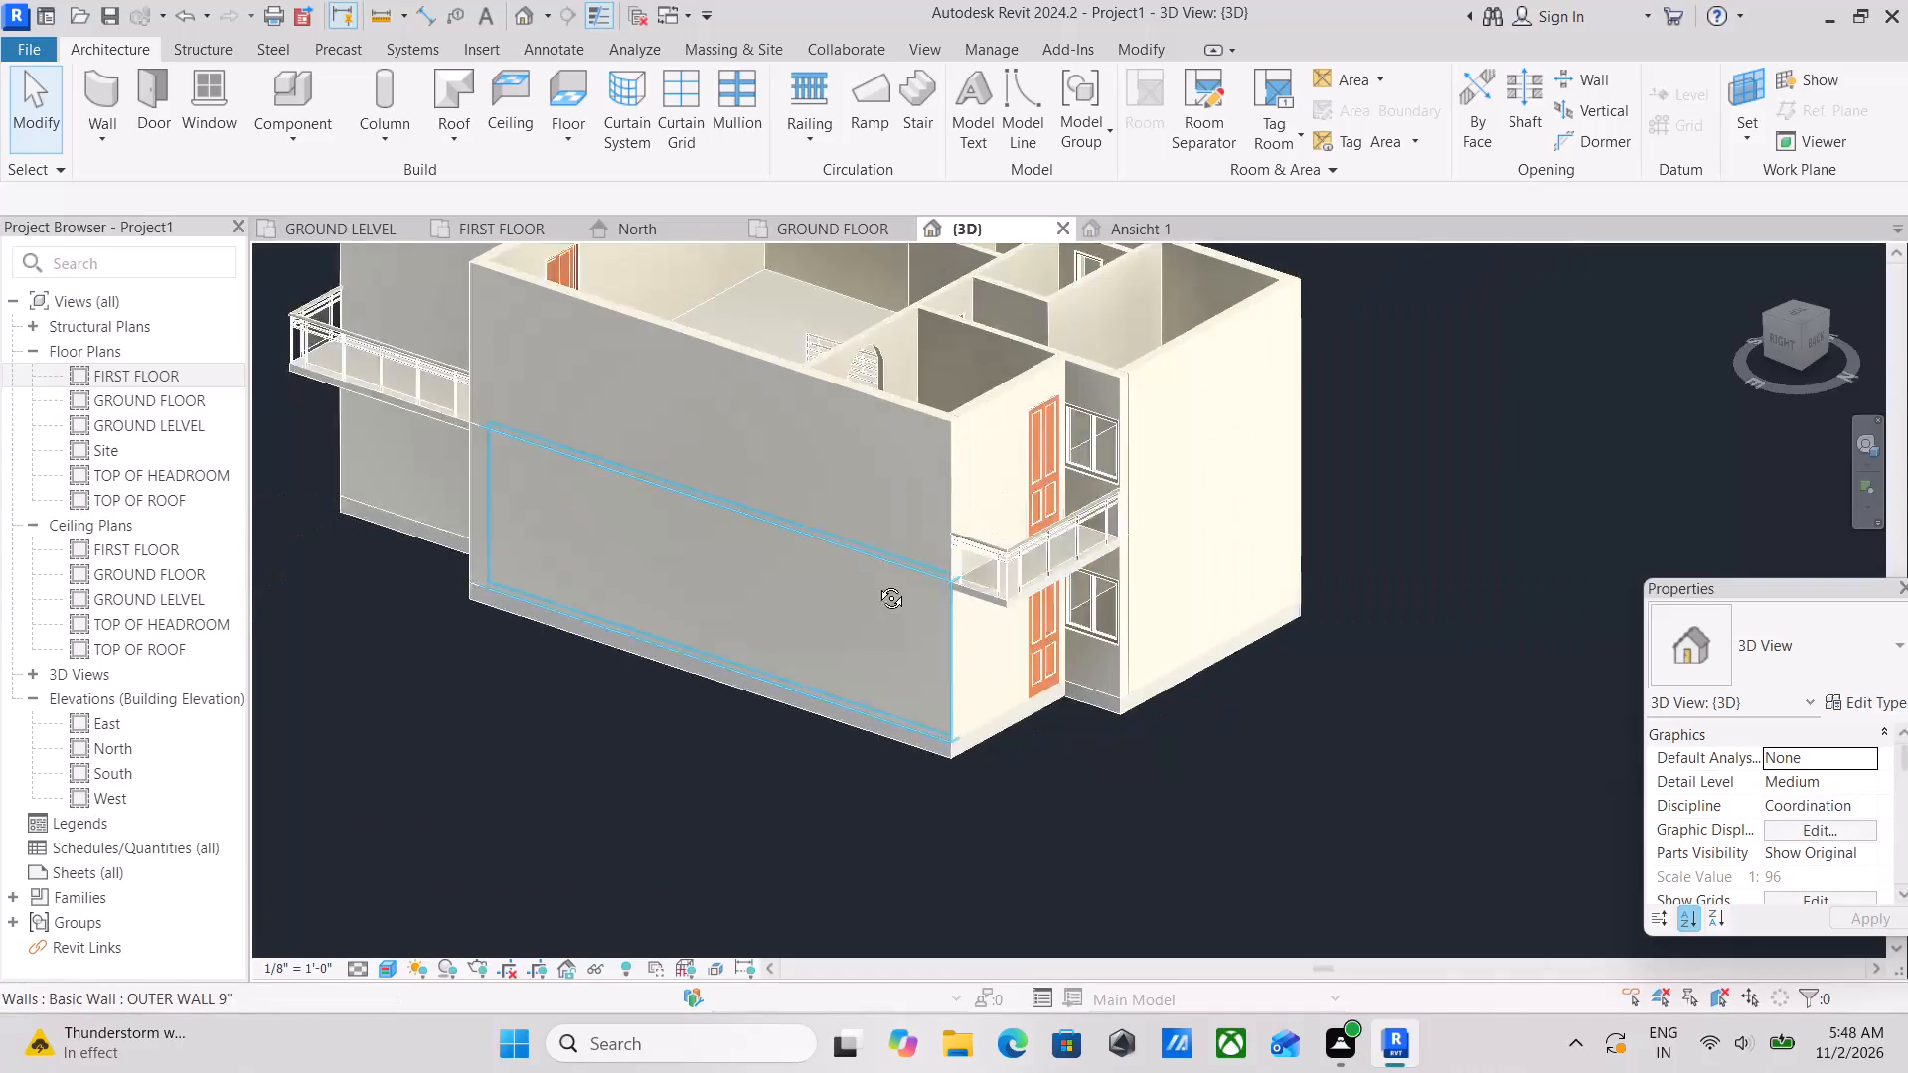
Examine the upper-floor rooms, balconies and outer walls of the building from several sides in the 3D view.
{"action": "middle_click_drag", "start_coordinate": [876, 583], "coordinate": [1006, 657], "text": "shift"}
{"action": "middle_click_drag", "start_coordinate": [836, 421], "coordinate": [906, 509]}
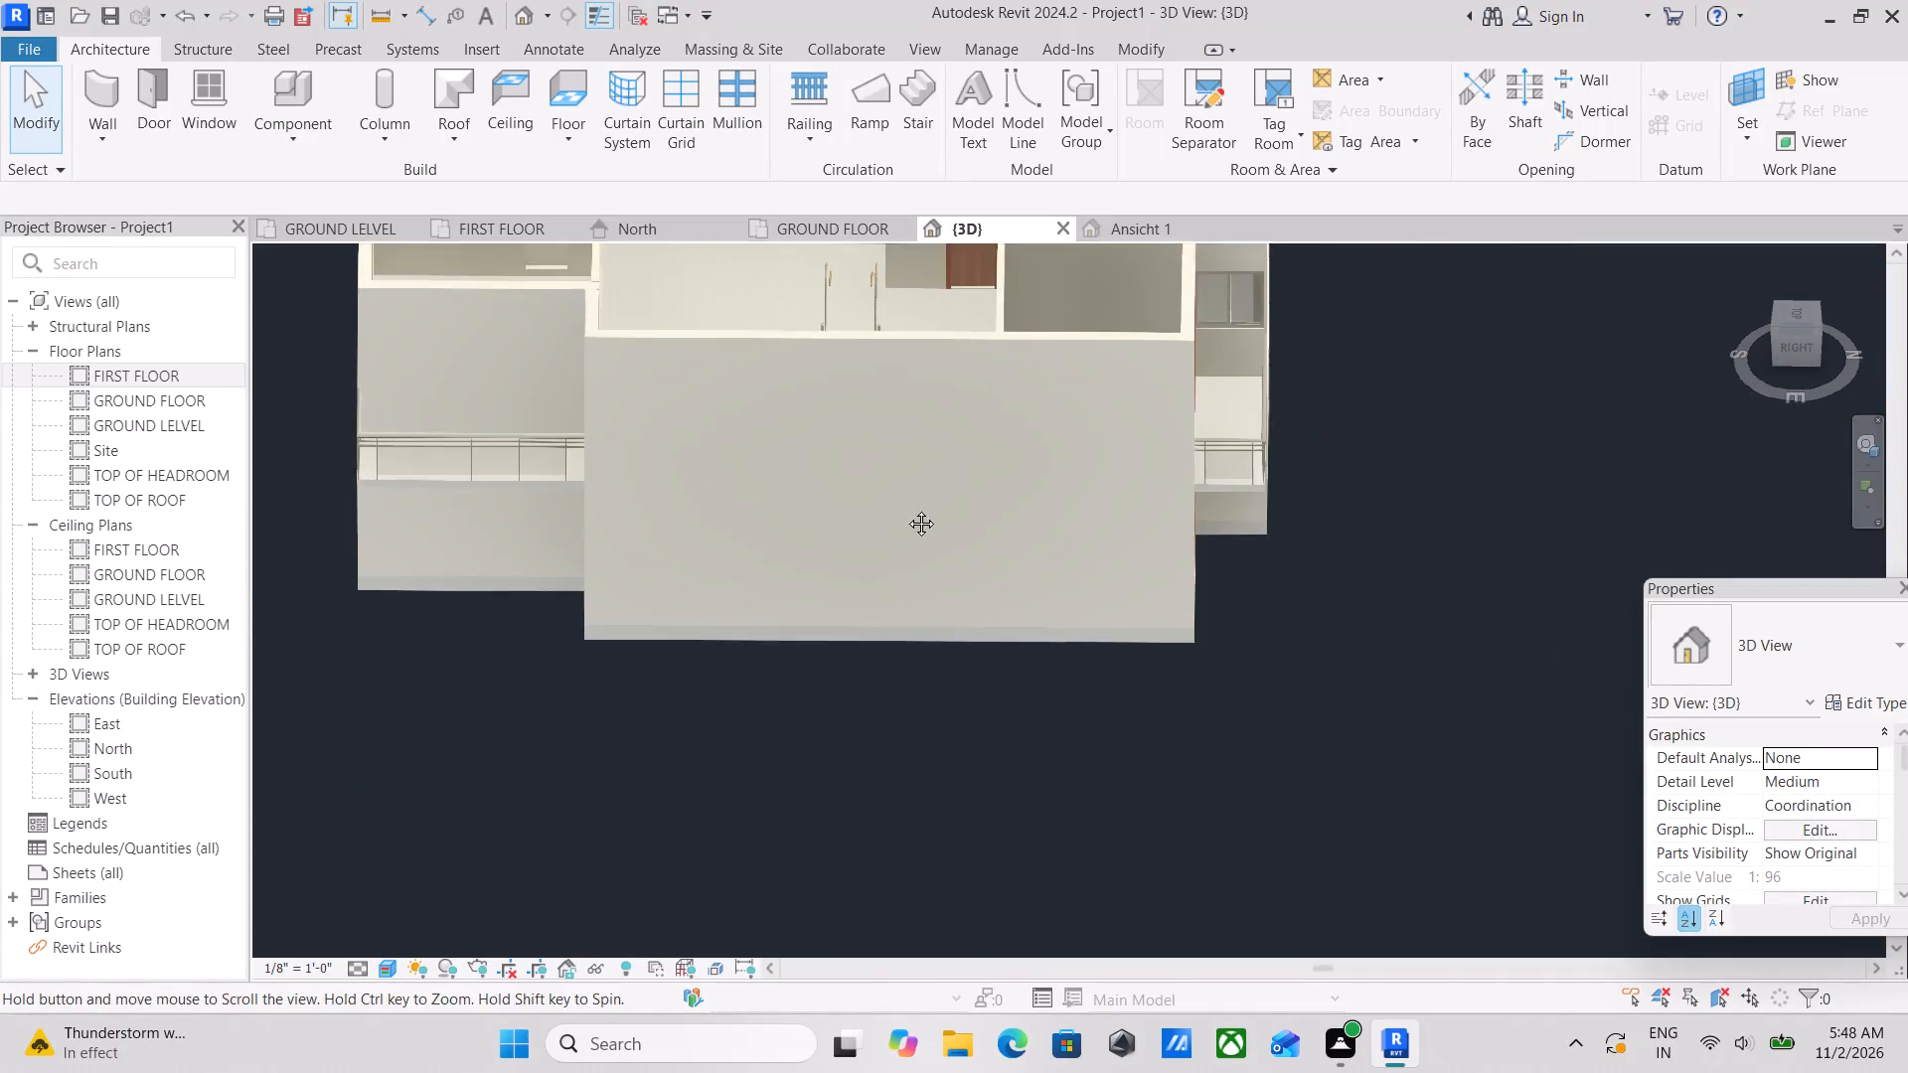
{"action": "middle_click_drag", "start_coordinate": [906, 509], "coordinate": [954, 548]}
{"action": "scroll", "coordinate": [723, 310], "scroll_direction": "down", "scroll_amount": 1}
{"action": "middle_click_drag", "start_coordinate": [727, 315], "coordinate": [956, 503], "text": "shift"}
{"action": "middle_click_drag", "start_coordinate": [804, 376], "coordinate": [928, 491]}
{"action": "scroll", "coordinate": [928, 491], "scroll_direction": "up", "scroll_amount": 1}
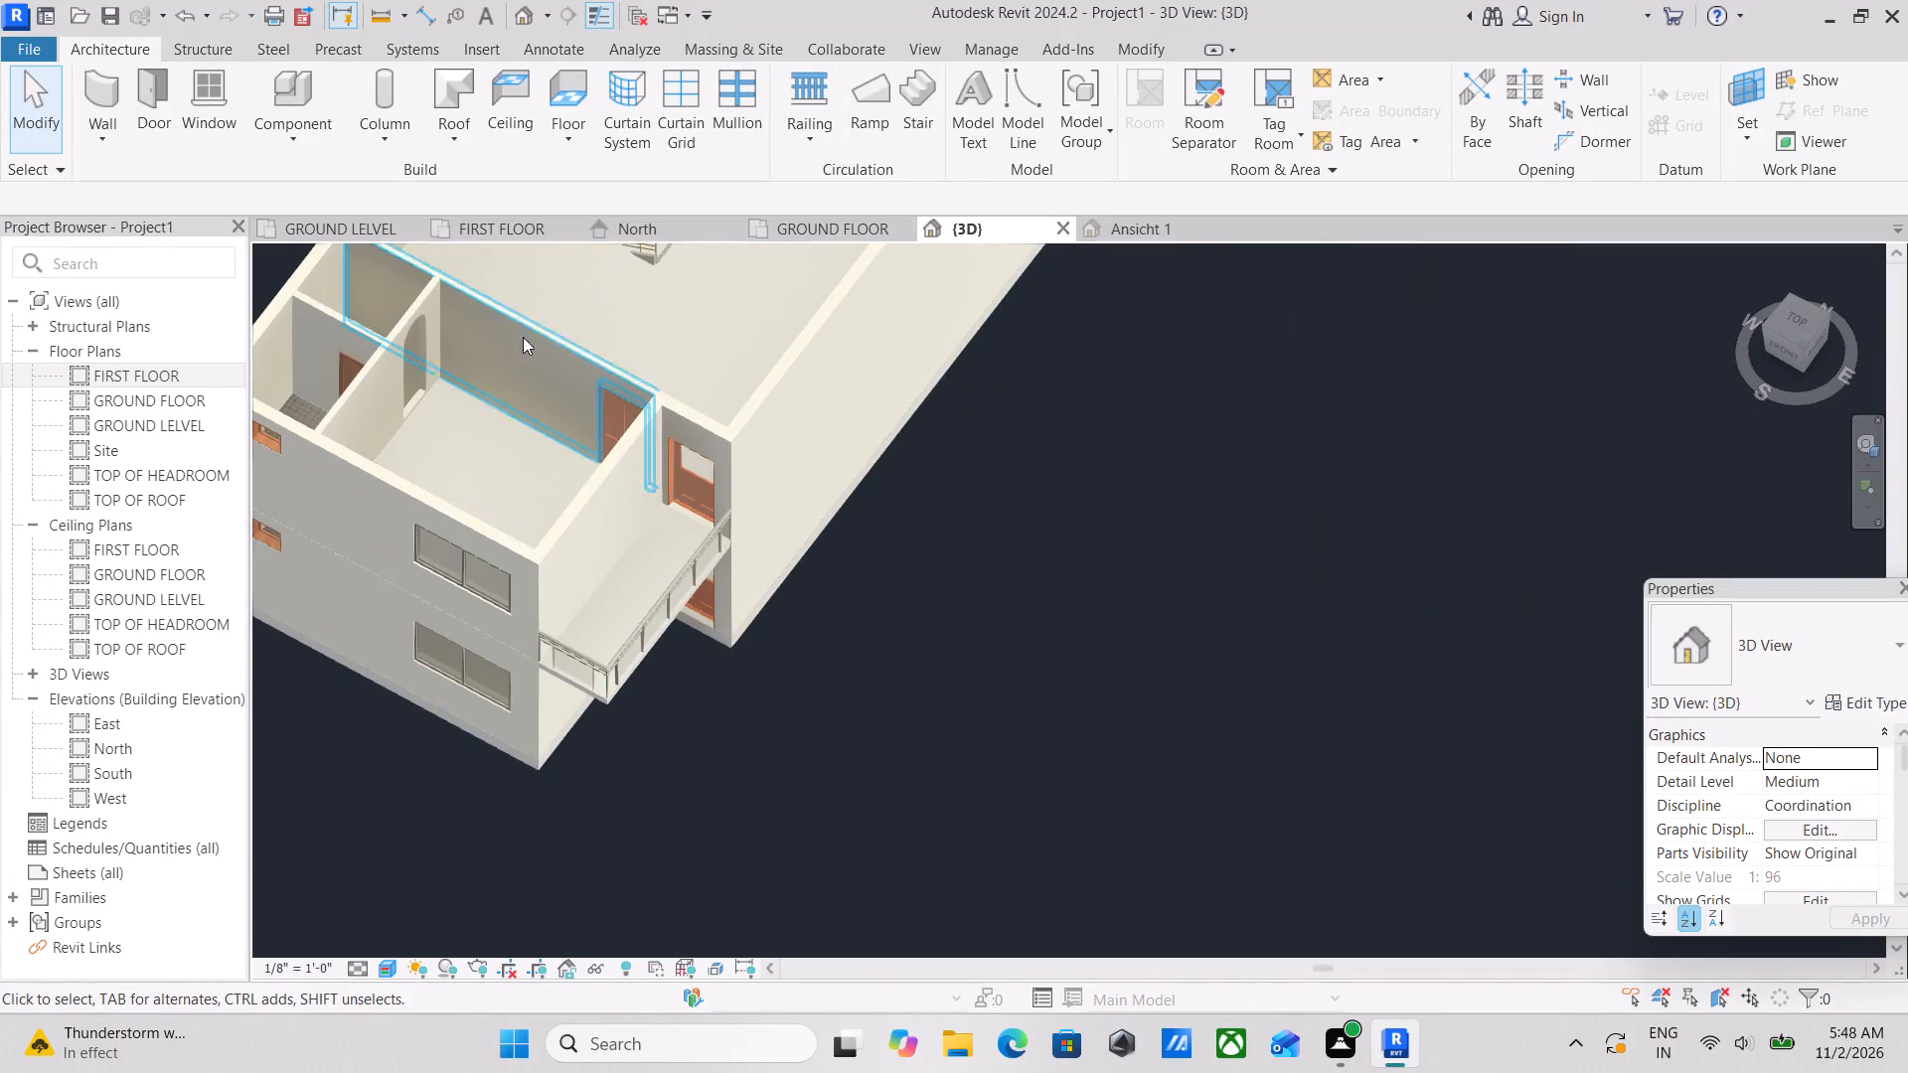
{"action": "middle_click_drag", "start_coordinate": [535, 354], "coordinate": [681, 712]}
{"action": "scroll", "coordinate": [681, 712], "scroll_direction": "up", "scroll_amount": 2}
{"action": "scroll", "coordinate": [869, 719], "scroll_direction": "down", "scroll_amount": 2}
{"action": "middle_click_drag", "start_coordinate": [877, 671], "coordinate": [890, 595]}
{"action": "scroll", "coordinate": [887, 626], "scroll_direction": "down", "scroll_amount": 1}
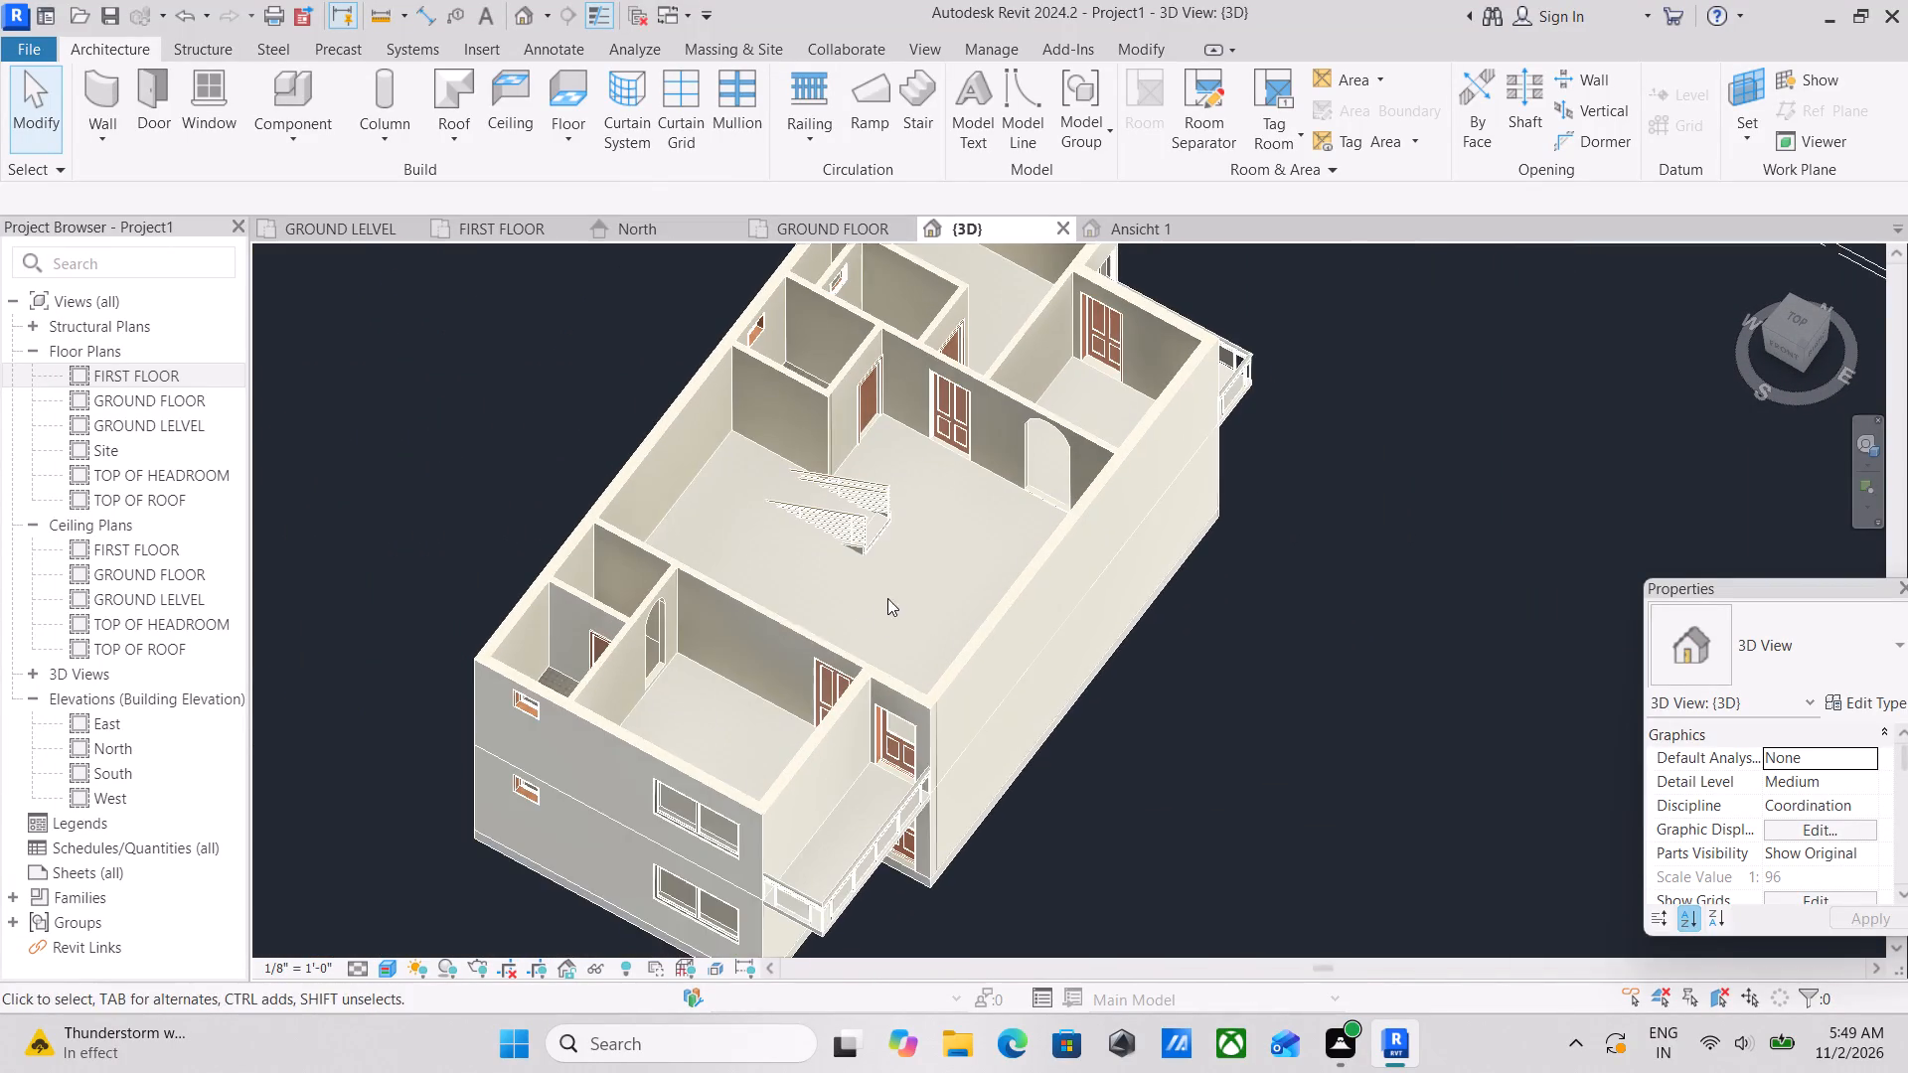
{"action": "scroll", "coordinate": [641, 431], "scroll_direction": "up", "scroll_amount": 1}
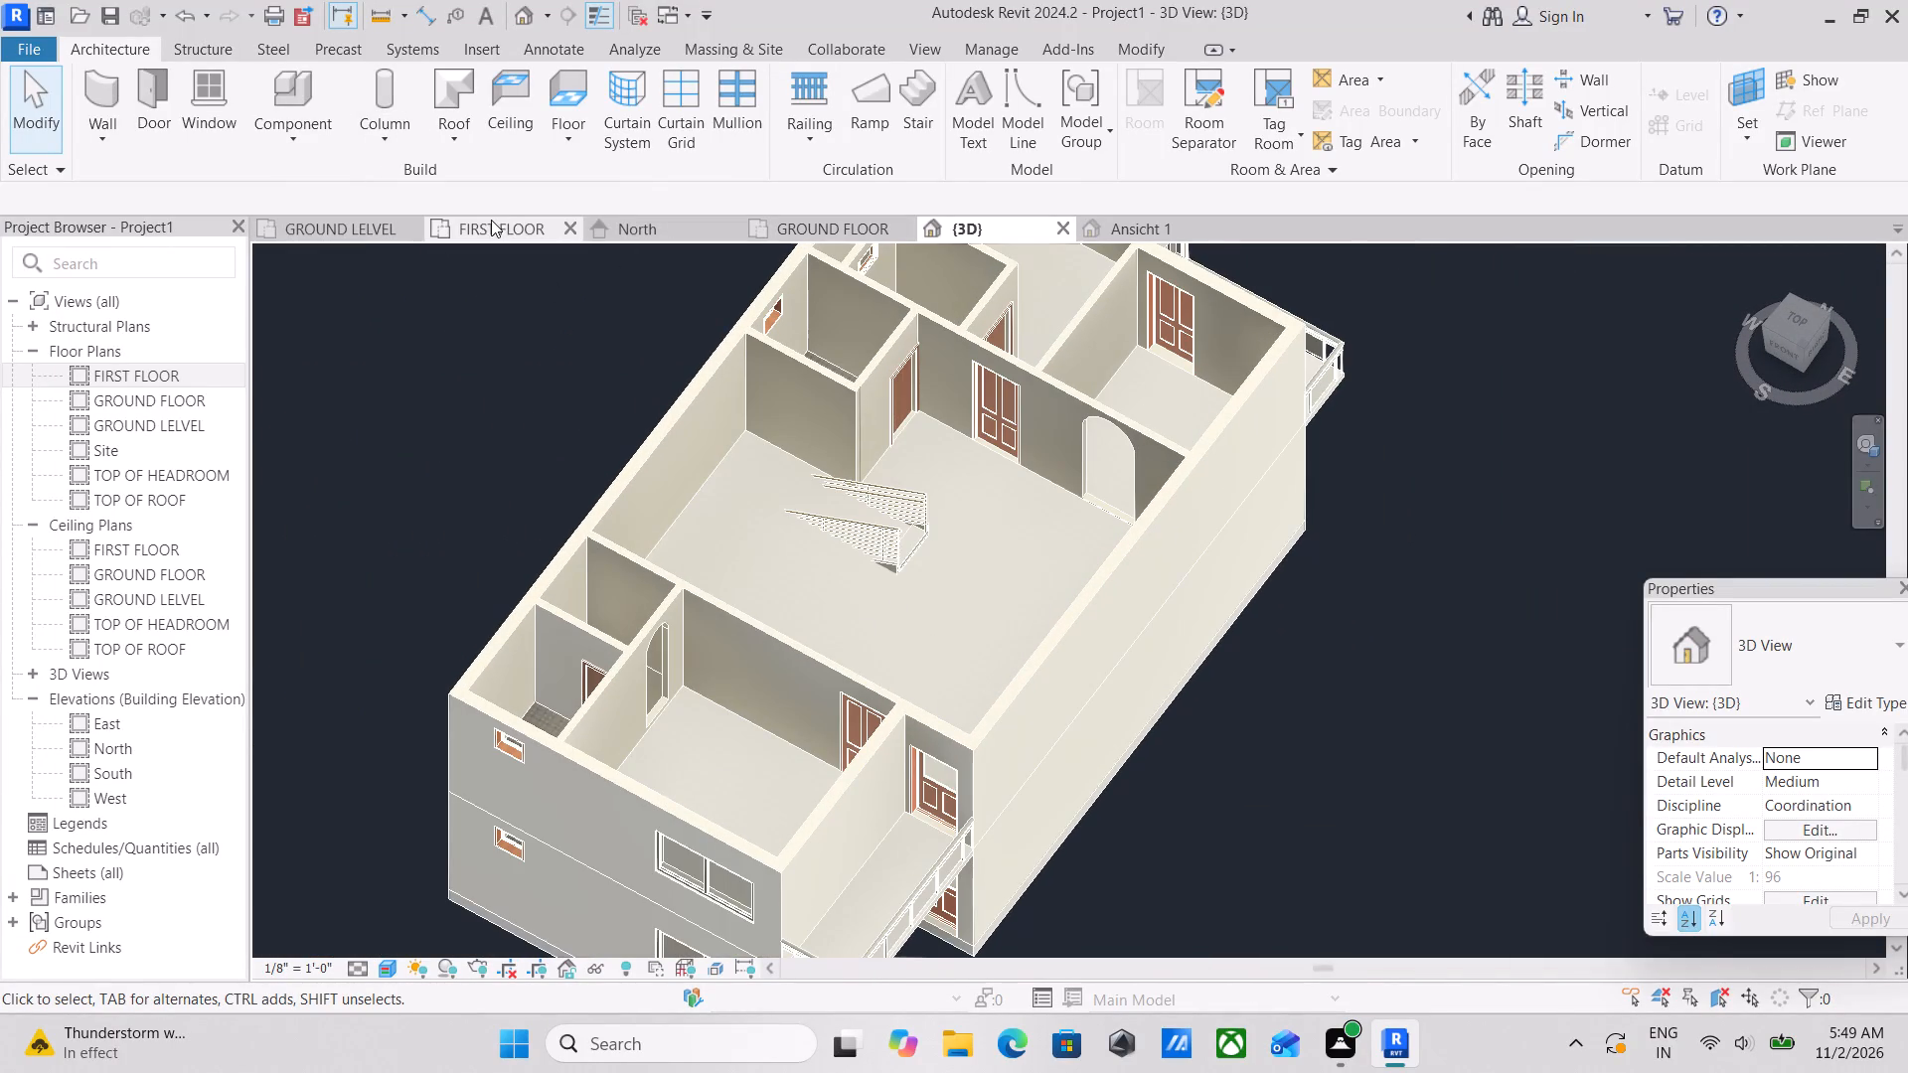
In the GROUND LELVEL plan, draw a 12'-6" Storefront curtain wall inside the east OUTER WALL 9", starting 3'-0" south of the living area's north wall.
{"action": "left_click", "coordinate": [335, 233]}
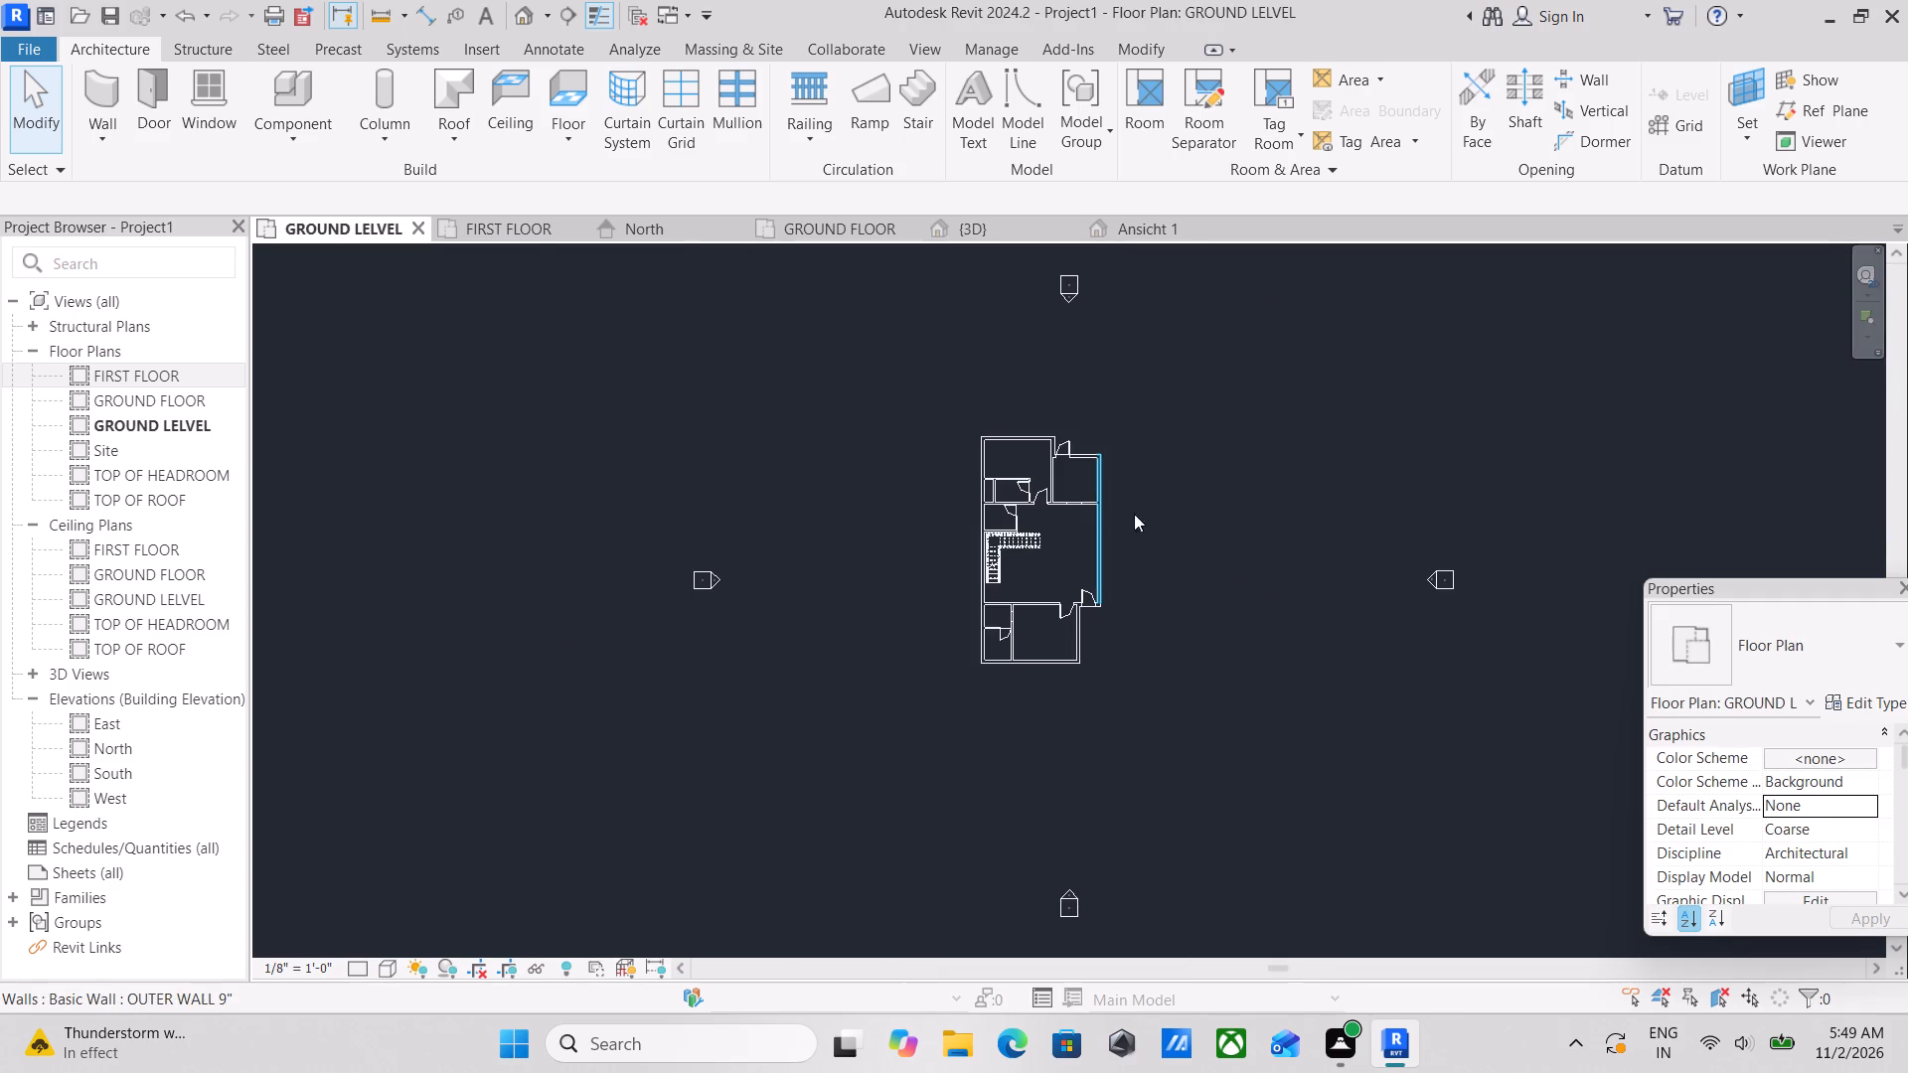
{"action": "scroll", "coordinate": [1128, 565], "scroll_direction": "up", "scroll_amount": 6}
{"action": "left_click", "coordinate": [1081, 536]}
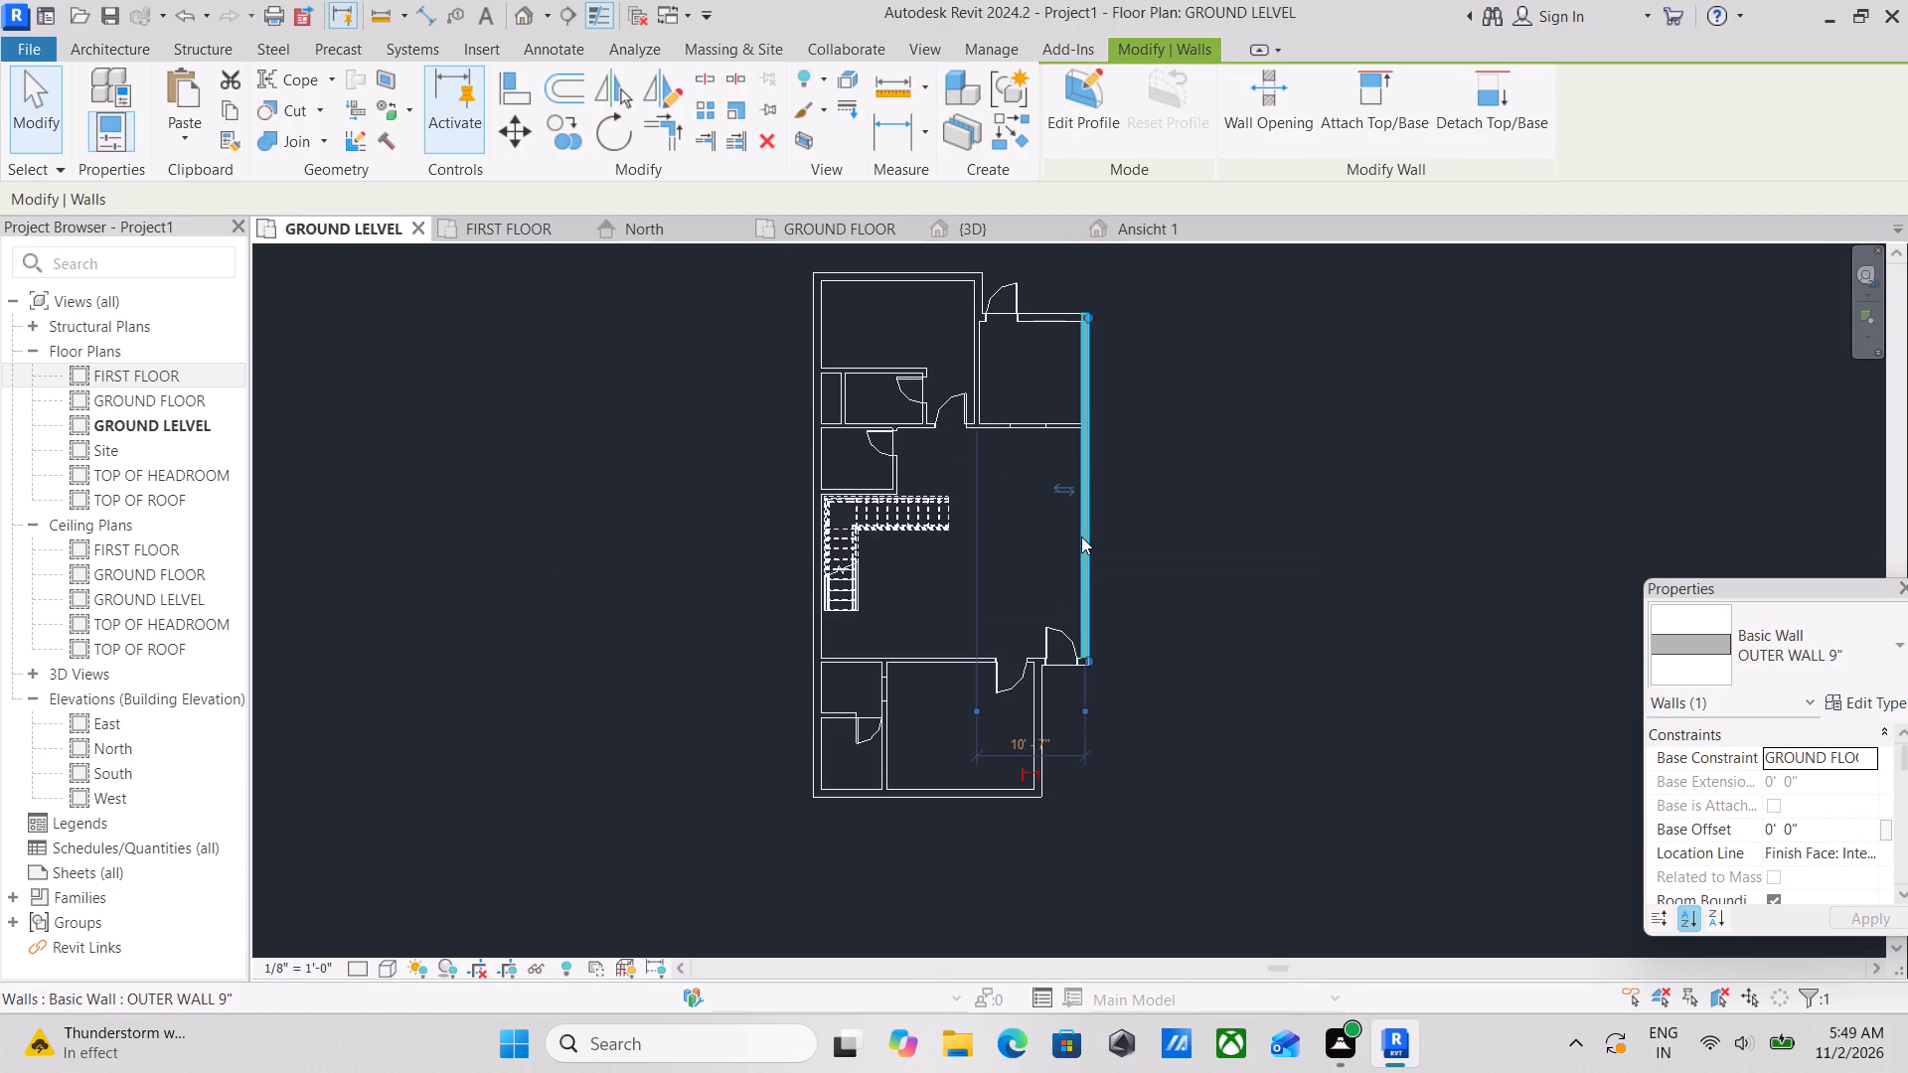
{"action": "key", "text": "Escape"}
{"action": "scroll", "coordinate": [1146, 569], "scroll_direction": "up", "scroll_amount": 3}
{"action": "scroll", "coordinate": [975, 476], "scroll_direction": "up", "scroll_amount": 1}
{"action": "middle_click_drag", "start_coordinate": [994, 488], "coordinate": [821, 577]}
{"action": "type", "text": "WA"}
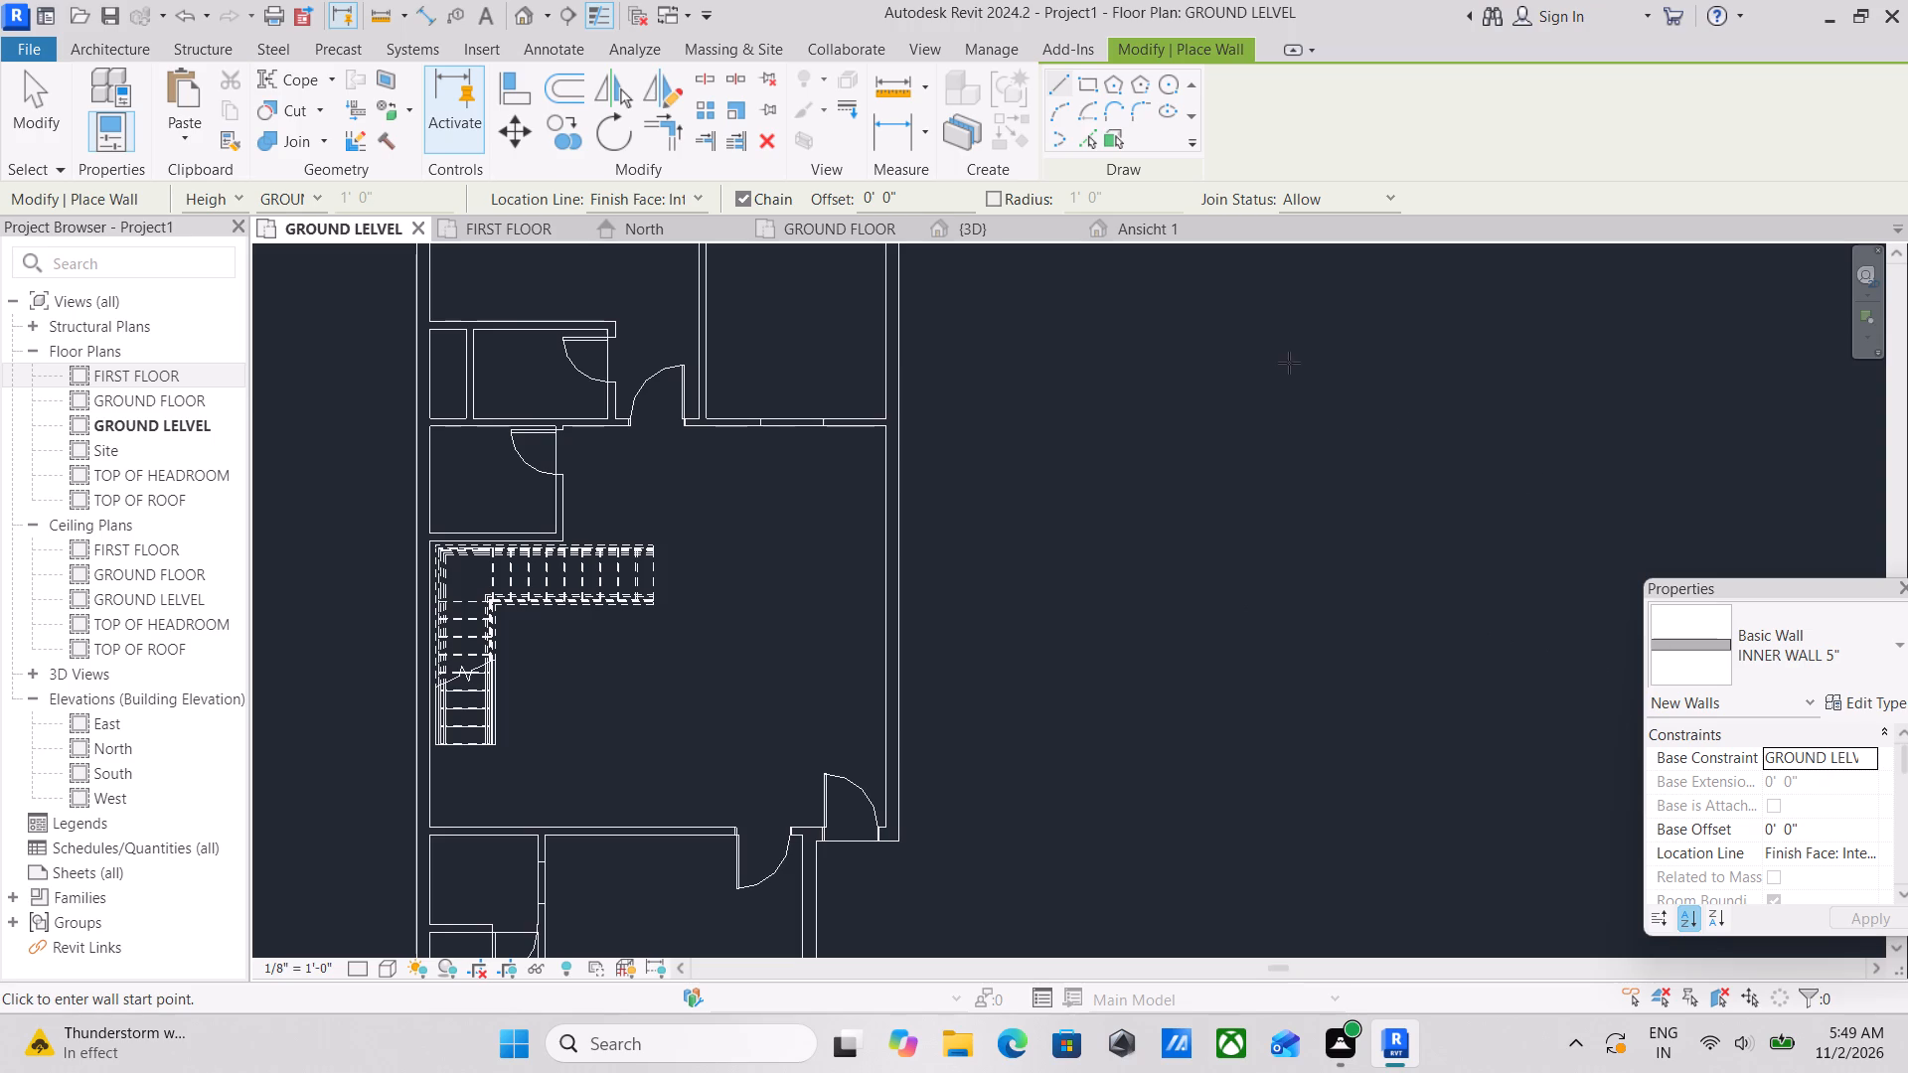
{"action": "left_click", "coordinate": [1867, 655]}
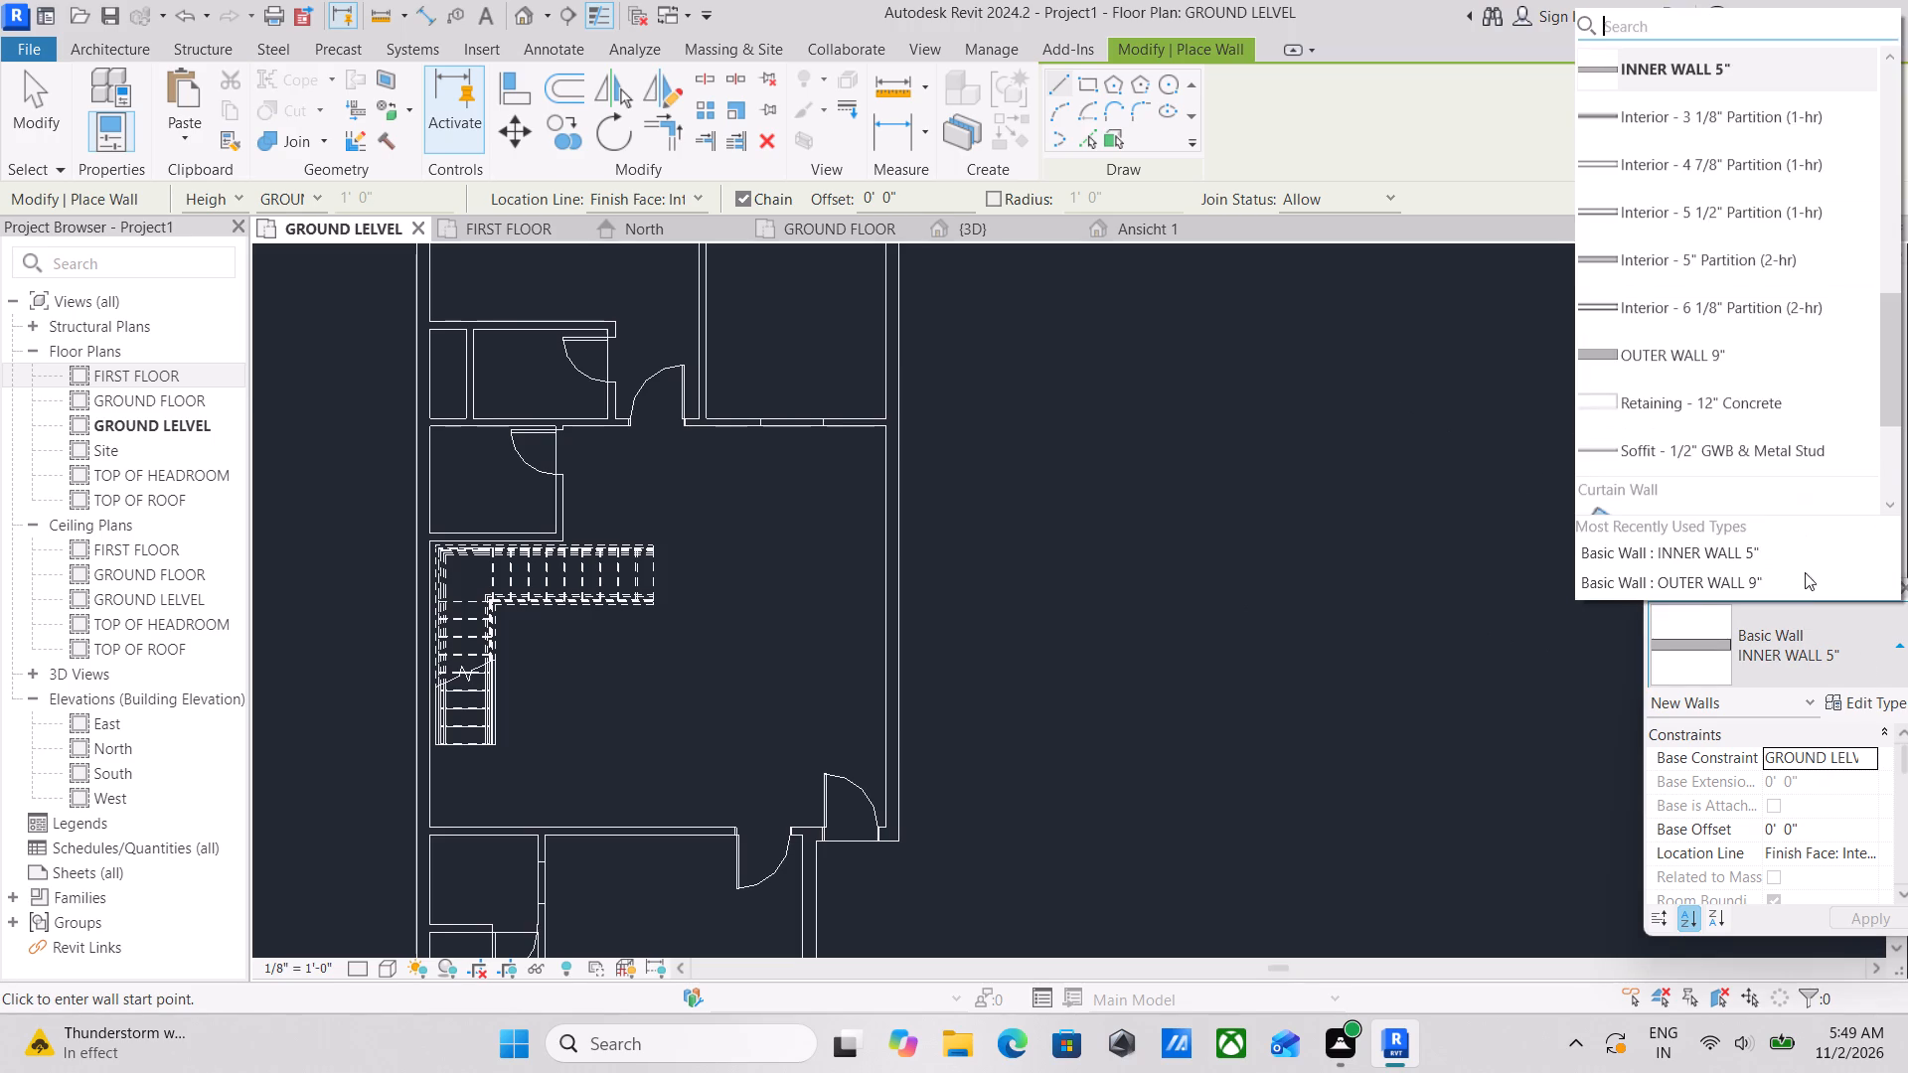
{"action": "scroll", "coordinate": [1751, 518], "scroll_direction": "down", "scroll_amount": 3}
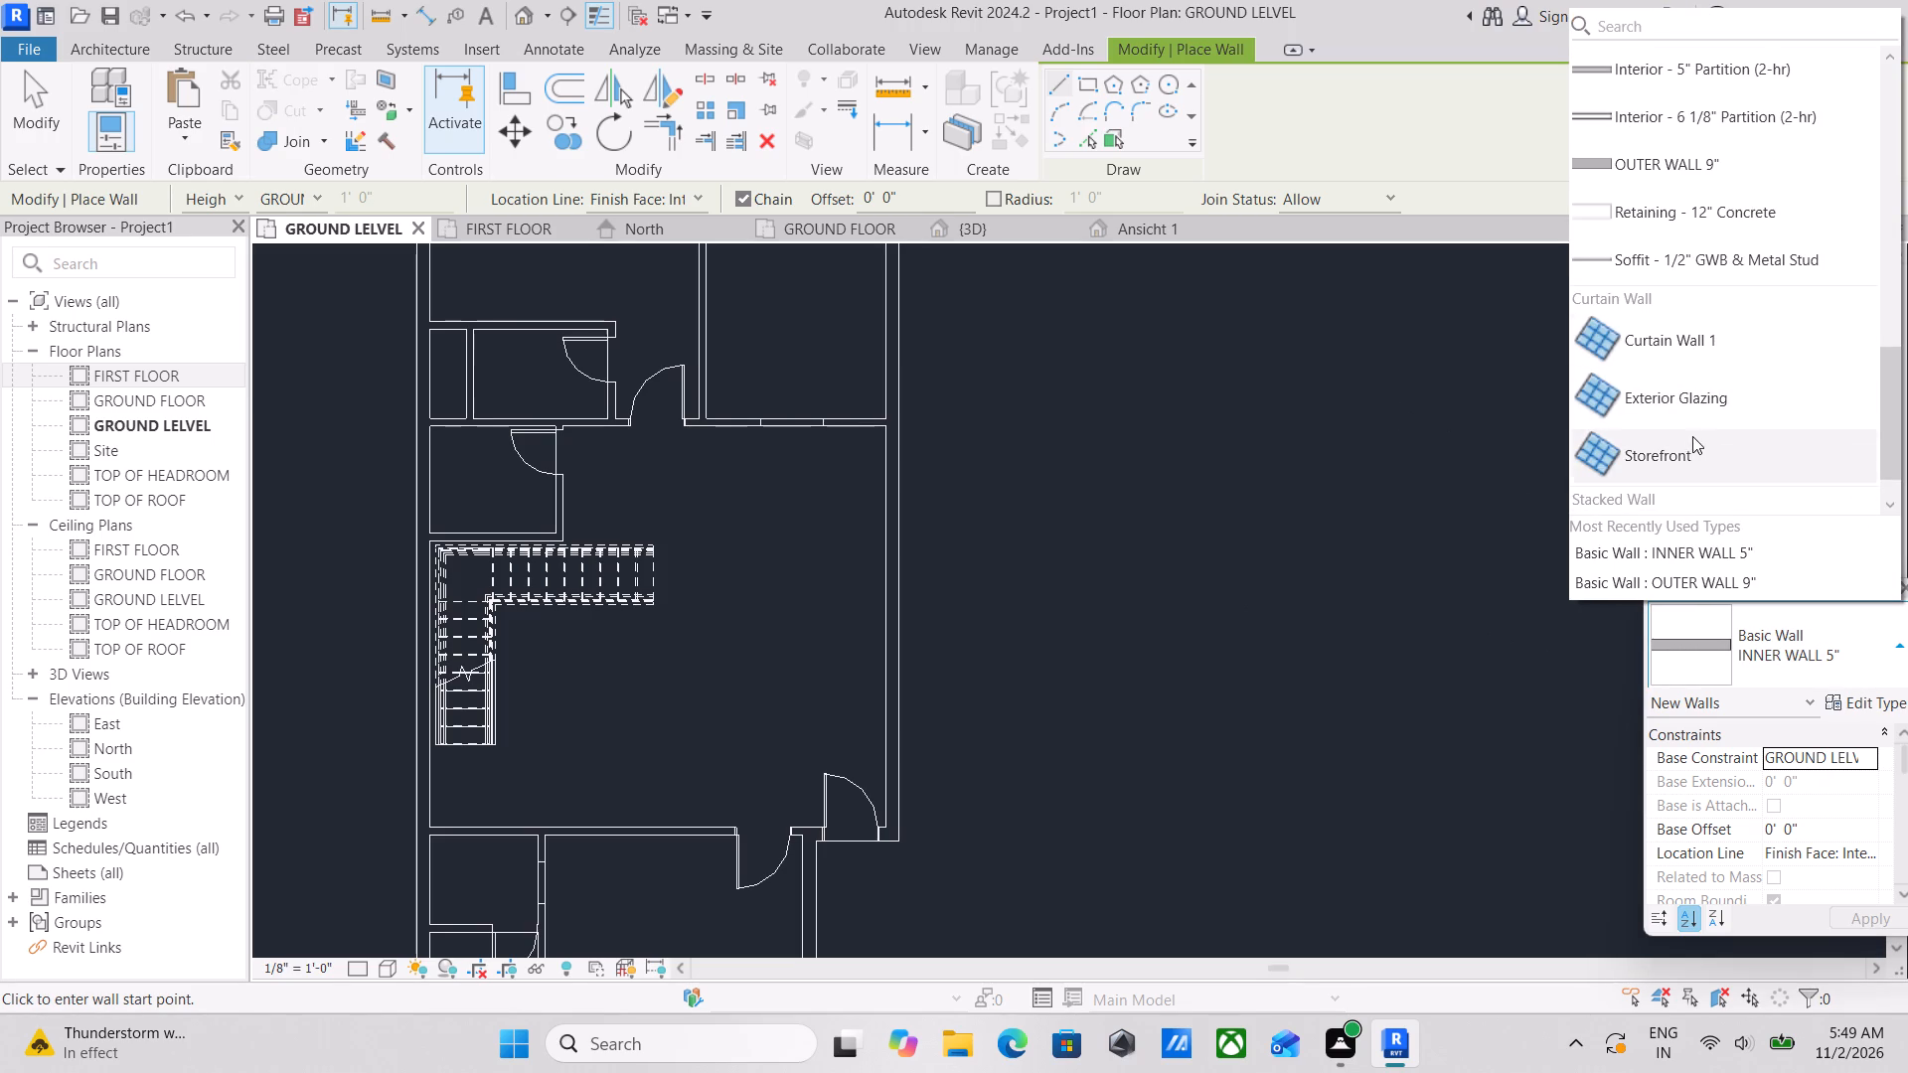
{"action": "left_click", "coordinate": [1686, 449]}
{"action": "scroll", "coordinate": [903, 539], "scroll_direction": "up", "scroll_amount": 4}
{"action": "scroll", "coordinate": [881, 503], "scroll_direction": "down", "scroll_amount": 1}
{"action": "middle_click_drag", "start_coordinate": [881, 503], "coordinate": [949, 648]}
{"action": "scroll", "coordinate": [950, 646], "scroll_direction": "up", "scroll_amount": 1}
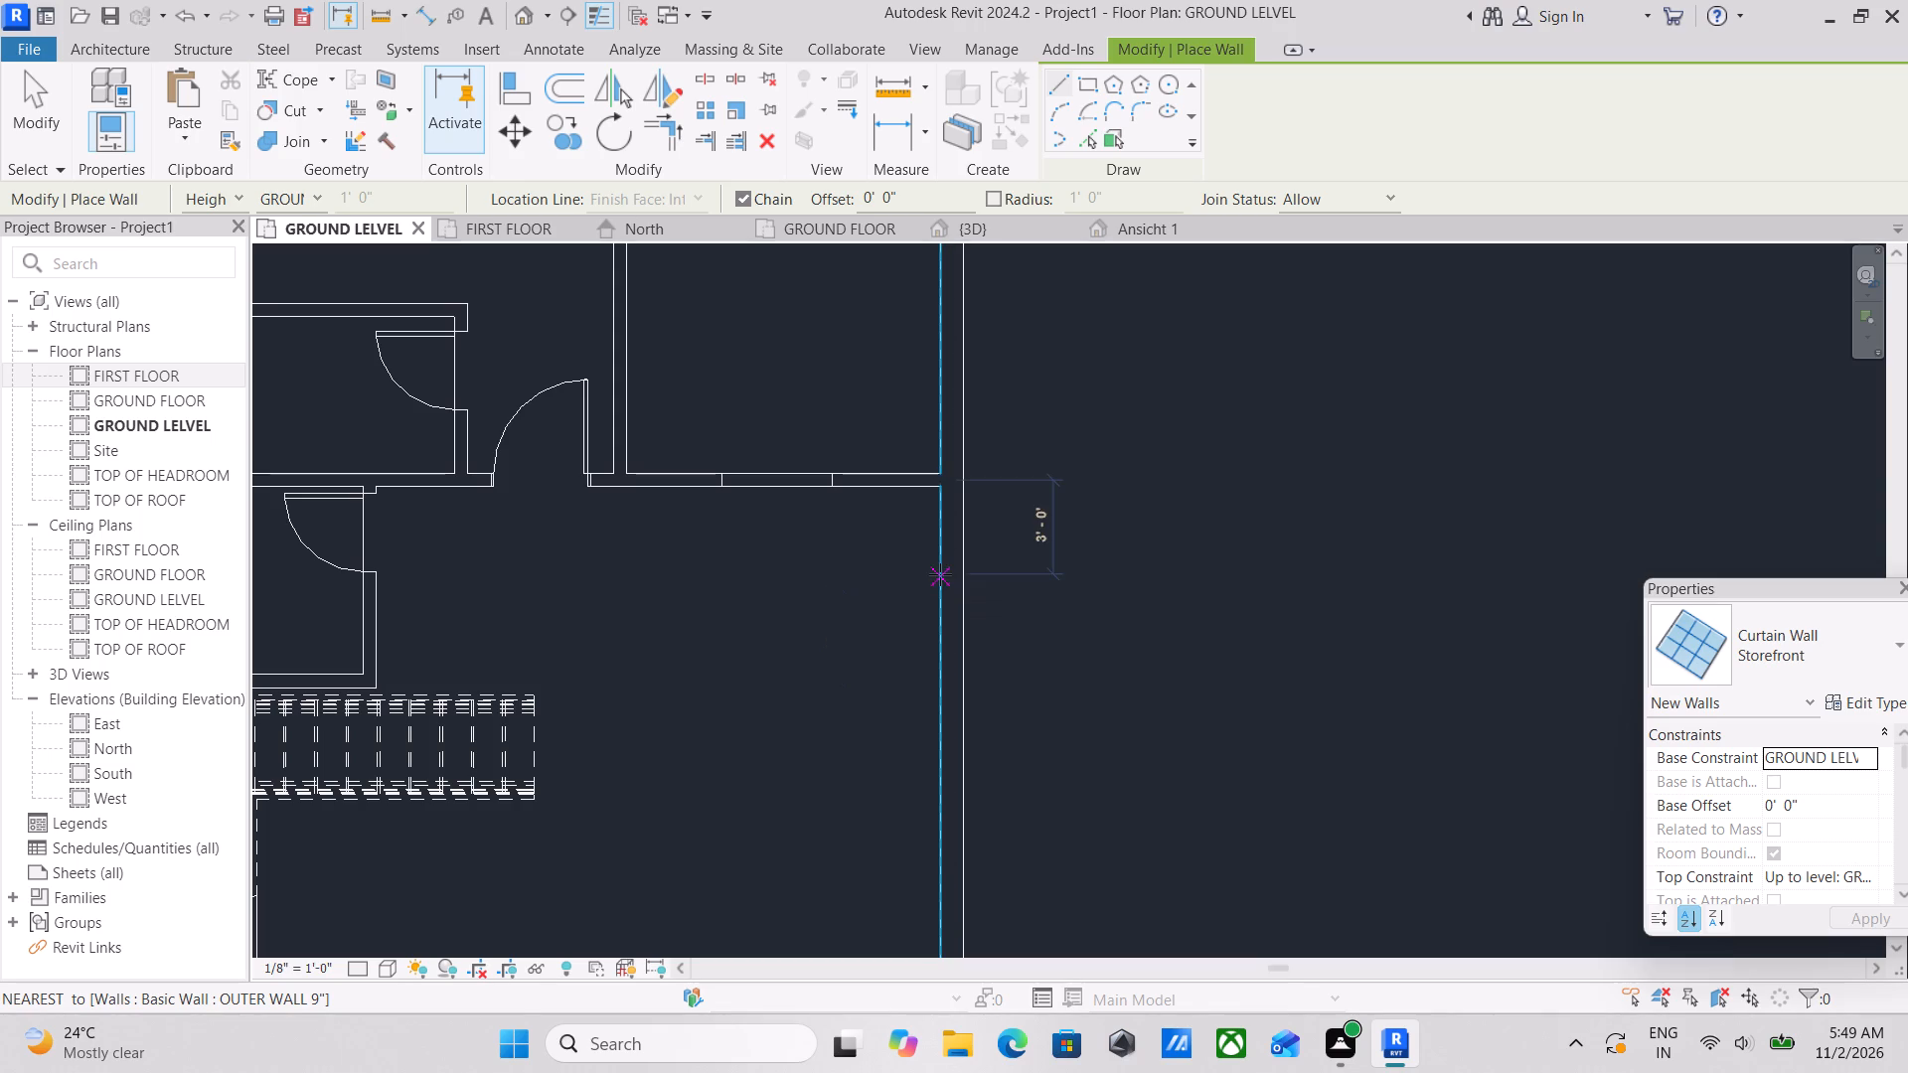
{"action": "left_click", "coordinate": [952, 568]}
{"action": "middle_click_drag", "start_coordinate": [937, 762], "coordinate": [935, 579]}
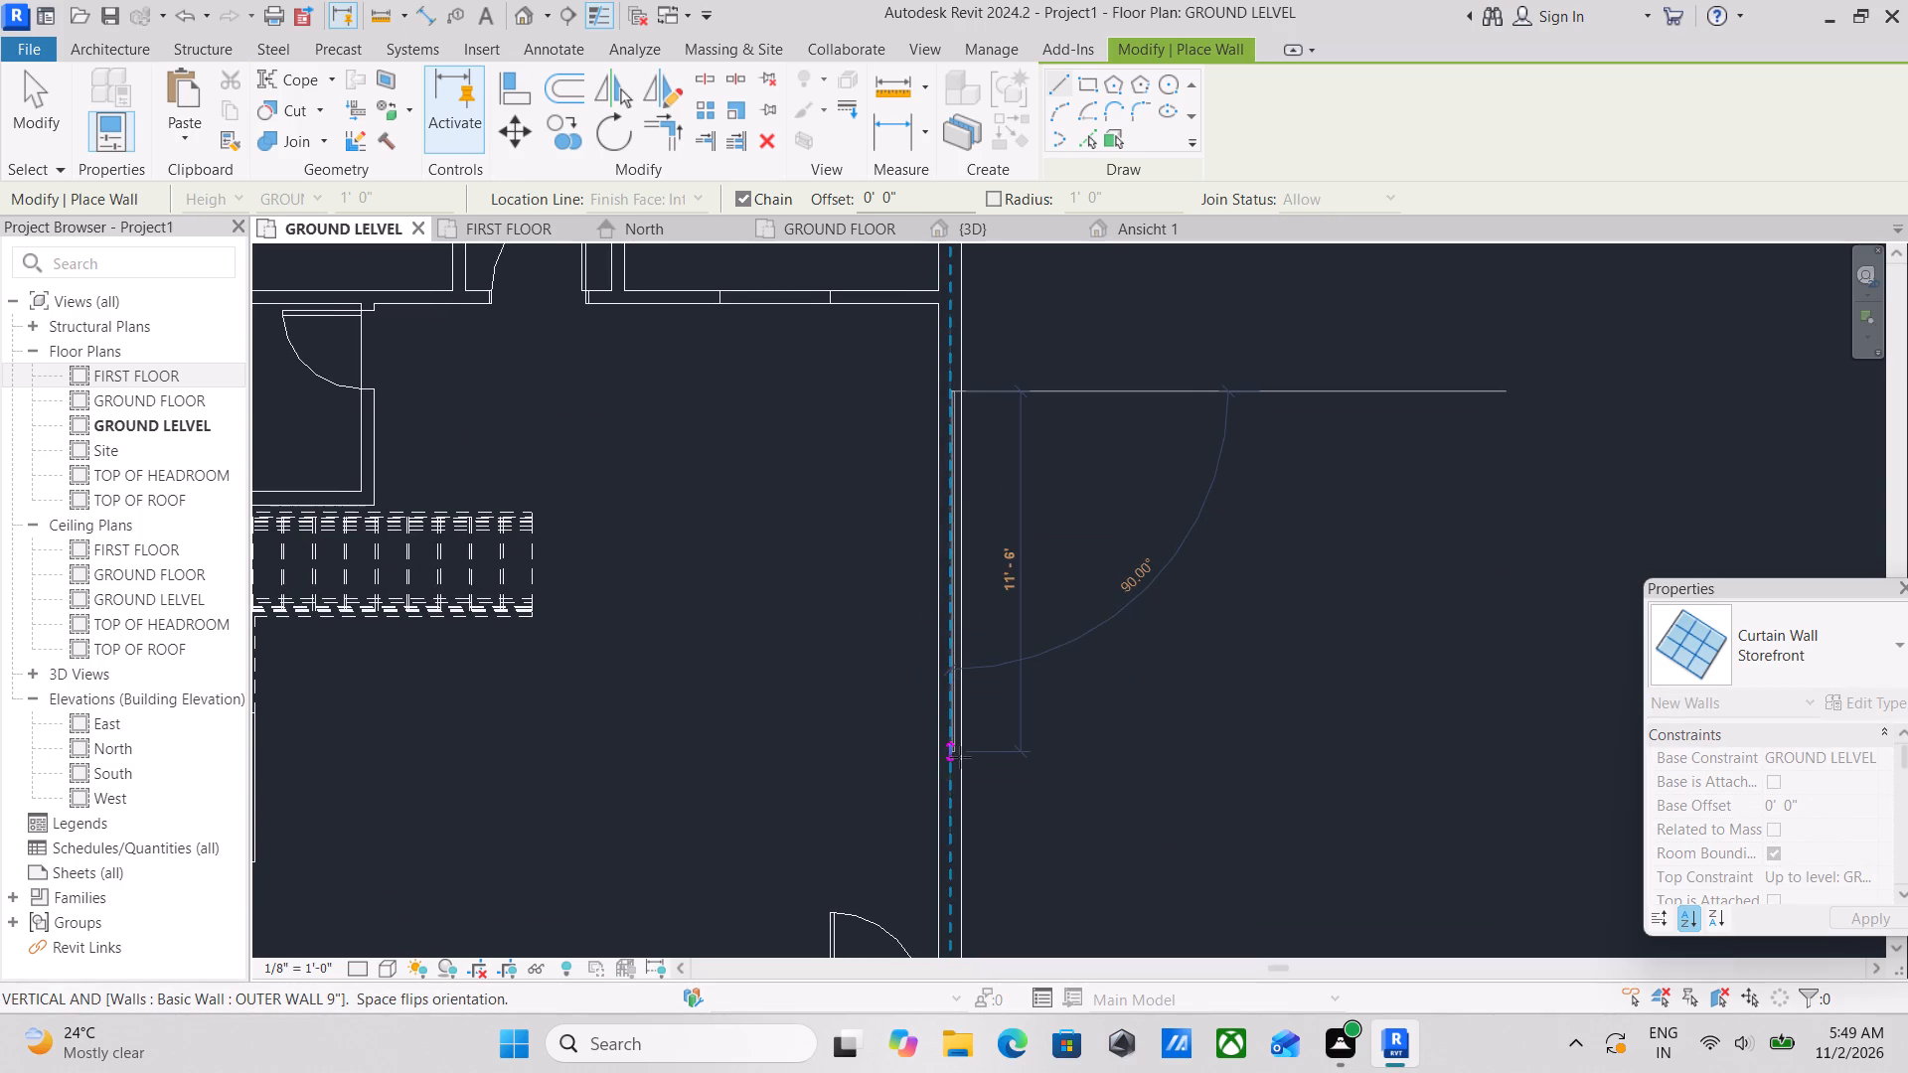
{"action": "left_click", "coordinate": [957, 780]}
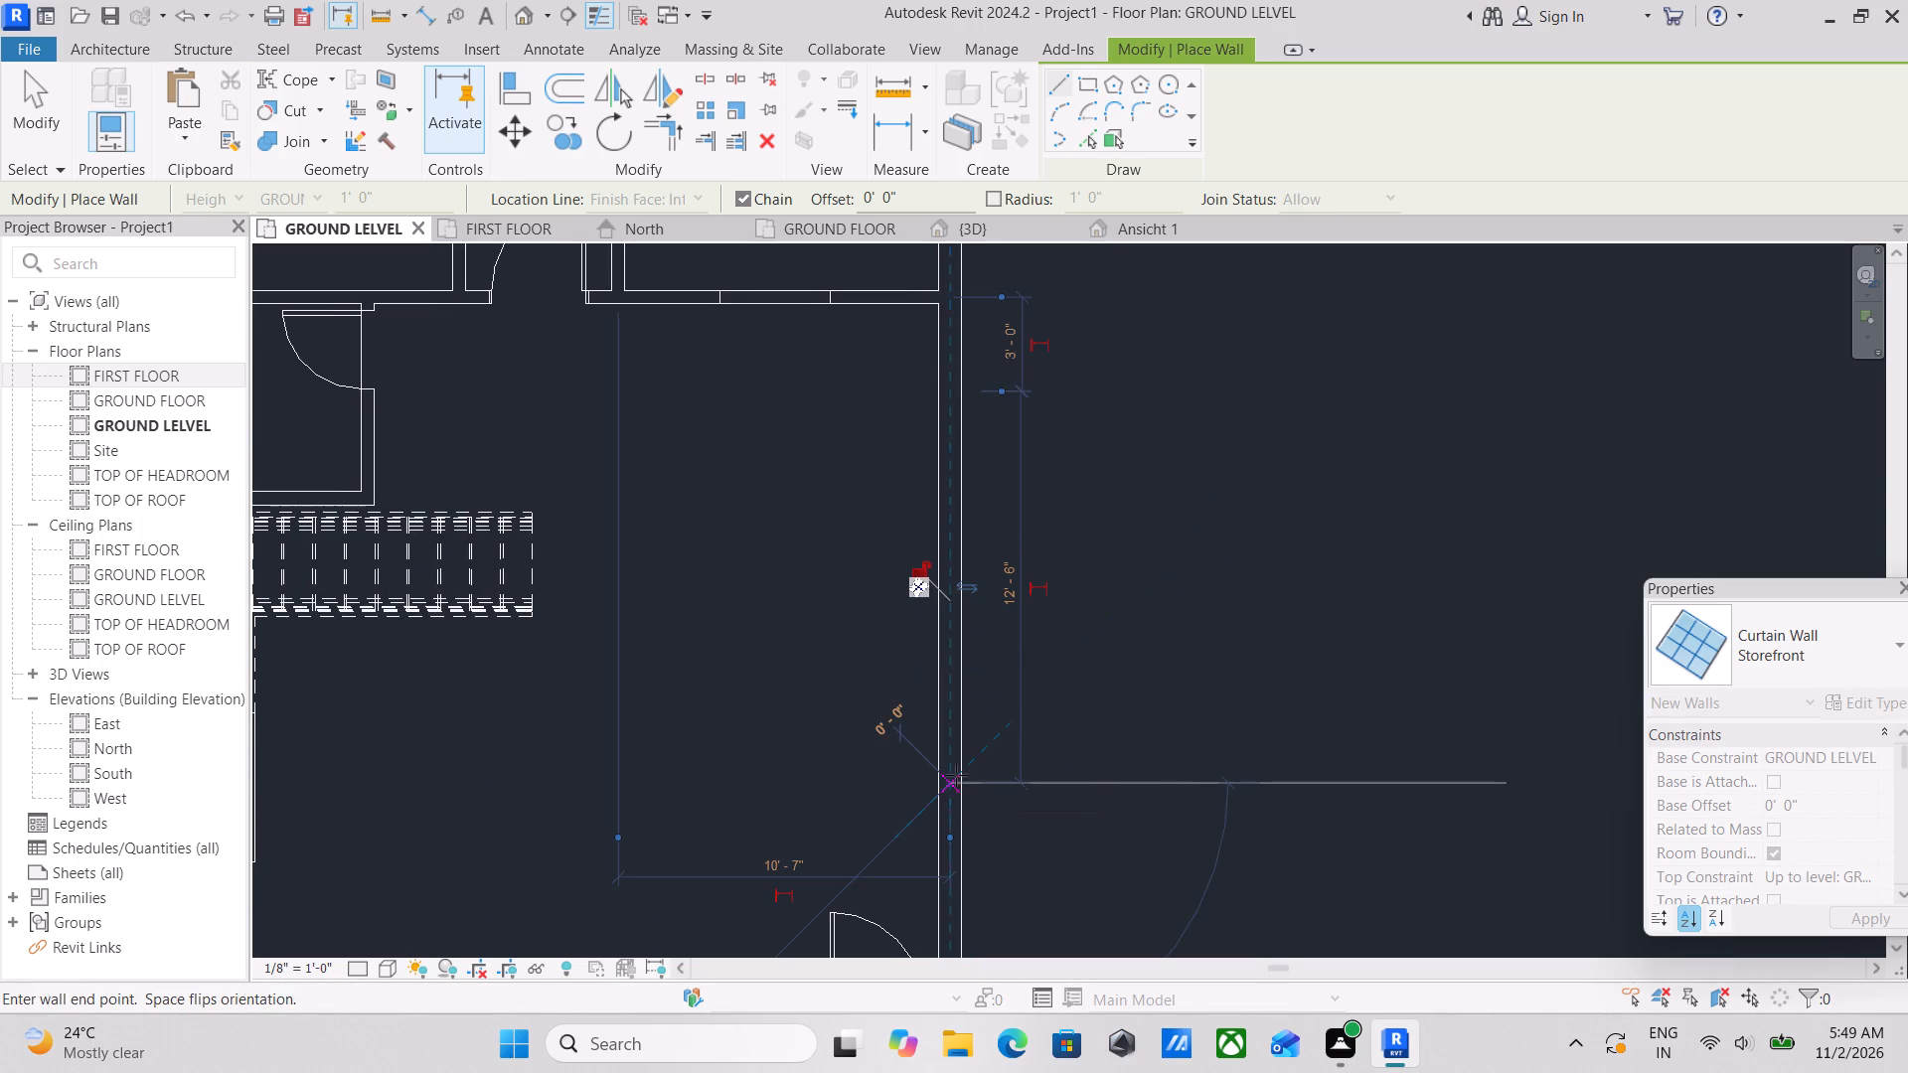
Draw a second Storefront curtain wall segment back north over the first one and end the wall chain.
{"action": "scroll", "coordinate": [951, 499], "scroll_direction": "up", "scroll_amount": 3}
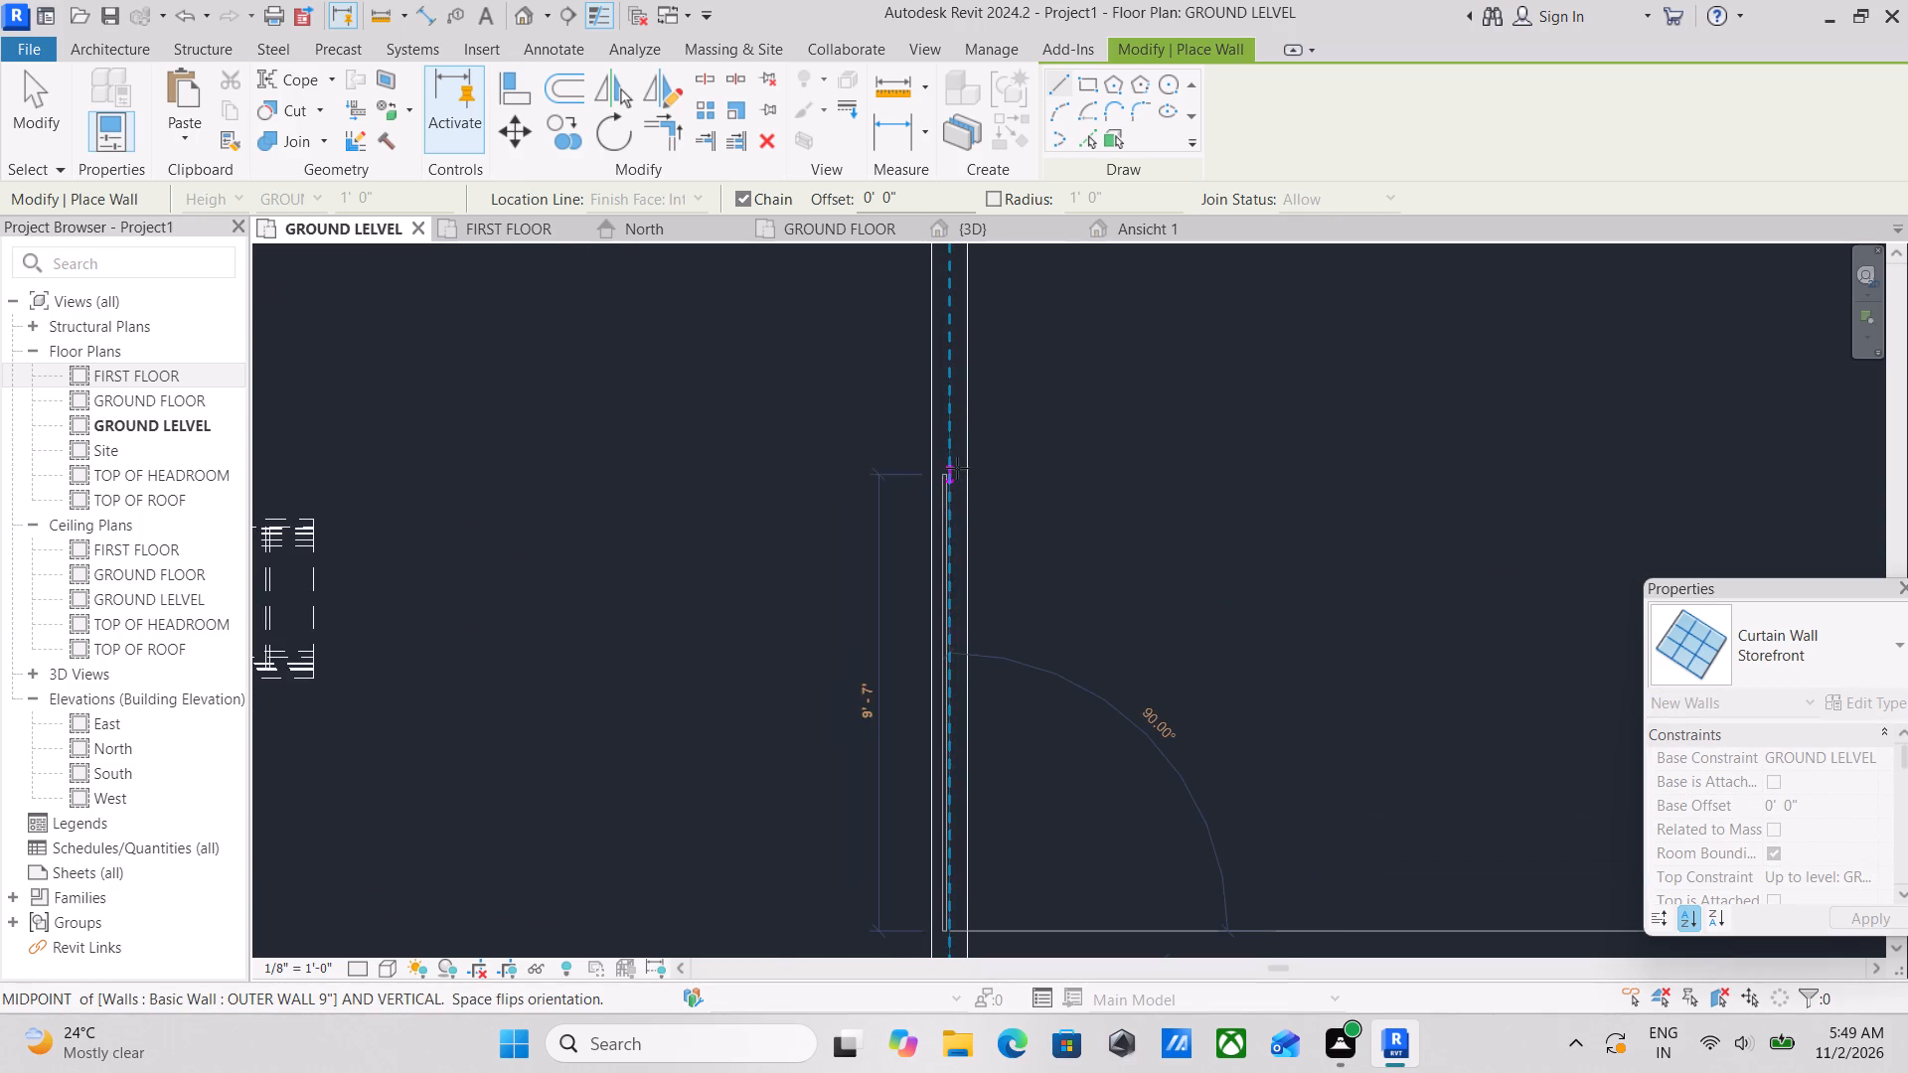
{"action": "left_click", "coordinate": [958, 440]}
{"action": "key", "text": "Escape"}
{"action": "key", "text": "Escape"}
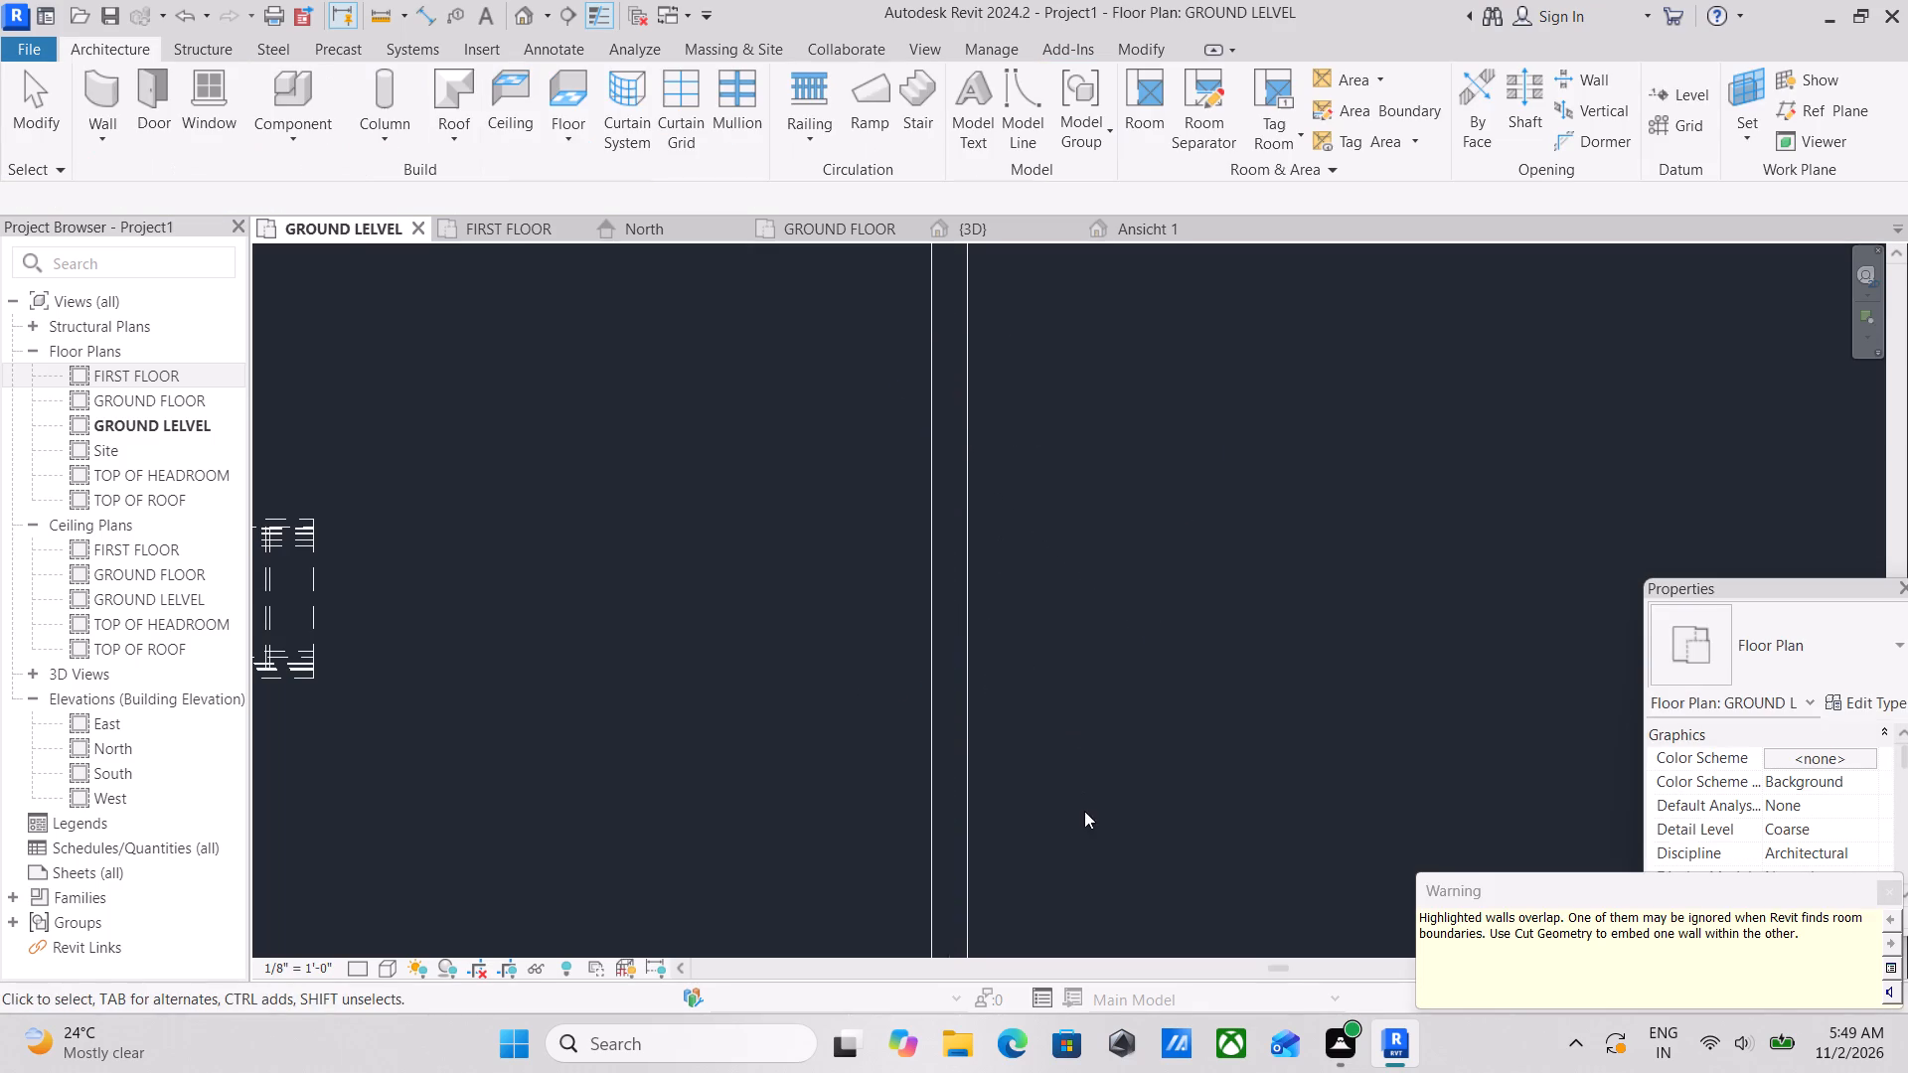
{"action": "key", "text": "Escape"}
{"action": "scroll", "coordinate": [999, 678], "scroll_direction": "down", "scroll_amount": 1}
Examine the east outer wall in the 3D view for the new curtain wall.
{"action": "left_click", "coordinate": [530, 229]}
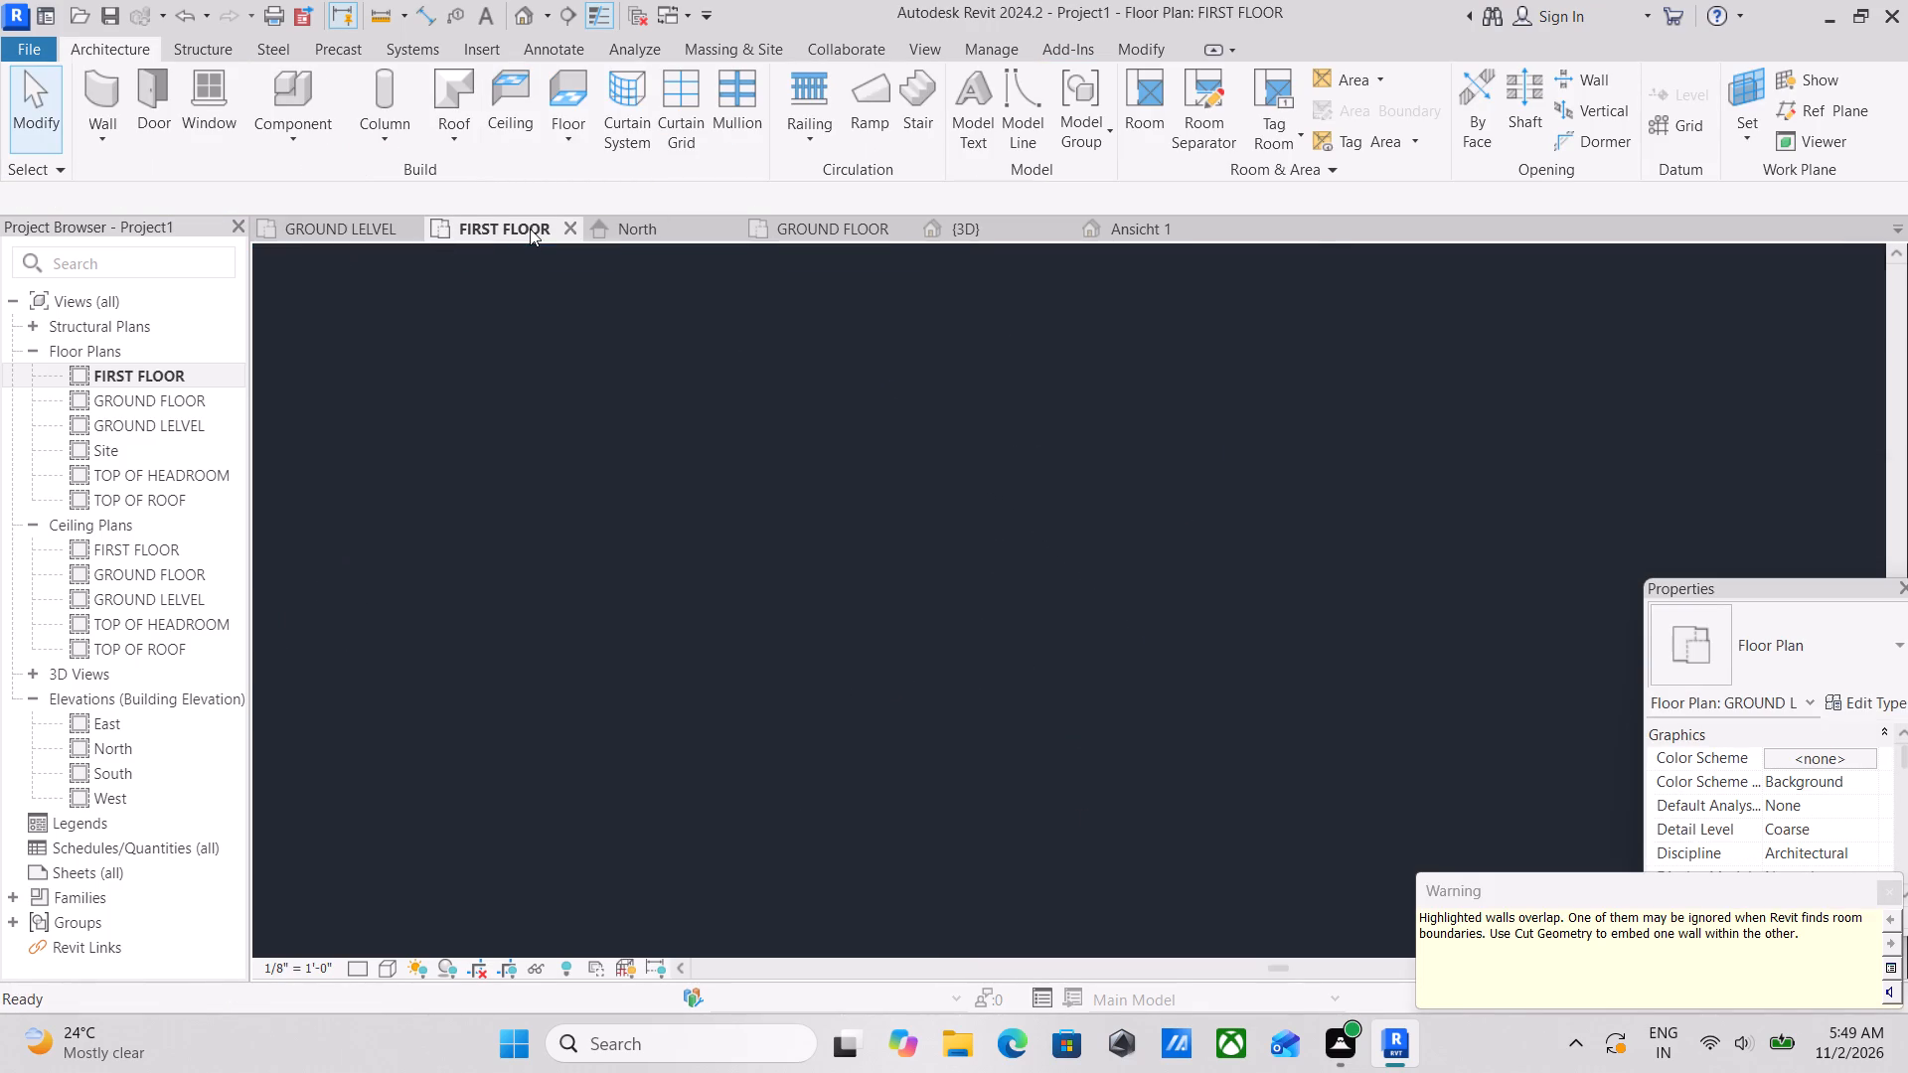
{"action": "left_click", "coordinate": [945, 221]}
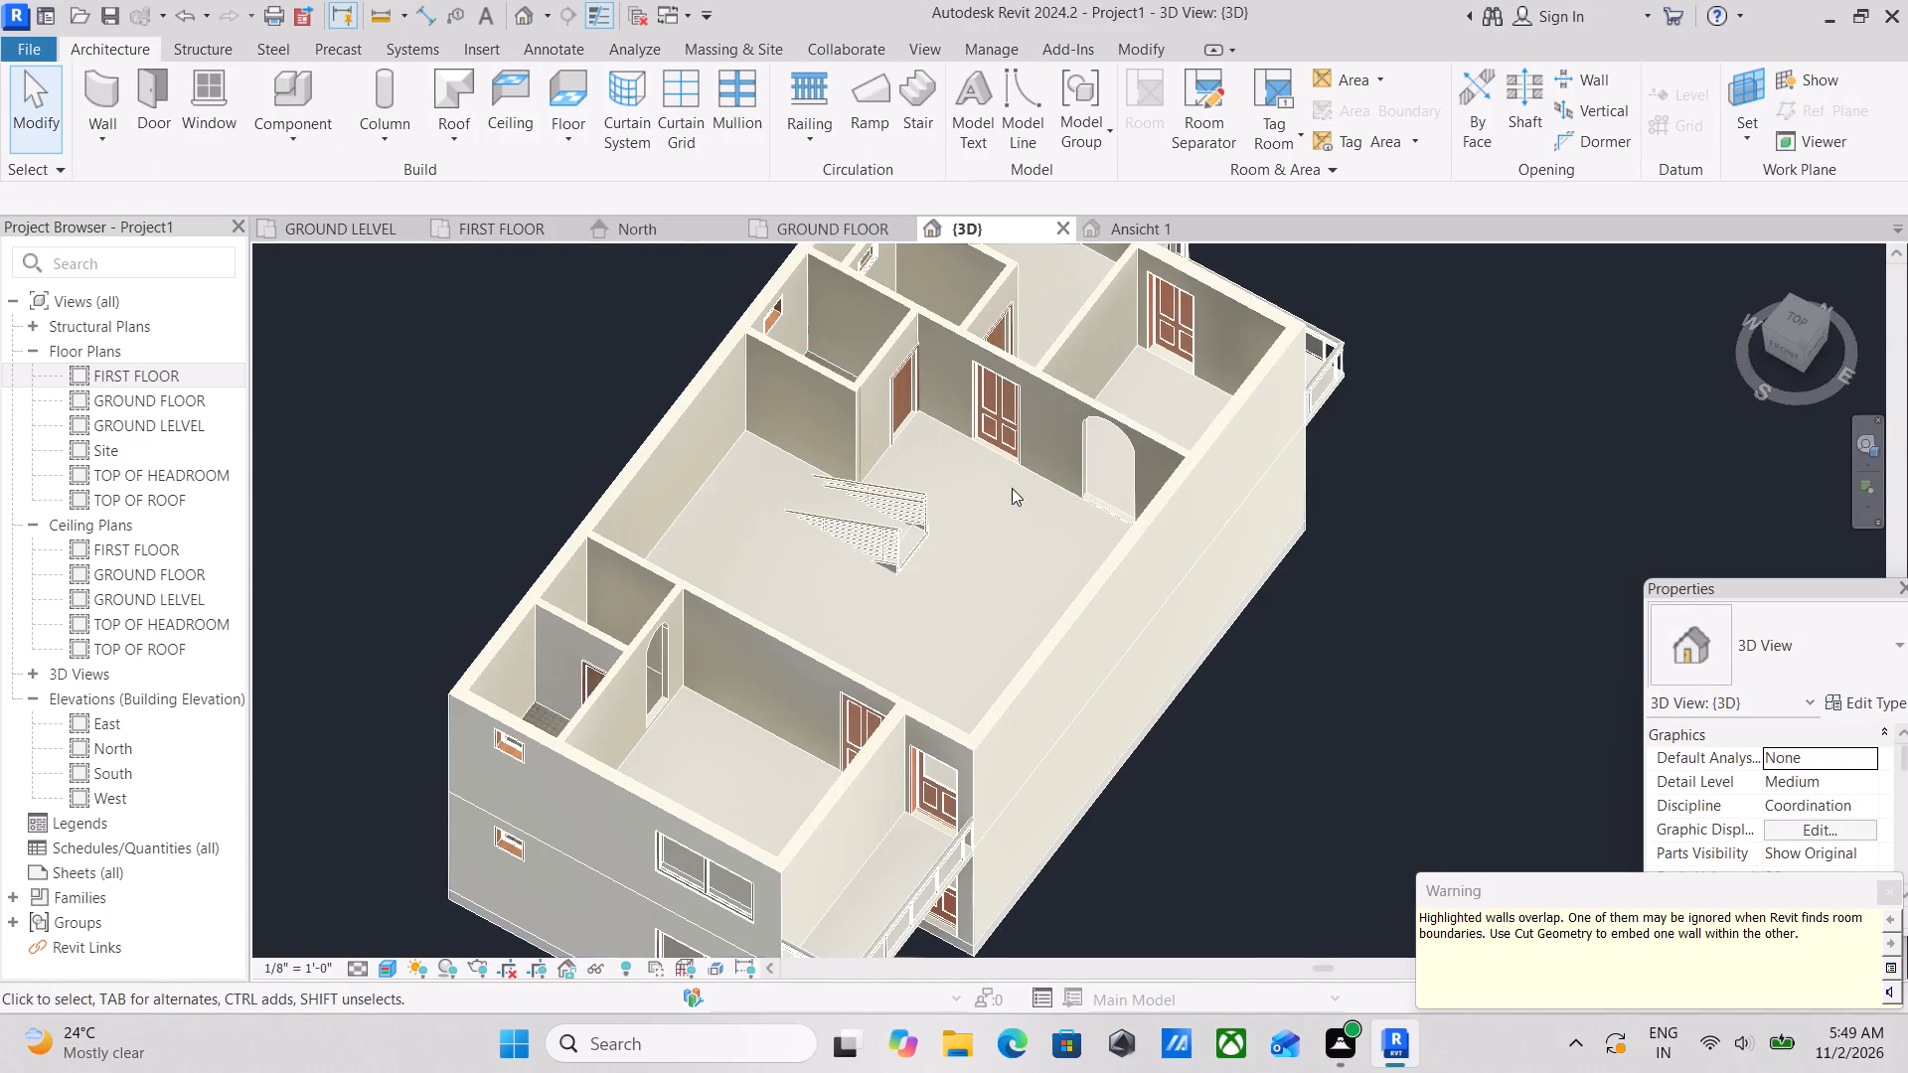
{"action": "scroll", "coordinate": [1075, 577], "scroll_direction": "down", "scroll_amount": 1}
{"action": "middle_click_drag", "start_coordinate": [1070, 571], "coordinate": [949, 446]}
{"action": "scroll", "coordinate": [1063, 627], "scroll_direction": "down", "scroll_amount": 3}
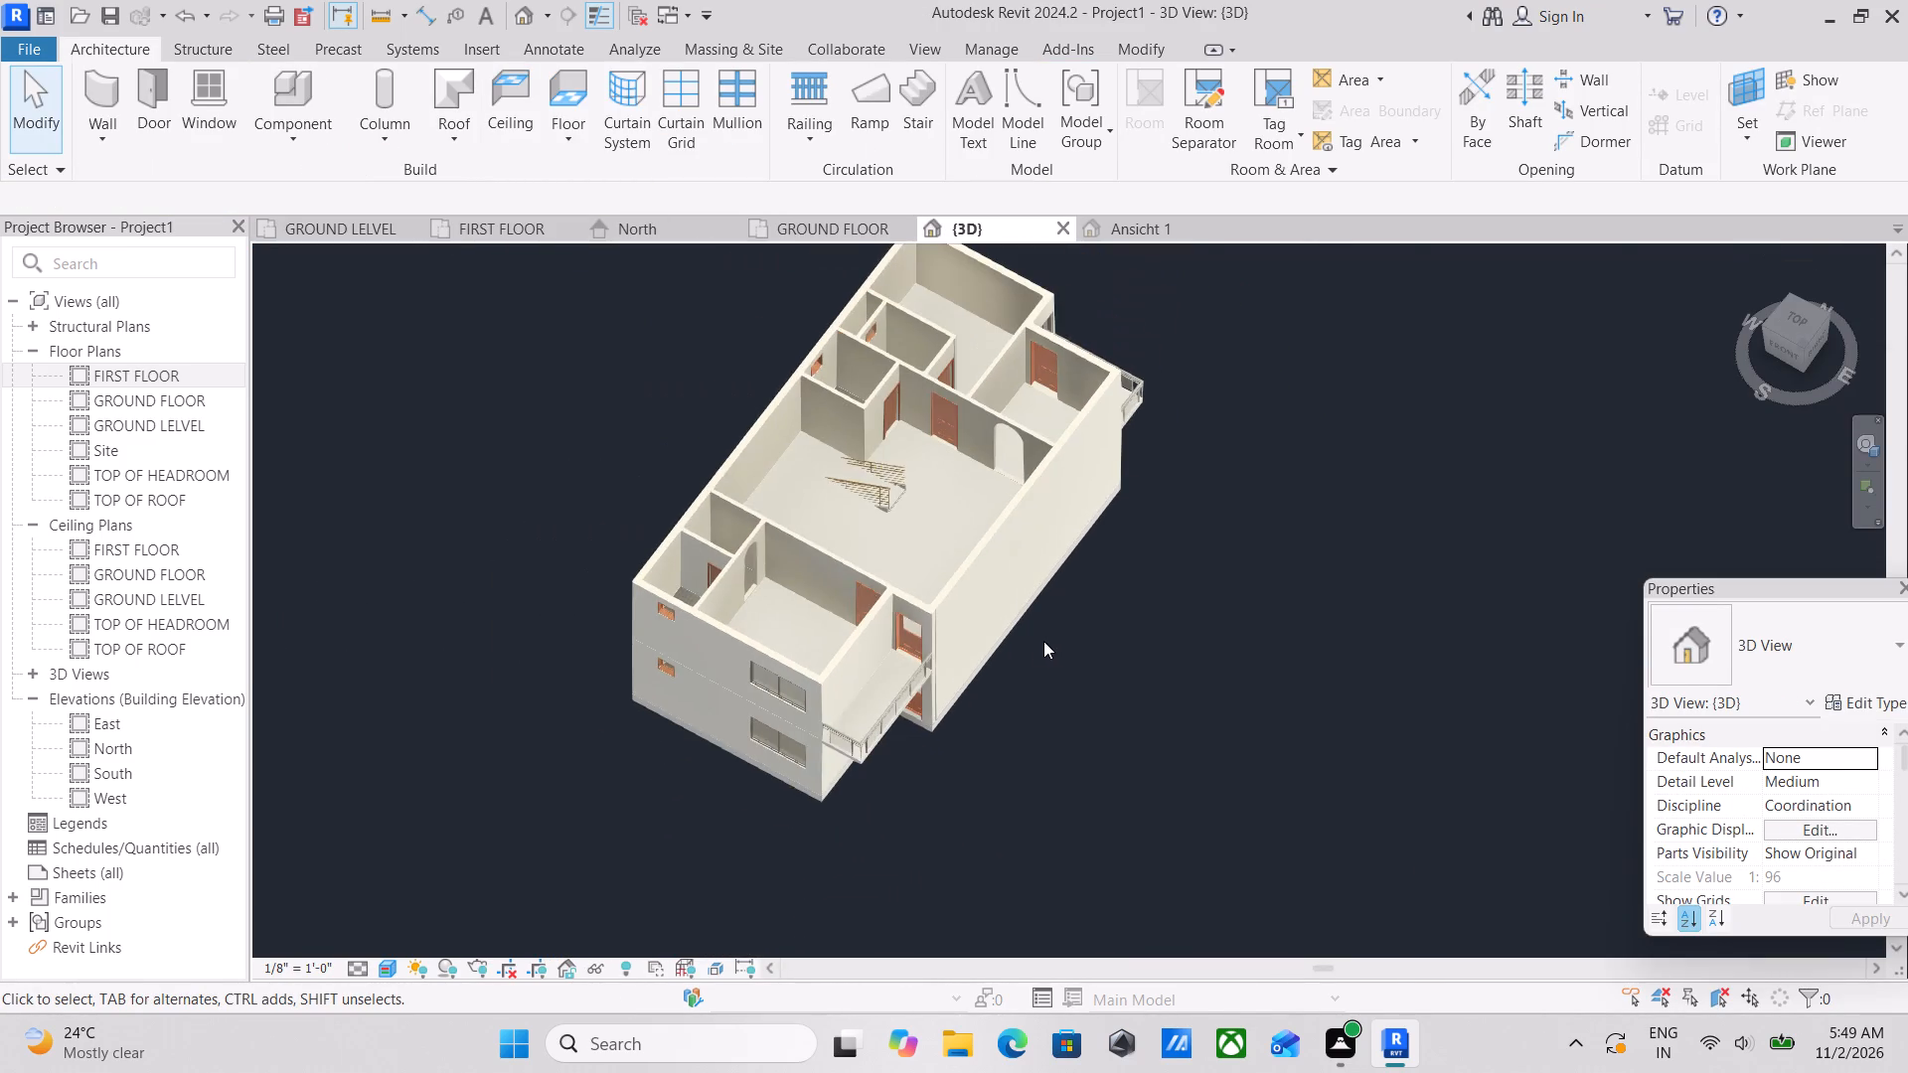
{"action": "key", "text": "Escape"}
{"action": "scroll", "coordinate": [817, 400], "scroll_direction": "up", "scroll_amount": 4}
{"action": "key", "text": "Escape"}
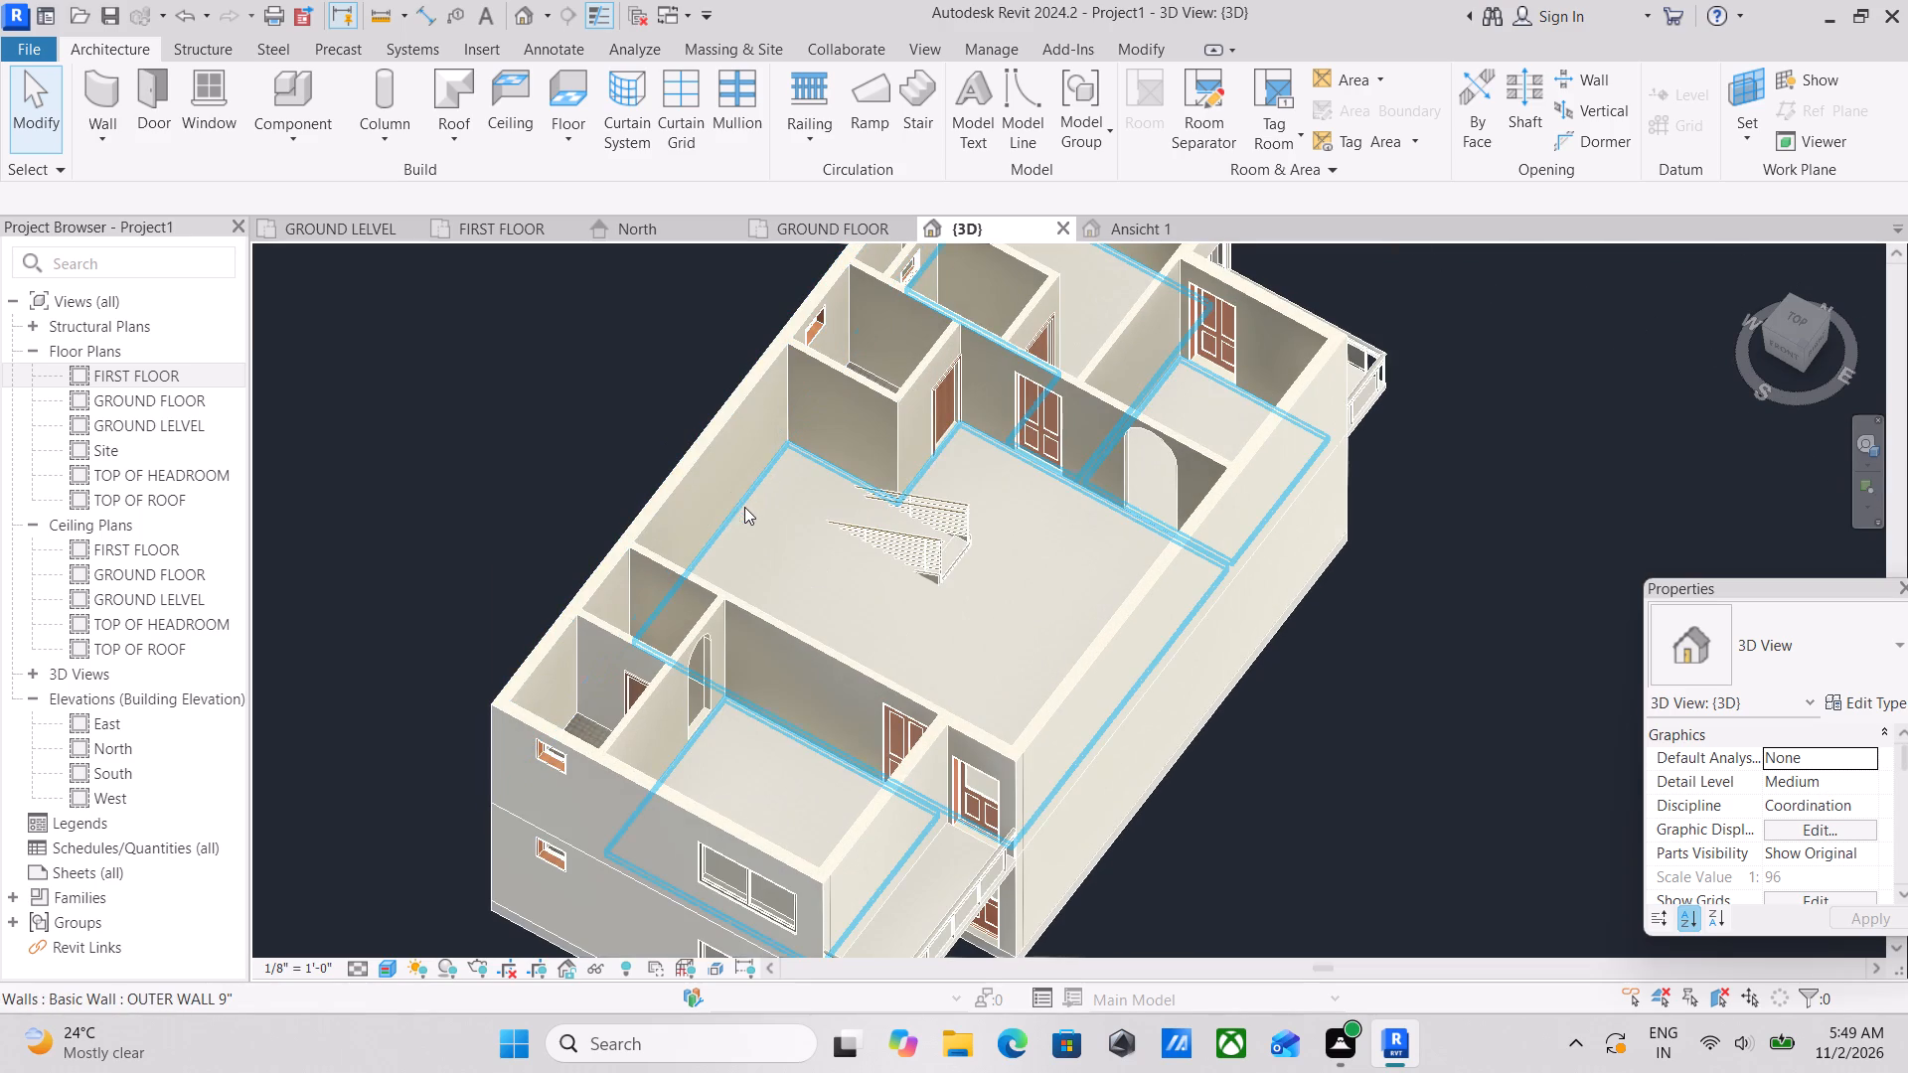
Open the boundary of the first-floor MARBLE FLOORING 6" floor for editing and switch to the GROUND LELVEL plan.
{"action": "left_click", "coordinate": [745, 507]}
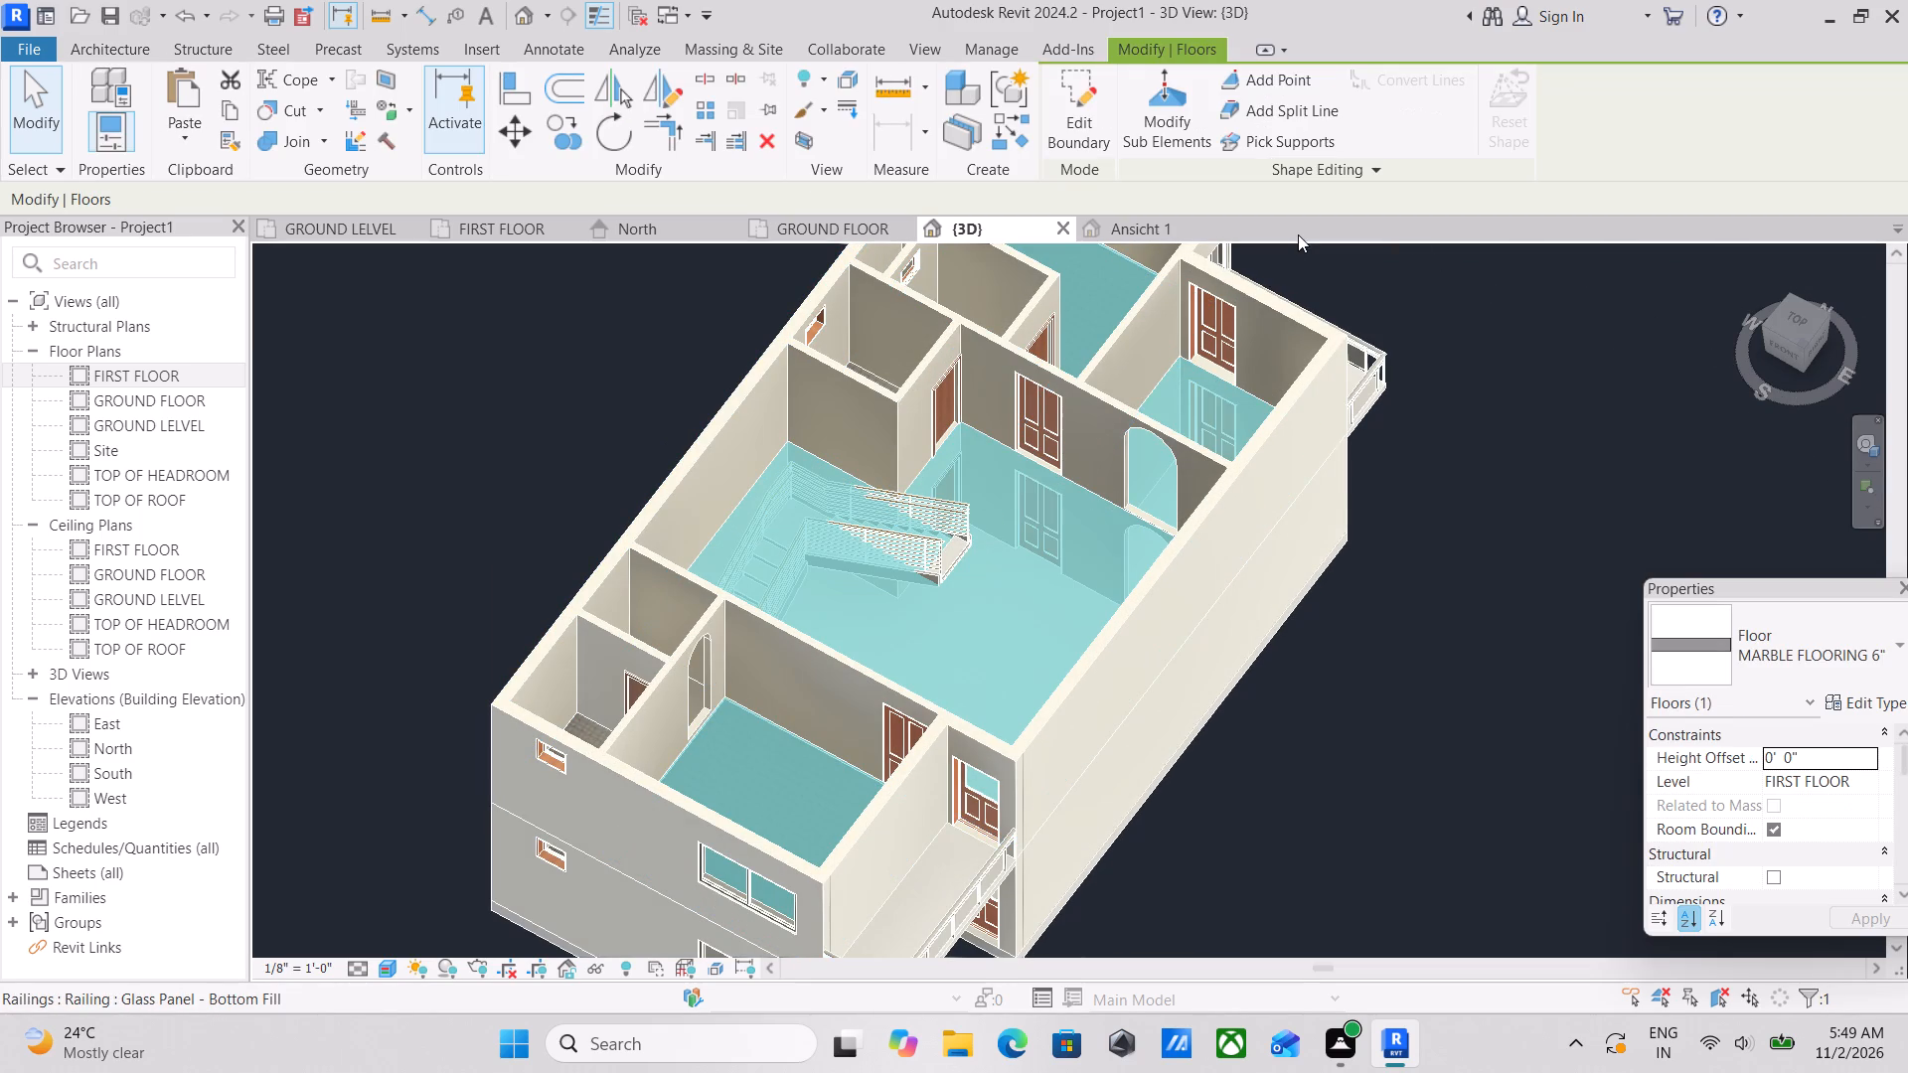
{"action": "left_click", "coordinate": [1086, 120]}
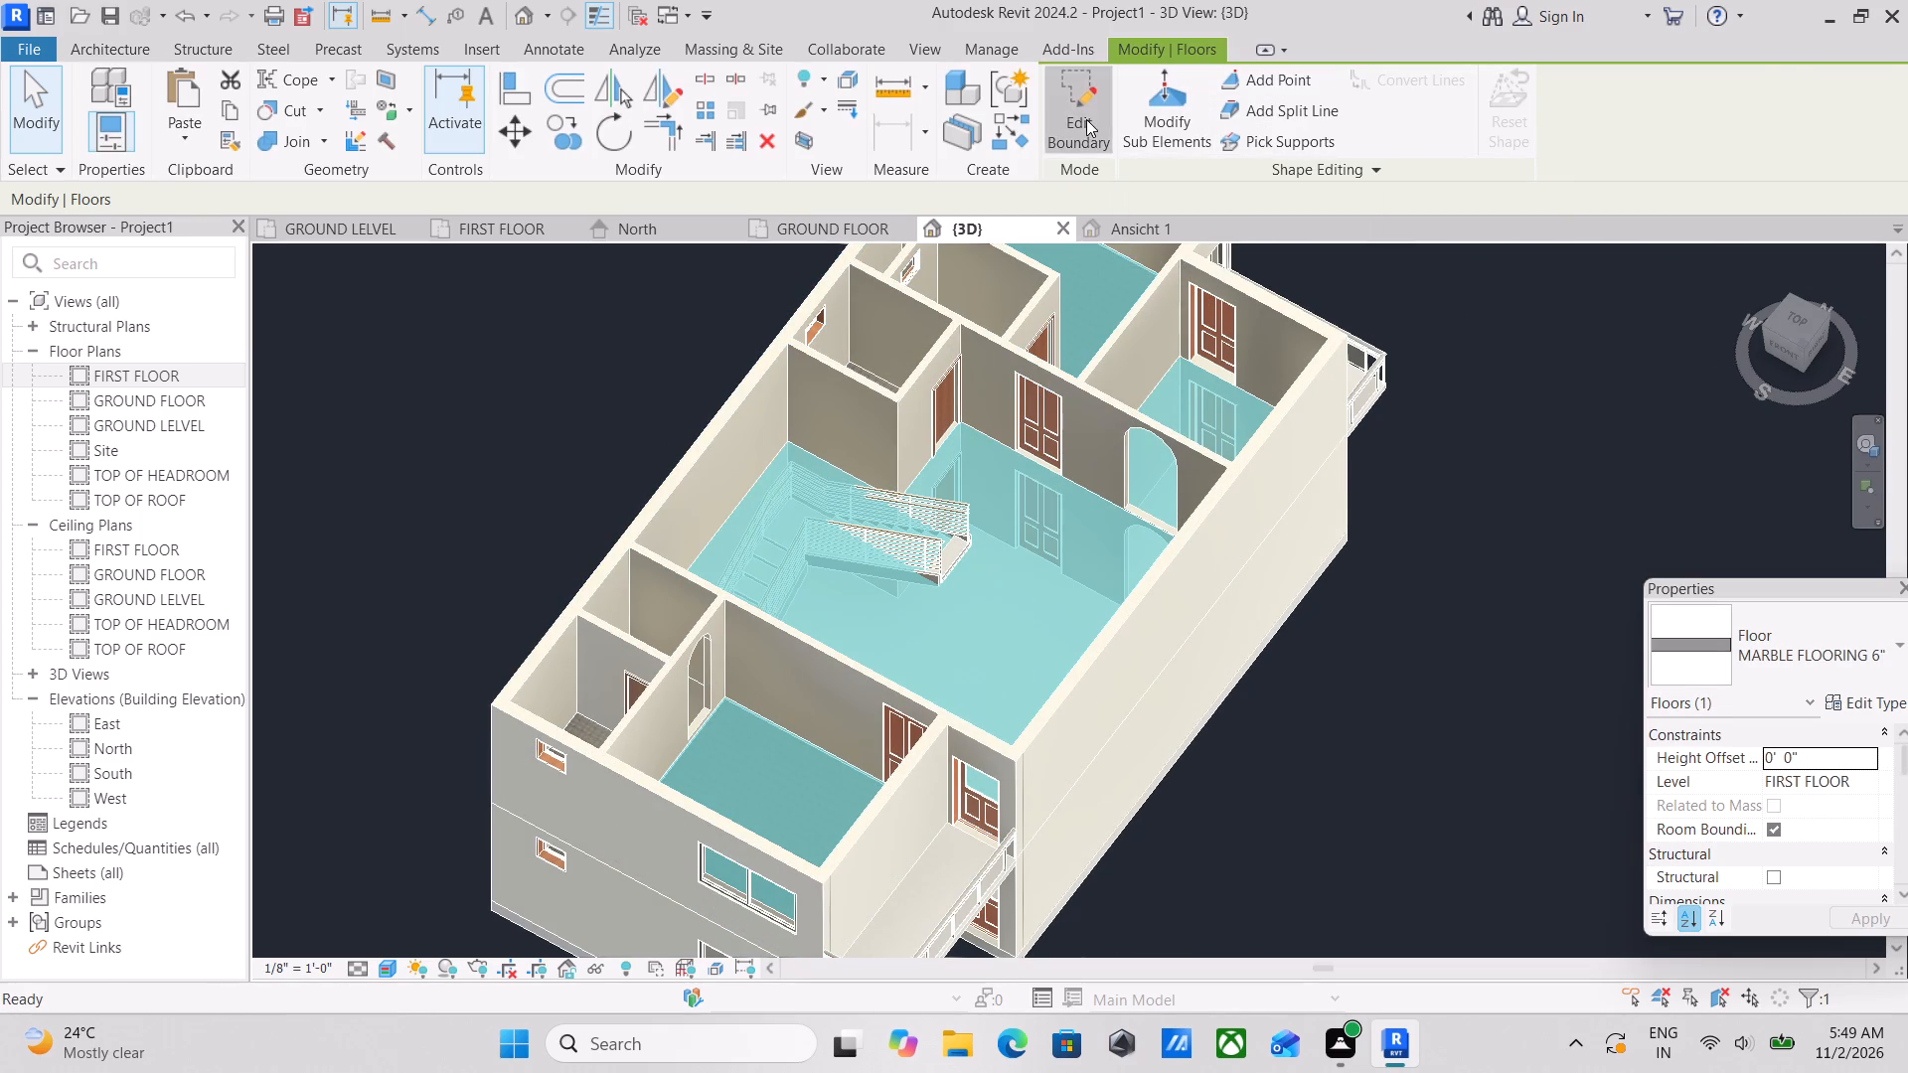
{"action": "scroll", "coordinate": [815, 562], "scroll_direction": "up", "scroll_amount": 1}
{"action": "scroll", "coordinate": [1332, 548], "scroll_direction": "up", "scroll_amount": 2}
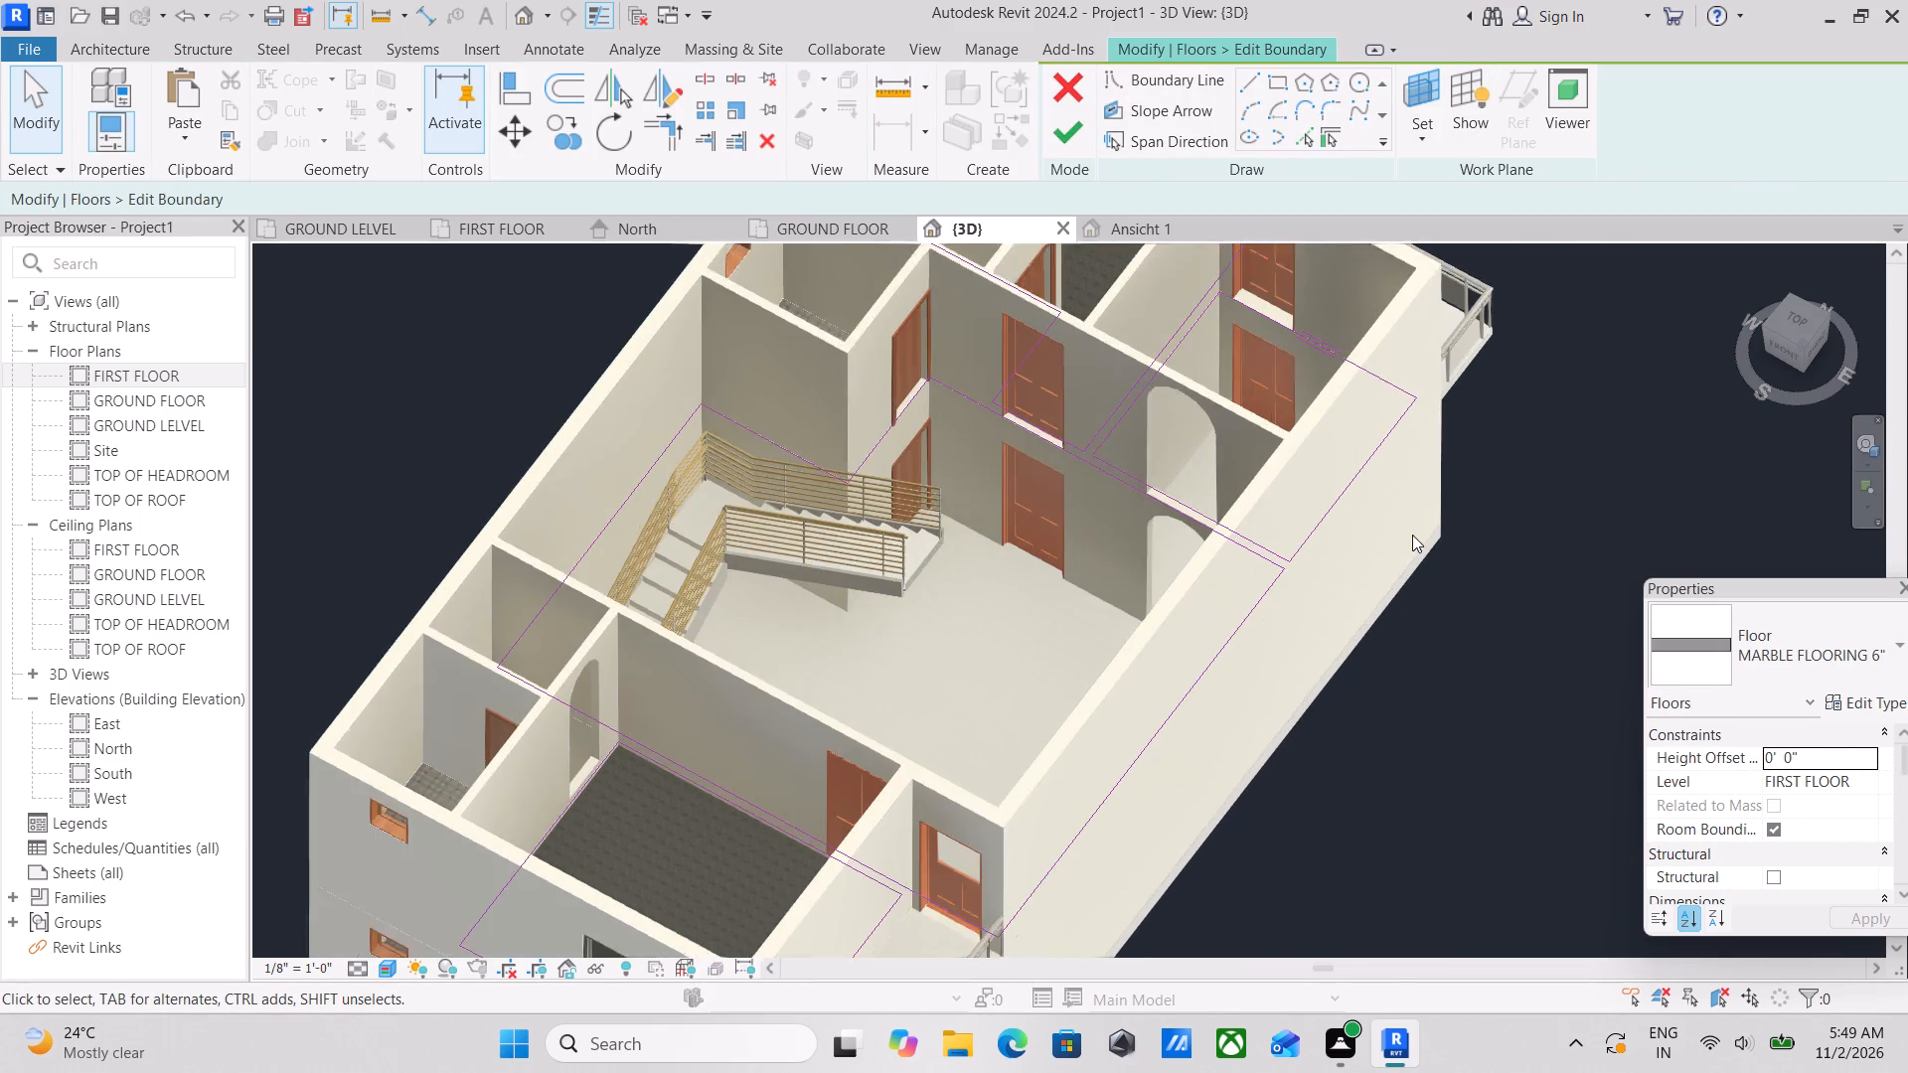
{"action": "left_click", "coordinate": [1796, 315]}
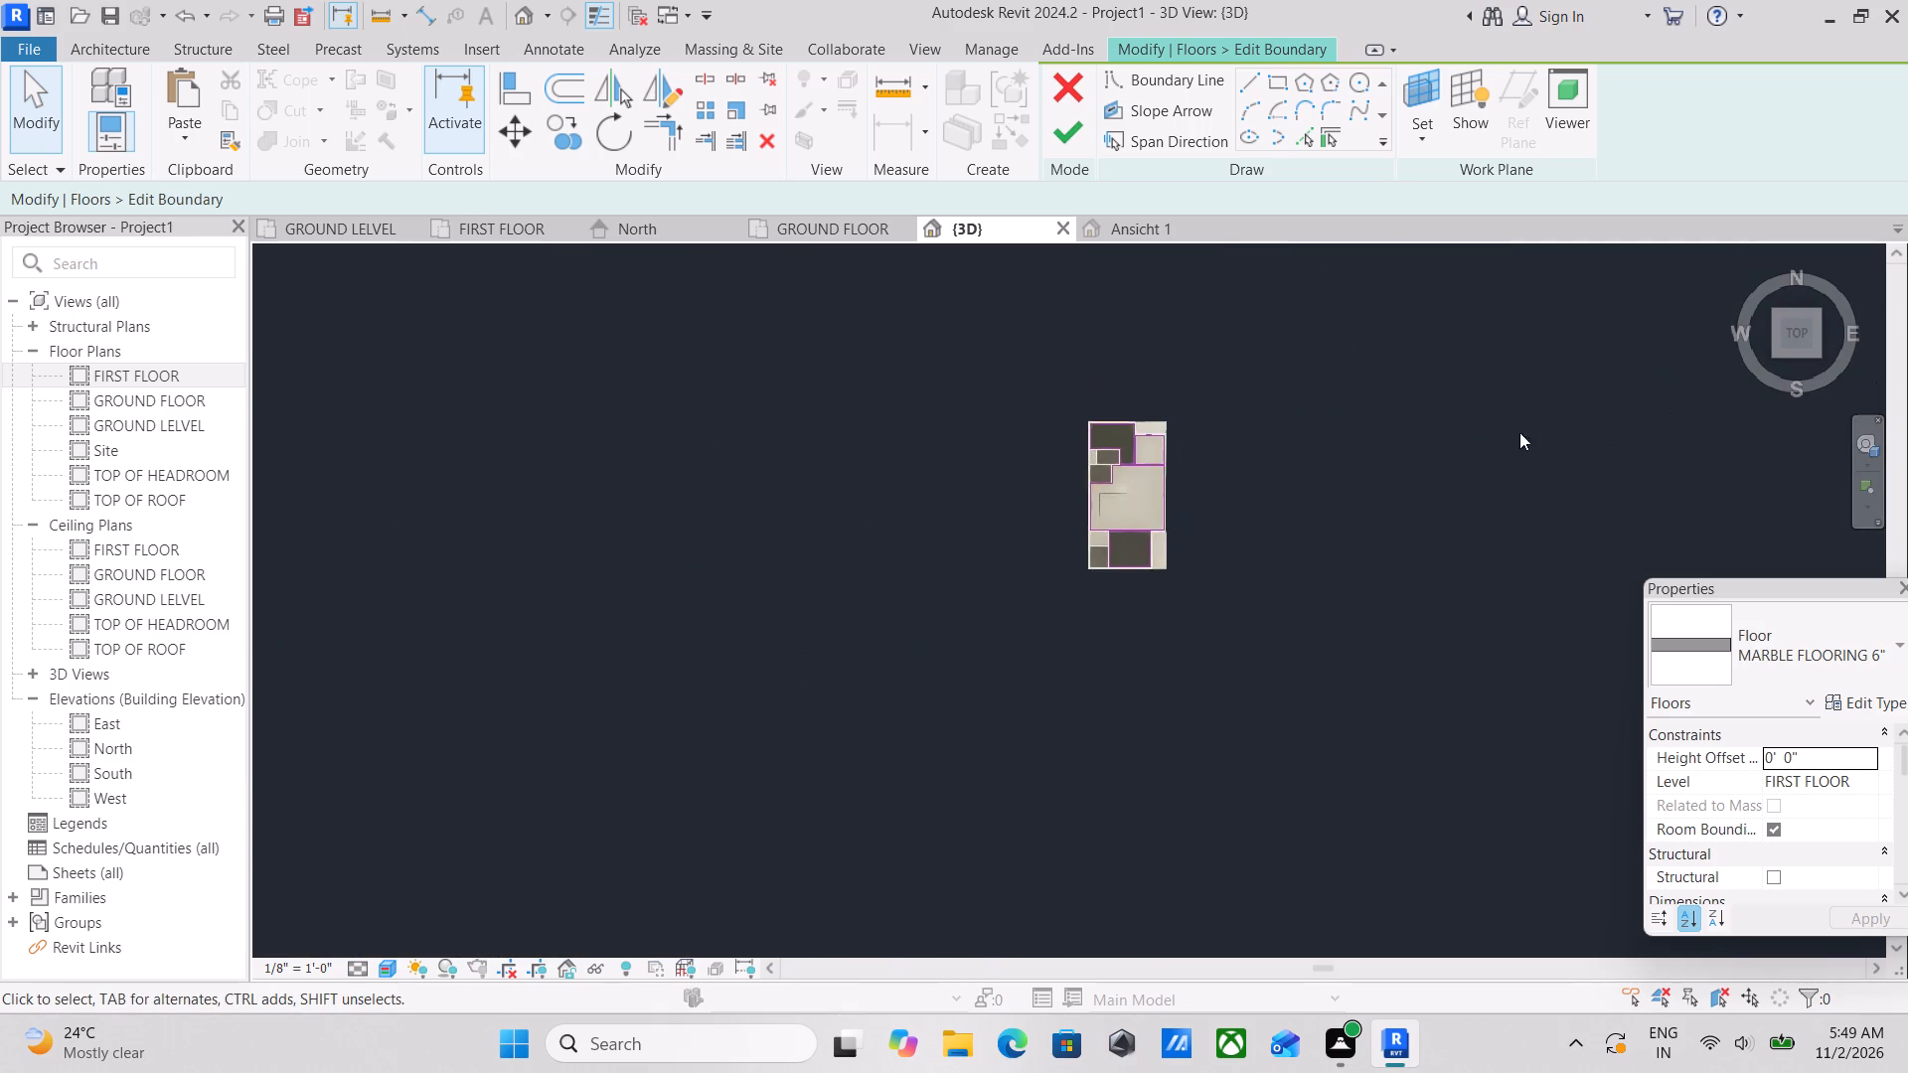
{"action": "left_click", "coordinate": [407, 238]}
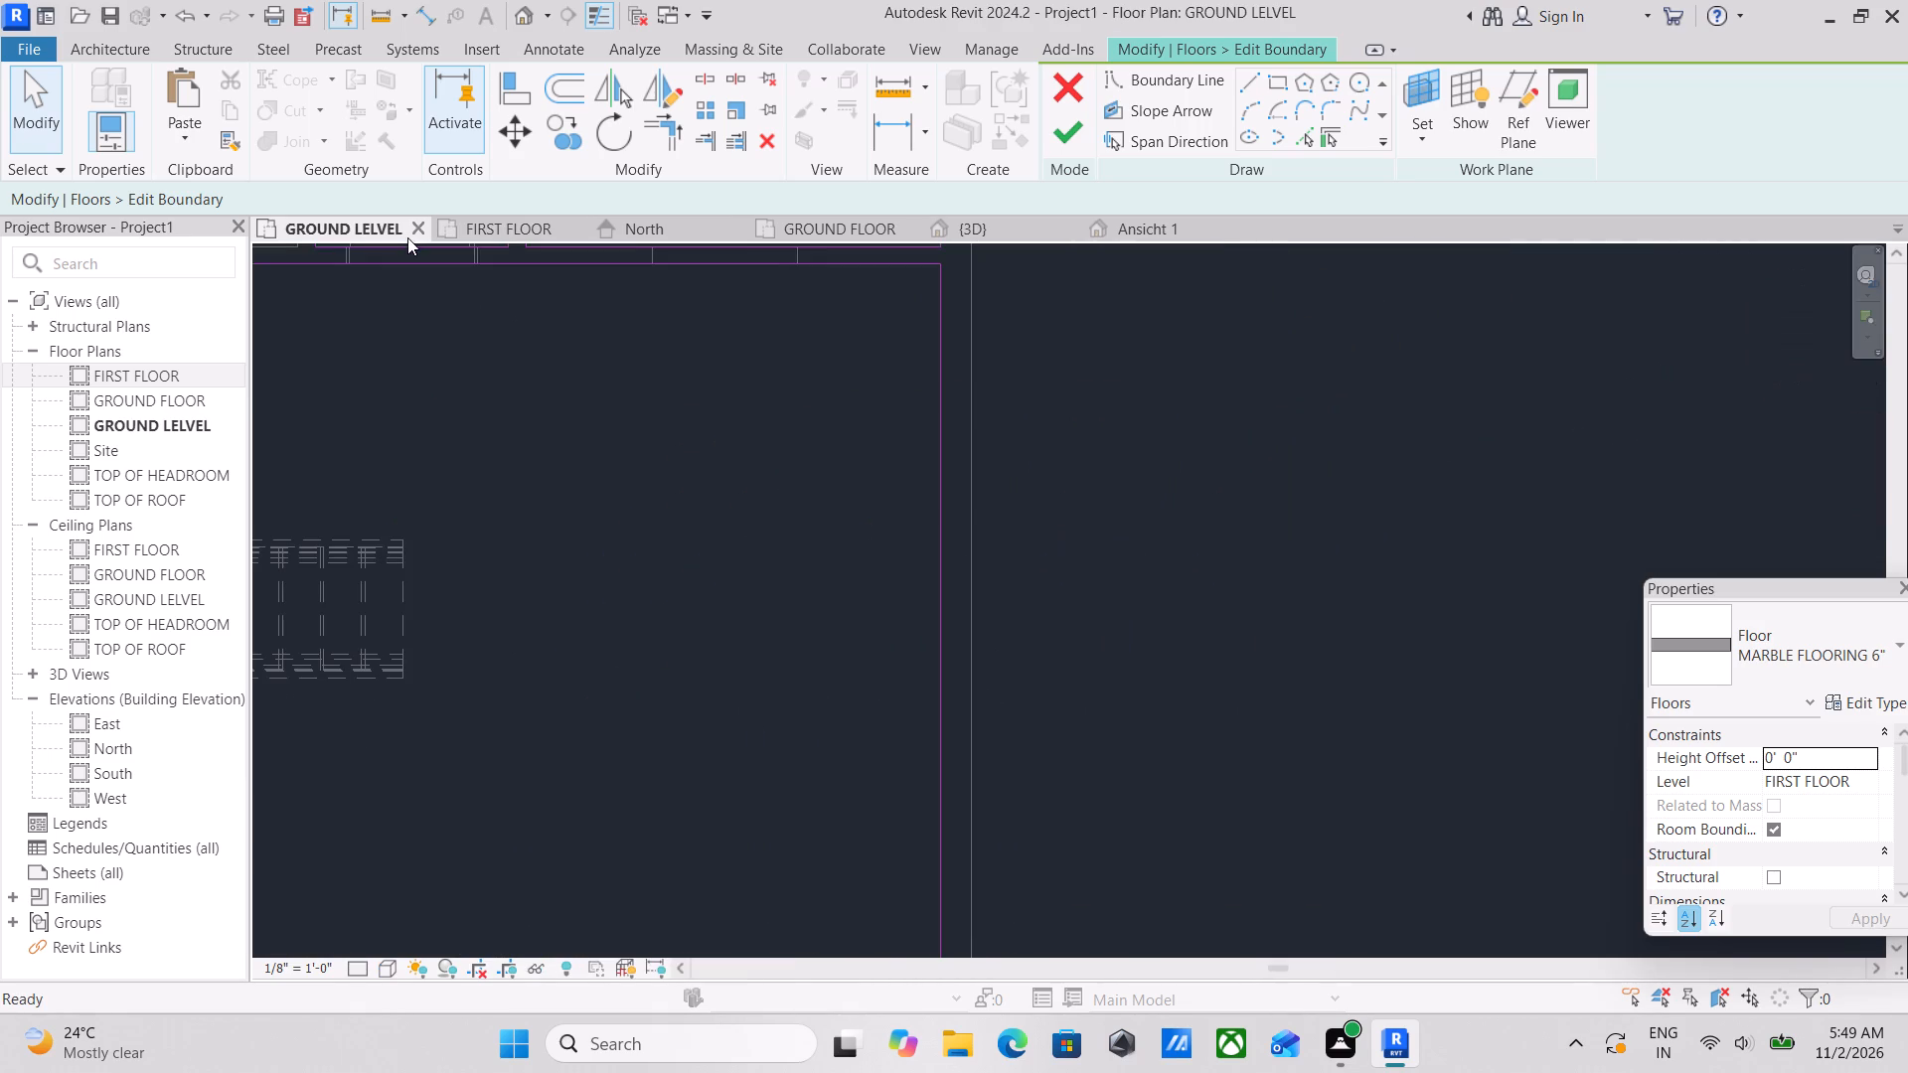
Draw floor boundary lines 3'-4" across the east end of the staircase and 12'-2" along its north edge.
{"action": "scroll", "coordinate": [732, 783], "scroll_direction": "down", "scroll_amount": 5}
{"action": "scroll", "coordinate": [554, 794], "scroll_direction": "down", "scroll_amount": 4}
{"action": "middle_click_drag", "start_coordinate": [543, 796], "coordinate": [870, 625]}
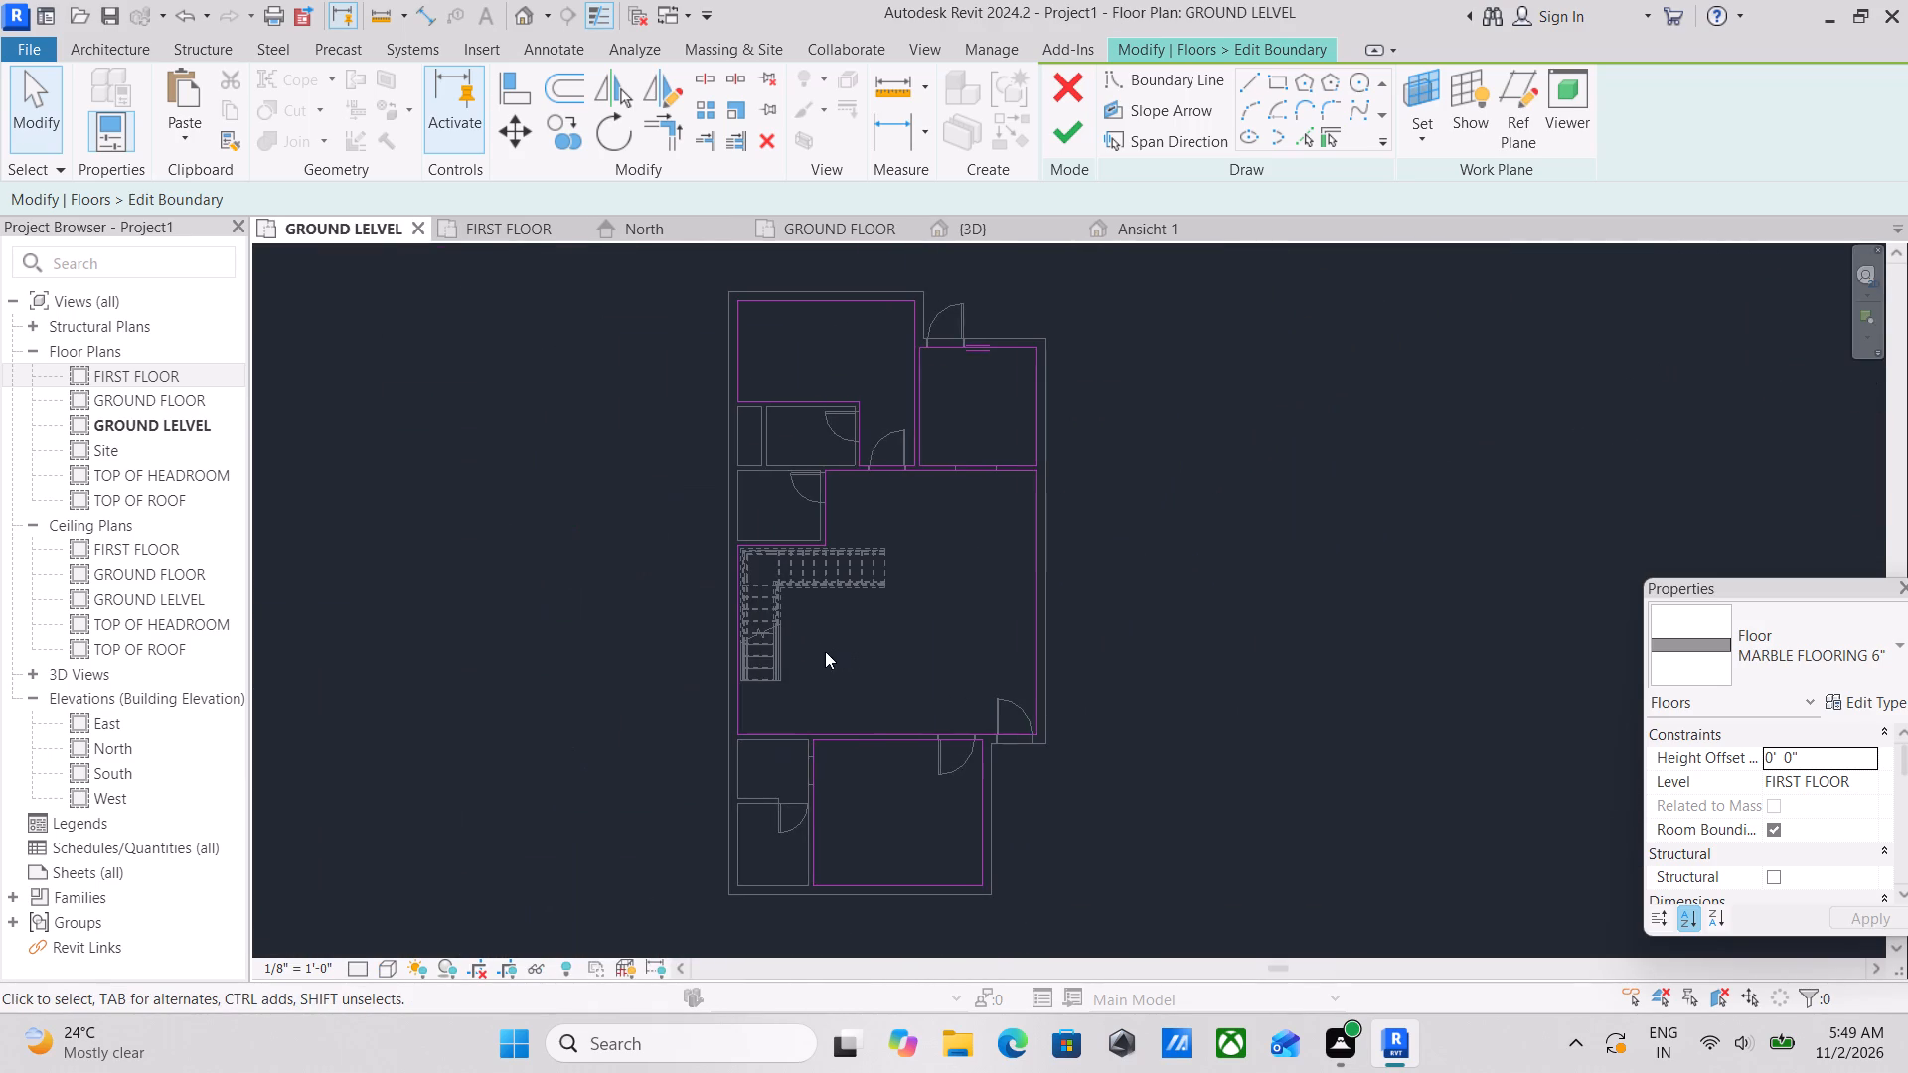
{"action": "scroll", "coordinate": [797, 646], "scroll_direction": "up", "scroll_amount": 4}
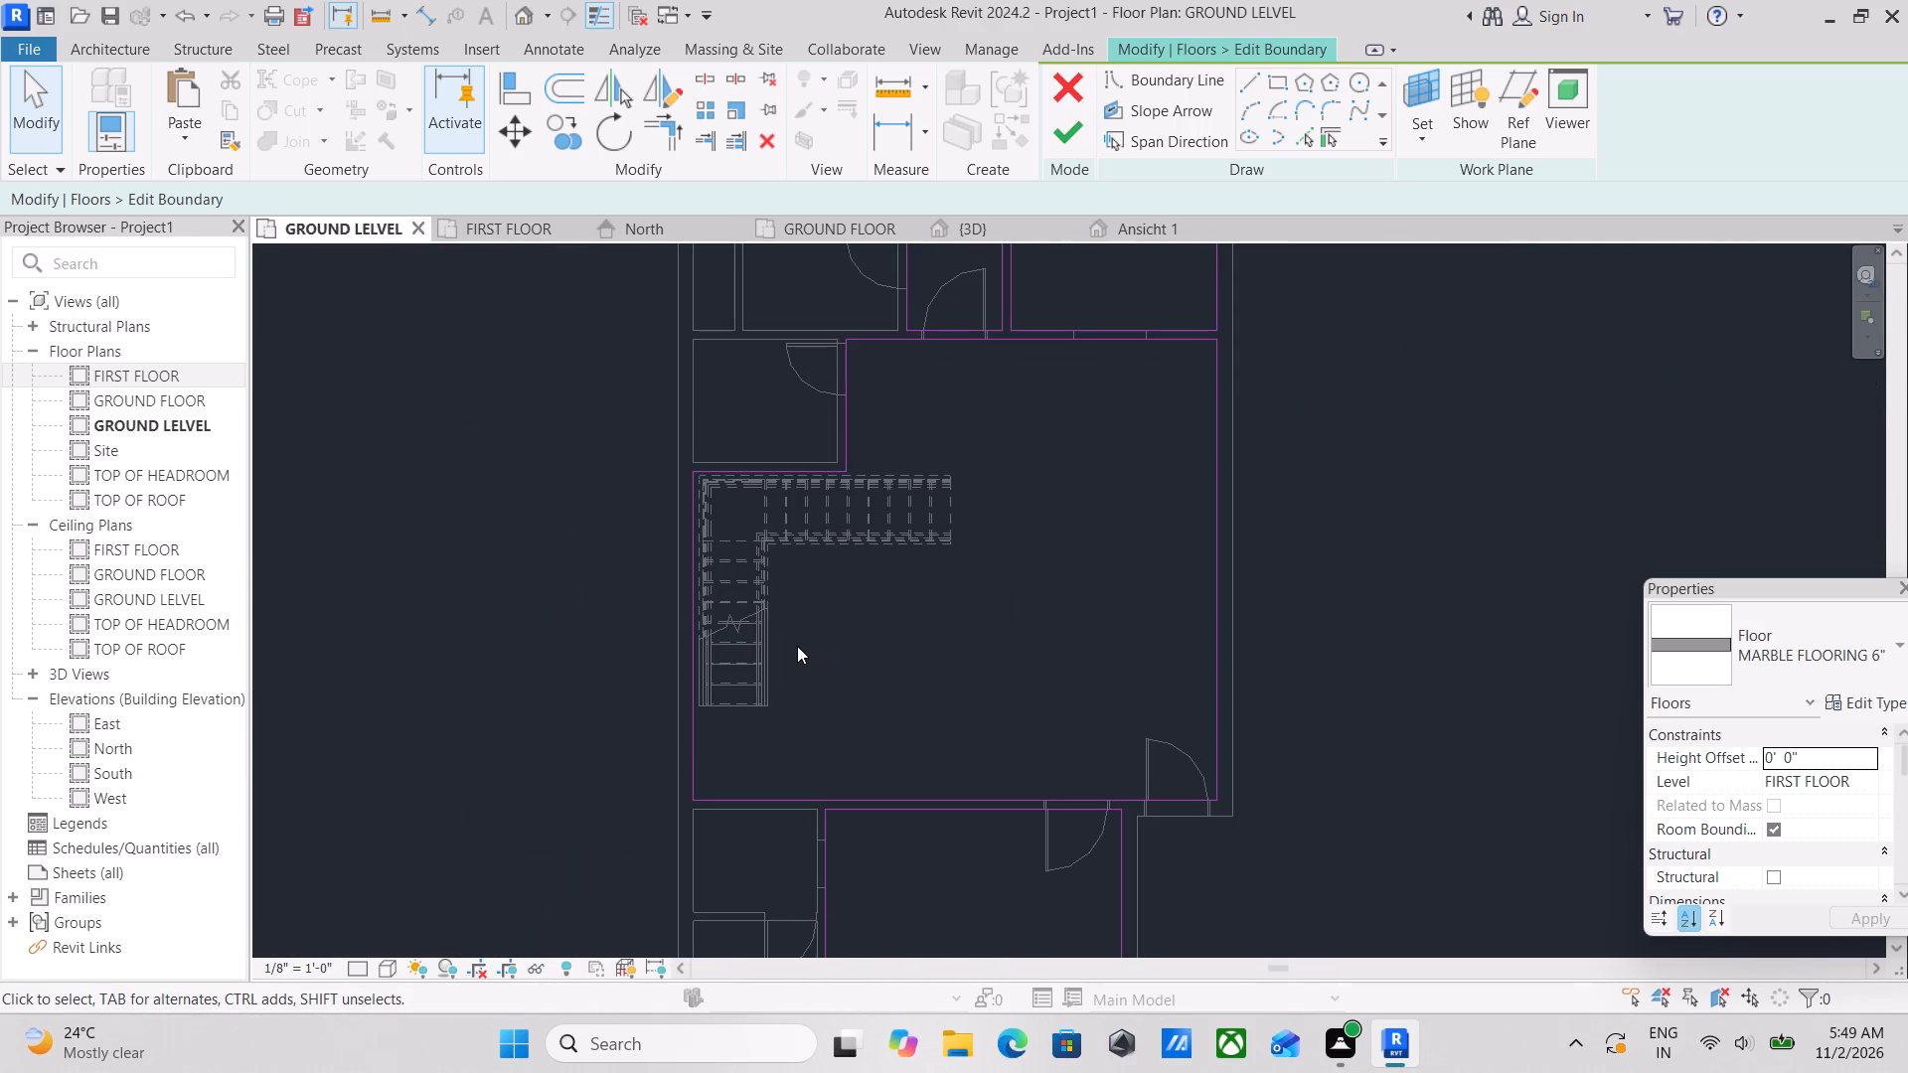
{"action": "scroll", "coordinate": [625, 661], "scroll_direction": "up", "scroll_amount": 8}
{"action": "scroll", "coordinate": [777, 736], "scroll_direction": "up", "scroll_amount": 2}
{"action": "middle_click_drag", "start_coordinate": [777, 736], "coordinate": [699, 1062]}
{"action": "scroll", "coordinate": [699, 1063], "scroll_direction": "up", "scroll_amount": 1}
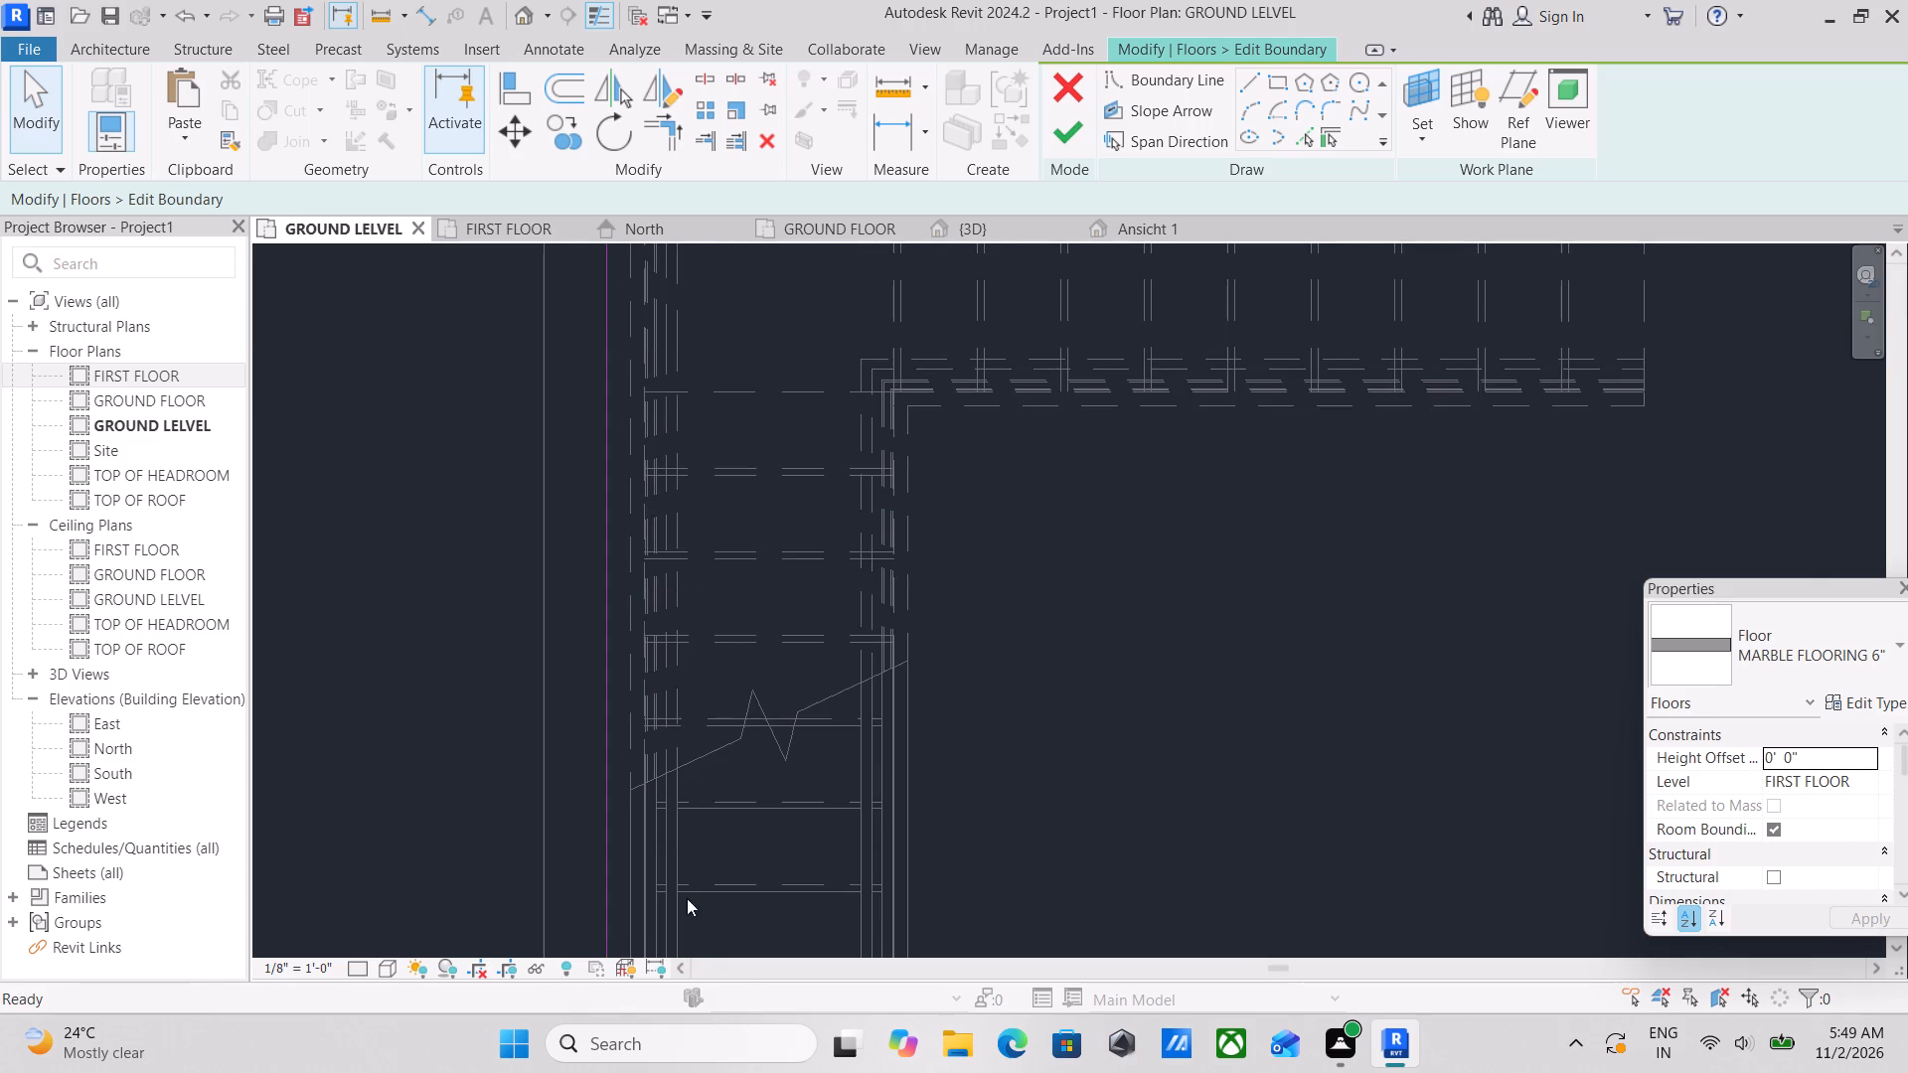
{"action": "scroll", "coordinate": [761, 272], "scroll_direction": "down", "scroll_amount": 3}
{"action": "middle_click_drag", "start_coordinate": [736, 293], "coordinate": [695, 587]}
{"action": "scroll", "coordinate": [695, 587], "scroll_direction": "up", "scroll_amount": 1}
{"action": "scroll", "coordinate": [919, 536], "scroll_direction": "down", "scroll_amount": 3}
{"action": "middle_click_drag", "start_coordinate": [919, 536], "coordinate": [840, 590]}
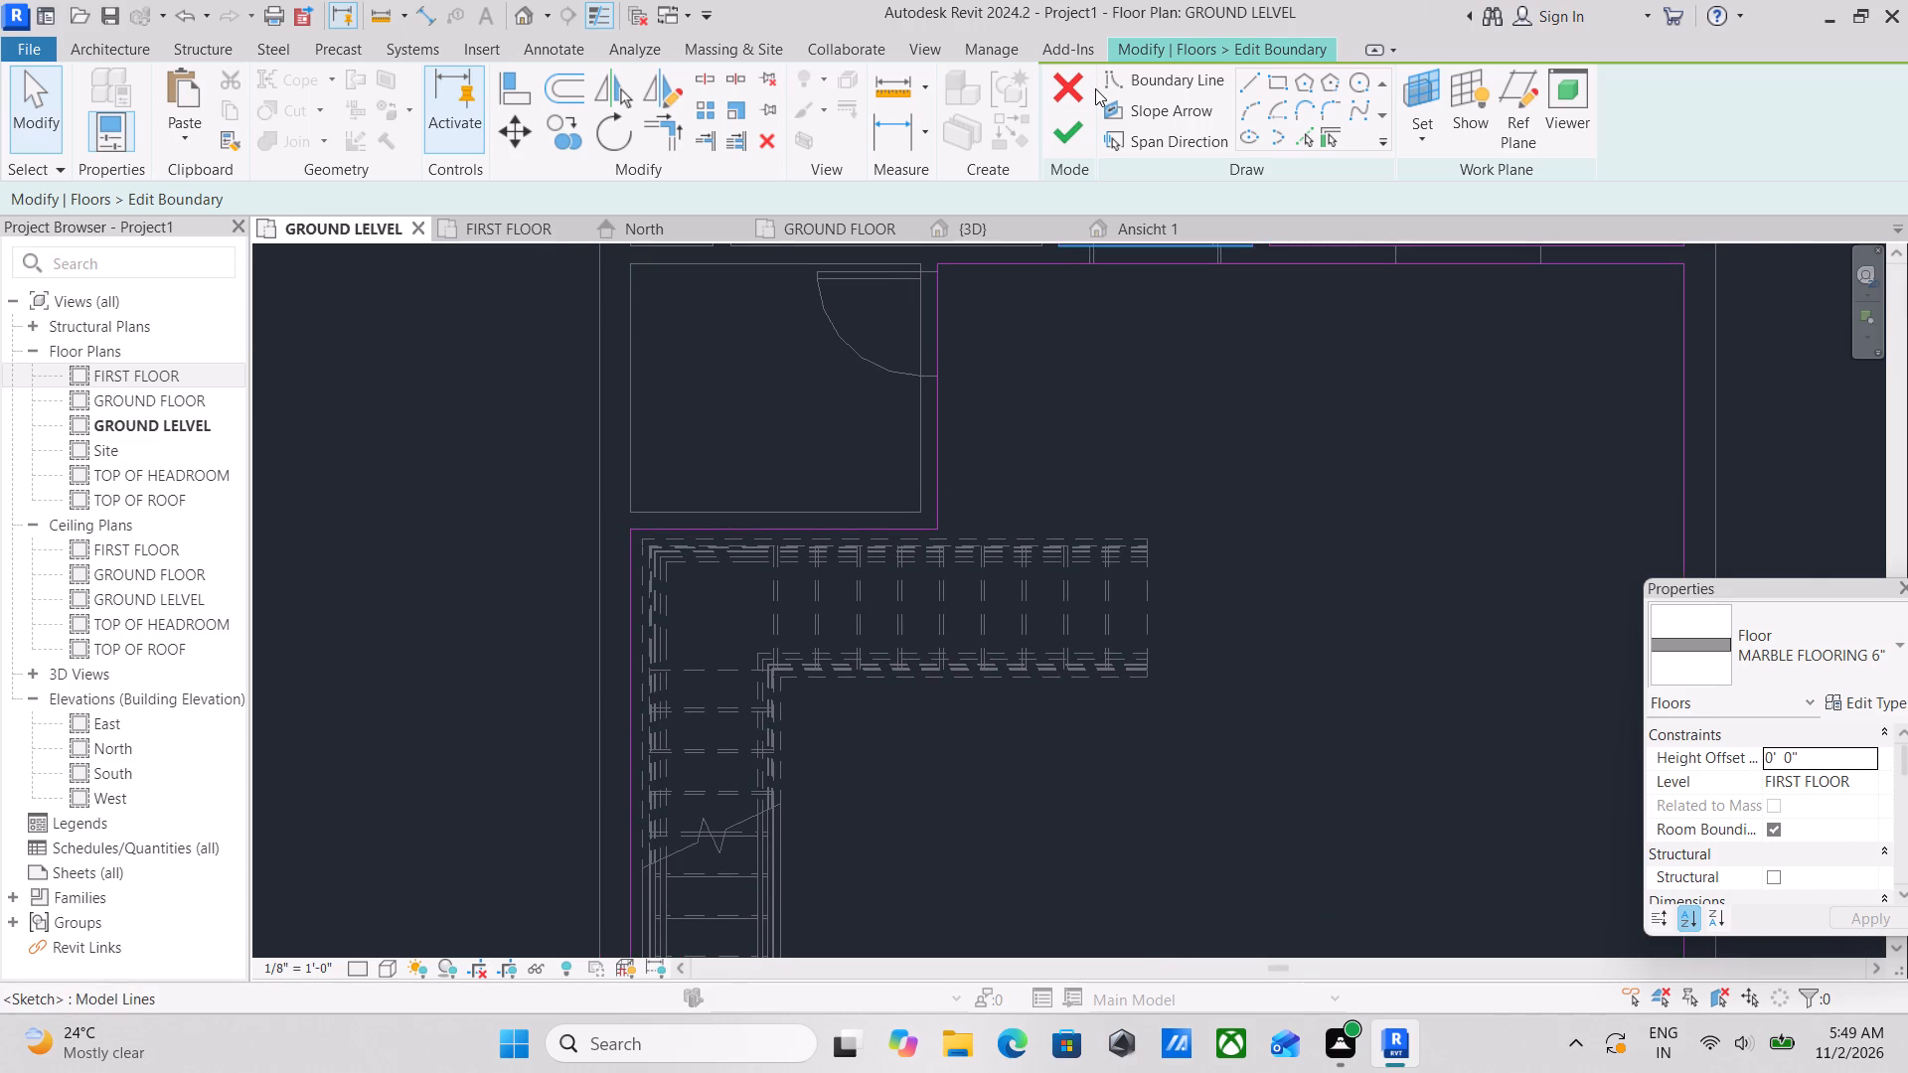
{"action": "left_click", "coordinate": [1250, 79]}
{"action": "scroll", "coordinate": [1691, 160], "scroll_direction": "up", "scroll_amount": 1}
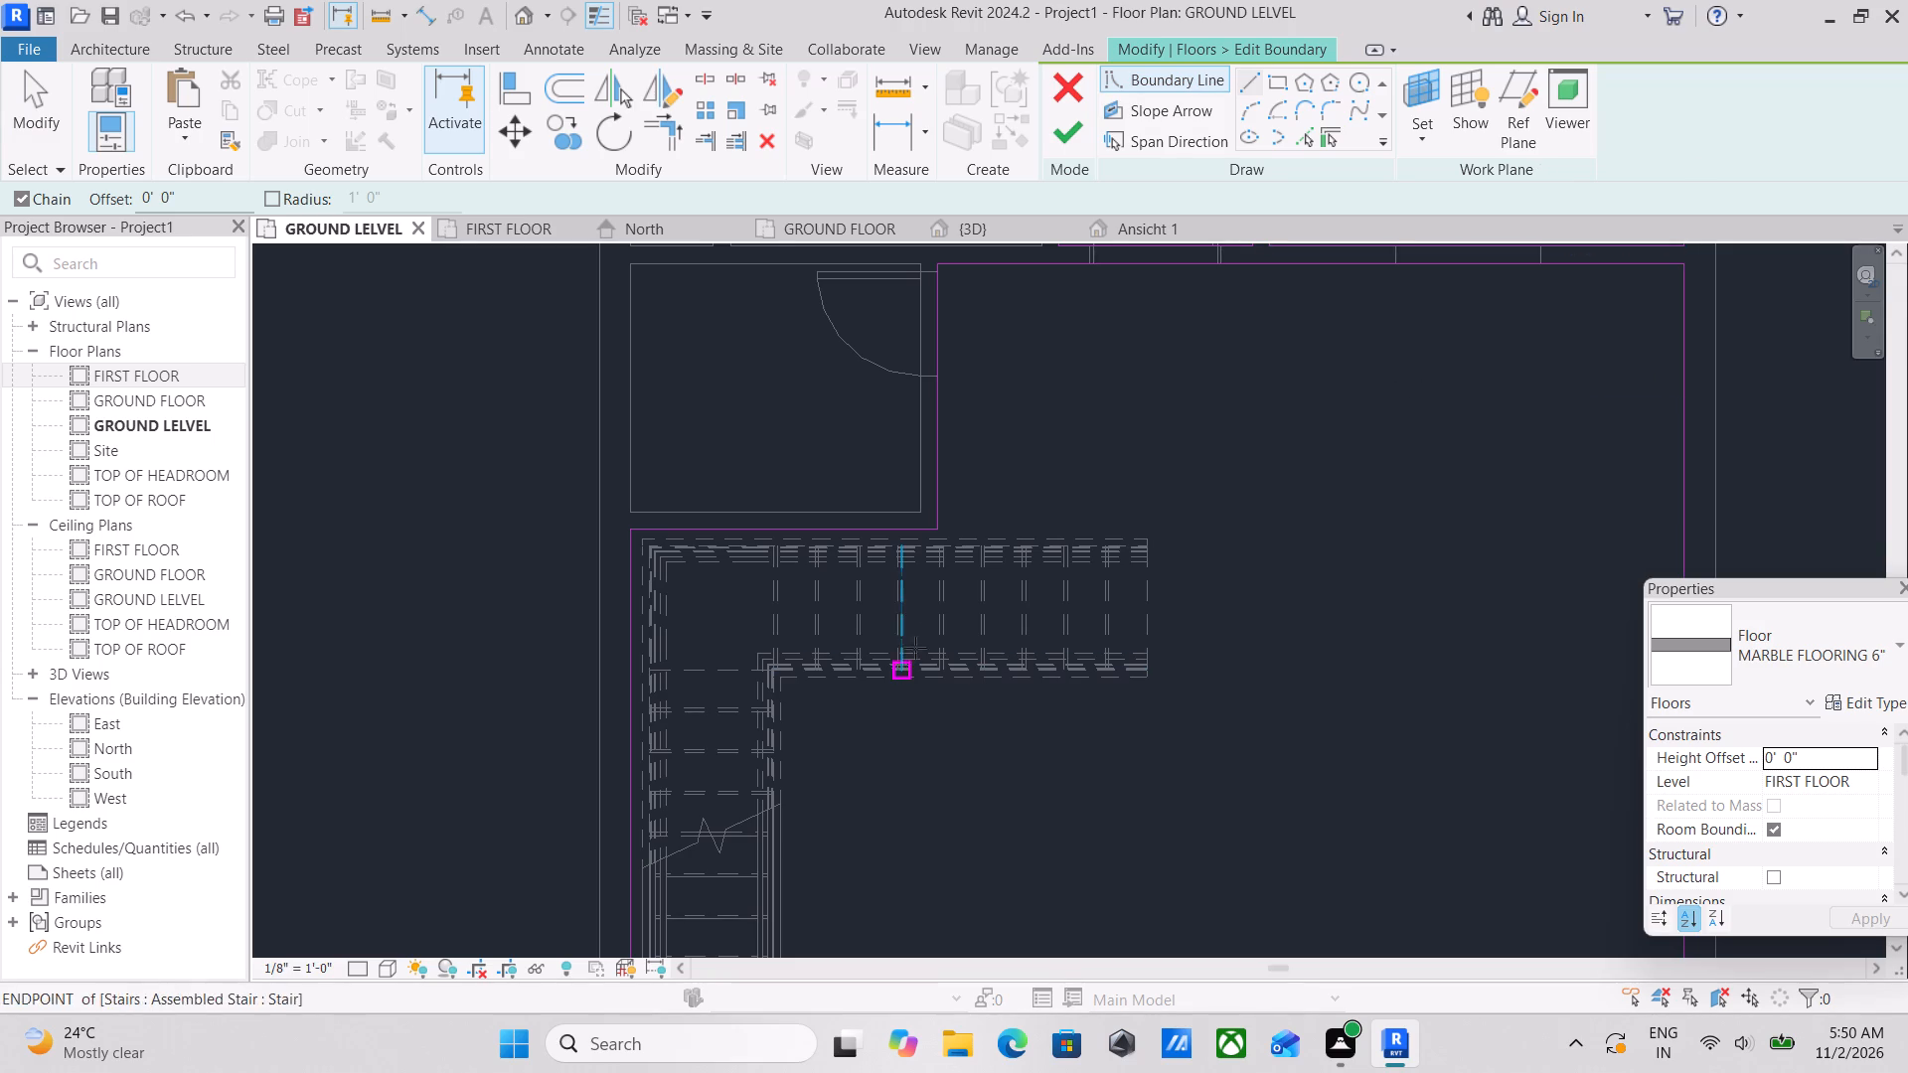
{"action": "scroll", "coordinate": [1088, 545], "scroll_direction": "down", "scroll_amount": 1}
{"action": "middle_click_drag", "start_coordinate": [1089, 544], "coordinate": [1078, 395]}
{"action": "scroll", "coordinate": [1139, 540], "scroll_direction": "up", "scroll_amount": 9}
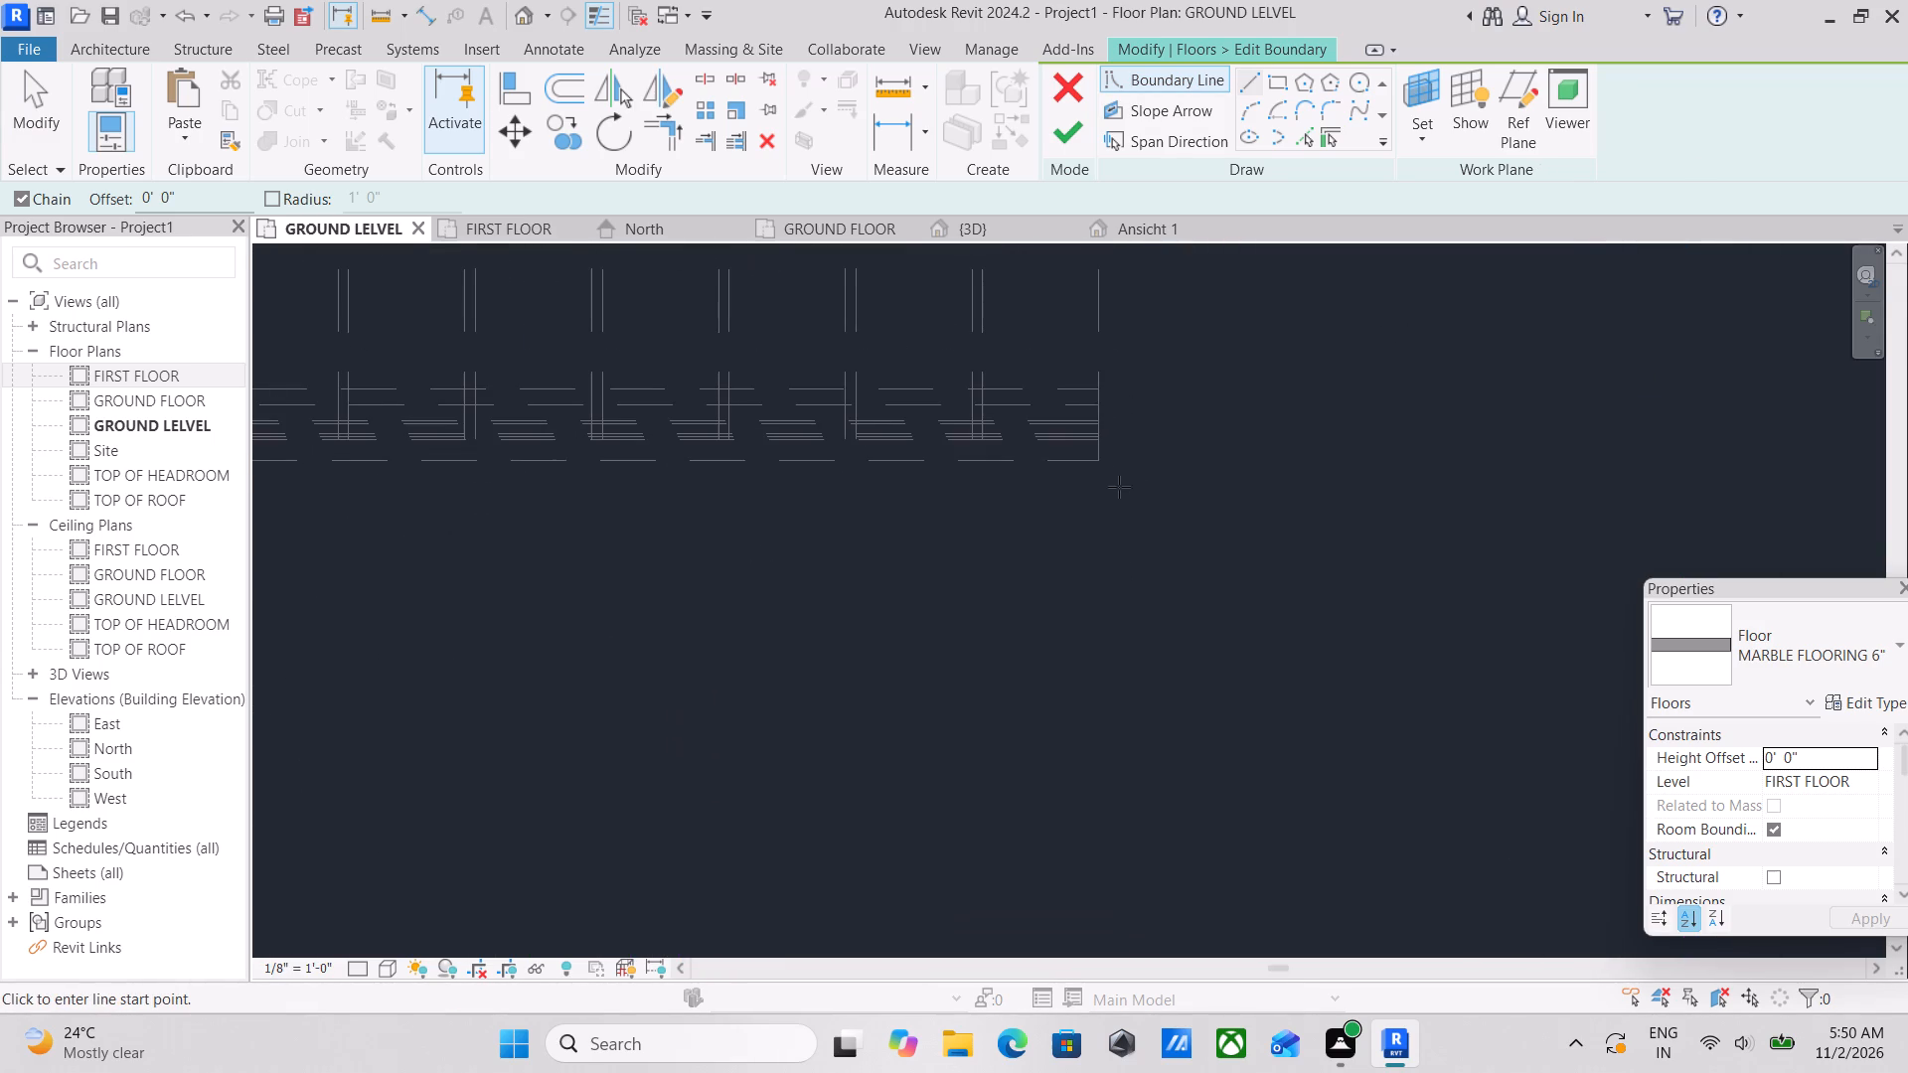
{"action": "left_click", "coordinate": [1098, 456]}
{"action": "middle_click_drag", "start_coordinate": [1111, 296], "coordinate": [1149, 595]}
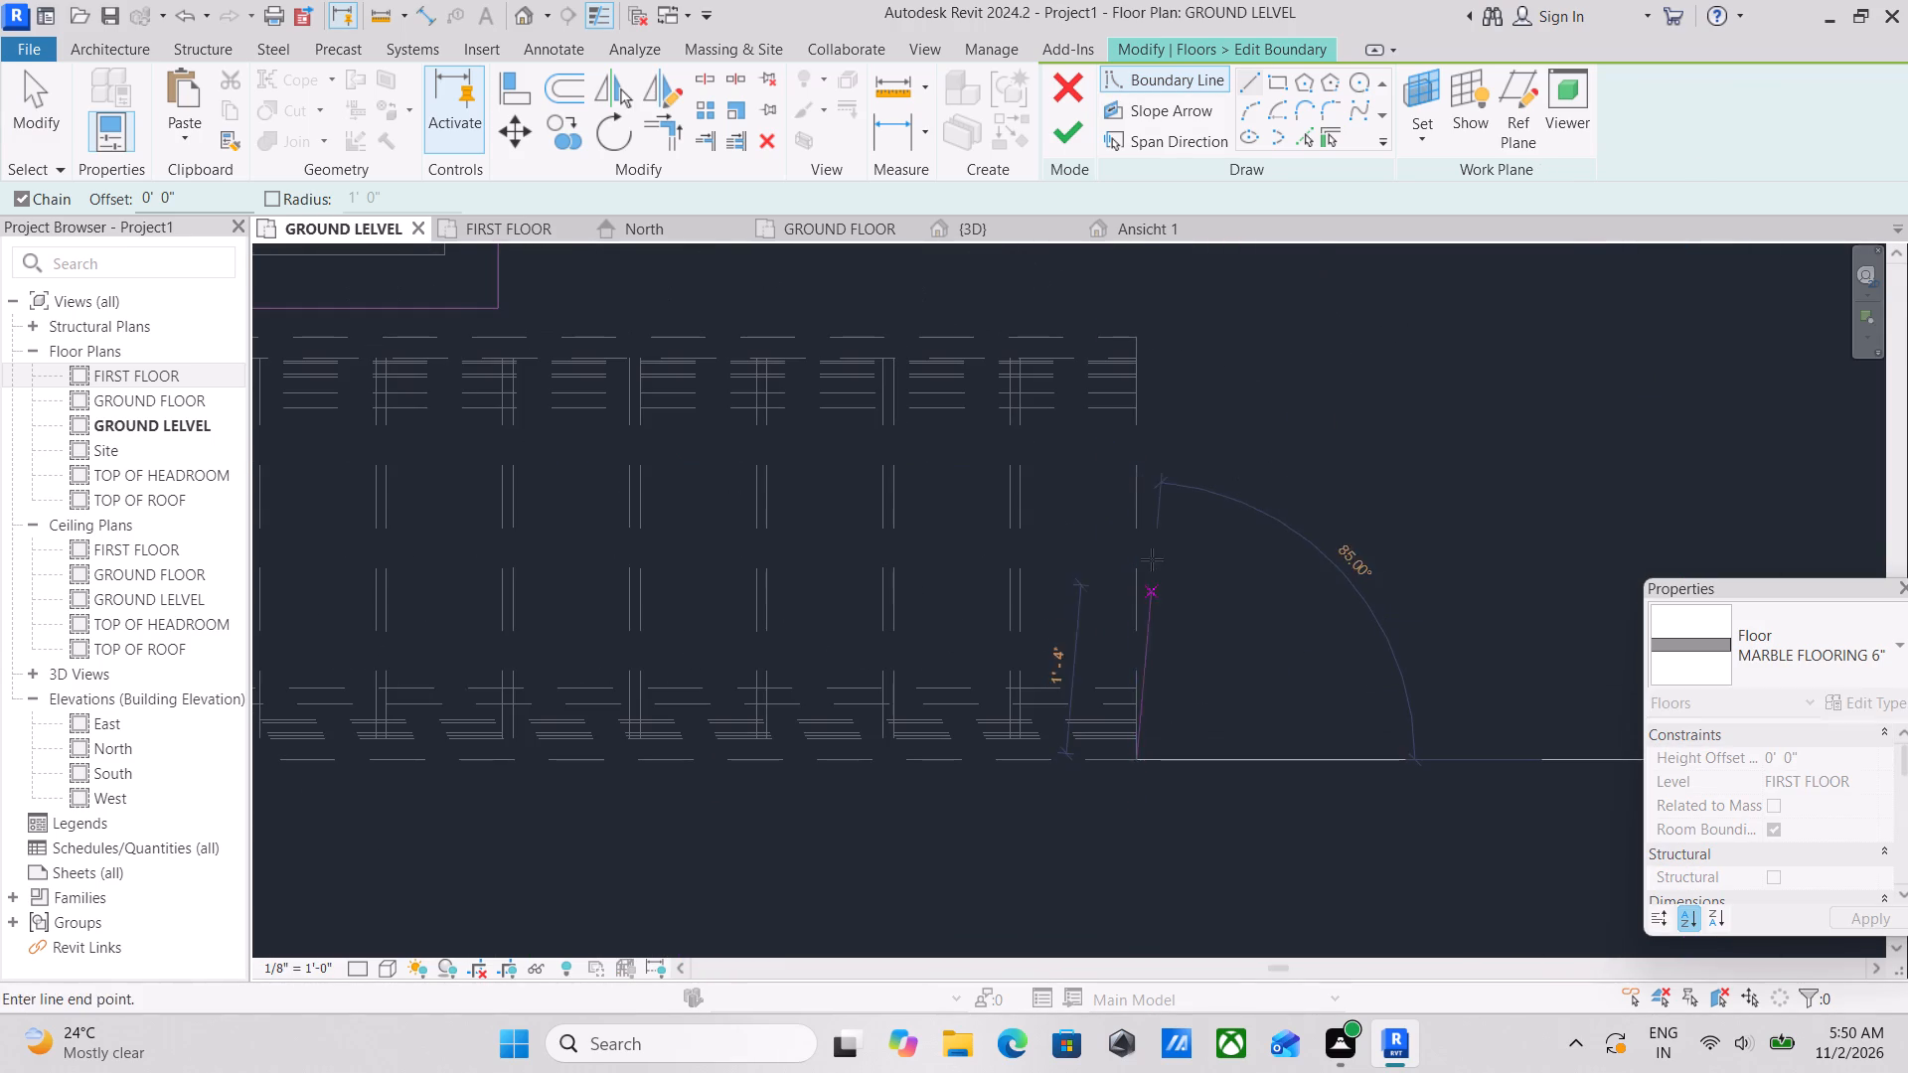
{"action": "left_click", "coordinate": [1132, 332]}
{"action": "middle_click_drag", "start_coordinate": [1083, 348], "coordinate": [1907, 416]}
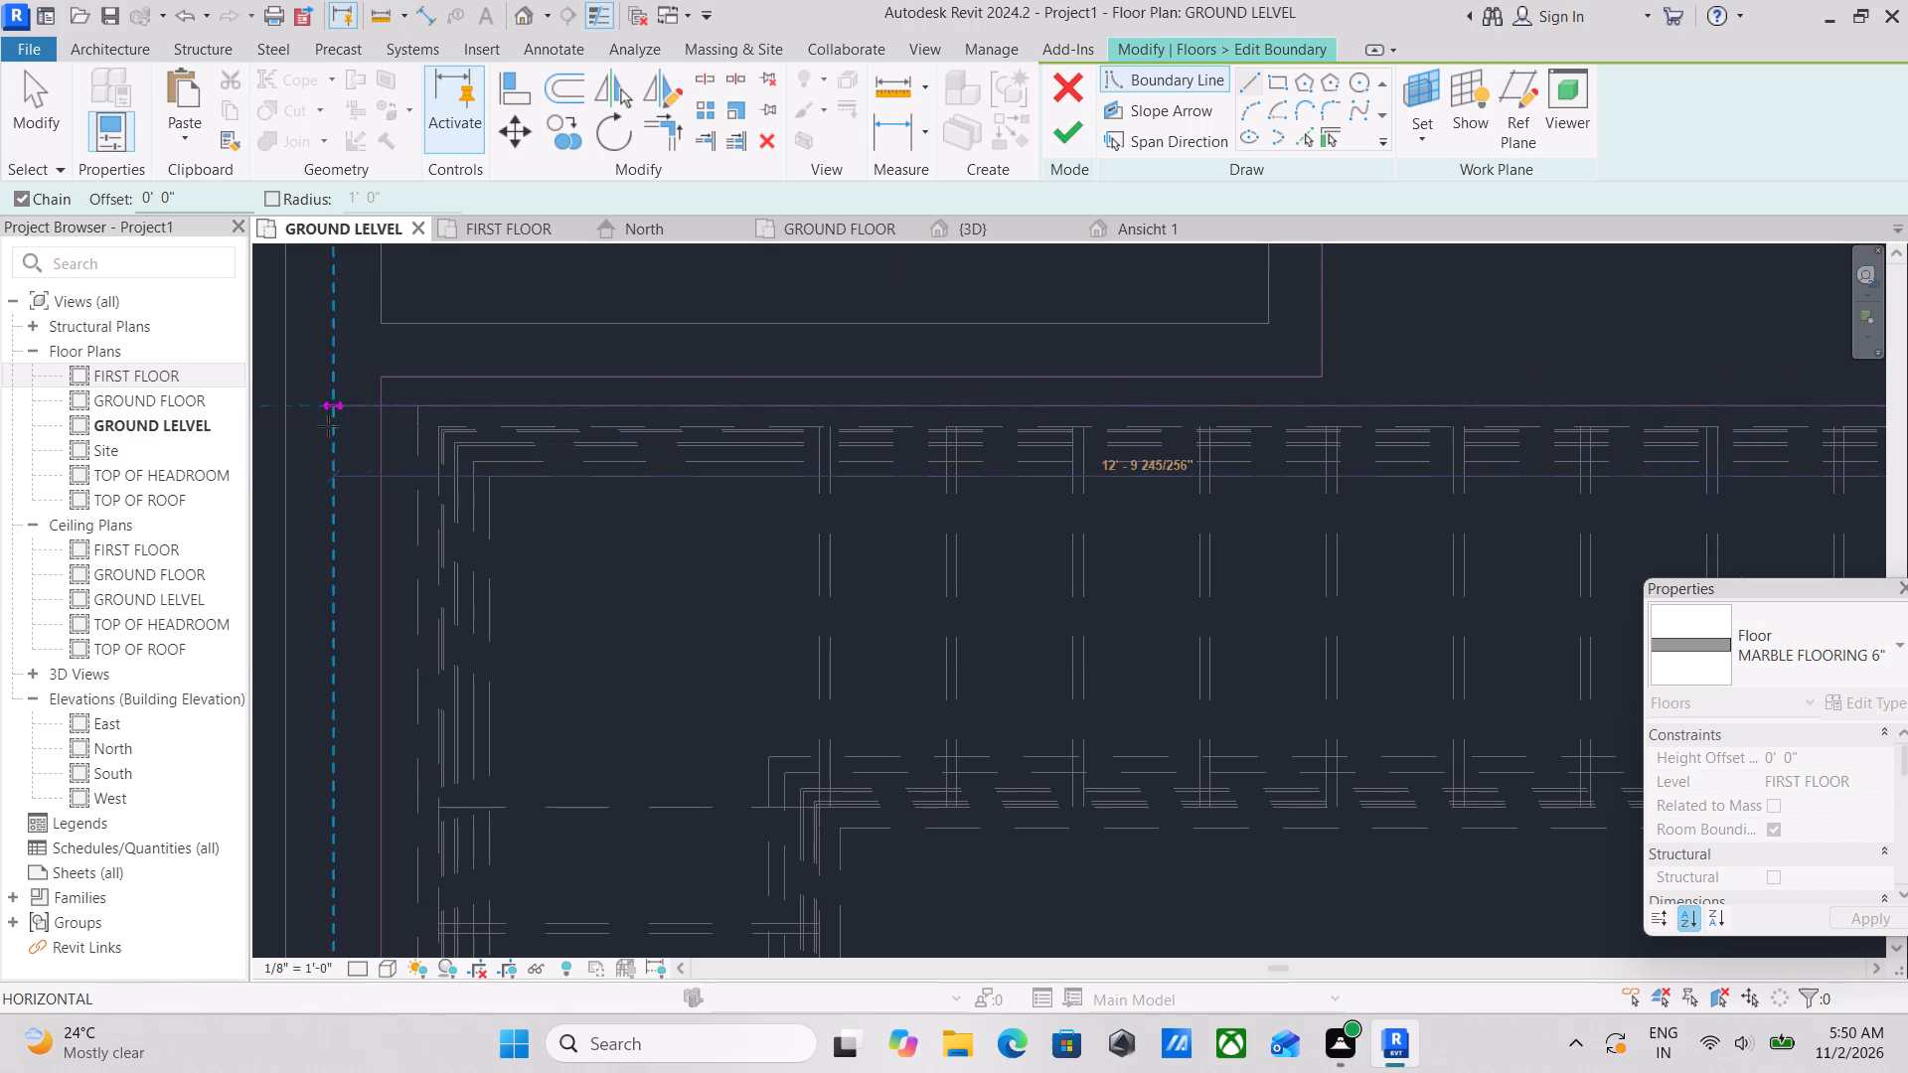
{"action": "left_click", "coordinate": [417, 404]}
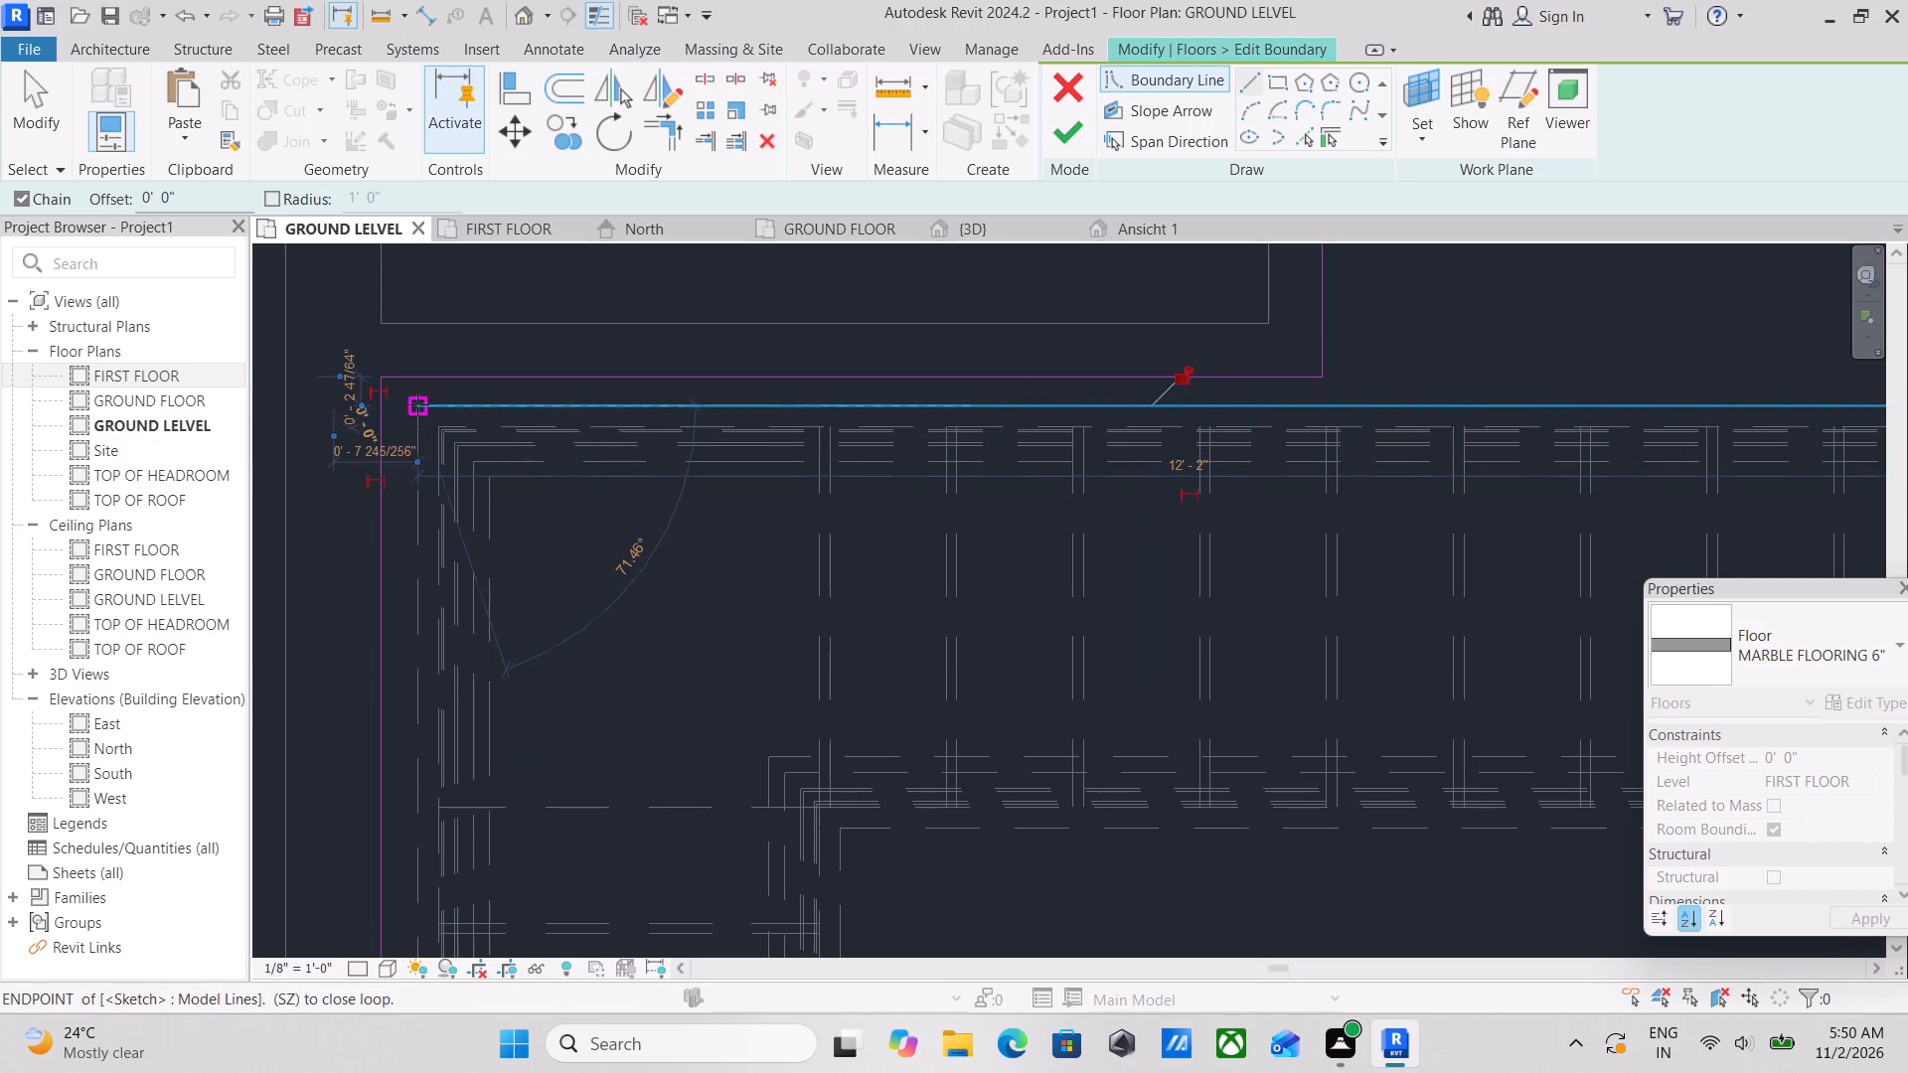
Draw floor boundary lines down the staircase's west side and across the foot of its lower flight.
{"action": "scroll", "coordinate": [400, 570], "scroll_direction": "down", "scroll_amount": 2}
{"action": "middle_click_drag", "start_coordinate": [408, 557], "coordinate": [522, 305]}
{"action": "scroll", "coordinate": [542, 767], "scroll_direction": "down", "scroll_amount": 3}
{"action": "middle_click_drag", "start_coordinate": [542, 746], "coordinate": [599, 427]}
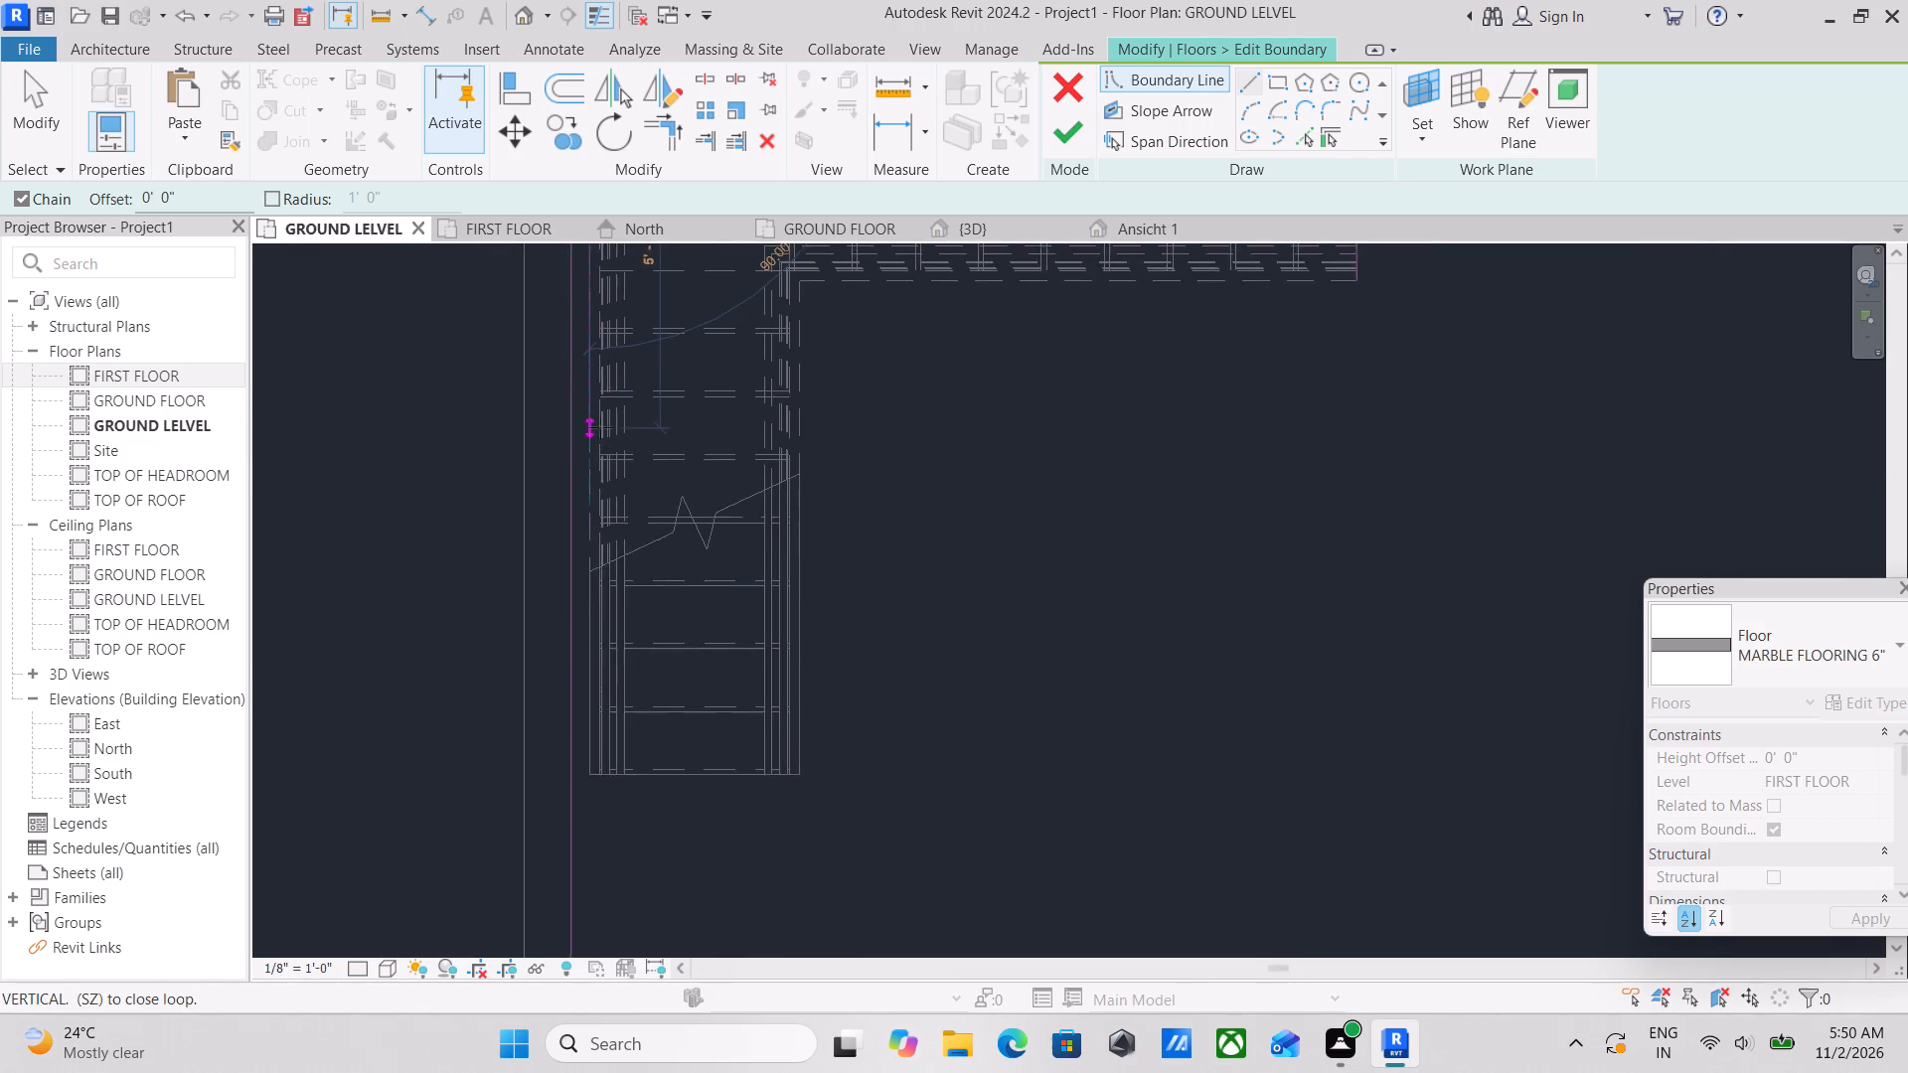
{"action": "scroll", "coordinate": [588, 618], "scroll_direction": "down", "scroll_amount": 3}
{"action": "middle_click_drag", "start_coordinate": [588, 615], "coordinate": [623, 509]}
{"action": "scroll", "coordinate": [627, 651], "scroll_direction": "up", "scroll_amount": 10}
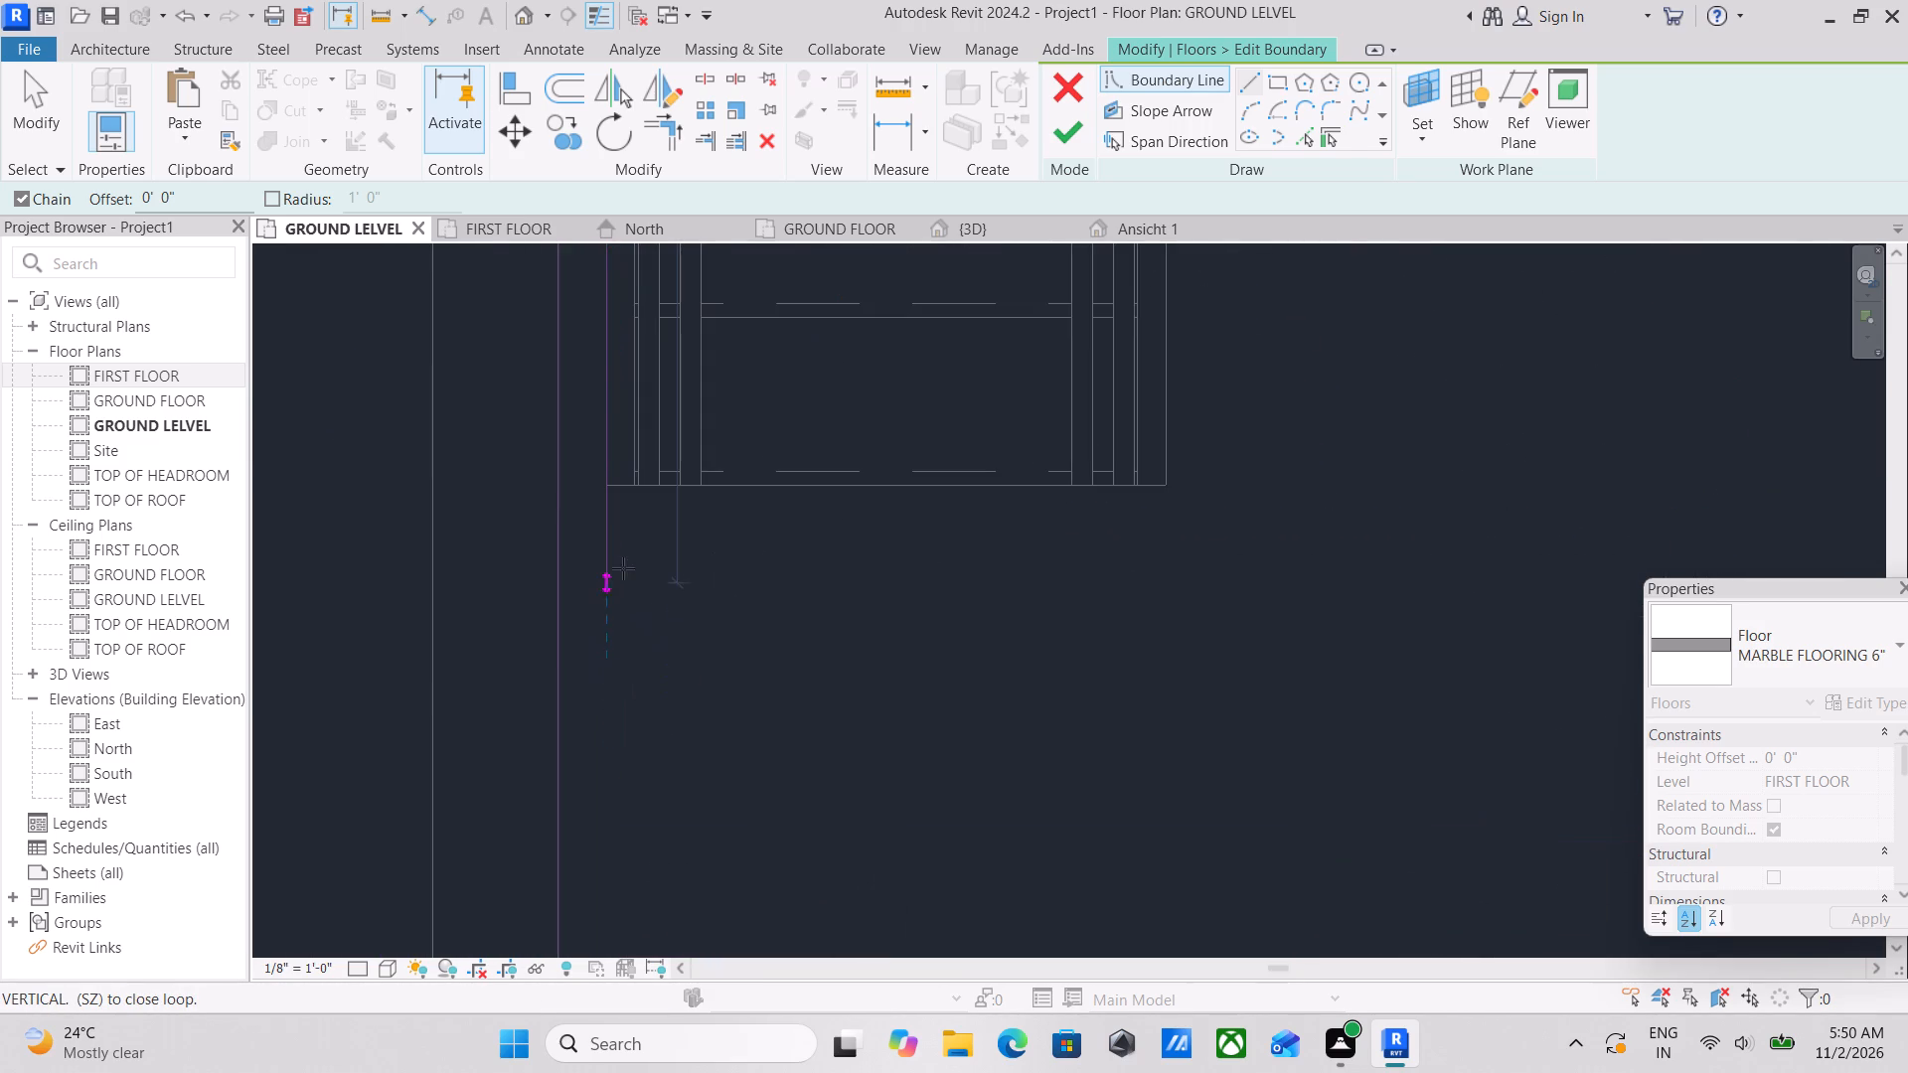
{"action": "left_click", "coordinate": [610, 487]}
{"action": "middle_click_drag", "start_coordinate": [1201, 431], "coordinate": [1020, 502]}
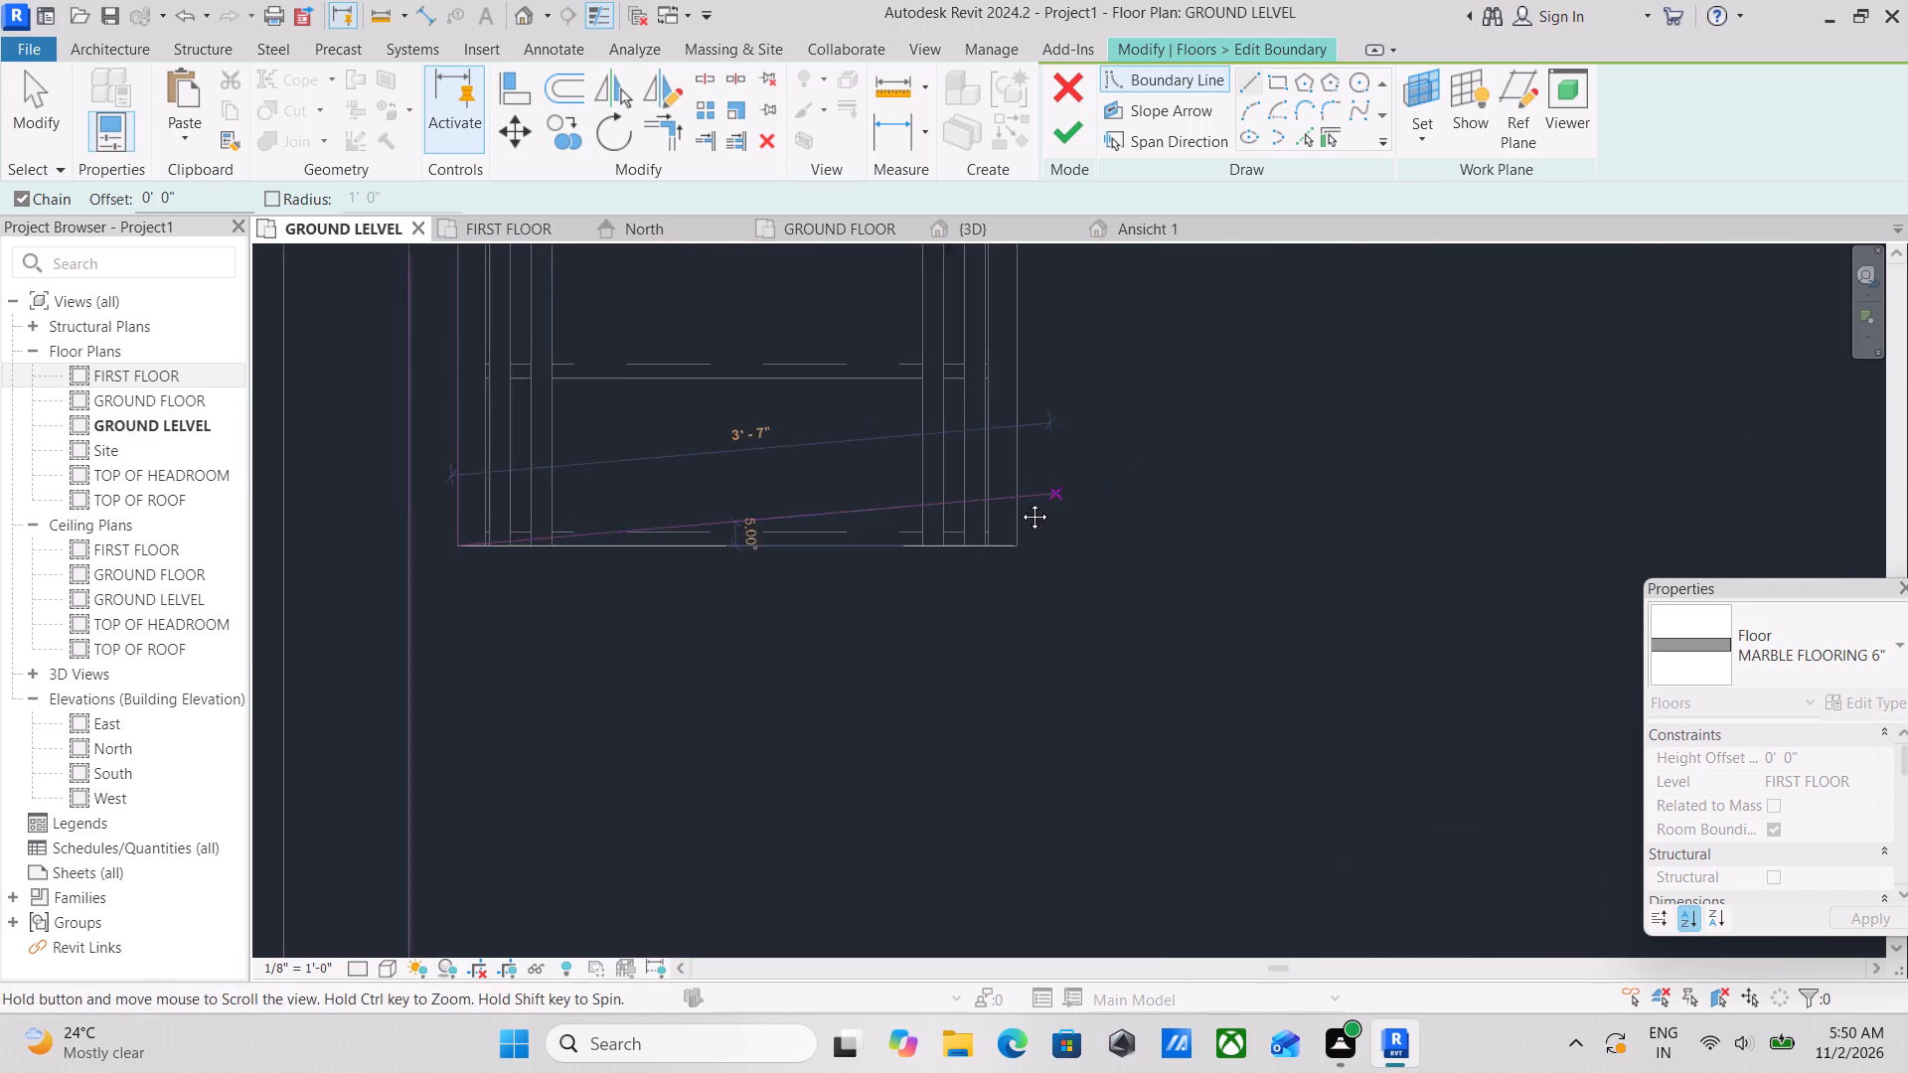
{"action": "middle_click_drag", "start_coordinate": [1020, 502], "coordinate": [1017, 503]}
{"action": "scroll", "coordinate": [1017, 503], "scroll_direction": "up", "scroll_amount": 1}
{"action": "left_click", "coordinate": [980, 563]}
Draw boundary lines up the lower flight's east side and 8'-10" along the upper flight's south edge, closing the stair loop.
{"action": "scroll", "coordinate": [1008, 439], "scroll_direction": "down", "scroll_amount": 2}
{"action": "middle_click_drag", "start_coordinate": [1004, 458], "coordinate": [1002, 1066]}
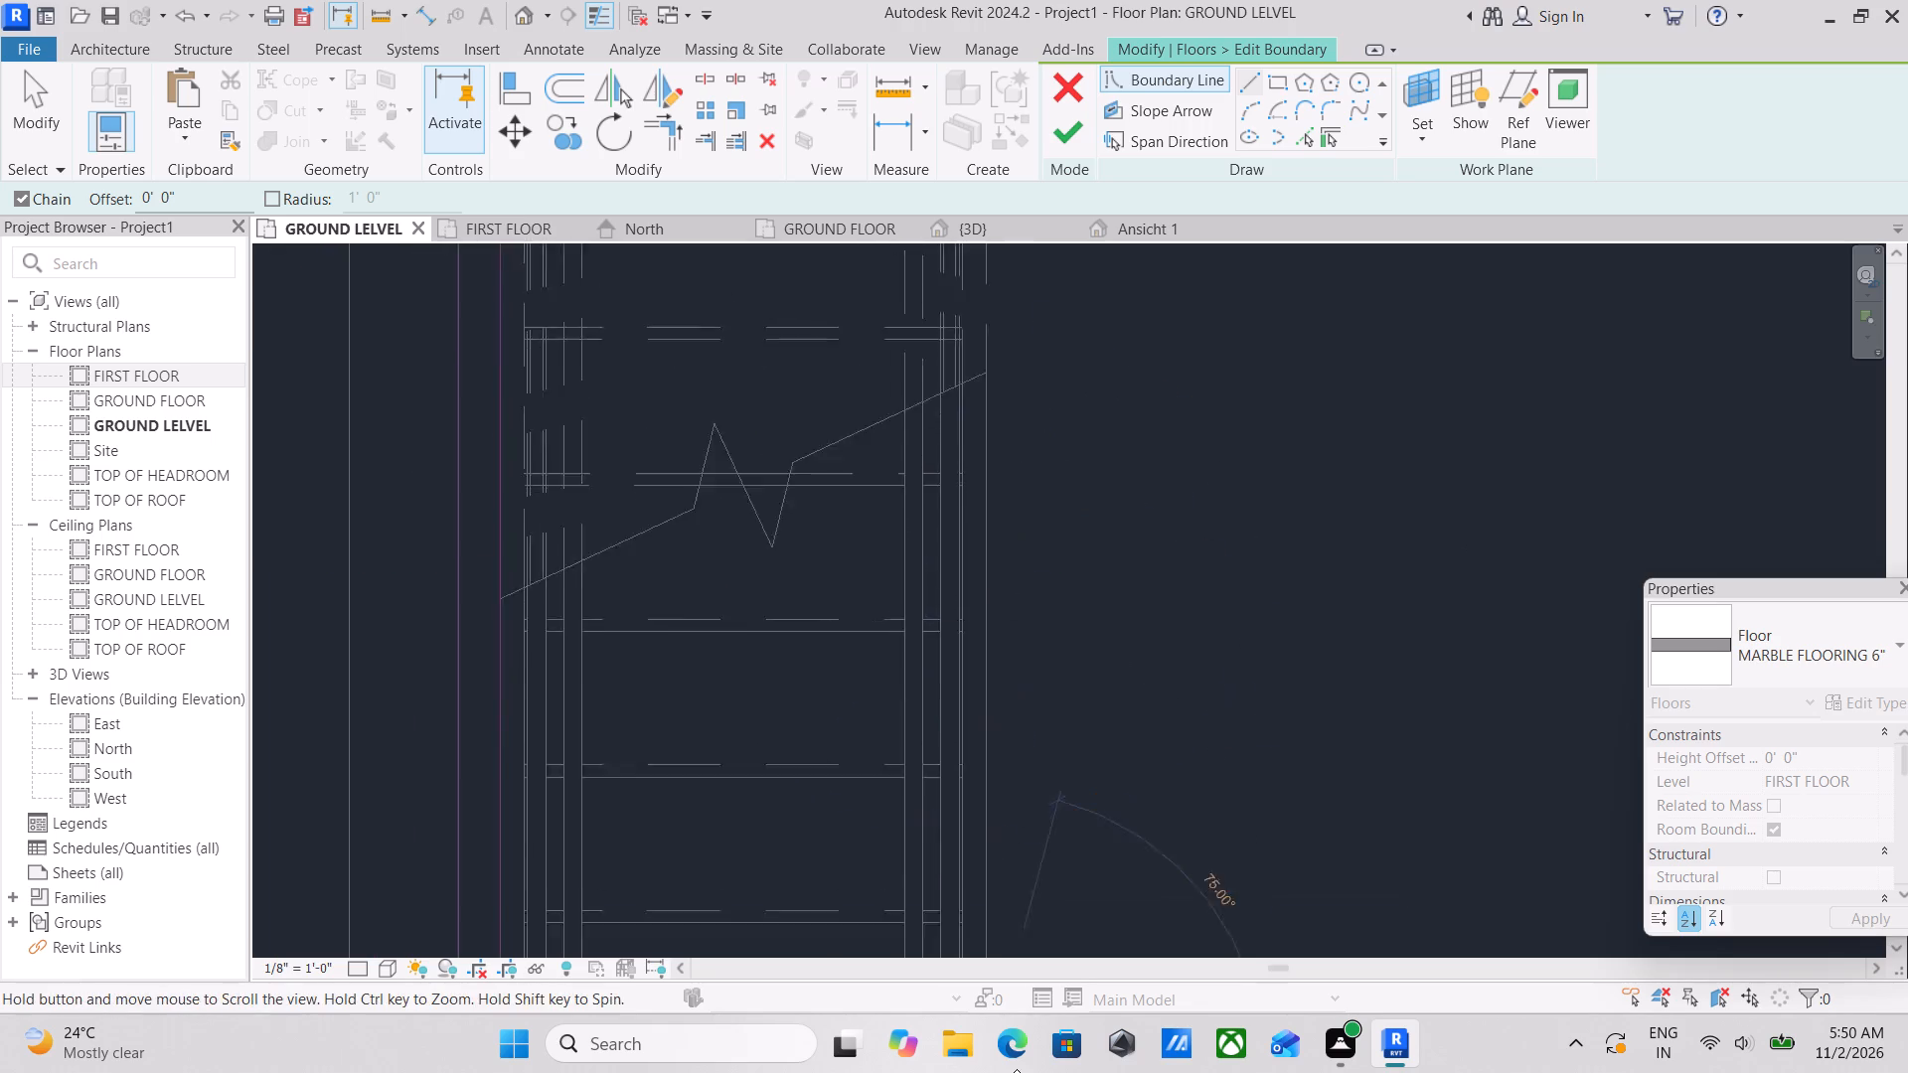
{"action": "middle_click_drag", "start_coordinate": [1002, 1066], "coordinate": [1001, 1068]}
{"action": "scroll", "coordinate": [1000, 627], "scroll_direction": "down", "scroll_amount": 3}
{"action": "middle_click_drag", "start_coordinate": [993, 658], "coordinate": [904, 1072]}
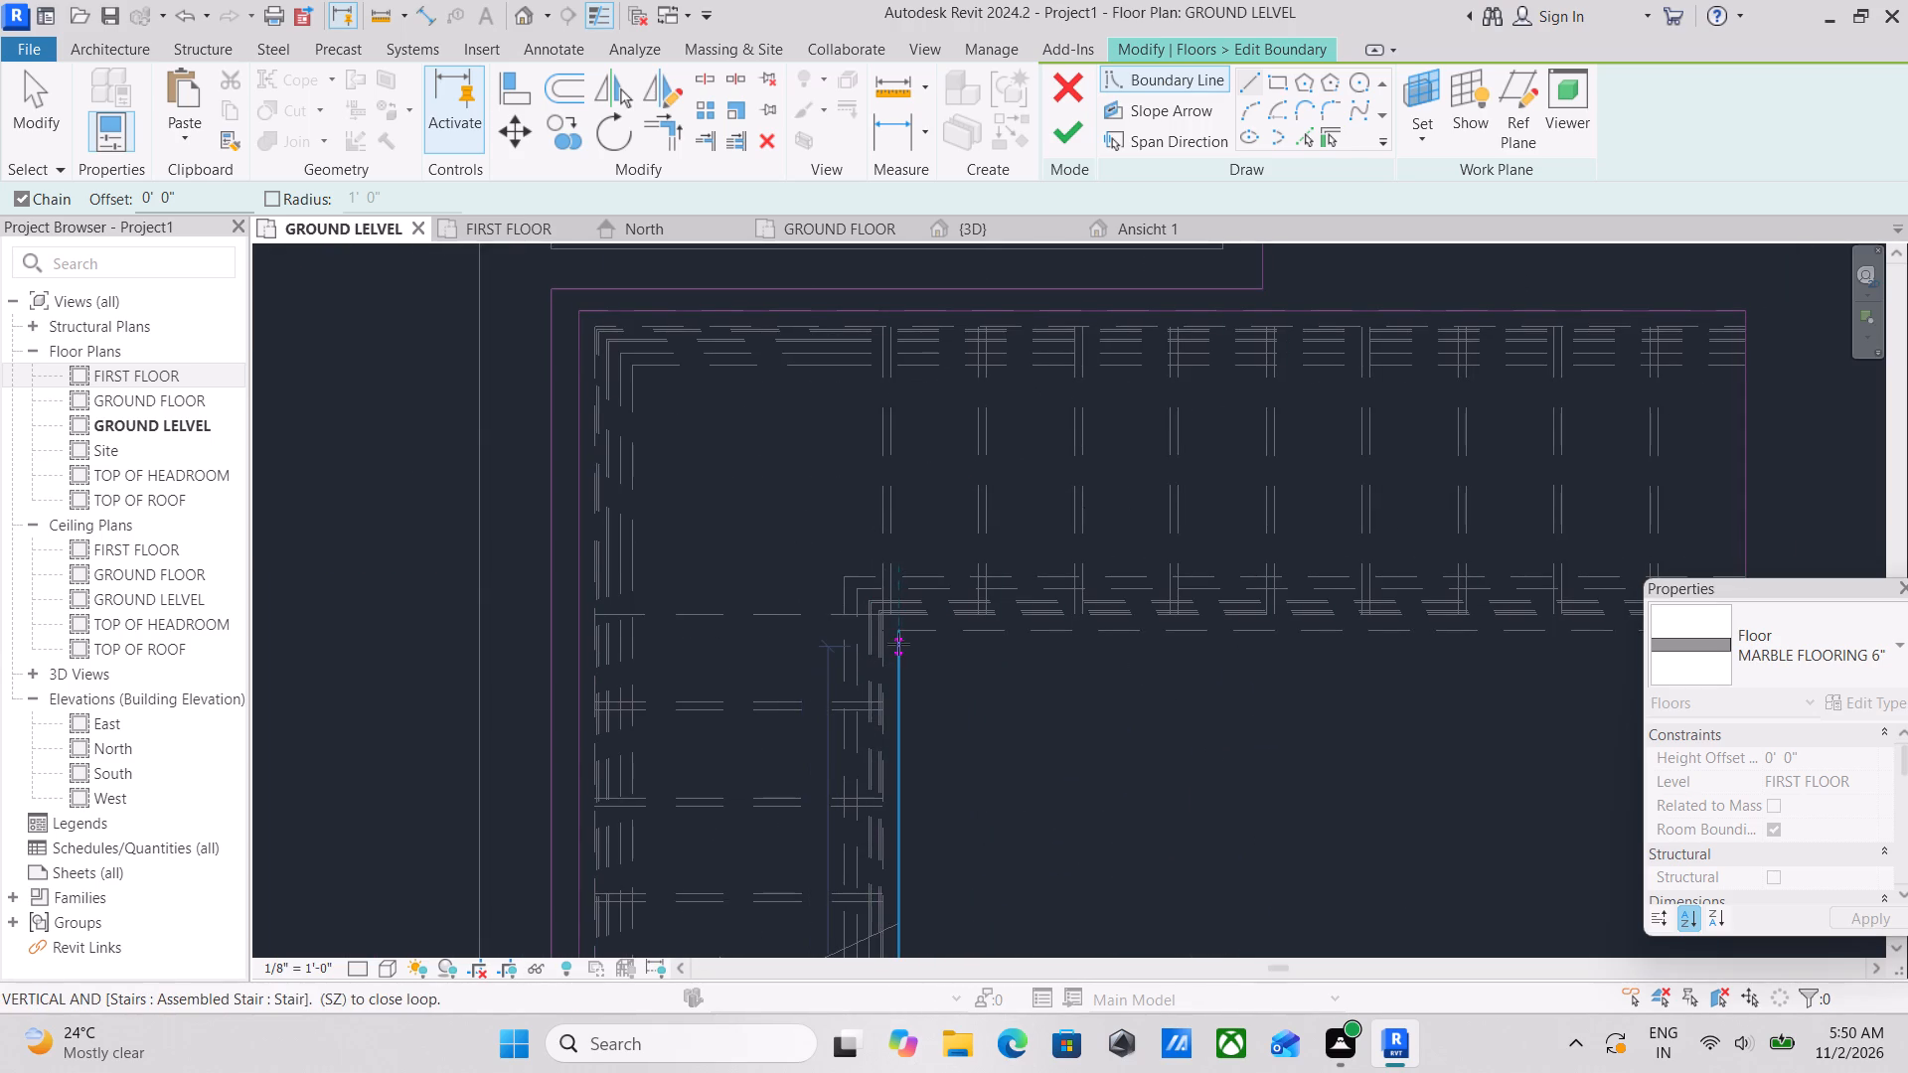
{"action": "left_click", "coordinate": [896, 633]}
{"action": "middle_click_drag", "start_coordinate": [896, 633], "coordinate": [427, 630]}
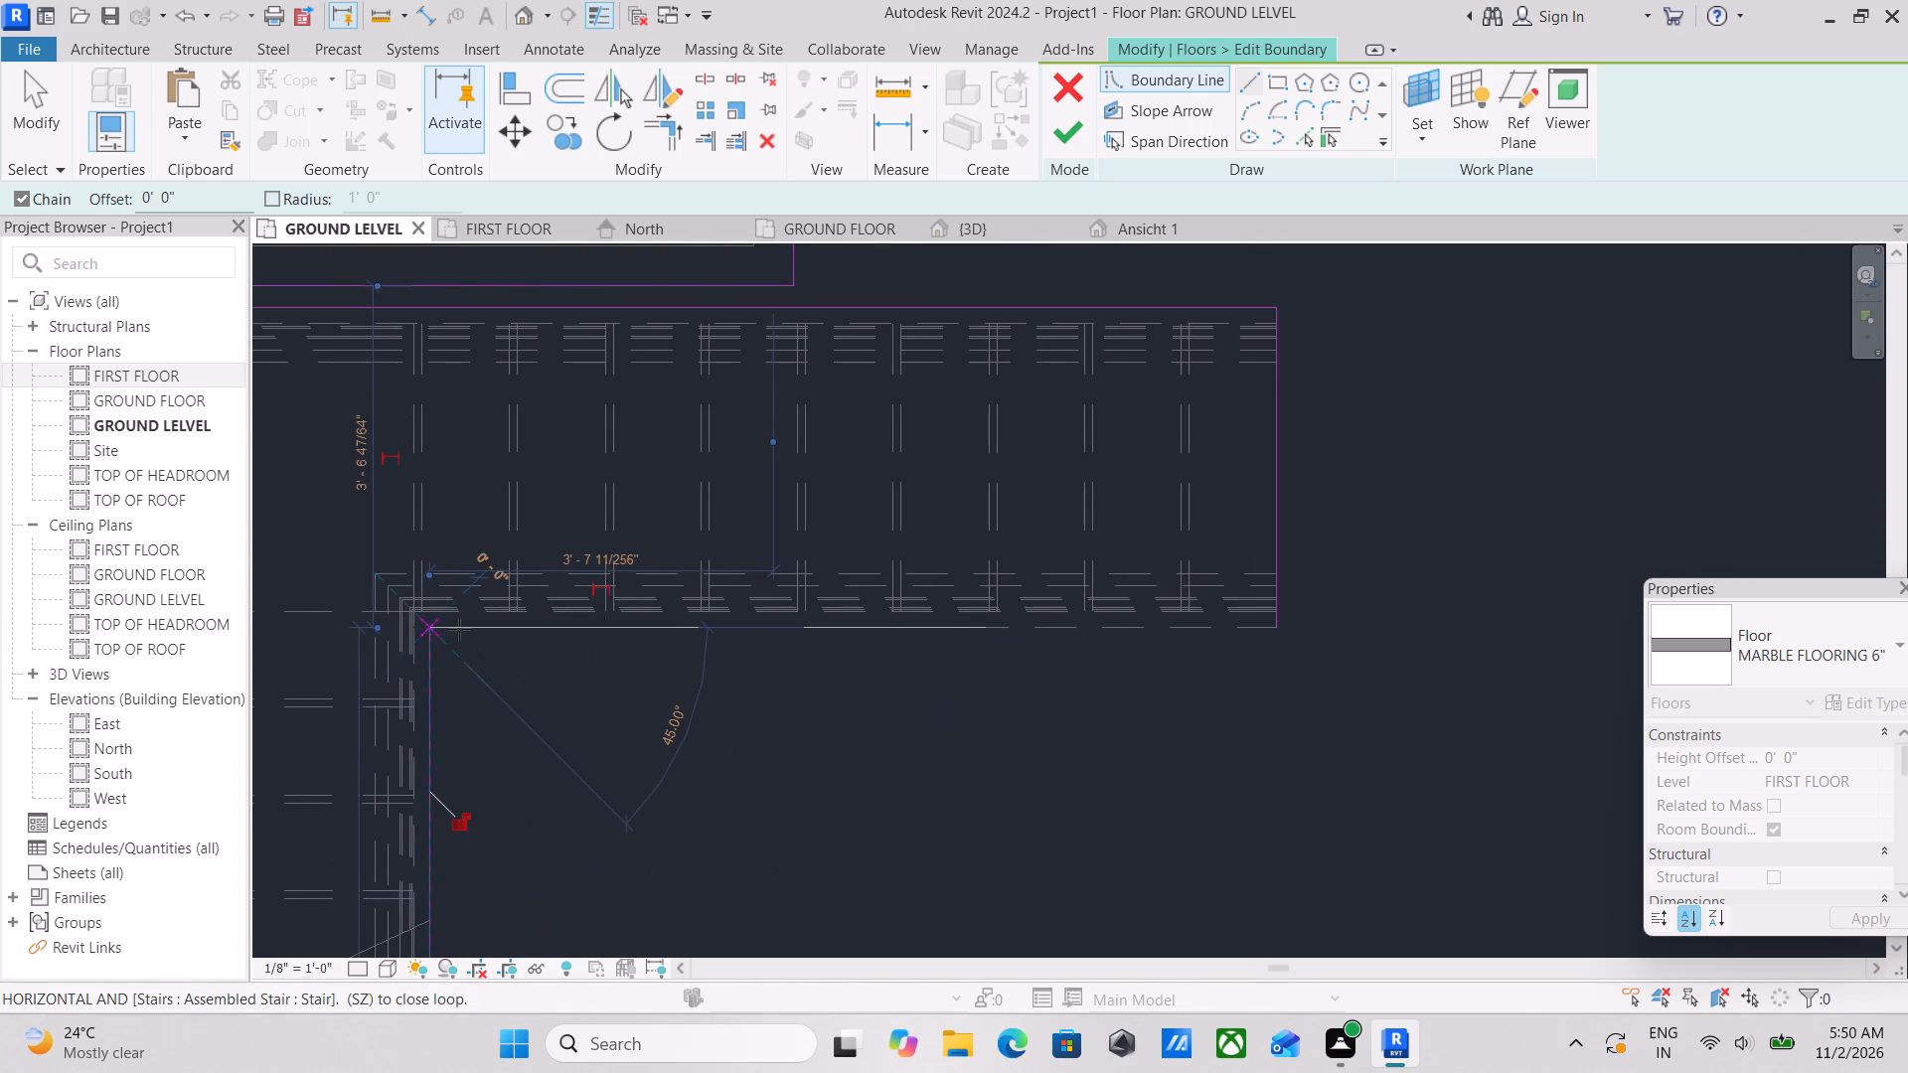
{"action": "middle_click_drag", "start_coordinate": [991, 635], "coordinate": [784, 665]}
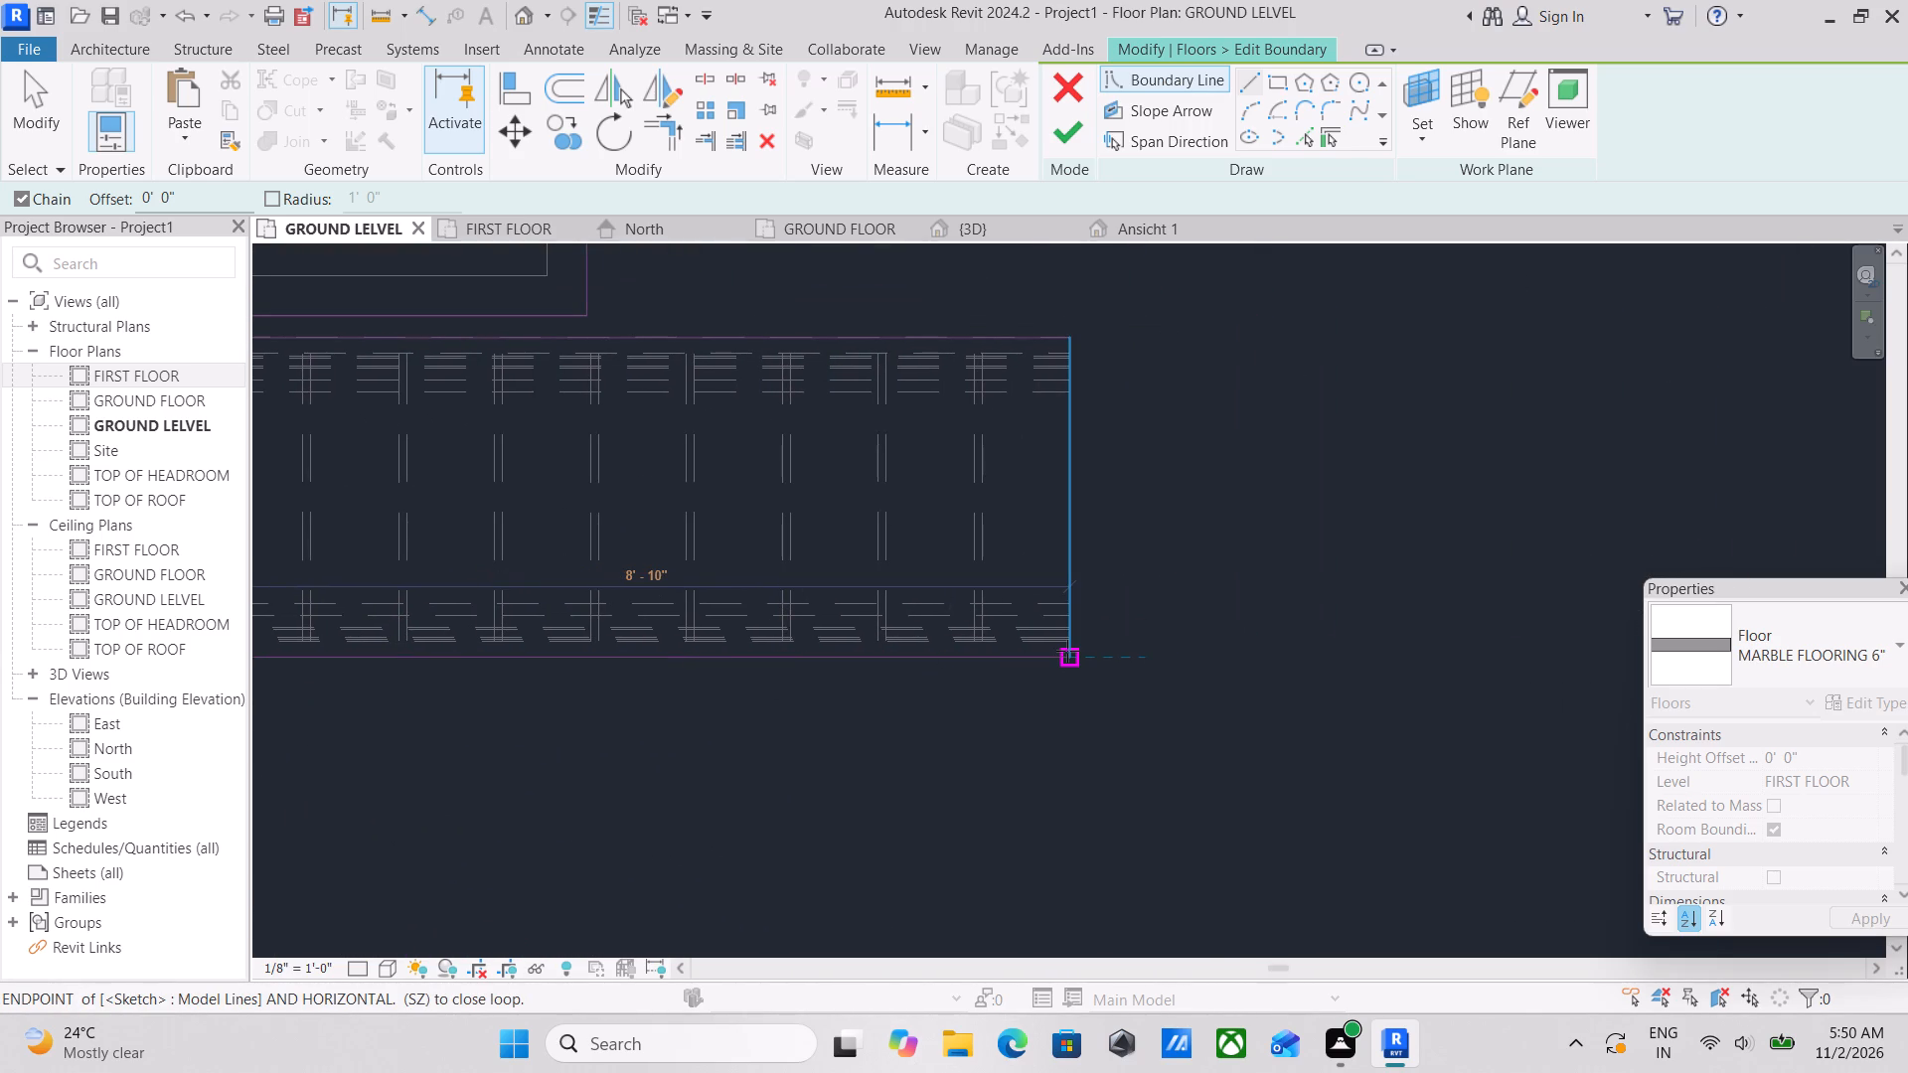
{"action": "left_click", "coordinate": [1067, 656]}
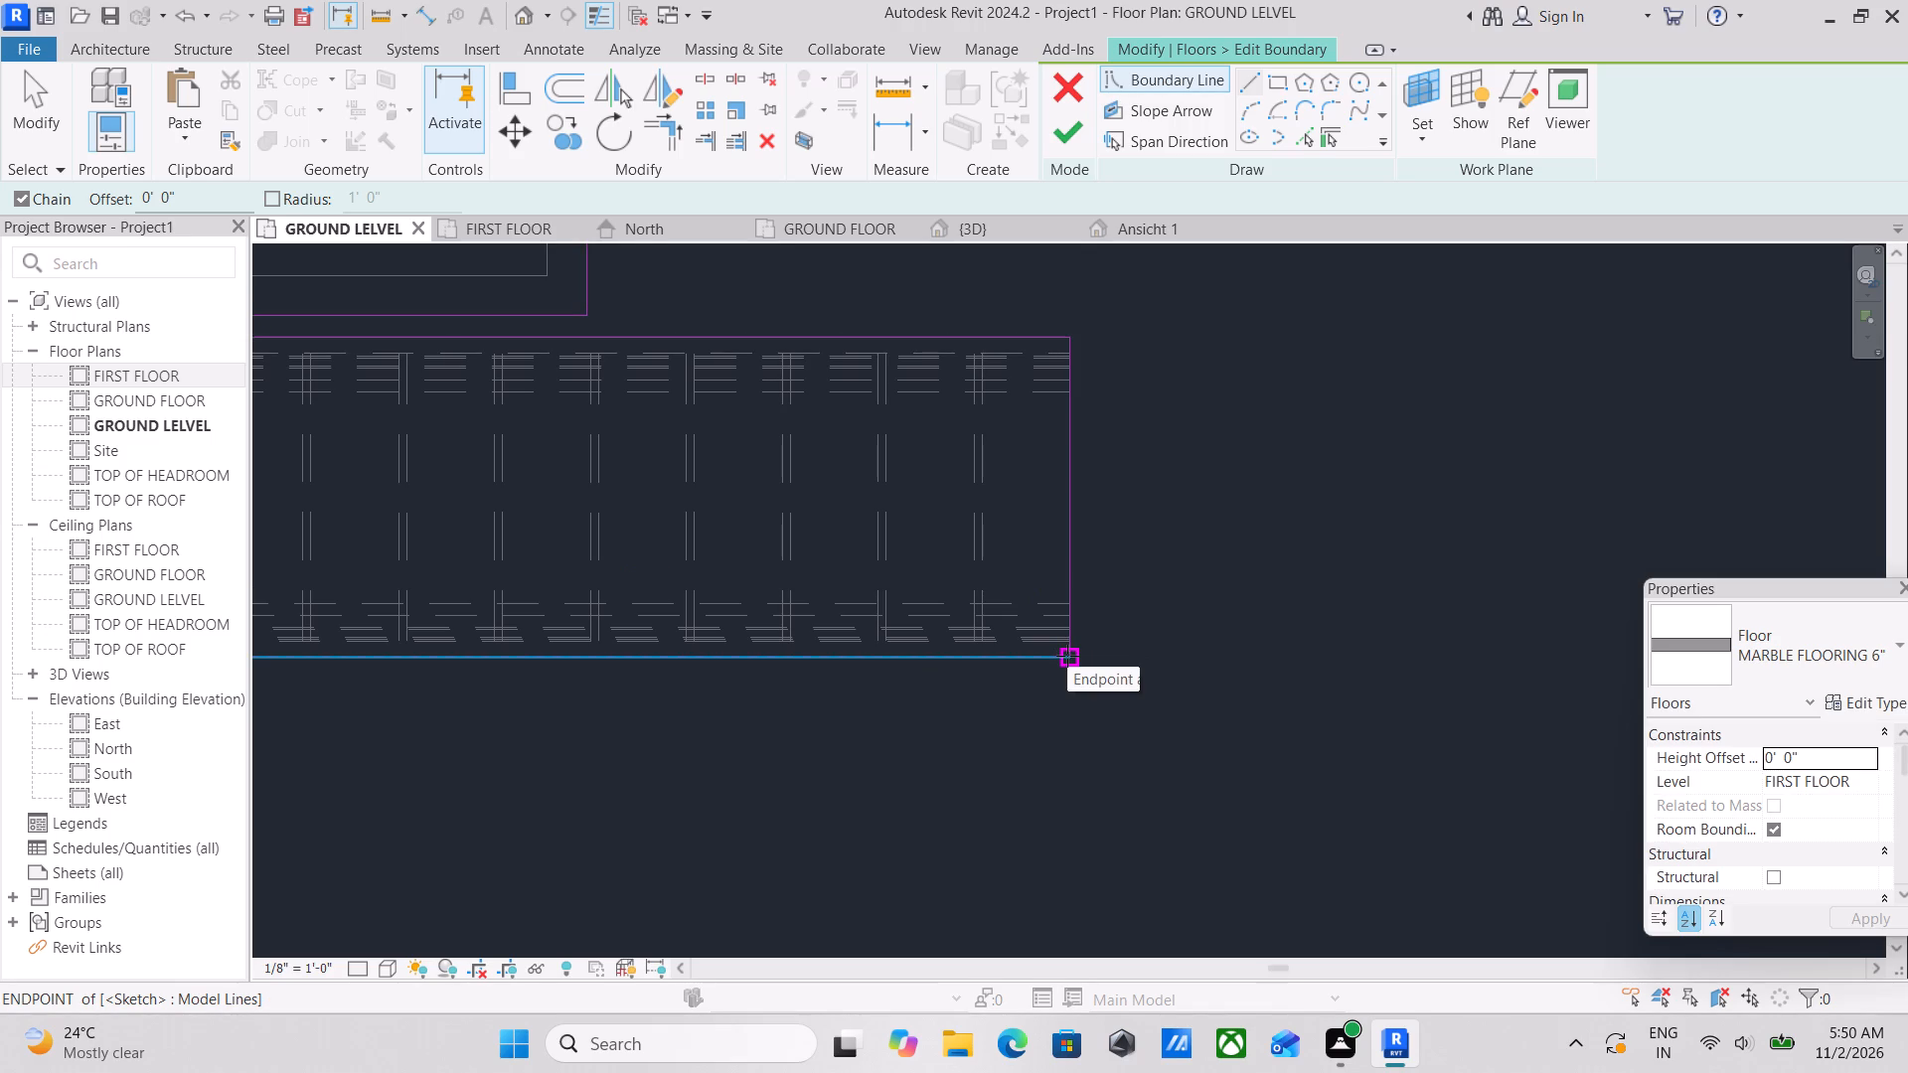
{"action": "key", "text": "Escape"}
{"action": "scroll", "coordinate": [1200, 587], "scroll_direction": "down", "scroll_amount": 5}
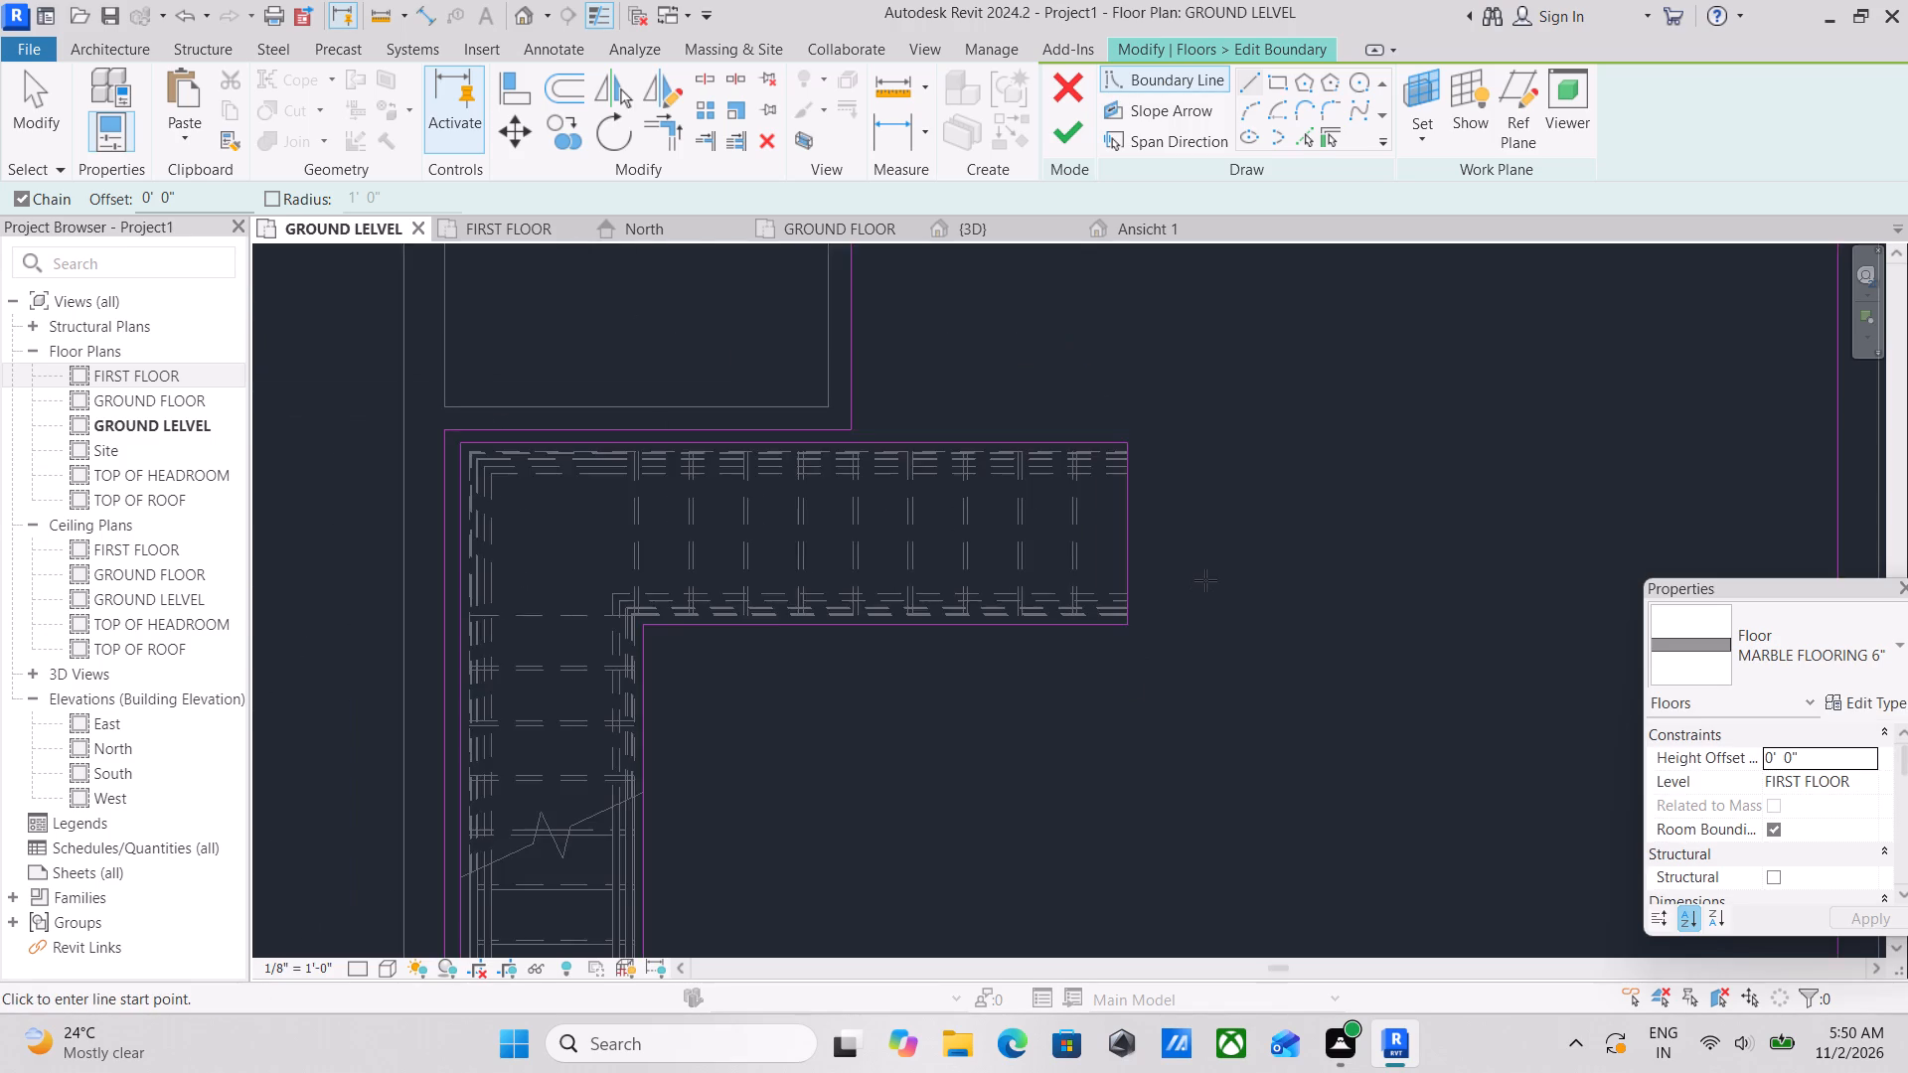
{"action": "scroll", "coordinate": [1205, 580], "scroll_direction": "down", "scroll_amount": 4}
{"action": "key", "text": "Escape"}
Finish the floor boundary edit without attaching the walls to the floor's underside.
{"action": "scroll", "coordinate": [928, 671], "scroll_direction": "up", "scroll_amount": 3}
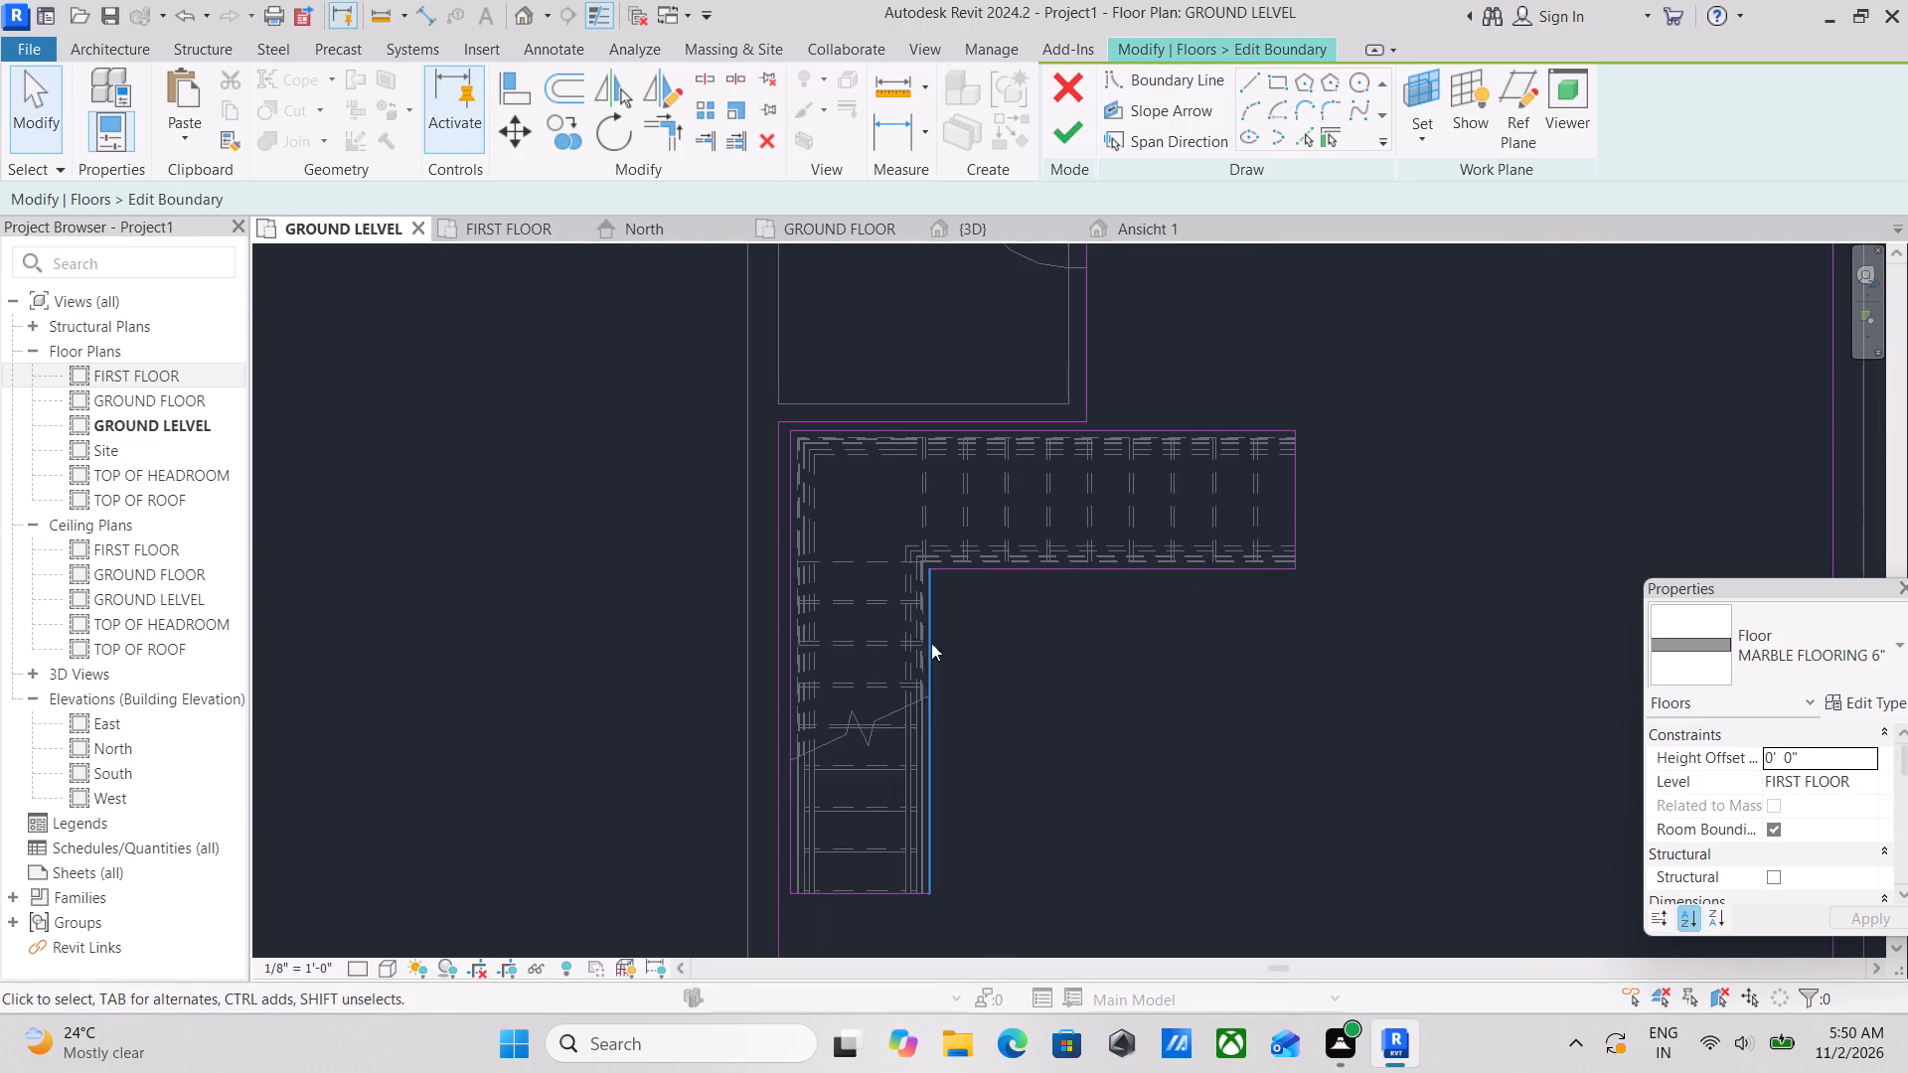
{"action": "middle_click", "coordinate": [959, 533]}
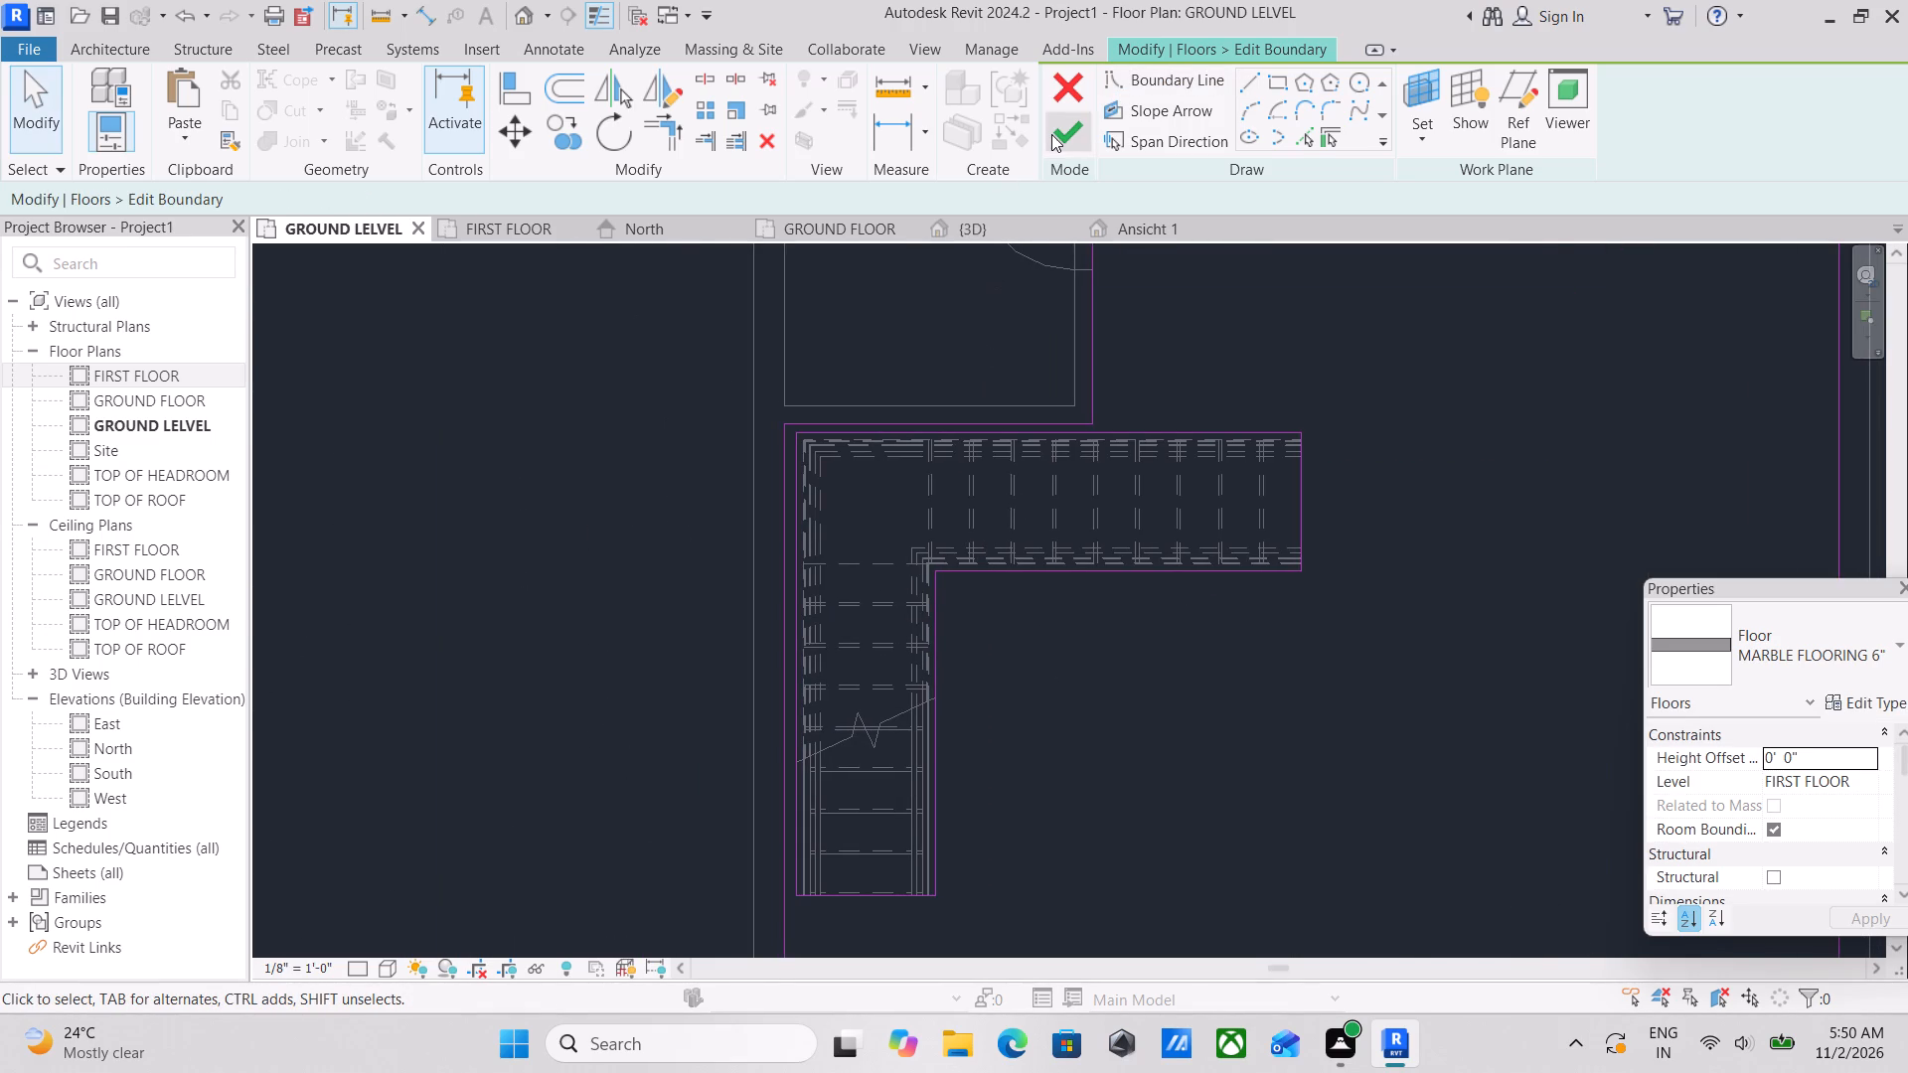
{"action": "left_click", "coordinate": [1051, 134]}
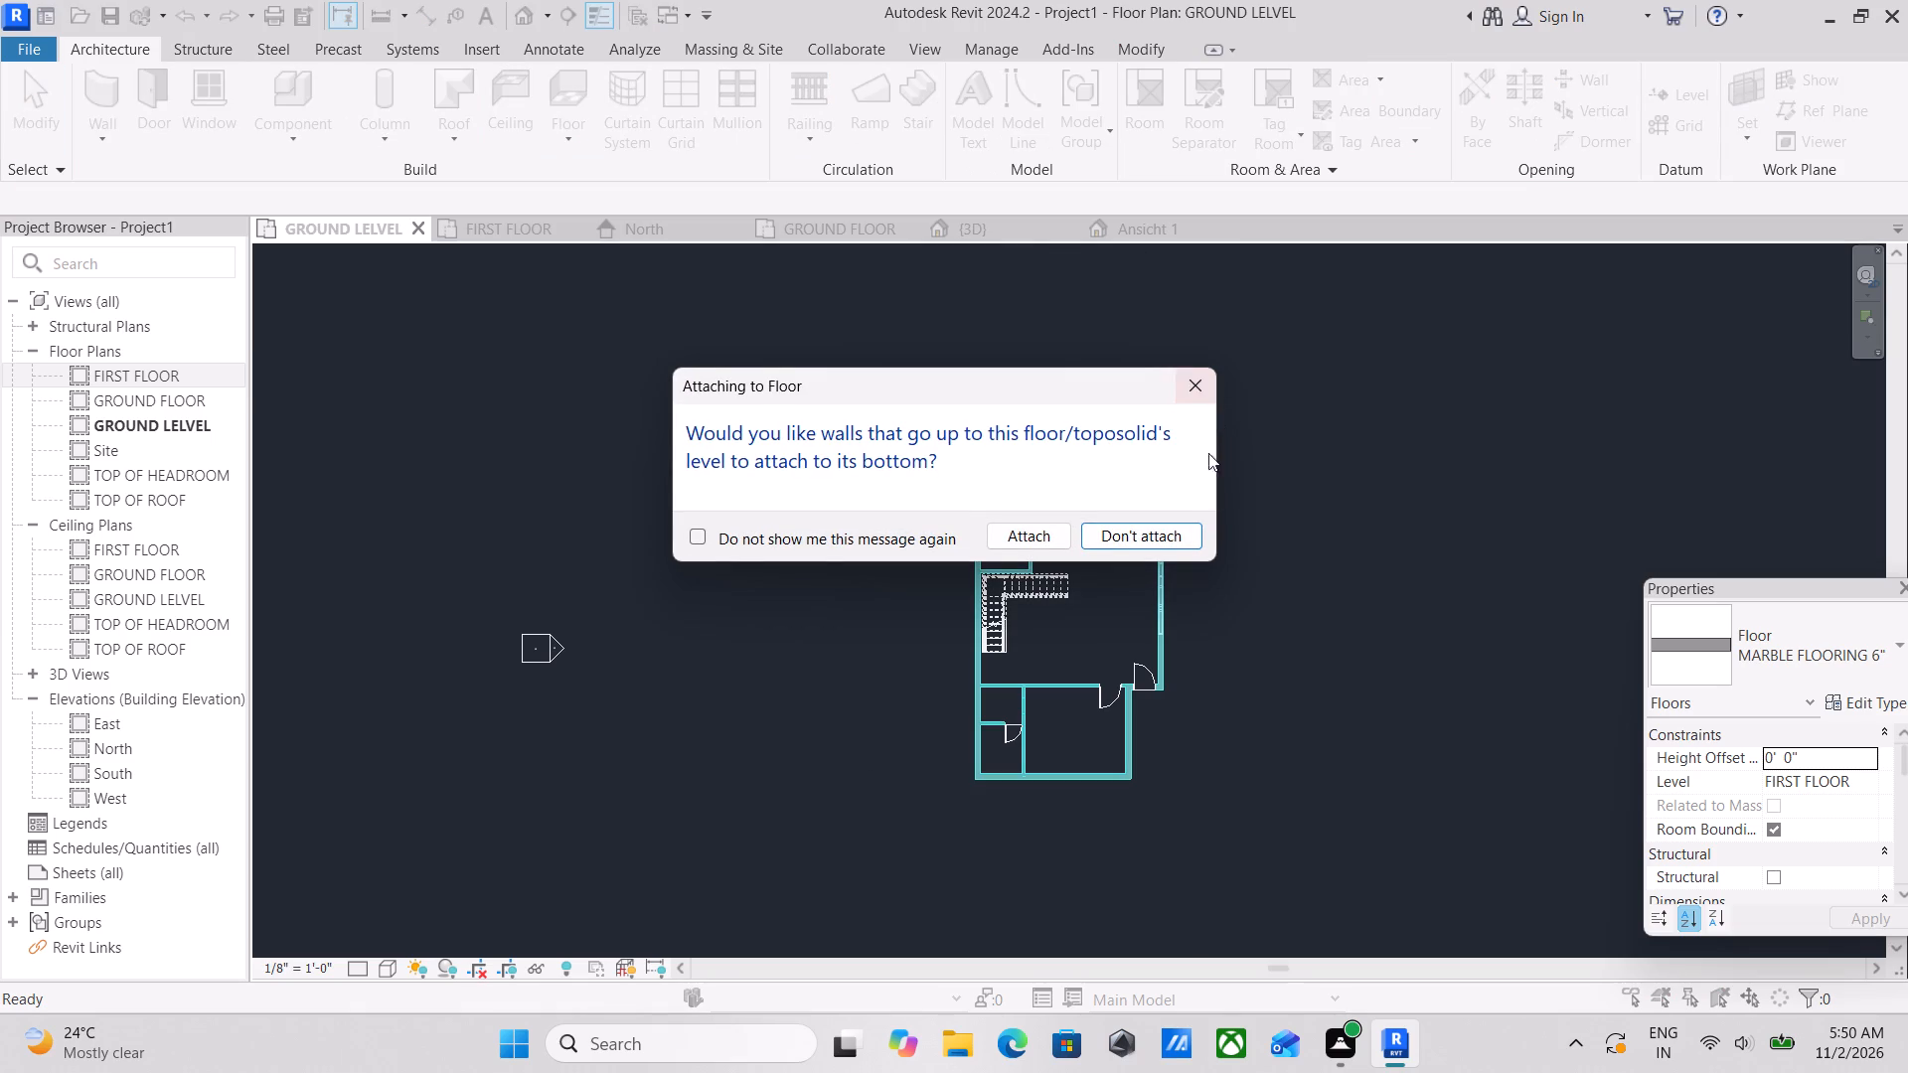
{"action": "left_click", "coordinate": [1139, 540]}
Examine the staircase opening in the first-floor slab and the surrounding walls in the 3D view.
{"action": "scroll", "coordinate": [982, 669], "scroll_direction": "up", "scroll_amount": 3}
{"action": "scroll", "coordinate": [980, 543], "scroll_direction": "down", "scroll_amount": 11}
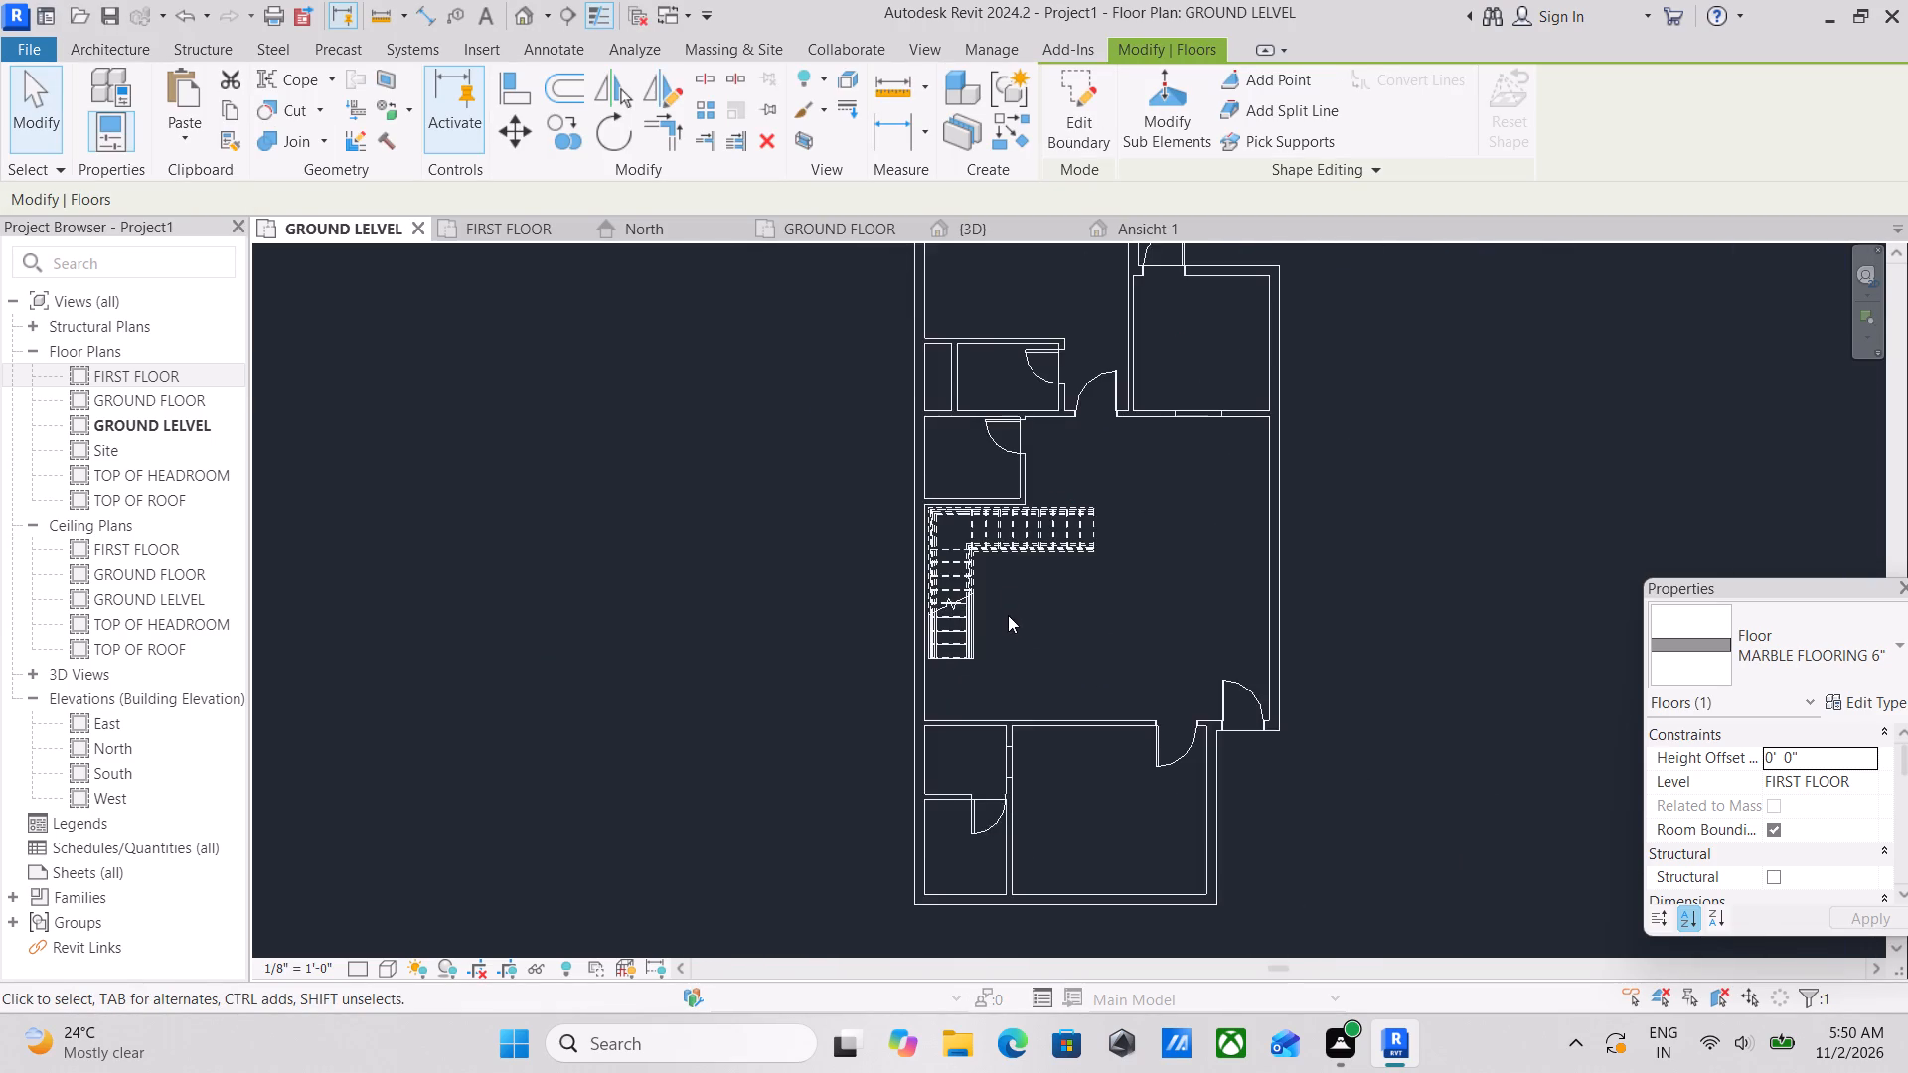
{"action": "scroll", "coordinate": [1008, 616], "scroll_direction": "down", "scroll_amount": 3}
{"action": "middle_click_drag", "start_coordinate": [982, 664], "coordinate": [875, 634], "text": "shift"}
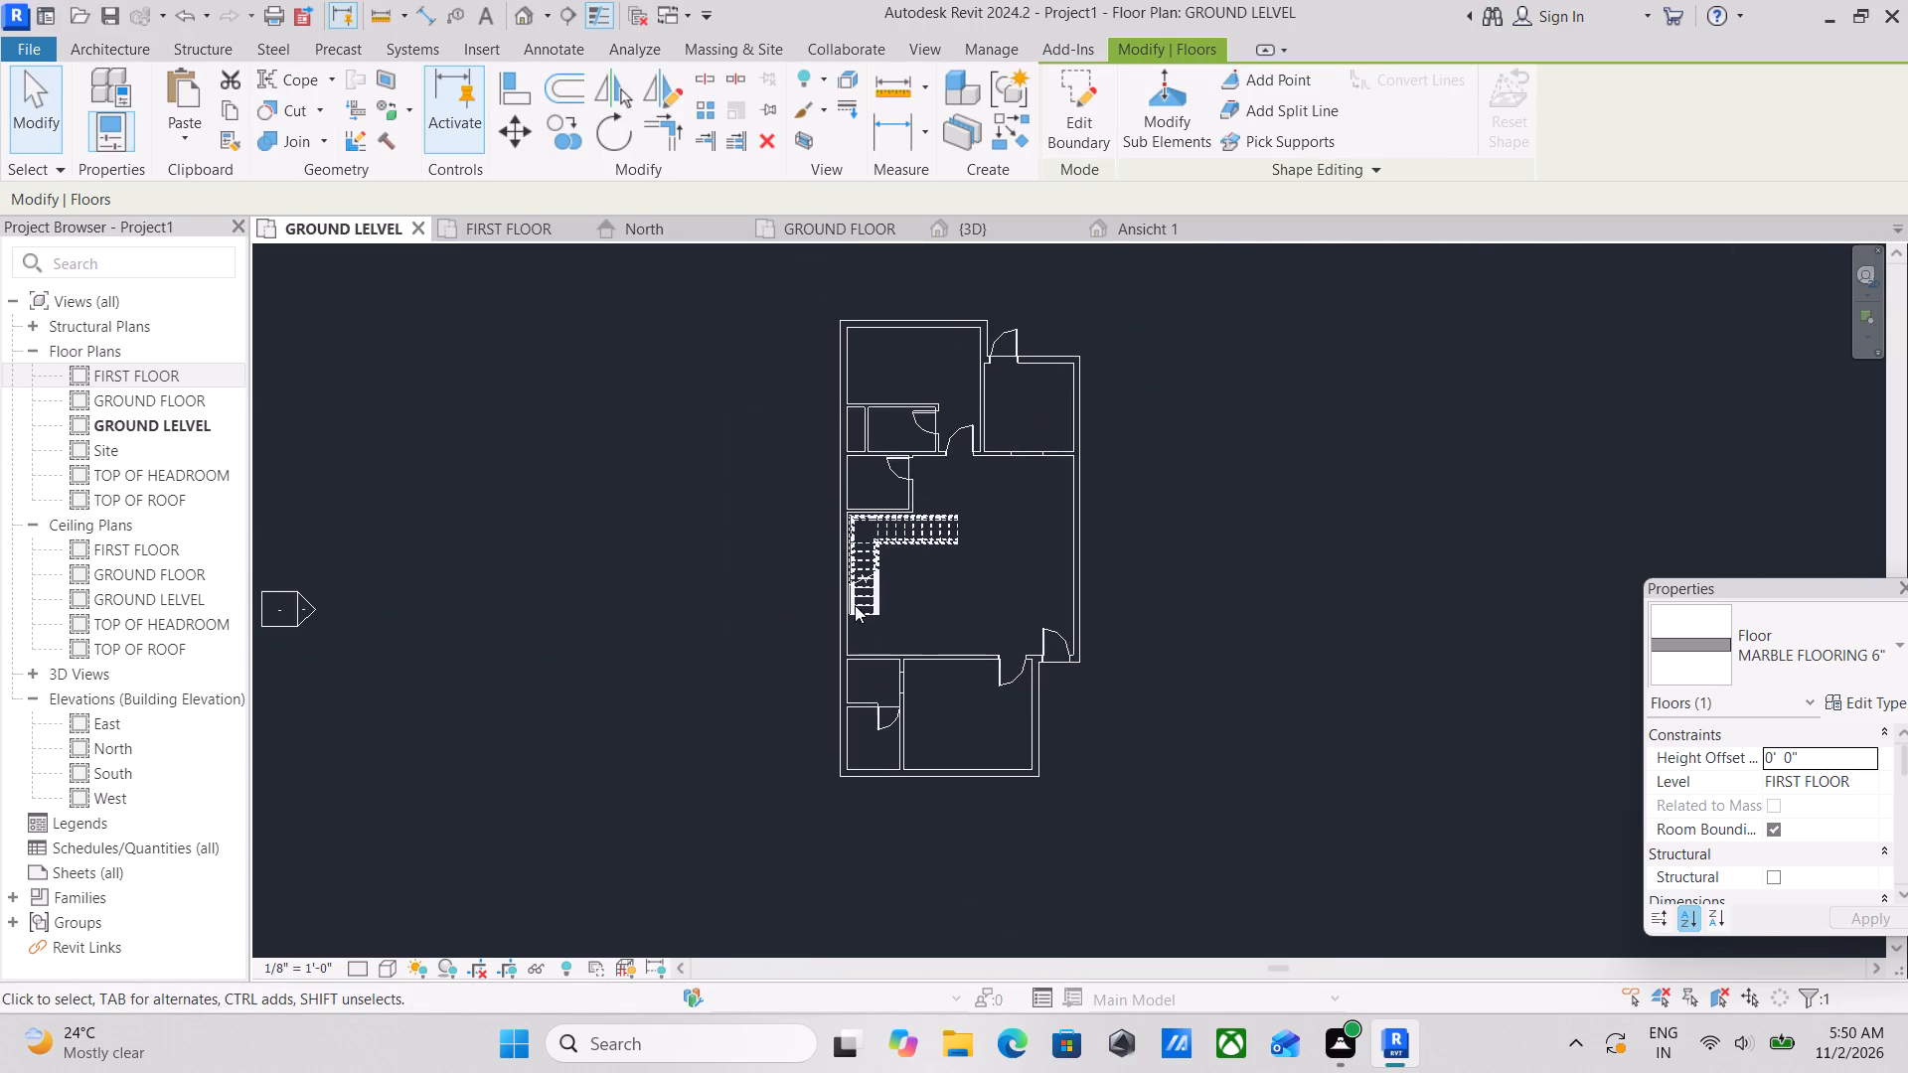
{"action": "left_click", "coordinate": [975, 223]}
{"action": "middle_click_drag", "start_coordinate": [933, 551], "coordinate": [792, 406], "text": "shift"}
{"action": "middle_click_drag", "start_coordinate": [1080, 637], "coordinate": [958, 263], "text": "shift"}
{"action": "scroll", "coordinate": [1128, 563], "scroll_direction": "up", "scroll_amount": 8}
{"action": "key", "text": "Escape"}
{"action": "scroll", "coordinate": [1071, 545], "scroll_direction": "up", "scroll_amount": 6}
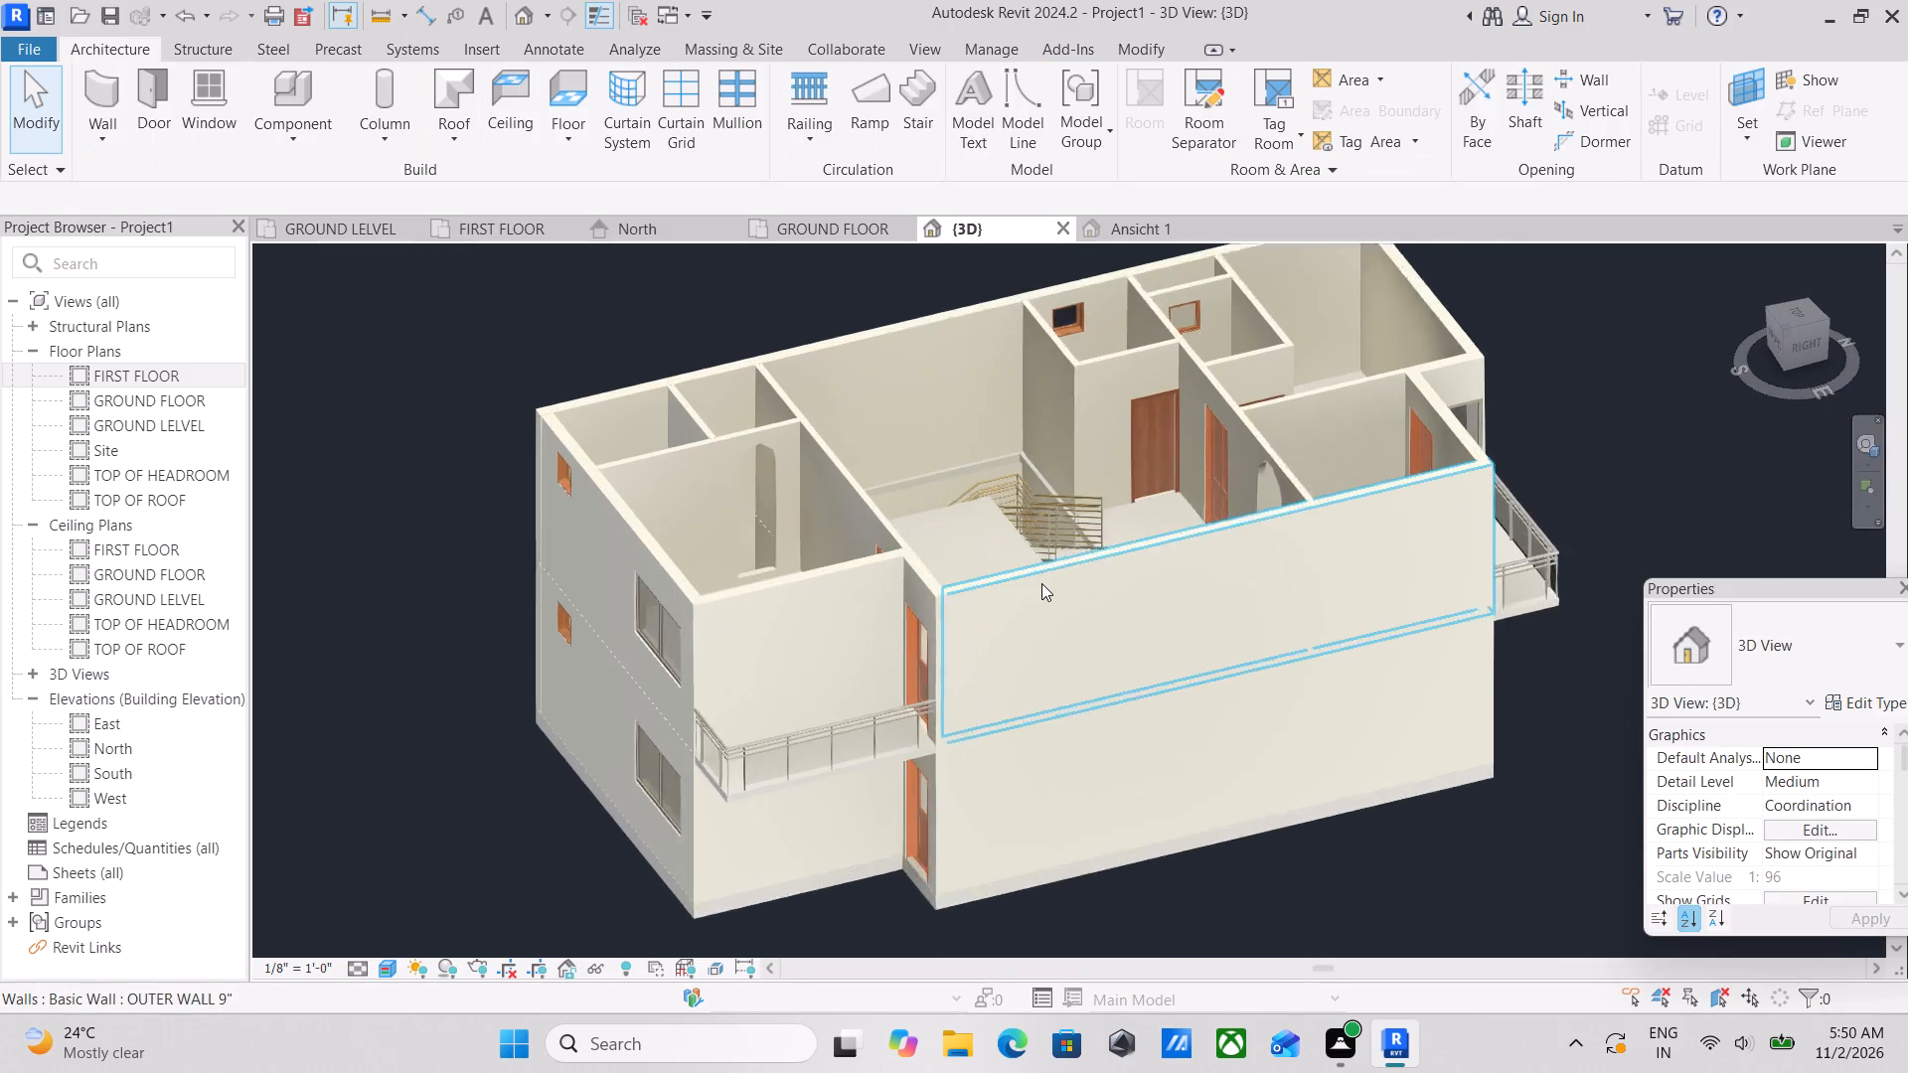
{"action": "scroll", "coordinate": [1041, 583], "scroll_direction": "up", "scroll_amount": 1}
{"action": "scroll", "coordinate": [1275, 476], "scroll_direction": "up", "scroll_amount": 2}
{"action": "scroll", "coordinate": [1127, 489], "scroll_direction": "up", "scroll_amount": 3}
{"action": "scroll", "coordinate": [989, 464], "scroll_direction": "down", "scroll_amount": 5}
{"action": "scroll", "coordinate": [1086, 464], "scroll_direction": "down", "scroll_amount": 4}
{"action": "key", "text": "Escape"}
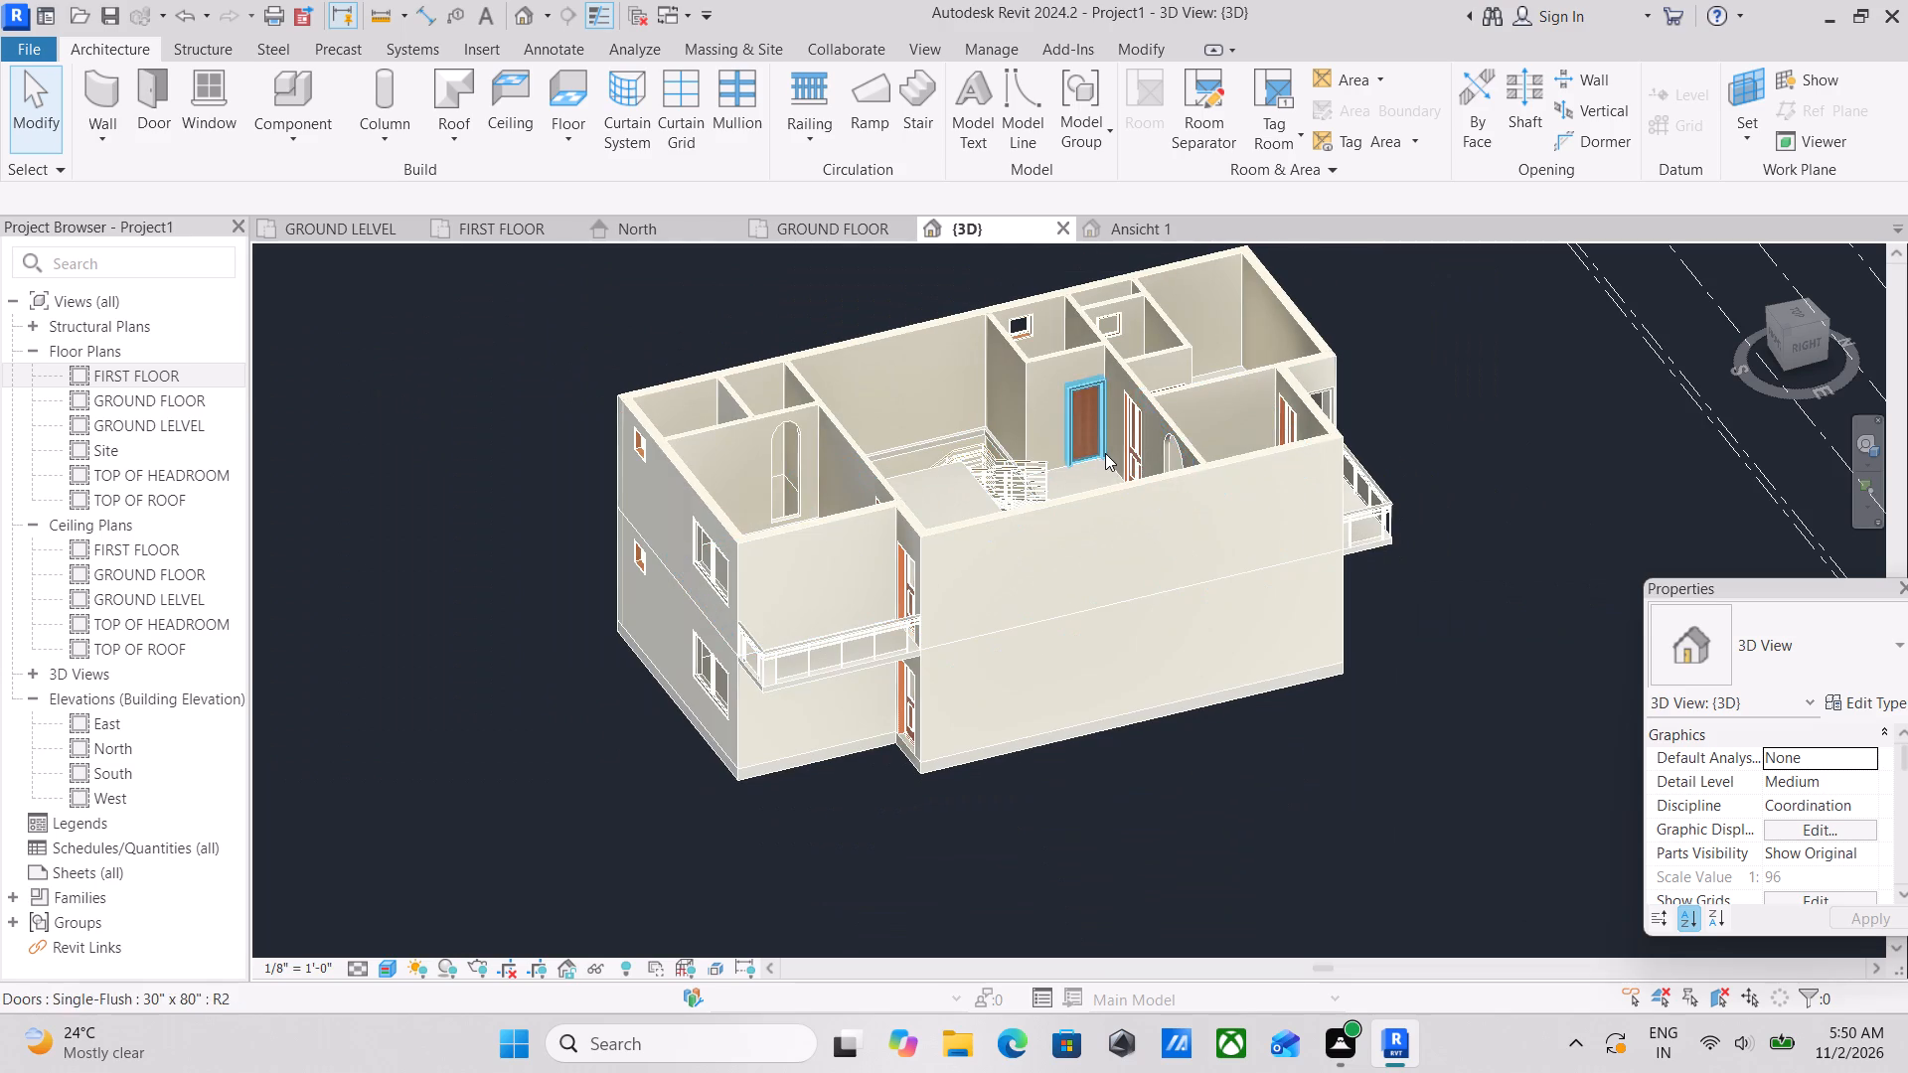
{"action": "scroll", "coordinate": [1111, 442], "scroll_direction": "down", "scroll_amount": 3}
{"action": "key", "text": "Escape"}
{"action": "scroll", "coordinate": [1052, 459], "scroll_direction": "down", "scroll_amount": 2}
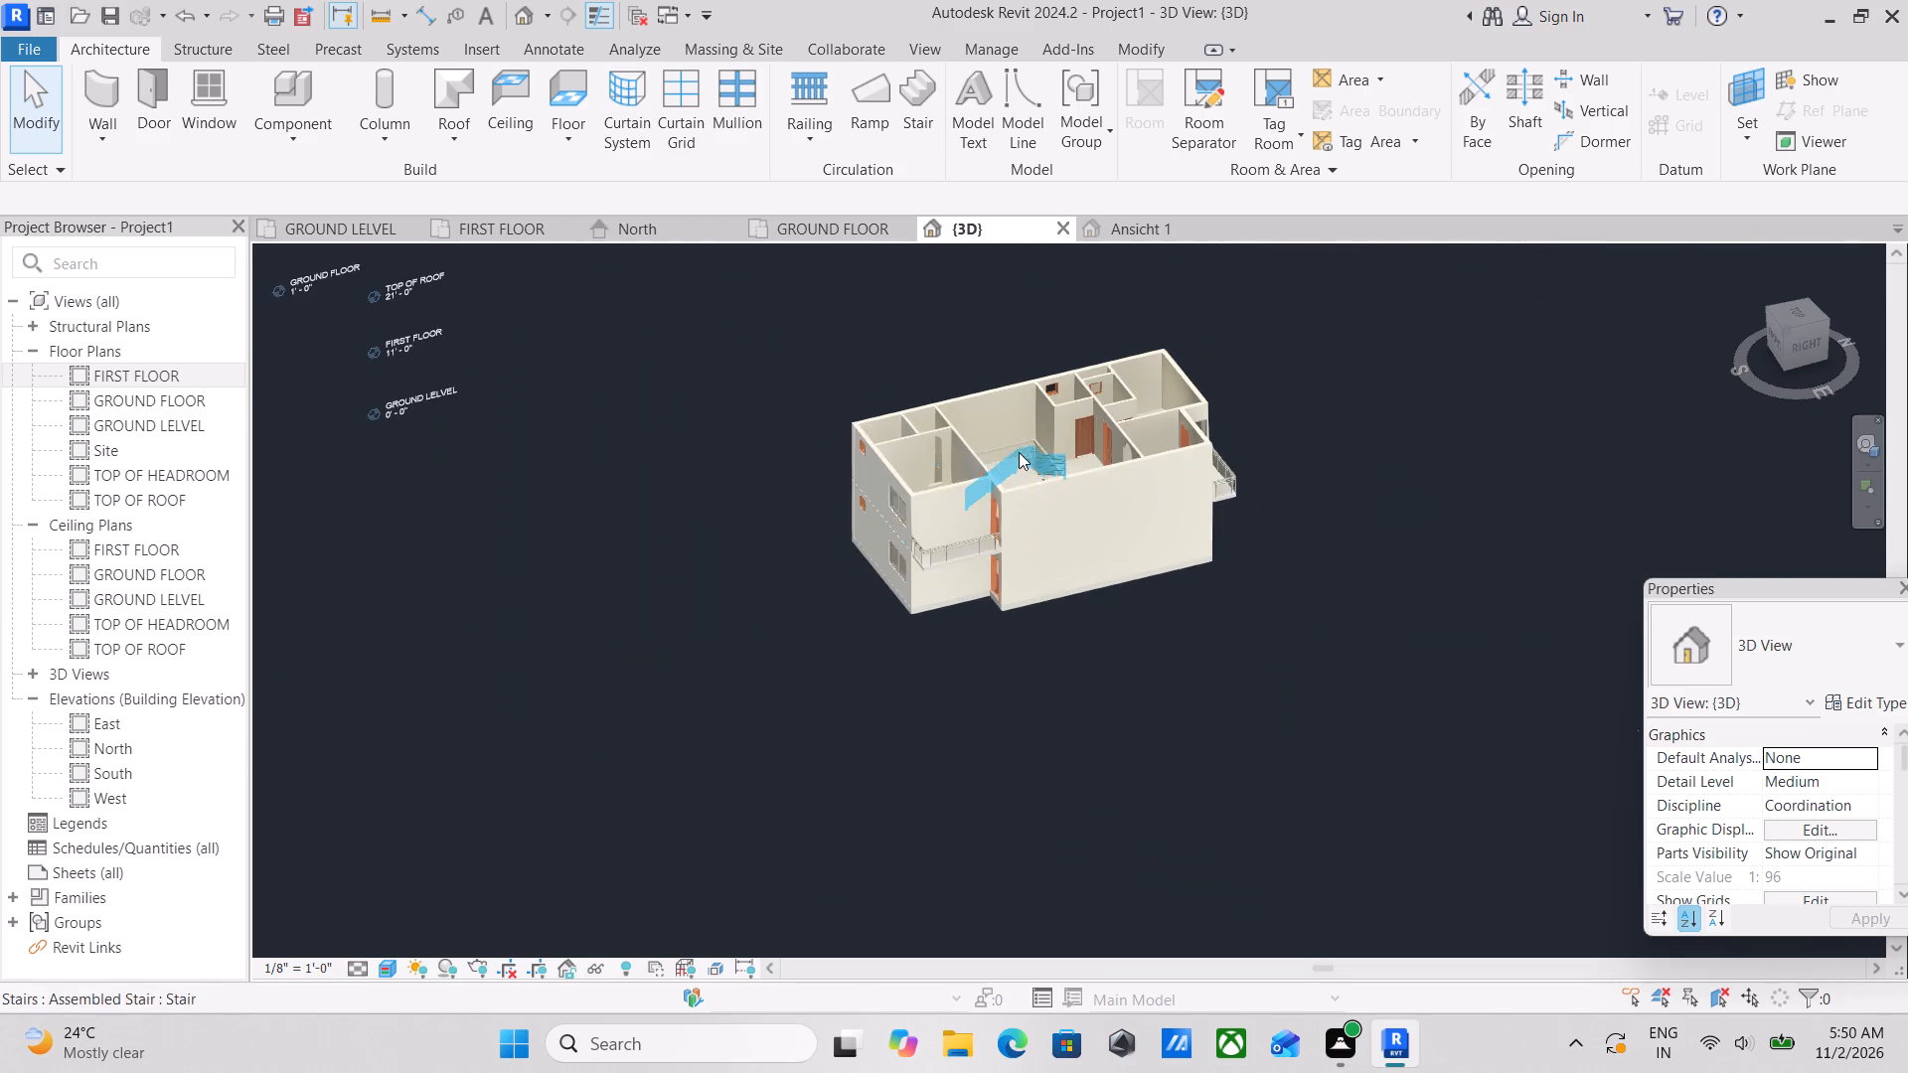
{"action": "middle_click_drag", "start_coordinate": [1009, 450], "coordinate": [1228, 756], "text": "shift"}
{"action": "scroll", "coordinate": [1054, 490], "scroll_direction": "up", "scroll_amount": 3}
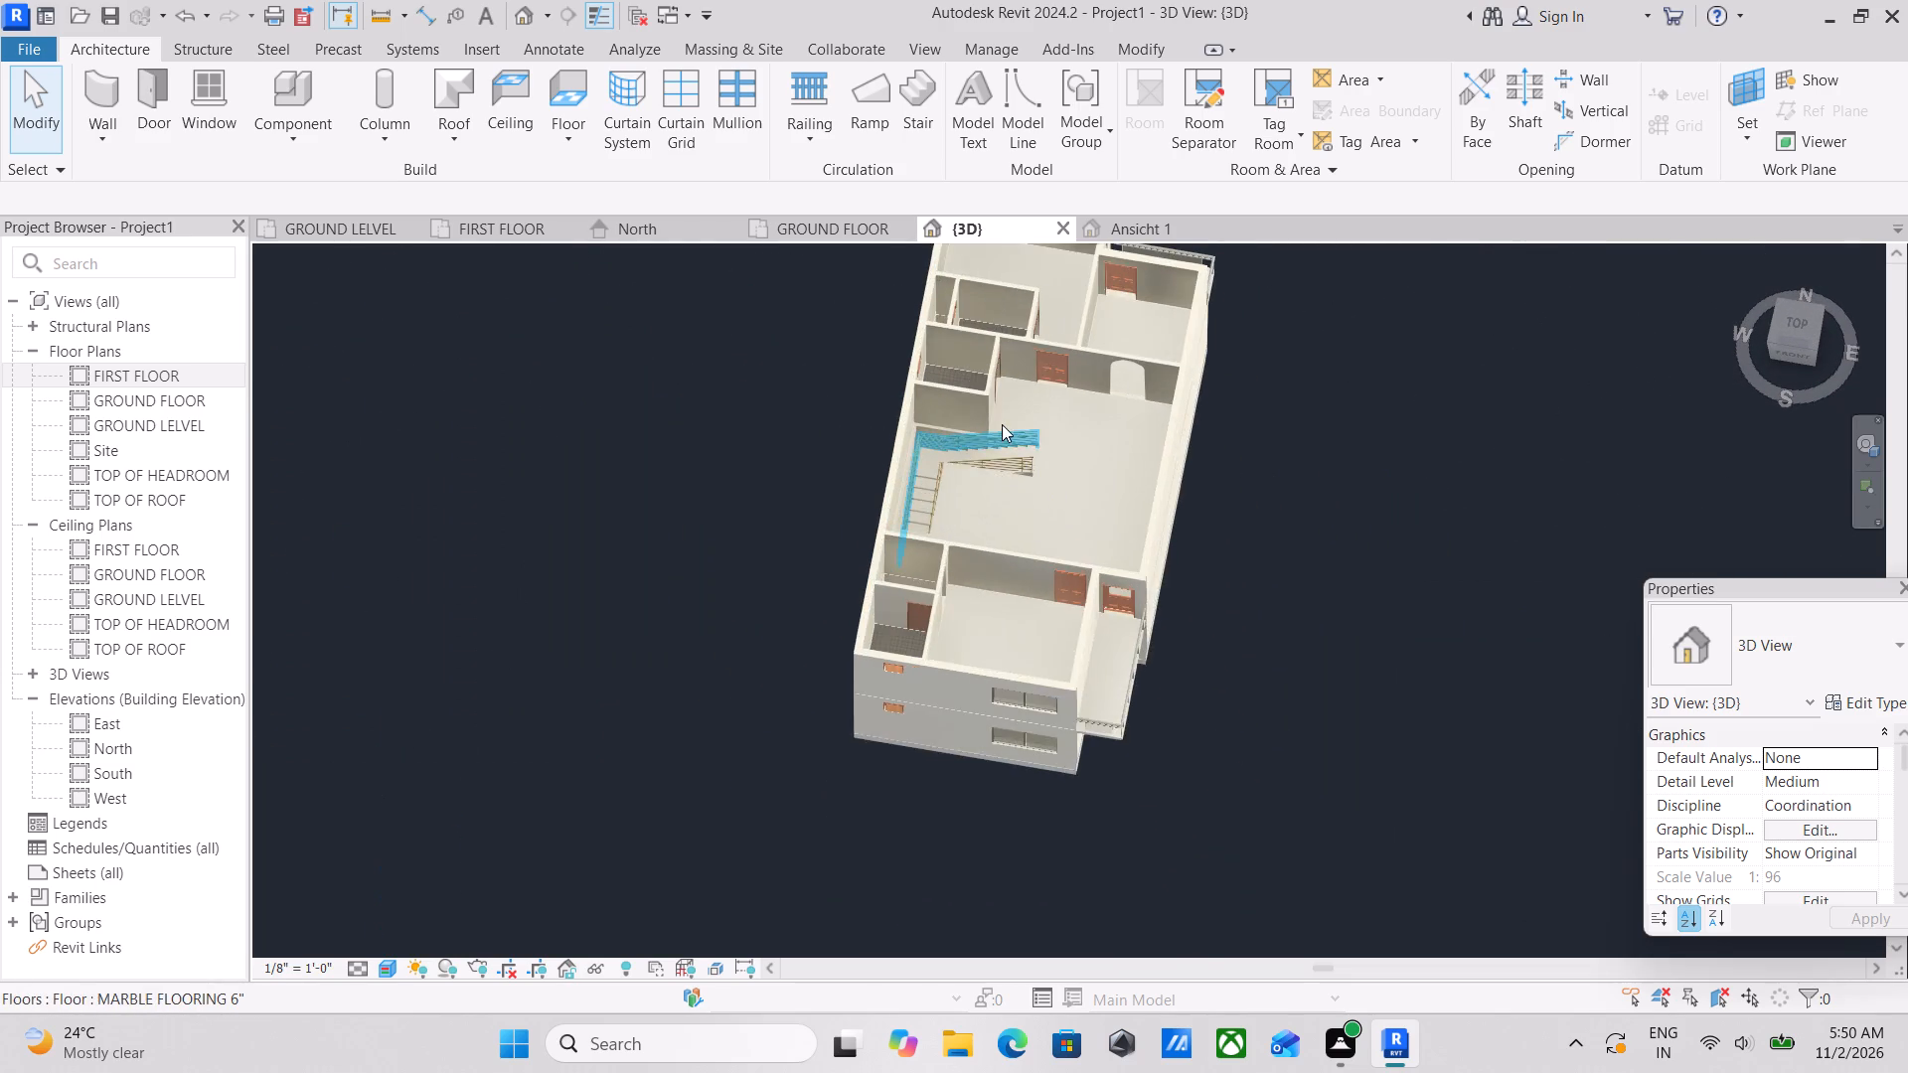
{"action": "scroll", "coordinate": [1002, 424], "scroll_direction": "up", "scroll_amount": 4}
{"action": "scroll", "coordinate": [977, 532], "scroll_direction": "up", "scroll_amount": 6}
{"action": "scroll", "coordinate": [889, 454], "scroll_direction": "down", "scroll_amount": 2}
{"action": "middle_click_drag", "start_coordinate": [889, 454], "coordinate": [880, 531]}
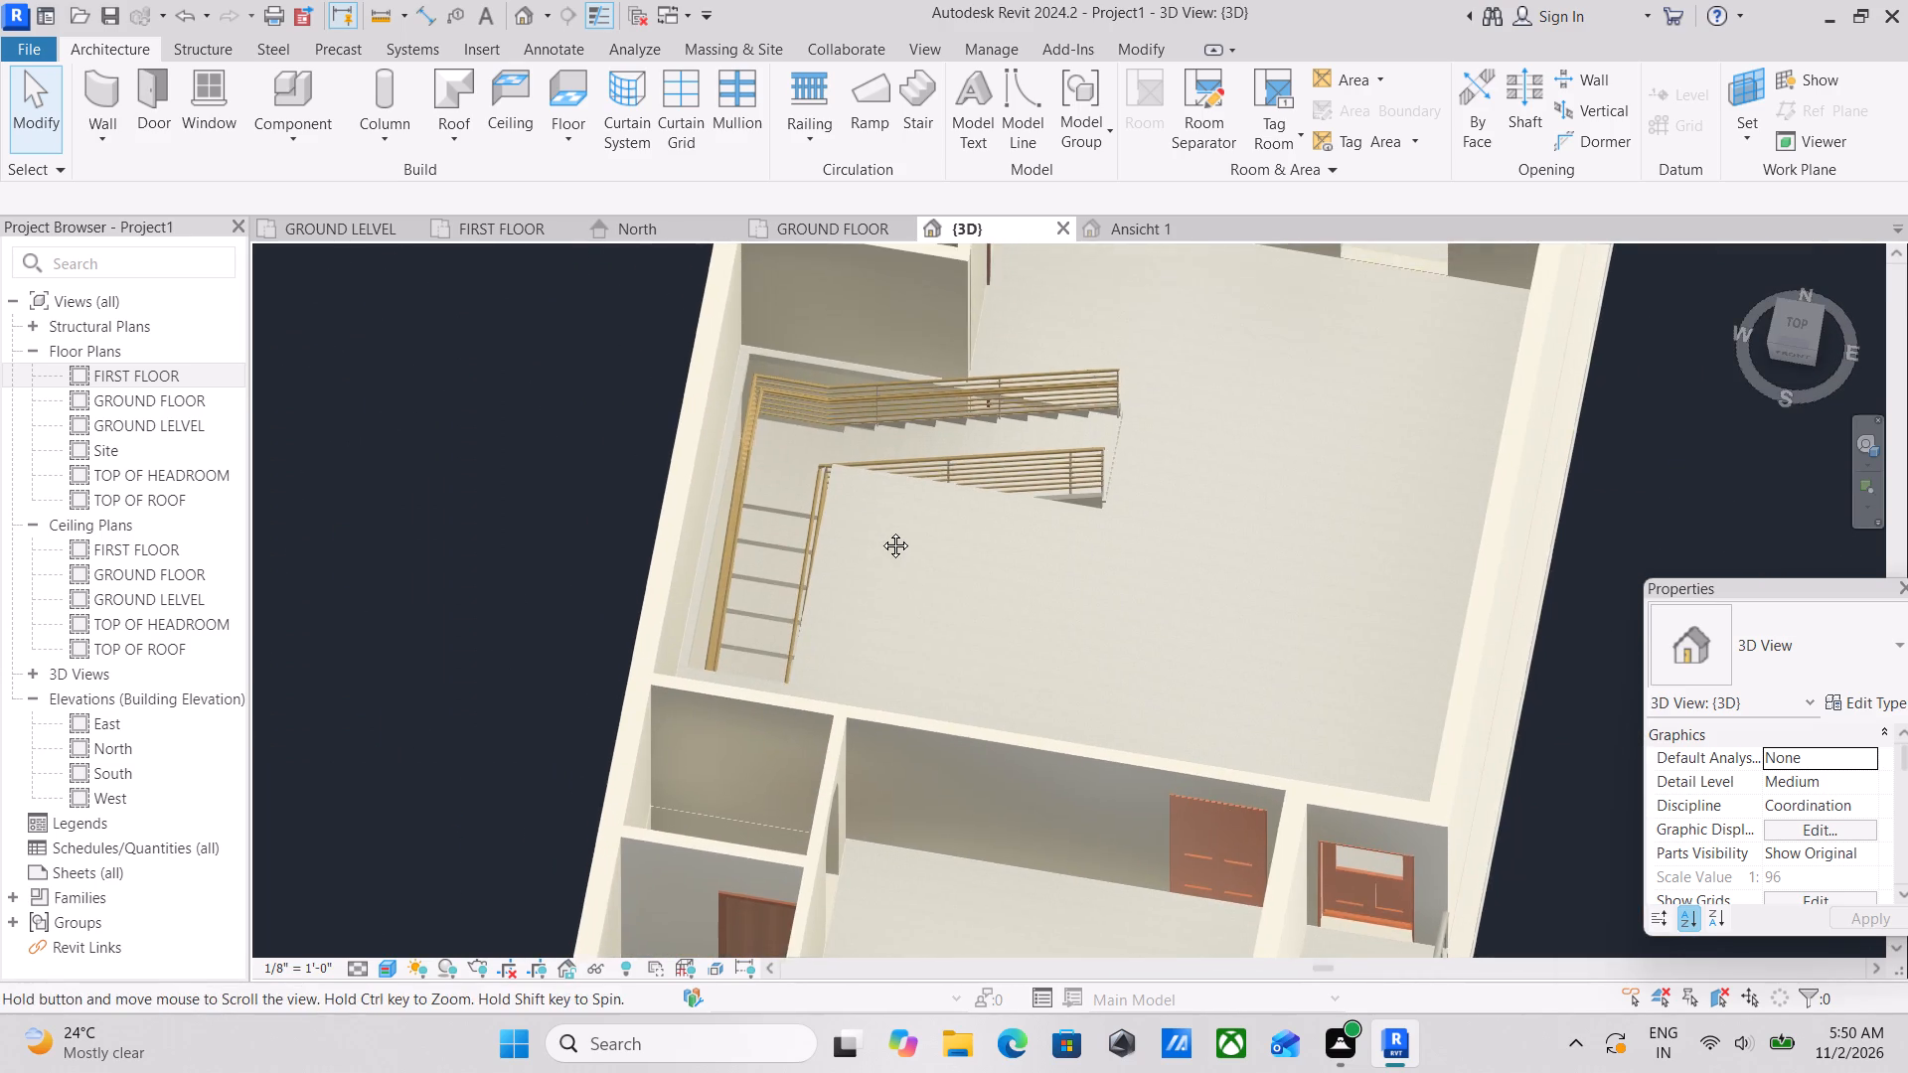
{"action": "middle_click_drag", "start_coordinate": [880, 531], "coordinate": [885, 535]}
{"action": "middle_click_drag", "start_coordinate": [966, 408], "coordinate": [831, 211], "text": "shift"}
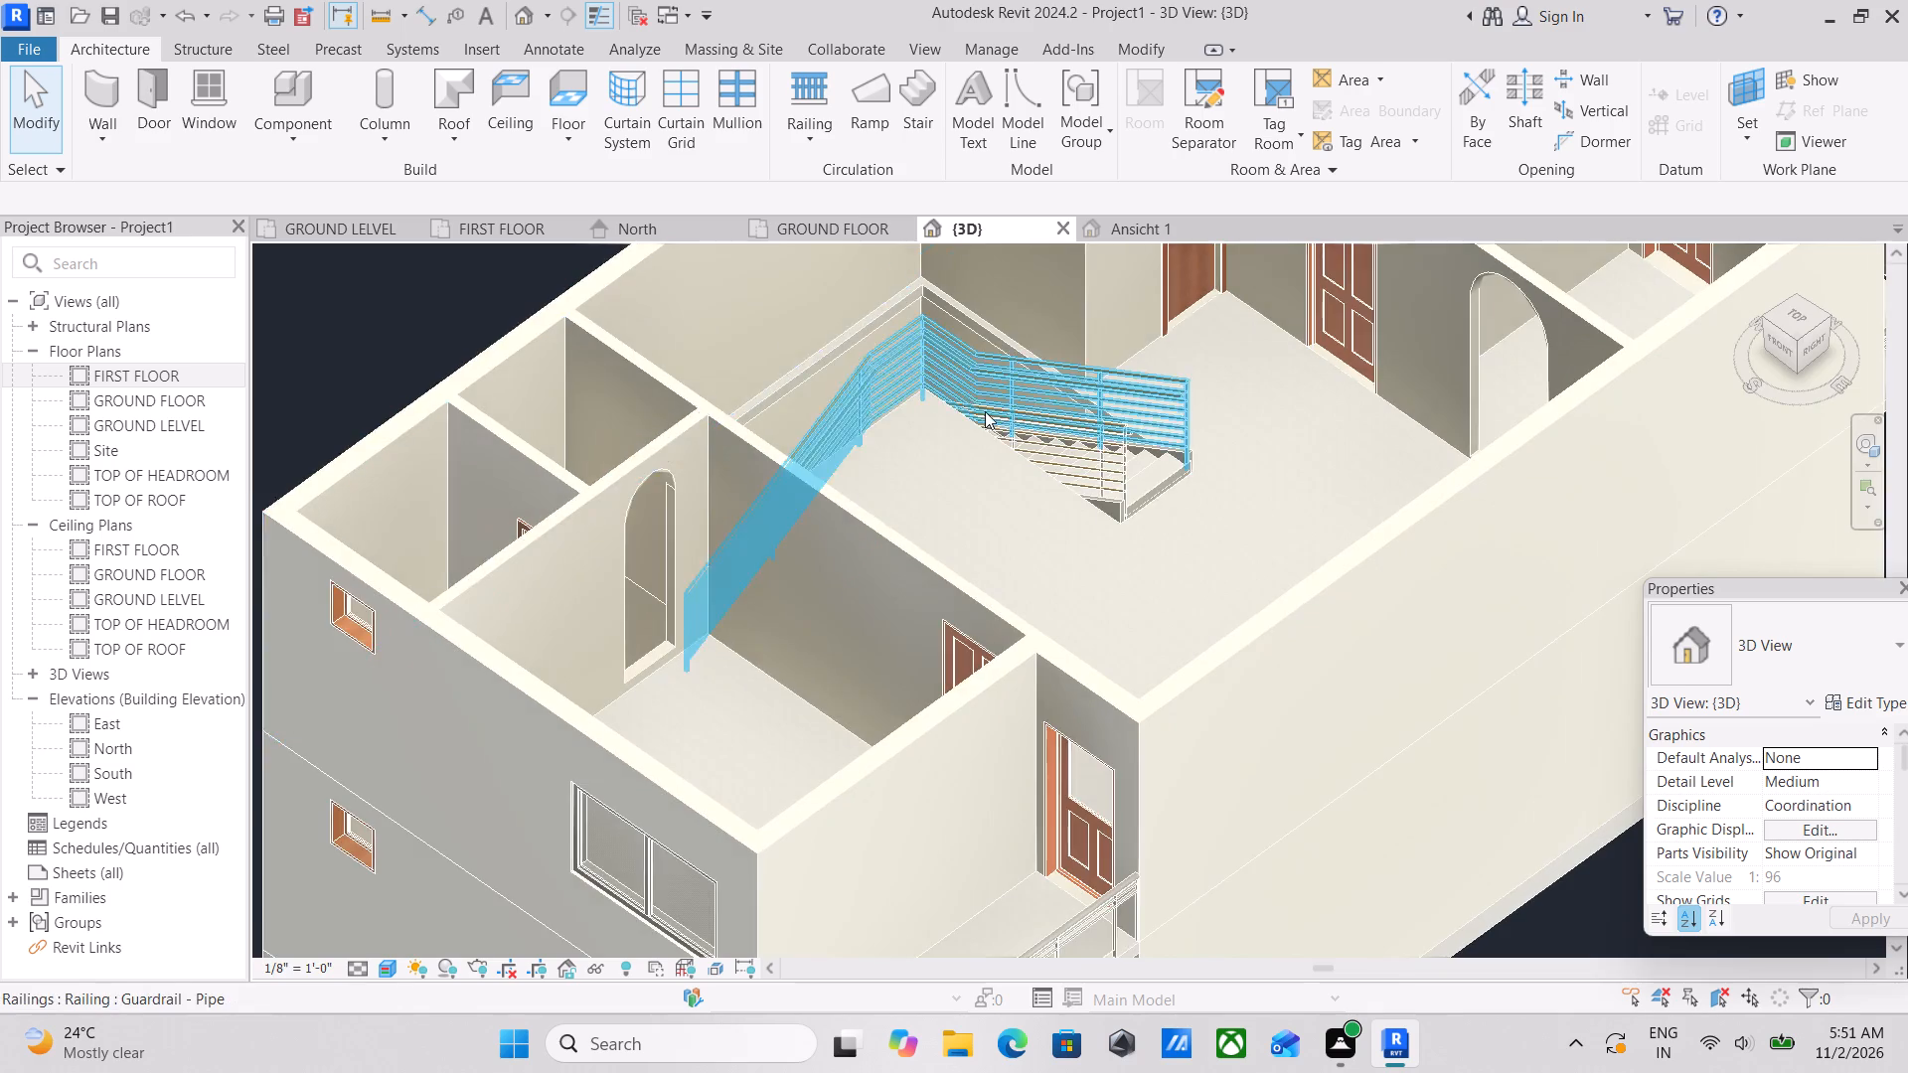
{"action": "middle_click_drag", "start_coordinate": [983, 410], "coordinate": [1069, 198], "text": "shift"}
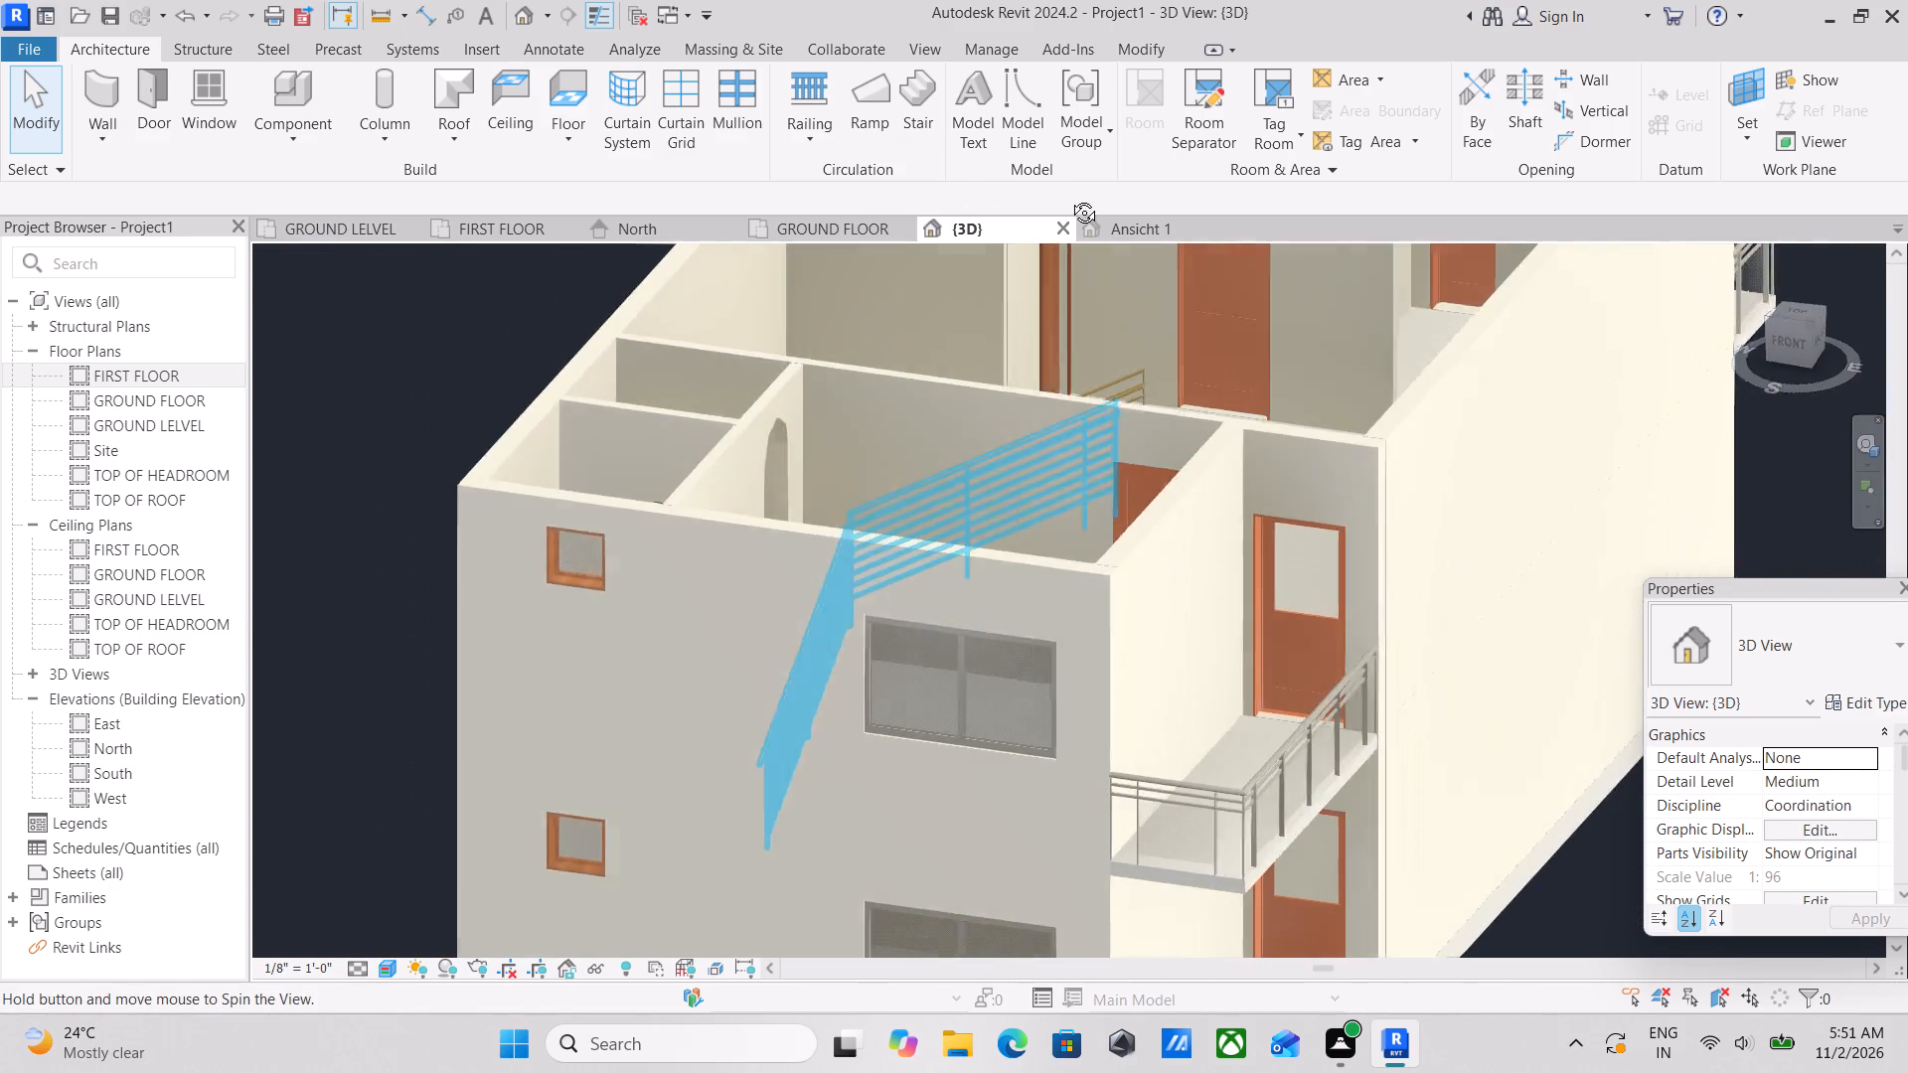
{"action": "middle_click_drag", "start_coordinate": [1069, 198], "coordinate": [1063, 191], "text": "shift"}
{"action": "scroll", "coordinate": [1141, 387], "scroll_direction": "down", "scroll_amount": 2}
{"action": "middle_click_drag", "start_coordinate": [1132, 385], "coordinate": [987, 399]}
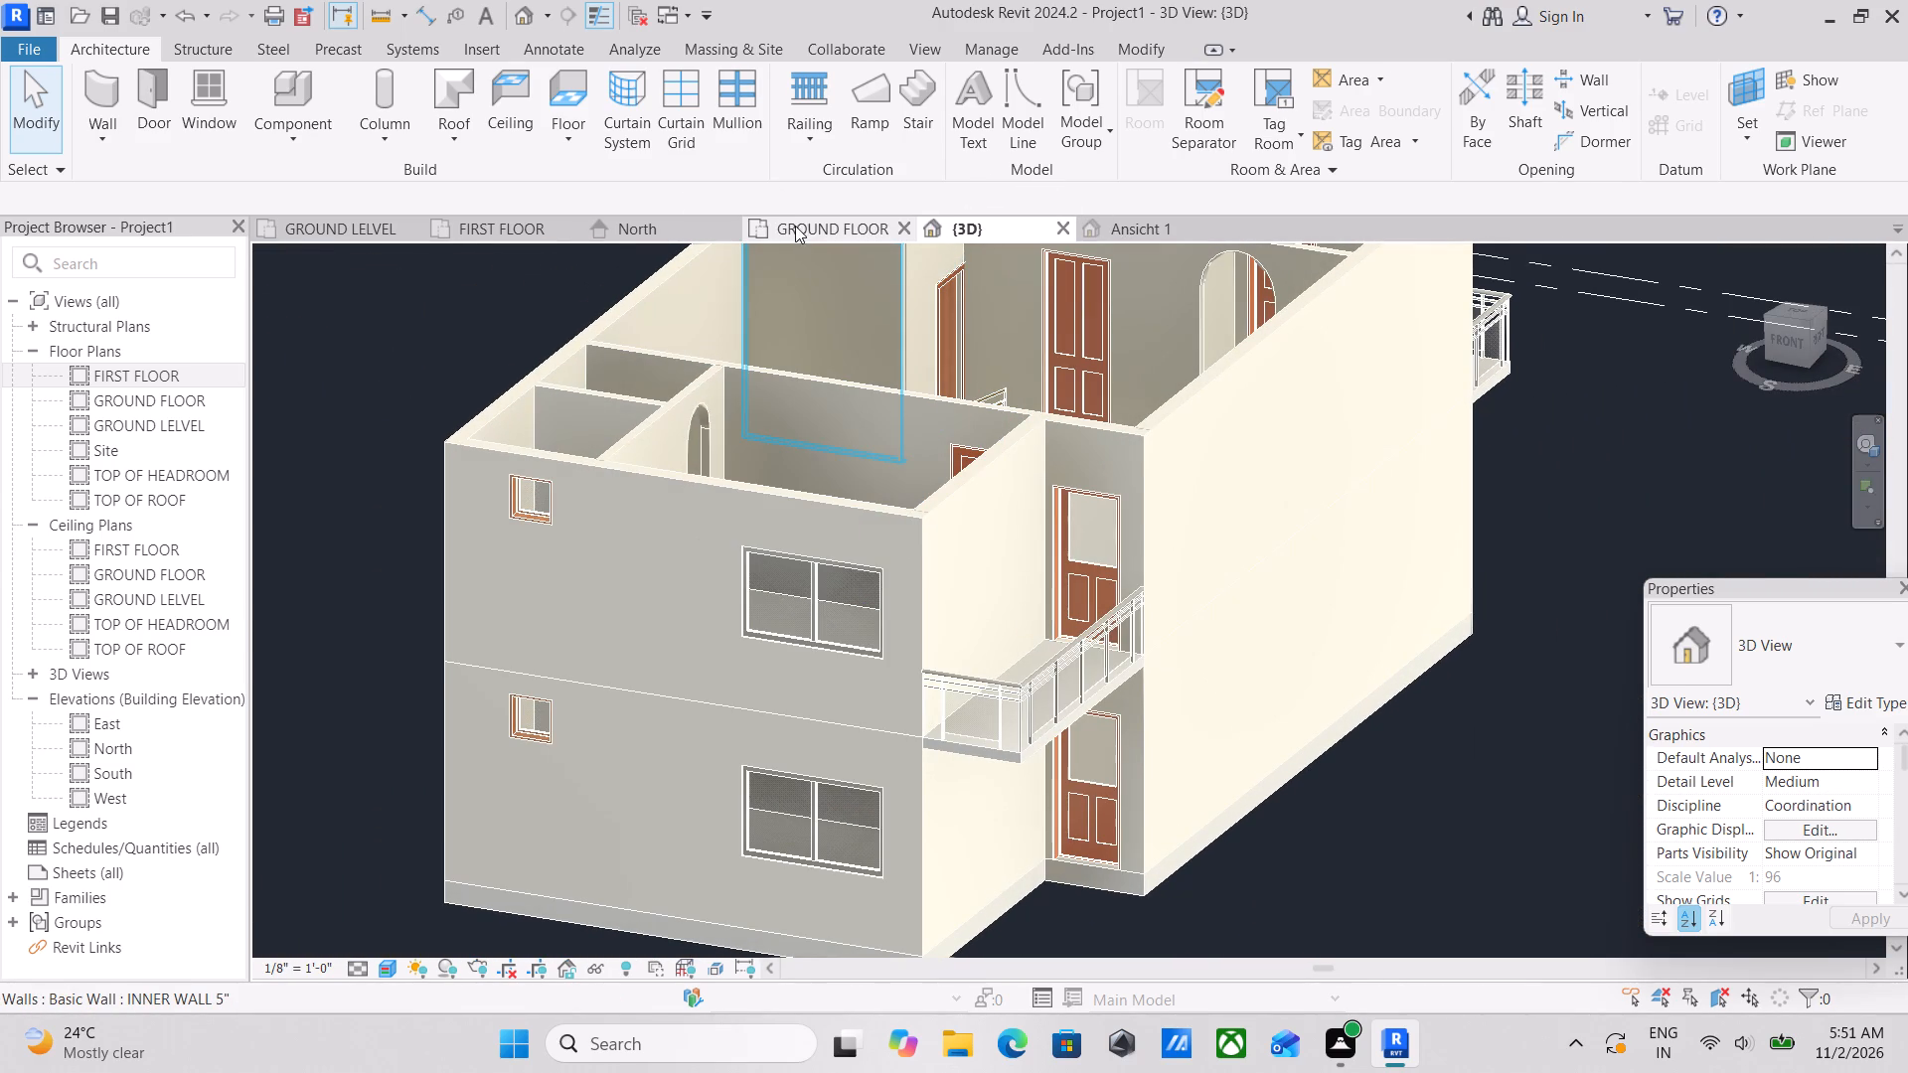
On the GROUND FLOOR plan, draw a Storefront curtain wall 7'-6" long northward within the east outer wall, opposite the staircase.
{"action": "left_click", "coordinate": [769, 221]}
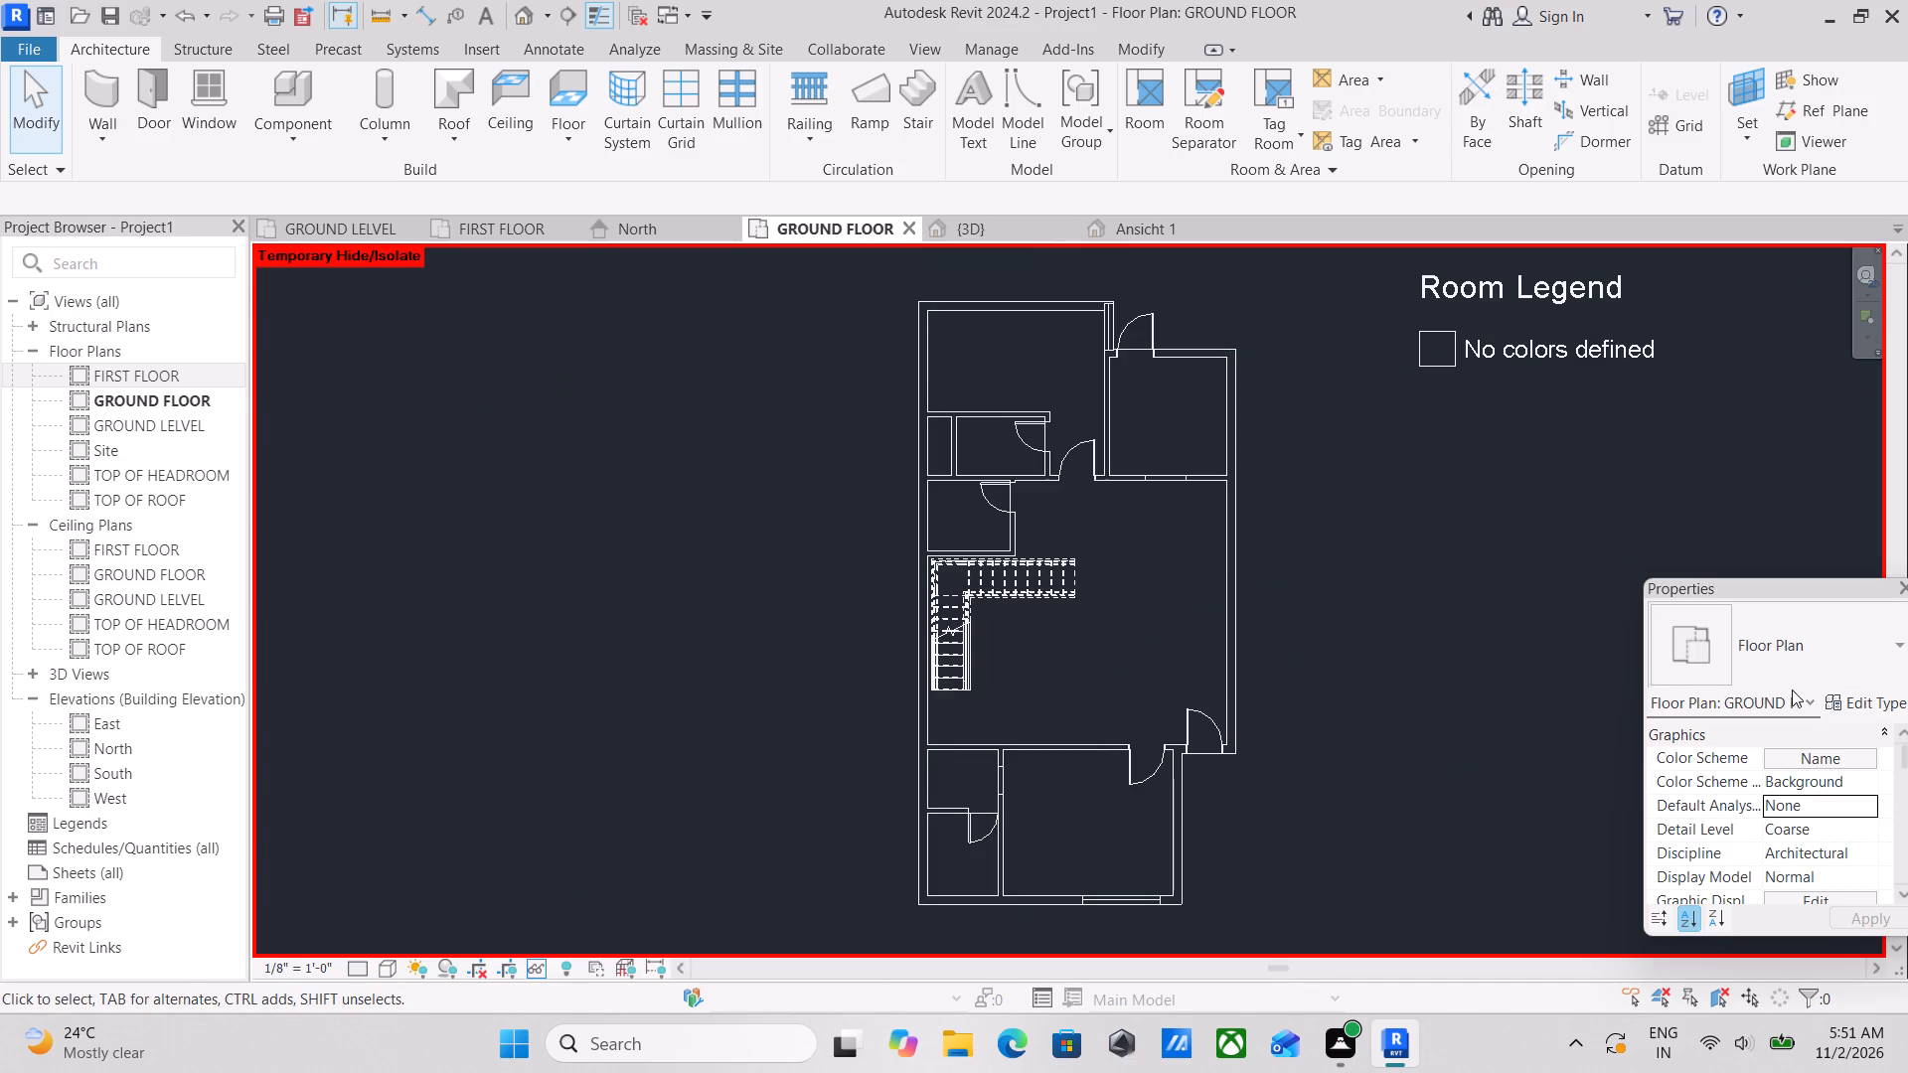
{"action": "type", "text": "WA"}
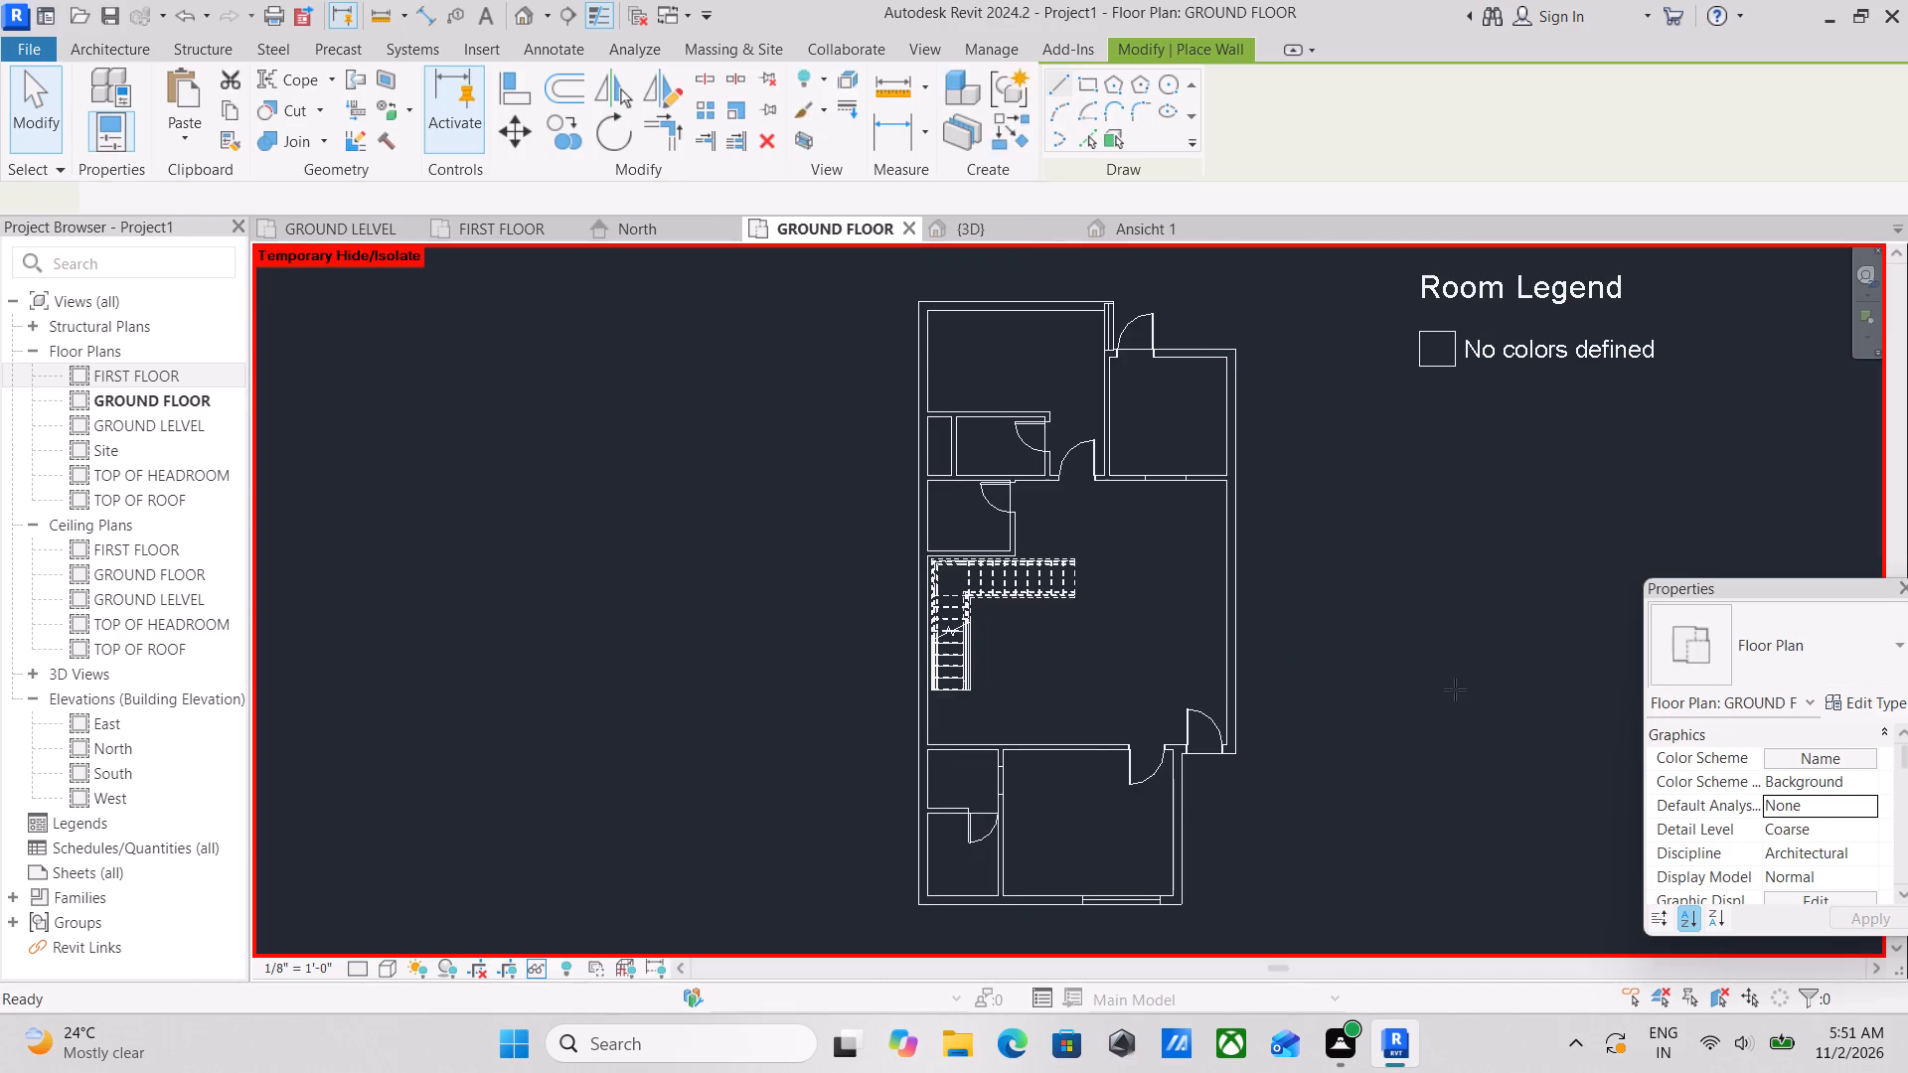
{"action": "scroll", "coordinate": [1210, 651], "scroll_direction": "up", "scroll_amount": 4}
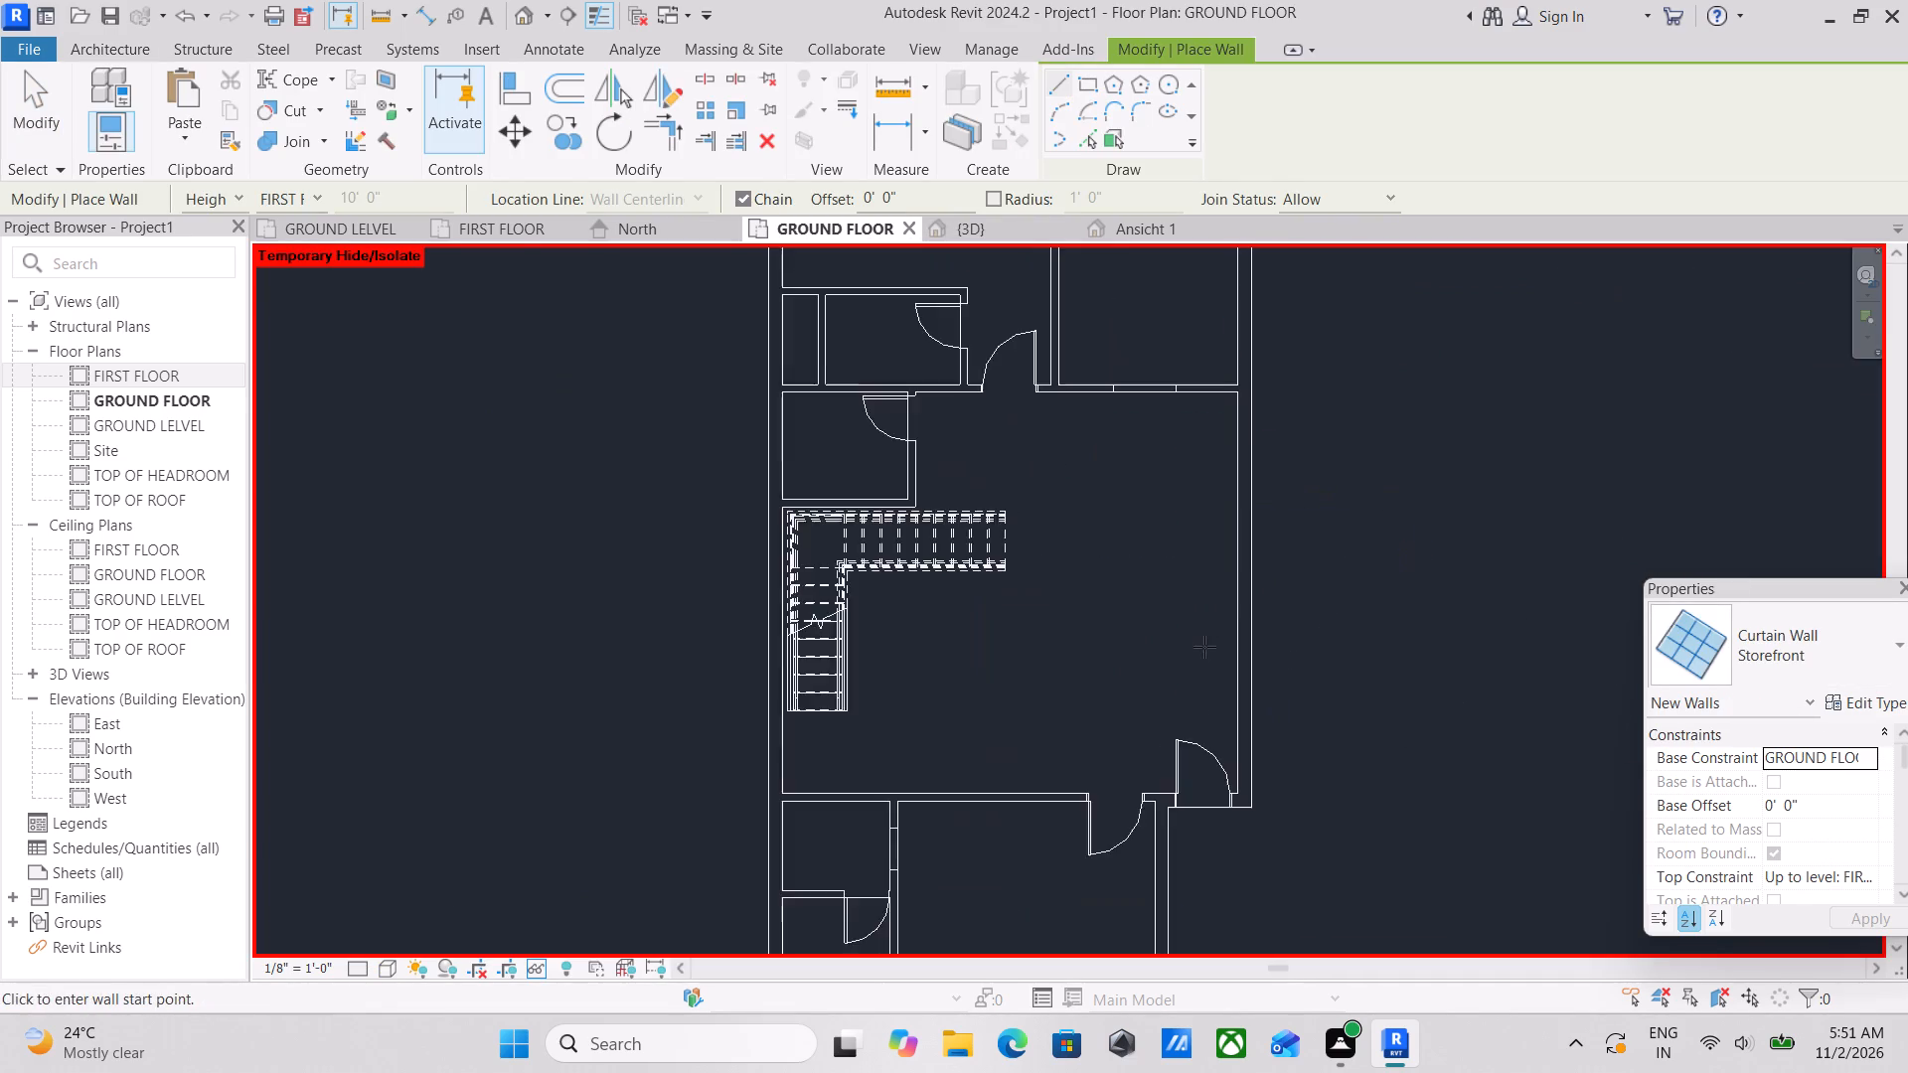
{"action": "scroll", "coordinate": [1258, 602], "scroll_direction": "up", "scroll_amount": 4}
{"action": "left_click", "coordinate": [1245, 601]}
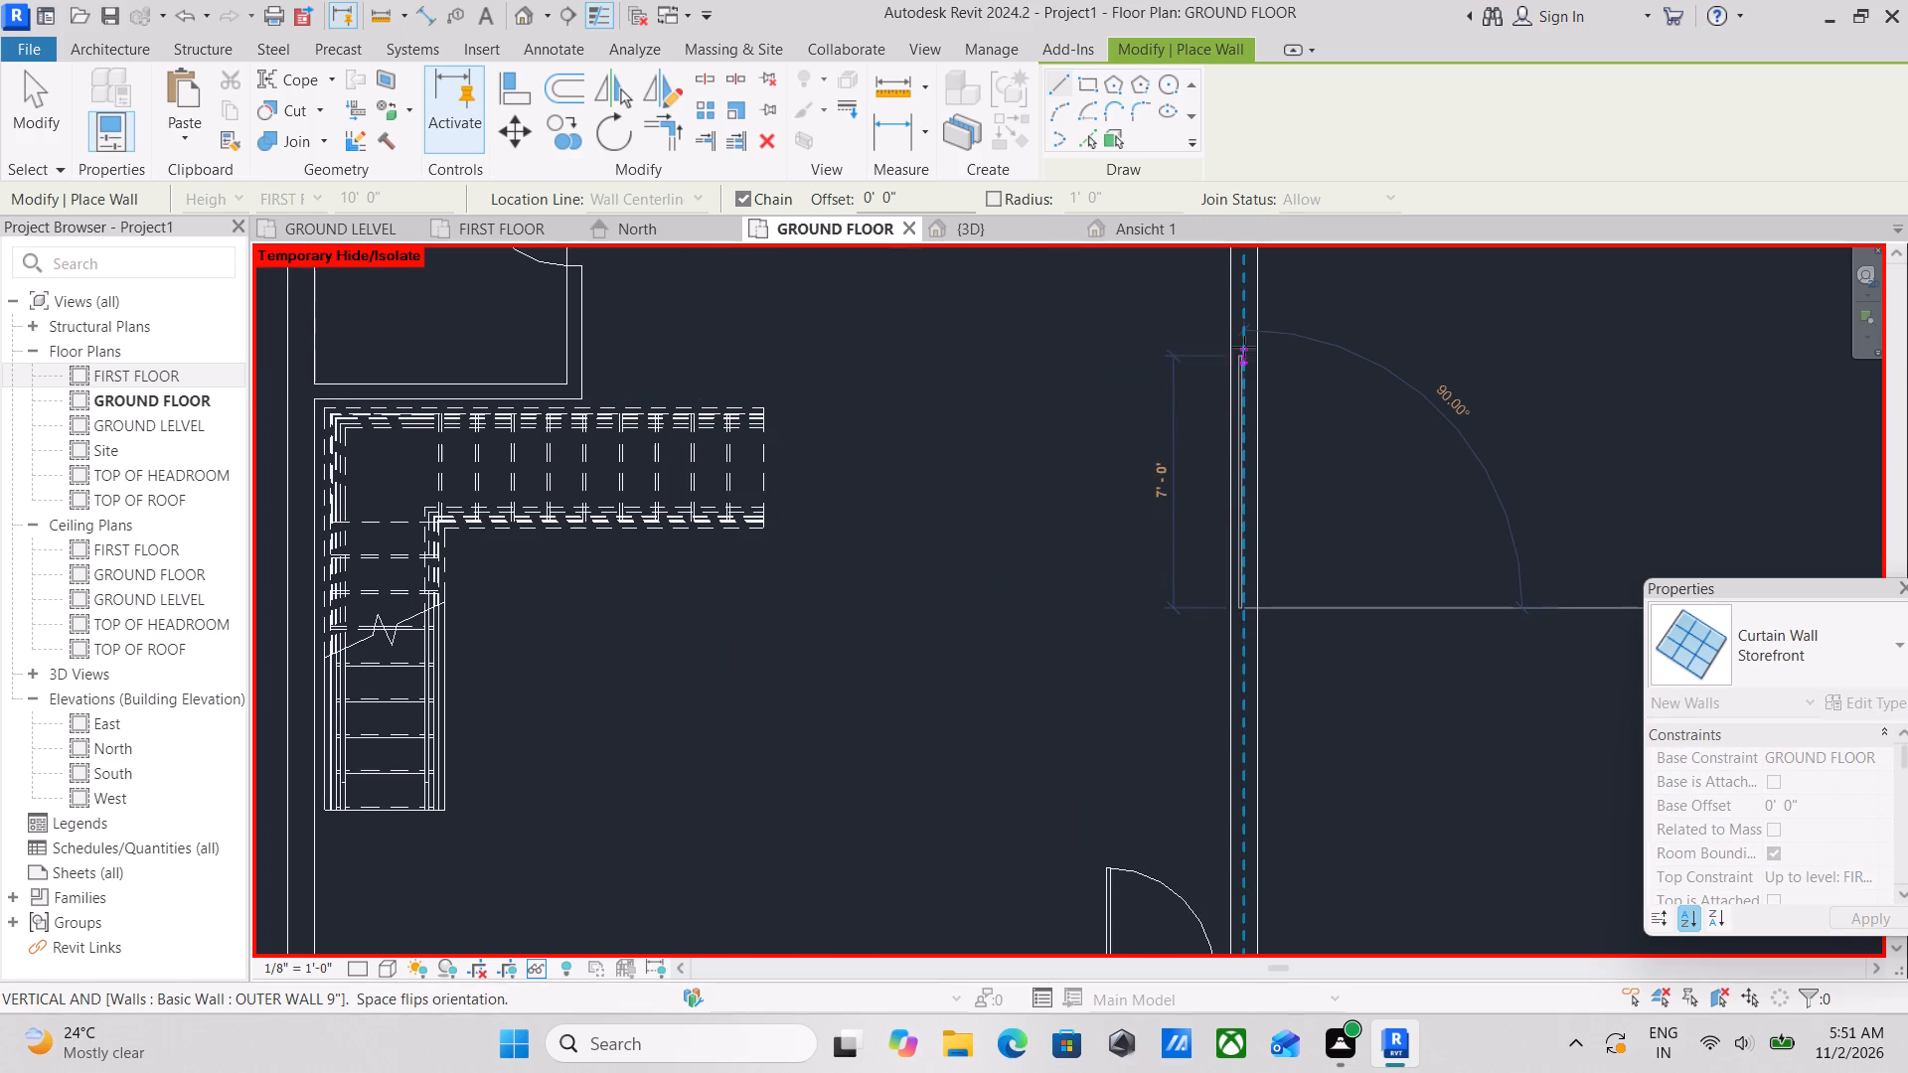
{"action": "left_click", "coordinate": [1244, 342]}
{"action": "scroll", "coordinate": [1317, 408], "scroll_direction": "down", "scroll_amount": 3}
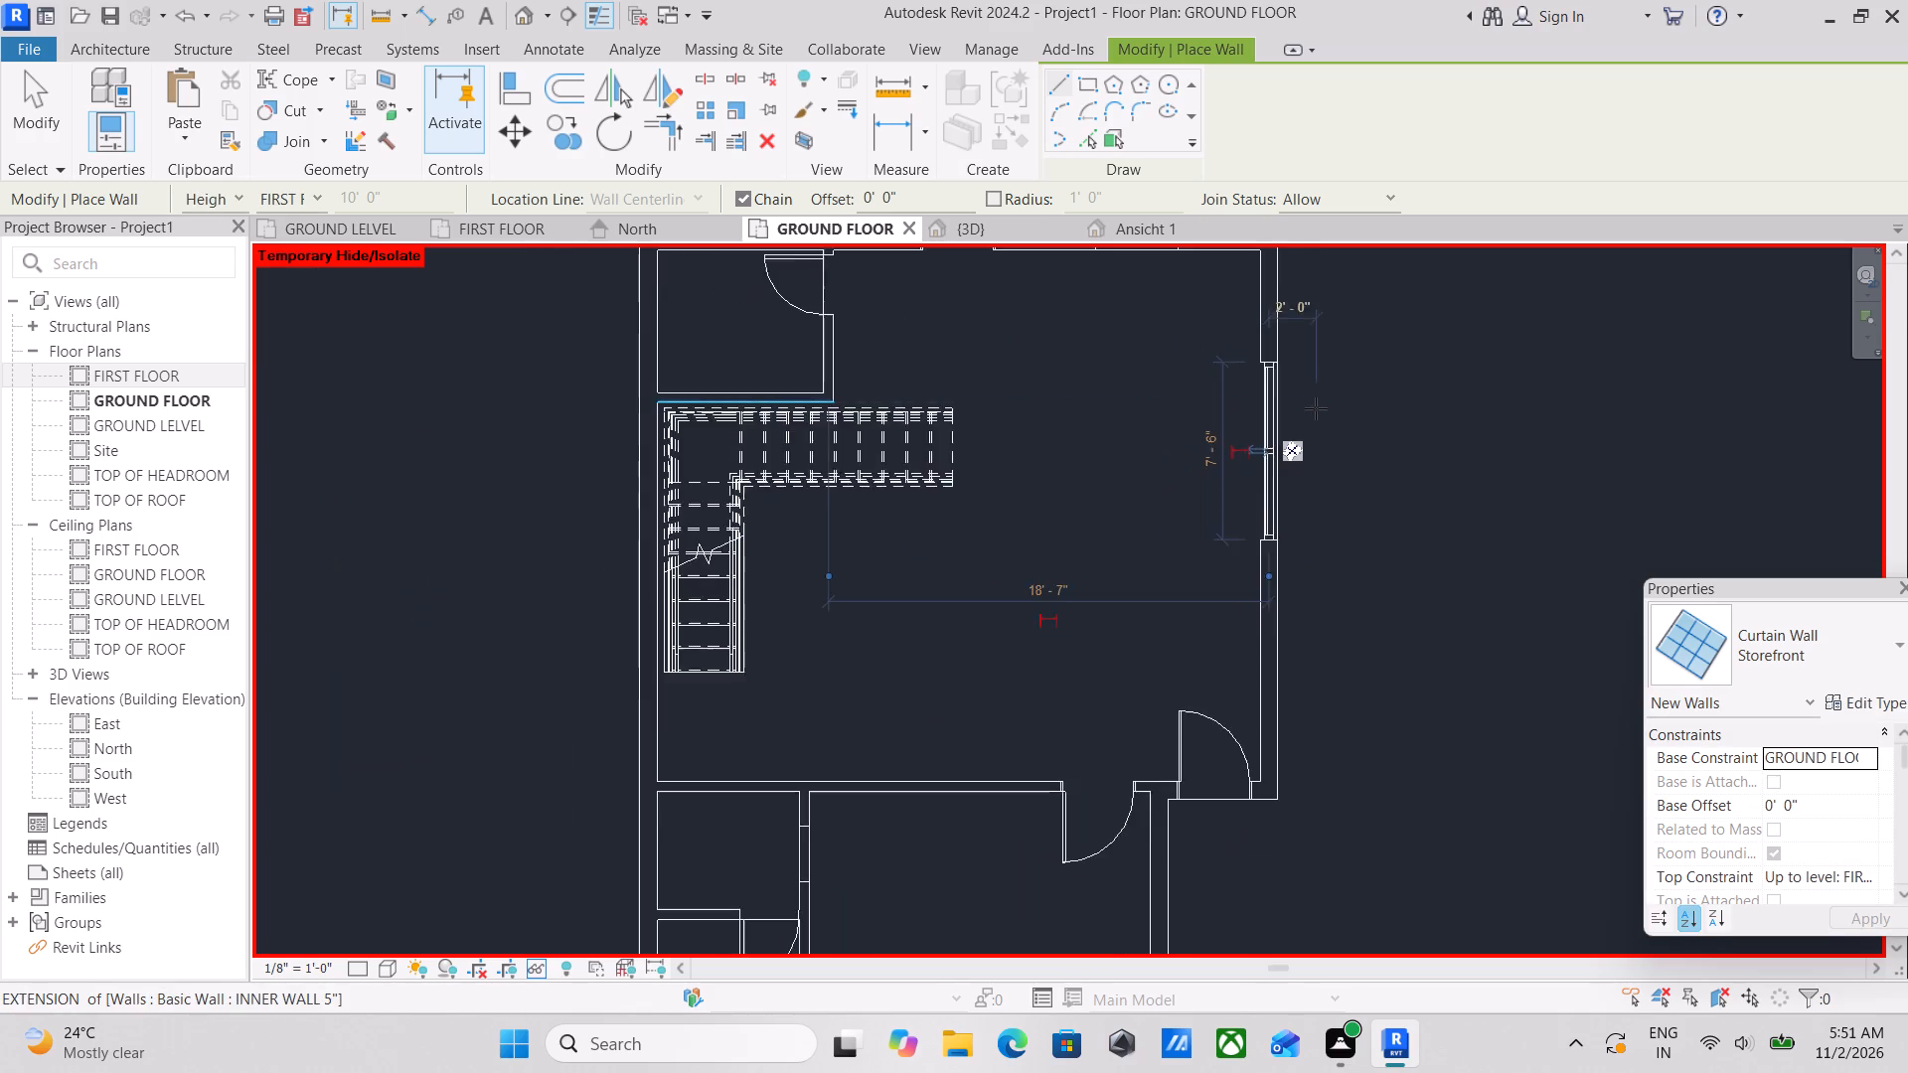
{"action": "middle_click_drag", "start_coordinate": [1309, 409], "coordinate": [1301, 542]}
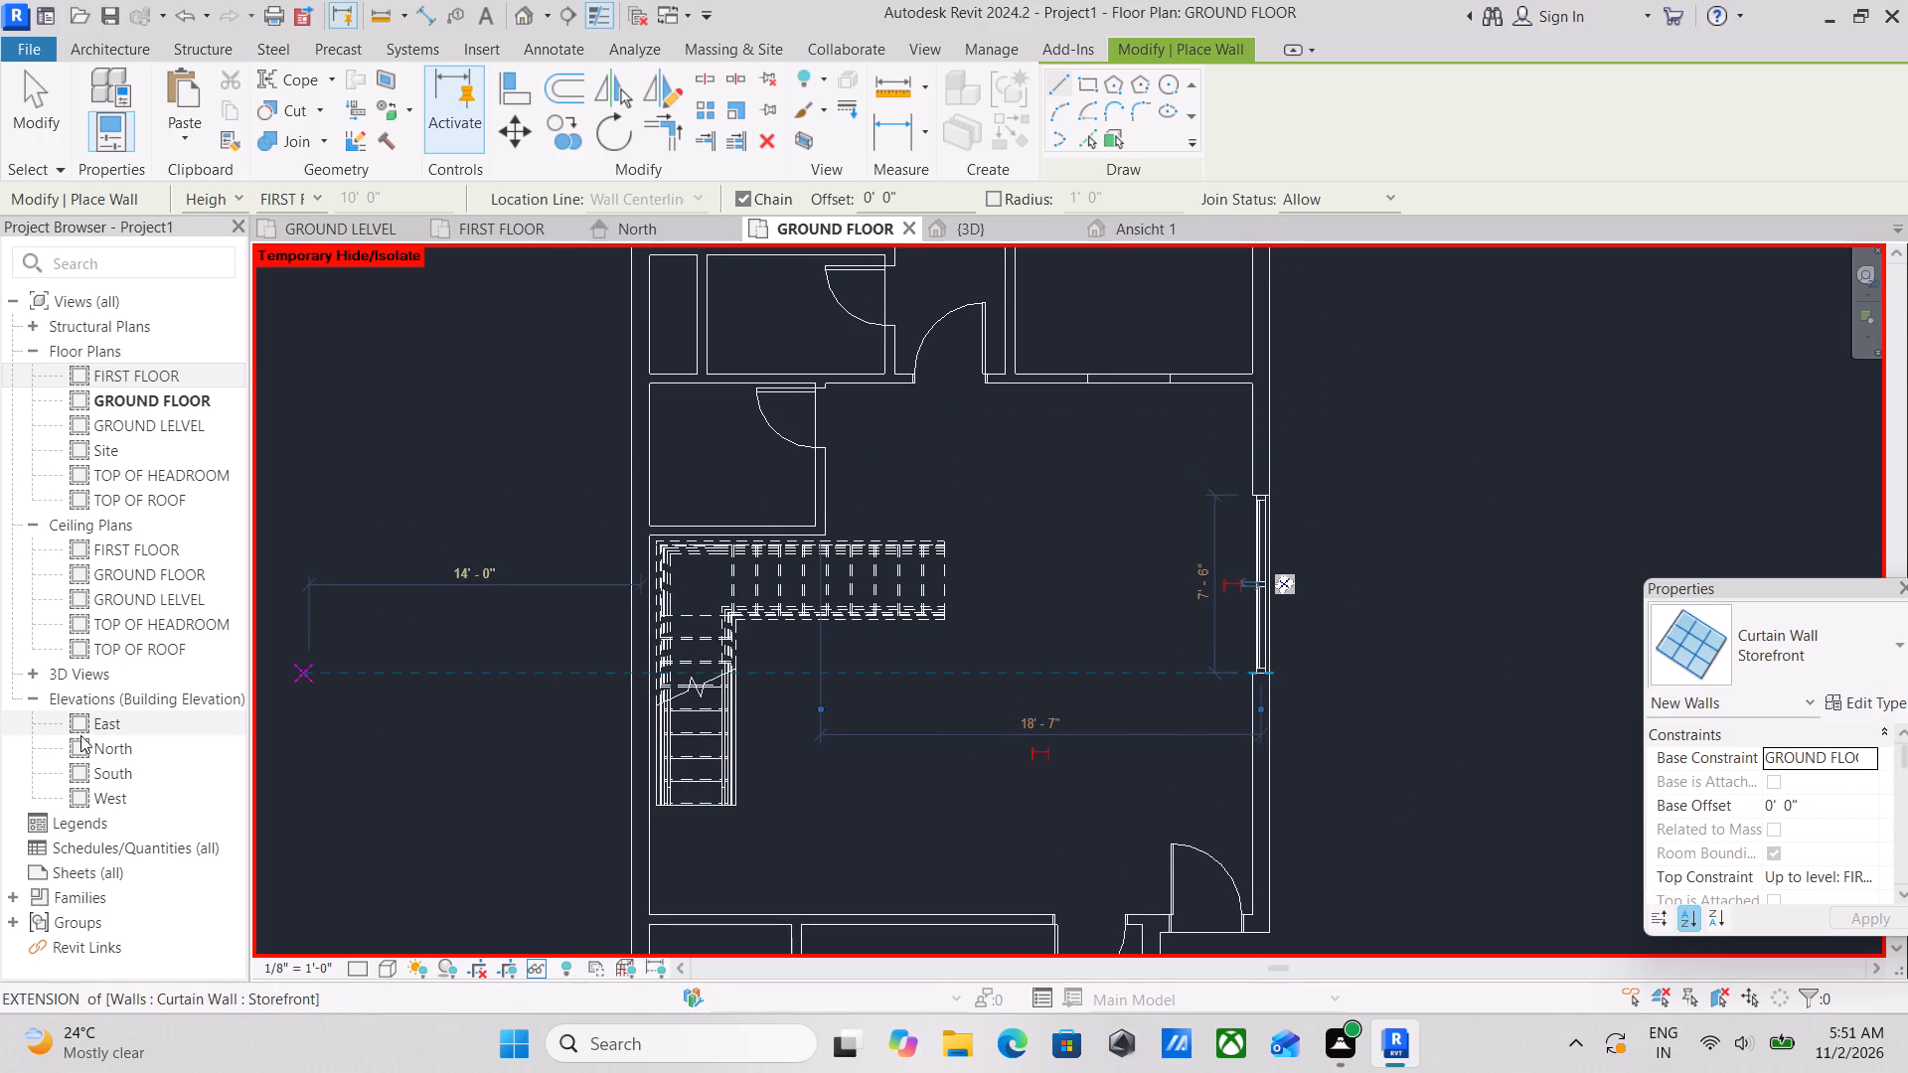
{"action": "scroll", "coordinate": [1139, 586], "scroll_direction": "up", "scroll_amount": 2}
{"action": "key", "text": "Escape"}
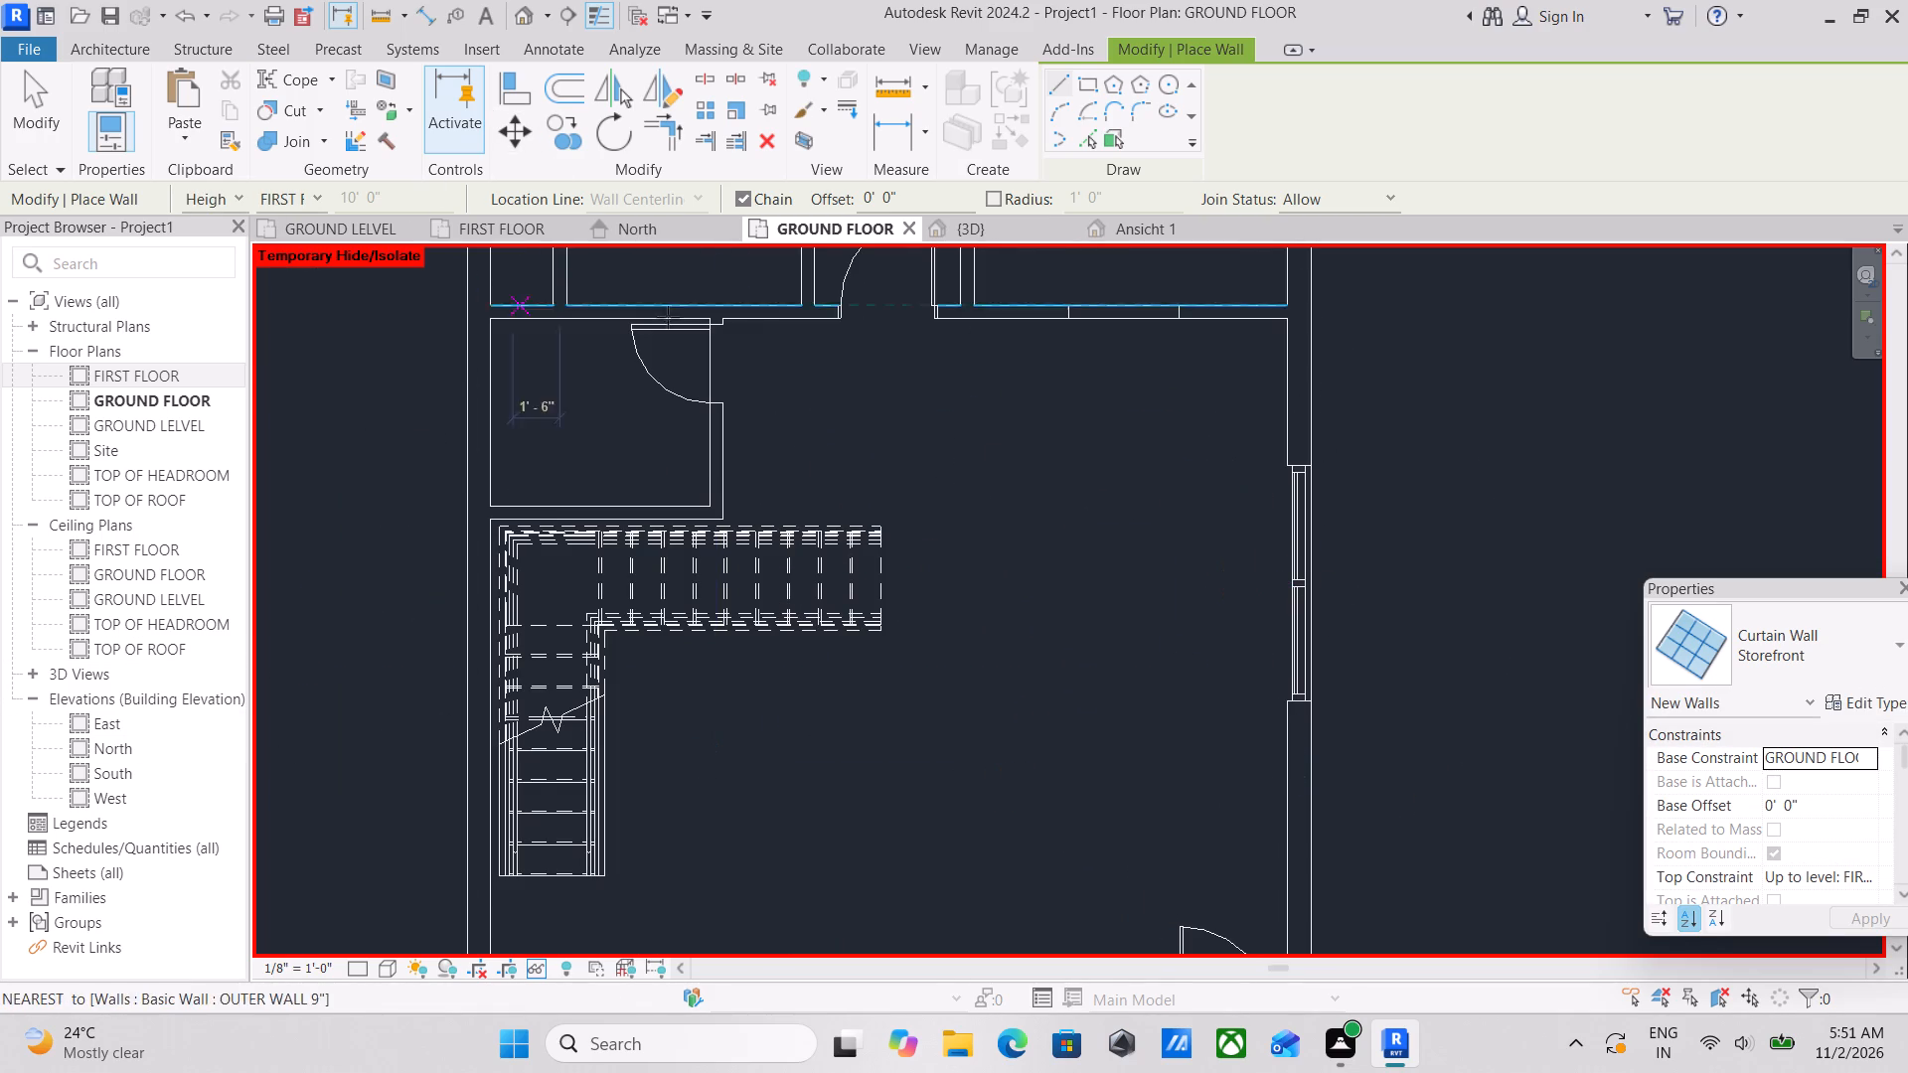
{"action": "key", "text": "Escape"}
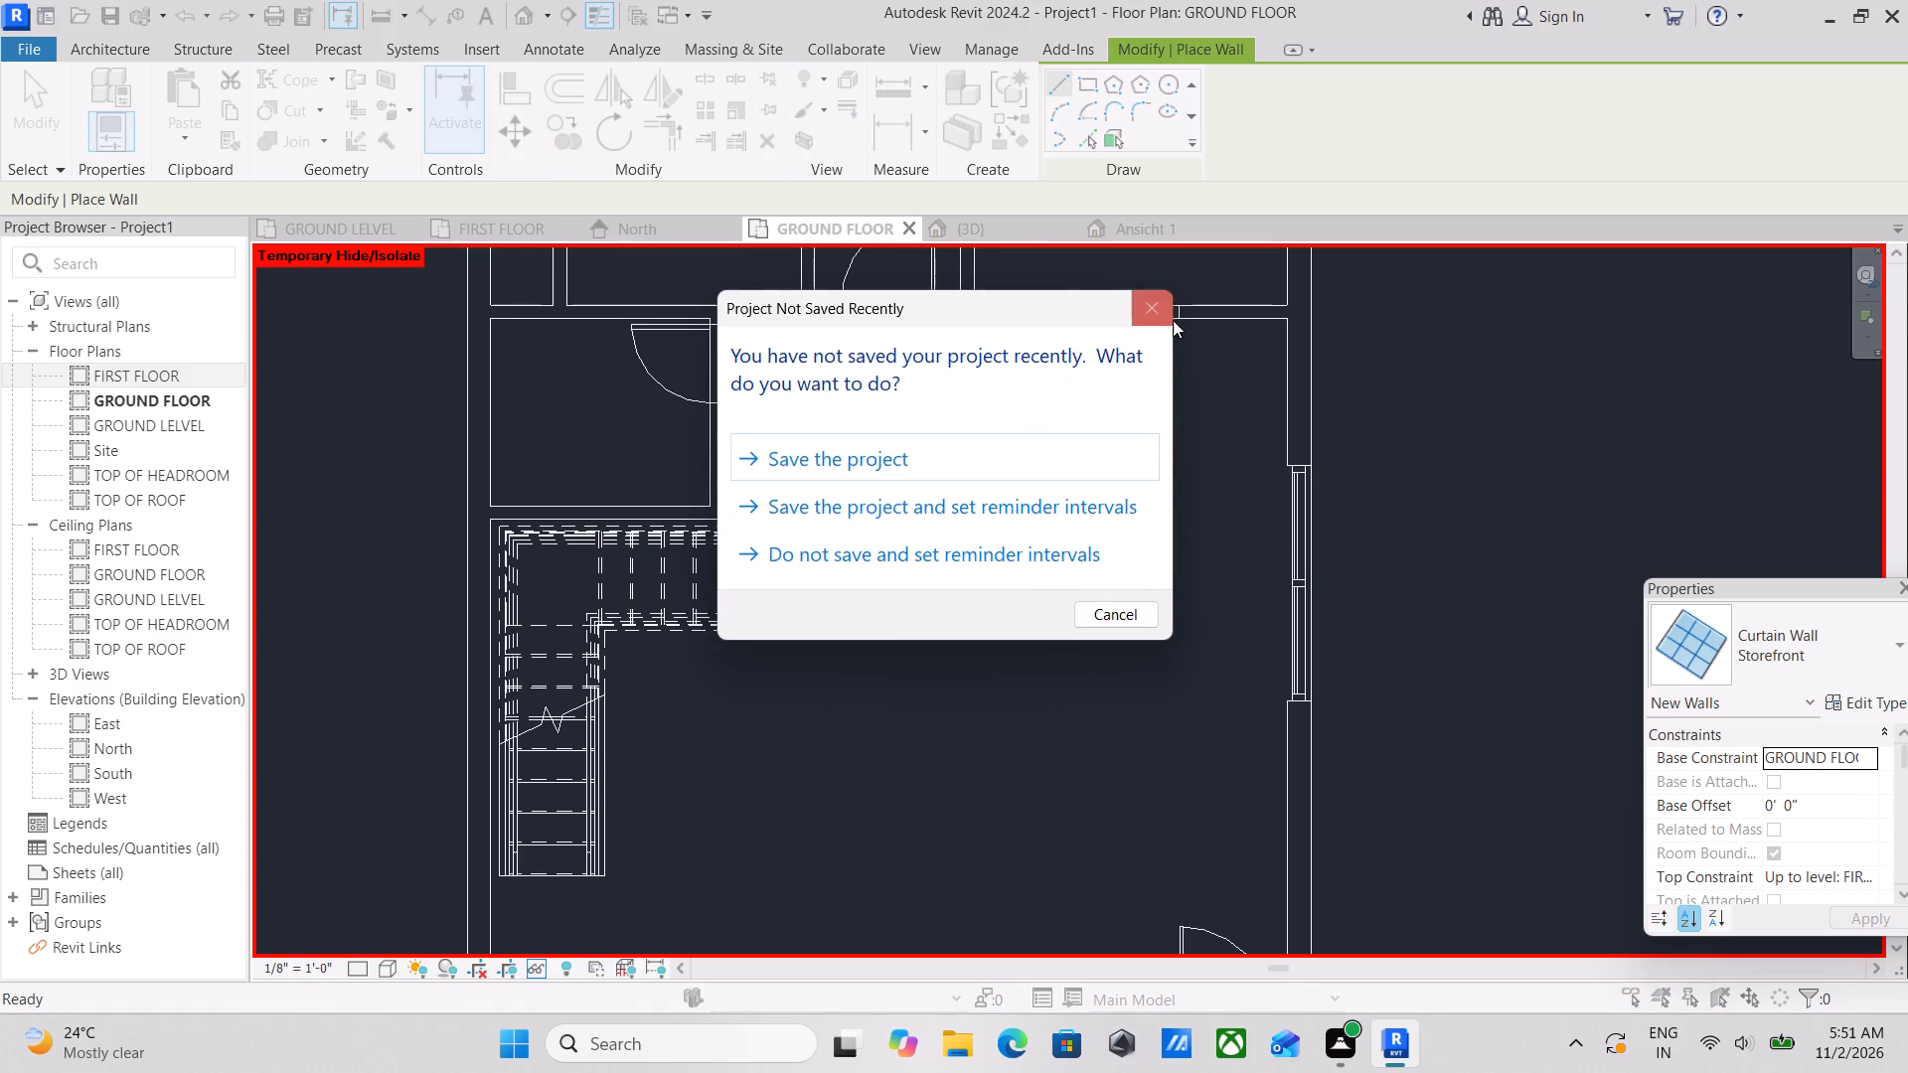
{"action": "left_click", "coordinate": [1158, 299]}
In the 3D view, stretch the Storefront curtain wall's top upward through the first-floor level to just below the east outer wall's top.
{"action": "left_click", "coordinate": [954, 218]}
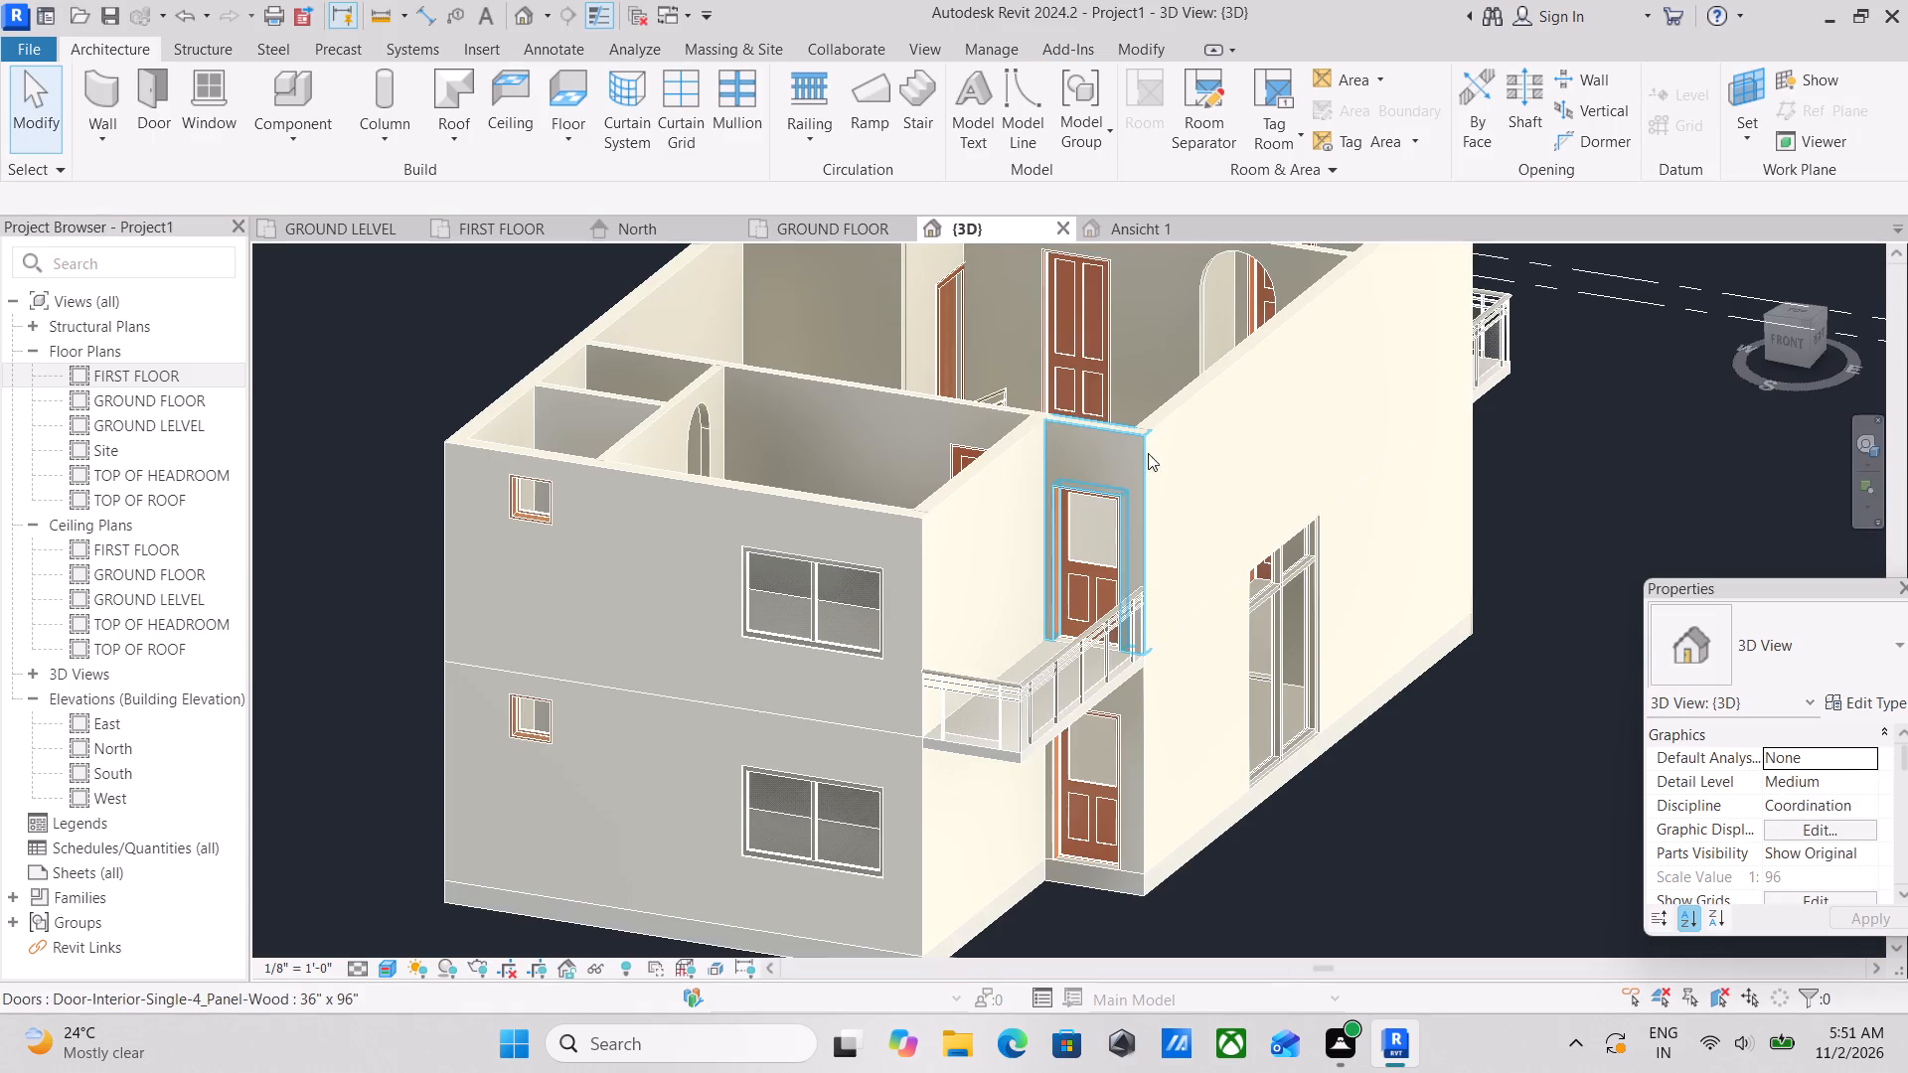
{"action": "scroll", "coordinate": [1258, 513], "scroll_direction": "down", "scroll_amount": 2}
{"action": "middle_click_drag", "start_coordinate": [1328, 608], "coordinate": [954, 546], "text": "shift"}
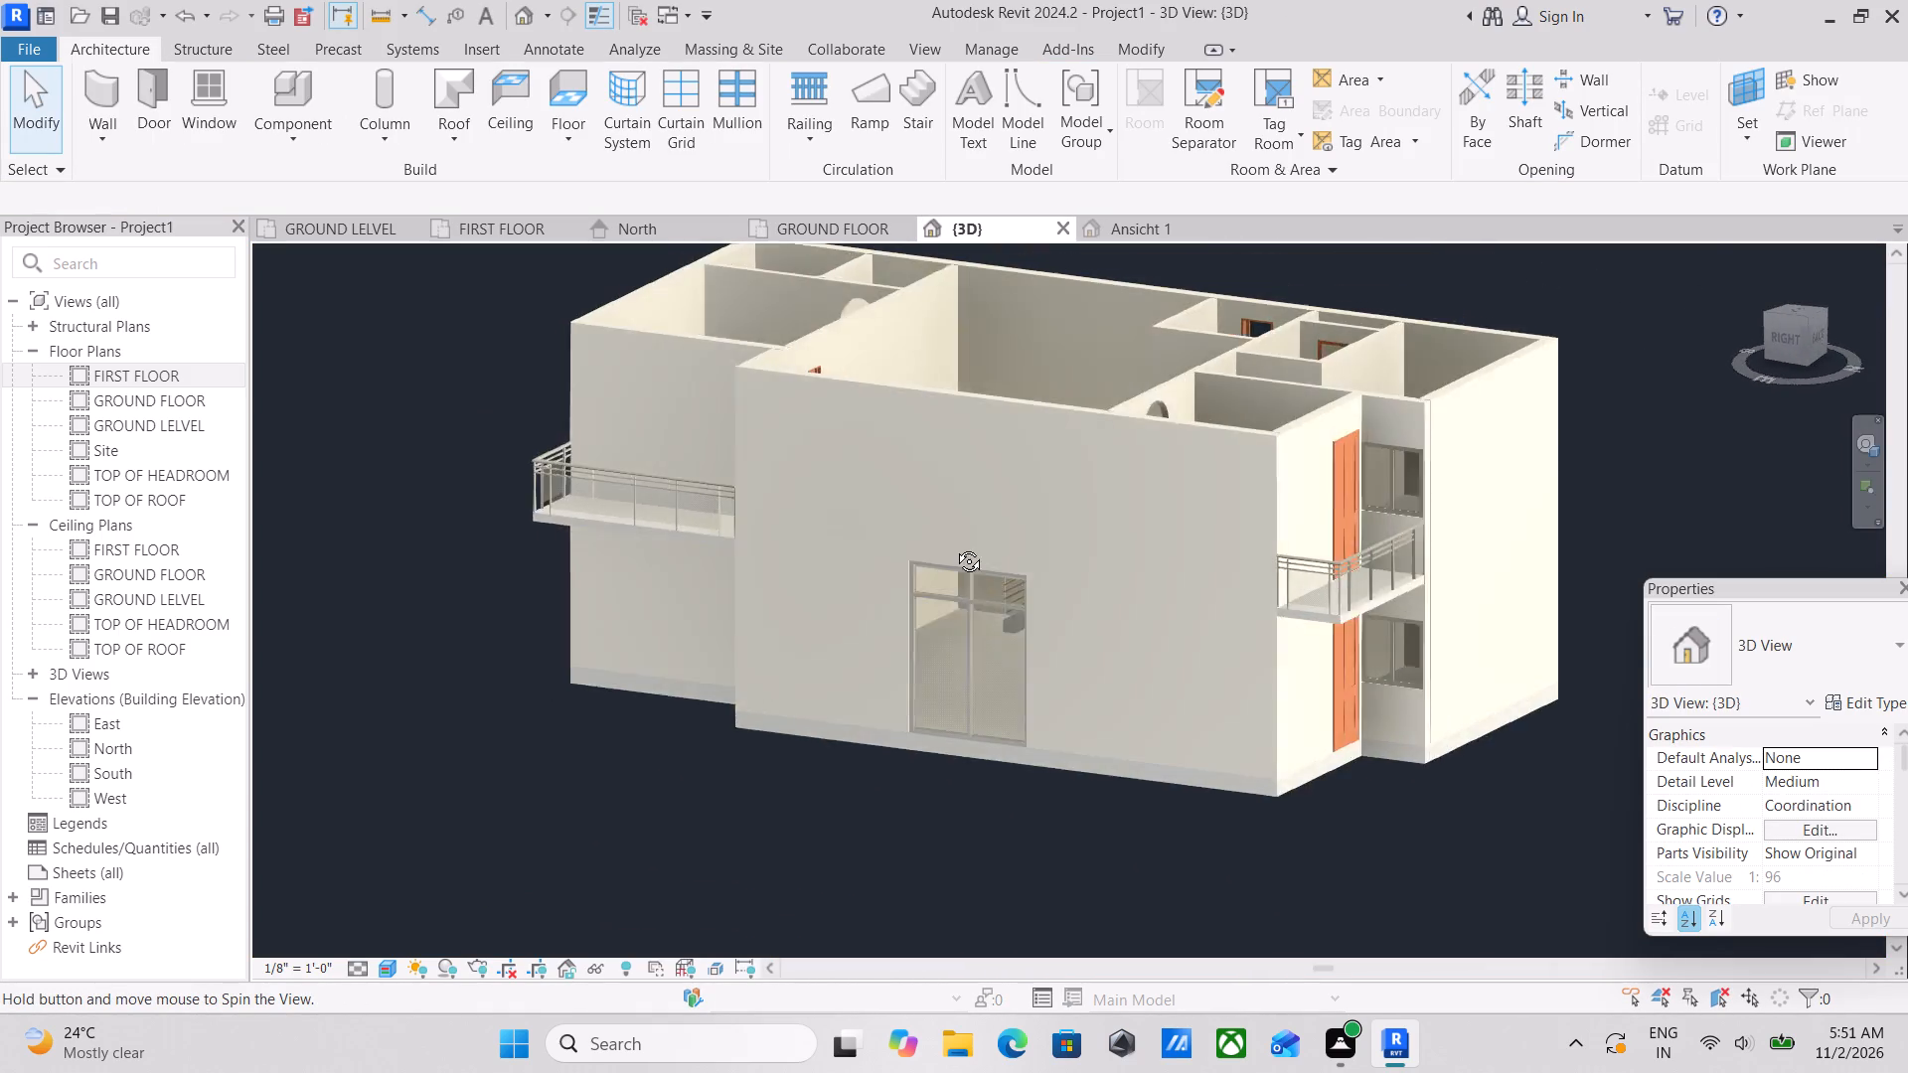
{"action": "middle_click_drag", "start_coordinate": [954, 546], "coordinate": [1011, 534], "text": "shift"}
{"action": "scroll", "coordinate": [1051, 602], "scroll_direction": "up", "scroll_amount": 7}
{"action": "scroll", "coordinate": [948, 565], "scroll_direction": "up", "scroll_amount": 2}
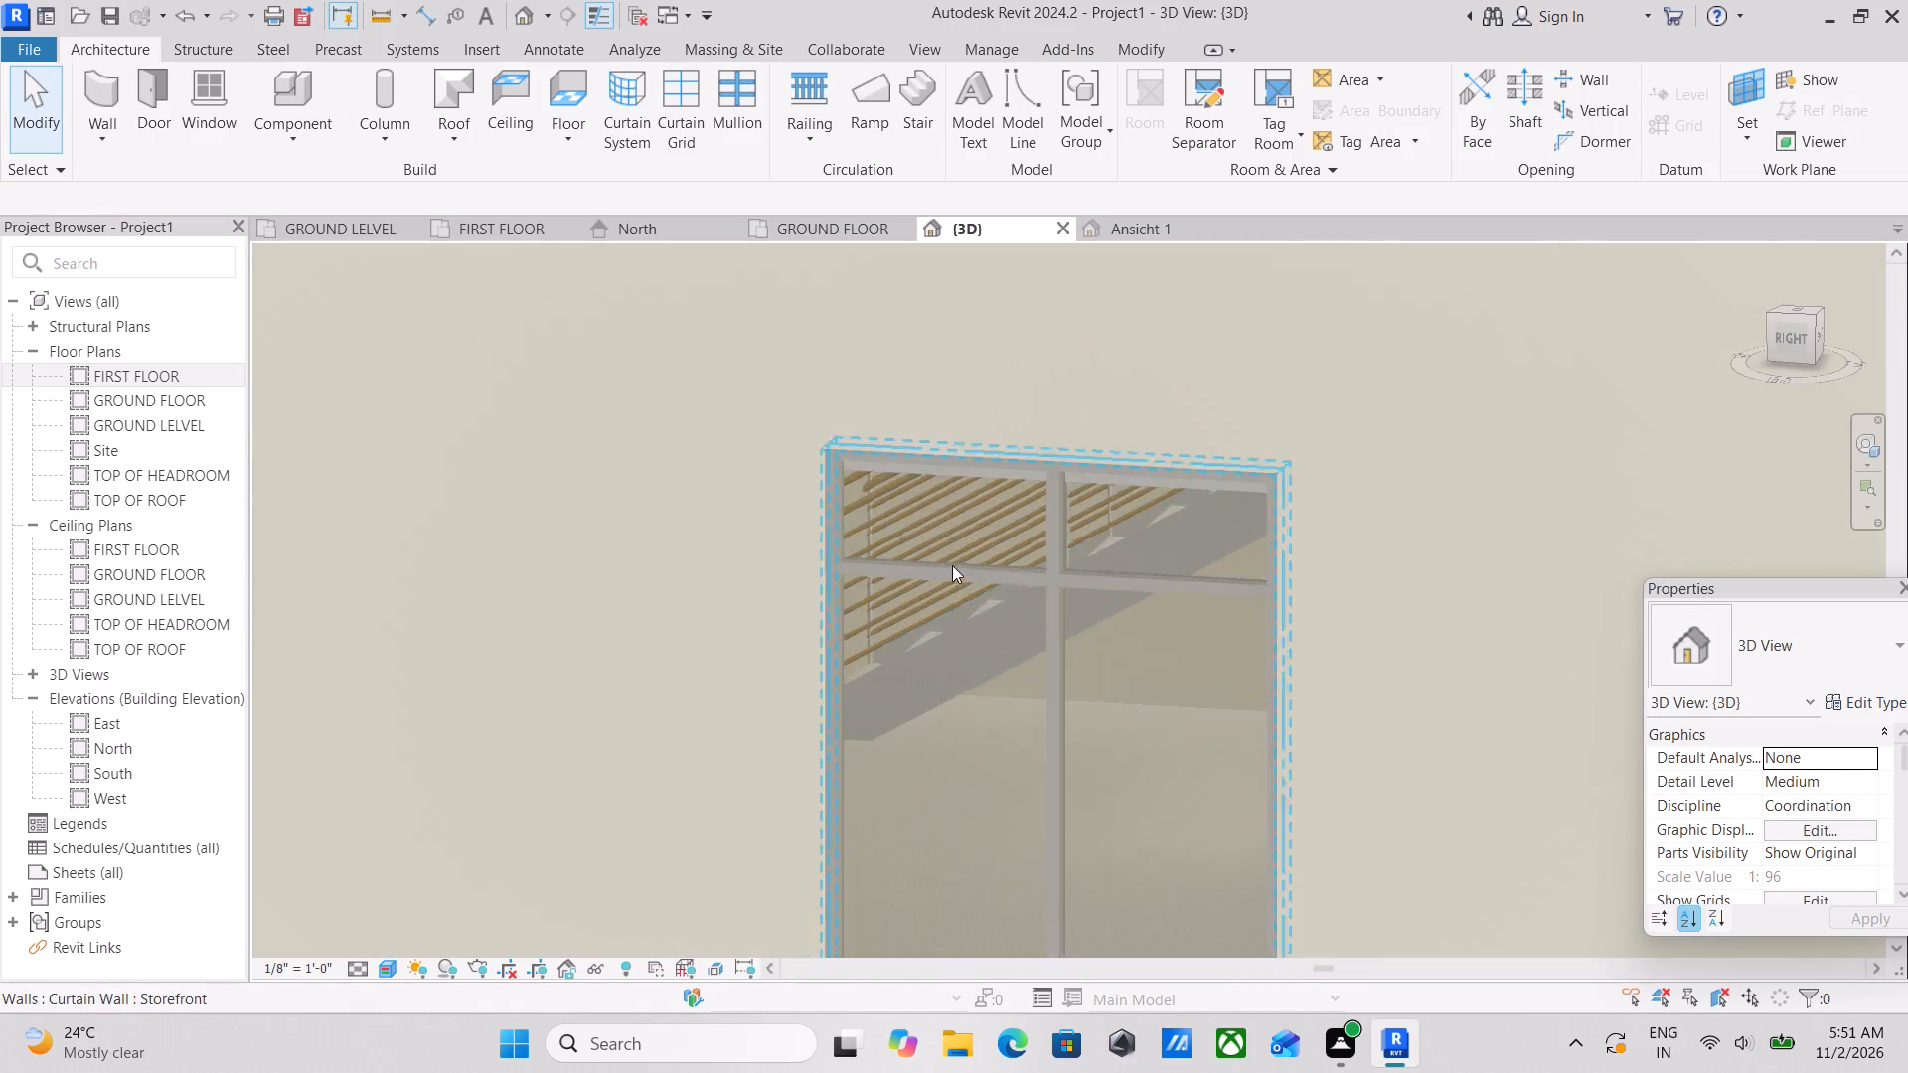
{"action": "scroll", "coordinate": [952, 565], "scroll_direction": "up", "scroll_amount": 2}
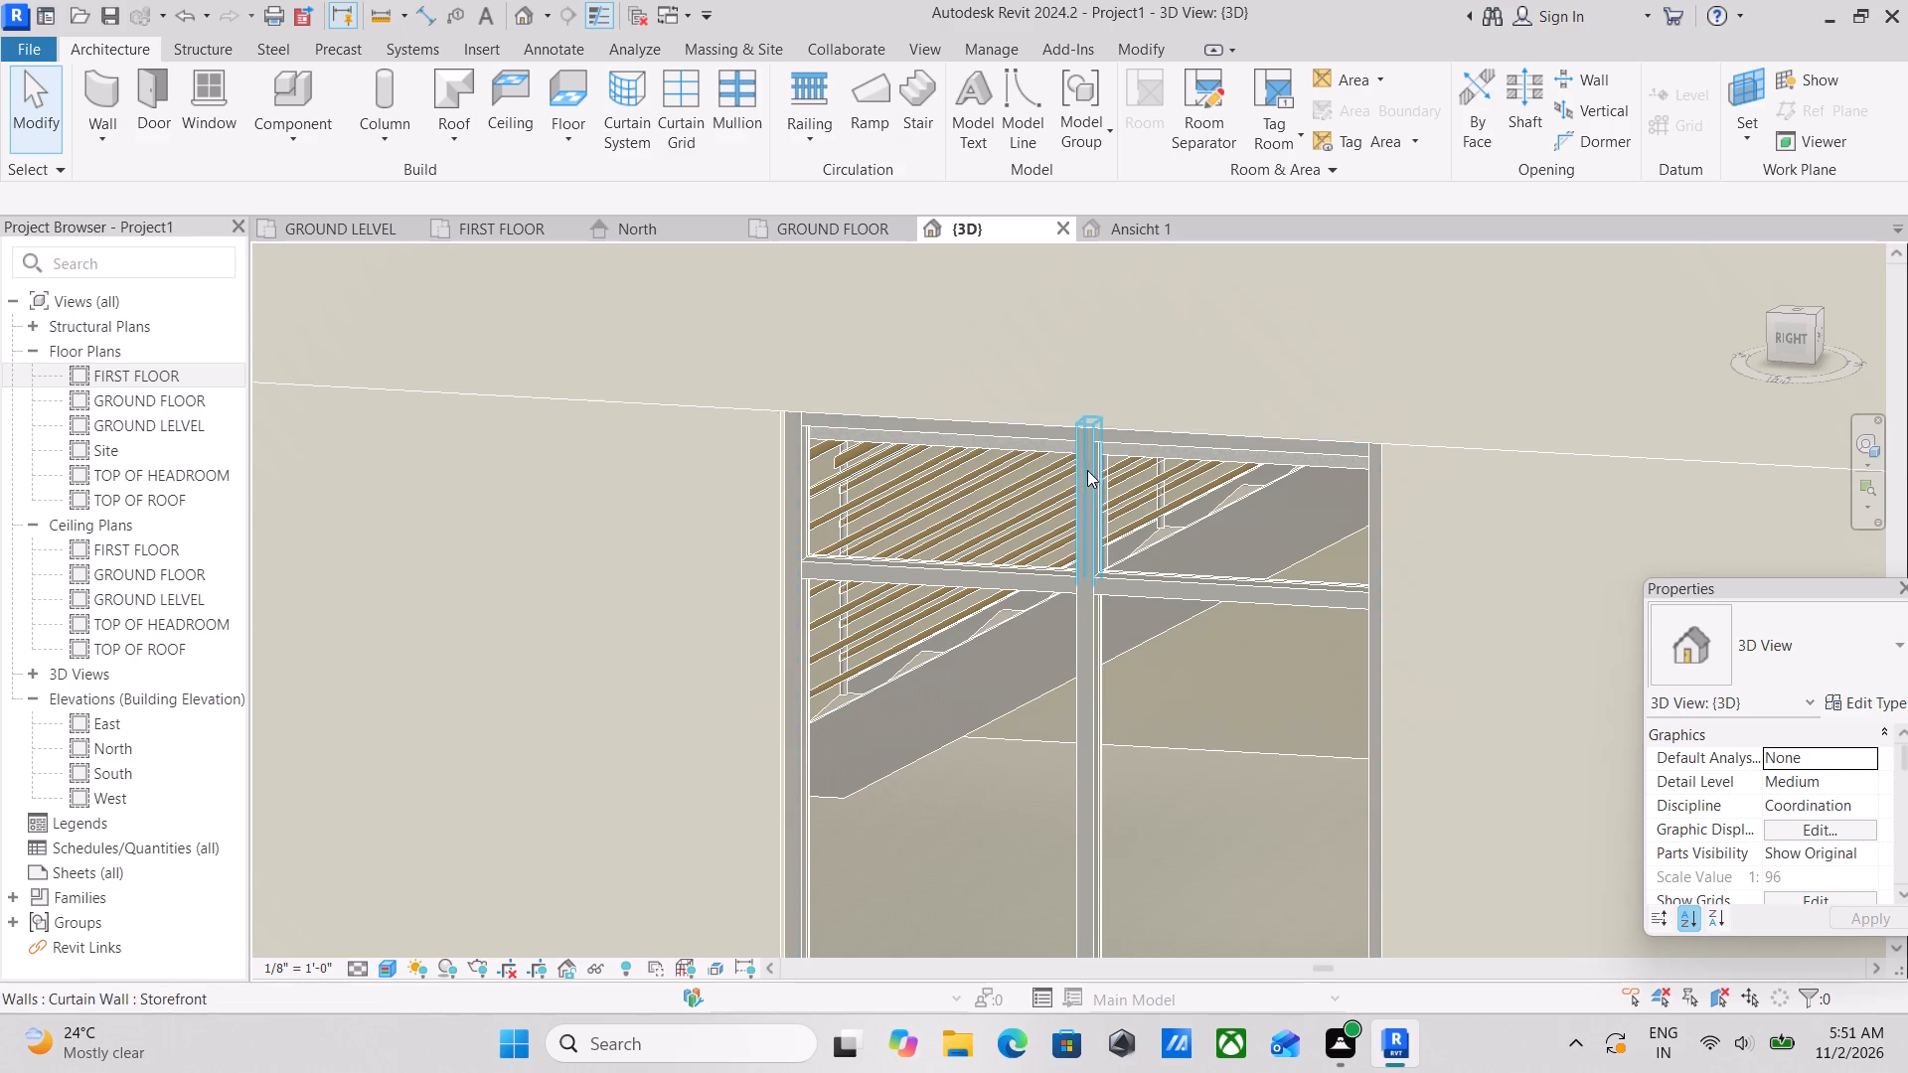
{"action": "left_click", "coordinate": [1363, 494]}
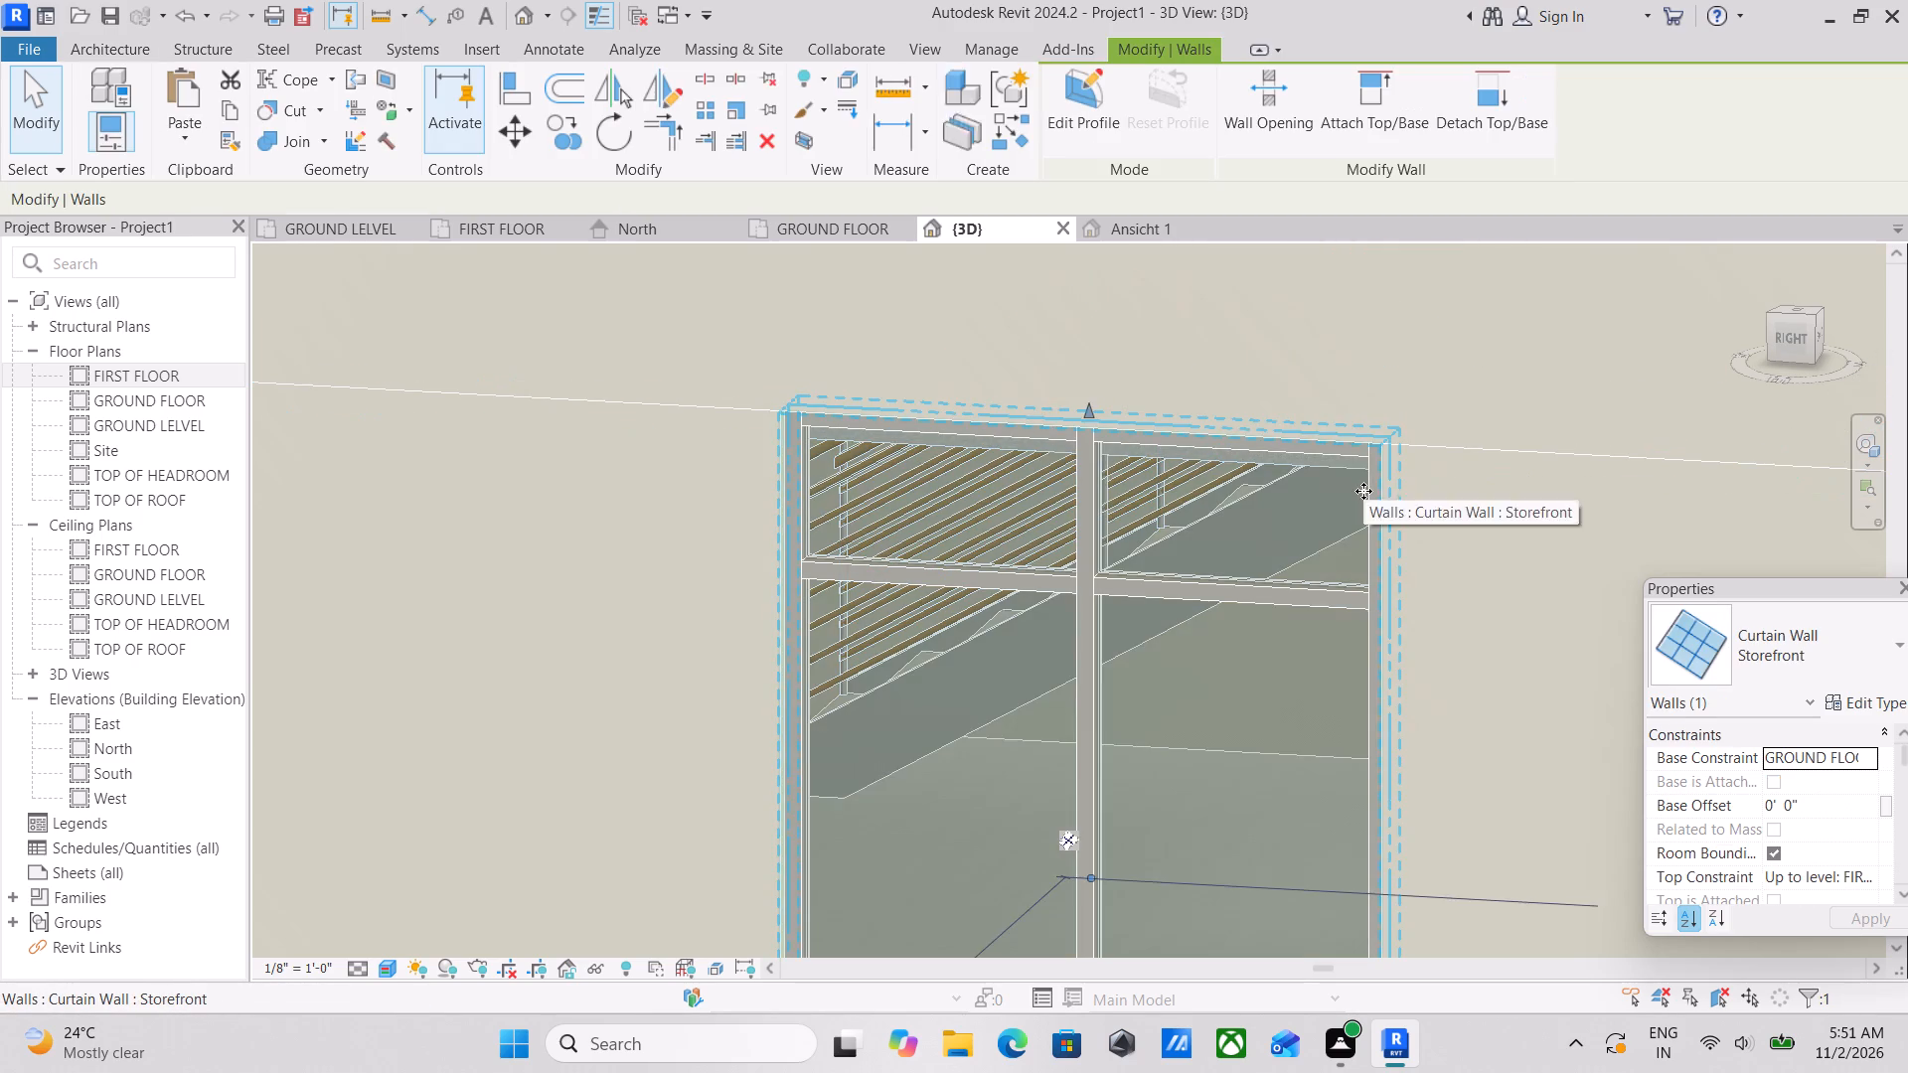
{"action": "scroll", "coordinate": [1365, 490], "scroll_direction": "down", "scroll_amount": 11}
{"action": "middle_click_drag", "start_coordinate": [1365, 490], "coordinate": [1401, 579]}
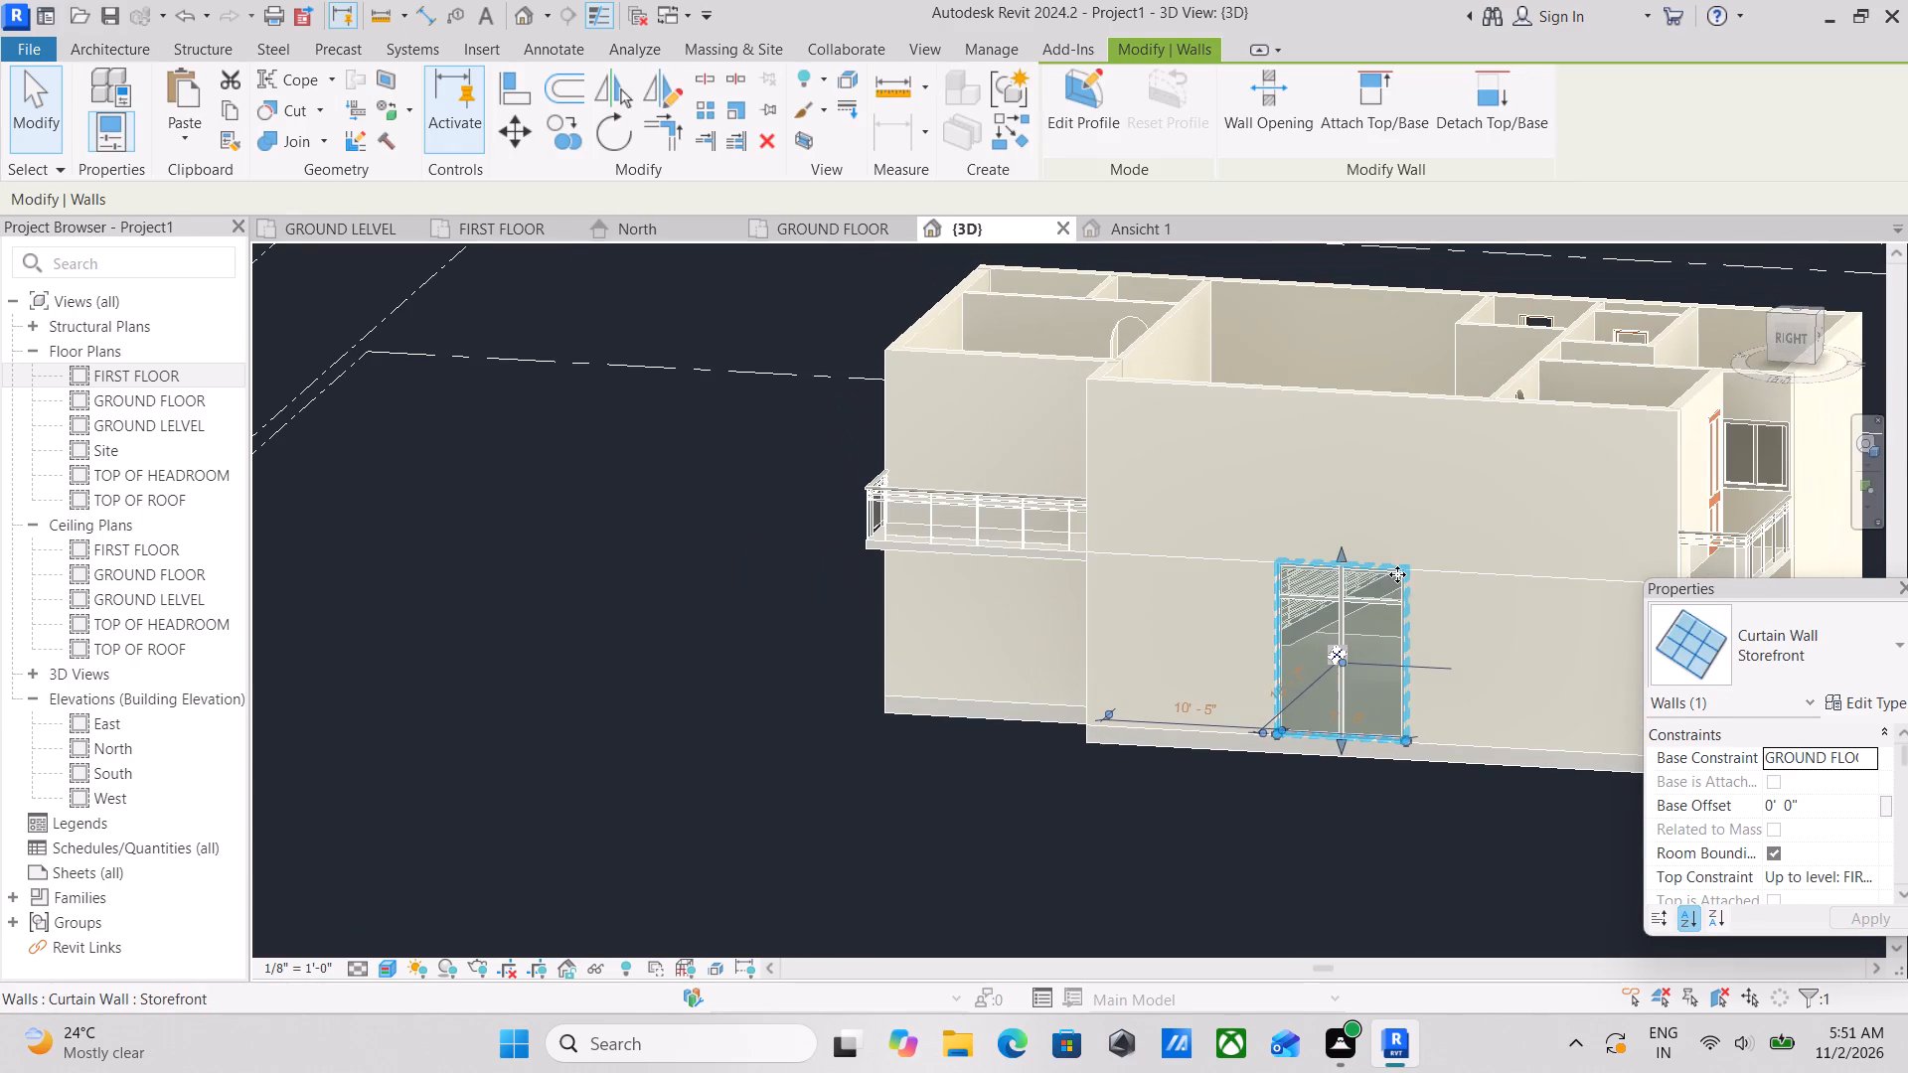
{"action": "scroll", "coordinate": [1322, 556], "scroll_direction": "up", "scroll_amount": 3}
{"action": "left_click_drag", "start_coordinate": [1348, 553], "coordinate": [1353, 433]}
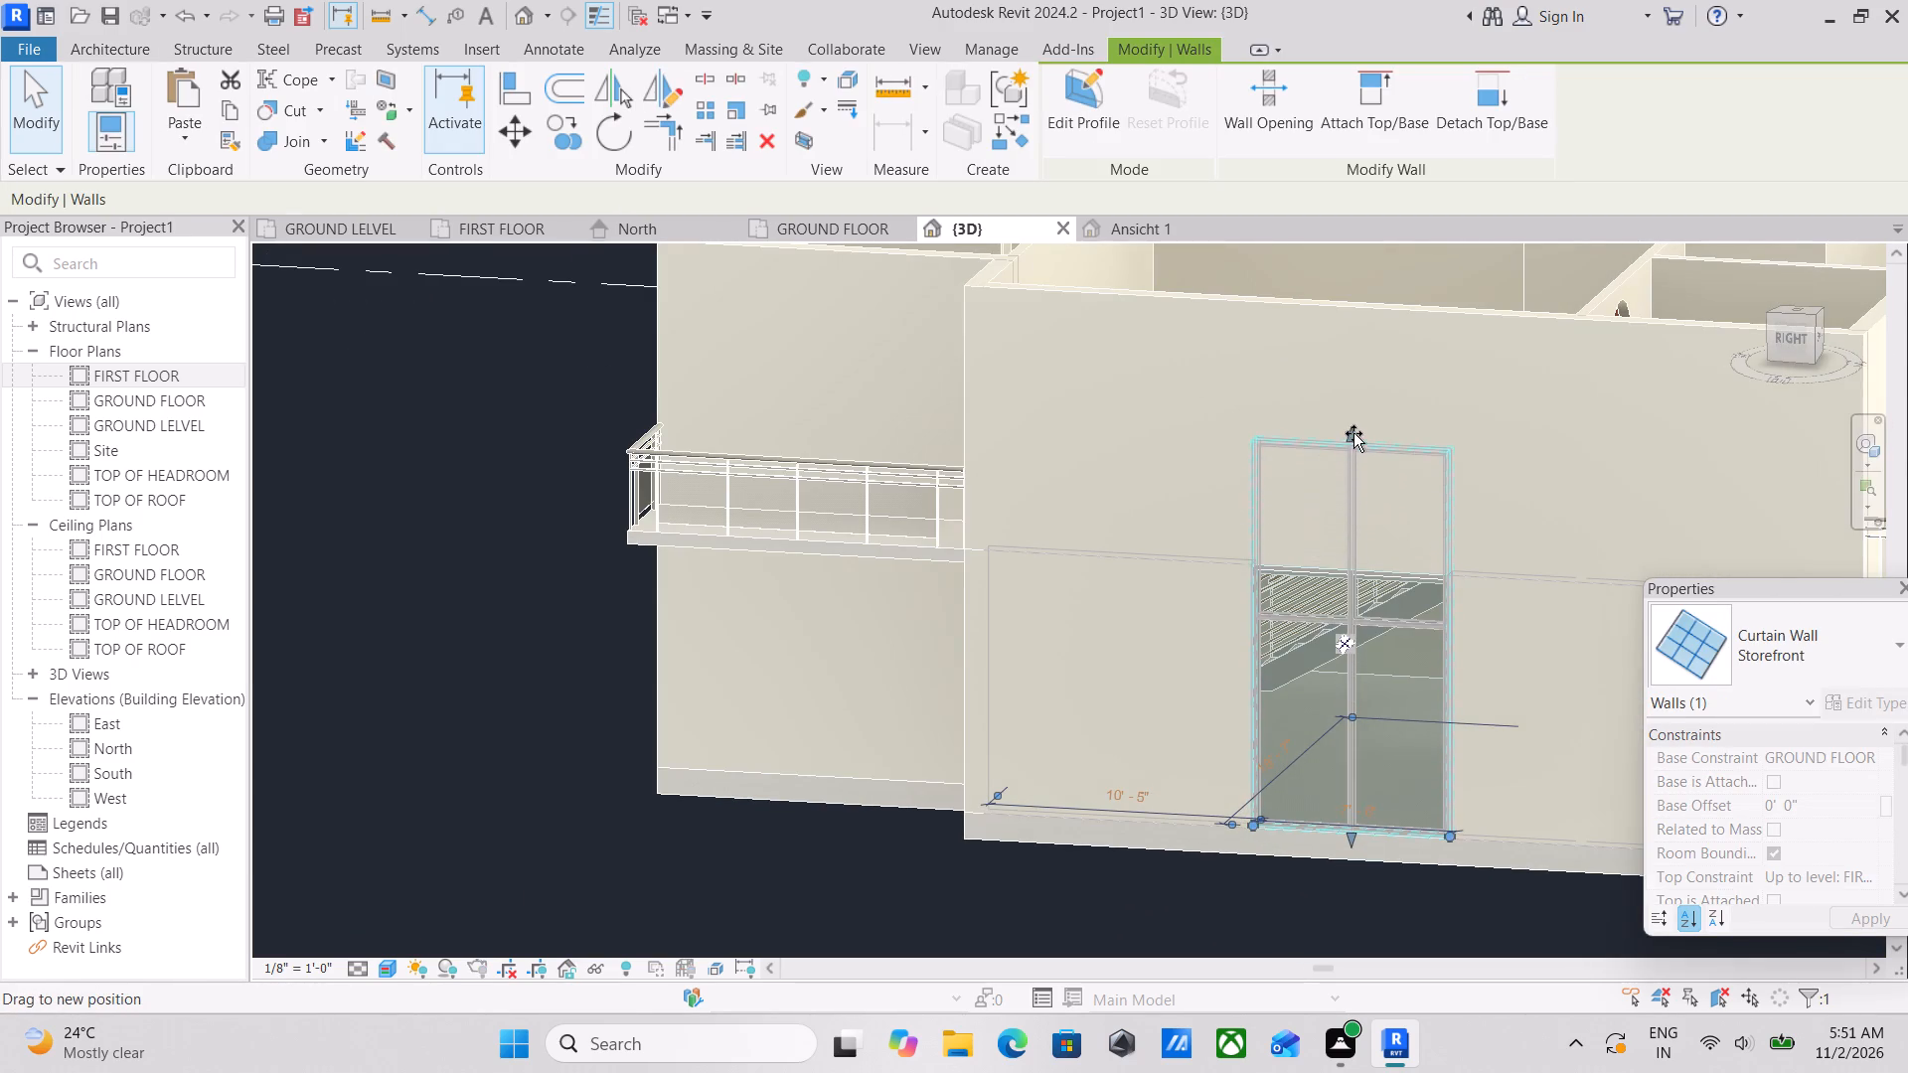
{"action": "left_click_drag", "start_coordinate": [1353, 433], "coordinate": [1354, 381]}
{"action": "scroll", "coordinate": [1361, 408], "scroll_direction": "down", "scroll_amount": 2}
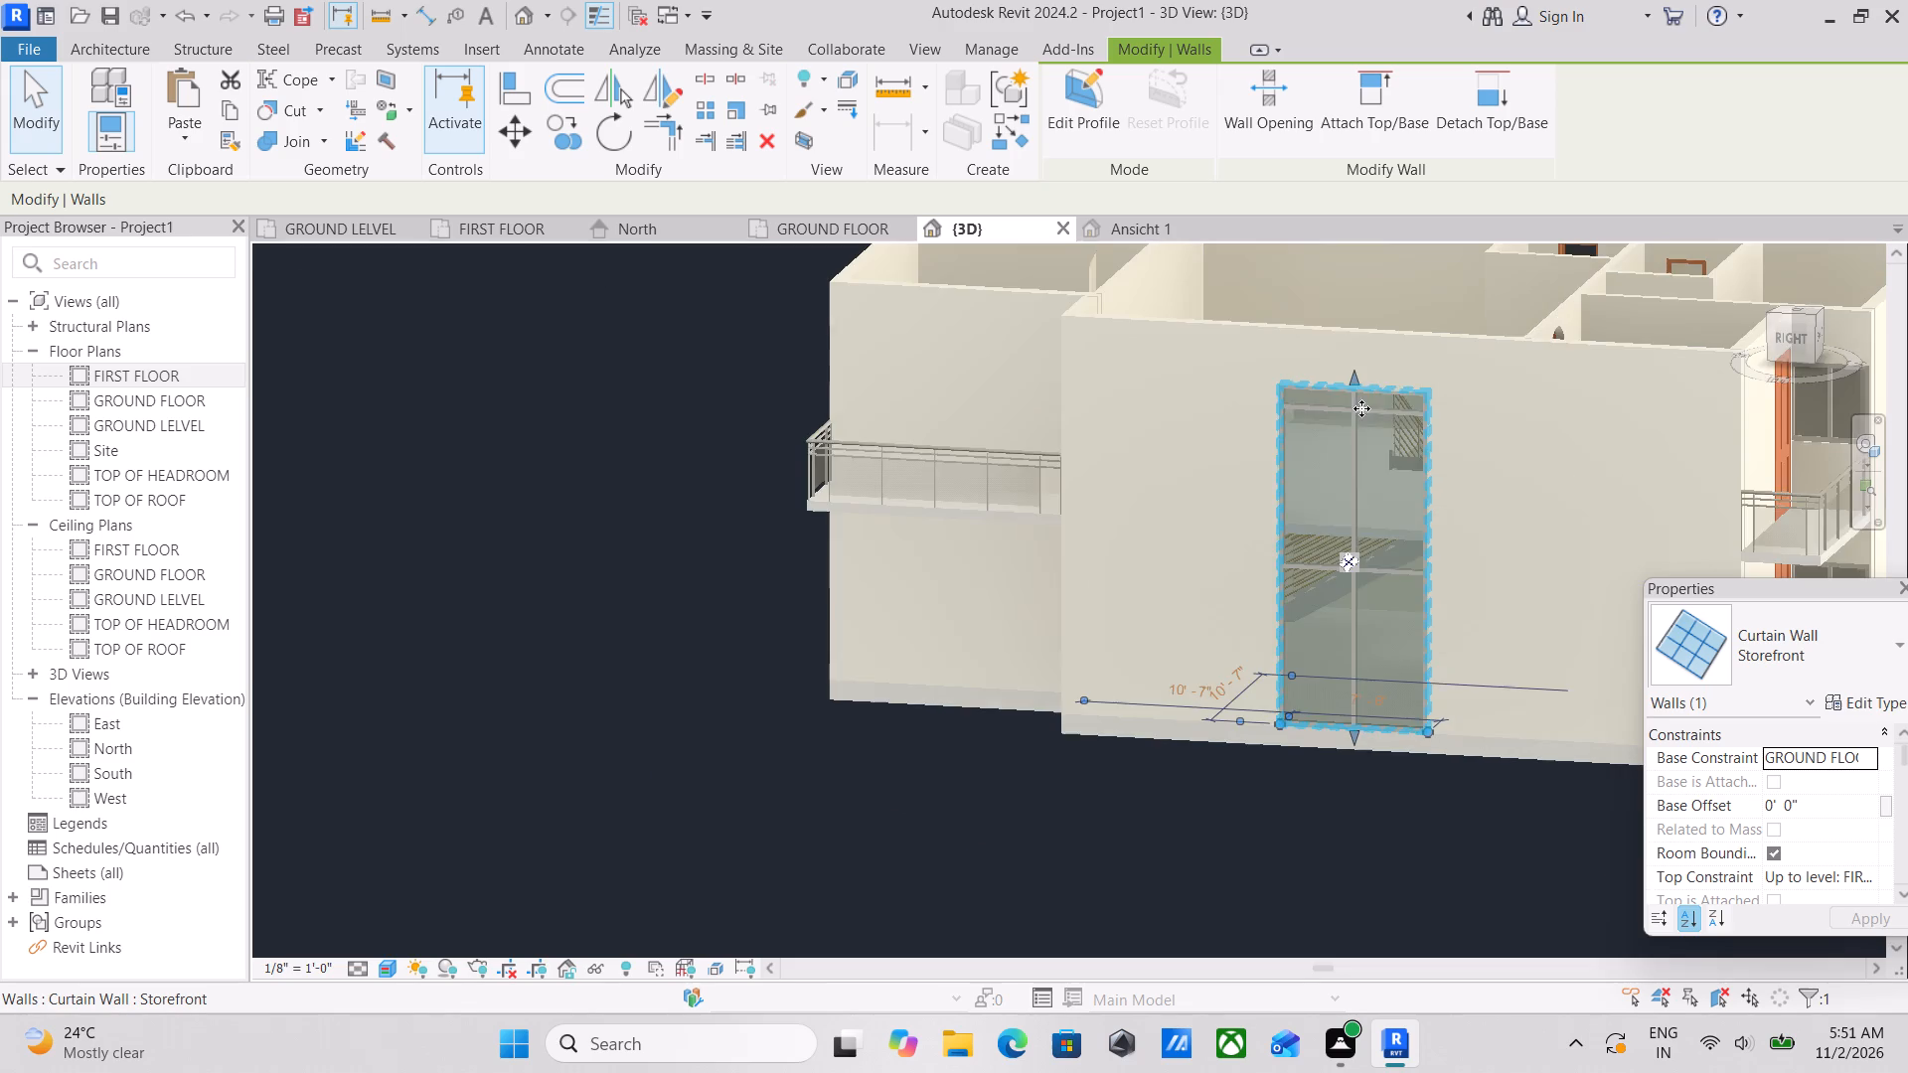
{"action": "middle_click", "coordinate": [1361, 408]}
{"action": "scroll", "coordinate": [1361, 409], "scroll_direction": "up", "scroll_amount": 1}
{"action": "scroll", "coordinate": [1348, 528], "scroll_direction": "up", "scroll_amount": 3}
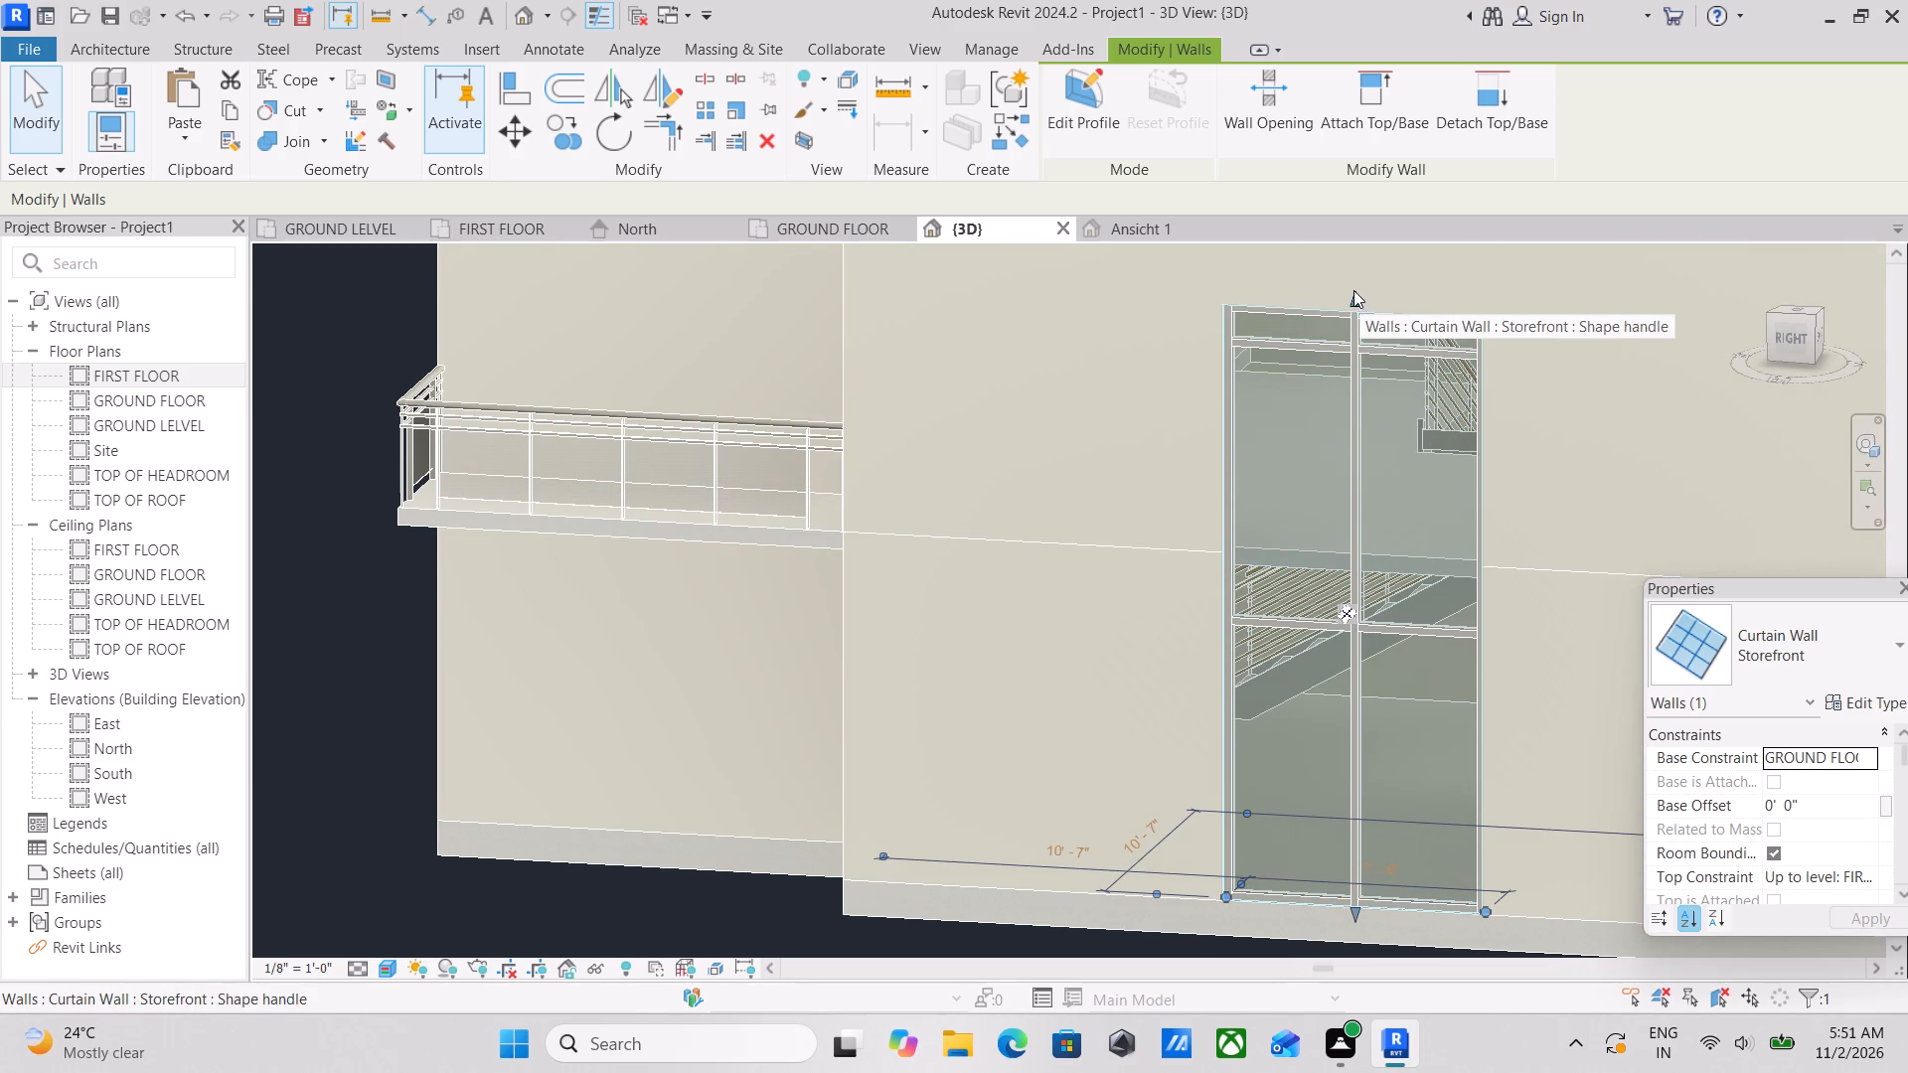
{"action": "left_click_drag", "start_coordinate": [1355, 292], "coordinate": [1353, 247]}
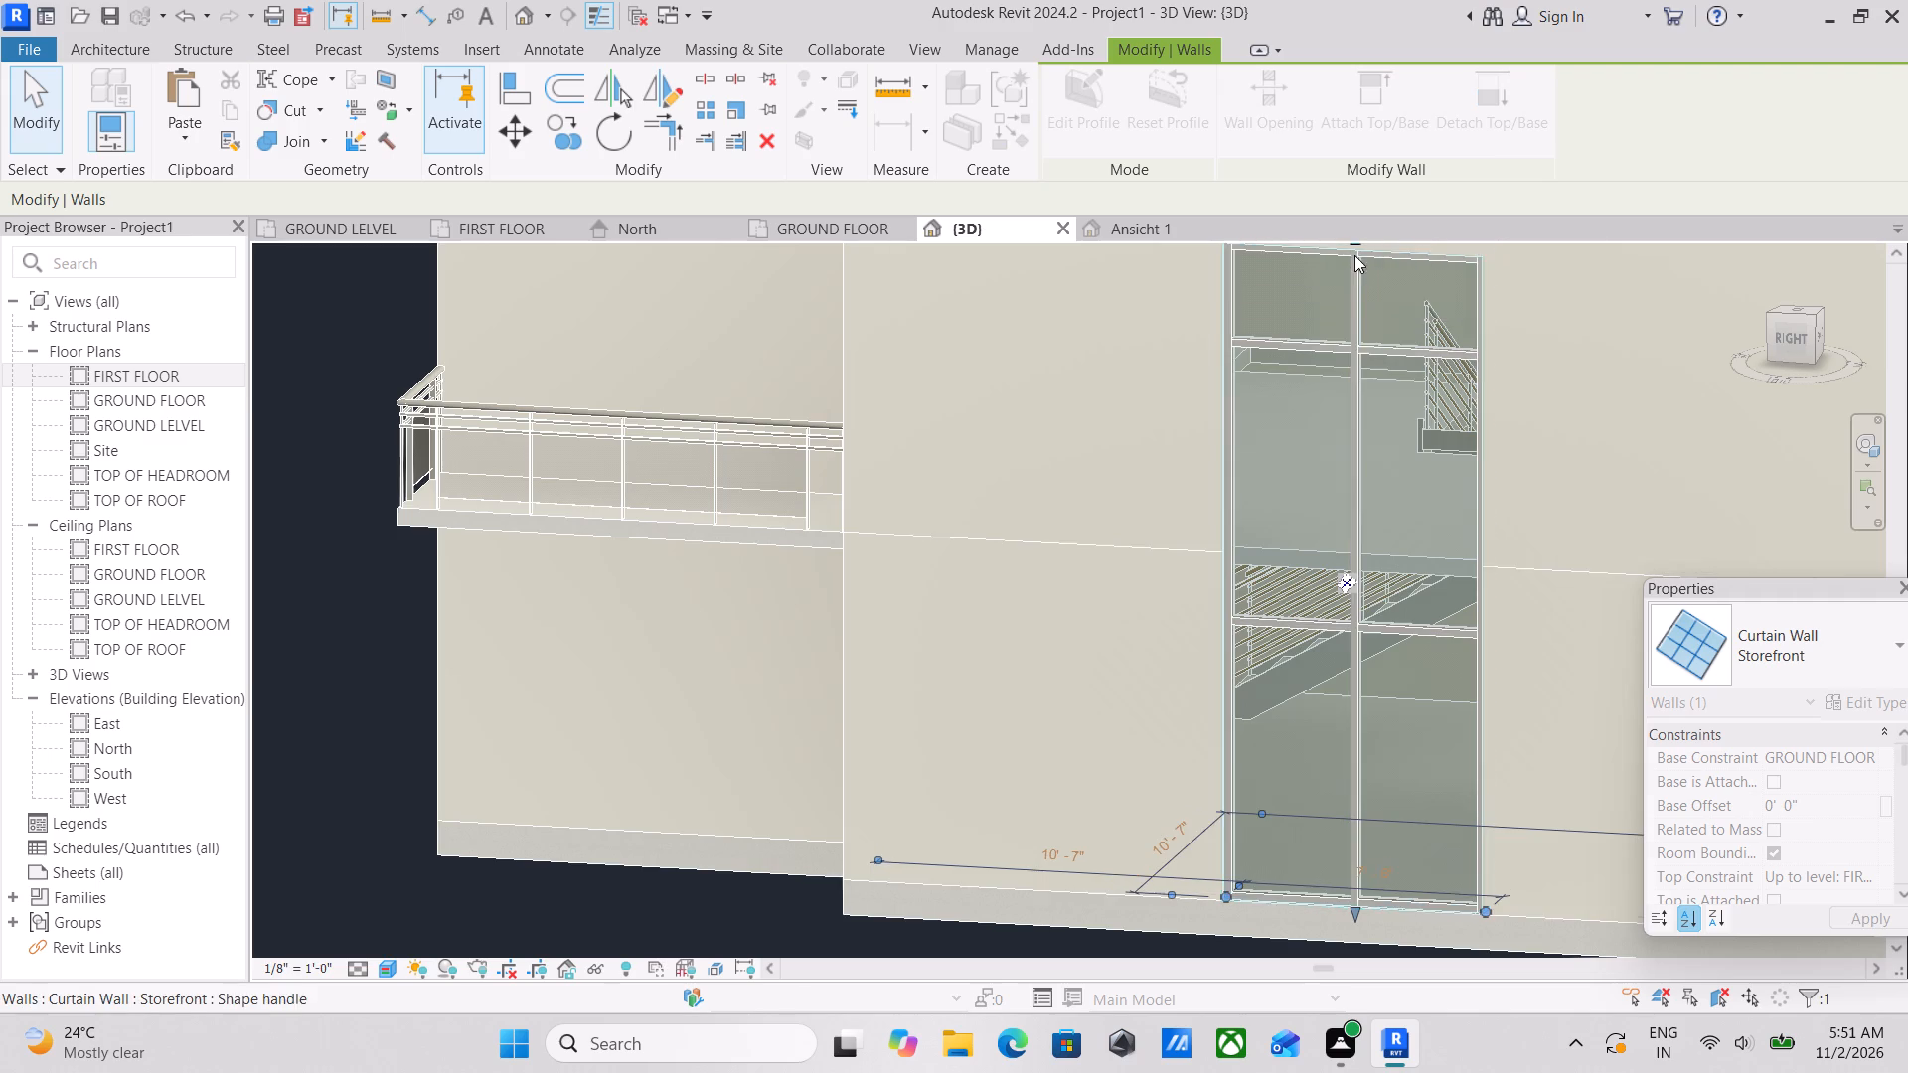
{"action": "scroll", "coordinate": [1366, 316], "scroll_direction": "down", "scroll_amount": 1}
Examine the heightened curtain wall and the staircase behind it in a straight-on view of the east facade.
{"action": "left_click", "coordinate": [1801, 326]}
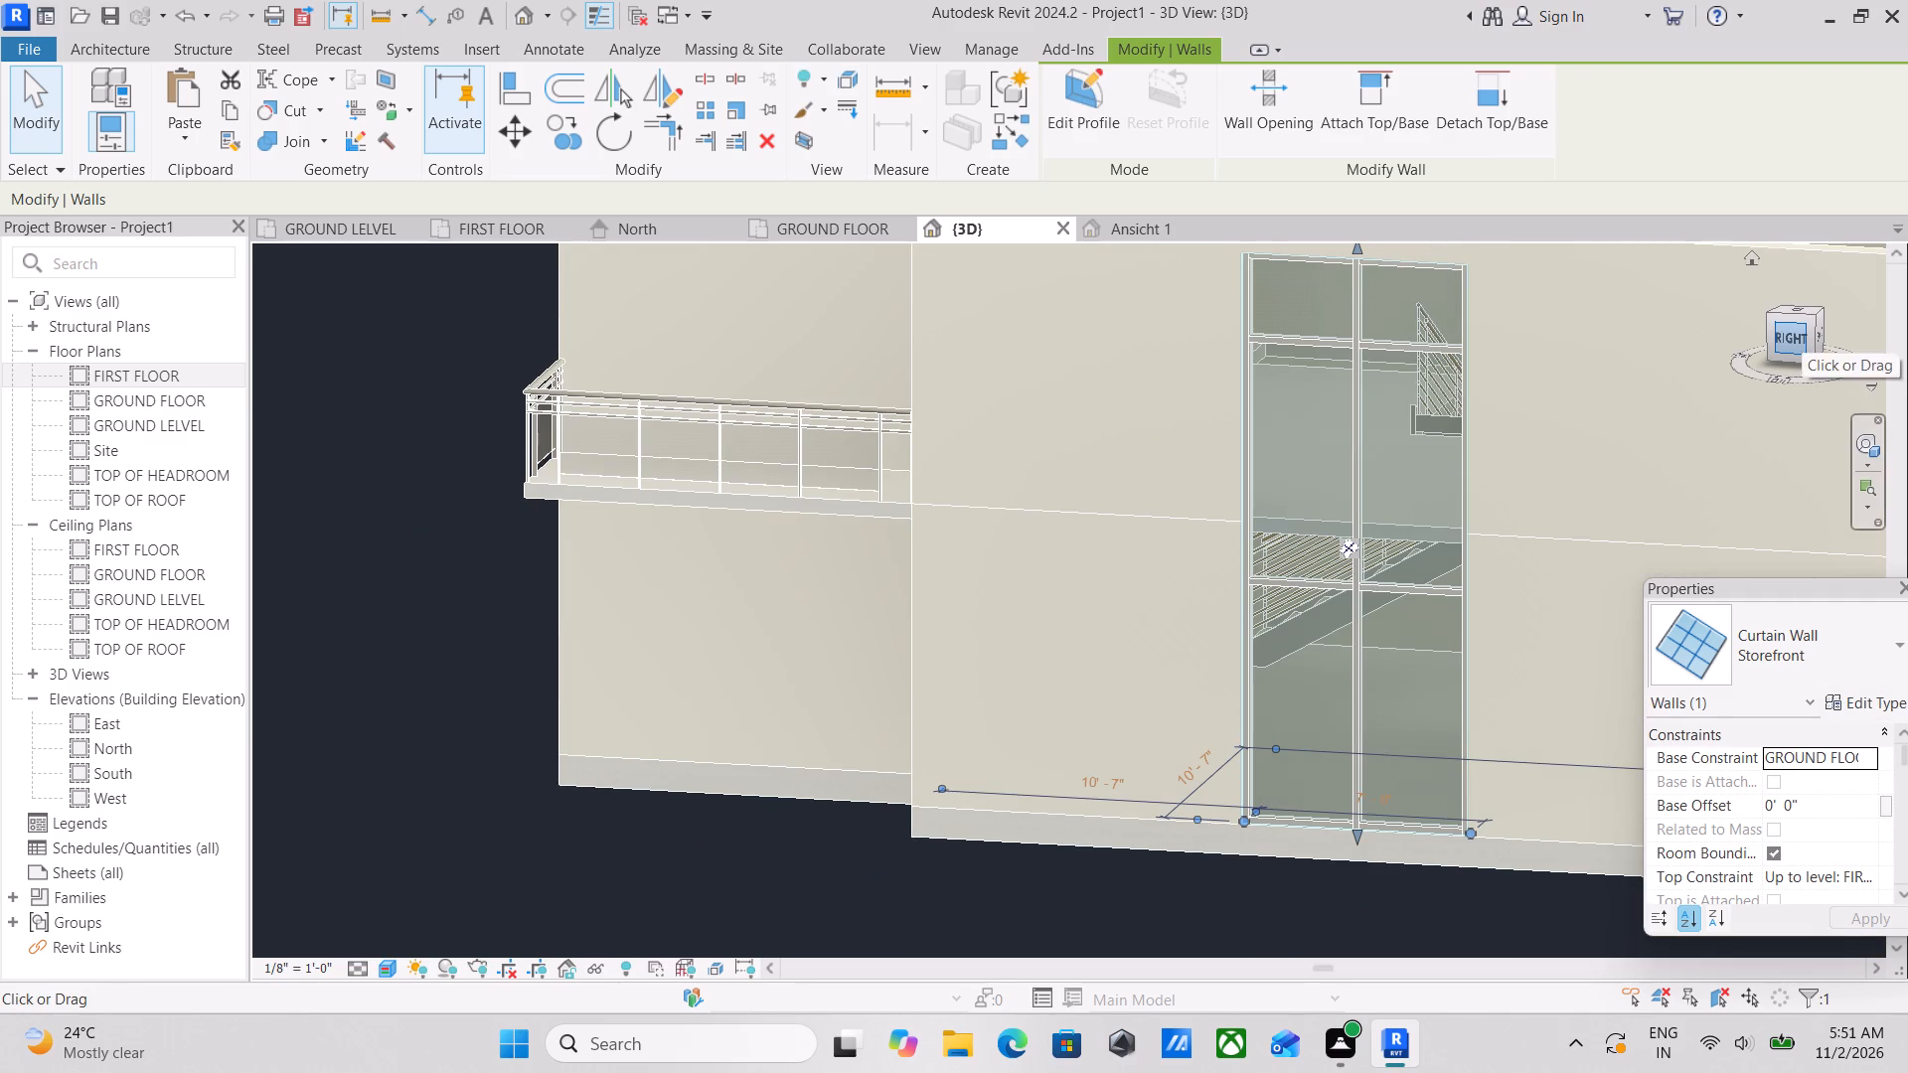
{"action": "scroll", "coordinate": [1214, 561], "scroll_direction": "down", "scroll_amount": 3}
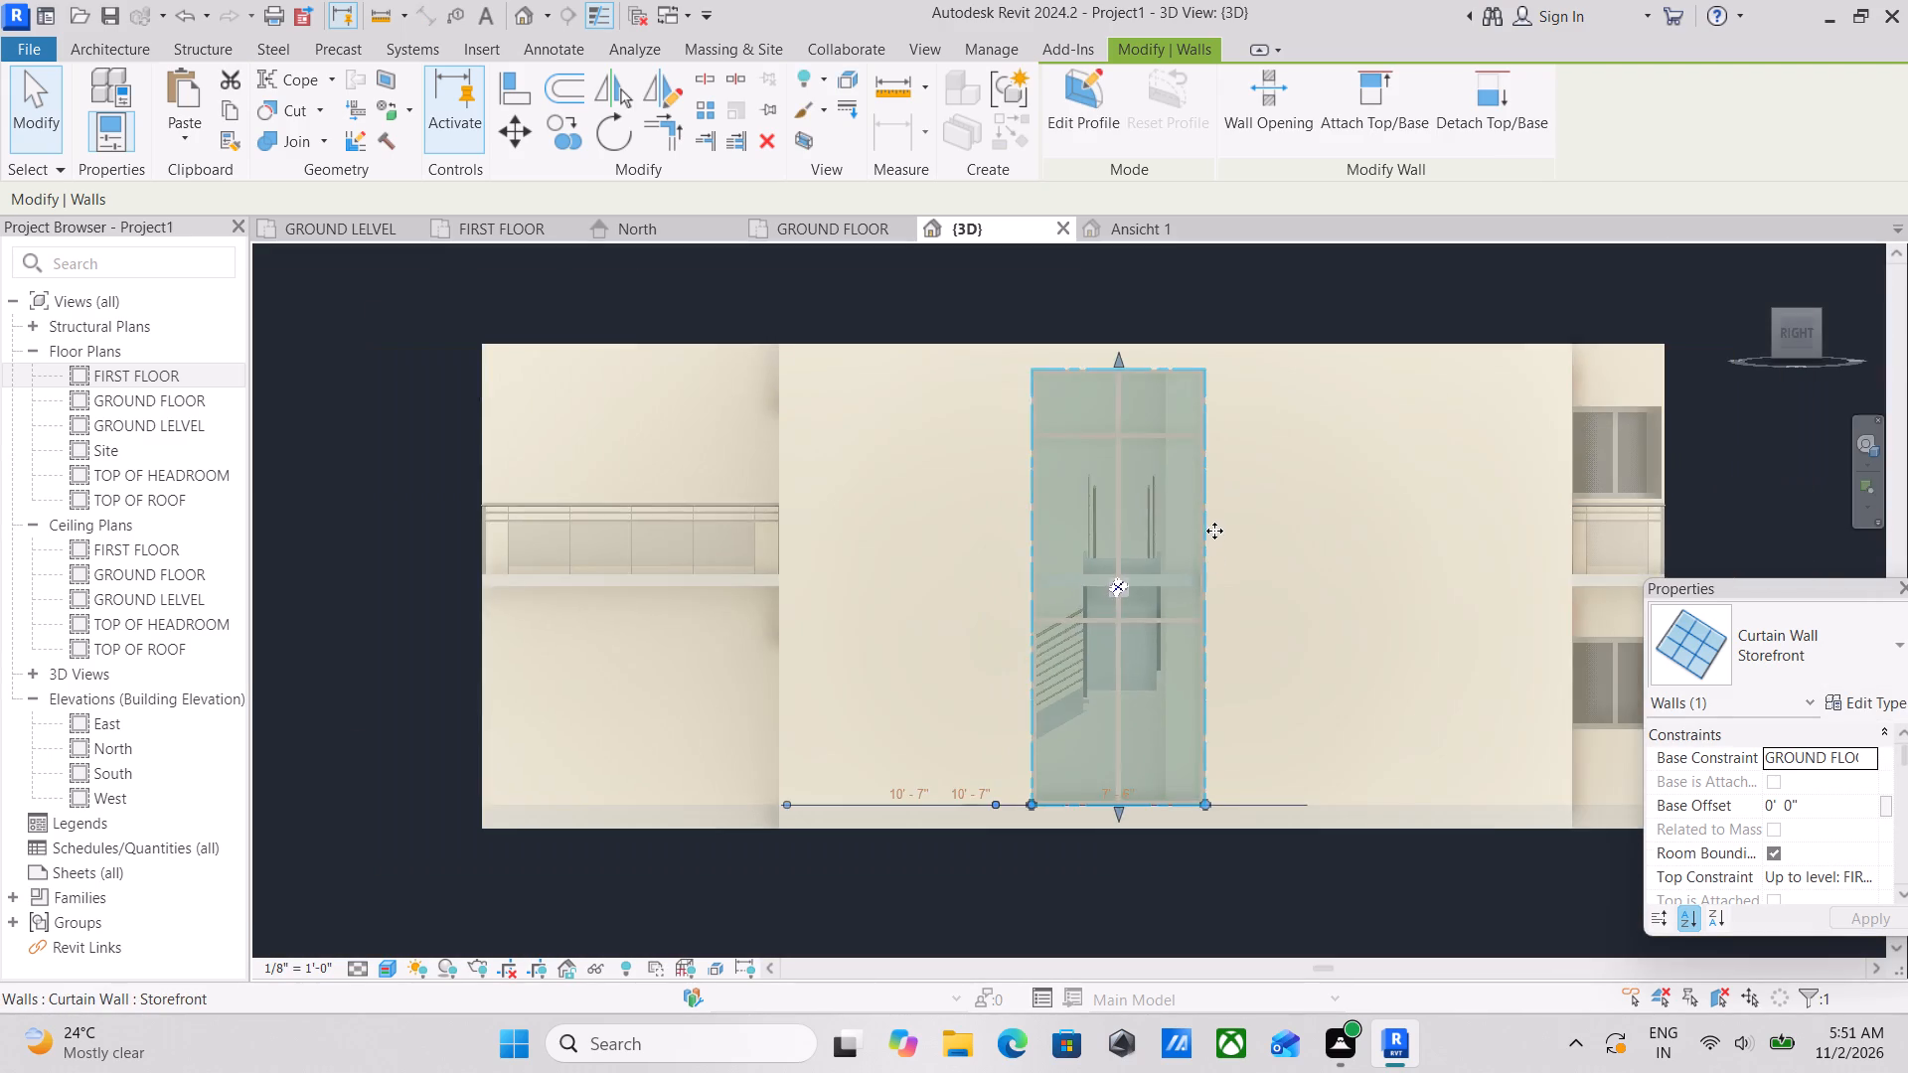
{"action": "scroll", "coordinate": [1214, 526], "scroll_direction": "down", "scroll_amount": 2}
{"action": "middle_click_drag", "start_coordinate": [1214, 526], "coordinate": [1228, 547]}
{"action": "scroll", "coordinate": [1187, 609], "scroll_direction": "up", "scroll_amount": 9}
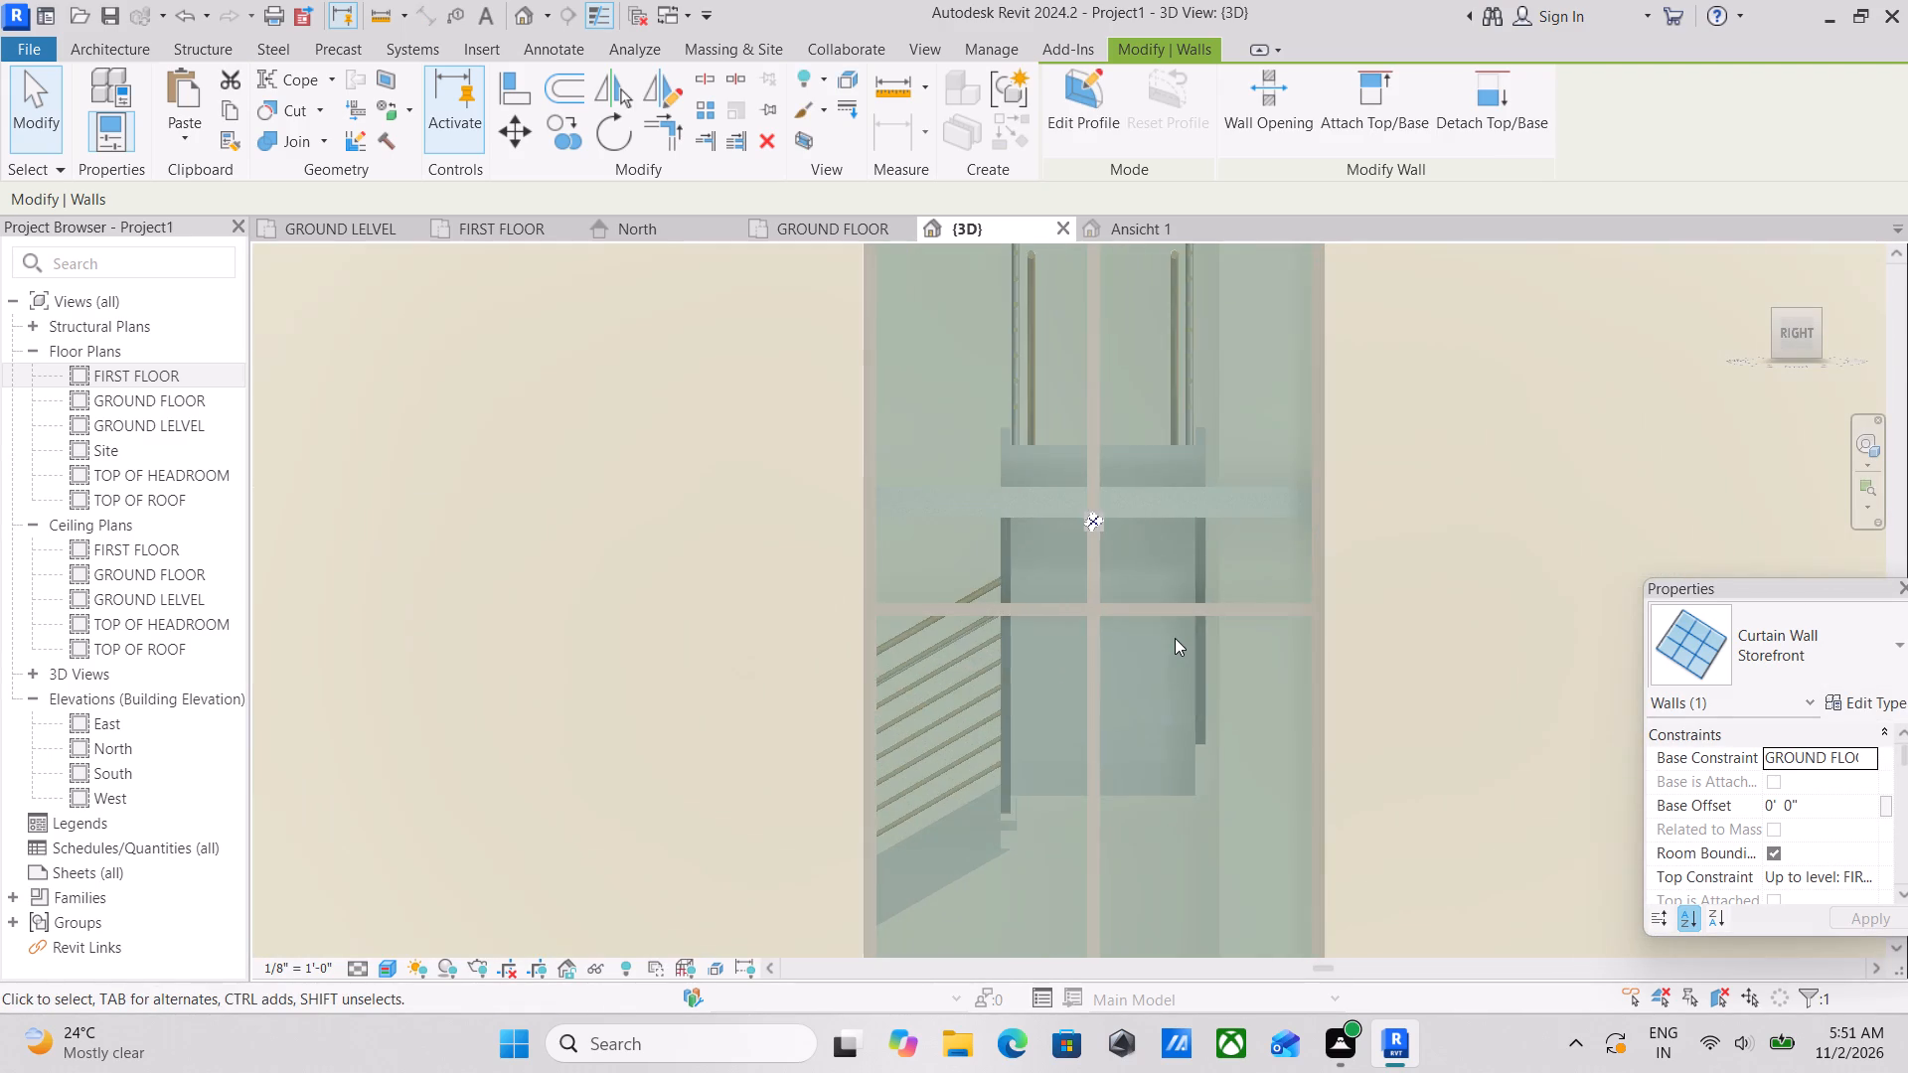
{"action": "key", "text": "Escape"}
{"action": "scroll", "coordinate": [1176, 638], "scroll_direction": "down", "scroll_amount": 3}
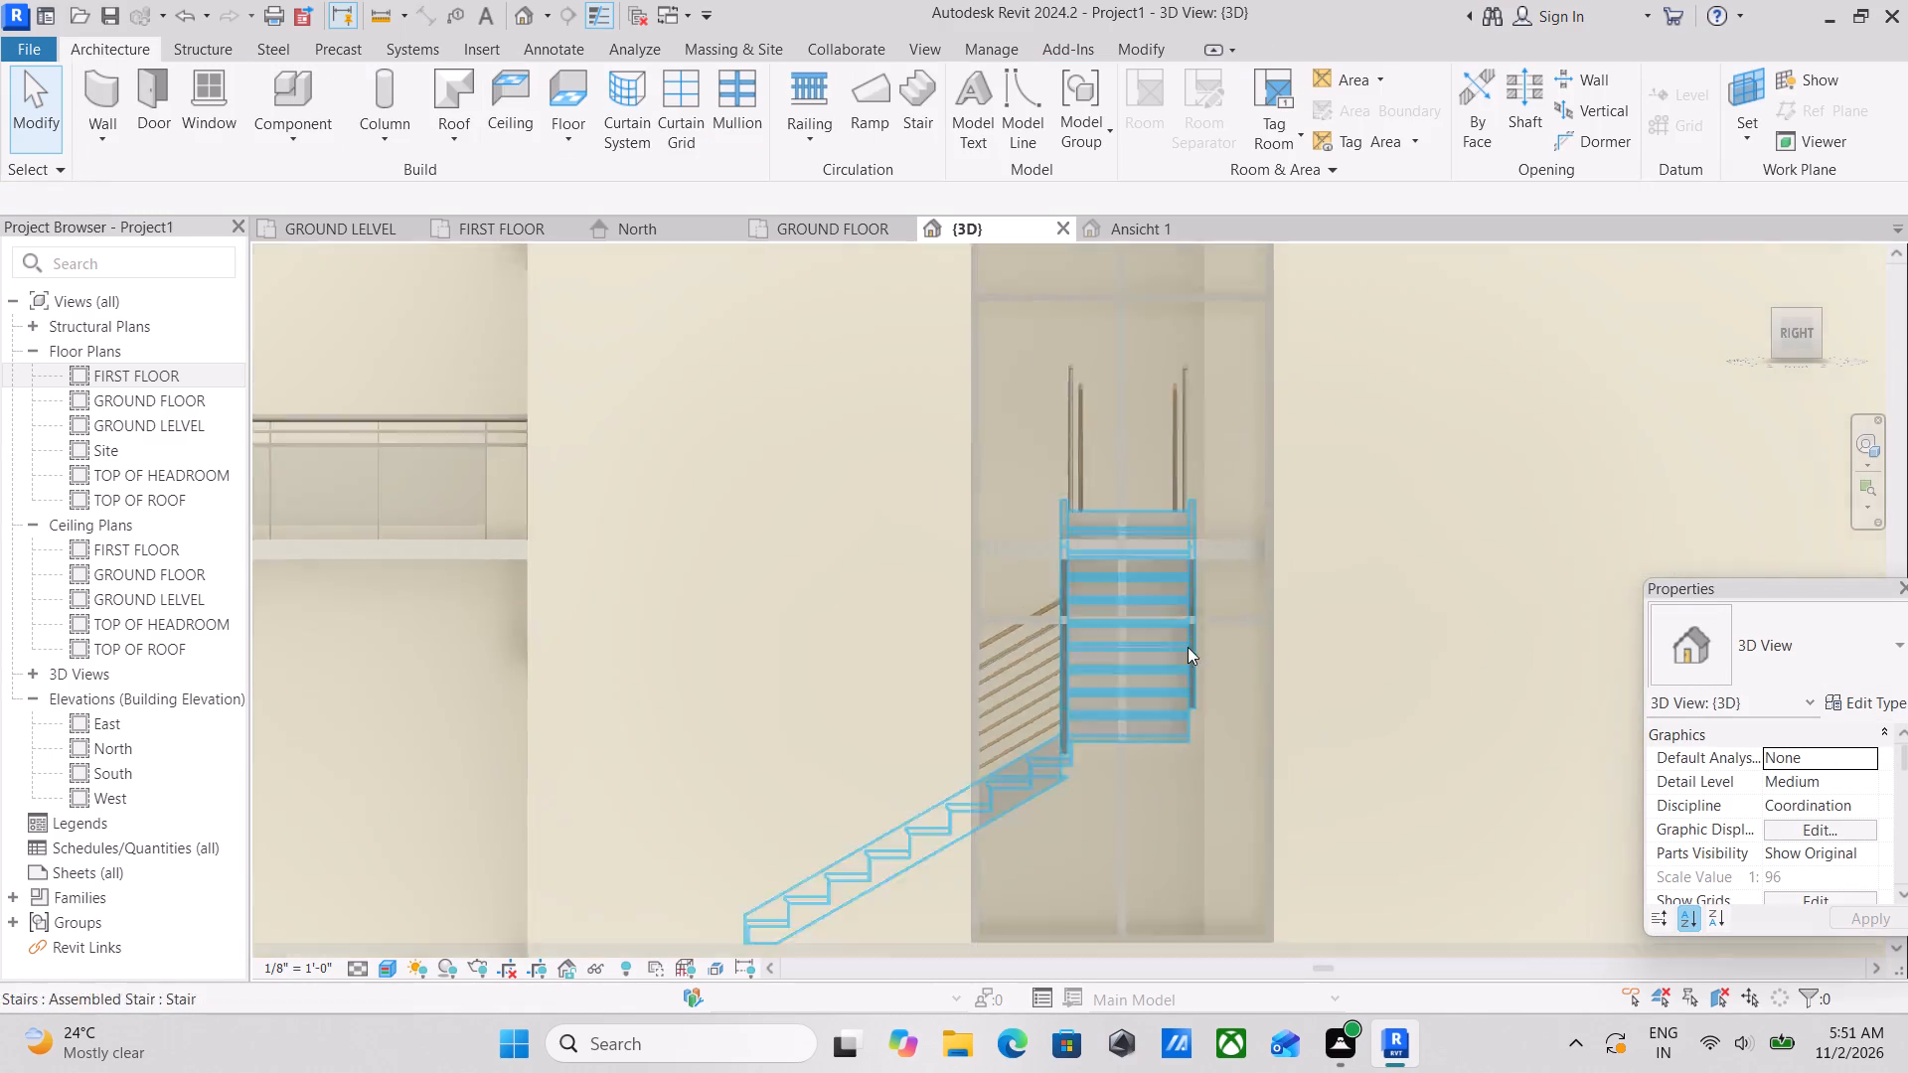
{"action": "key", "text": "Escape"}
{"action": "scroll", "coordinate": [1180, 635], "scroll_direction": "down", "scroll_amount": 4}
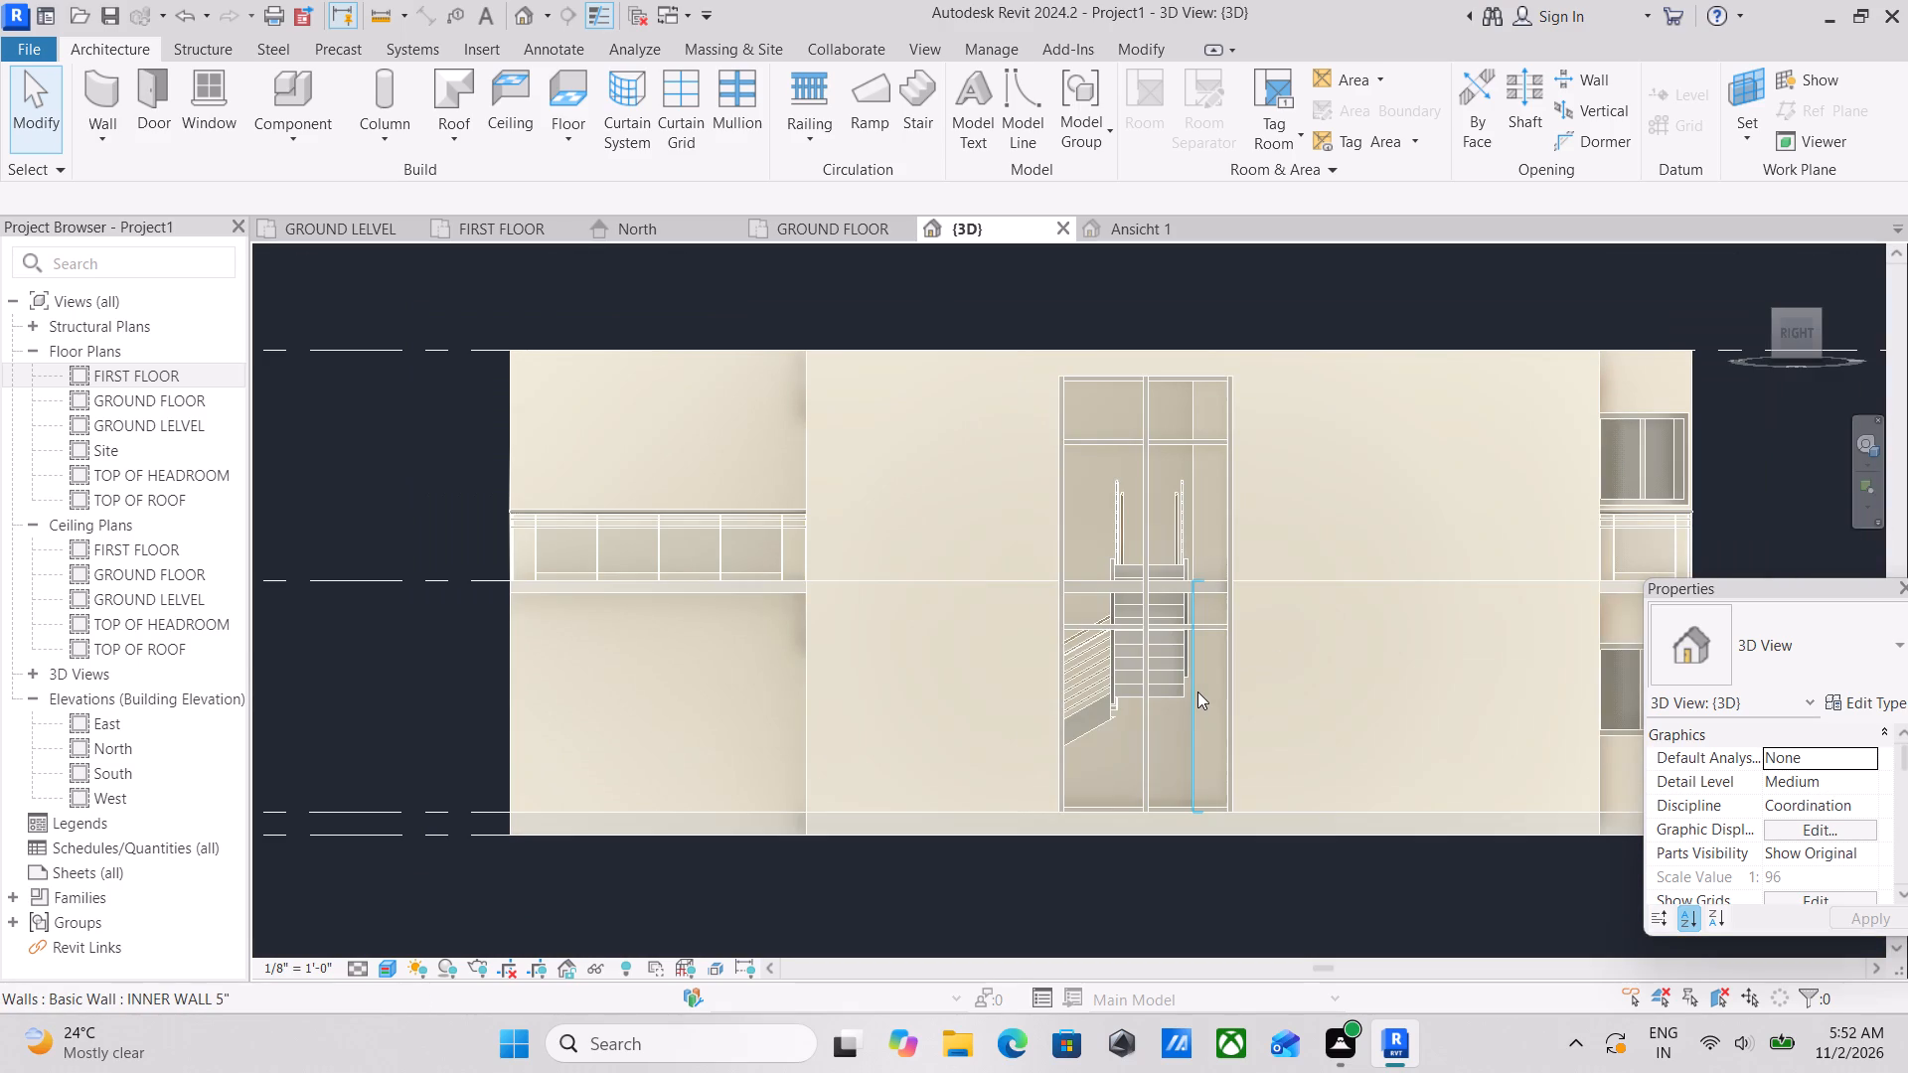
{"action": "scroll", "coordinate": [1197, 695], "scroll_direction": "up", "scroll_amount": 3}
{"action": "scroll", "coordinate": [1203, 576], "scroll_direction": "up", "scroll_amount": 4}
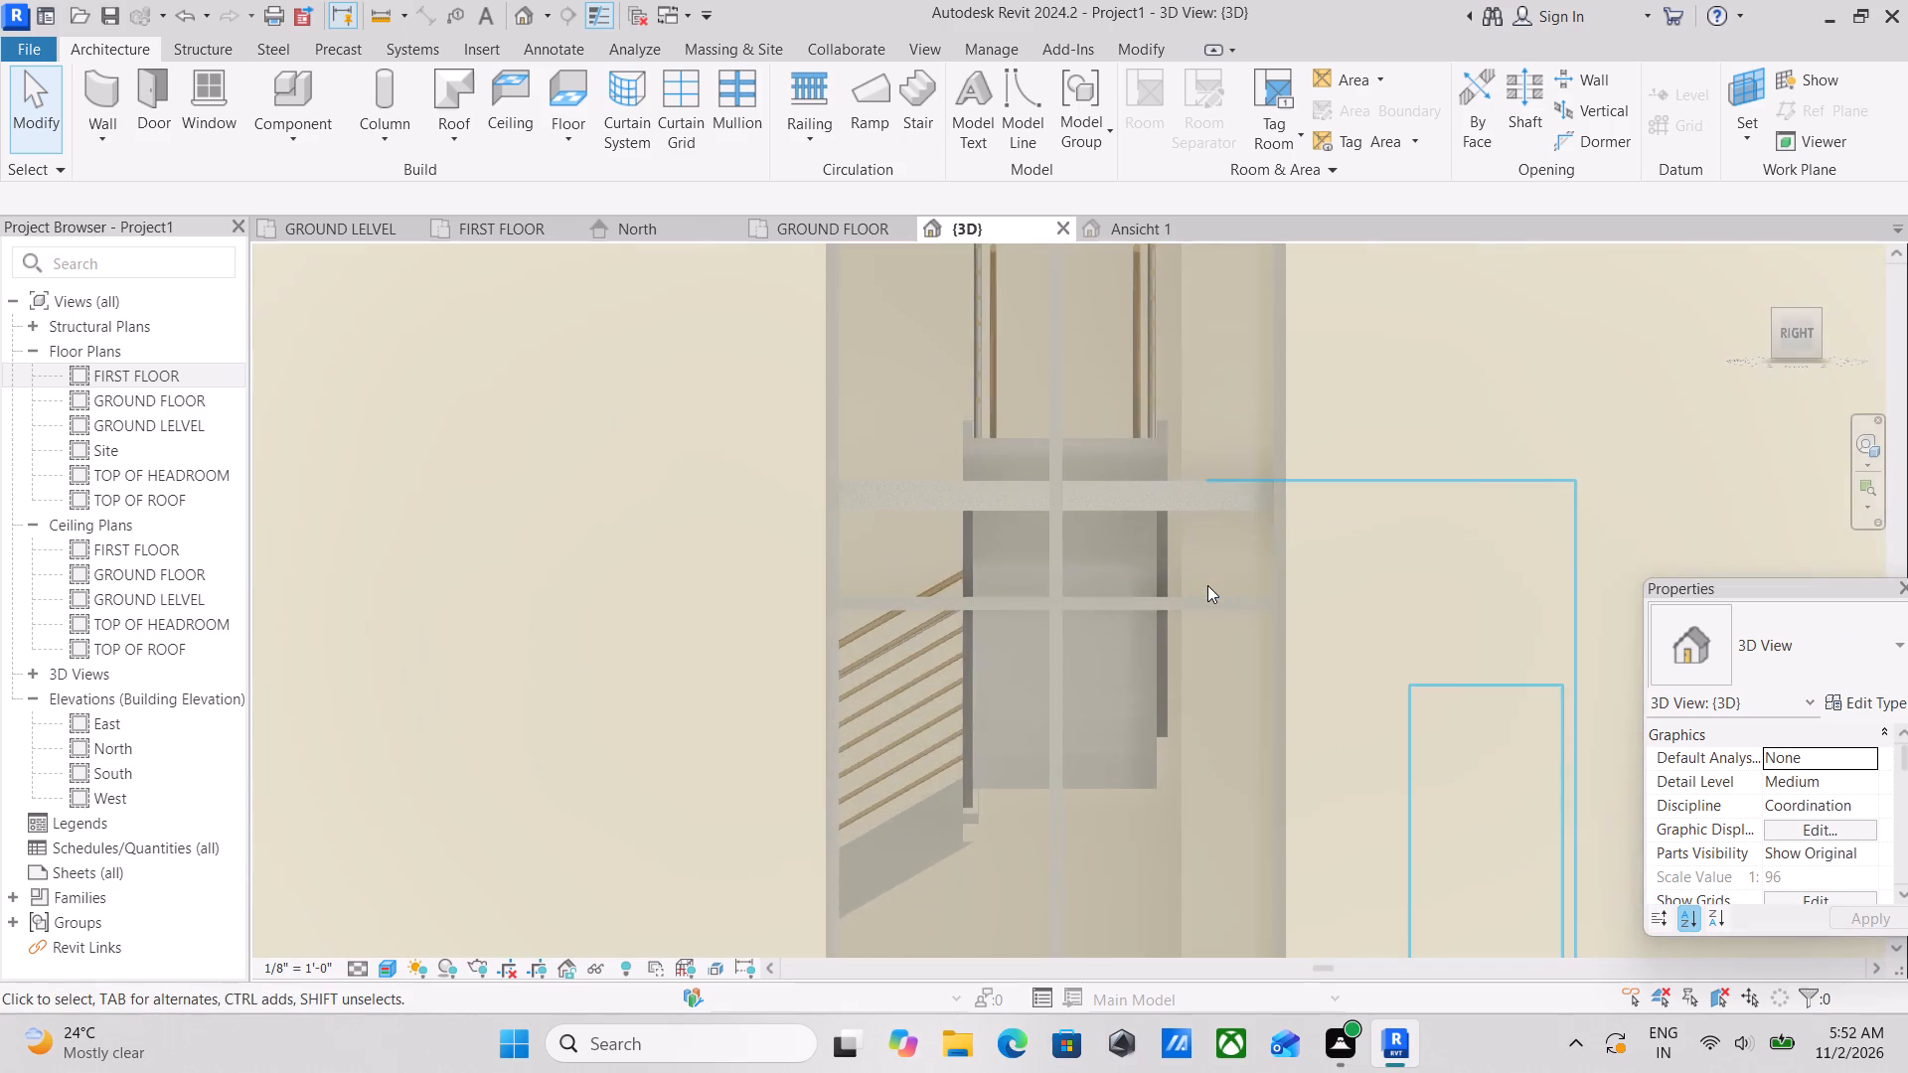
{"action": "scroll", "coordinate": [1206, 610], "scroll_direction": "down", "scroll_amount": 3}
{"action": "scroll", "coordinate": [1137, 664], "scroll_direction": "down", "scroll_amount": 3}
{"action": "scroll", "coordinate": [671, 677], "scroll_direction": "down", "scroll_amount": 3}
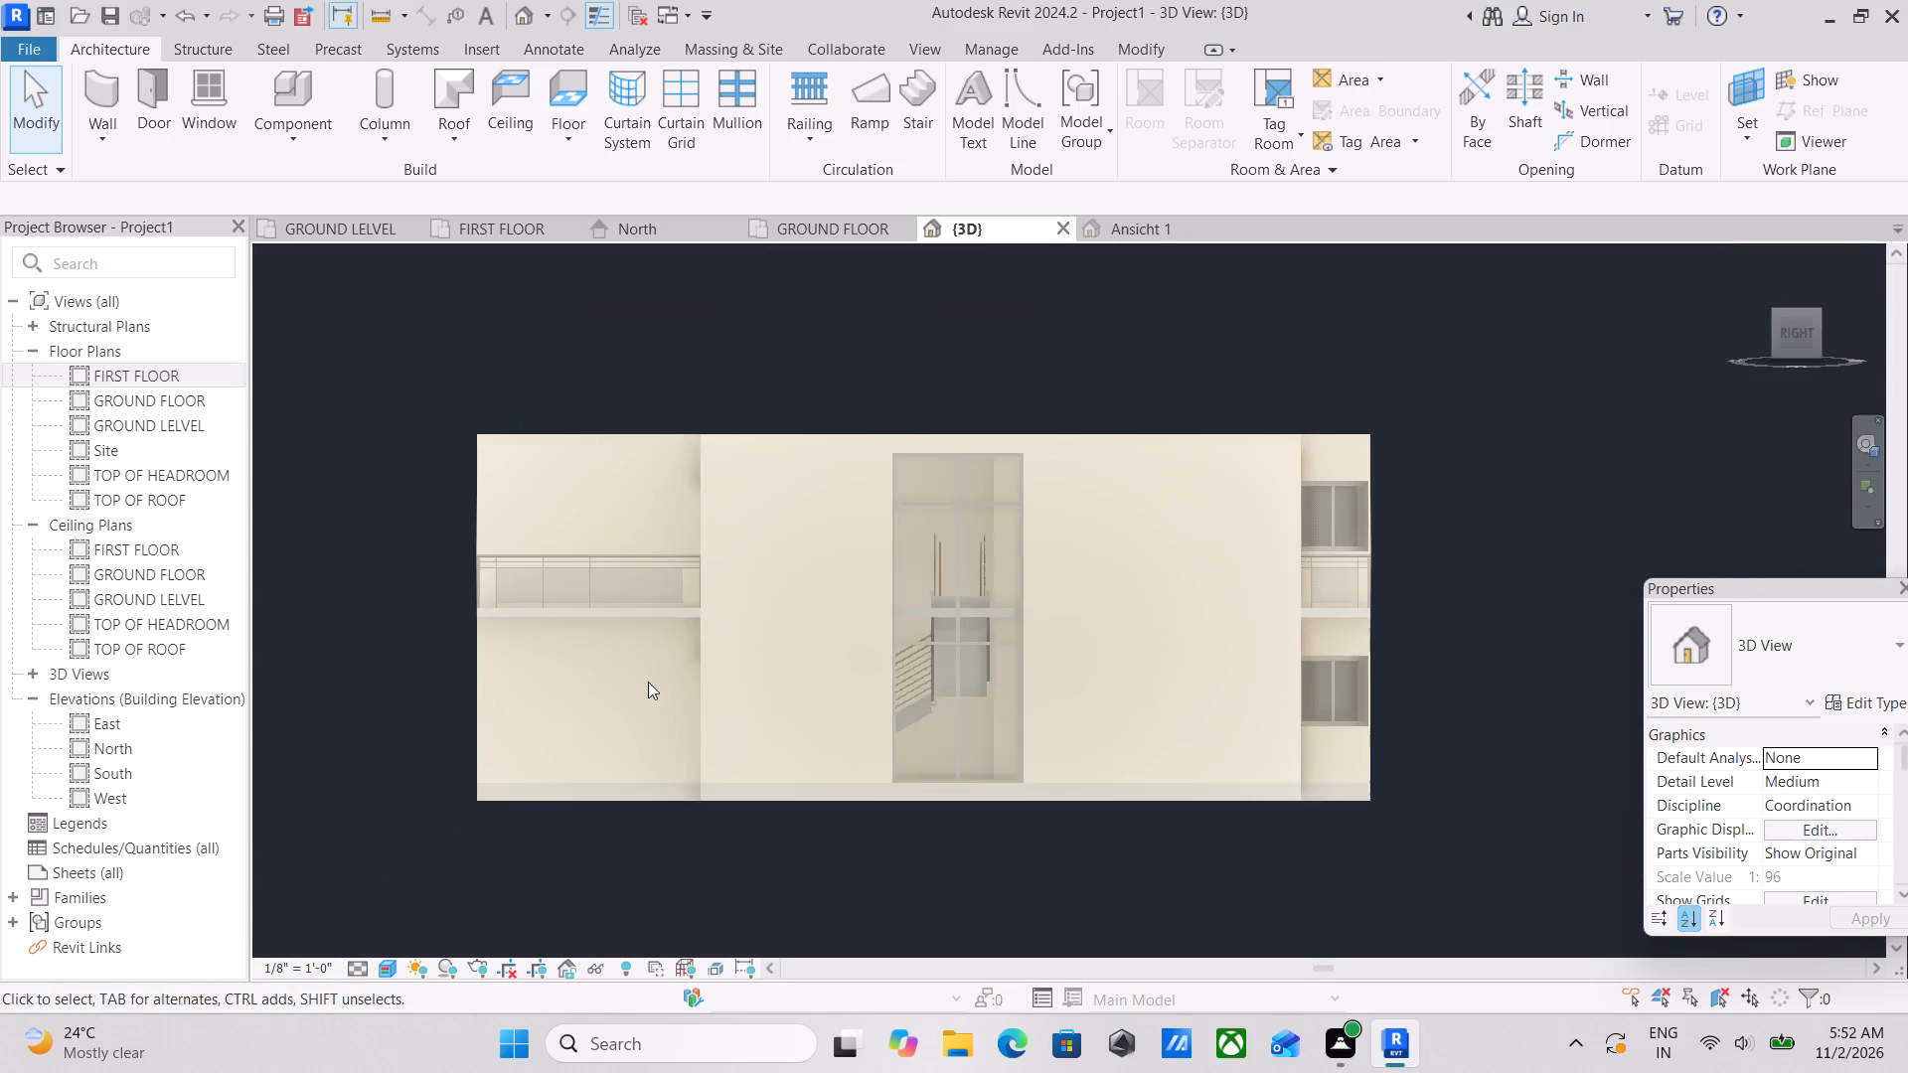
Paint the first-floor marble slab's exposed edge behind the curtain wall with the Champagane Gold material.
{"action": "scroll", "coordinate": [640, 690], "scroll_direction": "up", "scroll_amount": 2}
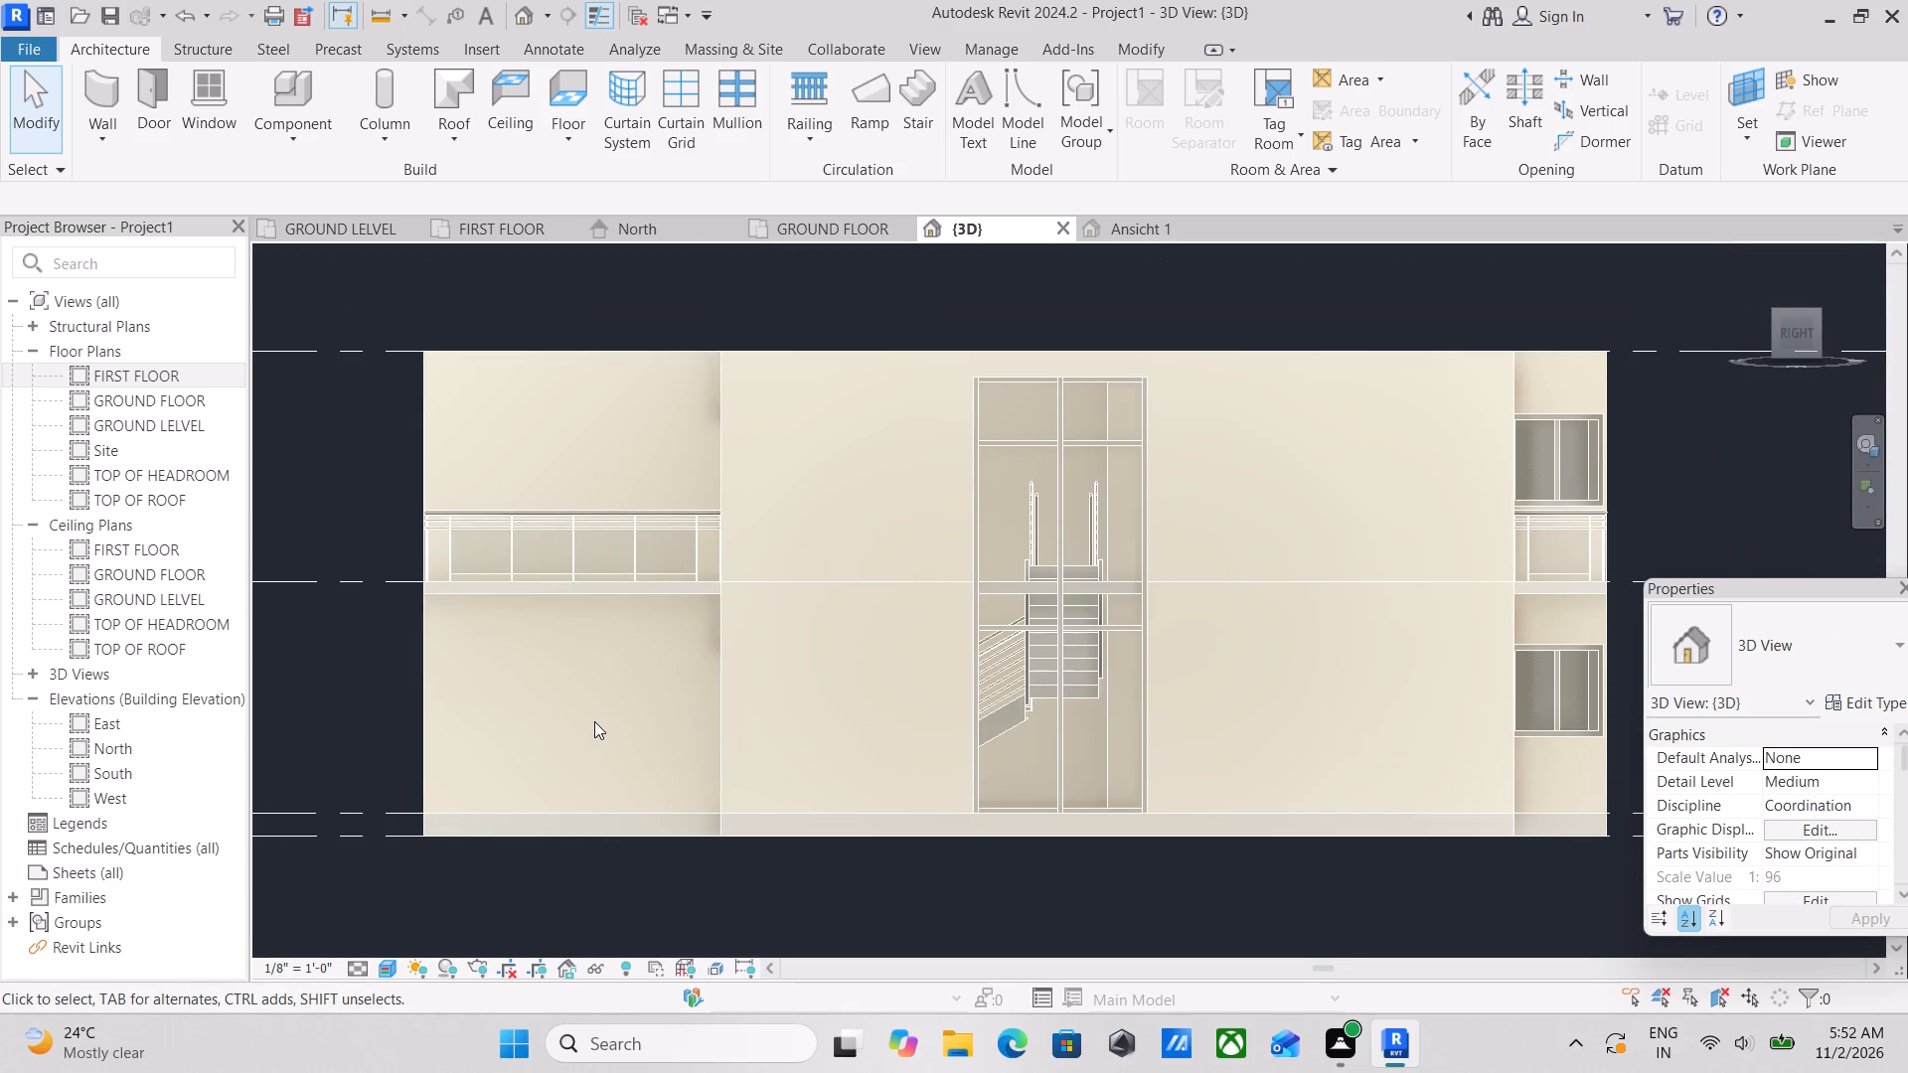
{"action": "scroll", "coordinate": [645, 601], "scroll_direction": "up", "scroll_amount": 3}
{"action": "scroll", "coordinate": [1379, 584], "scroll_direction": "up", "scroll_amount": 5}
{"action": "scroll", "coordinate": [1071, 572], "scroll_direction": "up", "scroll_amount": 3}
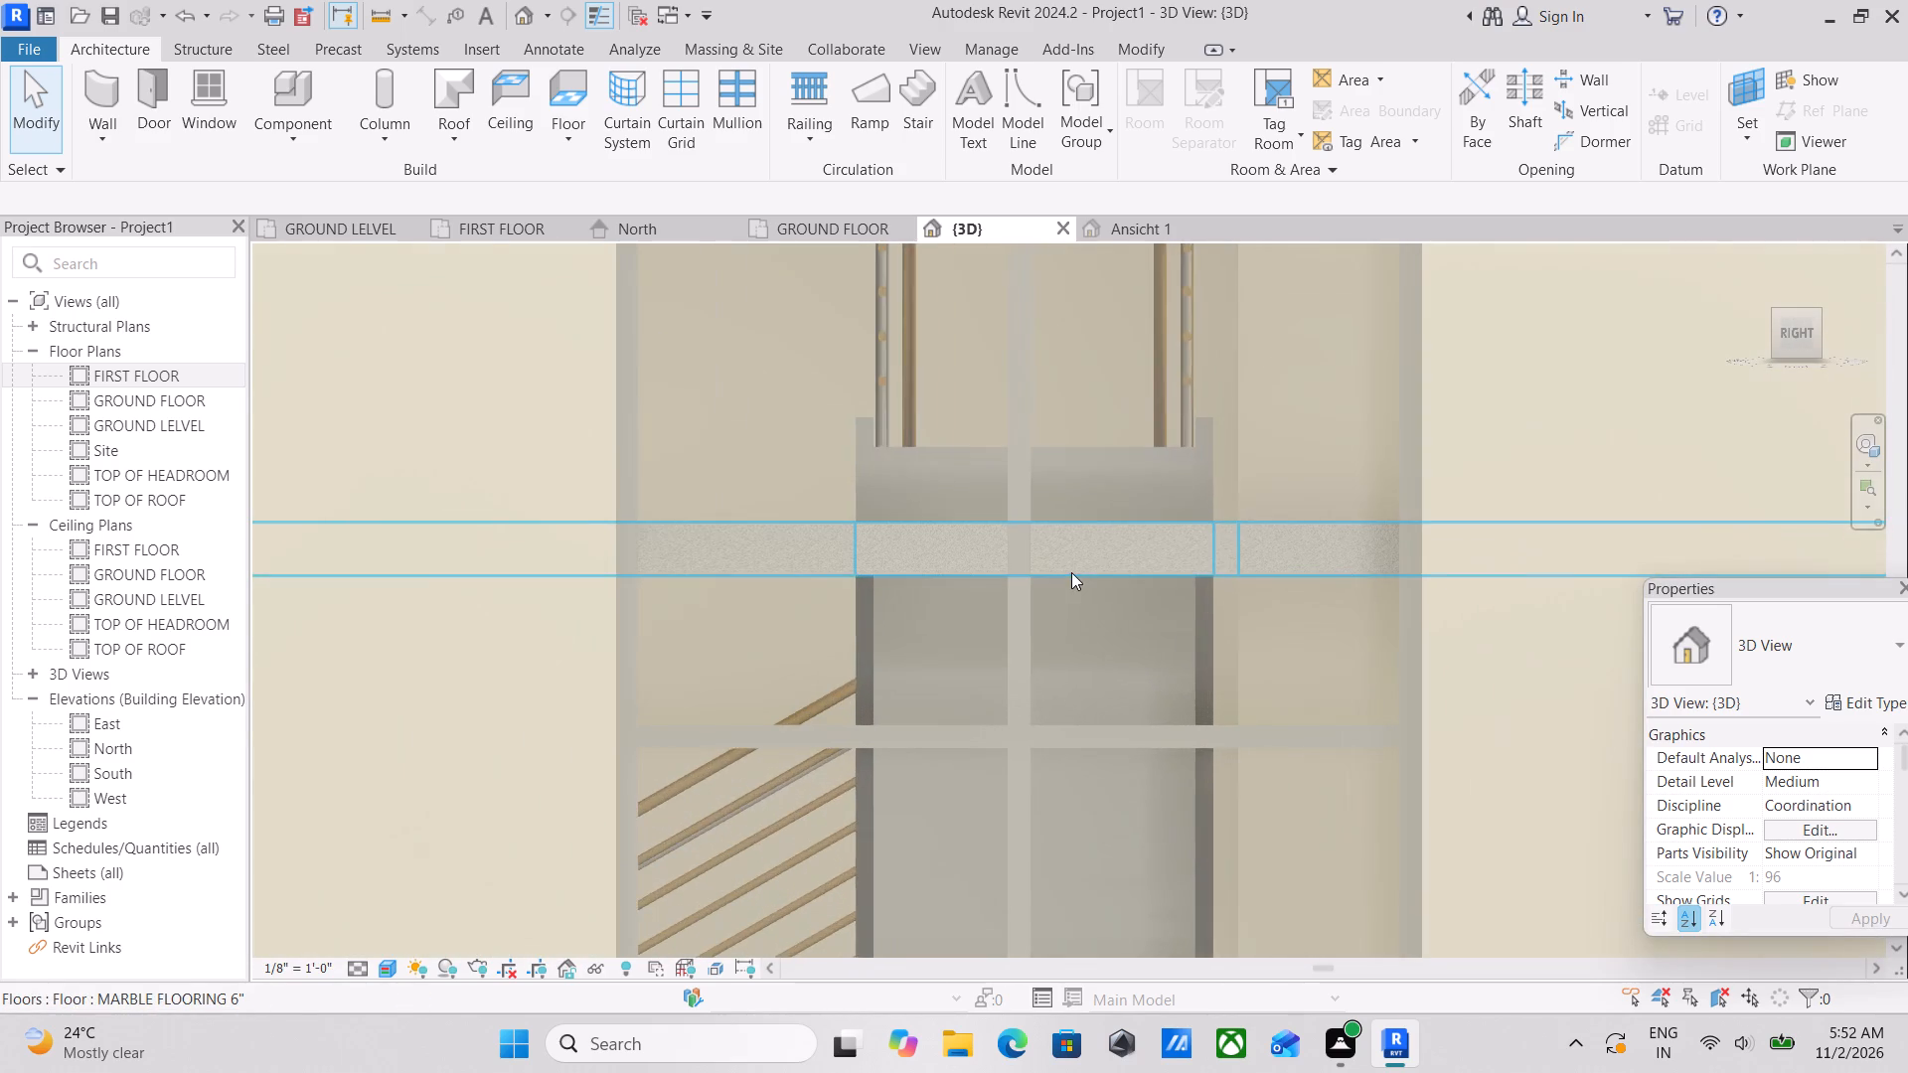
{"action": "middle_click_drag", "start_coordinate": [1071, 572], "coordinate": [1065, 658]}
{"action": "type", "text": "PT"}
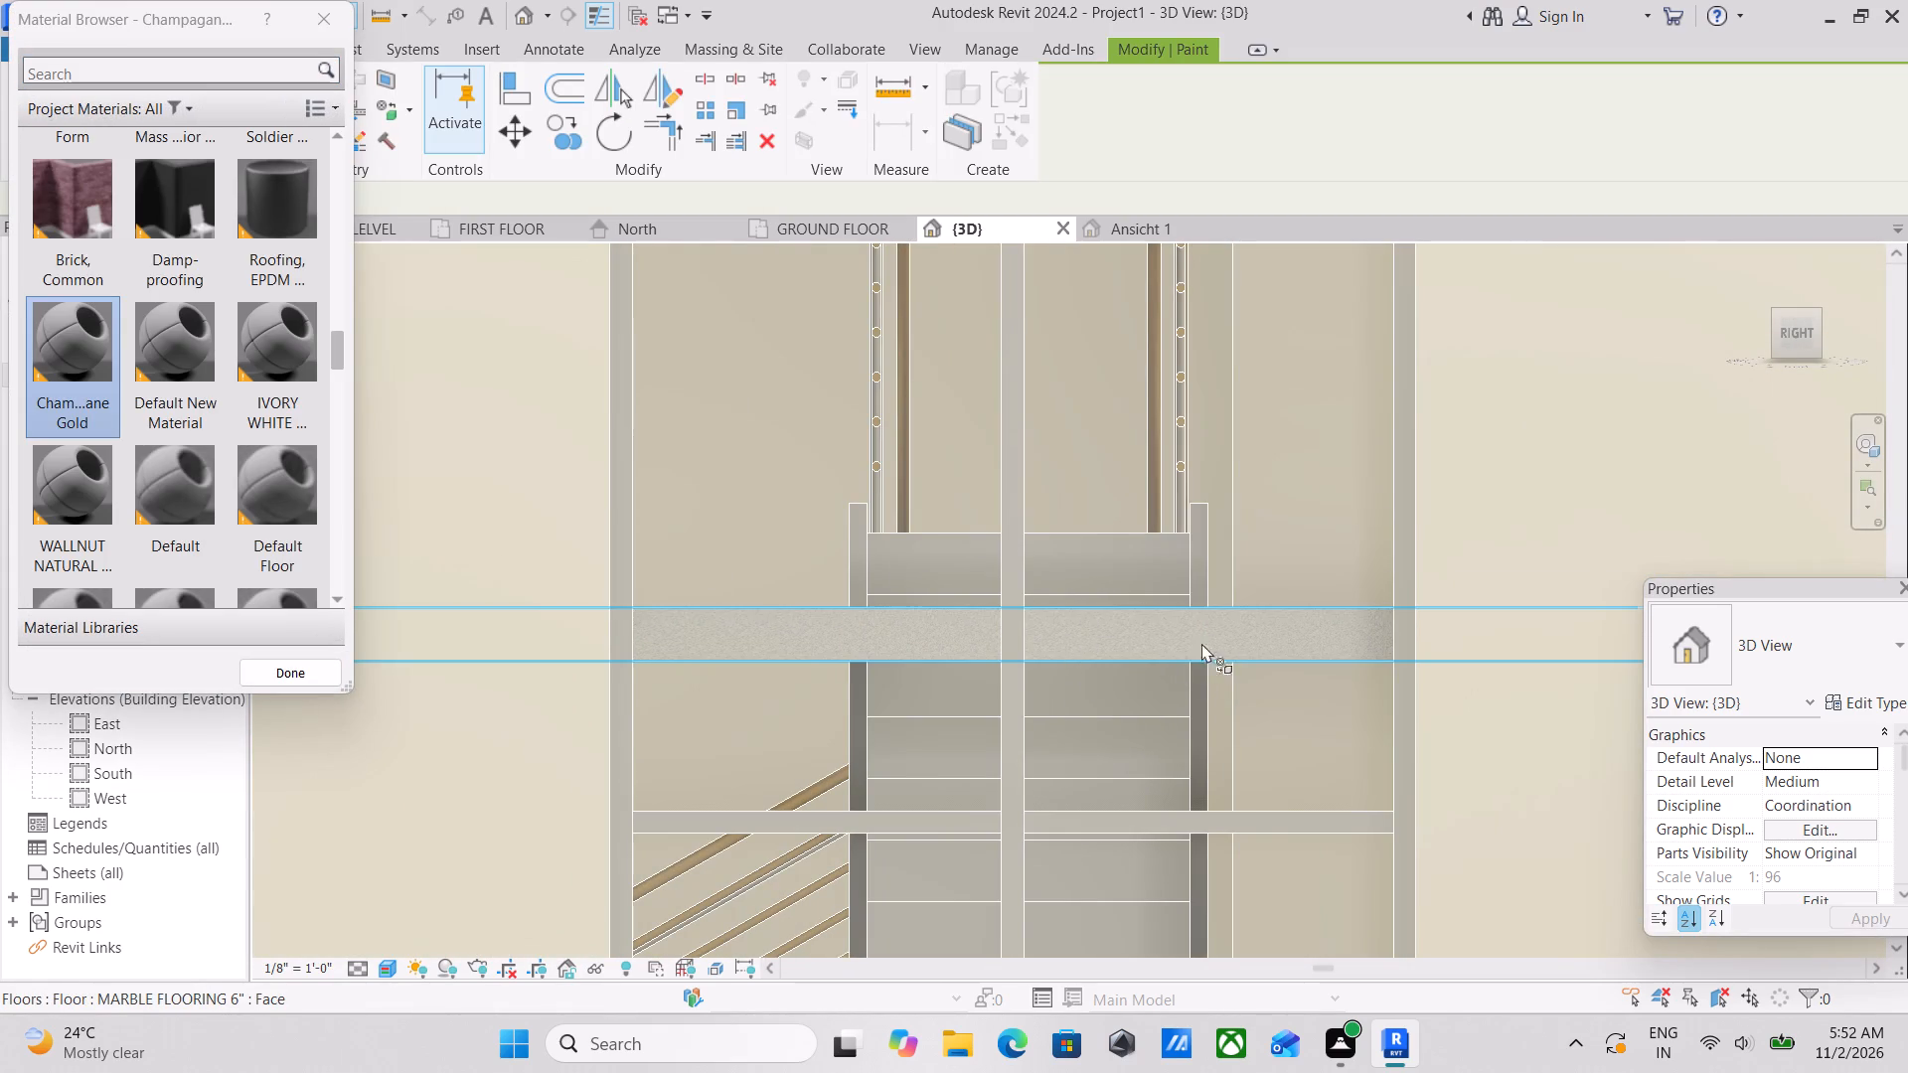
{"action": "left_click", "coordinate": [1204, 624]}
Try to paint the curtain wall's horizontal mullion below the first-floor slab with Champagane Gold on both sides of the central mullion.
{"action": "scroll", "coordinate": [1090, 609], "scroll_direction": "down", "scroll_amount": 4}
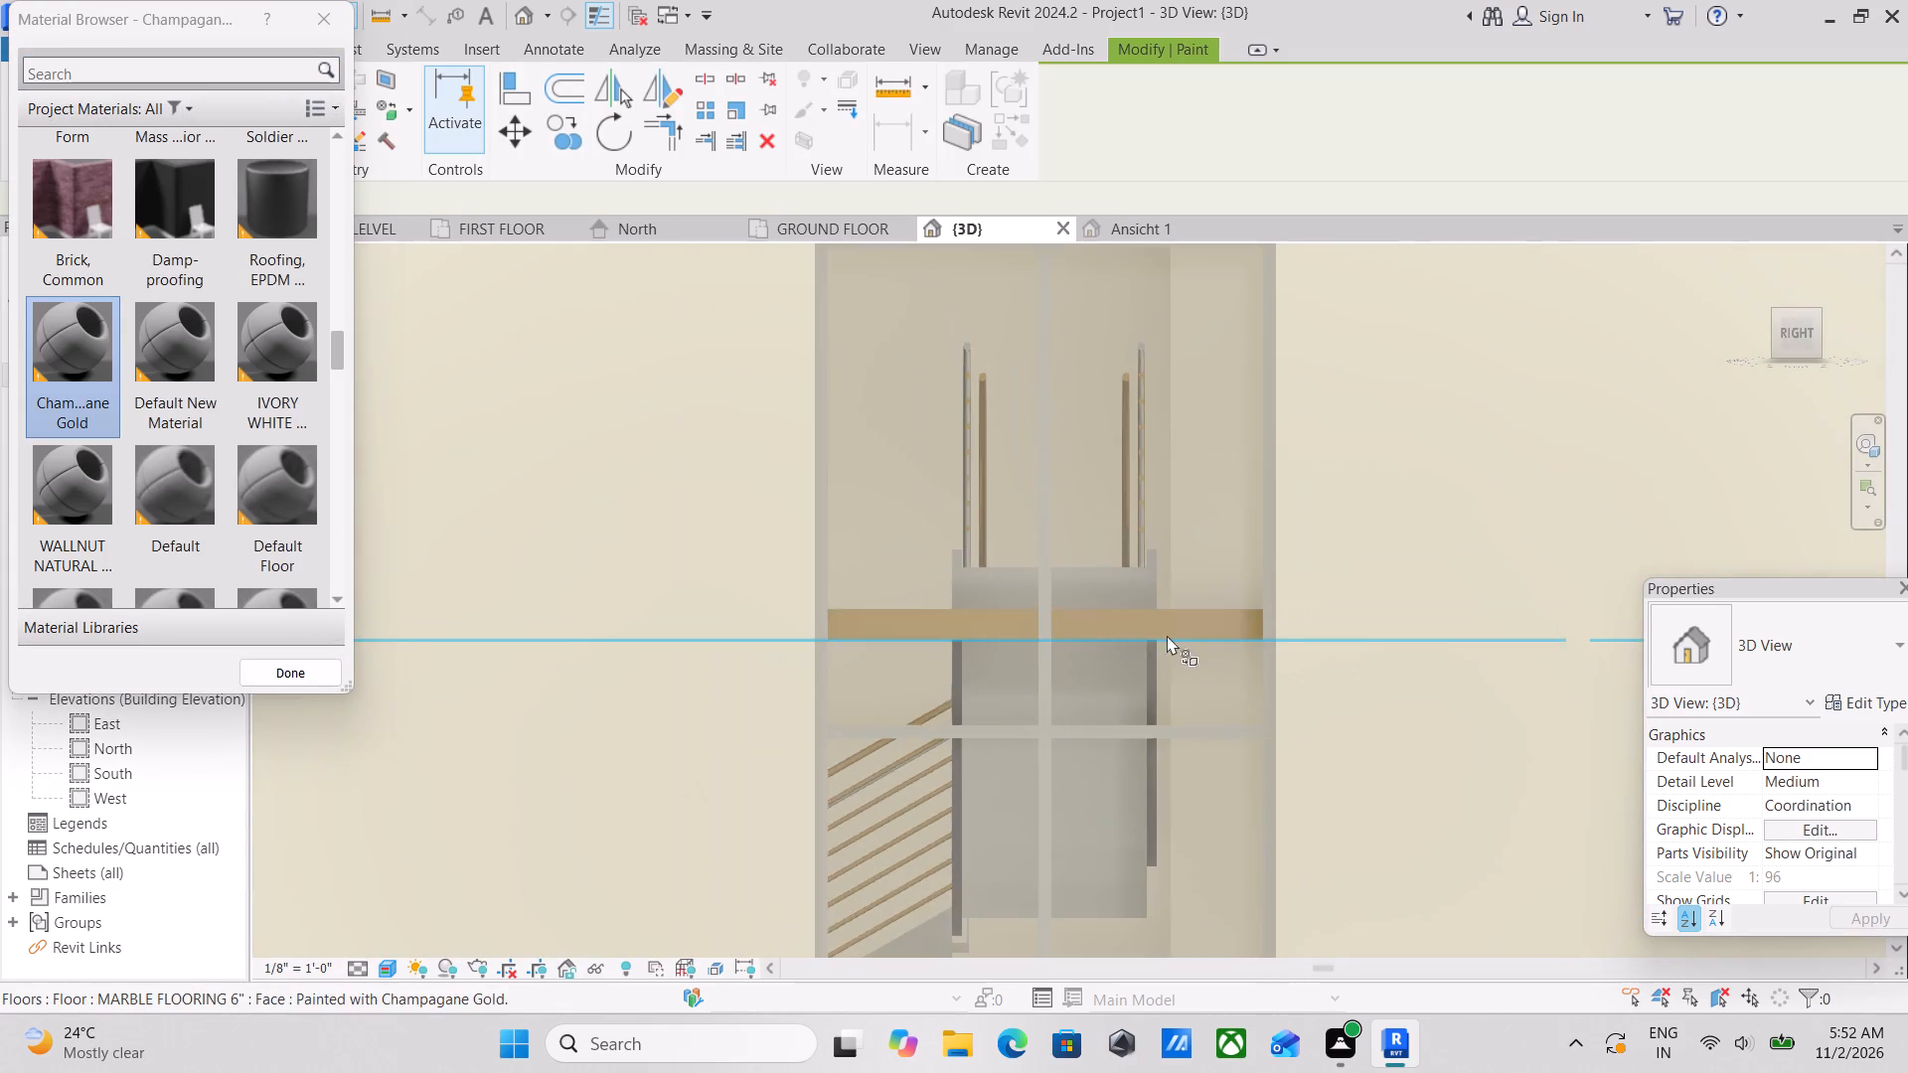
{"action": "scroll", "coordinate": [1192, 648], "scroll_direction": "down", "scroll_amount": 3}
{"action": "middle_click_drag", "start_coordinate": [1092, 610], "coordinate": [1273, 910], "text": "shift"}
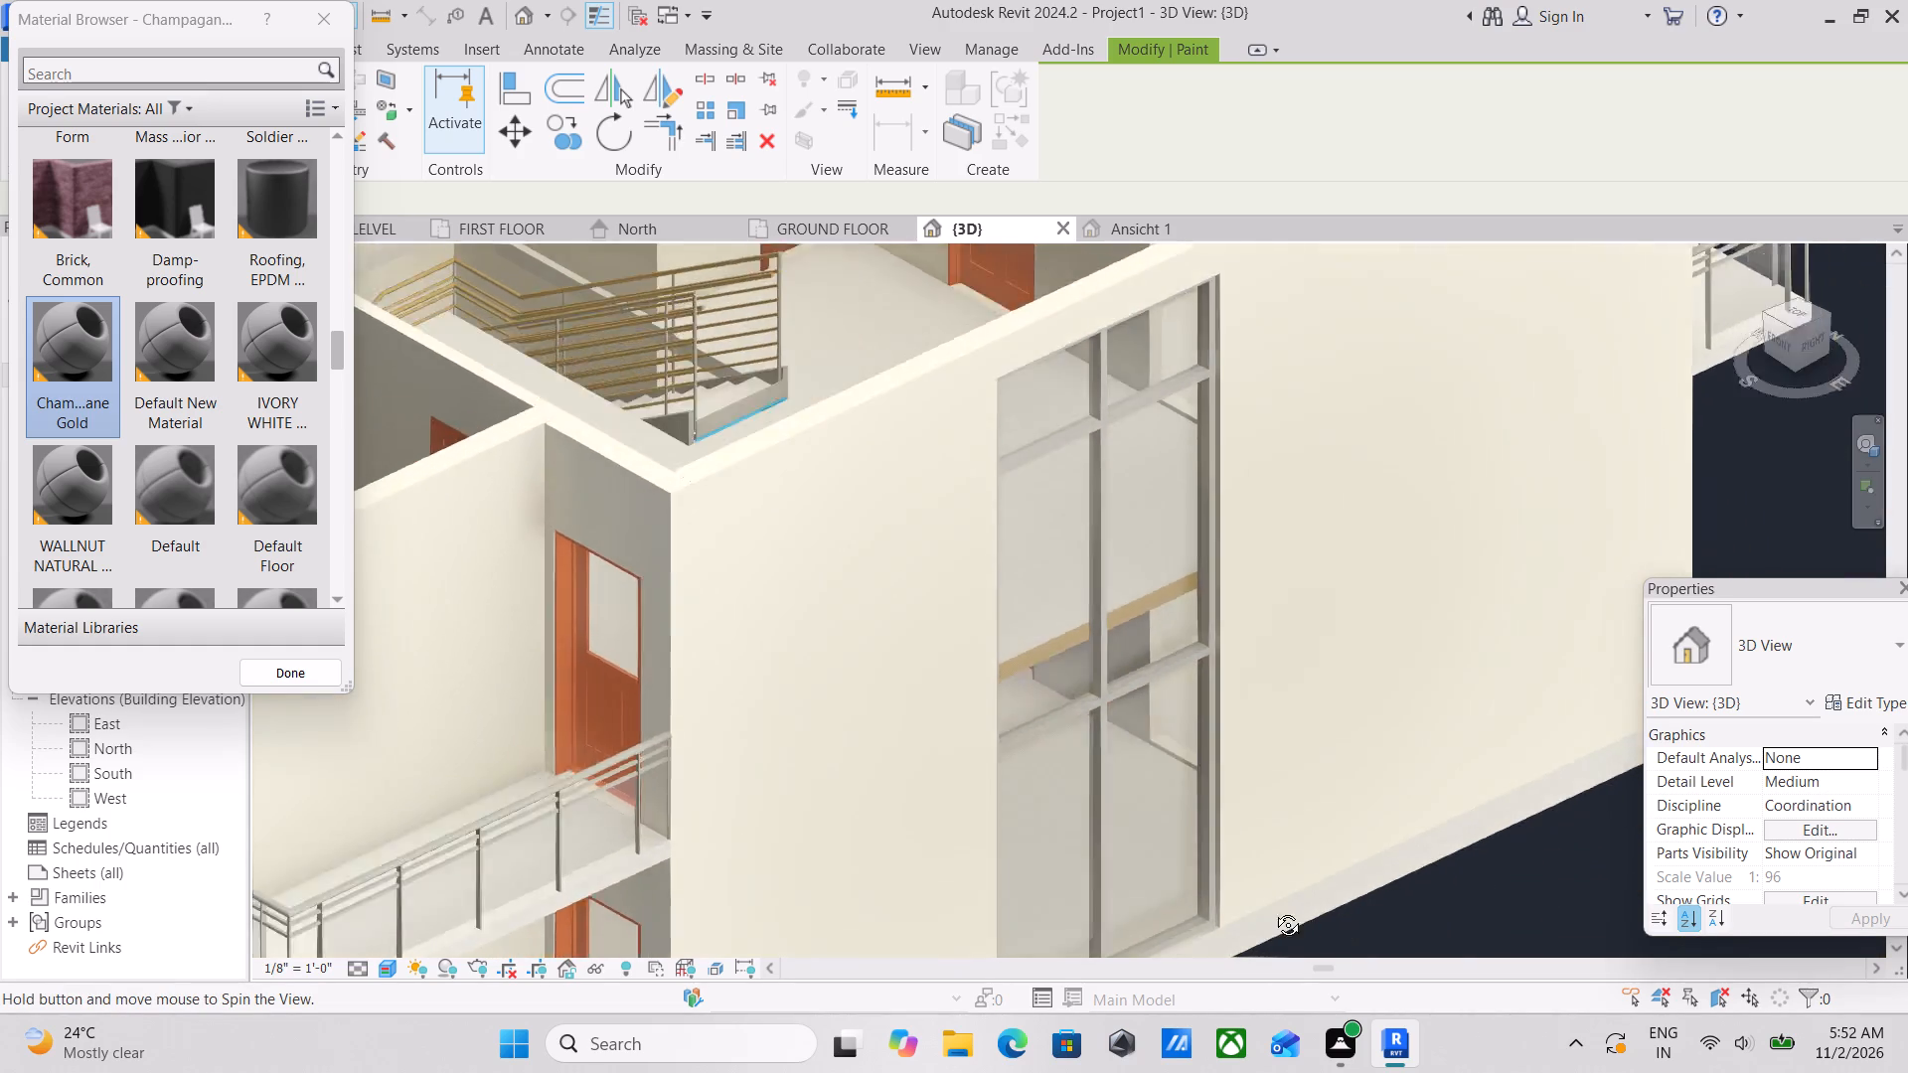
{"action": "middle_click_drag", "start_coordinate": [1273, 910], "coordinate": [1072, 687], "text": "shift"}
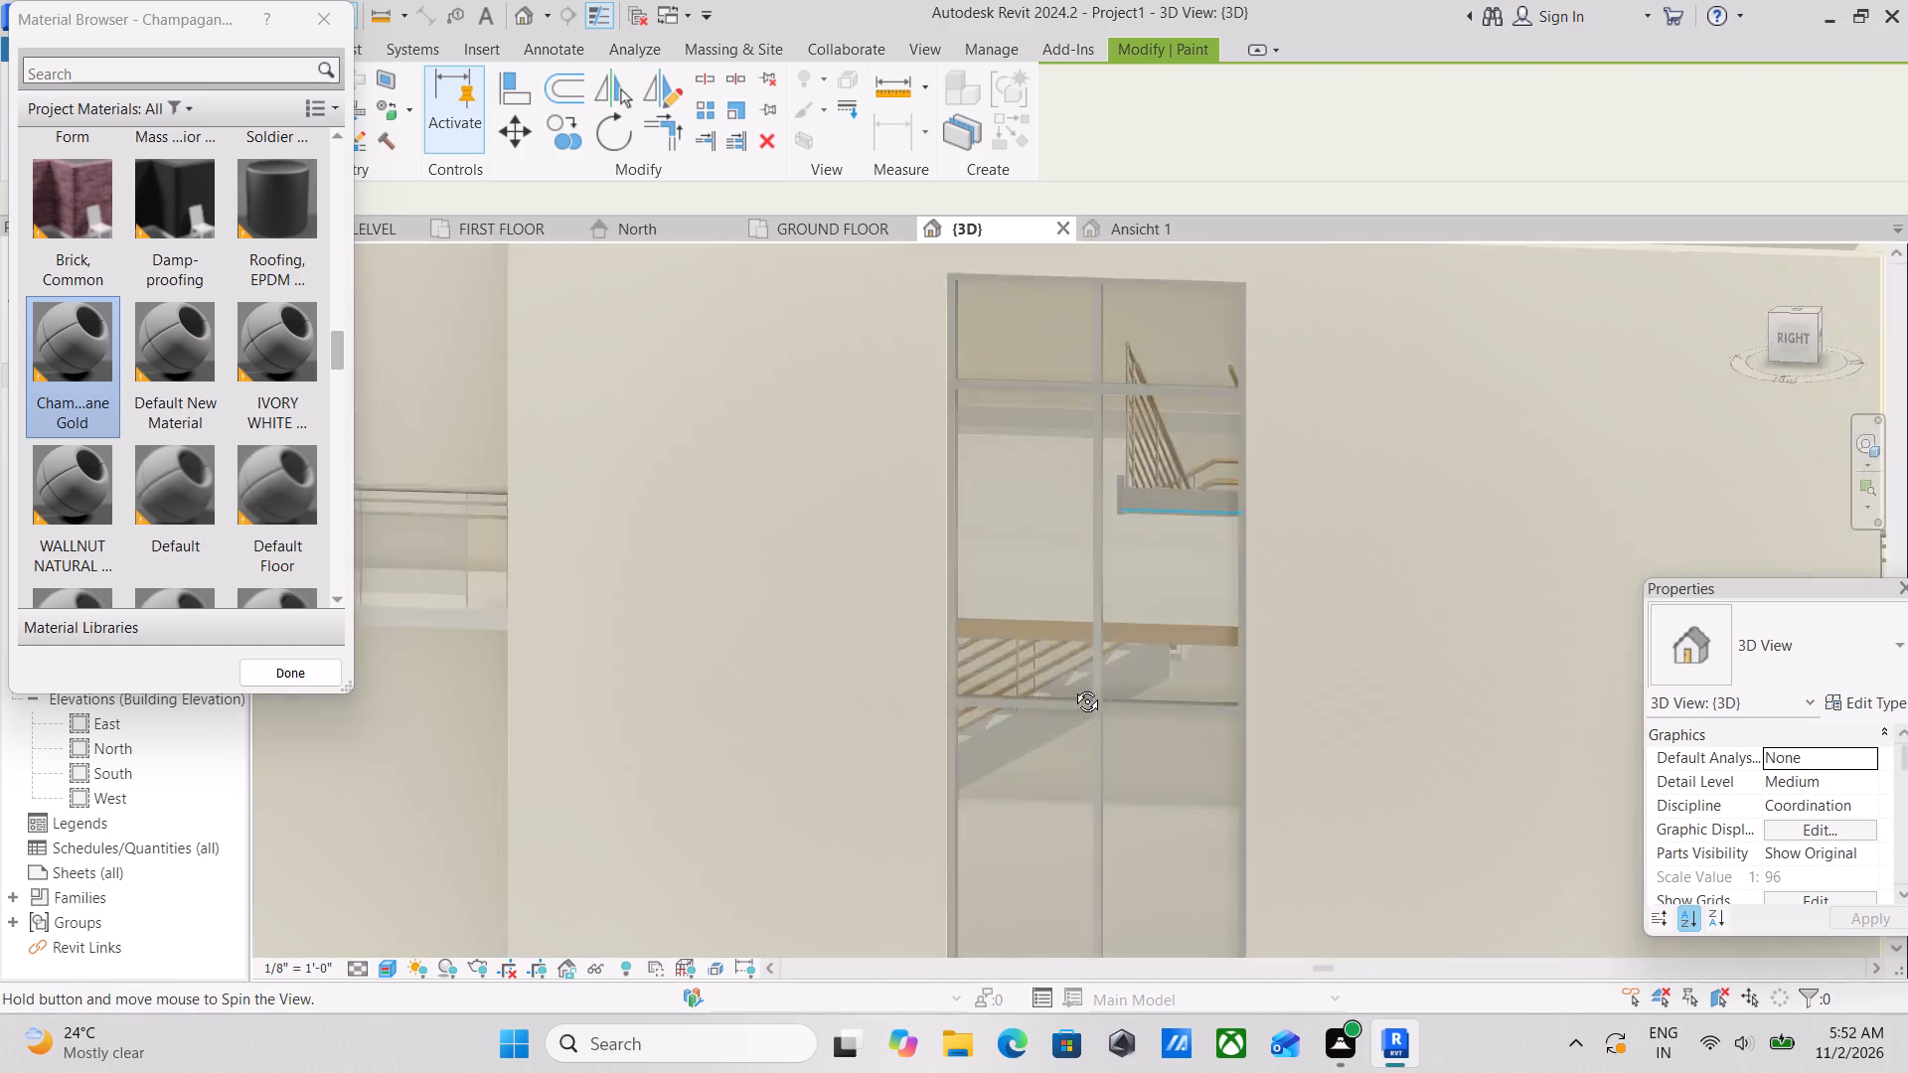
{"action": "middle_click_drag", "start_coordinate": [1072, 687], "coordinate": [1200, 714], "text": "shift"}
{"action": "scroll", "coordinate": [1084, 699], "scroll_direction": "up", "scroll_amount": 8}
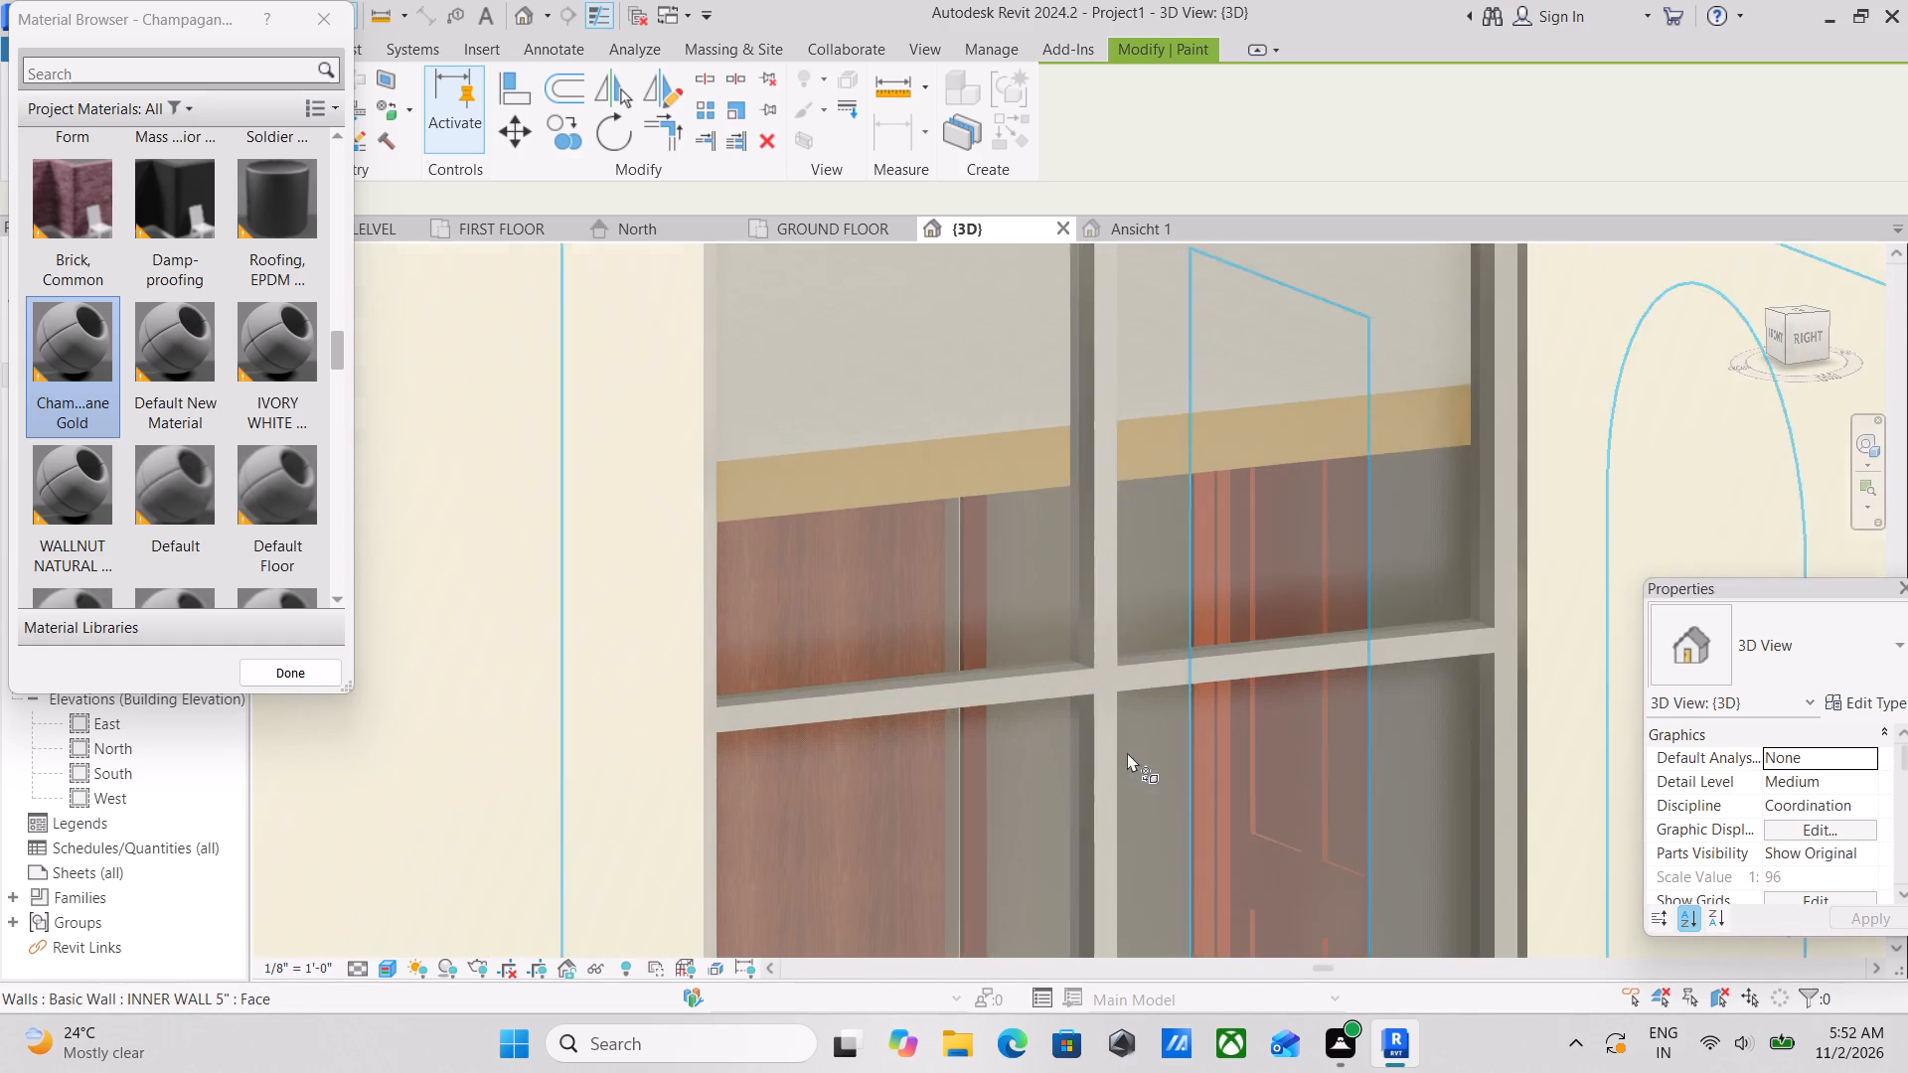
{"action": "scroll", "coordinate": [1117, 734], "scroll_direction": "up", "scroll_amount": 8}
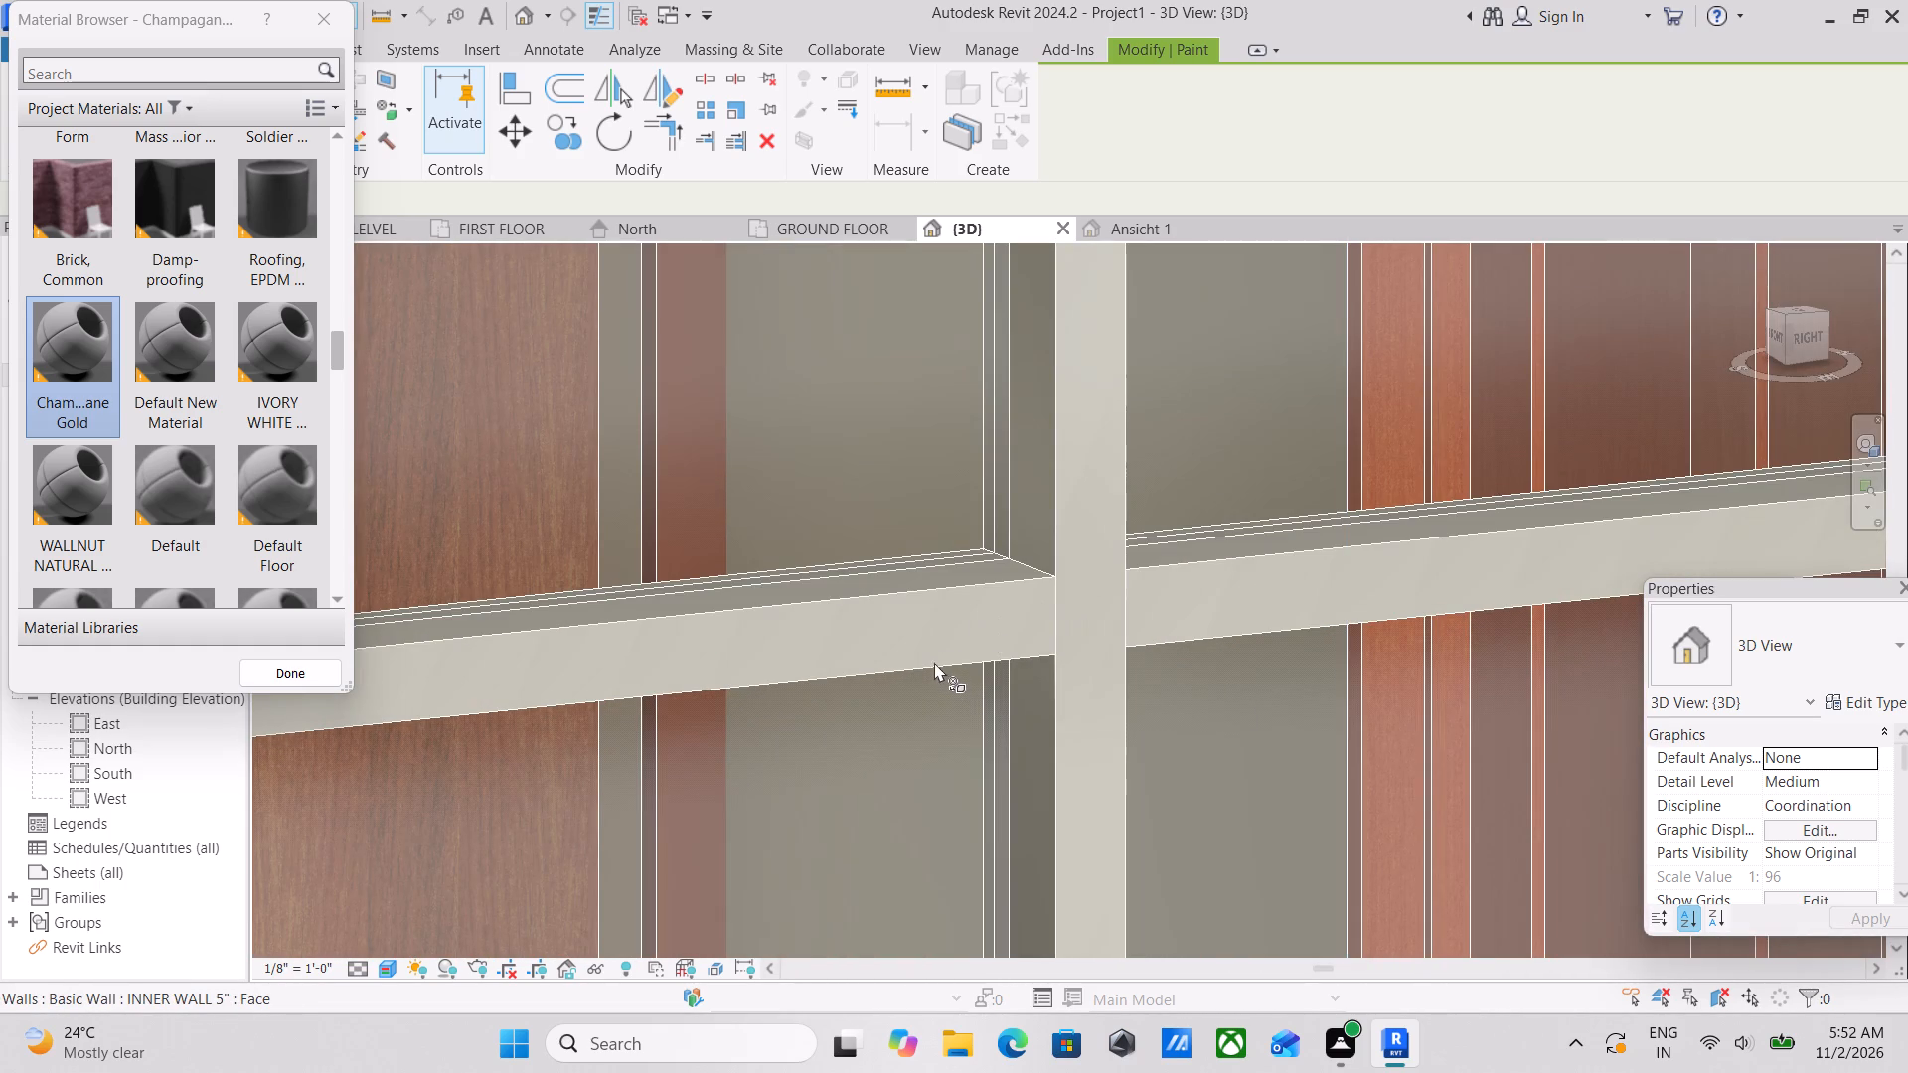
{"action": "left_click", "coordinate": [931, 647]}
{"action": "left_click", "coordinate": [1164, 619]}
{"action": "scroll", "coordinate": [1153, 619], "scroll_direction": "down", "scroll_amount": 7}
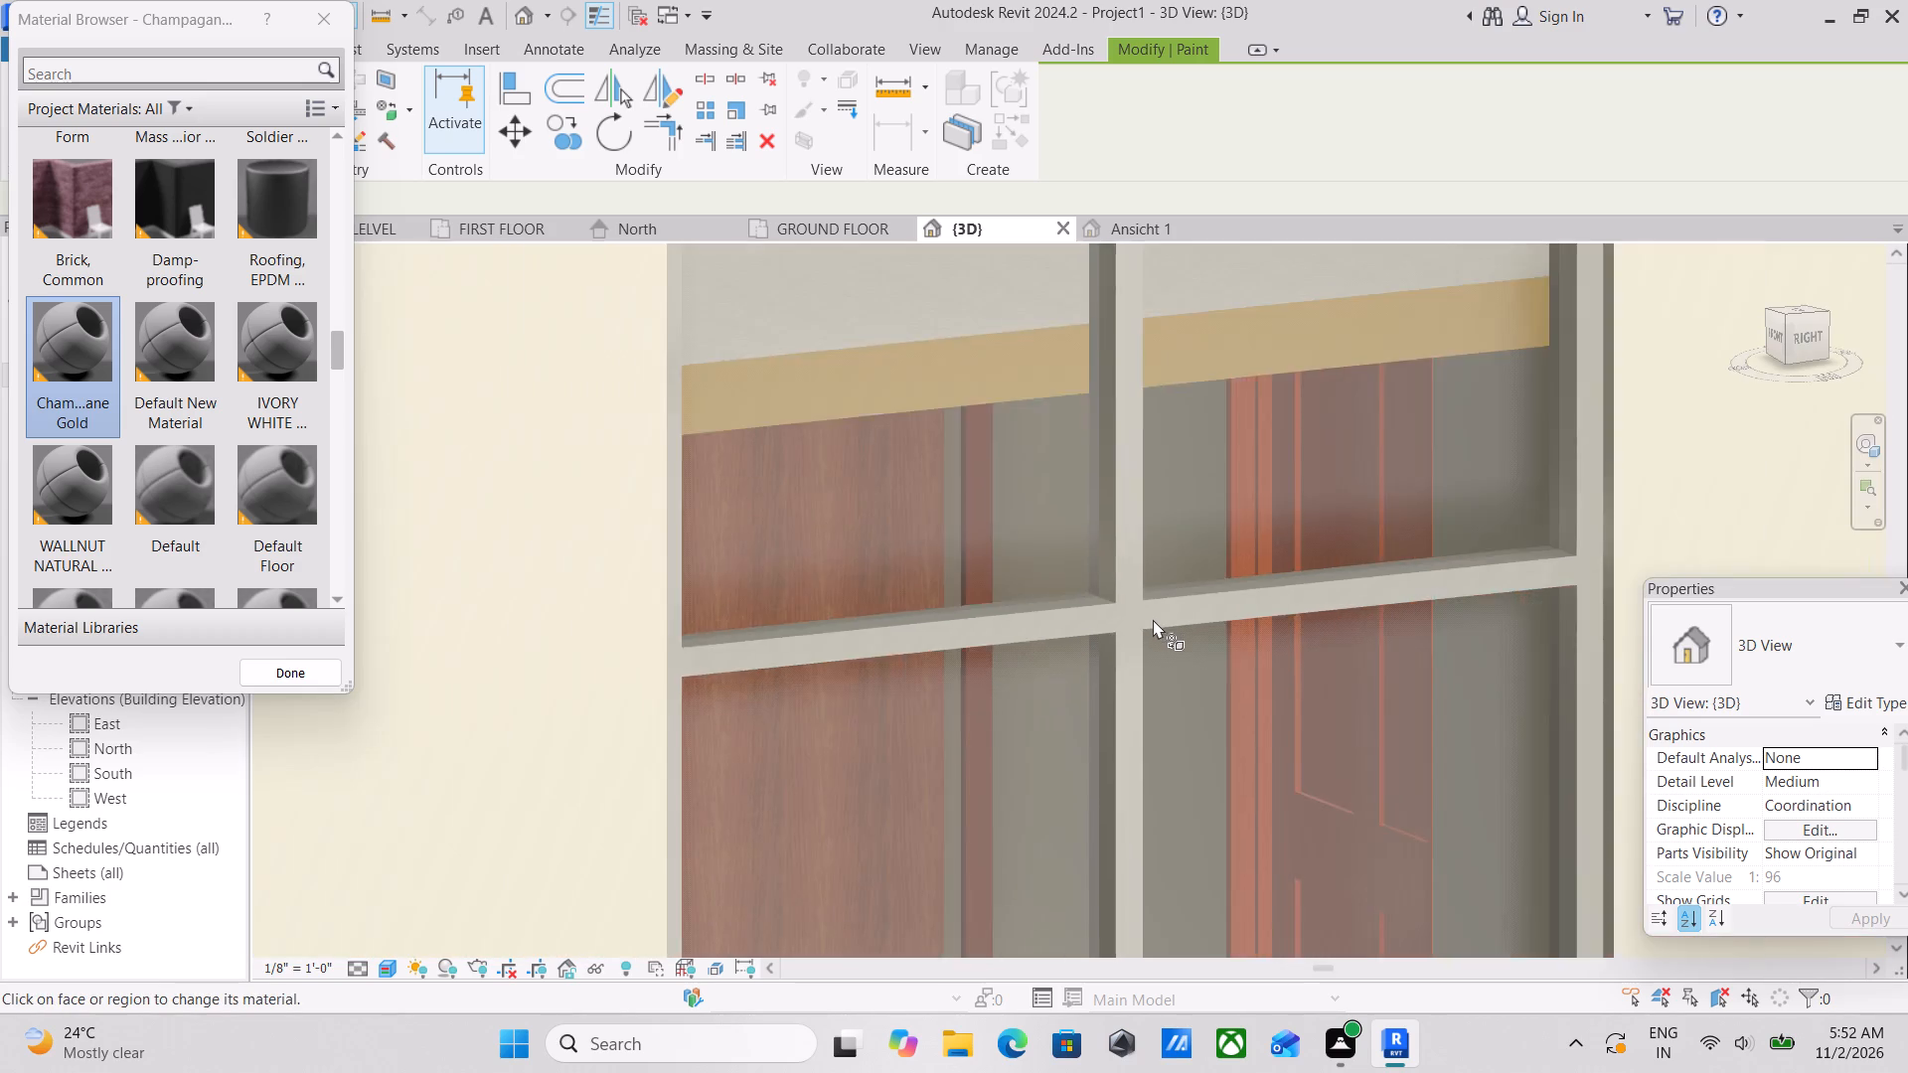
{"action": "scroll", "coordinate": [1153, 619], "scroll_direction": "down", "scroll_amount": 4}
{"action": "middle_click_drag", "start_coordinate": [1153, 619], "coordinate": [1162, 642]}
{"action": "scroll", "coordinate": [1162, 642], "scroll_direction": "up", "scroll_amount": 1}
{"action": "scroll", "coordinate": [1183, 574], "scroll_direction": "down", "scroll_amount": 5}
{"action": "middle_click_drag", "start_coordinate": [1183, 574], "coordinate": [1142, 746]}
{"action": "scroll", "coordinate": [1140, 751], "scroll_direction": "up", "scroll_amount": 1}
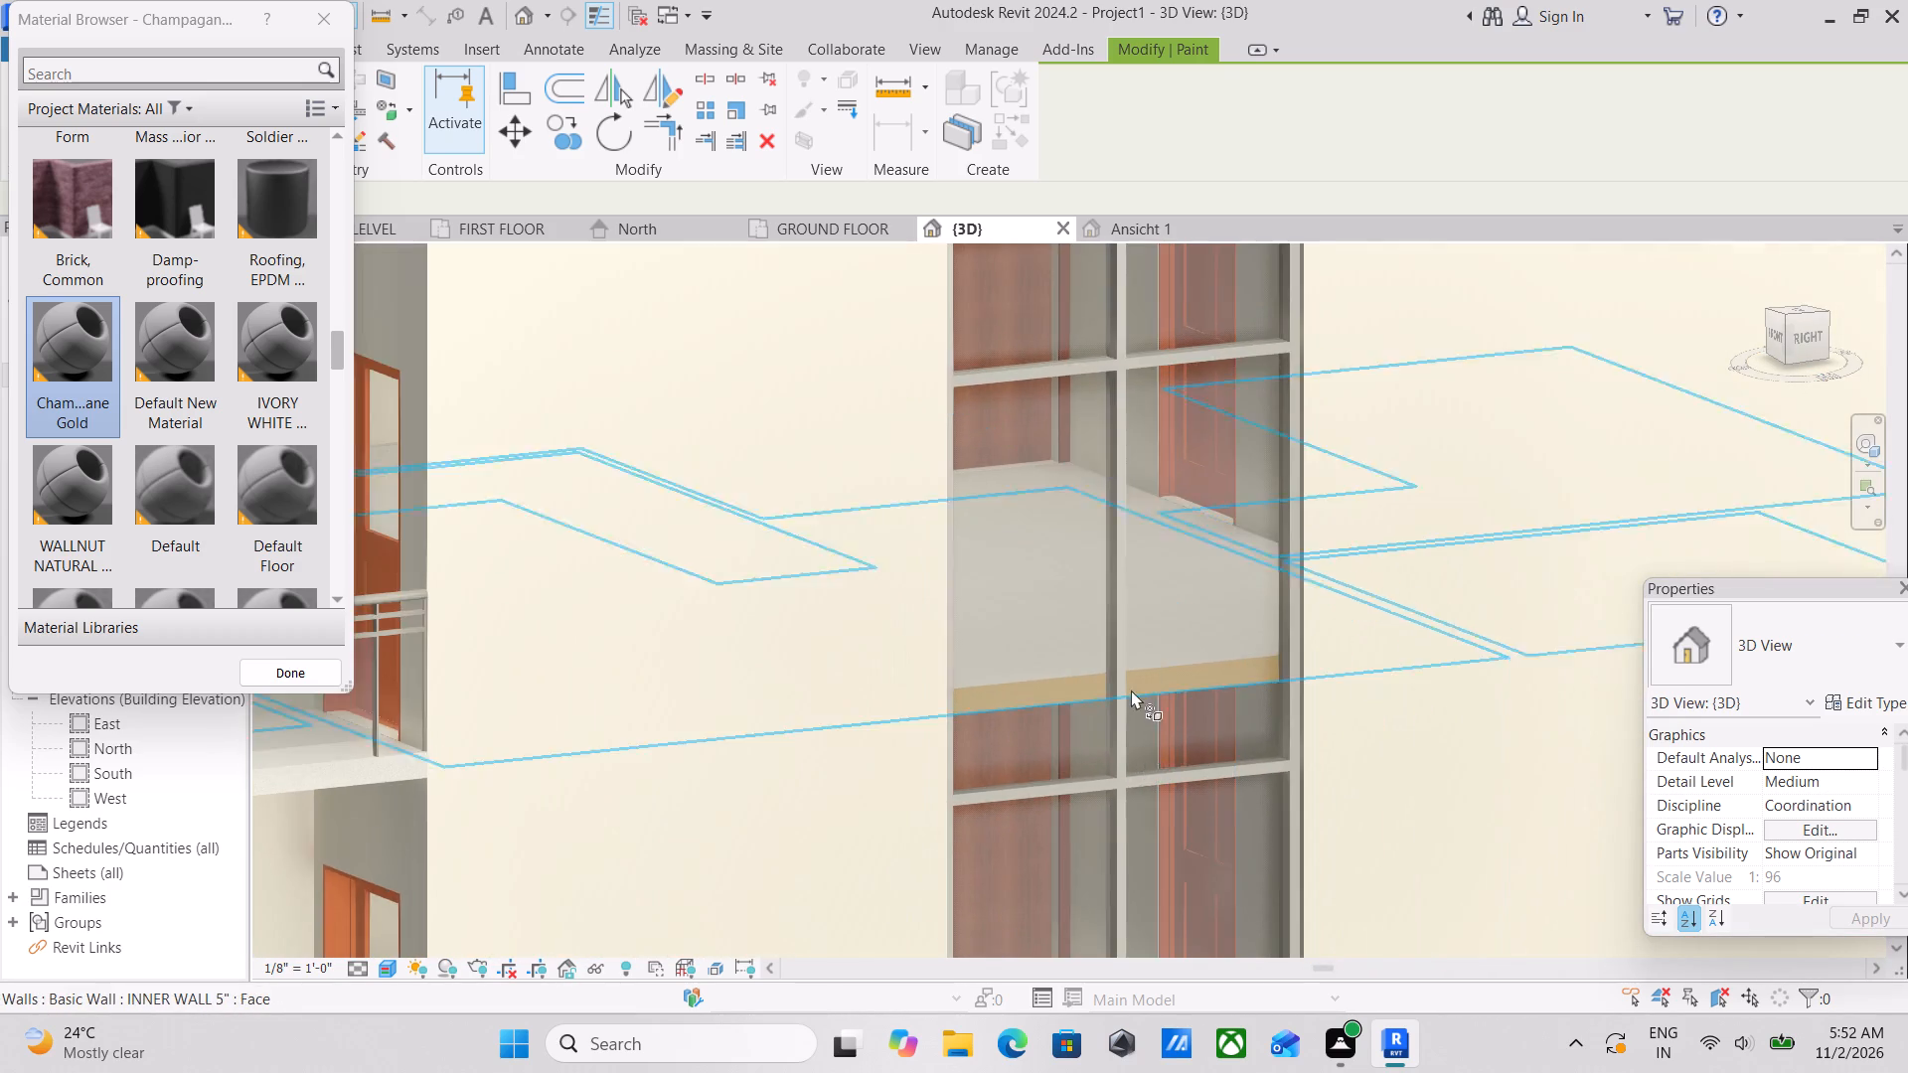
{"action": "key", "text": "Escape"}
Paint the top rail along the long east-facing side of the south-east balcony's glass-panel railing with the "black colur" material.
{"action": "scroll", "coordinate": [1131, 620], "scroll_direction": "down", "scroll_amount": 4}
{"action": "scroll", "coordinate": [953, 578], "scroll_direction": "down", "scroll_amount": 2}
{"action": "middle_click_drag", "start_coordinate": [950, 577], "coordinate": [1094, 558]}
{"action": "scroll", "coordinate": [650, 583], "scroll_direction": "up", "scroll_amount": 5}
{"action": "scroll", "coordinate": [754, 636], "scroll_direction": "up", "scroll_amount": 4}
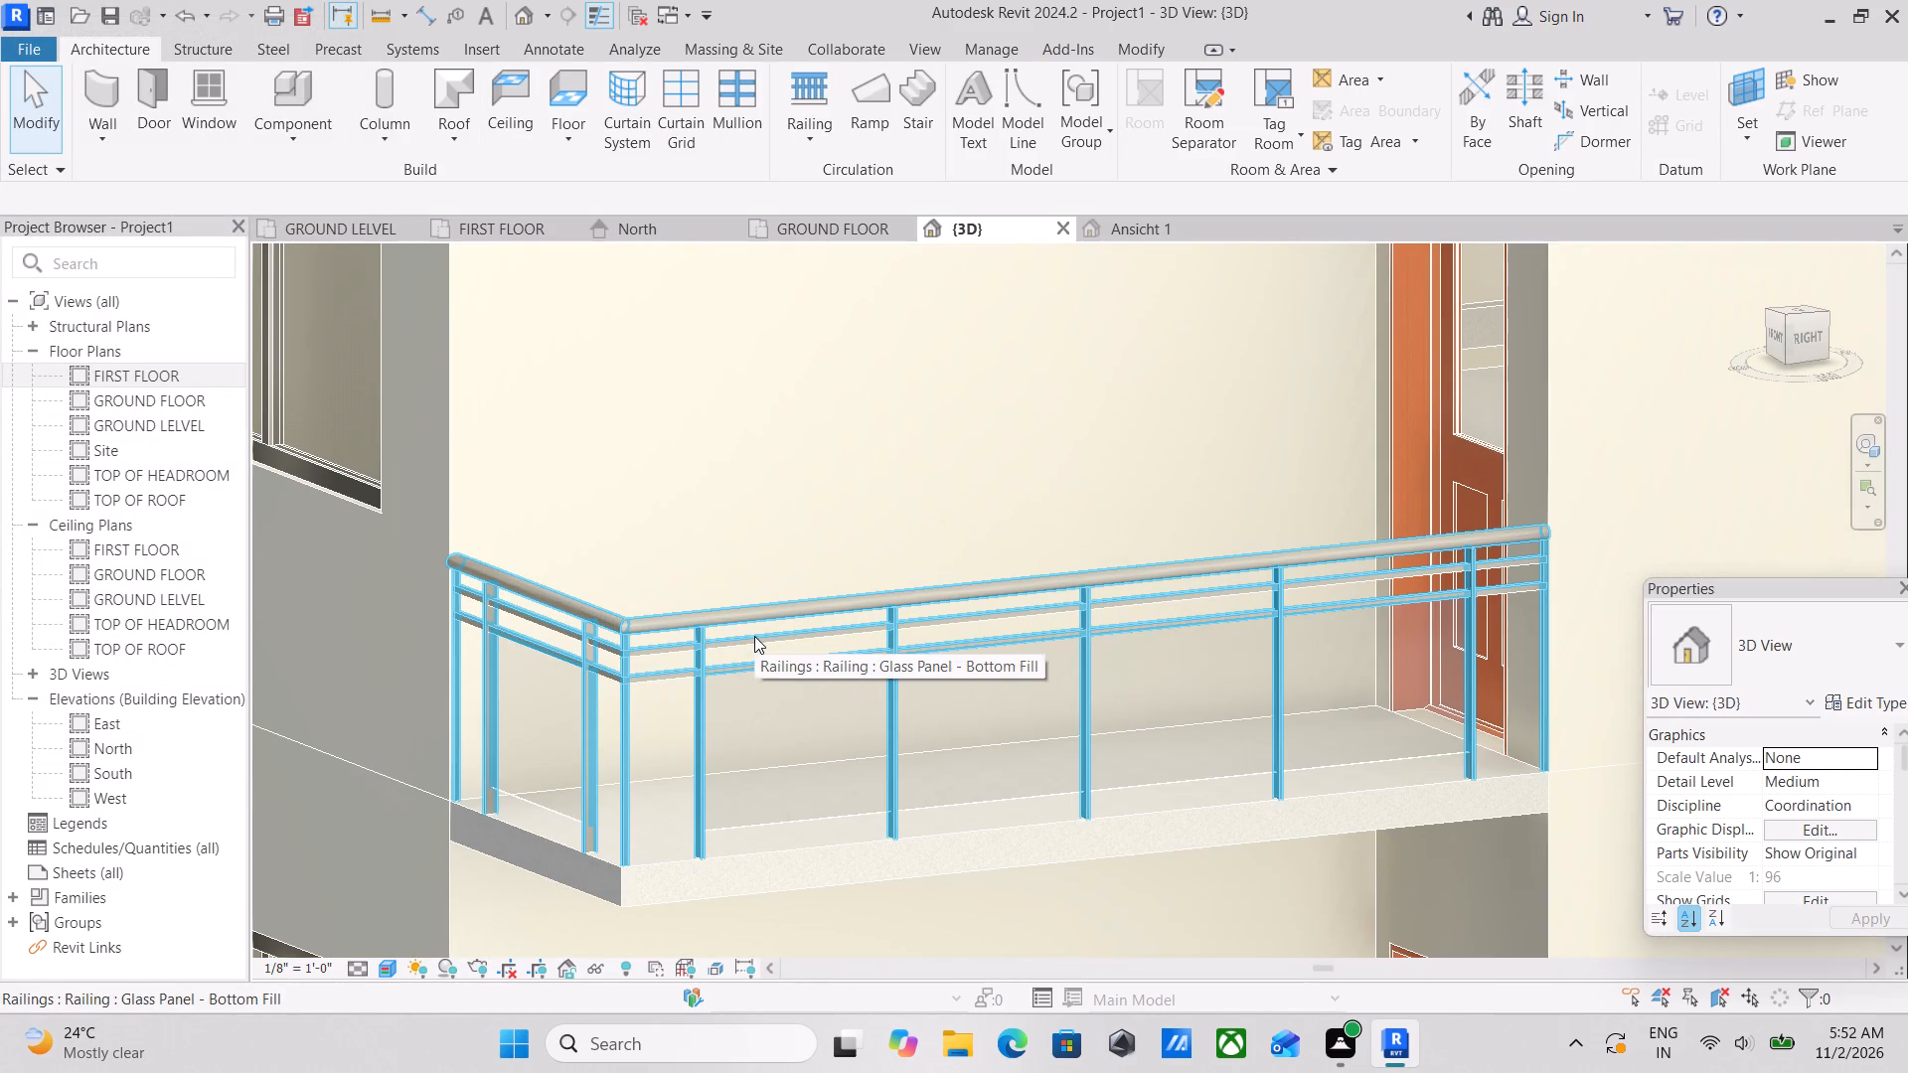
{"action": "type", "text": "PT"}
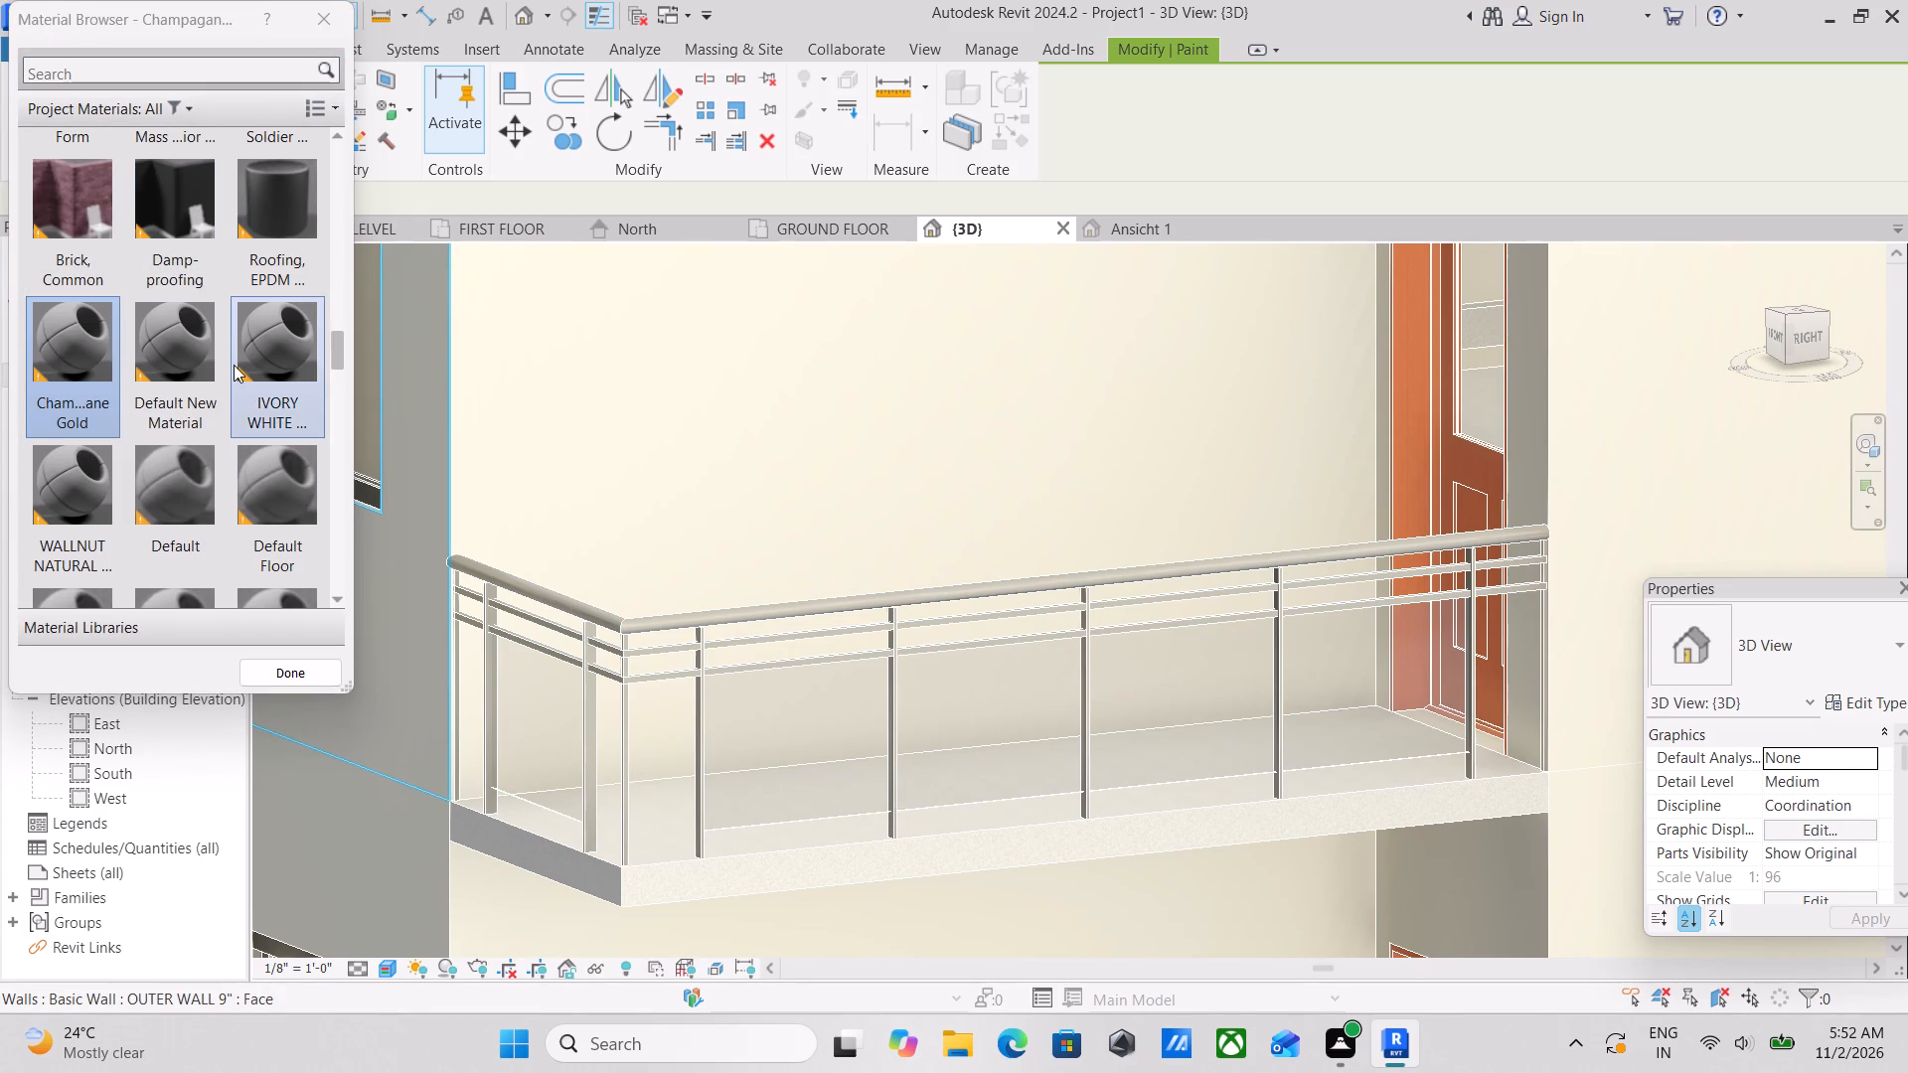
{"action": "scroll", "coordinate": [234, 364], "scroll_direction": "up", "scroll_amount": 2}
{"action": "scroll", "coordinate": [234, 364], "scroll_direction": "down", "scroll_amount": 4}
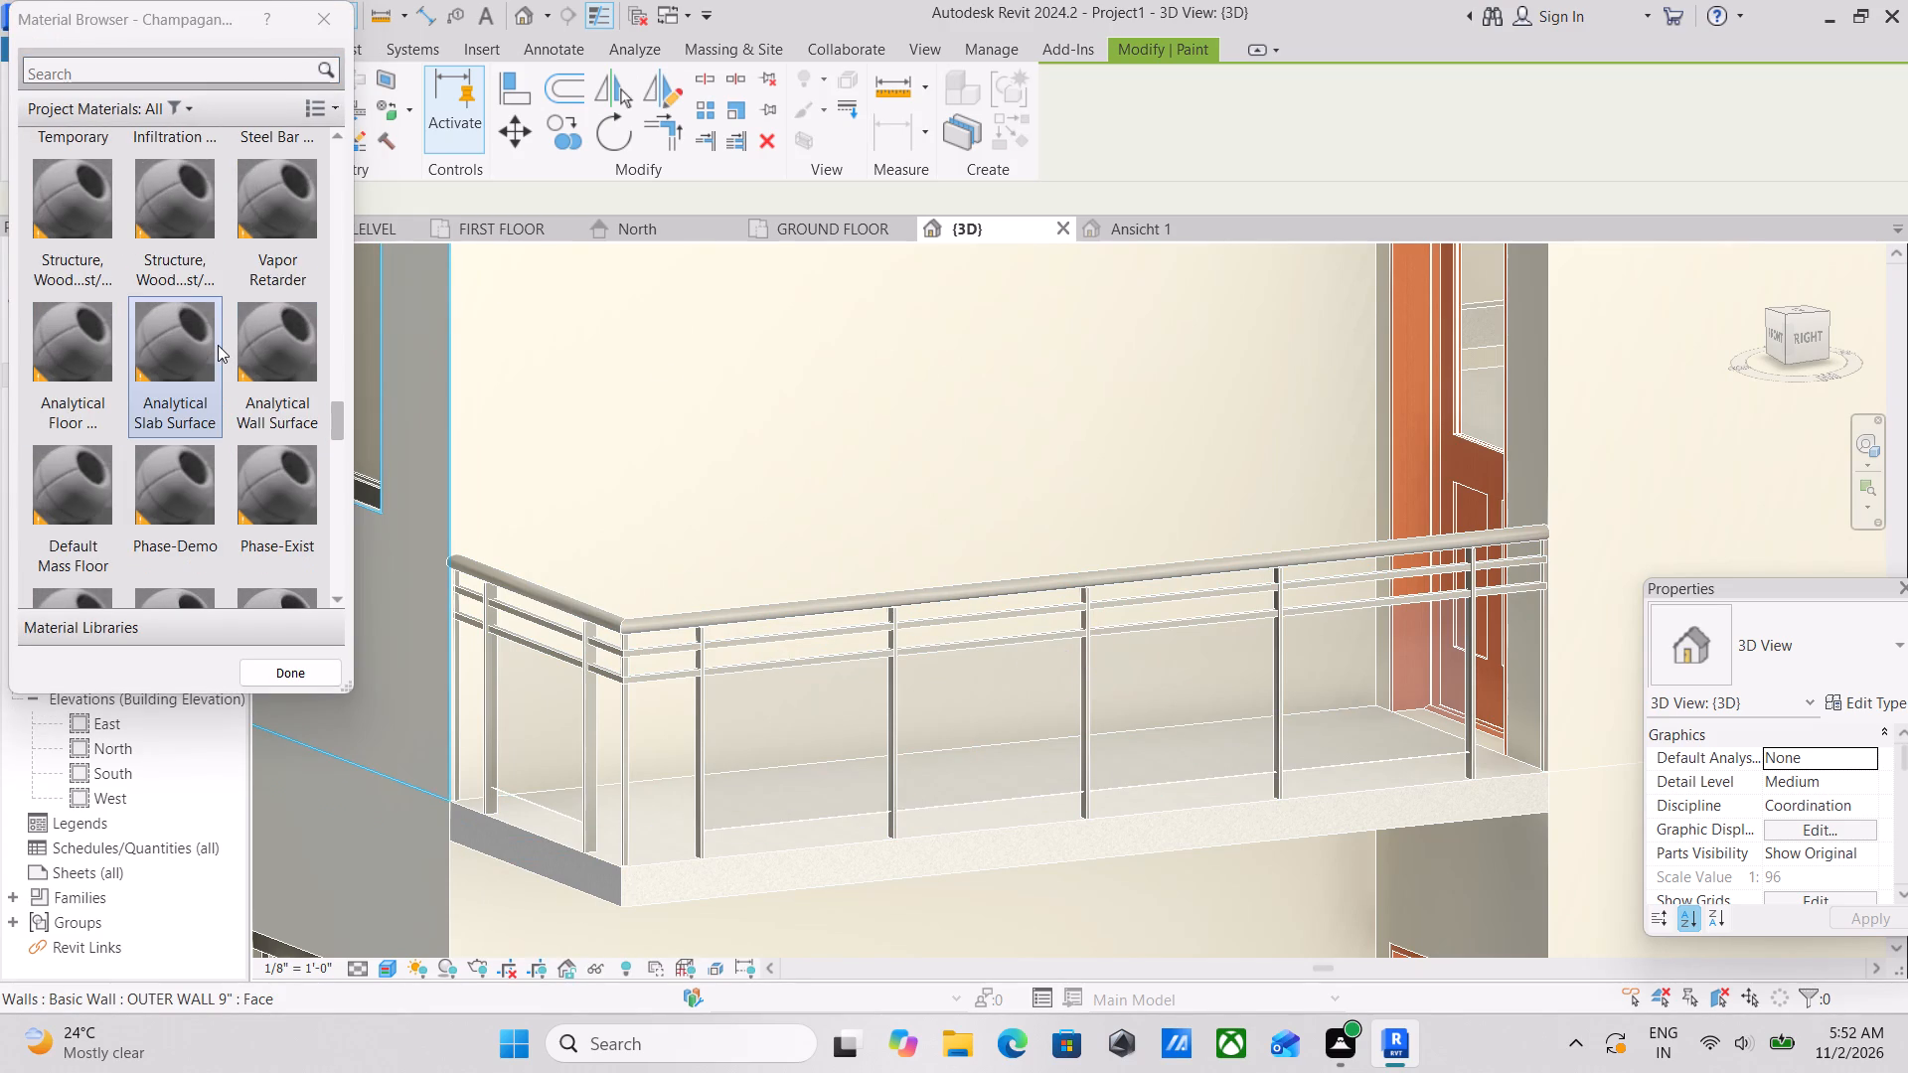
{"action": "left_click", "coordinate": [135, 69]}
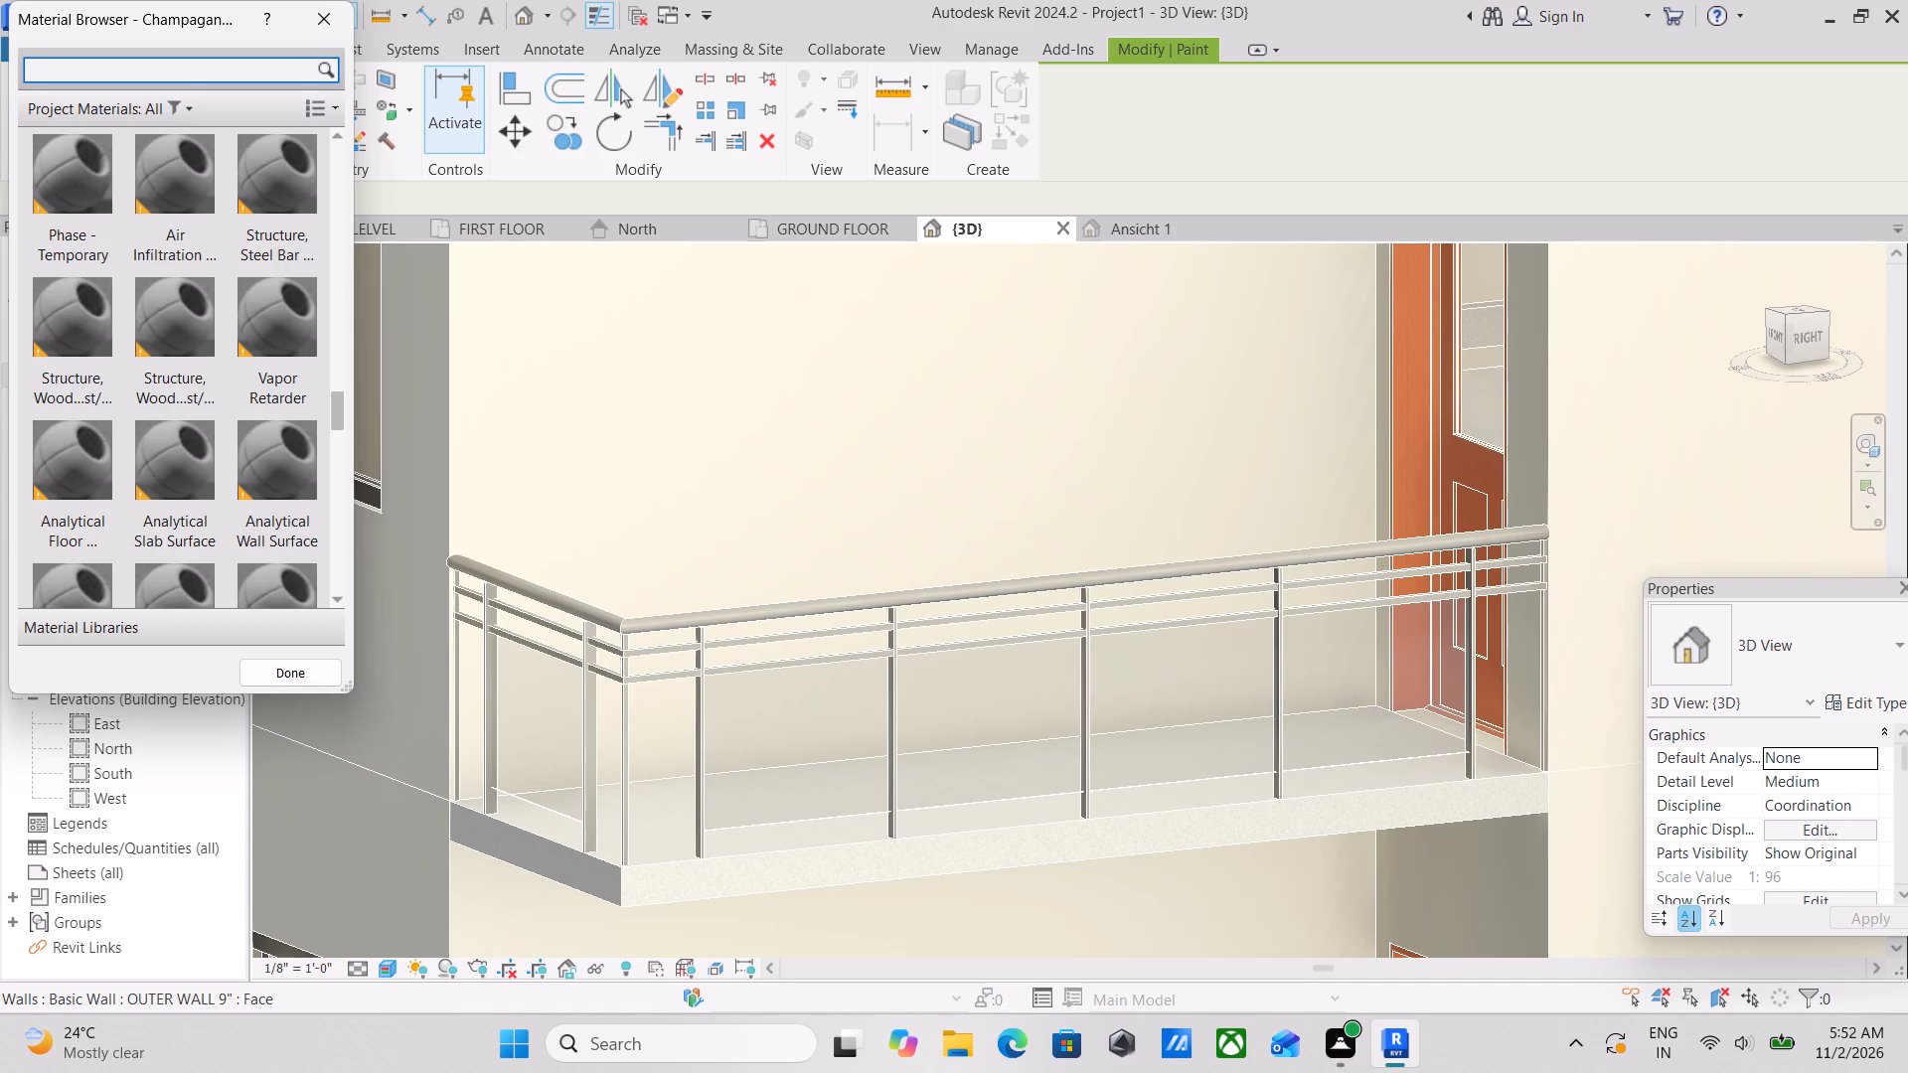
{"action": "key", "text": "b"}
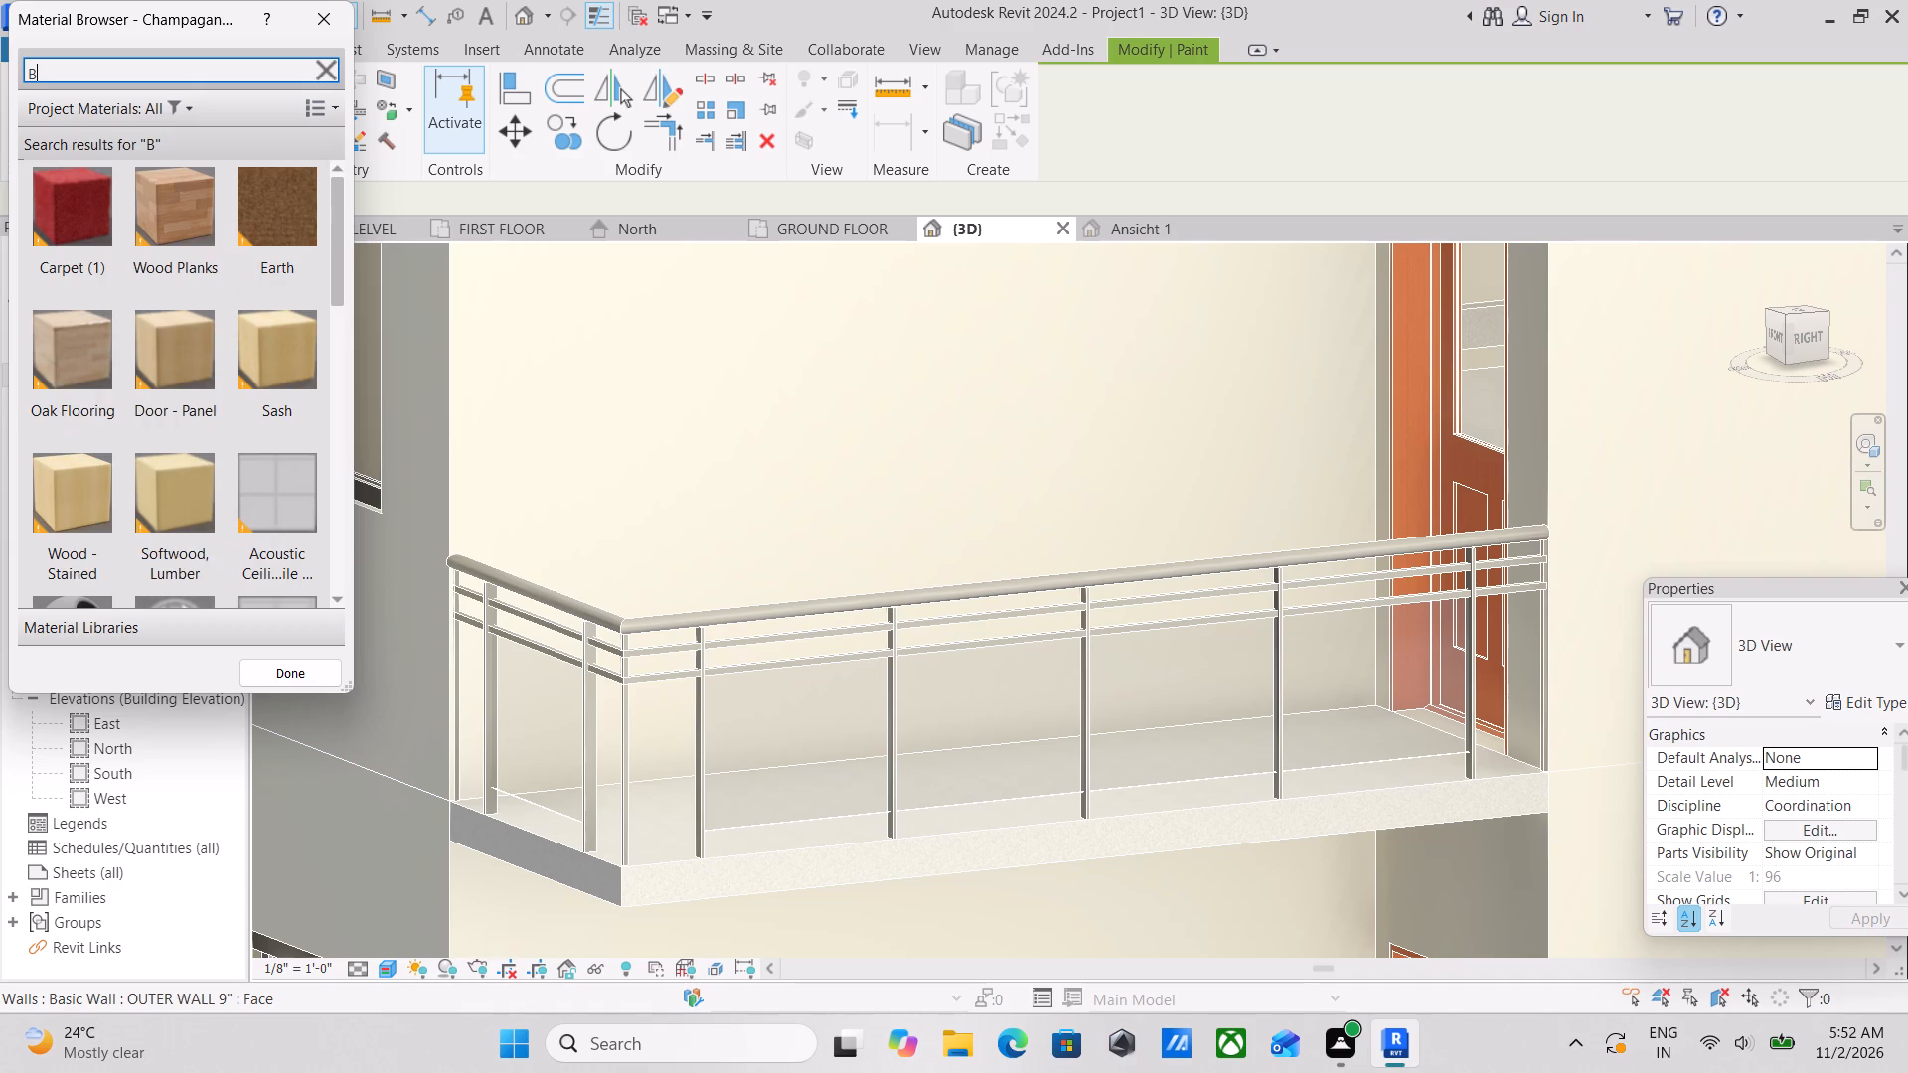
{"action": "key", "text": "l"}
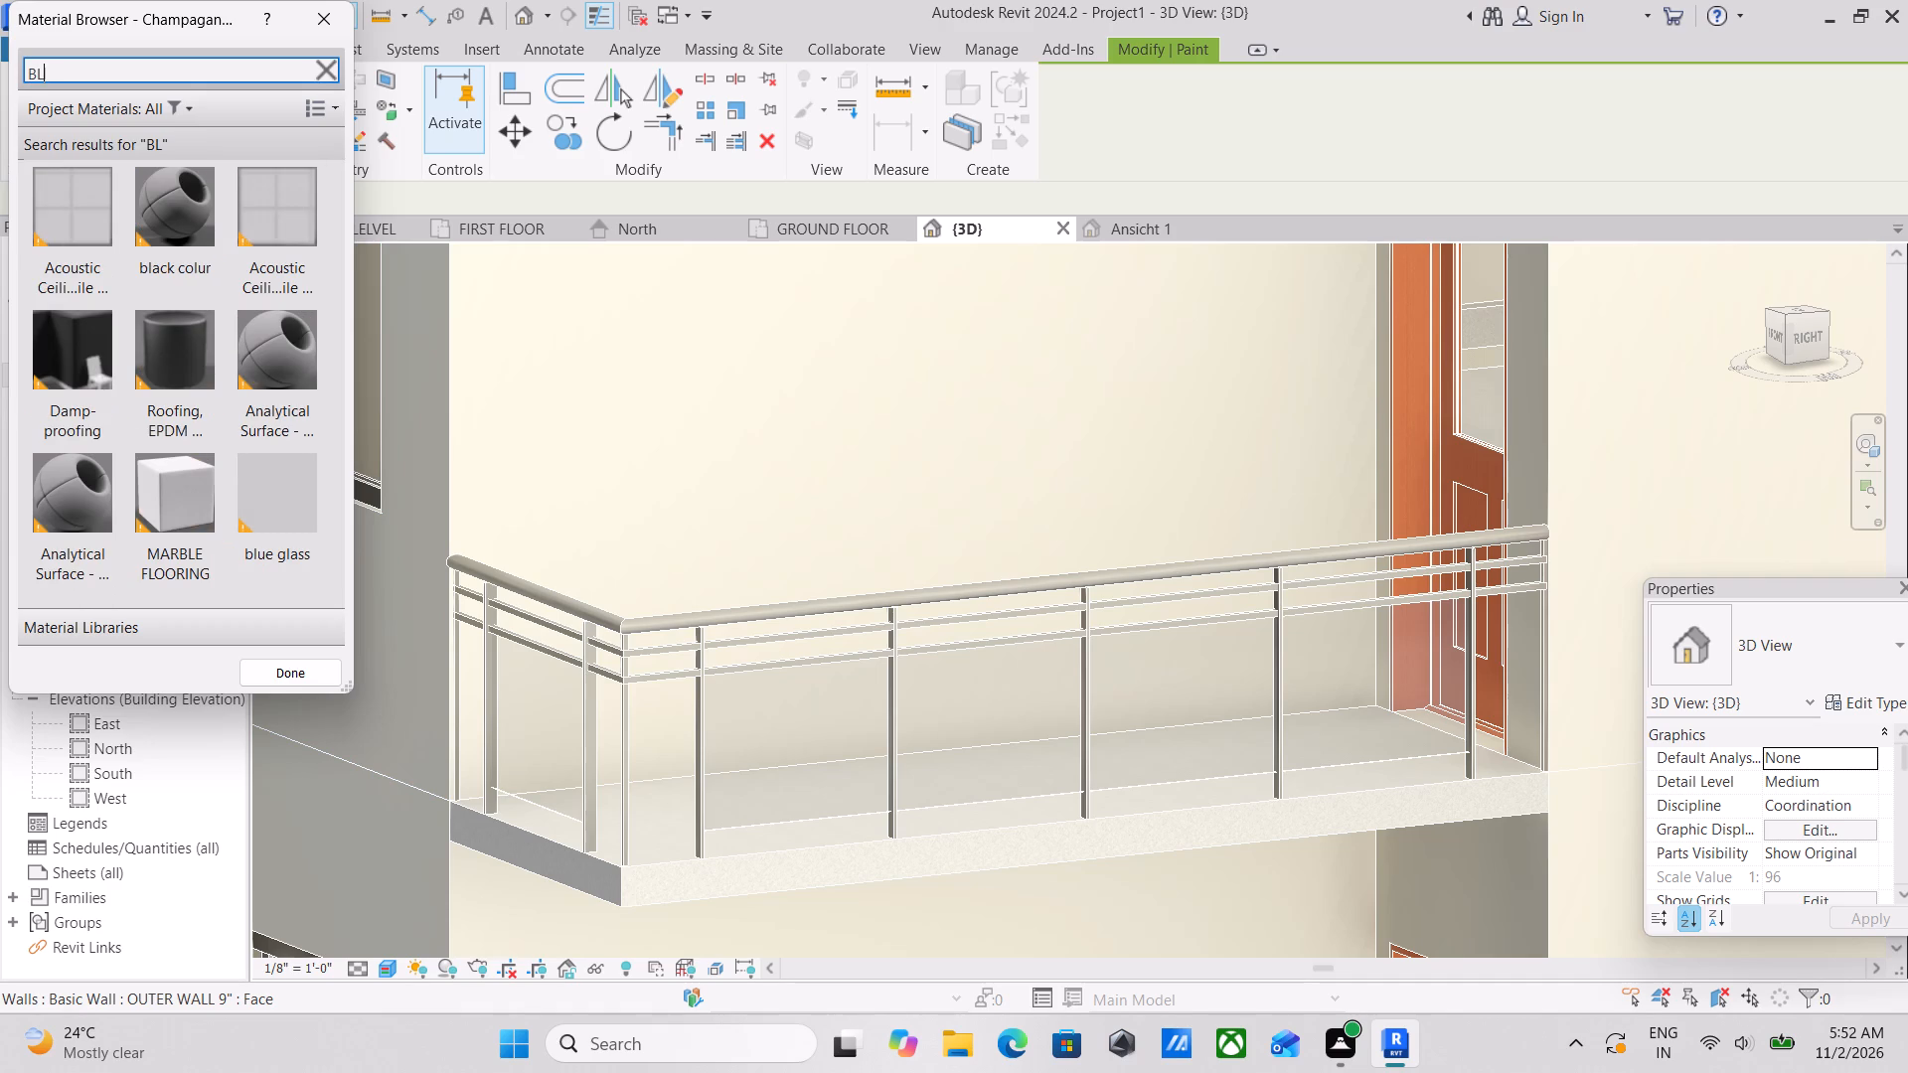
{"action": "left_click", "coordinate": [145, 195]}
{"action": "scroll", "coordinate": [740, 658], "scroll_direction": "up", "scroll_amount": 7}
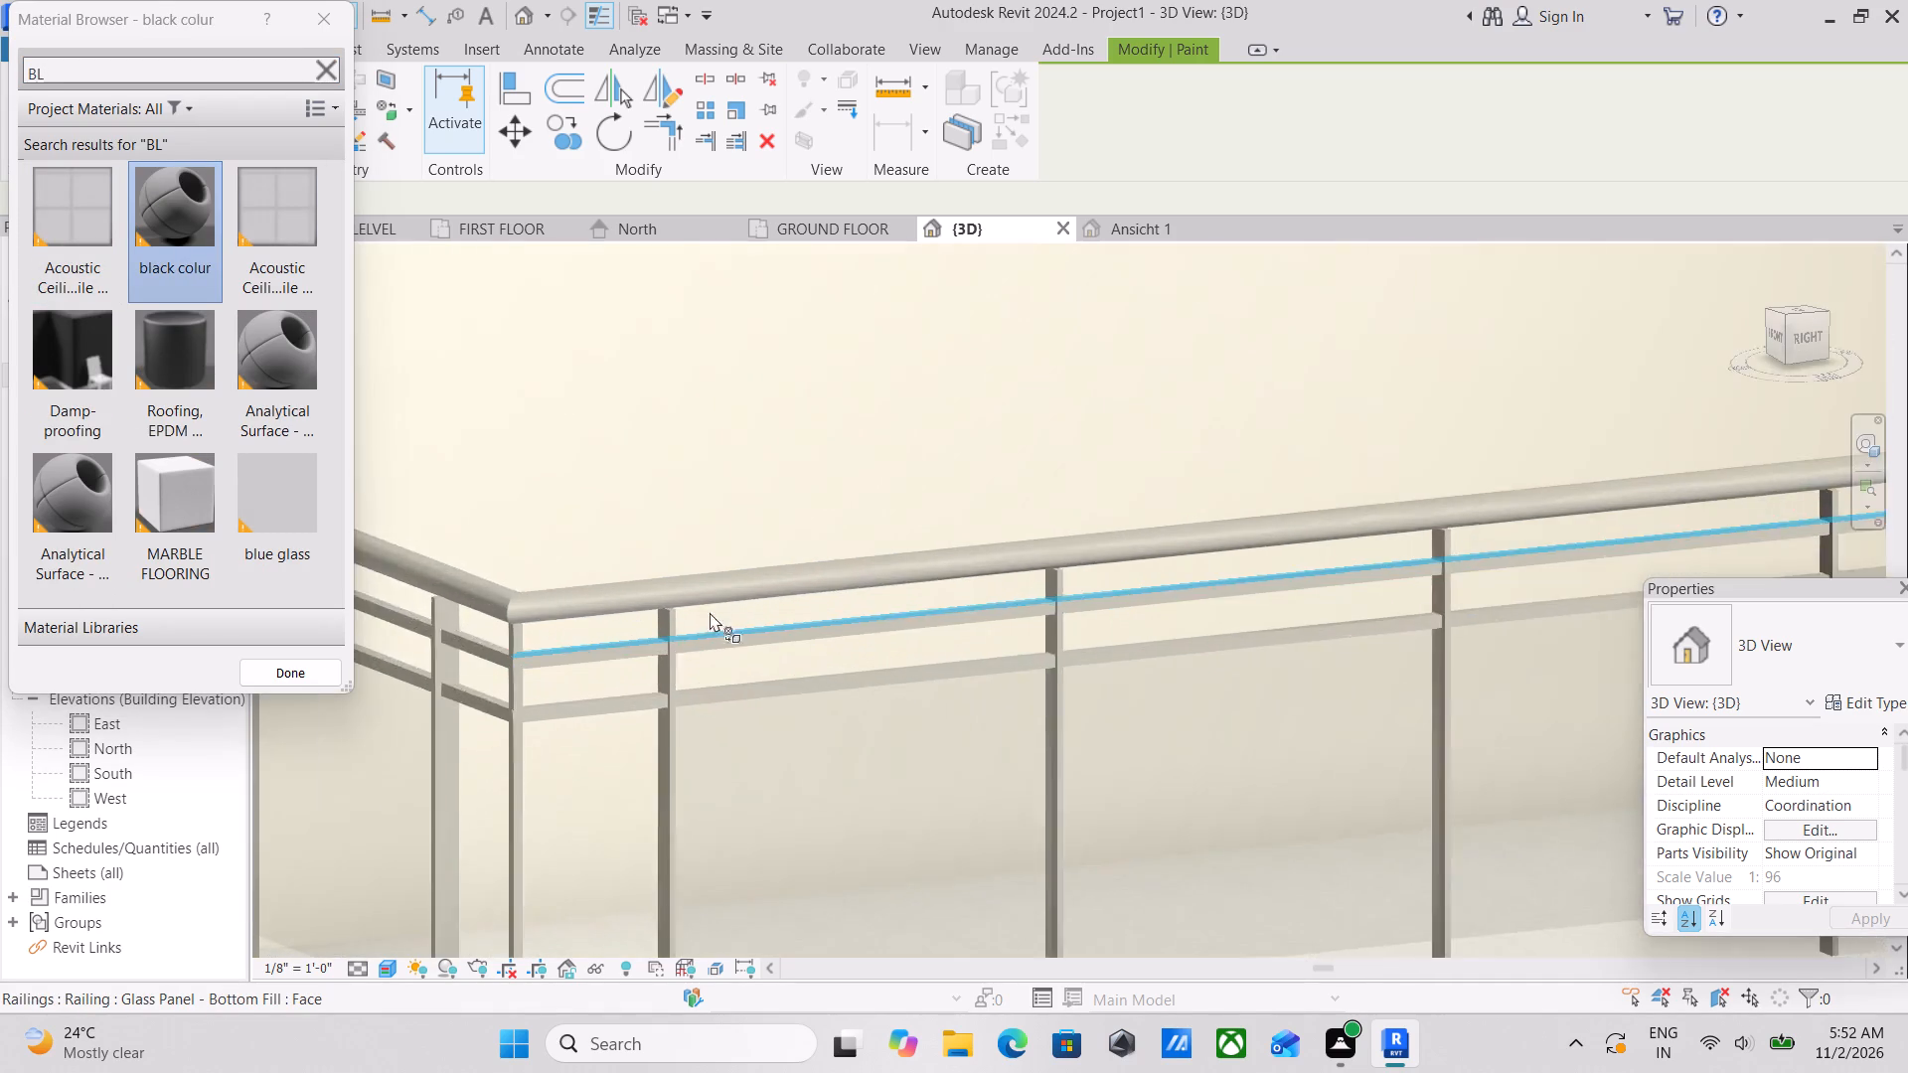
{"action": "scroll", "coordinate": [710, 612], "scroll_direction": "up", "scroll_amount": 1}
{"action": "left_click", "coordinate": [681, 564]}
{"action": "left_click", "coordinate": [651, 587]}
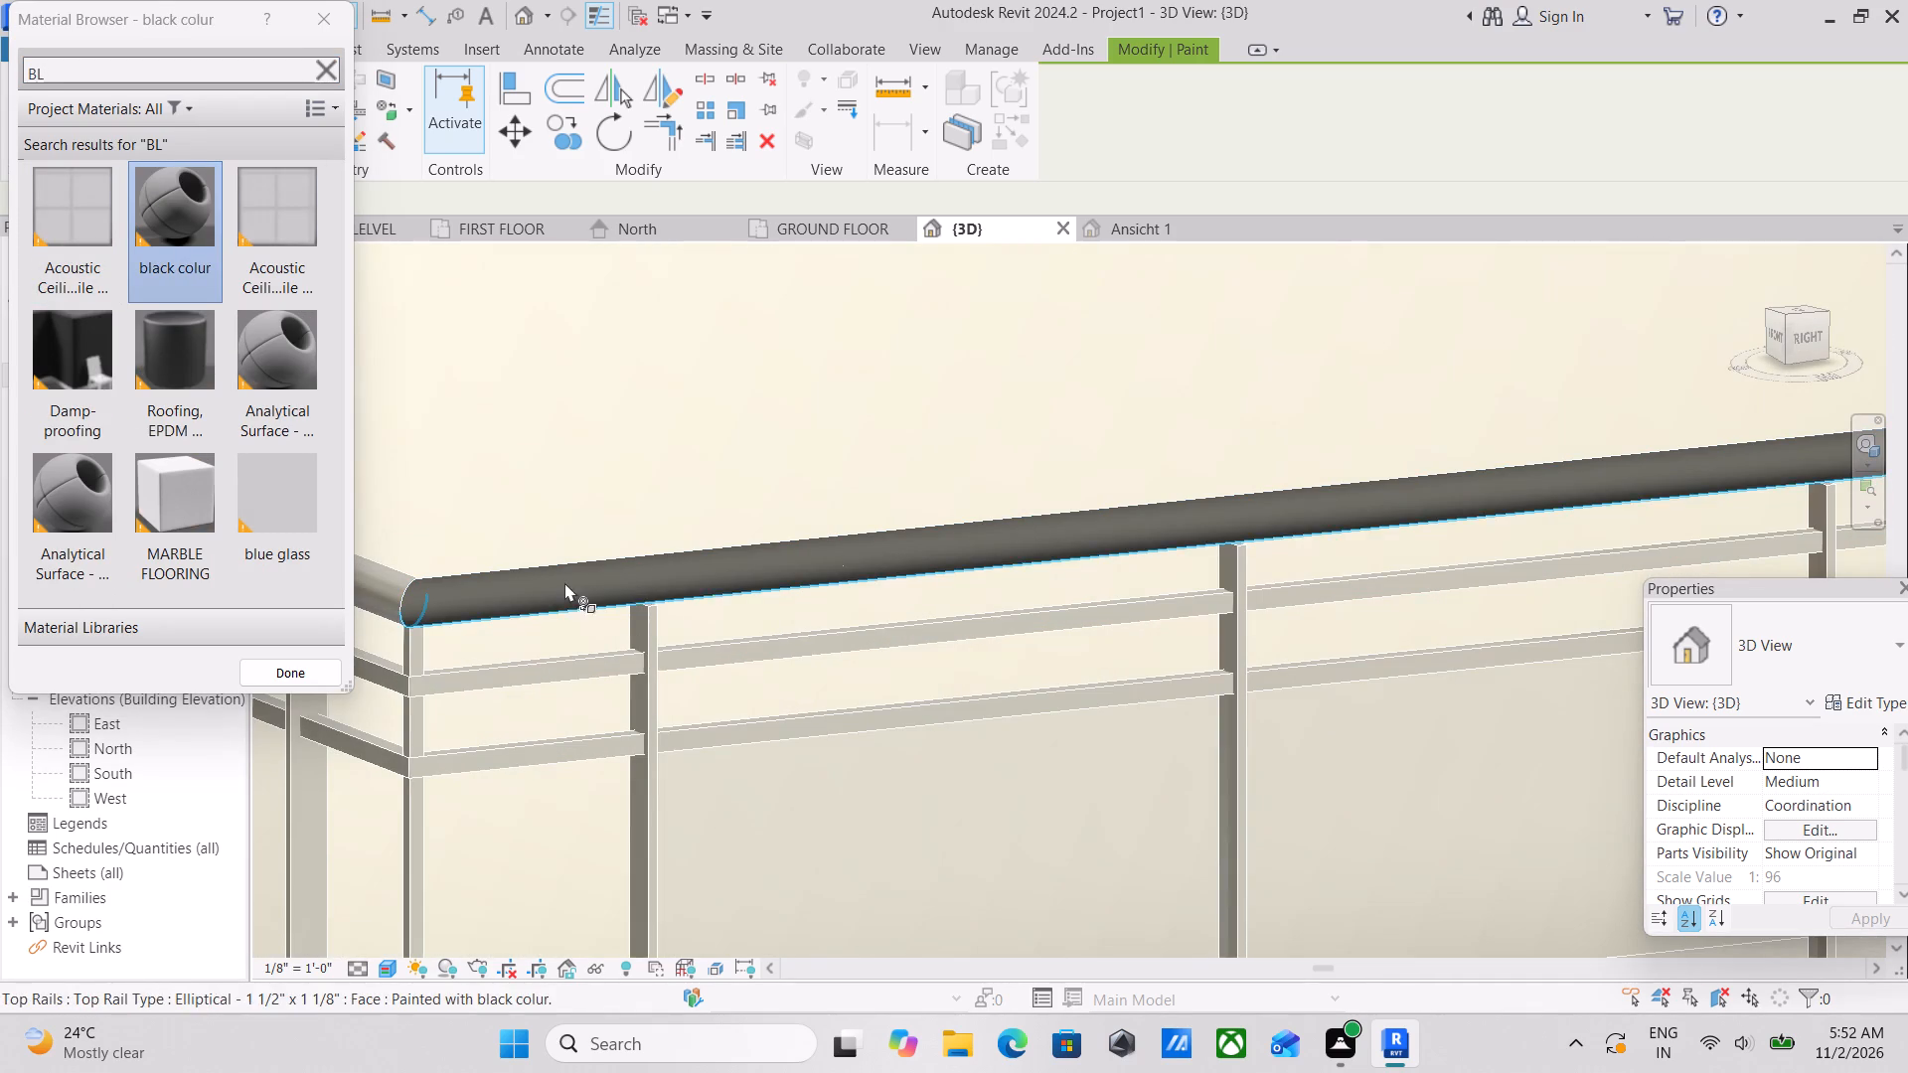
Paint the top rail along the balcony railing's short south-facing side with the "black colur" material.
{"action": "middle_click_drag", "start_coordinate": [569, 584], "coordinate": [1100, 729]}
{"action": "scroll", "coordinate": [1092, 729], "scroll_direction": "up", "scroll_amount": 1}
{"action": "left_click", "coordinate": [747, 667]}
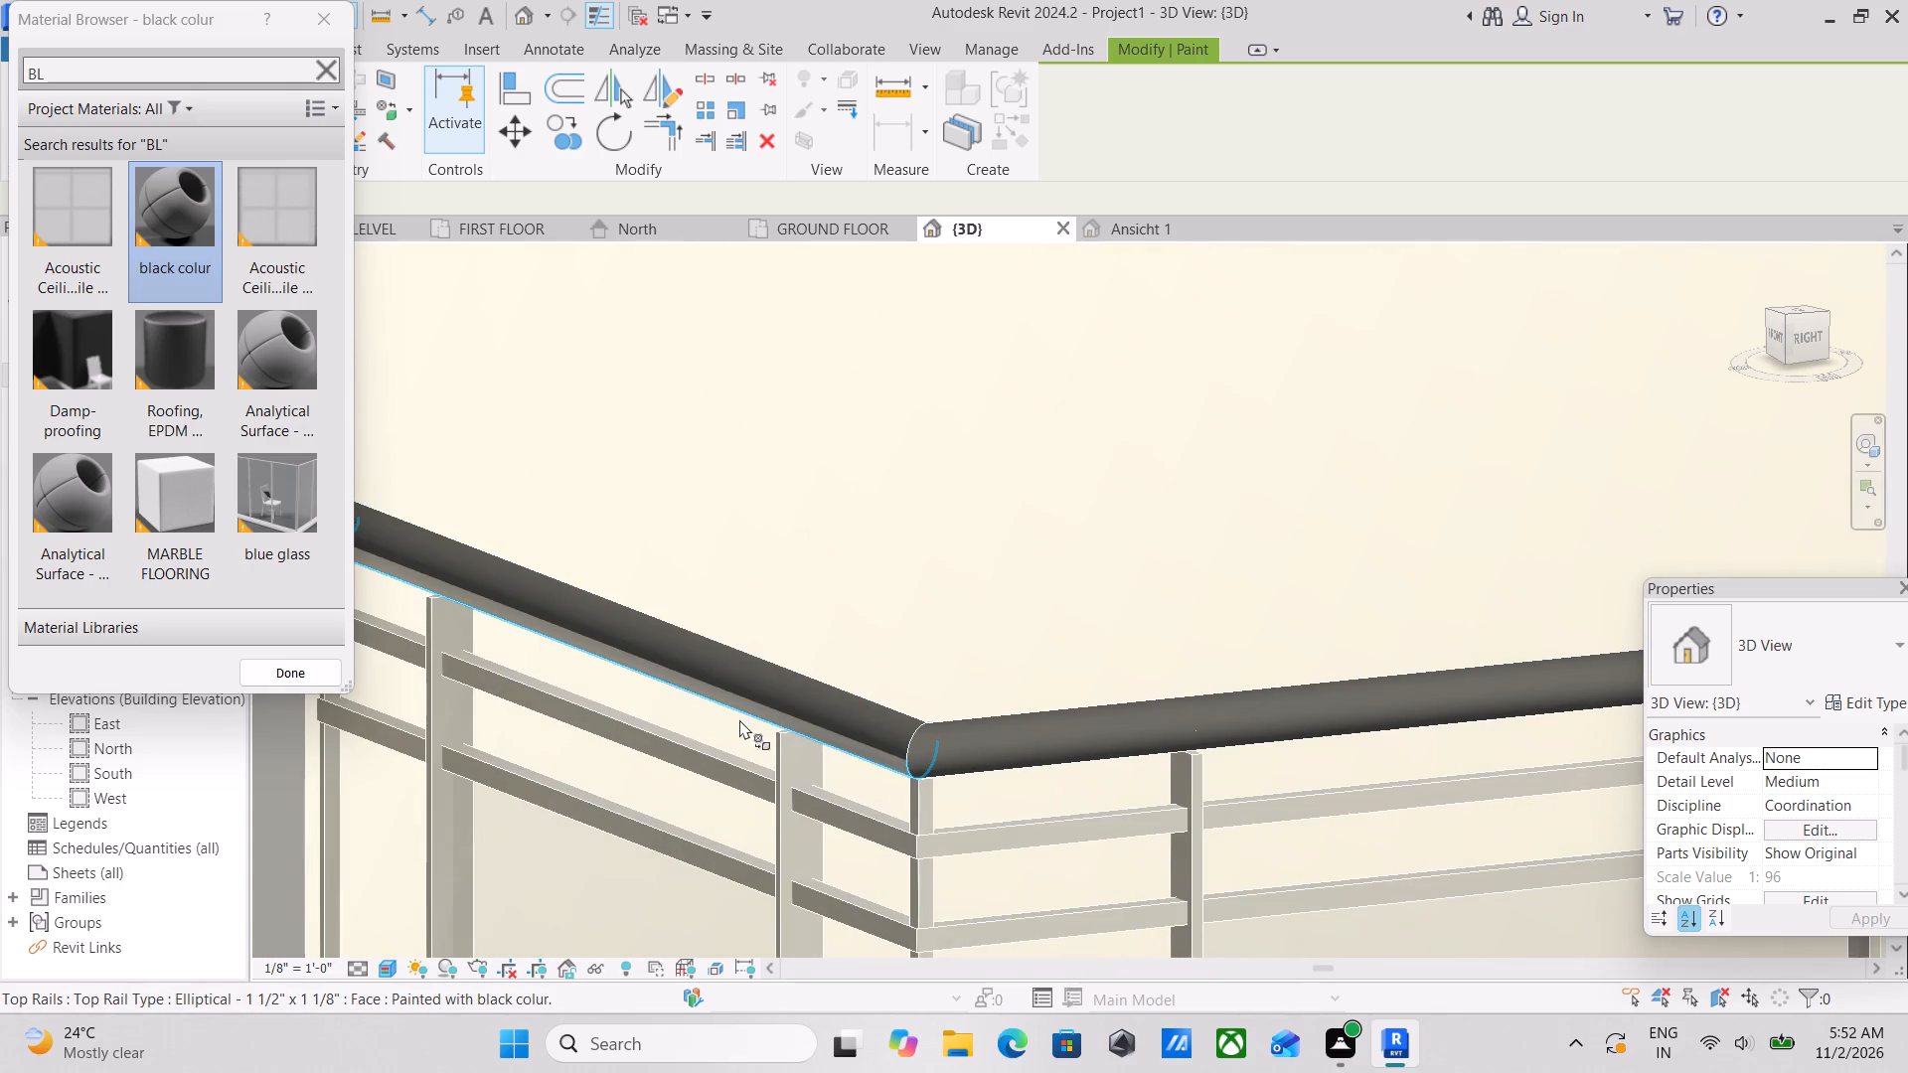
{"action": "middle_click_drag", "start_coordinate": [745, 700], "coordinate": [1143, 597]}
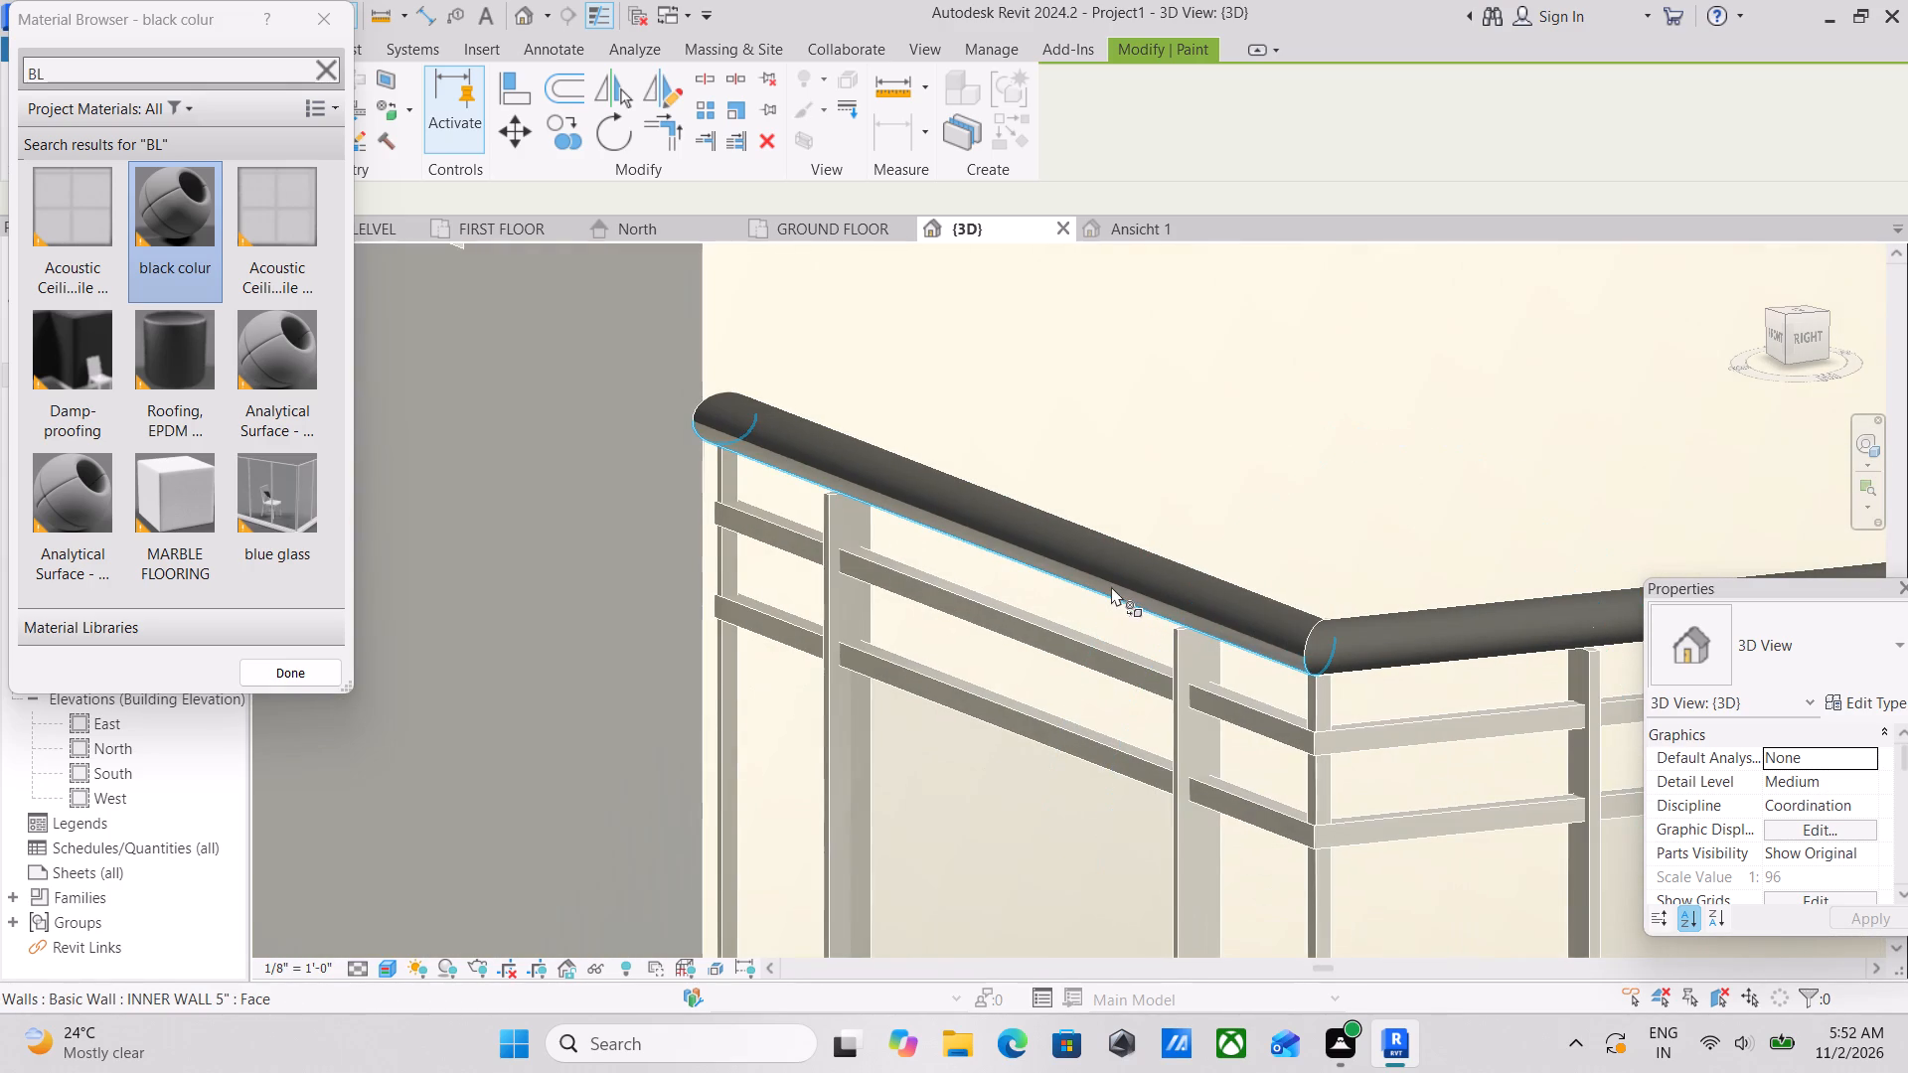
{"action": "left_click", "coordinate": [1111, 586]}
Paint the upper horizontal rail's top and outer faces and the lower rail's outer face on the short south side with "black colur".
{"action": "scroll", "coordinate": [918, 587], "scroll_direction": "up", "scroll_amount": 4}
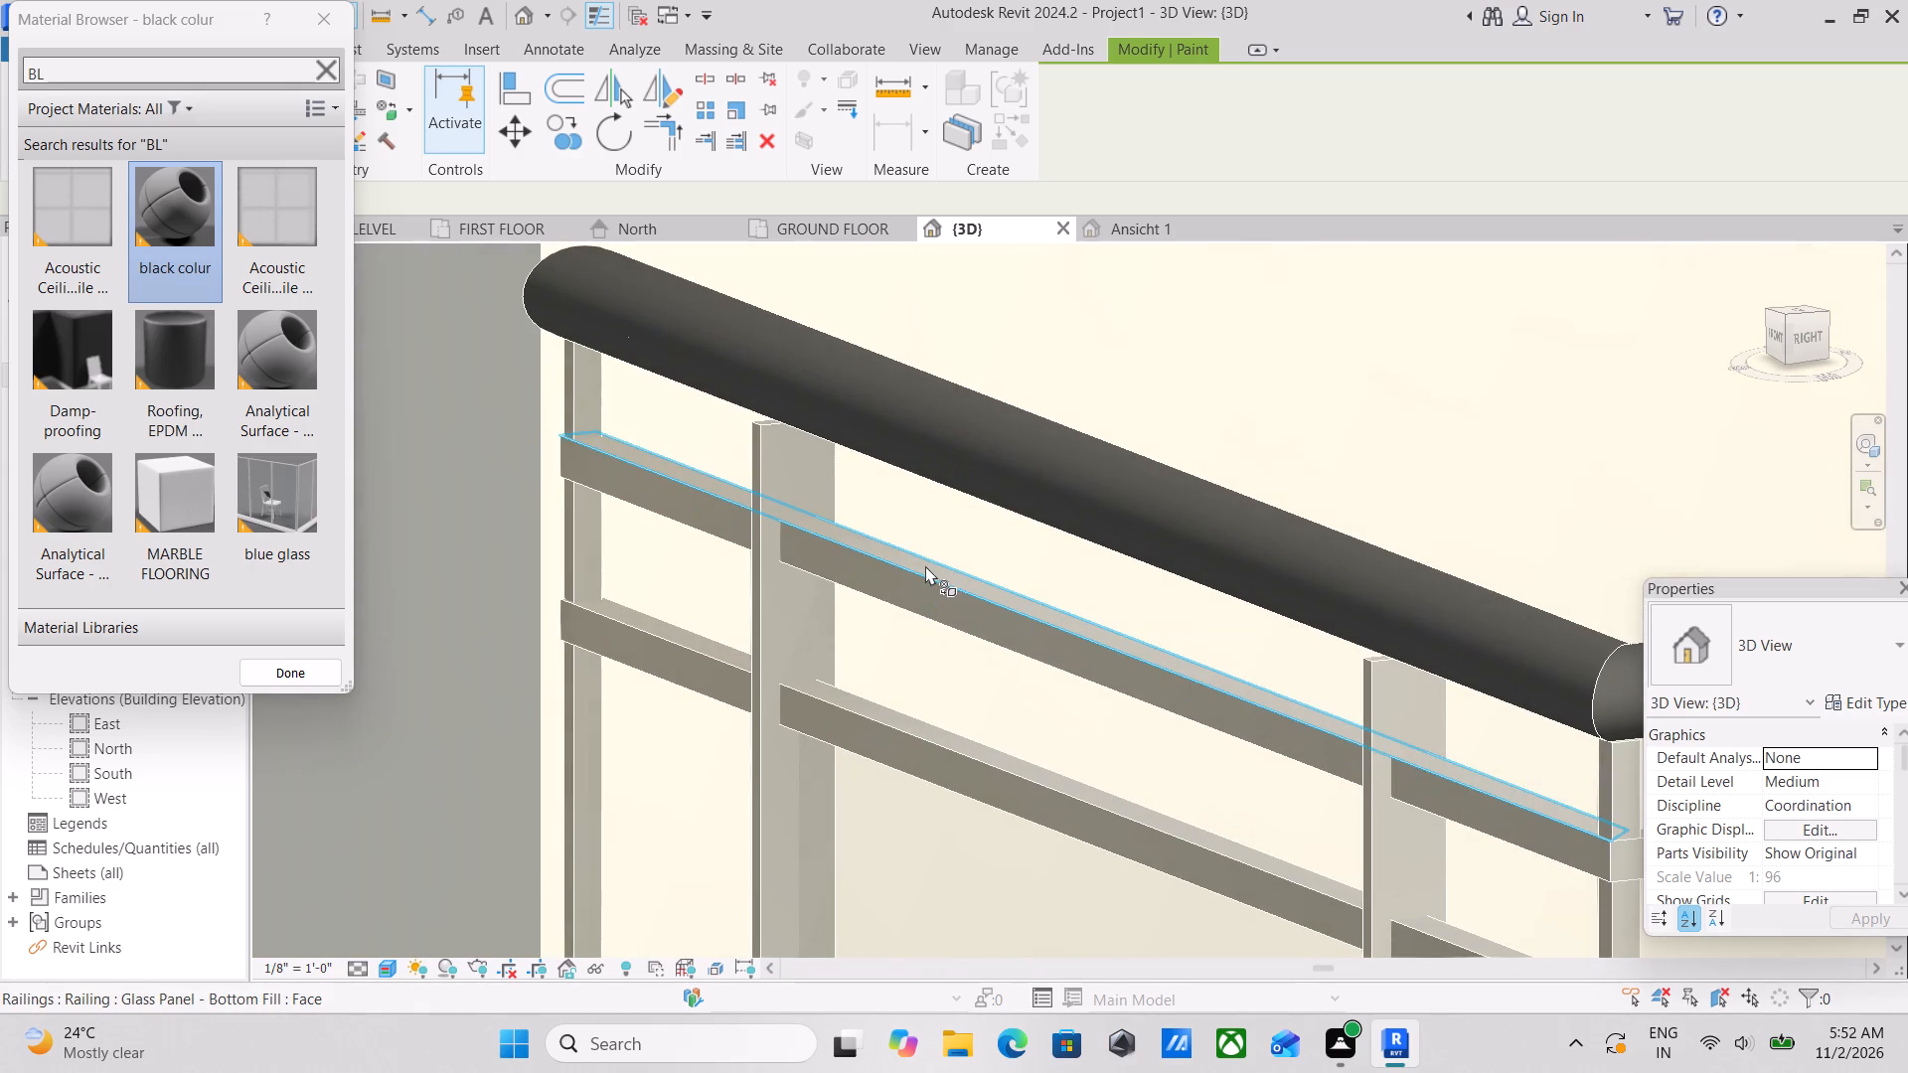
{"action": "left_click", "coordinate": [925, 567]}
{"action": "left_click", "coordinate": [897, 583]}
{"action": "scroll", "coordinate": [836, 489], "scroll_direction": "up", "scroll_amount": 3}
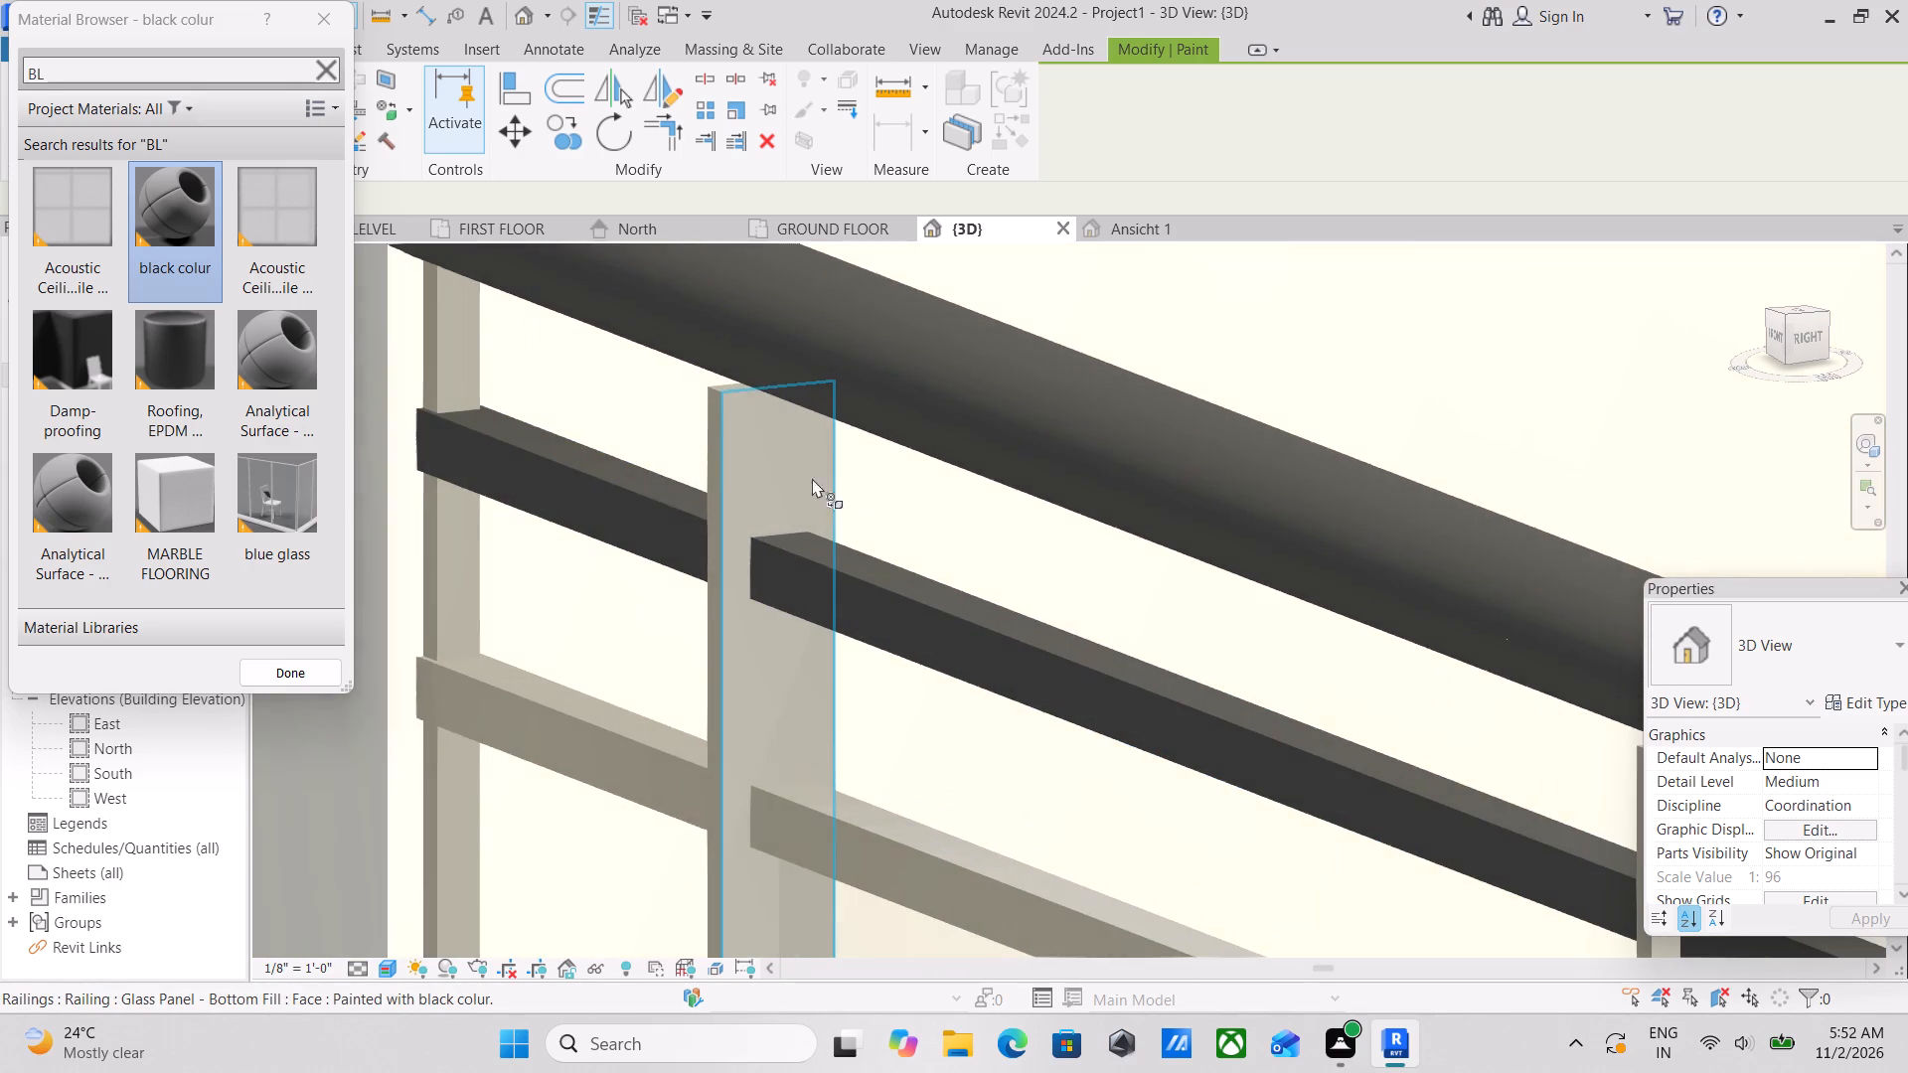
{"action": "left_click", "coordinate": [760, 467]}
{"action": "left_click", "coordinate": [719, 478]}
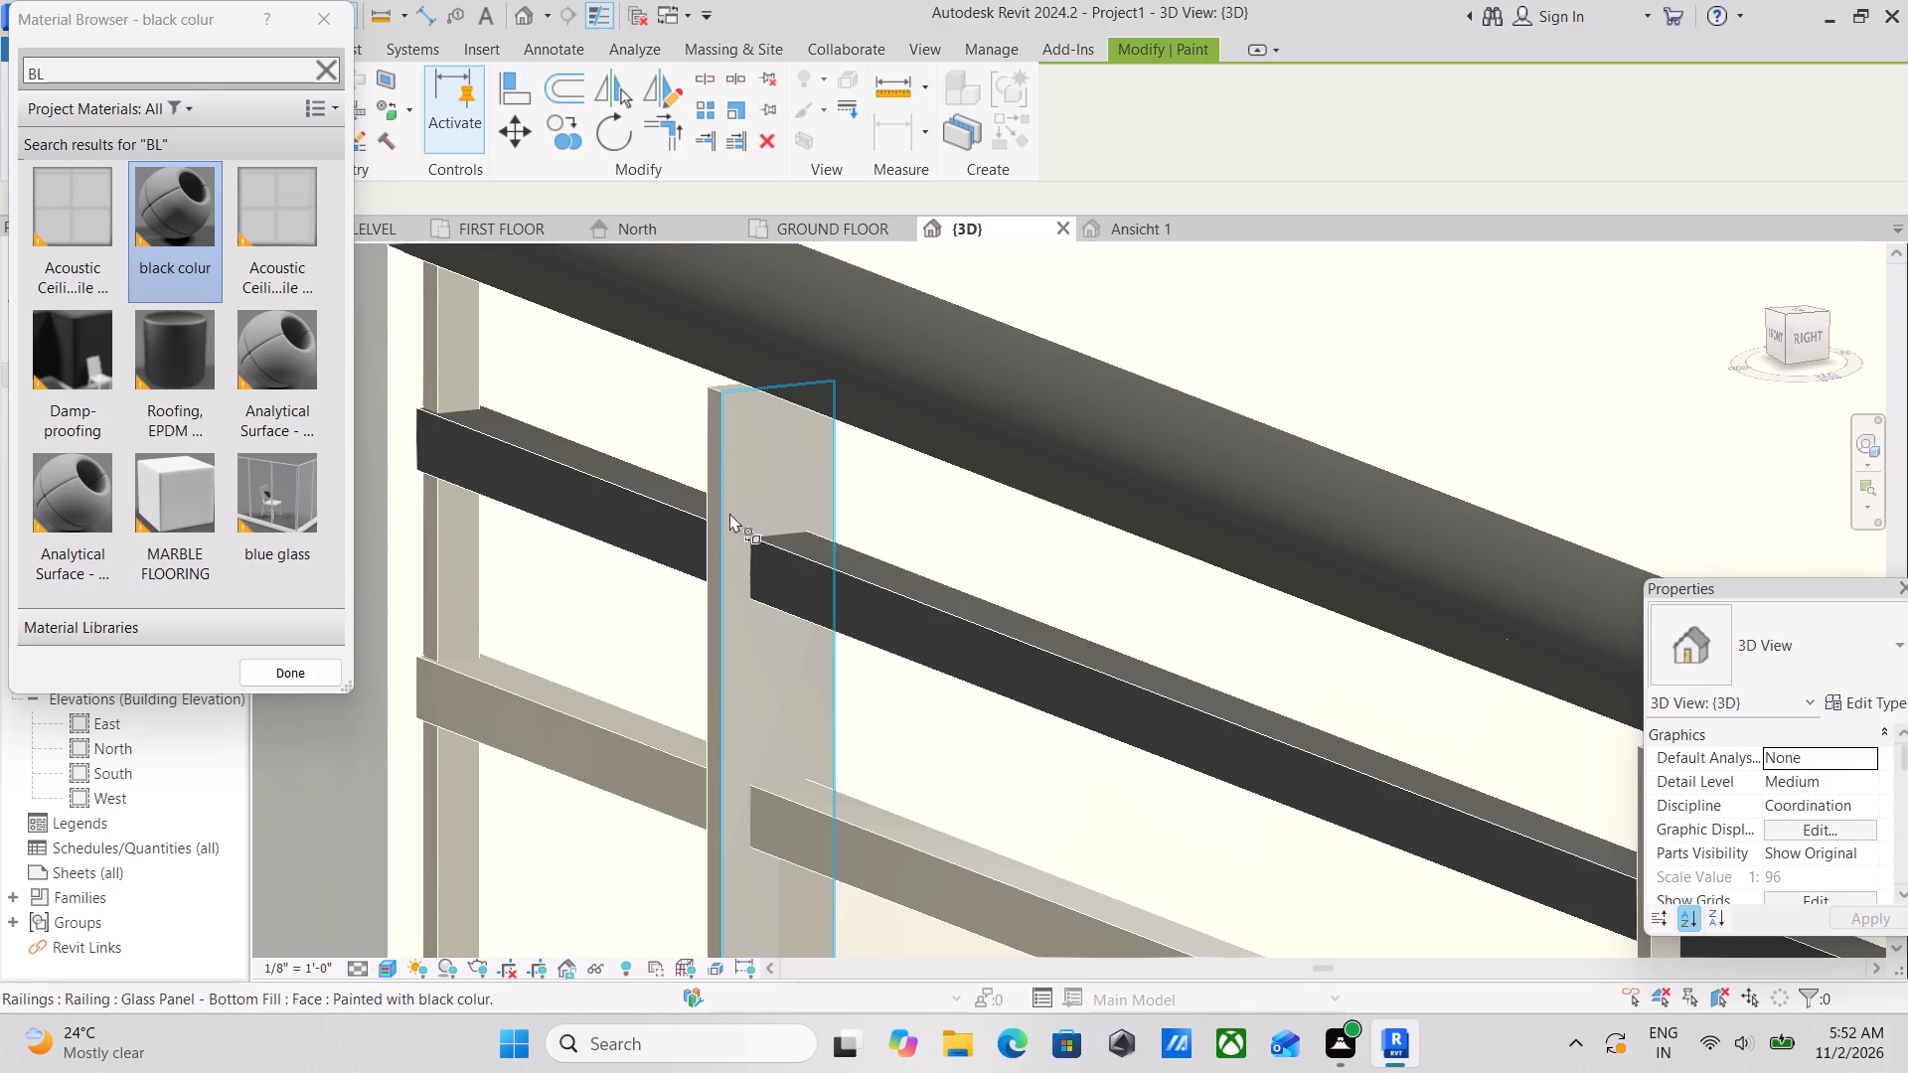
{"action": "scroll", "coordinate": [729, 529], "scroll_direction": "down", "scroll_amount": 5}
{"action": "left_click", "coordinate": [730, 584]}
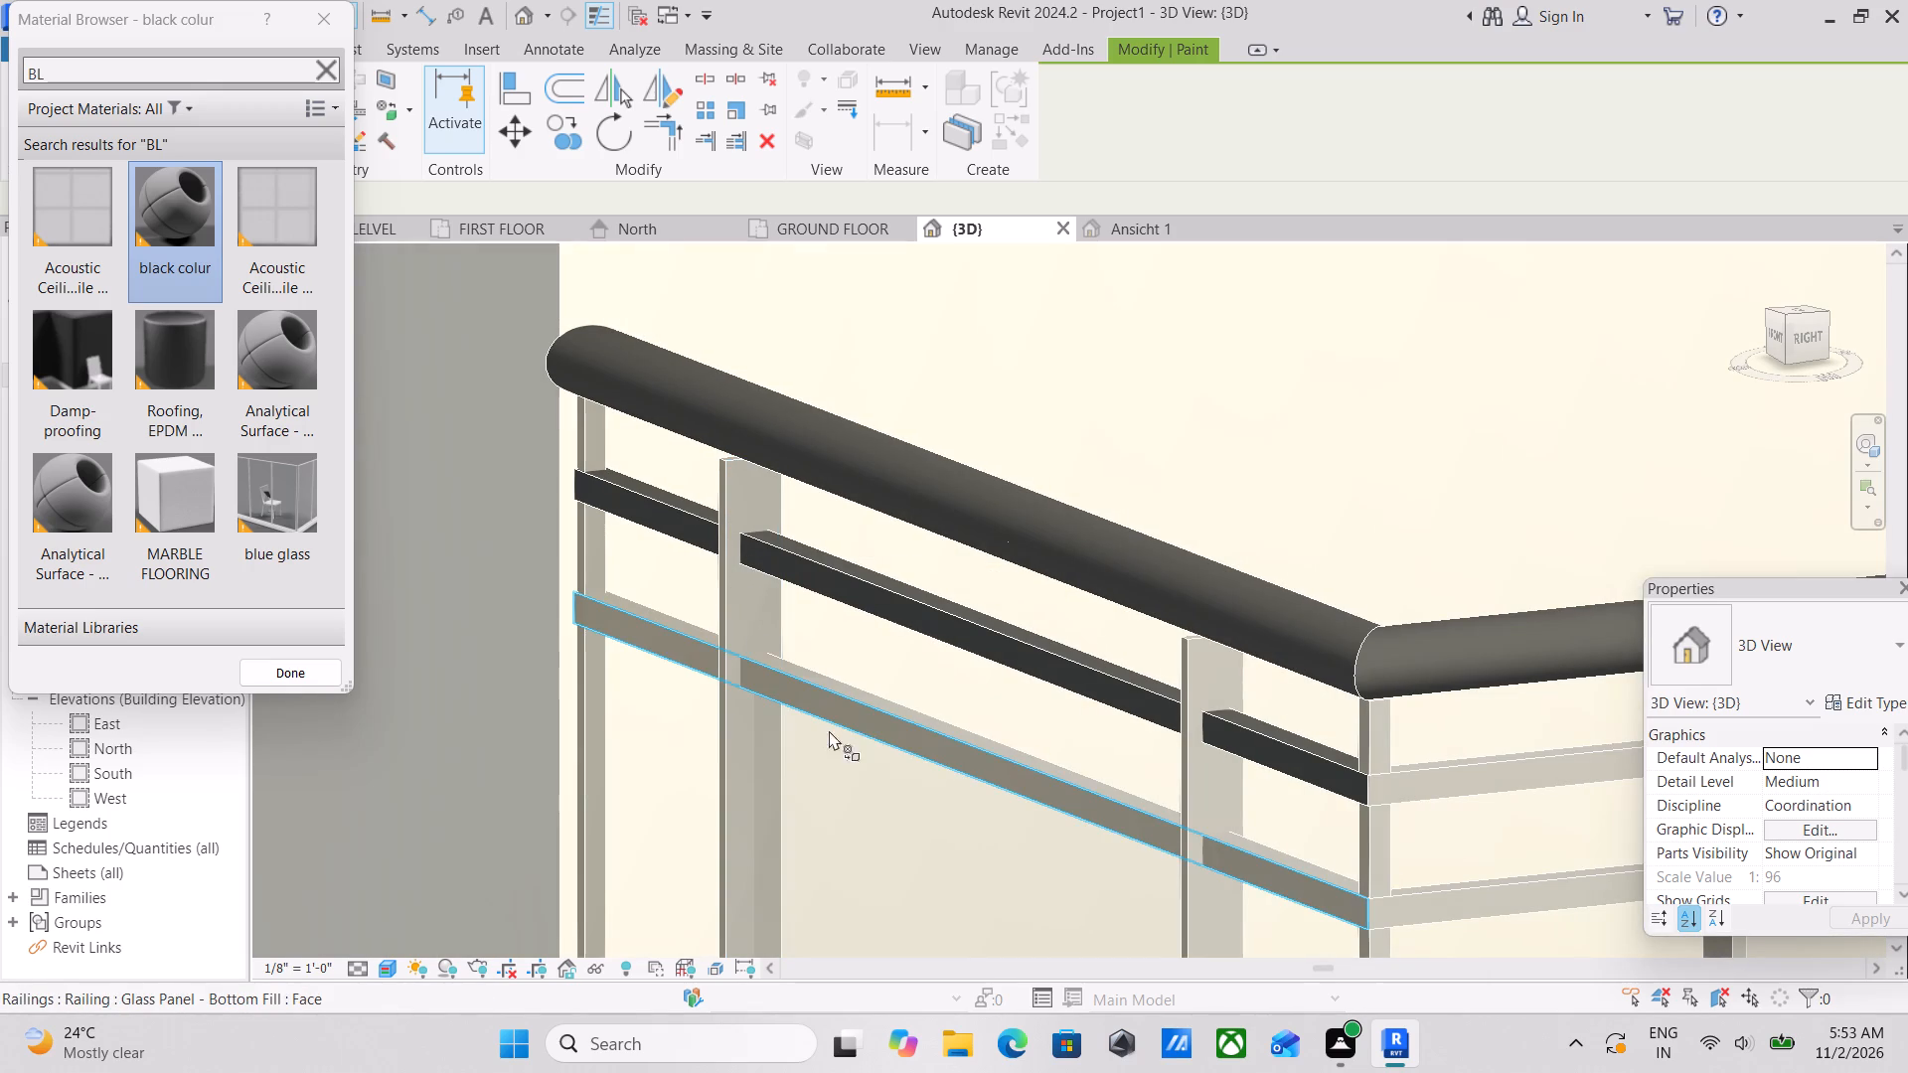
{"action": "left_click", "coordinate": [847, 714]}
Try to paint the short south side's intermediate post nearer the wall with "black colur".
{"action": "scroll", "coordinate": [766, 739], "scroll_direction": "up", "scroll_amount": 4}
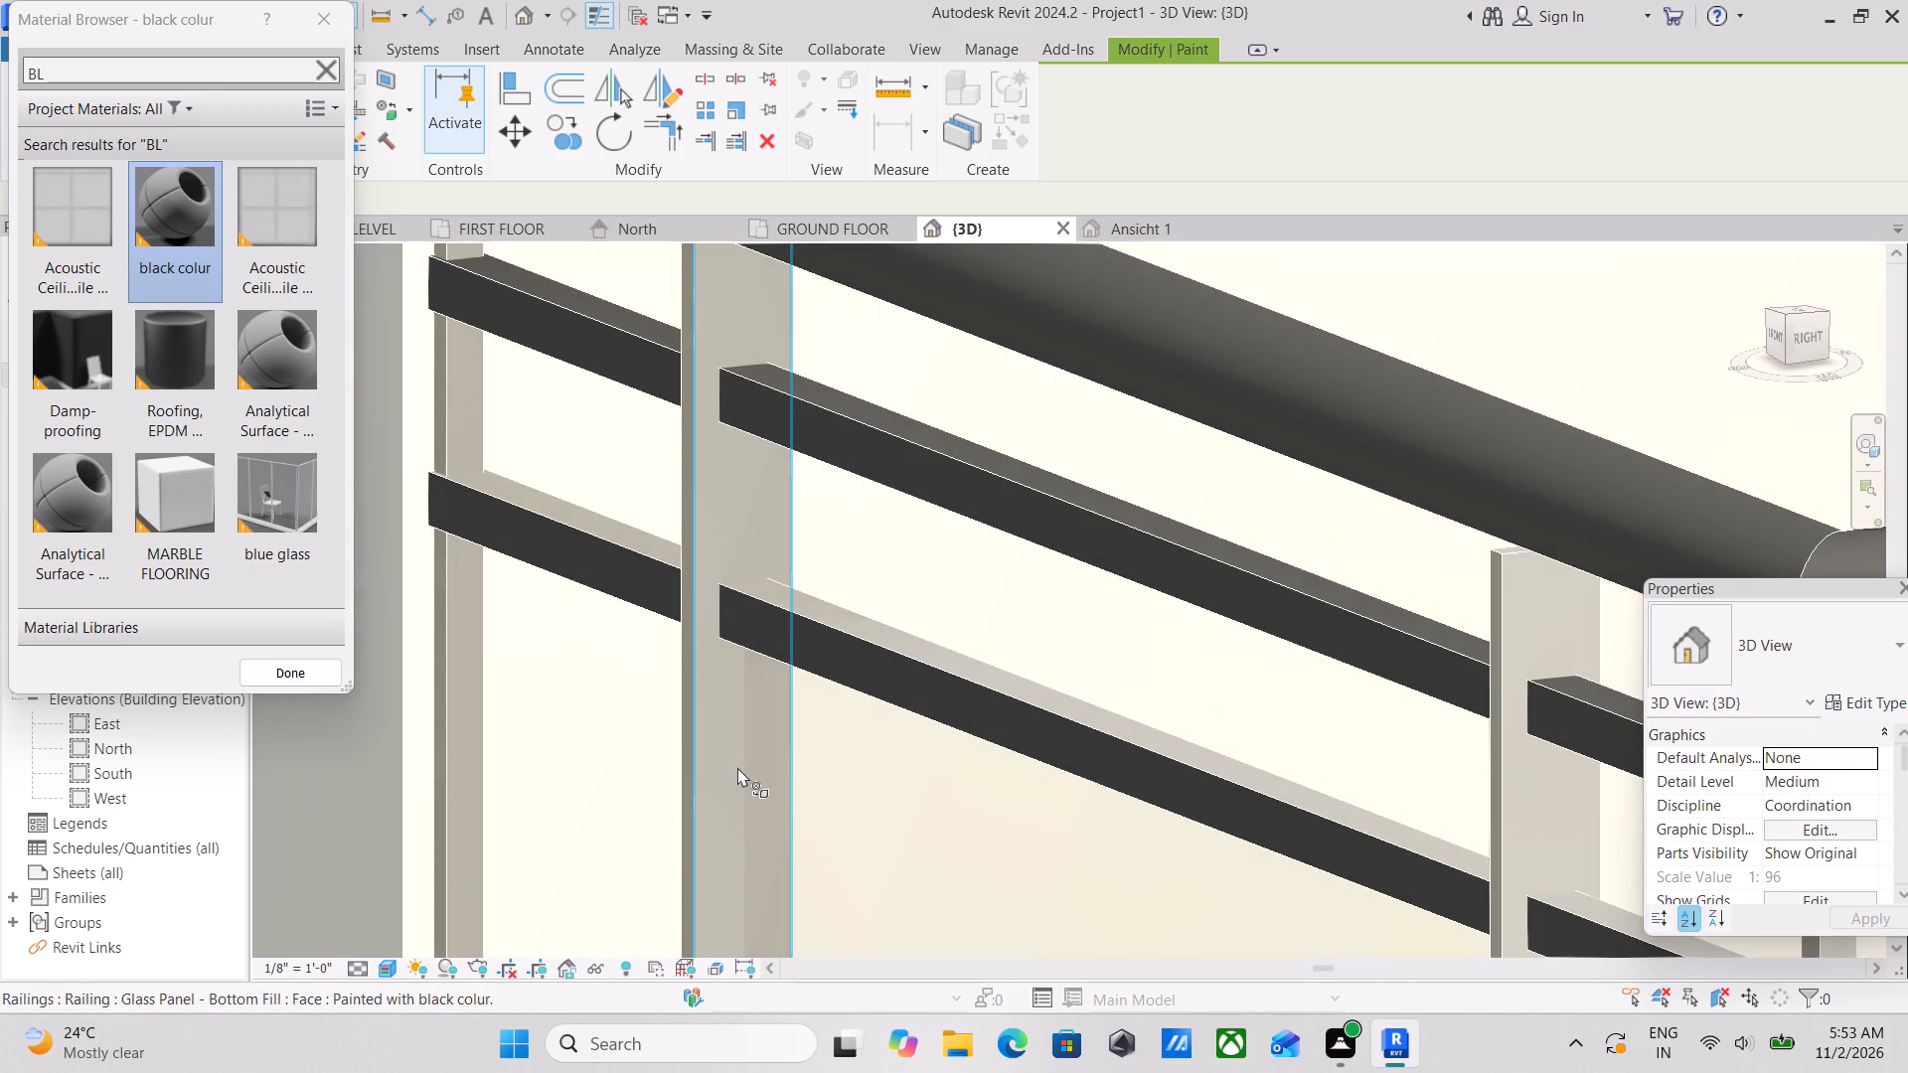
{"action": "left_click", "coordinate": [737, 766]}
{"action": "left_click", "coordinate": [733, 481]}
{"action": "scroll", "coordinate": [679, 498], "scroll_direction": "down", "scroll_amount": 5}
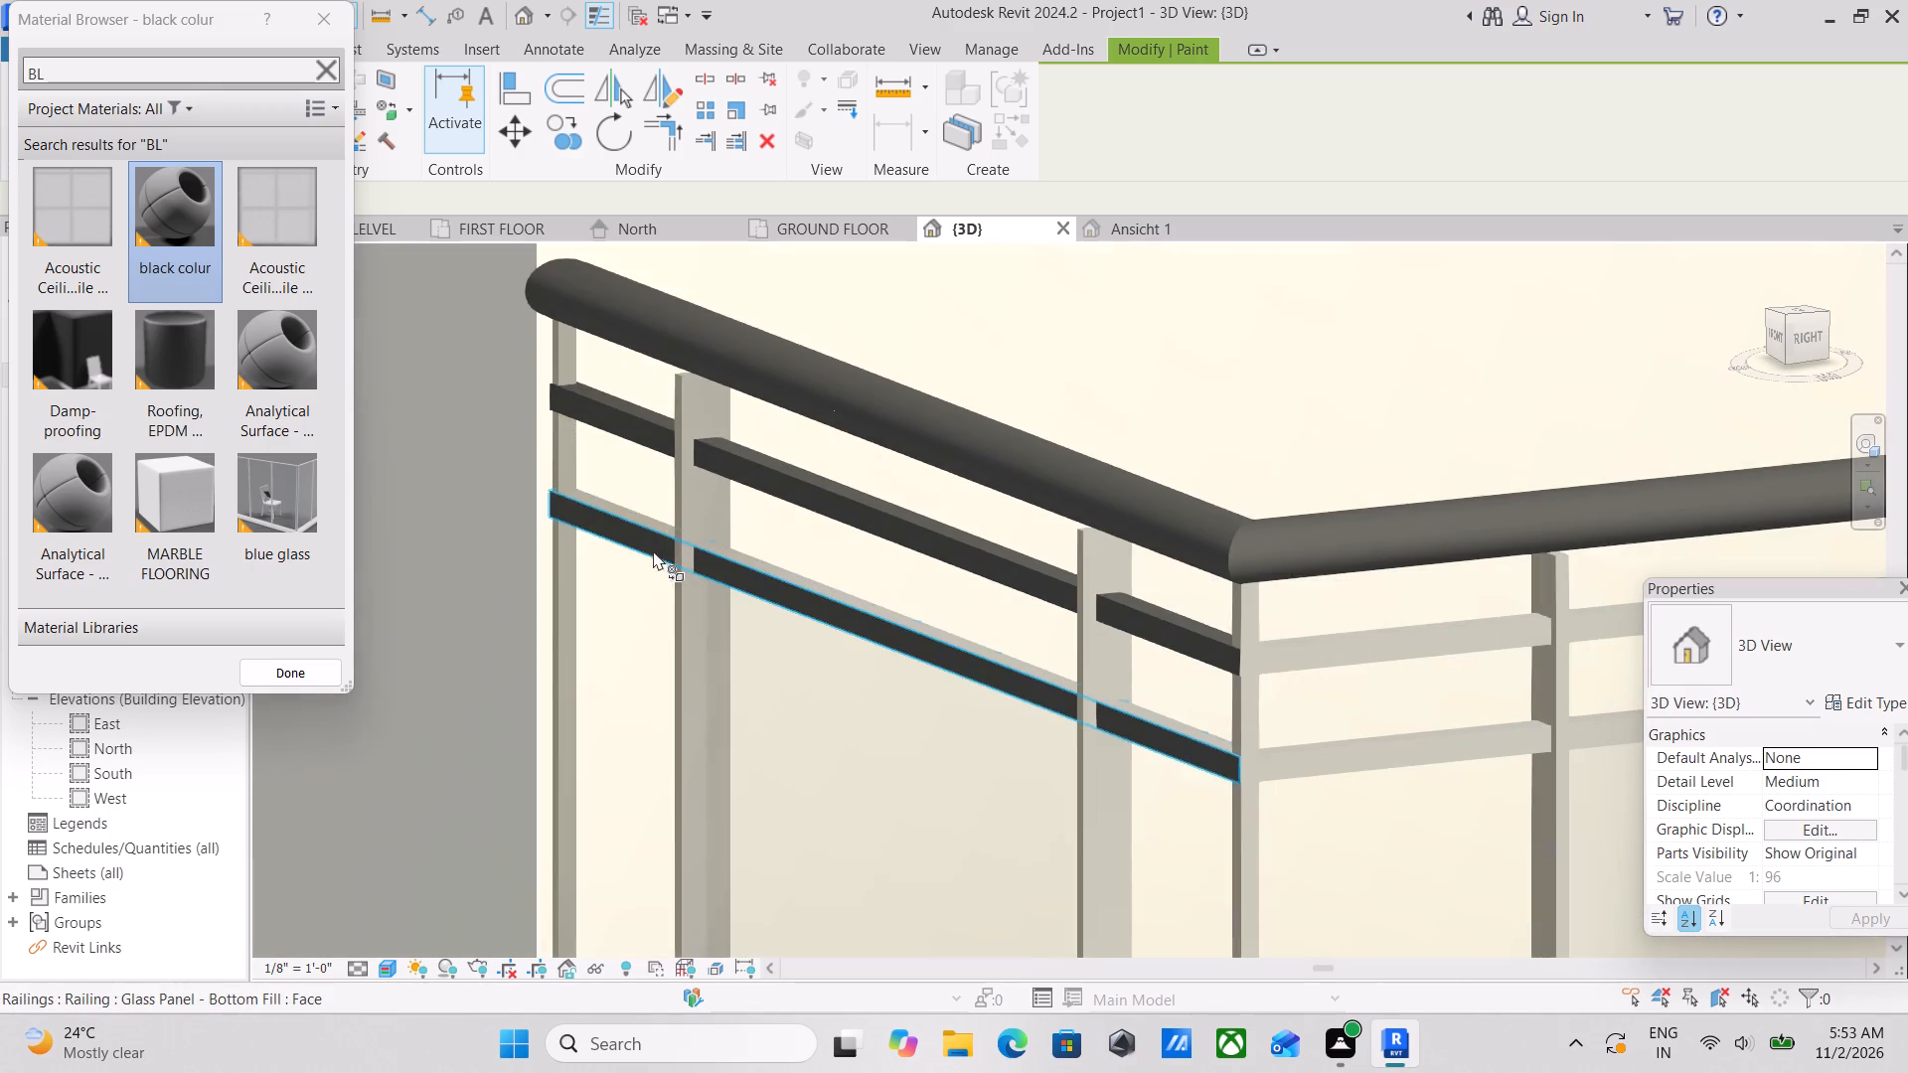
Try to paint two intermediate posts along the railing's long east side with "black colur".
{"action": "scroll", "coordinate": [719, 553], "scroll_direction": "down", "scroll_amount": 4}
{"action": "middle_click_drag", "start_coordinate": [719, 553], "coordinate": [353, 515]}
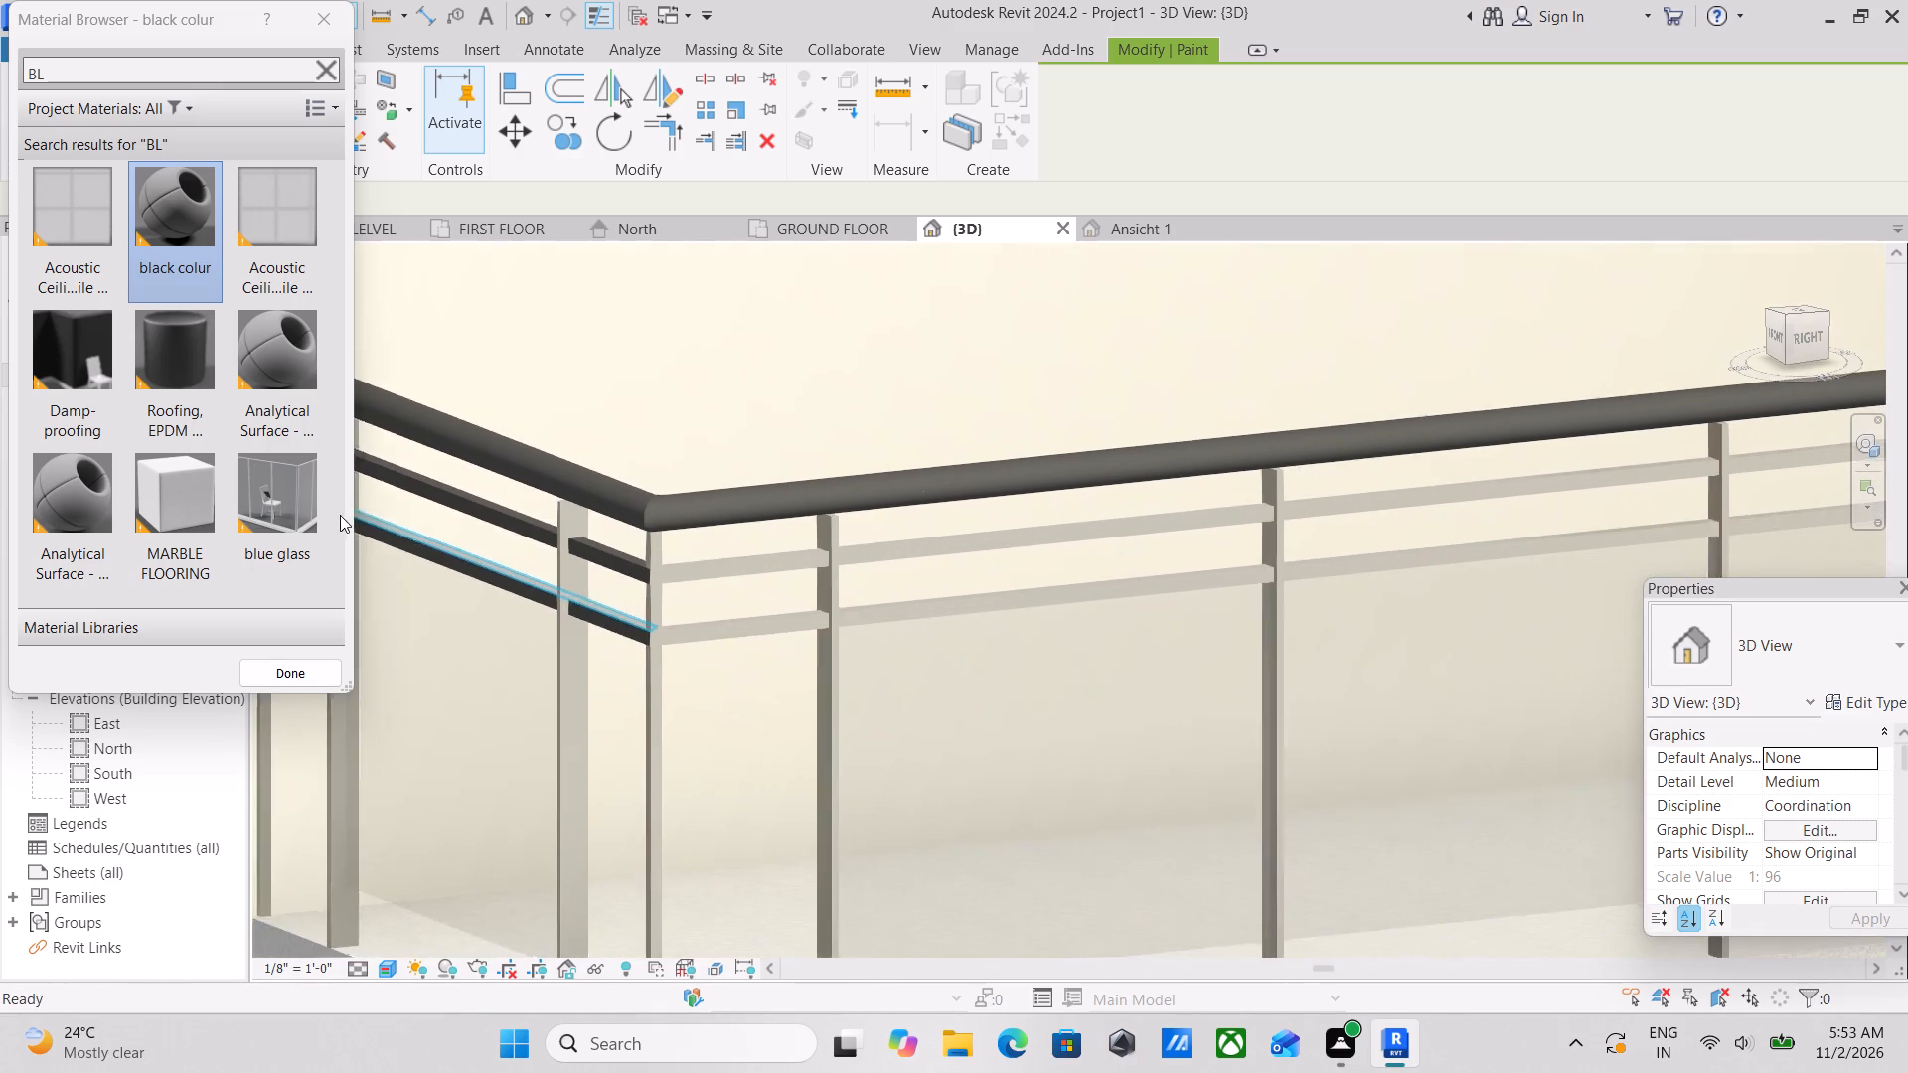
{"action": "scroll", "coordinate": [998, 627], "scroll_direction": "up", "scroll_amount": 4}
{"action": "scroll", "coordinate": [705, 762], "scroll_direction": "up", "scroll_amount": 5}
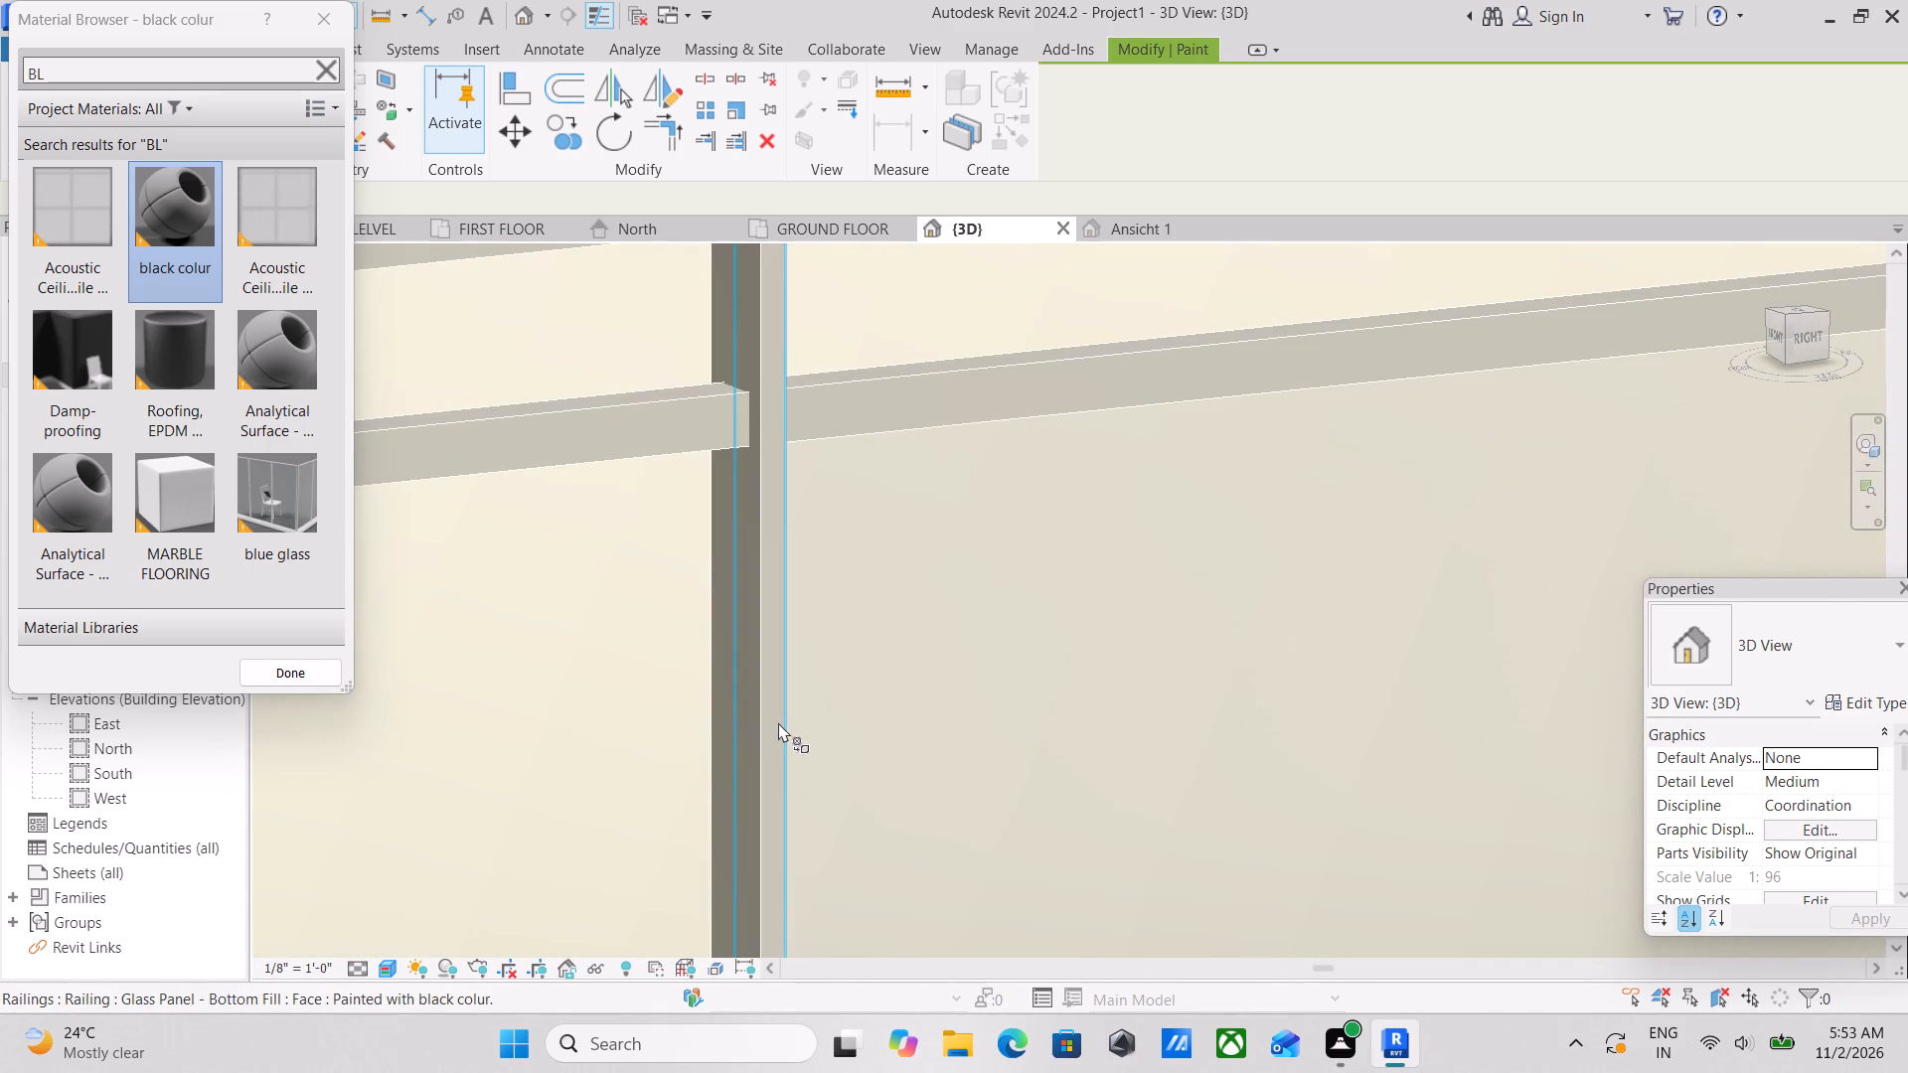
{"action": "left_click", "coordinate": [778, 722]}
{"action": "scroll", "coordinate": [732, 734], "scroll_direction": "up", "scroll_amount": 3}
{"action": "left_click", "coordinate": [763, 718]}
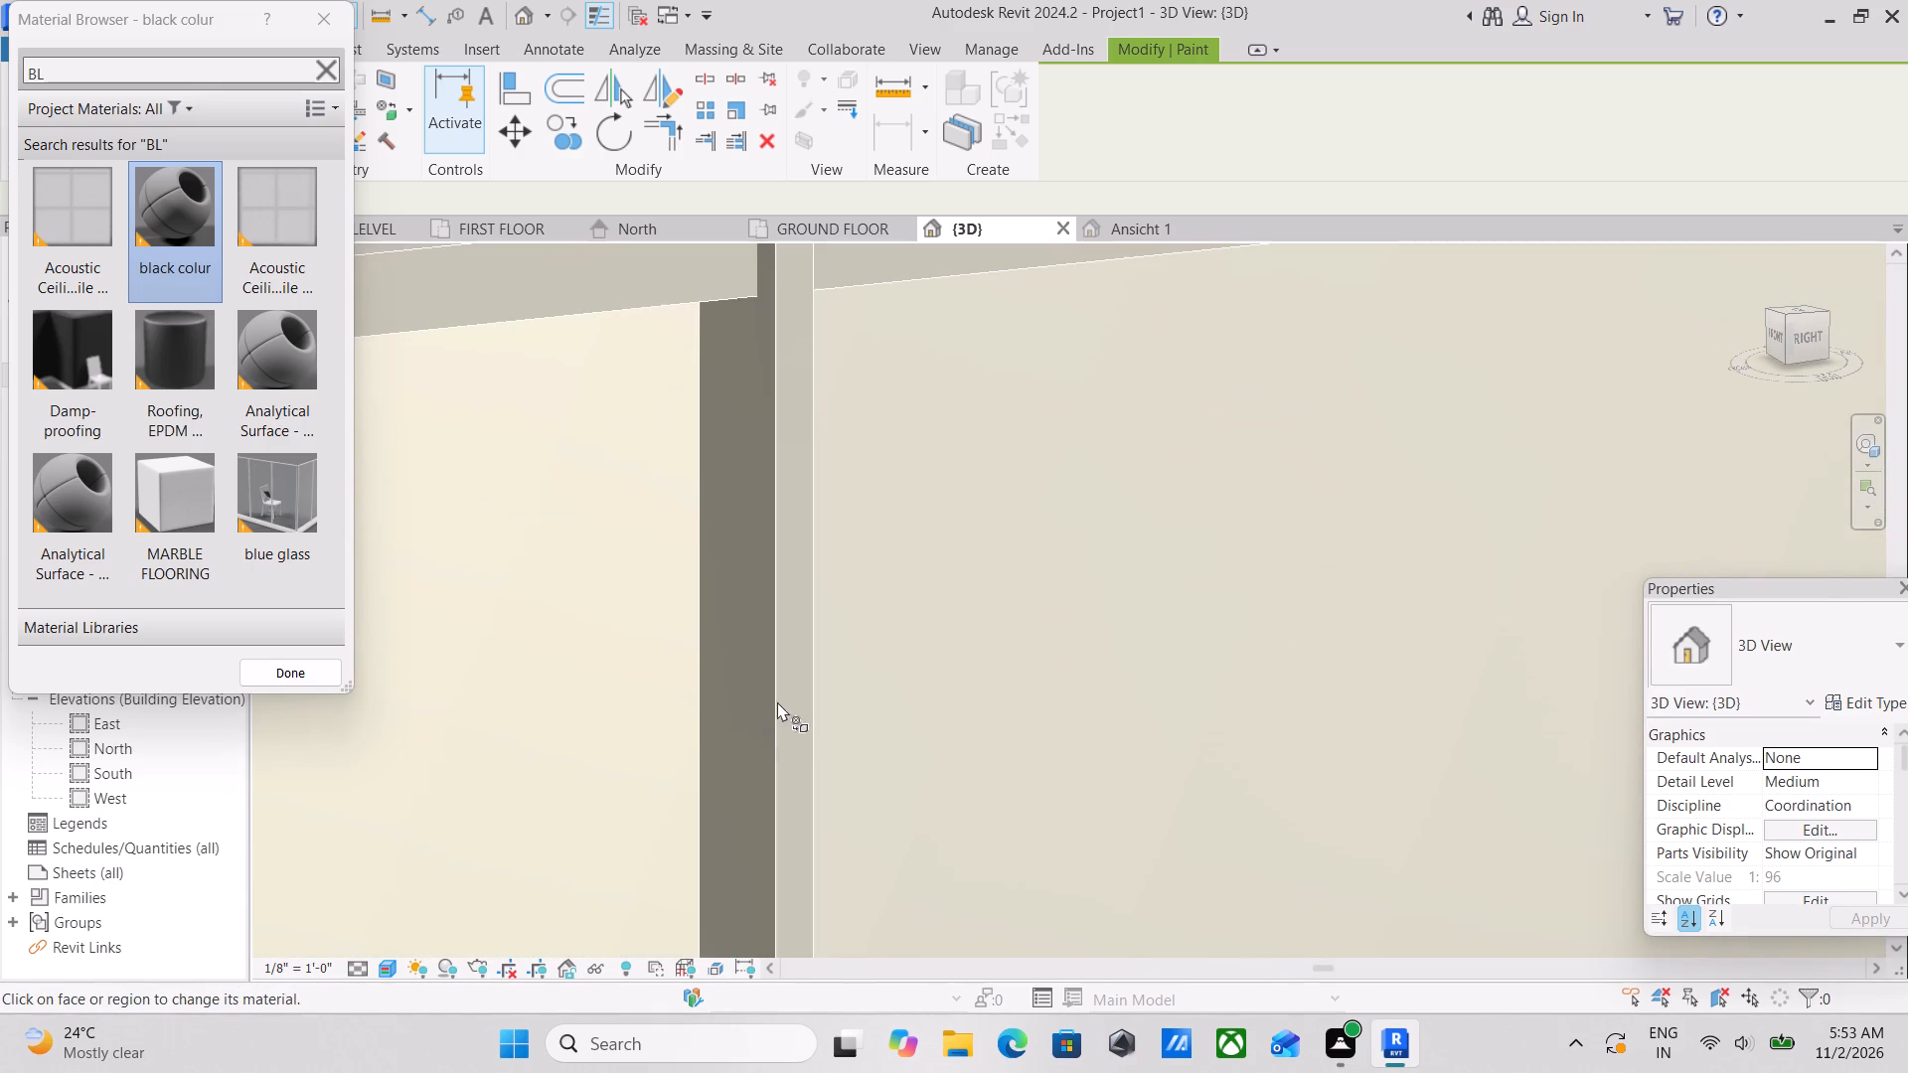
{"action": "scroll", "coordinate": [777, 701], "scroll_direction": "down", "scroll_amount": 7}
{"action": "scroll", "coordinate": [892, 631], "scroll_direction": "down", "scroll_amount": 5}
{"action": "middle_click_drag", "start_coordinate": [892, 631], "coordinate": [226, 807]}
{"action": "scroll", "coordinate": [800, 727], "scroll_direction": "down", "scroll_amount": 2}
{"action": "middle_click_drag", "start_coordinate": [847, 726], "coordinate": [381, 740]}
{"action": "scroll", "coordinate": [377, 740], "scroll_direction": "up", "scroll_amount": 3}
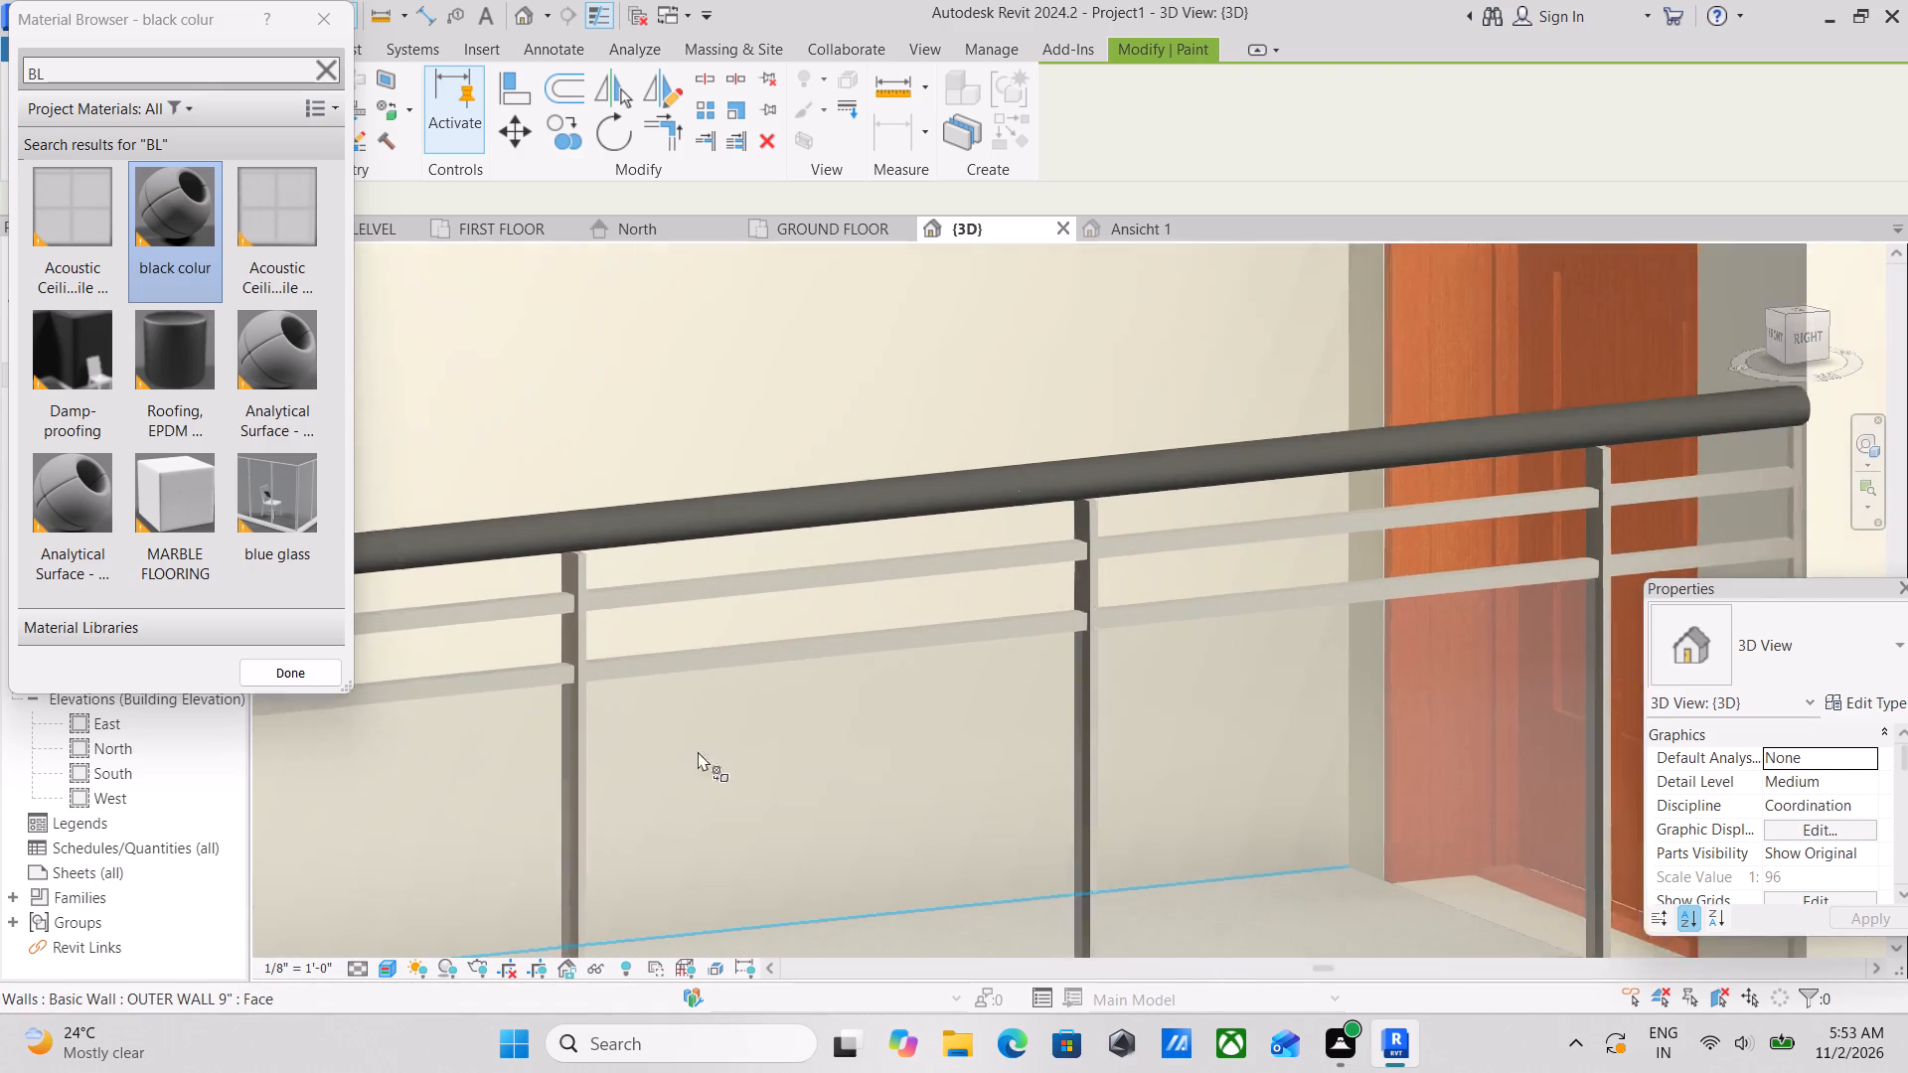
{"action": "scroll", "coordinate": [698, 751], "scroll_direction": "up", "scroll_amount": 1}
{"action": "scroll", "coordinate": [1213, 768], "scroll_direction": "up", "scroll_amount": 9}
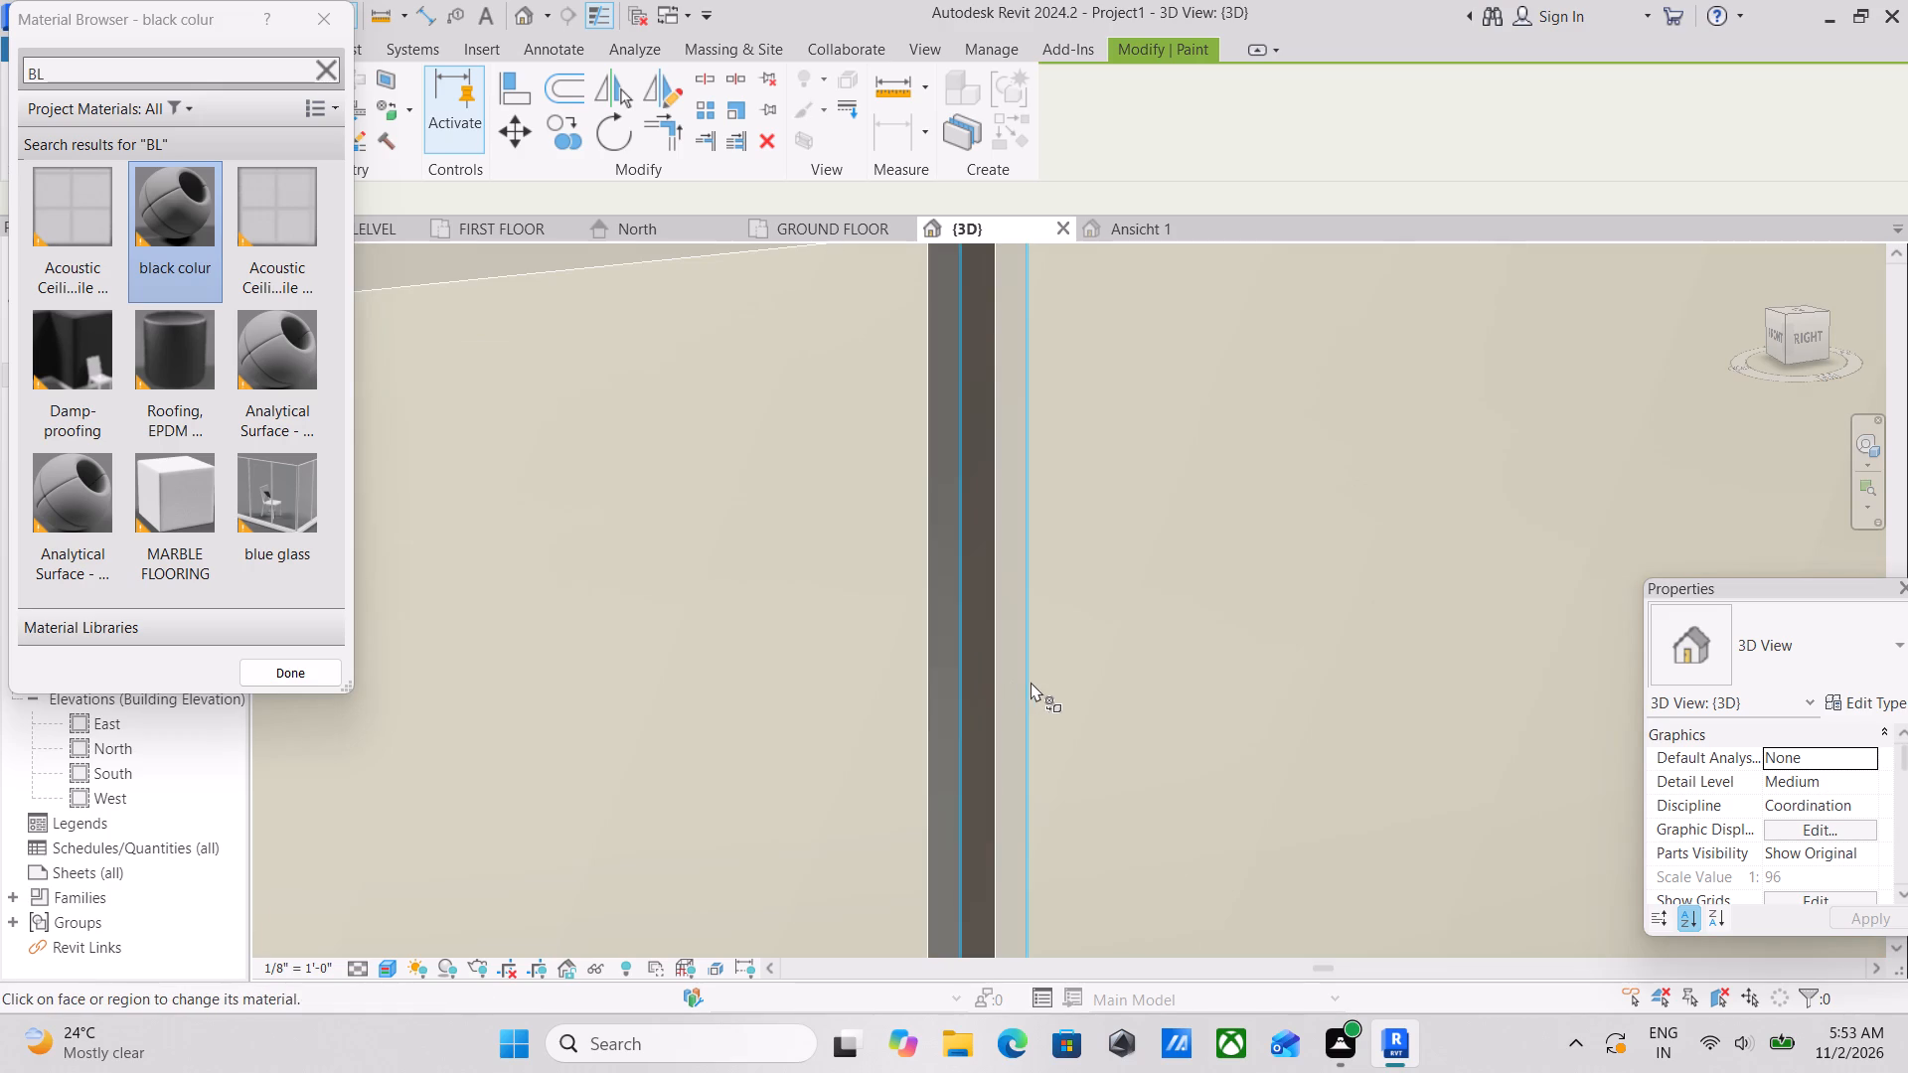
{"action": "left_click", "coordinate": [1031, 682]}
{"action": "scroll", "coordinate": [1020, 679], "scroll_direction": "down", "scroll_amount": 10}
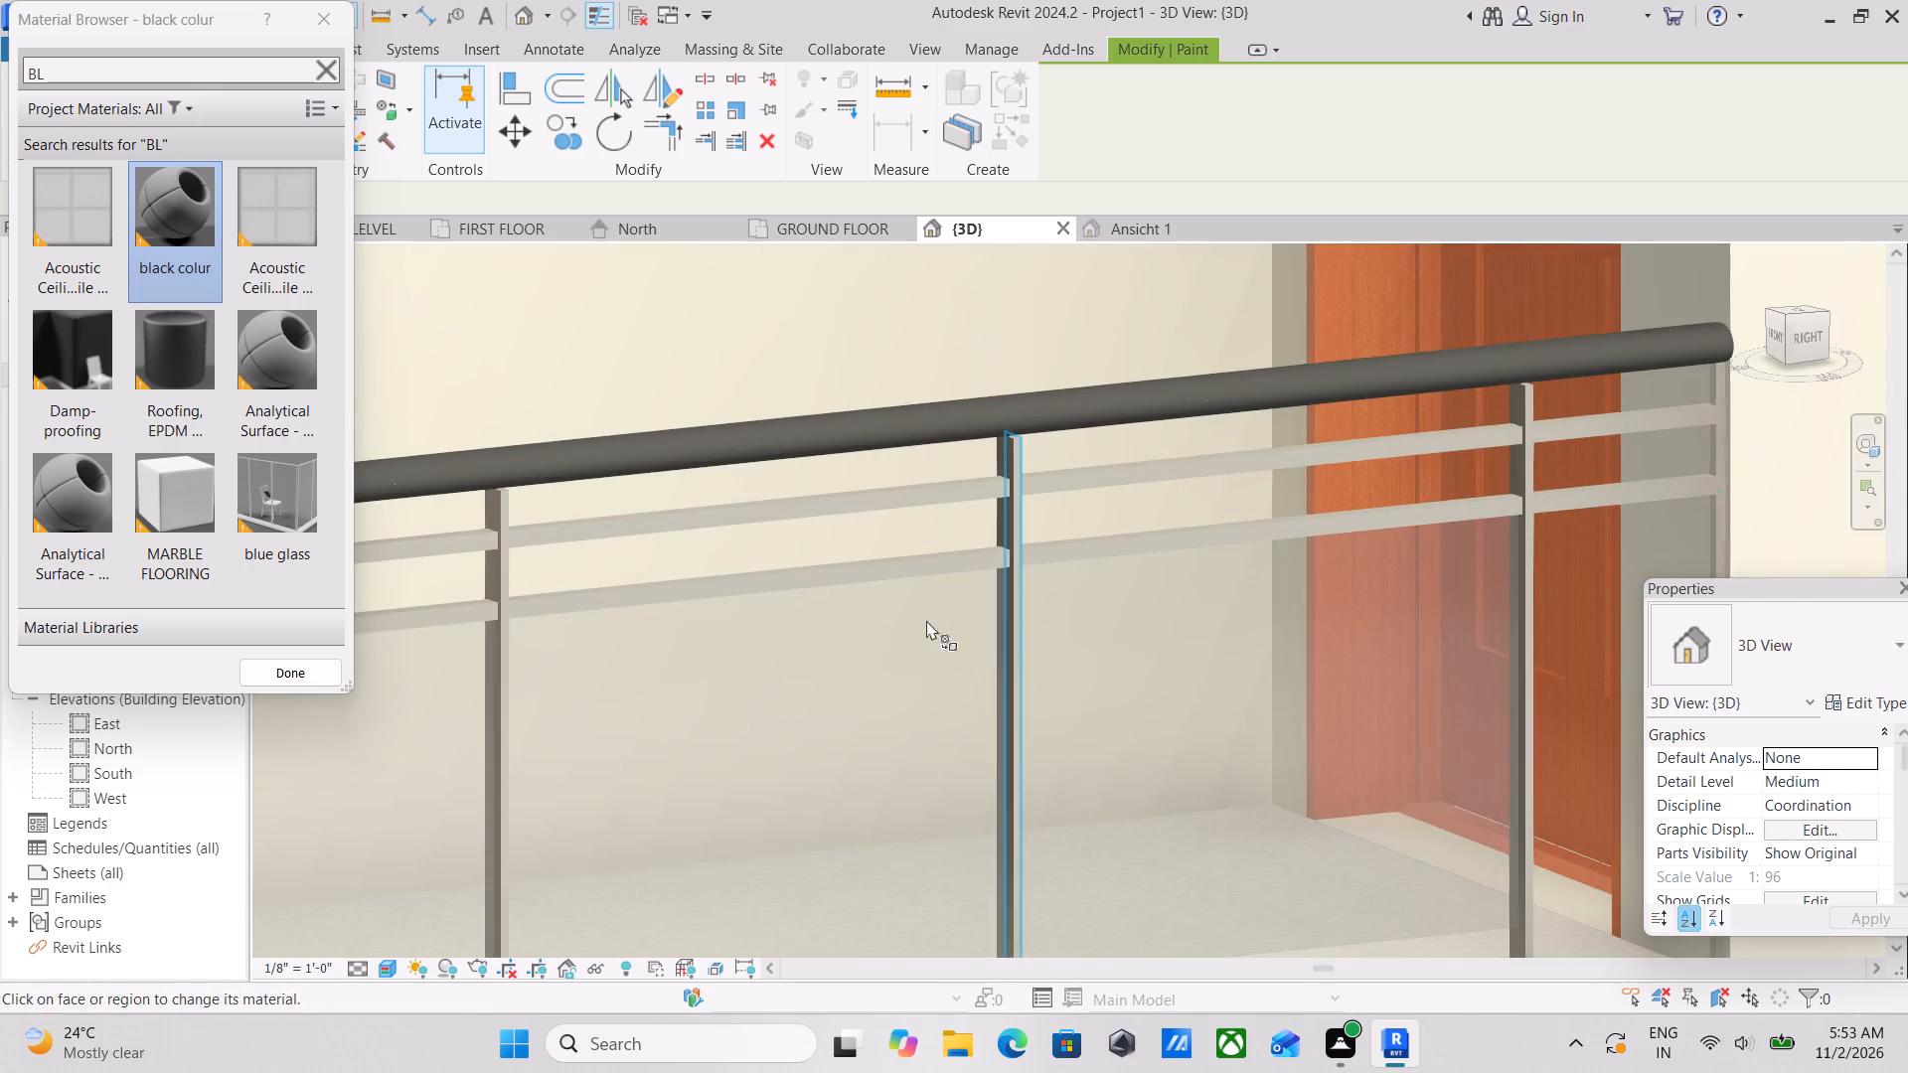
Paint the top and outer faces of both horizontal rails along the long east side with "black colur".
{"action": "left_click", "coordinate": [753, 505]}
{"action": "scroll", "coordinate": [725, 519], "scroll_direction": "up", "scroll_amount": 4}
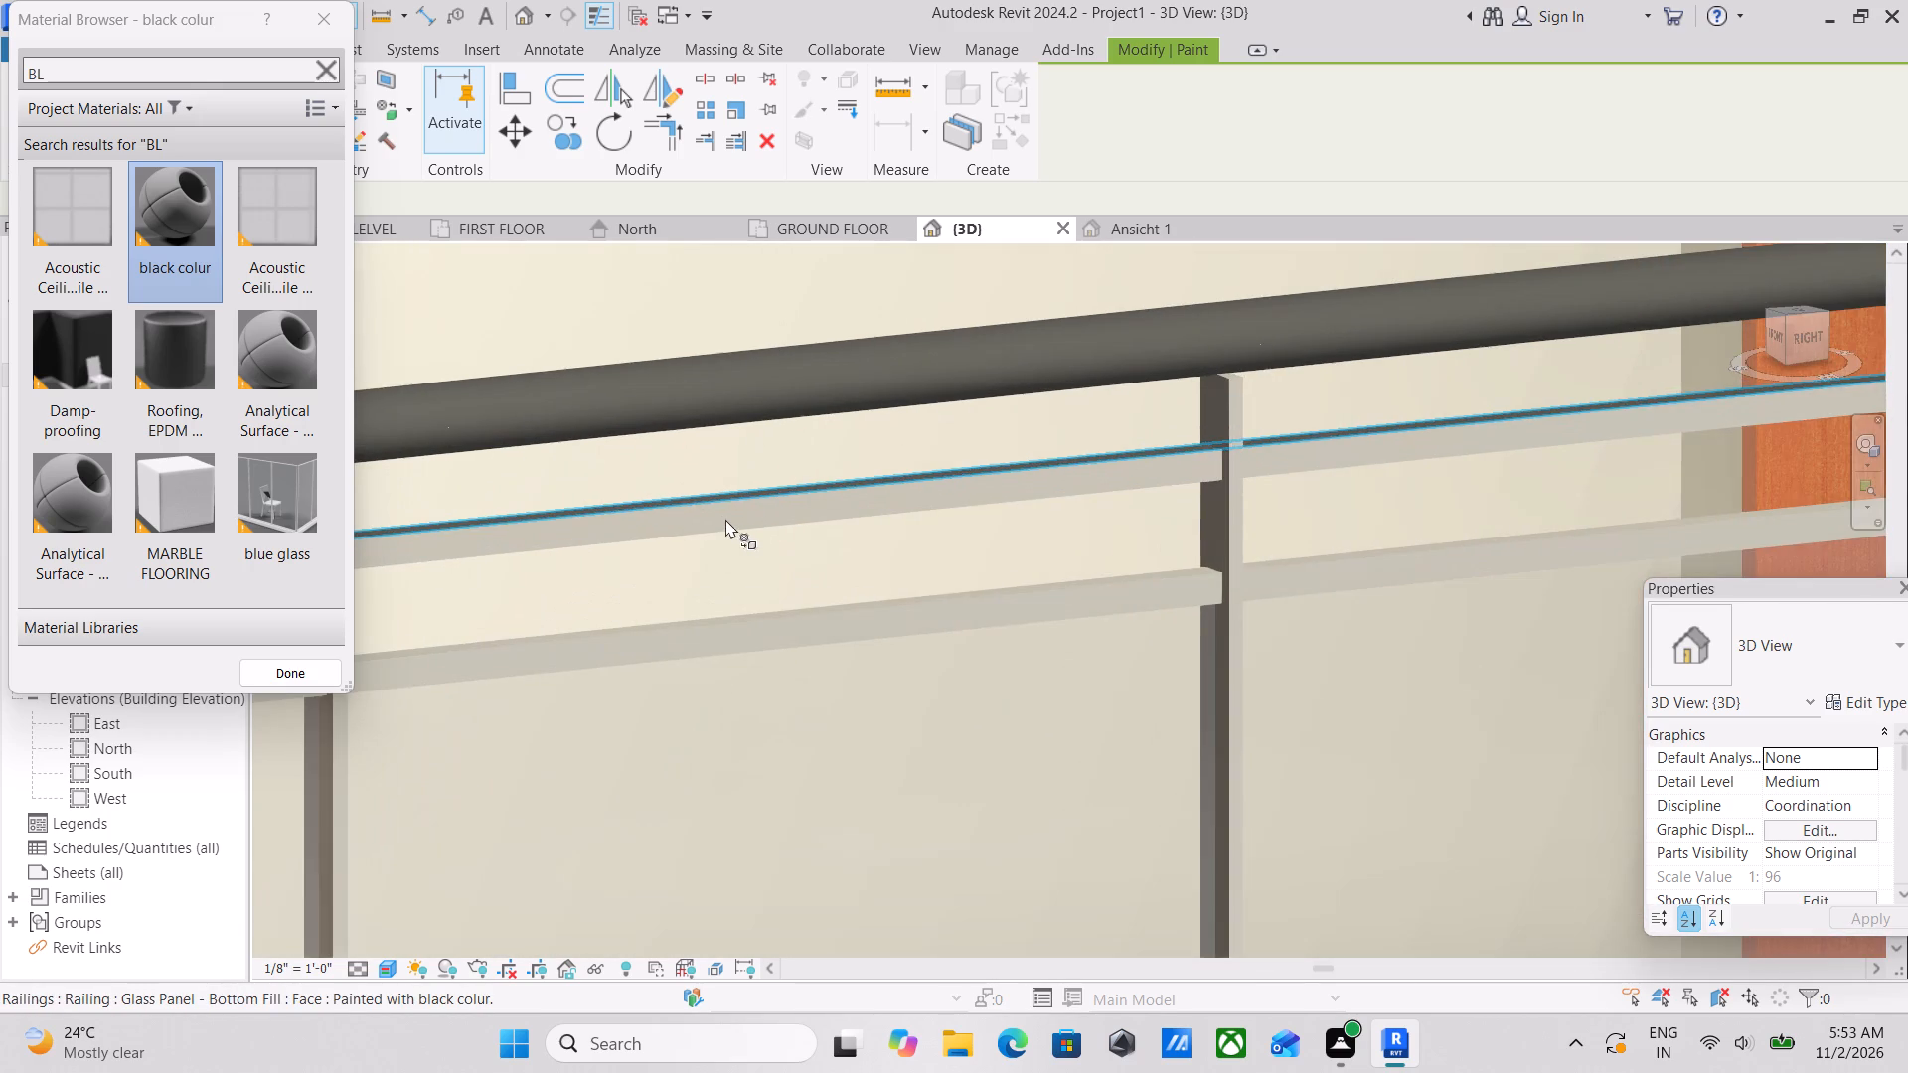
{"action": "left_click", "coordinate": [721, 513]}
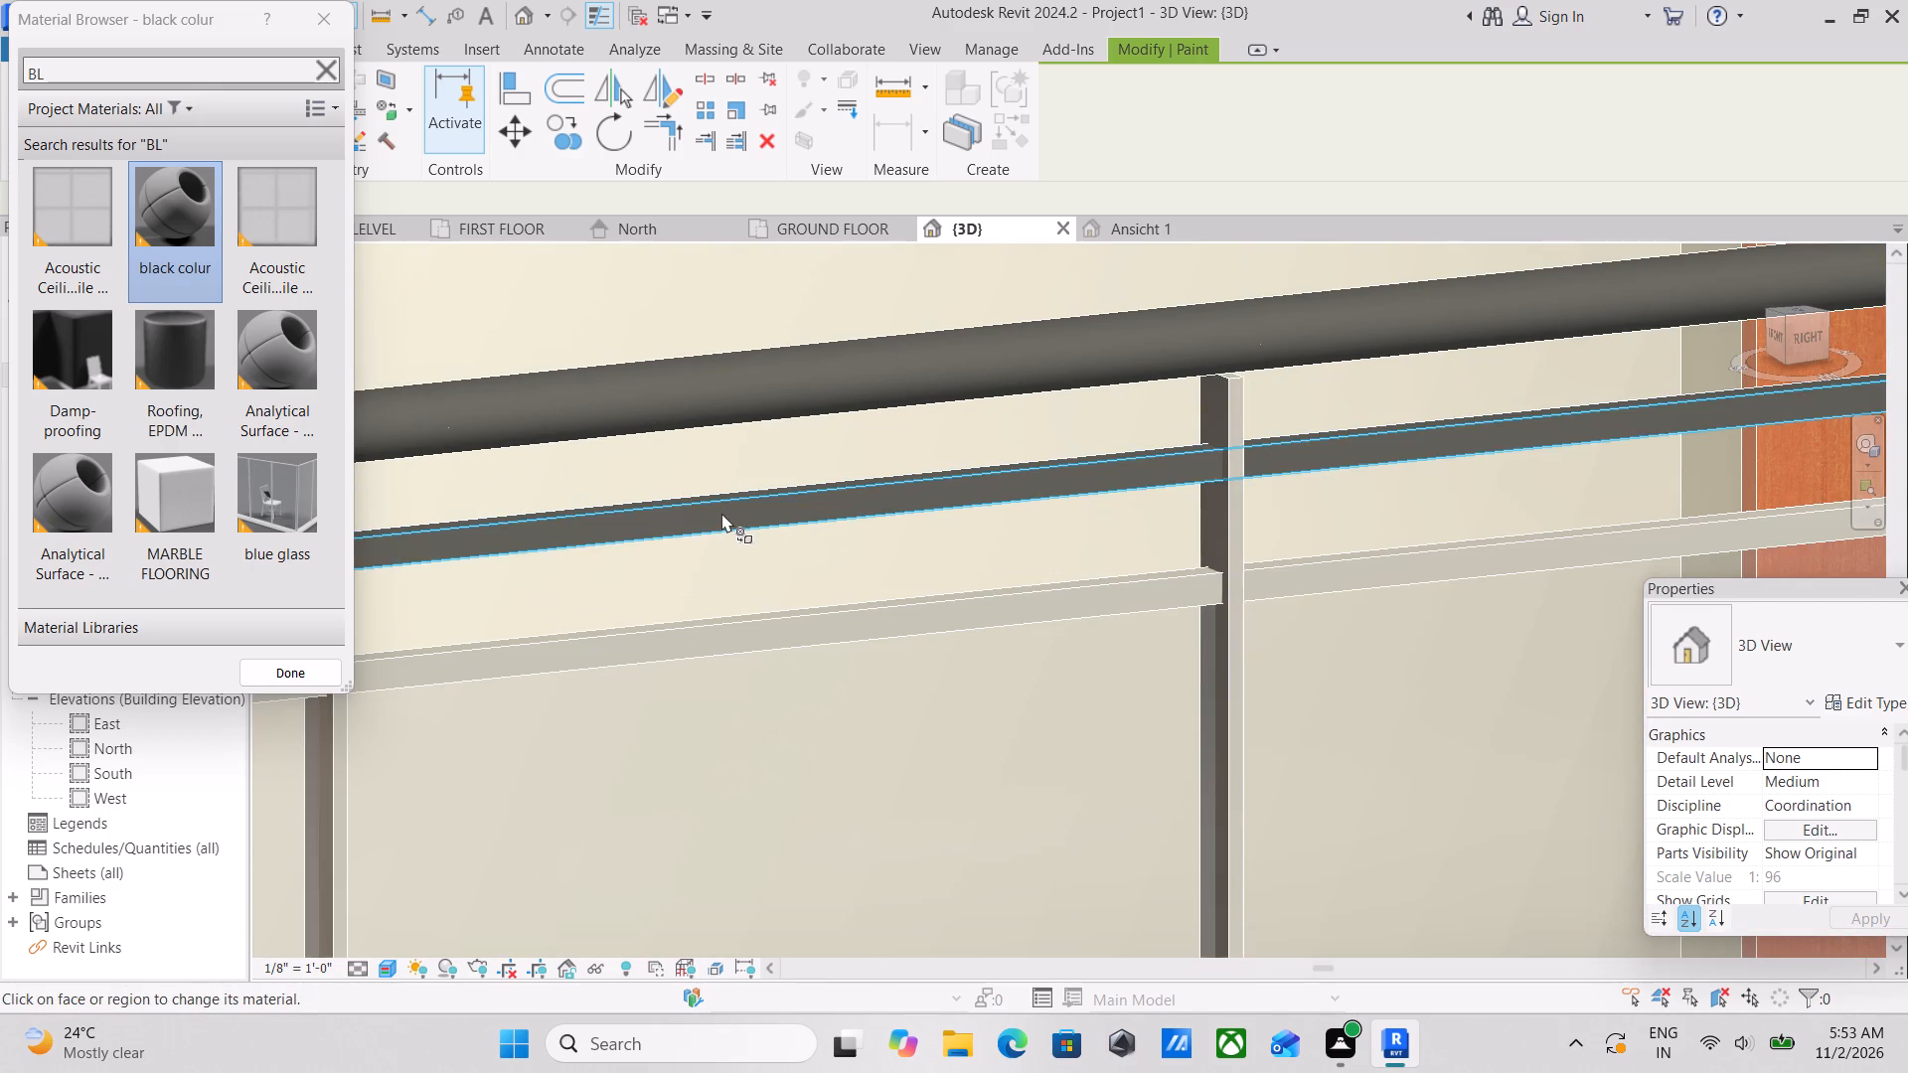
{"action": "scroll", "coordinate": [721, 513], "scroll_direction": "up", "scroll_amount": 3}
{"action": "left_click", "coordinate": [772, 701]}
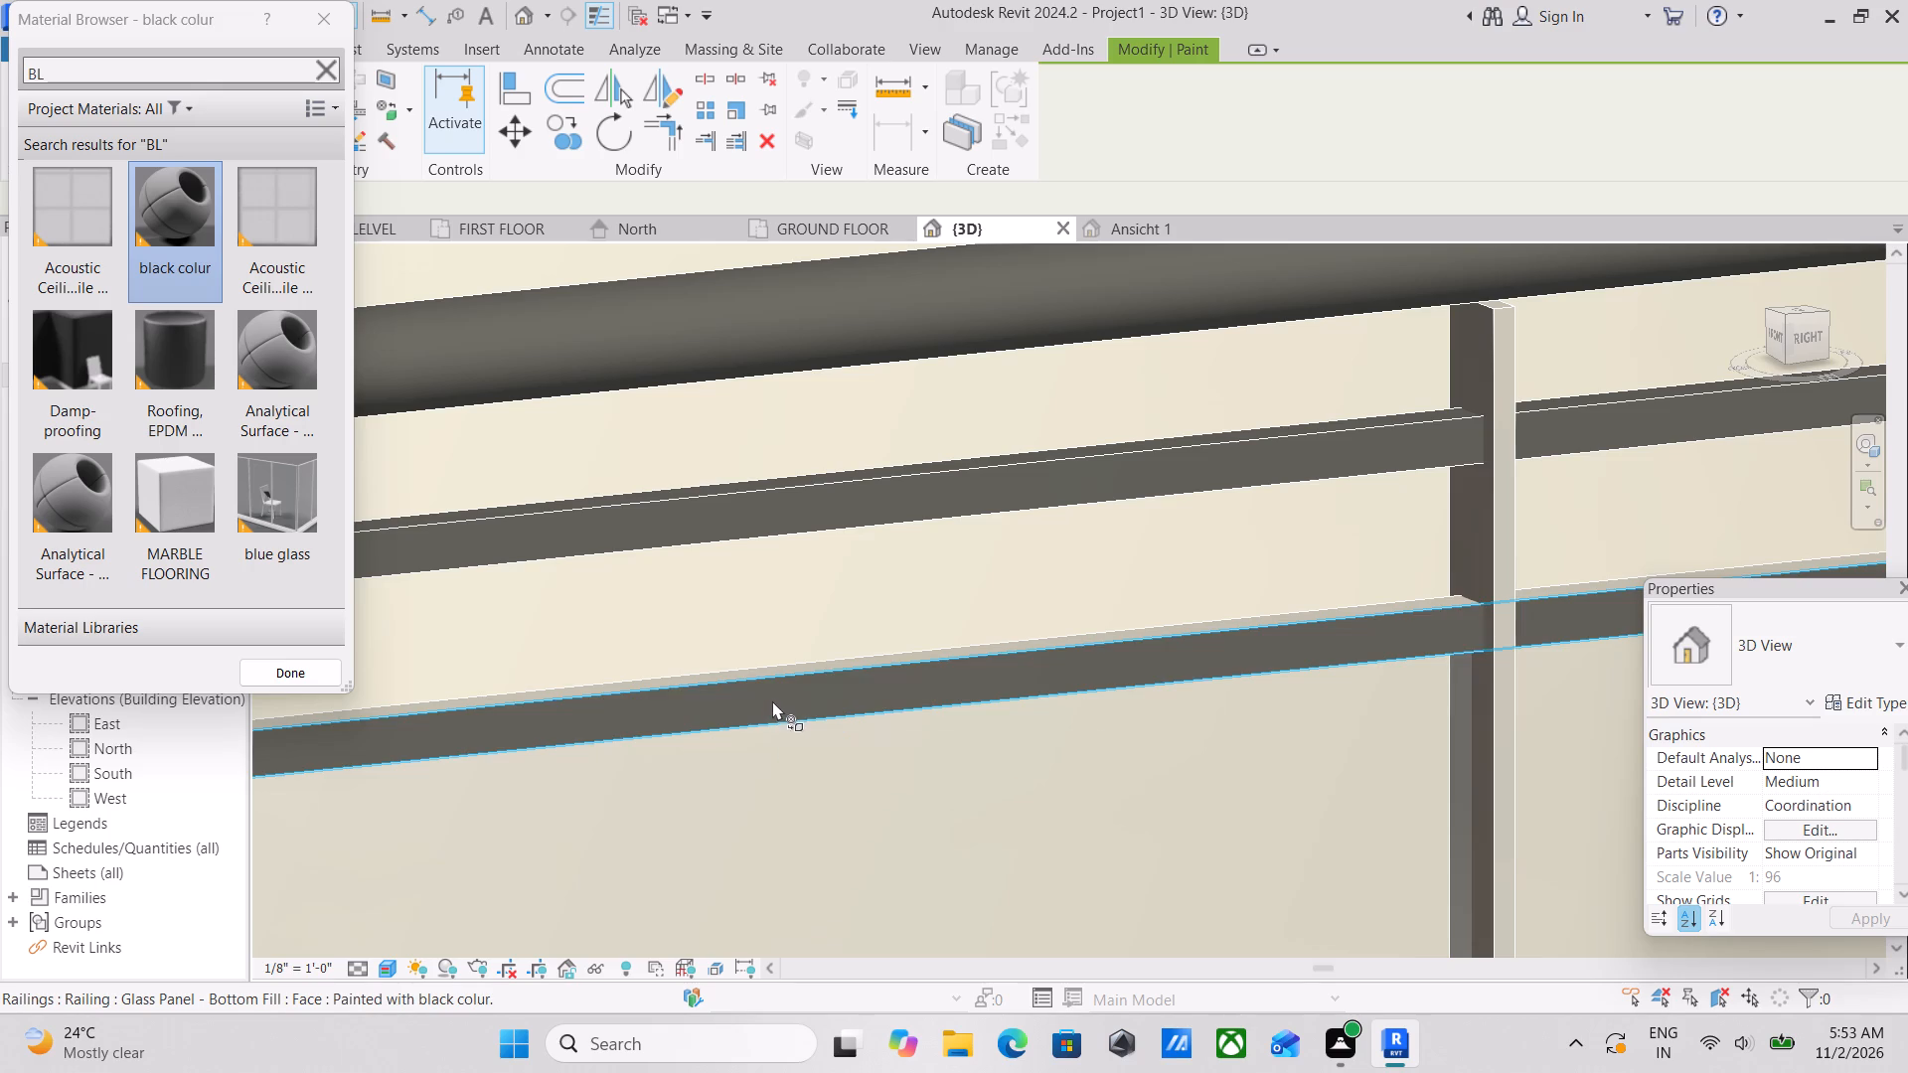
{"action": "scroll", "coordinate": [772, 700], "scroll_direction": "up", "scroll_amount": 3}
{"action": "left_click", "coordinate": [758, 655]}
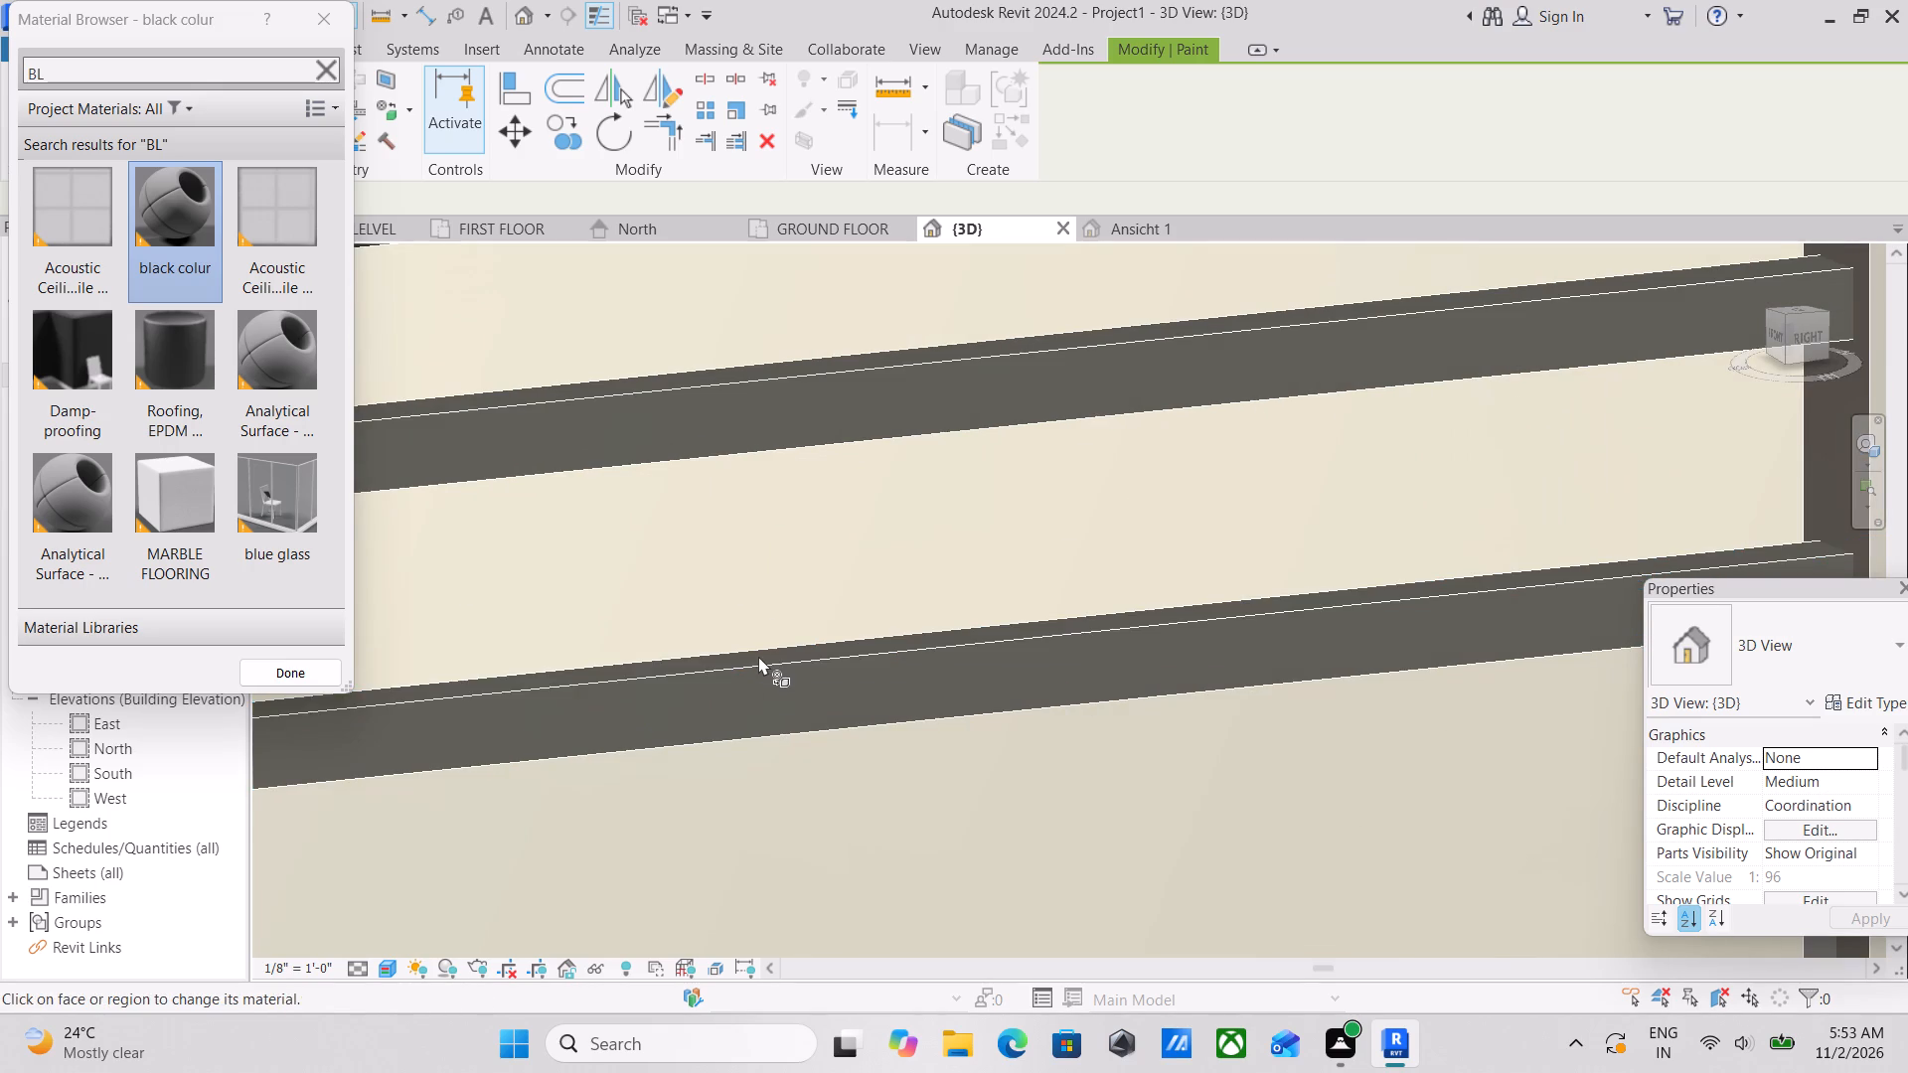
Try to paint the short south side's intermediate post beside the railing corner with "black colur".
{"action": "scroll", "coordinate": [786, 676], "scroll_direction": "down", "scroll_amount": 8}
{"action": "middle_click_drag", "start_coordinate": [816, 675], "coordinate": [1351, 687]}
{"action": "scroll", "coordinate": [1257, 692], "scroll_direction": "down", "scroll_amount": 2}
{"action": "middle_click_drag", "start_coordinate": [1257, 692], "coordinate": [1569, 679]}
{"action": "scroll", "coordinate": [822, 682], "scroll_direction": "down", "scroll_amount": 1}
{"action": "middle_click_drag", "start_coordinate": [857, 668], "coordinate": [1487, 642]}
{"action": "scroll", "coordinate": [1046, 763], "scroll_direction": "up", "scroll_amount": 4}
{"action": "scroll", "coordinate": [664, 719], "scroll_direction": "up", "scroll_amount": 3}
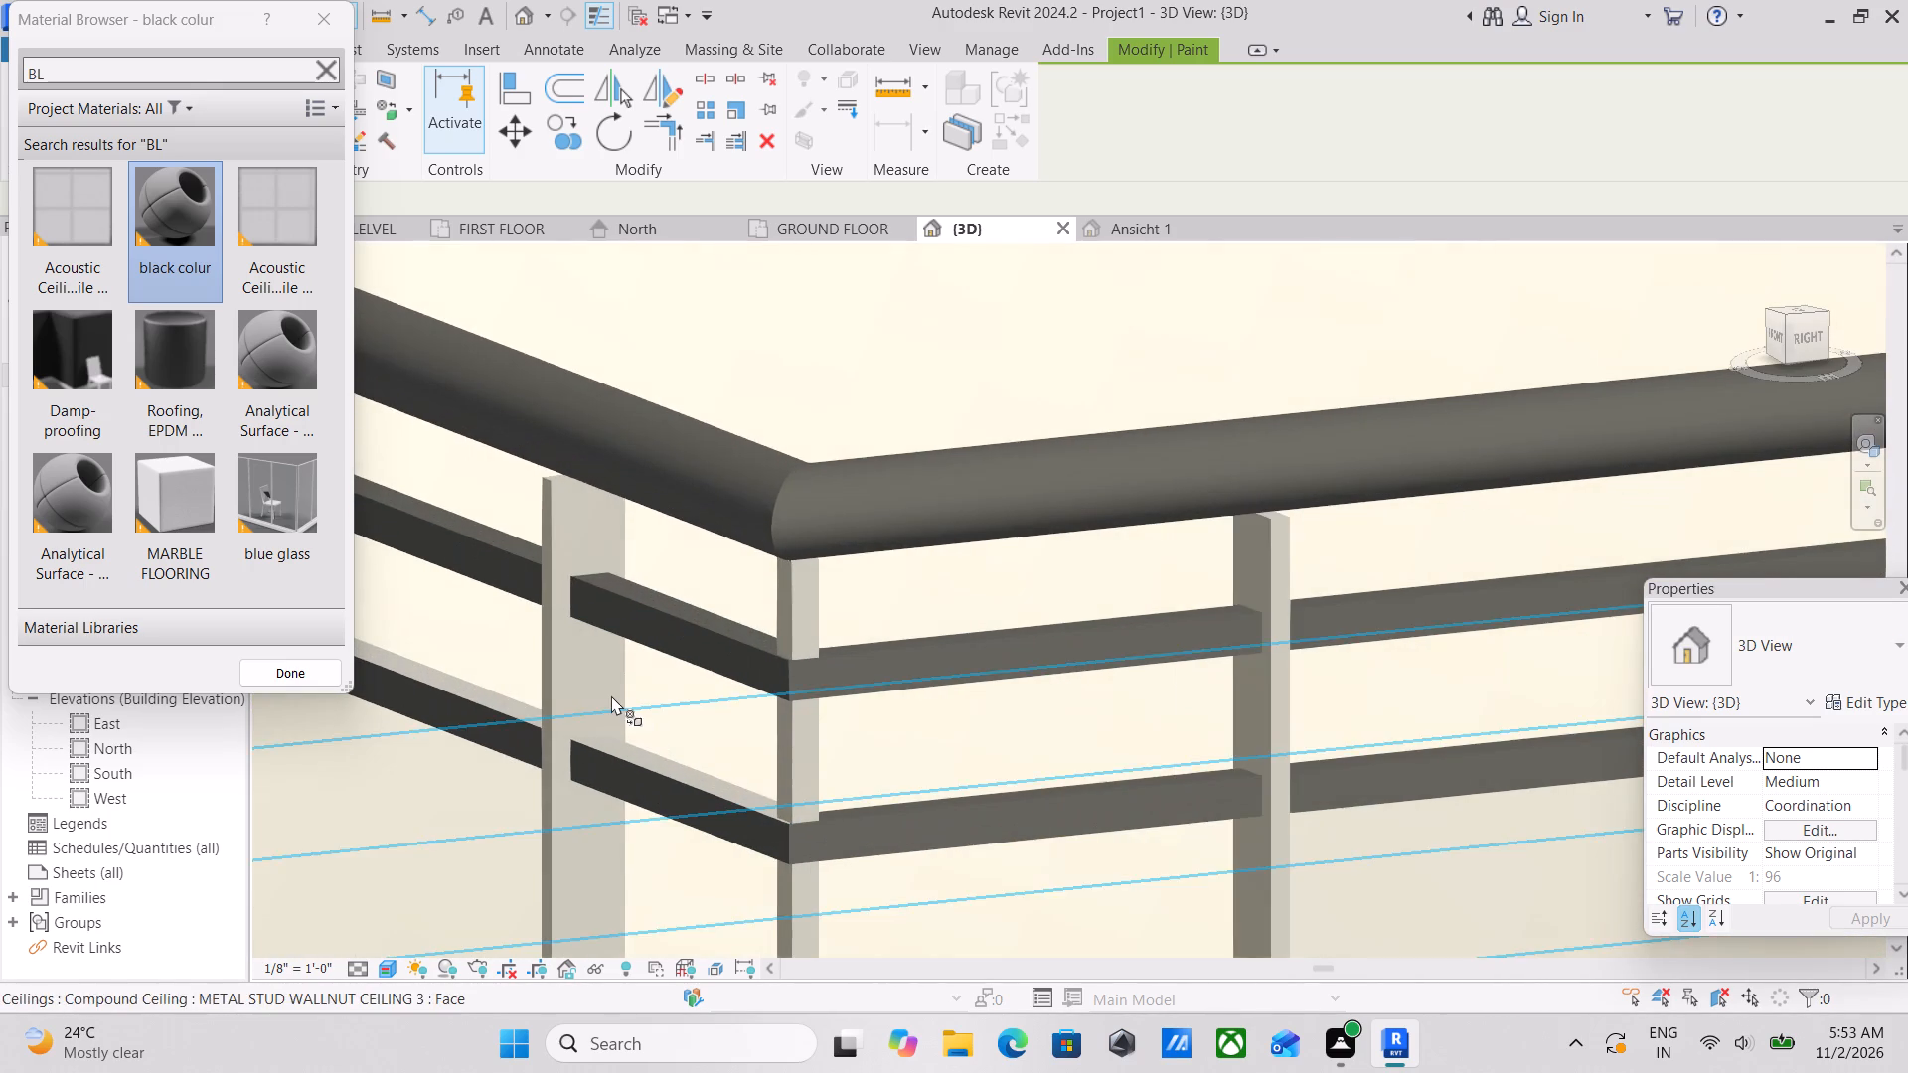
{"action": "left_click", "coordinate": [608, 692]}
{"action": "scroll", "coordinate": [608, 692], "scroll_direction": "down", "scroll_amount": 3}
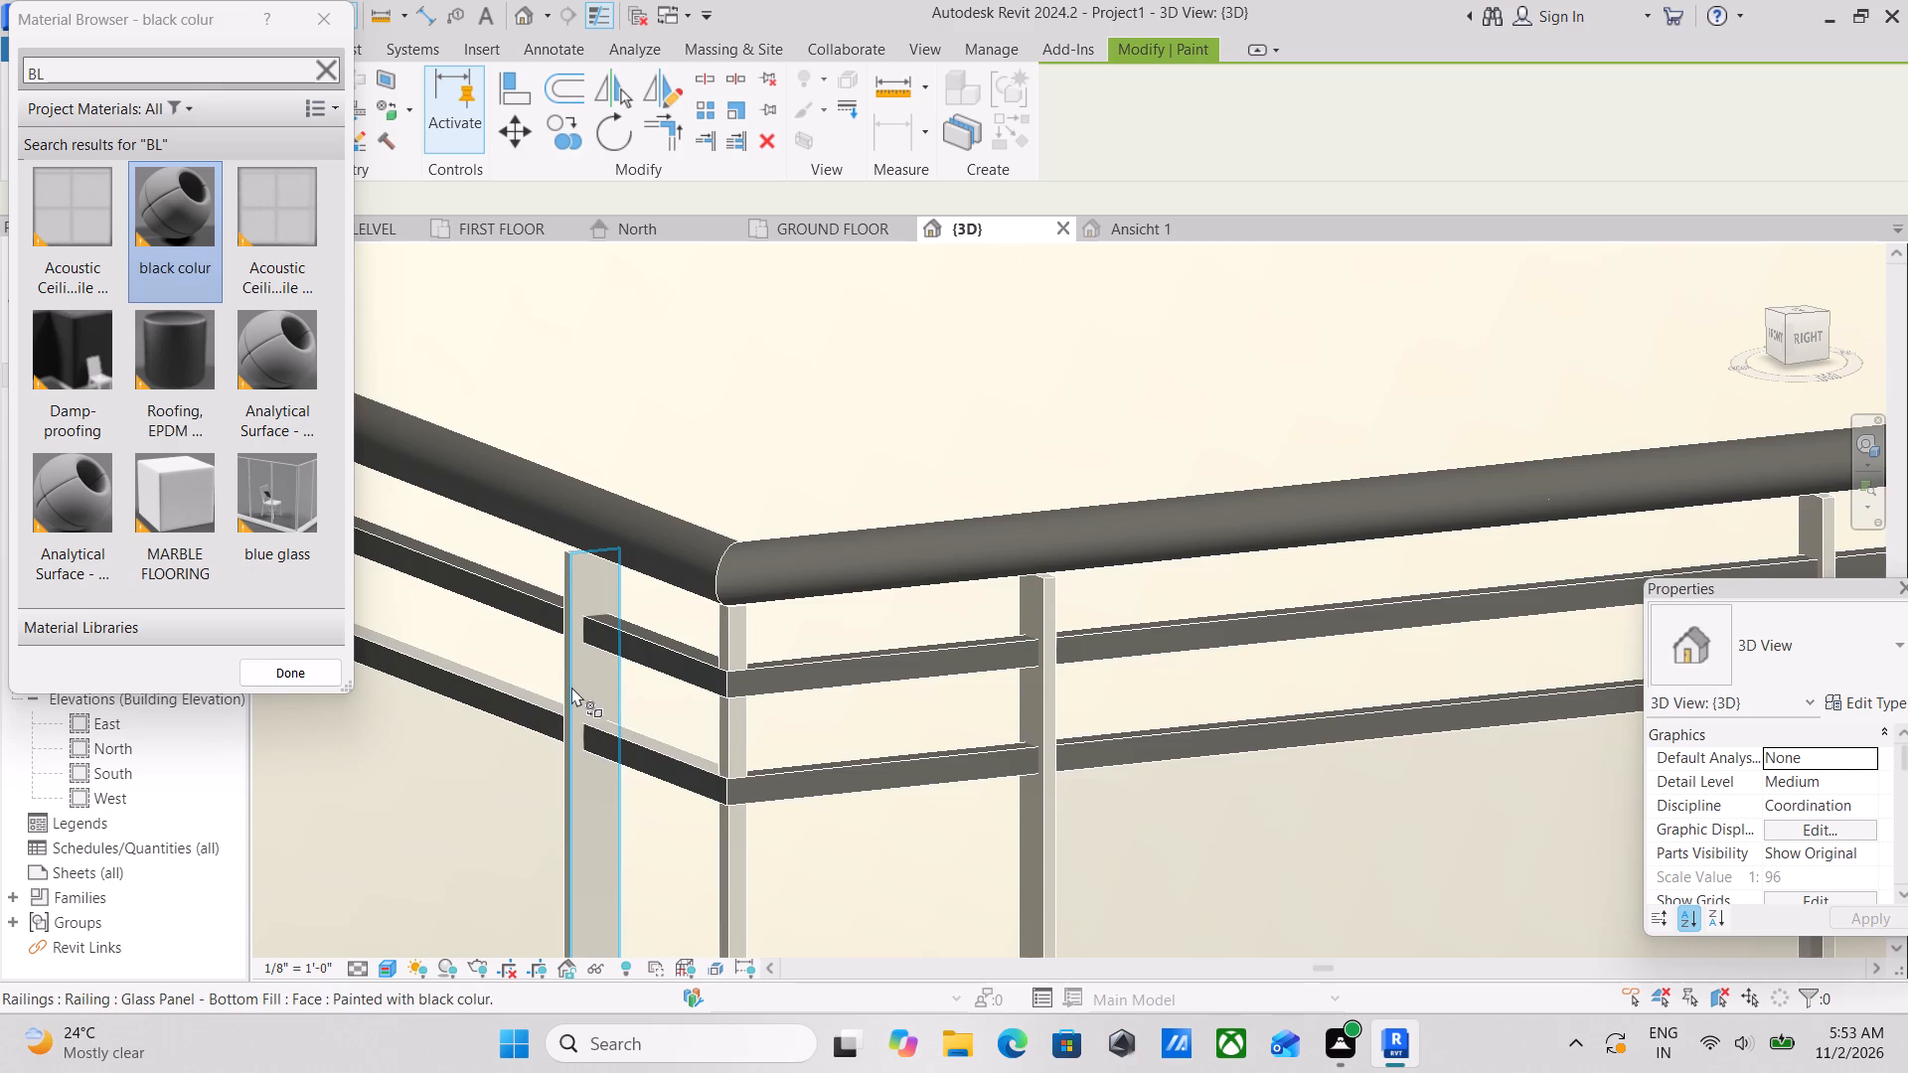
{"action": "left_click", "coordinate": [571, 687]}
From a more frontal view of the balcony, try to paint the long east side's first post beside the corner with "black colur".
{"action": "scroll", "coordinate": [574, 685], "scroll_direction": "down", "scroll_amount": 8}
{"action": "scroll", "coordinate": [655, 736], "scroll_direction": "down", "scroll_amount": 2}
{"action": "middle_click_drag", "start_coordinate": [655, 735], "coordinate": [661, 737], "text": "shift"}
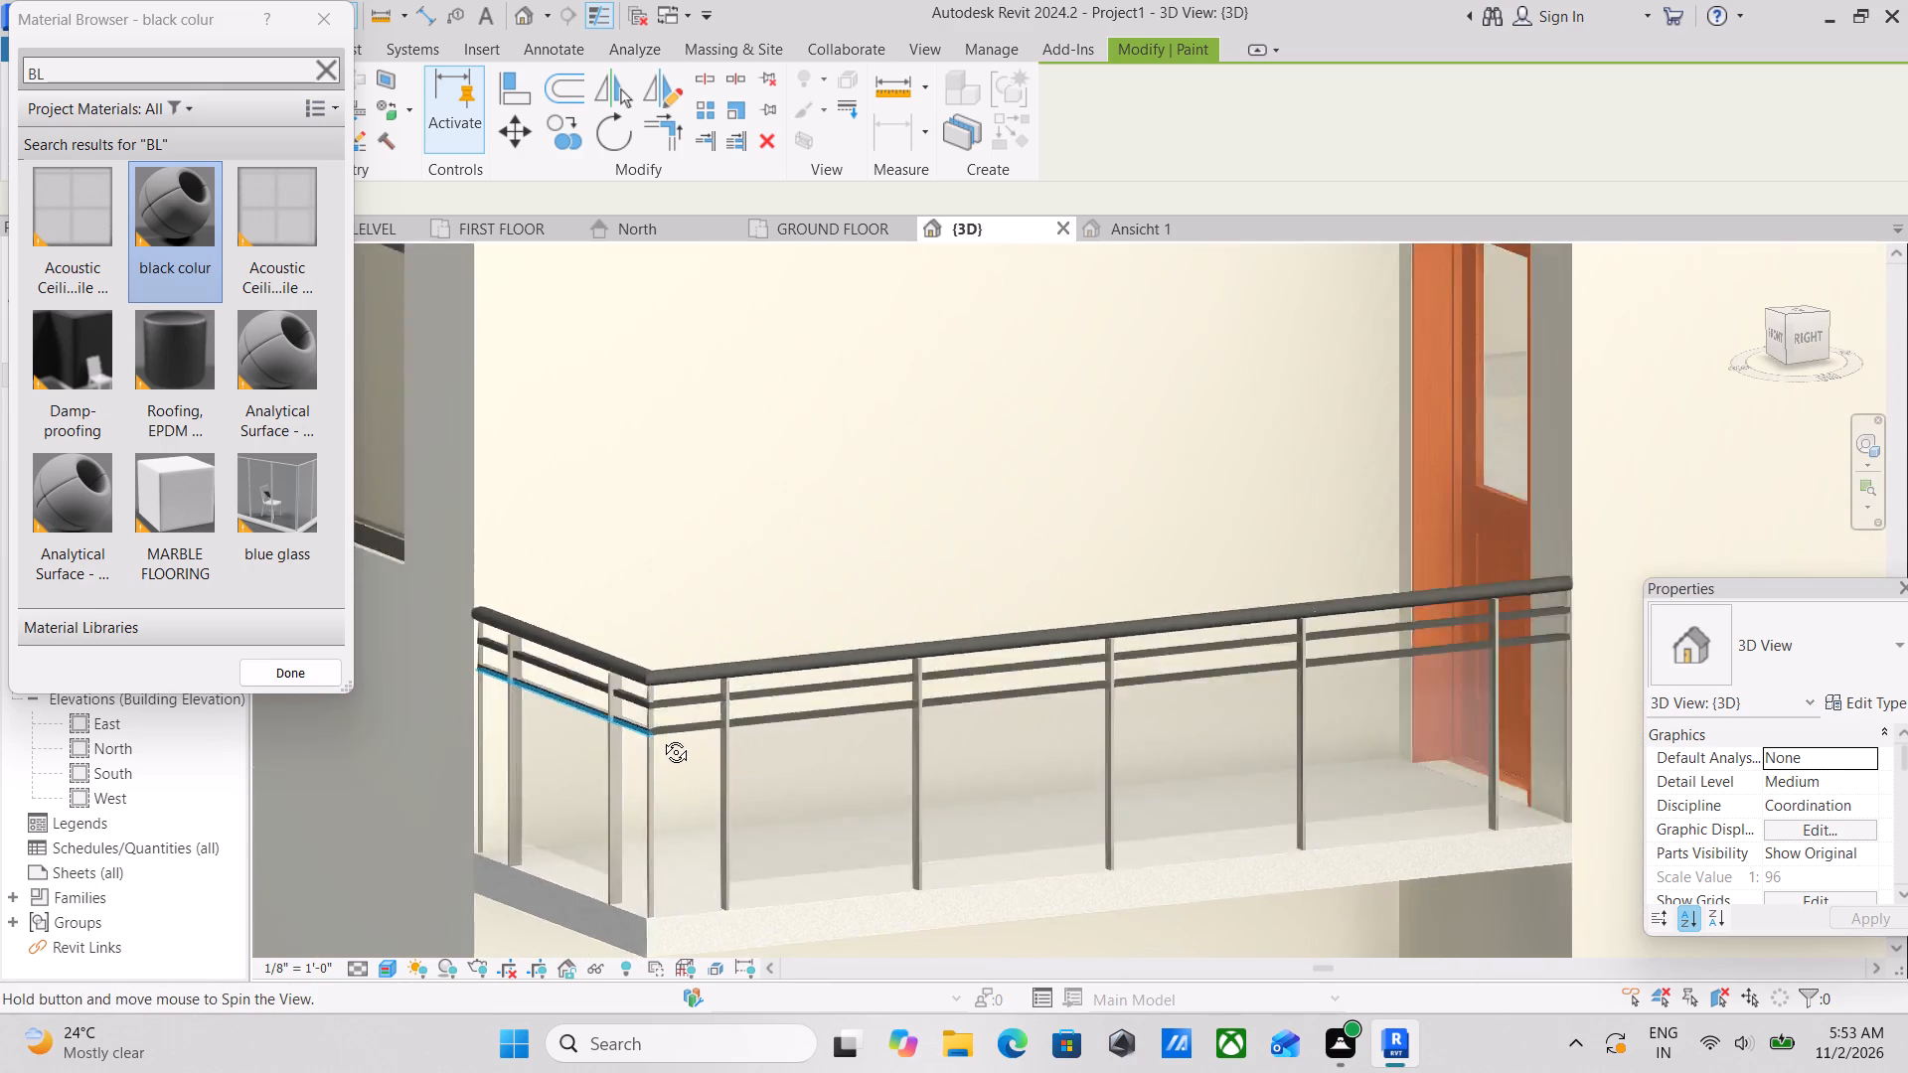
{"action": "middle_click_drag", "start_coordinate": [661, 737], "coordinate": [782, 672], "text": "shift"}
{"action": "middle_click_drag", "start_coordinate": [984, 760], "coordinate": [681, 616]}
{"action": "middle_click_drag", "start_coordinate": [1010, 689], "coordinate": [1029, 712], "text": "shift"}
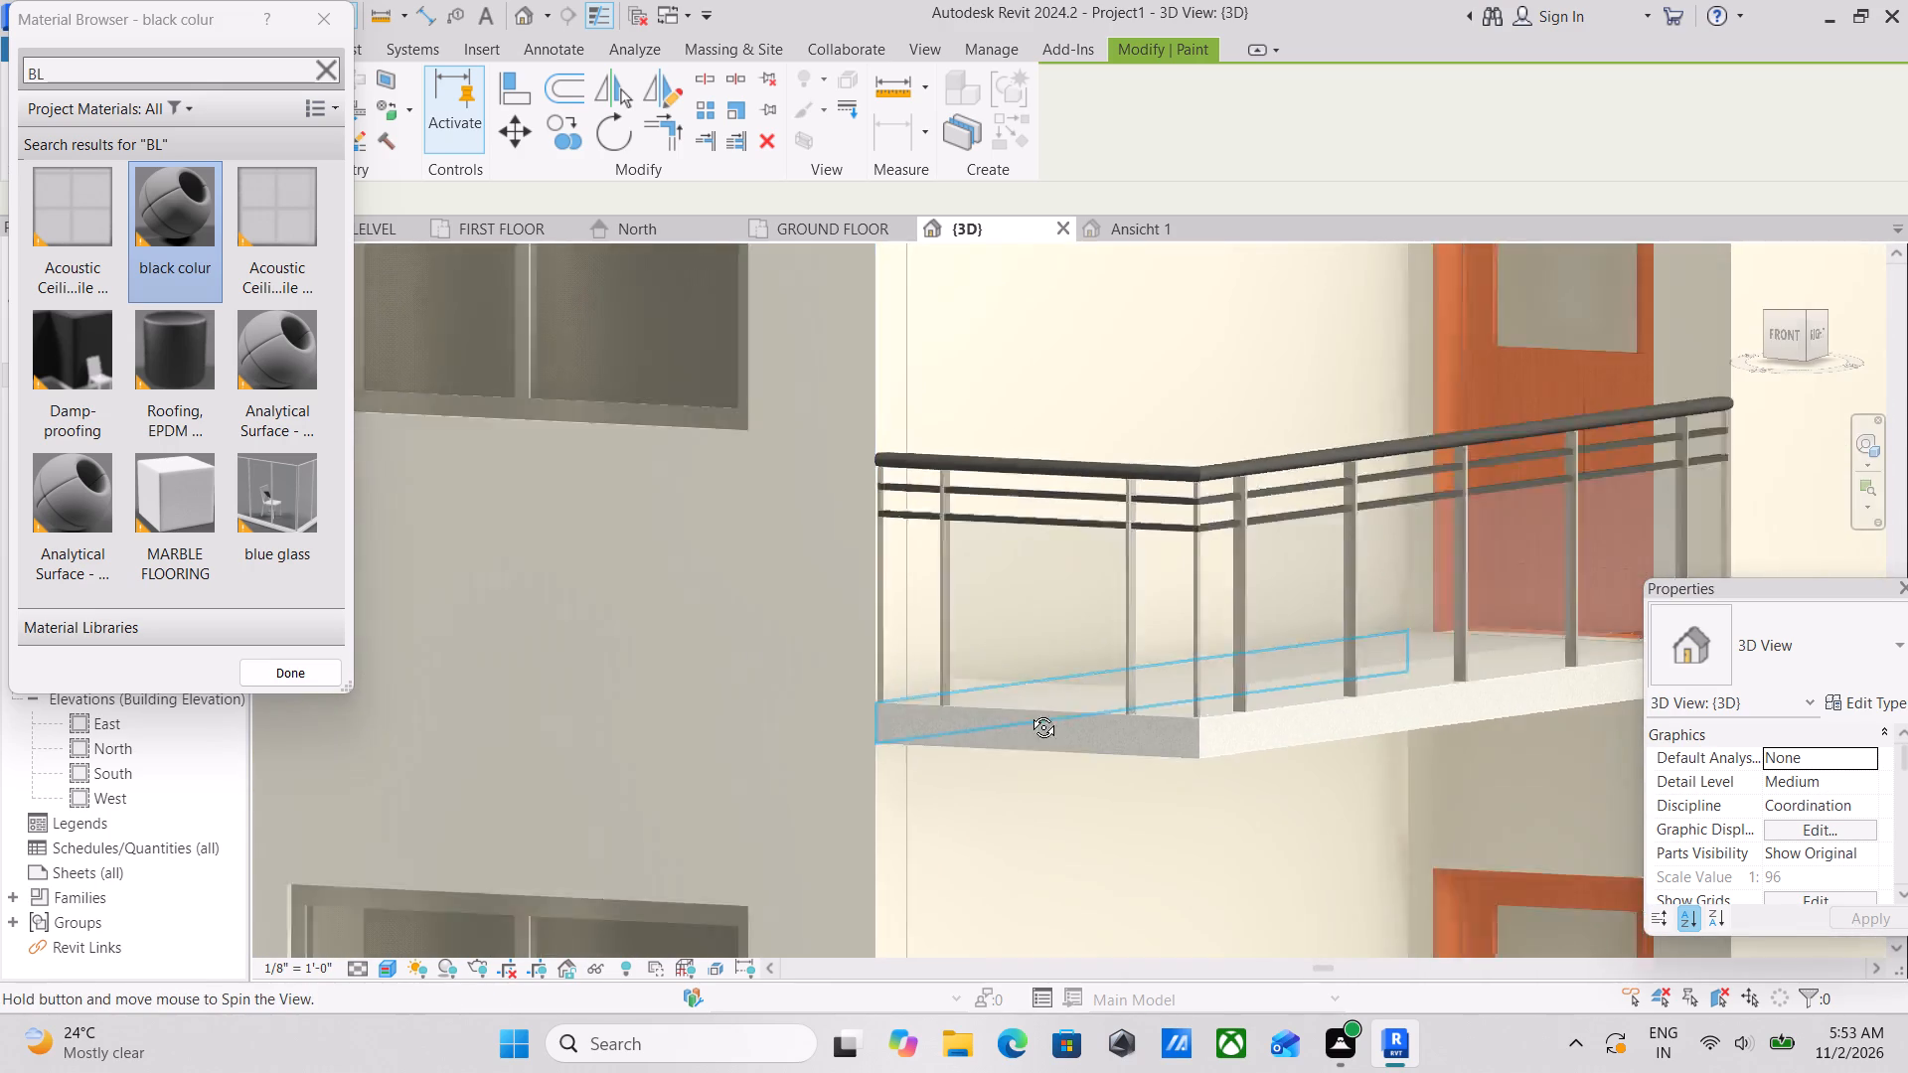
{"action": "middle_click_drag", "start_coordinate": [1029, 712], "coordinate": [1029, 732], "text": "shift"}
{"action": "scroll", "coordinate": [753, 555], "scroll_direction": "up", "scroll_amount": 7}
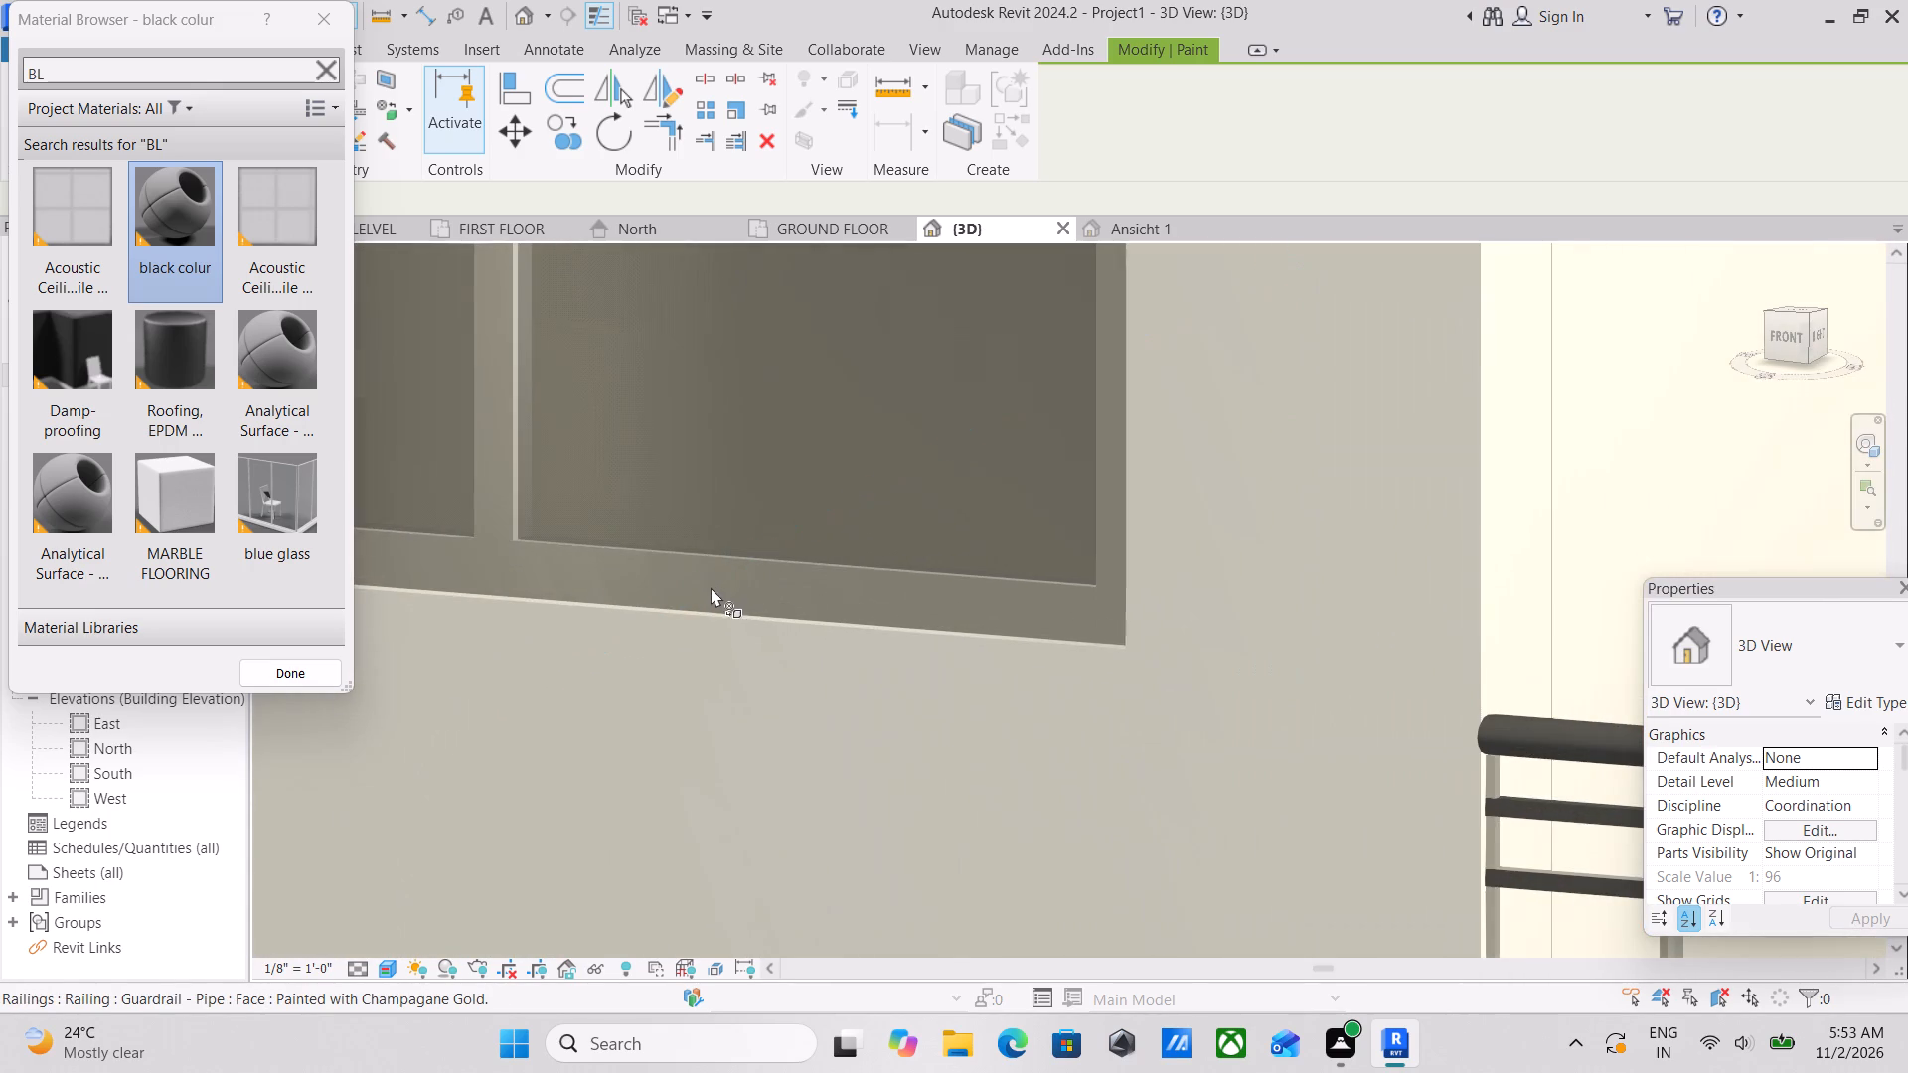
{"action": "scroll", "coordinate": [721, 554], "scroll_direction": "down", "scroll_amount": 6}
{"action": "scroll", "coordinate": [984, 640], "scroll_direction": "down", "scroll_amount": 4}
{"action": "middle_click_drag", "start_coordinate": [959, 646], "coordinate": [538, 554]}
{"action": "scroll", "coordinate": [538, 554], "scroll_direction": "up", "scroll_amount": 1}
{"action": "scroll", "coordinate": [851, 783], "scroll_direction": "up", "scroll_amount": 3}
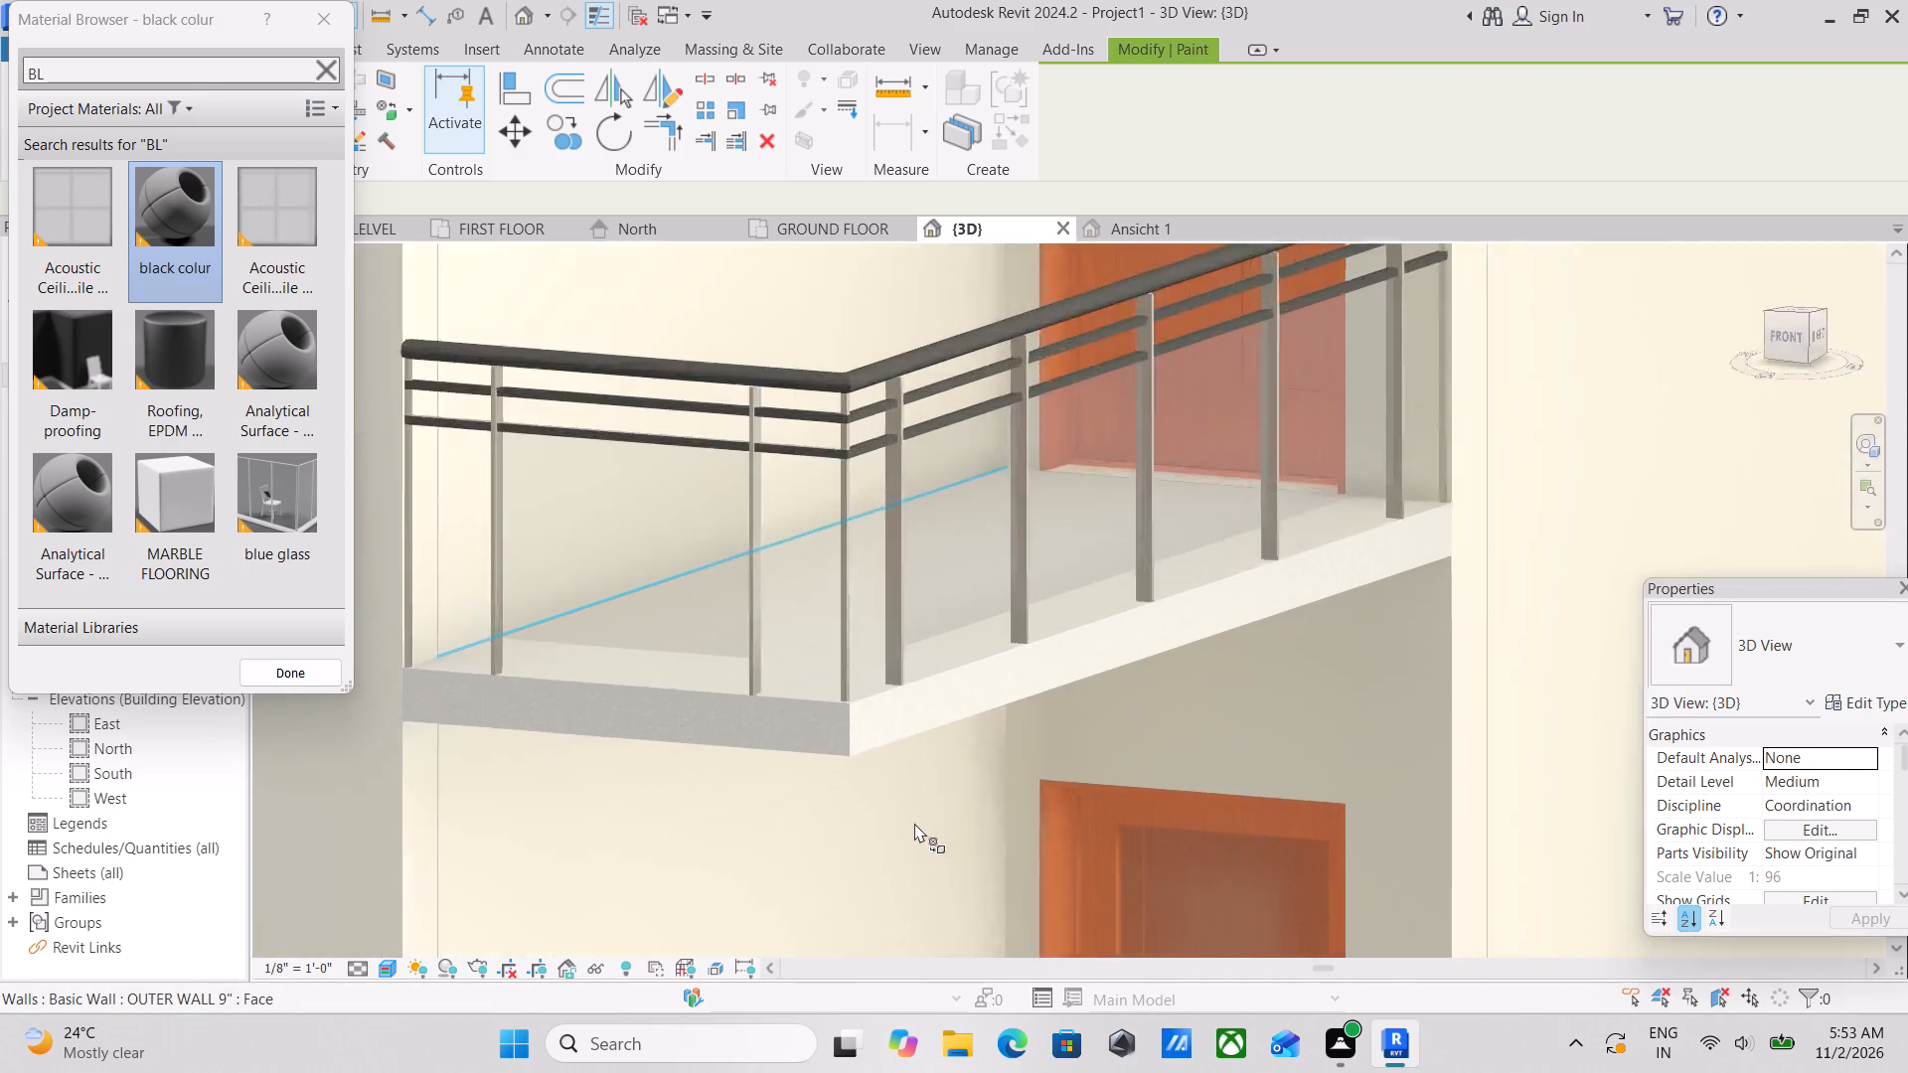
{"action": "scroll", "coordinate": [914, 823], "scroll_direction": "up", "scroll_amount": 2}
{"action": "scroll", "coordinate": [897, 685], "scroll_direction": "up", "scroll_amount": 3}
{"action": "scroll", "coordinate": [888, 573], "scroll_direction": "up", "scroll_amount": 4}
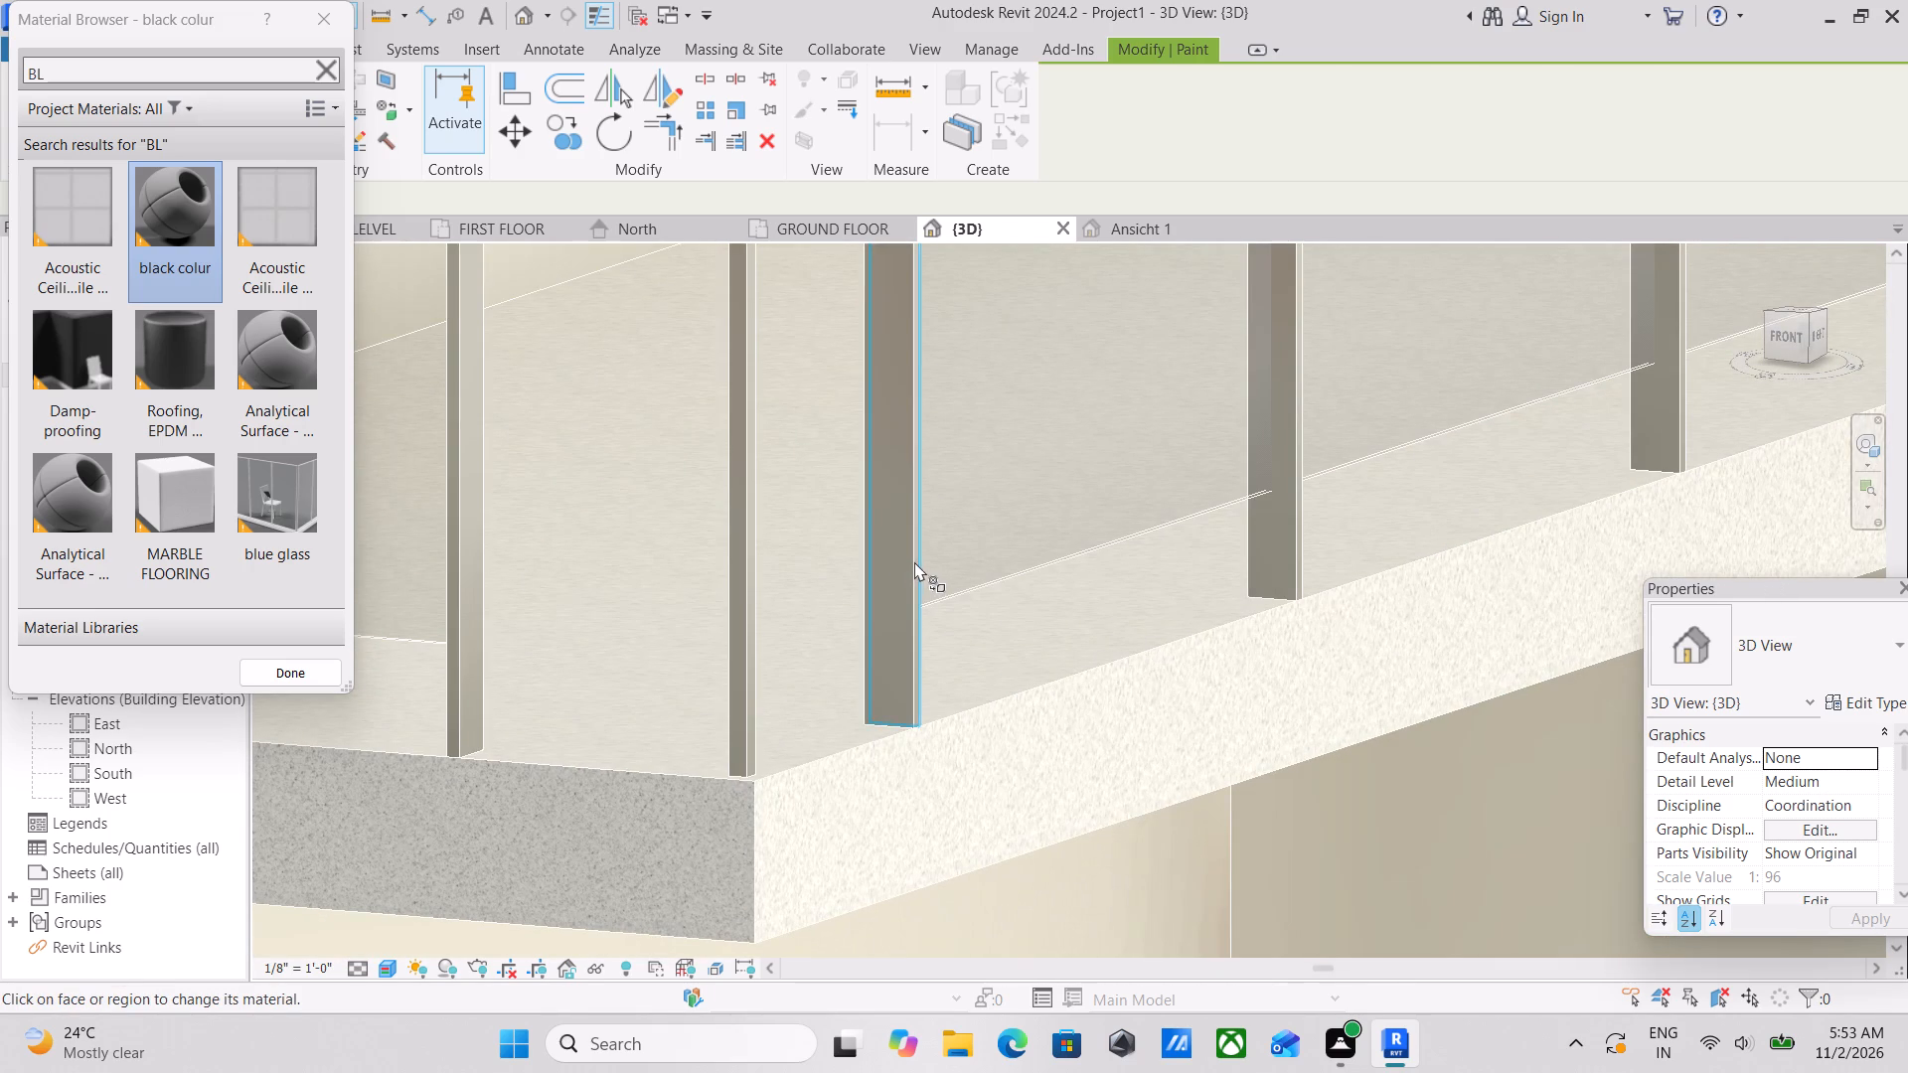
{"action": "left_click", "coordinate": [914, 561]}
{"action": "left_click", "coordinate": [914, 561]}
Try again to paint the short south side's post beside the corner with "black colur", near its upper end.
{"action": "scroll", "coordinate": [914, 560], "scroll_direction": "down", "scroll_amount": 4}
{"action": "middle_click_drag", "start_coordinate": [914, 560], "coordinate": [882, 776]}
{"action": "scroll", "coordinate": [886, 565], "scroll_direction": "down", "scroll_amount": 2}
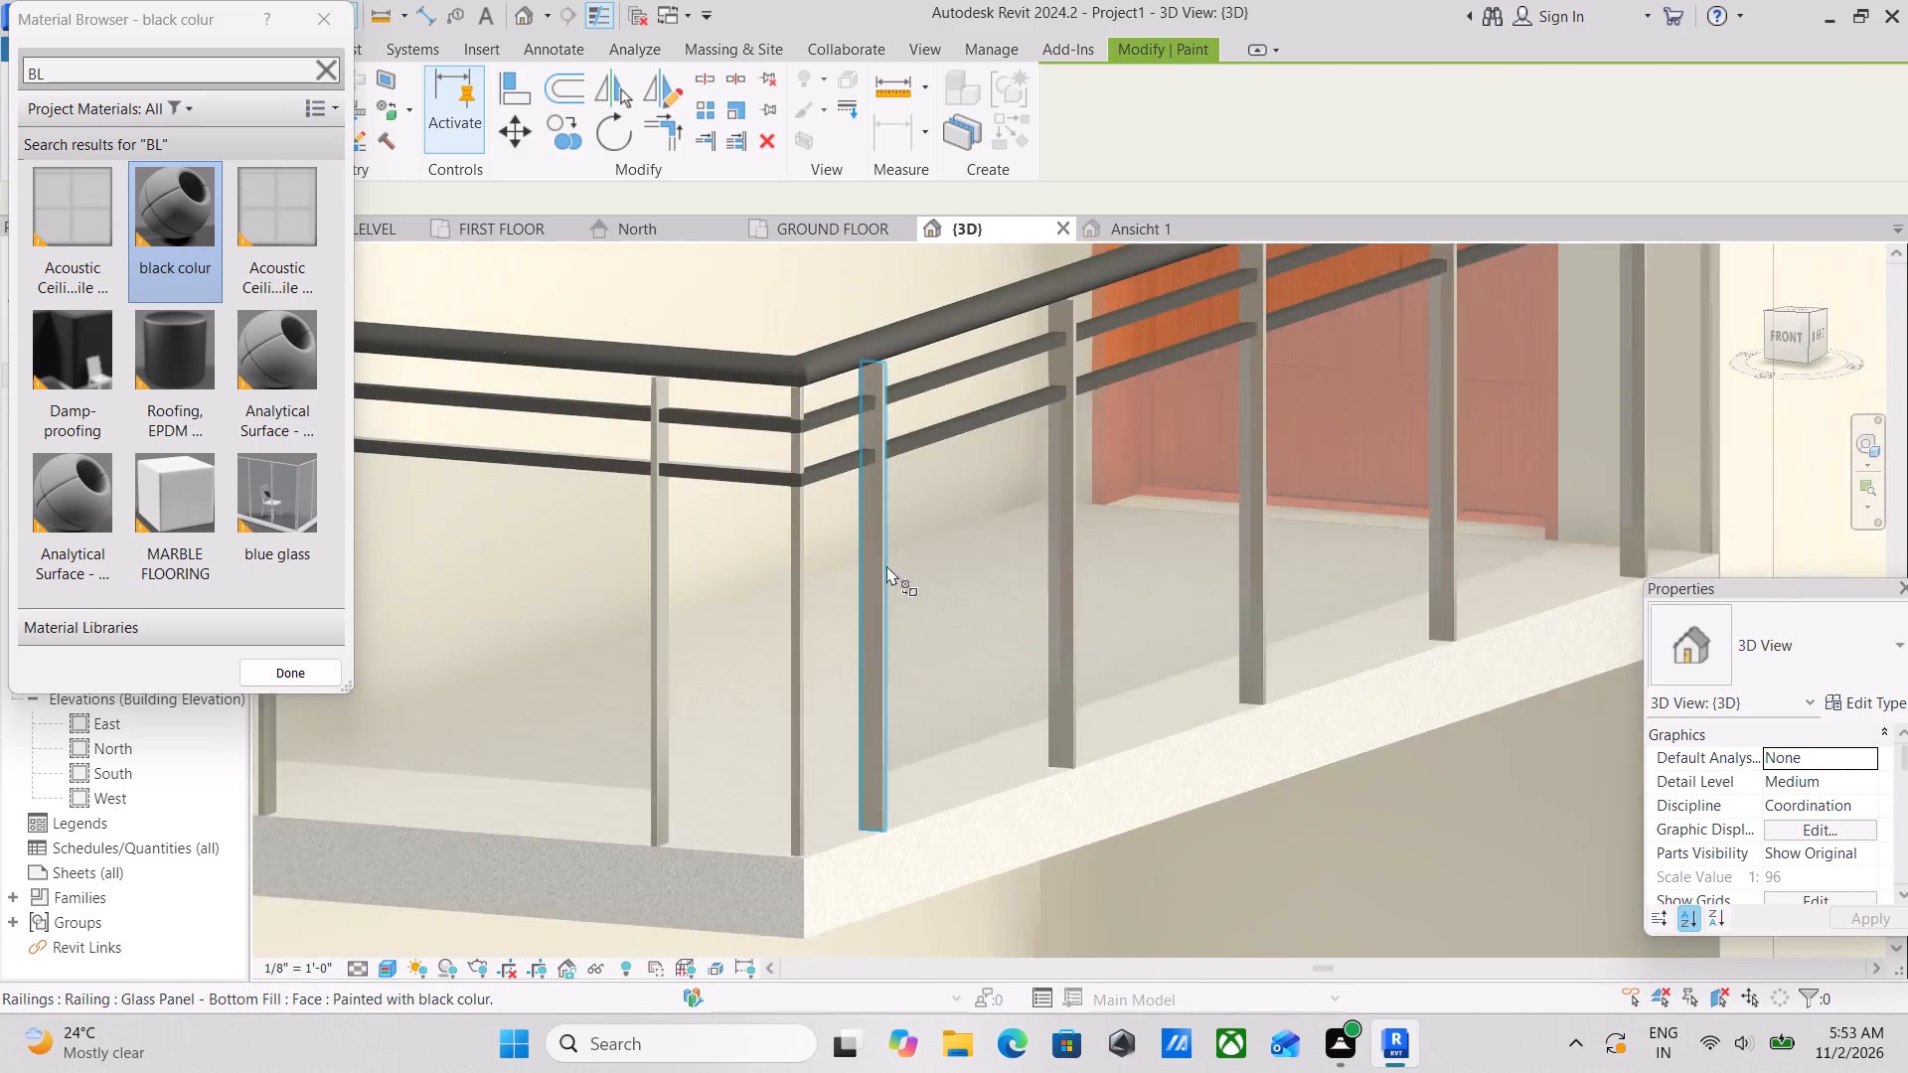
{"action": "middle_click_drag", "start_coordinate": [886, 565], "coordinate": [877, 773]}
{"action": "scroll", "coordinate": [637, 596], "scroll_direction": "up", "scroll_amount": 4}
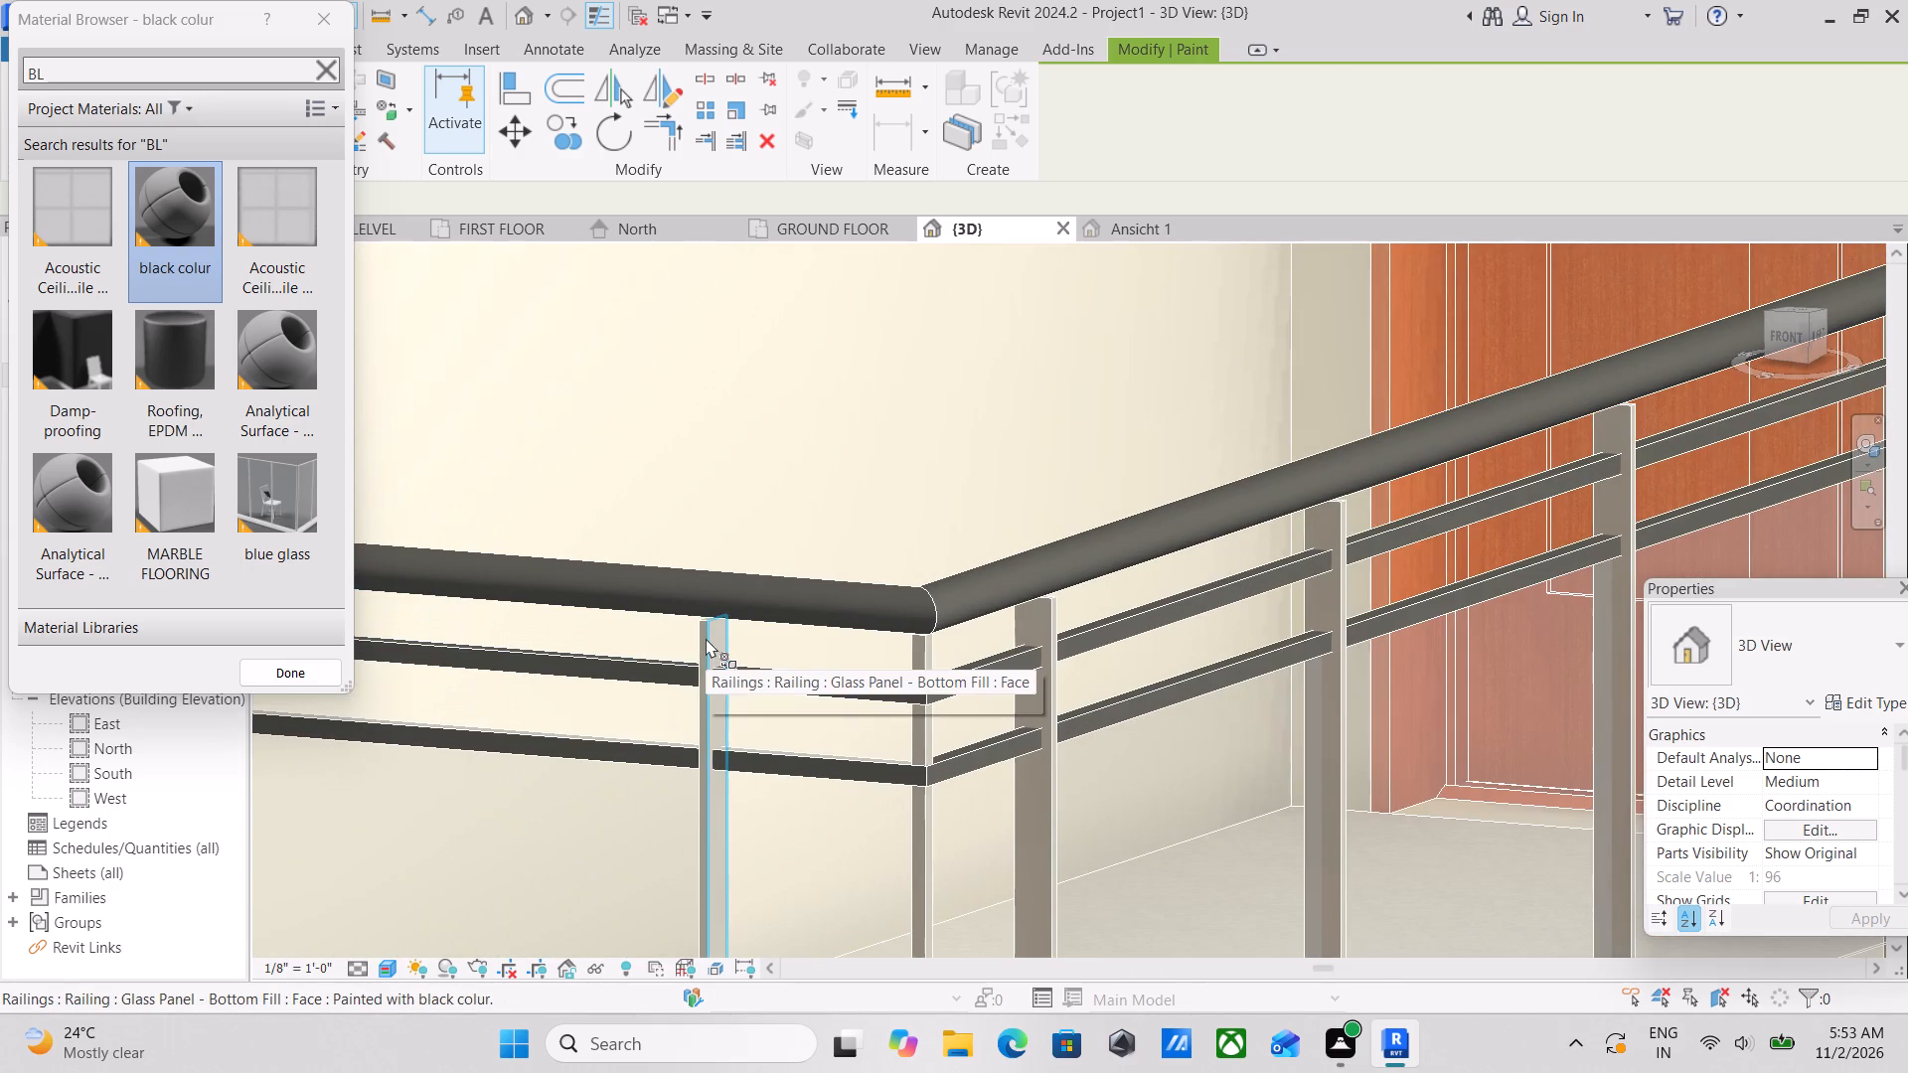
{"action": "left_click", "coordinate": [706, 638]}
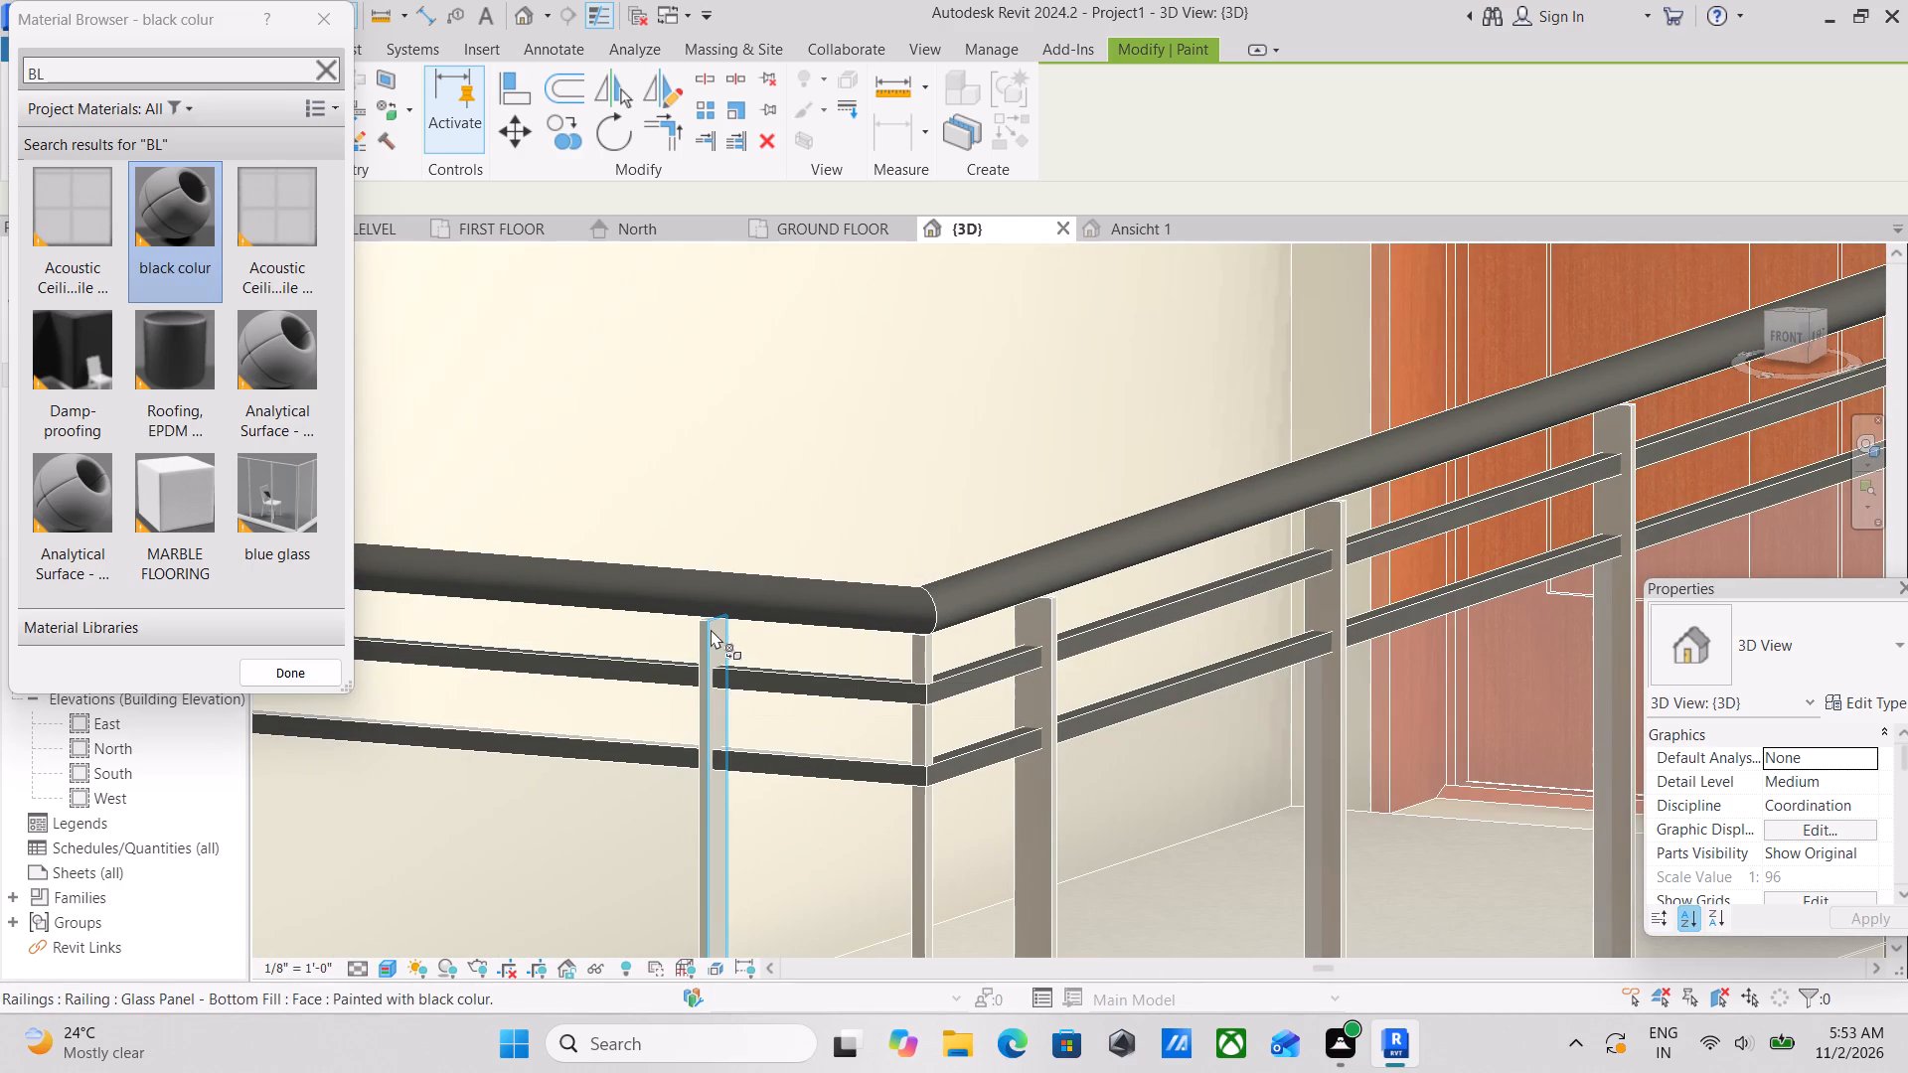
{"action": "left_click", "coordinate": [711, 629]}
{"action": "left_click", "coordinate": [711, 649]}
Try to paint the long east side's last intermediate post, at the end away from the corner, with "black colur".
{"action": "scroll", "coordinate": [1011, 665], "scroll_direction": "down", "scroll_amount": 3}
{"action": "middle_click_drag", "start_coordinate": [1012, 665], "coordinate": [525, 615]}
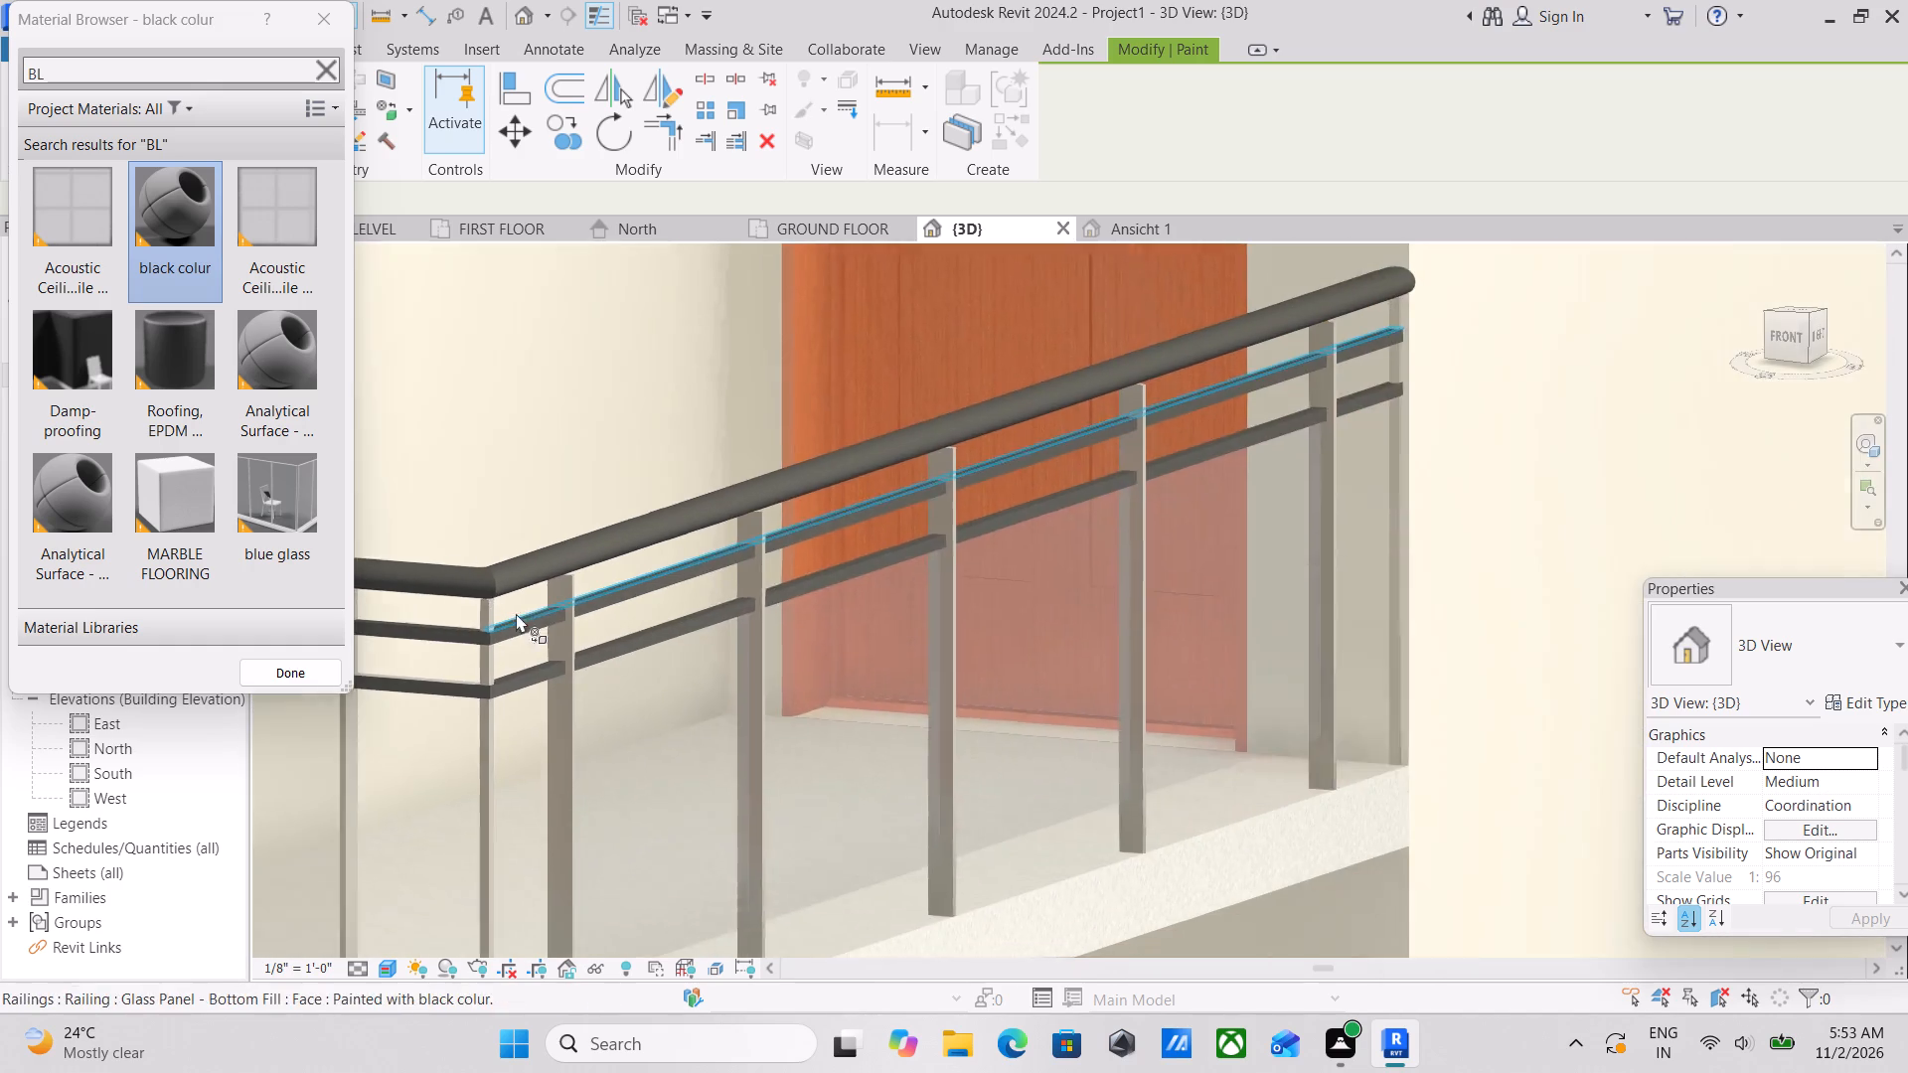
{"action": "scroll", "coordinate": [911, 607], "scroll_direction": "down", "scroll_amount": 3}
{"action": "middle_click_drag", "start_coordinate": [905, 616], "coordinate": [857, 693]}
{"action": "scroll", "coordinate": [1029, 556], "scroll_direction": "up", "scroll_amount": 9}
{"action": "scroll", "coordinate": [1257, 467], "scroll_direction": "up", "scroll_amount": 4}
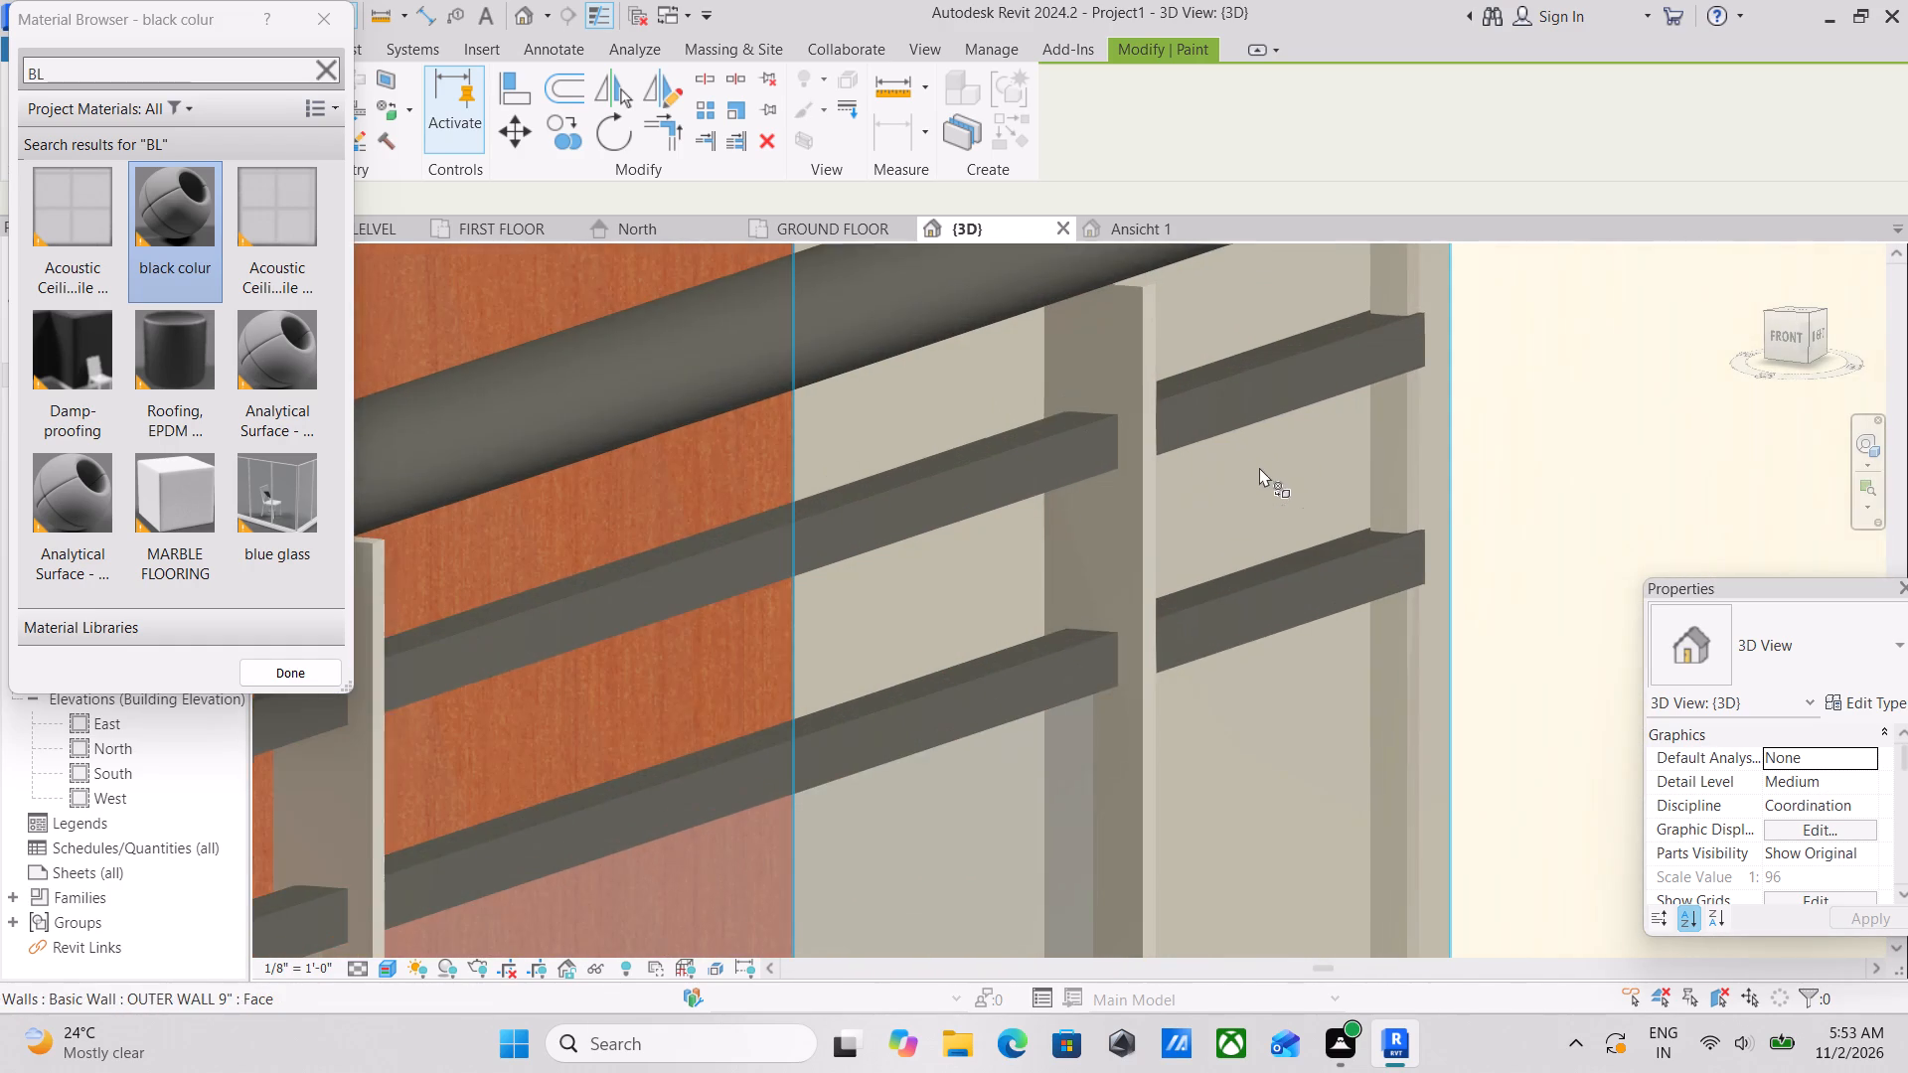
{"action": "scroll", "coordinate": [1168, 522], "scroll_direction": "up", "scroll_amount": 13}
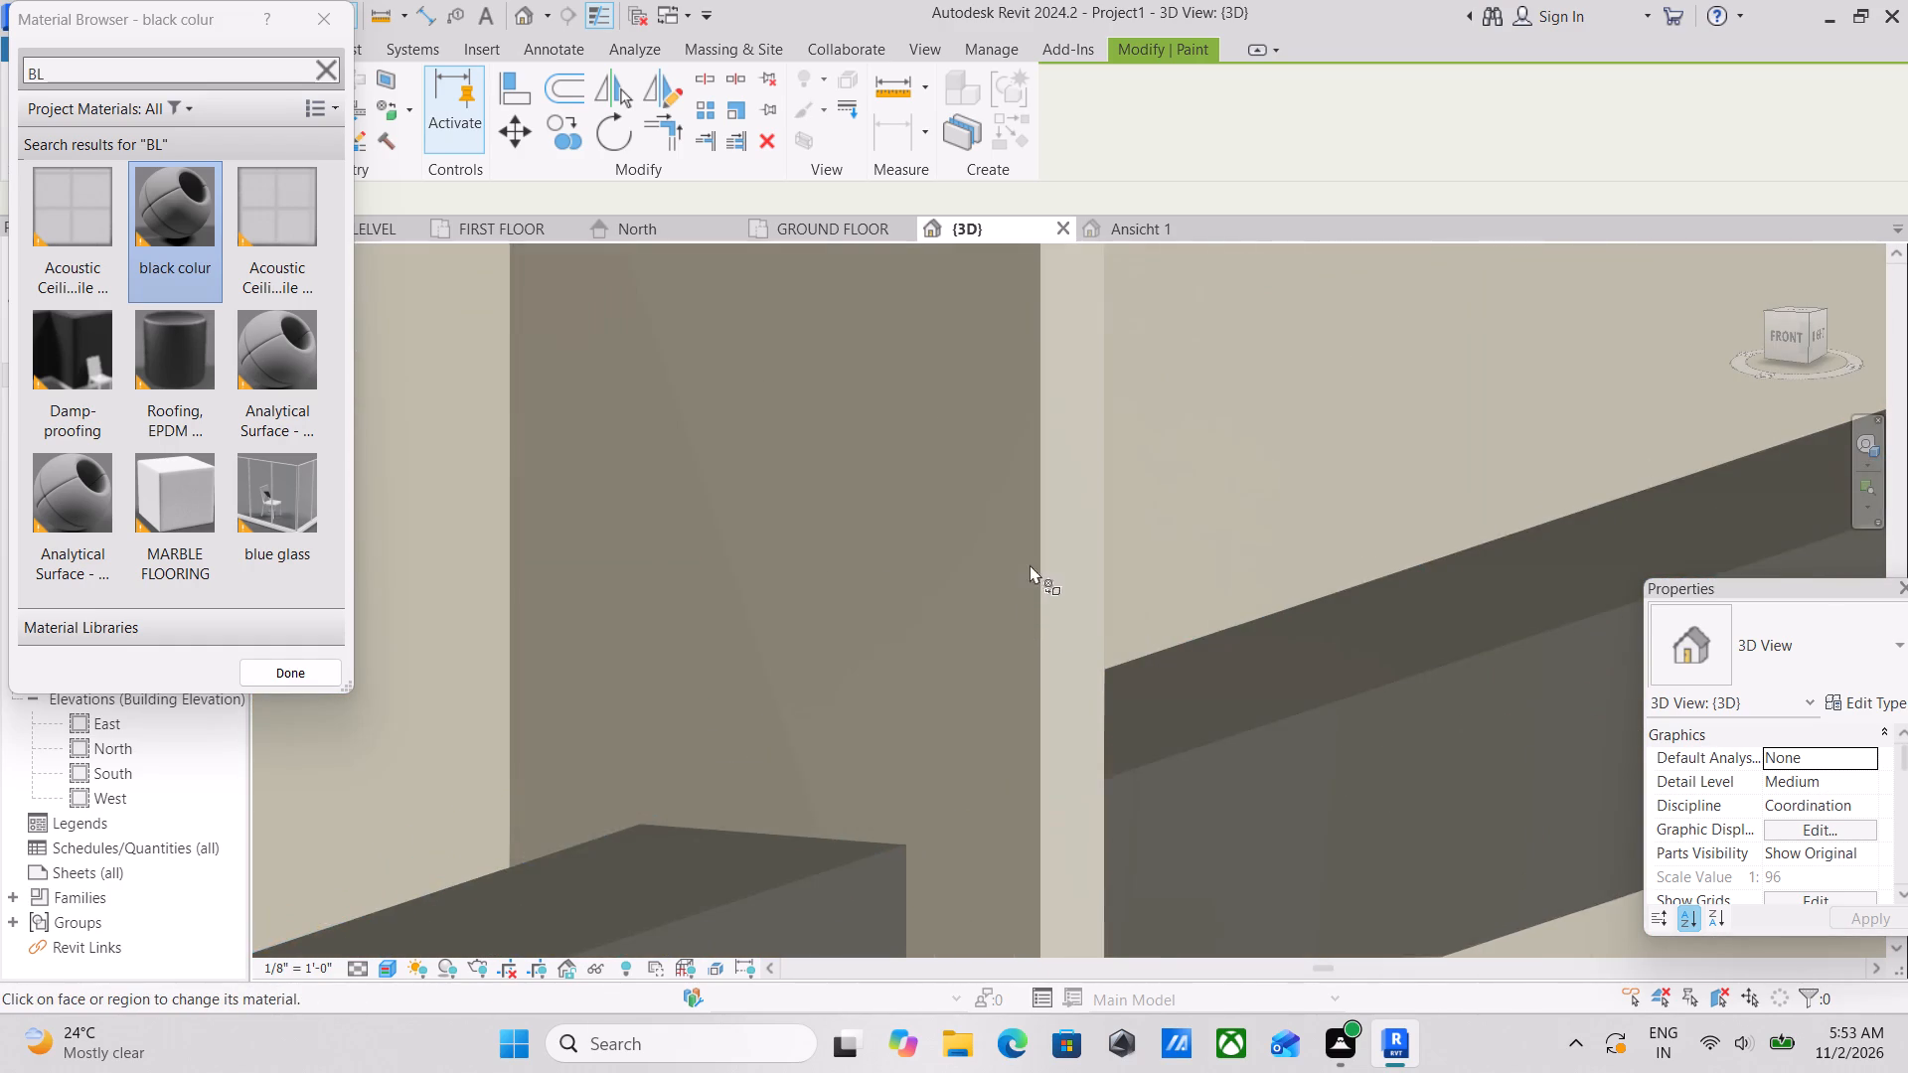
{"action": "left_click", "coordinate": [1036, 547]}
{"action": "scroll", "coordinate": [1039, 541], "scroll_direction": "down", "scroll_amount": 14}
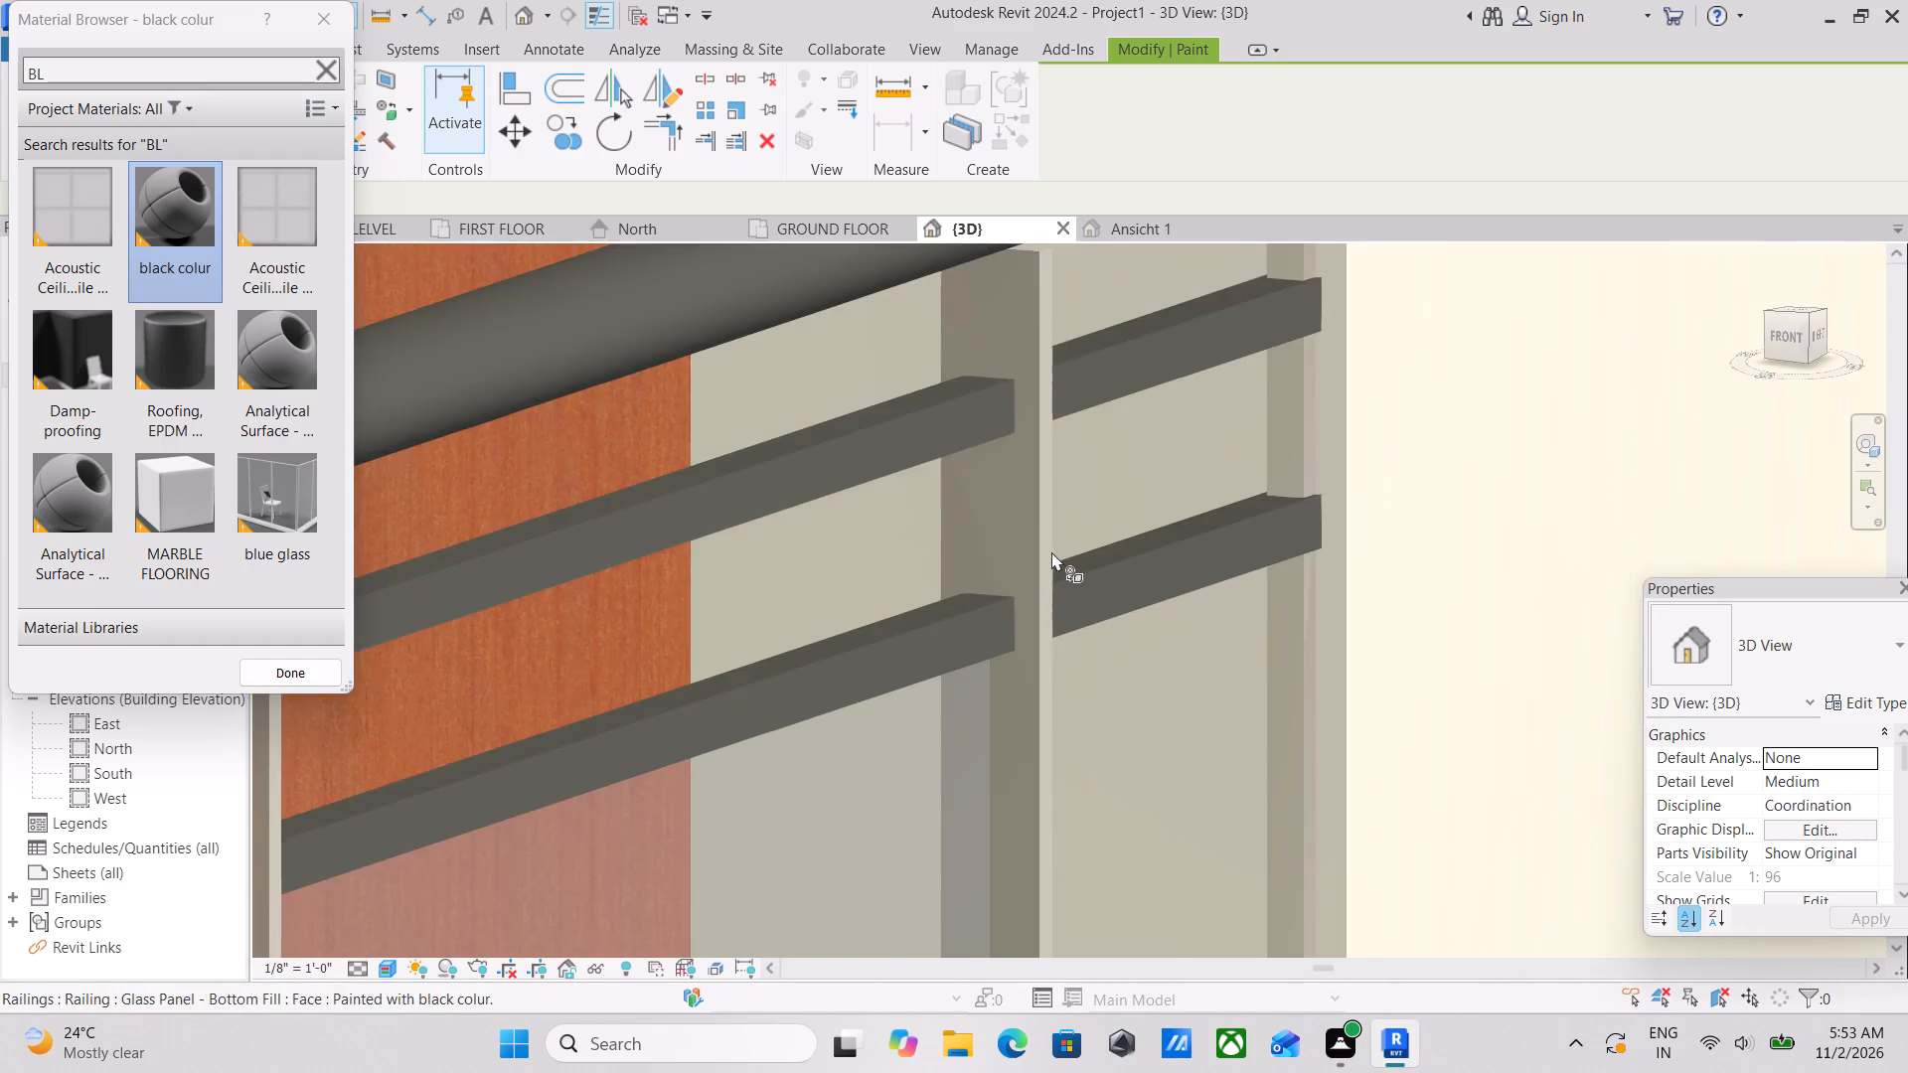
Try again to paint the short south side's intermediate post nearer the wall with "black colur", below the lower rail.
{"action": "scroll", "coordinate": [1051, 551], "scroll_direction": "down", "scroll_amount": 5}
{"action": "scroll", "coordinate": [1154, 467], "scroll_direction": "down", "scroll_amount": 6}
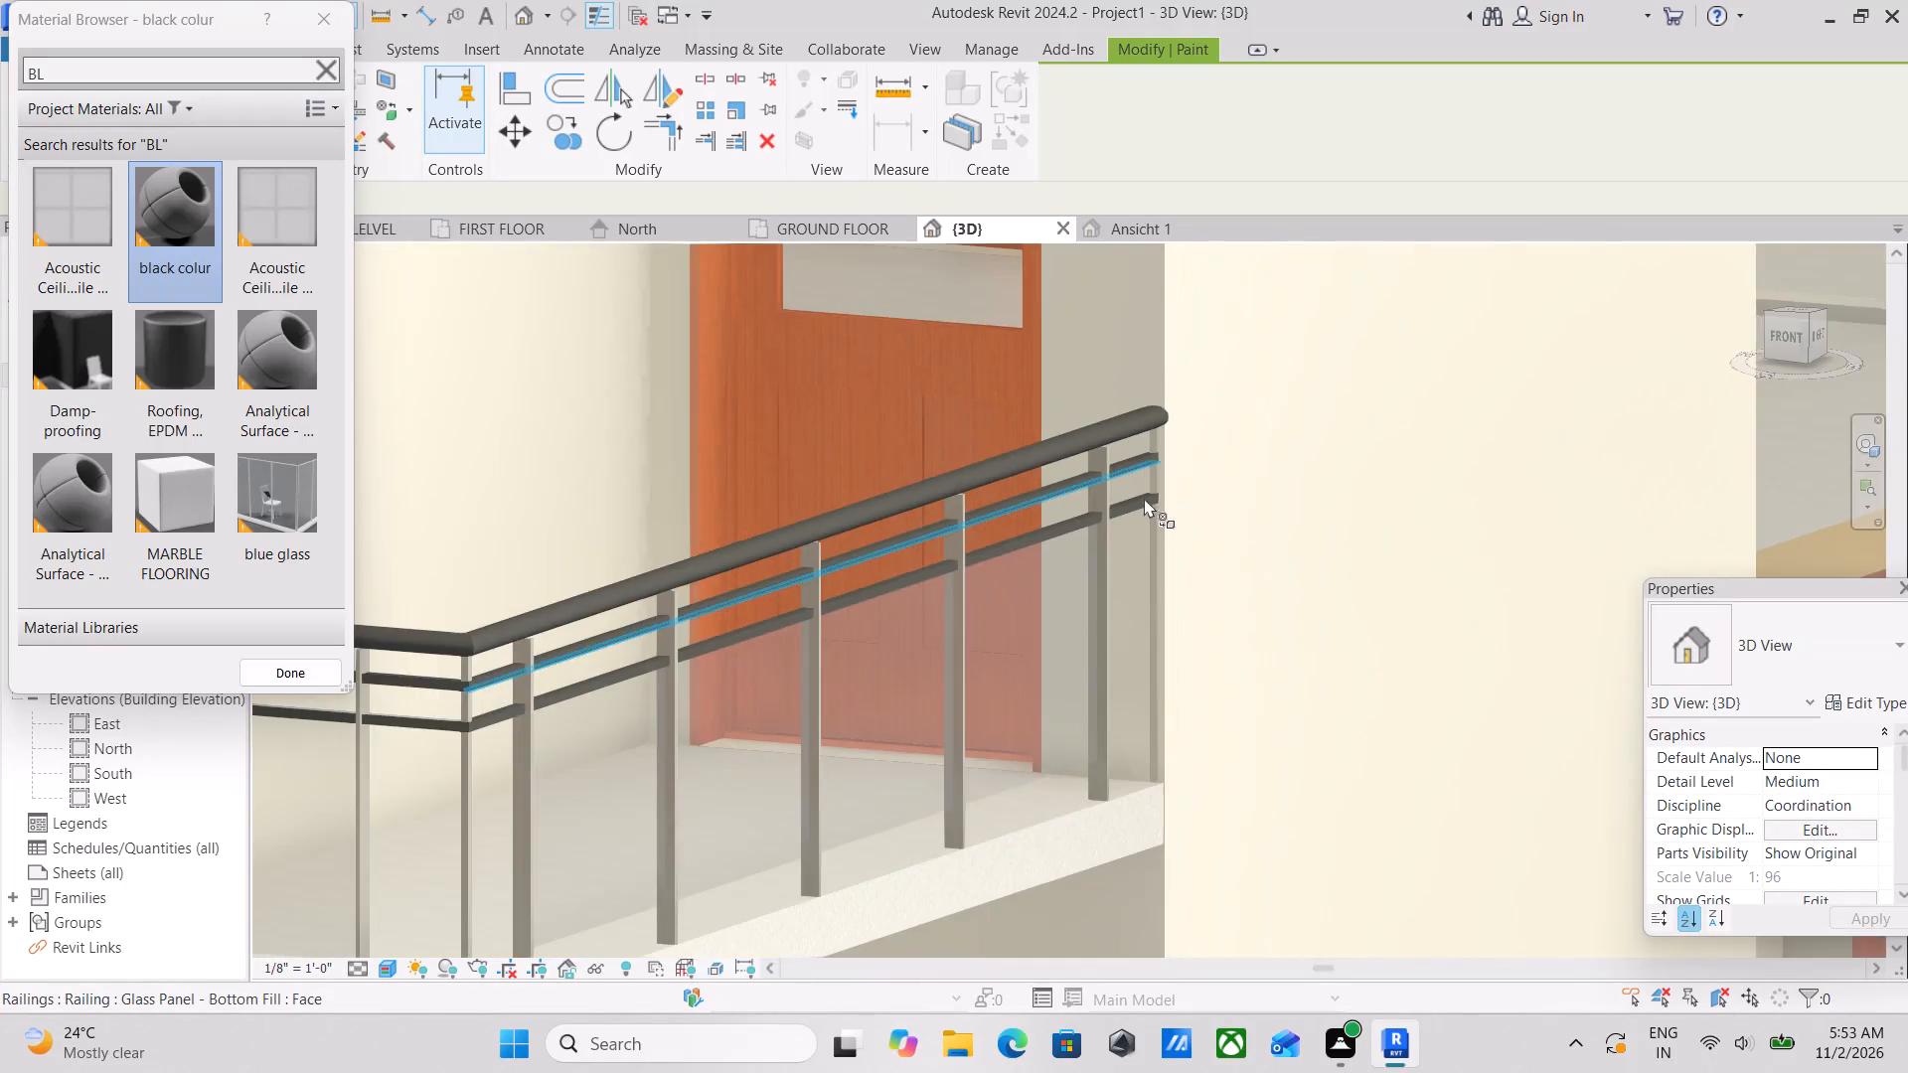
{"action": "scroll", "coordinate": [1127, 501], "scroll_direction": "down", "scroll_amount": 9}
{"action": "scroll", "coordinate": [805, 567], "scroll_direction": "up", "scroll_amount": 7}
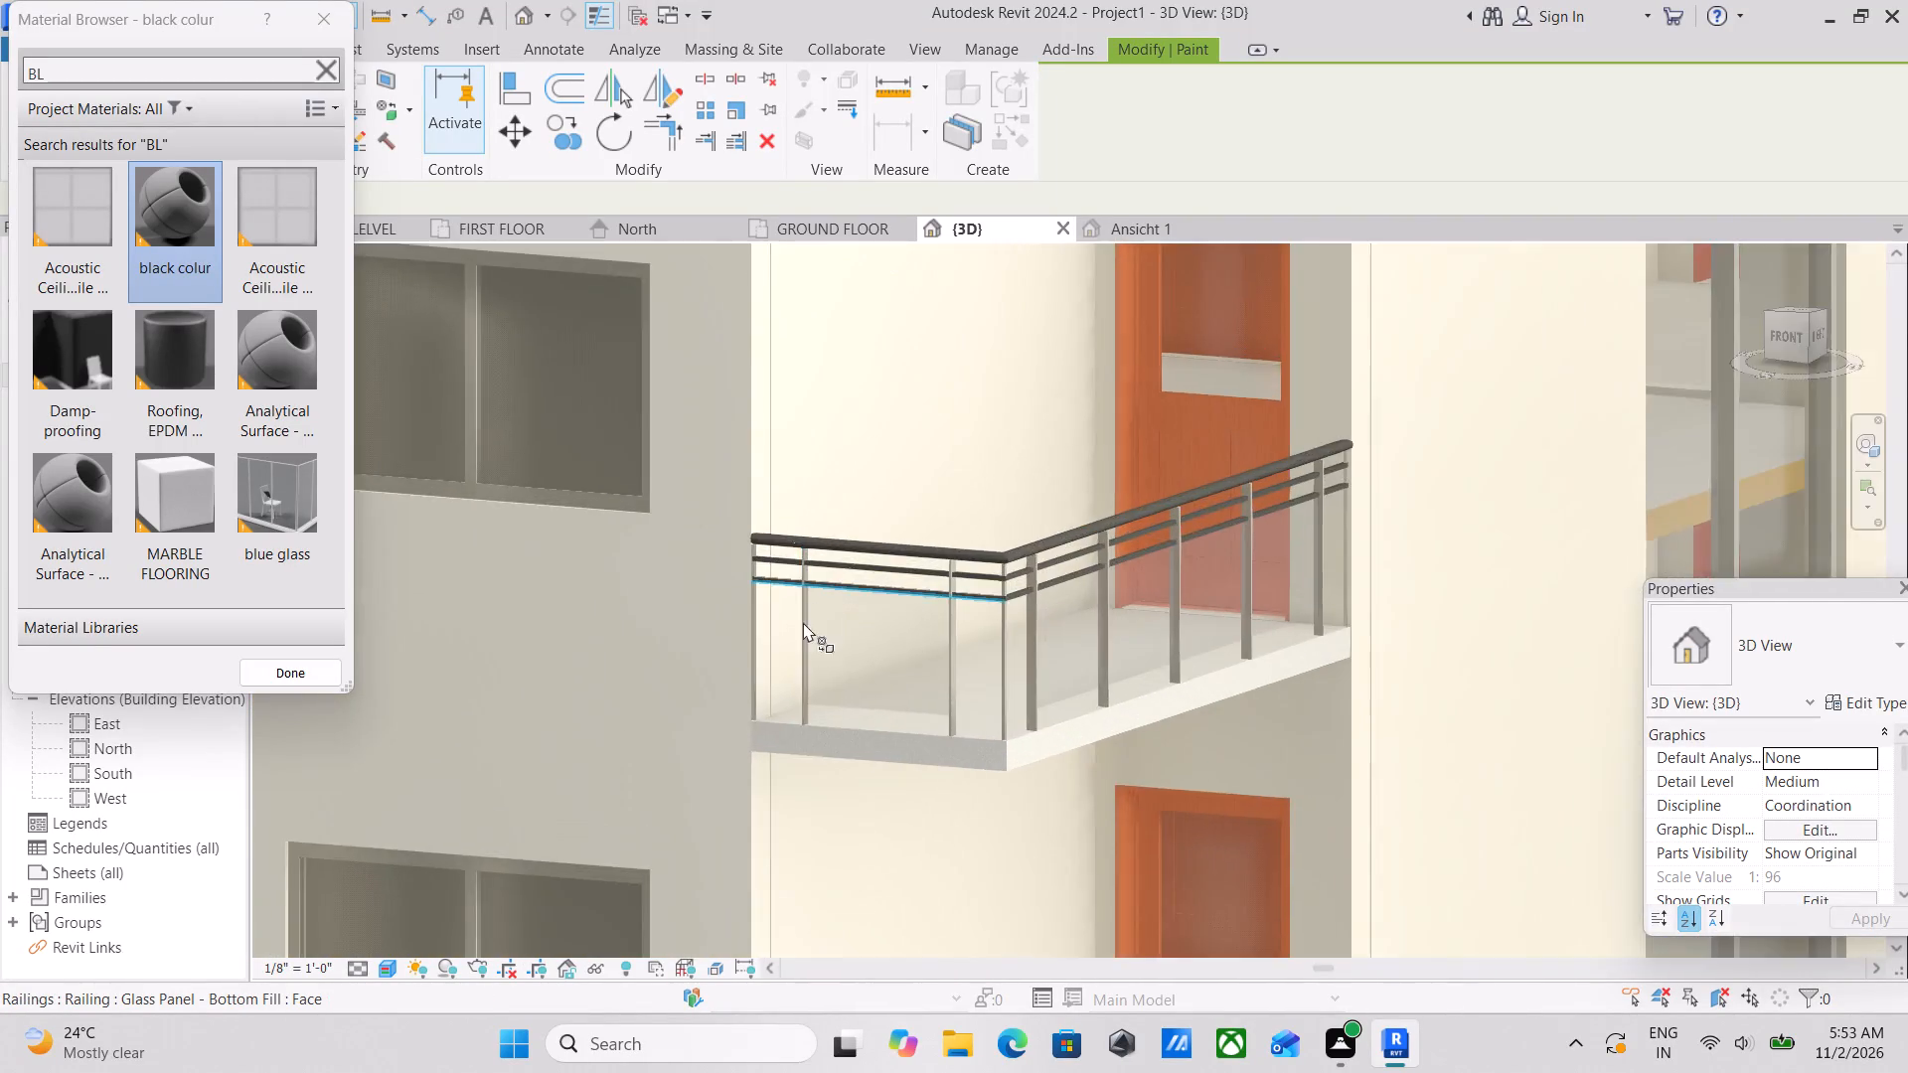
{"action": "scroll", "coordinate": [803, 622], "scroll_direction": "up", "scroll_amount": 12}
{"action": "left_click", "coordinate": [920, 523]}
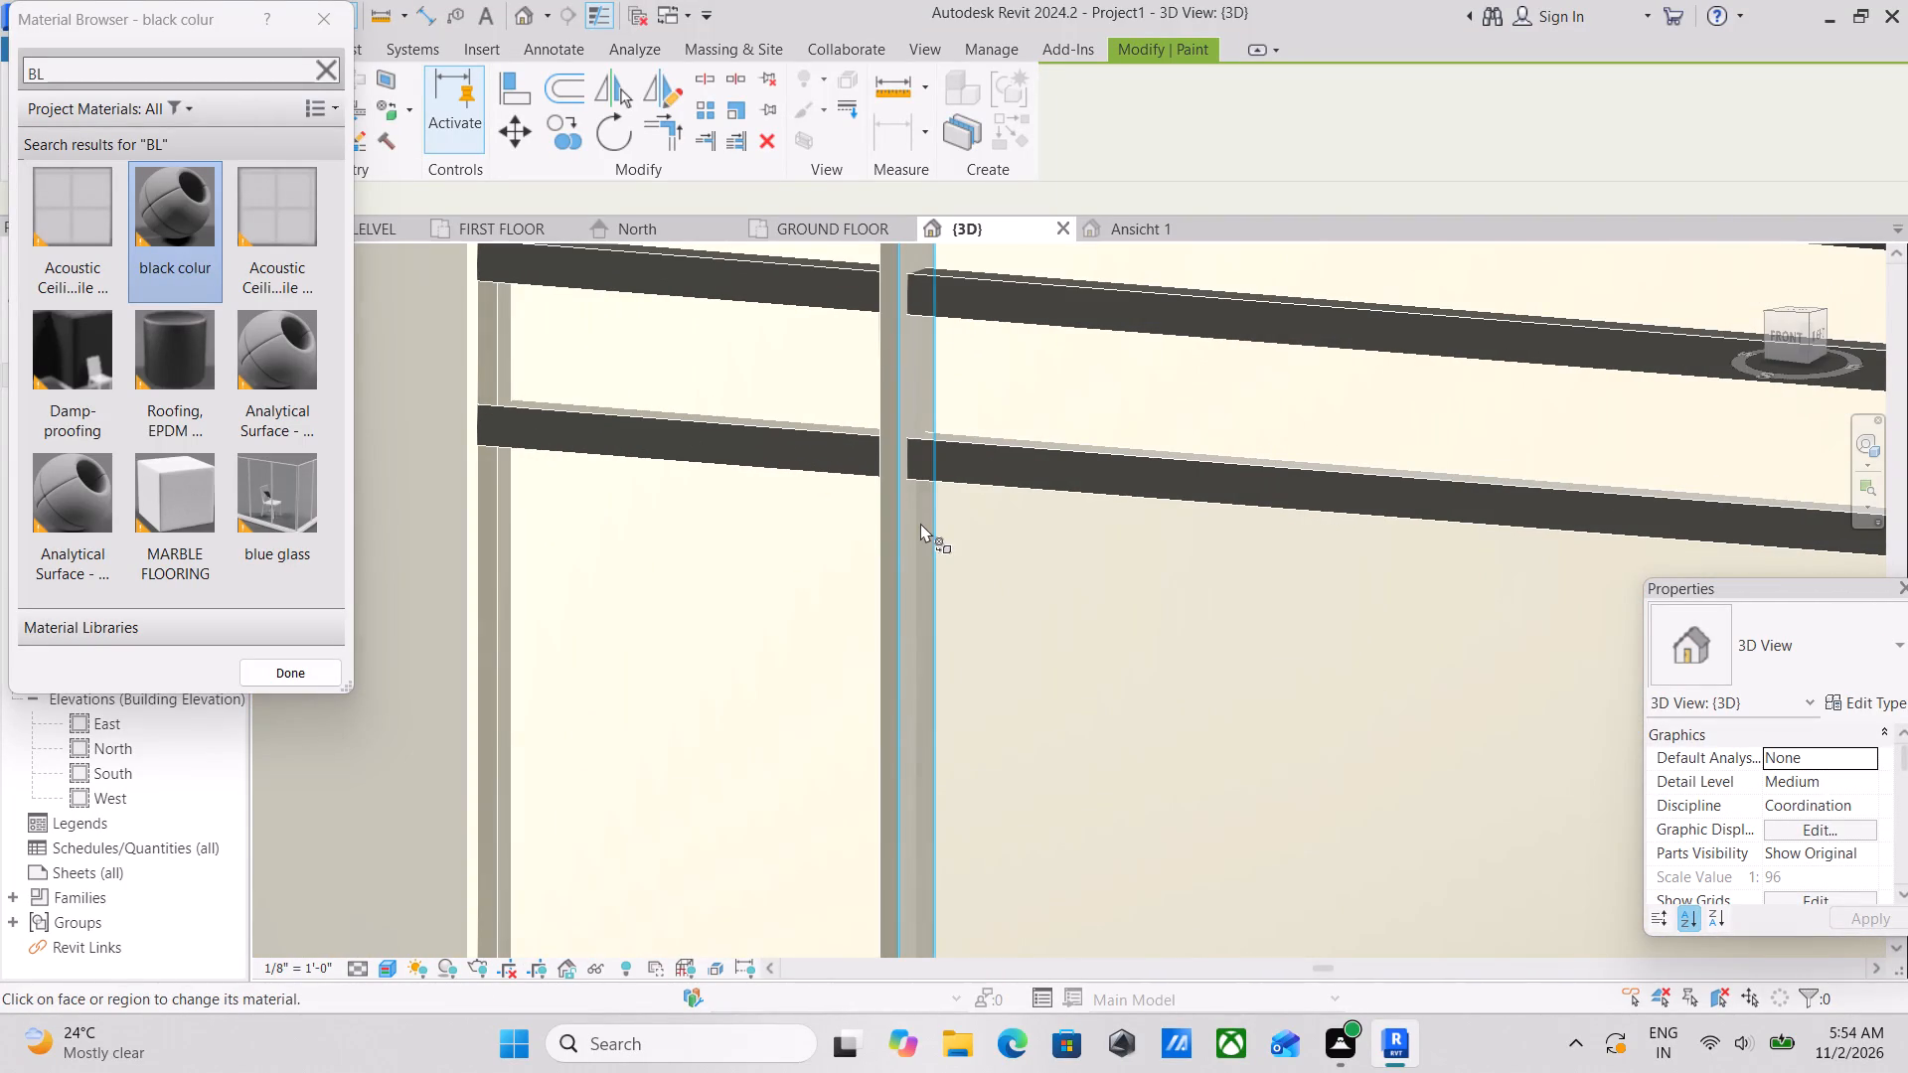
Try again to paint the other visible face of the short south side's intermediate post nearer the wall with "black colur".
{"action": "left_click", "coordinate": [894, 537]}
{"action": "scroll", "coordinate": [894, 537], "scroll_direction": "down", "scroll_amount": 11}
{"action": "key", "text": "Escape"}
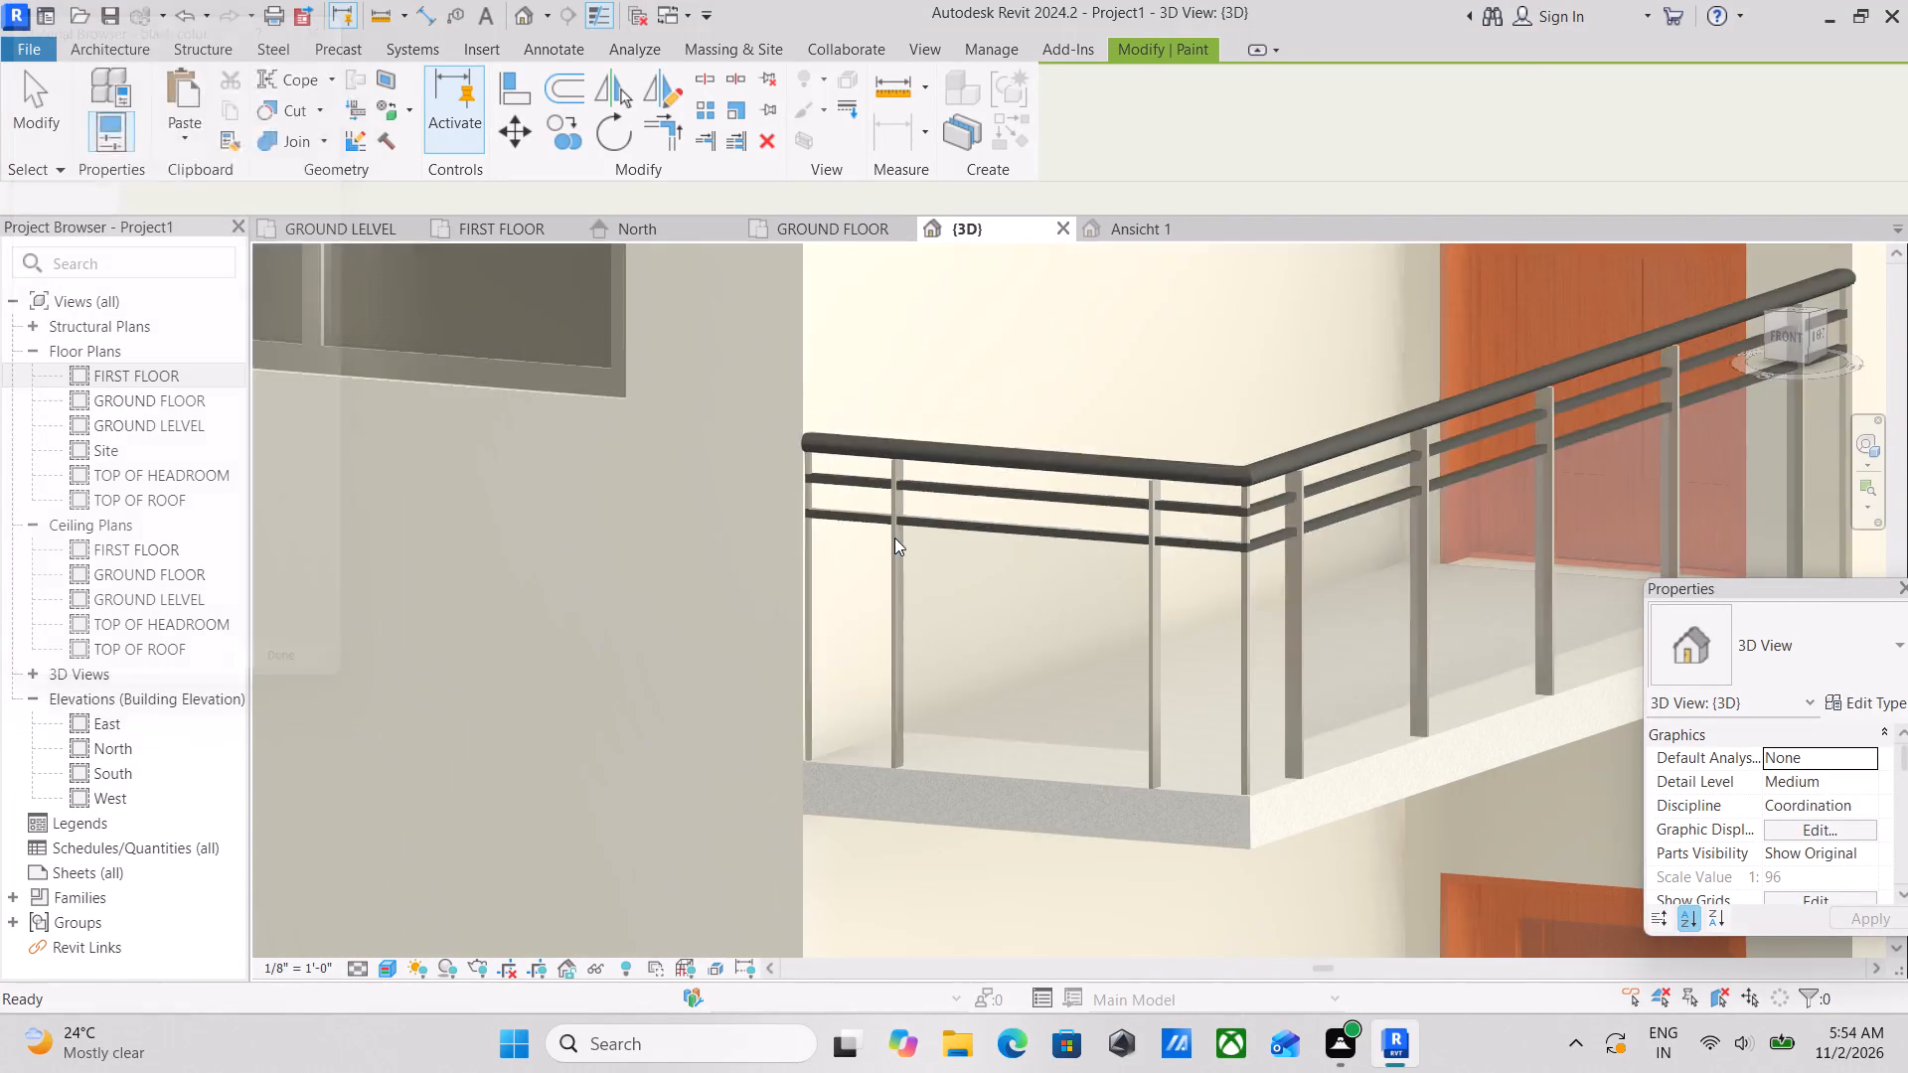
Paint the top rail of the rear balcony's railing with "black colur" along the long north side and the short east side.
{"action": "scroll", "coordinate": [927, 550], "scroll_direction": "down", "scroll_amount": 6}
{"action": "scroll", "coordinate": [1034, 567], "scroll_direction": "down", "scroll_amount": 5}
{"action": "scroll", "coordinate": [1199, 657], "scroll_direction": "down", "scroll_amount": 2}
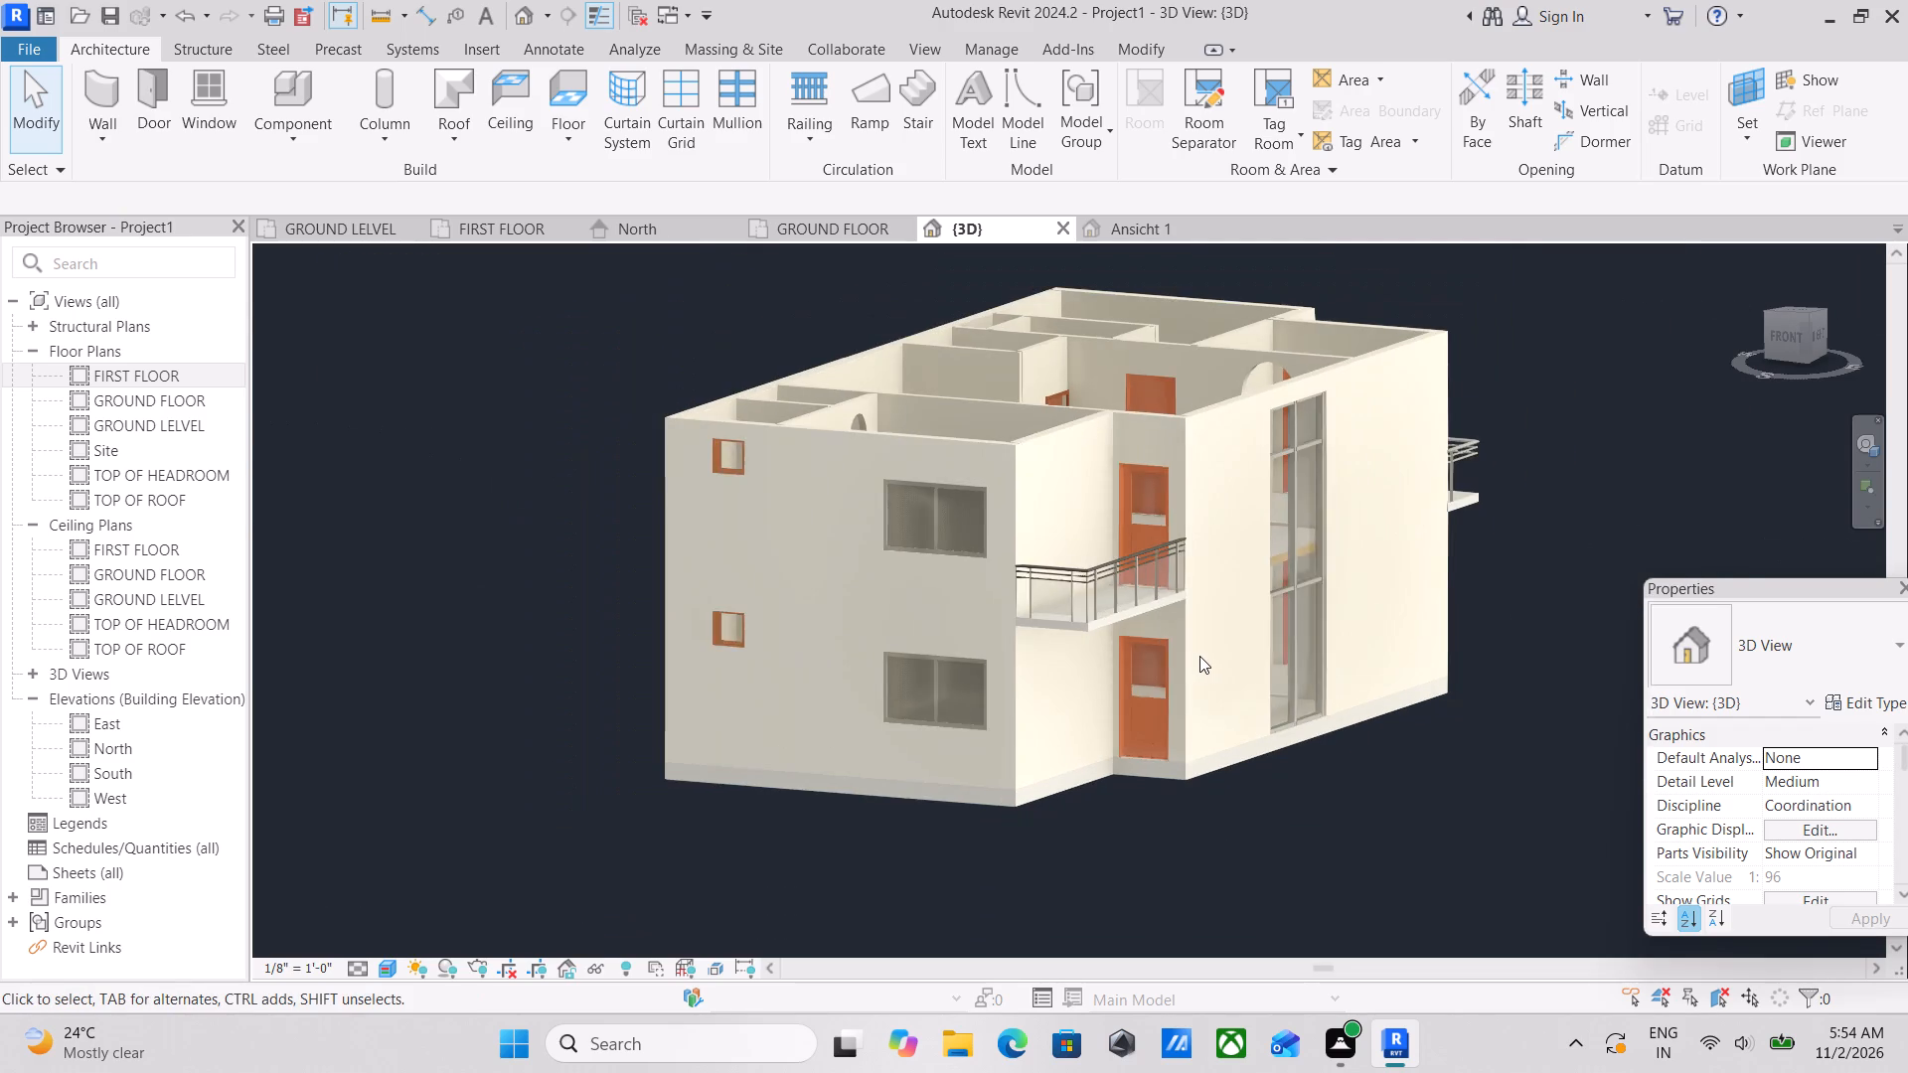
{"action": "middle_click_drag", "start_coordinate": [1195, 648], "coordinate": [574, 638], "text": "shift"}
{"action": "scroll", "coordinate": [1307, 657], "scroll_direction": "up", "scroll_amount": 3}
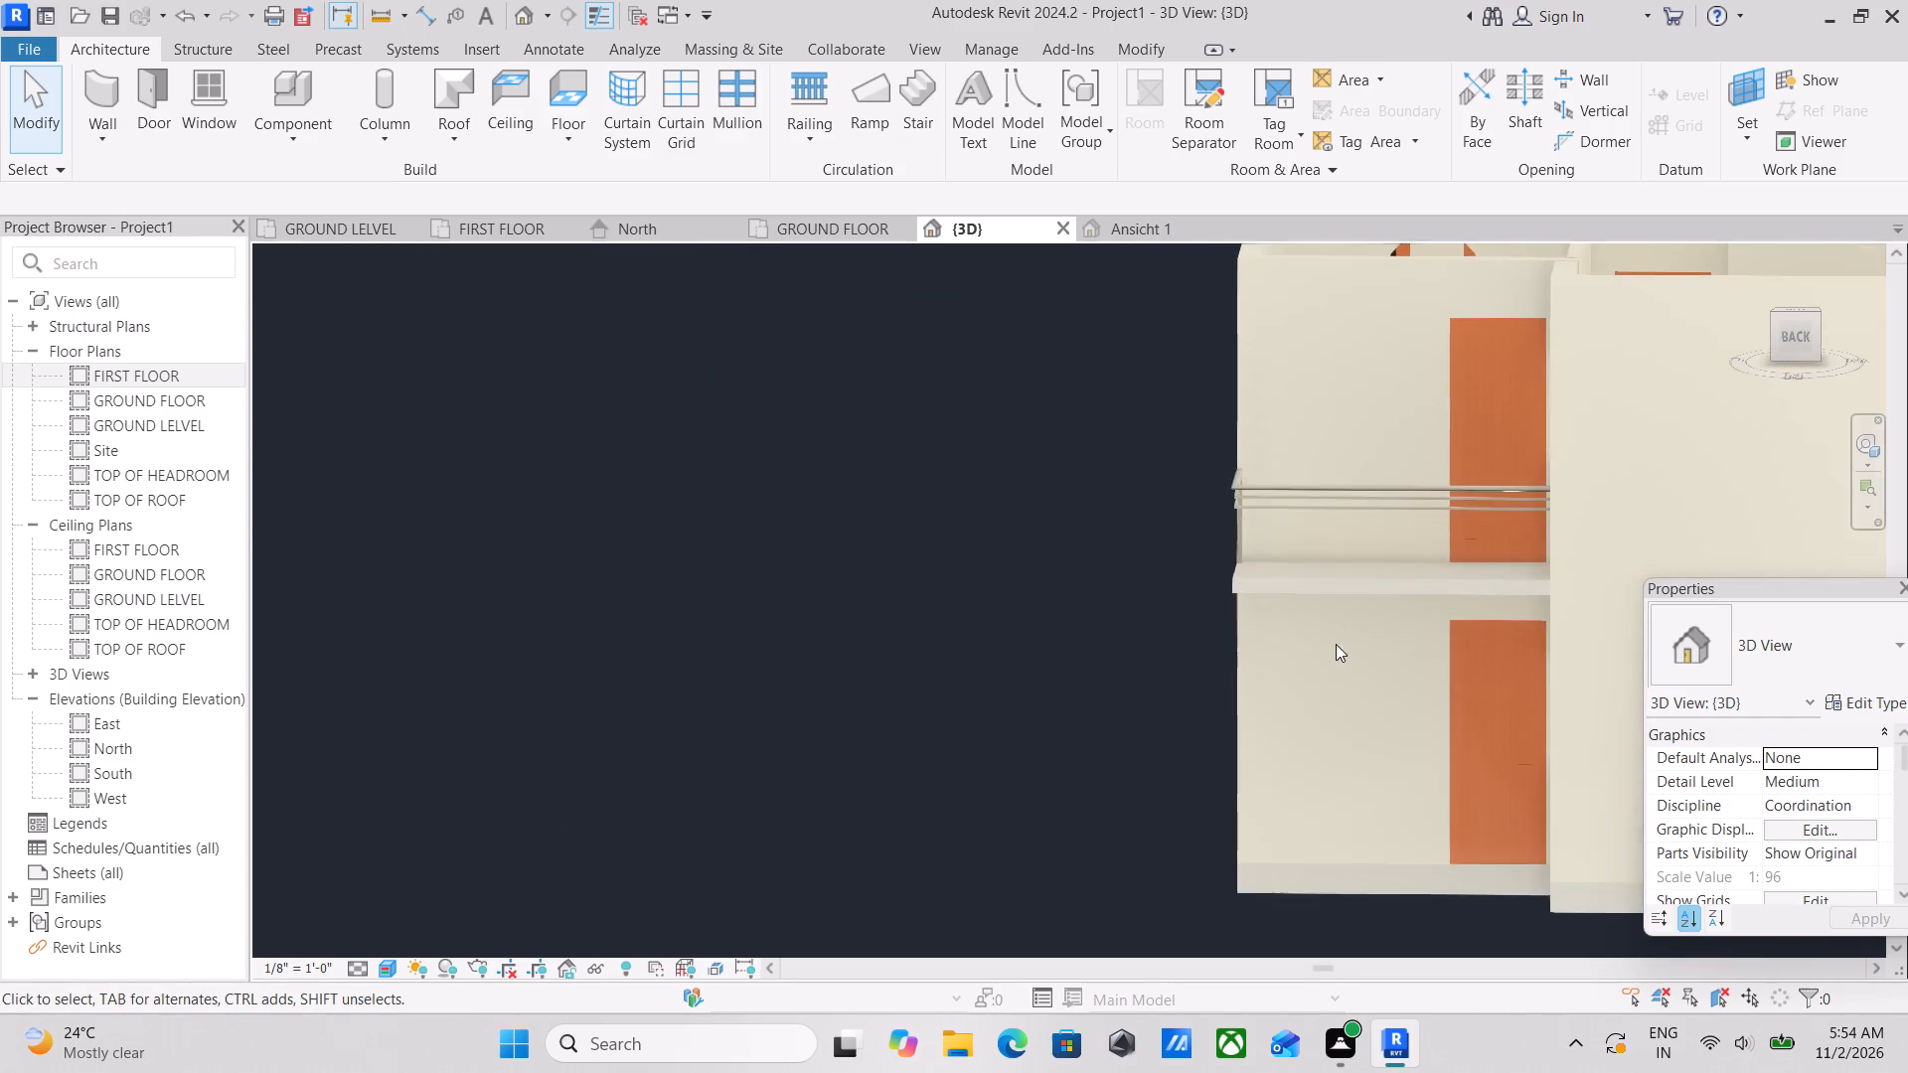
{"action": "scroll", "coordinate": [1336, 644], "scroll_direction": "up", "scroll_amount": 5}
{"action": "key", "text": "p"}
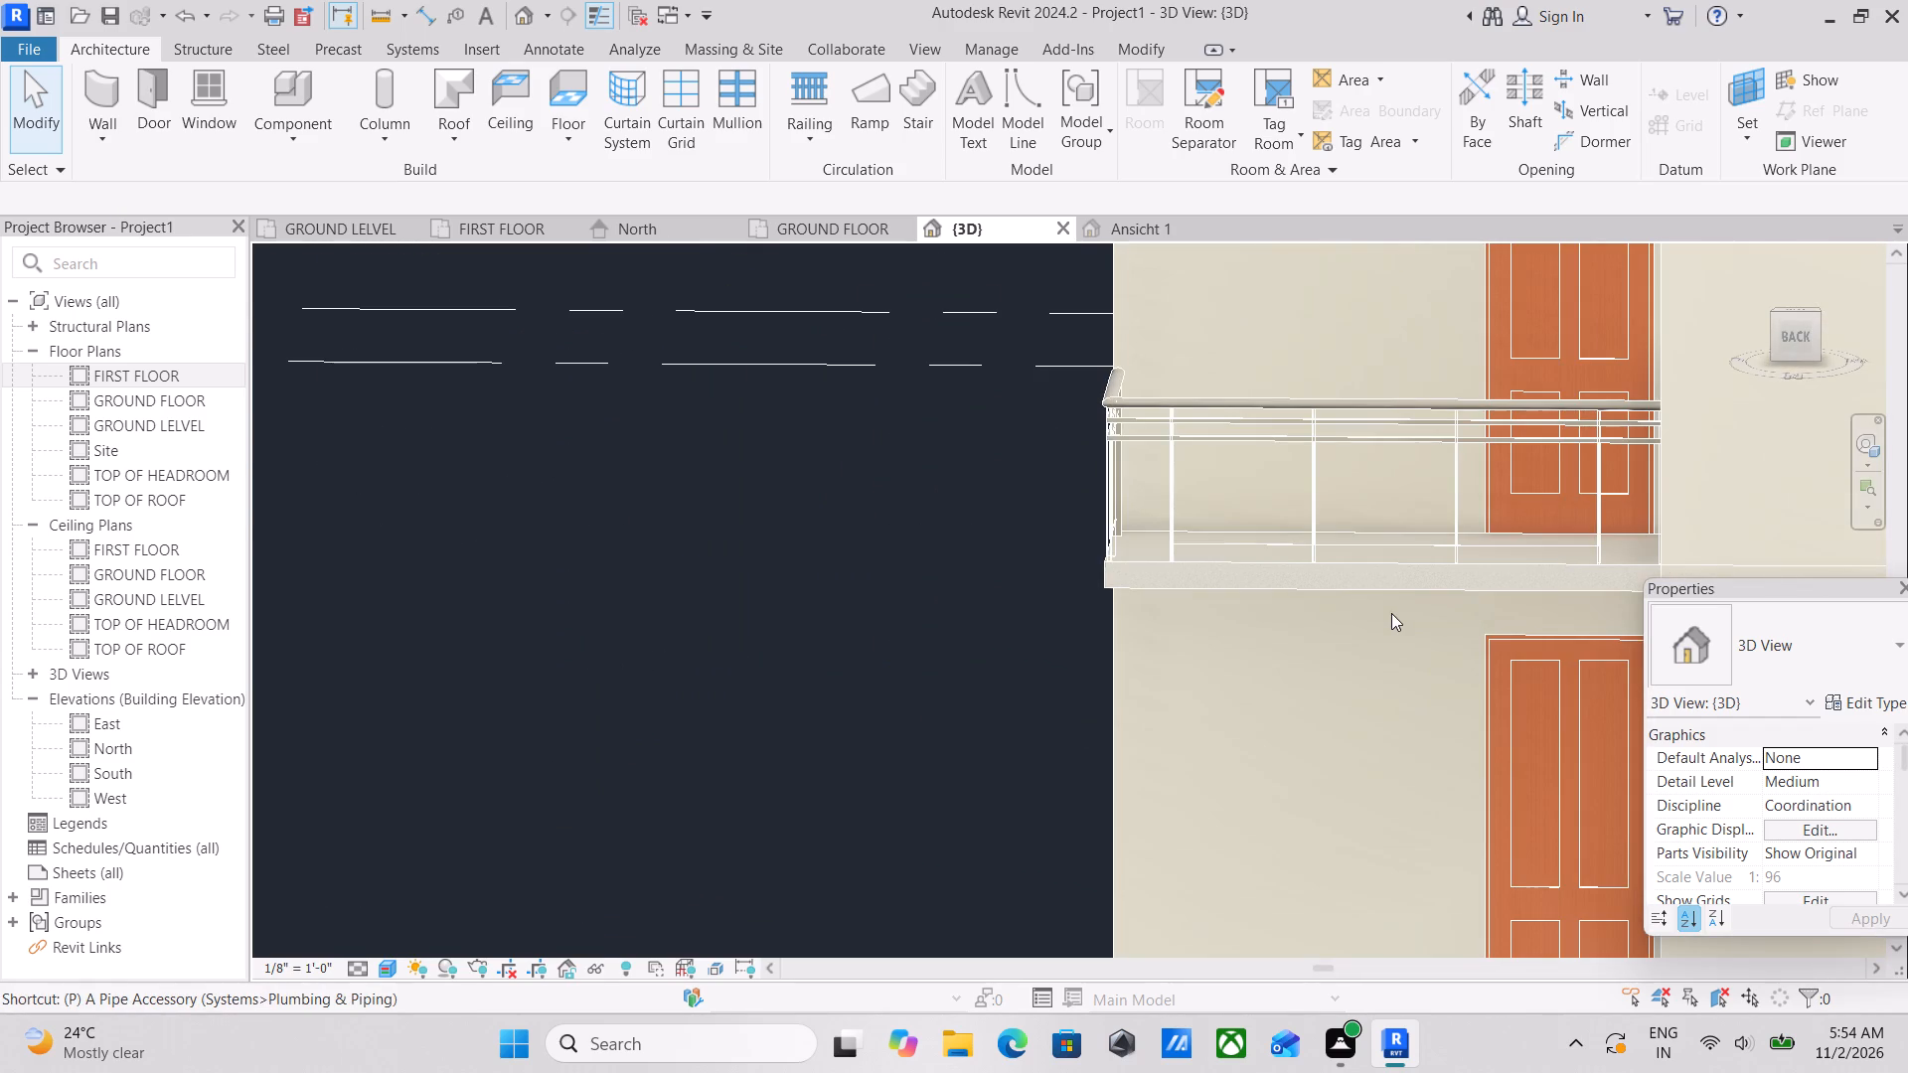
{"action": "key", "text": "t"}
{"action": "scroll", "coordinate": [1262, 456], "scroll_direction": "up", "scroll_amount": 6}
{"action": "scroll", "coordinate": [1042, 444], "scroll_direction": "up", "scroll_amount": 4}
{"action": "middle_click_drag", "start_coordinate": [1028, 288], "coordinate": [940, 703]}
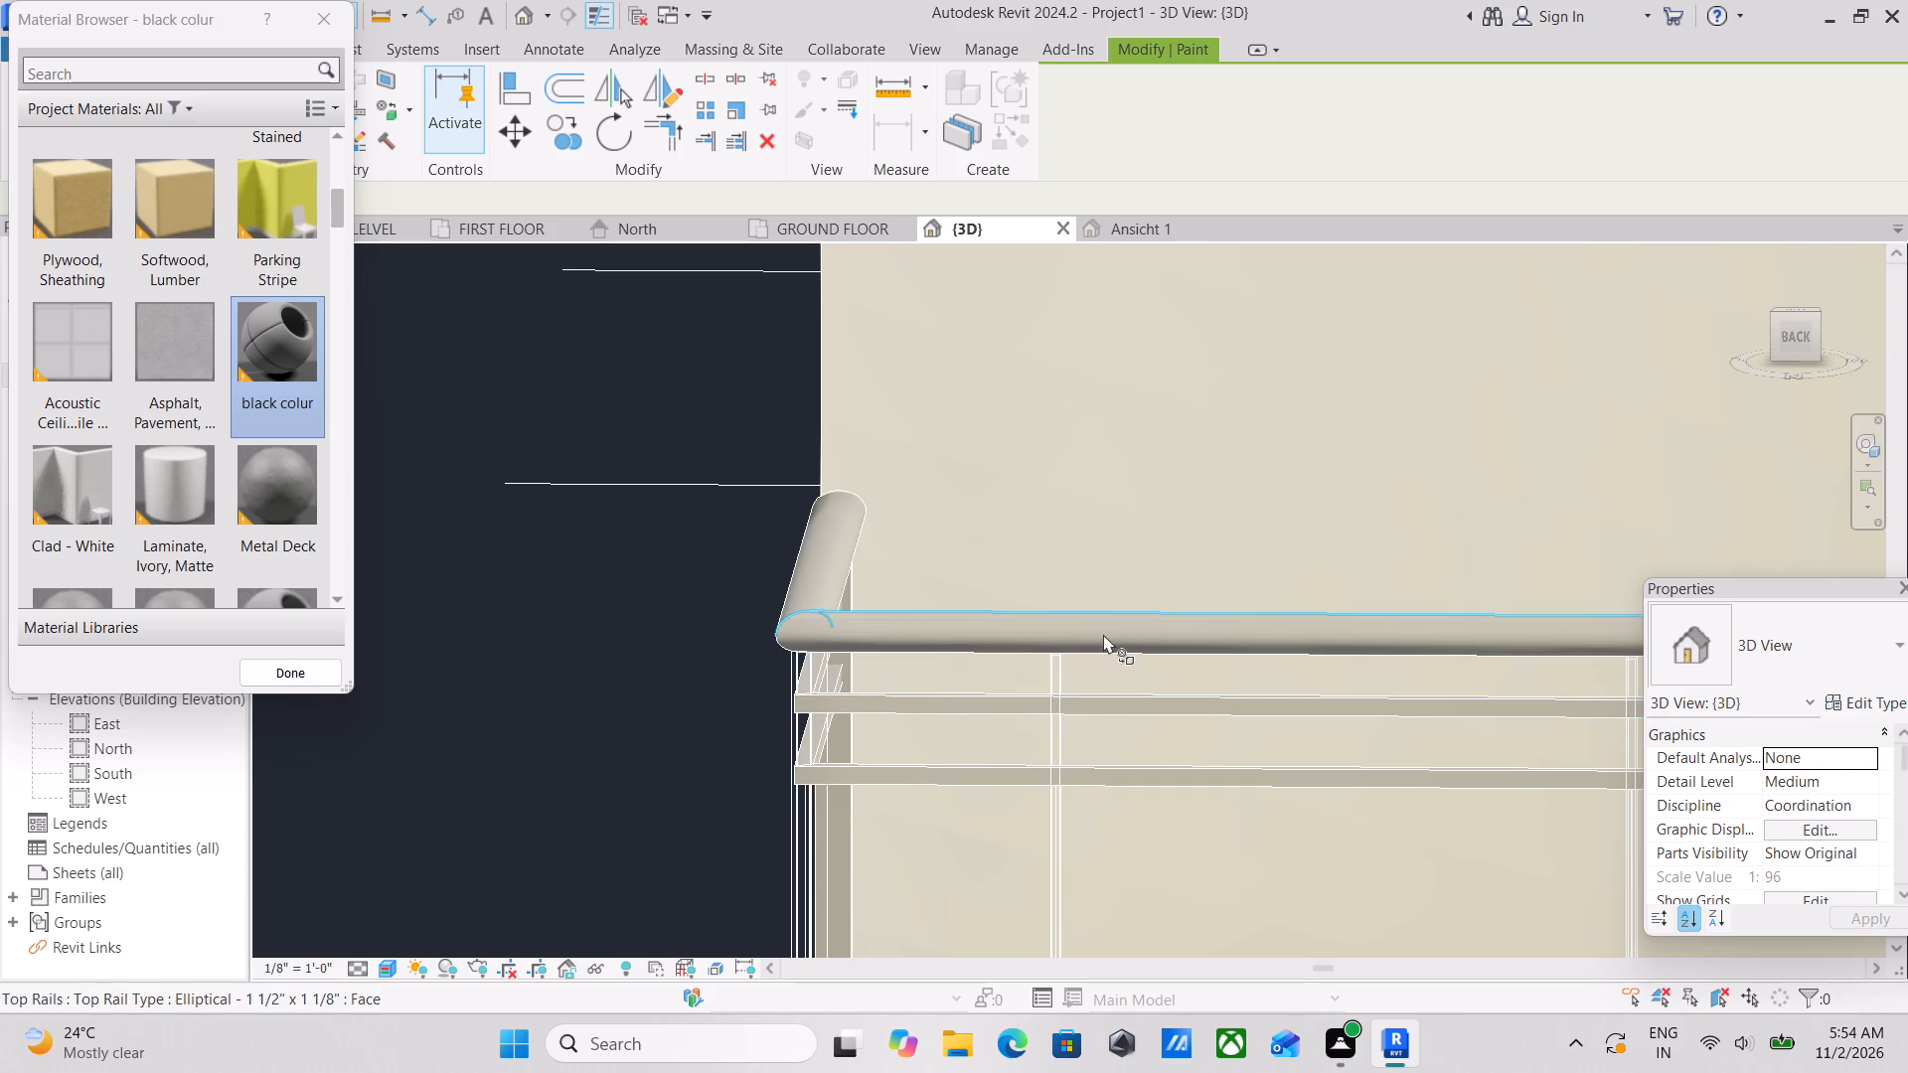
{"action": "left_click", "coordinate": [1103, 633]}
{"action": "scroll", "coordinate": [1008, 625], "scroll_direction": "up", "scroll_amount": 4}
{"action": "left_click", "coordinate": [766, 655]}
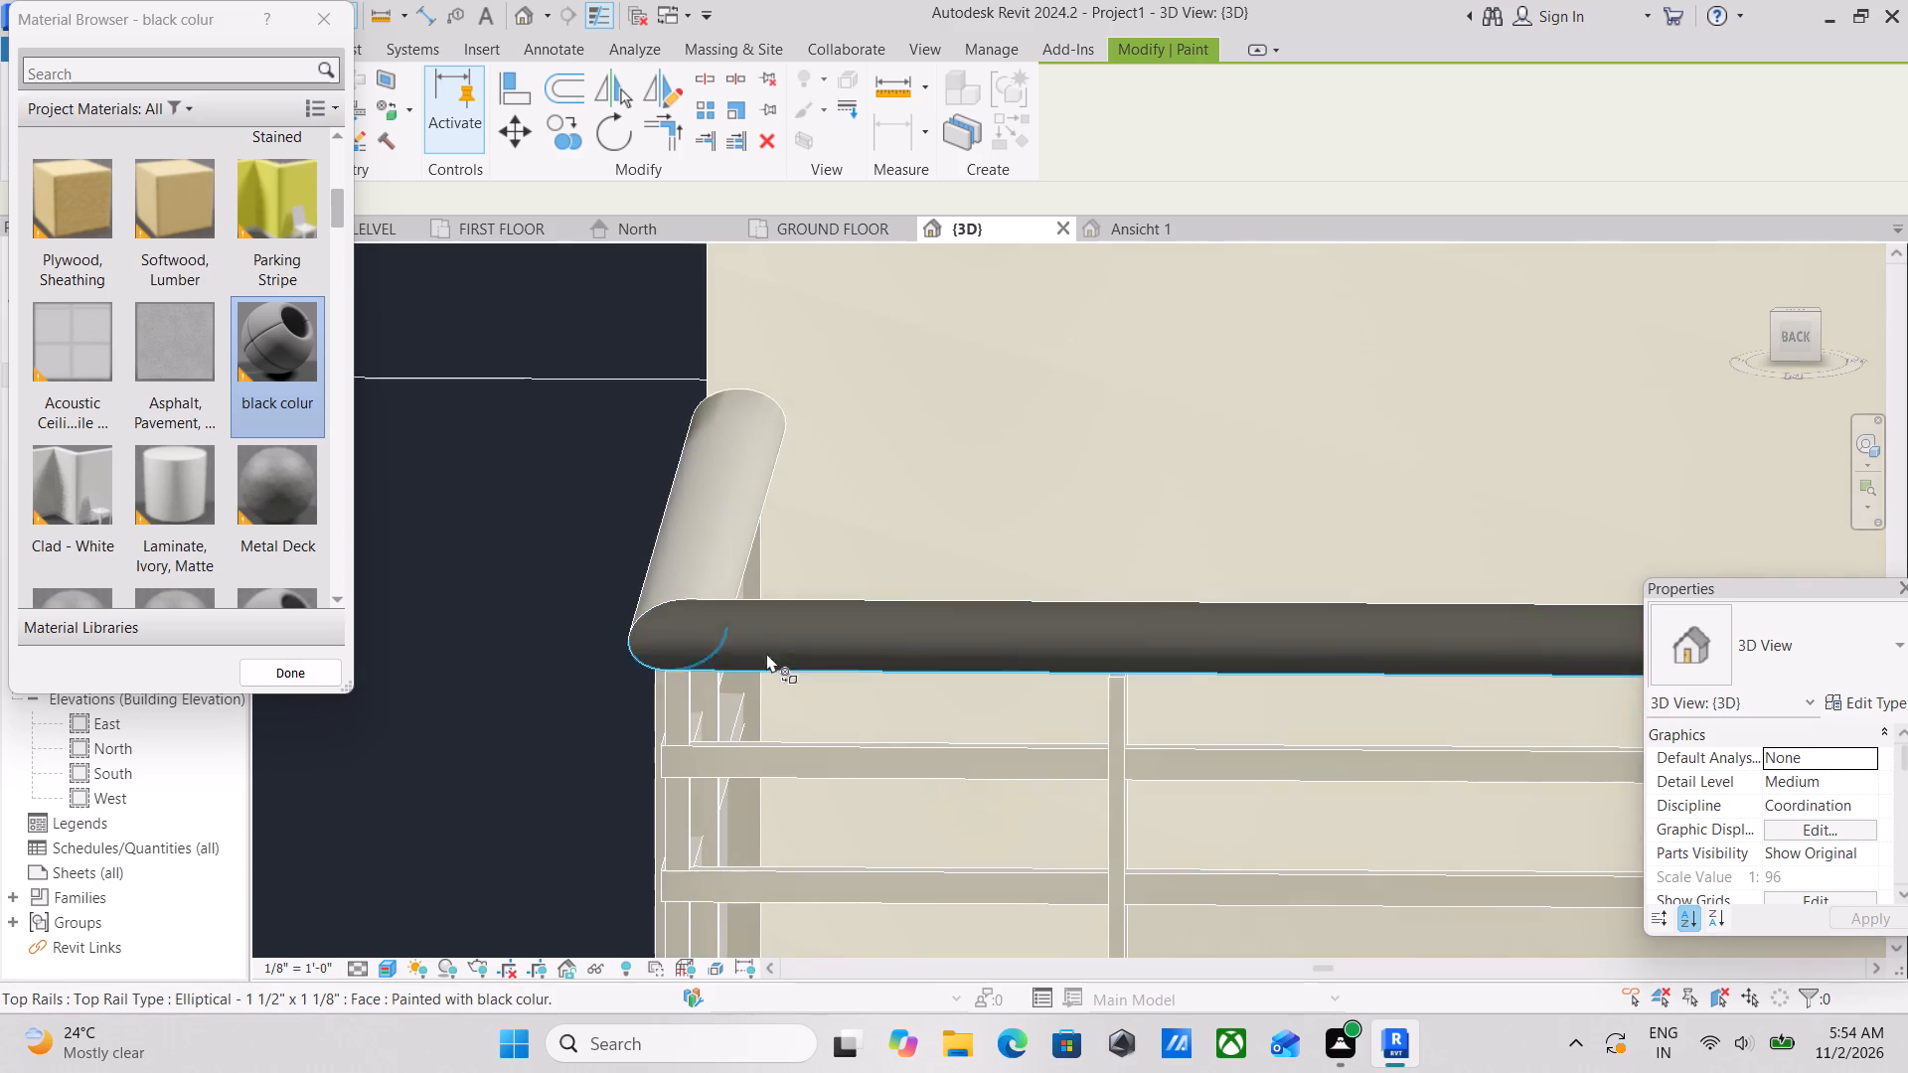
{"action": "left_click", "coordinate": [700, 496]}
Paint the top and front faces of both thin rails on the rear balcony's long north side with "black colur".
{"action": "scroll", "coordinate": [800, 557], "scroll_direction": "down", "scroll_amount": 3}
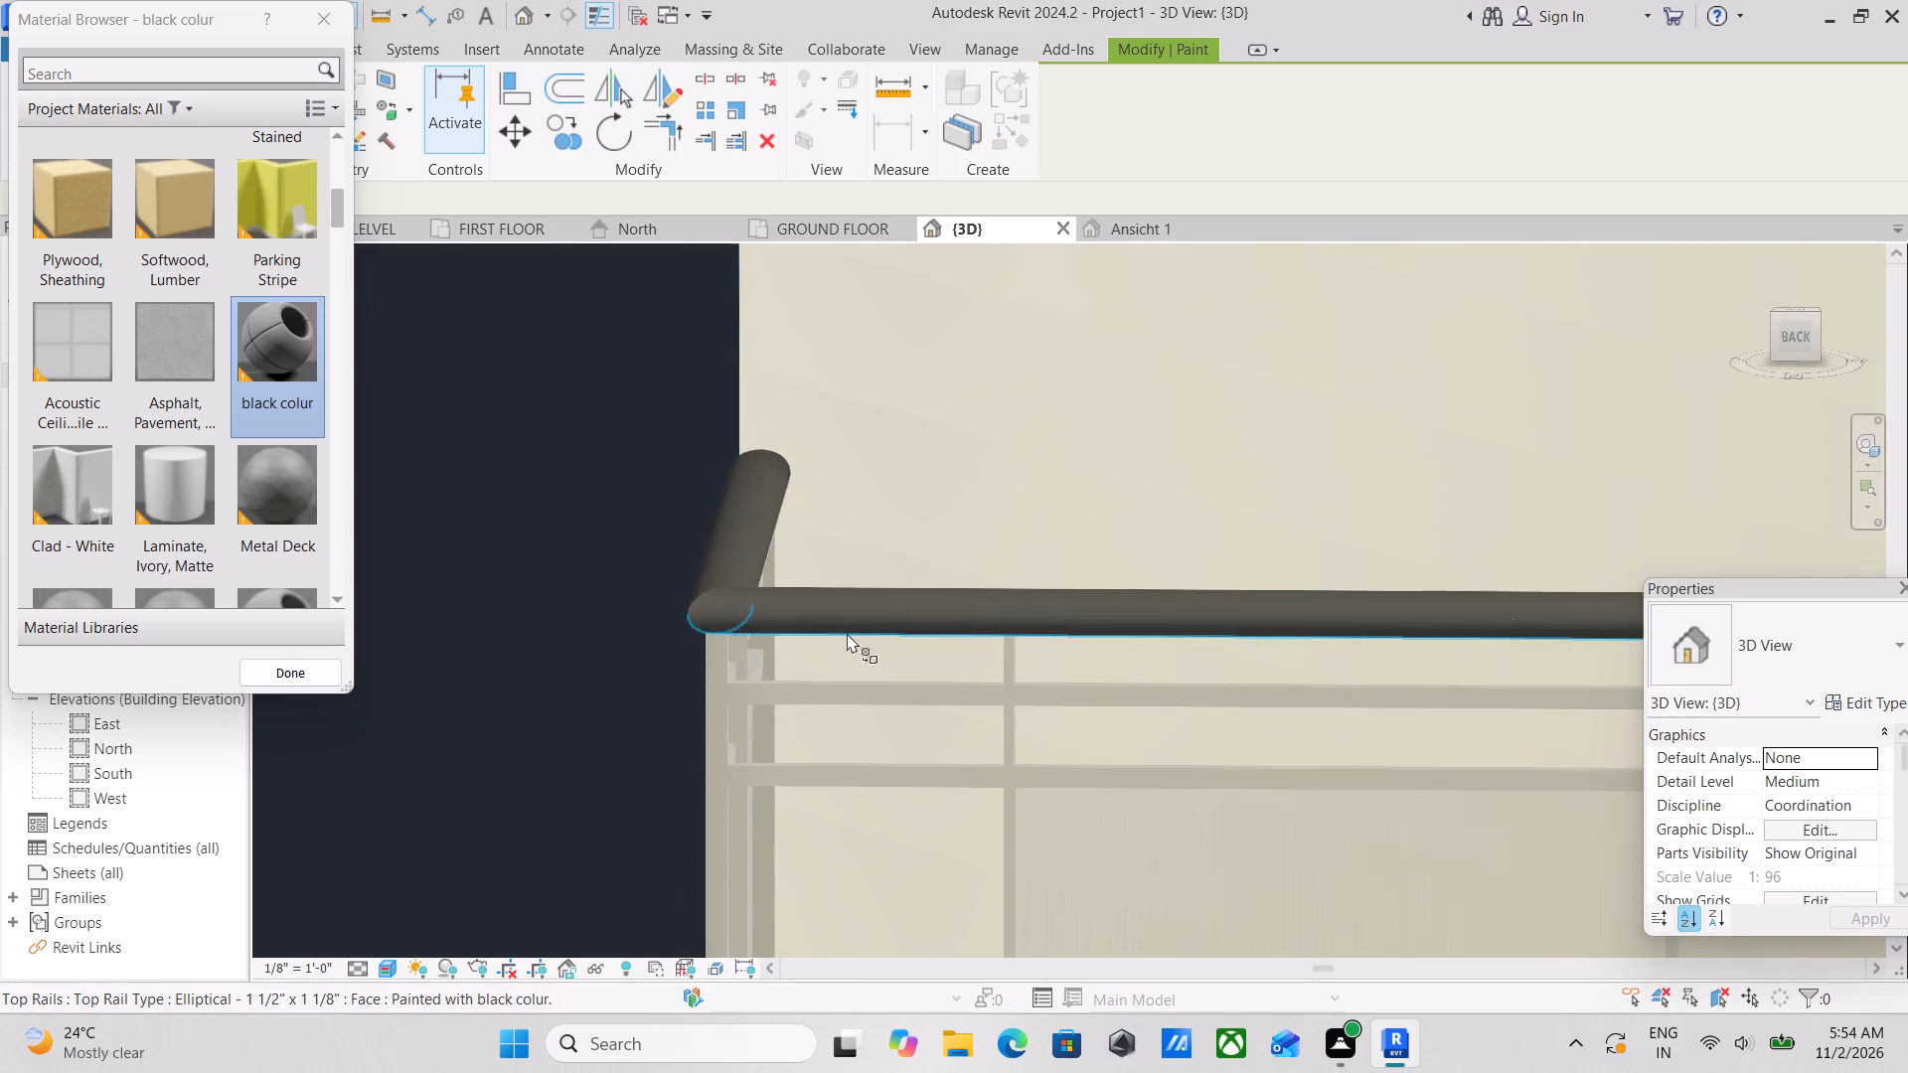
{"action": "scroll", "coordinate": [859, 667], "scroll_direction": "down", "scroll_amount": 1}
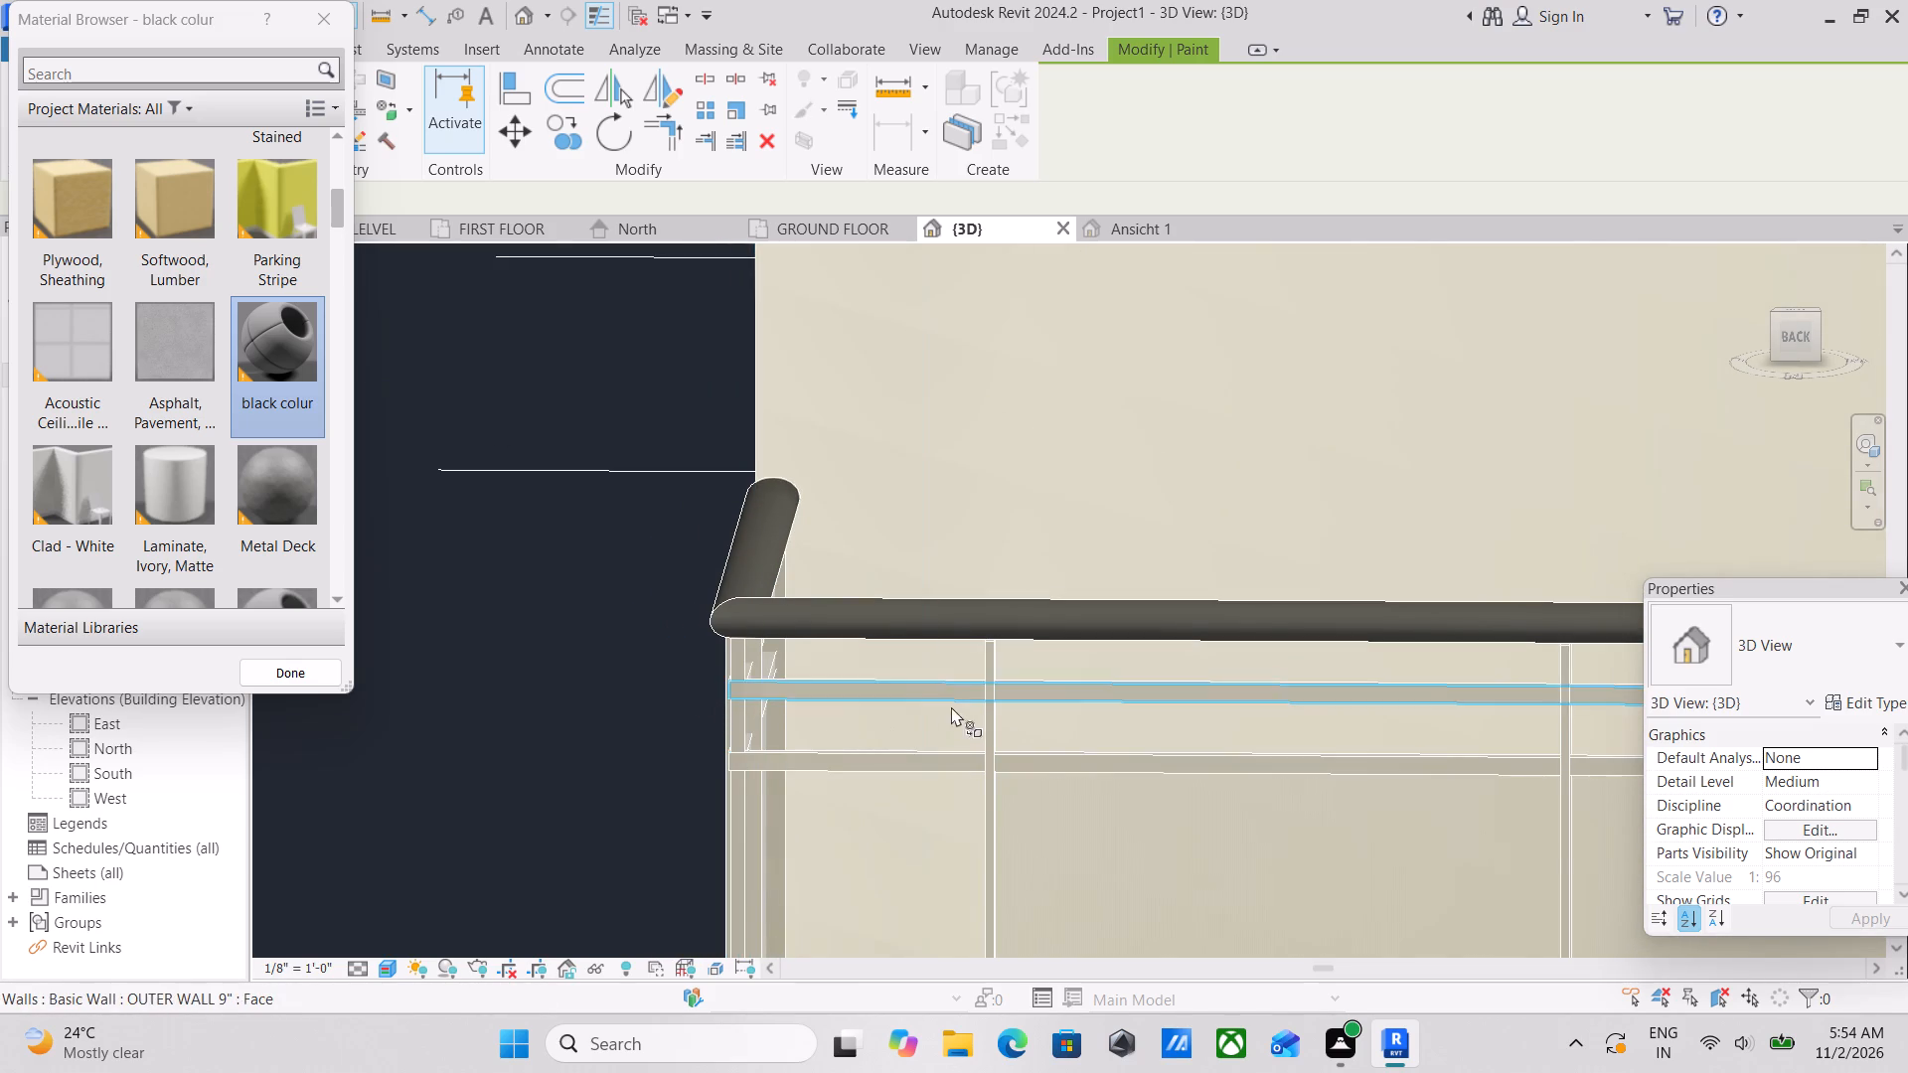
{"action": "left_click", "coordinate": [937, 686]}
{"action": "scroll", "coordinate": [939, 696], "scroll_direction": "up", "scroll_amount": 4}
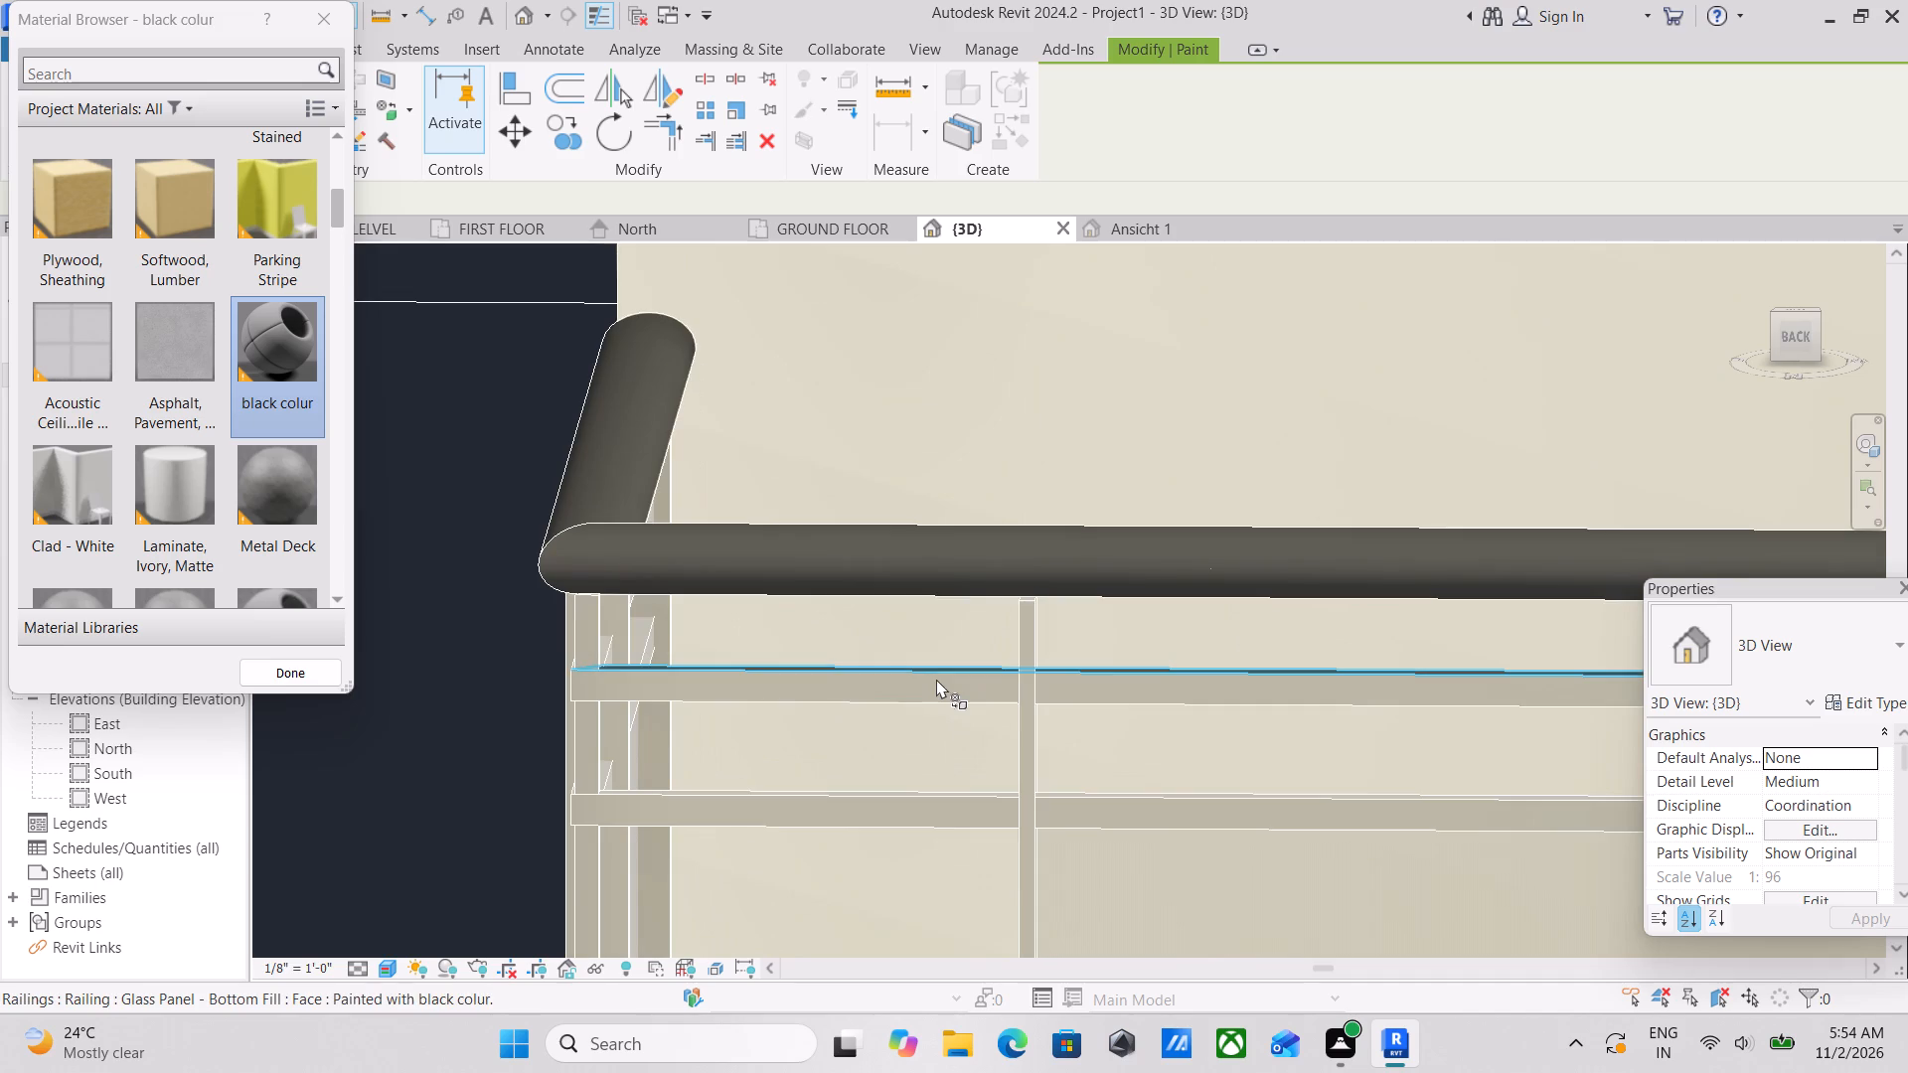
{"action": "left_click", "coordinate": [936, 679]}
{"action": "scroll", "coordinate": [940, 680], "scroll_direction": "up", "scroll_amount": 4}
{"action": "left_click", "coordinate": [948, 699]}
{"action": "scroll", "coordinate": [1230, 738], "scroll_direction": "down", "scroll_amount": 4}
{"action": "middle_click_drag", "start_coordinate": [1230, 738], "coordinate": [1157, 577]}
{"action": "left_click", "coordinate": [1210, 670]}
{"action": "scroll", "coordinate": [1217, 685], "scroll_direction": "up", "scroll_amount": 3}
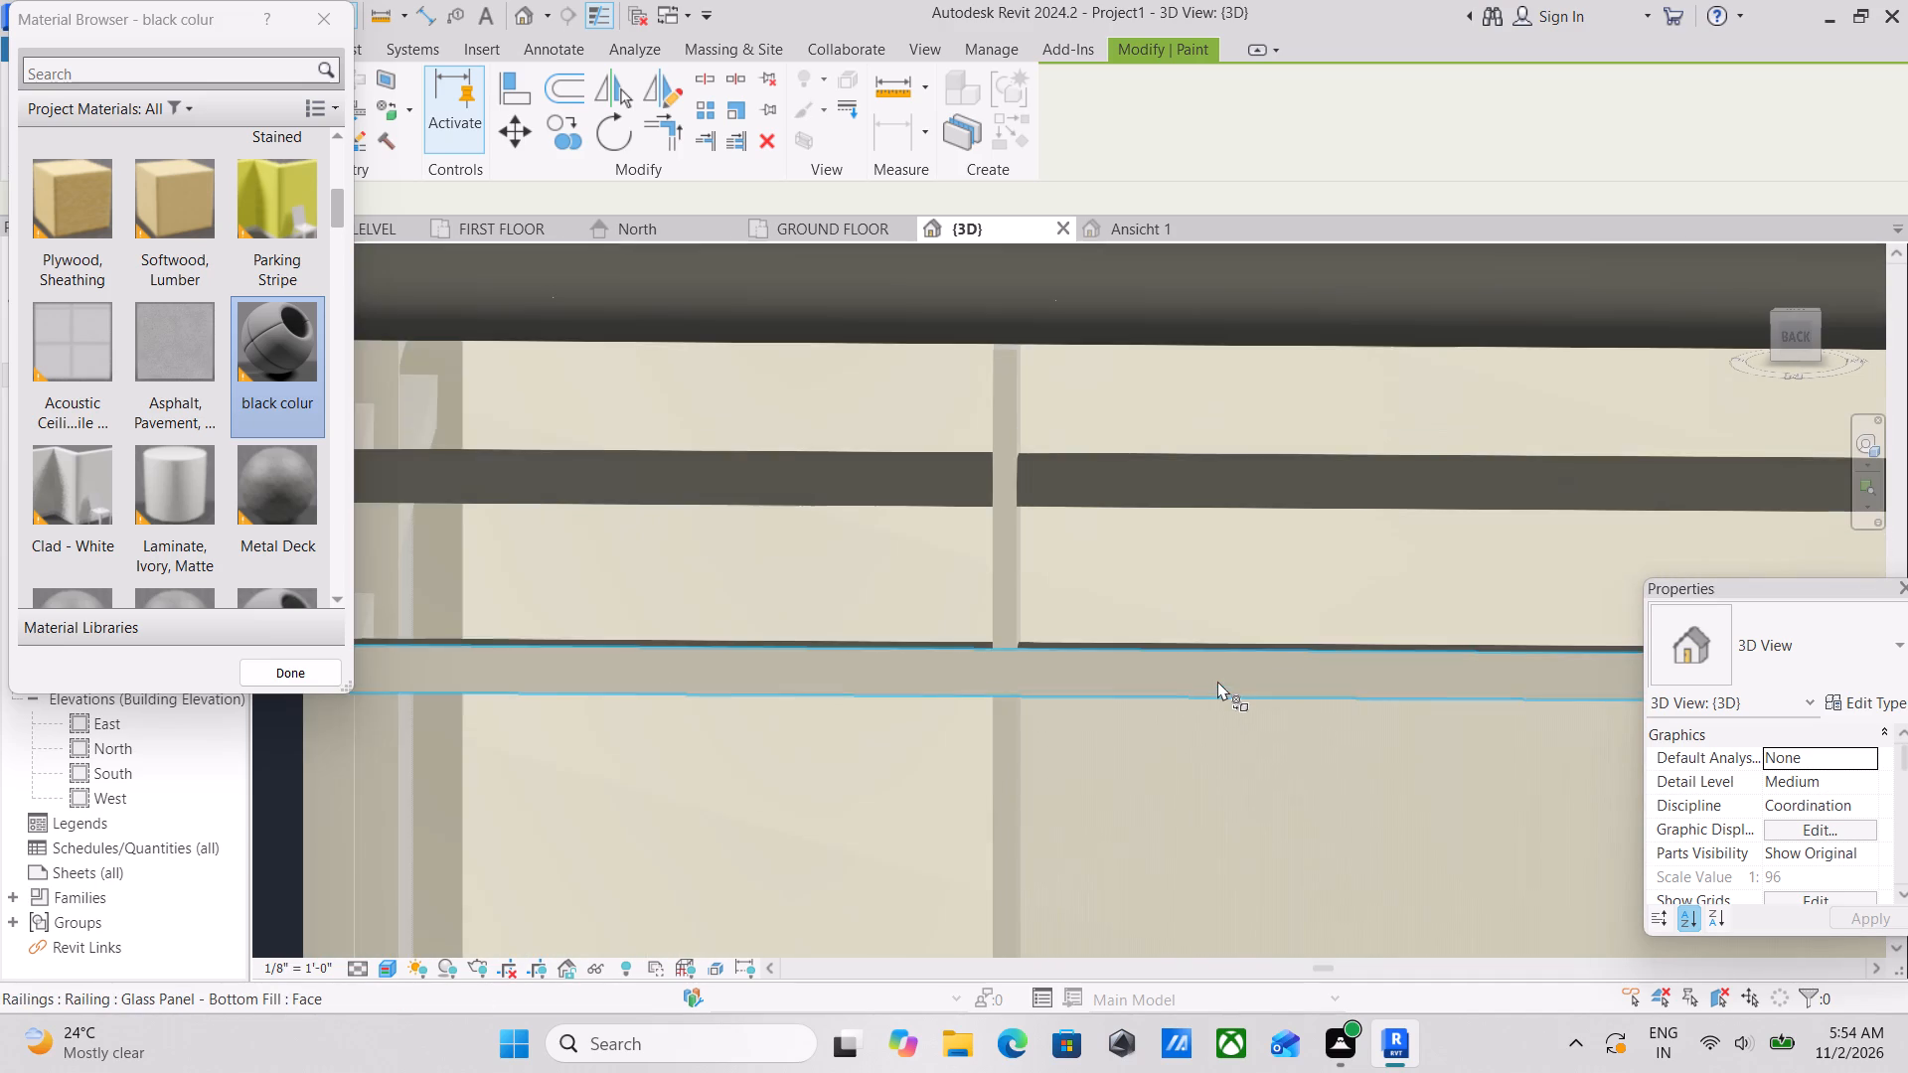
{"action": "left_click", "coordinate": [1218, 673]}
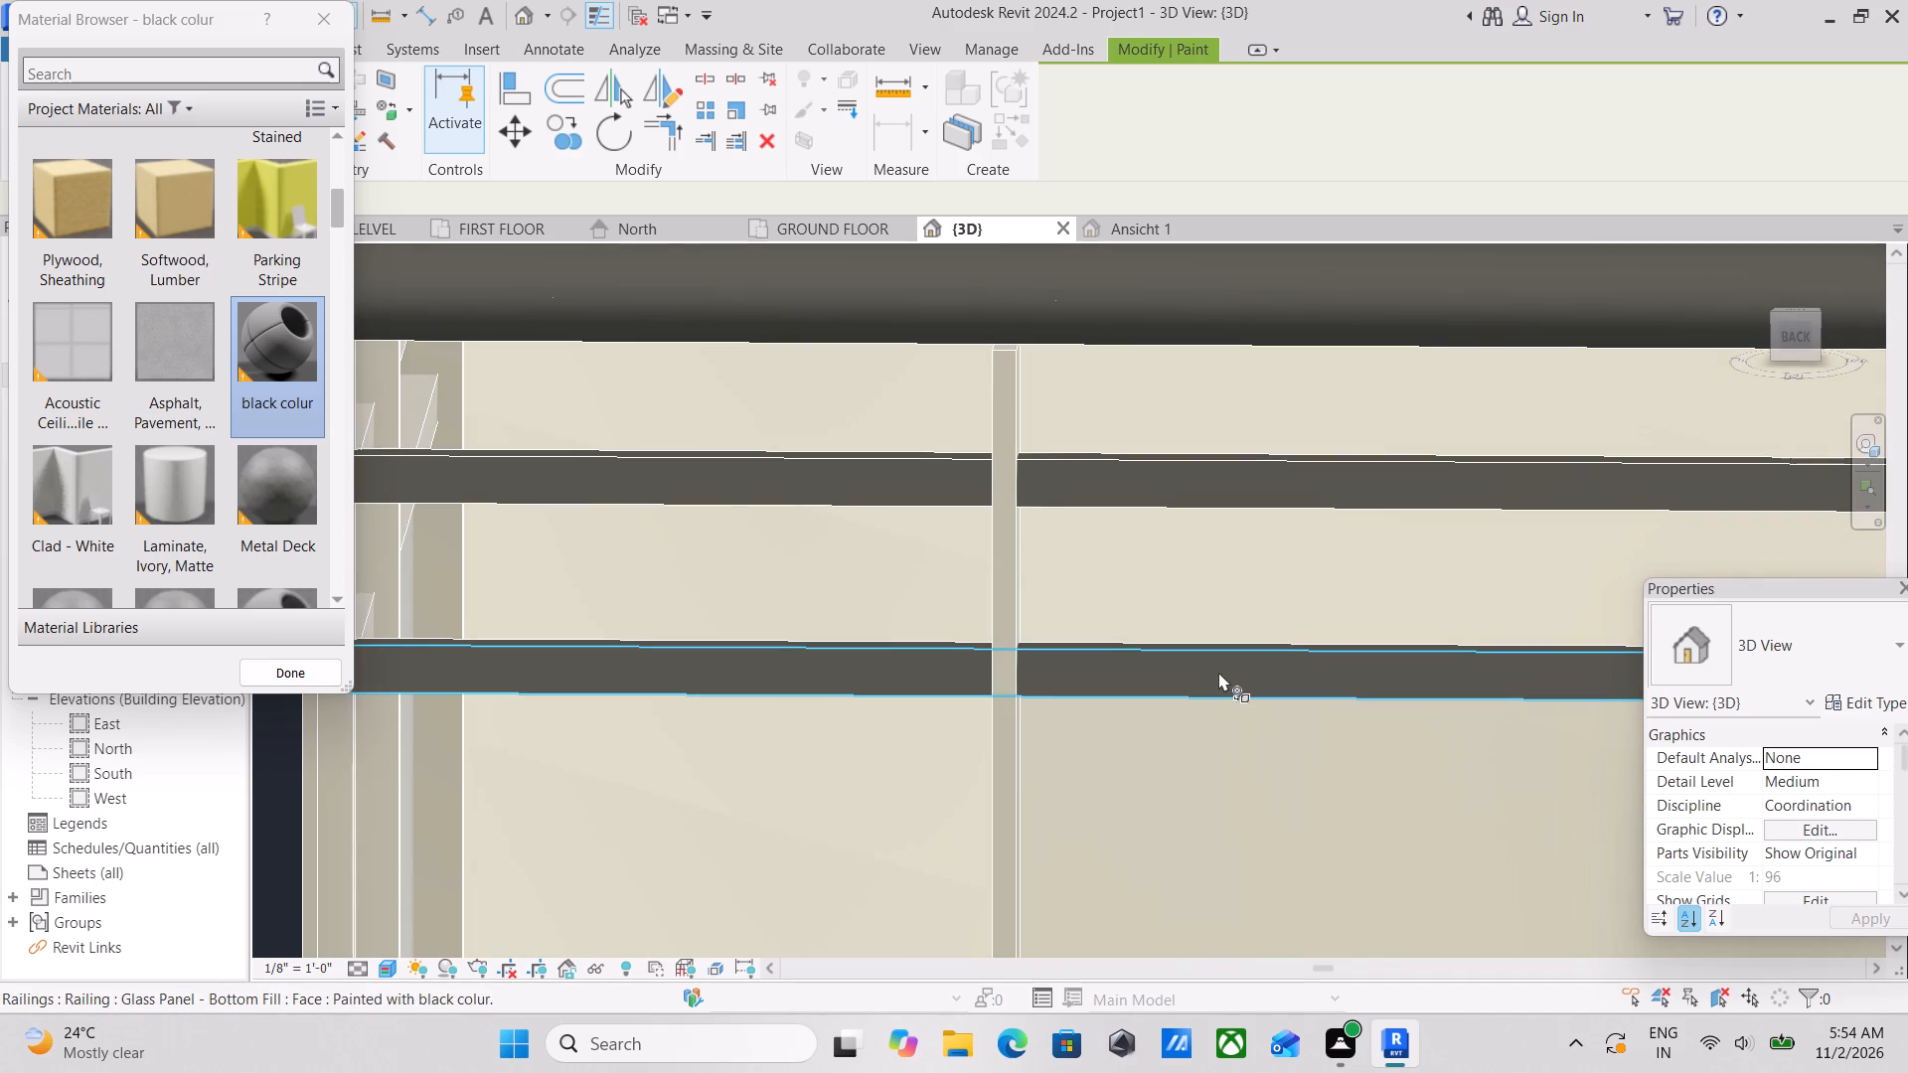
Paint the top and outer faces of both thin rails on the rear balcony's short east side with "black colur".
{"action": "scroll", "coordinate": [1221, 665], "scroll_direction": "down", "scroll_amount": 12}
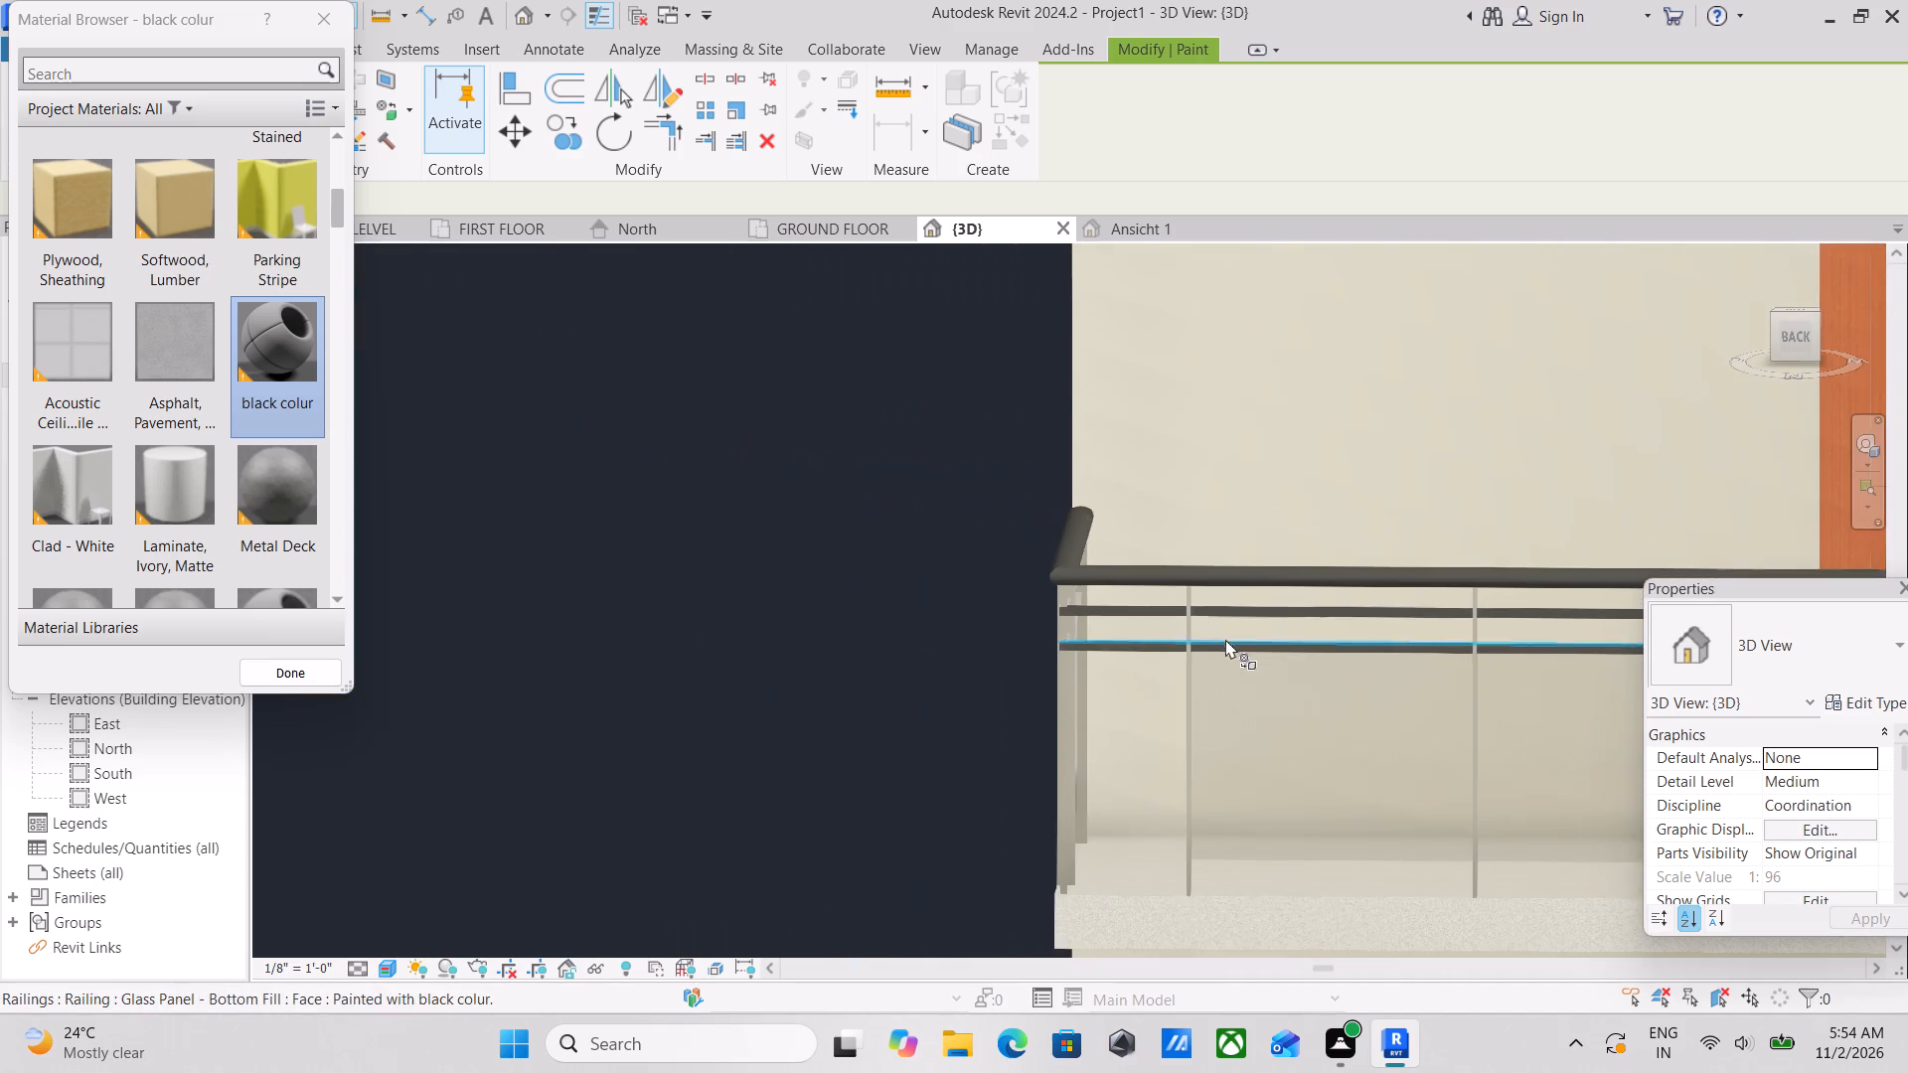
{"action": "middle_click_drag", "start_coordinate": [1085, 564], "coordinate": [1113, 626], "text": "shift"}
{"action": "middle_click_drag", "start_coordinate": [1209, 646], "coordinate": [230, 314]}
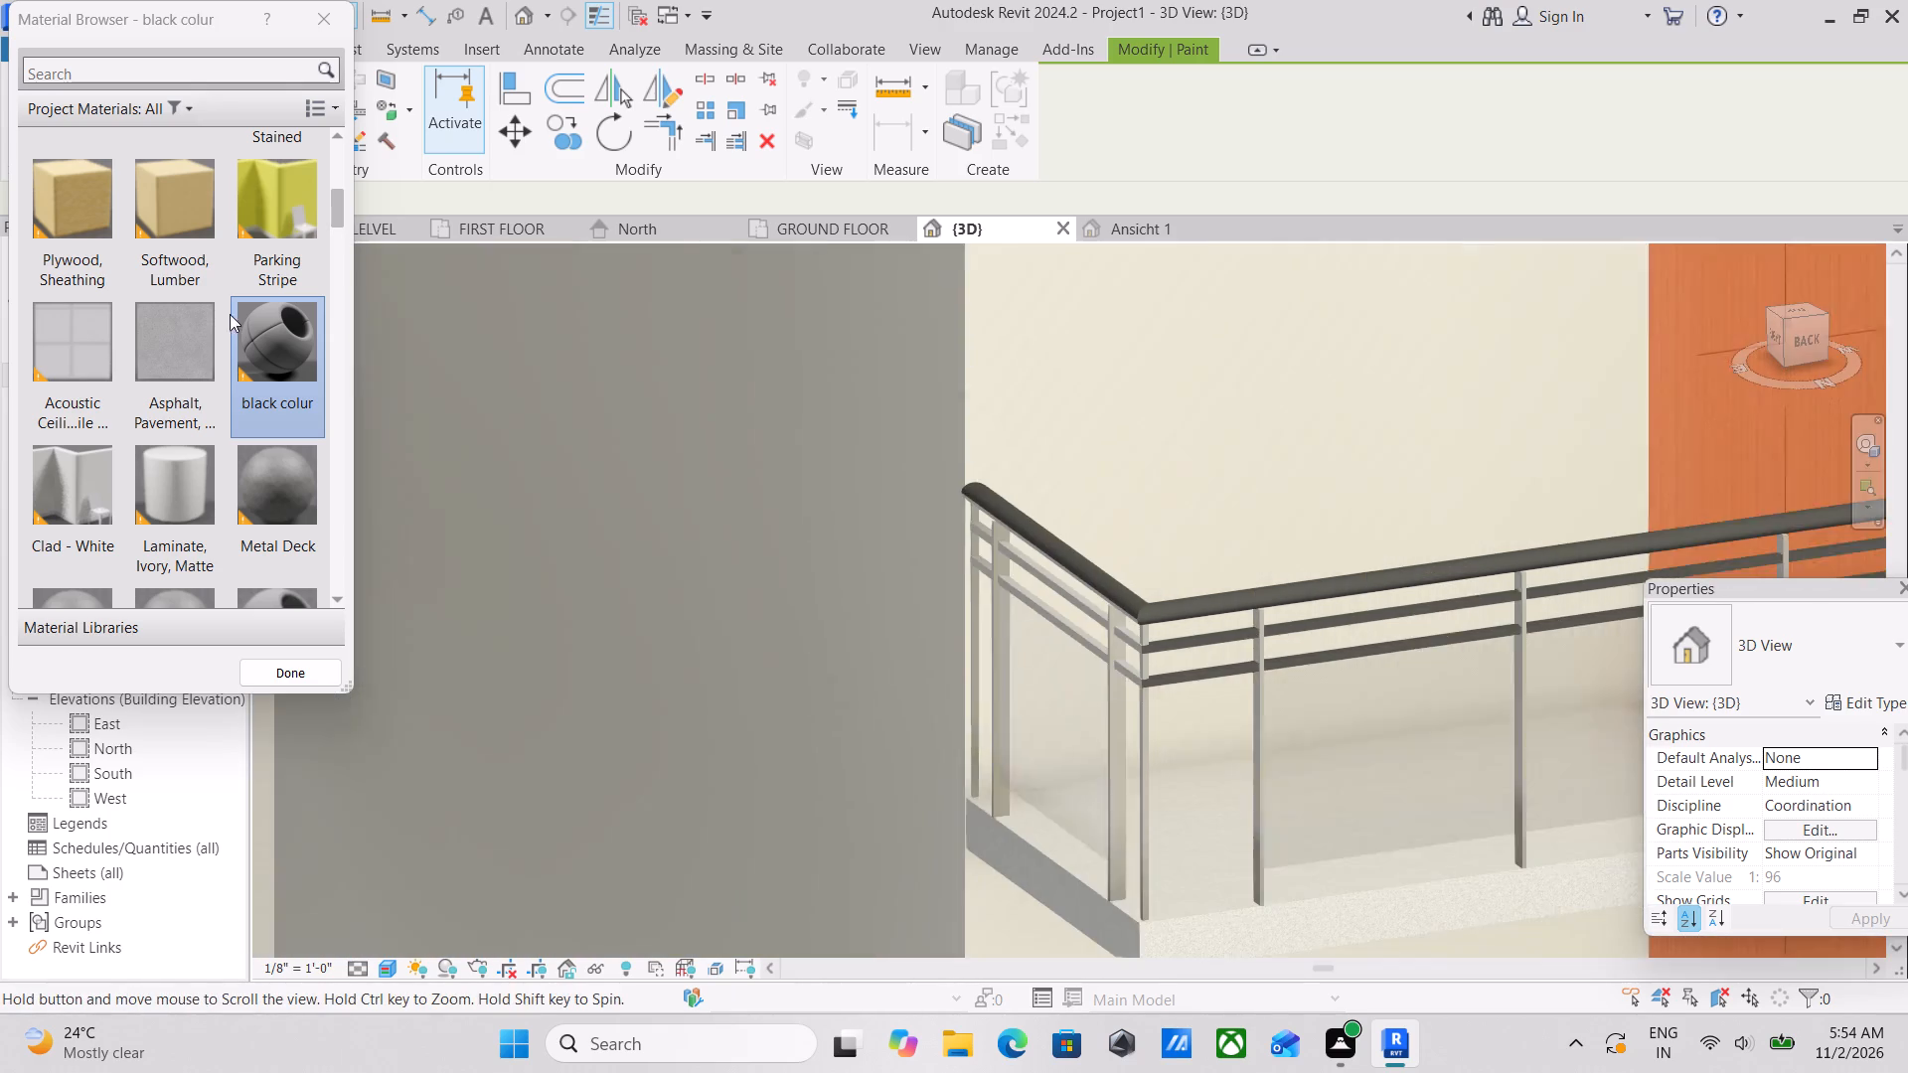
{"action": "middle_click_drag", "start_coordinate": [857, 527], "coordinate": [721, 466]}
{"action": "scroll", "coordinate": [901, 522], "scroll_direction": "up", "scroll_amount": 8}
{"action": "scroll", "coordinate": [913, 619], "scroll_direction": "up", "scroll_amount": 3}
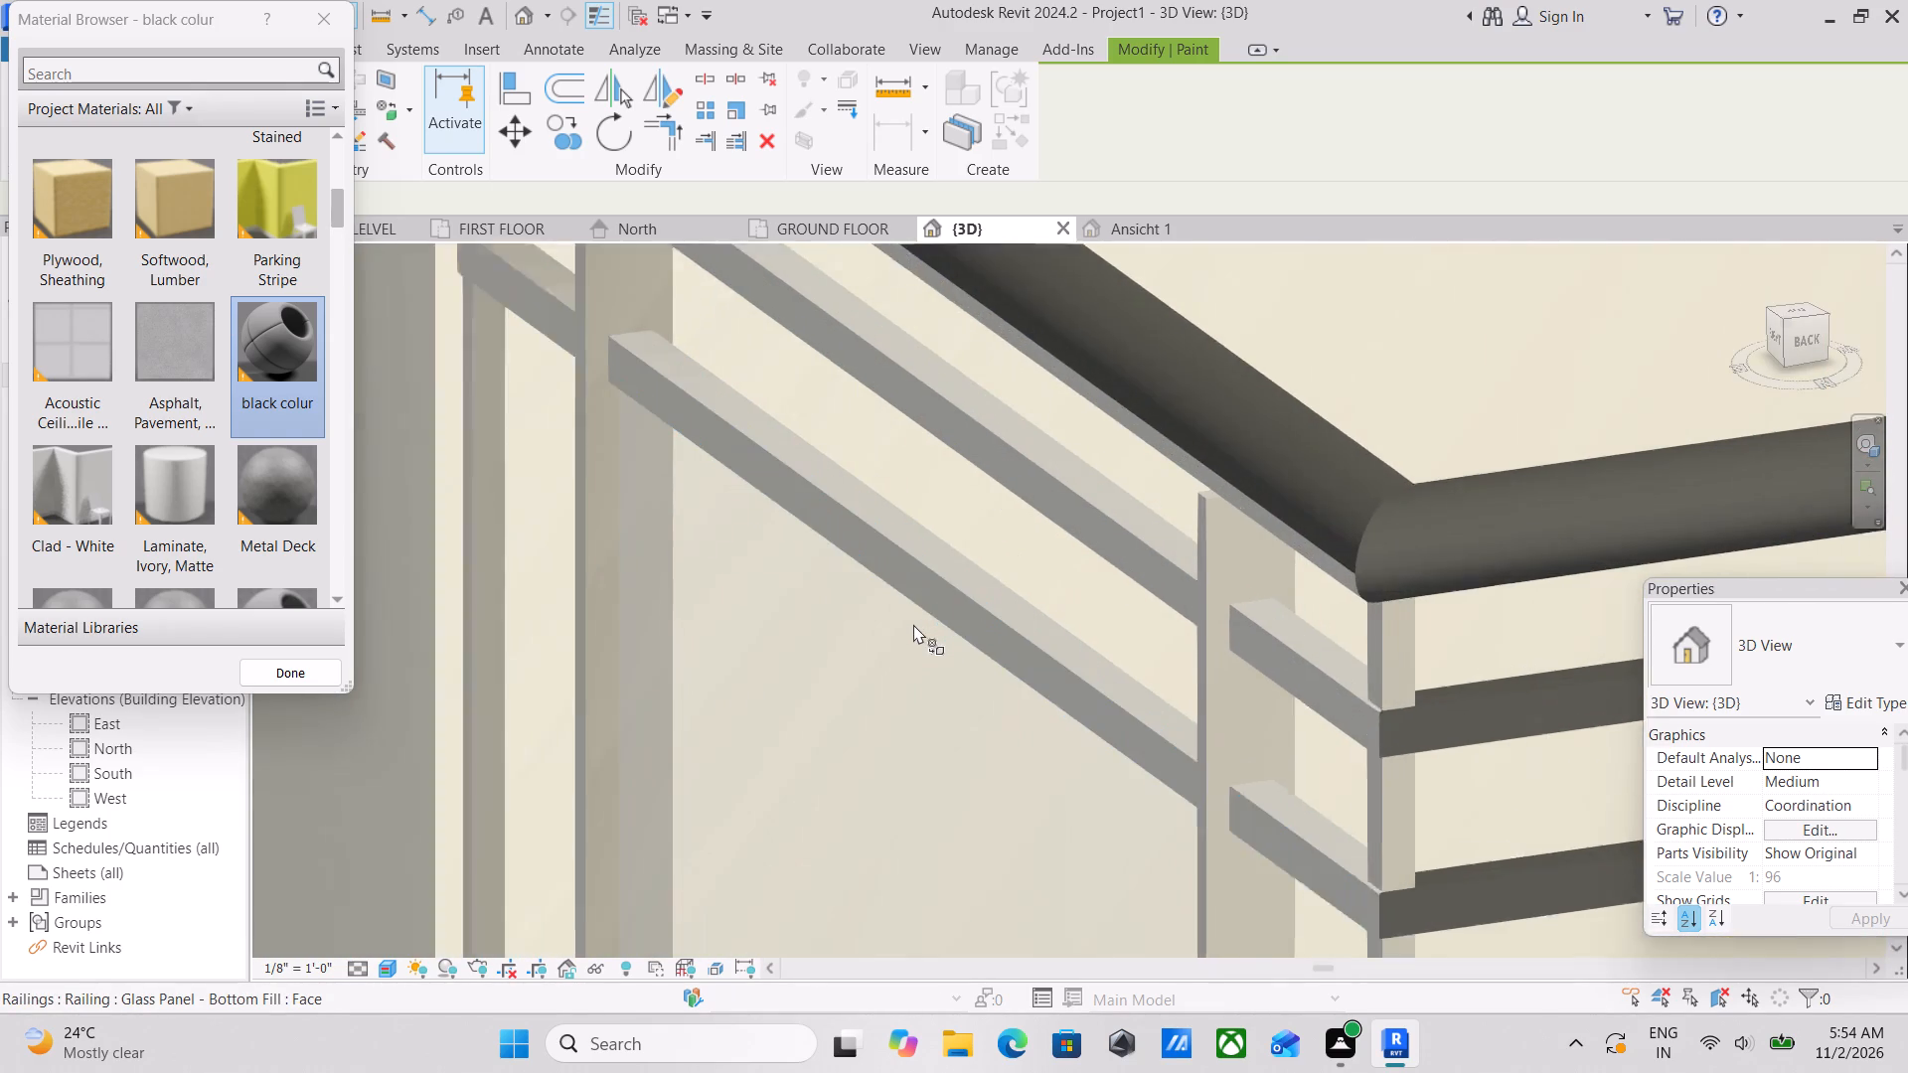
{"action": "scroll", "coordinate": [913, 624], "scroll_direction": "up", "scroll_amount": 5}
{"action": "left_click", "coordinate": [874, 511]}
{"action": "scroll", "coordinate": [924, 500], "scroll_direction": "up", "scroll_amount": 2}
{"action": "left_click", "coordinate": [928, 489]}
{"action": "scroll", "coordinate": [928, 489], "scroll_direction": "down", "scroll_amount": 5}
{"action": "middle_click", "coordinate": [928, 489]}
{"action": "scroll", "coordinate": [928, 489], "scroll_direction": "up", "scroll_amount": 1}
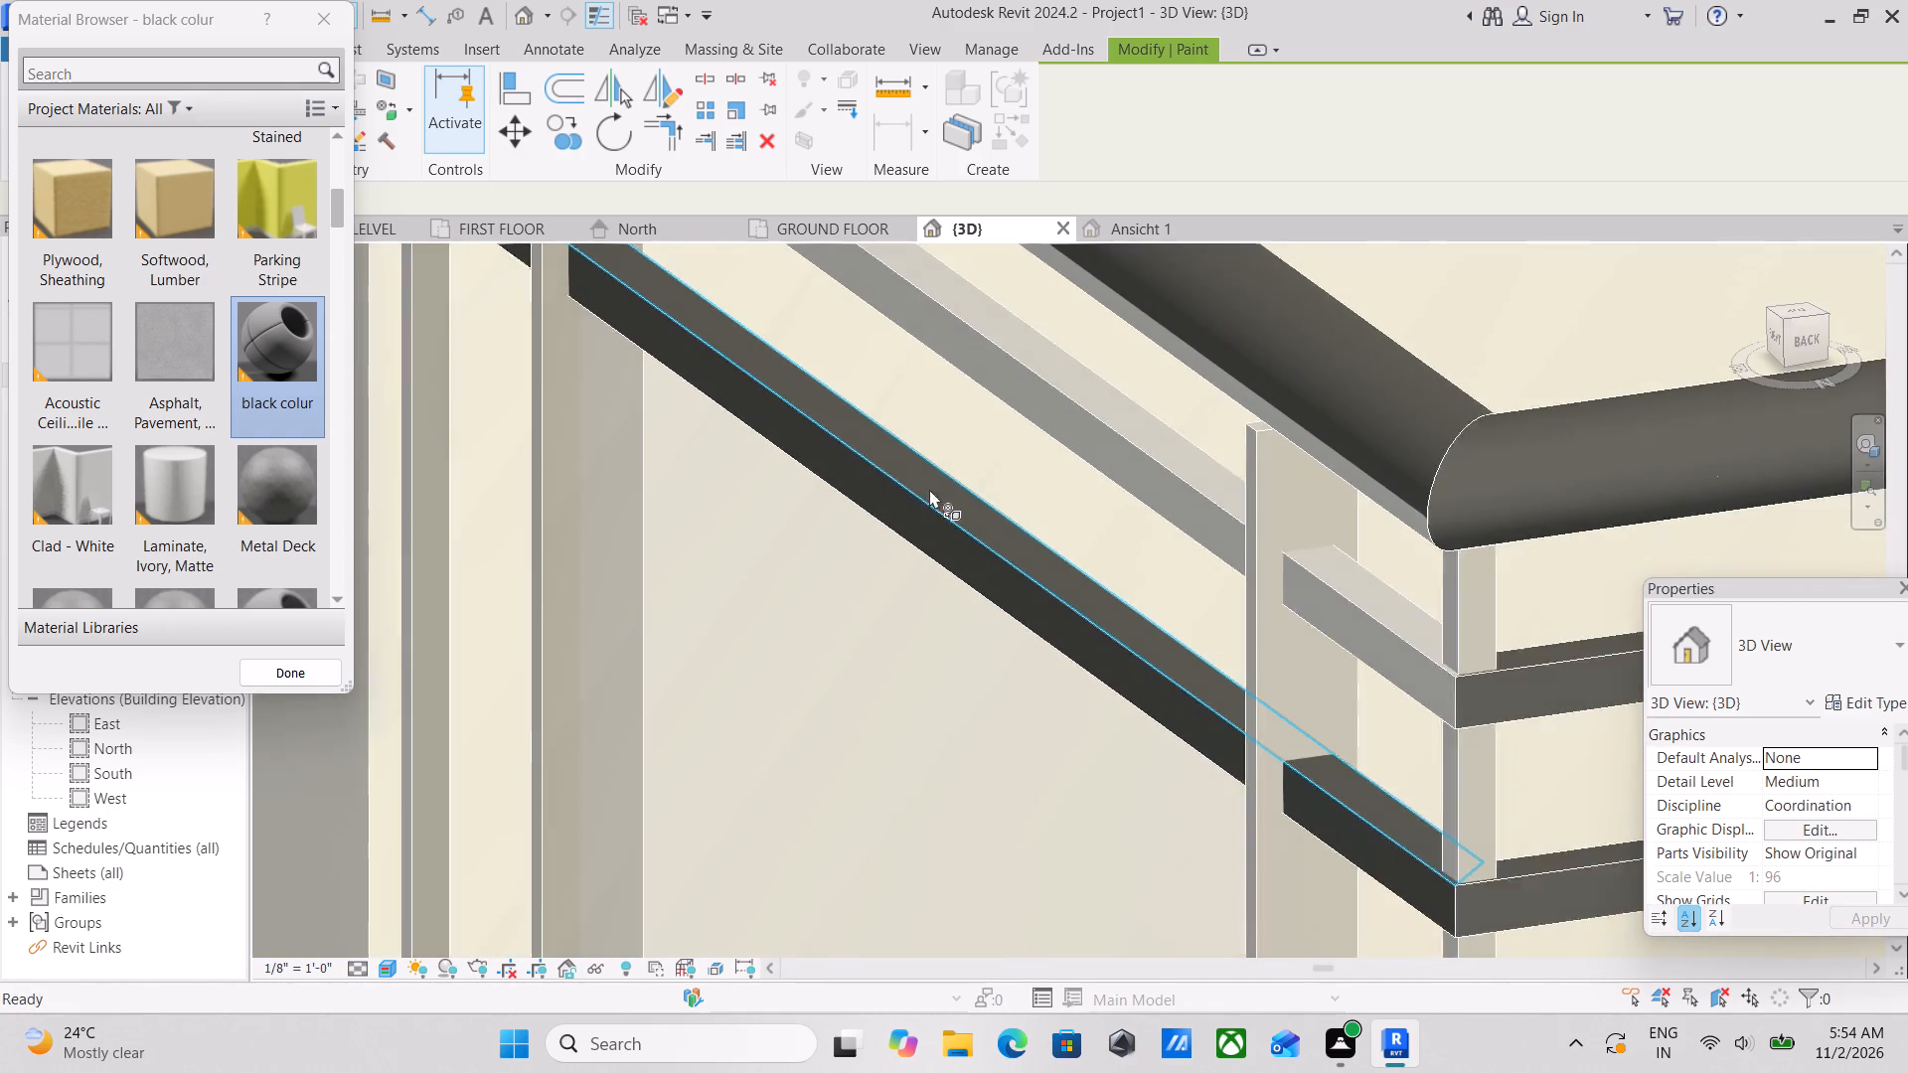
{"action": "scroll", "coordinate": [1053, 280], "scroll_direction": "down", "scroll_amount": 3}
{"action": "middle_click_drag", "start_coordinate": [1053, 301], "coordinate": [1031, 622]}
{"action": "scroll", "coordinate": [1029, 624], "scroll_direction": "up", "scroll_amount": 1}
{"action": "left_click", "coordinate": [975, 616]}
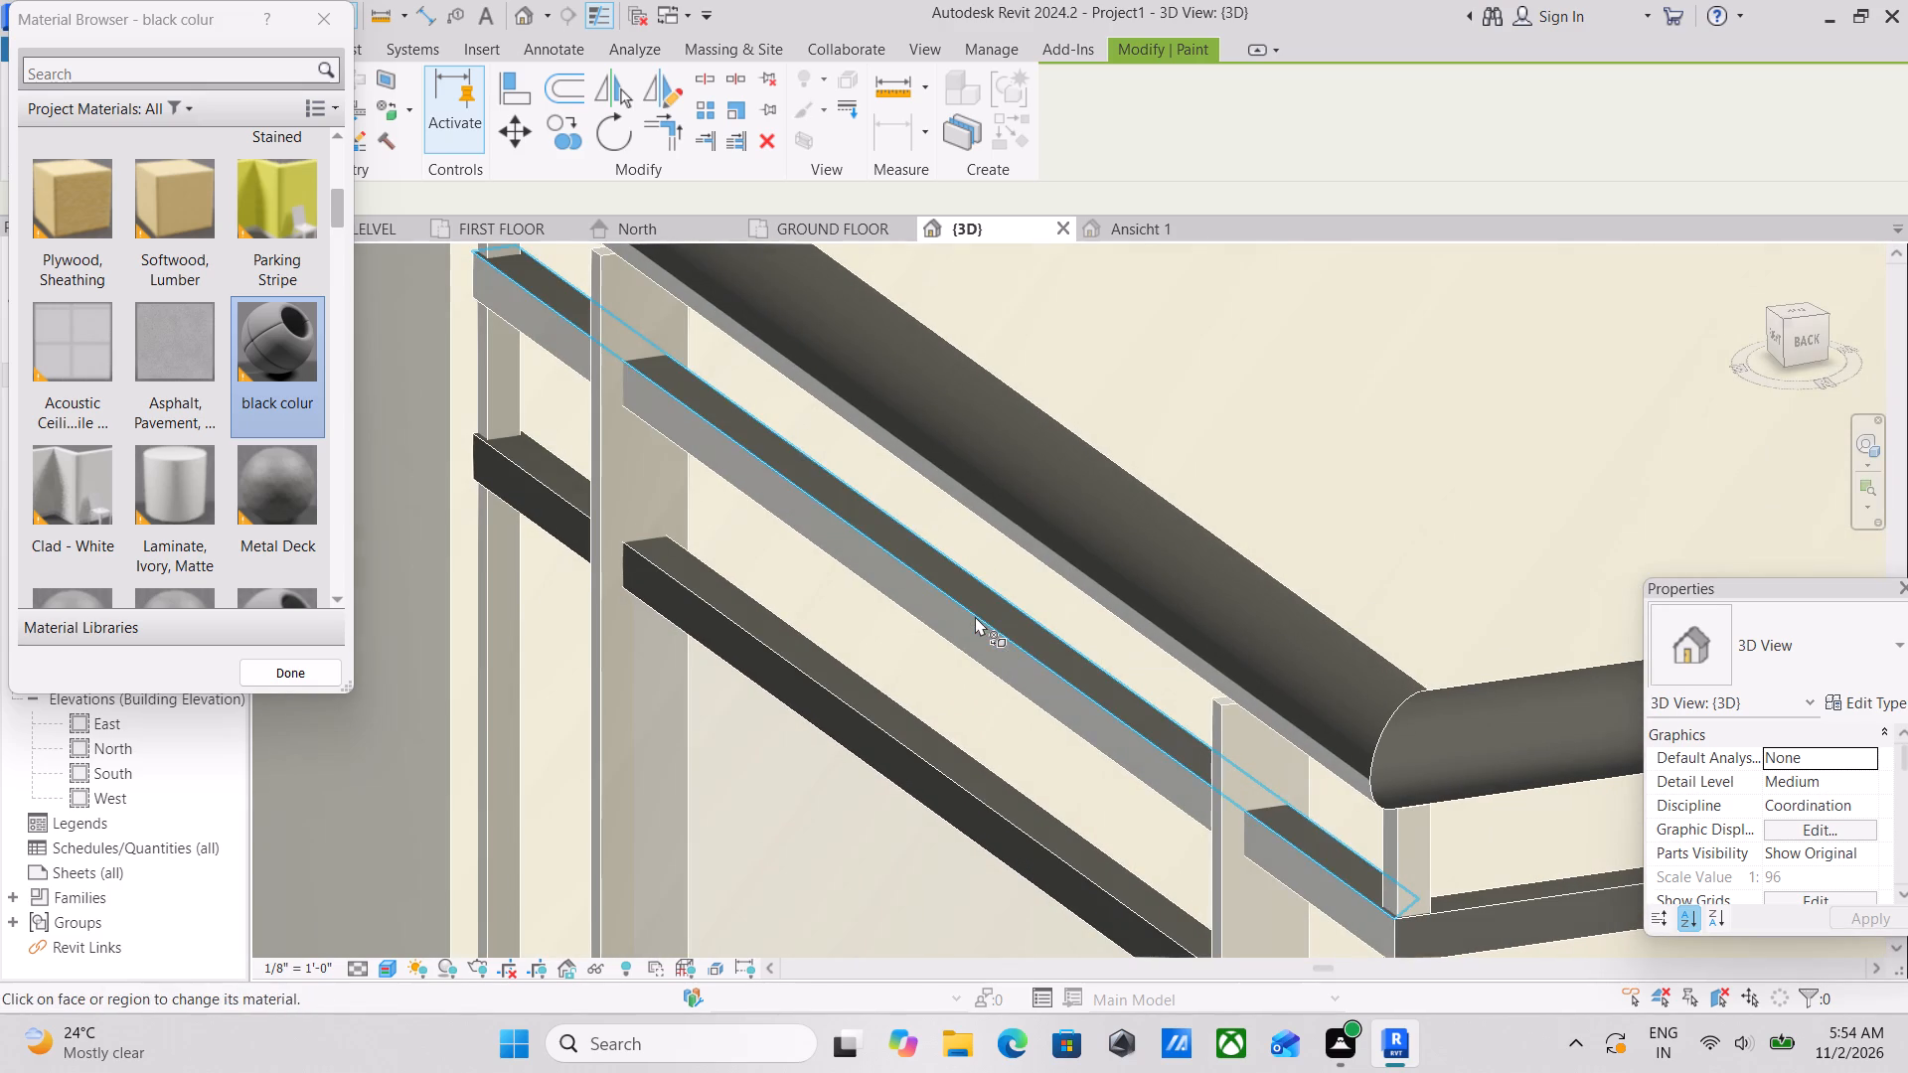
{"action": "scroll", "coordinate": [701, 467], "scroll_direction": "up", "scroll_amount": 5}
{"action": "left_click", "coordinate": [749, 424]}
Try to paint the long north side's last intermediate post, at the end away from the corner, with "black colur".
{"action": "scroll", "coordinate": [746, 411], "scroll_direction": "down", "scroll_amount": 2}
{"action": "middle_click_drag", "start_coordinate": [746, 411], "coordinate": [753, 648]}
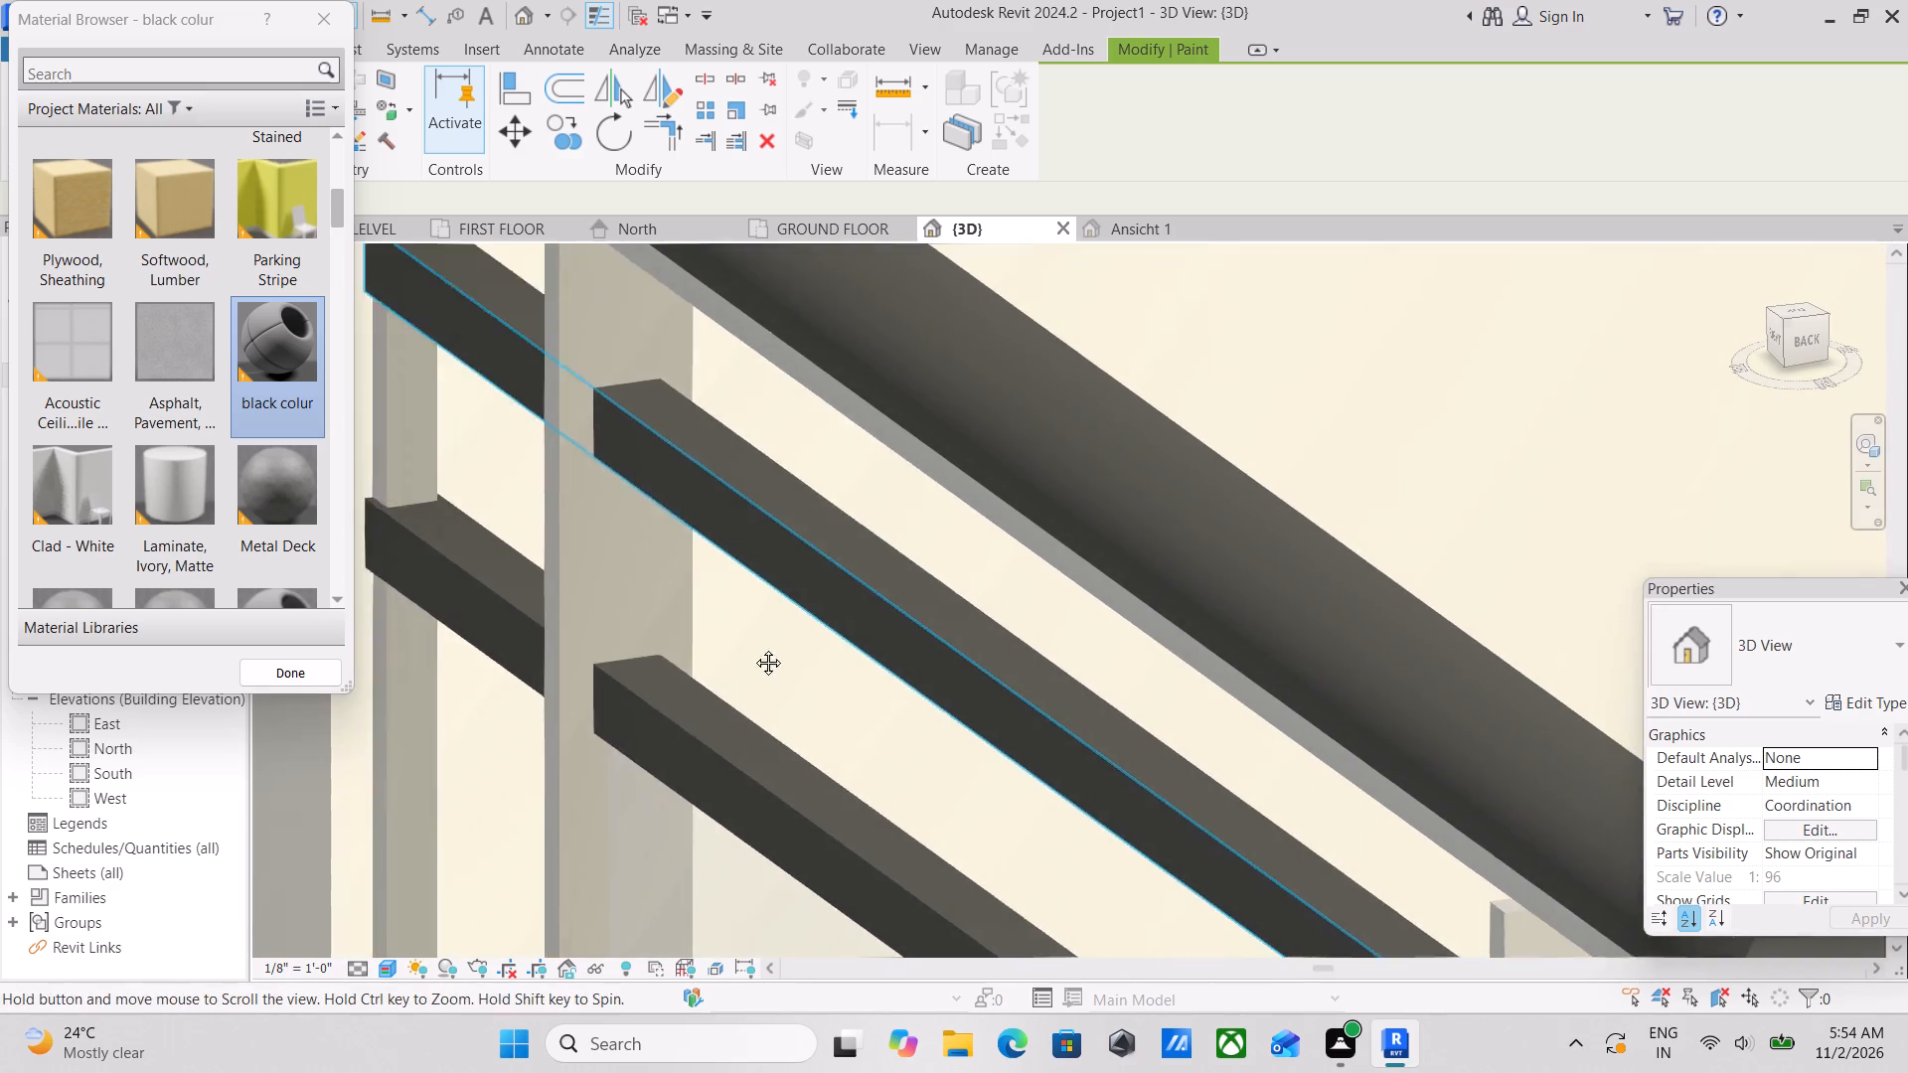
{"action": "middle_click_drag", "start_coordinate": [753, 648], "coordinate": [758, 702]}
{"action": "scroll", "coordinate": [480, 437], "scroll_direction": "up", "scroll_amount": 3}
{"action": "scroll", "coordinate": [485, 437], "scroll_direction": "down", "scroll_amount": 4}
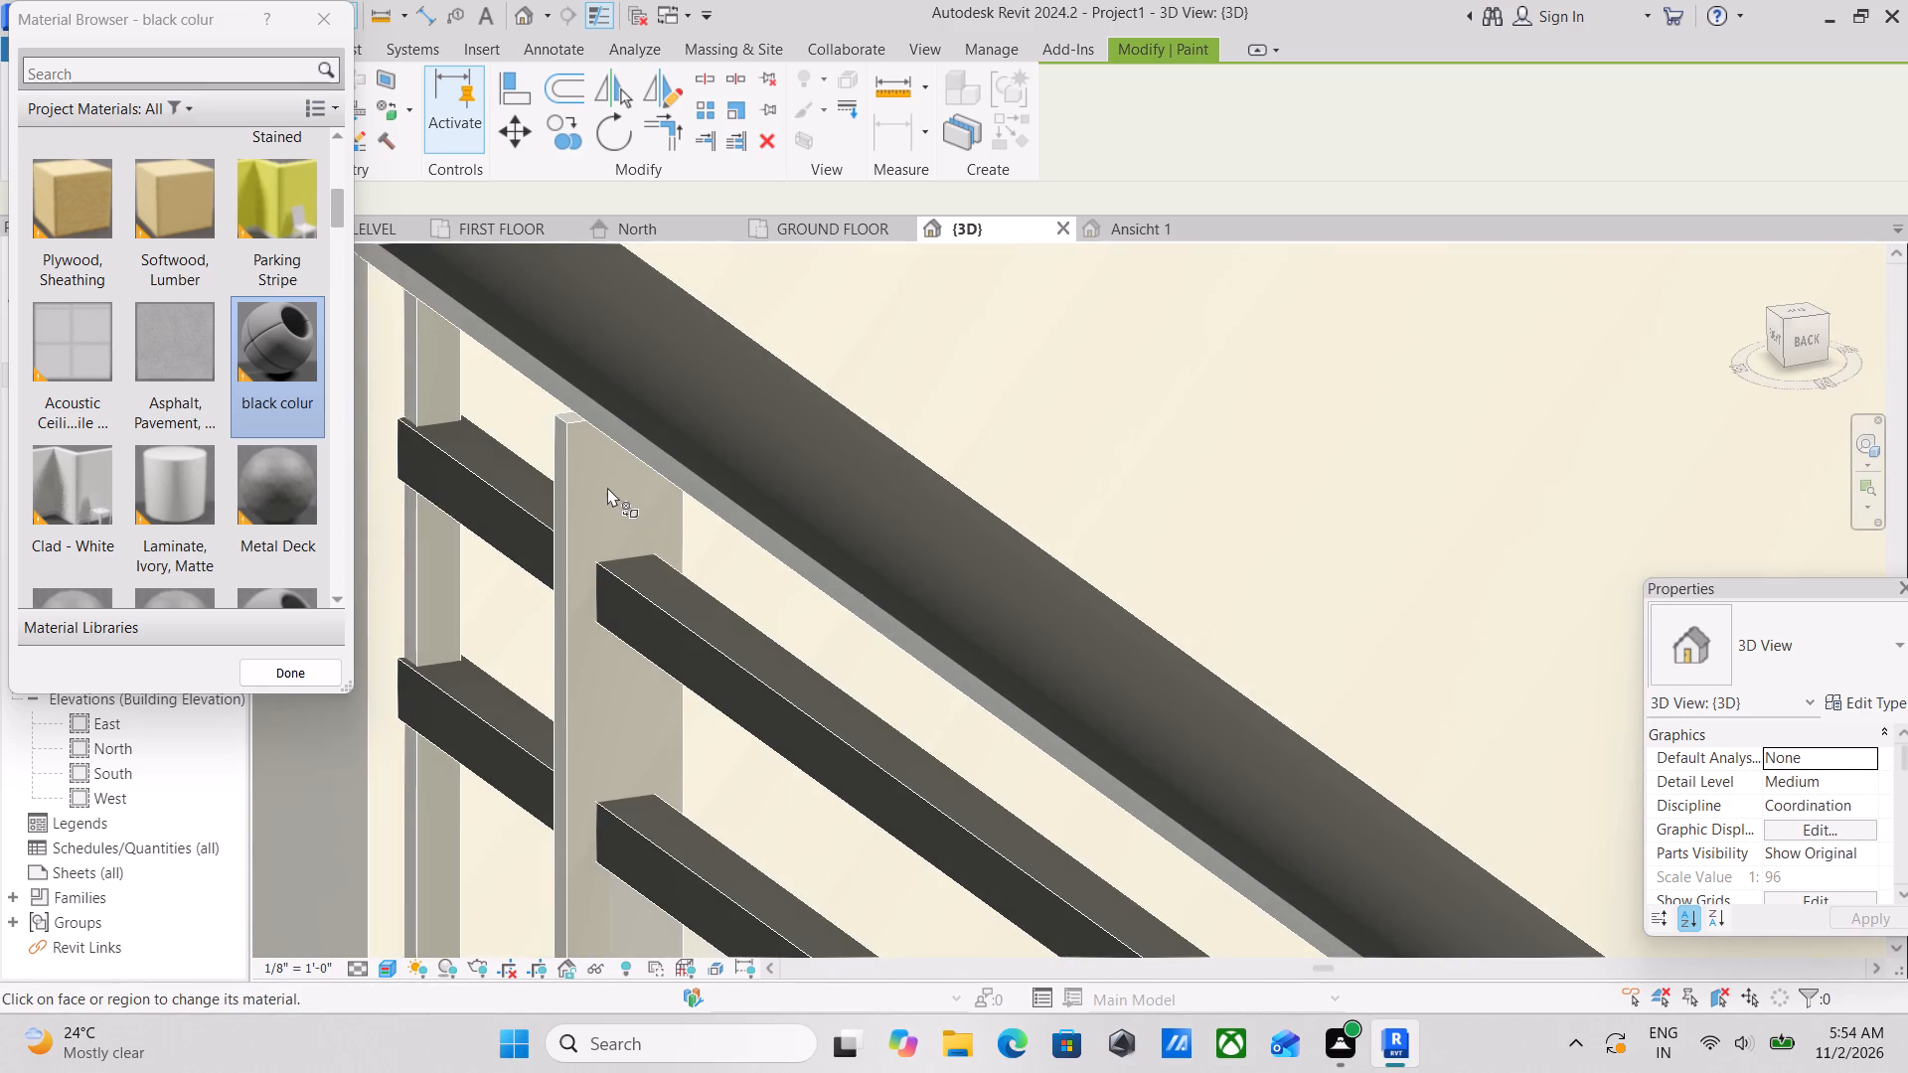
{"action": "scroll", "coordinate": [607, 487], "scroll_direction": "down", "scroll_amount": 5}
{"action": "middle_click_drag", "start_coordinate": [607, 487], "coordinate": [372, 306]}
{"action": "middle_click_drag", "start_coordinate": [686, 522], "coordinate": [431, 445]}
{"action": "scroll", "coordinate": [385, 432], "scroll_direction": "up", "scroll_amount": 1}
{"action": "scroll", "coordinate": [1141, 500], "scroll_direction": "down", "scroll_amount": 4}
{"action": "middle_click_drag", "start_coordinate": [1119, 499], "coordinate": [368, 473]}
{"action": "scroll", "coordinate": [311, 473], "scroll_direction": "up", "scroll_amount": 1}
{"action": "scroll", "coordinate": [832, 488], "scroll_direction": "down", "scroll_amount": 5}
{"action": "middle_click_drag", "start_coordinate": [828, 488], "coordinate": [313, 575]}
{"action": "scroll", "coordinate": [901, 513], "scroll_direction": "up", "scroll_amount": 9}
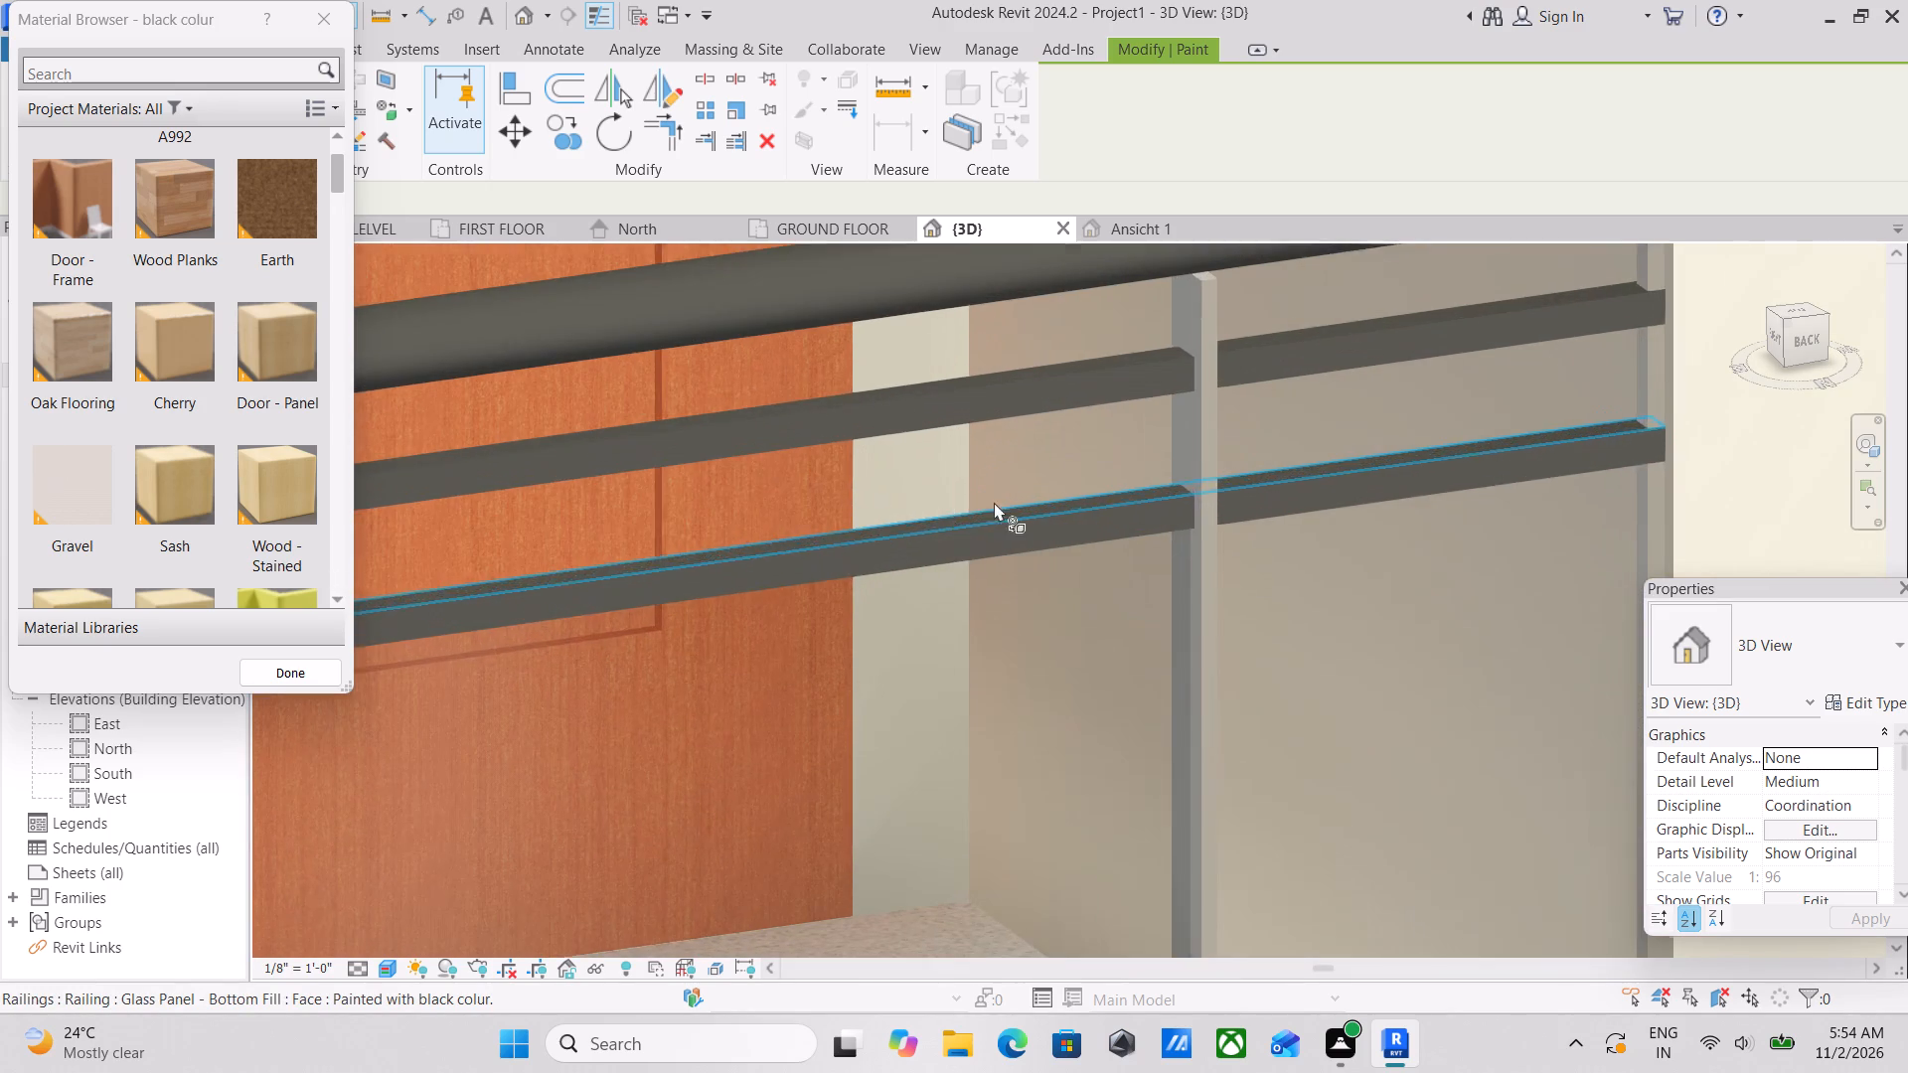
{"action": "scroll", "coordinate": [1517, 504], "scroll_direction": "up", "scroll_amount": 4}
{"action": "scroll", "coordinate": [1667, 392], "scroll_direction": "down", "scroll_amount": 6}
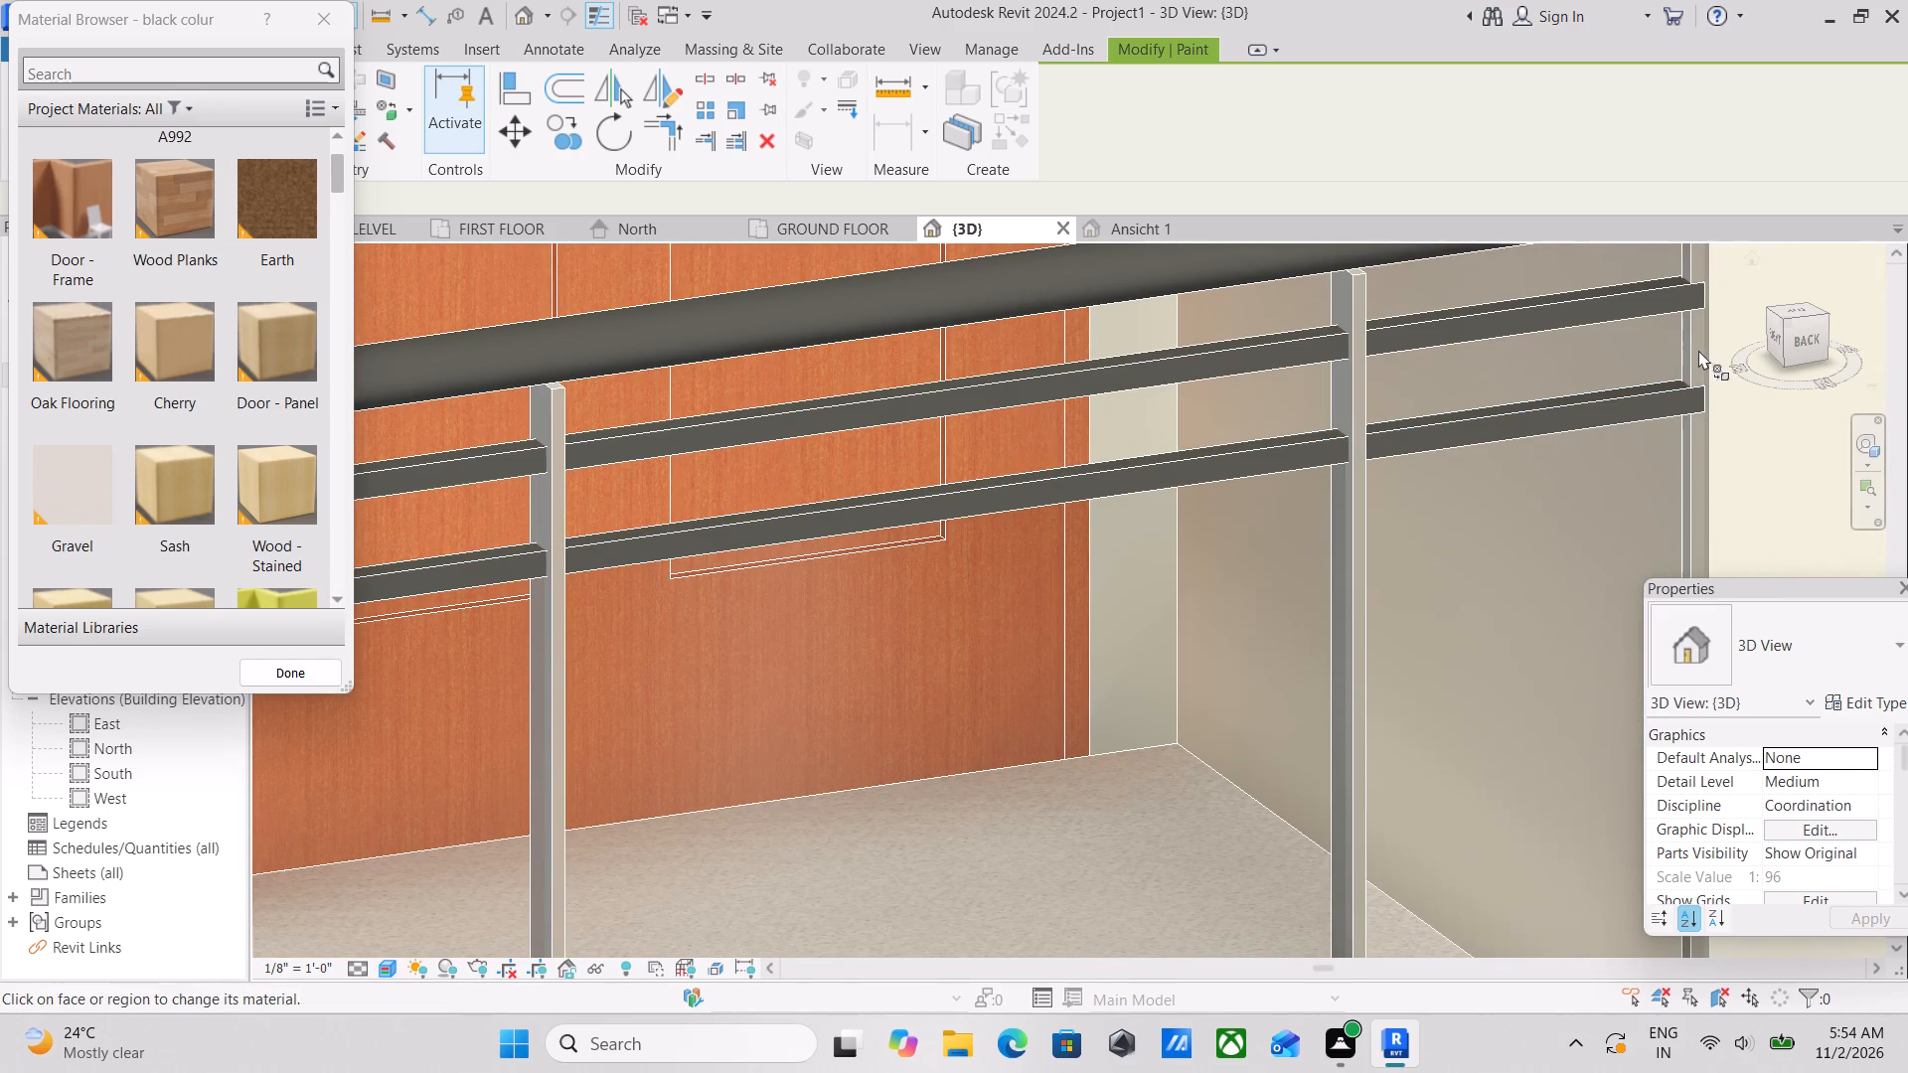
{"action": "scroll", "coordinate": [1237, 476], "scroll_direction": "down", "scroll_amount": 3}
{"action": "left_click", "coordinate": [1321, 598]}
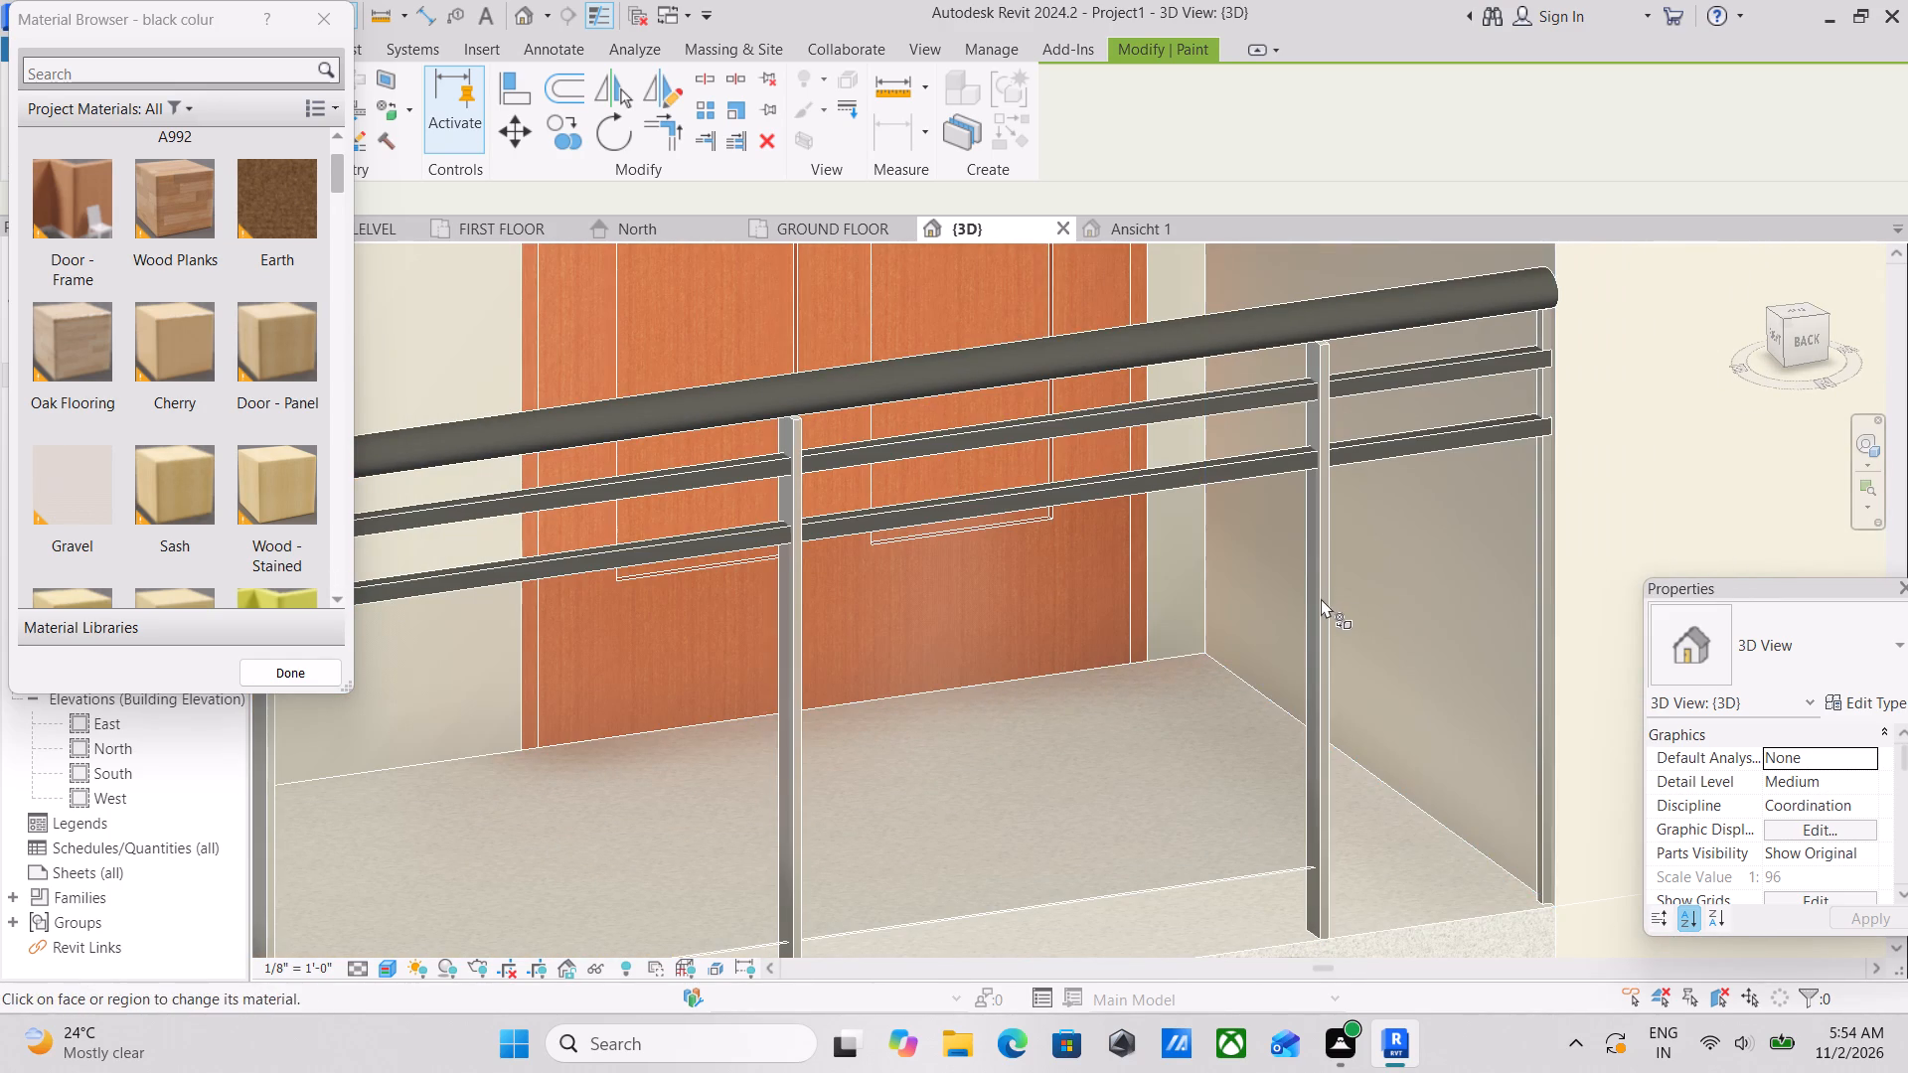
{"action": "scroll", "coordinate": [1302, 690], "scroll_direction": "up", "scroll_amount": 12}
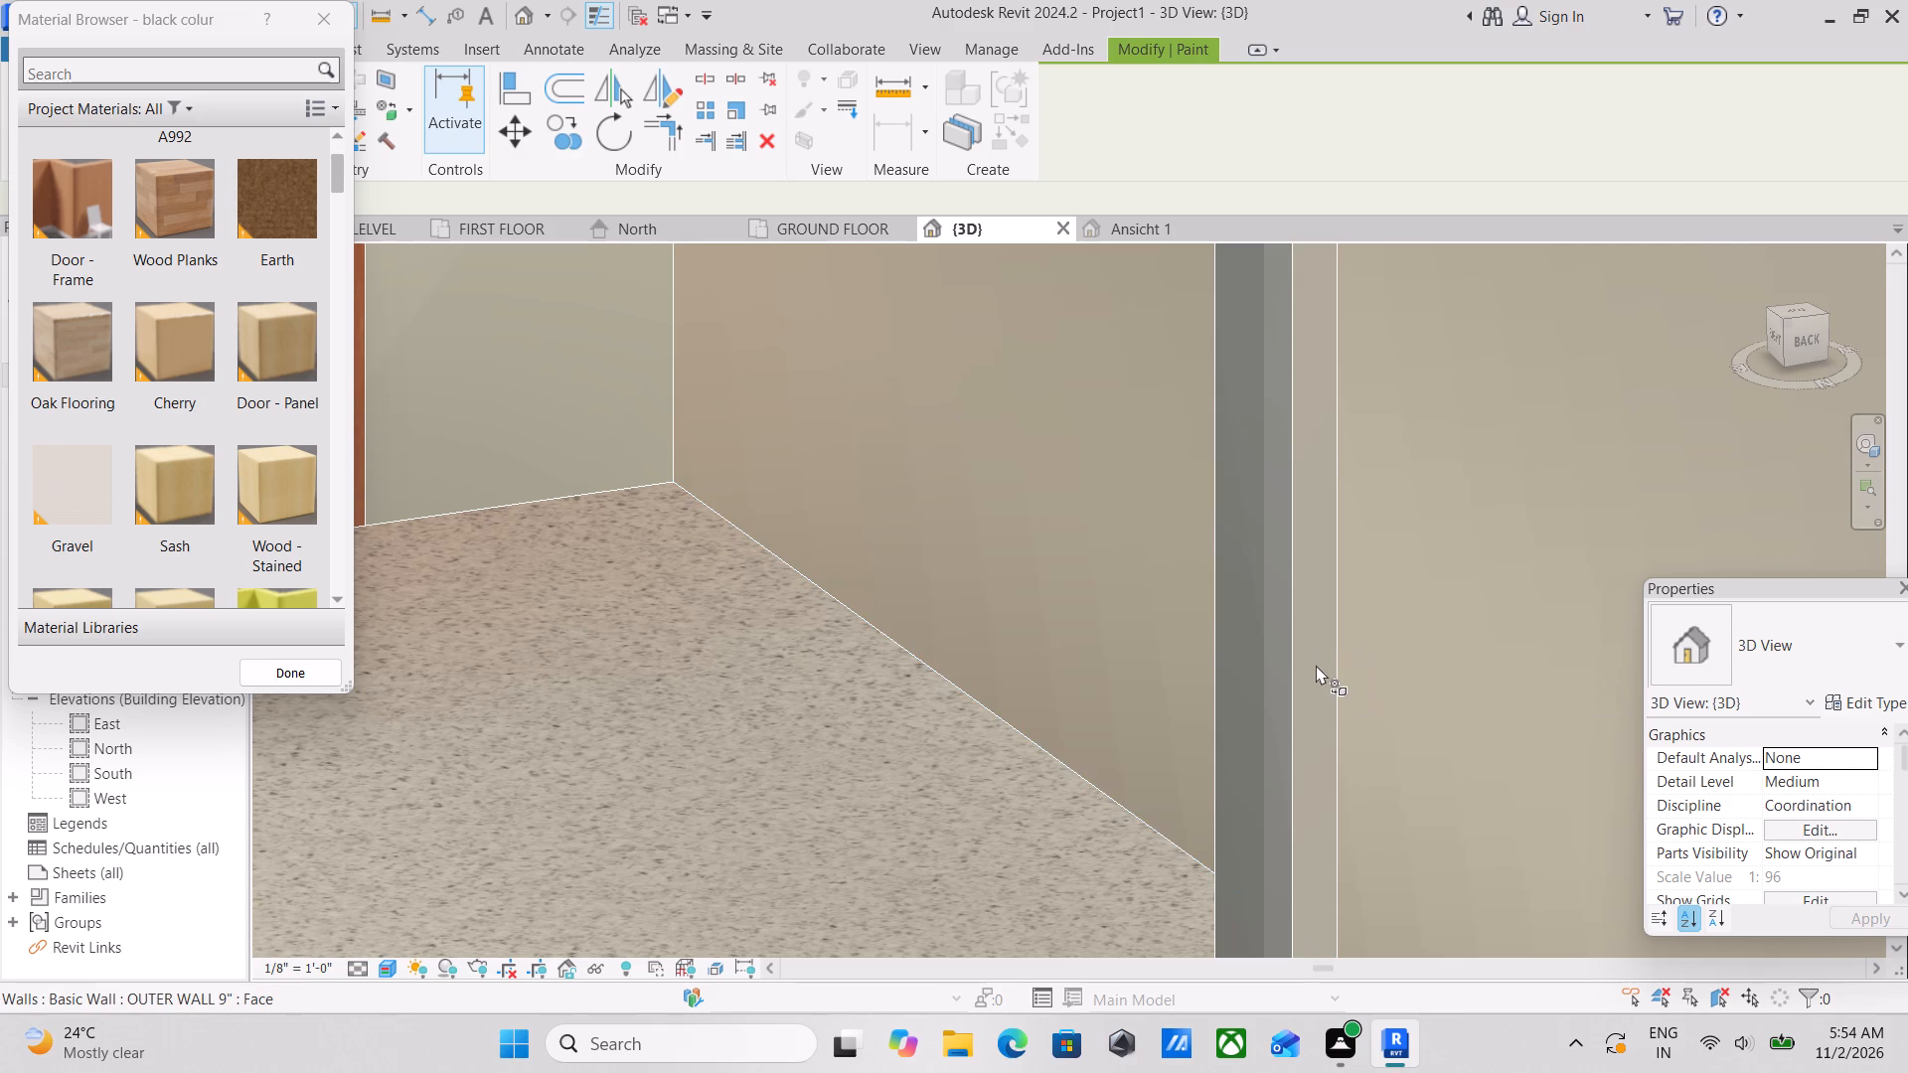
{"action": "left_click", "coordinate": [1316, 665]}
{"action": "left_click", "coordinate": [1337, 663]}
Try again to paint both visible faces of that same post with "black colur", near its lower end.
{"action": "scroll", "coordinate": [1337, 663], "scroll_direction": "down", "scroll_amount": 7}
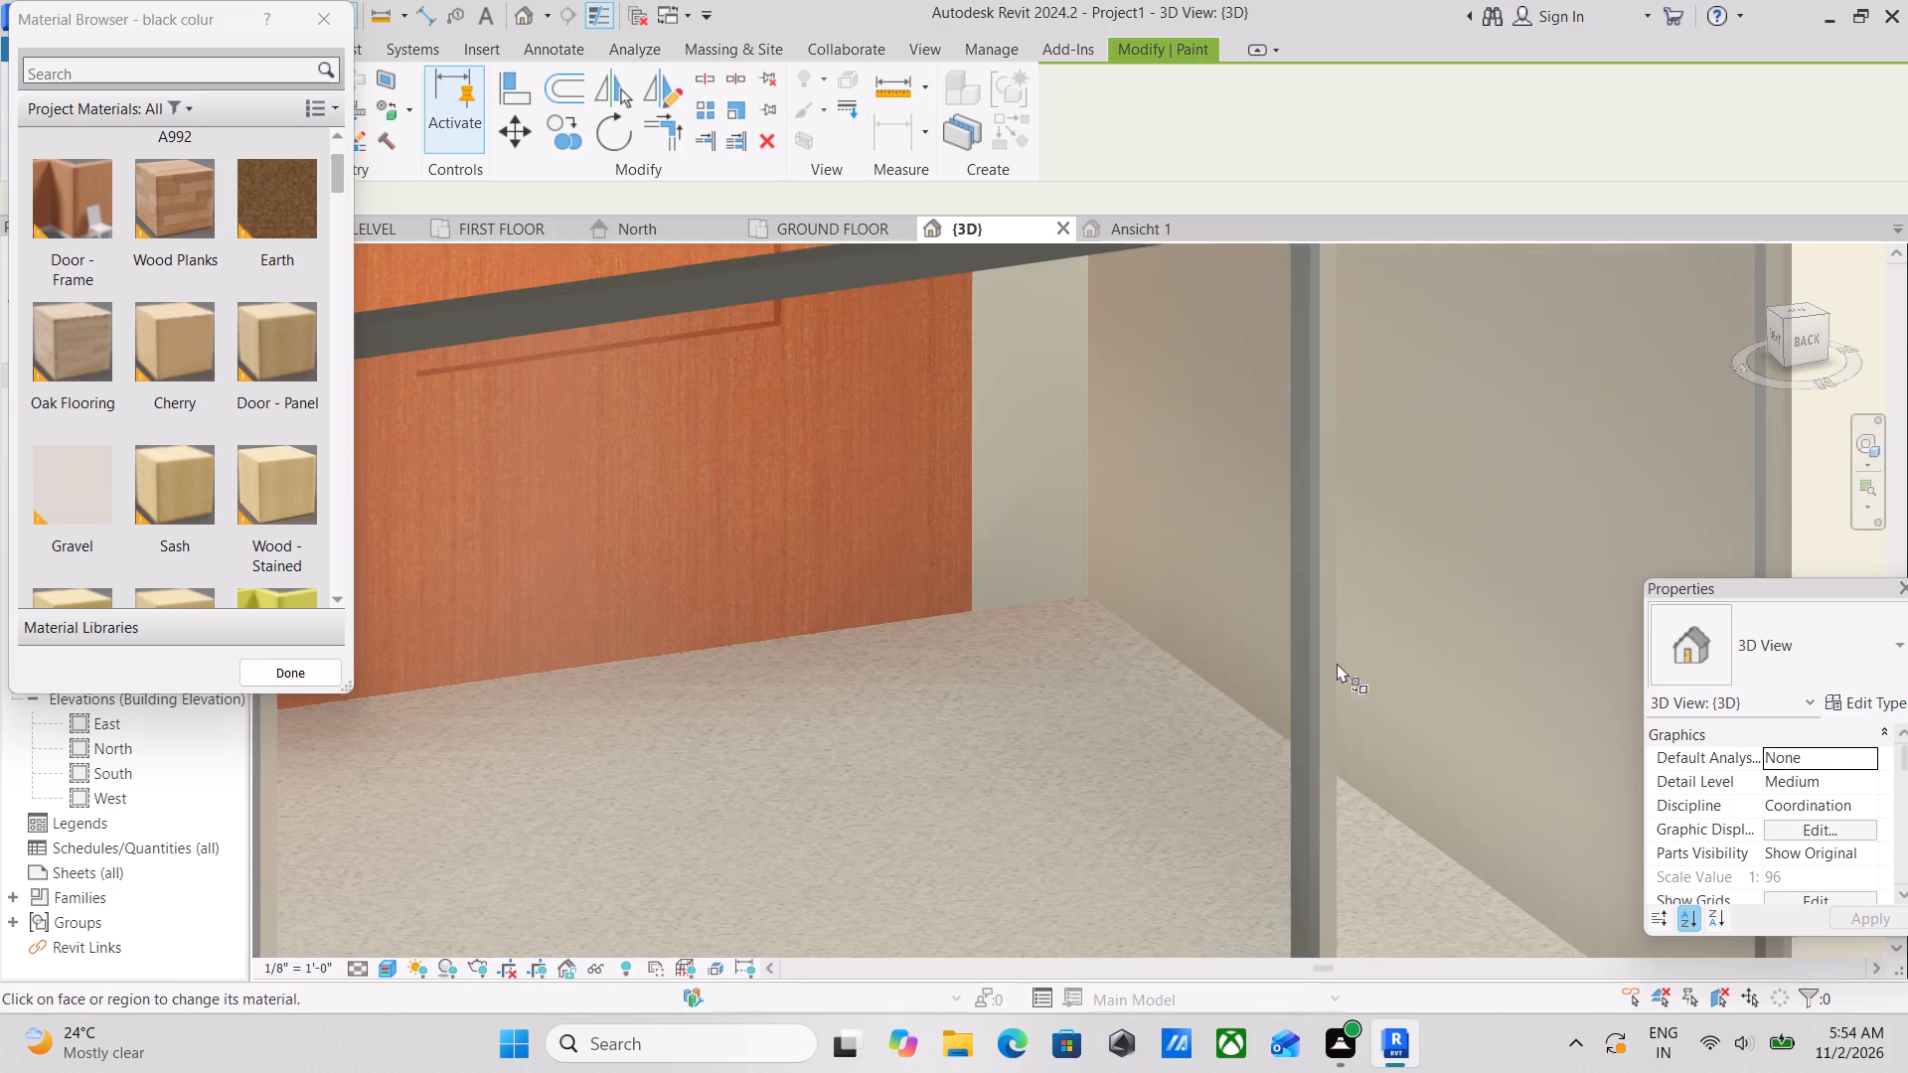
{"action": "scroll", "coordinate": [1338, 661], "scroll_direction": "down", "scroll_amount": 9}
{"action": "scroll", "coordinate": [1345, 698], "scroll_direction": "up", "scroll_amount": 5}
{"action": "scroll", "coordinate": [1336, 821], "scroll_direction": "up", "scroll_amount": 5}
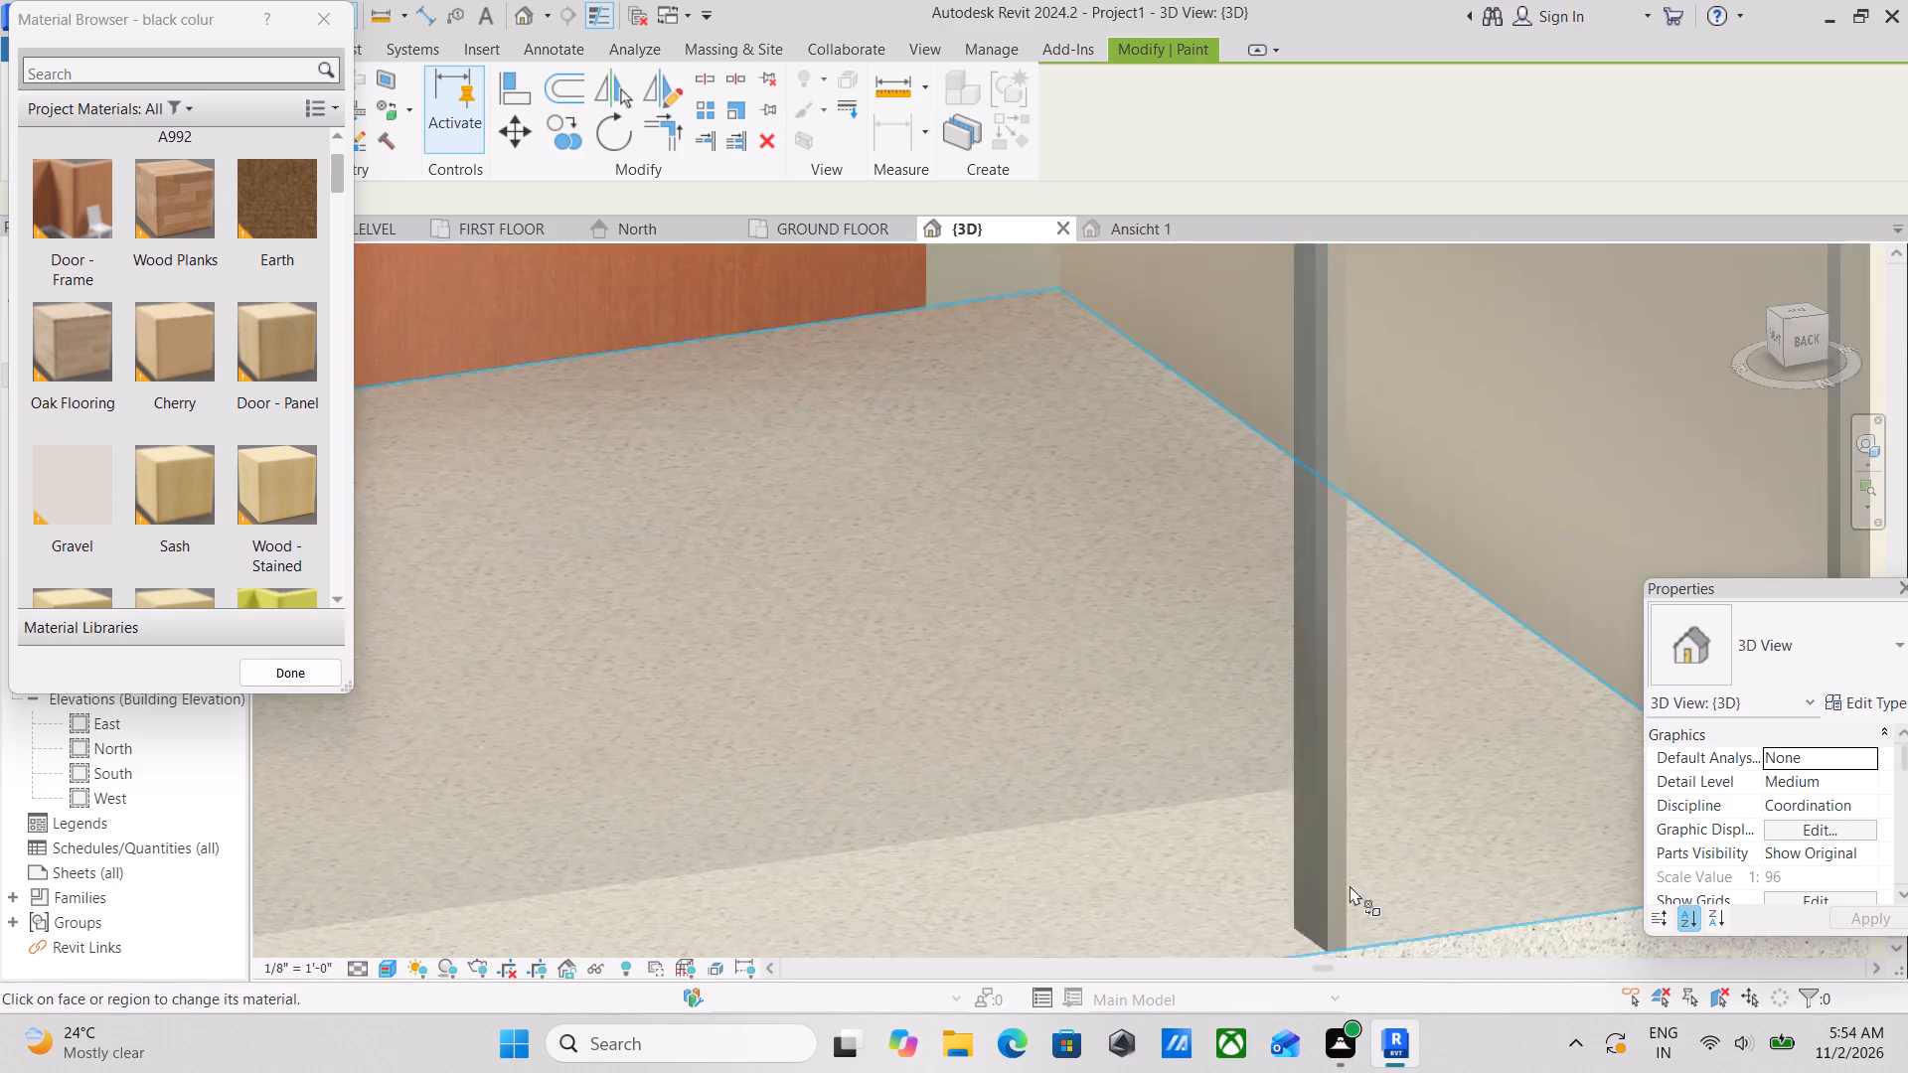
{"action": "scroll", "coordinate": [1350, 885], "scroll_direction": "up", "scroll_amount": 10}
{"action": "left_click", "coordinate": [1334, 807]}
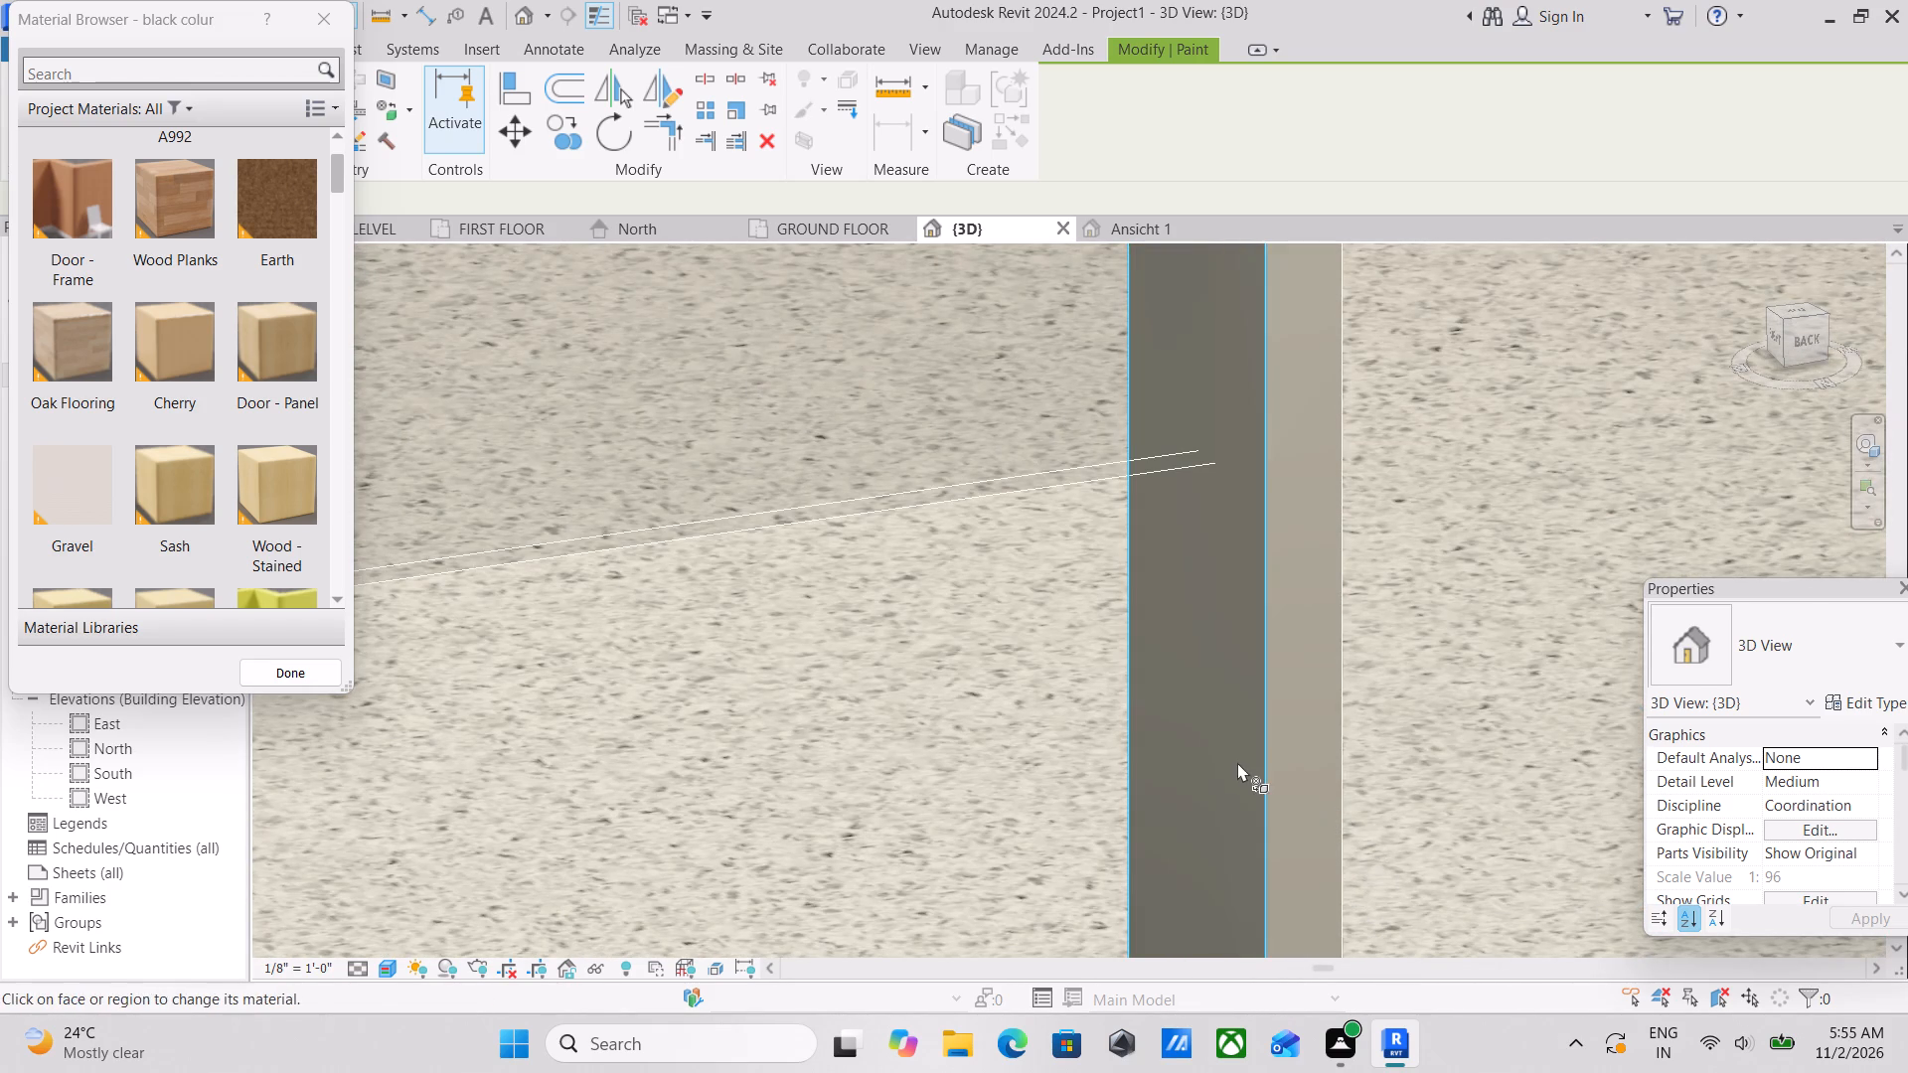
{"action": "left_click", "coordinate": [1241, 762]}
Try to paint the double-height curtain wall's vertical end mullion nearest the rear balcony with "black colur".
{"action": "scroll", "coordinate": [1278, 742], "scroll_direction": "down", "scroll_amount": 15}
{"action": "scroll", "coordinate": [1002, 743], "scroll_direction": "down", "scroll_amount": 4}
{"action": "middle_click_drag", "start_coordinate": [974, 725], "coordinate": [1225, 769]}
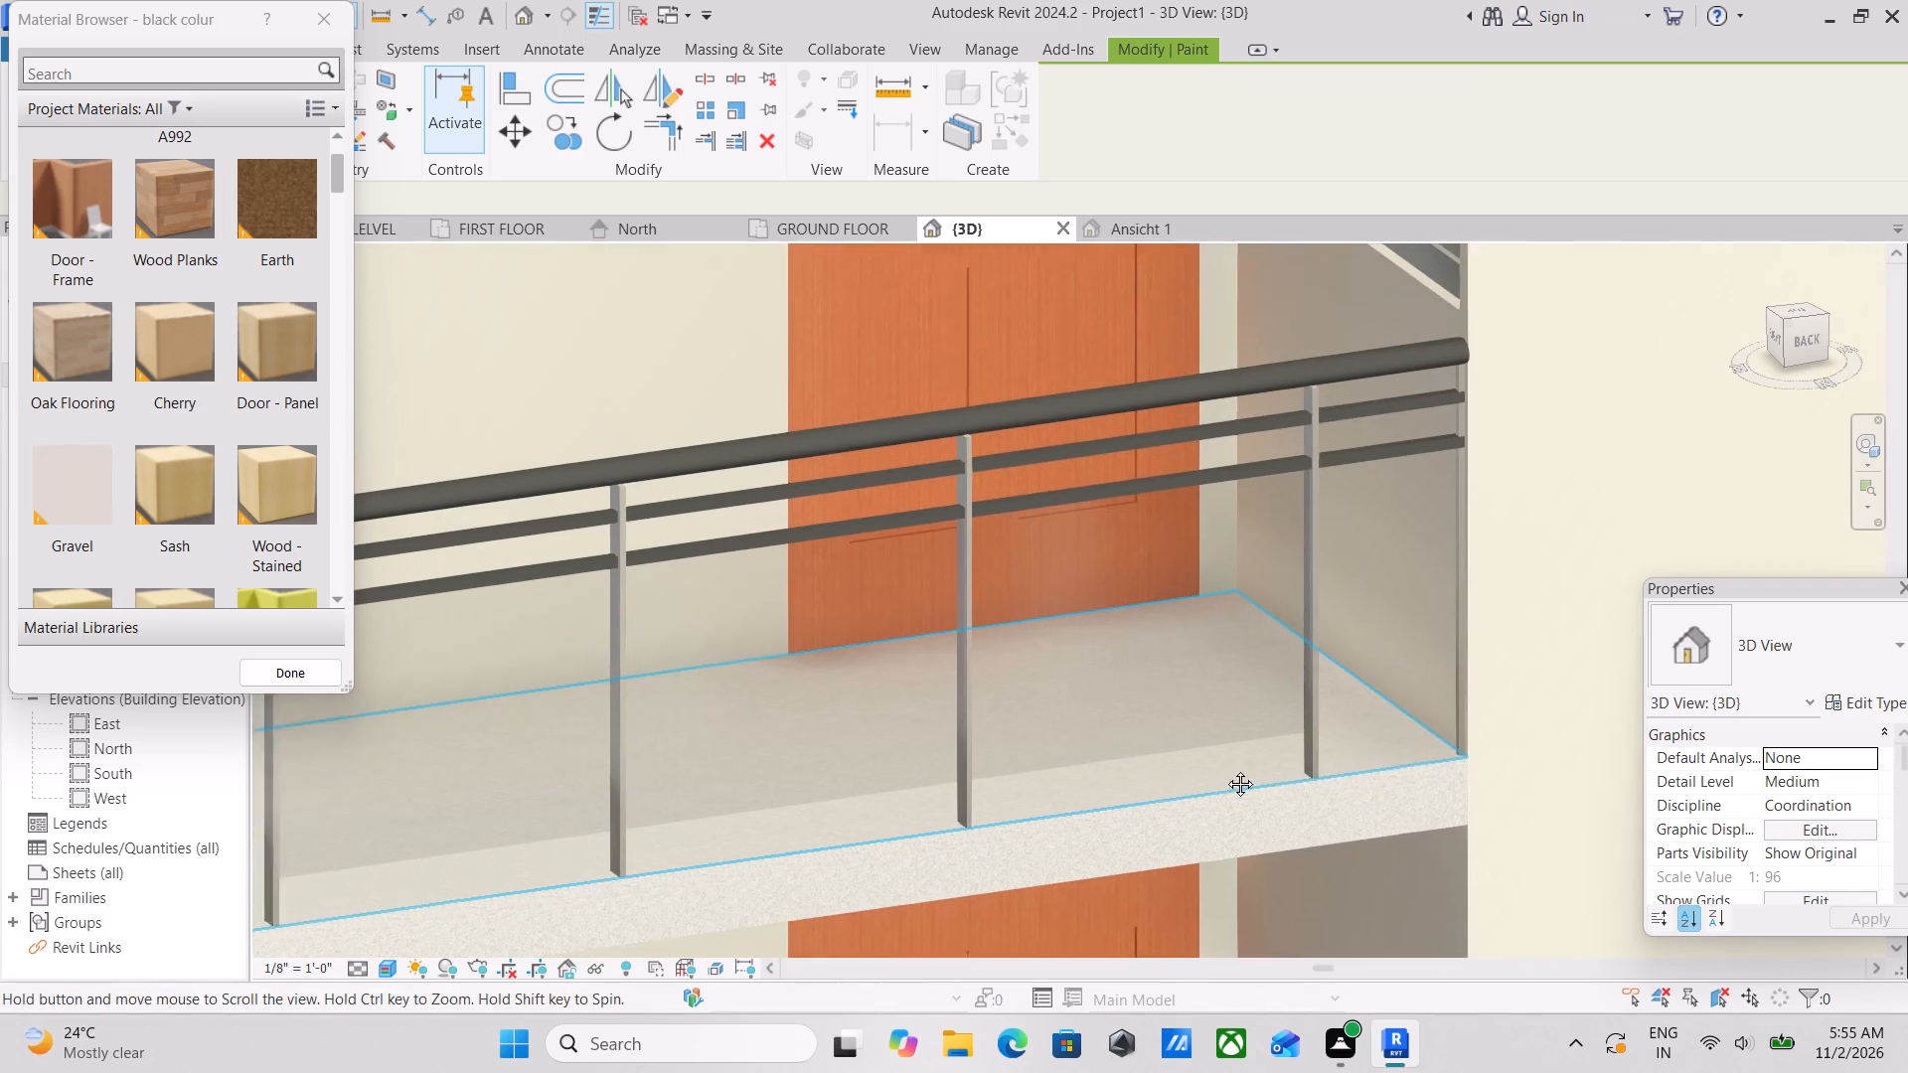
{"action": "middle_click_drag", "start_coordinate": [1225, 769], "coordinate": [1226, 769]}
{"action": "scroll", "coordinate": [1057, 677], "scroll_direction": "down", "scroll_amount": 4}
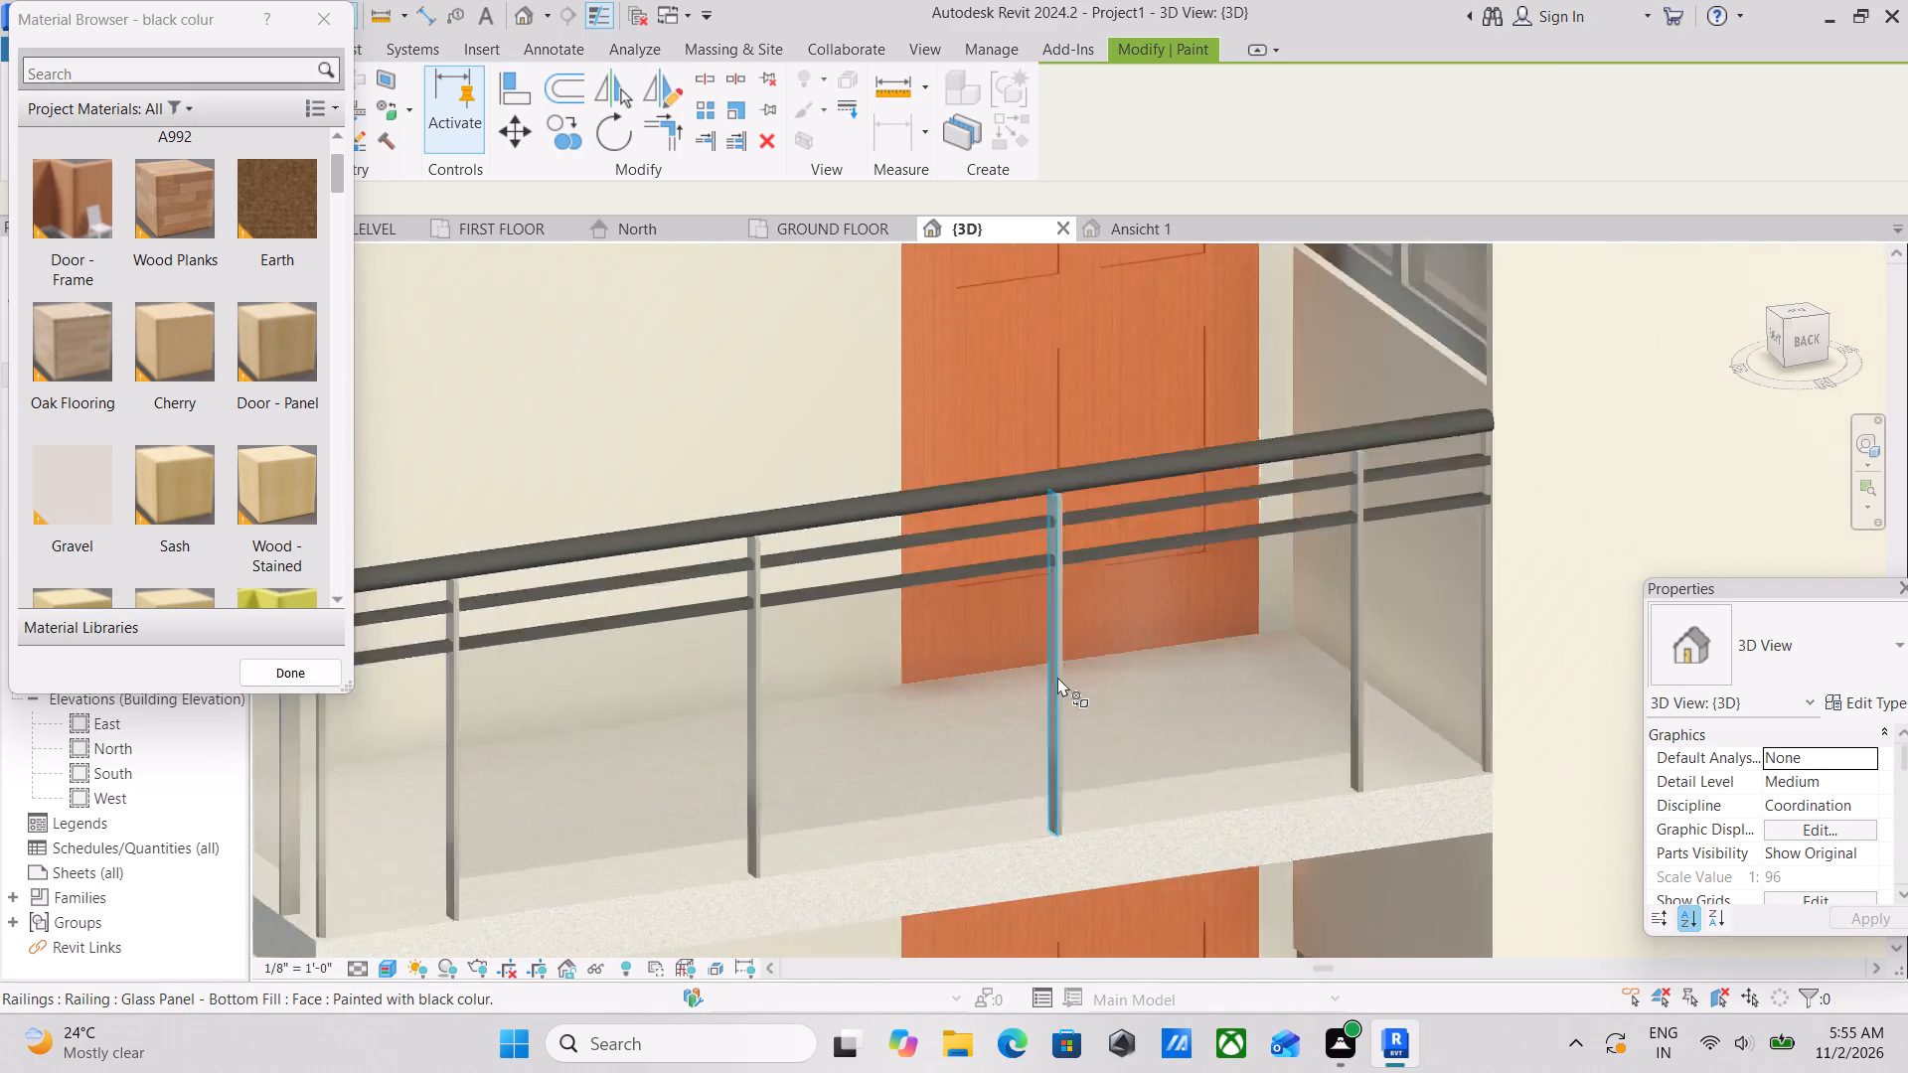
{"action": "scroll", "coordinate": [1057, 677], "scroll_direction": "down", "scroll_amount": 5}
{"action": "middle_click_drag", "start_coordinate": [1027, 720], "coordinate": [981, 710], "text": "shift"}
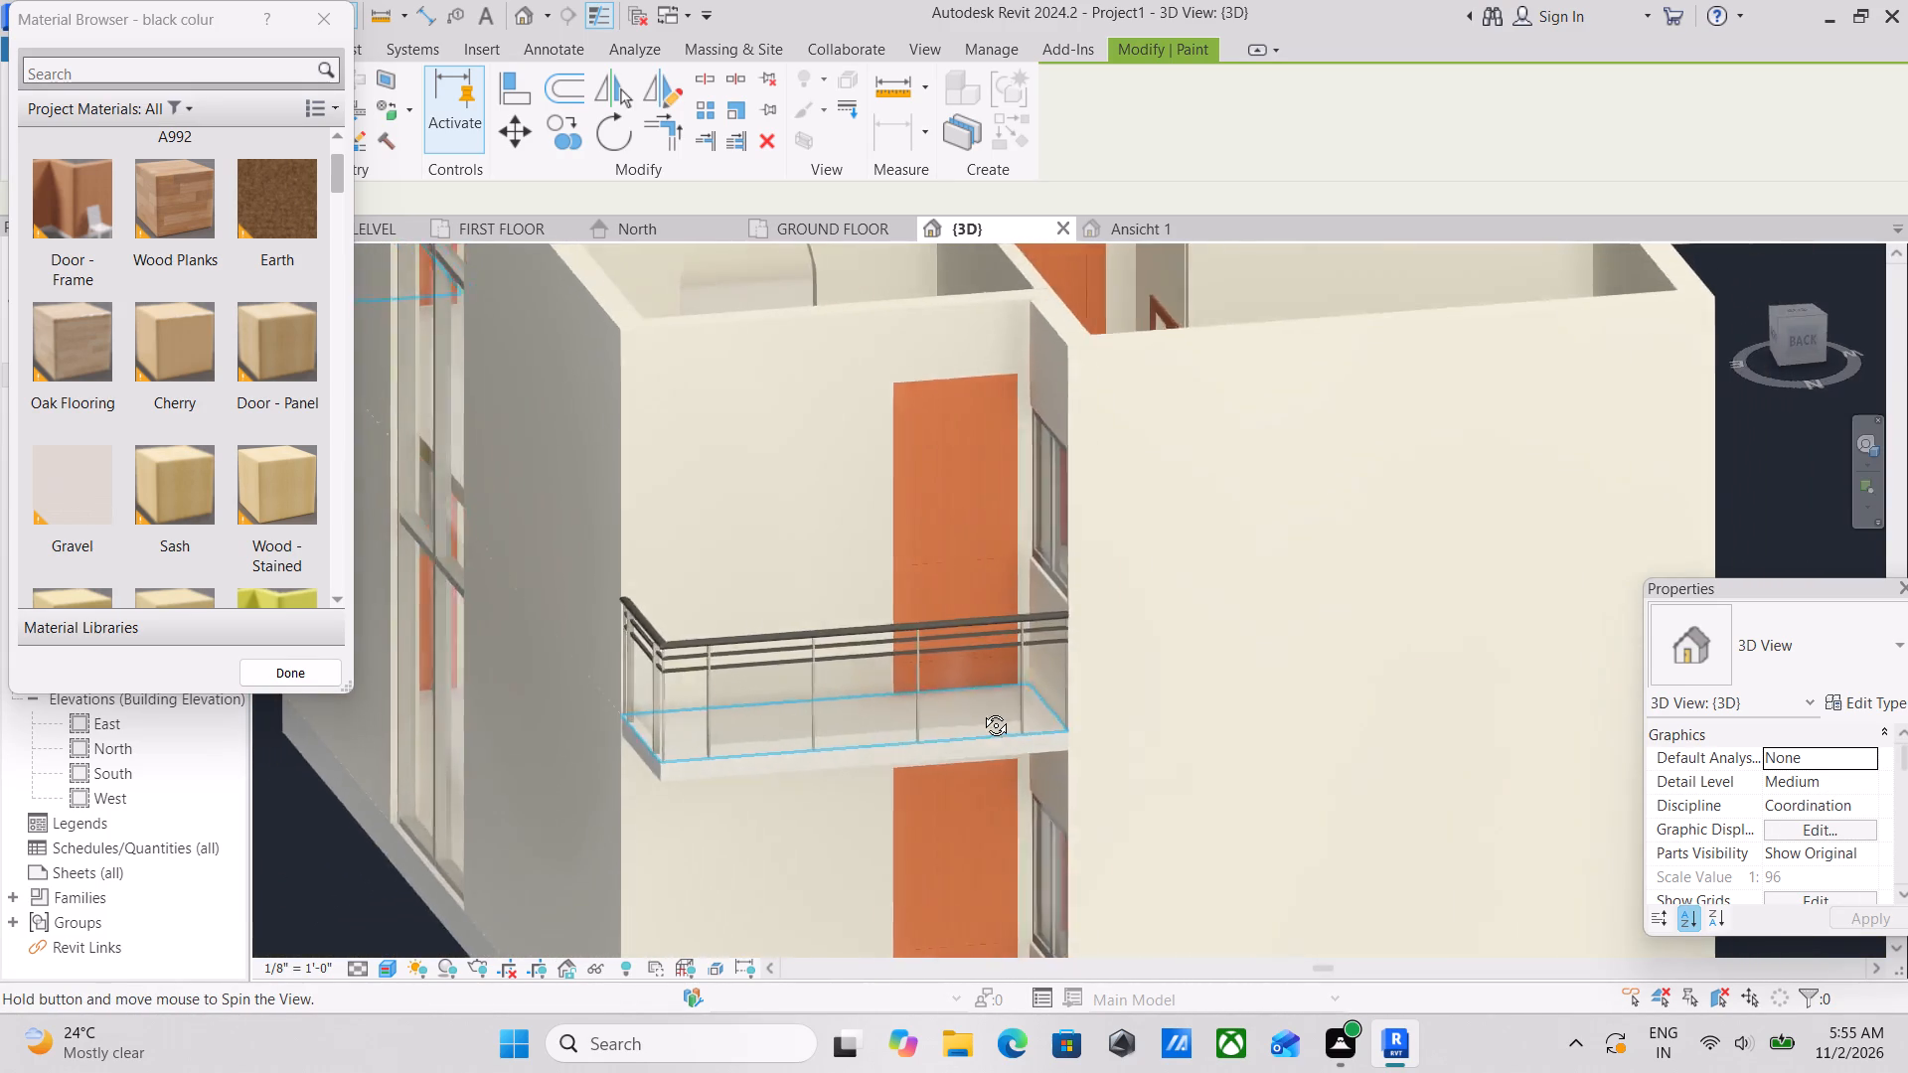
{"action": "middle_click_drag", "start_coordinate": [981, 710], "coordinate": [904, 690], "text": "shift"}
{"action": "scroll", "coordinate": [912, 701], "scroll_direction": "down", "scroll_amount": 4}
{"action": "middle_click_drag", "start_coordinate": [916, 702], "coordinate": [1253, 696]}
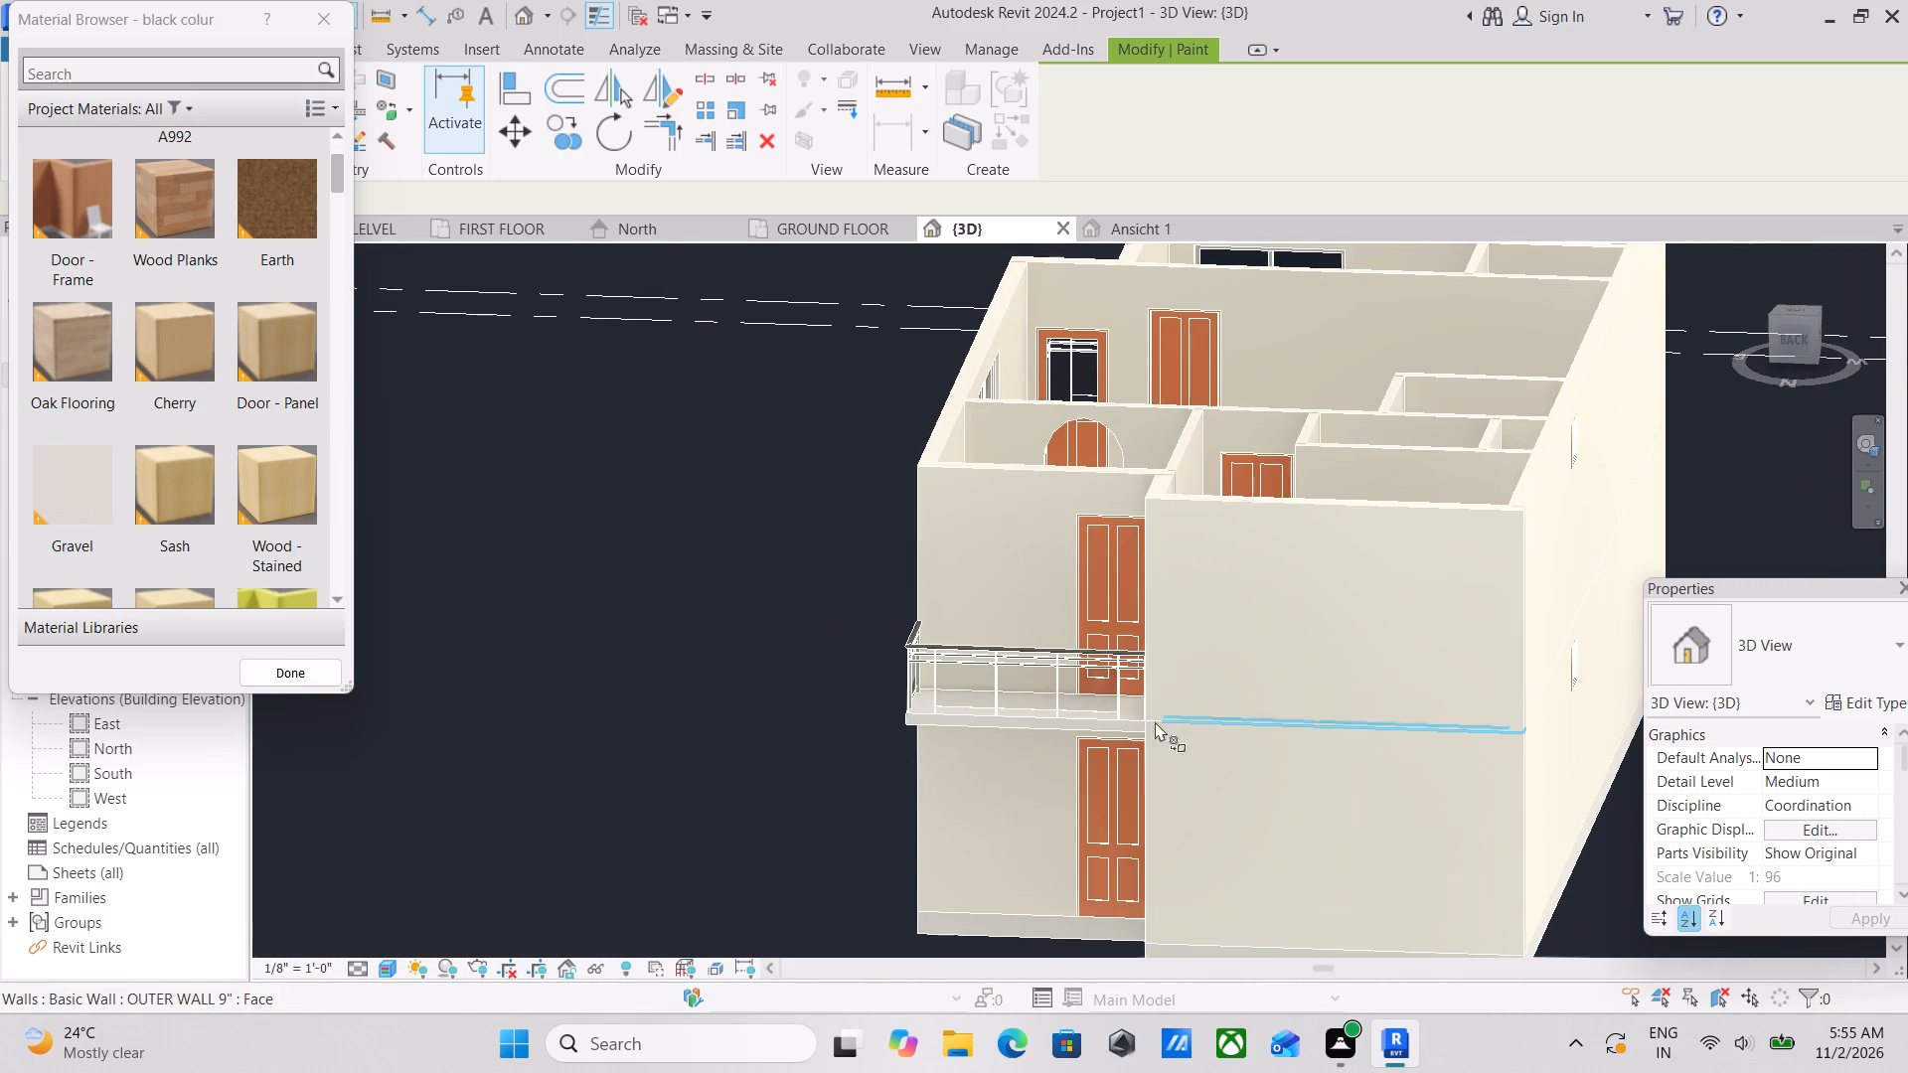
{"action": "scroll", "coordinate": [1099, 738], "scroll_direction": "down", "scroll_amount": 3}
{"action": "middle_click_drag", "start_coordinate": [1051, 690], "coordinate": [1541, 723], "text": "shift"}
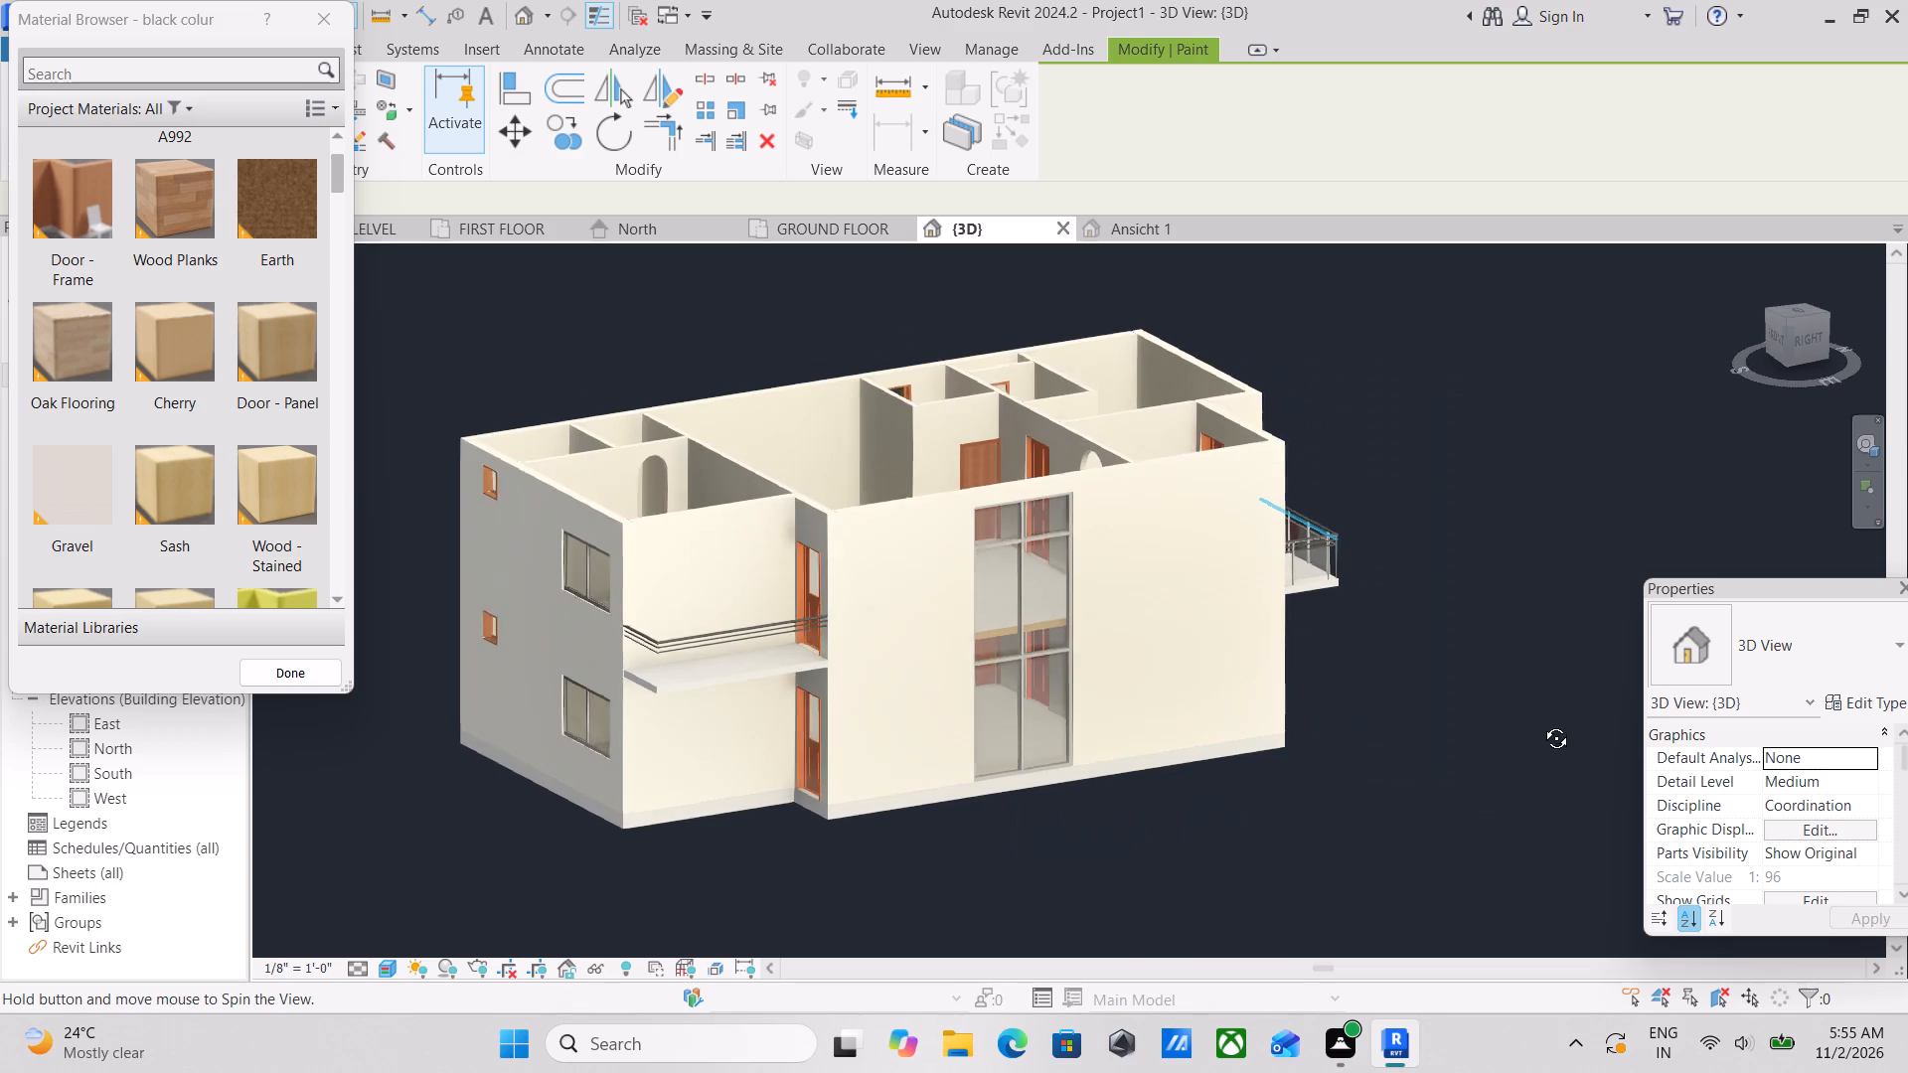
{"action": "middle_click_drag", "start_coordinate": [1541, 723], "coordinate": [1559, 770], "text": "shift"}
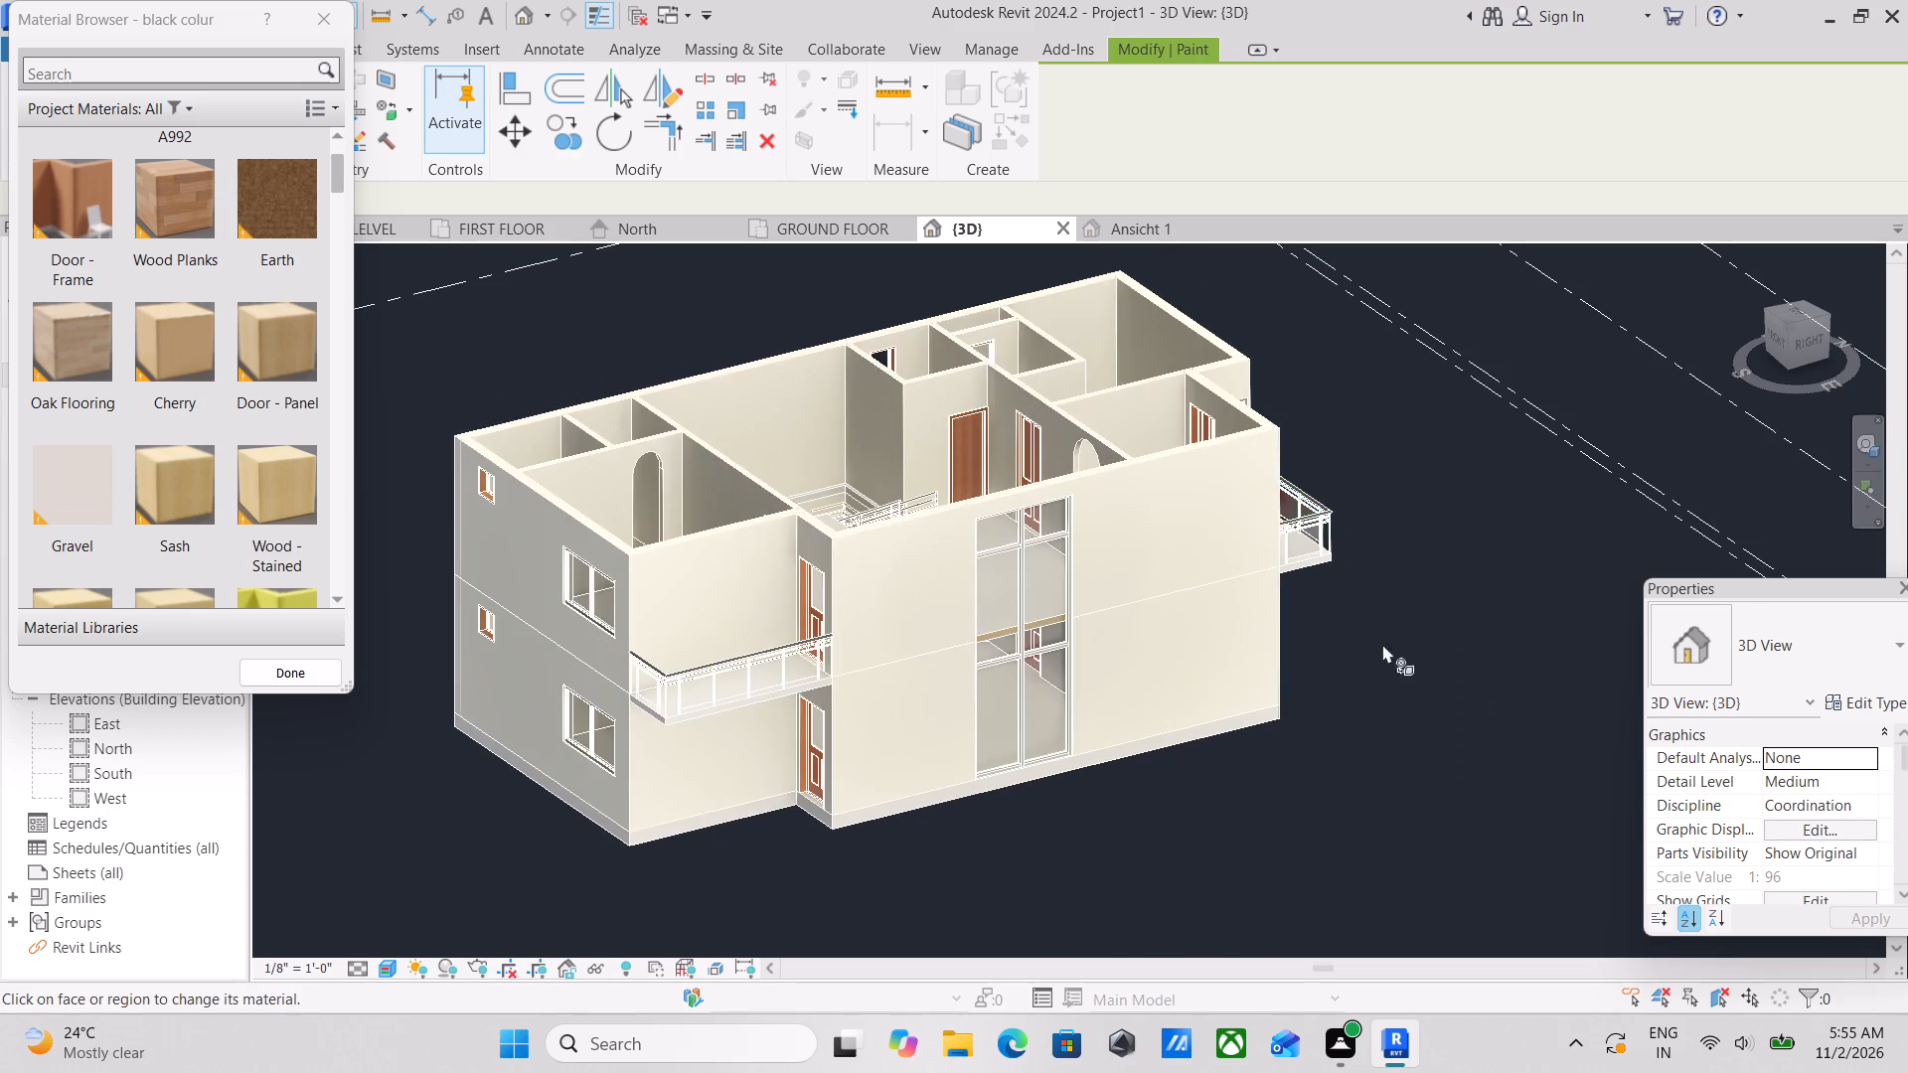
{"action": "scroll", "coordinate": [1327, 644], "scroll_direction": "up", "scroll_amount": 5}
{"action": "scroll", "coordinate": [905, 657], "scroll_direction": "up", "scroll_amount": 16}
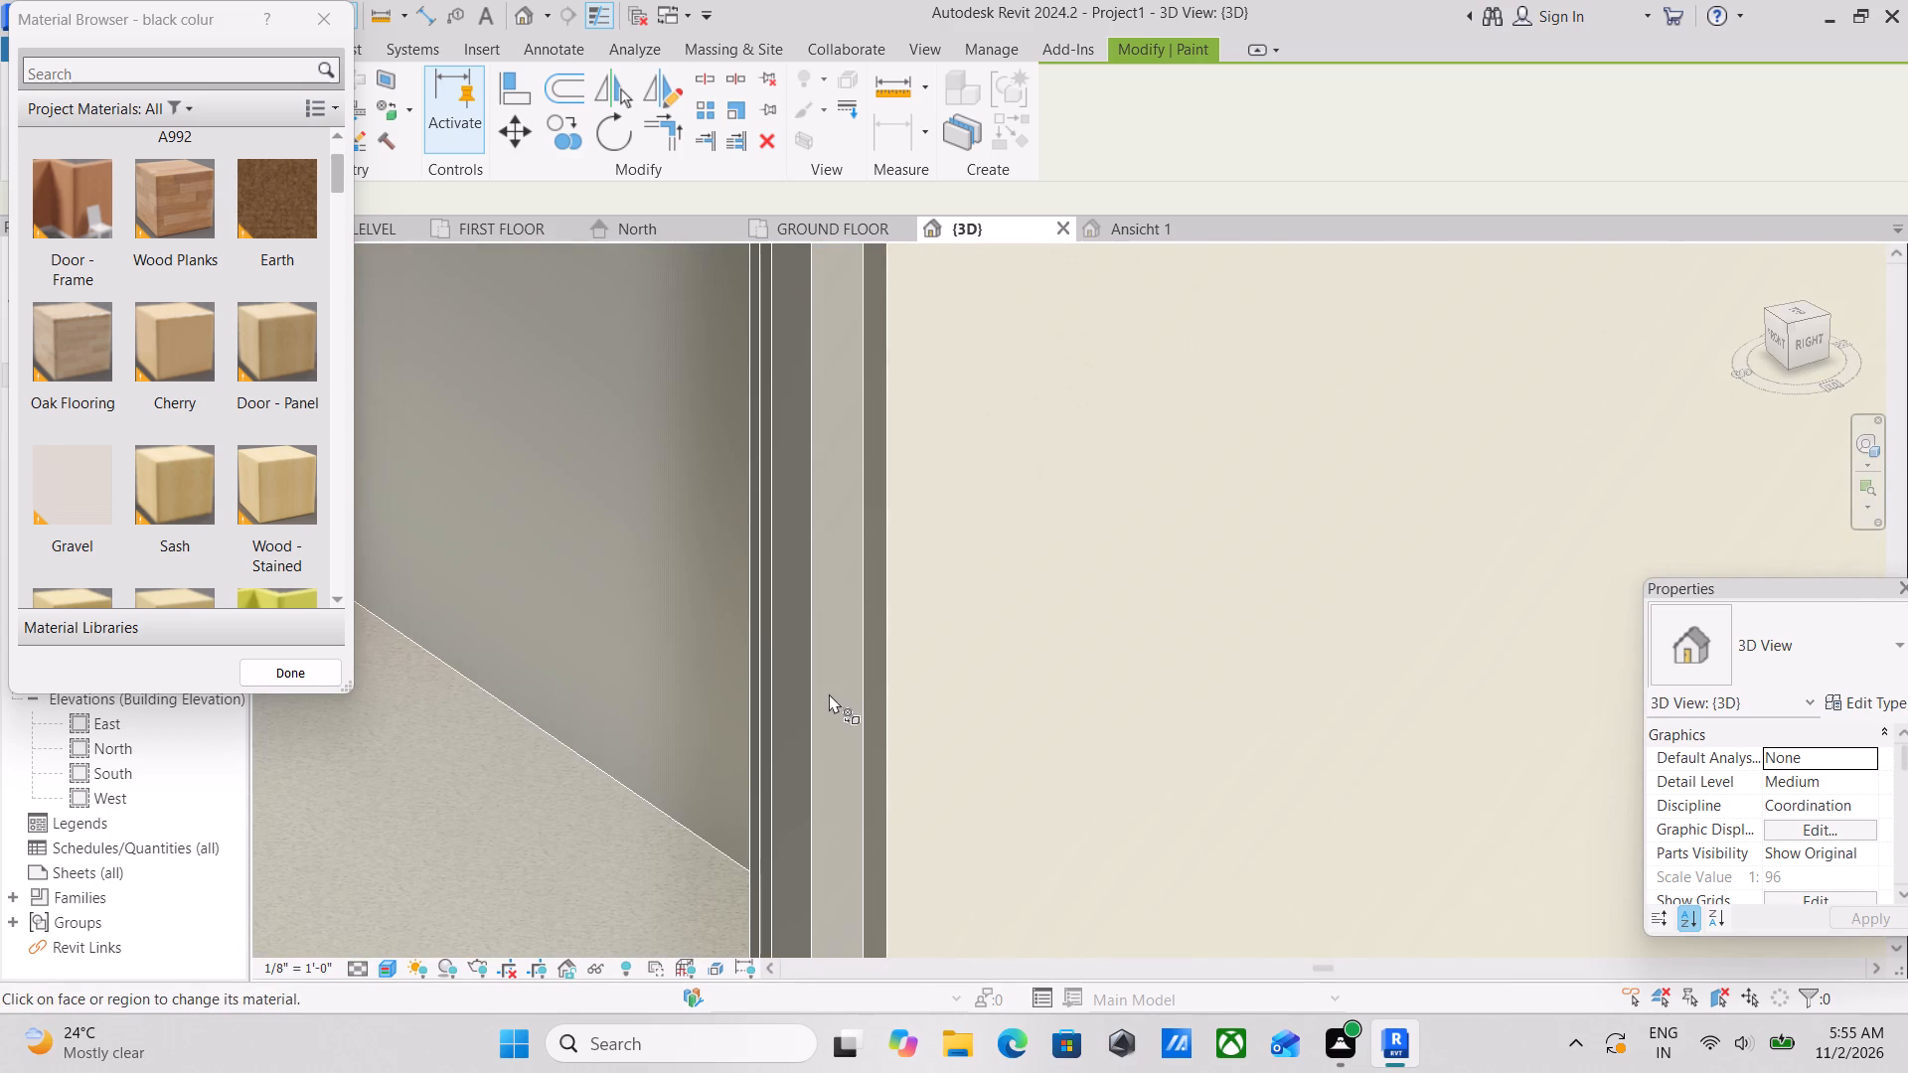
{"action": "left_click", "coordinate": [819, 681]}
{"action": "scroll", "coordinate": [817, 681], "scroll_direction": "down", "scroll_amount": 16}
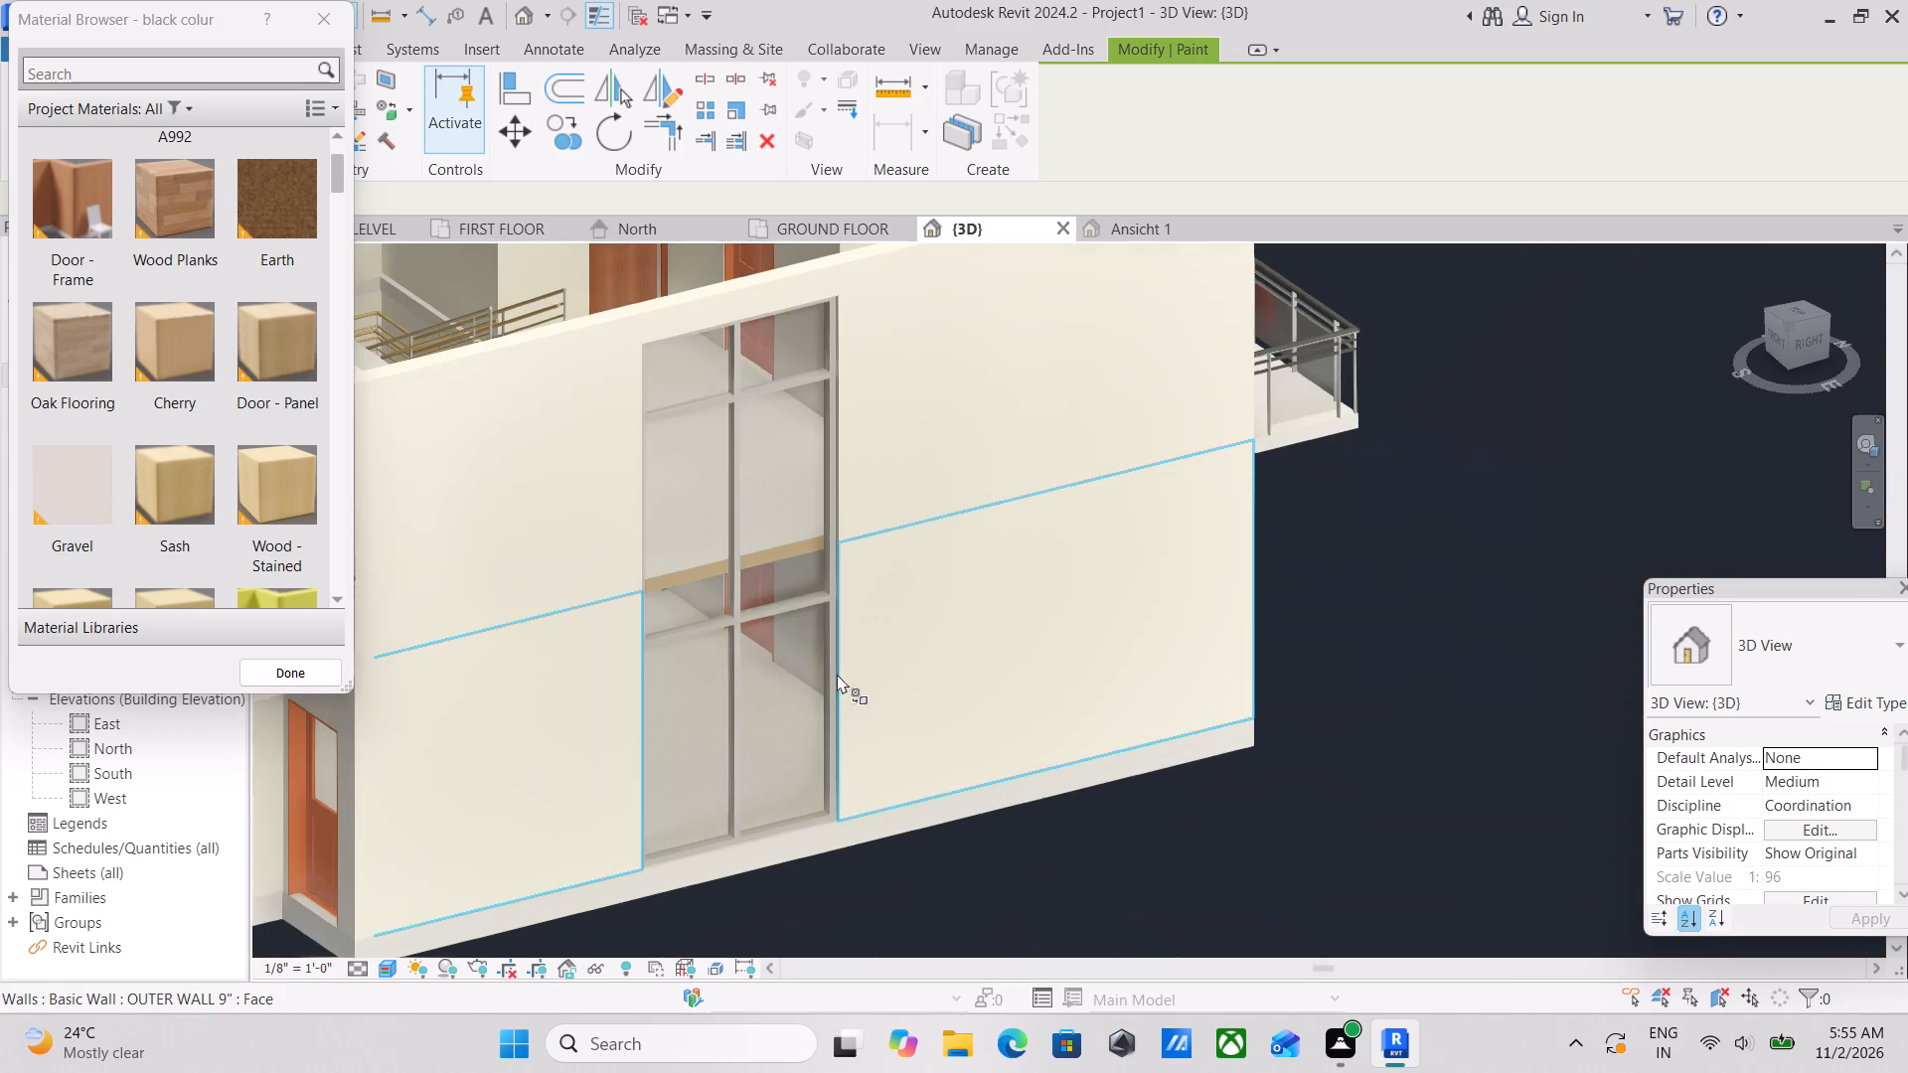
{"action": "key", "text": "Escape"}
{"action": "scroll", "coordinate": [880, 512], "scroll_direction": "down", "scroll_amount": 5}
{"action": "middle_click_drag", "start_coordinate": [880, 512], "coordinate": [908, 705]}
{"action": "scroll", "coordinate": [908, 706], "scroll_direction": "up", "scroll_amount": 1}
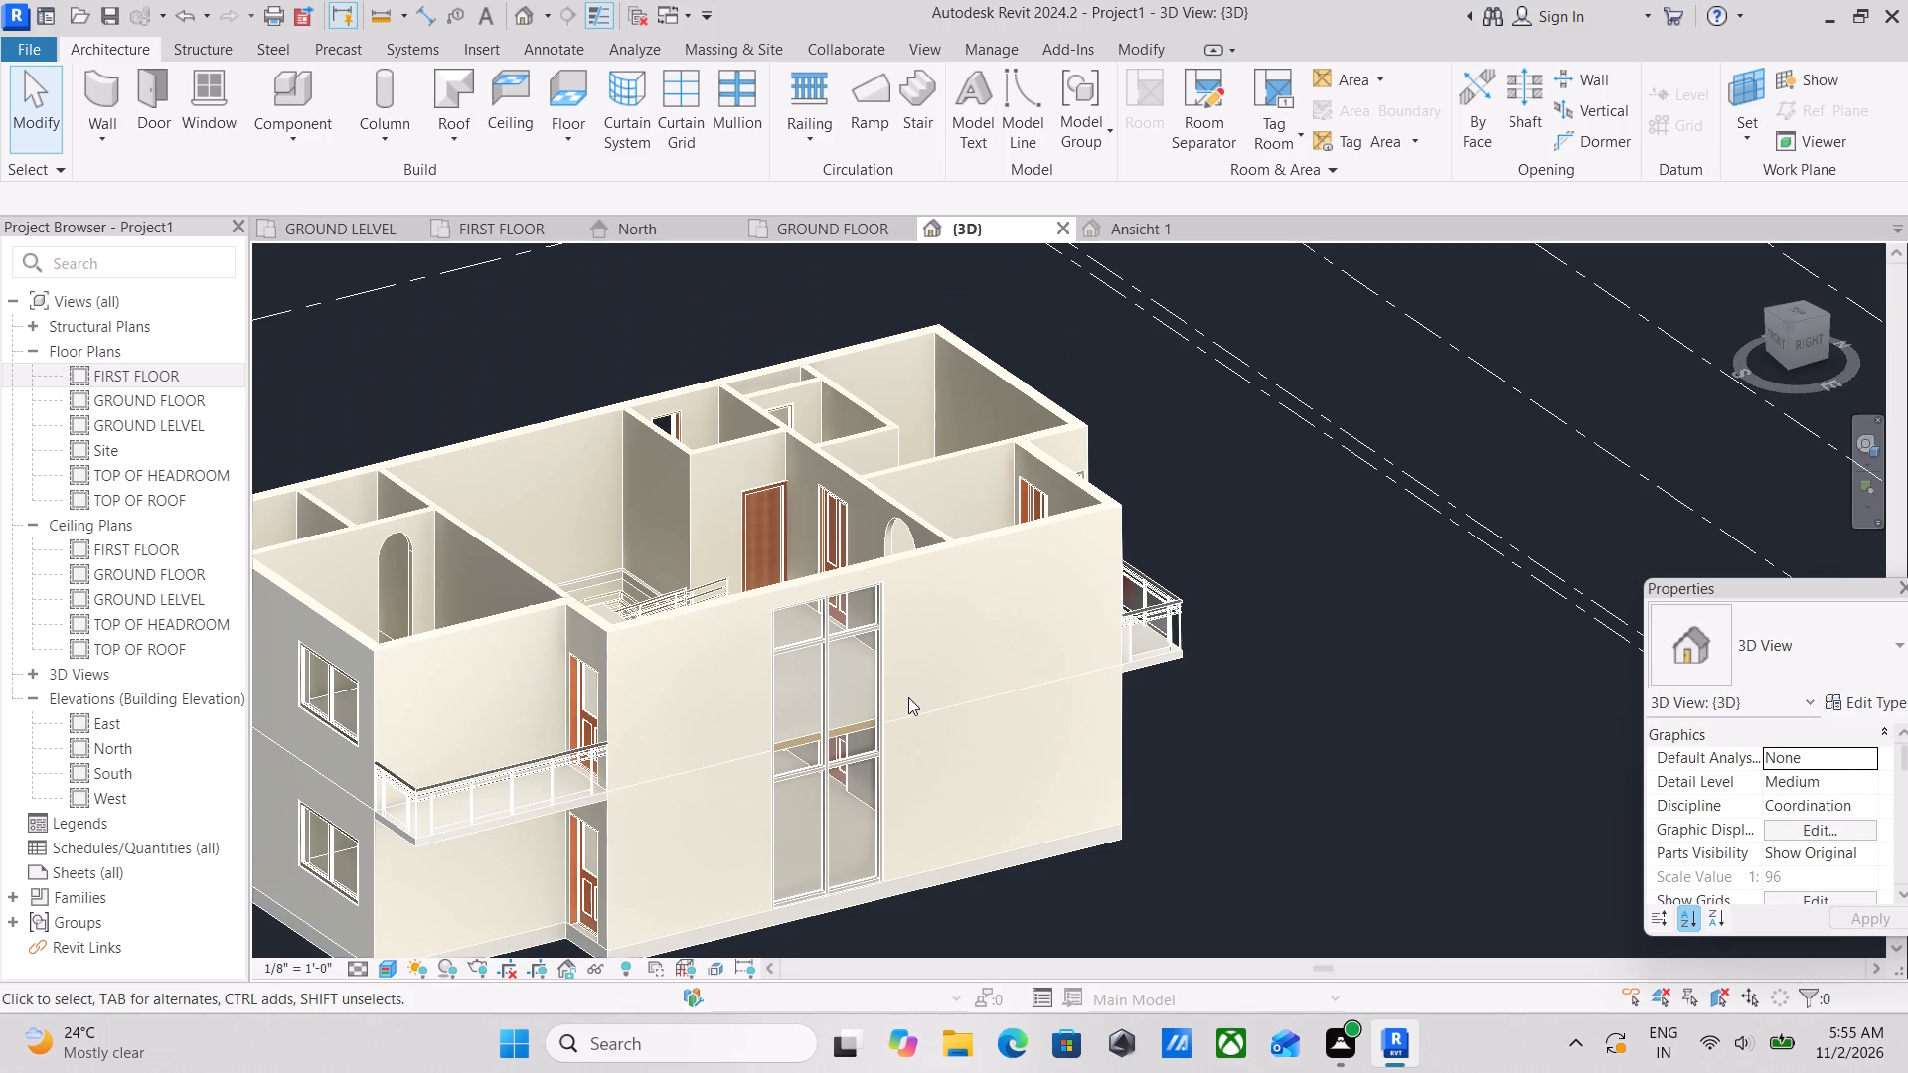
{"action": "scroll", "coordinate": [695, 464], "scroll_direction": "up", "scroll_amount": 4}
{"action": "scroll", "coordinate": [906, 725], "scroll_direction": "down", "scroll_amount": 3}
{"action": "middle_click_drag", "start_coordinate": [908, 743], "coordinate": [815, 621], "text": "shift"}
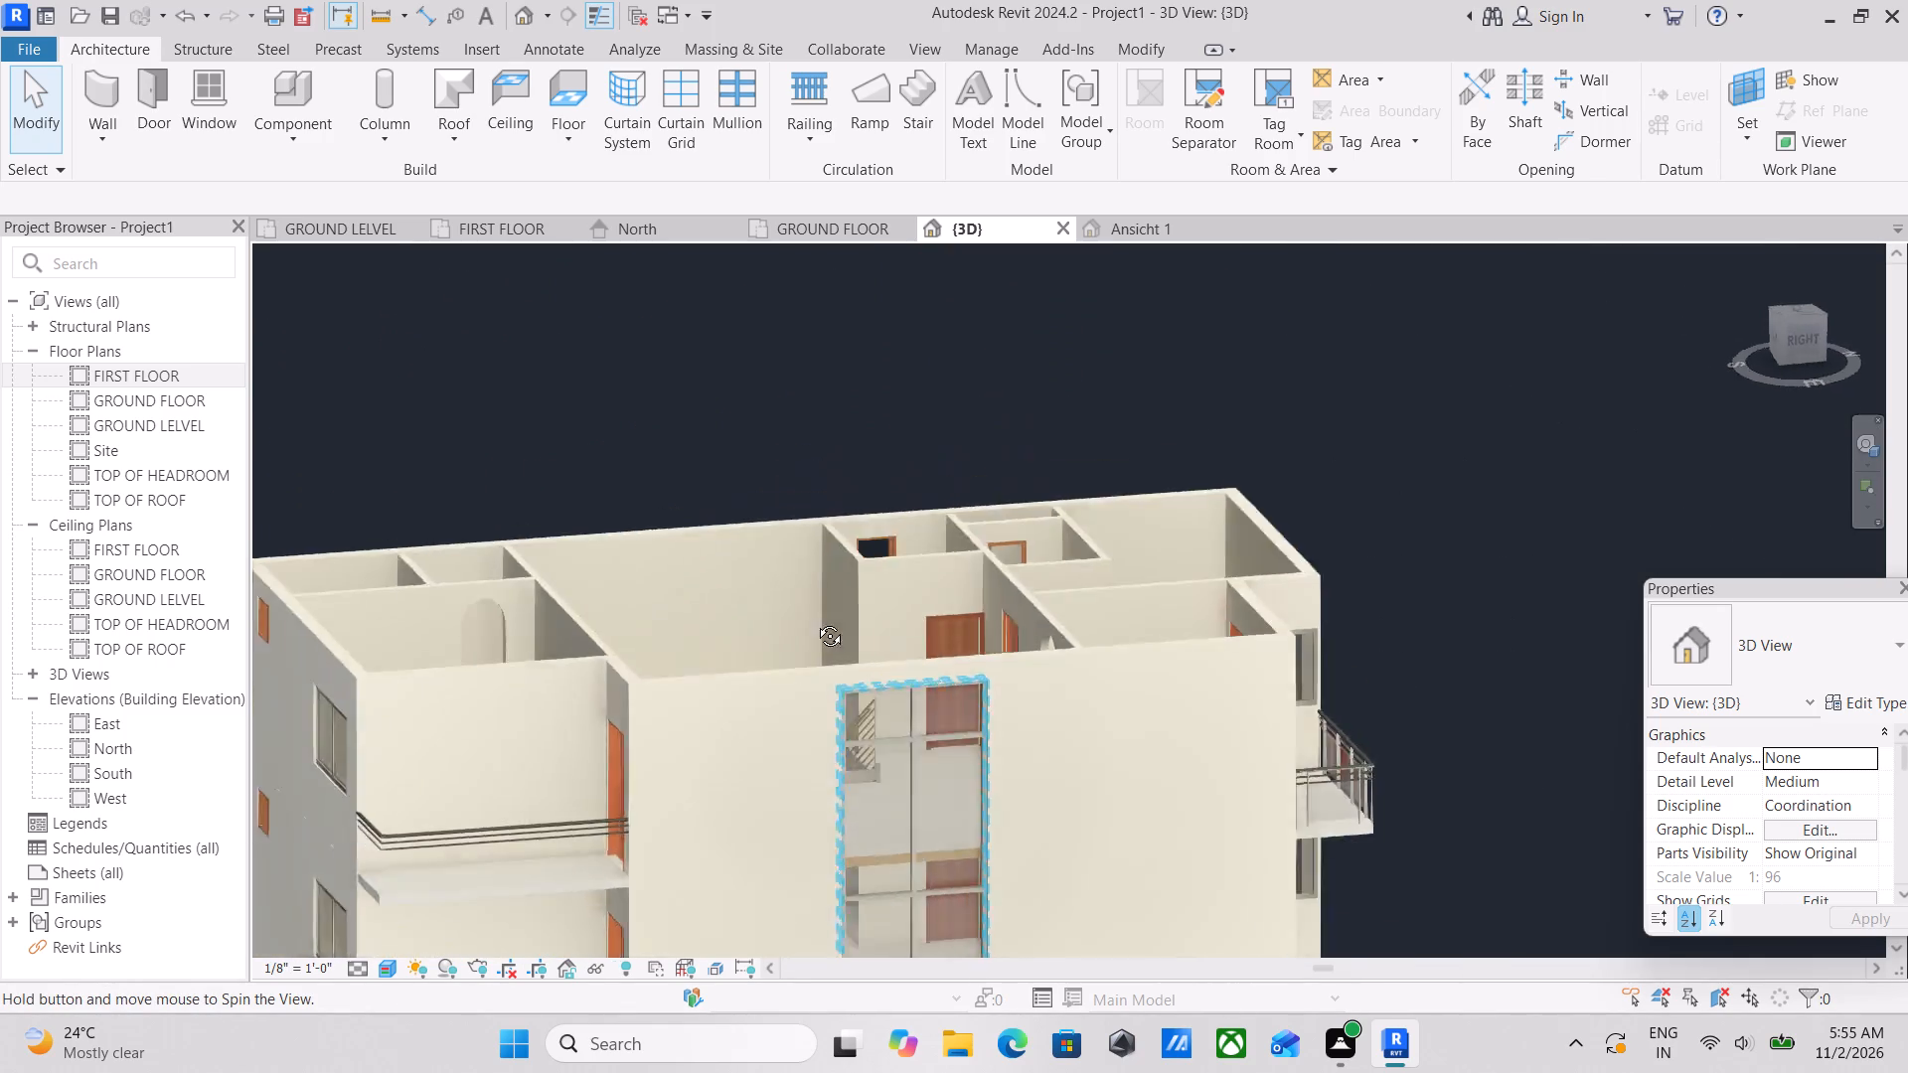
Open the type properties of the Glass Panel - Bottom Fill railing on the front balcony beside the curtain wall.
{"action": "middle_click_drag", "start_coordinate": [815, 621], "coordinate": [704, 648], "text": "shift"}
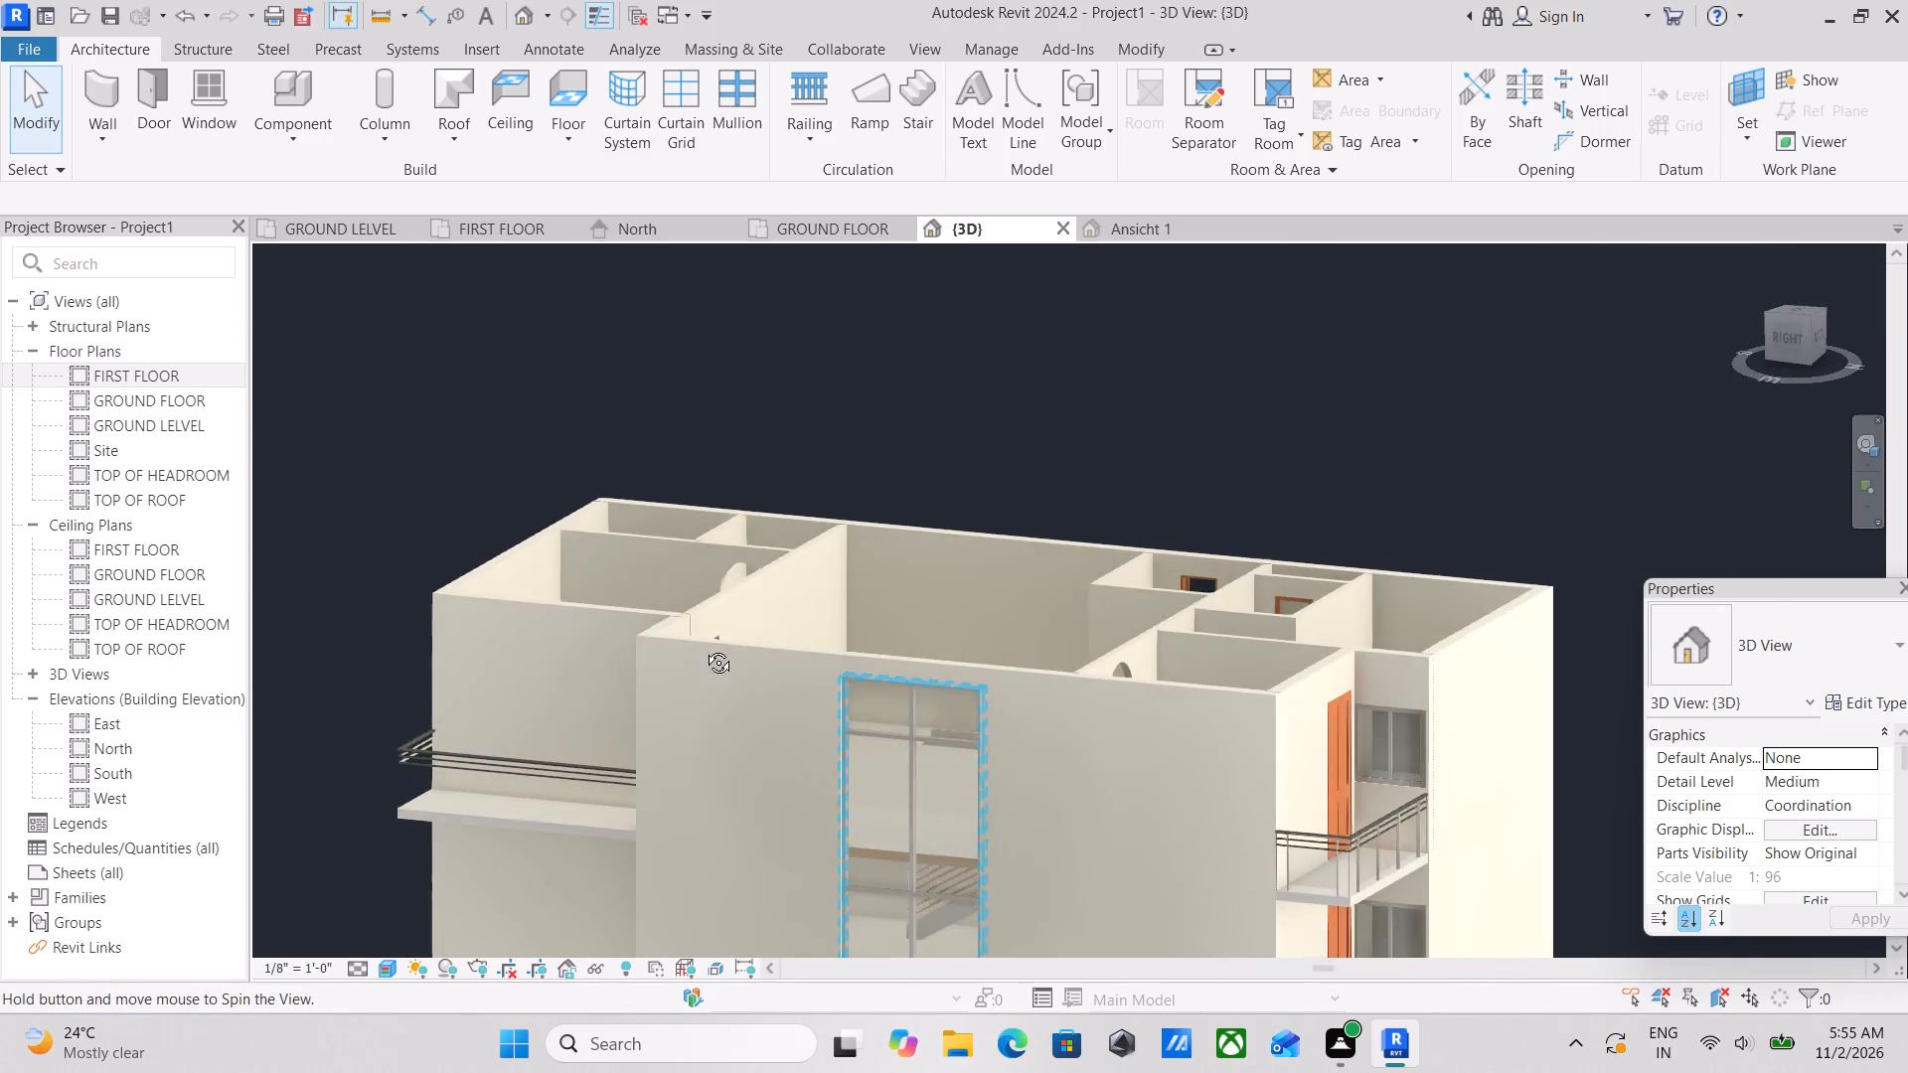
{"action": "middle_click_drag", "start_coordinate": [704, 648], "coordinate": [973, 638], "text": "shift"}
{"action": "middle_click_drag", "start_coordinate": [946, 688], "coordinate": [1044, 561]}
{"action": "key", "text": "Escape"}
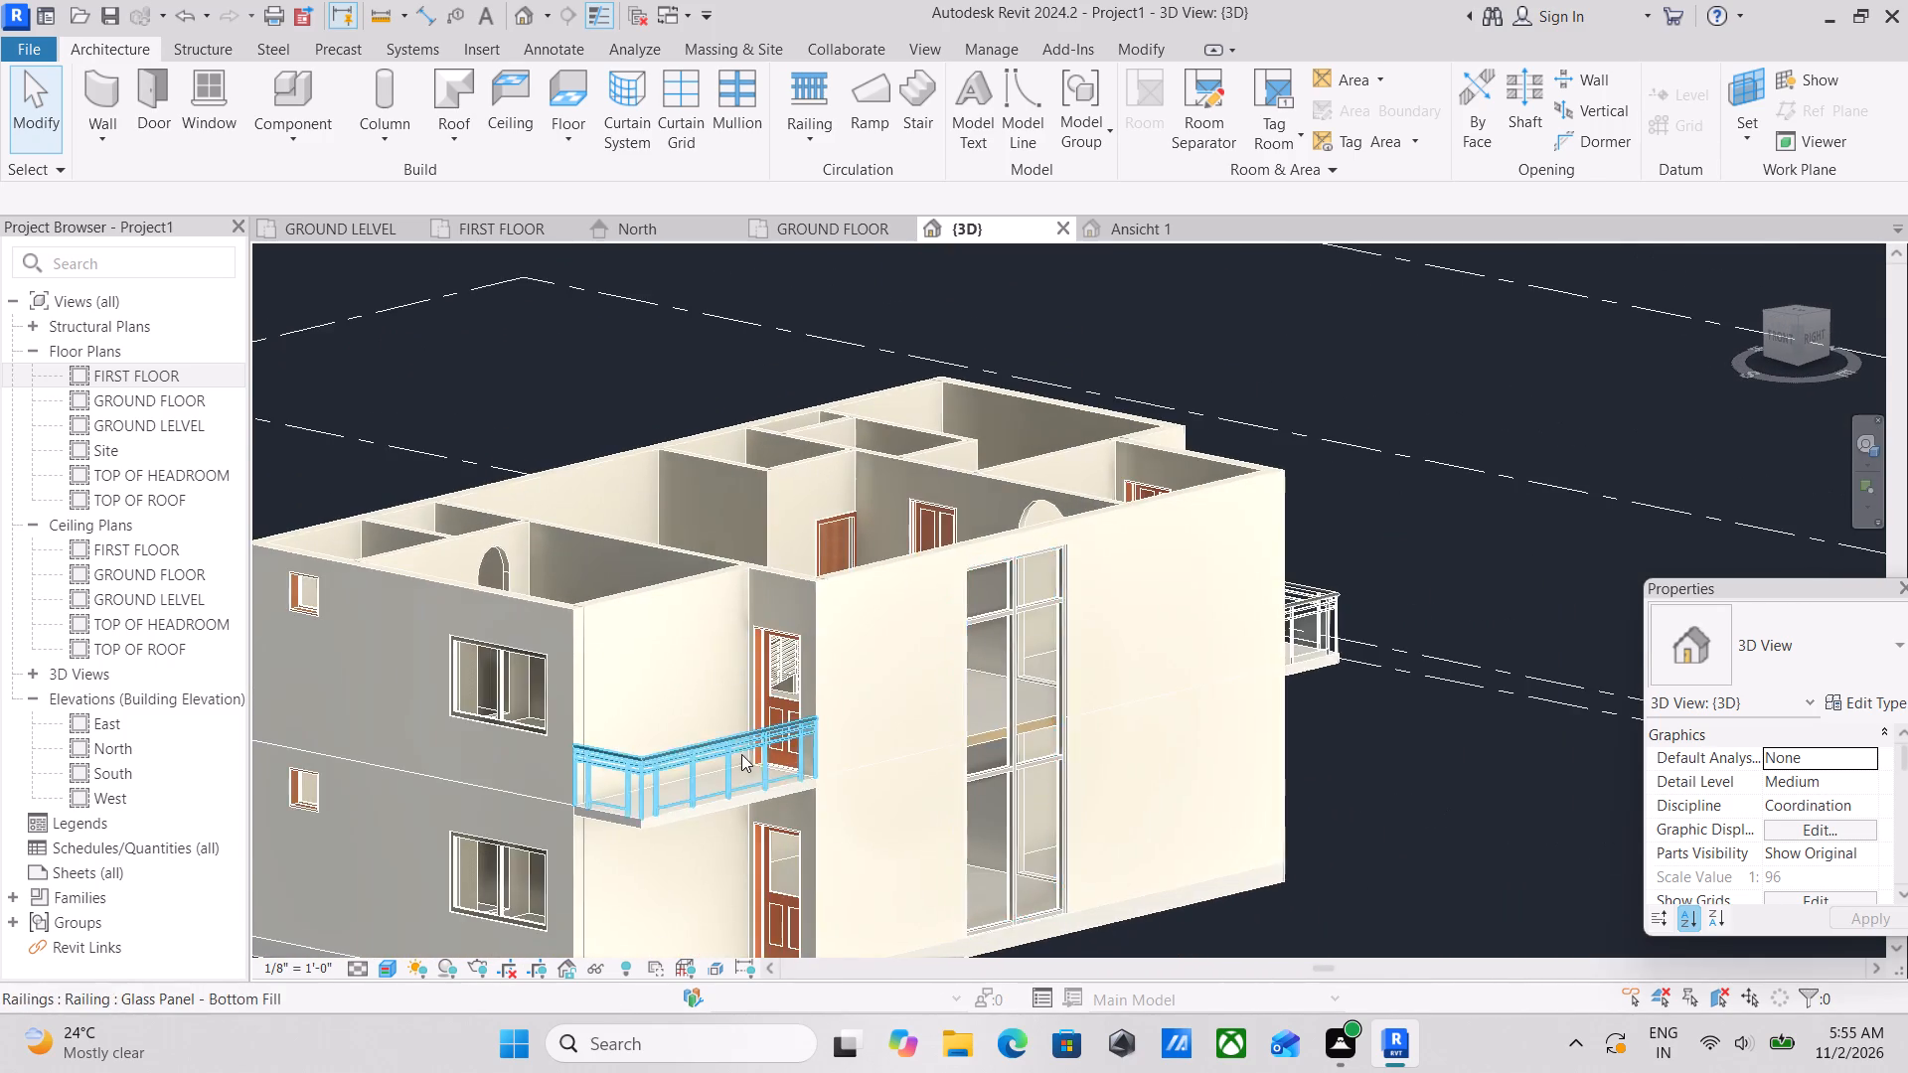
{"action": "scroll", "coordinate": [741, 754], "scroll_direction": "up", "scroll_amount": 15}
{"action": "key", "text": "Escape"}
{"action": "key", "text": "Escape"}
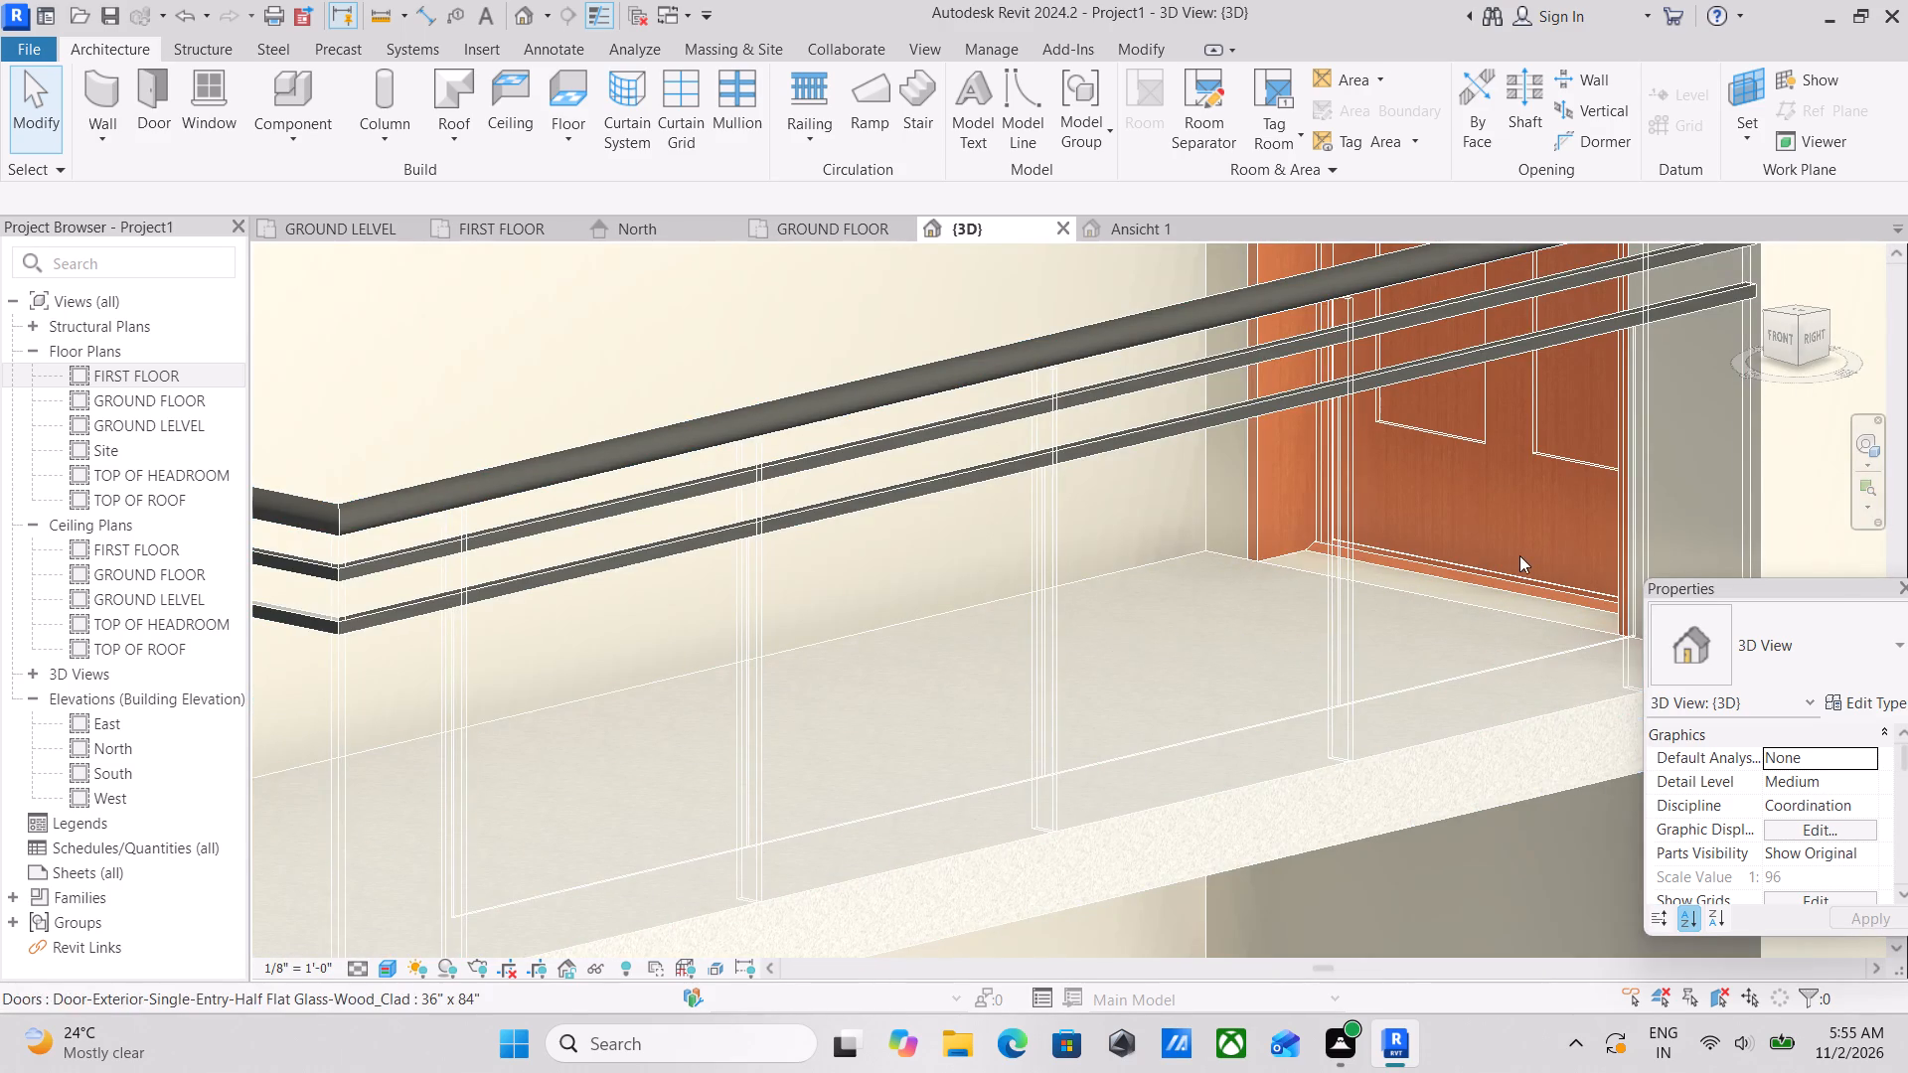
{"action": "left_click", "coordinate": [1348, 593]}
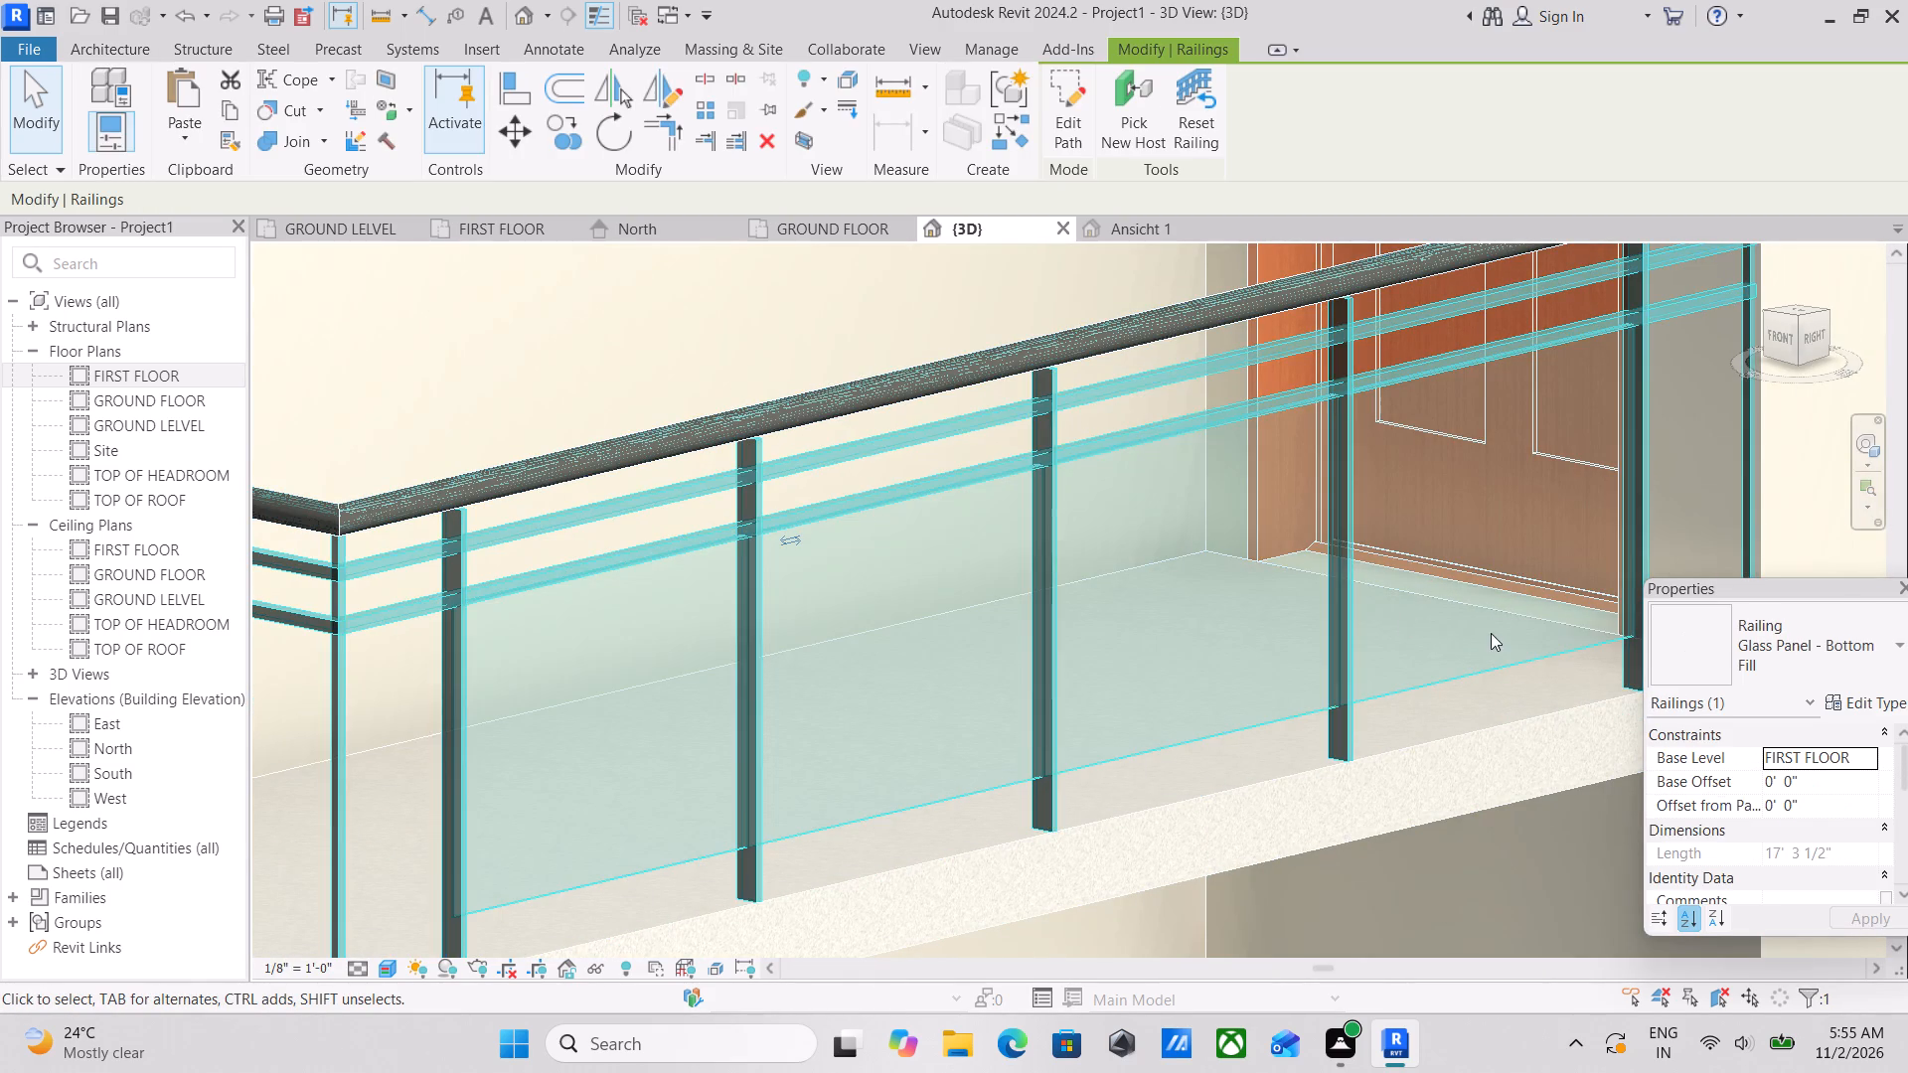
{"action": "key", "text": "Escape"}
{"action": "key", "text": "Escape"}
{"action": "left_click", "coordinate": [1348, 531]}
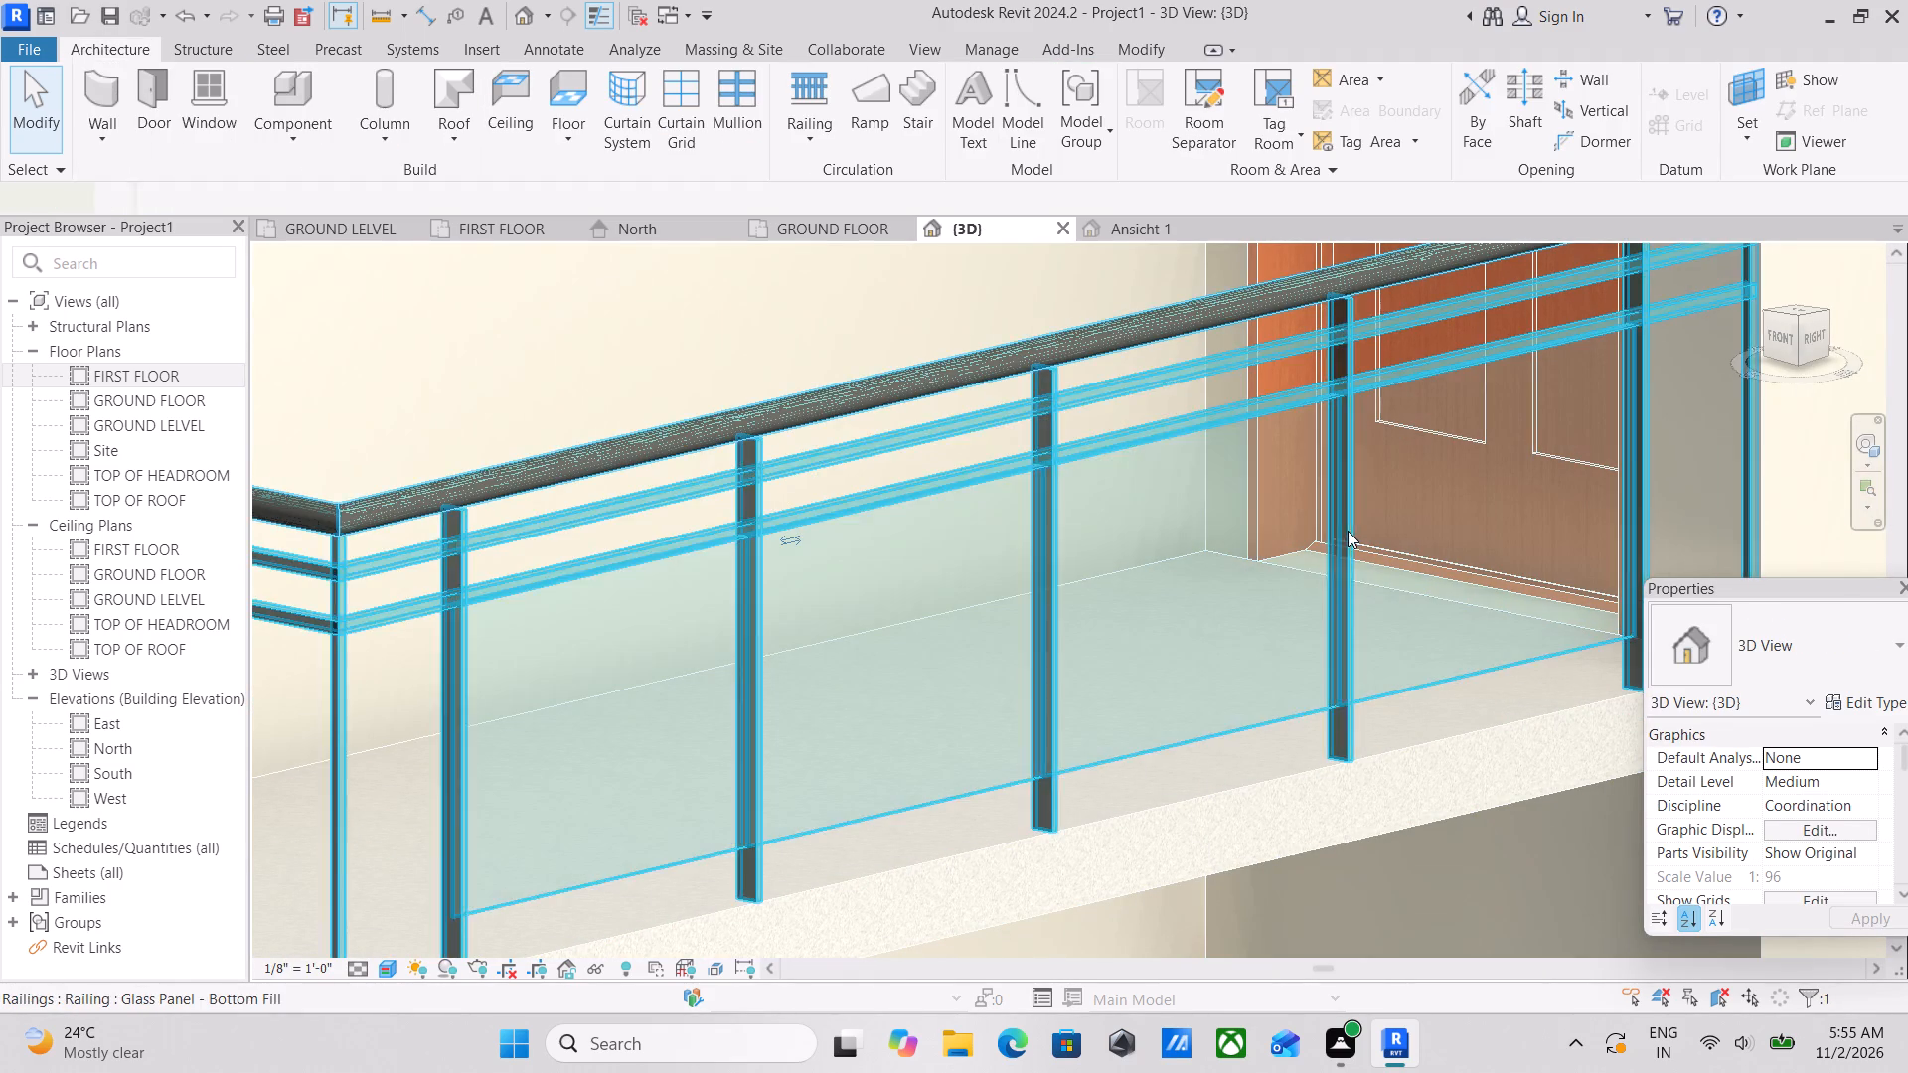
{"action": "left_click", "coordinate": [1893, 700]}
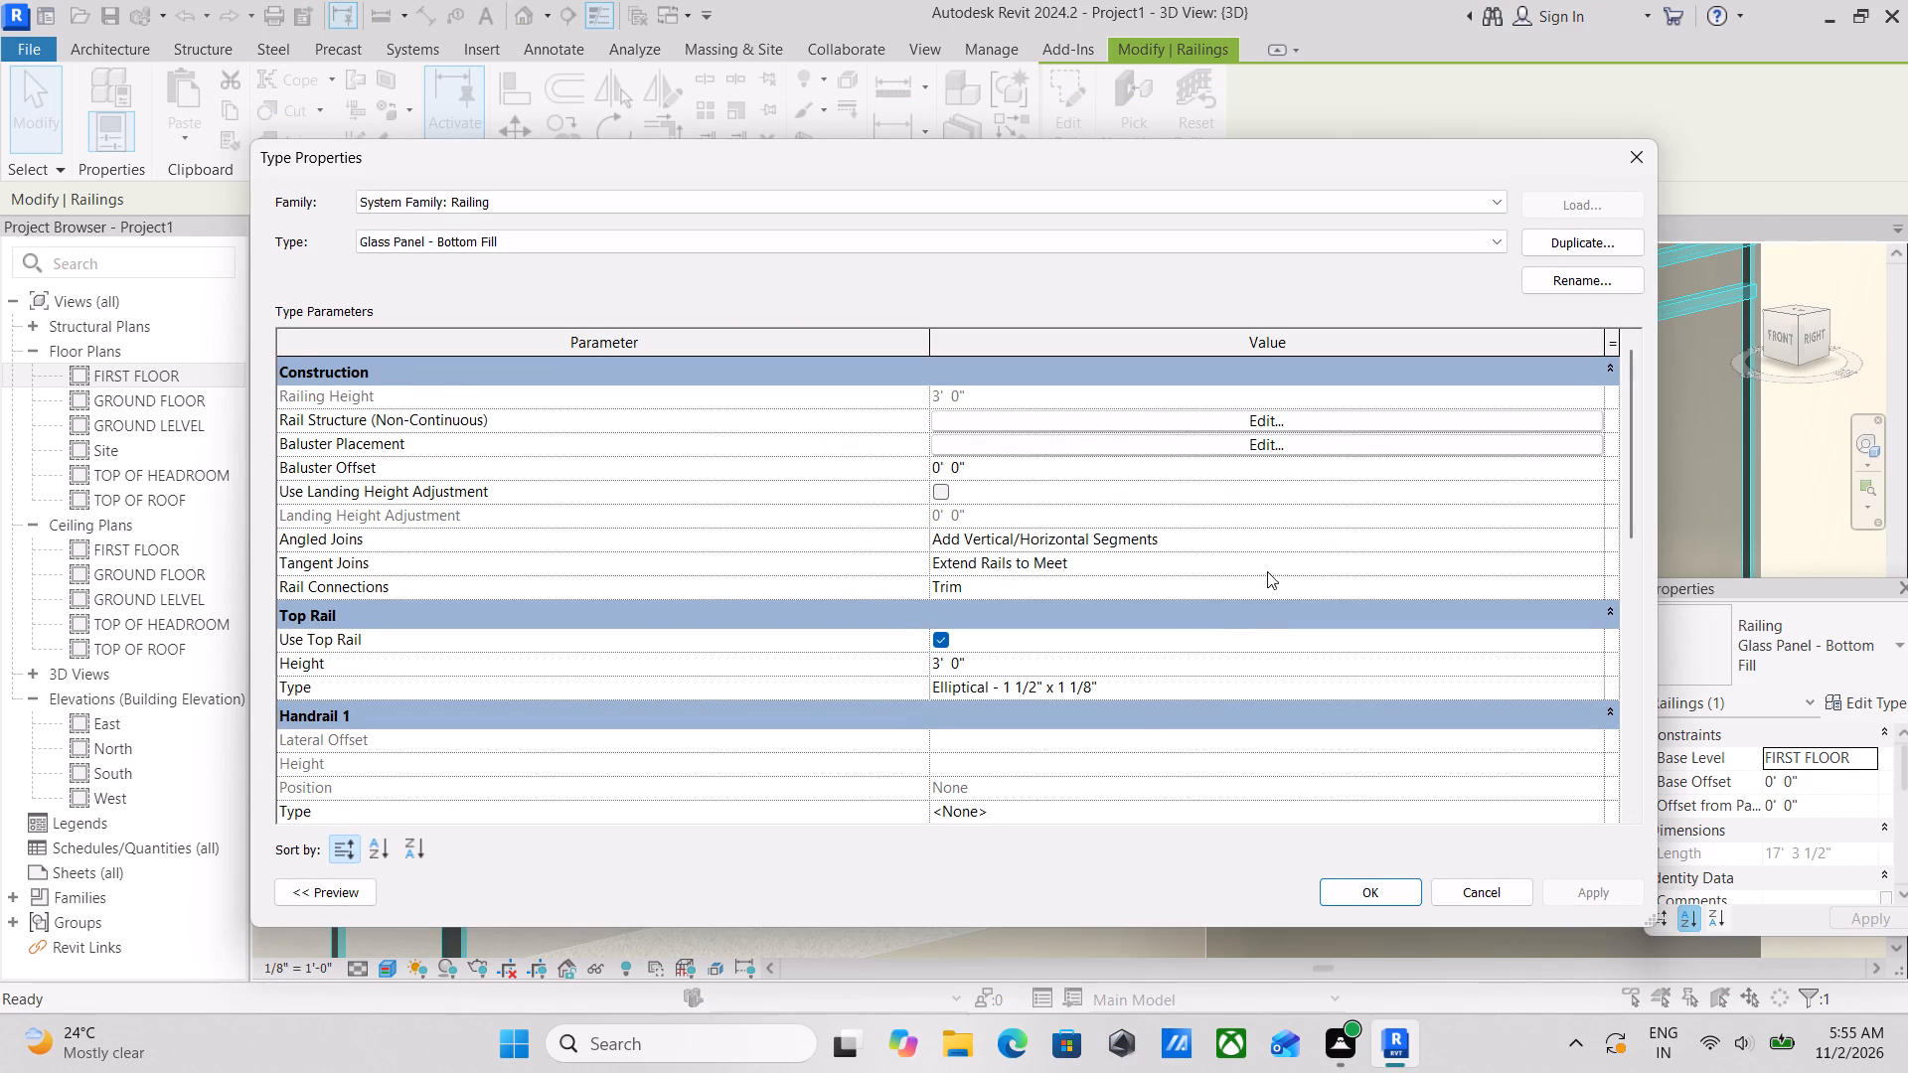
Review the railing type's parameters and open its baluster placement settings.
{"action": "scroll", "coordinate": [1132, 692], "scroll_direction": "down", "scroll_amount": 3}
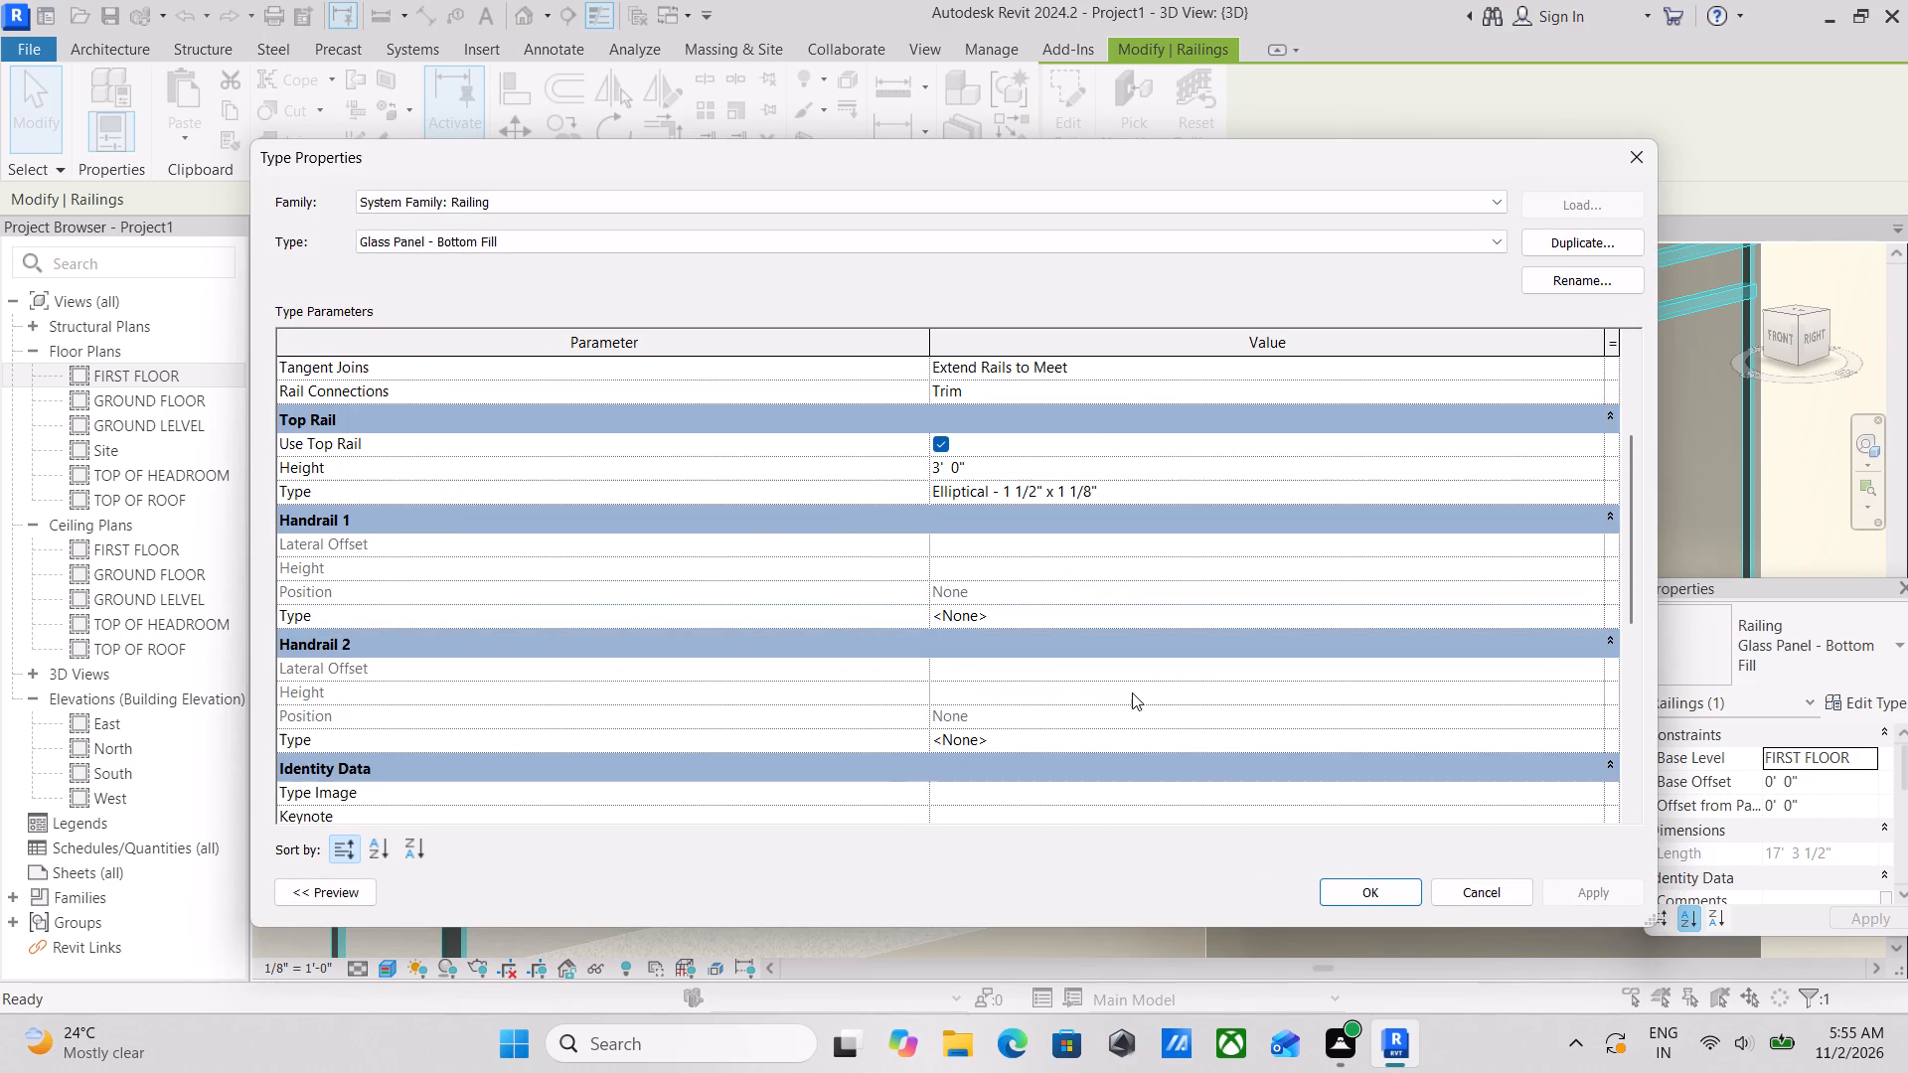
{"action": "scroll", "coordinate": [1132, 692], "scroll_direction": "down", "scroll_amount": 1}
{"action": "scroll", "coordinate": [1132, 692], "scroll_direction": "up", "scroll_amount": 5}
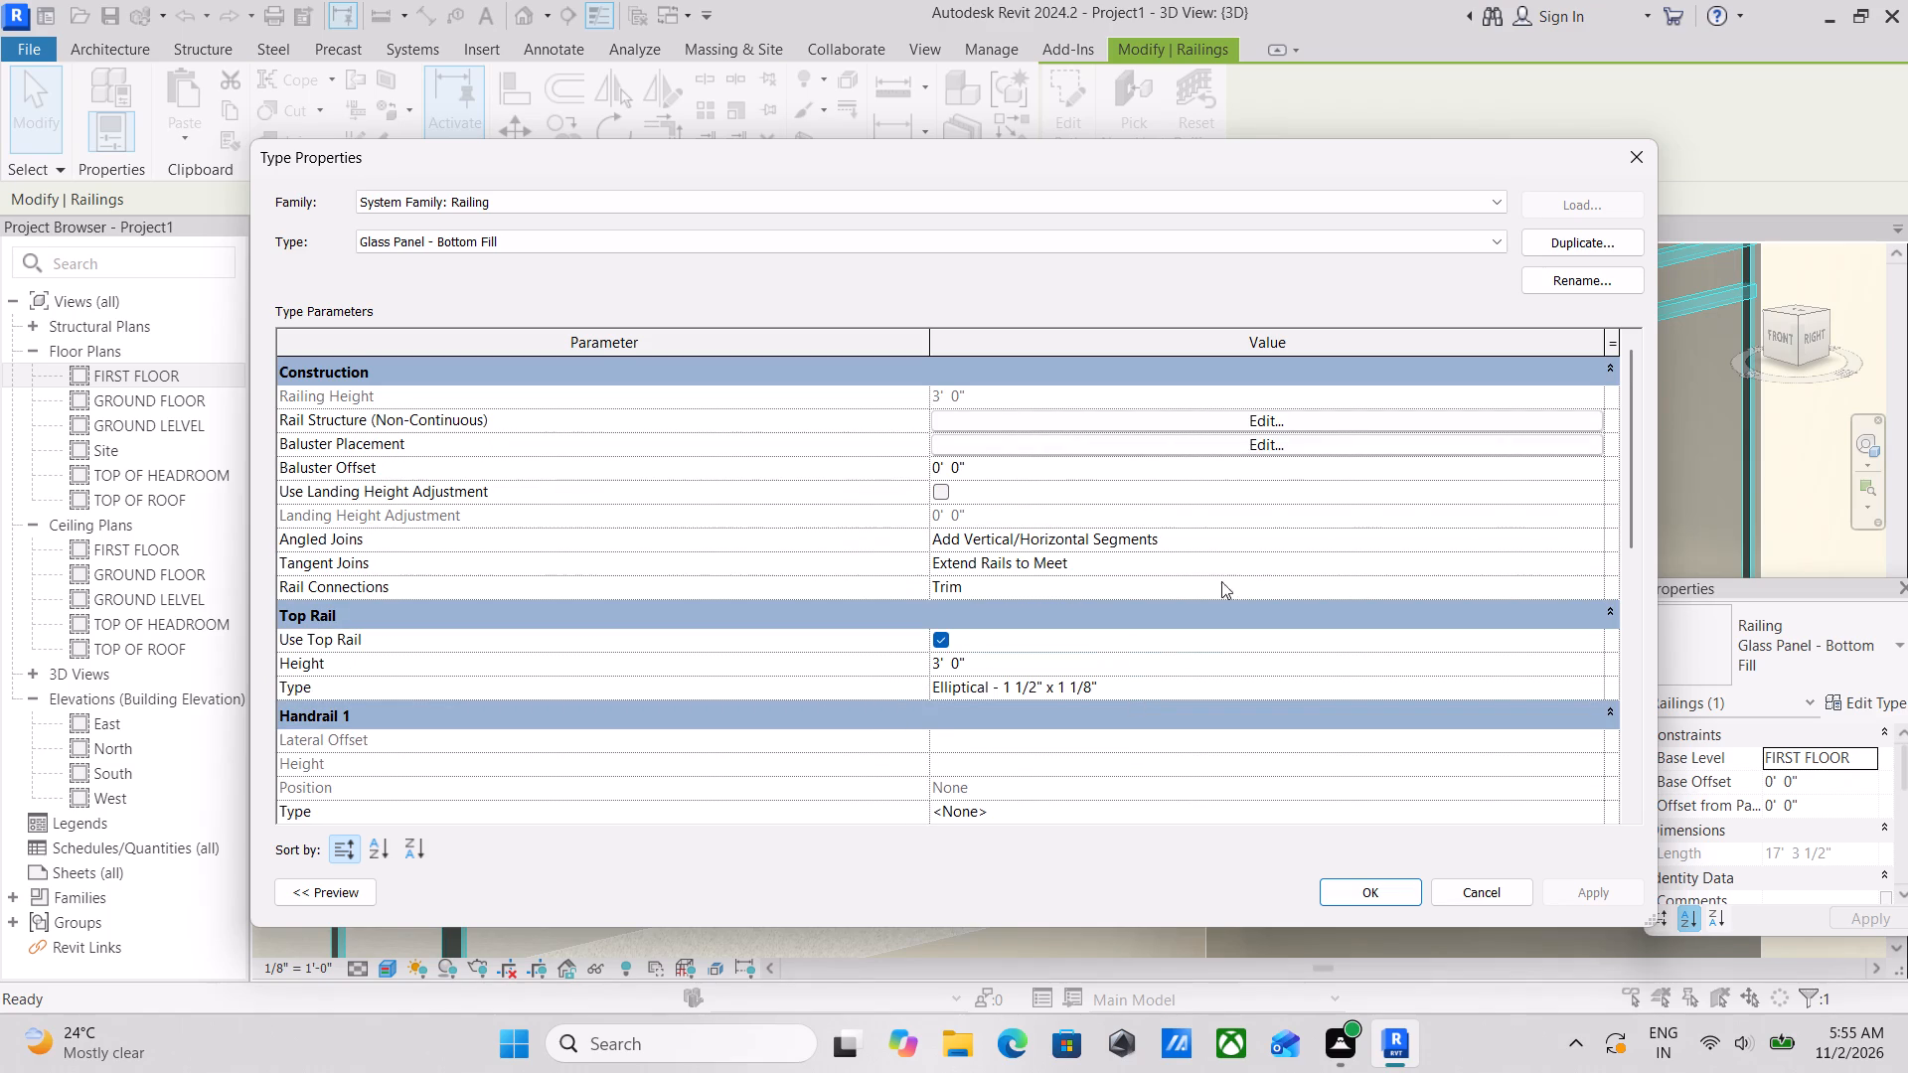
{"action": "left_click", "coordinate": [1209, 447]}
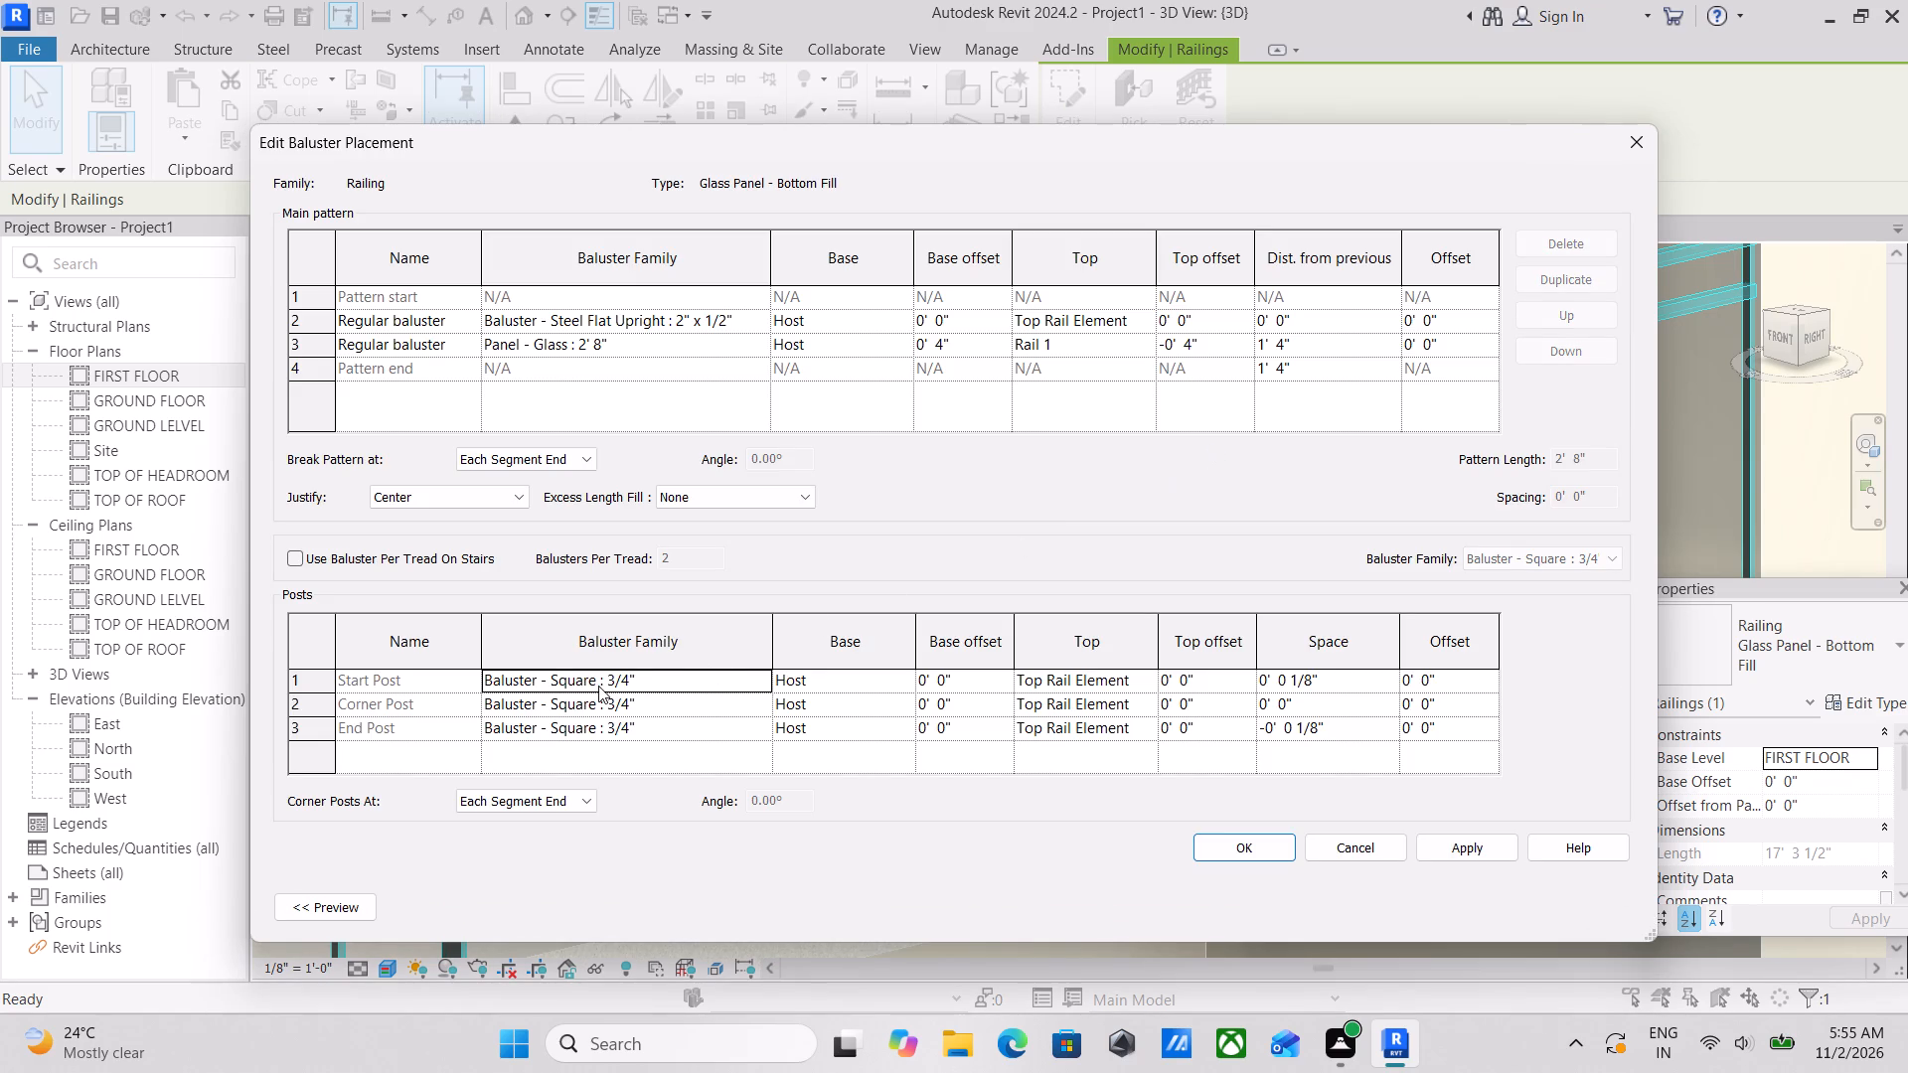
Examine the Start Post entry and its baluster family among the railing's posts.
{"action": "left_click", "coordinate": [598, 686]}
{"action": "left_click", "coordinate": [760, 685]}
{"action": "left_click", "coordinate": [608, 721]}
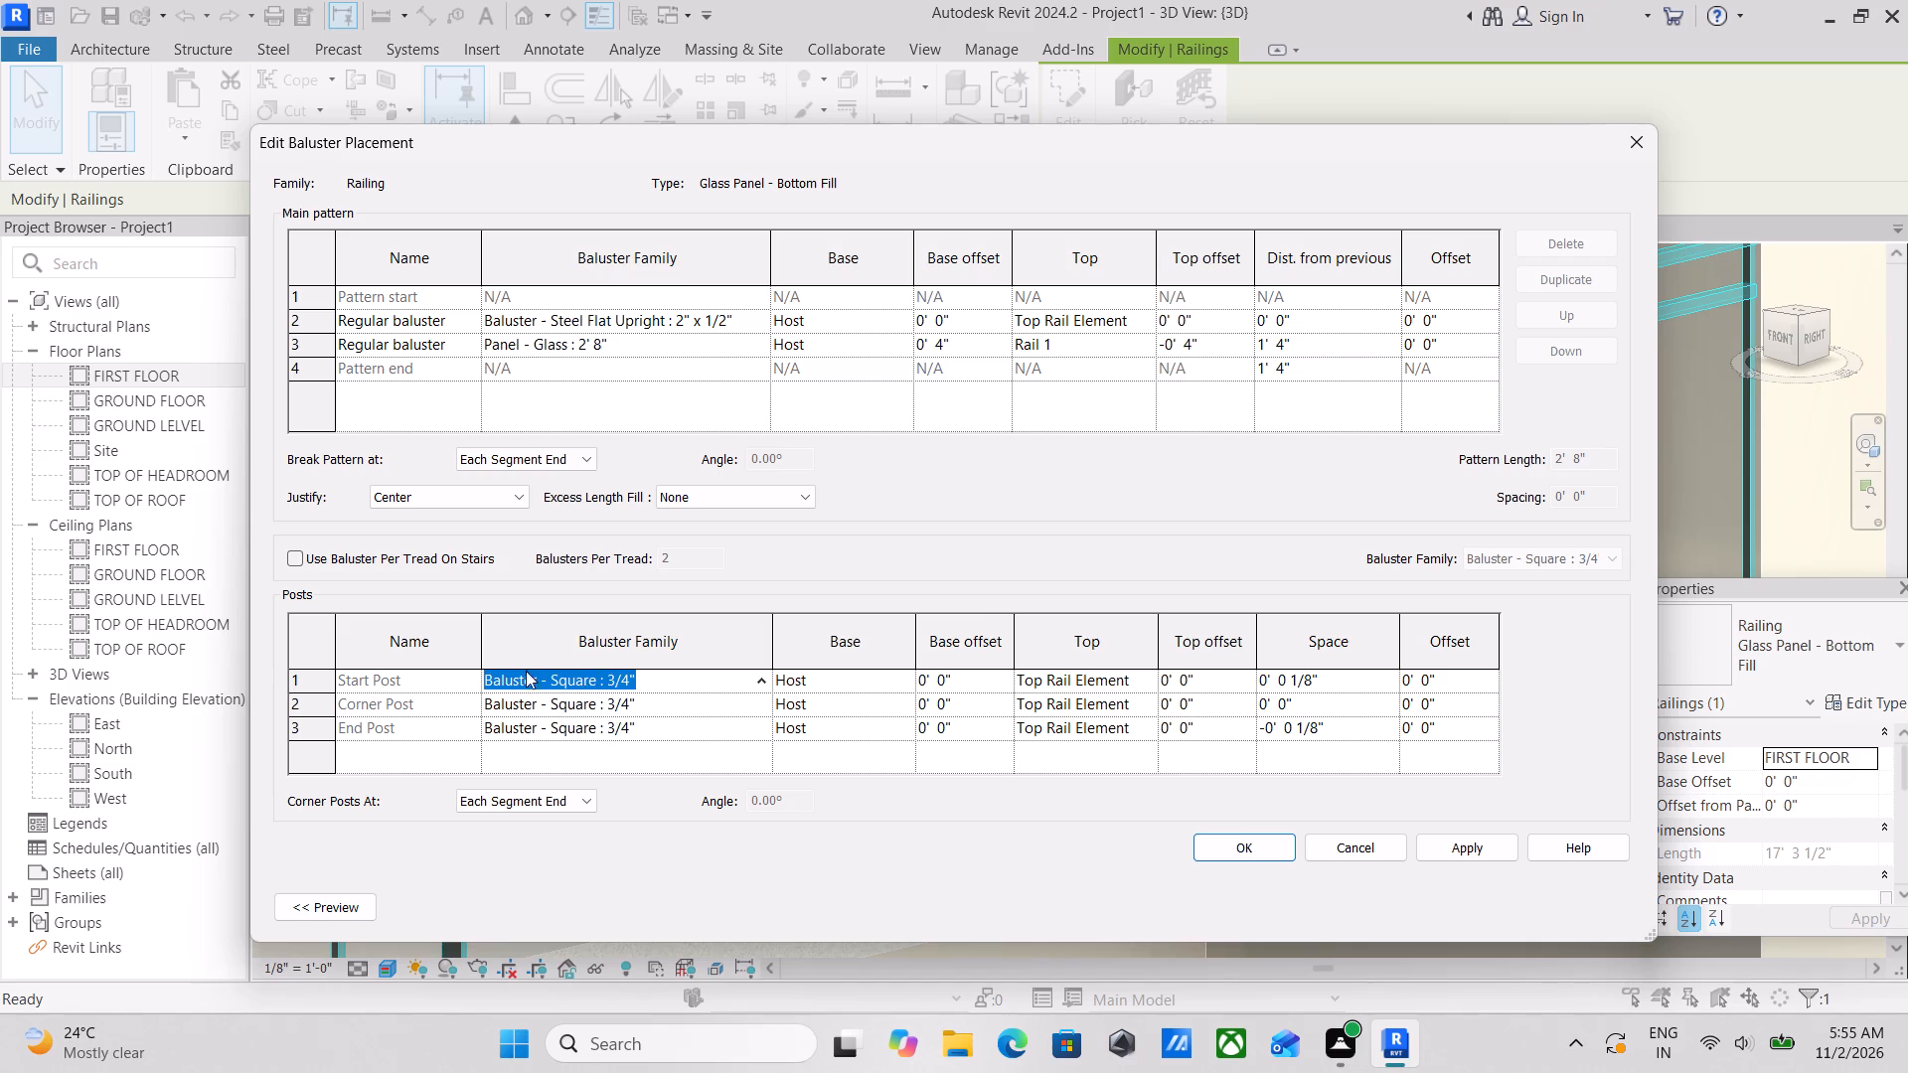
{"action": "double_click", "coordinate": [502, 671]}
{"action": "double_click", "coordinate": [493, 677]}
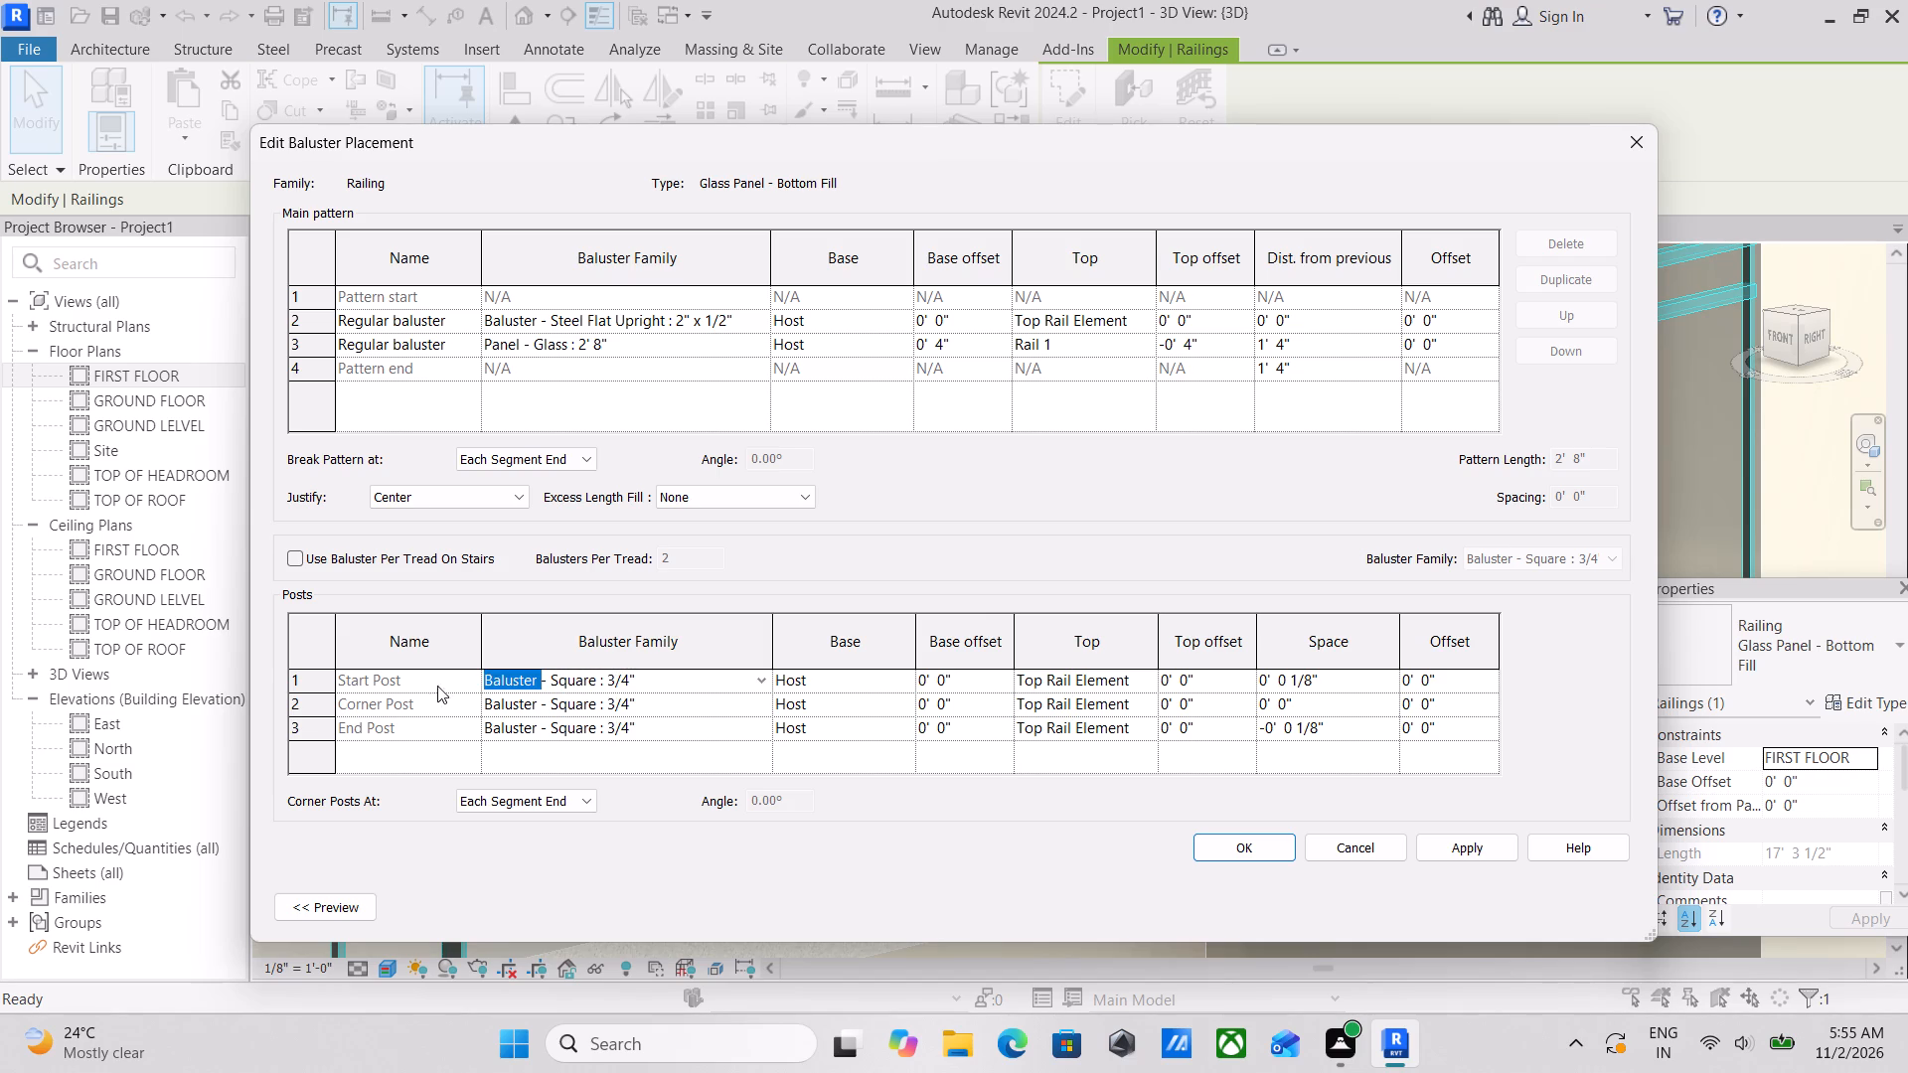
{"action": "left_click", "coordinate": [393, 676]}
{"action": "double_click", "coordinate": [319, 677]}
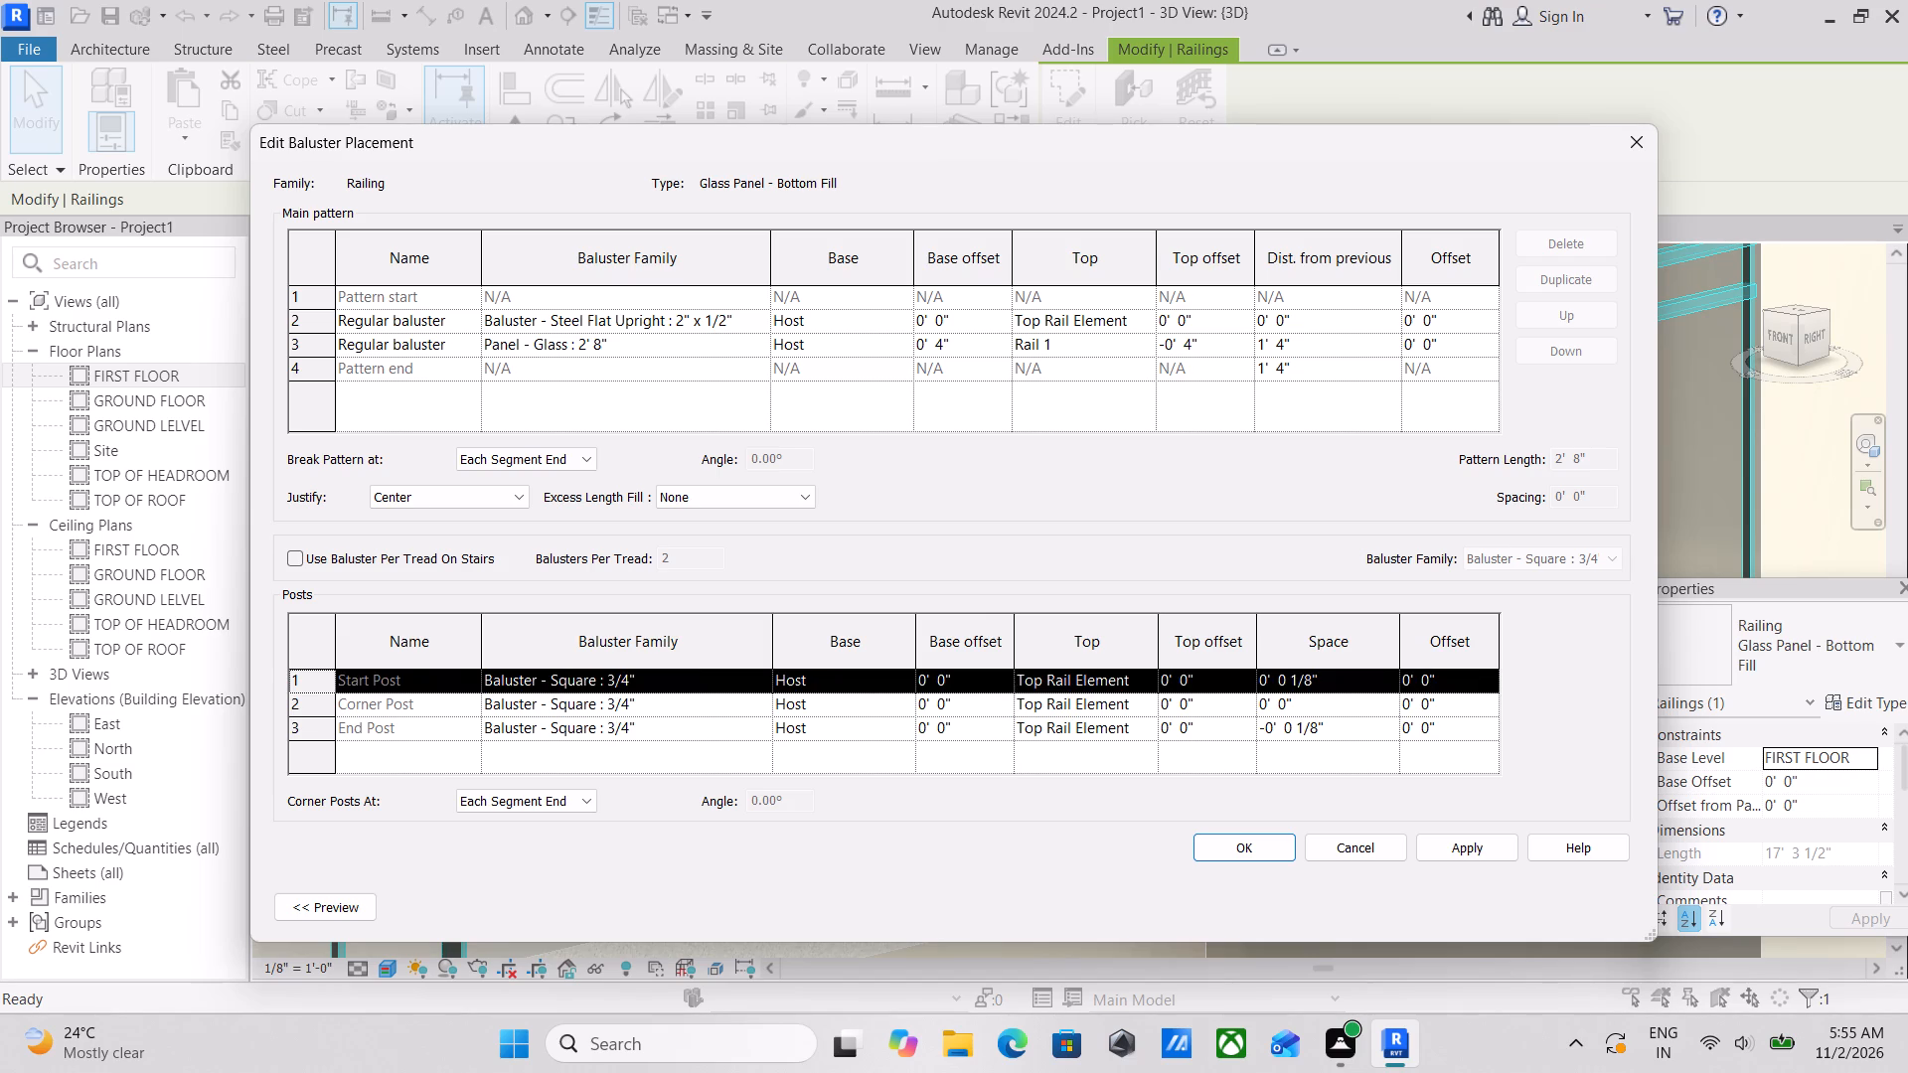
{"action": "left_click", "coordinate": [514, 674]}
{"action": "left_click", "coordinate": [348, 679]}
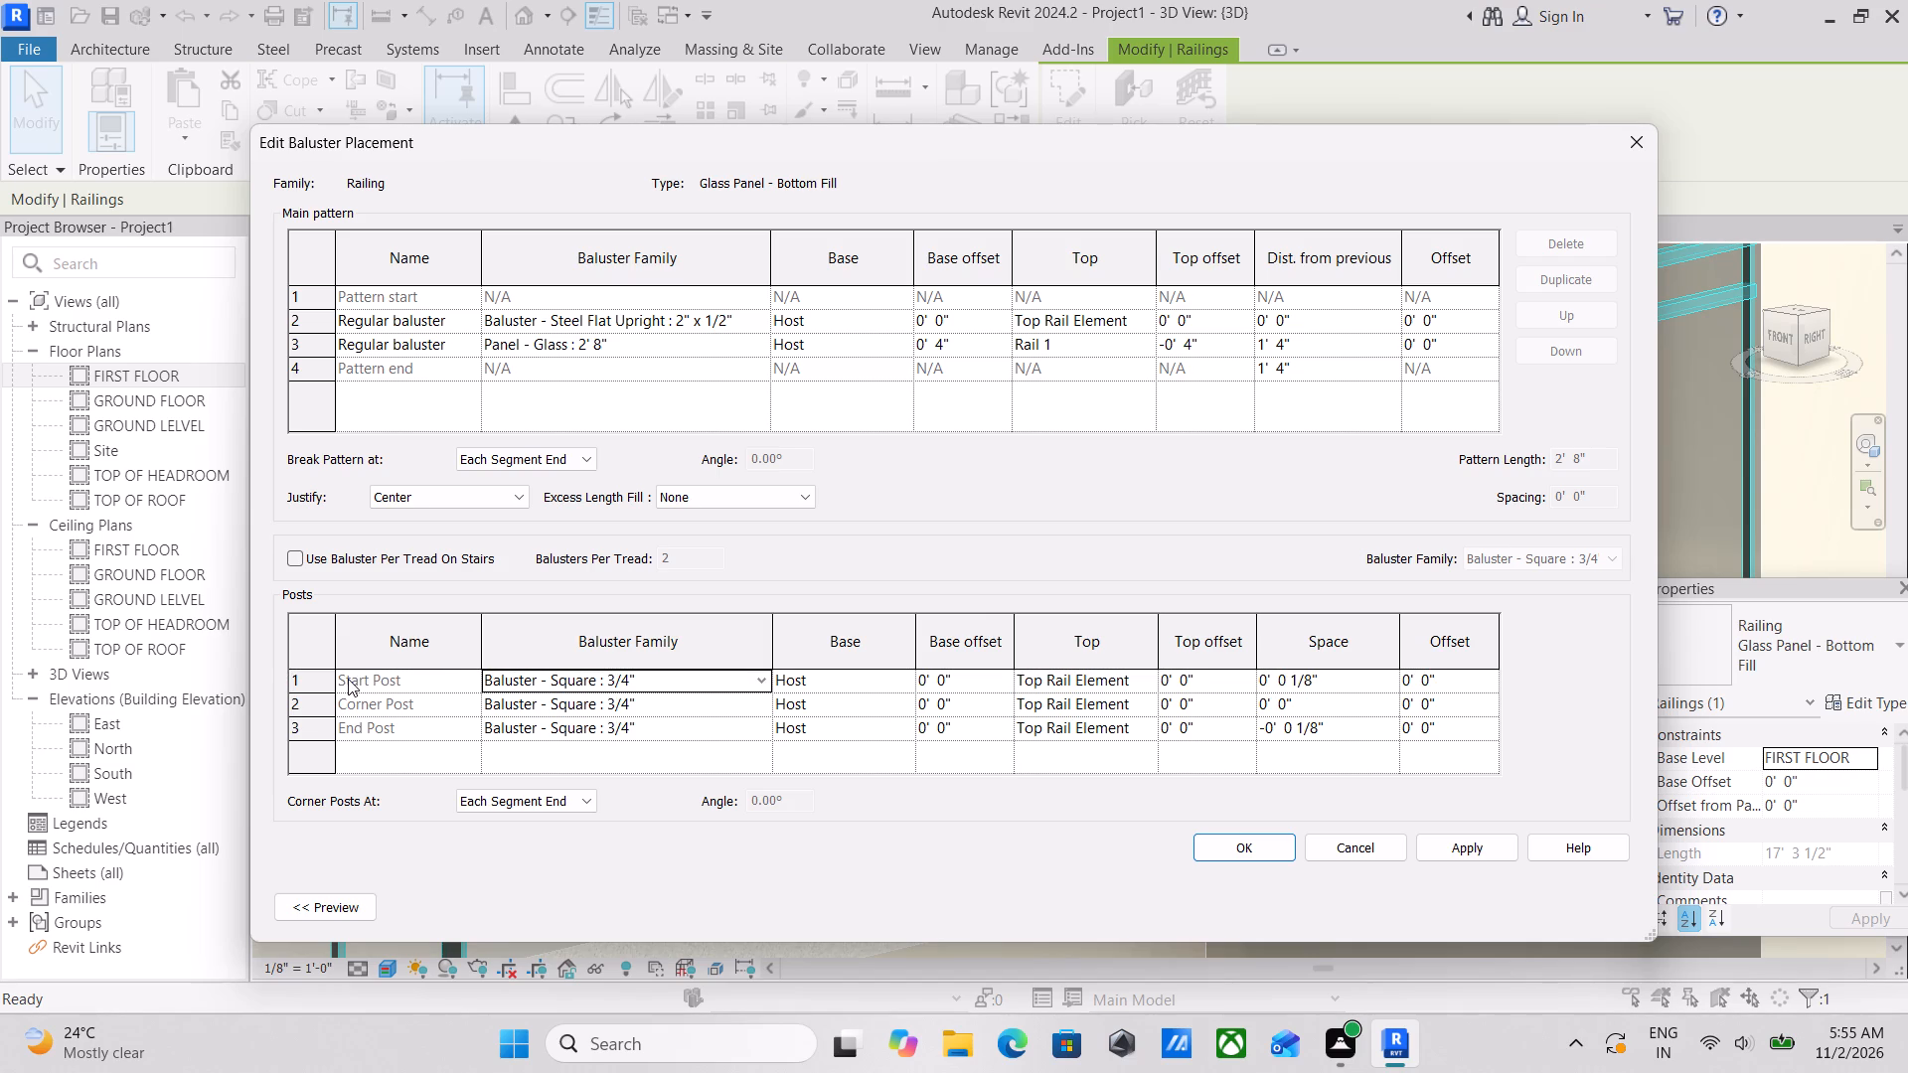
{"action": "left_click", "coordinate": [310, 682]}
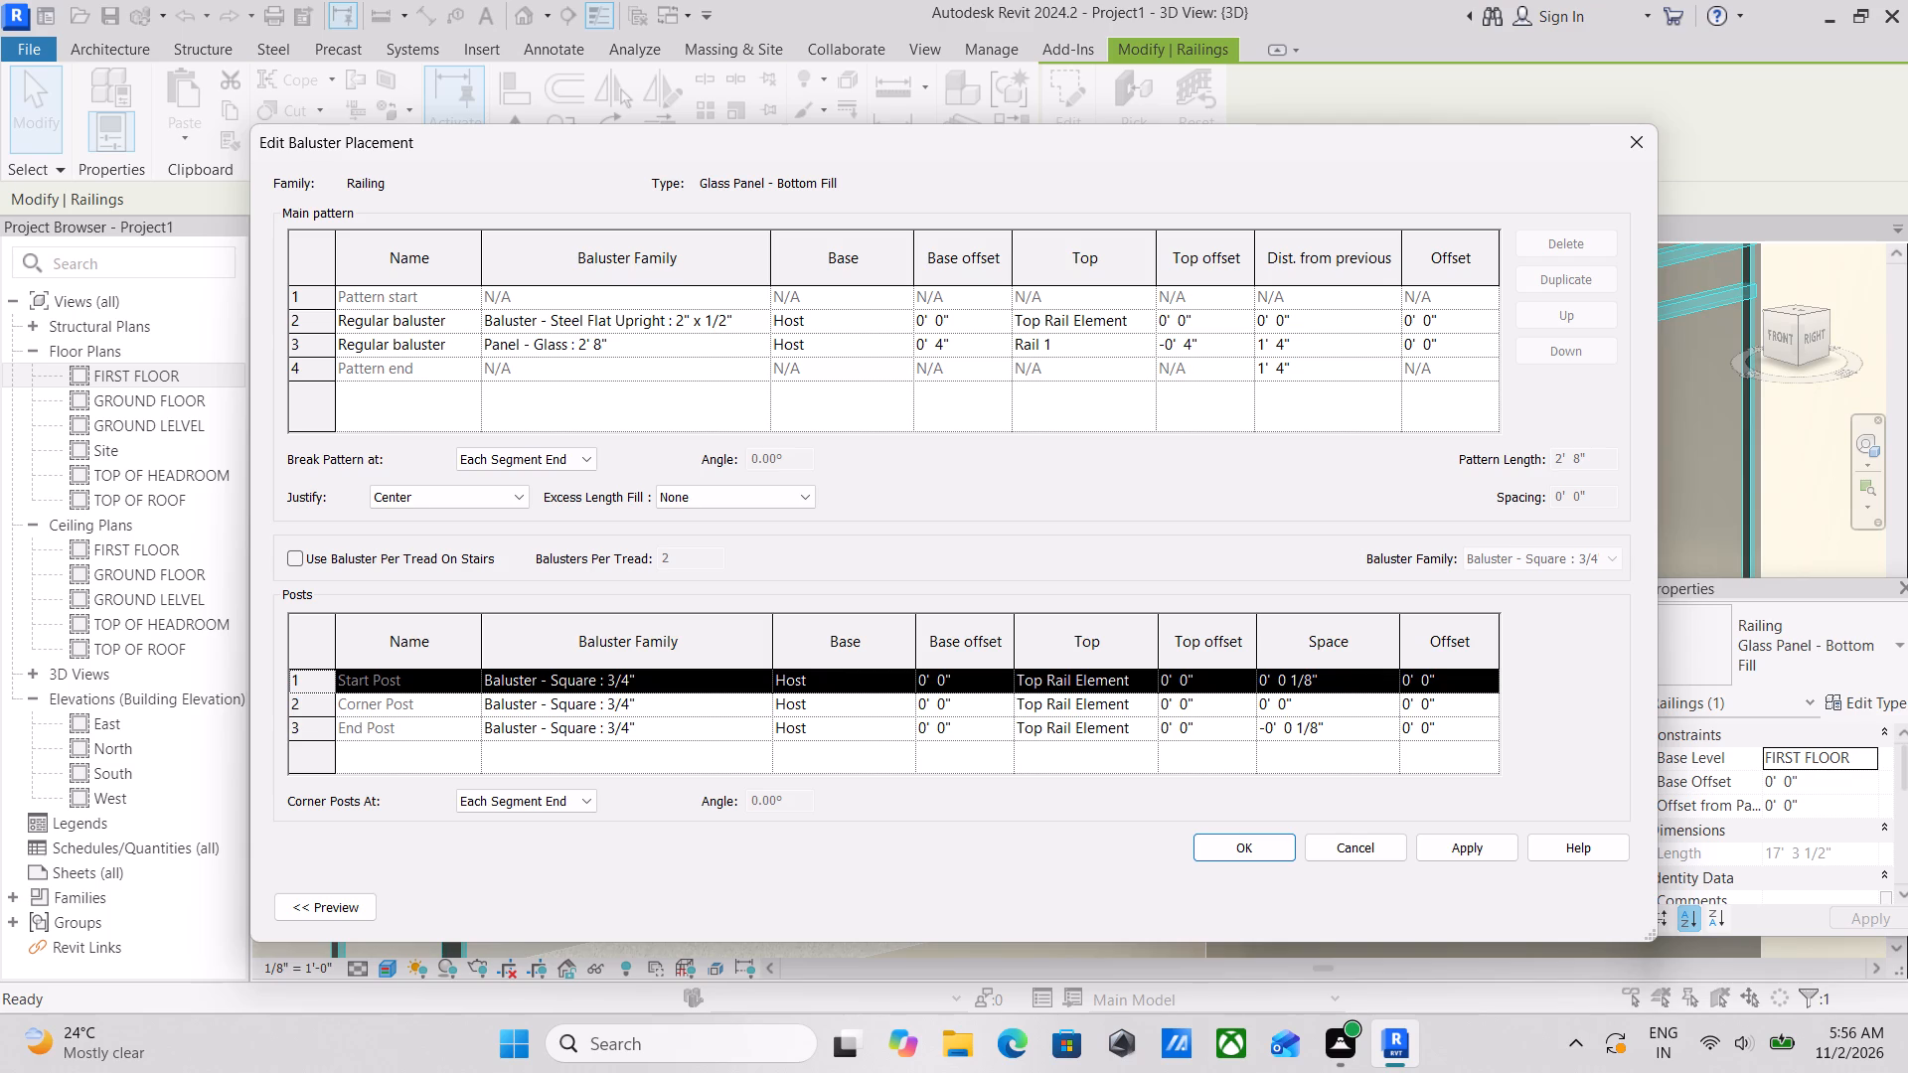
{"action": "right_click", "coordinate": [310, 682]}
{"action": "double_click", "coordinate": [310, 682]}
{"action": "left_click", "coordinate": [302, 886]}
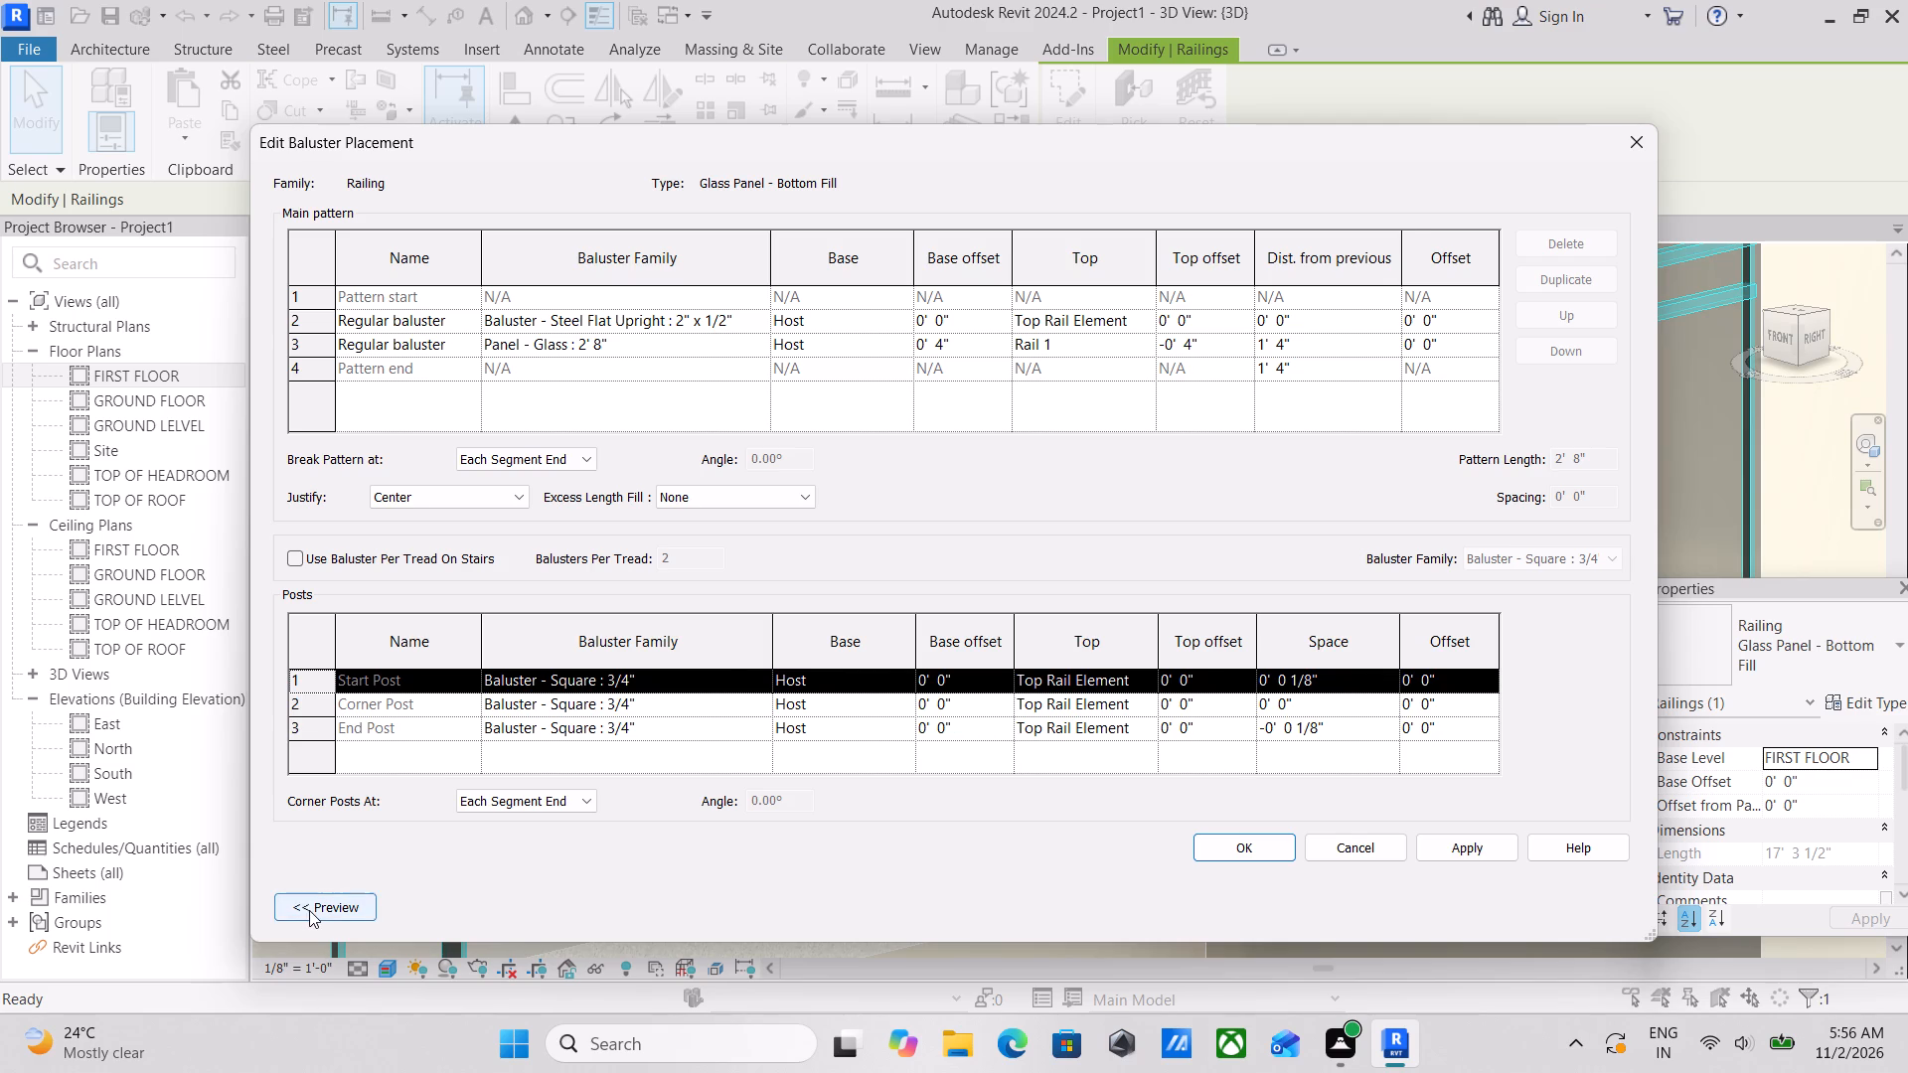
Show the railing preview and identify the start and corner posts in it by selecting their entries.
{"action": "left_click", "coordinate": [310, 911]}
{"action": "left_click", "coordinate": [560, 689]}
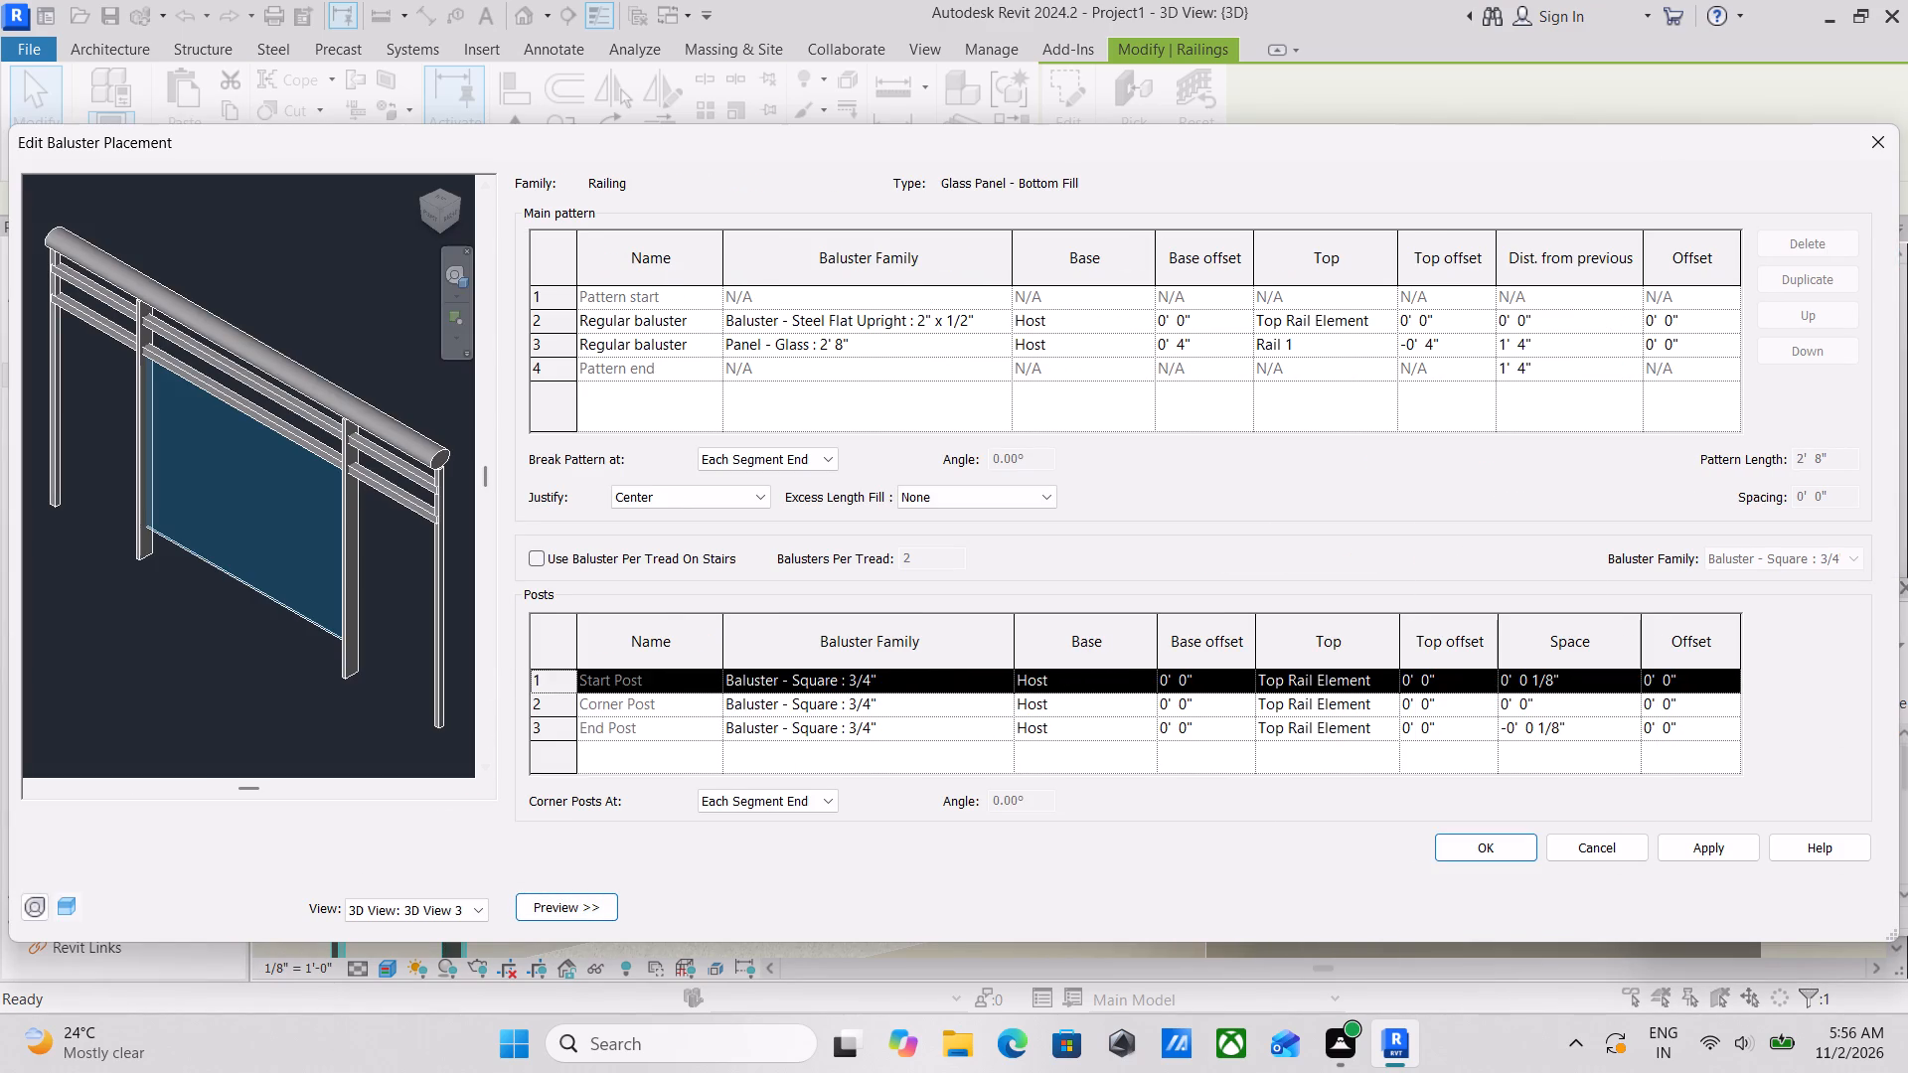
{"action": "left_click", "coordinate": [586, 684]}
{"action": "scroll", "coordinate": [1464, 607], "scroll_direction": "down", "scroll_amount": 1}
{"action": "left_click", "coordinate": [1688, 863]}
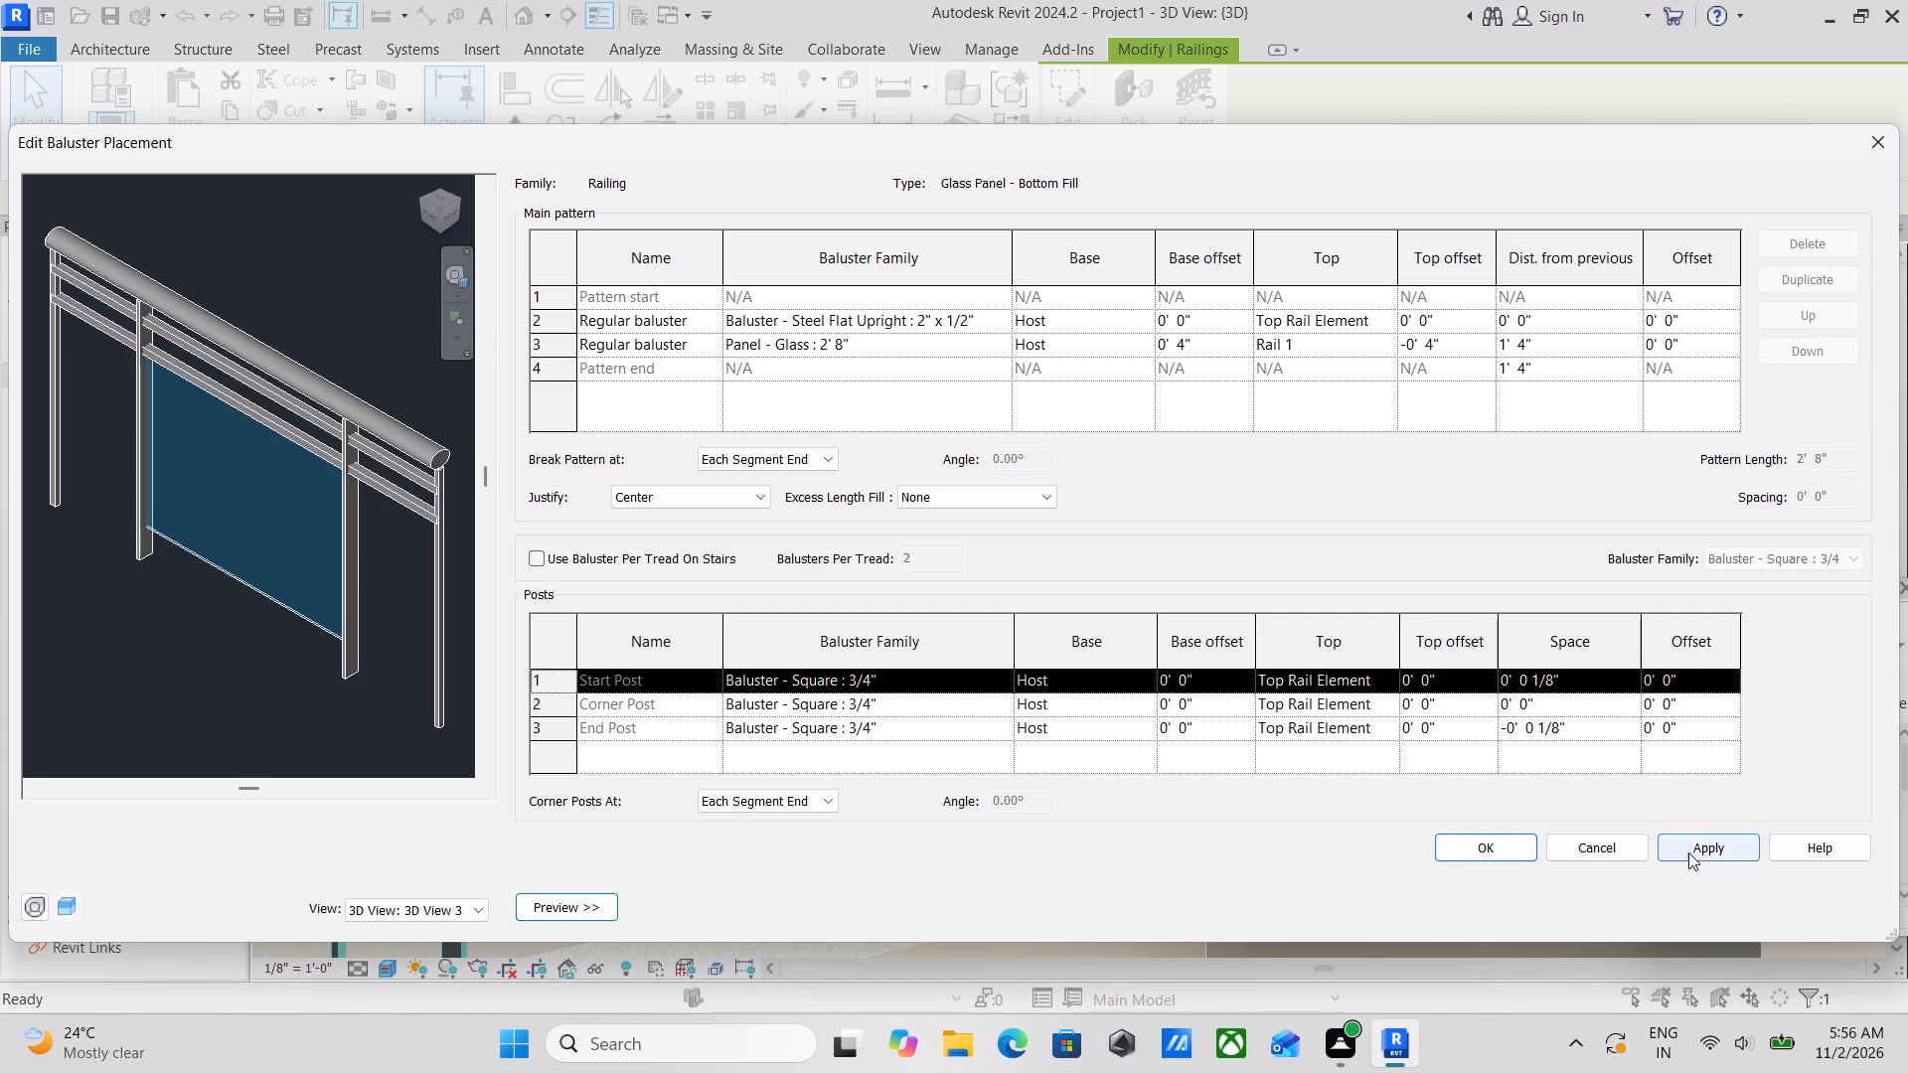
{"action": "left_click", "coordinate": [1690, 840]}
{"action": "double_click", "coordinate": [1690, 840]}
{"action": "left_click", "coordinate": [672, 677]}
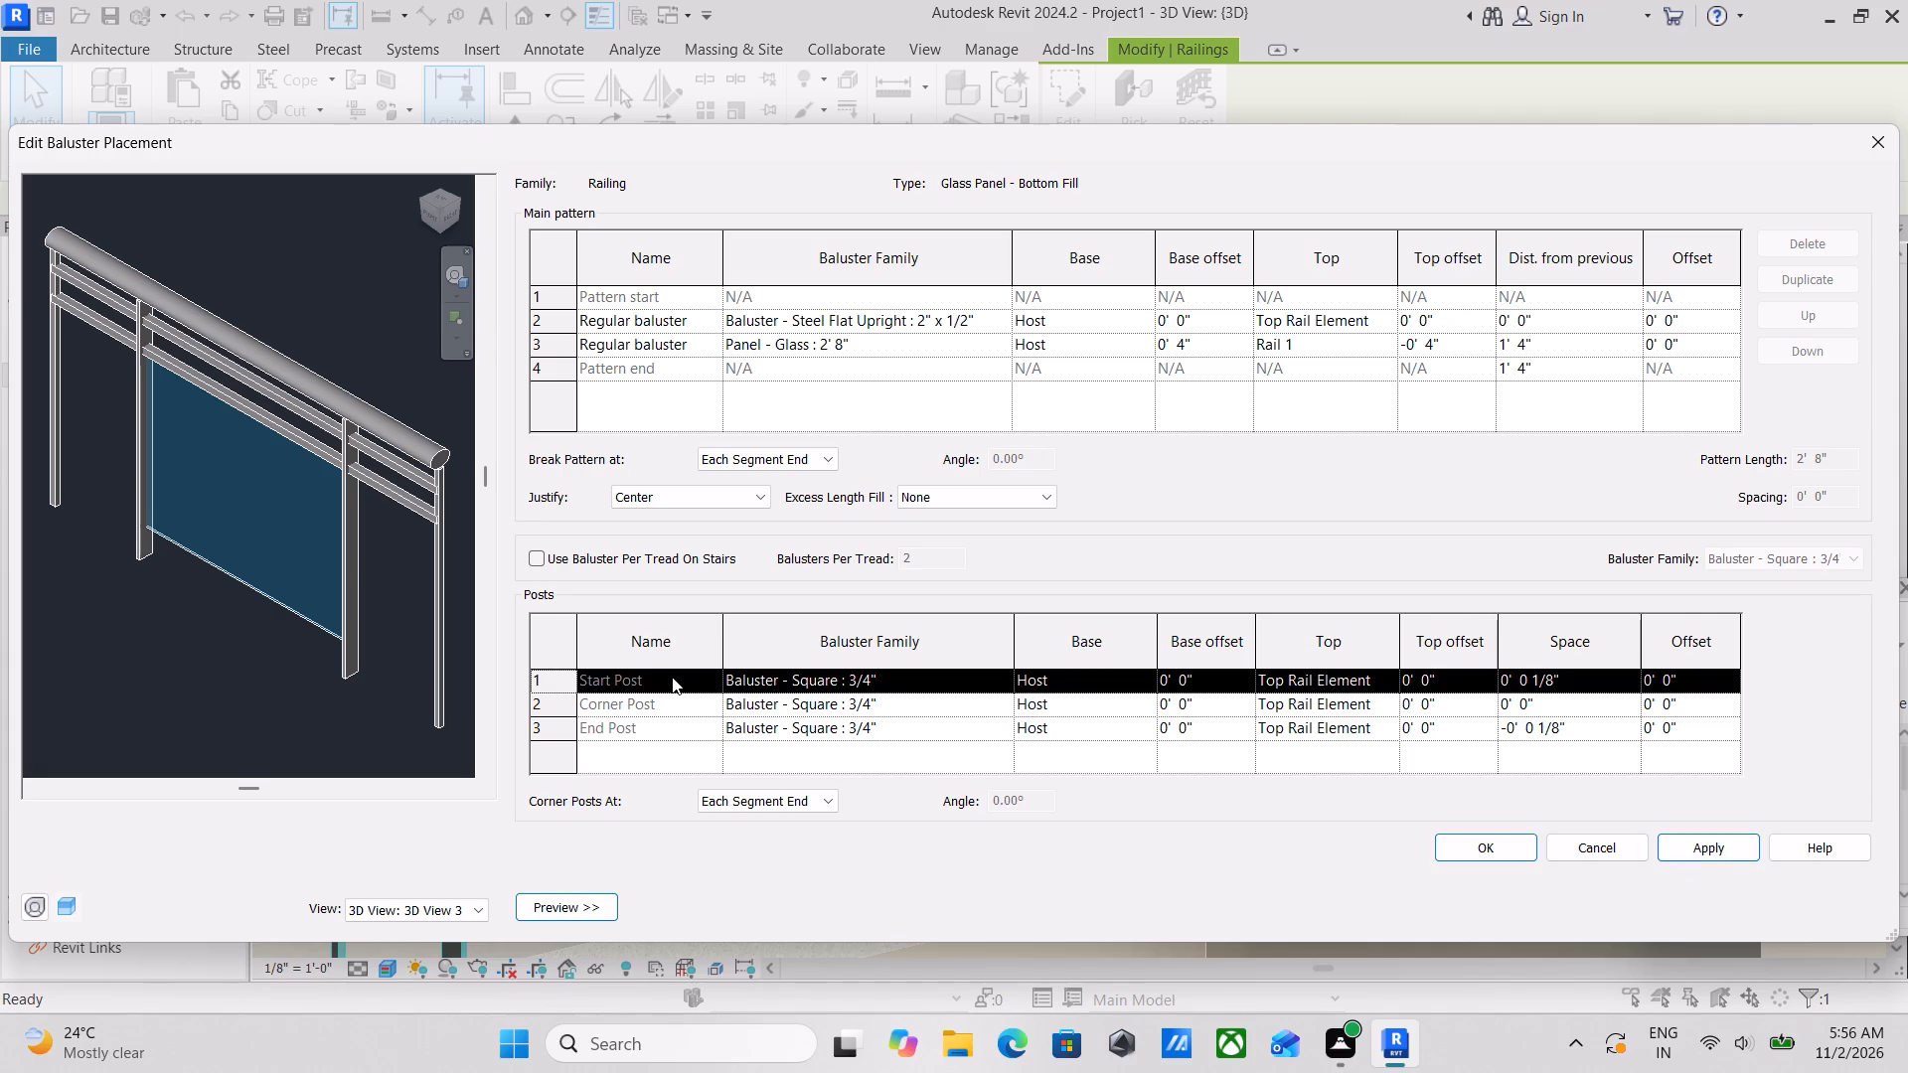
{"action": "scroll", "coordinate": [621, 732], "scroll_direction": "up", "scroll_amount": 8}
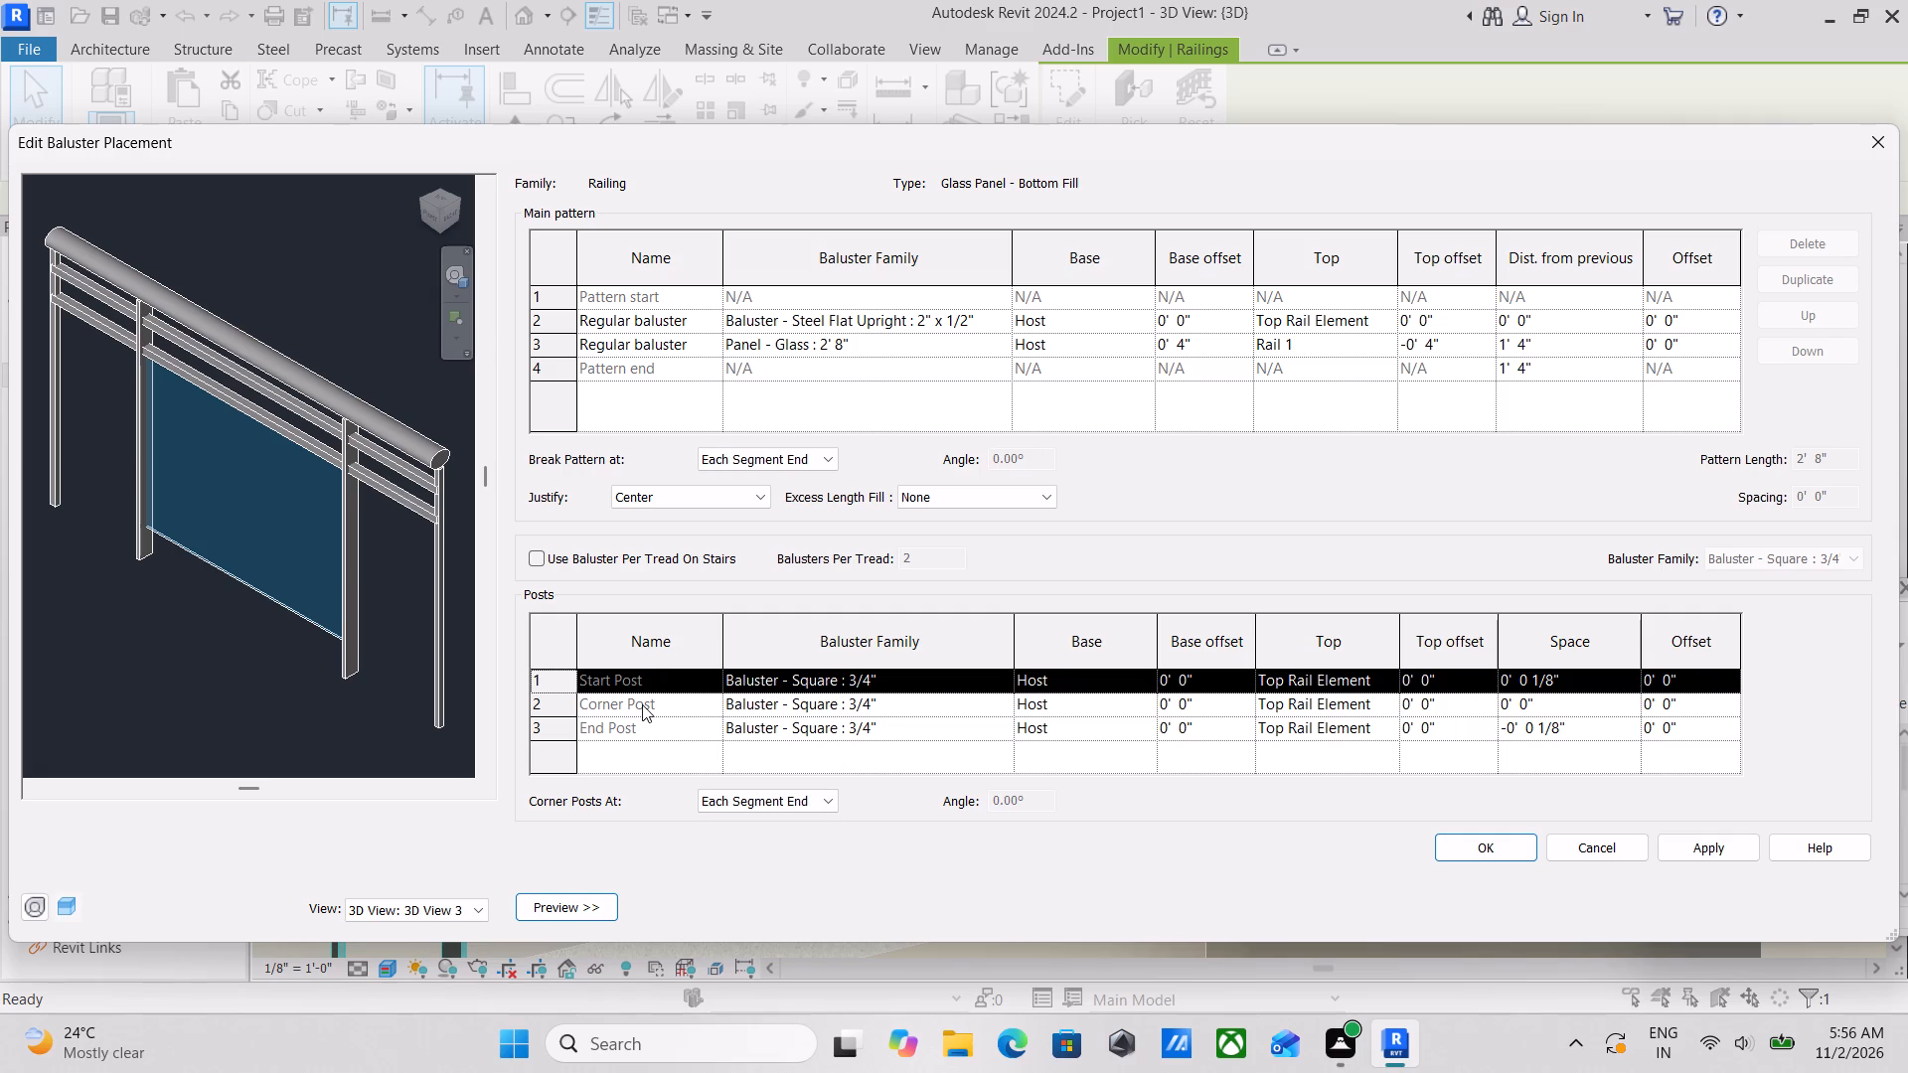
{"action": "left_click", "coordinate": [642, 704]}
{"action": "left_click", "coordinate": [543, 704]}
{"action": "left_click", "coordinate": [553, 690]}
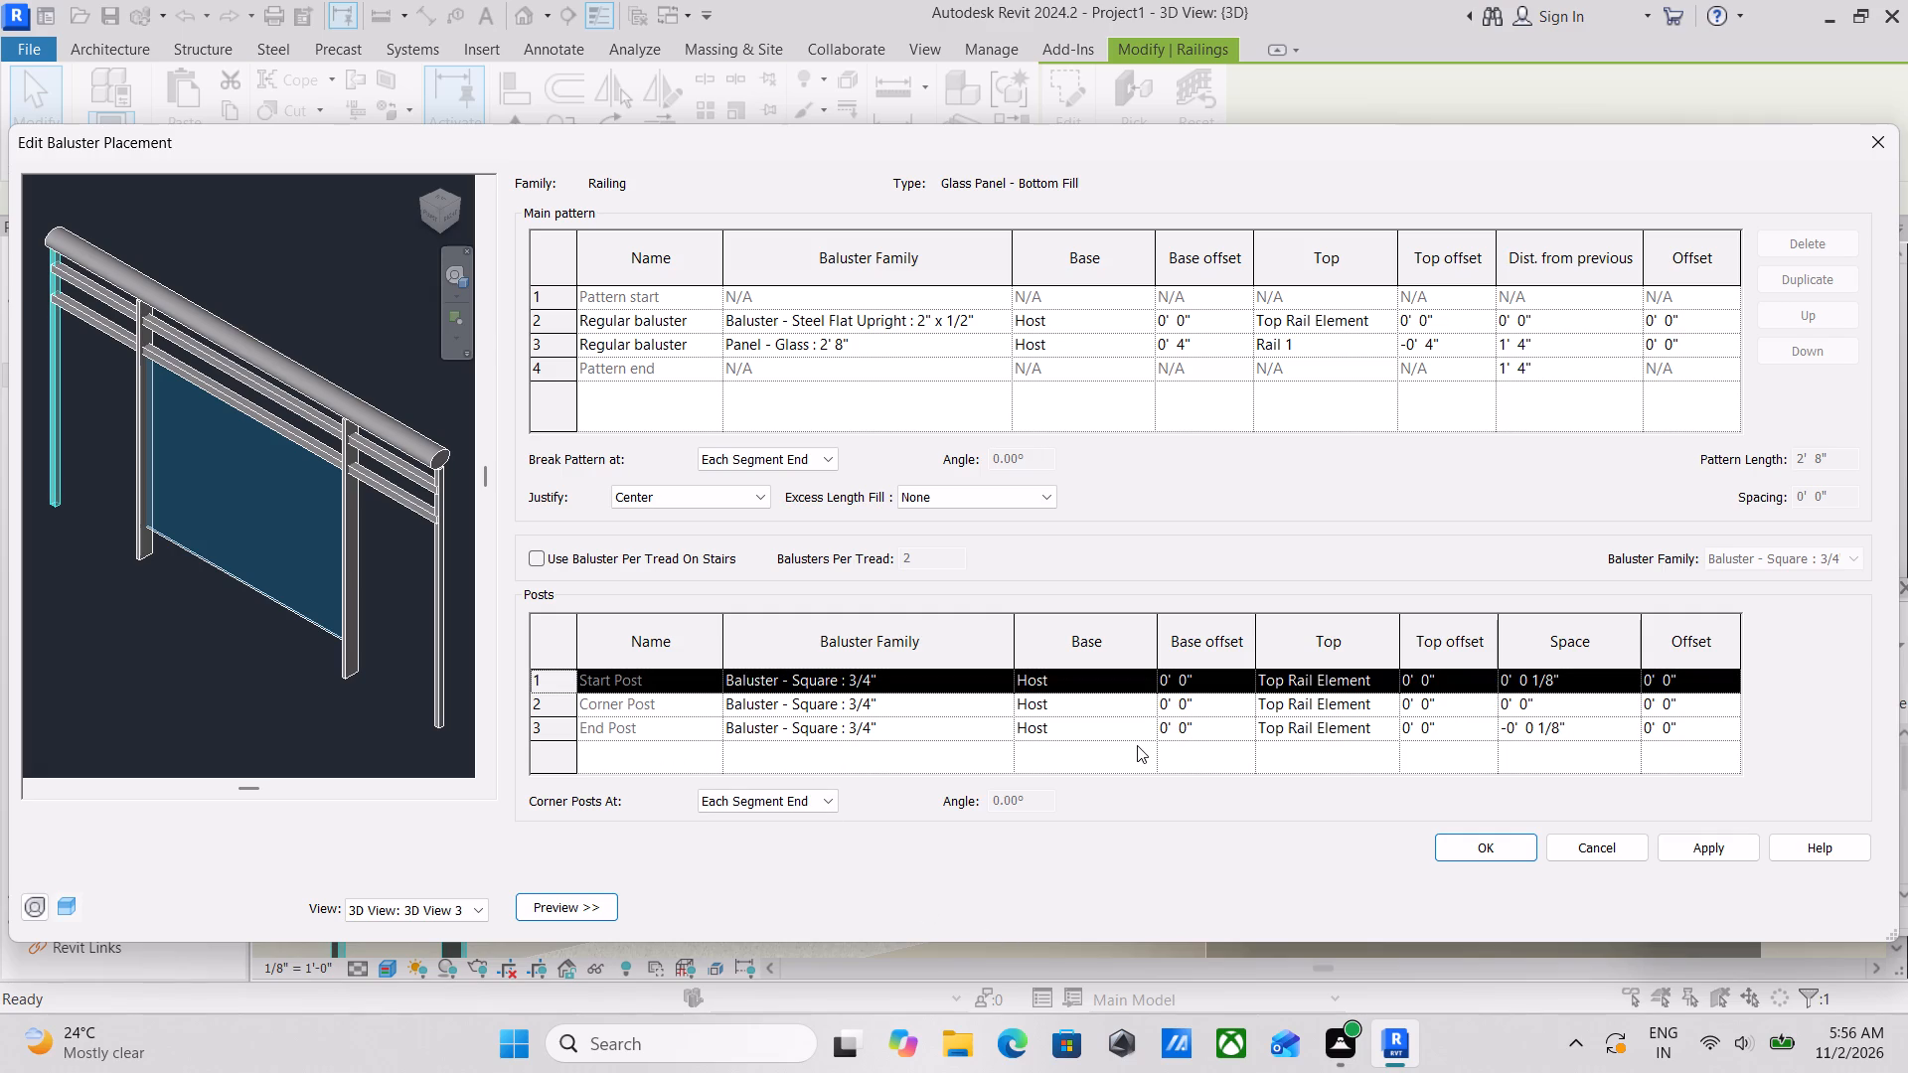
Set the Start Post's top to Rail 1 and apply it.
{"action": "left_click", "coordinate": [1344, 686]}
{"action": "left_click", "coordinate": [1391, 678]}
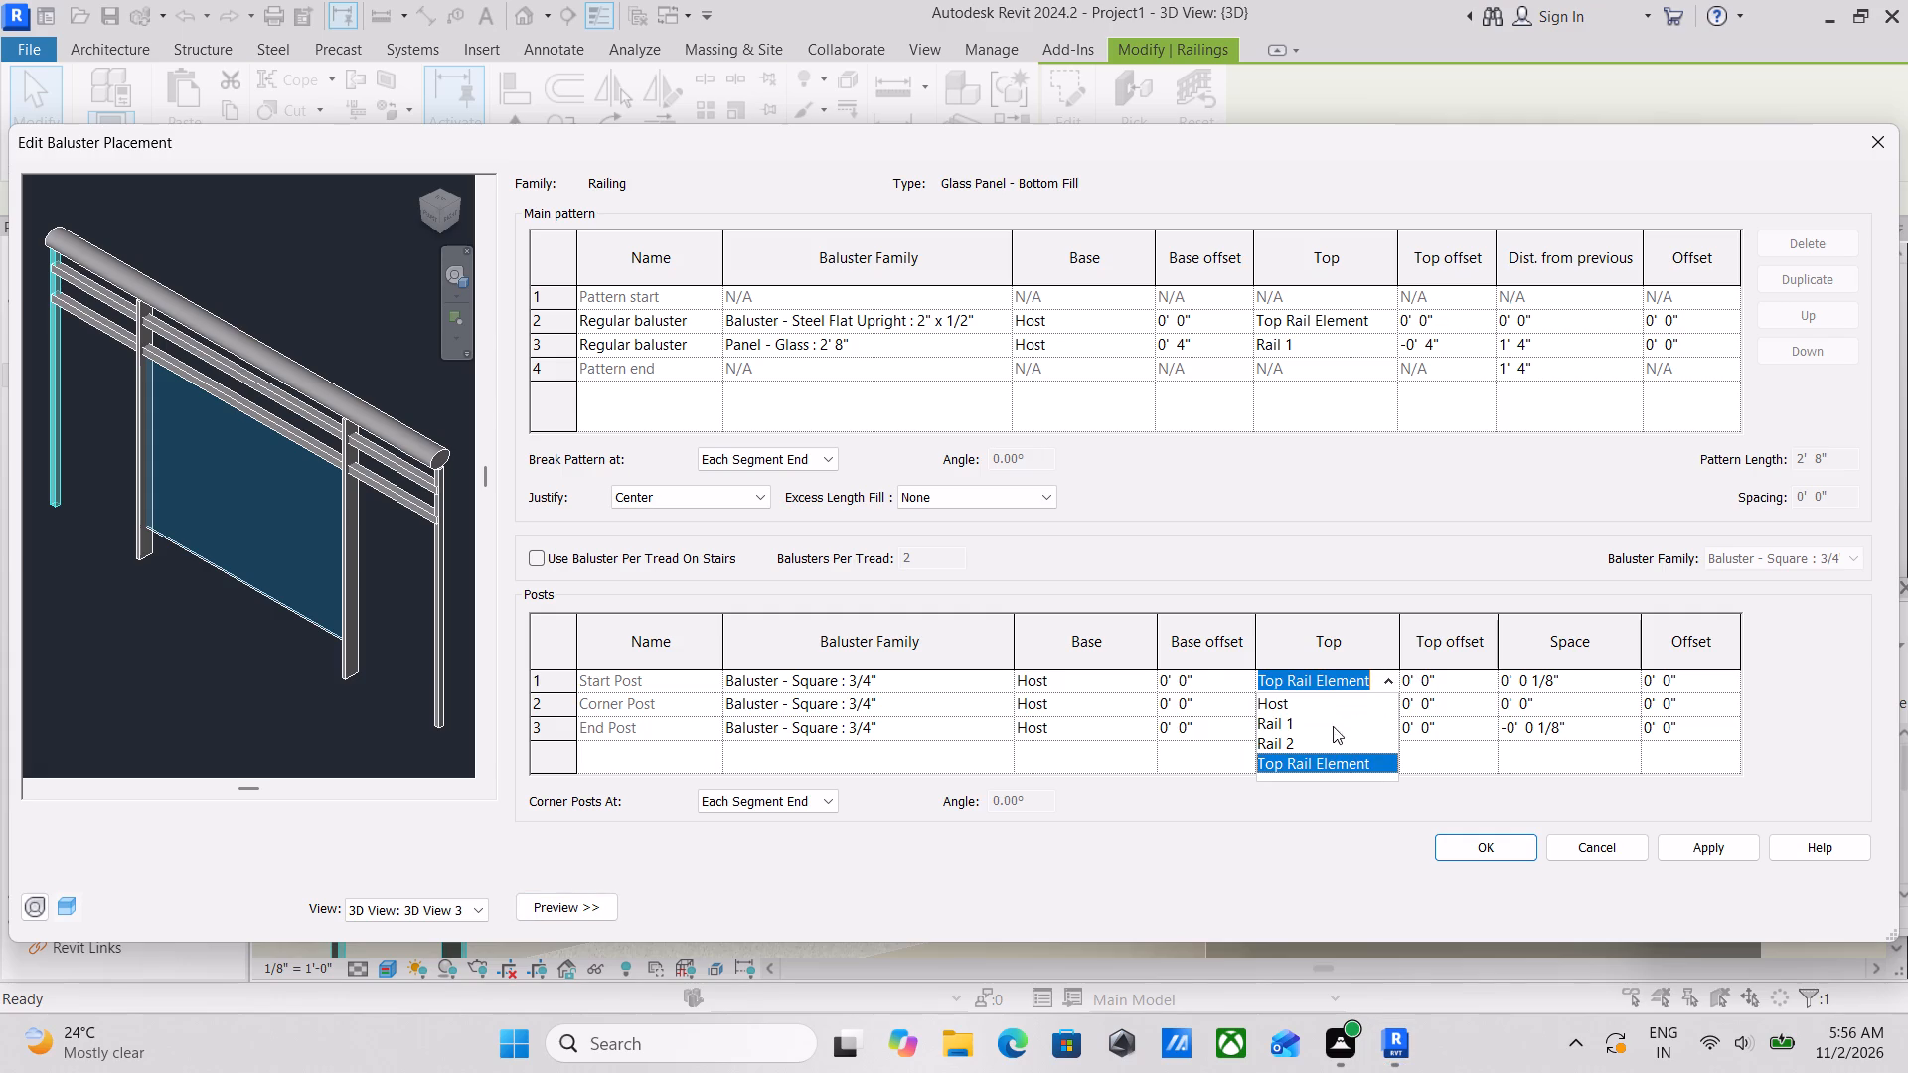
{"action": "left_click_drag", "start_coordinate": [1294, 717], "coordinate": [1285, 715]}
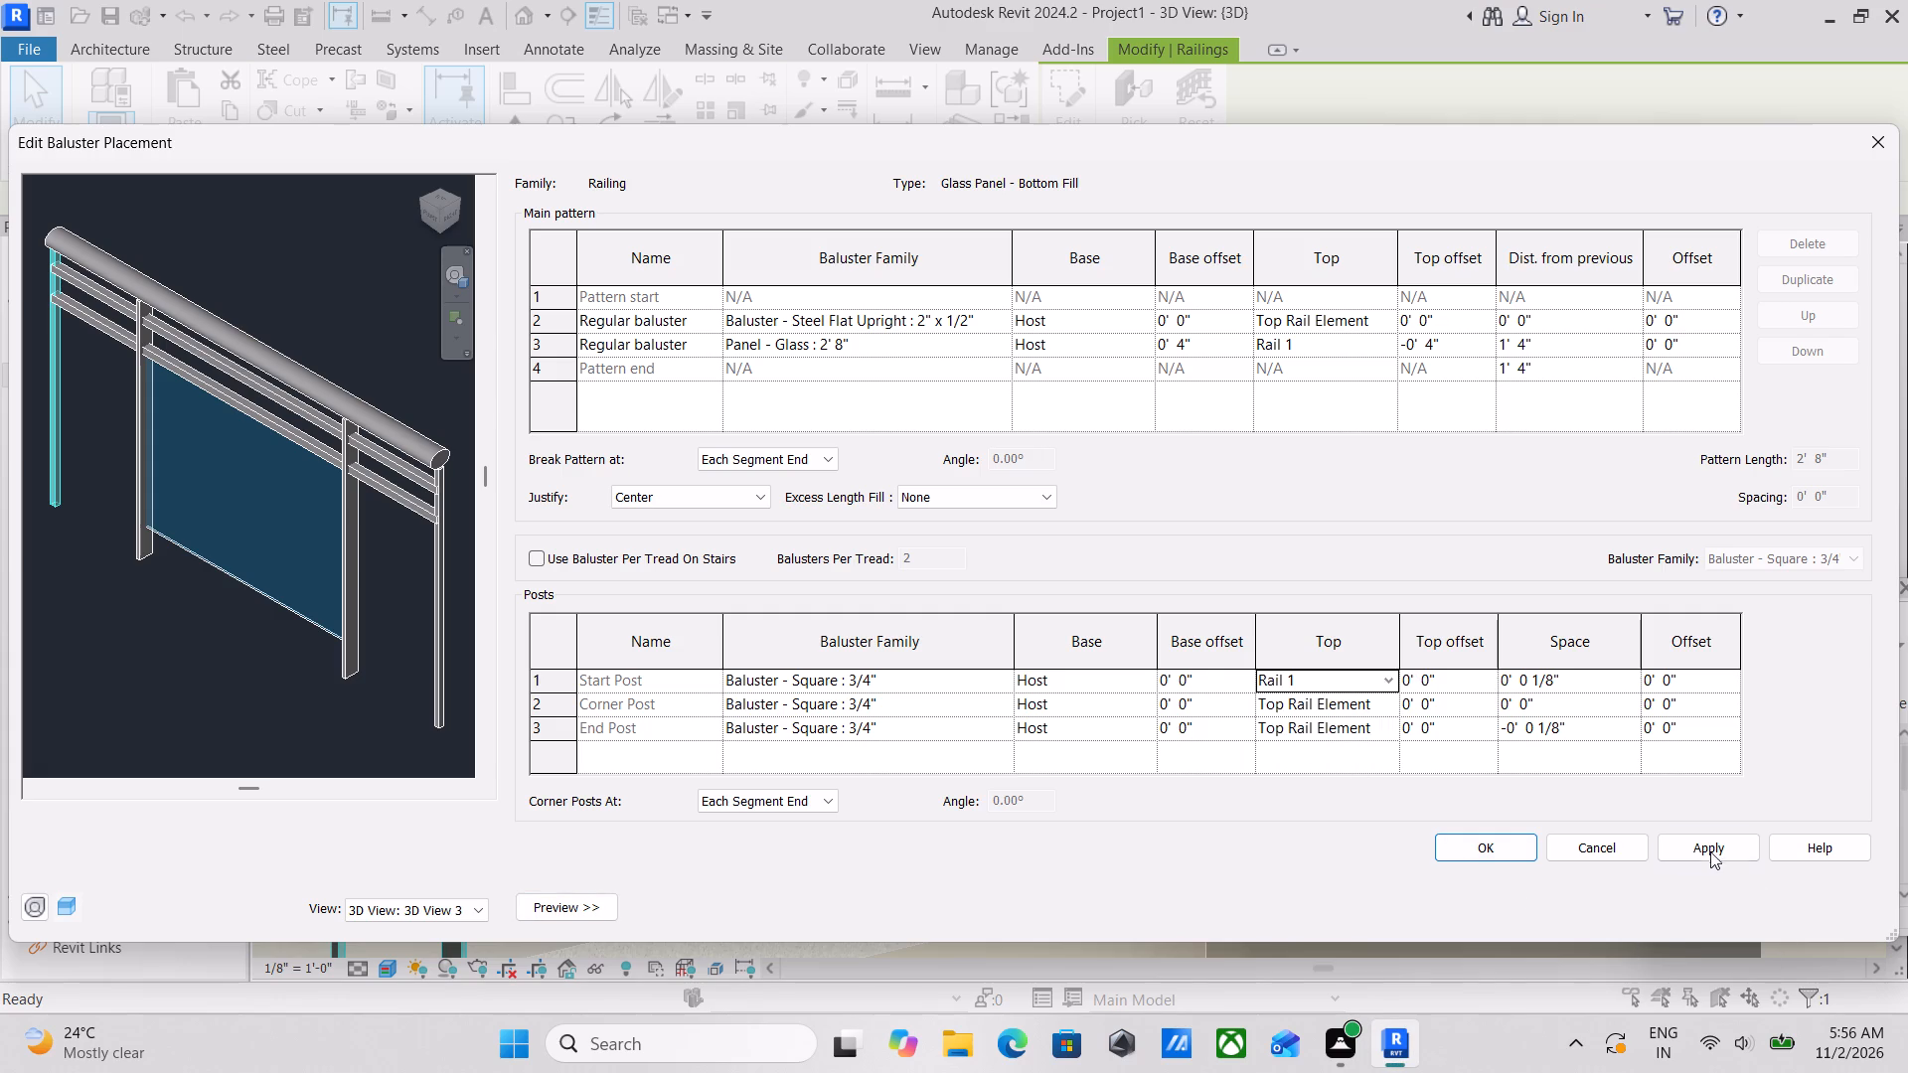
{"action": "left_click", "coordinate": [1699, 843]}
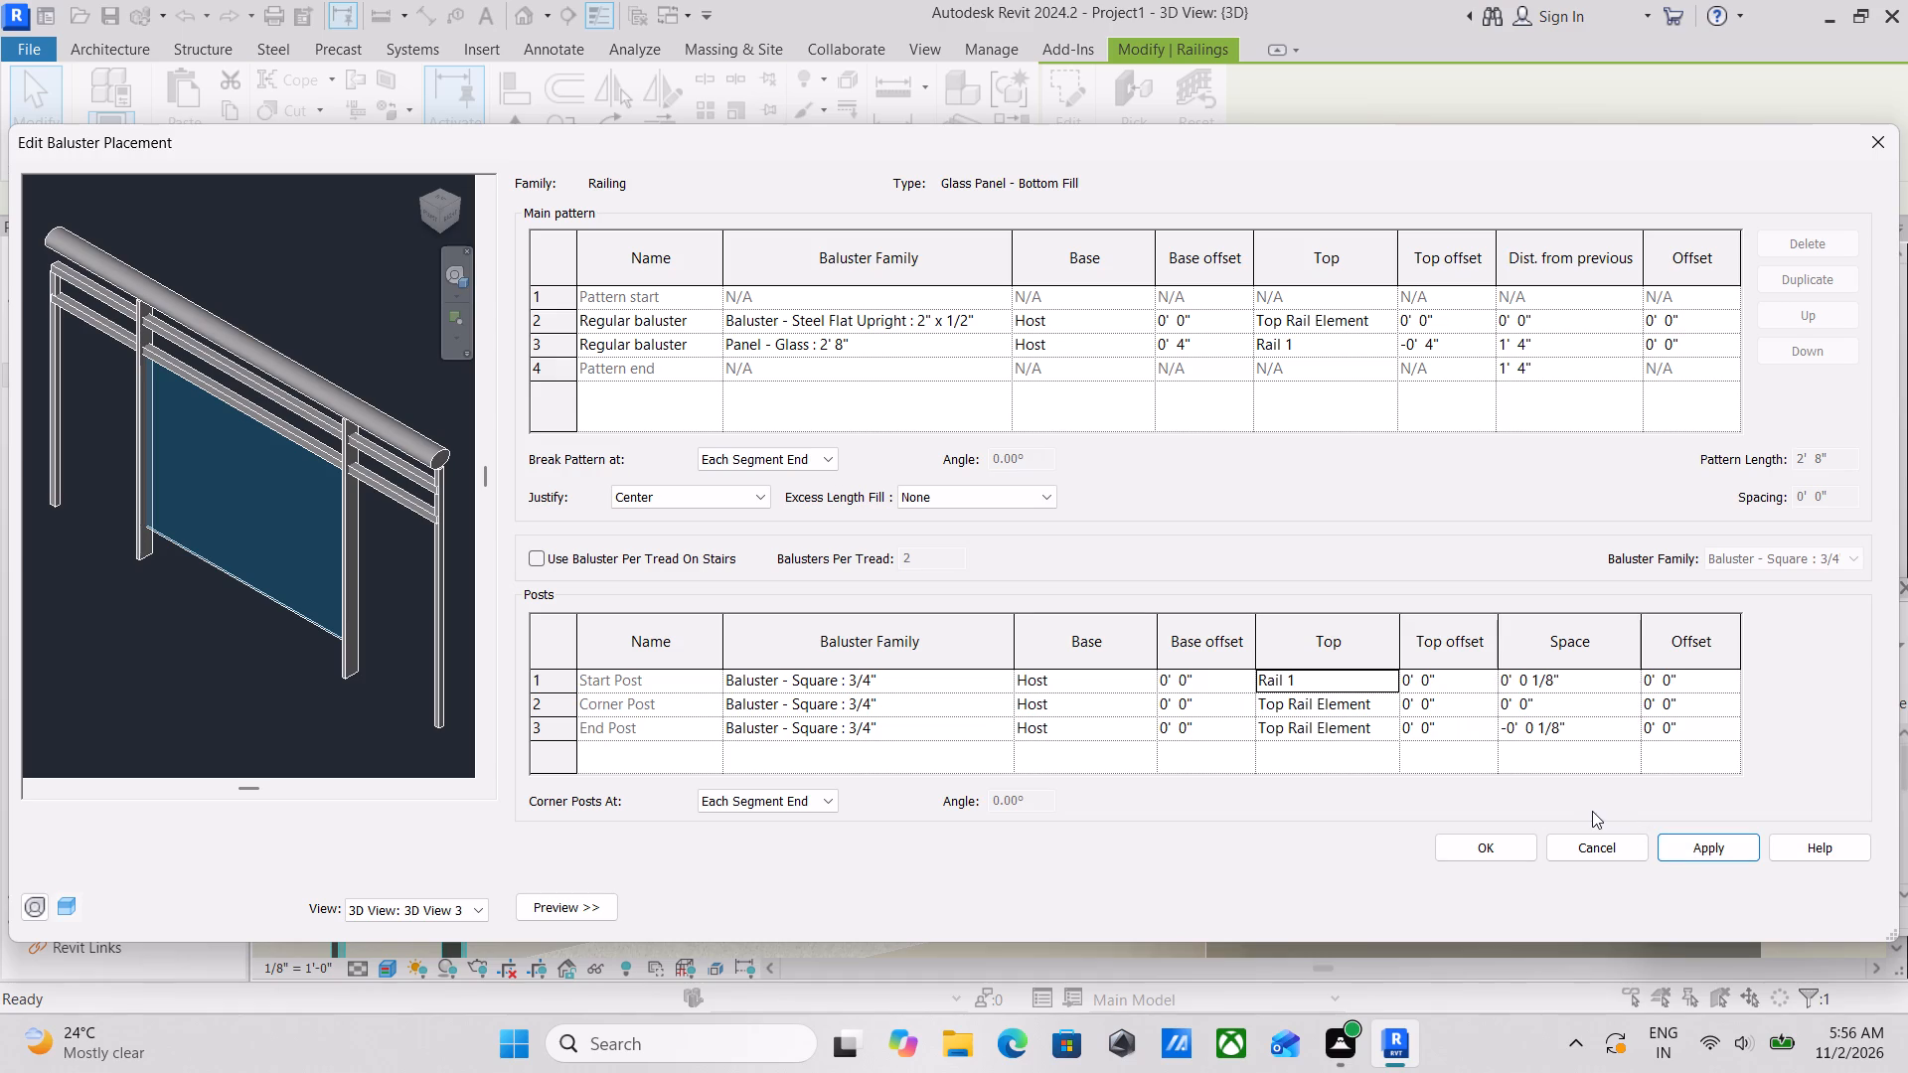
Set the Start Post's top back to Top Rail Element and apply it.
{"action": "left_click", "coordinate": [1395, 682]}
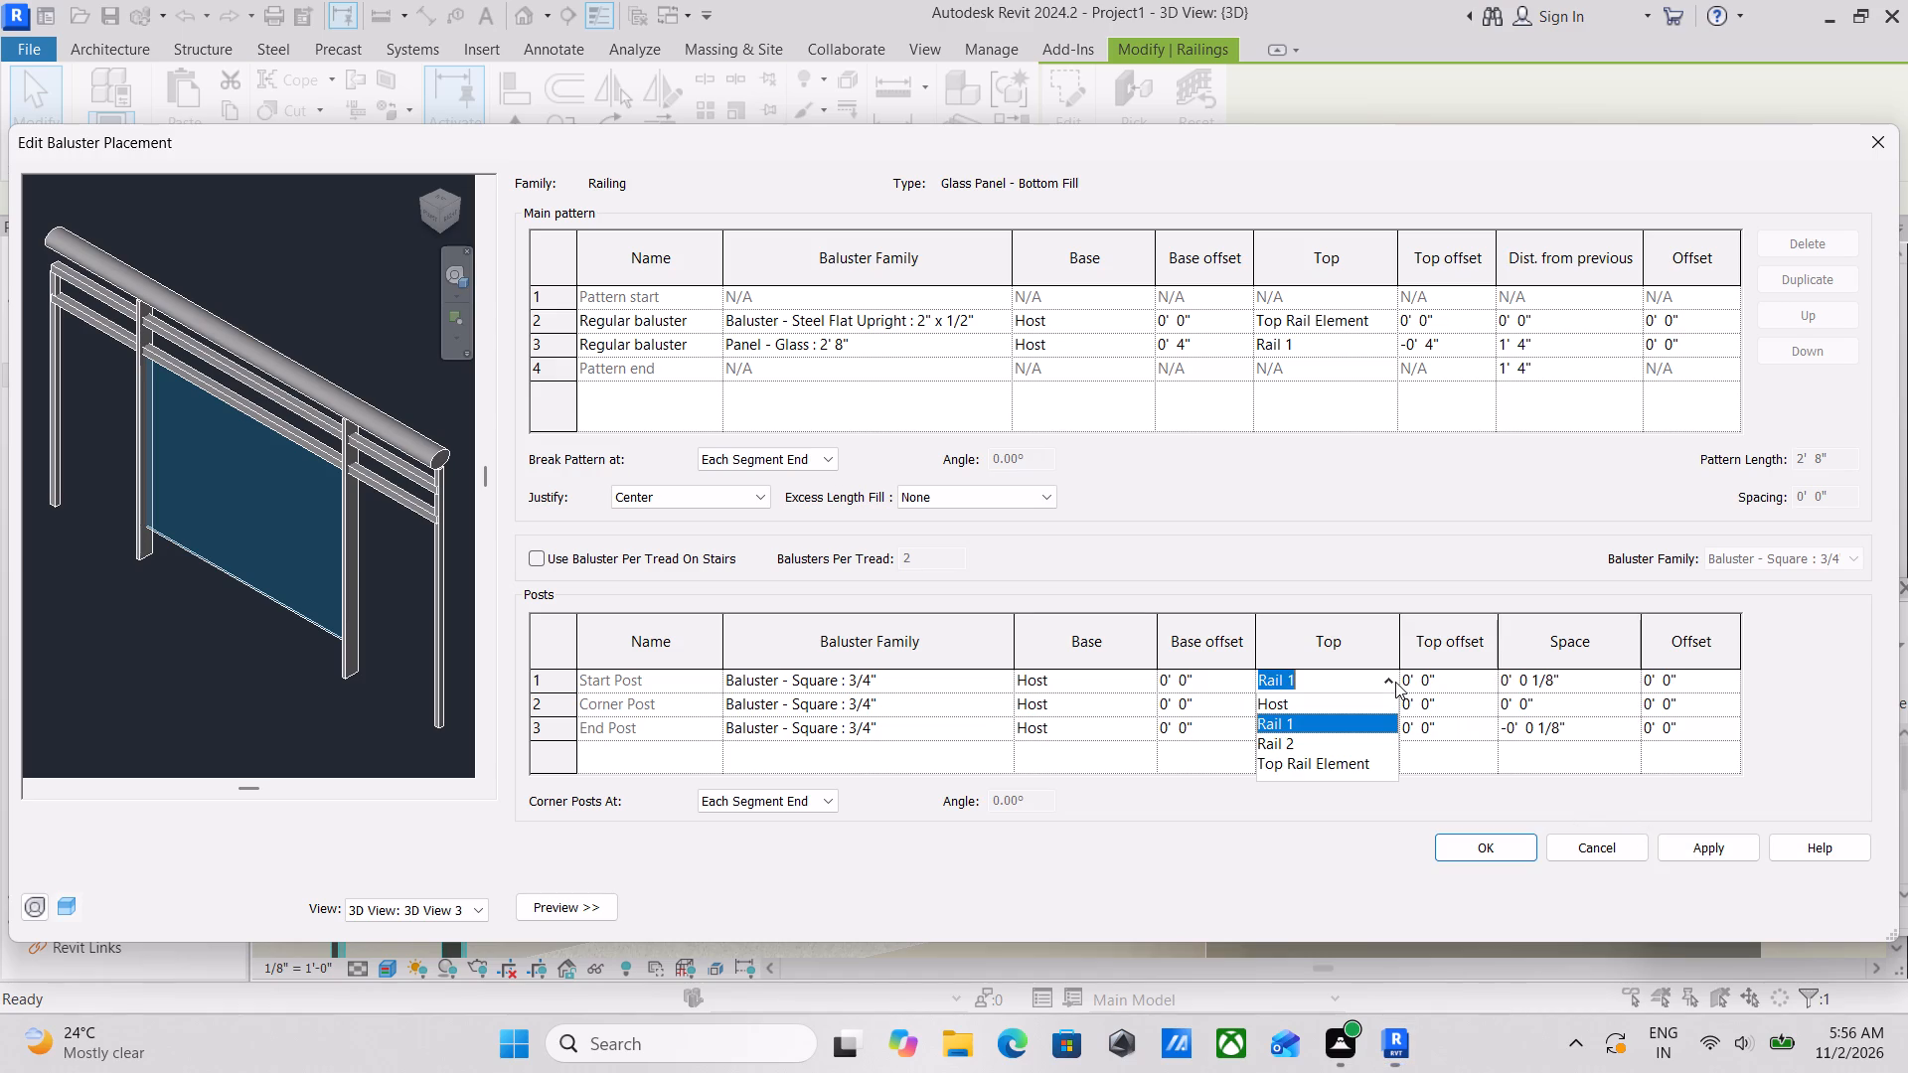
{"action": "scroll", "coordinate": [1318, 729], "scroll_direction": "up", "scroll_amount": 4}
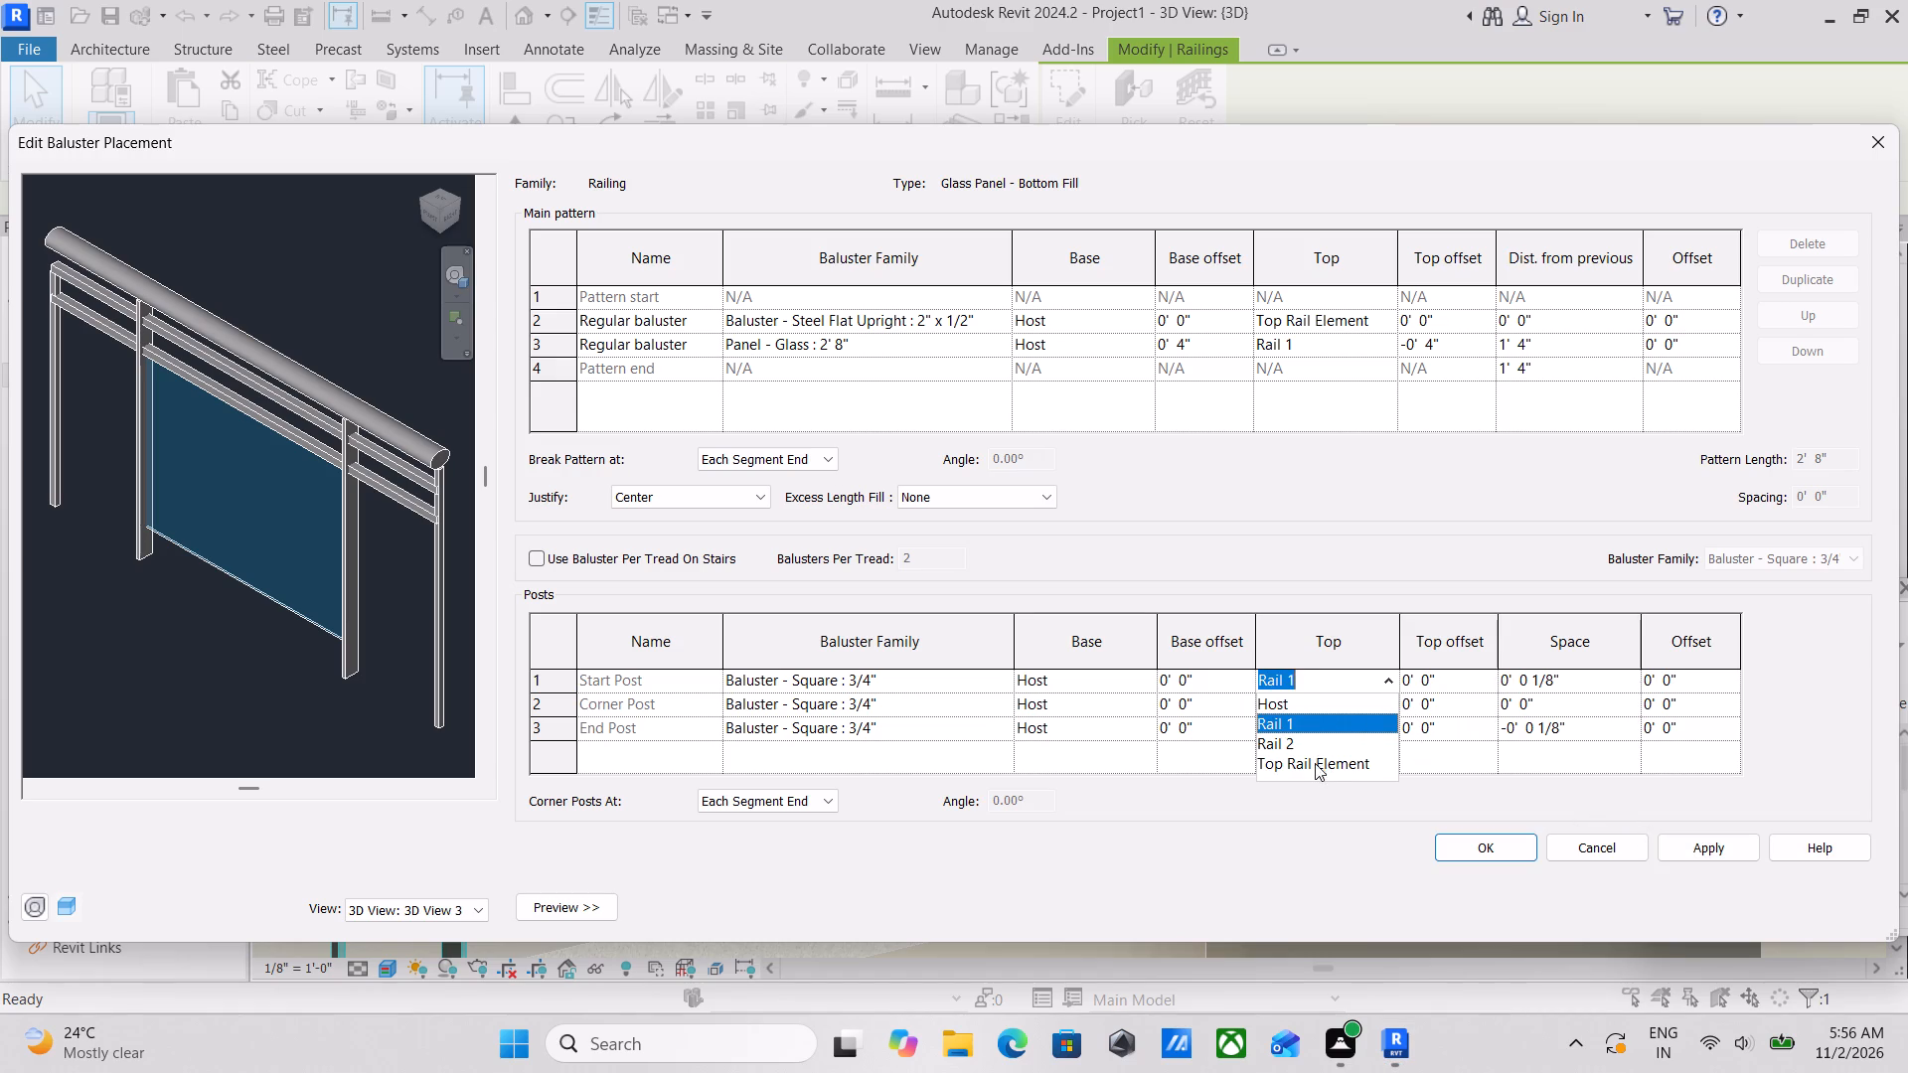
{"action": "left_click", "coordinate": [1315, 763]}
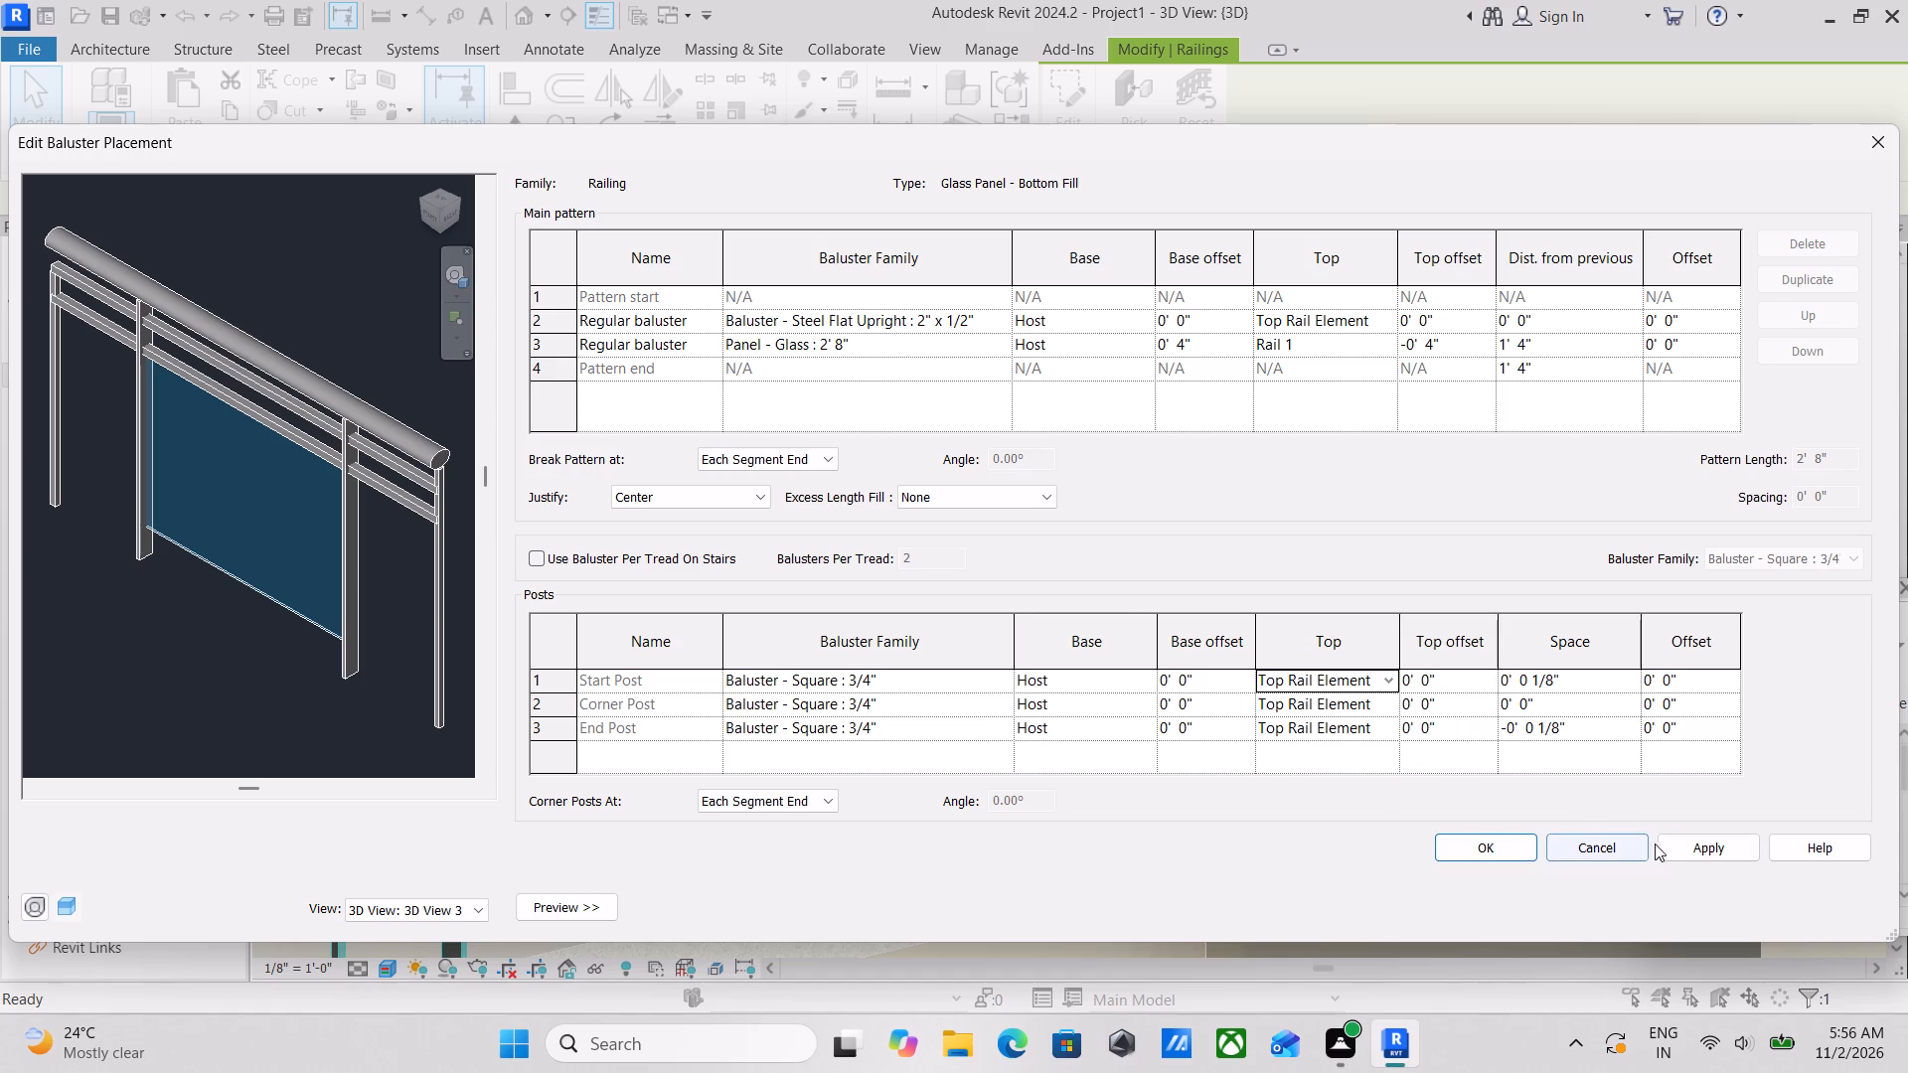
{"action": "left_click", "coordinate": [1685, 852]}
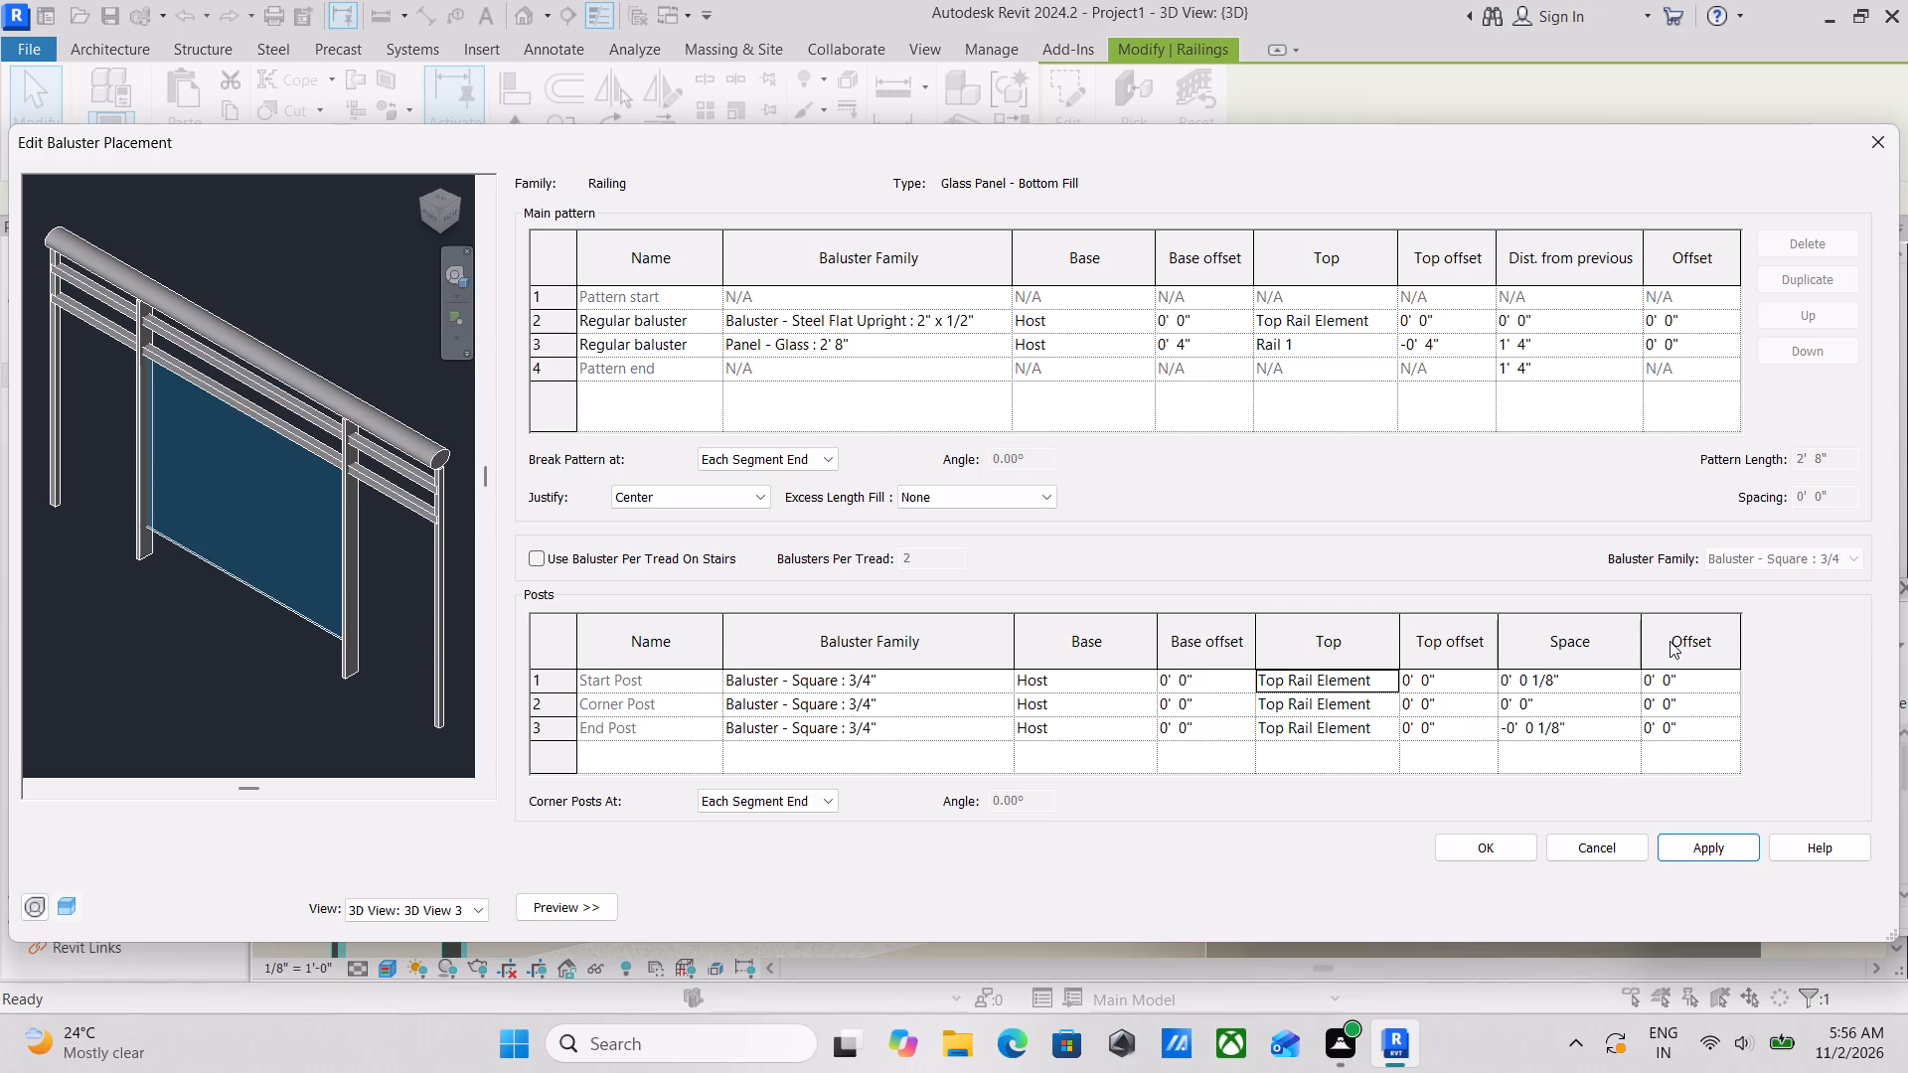
Identify the steel flat upright and glass panel in the railing preview by selecting their main pattern entries, and leave the baluster placement settings.
{"action": "scroll", "coordinate": [1504, 794], "scroll_direction": "up", "scroll_amount": 1}
{"action": "scroll", "coordinate": [1387, 568], "scroll_direction": "down", "scroll_amount": 4}
{"action": "scroll", "coordinate": [1306, 361], "scroll_direction": "down", "scroll_amount": 2}
{"action": "scroll", "coordinate": [1765, 584], "scroll_direction": "up", "scroll_amount": 3}
{"action": "double_click", "coordinate": [591, 678]}
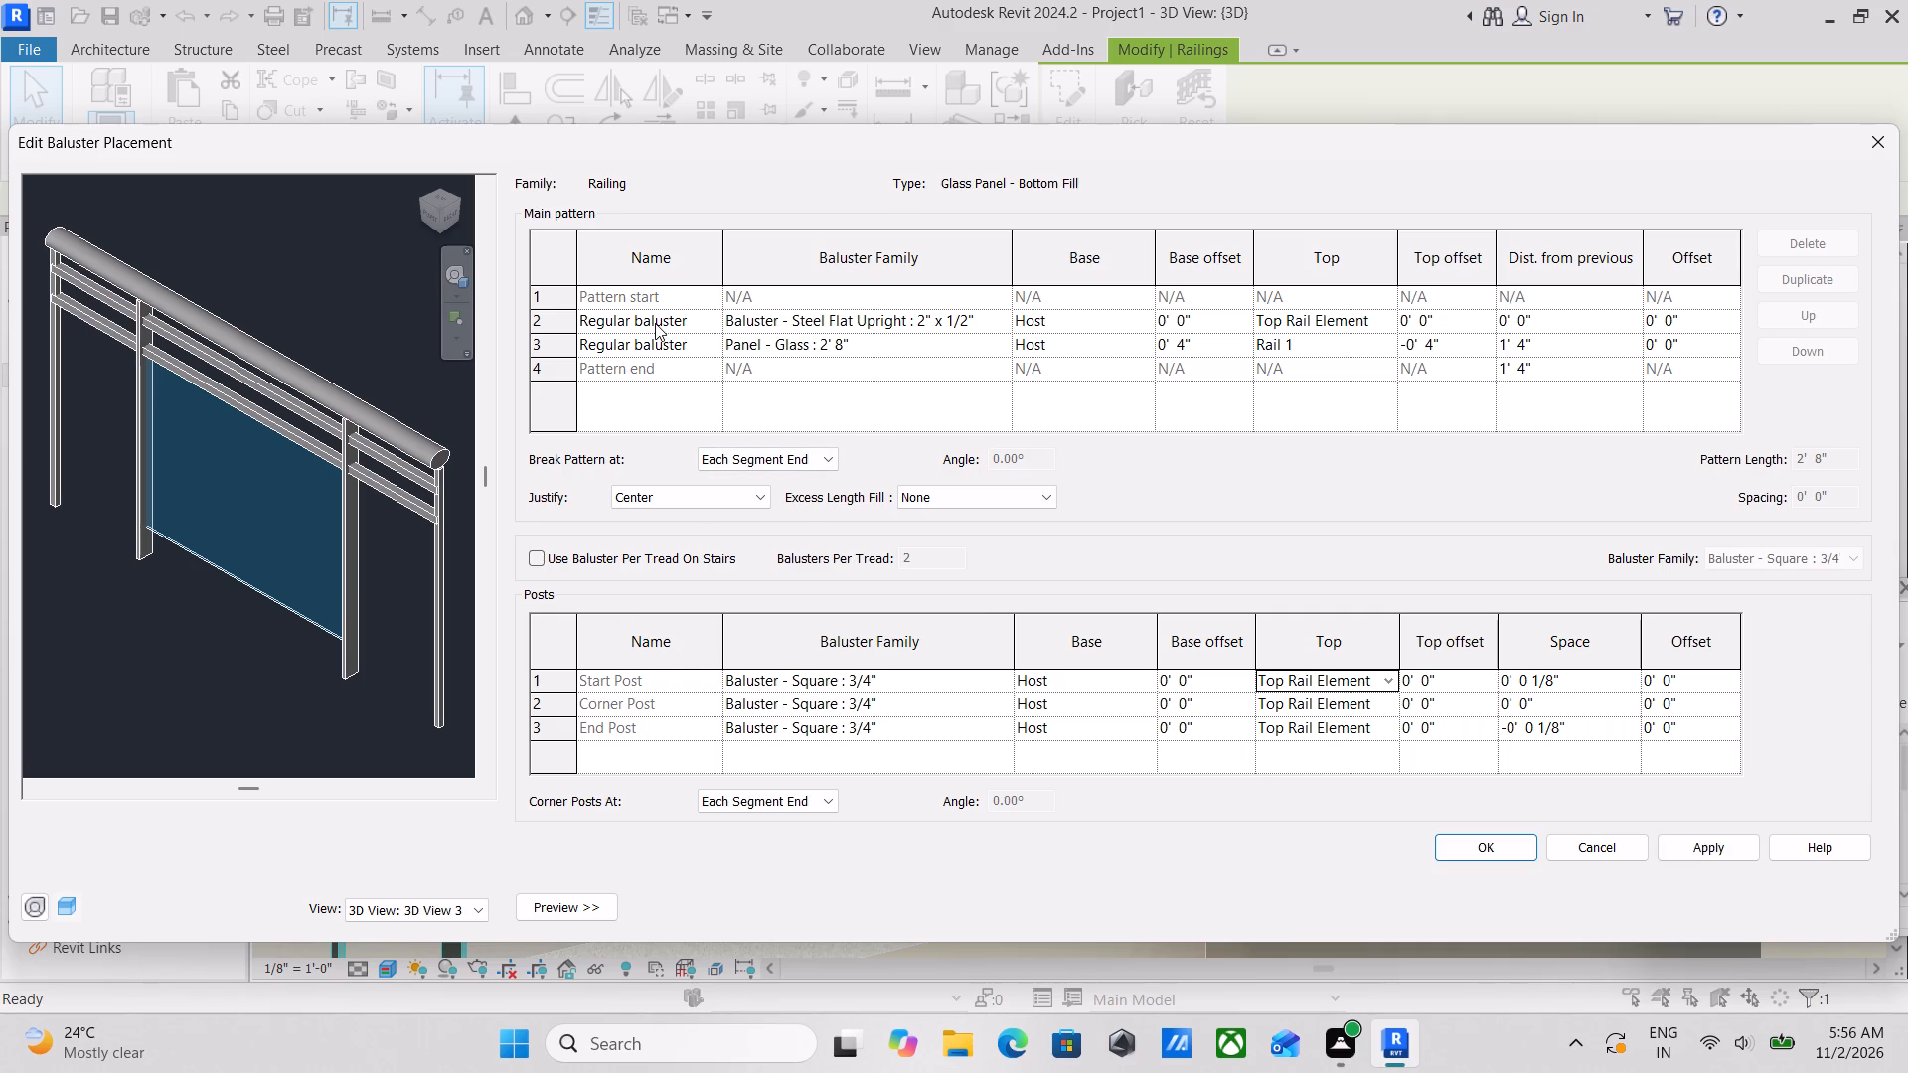
{"action": "left_click", "coordinate": [541, 323]}
{"action": "left_click", "coordinate": [542, 344]}
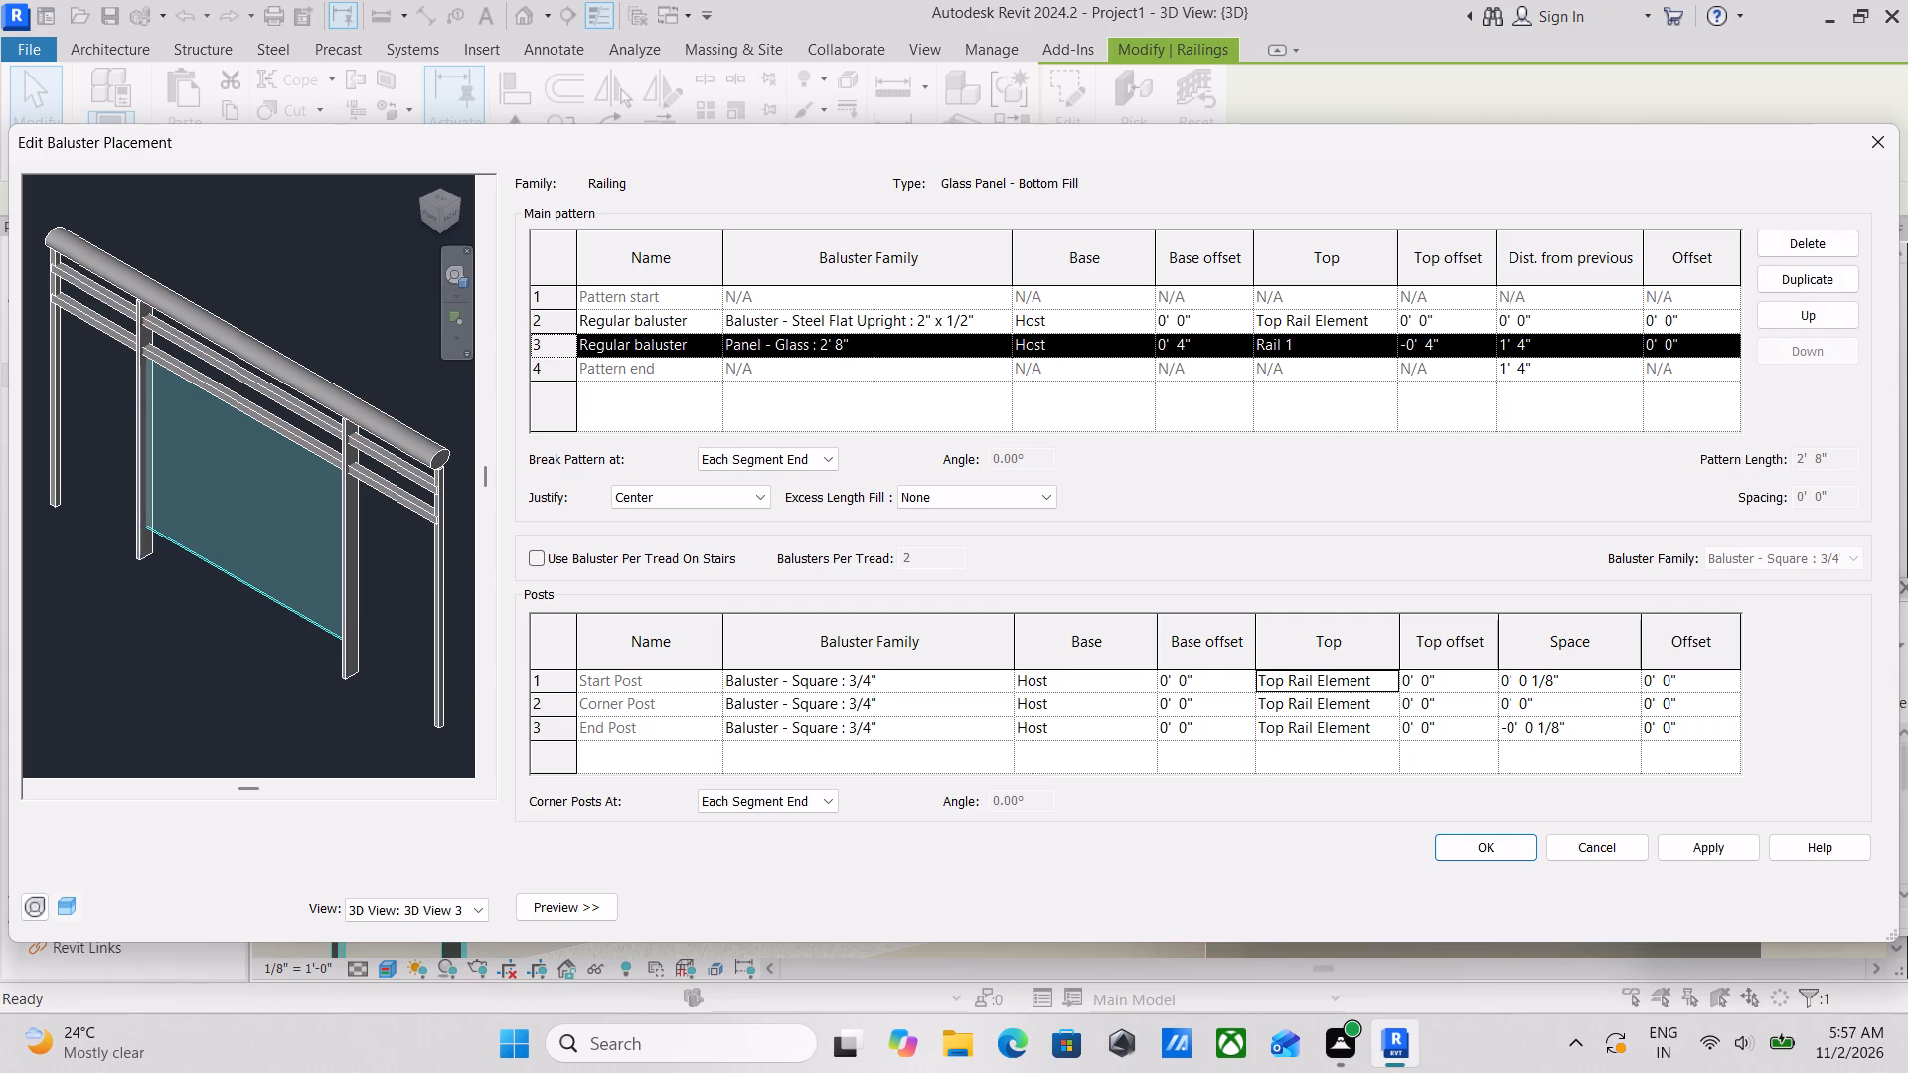
{"action": "left_click", "coordinate": [533, 330]}
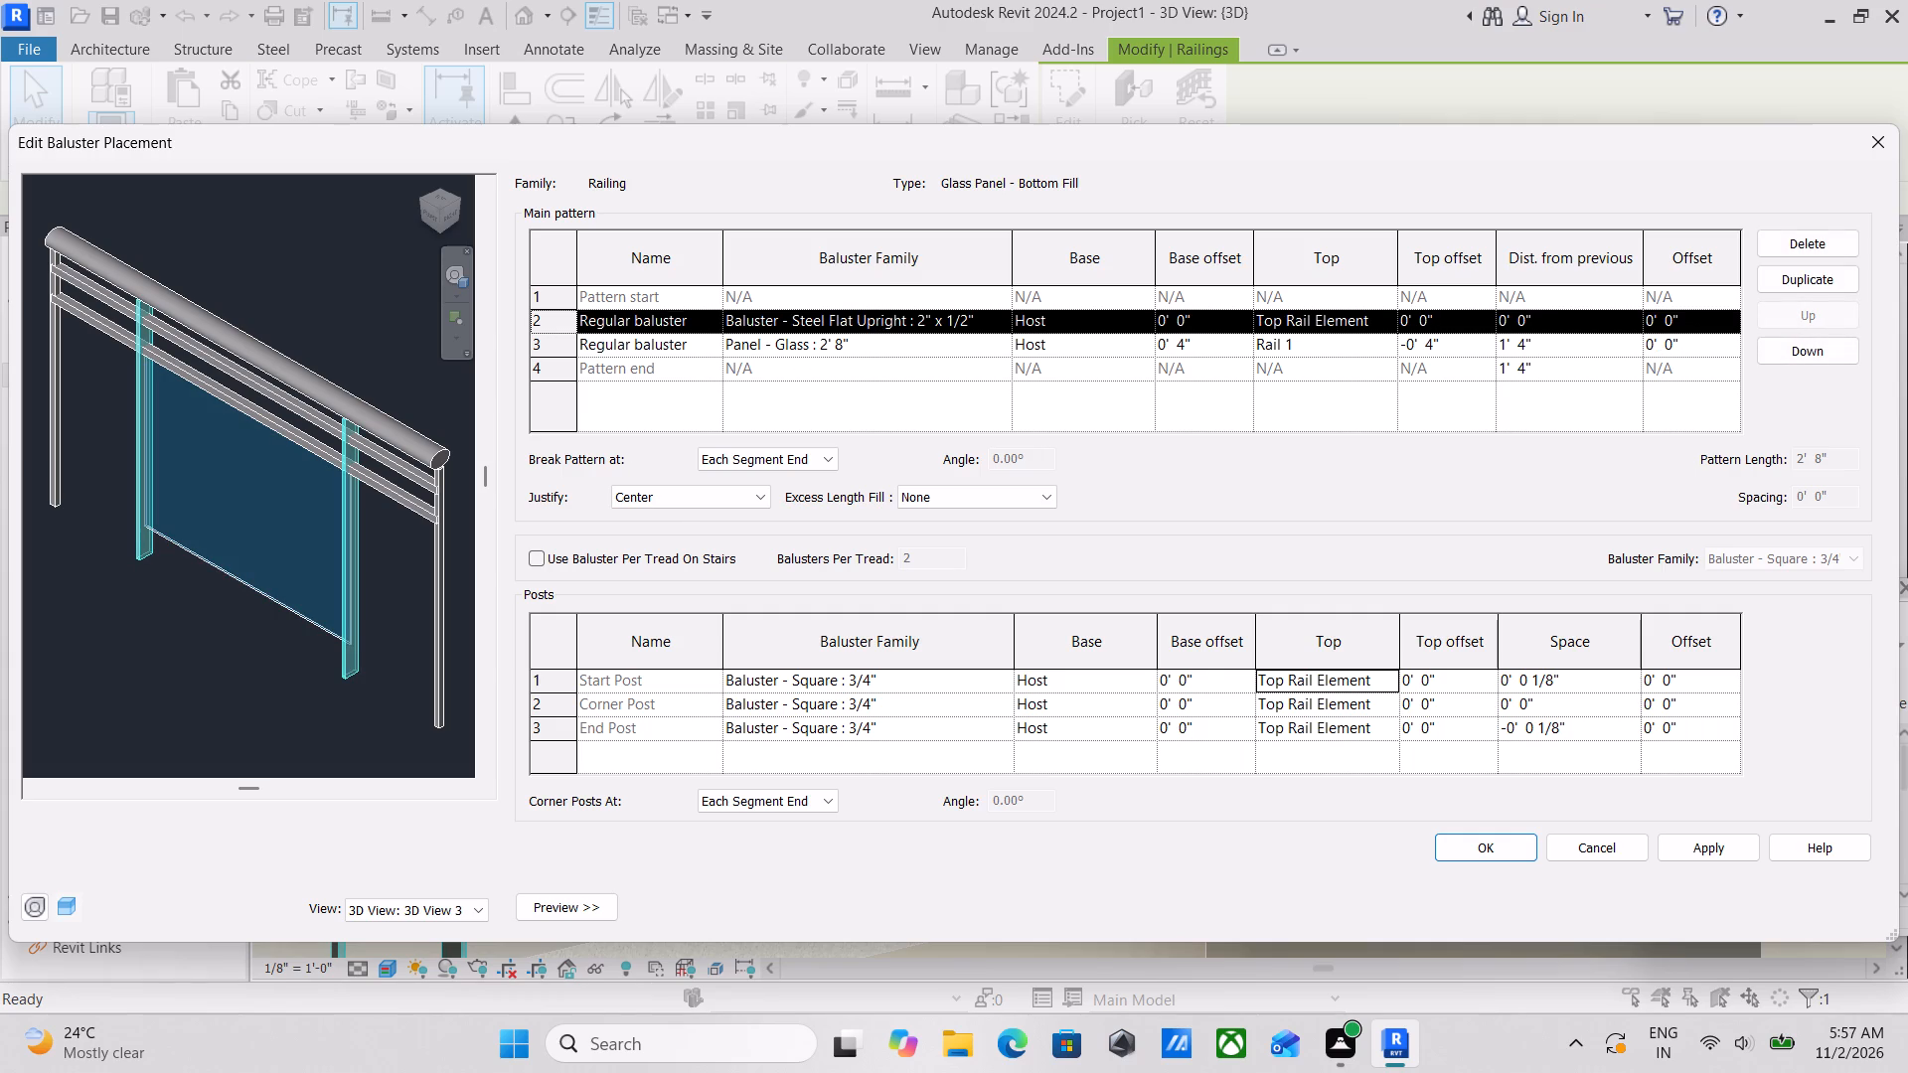
{"action": "left_click", "coordinate": [1729, 319]}
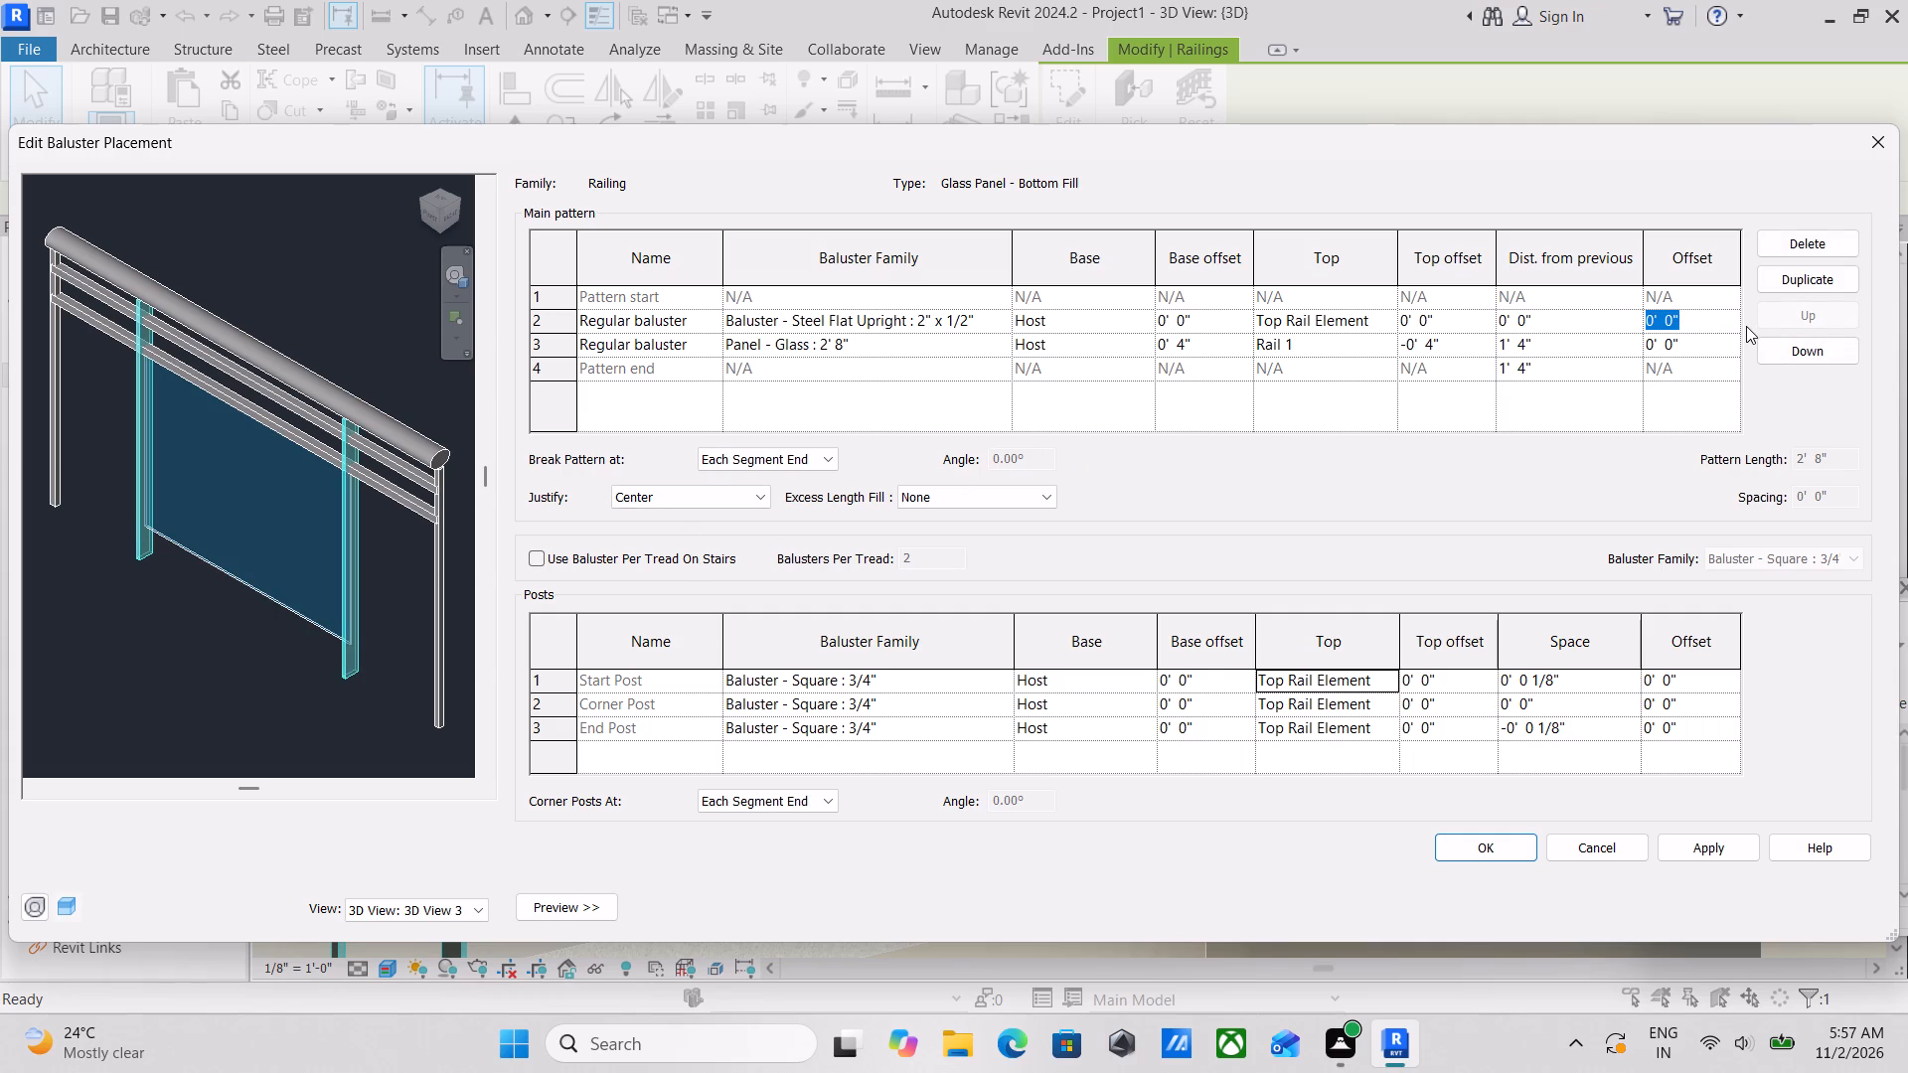
{"action": "left_click", "coordinate": [1746, 326]}
{"action": "left_click", "coordinate": [579, 326]}
{"action": "left_click", "coordinate": [535, 326]}
{"action": "scroll", "coordinate": [646, 802], "scroll_direction": "down", "scroll_amount": 3}
{"action": "left_click", "coordinate": [562, 909]}
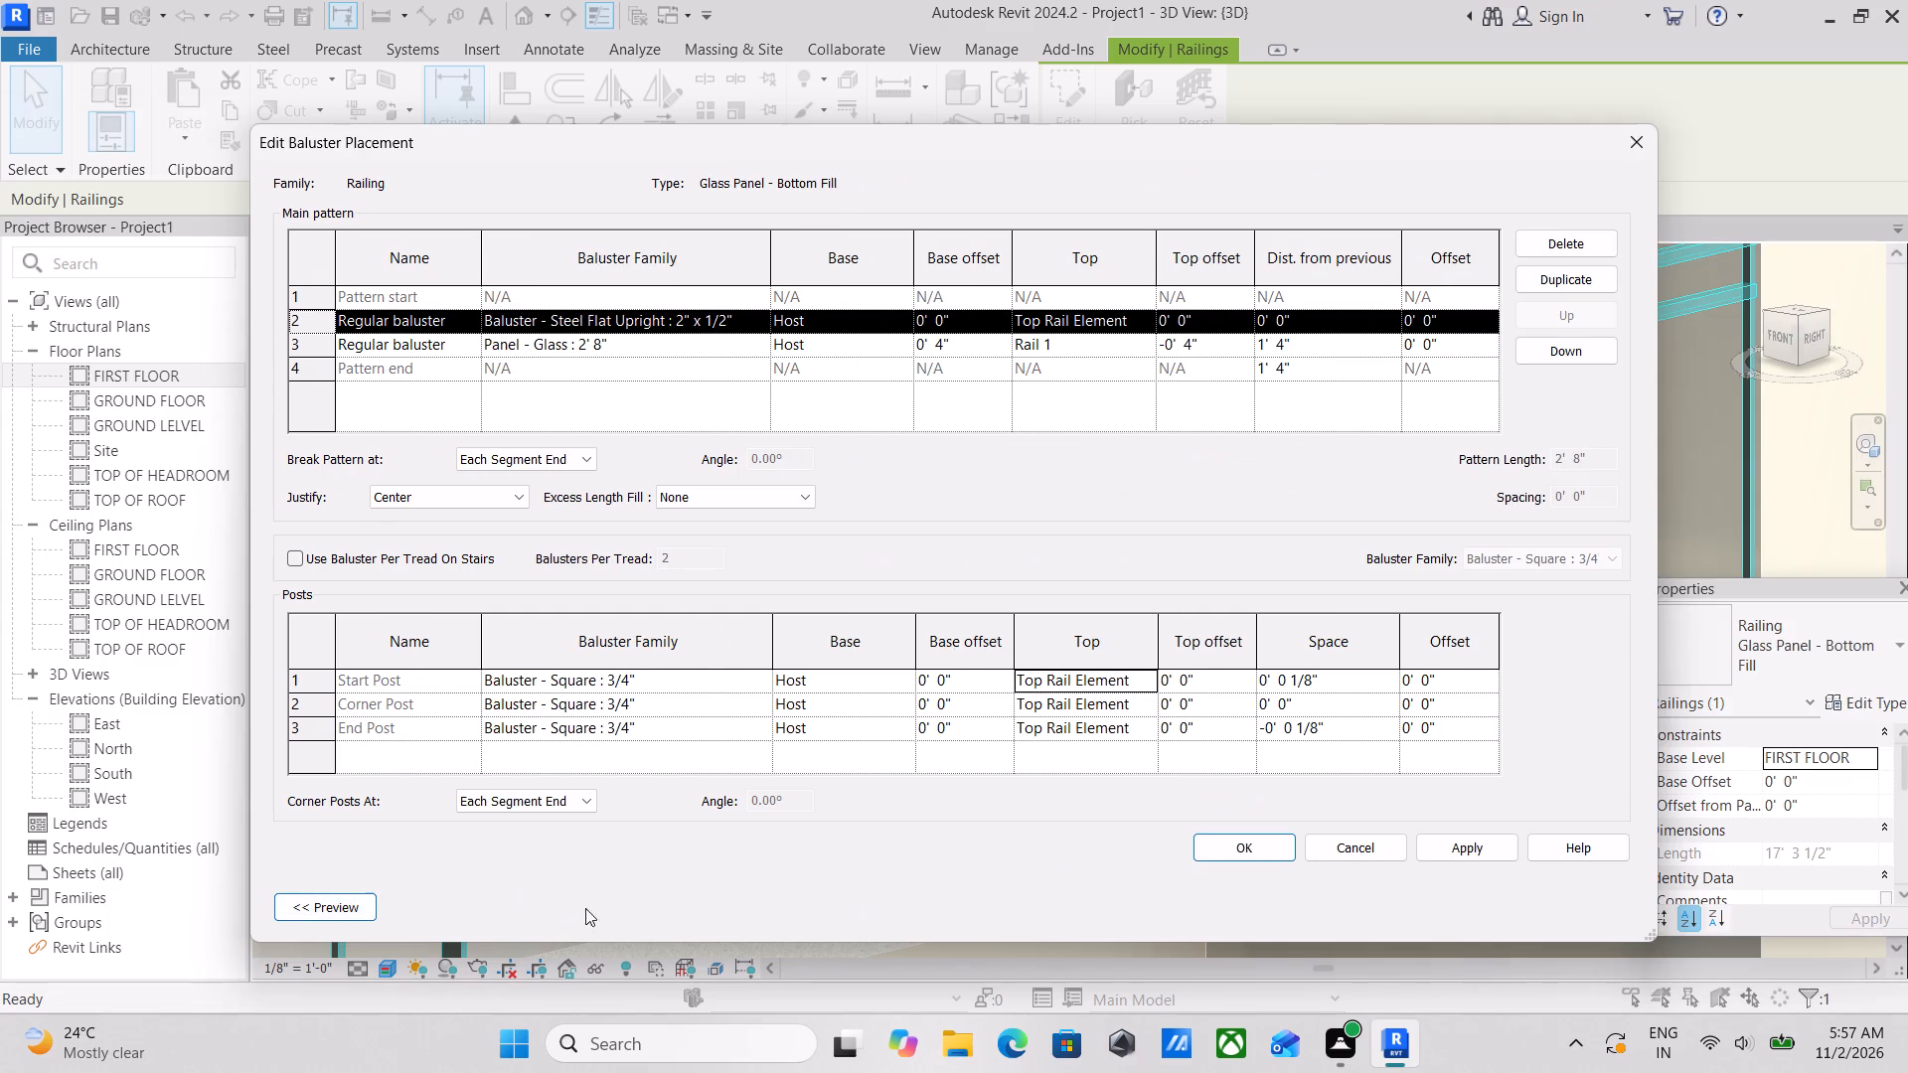
{"action": "scroll", "coordinate": [1035, 803], "scroll_direction": "down", "scroll_amount": 5}
{"action": "scroll", "coordinate": [1362, 706], "scroll_direction": "up", "scroll_amount": 3}
{"action": "scroll", "coordinate": [469, 294], "scroll_direction": "up", "scroll_amount": 1}
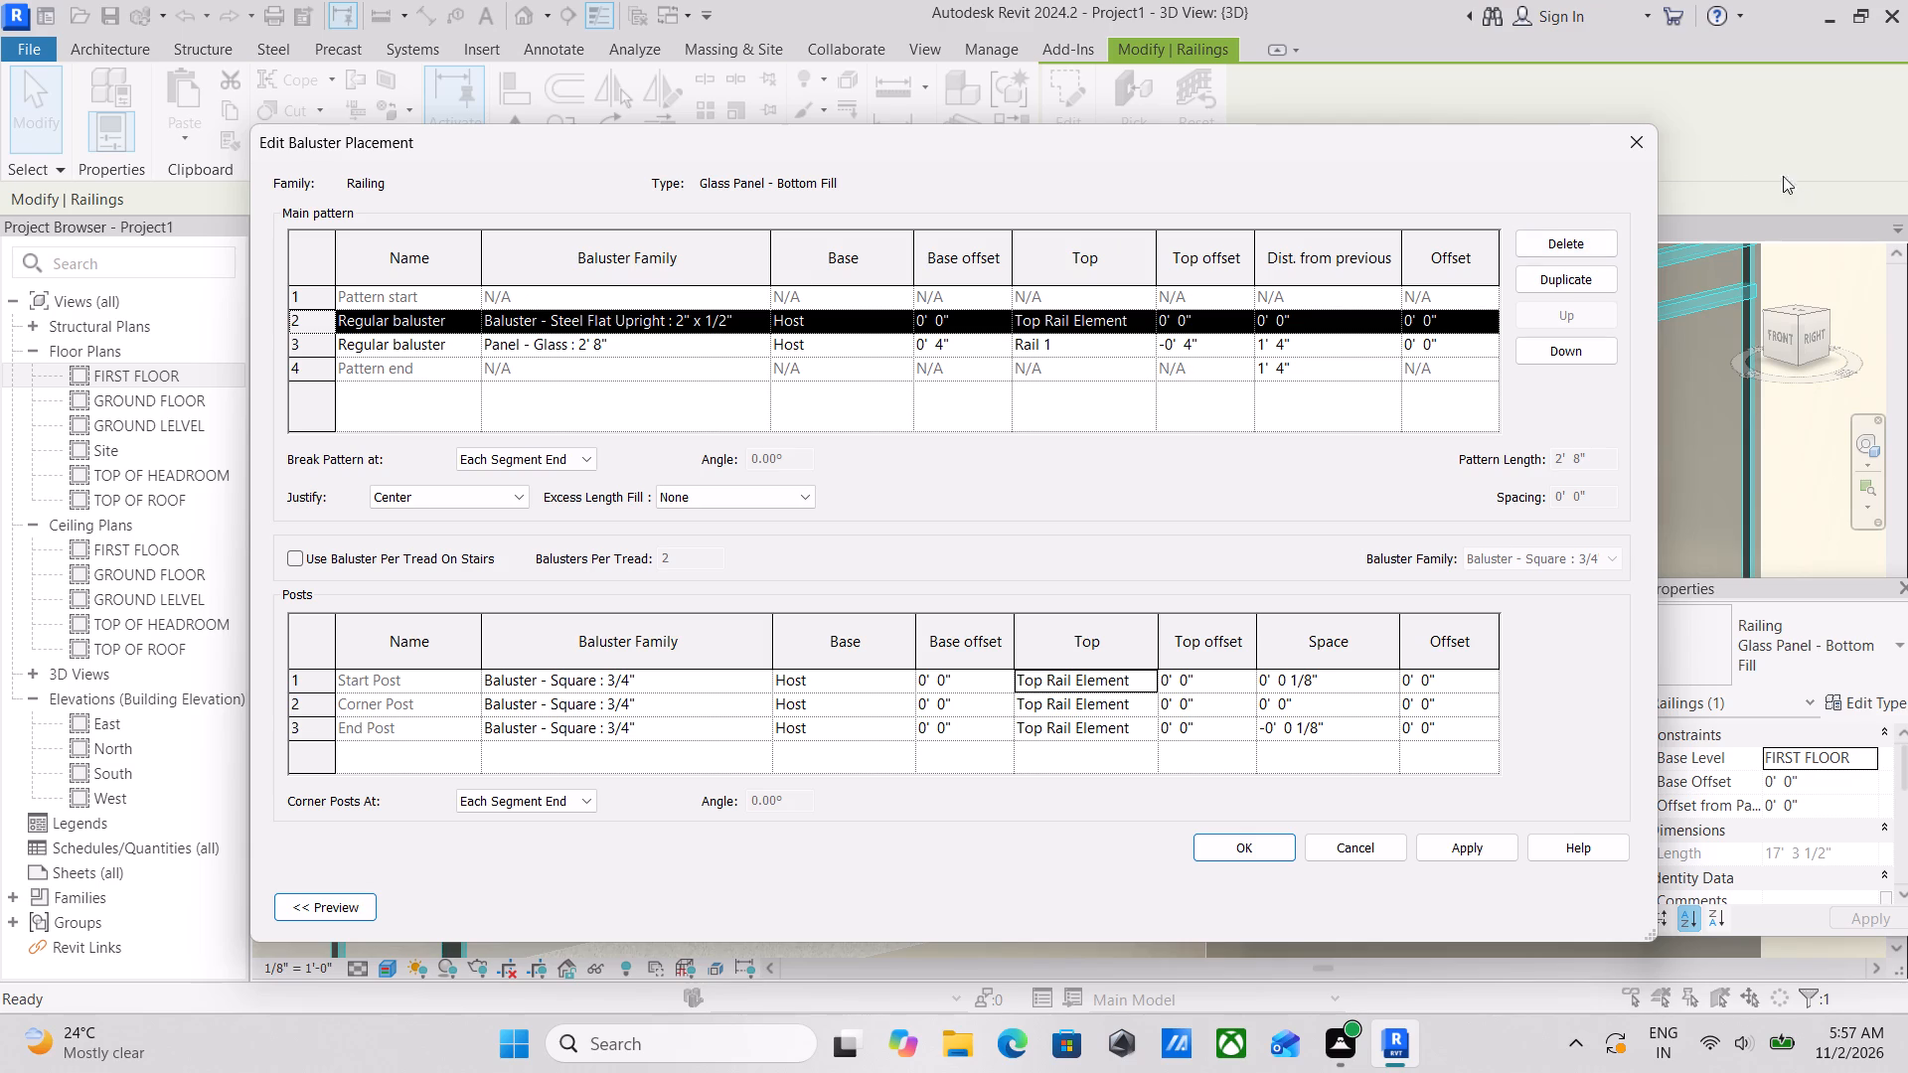
{"action": "left_click", "coordinate": [1631, 138]}
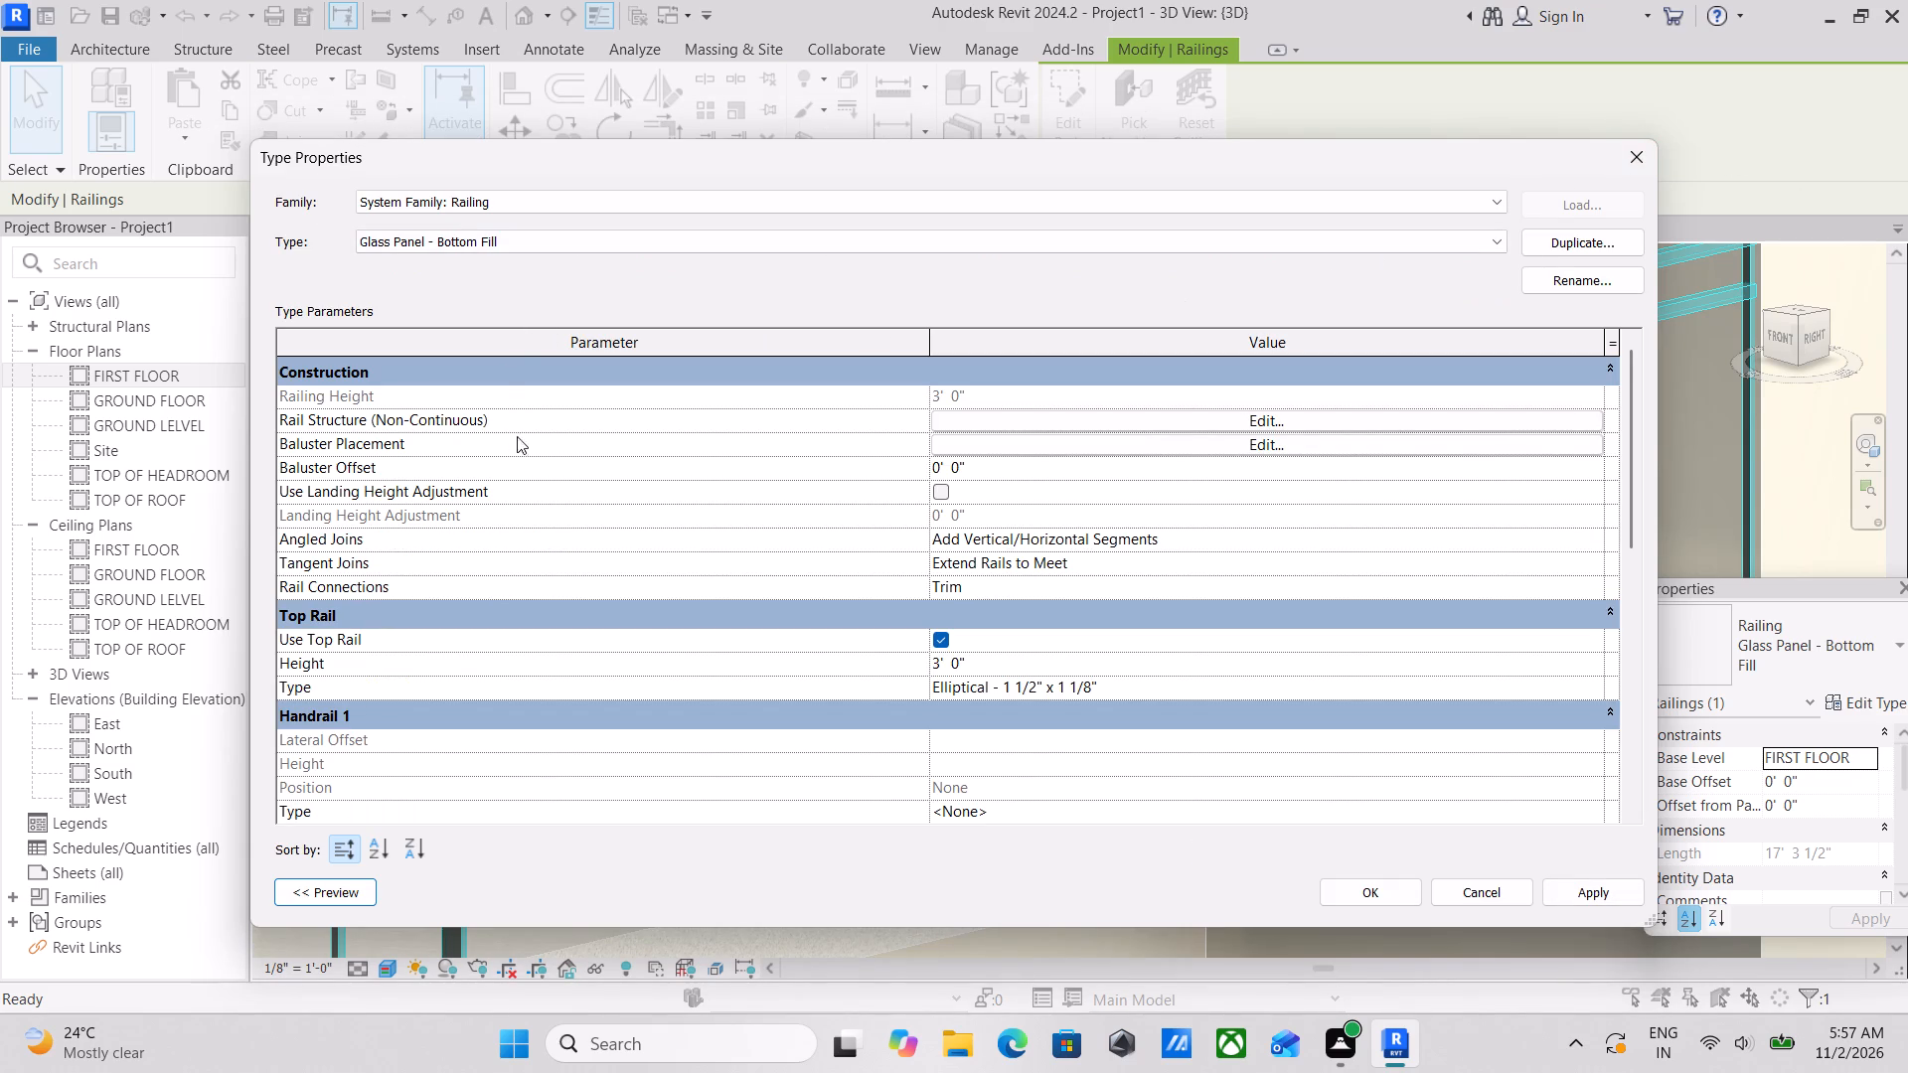
Examine the type parameters of the Glass Panel - Bottom Fill railing, from construction and rails to identity and IFC data.
{"action": "scroll", "coordinate": [855, 547], "scroll_direction": "down", "scroll_amount": 2}
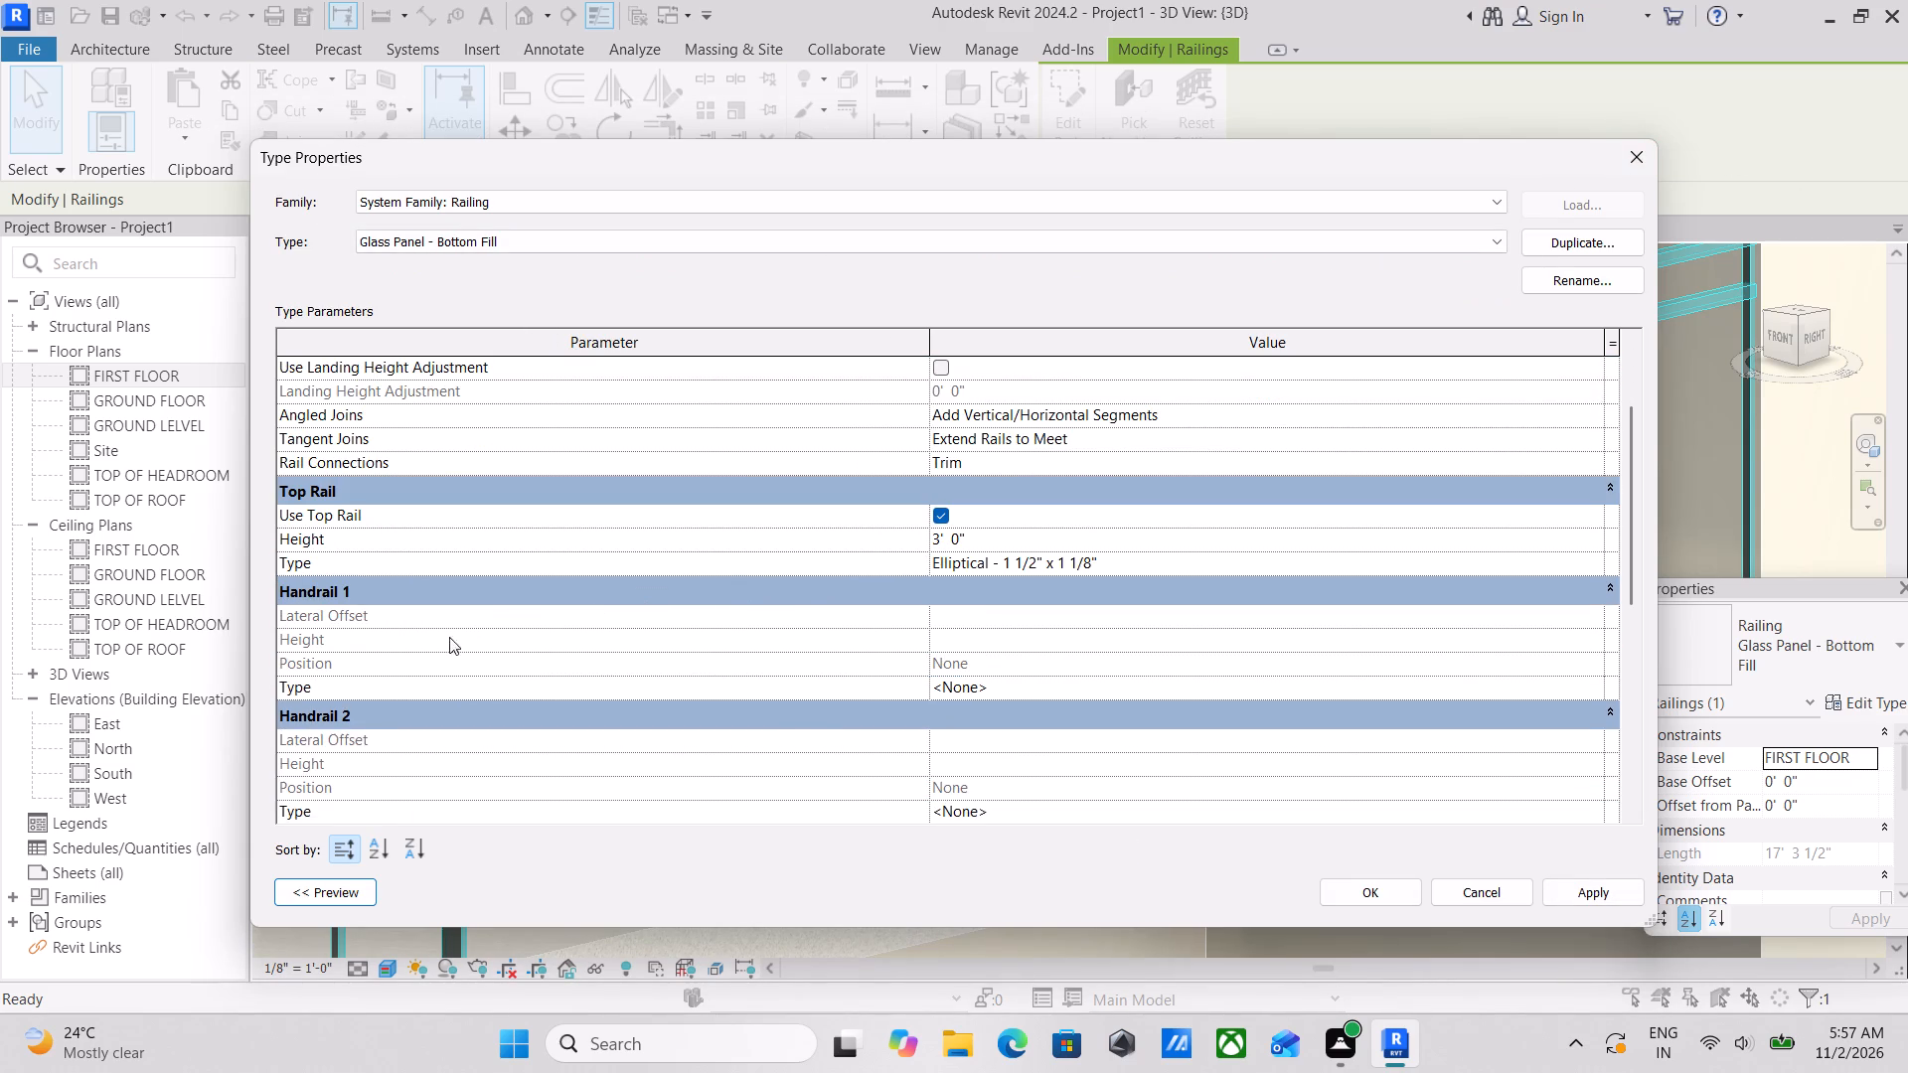
{"action": "scroll", "coordinate": [355, 756], "scroll_direction": "down", "scroll_amount": 4}
{"action": "scroll", "coordinate": [461, 752], "scroll_direction": "down", "scroll_amount": 6}
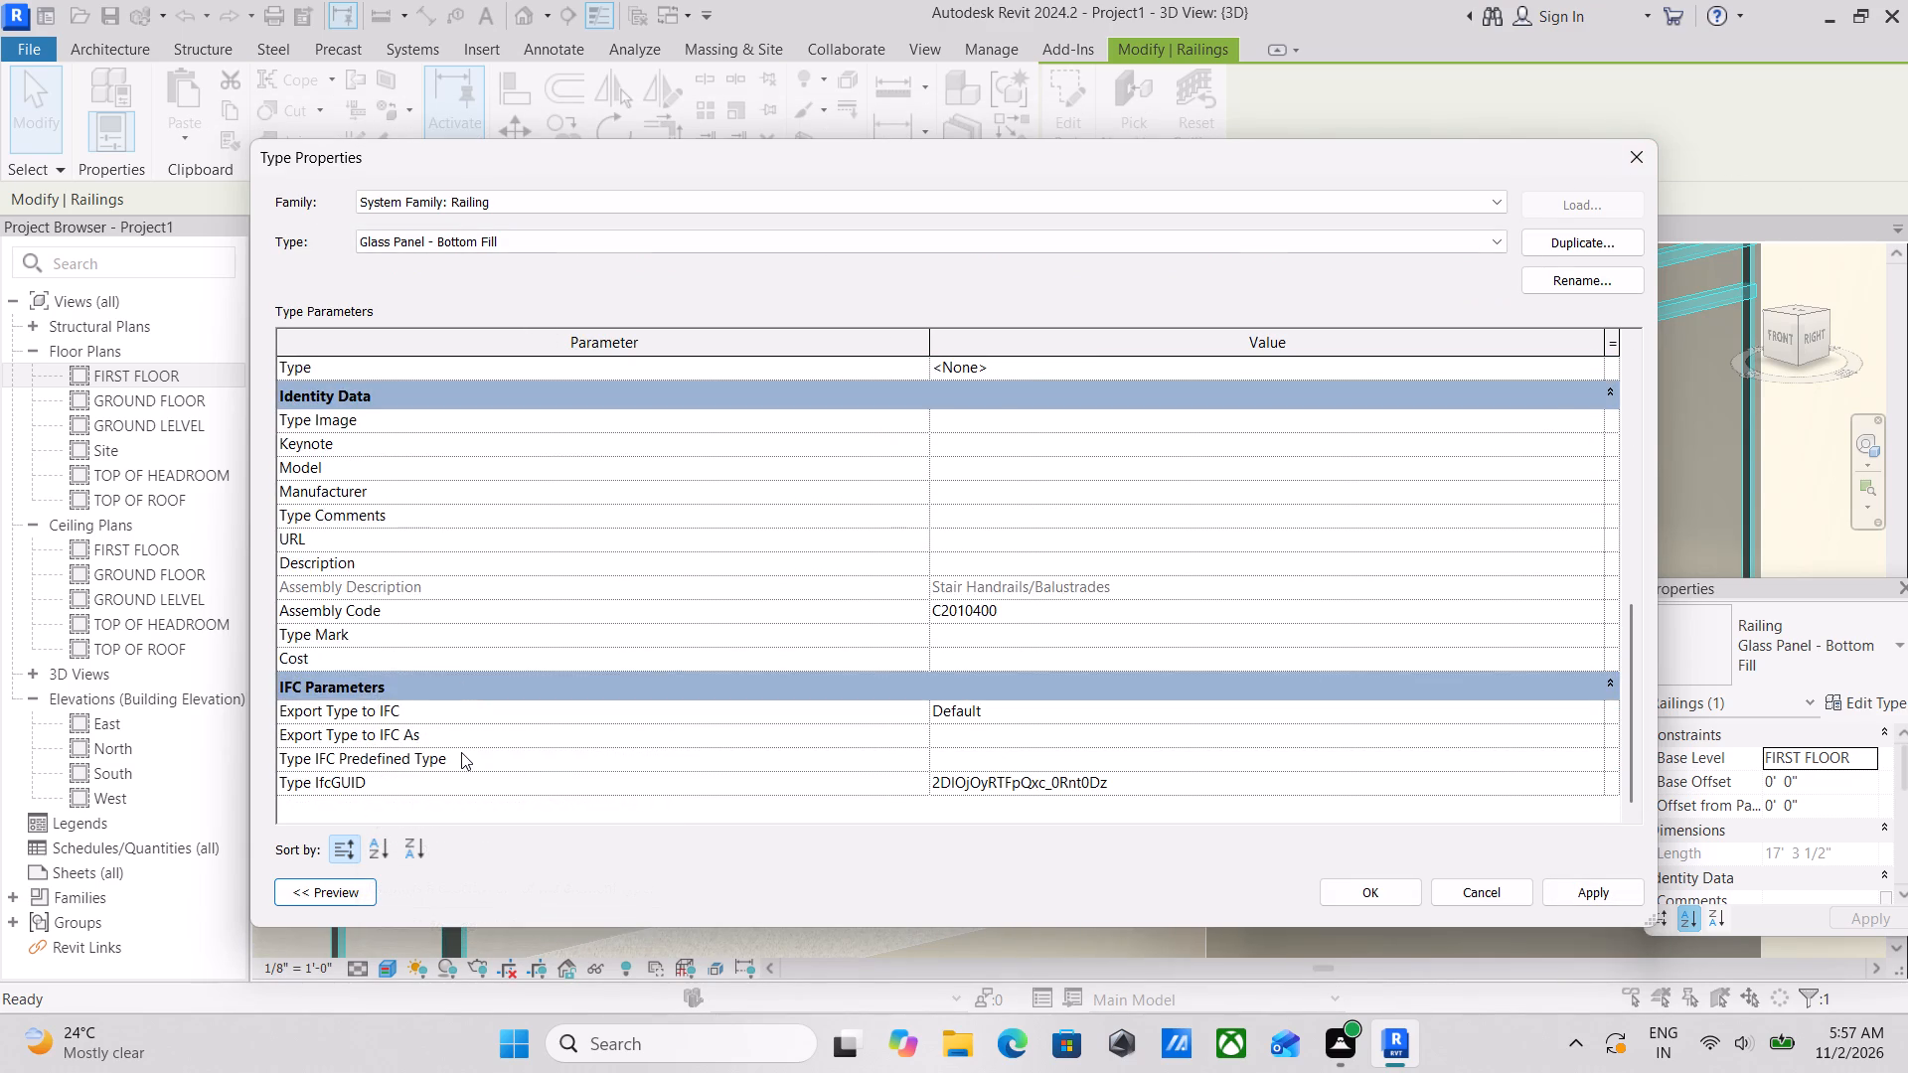
{"action": "scroll", "coordinate": [461, 752], "scroll_direction": "up", "scroll_amount": 13}
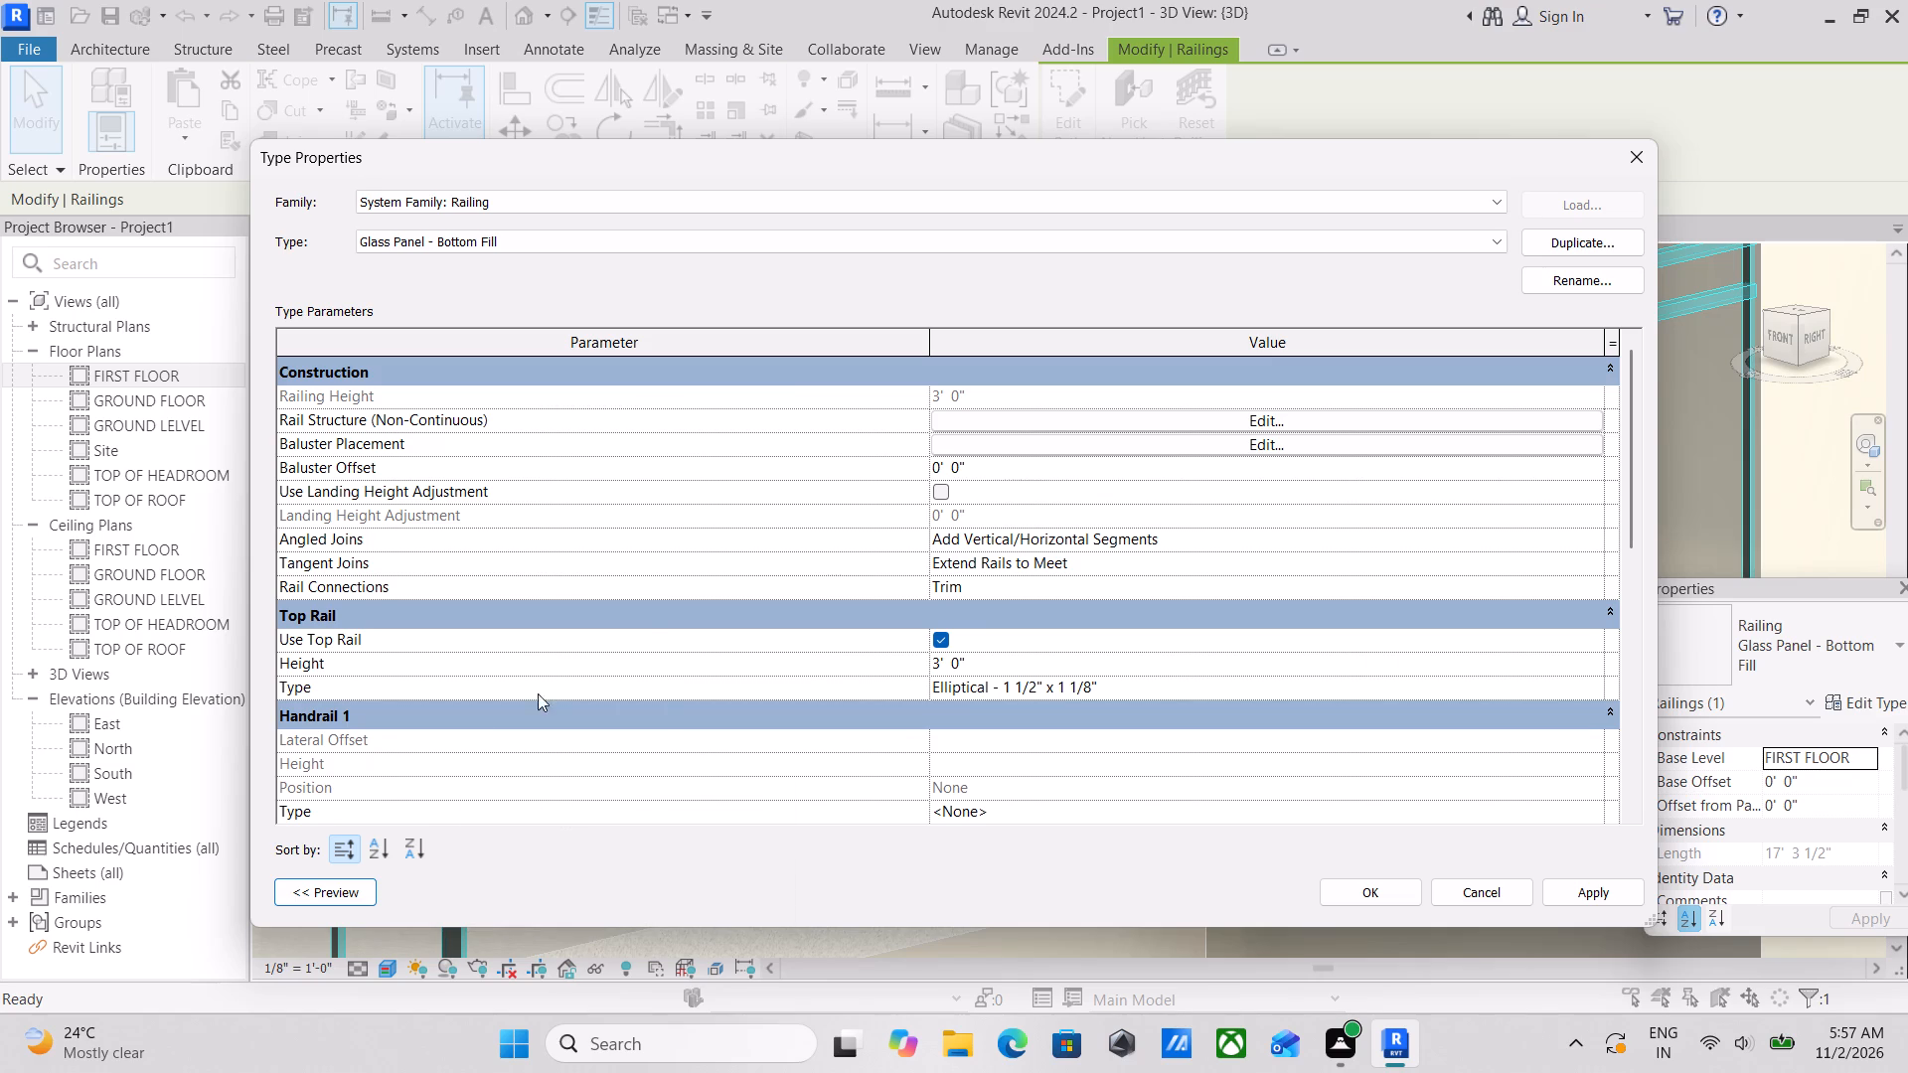
{"action": "scroll", "coordinate": [924, 557], "scroll_direction": "up", "scroll_amount": 3}
{"action": "scroll", "coordinate": [1054, 313], "scroll_direction": "up", "scroll_amount": 1}
{"action": "scroll", "coordinate": [984, 672], "scroll_direction": "up", "scroll_amount": 2}
{"action": "scroll", "coordinate": [486, 748], "scroll_direction": "down", "scroll_amount": 4}
{"action": "scroll", "coordinate": [656, 768], "scroll_direction": "down", "scroll_amount": 4}
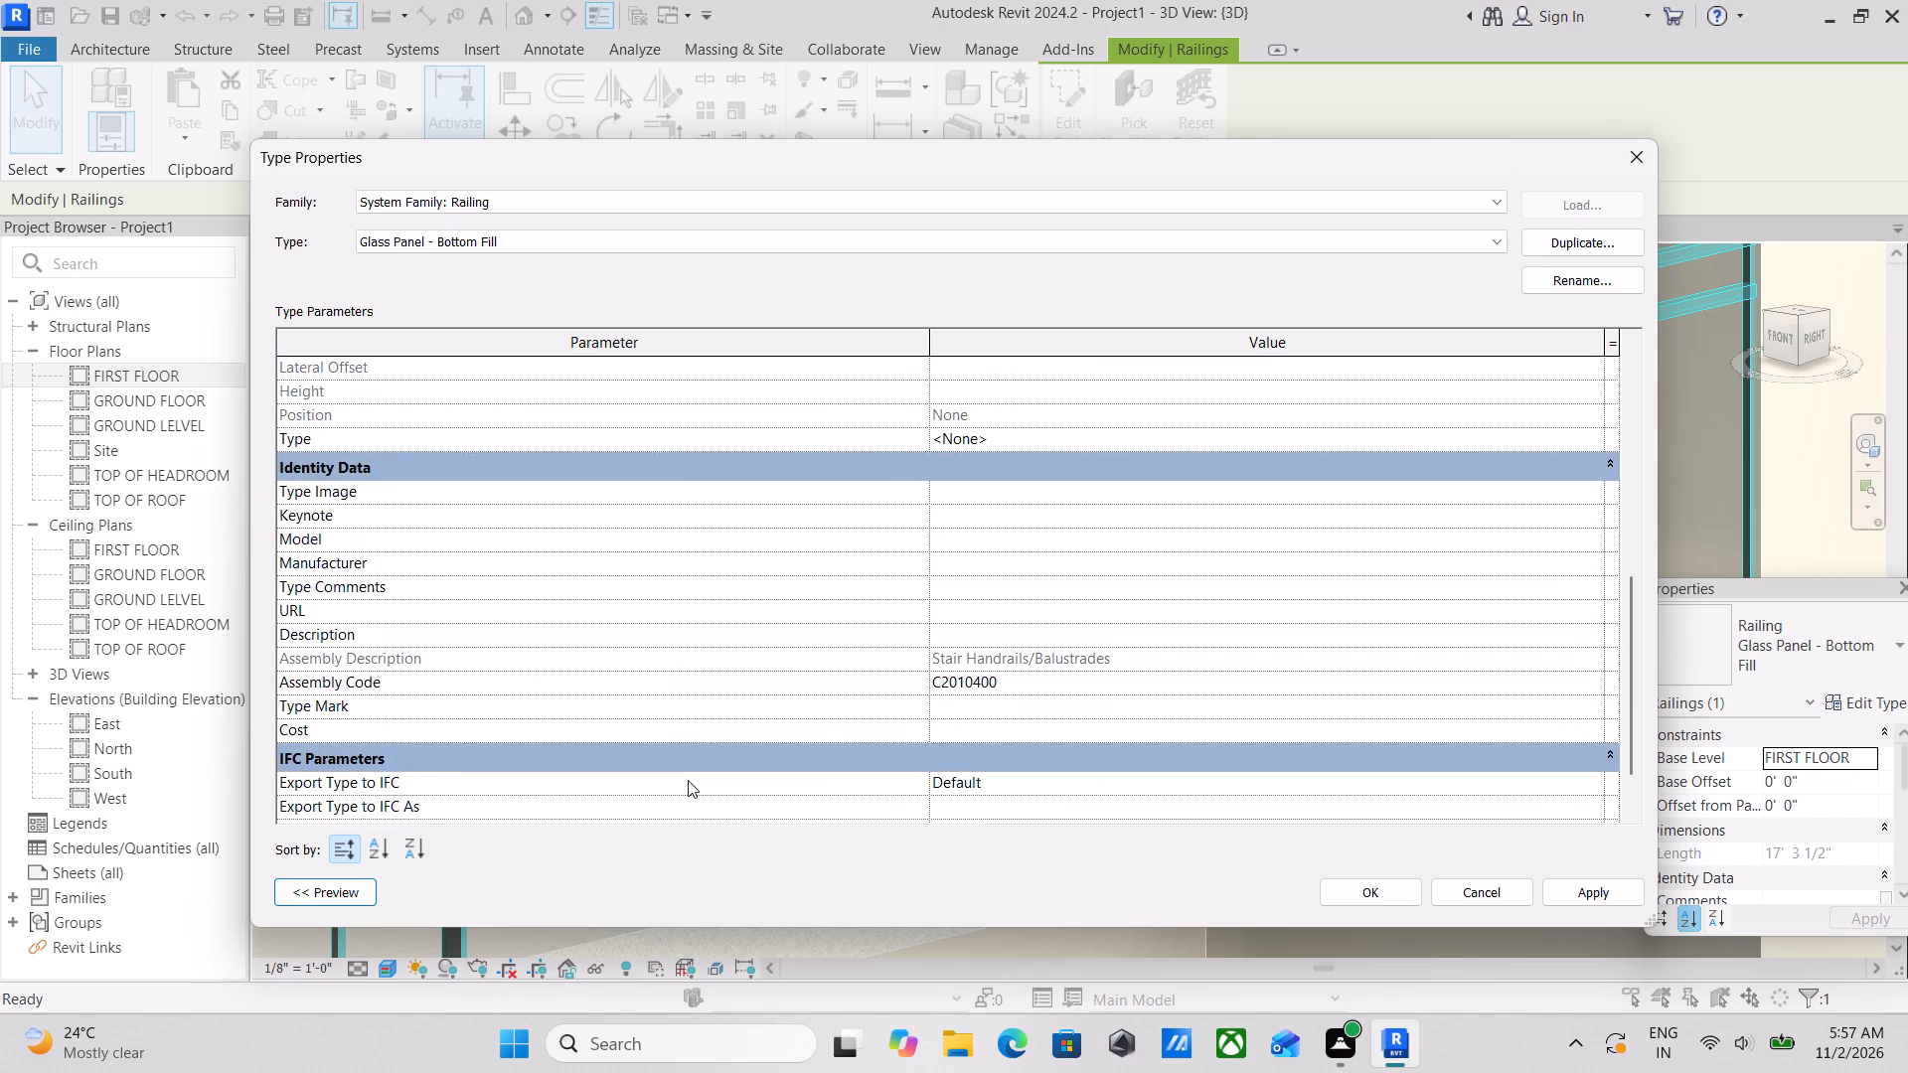
{"action": "scroll", "coordinate": [688, 774], "scroll_direction": "down", "scroll_amount": 5}
{"action": "scroll", "coordinate": [737, 765], "scroll_direction": "up", "scroll_amount": 9}
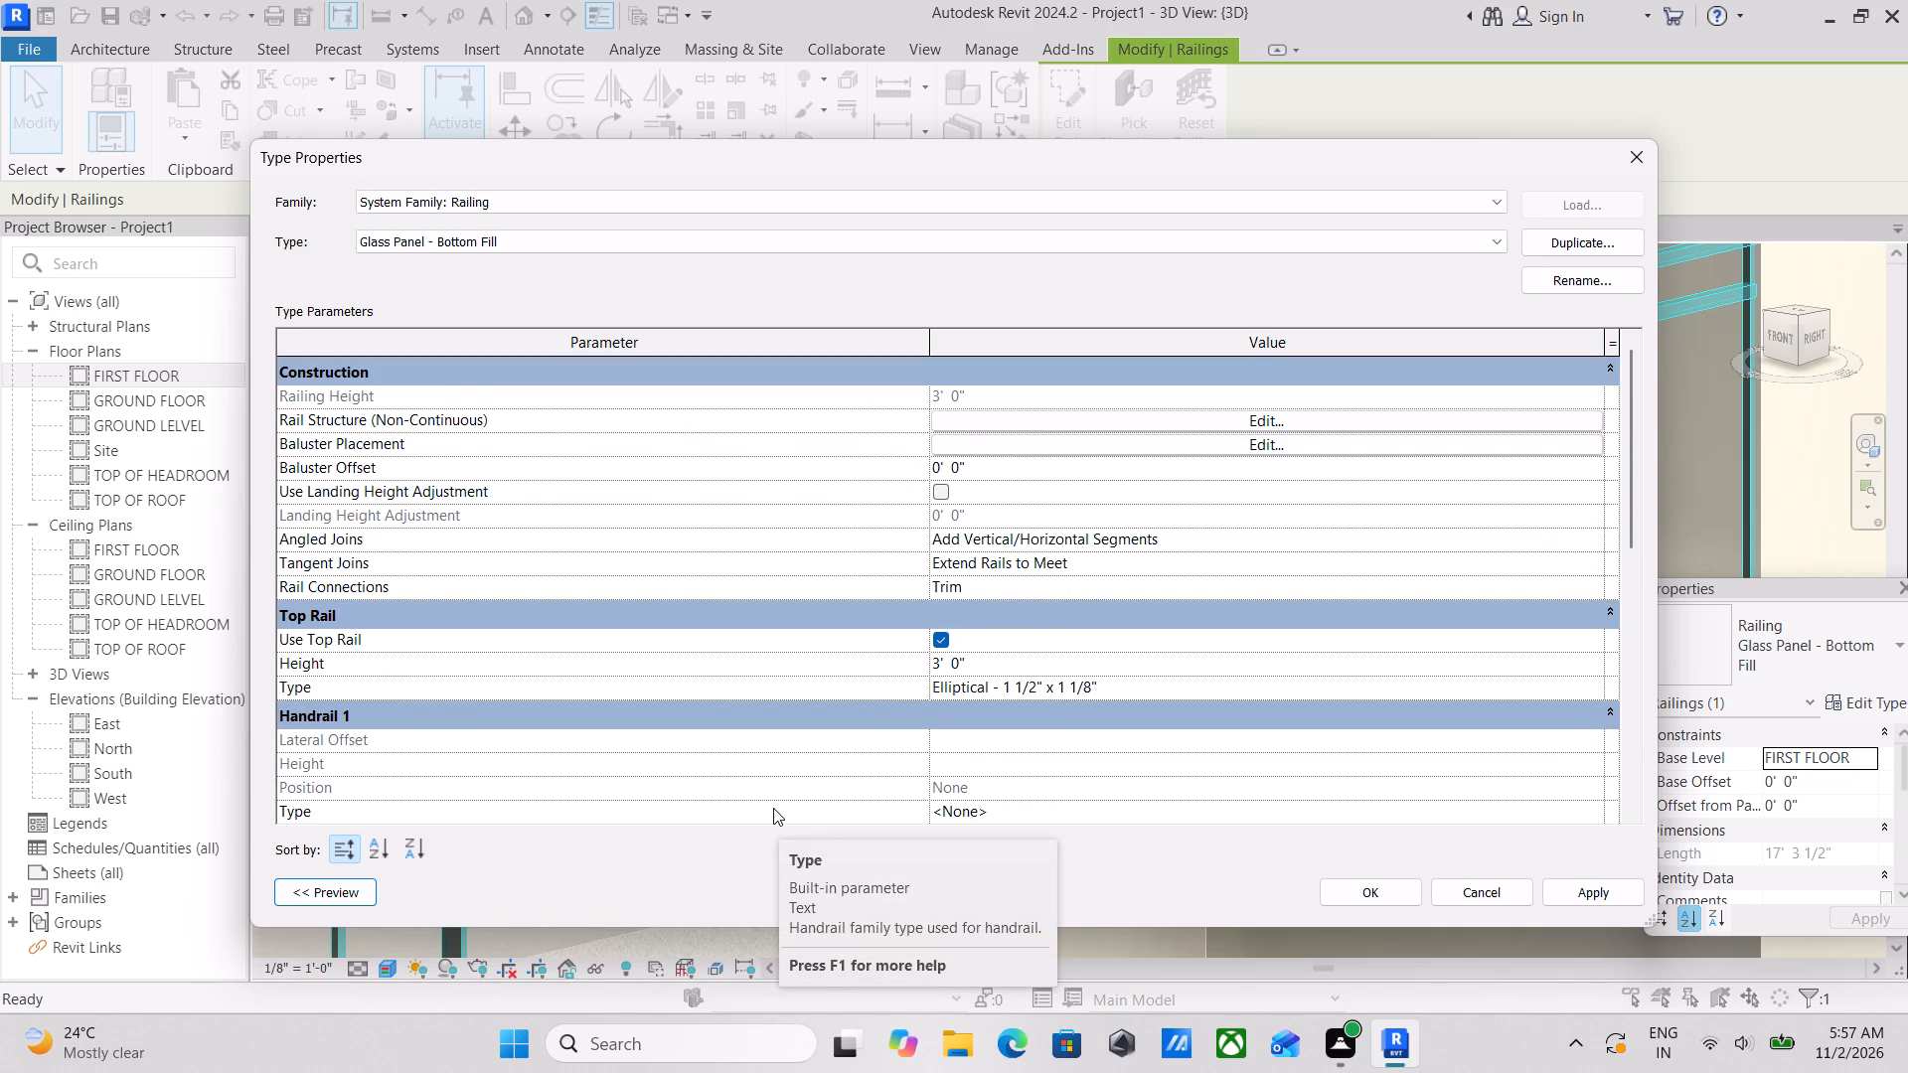
{"action": "scroll", "coordinate": [1066, 729], "scroll_direction": "up", "scroll_amount": 3}
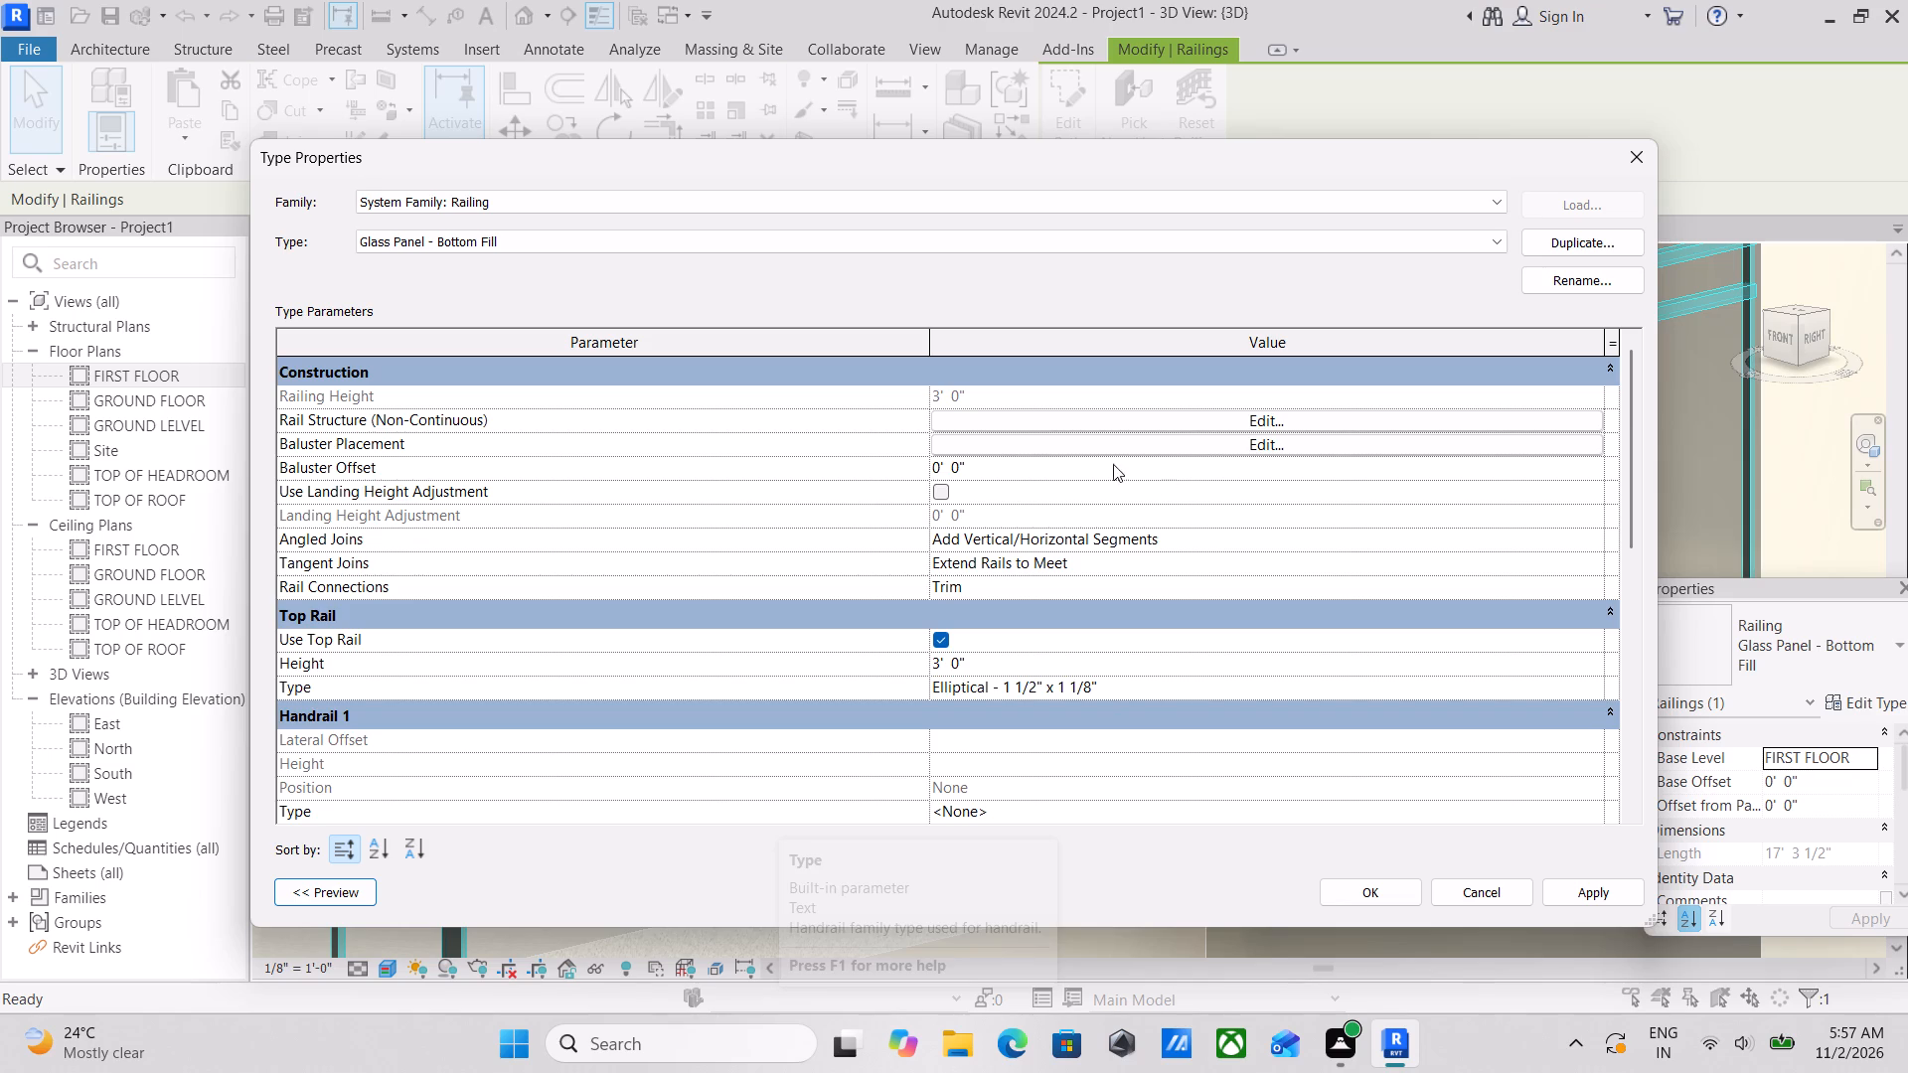
{"action": "scroll", "coordinate": [1140, 453], "scroll_direction": "down", "scroll_amount": 3}
{"action": "scroll", "coordinate": [1137, 512], "scroll_direction": "up", "scroll_amount": 7}
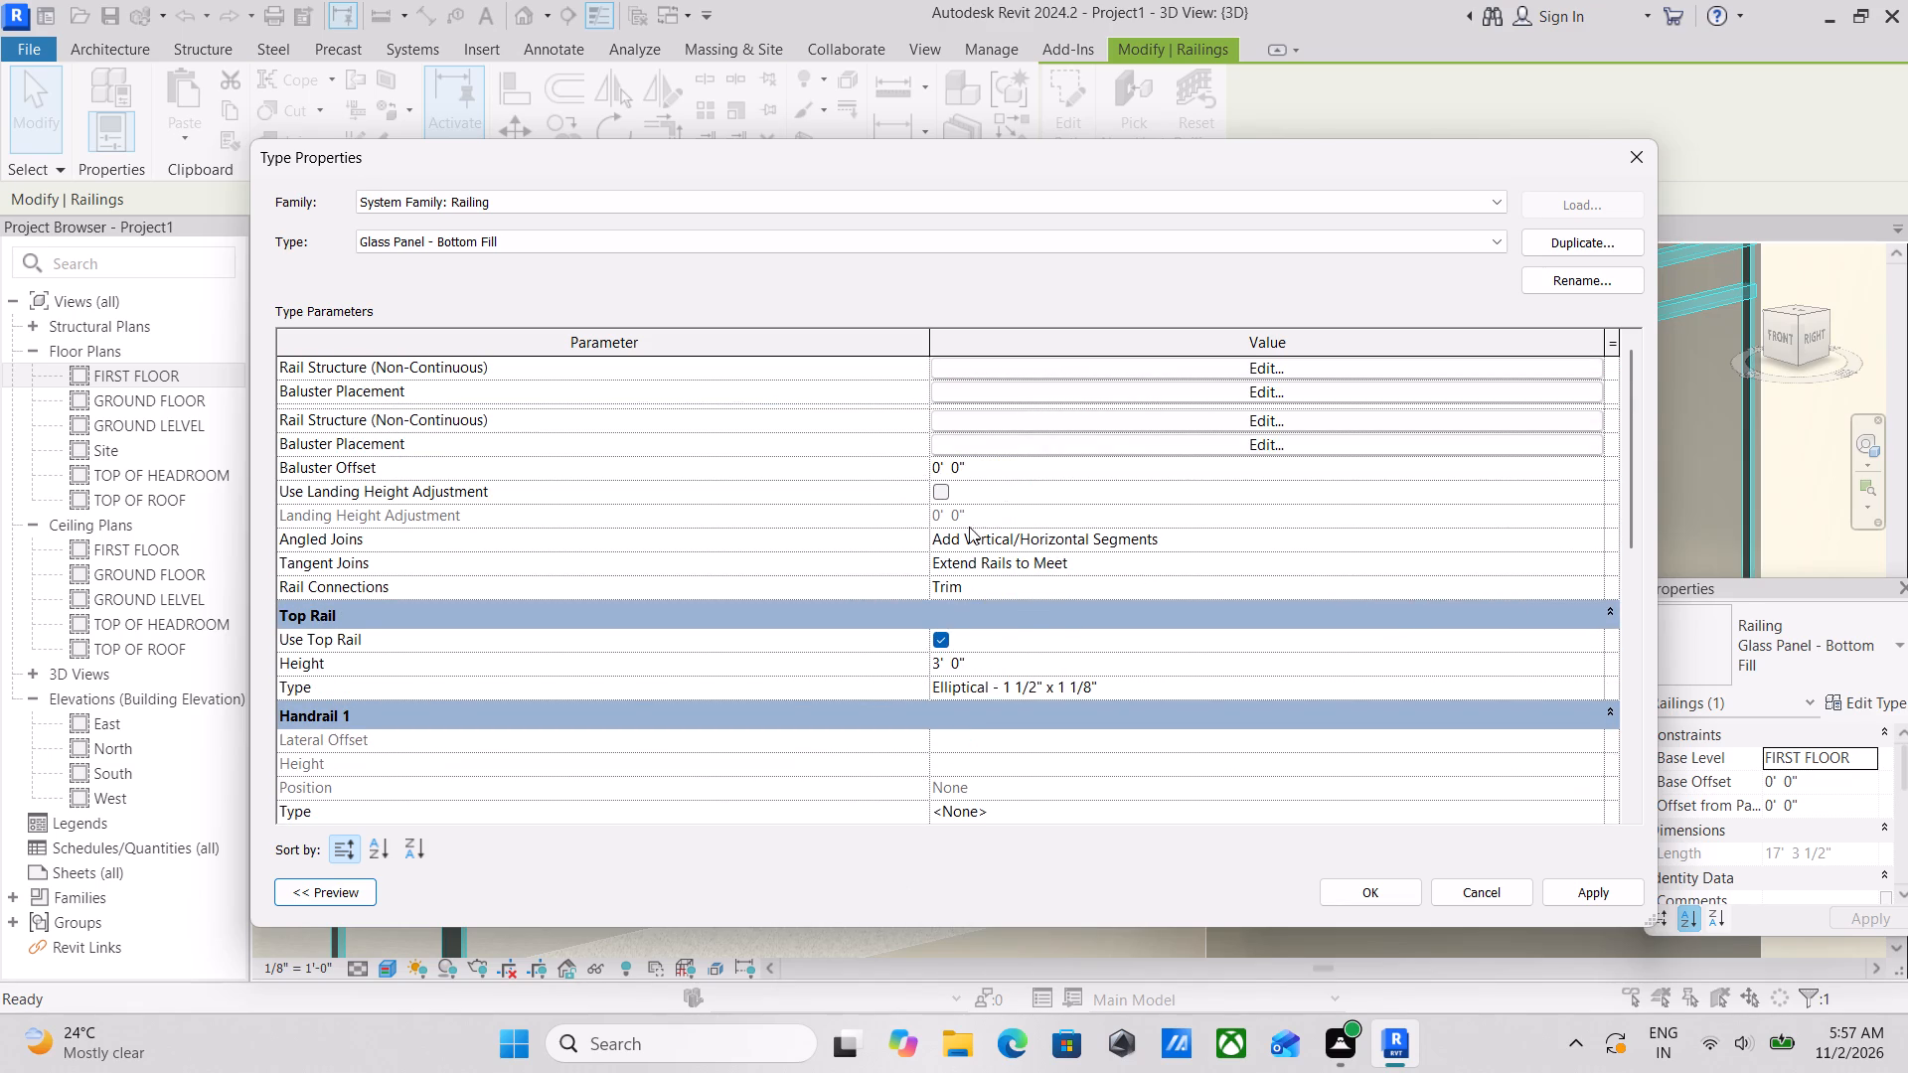
{"action": "scroll", "coordinate": [969, 517], "scroll_direction": "up", "scroll_amount": 2}
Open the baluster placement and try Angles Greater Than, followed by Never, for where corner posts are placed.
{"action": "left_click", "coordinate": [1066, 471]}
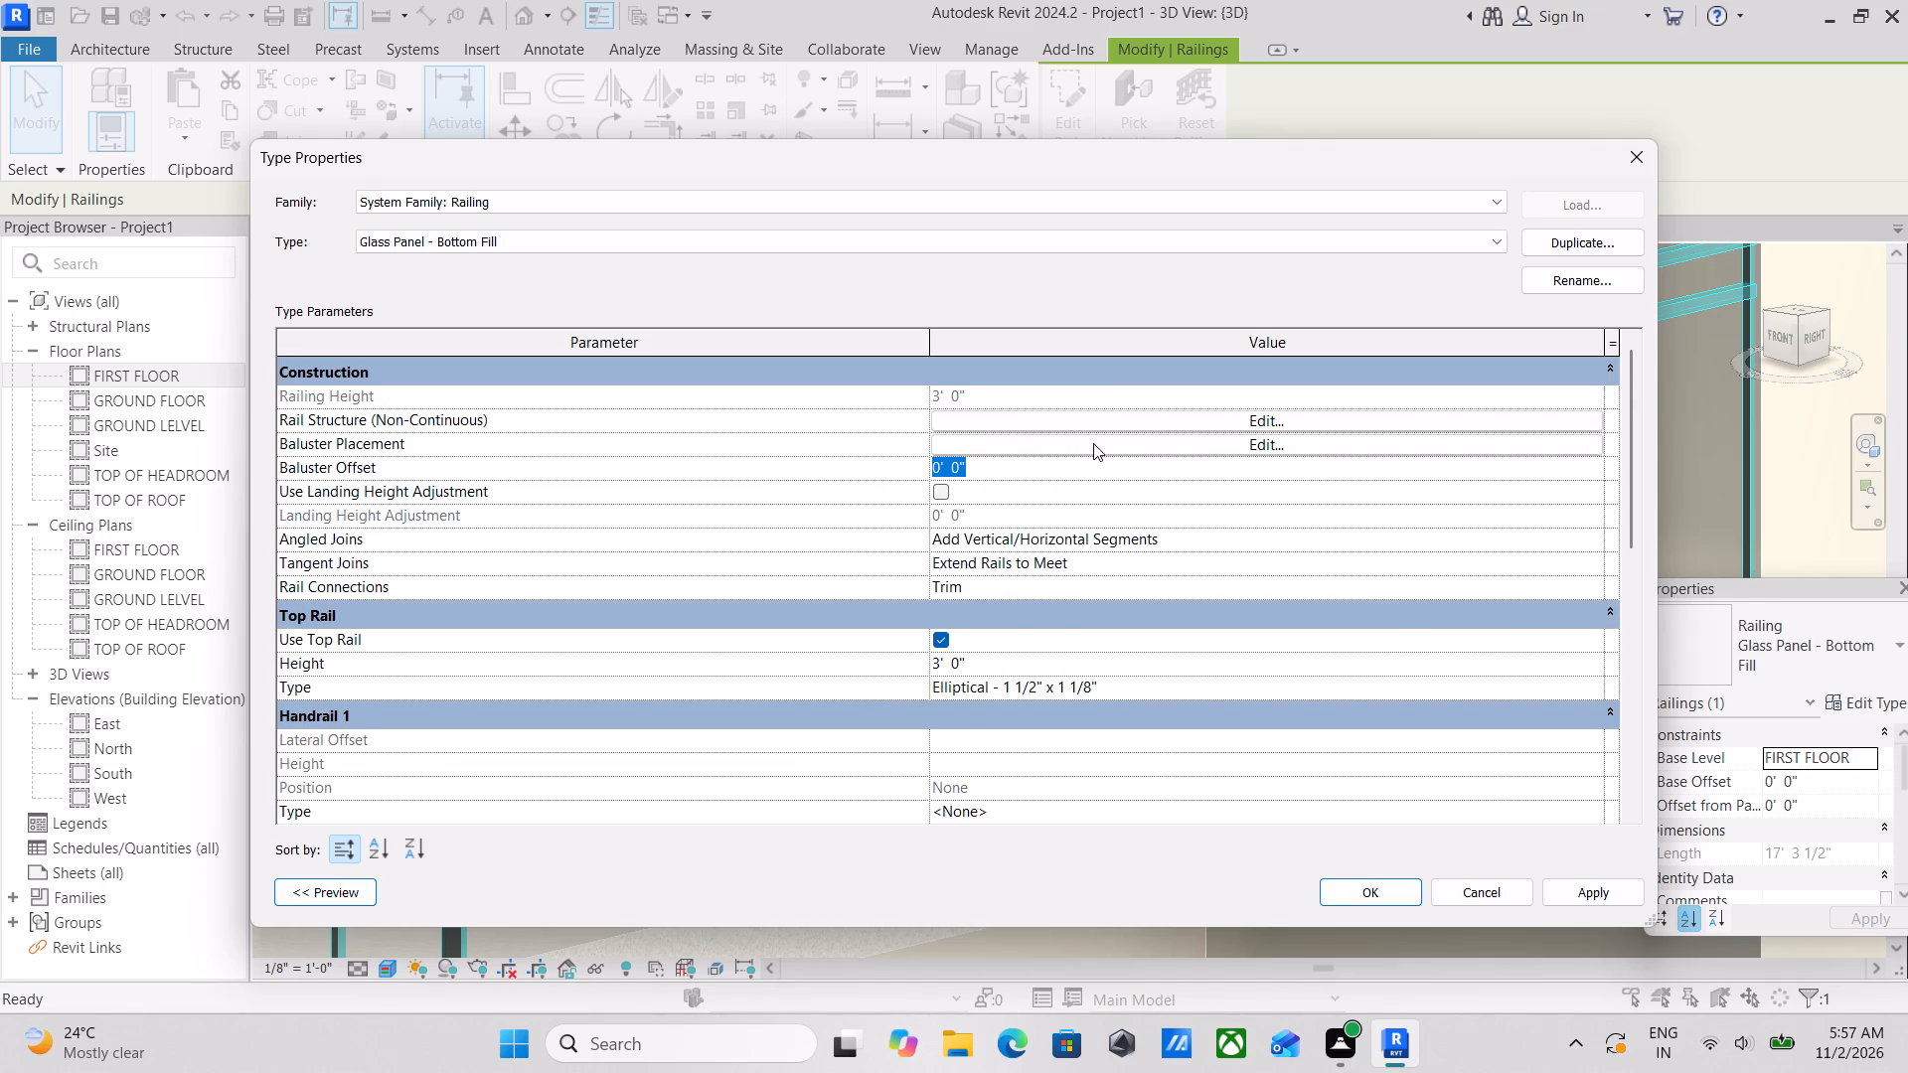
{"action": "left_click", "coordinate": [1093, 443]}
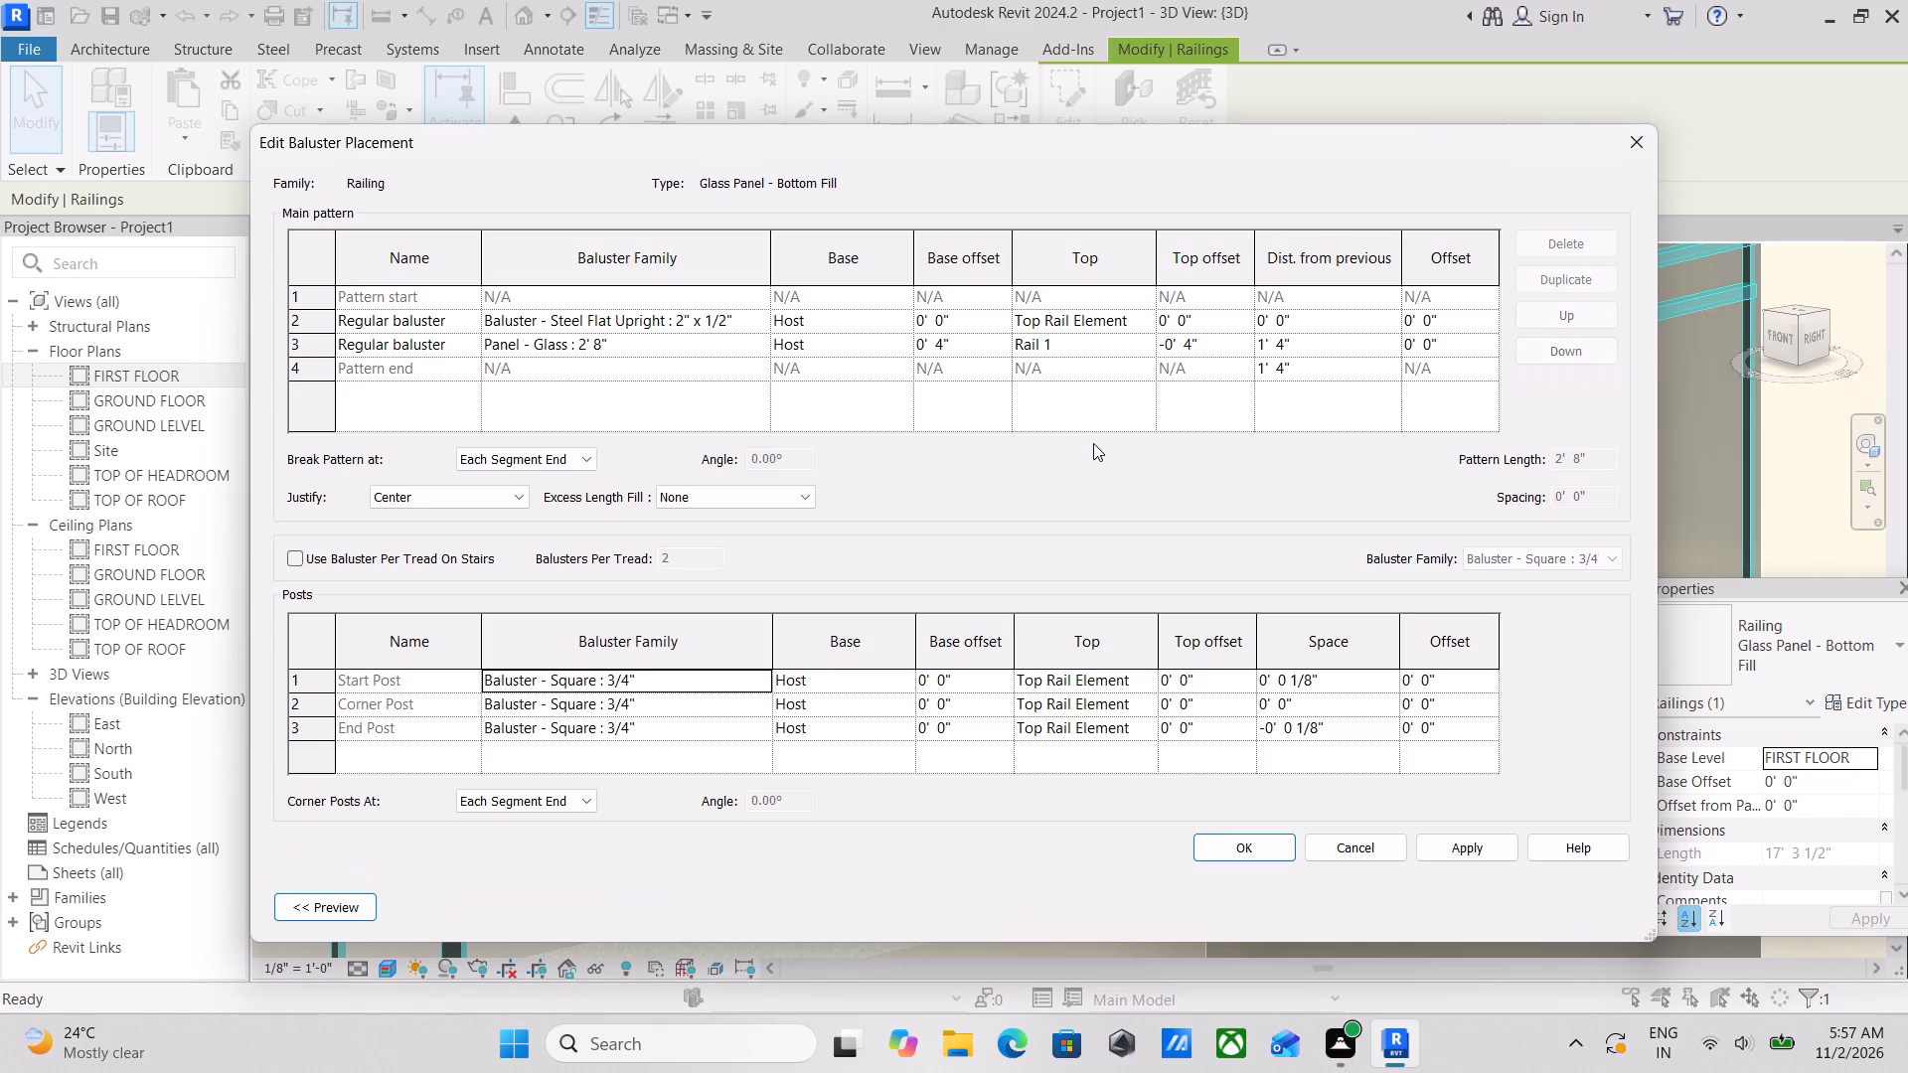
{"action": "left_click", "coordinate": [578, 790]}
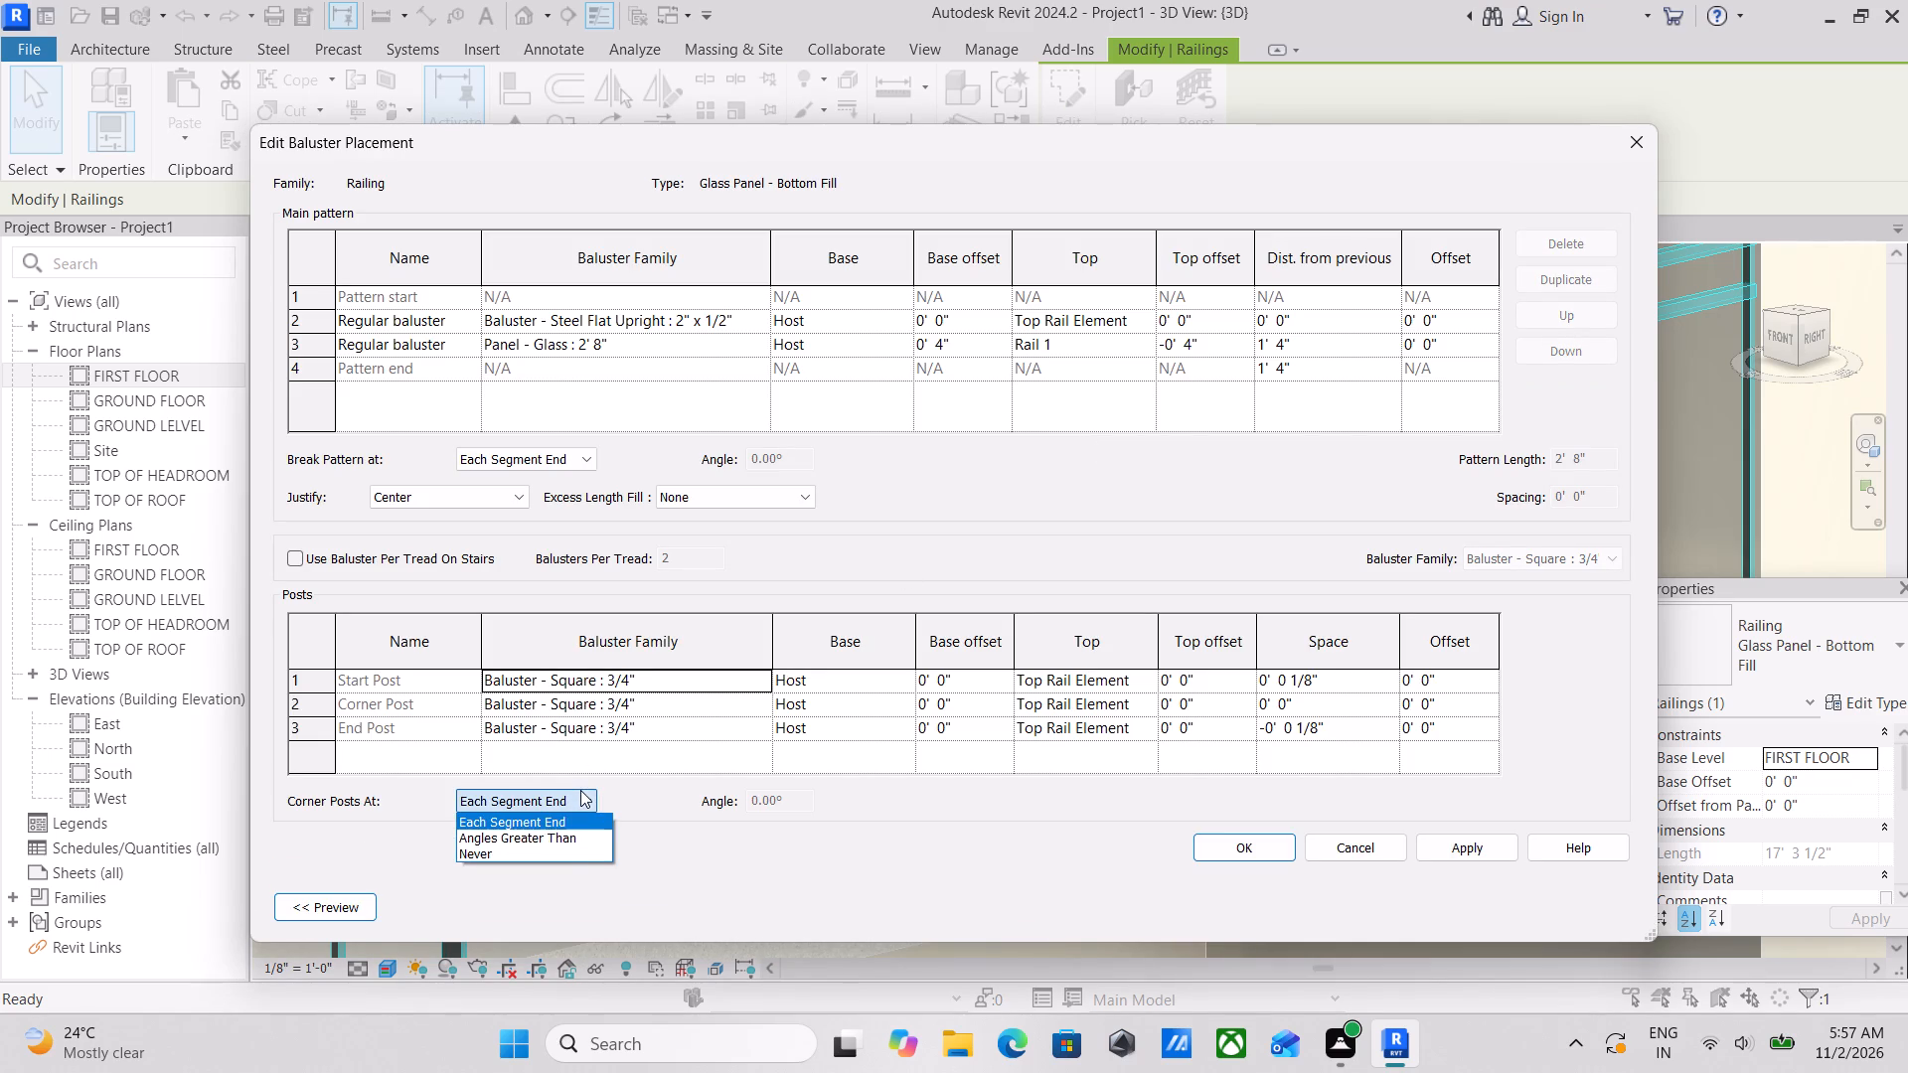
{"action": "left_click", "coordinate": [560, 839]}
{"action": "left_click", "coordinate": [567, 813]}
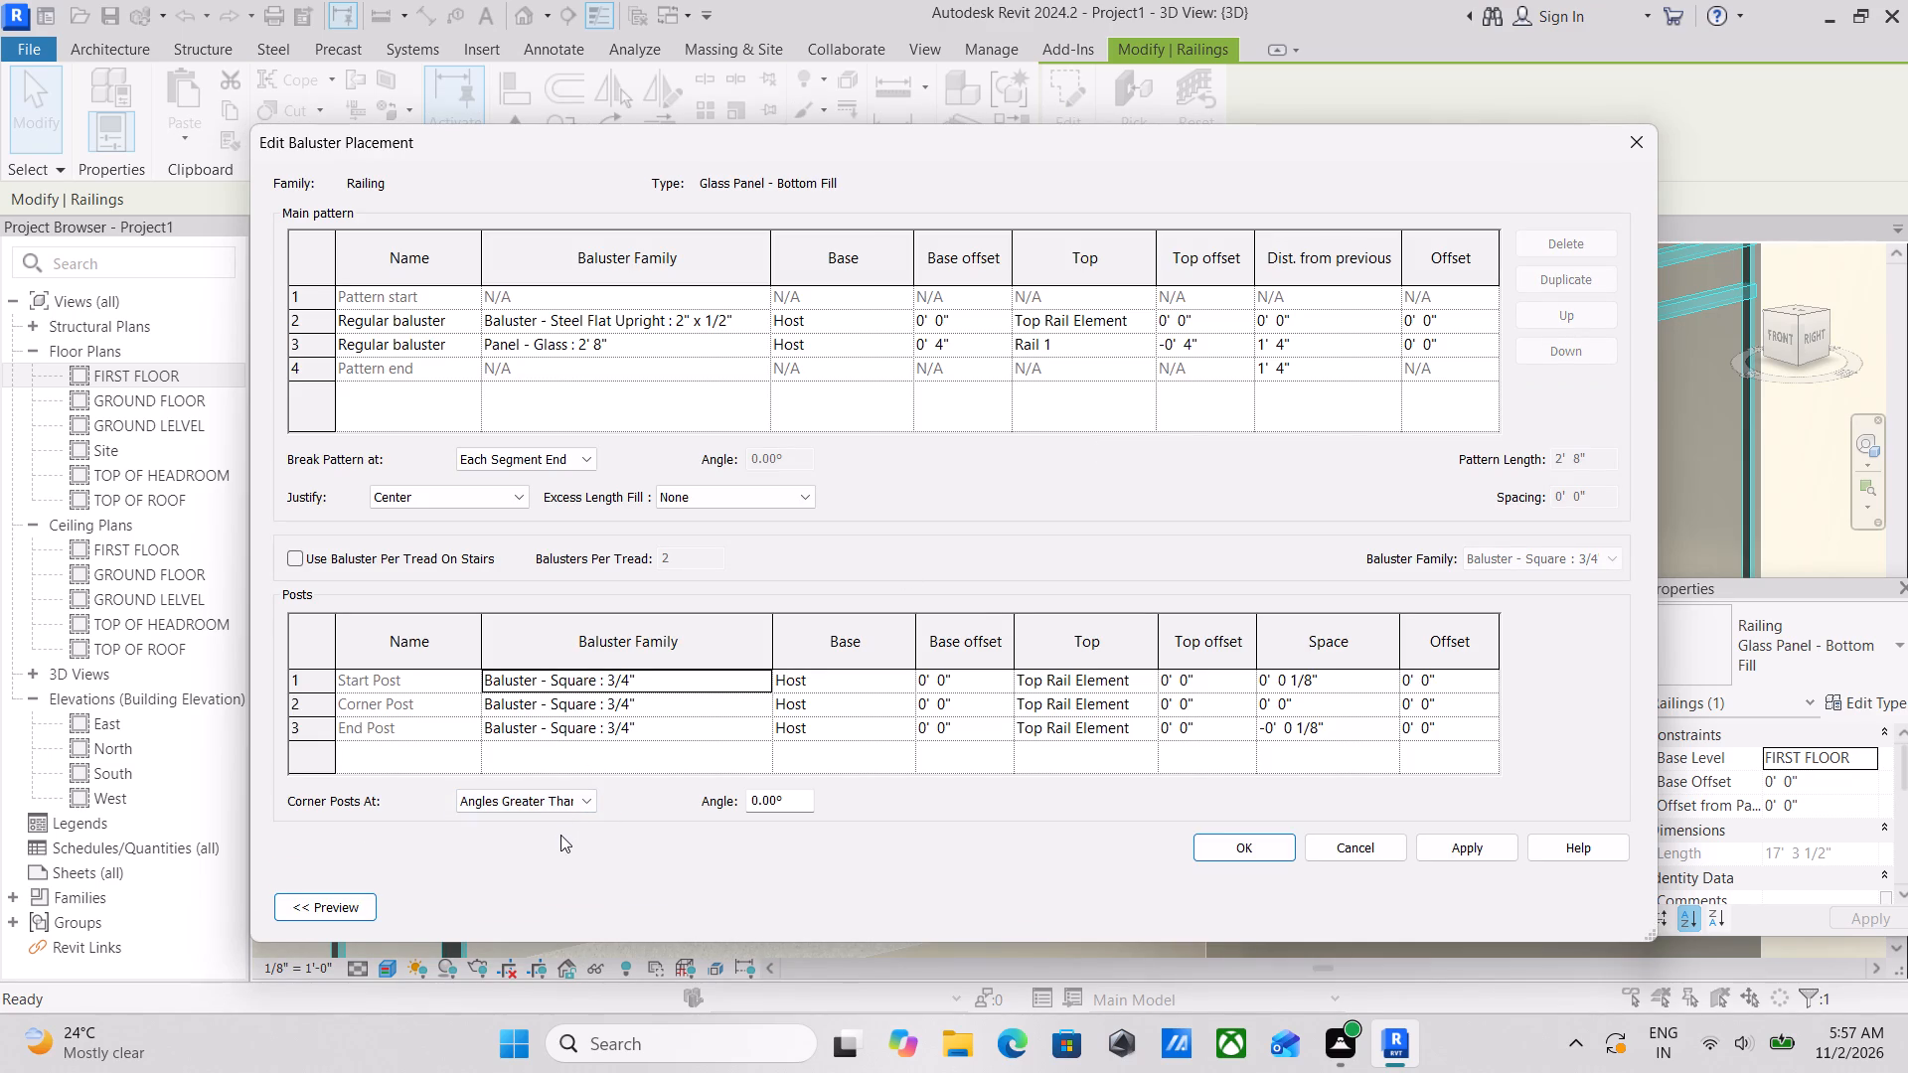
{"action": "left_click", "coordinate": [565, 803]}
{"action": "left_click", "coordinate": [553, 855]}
Check the Start Post's baluster family choice among the railing's posts.
{"action": "left_click", "coordinate": [302, 683]}
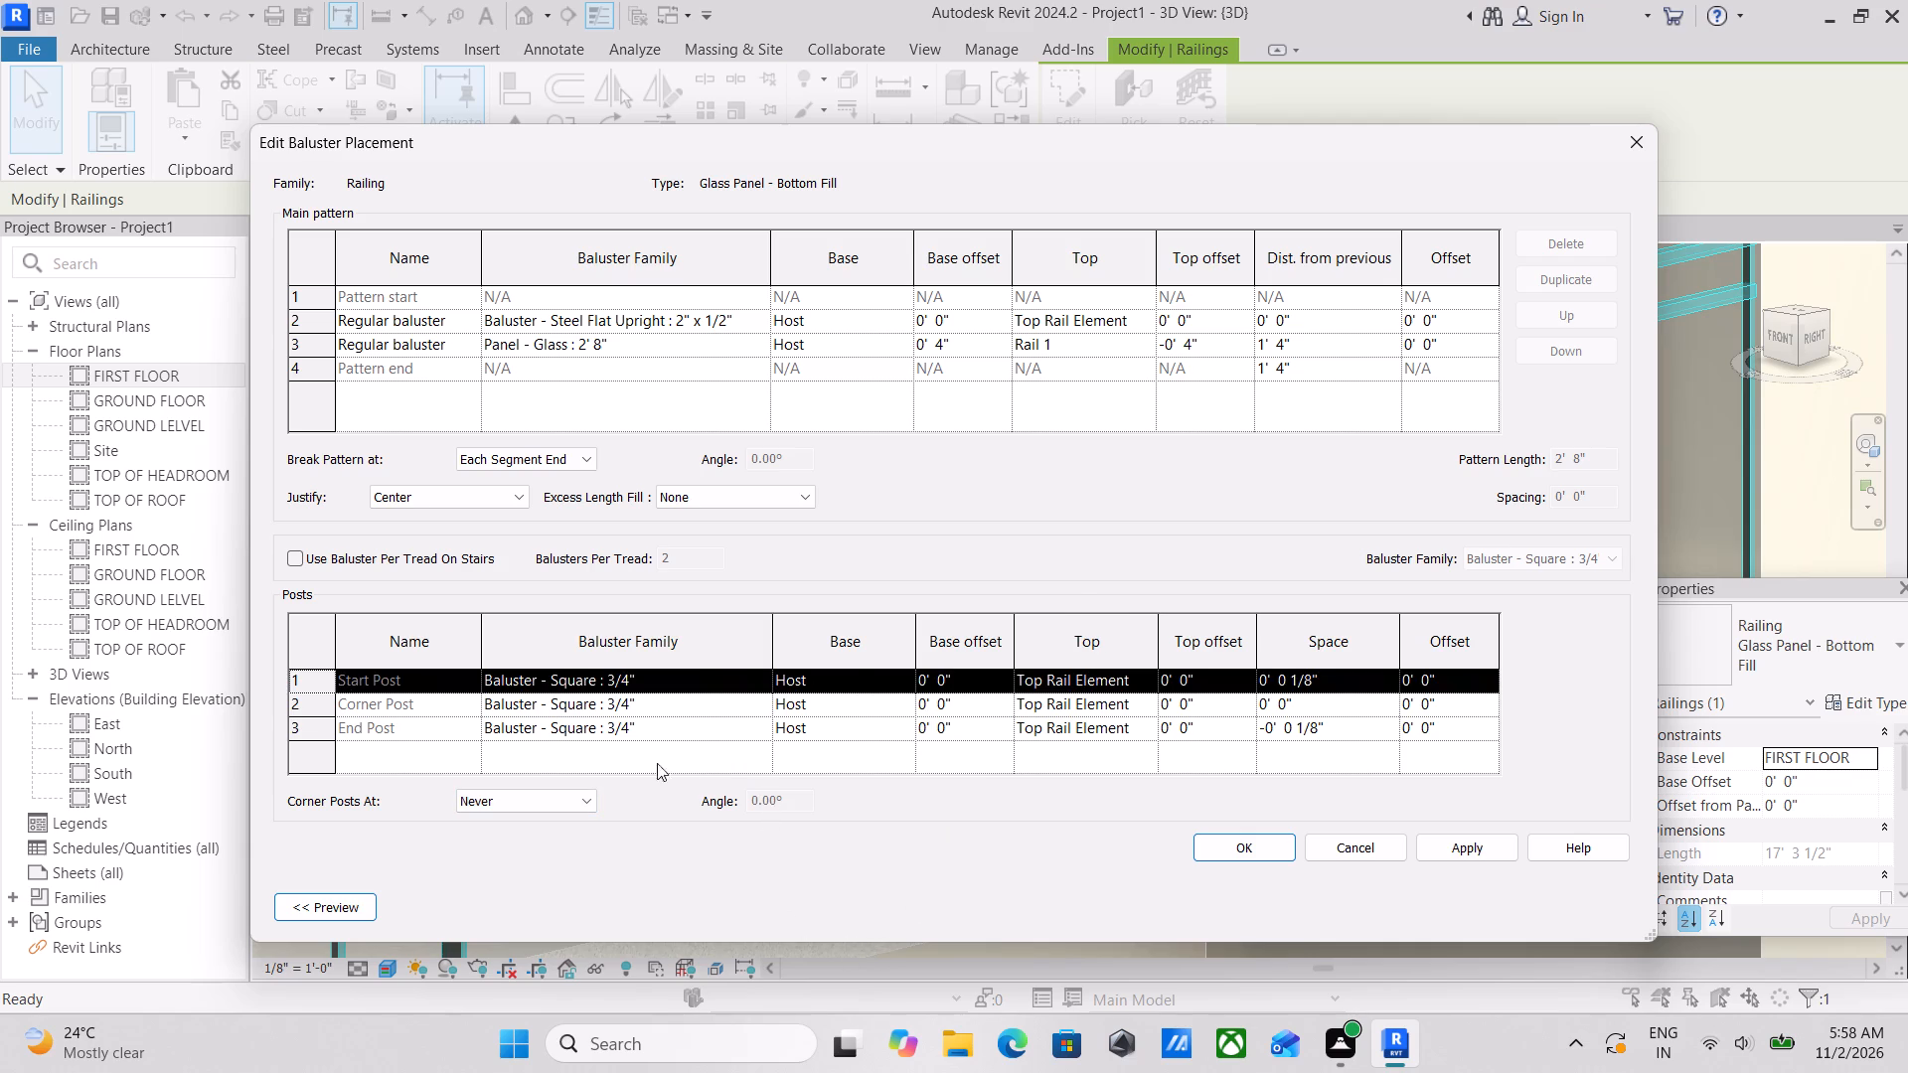
{"action": "left_click", "coordinate": [593, 683]}
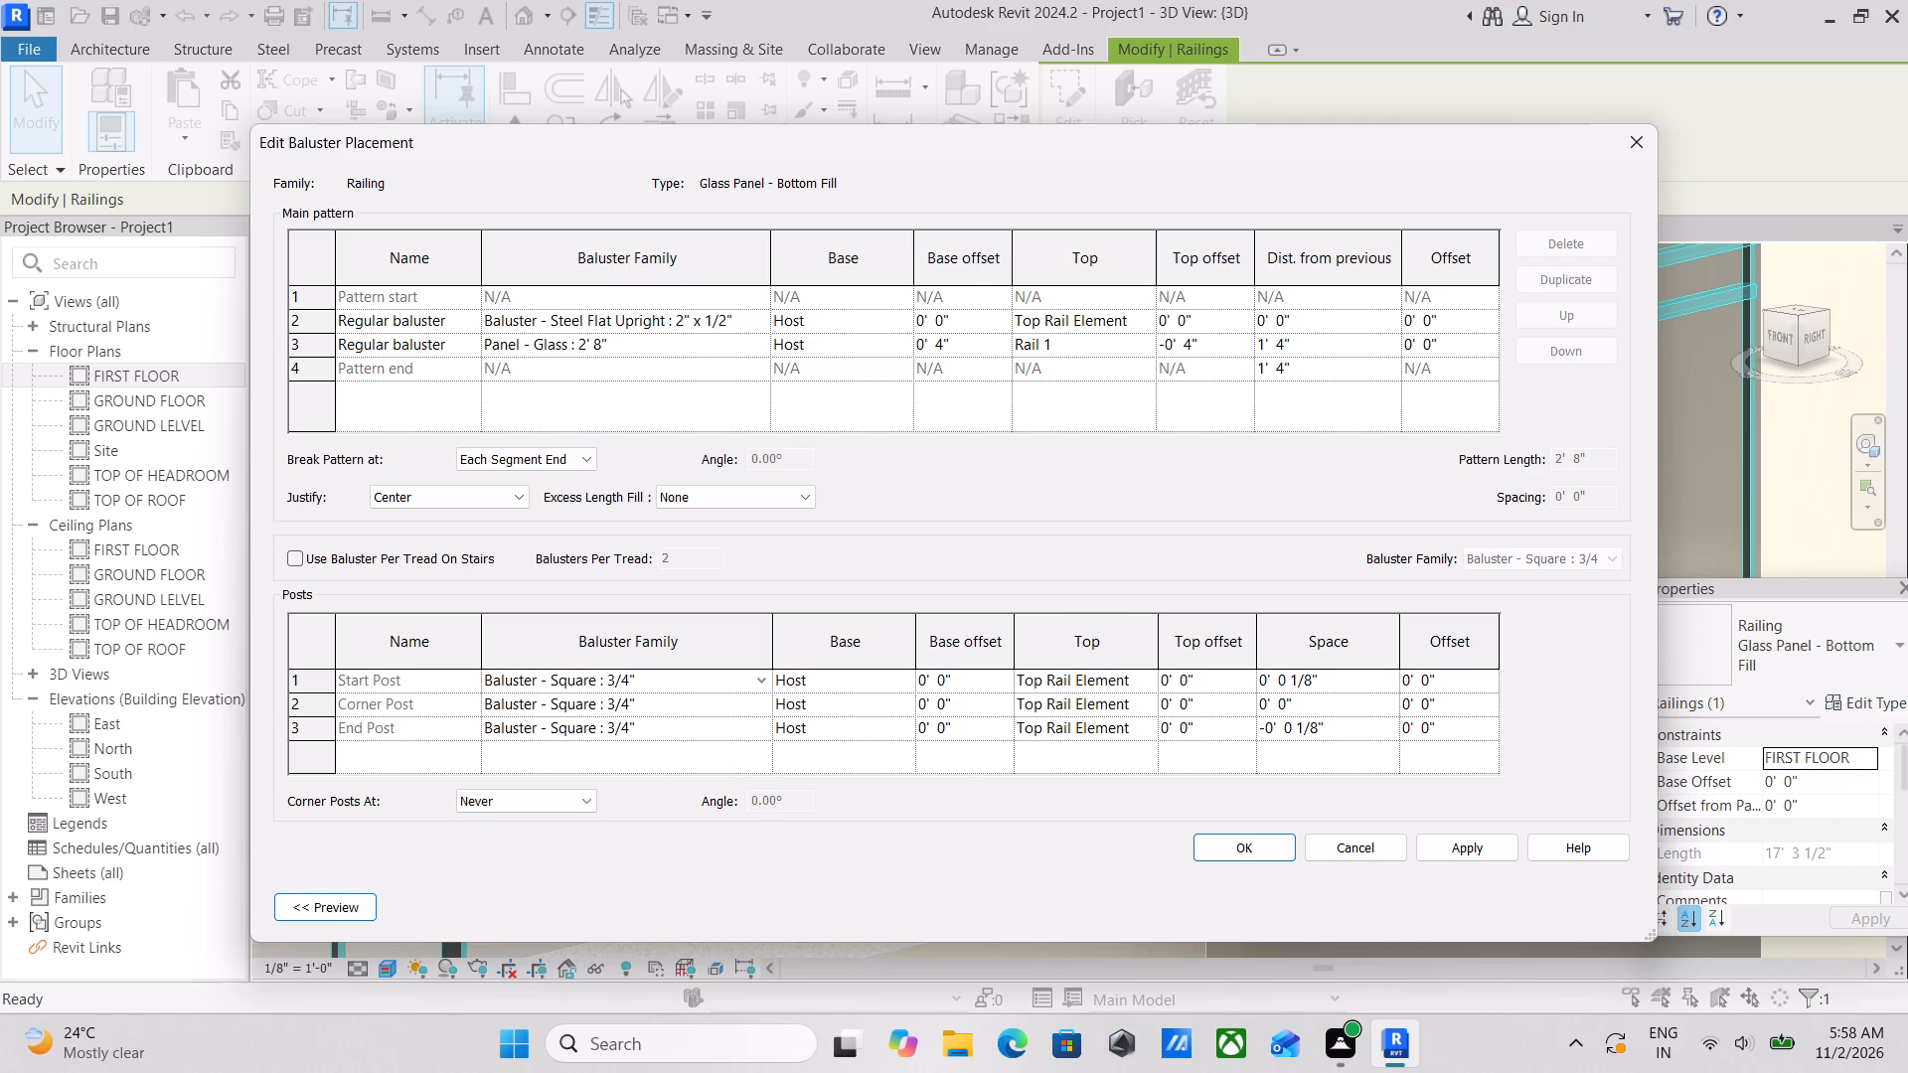
{"action": "left_click", "coordinate": [760, 684]}
{"action": "left_click", "coordinate": [760, 684]}
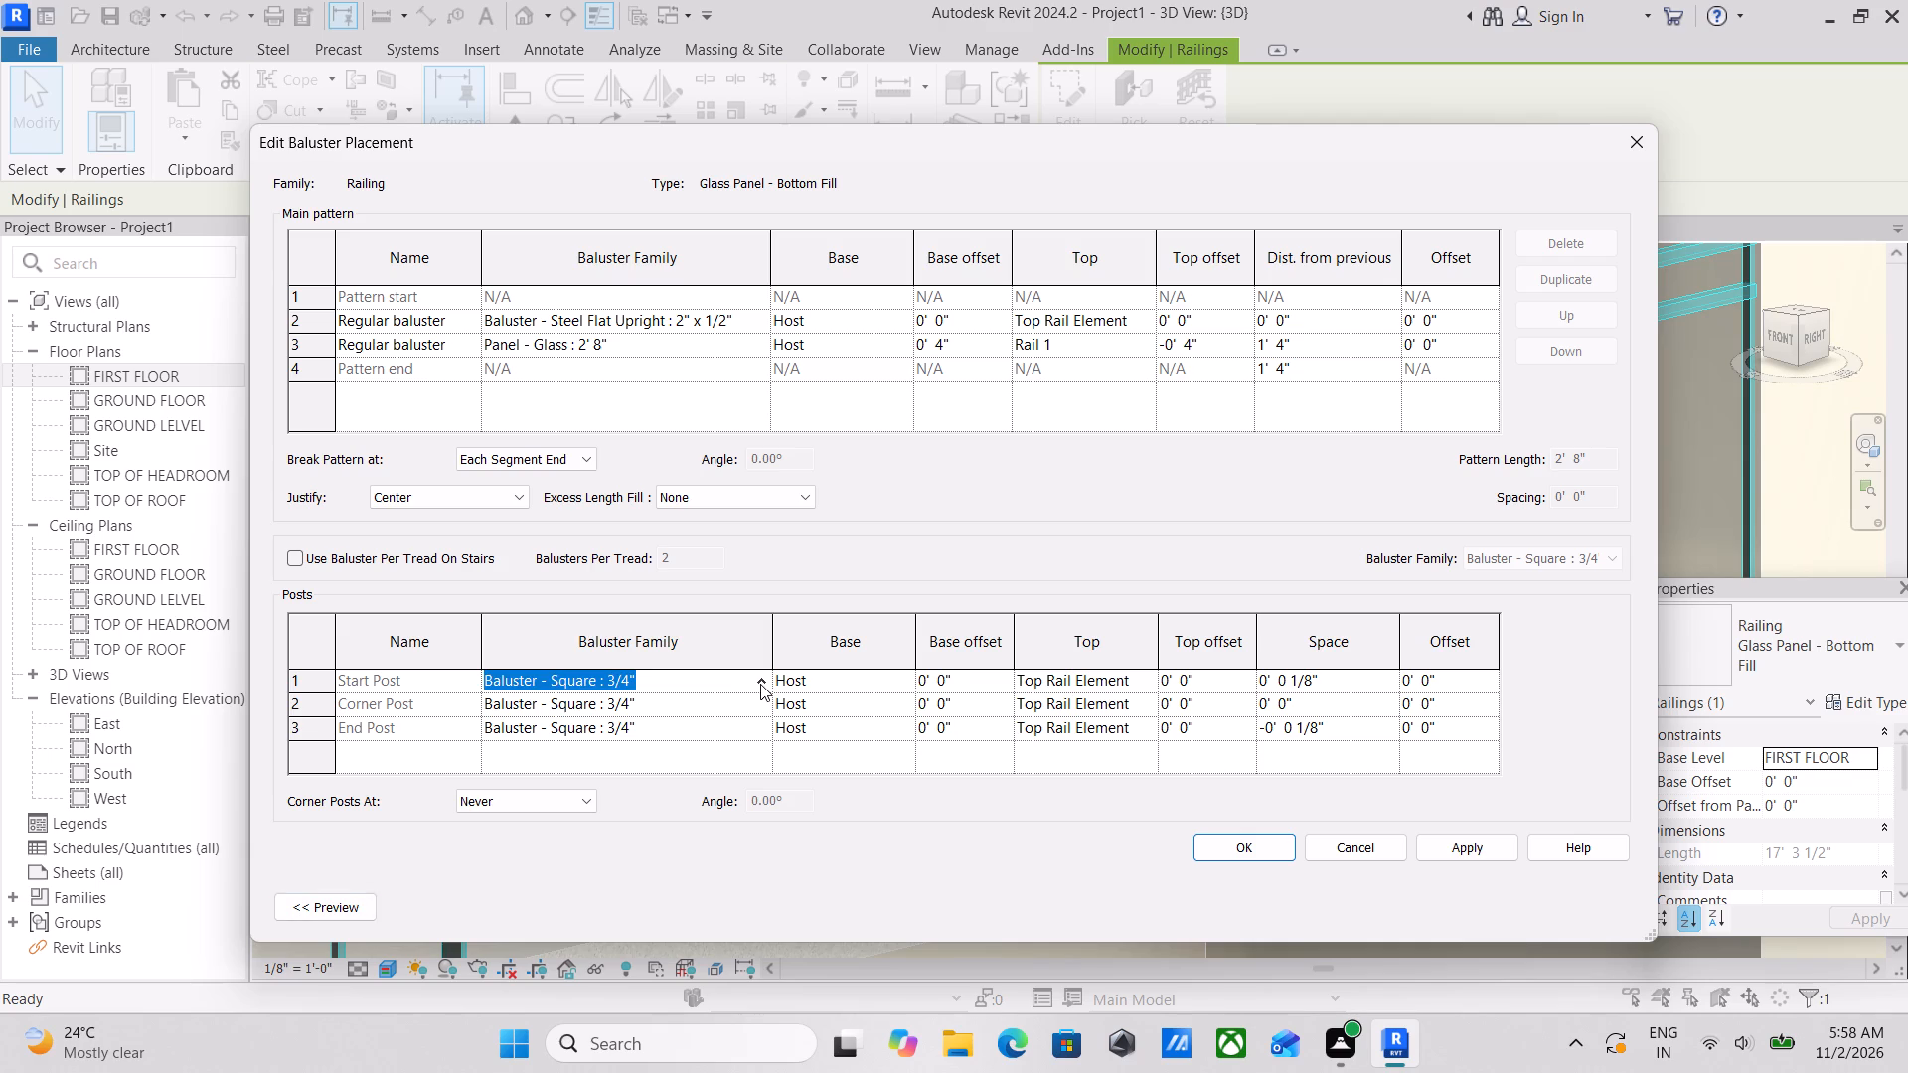
{"action": "left_click", "coordinate": [577, 685]}
{"action": "right_click", "coordinate": [577, 685]}
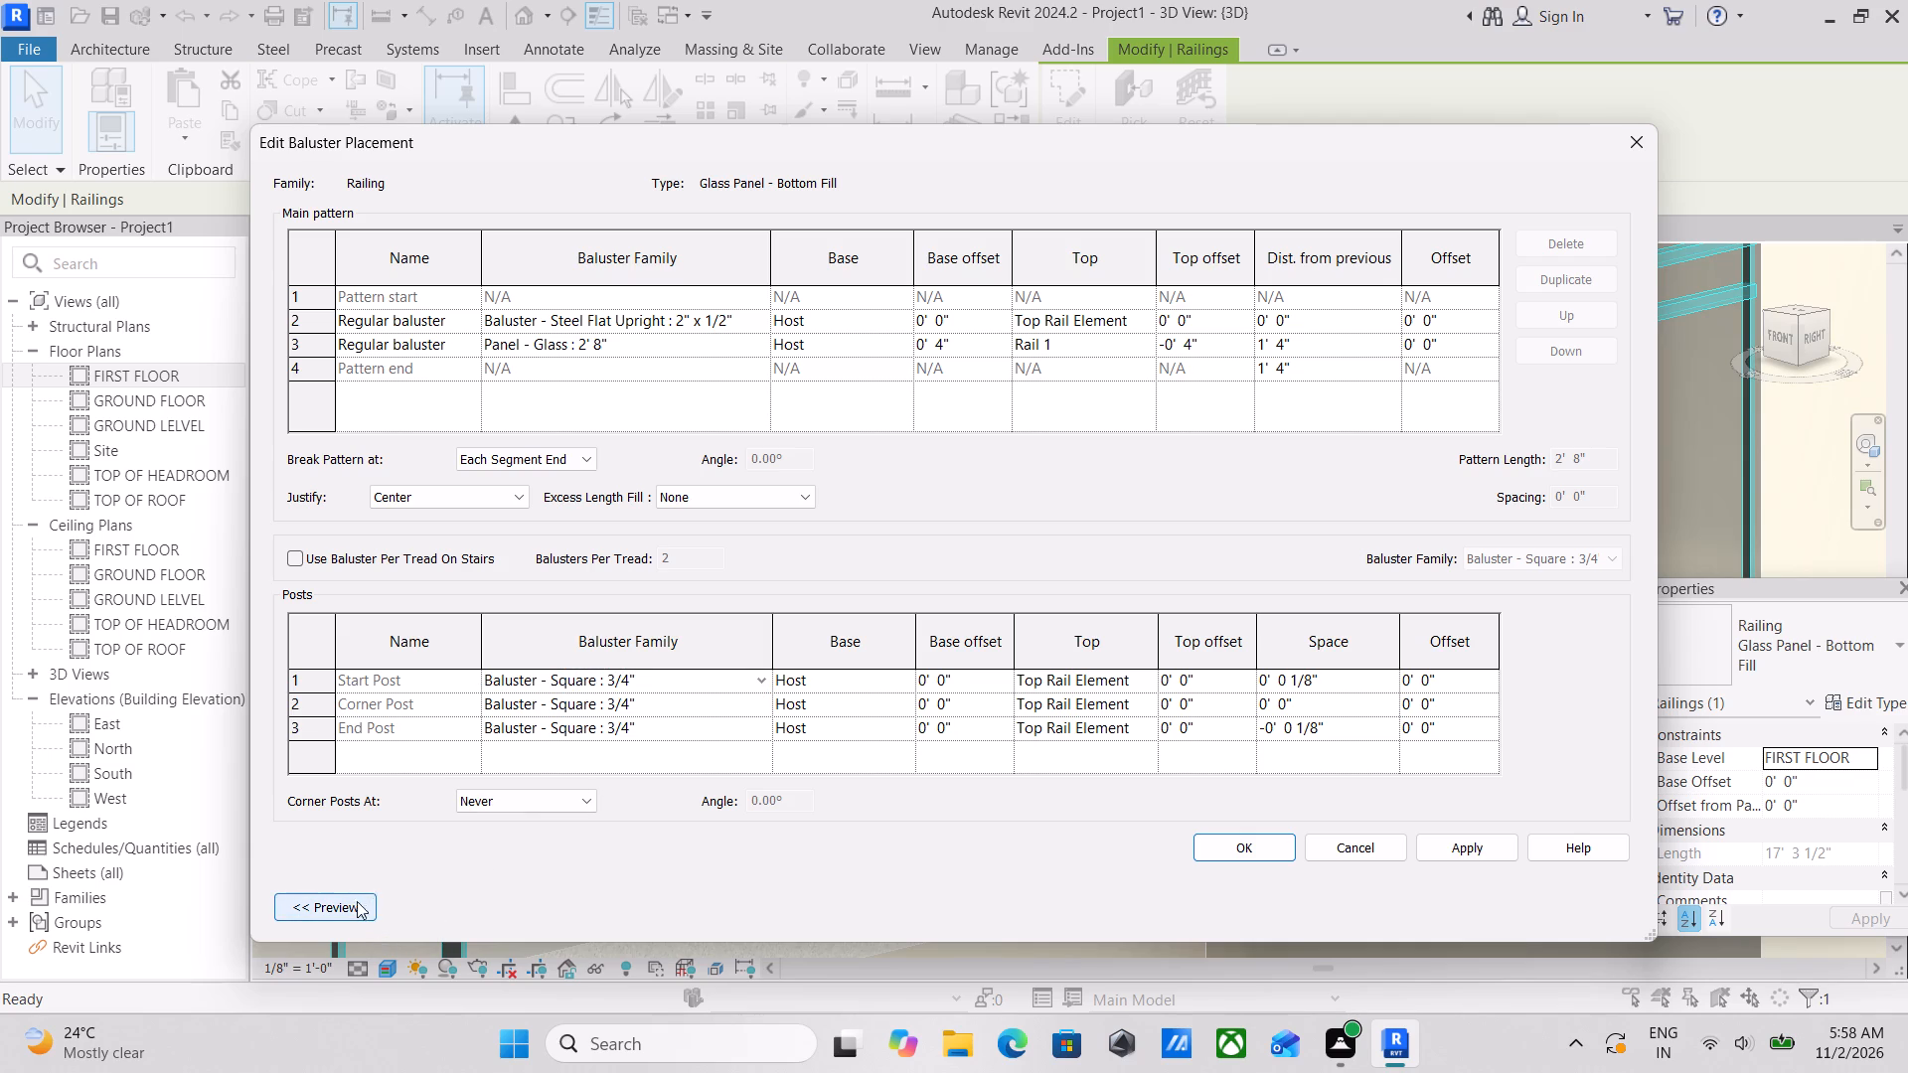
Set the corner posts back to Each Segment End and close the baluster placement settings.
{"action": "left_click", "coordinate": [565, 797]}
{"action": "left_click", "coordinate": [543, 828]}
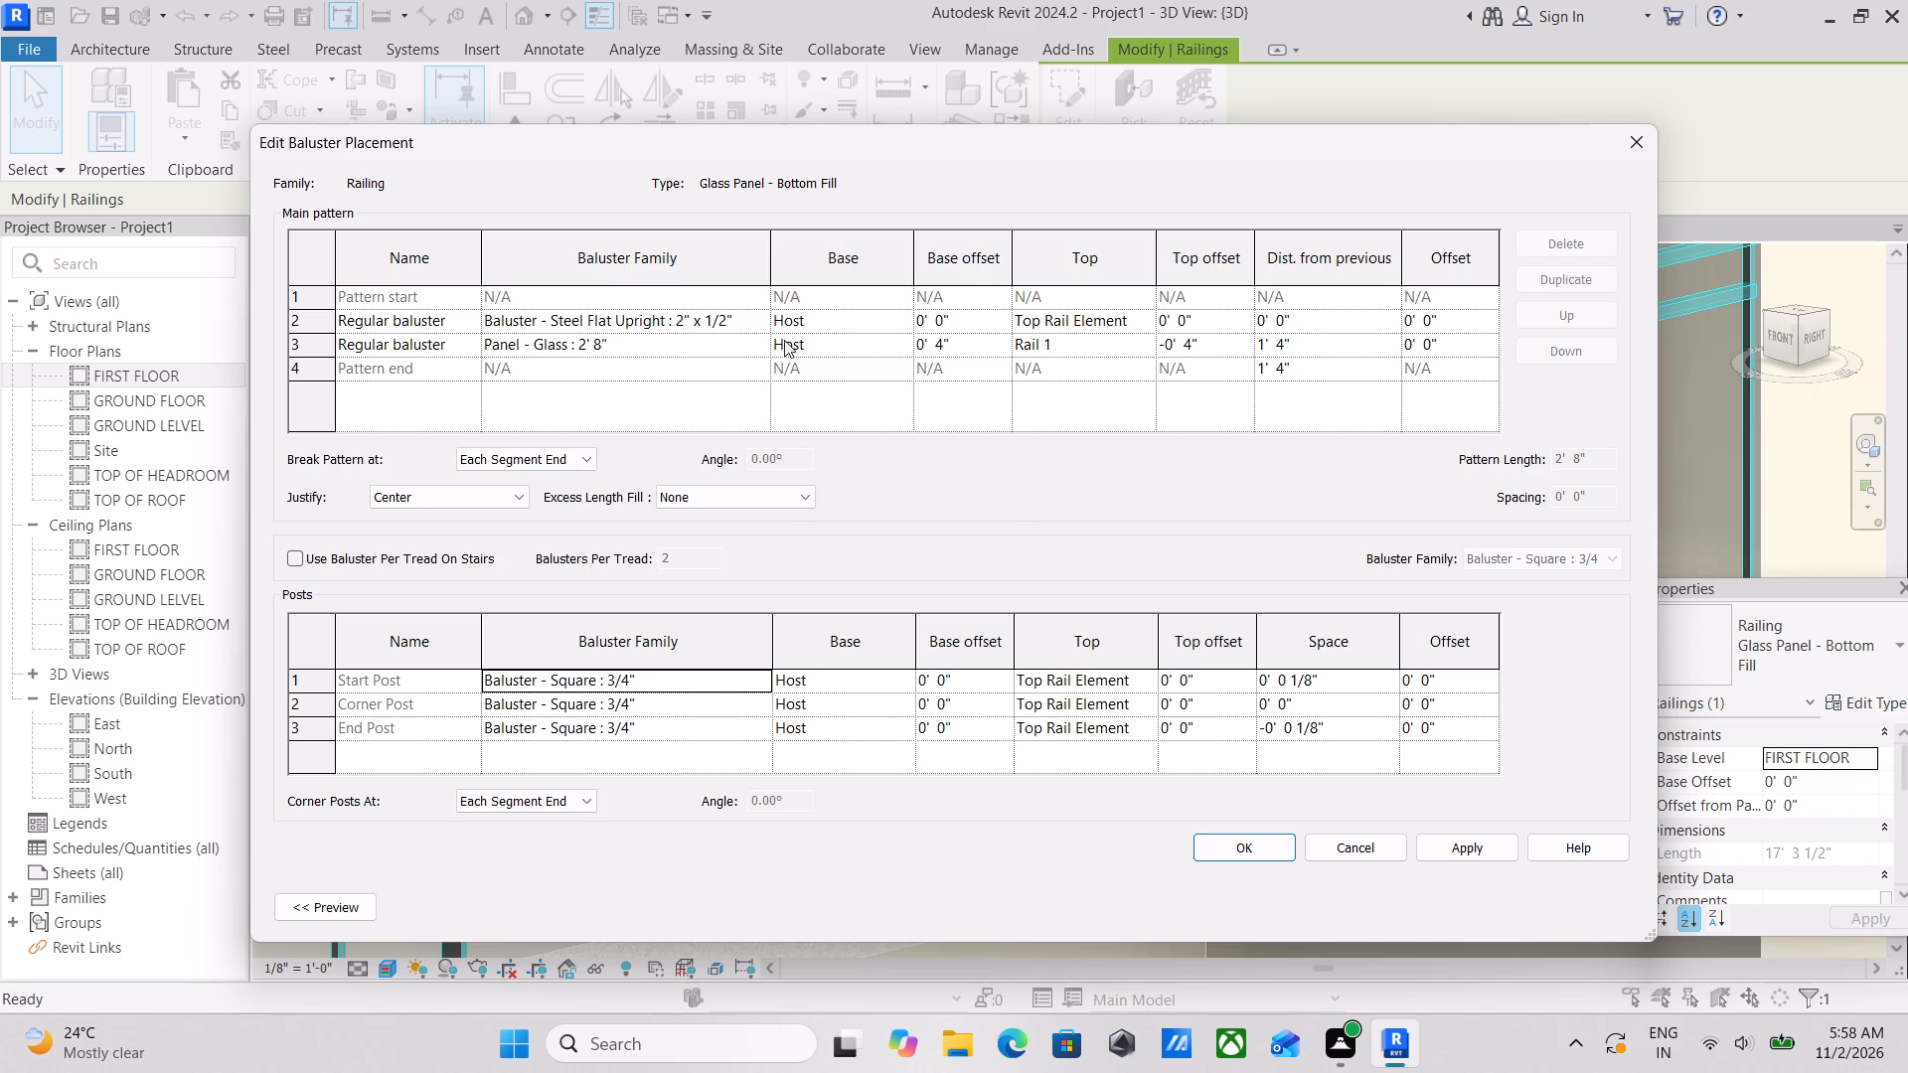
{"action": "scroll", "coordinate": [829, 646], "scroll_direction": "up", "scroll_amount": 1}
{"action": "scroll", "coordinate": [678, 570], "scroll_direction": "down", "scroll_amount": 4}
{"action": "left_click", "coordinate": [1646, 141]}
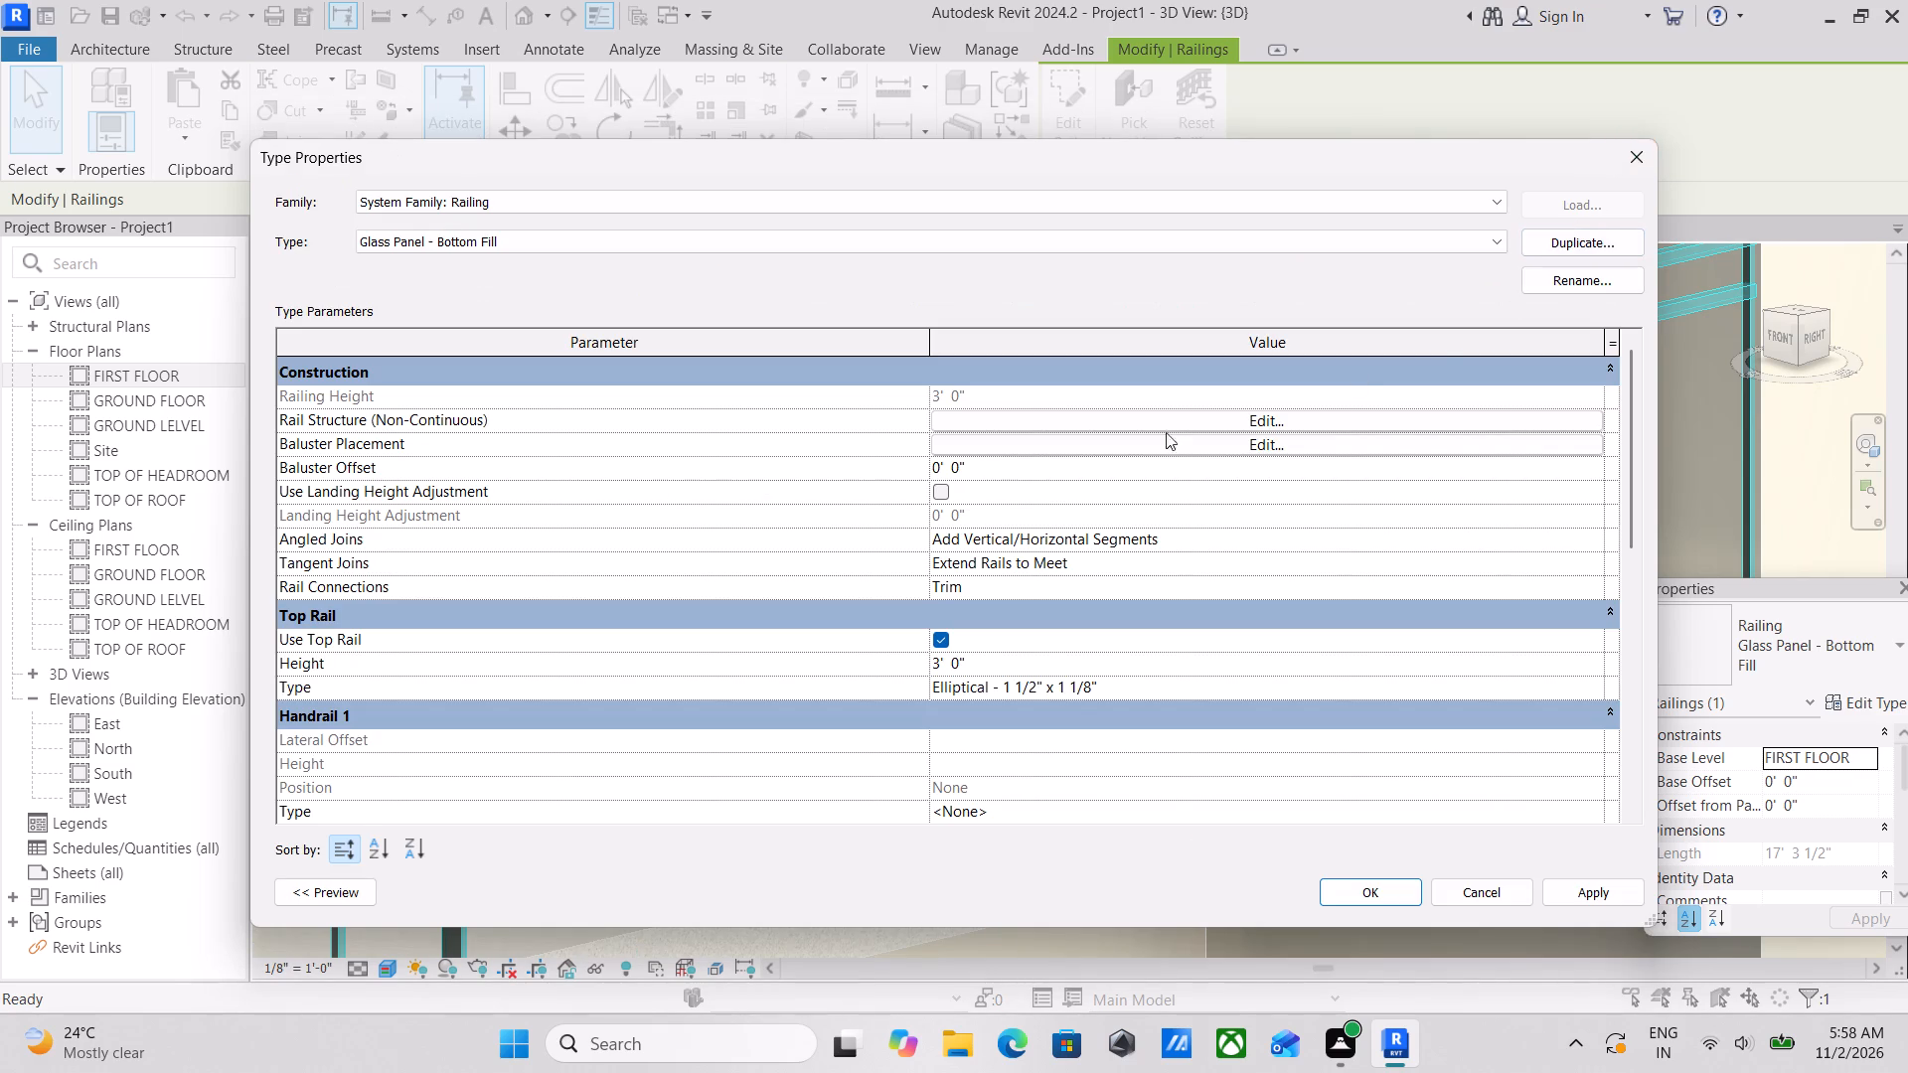
Review the Glass Panel - Bottom Fill type parameters, from rail connections and top rail to handrails and identity data, and close them.
{"action": "scroll", "coordinate": [922, 568], "scroll_direction": "down", "scroll_amount": 2}
{"action": "scroll", "coordinate": [683, 703], "scroll_direction": "down", "scroll_amount": 1}
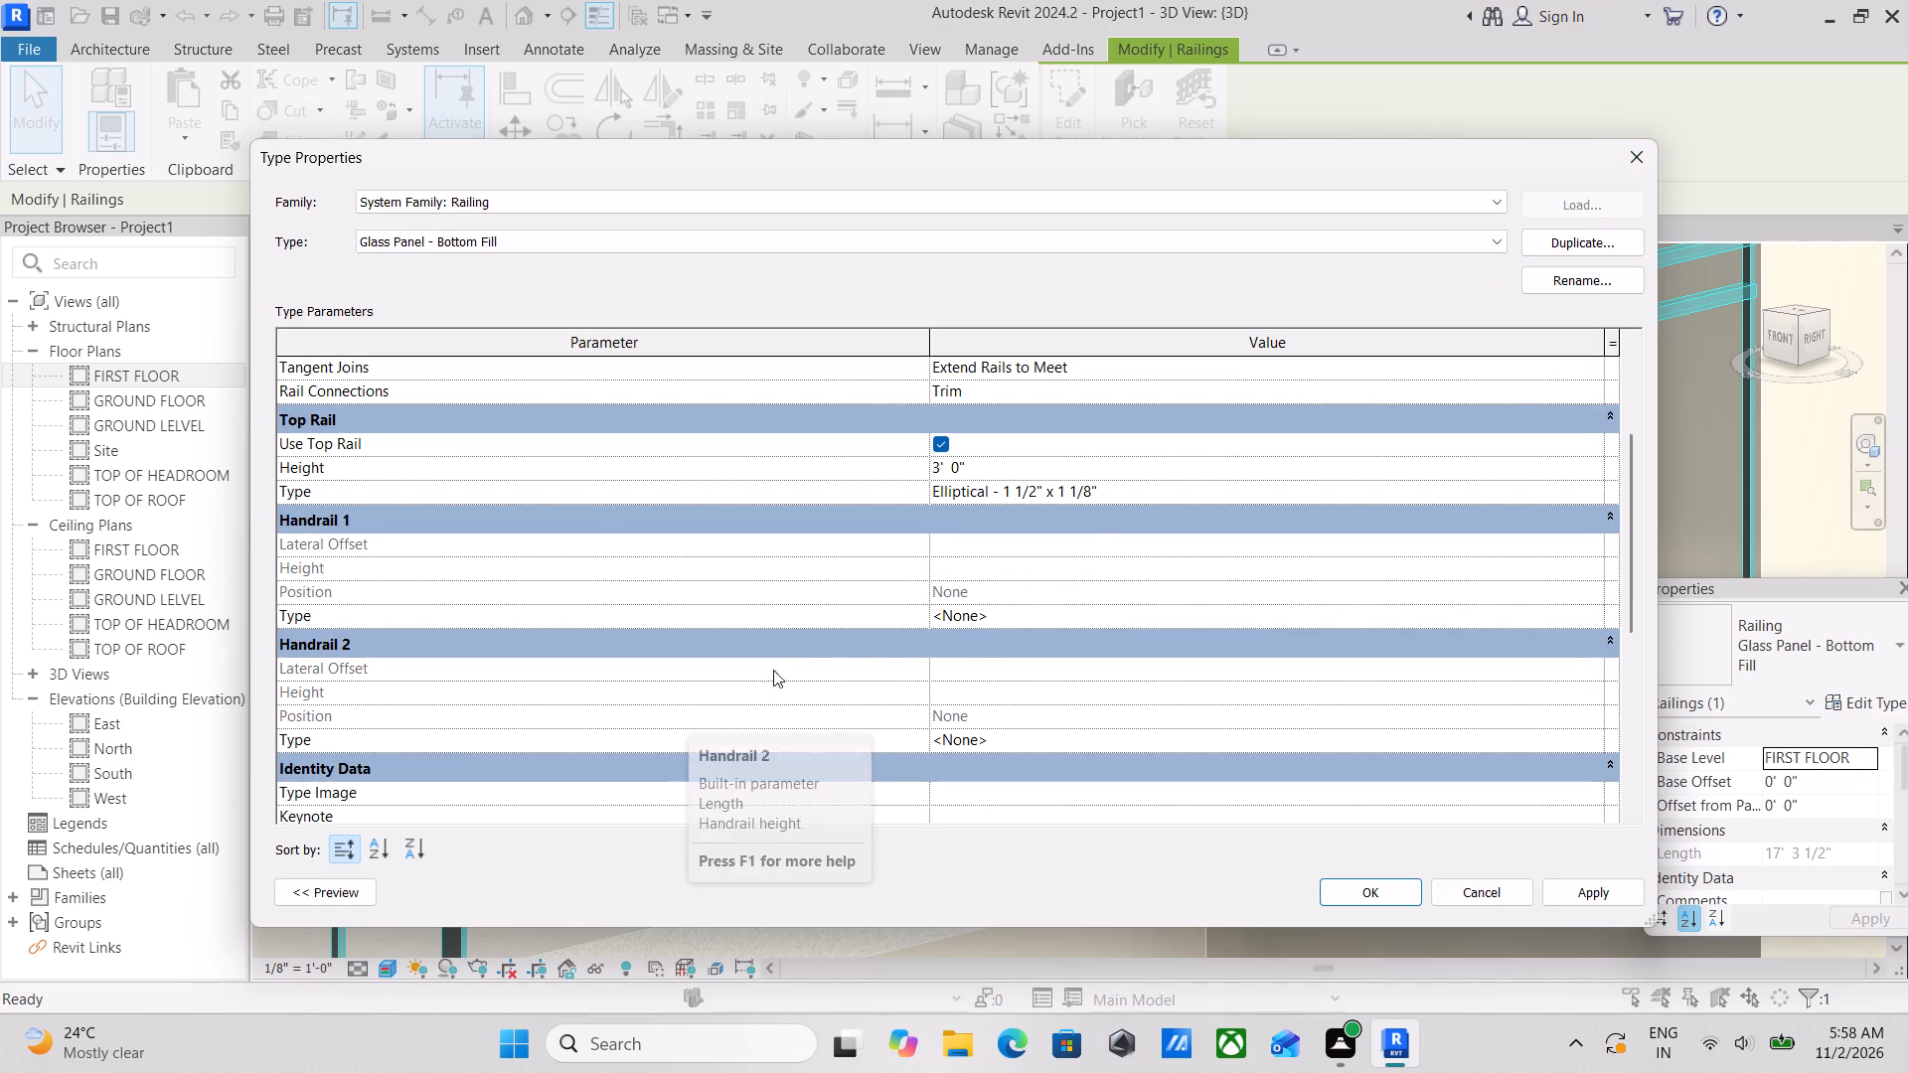
{"action": "scroll", "coordinate": [932, 646], "scroll_direction": "down", "scroll_amount": 4}
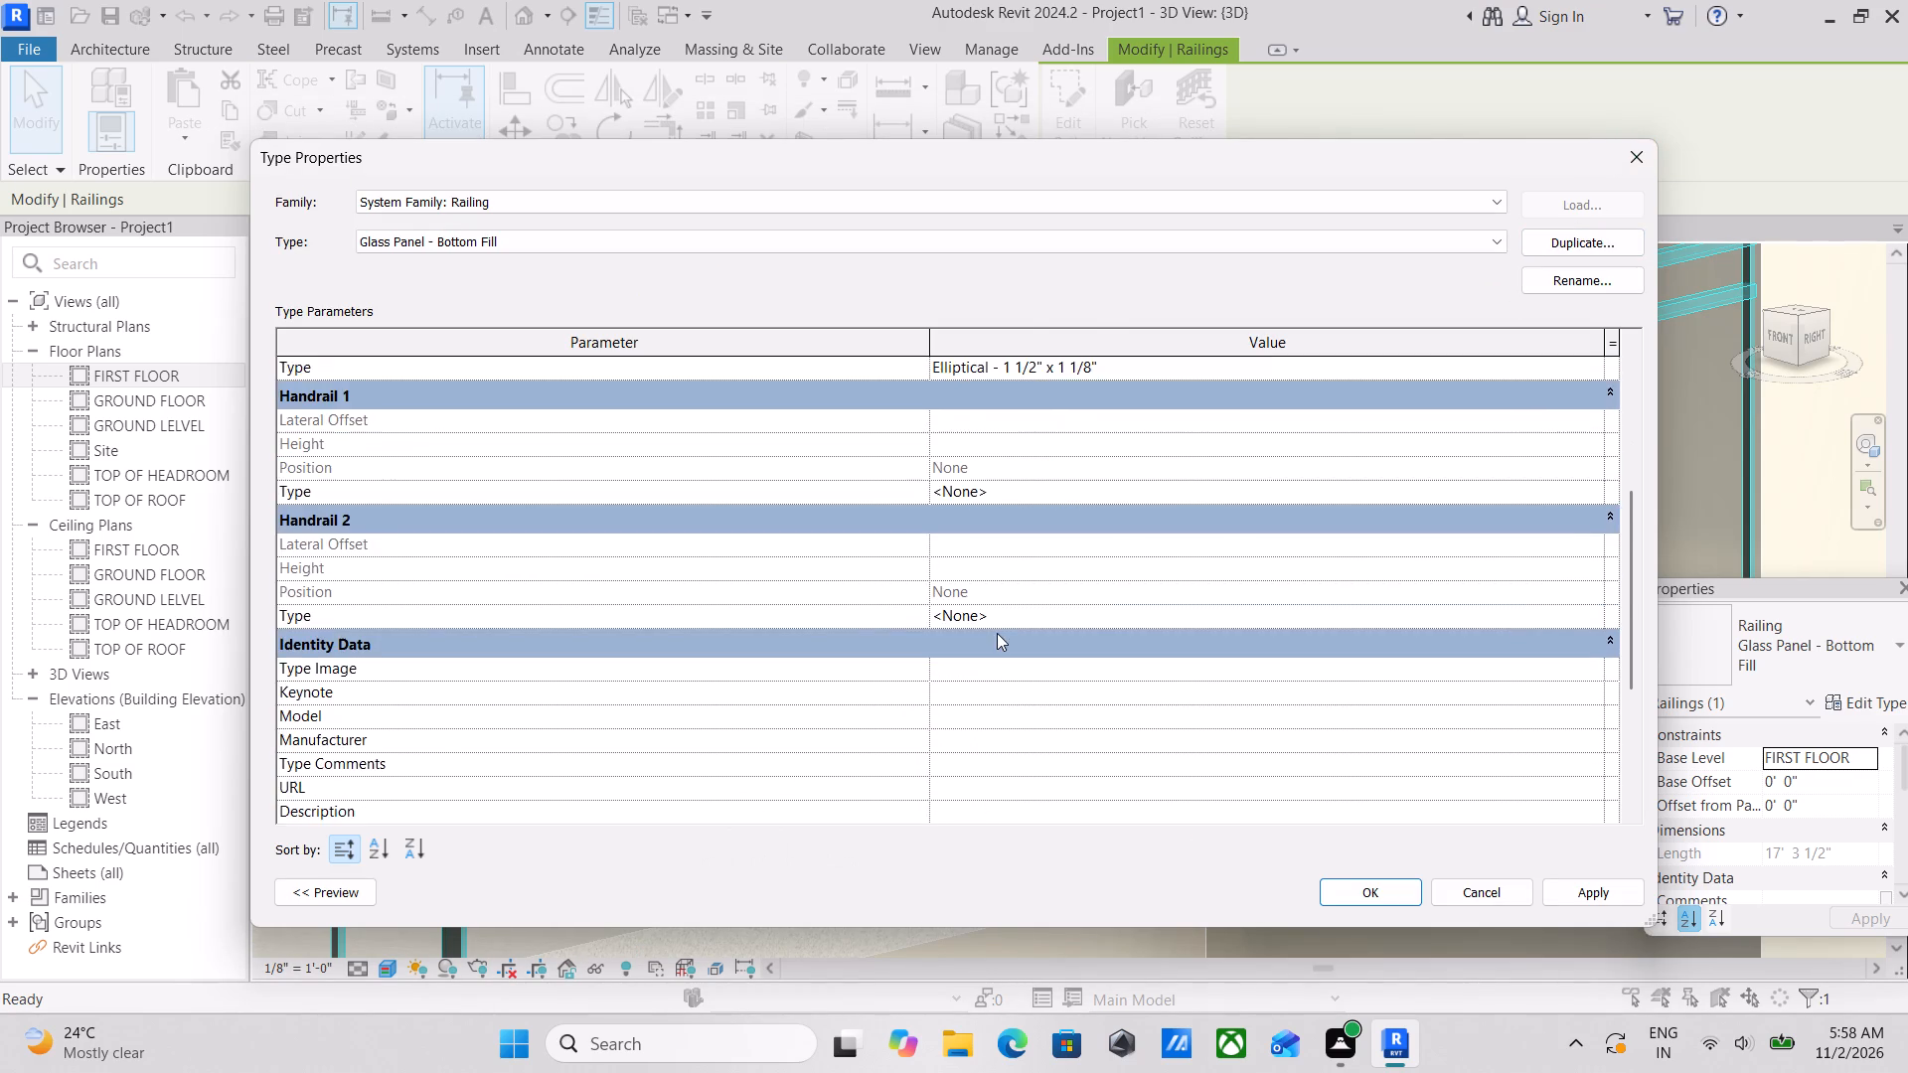
{"action": "scroll", "coordinate": [997, 633], "scroll_direction": "down", "scroll_amount": 8}
{"action": "scroll", "coordinate": [964, 638], "scroll_direction": "up", "scroll_amount": 9}
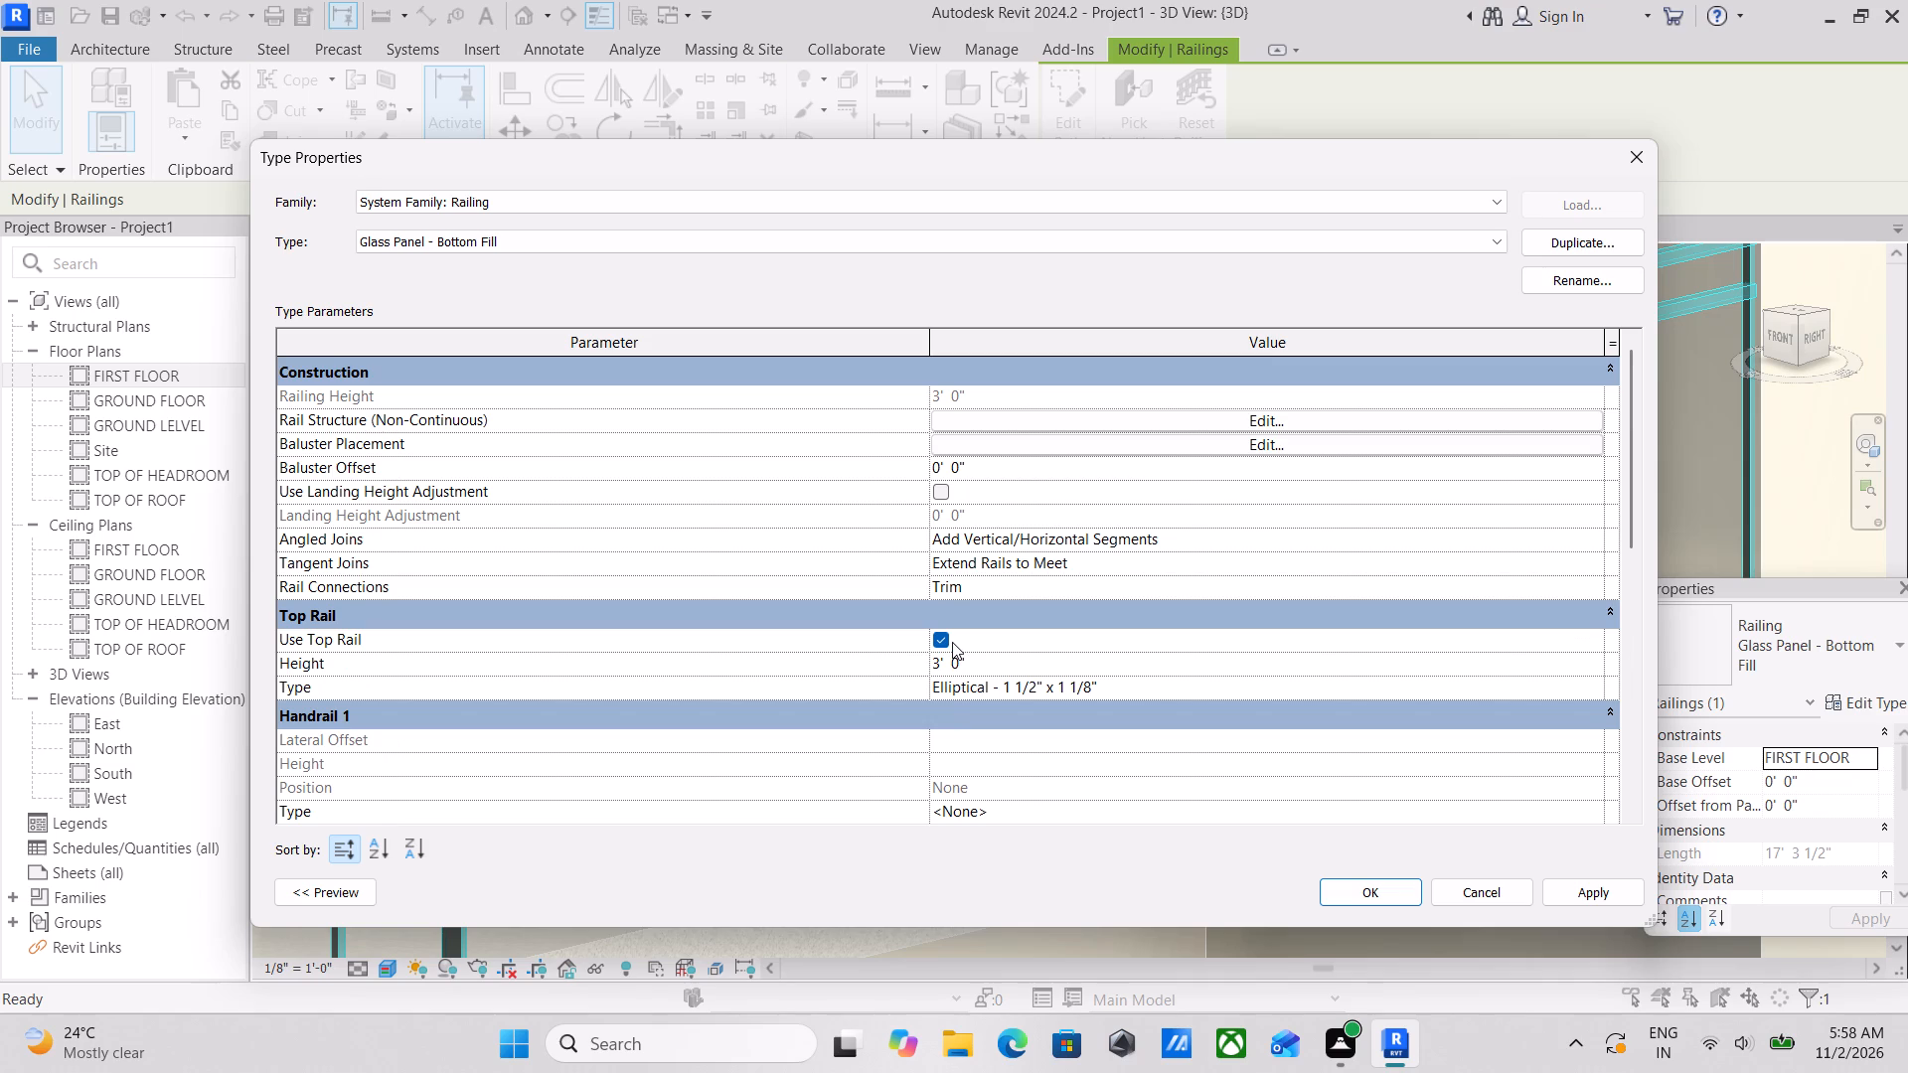
{"action": "scroll", "coordinate": [952, 642], "scroll_direction": "up", "scroll_amount": 1}
{"action": "scroll", "coordinate": [633, 572], "scroll_direction": "up", "scroll_amount": 3}
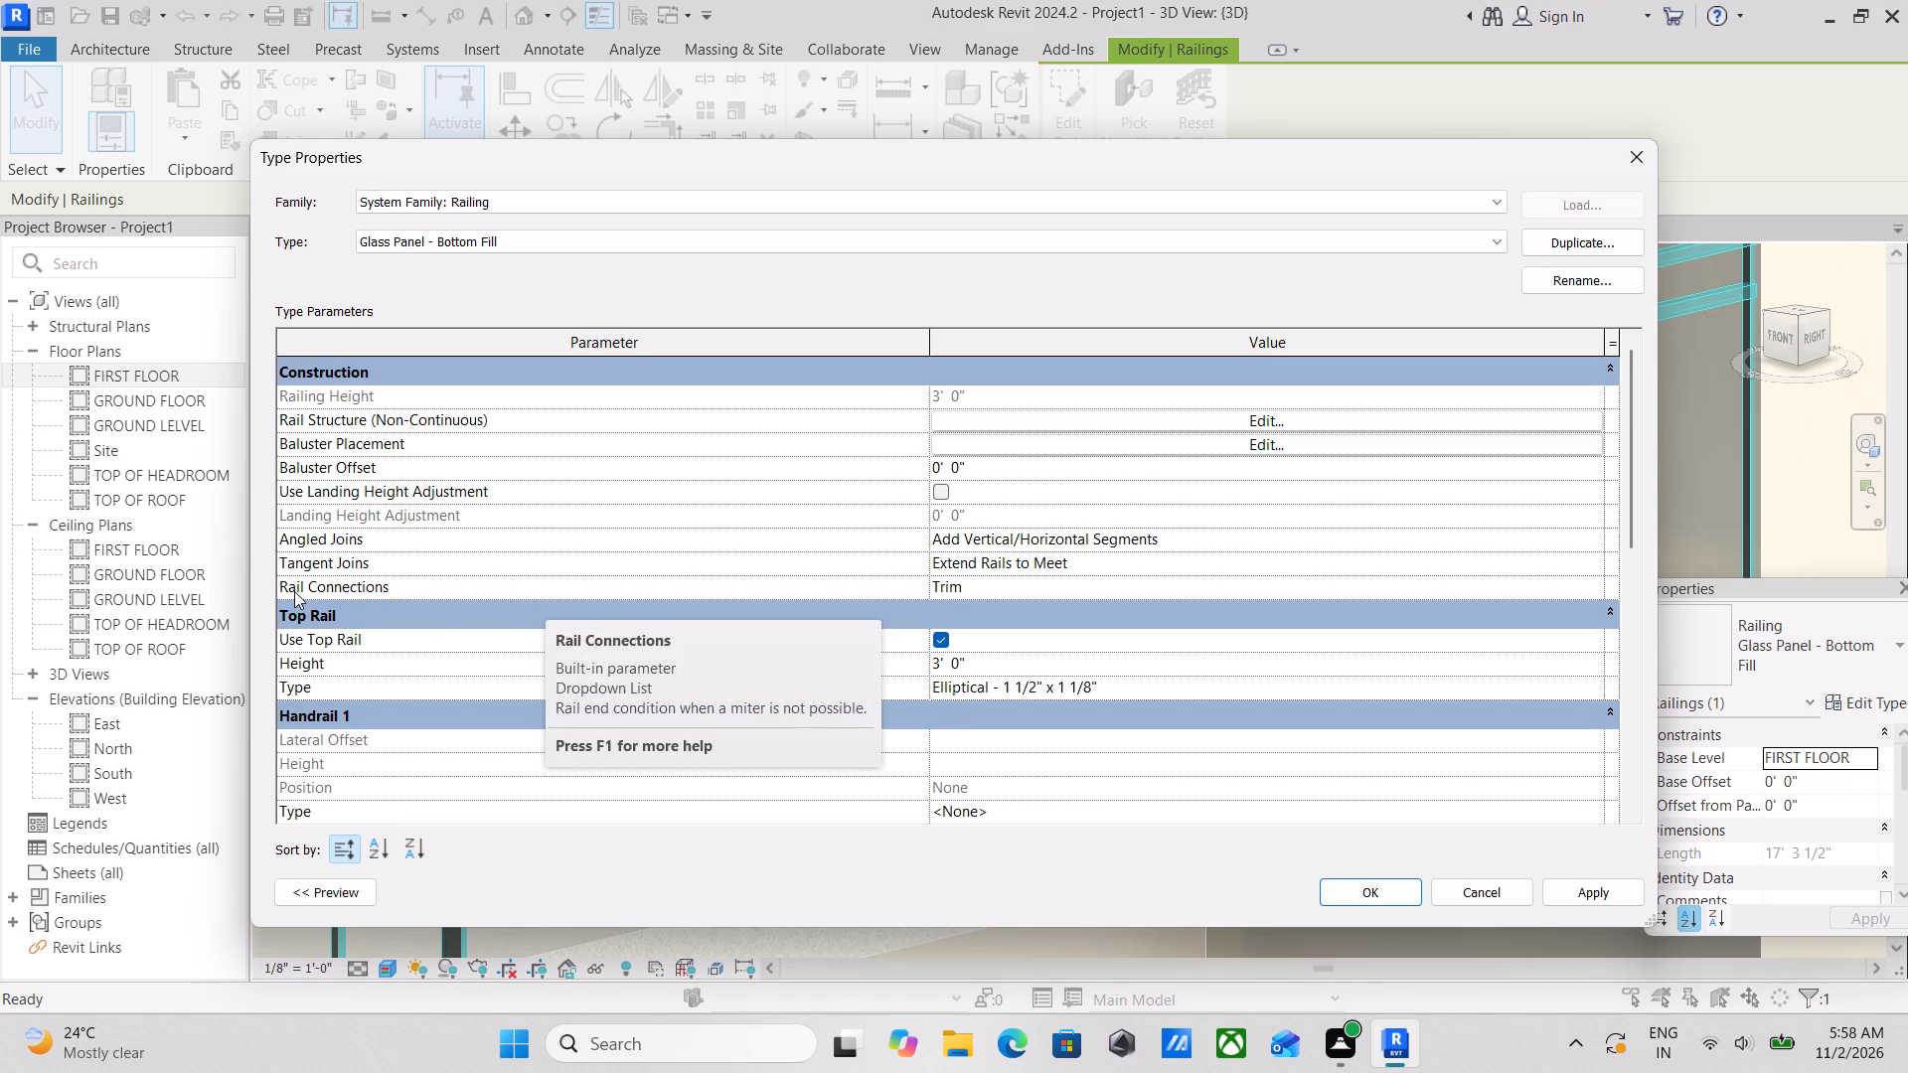
{"action": "left_click", "coordinate": [294, 591]}
{"action": "left_click", "coordinate": [329, 586]}
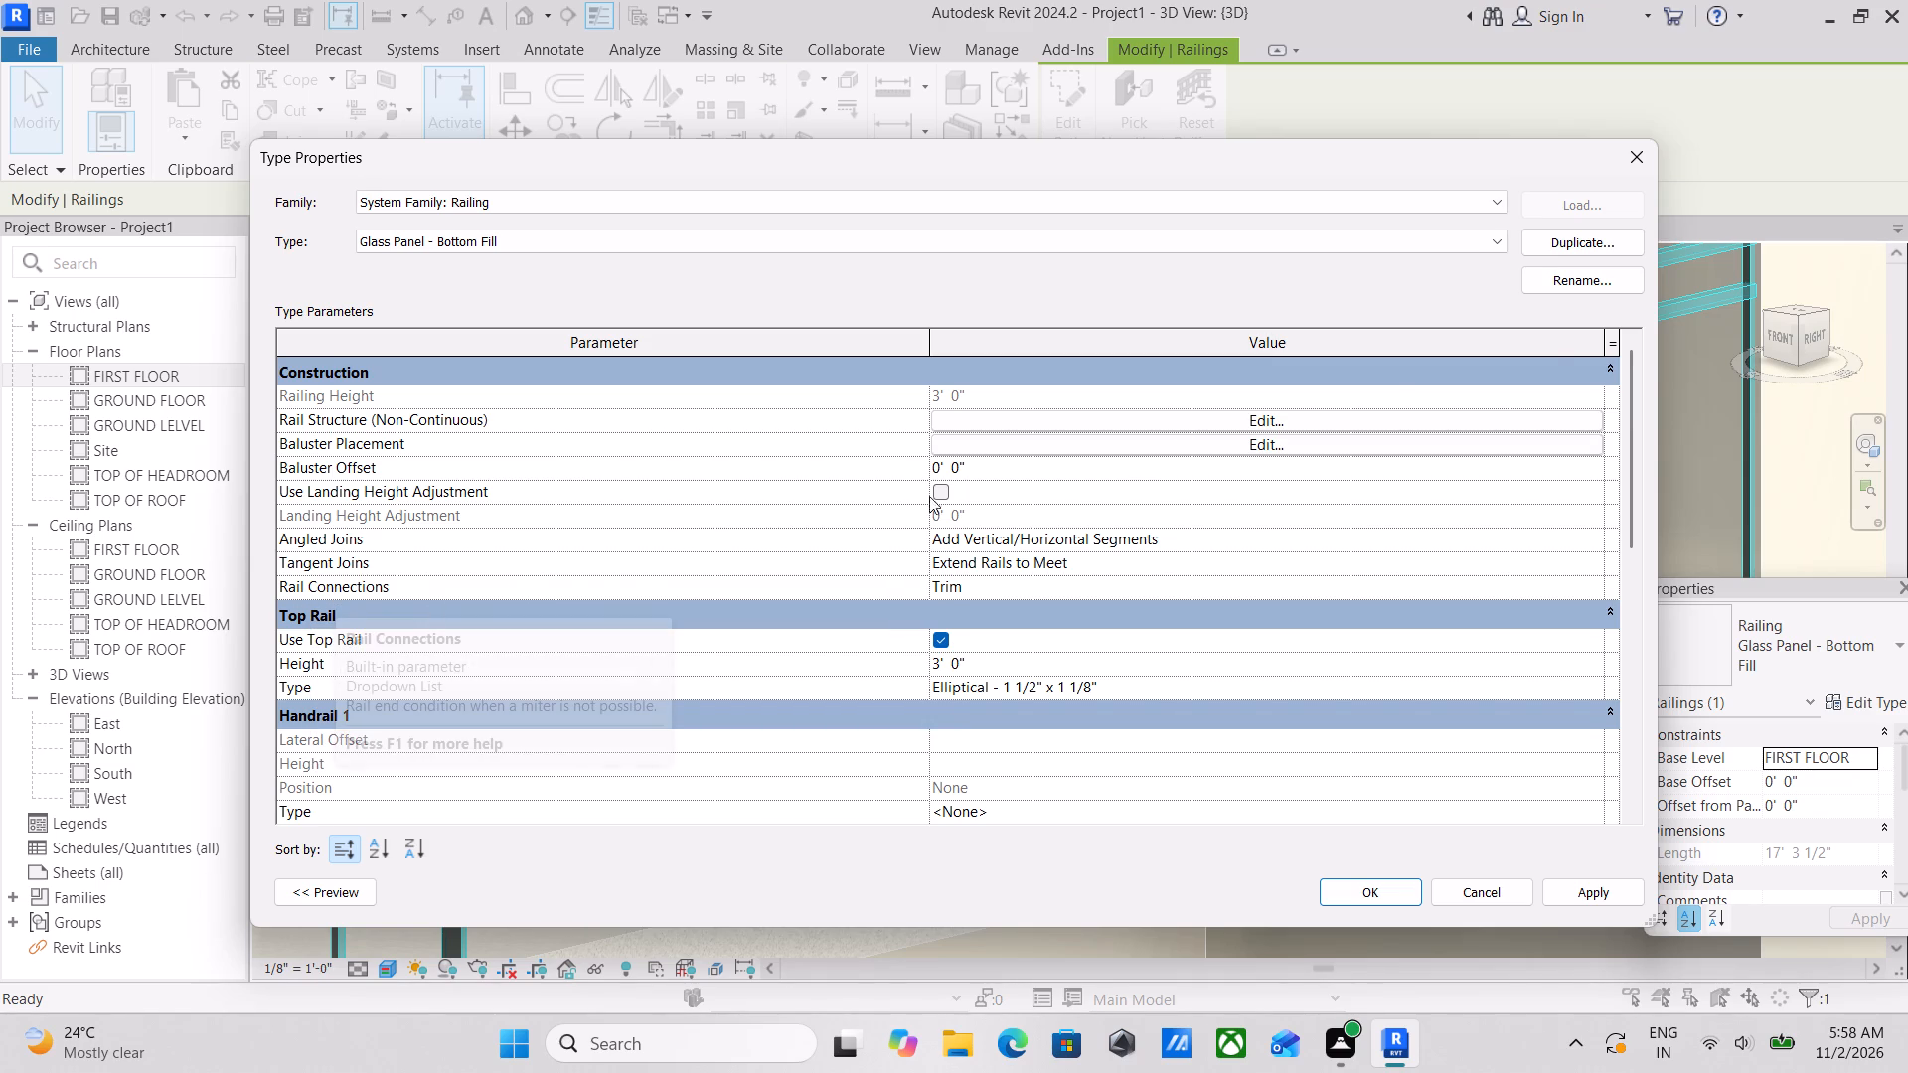
{"action": "left_click", "coordinate": [1644, 157]}
Examine the first-floor balcony railing's posts and rails in the 3D view, leaving nothing selected.
{"action": "scroll", "coordinate": [1364, 230], "scroll_direction": "down", "scroll_amount": 5}
{"action": "scroll", "coordinate": [1287, 333], "scroll_direction": "down", "scroll_amount": 3}
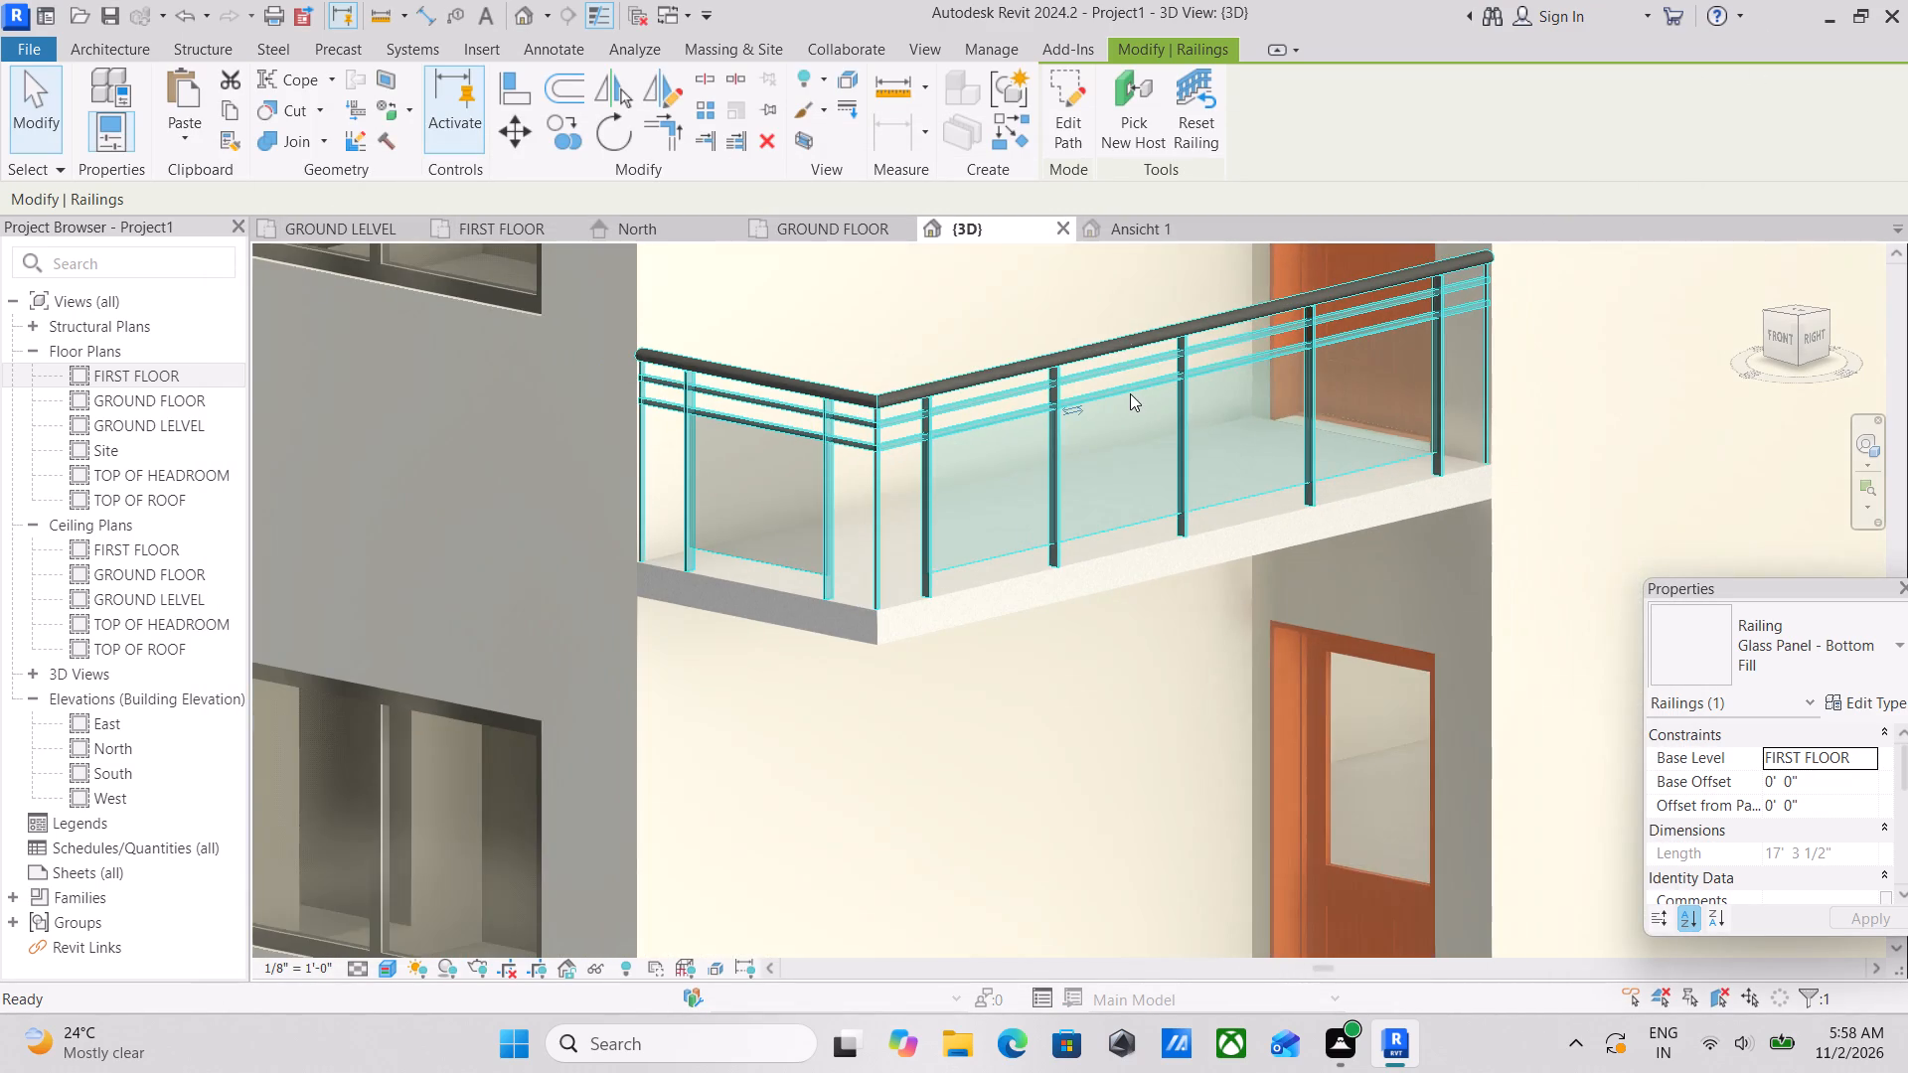
{"action": "key", "text": "Escape"}
{"action": "scroll", "coordinate": [966, 436], "scroll_direction": "up", "scroll_amount": 4}
{"action": "scroll", "coordinate": [930, 450], "scroll_direction": "down", "scroll_amount": 3}
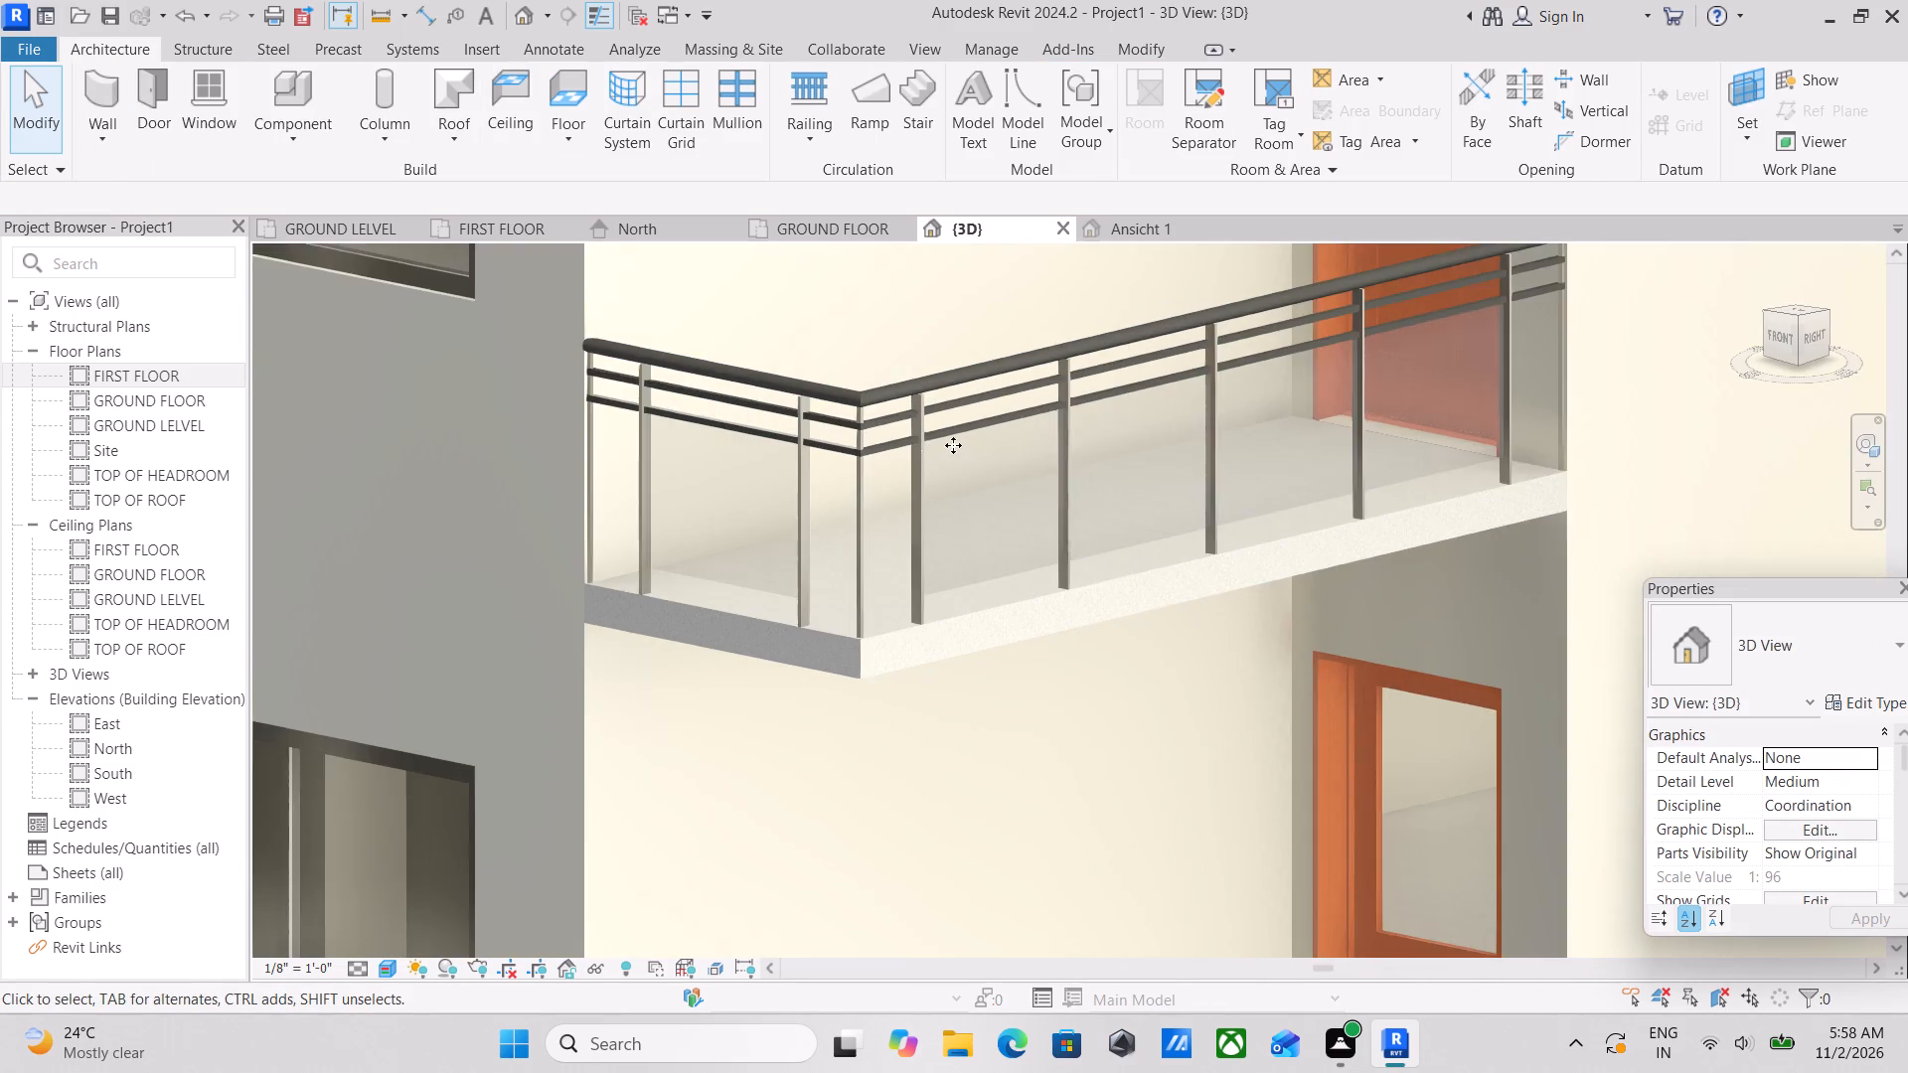
{"action": "scroll", "coordinate": [953, 445], "scroll_direction": "down", "scroll_amount": 2}
{"action": "middle_click_drag", "start_coordinate": [953, 445], "coordinate": [875, 532]}
{"action": "scroll", "coordinate": [1112, 414], "scroll_direction": "down", "scroll_amount": 2}
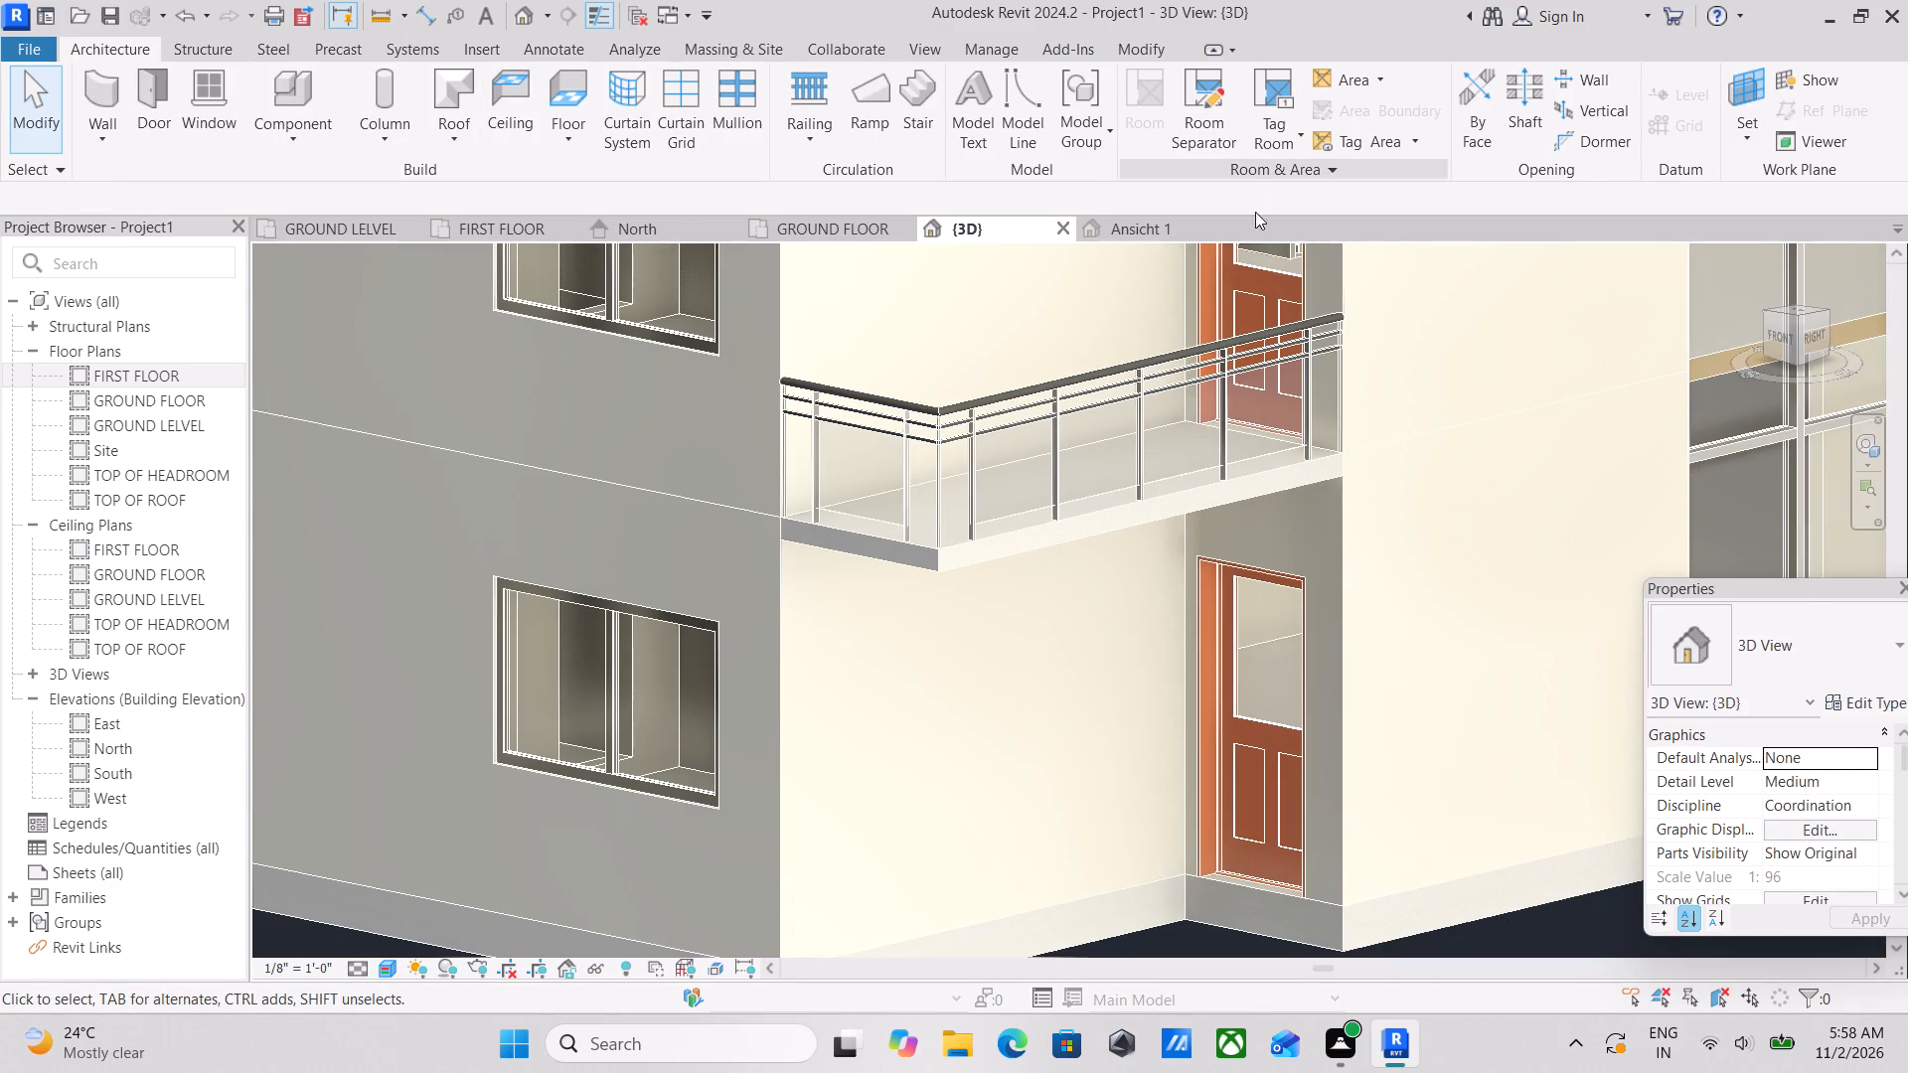
{"action": "left_click", "coordinate": [1006, 412]}
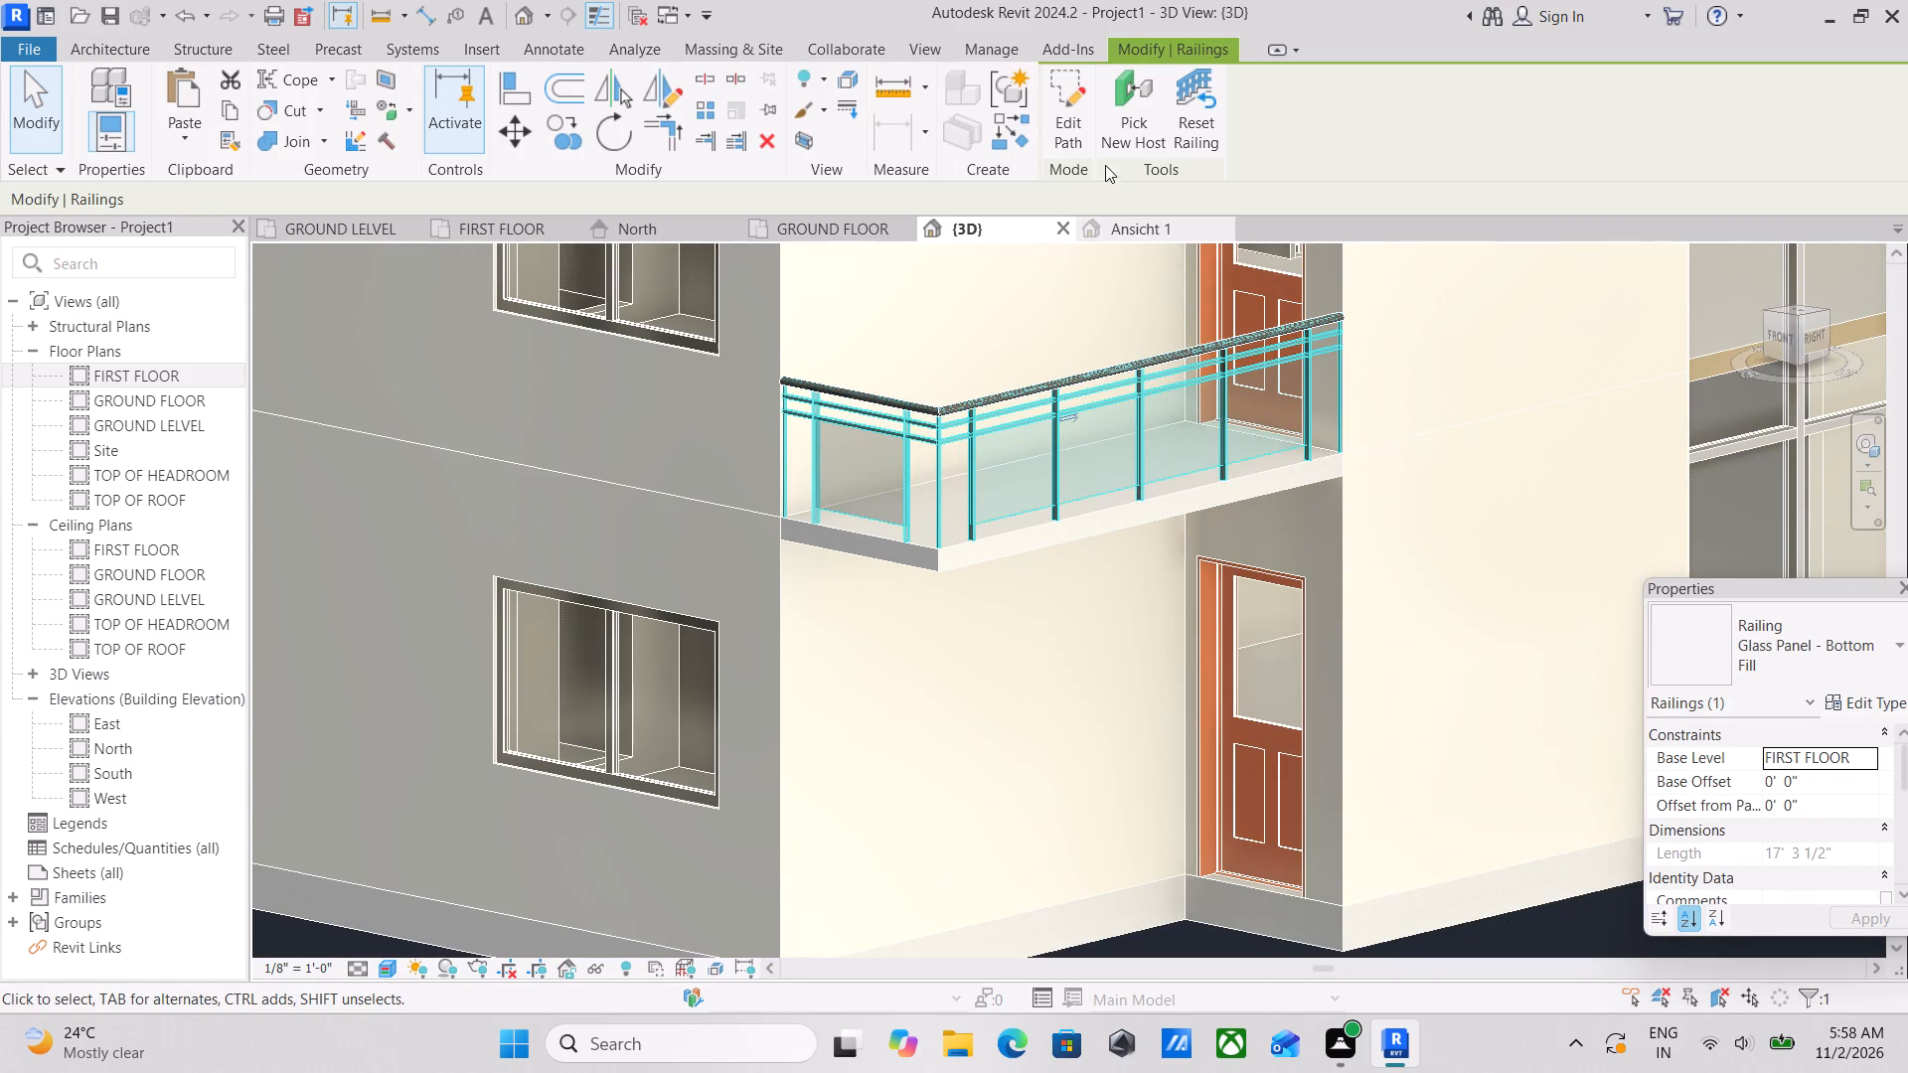
{"action": "key", "text": "Escape"}
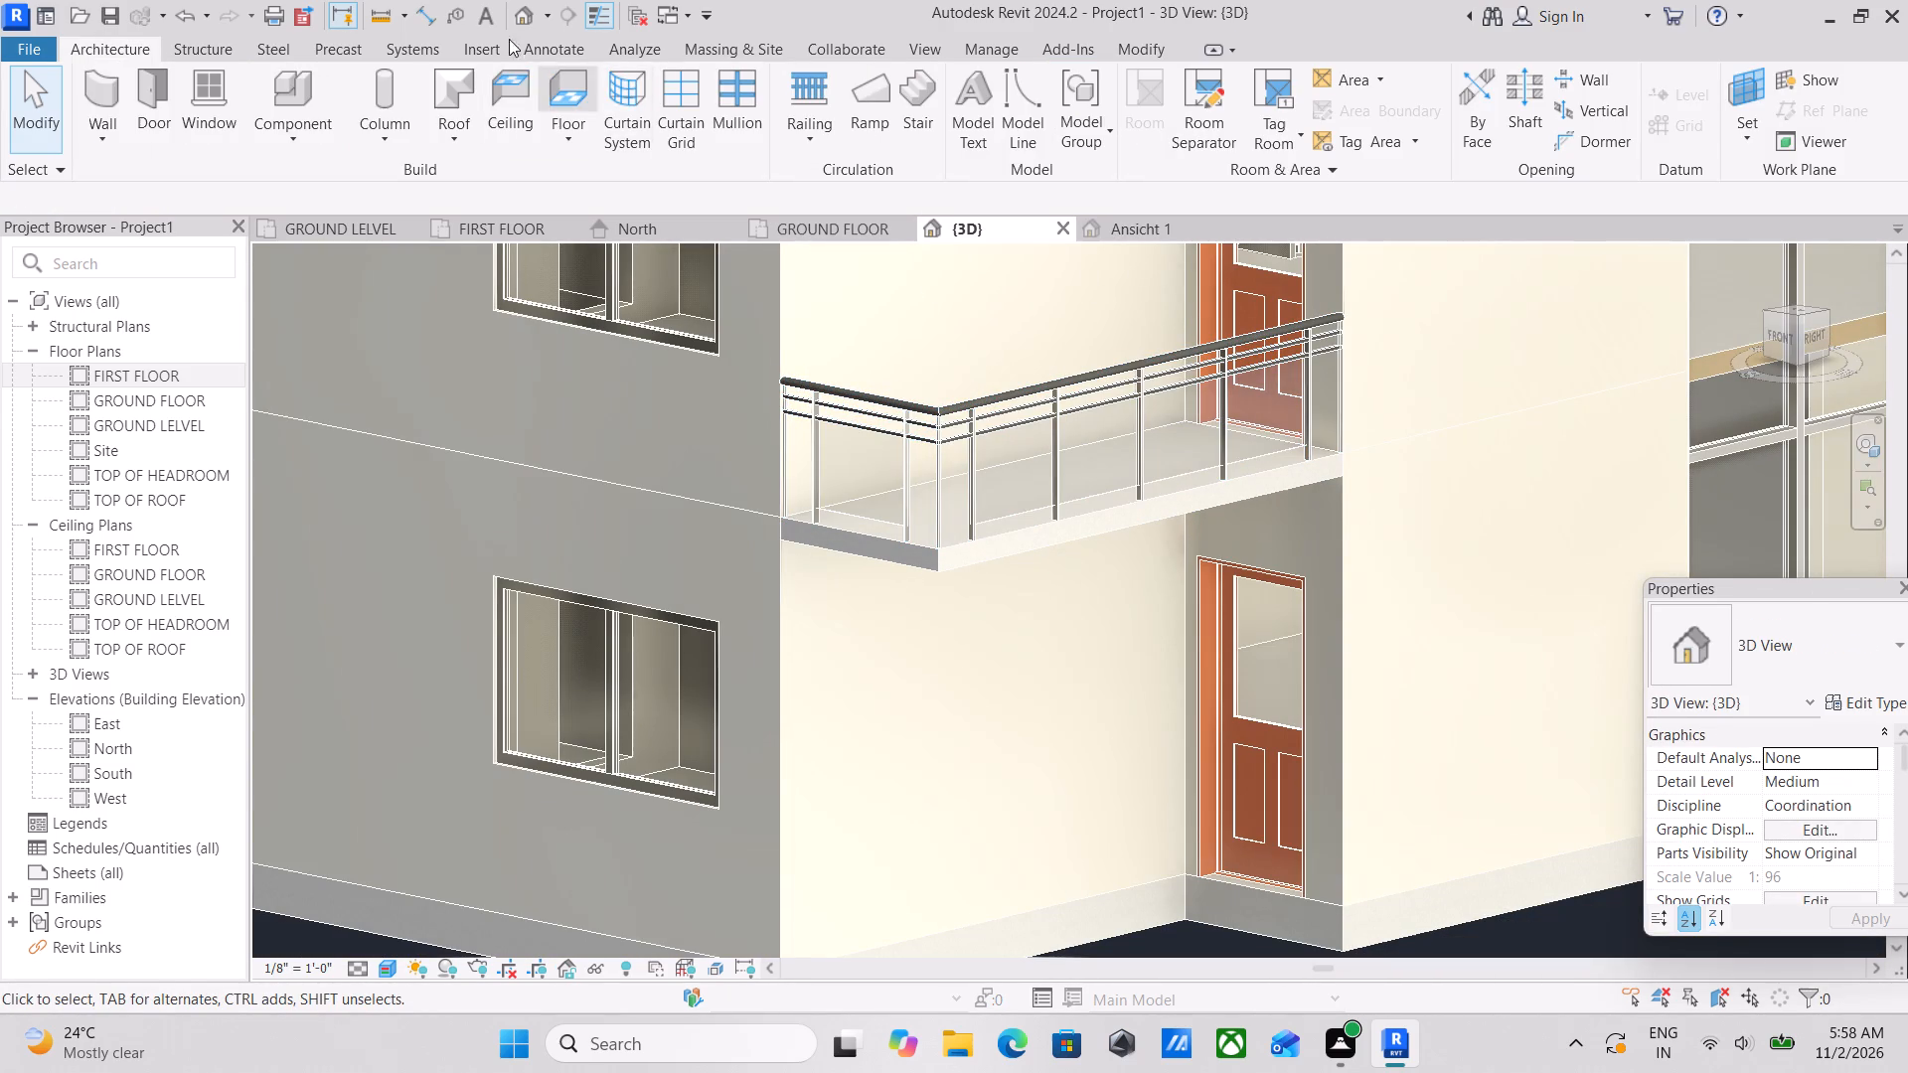
Load the Post - Round family from the Balusters folder under Railings in the imperial US library.
{"action": "left_click", "coordinate": [493, 39]}
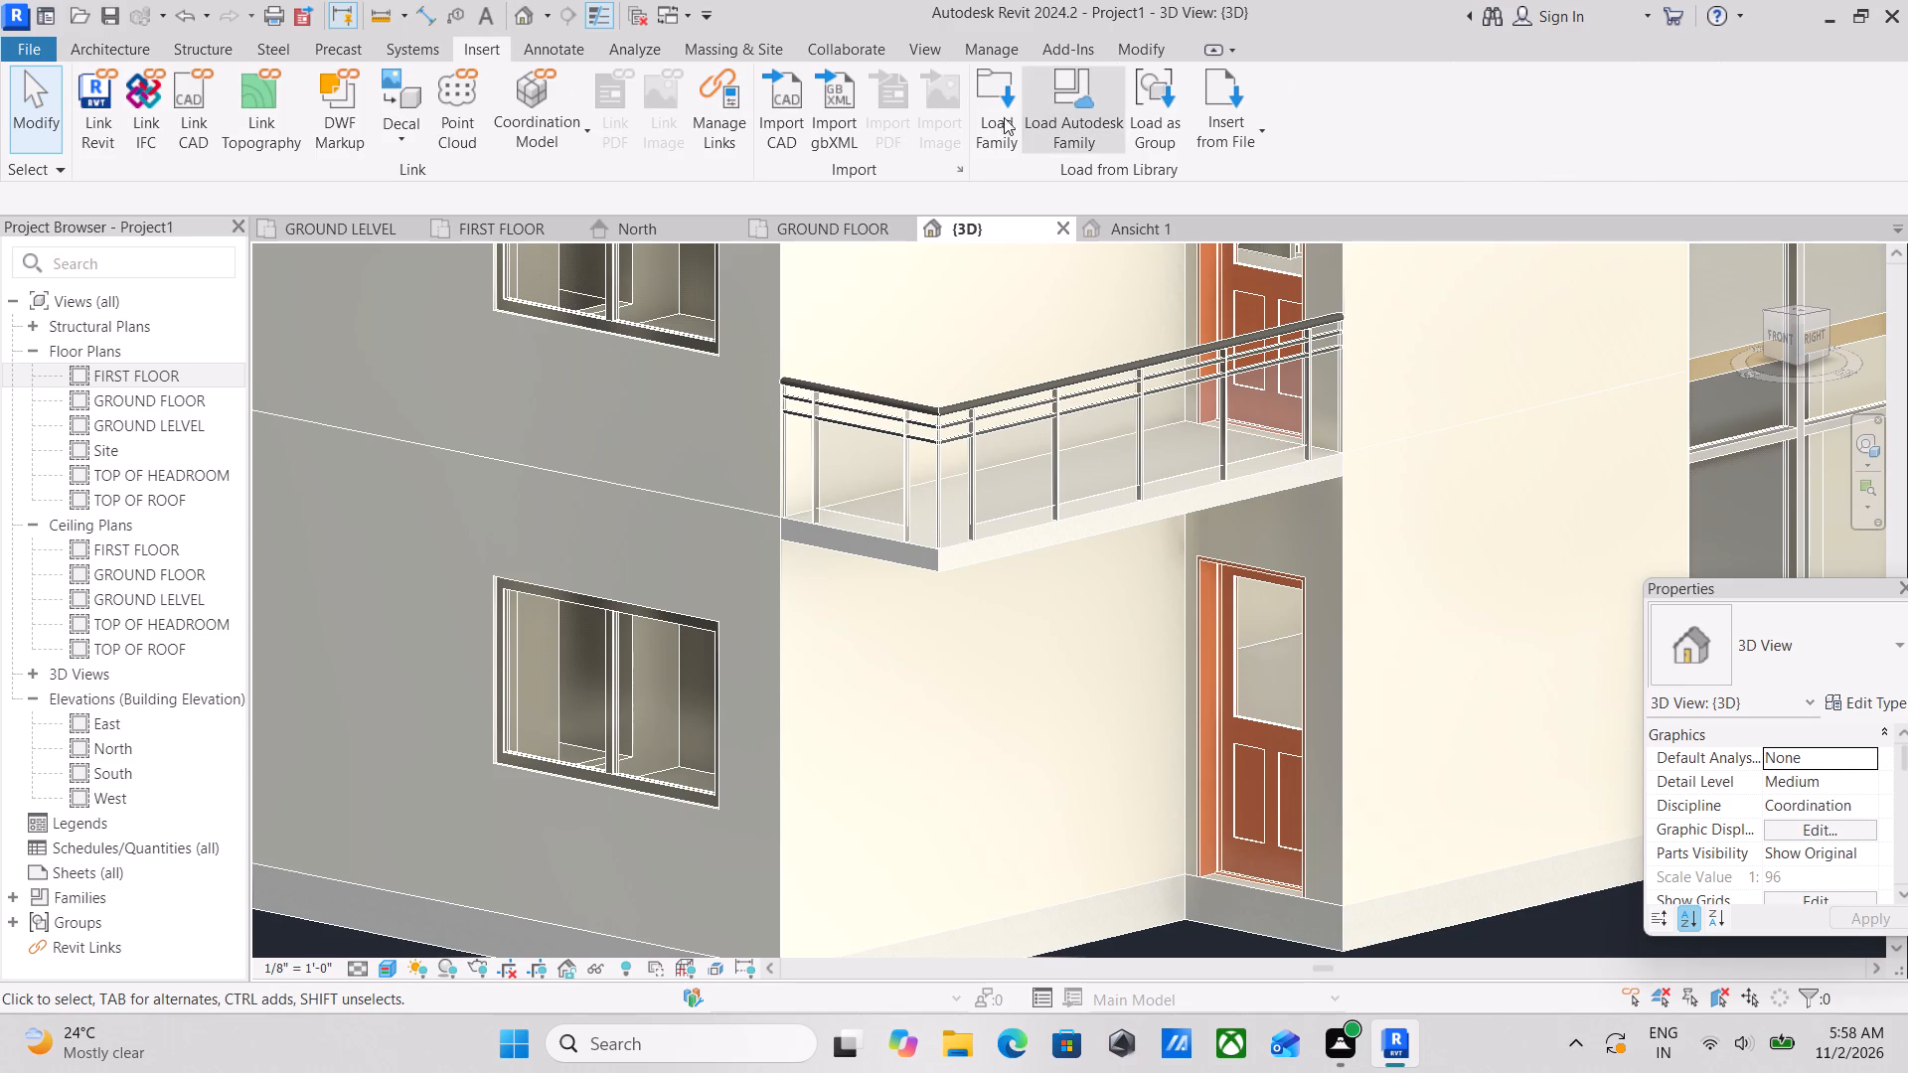
{"action": "left_click", "coordinate": [995, 101]}
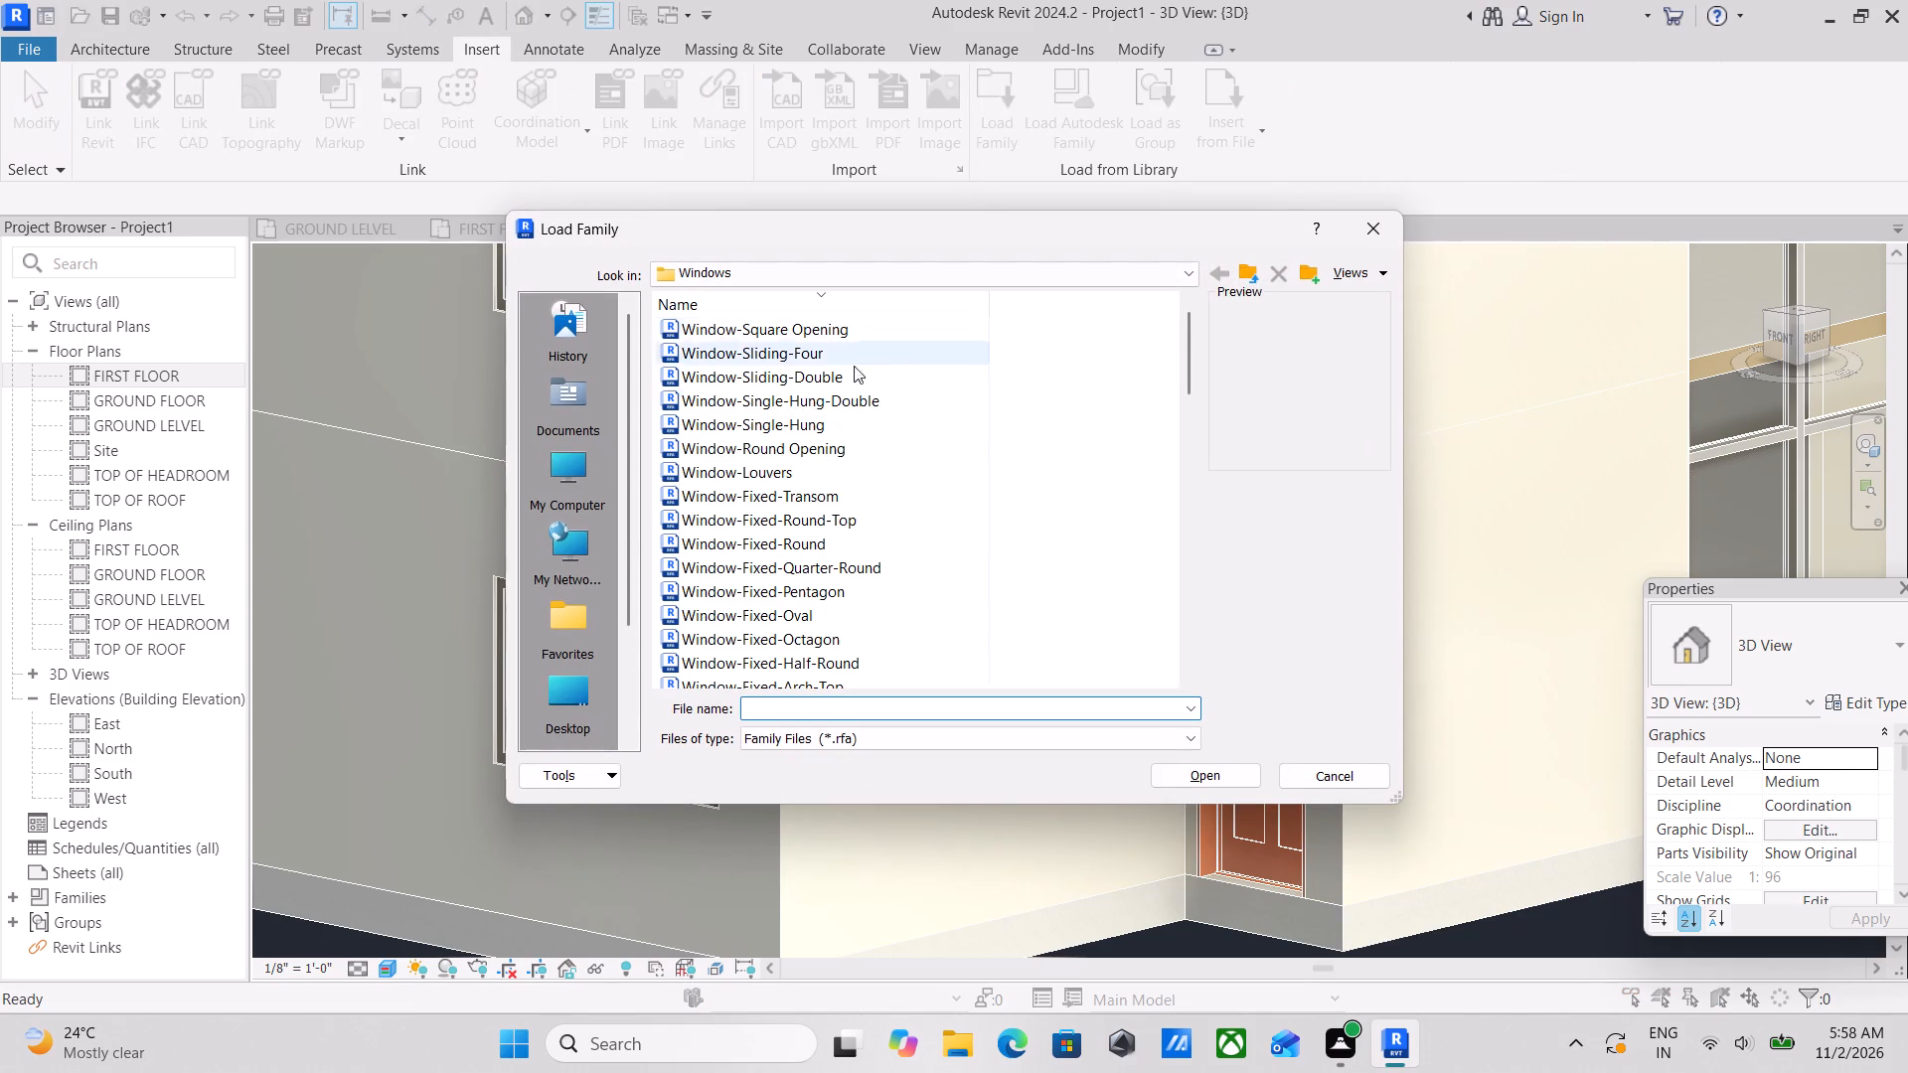
{"action": "scroll", "coordinate": [622, 417], "scroll_direction": "down", "scroll_amount": 4}
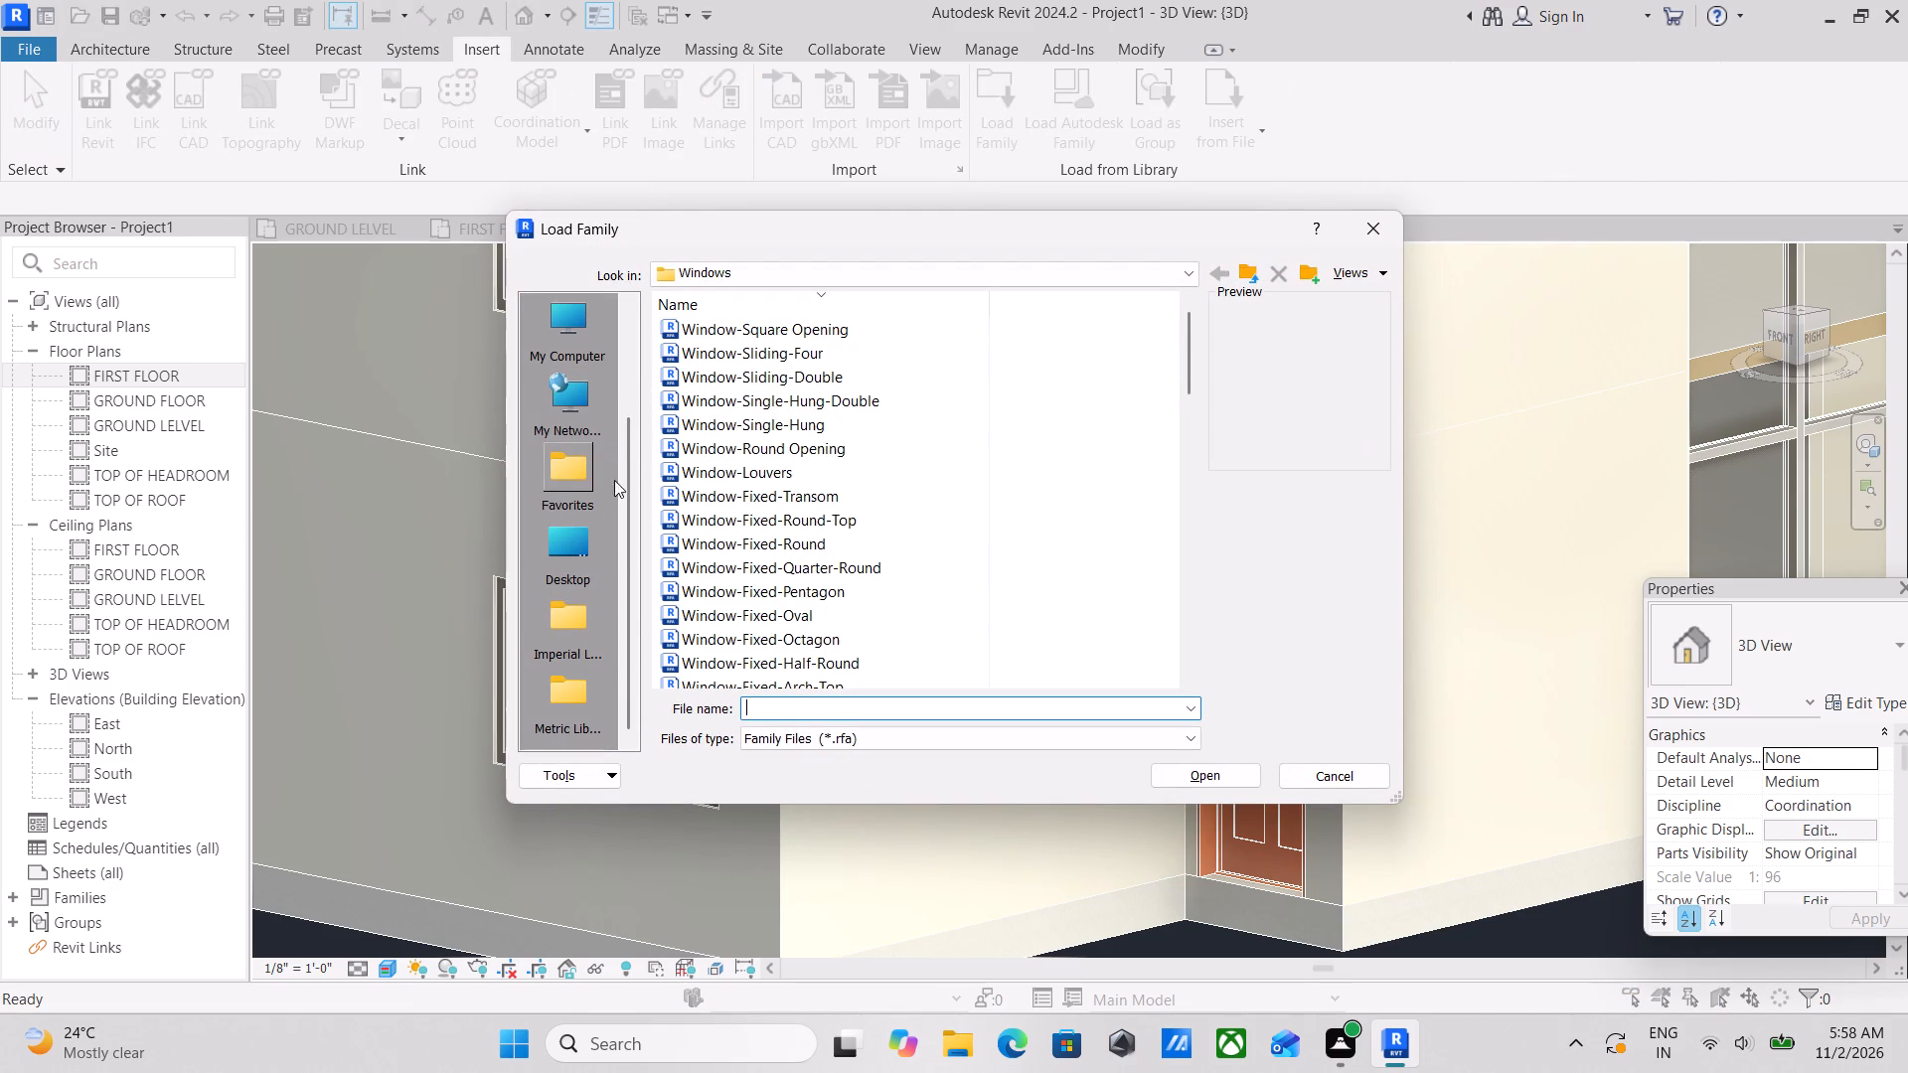
{"action": "double_click", "coordinate": [569, 596]}
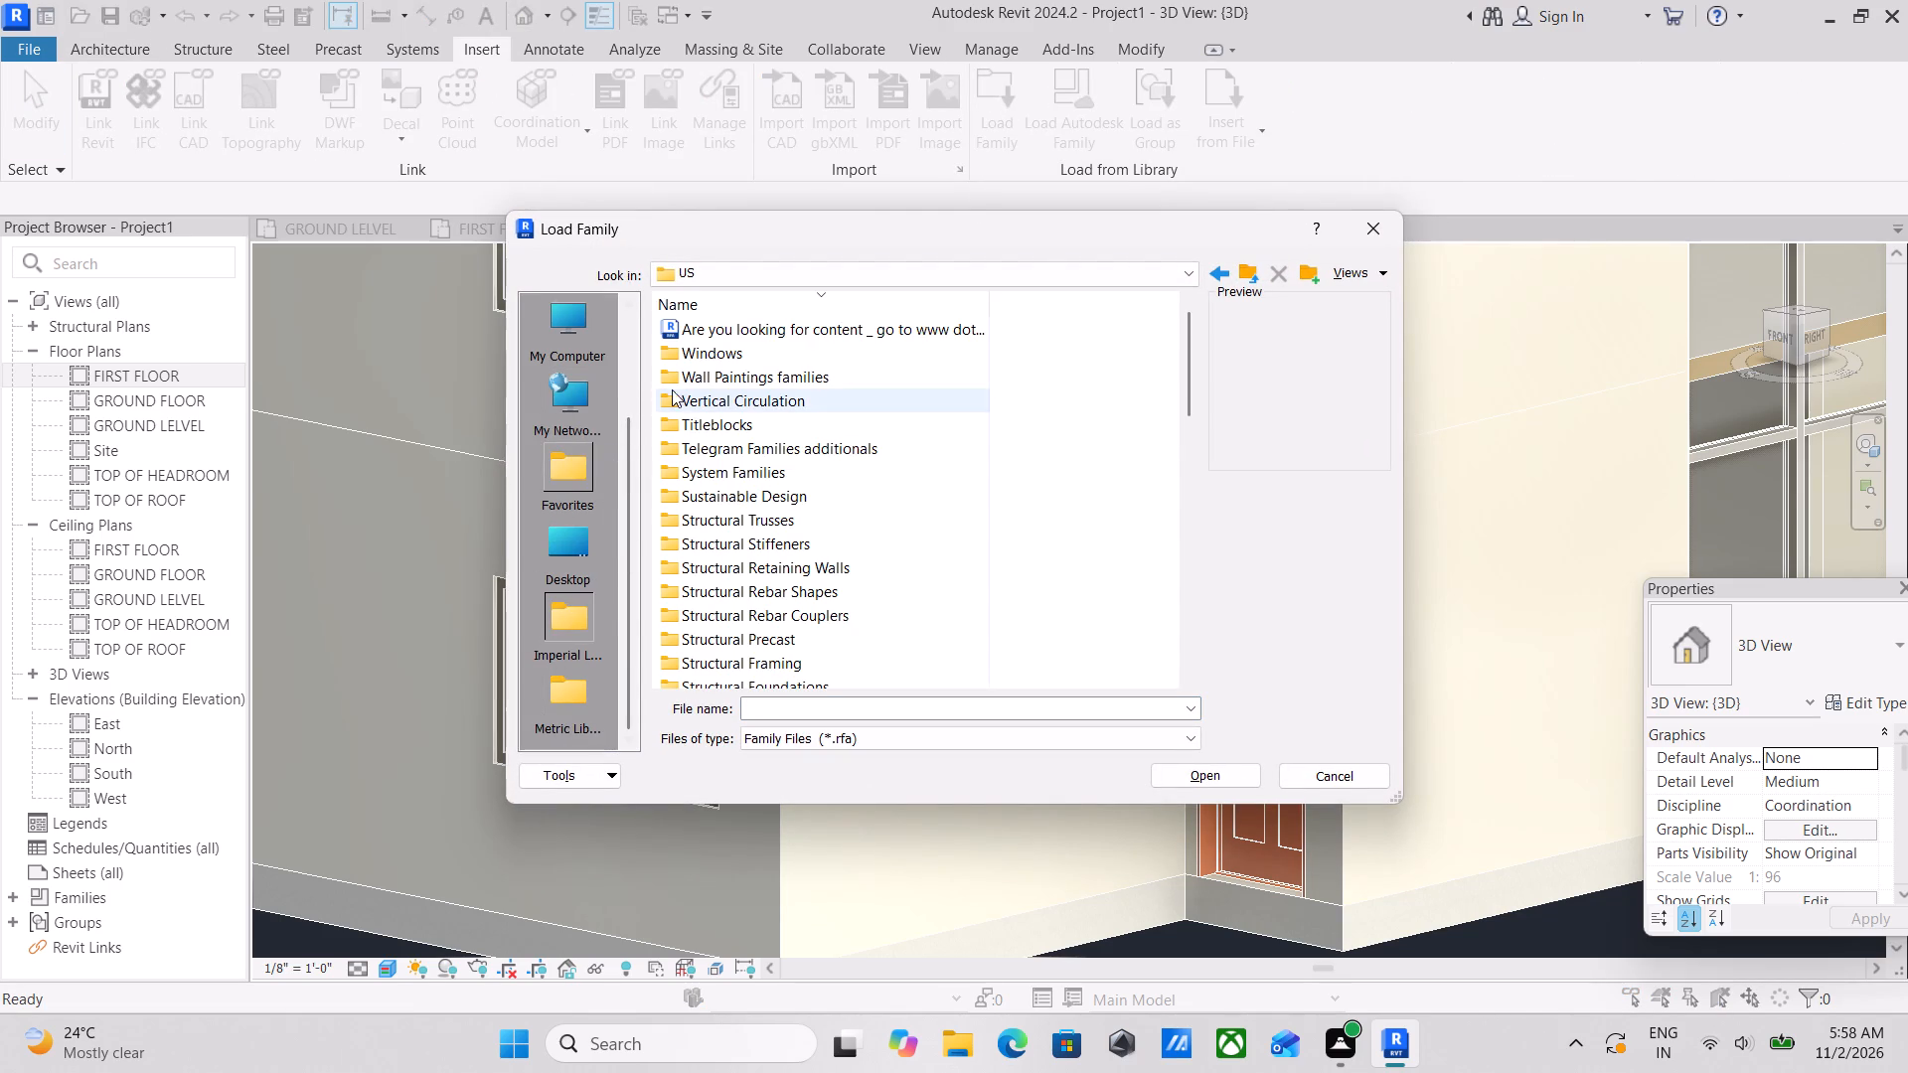
{"action": "scroll", "coordinate": [715, 413], "scroll_direction": "down", "scroll_amount": 2}
{"action": "scroll", "coordinate": [728, 424], "scroll_direction": "up", "scroll_amount": 2}
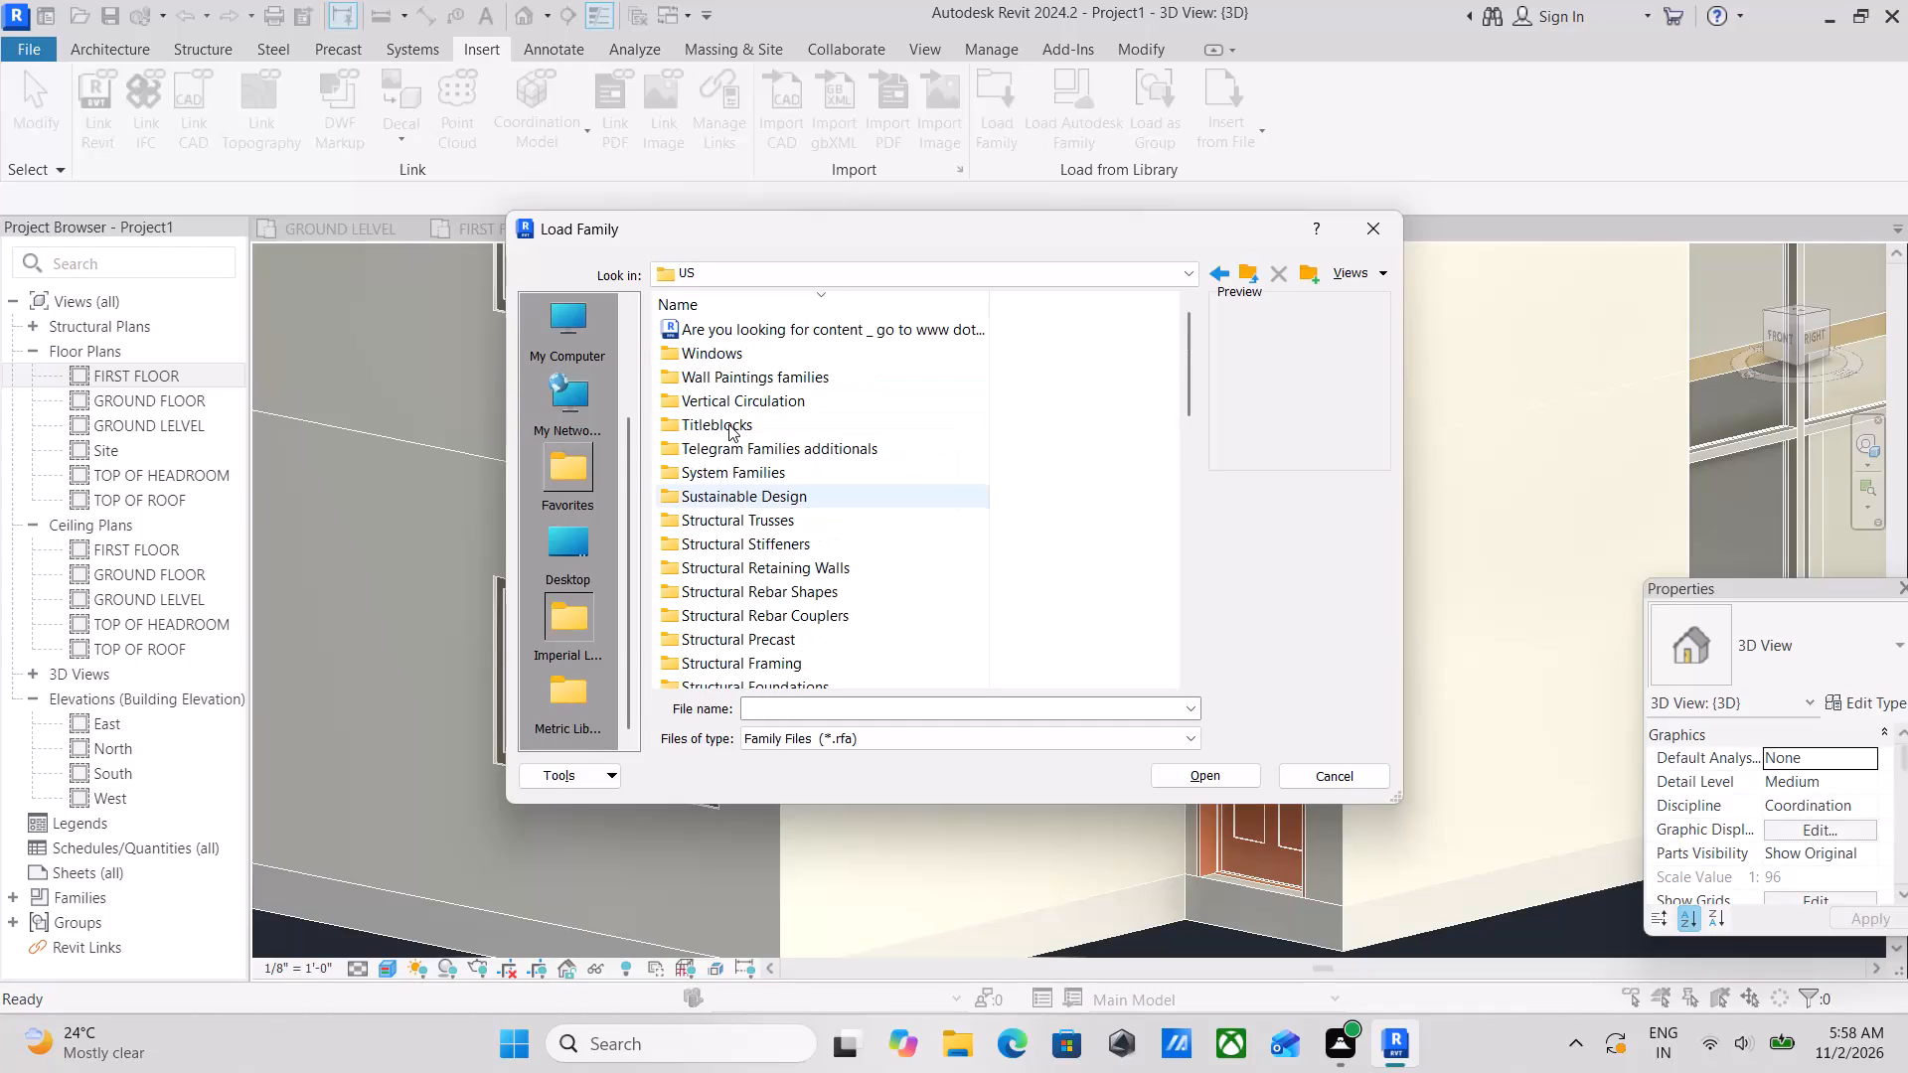
{"action": "scroll", "coordinate": [728, 424], "scroll_direction": "down", "scroll_amount": 6}
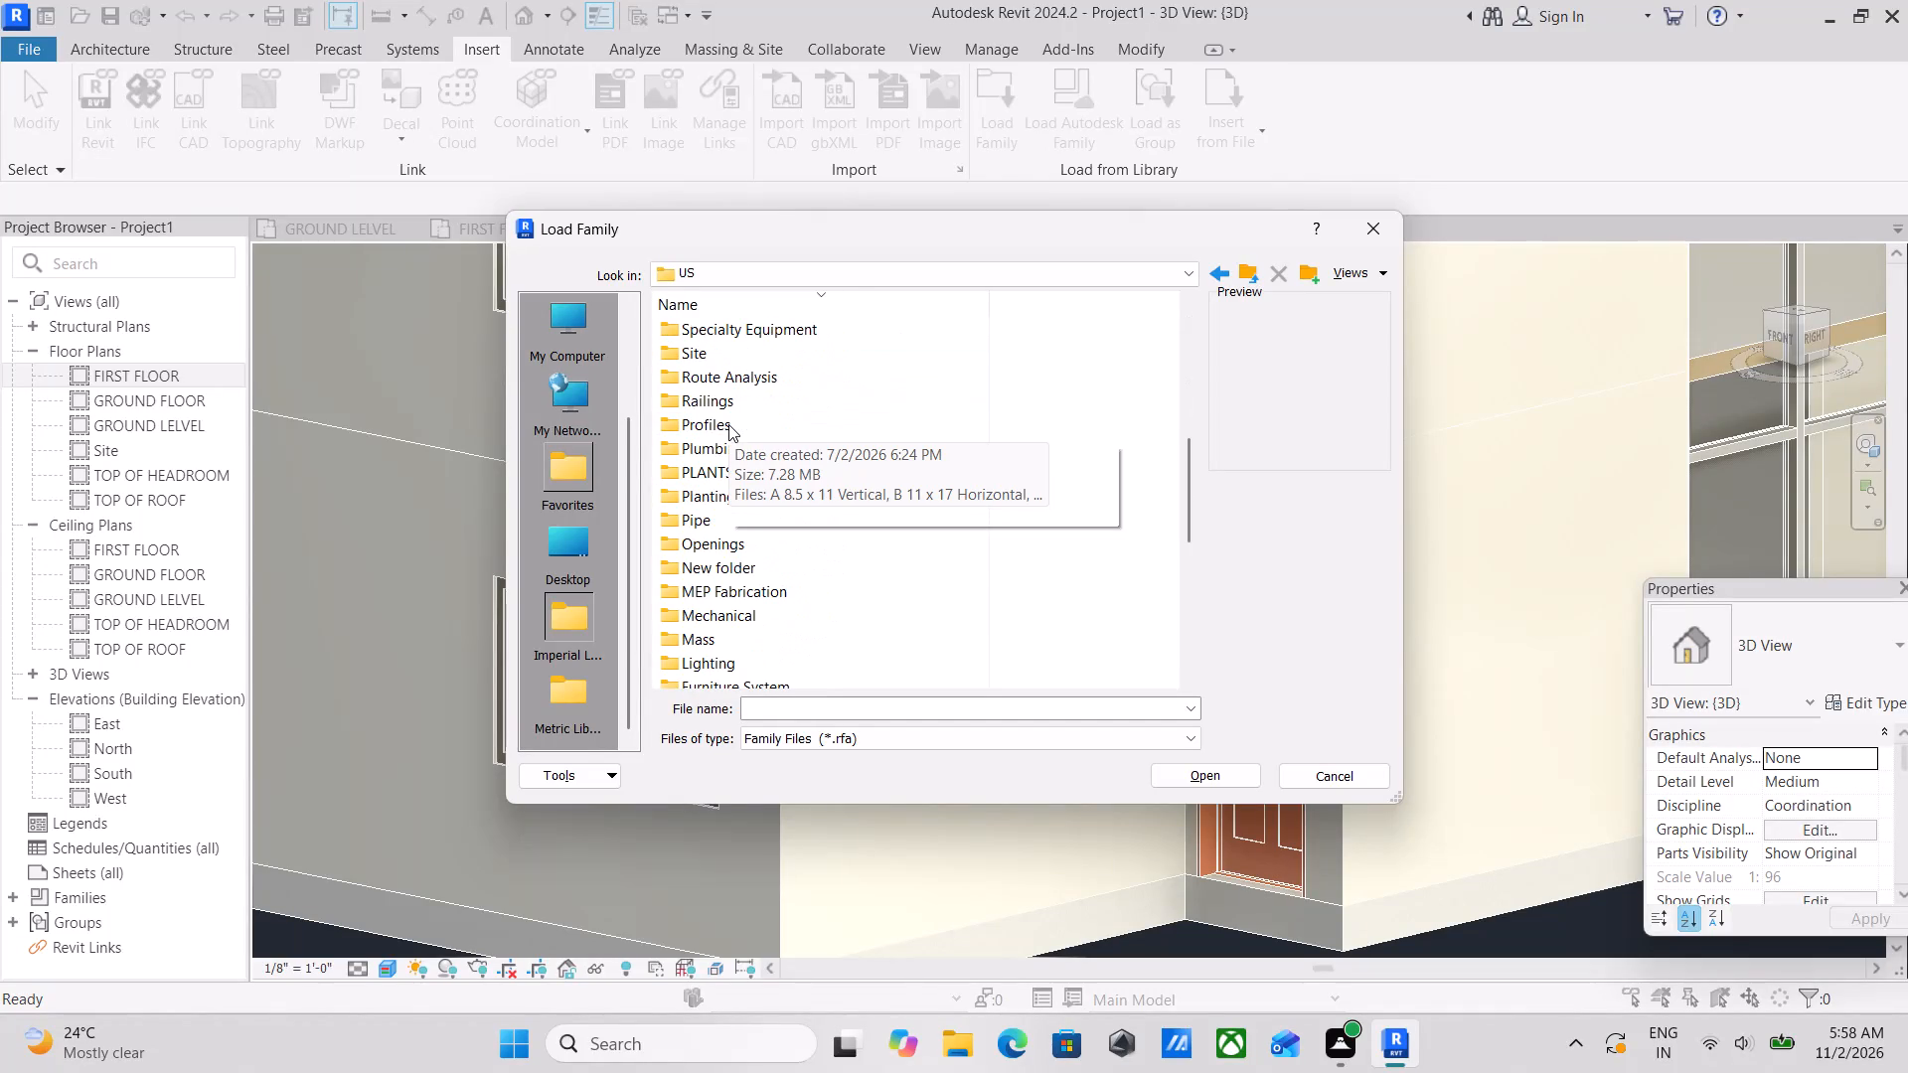
{"action": "double_click", "coordinate": [701, 400]}
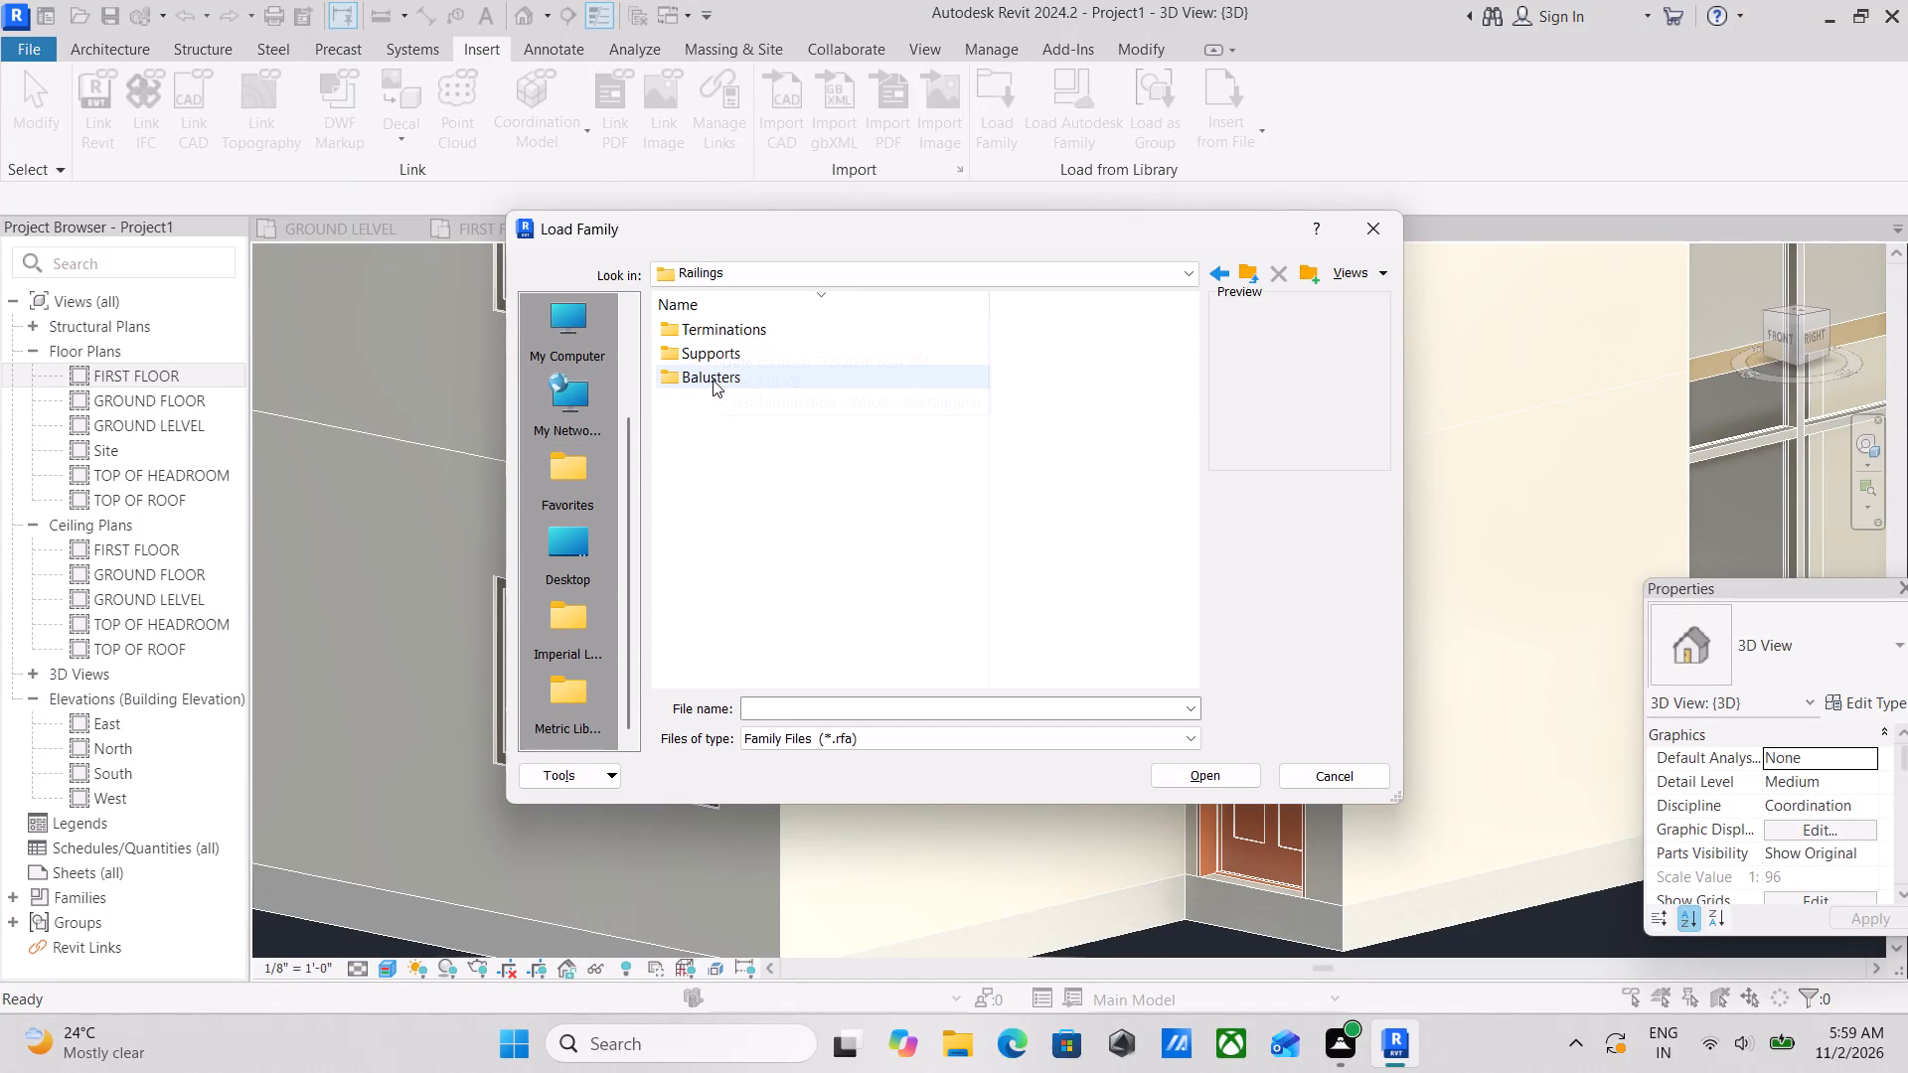
{"action": "double_click", "coordinate": [708, 375]}
{"action": "left_click", "coordinate": [719, 375]}
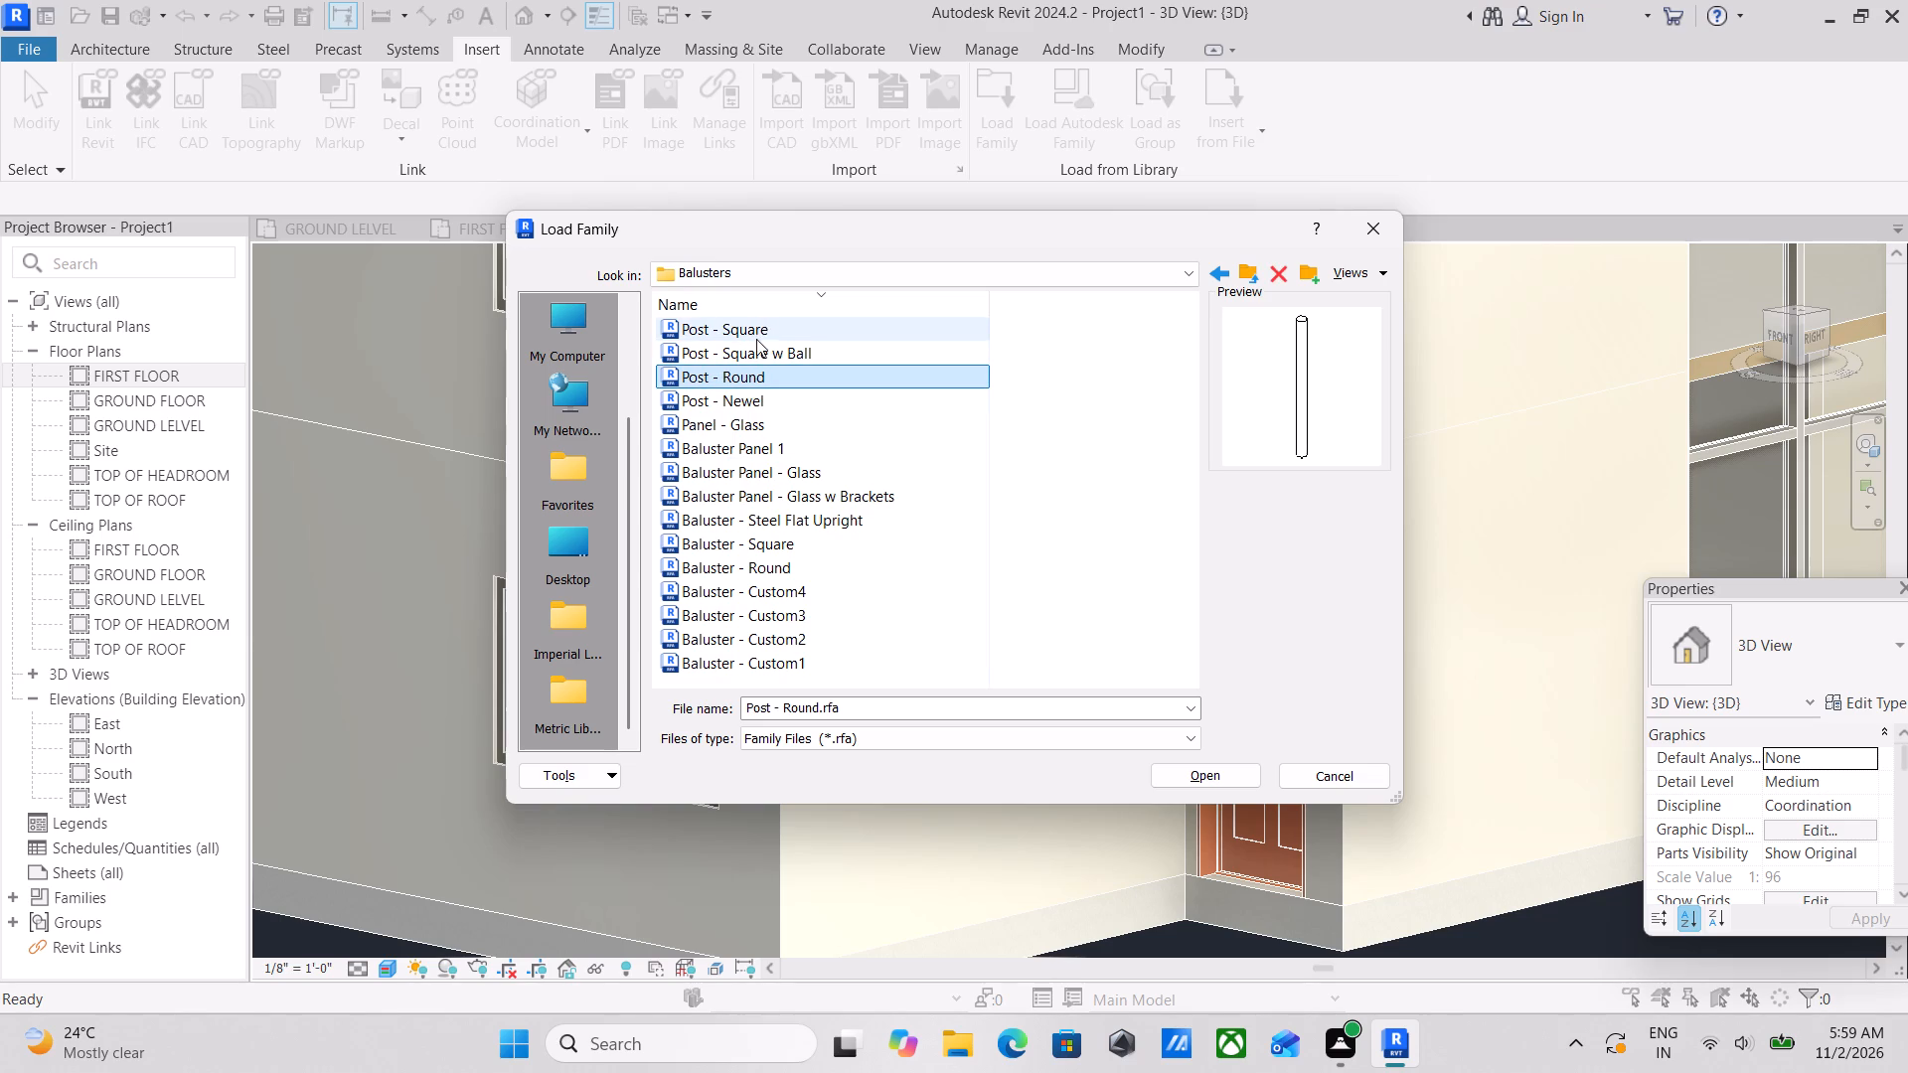
{"action": "left_click", "coordinate": [743, 352]}
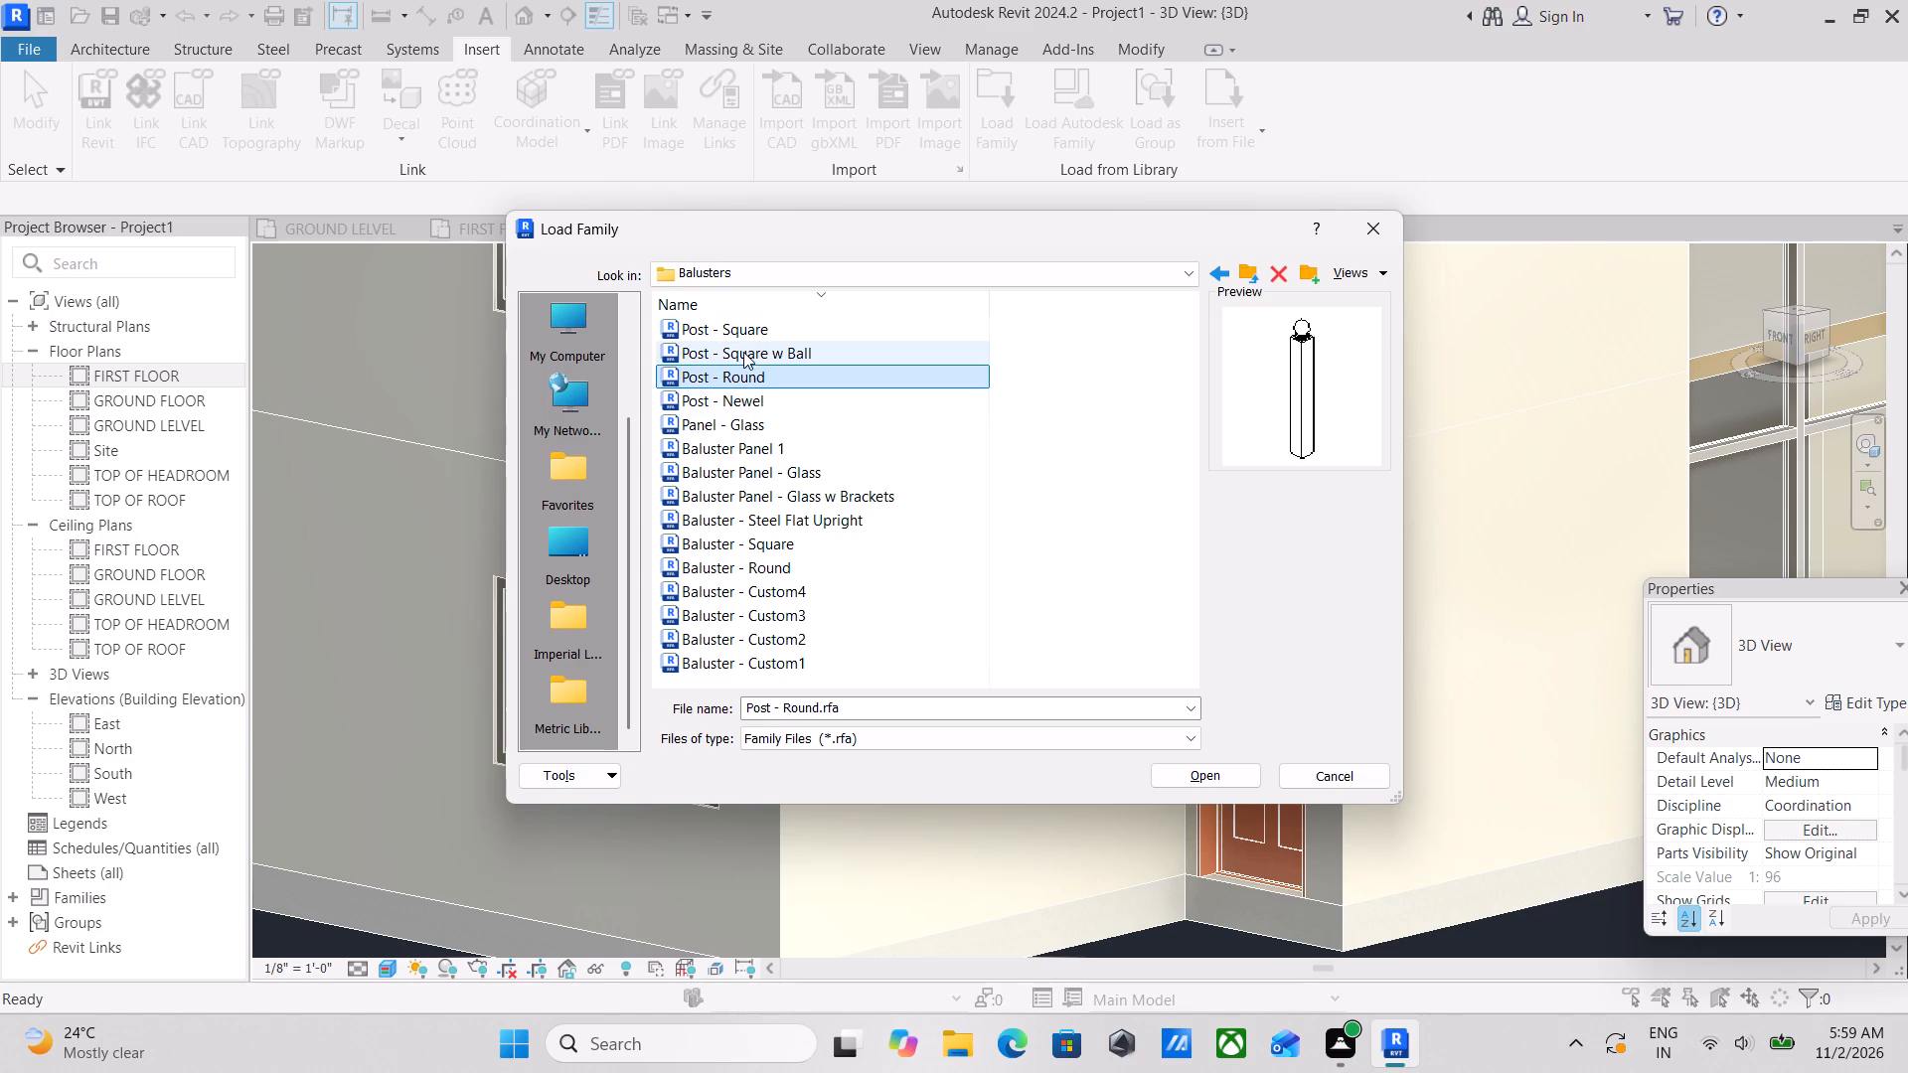
{"action": "left_click", "coordinate": [728, 381]}
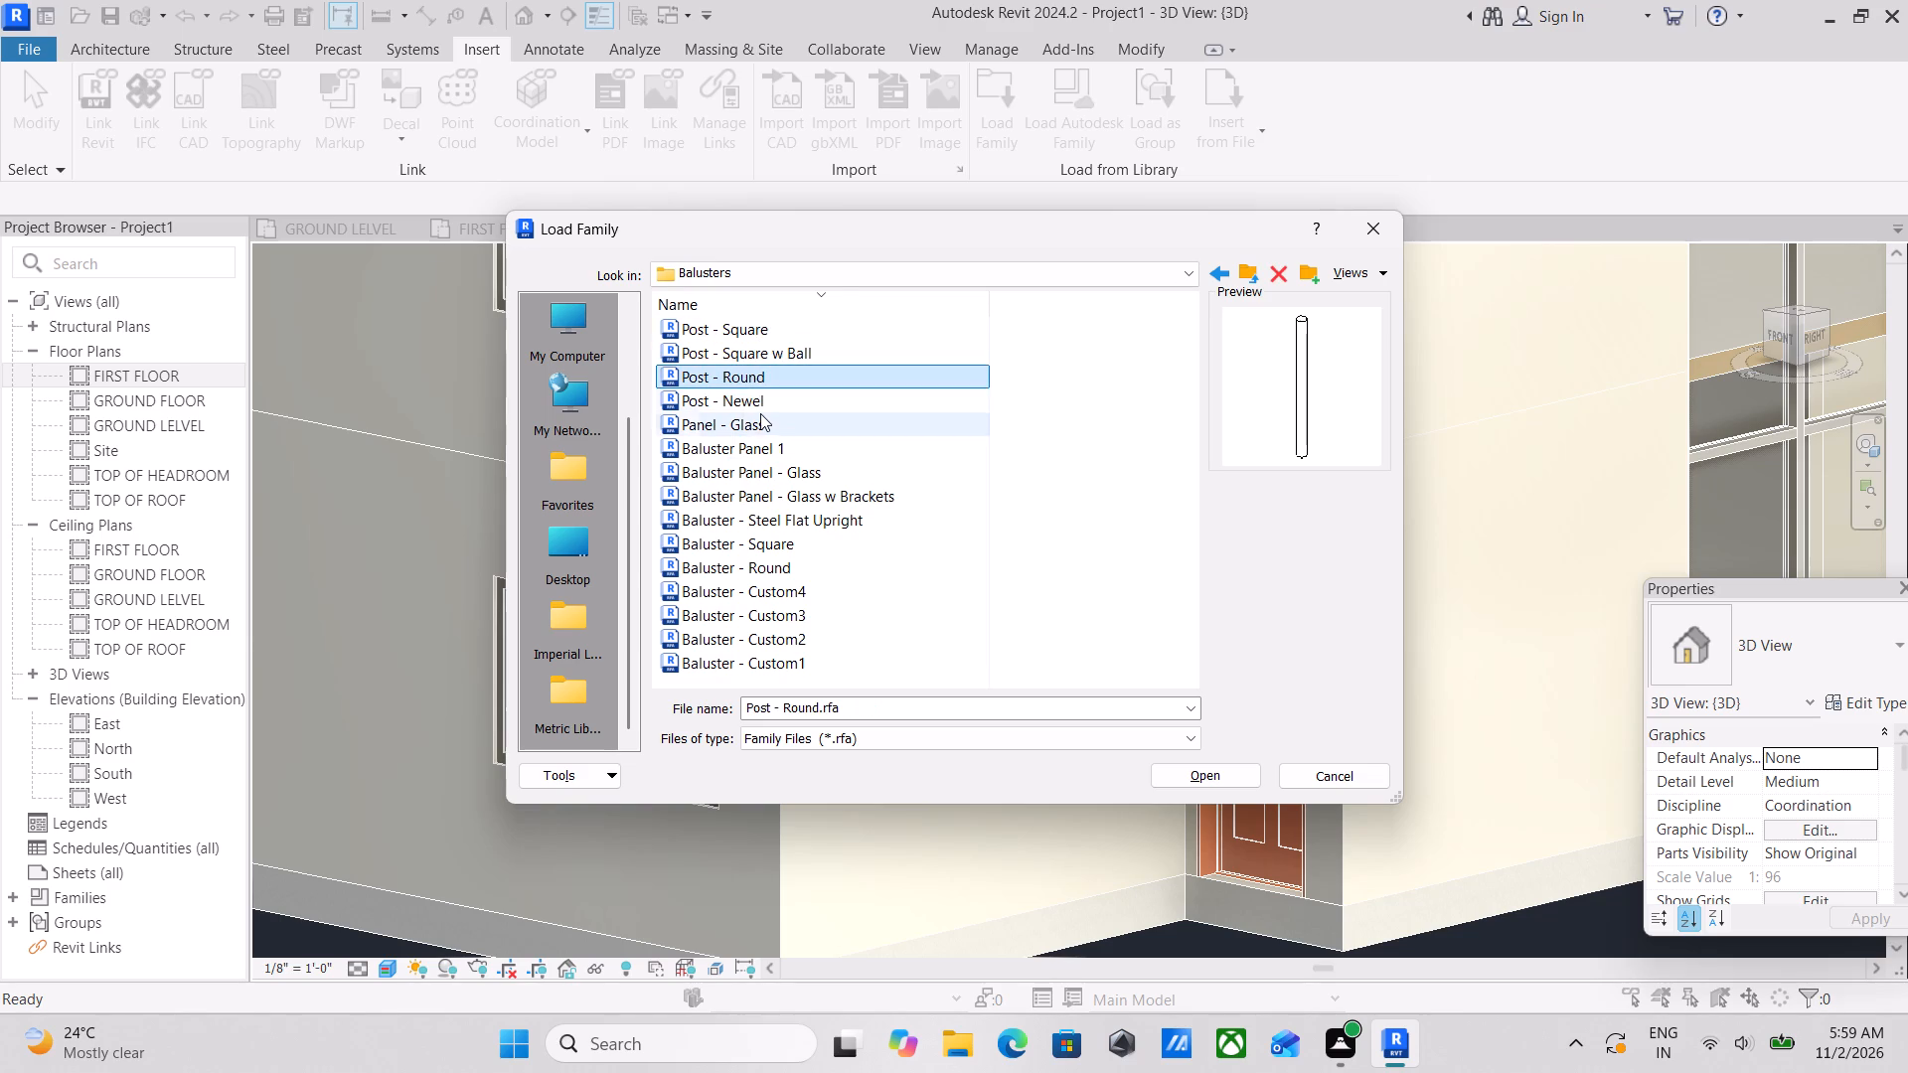
{"action": "left_click", "coordinate": [760, 414]}
{"action": "left_click", "coordinate": [741, 373]}
{"action": "left_click", "coordinate": [766, 323]}
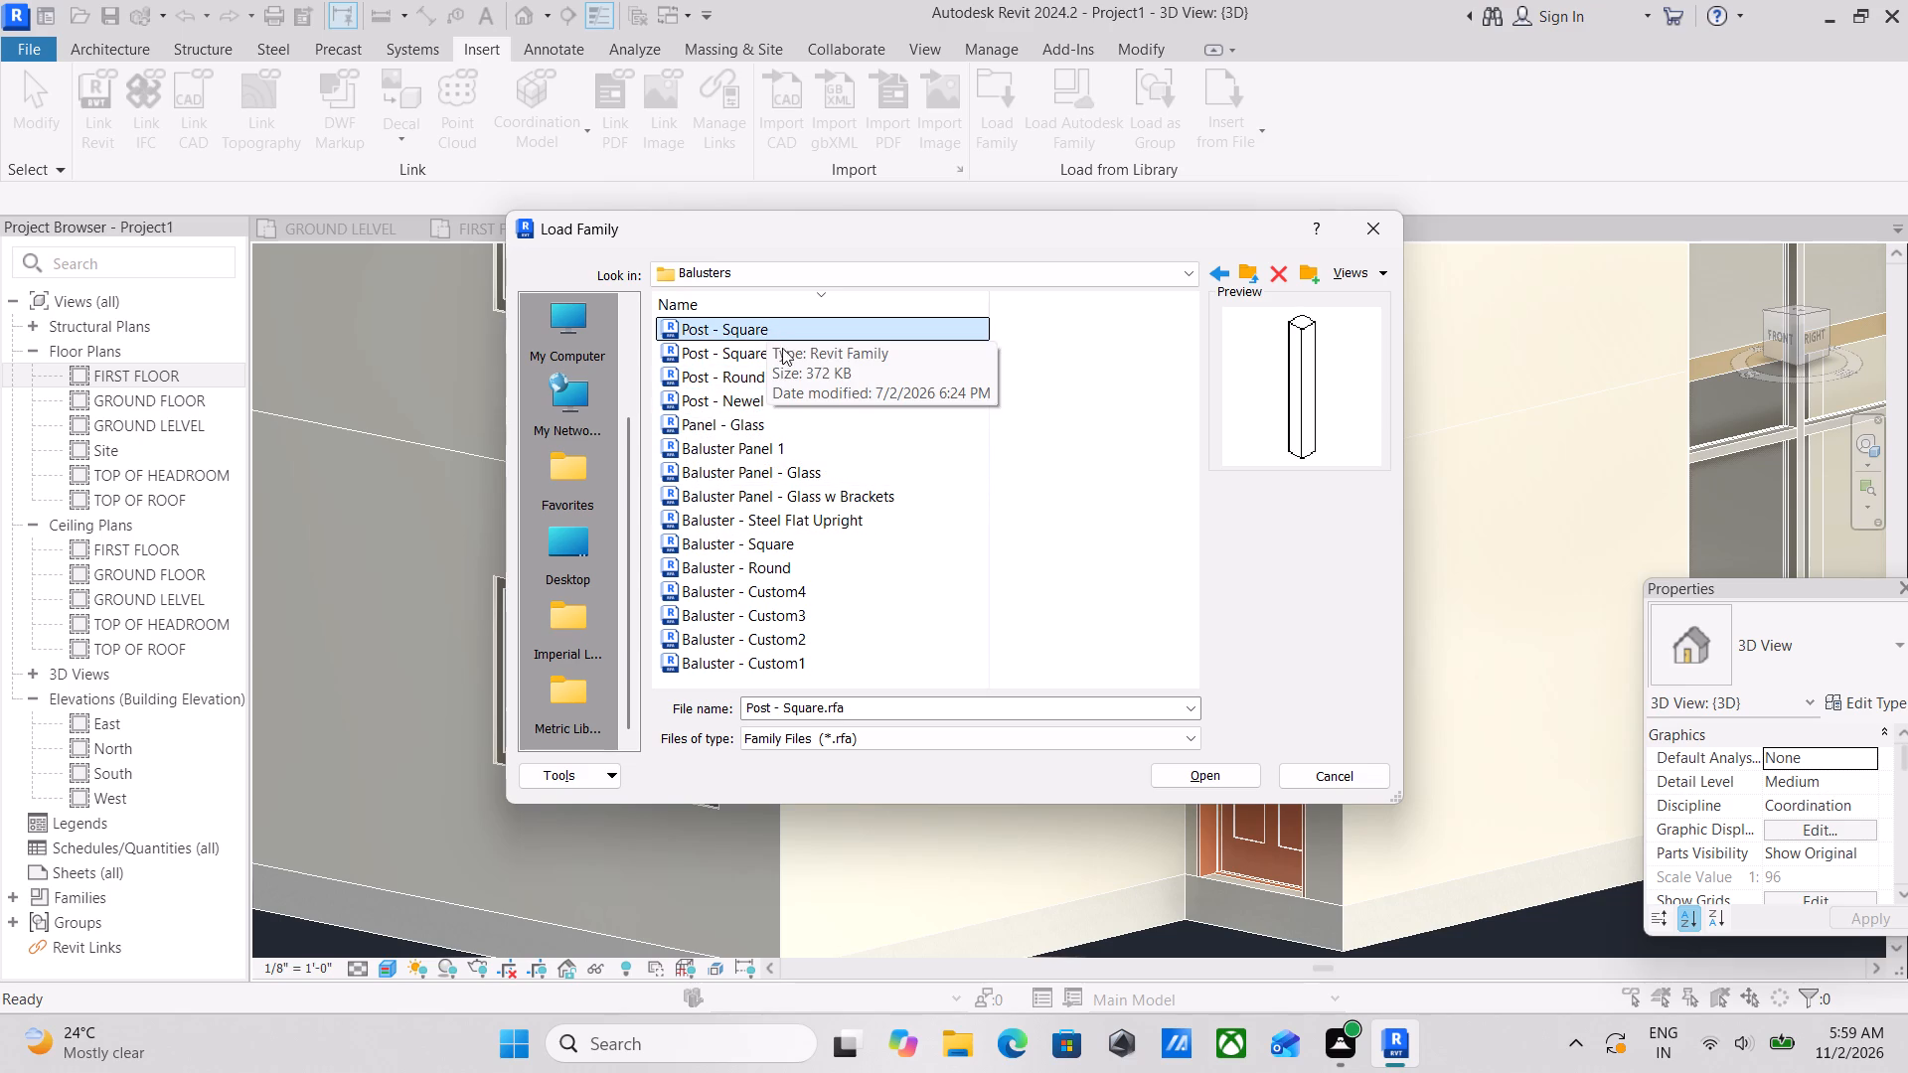
{"action": "left_click", "coordinate": [674, 365]}
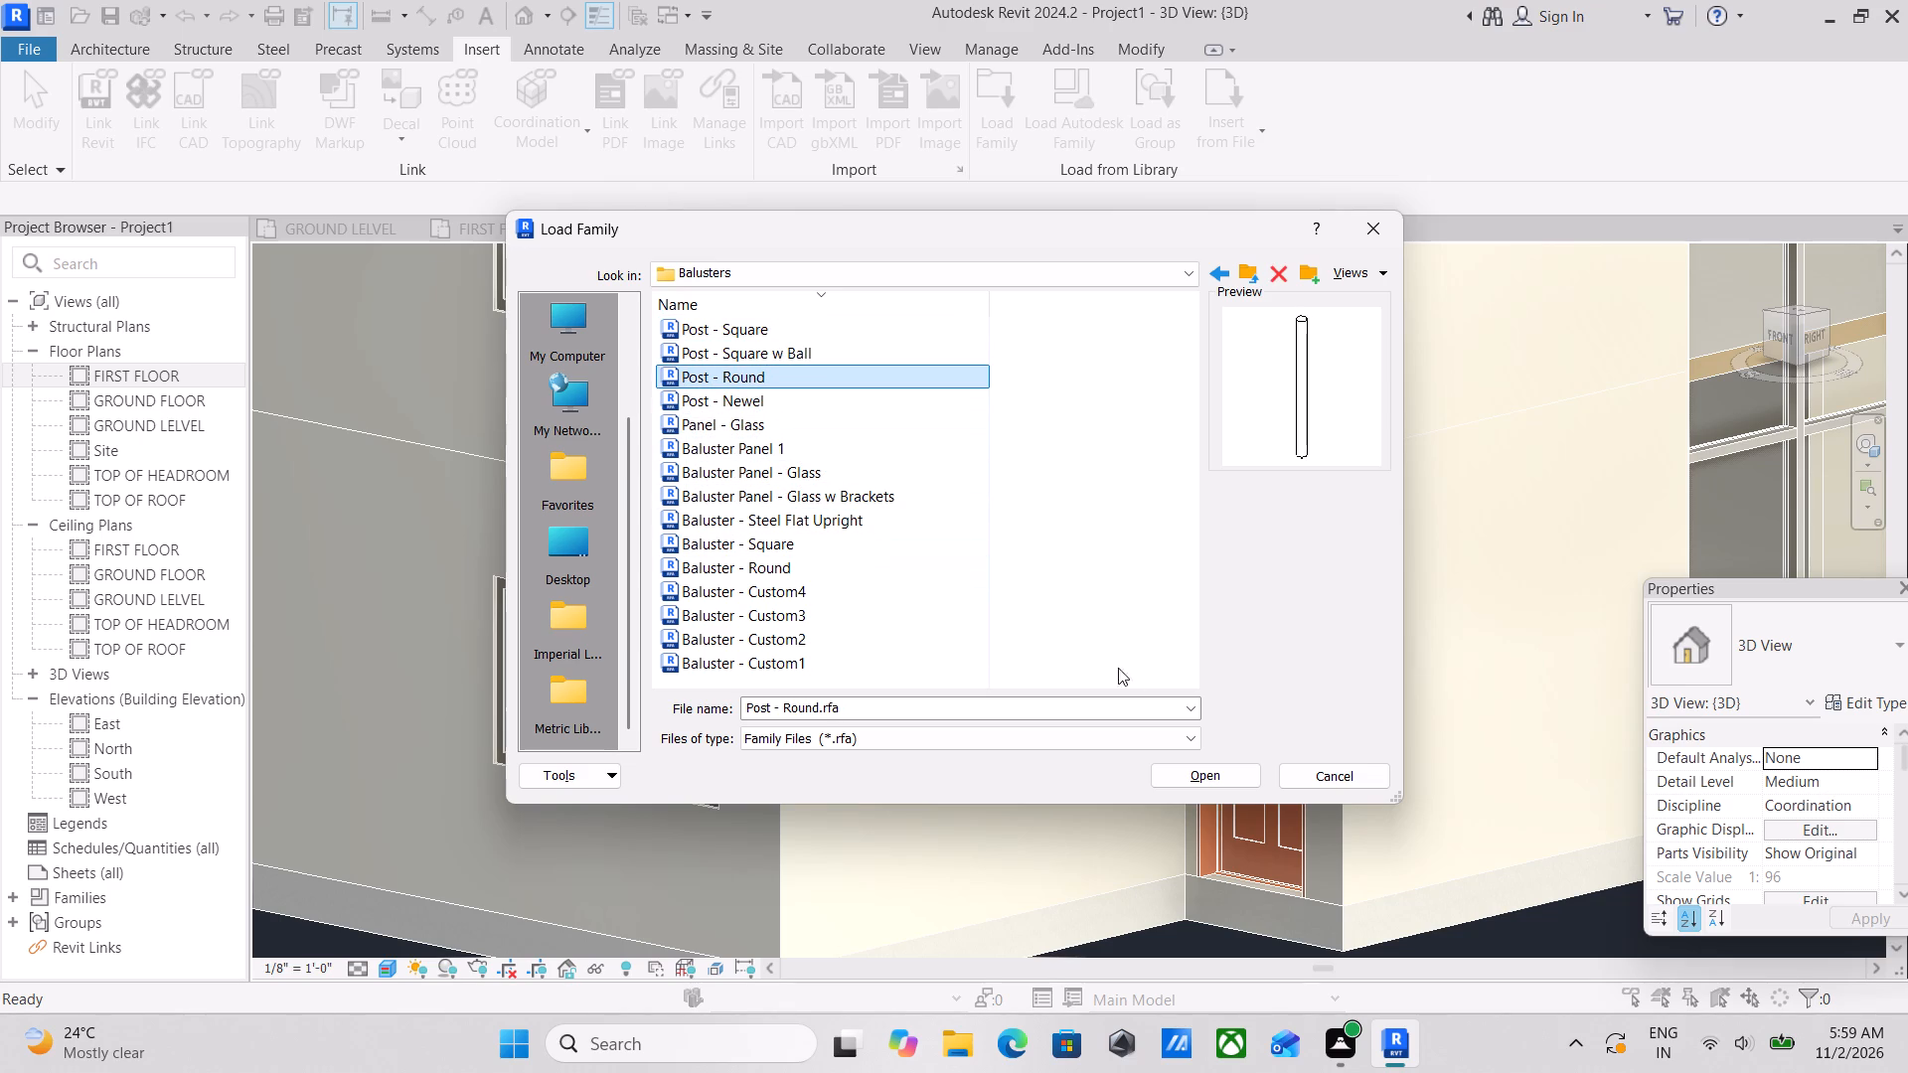
{"action": "left_click", "coordinate": [1224, 781]}
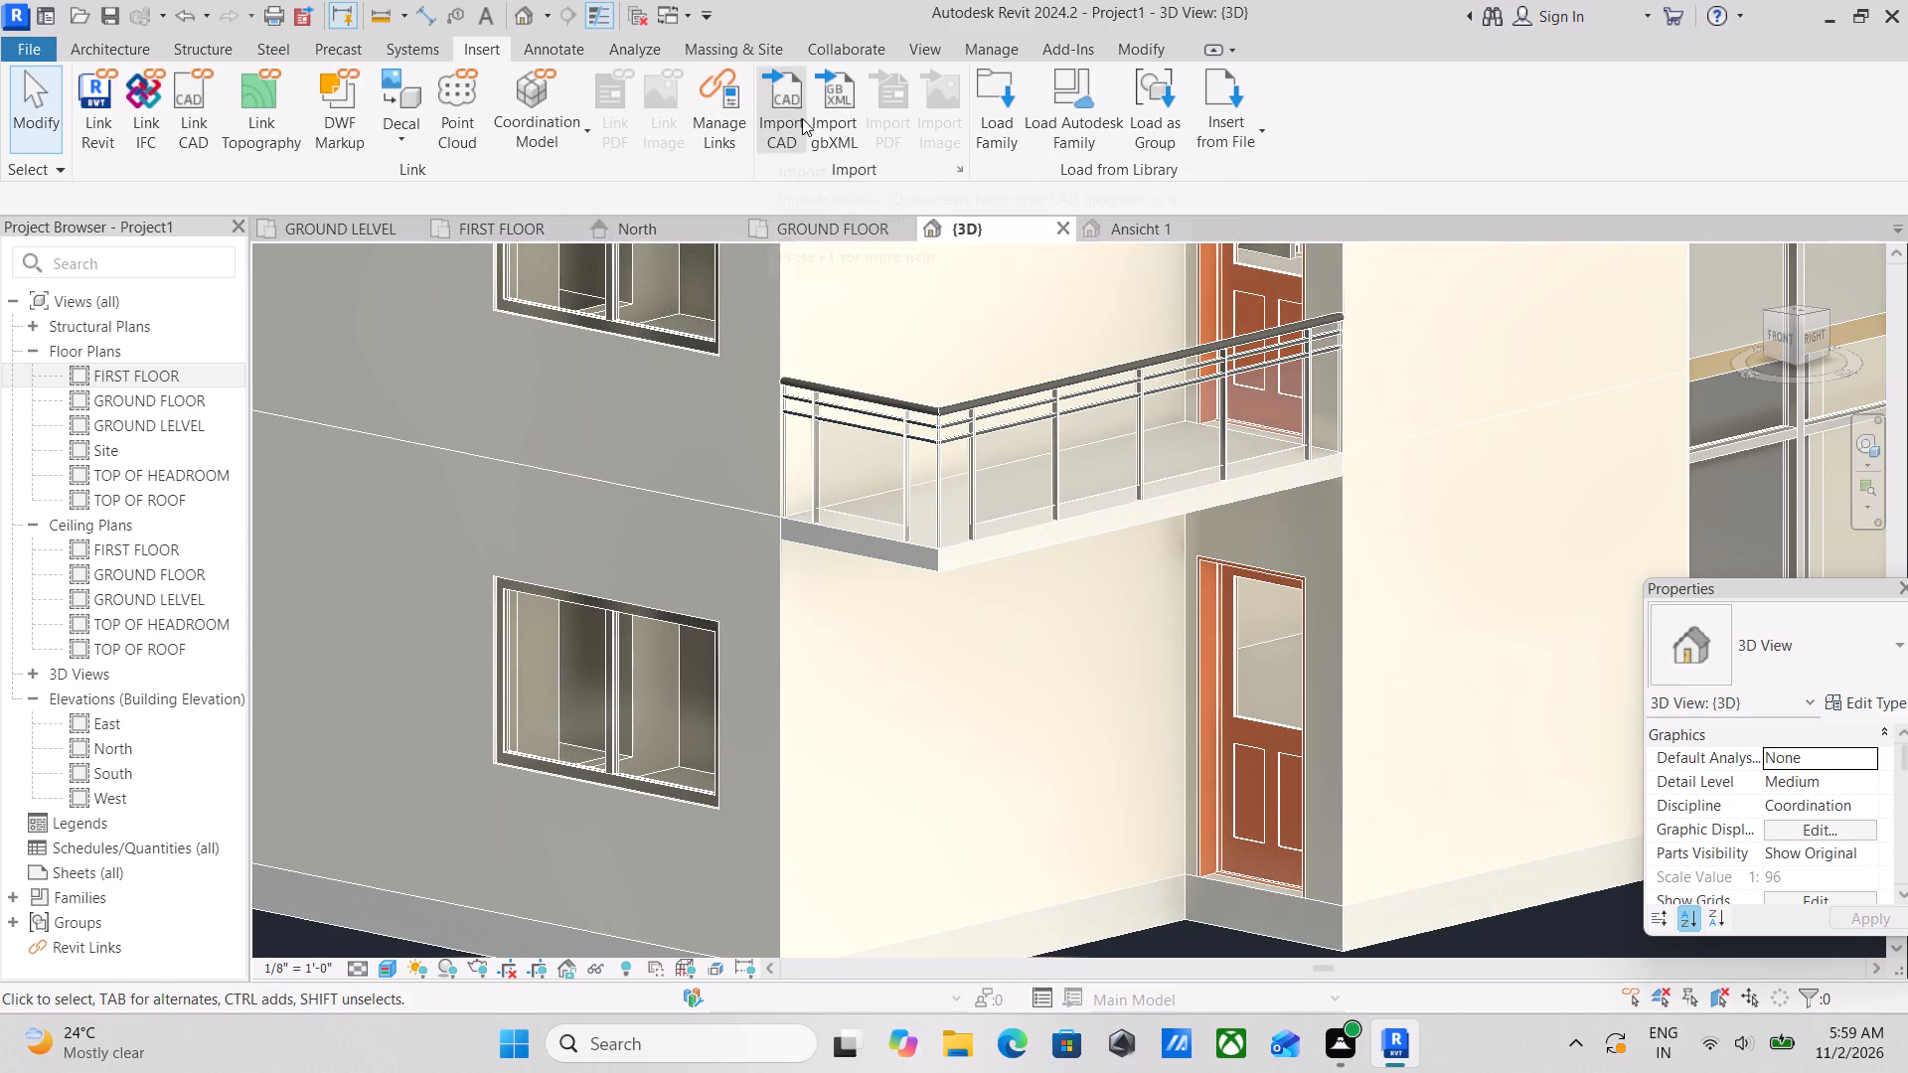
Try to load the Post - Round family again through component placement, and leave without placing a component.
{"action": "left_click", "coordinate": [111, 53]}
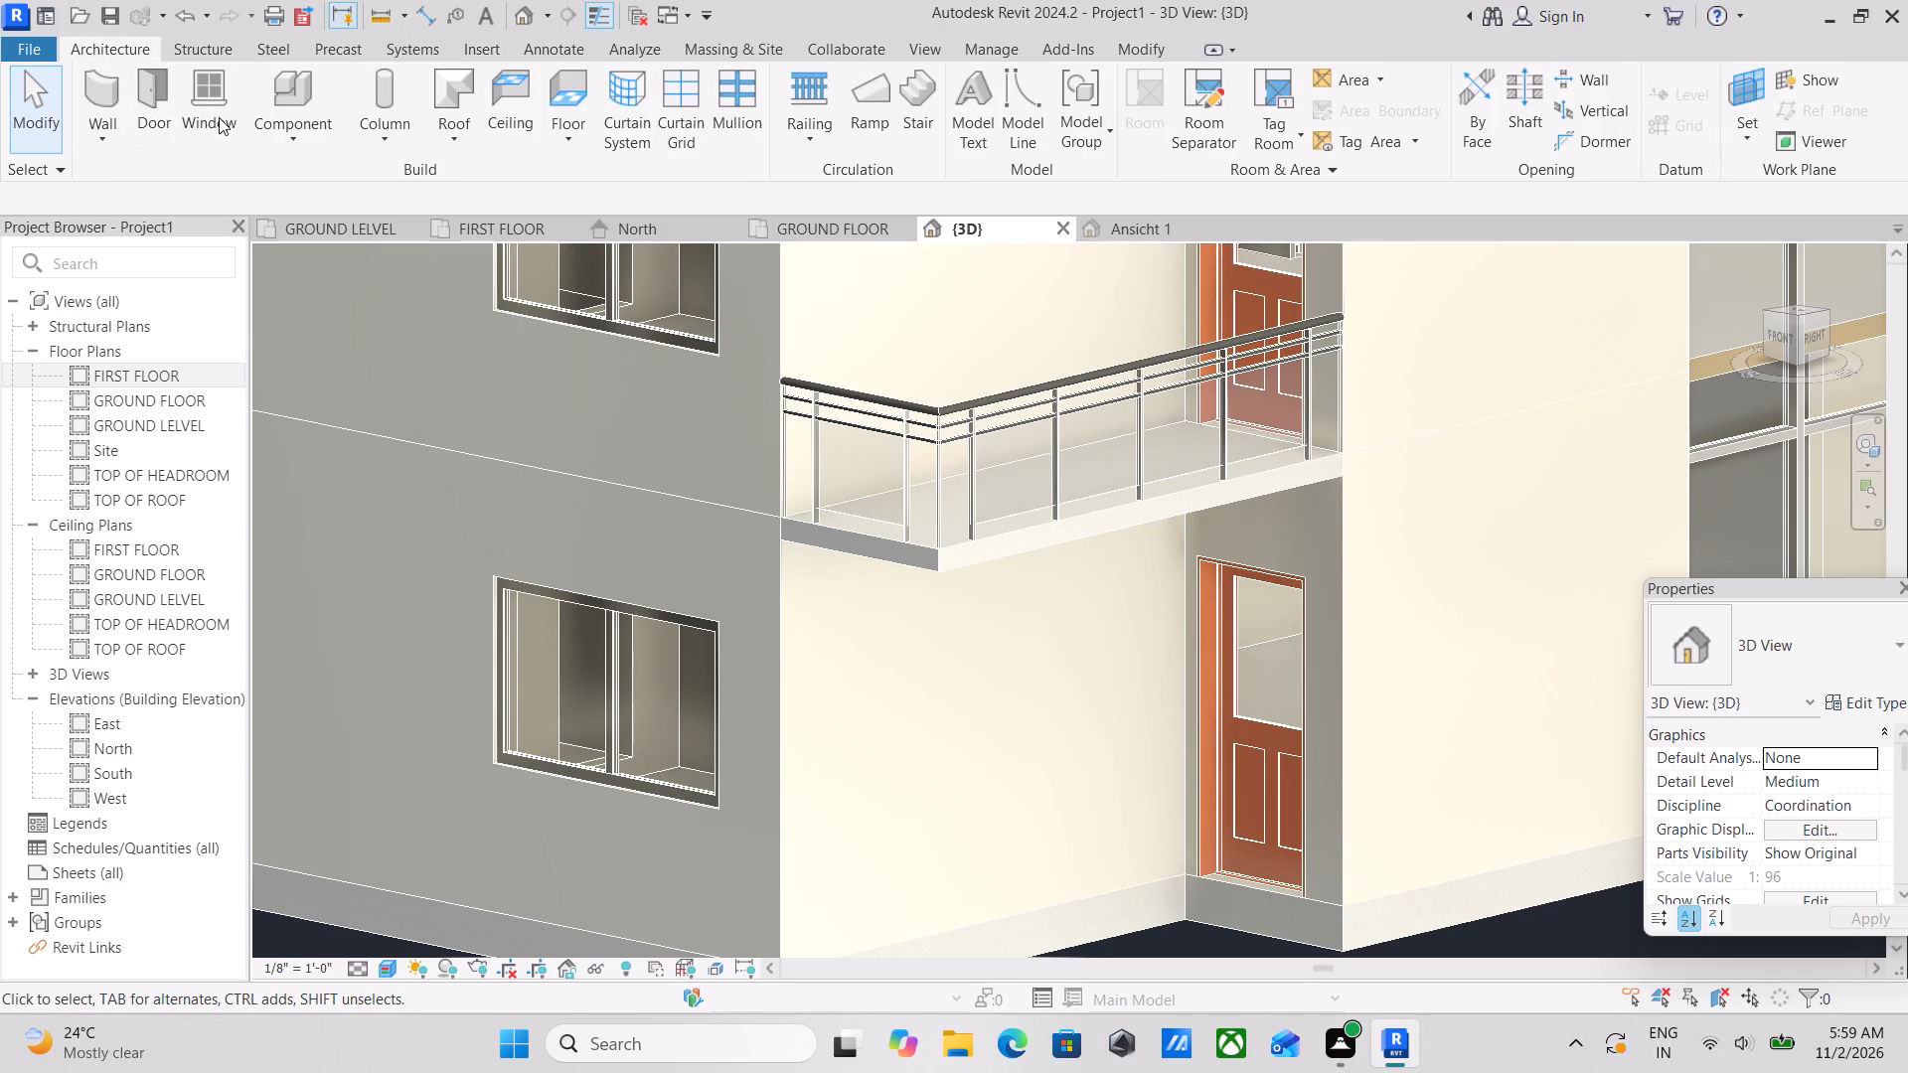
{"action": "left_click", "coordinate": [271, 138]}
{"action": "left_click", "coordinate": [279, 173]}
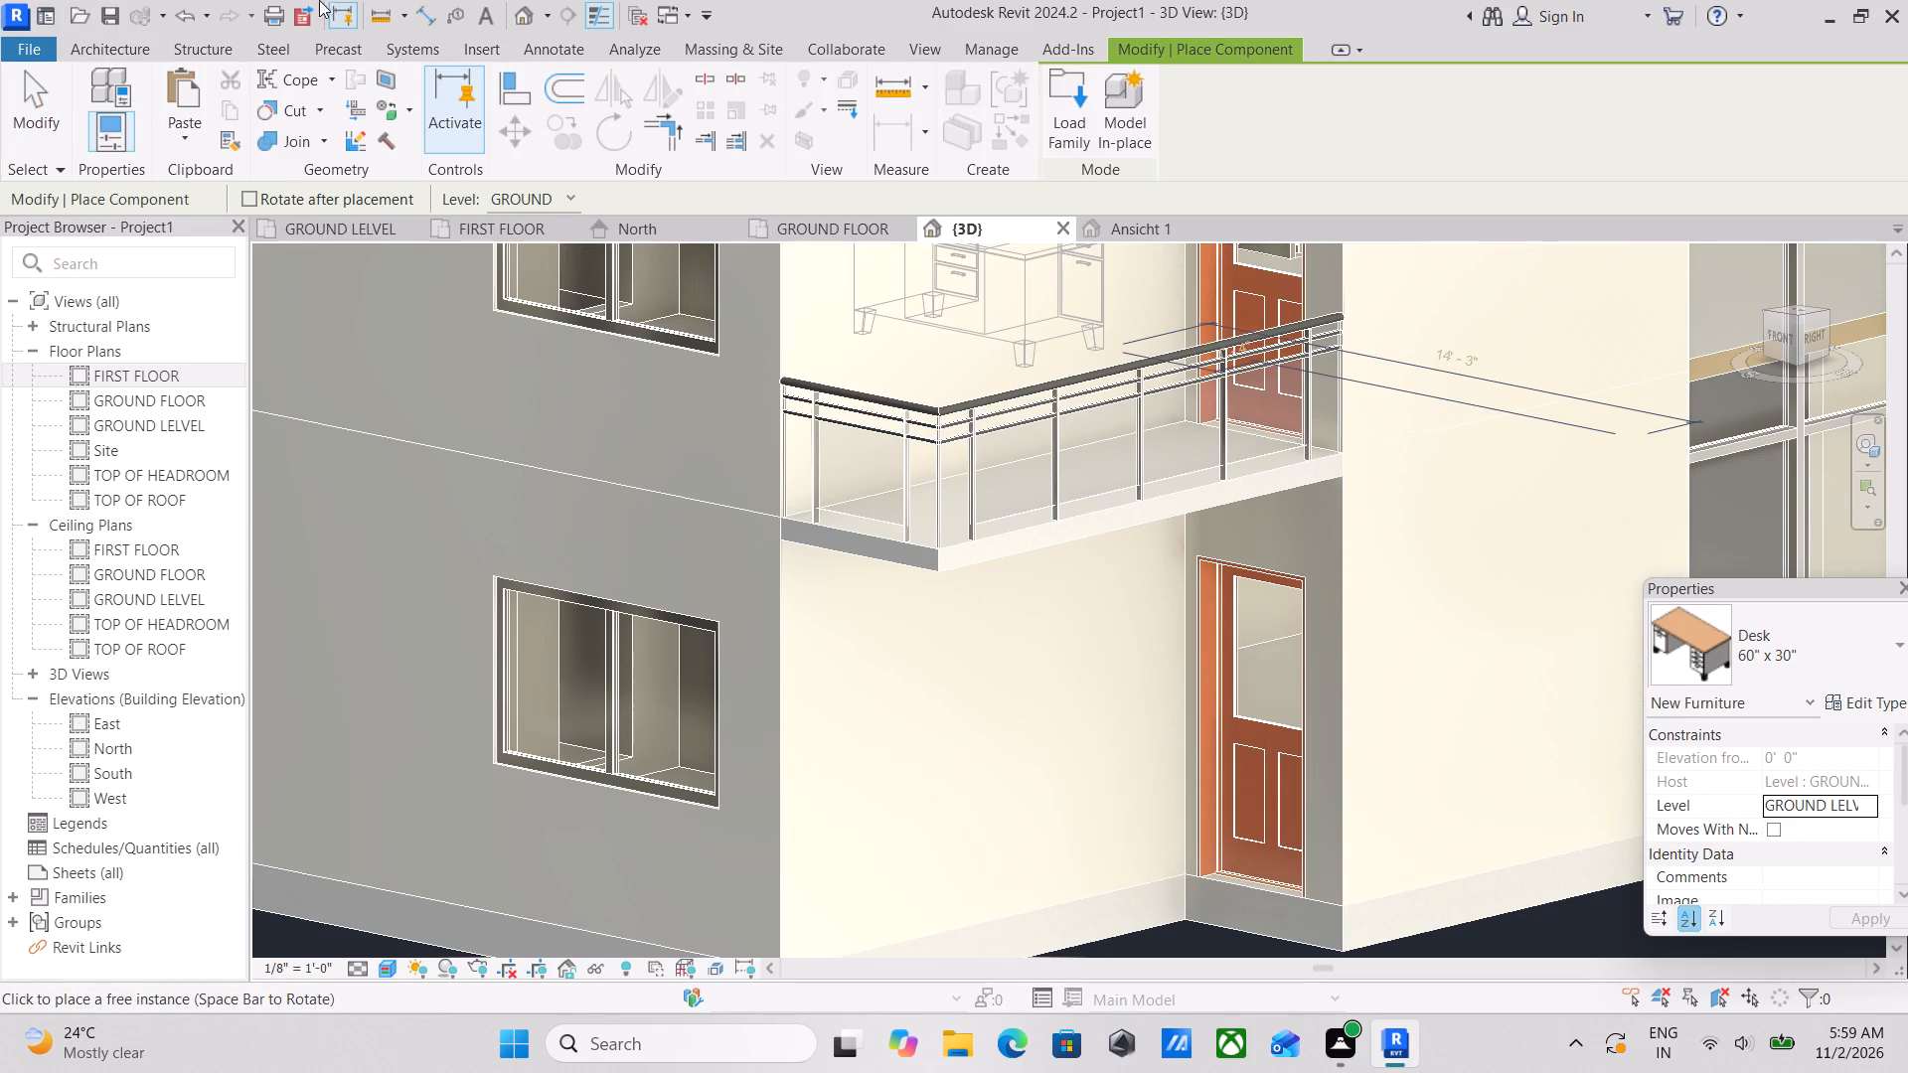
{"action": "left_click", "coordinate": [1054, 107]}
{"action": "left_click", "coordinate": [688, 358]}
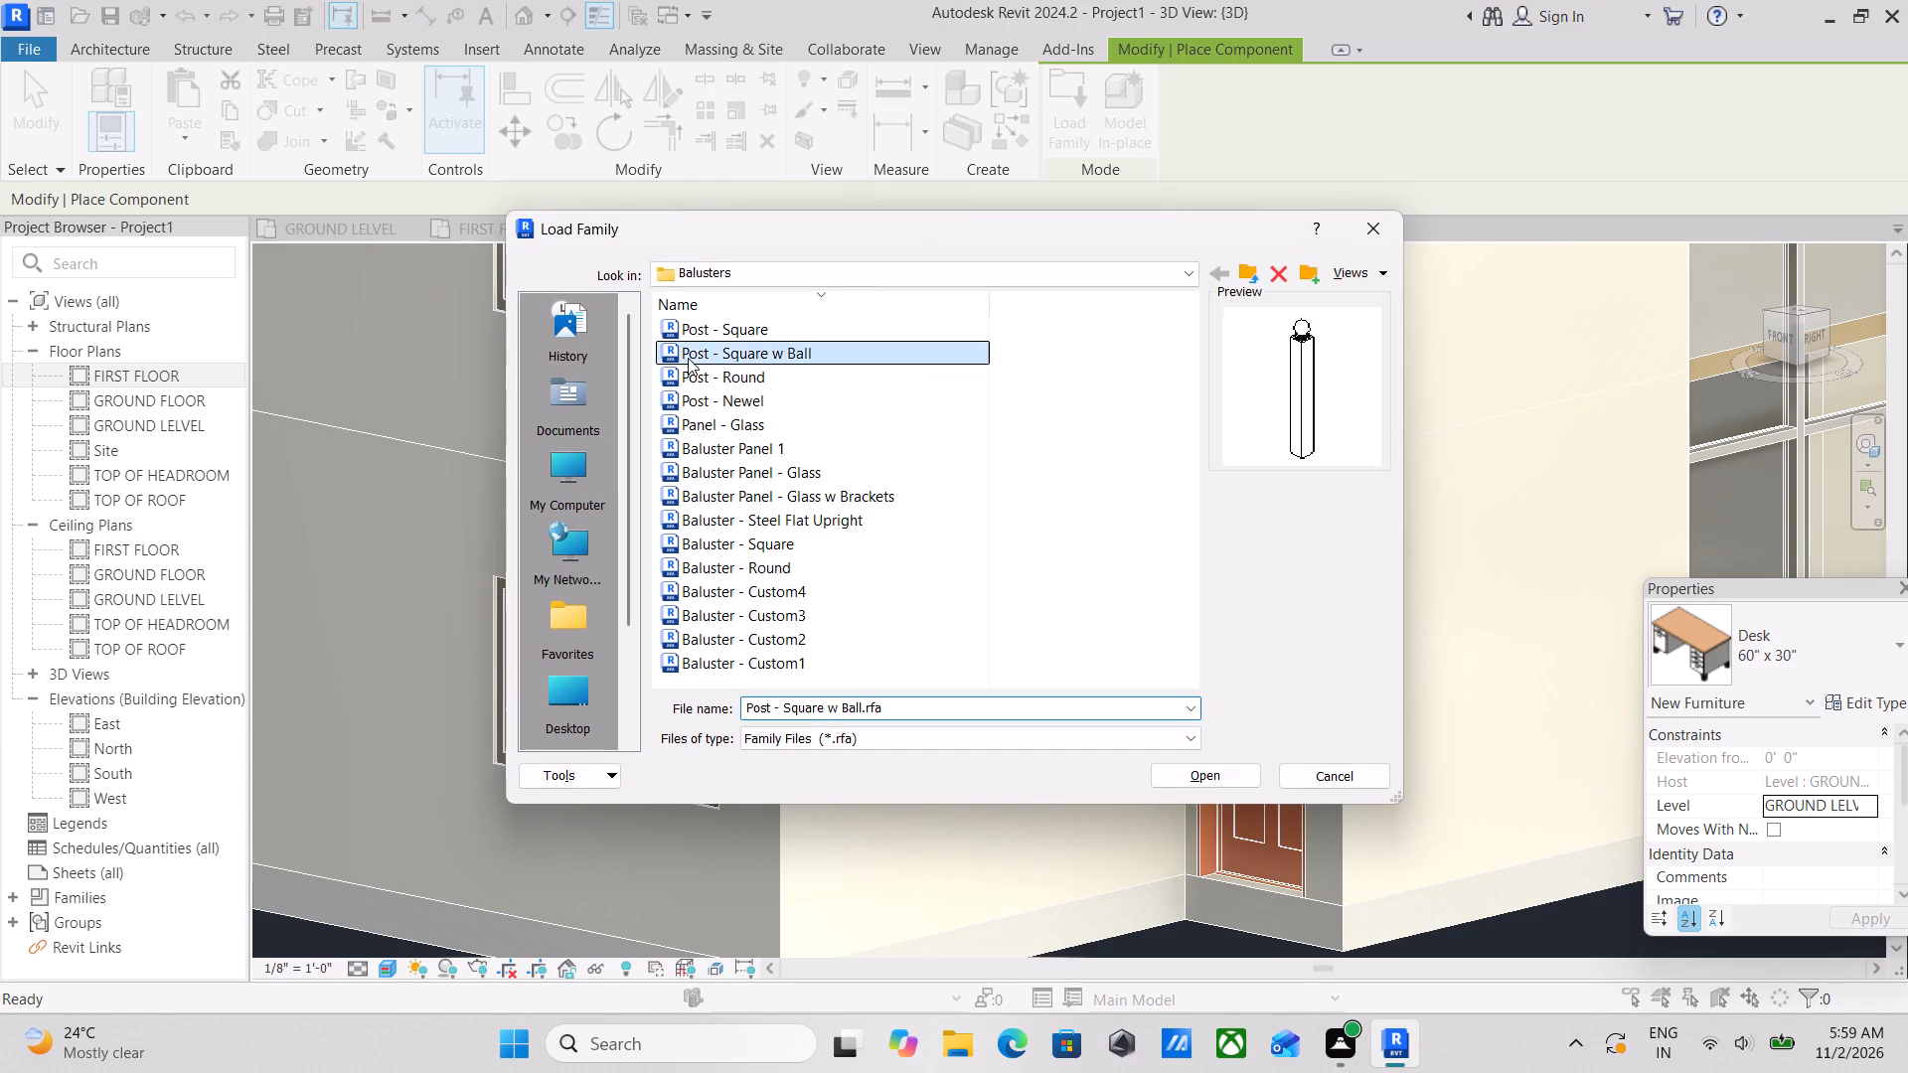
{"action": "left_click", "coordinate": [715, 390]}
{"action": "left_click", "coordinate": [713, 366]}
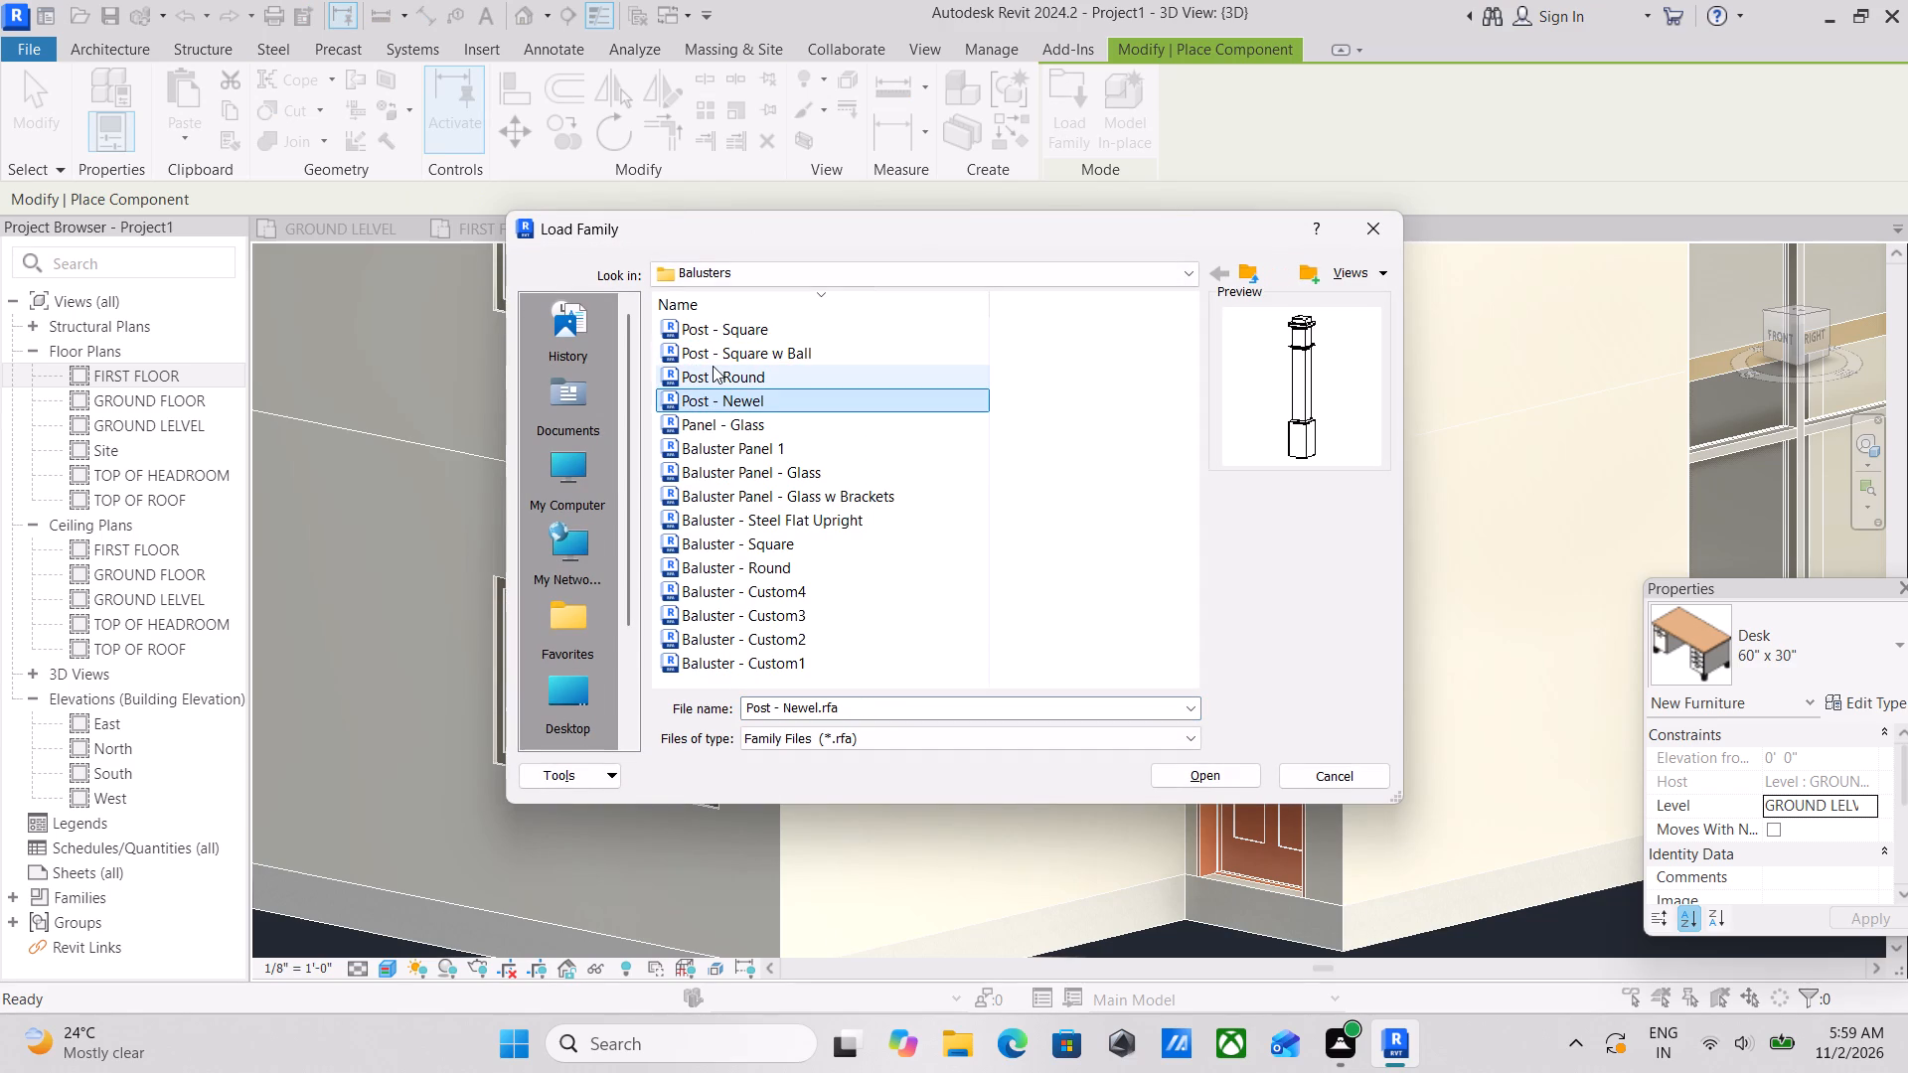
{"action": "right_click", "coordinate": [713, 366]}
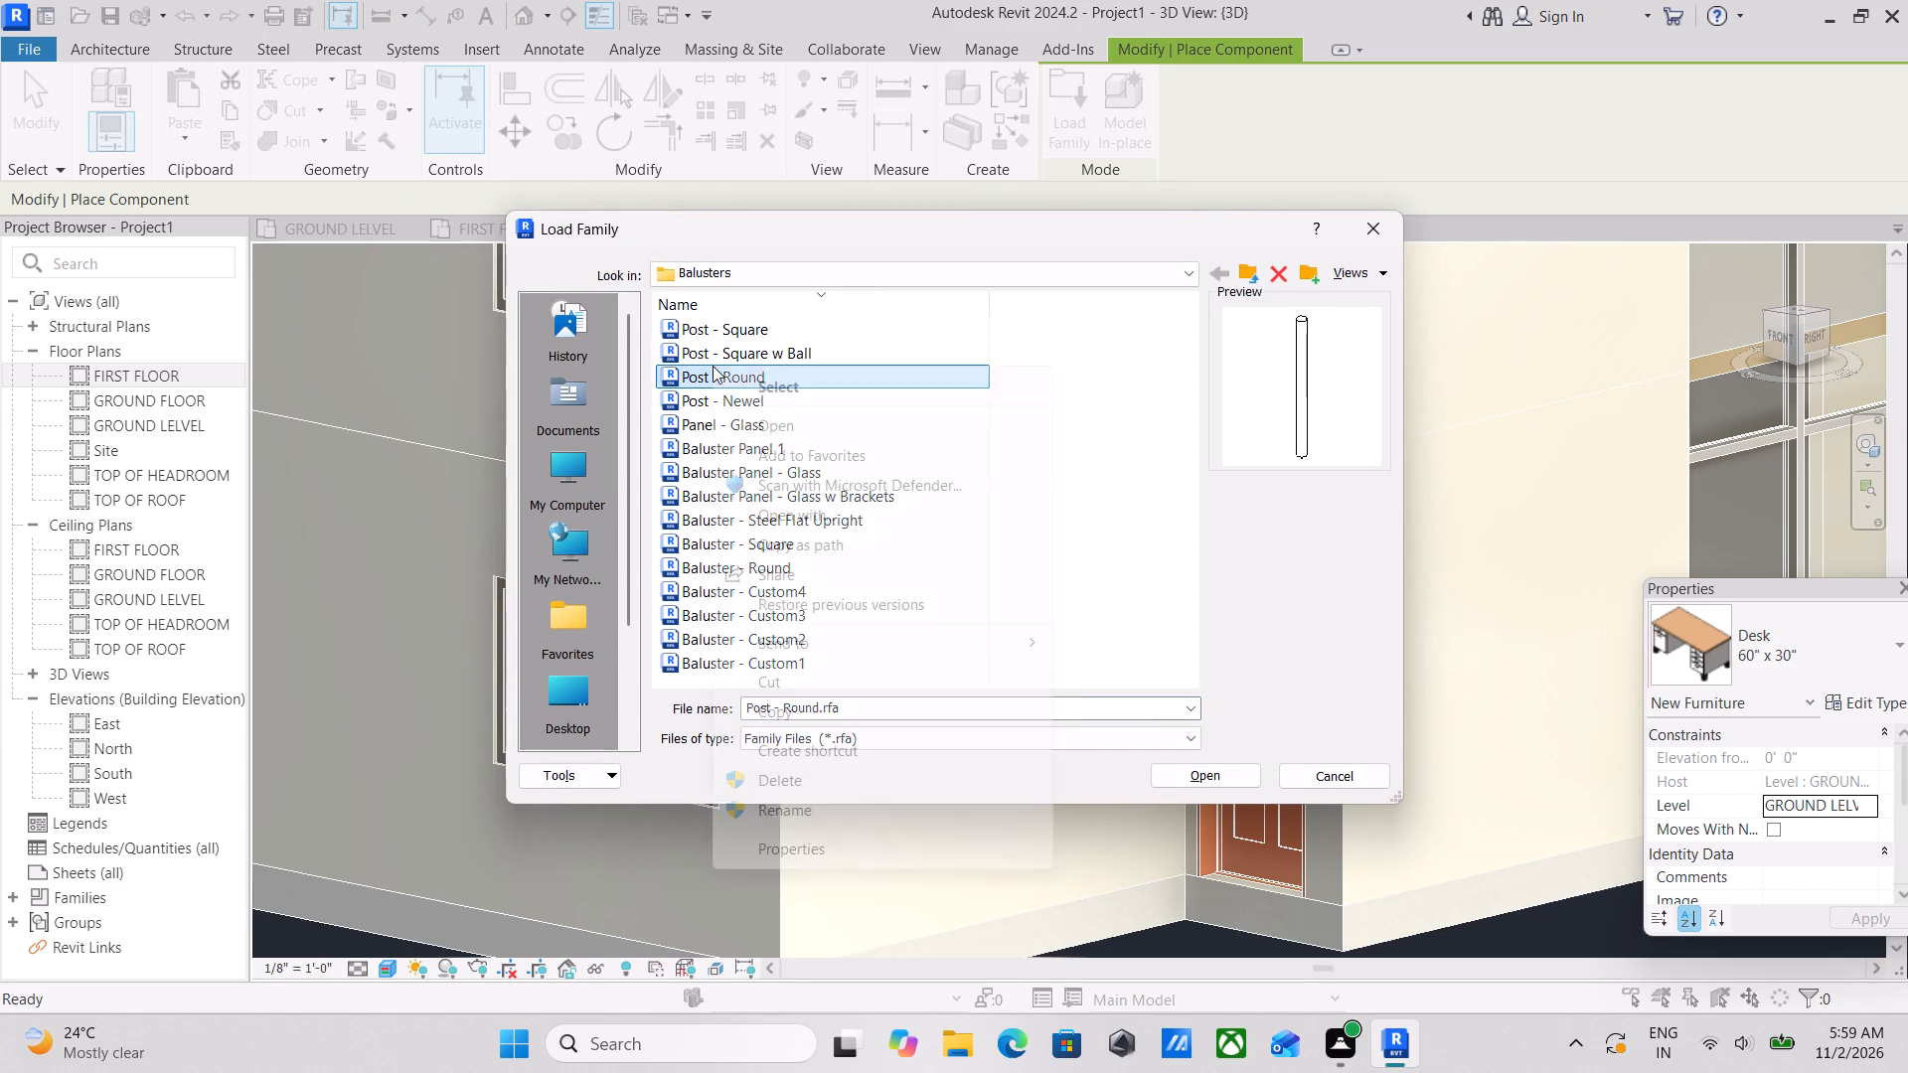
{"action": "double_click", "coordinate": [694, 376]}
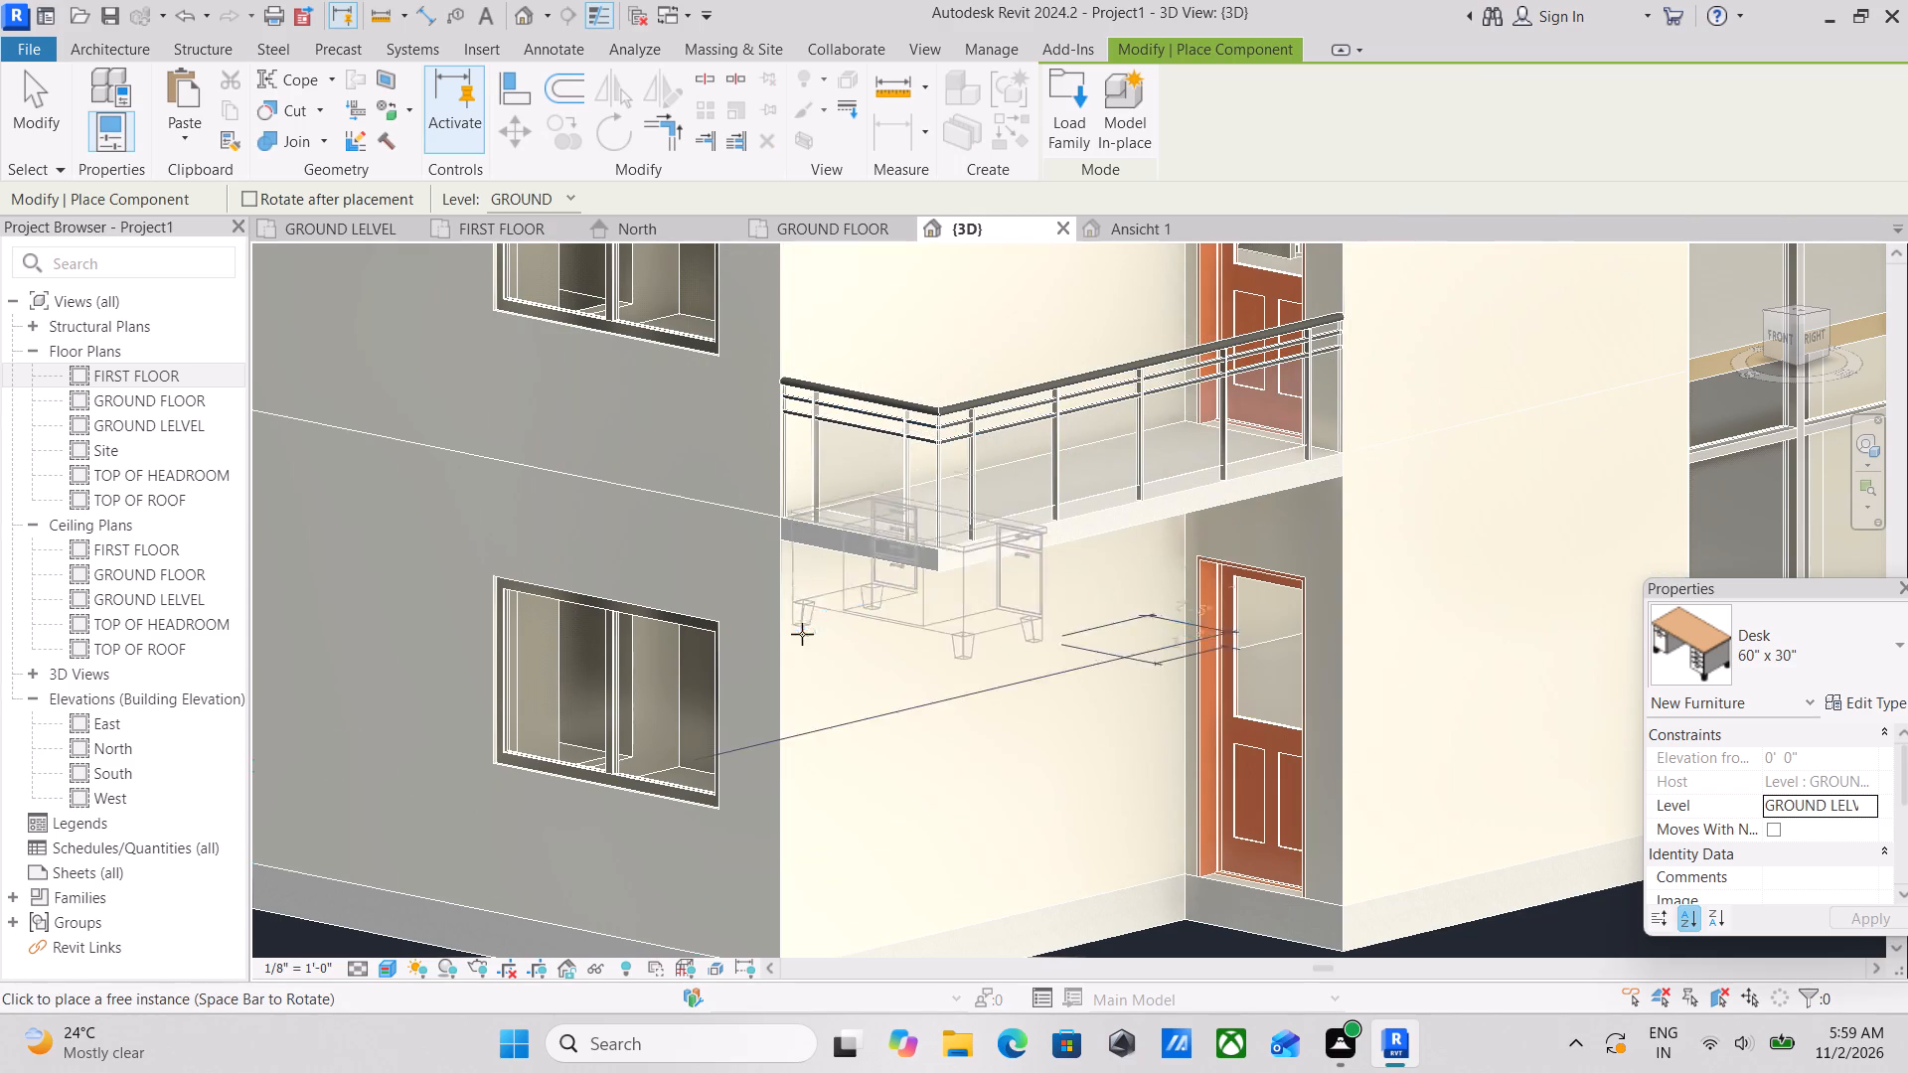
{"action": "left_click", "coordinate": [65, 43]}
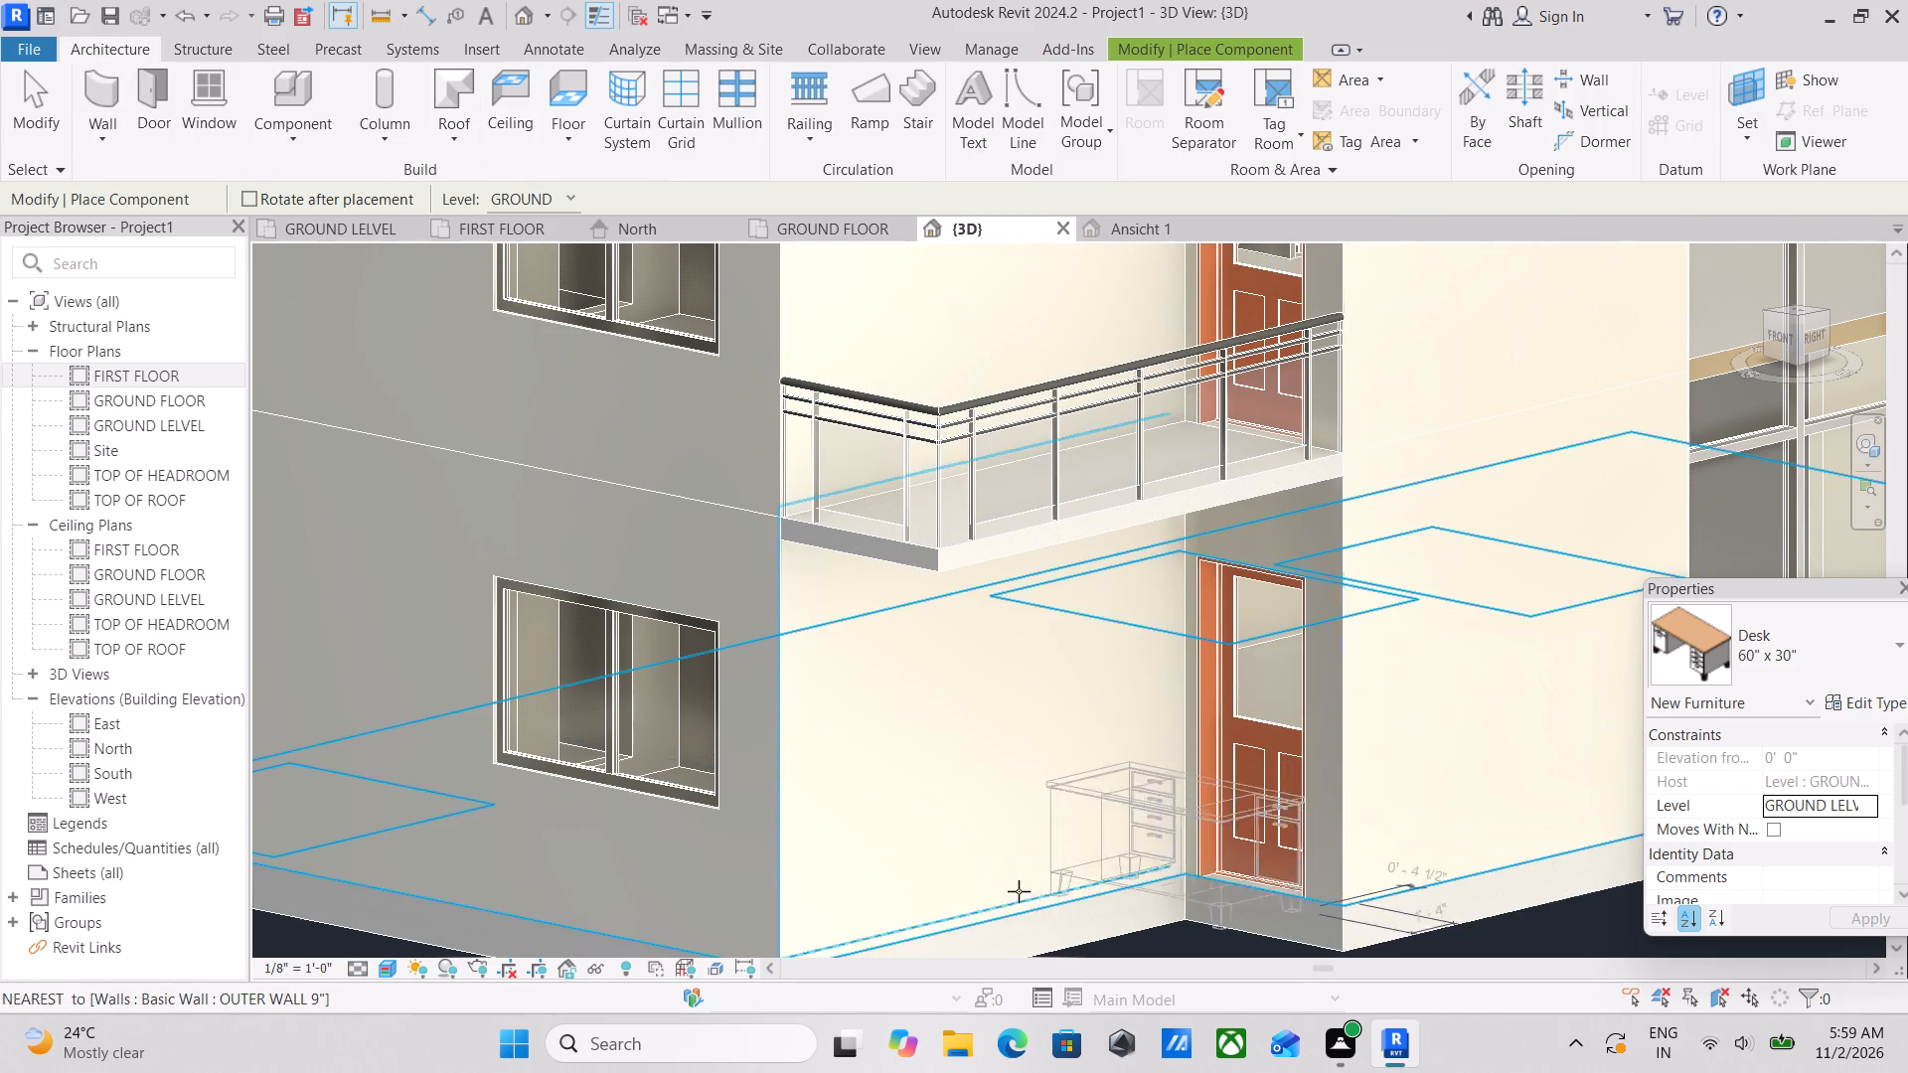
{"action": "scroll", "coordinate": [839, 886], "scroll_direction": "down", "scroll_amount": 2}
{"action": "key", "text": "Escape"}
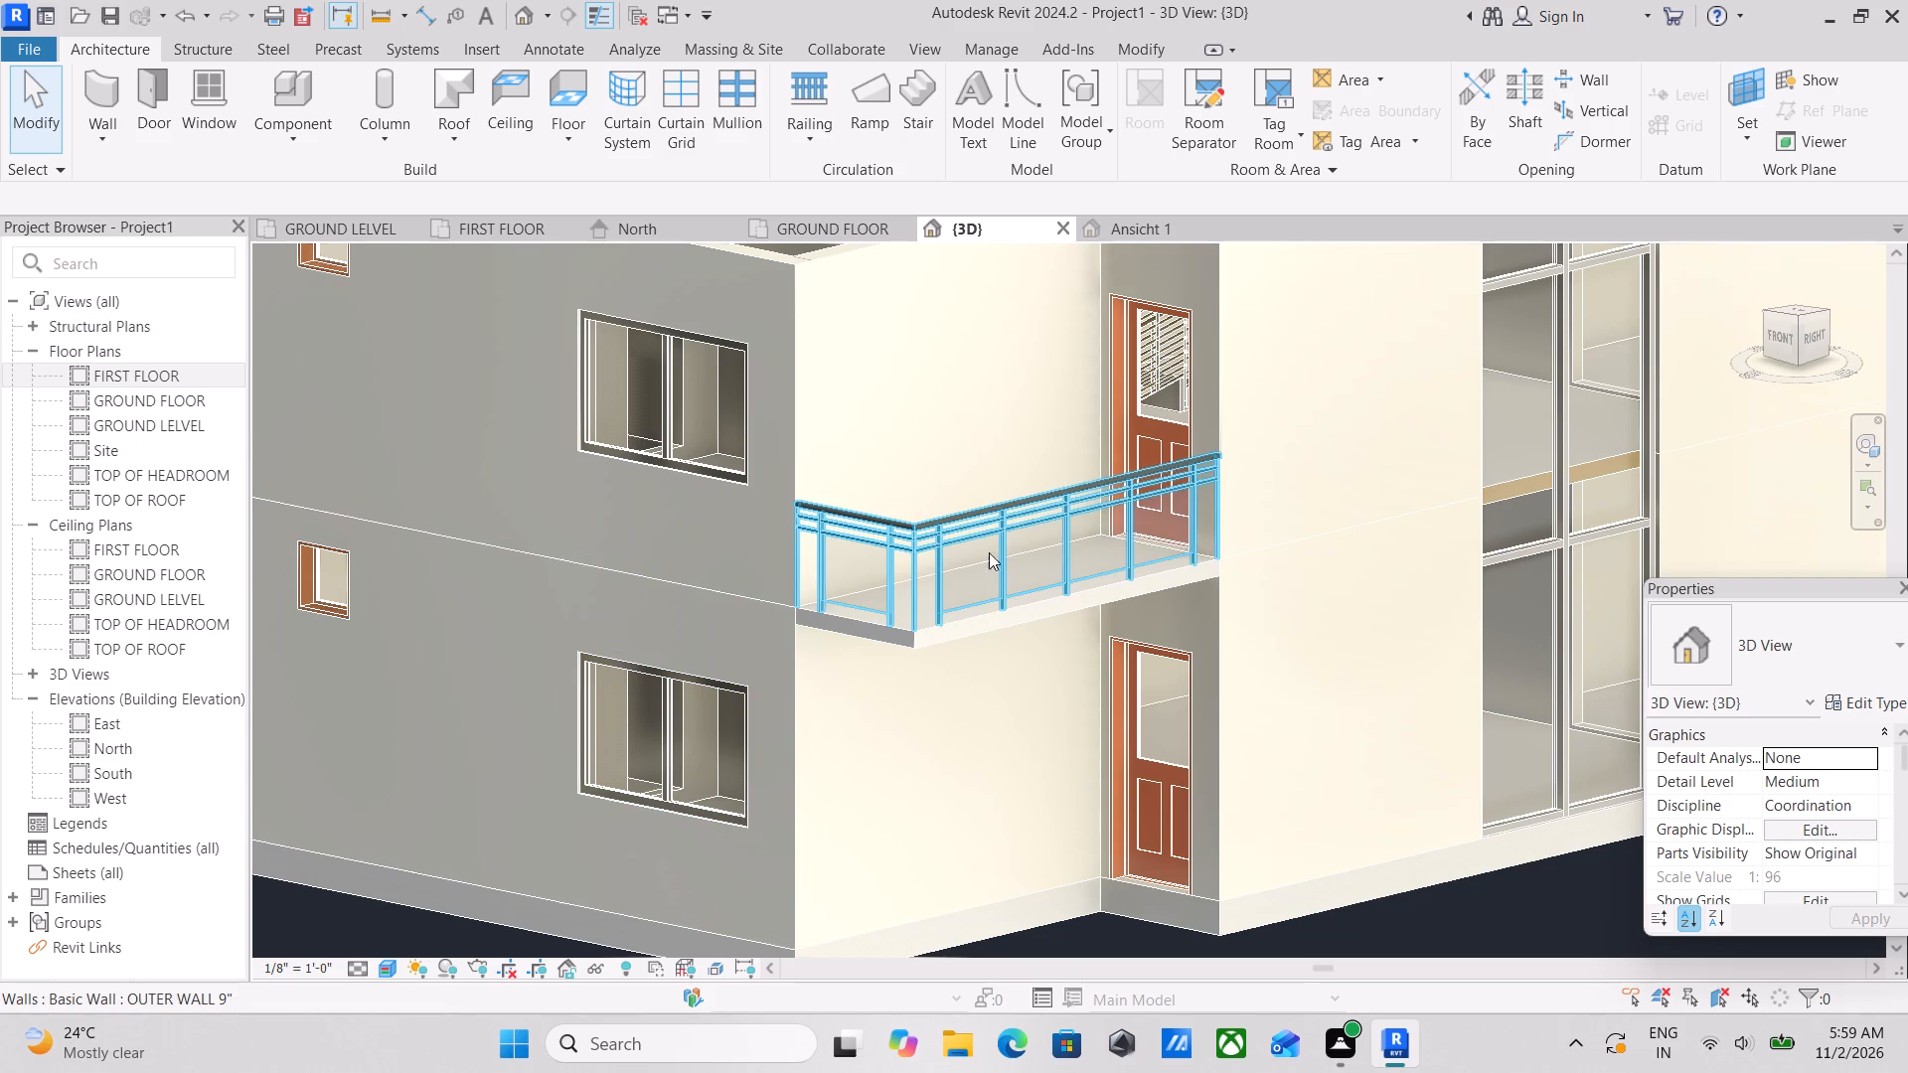
Set the start, corner and end posts of the first-floor balcony railing's type to Baluster - Round : 1".
{"action": "left_click", "coordinate": [1017, 519]}
{"action": "scroll", "coordinate": [1006, 523], "scroll_direction": "up", "scroll_amount": 2}
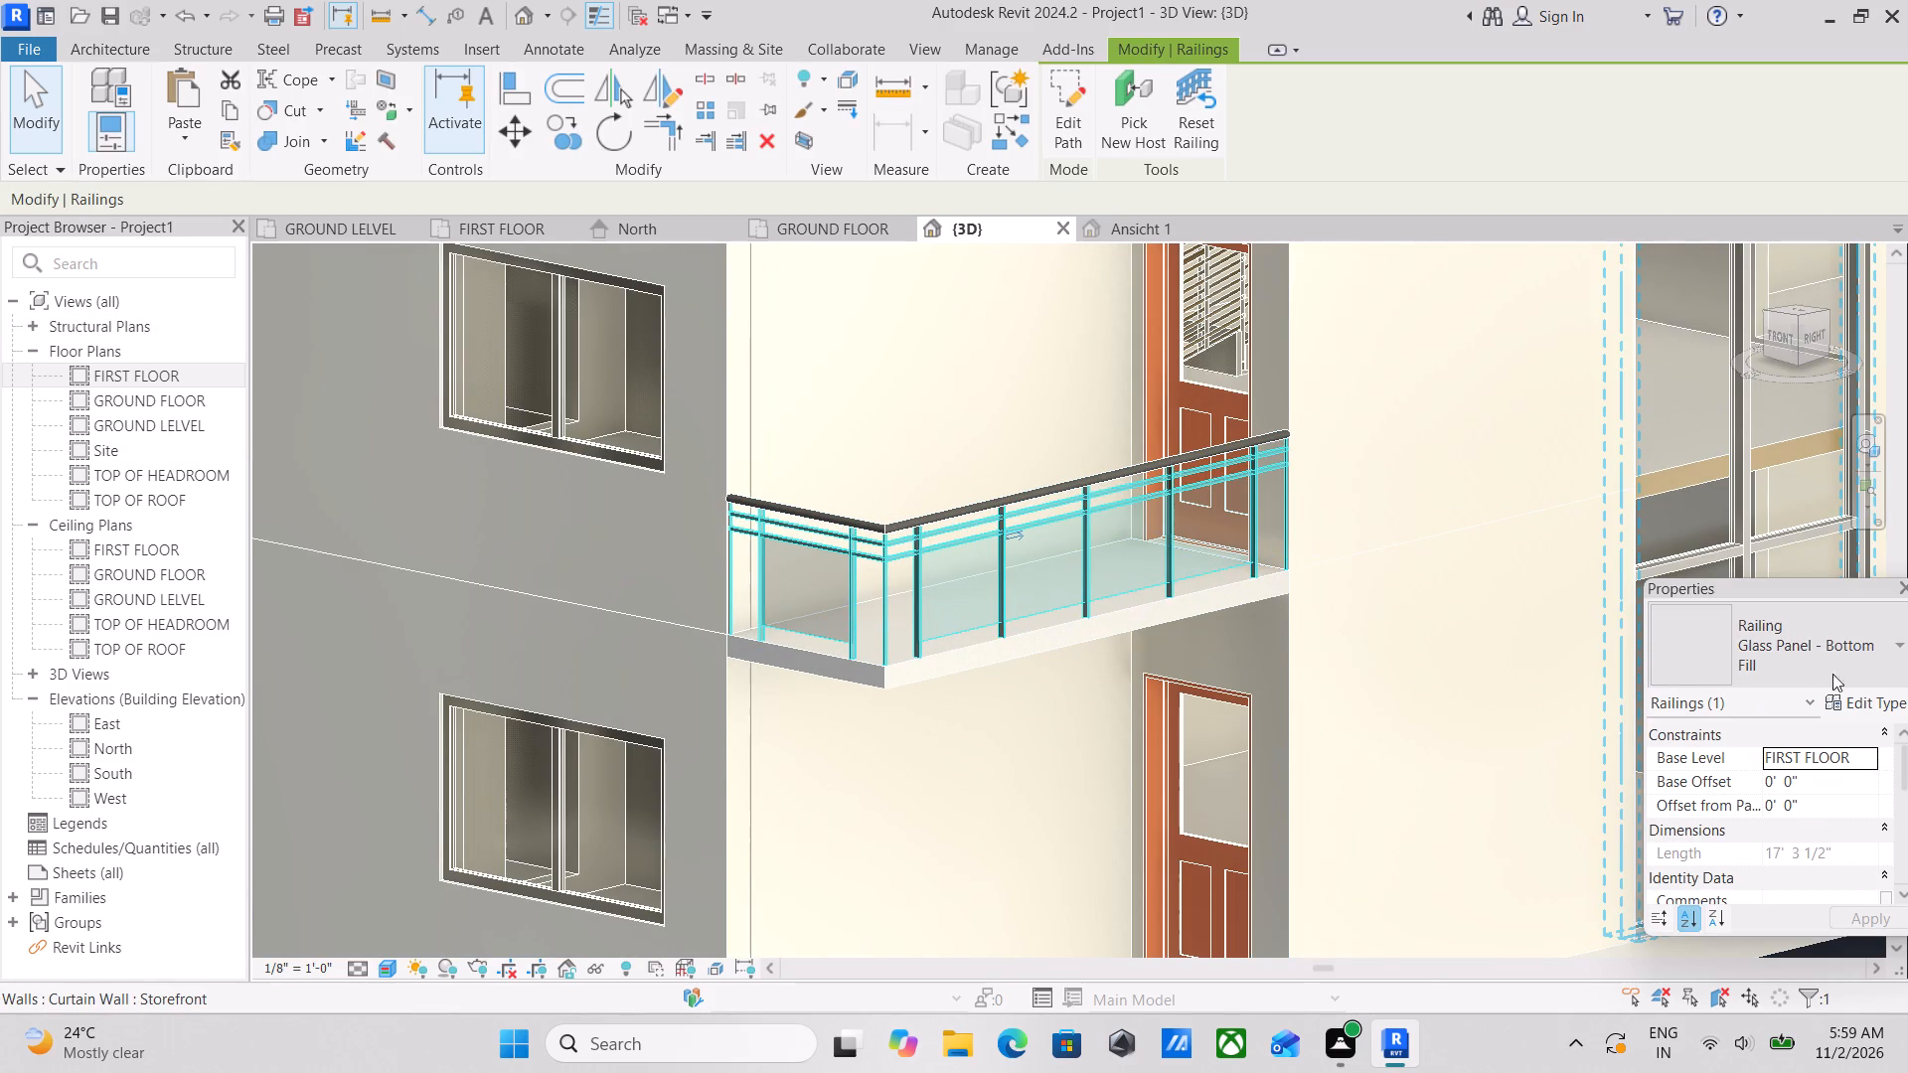
{"action": "left_click", "coordinate": [1880, 696]}
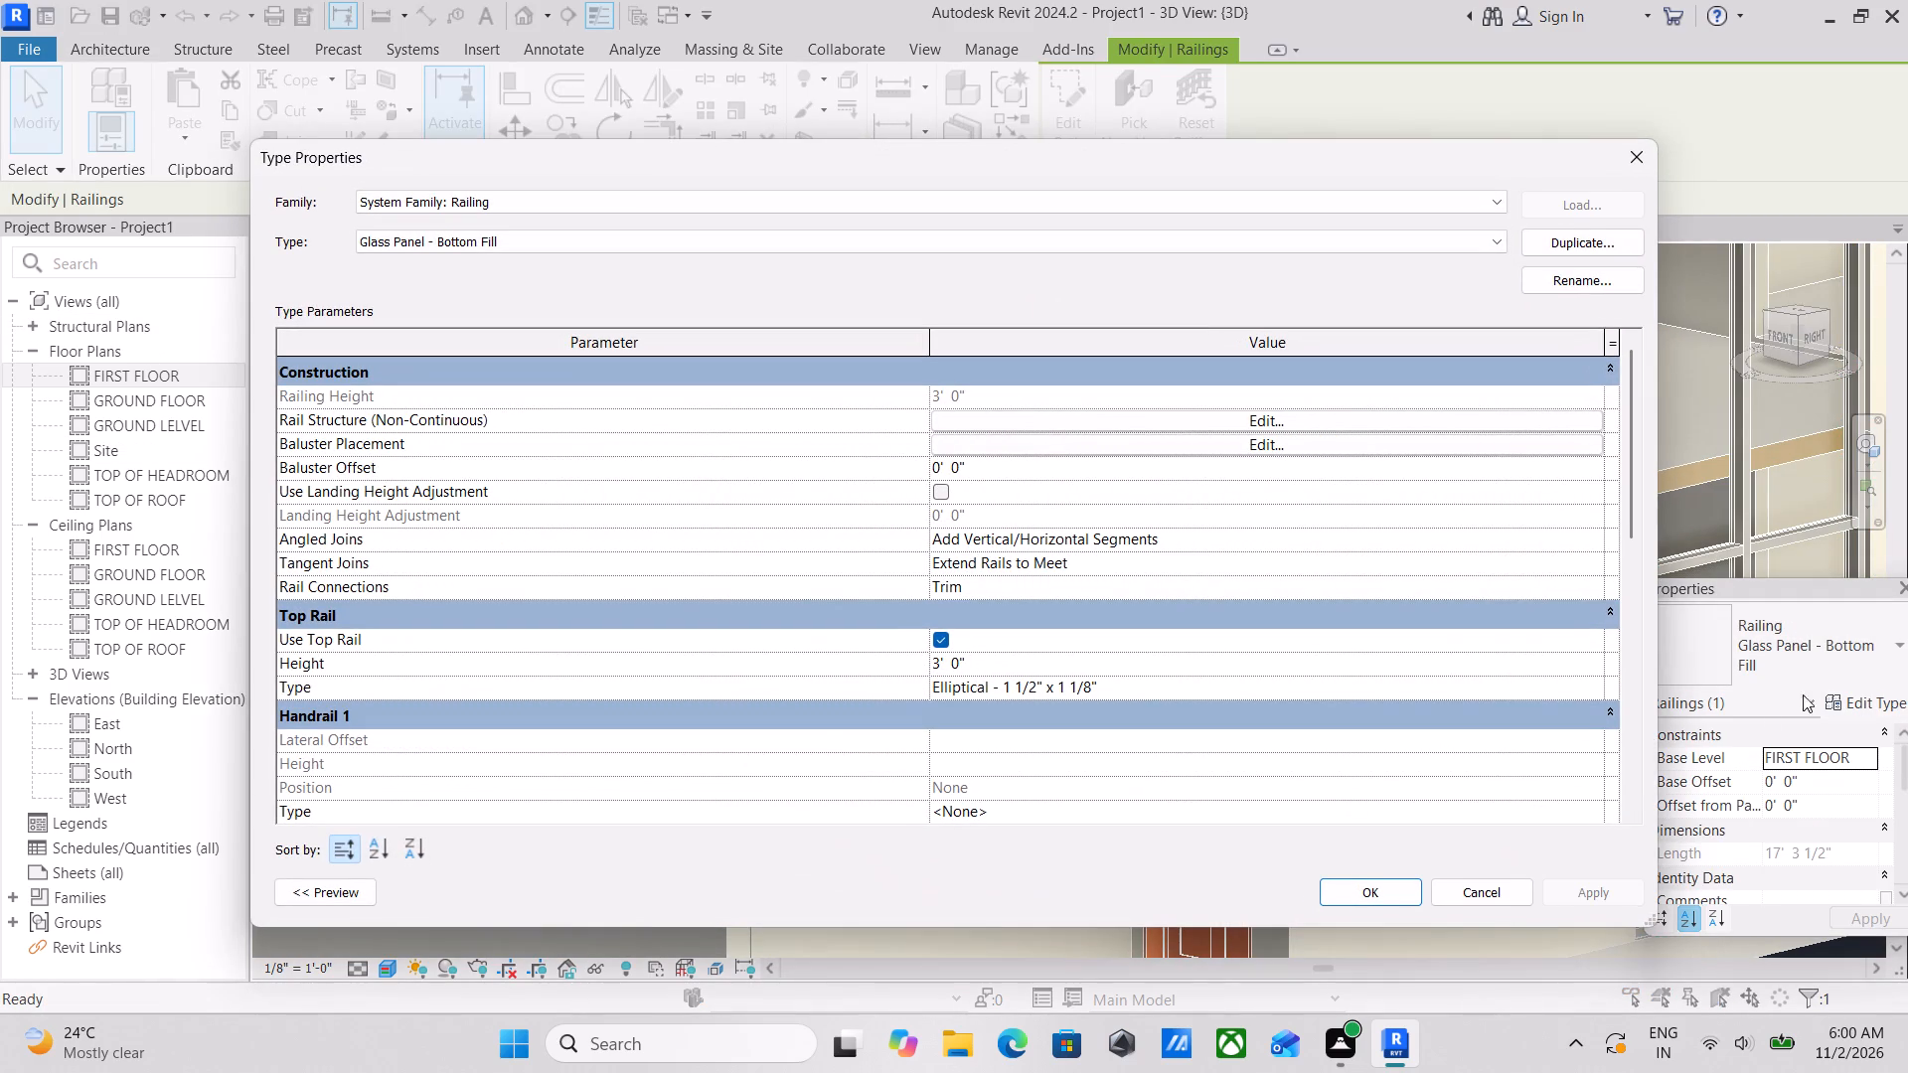
{"action": "left_click", "coordinate": [1201, 445]}
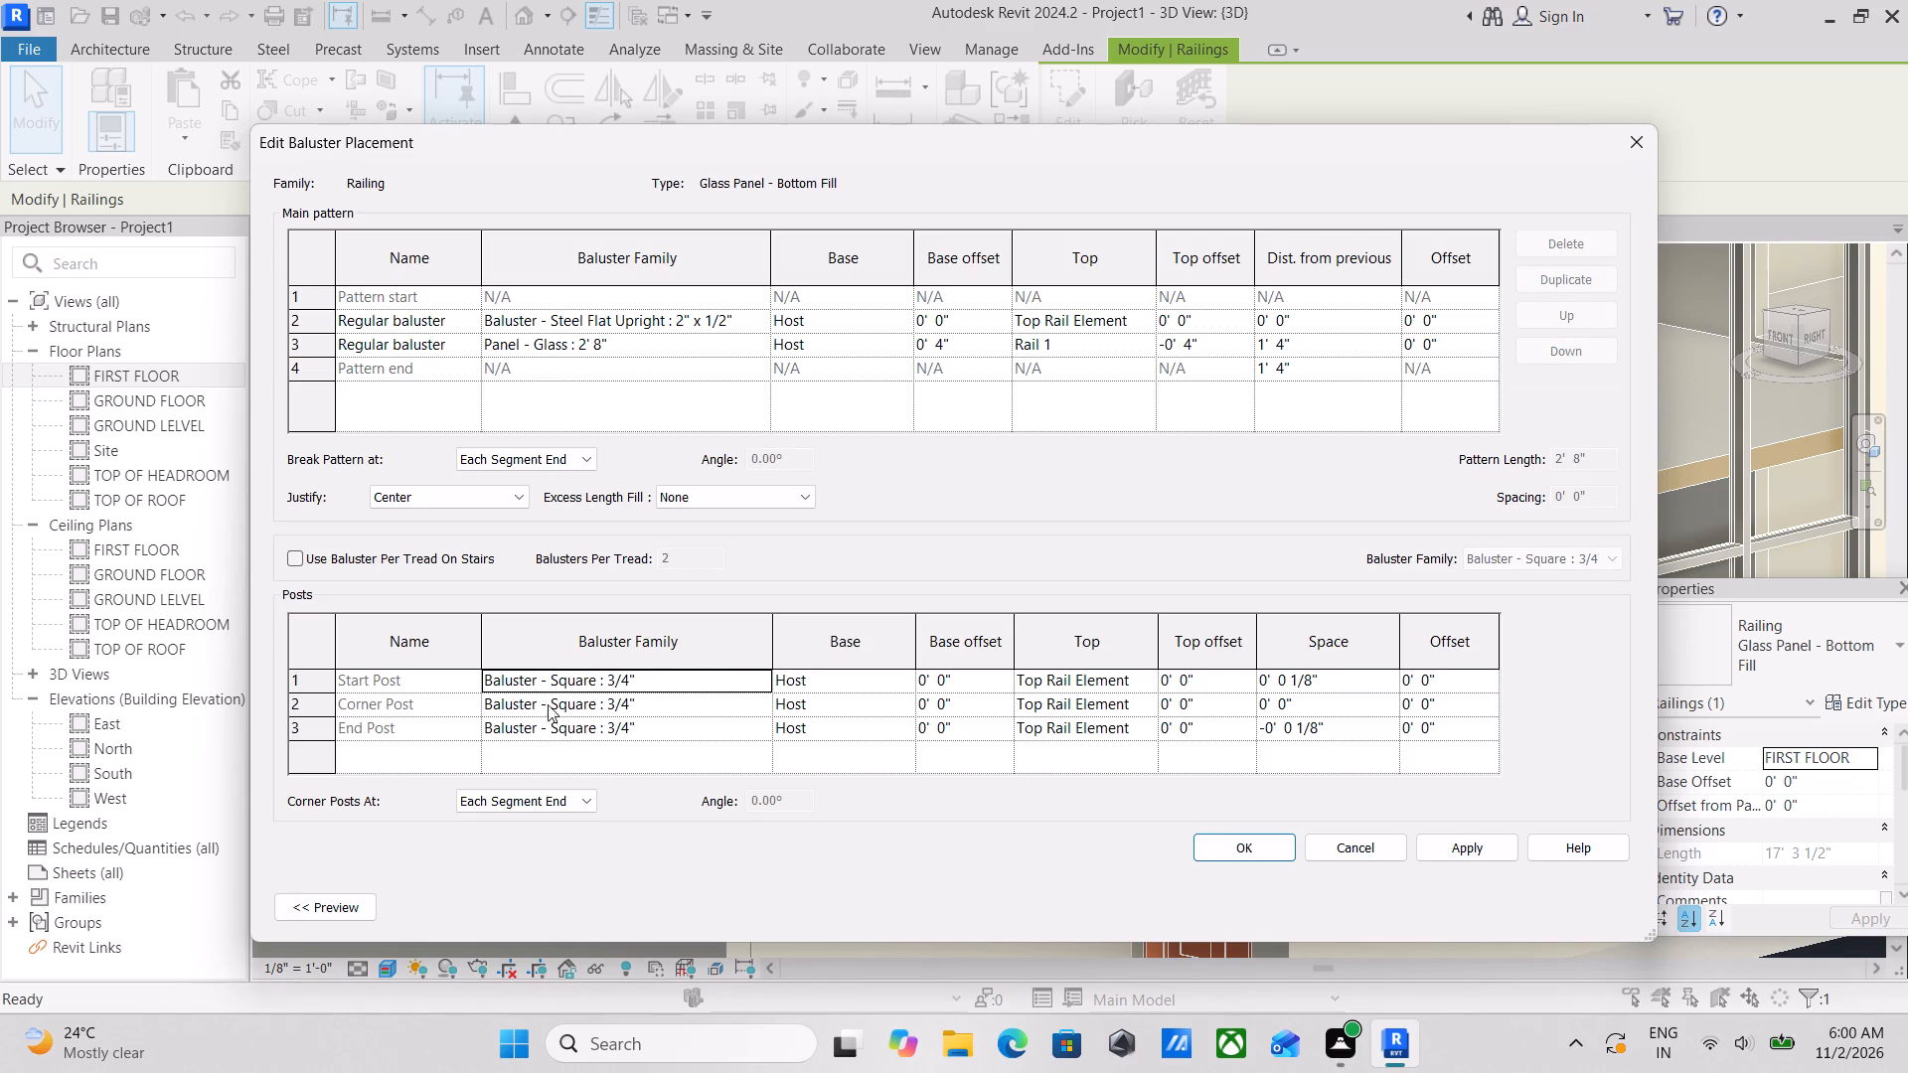
{"action": "left_click", "coordinate": [753, 678]}
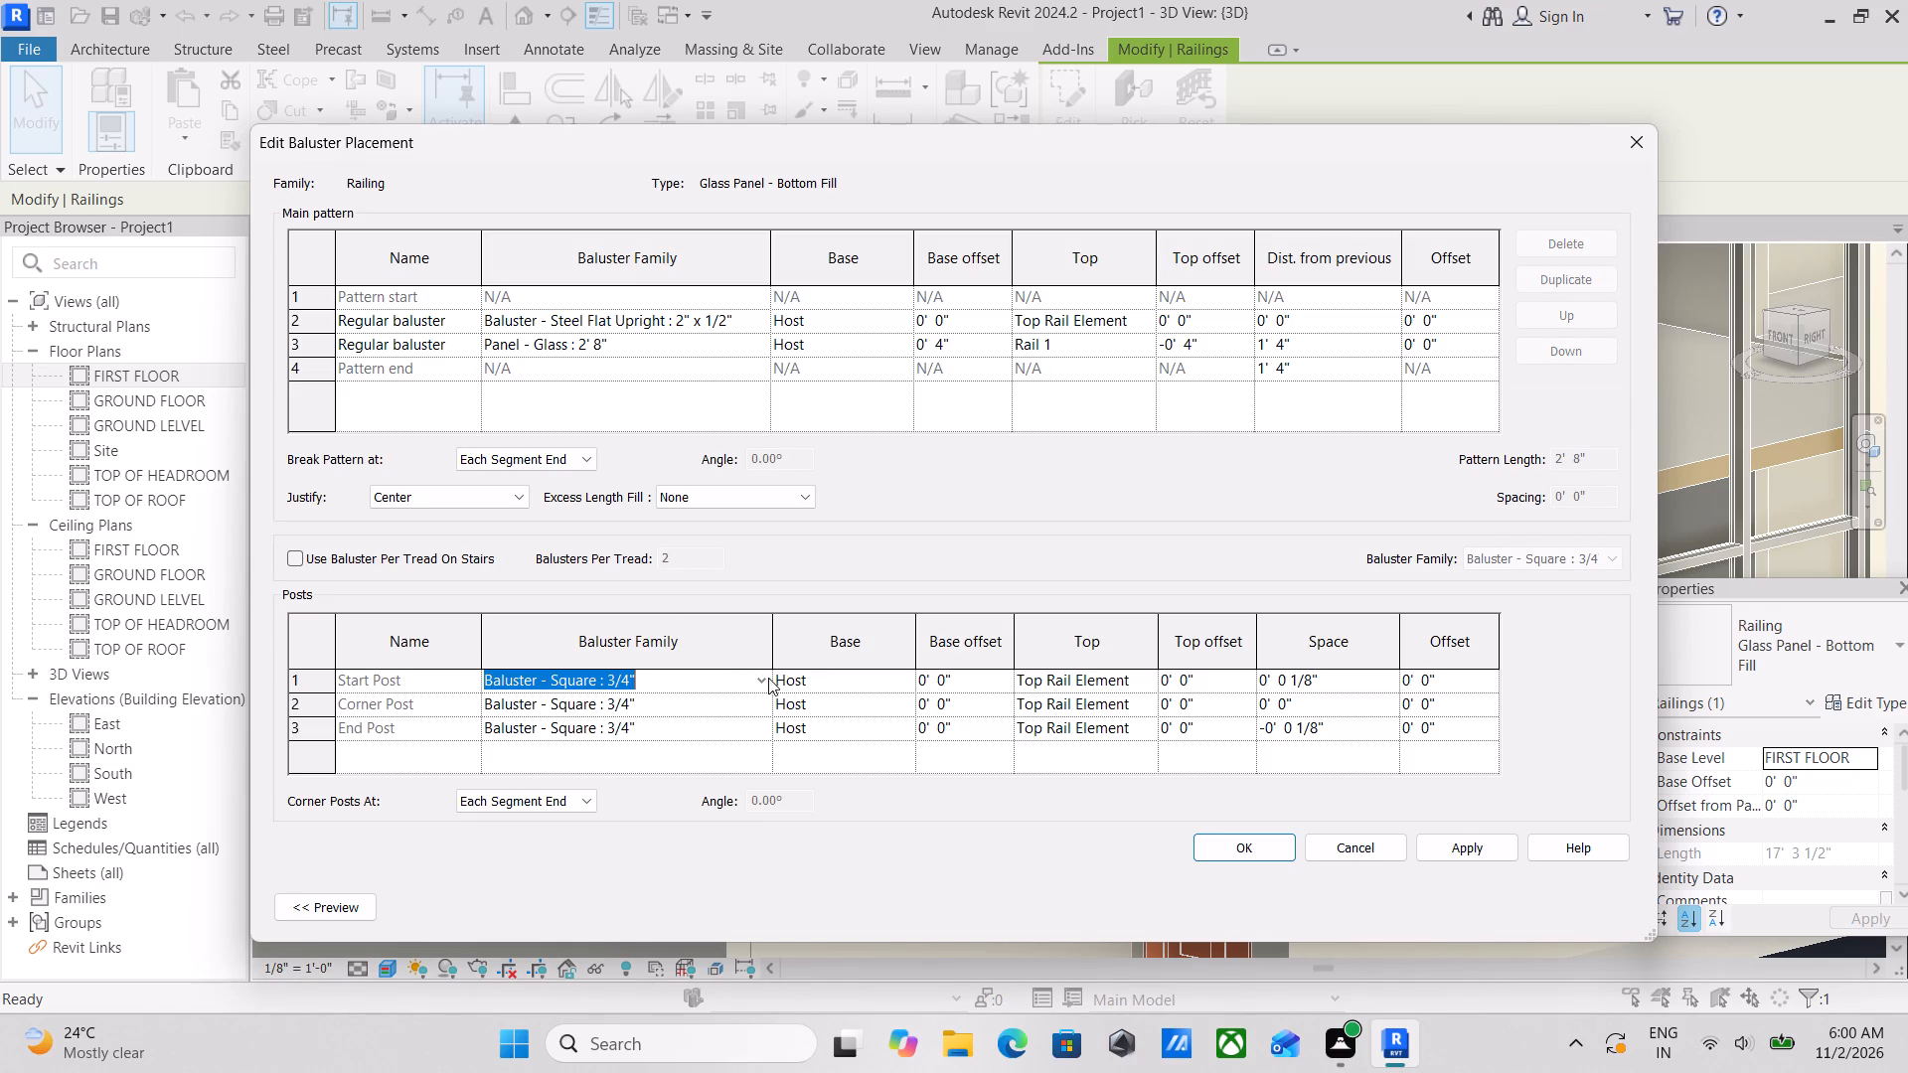
{"action": "left_click", "coordinate": [538, 745]}
{"action": "left_click", "coordinate": [710, 702]}
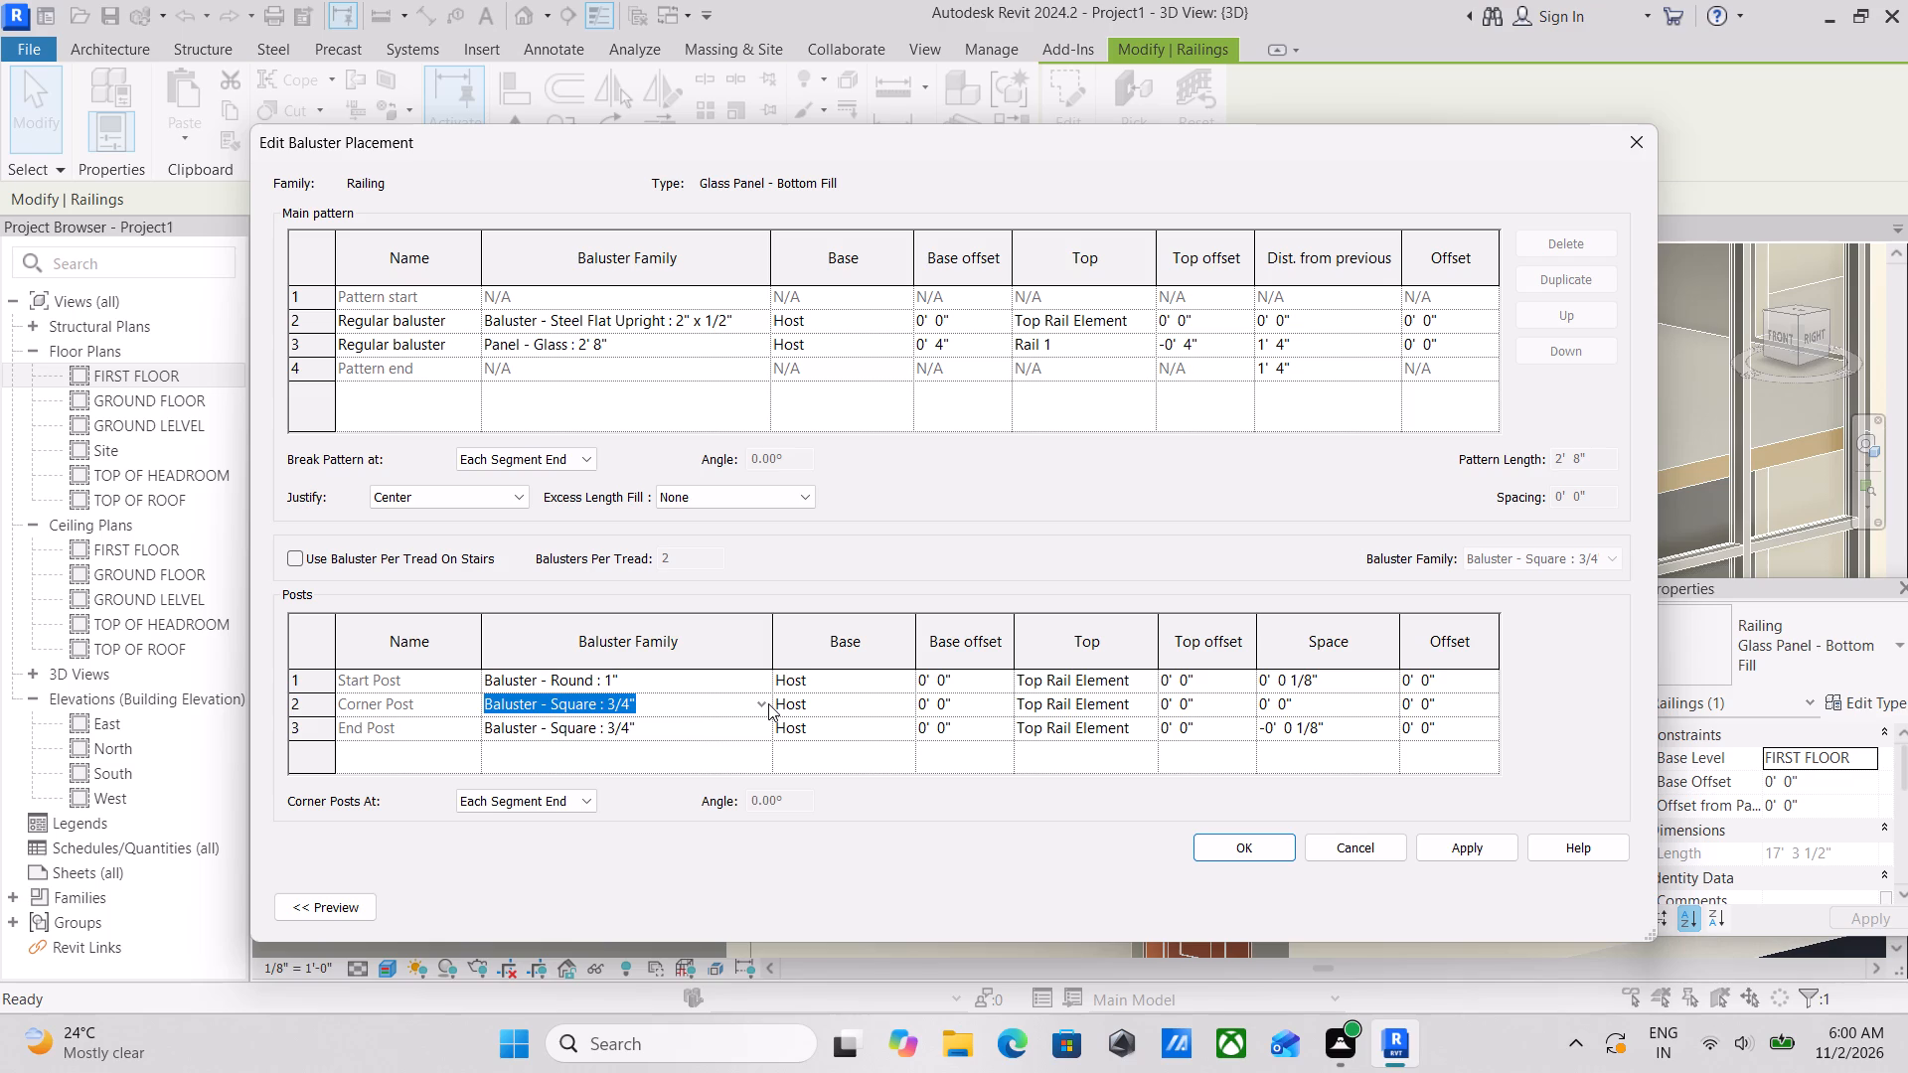
{"action": "left_click", "coordinate": [768, 703]}
{"action": "left_click", "coordinate": [611, 787]}
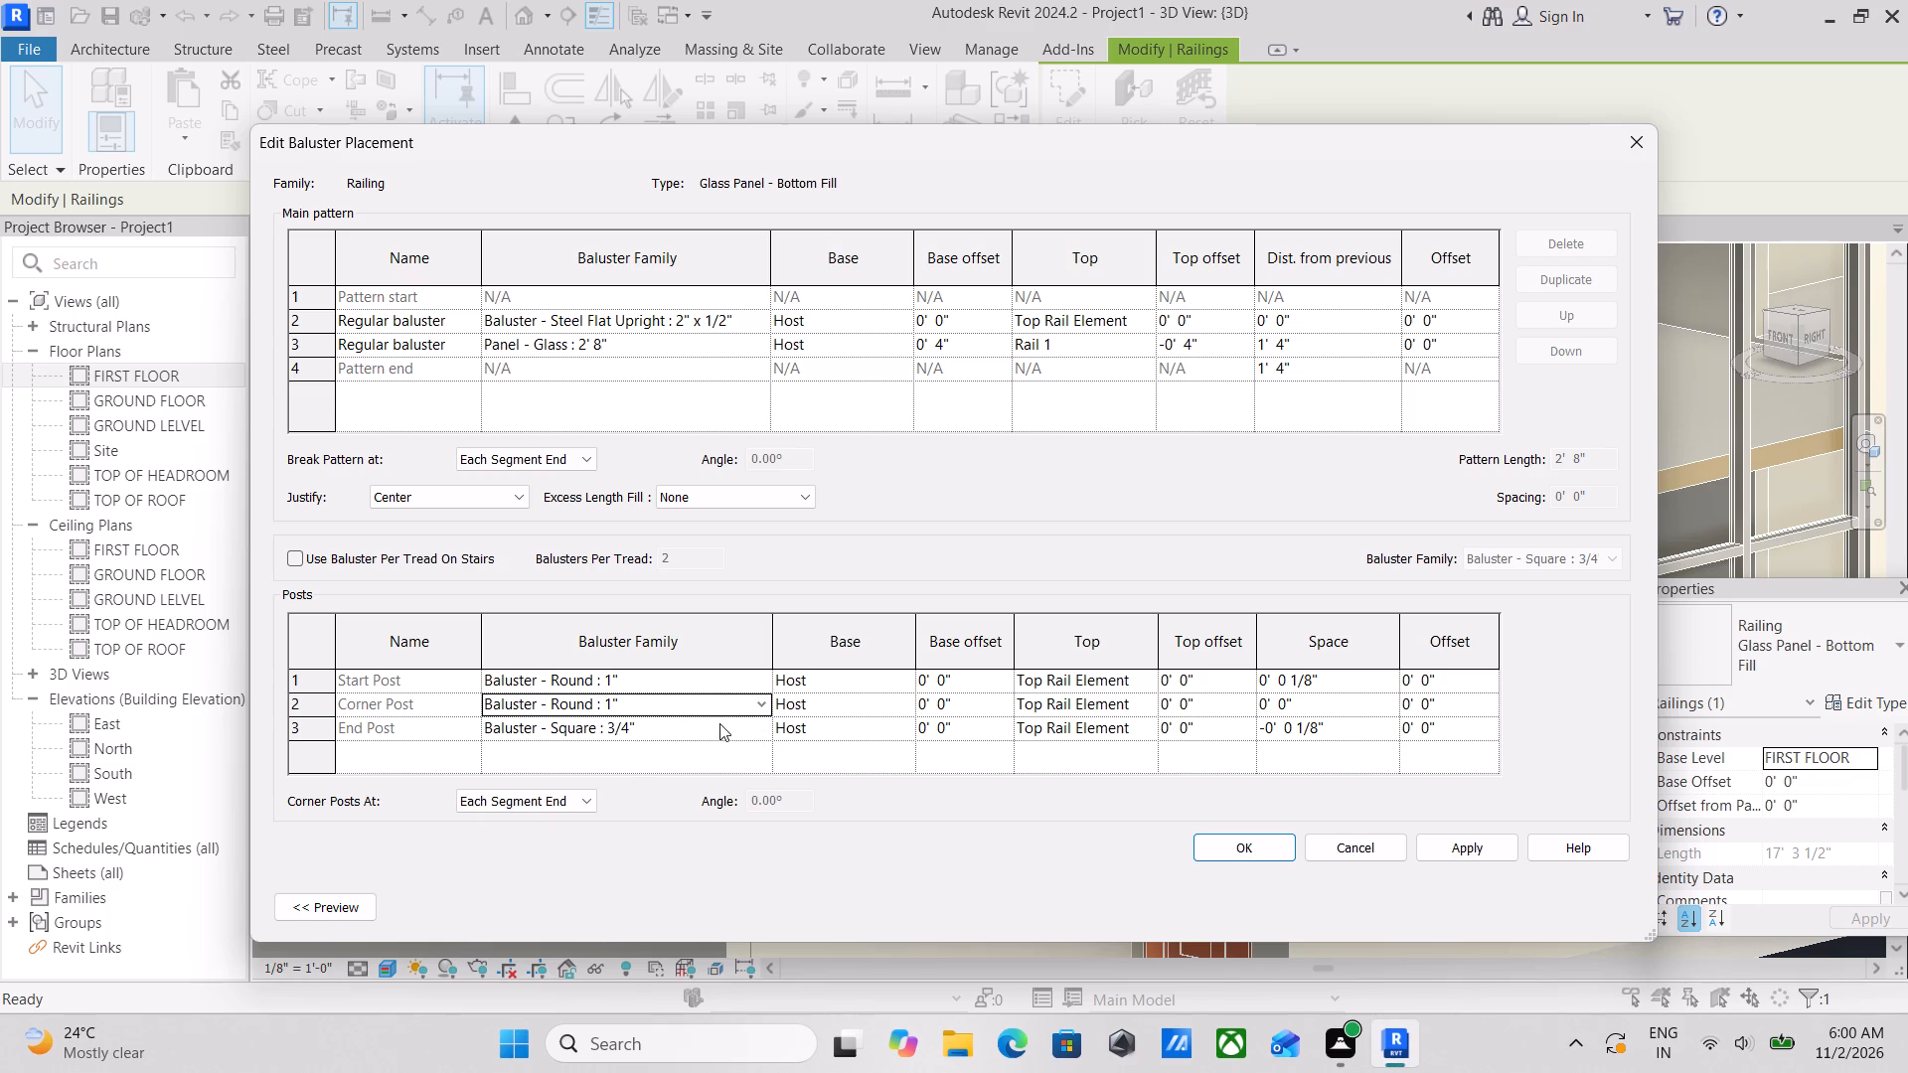
{"action": "left_click", "coordinate": [719, 723]}
{"action": "left_click", "coordinate": [764, 727]}
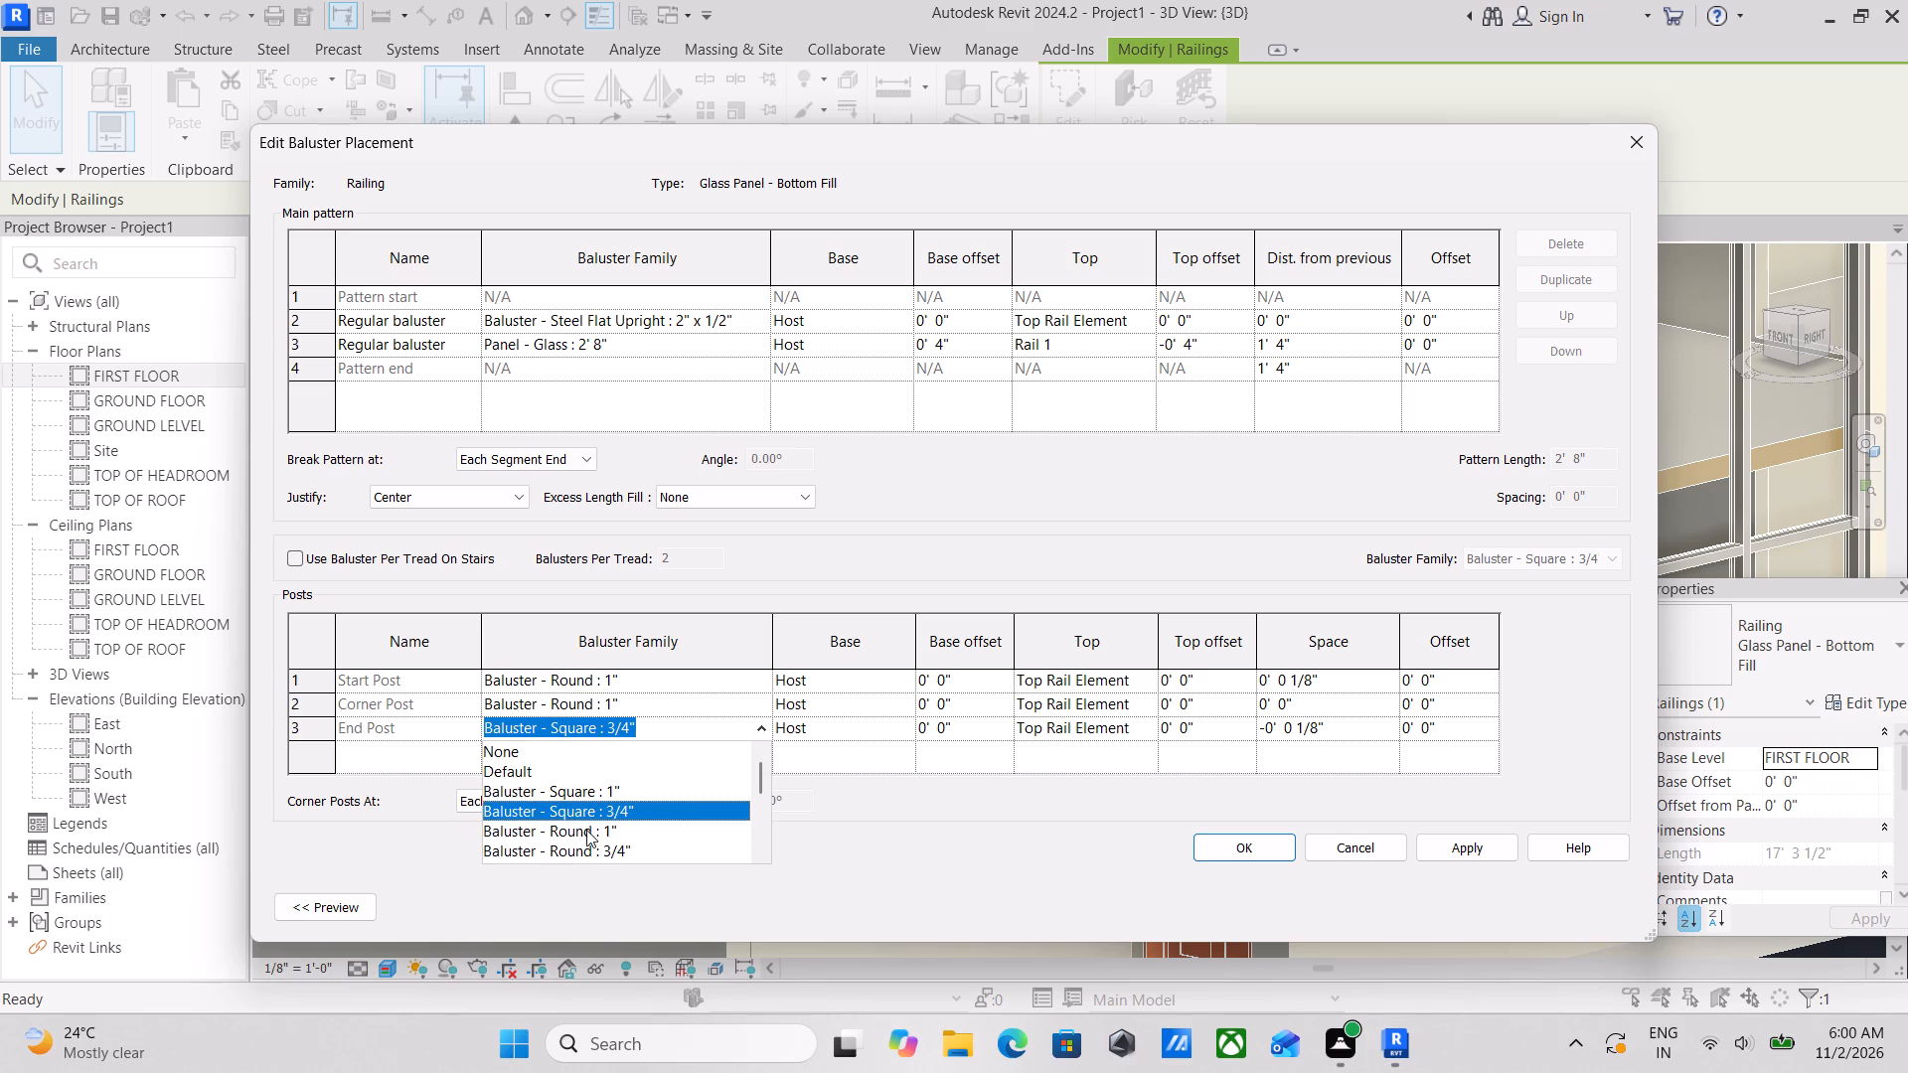
{"action": "left_click", "coordinate": [586, 830]}
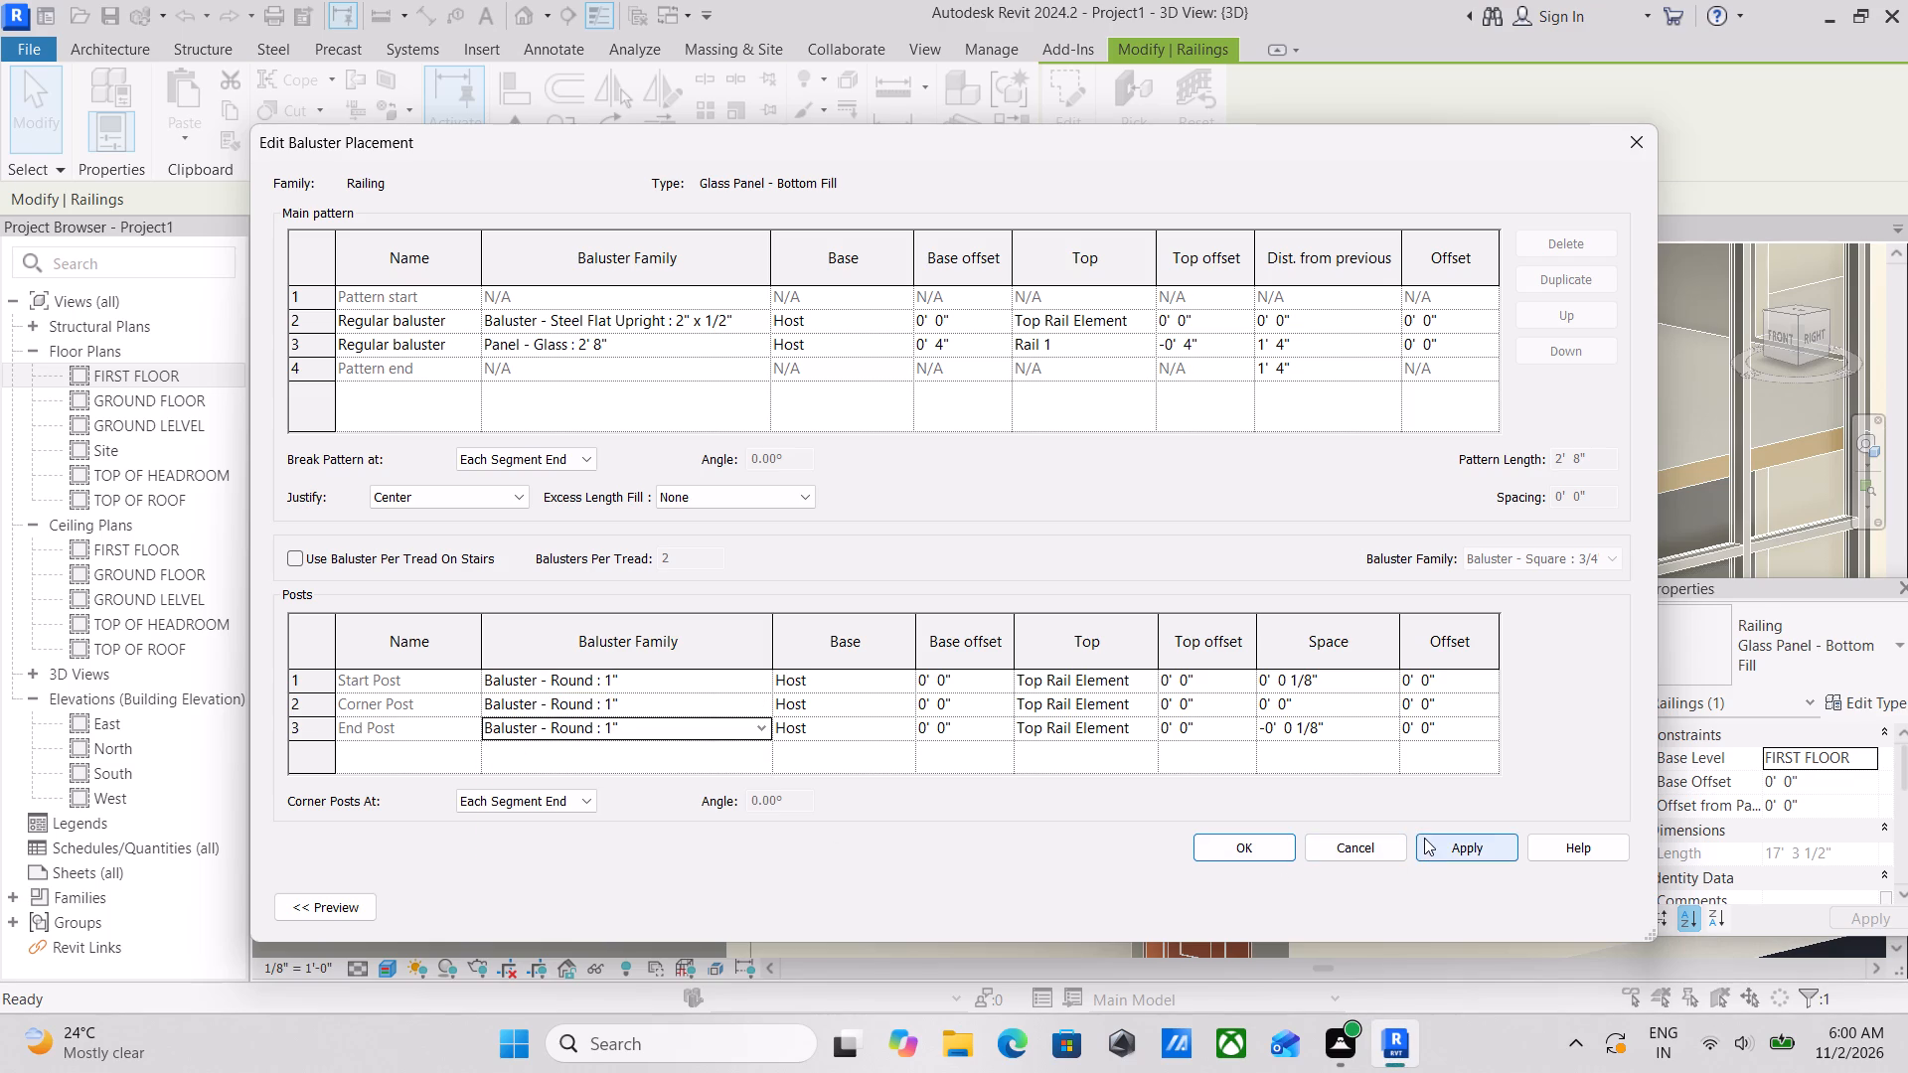
{"action": "left_click", "coordinate": [1424, 838]}
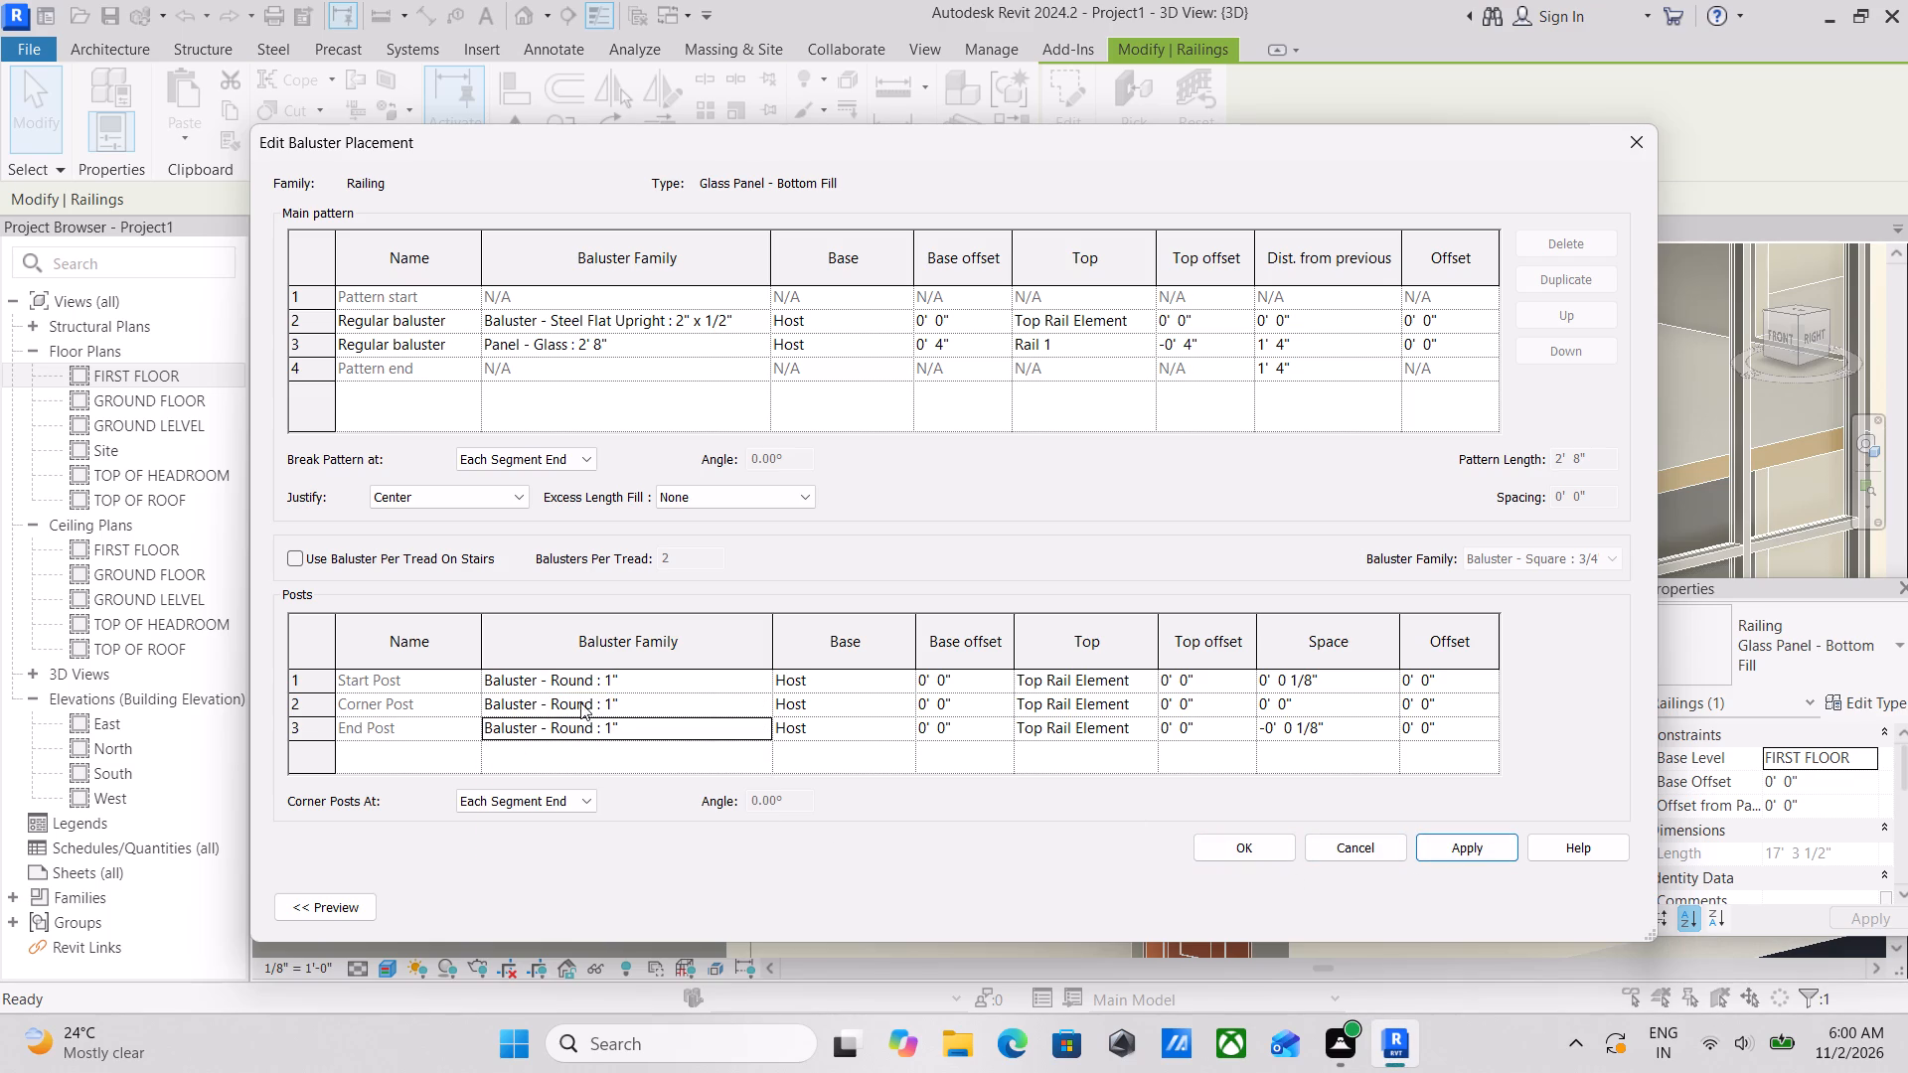
Preview the Glass Panel - Bottom Fill railing with its round posts and accept the baluster placement and type changes.
{"action": "left_click", "coordinate": [371, 701]}
{"action": "left_click", "coordinate": [874, 685]}
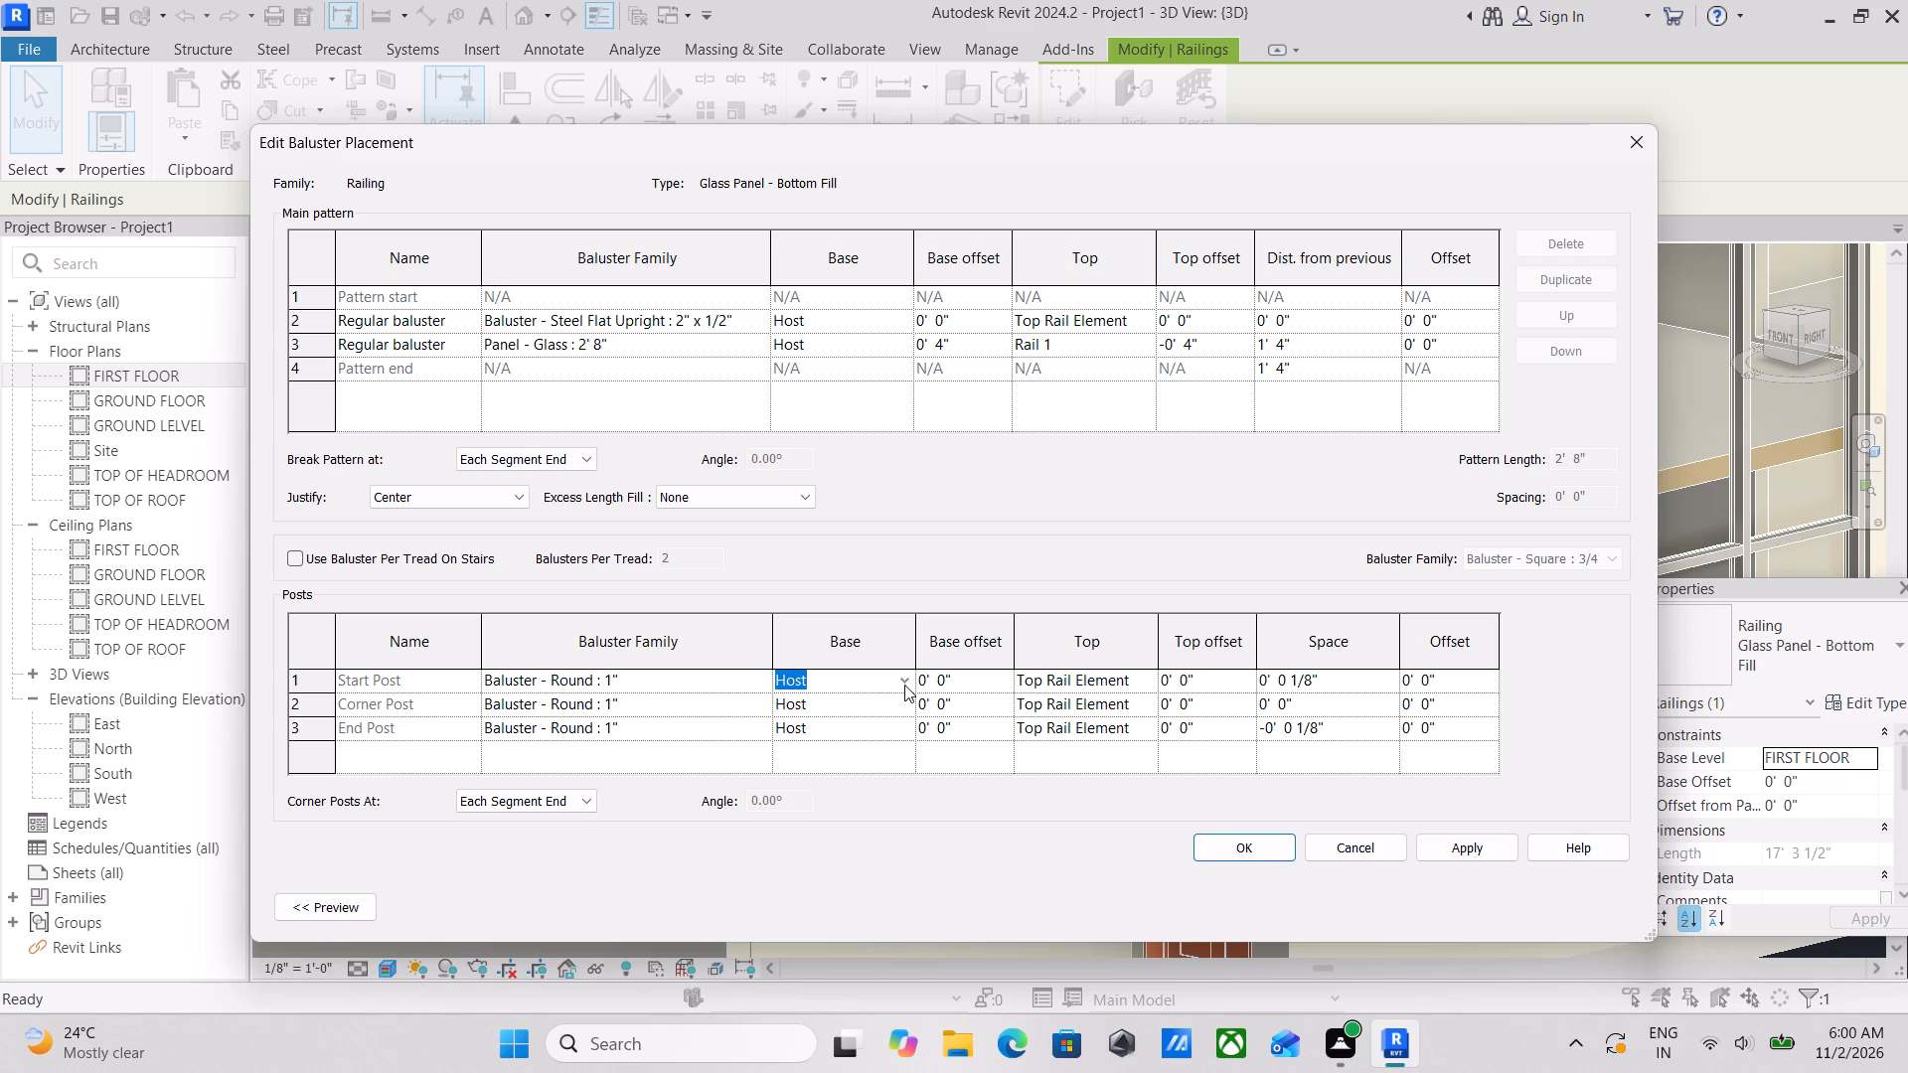
{"action": "left_click", "coordinate": [904, 685]}
{"action": "left_click", "coordinate": [904, 685]}
{"action": "left_click", "coordinate": [333, 900]}
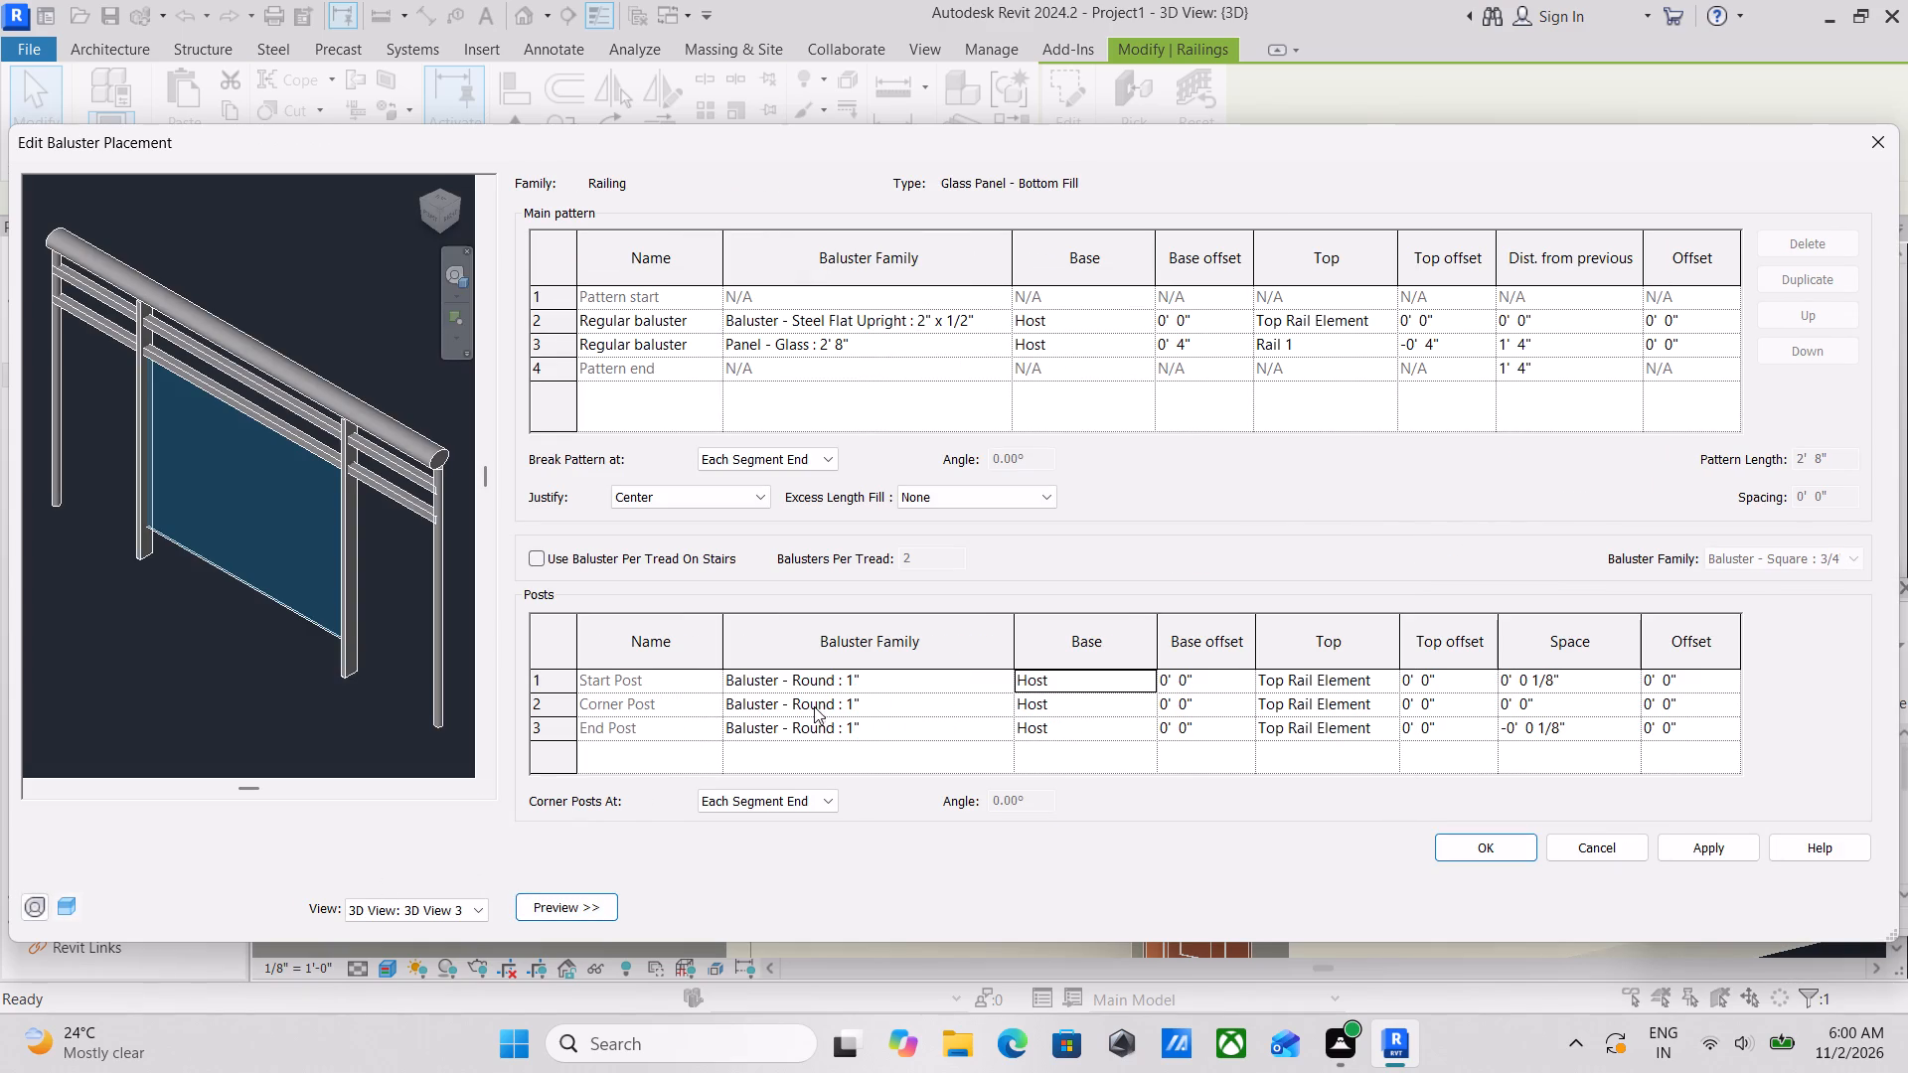
{"action": "scroll", "coordinate": [880, 727], "scroll_direction": "down", "scroll_amount": 2}
{"action": "left_click", "coordinate": [1736, 849]}
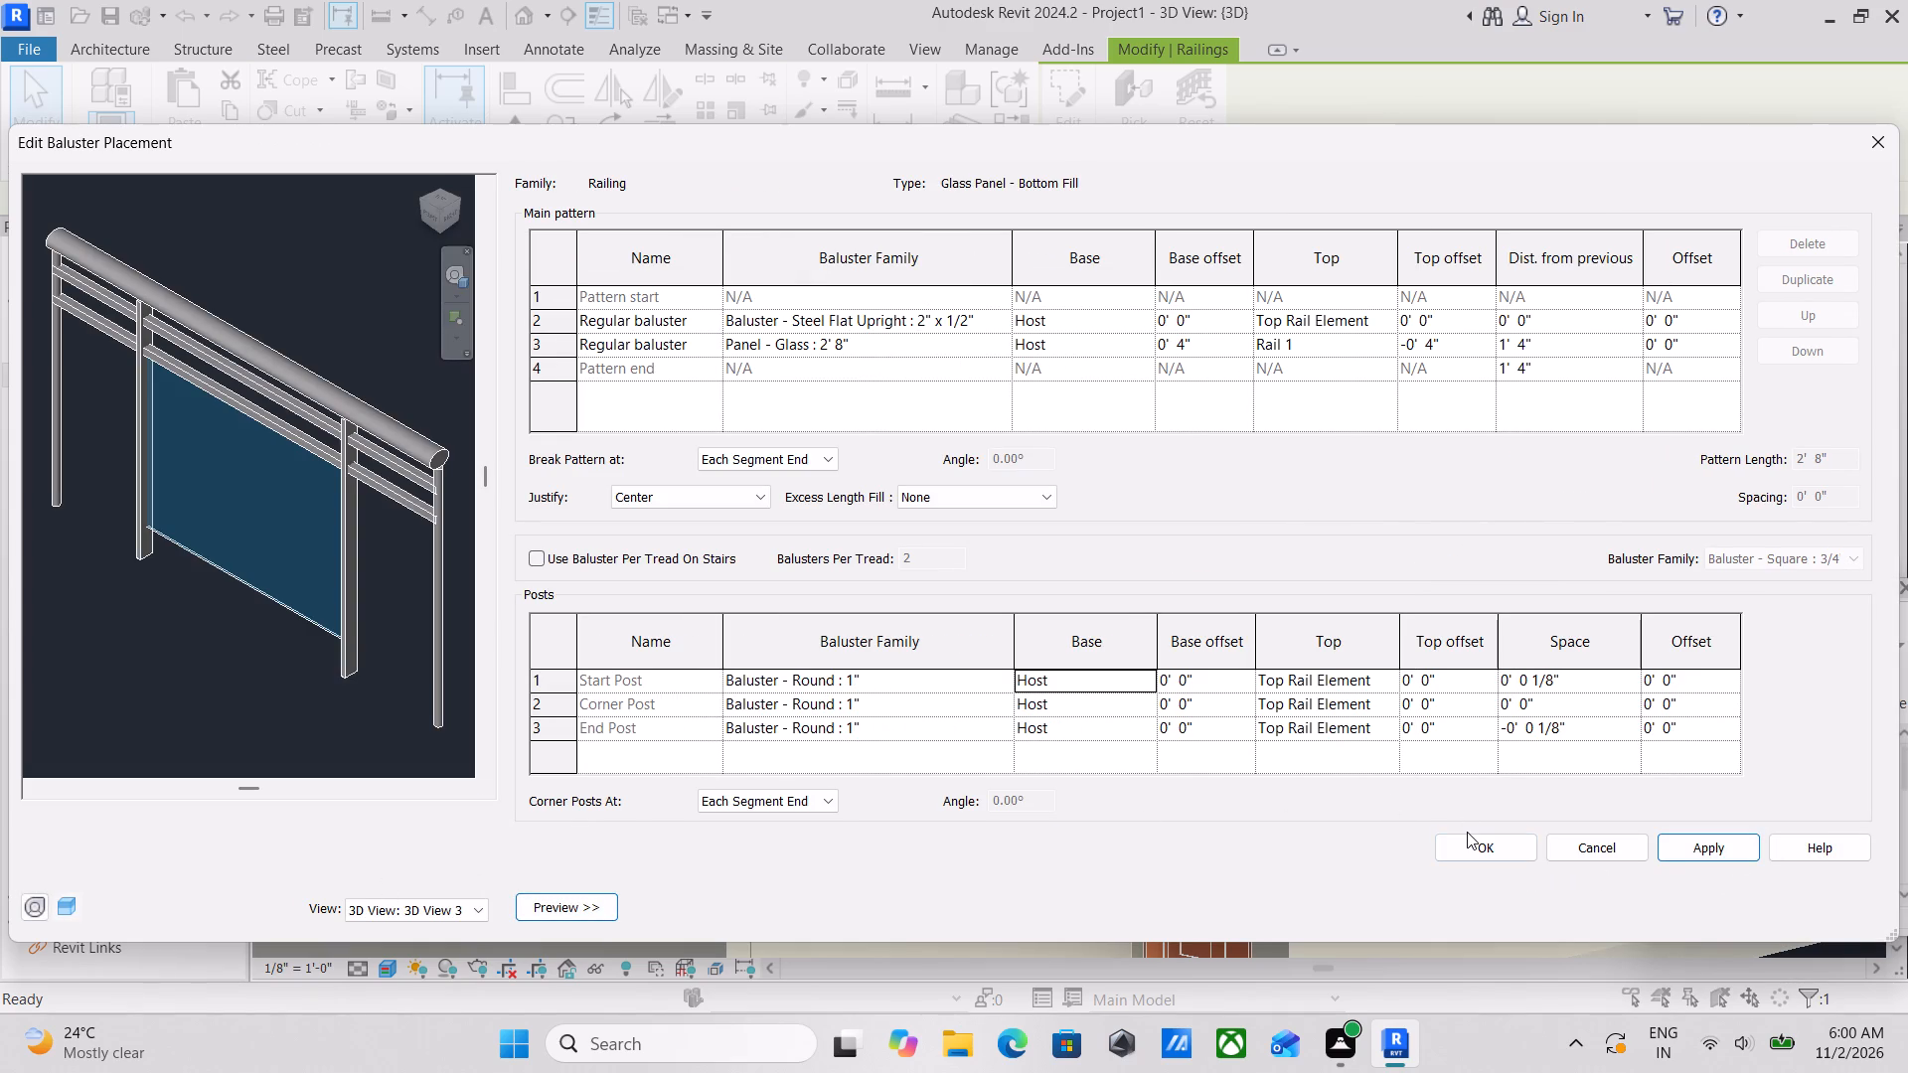
{"action": "left_click", "coordinate": [1469, 837]}
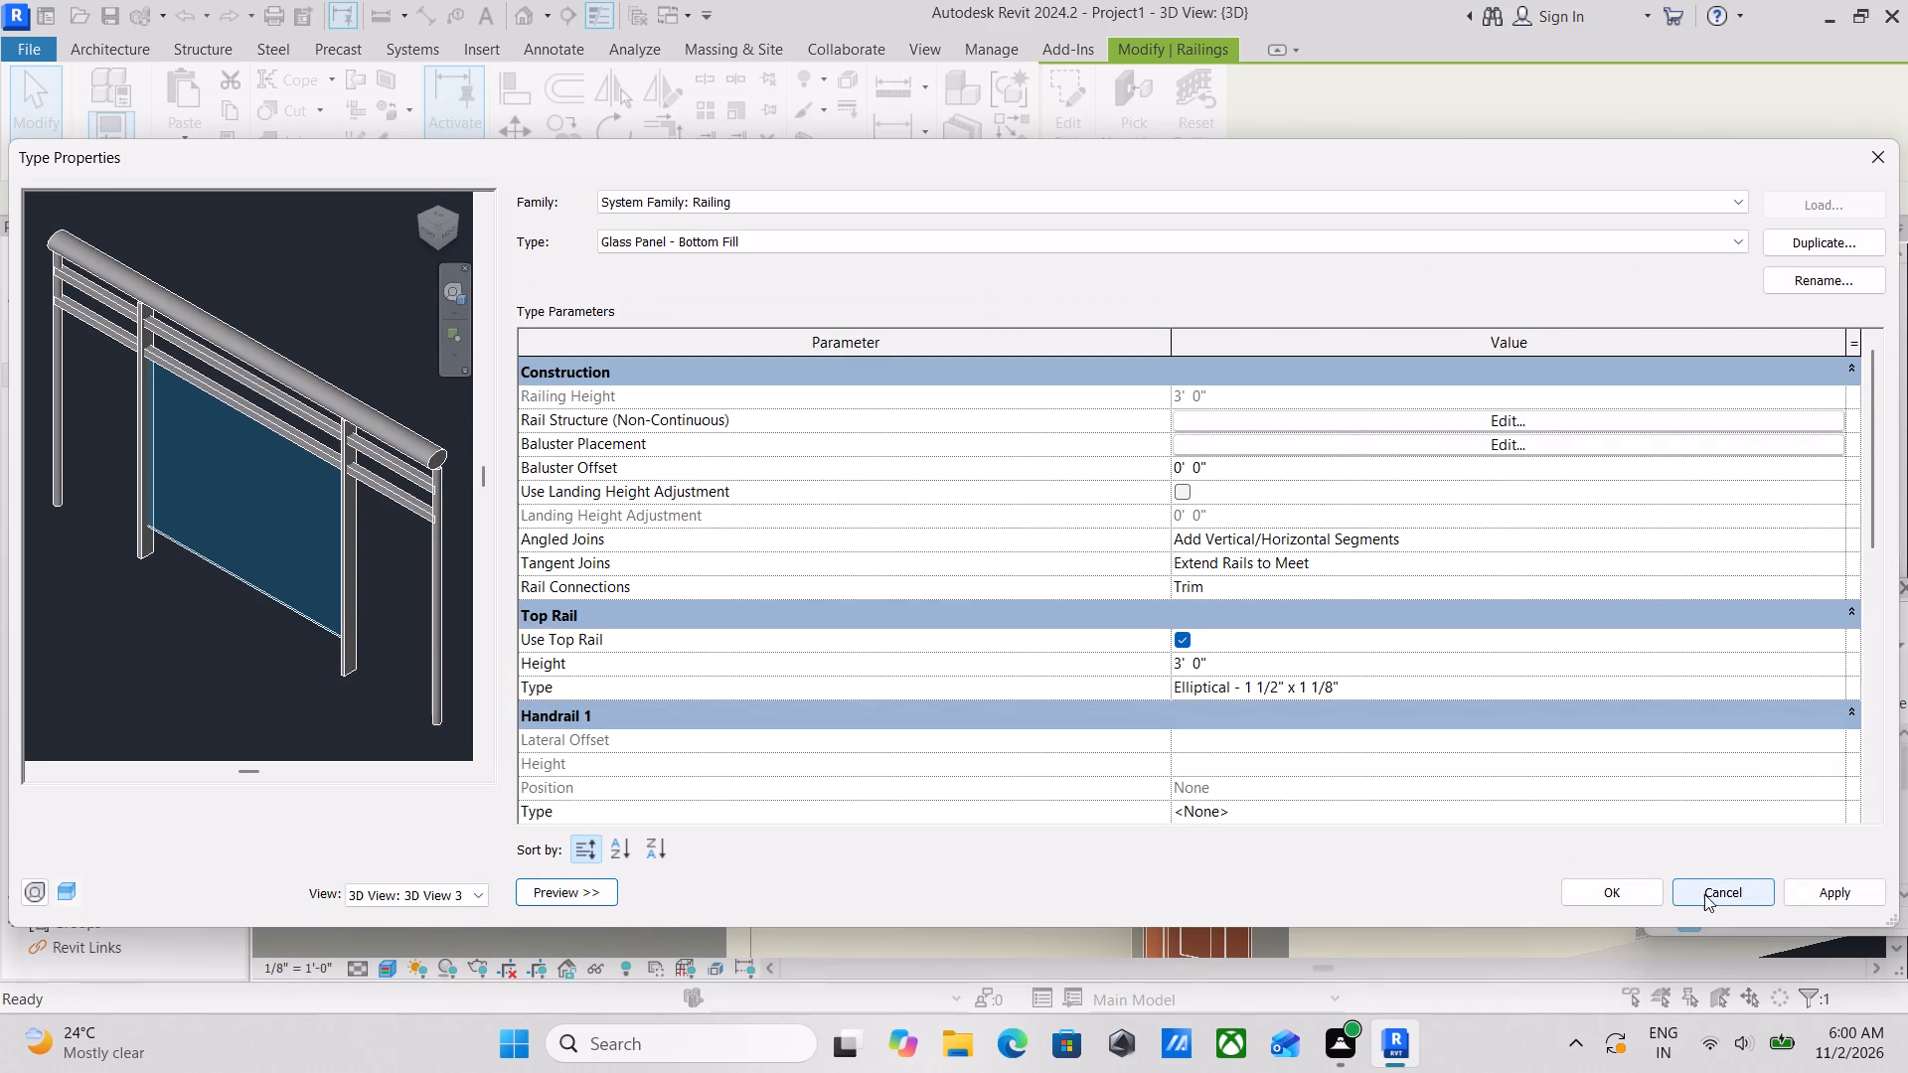
{"action": "left_click", "coordinate": [1828, 892]}
{"action": "left_click", "coordinate": [1631, 892]}
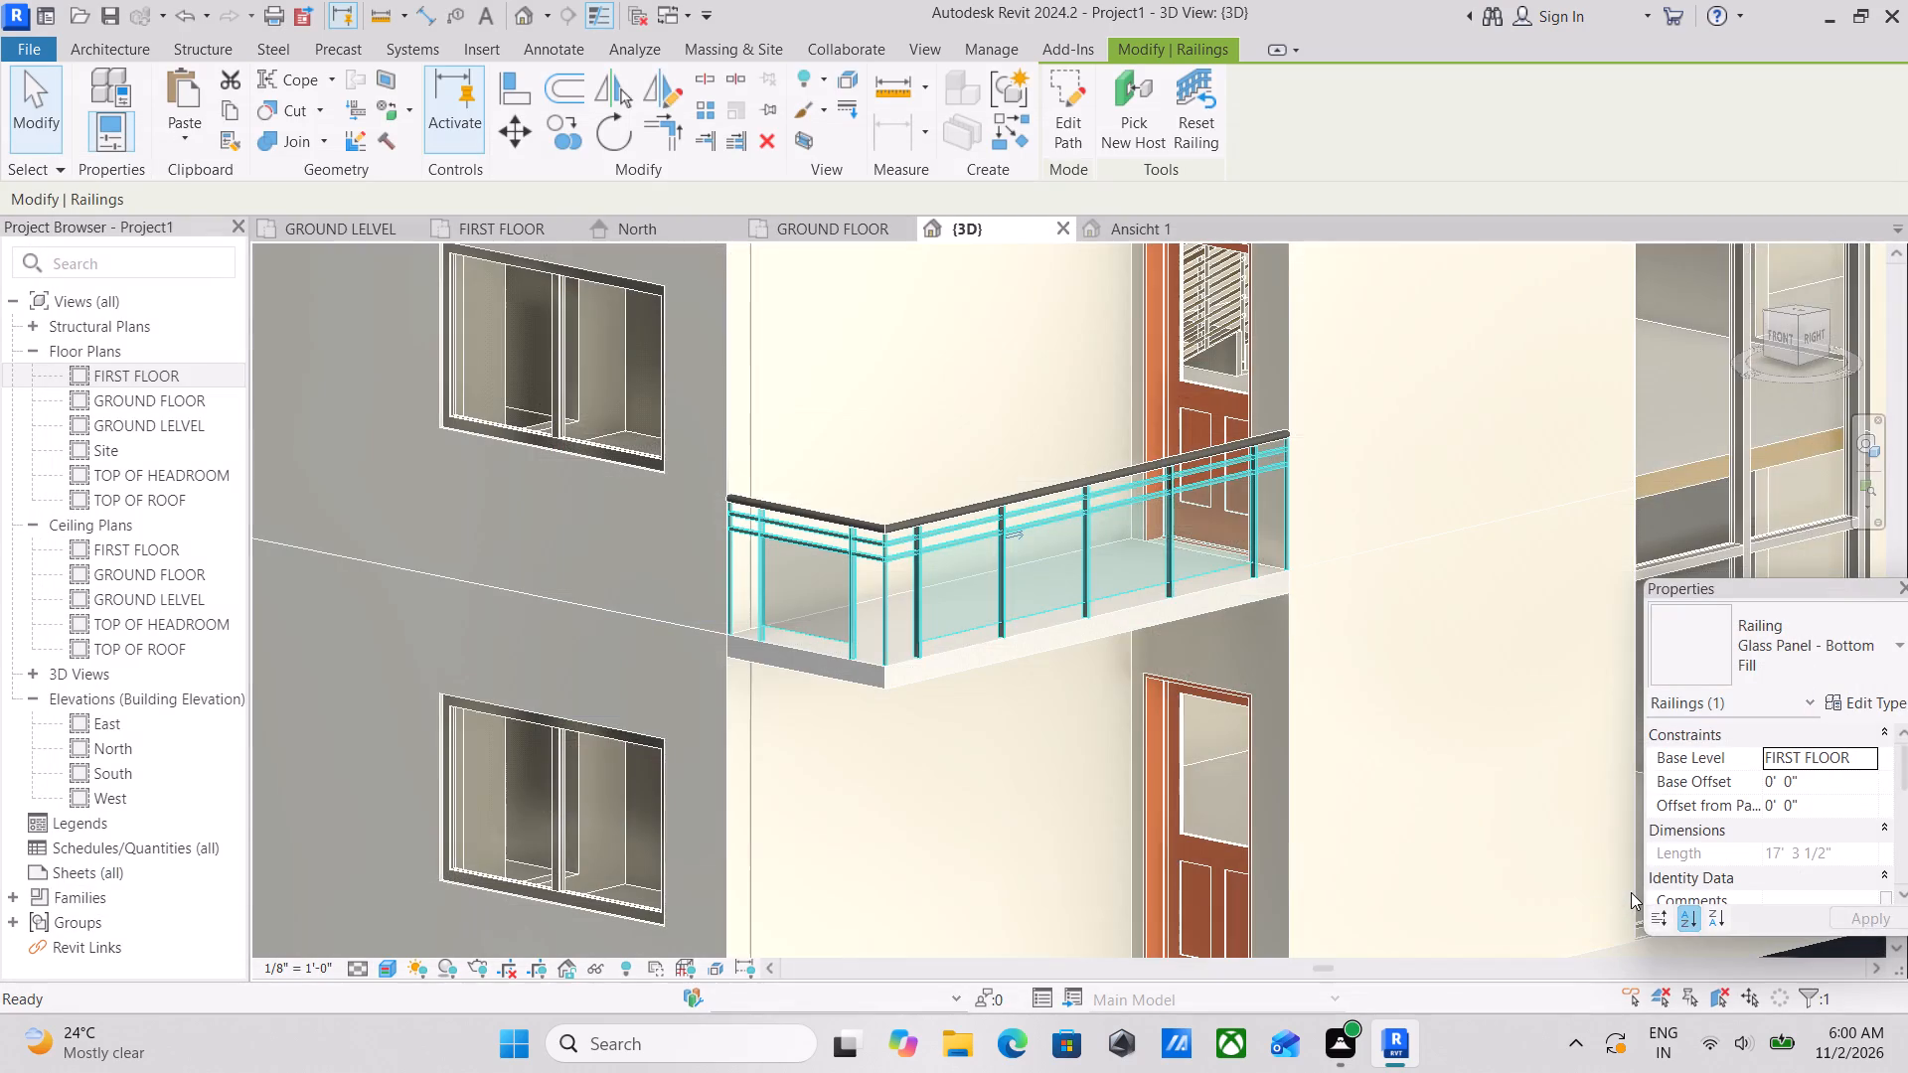
Examine the balcony railings and the whole house exterior in the 3D view, with nothing selected.
{"action": "scroll", "coordinate": [1615, 885], "scroll_direction": "down", "scroll_amount": 4}
{"action": "key", "text": "Escape"}
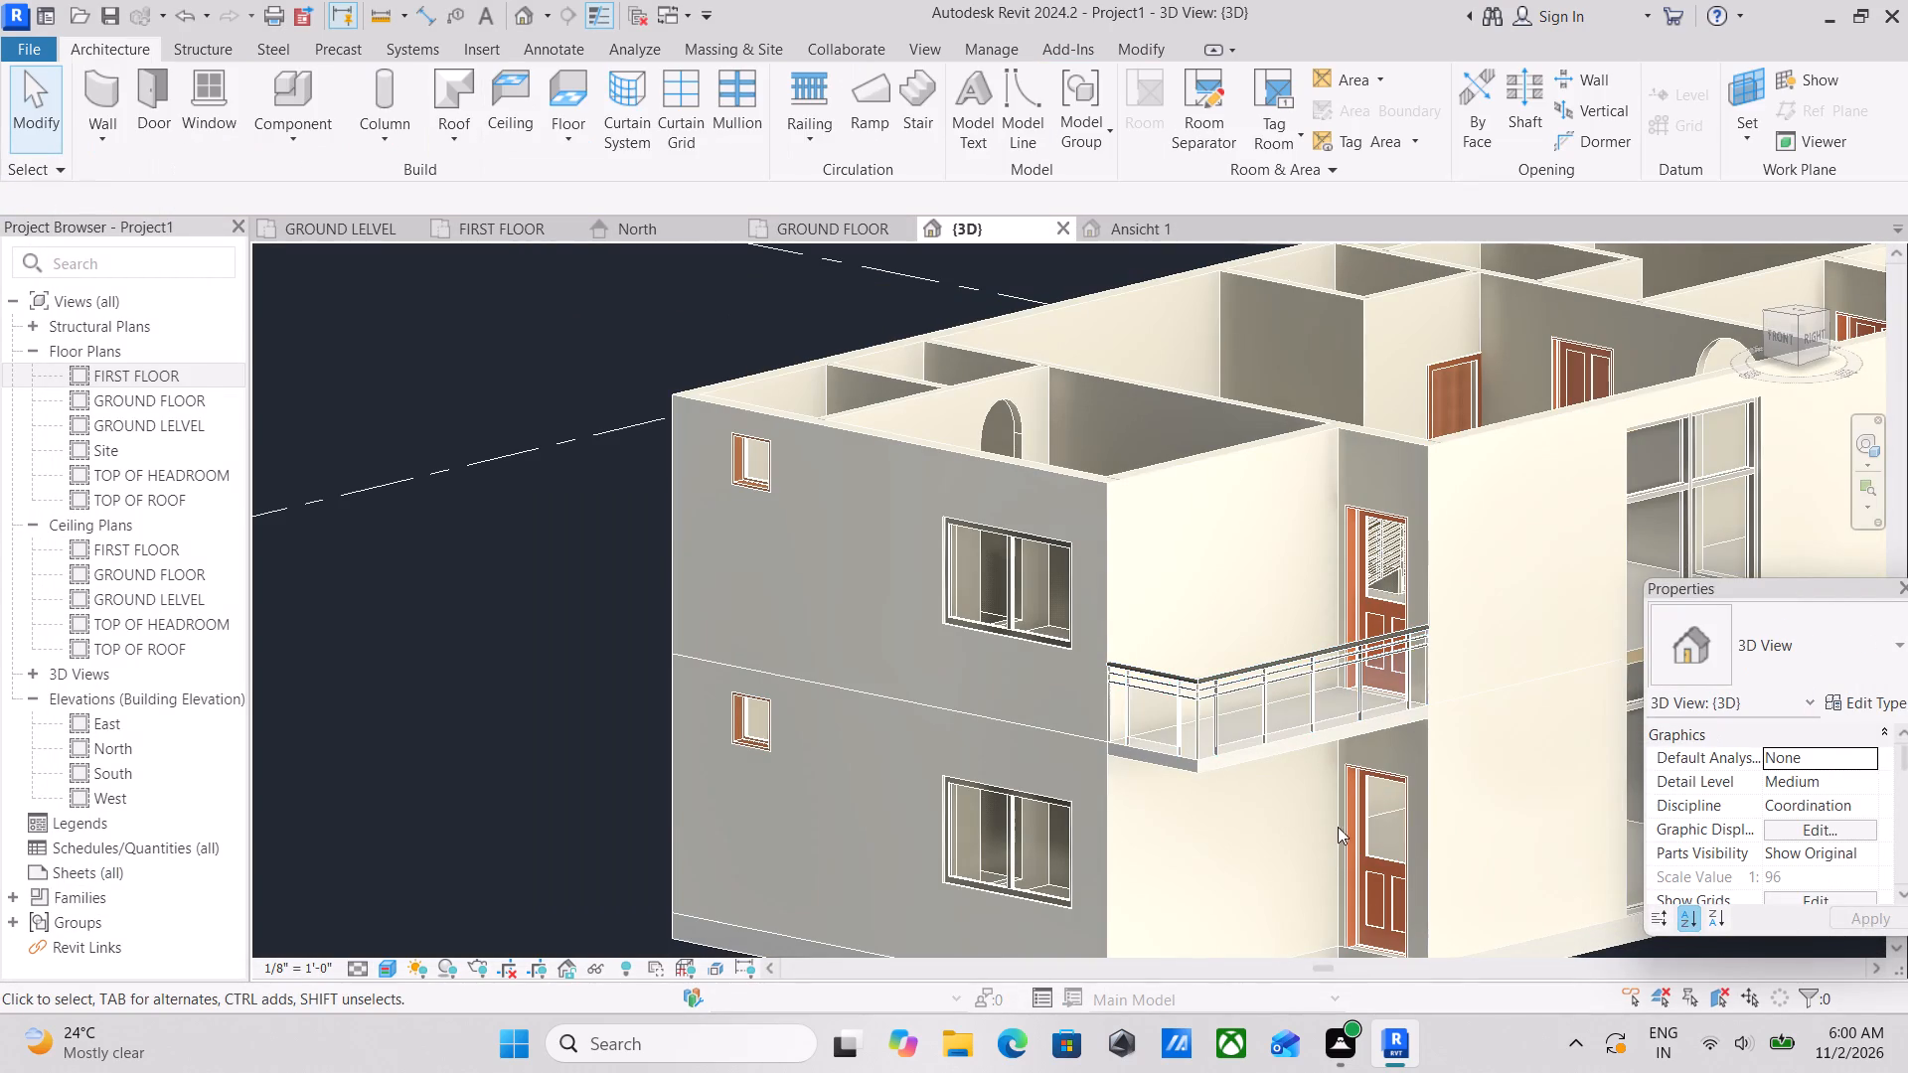
{"action": "scroll", "coordinate": [1378, 786], "scroll_direction": "down", "scroll_amount": 3}
{"action": "middle_click_drag", "start_coordinate": [1401, 760], "coordinate": [991, 812]}
{"action": "middle_click_drag", "start_coordinate": [1229, 780], "coordinate": [825, 837]}
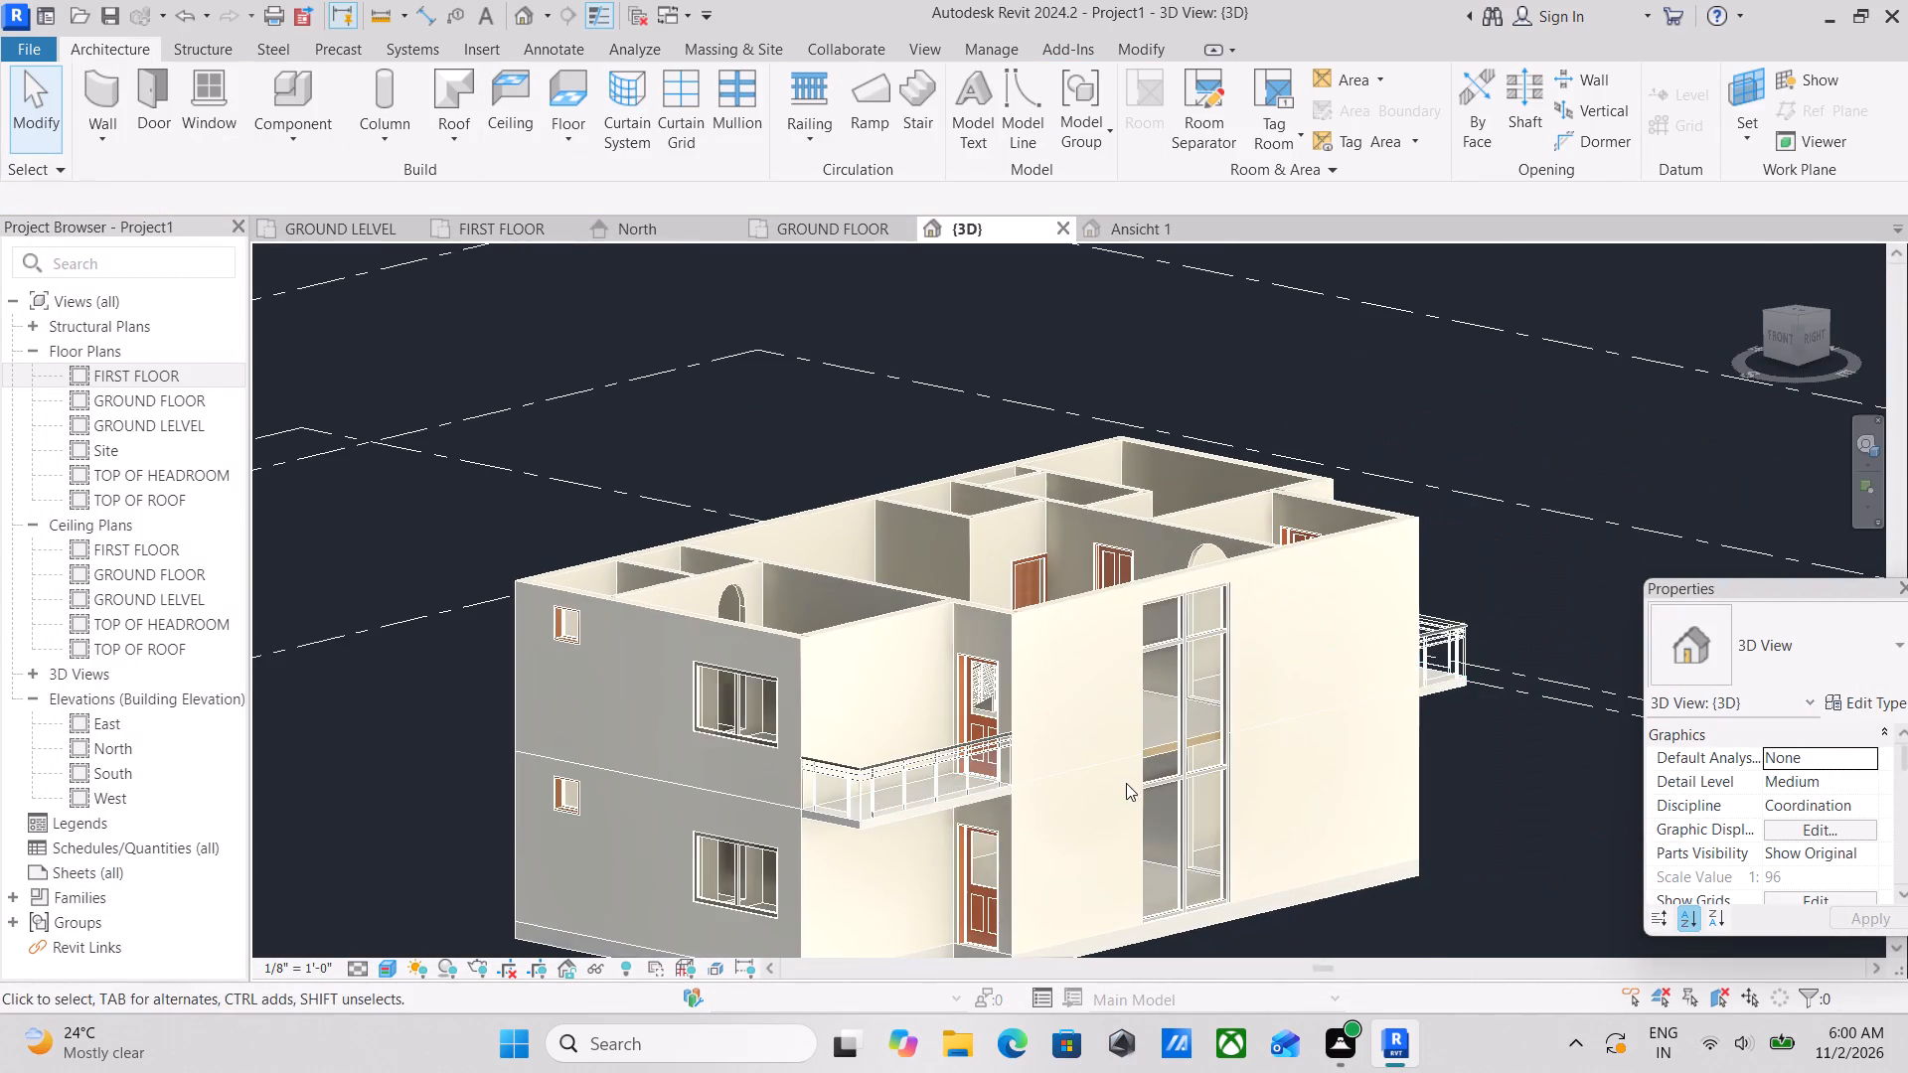
{"action": "middle_click_drag", "start_coordinate": [1120, 783], "coordinate": [914, 795]}
{"action": "scroll", "coordinate": [1027, 737], "scroll_direction": "up", "scroll_amount": 3}
{"action": "scroll", "coordinate": [950, 600], "scroll_direction": "down", "scroll_amount": 4}
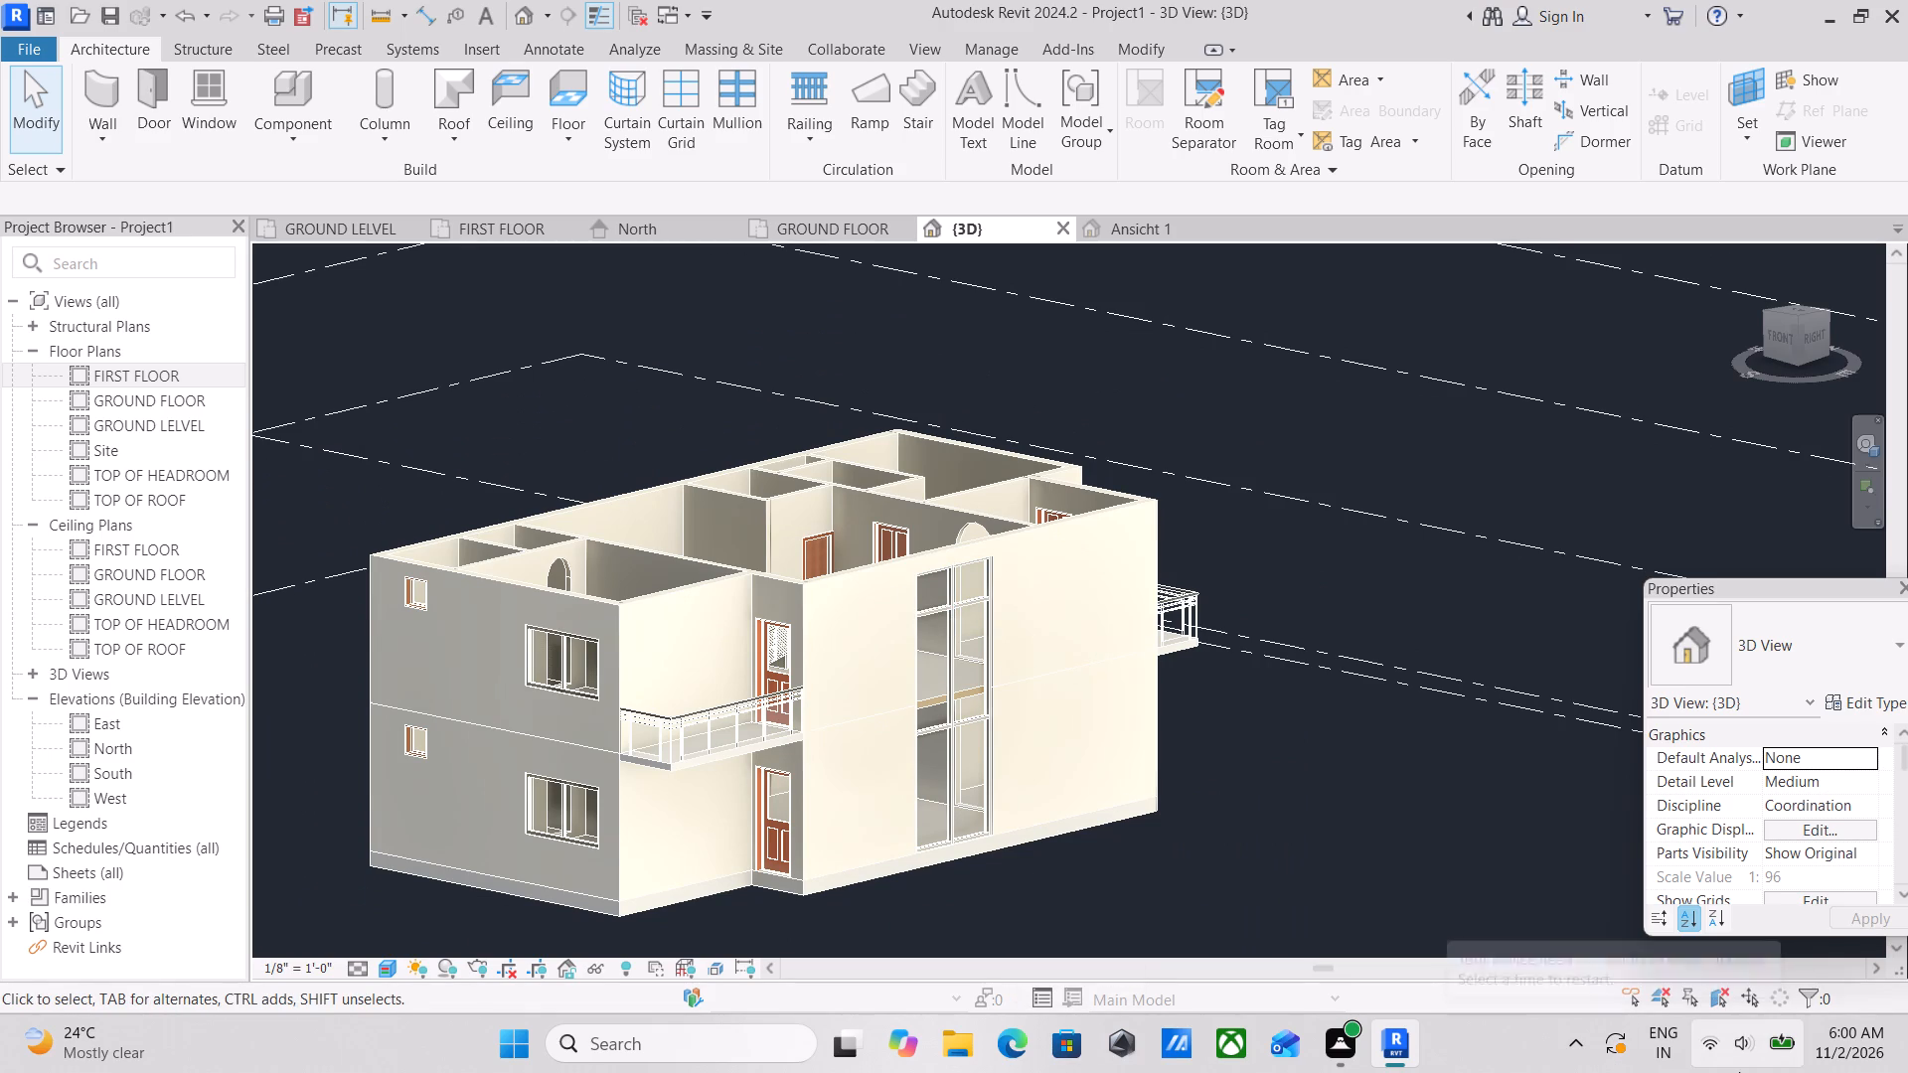
{"action": "scroll", "coordinate": [1907, 985], "scroll_direction": "down", "scroll_amount": 2}
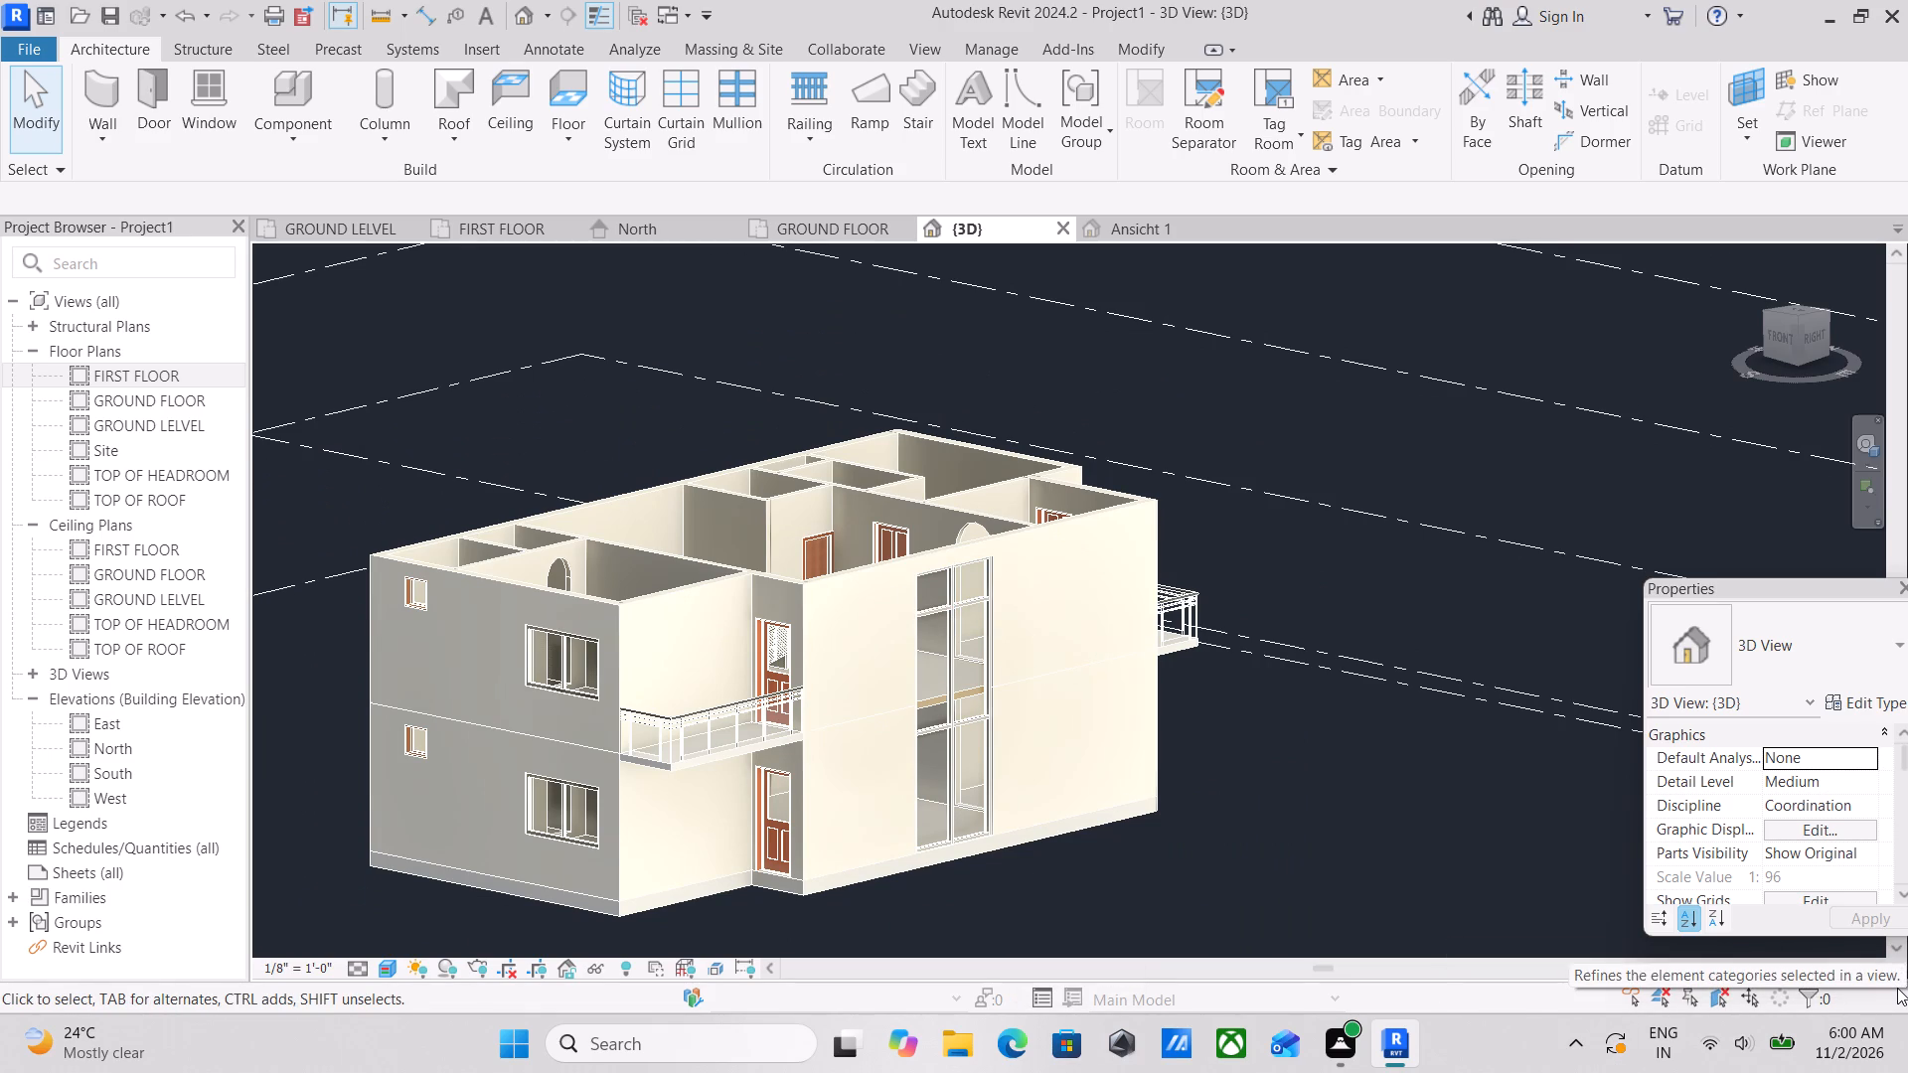
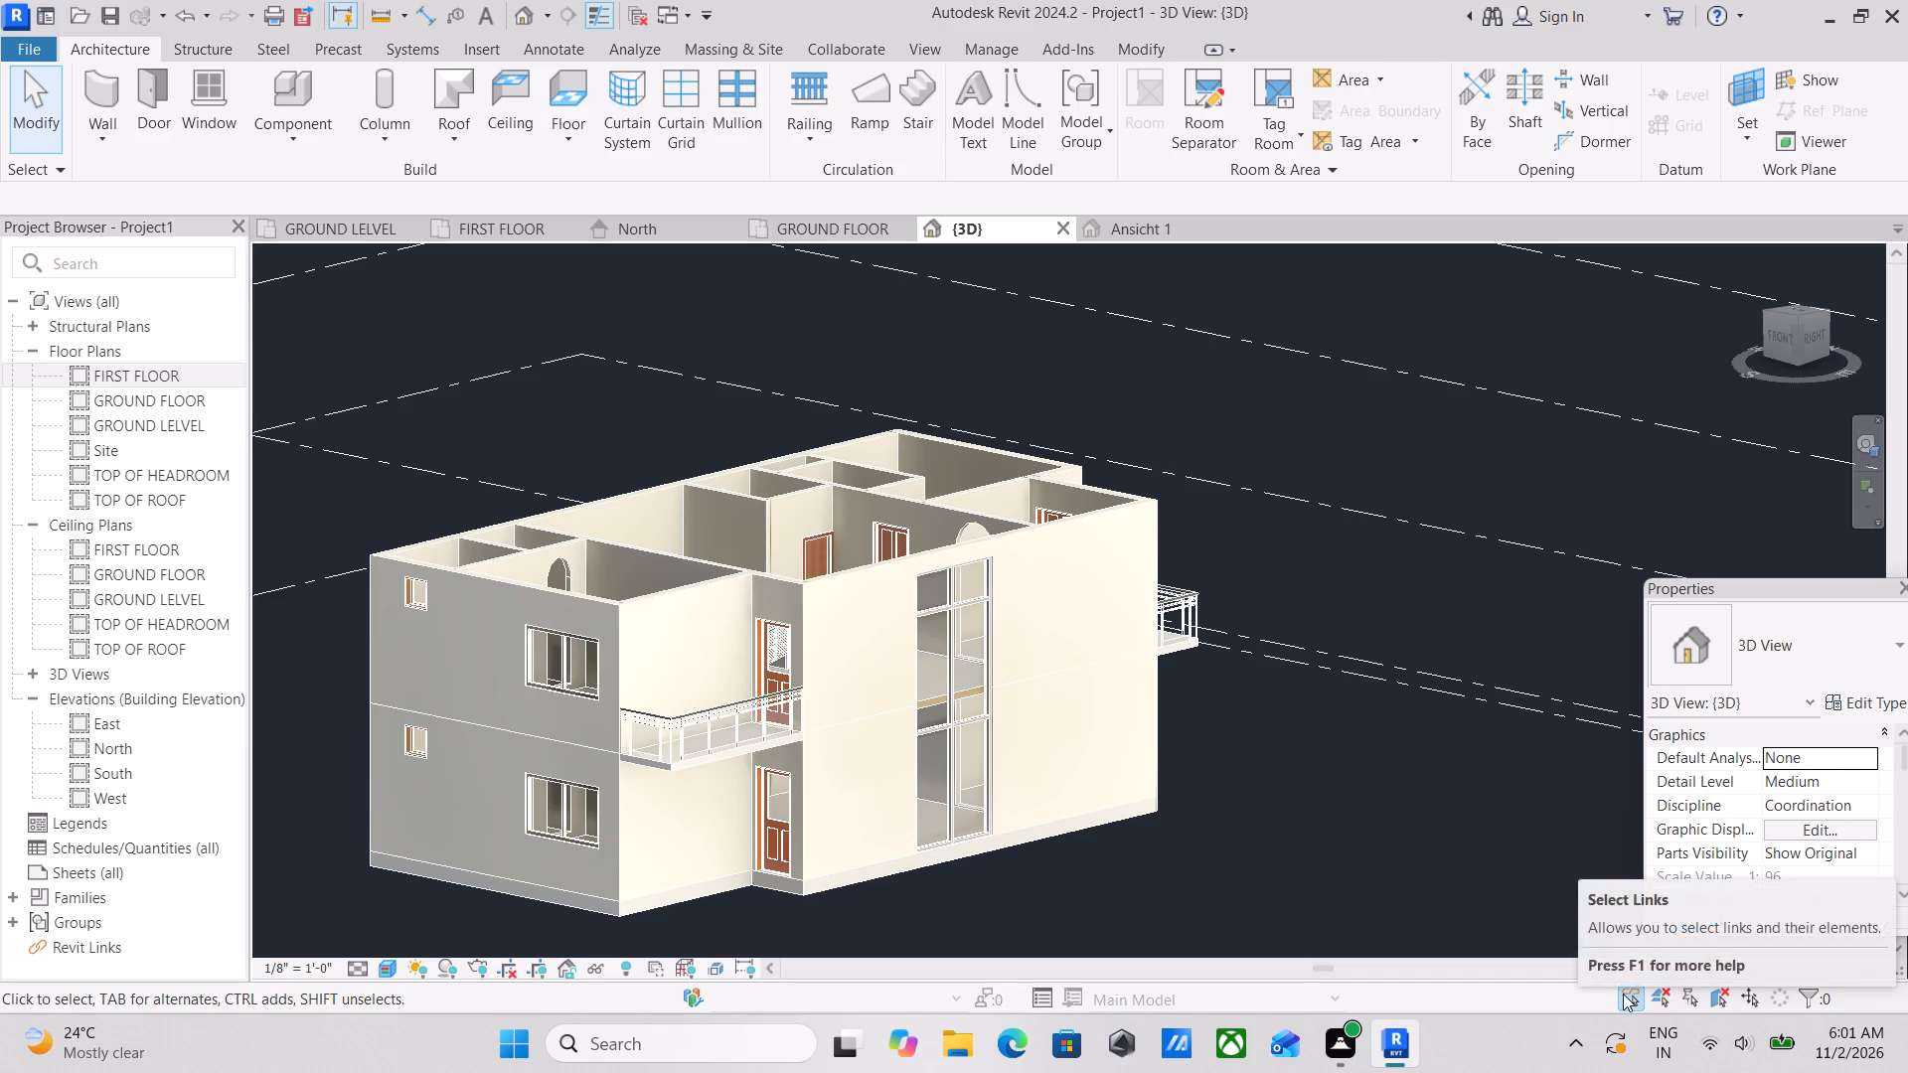
Examine the whole house in the 3D view from its corners, the front and the top.
{"action": "scroll", "coordinate": [1122, 605], "scroll_direction": "down", "scroll_amount": 3}
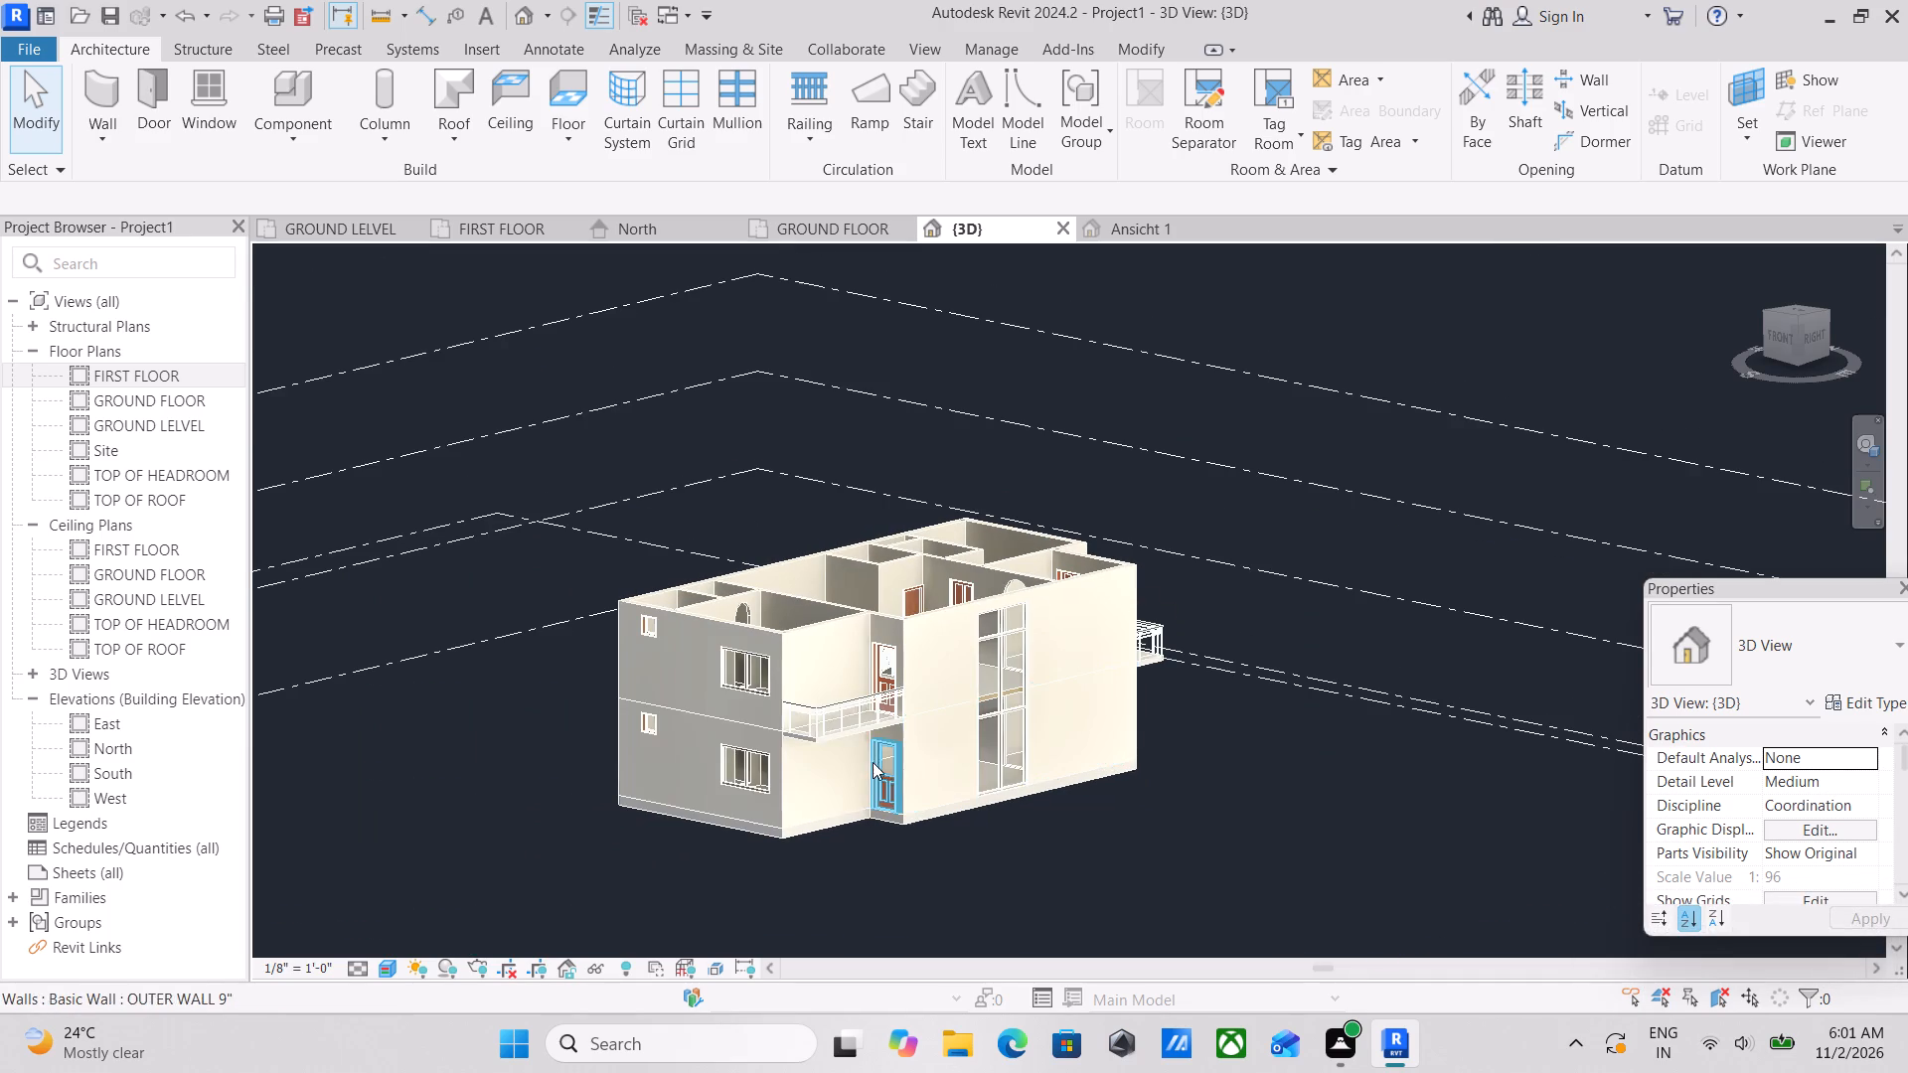
{"action": "middle_click_drag", "start_coordinate": [843, 681], "coordinate": [1106, 847], "text": "shift"}
{"action": "middle_click_drag", "start_coordinate": [1113, 734], "coordinate": [696, 723], "text": "shift"}
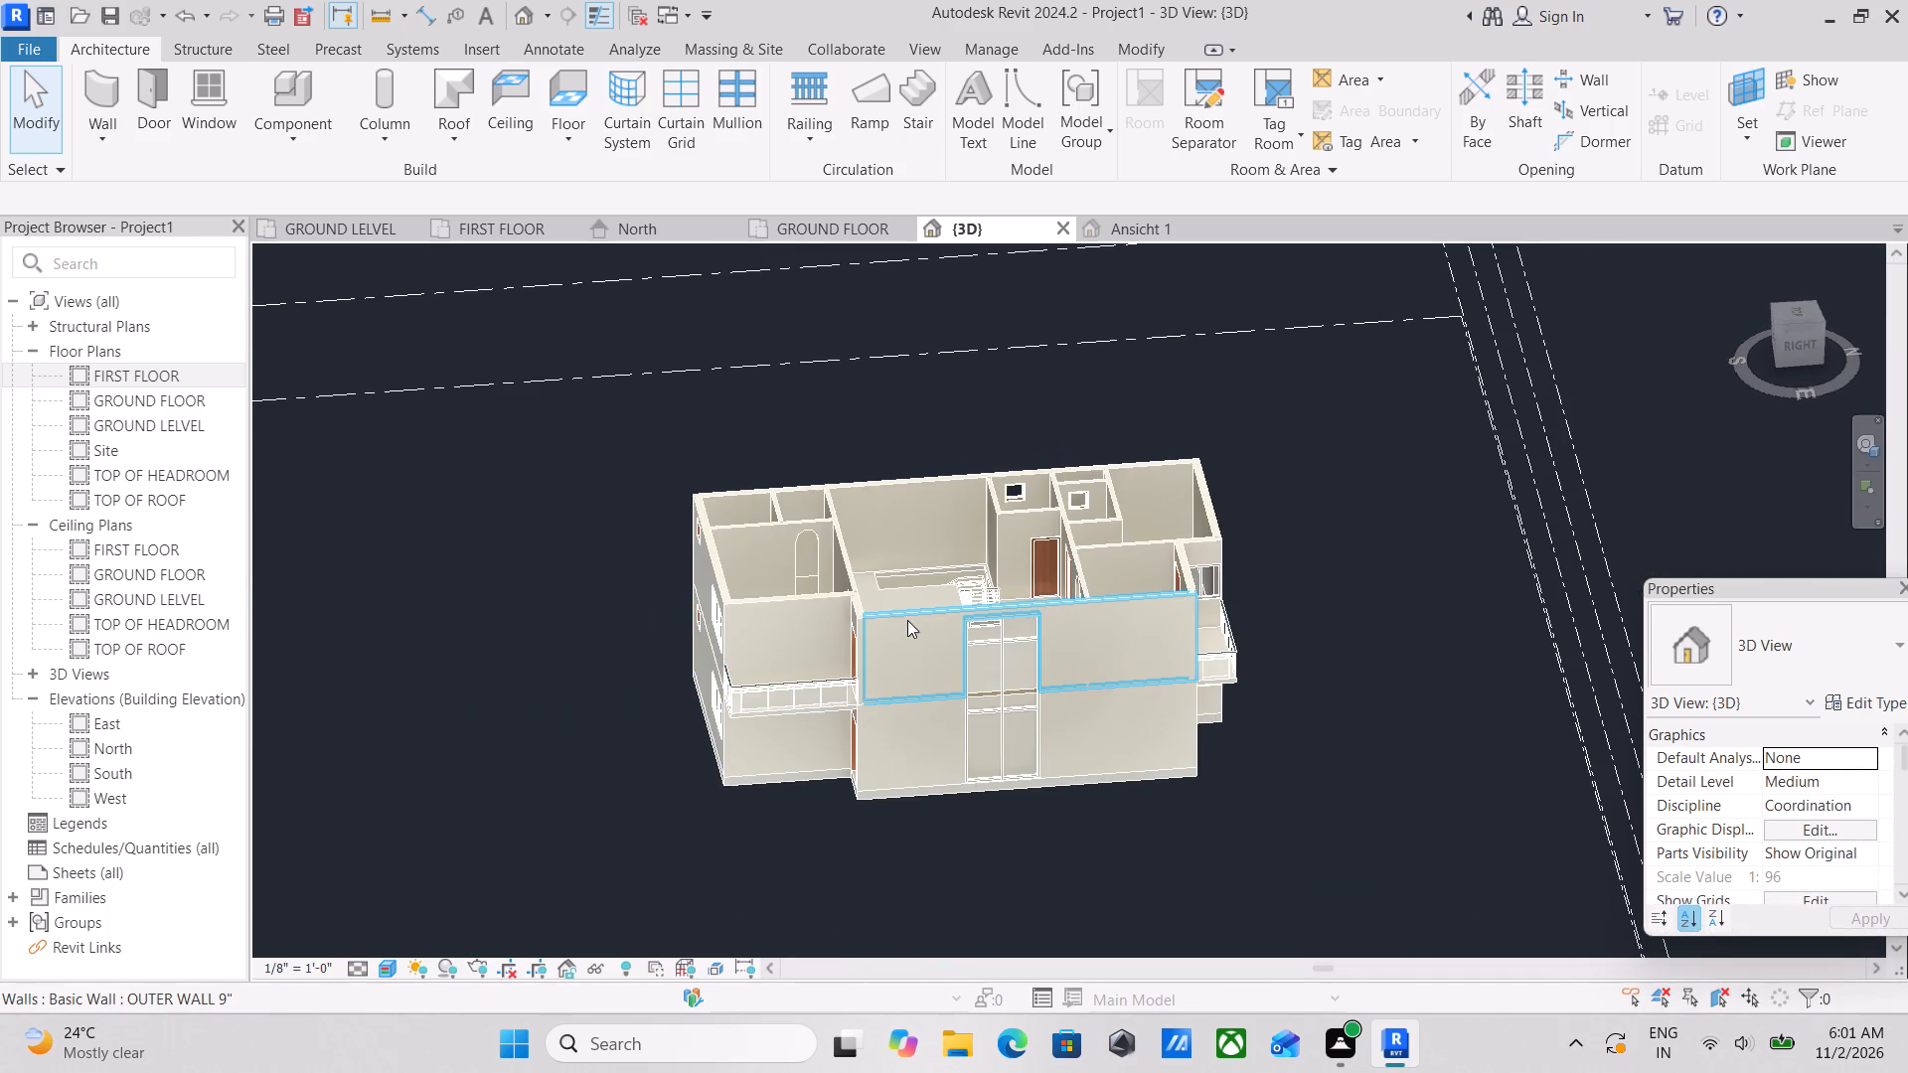
{"action": "middle_click_drag", "start_coordinate": [907, 620], "coordinate": [1321, 626], "text": "shift"}
{"action": "middle_click_drag", "start_coordinate": [1132, 681], "coordinate": [957, 568], "text": "shift"}
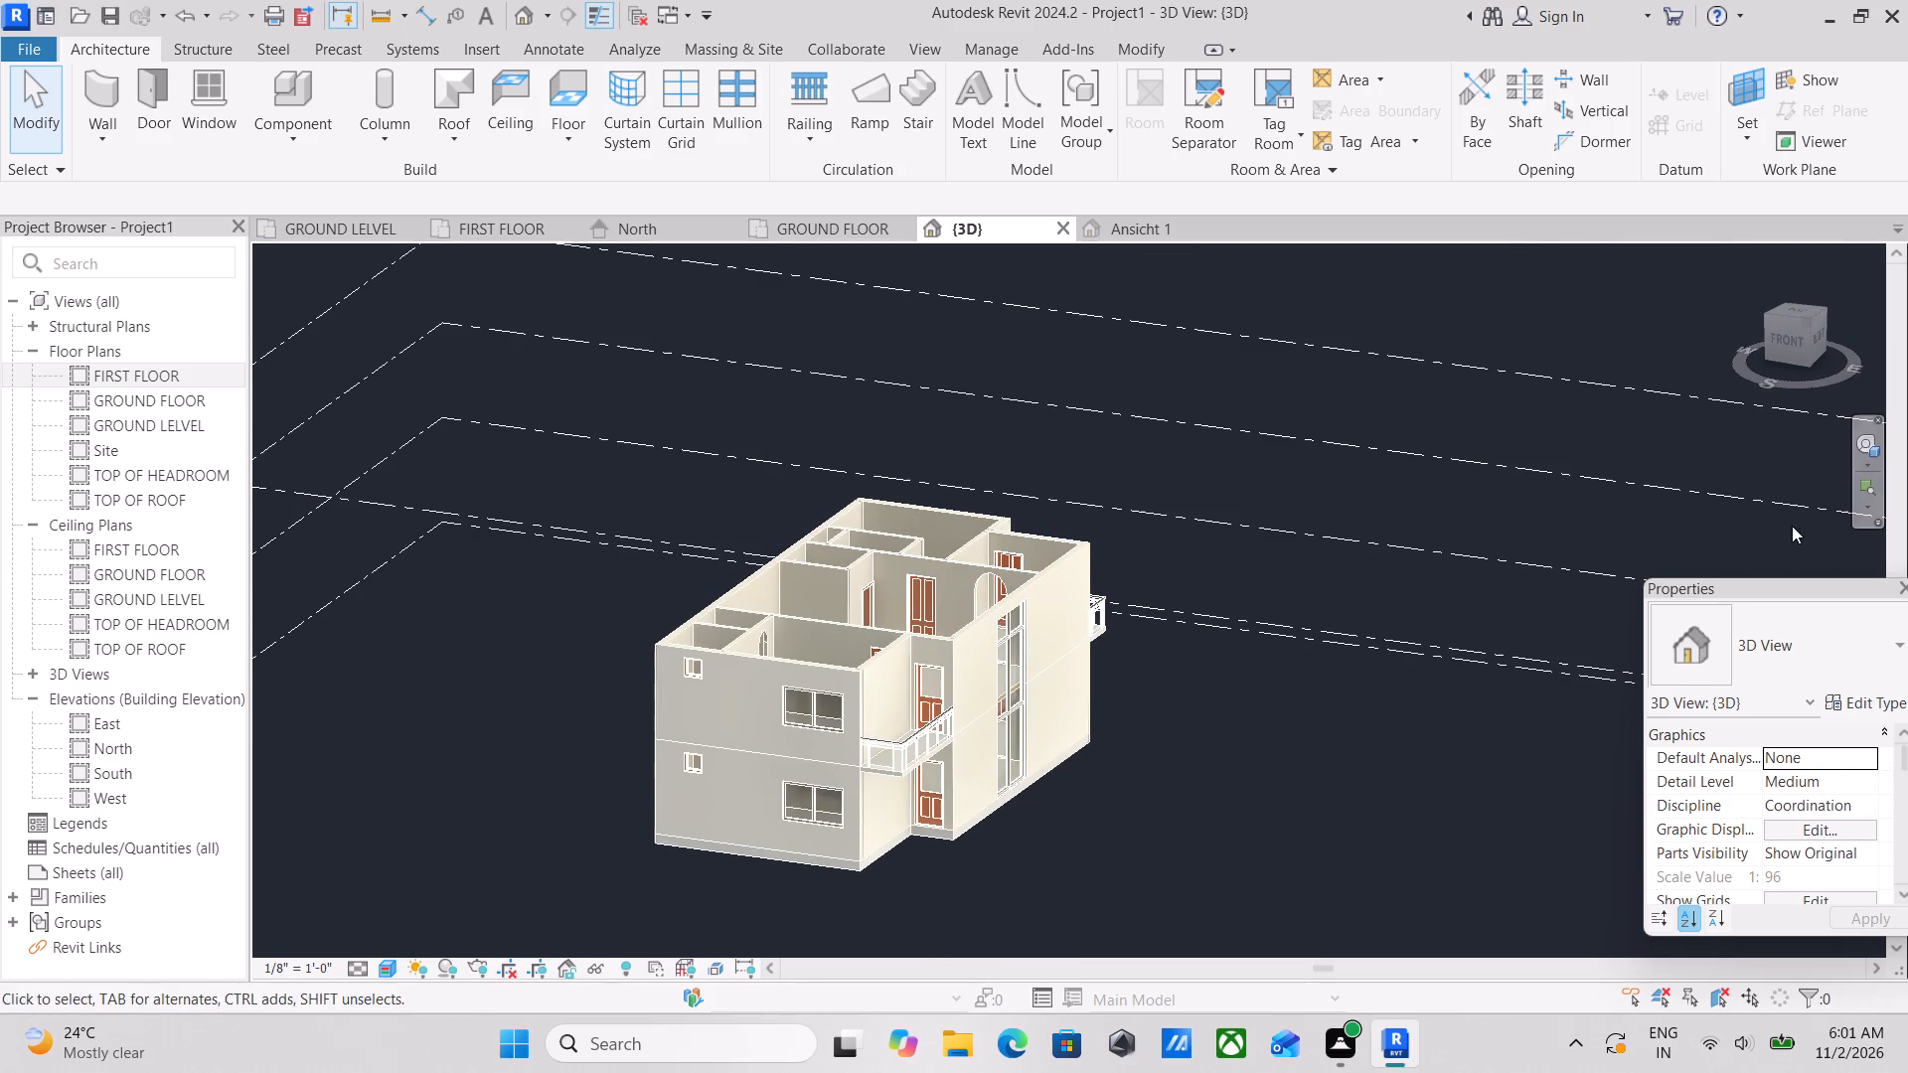
{"action": "left_click", "coordinate": [1780, 342]}
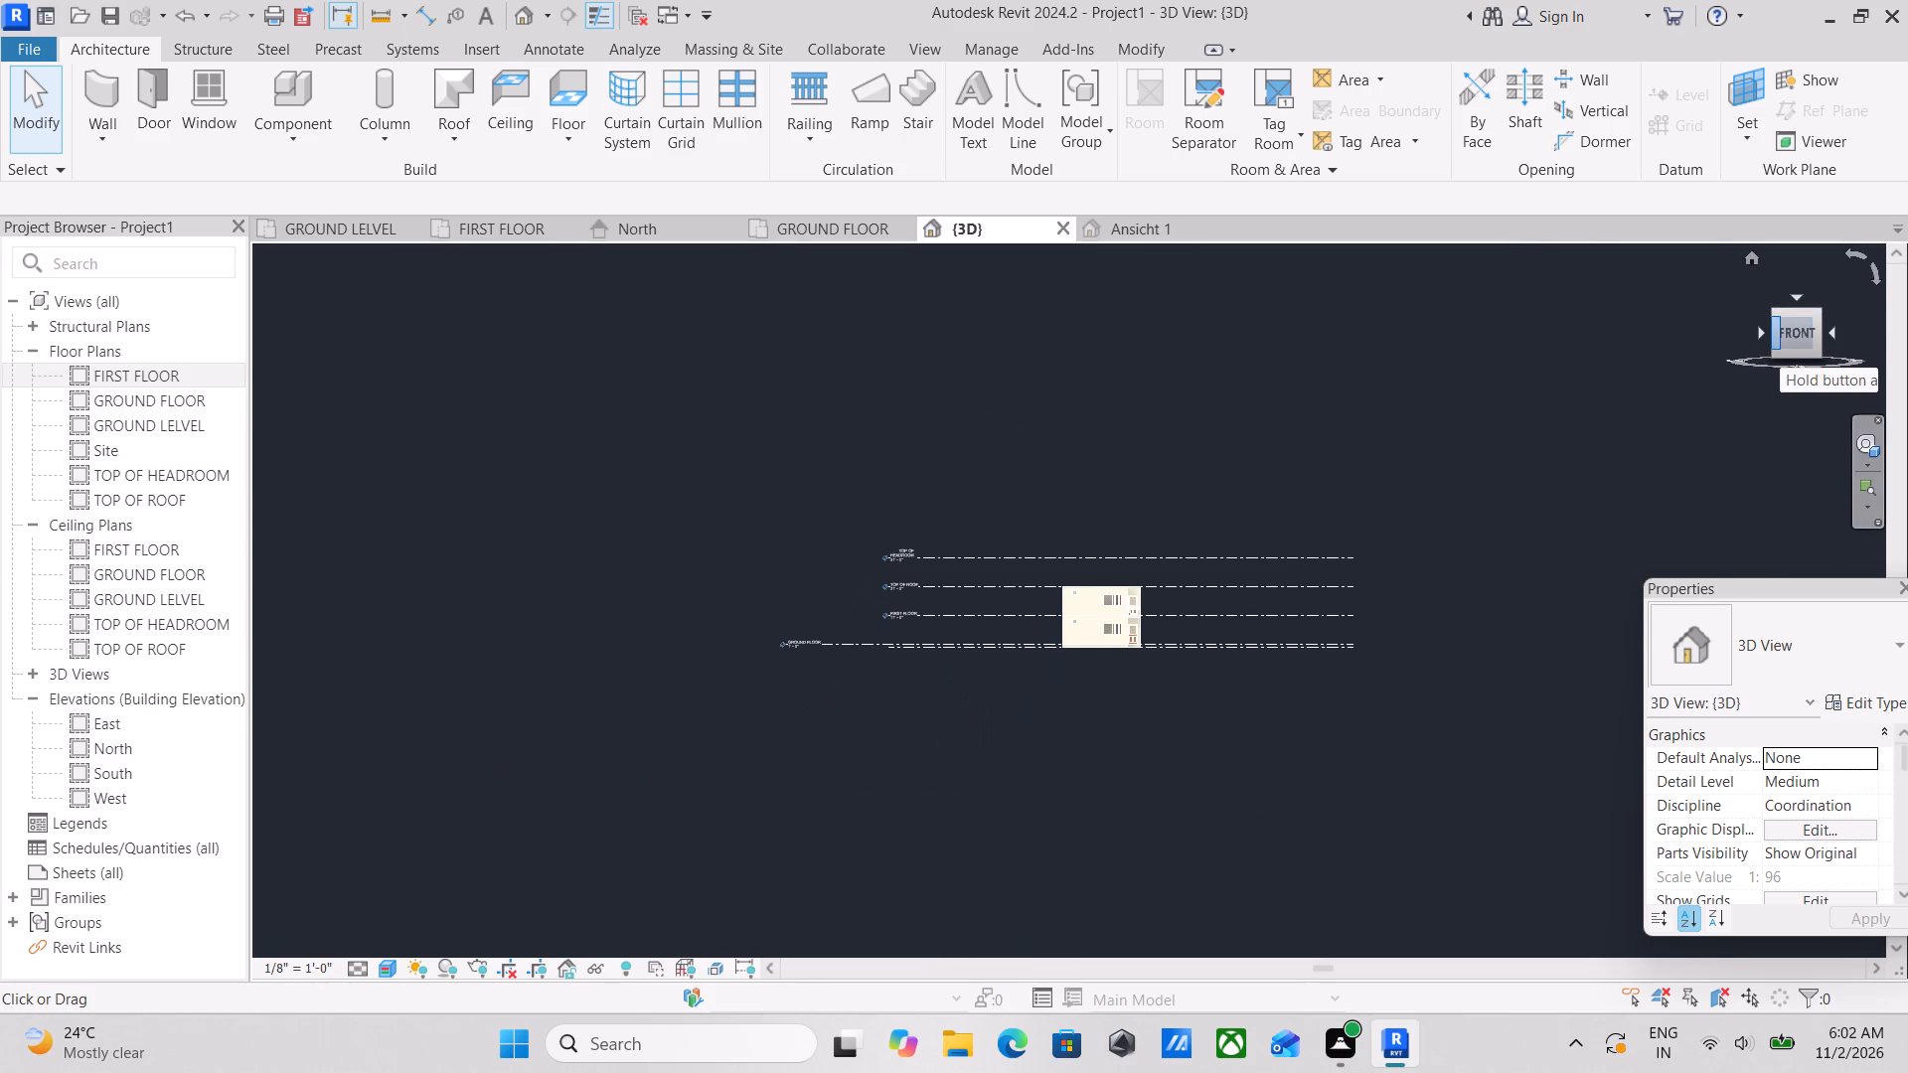
{"action": "scroll", "coordinate": [1093, 601], "scroll_direction": "up", "scroll_amount": 4}
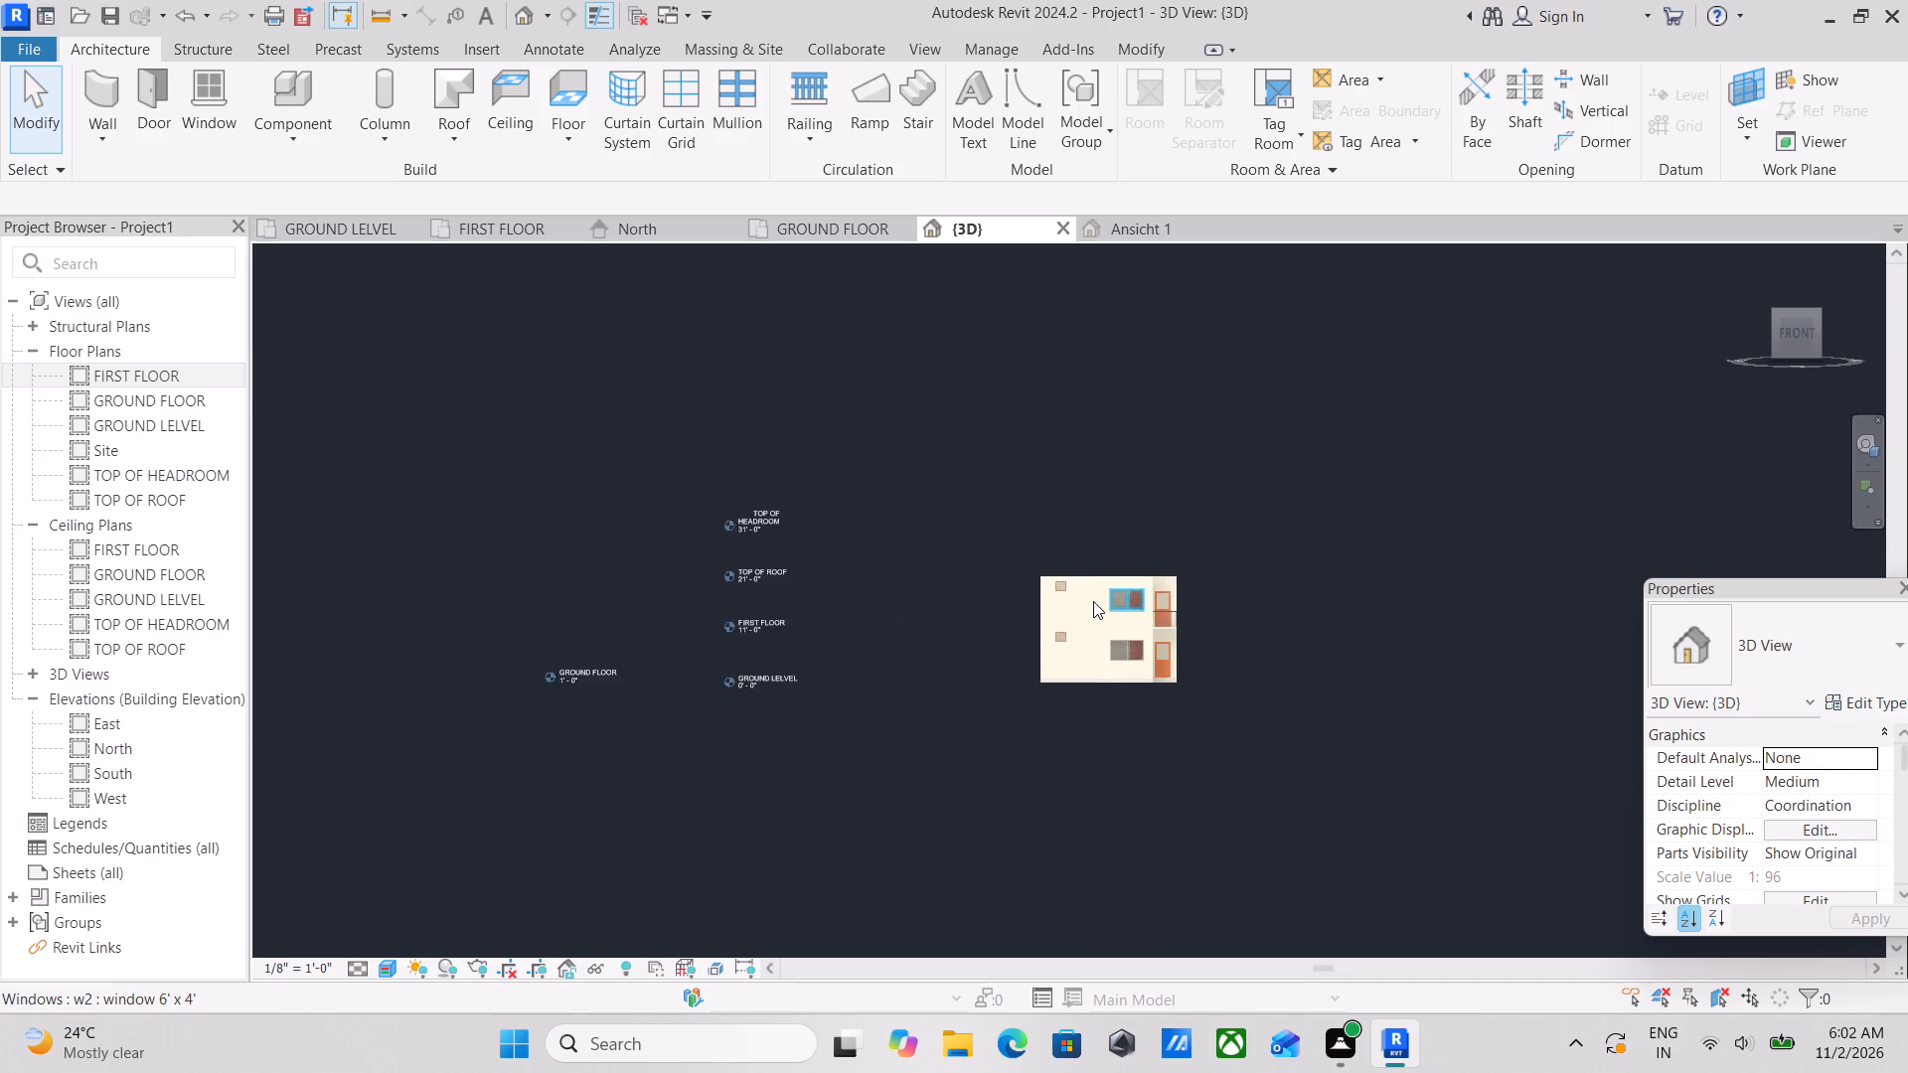
{"action": "scroll", "coordinate": [1094, 604], "scroll_direction": "up", "scroll_amount": 5}
{"action": "scroll", "coordinate": [1206, 718], "scroll_direction": "up", "scroll_amount": 5}
{"action": "scroll", "coordinate": [1069, 576], "scroll_direction": "up", "scroll_amount": 3}
{"action": "scroll", "coordinate": [992, 651], "scroll_direction": "down", "scroll_amount": 1}
{"action": "middle_click_drag", "start_coordinate": [991, 652], "coordinate": [968, 703]}
{"action": "scroll", "coordinate": [968, 703], "scroll_direction": "down", "scroll_amount": 1}
{"action": "scroll", "coordinate": [1011, 528], "scroll_direction": "down", "scroll_amount": 2}
{"action": "scroll", "coordinate": [1450, 958], "scroll_direction": "up", "scroll_amount": 3}
{"action": "scroll", "coordinate": [1152, 705], "scroll_direction": "down", "scroll_amount": 2}
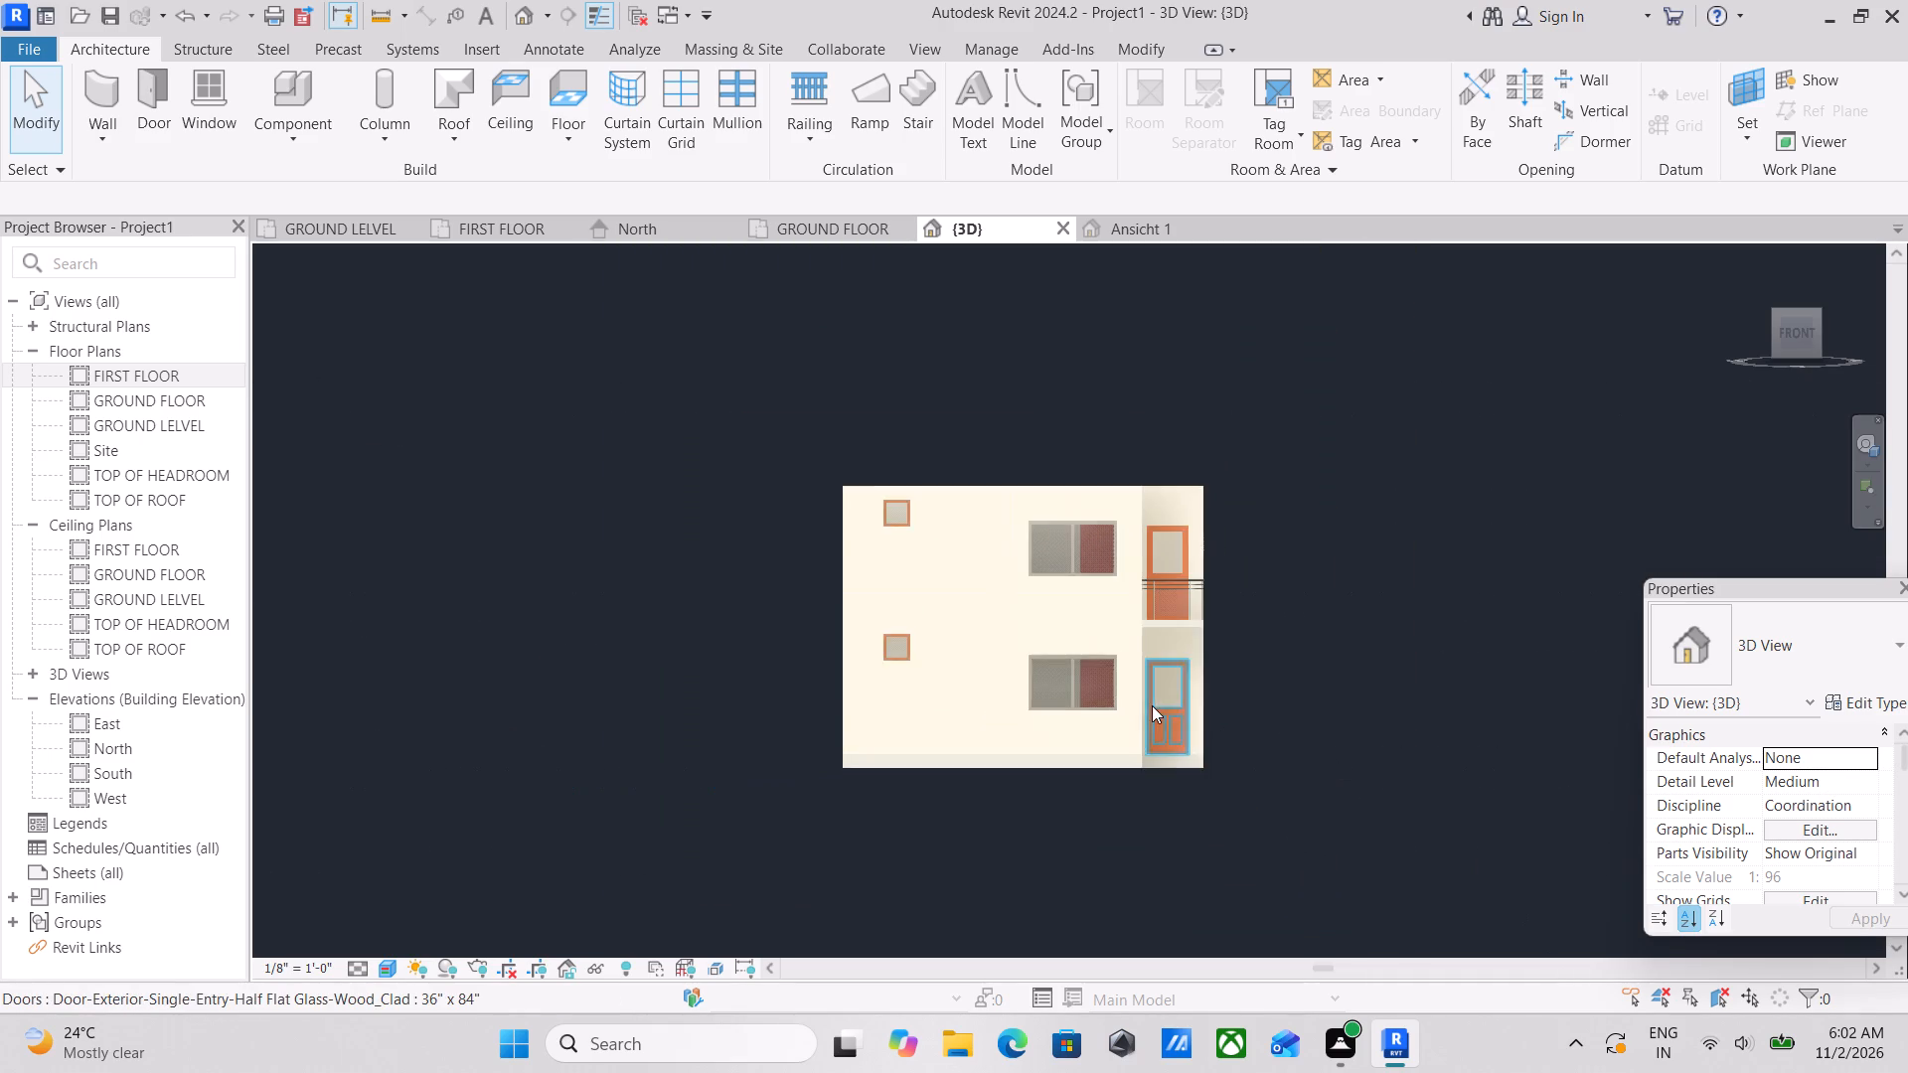
{"action": "scroll", "coordinate": [1148, 743], "scroll_direction": "down", "scroll_amount": 2}
{"action": "middle_click_drag", "start_coordinate": [1021, 657], "coordinate": [1004, 1066], "text": "shift"}
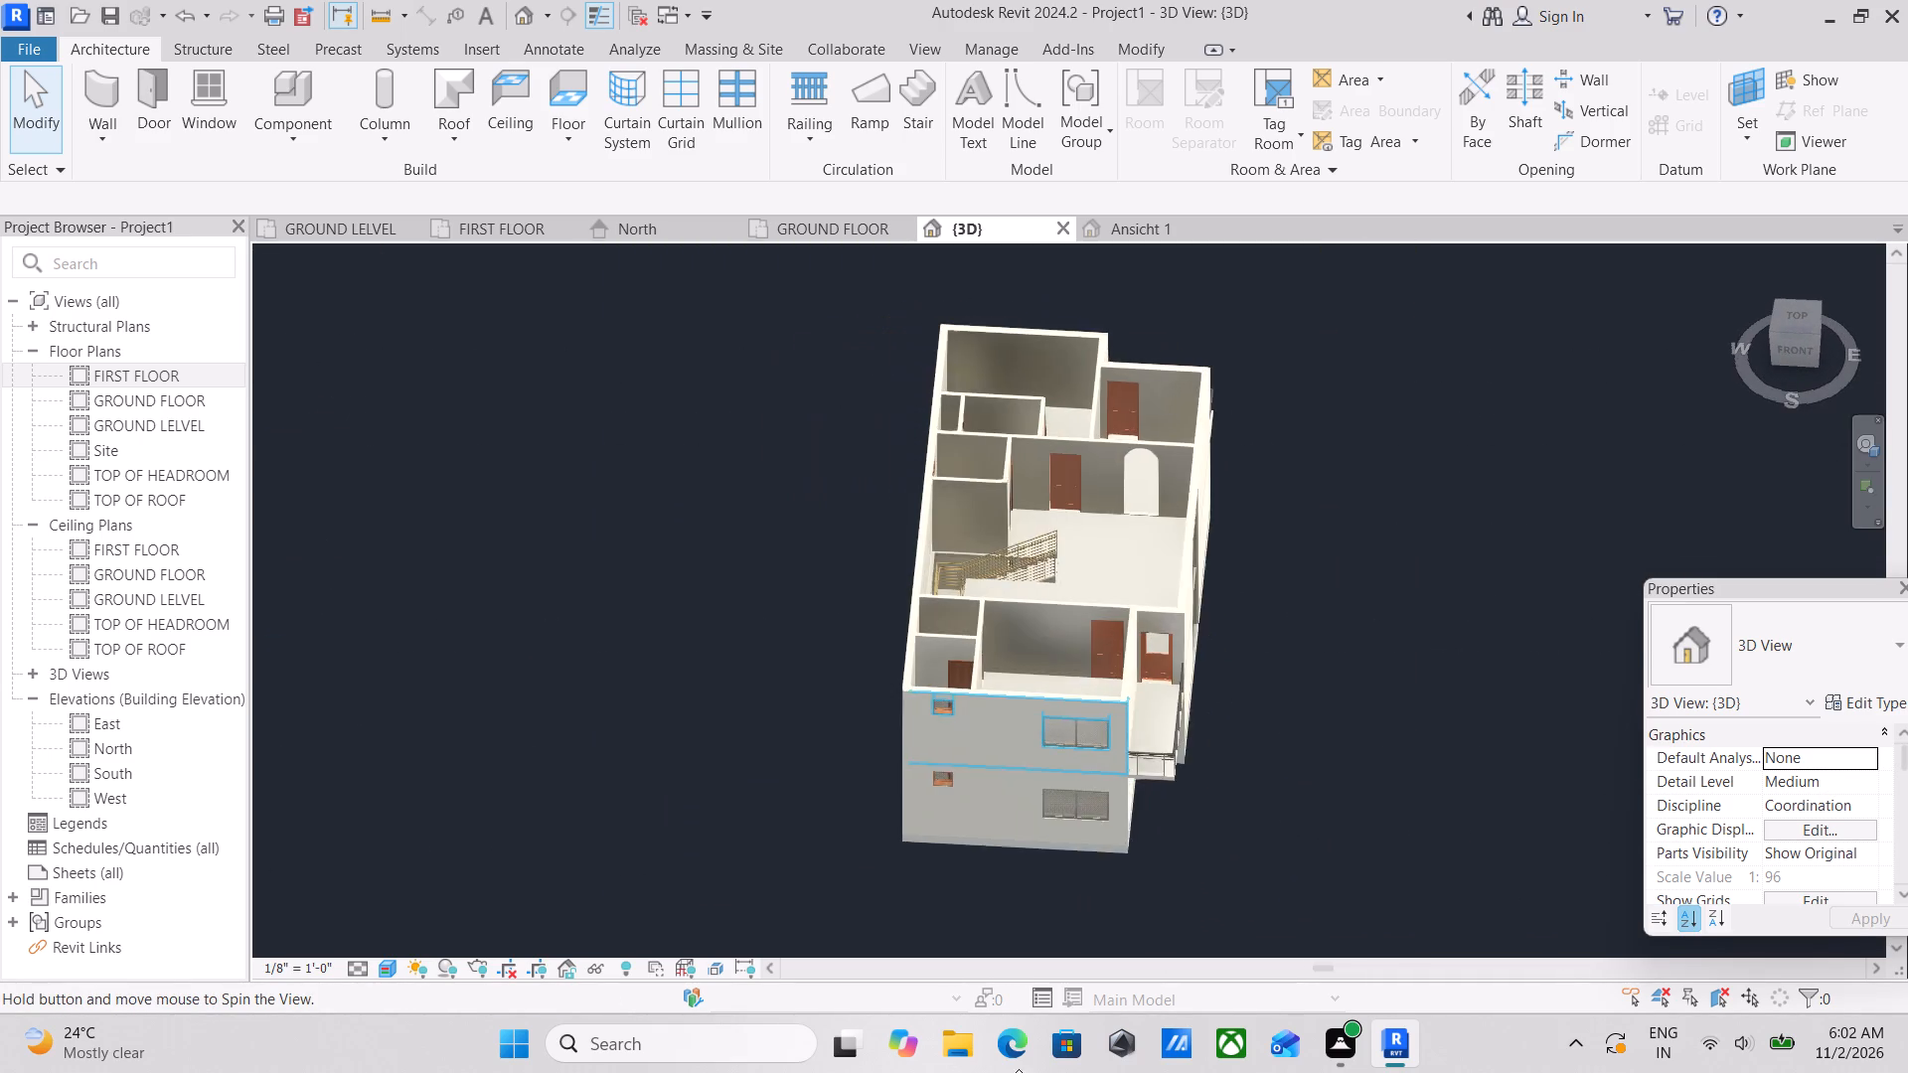
{"action": "middle_click_drag", "start_coordinate": [1004, 1066], "coordinate": [1040, 1023], "text": "shift"}
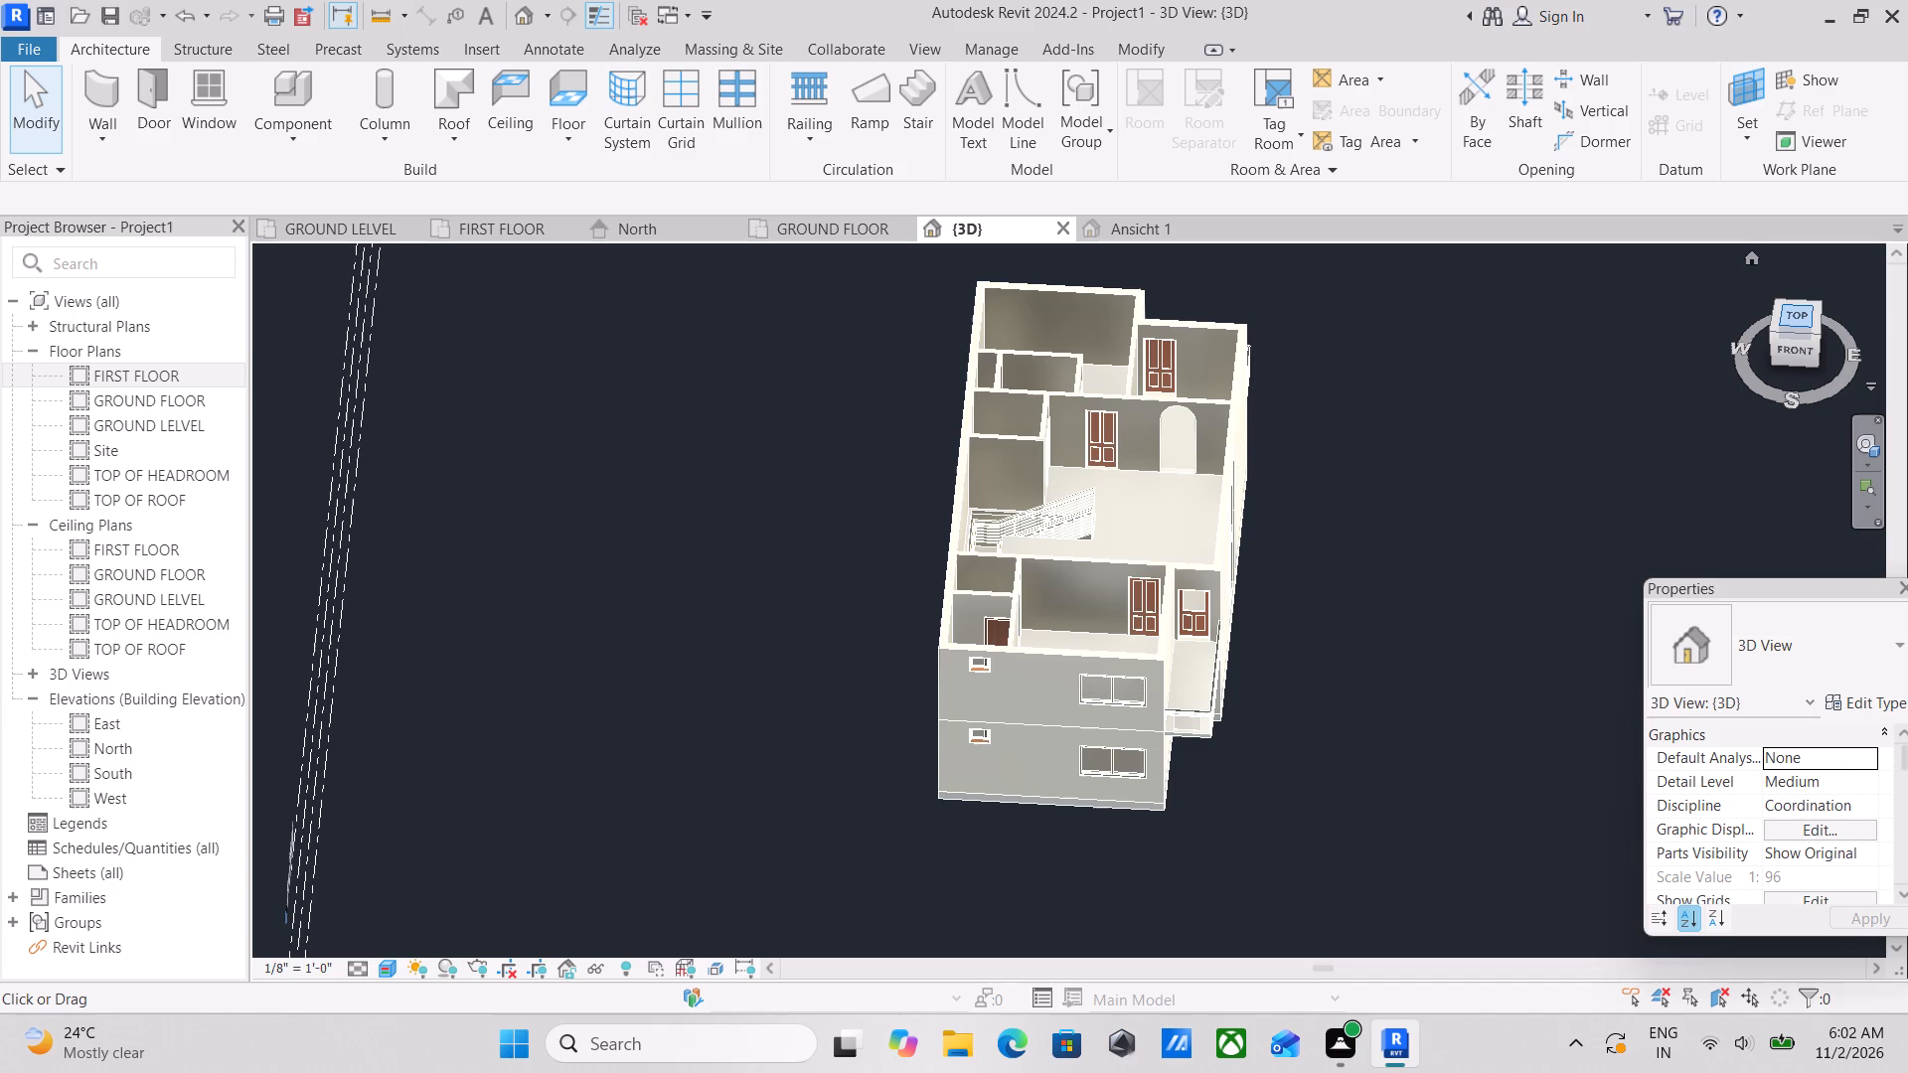
{"action": "left_click", "coordinate": [1800, 321]}
{"action": "scroll", "coordinate": [1141, 528], "scroll_direction": "up", "scroll_amount": 7}
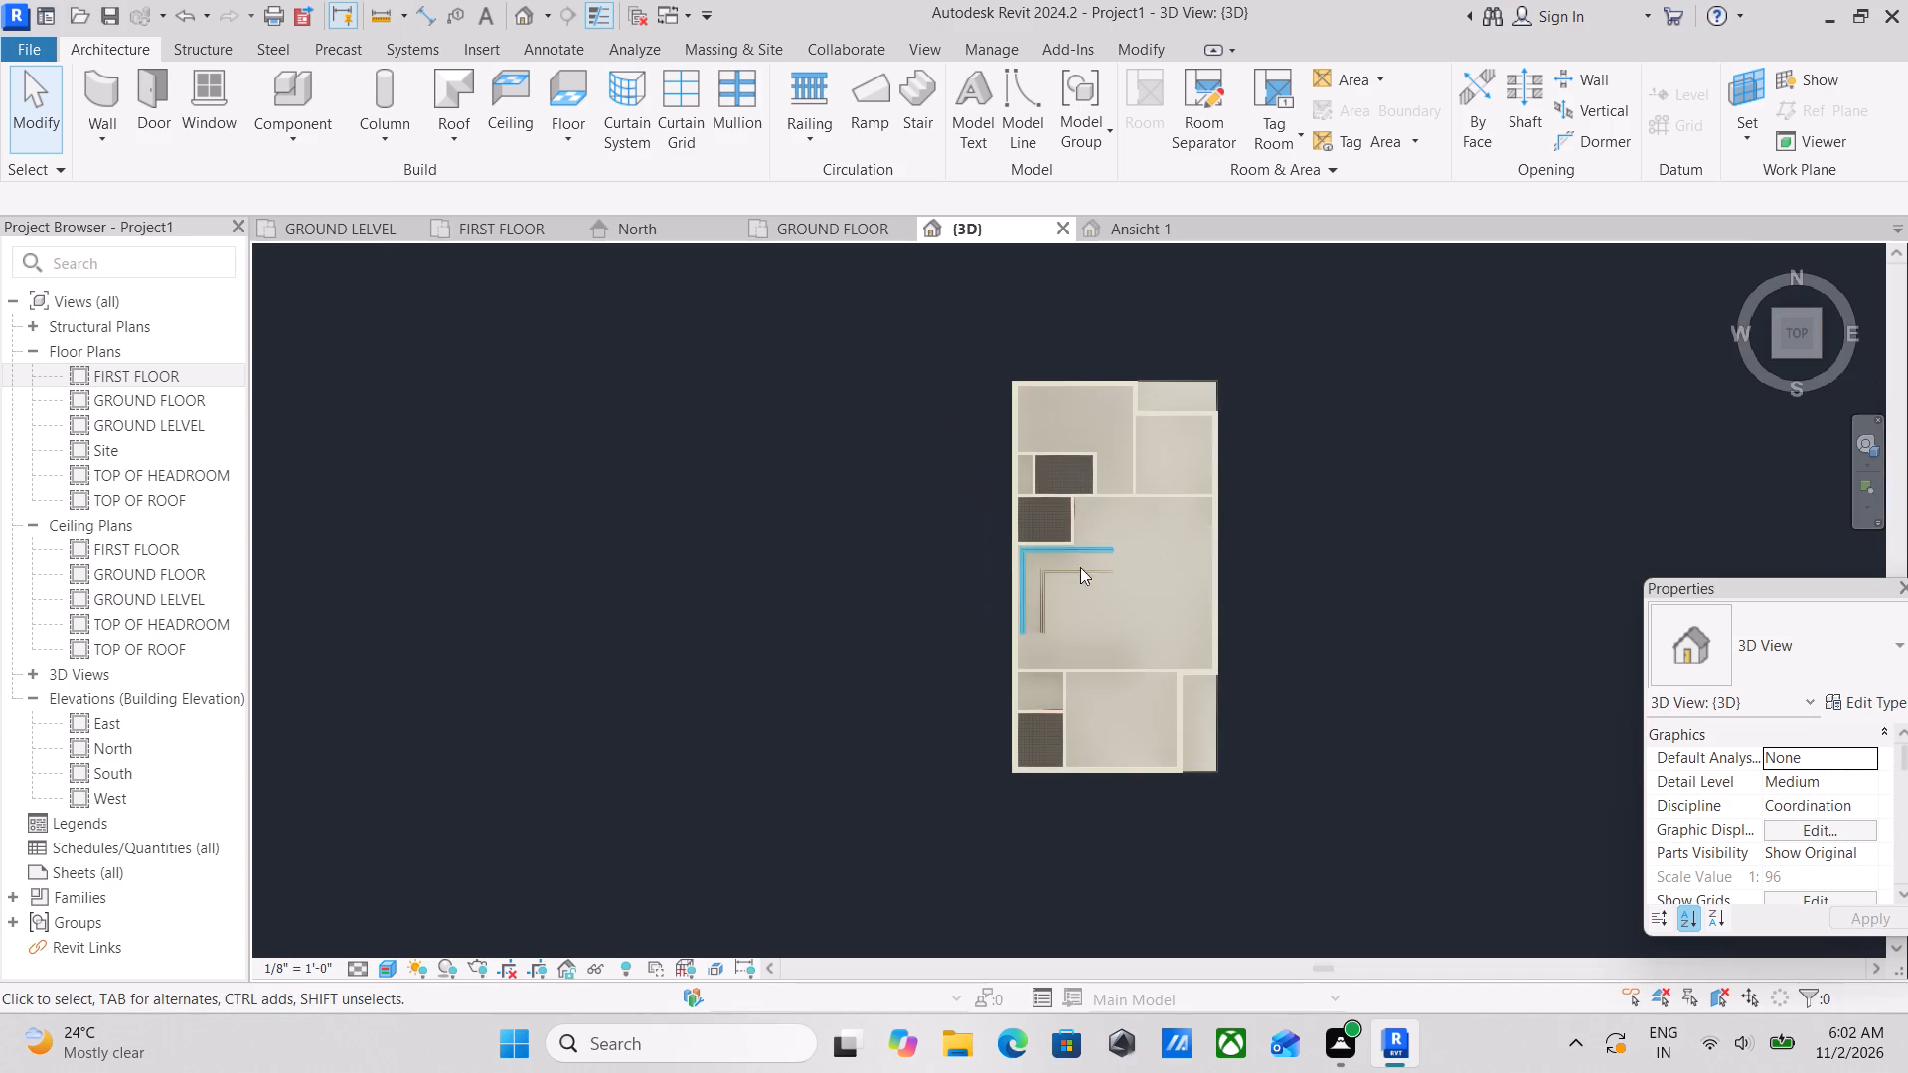
Open the GROUND FLOOR reflected ceiling plan at the room with the striped walnut ceiling.
{"action": "left_click", "coordinate": [376, 225]}
{"action": "scroll", "coordinate": [1020, 451], "scroll_direction": "up", "scroll_amount": 3}
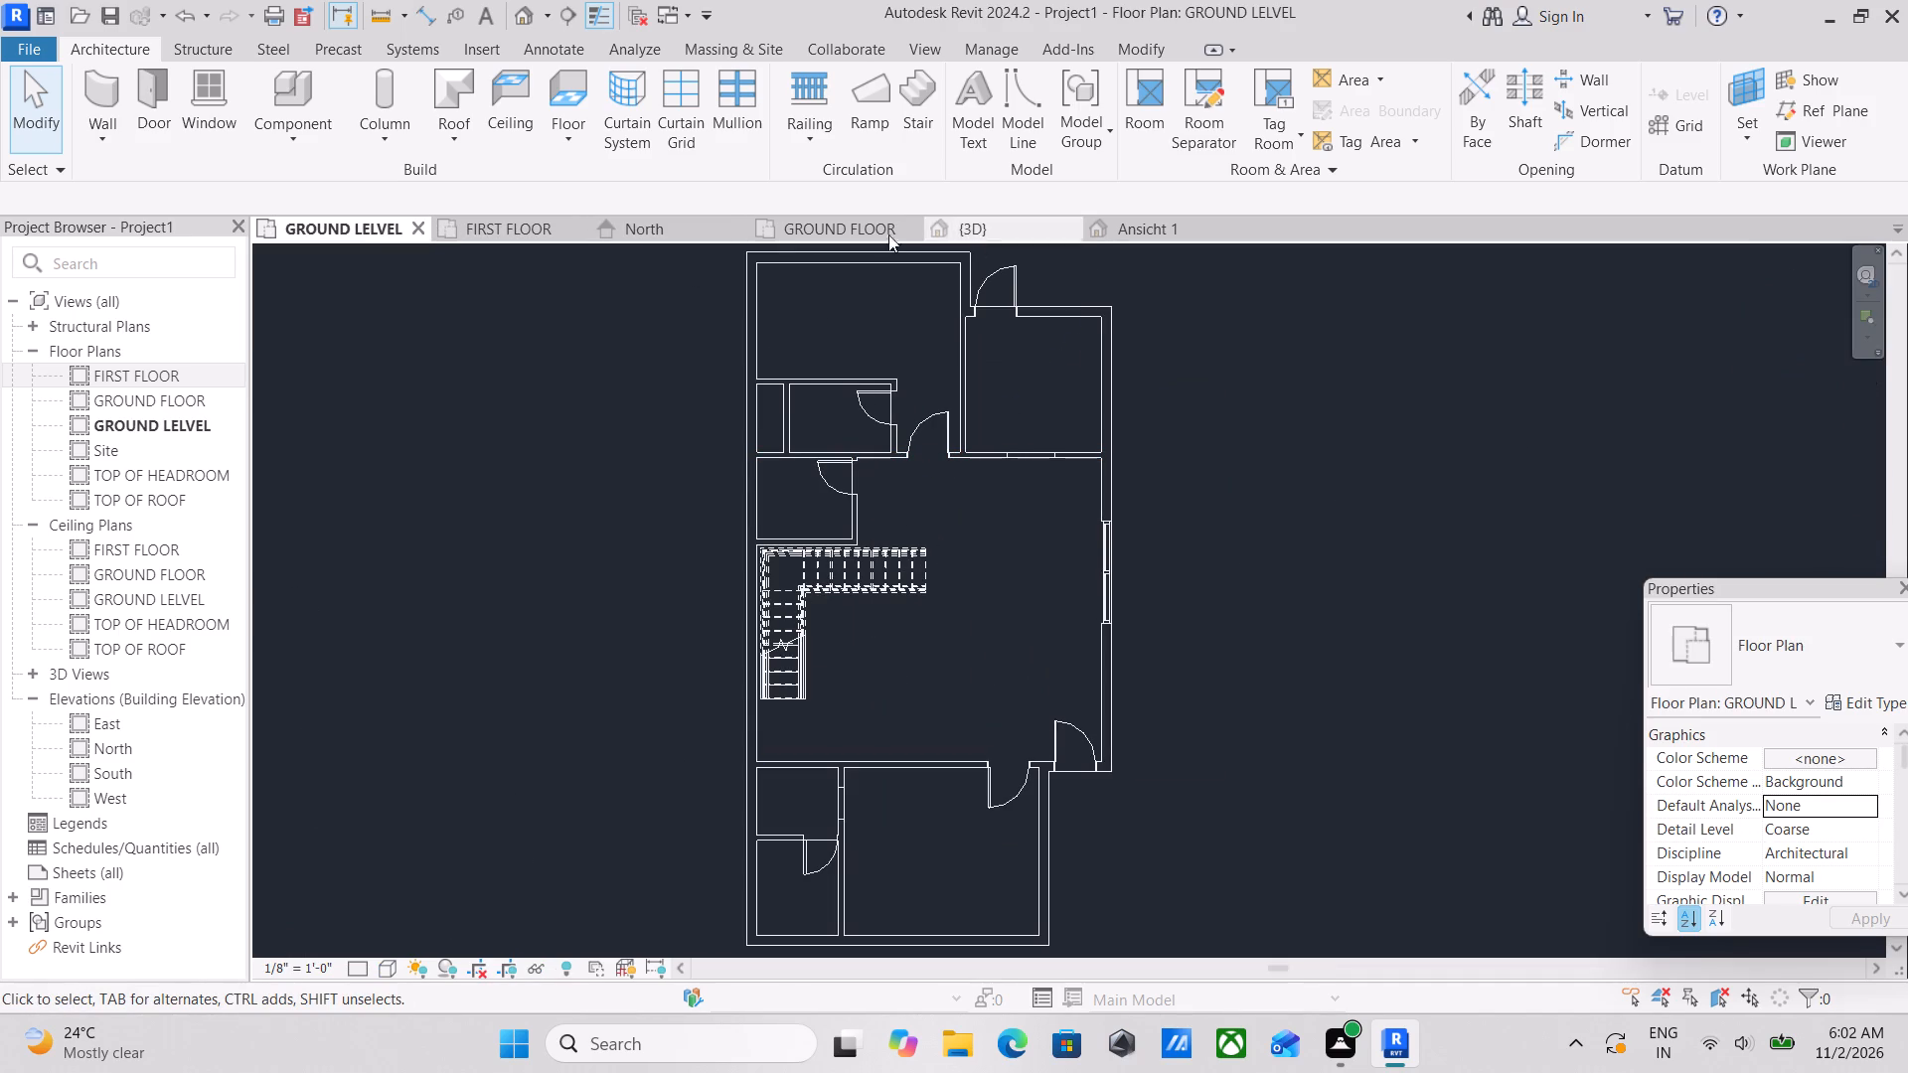
{"action": "double_click", "coordinate": [132, 565]}
{"action": "scroll", "coordinate": [1076, 635], "scroll_direction": "up", "scroll_amount": 3}
{"action": "scroll", "coordinate": [1004, 648], "scroll_direction": "down", "scroll_amount": 2}
{"action": "middle_click_drag", "start_coordinate": [989, 637], "coordinate": [992, 648]}
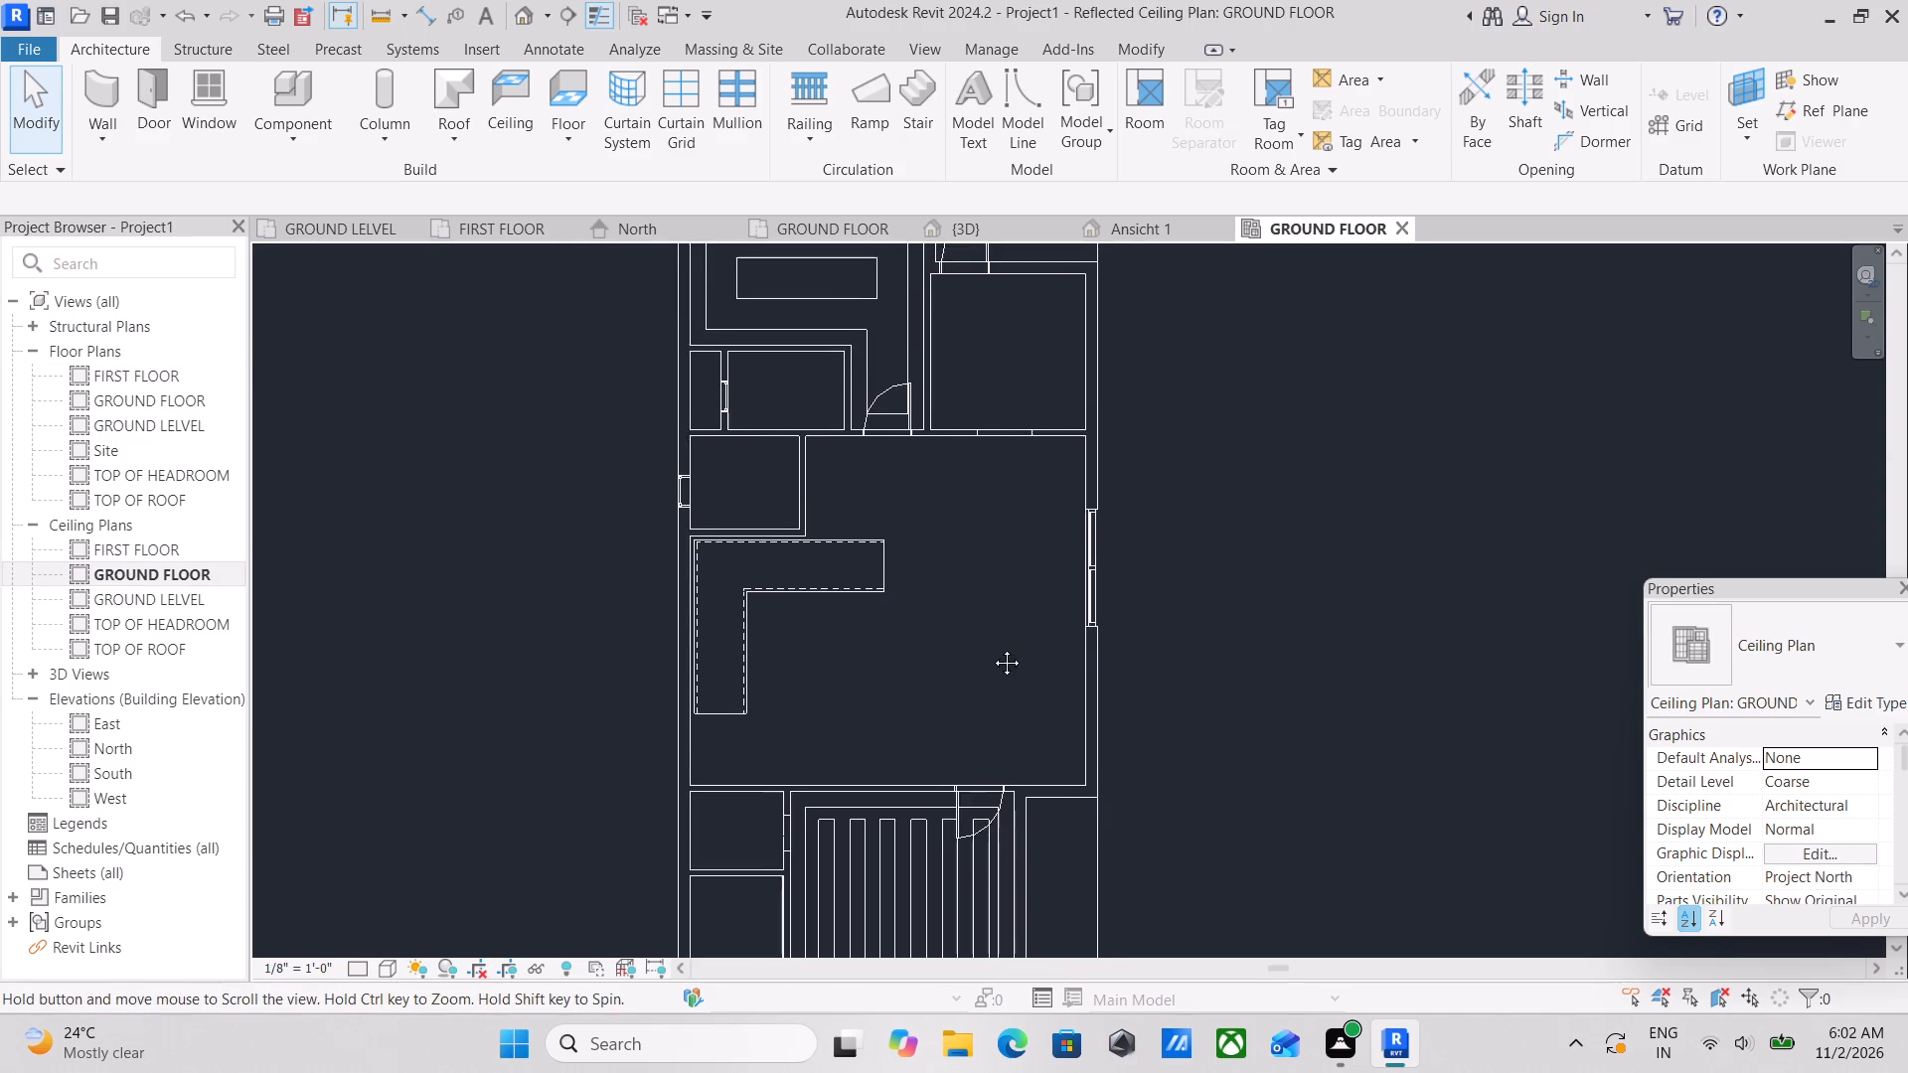
{"action": "middle_click_drag", "start_coordinate": [992, 648], "coordinate": [1042, 556]}
{"action": "scroll", "coordinate": [1024, 927], "scroll_direction": "up", "scroll_amount": 3}
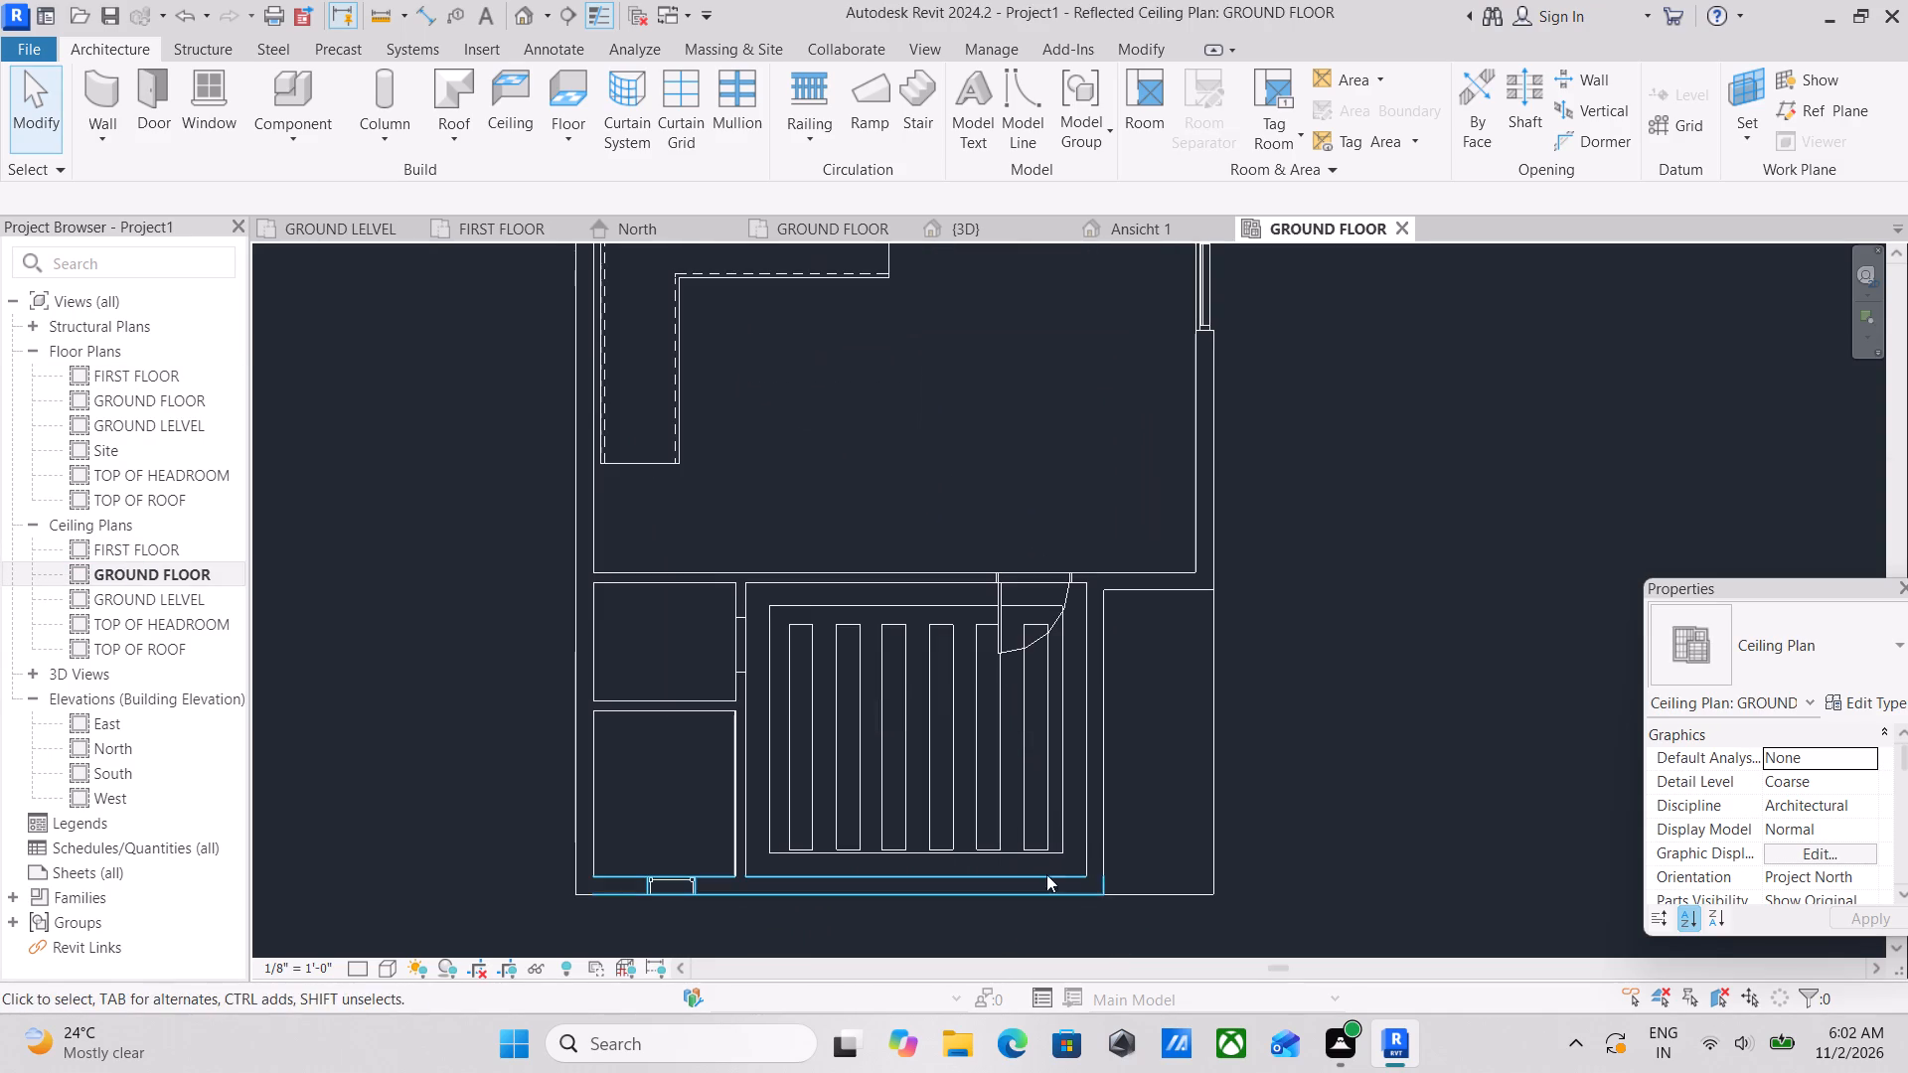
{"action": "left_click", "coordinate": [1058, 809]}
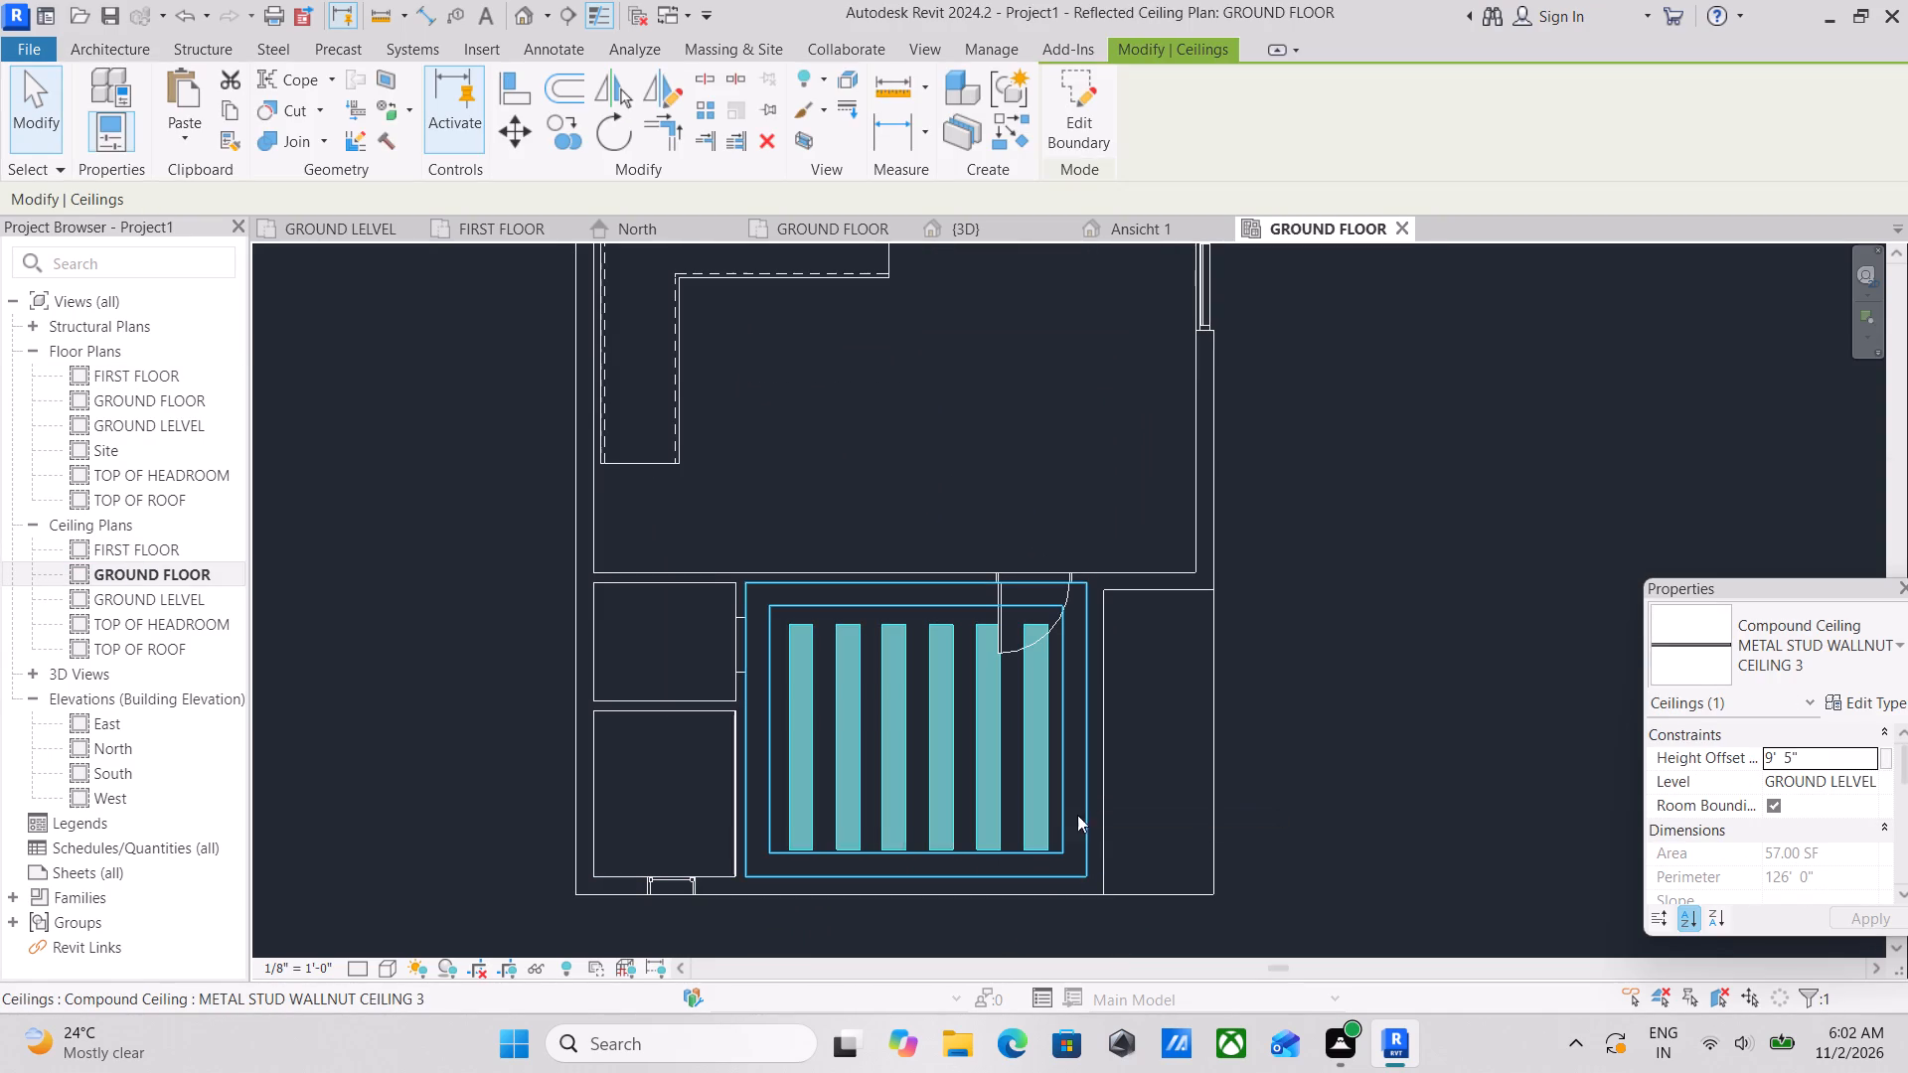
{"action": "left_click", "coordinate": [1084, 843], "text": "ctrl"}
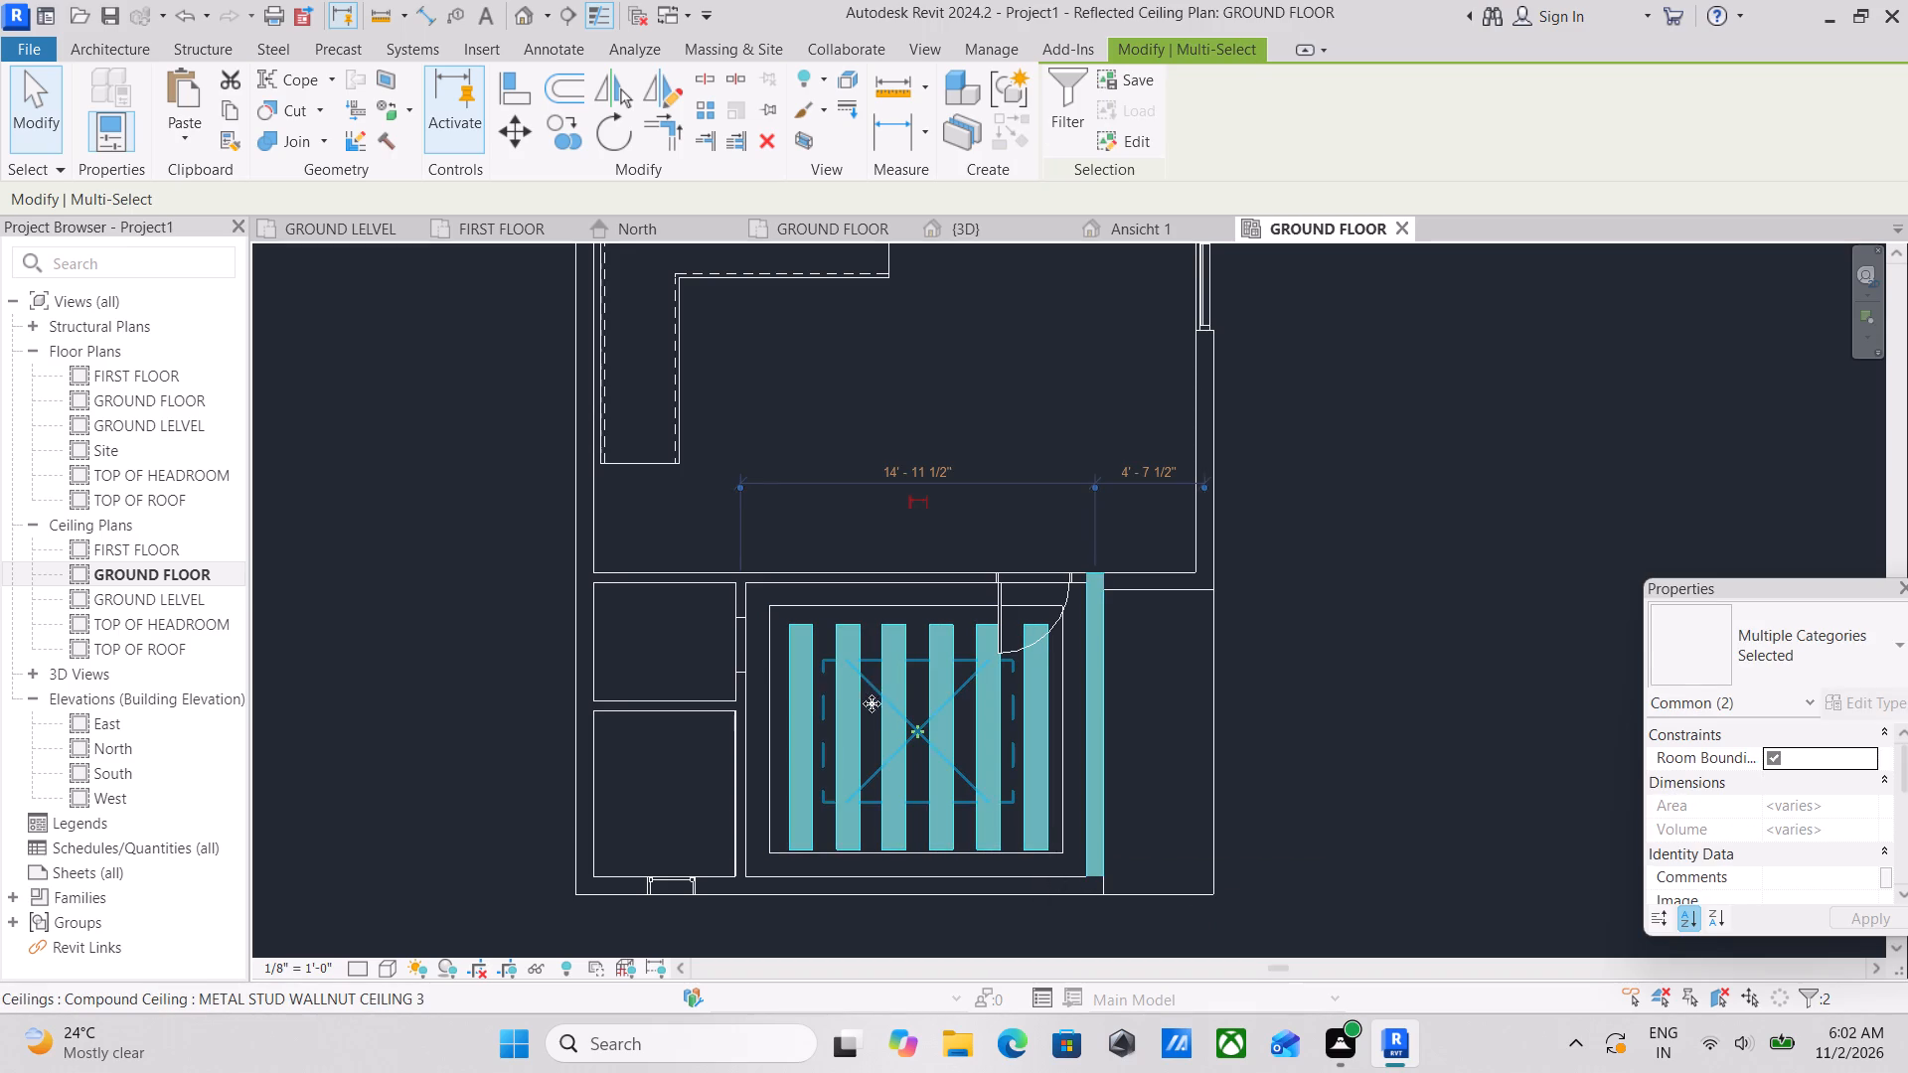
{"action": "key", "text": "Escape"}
Copy the striped room's border and walnut ceilings plus the L-shaped room's walnut ceiling, and paste them aligned to the FIRST FLOOR level.
{"action": "scroll", "coordinate": [803, 651], "scroll_direction": "up", "scroll_amount": 2}
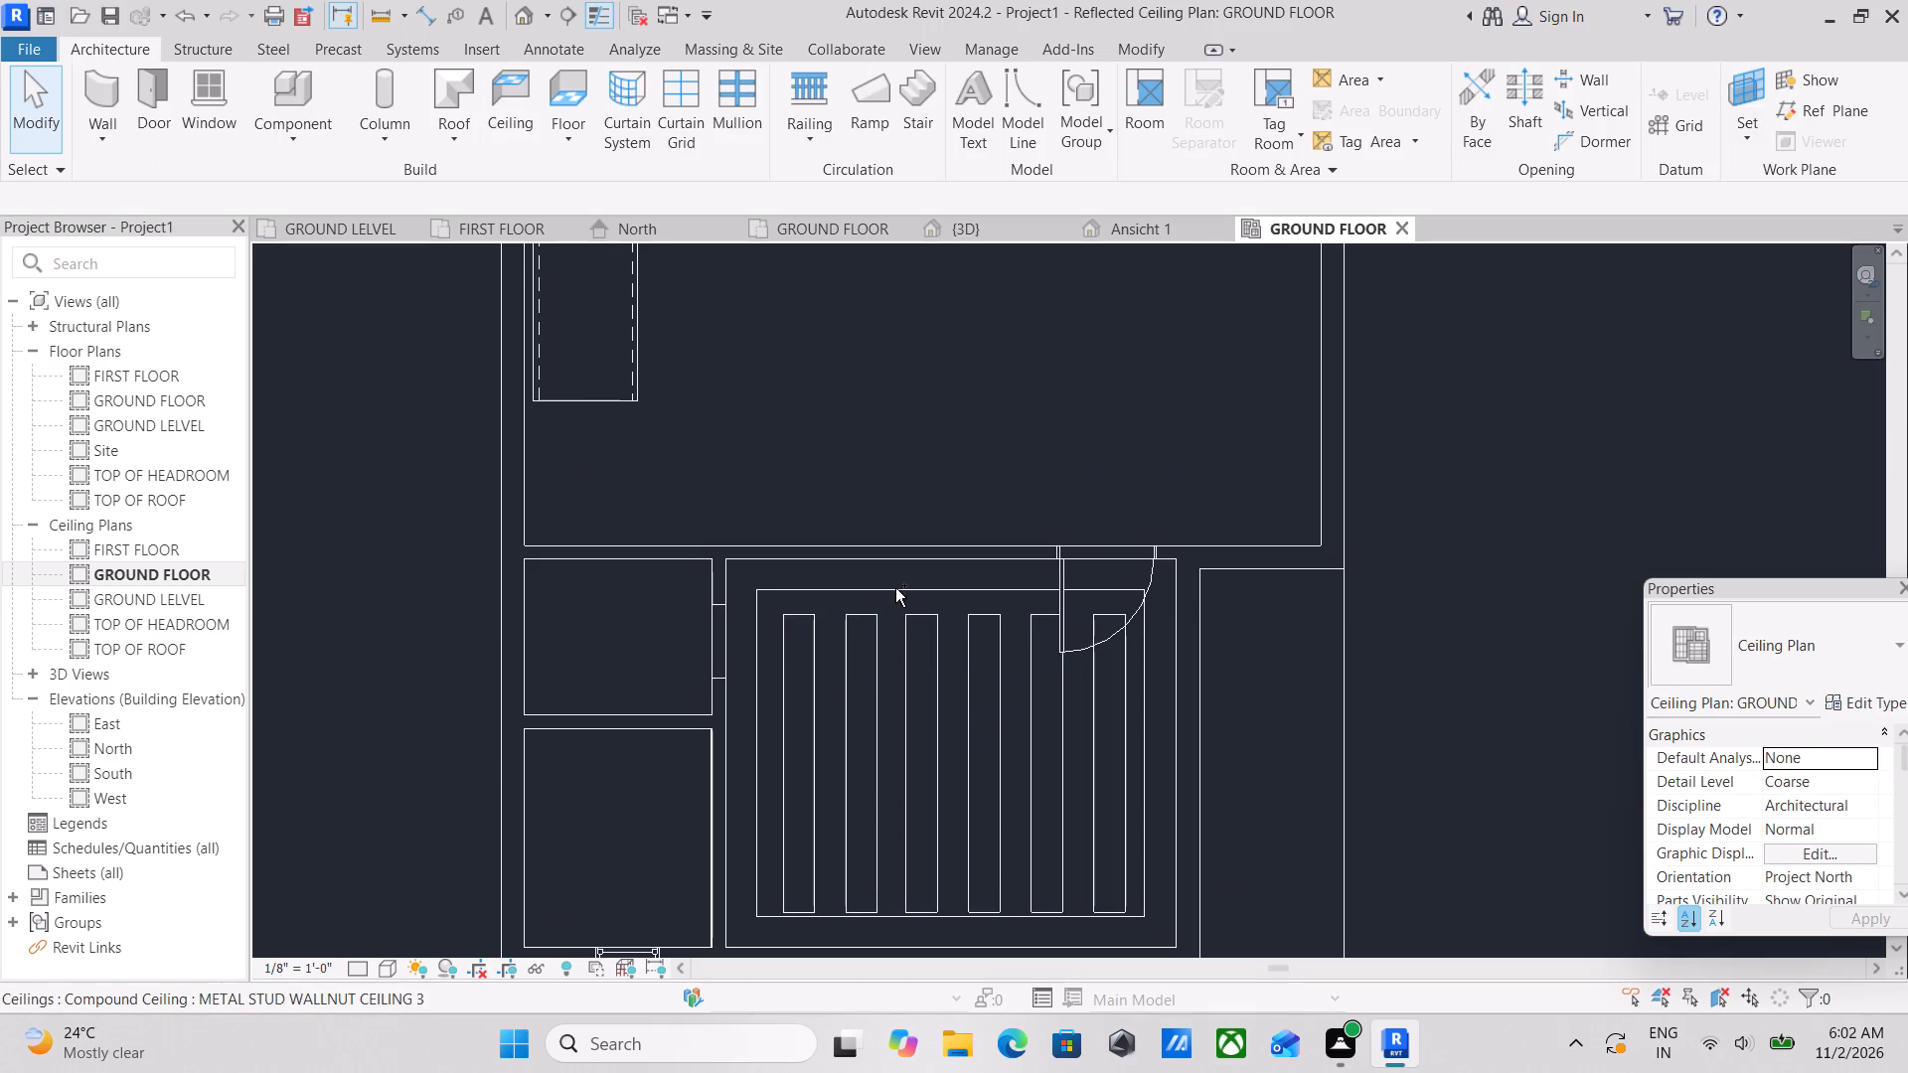
{"action": "left_click", "coordinate": [893, 584], "text": "ctrl"}
{"action": "left_click", "coordinate": [927, 659], "text": "ctrl"}
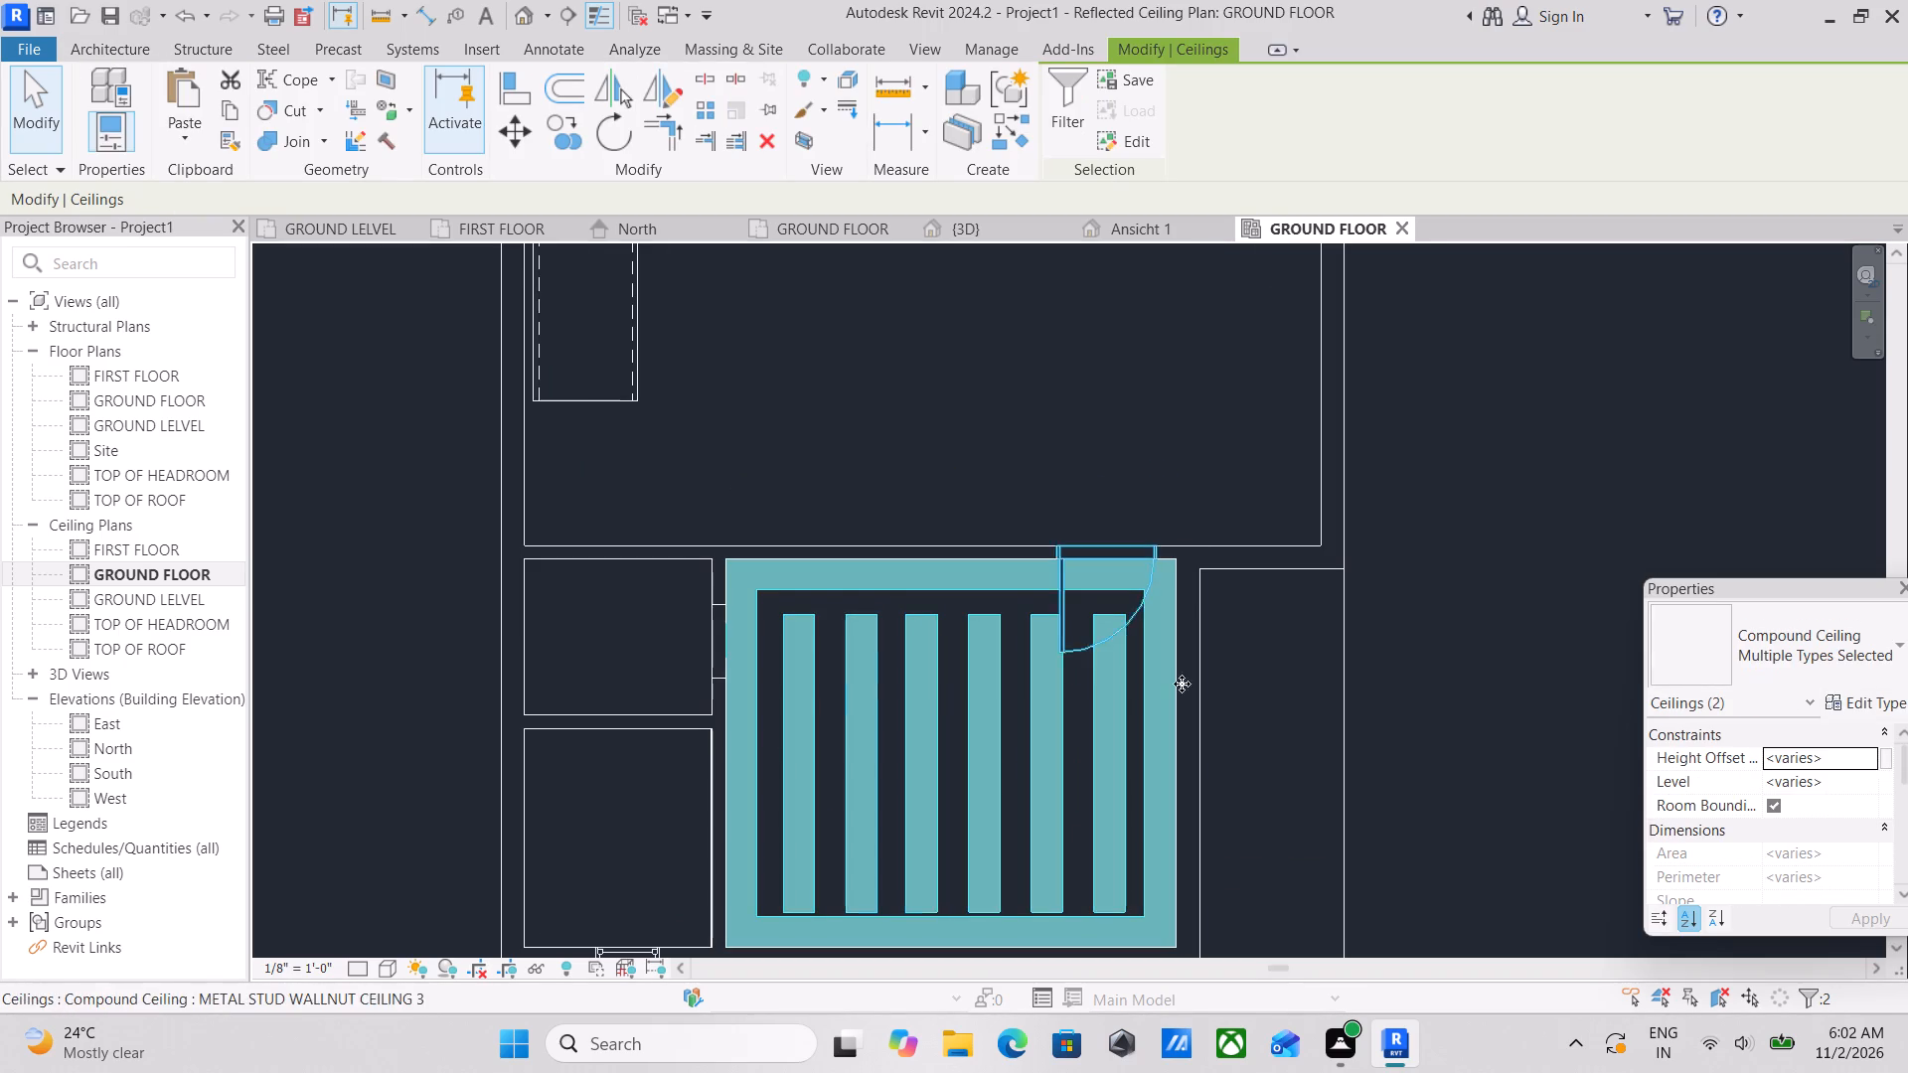
{"action": "scroll", "coordinate": [1179, 722], "scroll_direction": "down", "scroll_amount": 6}
{"action": "middle_click_drag", "start_coordinate": [1189, 723], "coordinate": [1261, 1019]}
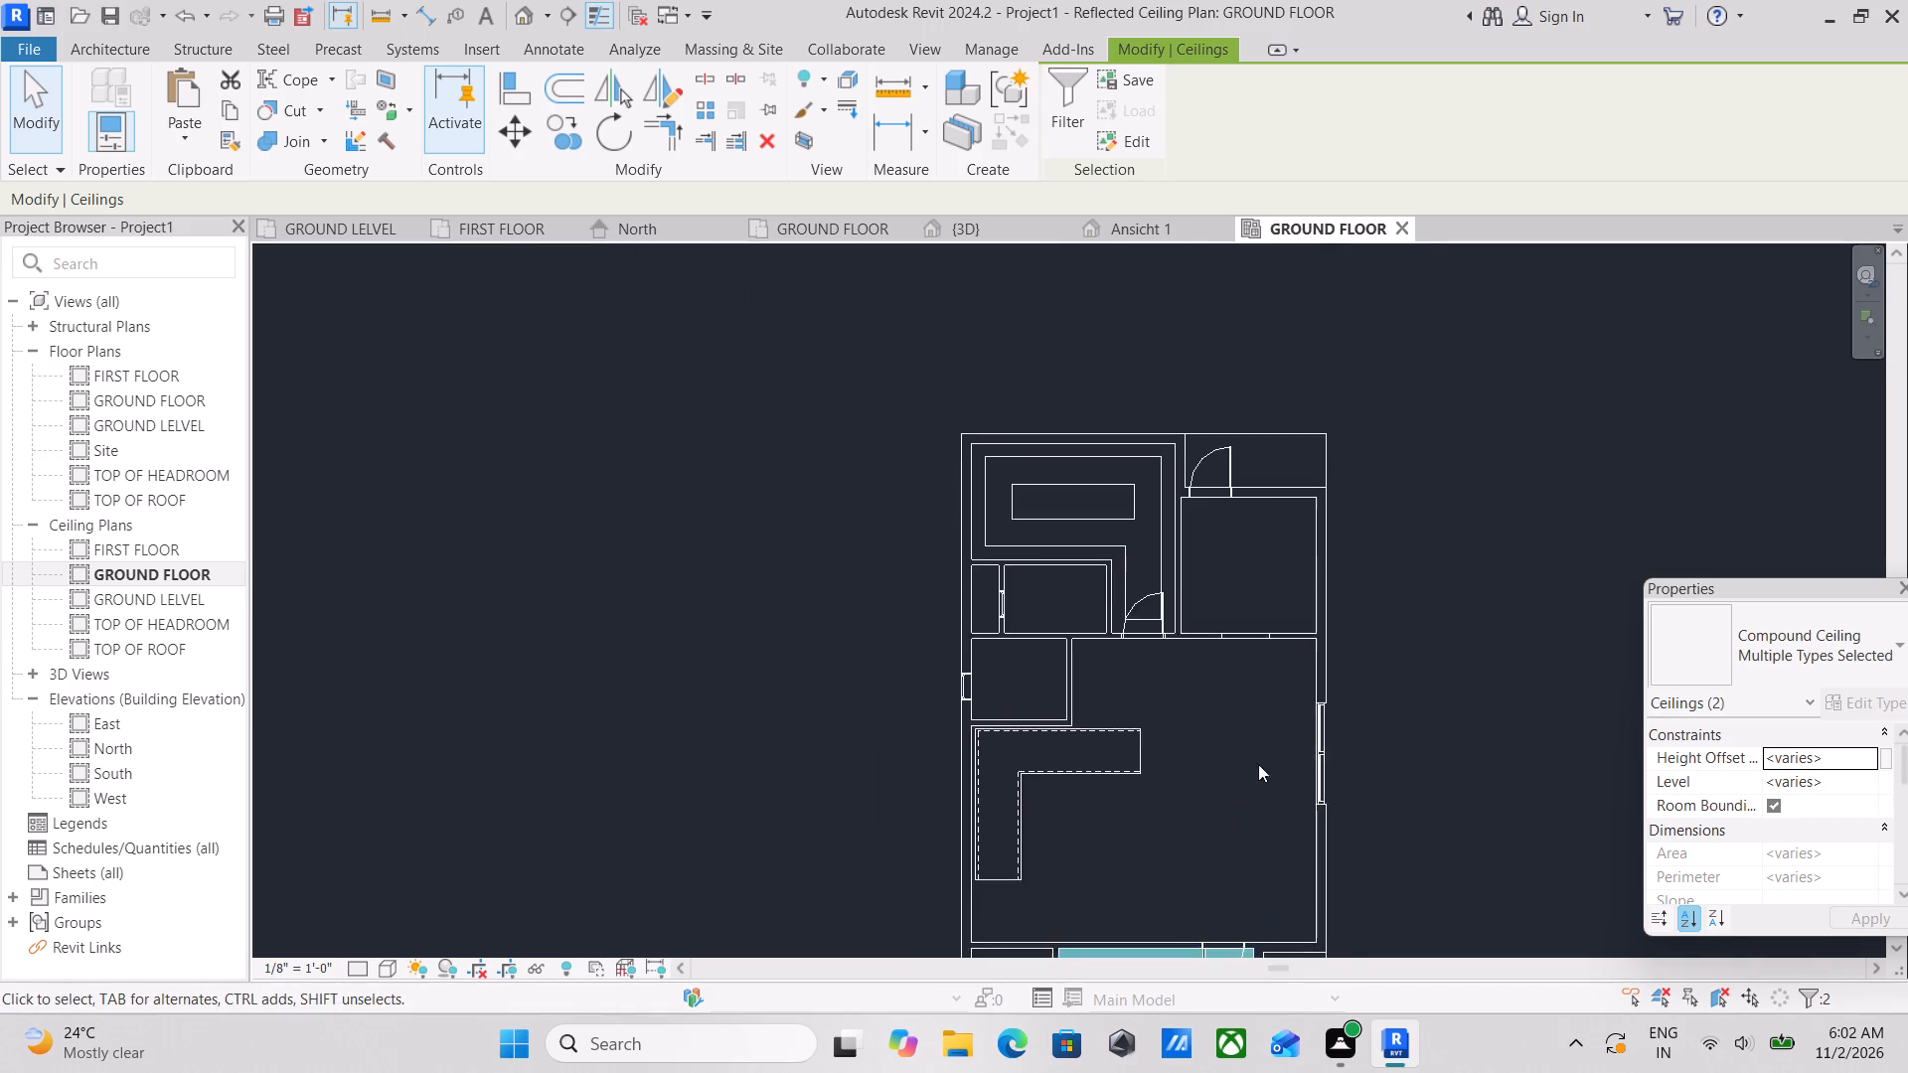
{"action": "middle_click_drag", "start_coordinate": [1246, 648], "coordinate": [1262, 829]}
{"action": "scroll", "coordinate": [1251, 680], "scroll_direction": "up", "scroll_amount": 1}
{"action": "left_click", "coordinate": [1105, 644], "text": "ctrl"}
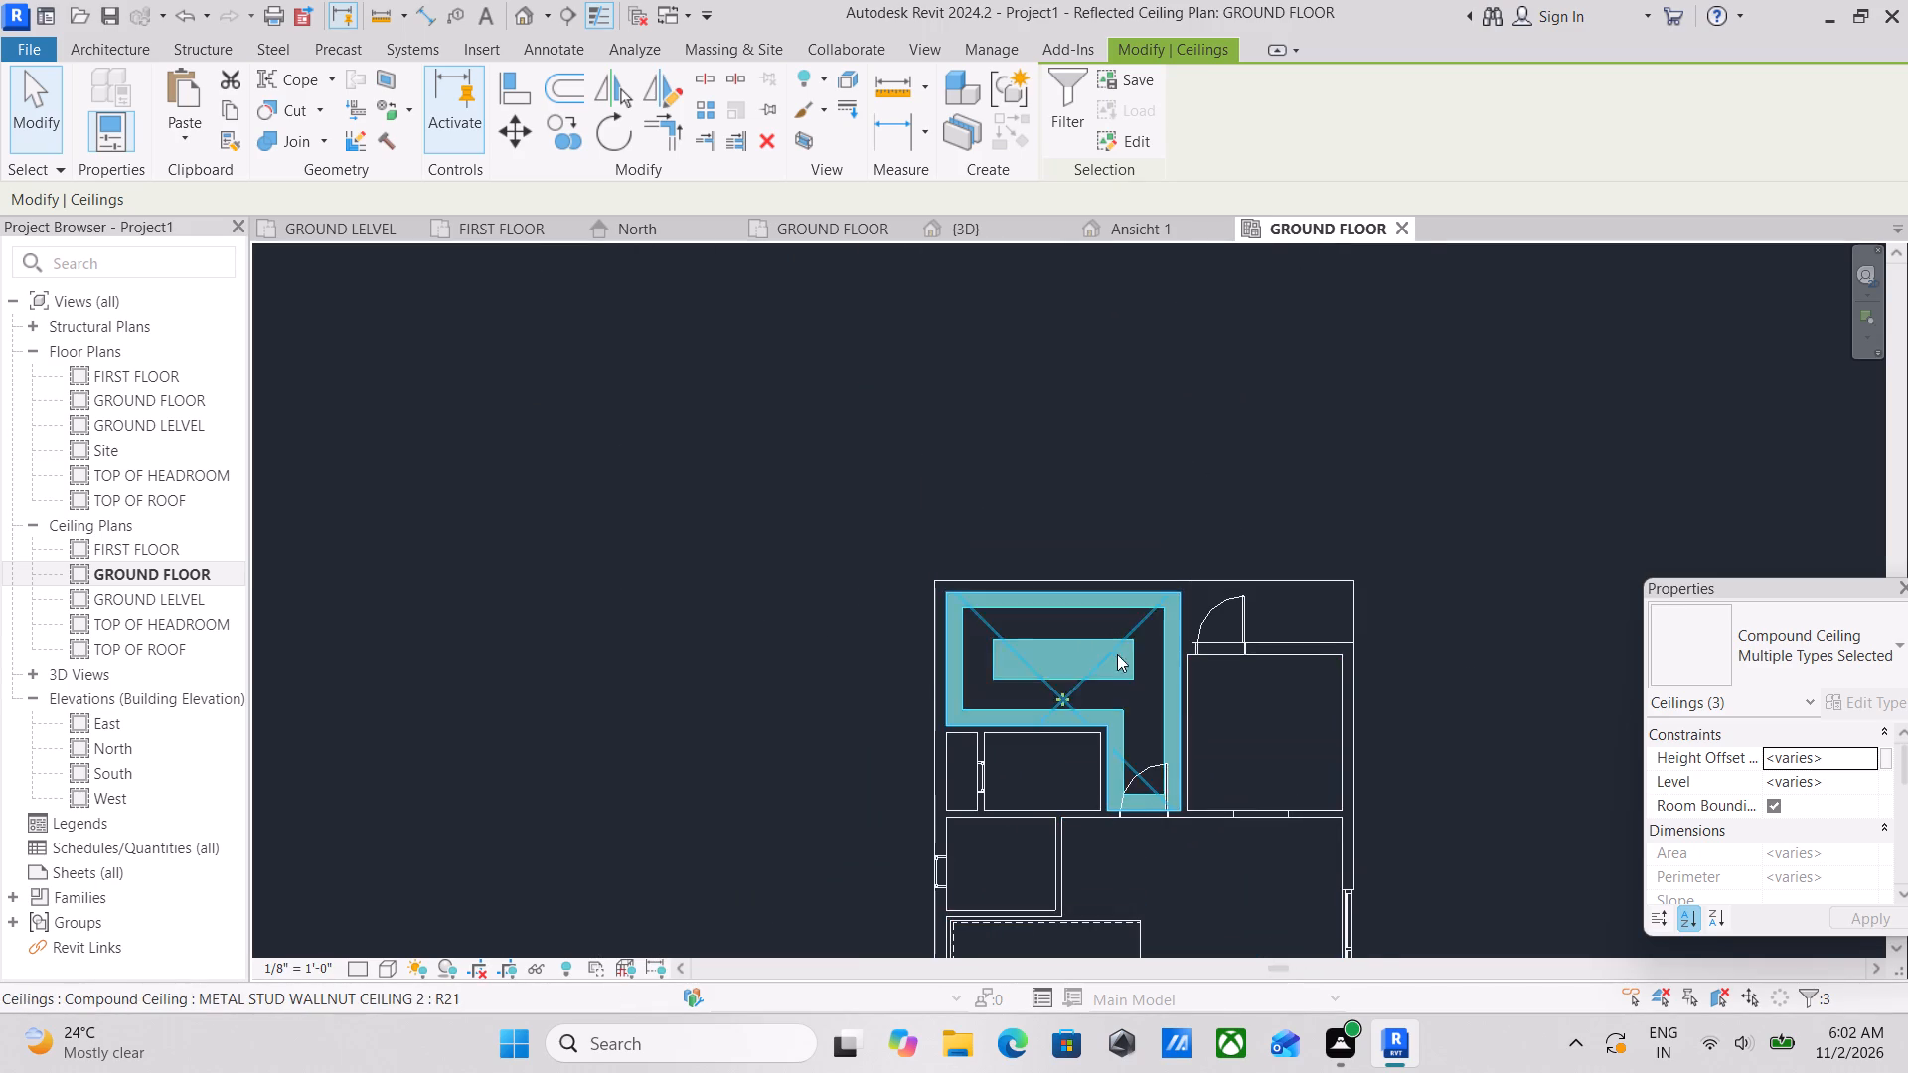
{"action": "scroll", "coordinate": [1121, 660], "scroll_direction": "up", "scroll_amount": 3}
{"action": "scroll", "coordinate": [1278, 689], "scroll_direction": "down", "scroll_amount": 1}
{"action": "middle_click_drag", "start_coordinate": [1267, 684], "coordinate": [1066, 595]}
{"action": "scroll", "coordinate": [820, 567], "scroll_direction": "down", "scroll_amount": 2}
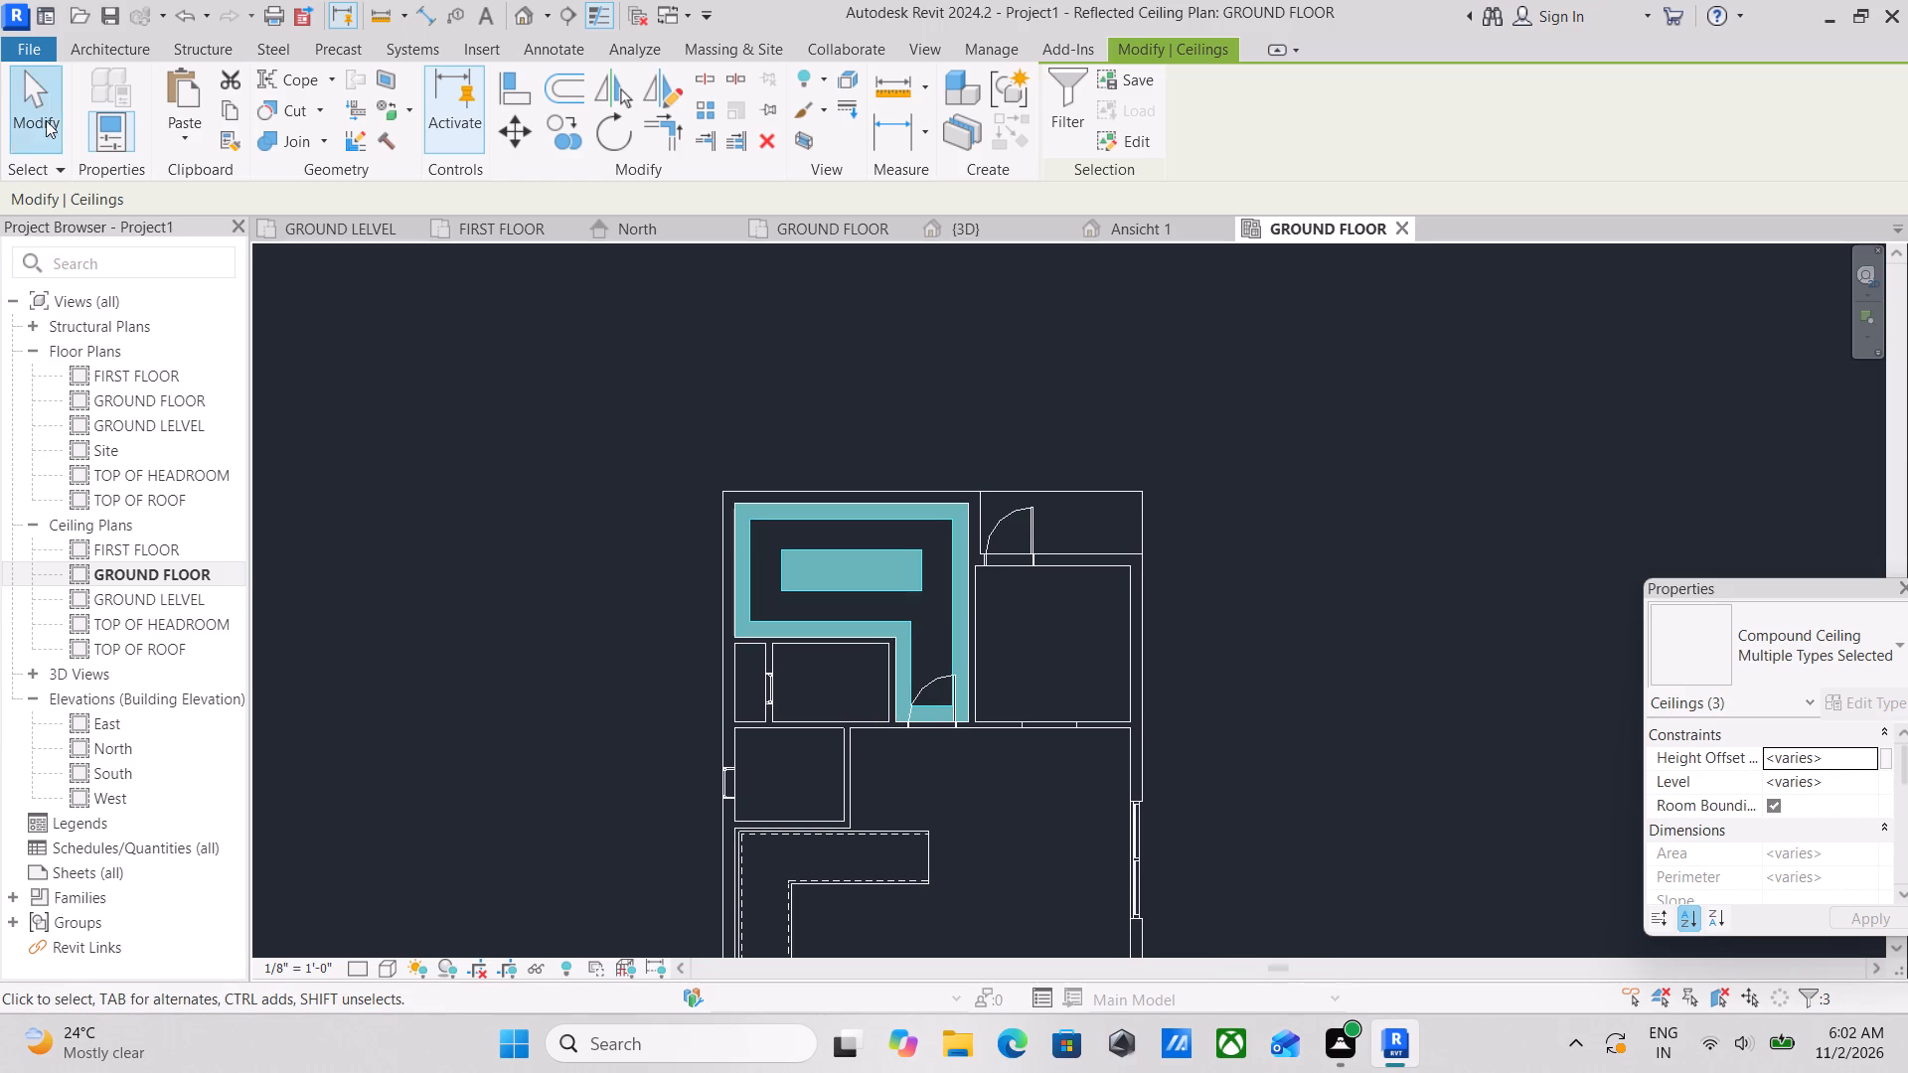
{"action": "left_click", "coordinate": [230, 109]}
{"action": "left_click", "coordinate": [200, 125]}
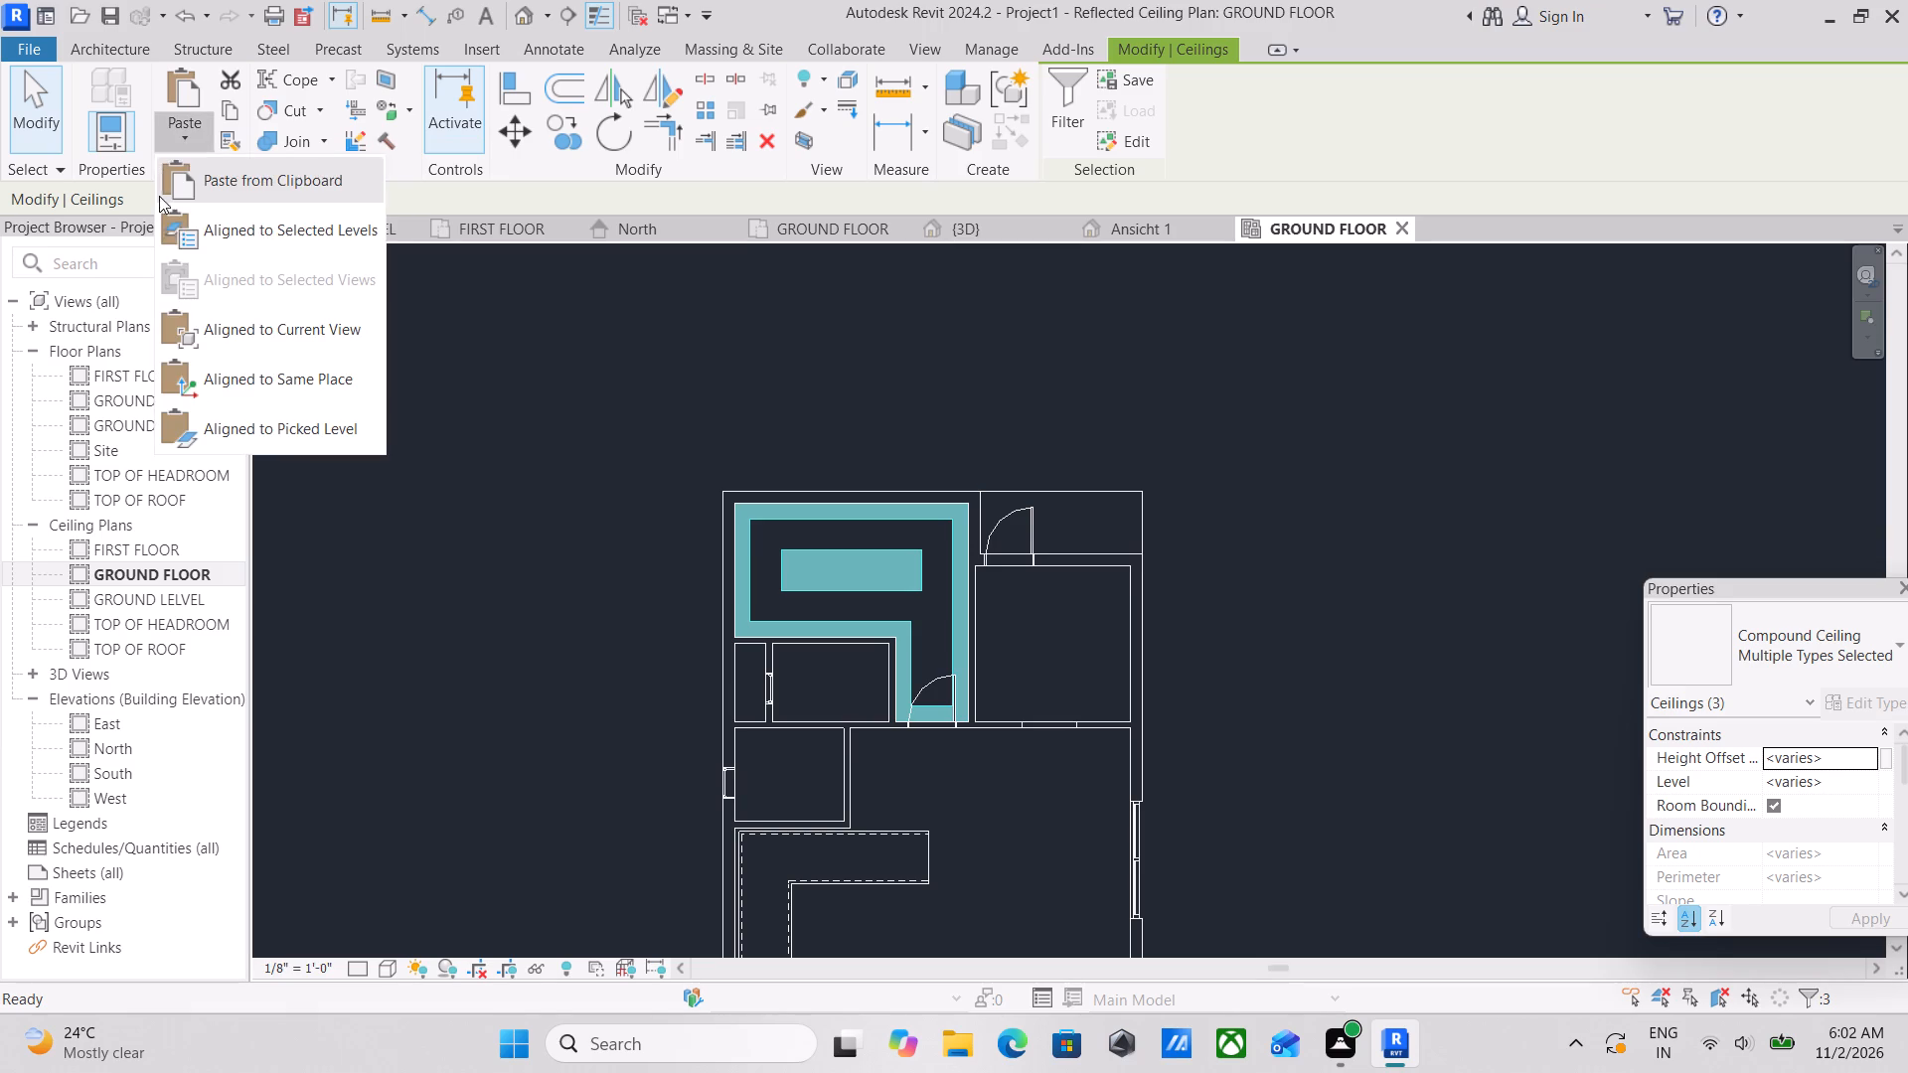
{"action": "left_click", "coordinate": [200, 242]}
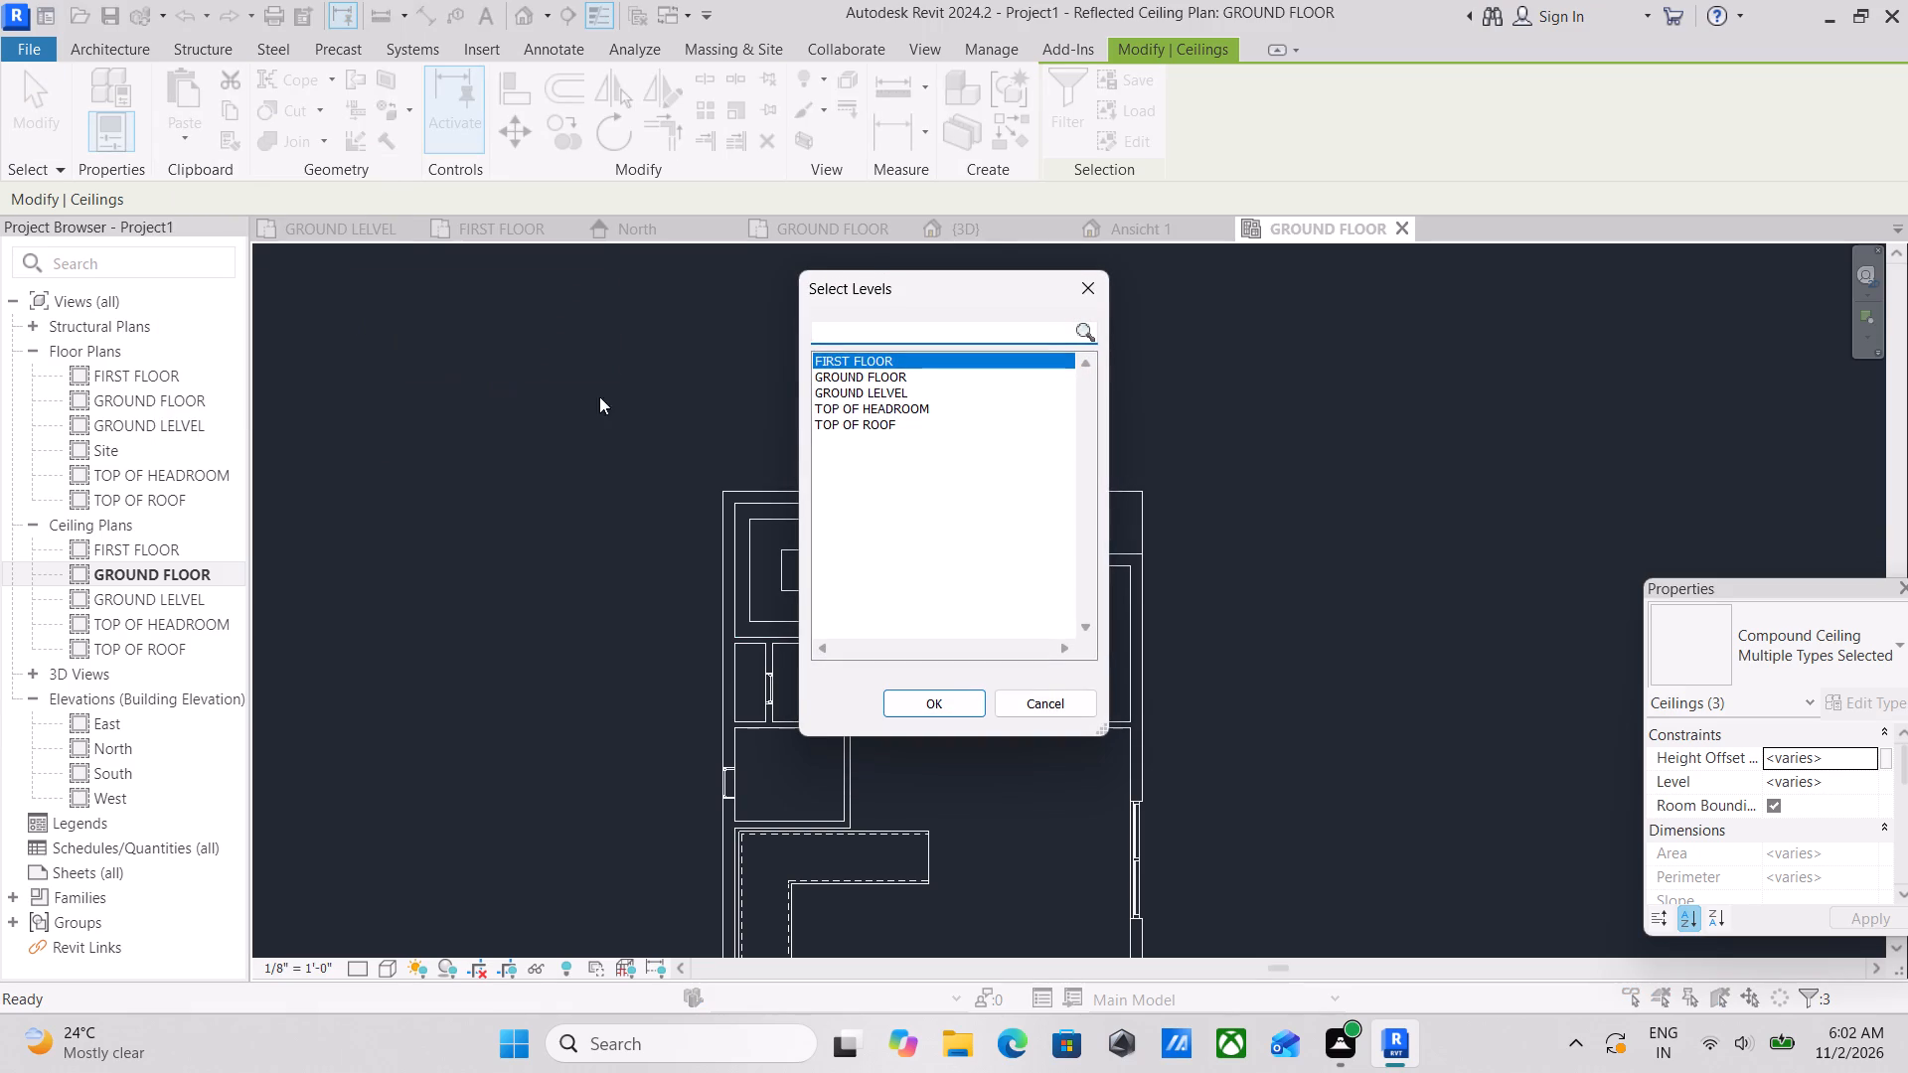
{"action": "left_click", "coordinate": [940, 702]}
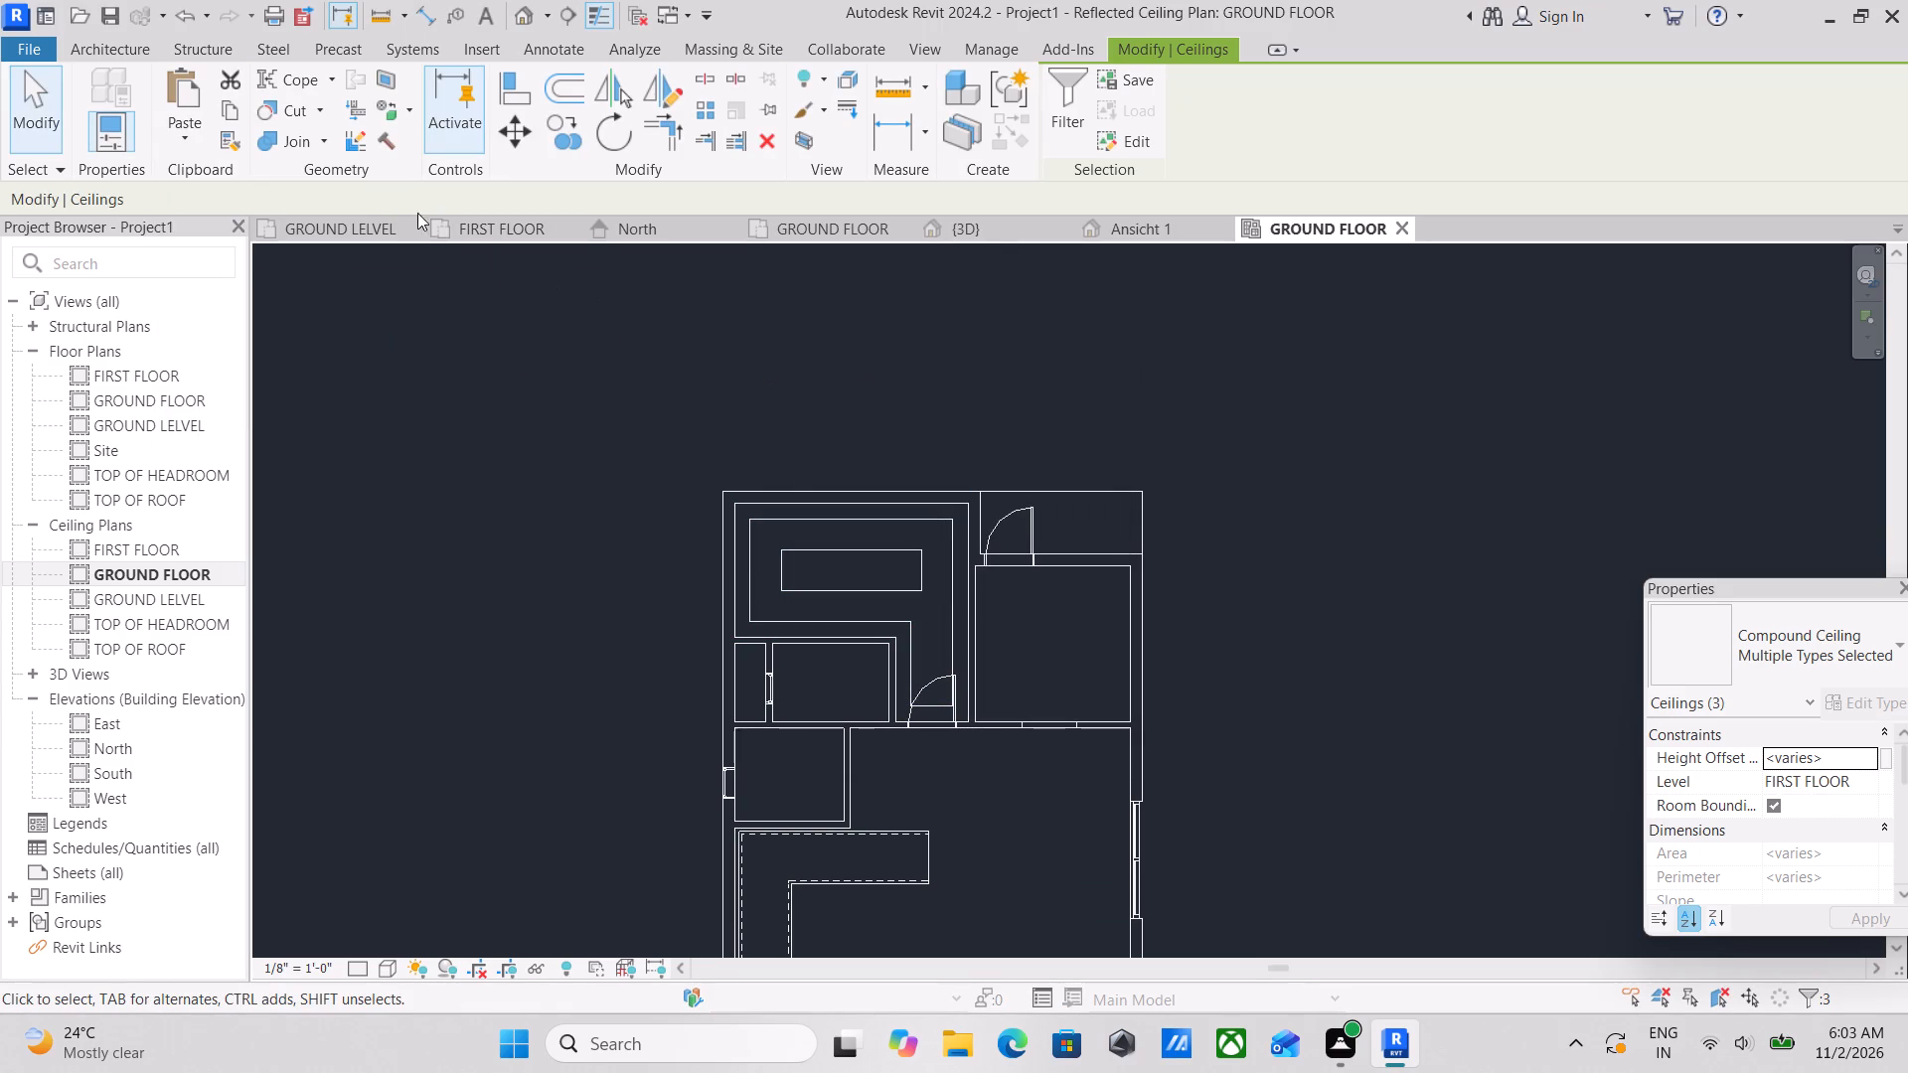
Check the FIRST FLOOR floor plan and reflected ceiling plan for the pasted ceilings, and clear the selection.
{"action": "left_click", "coordinate": [481, 236]}
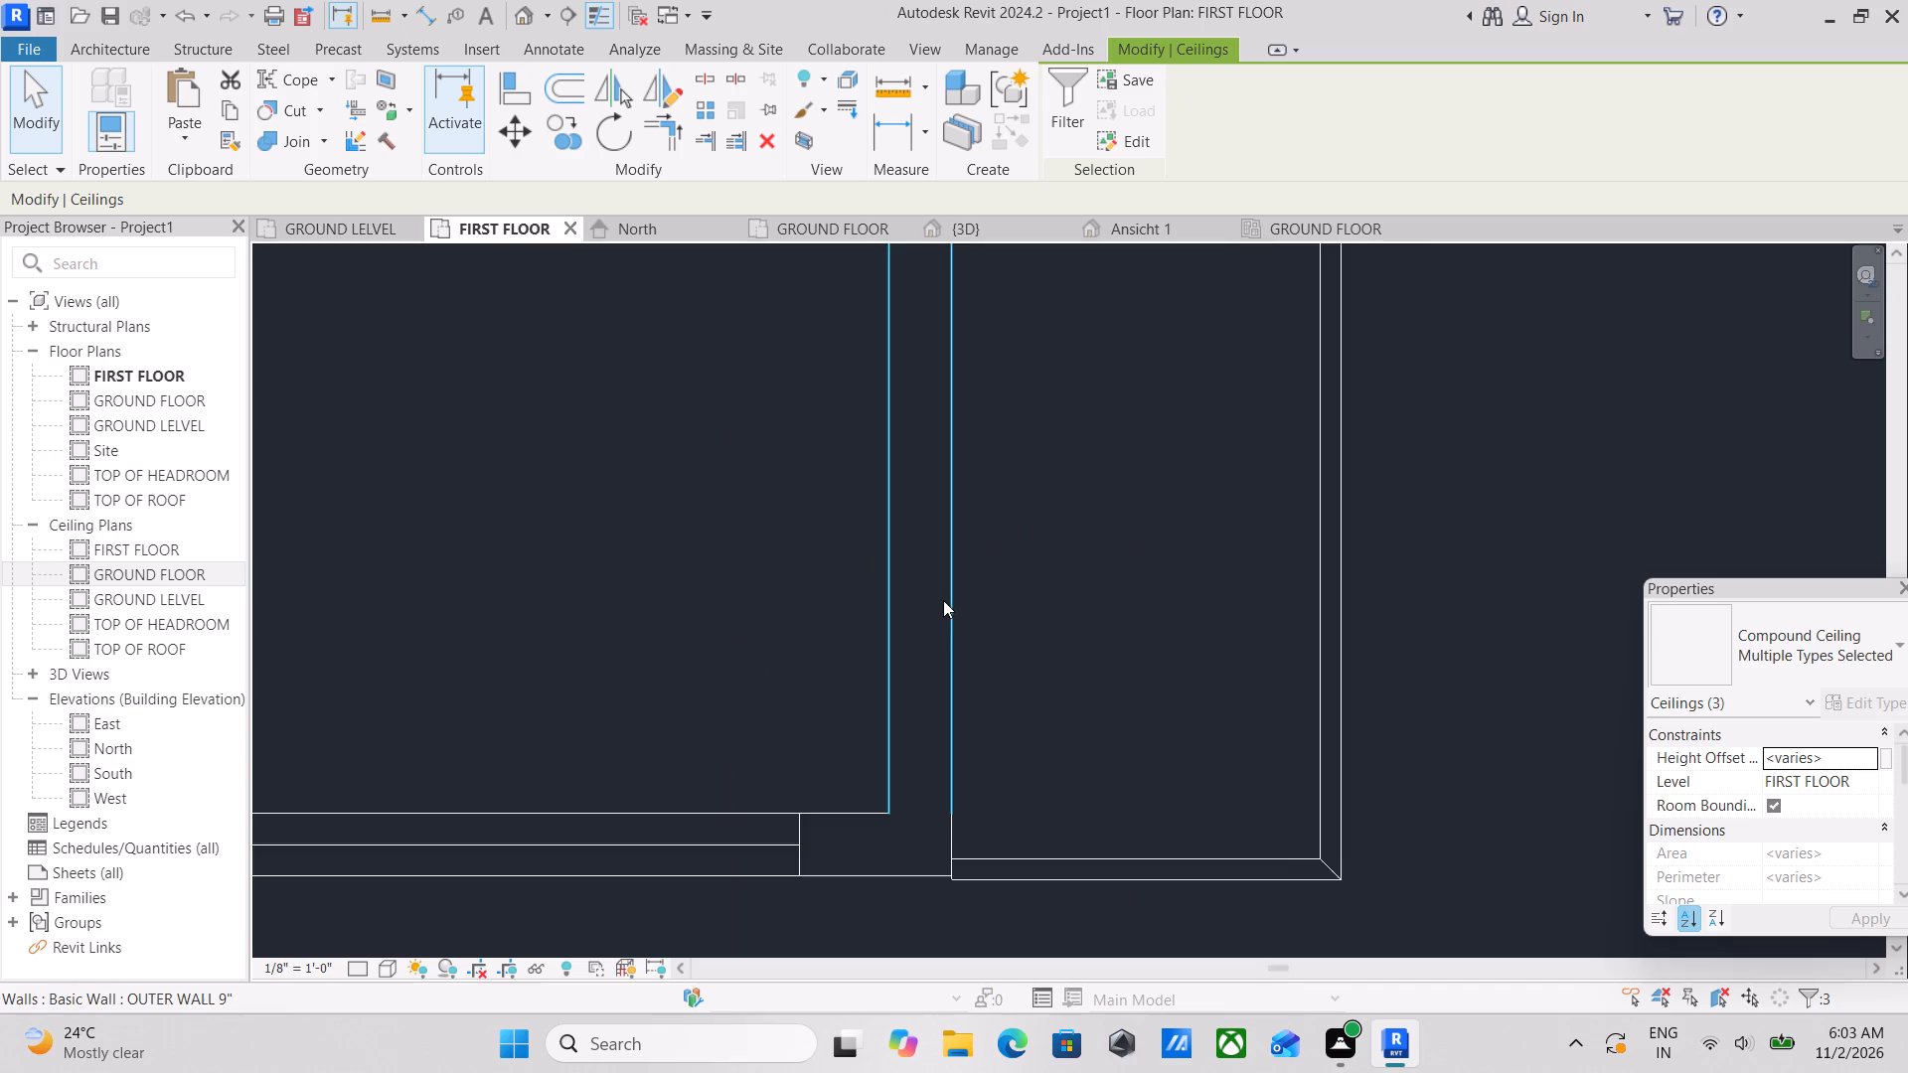
{"action": "scroll", "coordinate": [946, 602], "scroll_direction": "down", "scroll_amount": 10}
{"action": "middle_click_drag", "start_coordinate": [971, 617], "coordinate": [1061, 685]}
{"action": "scroll", "coordinate": [856, 507], "scroll_direction": "down", "scroll_amount": 2}
{"action": "middle_click_drag", "start_coordinate": [874, 558], "coordinate": [942, 877]}
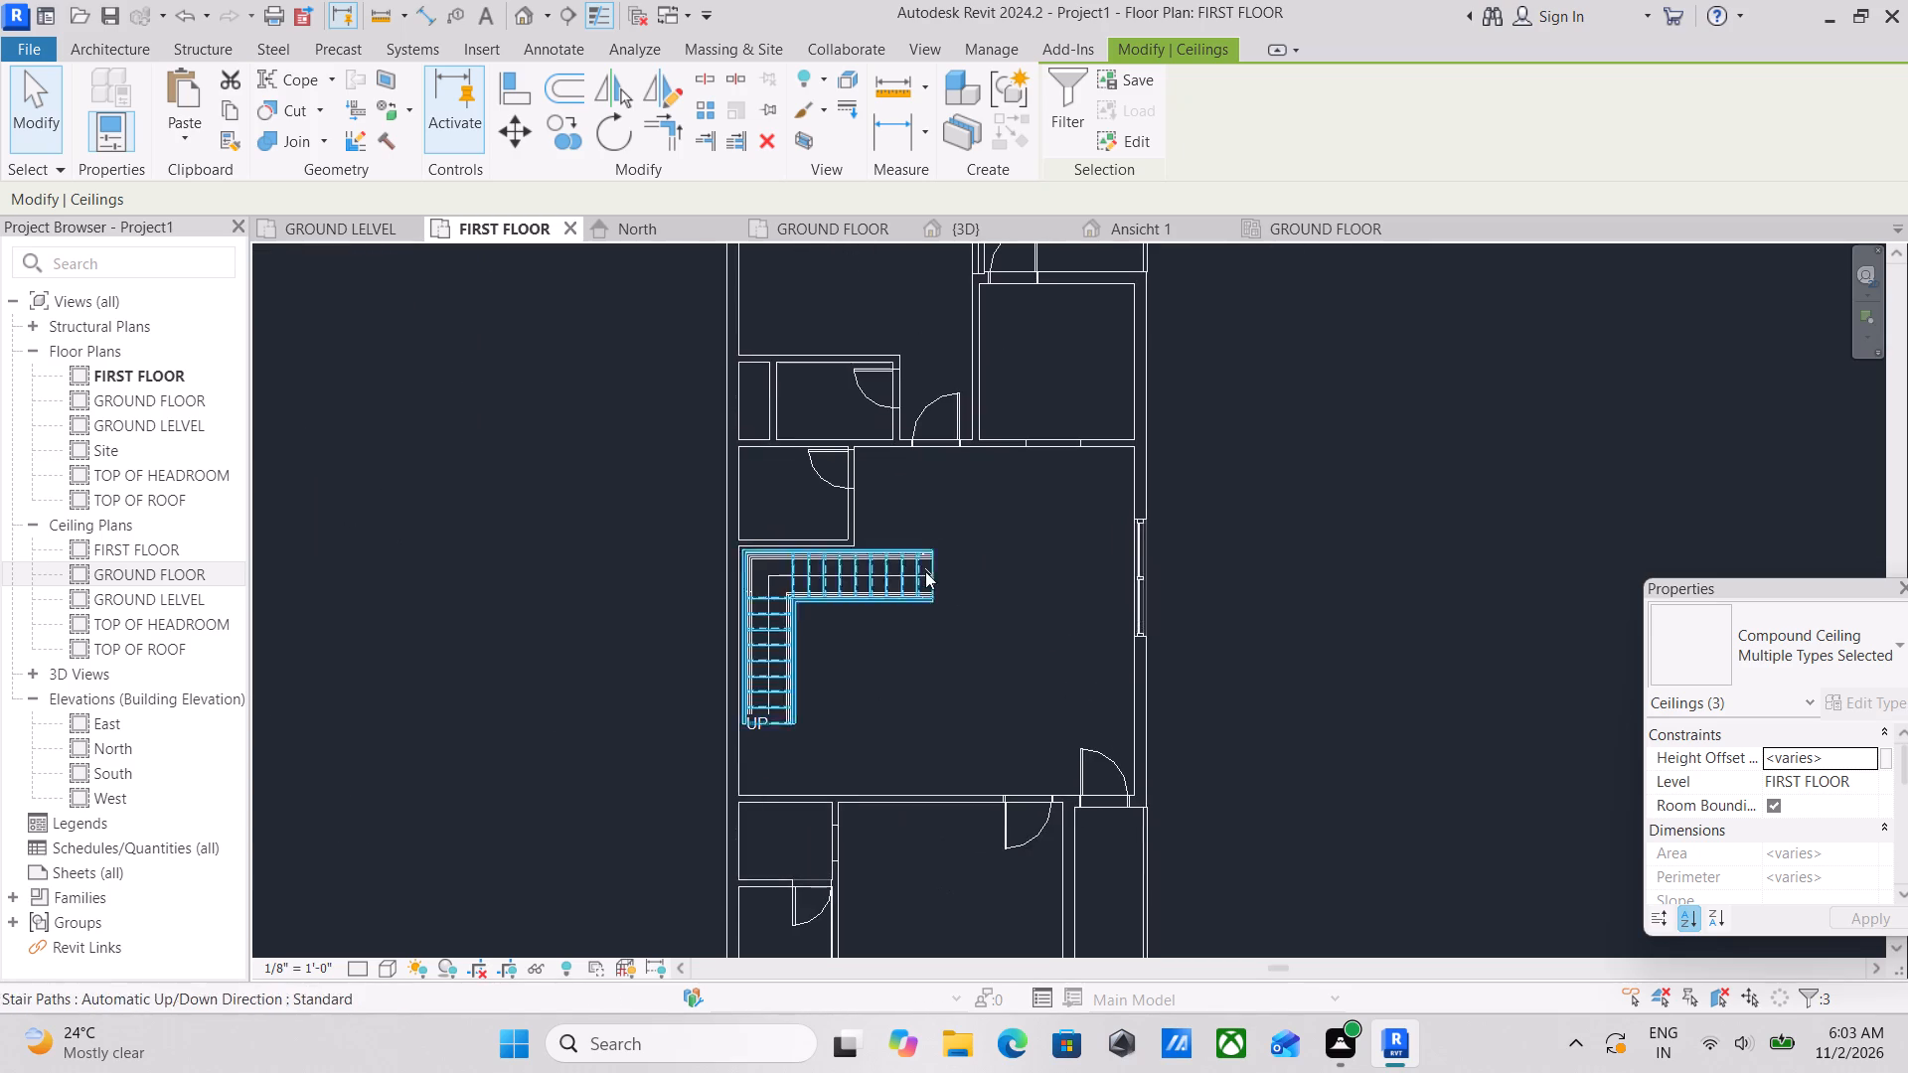
{"action": "middle_click_drag", "start_coordinate": [925, 573], "coordinate": [890, 826]}
{"action": "scroll", "coordinate": [893, 499], "scroll_direction": "up", "scroll_amount": 2}
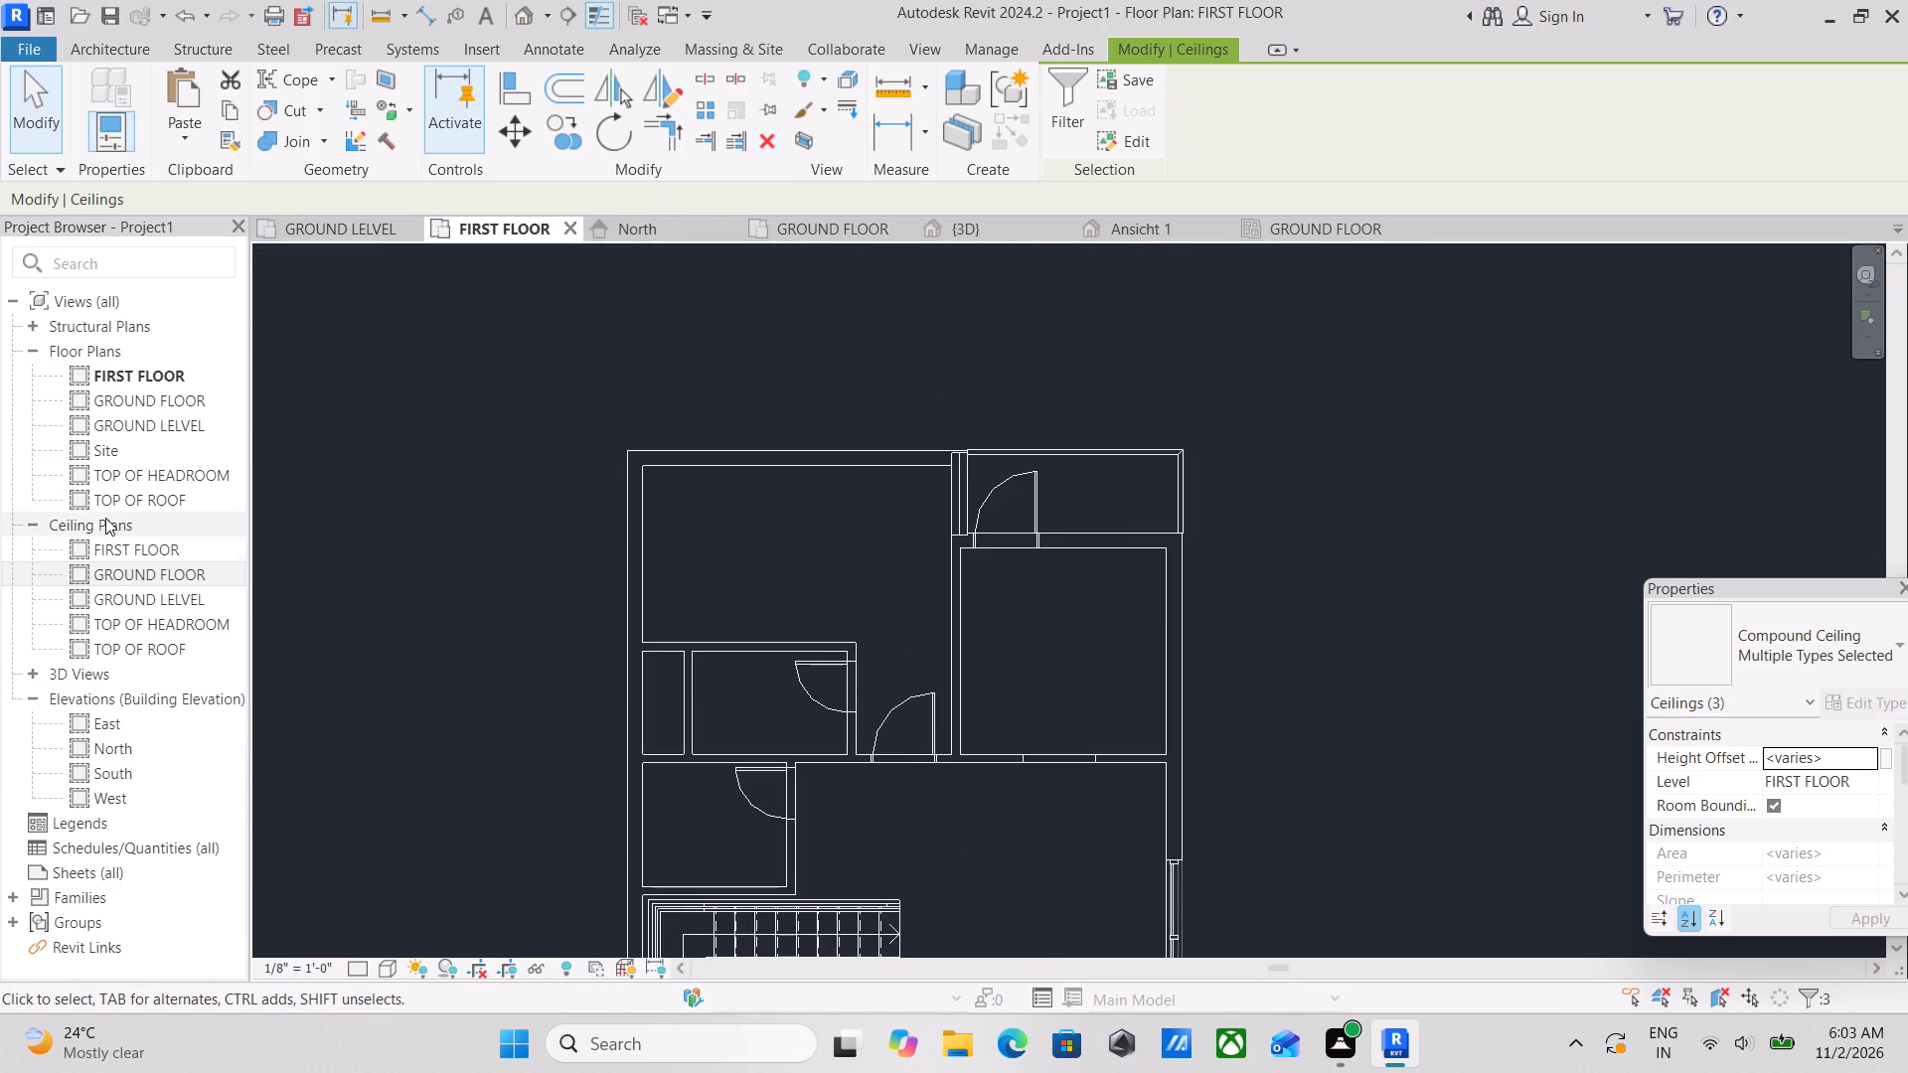
{"action": "double_click", "coordinate": [101, 544]}
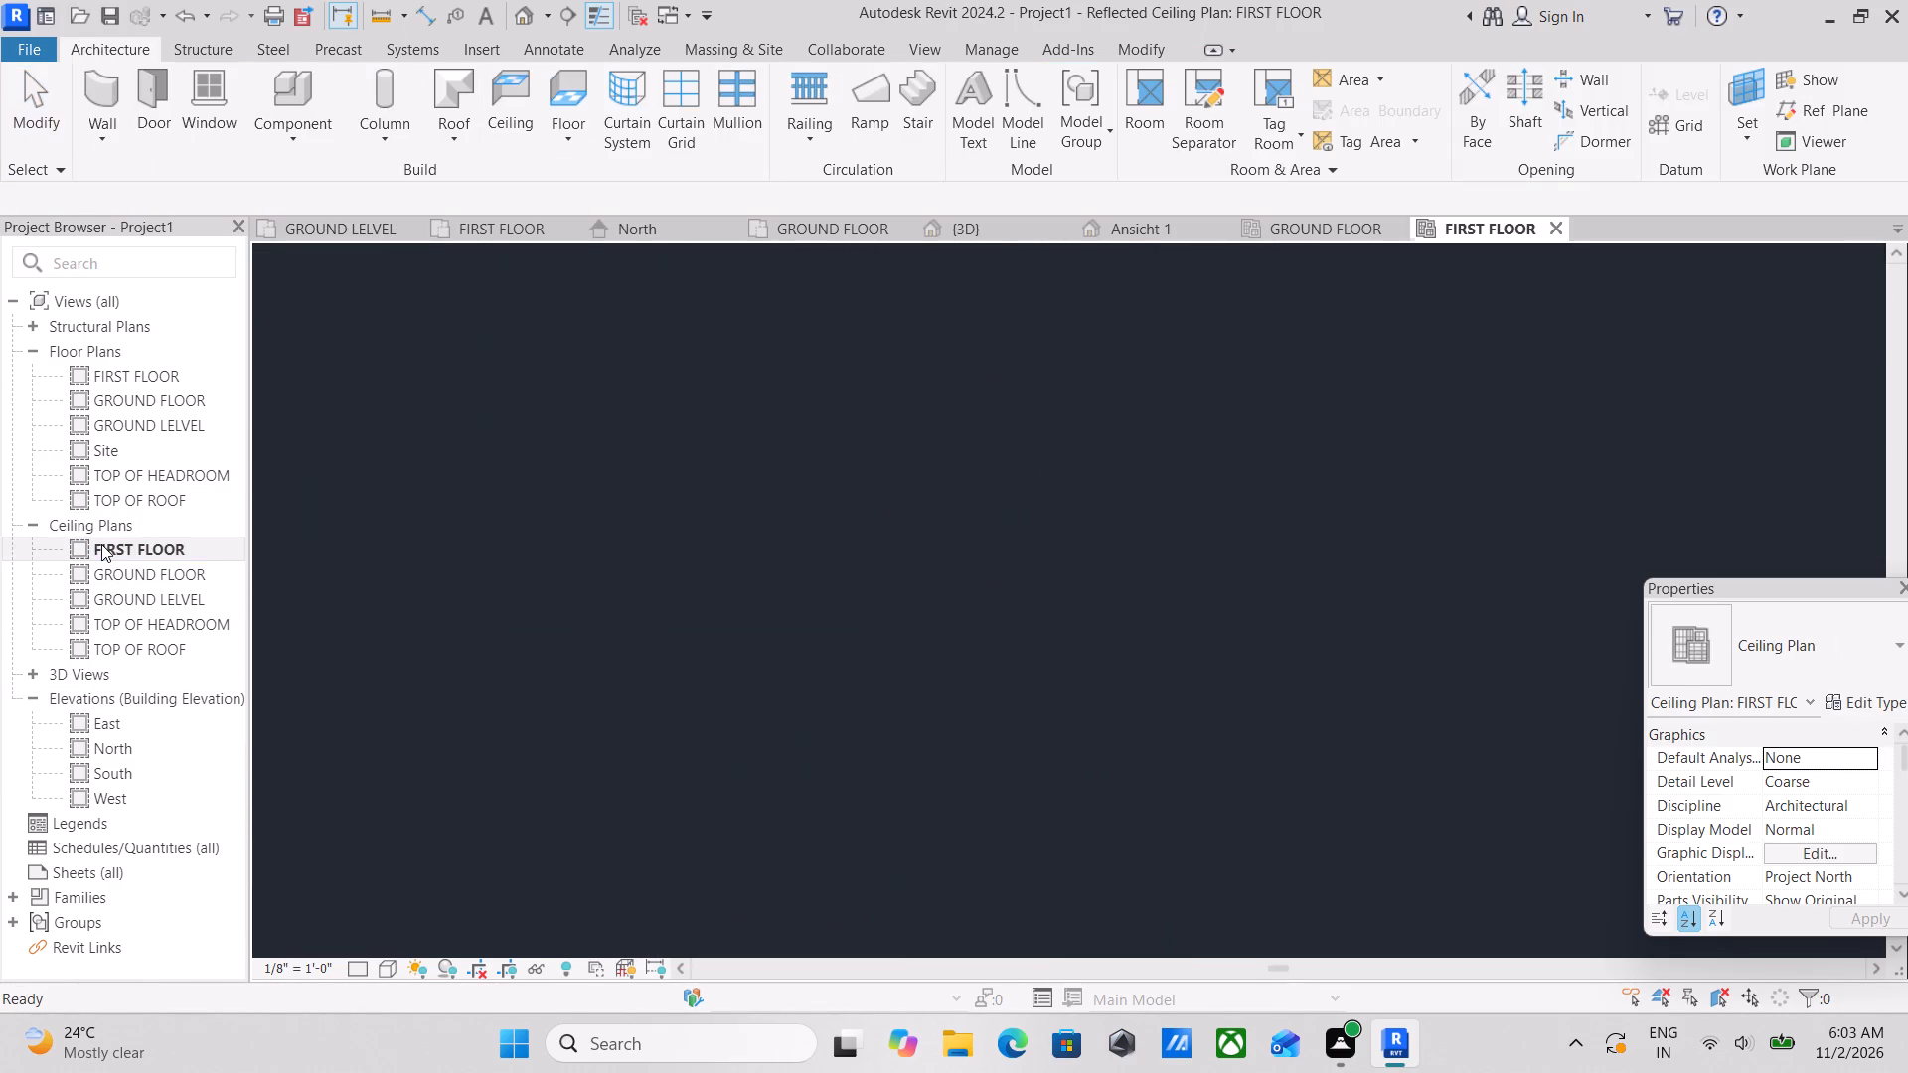
{"action": "scroll", "coordinate": [780, 590], "scroll_direction": "down", "scroll_amount": 3}
{"action": "middle_click_drag", "start_coordinate": [781, 590], "coordinate": [808, 465]}
{"action": "scroll", "coordinate": [1186, 819], "scroll_direction": "down", "scroll_amount": 2}
{"action": "middle_click_drag", "start_coordinate": [1133, 722], "coordinate": [1117, 570]}
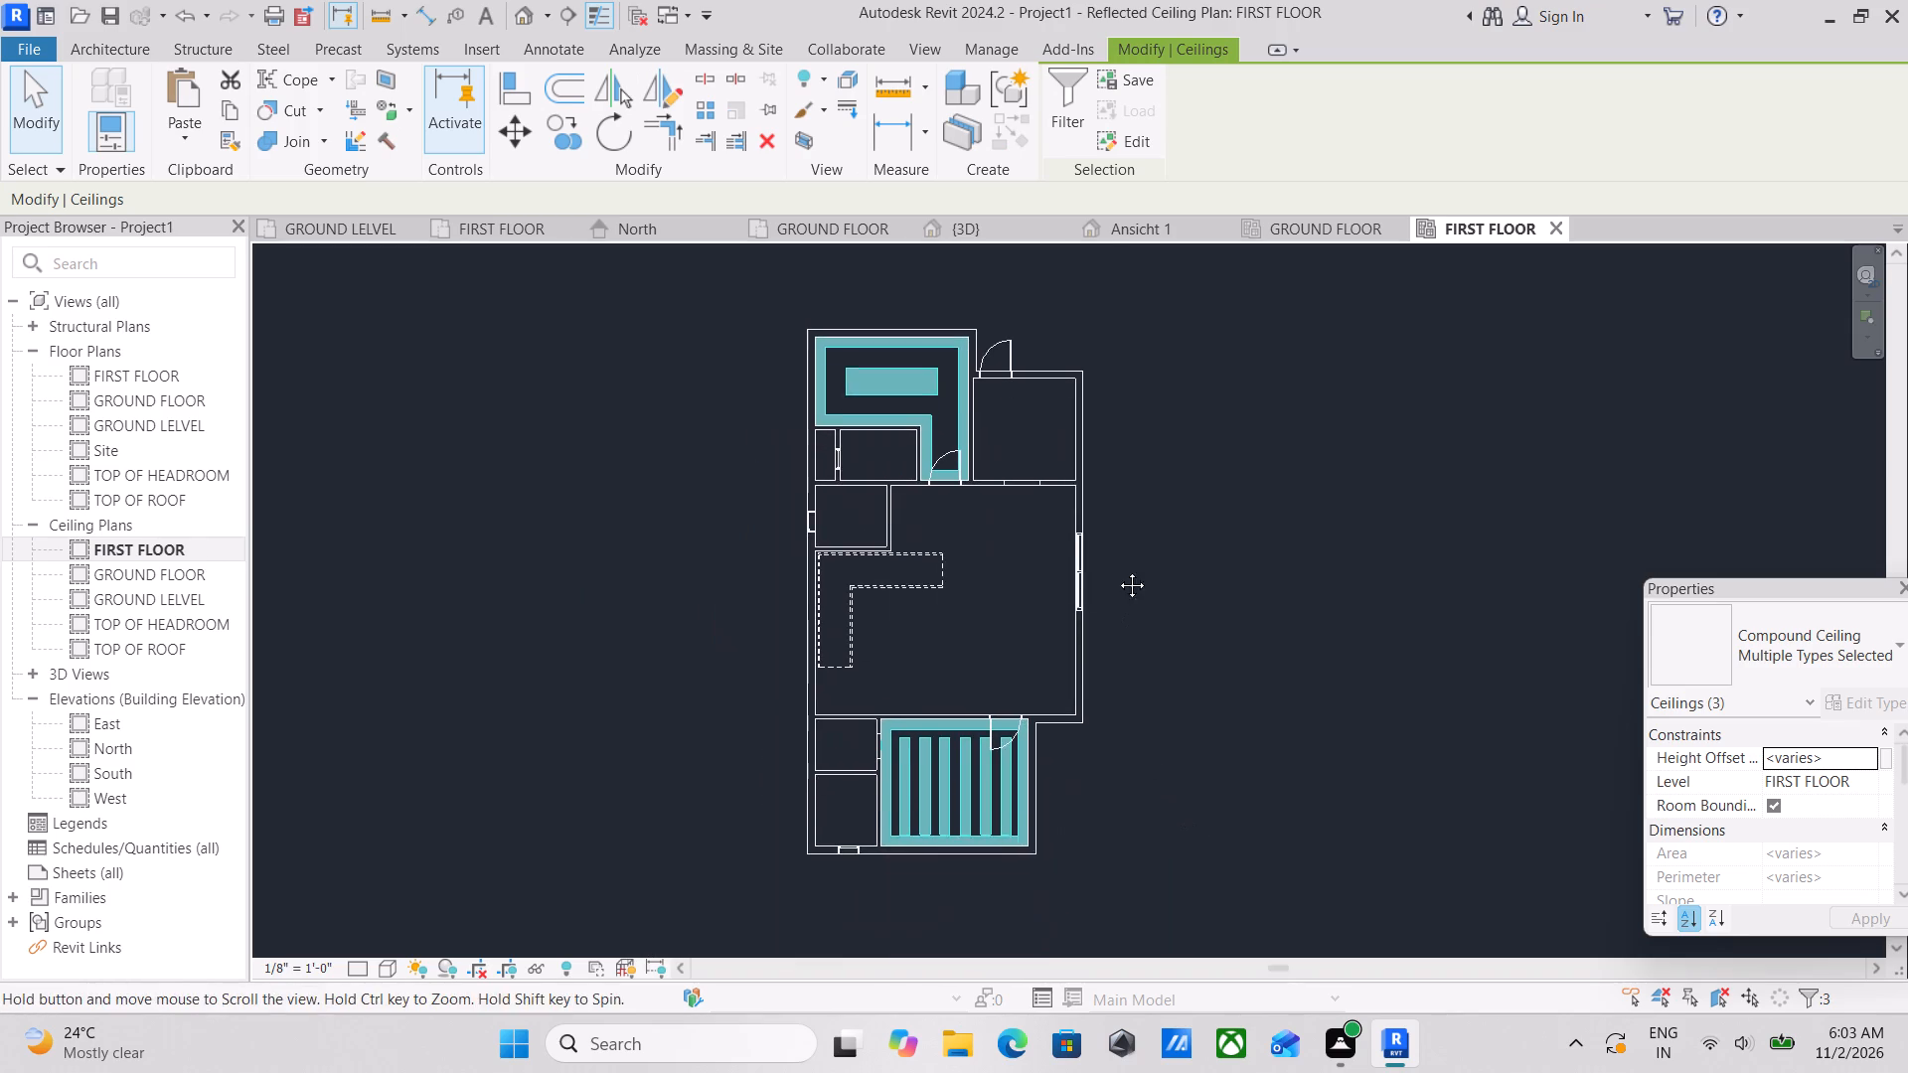
{"action": "middle_click_drag", "start_coordinate": [1117, 570], "coordinate": [1117, 527]}
{"action": "scroll", "coordinate": [945, 701], "scroll_direction": "up", "scroll_amount": 2}
{"action": "key", "text": "Escape"}
{"action": "scroll", "coordinate": [968, 656], "scroll_direction": "down", "scroll_amount": 2}
{"action": "middle_click_drag", "start_coordinate": [968, 656], "coordinate": [998, 766]}
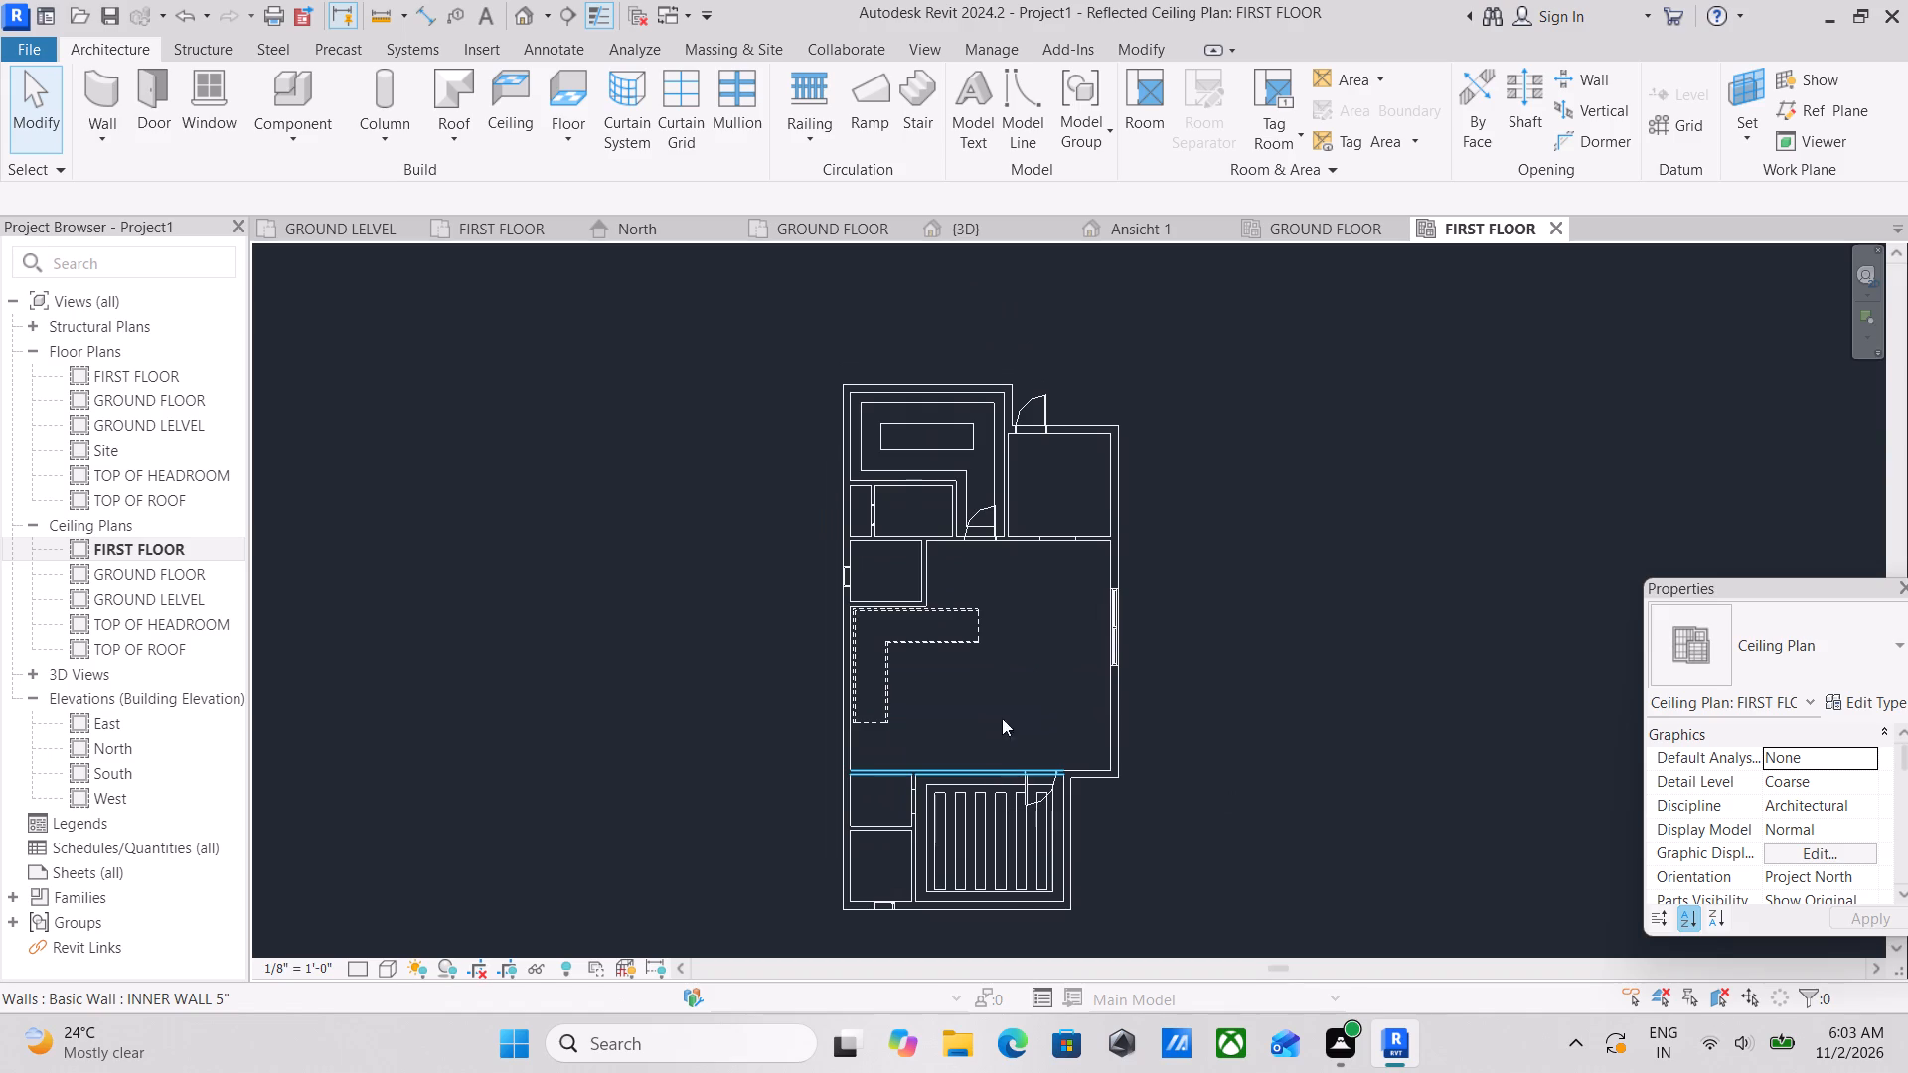
{"action": "key", "text": "Escape"}
{"action": "scroll", "coordinate": [1067, 708], "scroll_direction": "down", "scroll_amount": 3}
{"action": "middle_click_drag", "start_coordinate": [1050, 688], "coordinate": [1076, 798]}
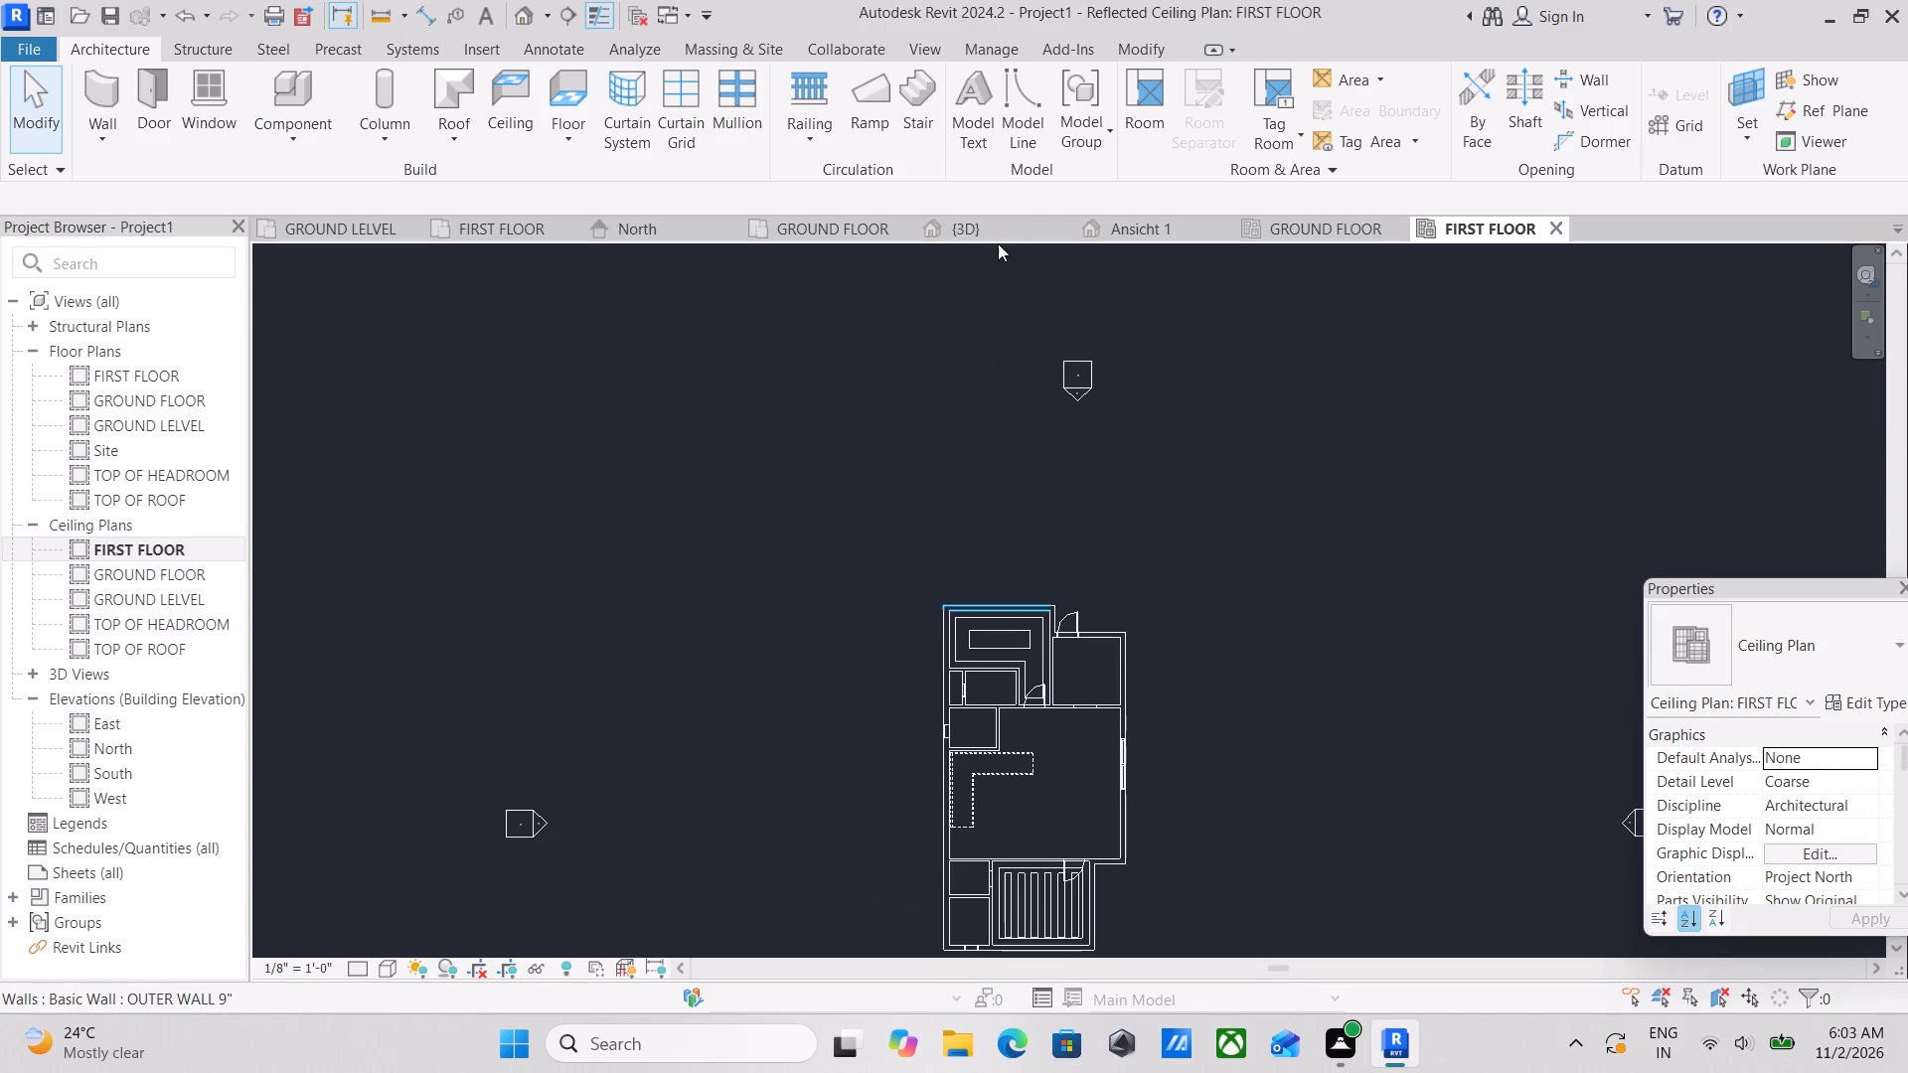
Examine the pasted first-floor ceilings and the balconies in the 3D view from the front and the curtain wall side.
{"action": "left_click", "coordinate": [997, 228]}
{"action": "scroll", "coordinate": [1131, 700], "scroll_direction": "down", "scroll_amount": 1}
{"action": "middle_click_drag", "start_coordinate": [1131, 700], "coordinate": [1005, 538]}
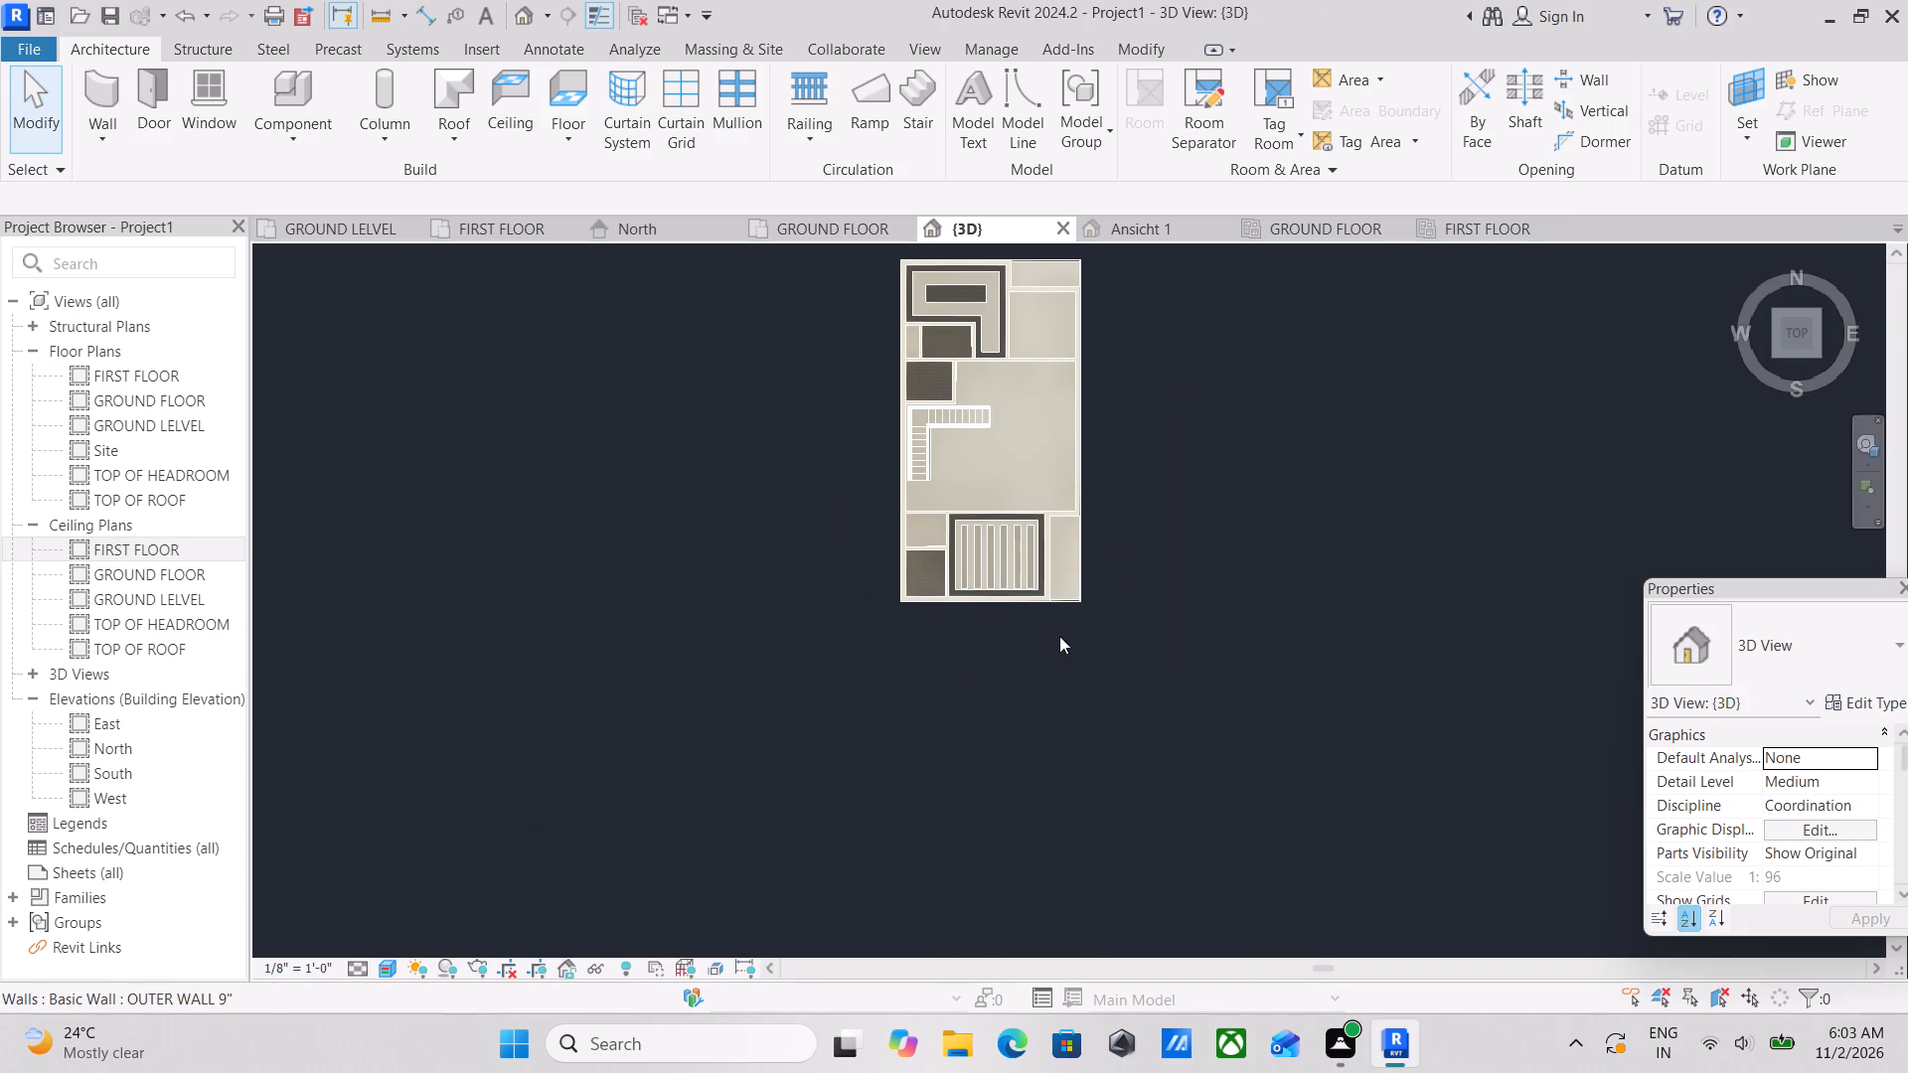
{"action": "middle_click_drag", "start_coordinate": [1059, 633], "coordinate": [1304, 133], "text": "shift"}
{"action": "middle_click_drag", "start_coordinate": [1163, 353], "coordinate": [1044, 126], "text": "shift"}
{"action": "middle_click_drag", "start_coordinate": [1177, 515], "coordinate": [902, 584], "text": "shift"}
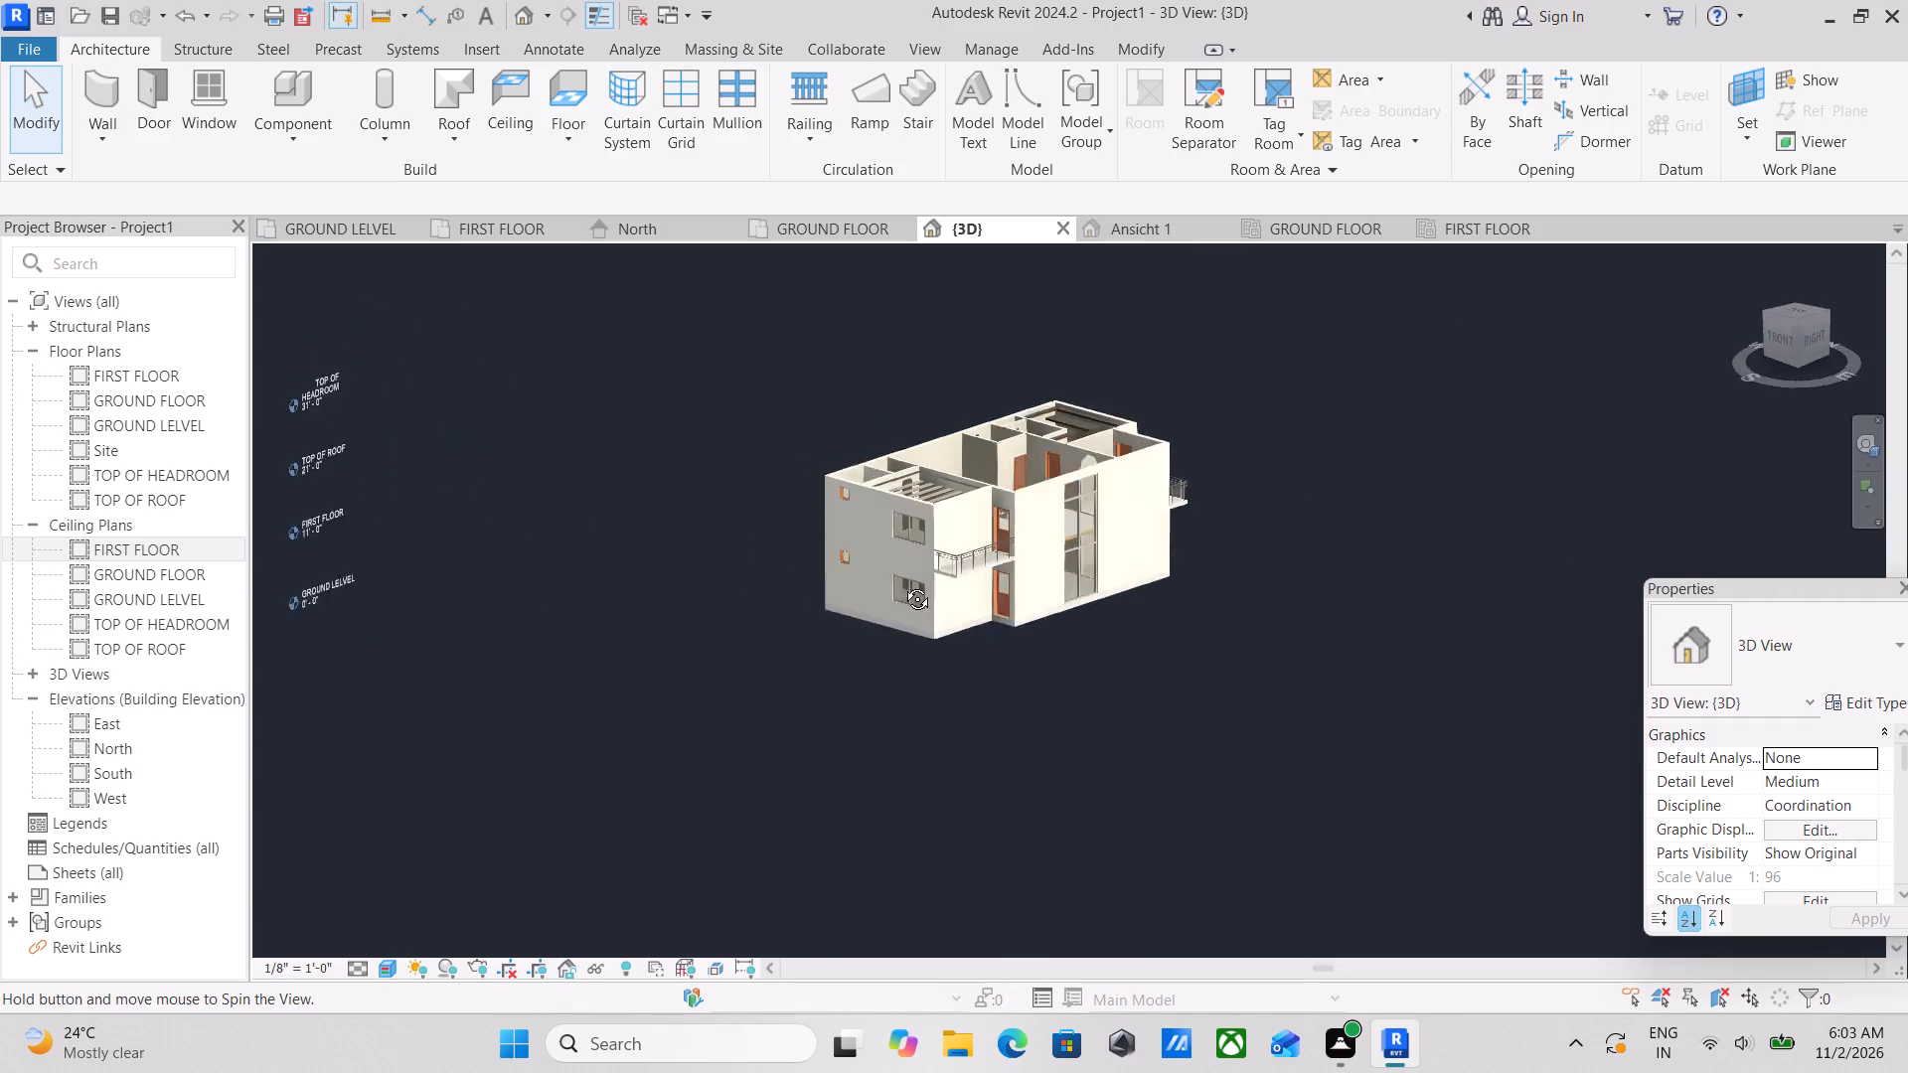
{"action": "middle_click_drag", "start_coordinate": [902, 584], "coordinate": [985, 746], "text": "shift"}
{"action": "middle_click_drag", "start_coordinate": [992, 549], "coordinate": [1064, 669], "text": "shift"}
{"action": "scroll", "coordinate": [1056, 644], "scroll_direction": "up", "scroll_amount": 4}
{"action": "scroll", "coordinate": [944, 473], "scroll_direction": "up", "scroll_amount": 6}
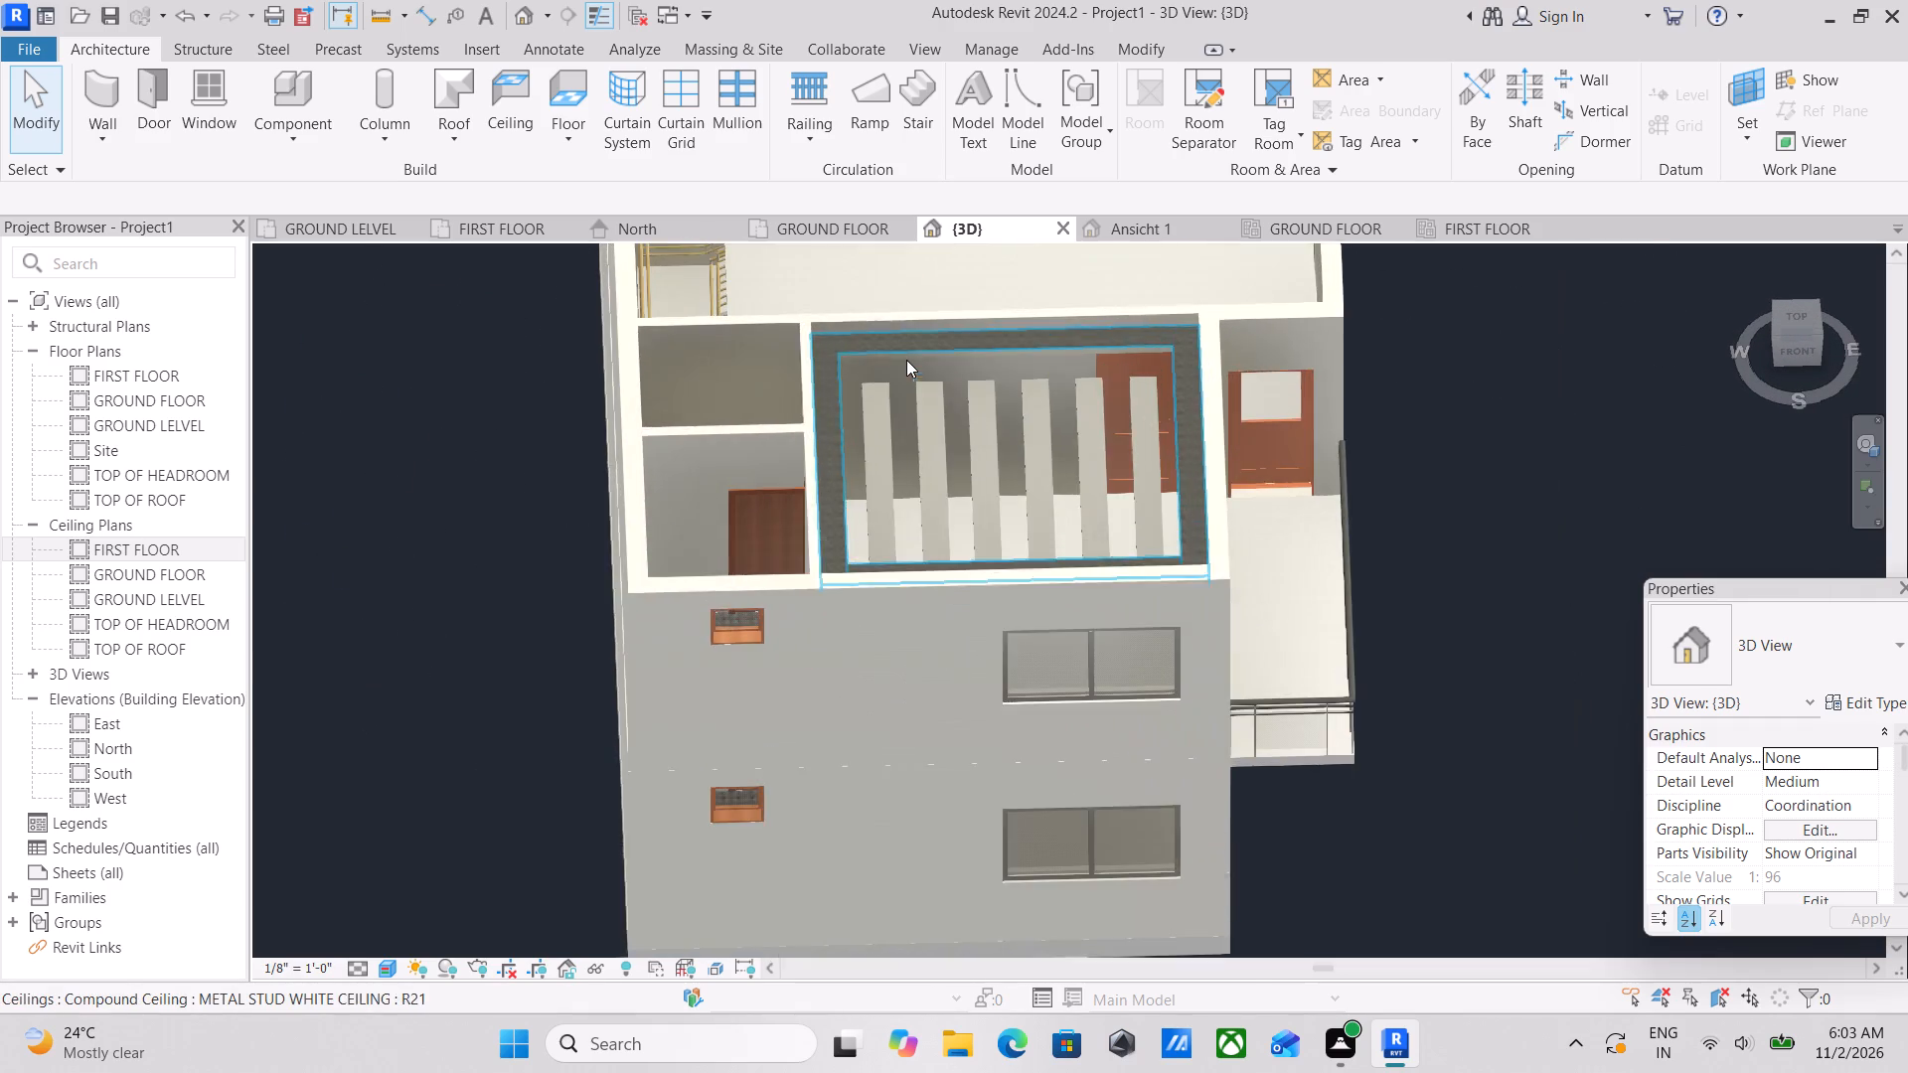
{"action": "scroll", "coordinate": [906, 360], "scroll_direction": "up", "scroll_amount": 4}
{"action": "scroll", "coordinate": [1020, 466], "scroll_direction": "down", "scroll_amount": 2}
{"action": "middle_click_drag", "start_coordinate": [1021, 470], "coordinate": [947, 169], "text": "shift"}
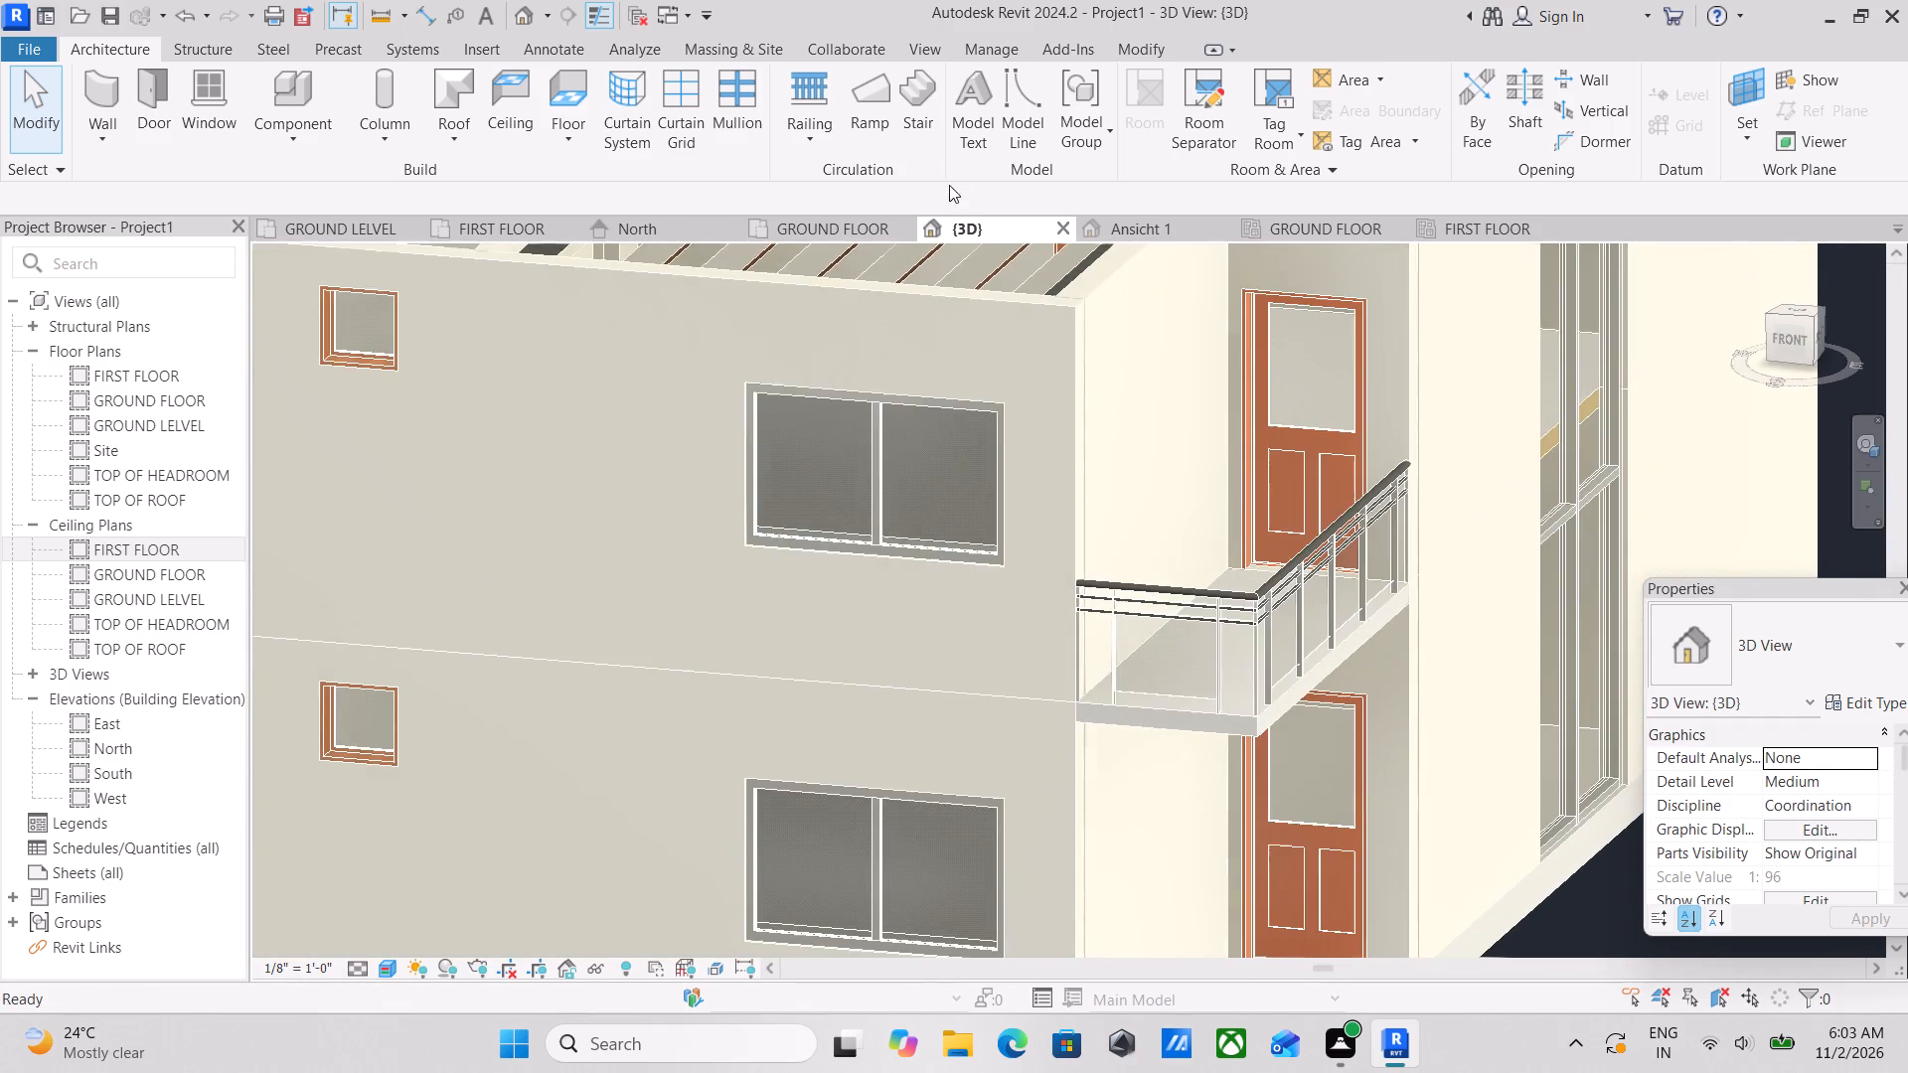
{"action": "scroll", "coordinate": [1000, 479], "scroll_direction": "down", "scroll_amount": 7}
{"action": "middle_click_drag", "start_coordinate": [982, 549], "coordinate": [1022, 530], "text": "shift"}
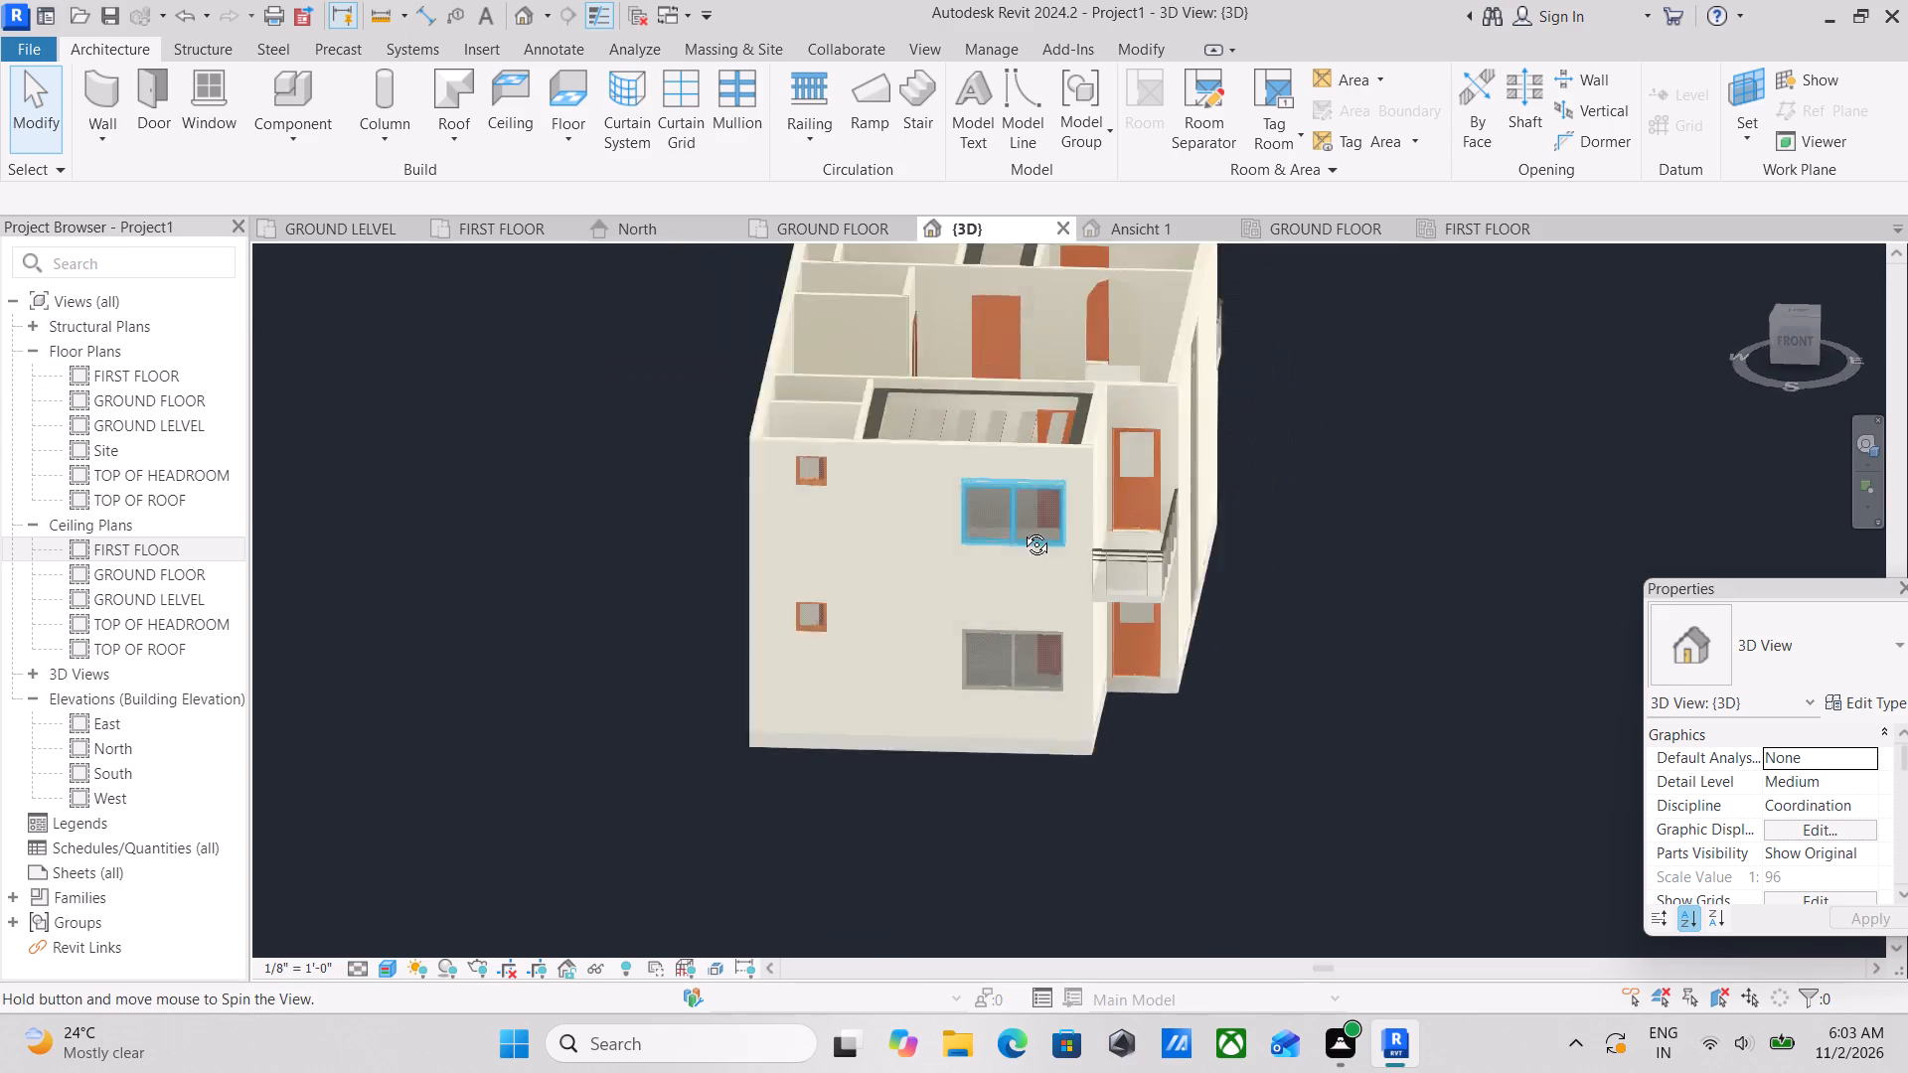
{"action": "middle_click_drag", "start_coordinate": [1022, 530], "coordinate": [643, 672], "text": "shift"}
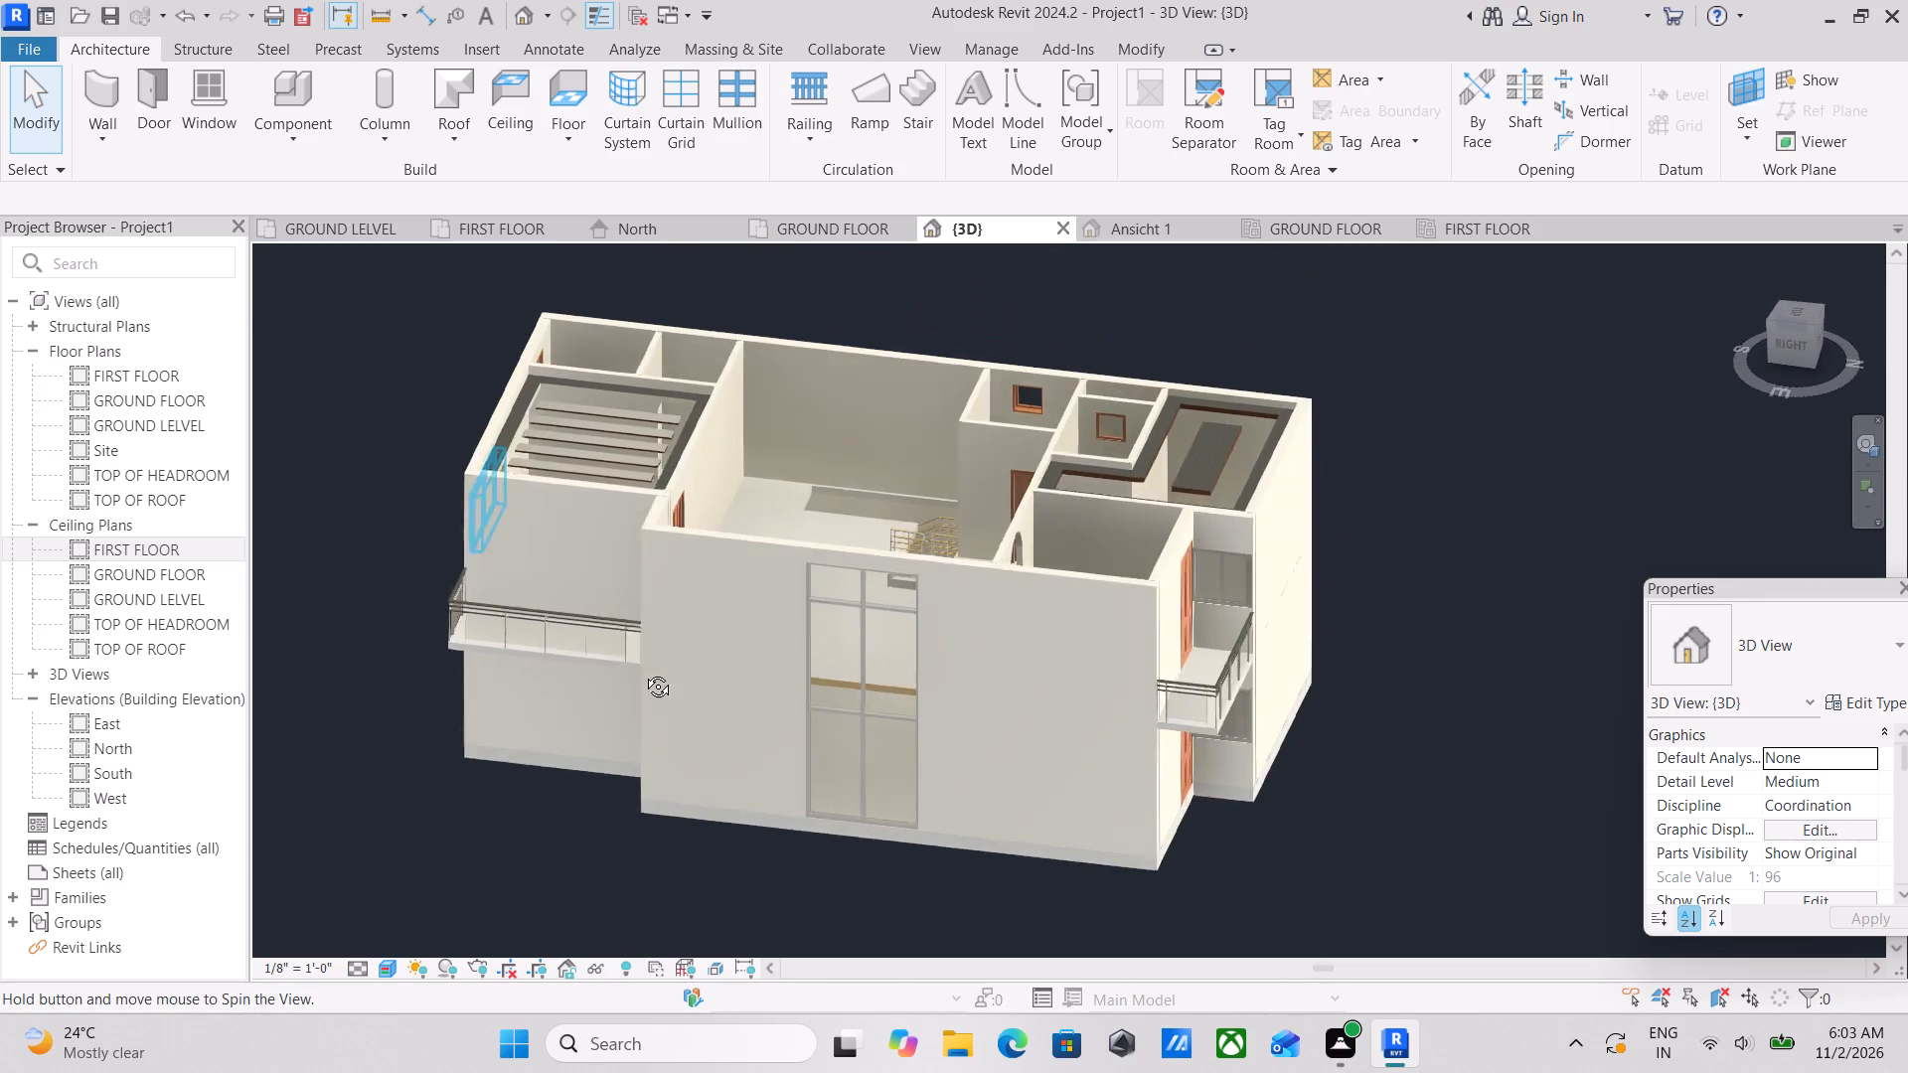
{"action": "middle_click_drag", "start_coordinate": [643, 672], "coordinate": [659, 677], "text": "shift"}
Examine the house's right face with the Storefront curtain wall, and the open first floor from above the front corner.
{"action": "left_click", "coordinate": [1789, 347]}
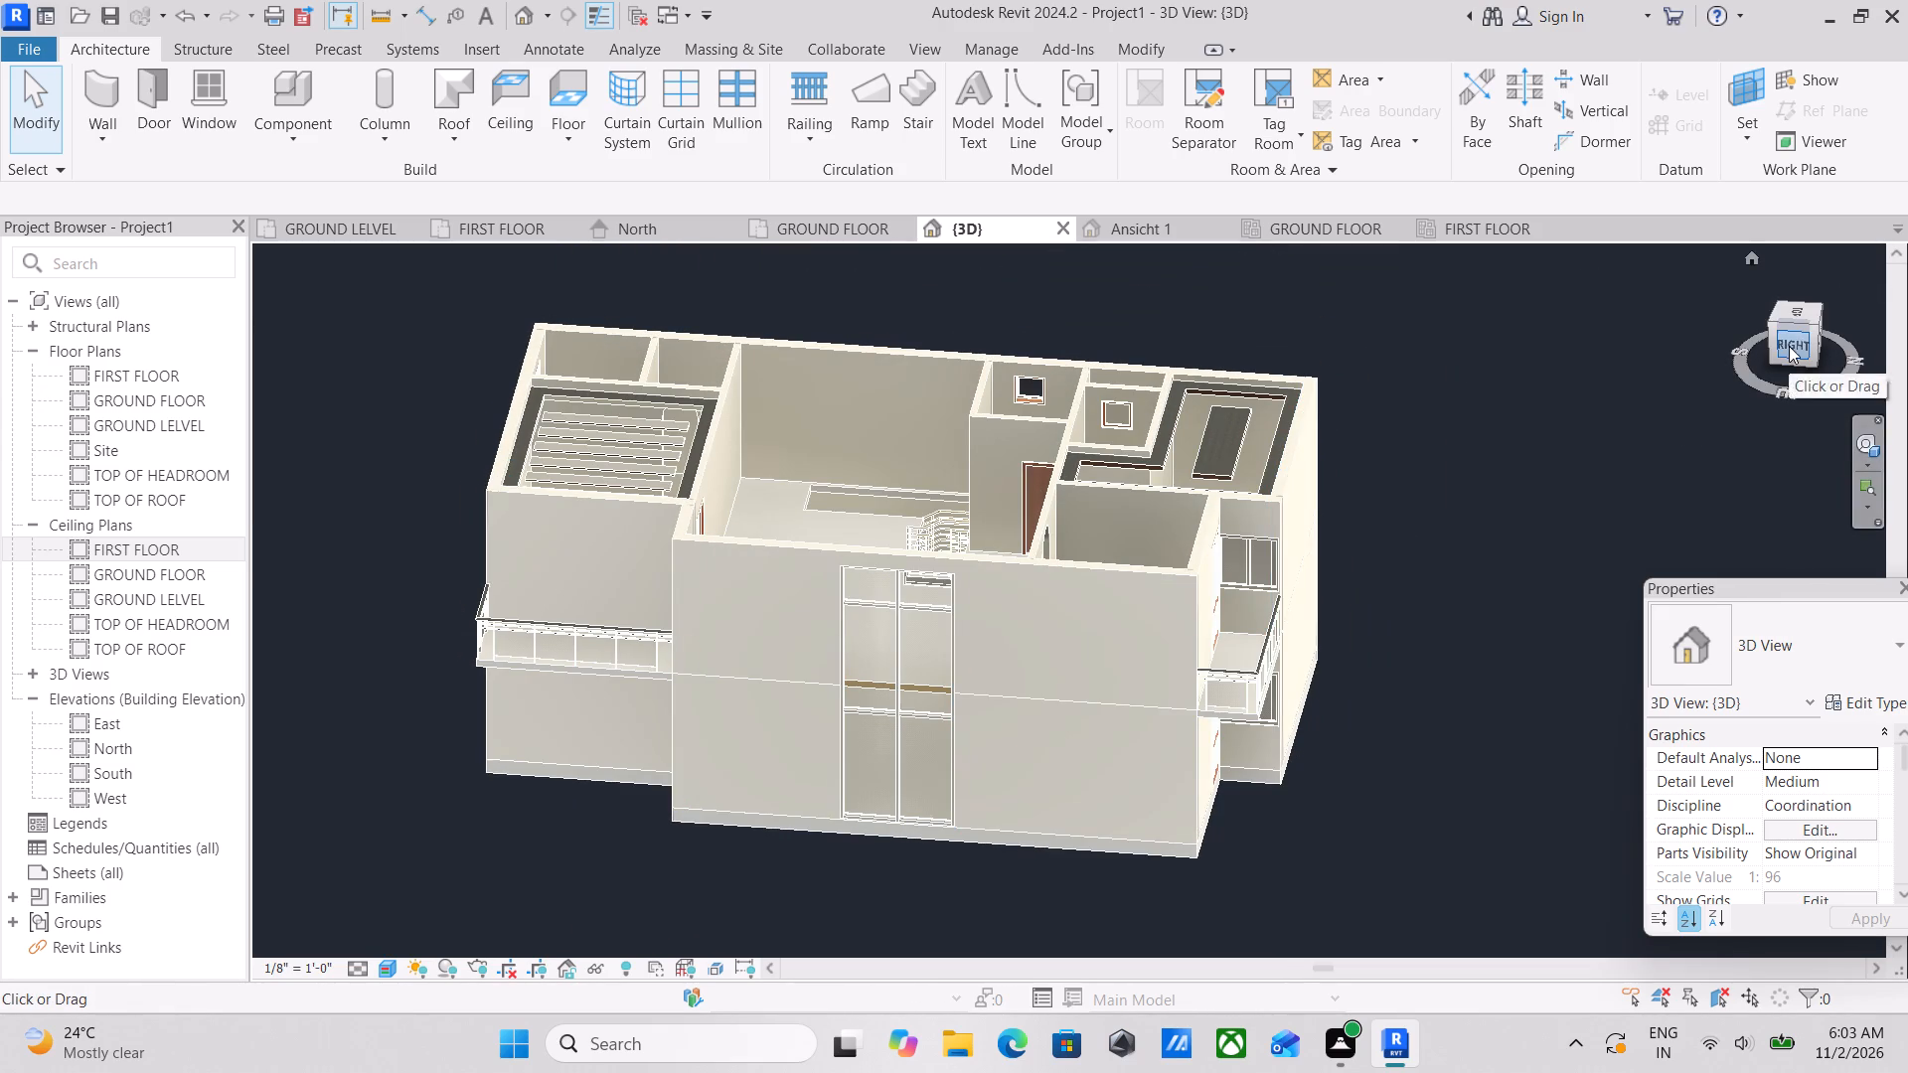
{"action": "scroll", "coordinate": [934, 538], "scroll_direction": "up", "scroll_amount": 1}
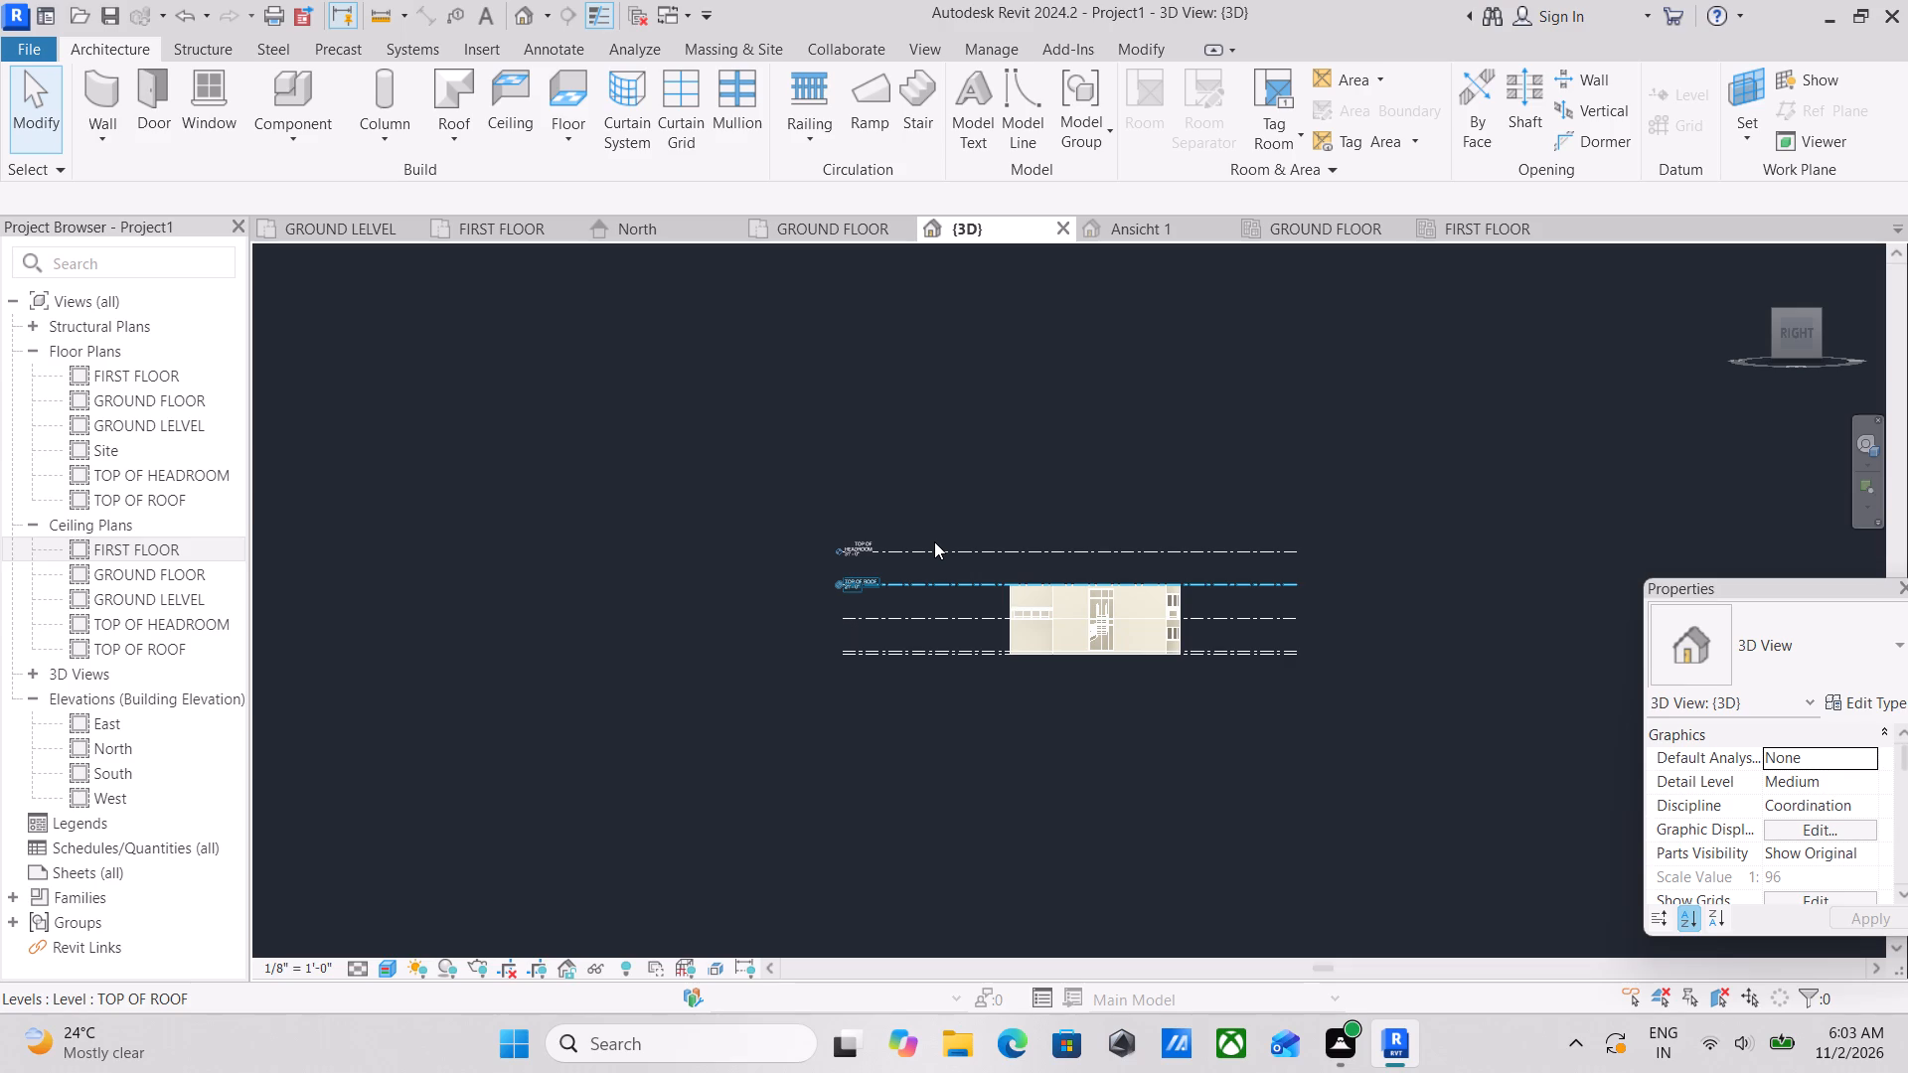
{"action": "scroll", "coordinate": [814, 596], "scroll_direction": "up", "scroll_amount": 2}
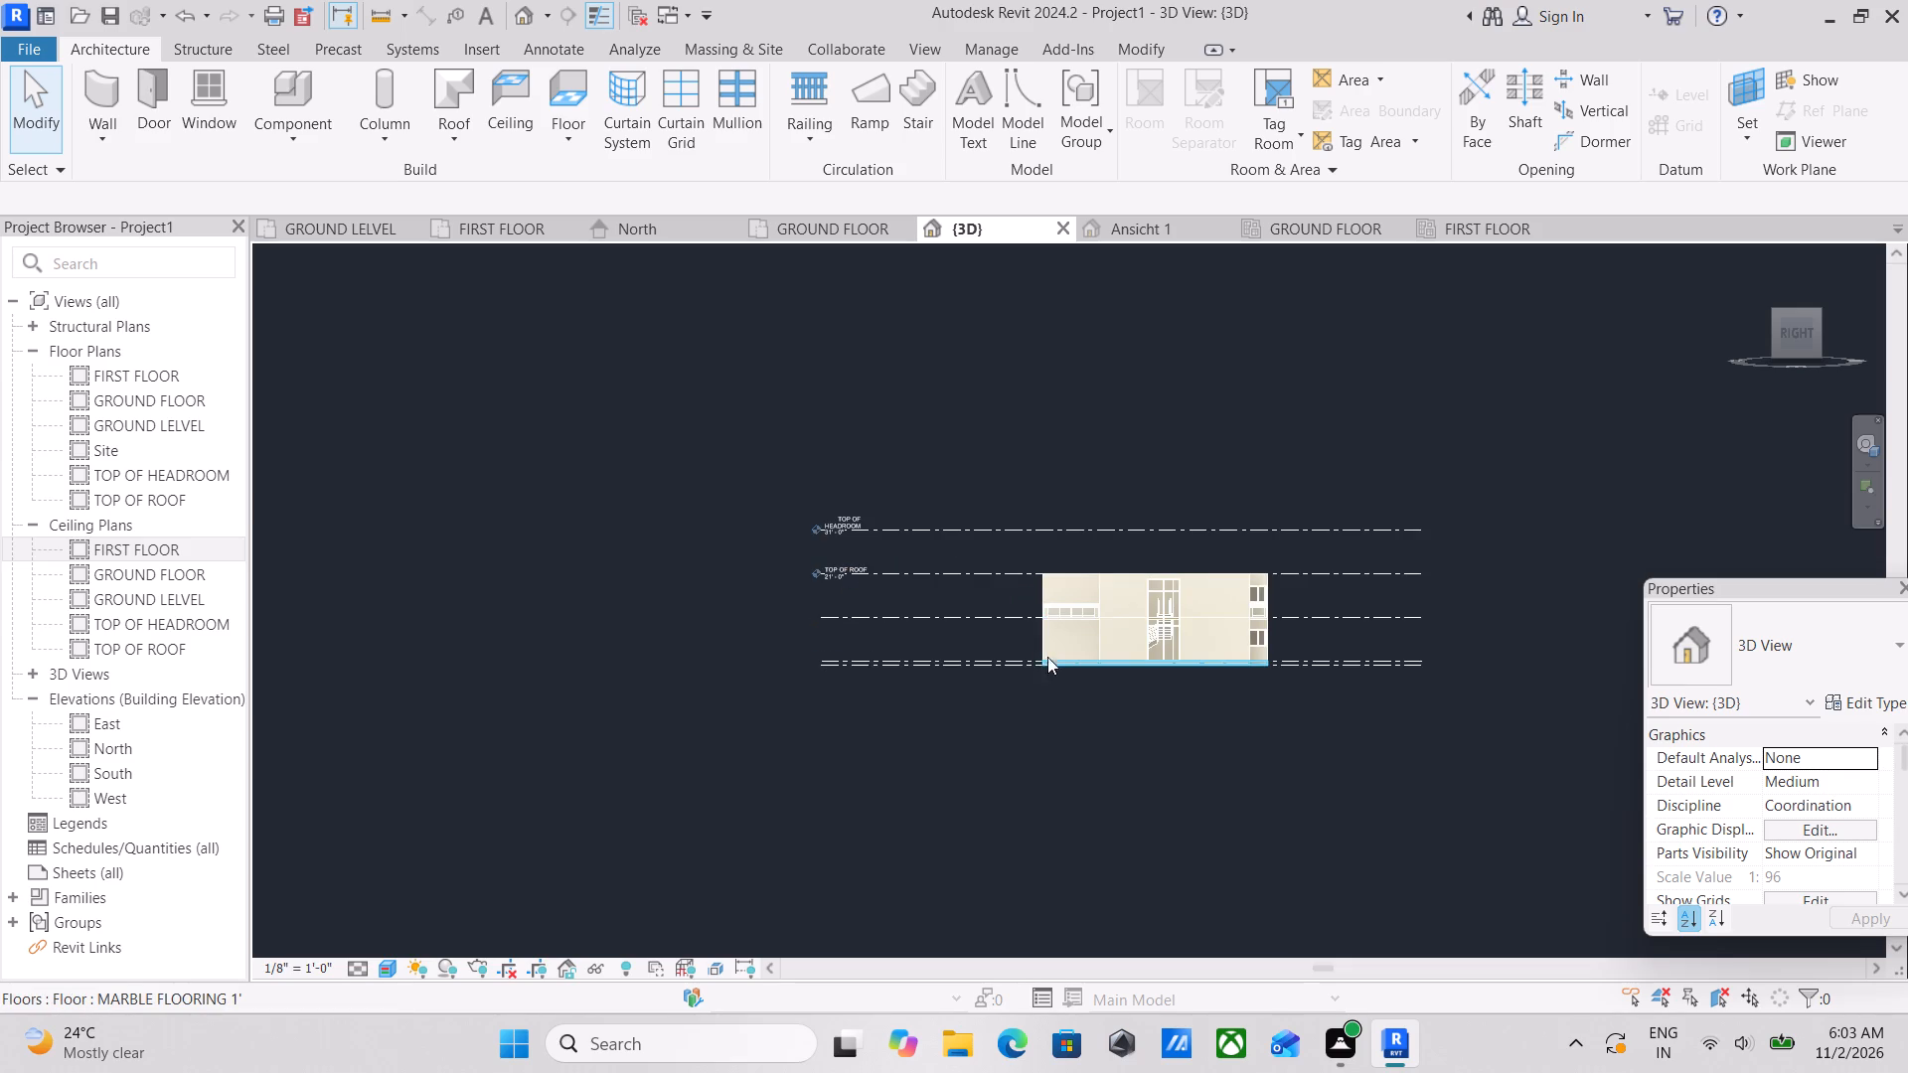
{"action": "scroll", "coordinate": [1148, 628], "scroll_direction": "up", "scroll_amount": 6}
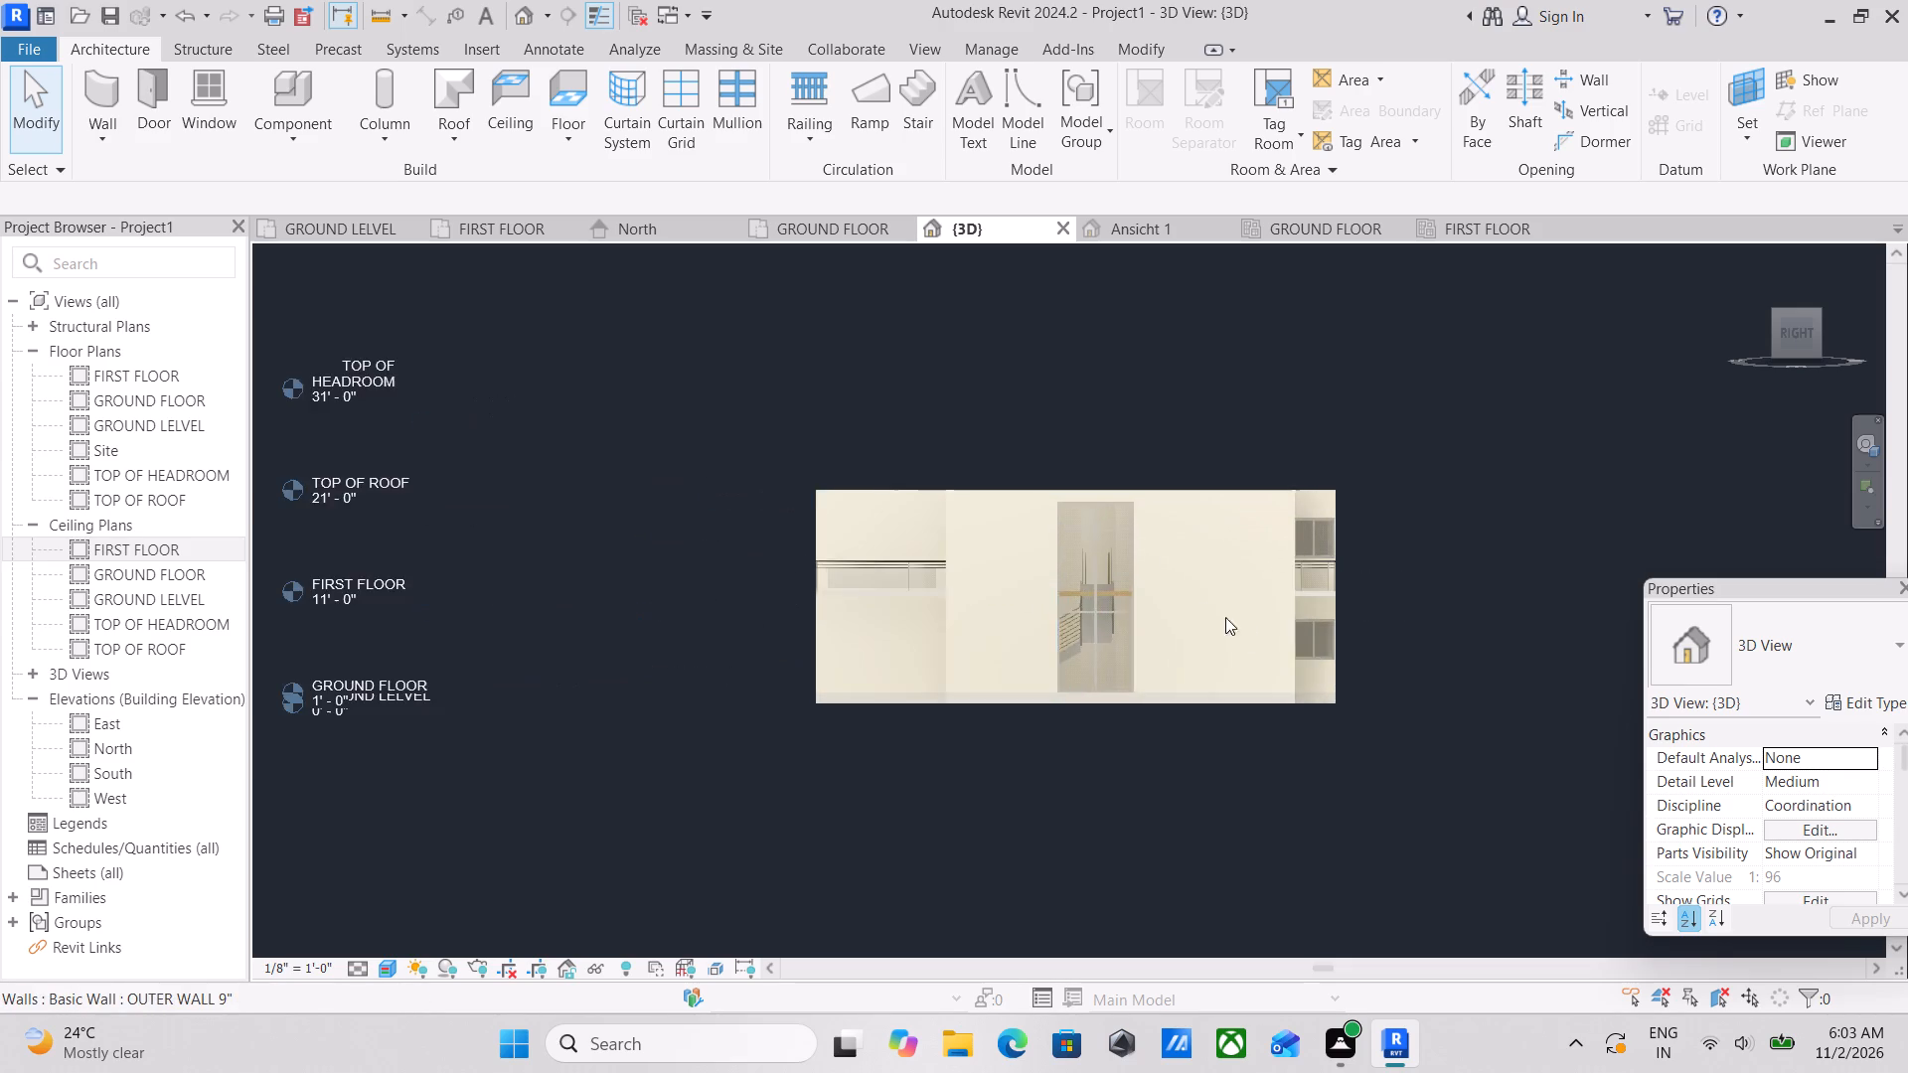
{"action": "scroll", "coordinate": [1213, 609], "scroll_direction": "up", "scroll_amount": 3}
{"action": "scroll", "coordinate": [1186, 601], "scroll_direction": "down", "scroll_amount": 3}
{"action": "scroll", "coordinate": [1176, 581], "scroll_direction": "up", "scroll_amount": 2}
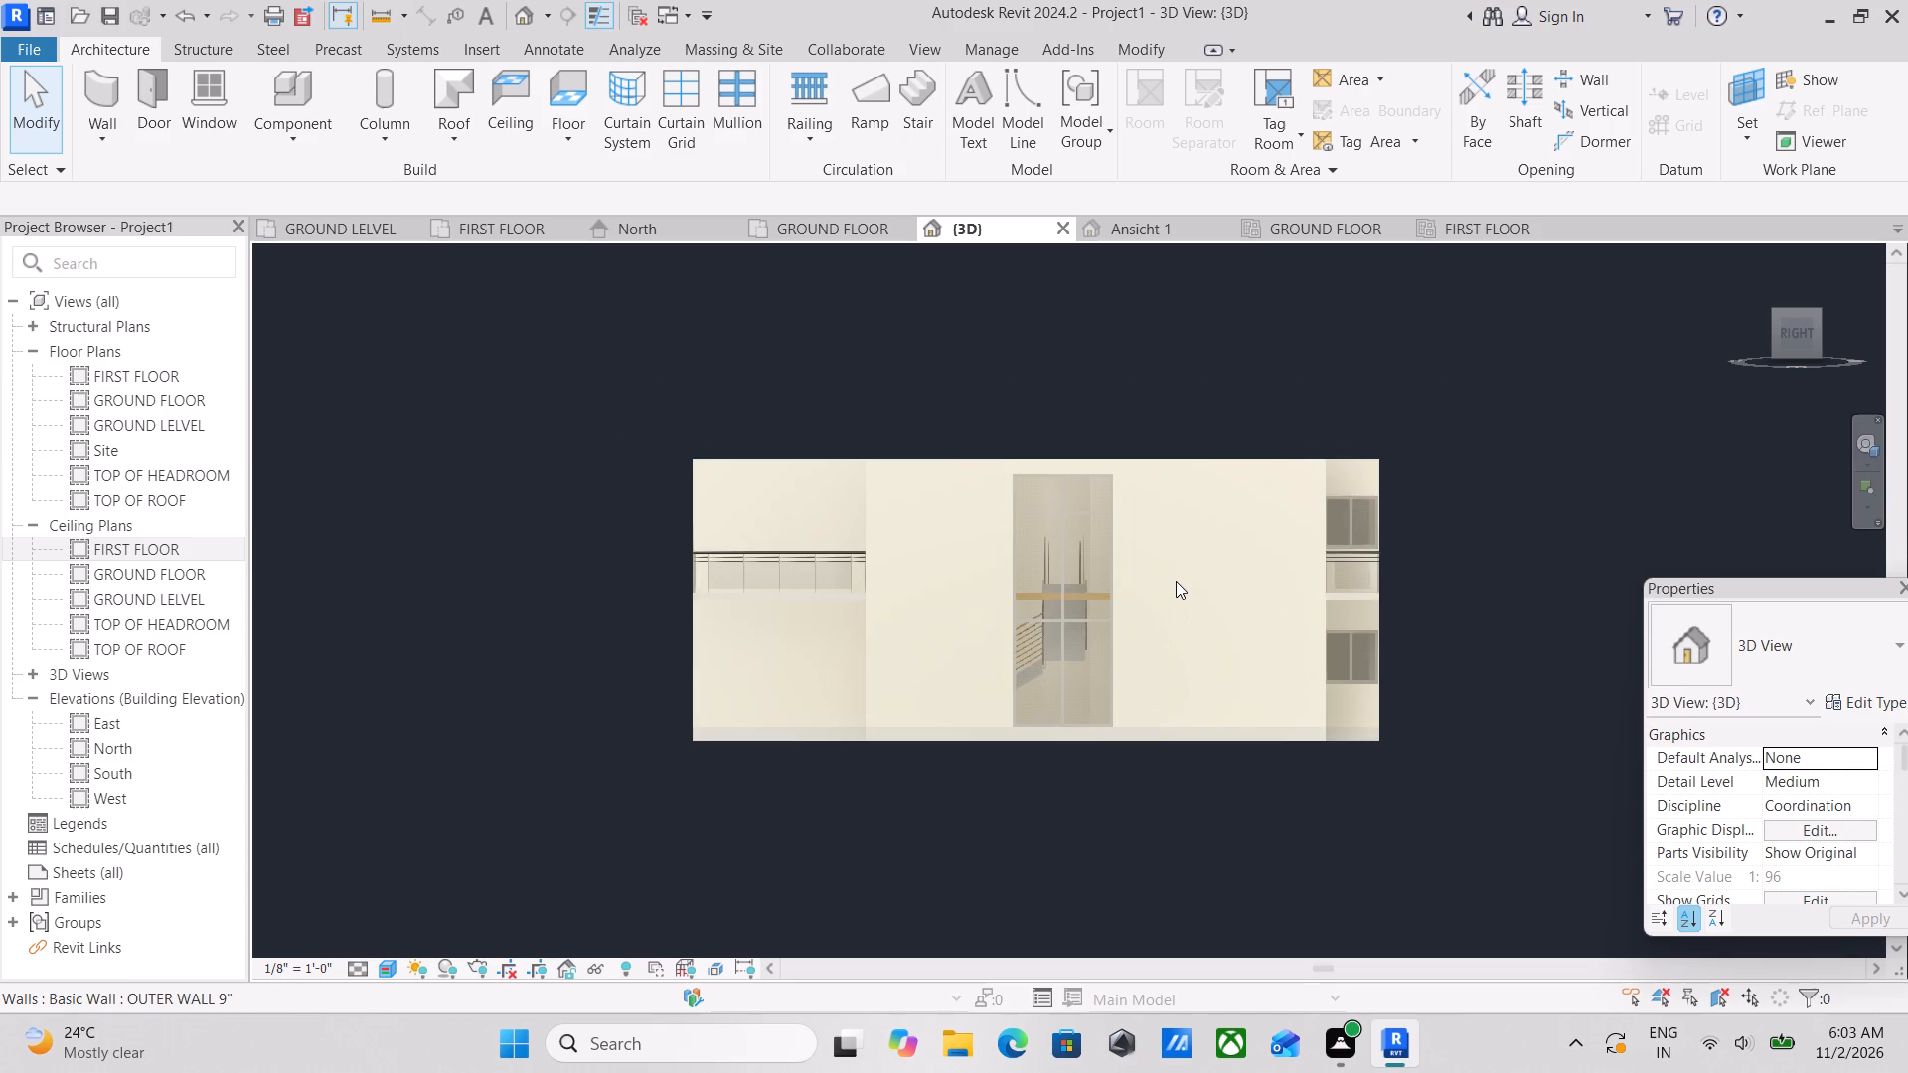
{"action": "scroll", "coordinate": [1176, 581], "scroll_direction": "up", "scroll_amount": 3}
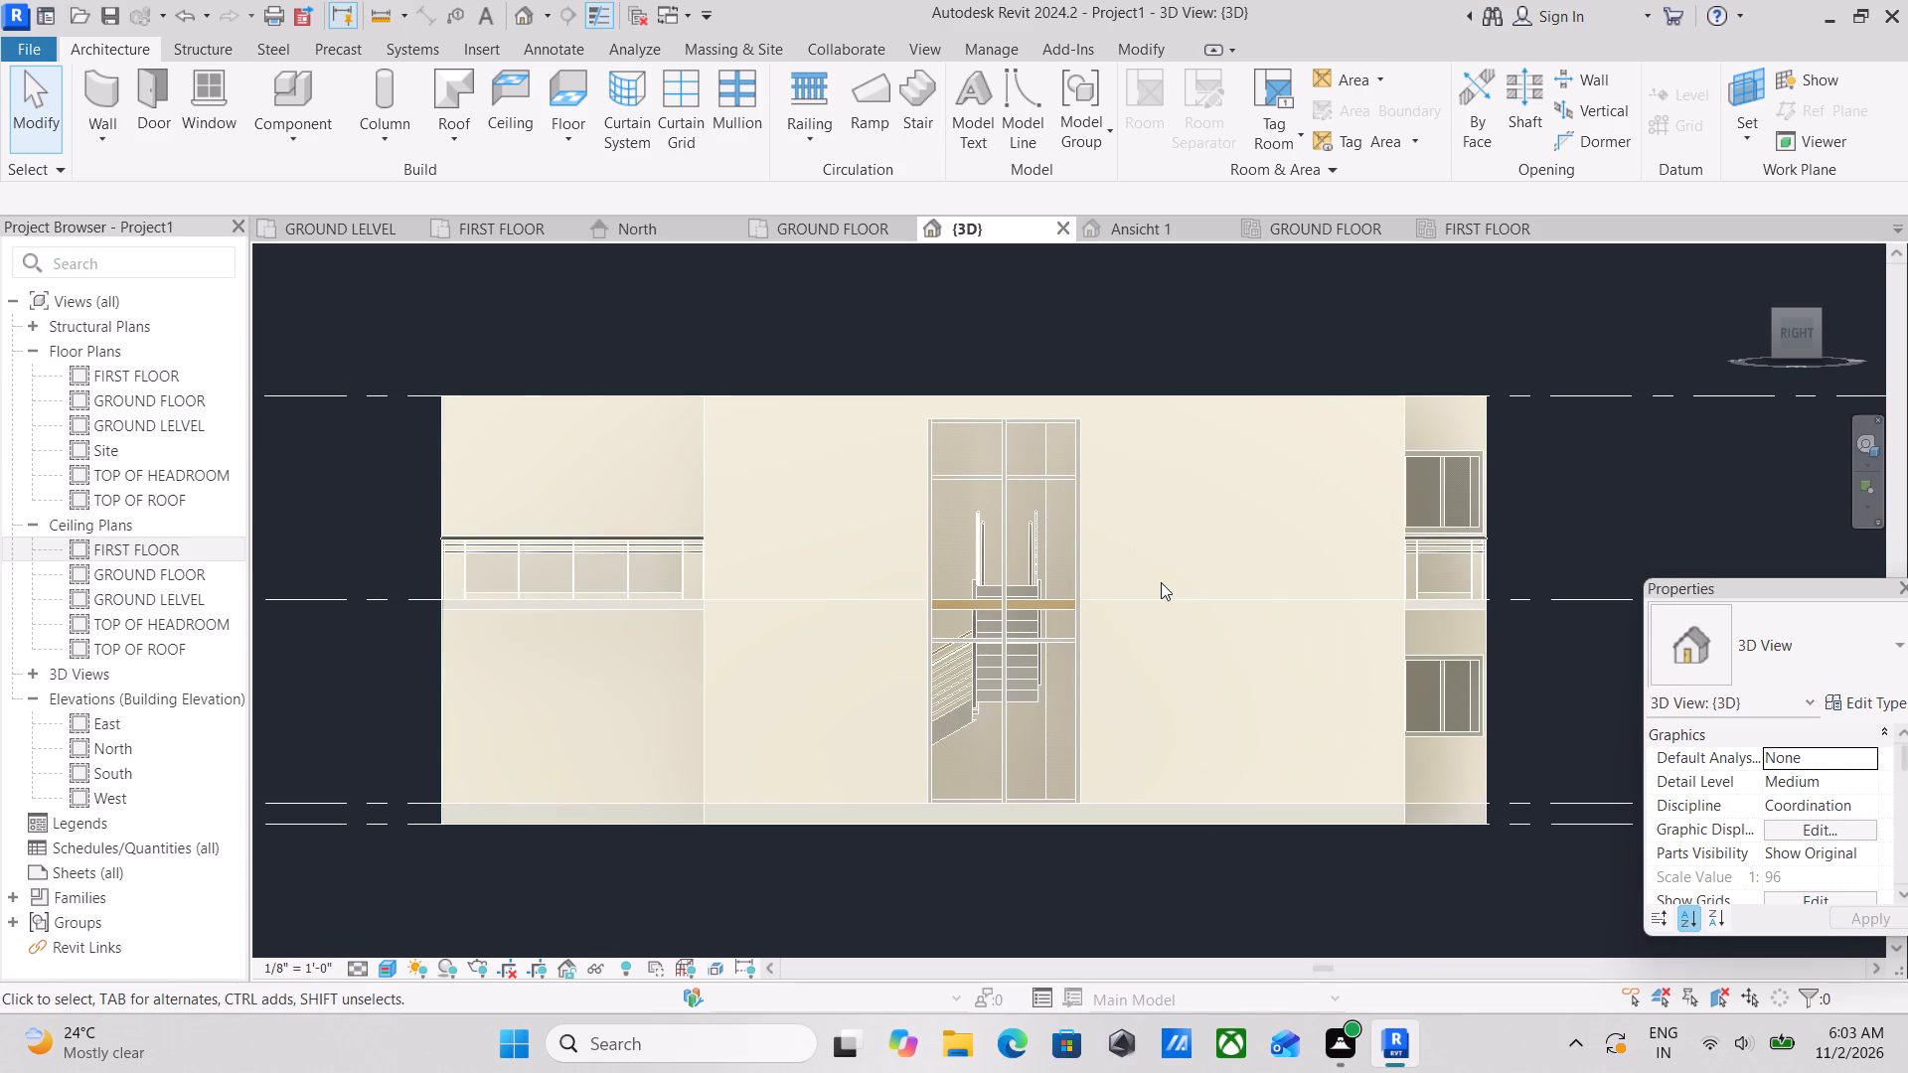
{"action": "middle_click_drag", "start_coordinate": [1132, 553], "coordinate": [1235, 764], "text": "shift"}
{"action": "middle_click_drag", "start_coordinate": [1227, 591], "coordinate": [1372, 697]}
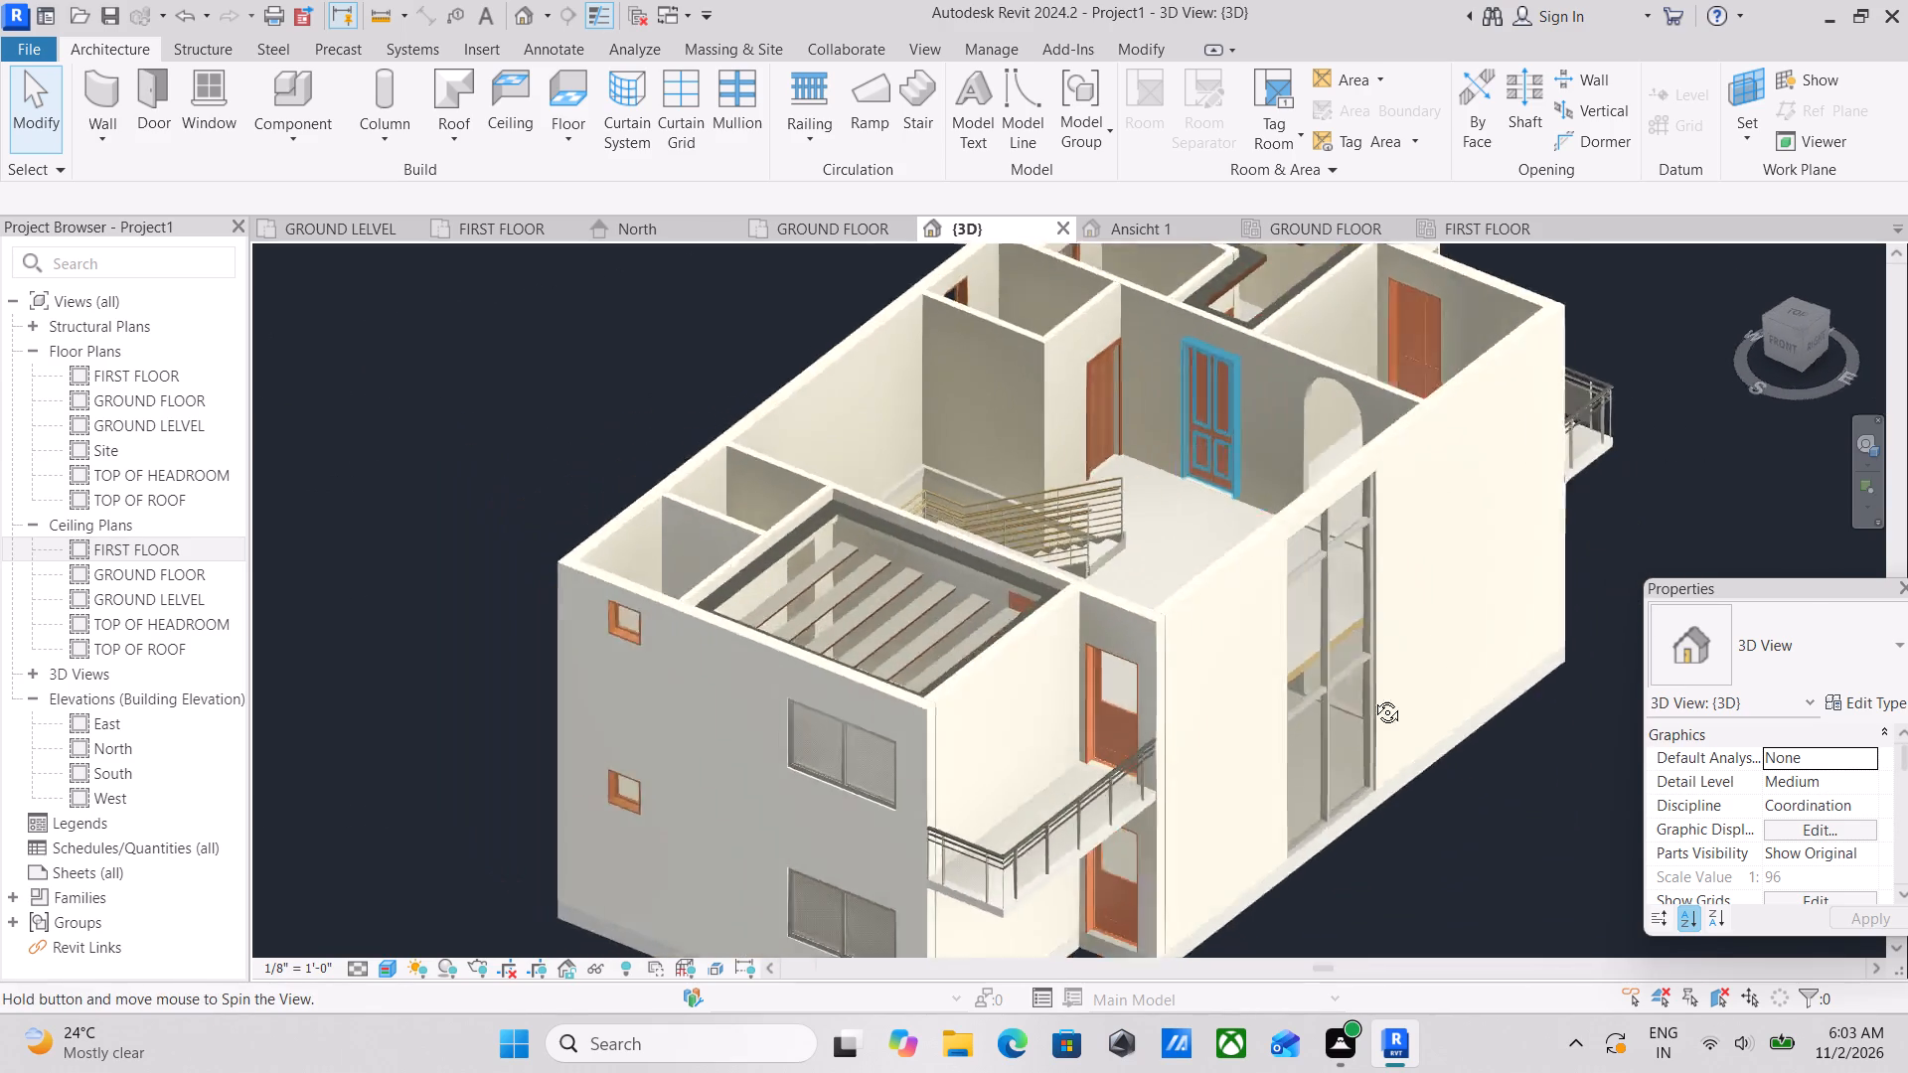
{"action": "middle_click_drag", "start_coordinate": [1372, 697], "coordinate": [1400, 708]}
{"action": "middle_click_drag", "start_coordinate": [1174, 604], "coordinate": [1184, 726]}
{"action": "middle_click_drag", "start_coordinate": [1128, 560], "coordinate": [1144, 683]}
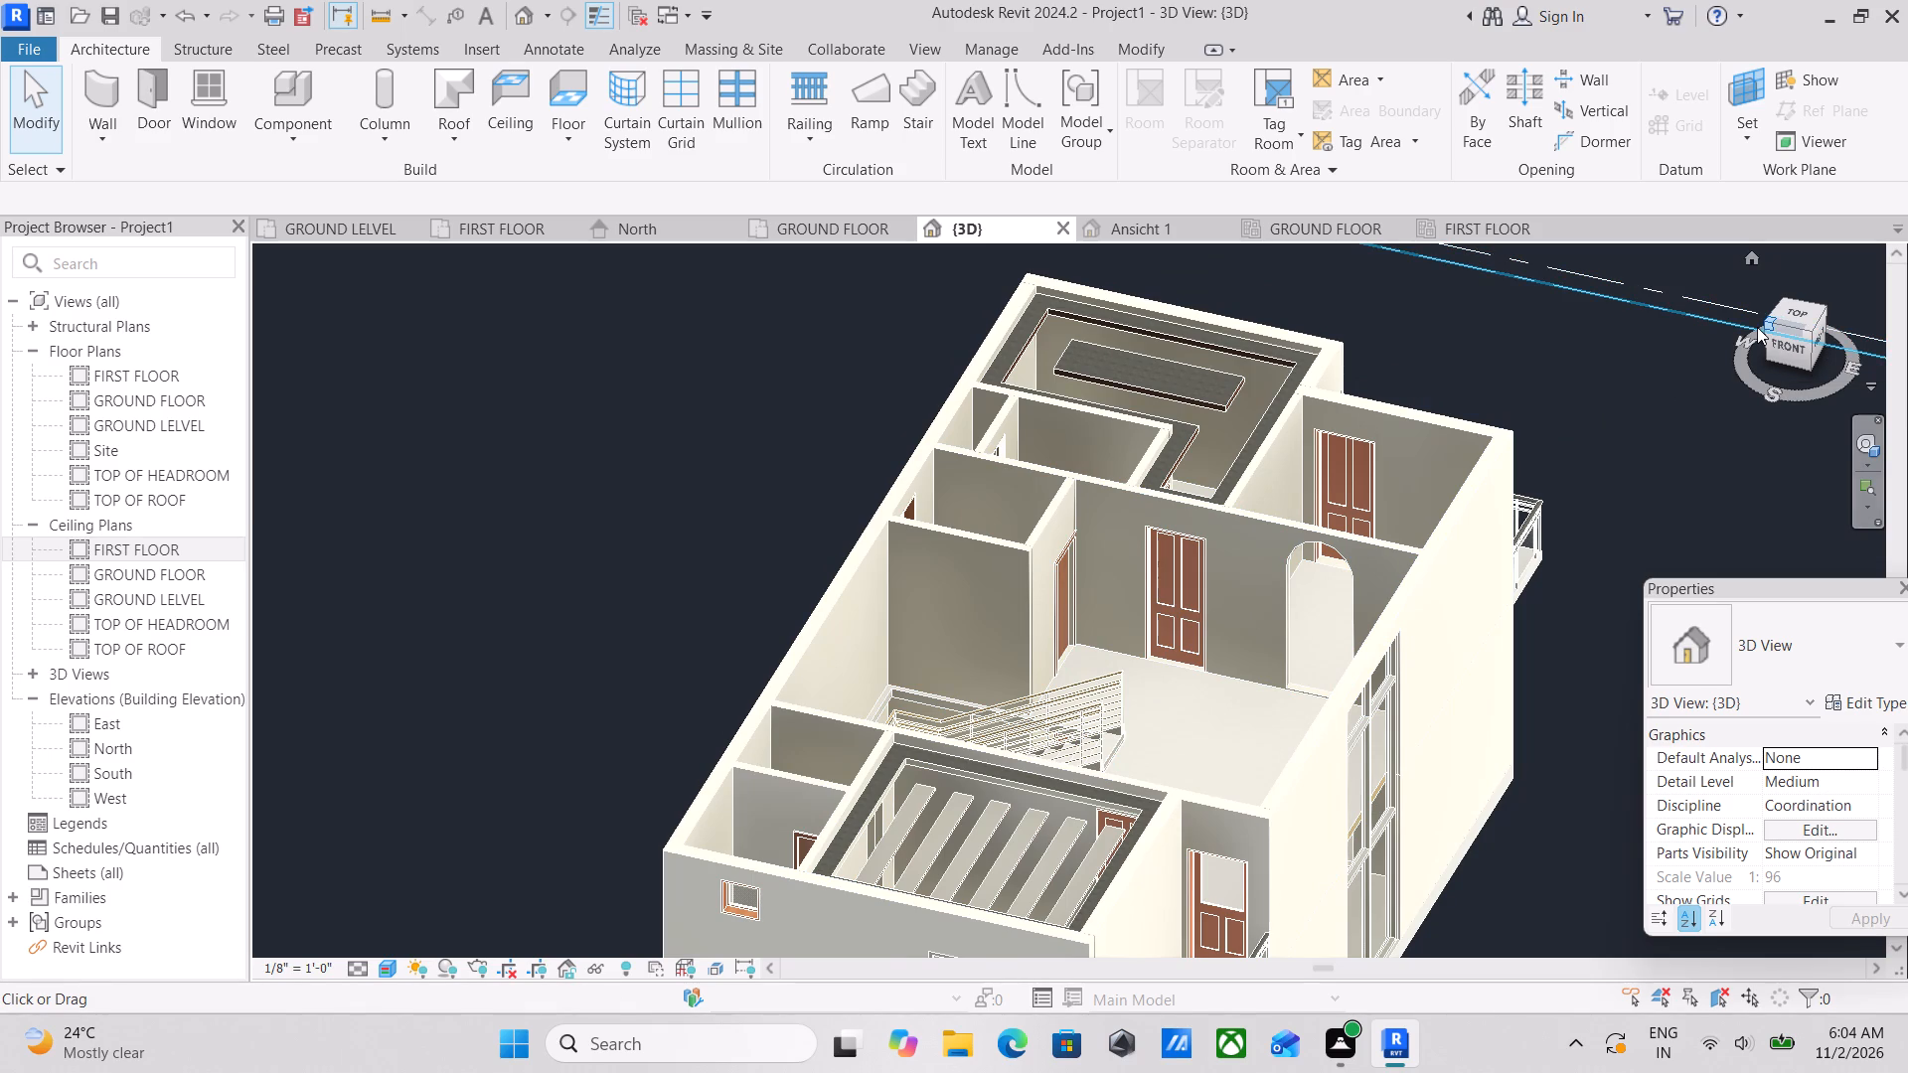
Examine the first-floor rooms, staircase and ceilings in the 3D view from the raised front corner and the top.
{"action": "scroll", "coordinate": [1529, 631], "scroll_direction": "down", "scroll_amount": 1}
{"action": "middle_click_drag", "start_coordinate": [1513, 622], "coordinate": [1433, 526]}
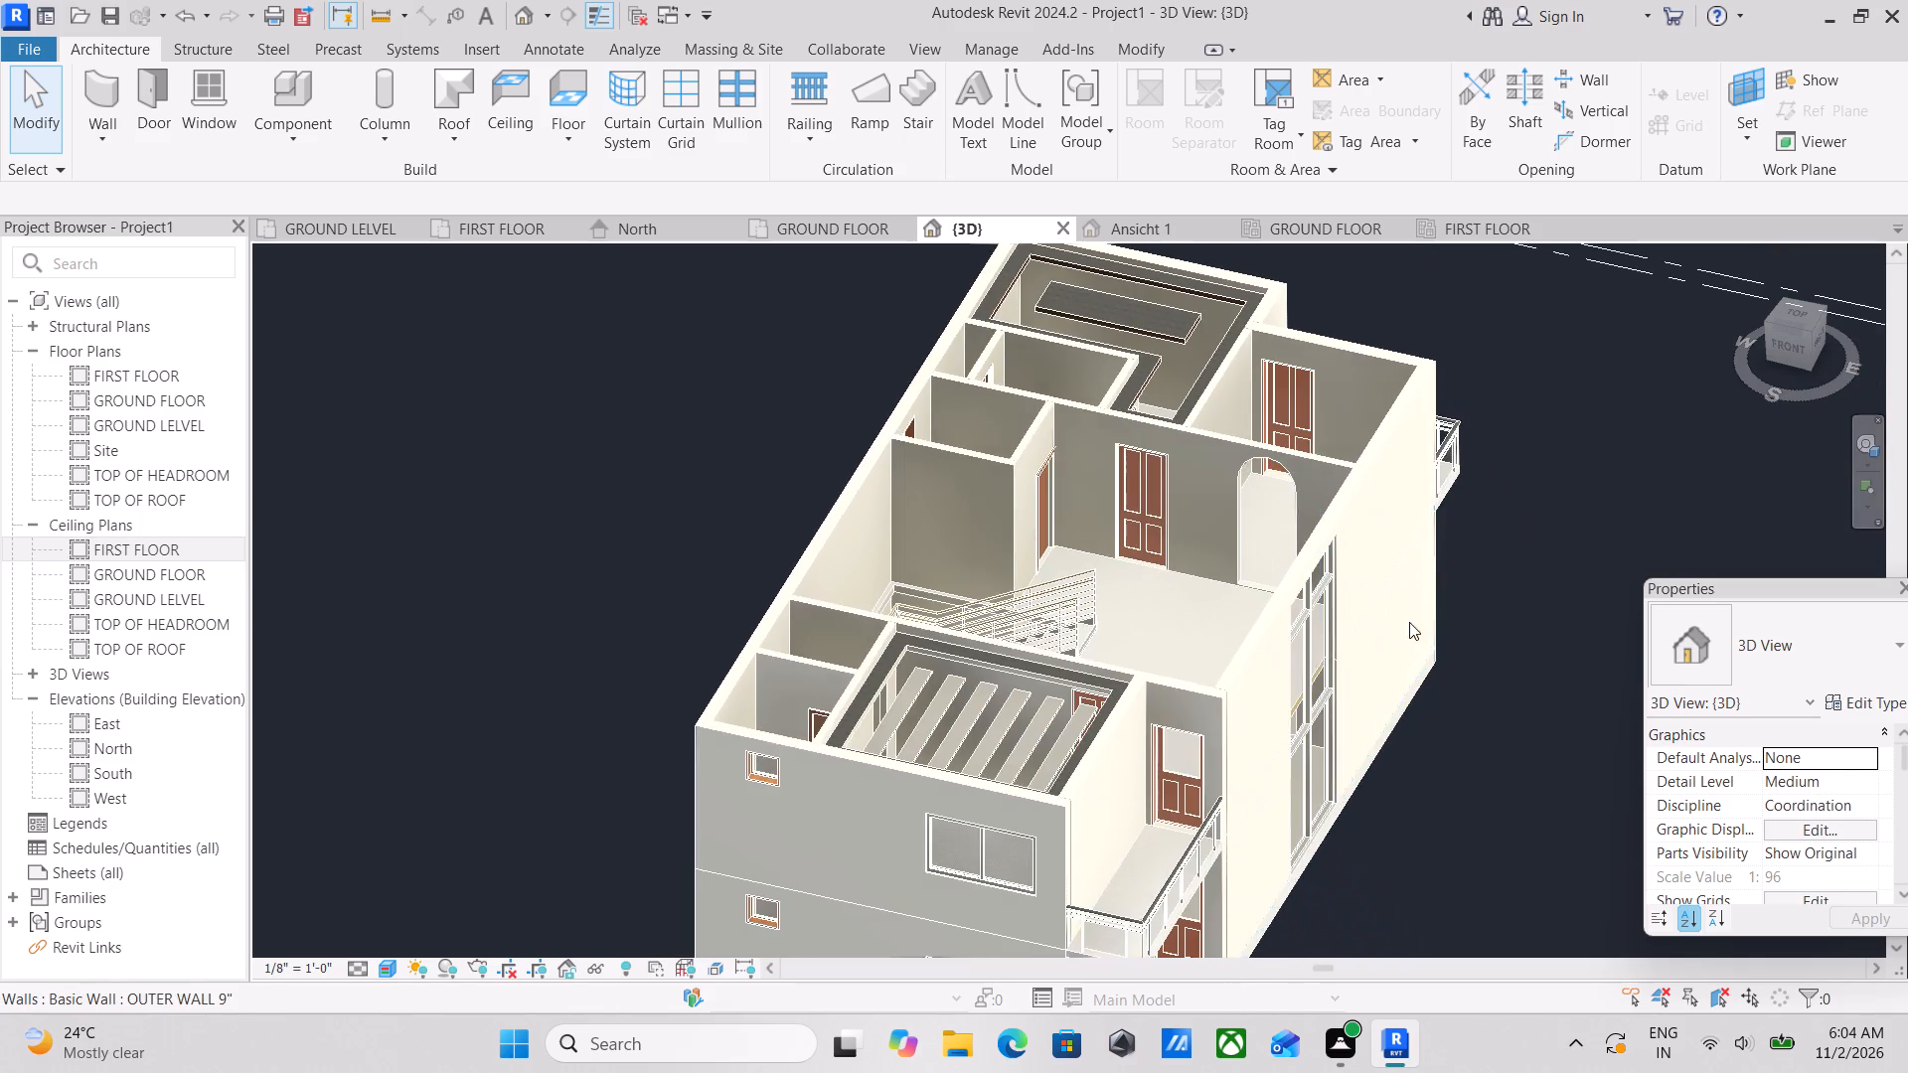
{"action": "scroll", "coordinate": [1281, 638], "scroll_direction": "up", "scroll_amount": 3}
{"action": "scroll", "coordinate": [1265, 627], "scroll_direction": "down", "scroll_amount": 2}
{"action": "middle_click_drag", "start_coordinate": [1265, 627], "coordinate": [1294, 723]}
{"action": "scroll", "coordinate": [1192, 588], "scroll_direction": "up", "scroll_amount": 1}
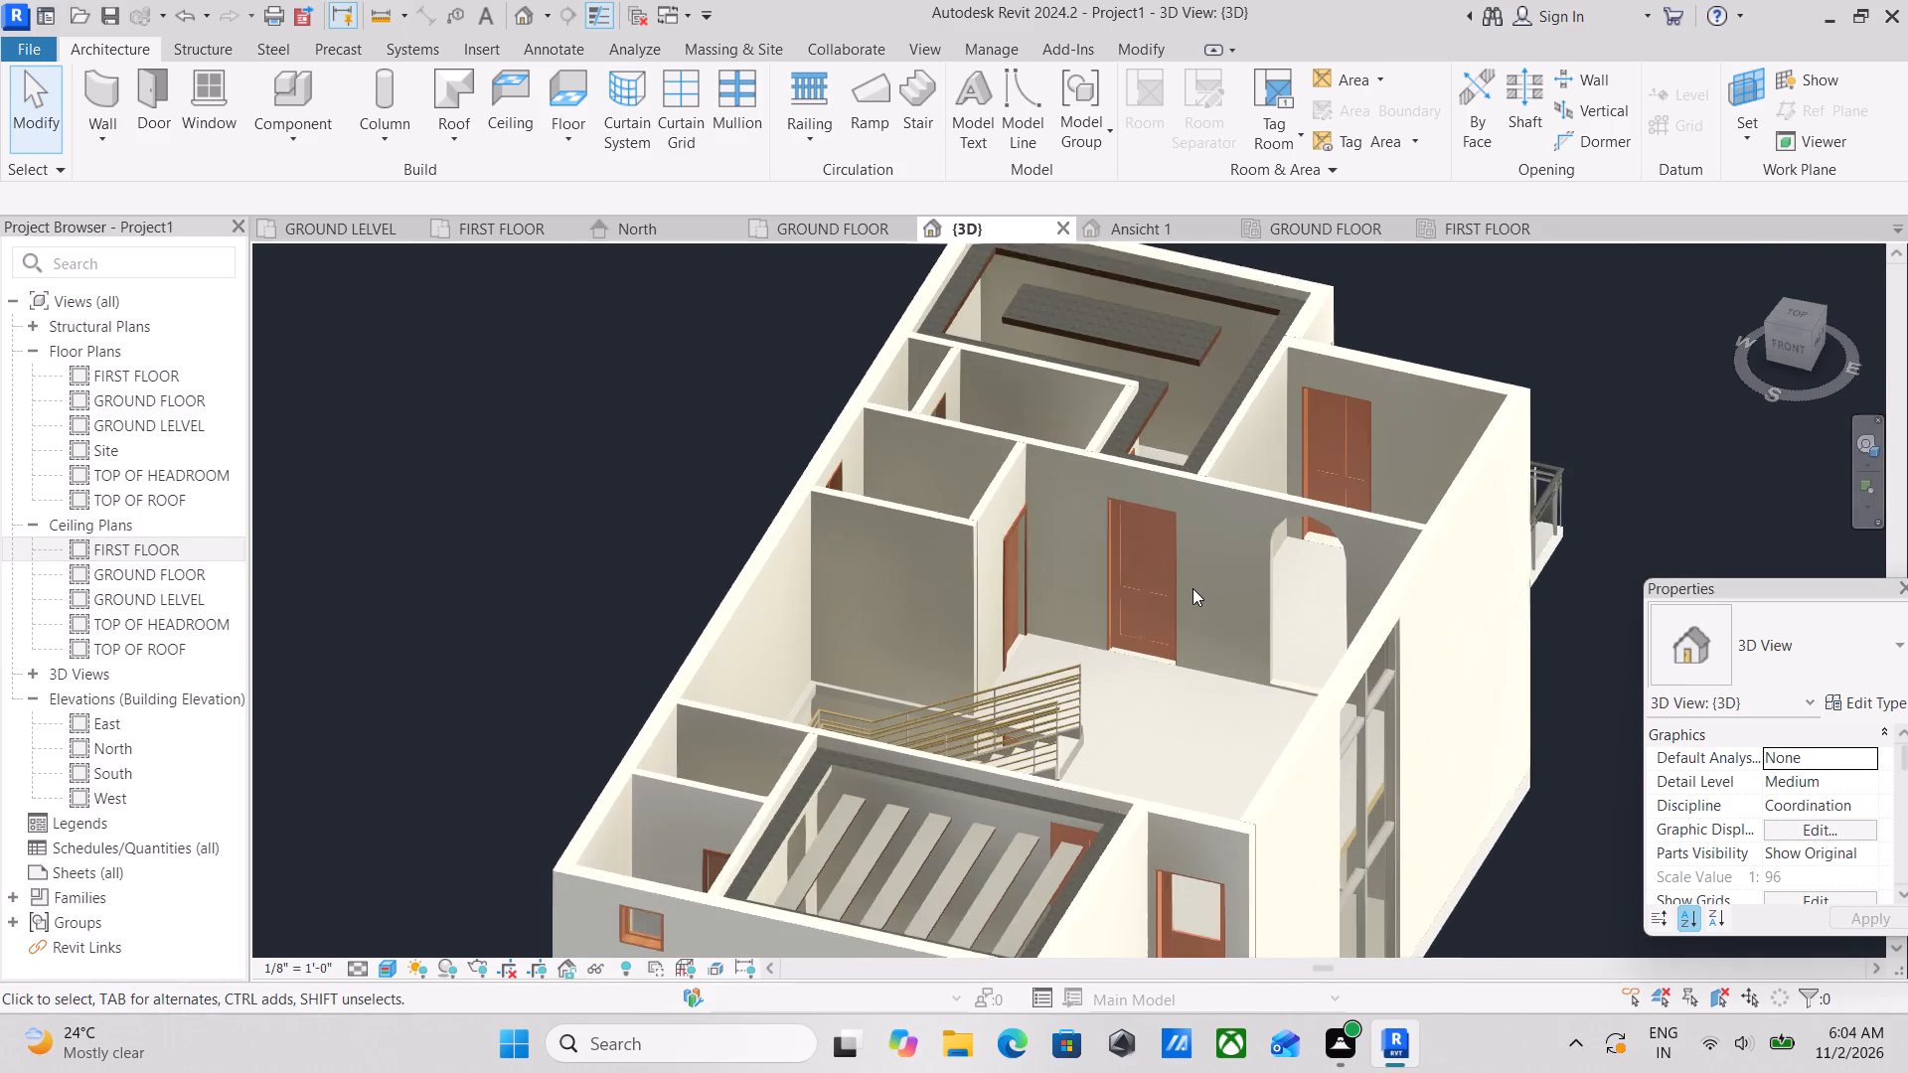
{"action": "scroll", "coordinate": [1192, 588], "scroll_direction": "up", "scroll_amount": 1}
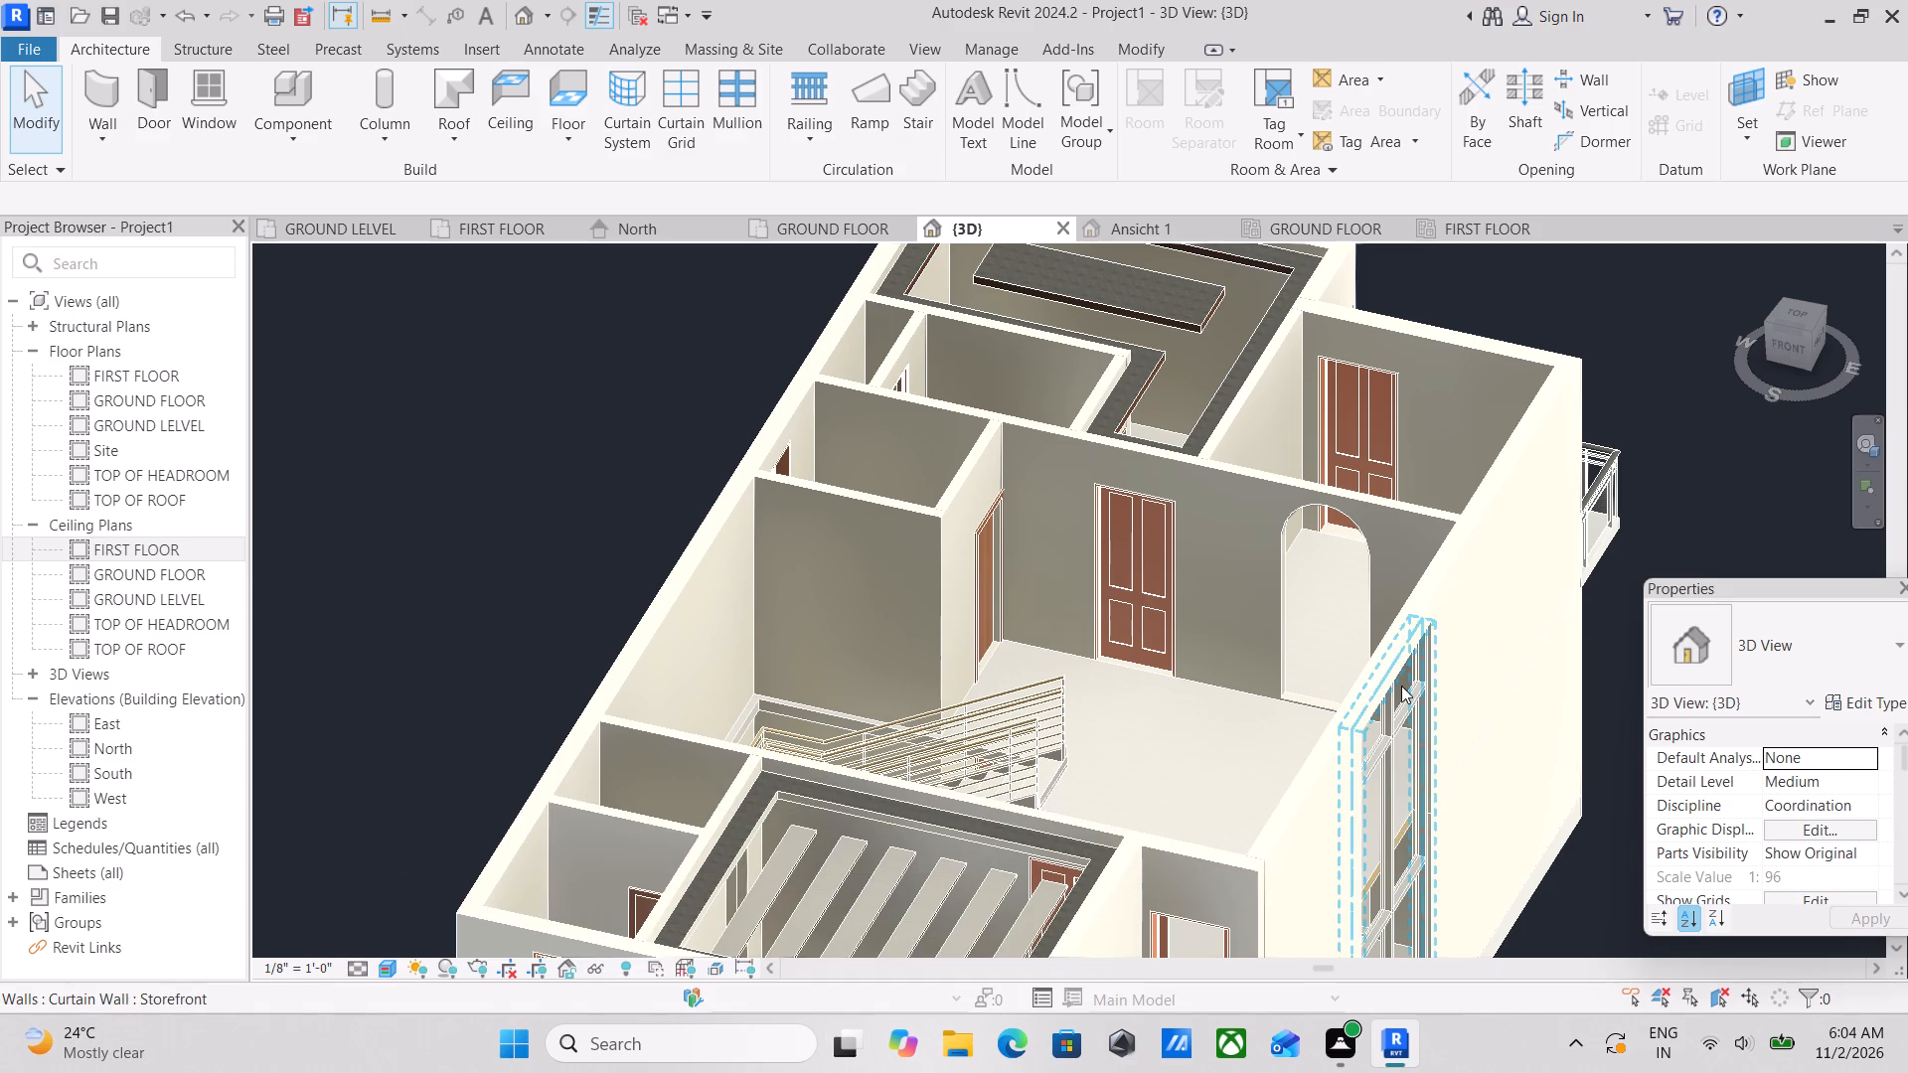
{"action": "scroll", "coordinate": [1269, 610], "scroll_direction": "down", "scroll_amount": 2}
{"action": "middle_click_drag", "start_coordinate": [1283, 592], "coordinate": [1295, 632]}
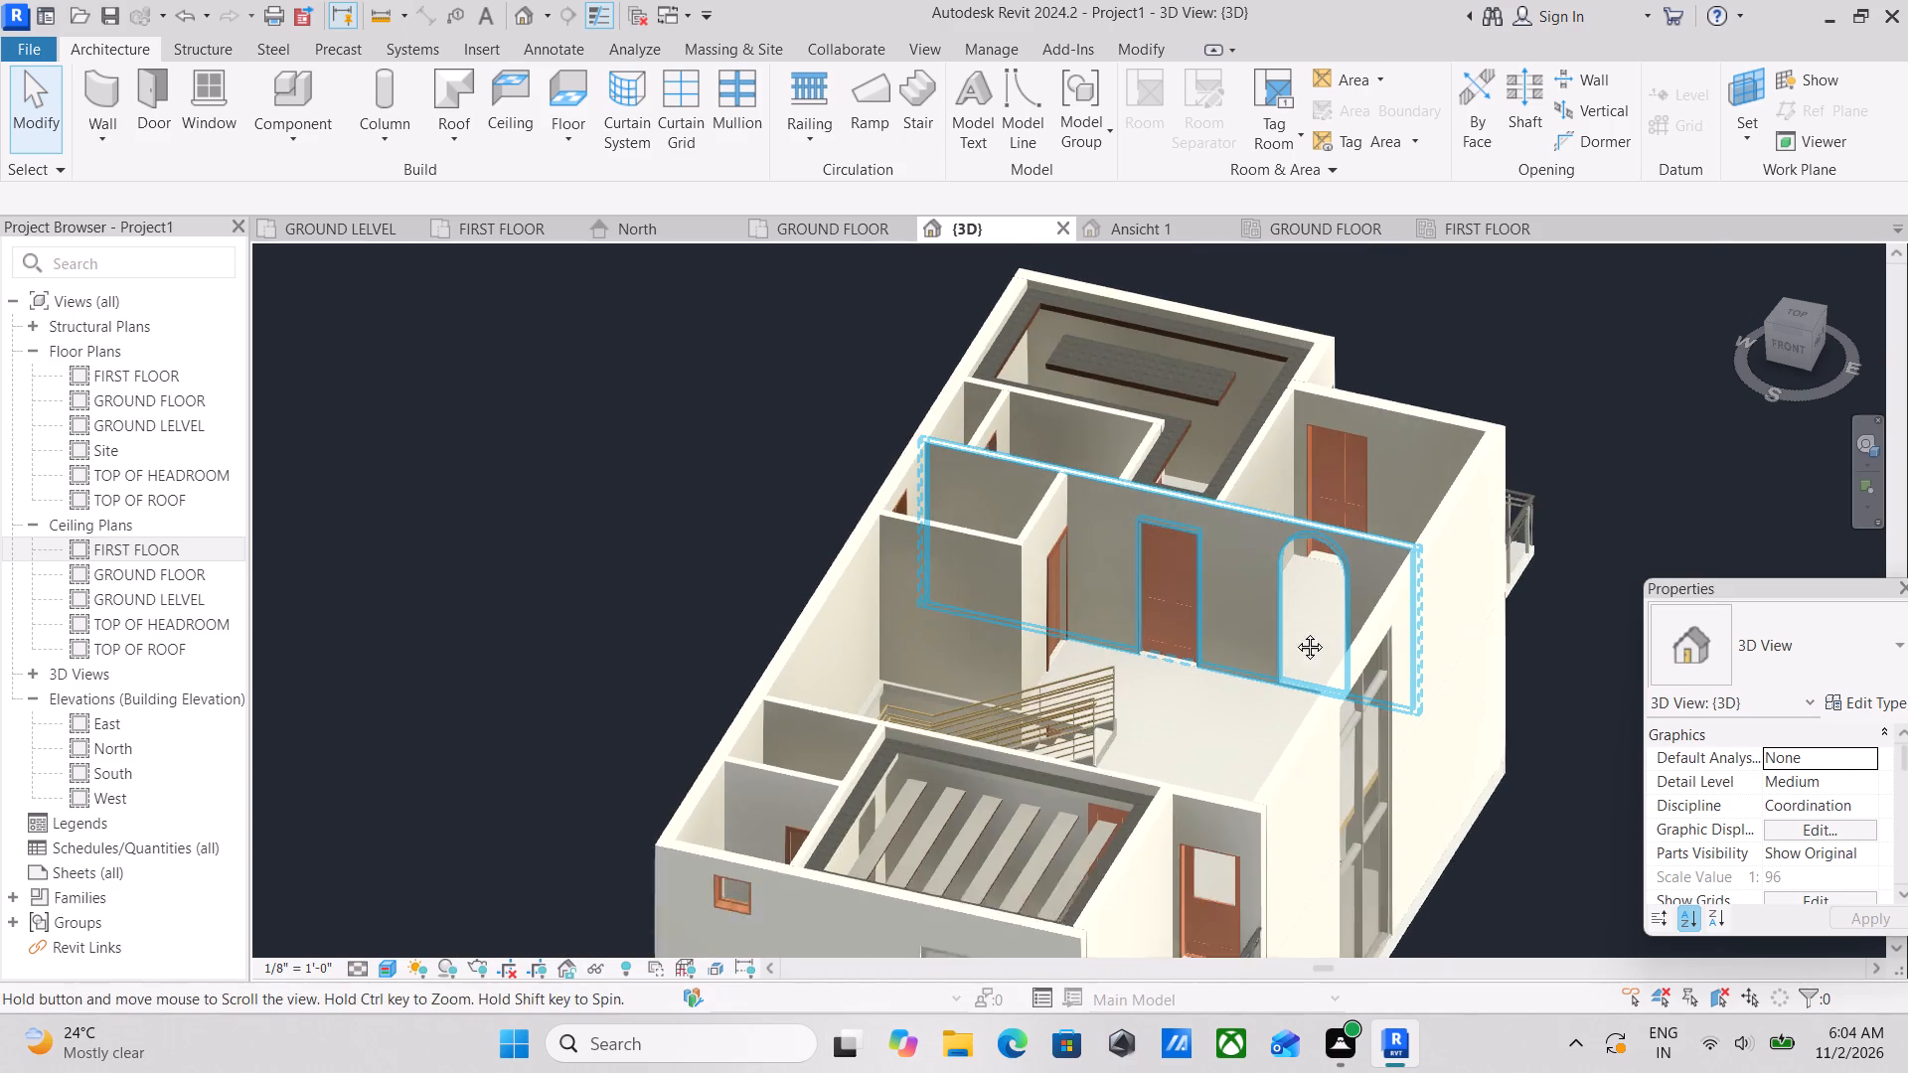
{"action": "middle_click_drag", "start_coordinate": [1295, 632], "coordinate": [1312, 689]}
{"action": "scroll", "coordinate": [1220, 599], "scroll_direction": "up", "scroll_amount": 2}
{"action": "scroll", "coordinate": [1220, 598], "scroll_direction": "down", "scroll_amount": 1}
{"action": "middle_click_drag", "start_coordinate": [1220, 598], "coordinate": [1265, 673]}
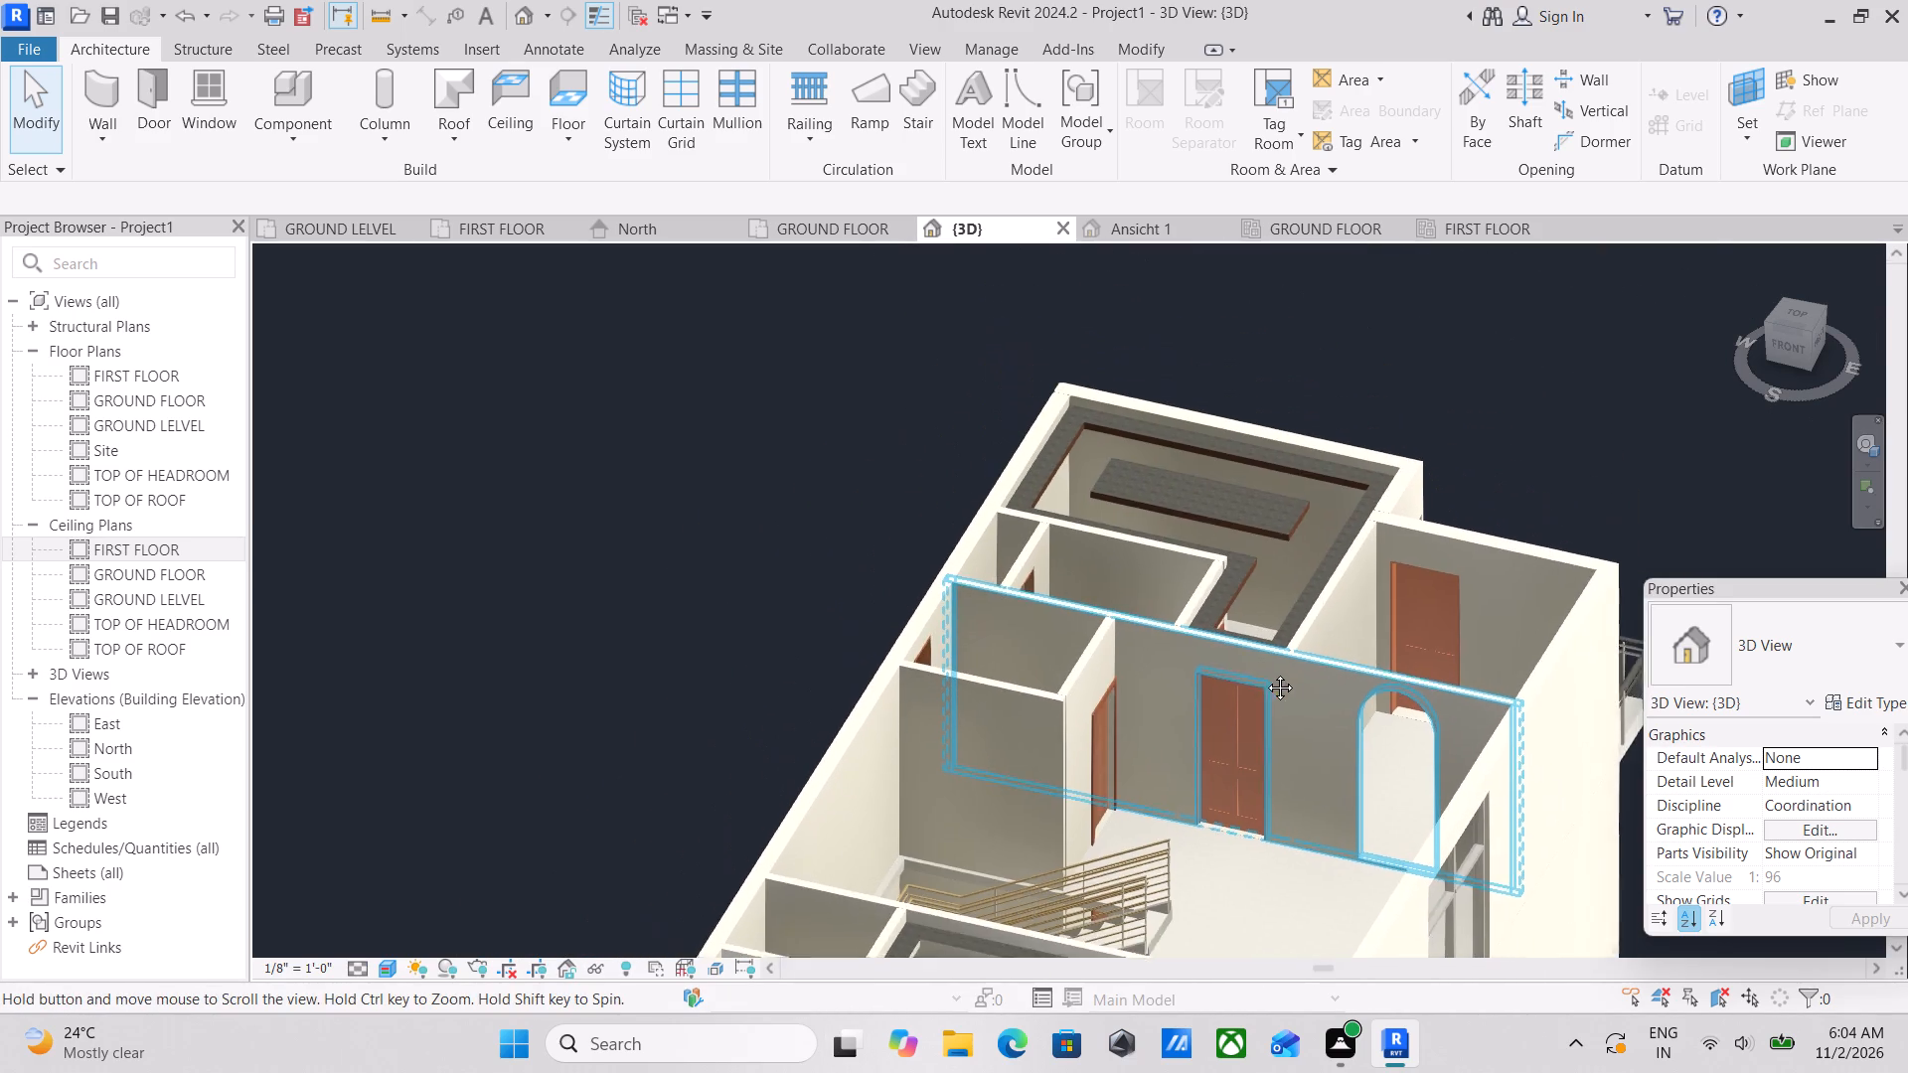
{"action": "middle_click_drag", "start_coordinate": [1265, 673], "coordinate": [1267, 675]}
{"action": "scroll", "coordinate": [1005, 586], "scroll_direction": "down", "scroll_amount": 2}
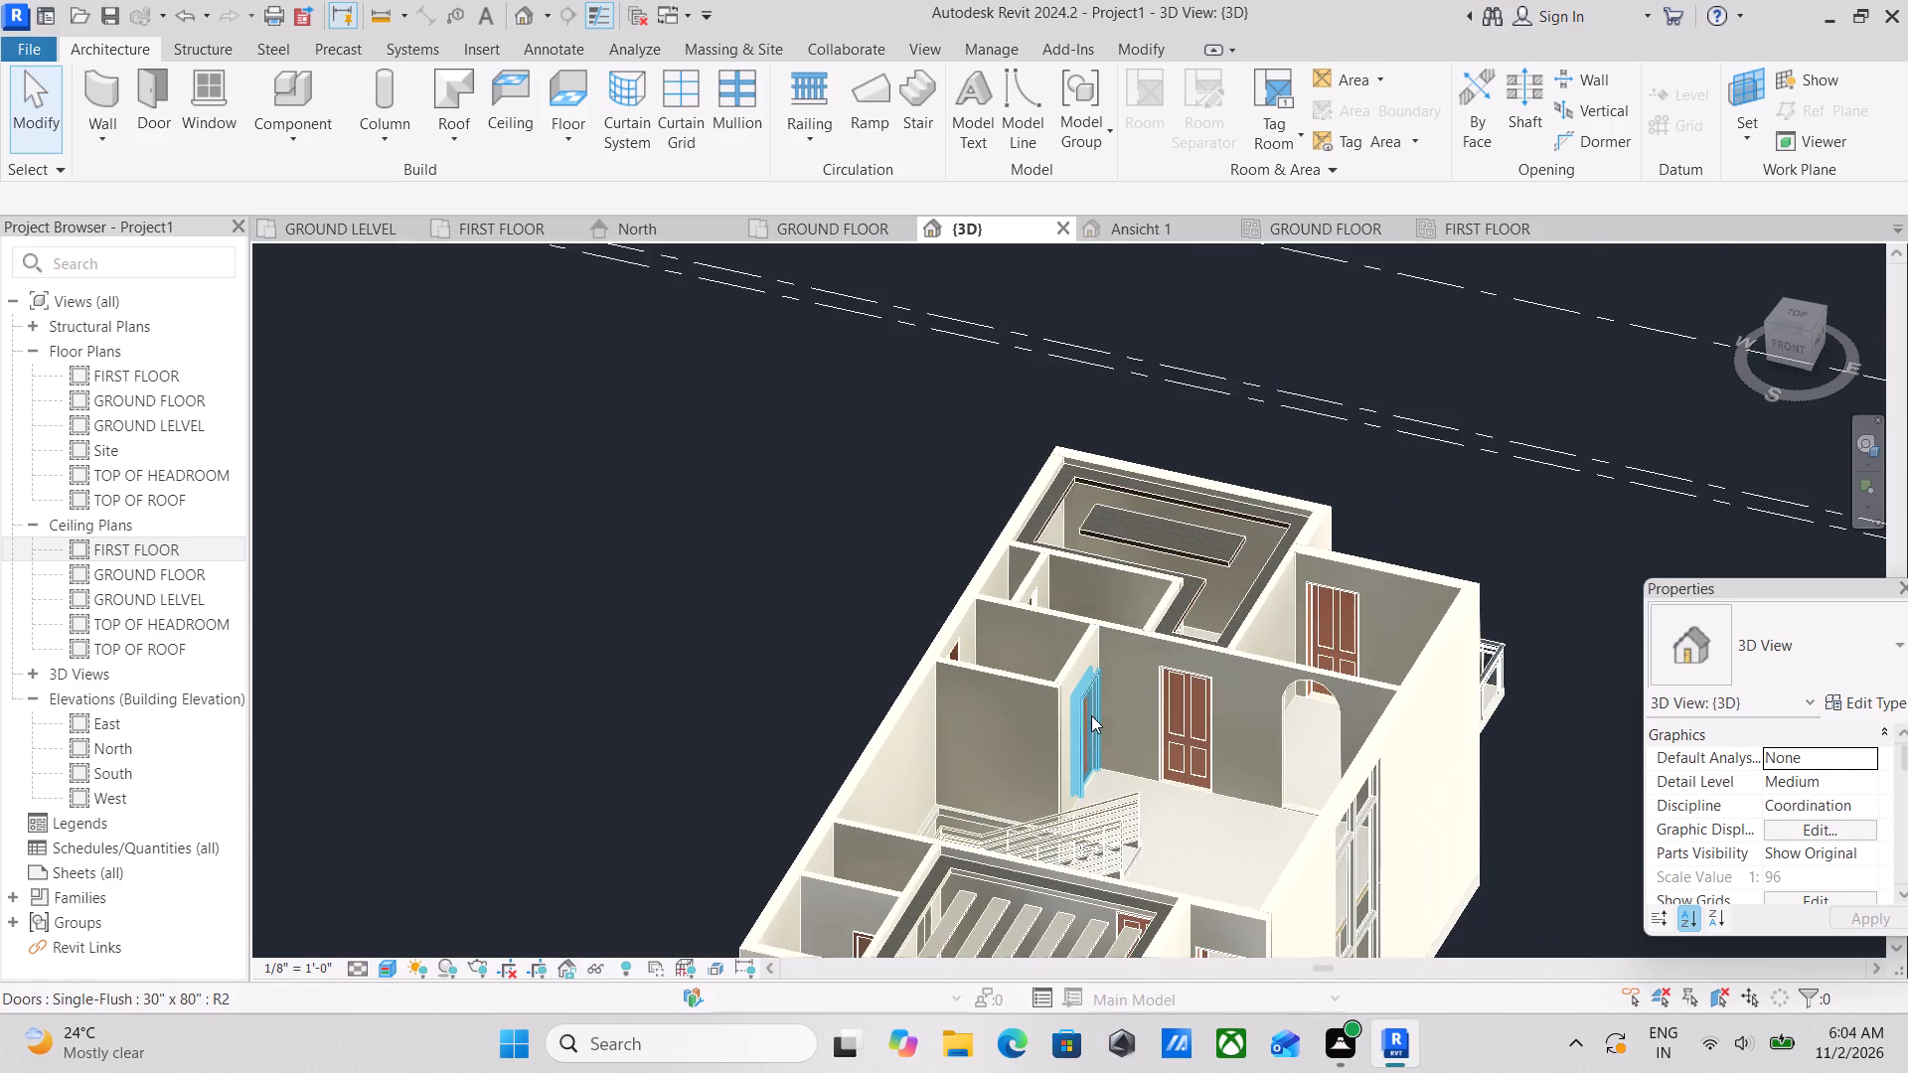
{"action": "scroll", "coordinate": [1082, 736], "scroll_direction": "down", "scroll_amount": 1}
{"action": "middle_click_drag", "start_coordinate": [996, 799], "coordinate": [1091, 690]}
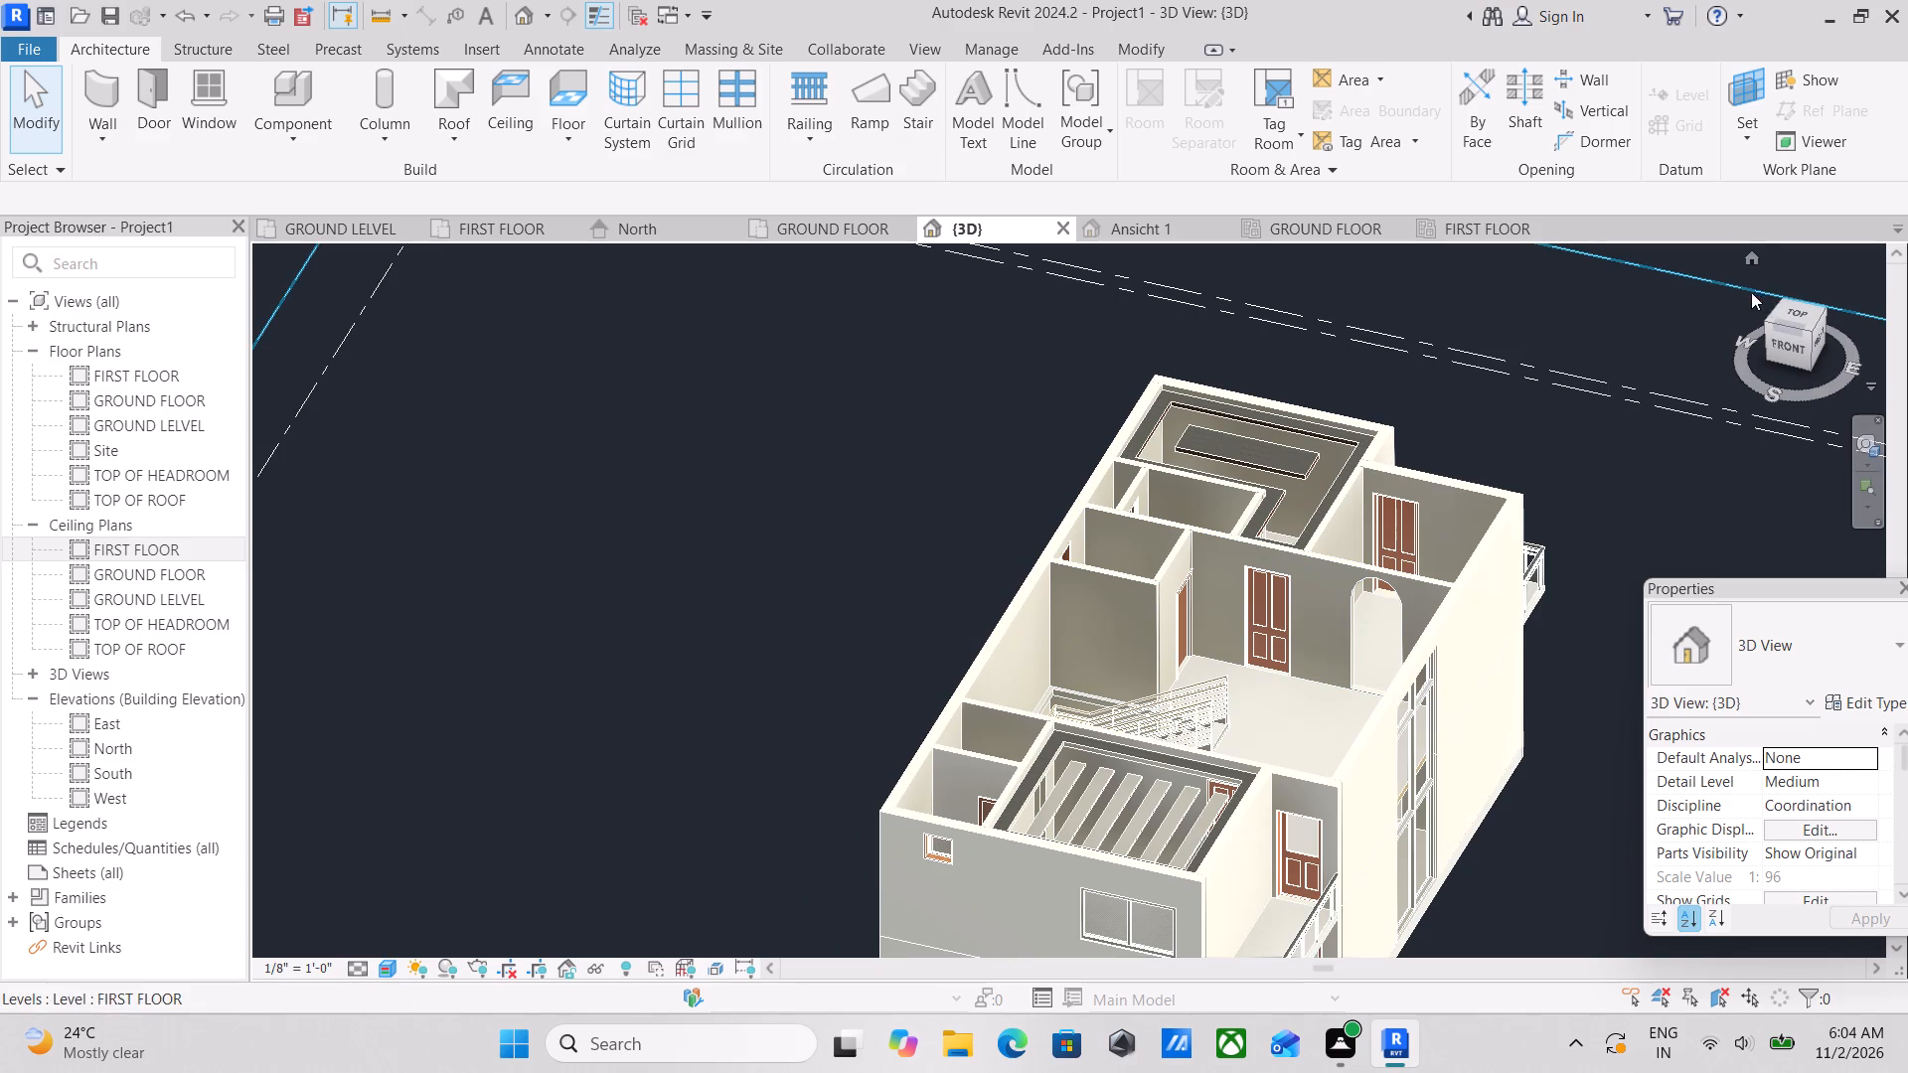
{"action": "left_click", "coordinate": [1793, 317]}
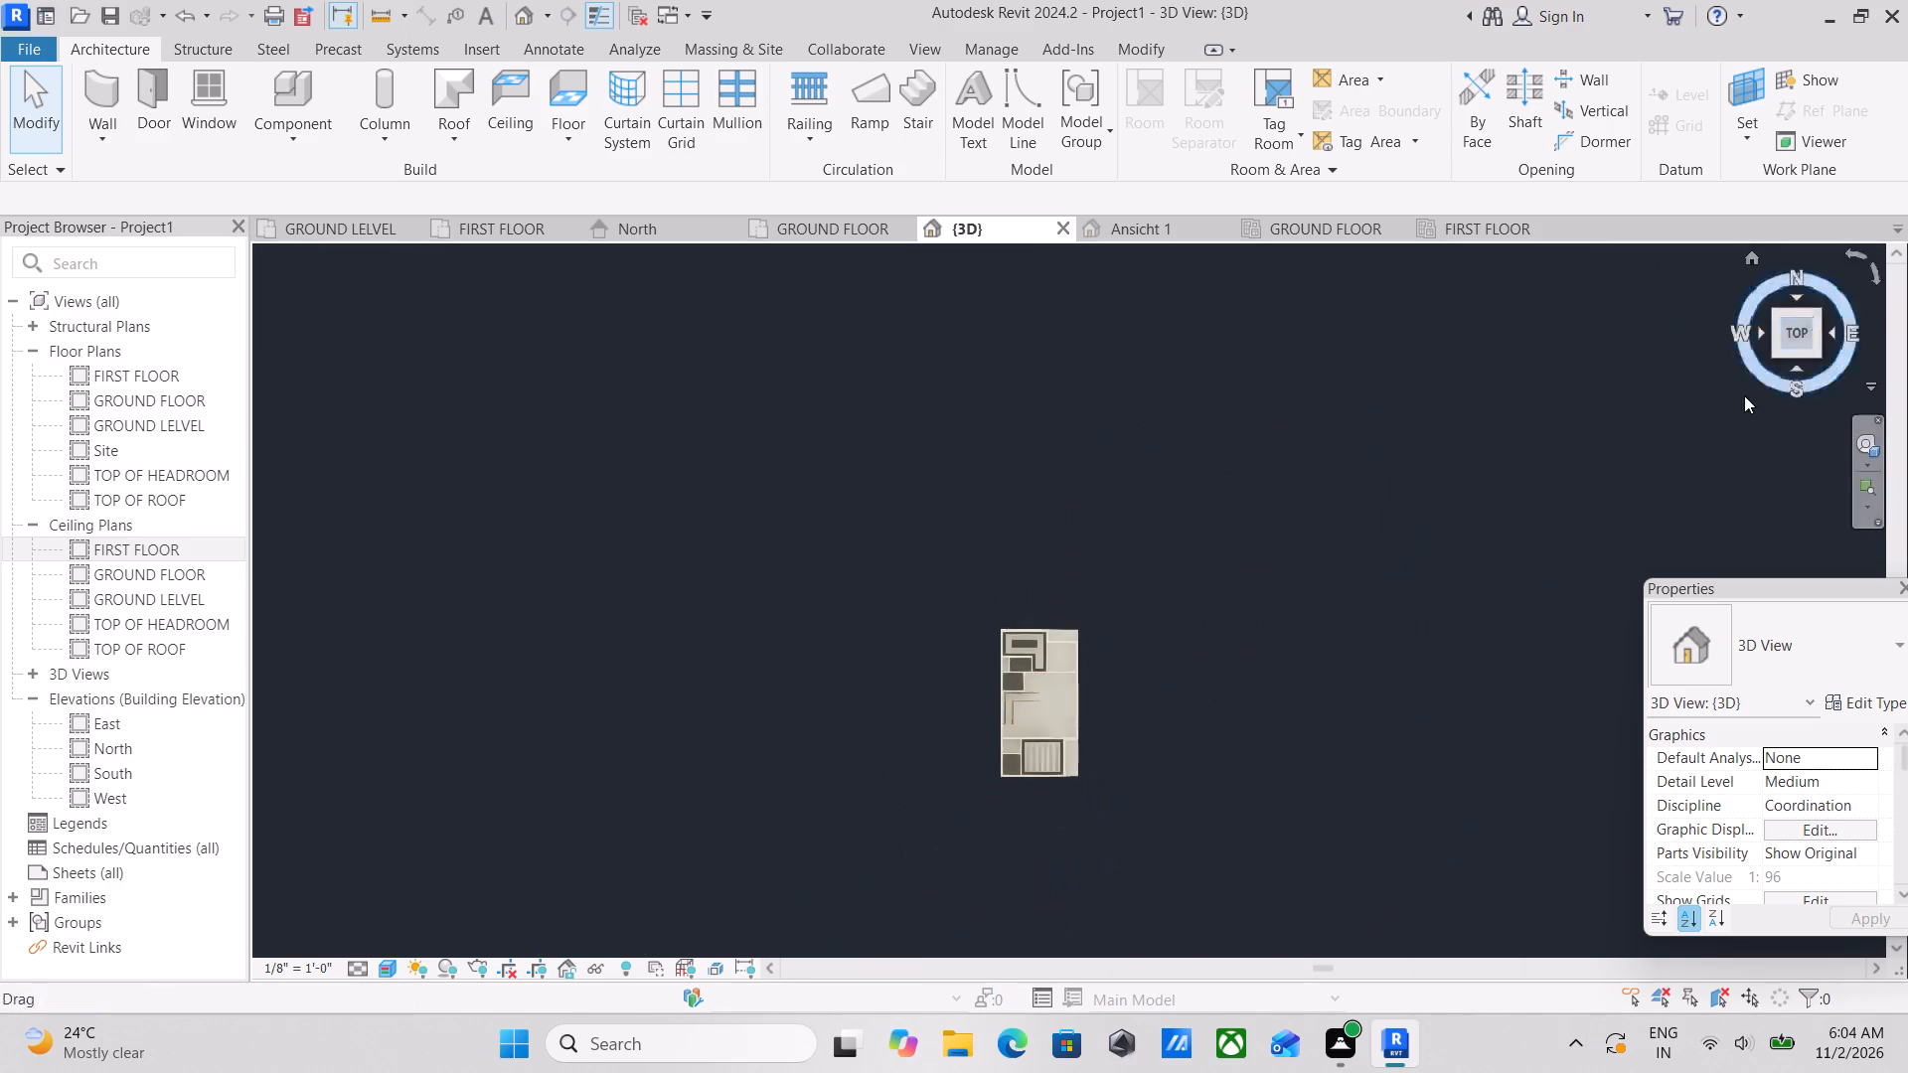
{"action": "scroll", "coordinate": [1314, 658], "scroll_direction": "up", "scroll_amount": 4}
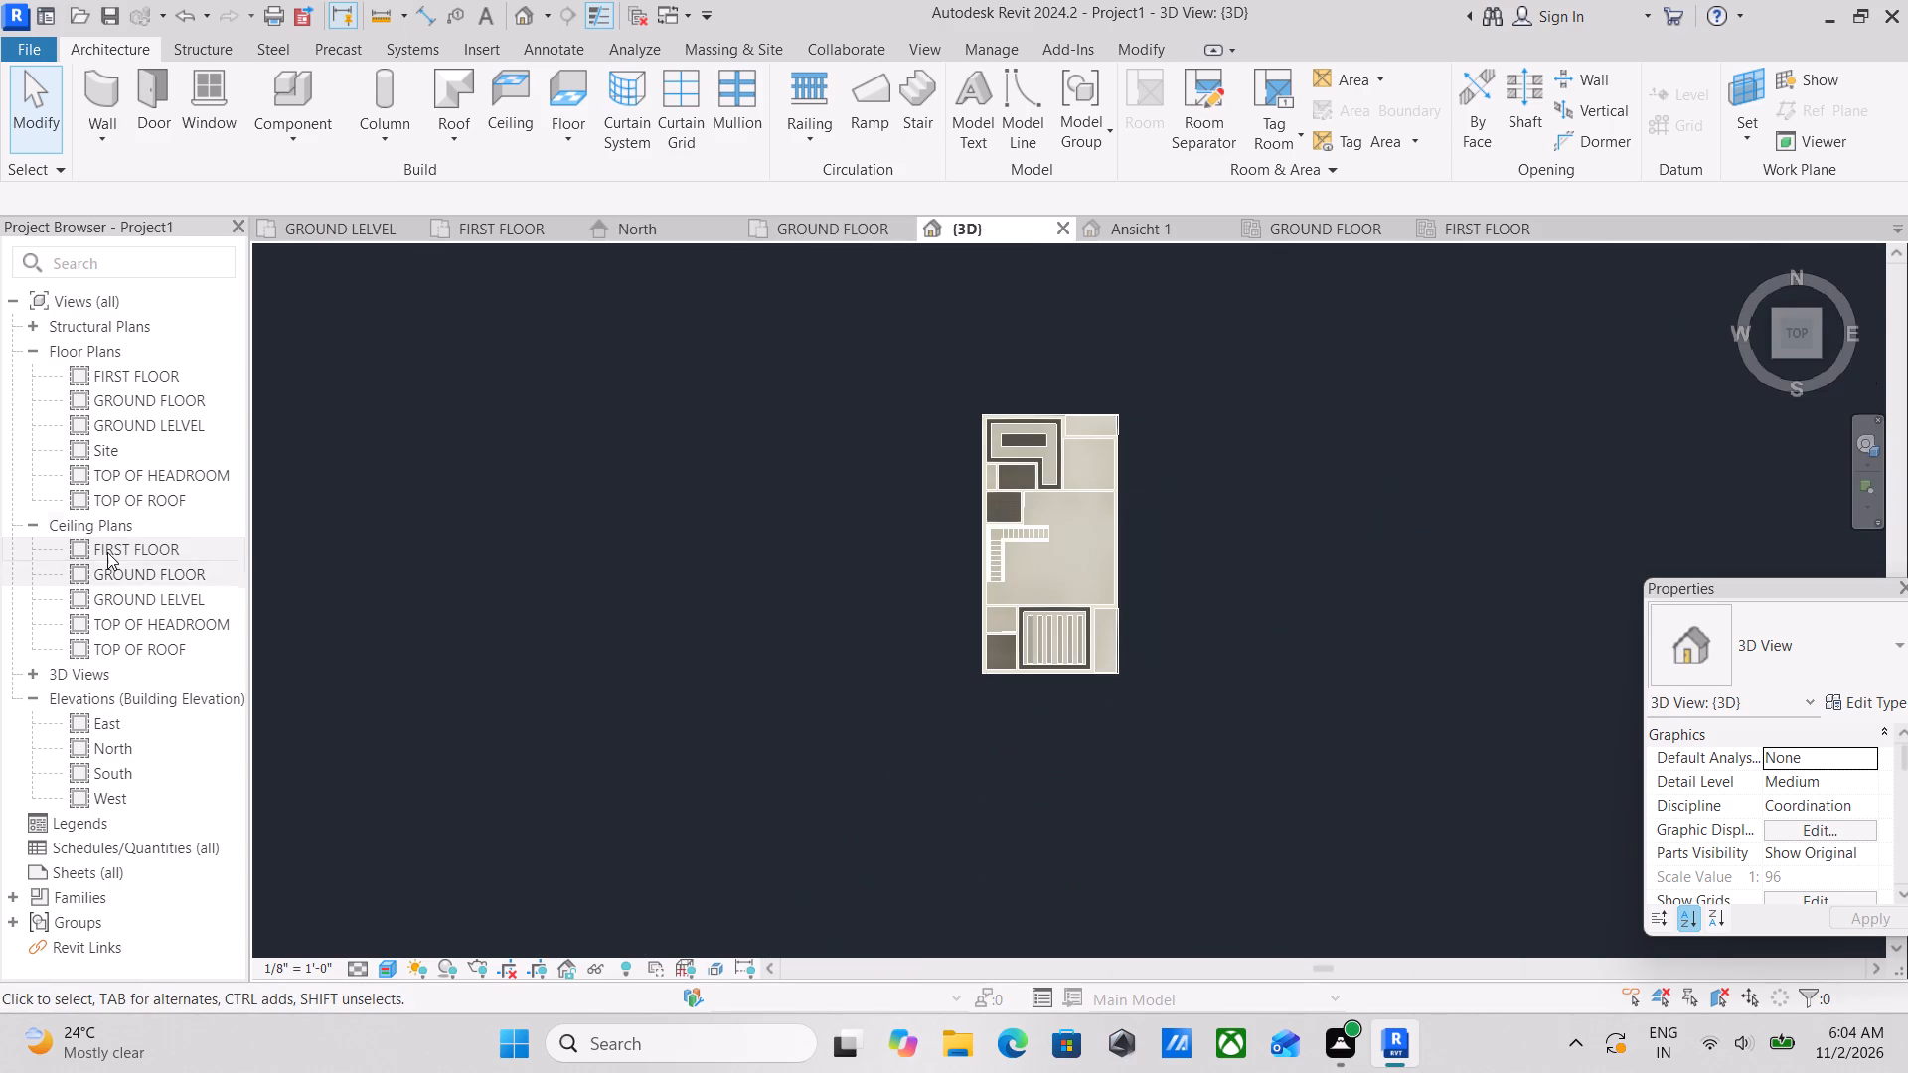
Review the GROUND LELVEL, FIRST FLOOR and TOP OF ROOF floor plans.
{"action": "double_click", "coordinate": [83, 418]}
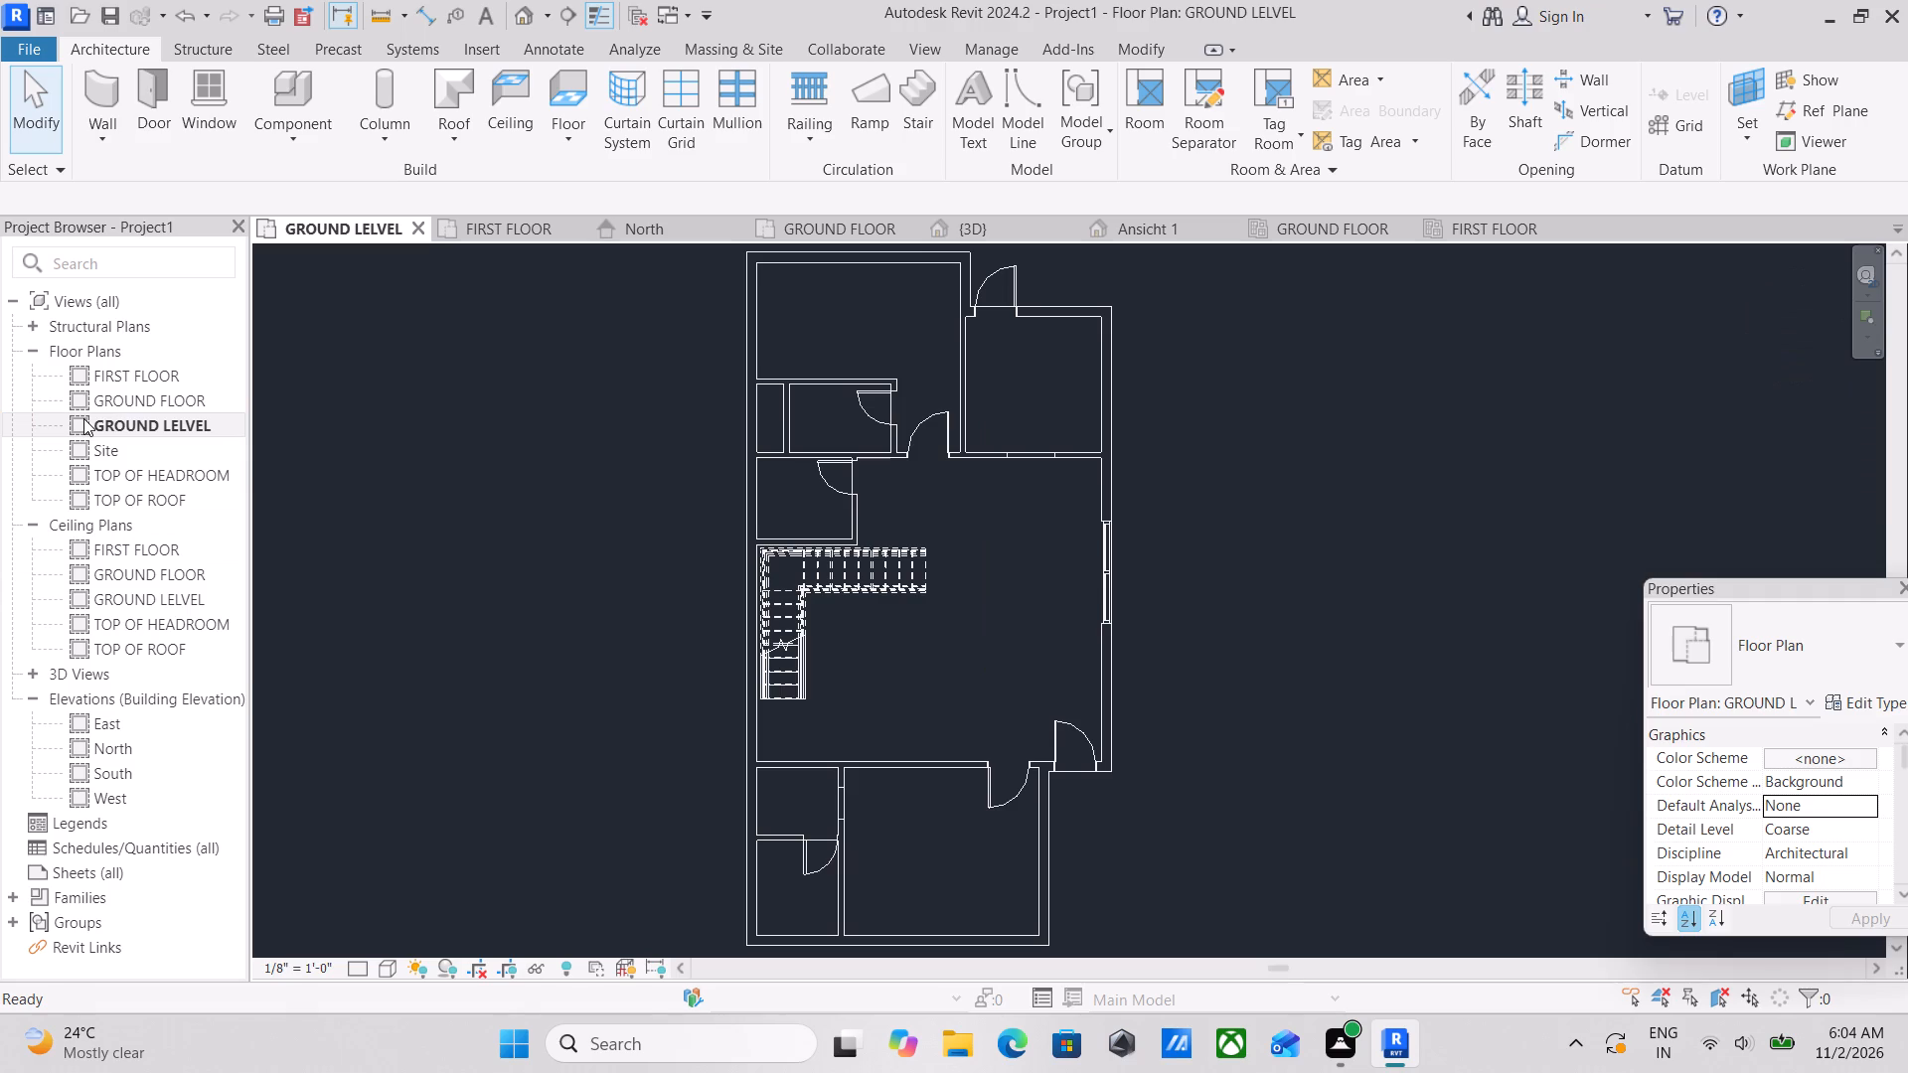
{"action": "double_click", "coordinate": [96, 373]}
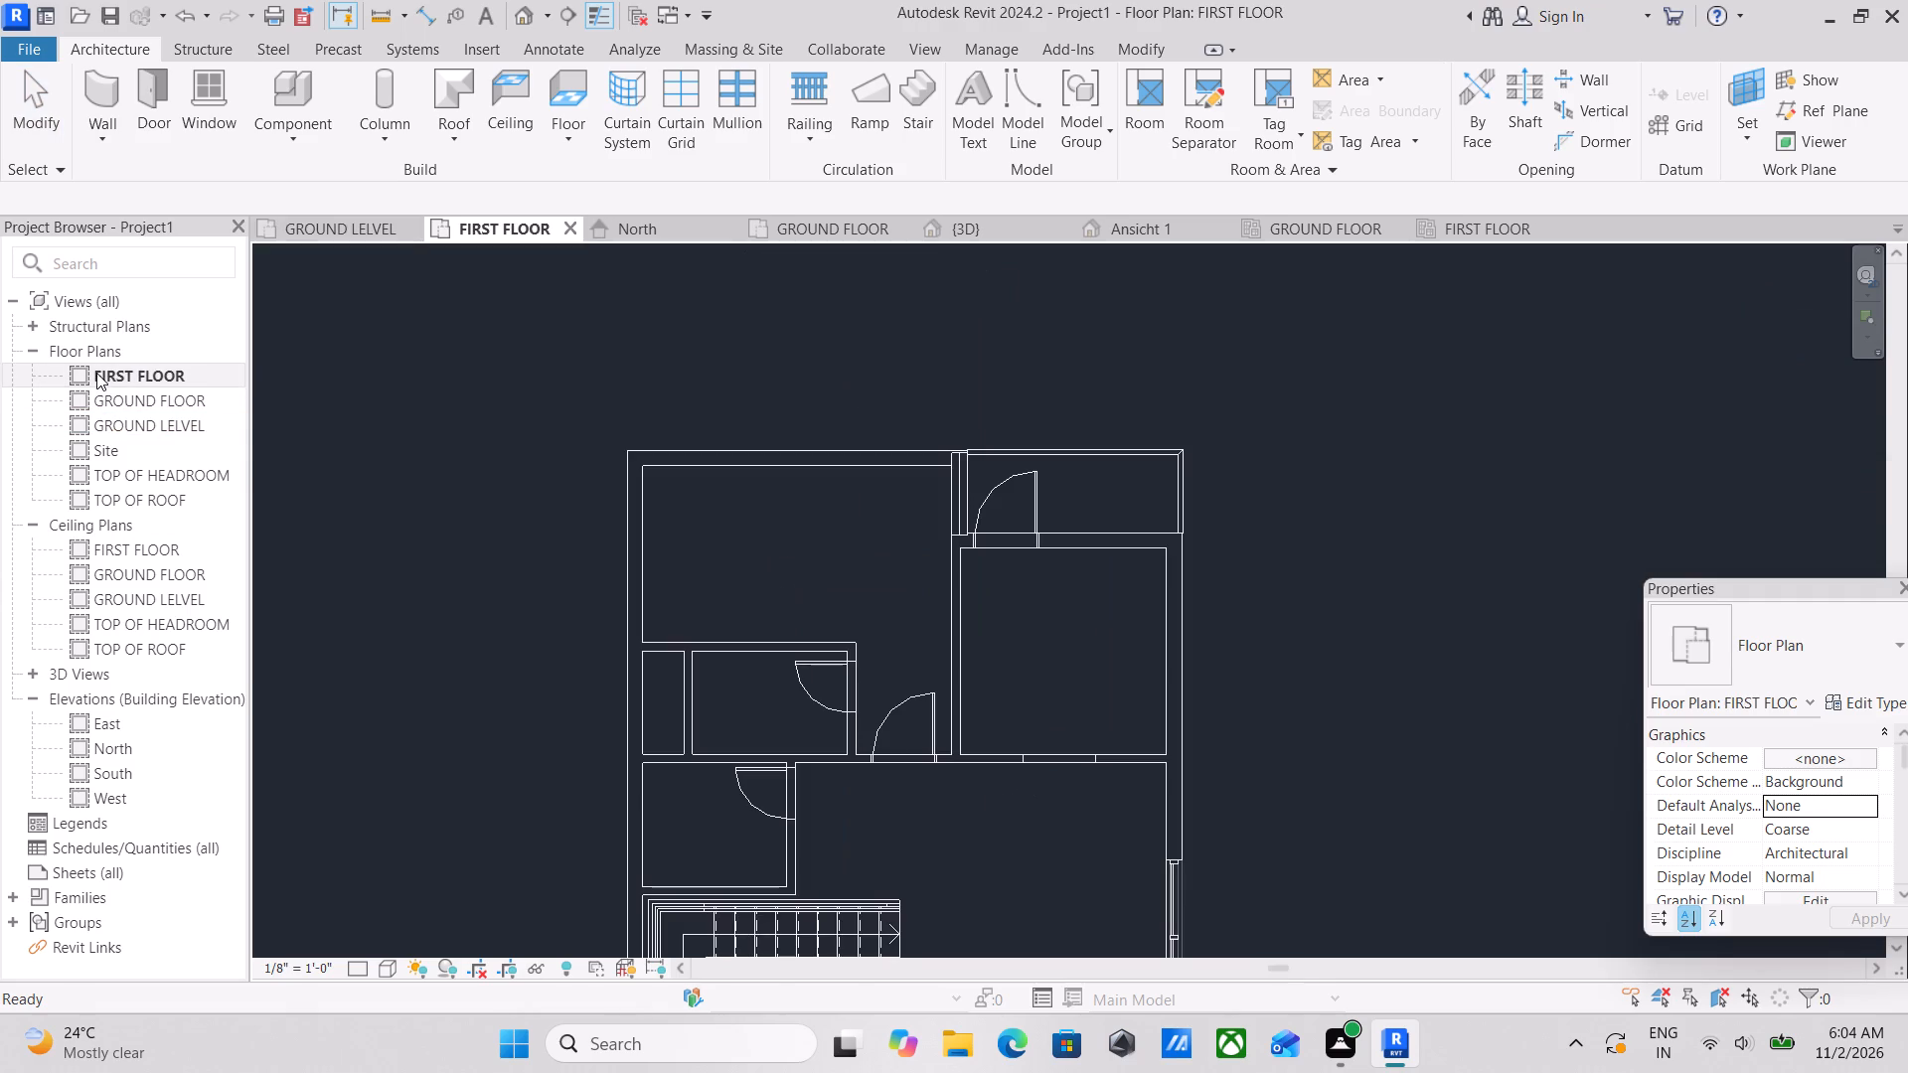
{"action": "double_click", "coordinate": [128, 498]}
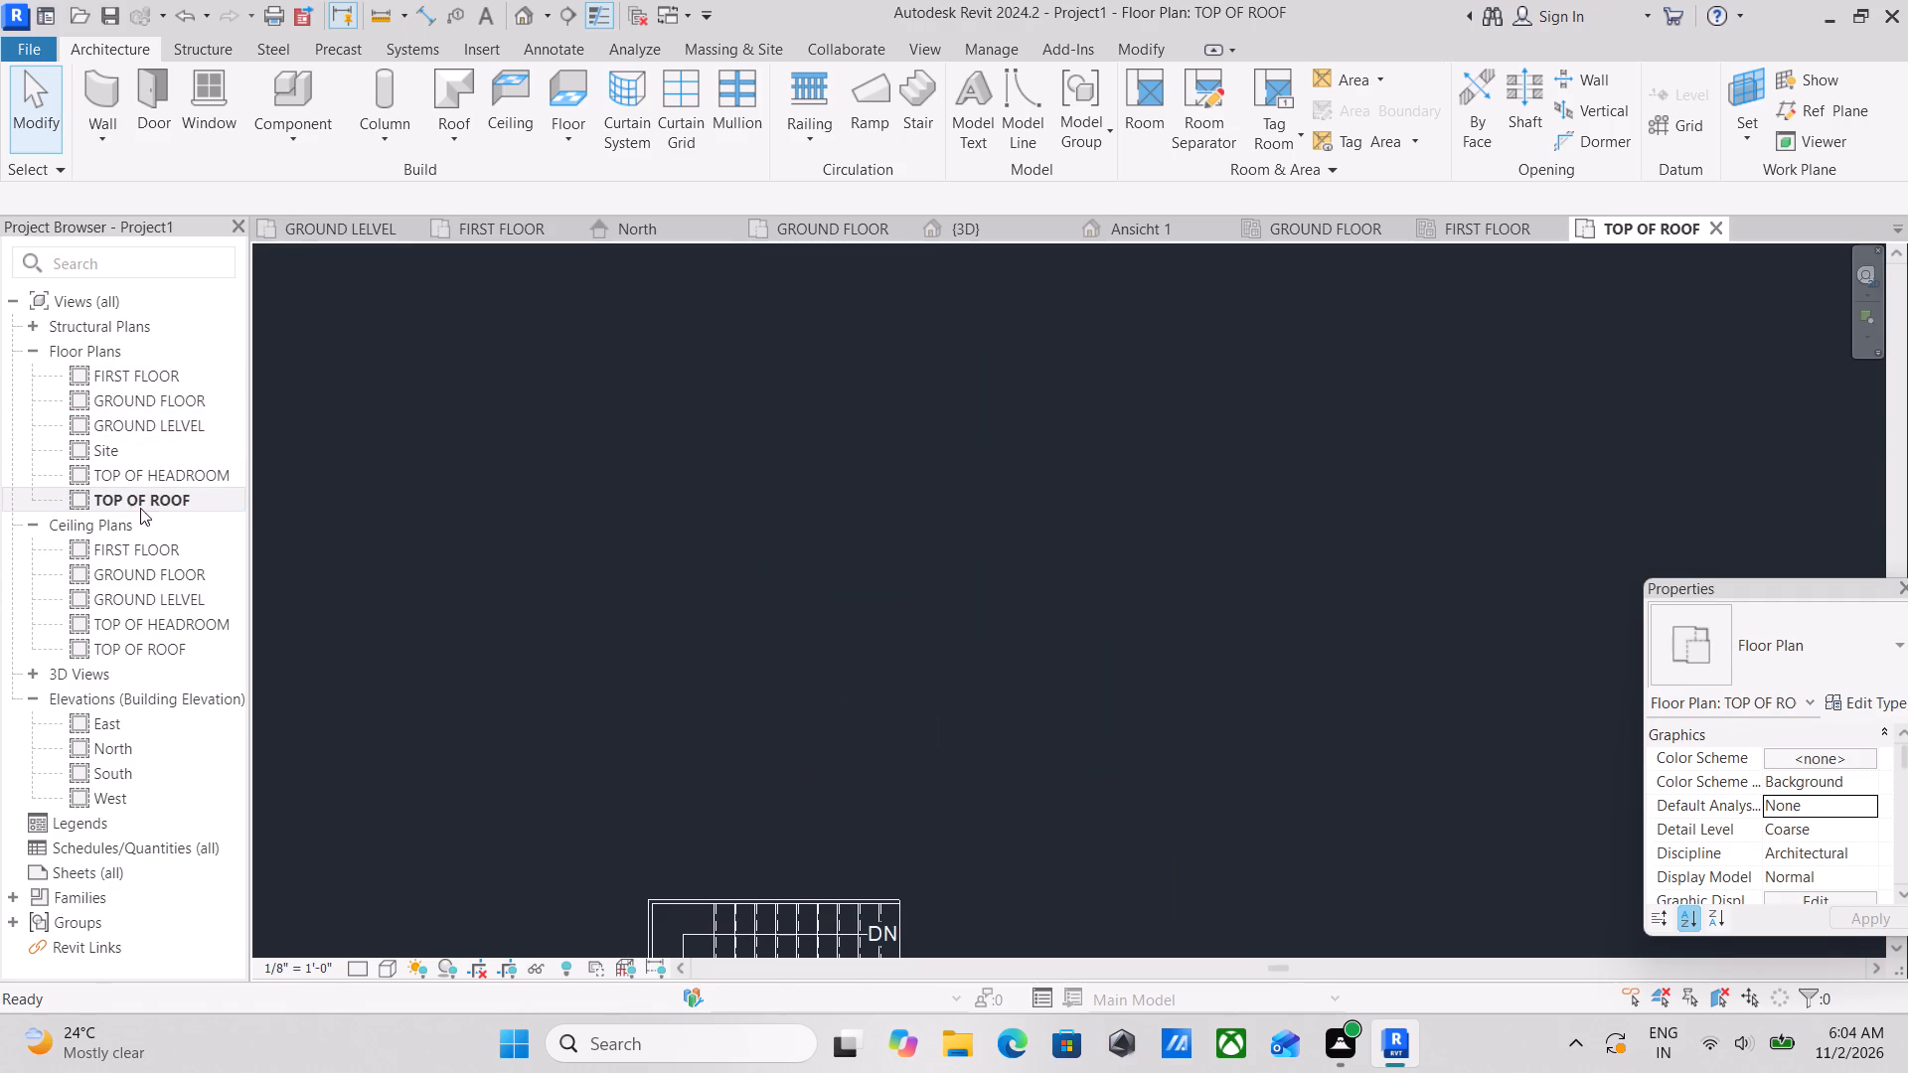
{"action": "scroll", "coordinate": [477, 529], "scroll_direction": "down", "scroll_amount": 2}
{"action": "scroll", "coordinate": [653, 522], "scroll_direction": "down", "scroll_amount": 3}
{"action": "middle_click_drag", "start_coordinate": [696, 540], "coordinate": [933, 361]}
{"action": "scroll", "coordinate": [933, 361], "scroll_direction": "down", "scroll_amount": 1}
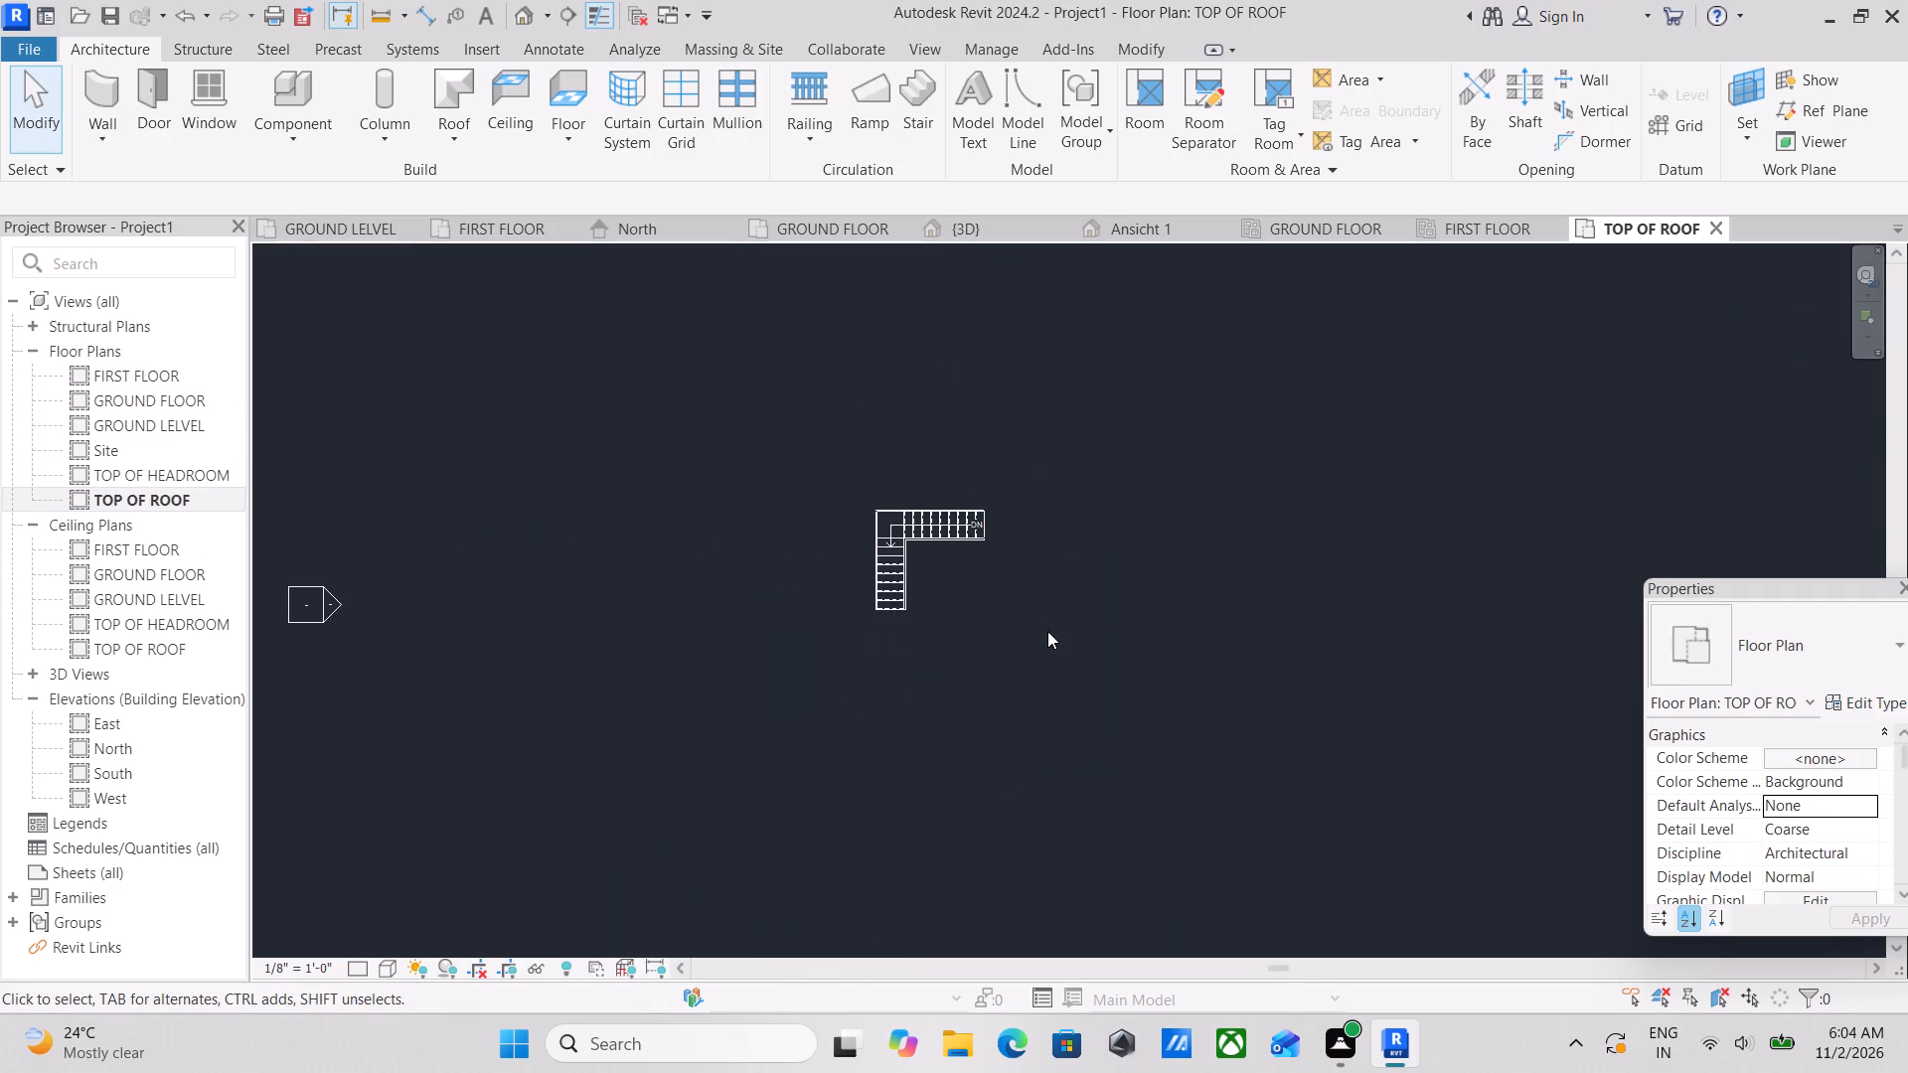
{"action": "scroll", "coordinate": [1047, 627], "scroll_direction": "down", "scroll_amount": 6}
Examine the house and its level lines up to TOP OF HEADROOM in the North elevation.
{"action": "double_click", "coordinate": [143, 751]}
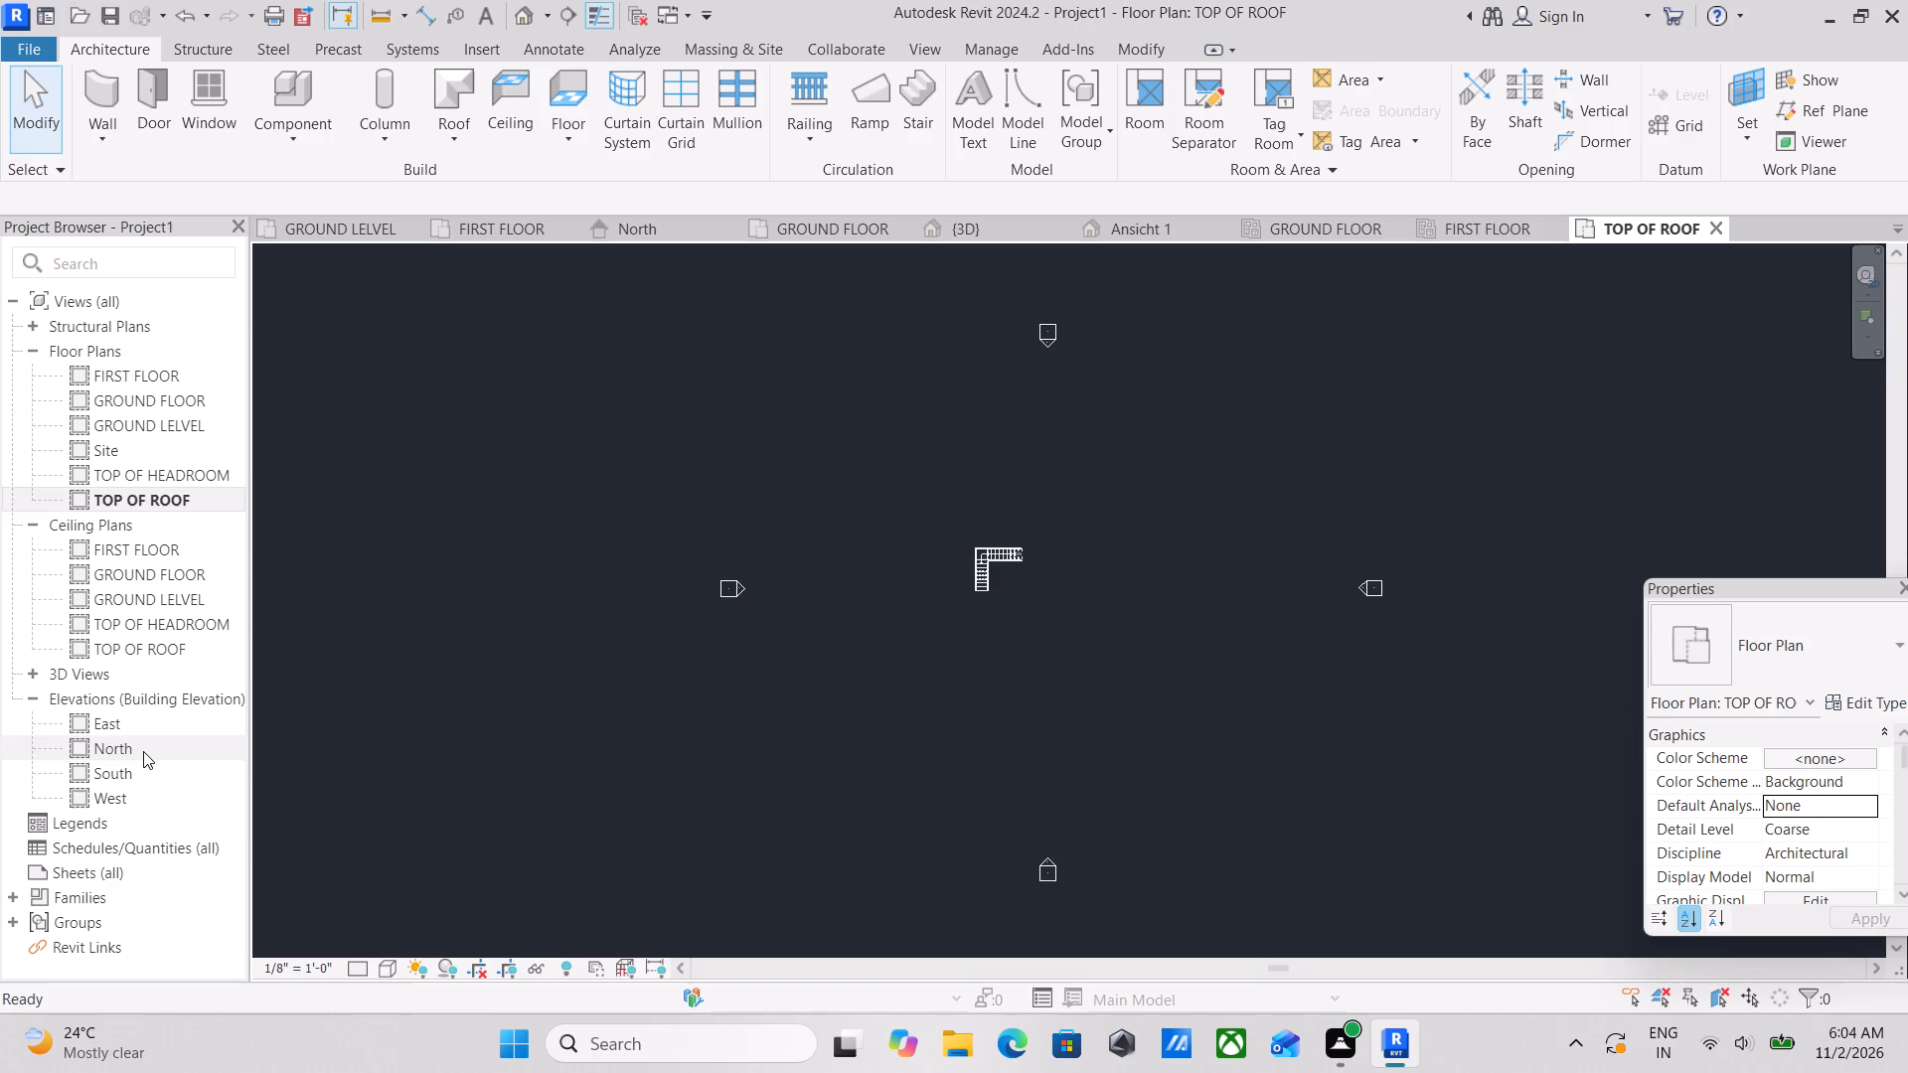
{"action": "scroll", "coordinate": [676, 662], "scroll_direction": "down", "scroll_amount": 4}
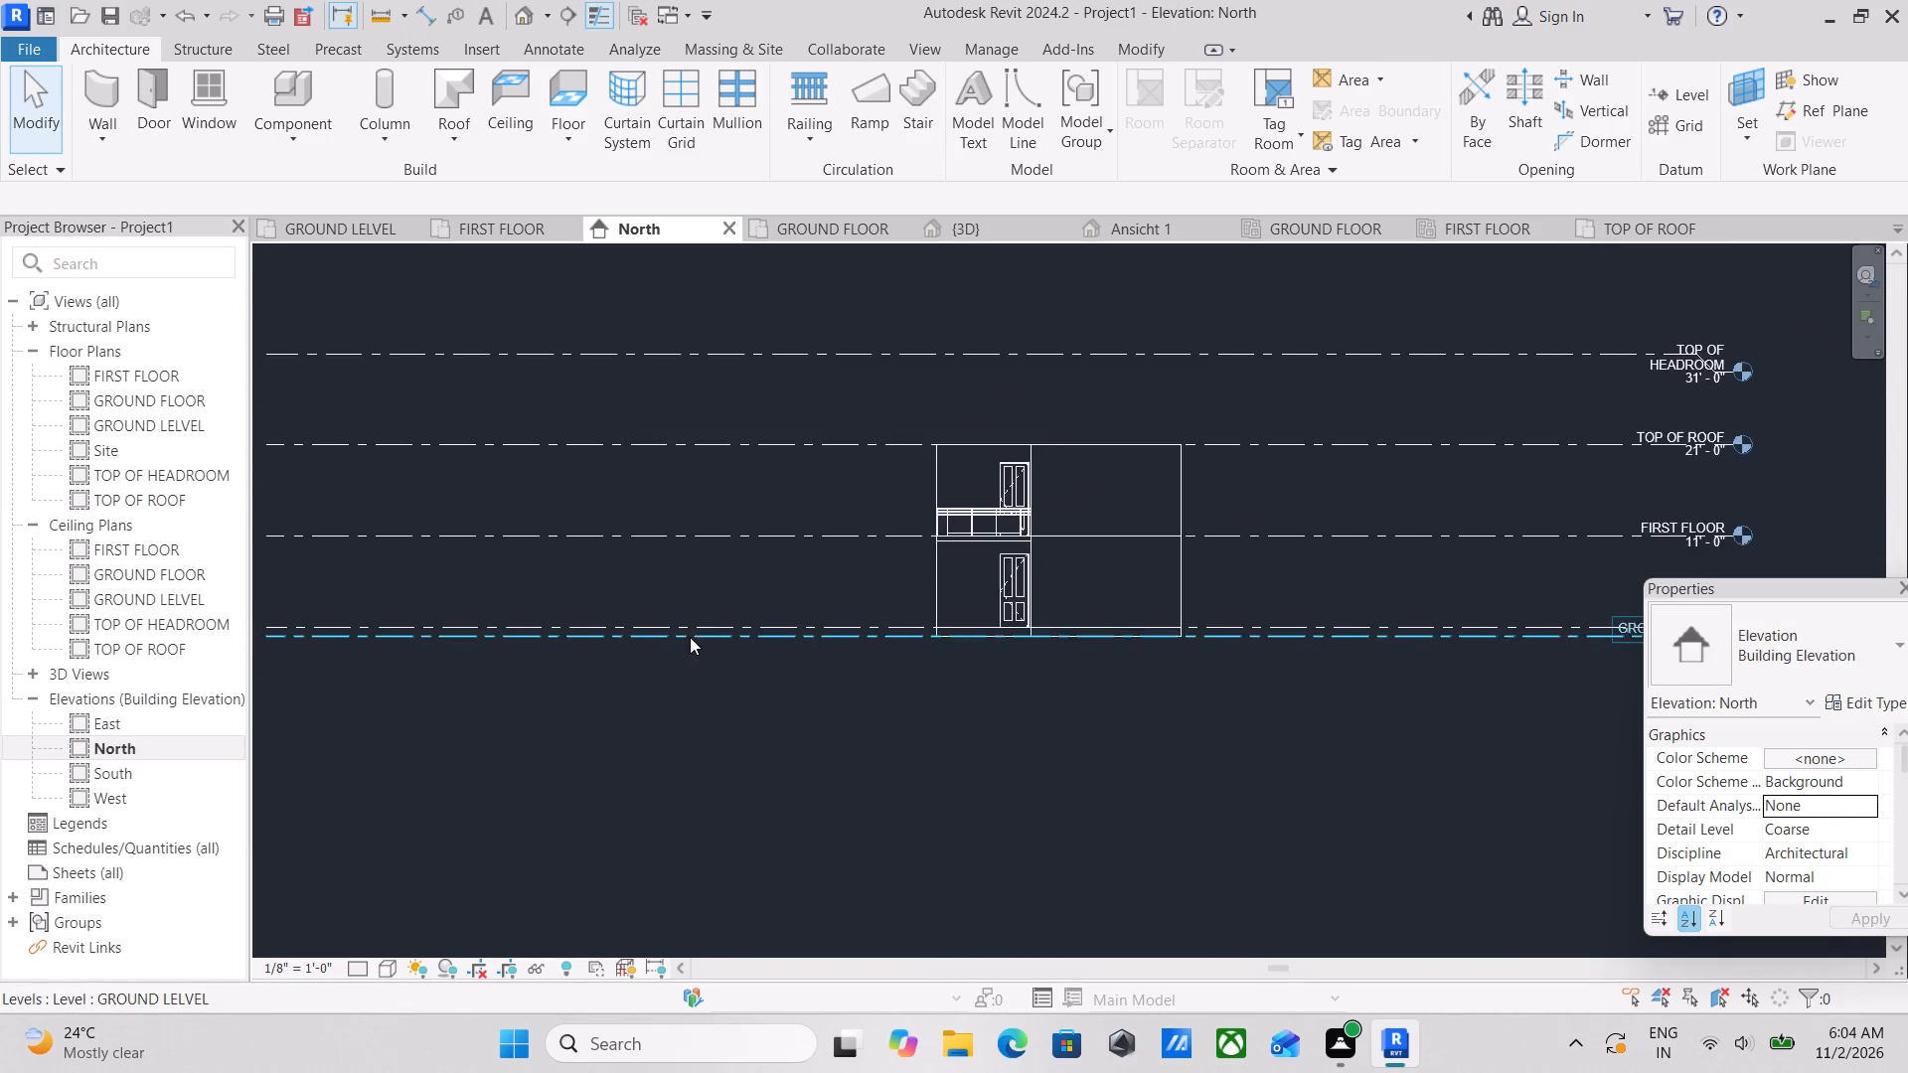
{"action": "scroll", "coordinate": [690, 637], "scroll_direction": "down", "scroll_amount": 1}
{"action": "middle_click_drag", "start_coordinate": [690, 637], "coordinate": [666, 711]}
{"action": "scroll", "coordinate": [1188, 490], "scroll_direction": "up", "scroll_amount": 4}
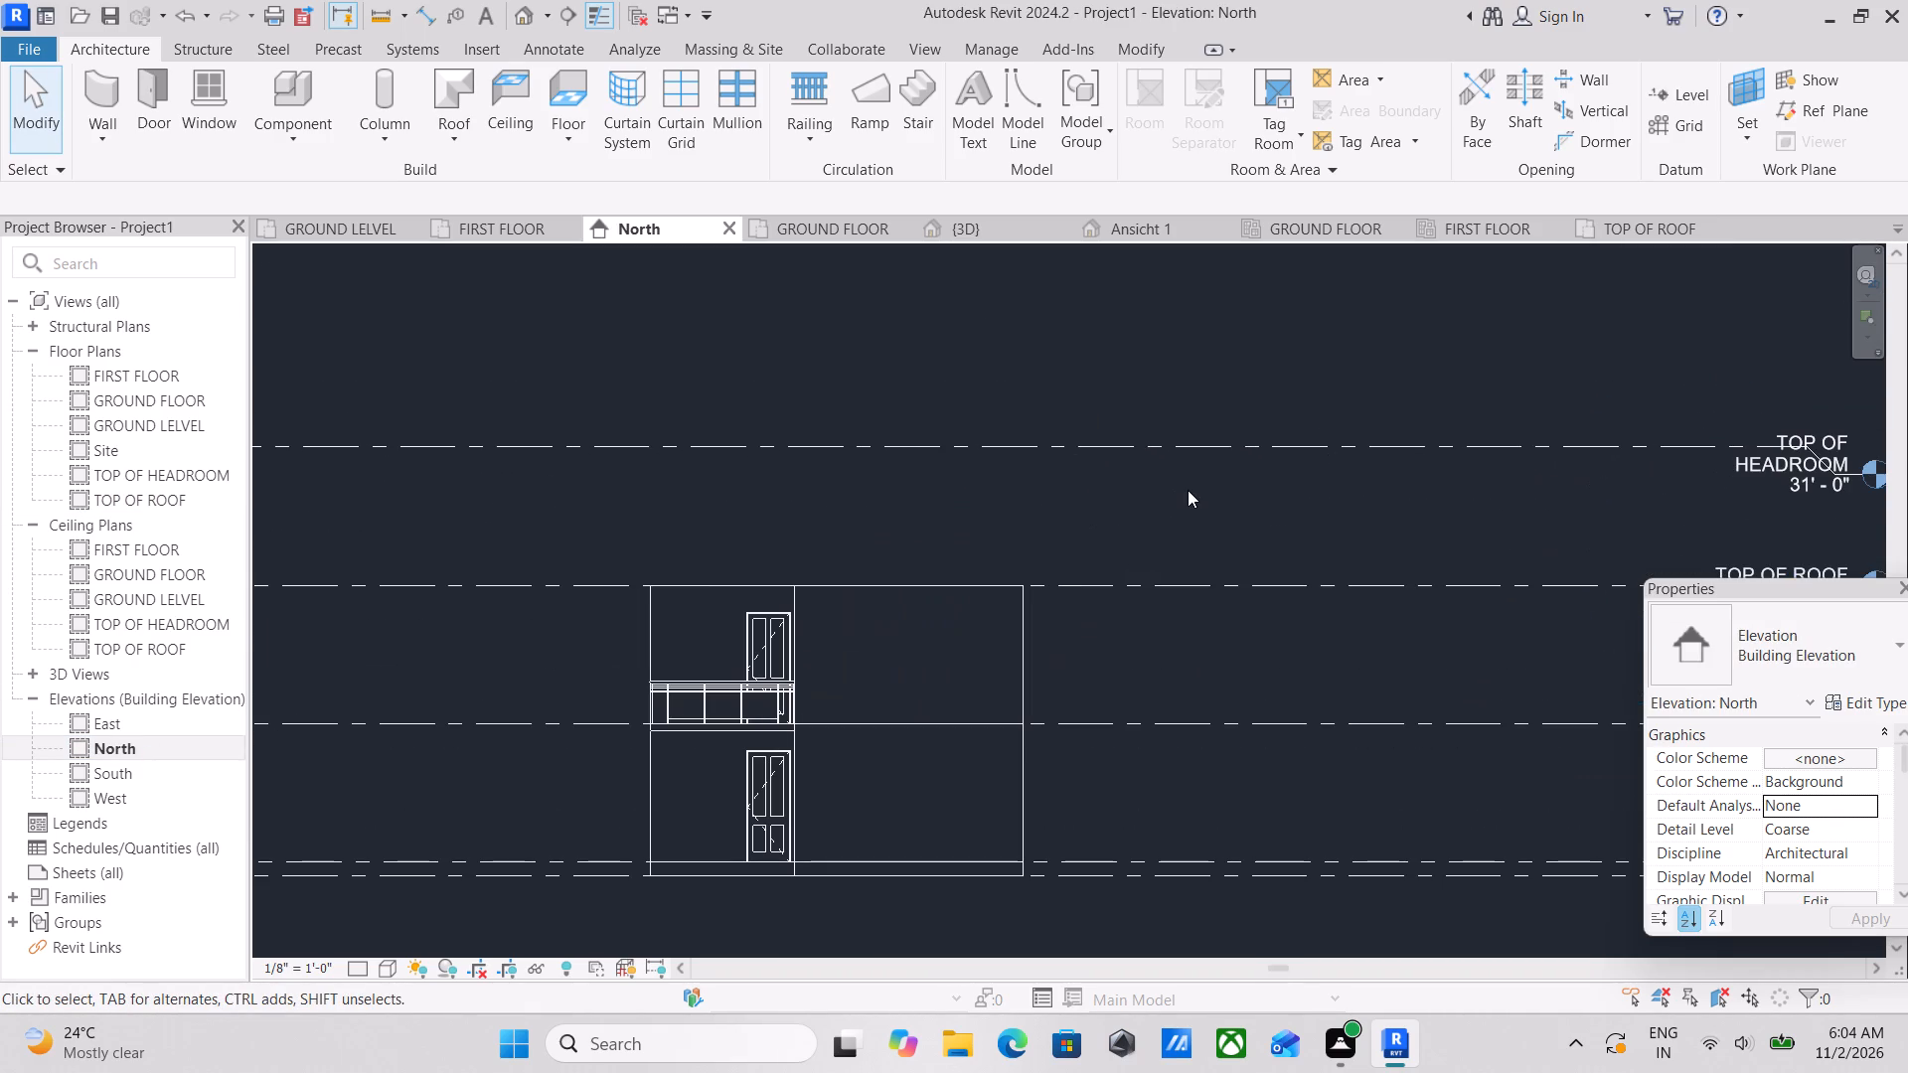
{"action": "scroll", "coordinate": [1185, 484], "scroll_direction": "down", "scroll_amount": 2}
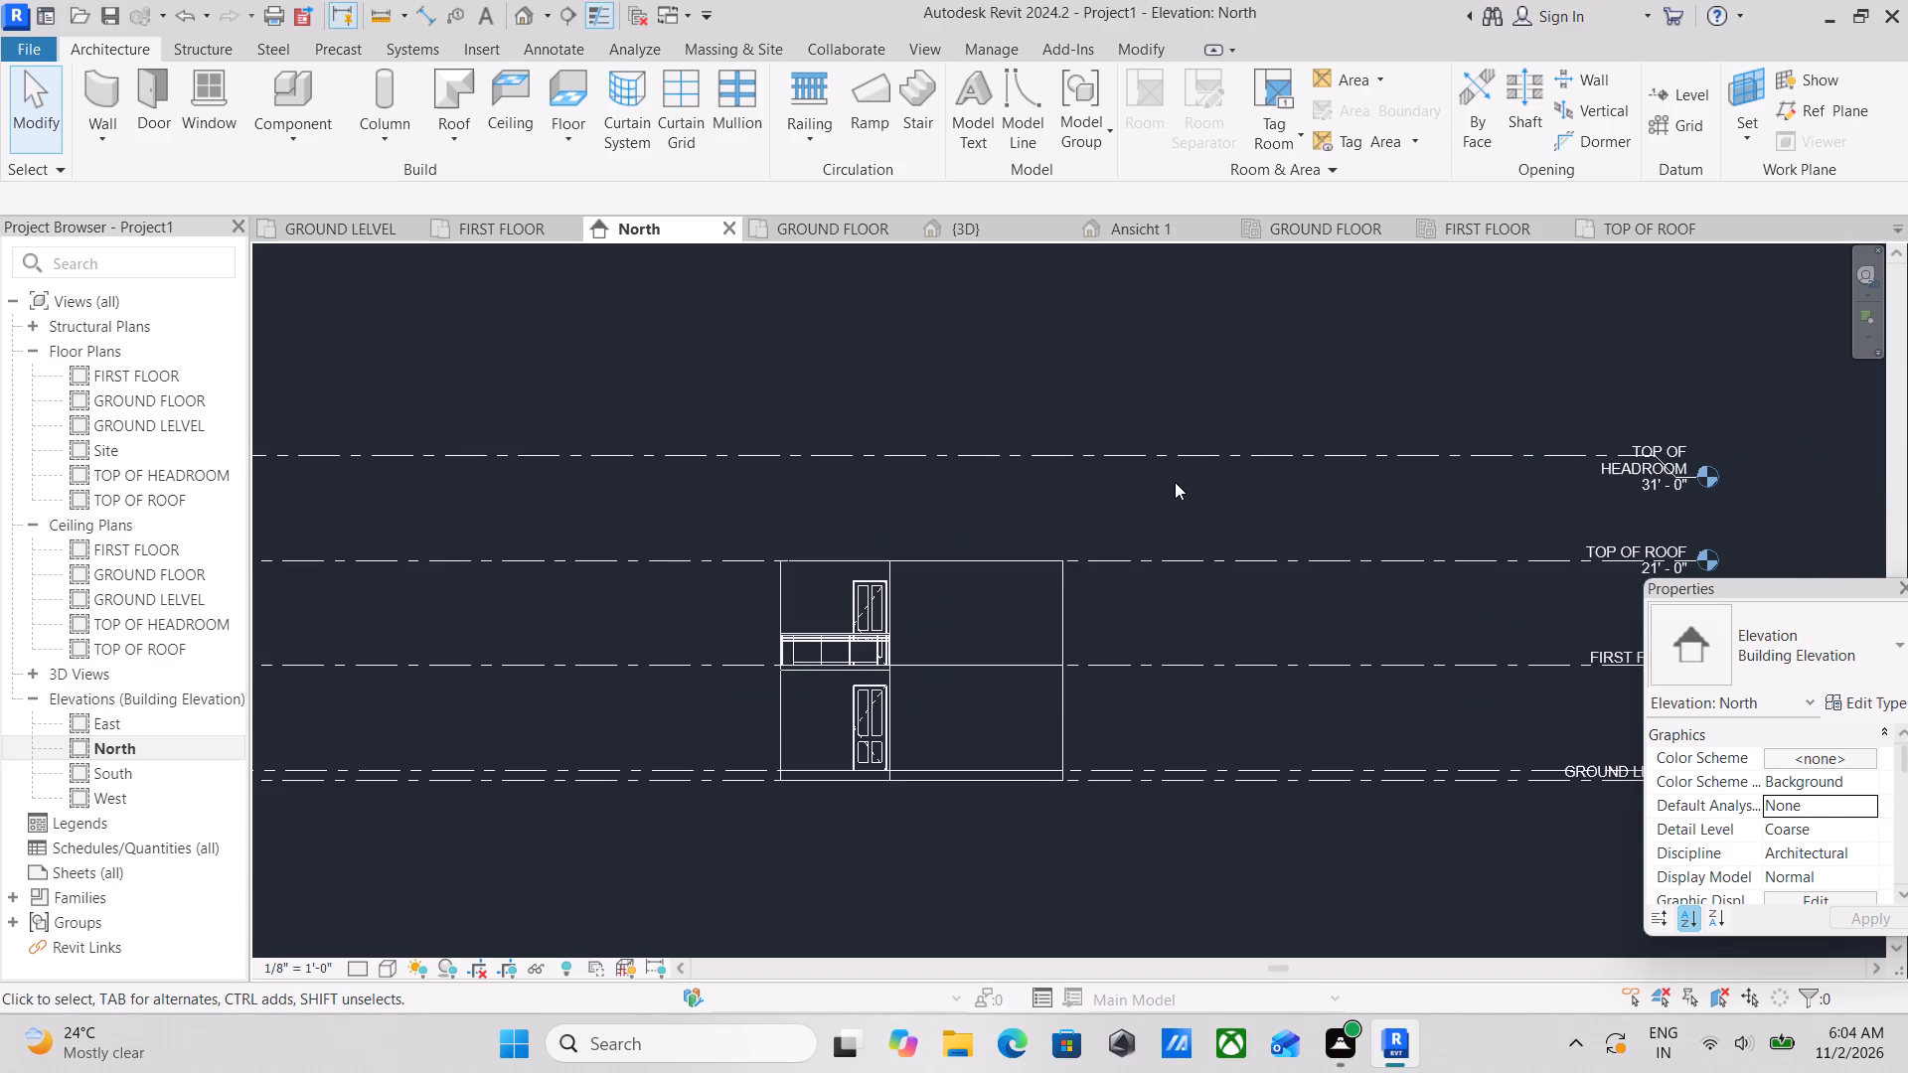
{"action": "scroll", "coordinate": [1130, 542], "scroll_direction": "down", "scroll_amount": 2}
{"action": "scroll", "coordinate": [1037, 586], "scroll_direction": "up", "scroll_amount": 5}
{"action": "scroll", "coordinate": [919, 585], "scroll_direction": "up", "scroll_amount": 2}
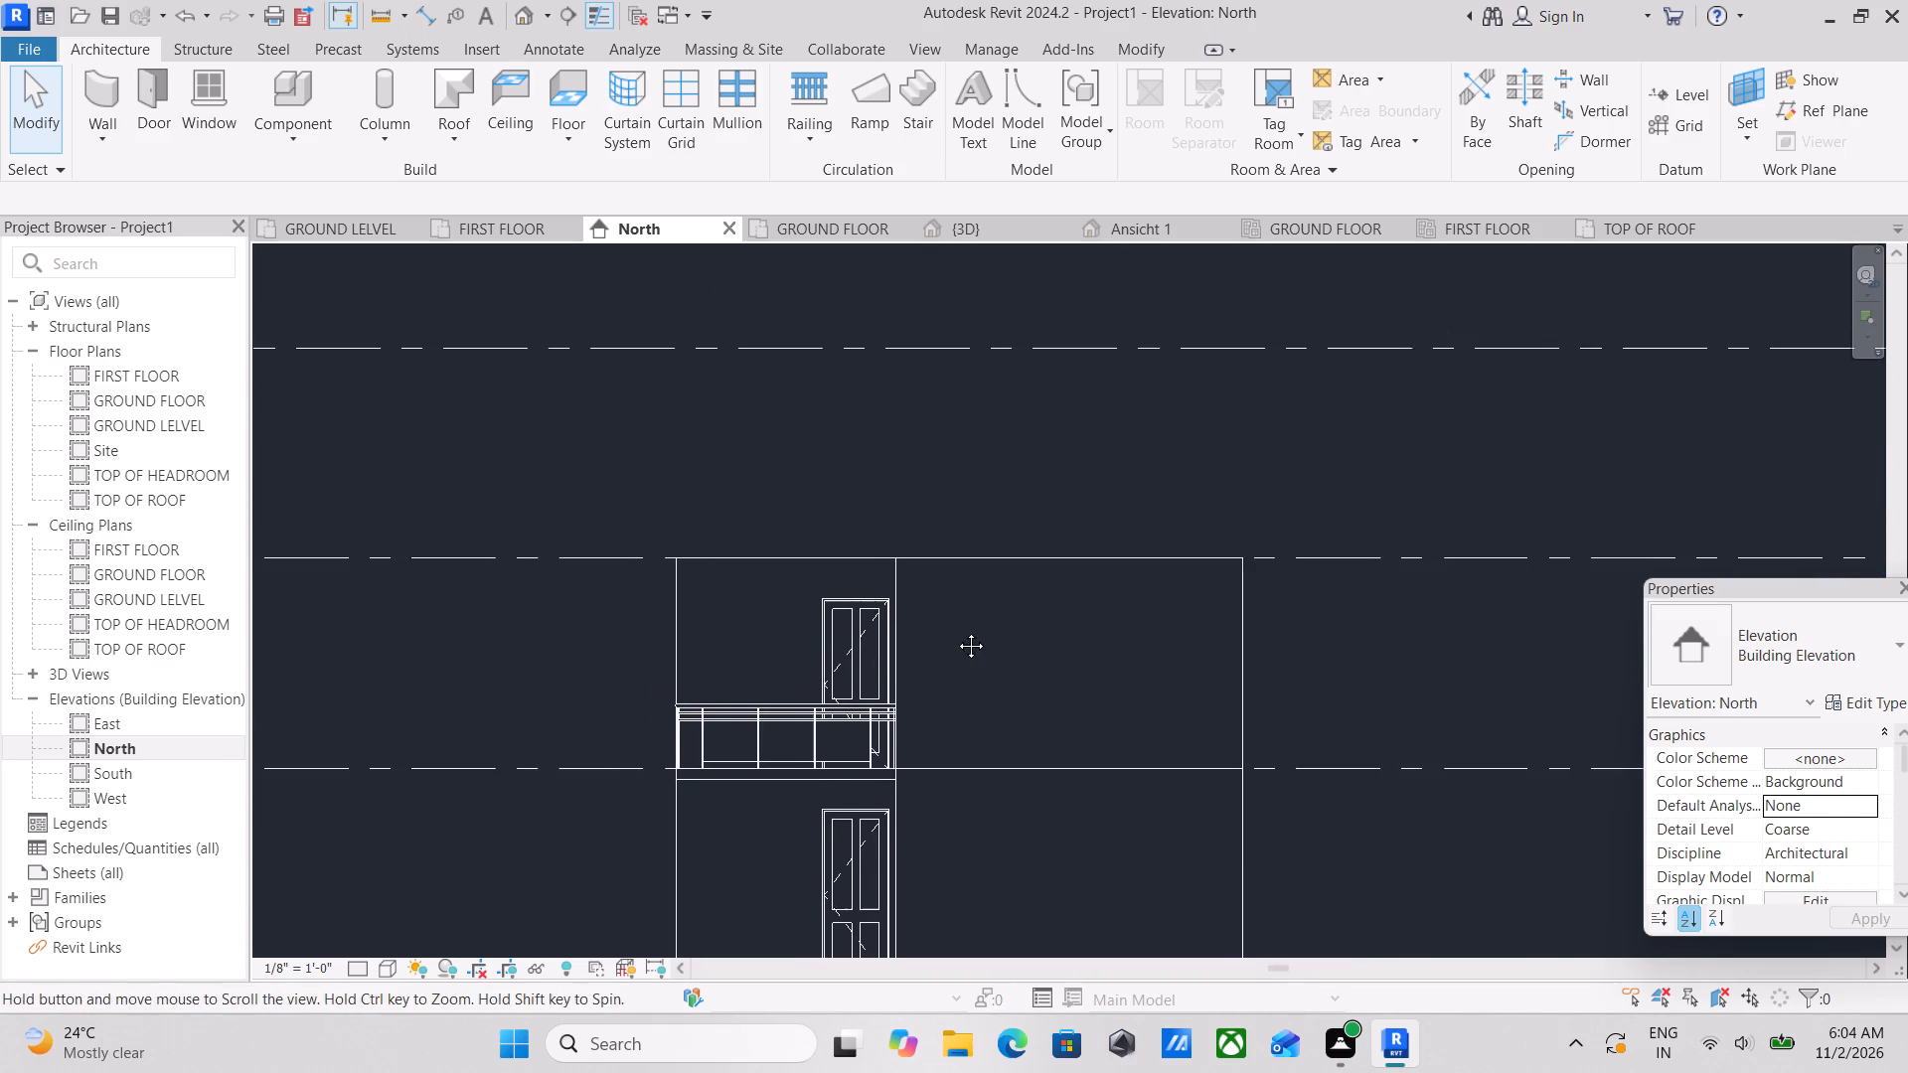
Check the FIRST FLOOR floor plan and the top of the house in the 3D view again.
{"action": "left_click", "coordinate": [470, 230]}
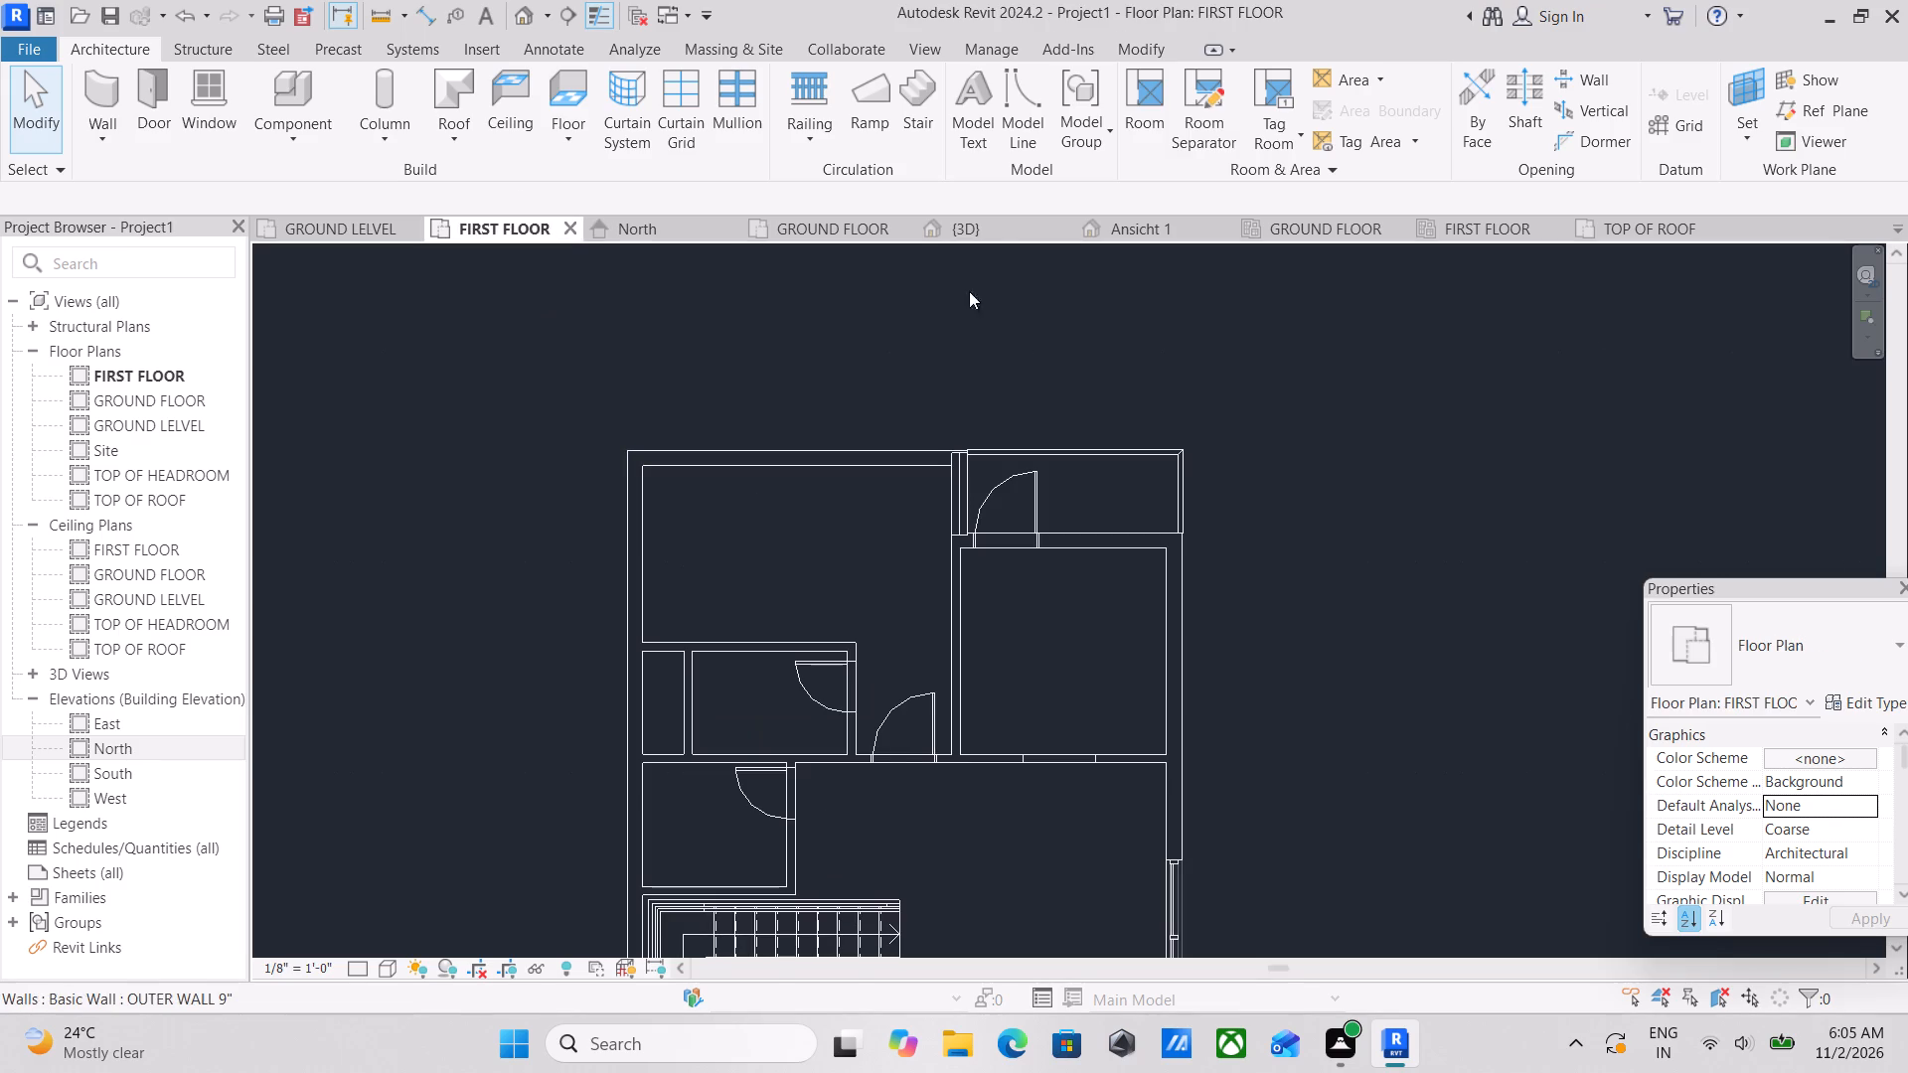
{"action": "left_click", "coordinate": [961, 230]}
{"action": "scroll", "coordinate": [1053, 508], "scroll_direction": "down", "scroll_amount": 1}
{"action": "scroll", "coordinate": [1068, 561], "scroll_direction": "up", "scroll_amount": 3}
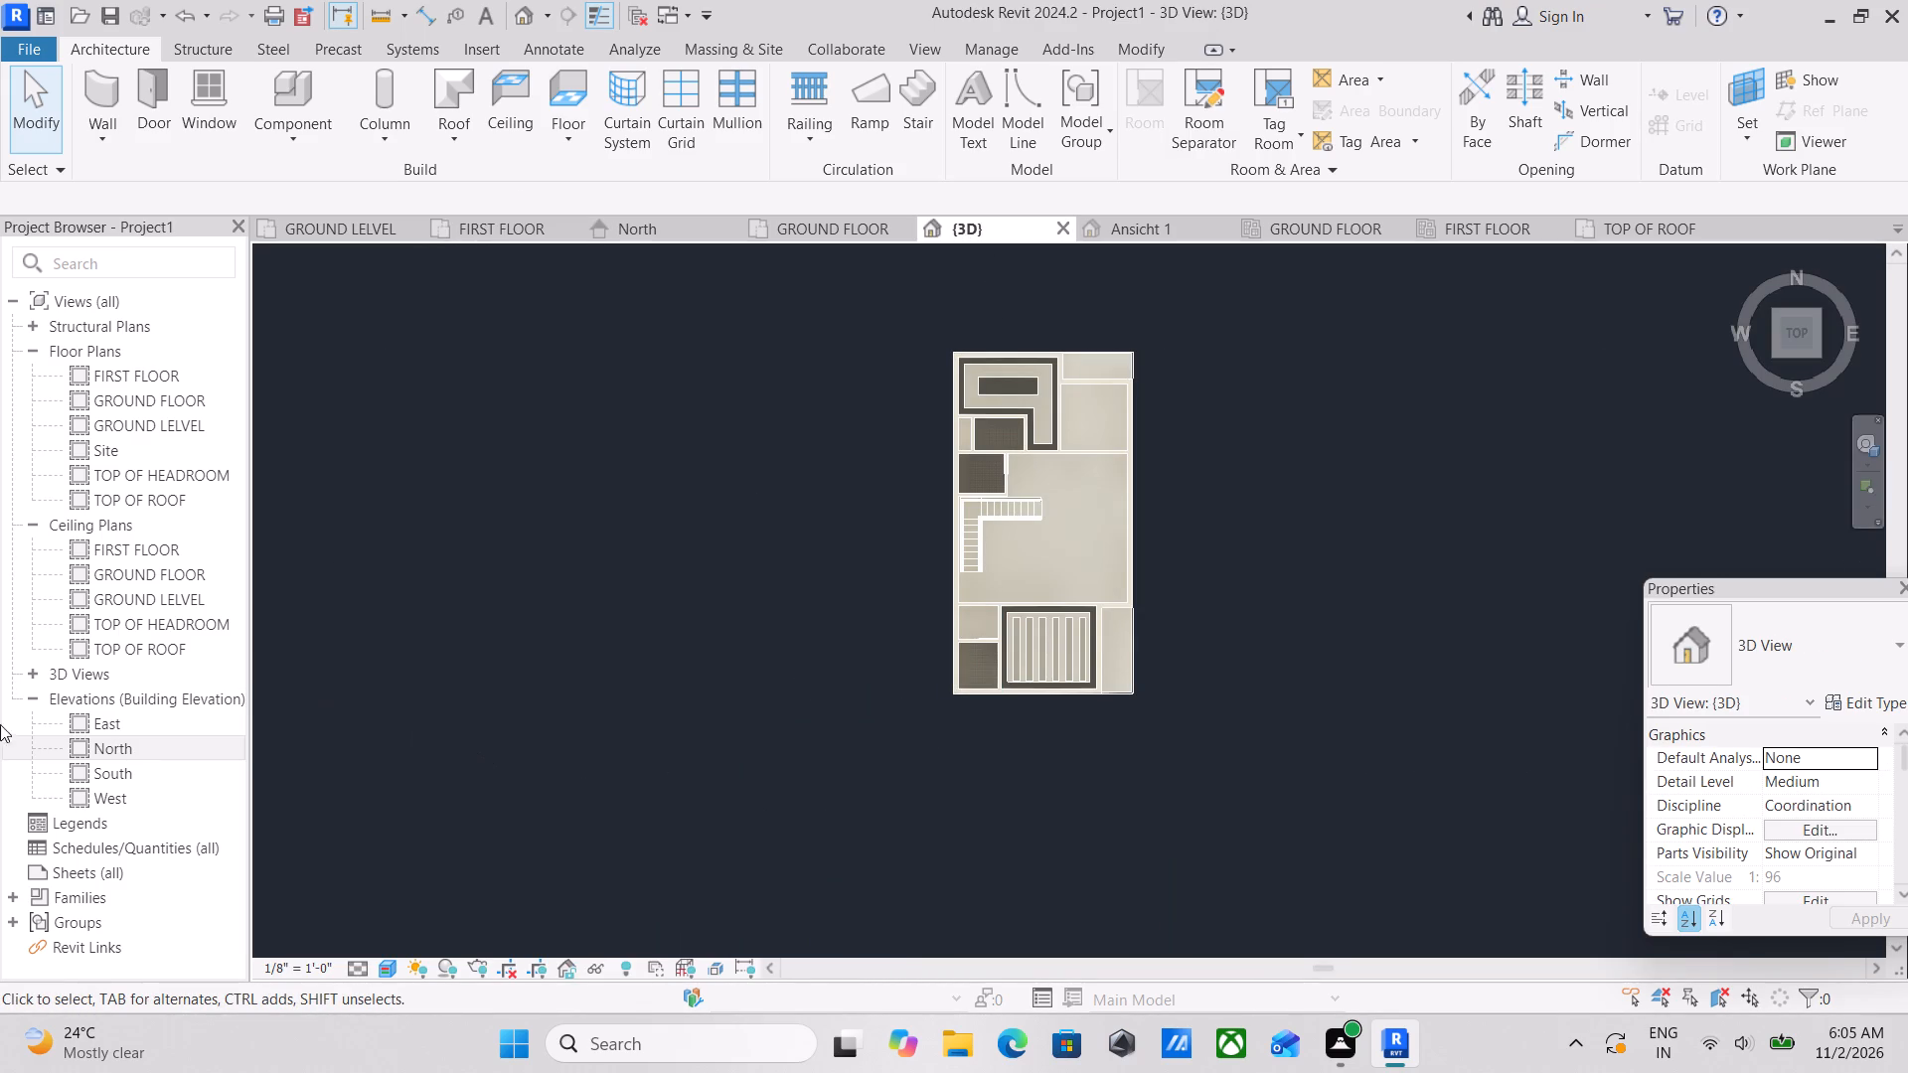
{"action": "scroll", "coordinate": [1358, 374], "scroll_direction": "up", "scroll_amount": 5}
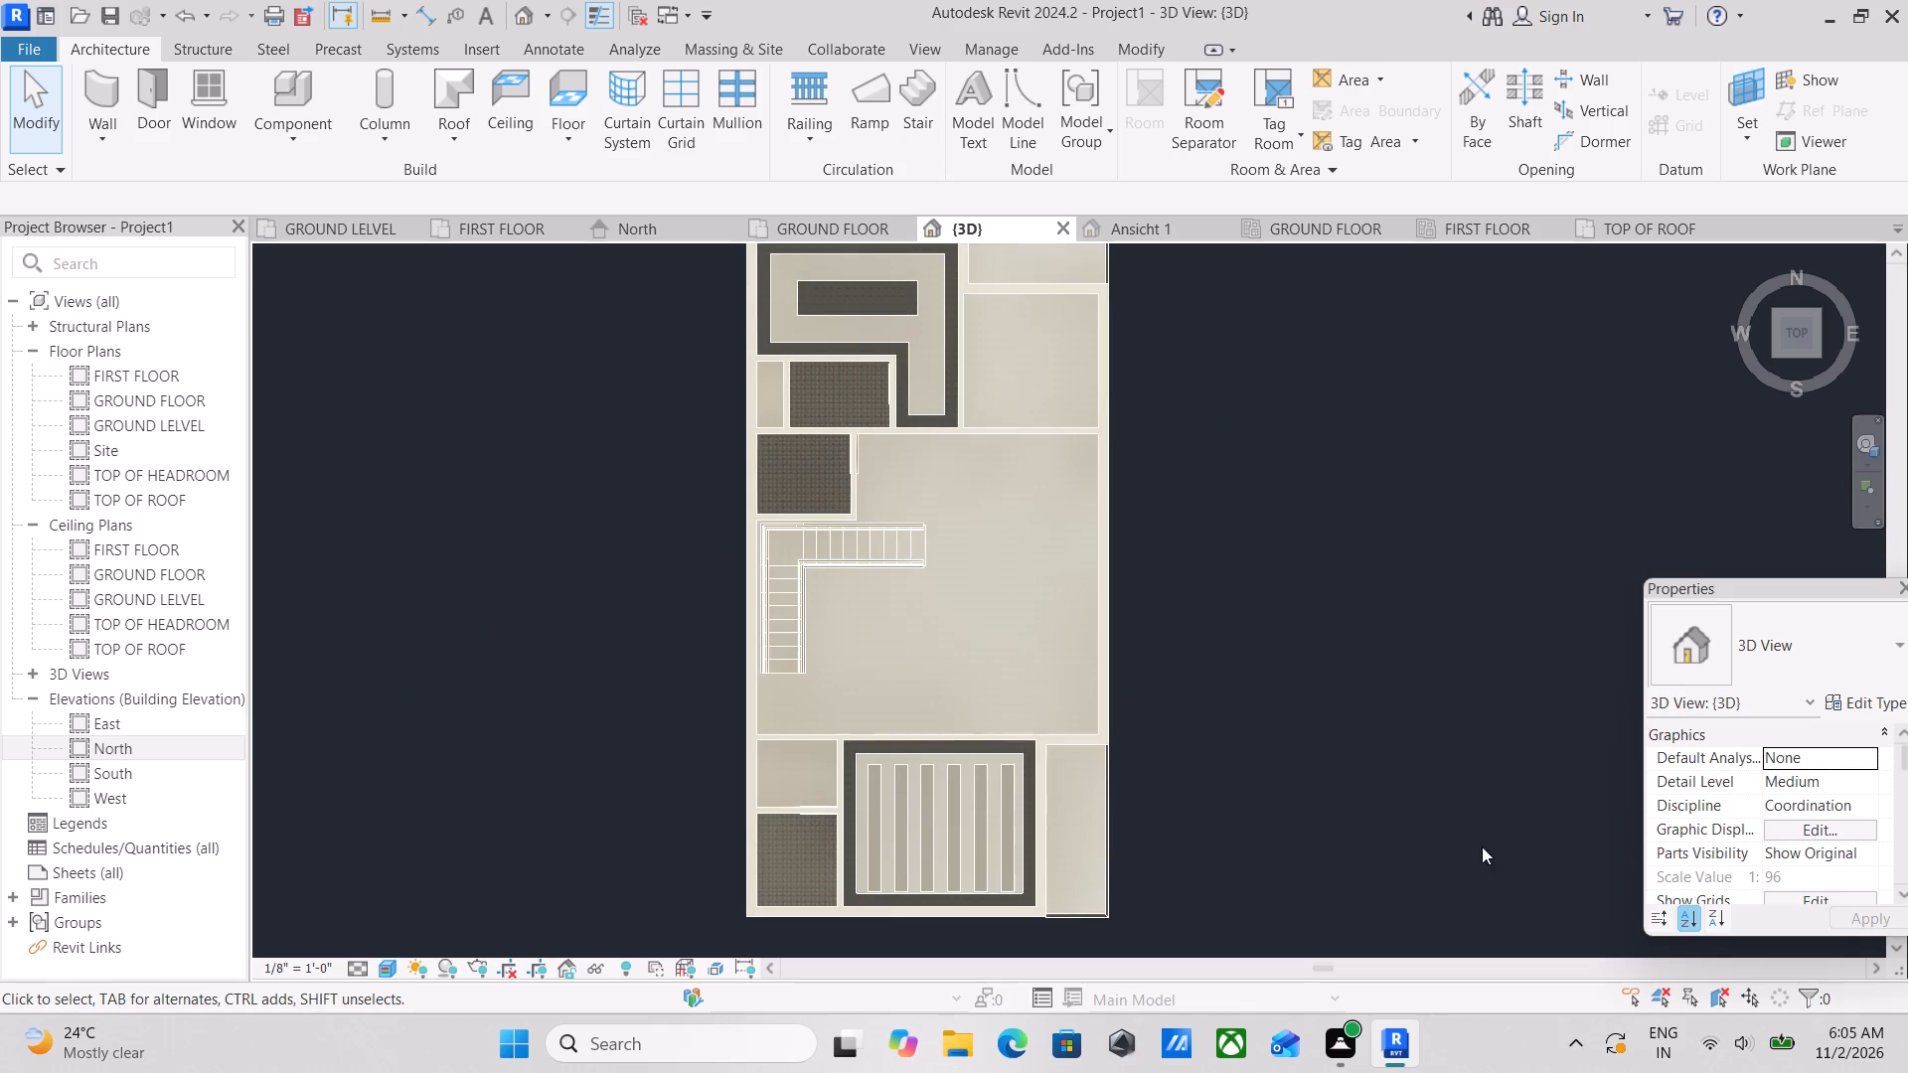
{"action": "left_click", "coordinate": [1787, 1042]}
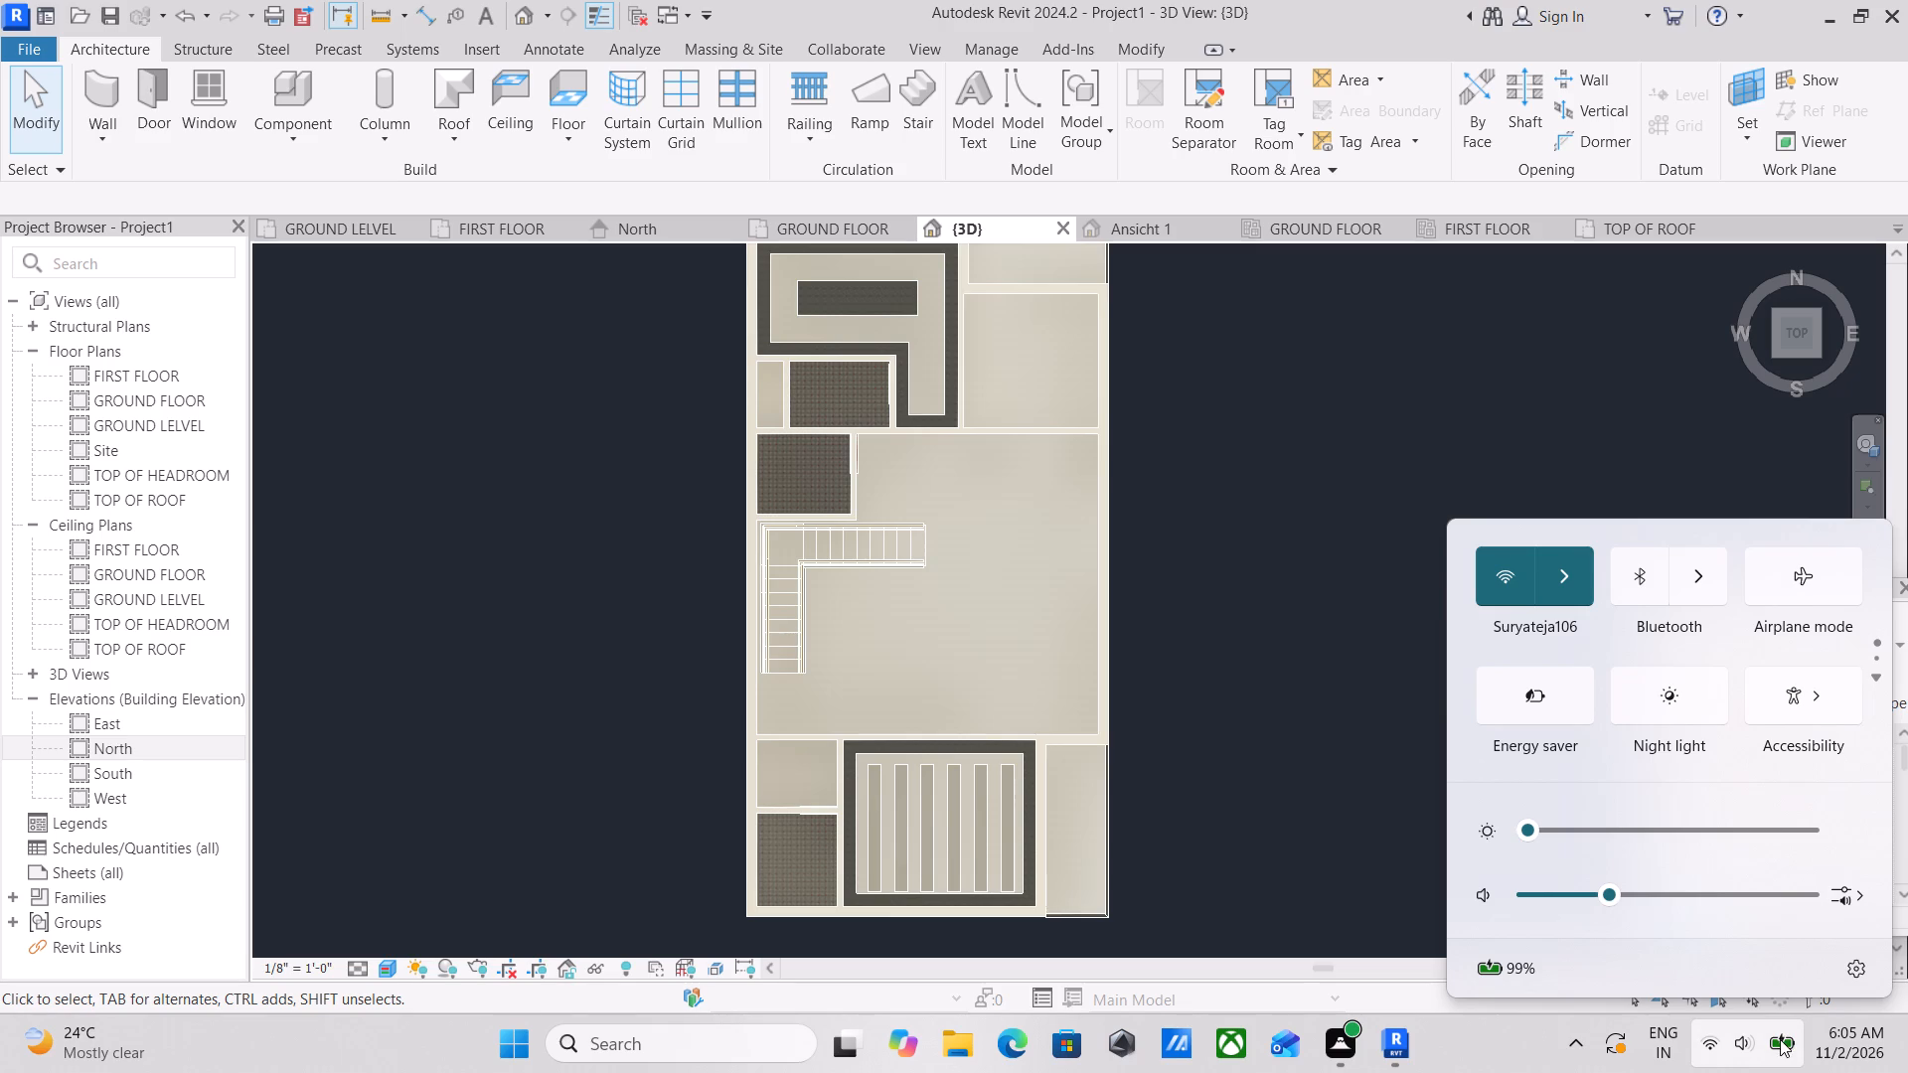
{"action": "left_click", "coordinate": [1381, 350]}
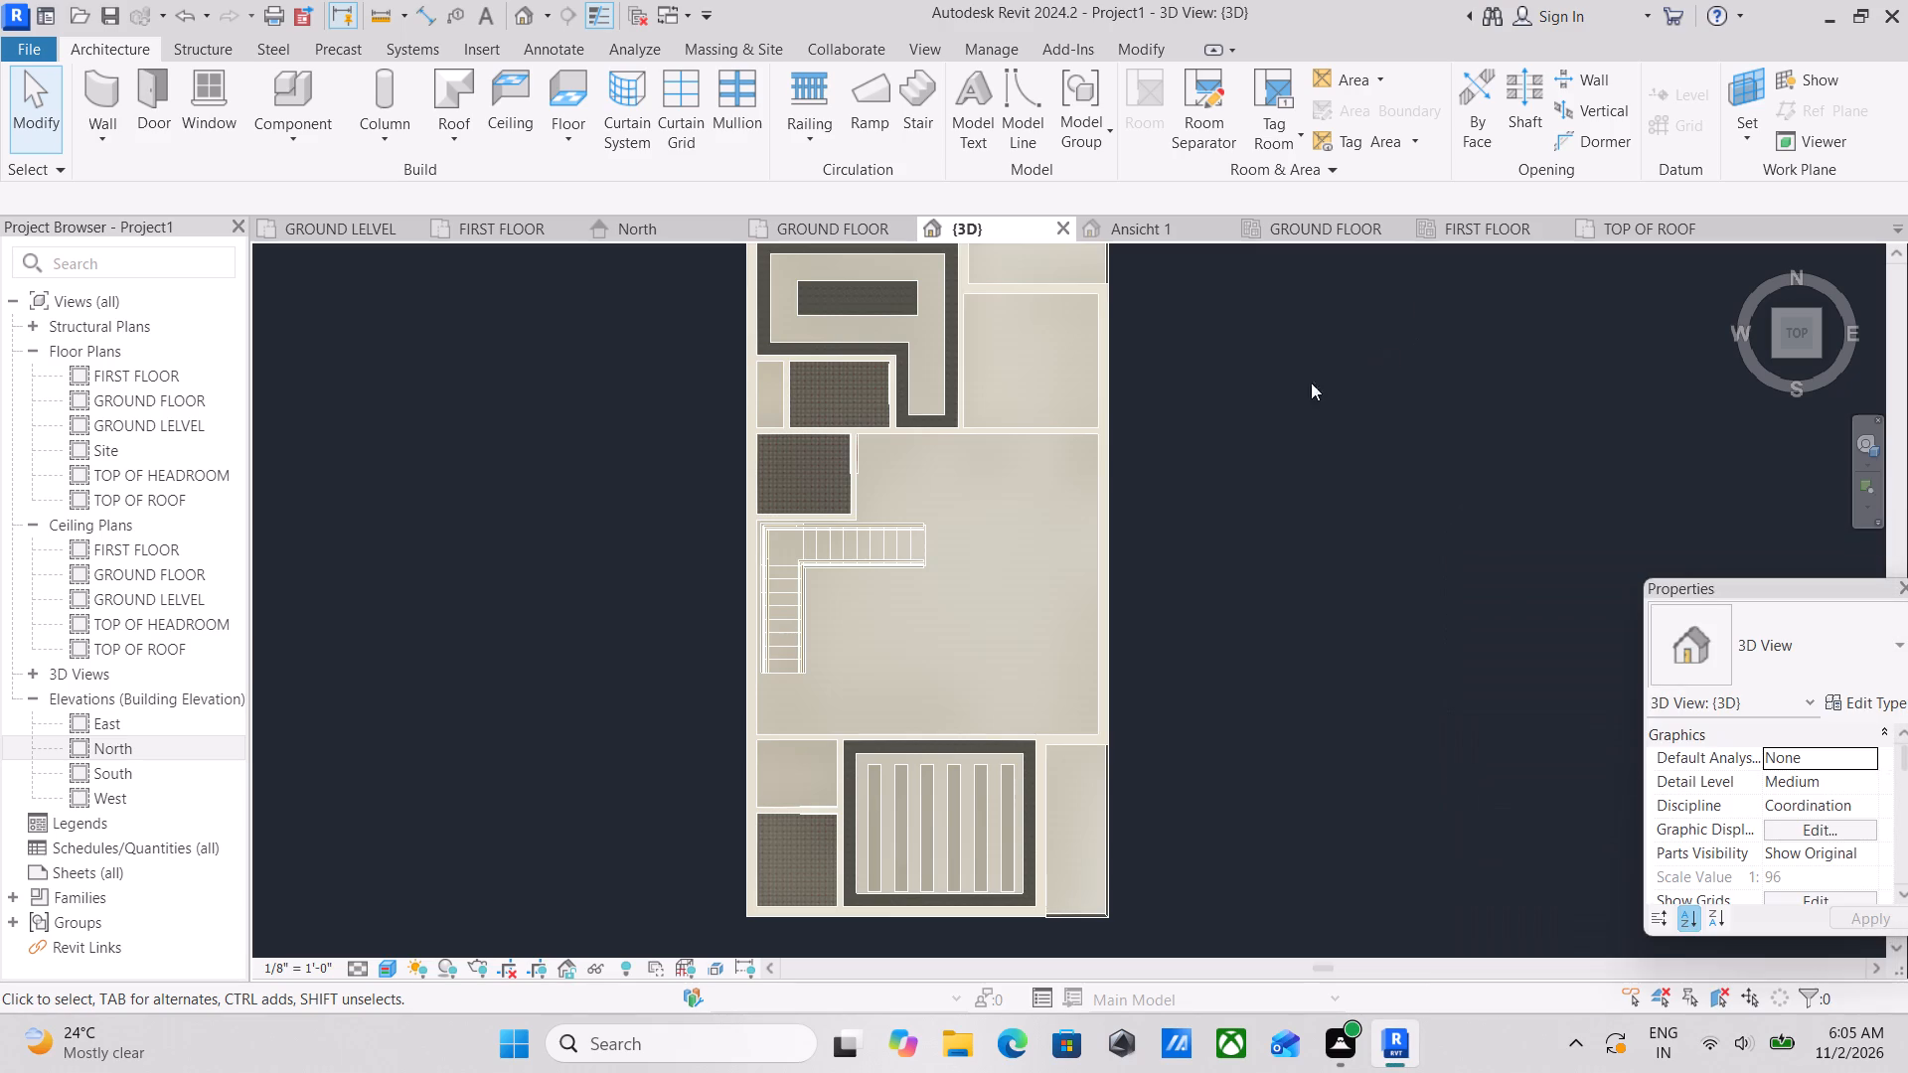
Open the GROUND LELVEL floor plan.
{"action": "scroll", "coordinate": [353, 335], "scroll_direction": "up", "scroll_amount": 2}
{"action": "left_click", "coordinate": [298, 225]}
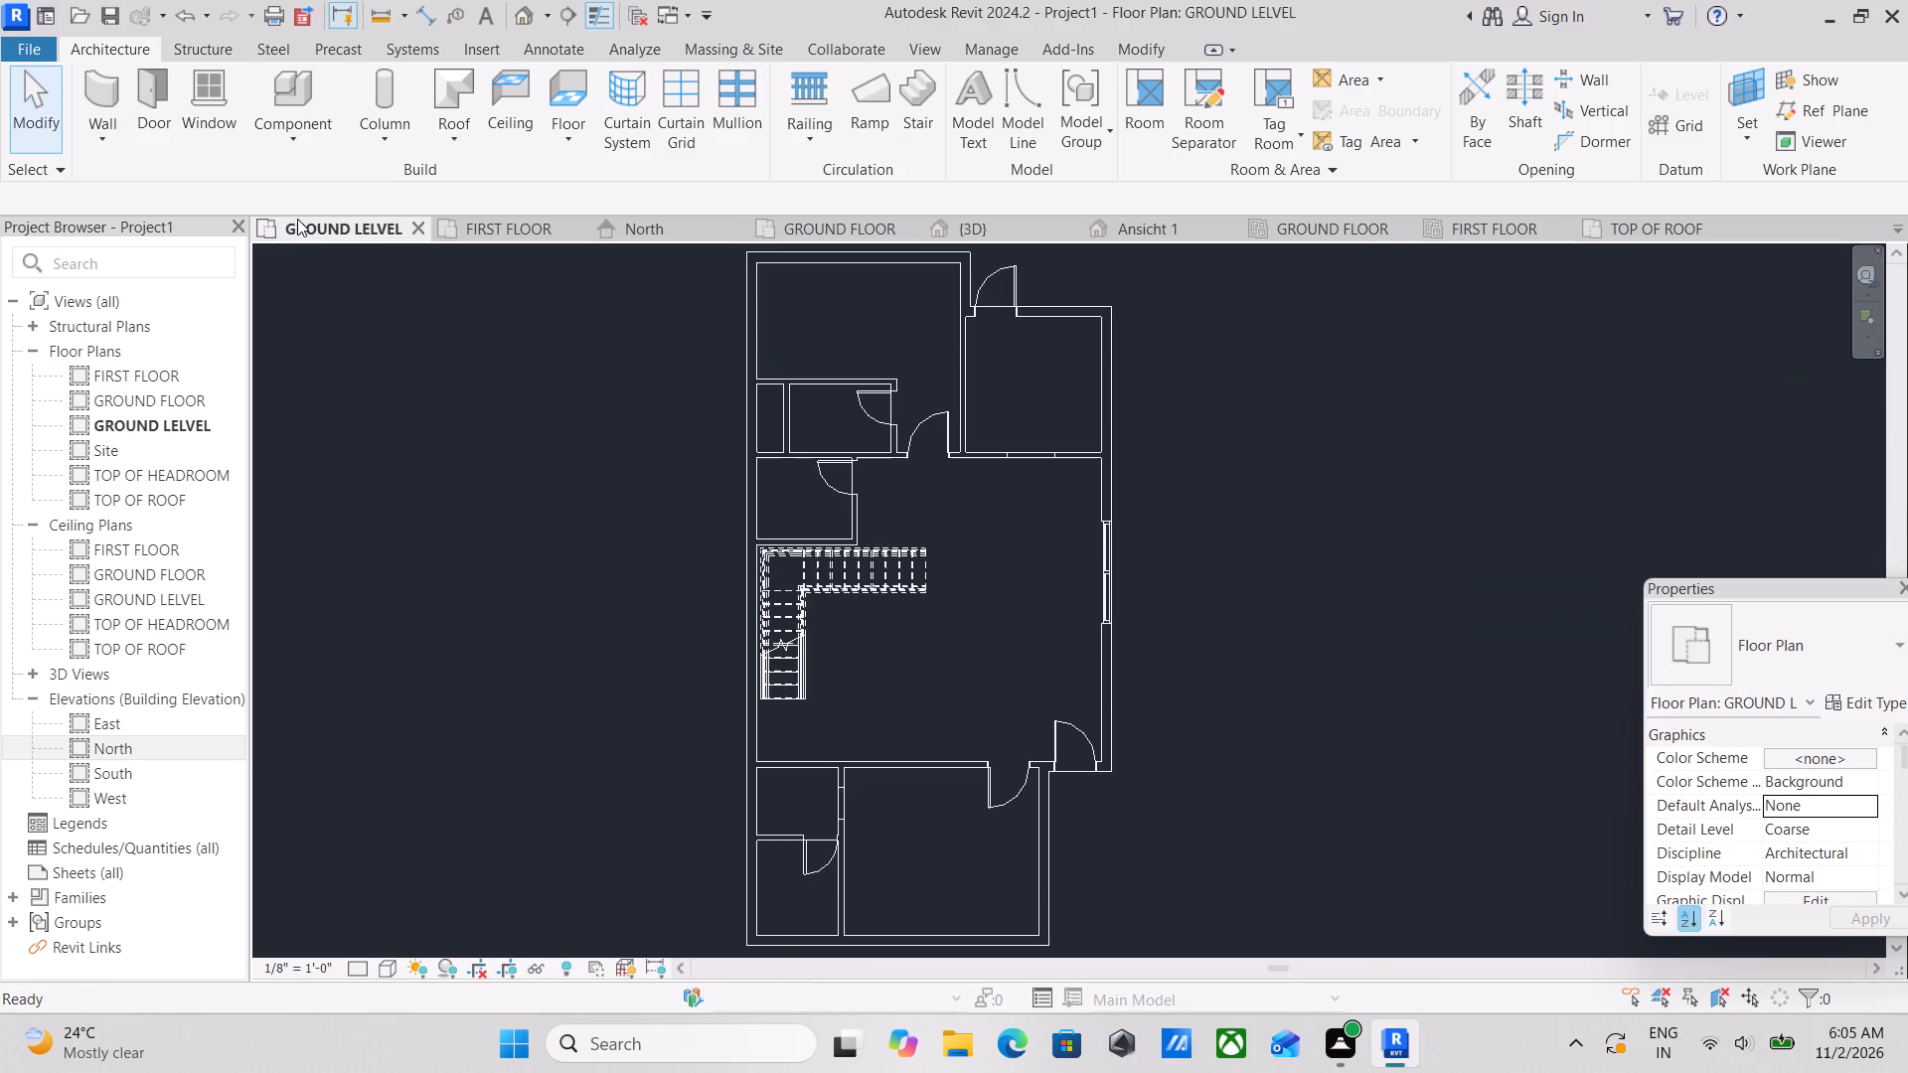
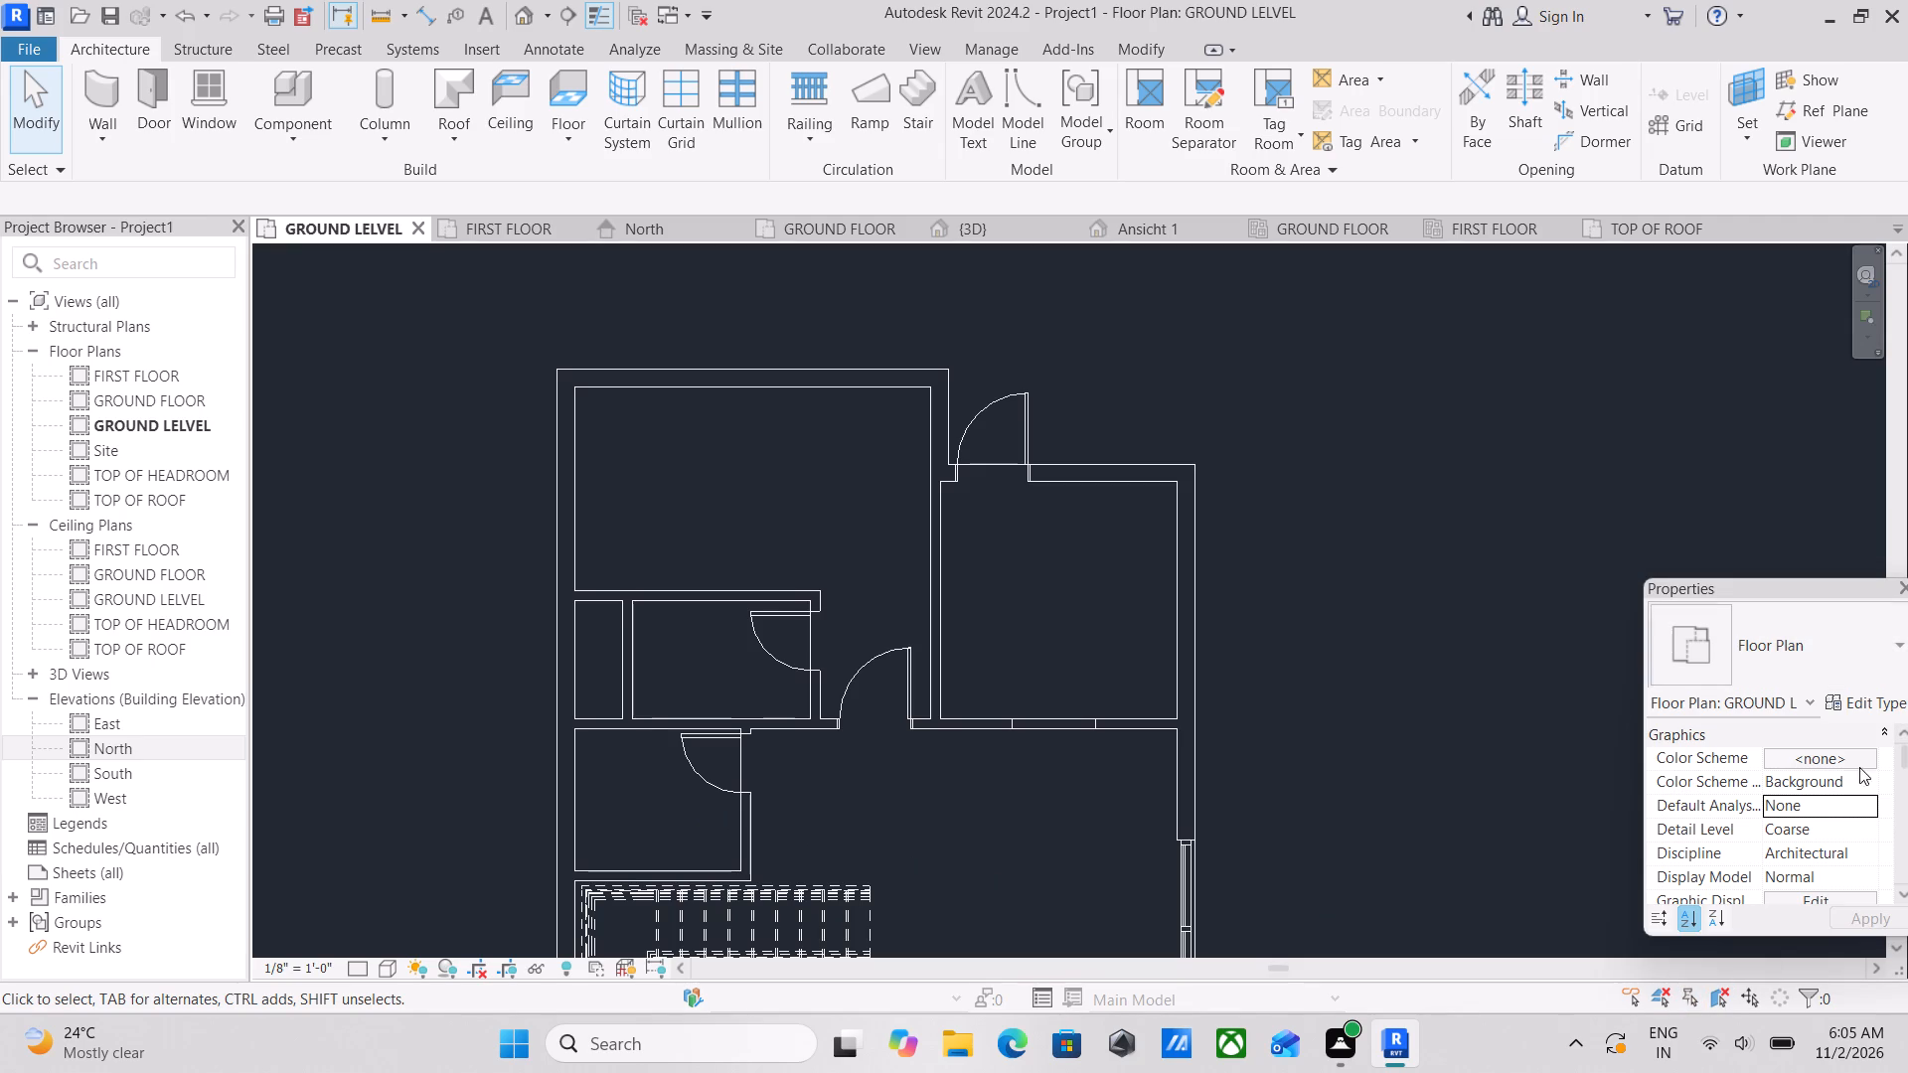
Examine the rooms and staircase layout in the GROUND LELVEL floor plan.
{"action": "scroll", "coordinate": [1070, 627], "scroll_direction": "up", "scroll_amount": 2}
{"action": "middle_click_drag", "start_coordinate": [1082, 613], "coordinate": [1310, 517]}
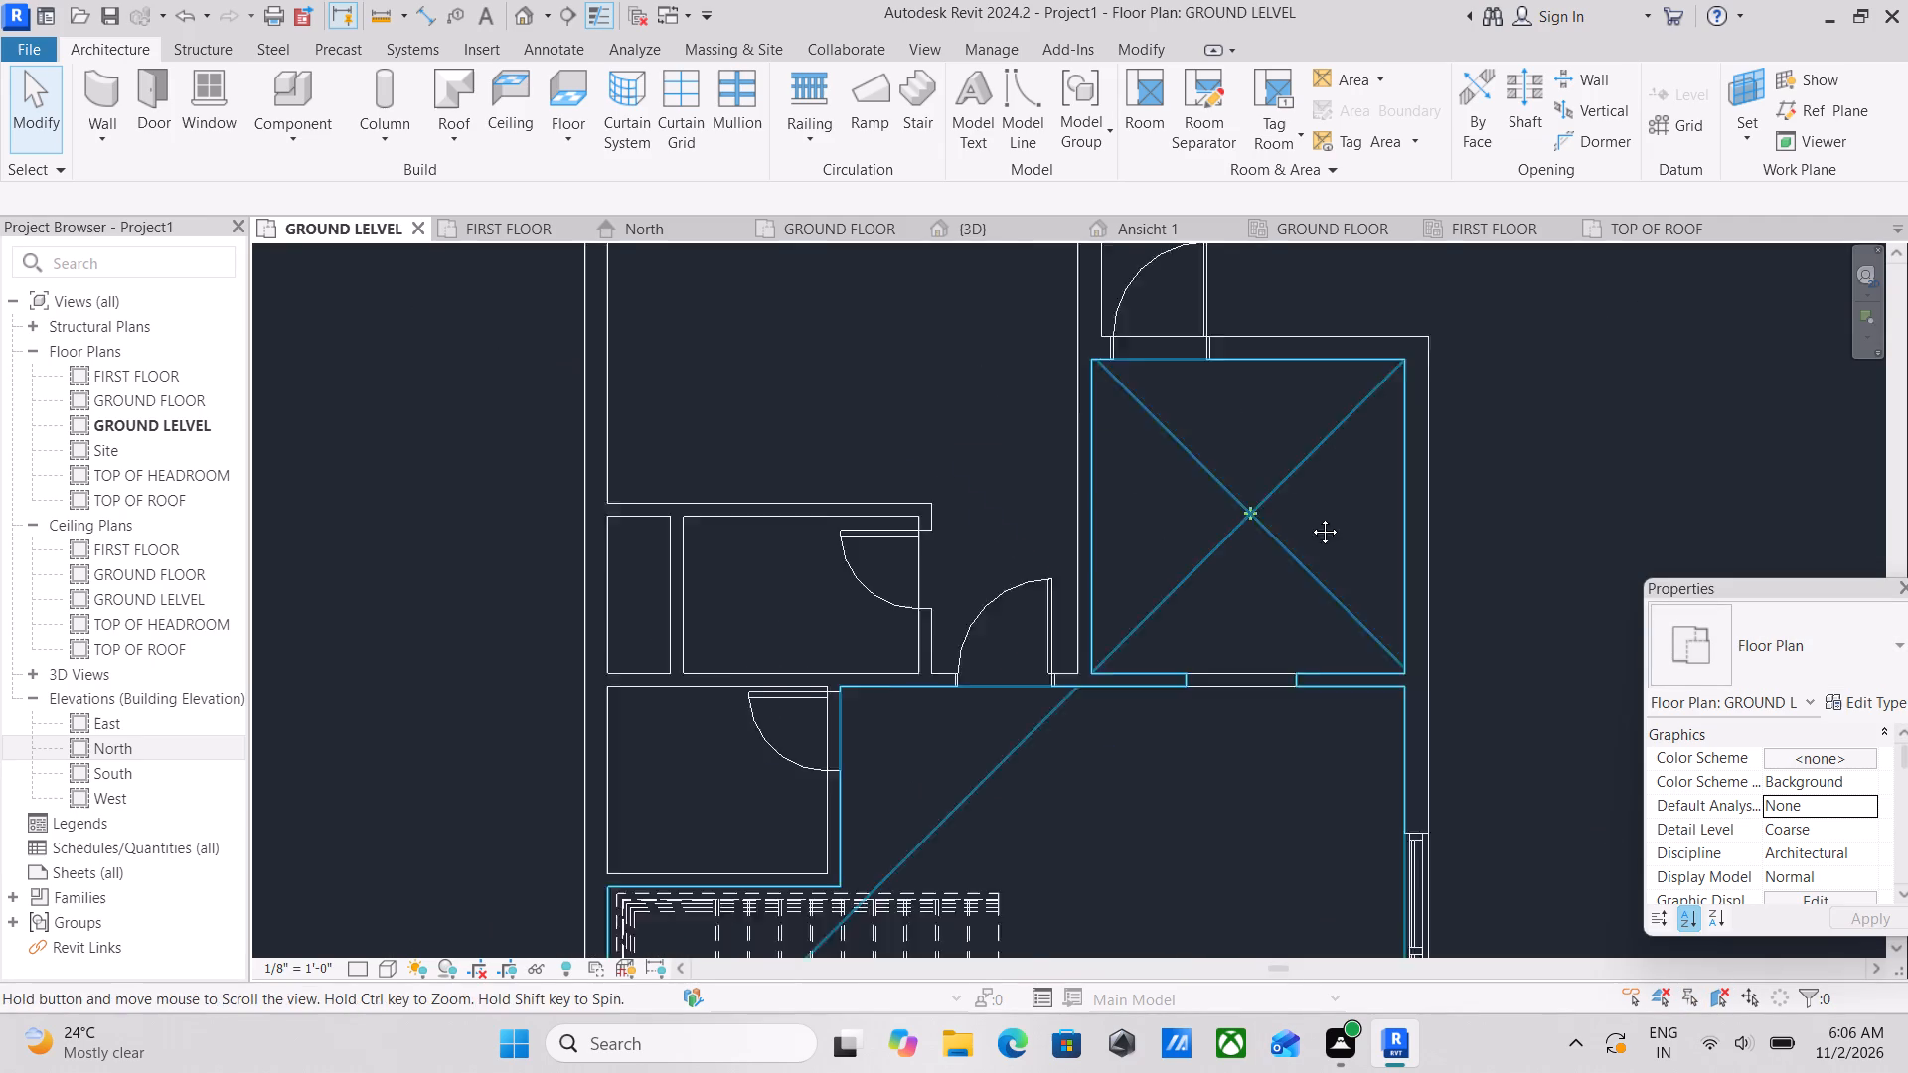
{"action": "middle_click_drag", "start_coordinate": [1310, 517], "coordinate": [1310, 518]}
{"action": "scroll", "coordinate": [1226, 574], "scroll_direction": "down", "scroll_amount": 3}
{"action": "middle_click_drag", "start_coordinate": [1220, 579], "coordinate": [1292, 581]}
{"action": "scroll", "coordinate": [1292, 581], "scroll_direction": "down", "scroll_amount": 2}
{"action": "middle_click_drag", "start_coordinate": [1292, 581], "coordinate": [1282, 600]}
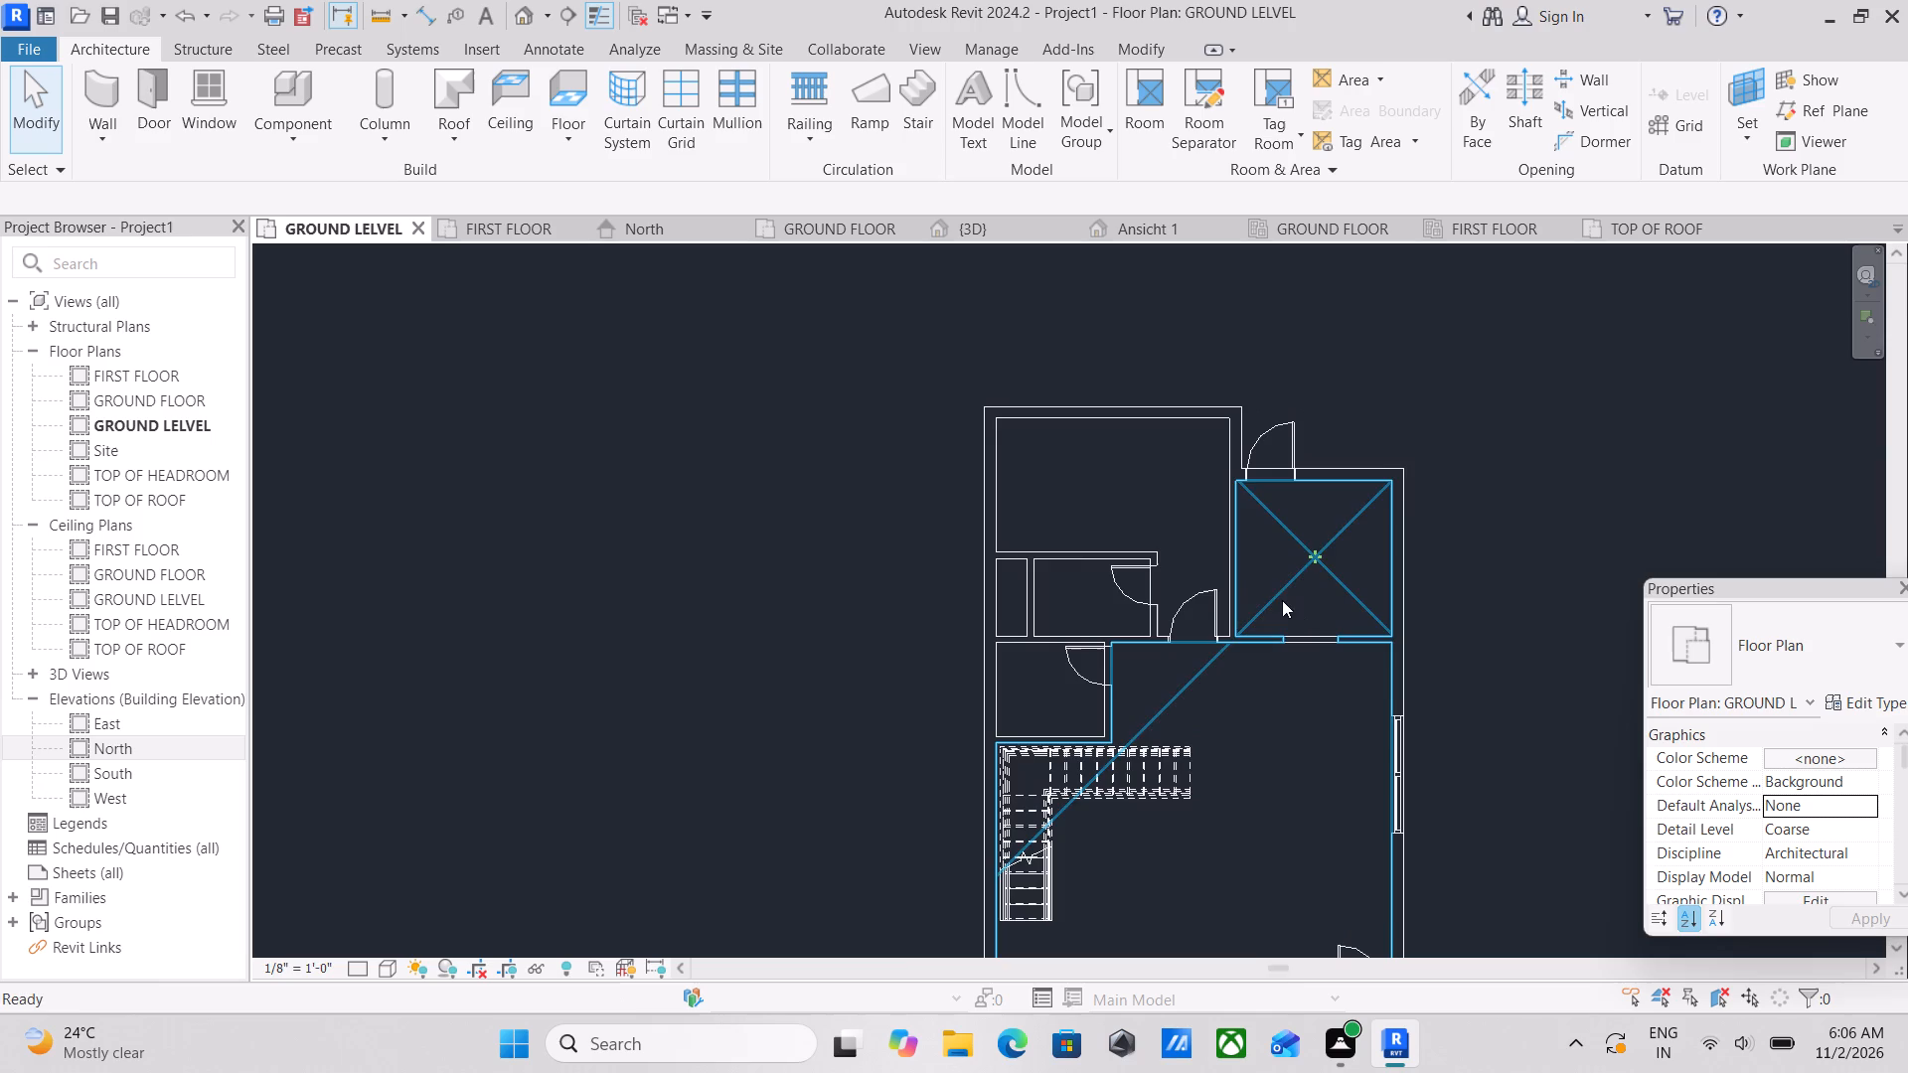
{"action": "scroll", "coordinate": [1279, 520], "scroll_direction": "up", "scroll_amount": 3}
{"action": "middle_click_drag", "start_coordinate": [1284, 502], "coordinate": [1317, 452]}
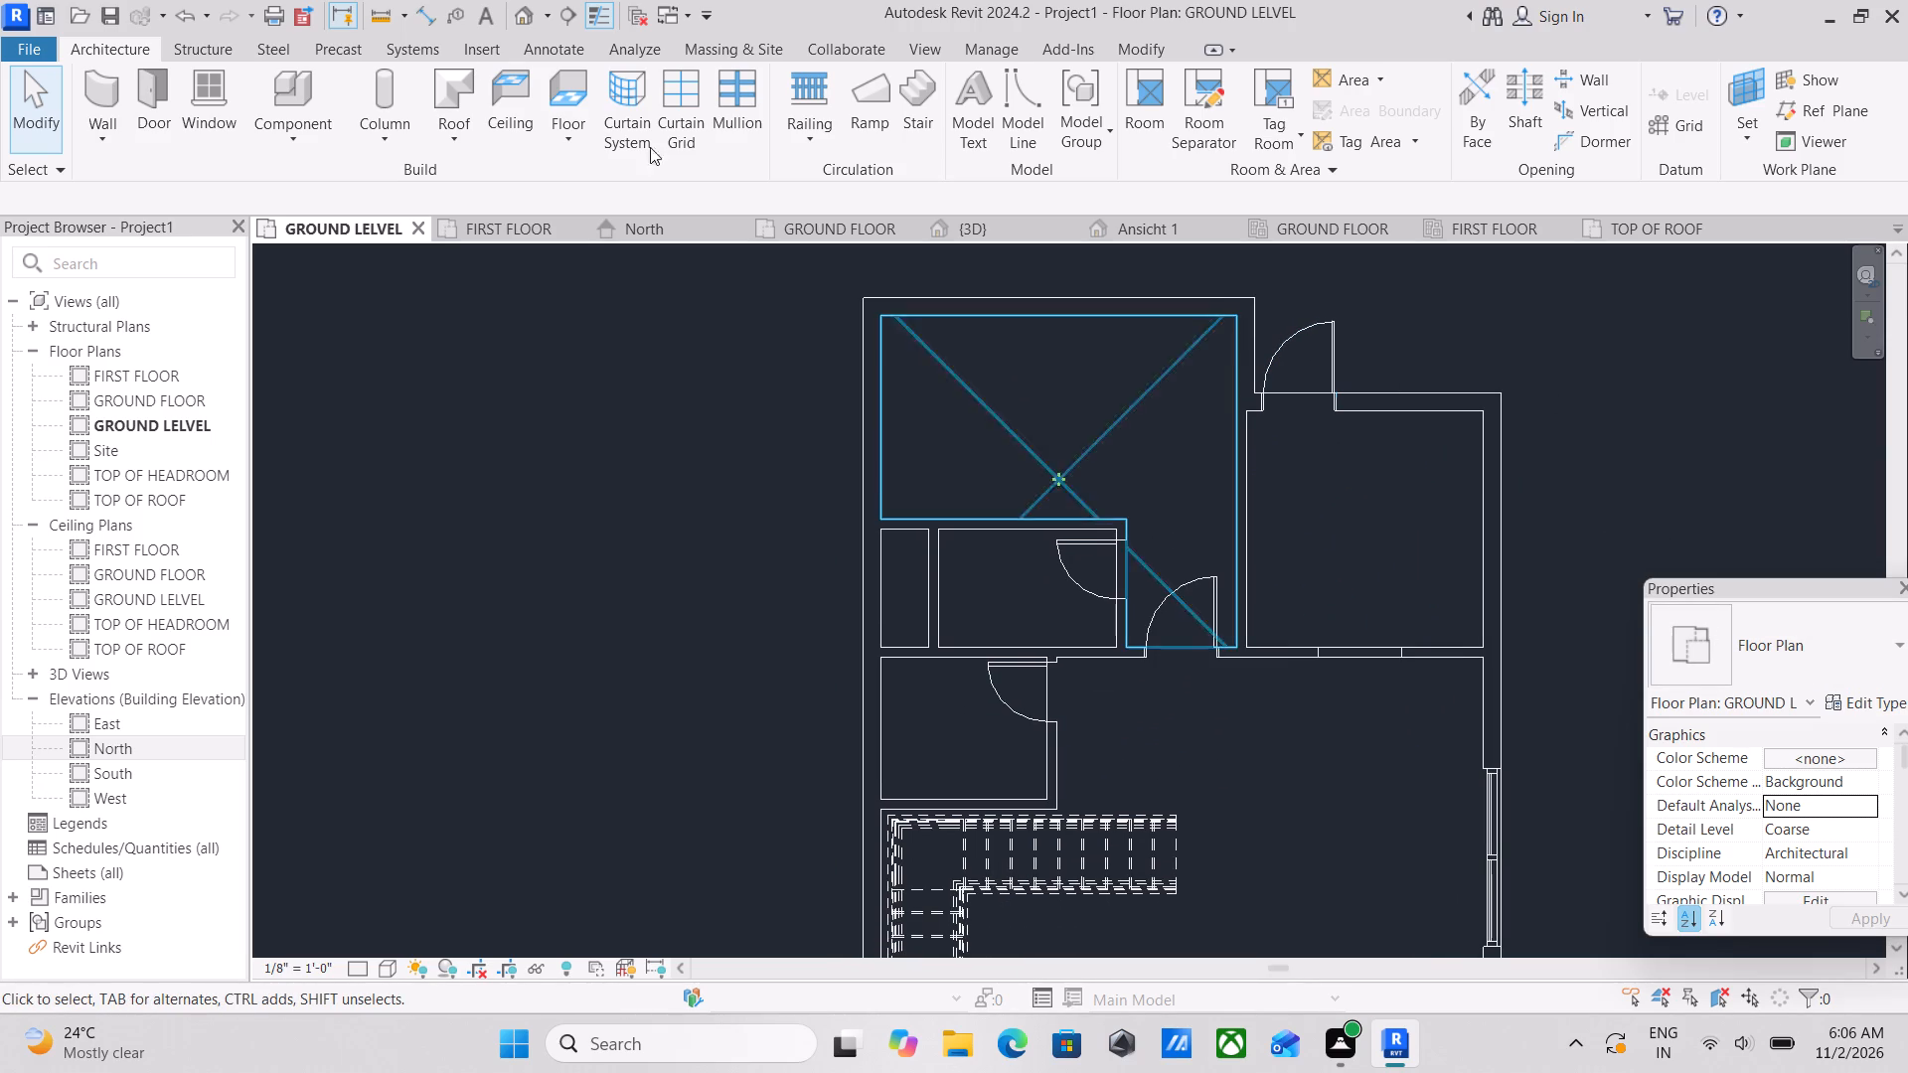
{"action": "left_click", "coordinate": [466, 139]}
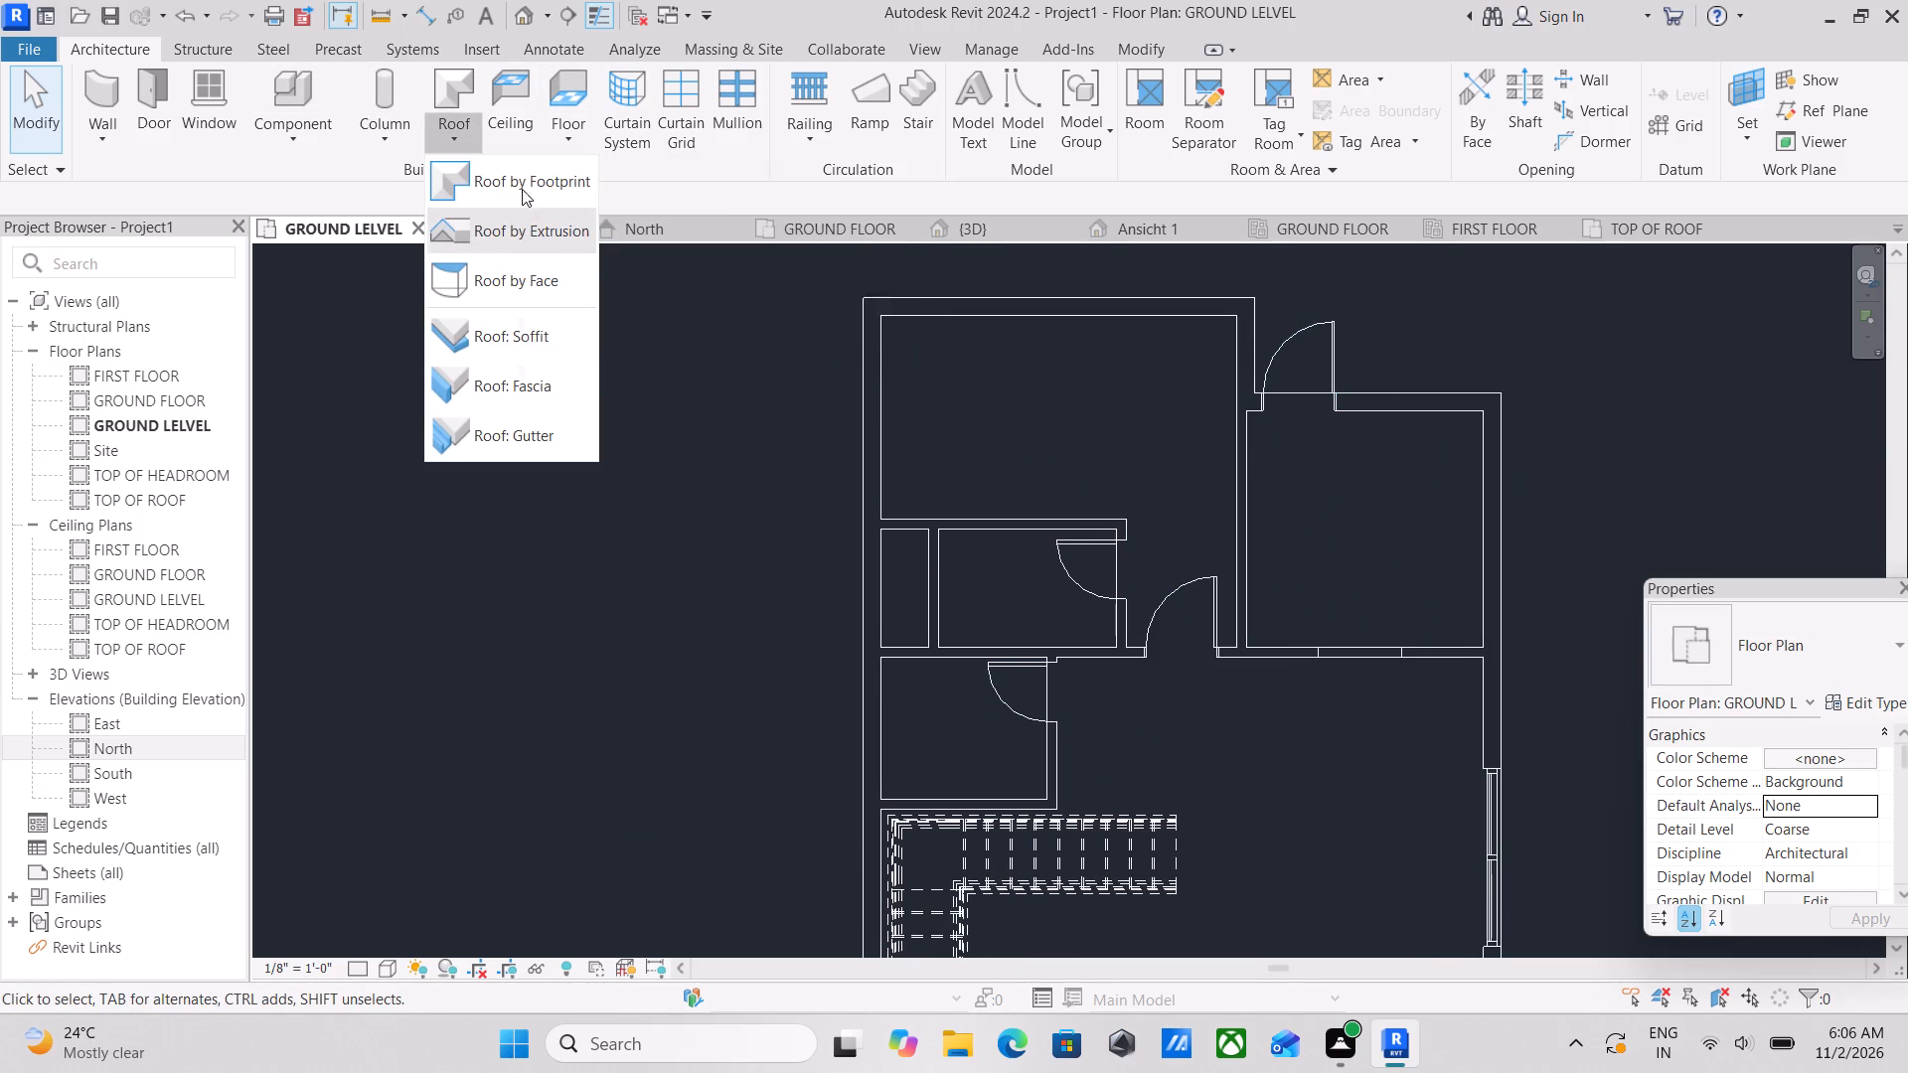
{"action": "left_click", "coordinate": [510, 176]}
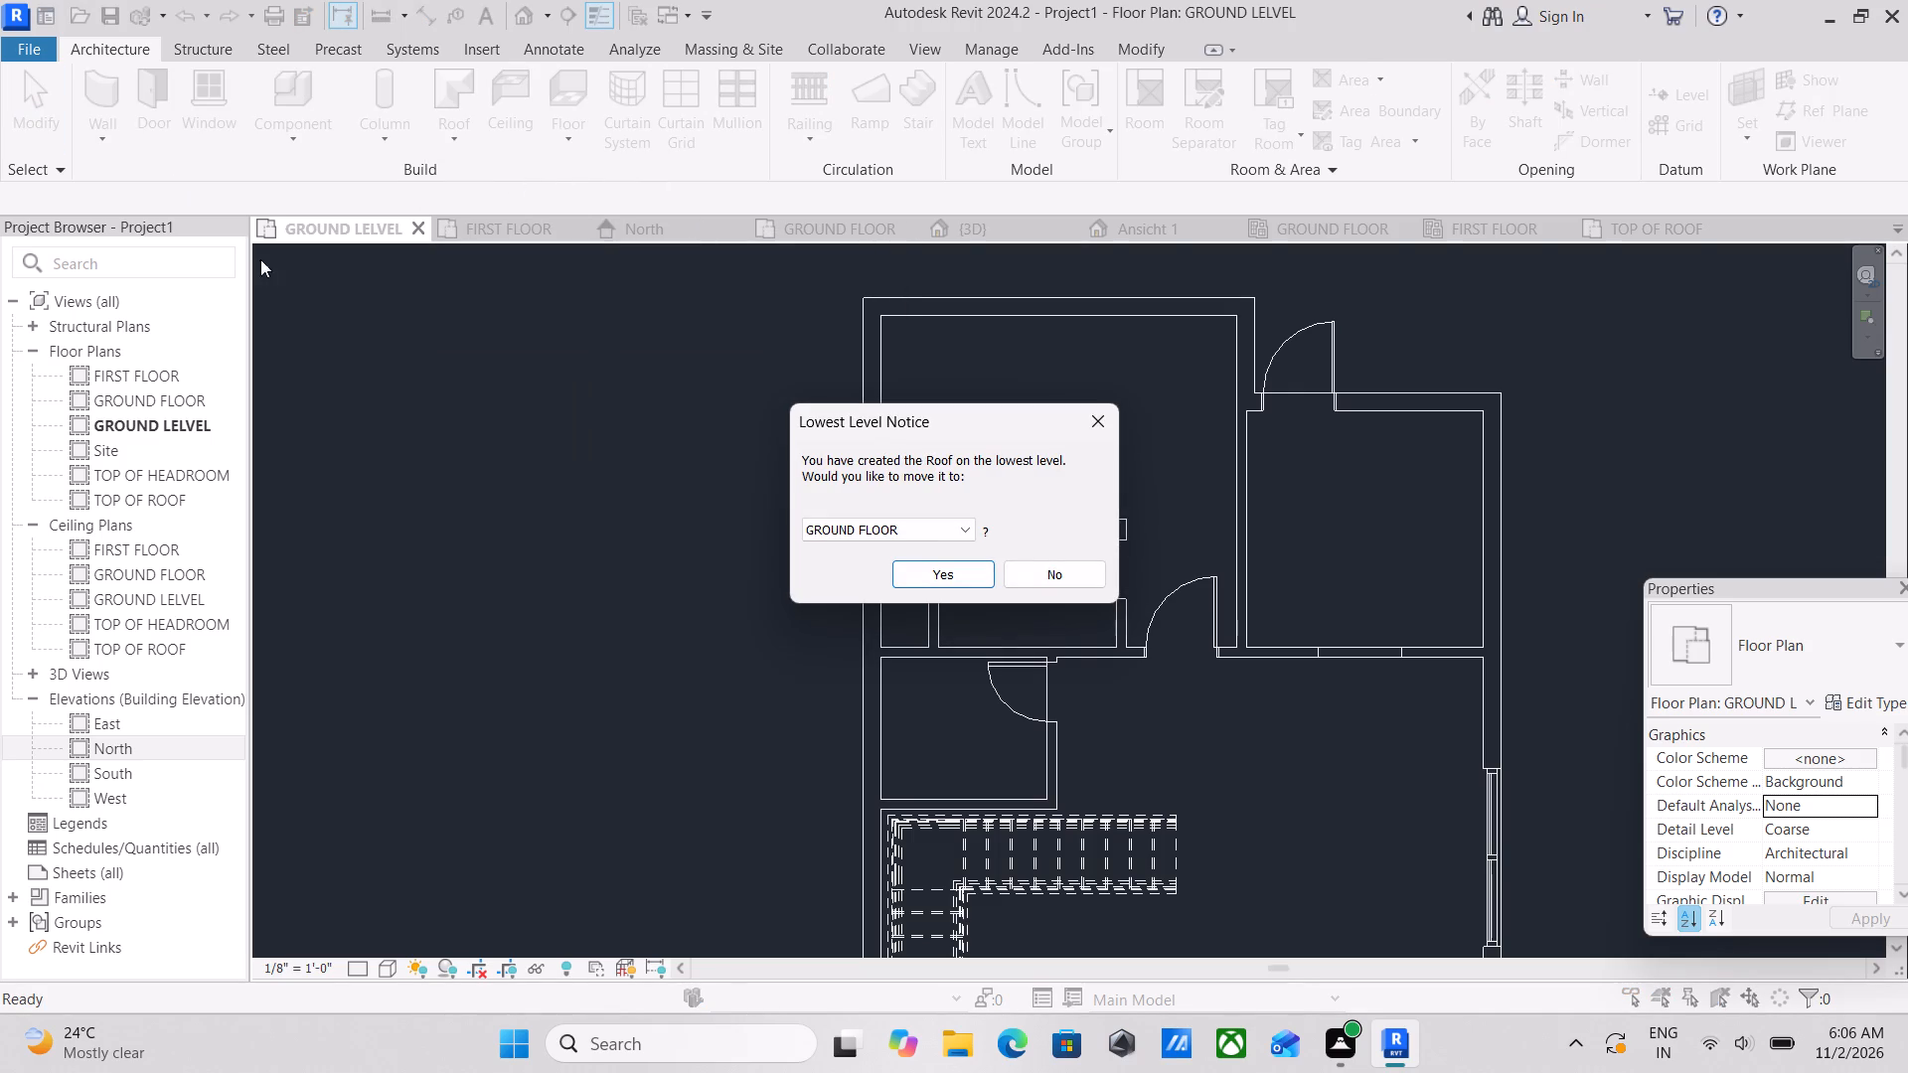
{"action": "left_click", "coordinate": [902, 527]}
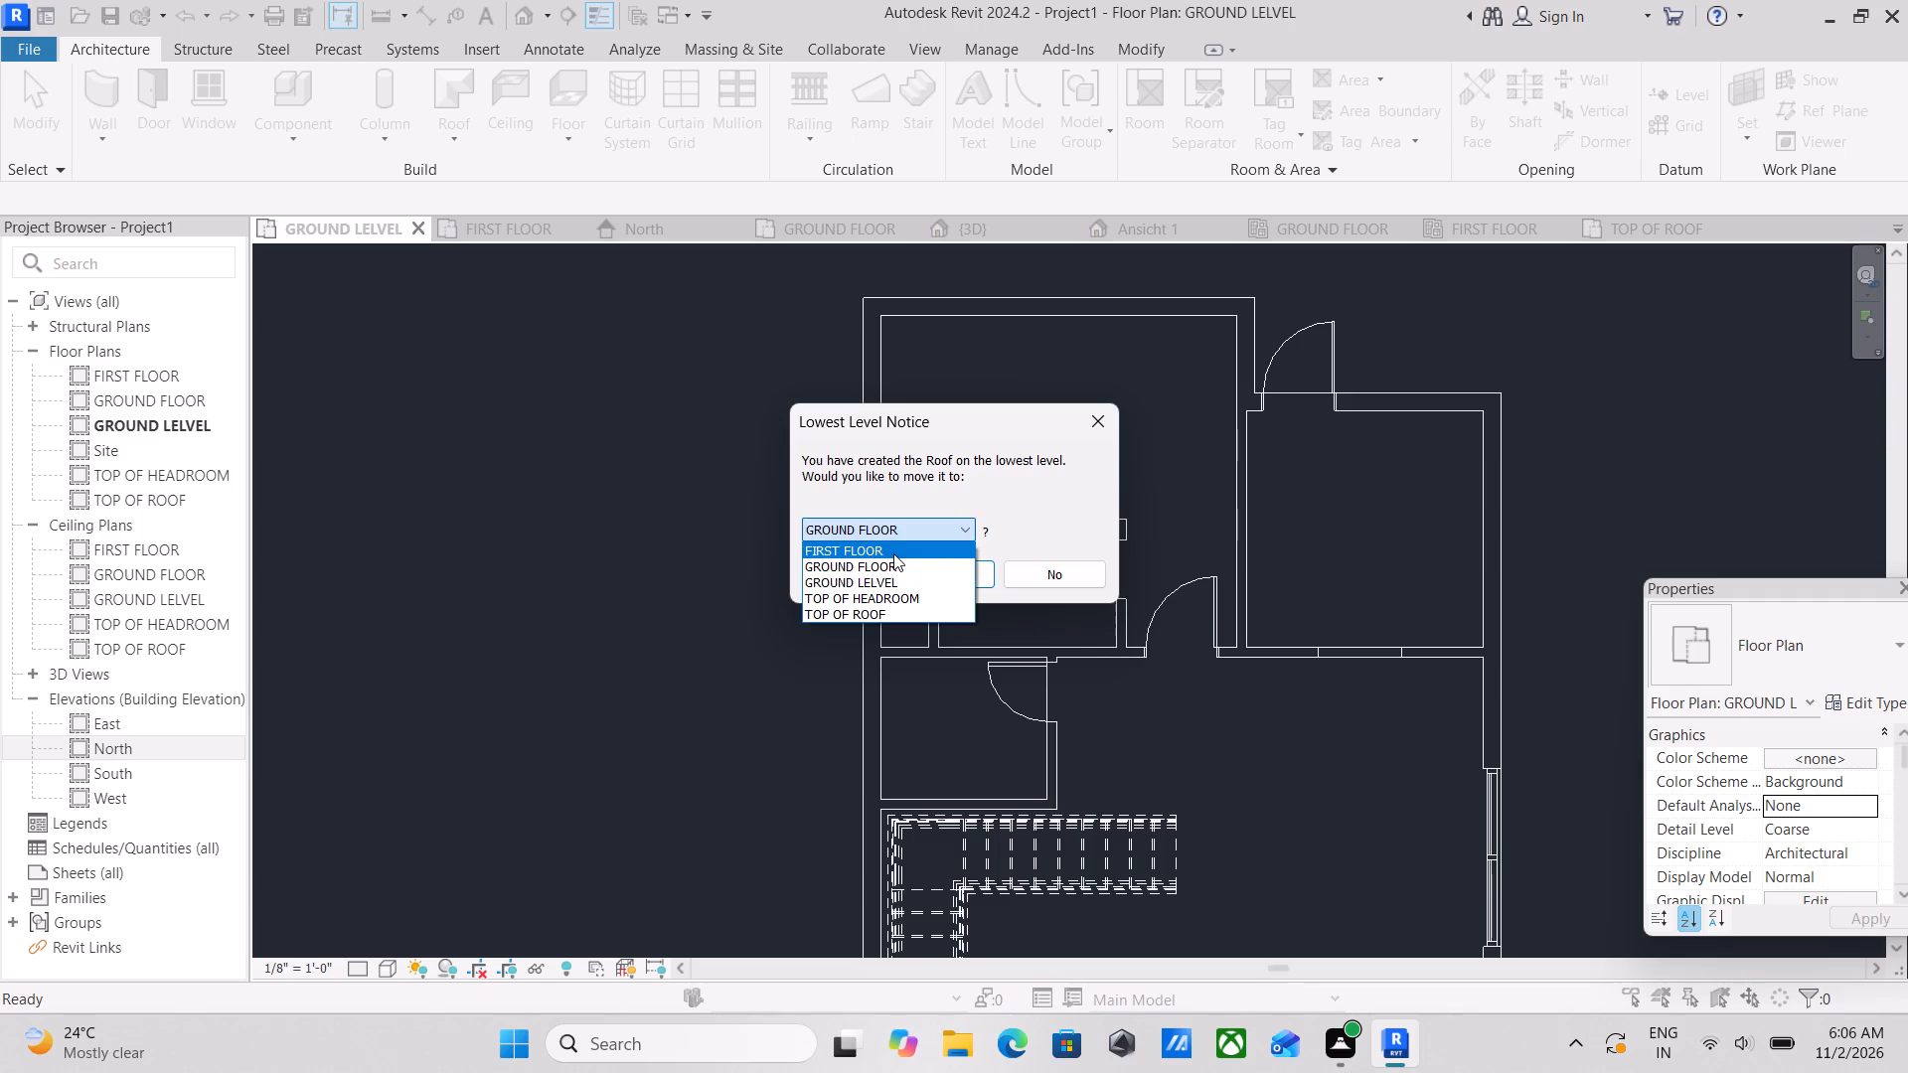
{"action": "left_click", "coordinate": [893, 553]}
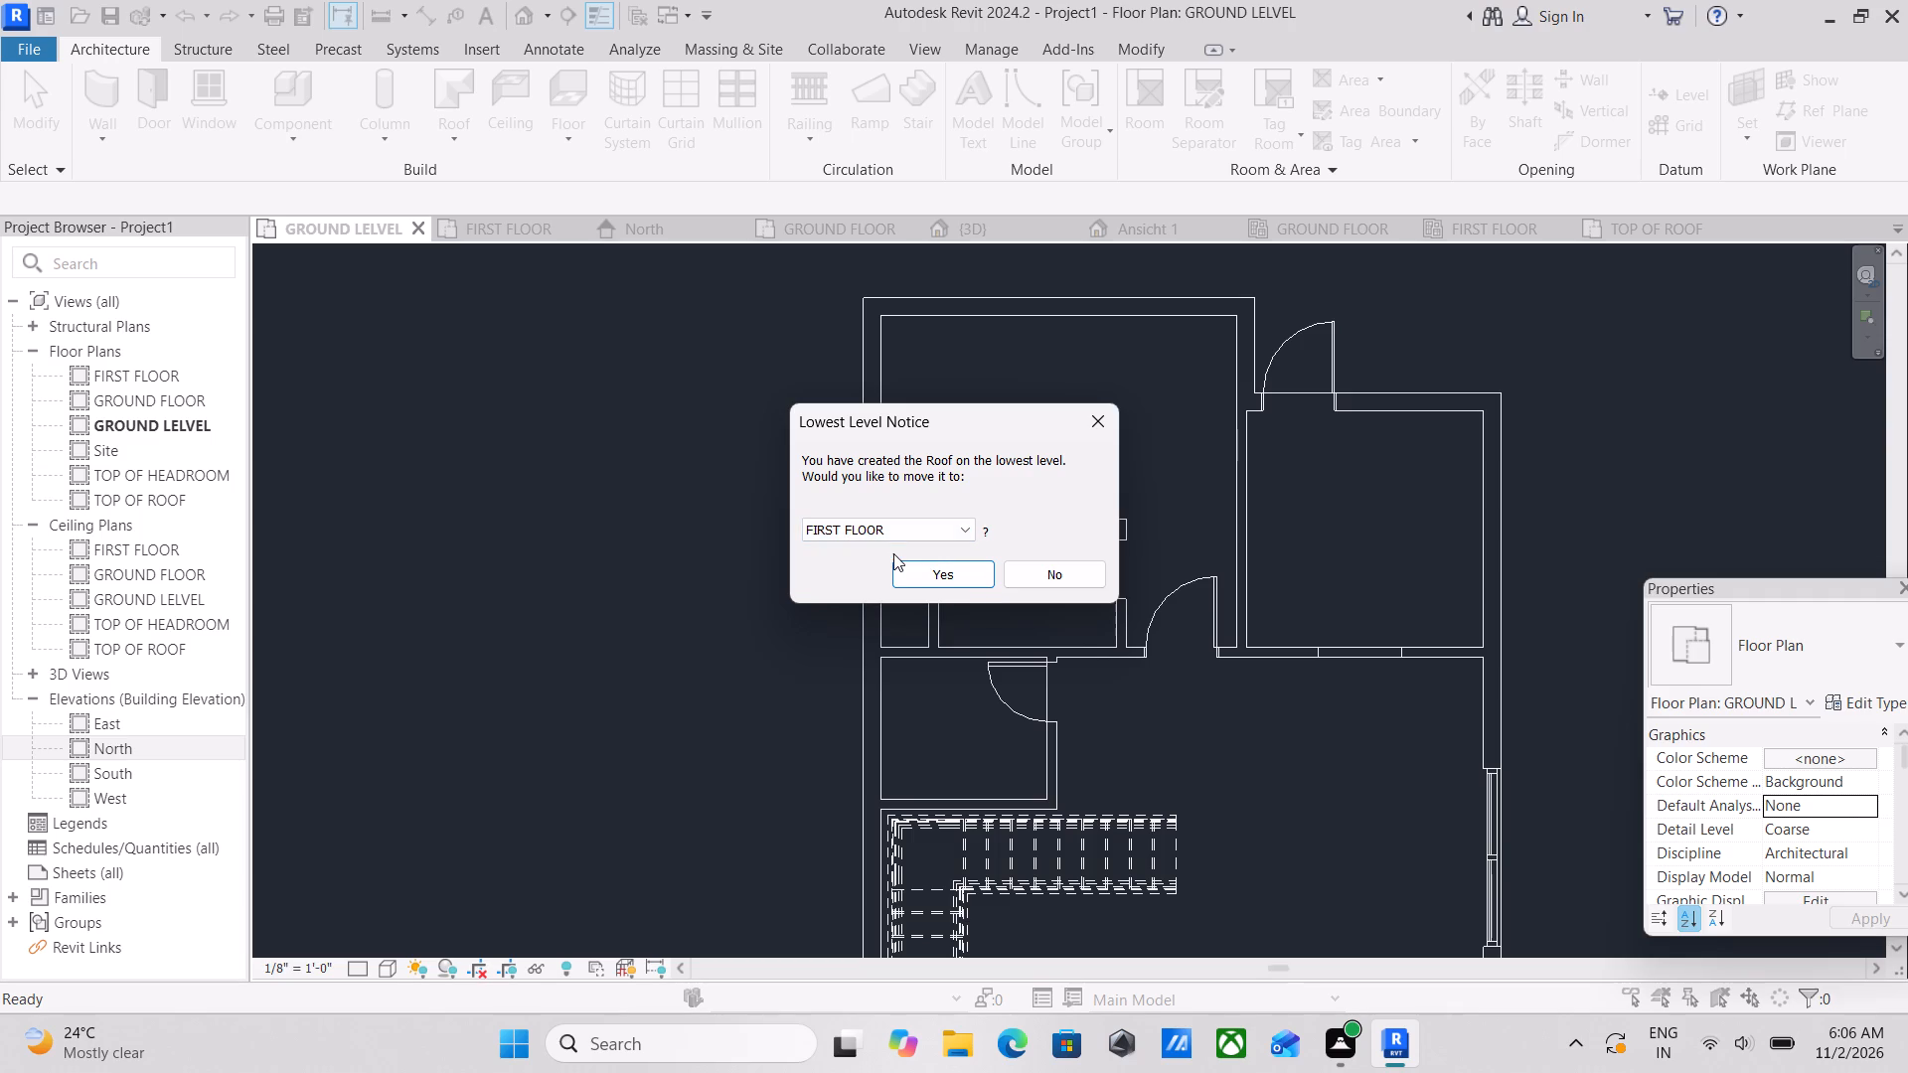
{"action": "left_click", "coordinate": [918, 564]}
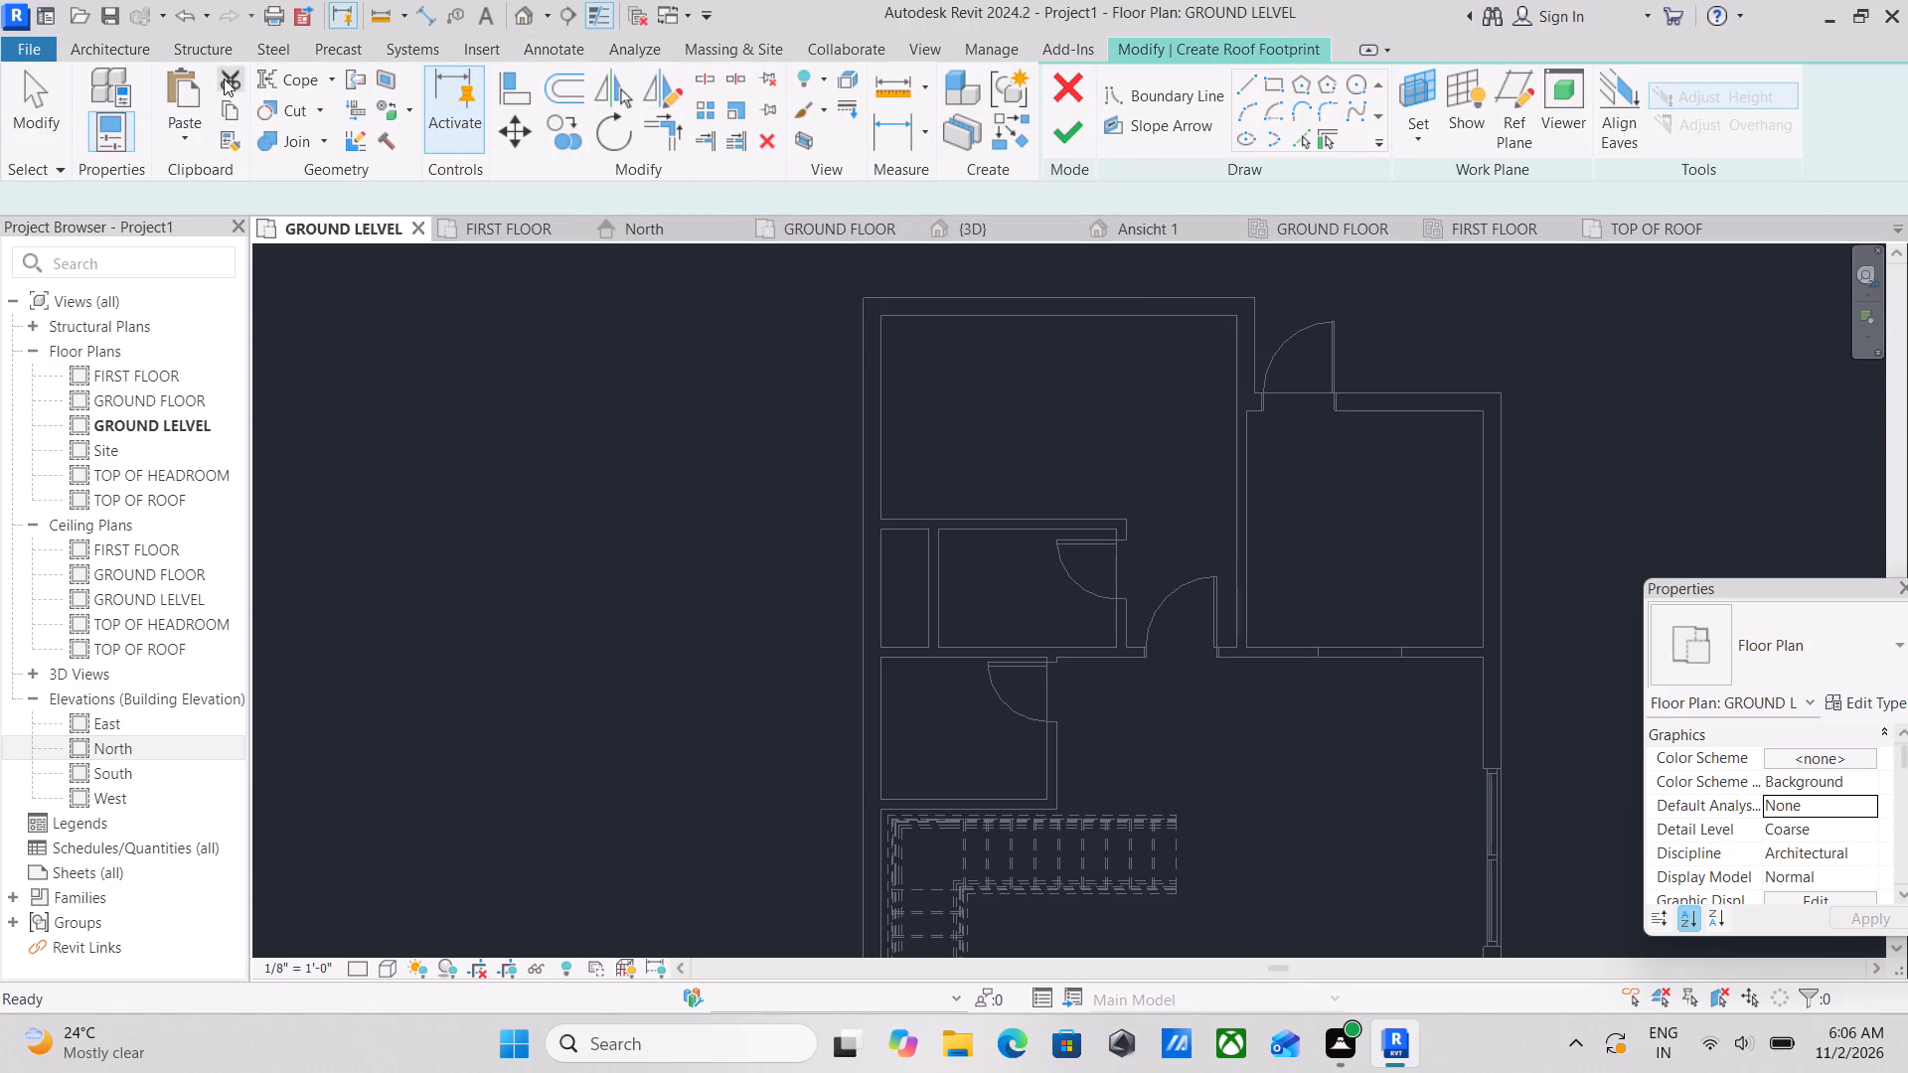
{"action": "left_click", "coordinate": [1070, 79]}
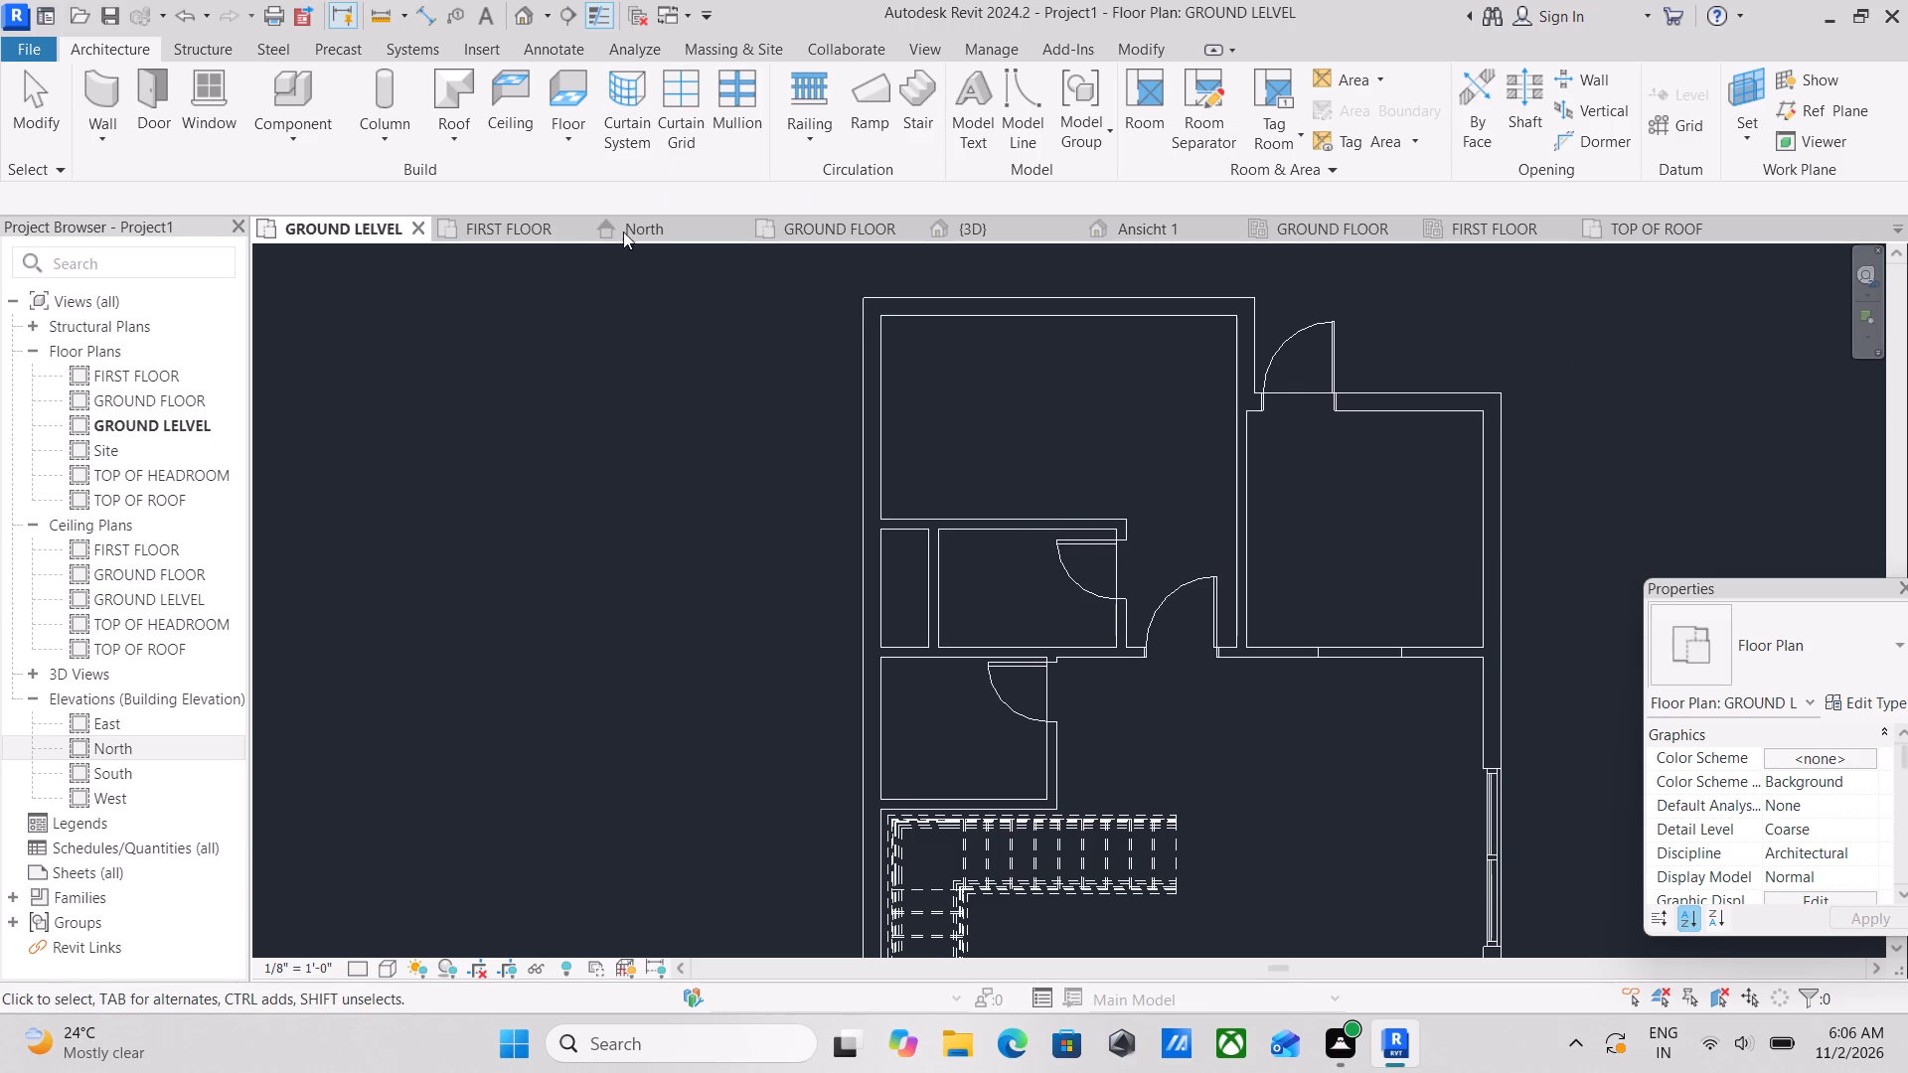
Start a footprint roof moved to the FIRST FLOOR level, with Defines slope turned off.
{"action": "scroll", "coordinate": [799, 352], "scroll_direction": "up", "scroll_amount": 2}
{"action": "scroll", "coordinate": [1083, 403], "scroll_direction": "down", "scroll_amount": 1}
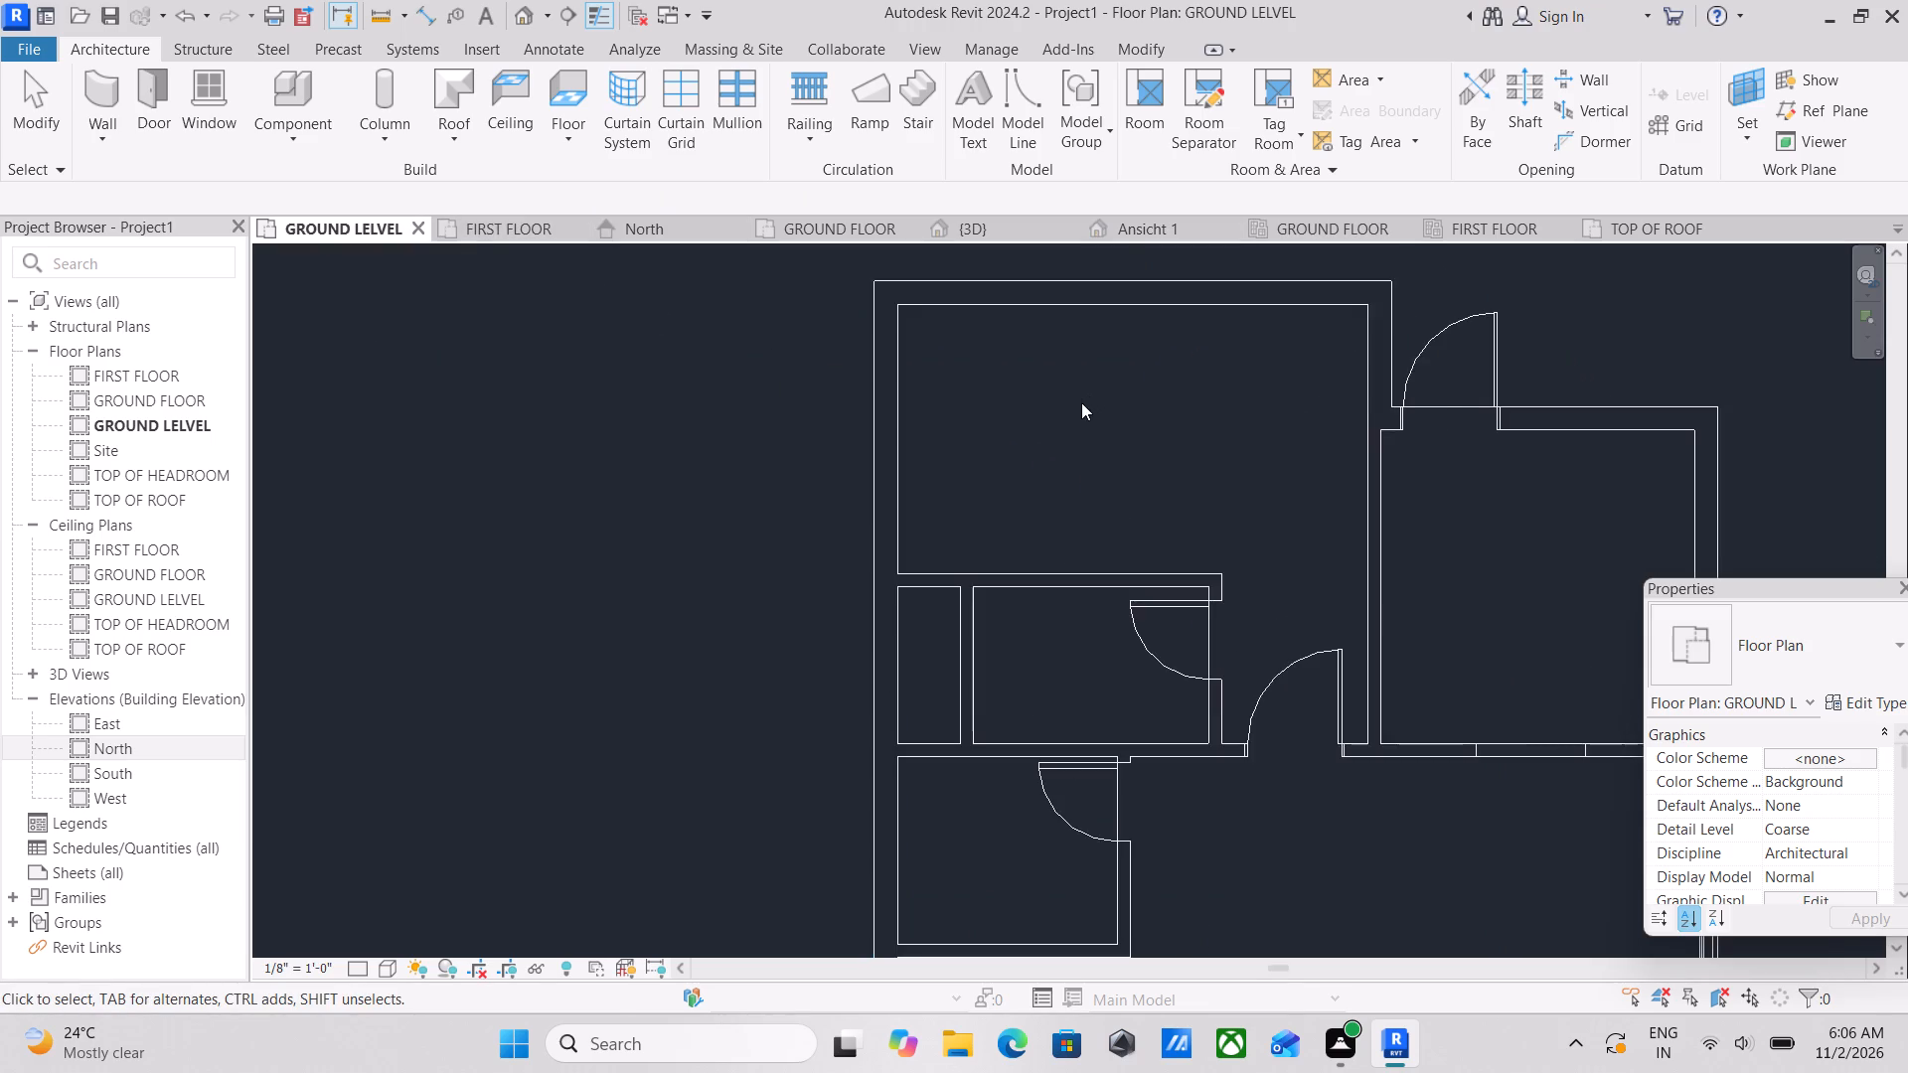
{"action": "middle_click_drag", "start_coordinate": [1056, 387], "coordinate": [806, 427]}
{"action": "left_click", "coordinate": [444, 142]}
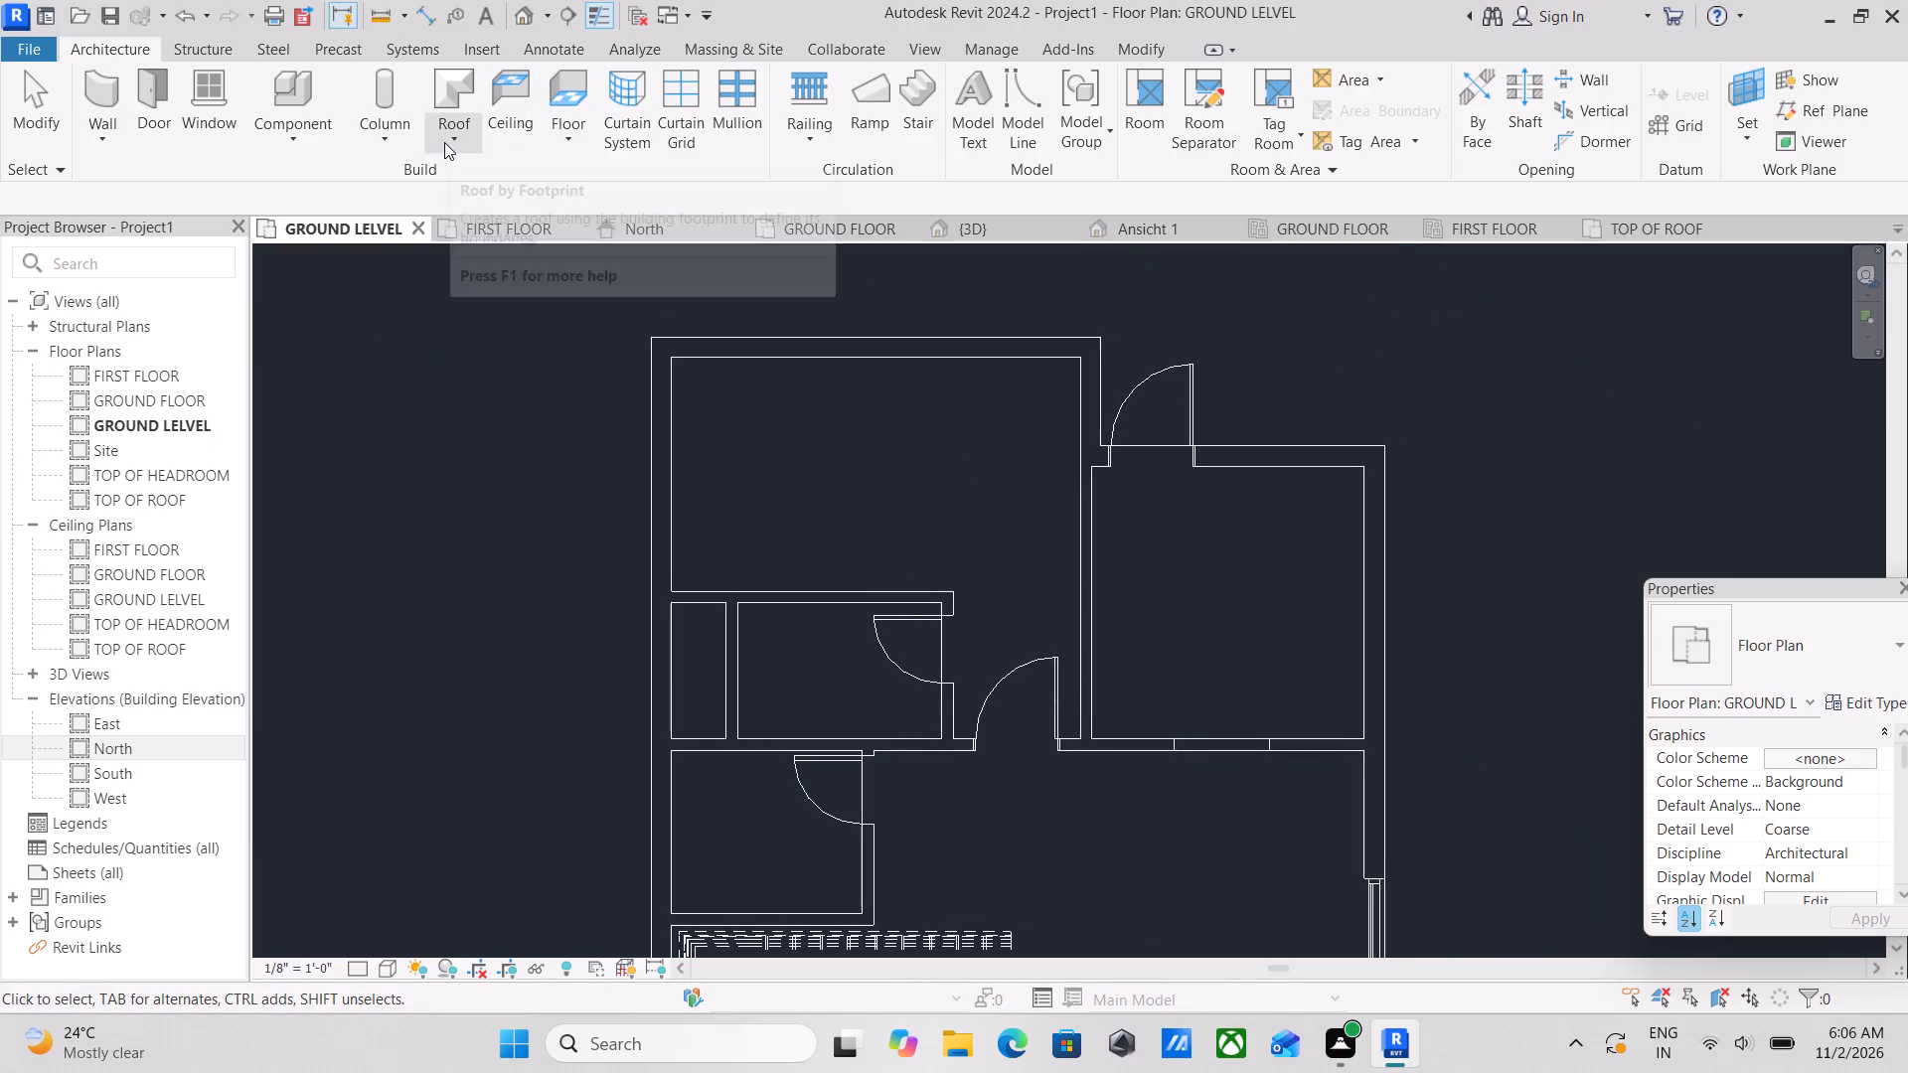
{"action": "left_click", "coordinate": [517, 178]}
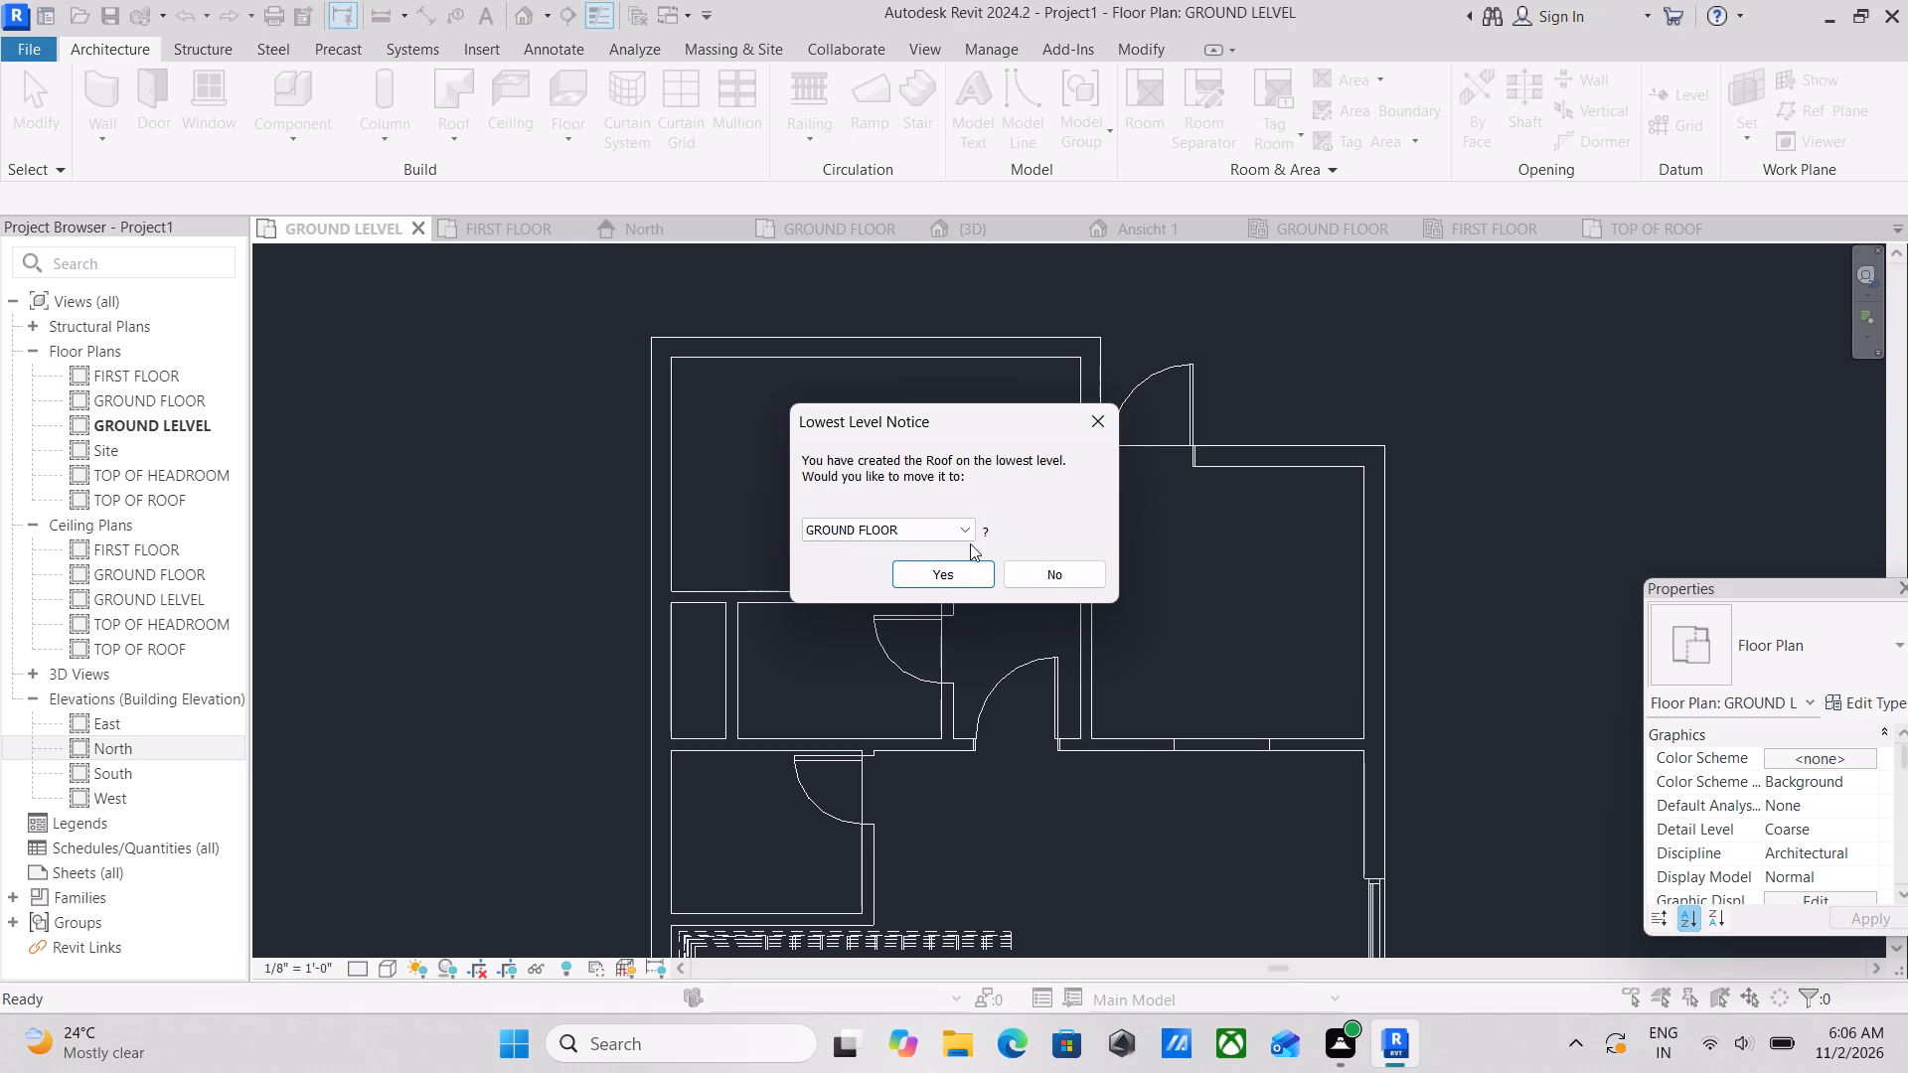
{"action": "left_click", "coordinate": [954, 525]}
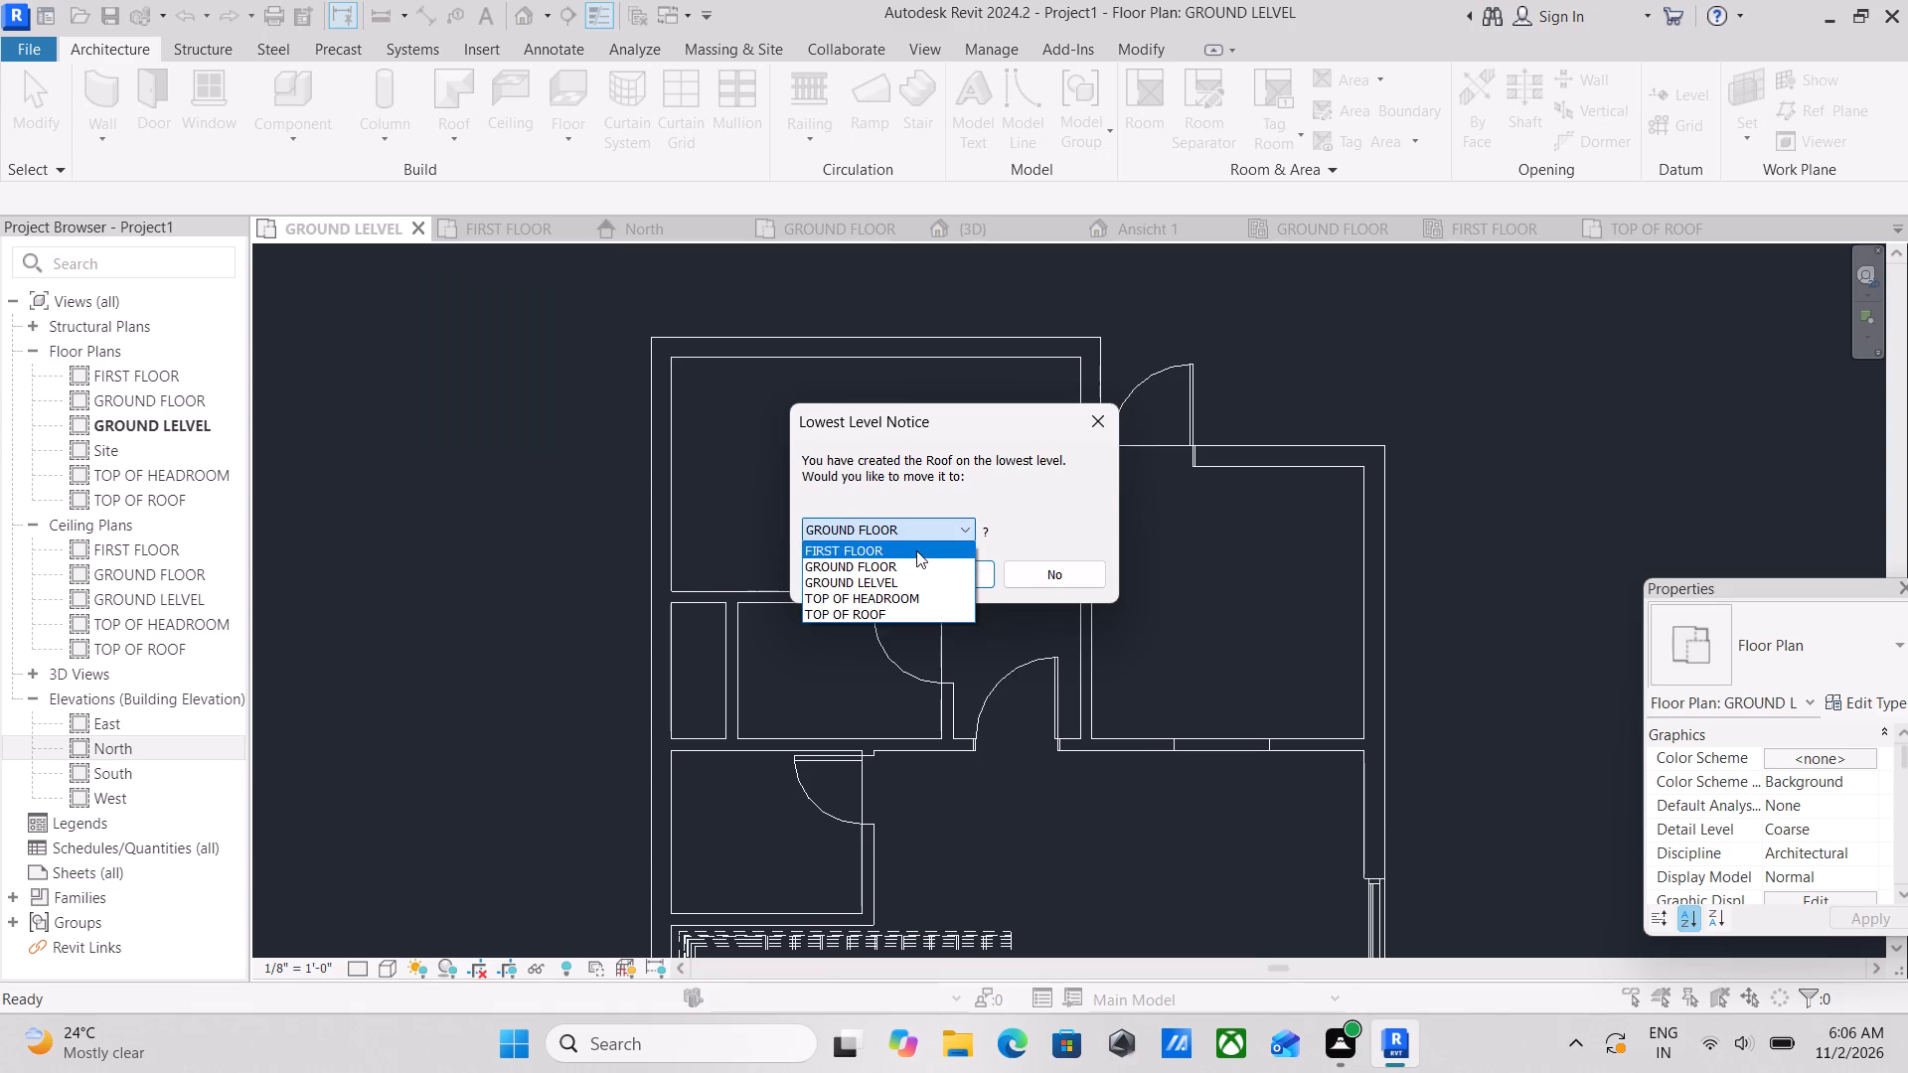
{"action": "left_click", "coordinate": [916, 550]}
{"action": "left_click", "coordinate": [935, 581]}
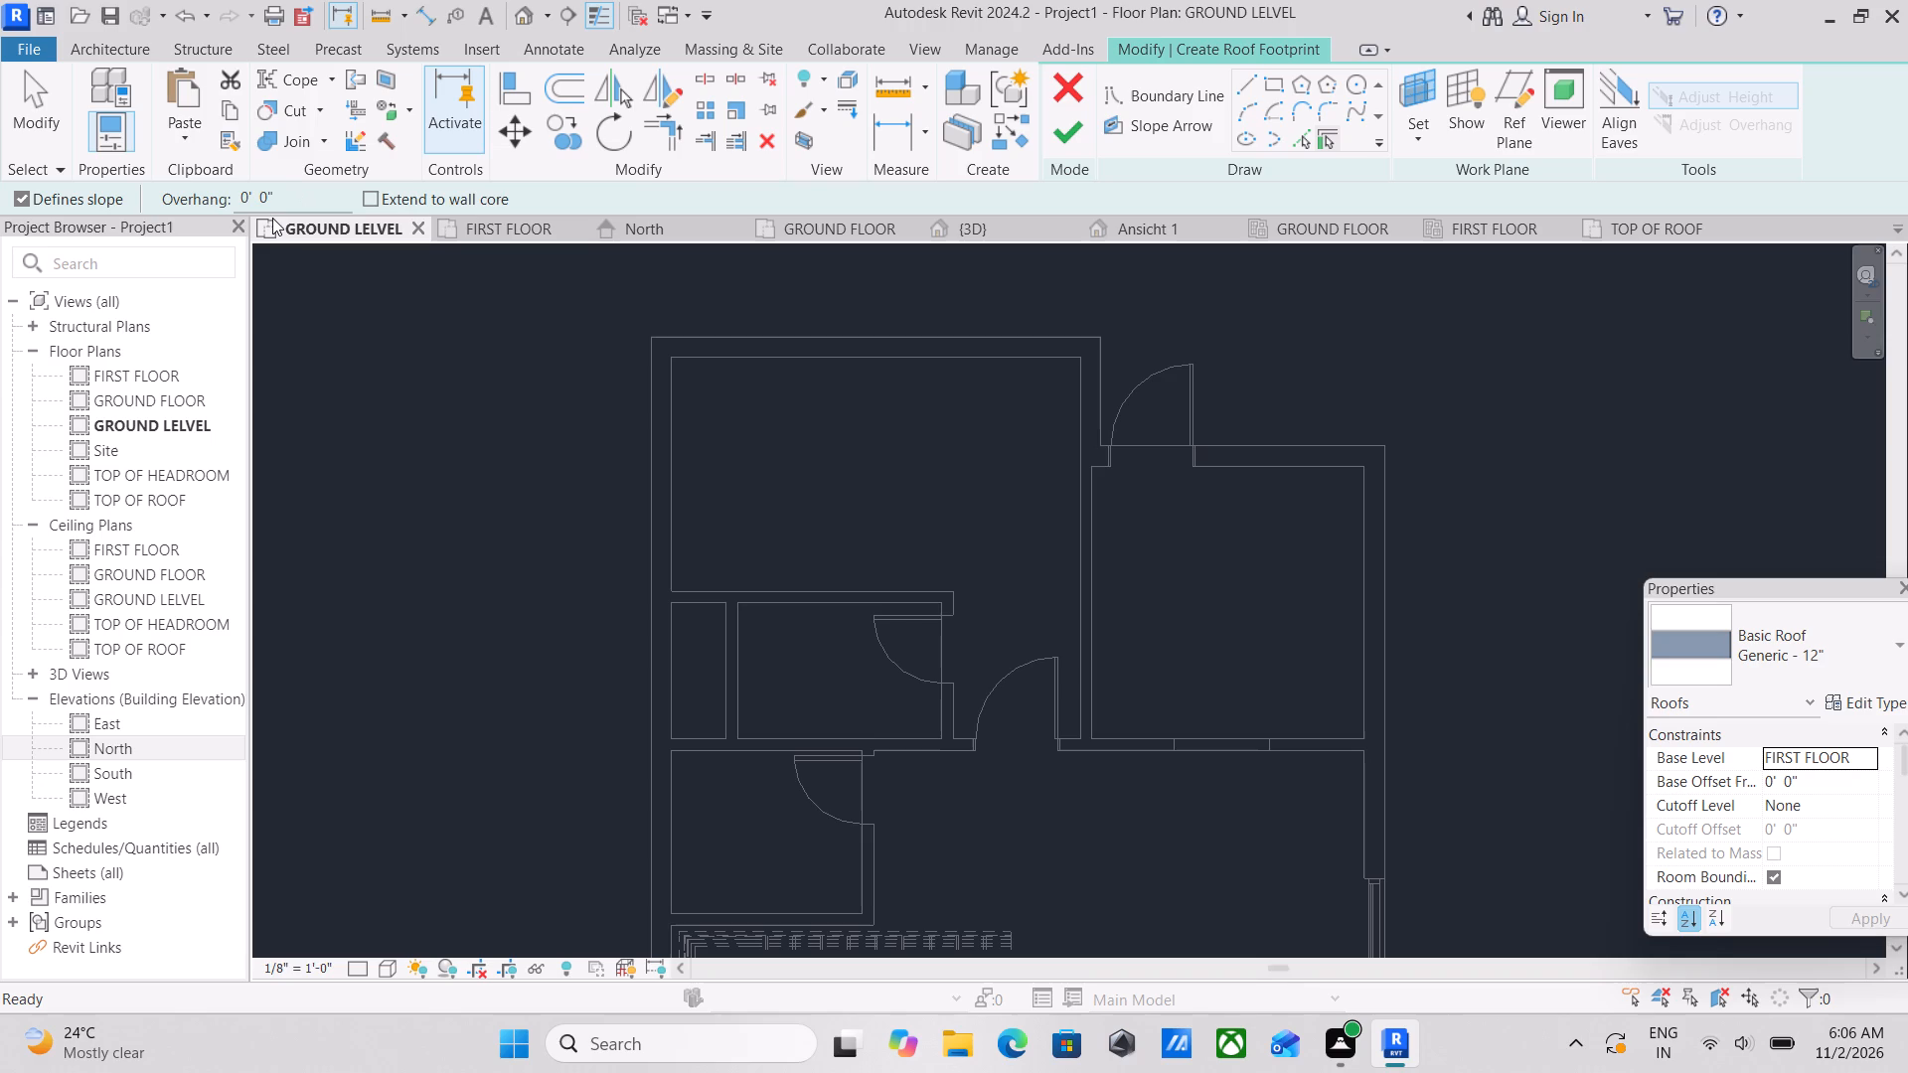
{"action": "left_click", "coordinate": [16, 194]}
Draw straight roof boundary lines along the inner faces of the north walls: 15'-0" east, 4'-0" south, 10'-5" east.
{"action": "left_click", "coordinate": [1249, 82]}
{"action": "left_click", "coordinate": [666, 365]}
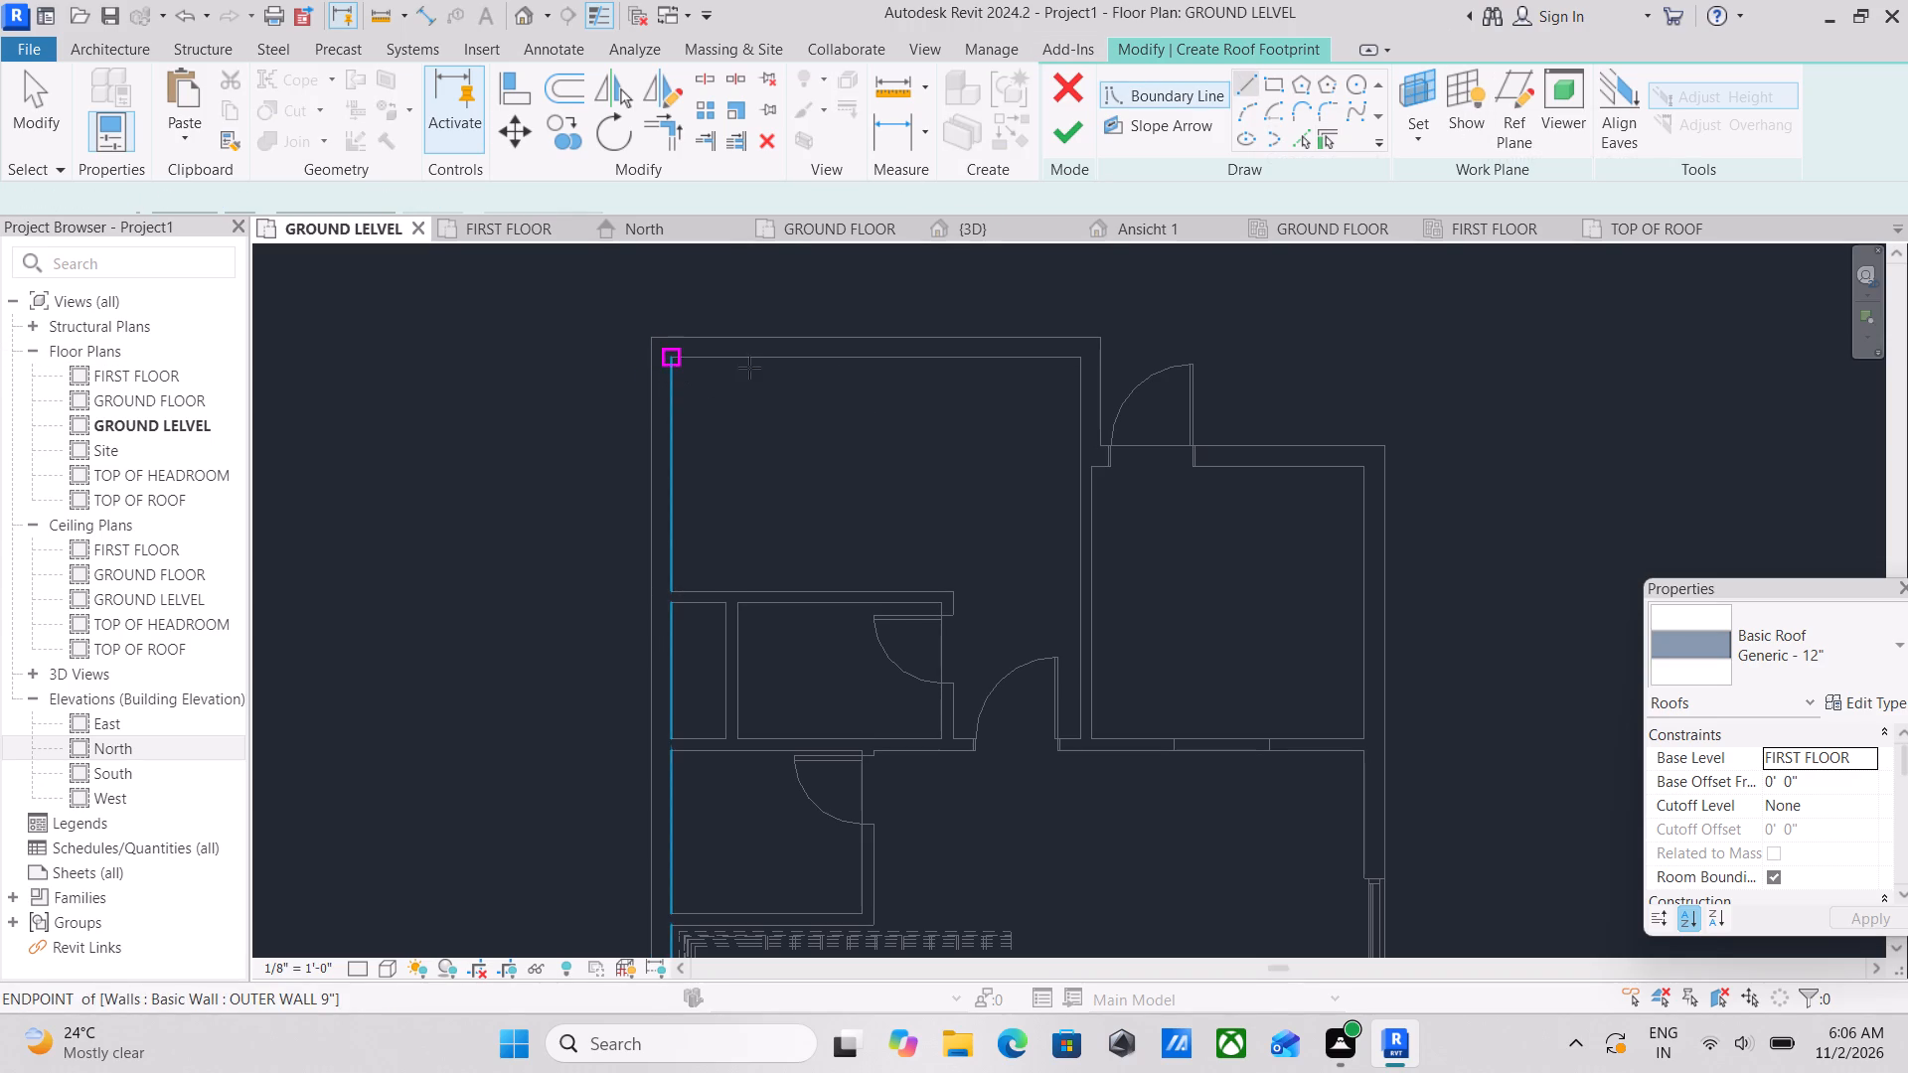
{"action": "scroll", "coordinate": [1083, 363], "scroll_direction": "up", "scroll_amount": 3}
{"action": "left_click", "coordinate": [1083, 363]}
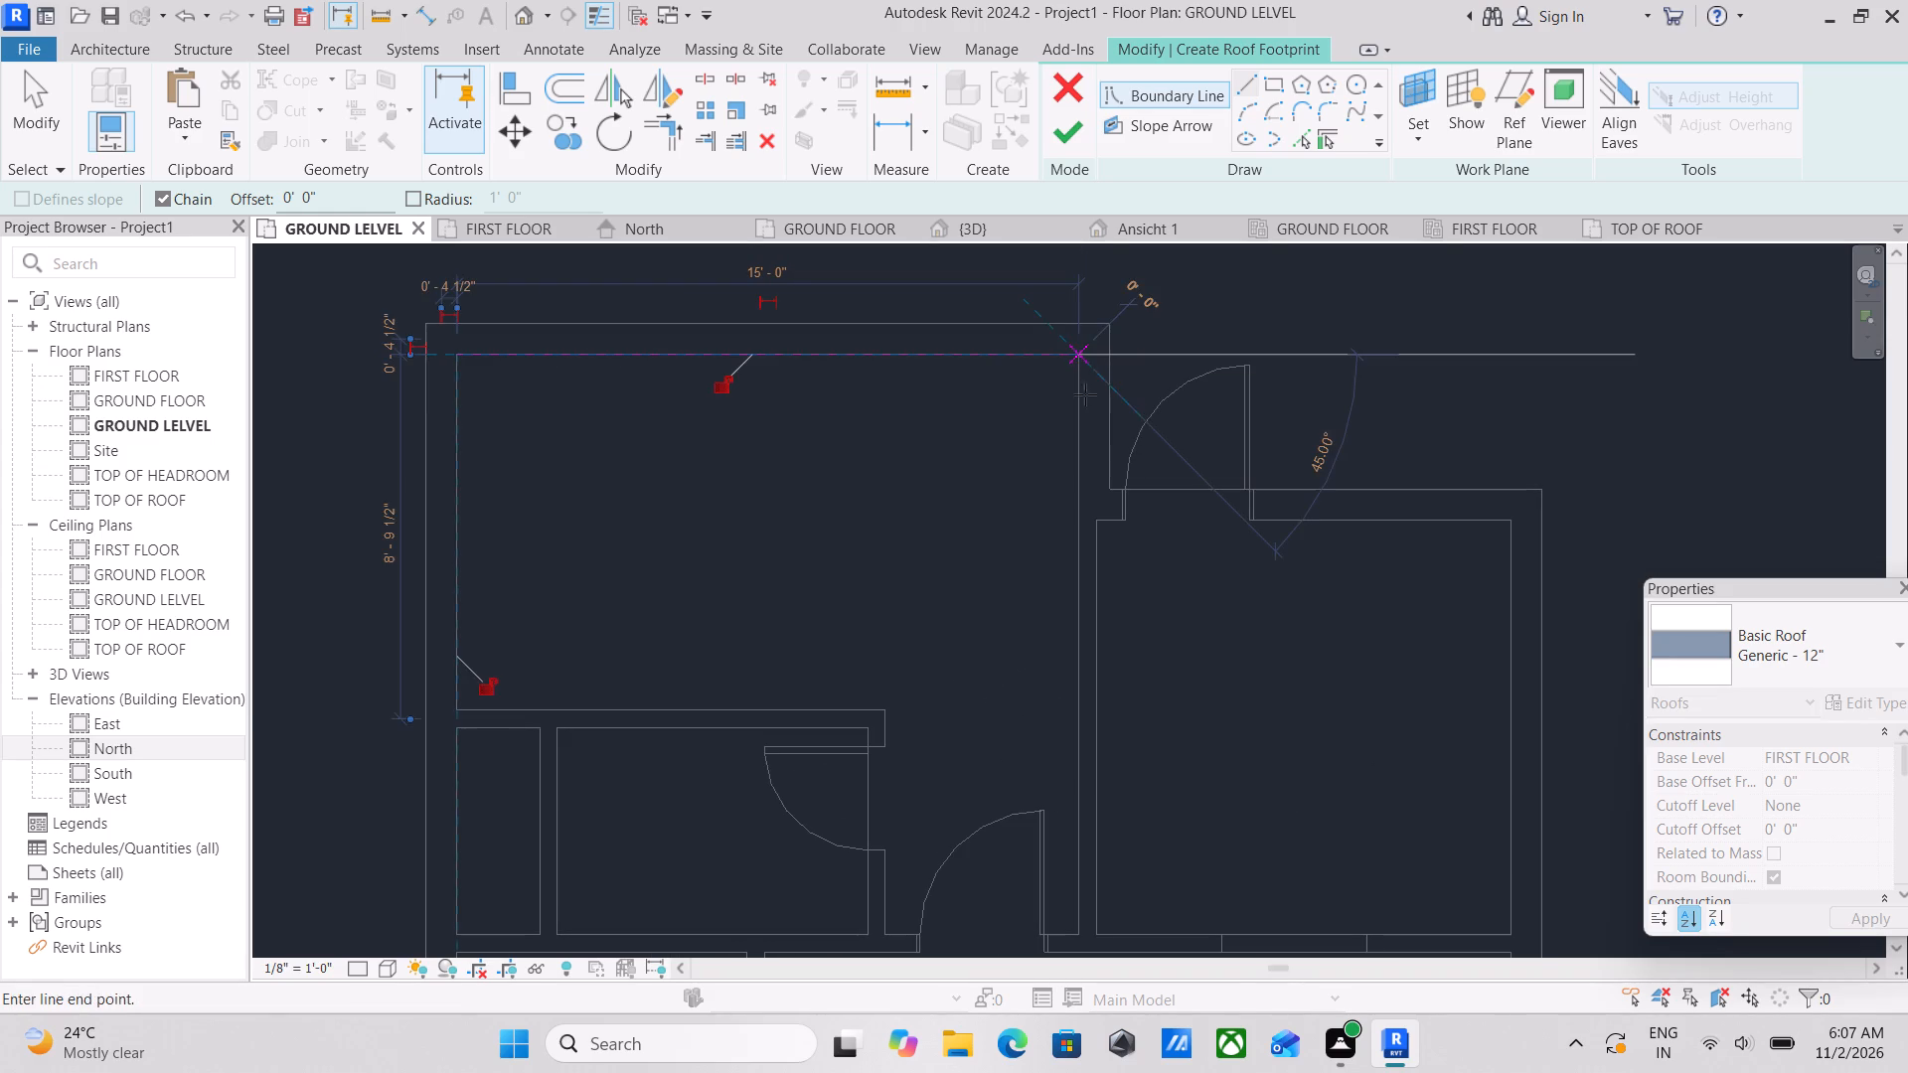
{"action": "left_click", "coordinate": [1077, 525]}
{"action": "middle_click_drag", "start_coordinate": [1311, 531], "coordinate": [975, 495]}
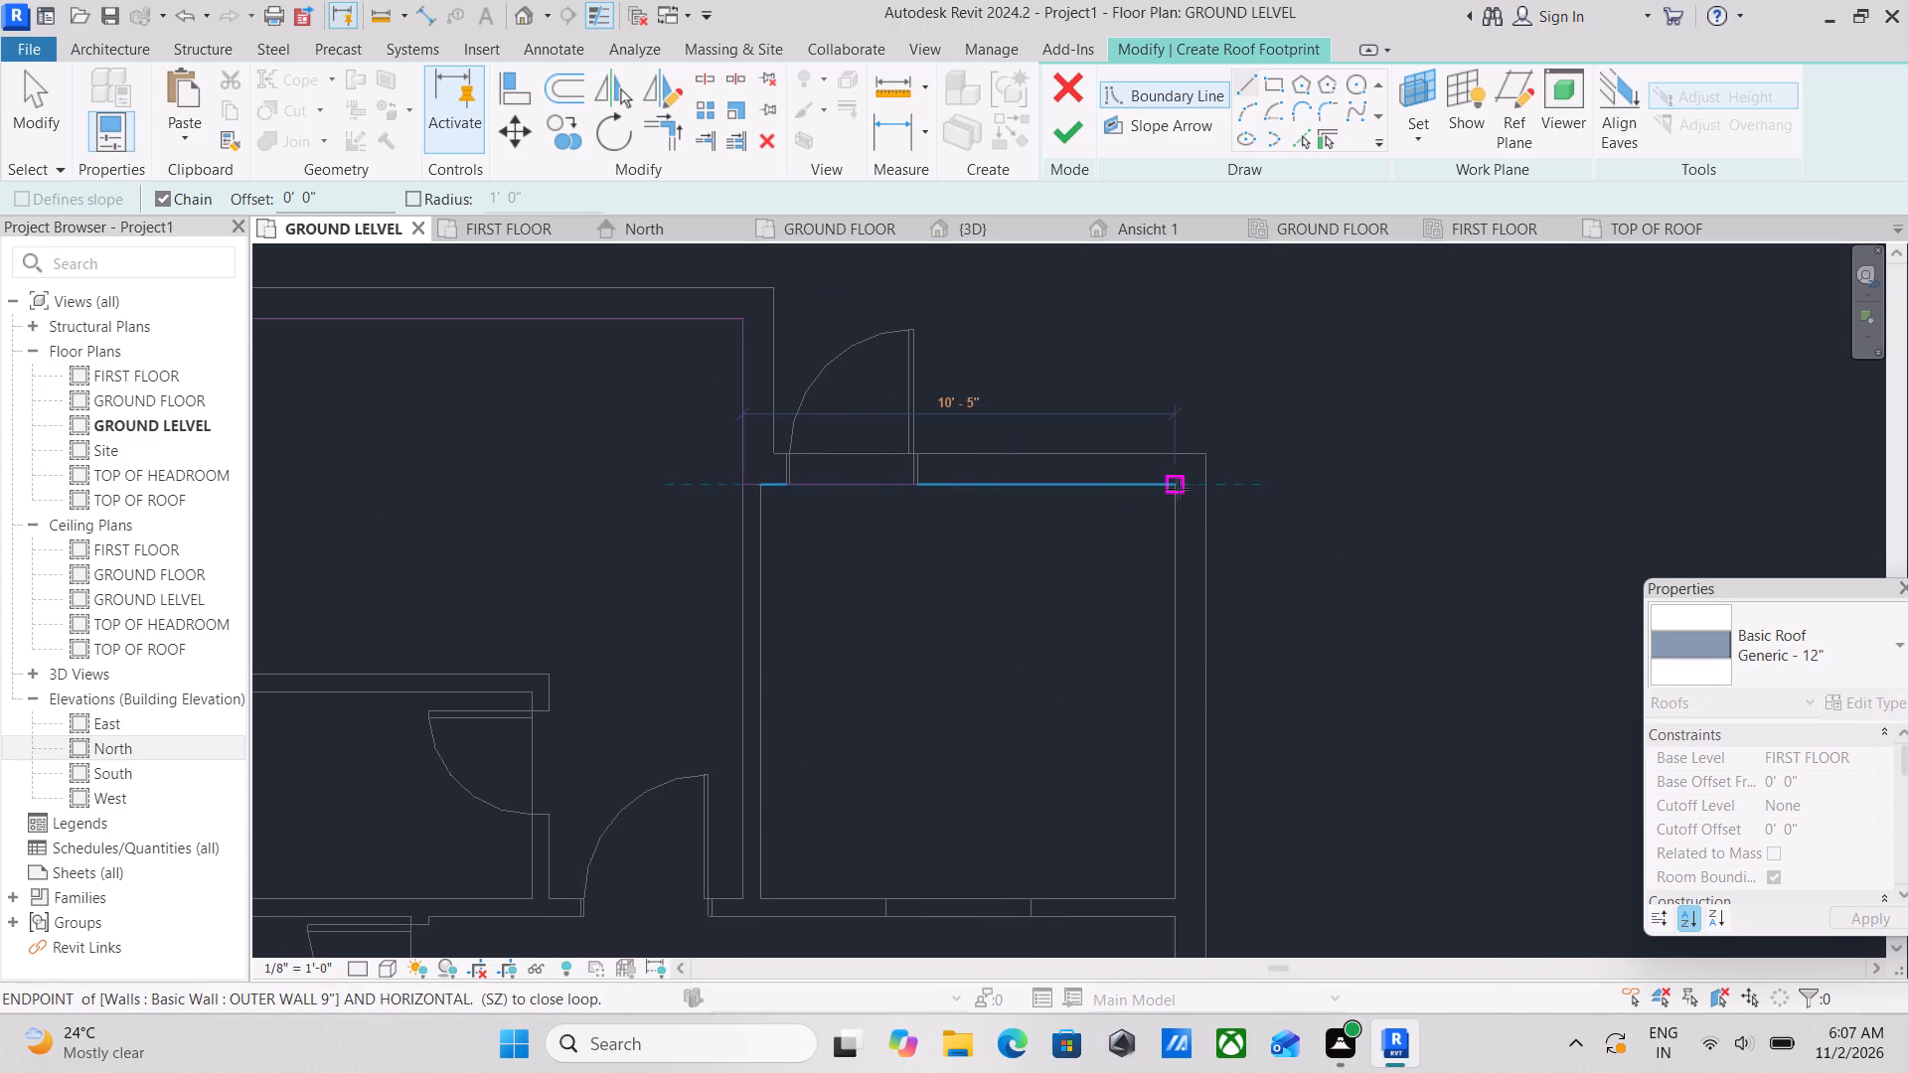
{"action": "left_click", "coordinate": [1177, 489]}
Continue the boundary down the east wall, then 4'-7 1/2" west, 12'-10" south and 20'-9 1/2" west along the inner wall faces.
{"action": "scroll", "coordinate": [1141, 692], "scroll_direction": "down", "scroll_amount": 2}
{"action": "middle_click_drag", "start_coordinate": [1141, 687], "coordinate": [1234, 350]}
{"action": "scroll", "coordinate": [1190, 588], "scroll_direction": "down", "scroll_amount": 4}
{"action": "middle_click_drag", "start_coordinate": [1190, 584], "coordinate": [1204, 485]}
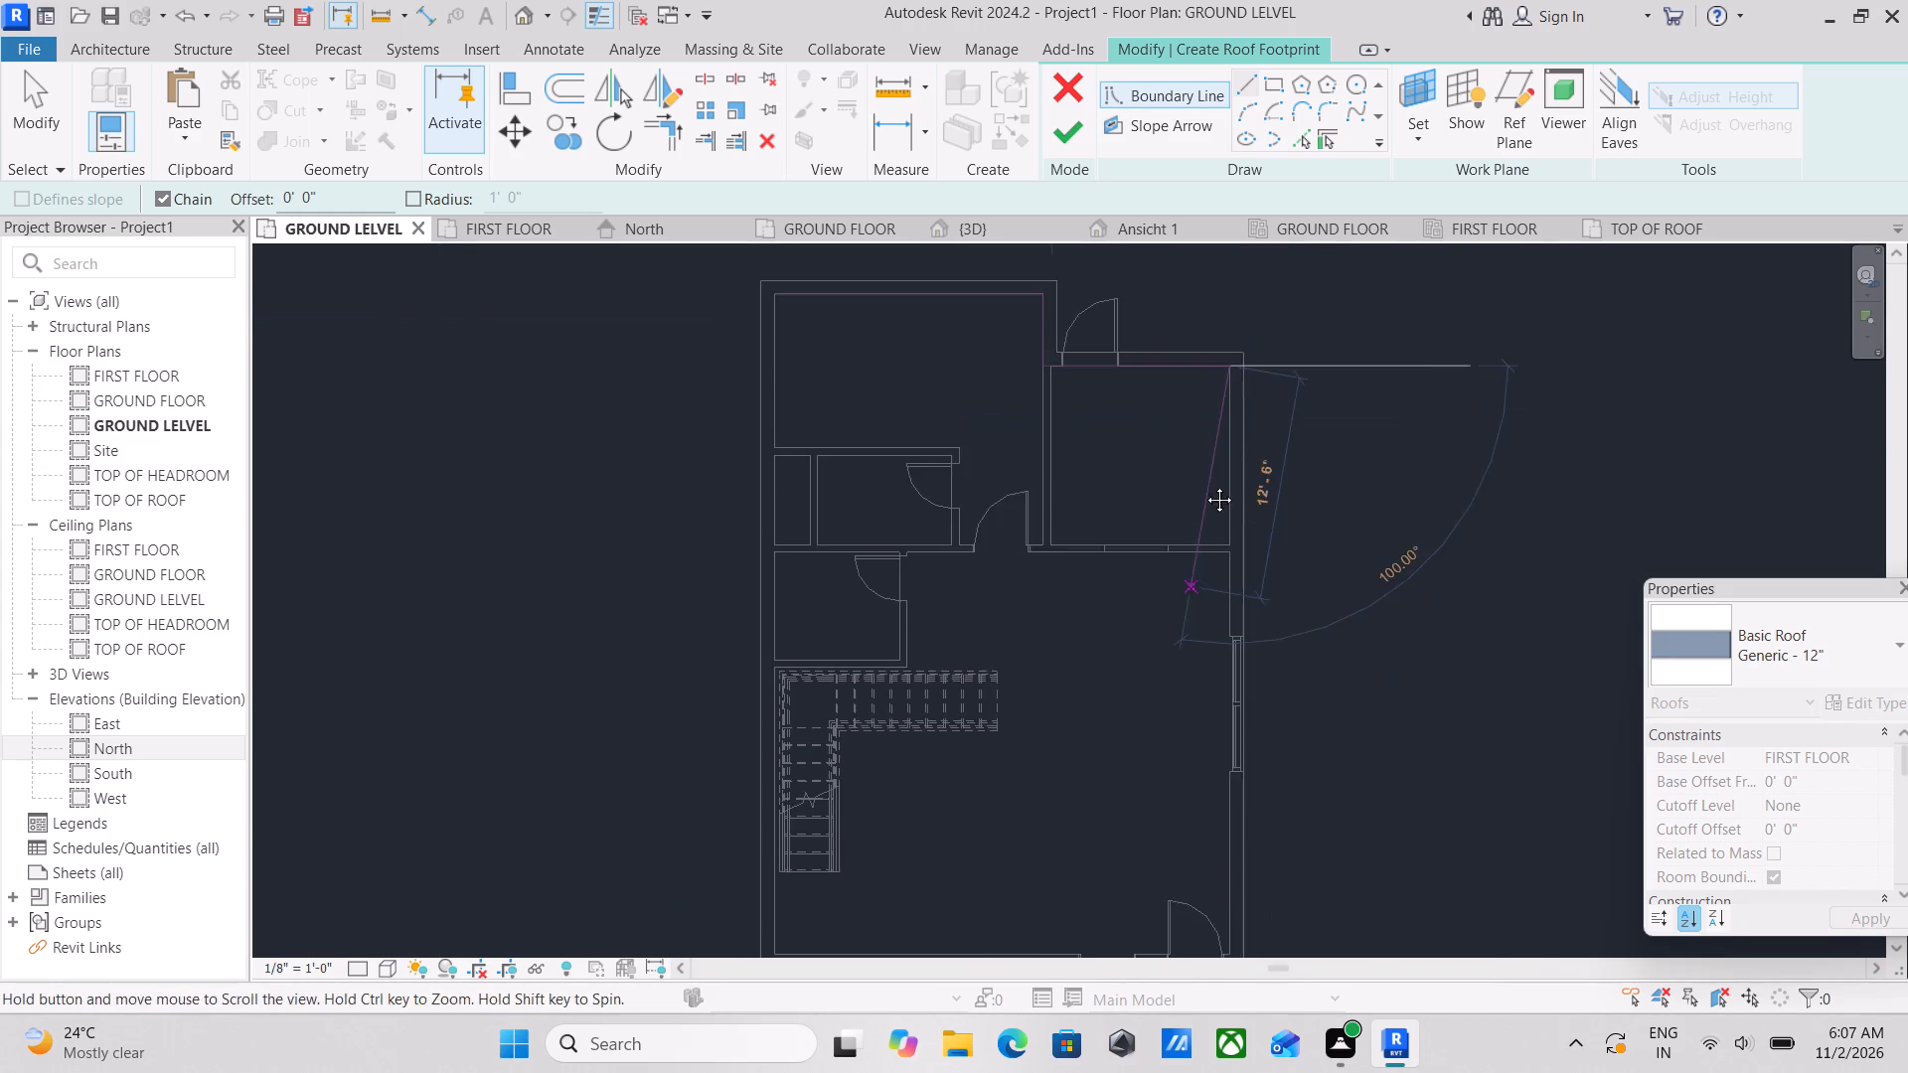
{"action": "middle_click_drag", "start_coordinate": [1204, 485], "coordinate": [1222, 434]}
{"action": "middle_click_drag", "start_coordinate": [1214, 584], "coordinate": [1264, 497]}
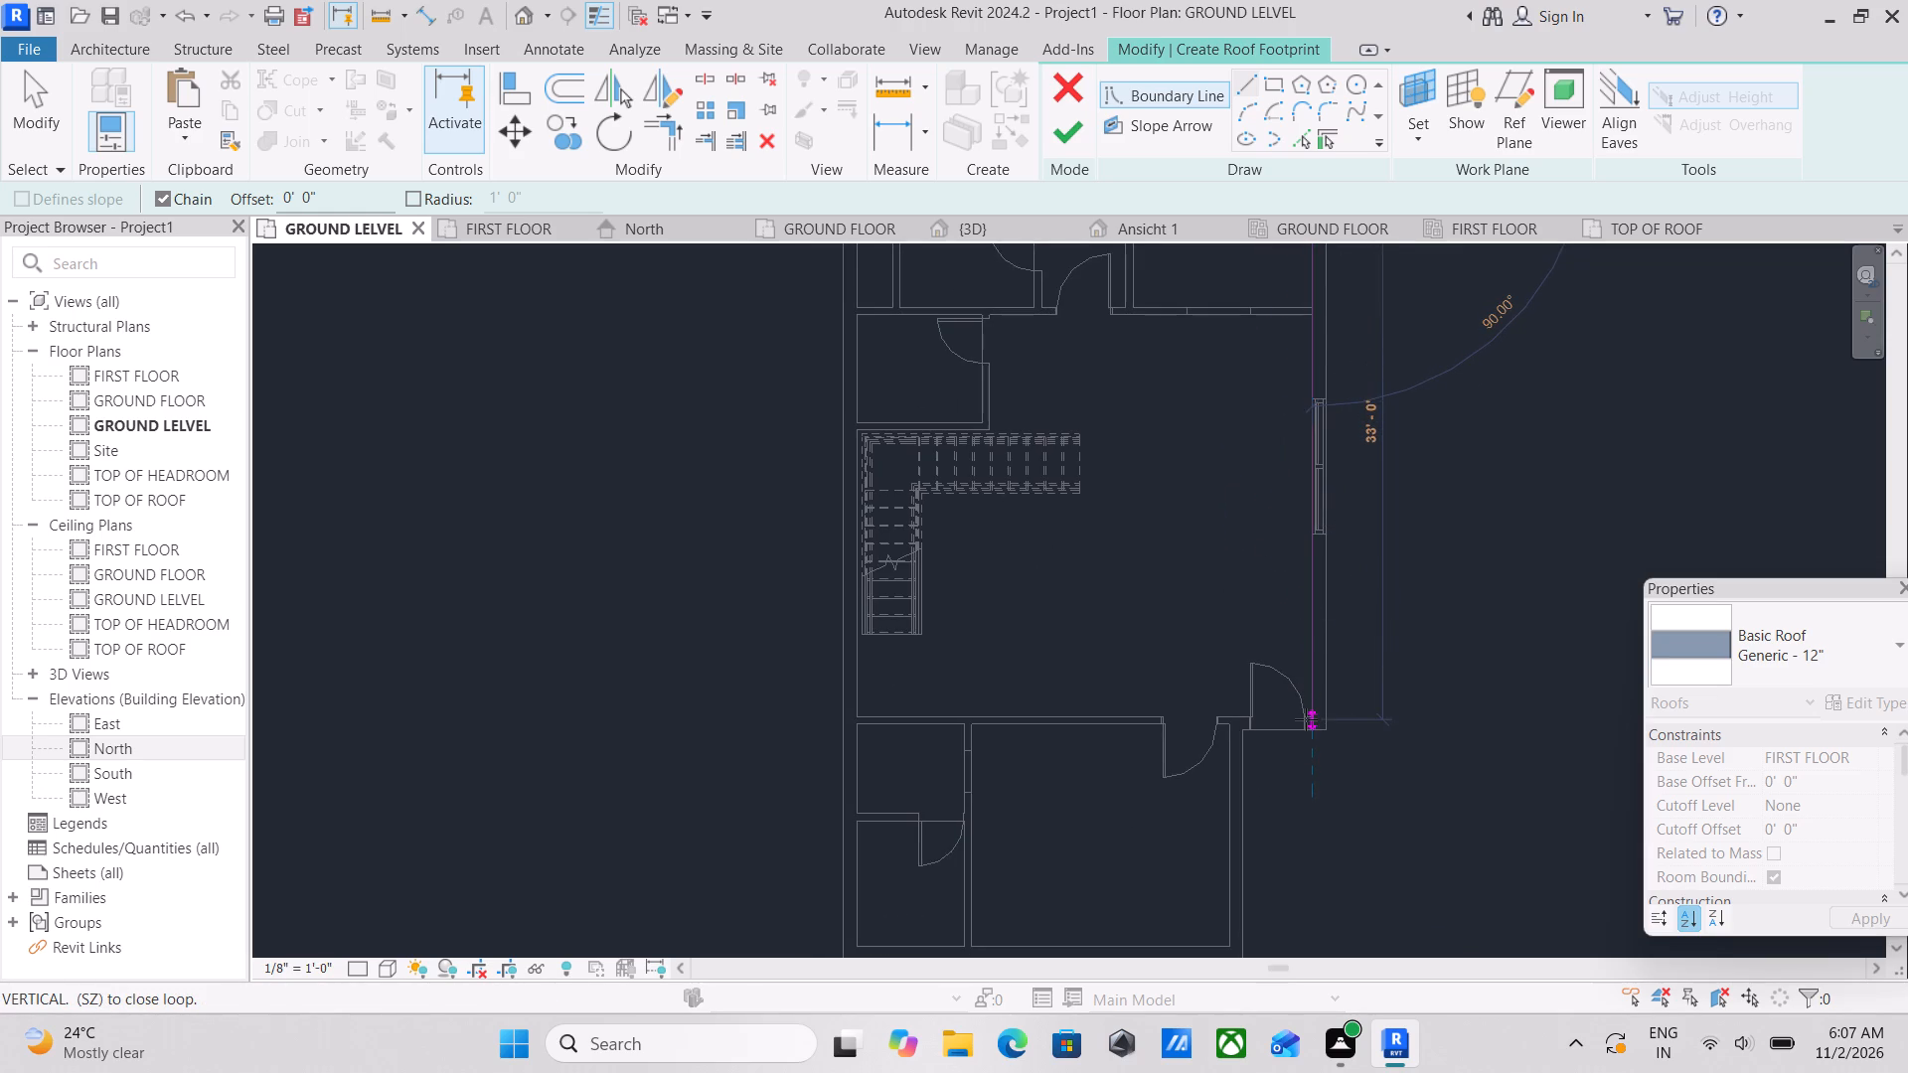
{"action": "scroll", "coordinate": [1310, 719], "scroll_direction": "up", "scroll_amount": 6}
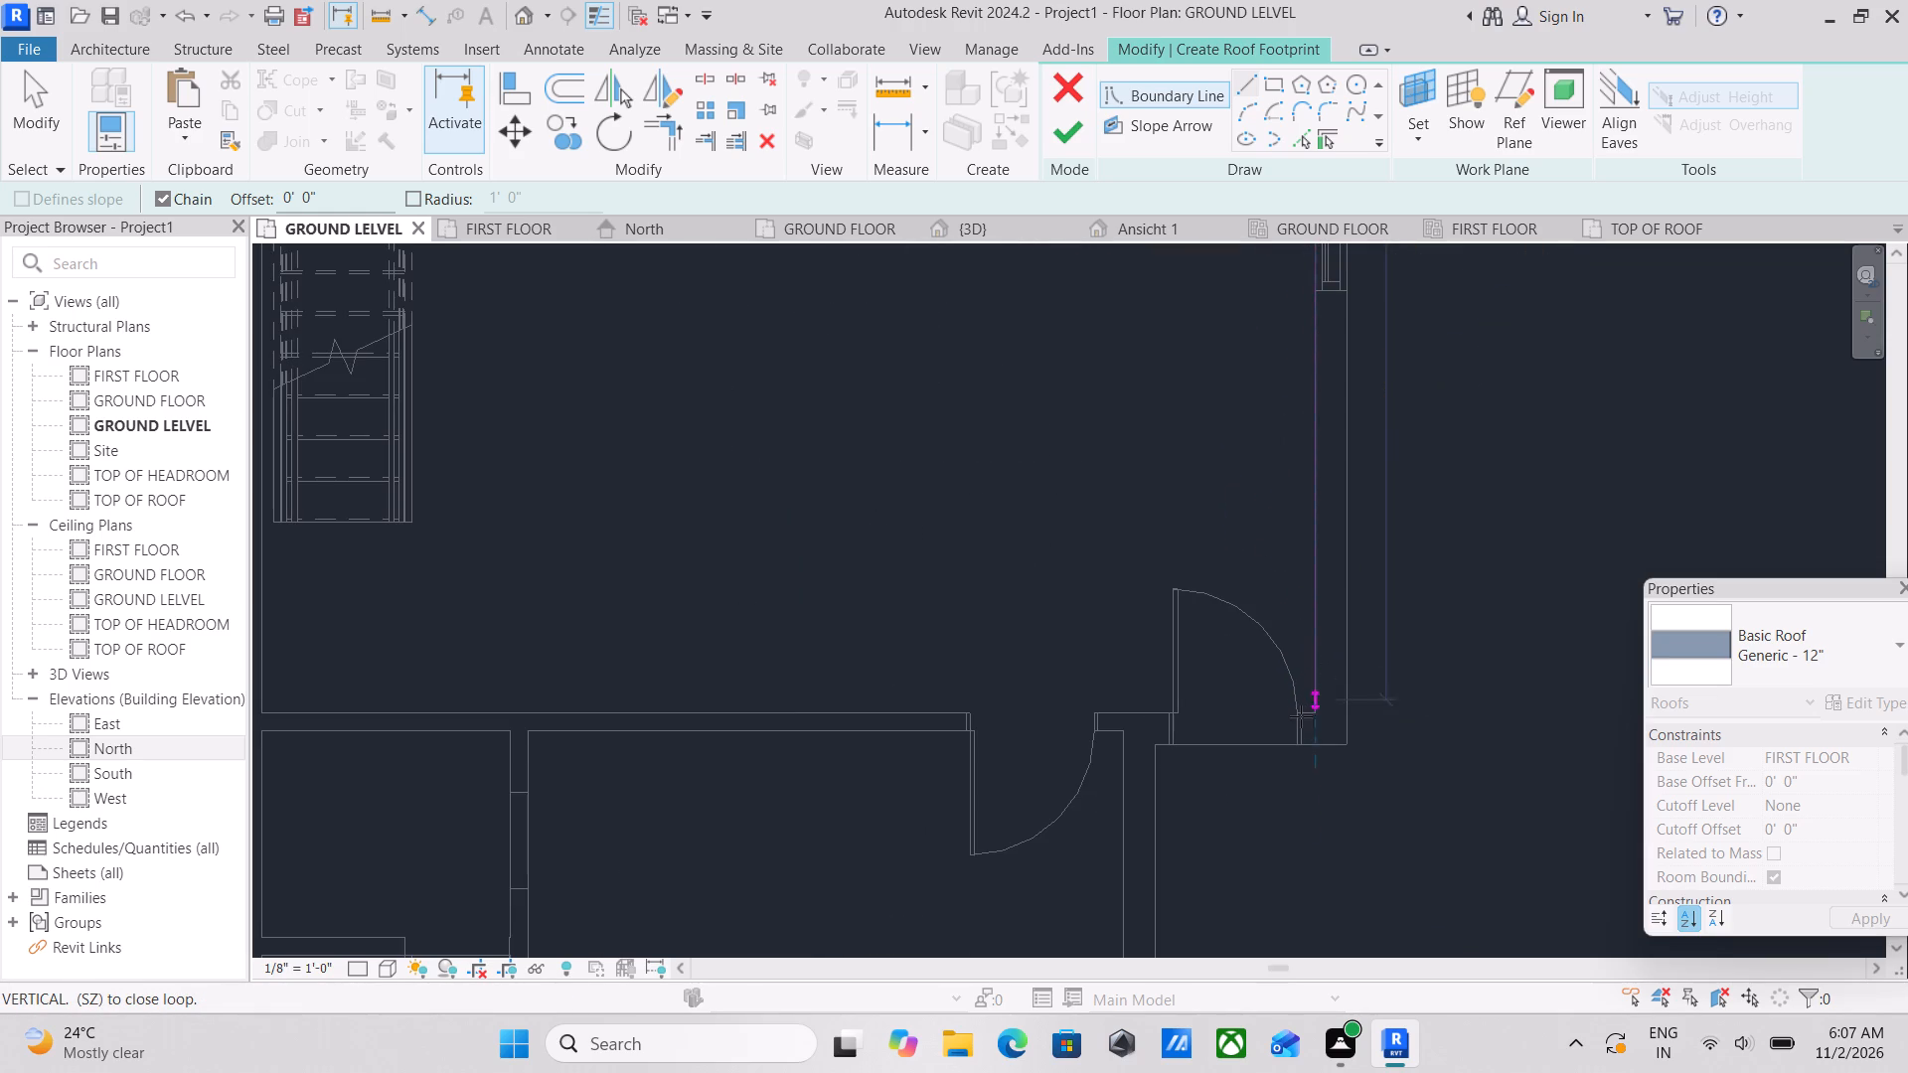
{"action": "left_click", "coordinate": [1314, 715]}
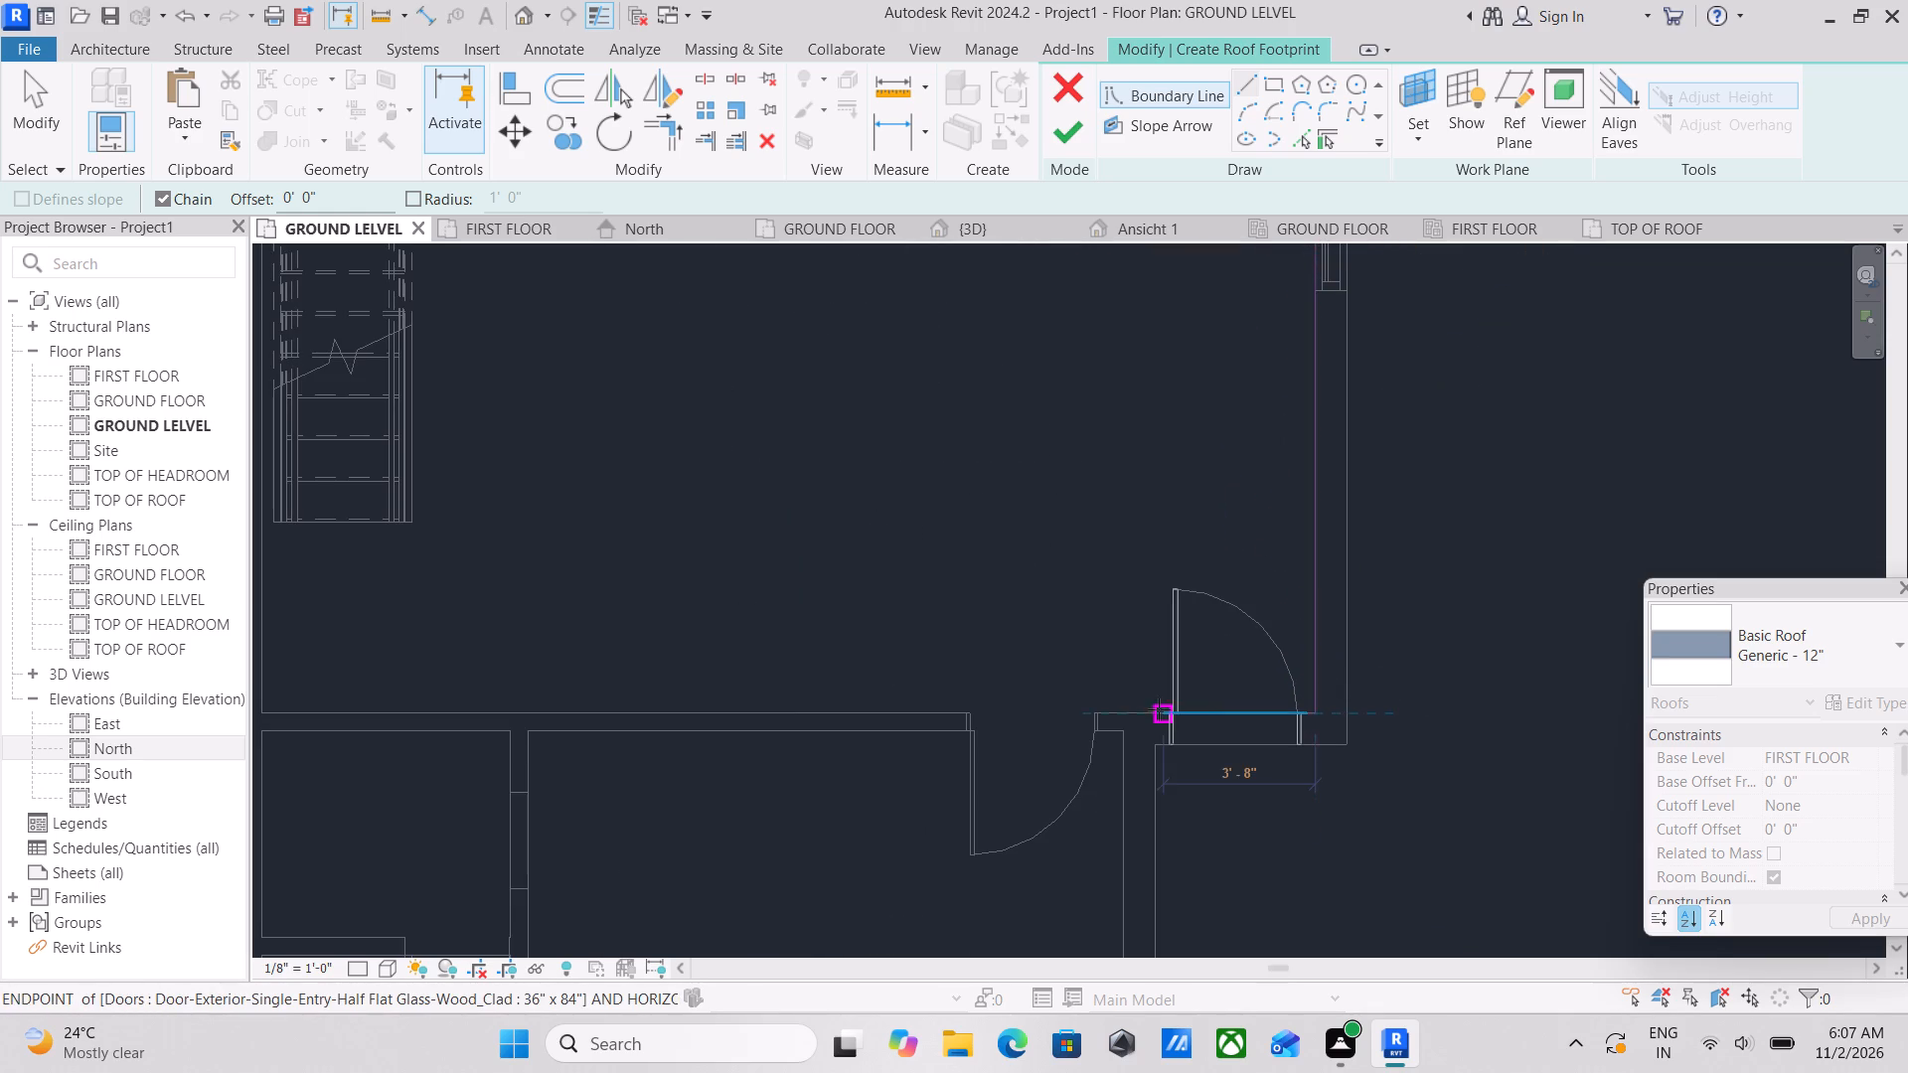
{"action": "left_click", "coordinate": [1132, 708]}
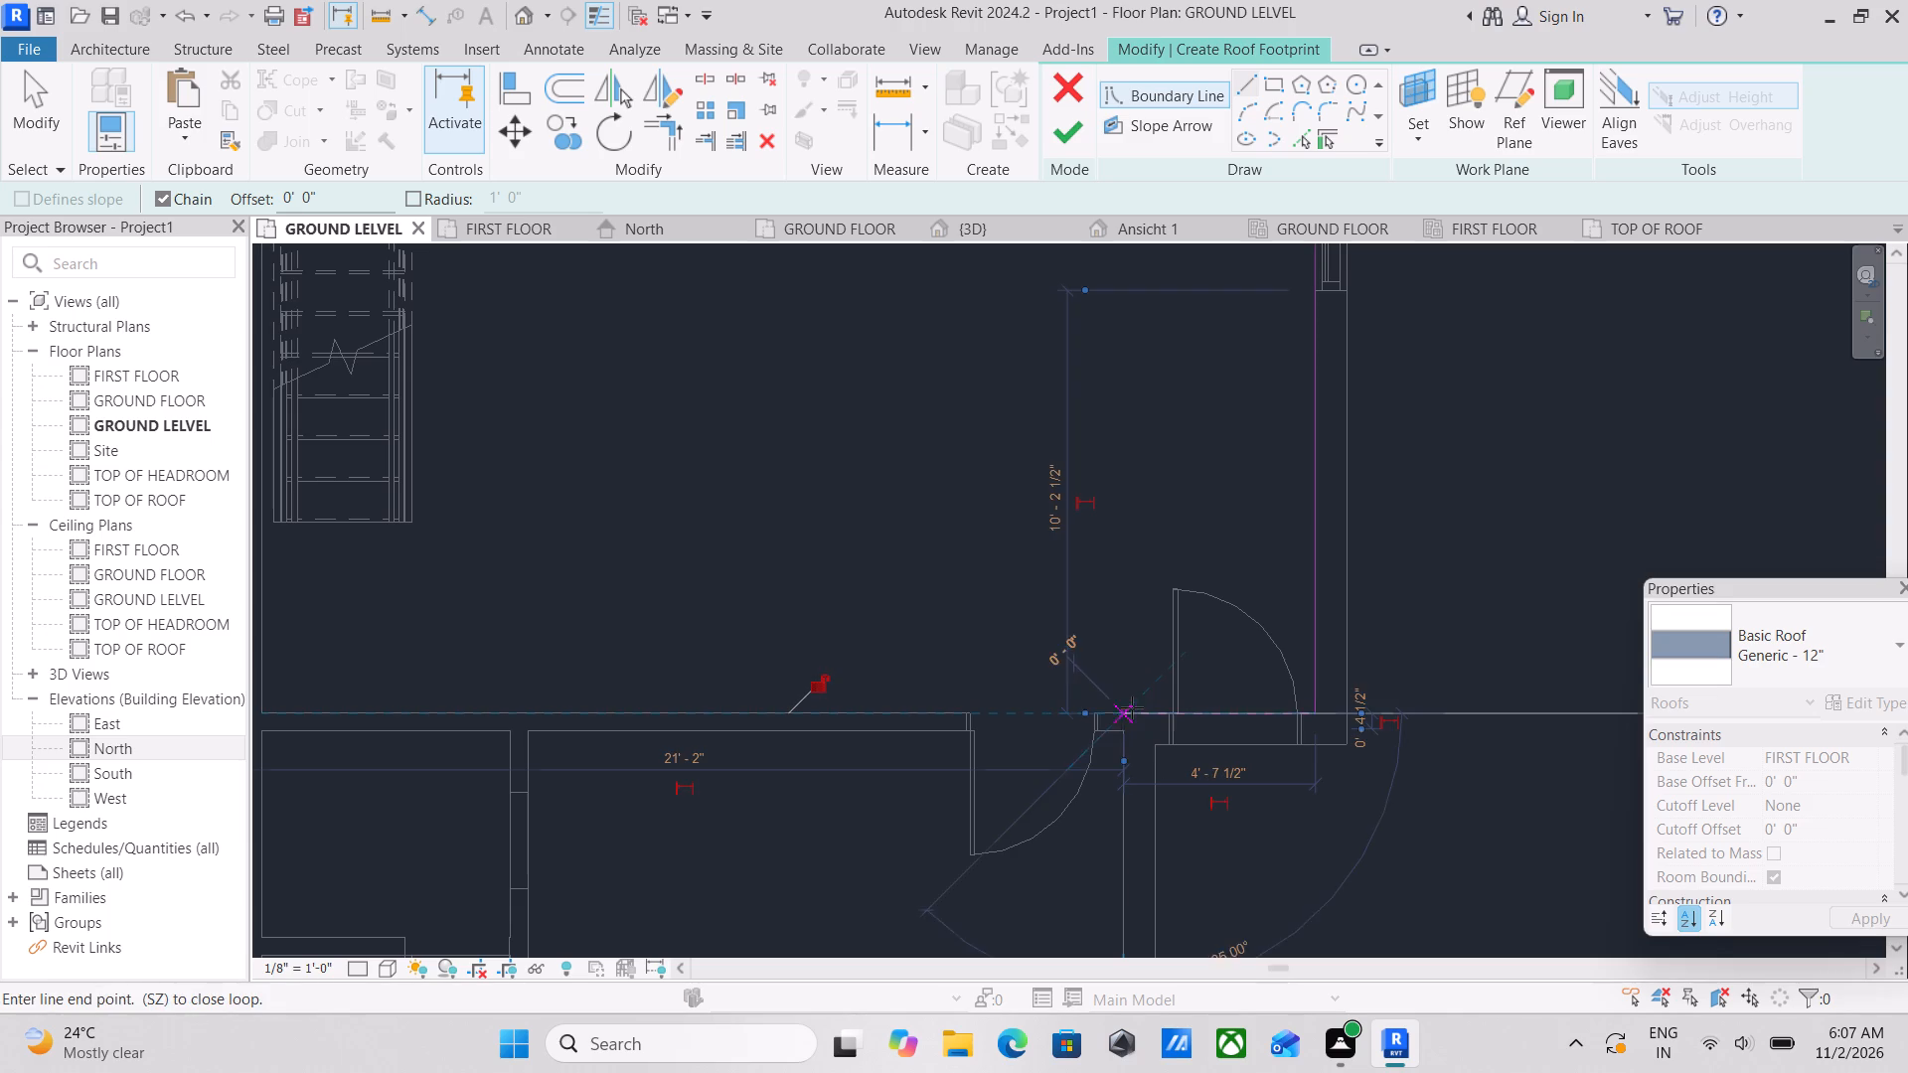
{"action": "scroll", "coordinate": [1129, 810], "scroll_direction": "down", "scroll_amount": 1}
{"action": "middle_click_drag", "start_coordinate": [1121, 788], "coordinate": [1217, 425]}
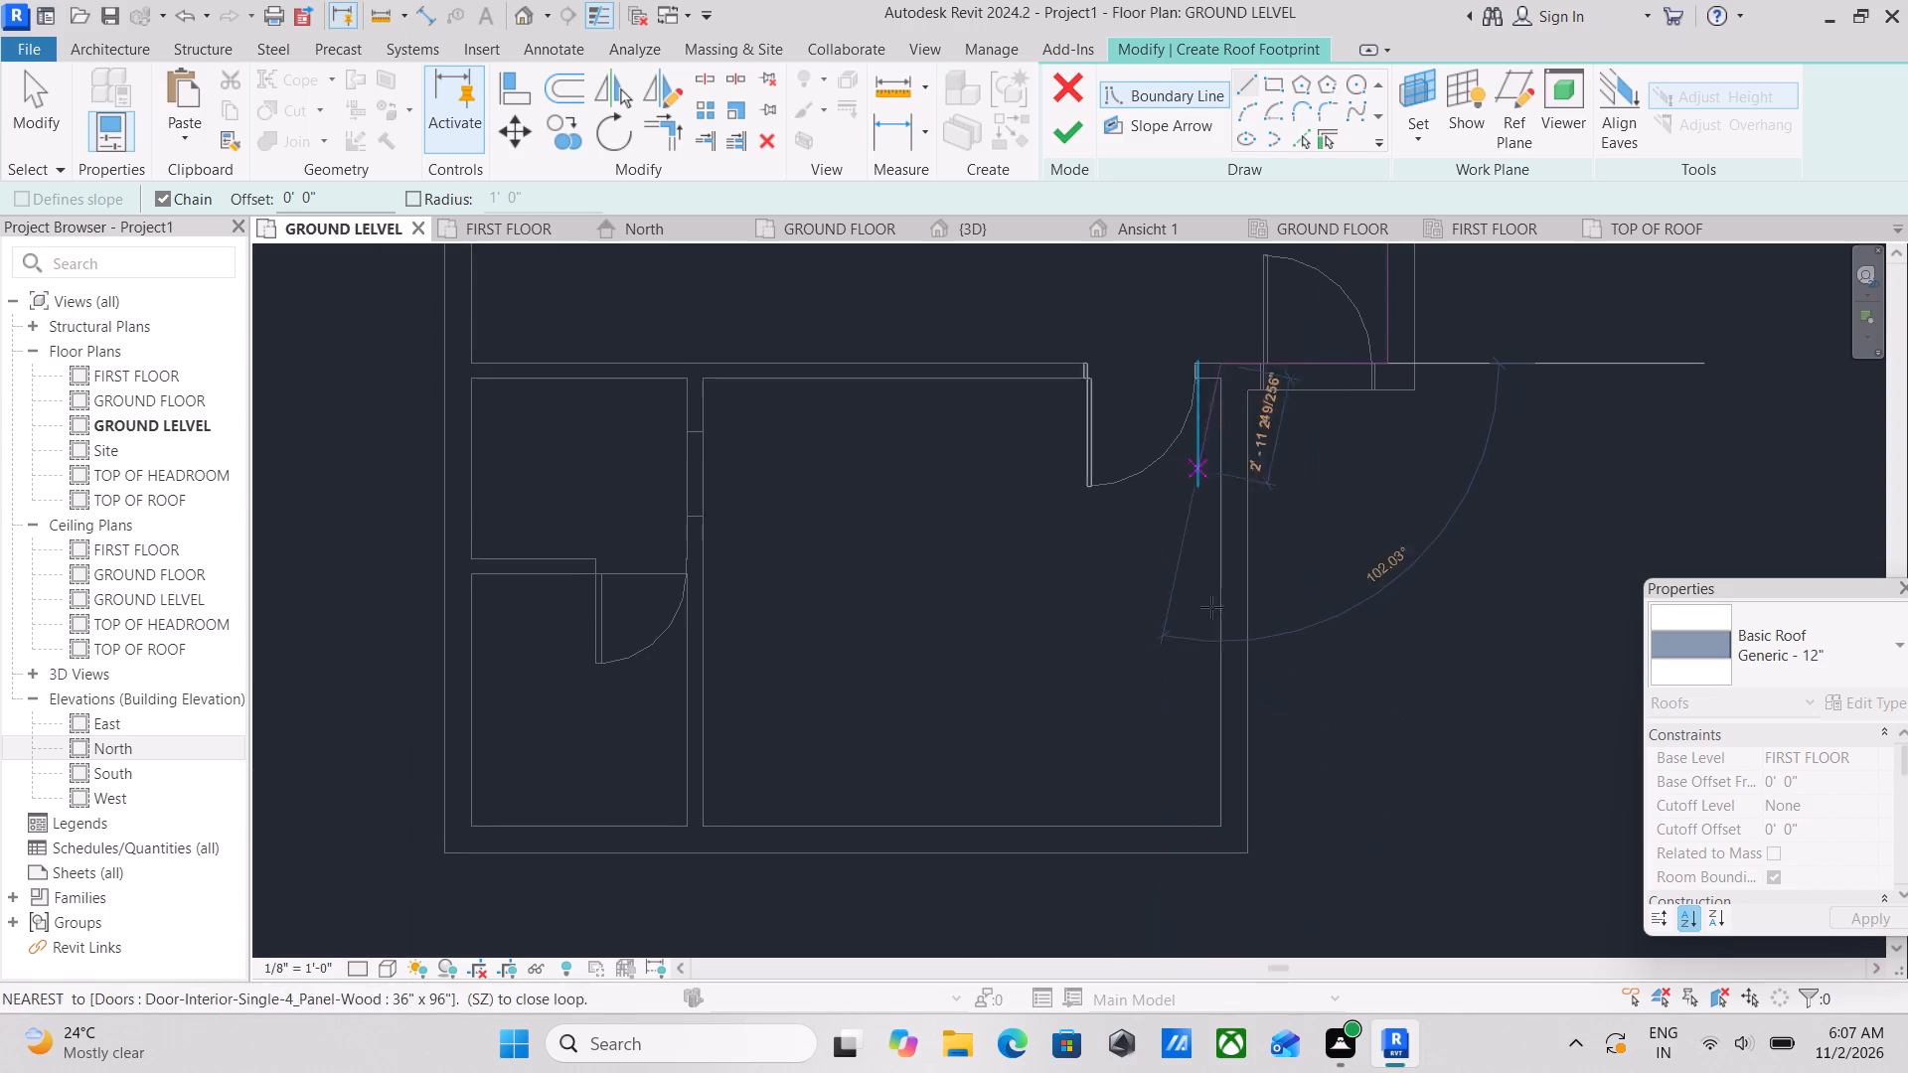
{"action": "left_click", "coordinate": [1225, 815]}
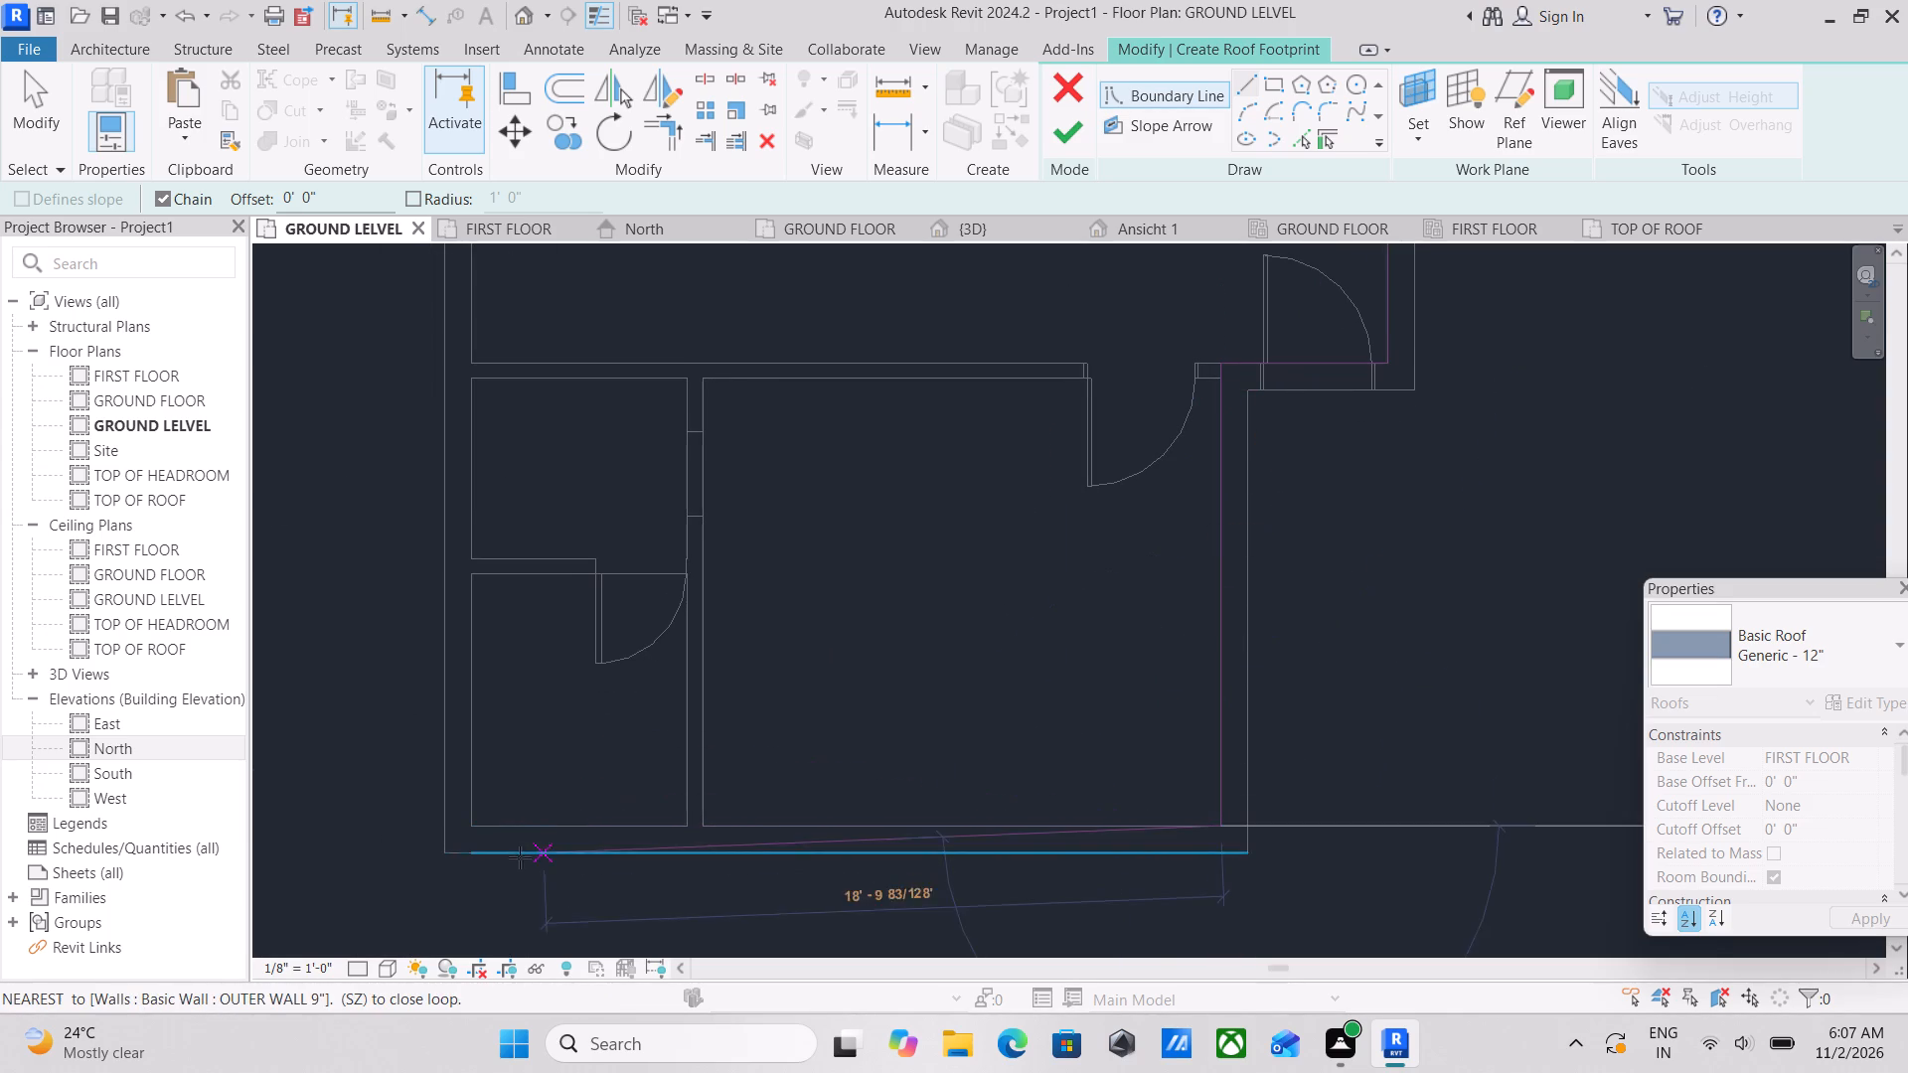
{"action": "left_click", "coordinate": [475, 828]}
Close the roof boundary along the west wall's inner face at the northwest corner and finish the roof.
{"action": "scroll", "coordinate": [450, 588], "scroll_direction": "down", "scroll_amount": 2}
{"action": "middle_click_drag", "start_coordinate": [450, 588], "coordinate": [513, 1030]}
{"action": "scroll", "coordinate": [535, 633], "scroll_direction": "down", "scroll_amount": 1}
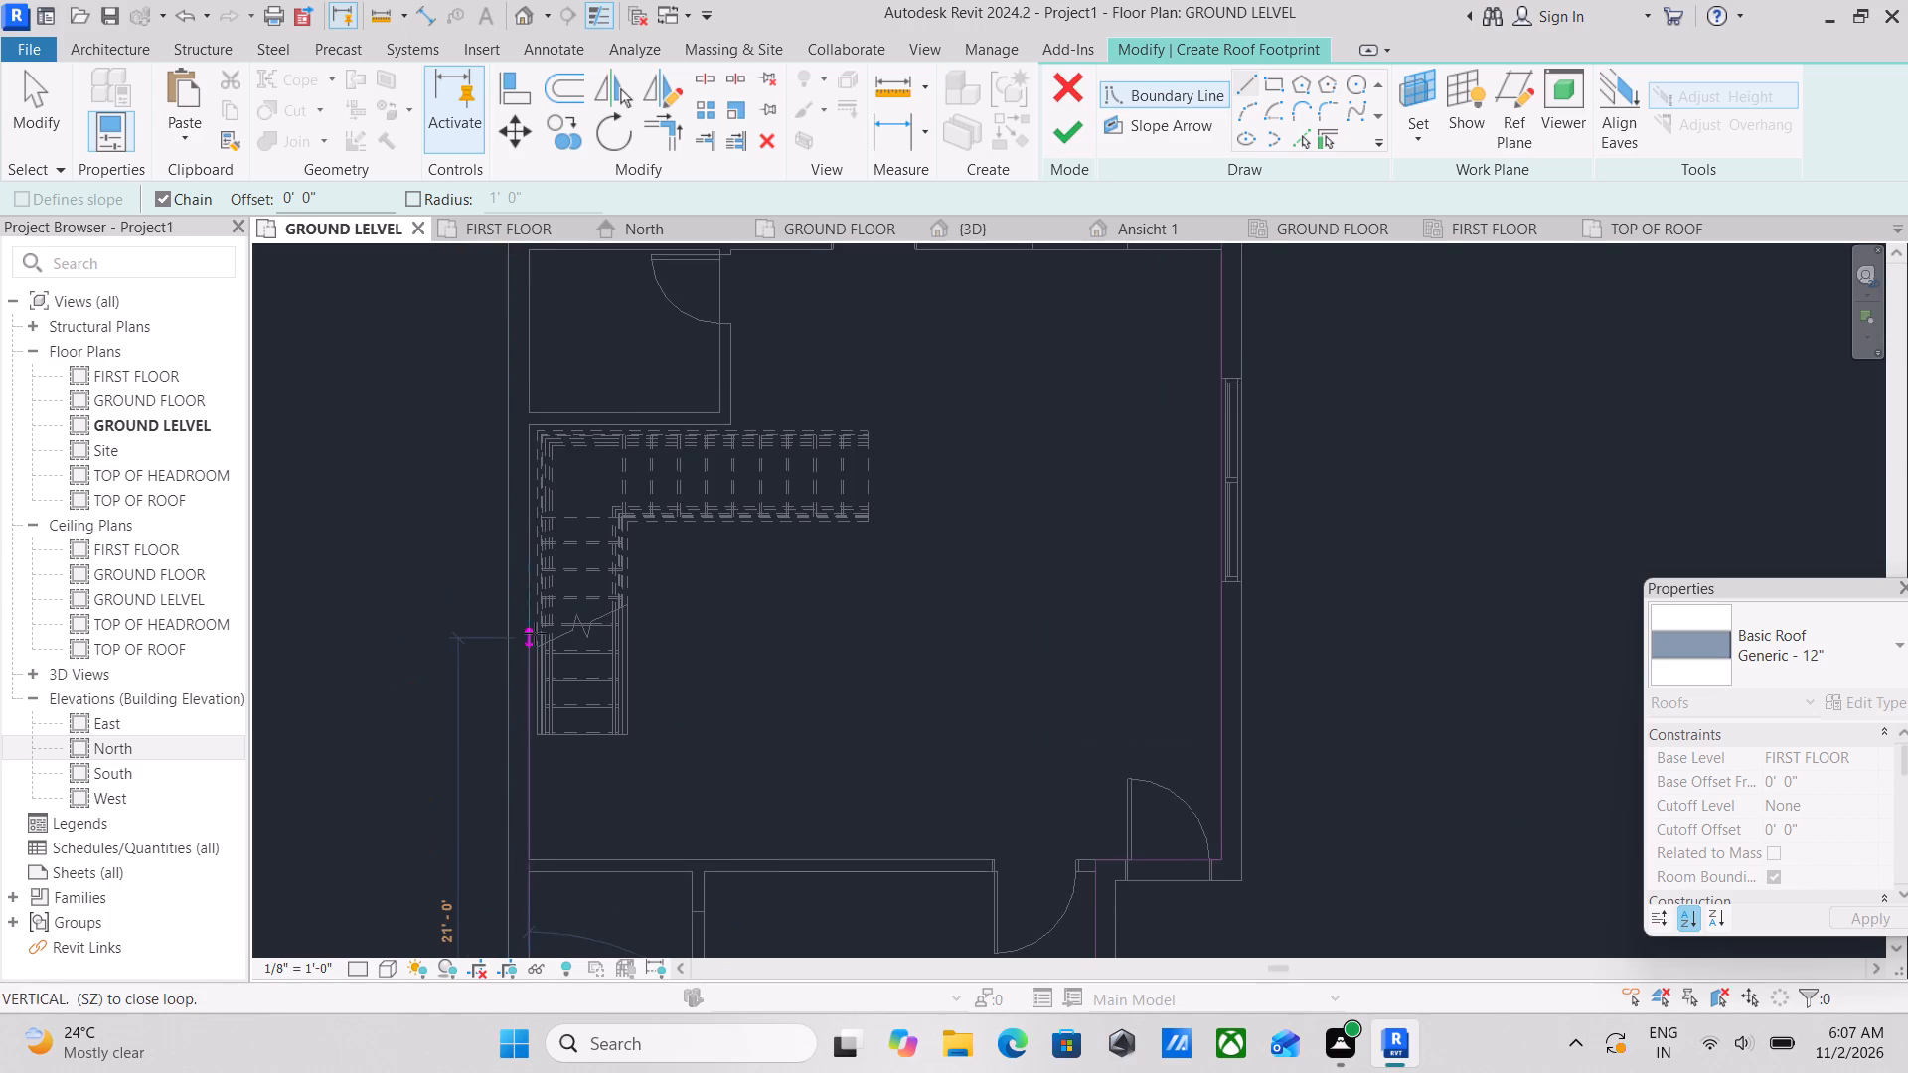
{"action": "middle_click_drag", "start_coordinate": [535, 633], "coordinate": [525, 780]}
{"action": "scroll", "coordinate": [523, 620], "scroll_direction": "down", "scroll_amount": 1}
{"action": "middle_click_drag", "start_coordinate": [523, 620], "coordinate": [518, 867]}
{"action": "scroll", "coordinate": [519, 675], "scroll_direction": "up", "scroll_amount": 6}
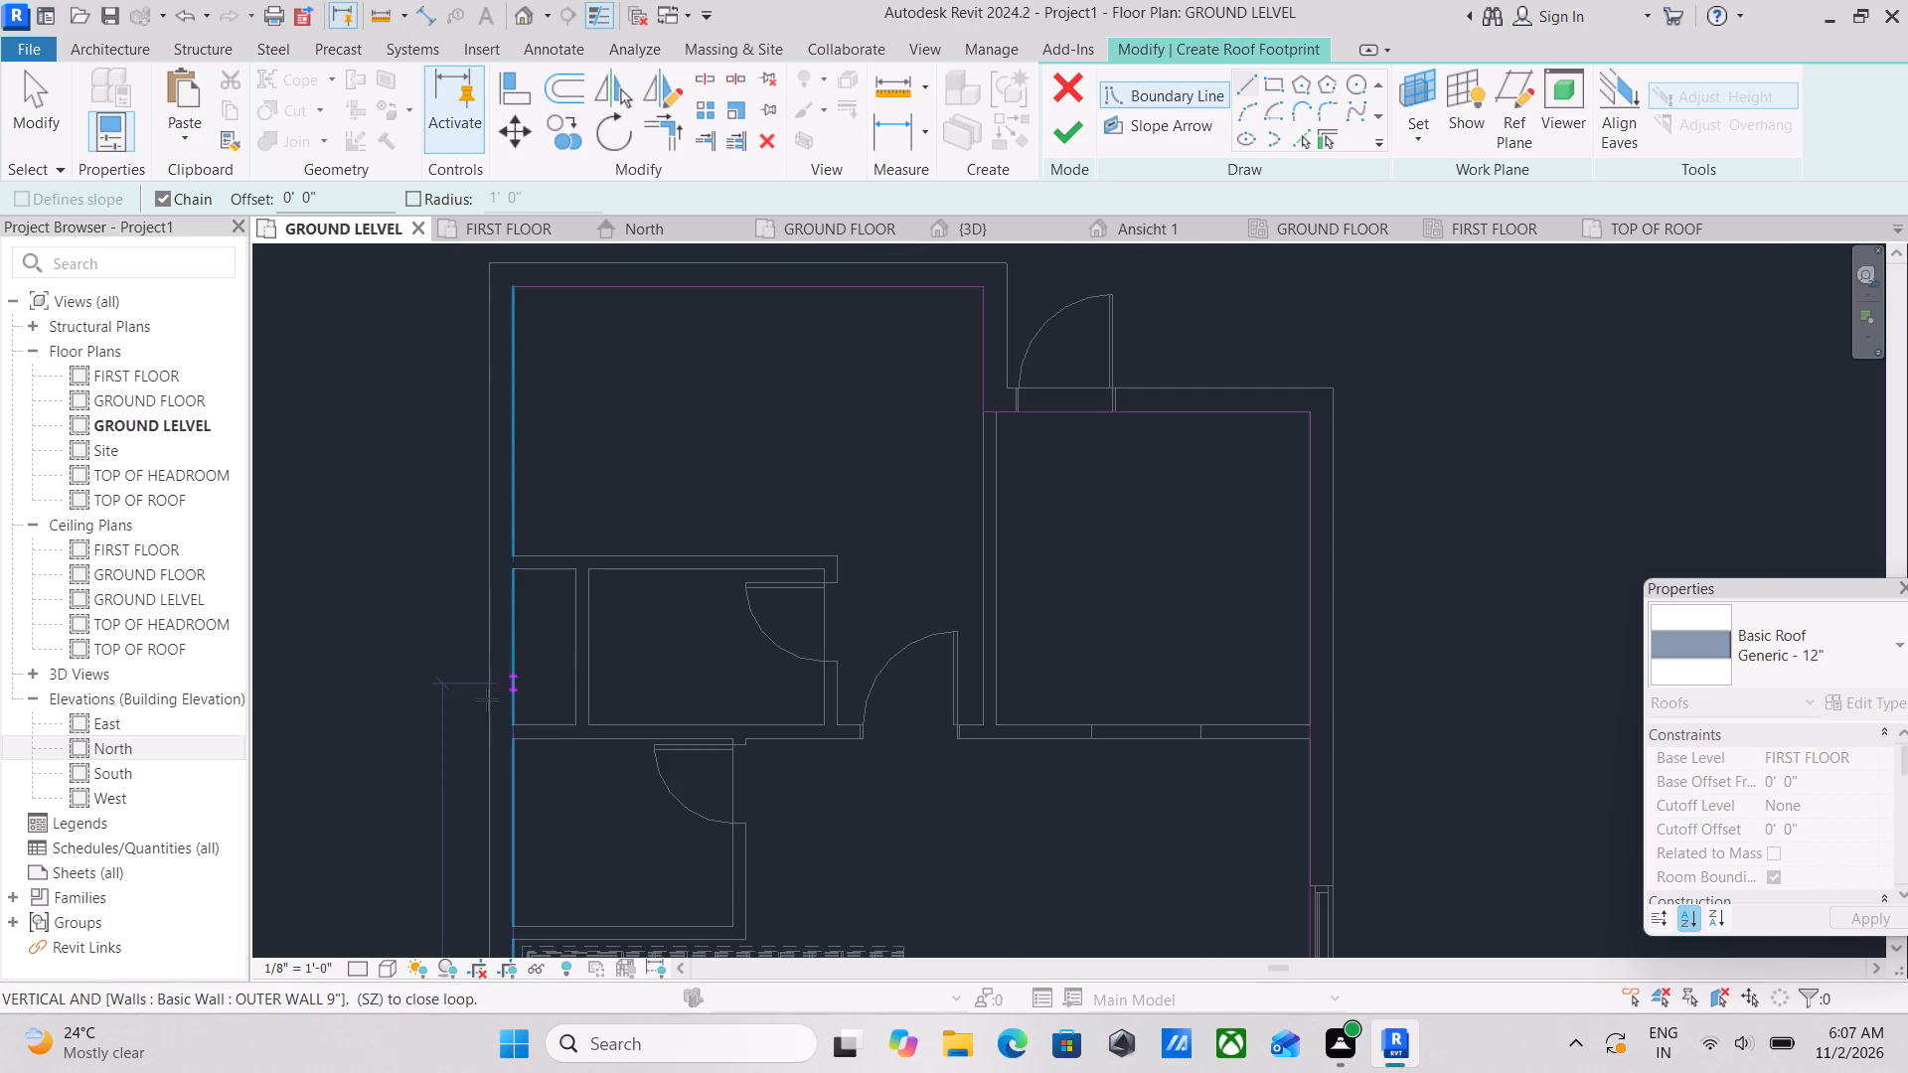
{"action": "middle_click_drag", "start_coordinate": [531, 592], "coordinate": [535, 930]}
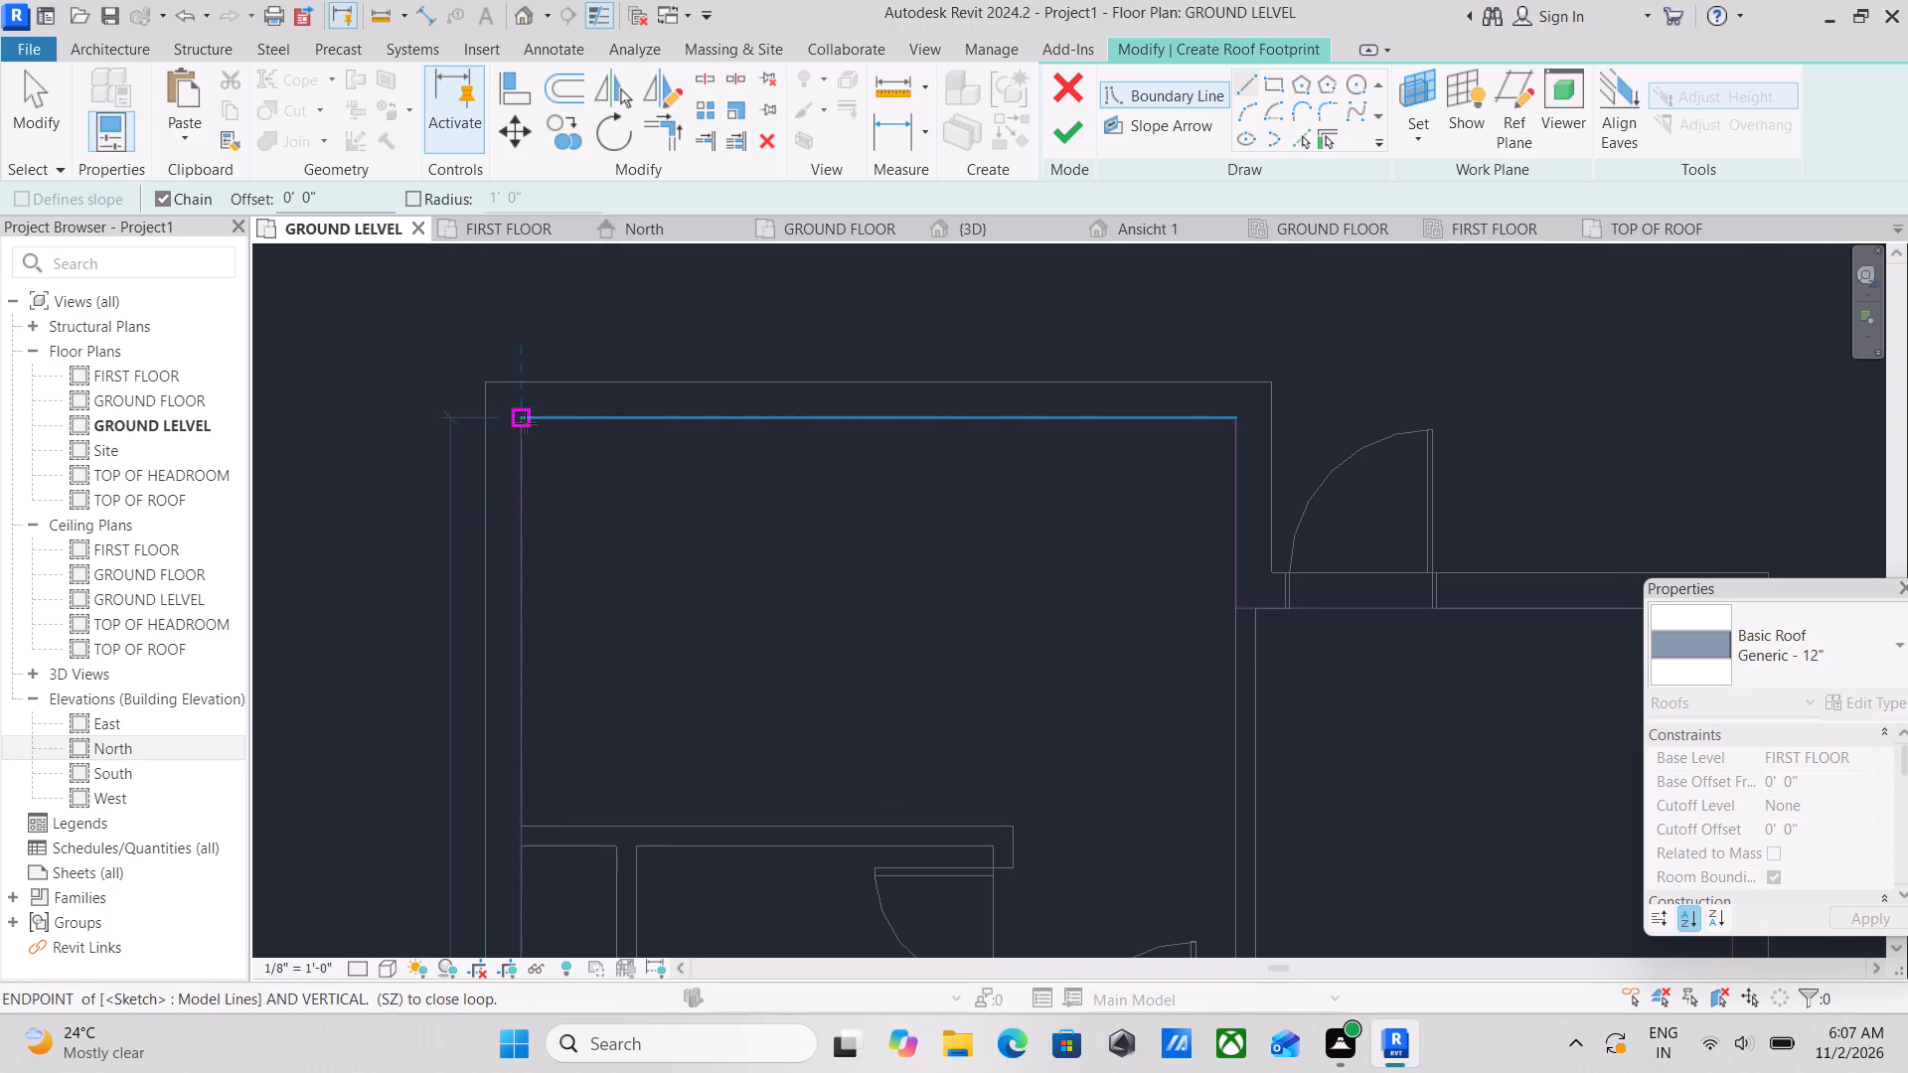
{"action": "left_click", "coordinate": [526, 423]}
{"action": "key", "text": "Escape"}
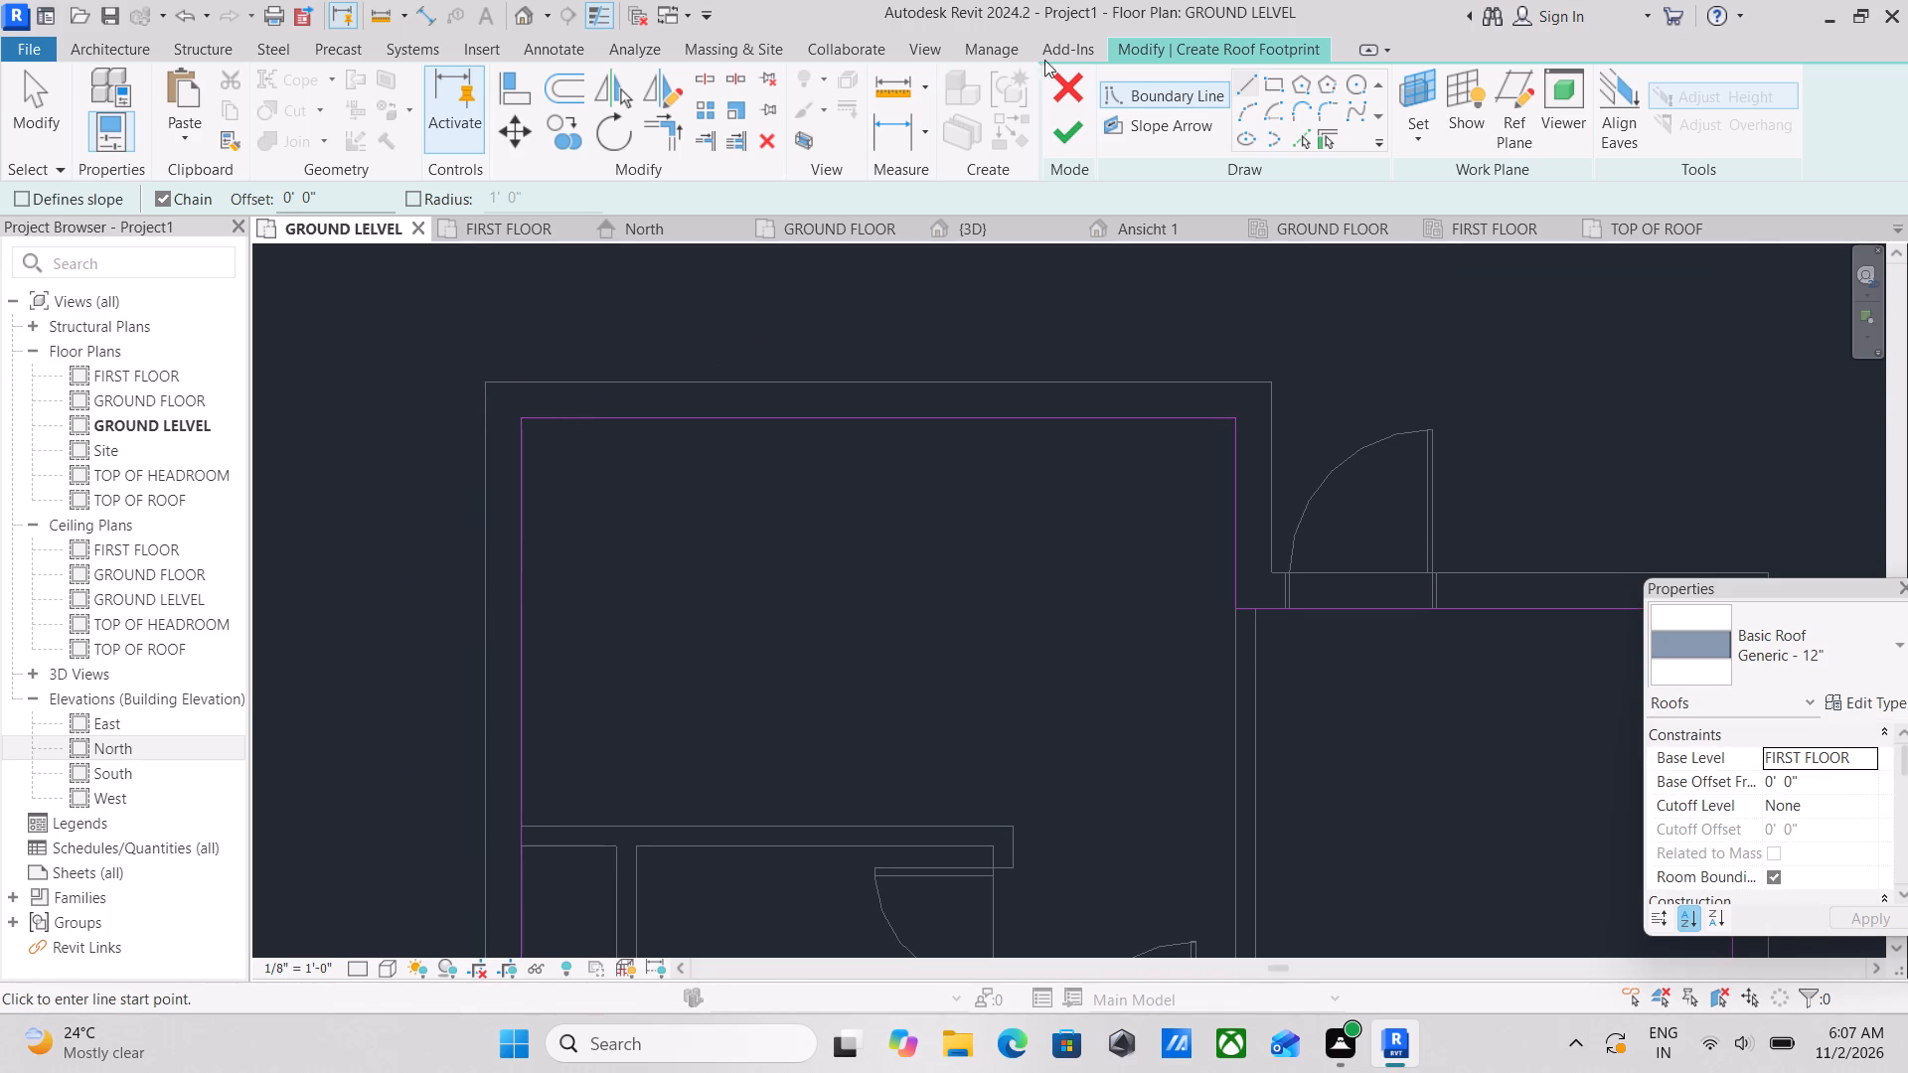
{"action": "left_click", "coordinate": [1056, 124]}
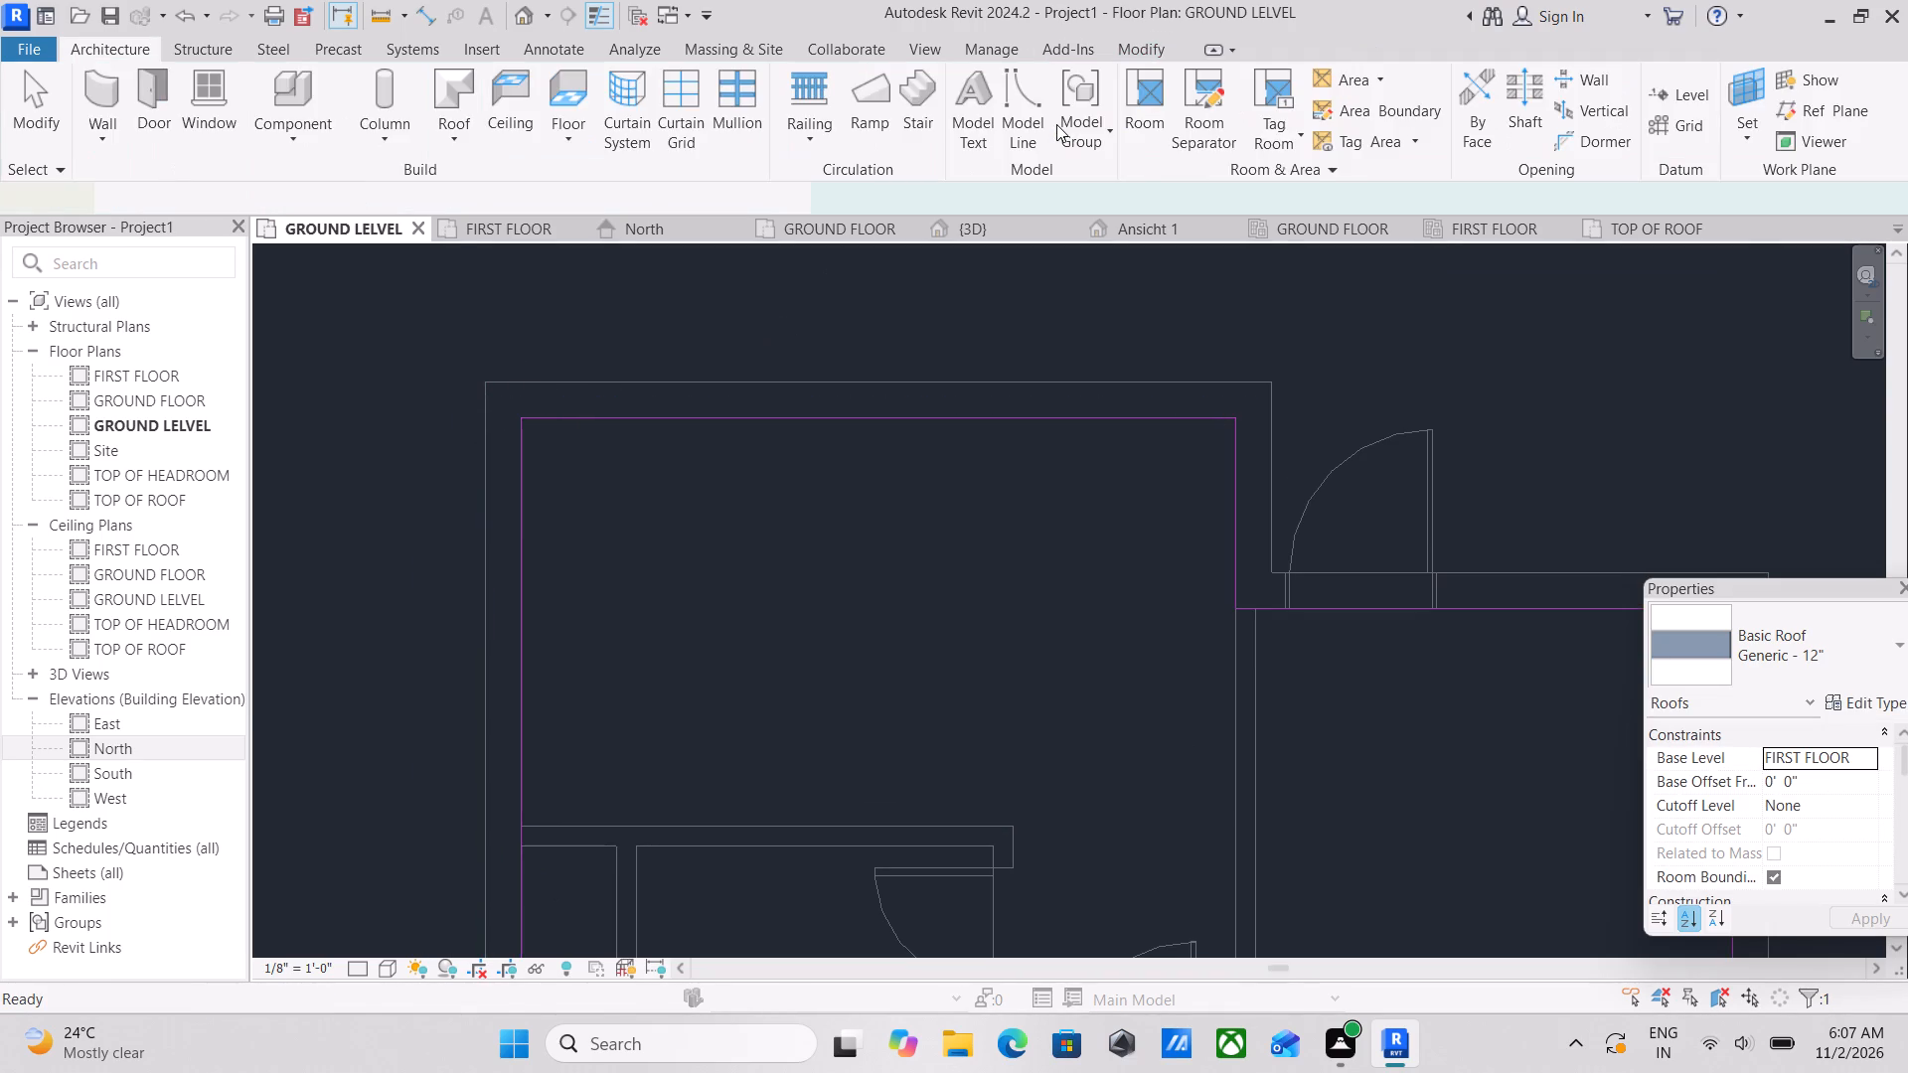
Set the new roof's base offset from FIRST FLOOR to 10' in the 3D view.
{"action": "scroll", "coordinate": [512, 268], "scroll_direction": "down", "scroll_amount": 1}
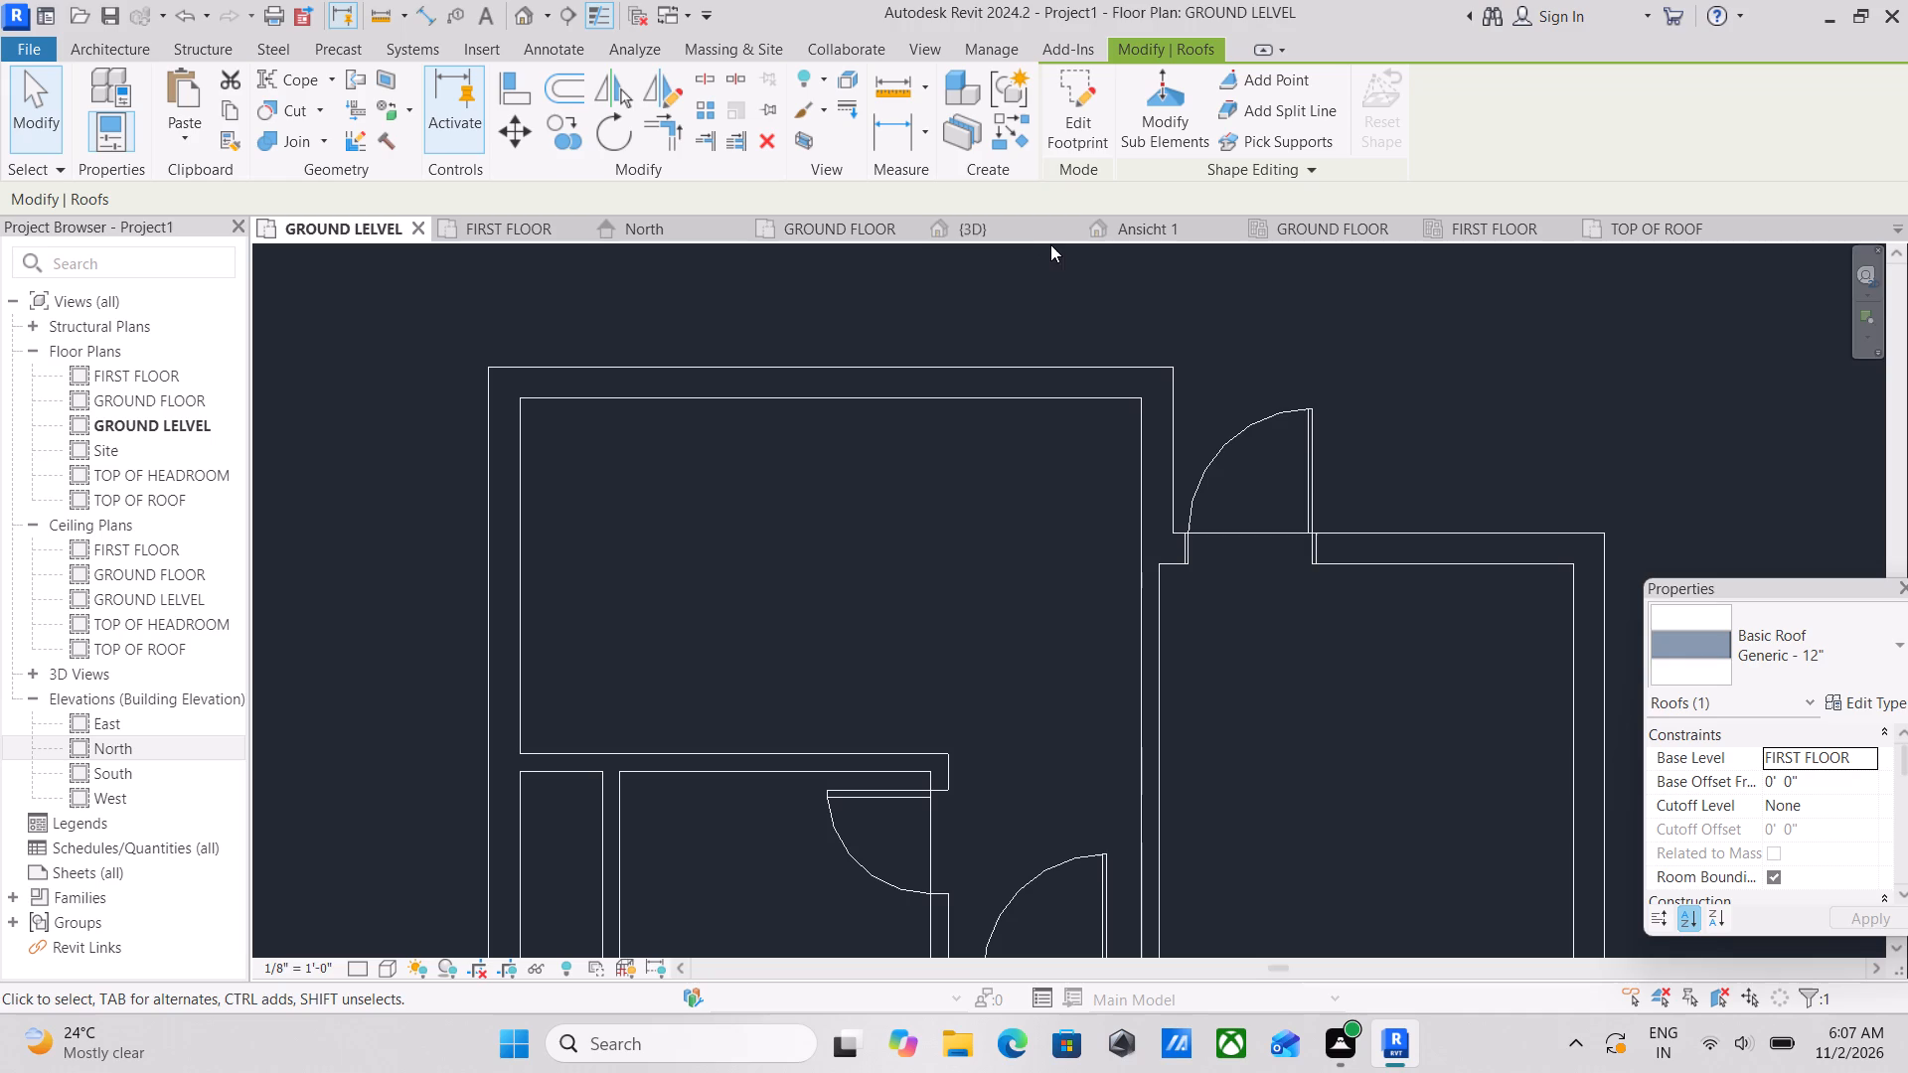
{"action": "left_click", "coordinate": [1015, 235]}
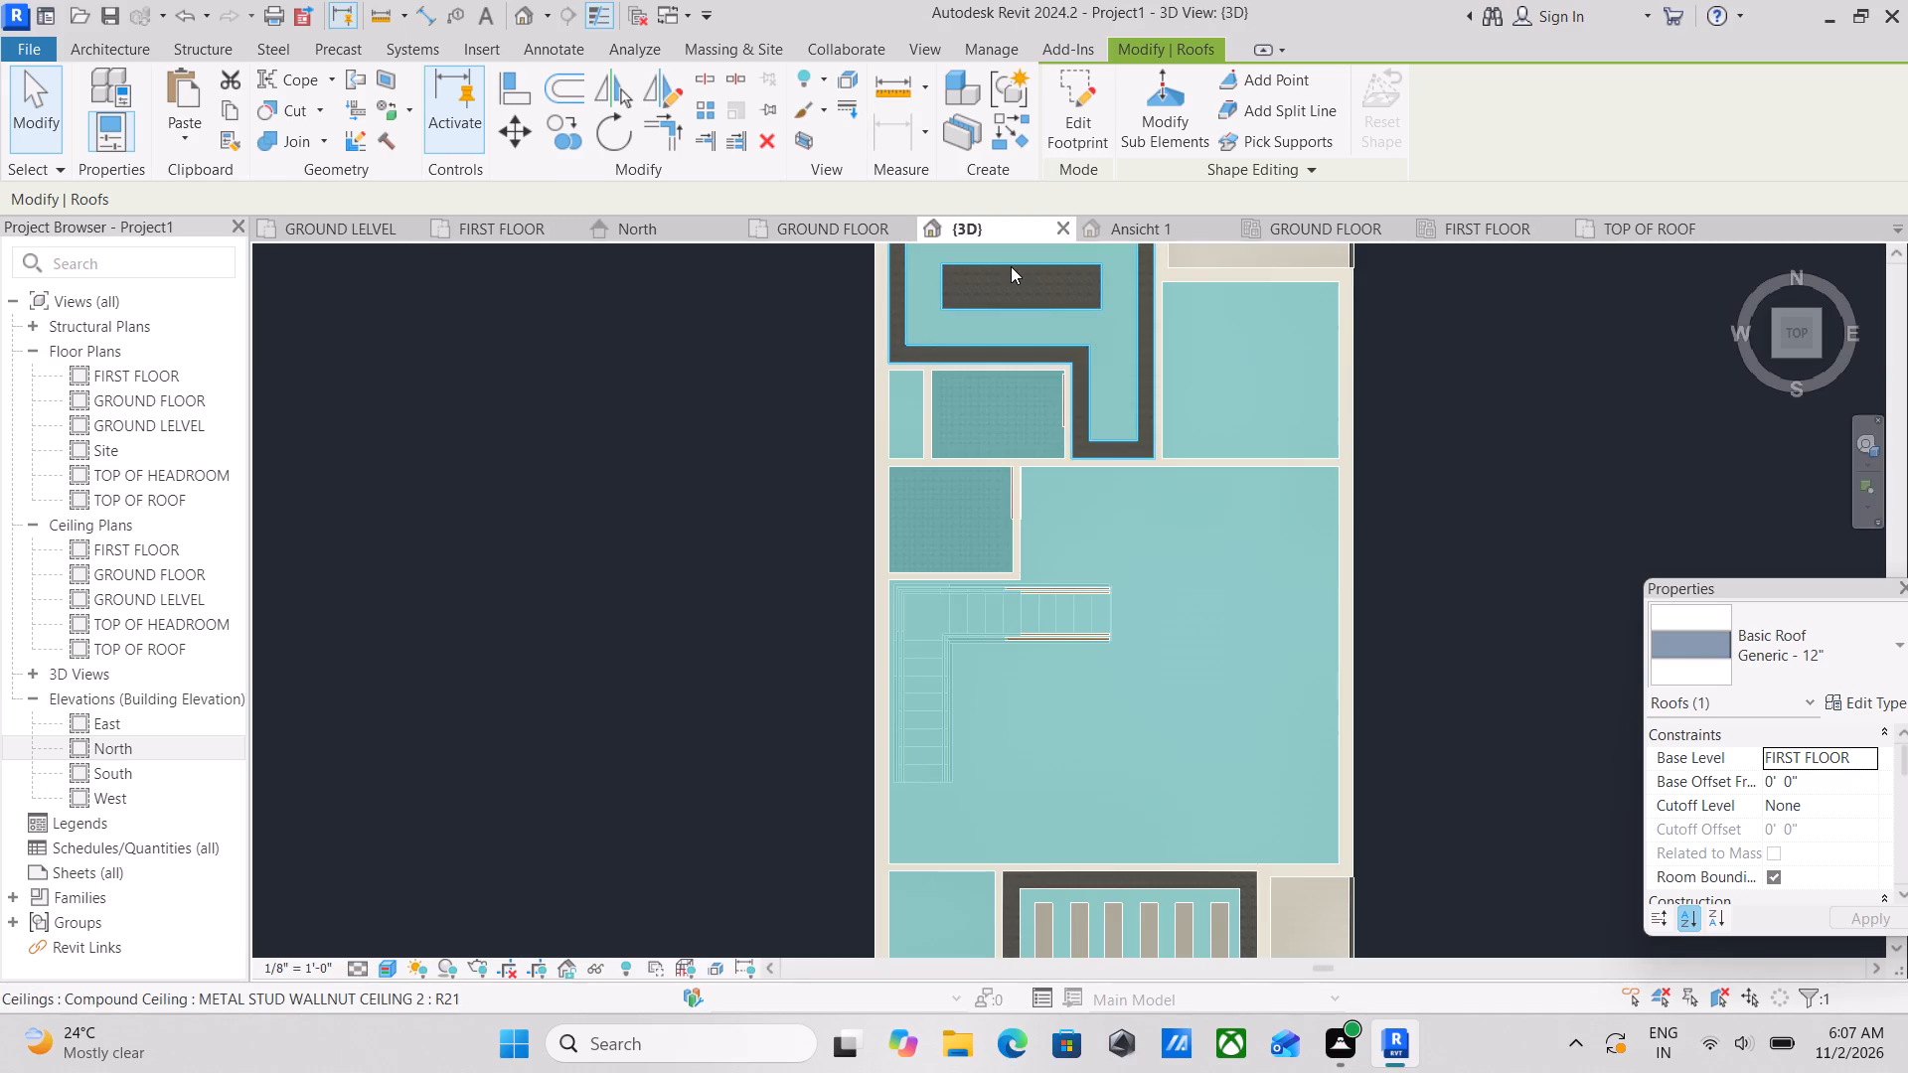
{"action": "scroll", "coordinate": [1062, 448], "scroll_direction": "down", "scroll_amount": 2}
{"action": "middle_click_drag", "start_coordinate": [1036, 615], "coordinate": [716, 96], "text": "shift"}
{"action": "middle_click_drag", "start_coordinate": [884, 380], "coordinate": [854, 308]}
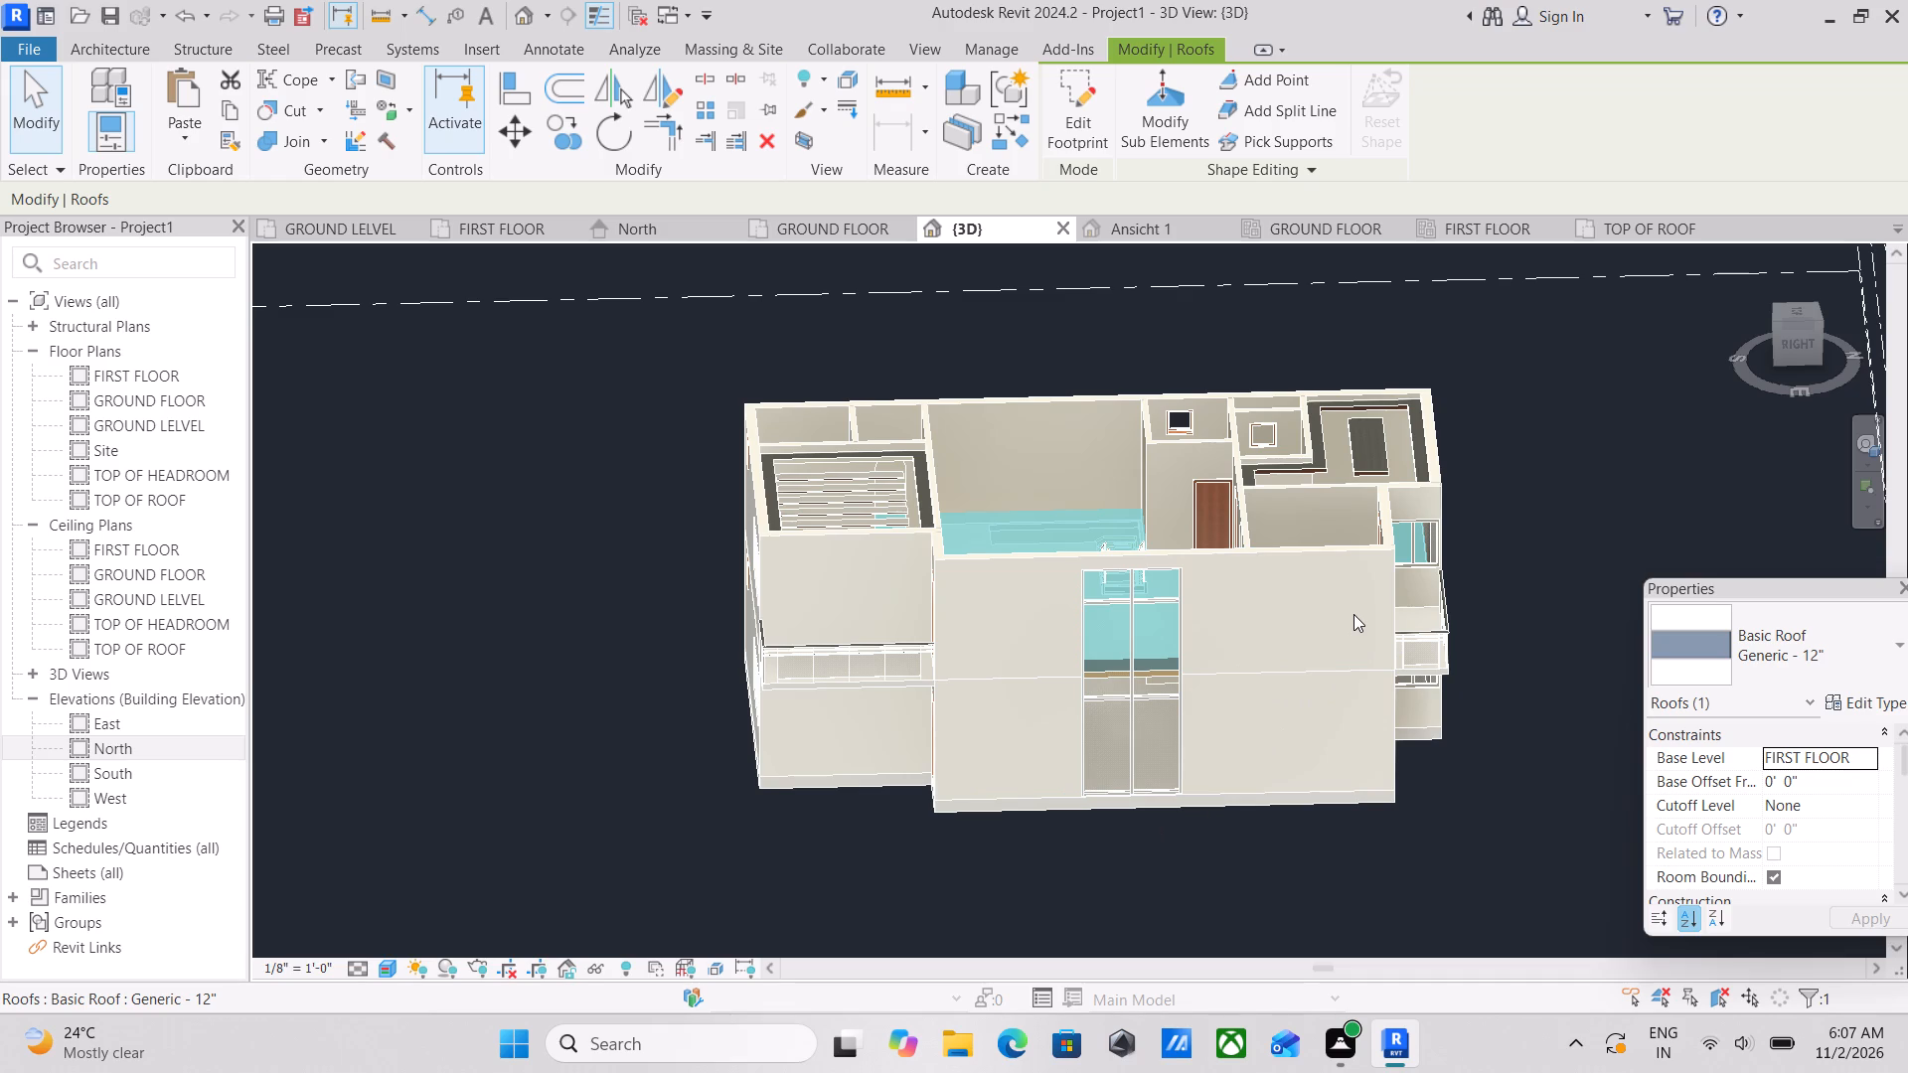
{"action": "left_click", "coordinate": [1842, 783]}
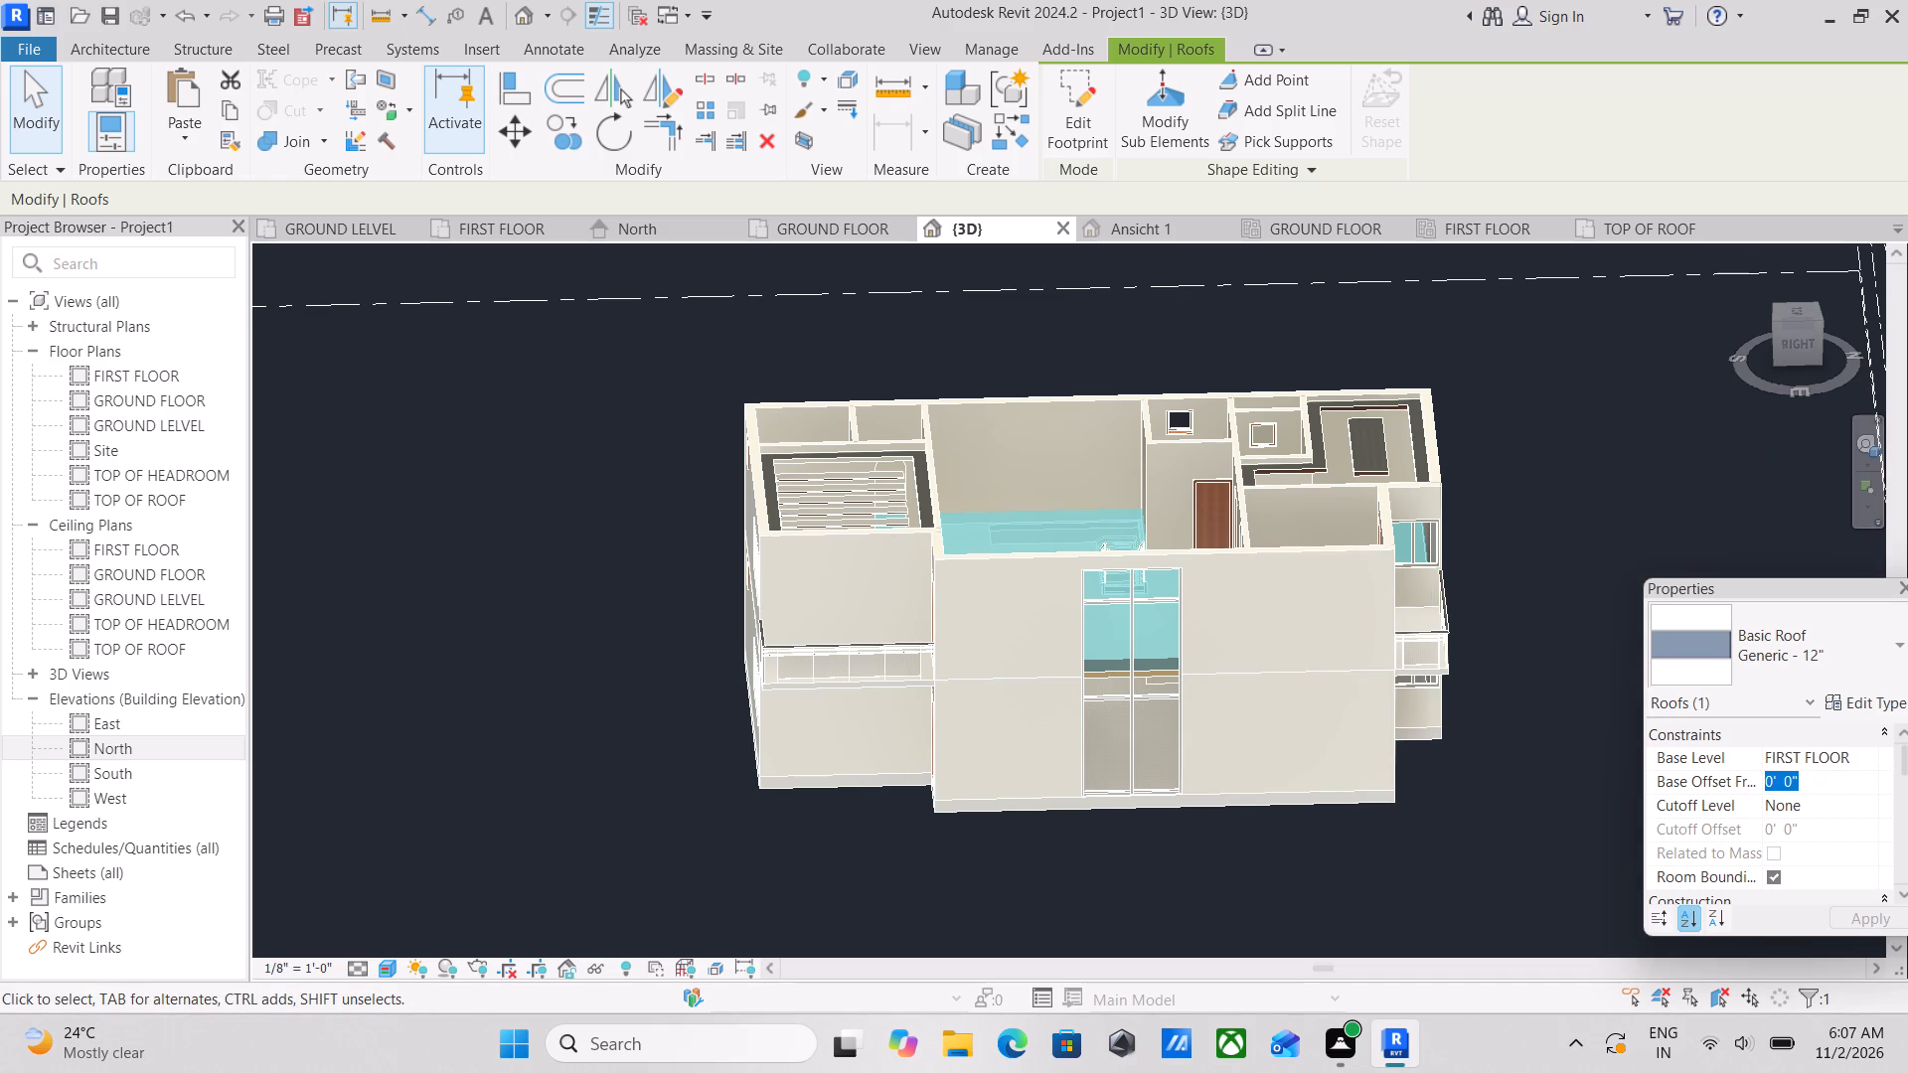
{"action": "key", "text": "1"}
{"action": "type", "text": "0'"}
{"action": "key", "text": "Return"}
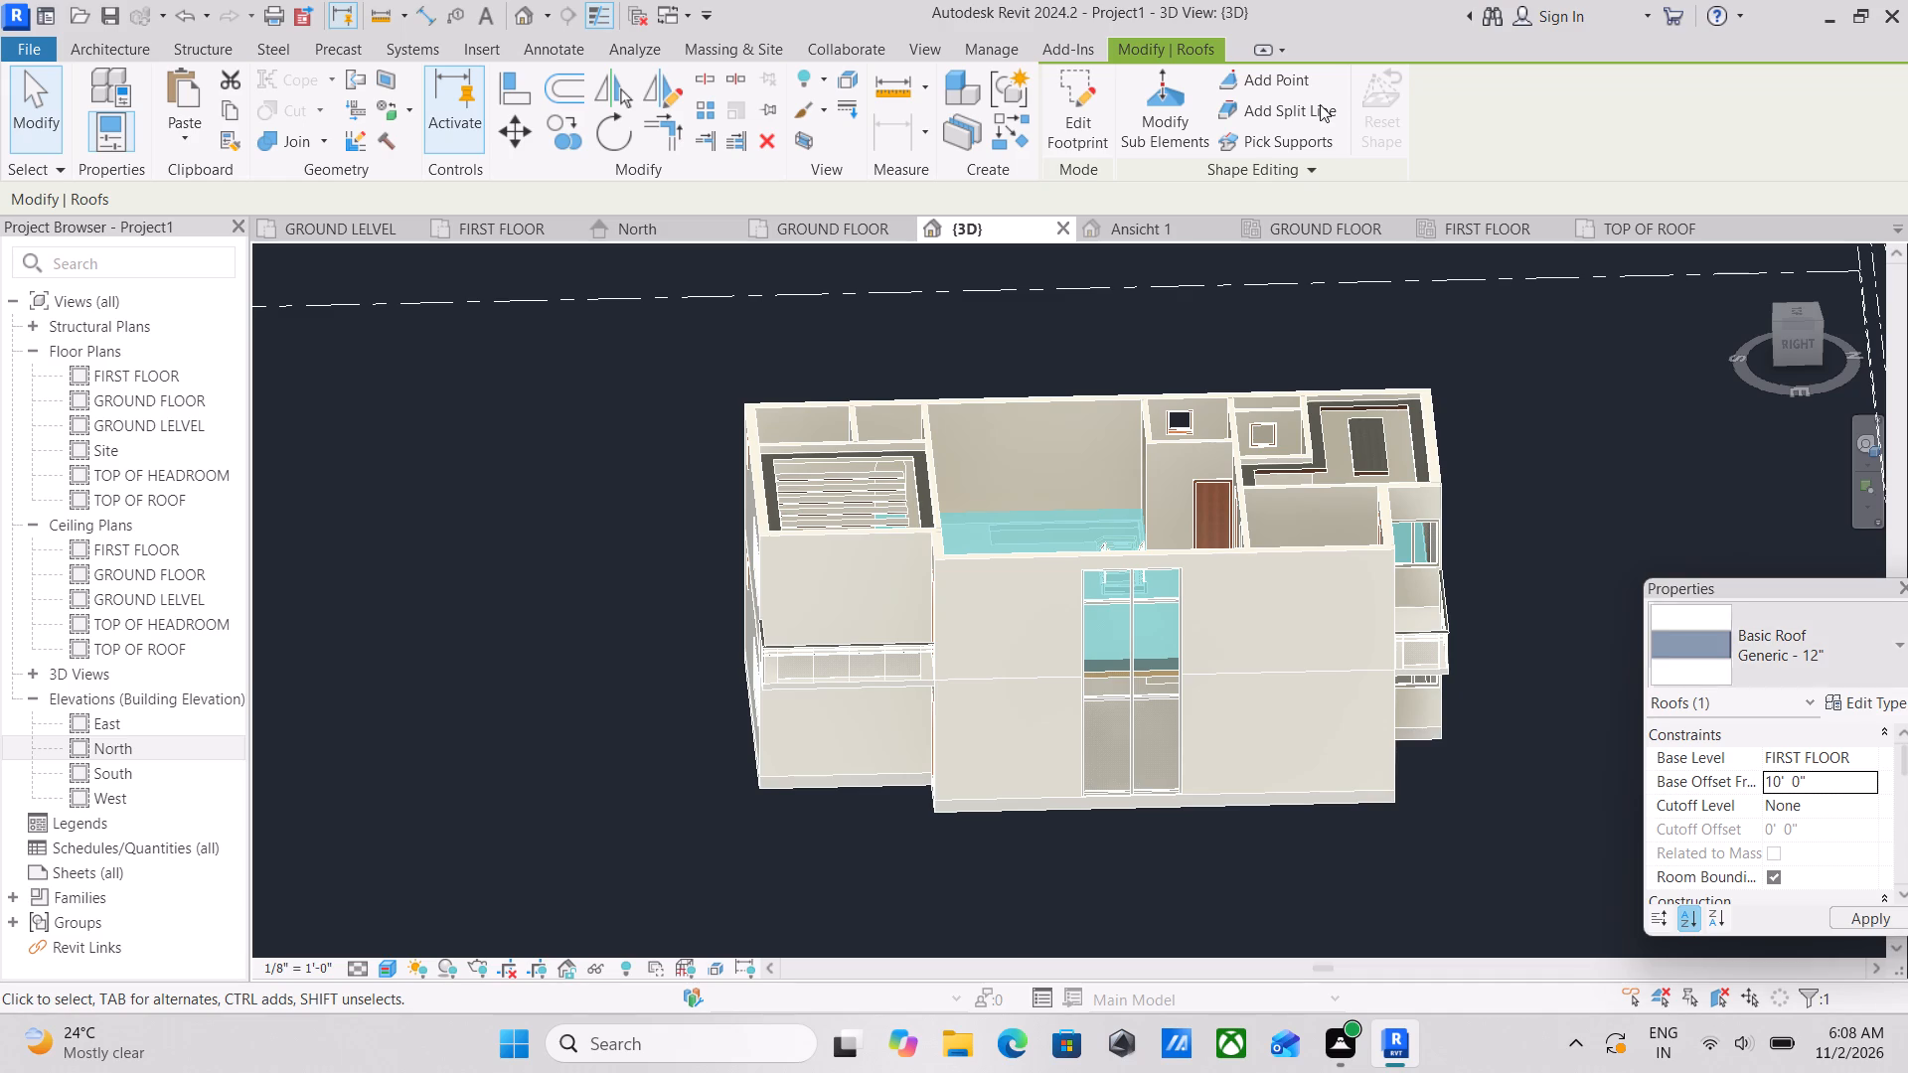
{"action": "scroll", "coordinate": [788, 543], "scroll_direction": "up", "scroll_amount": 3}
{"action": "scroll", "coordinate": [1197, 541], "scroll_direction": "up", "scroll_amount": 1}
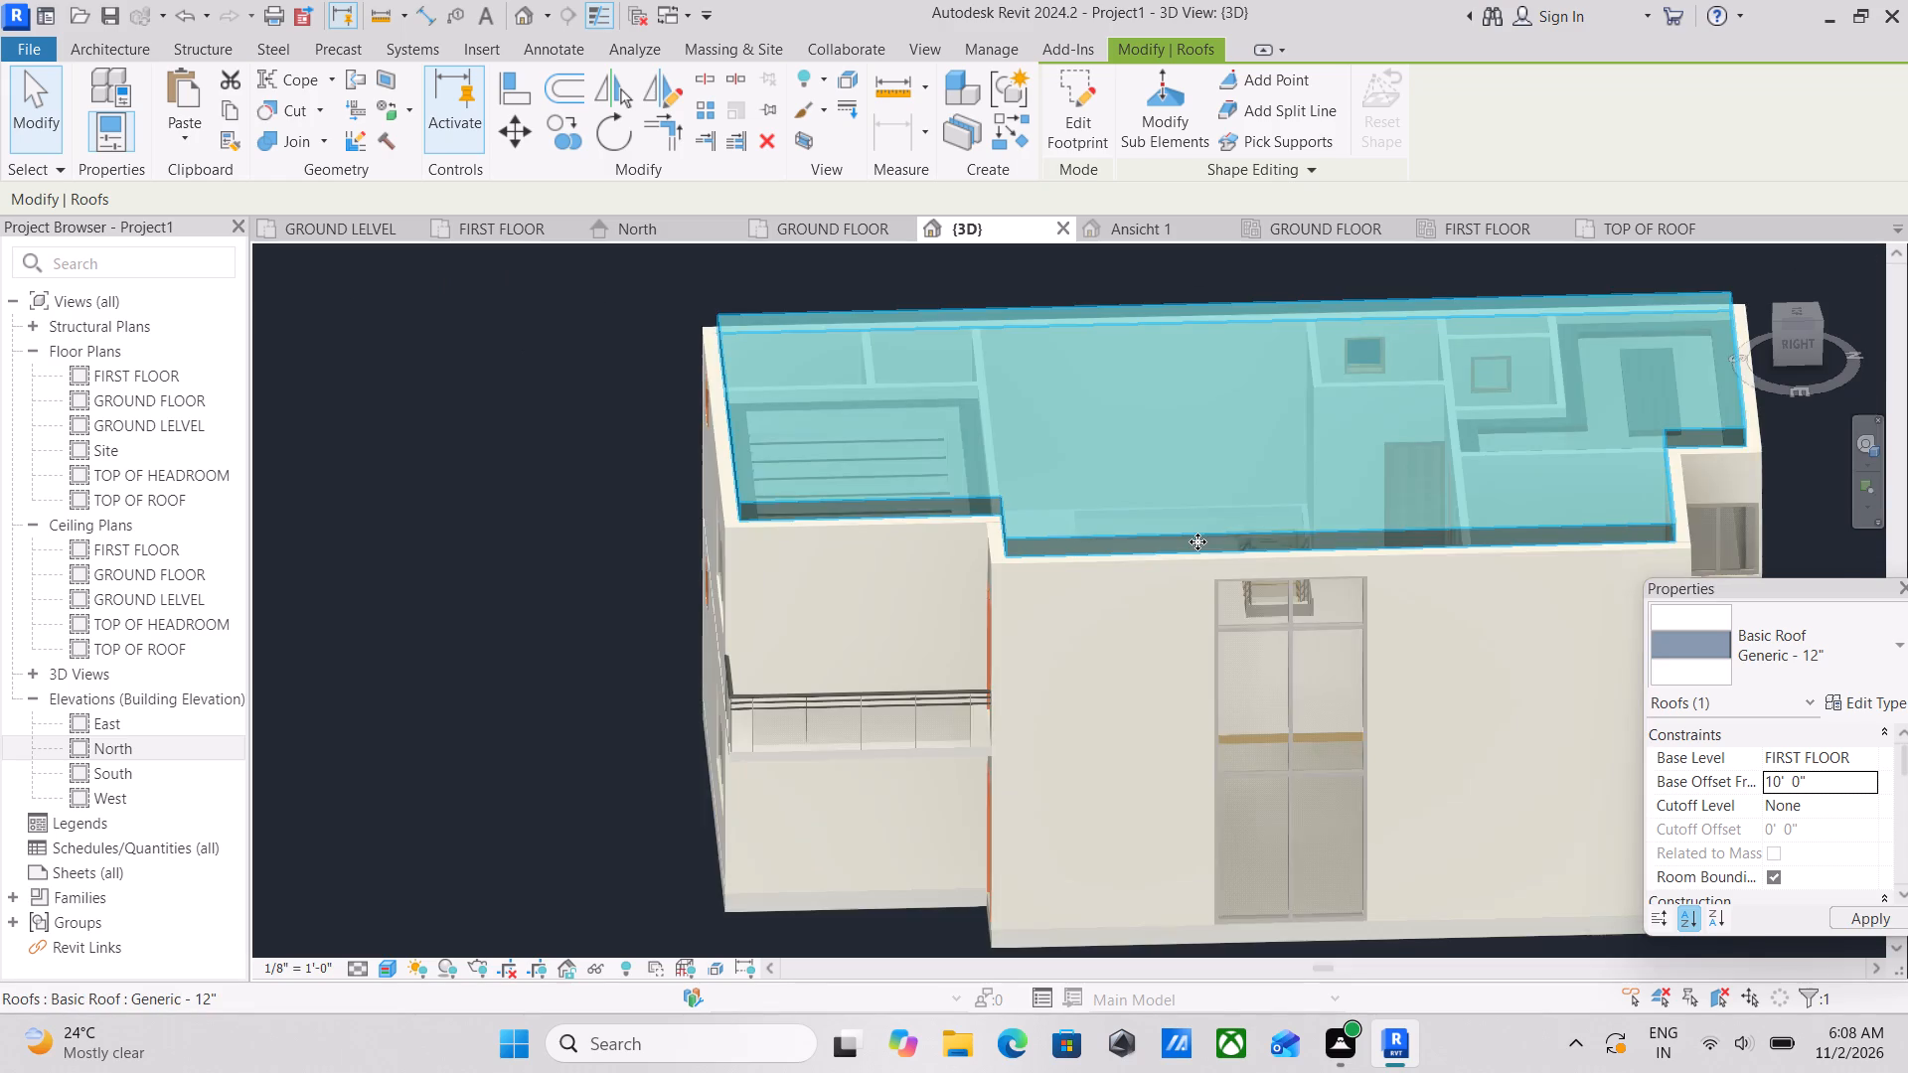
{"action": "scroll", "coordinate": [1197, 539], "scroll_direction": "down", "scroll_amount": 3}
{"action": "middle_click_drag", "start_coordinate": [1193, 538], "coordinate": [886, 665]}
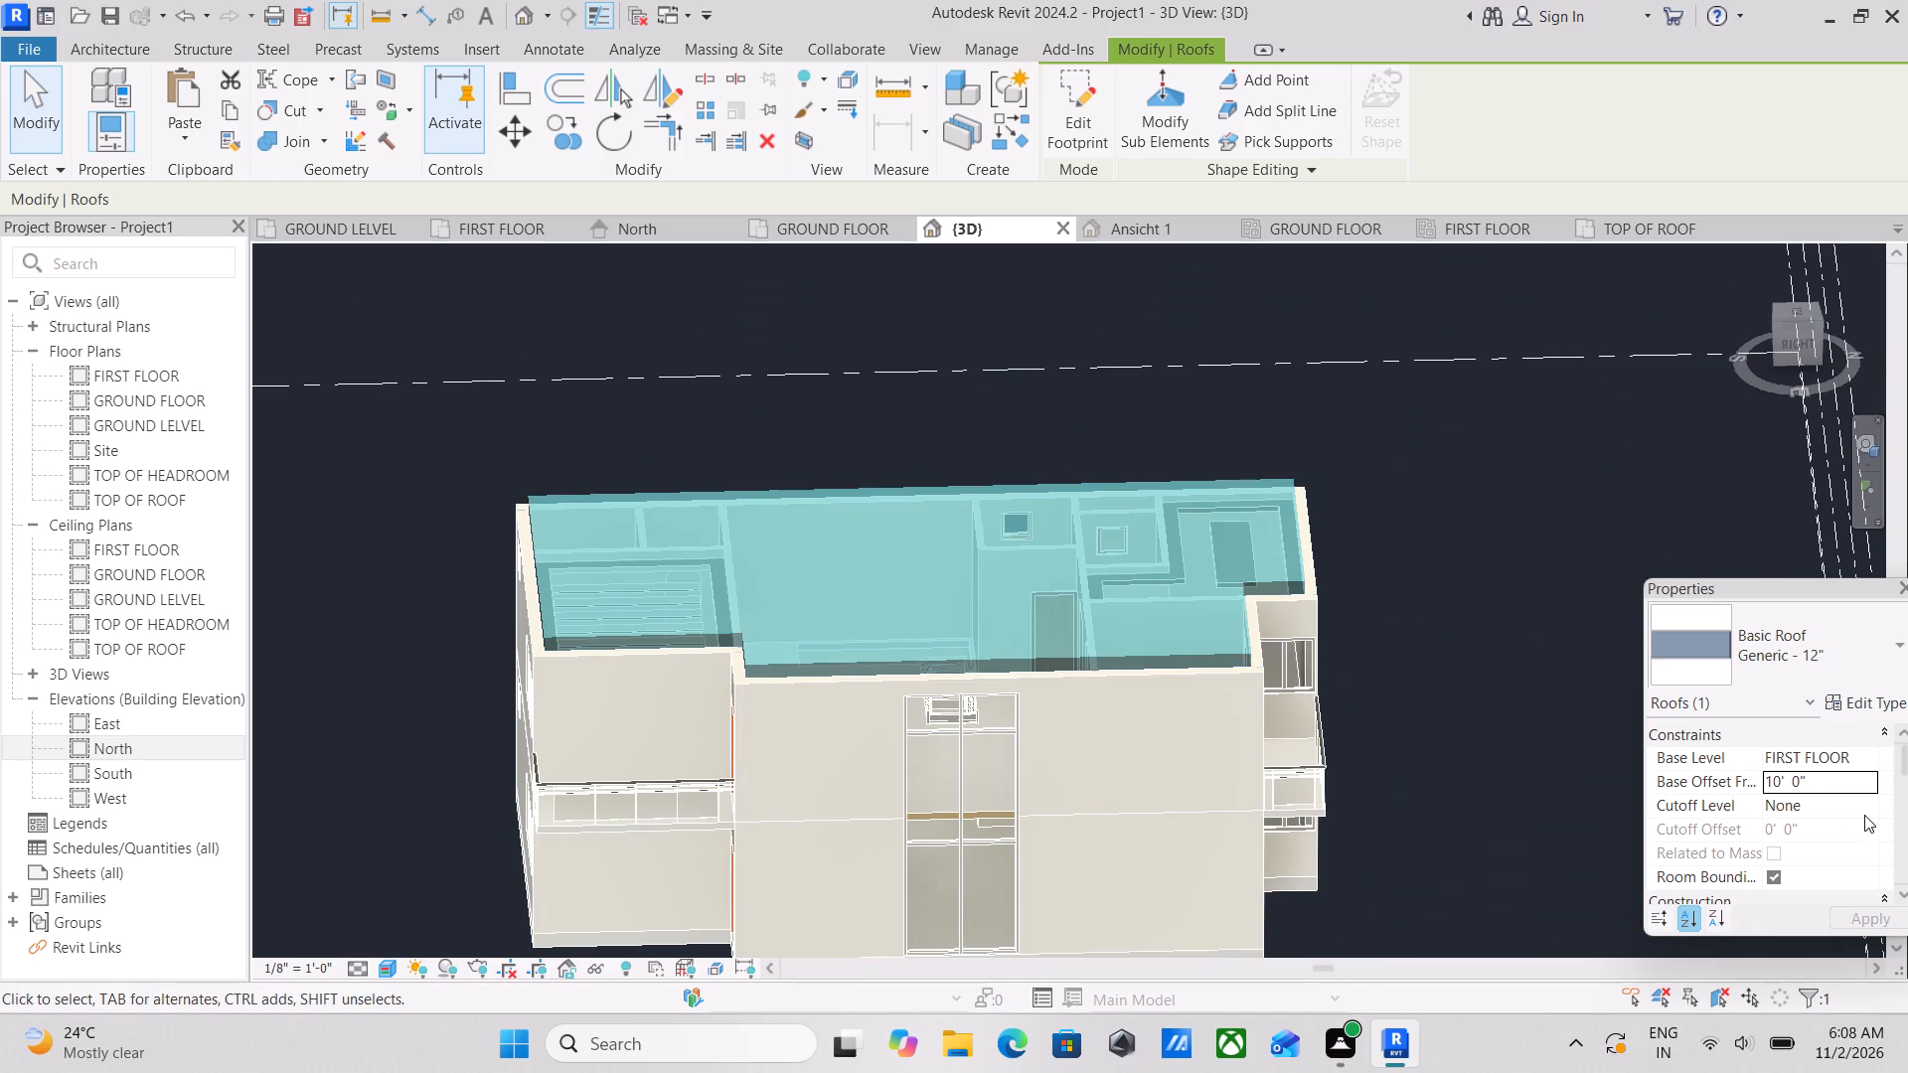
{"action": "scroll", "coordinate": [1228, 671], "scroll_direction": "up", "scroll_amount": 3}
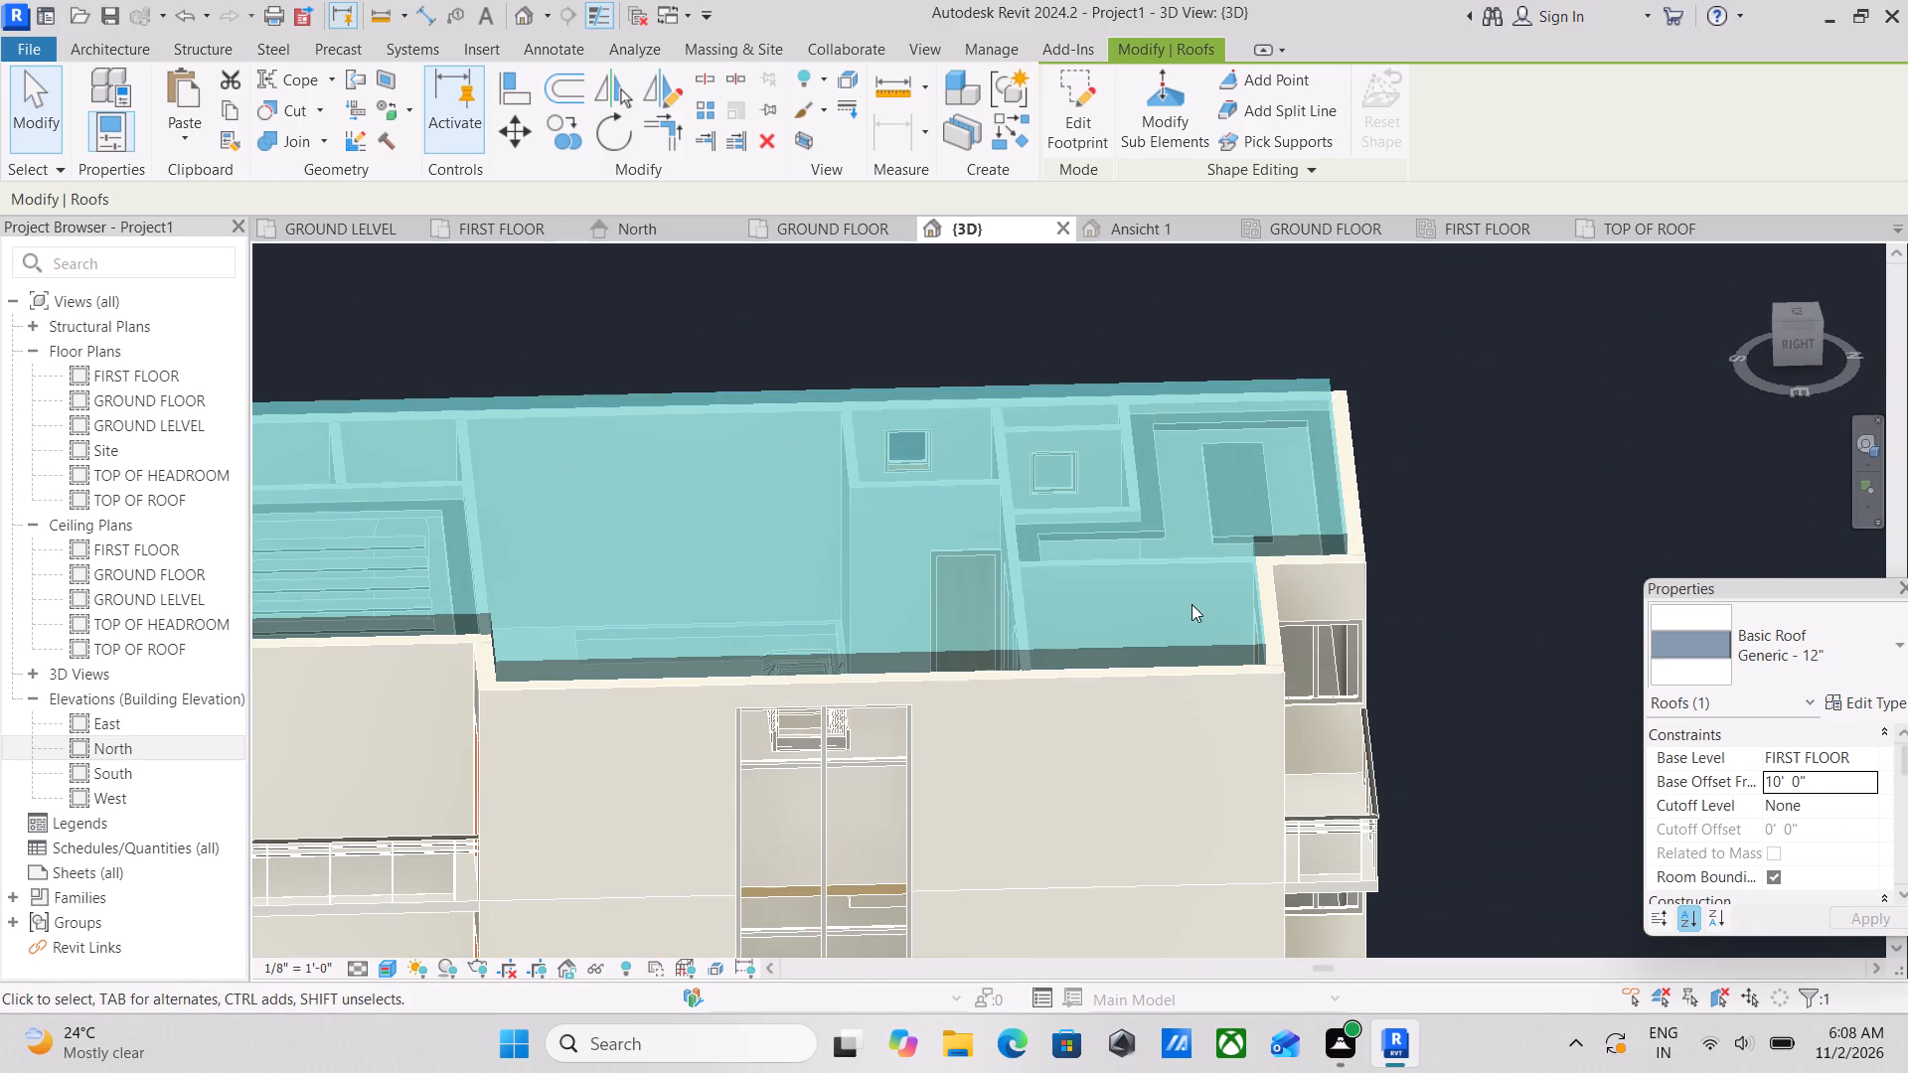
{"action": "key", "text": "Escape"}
Duplicate the flat roof's Generic - 12" type under the name carpet roof 6".
{"action": "scroll", "coordinate": [1240, 682], "scroll_direction": "up", "scroll_amount": 4}
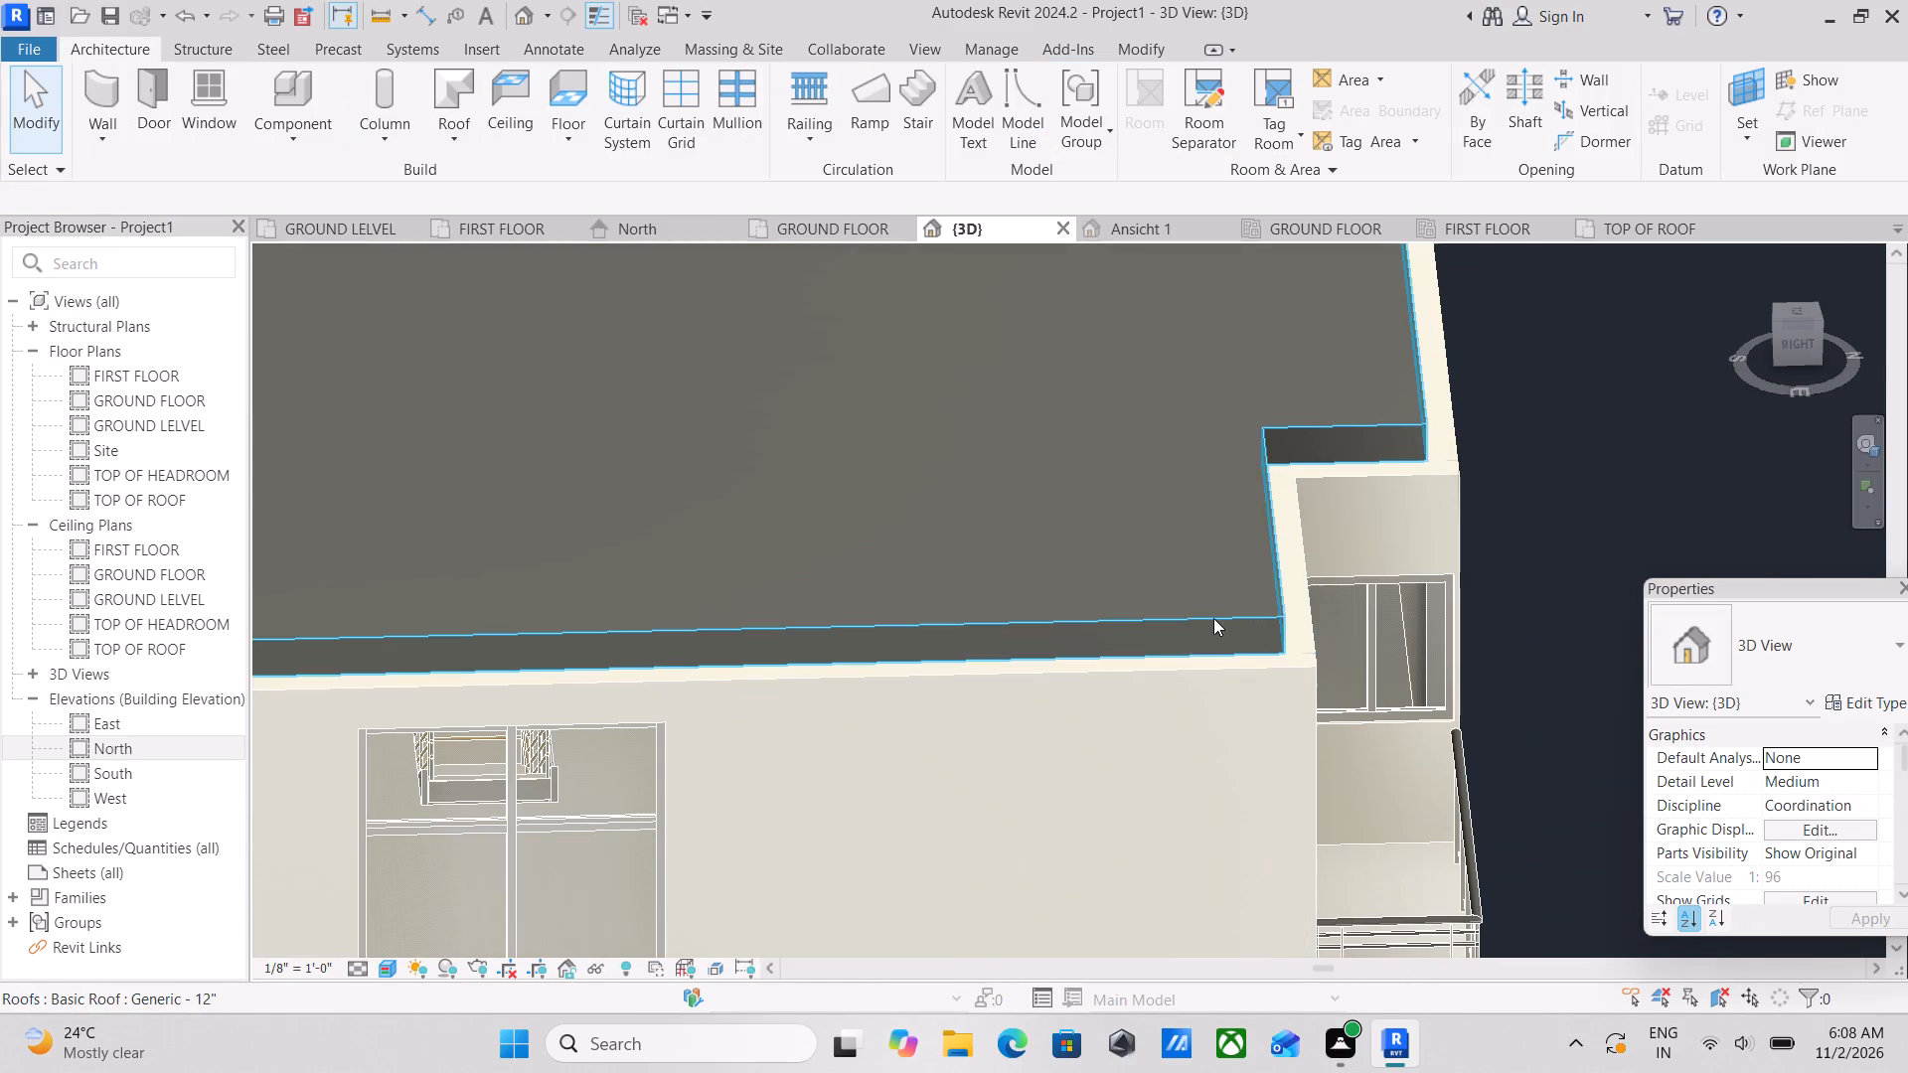
{"action": "left_click", "coordinate": [1139, 617]}
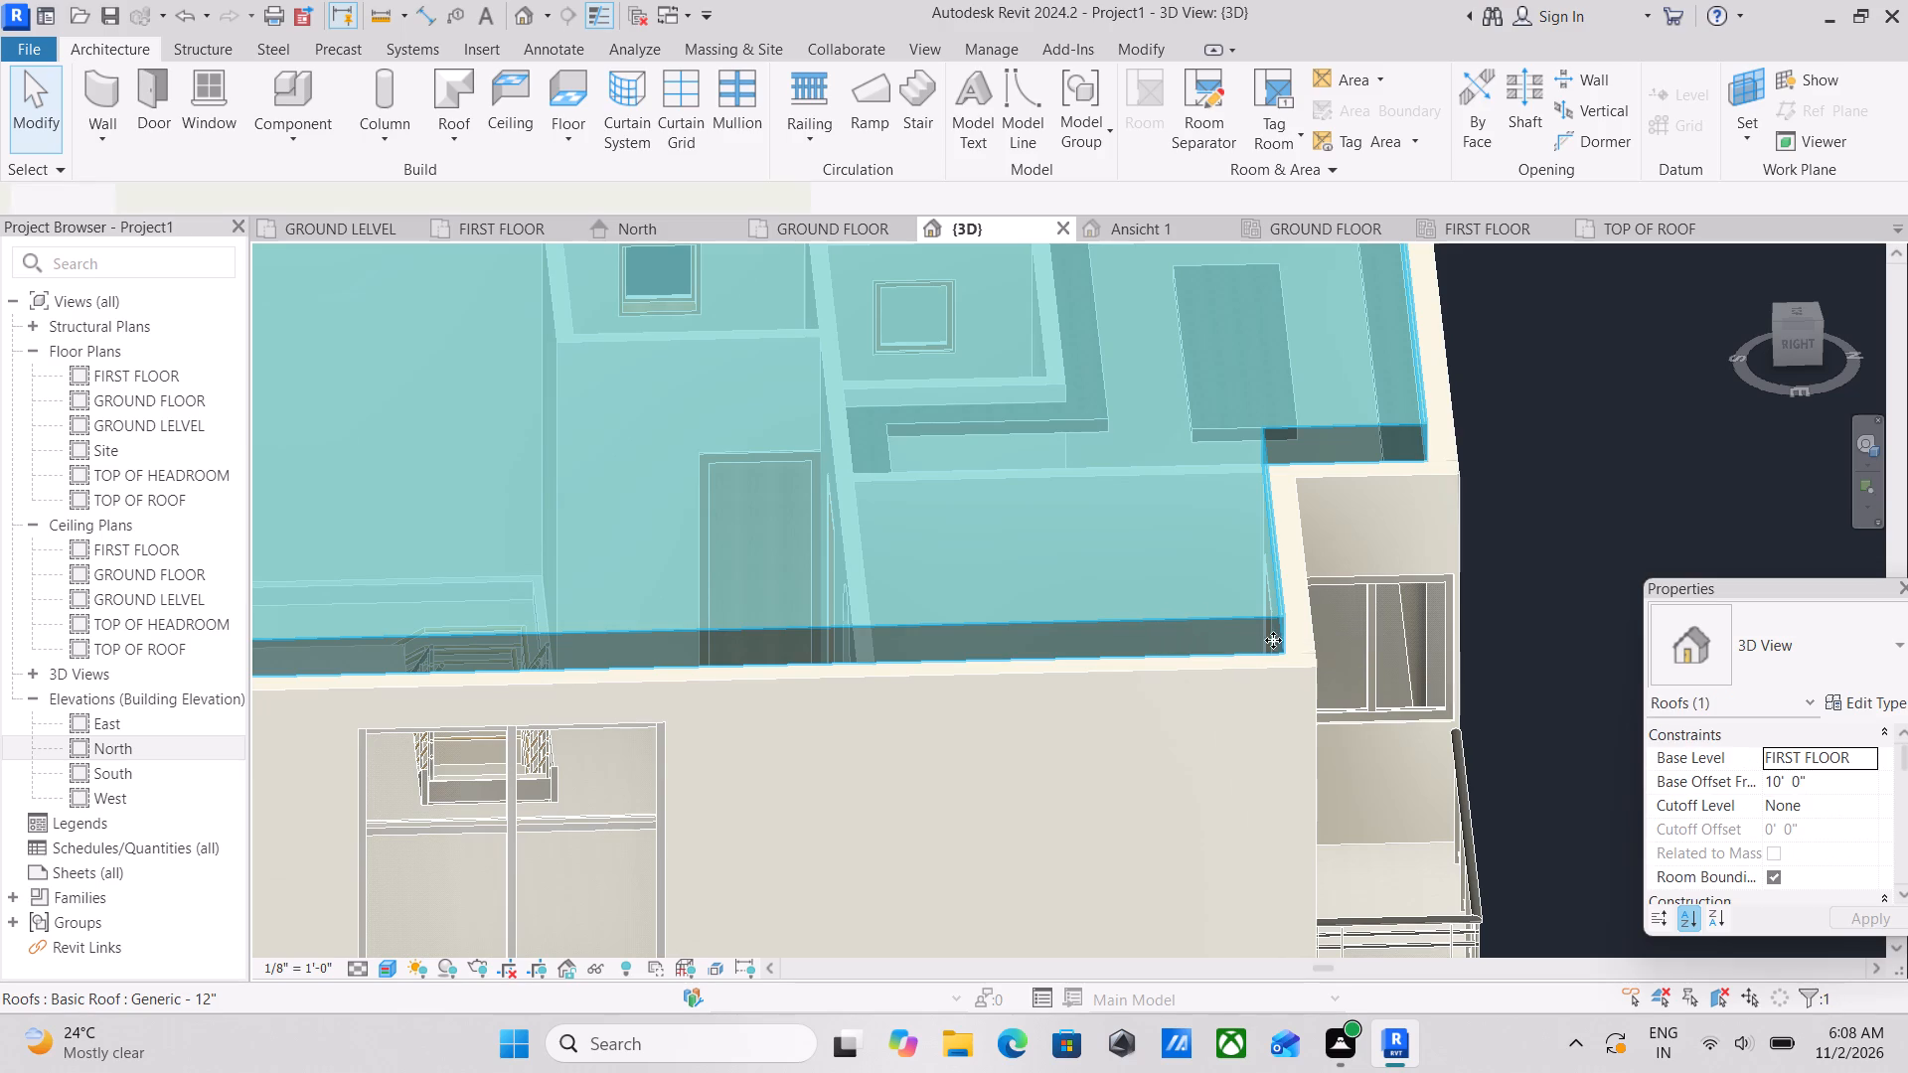
{"action": "left_click", "coordinate": [1874, 701]}
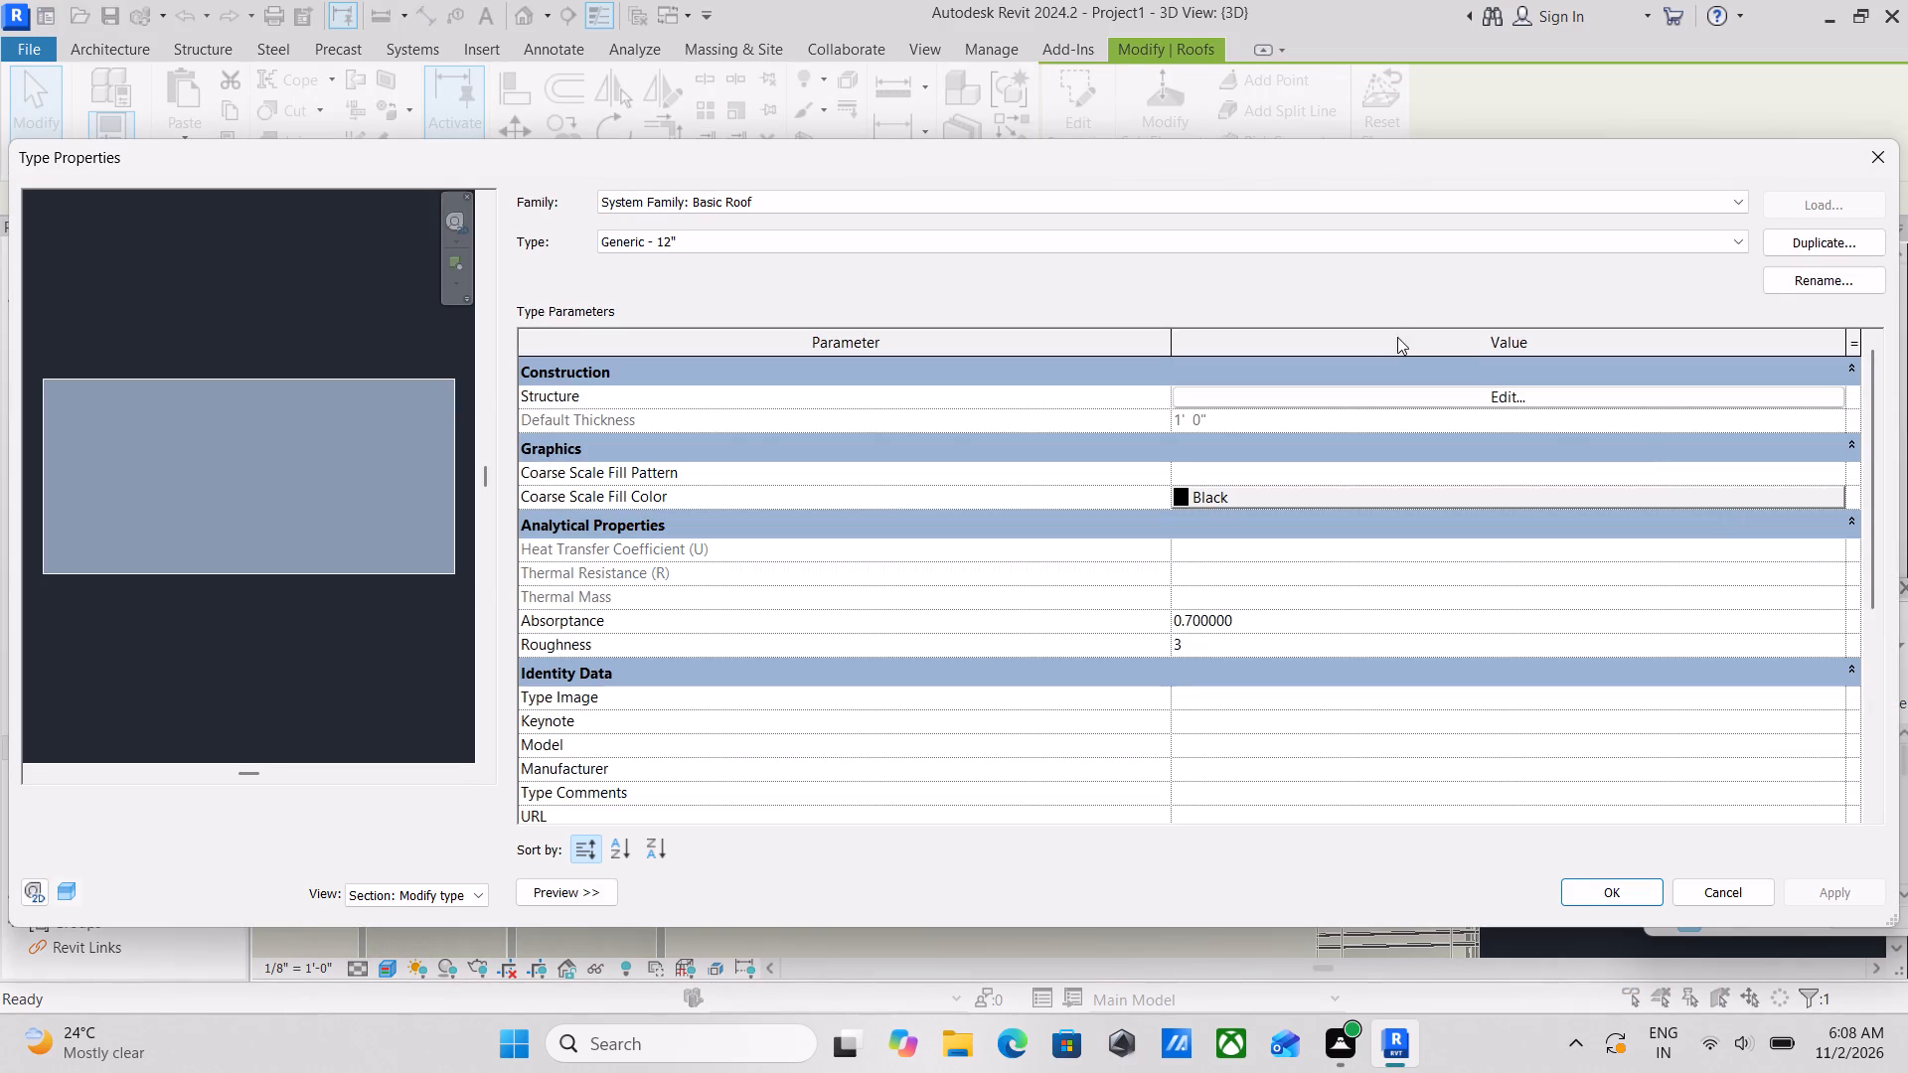
{"action": "left_click", "coordinate": [1458, 403]}
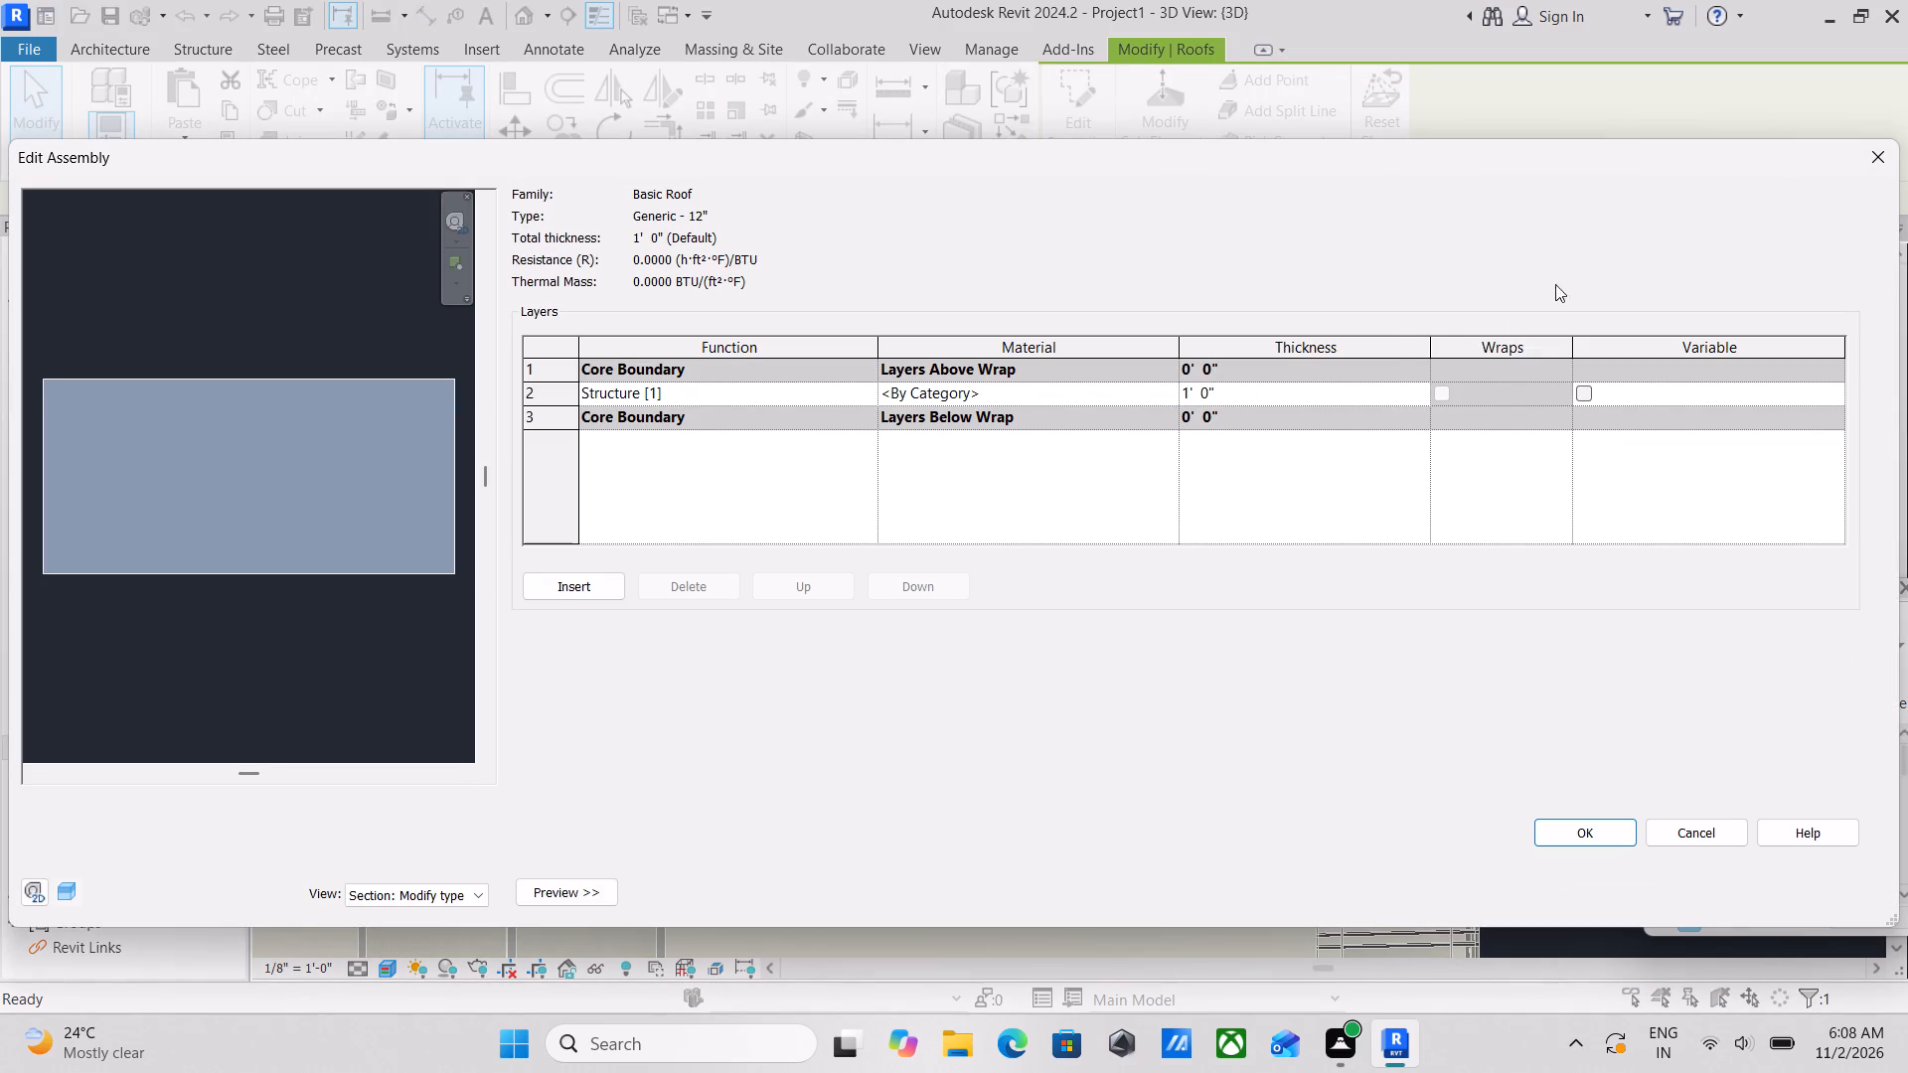
{"action": "left_click", "coordinate": [1882, 160]}
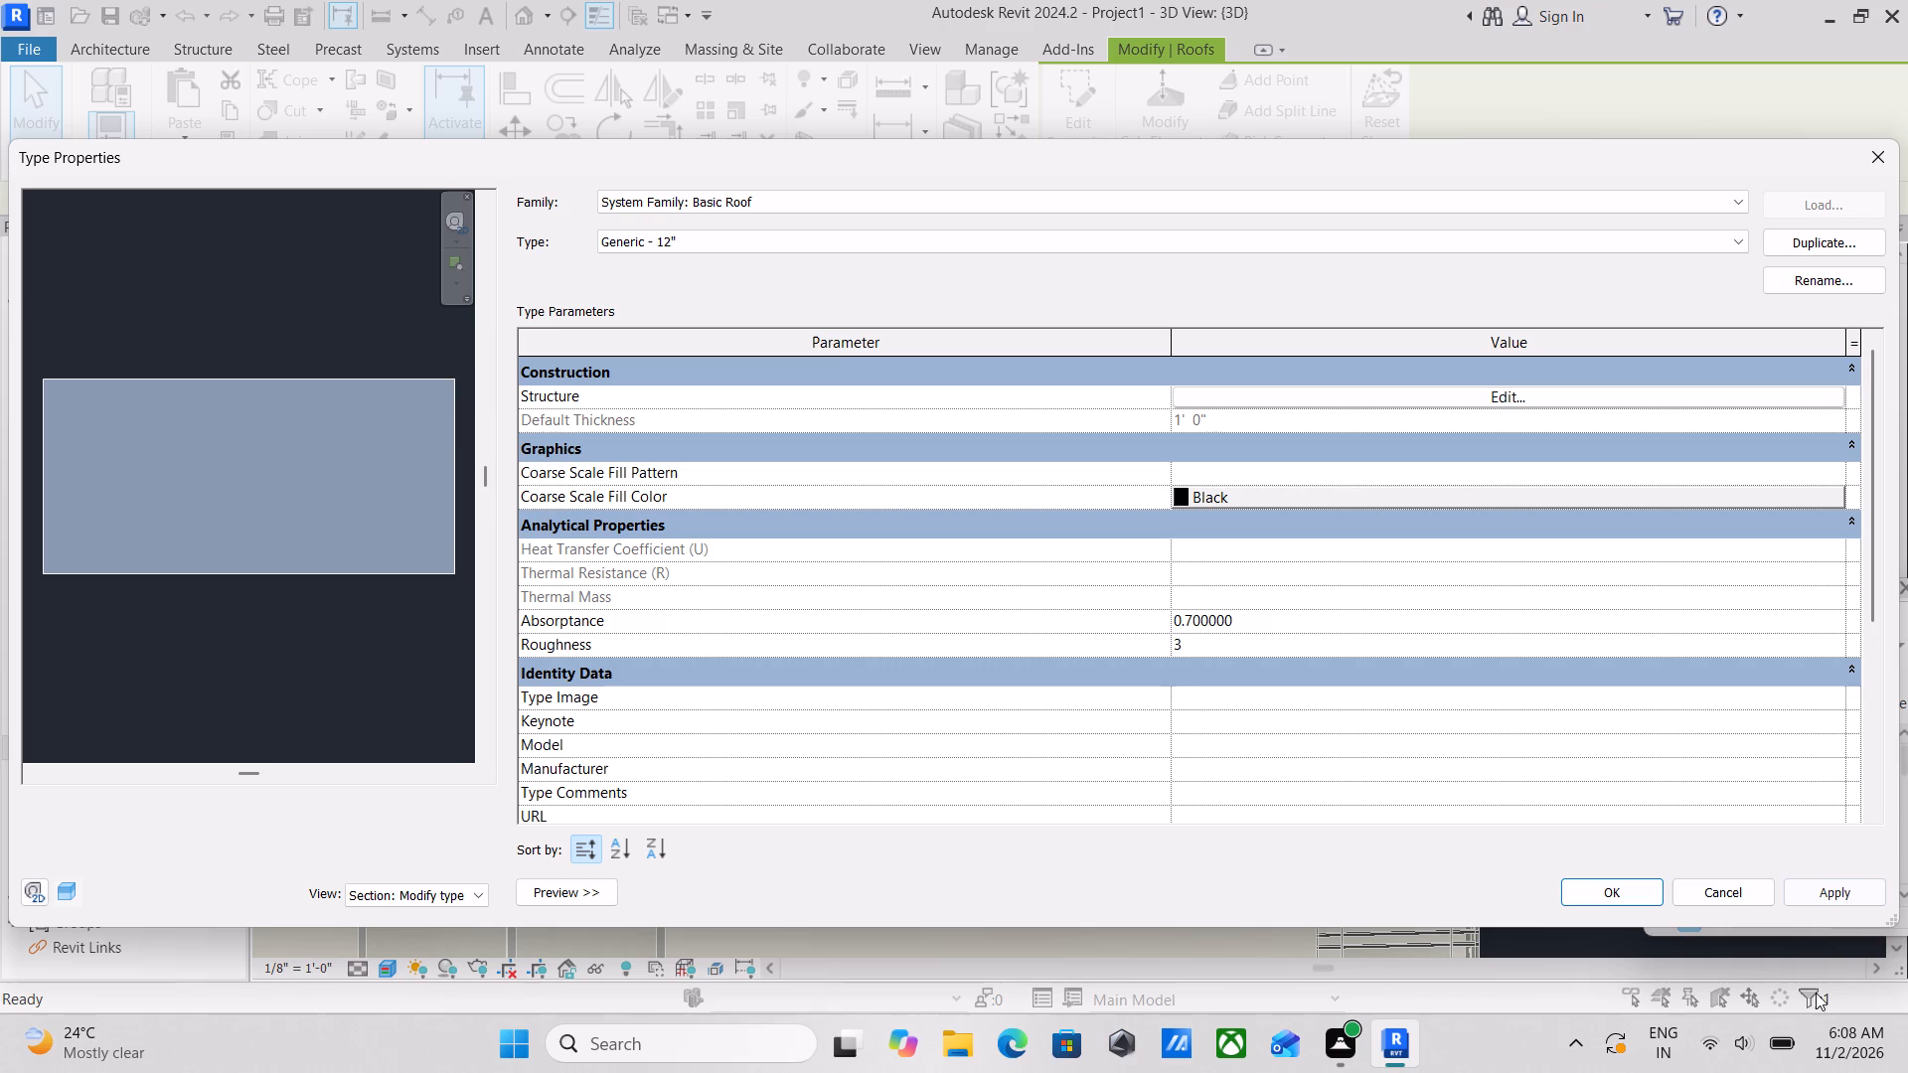
{"action": "left_click", "coordinate": [1845, 237]}
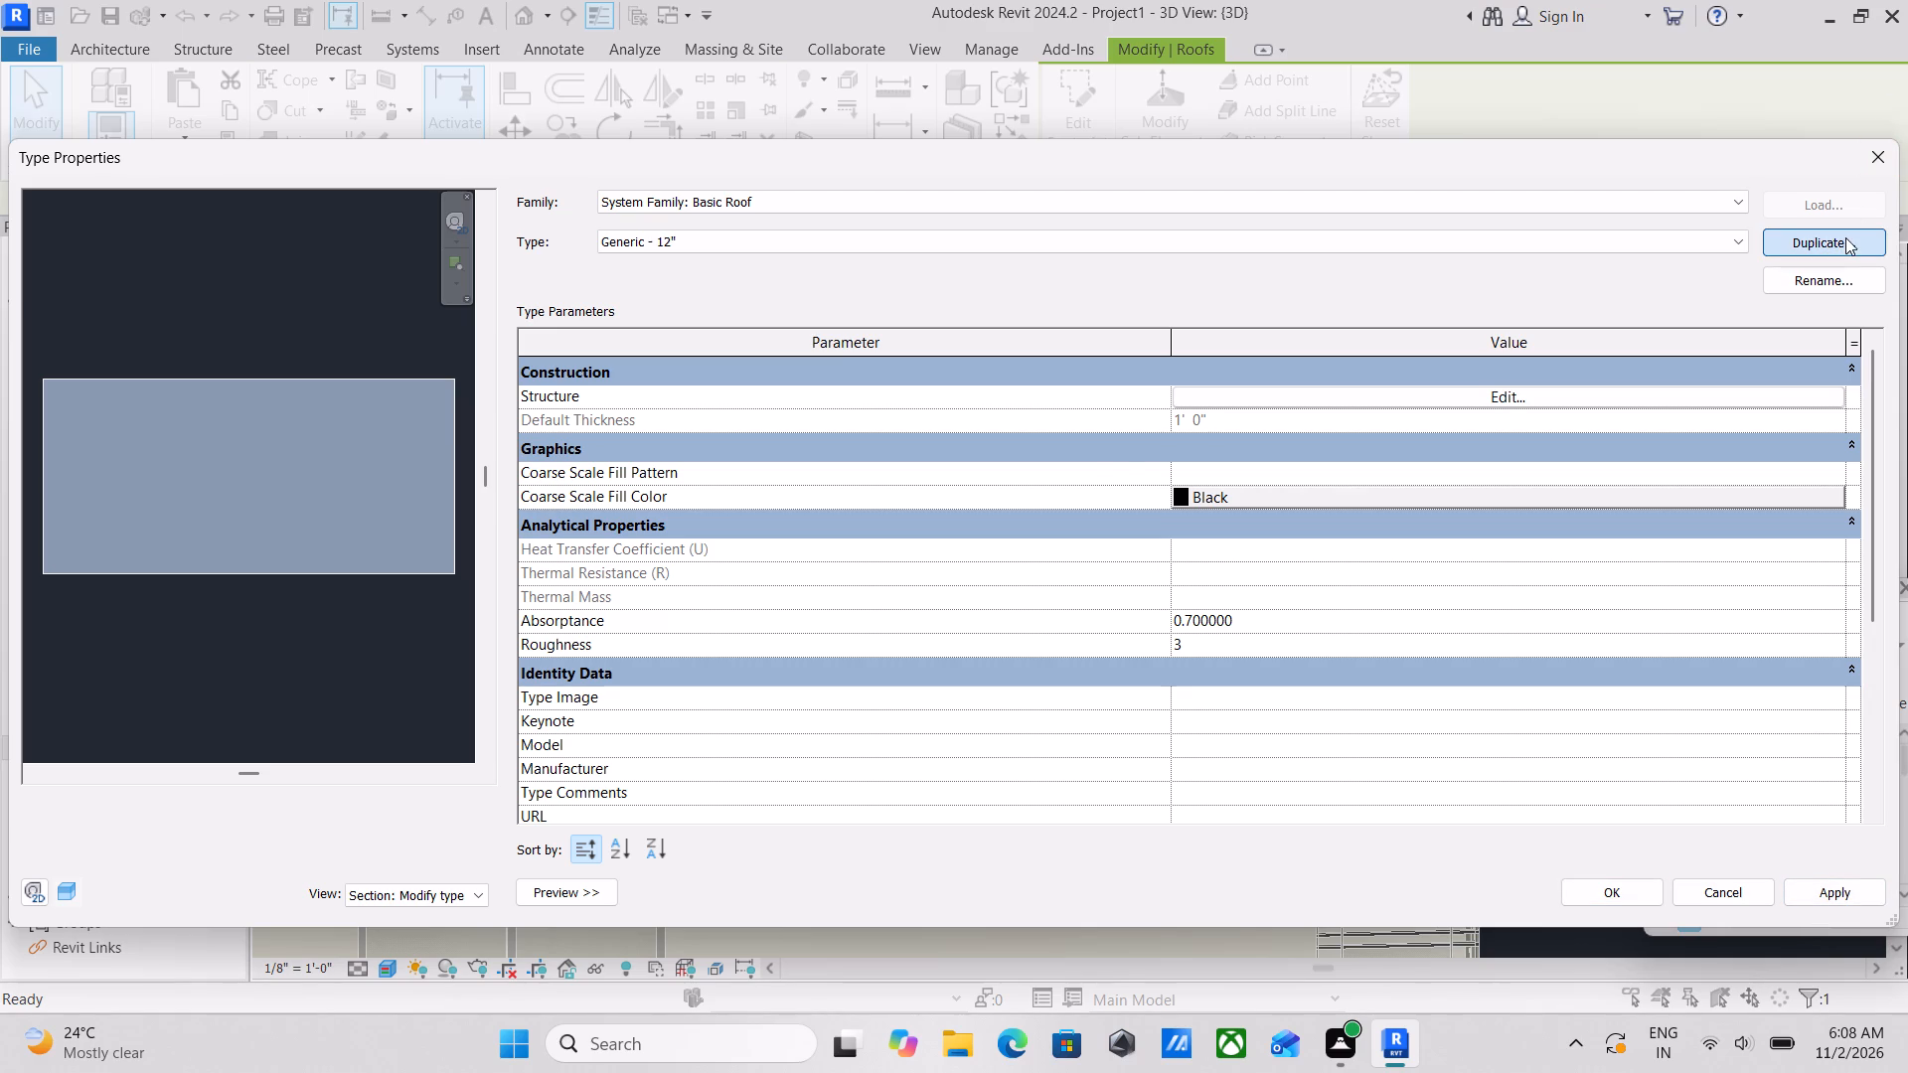
{"action": "key", "text": "BackSpace"}
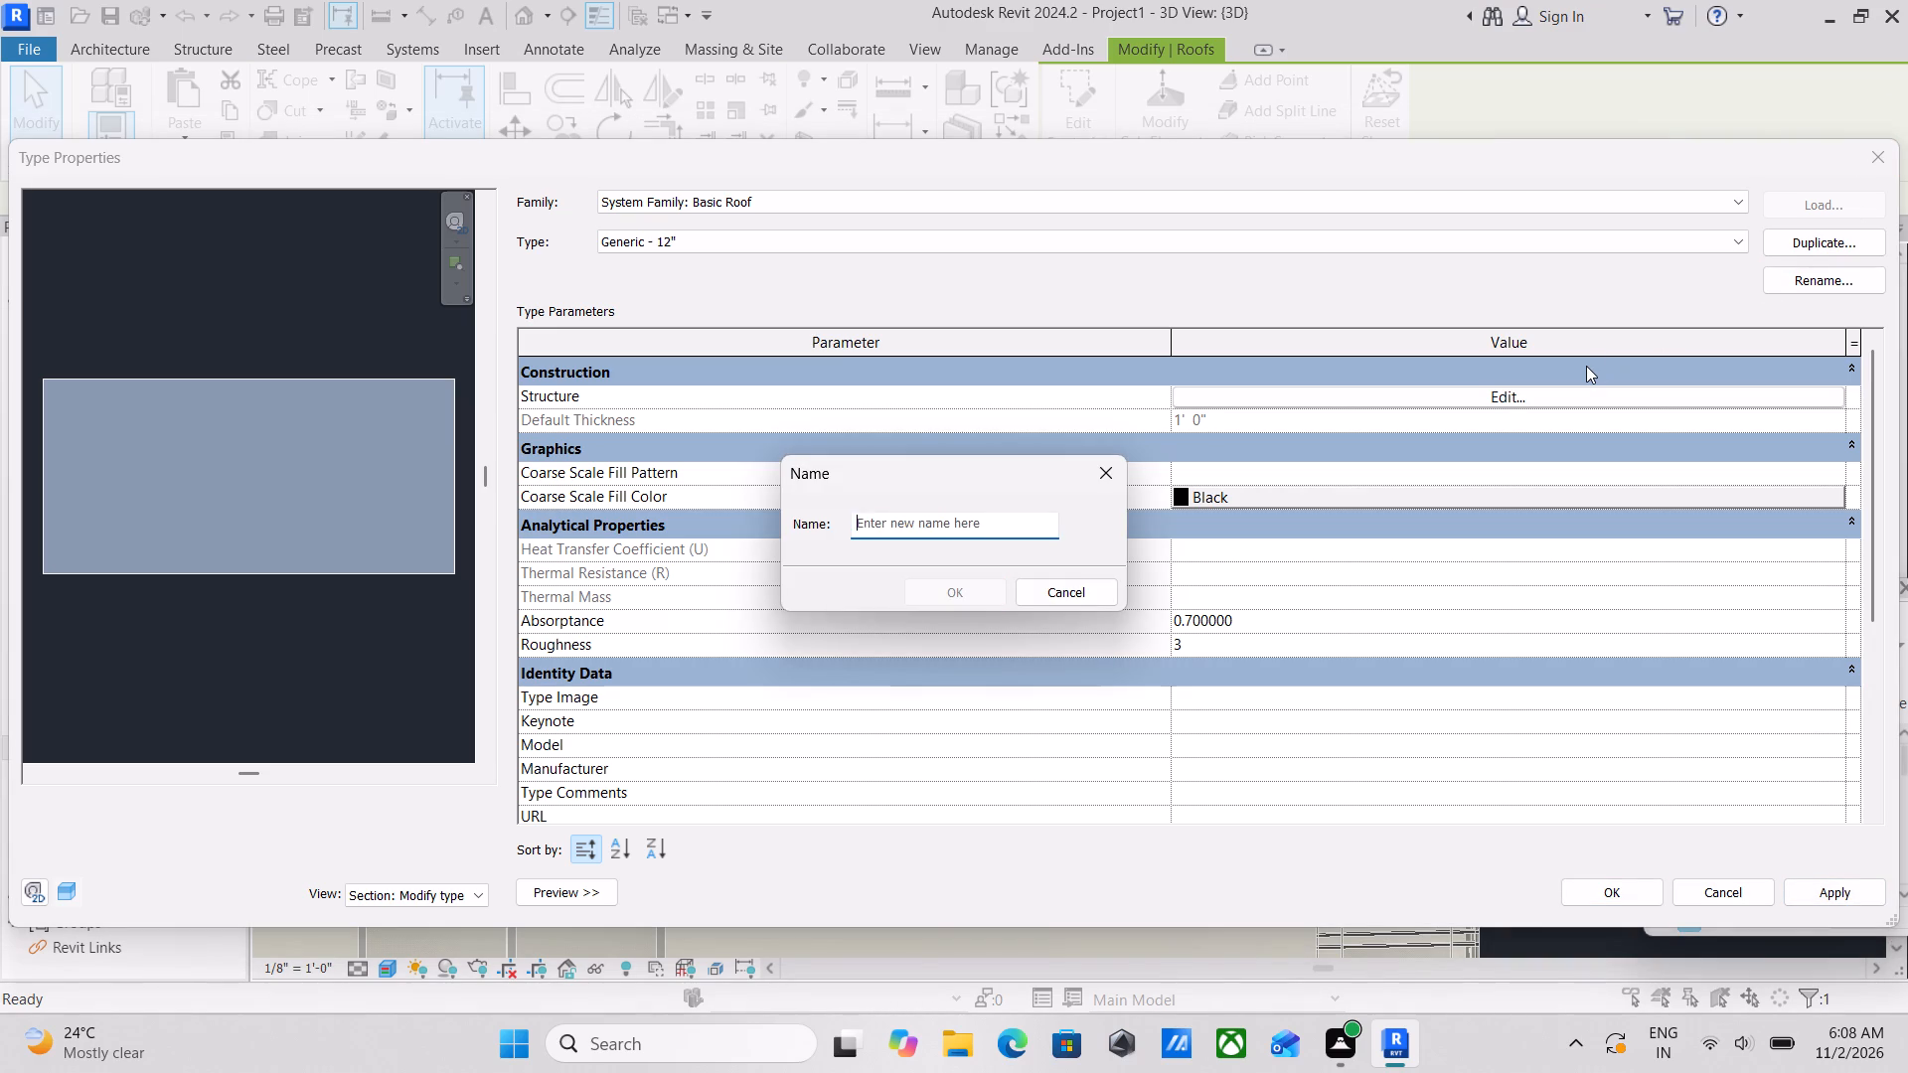
{"action": "type", "text": "car"}
{"action": "type", "text": "pet"}
{"action": "key", "text": "space"}
{"action": "type", "text": "roof"}
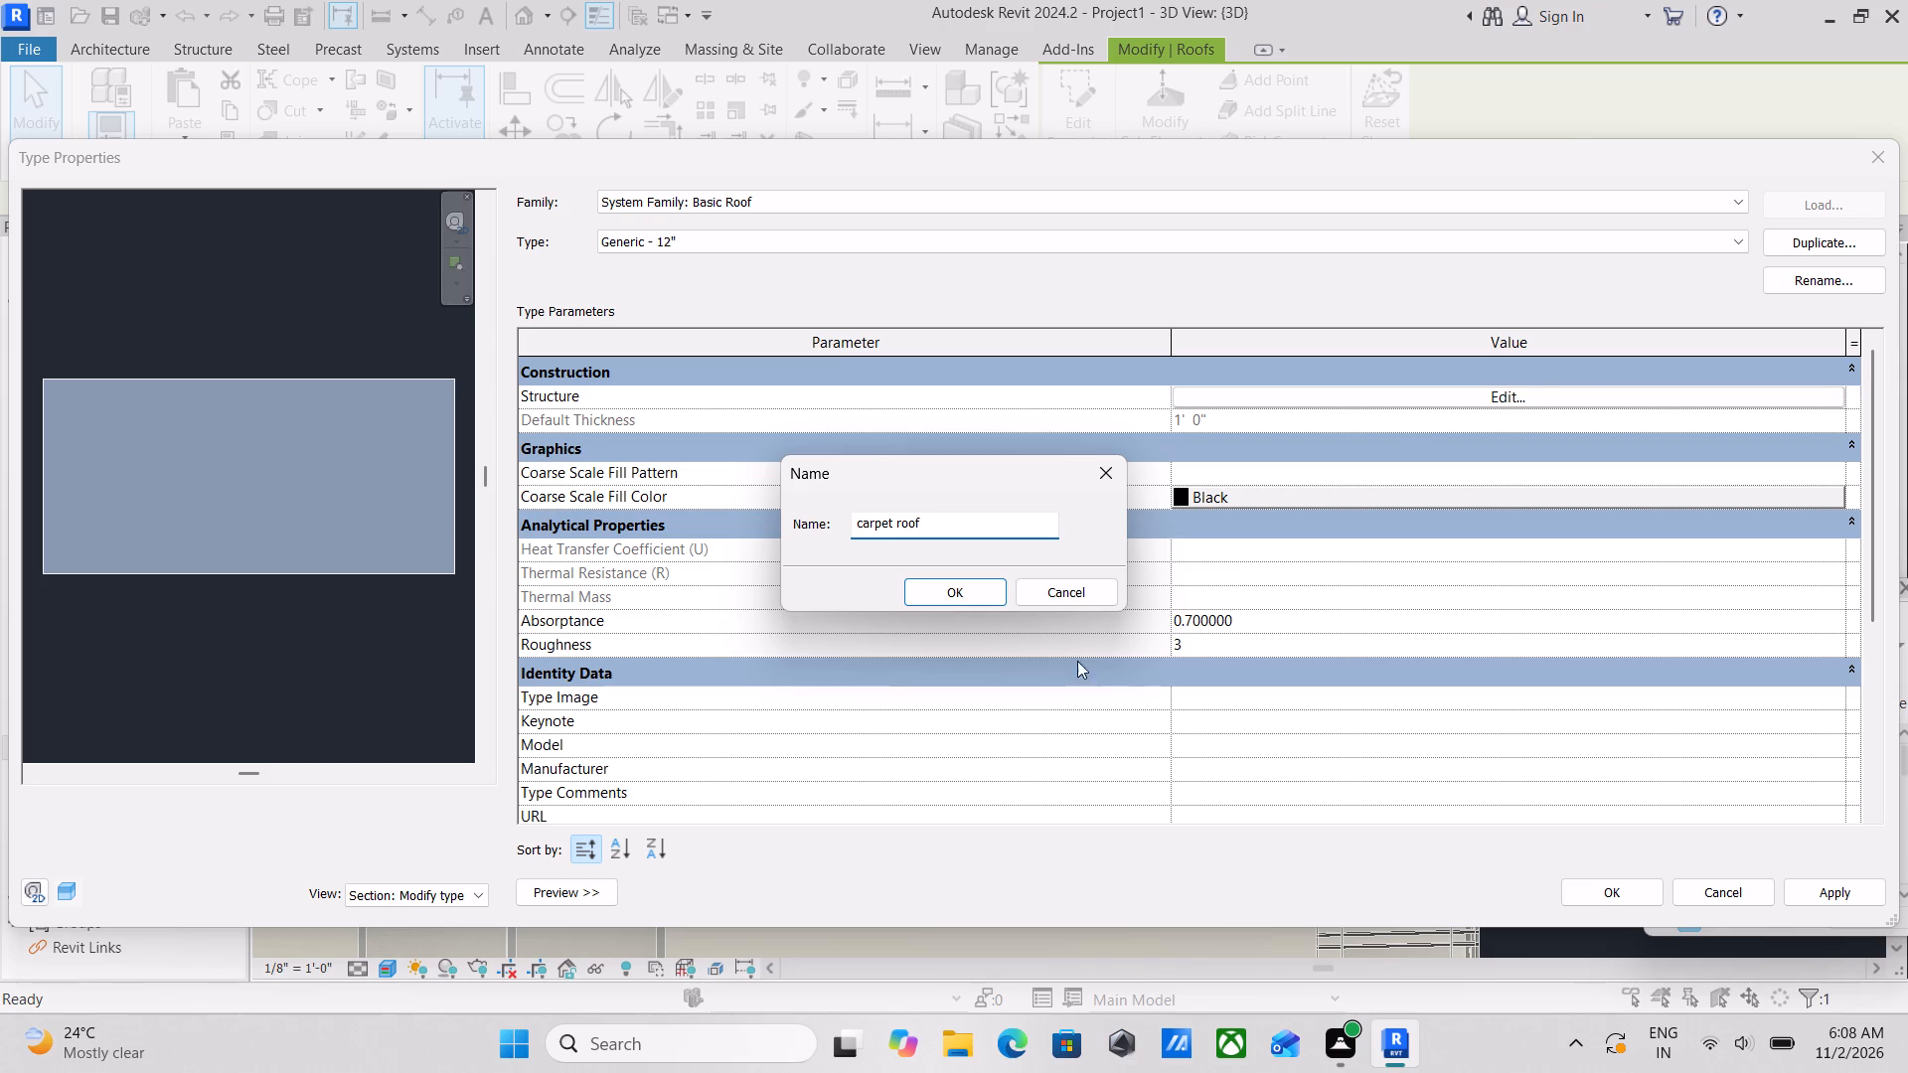
{"action": "key", "text": "space"}
{"action": "type", "text": "6"}
{"action": "key", "text": "shift+quotedbl"}
{"action": "left_click", "coordinate": [945, 594]}
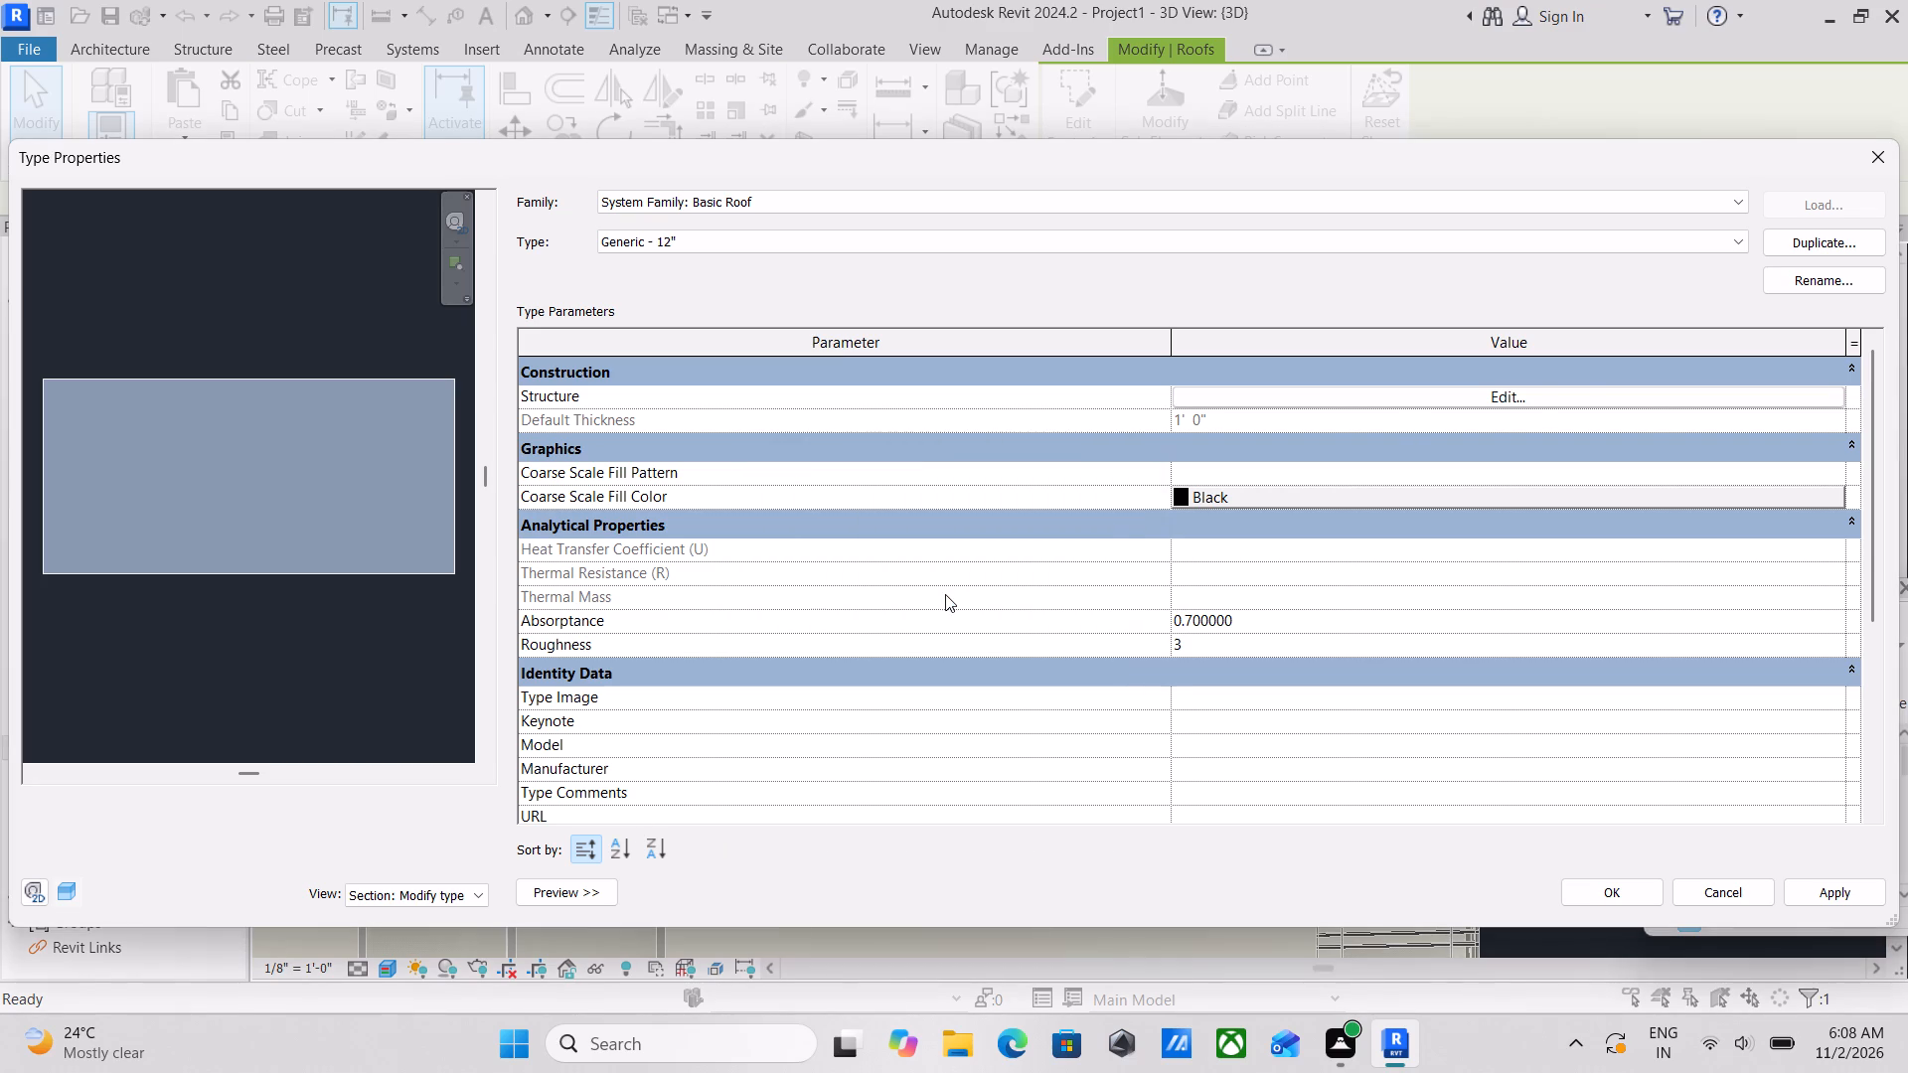
Create a new material for the structure layer of the carpet roof 6" type.
{"action": "left_click", "coordinate": [1404, 397]}
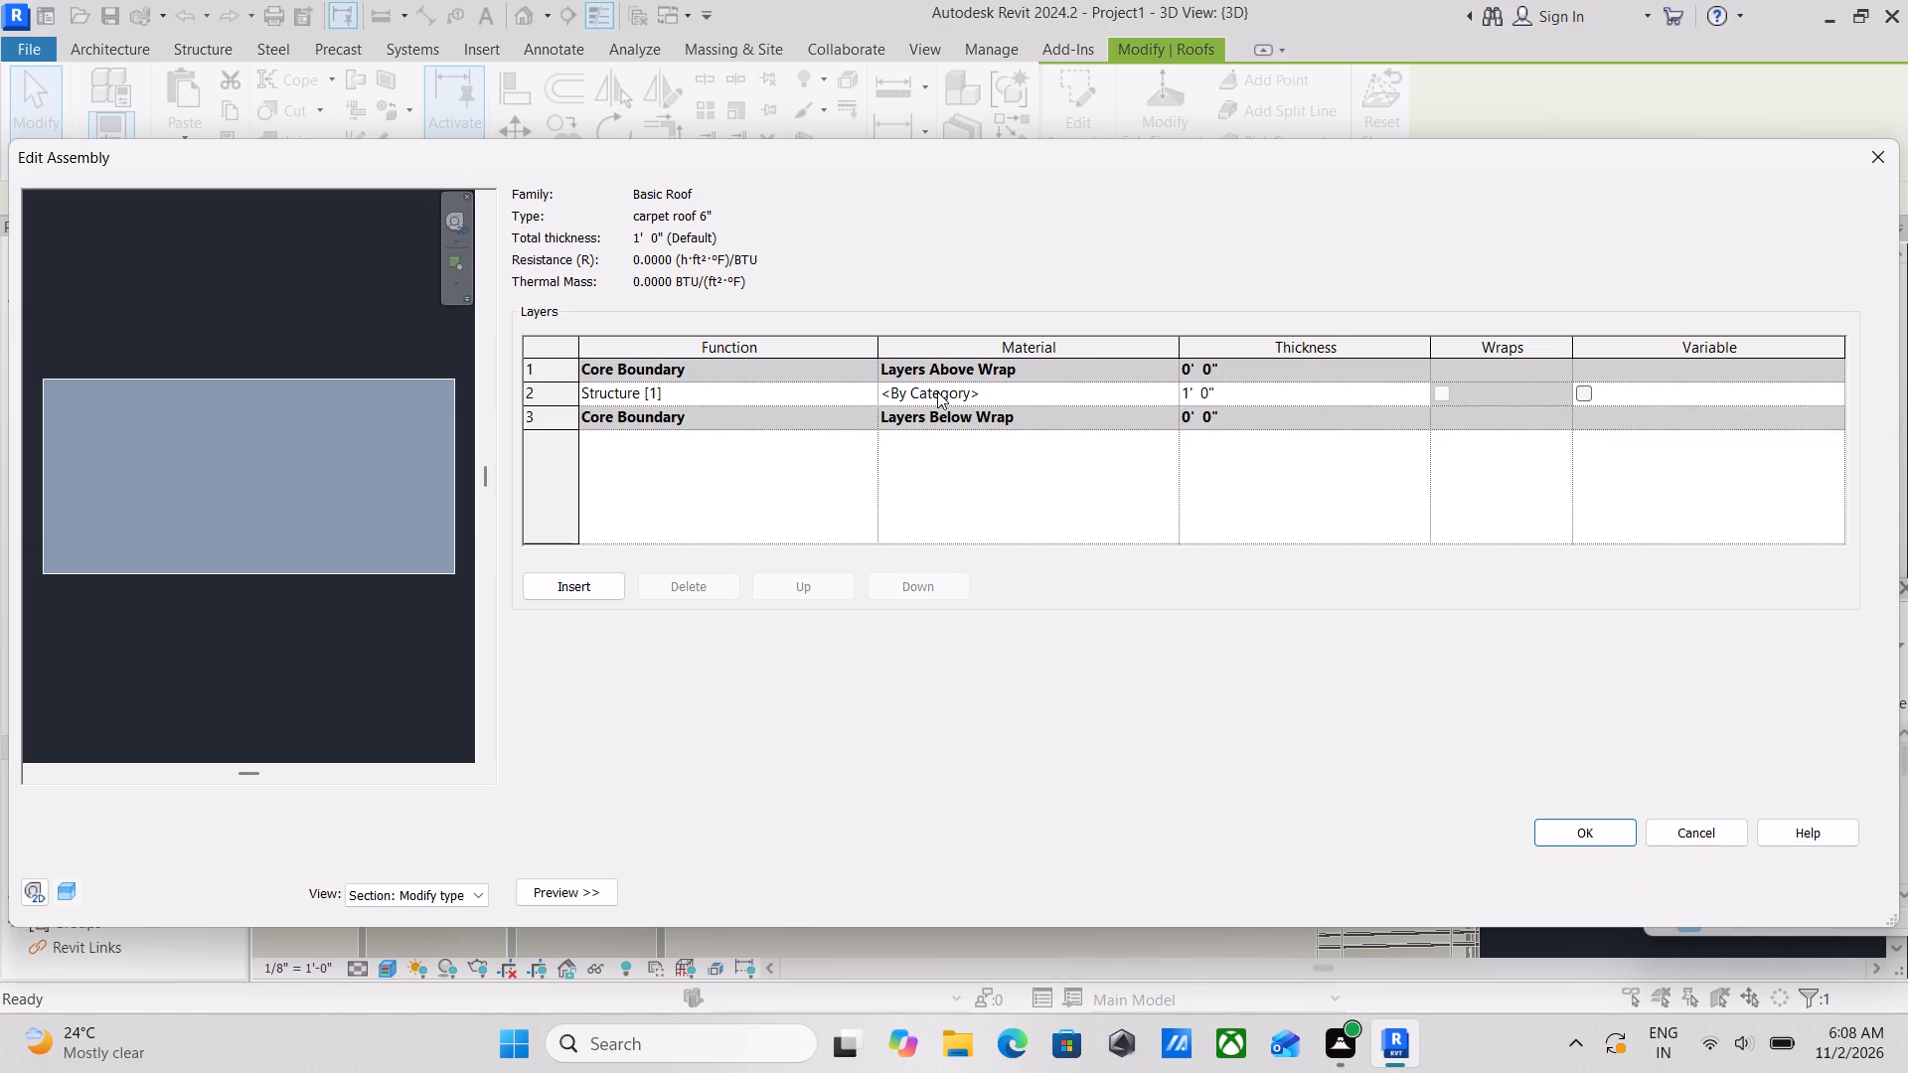
{"action": "left_click", "coordinate": [1140, 388]}
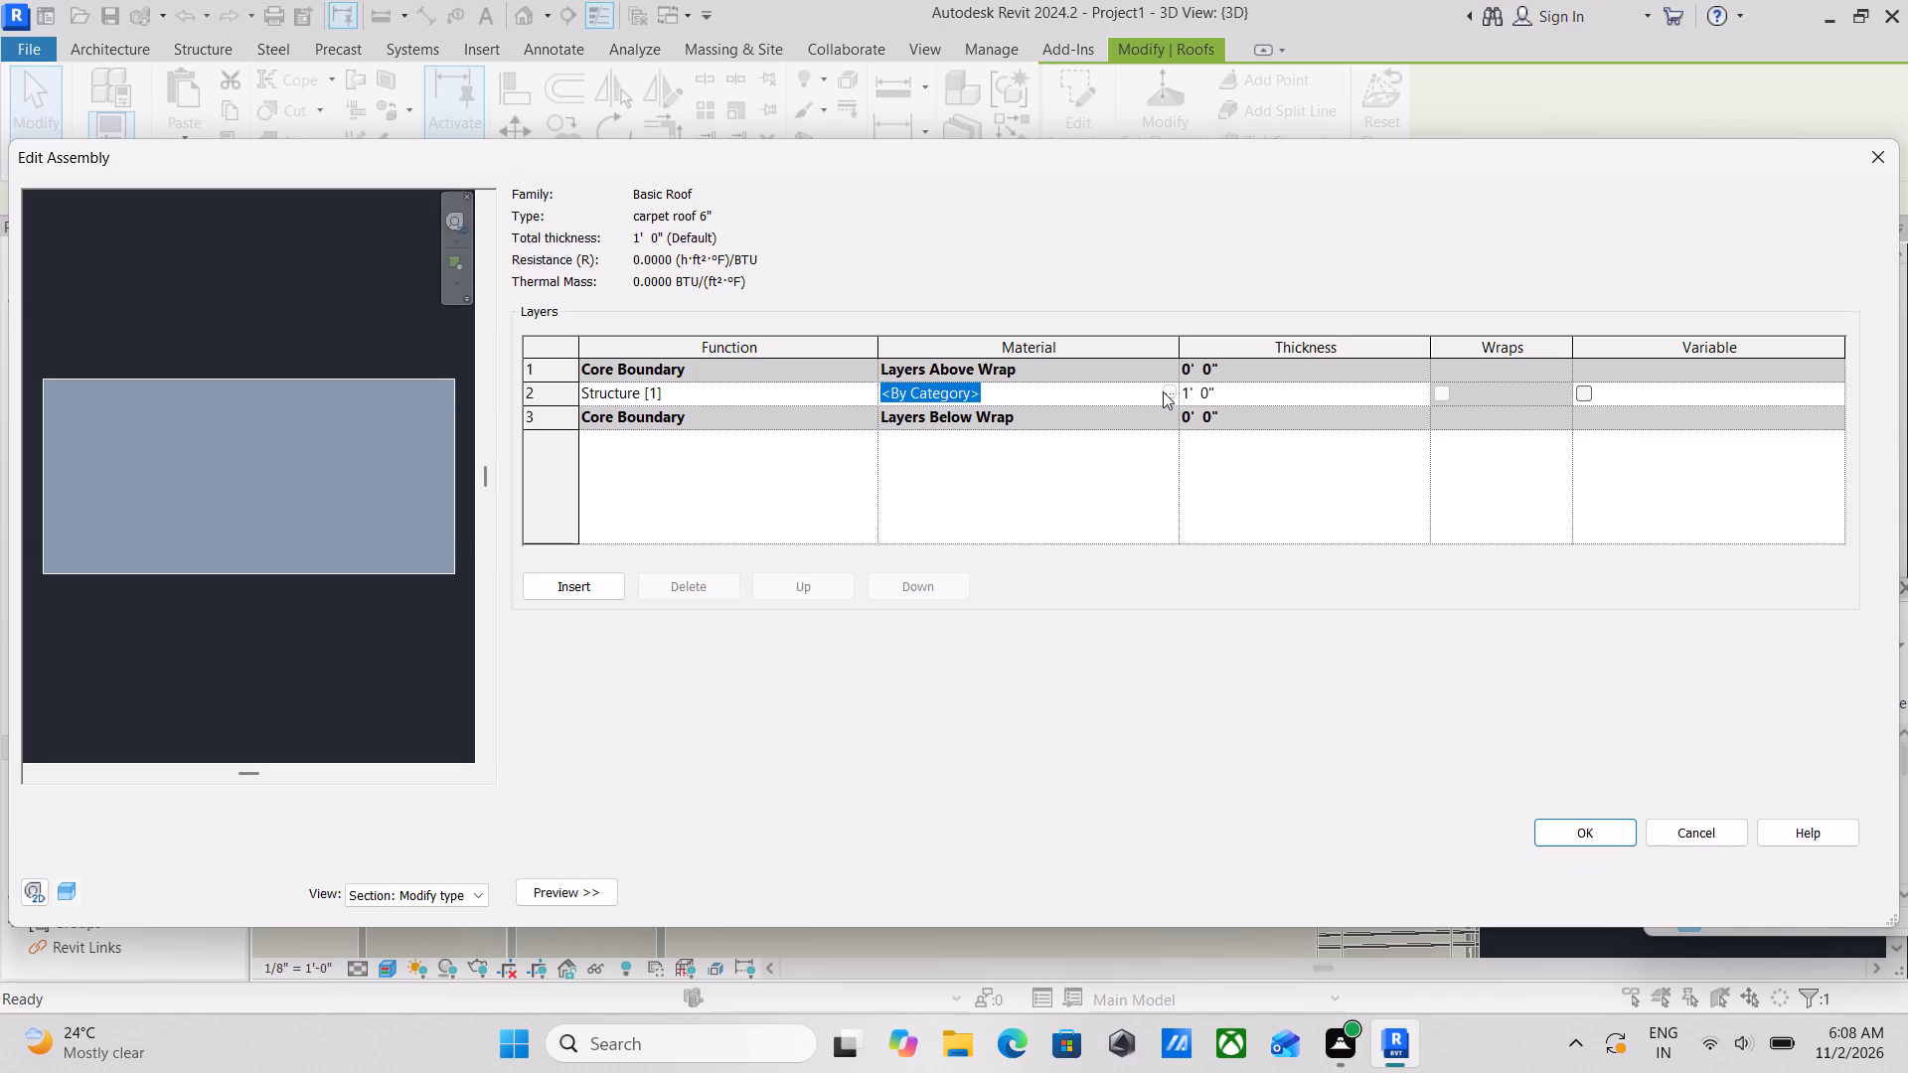
{"action": "left_click", "coordinate": [1164, 391]}
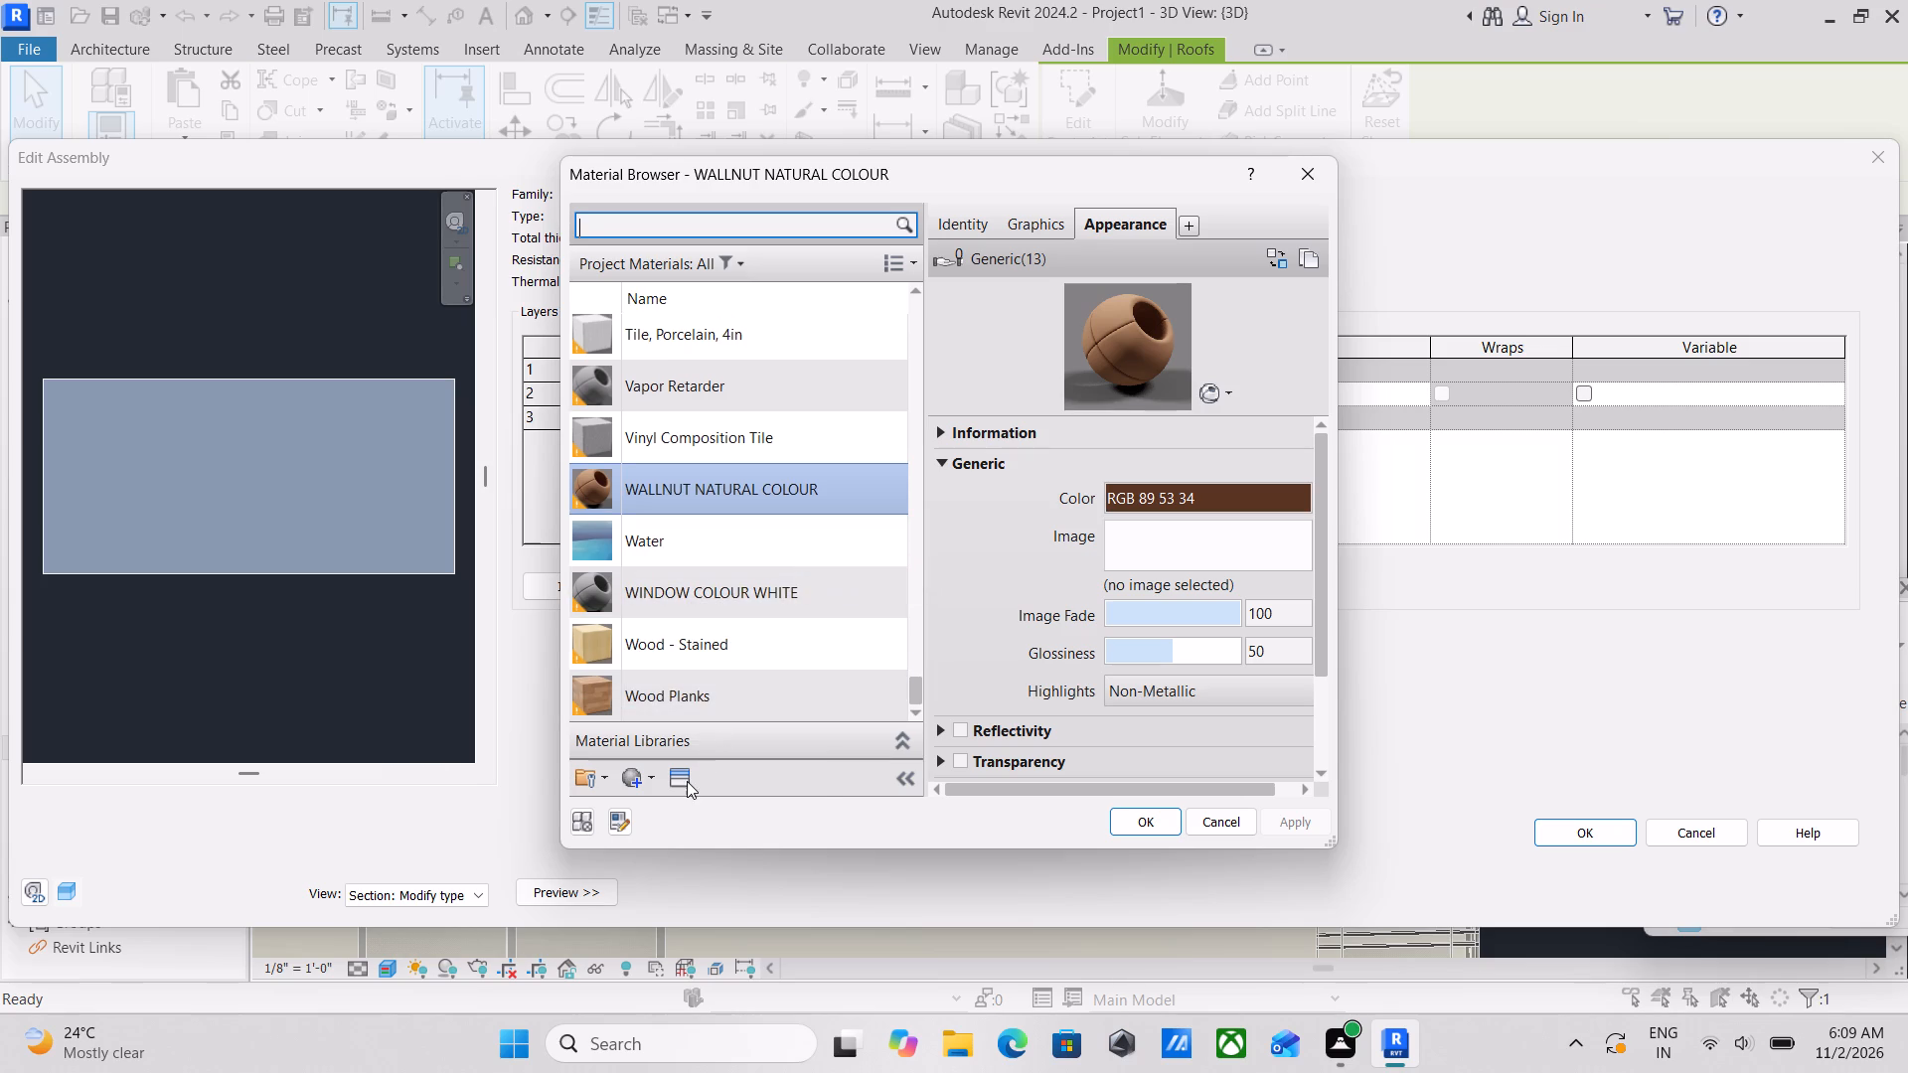
{"action": "left_click", "coordinate": [632, 789]}
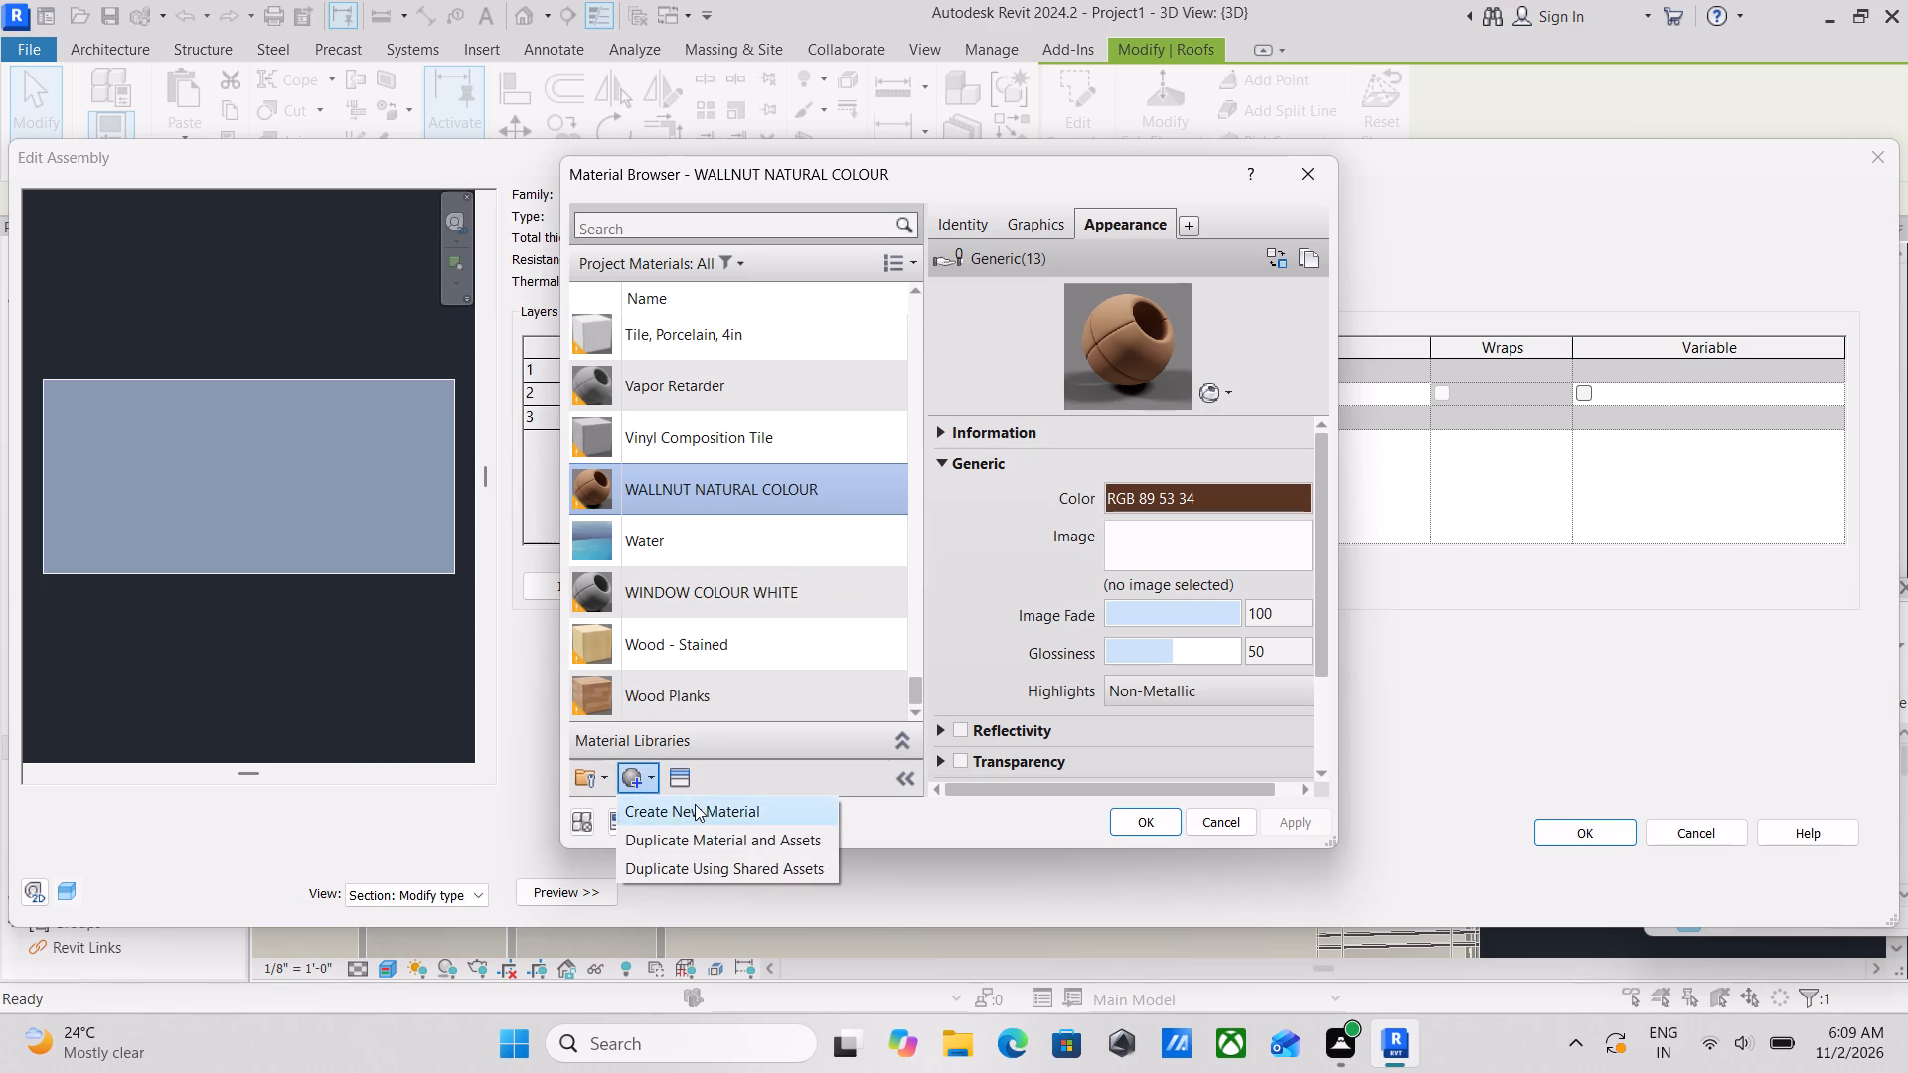
{"action": "left_click", "coordinate": [695, 804]}
Rename the new material as CARPET ROOF 6".
{"action": "right_click", "coordinate": [716, 529]}
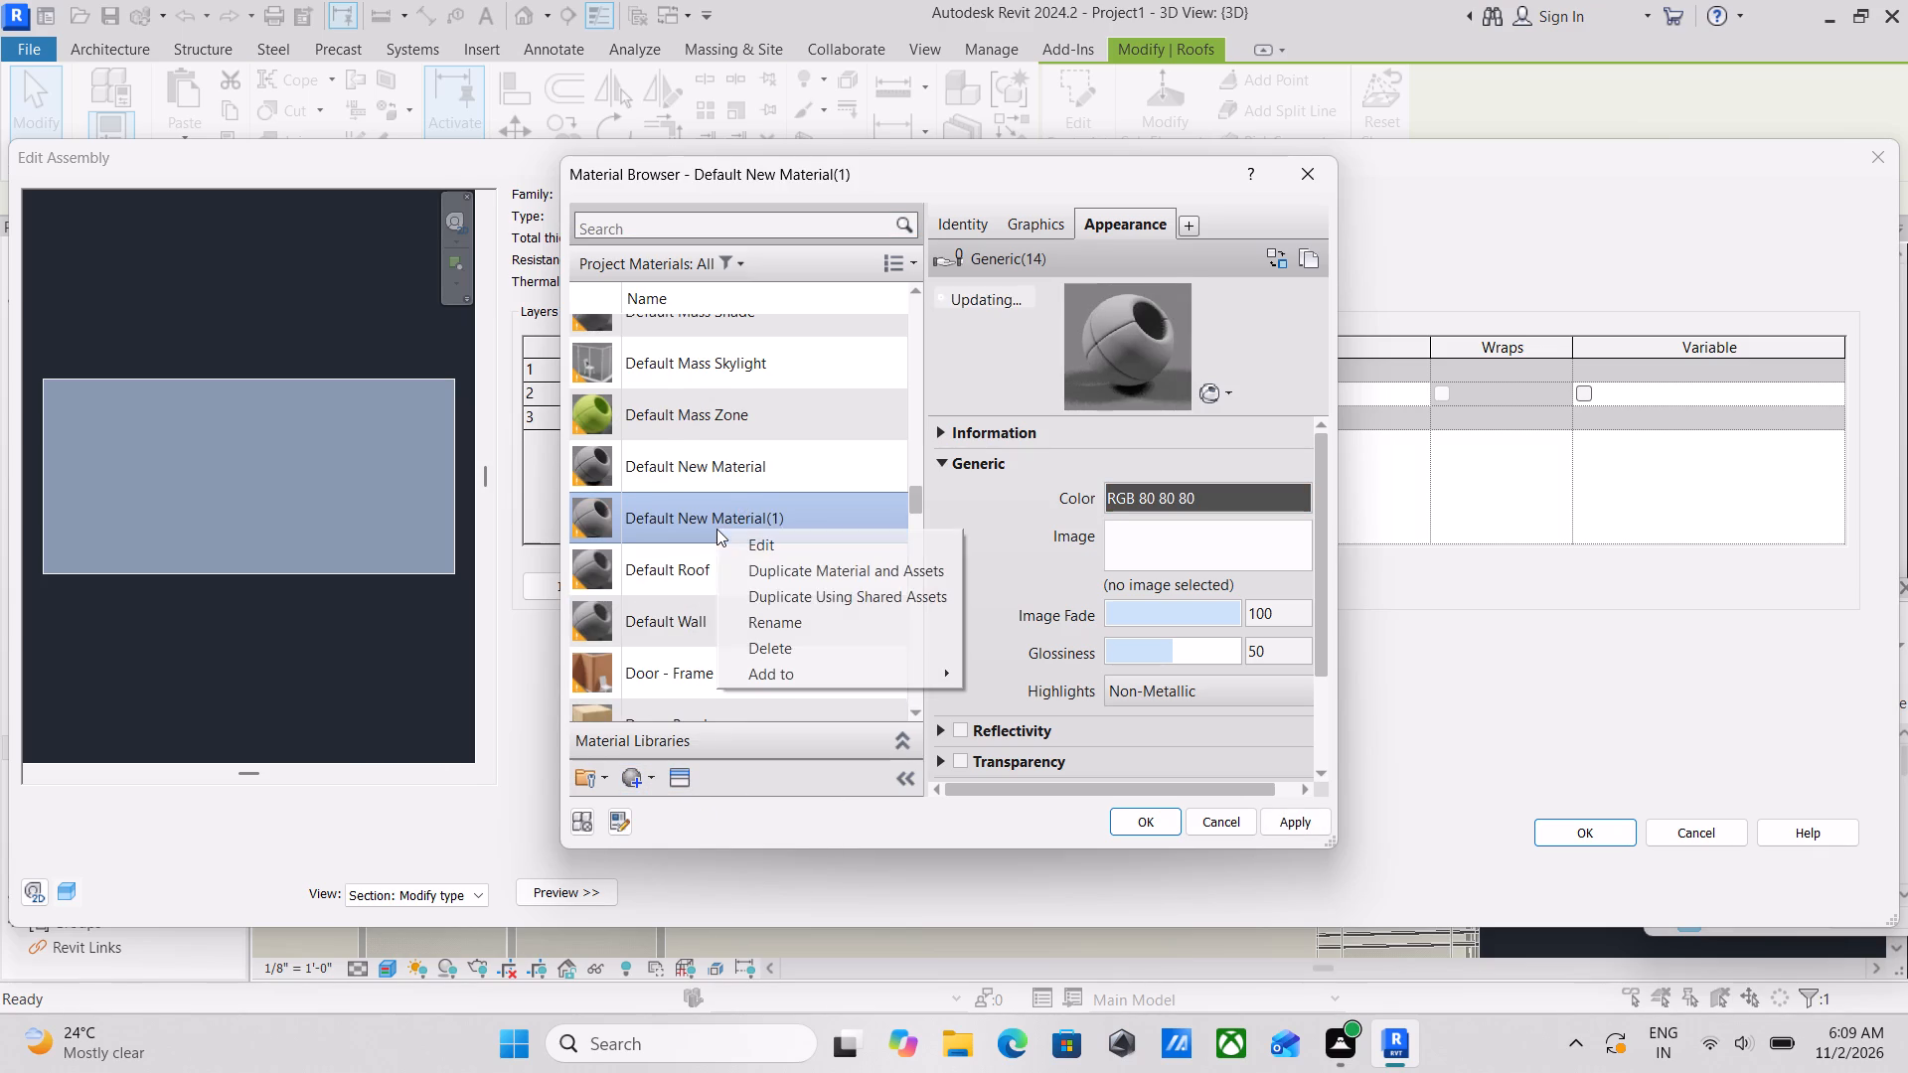
{"action": "left_click", "coordinate": [776, 625]}
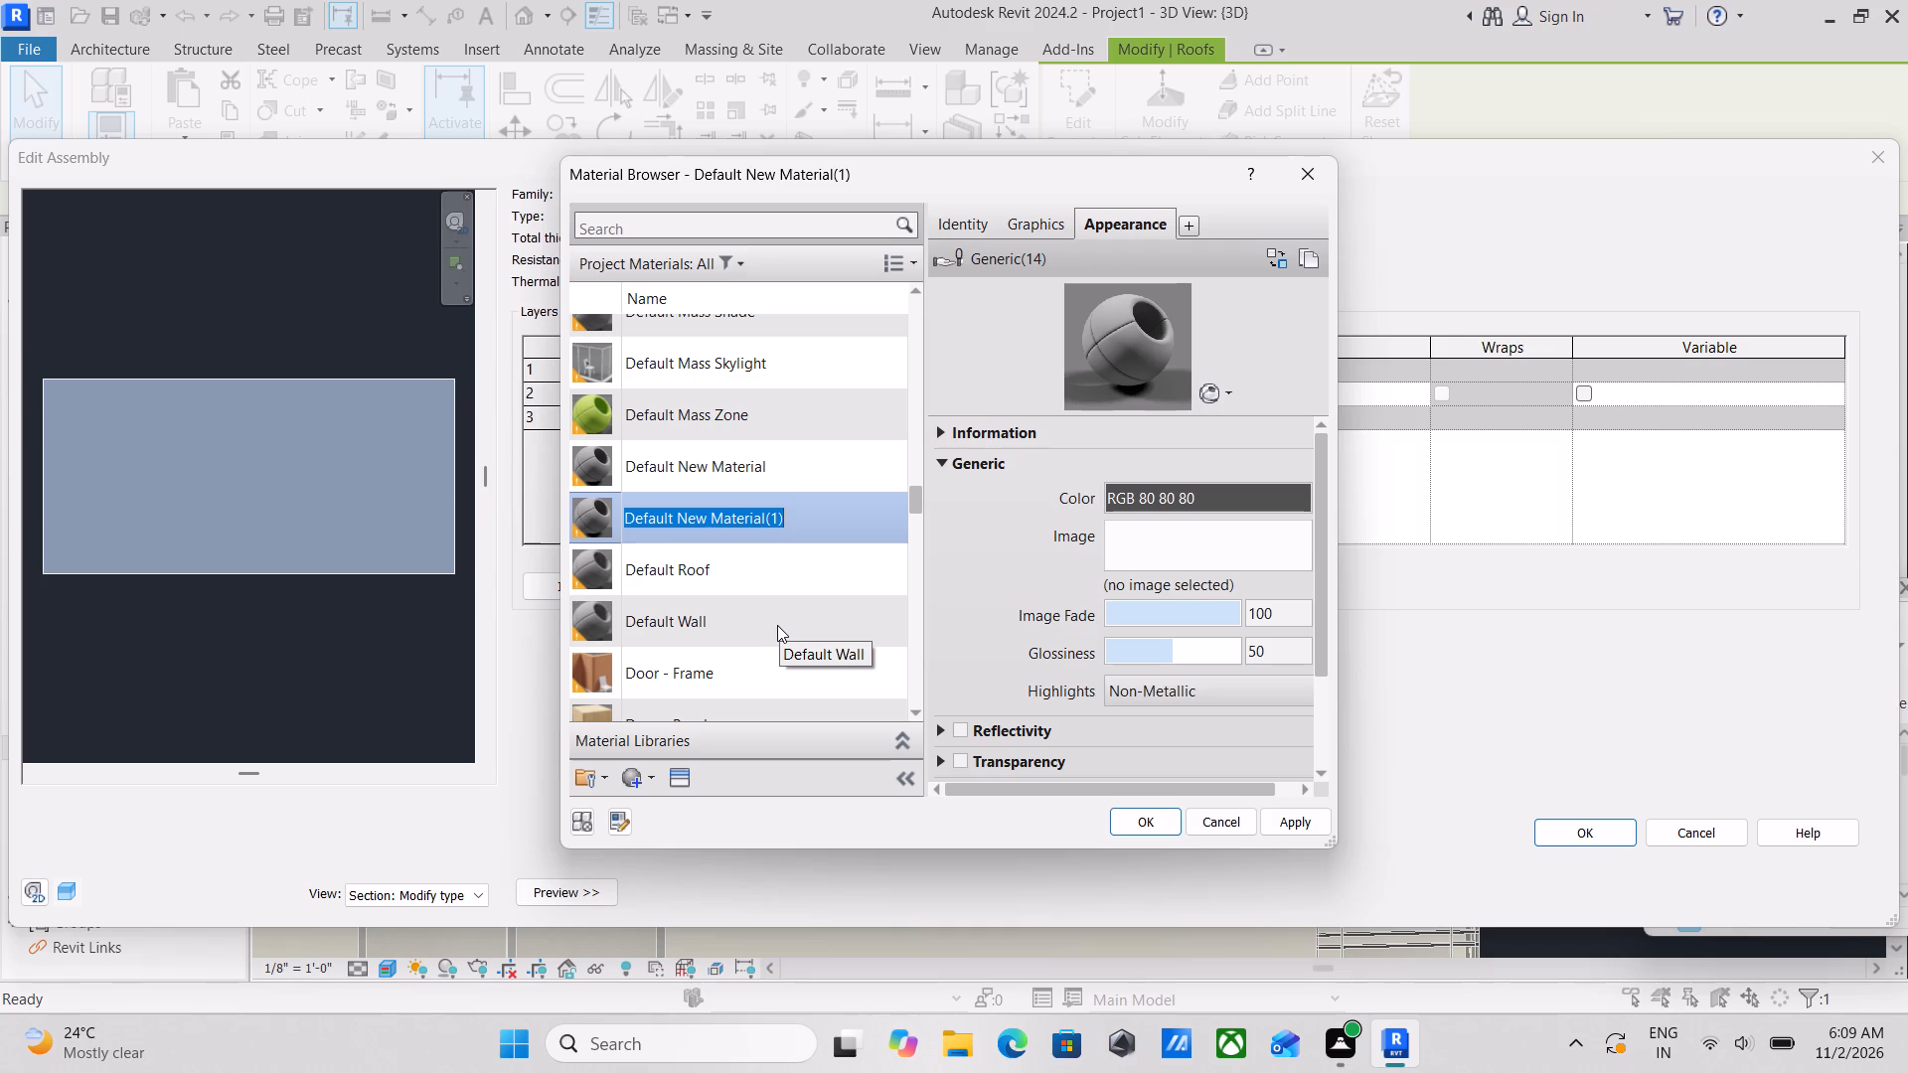
{"action": "type", "text": "fl"}
{"action": "key", "text": "BackSpace"}
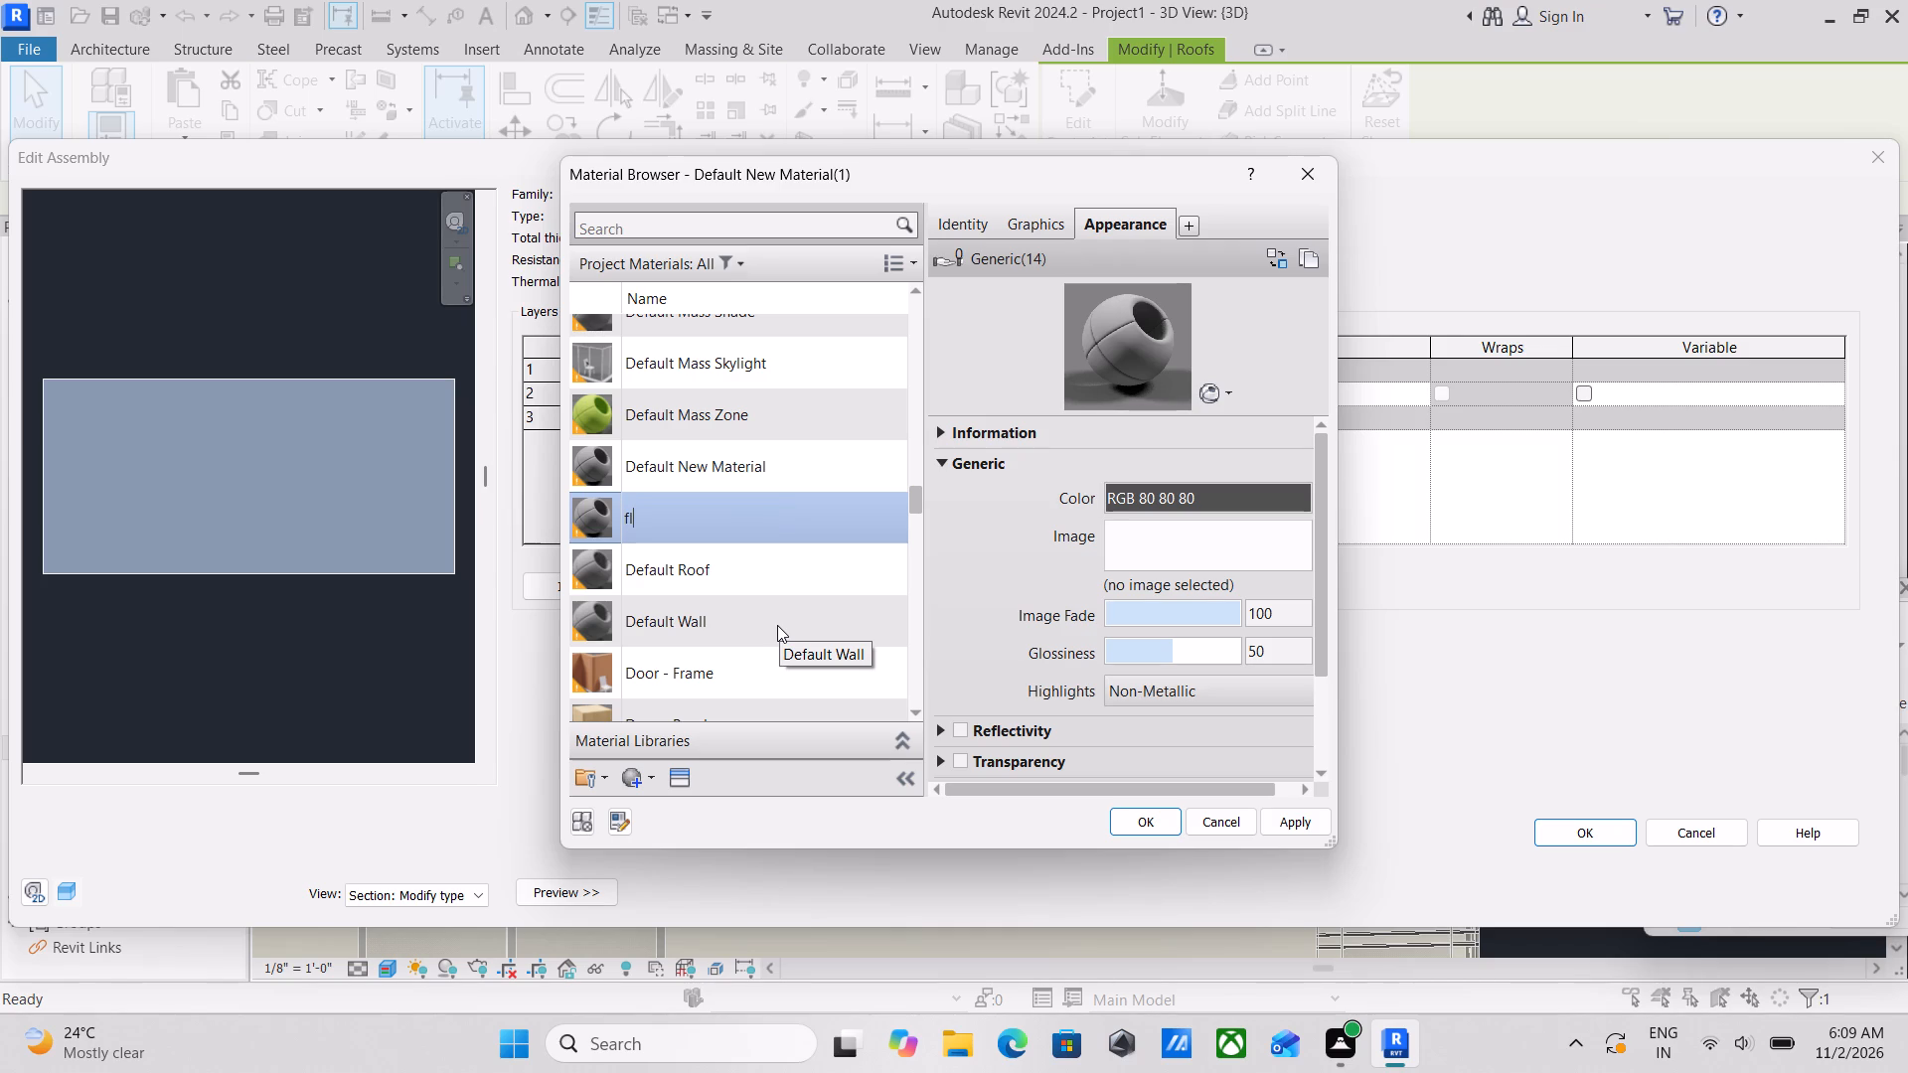
{"action": "key", "text": "BackSpace"}
{"action": "type", "text": "FLOOR"}
{"action": "key", "text": "BackSpace"}
{"action": "key", "text": "BackSpace"}
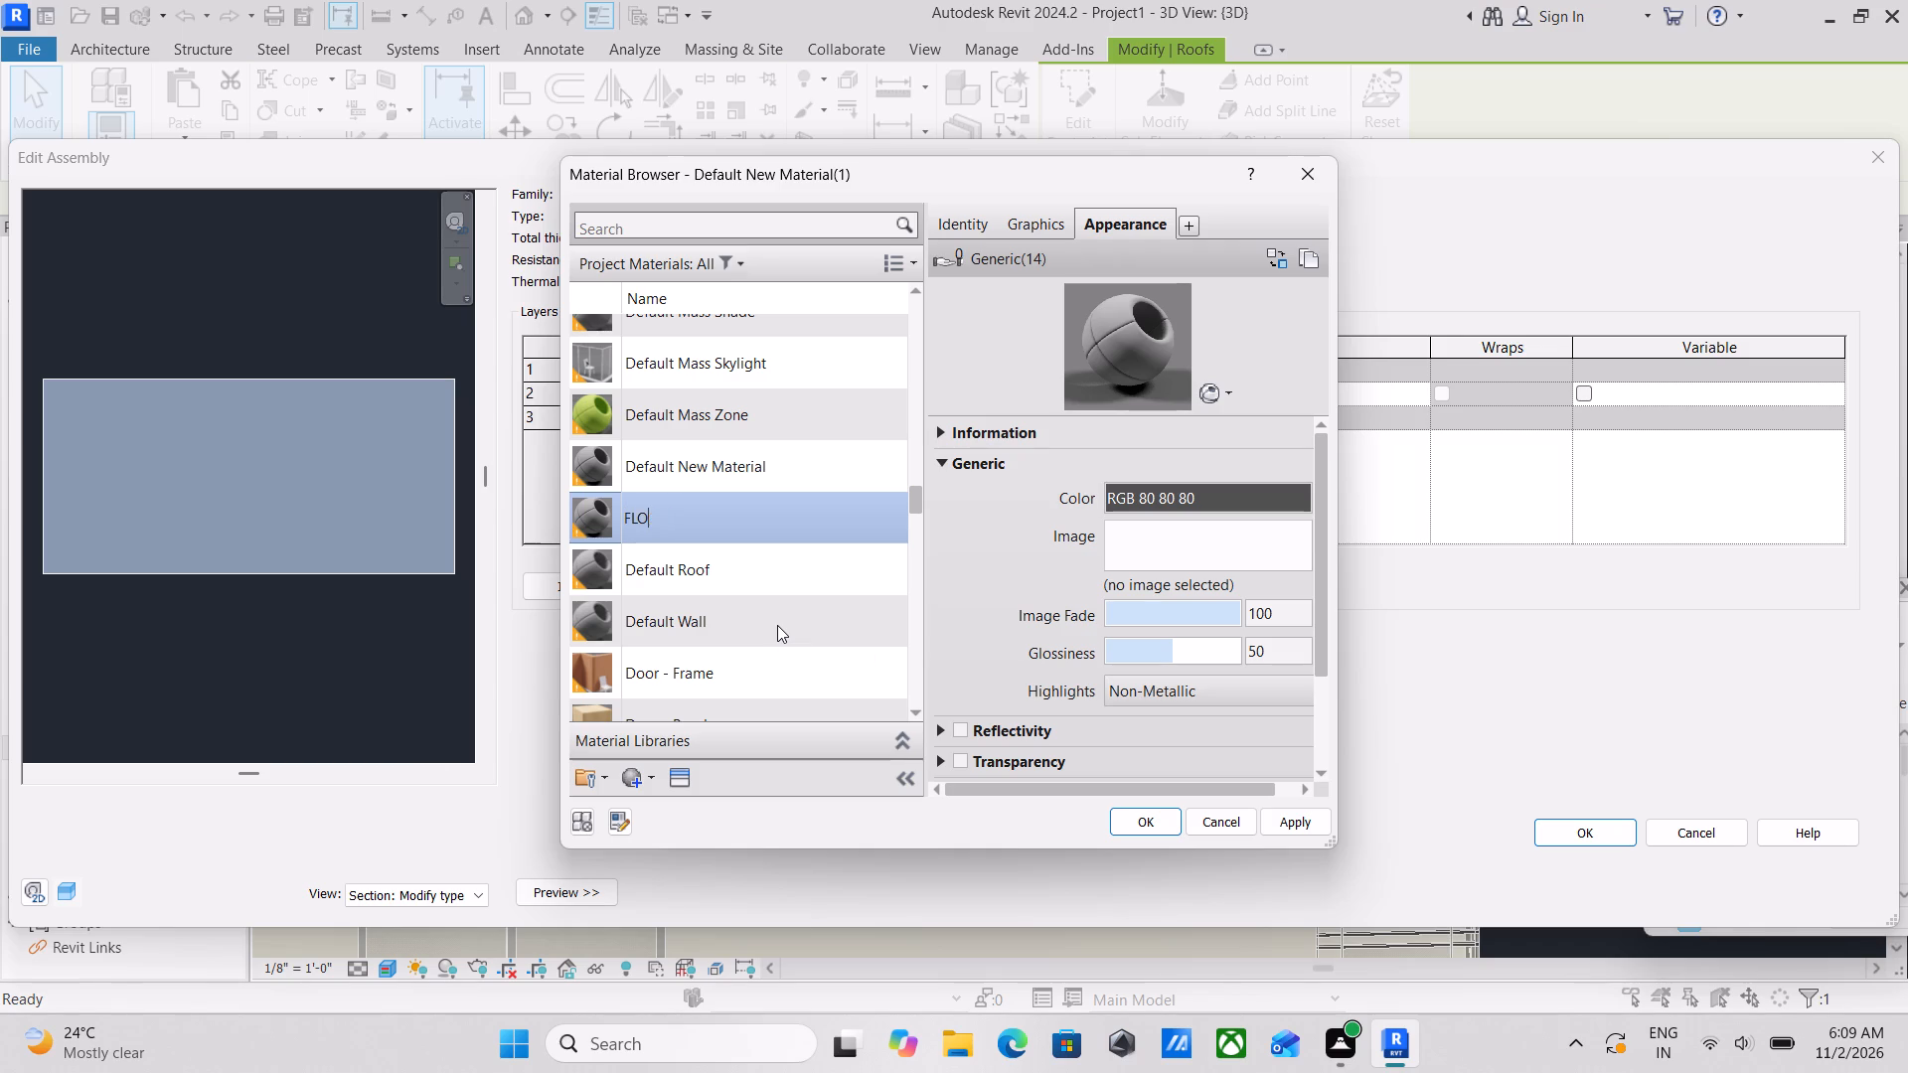
{"action": "key", "text": "BackSpace"}
{"action": "key", "text": "BackSpace"}
{"action": "key", "text": "BackSpace"}
{"action": "key", "text": "BackSpace"}
{"action": "key", "text": "BackSpace"}
{"action": "key", "text": "BackSpace"}
{"action": "type", "text": "CA"}
{"action": "type", "text": "RPE"}
{"action": "type", "text": "T"}
{"action": "key", "text": "space"}
{"action": "type", "text": "ROOF"}
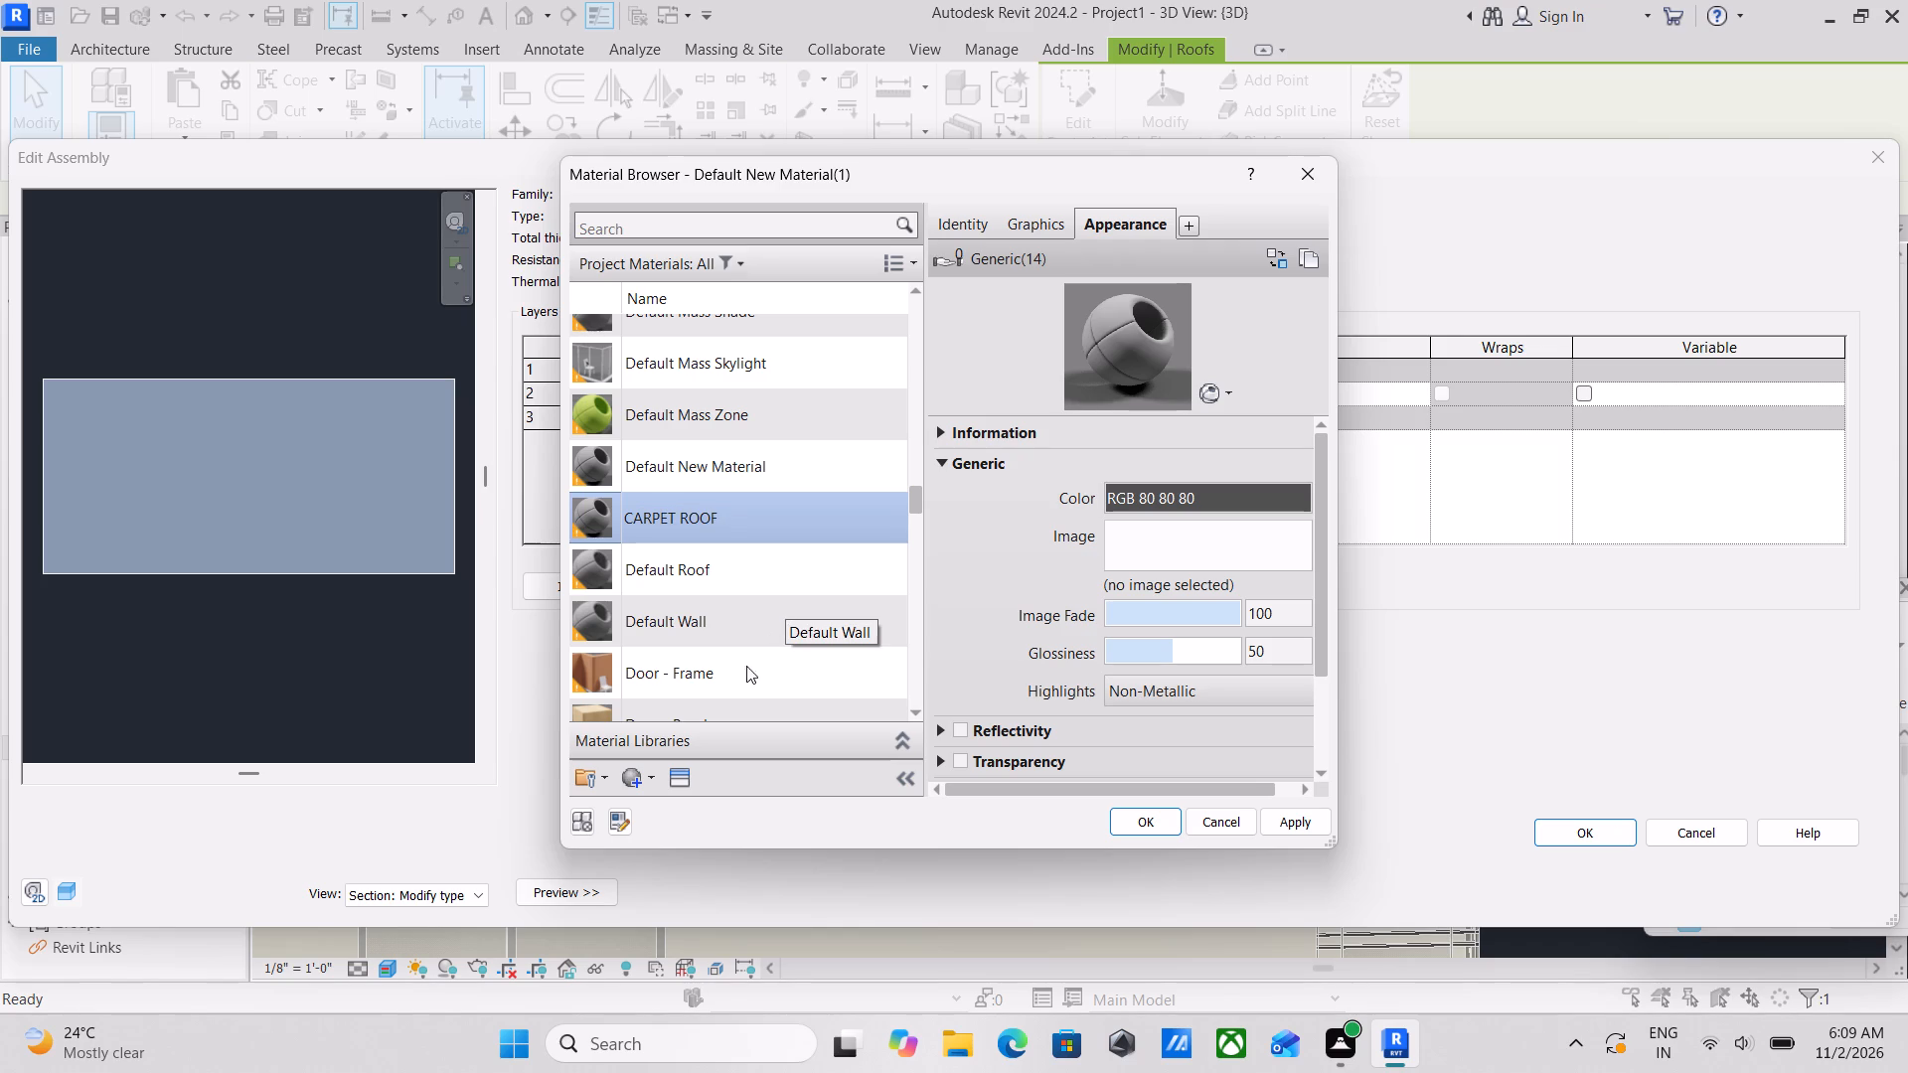
{"action": "left_click", "coordinate": [756, 521]}
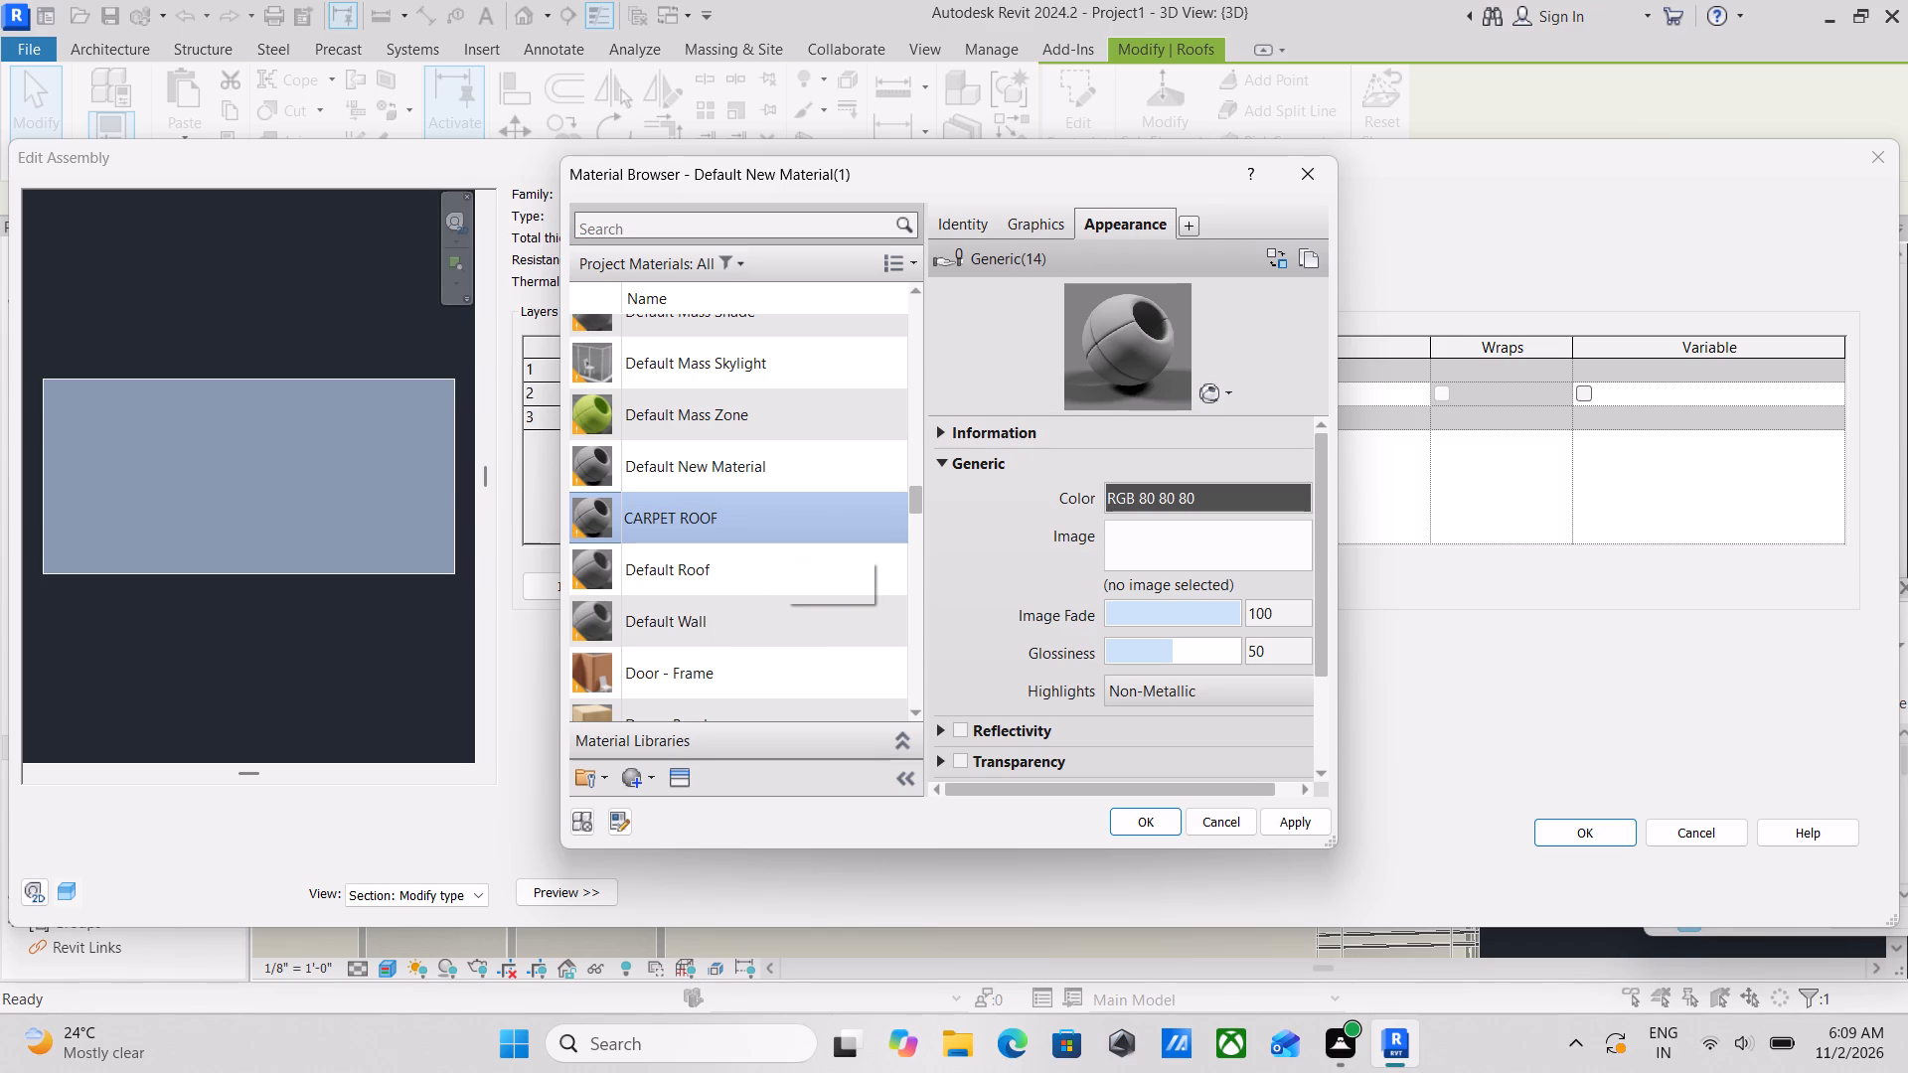
{"action": "key", "text": "space"}
{"action": "type", "text": "6"}
{"action": "key", "text": "shift+quotedbl"}
Apply the Carpet - Berber - Grey - Stripes appearance from the Flooring: Carpet library to the CARPET ROOF 6" material.
{"action": "left_click", "coordinate": [682, 776]}
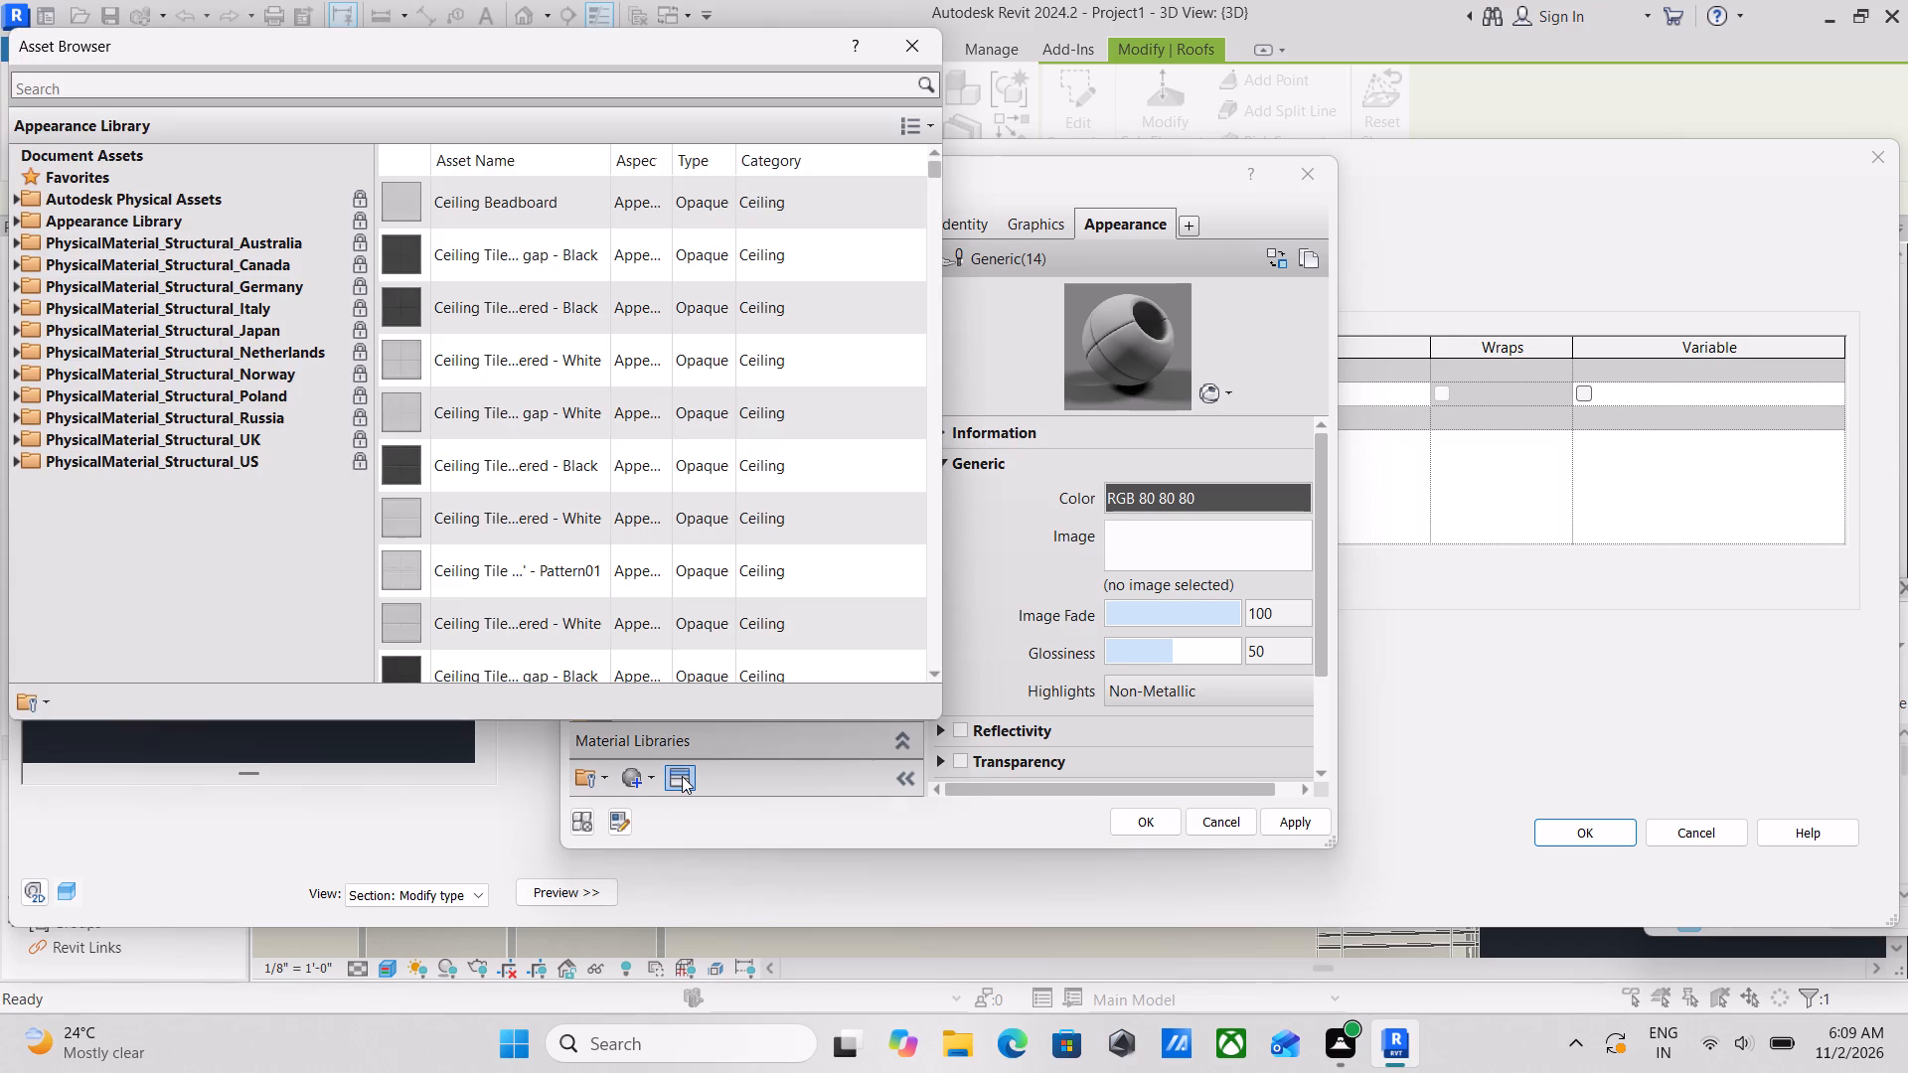
{"action": "left_click", "coordinate": [11, 219]}
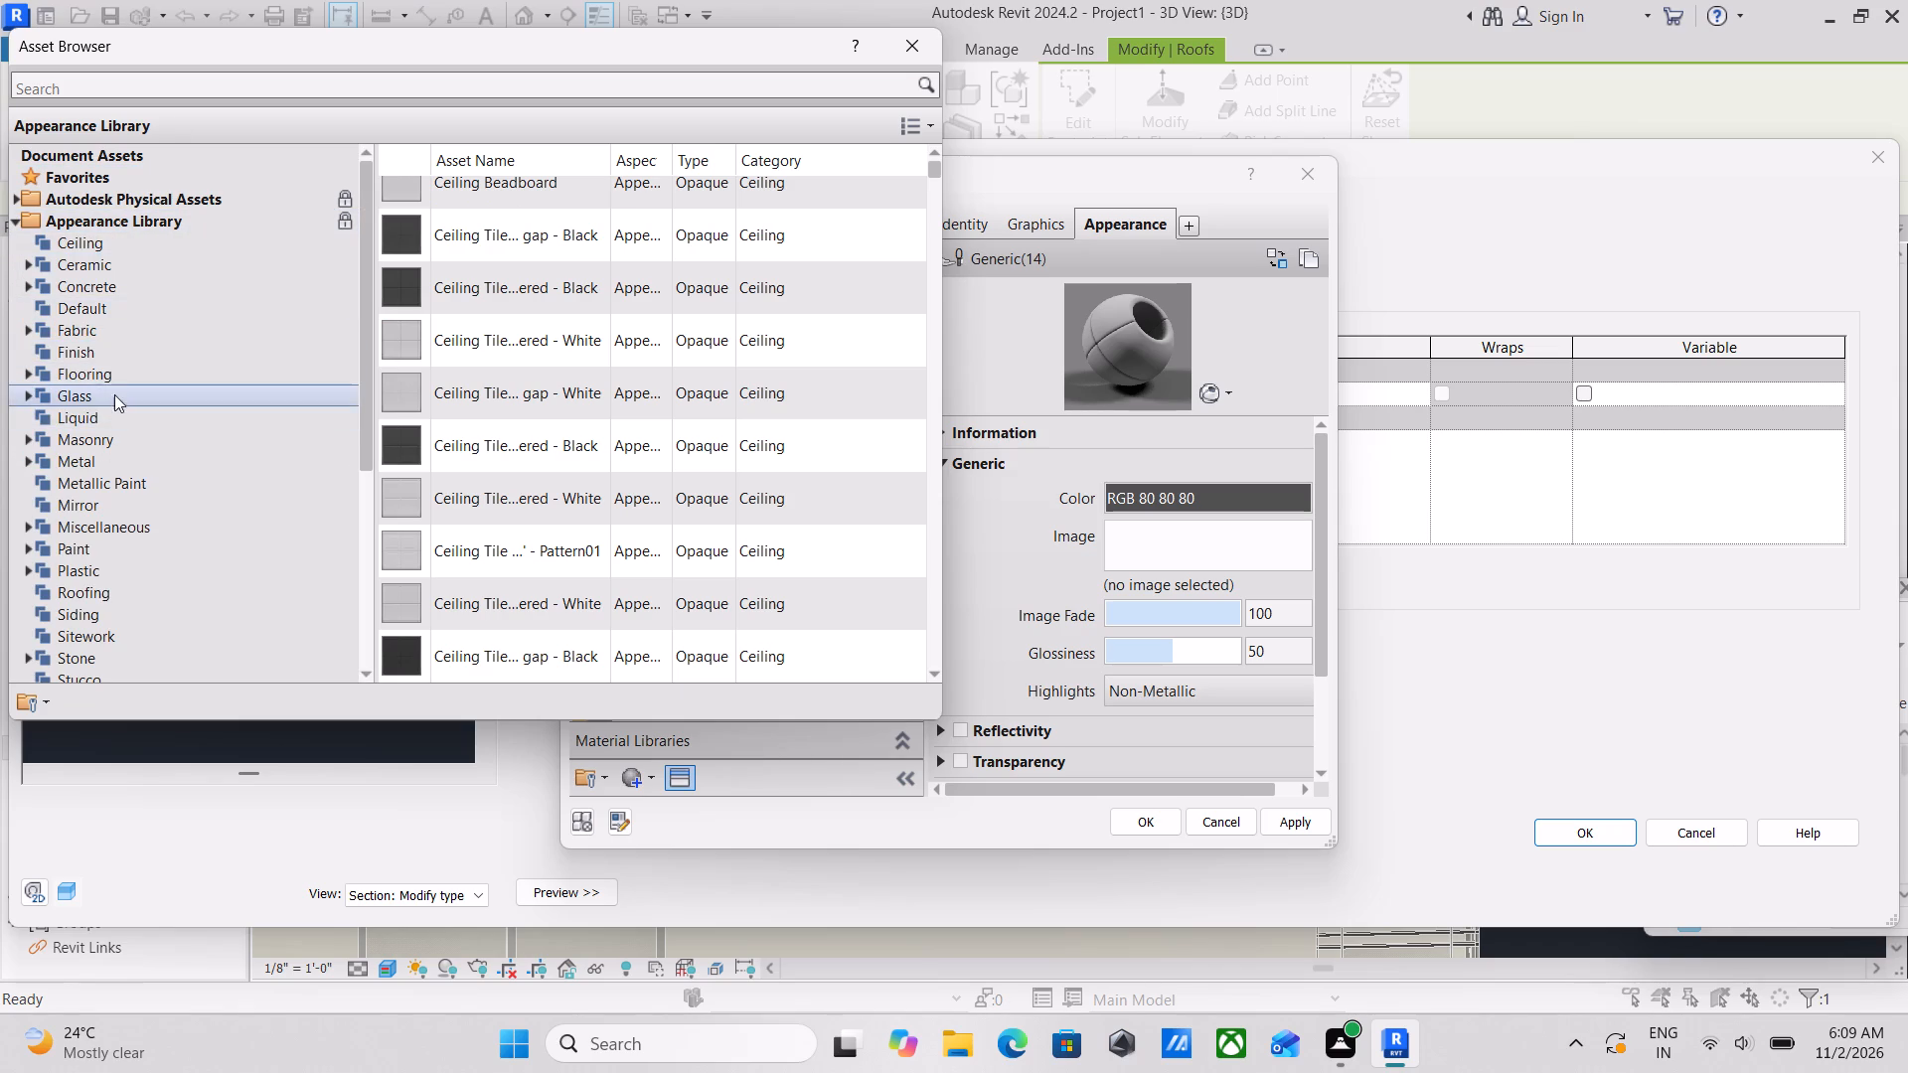
{"action": "scroll", "coordinate": [102, 536], "scroll_direction": "down", "scroll_amount": 1}
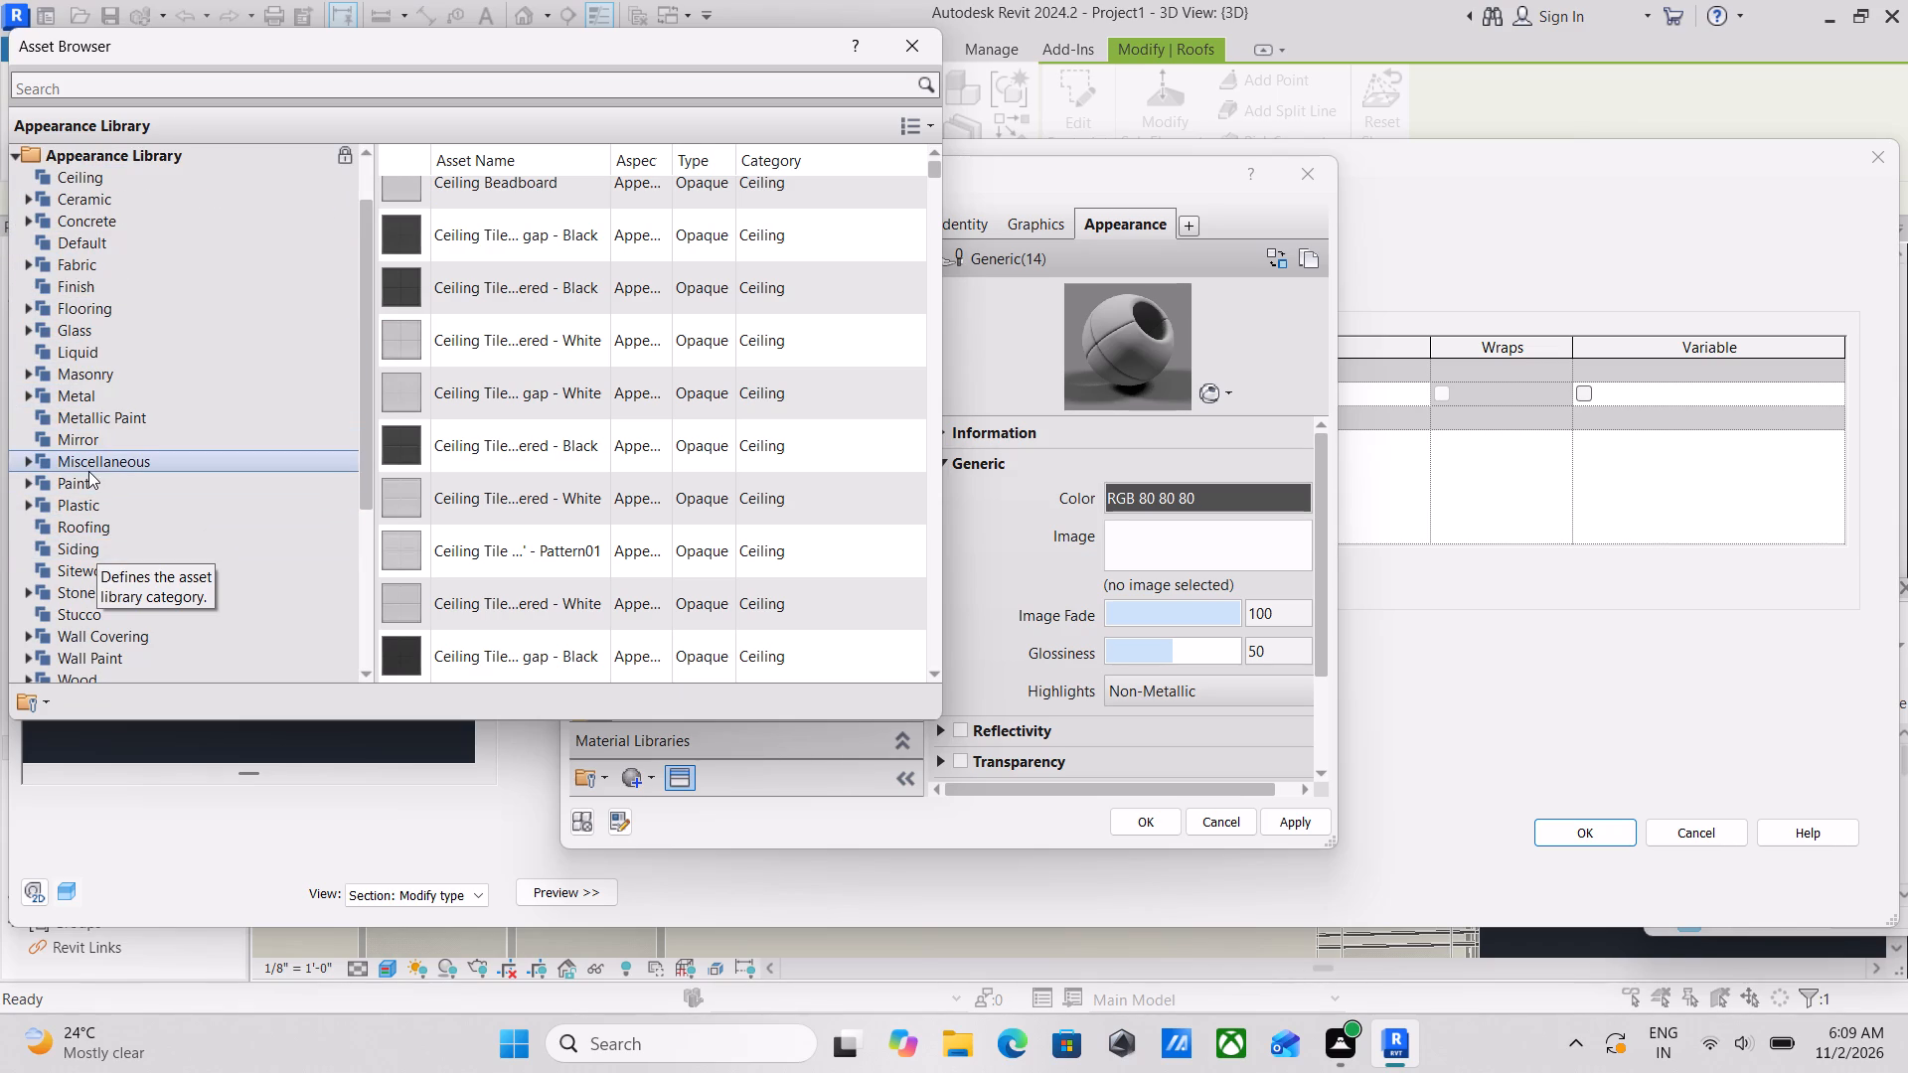
{"action": "left_click", "coordinate": [32, 302]}
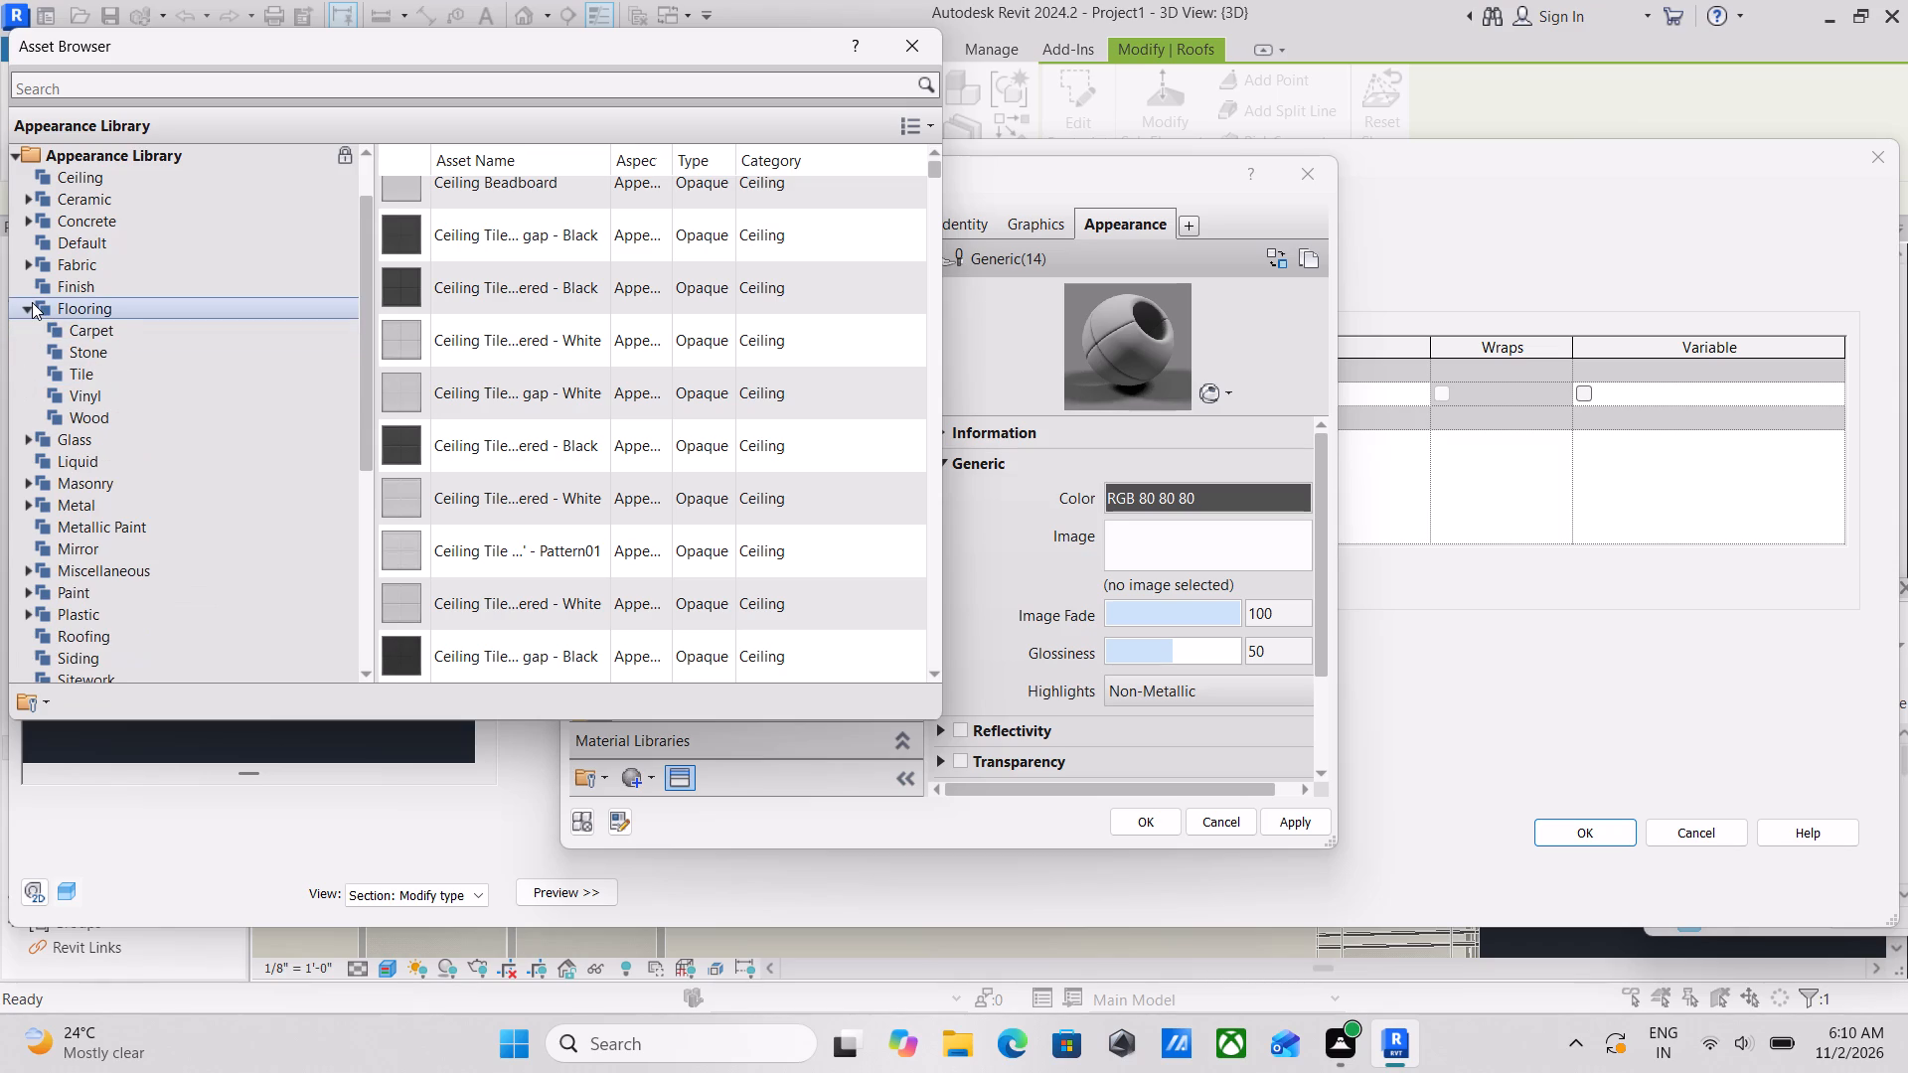
{"action": "triple_click", "coordinate": [57, 327]}
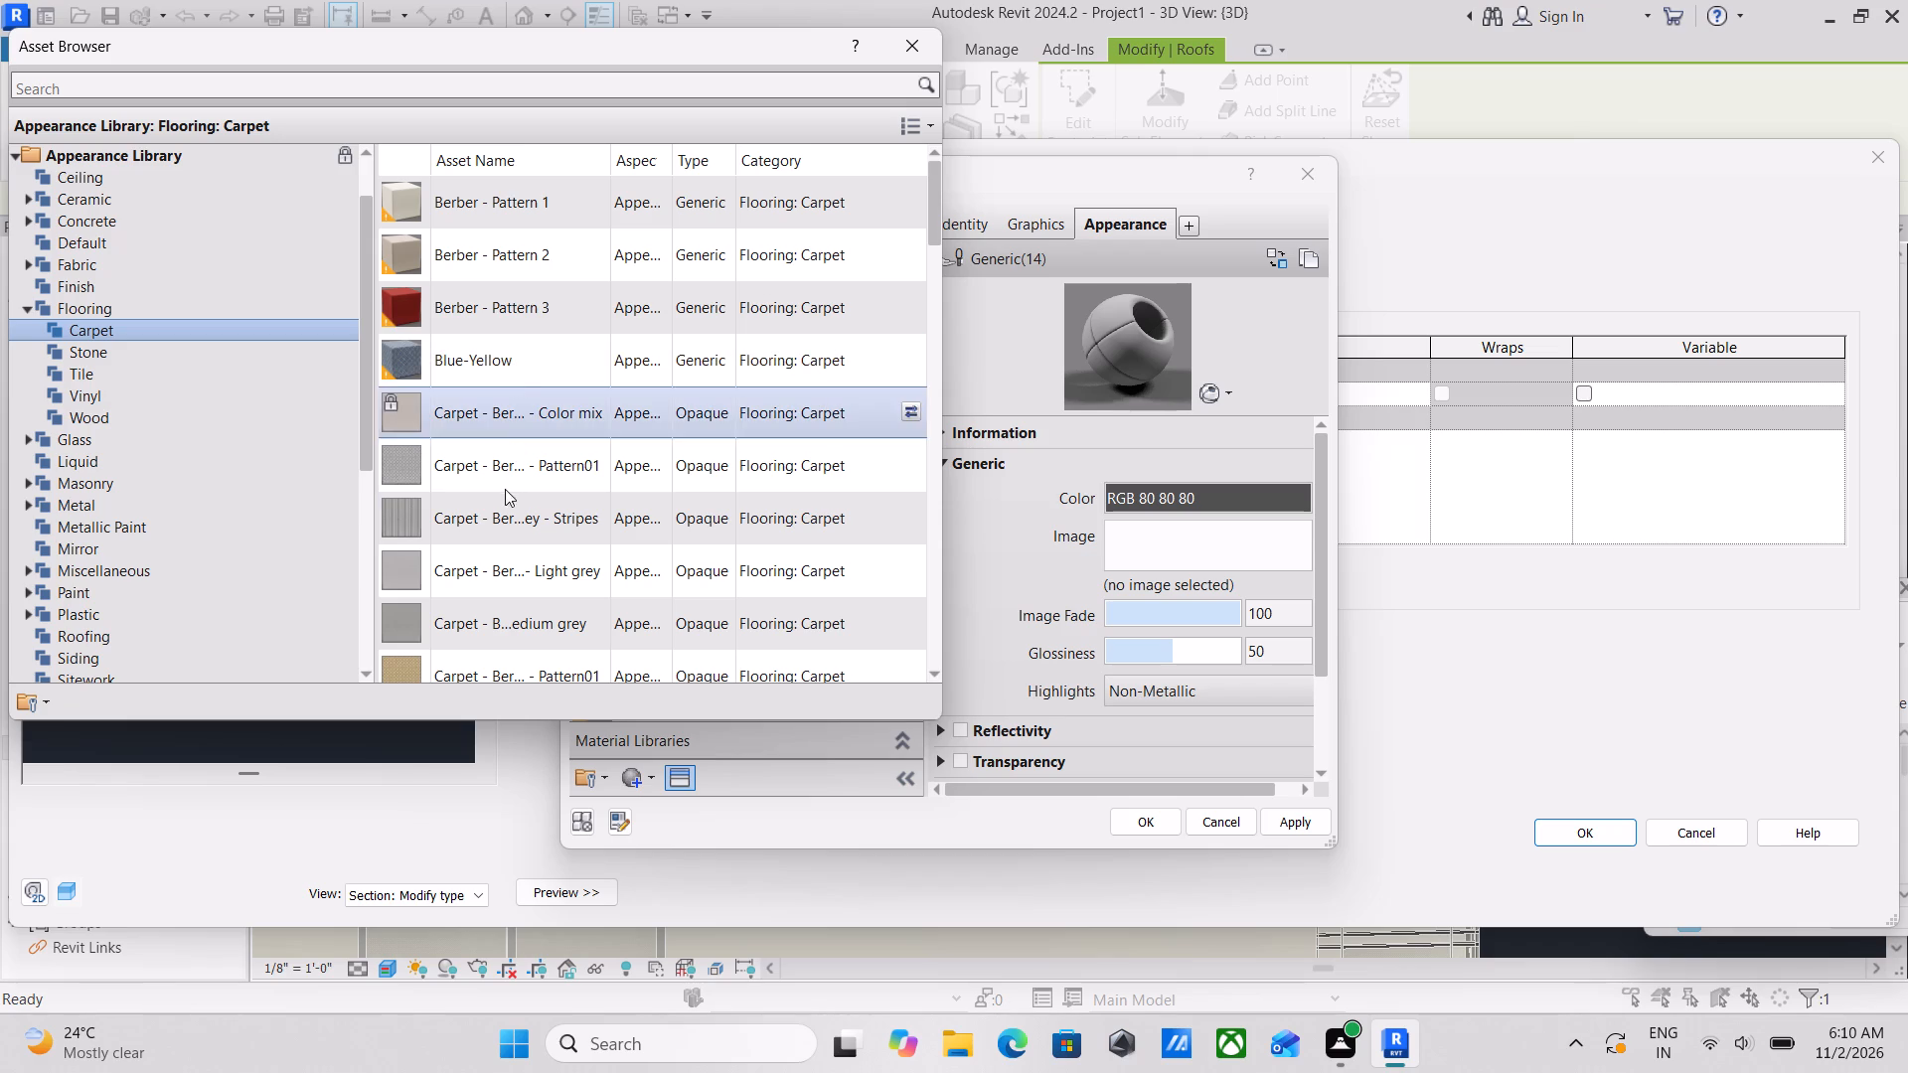
{"action": "double_click", "coordinate": [493, 522]}
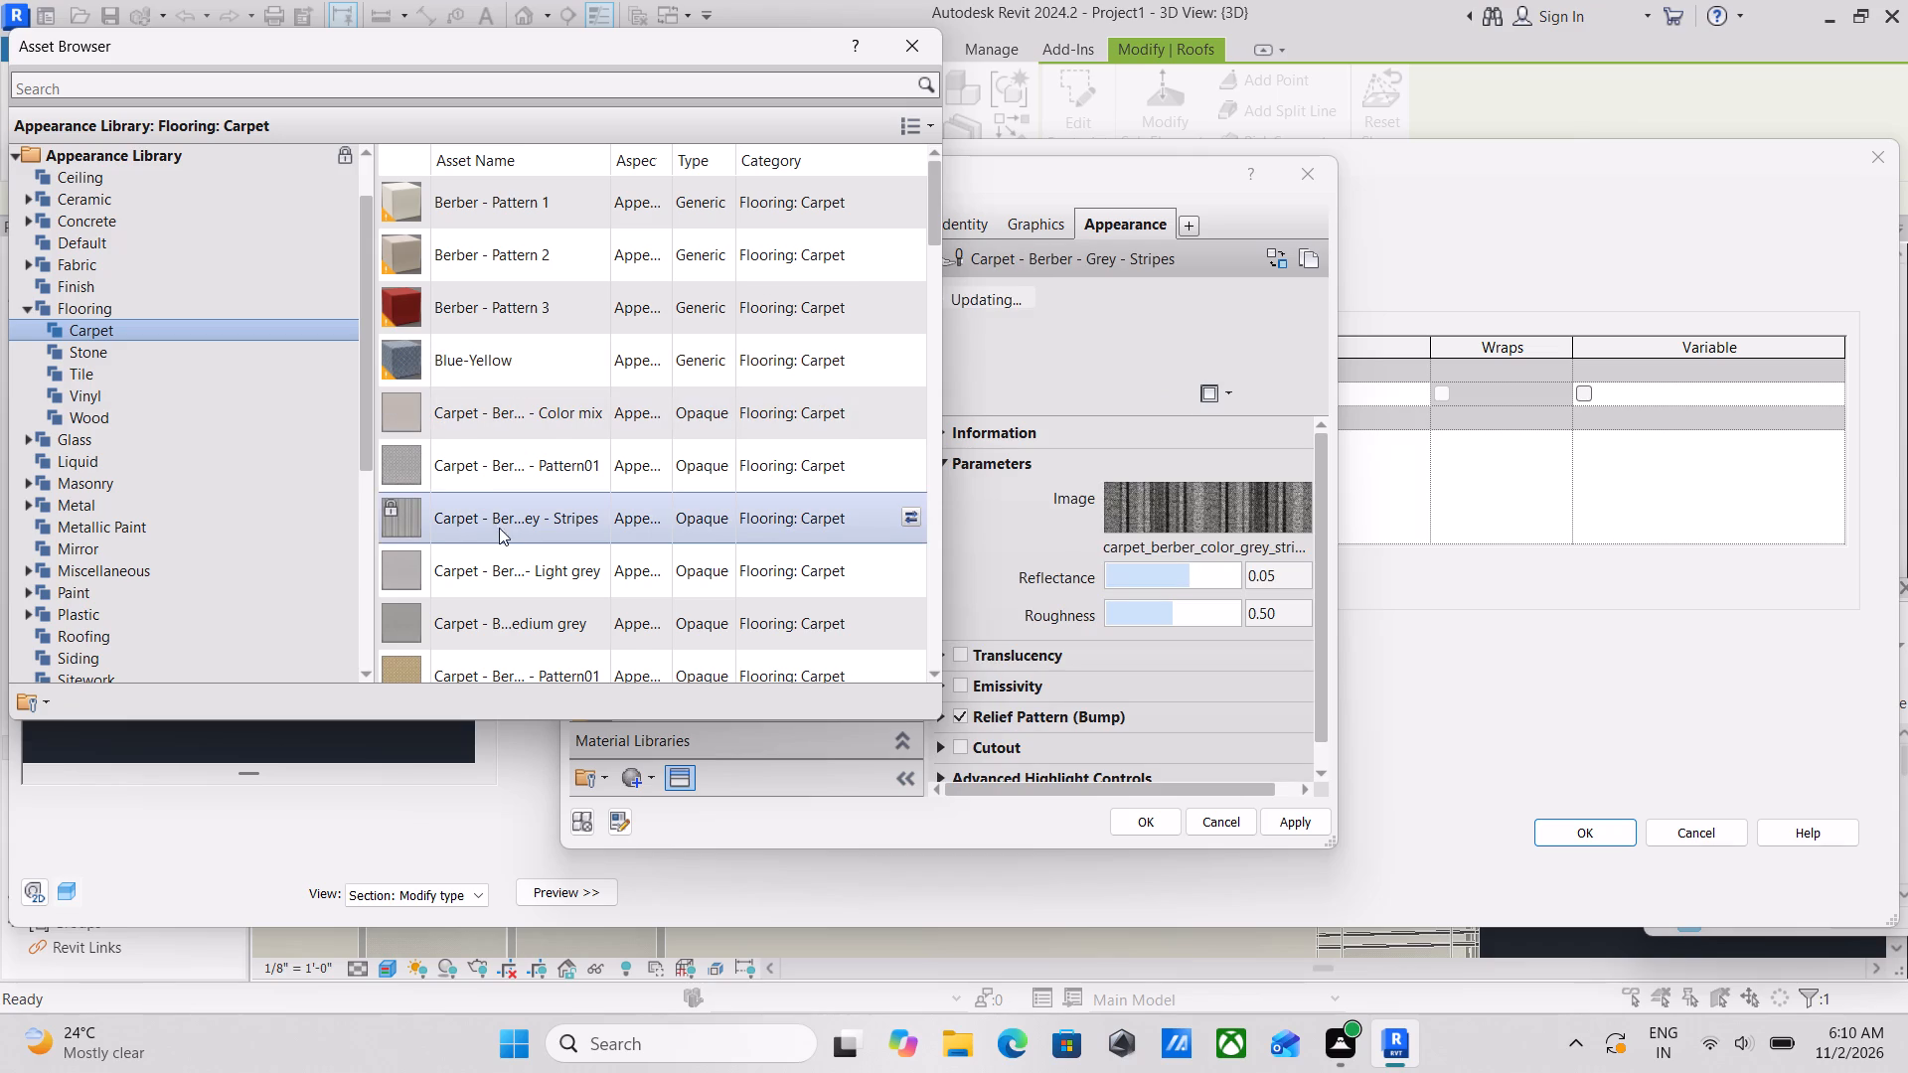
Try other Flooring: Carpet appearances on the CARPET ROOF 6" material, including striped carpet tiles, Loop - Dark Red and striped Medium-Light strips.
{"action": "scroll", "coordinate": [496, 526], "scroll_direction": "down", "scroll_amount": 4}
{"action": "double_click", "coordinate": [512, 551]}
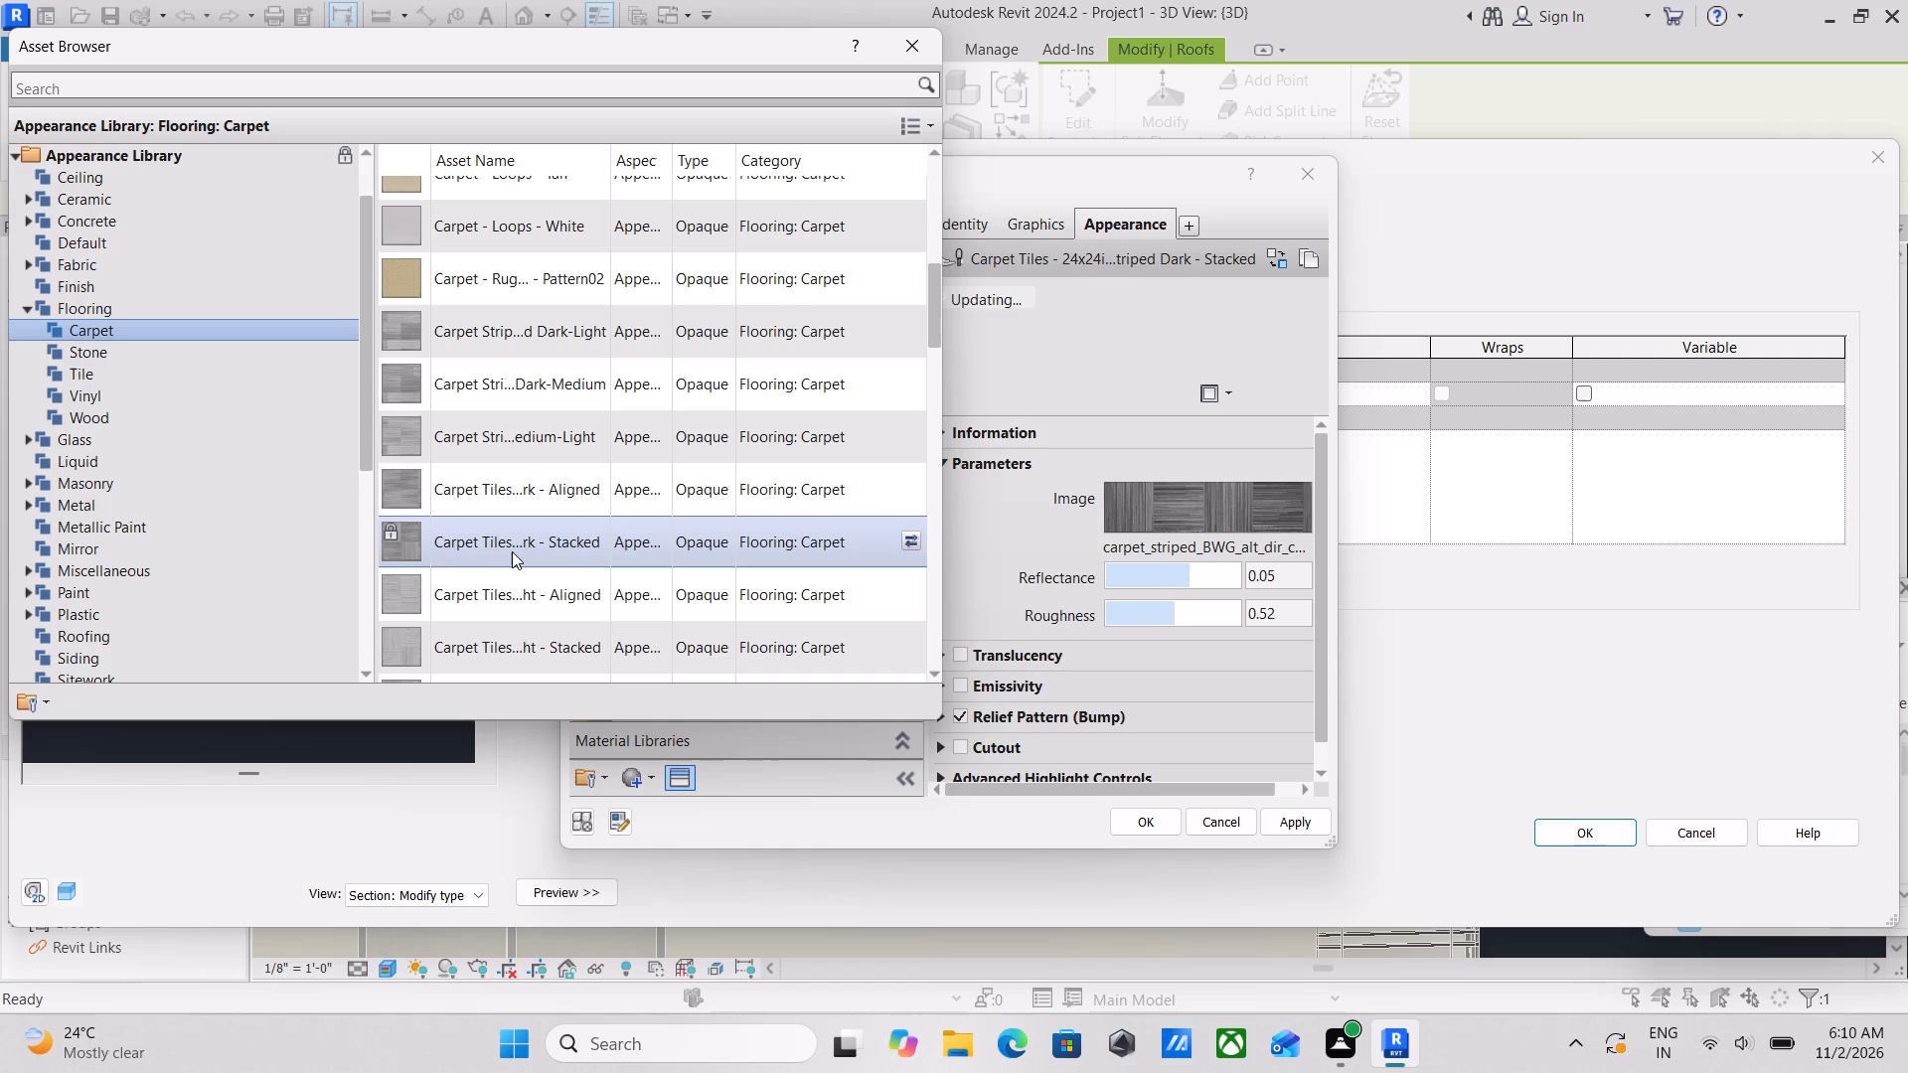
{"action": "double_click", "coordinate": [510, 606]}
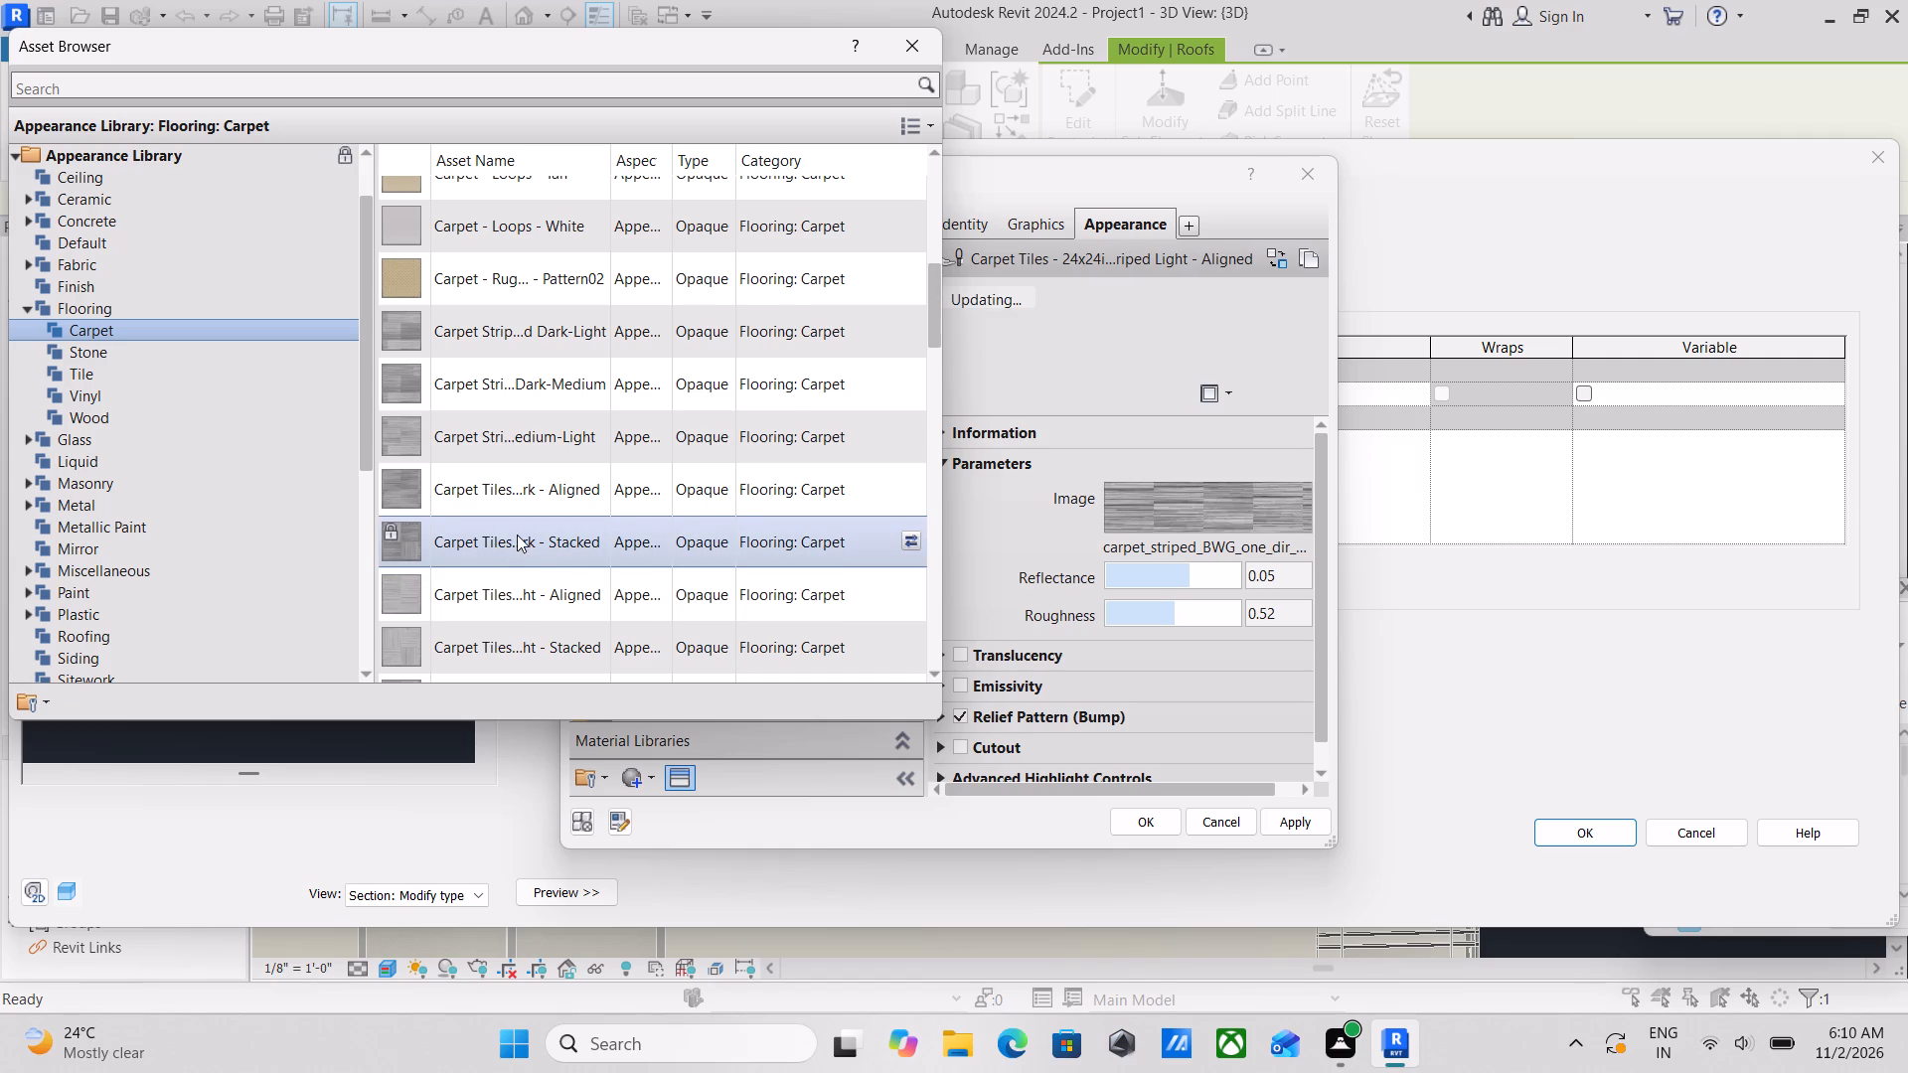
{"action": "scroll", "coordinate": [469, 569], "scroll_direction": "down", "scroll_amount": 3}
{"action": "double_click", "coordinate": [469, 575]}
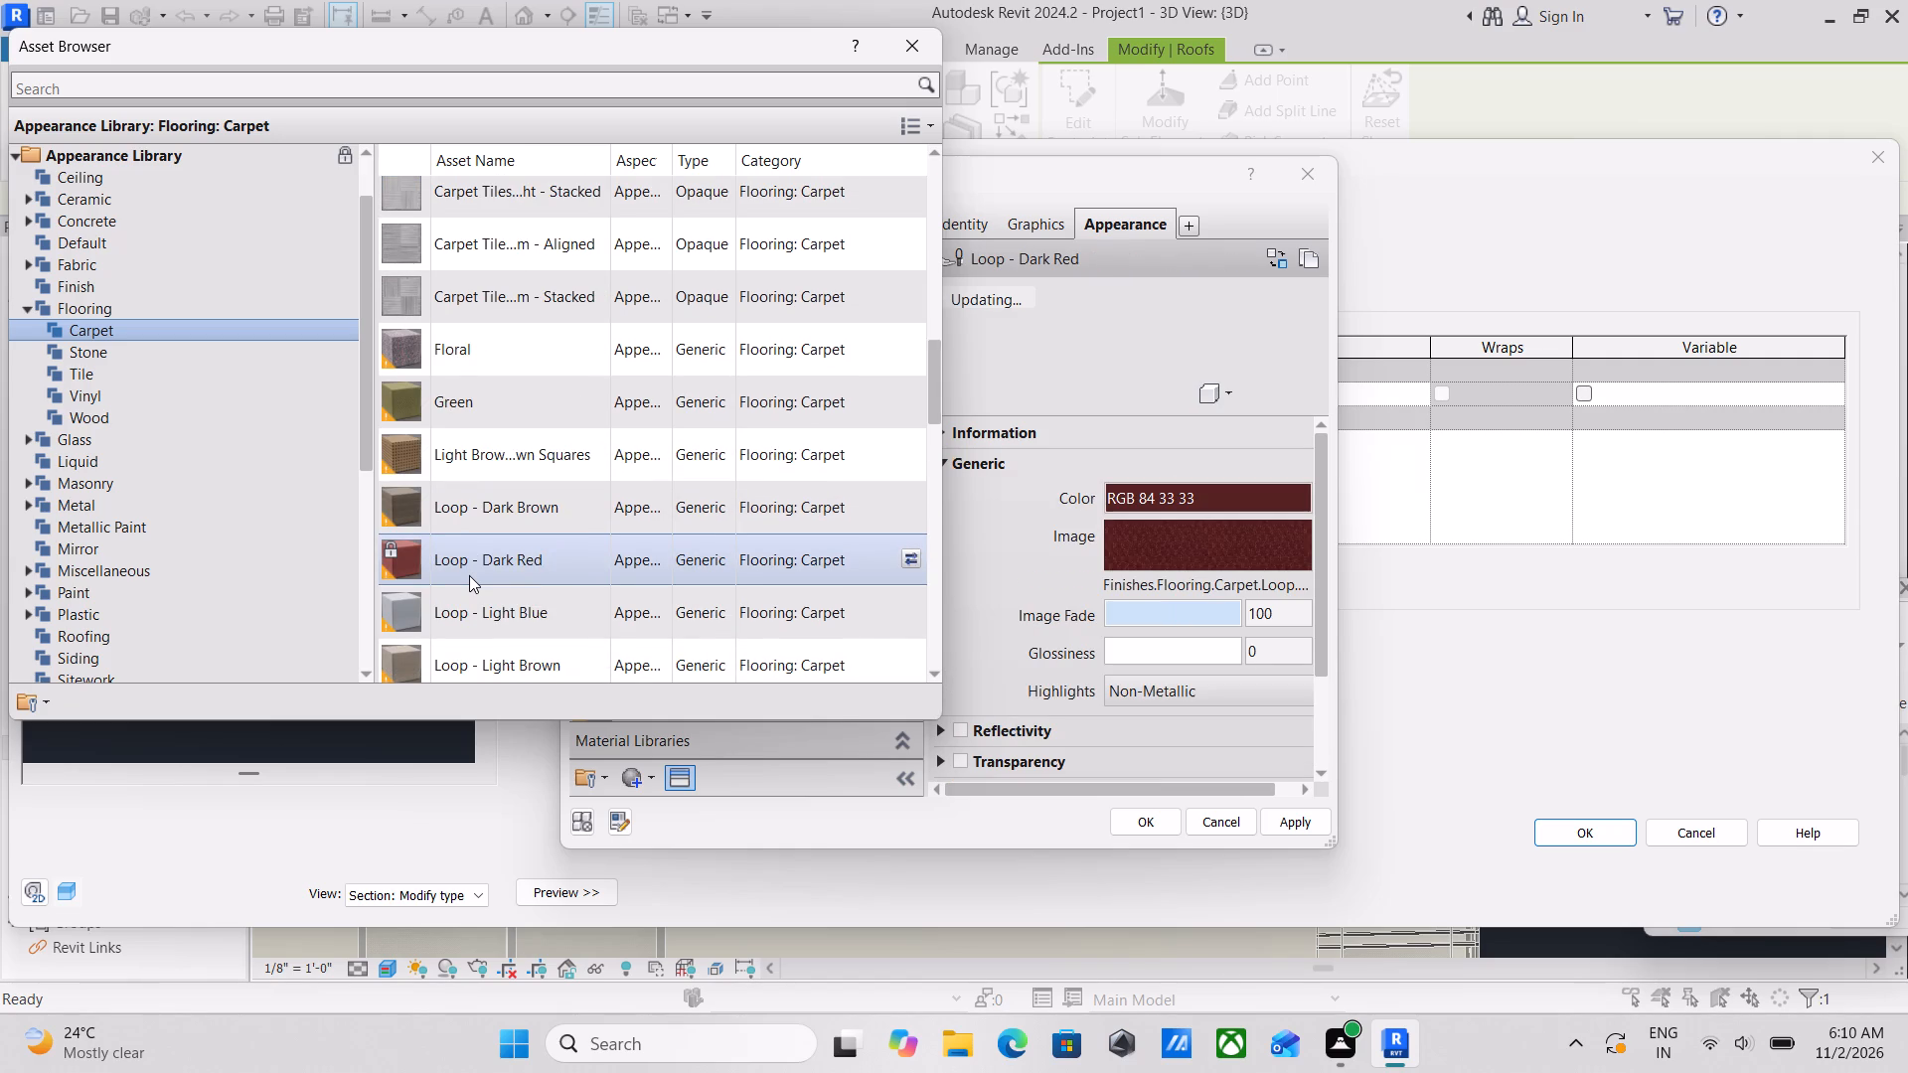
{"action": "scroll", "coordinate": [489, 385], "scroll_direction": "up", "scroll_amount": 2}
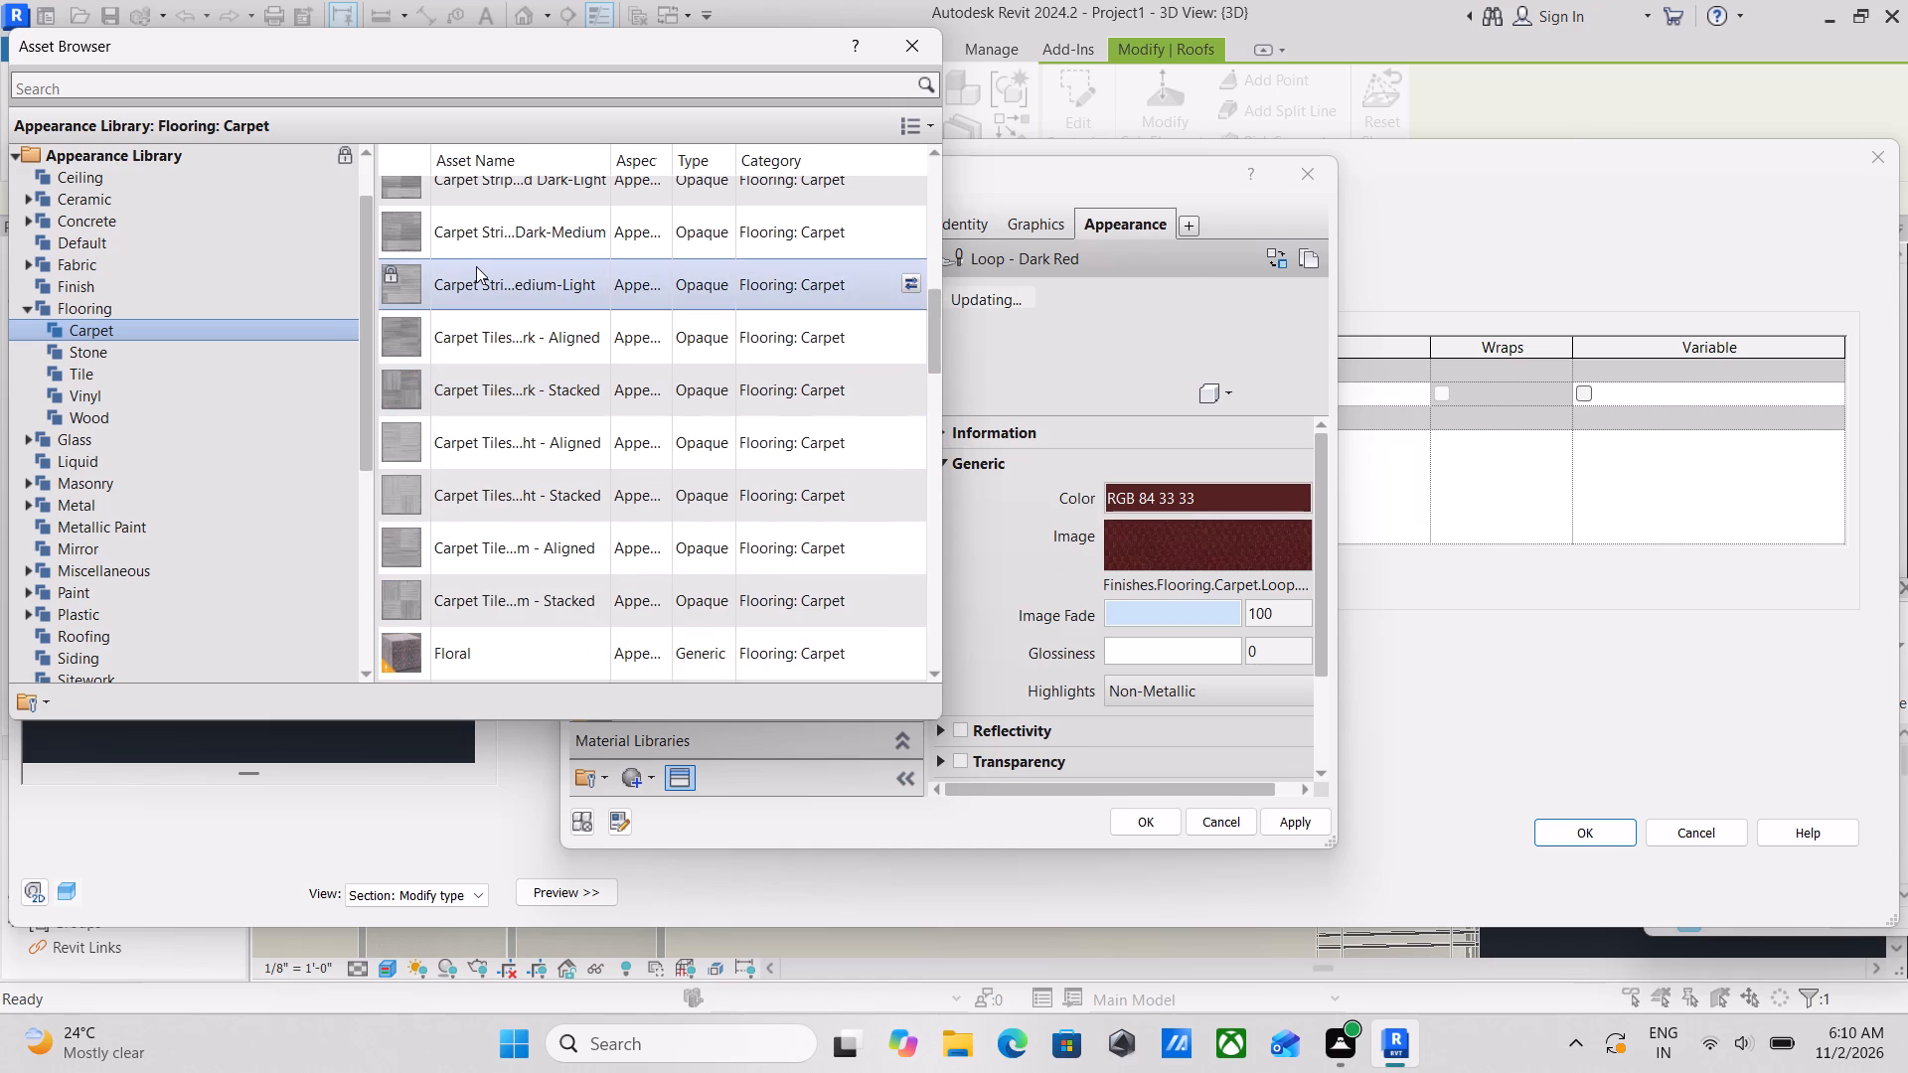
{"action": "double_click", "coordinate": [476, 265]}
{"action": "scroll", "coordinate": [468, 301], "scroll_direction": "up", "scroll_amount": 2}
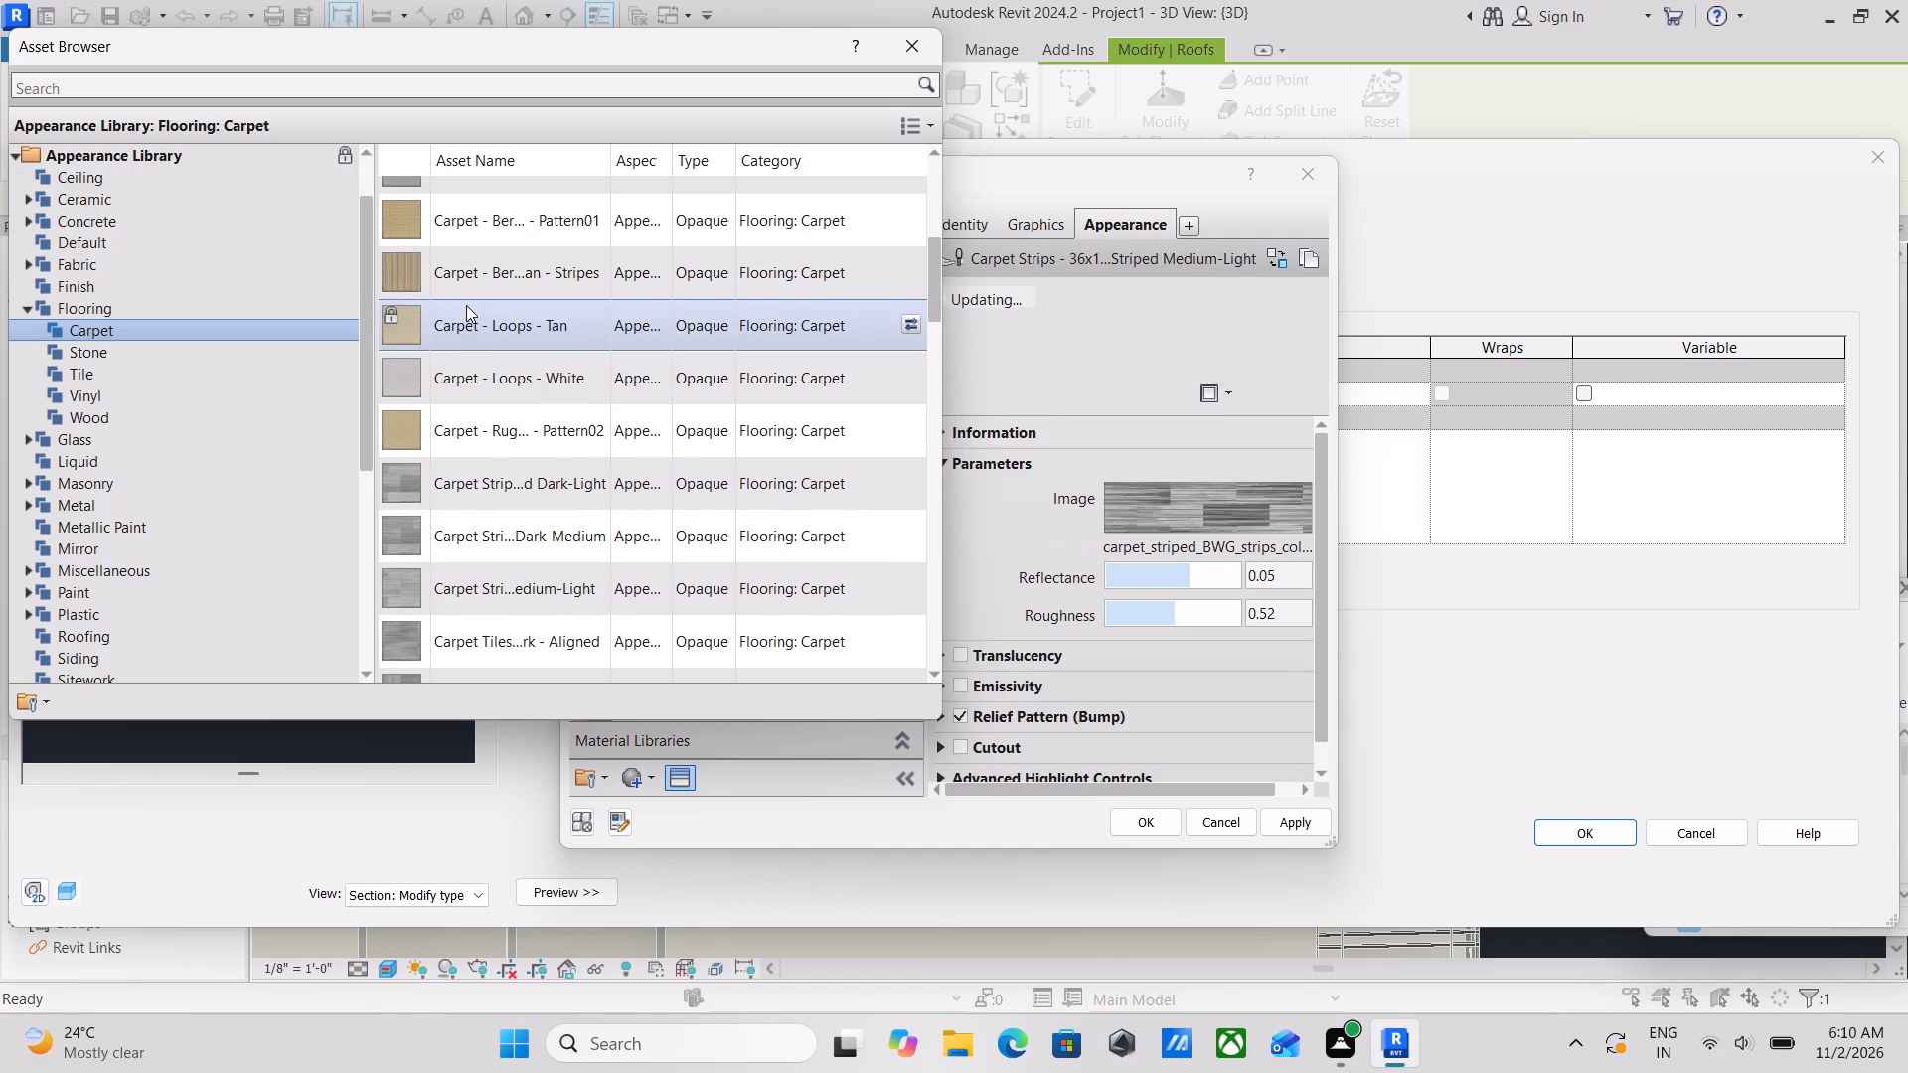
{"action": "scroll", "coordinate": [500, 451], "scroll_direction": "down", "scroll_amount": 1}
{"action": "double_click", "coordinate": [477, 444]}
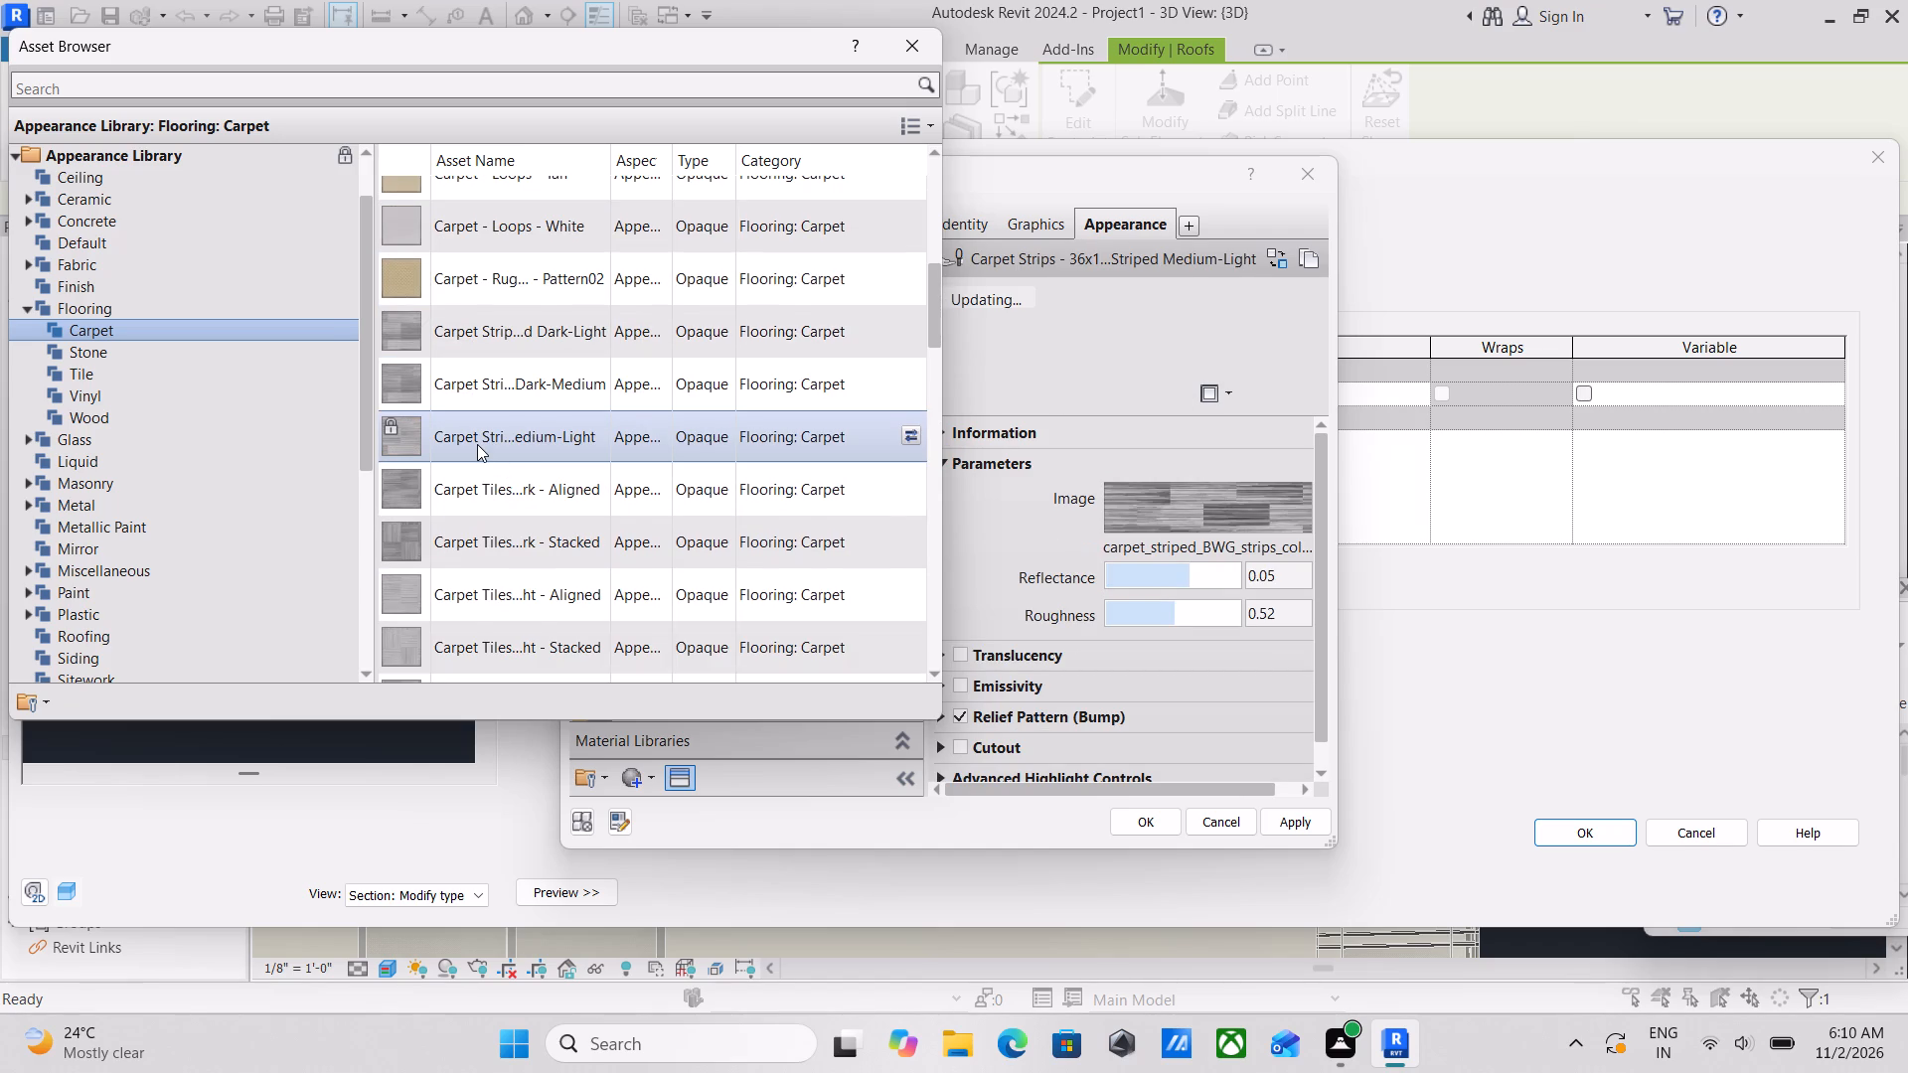
Apply the Carpet Tiles - 24x24in - Striped Dark - Aligned appearance to the CARPET ROOF 6" material and save the roof type.
{"action": "double_click", "coordinate": [512, 506]}
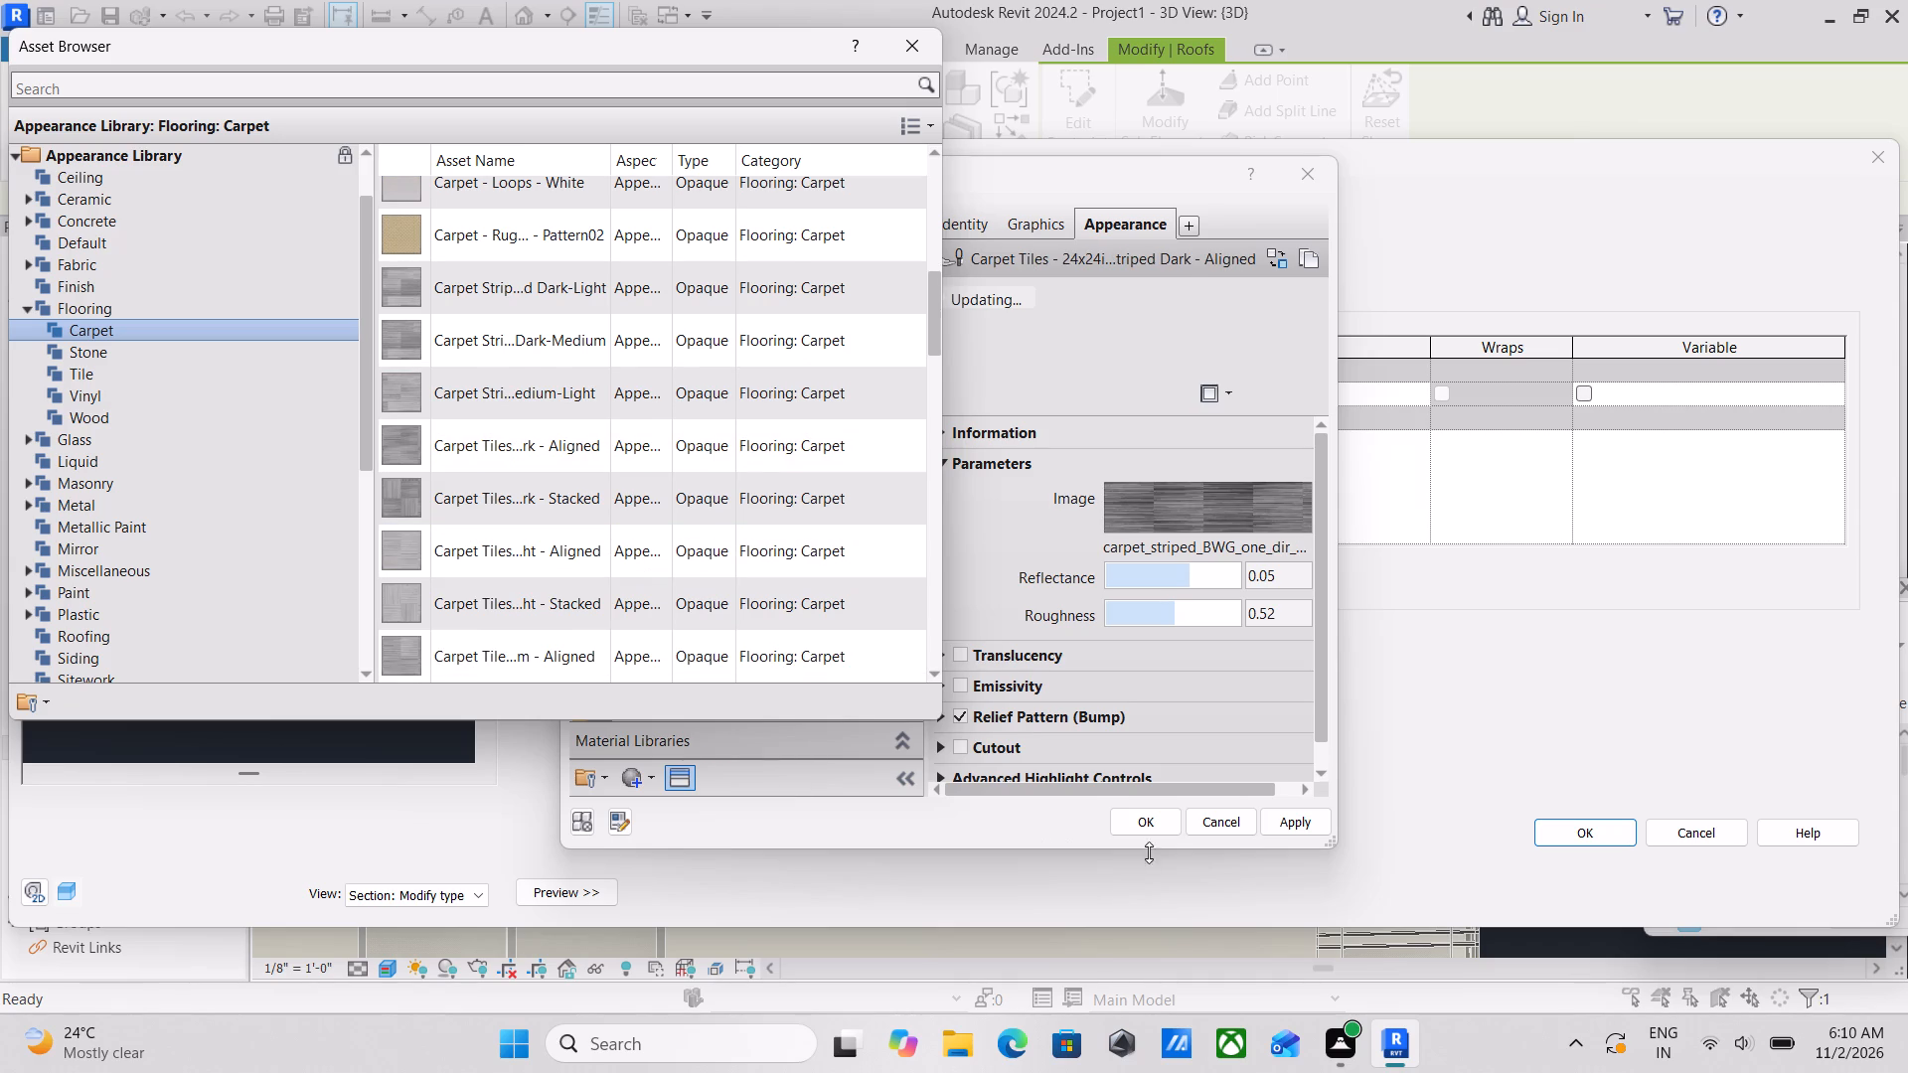
{"action": "left_click", "coordinate": [1281, 824]}
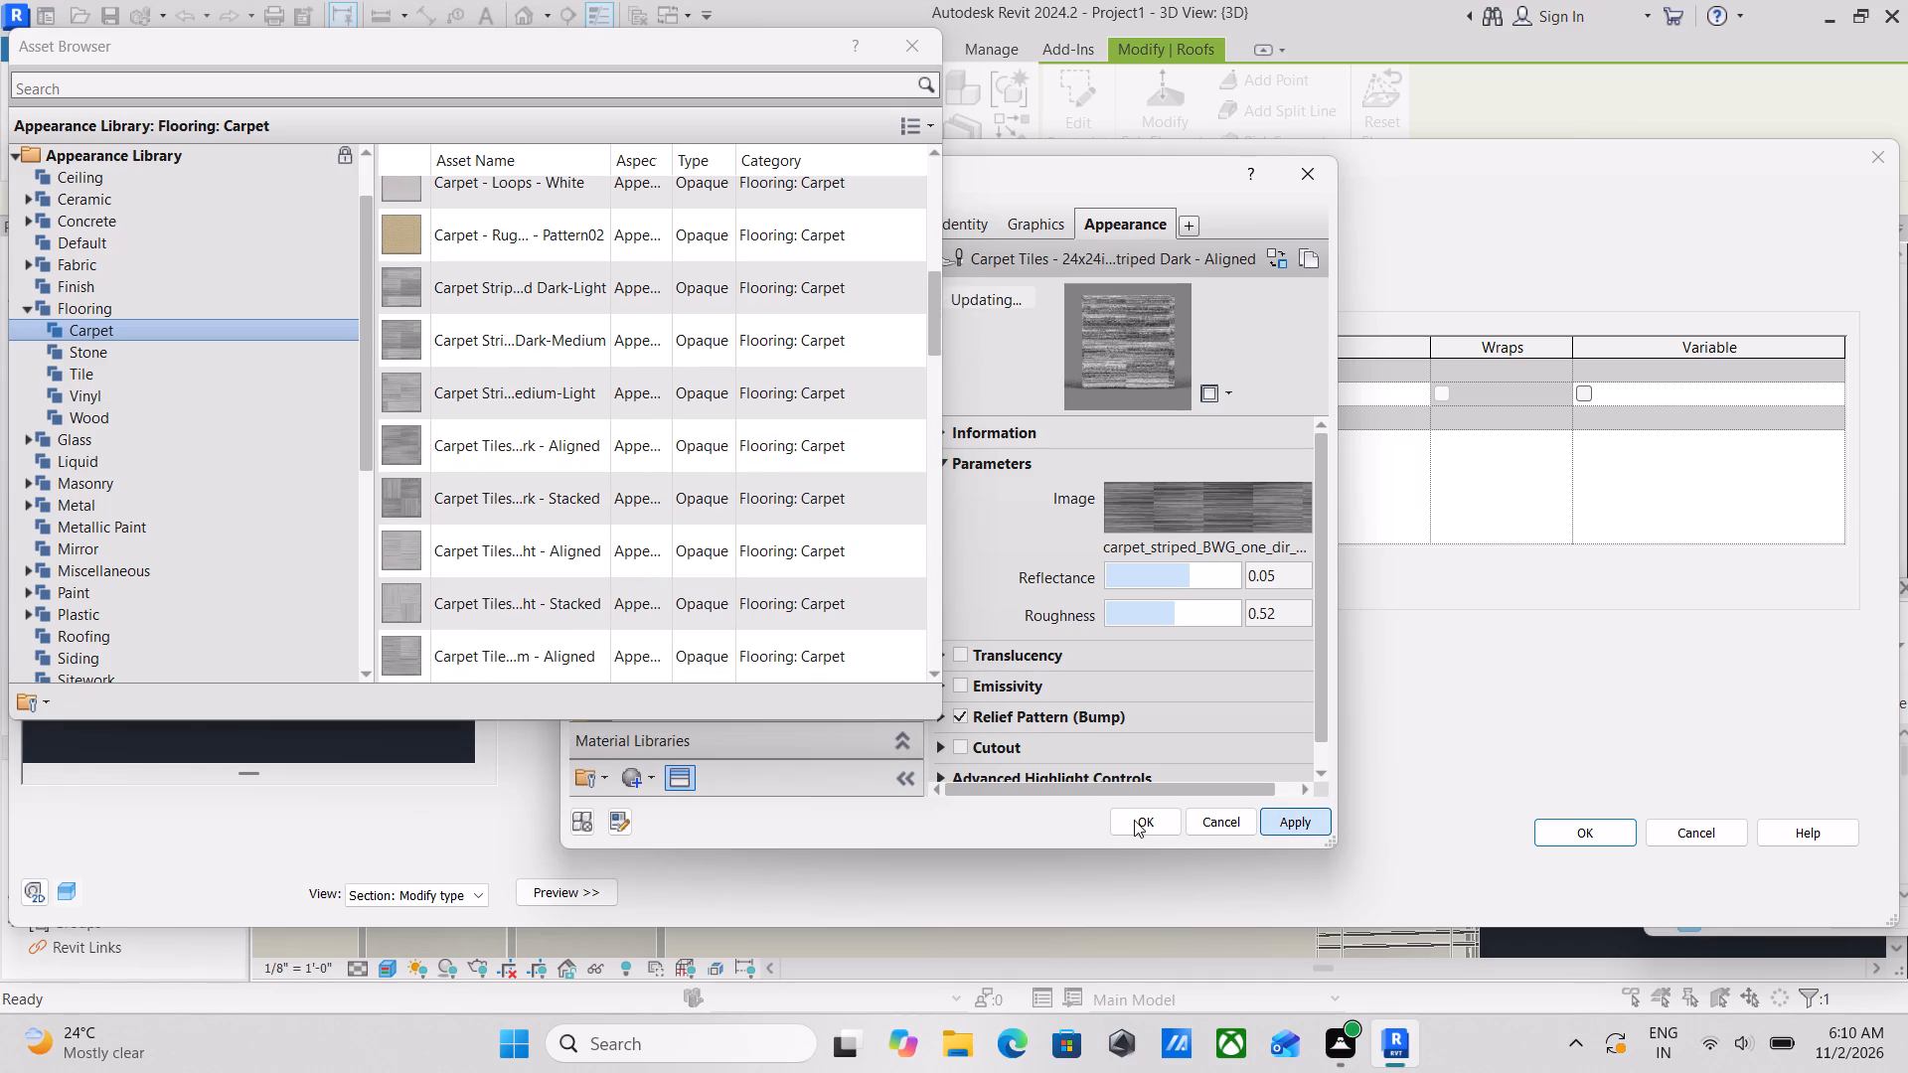
{"action": "left_click", "coordinate": [1284, 820]}
{"action": "left_click", "coordinate": [1128, 816]}
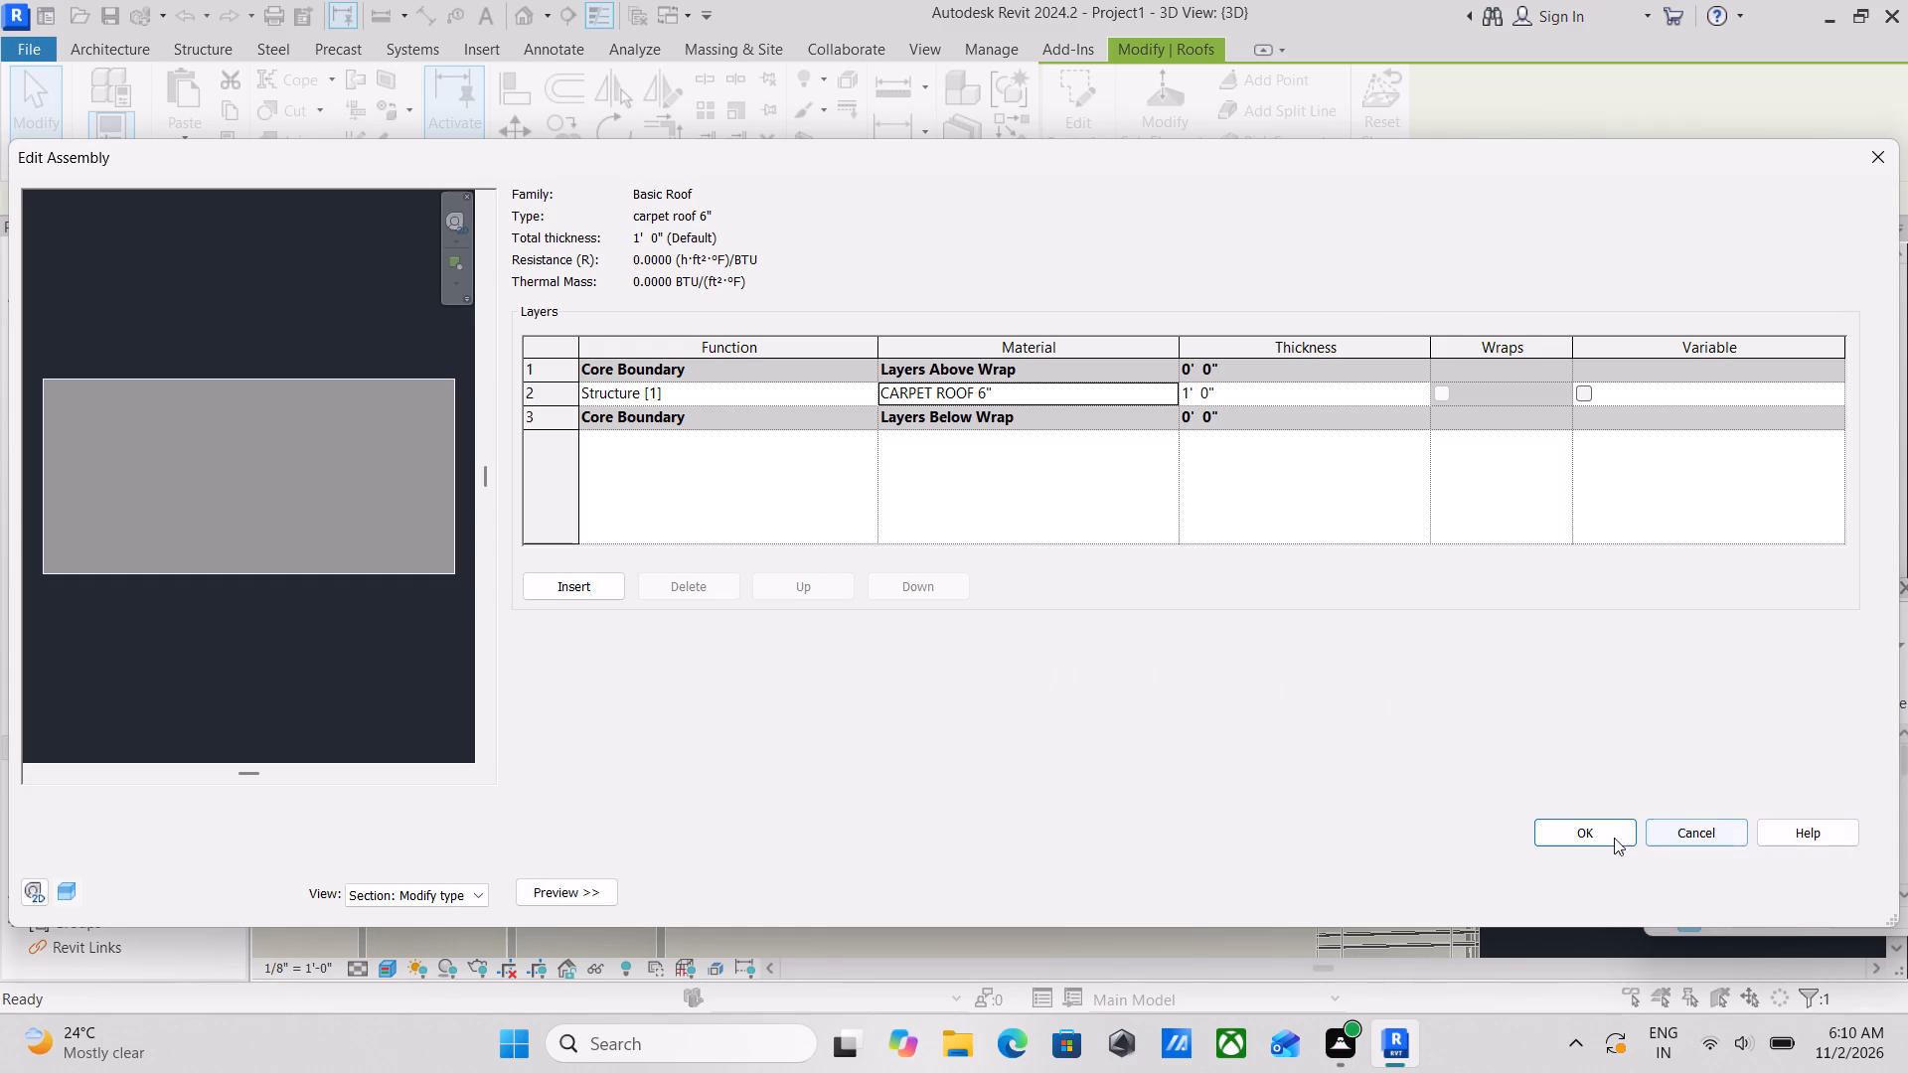
{"action": "left_click", "coordinate": [1592, 840]}
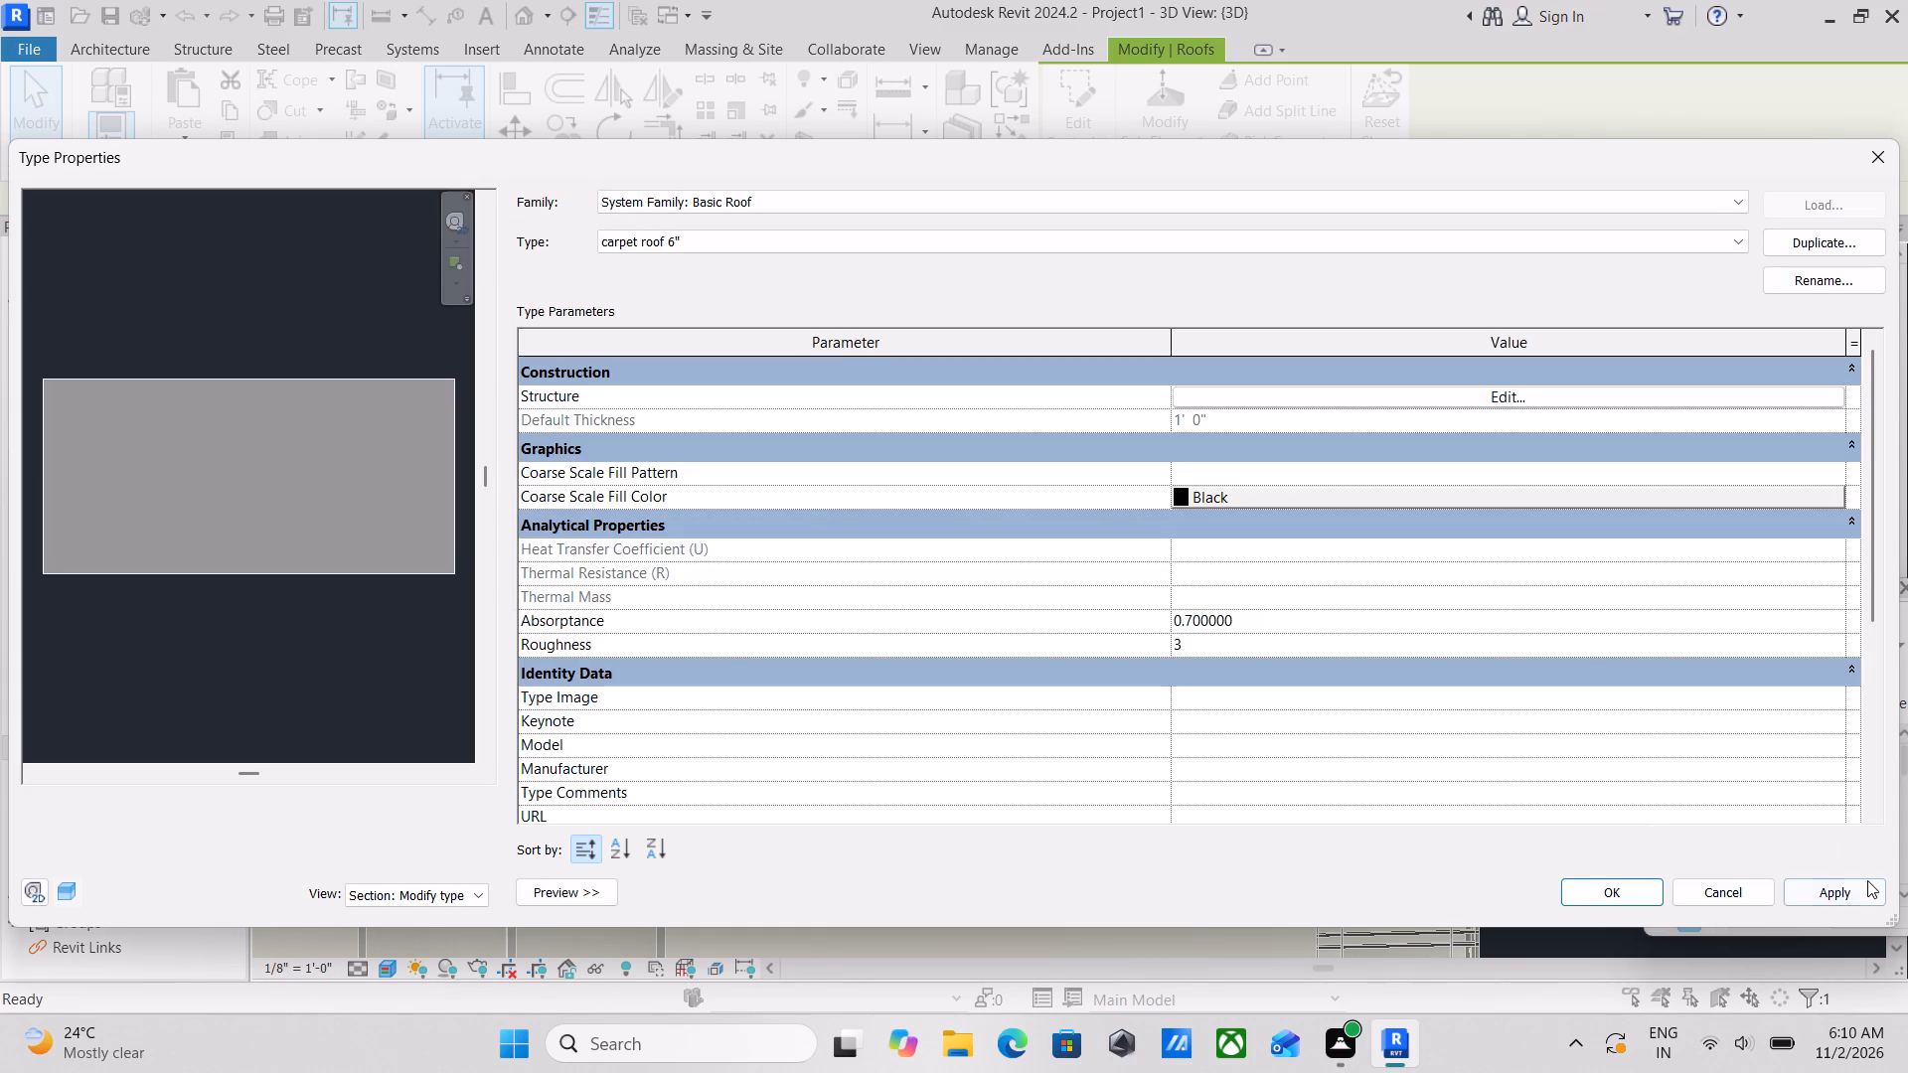
{"action": "left_click", "coordinate": [1832, 885]}
{"action": "left_click", "coordinate": [1642, 895]}
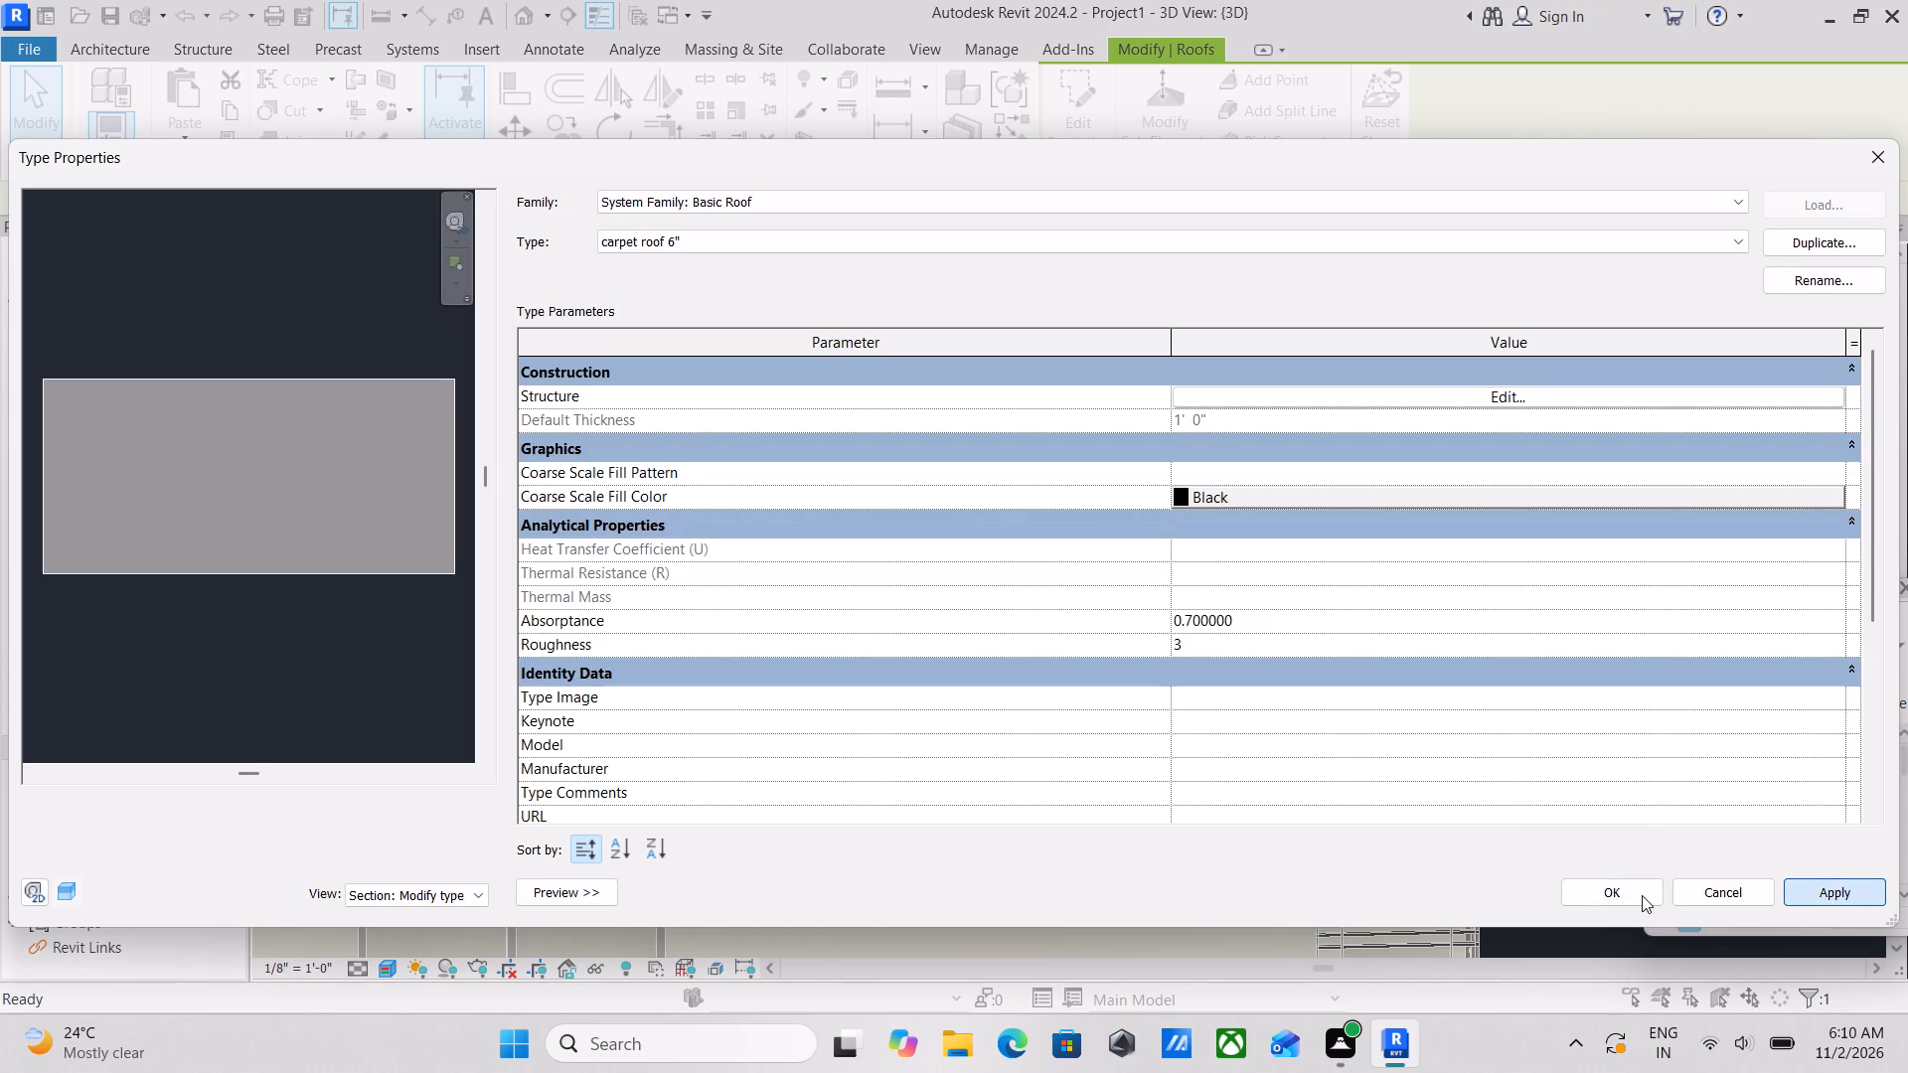
Examine the carpet finish on the flat roof and its edges along the outer walls in 3D.
{"action": "scroll", "coordinate": [1390, 671], "scroll_direction": "down", "scroll_amount": 4}
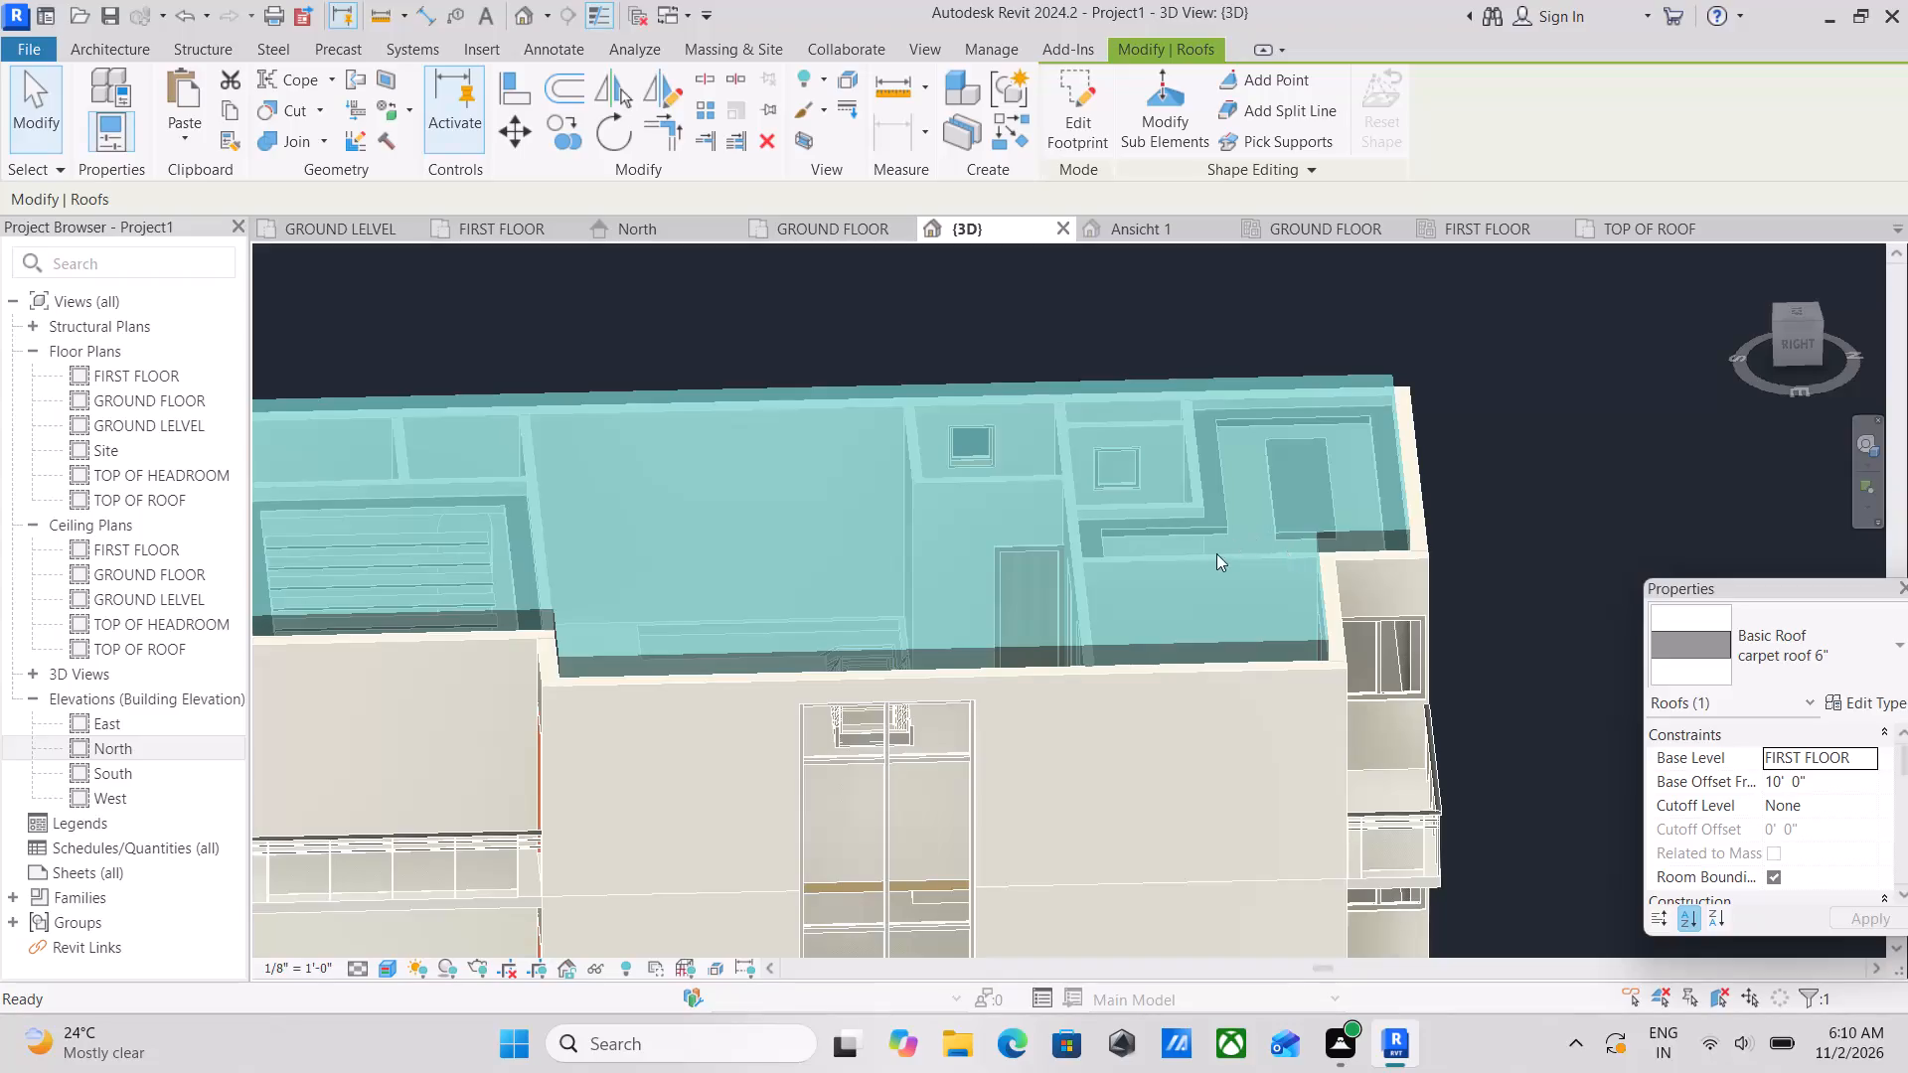
{"action": "scroll", "coordinate": [1208, 564], "scroll_direction": "up", "scroll_amount": 3}
{"action": "key", "text": "Escape"}
{"action": "scroll", "coordinate": [986, 638], "scroll_direction": "down", "scroll_amount": 4}
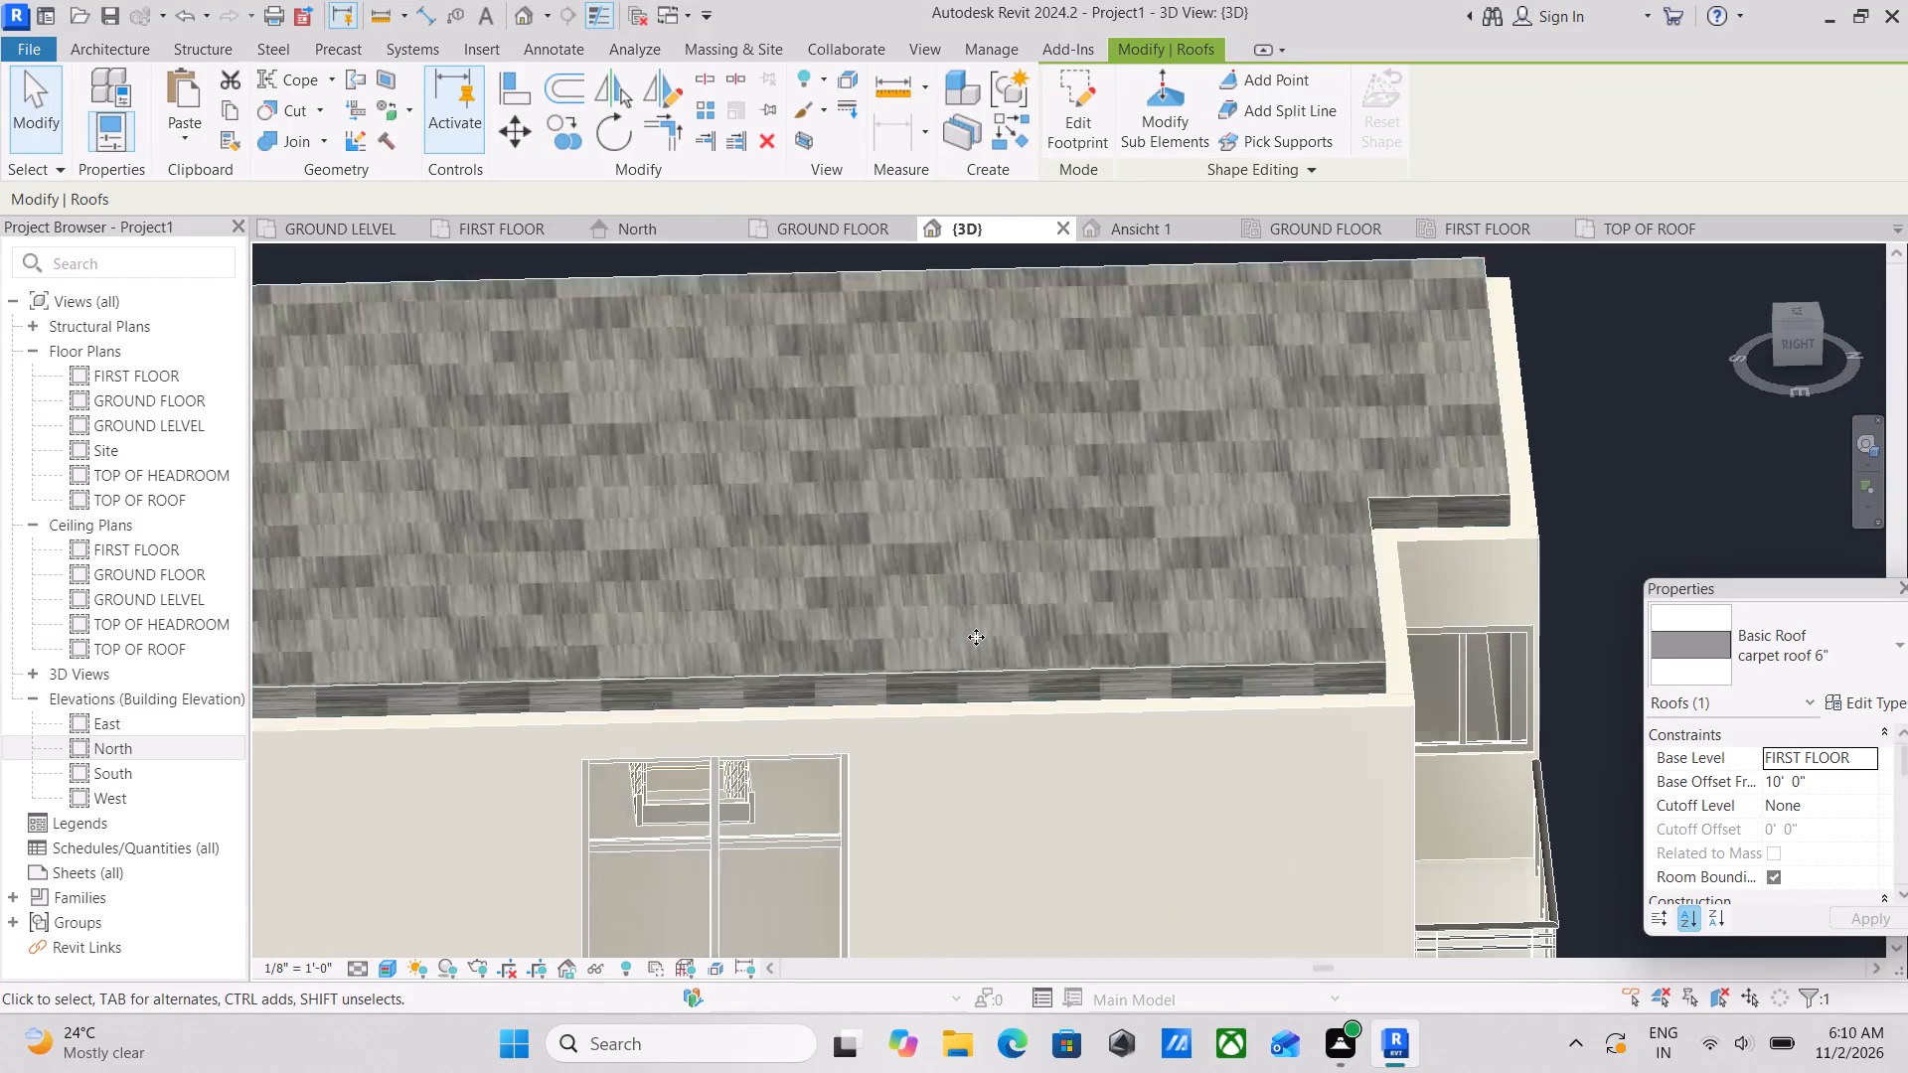
{"action": "scroll", "coordinate": [982, 643], "scroll_direction": "up", "scroll_amount": 2}
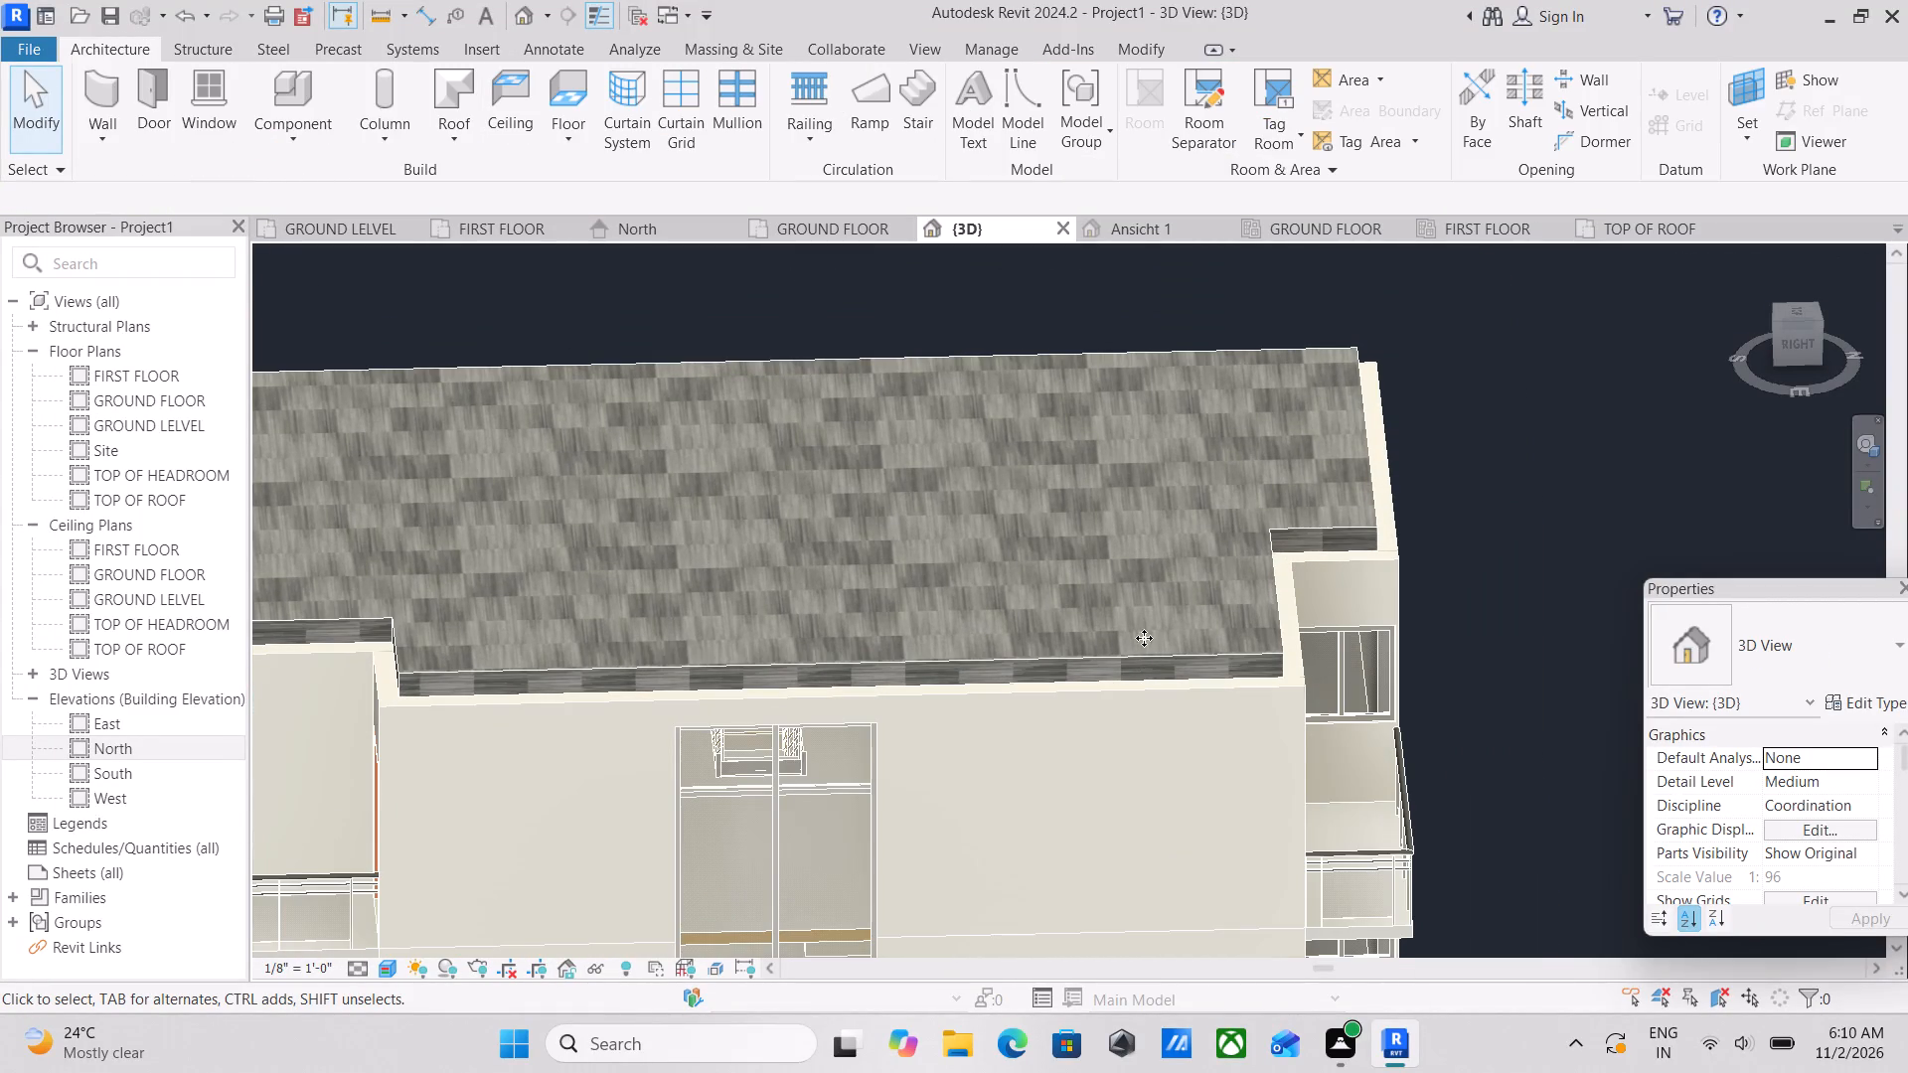
{"action": "key", "text": "Escape"}
{"action": "scroll", "coordinate": [540, 558], "scroll_direction": "down", "scroll_amount": 2}
{"action": "middle_click_drag", "start_coordinate": [540, 559], "coordinate": [982, 732]}
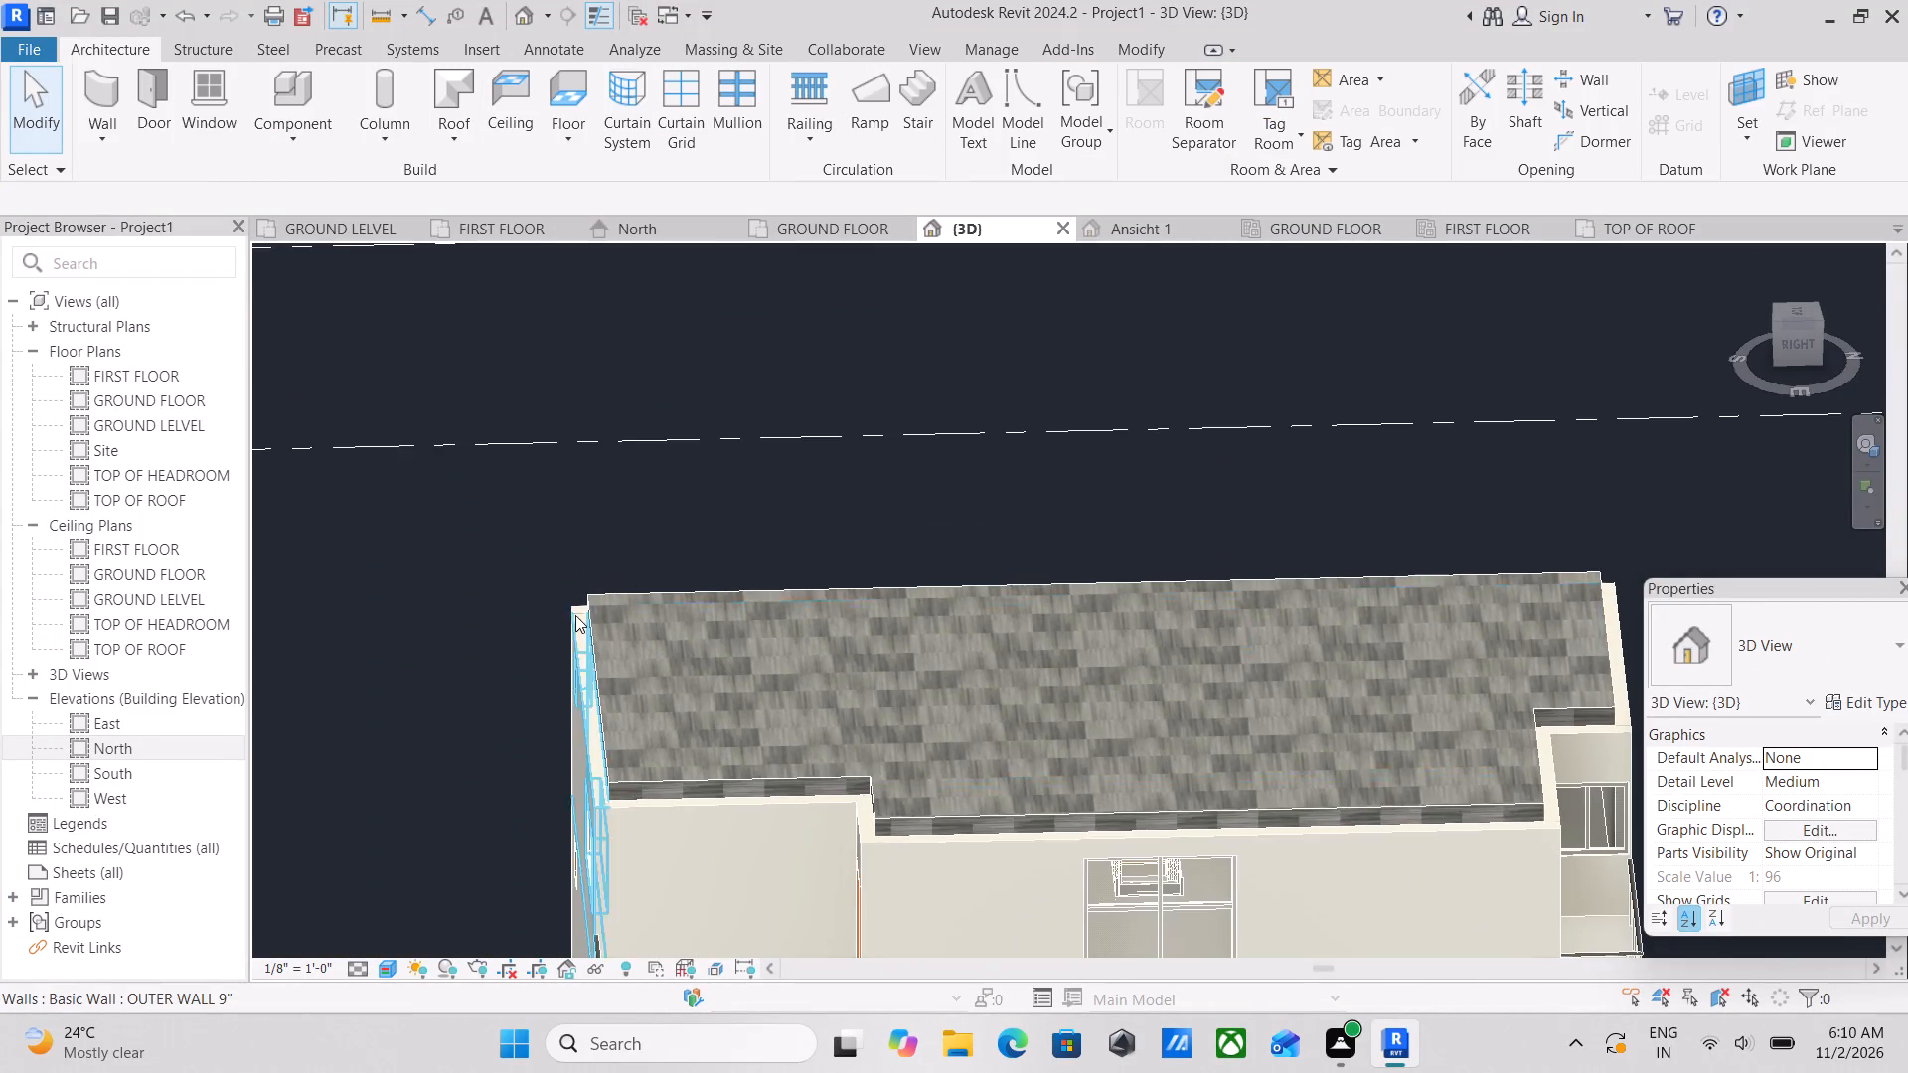
Set the structure layer thickness of the flat roof's carpet roof 6" type to 6".
{"action": "scroll", "coordinate": [574, 613], "scroll_direction": "up", "scroll_amount": 4}
{"action": "left_click", "coordinate": [605, 583]}
{"action": "scroll", "coordinate": [910, 691], "scroll_direction": "down", "scroll_amount": 2}
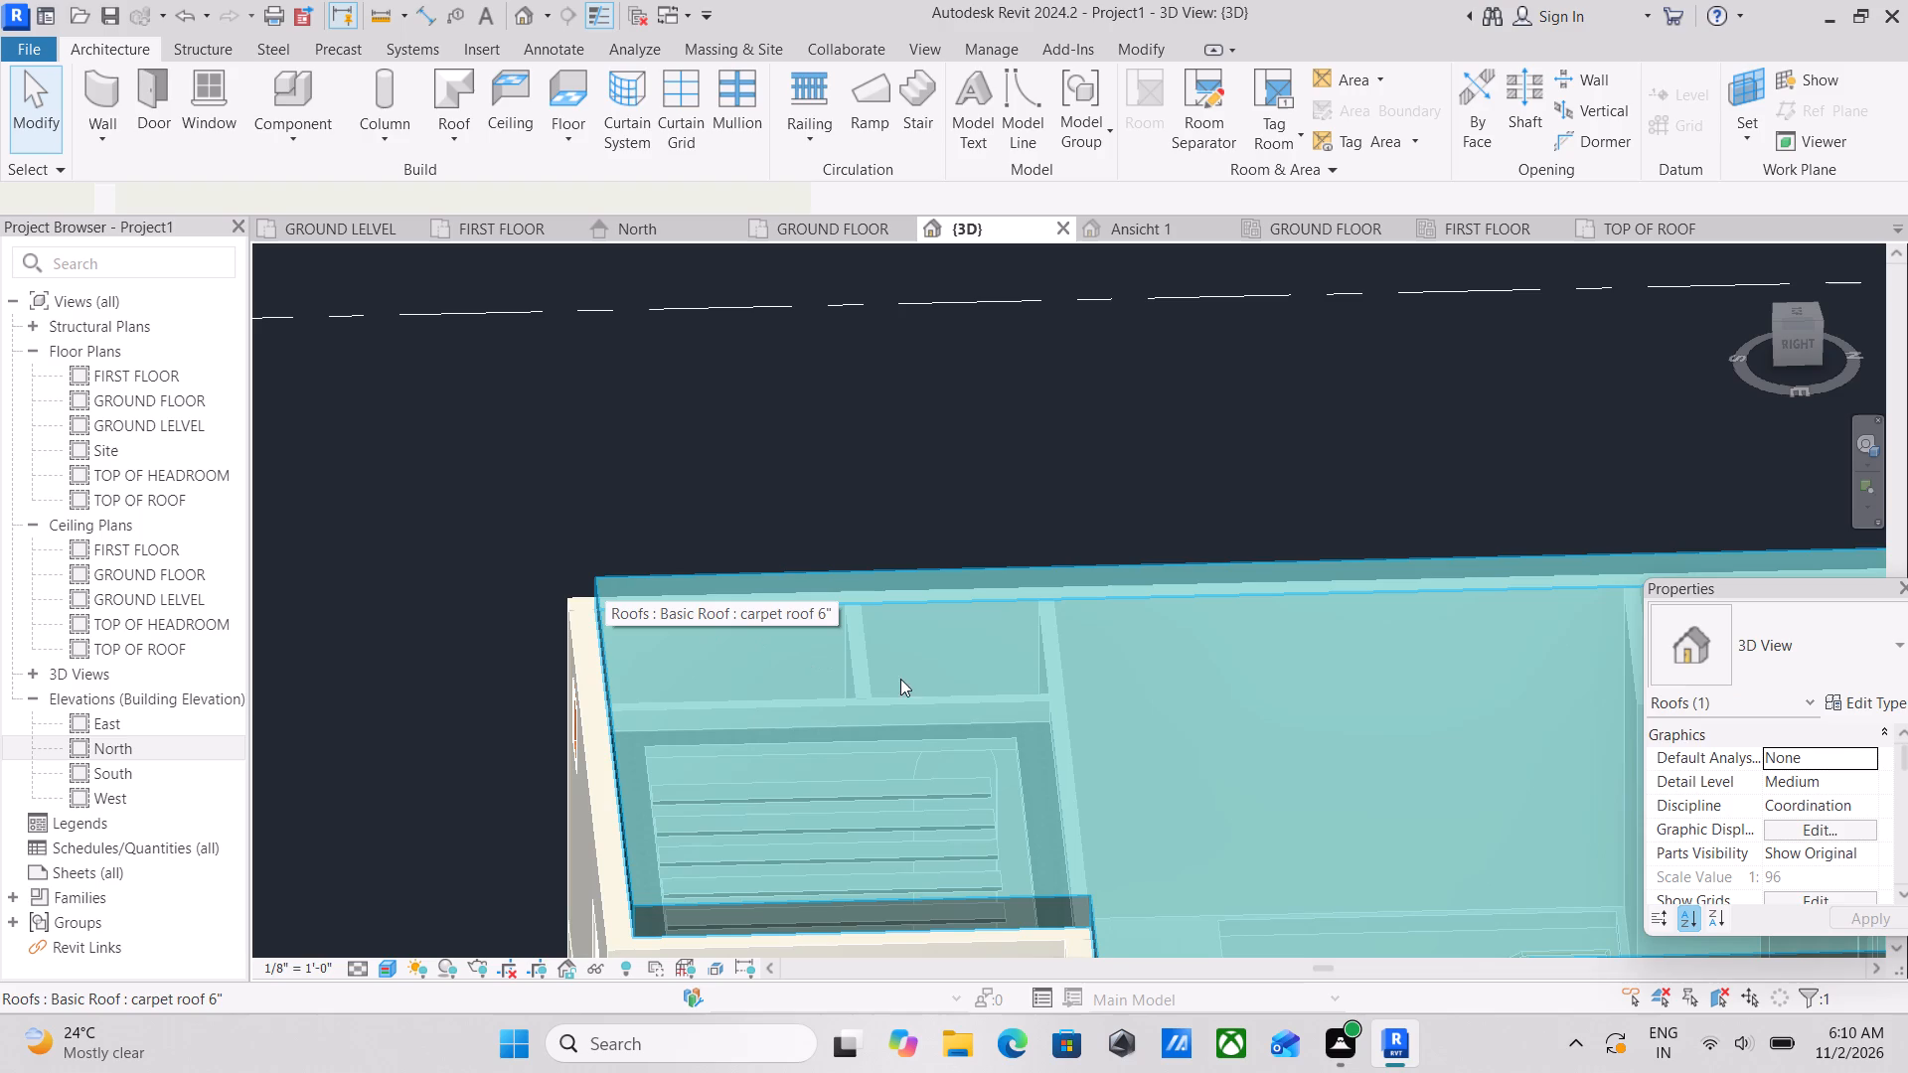
{"action": "middle_click_drag", "start_coordinate": [893, 665], "coordinate": [858, 579]}
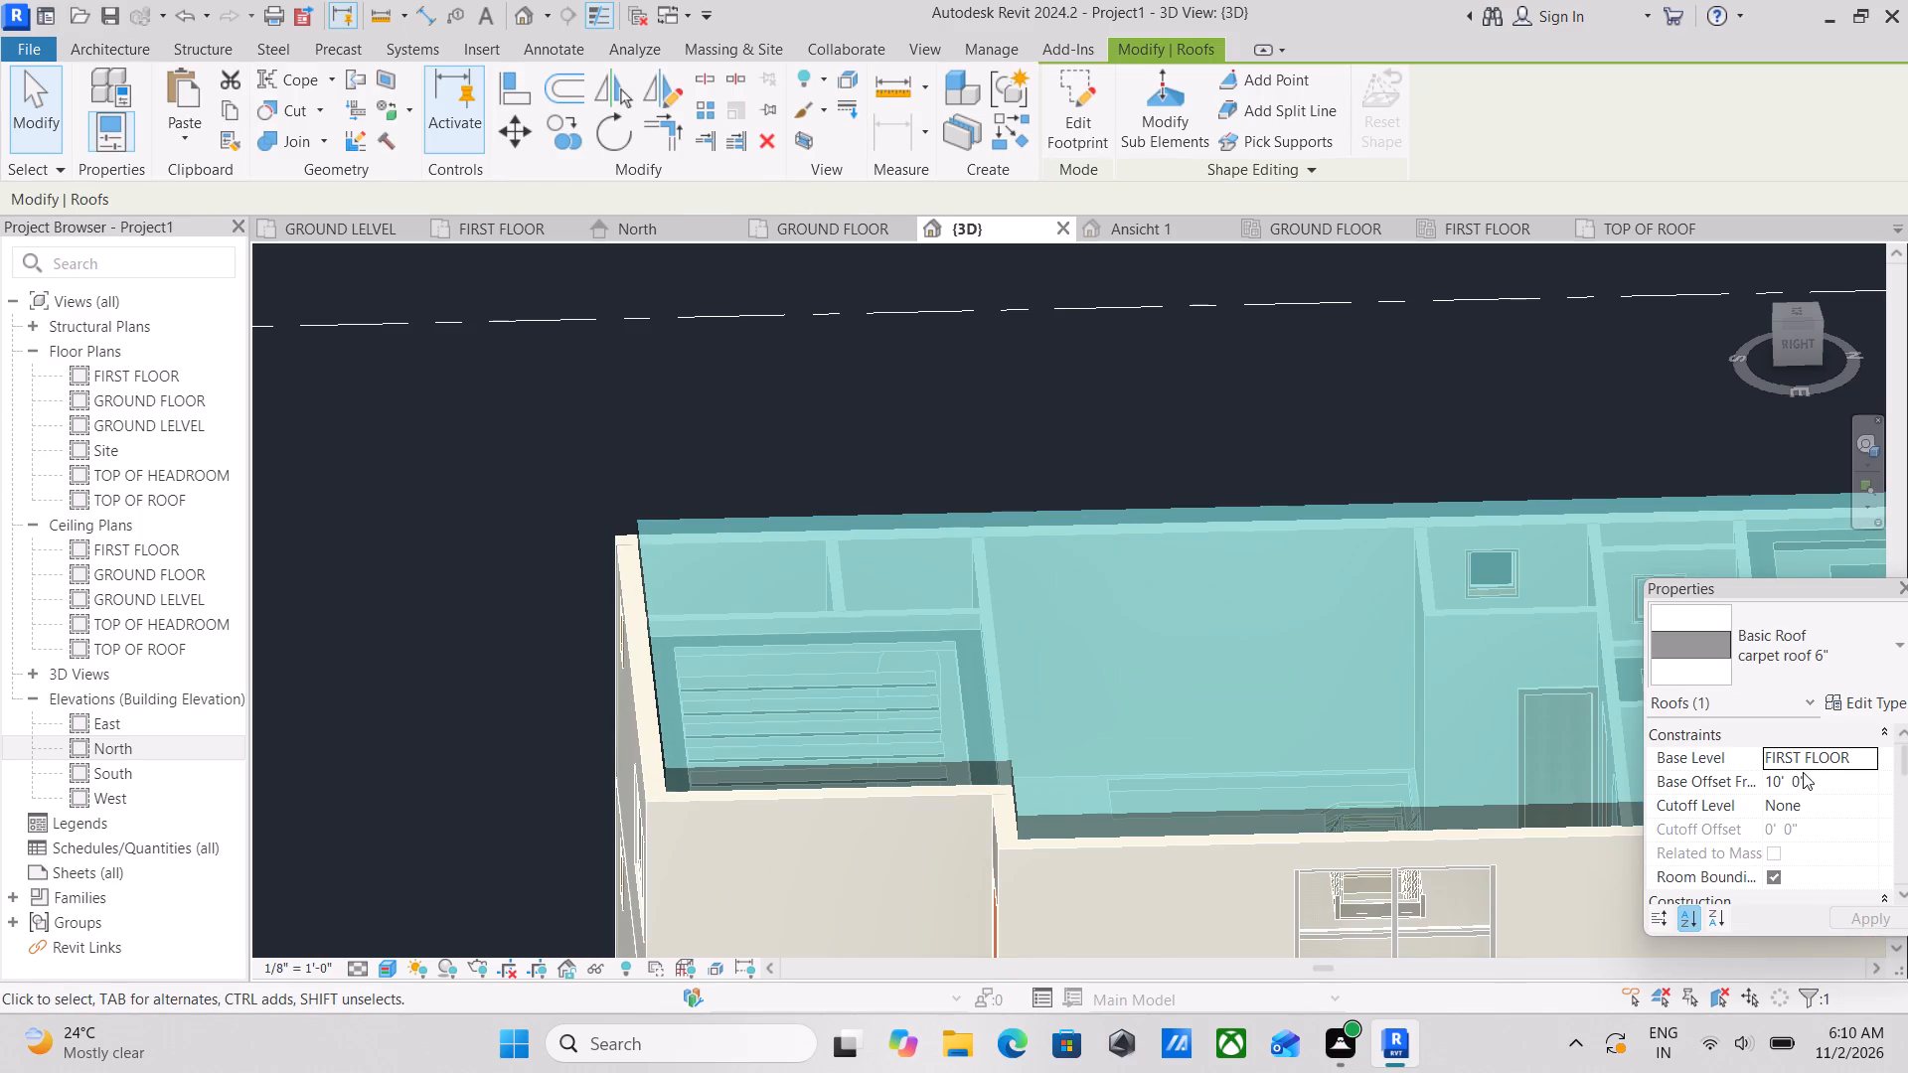
{"action": "left_click", "coordinate": [1861, 701]}
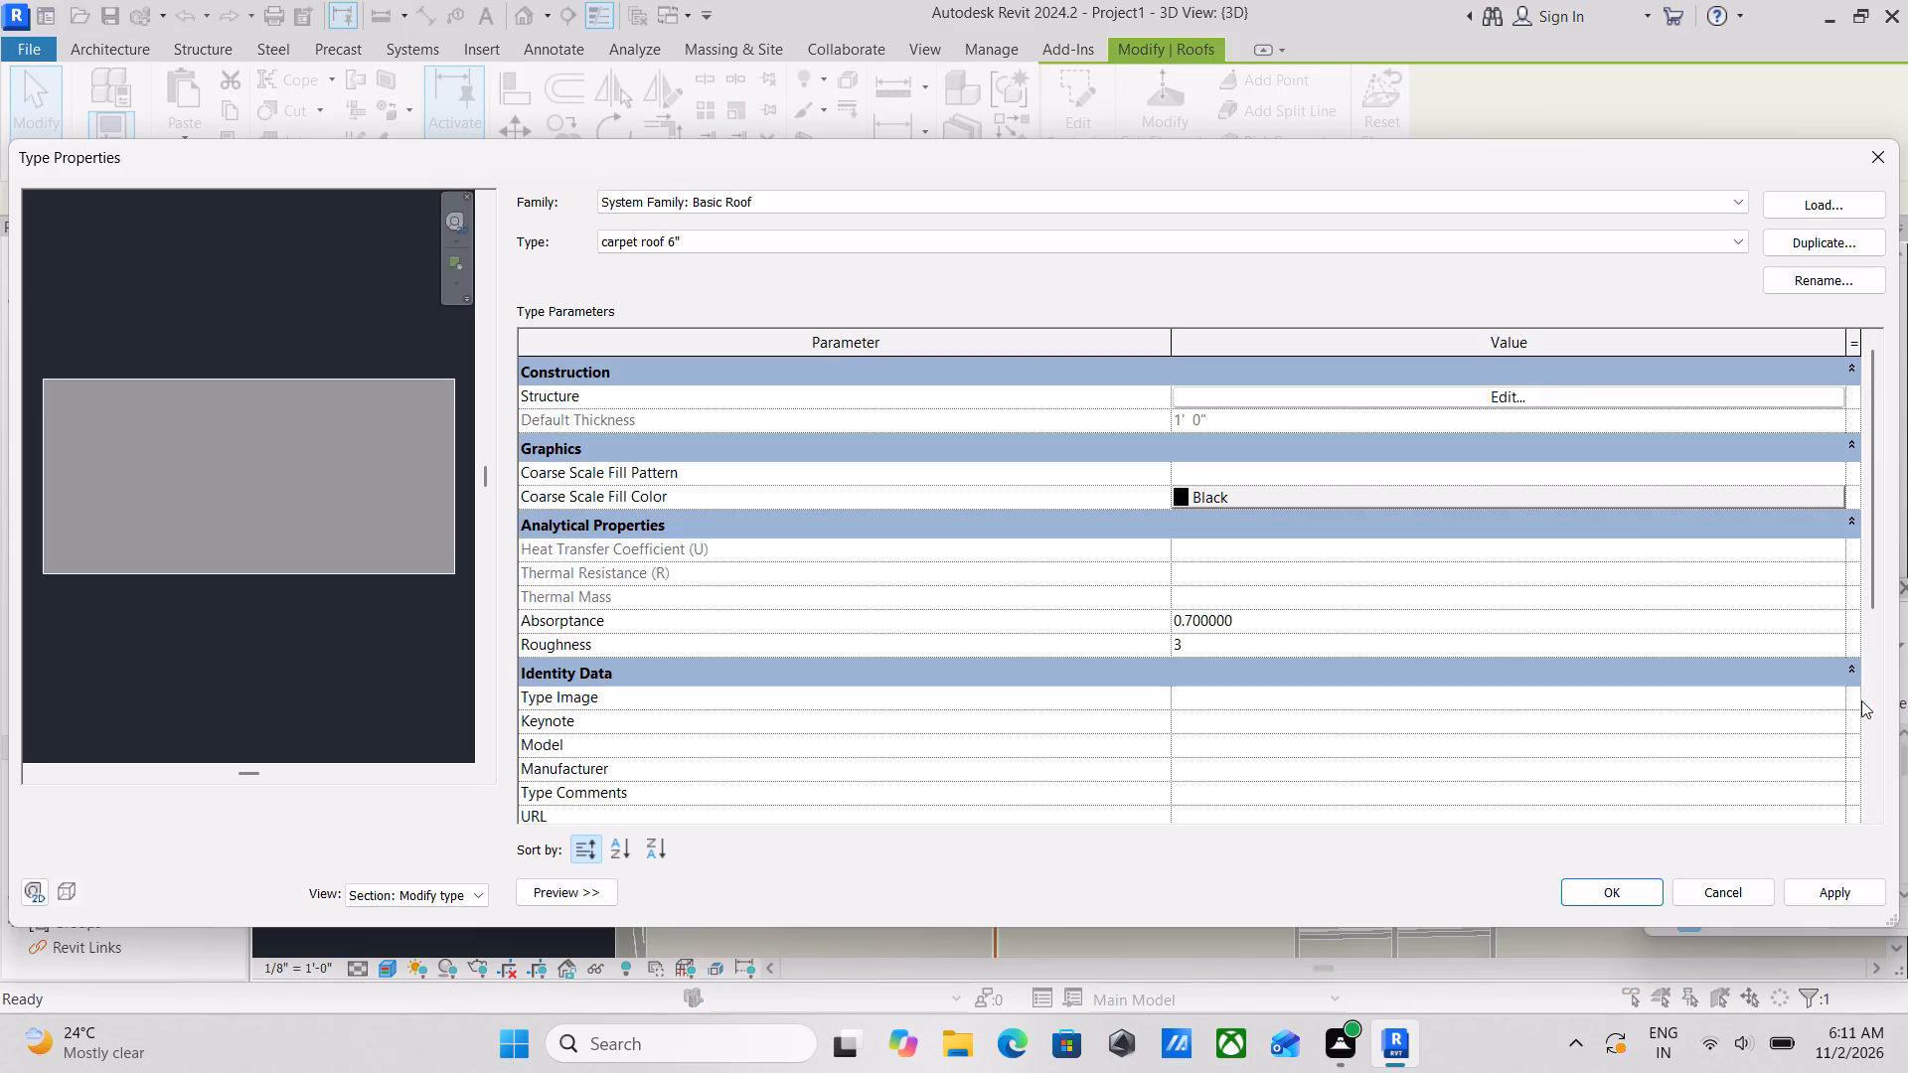
{"action": "left_click", "coordinate": [1534, 387]}
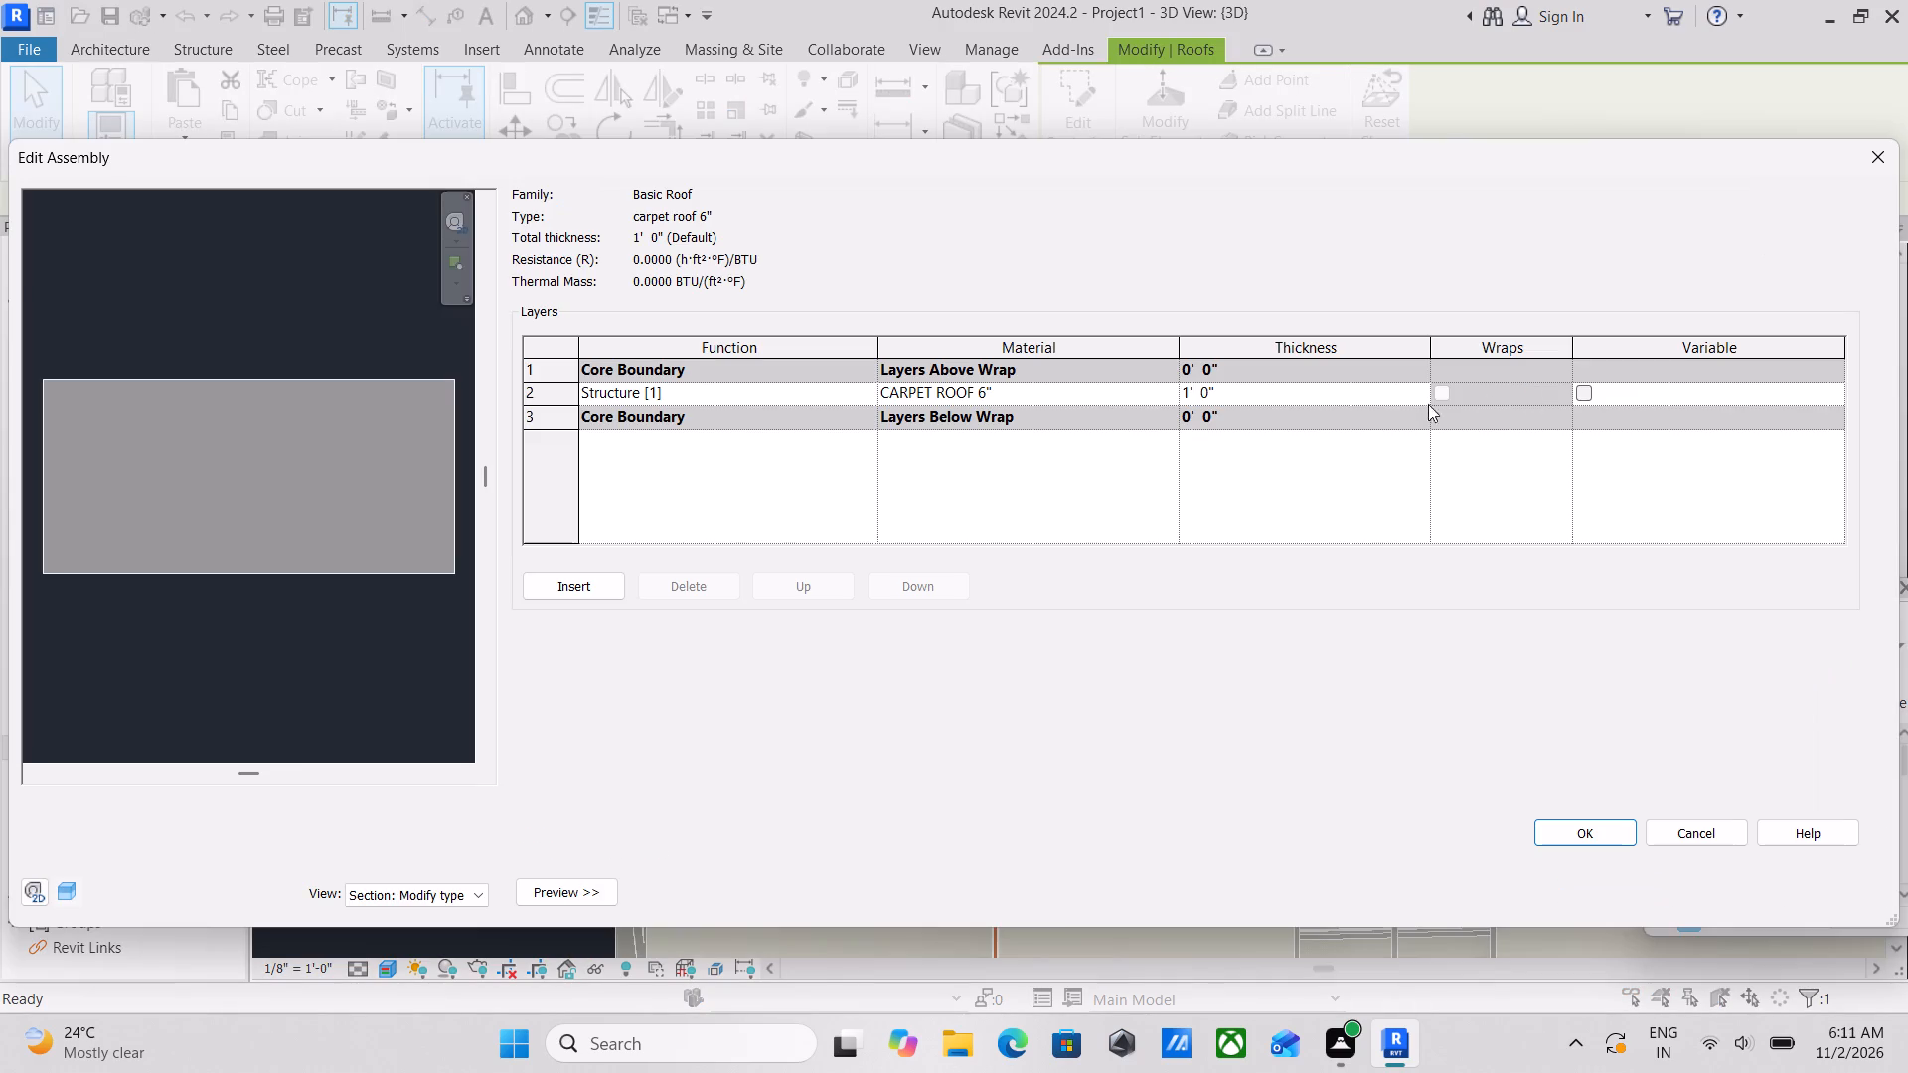
{"action": "left_click", "coordinate": [1254, 392]}
{"action": "key", "text": "6"}
{"action": "key", "text": "shift+quotedbl"}
{"action": "key", "text": "Return"}
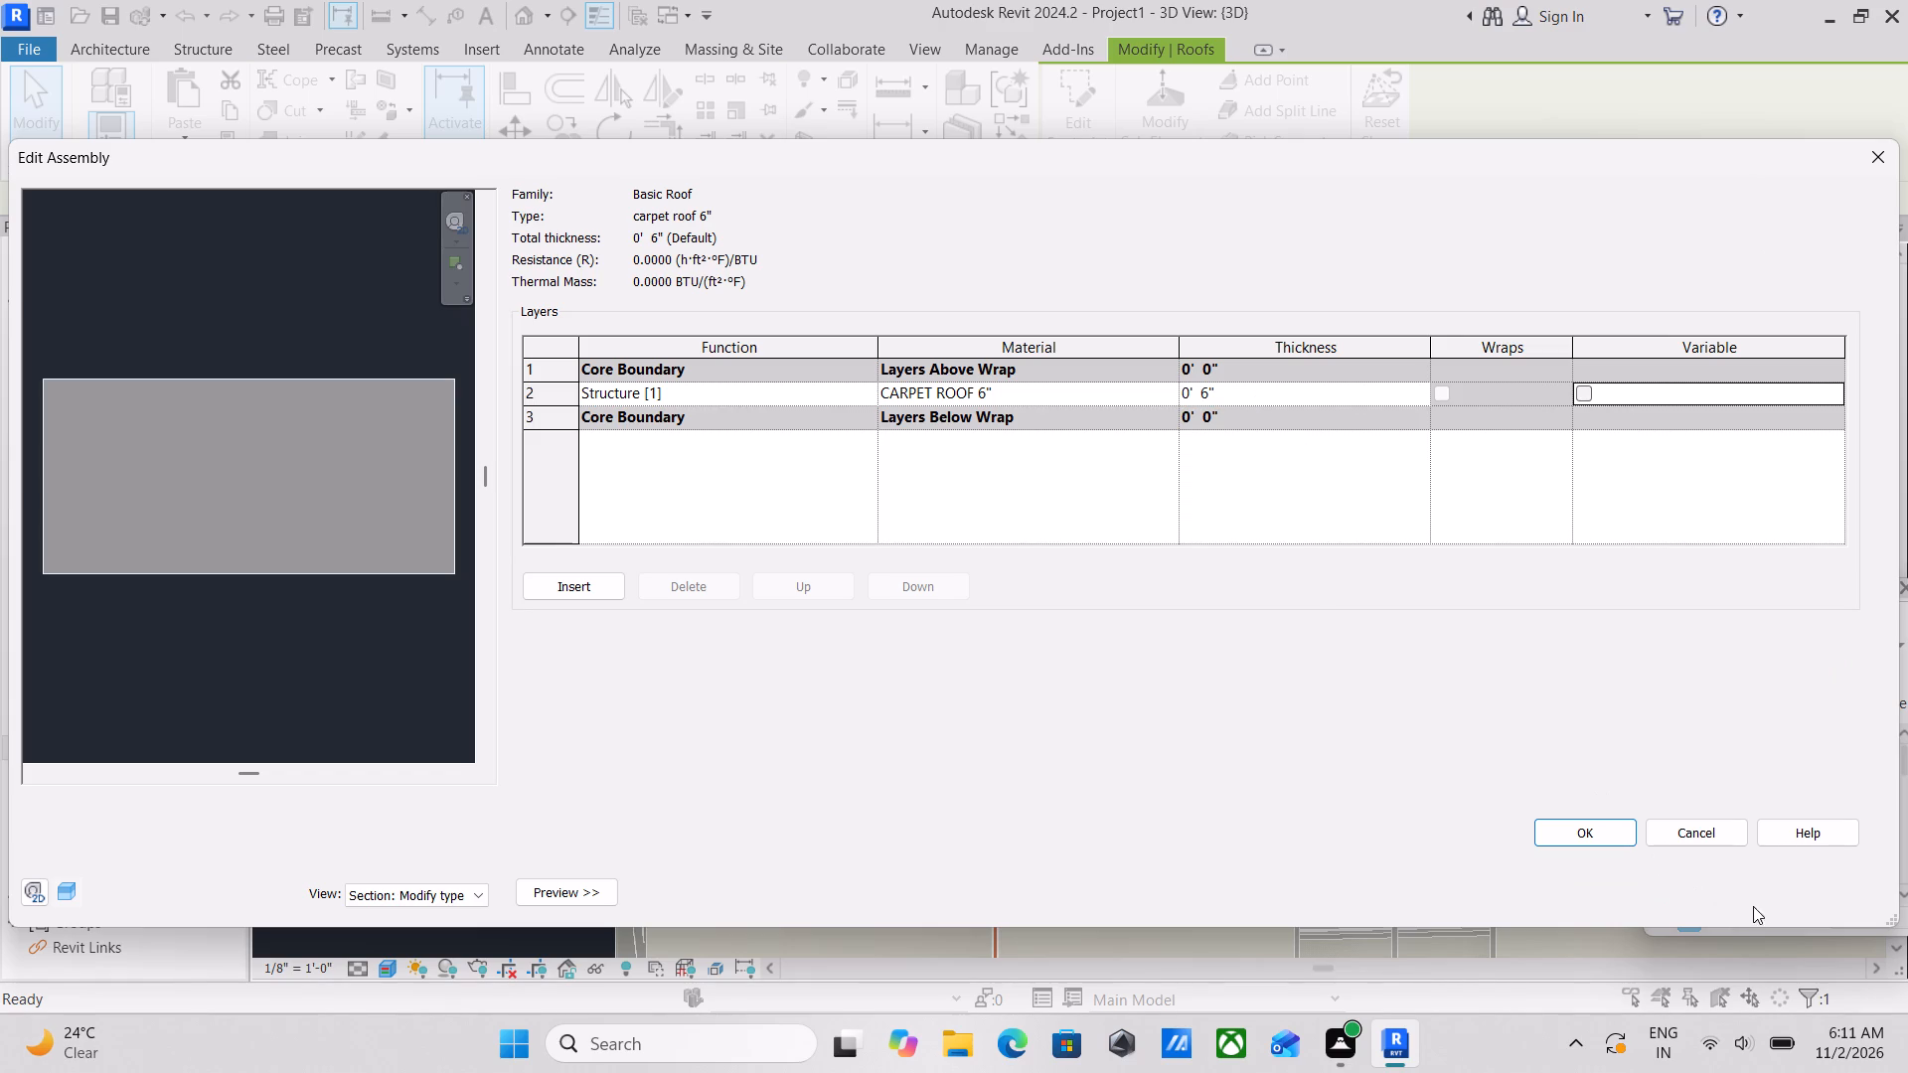
{"action": "left_click", "coordinate": [1576, 828]}
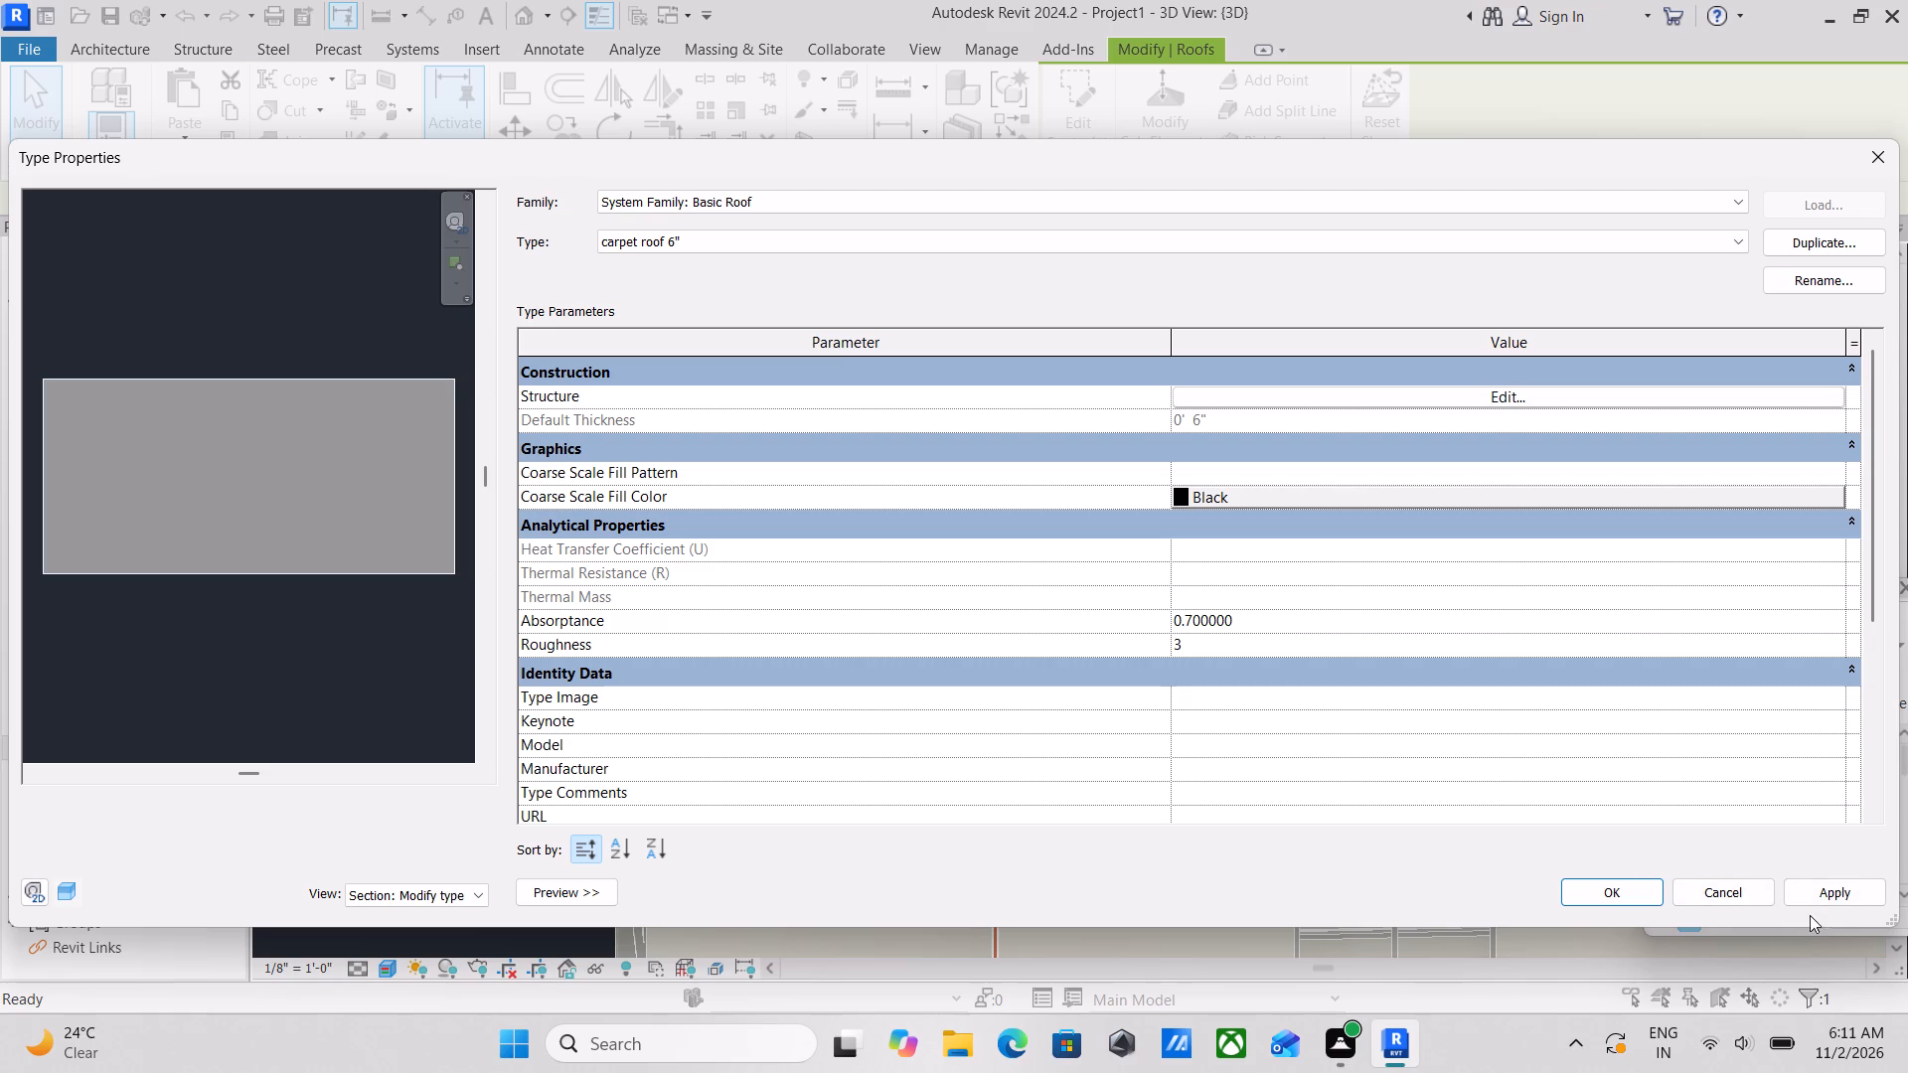
{"action": "left_click", "coordinate": [1817, 878]}
{"action": "left_click", "coordinate": [1604, 893]}
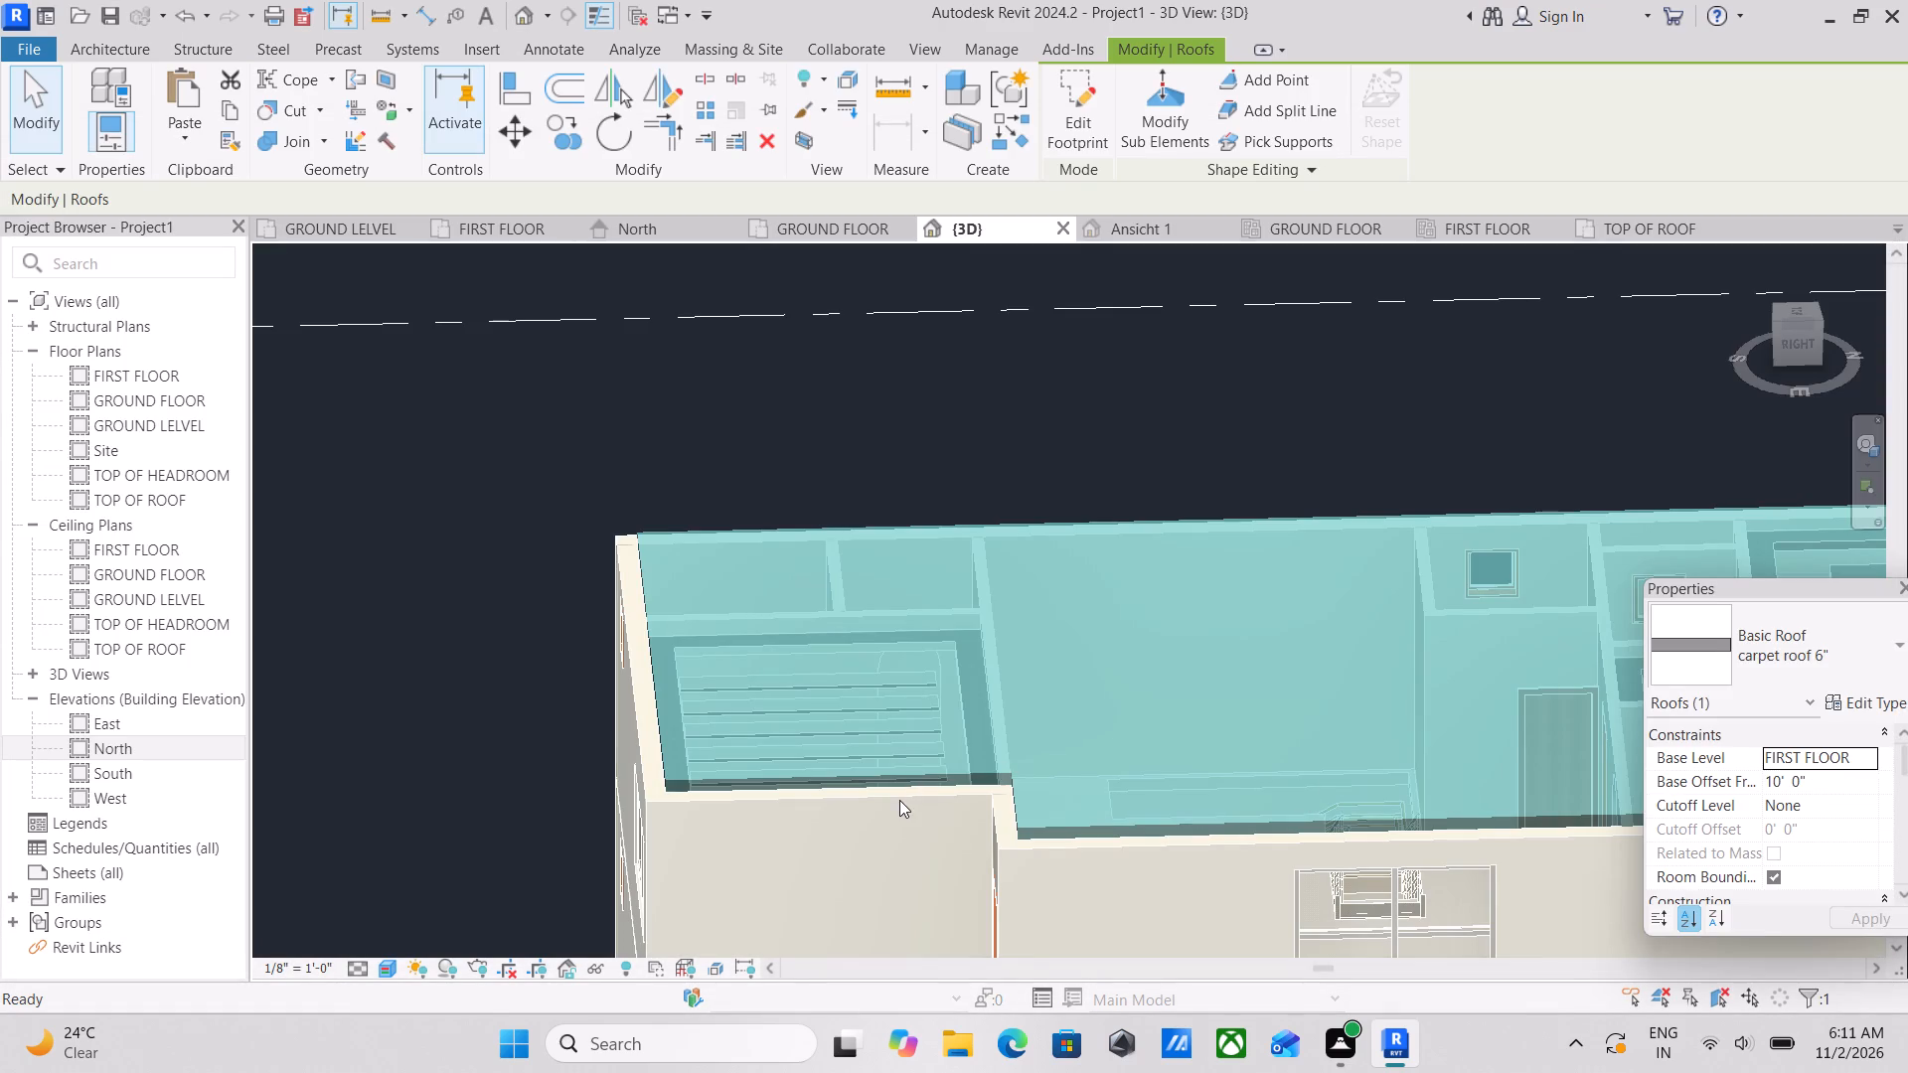
Examine the flat roof's surface, edges and fit against the outer walls from several angles in 3D.
{"action": "scroll", "coordinate": [998, 696], "scroll_direction": "down", "scroll_amount": 3}
{"action": "scroll", "coordinate": [860, 739], "scroll_direction": "down", "scroll_amount": 3}
{"action": "key", "text": "Escape"}
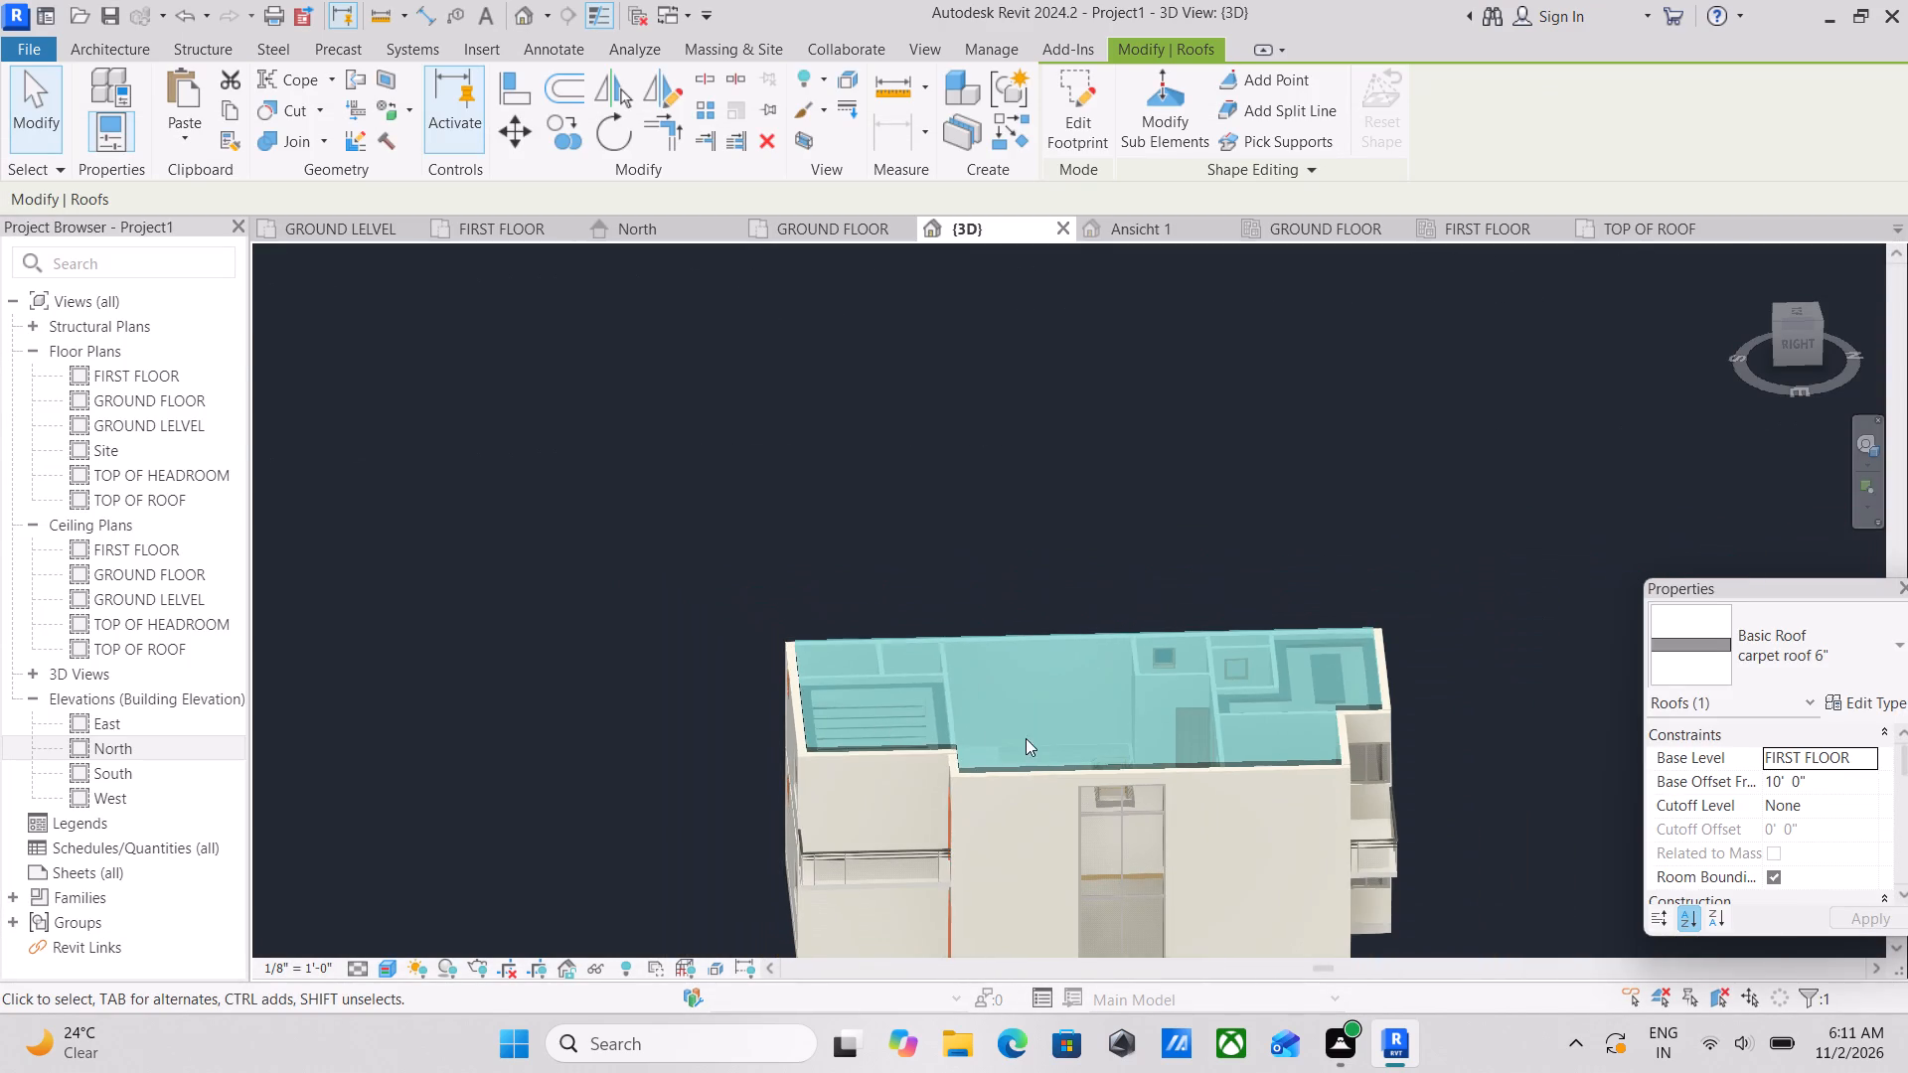
{"action": "scroll", "coordinate": [1190, 791], "scroll_direction": "up", "scroll_amount": 3}
{"action": "scroll", "coordinate": [909, 791], "scroll_direction": "up", "scroll_amount": 3}
{"action": "middle_click_drag", "start_coordinate": [814, 748], "coordinate": [936, 826], "text": "shift"}
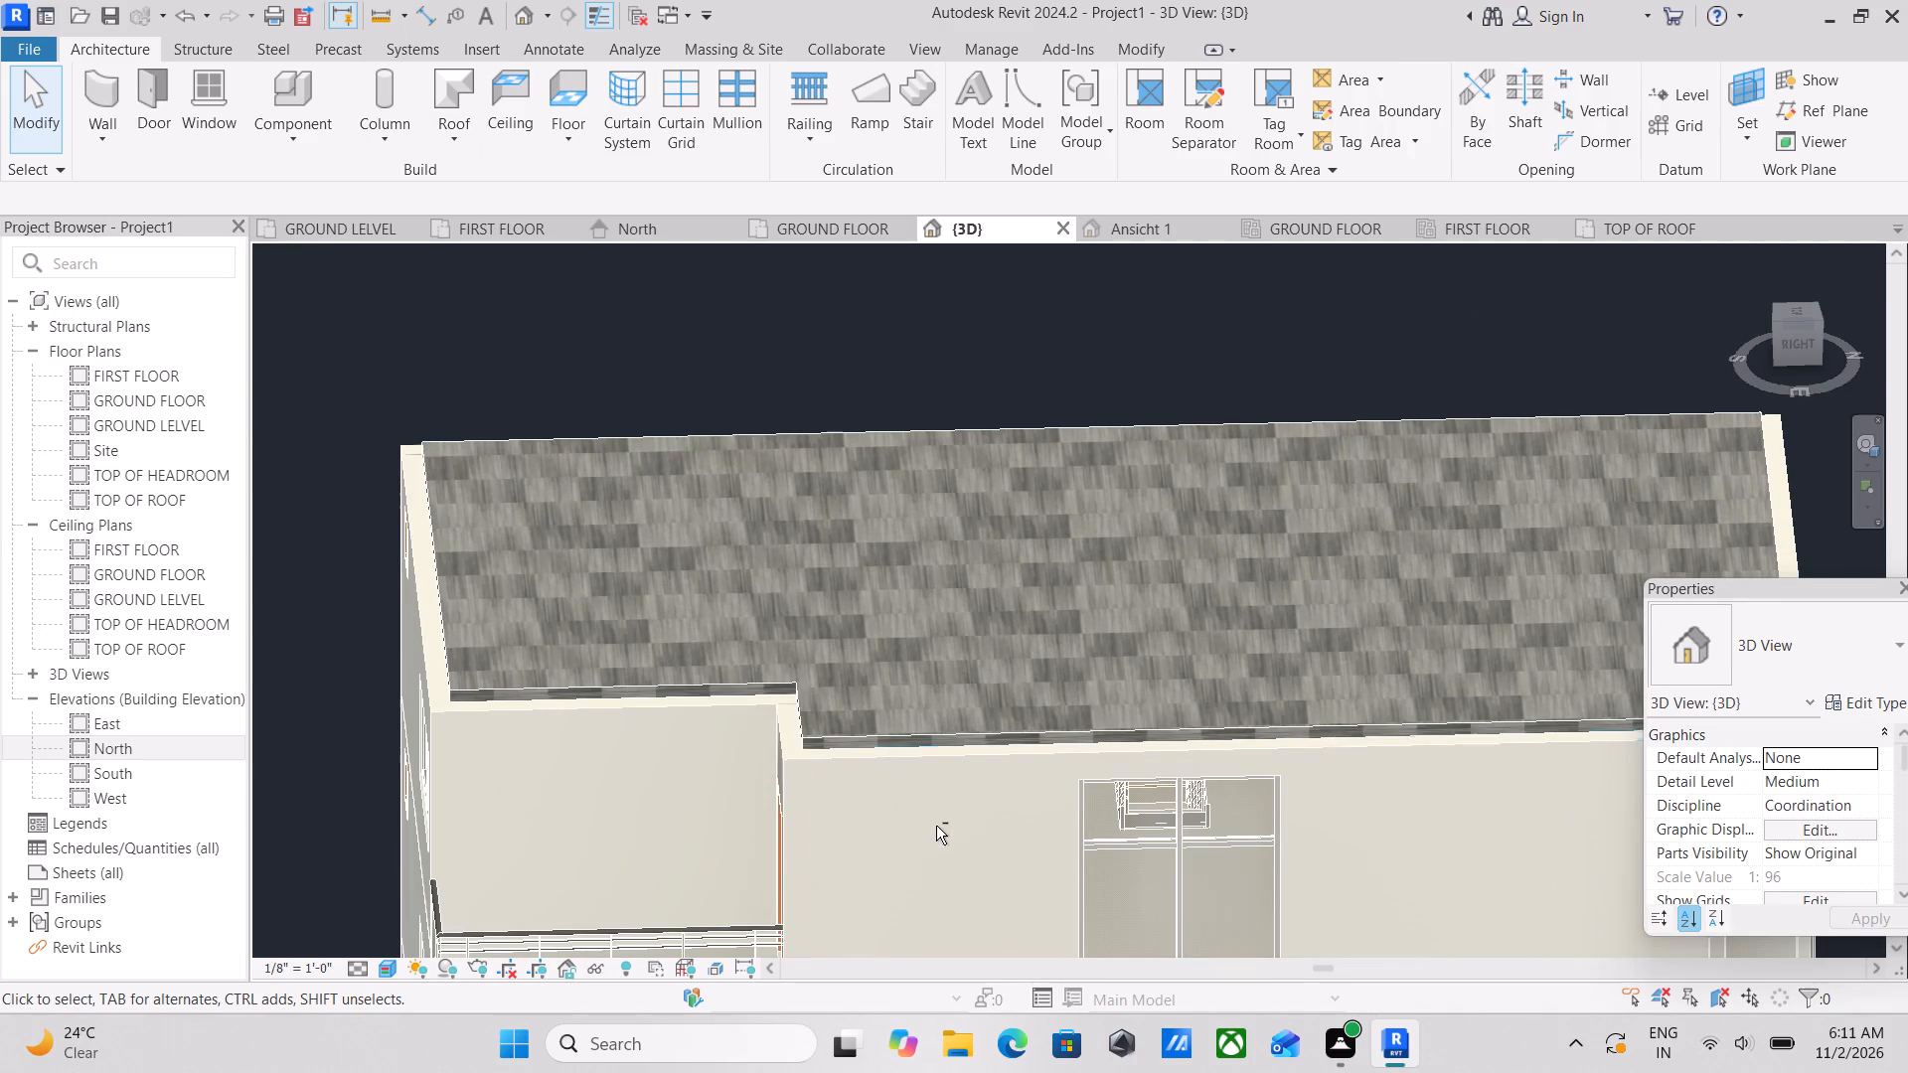
{"action": "middle_click_drag", "start_coordinate": [936, 826], "coordinate": [1005, 815], "text": "shift"}
{"action": "scroll", "coordinate": [1001, 811], "scroll_direction": "up", "scroll_amount": 1}
{"action": "scroll", "coordinate": [843, 711], "scroll_direction": "down", "scroll_amount": 6}
{"action": "middle_click_drag", "start_coordinate": [770, 712], "coordinate": [819, 833], "text": "shift"}
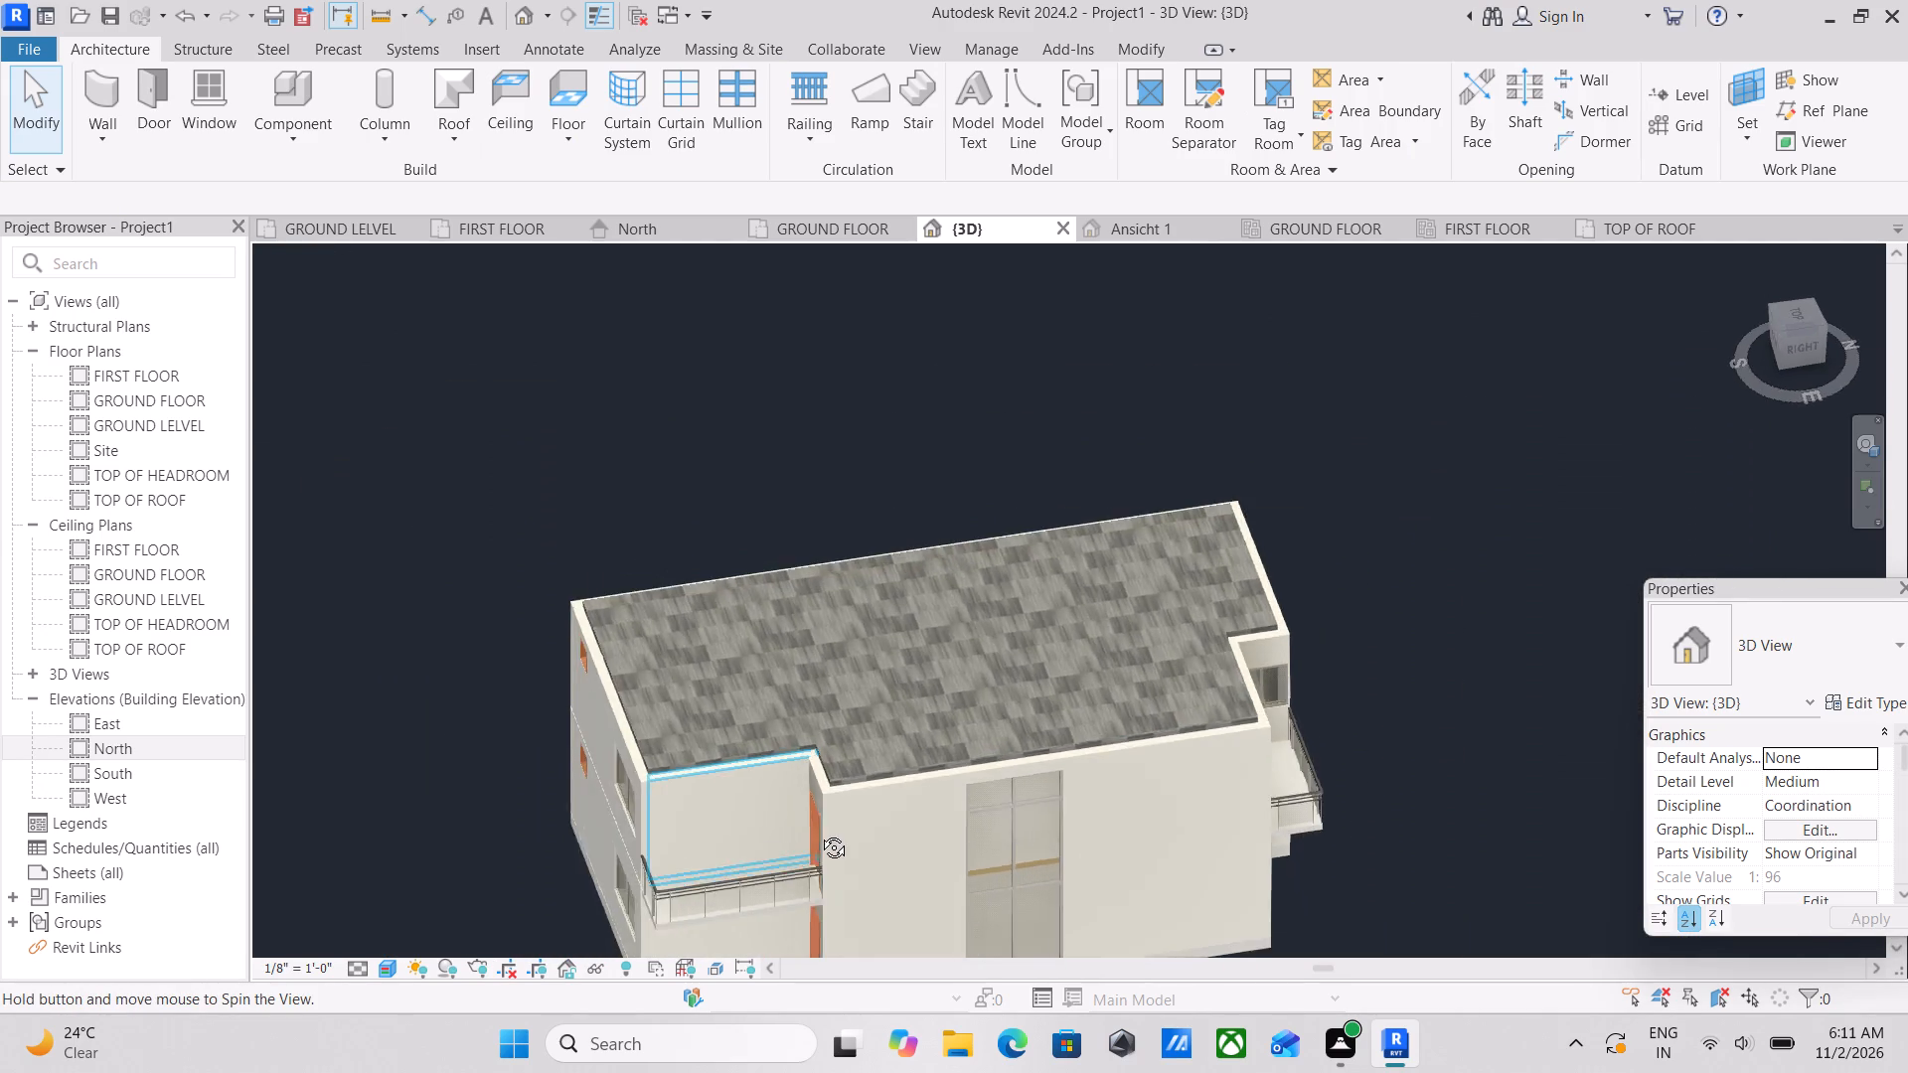
{"action": "middle_click_drag", "start_coordinate": [819, 833], "coordinate": [835, 867], "text": "shift"}
{"action": "scroll", "coordinate": [835, 867], "scroll_direction": "up", "scroll_amount": 7}
{"action": "scroll", "coordinate": [996, 794], "scroll_direction": "up", "scroll_amount": 2}
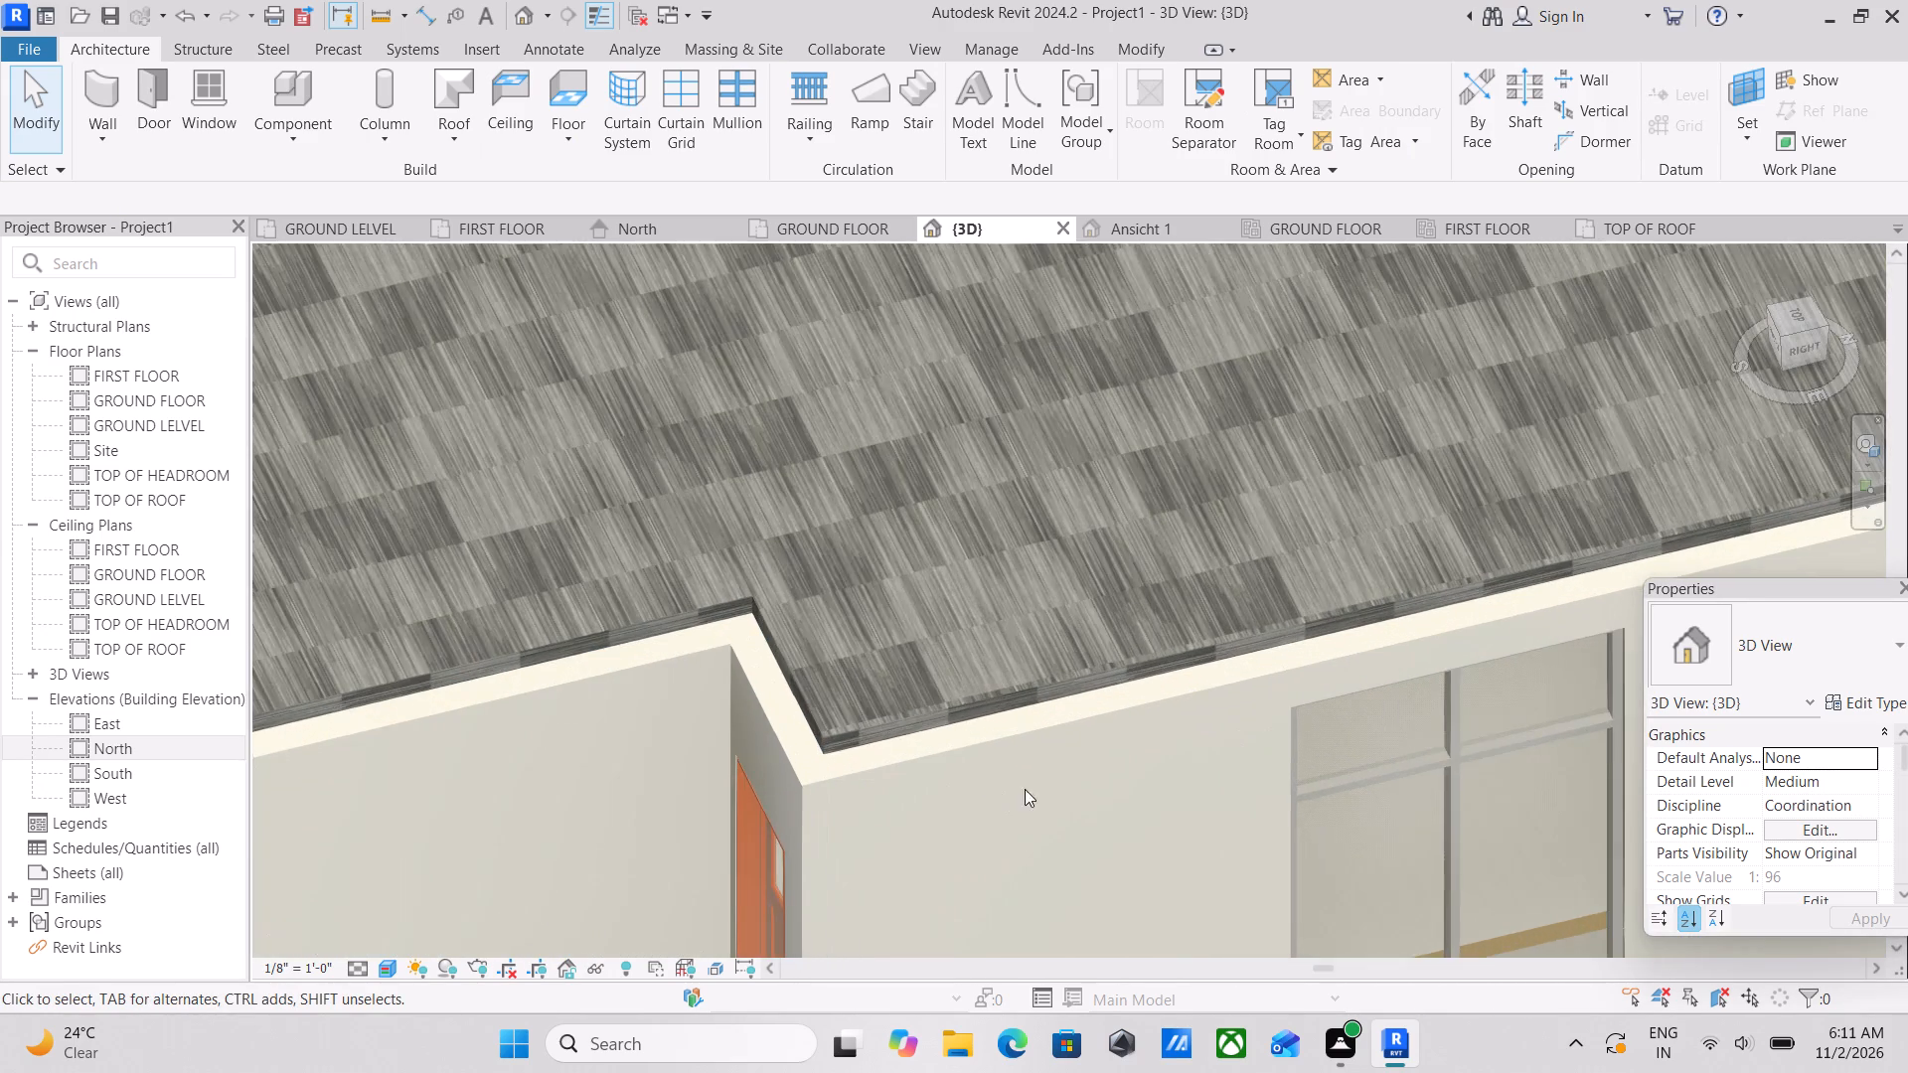
{"action": "scroll", "coordinate": [1058, 788], "scroll_direction": "down", "scroll_amount": 3}
{"action": "middle_click_drag", "start_coordinate": [1058, 789], "coordinate": [867, 567], "text": "shift"}
{"action": "middle_click_drag", "start_coordinate": [984, 626], "coordinate": [1084, 773]}
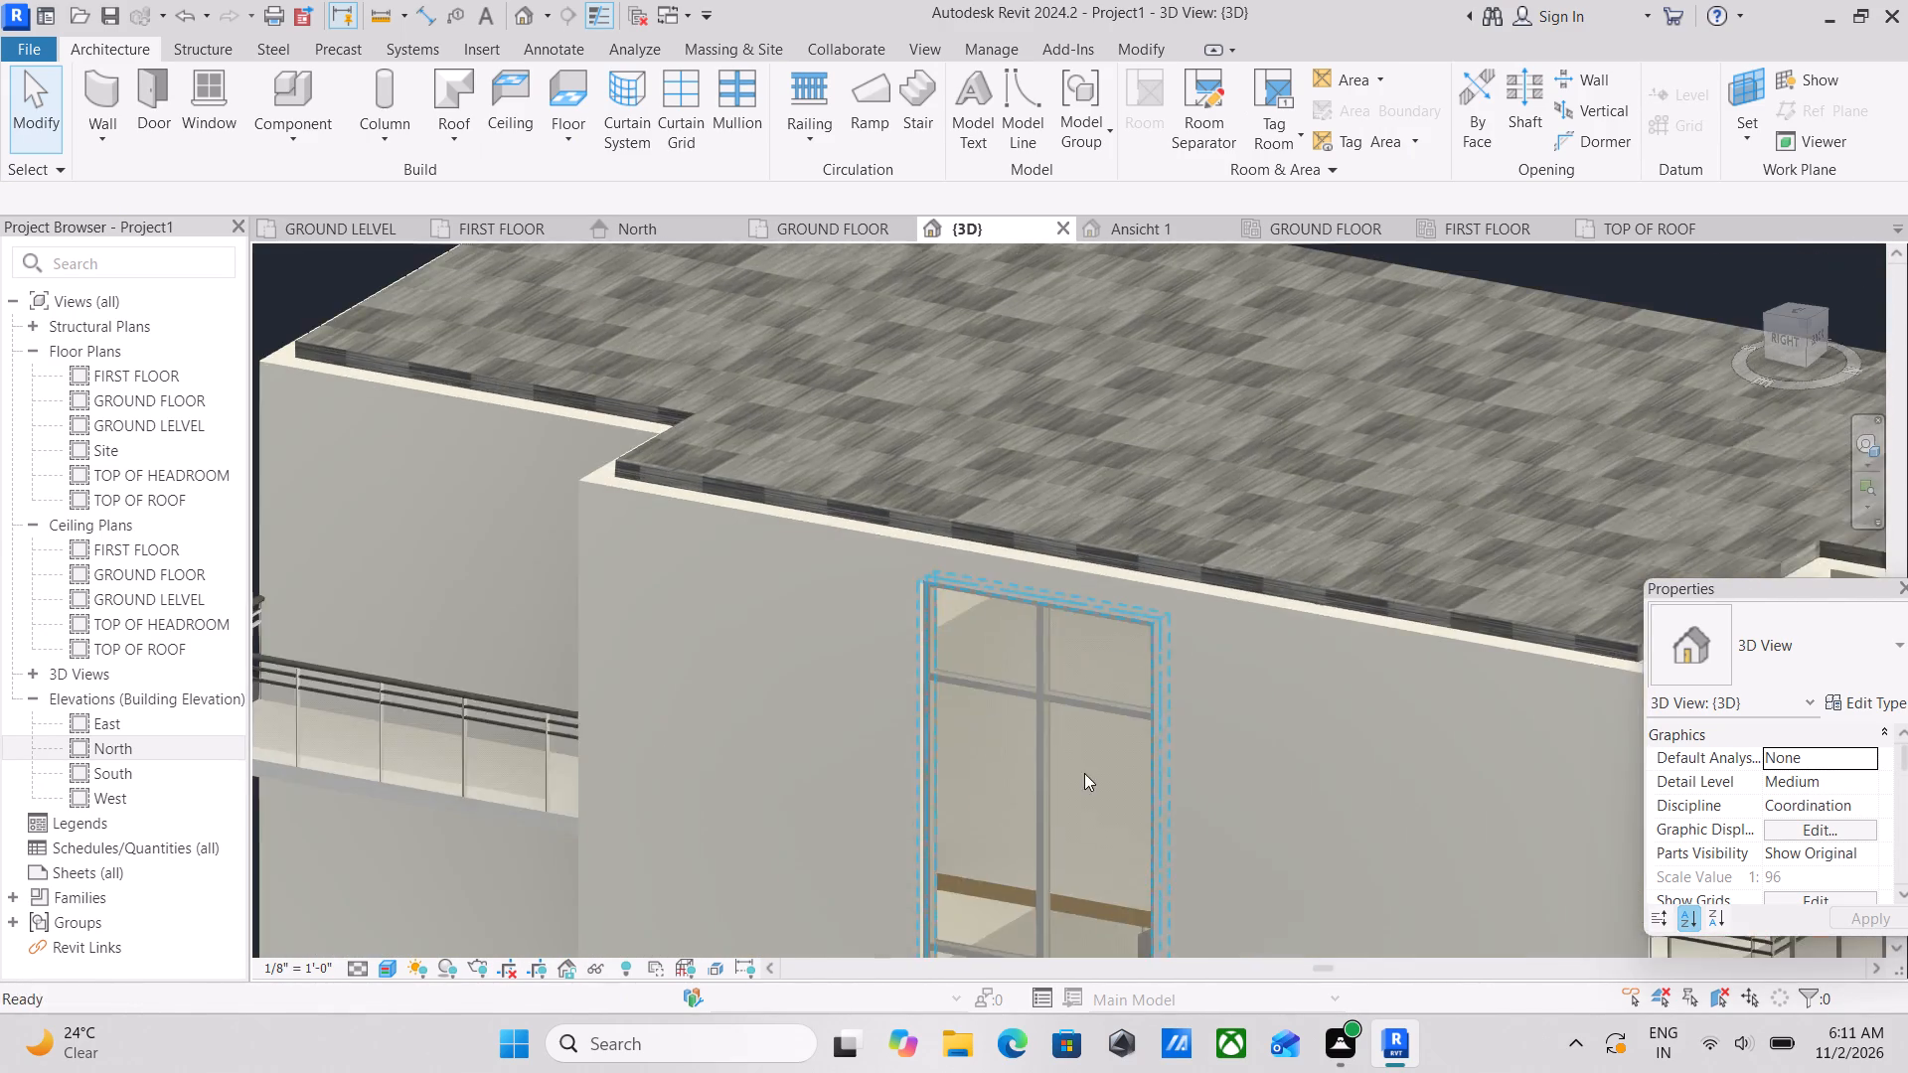
{"action": "scroll", "coordinate": [1091, 760], "scroll_direction": "down", "scroll_amount": 2}
{"action": "middle_click_drag", "start_coordinate": [1099, 758], "coordinate": [1168, 725]}
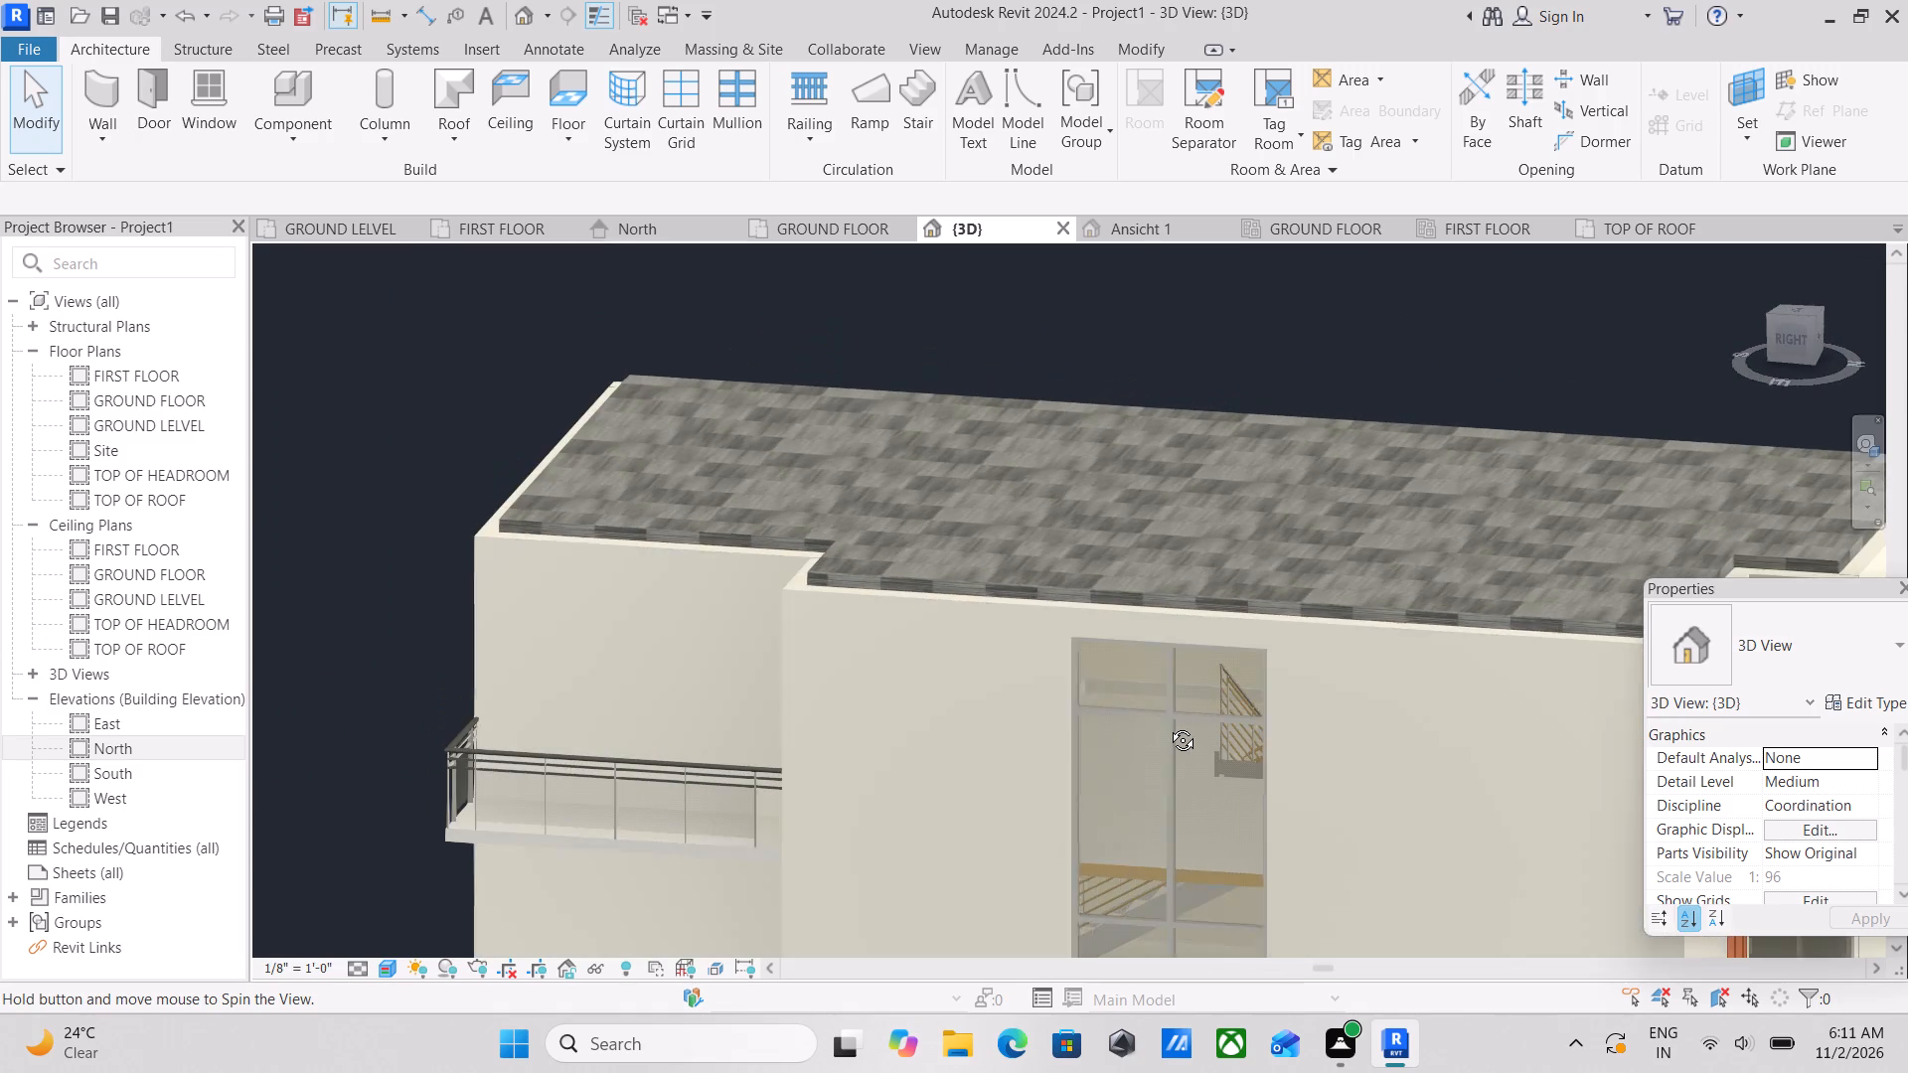
{"action": "middle_click_drag", "start_coordinate": [1168, 725], "coordinate": [1129, 709]}
{"action": "scroll", "coordinate": [1157, 731], "scroll_direction": "down", "scroll_amount": 1}
{"action": "middle_click_drag", "start_coordinate": [1157, 731], "coordinate": [1158, 735]}
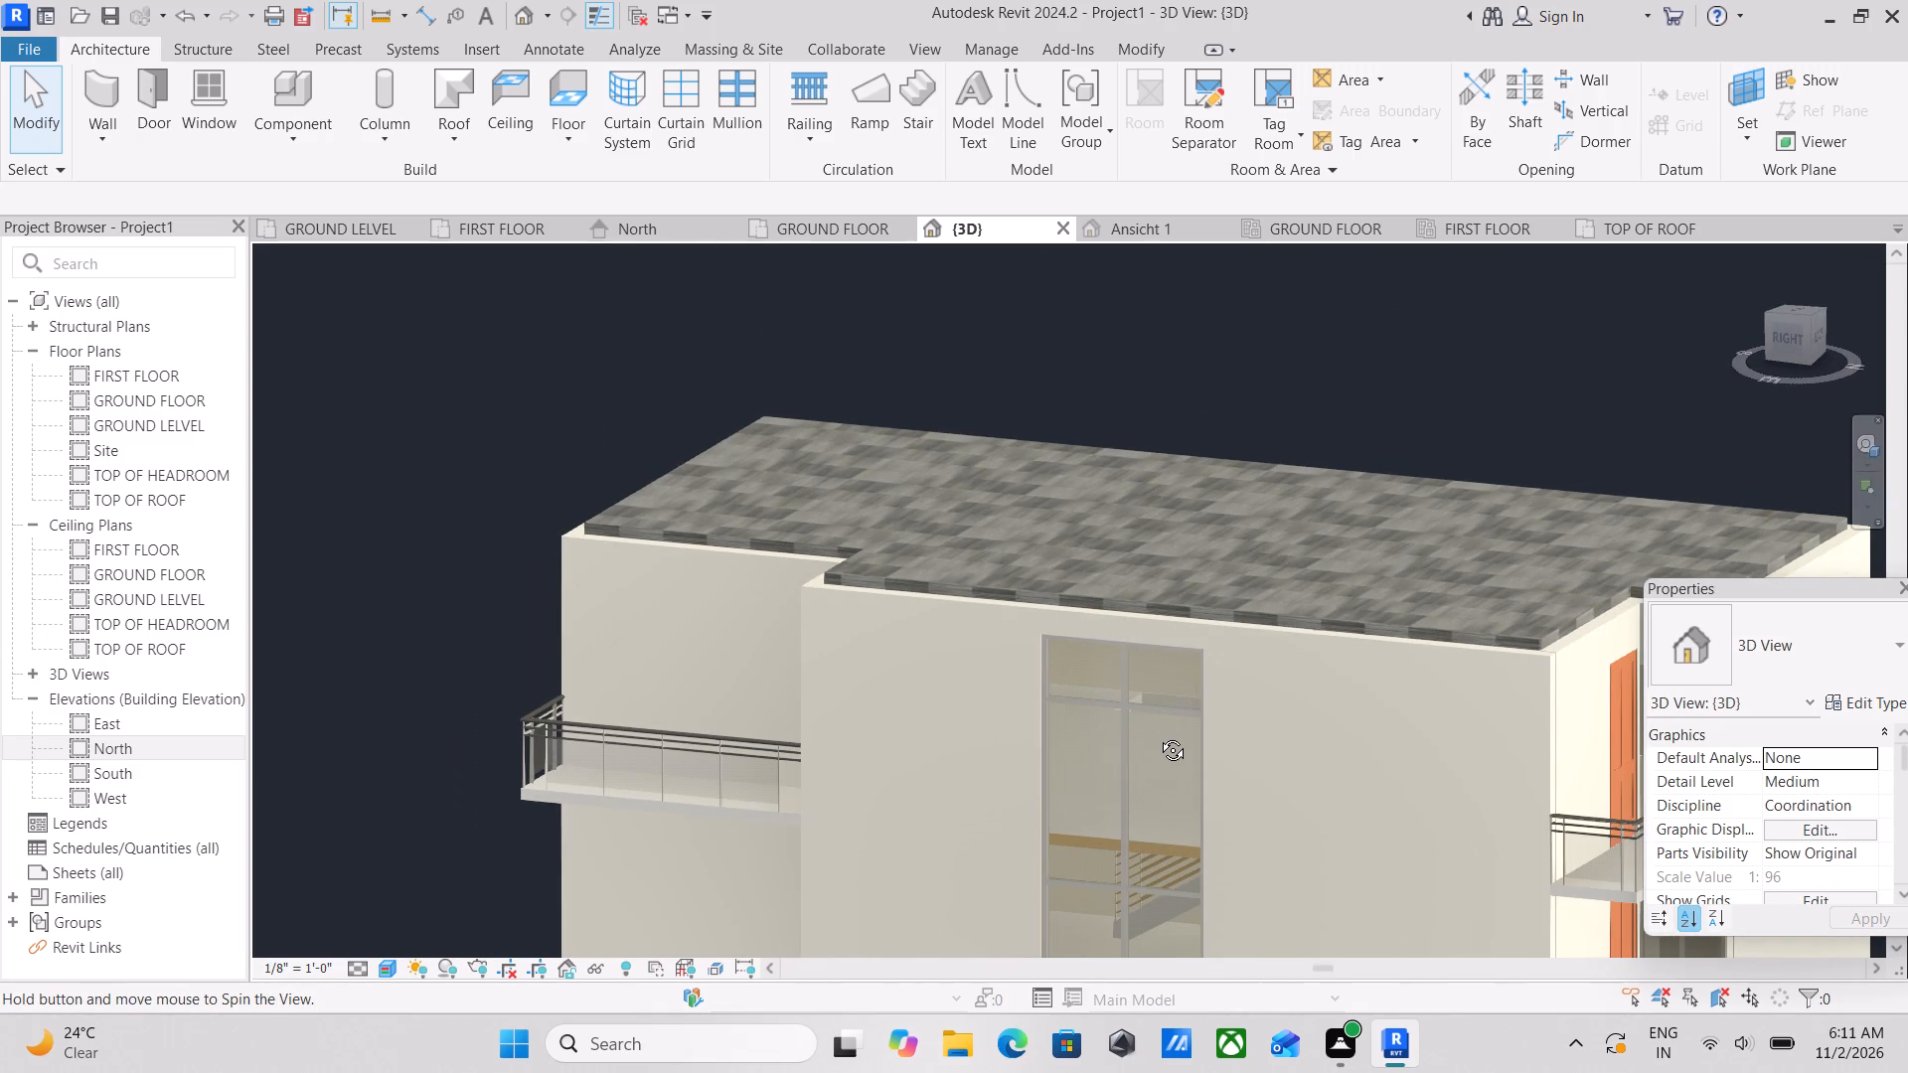
{"action": "middle_click_drag", "start_coordinate": [1158, 735], "coordinate": [1187, 750]}
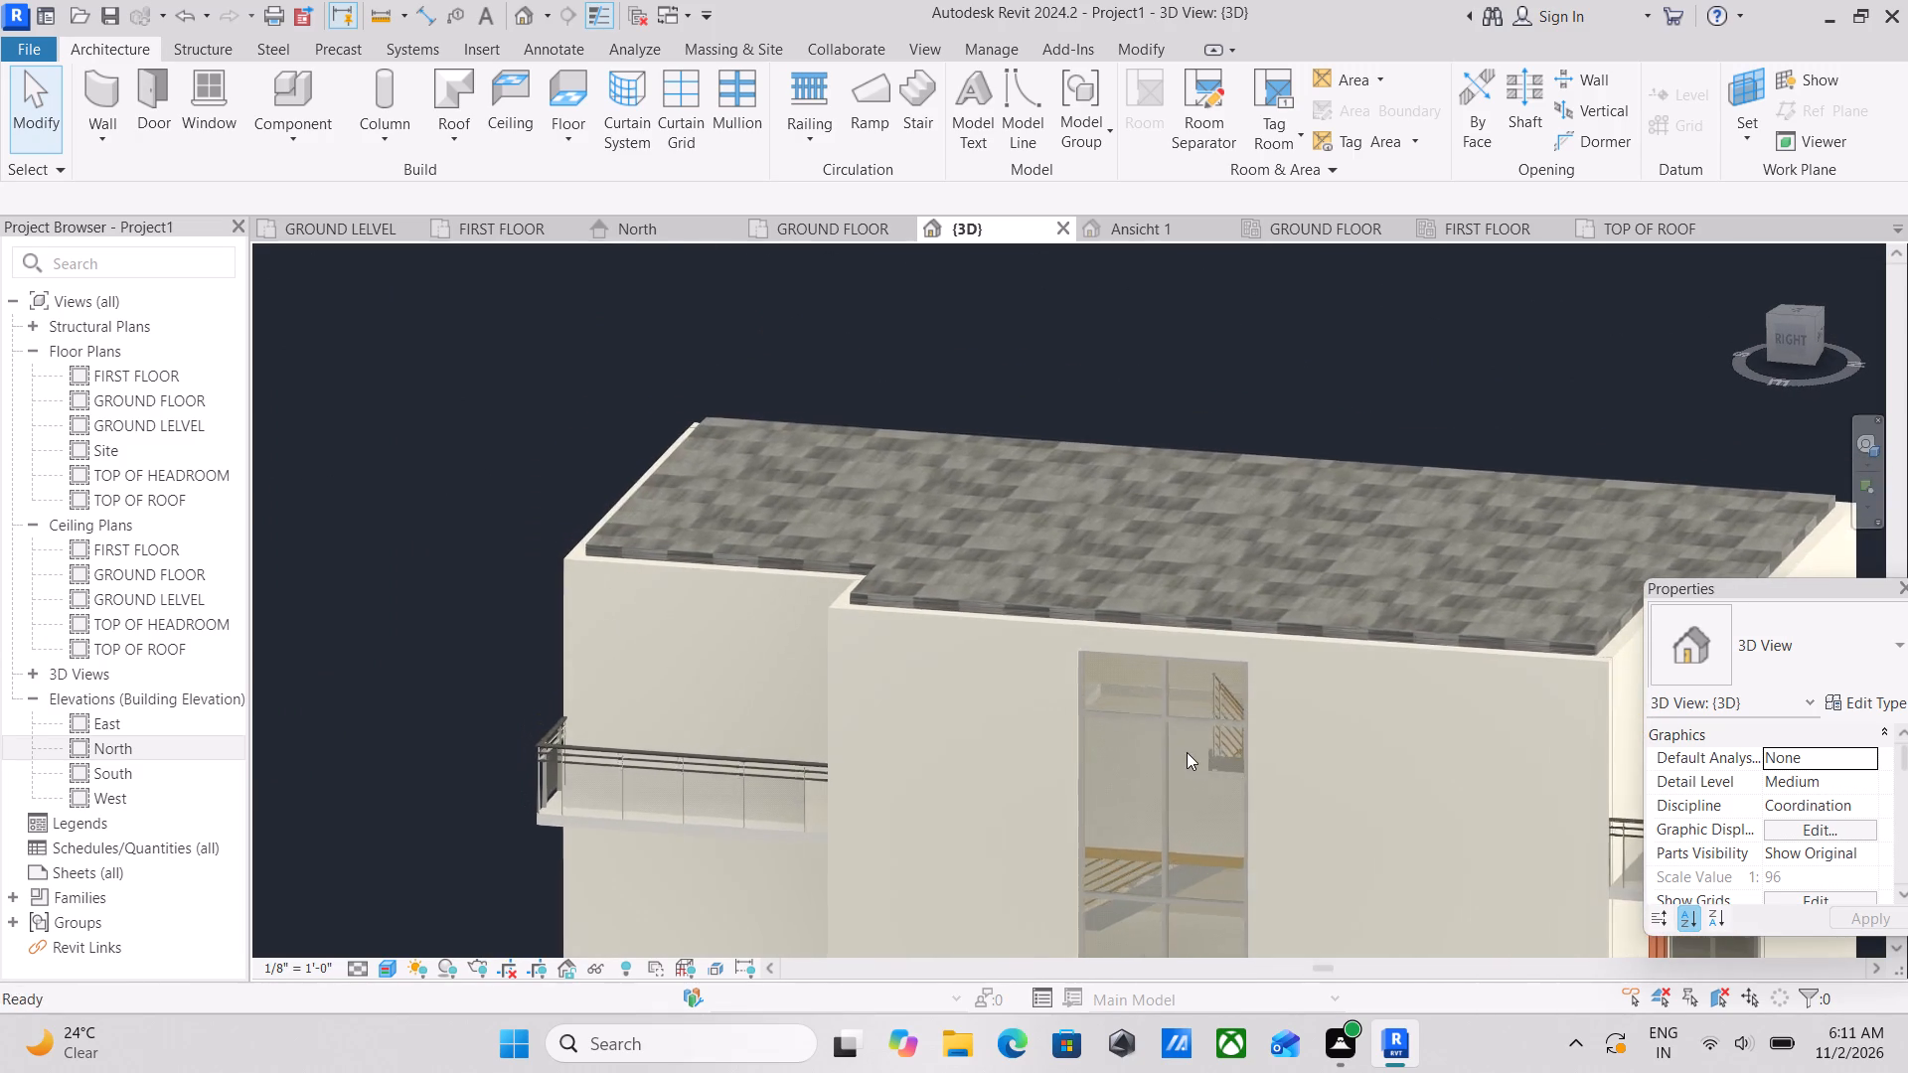
{"action": "scroll", "coordinate": [1187, 752], "scroll_direction": "down", "scroll_amount": 2}
{"action": "middle_click_drag", "start_coordinate": [1187, 752], "coordinate": [1224, 812]}
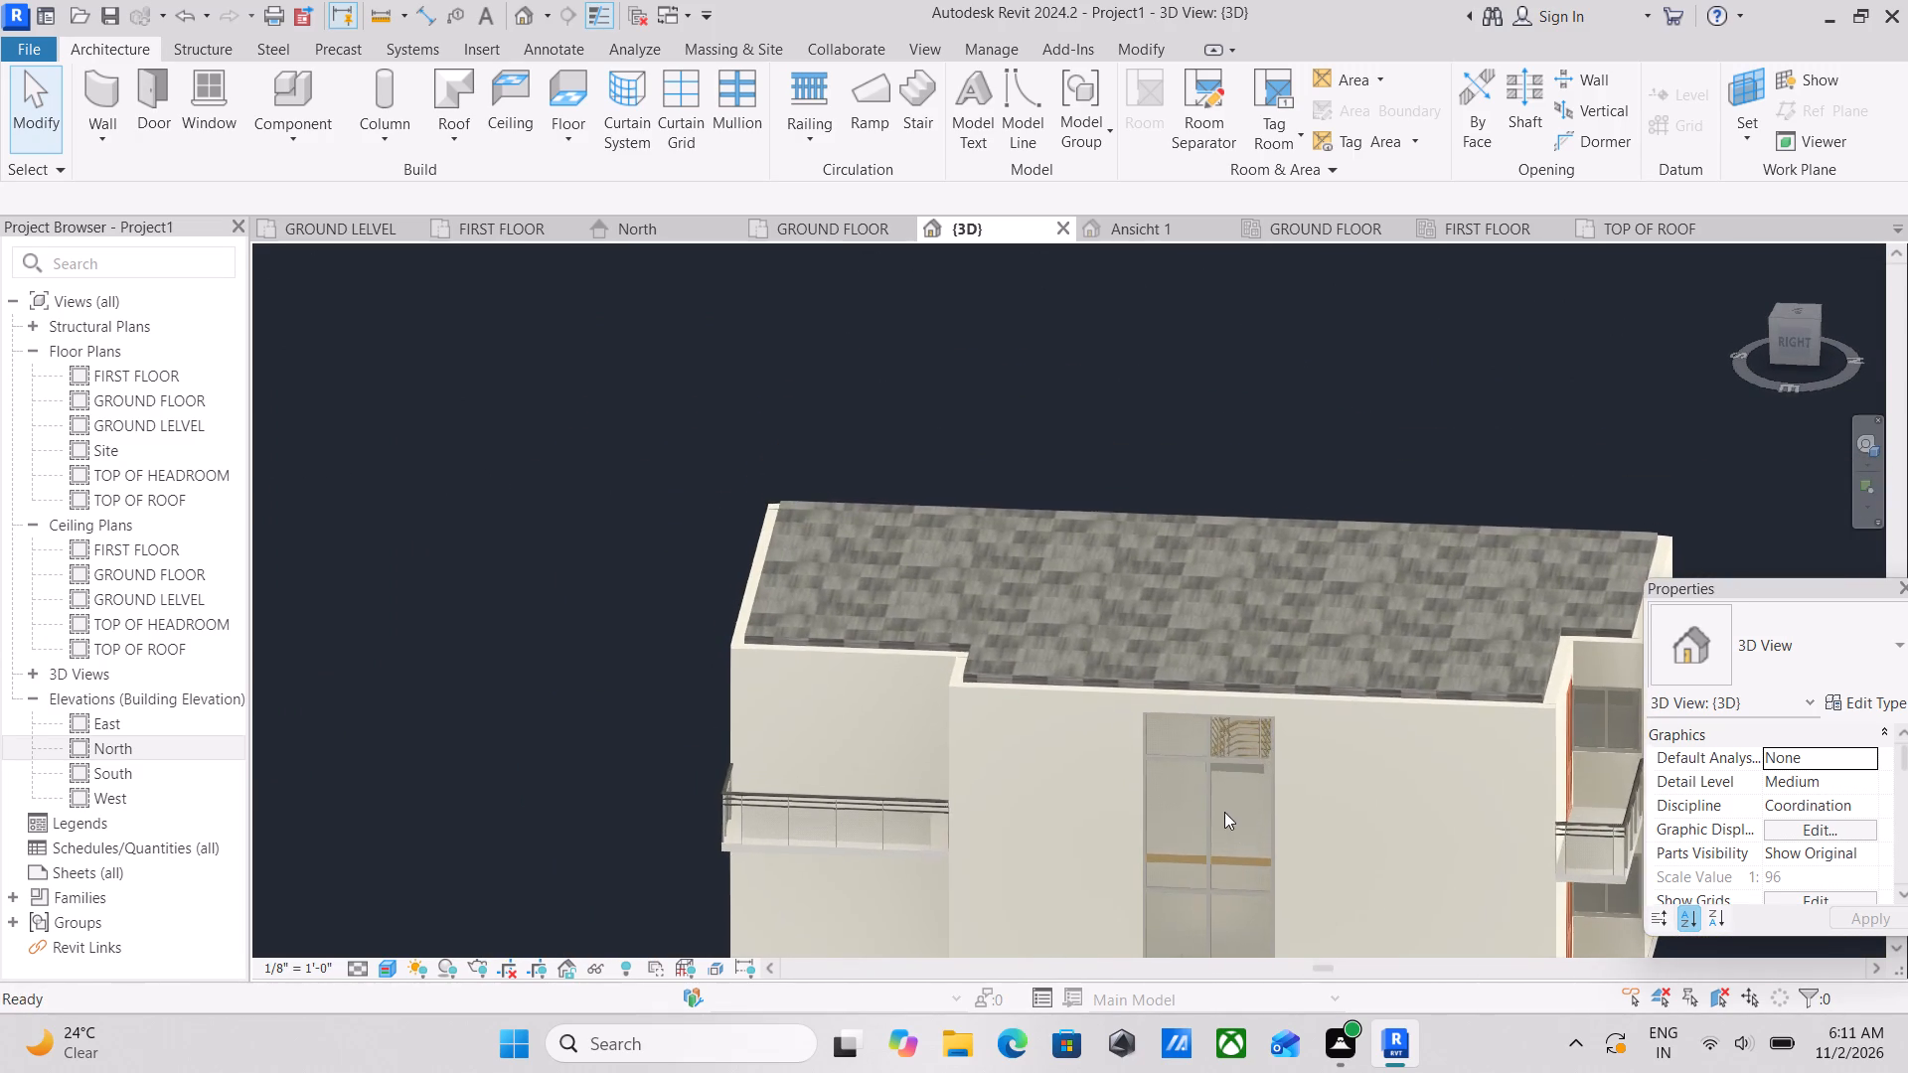
Inspect the roof from directly above, at its notched north-east corner beside the outer walls.
{"action": "left_click", "coordinate": [1802, 306]}
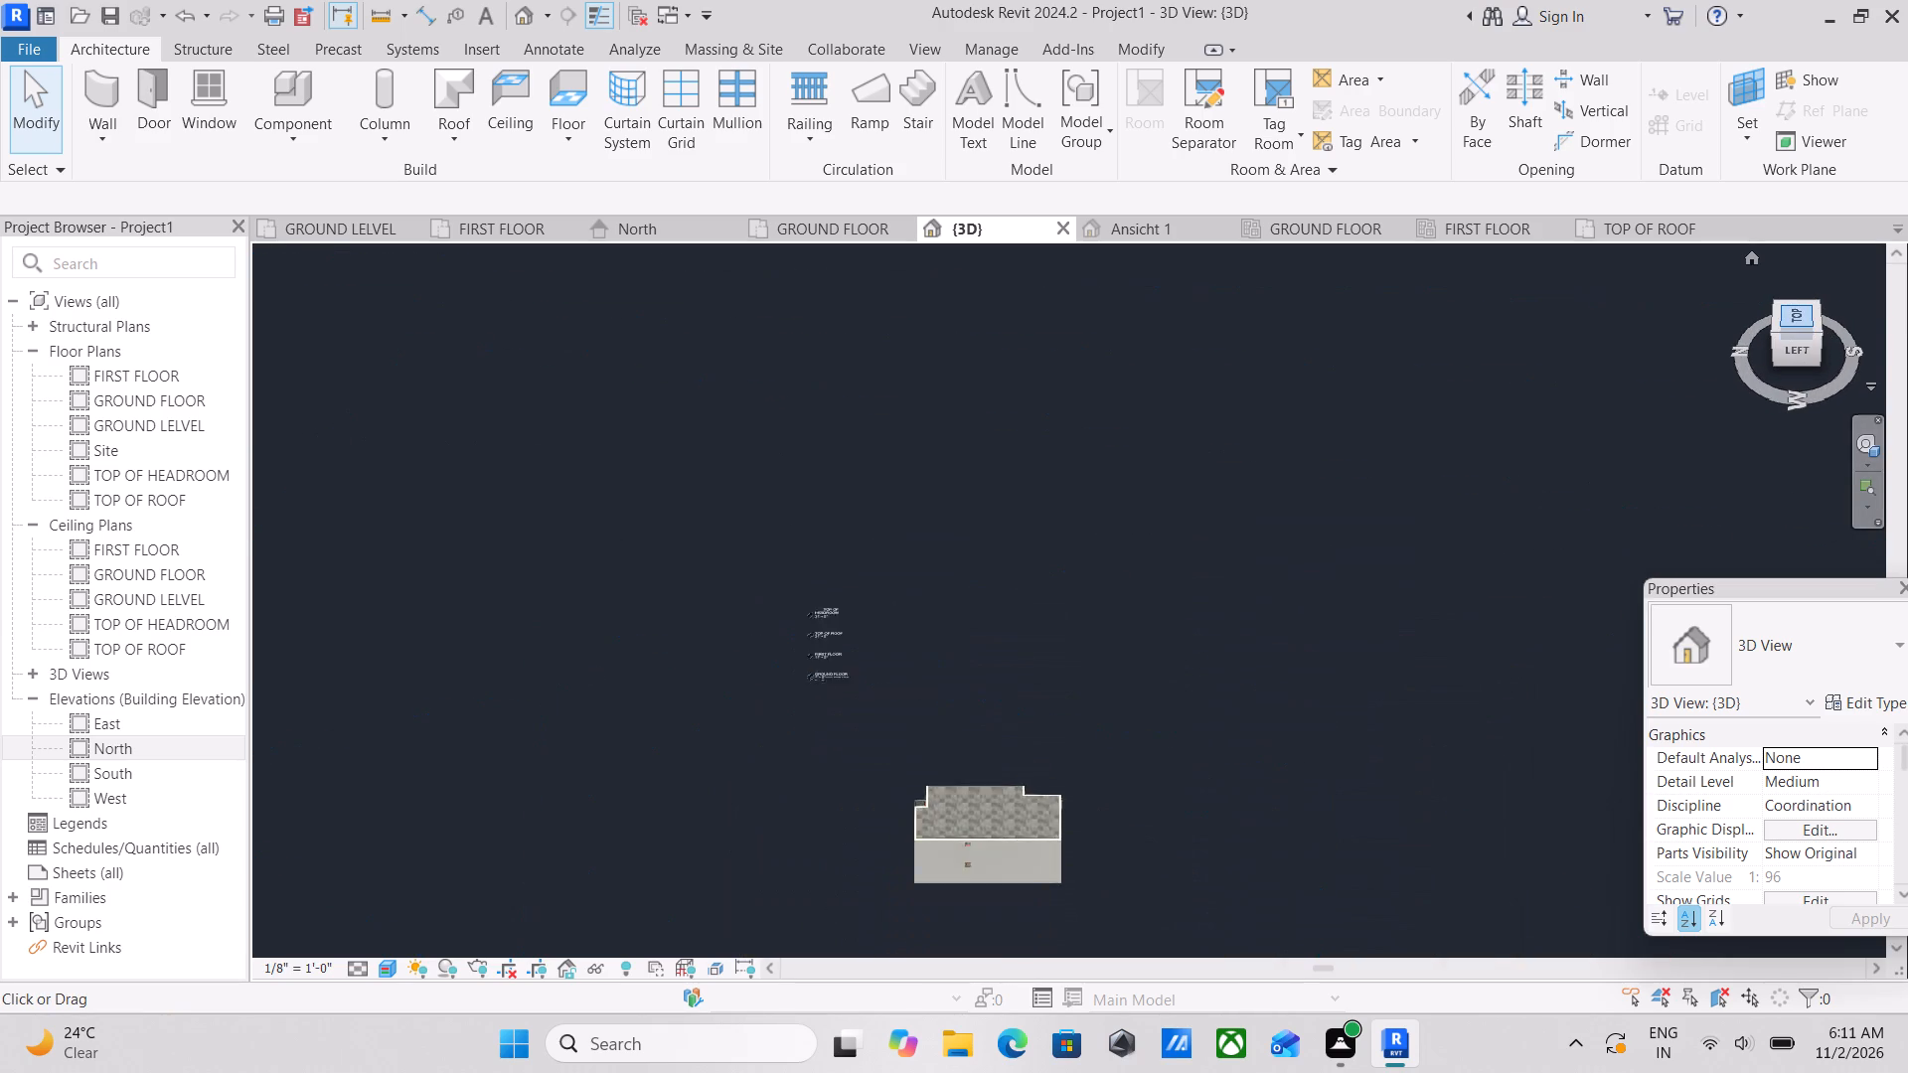
{"action": "left_click", "coordinate": [1797, 315]}
{"action": "scroll", "coordinate": [990, 466], "scroll_direction": "up", "scroll_amount": 3}
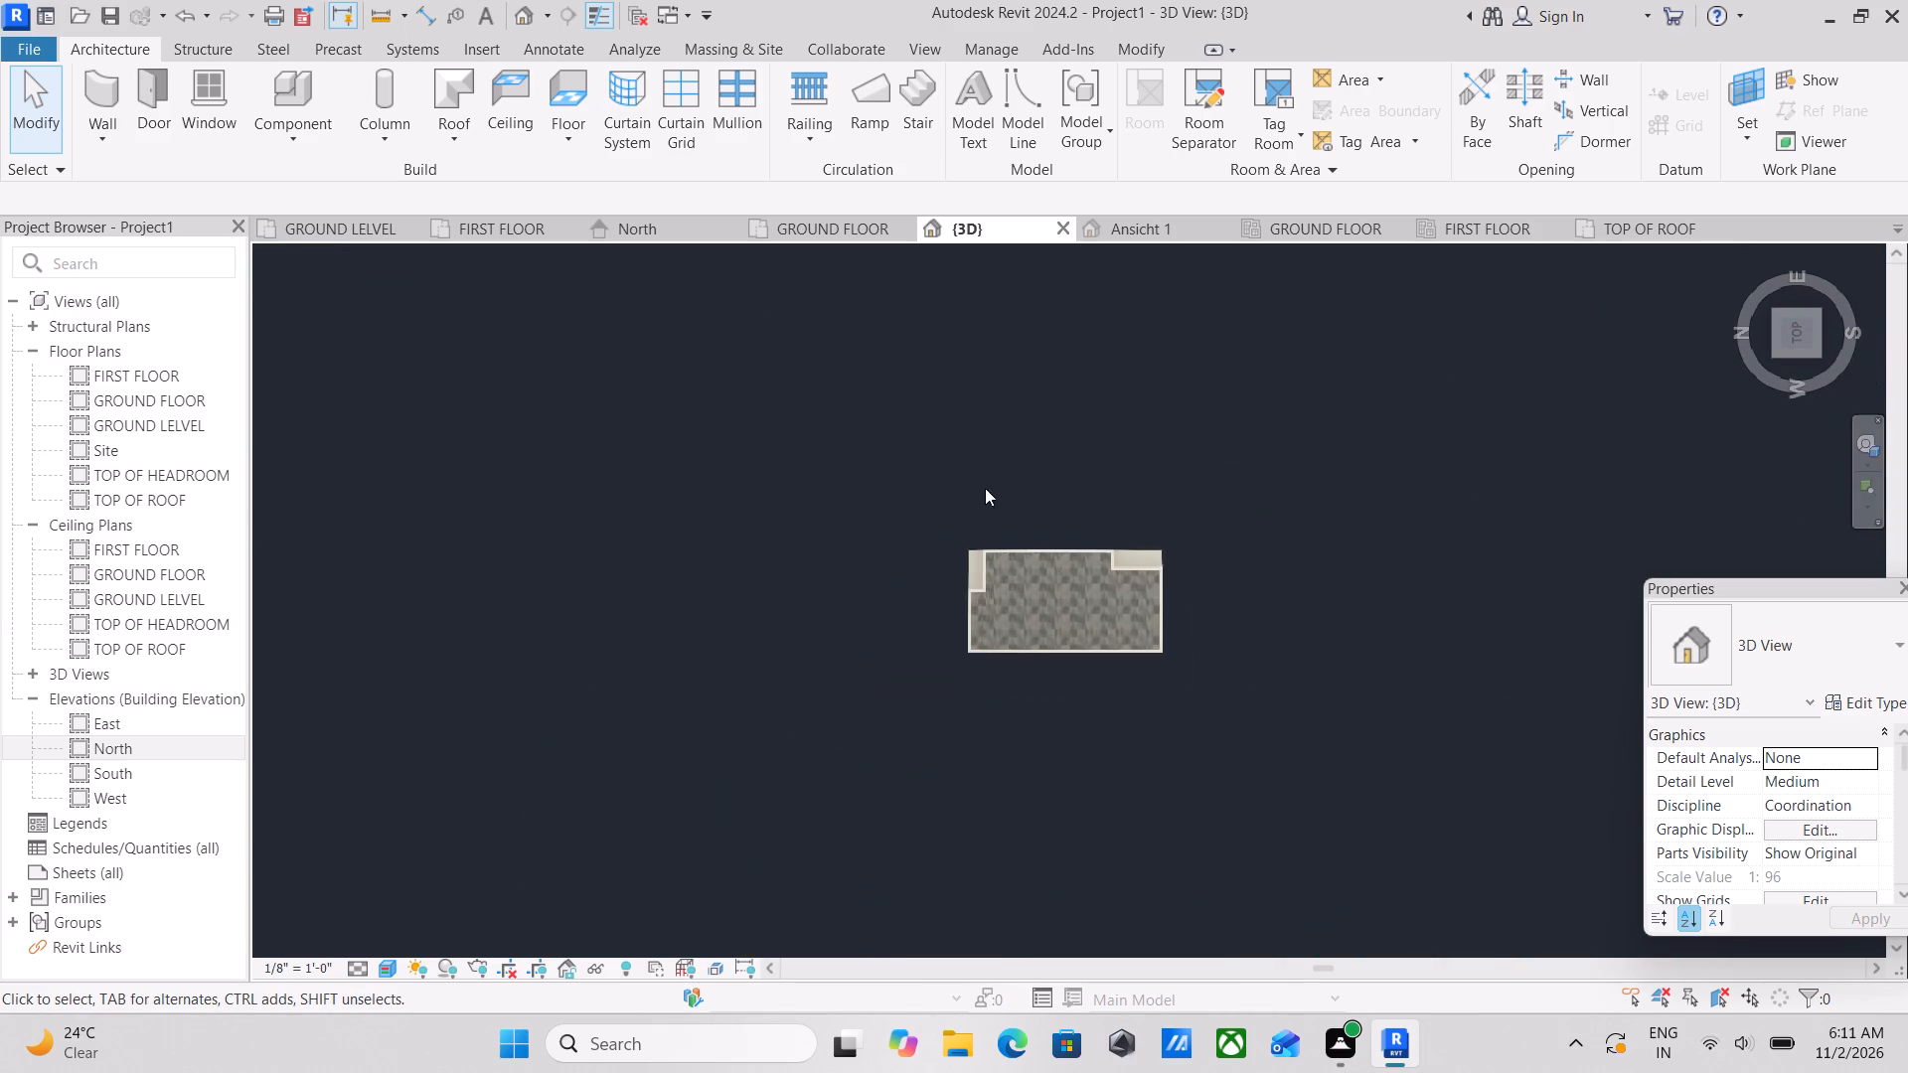
{"action": "scroll", "coordinate": [985, 488], "scroll_direction": "up", "scroll_amount": 12}
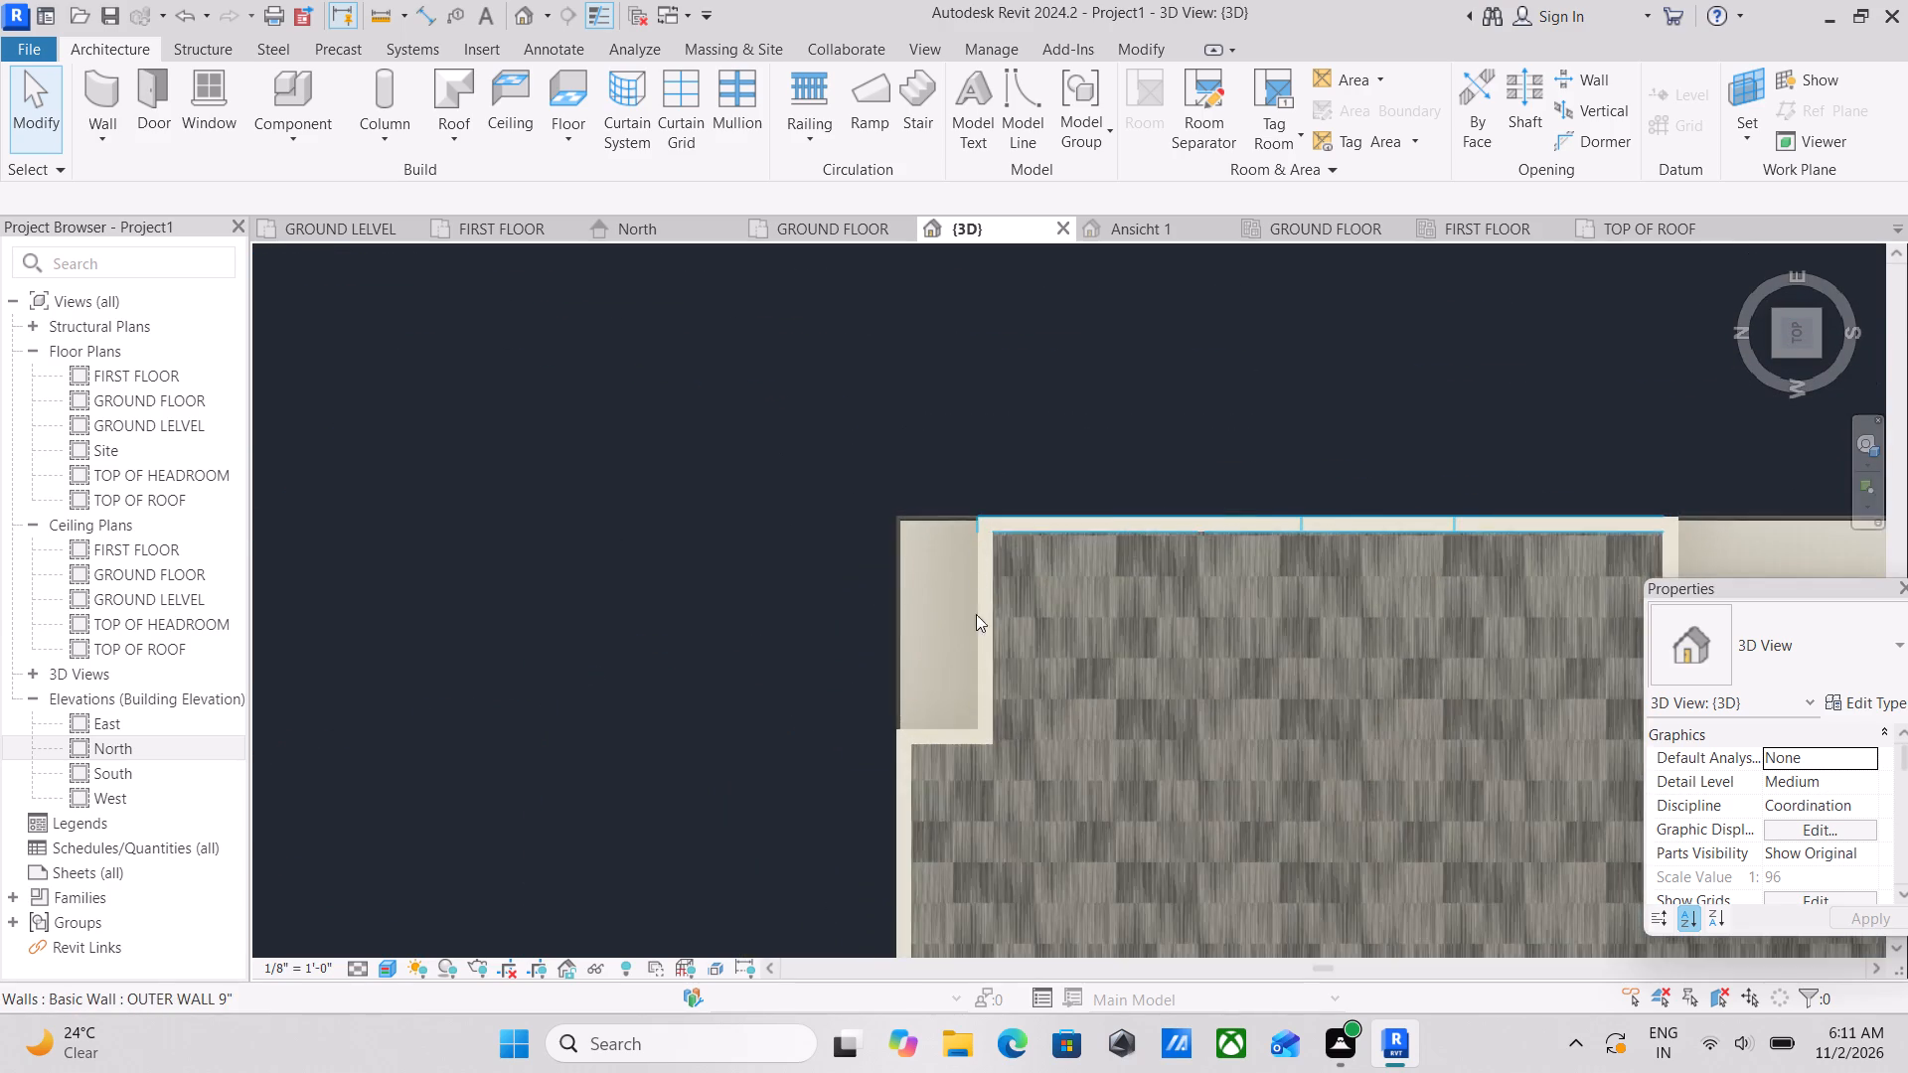
Start a new wall with its base on TOP OF ROOF and an unconnected height of 3'.
{"action": "scroll", "coordinate": [948, 684], "scroll_direction": "up", "scroll_amount": 2}
{"action": "type", "text": "WA"}
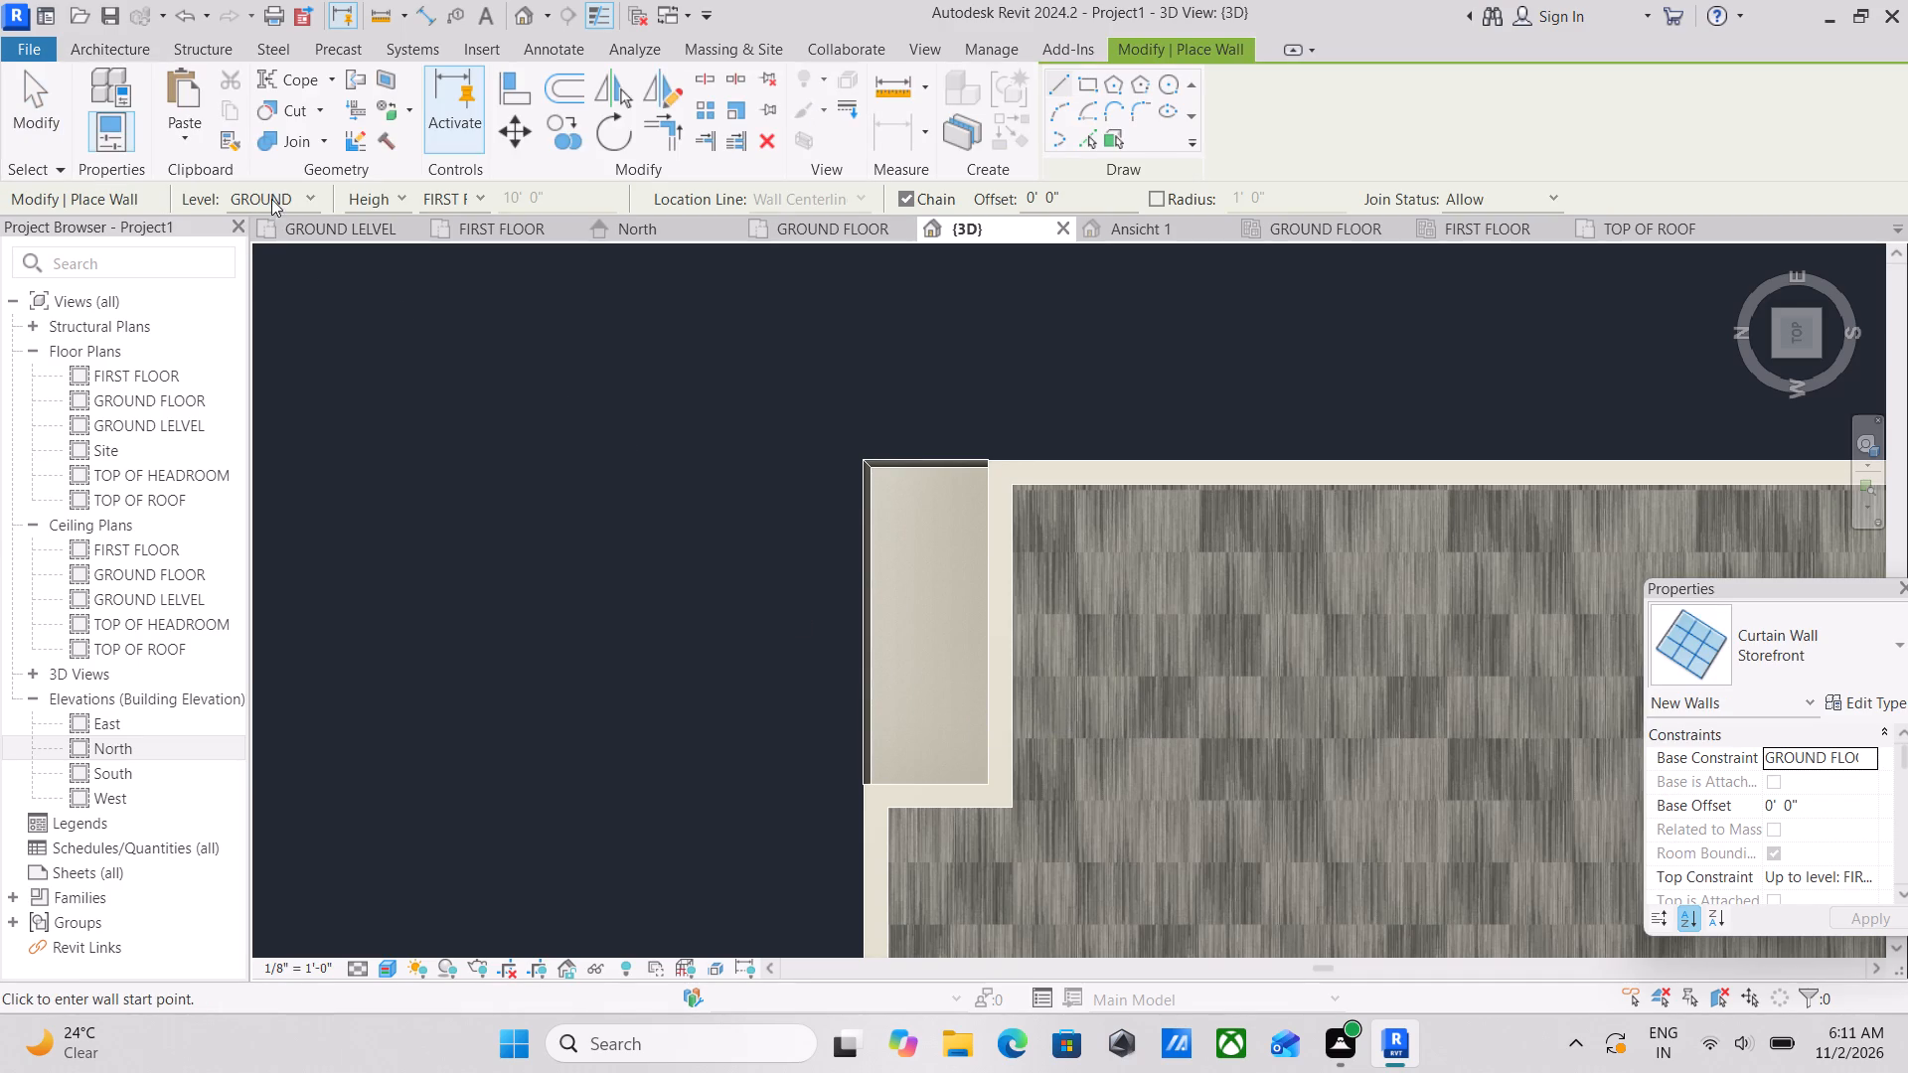
{"action": "left_click", "coordinate": [312, 192]}
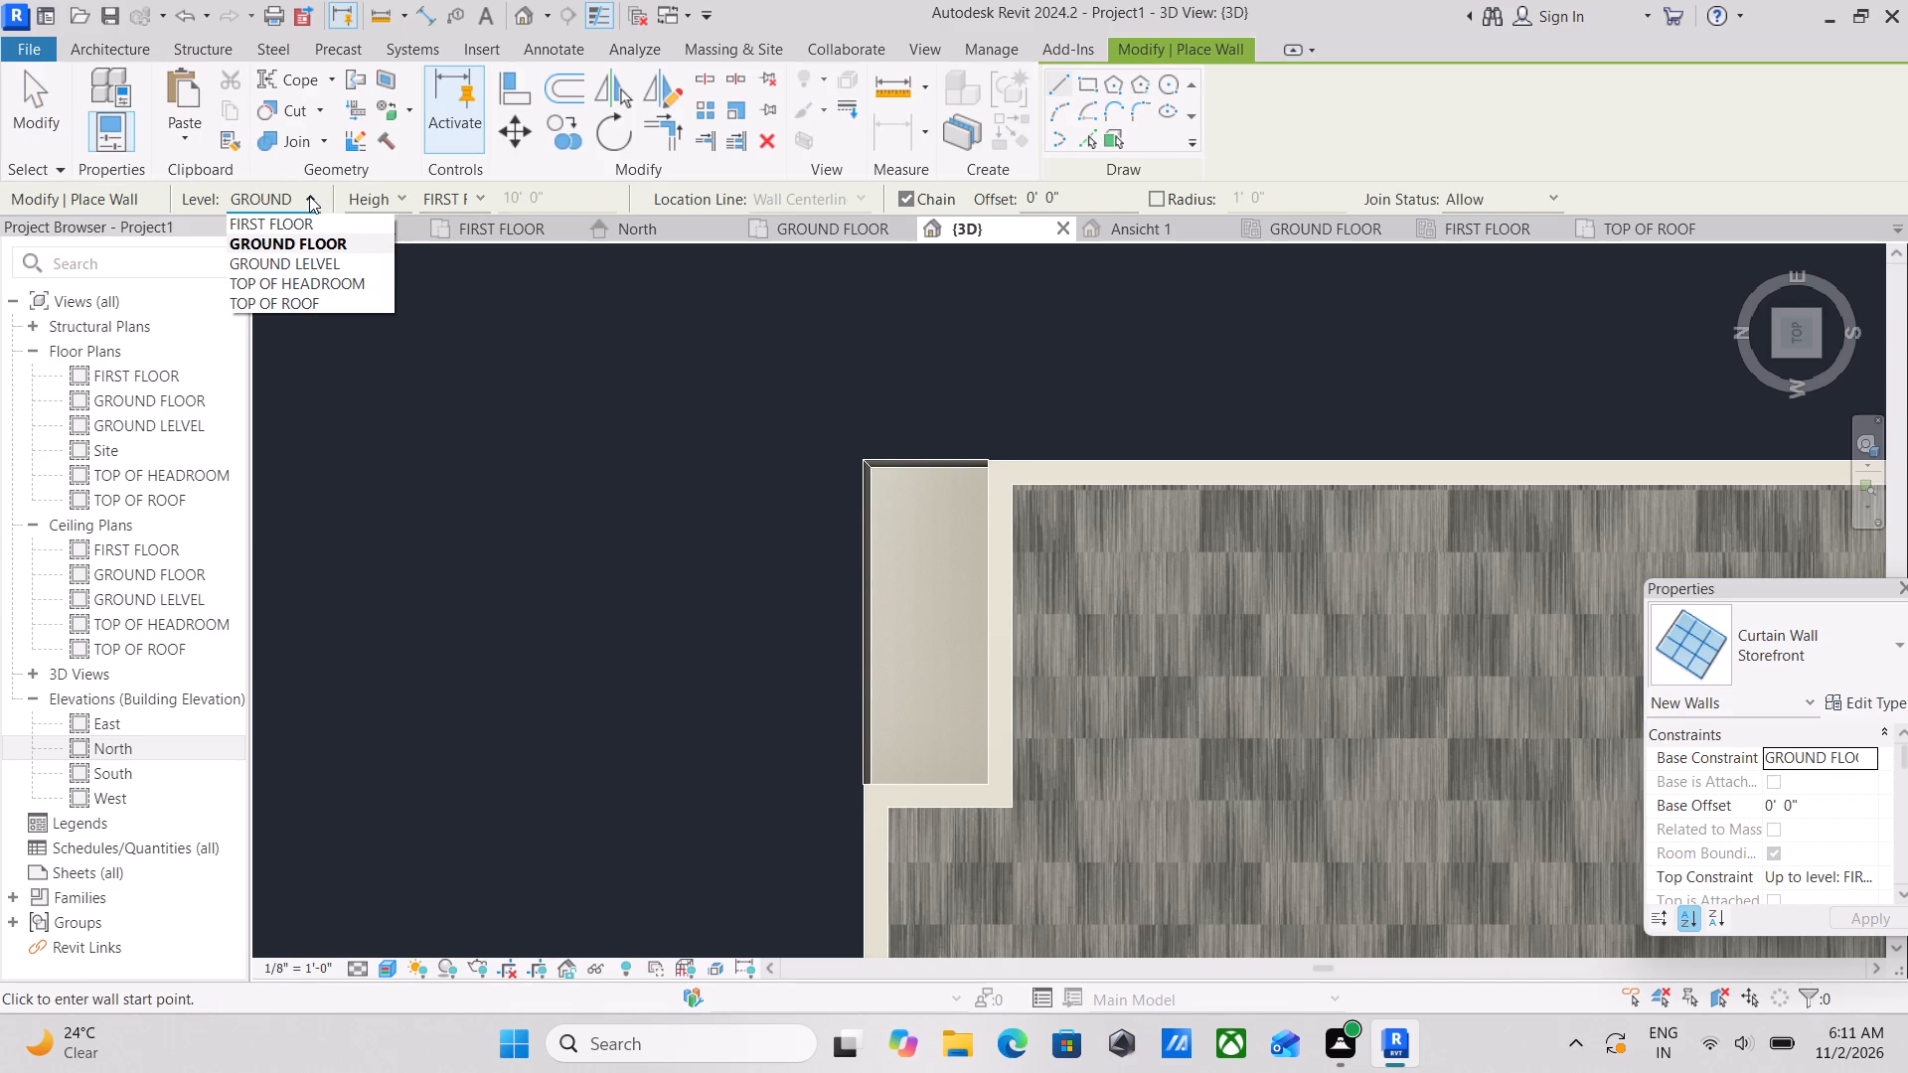
{"action": "left_click", "coordinate": [329, 281]}
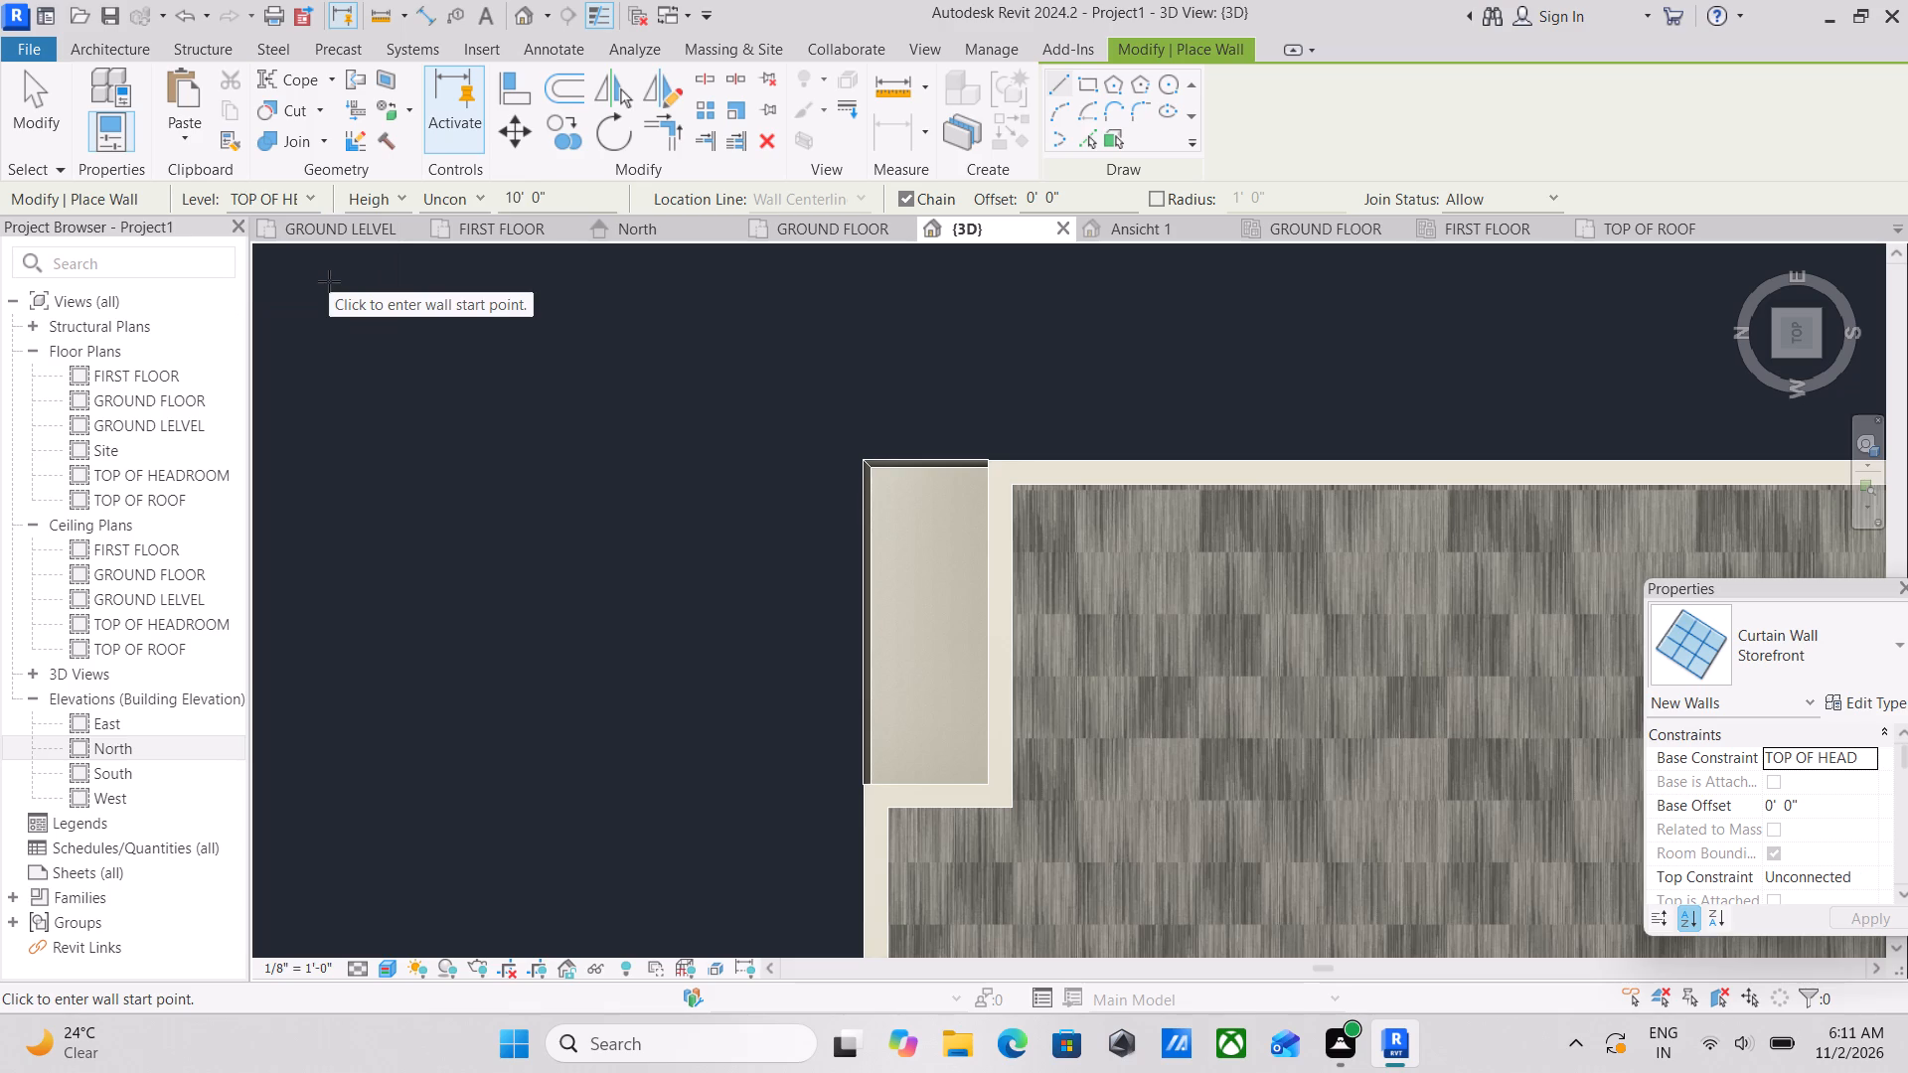
{"action": "left_click", "coordinate": [320, 195]}
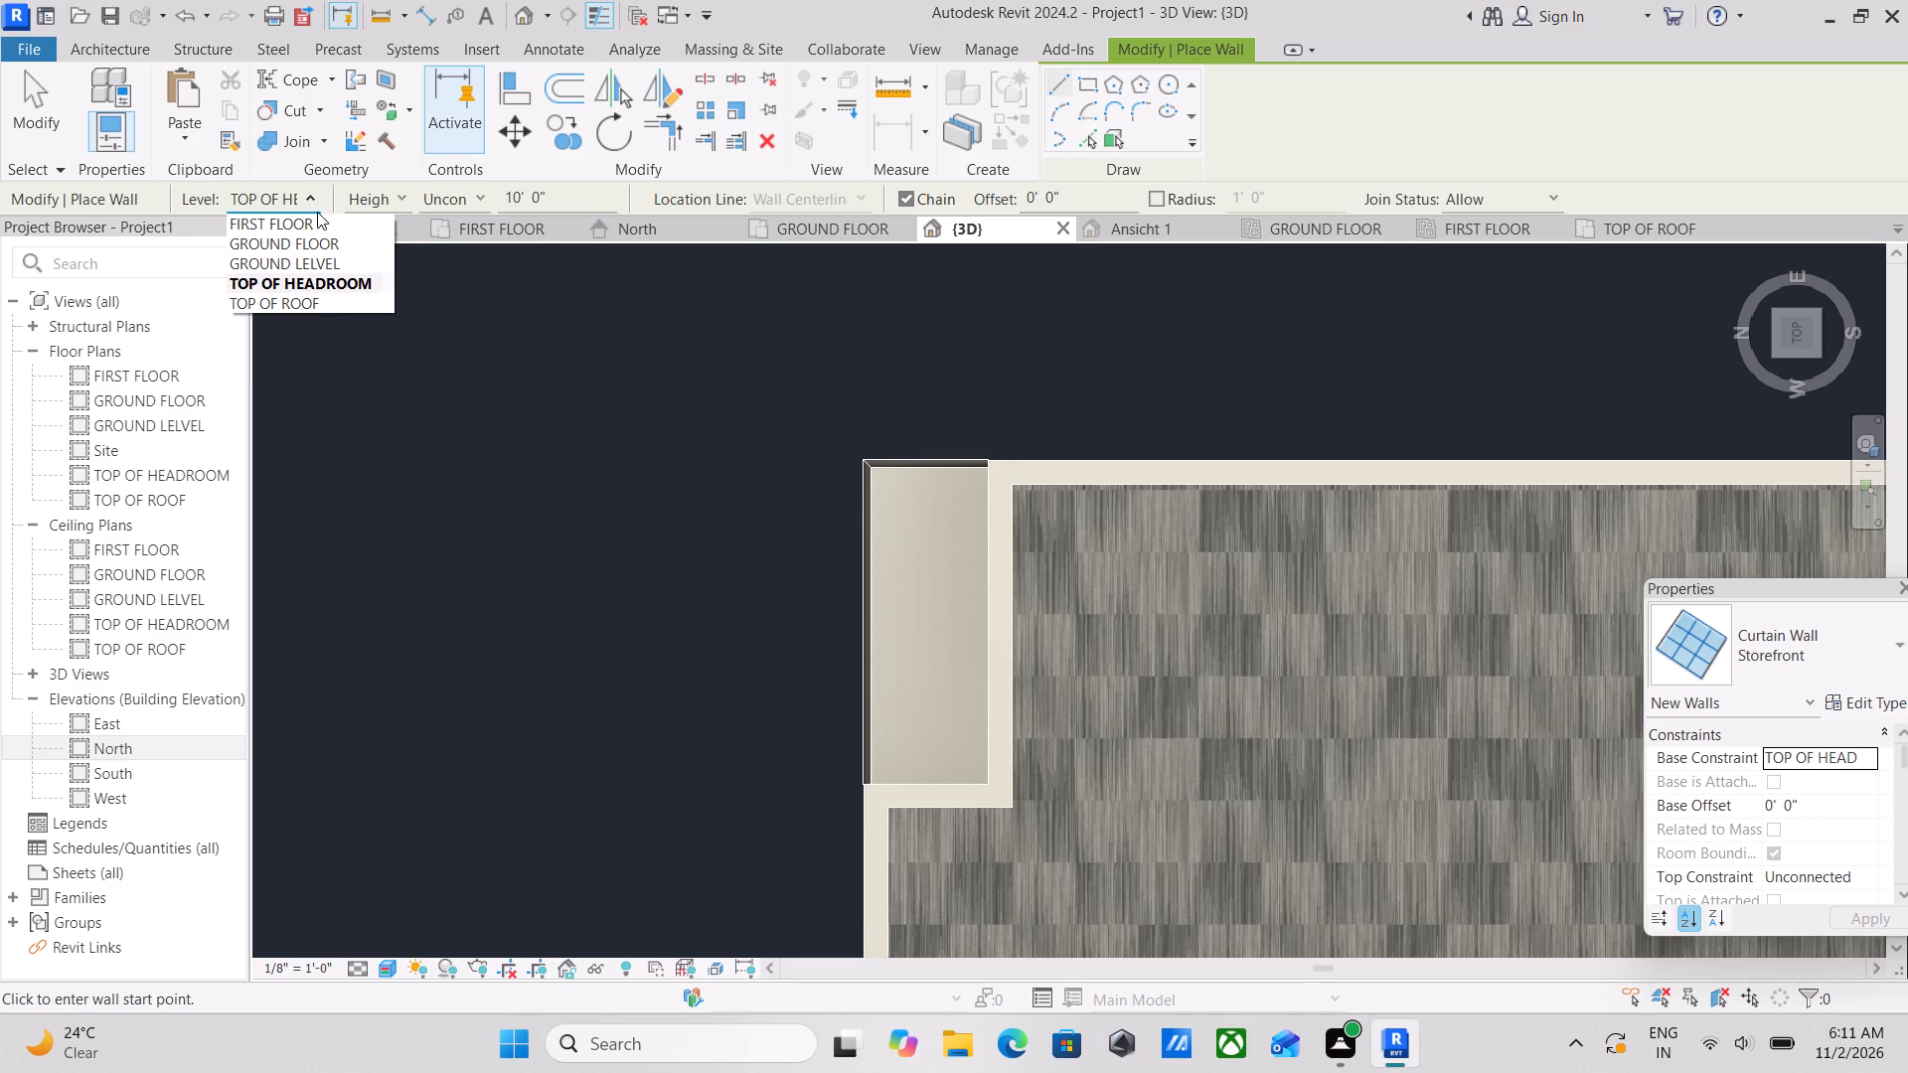
{"action": "left_click", "coordinate": [310, 299]}
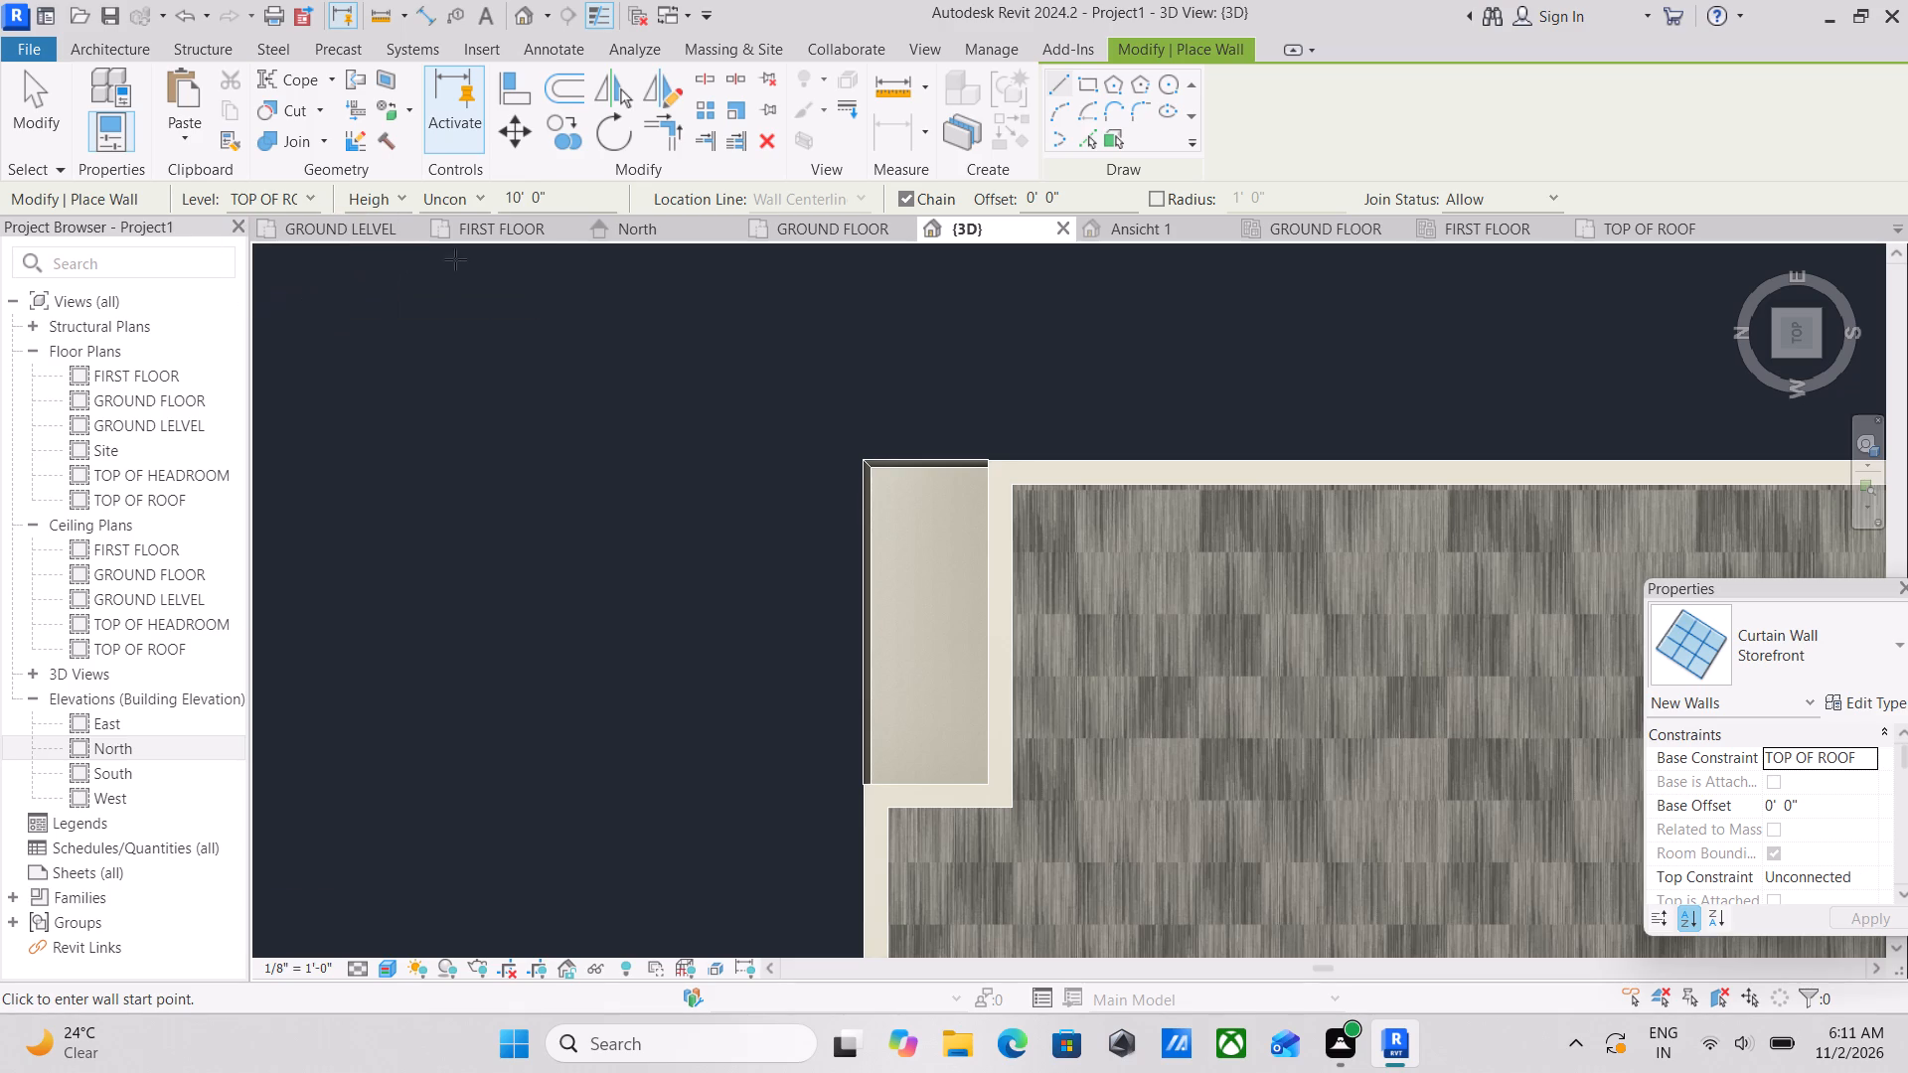
{"action": "left_click_drag", "start_coordinate": [578, 201], "coordinate": [345, 195]}
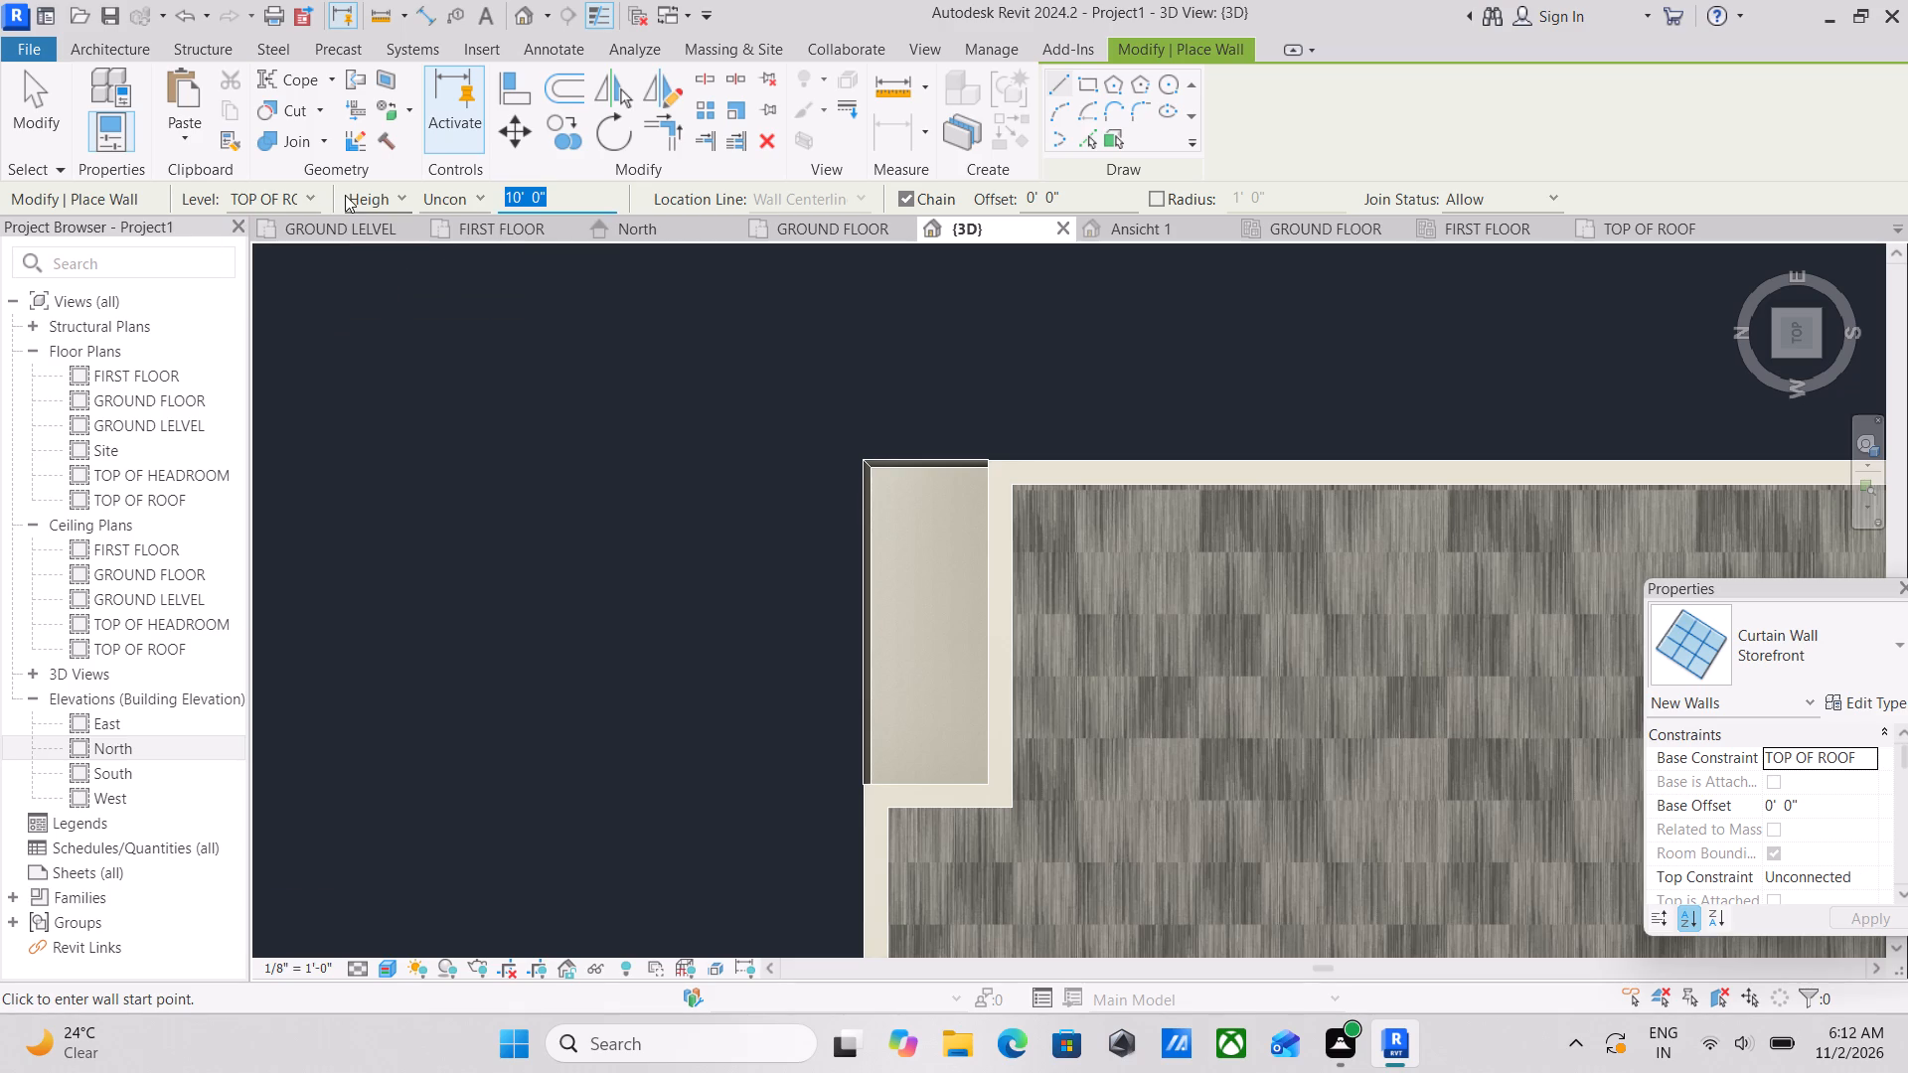
{"action": "key", "text": "3"}
{"action": "key", "text": "apostrophe"}
{"action": "key", "text": "Return"}
Switch the new wall's type to Basic Wall OUTER WALL 9".
{"action": "left_click", "coordinate": [997, 457]}
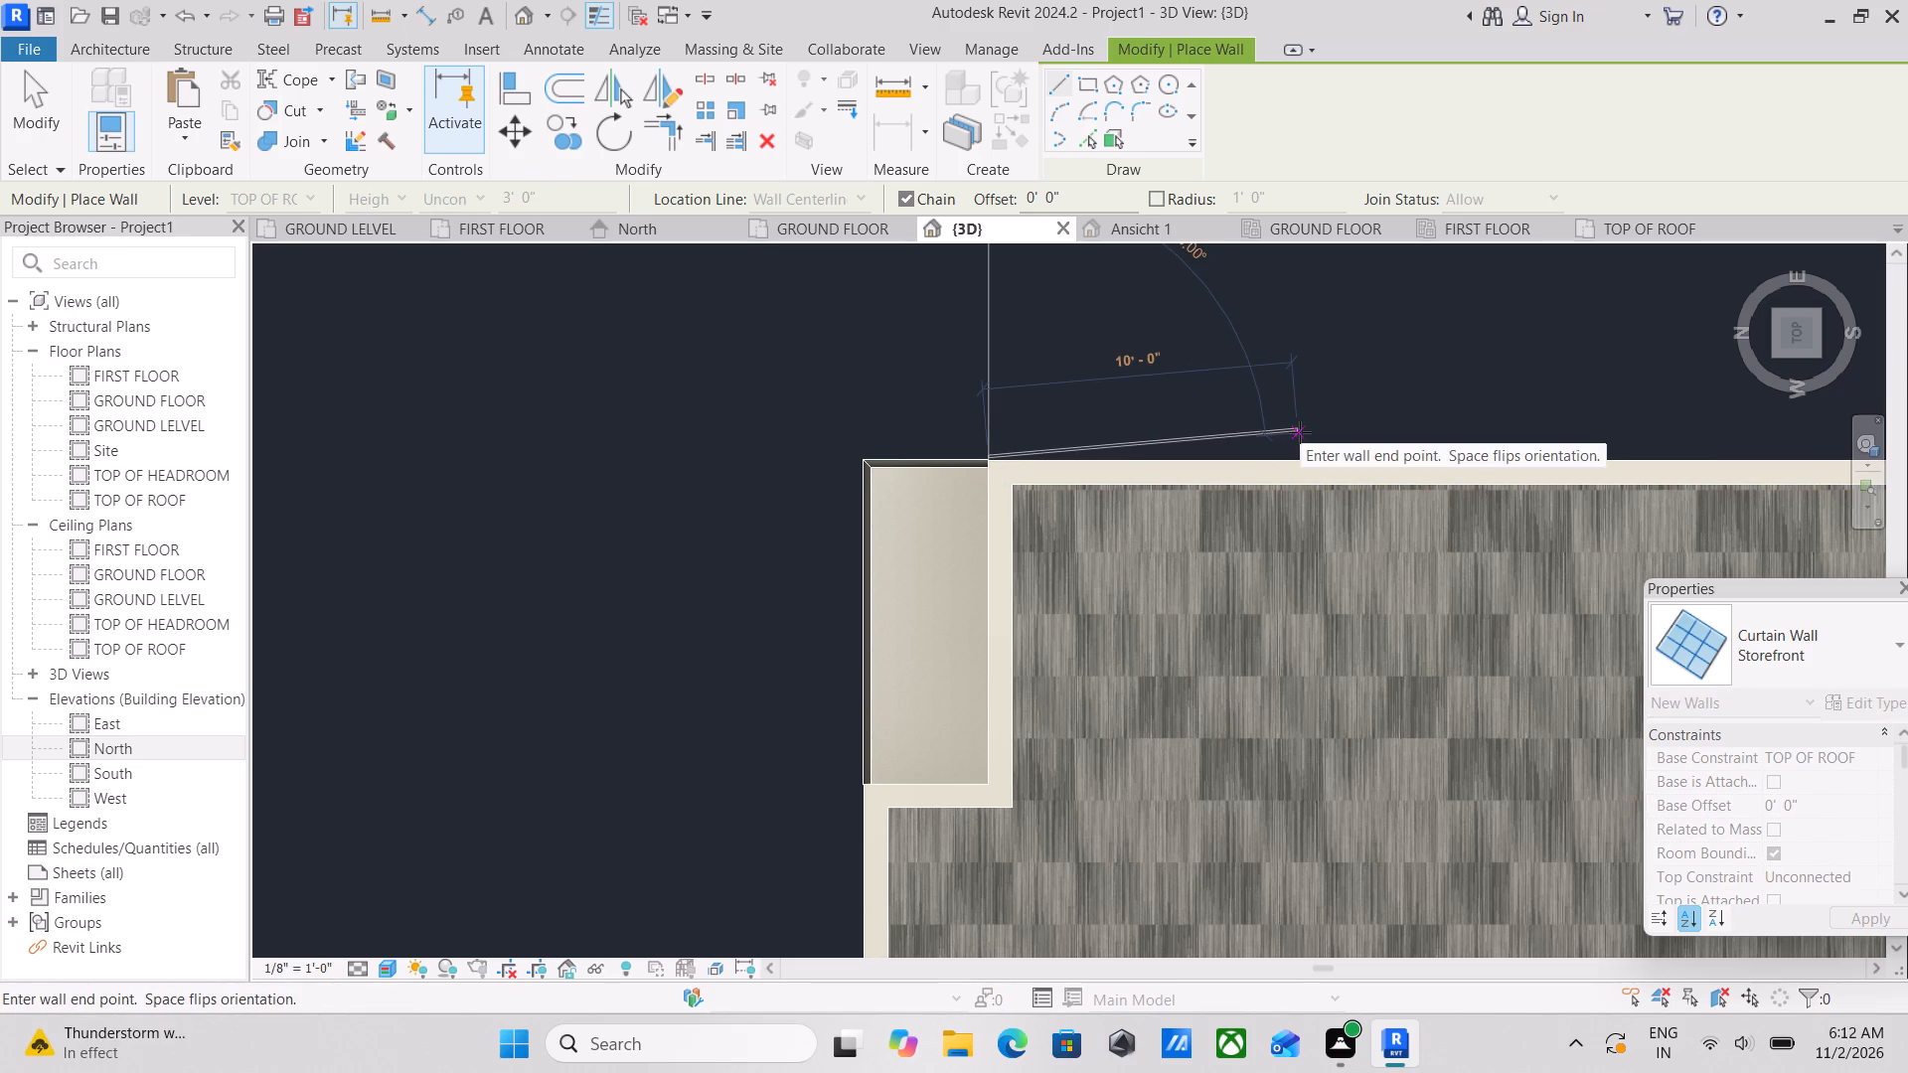
{"action": "key", "text": "Escape"}
{"action": "left_click", "coordinate": [1885, 637]}
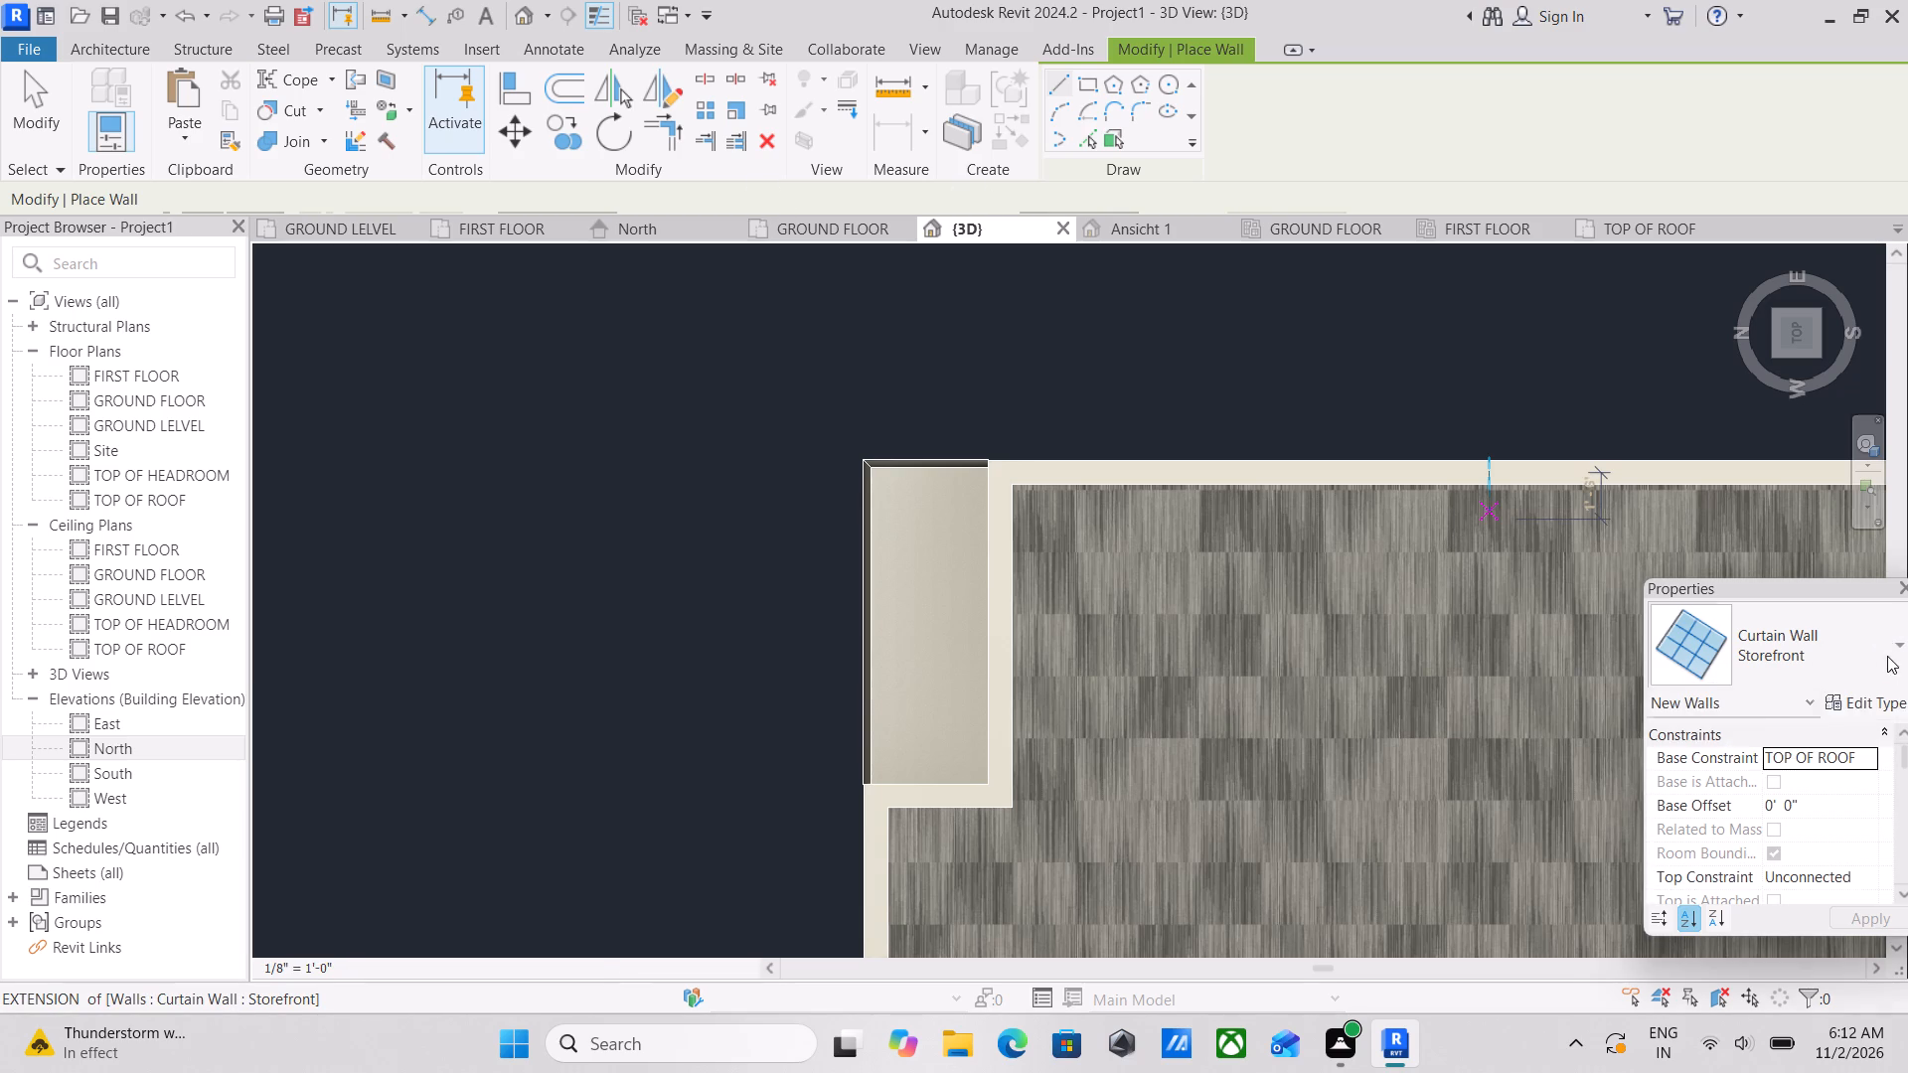
{"action": "left_click", "coordinate": [1874, 654]}
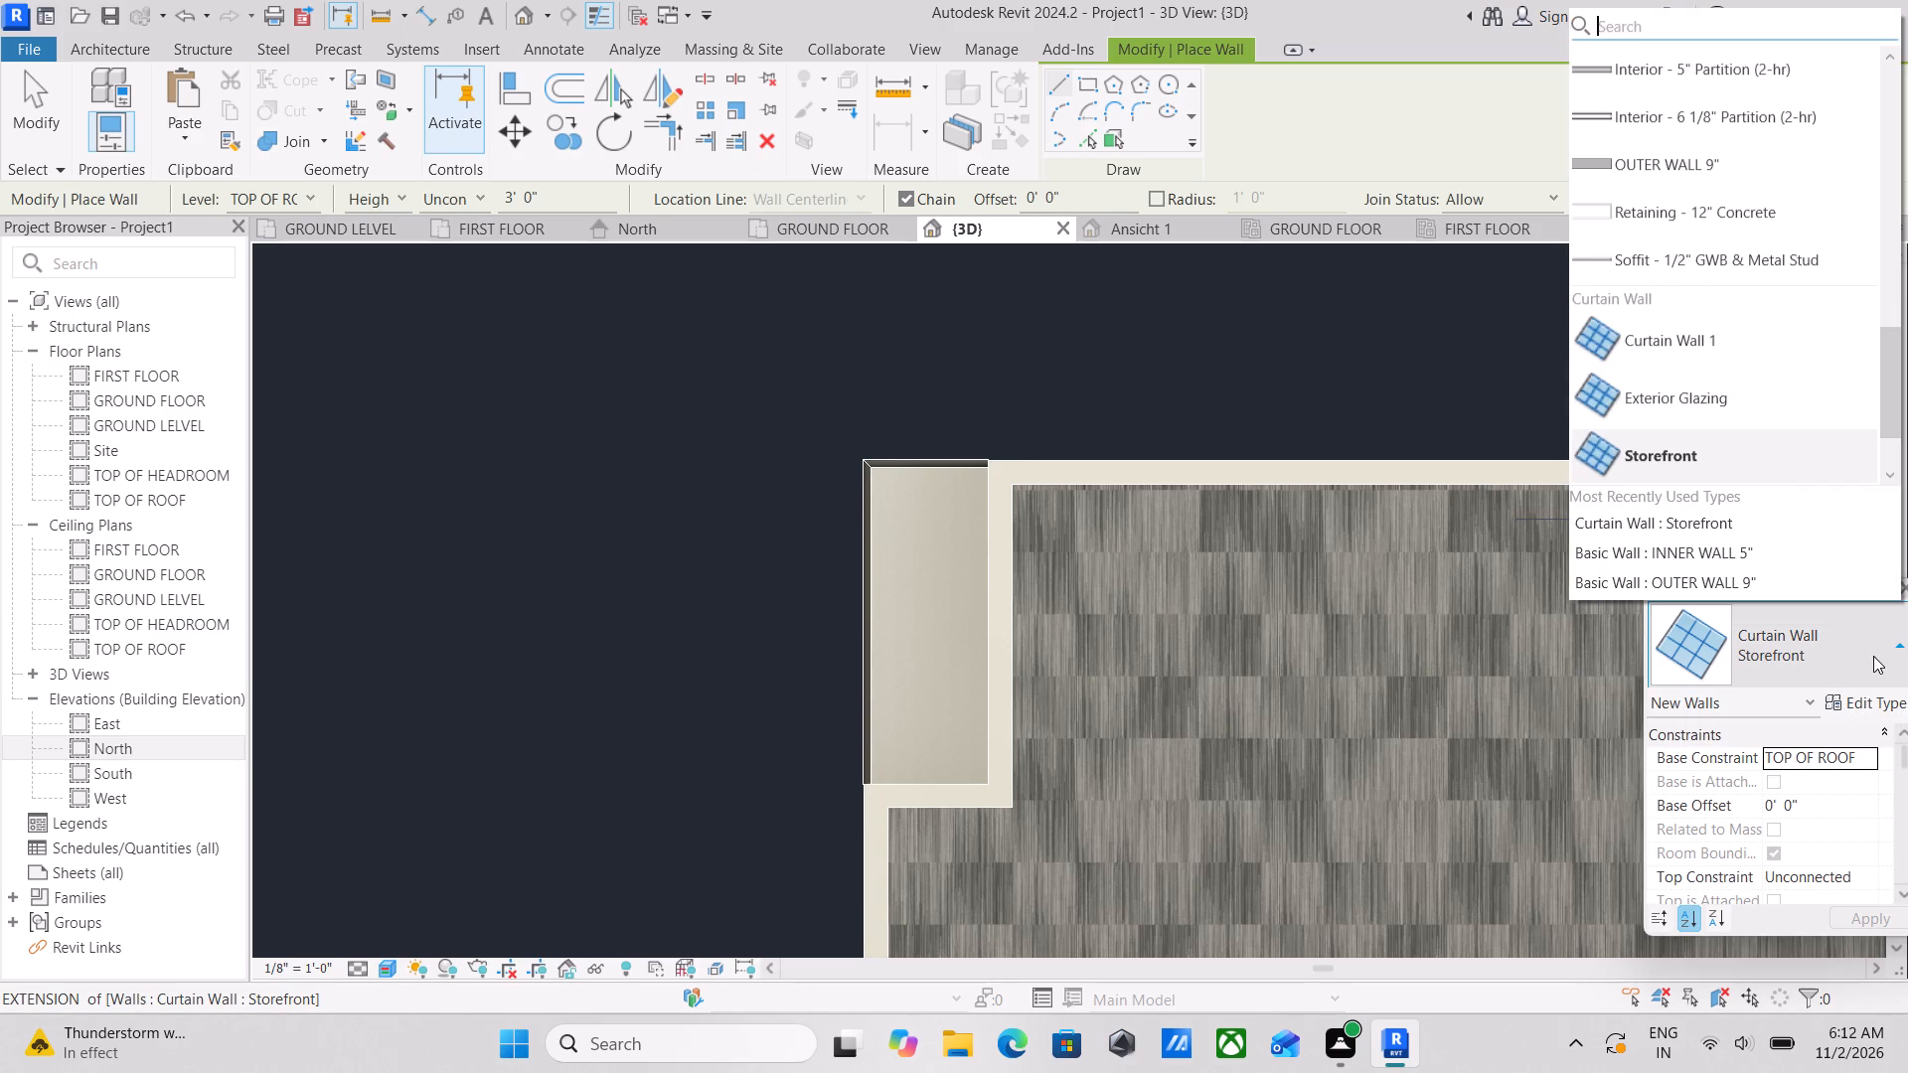
{"action": "left_click", "coordinate": [1612, 156]}
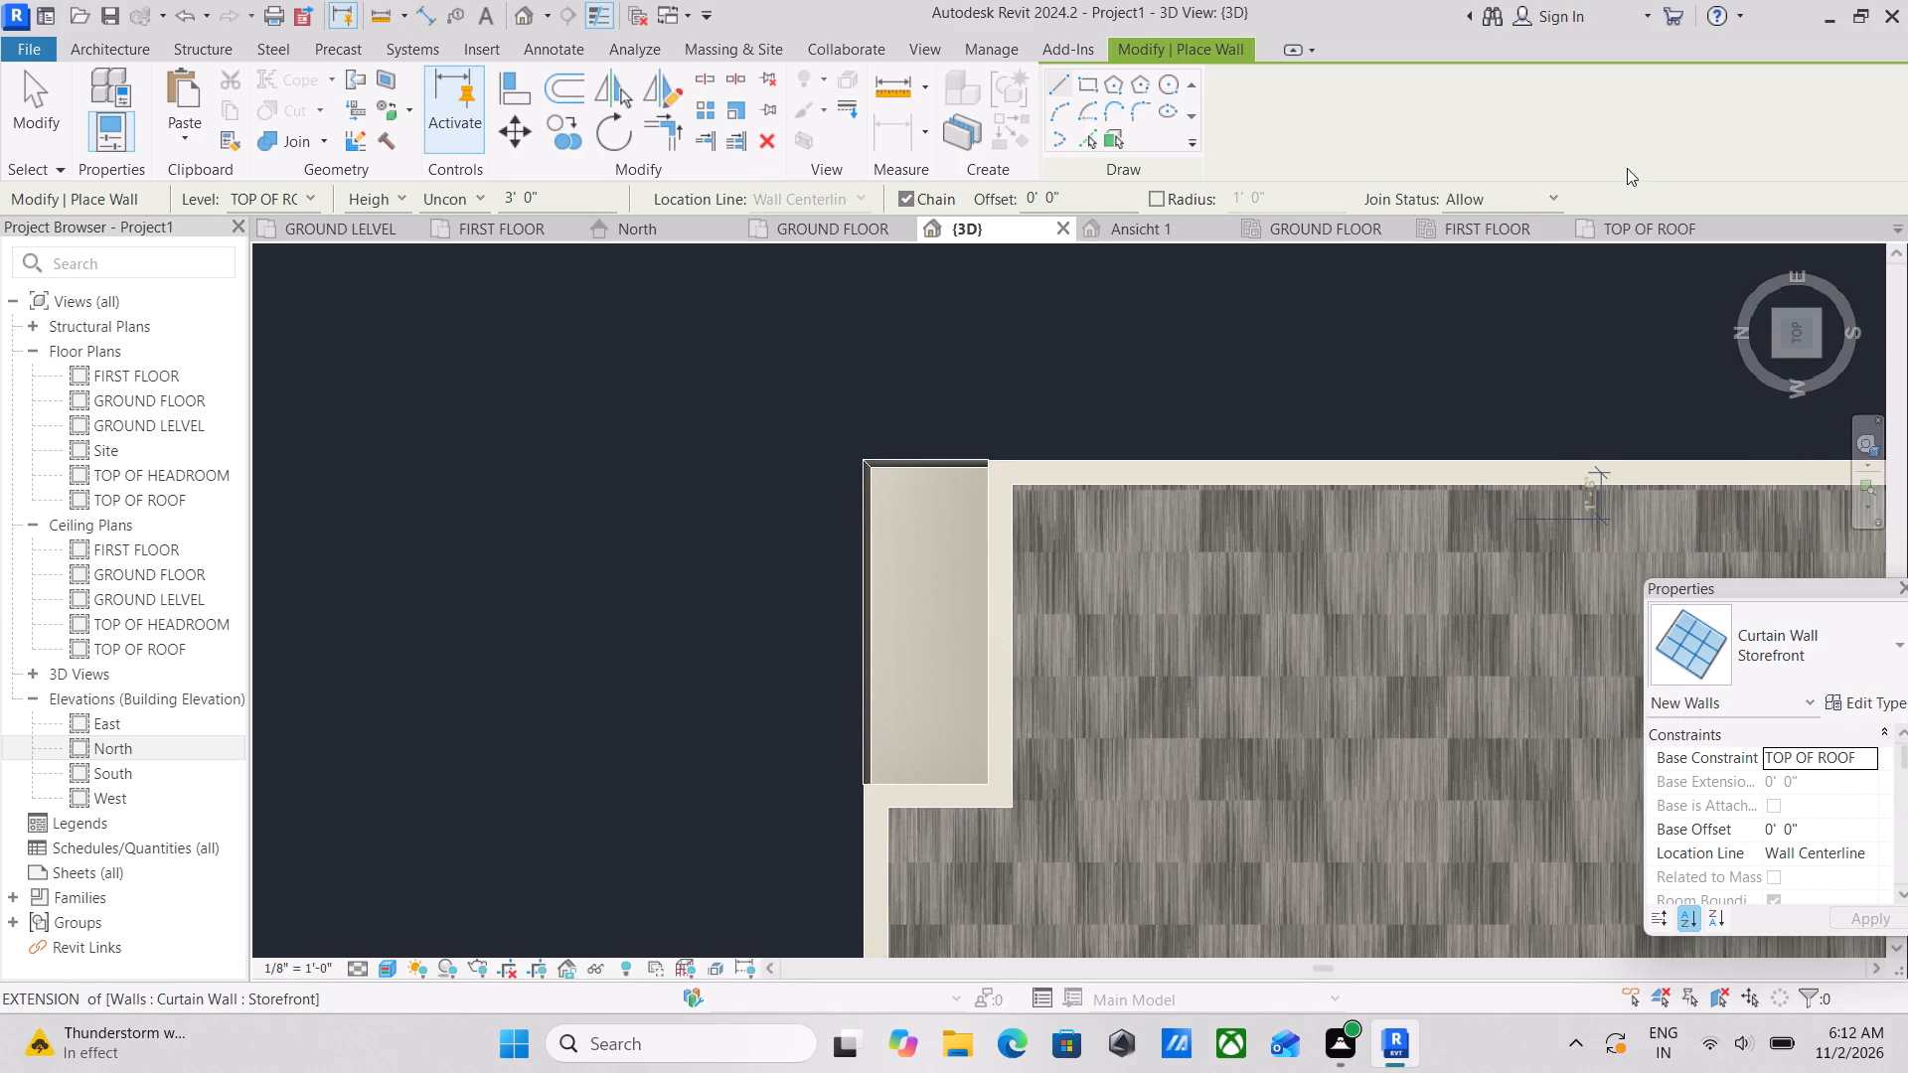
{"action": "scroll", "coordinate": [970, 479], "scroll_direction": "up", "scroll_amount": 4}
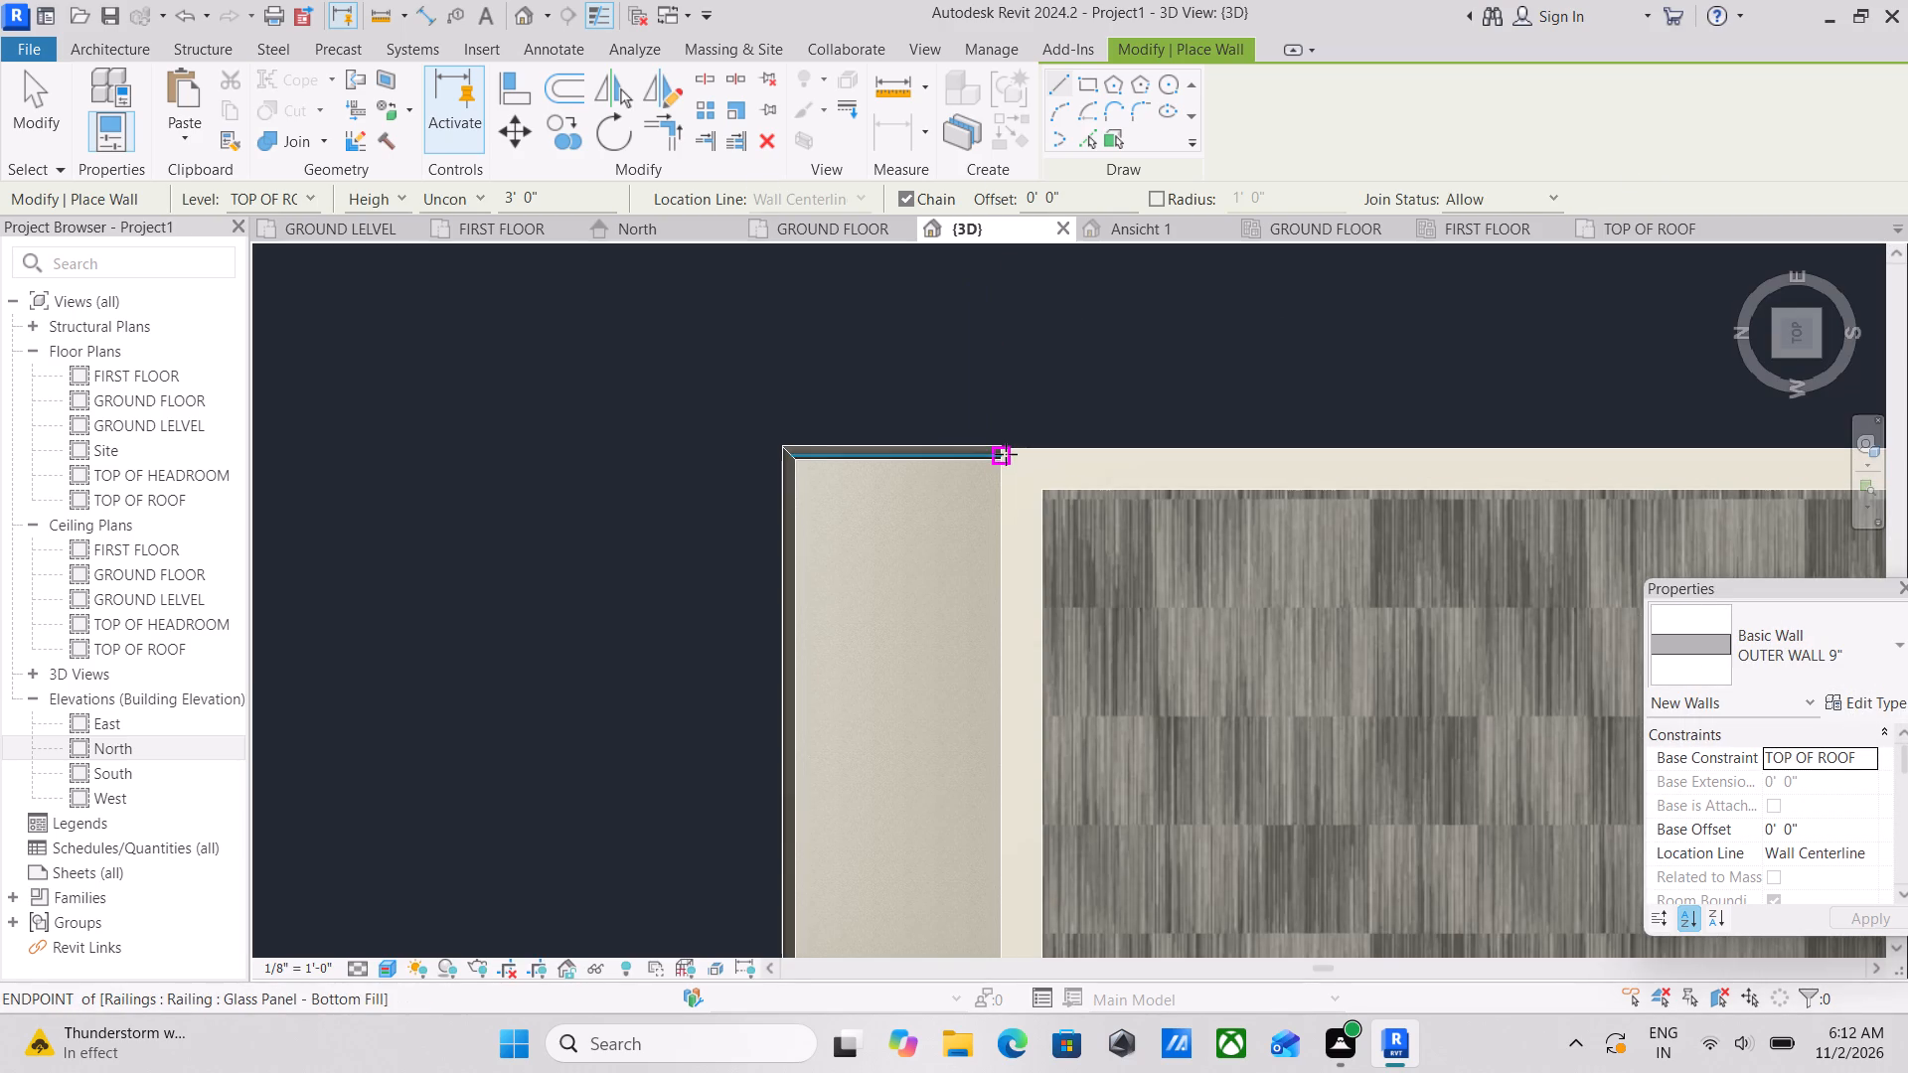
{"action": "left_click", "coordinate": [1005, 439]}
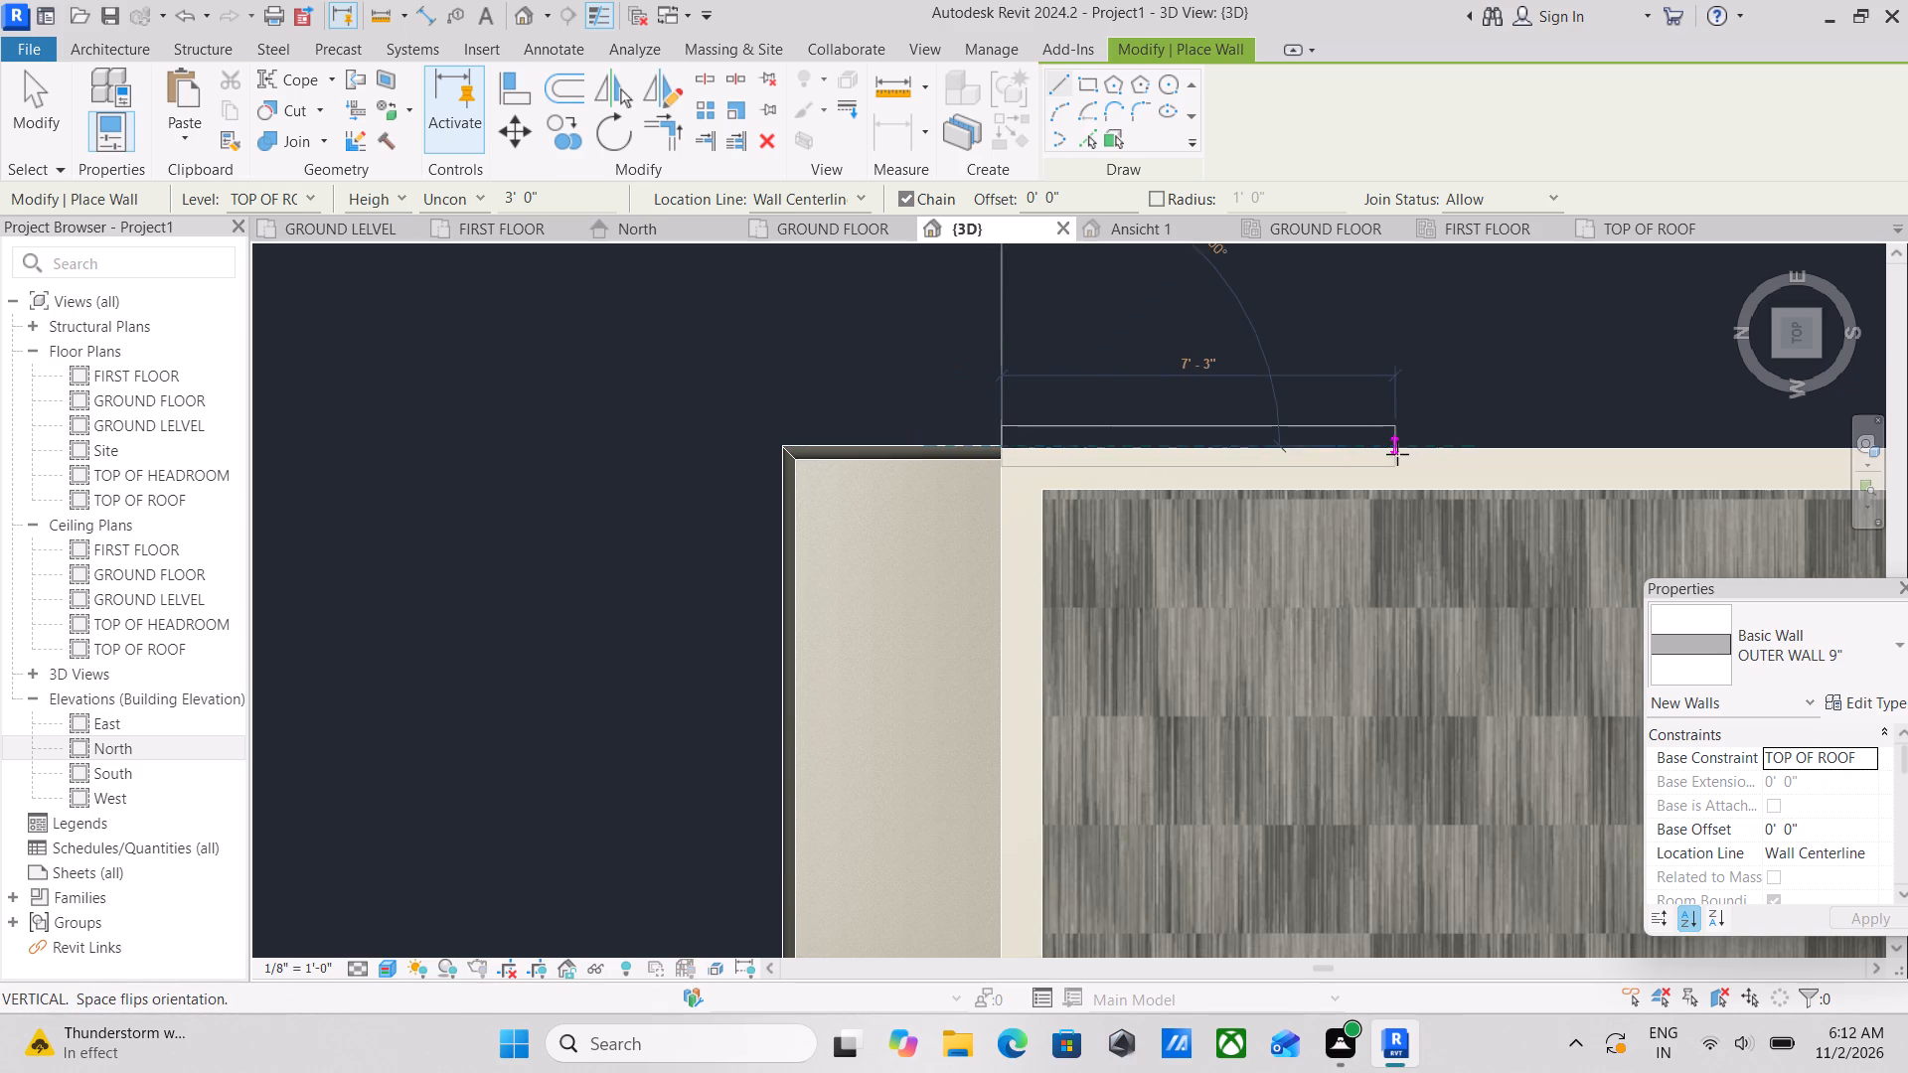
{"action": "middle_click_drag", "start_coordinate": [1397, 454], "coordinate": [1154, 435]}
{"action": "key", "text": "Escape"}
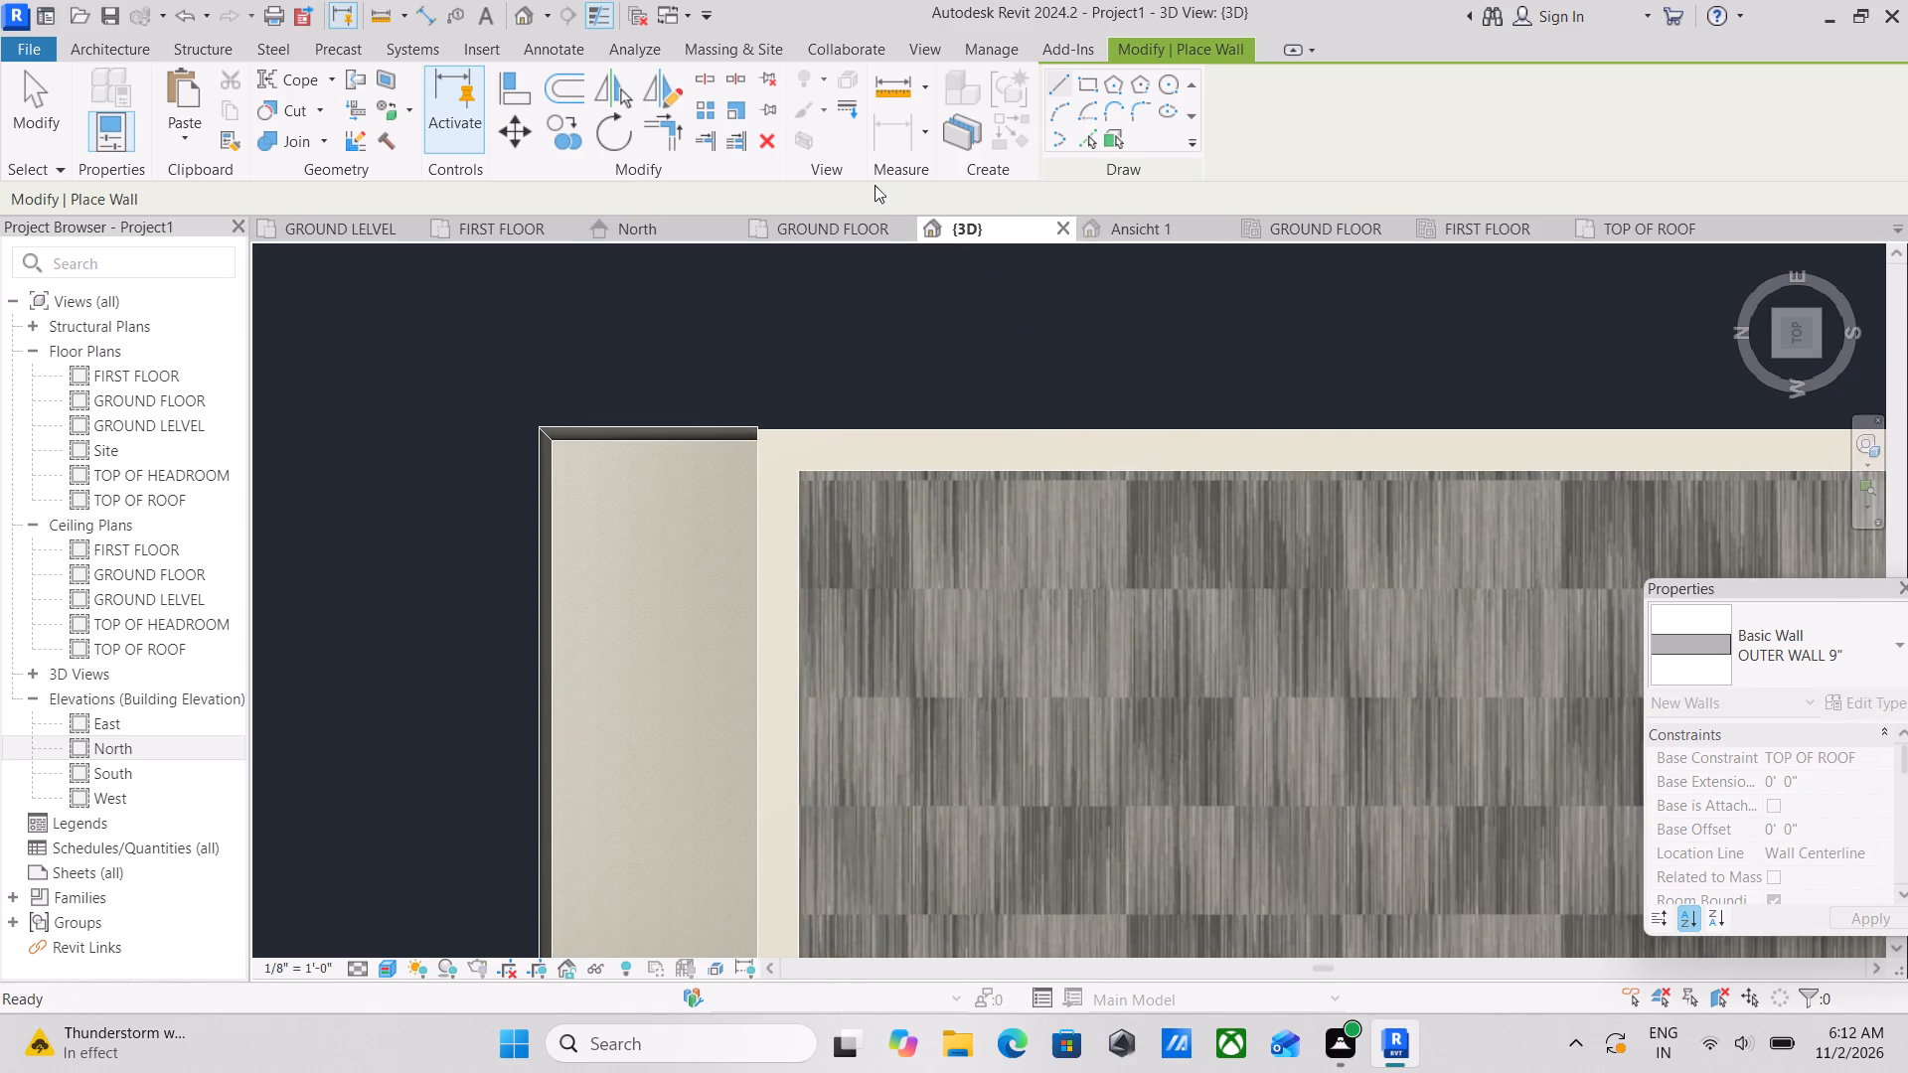
Set the new wall's location line to Finish Face: Interior.
{"action": "scroll", "coordinate": [773, 465], "scroll_direction": "up", "scroll_amount": 2}
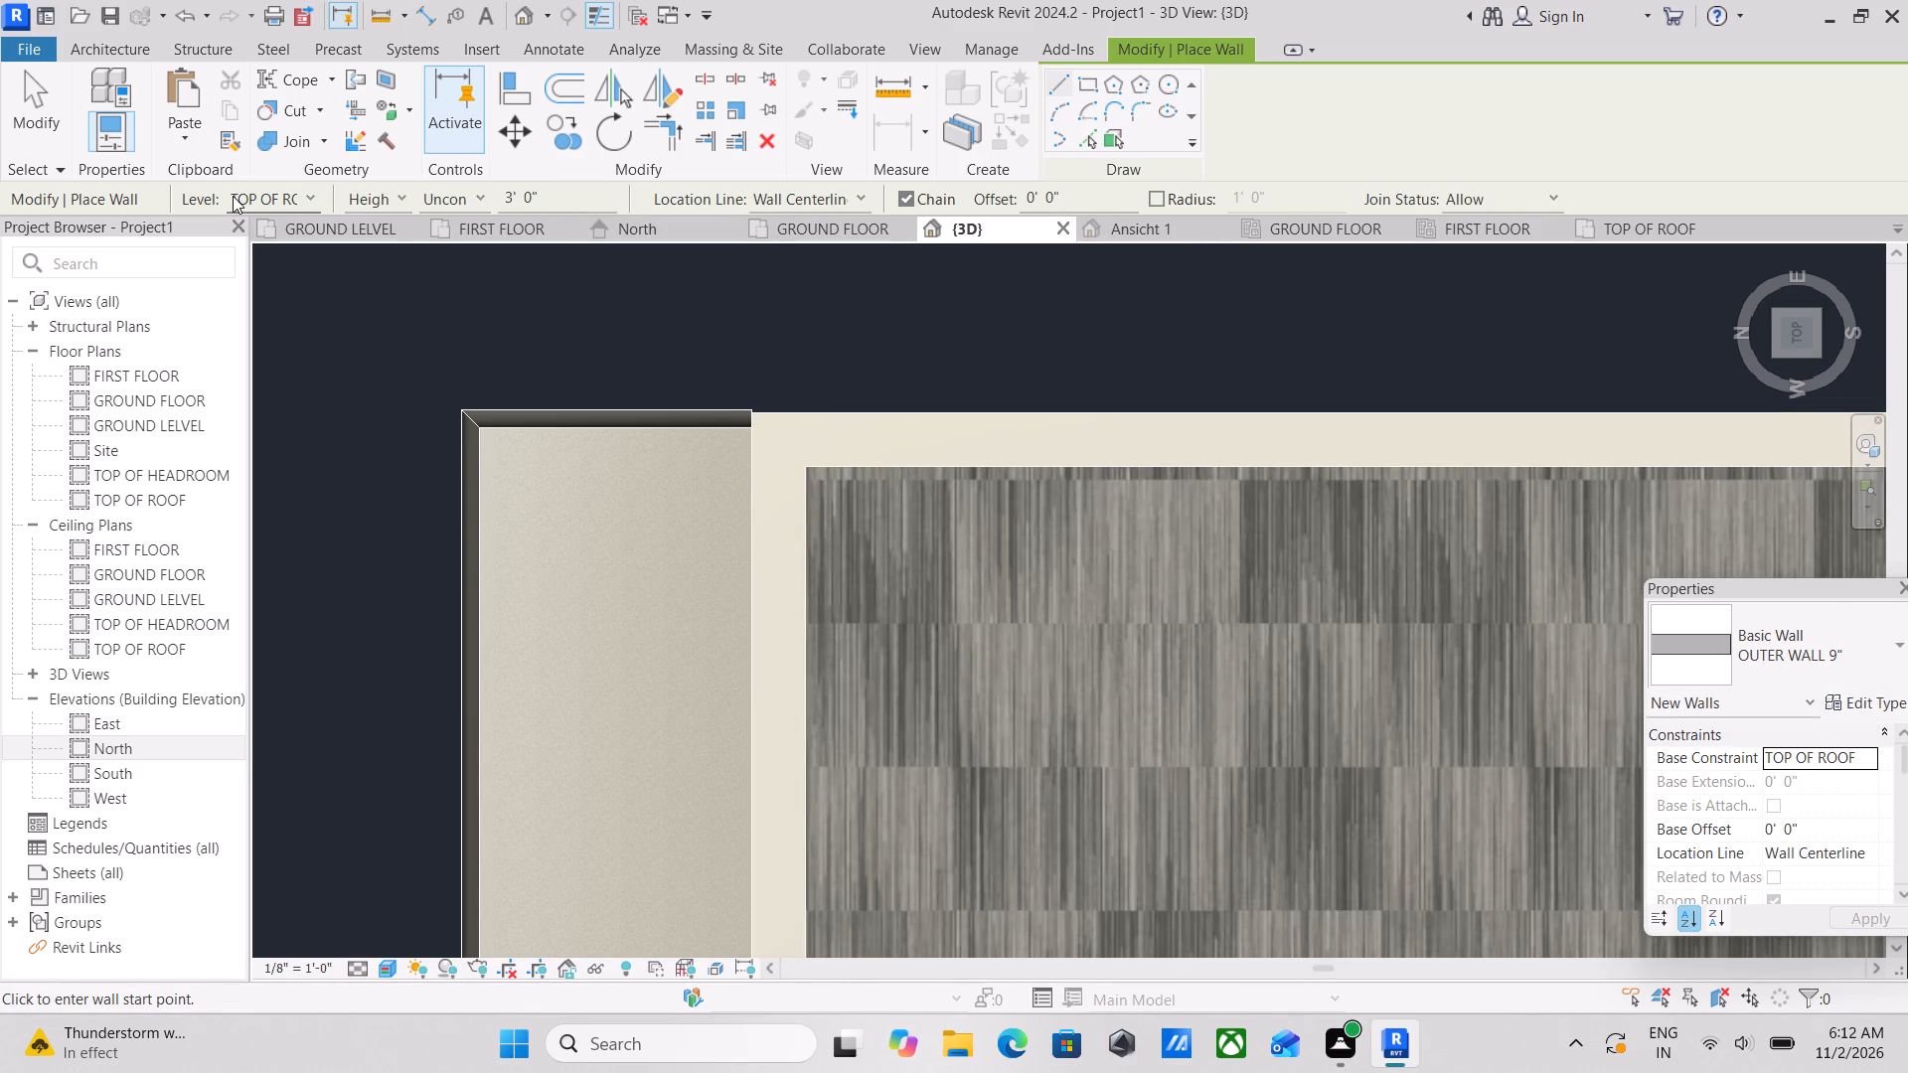
{"action": "left_click", "coordinate": [857, 195]}
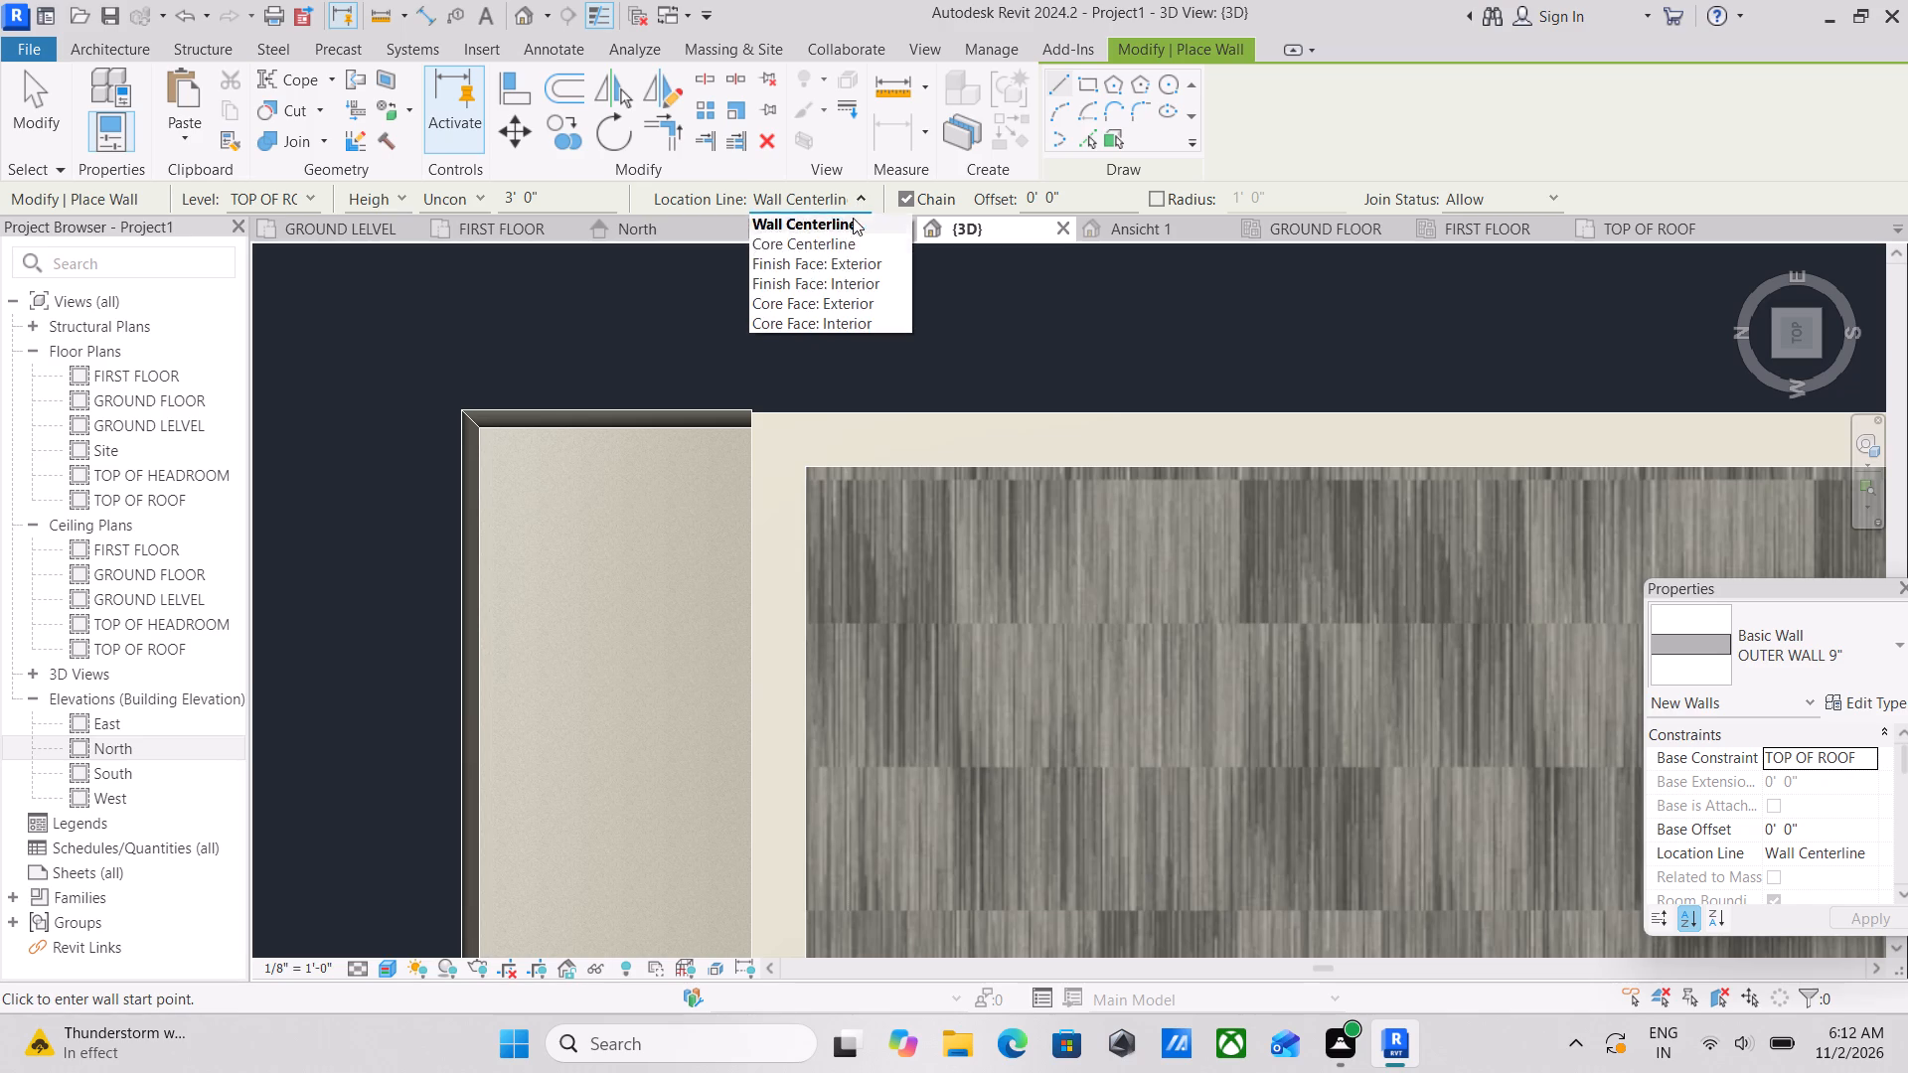
{"action": "left_click", "coordinate": [830, 282]}
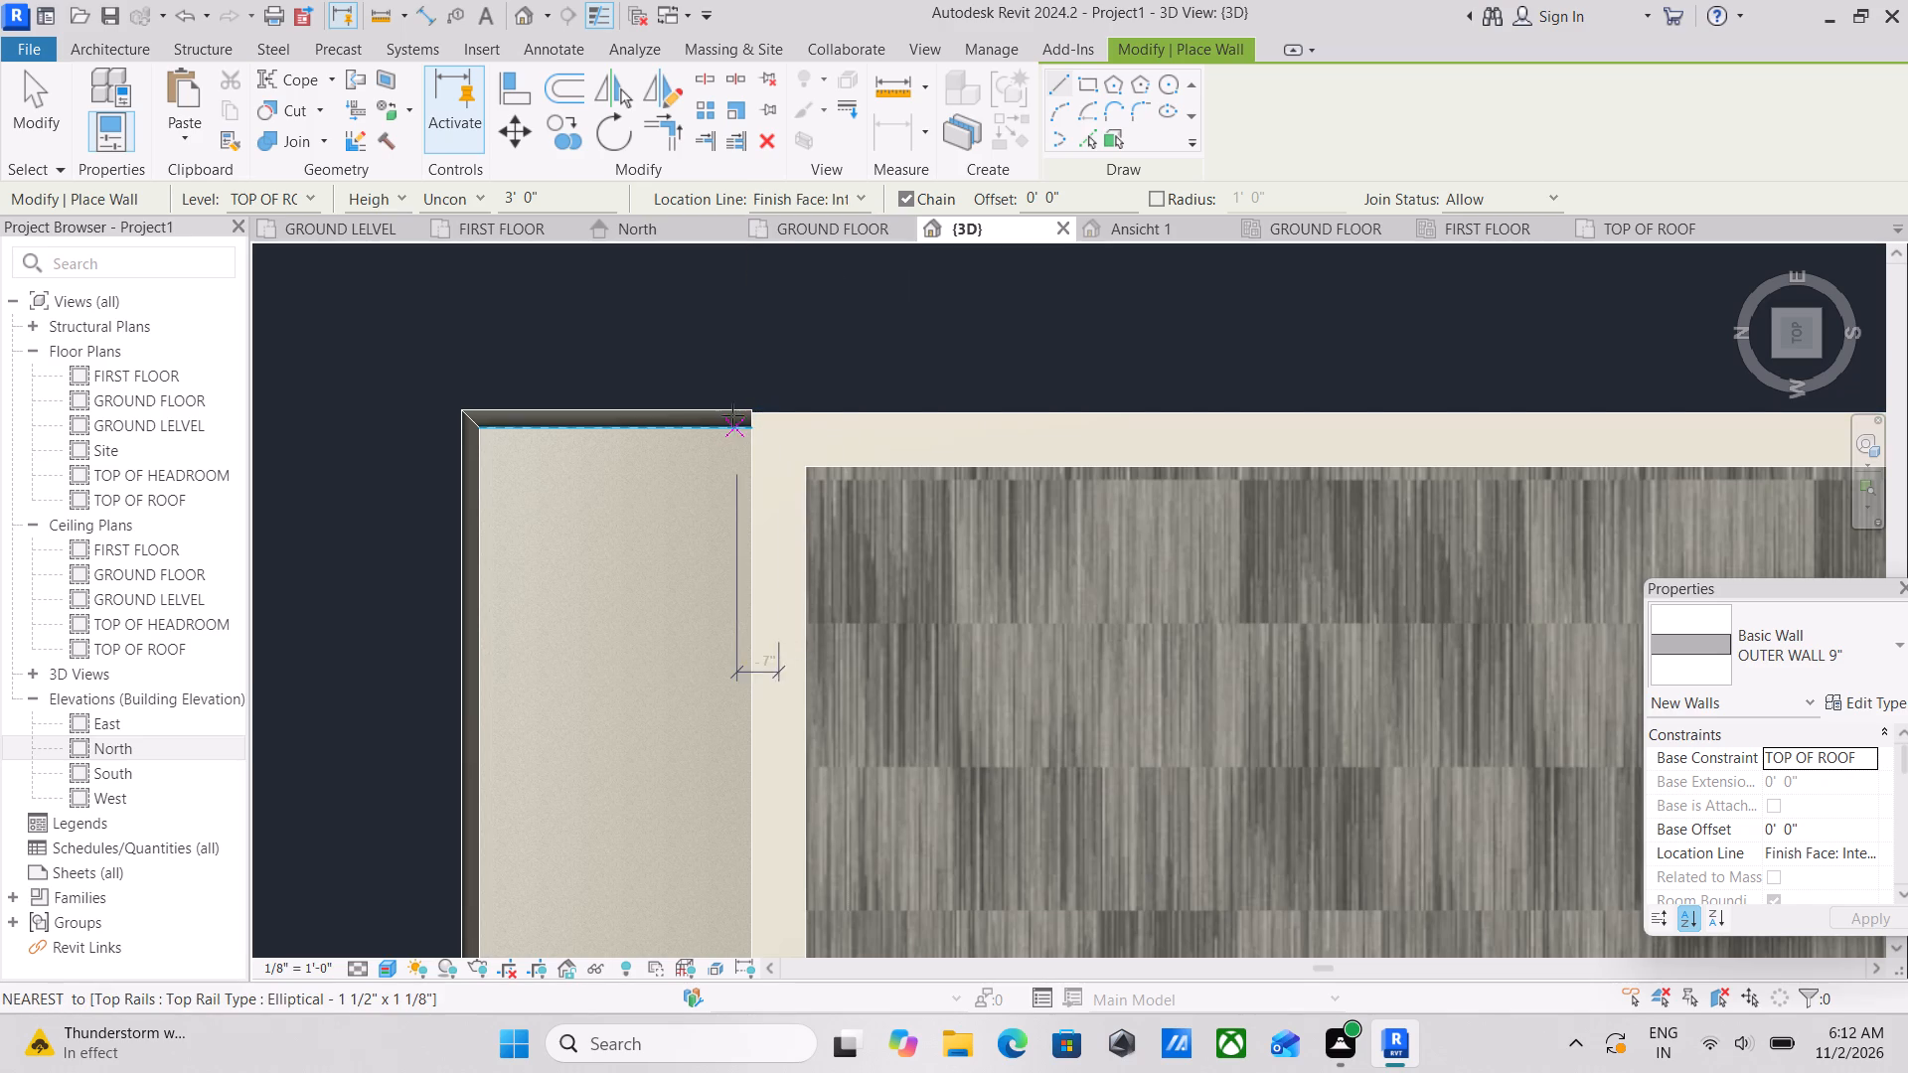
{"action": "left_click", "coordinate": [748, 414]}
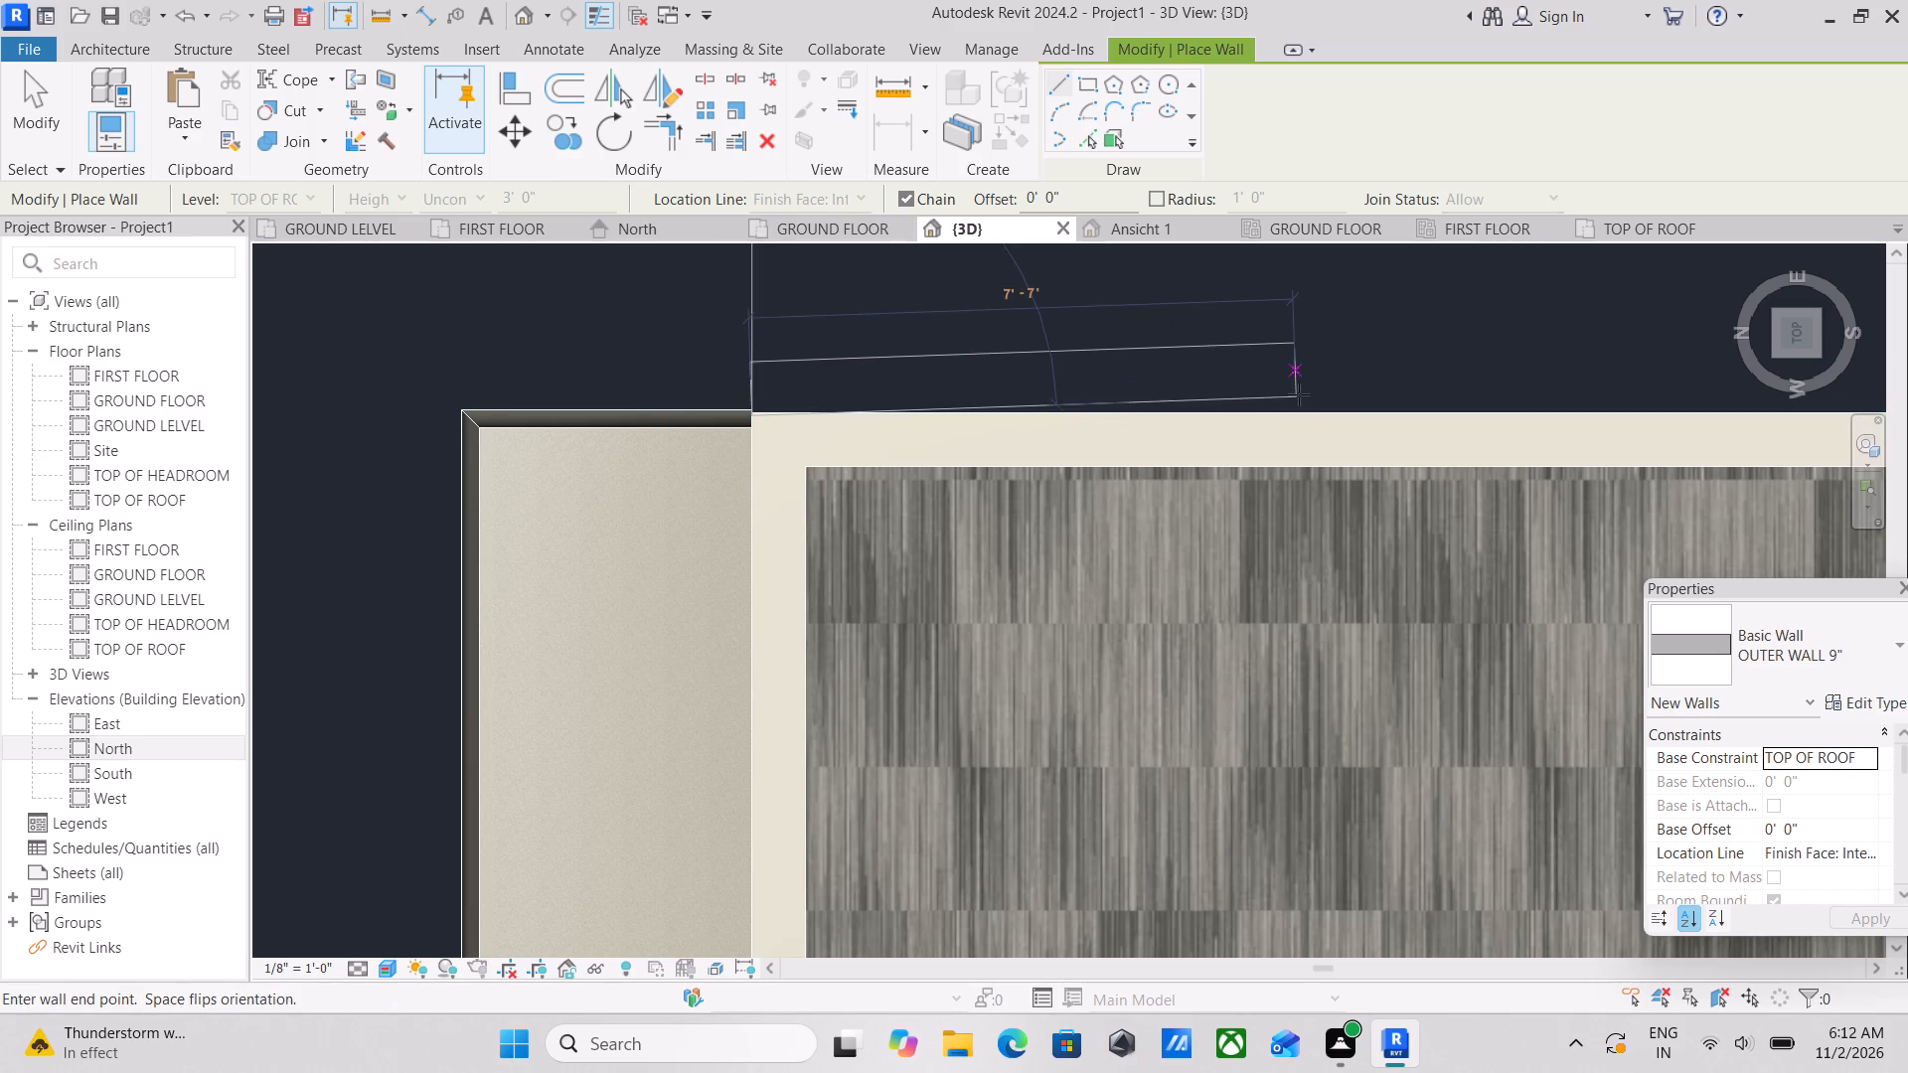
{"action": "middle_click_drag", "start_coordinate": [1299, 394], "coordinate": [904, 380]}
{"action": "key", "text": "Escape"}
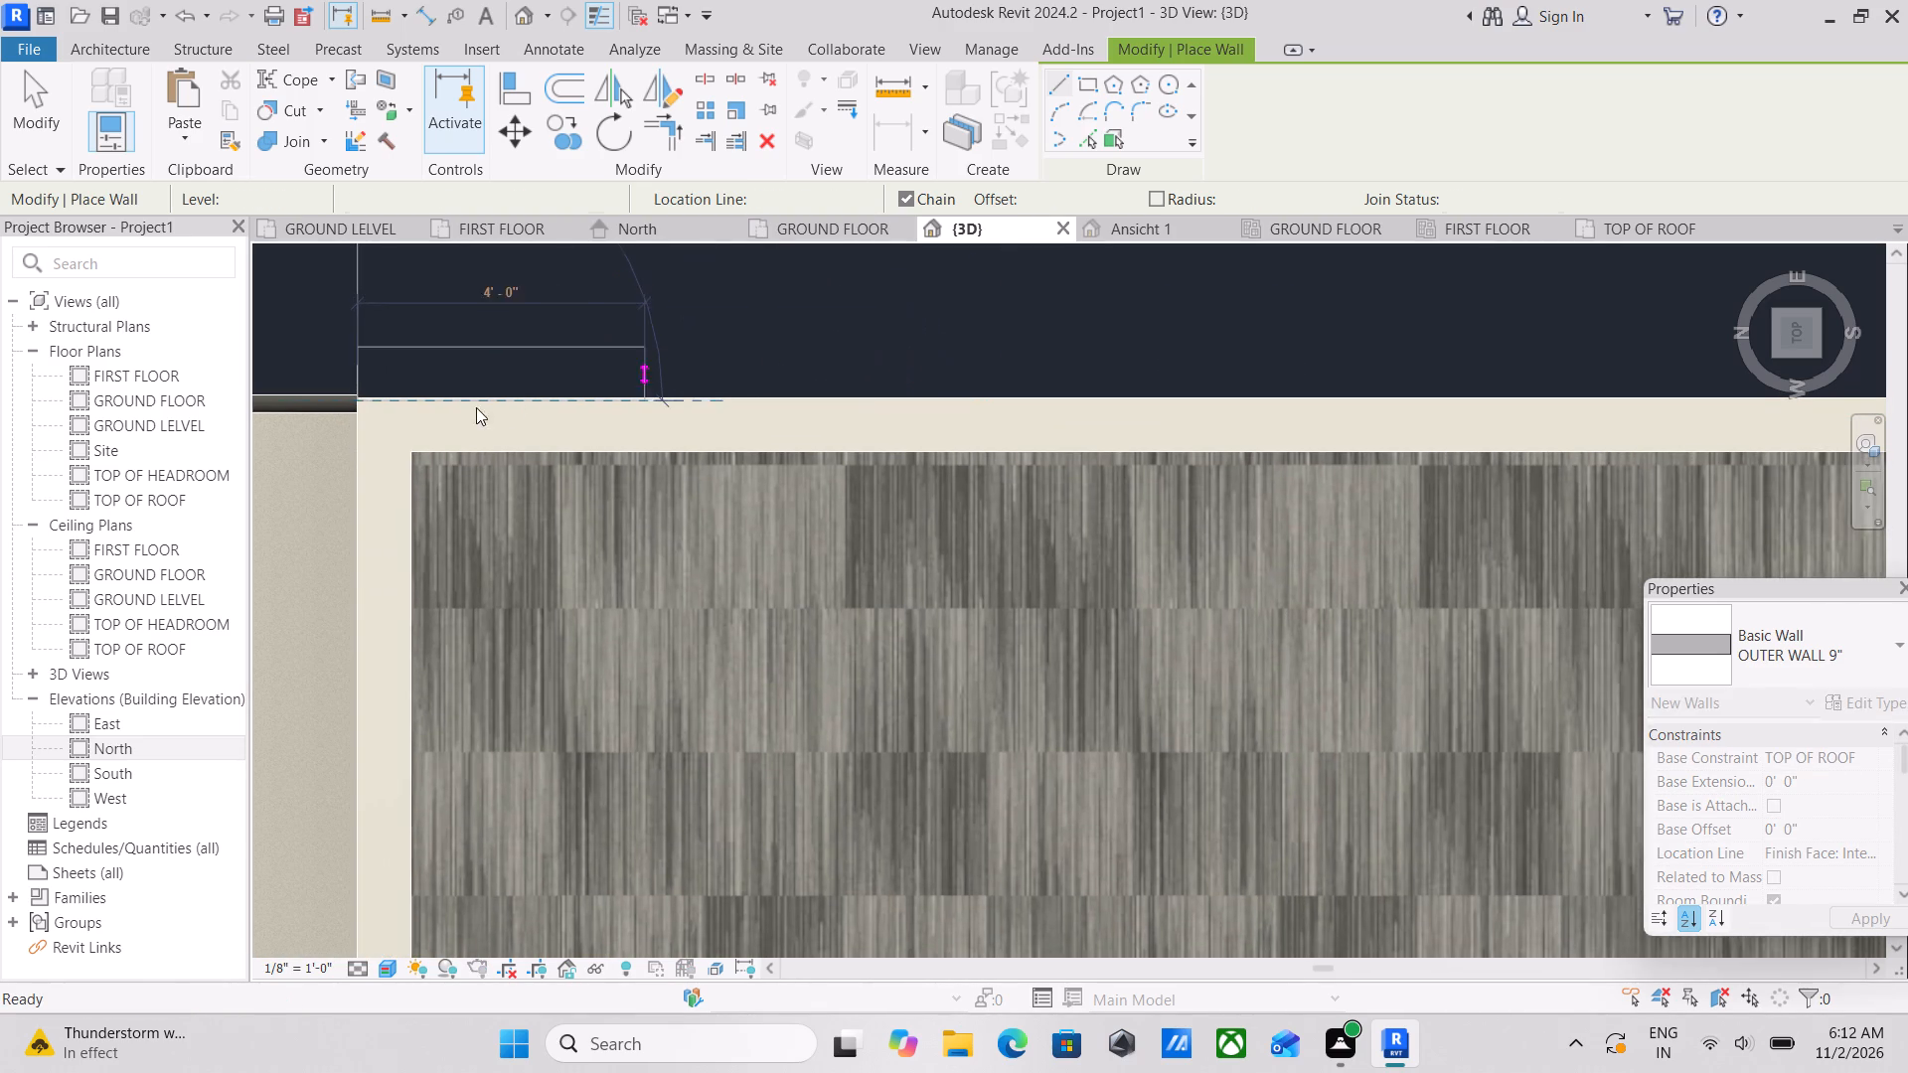
Draw the parapet's two walls around the north-east notch, tracing the roof's inner edge and flipping them onto the outer walls.
{"action": "scroll", "coordinate": [437, 442], "scroll_direction": "down", "scroll_amount": 3}
{"action": "middle_click_drag", "start_coordinate": [437, 442], "coordinate": [775, 369]}
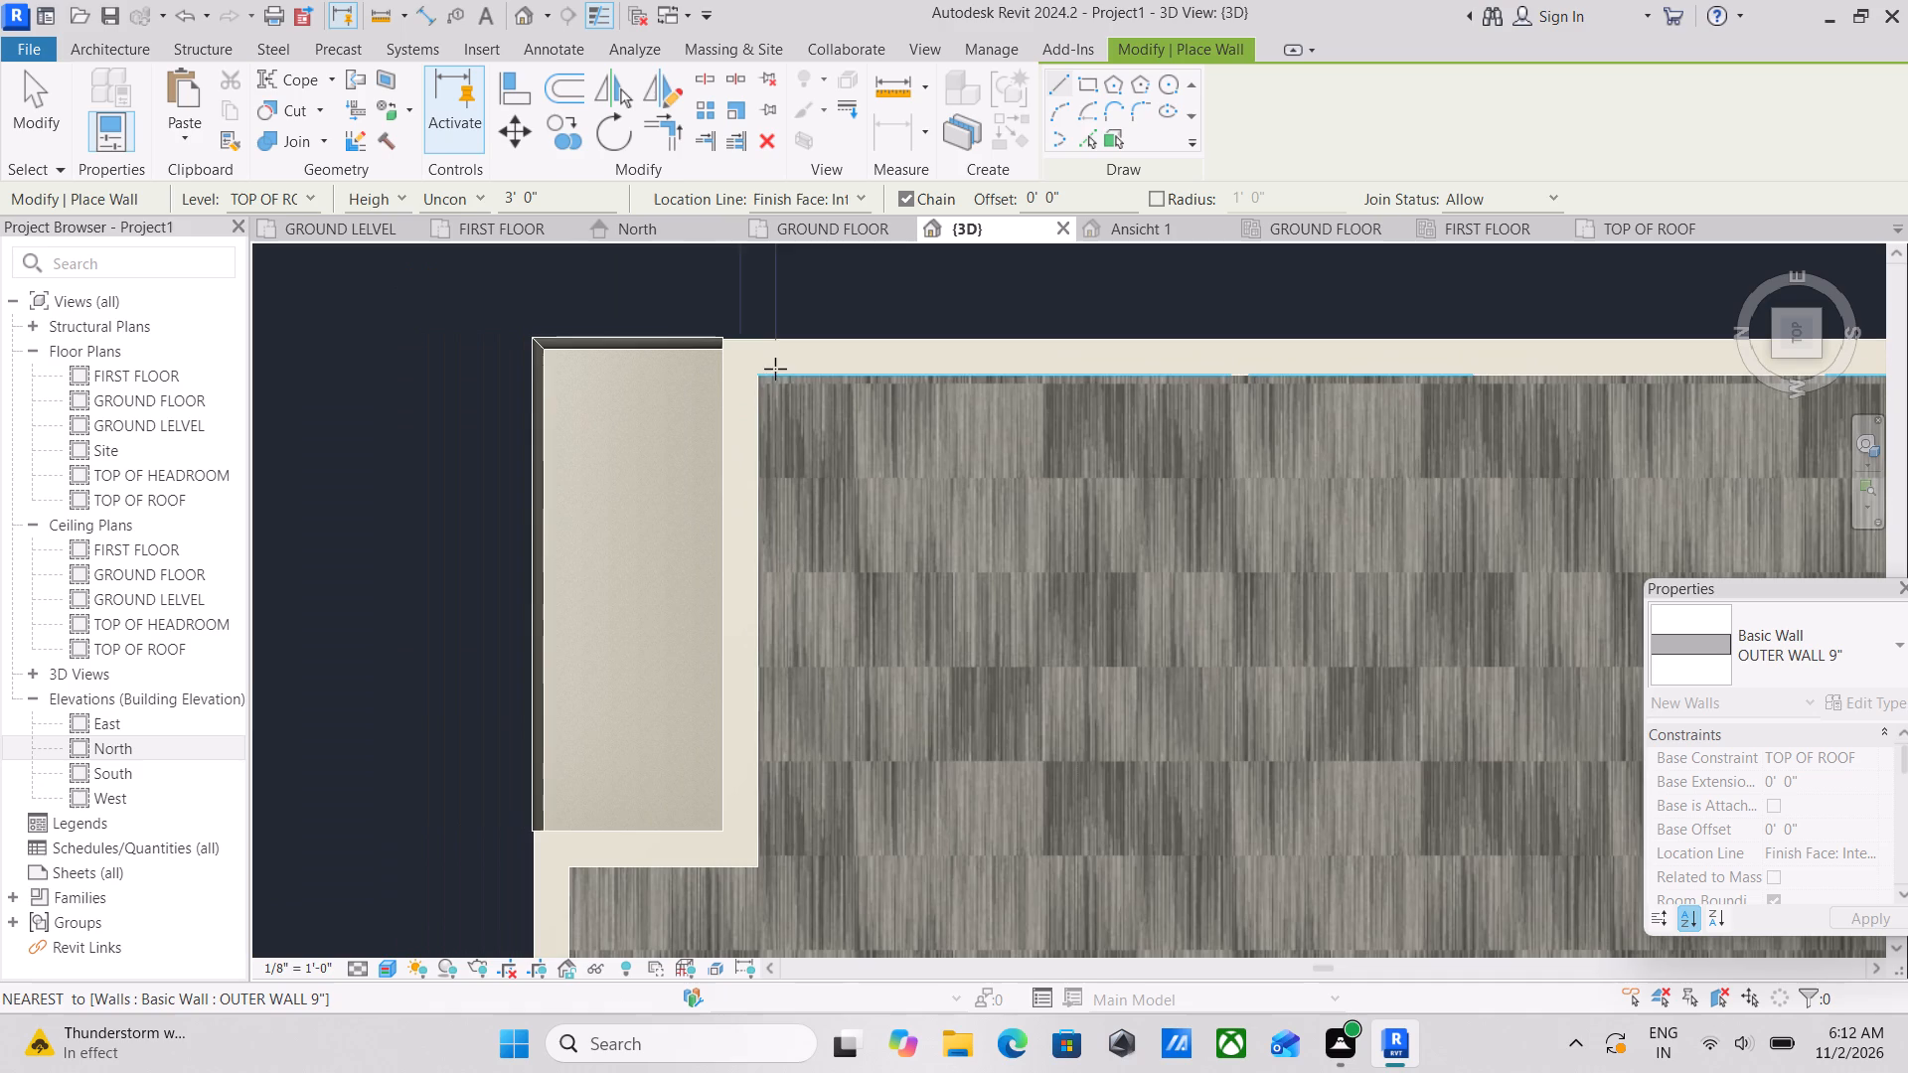
{"action": "left_click", "coordinate": [751, 383]}
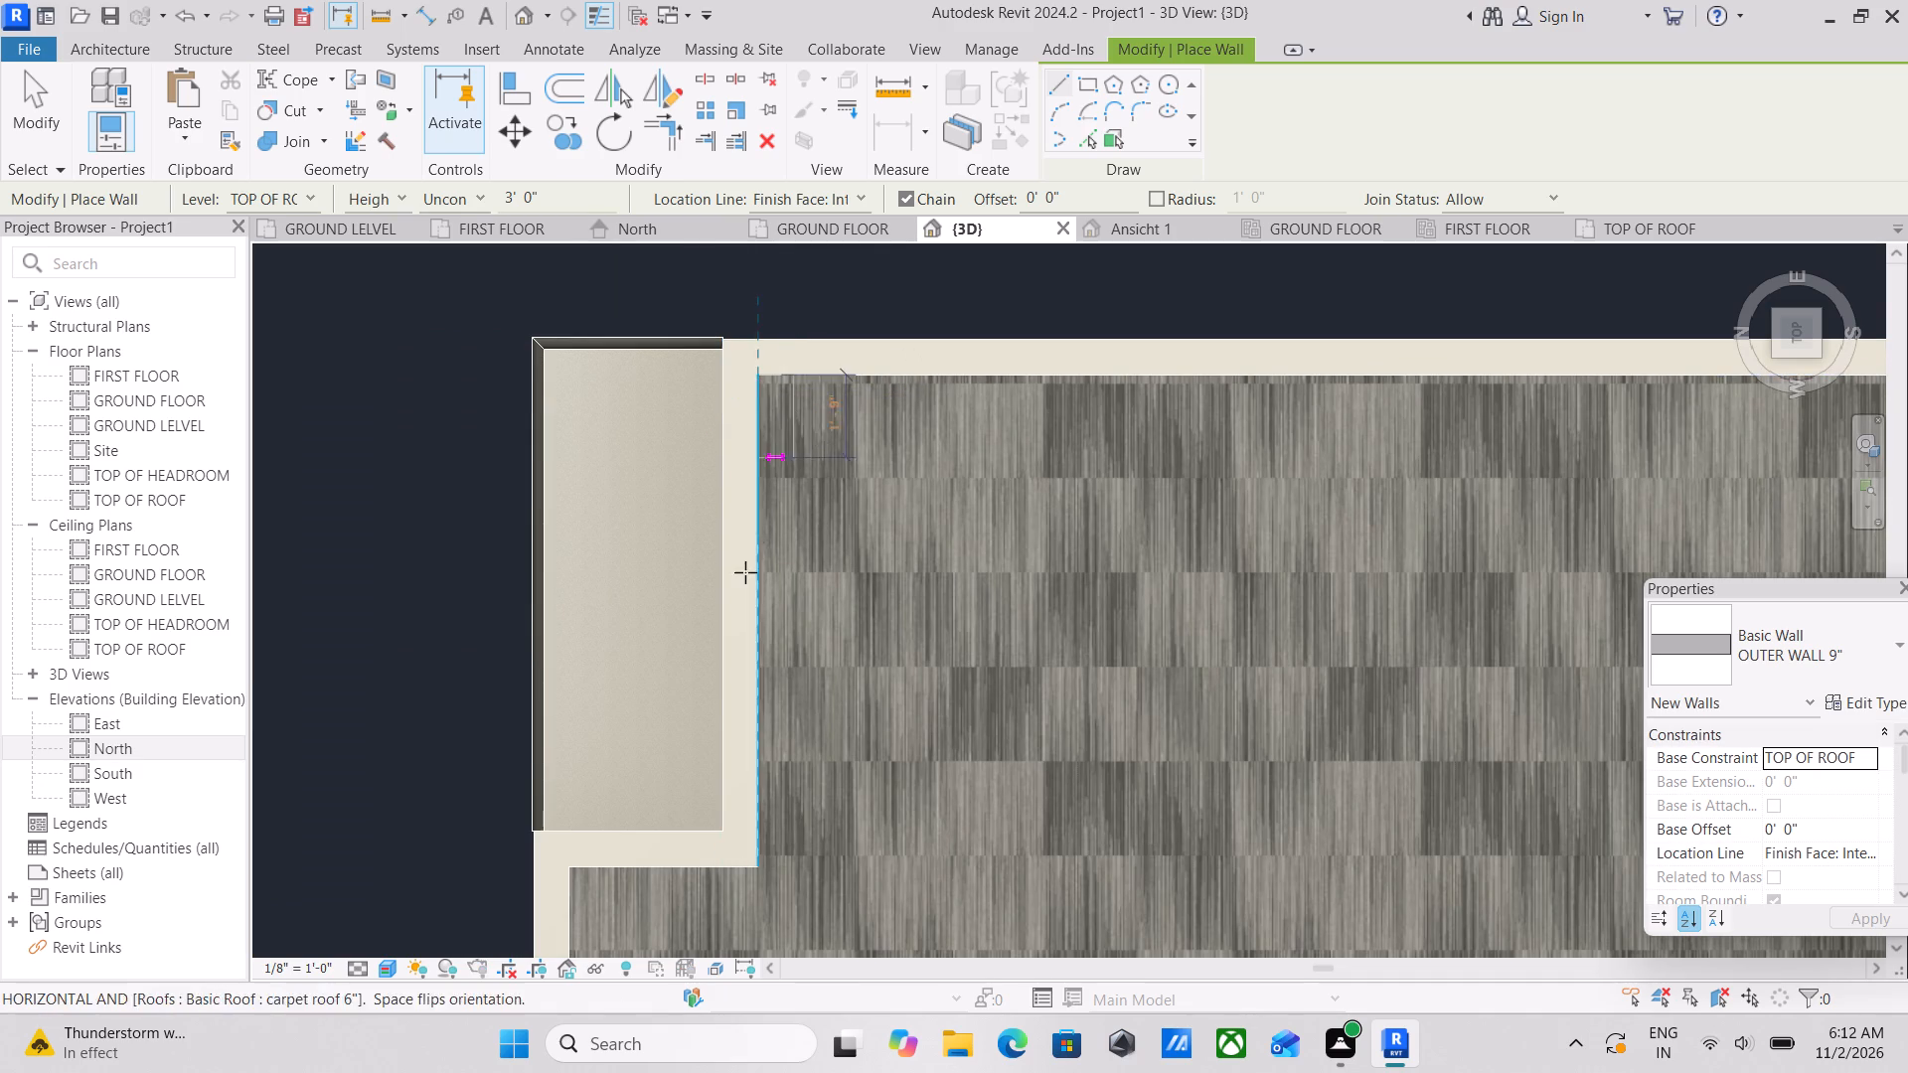
{"action": "middle_click_drag", "start_coordinate": [729, 699], "coordinate": [808, 472]}
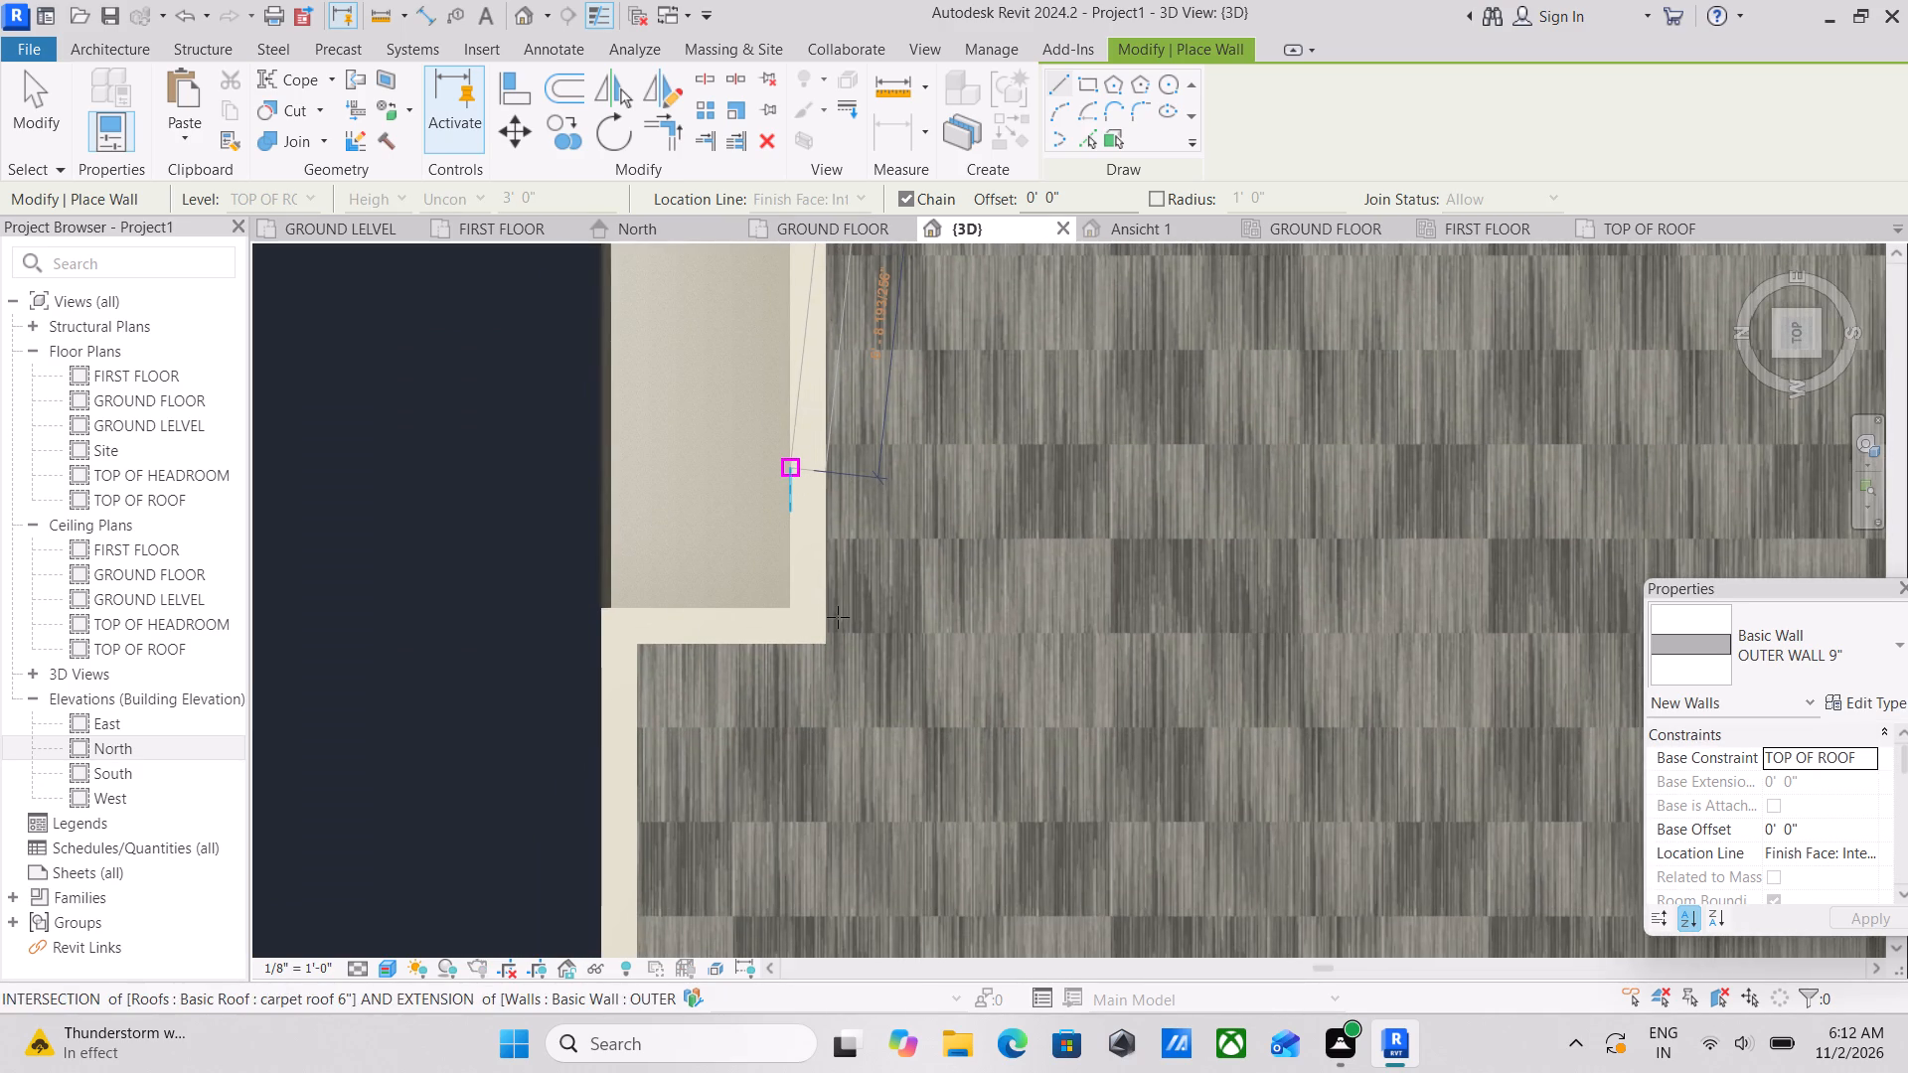
{"action": "key", "text": "space"}
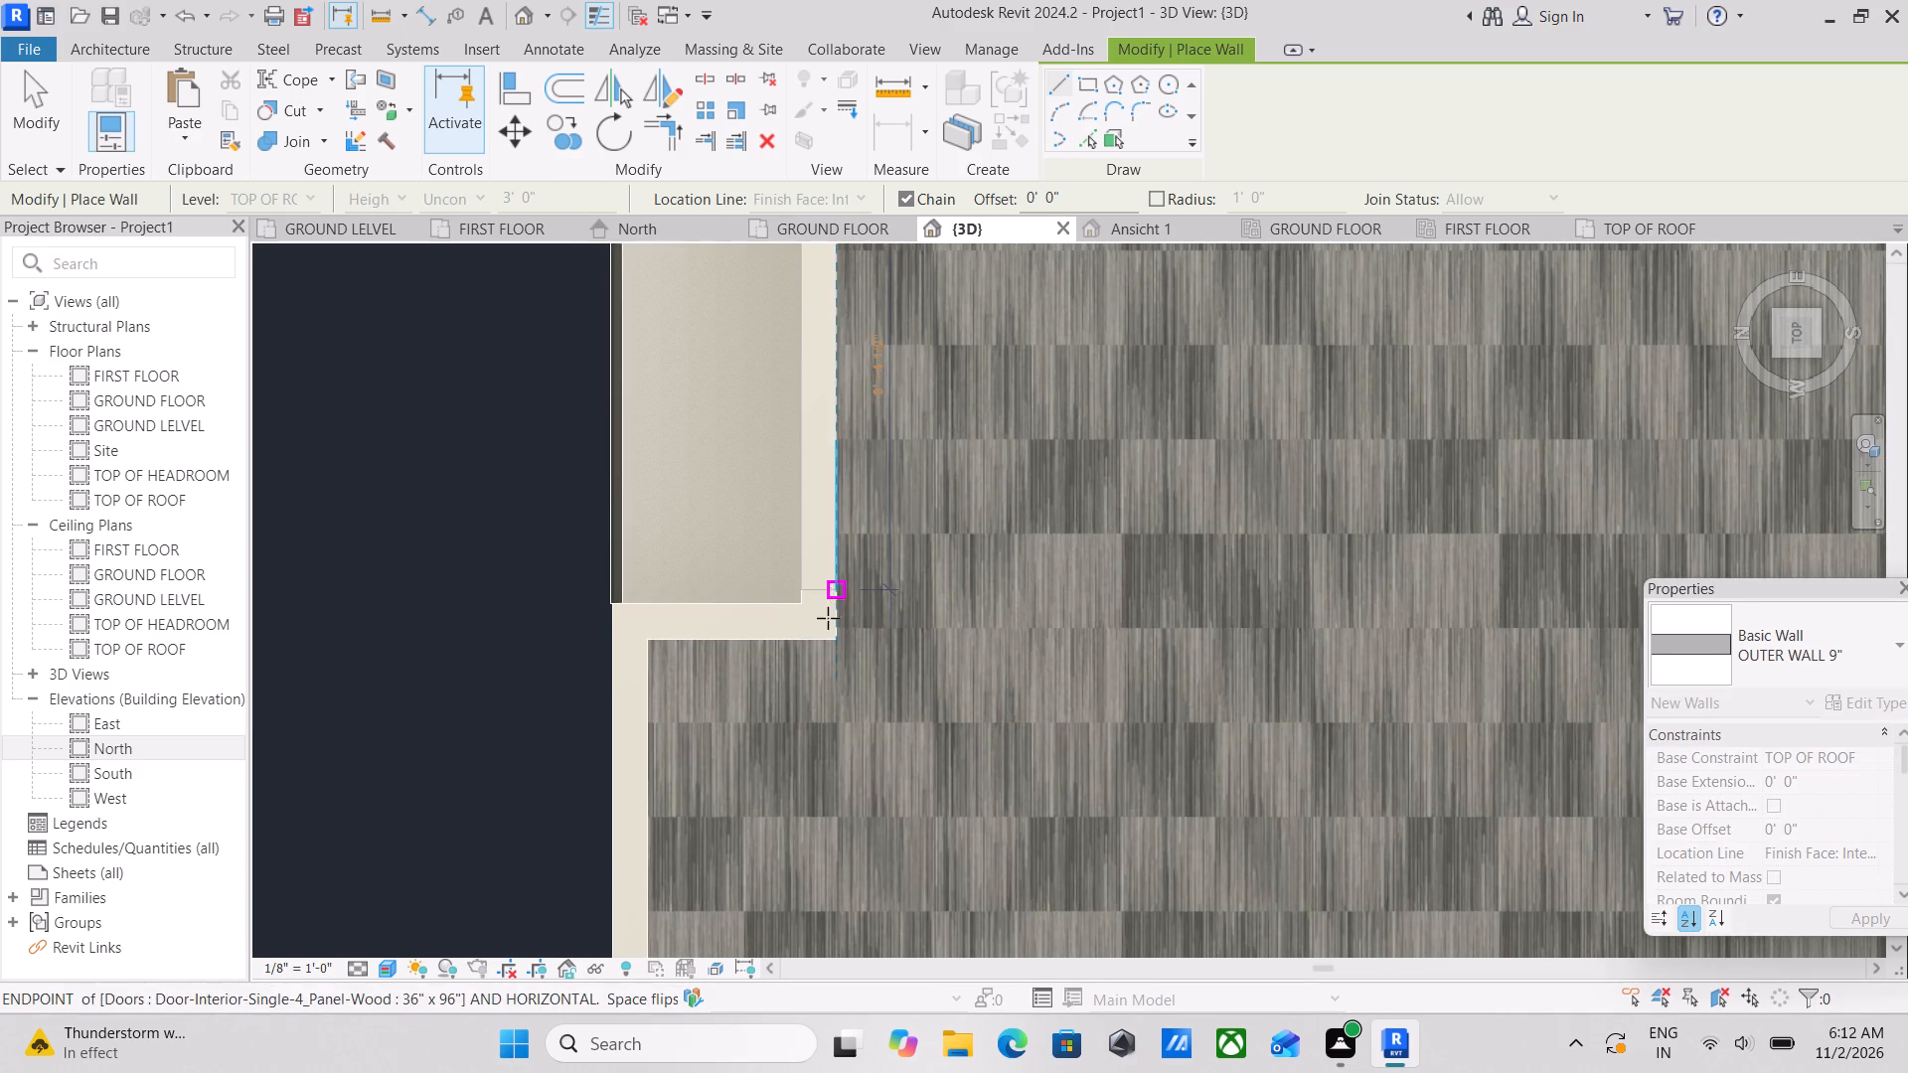
{"action": "left_click", "coordinate": [835, 640]}
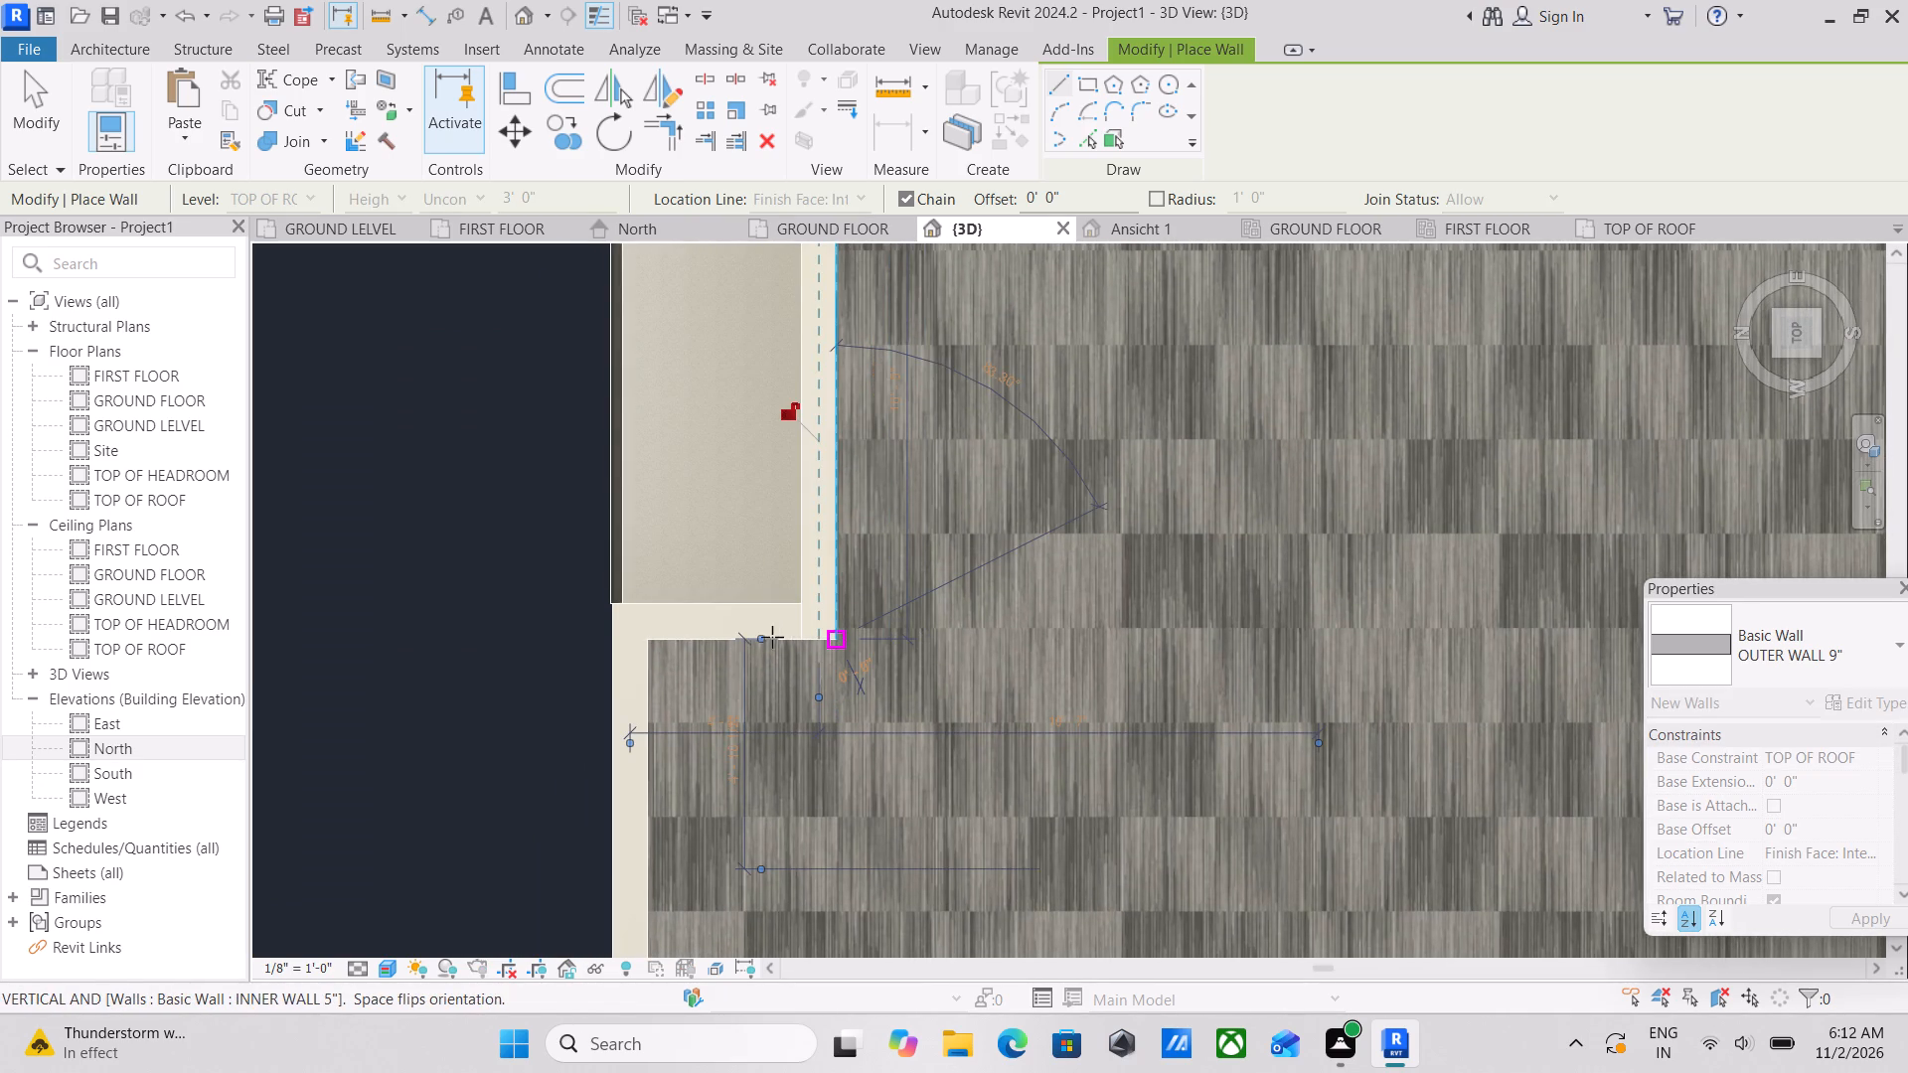
{"action": "left_click", "coordinate": [648, 646]}
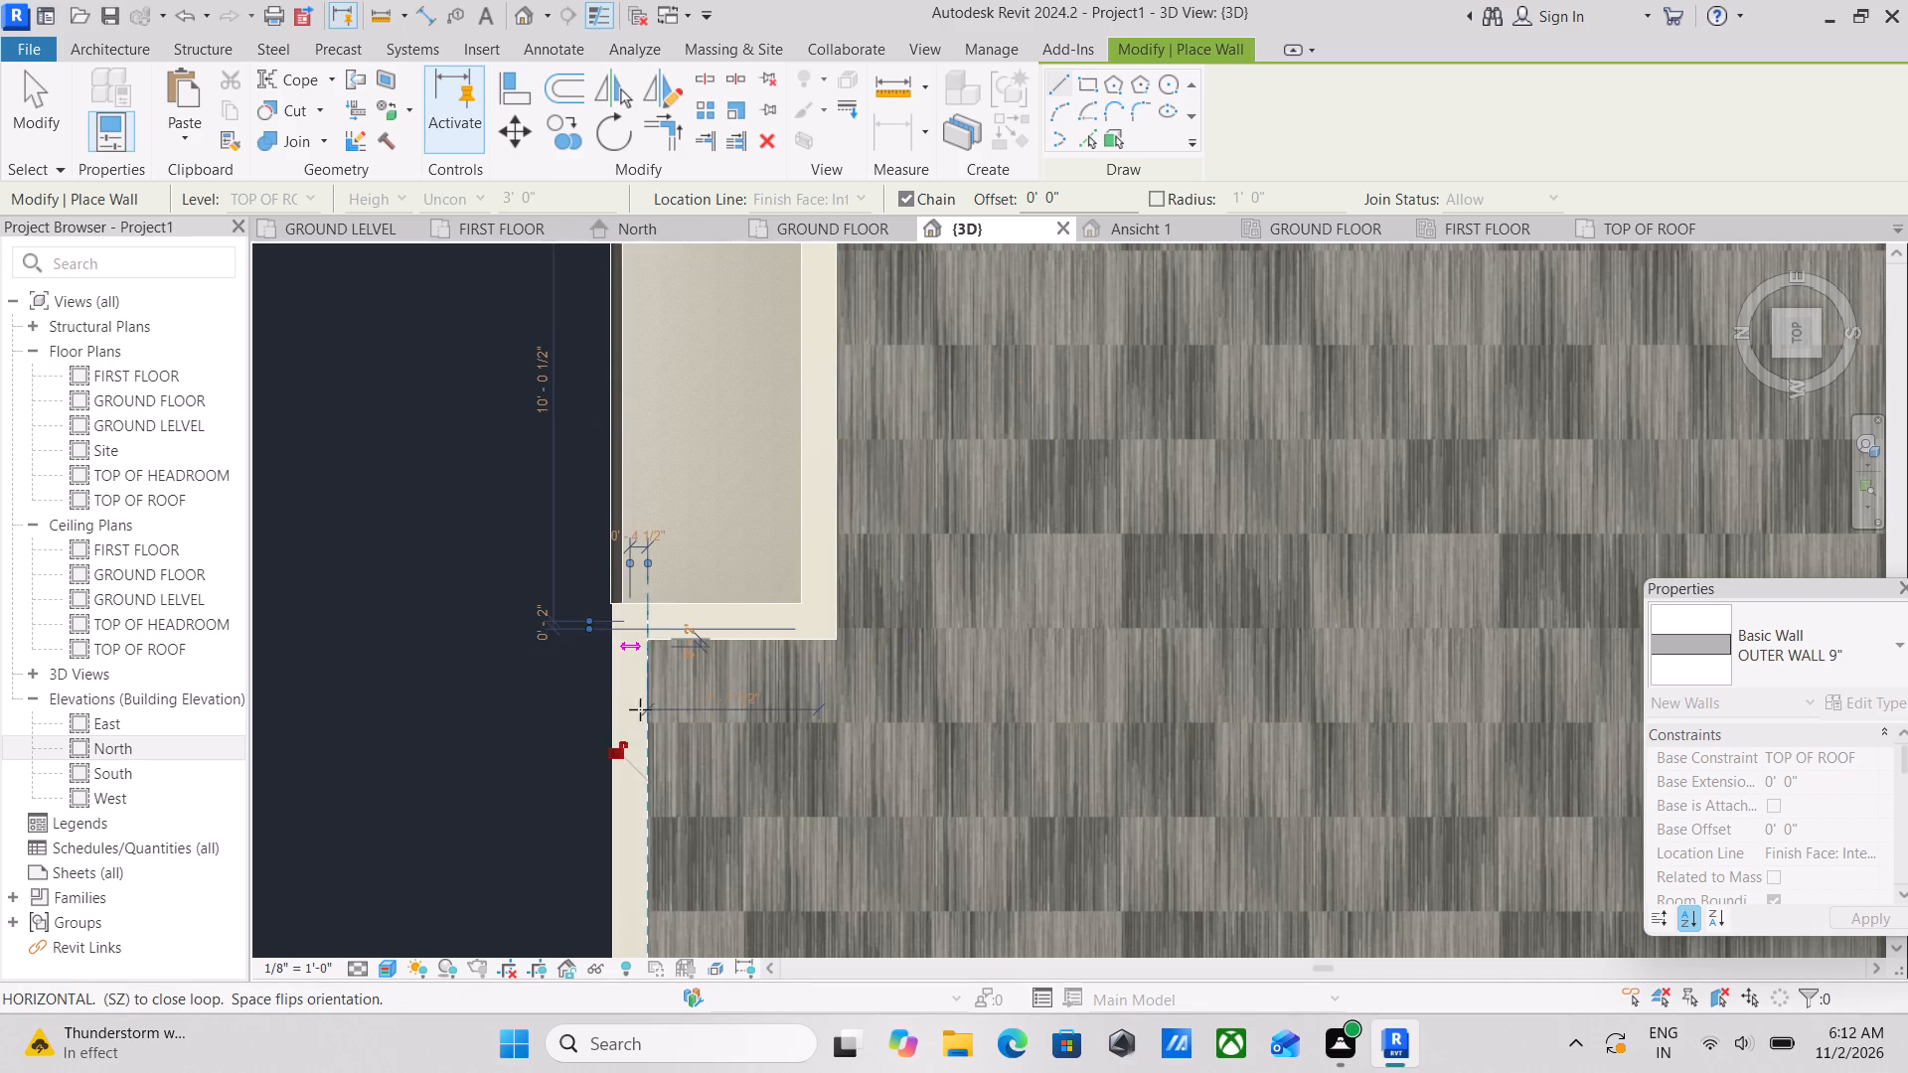
Continue the parapet wall along the roof's north edge to the north-west corner and along the west edge to the south-west corner.
{"action": "scroll", "coordinate": [646, 724], "scroll_direction": "down", "scroll_amount": 3}
{"action": "middle_click_drag", "start_coordinate": [657, 737], "coordinate": [628, 405]}
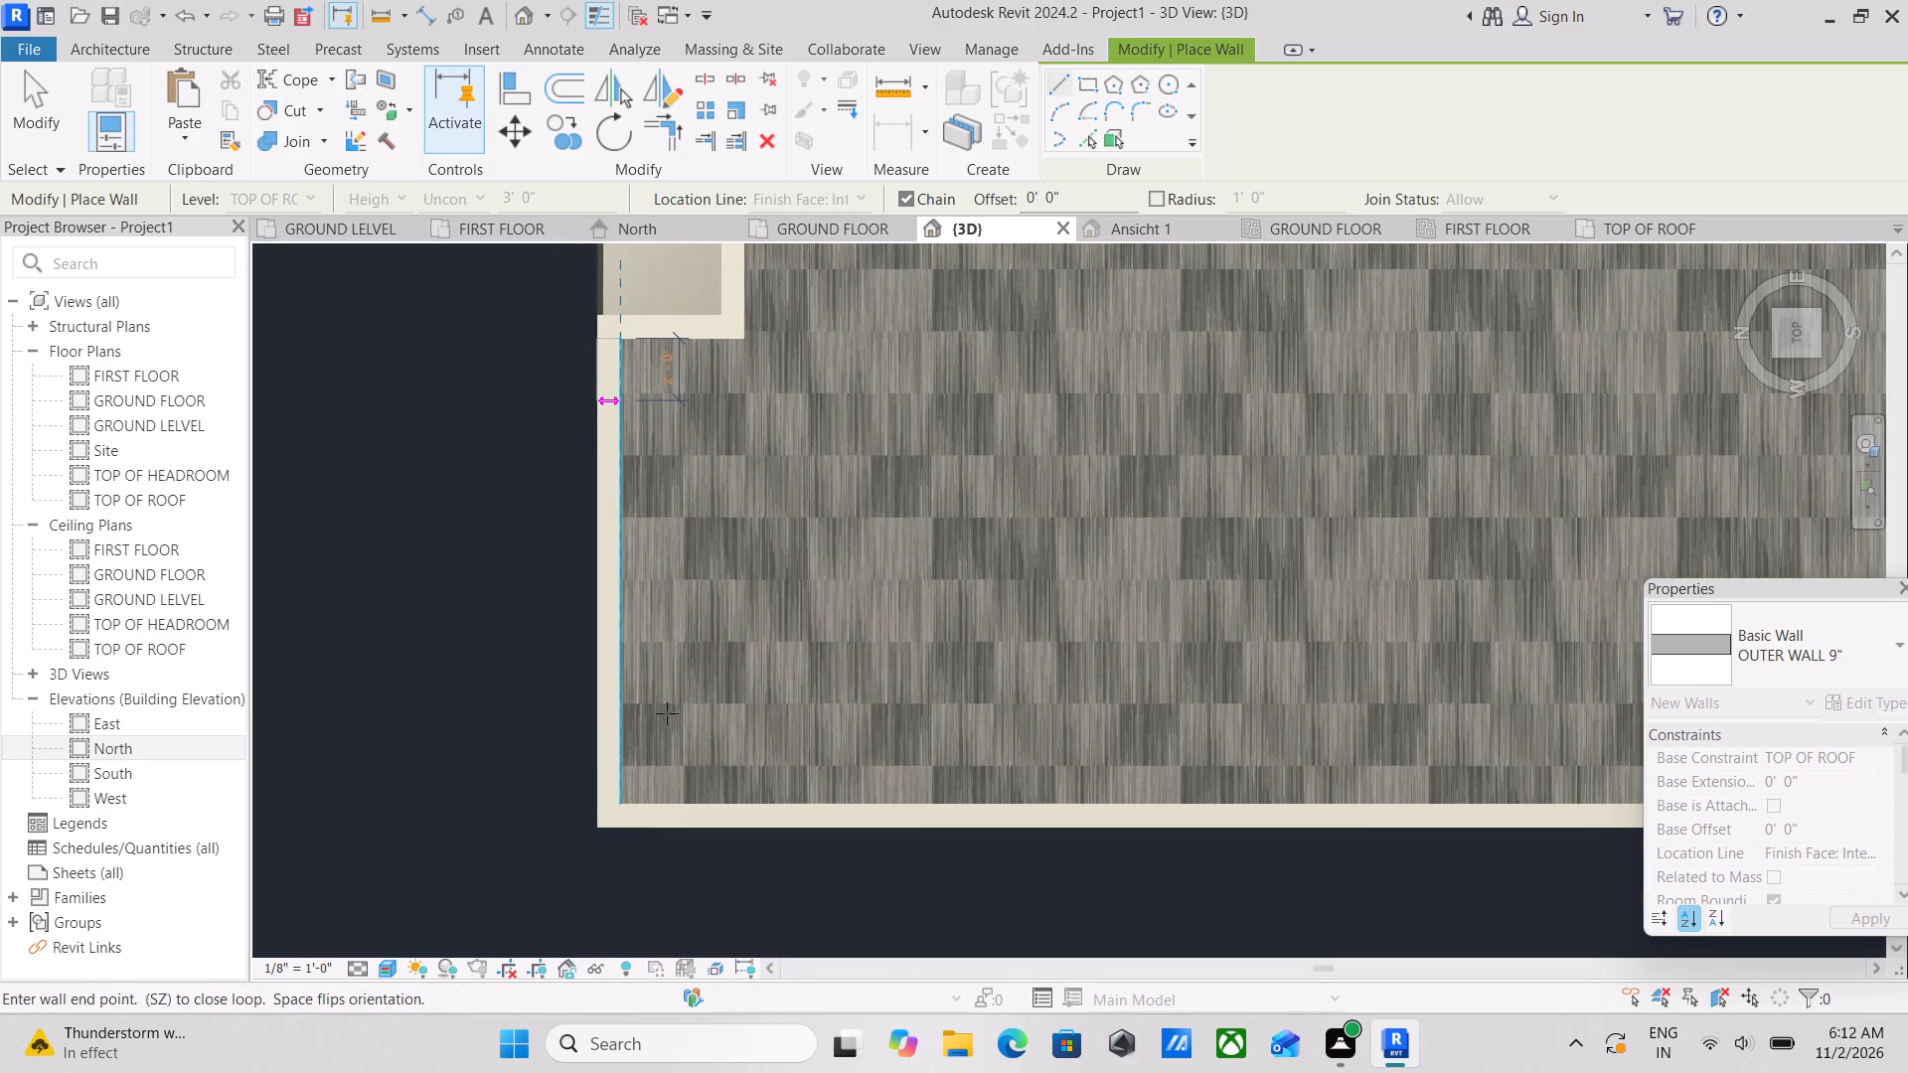
{"action": "left_click", "coordinate": [619, 808]}
{"action": "scroll", "coordinate": [949, 787], "scroll_direction": "down", "scroll_amount": 3}
{"action": "middle_click_drag", "start_coordinate": [950, 787], "coordinate": [903, 771]}
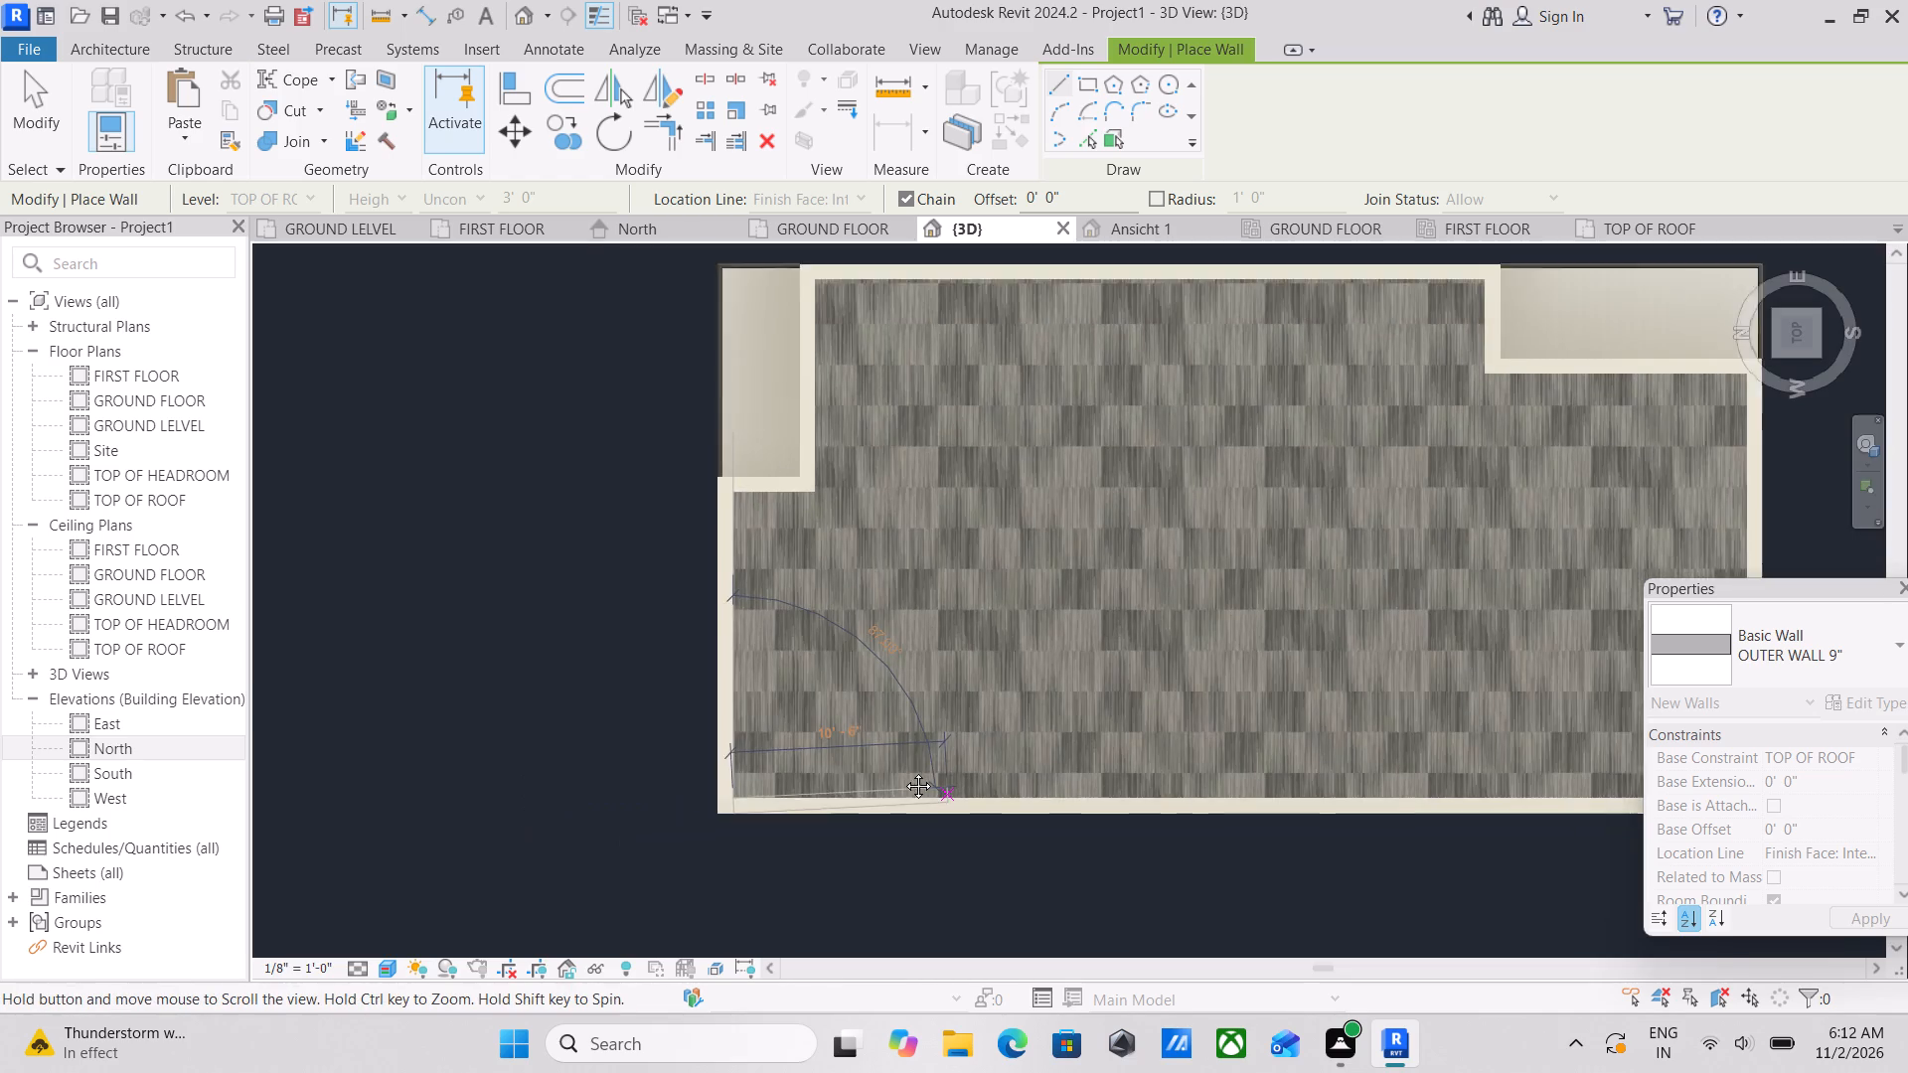
{"action": "middle_click_drag", "start_coordinate": [903, 771], "coordinate": [349, 658]}
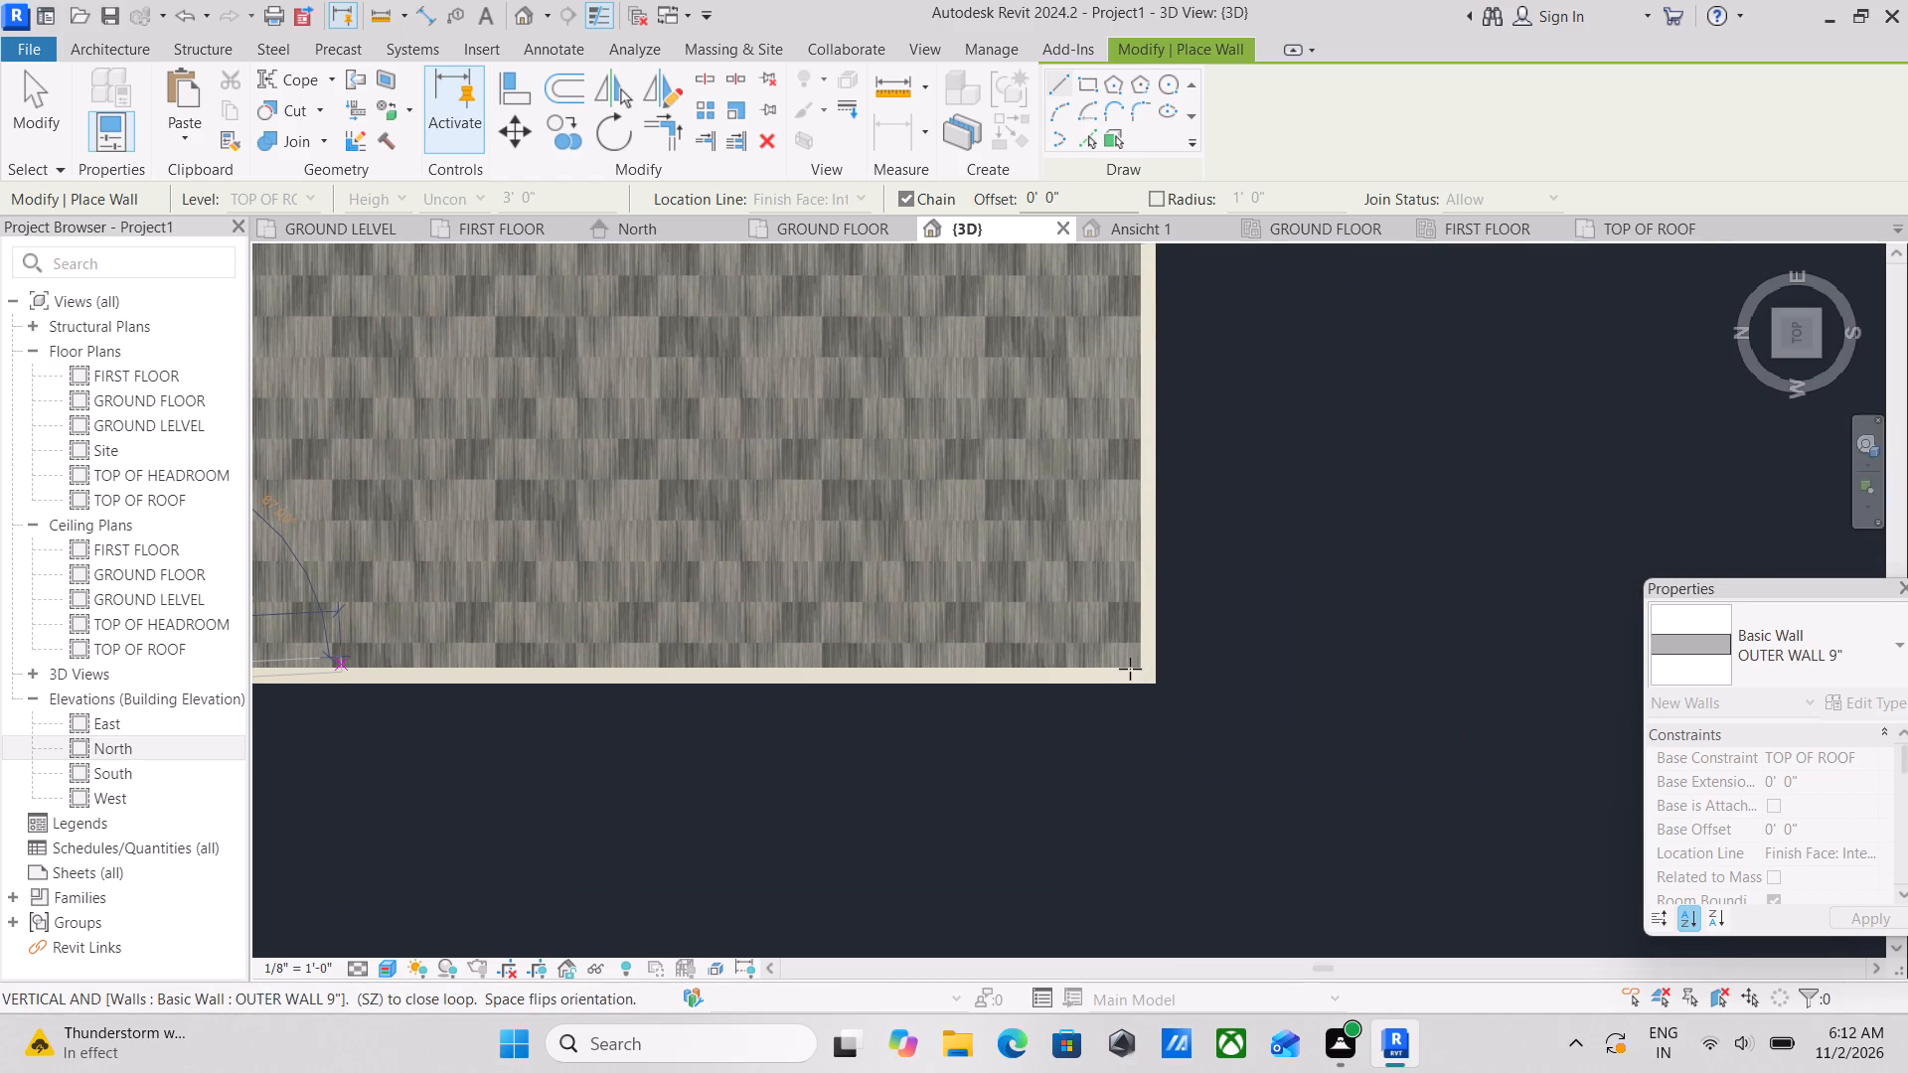
{"action": "left_click", "coordinate": [1143, 669]}
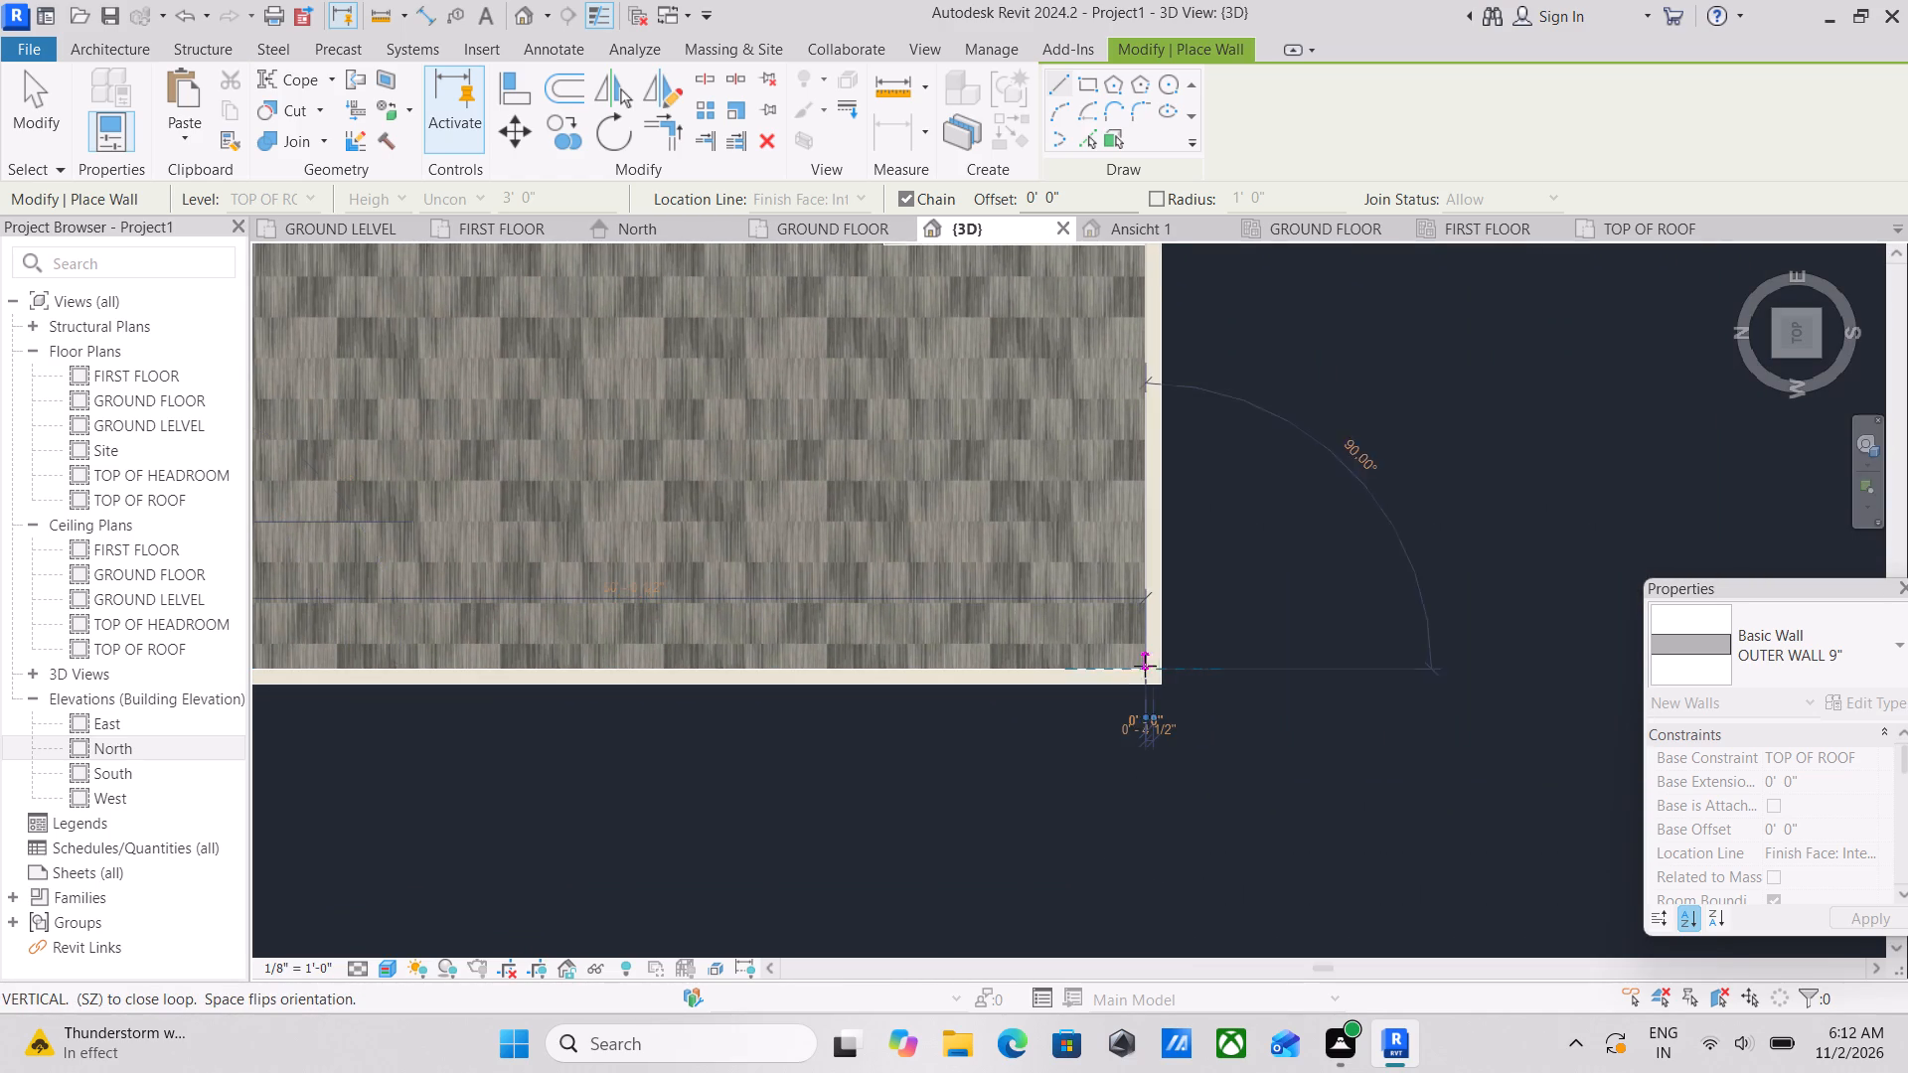
Continue the parapet wall up the roof's south edge and around both sides of the south-east notch.
{"action": "scroll", "coordinate": [1160, 549], "scroll_direction": "down", "scroll_amount": 2}
{"action": "middle_click_drag", "start_coordinate": [1160, 549], "coordinate": [1126, 744]}
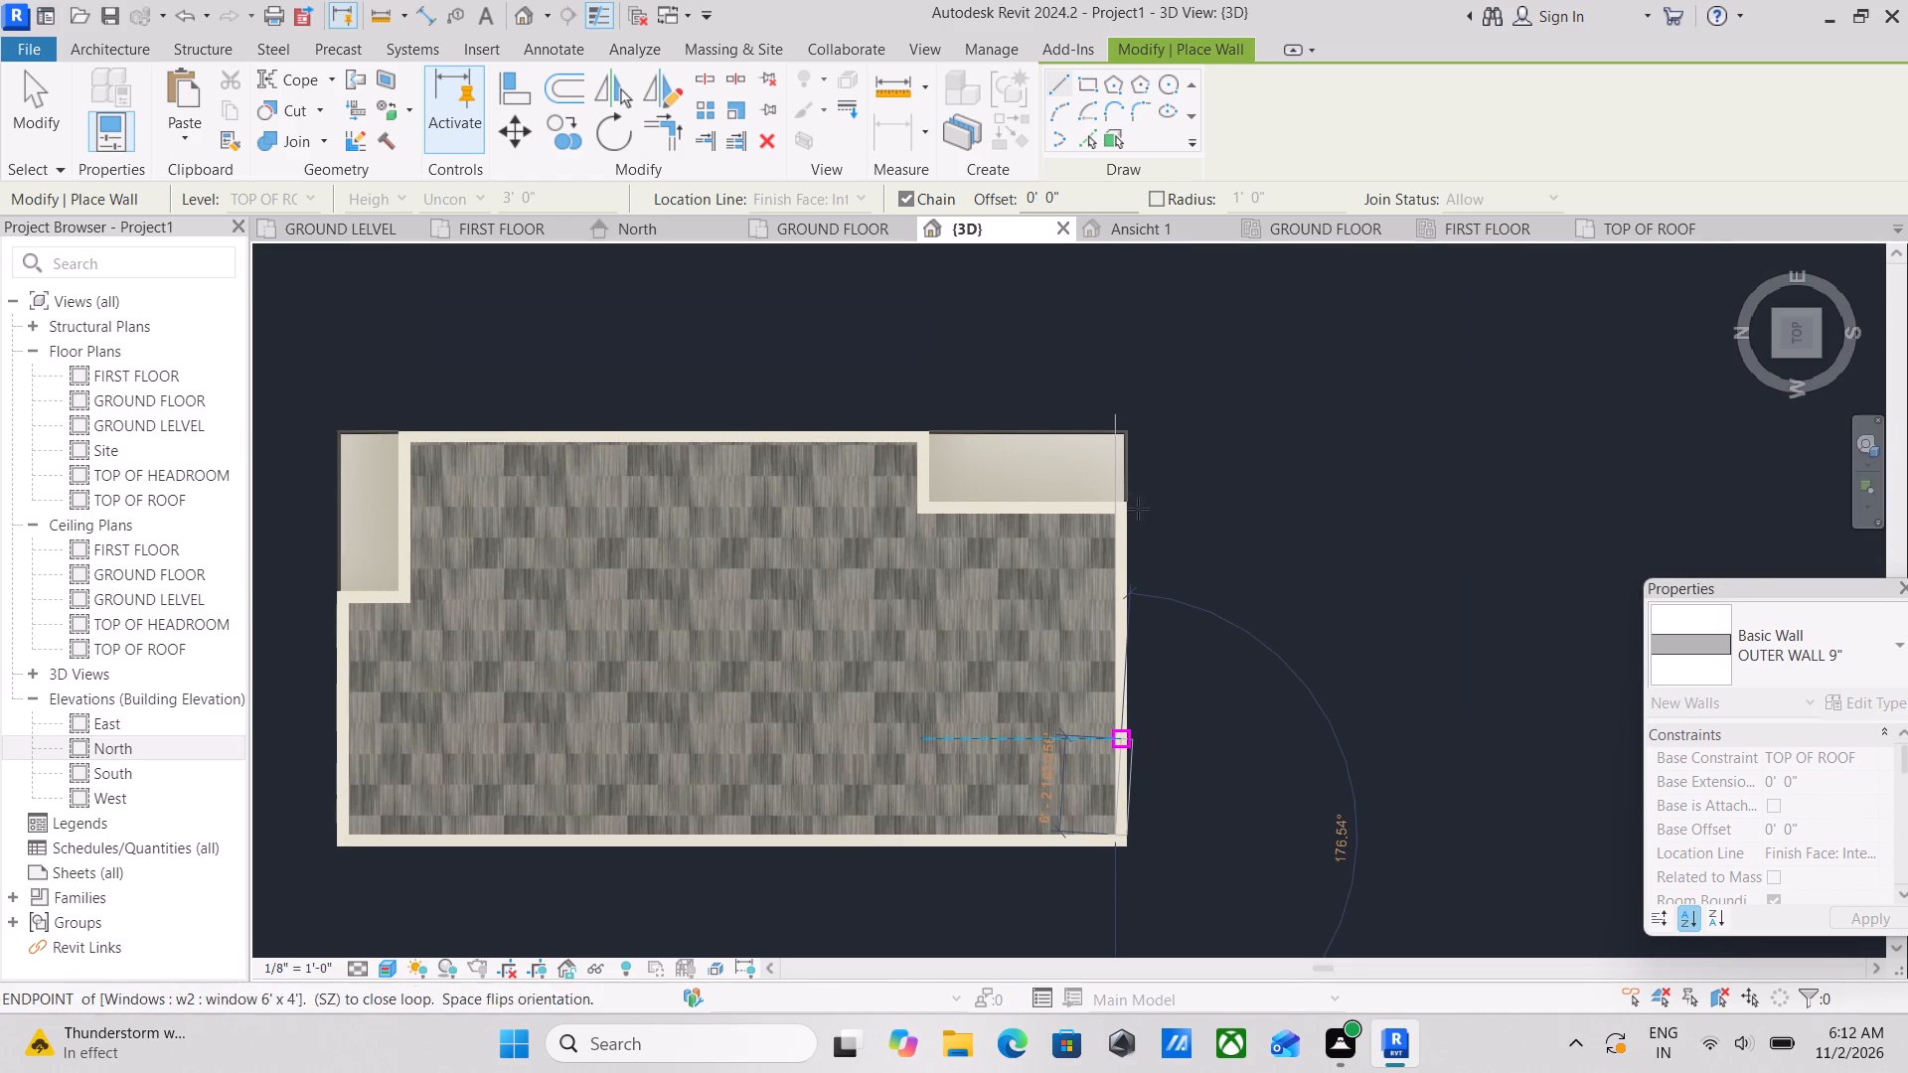
{"action": "scroll", "coordinate": [1104, 510], "scroll_direction": "up", "scroll_amount": 7}
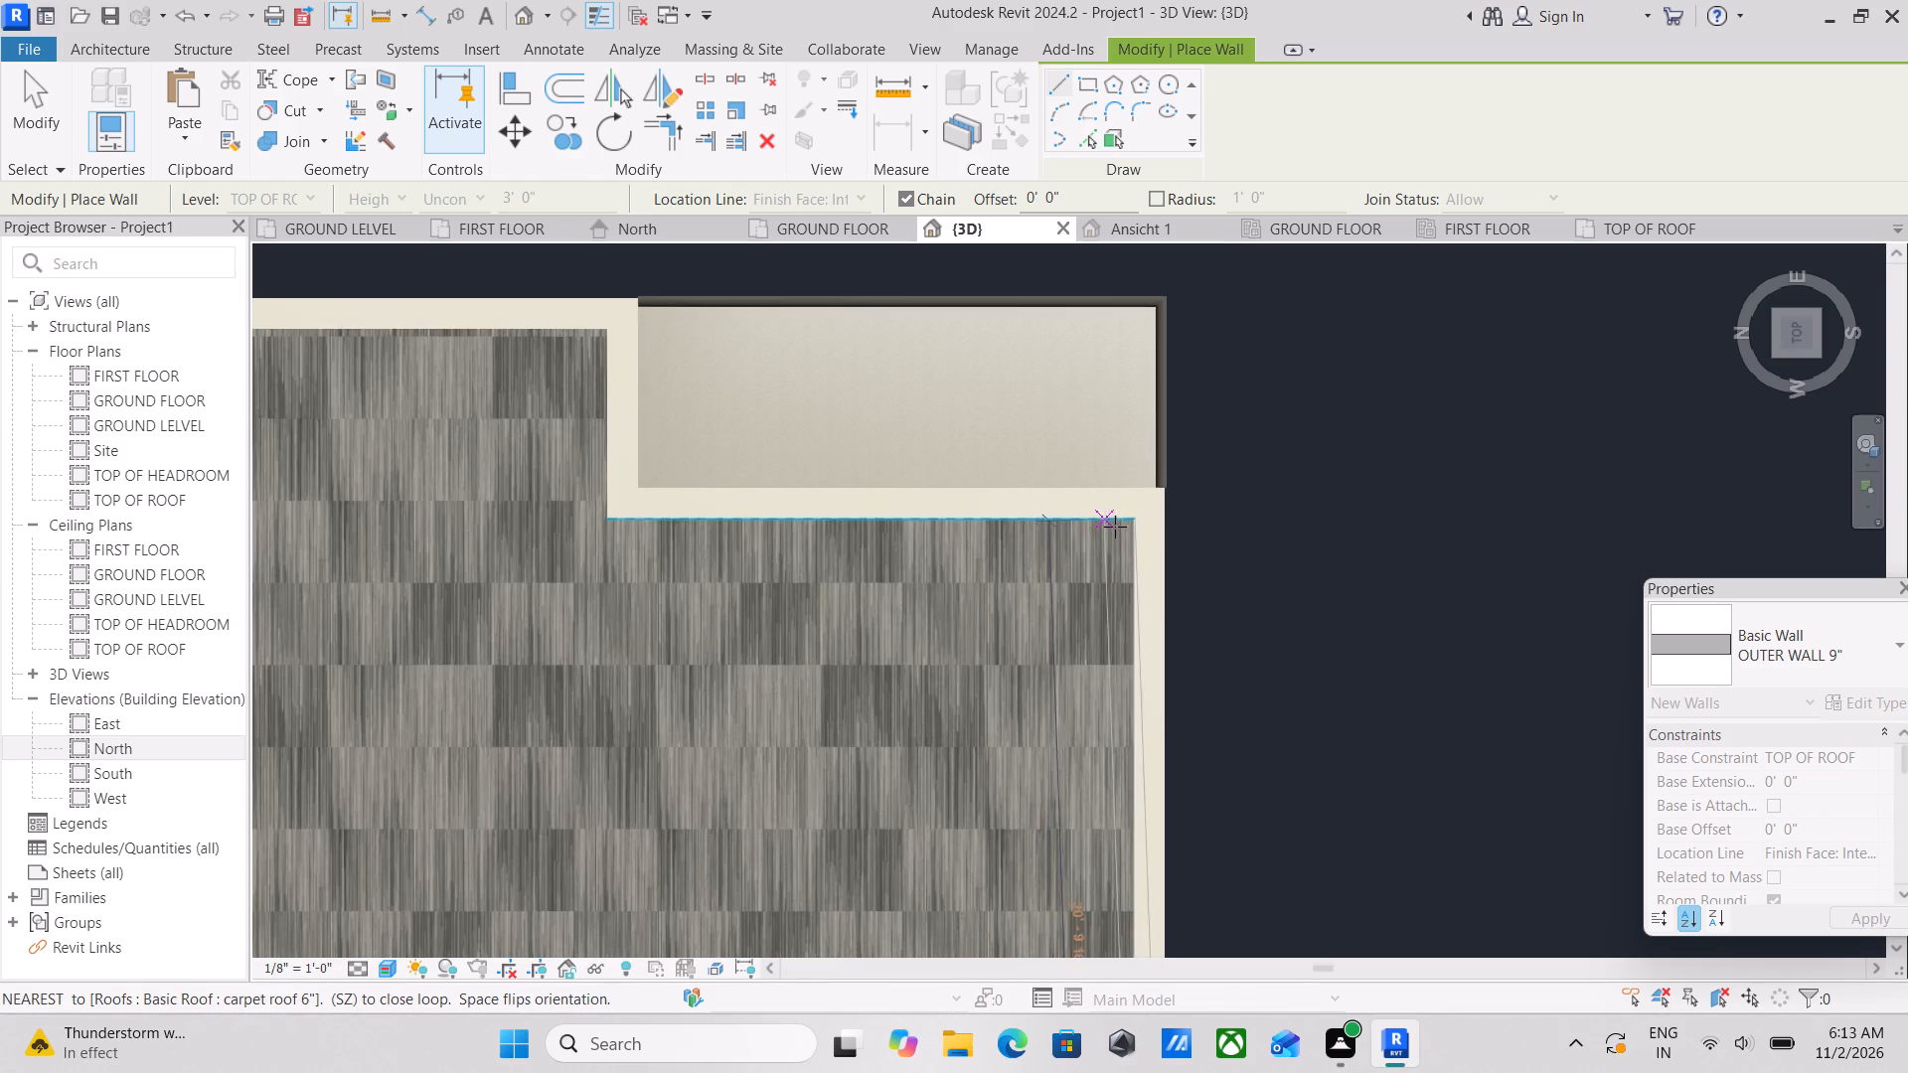
{"action": "left_click", "coordinate": [1123, 515]}
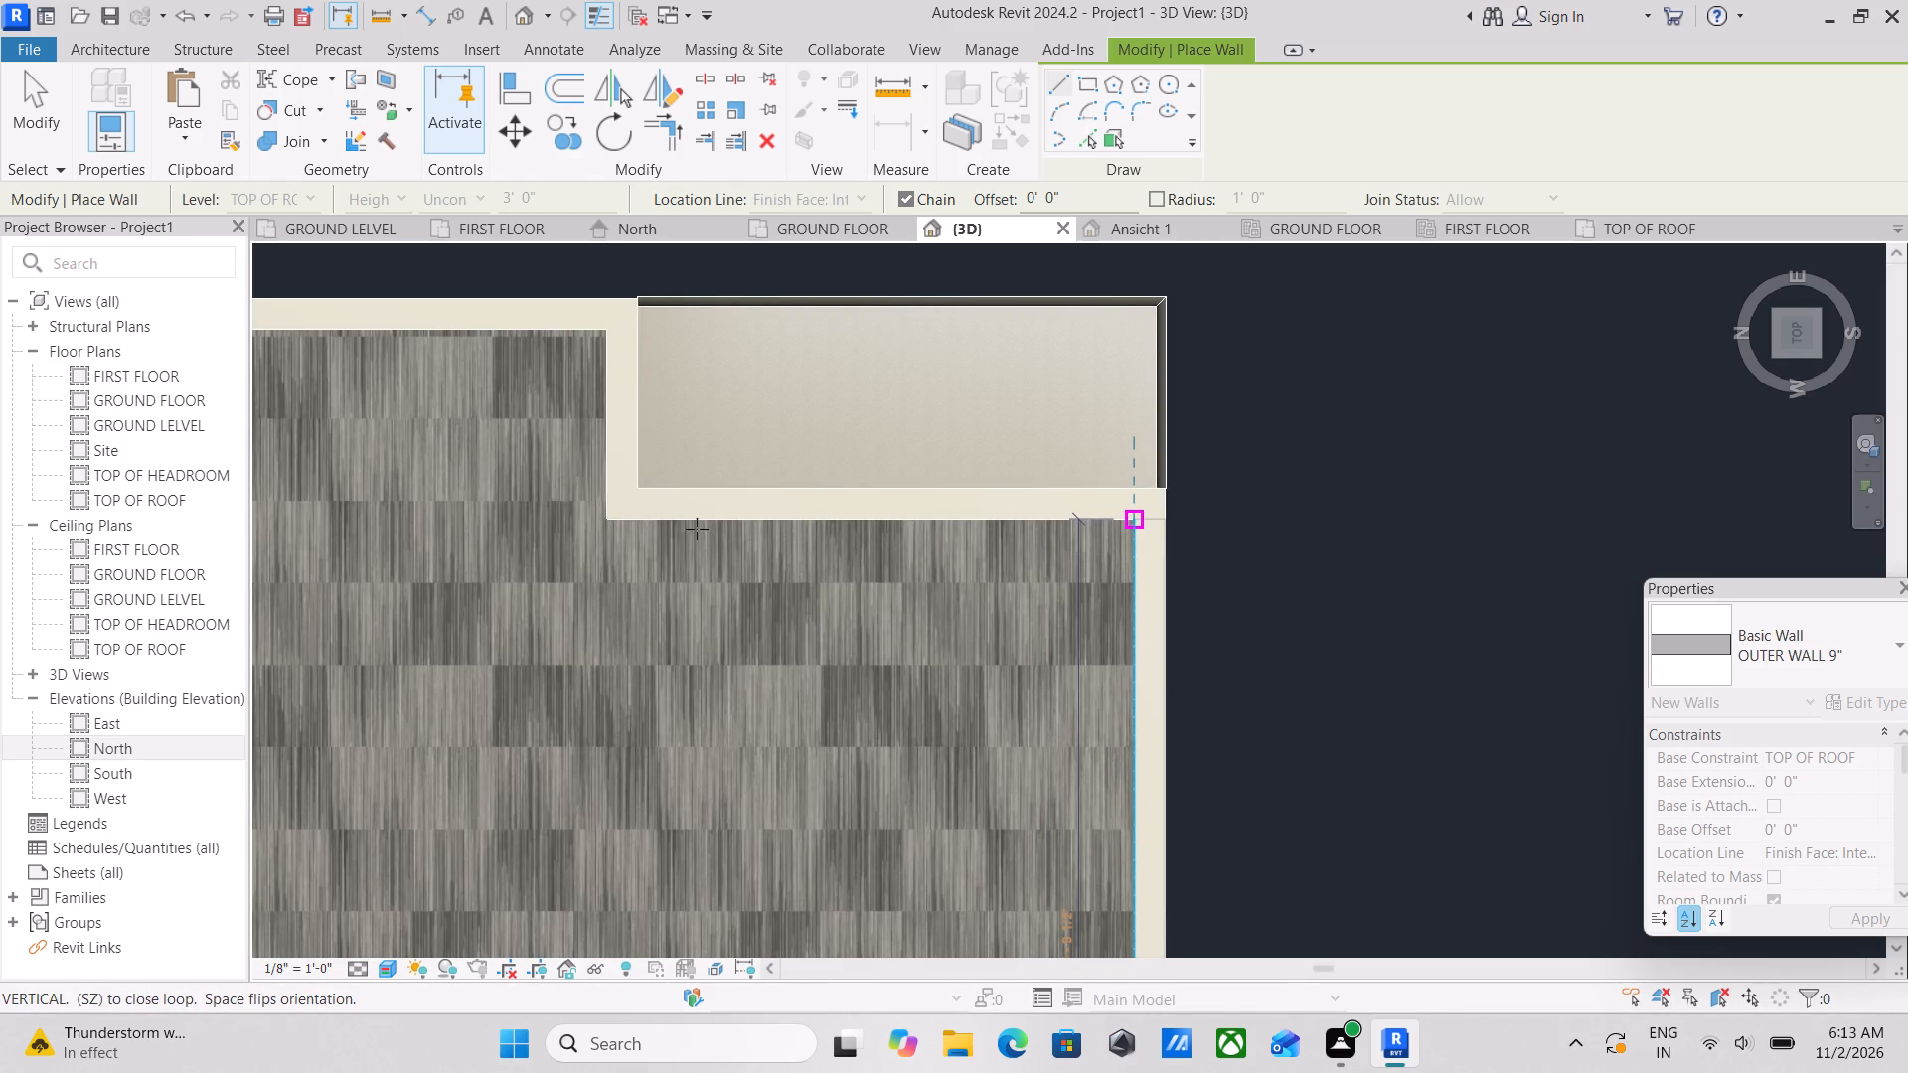
{"action": "left_click", "coordinate": [607, 516]}
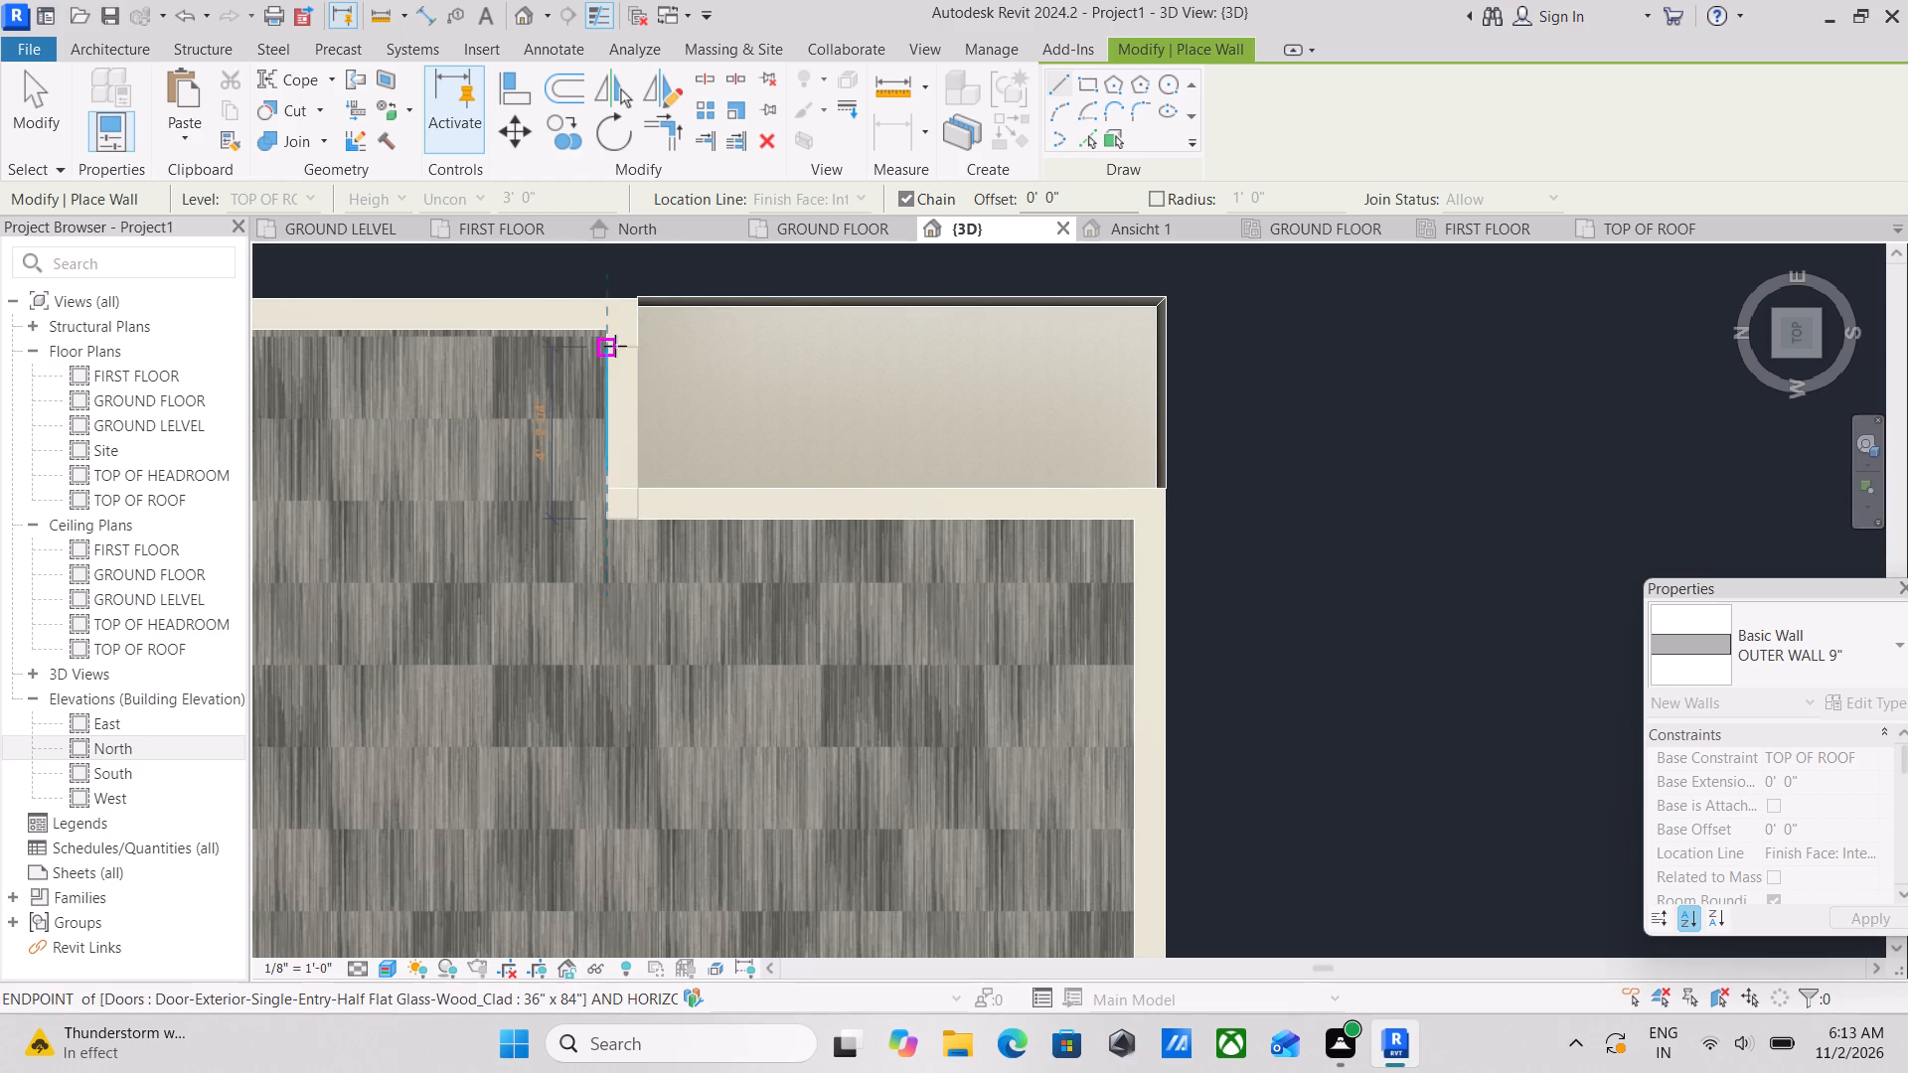
{"action": "left_click", "coordinate": [611, 332]}
Close the parapet loop by drawing its last wall along the roof's east edge to the north-east notch corner, and finish the wall command.
{"action": "middle_click_drag", "start_coordinate": [460, 346], "coordinate": [1346, 482]}
{"action": "scroll", "coordinate": [930, 490], "scroll_direction": "down", "scroll_amount": 3}
{"action": "middle_click_drag", "start_coordinate": [930, 490], "coordinate": [1510, 586]}
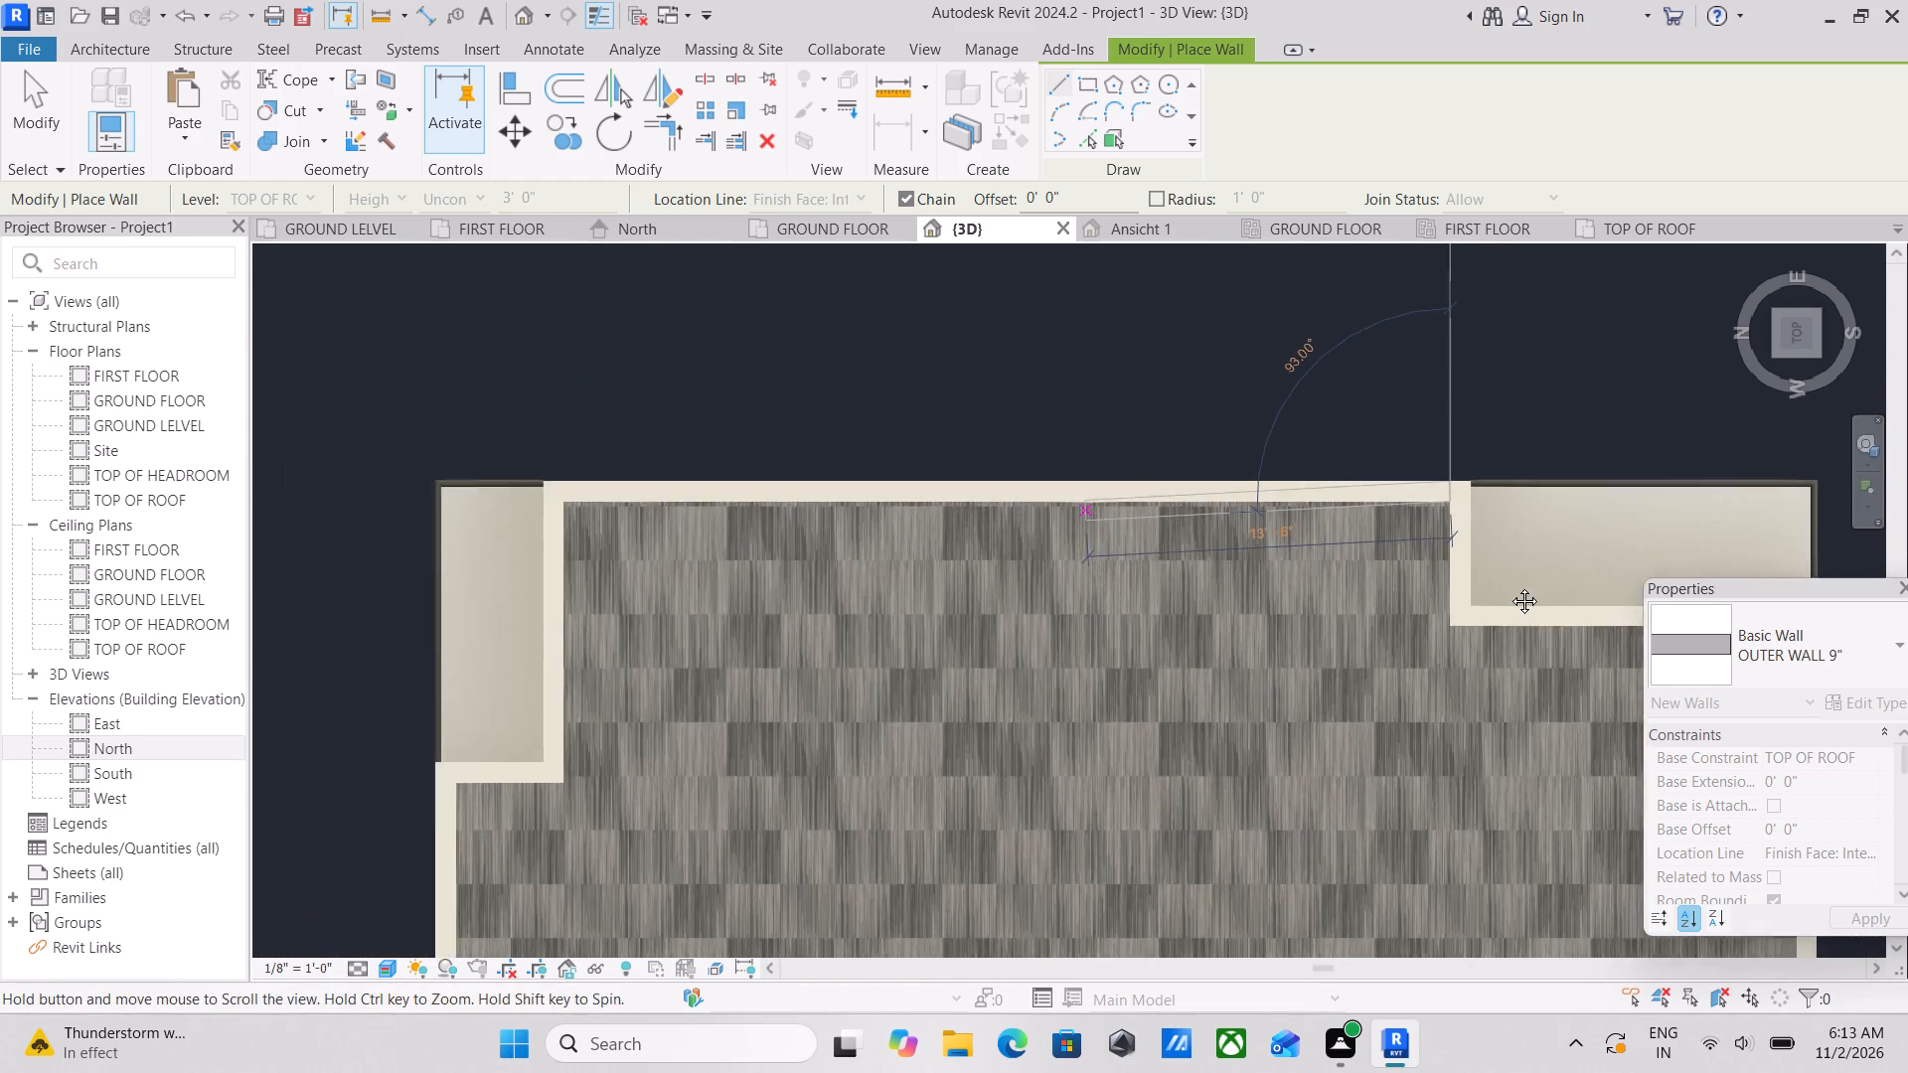
{"action": "middle_click_drag", "start_coordinate": [1510, 586], "coordinate": [1538, 584]}
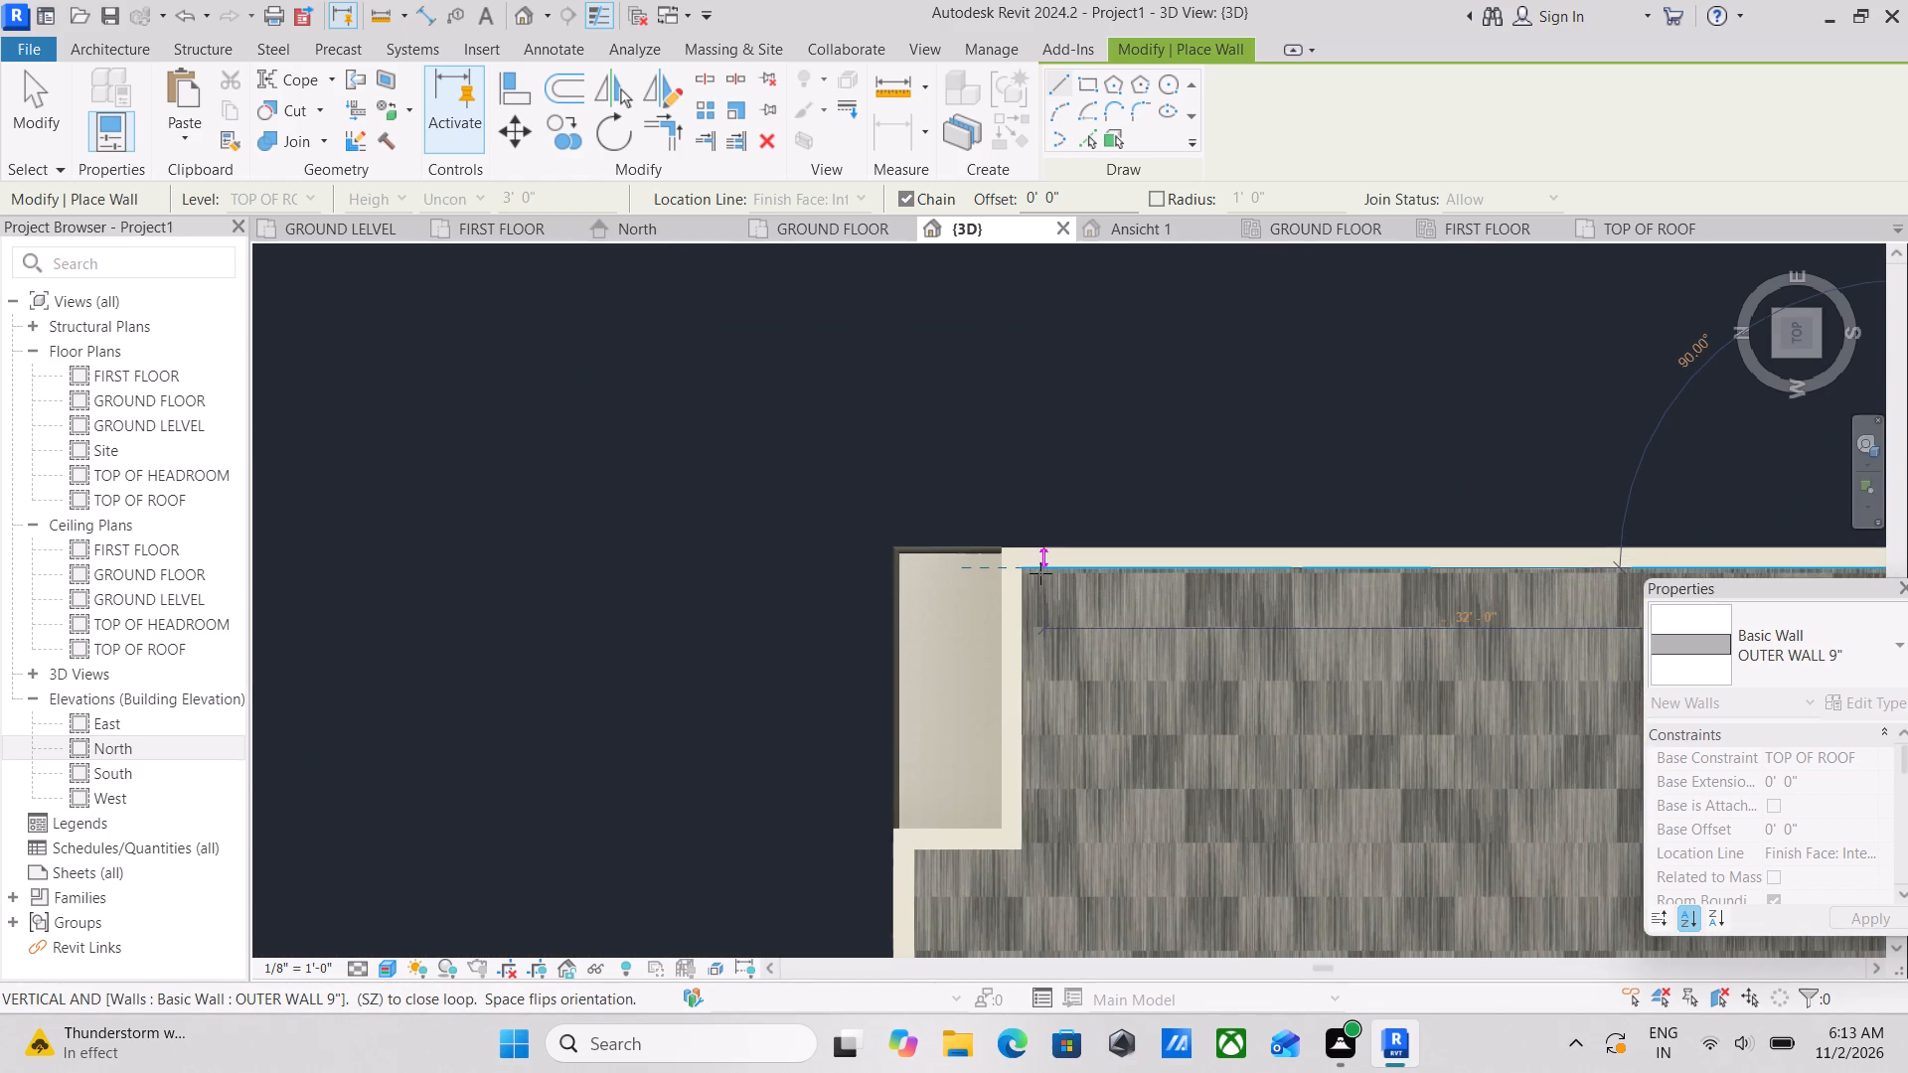
{"action": "left_click", "coordinate": [1025, 564]}
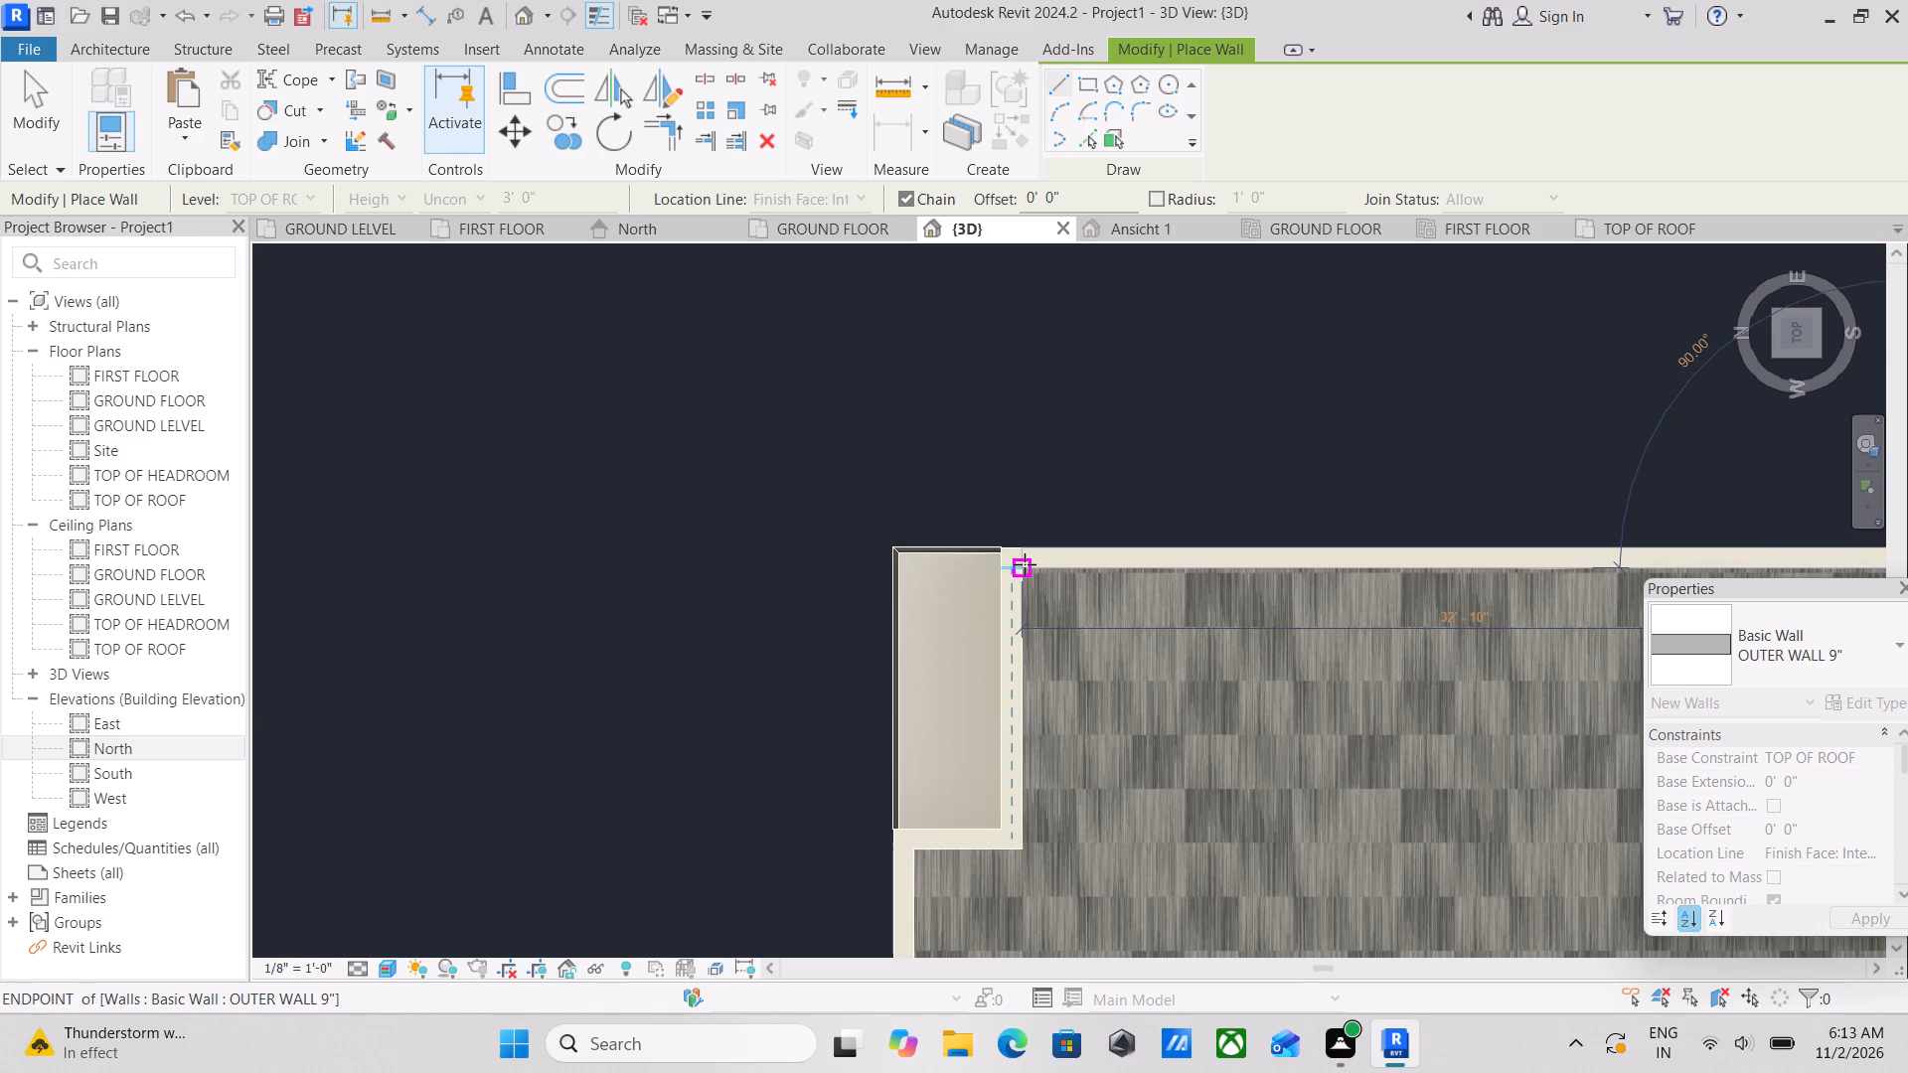
{"action": "key", "text": "Escape"}
{"action": "key", "text": "Escape"}
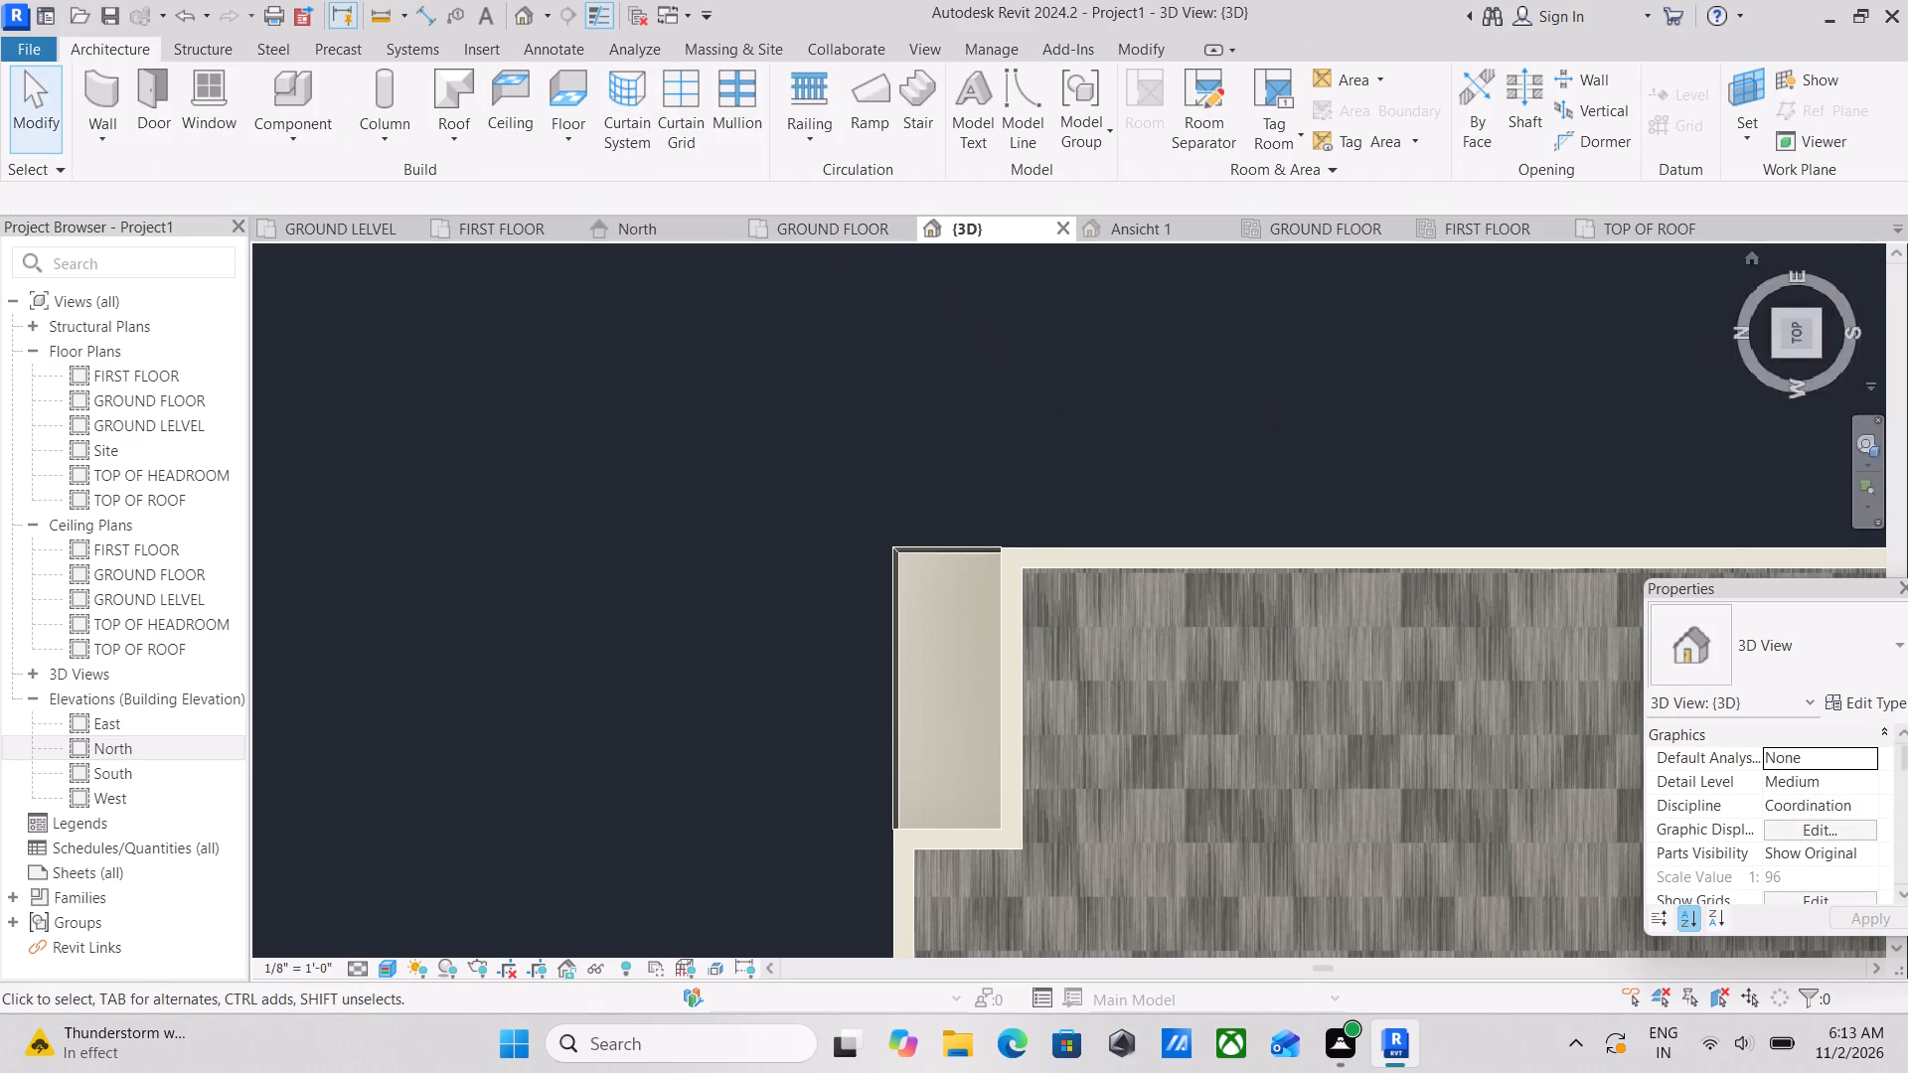
Inspect the parapet and house exterior in 3D, from an isometric view, around the balcony sides, and straight on from the front.
{"action": "left_click", "coordinate": [1819, 353]}
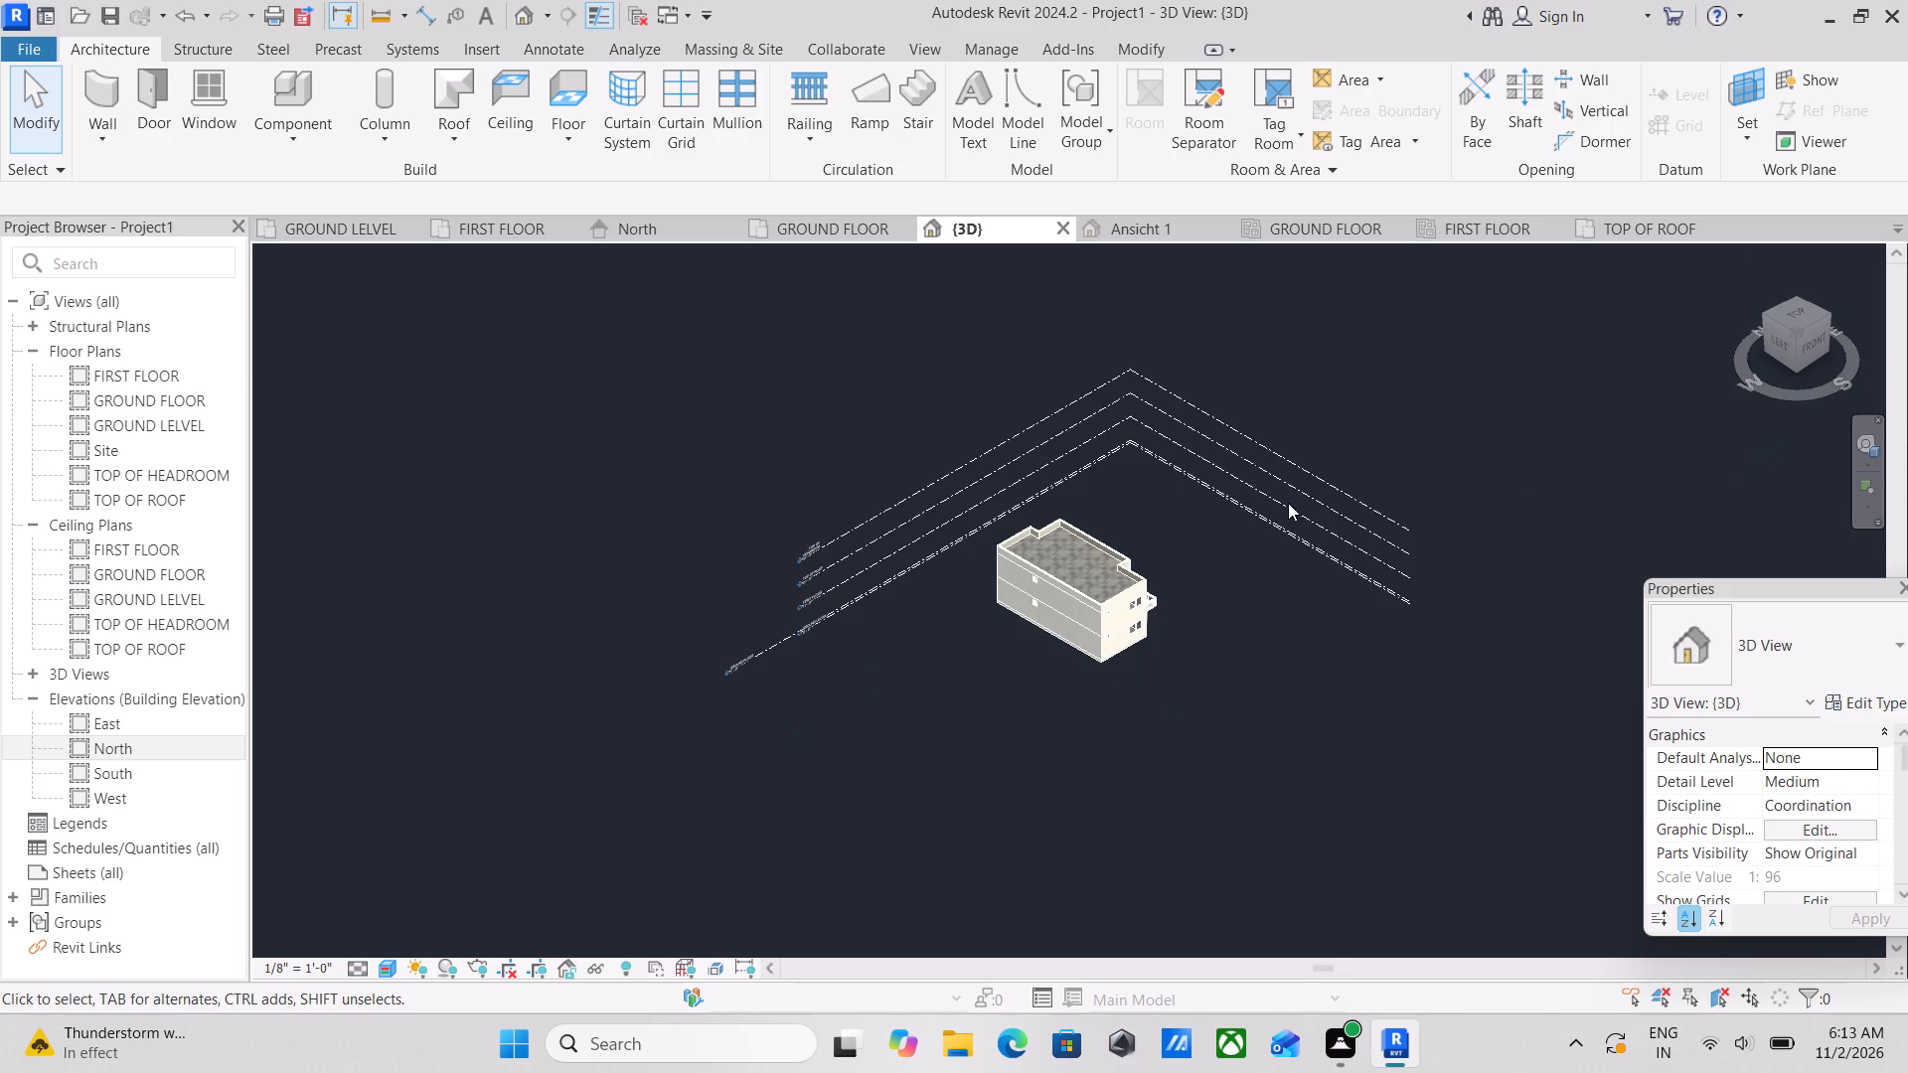
{"action": "scroll", "coordinate": [1146, 514], "scroll_direction": "up", "scroll_amount": 5}
{"action": "key", "text": "Escape"}
{"action": "scroll", "coordinate": [1095, 661], "scroll_direction": "up", "scroll_amount": 4}
{"action": "scroll", "coordinate": [1155, 715], "scroll_direction": "up", "scroll_amount": 4}
{"action": "scroll", "coordinate": [1155, 714], "scroll_direction": "down", "scroll_amount": 3}
{"action": "middle_click_drag", "start_coordinate": [1155, 712], "coordinate": [832, 540], "text": "shift"}
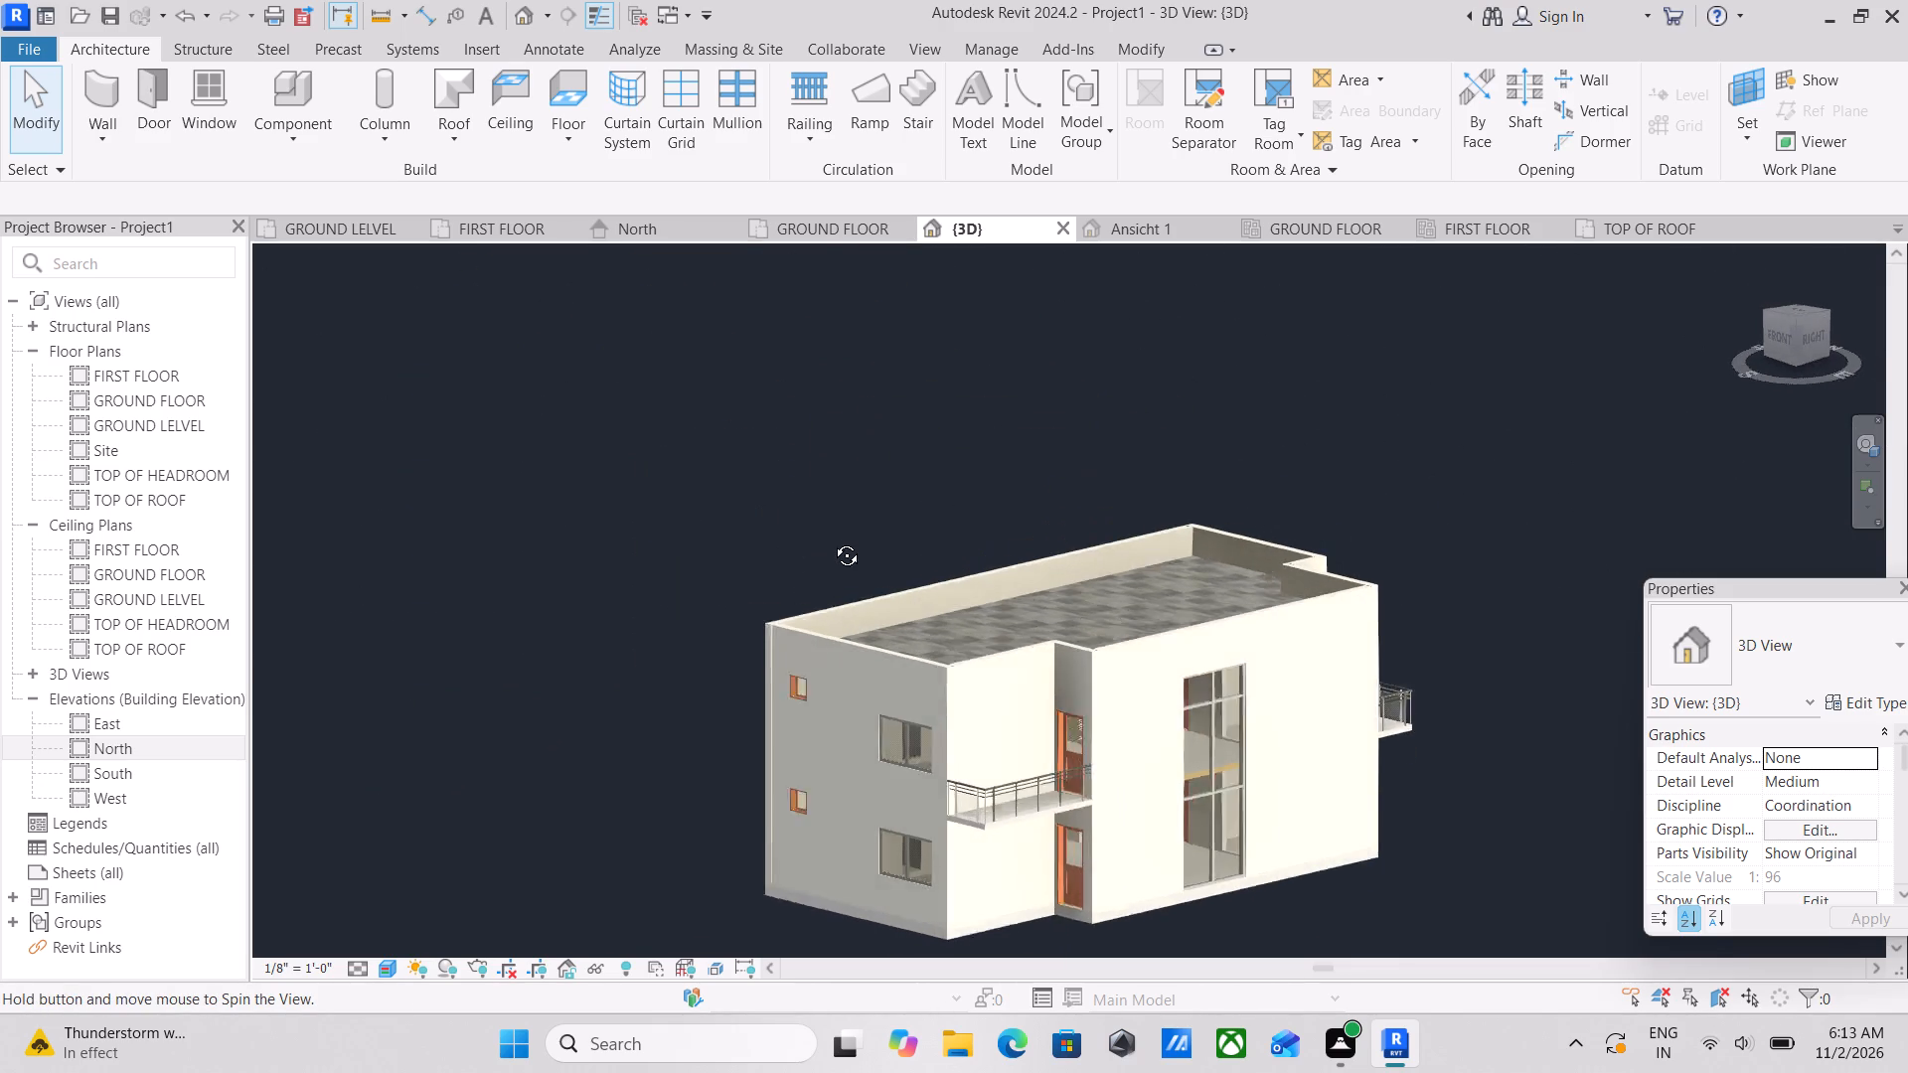
{"action": "middle_click_drag", "start_coordinate": [832, 540], "coordinate": [829, 534], "text": "shift"}
{"action": "scroll", "coordinate": [940, 615], "scroll_direction": "up", "scroll_amount": 3}
{"action": "scroll", "coordinate": [1075, 721], "scroll_direction": "up", "scroll_amount": 3}
{"action": "scroll", "coordinate": [1101, 653], "scroll_direction": "down", "scroll_amount": 2}
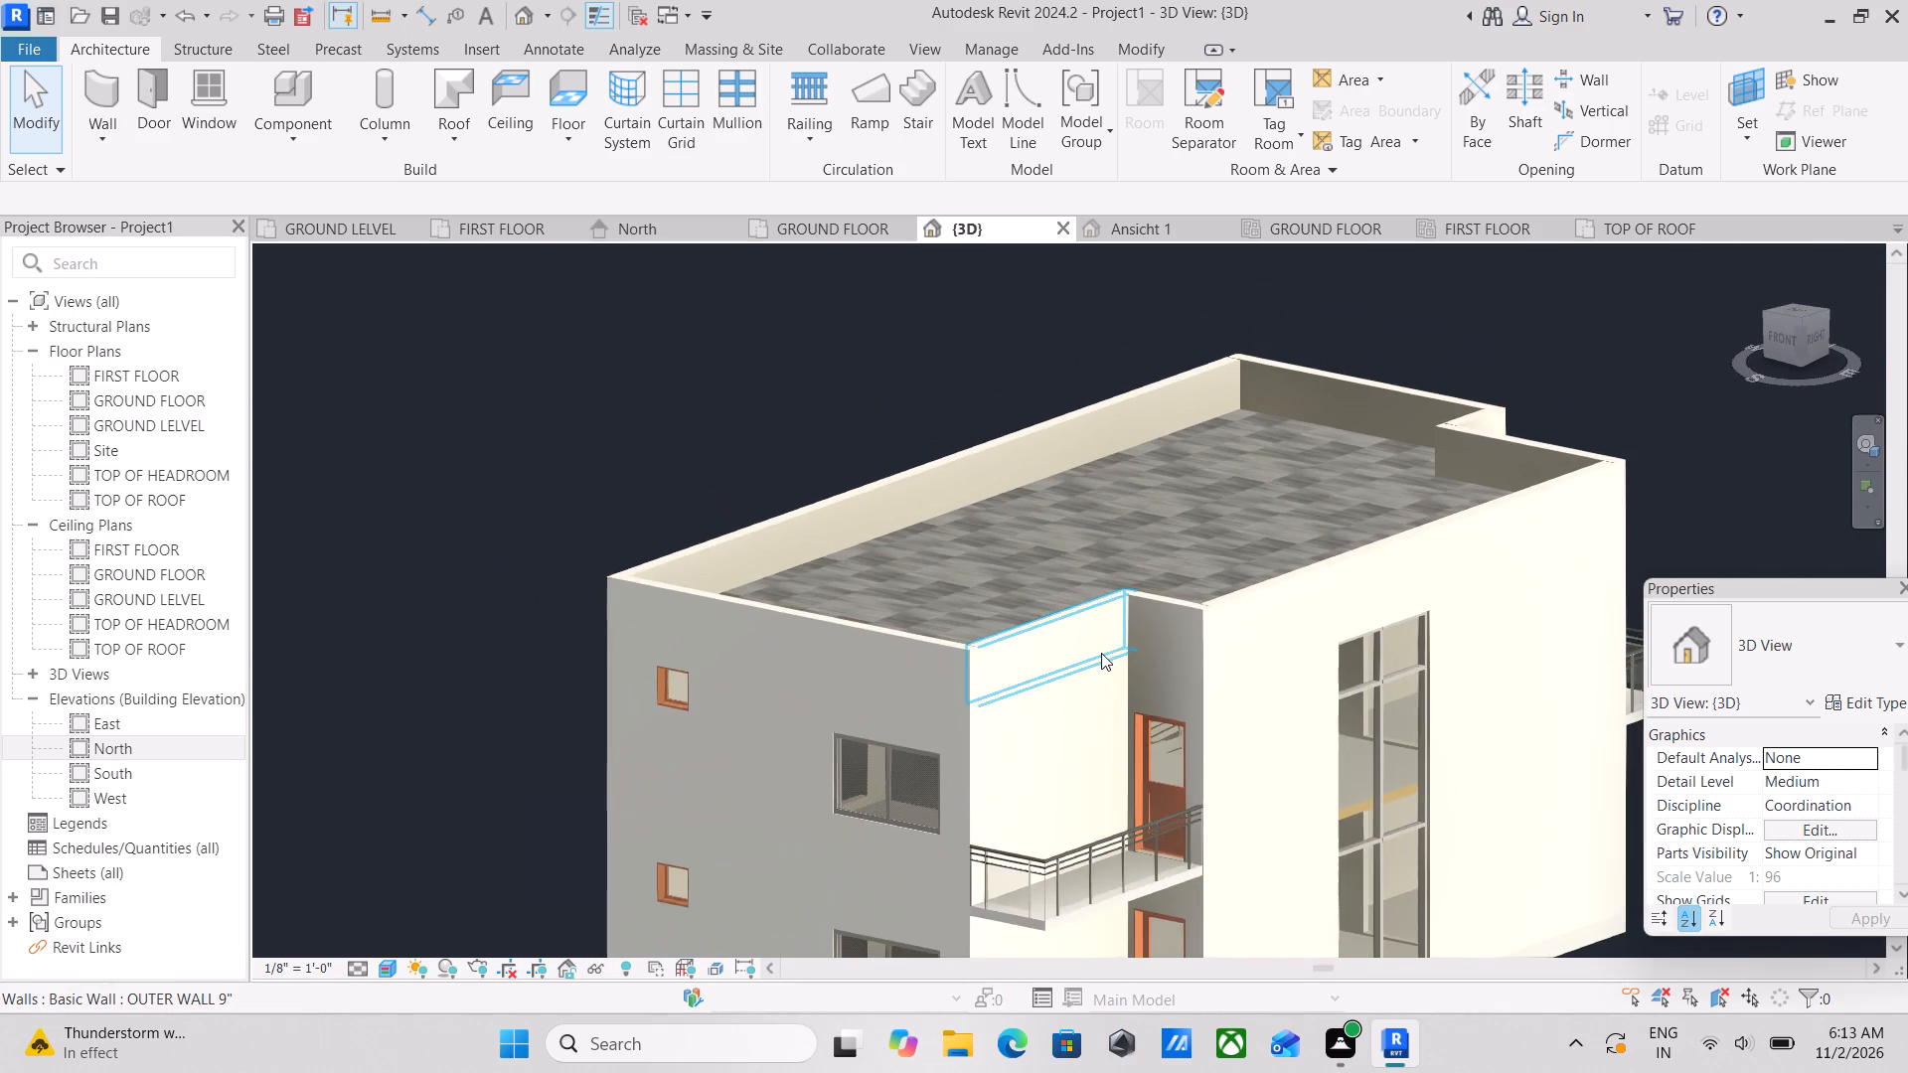
{"action": "scroll", "coordinate": [1101, 653], "scroll_direction": "down", "scroll_amount": 5}
{"action": "scroll", "coordinate": [1106, 680], "scroll_direction": "up", "scroll_amount": 2}
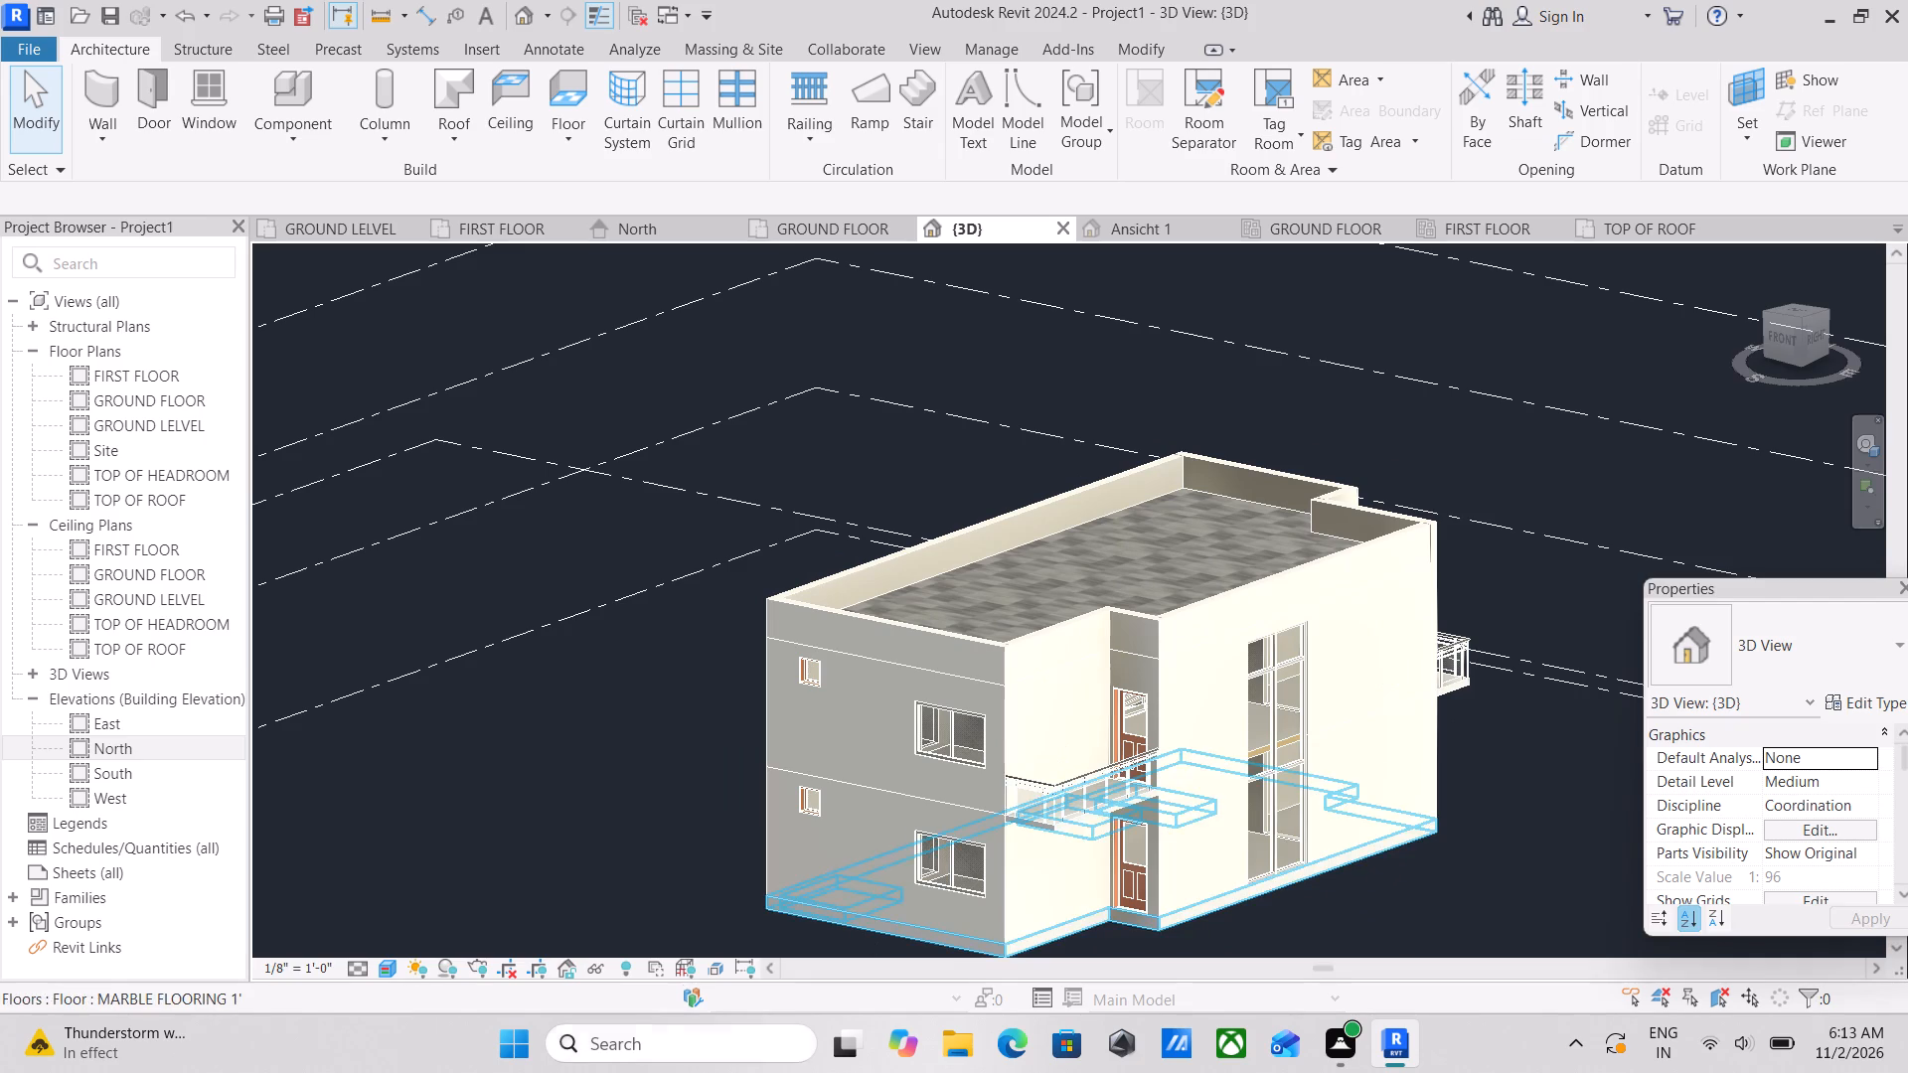
{"action": "left_click", "coordinate": [1790, 337]}
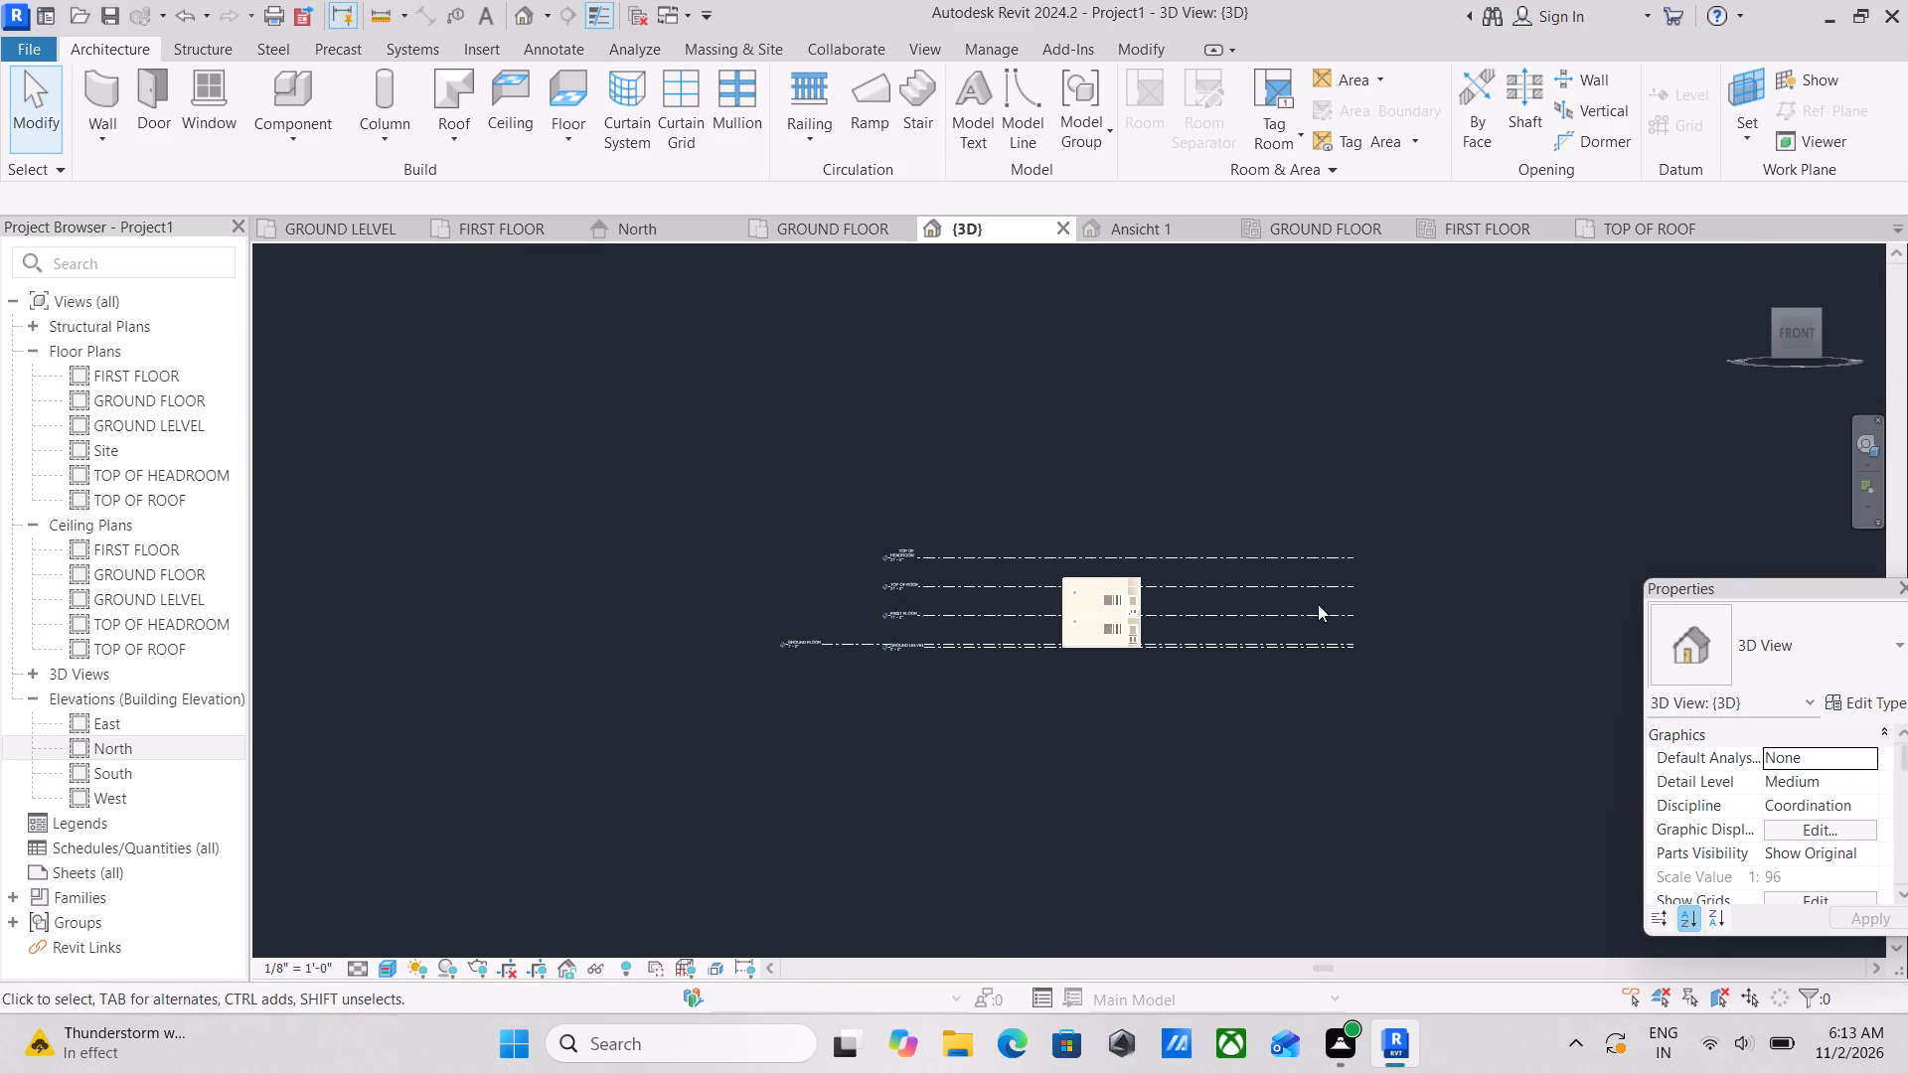
{"action": "scroll", "coordinate": [1097, 649], "scroll_direction": "up", "scroll_amount": 9}
{"action": "scroll", "coordinate": [1205, 555], "scroll_direction": "up", "scroll_amount": 4}
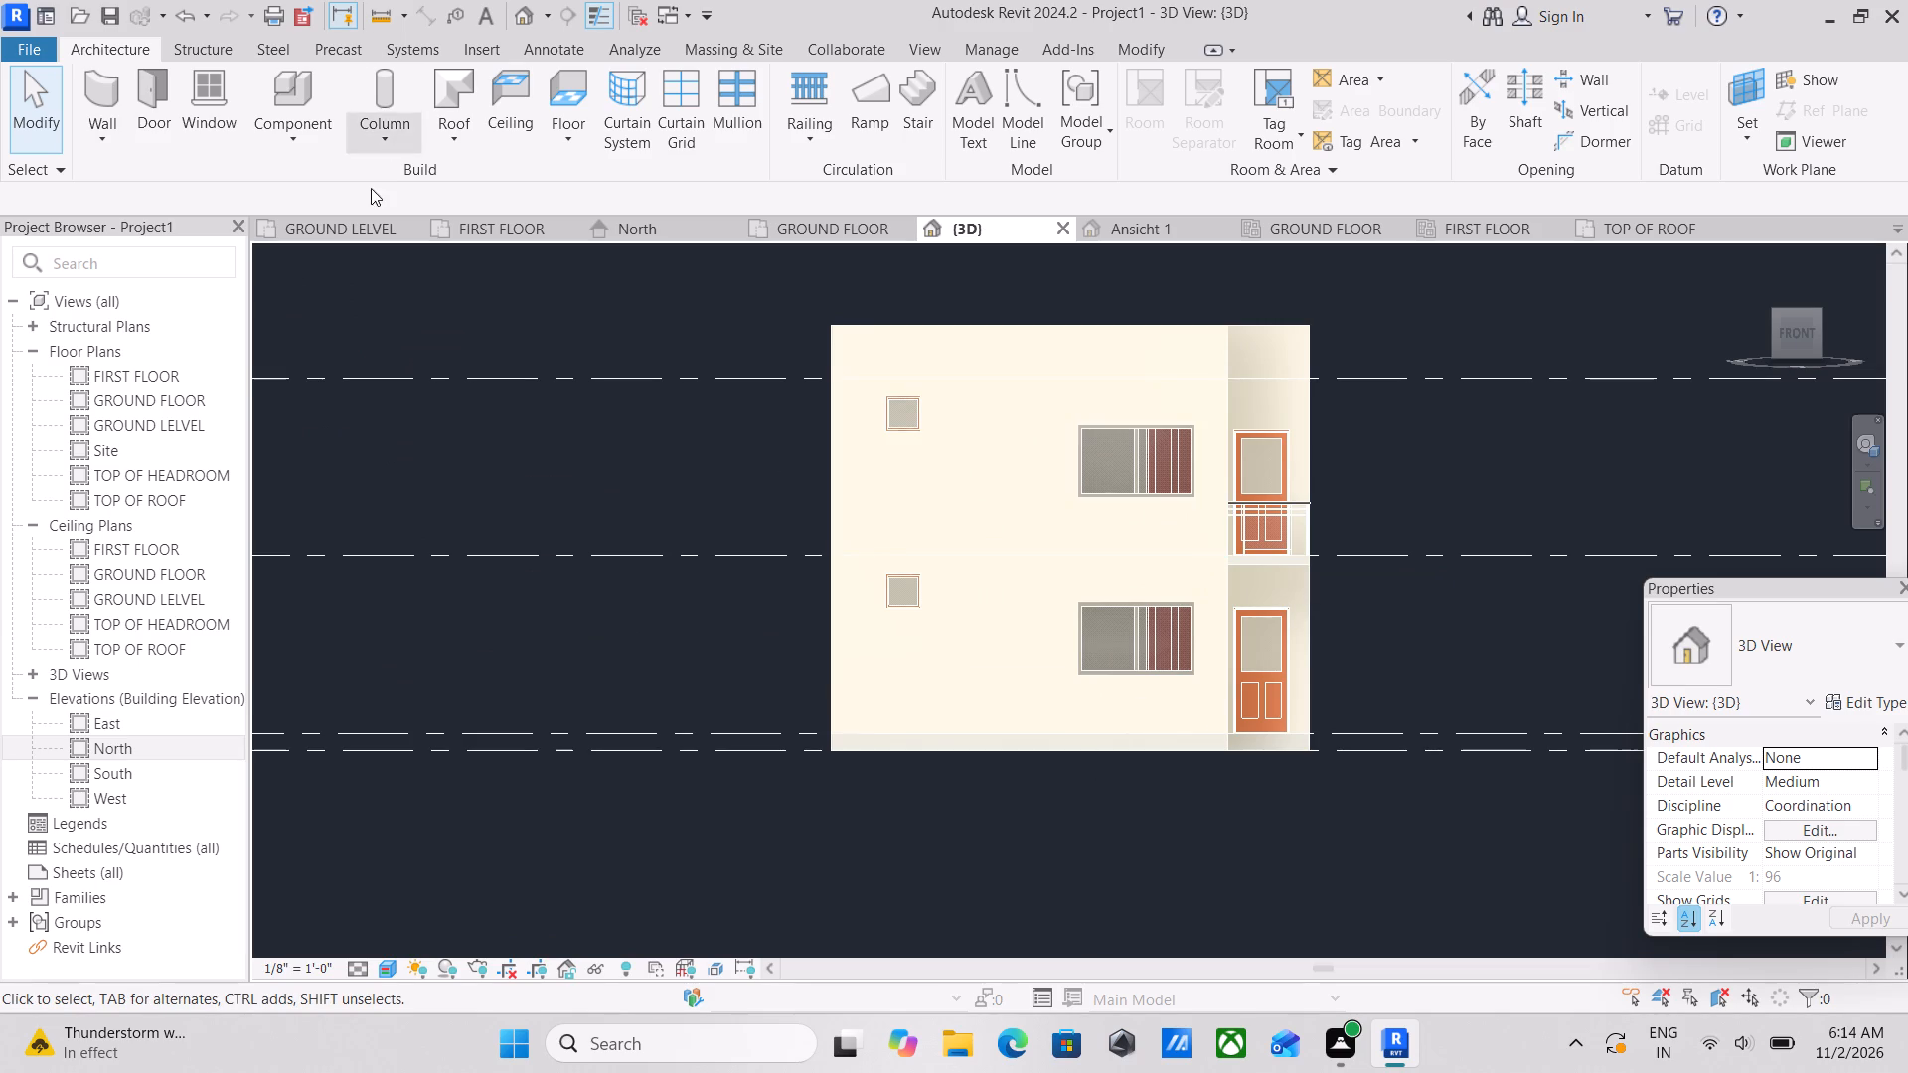
Open the GROUND FLOOR plan and examine the layout of the staircase hall and the south rooms.
{"action": "left_click", "coordinate": [846, 222]}
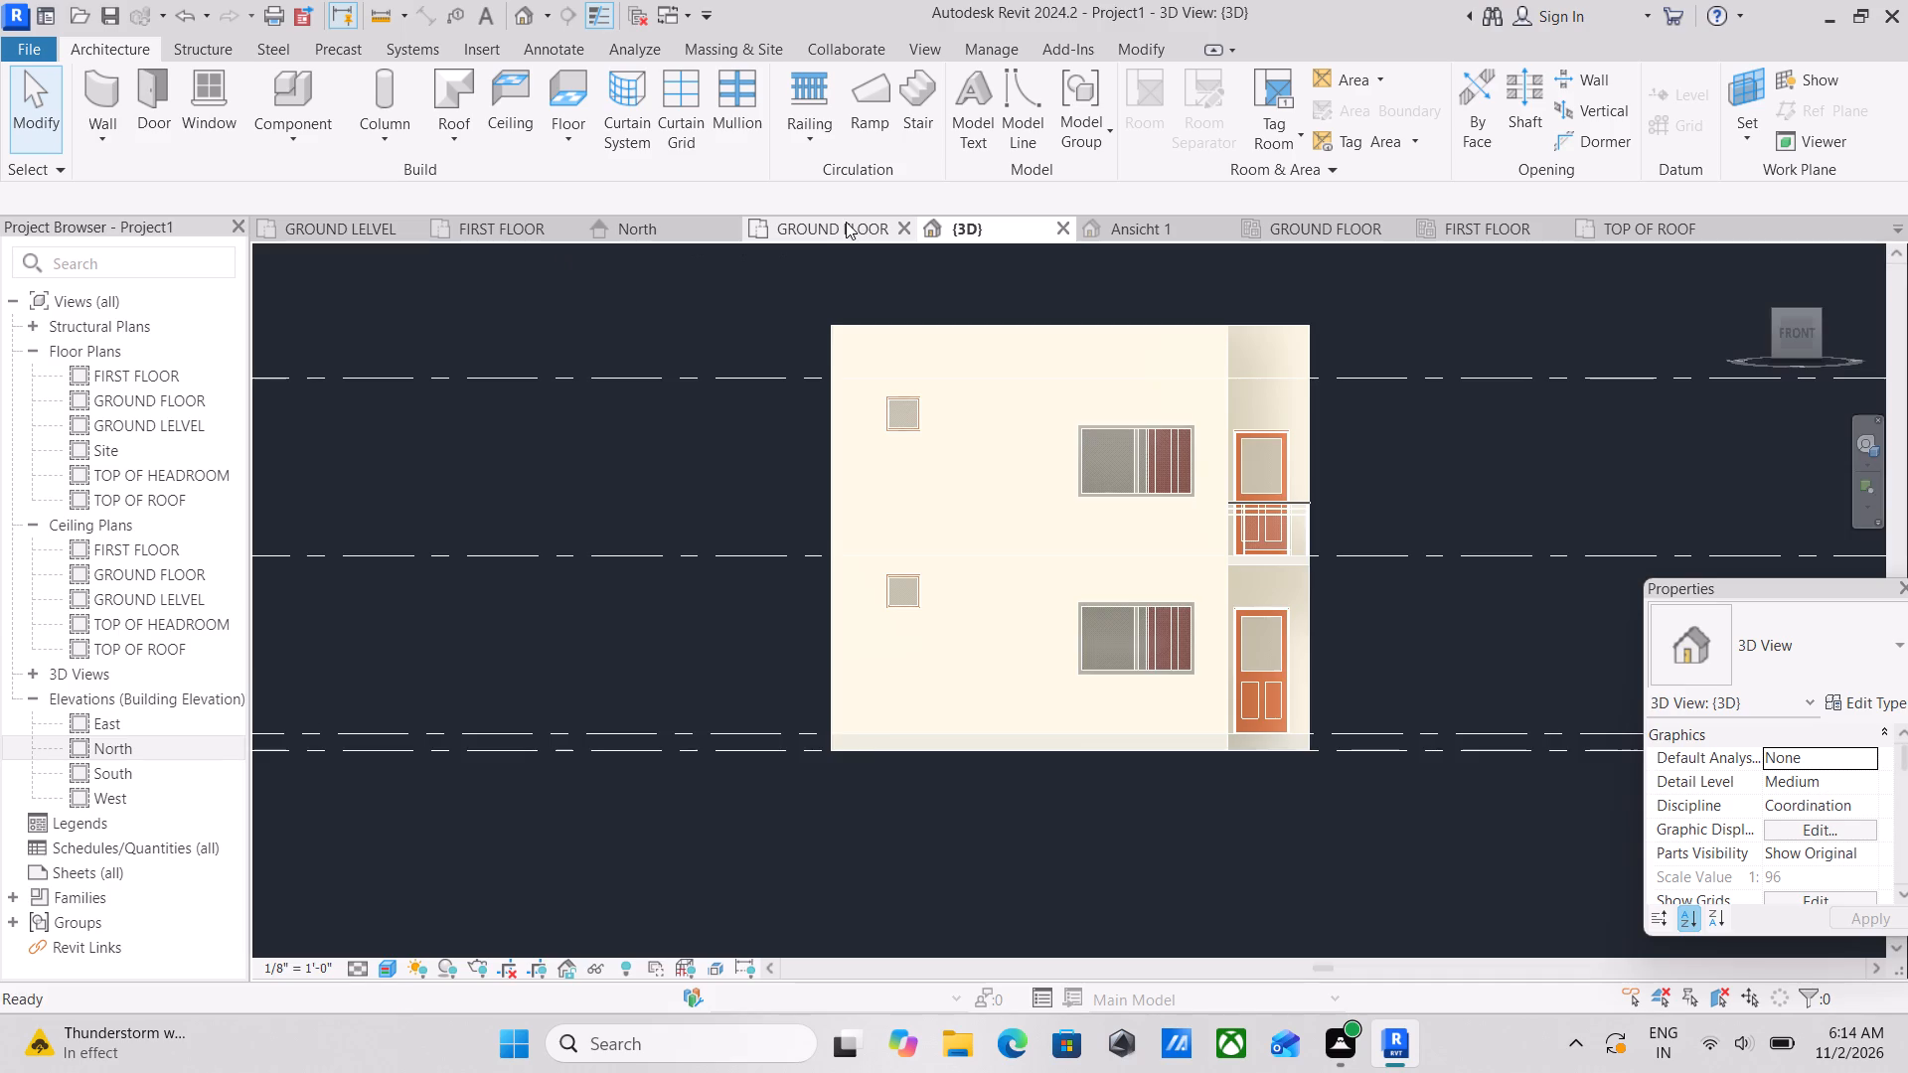
{"action": "scroll", "coordinate": [1119, 635], "scroll_direction": "down", "scroll_amount": 10}
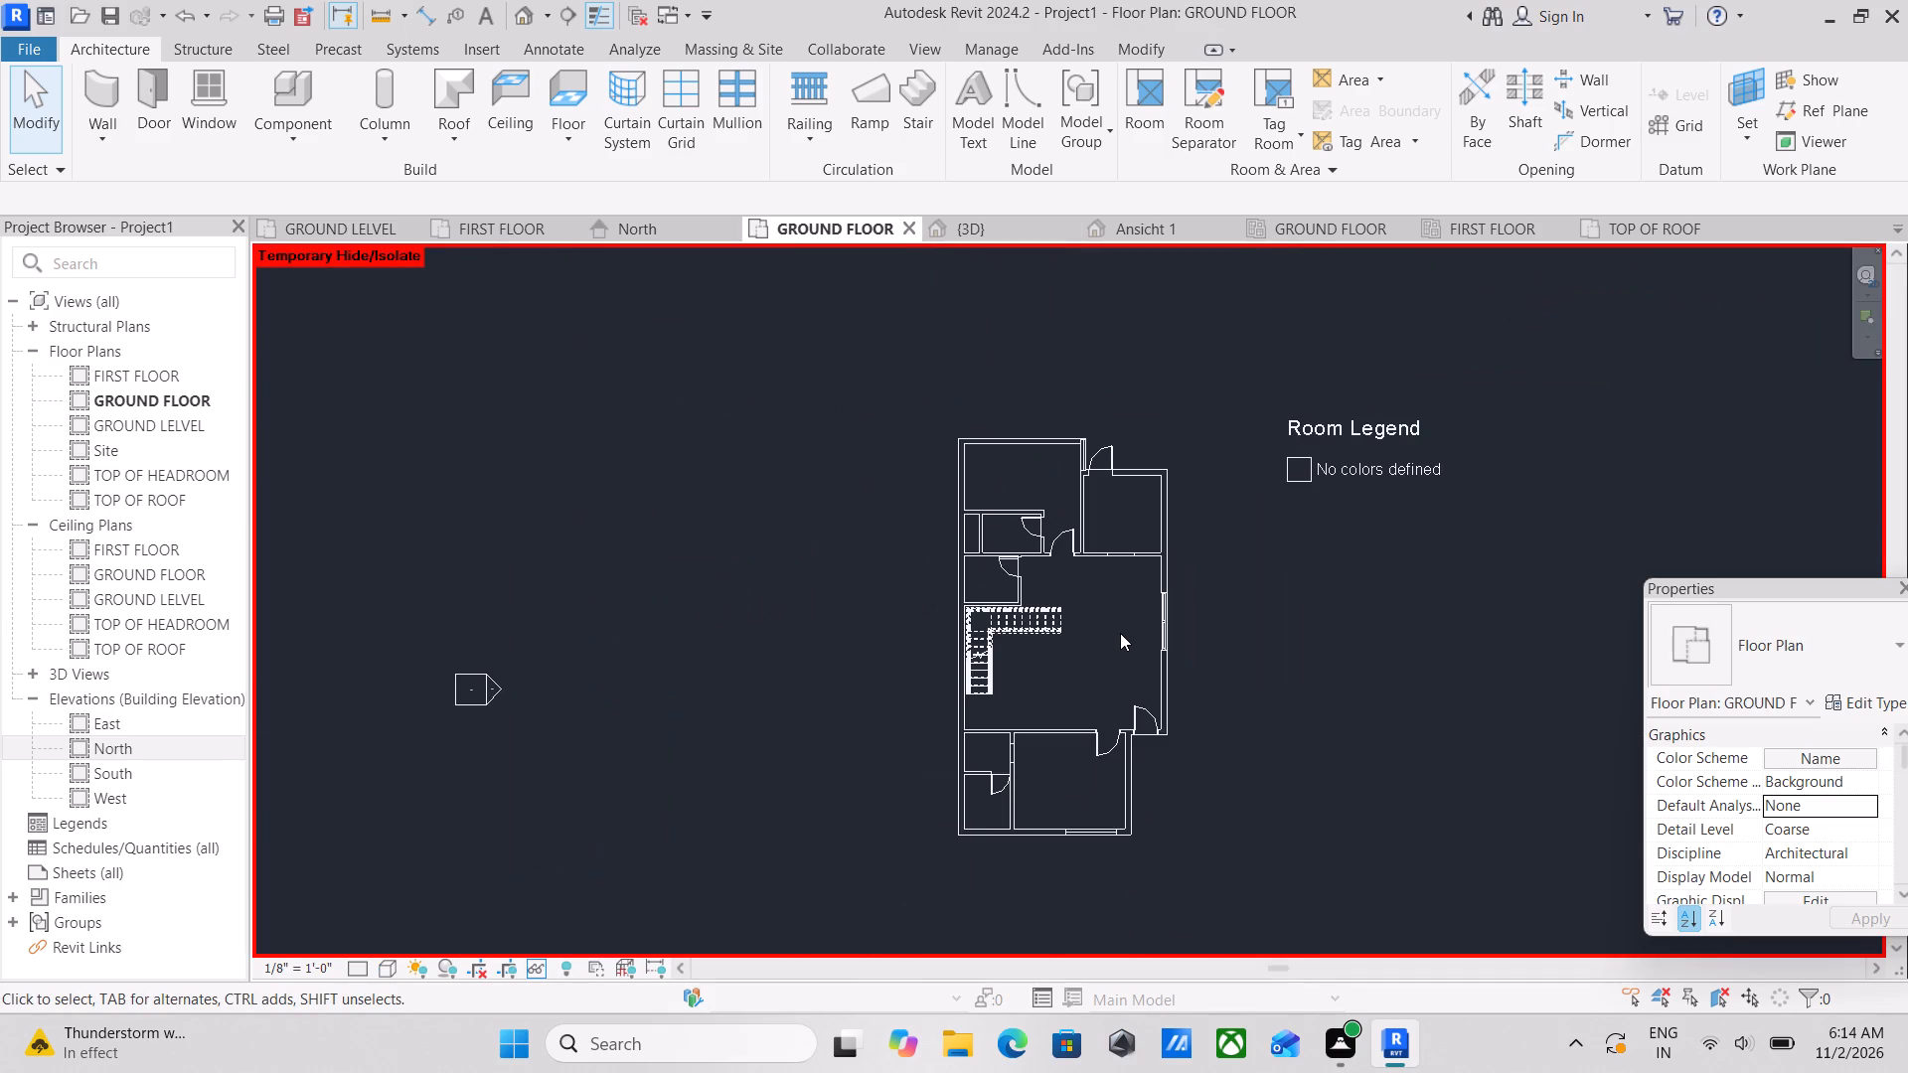
{"action": "scroll", "coordinate": [760, 192], "scroll_direction": "up", "scroll_amount": 2}
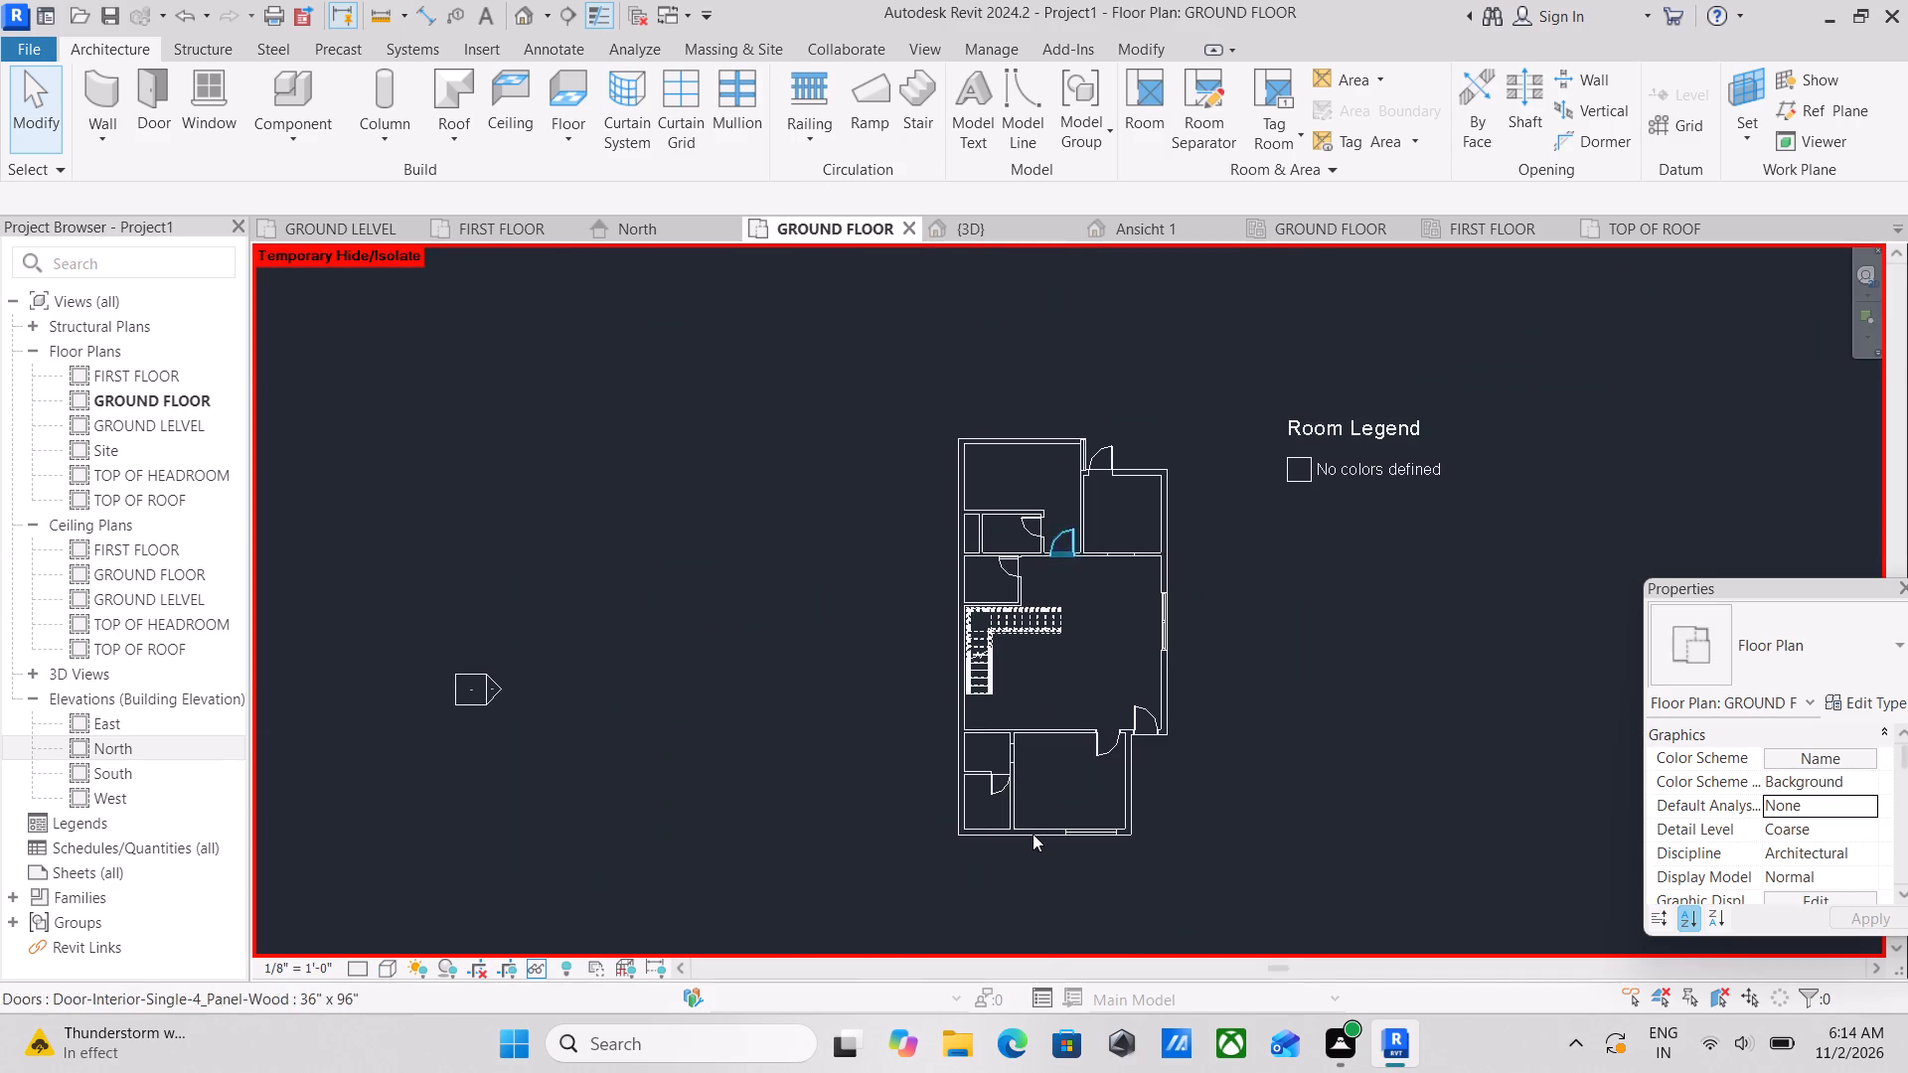
{"action": "scroll", "coordinate": [1050, 935], "scroll_direction": "up", "scroll_amount": 4}
{"action": "scroll", "coordinate": [1167, 782], "scroll_direction": "up", "scroll_amount": 3}
{"action": "scroll", "coordinate": [1116, 674], "scroll_direction": "down", "scroll_amount": 3}
{"action": "middle_click_drag", "start_coordinate": [1116, 674], "coordinate": [1072, 752]}
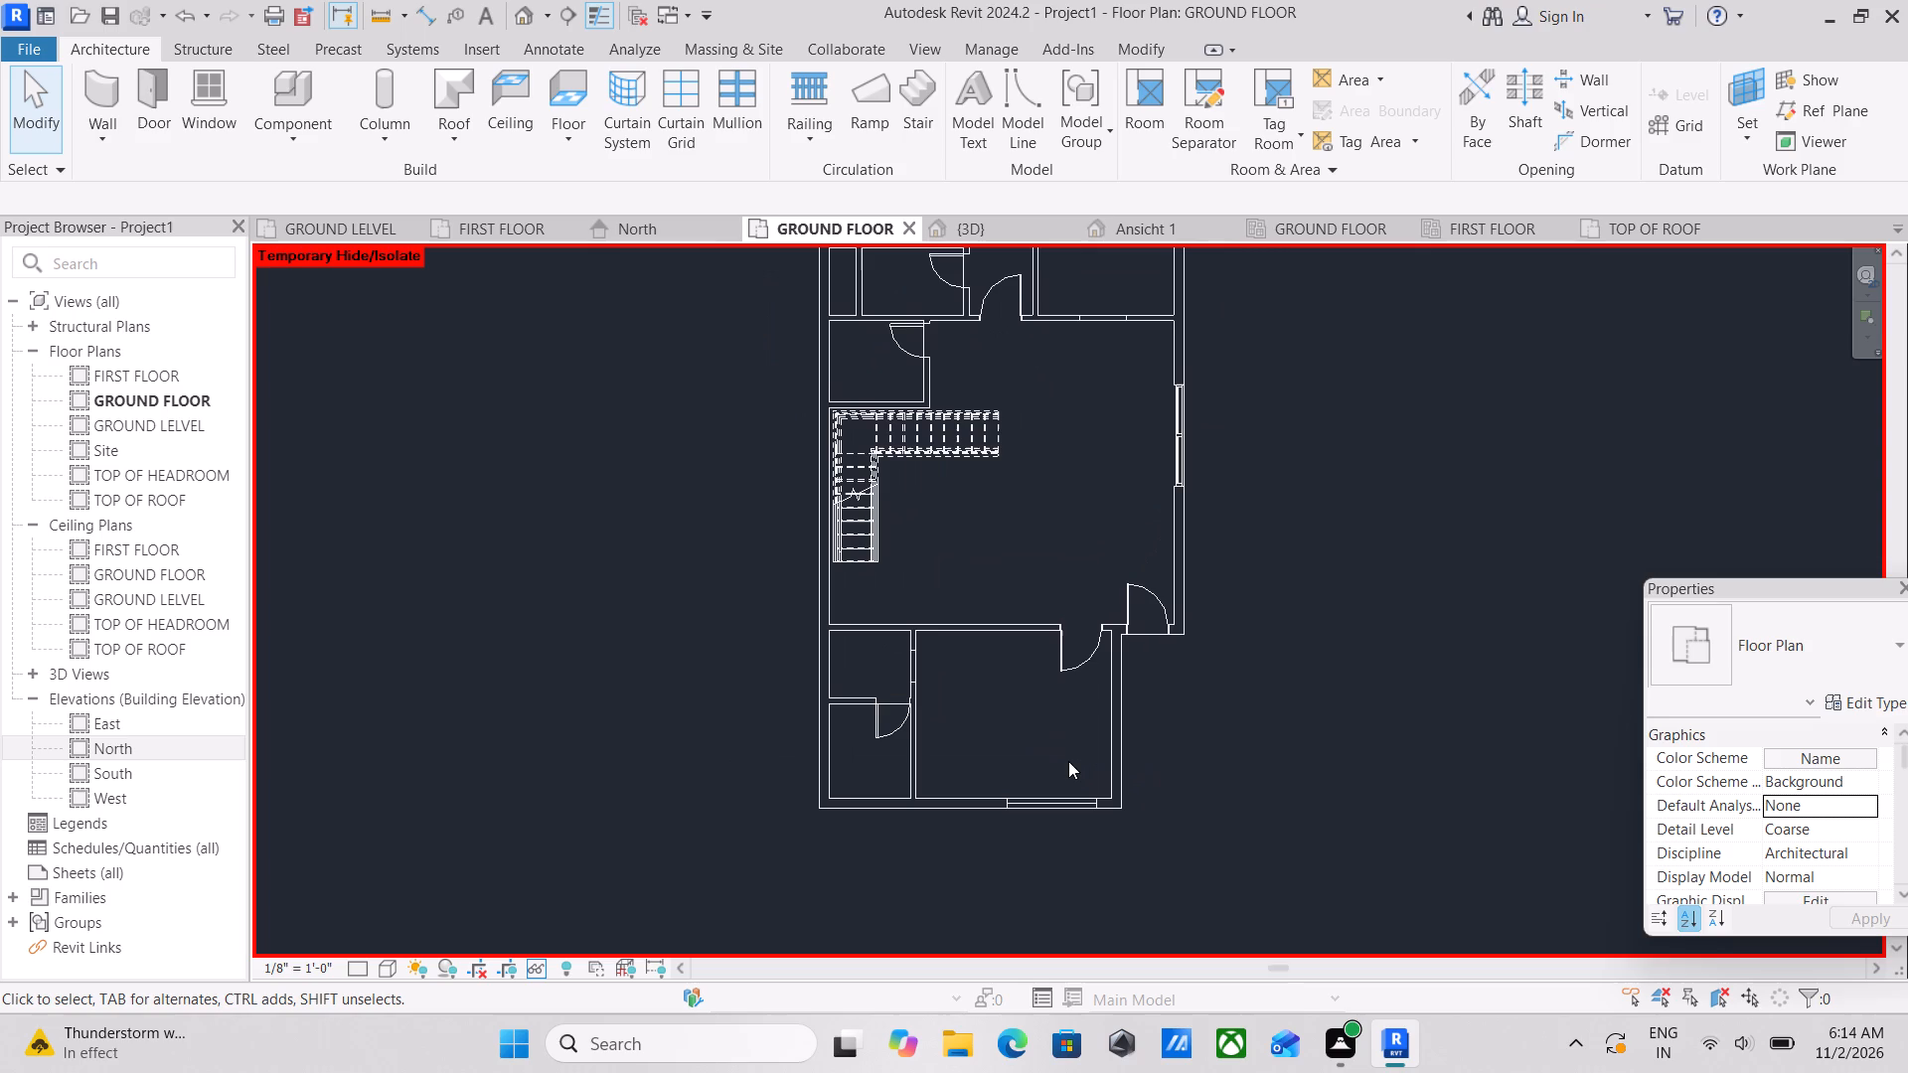
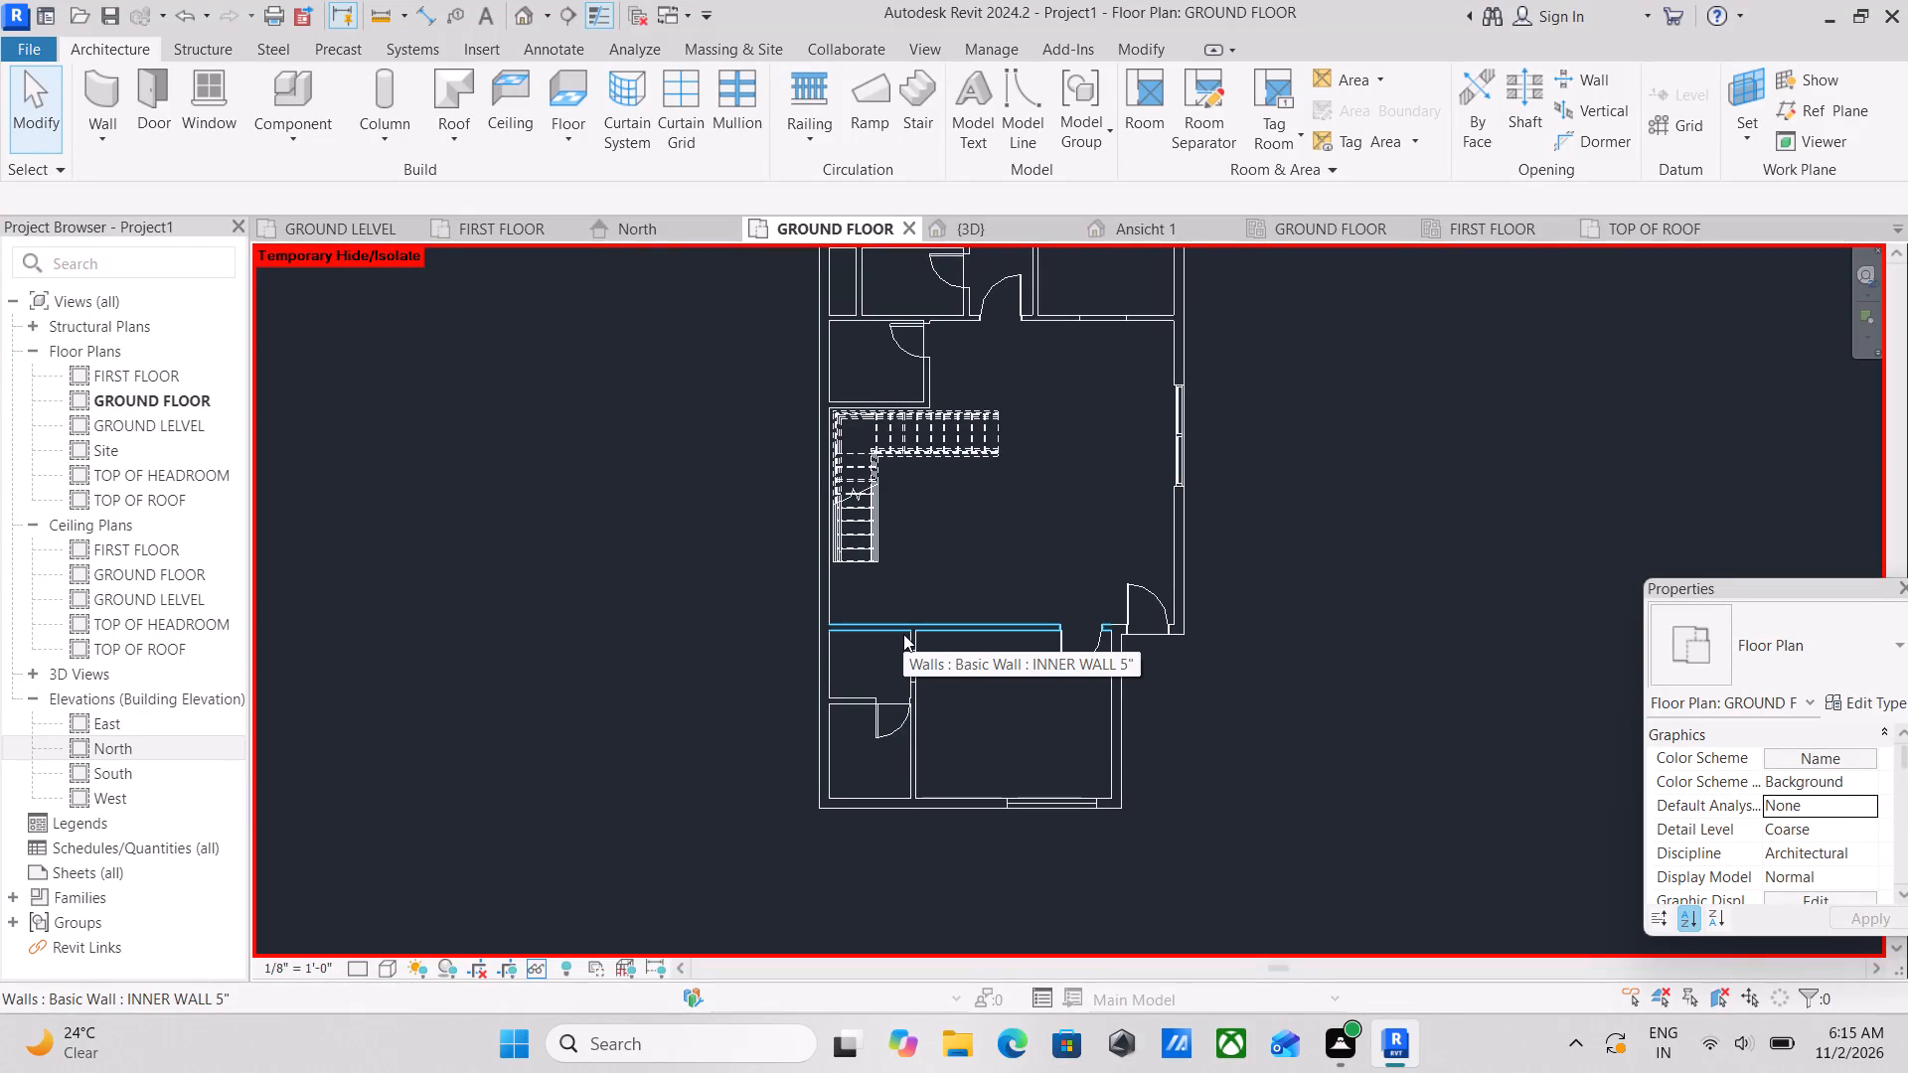
Set up a new ground floor wall with type INNER WALL 5" and an unconnected height of 5'.
{"action": "scroll", "coordinate": [865, 862], "scroll_direction": "up", "scroll_amount": 5}
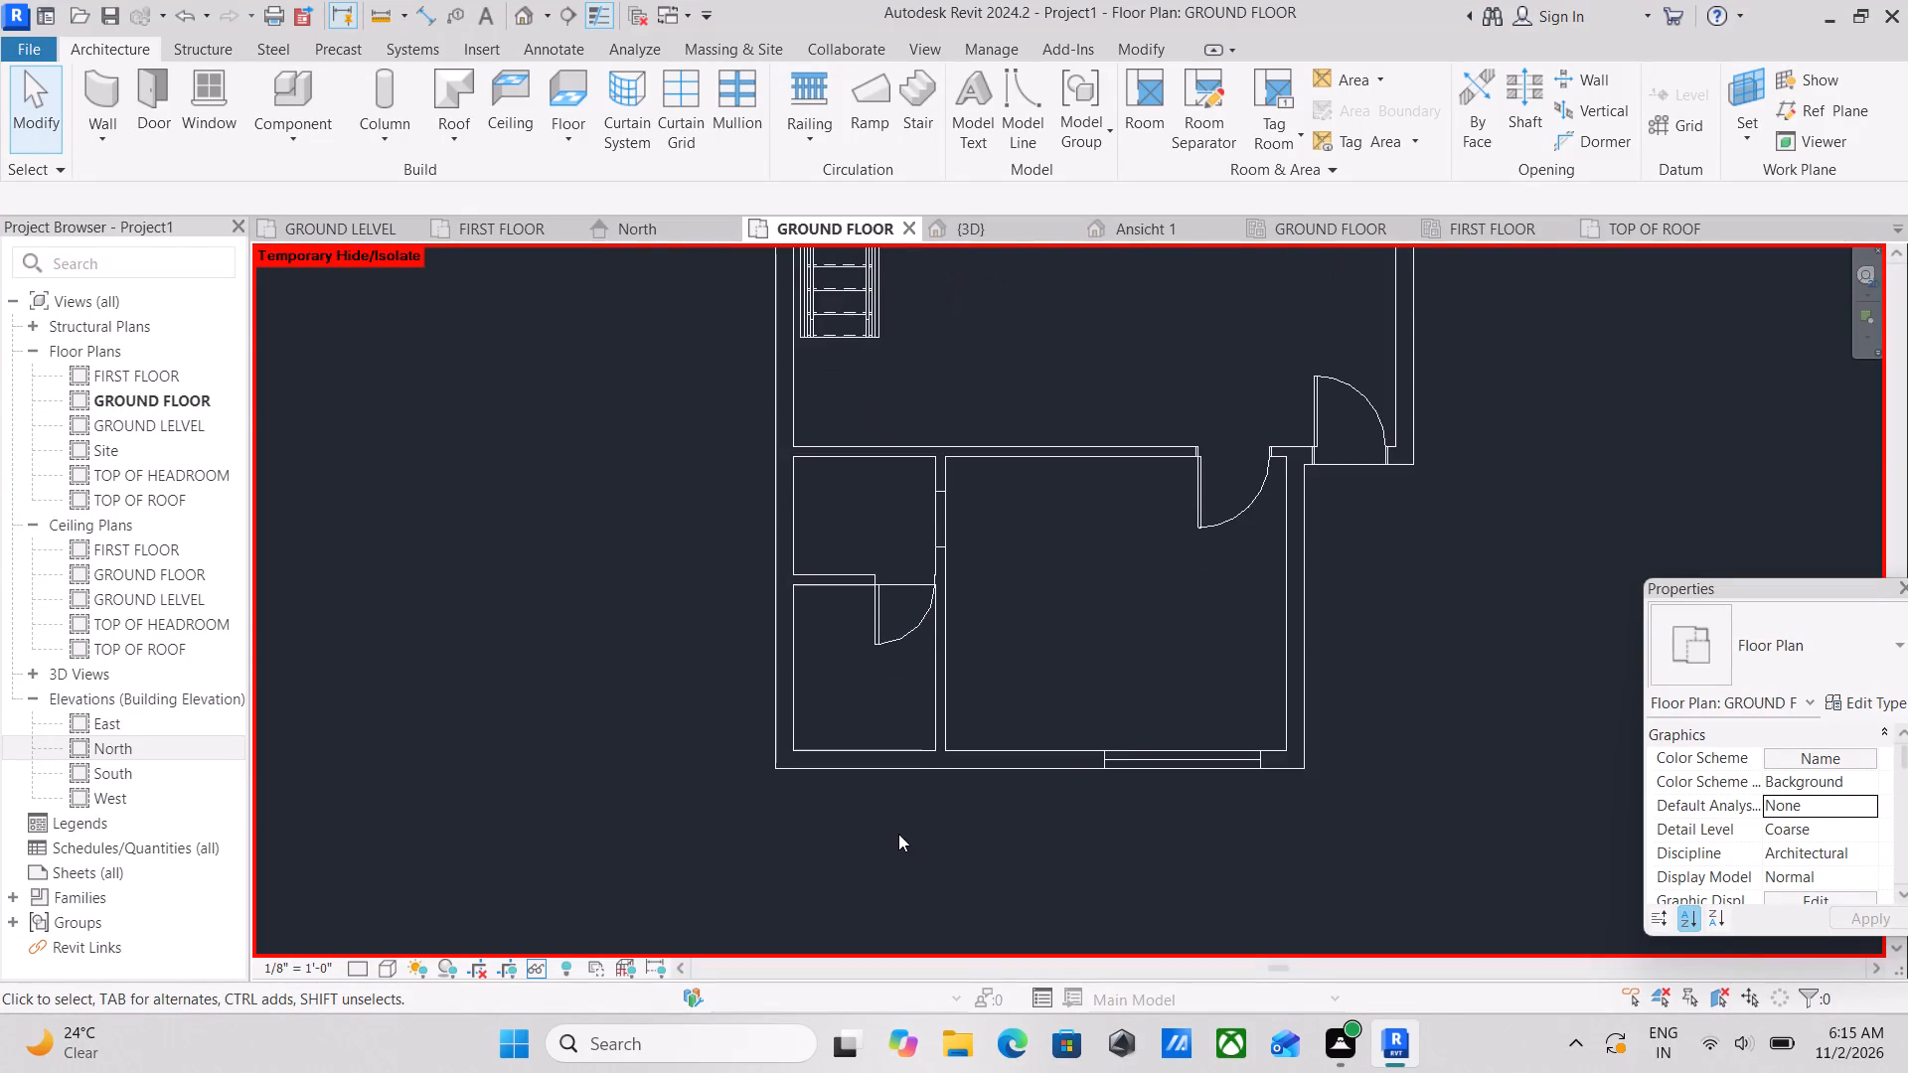
{"action": "middle_click_drag", "start_coordinate": [898, 834], "coordinate": [1016, 786]}
{"action": "scroll", "coordinate": [1030, 797], "scroll_direction": "down", "scroll_amount": 5}
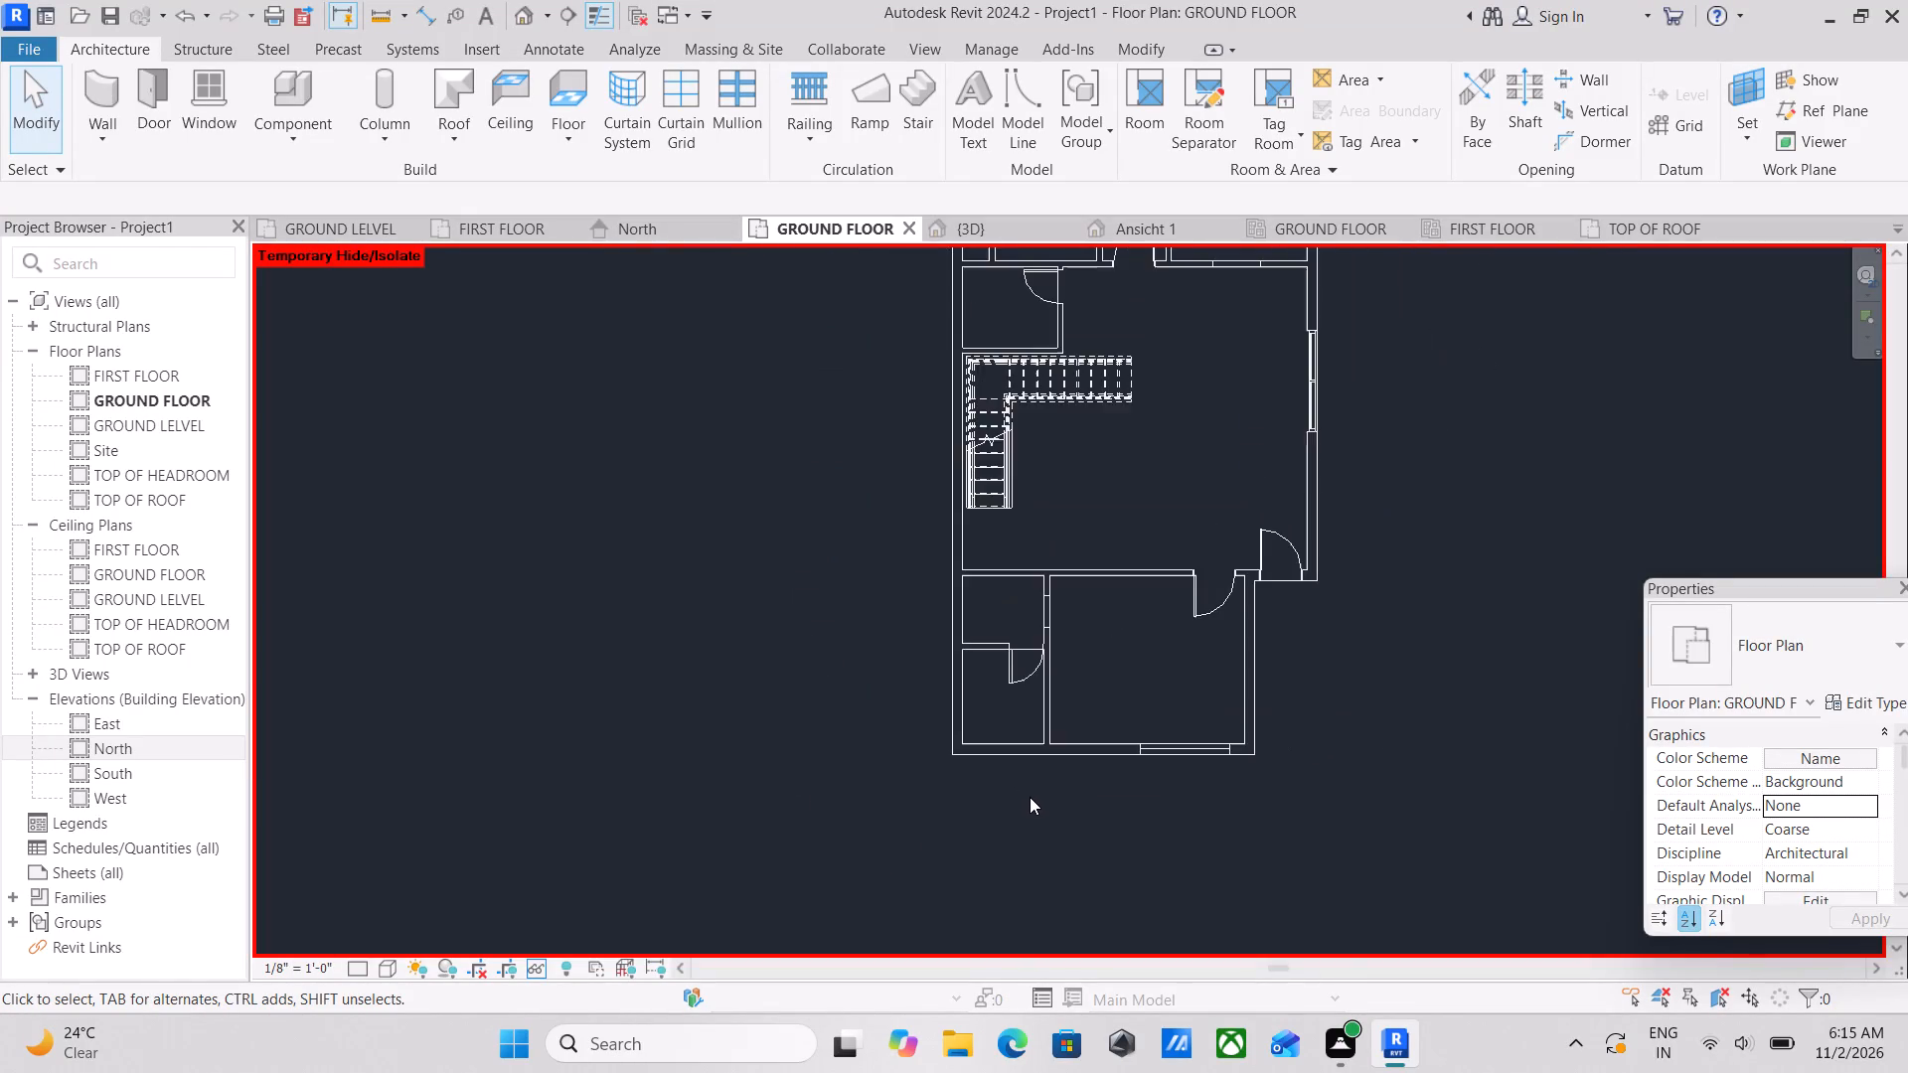
{"action": "middle_click_drag", "start_coordinate": [1030, 797], "coordinate": [1101, 757]}
{"action": "scroll", "coordinate": [1096, 767], "scroll_direction": "down", "scroll_amount": 1}
{"action": "middle_click_drag", "start_coordinate": [1096, 767], "coordinate": [1080, 887]}
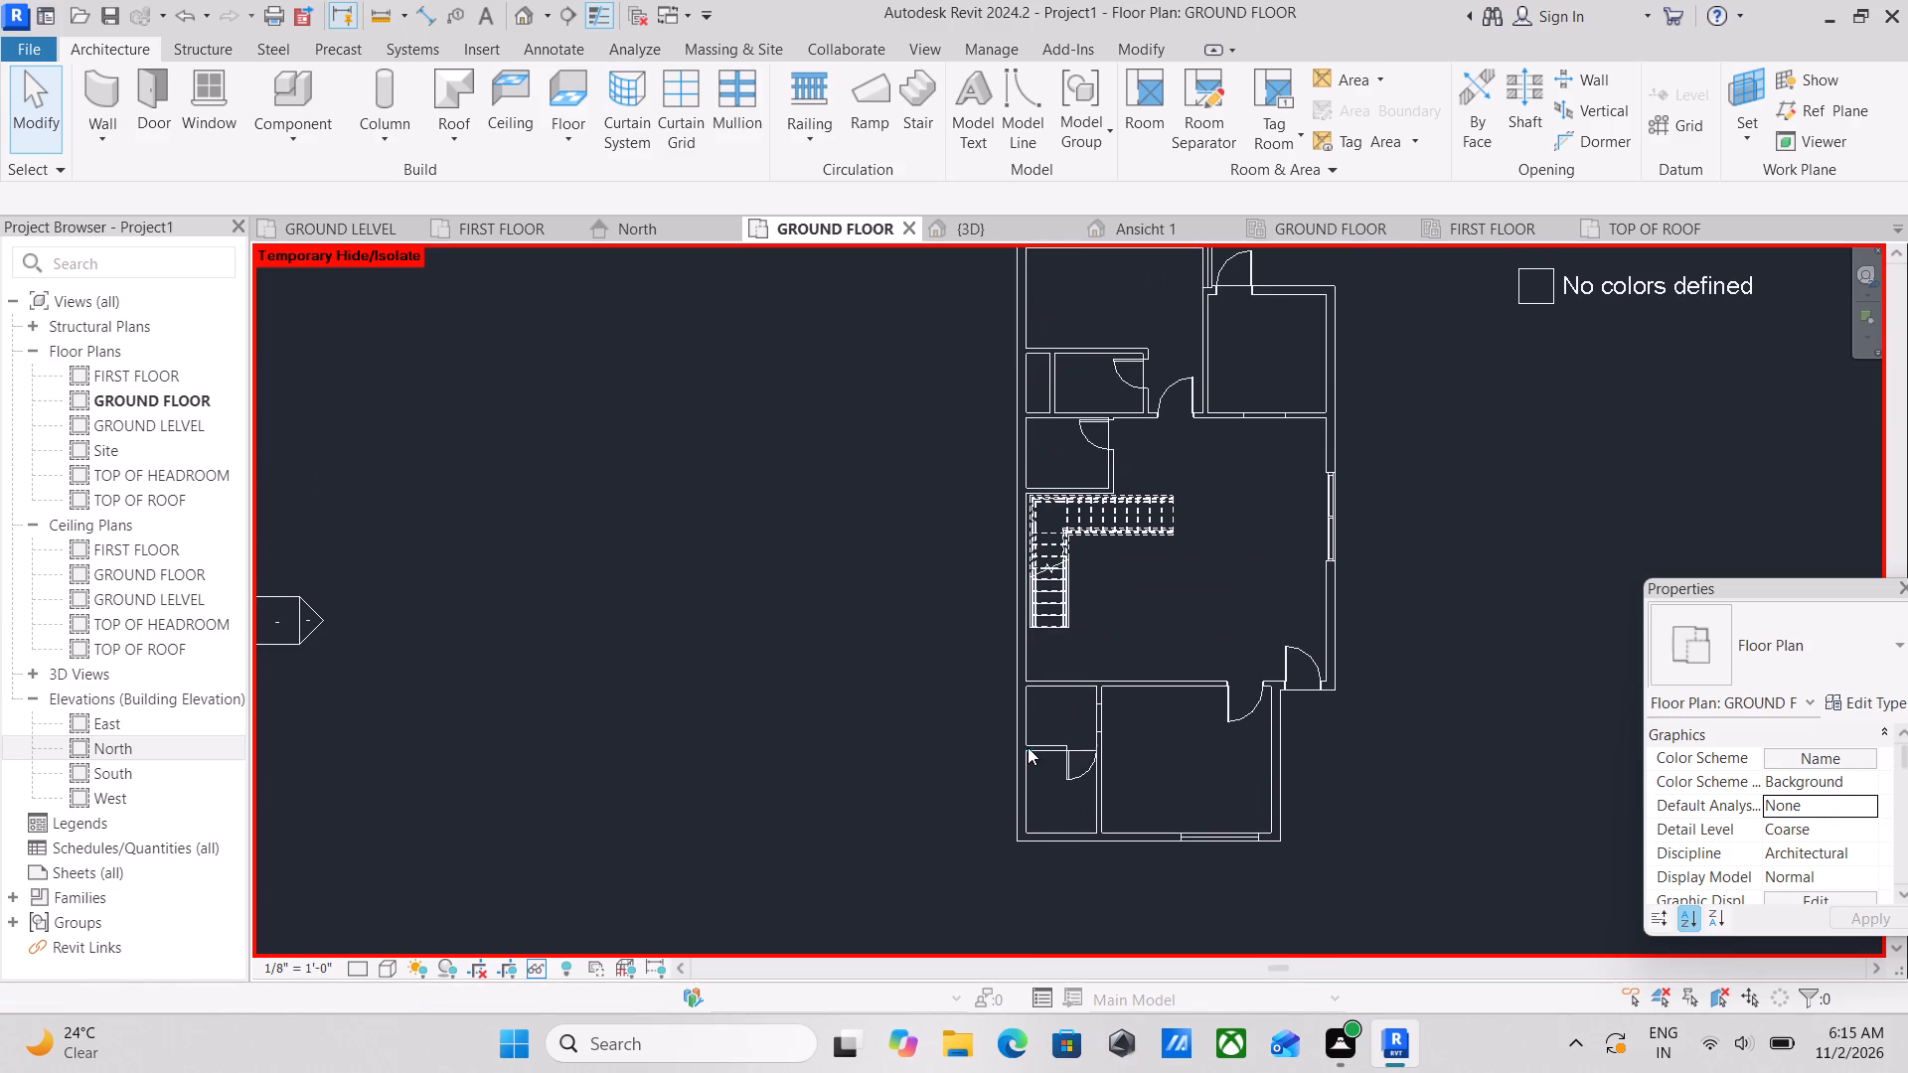
{"action": "scroll", "coordinate": [1028, 747], "scroll_direction": "up", "scroll_amount": 5}
{"action": "middle_click_drag", "start_coordinate": [1050, 812], "coordinate": [979, 916]}
{"action": "scroll", "coordinate": [1021, 803], "scroll_direction": "down", "scroll_amount": 3}
{"action": "middle_click_drag", "start_coordinate": [1021, 803], "coordinate": [1040, 783]}
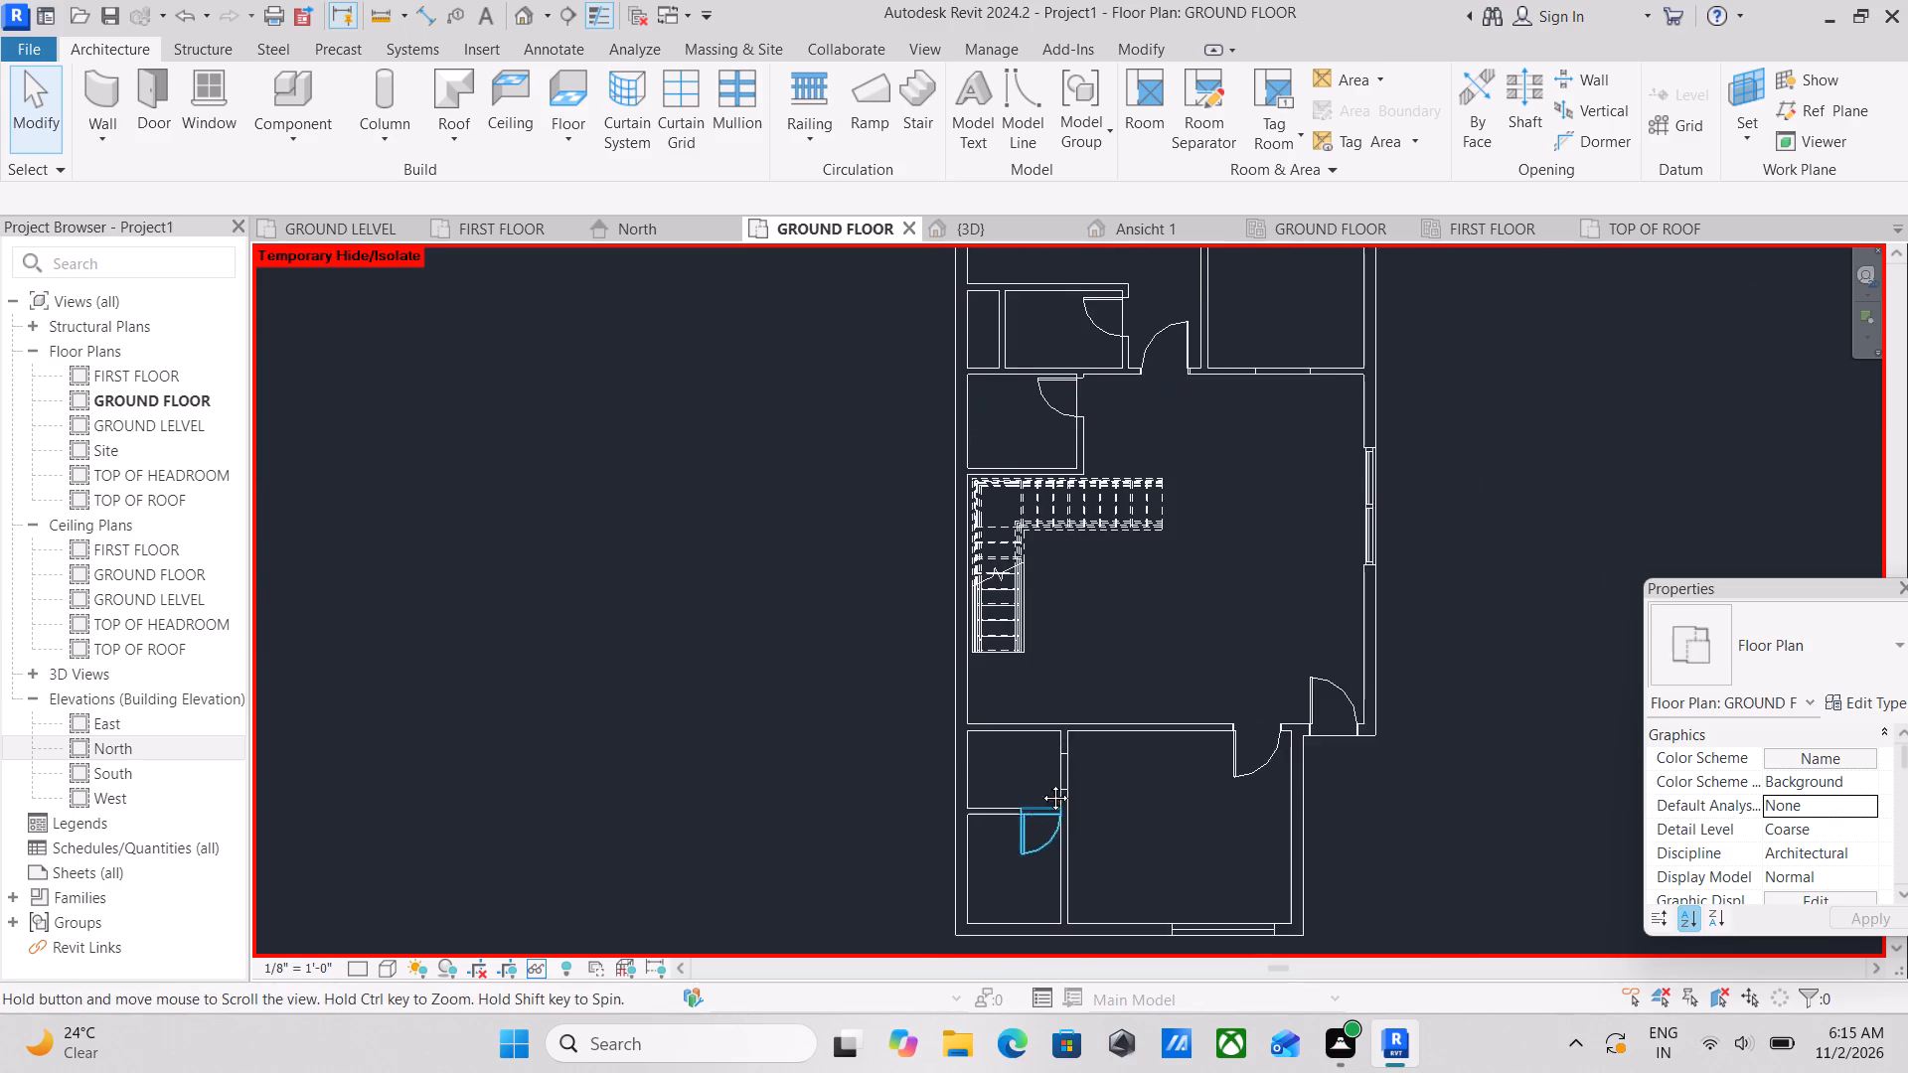
{"action": "middle_click_drag", "start_coordinate": [1040, 783], "coordinate": [1051, 743]}
{"action": "type", "text": "WA"}
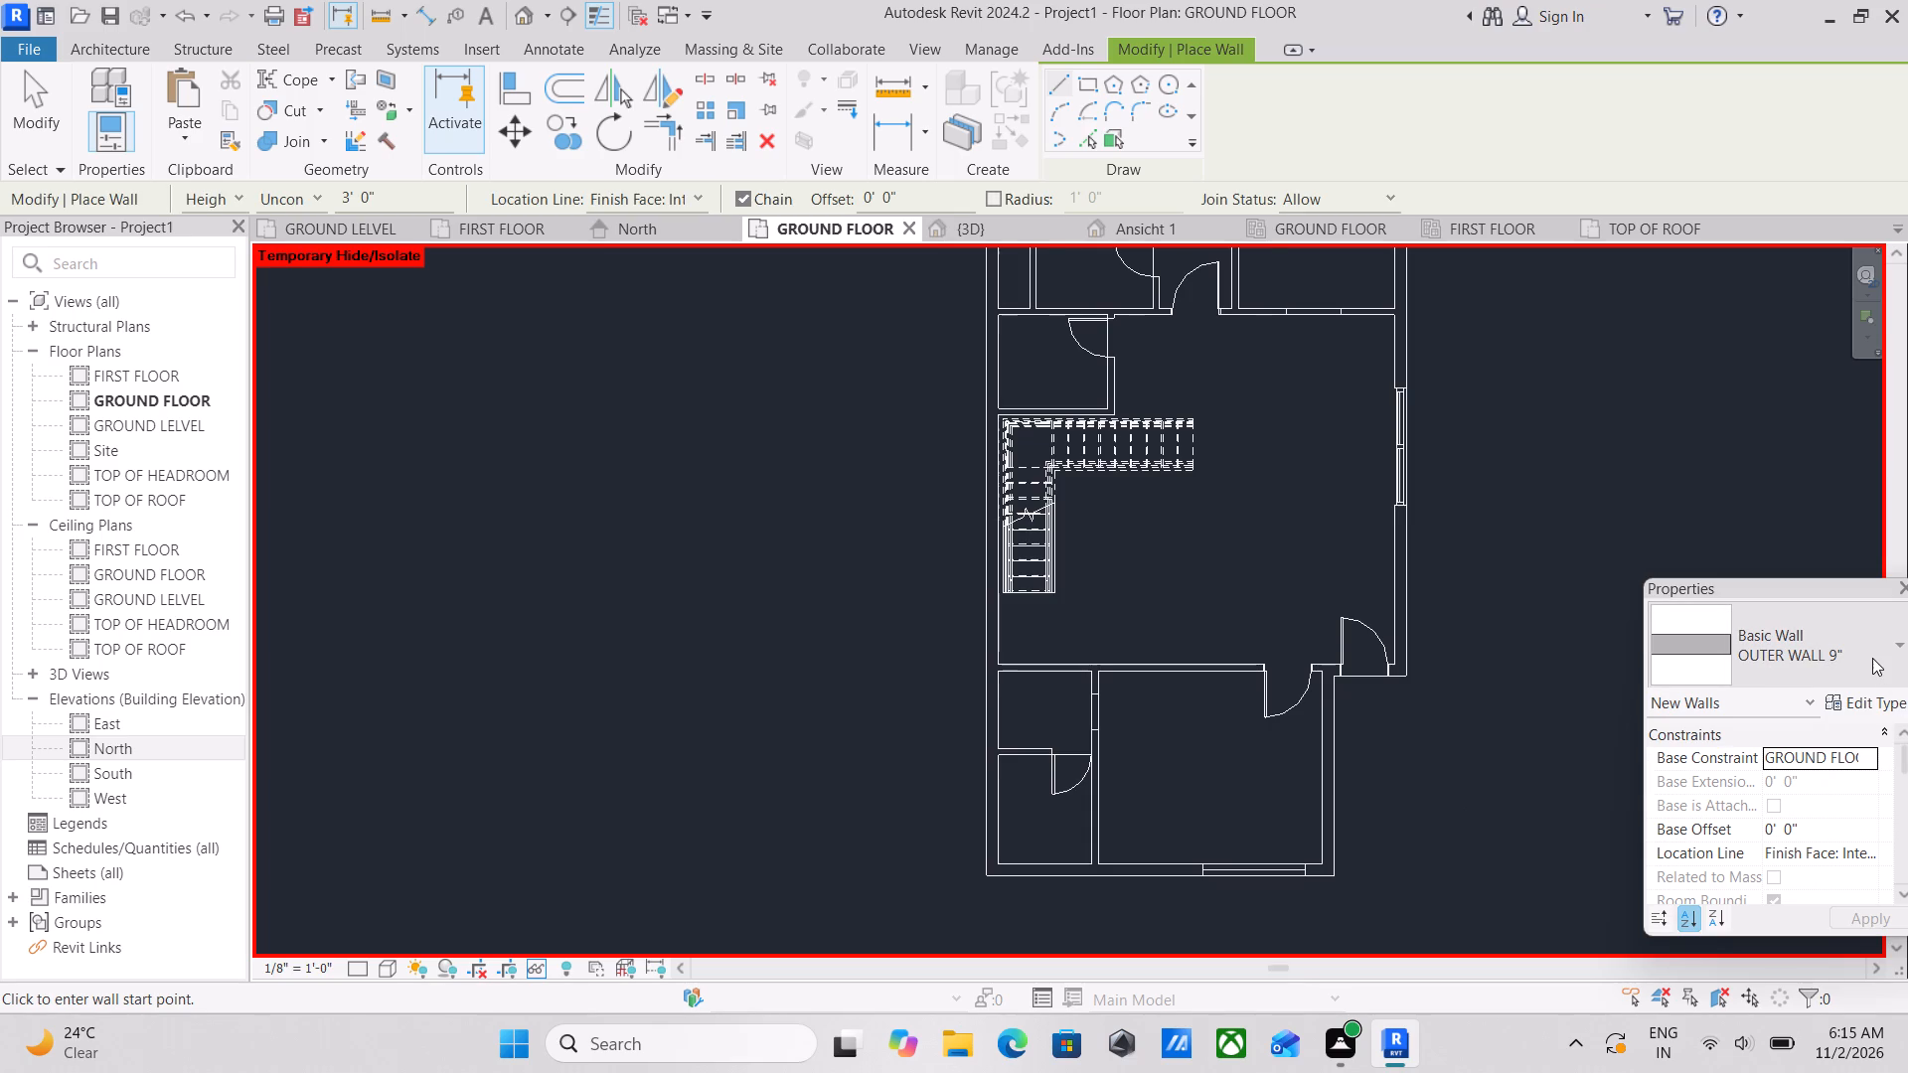
{"action": "left_click", "coordinate": [1872, 658]}
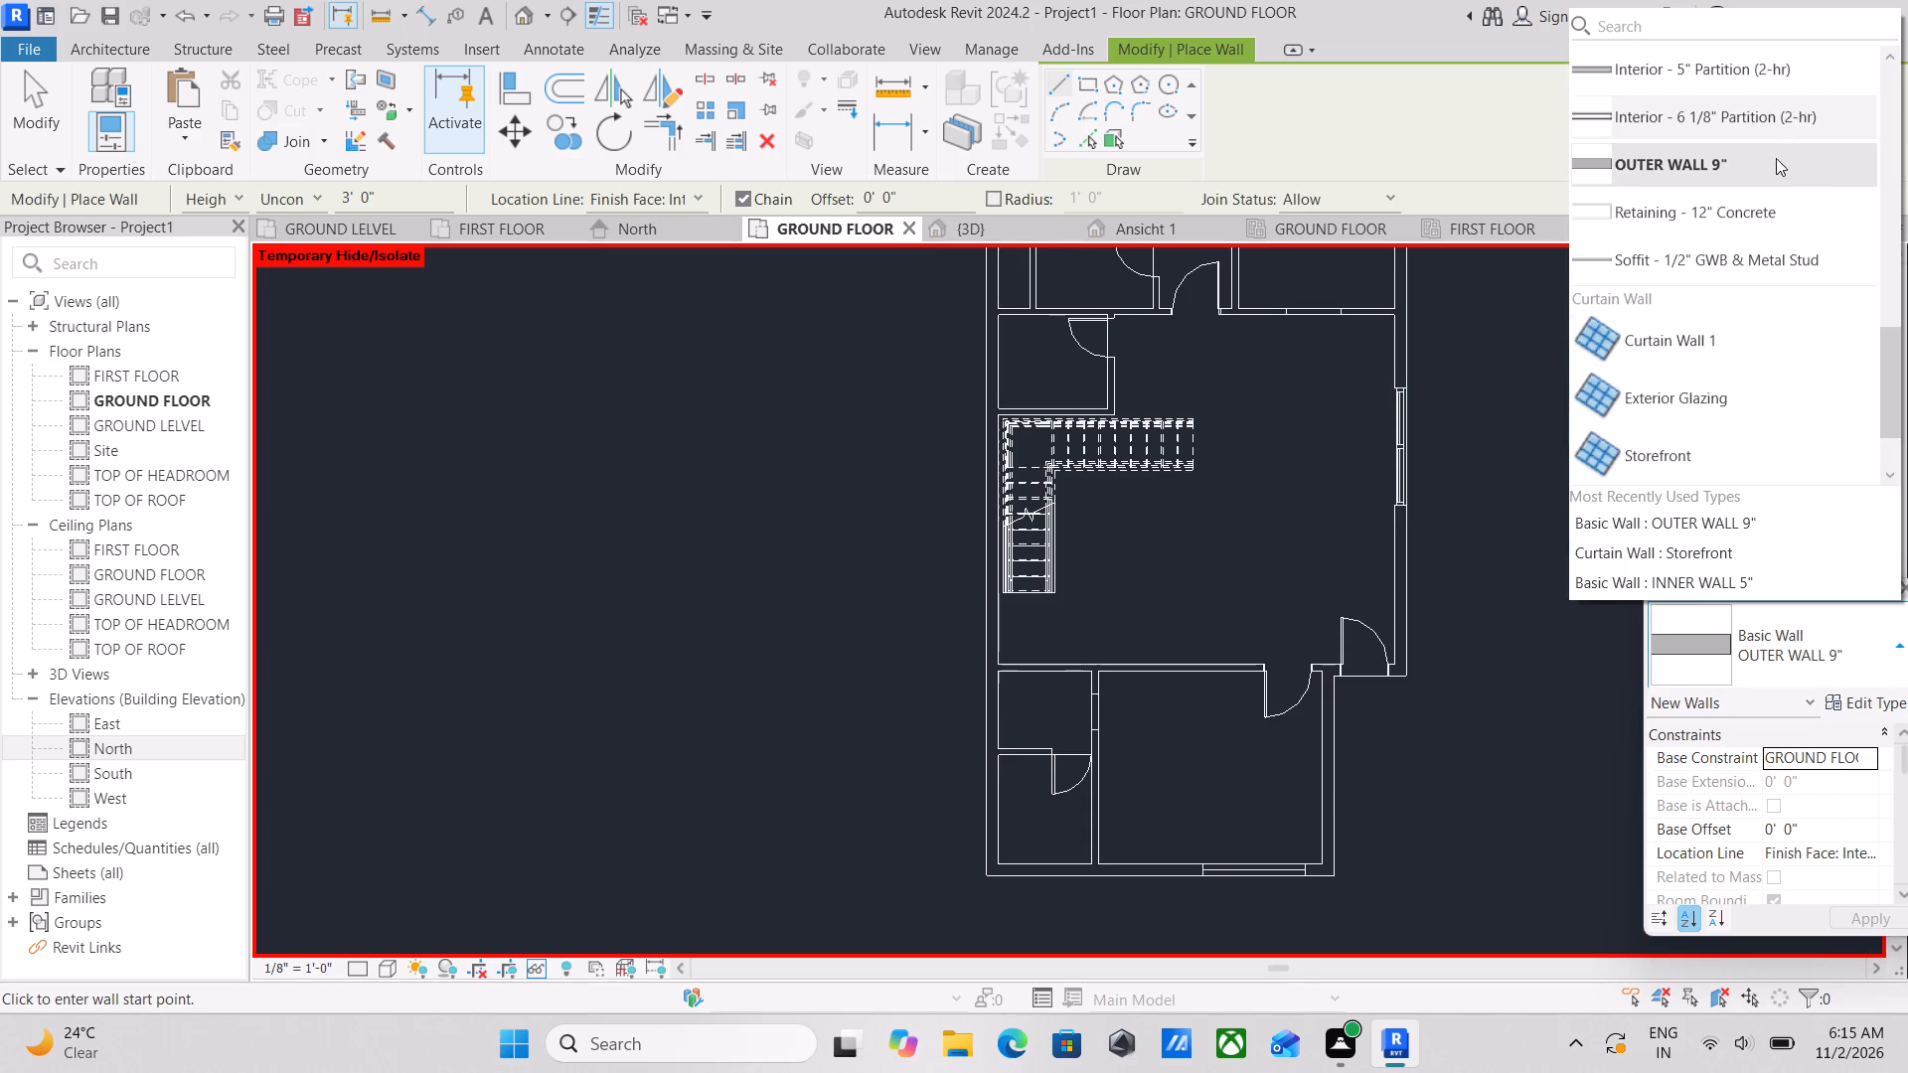
{"action": "scroll", "coordinate": [1775, 163], "scroll_direction": "up", "scroll_amount": 2}
{"action": "left_click", "coordinate": [1752, 185]}
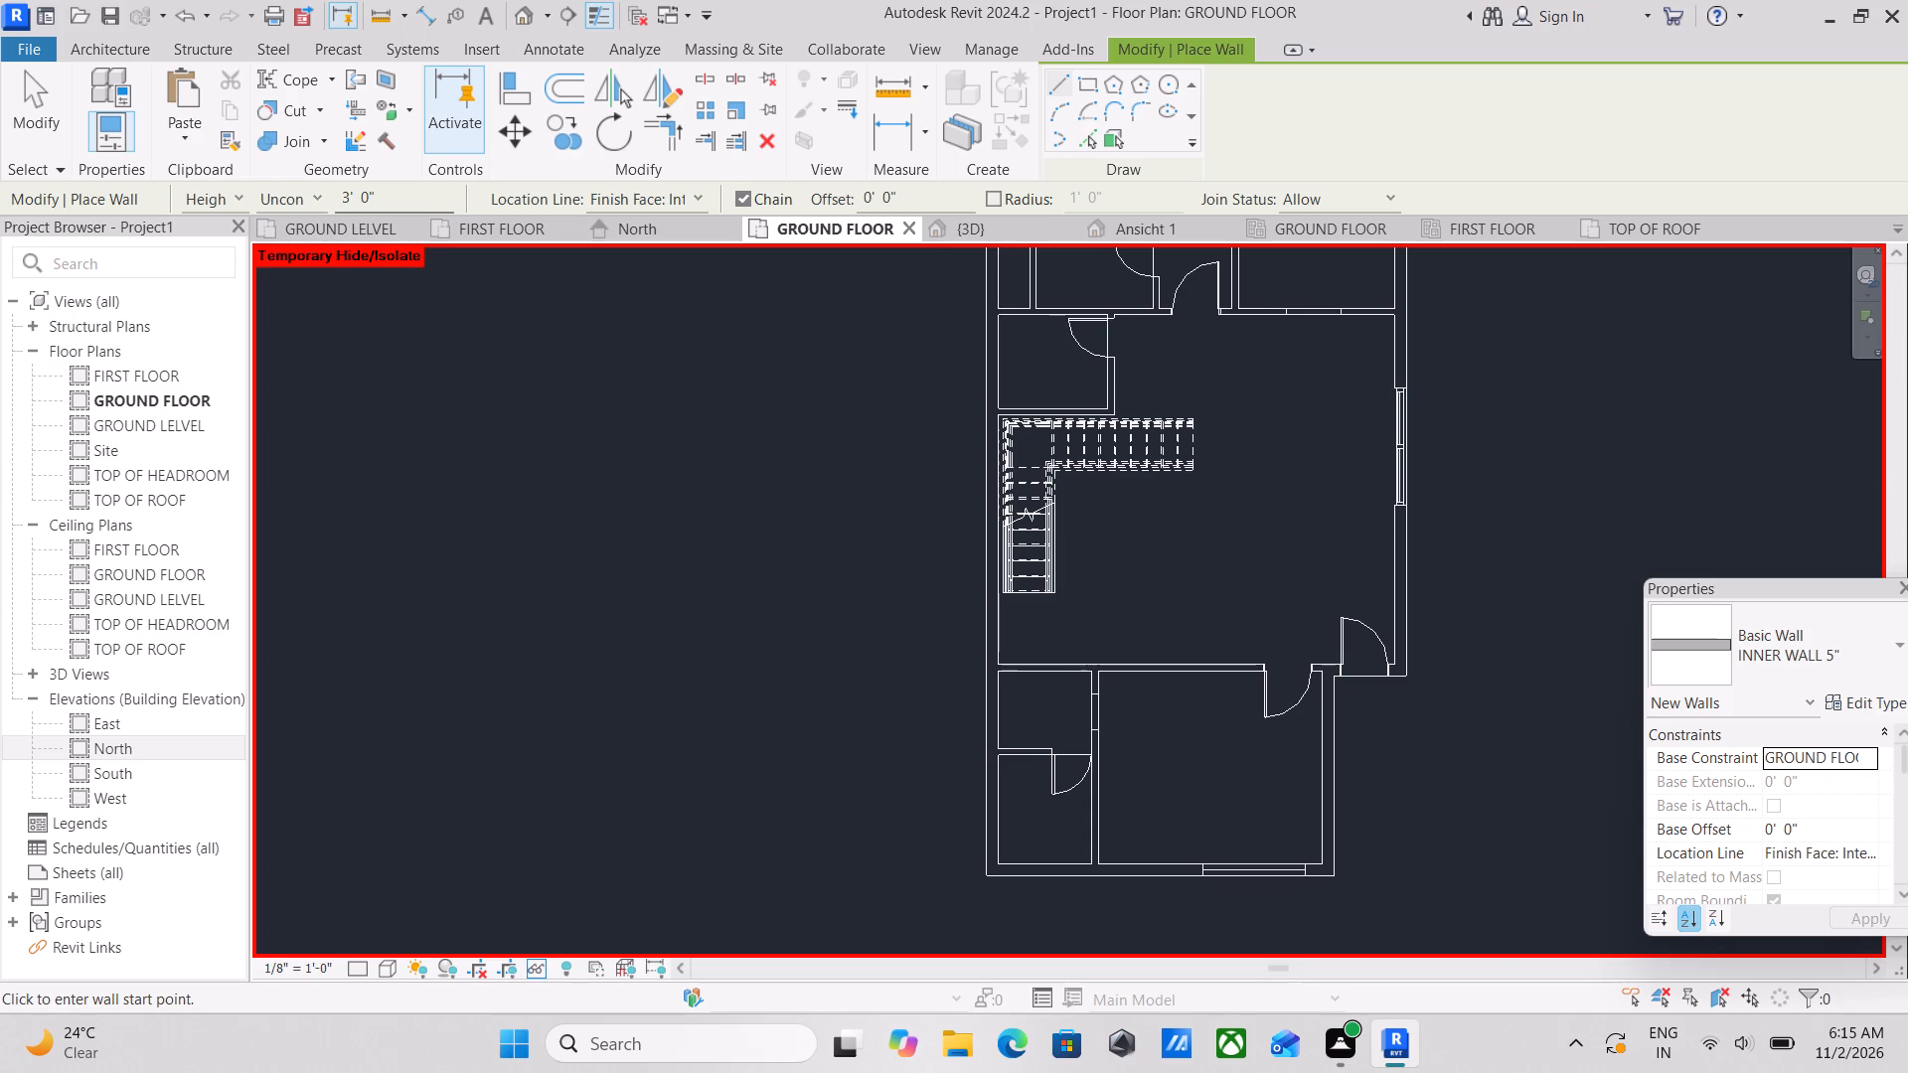
{"action": "left_click_drag", "start_coordinate": [387, 201], "coordinate": [309, 186]}
{"action": "type", "text": "5'"}
{"action": "key", "text": "Return"}
Draw the first compound wall segment about 7'-6" straight forward from the house's front-left outer corner.
{"action": "scroll", "coordinate": [1045, 575], "scroll_direction": "down", "scroll_amount": 1}
{"action": "middle_click_drag", "start_coordinate": [1049, 583], "coordinate": [1064, 500]}
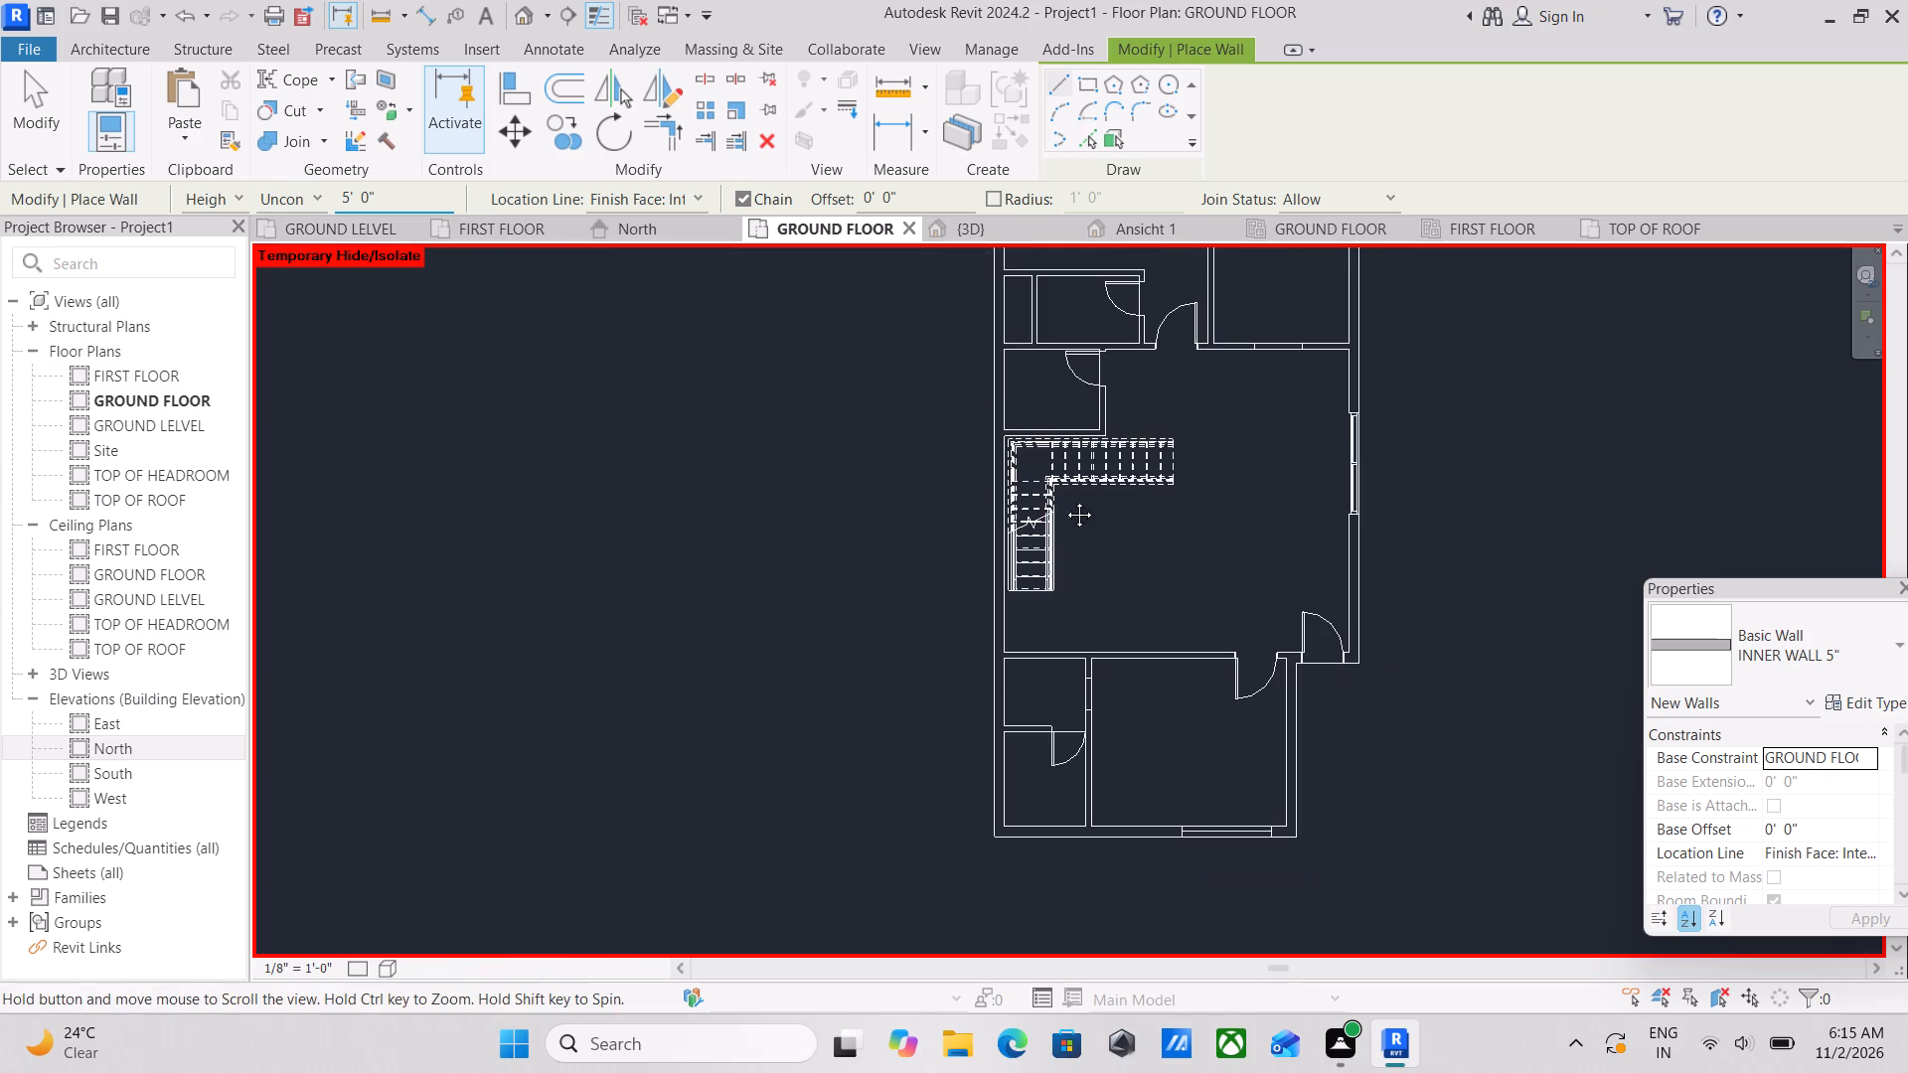
{"action": "middle_click_drag", "start_coordinate": [1064, 500], "coordinate": [1093, 420]}
{"action": "scroll", "coordinate": [1011, 939], "scroll_direction": "up", "scroll_amount": 4}
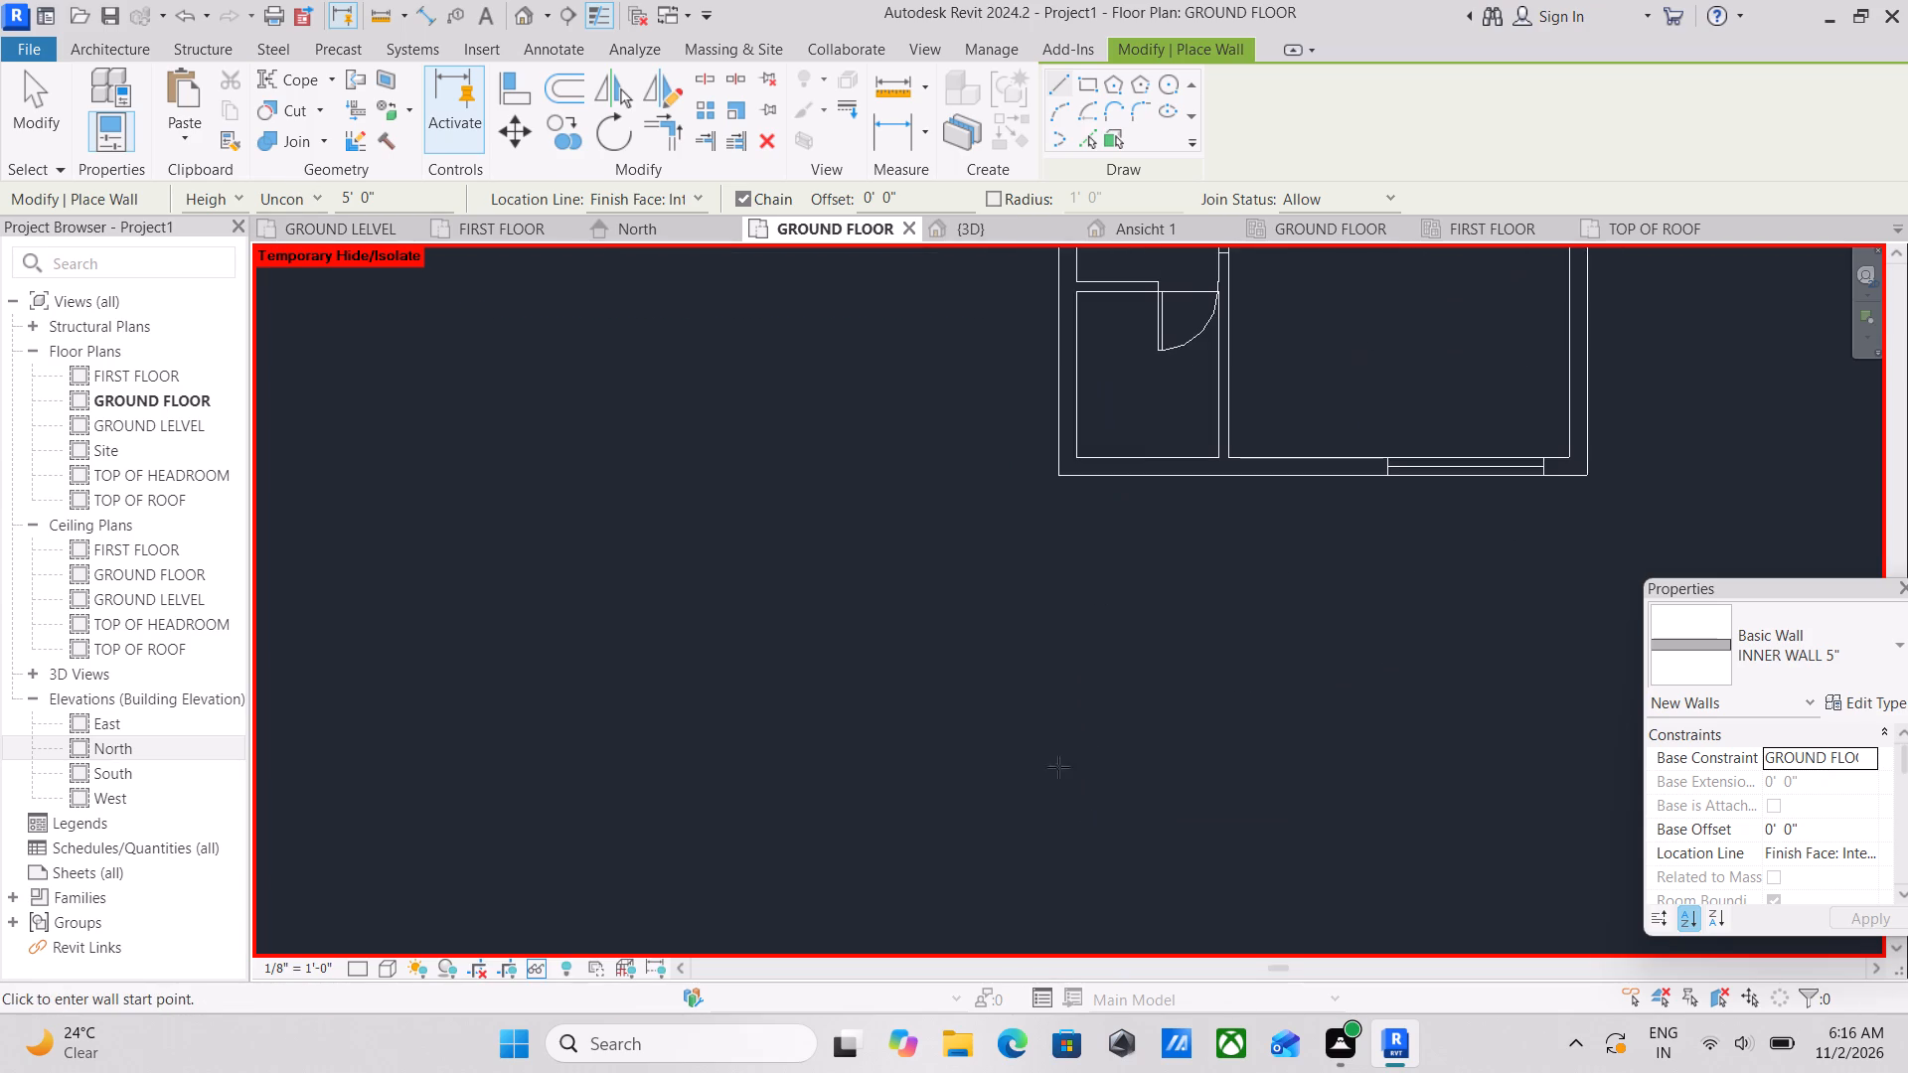
{"action": "scroll", "coordinate": [1104, 611], "scroll_direction": "up", "scroll_amount": 2}
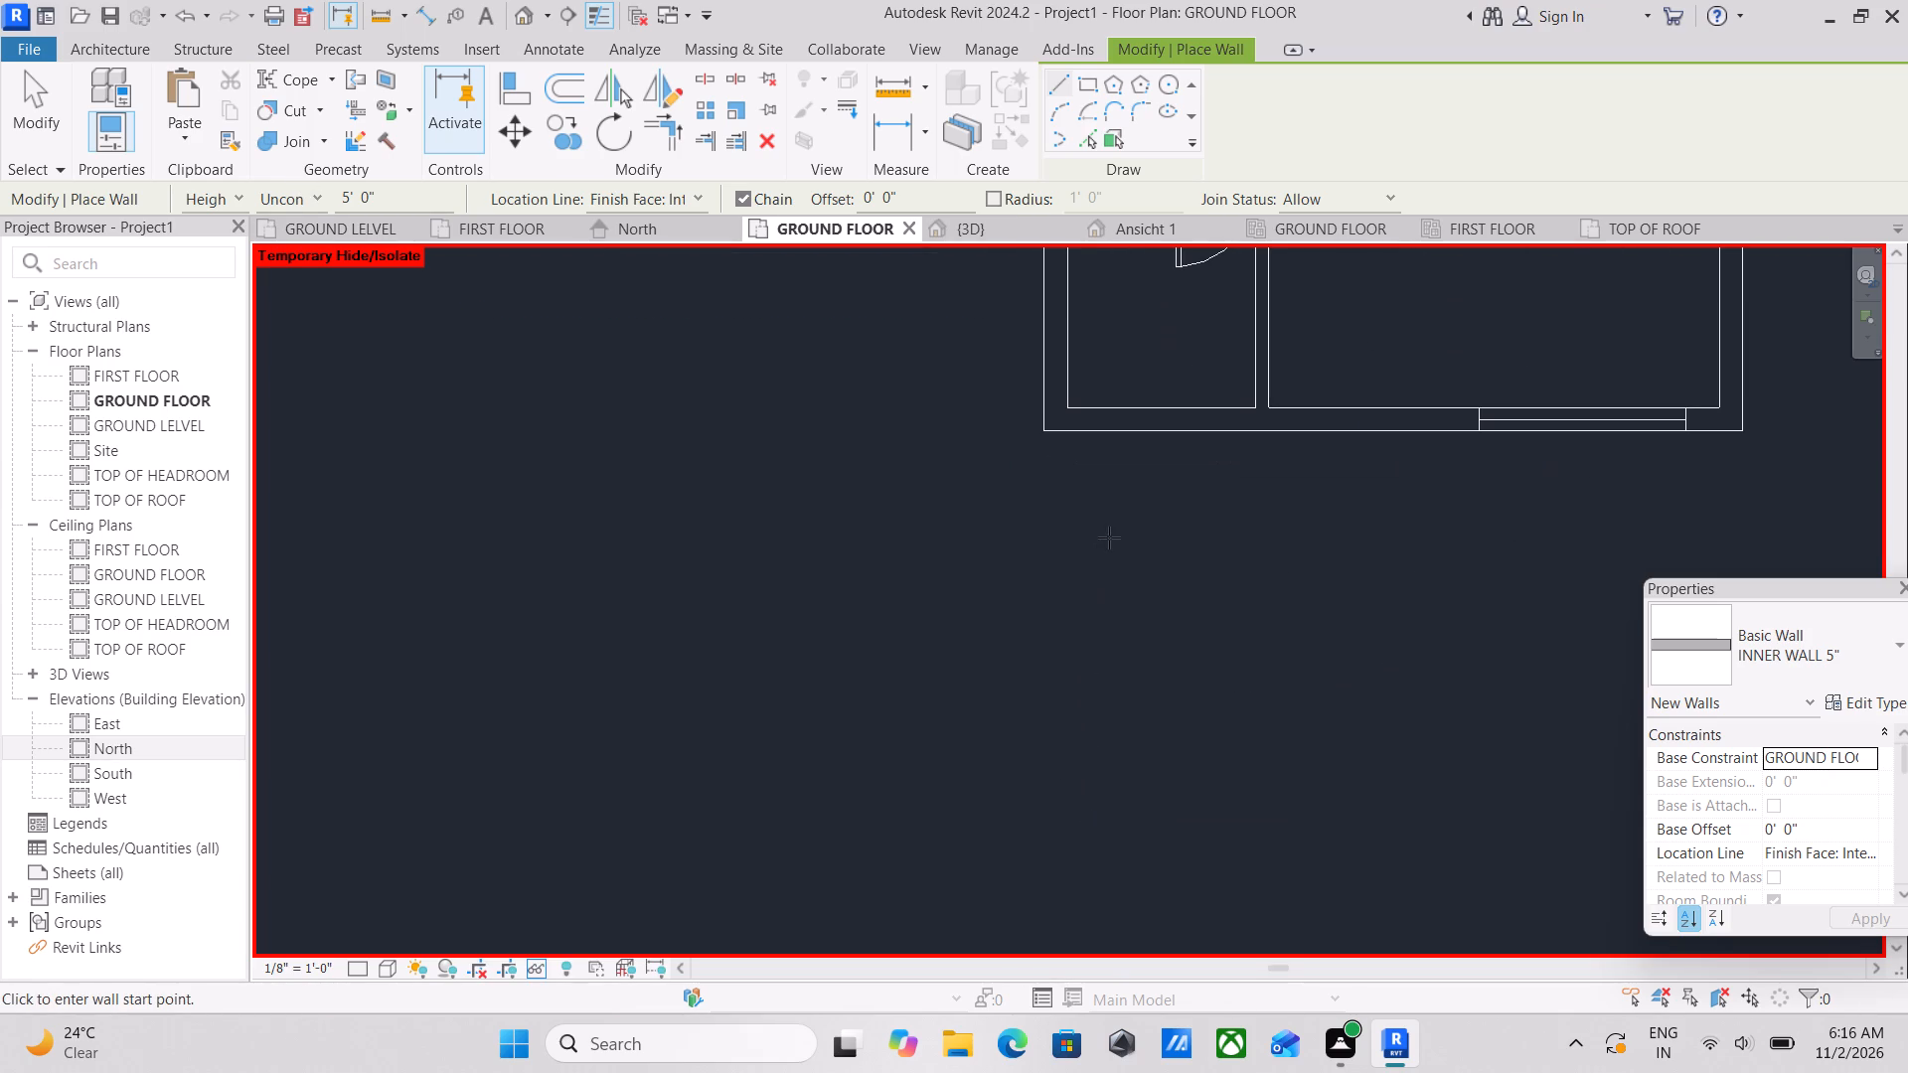
{"action": "scroll", "coordinate": [1110, 539], "scroll_direction": "down", "scroll_amount": 1}
{"action": "middle_click_drag", "start_coordinate": [1110, 539], "coordinate": [961, 746]}
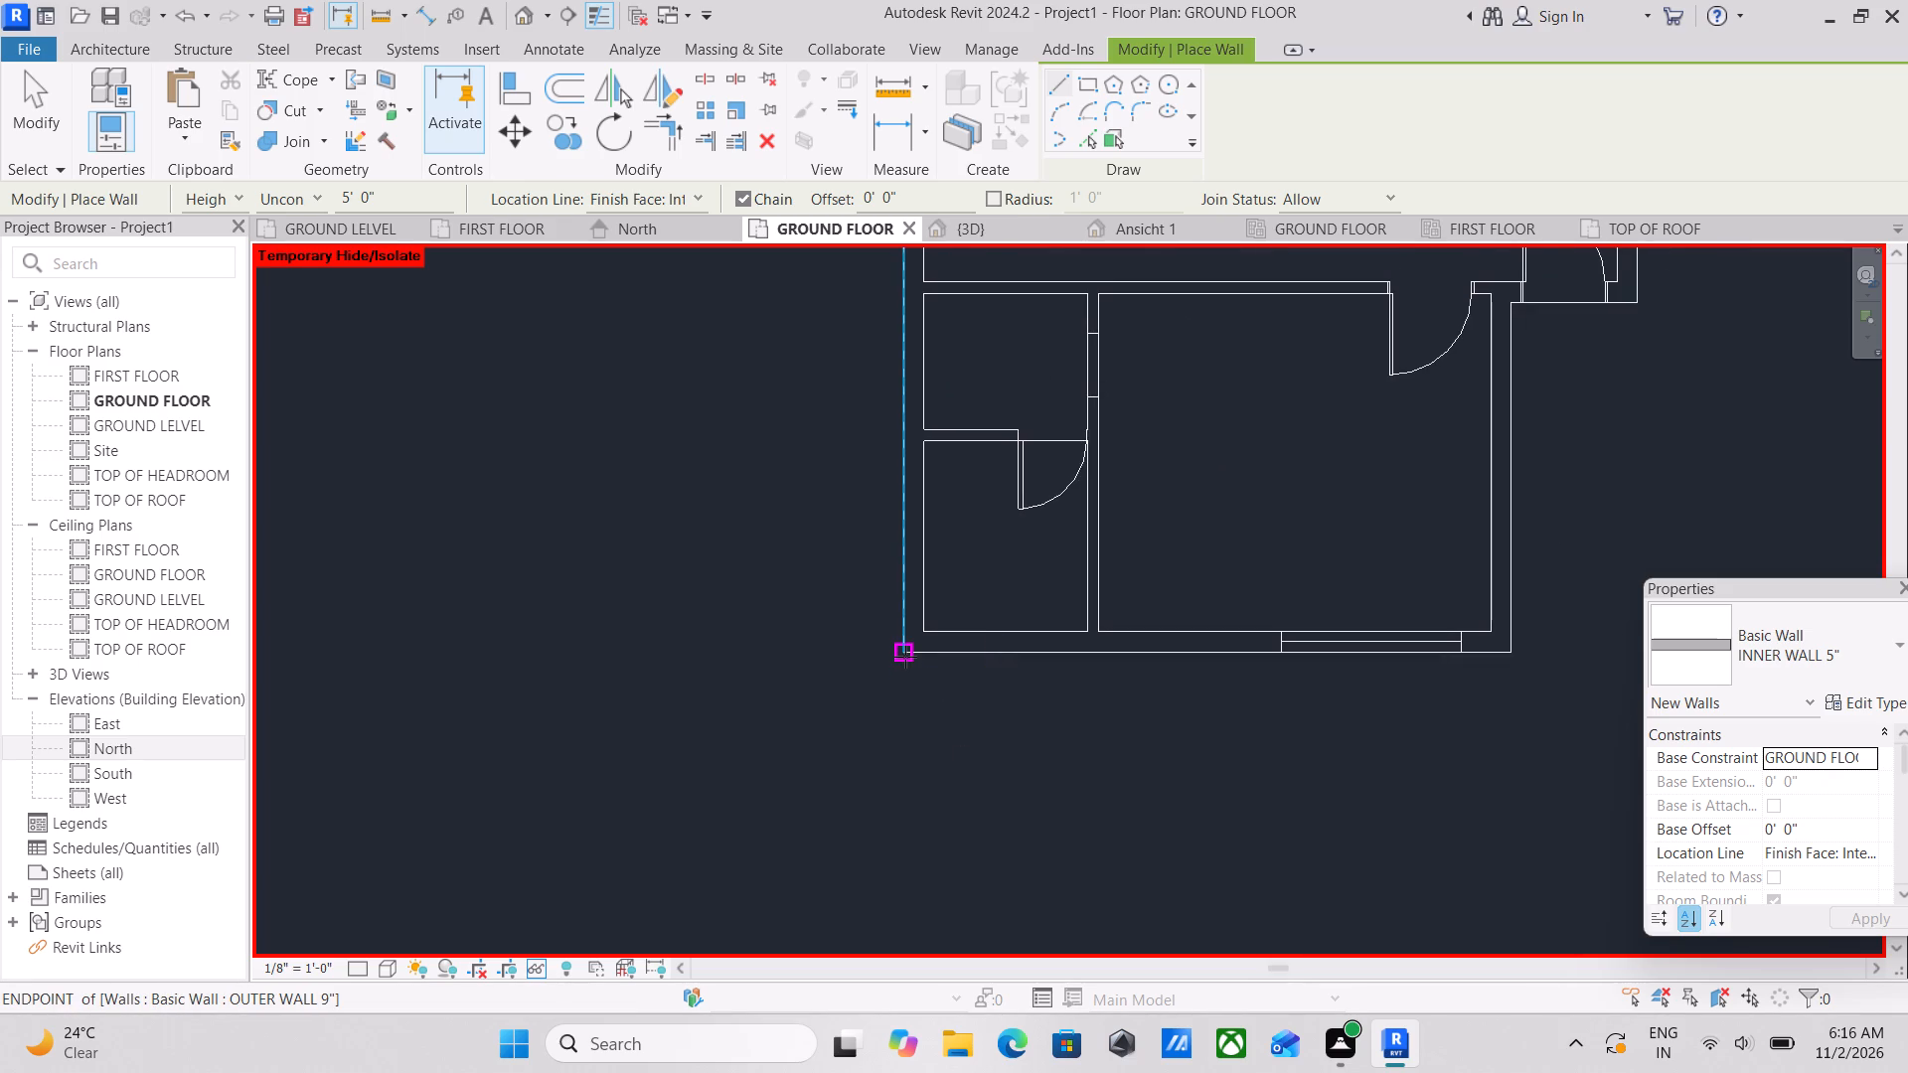
{"action": "left_click", "coordinate": [905, 657]}
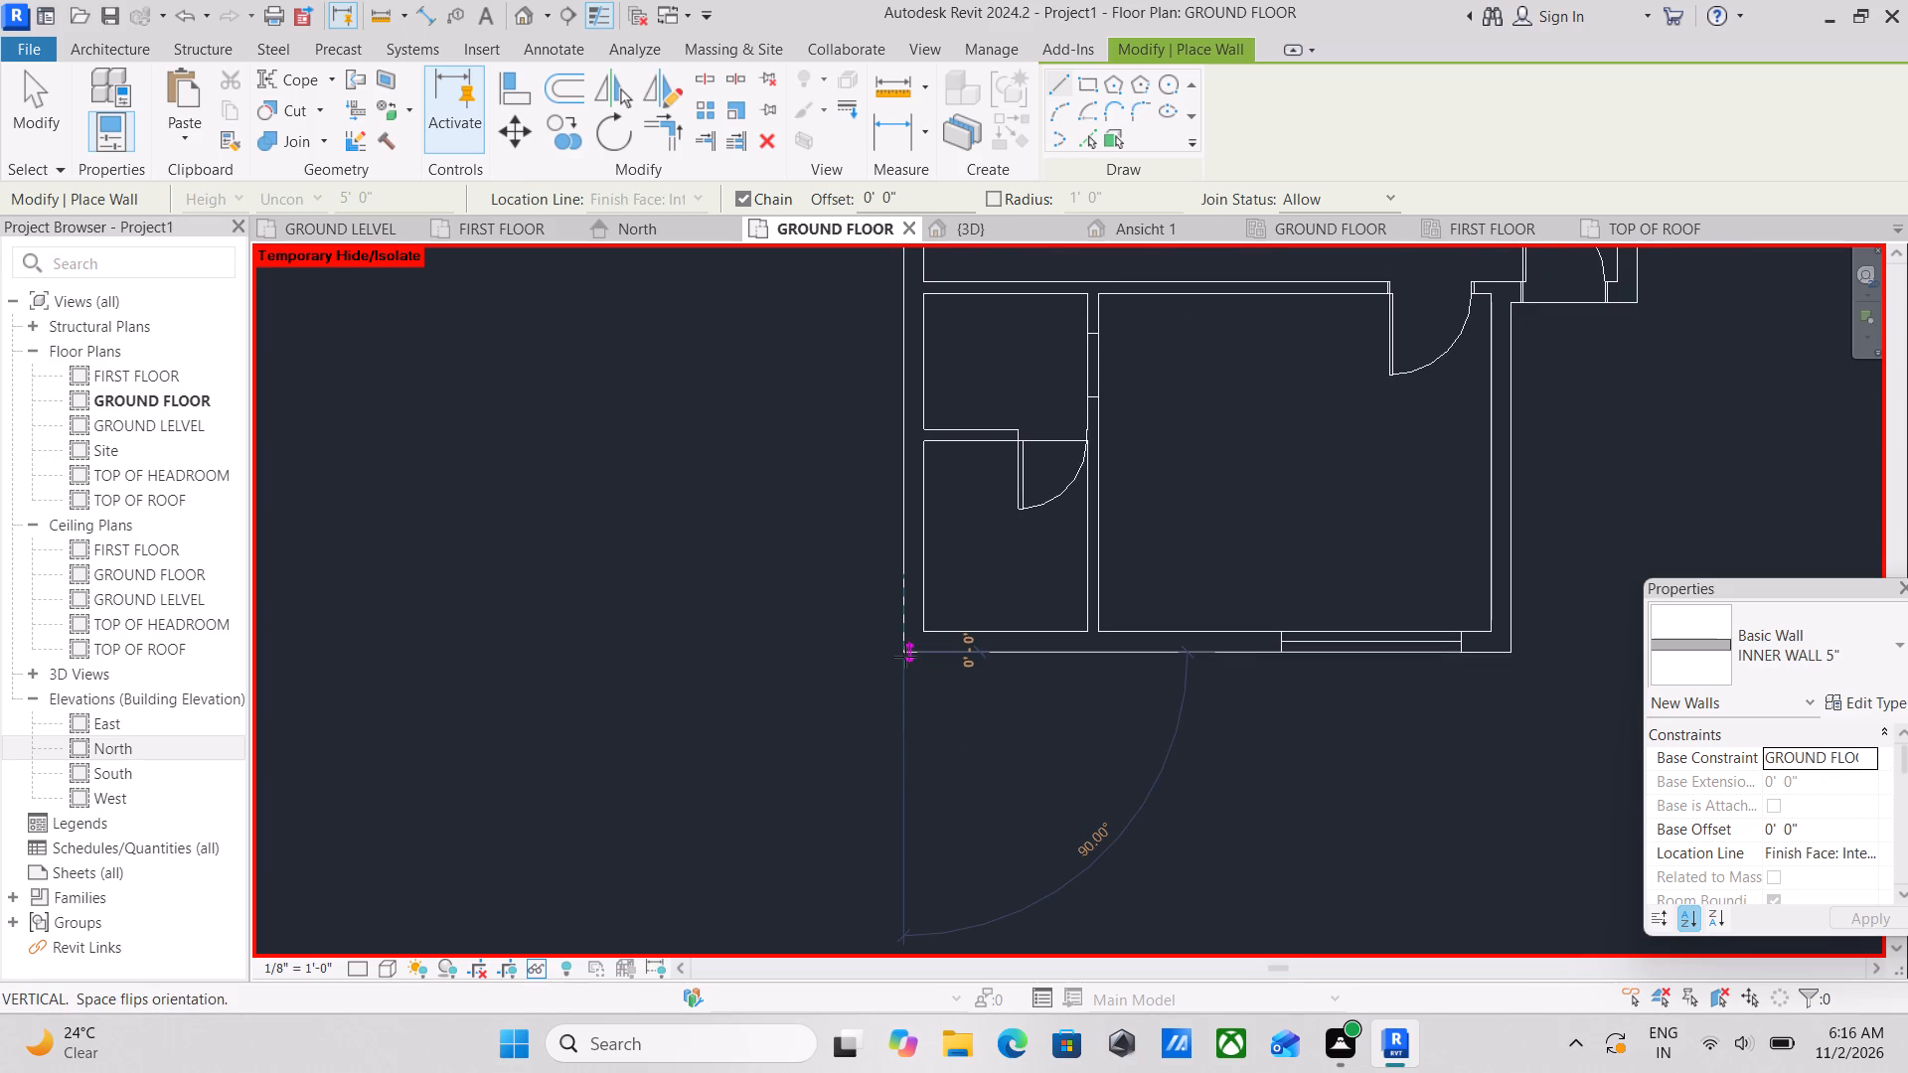
{"action": "middle_click_drag", "start_coordinate": [898, 777], "coordinate": [895, 605]}
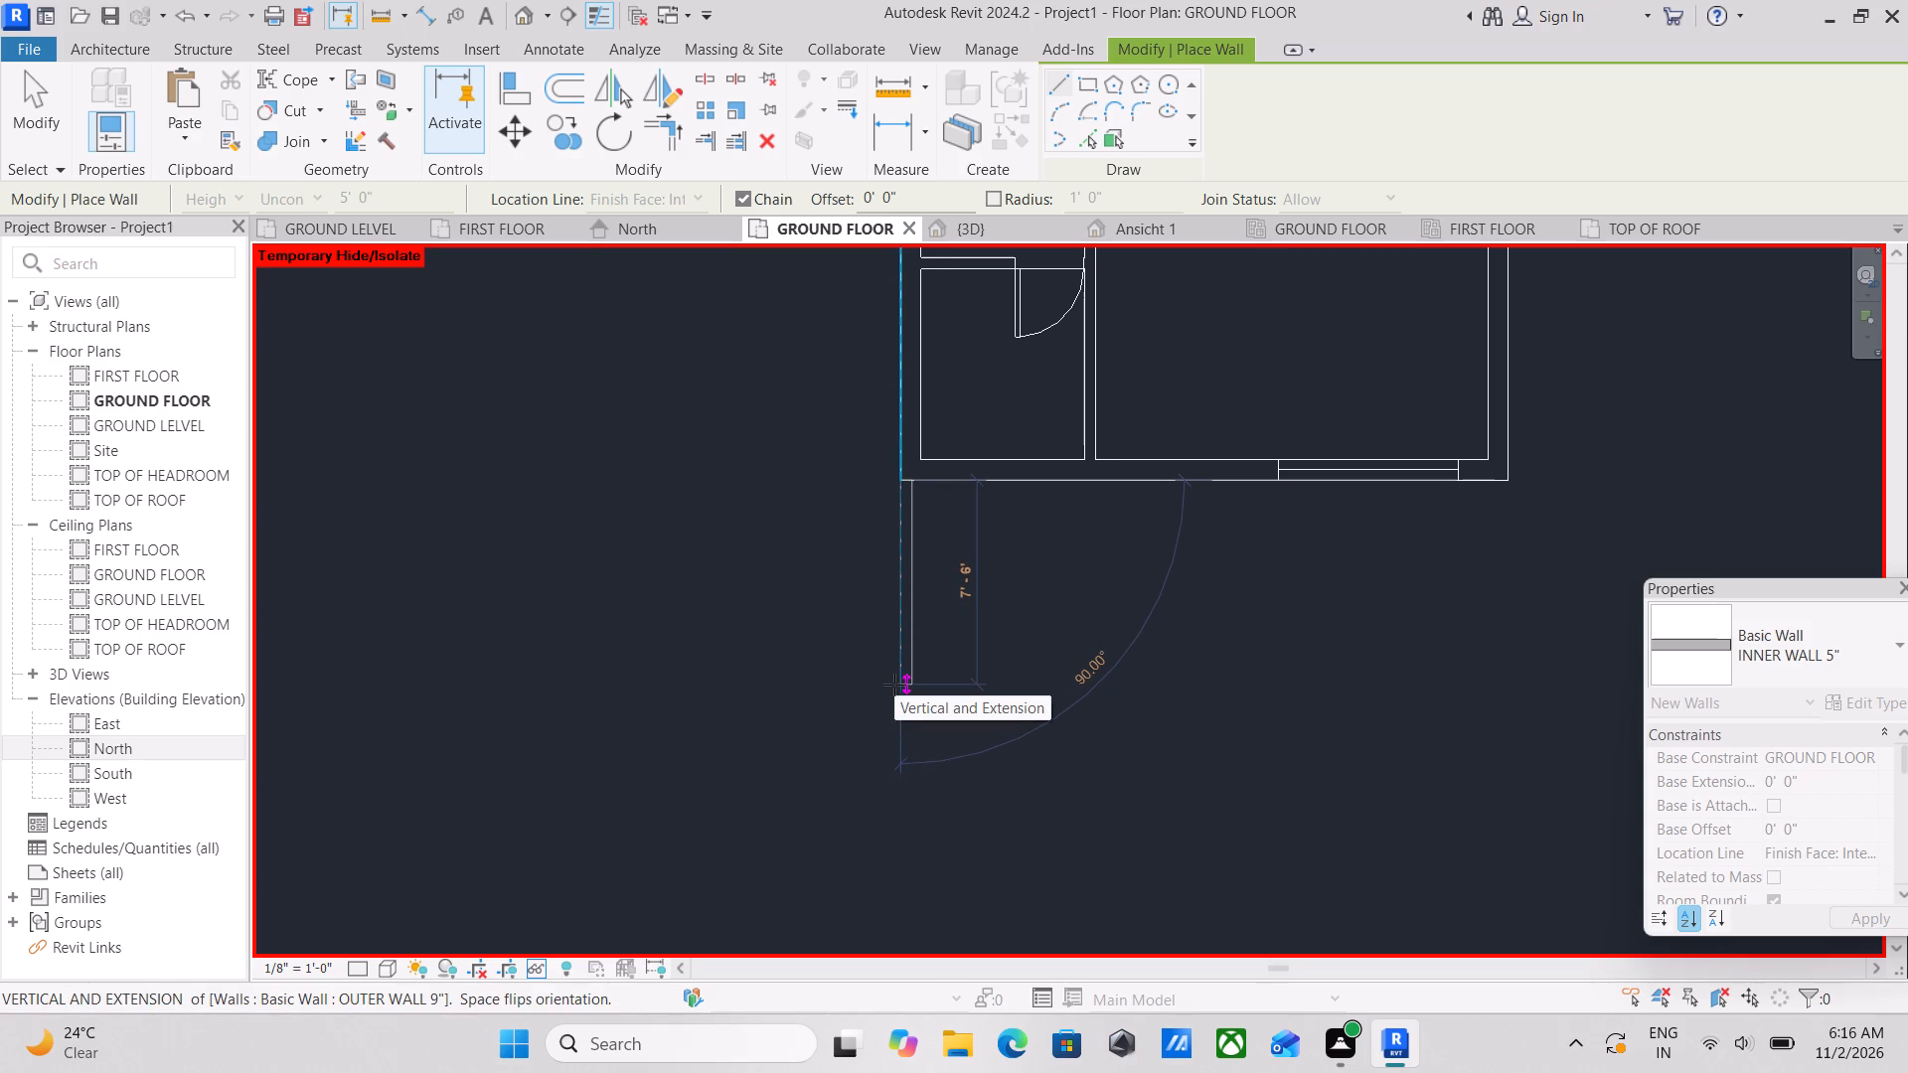
{"action": "scroll", "coordinate": [894, 685], "scroll_direction": "down", "scroll_amount": 4}
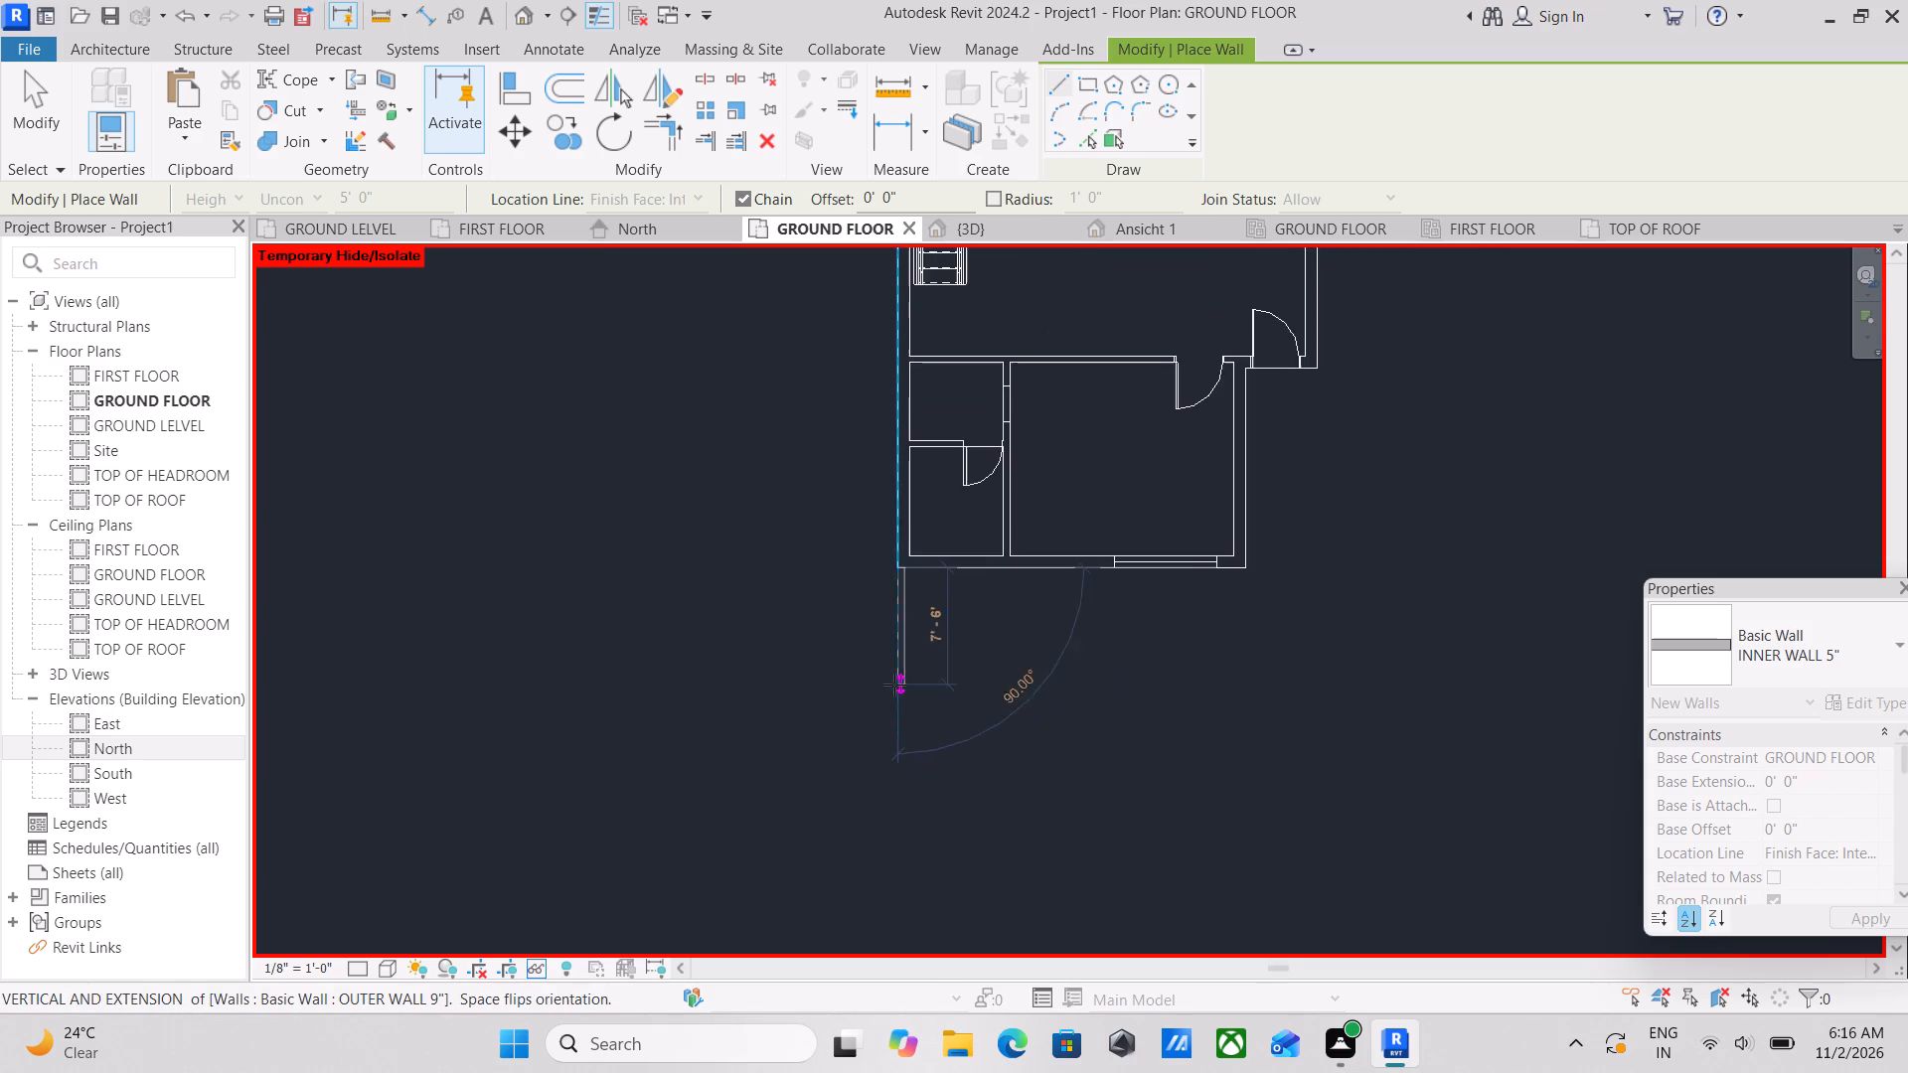
{"action": "scroll", "coordinate": [894, 685], "scroll_direction": "down", "scroll_amount": 6}
{"action": "scroll", "coordinate": [893, 685], "scroll_direction": "up", "scroll_amount": 7}
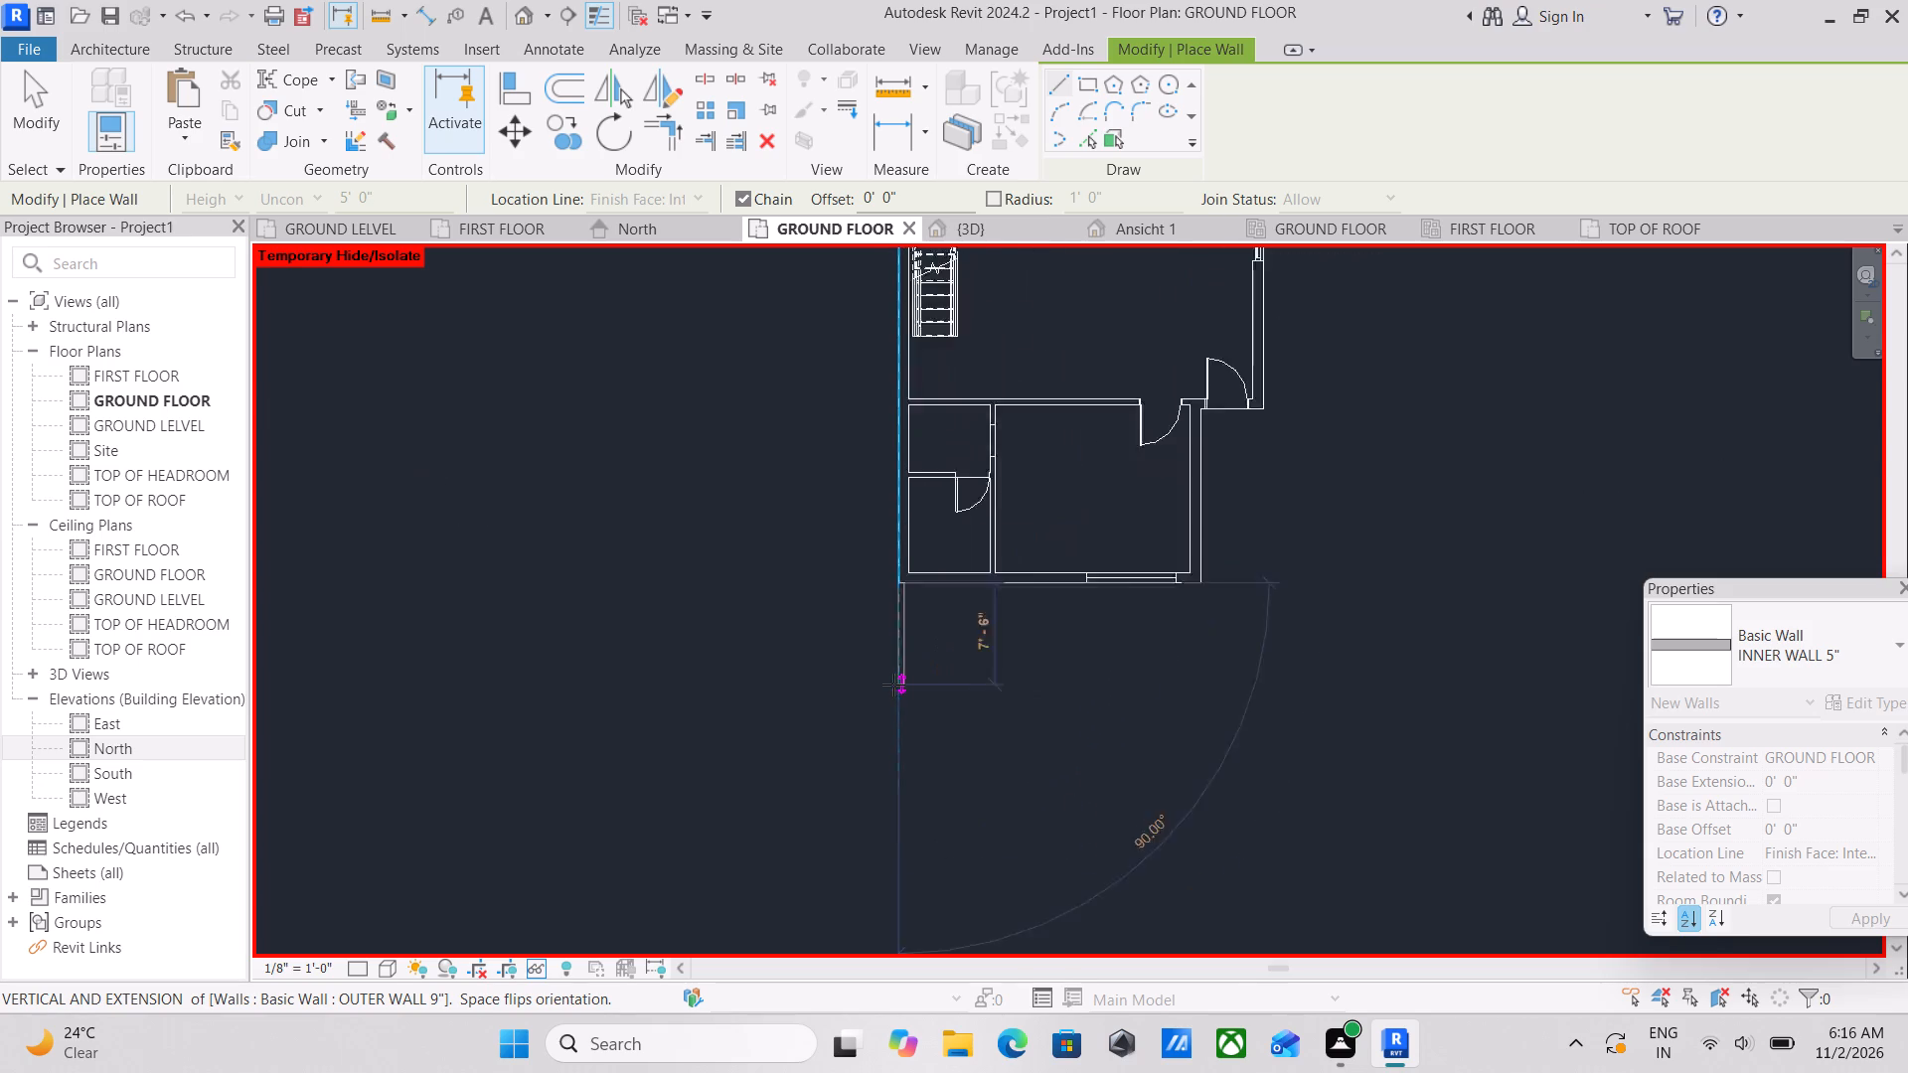
{"action": "left_click", "coordinate": [893, 685]}
Continue the wall across the front of the plot, parallel to the house front, for about 40'.
{"action": "scroll", "coordinate": [1235, 659], "scroll_direction": "down", "scroll_amount": 1}
{"action": "middle_click_drag", "start_coordinate": [1235, 659], "coordinate": [968, 770]}
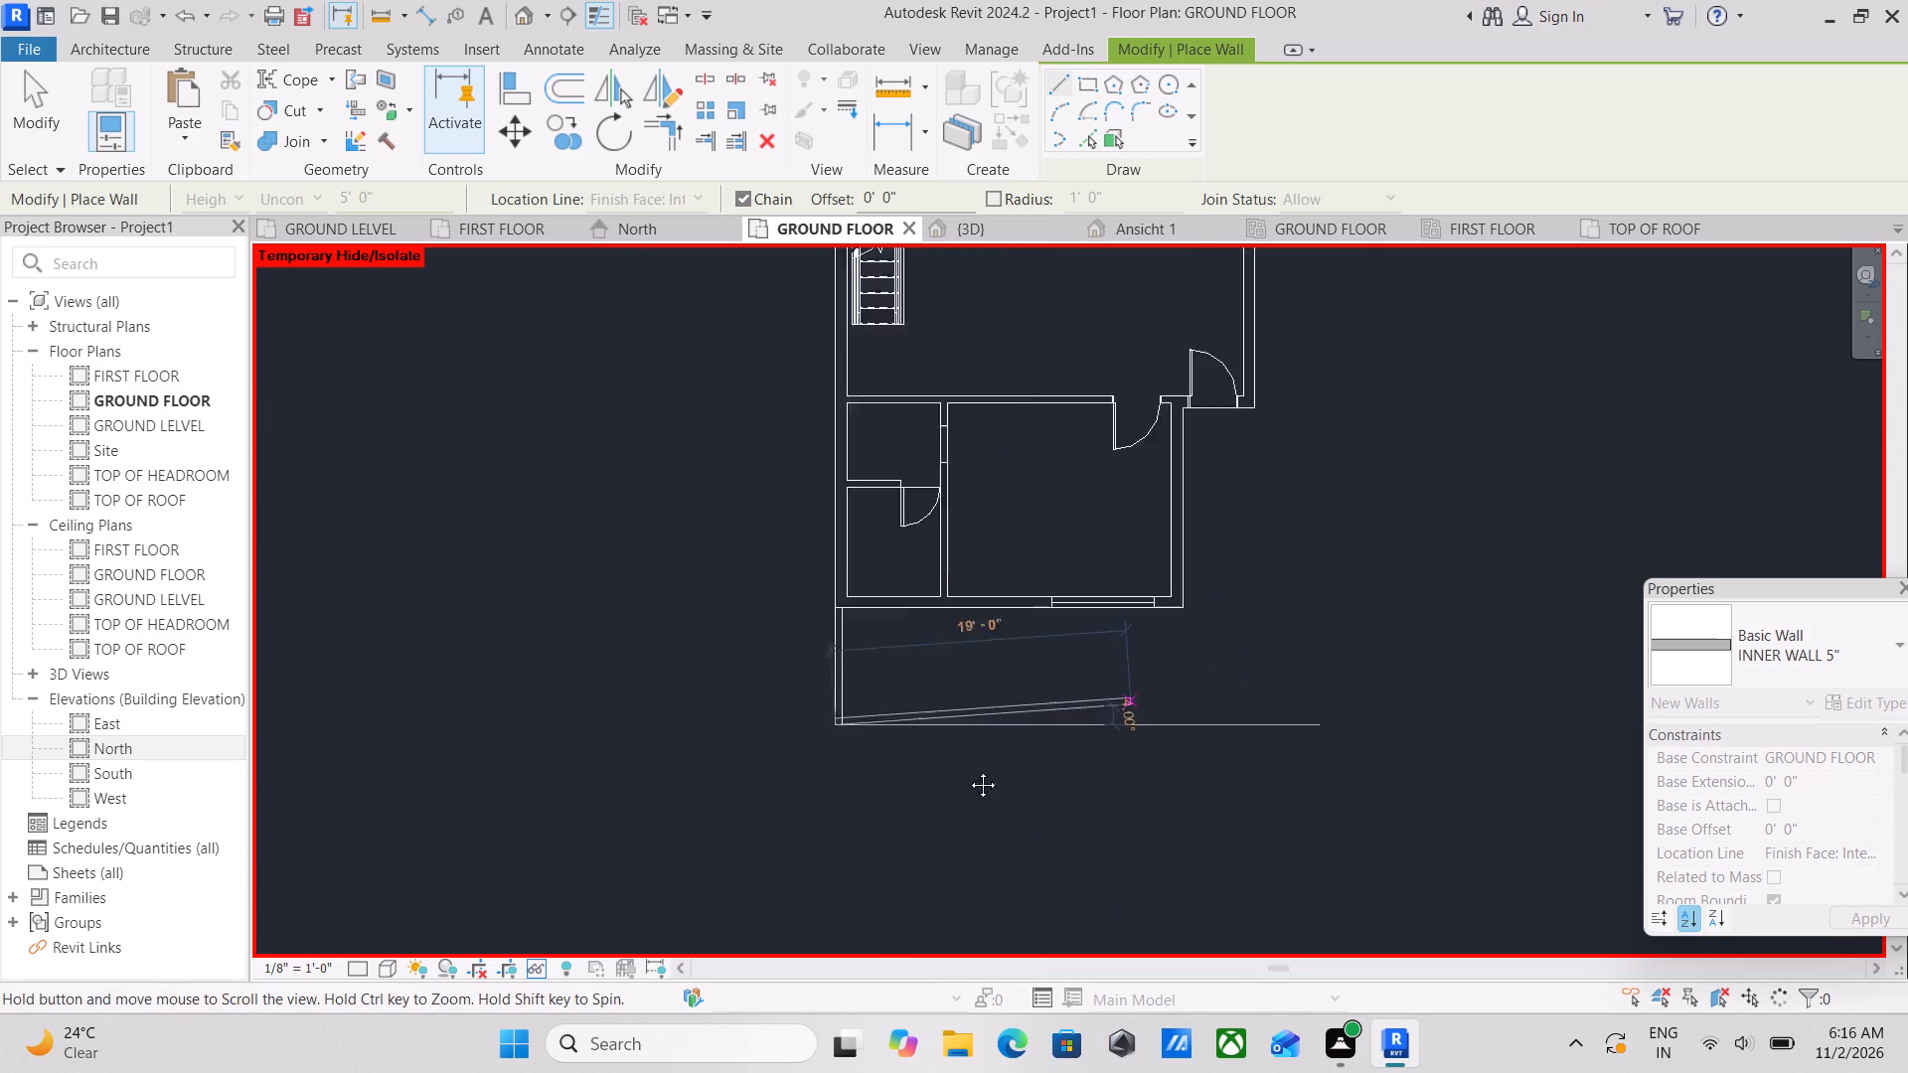
{"action": "middle_click_drag", "start_coordinate": [968, 770], "coordinate": [874, 805]}
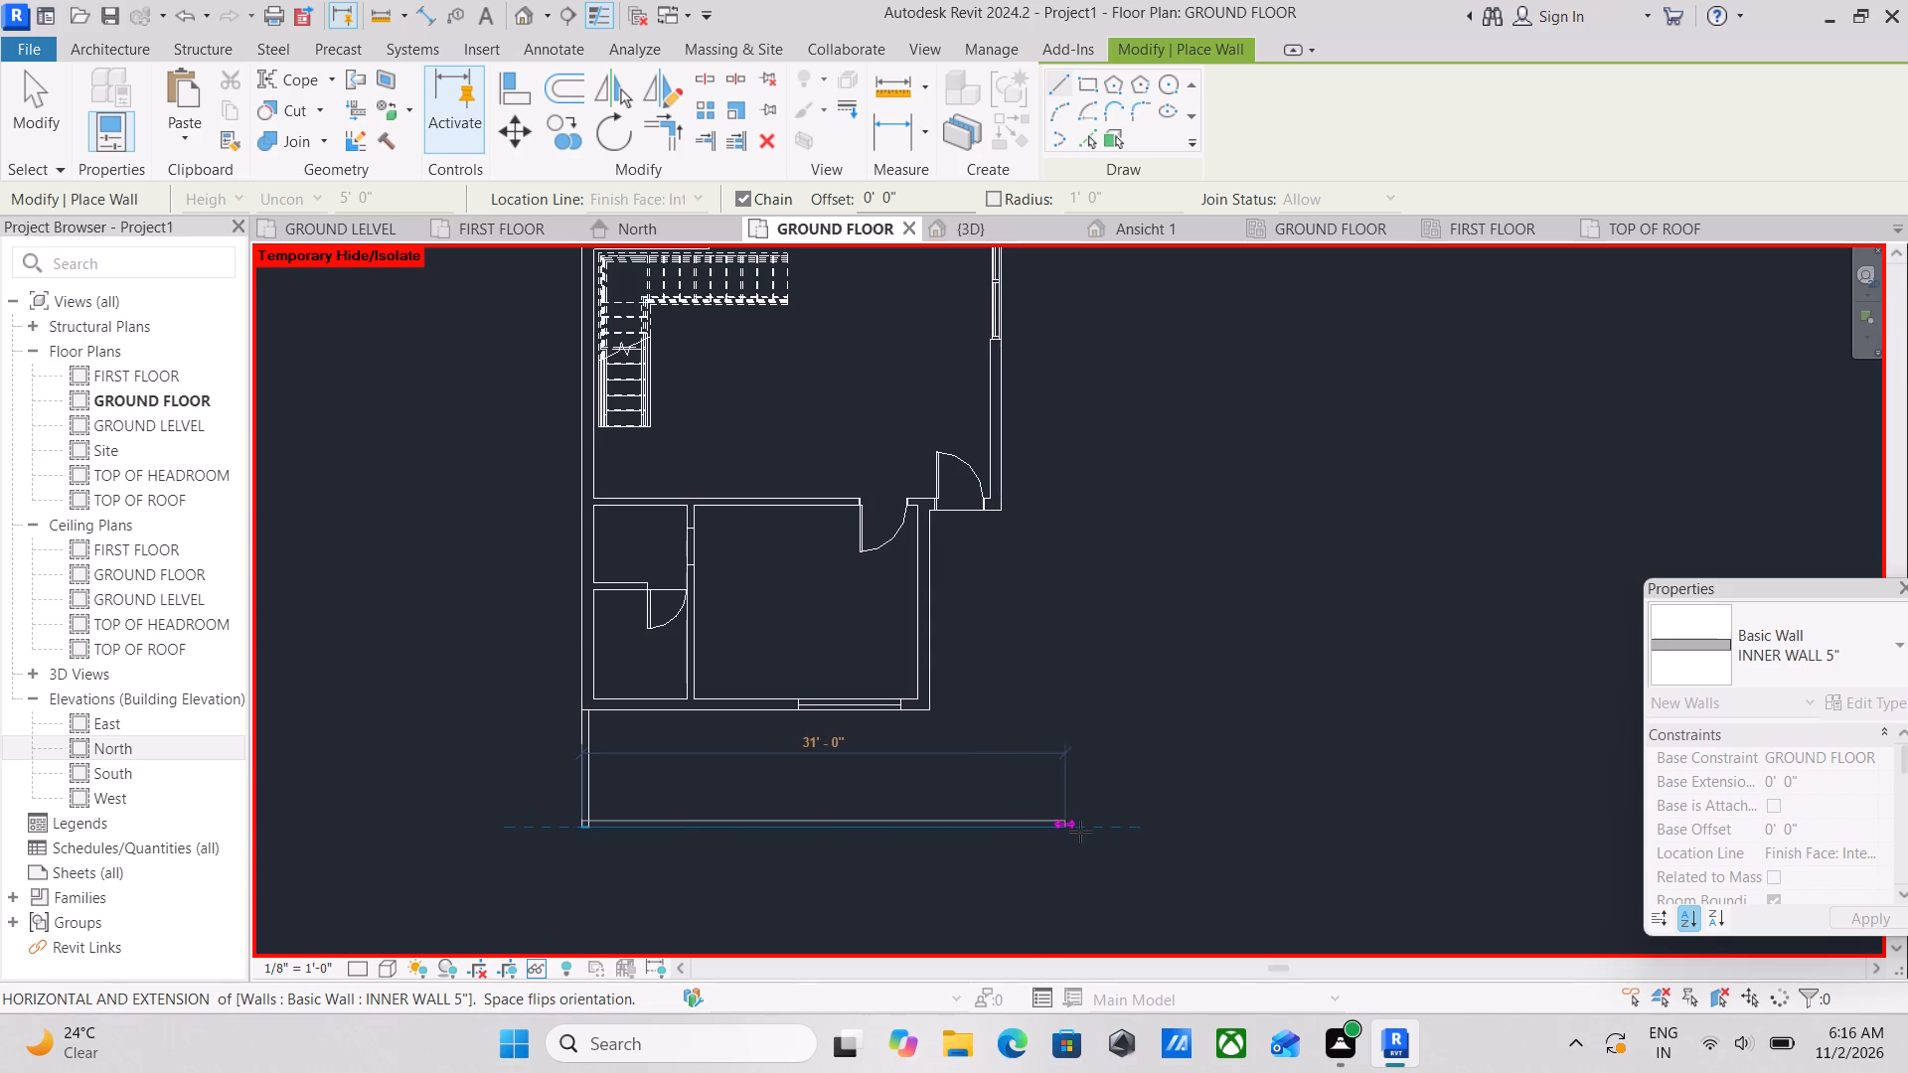
{"action": "scroll", "coordinate": [1094, 830], "scroll_direction": "down", "scroll_amount": 2}
{"action": "middle_click", "coordinate": [1094, 830]}
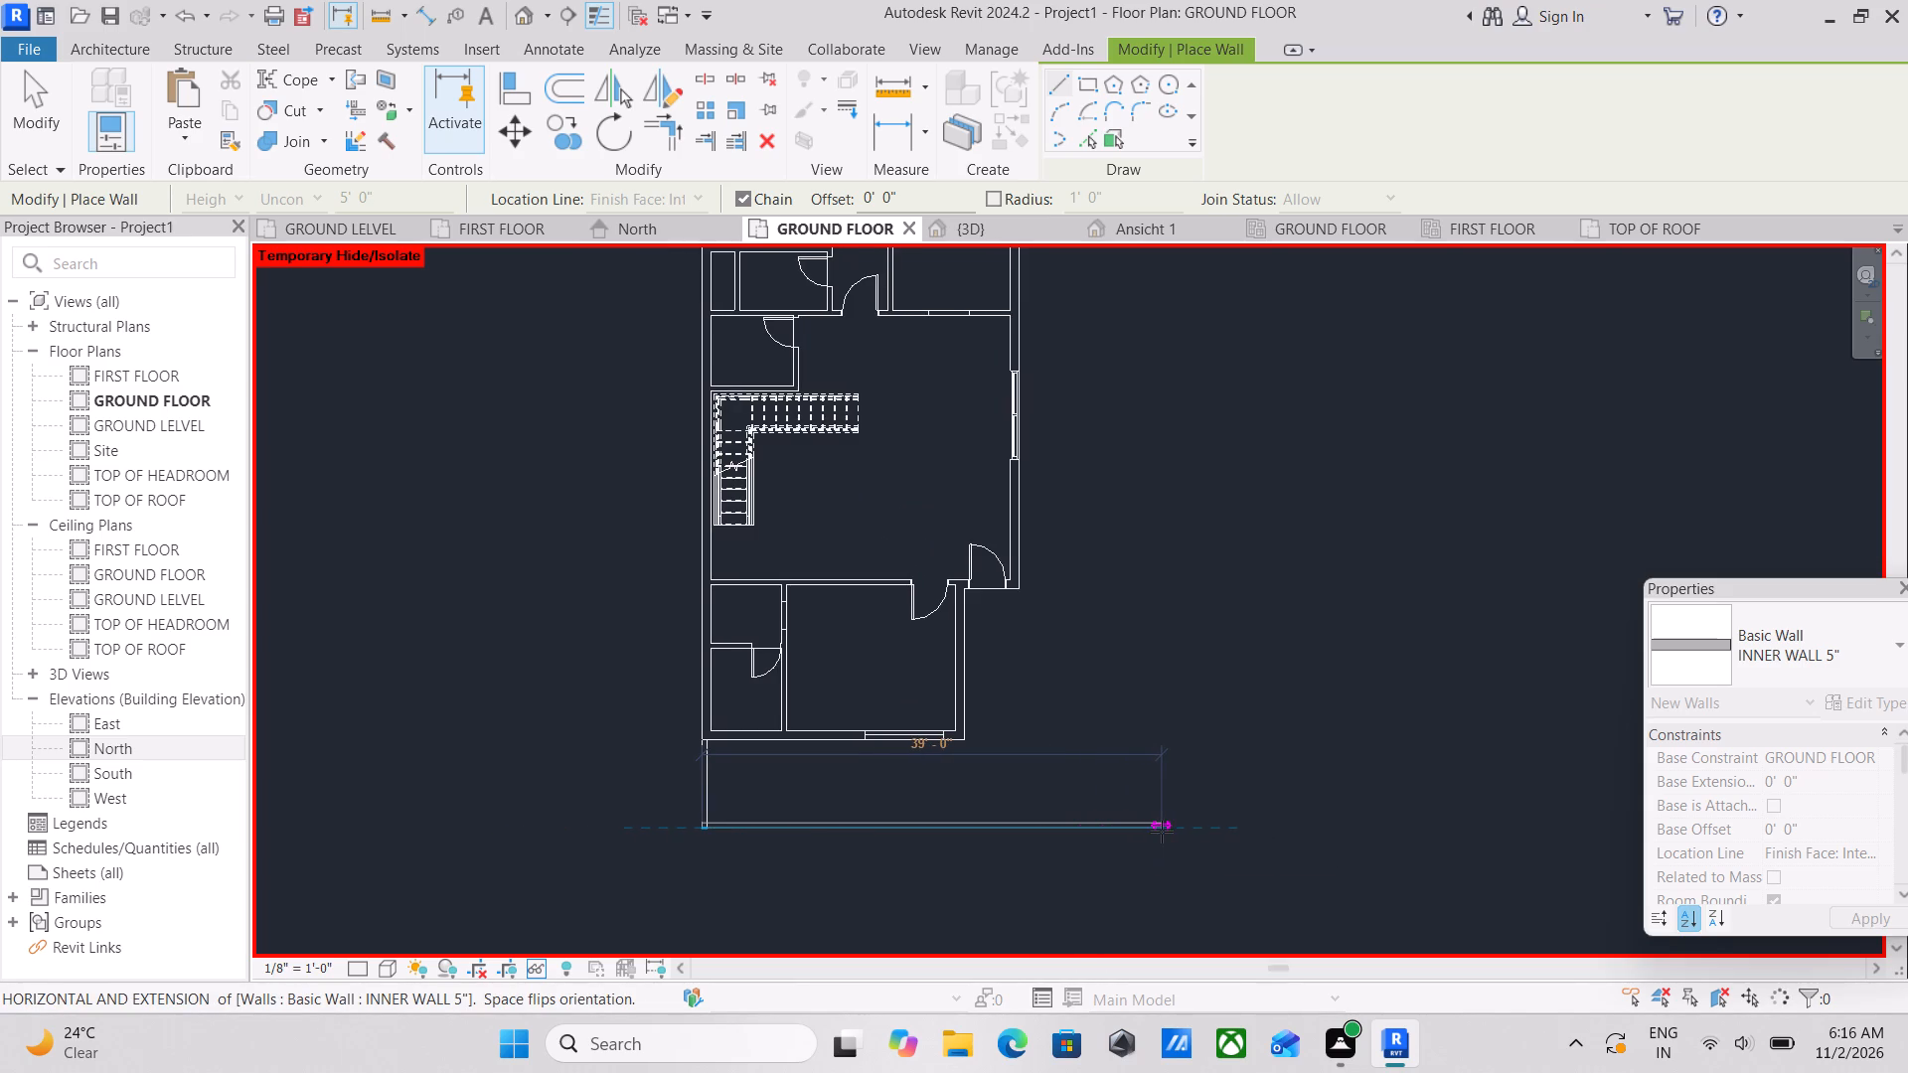
{"action": "left_click", "coordinate": [1171, 830]}
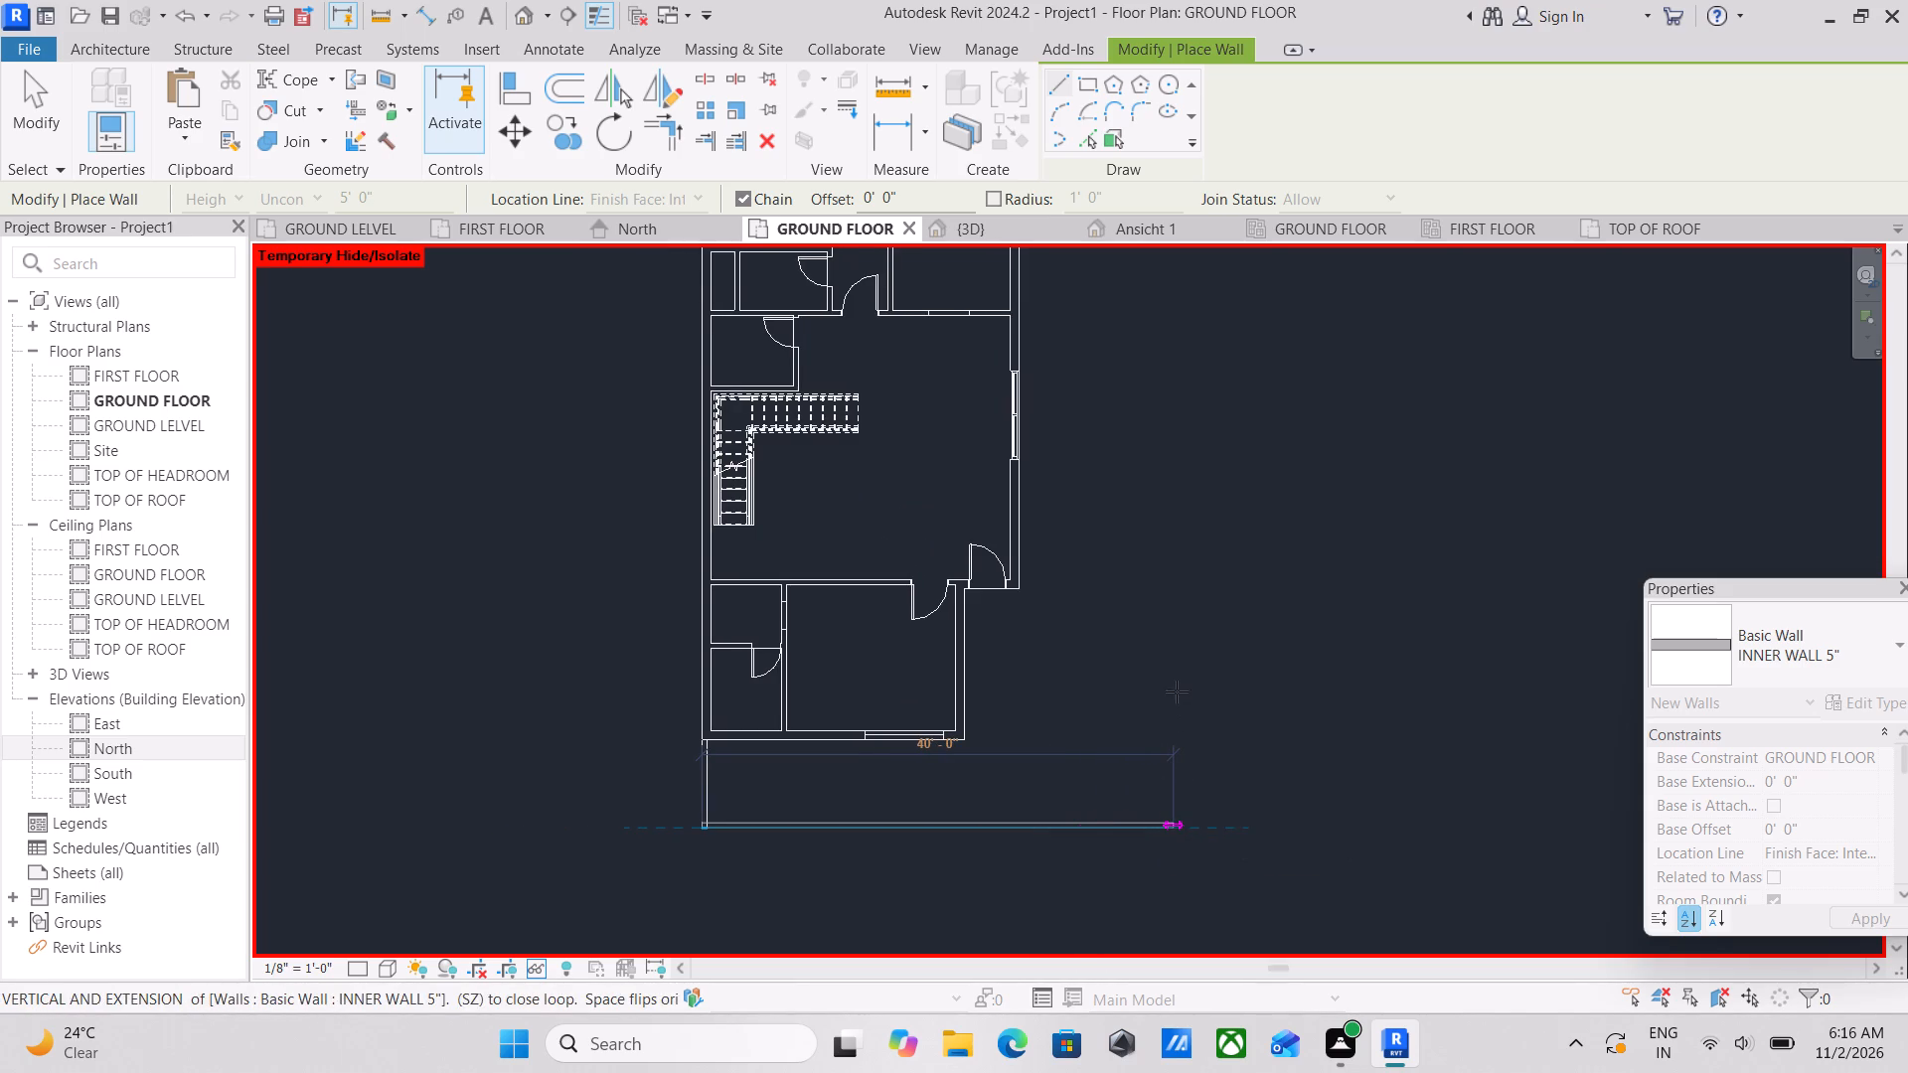
Run the wall back about 58'-8" to align with the house's rear wall, then across to that wall's end, and finish the chain.
{"action": "middle_click_drag", "start_coordinate": [1177, 691], "coordinate": [1215, 953]}
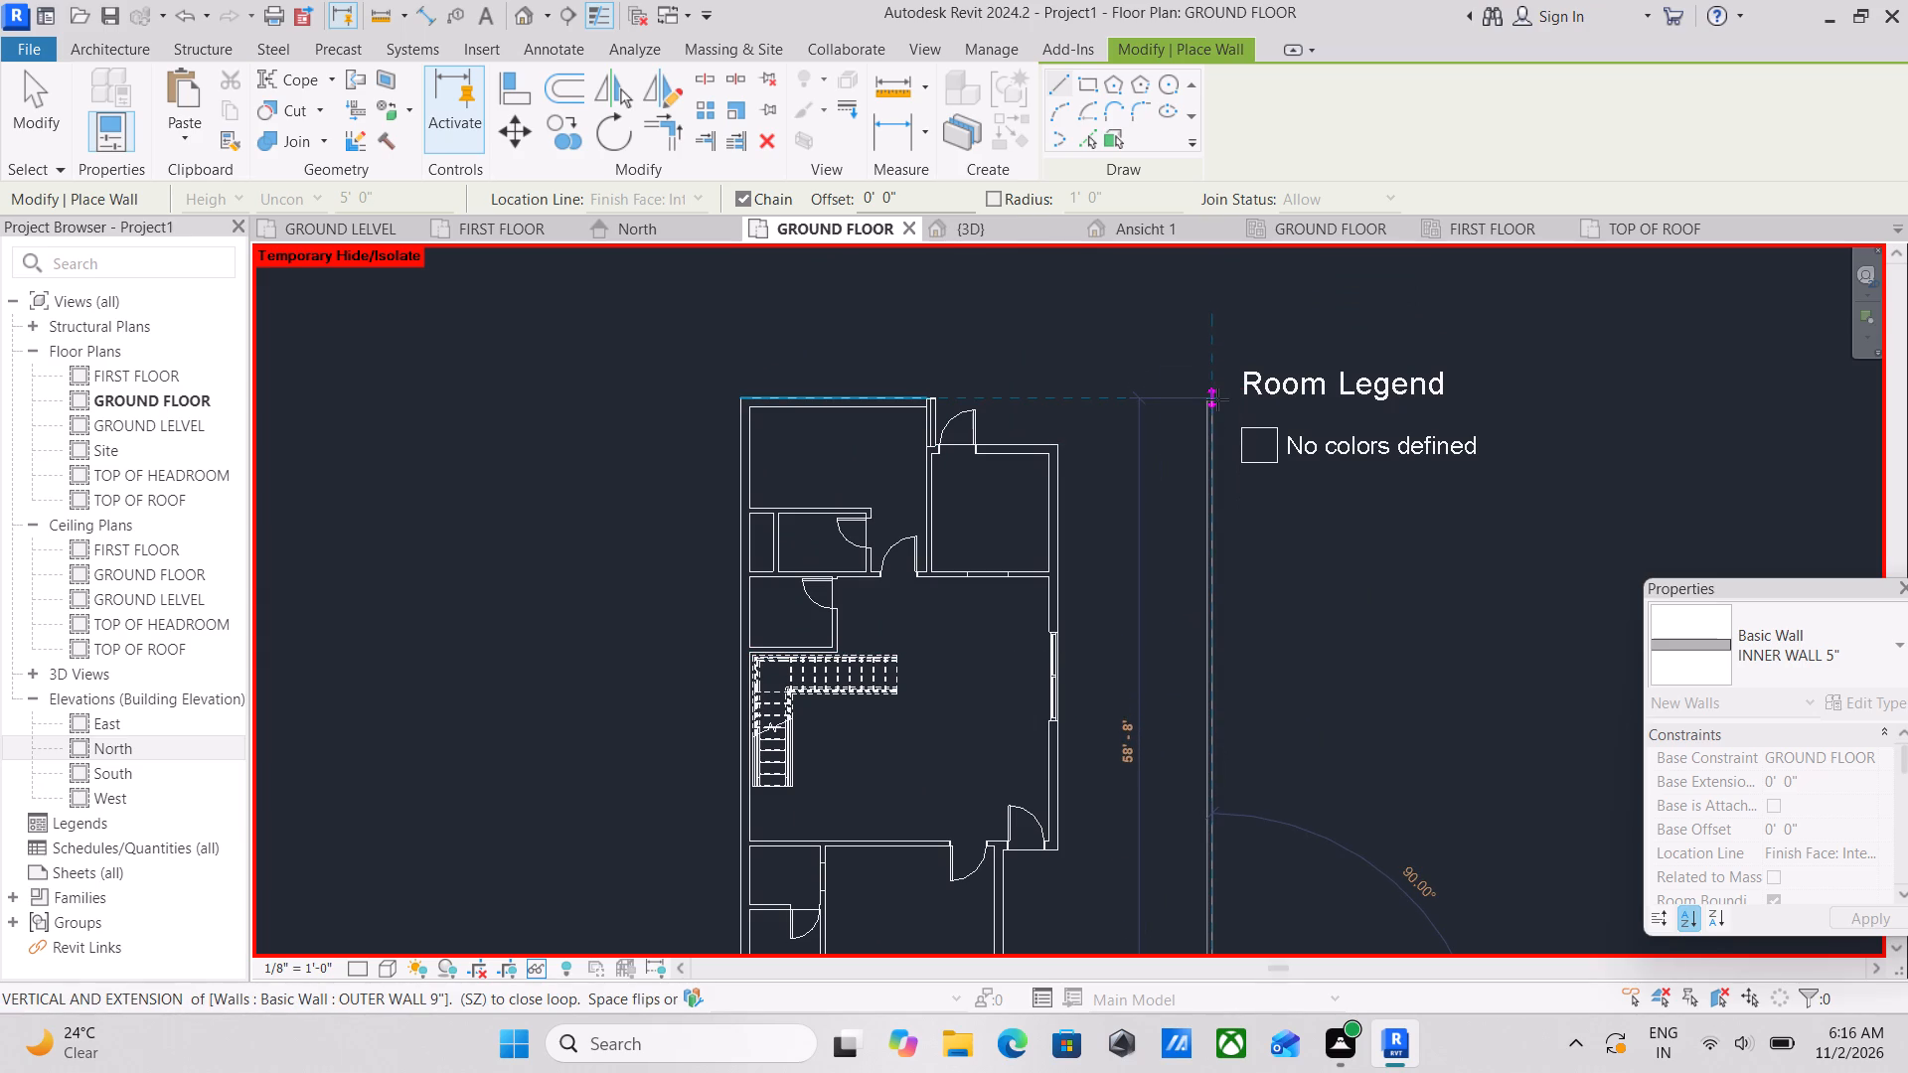
{"action": "left_click", "coordinate": [1217, 399]}
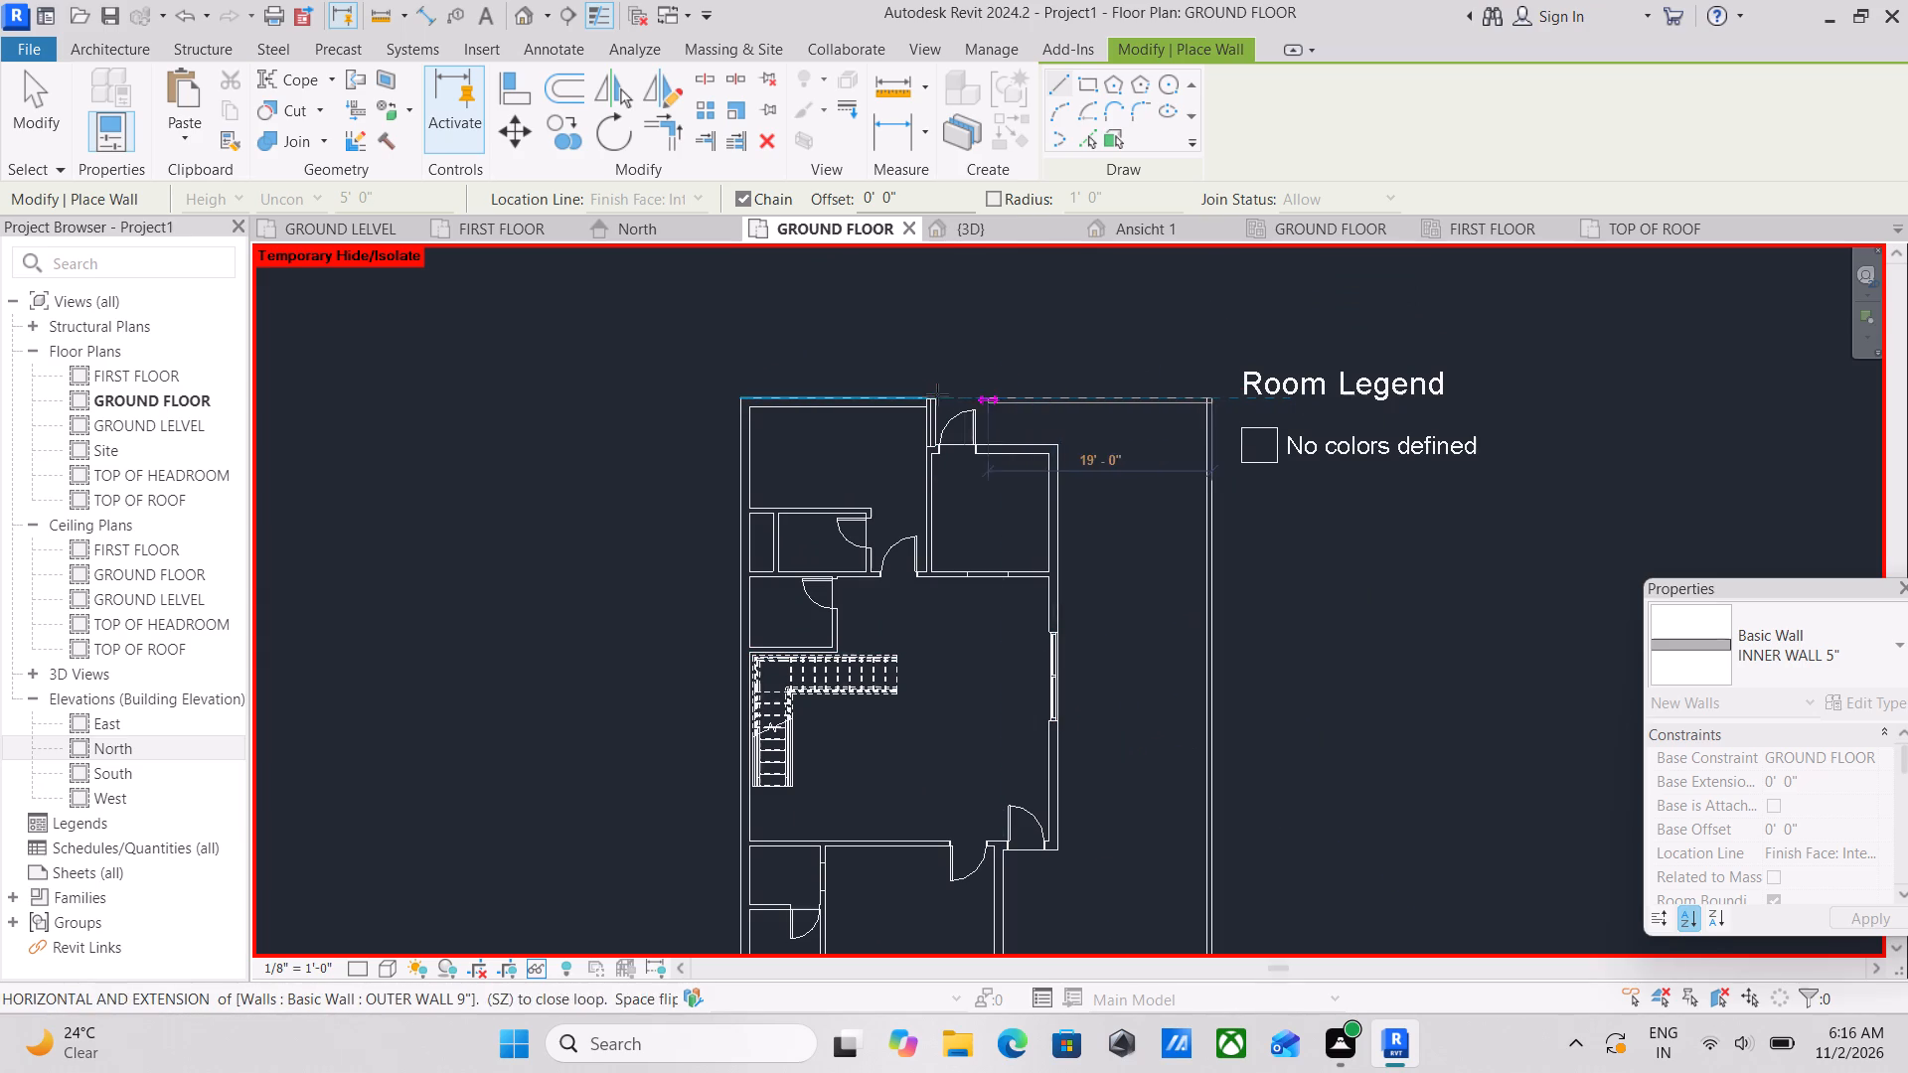
{"action": "scroll", "coordinate": [929, 402], "scroll_direction": "up", "scroll_amount": 7}
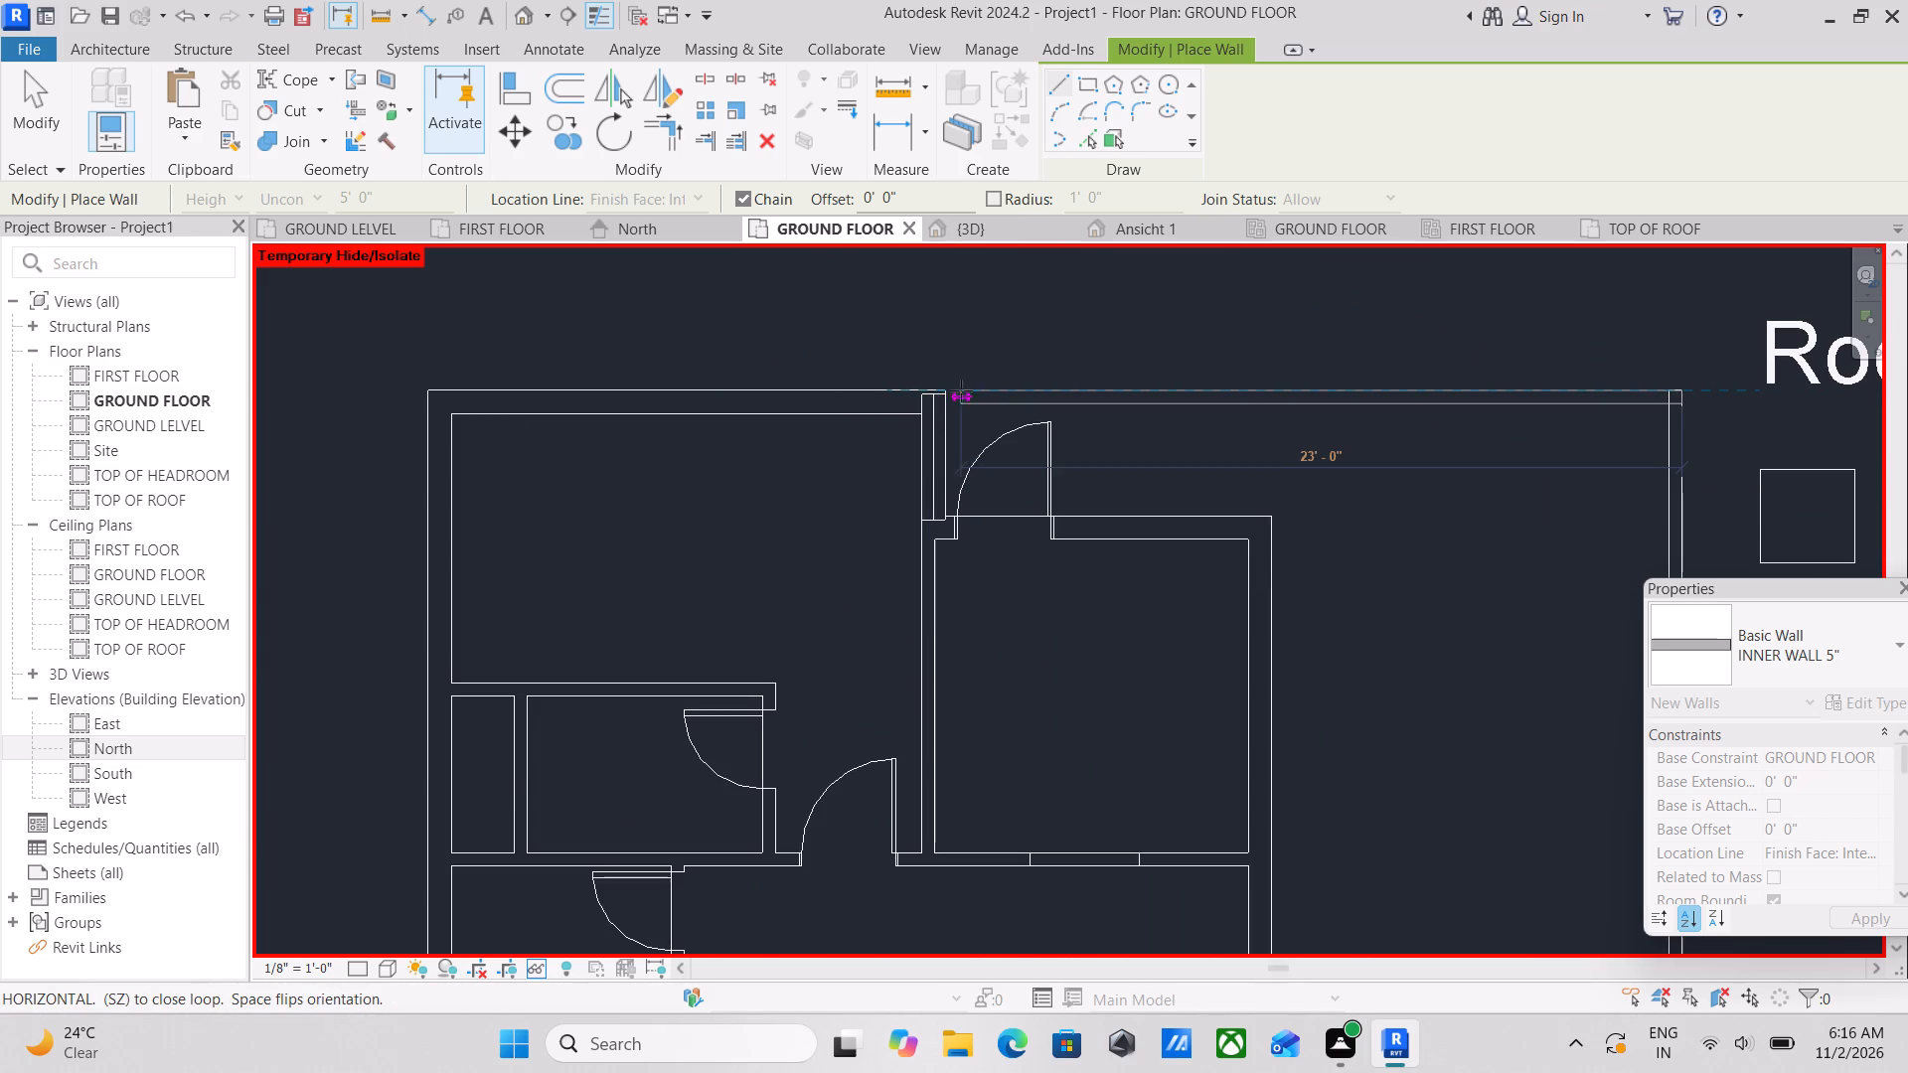
{"action": "left_click", "coordinate": [947, 389]}
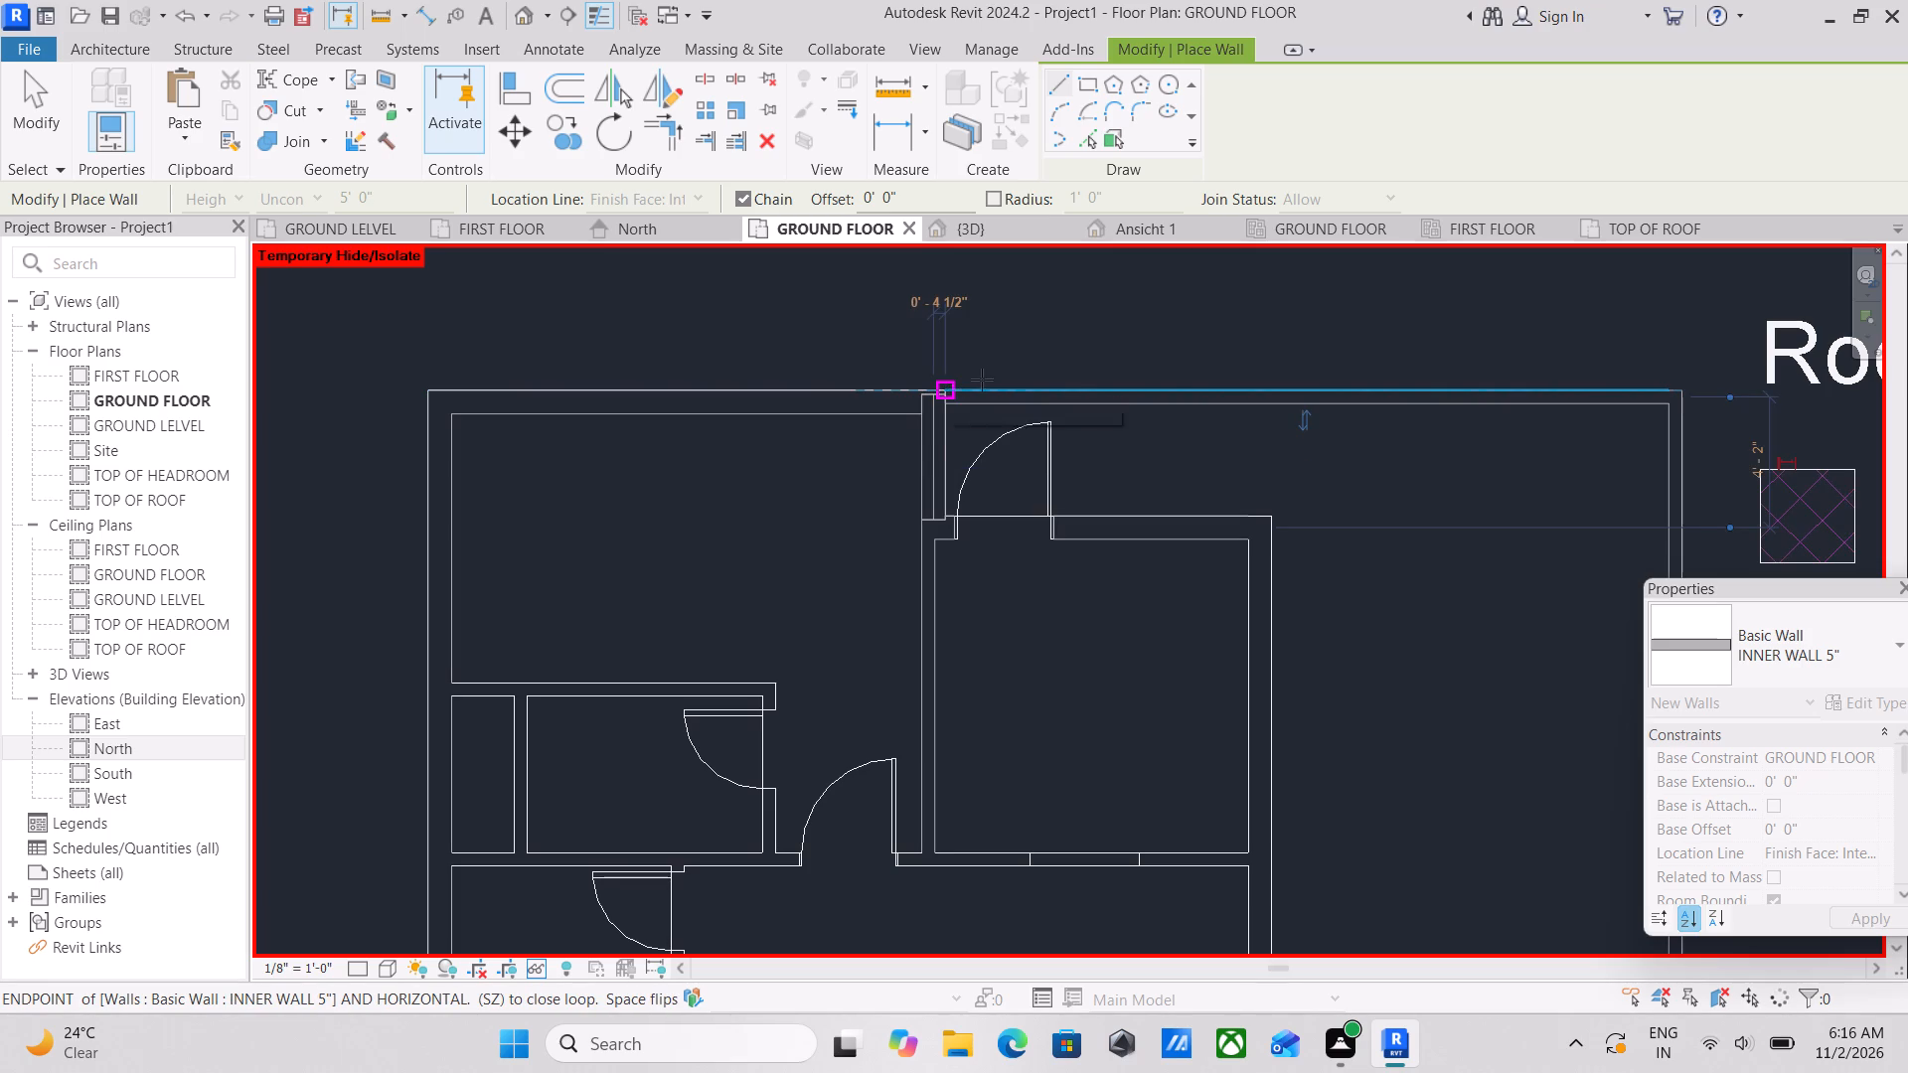
{"action": "key", "text": "Escape"}
{"action": "key", "text": "Escape"}
Examine the new compound wall around the house from several angles in the 3D view.
{"action": "scroll", "coordinate": [1143, 485], "scroll_direction": "down", "scroll_amount": 3}
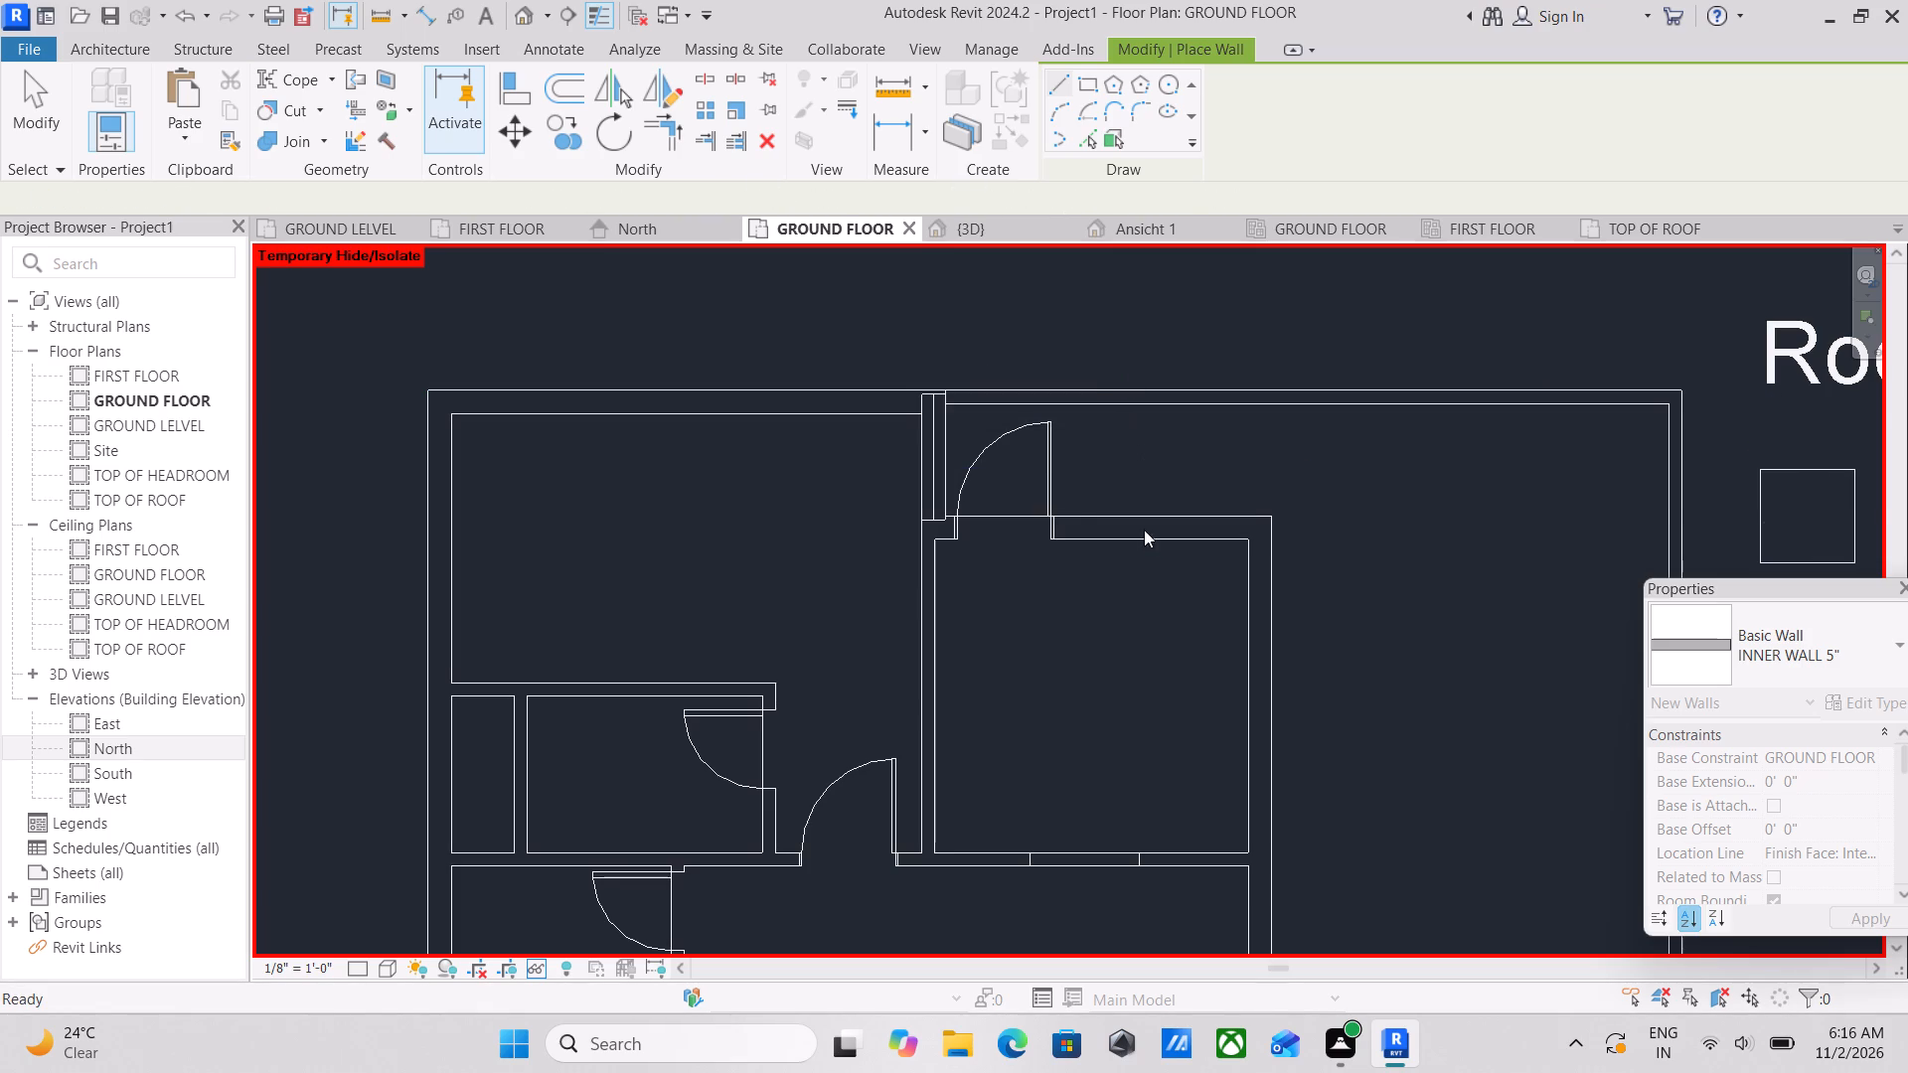
{"action": "scroll", "coordinate": [1155, 715], "scroll_direction": "down", "scroll_amount": 4}
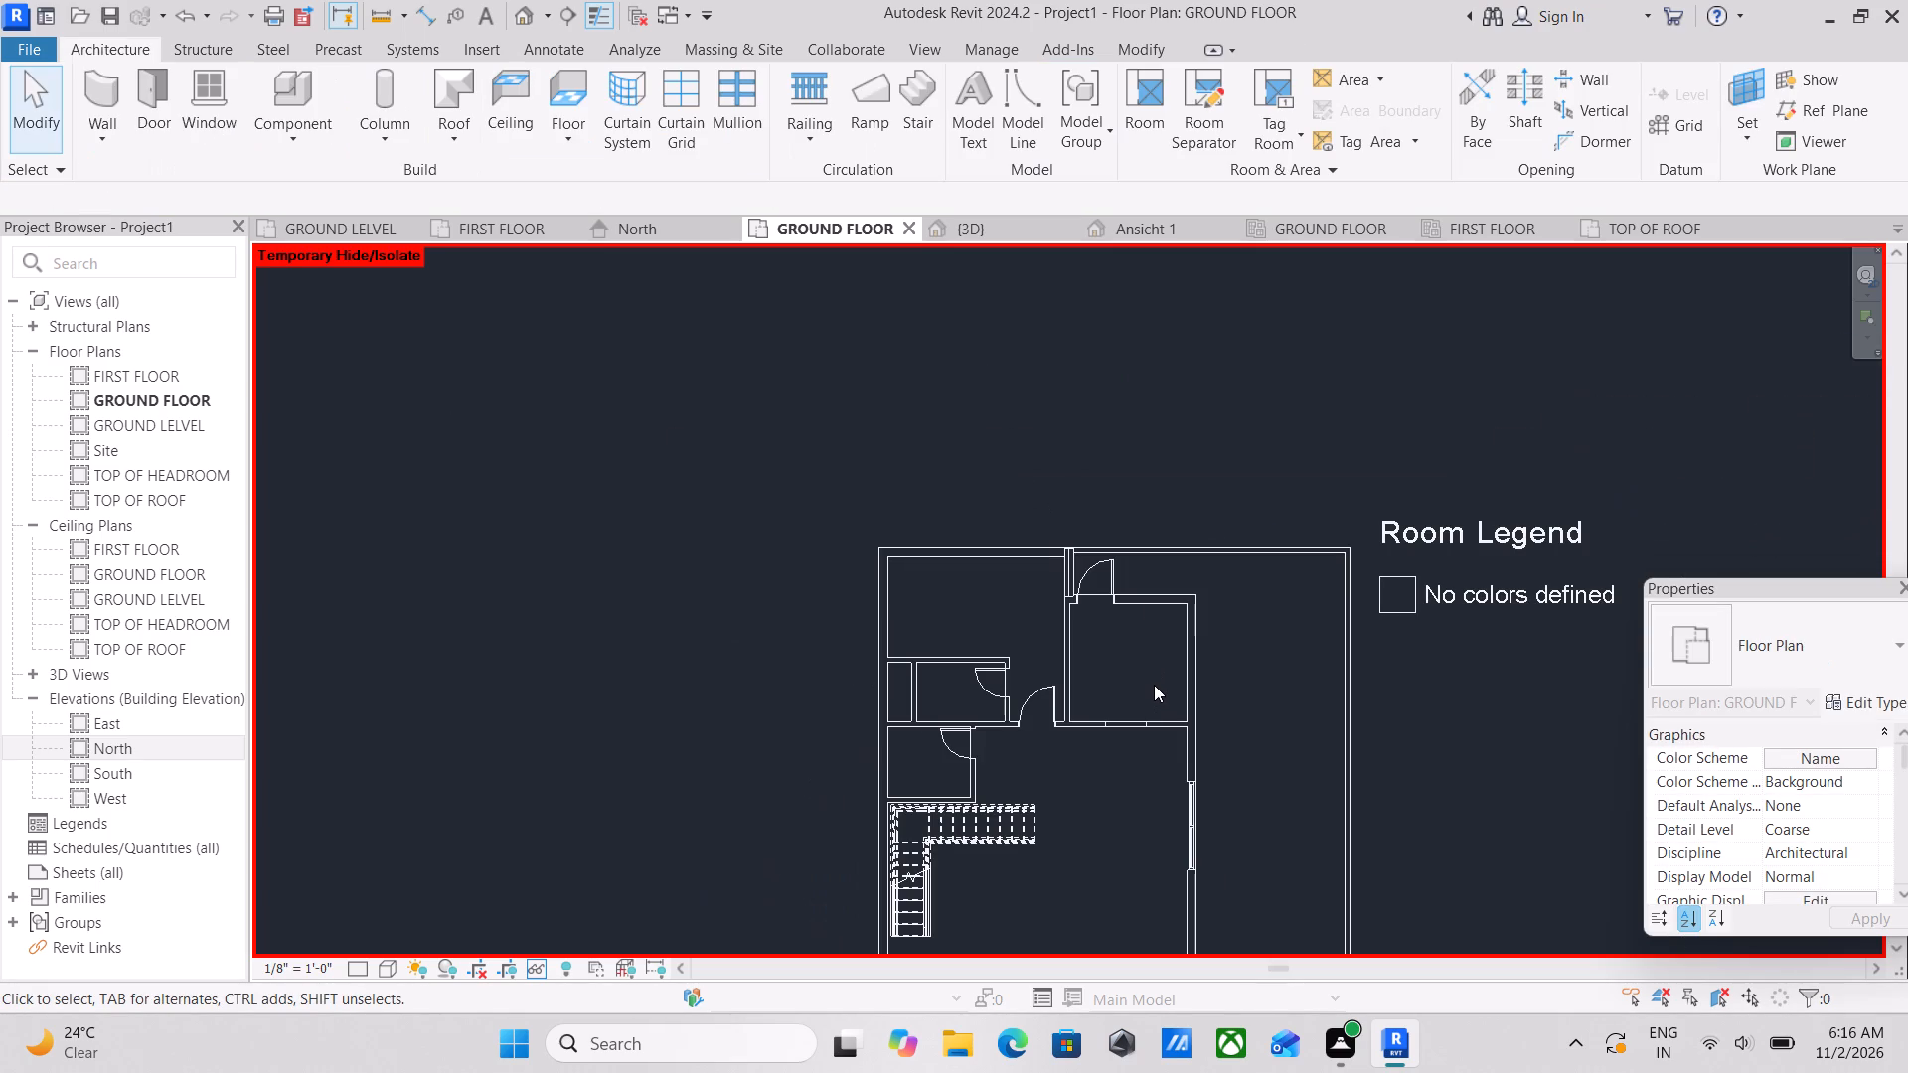
{"action": "scroll", "coordinate": [774, 619], "scroll_direction": "down", "scroll_amount": 4}
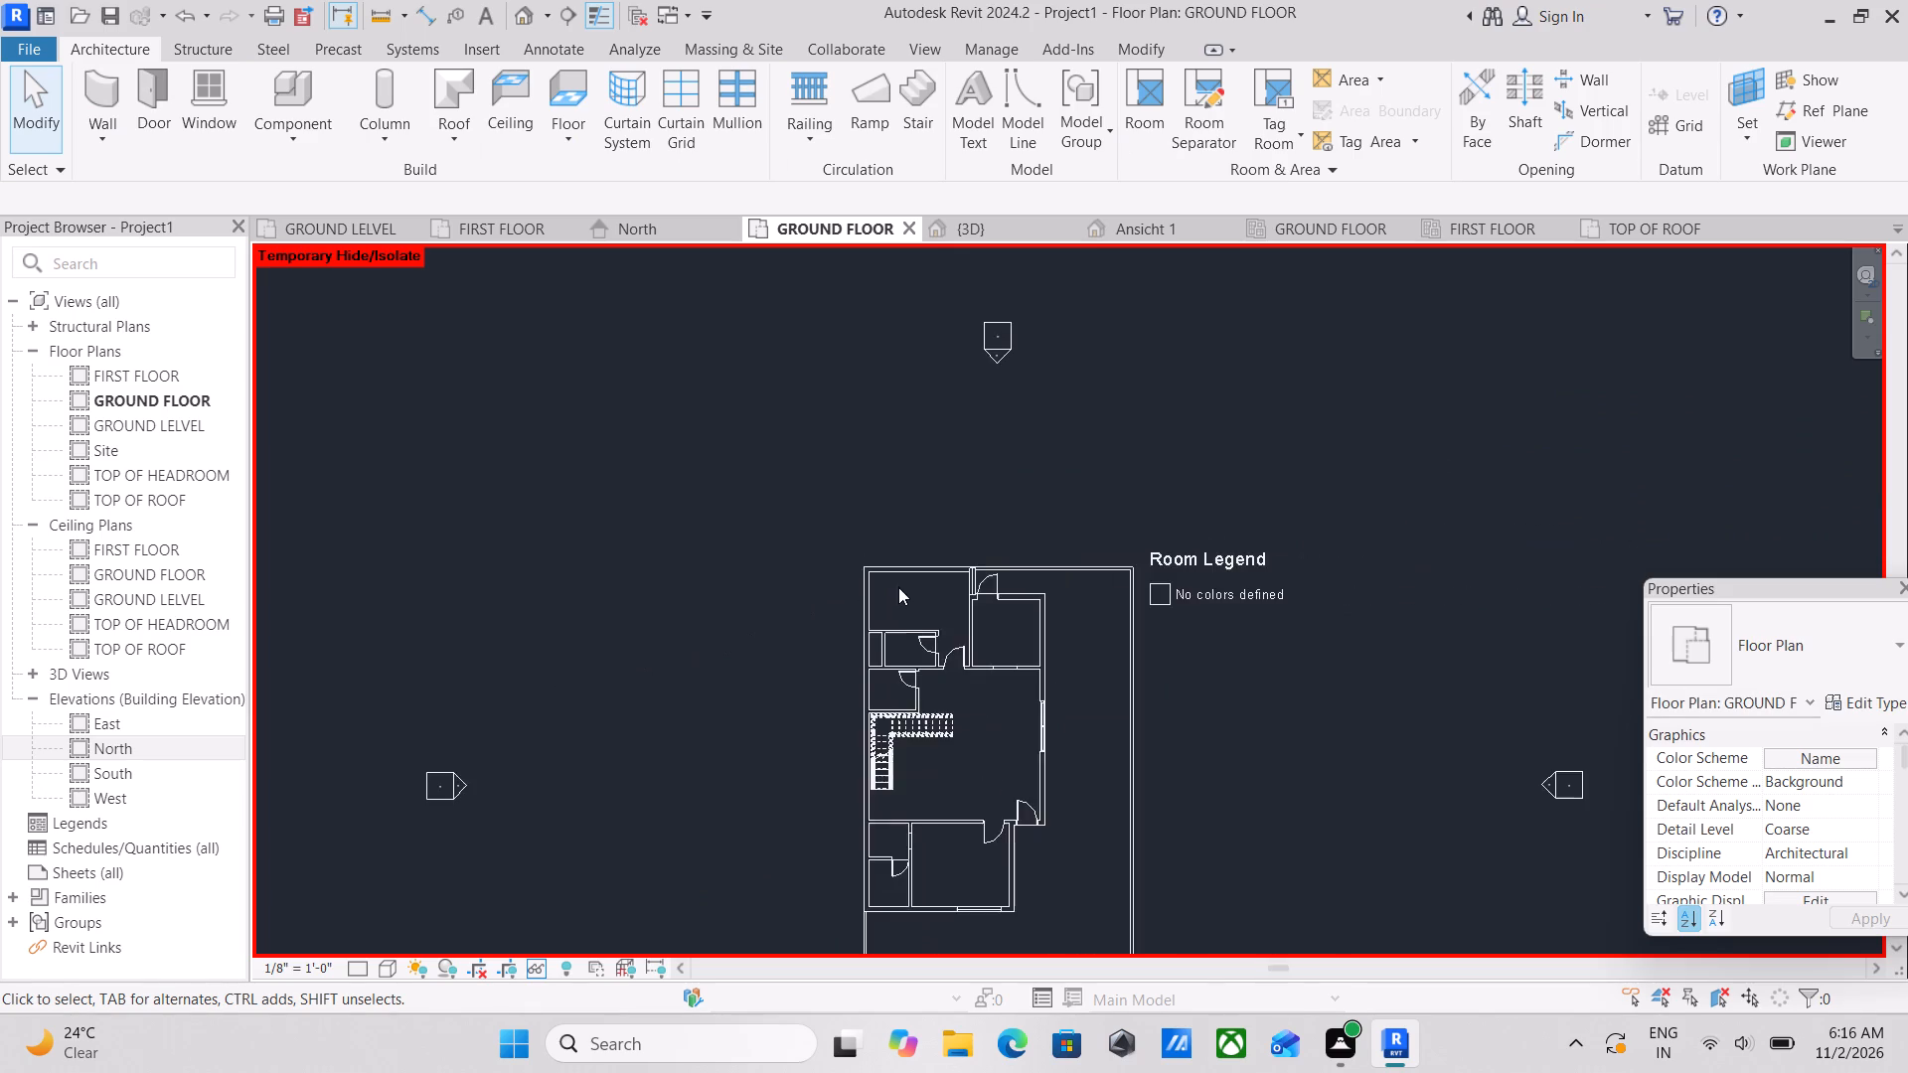
{"action": "scroll", "coordinate": [891, 593], "scroll_direction": "down", "scroll_amount": 2}
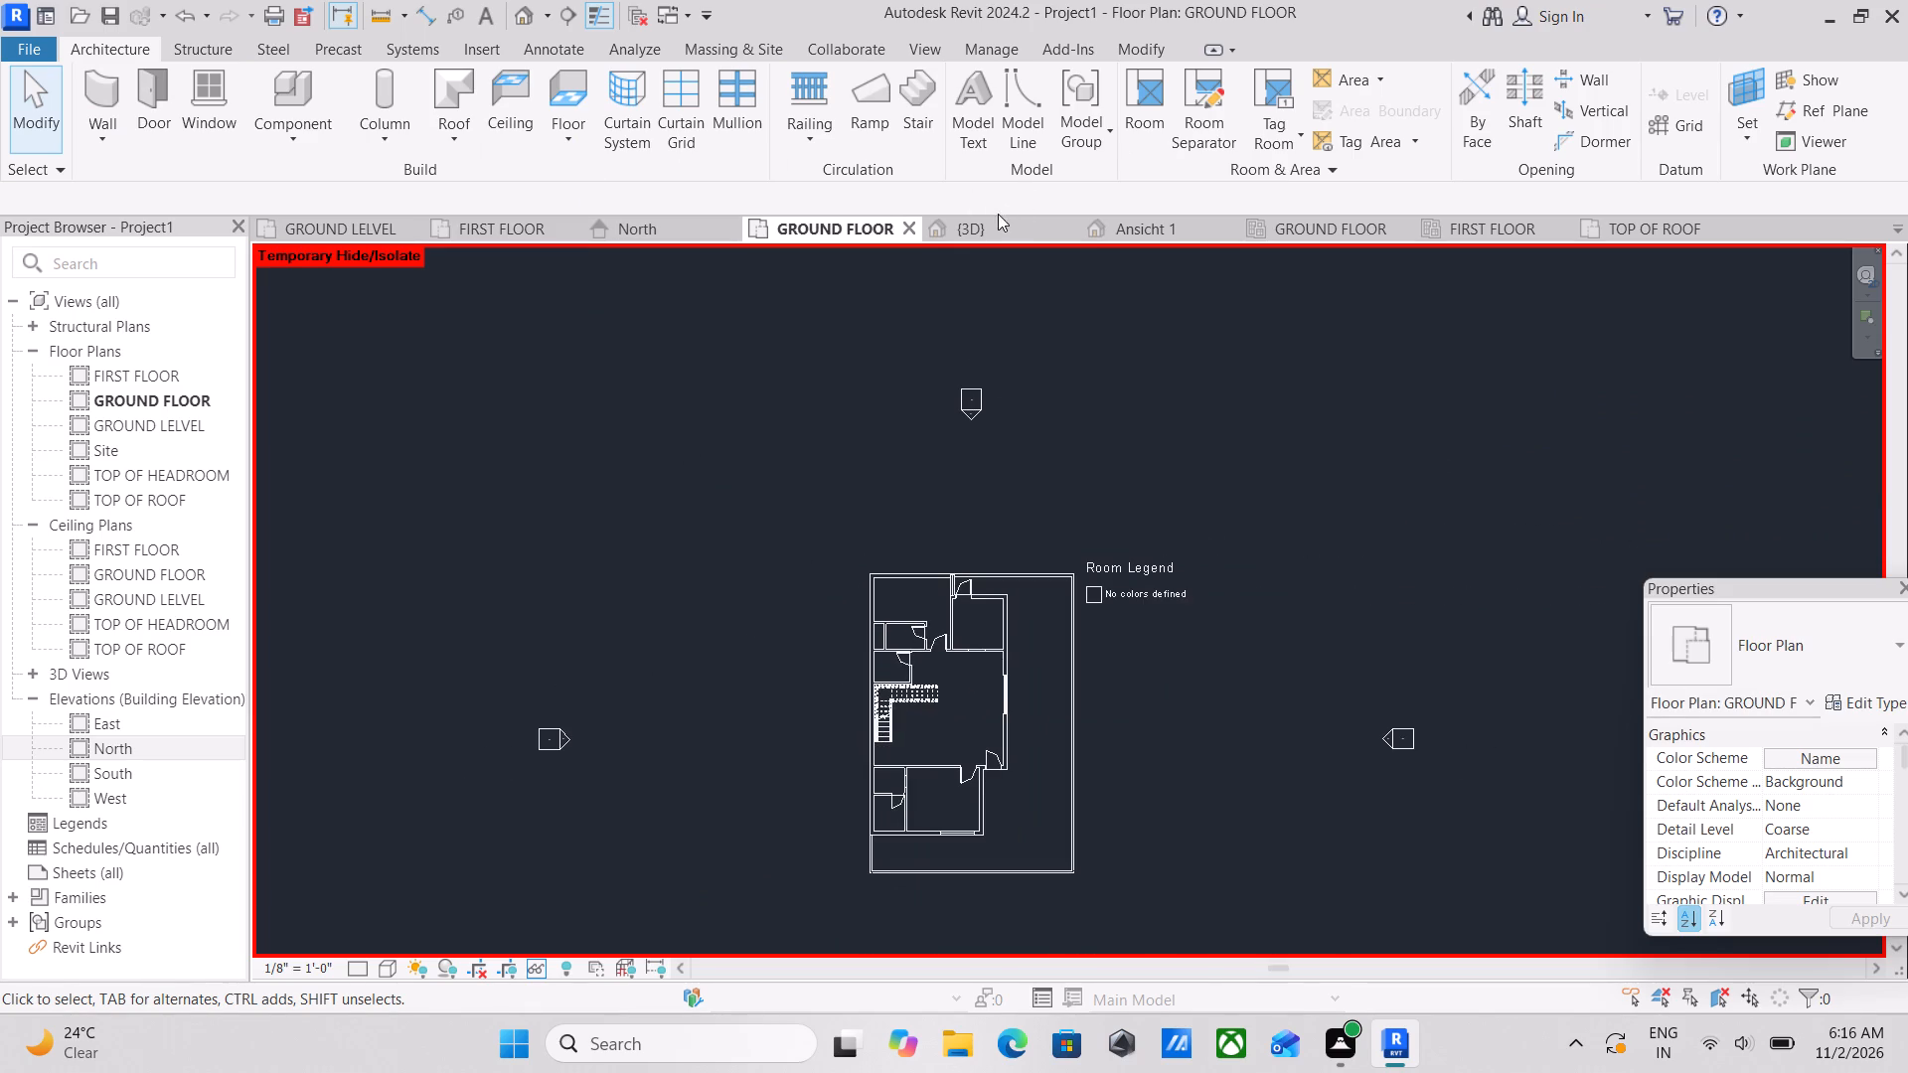
{"action": "left_click", "coordinate": [994, 230]}
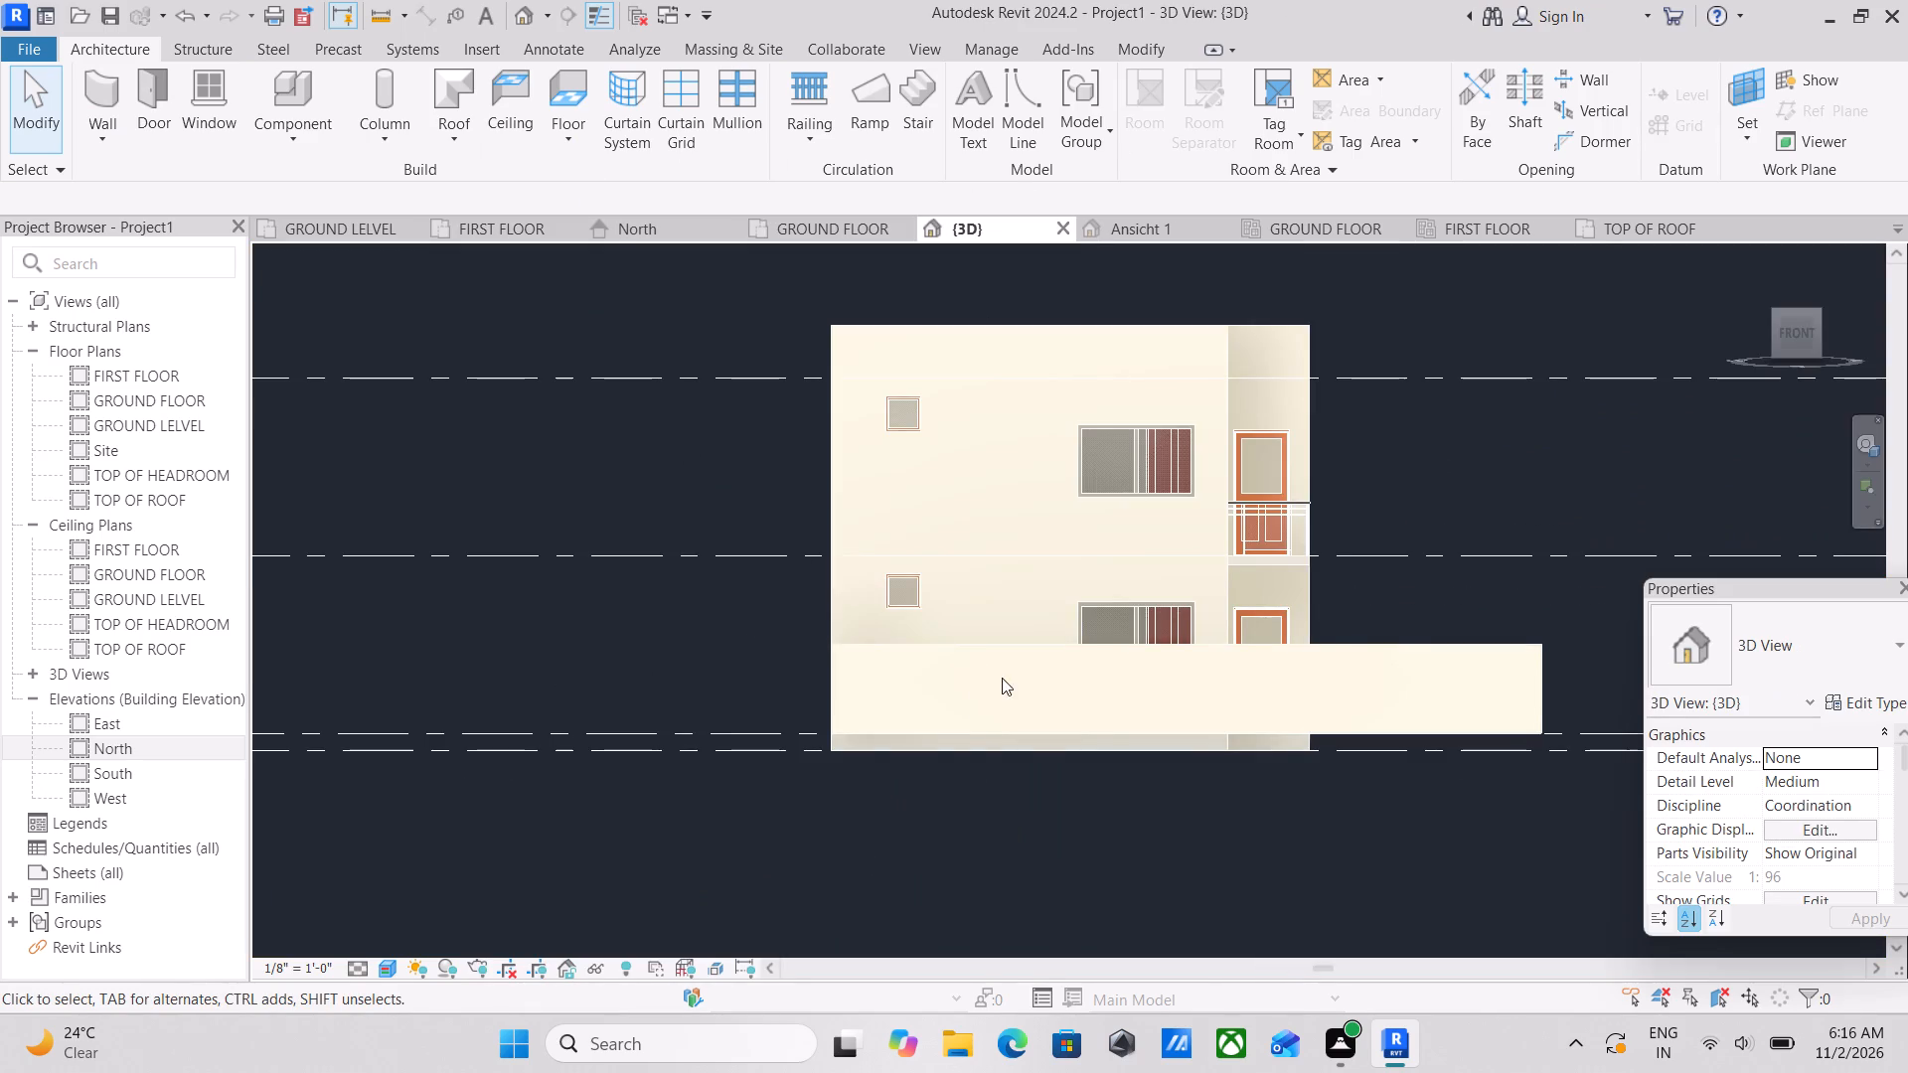
{"action": "scroll", "coordinate": [1002, 678], "scroll_direction": "down", "scroll_amount": 3}
{"action": "middle_click_drag", "start_coordinate": [977, 659], "coordinate": [856, 835], "text": "shift"}
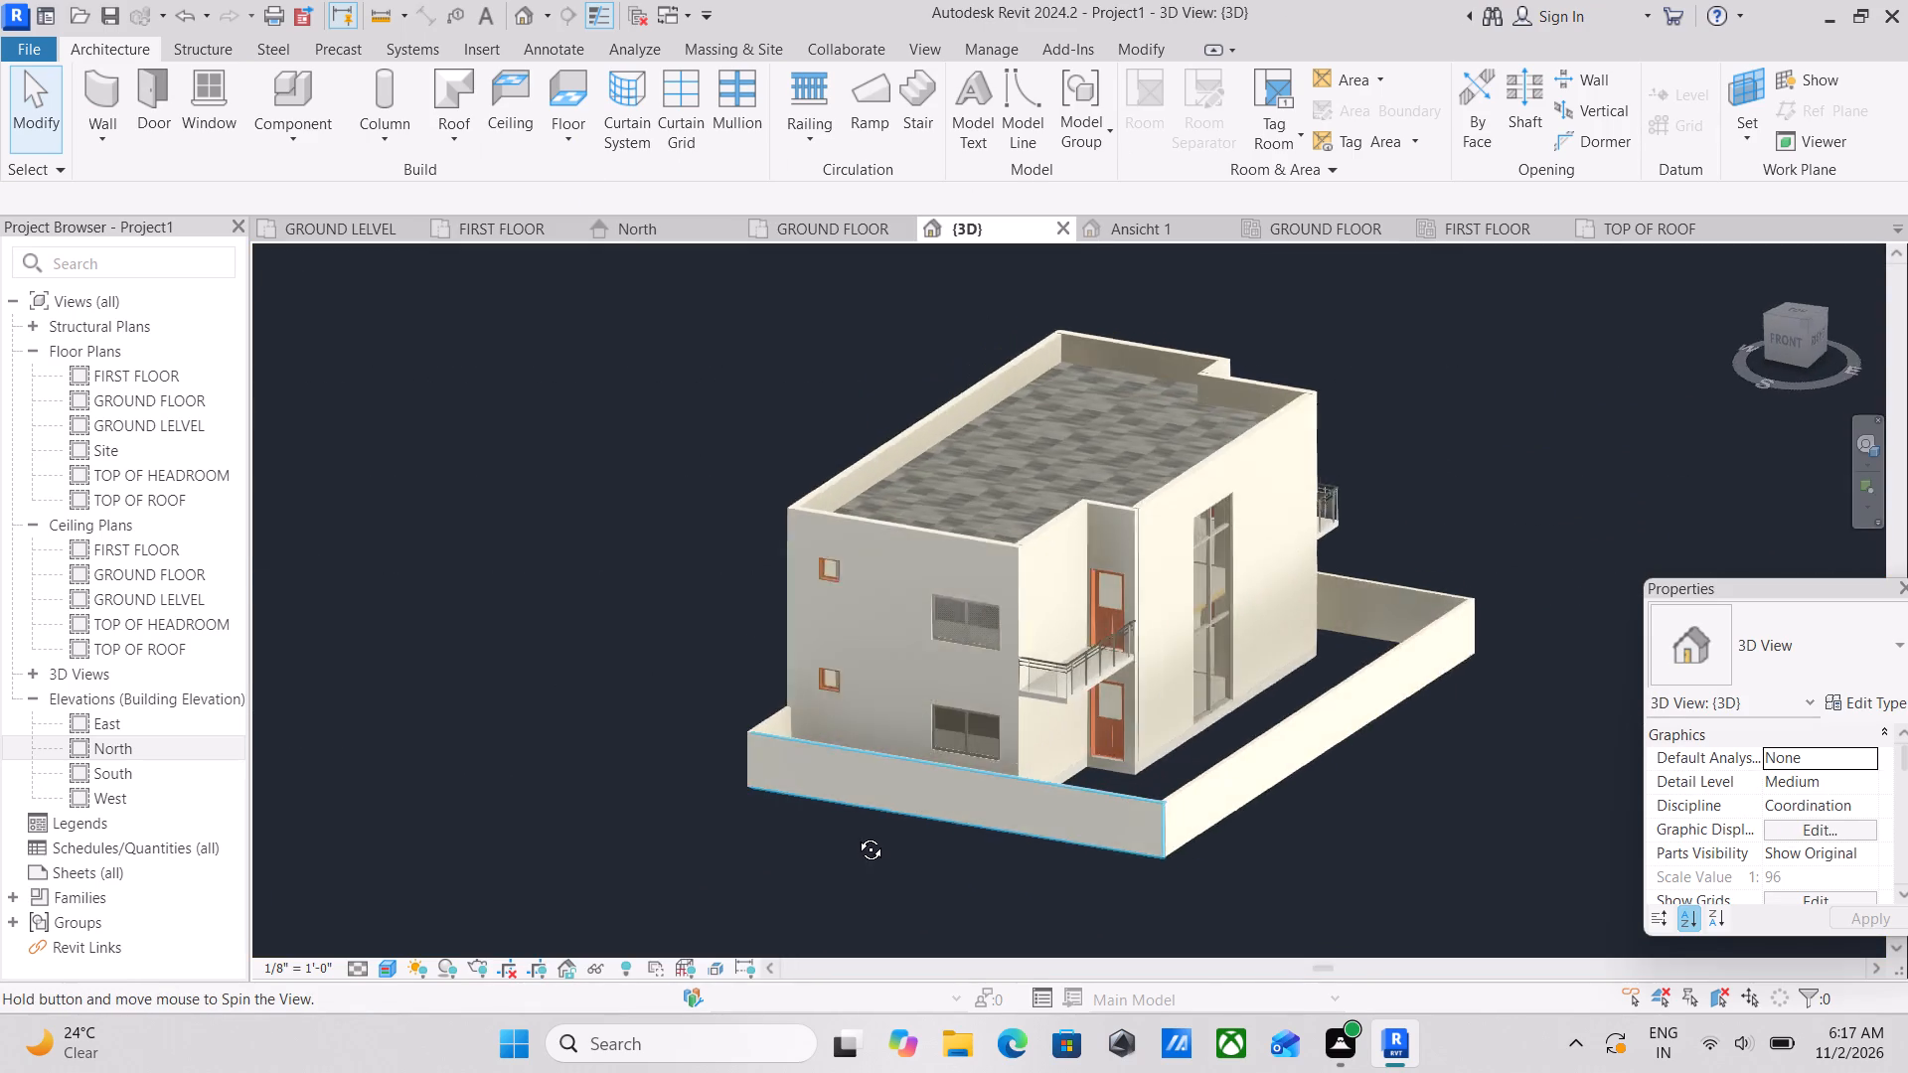
{"action": "middle_click_drag", "start_coordinate": [856, 835], "coordinate": [1004, 695], "text": "shift"}
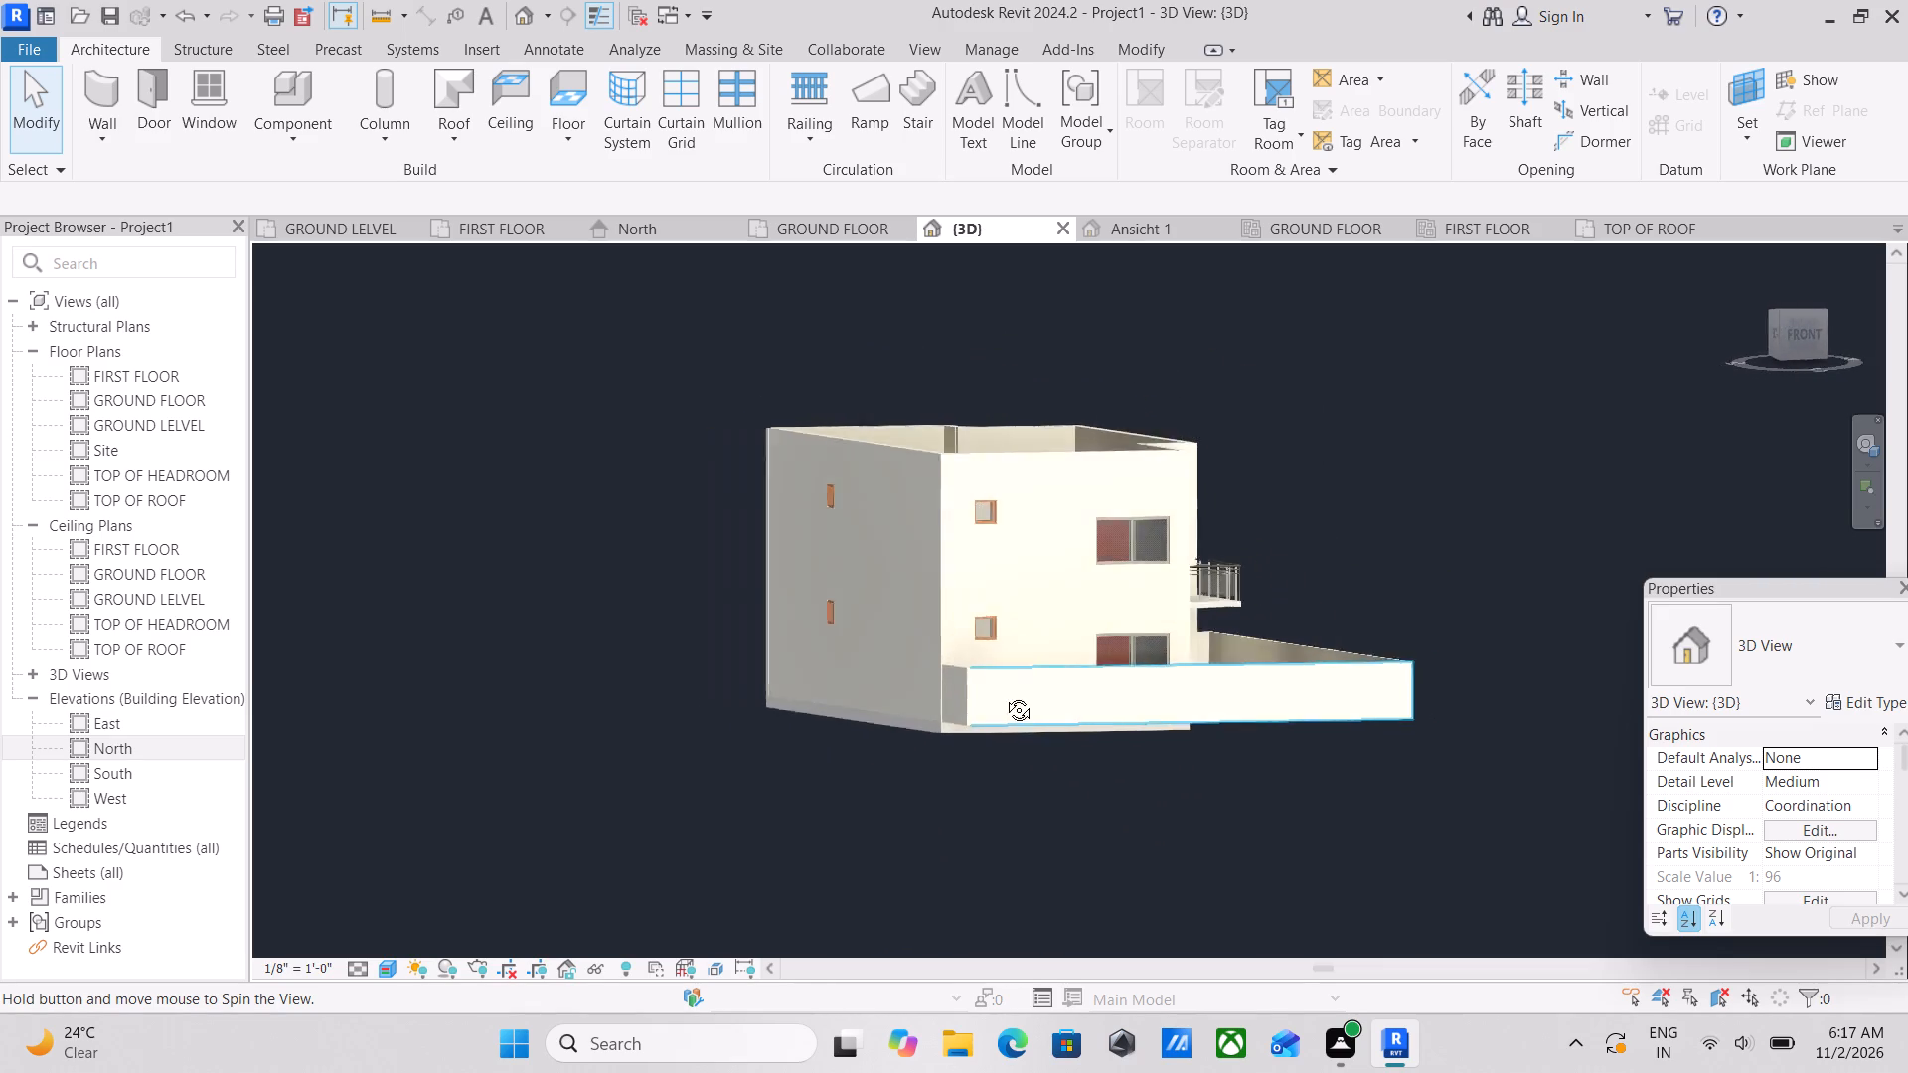
{"action": "middle_click_drag", "start_coordinate": [1004, 695], "coordinate": [709, 761], "text": "shift"}
{"action": "scroll", "coordinate": [821, 708], "scroll_direction": "down", "scroll_amount": 2}
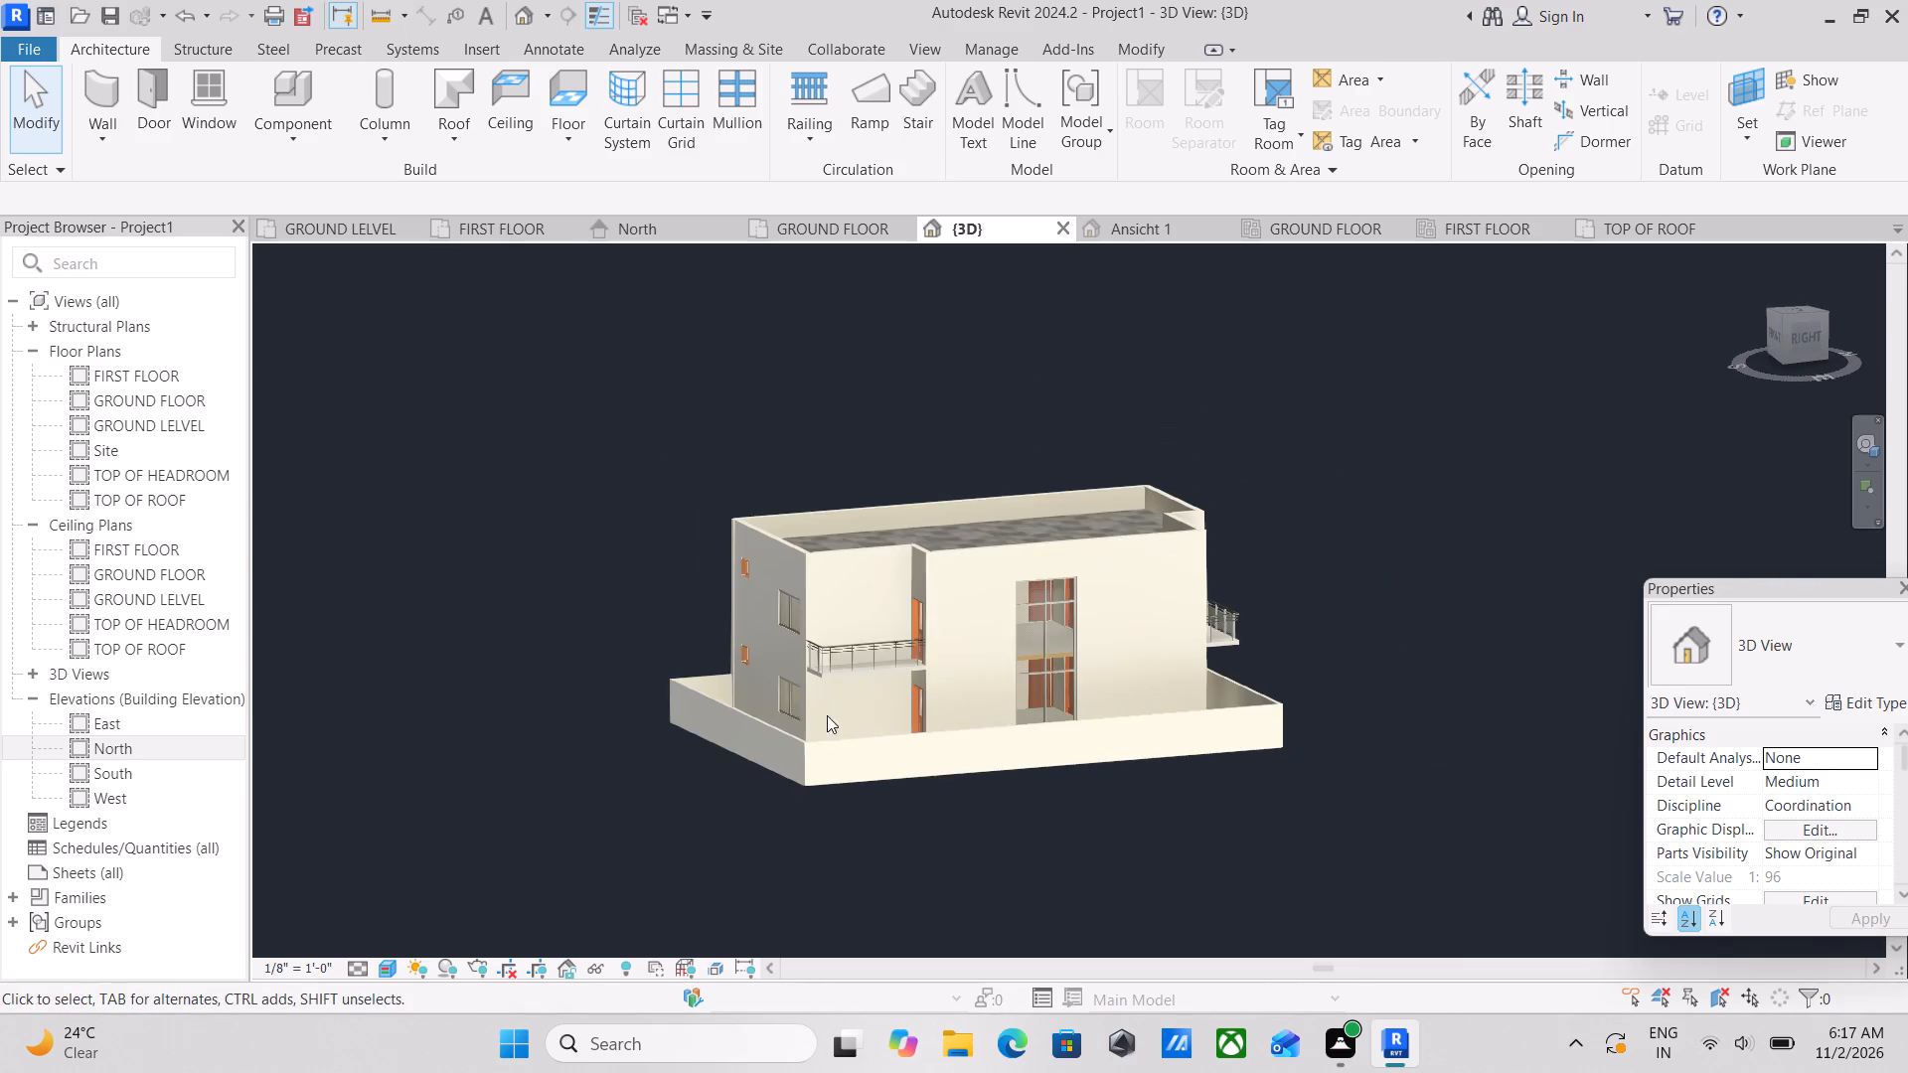
{"action": "scroll", "coordinate": [831, 755], "scroll_direction": "up", "scroll_amount": 5}
{"action": "scroll", "coordinate": [711, 745], "scroll_direction": "down", "scroll_amount": 3}
{"action": "middle_click_drag", "start_coordinate": [710, 745], "coordinate": [932, 691]}
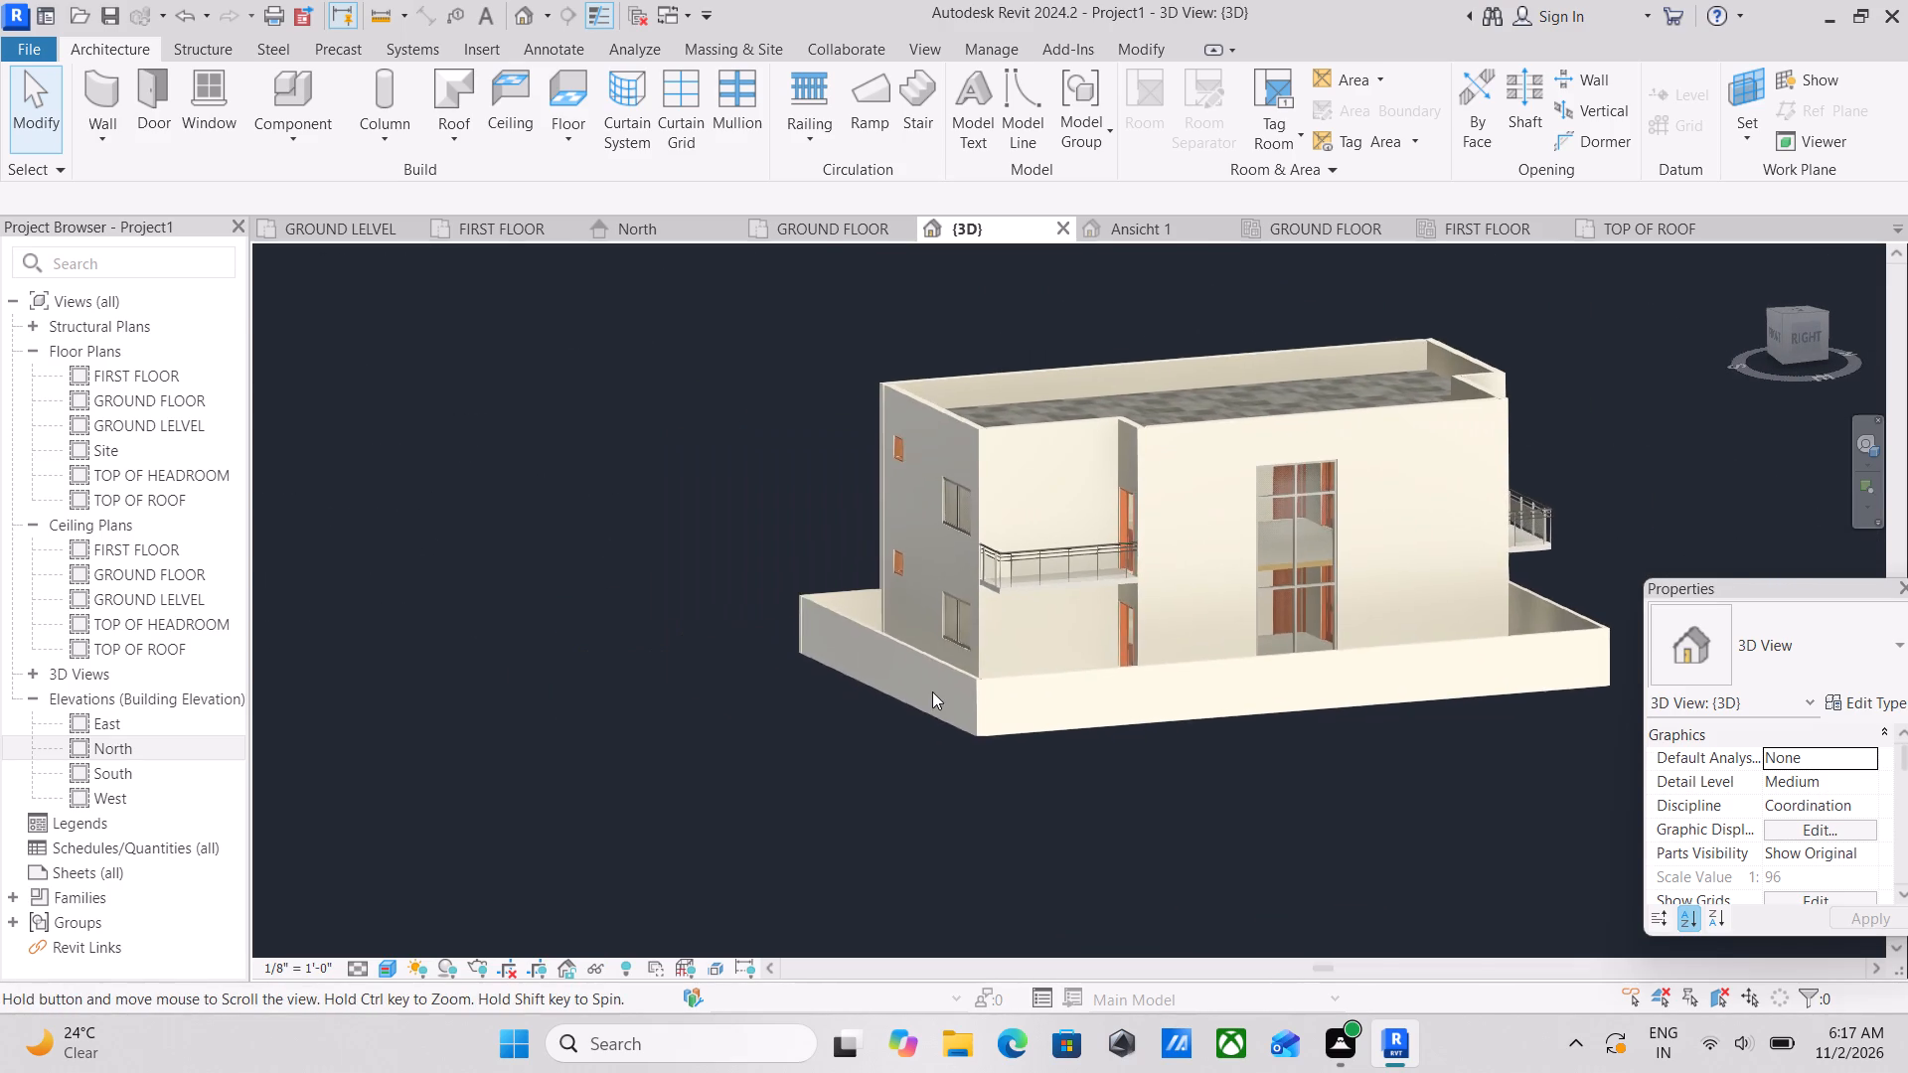
{"action": "scroll", "coordinate": [932, 741], "scroll_direction": "up", "scroll_amount": 3}
{"action": "scroll", "coordinate": [981, 729], "scroll_direction": "down", "scroll_amount": 2}
{"action": "middle_click_drag", "start_coordinate": [965, 726], "coordinate": [1150, 785]}
{"action": "scroll", "coordinate": [1148, 786], "scroll_direction": "up", "scroll_amount": 1}
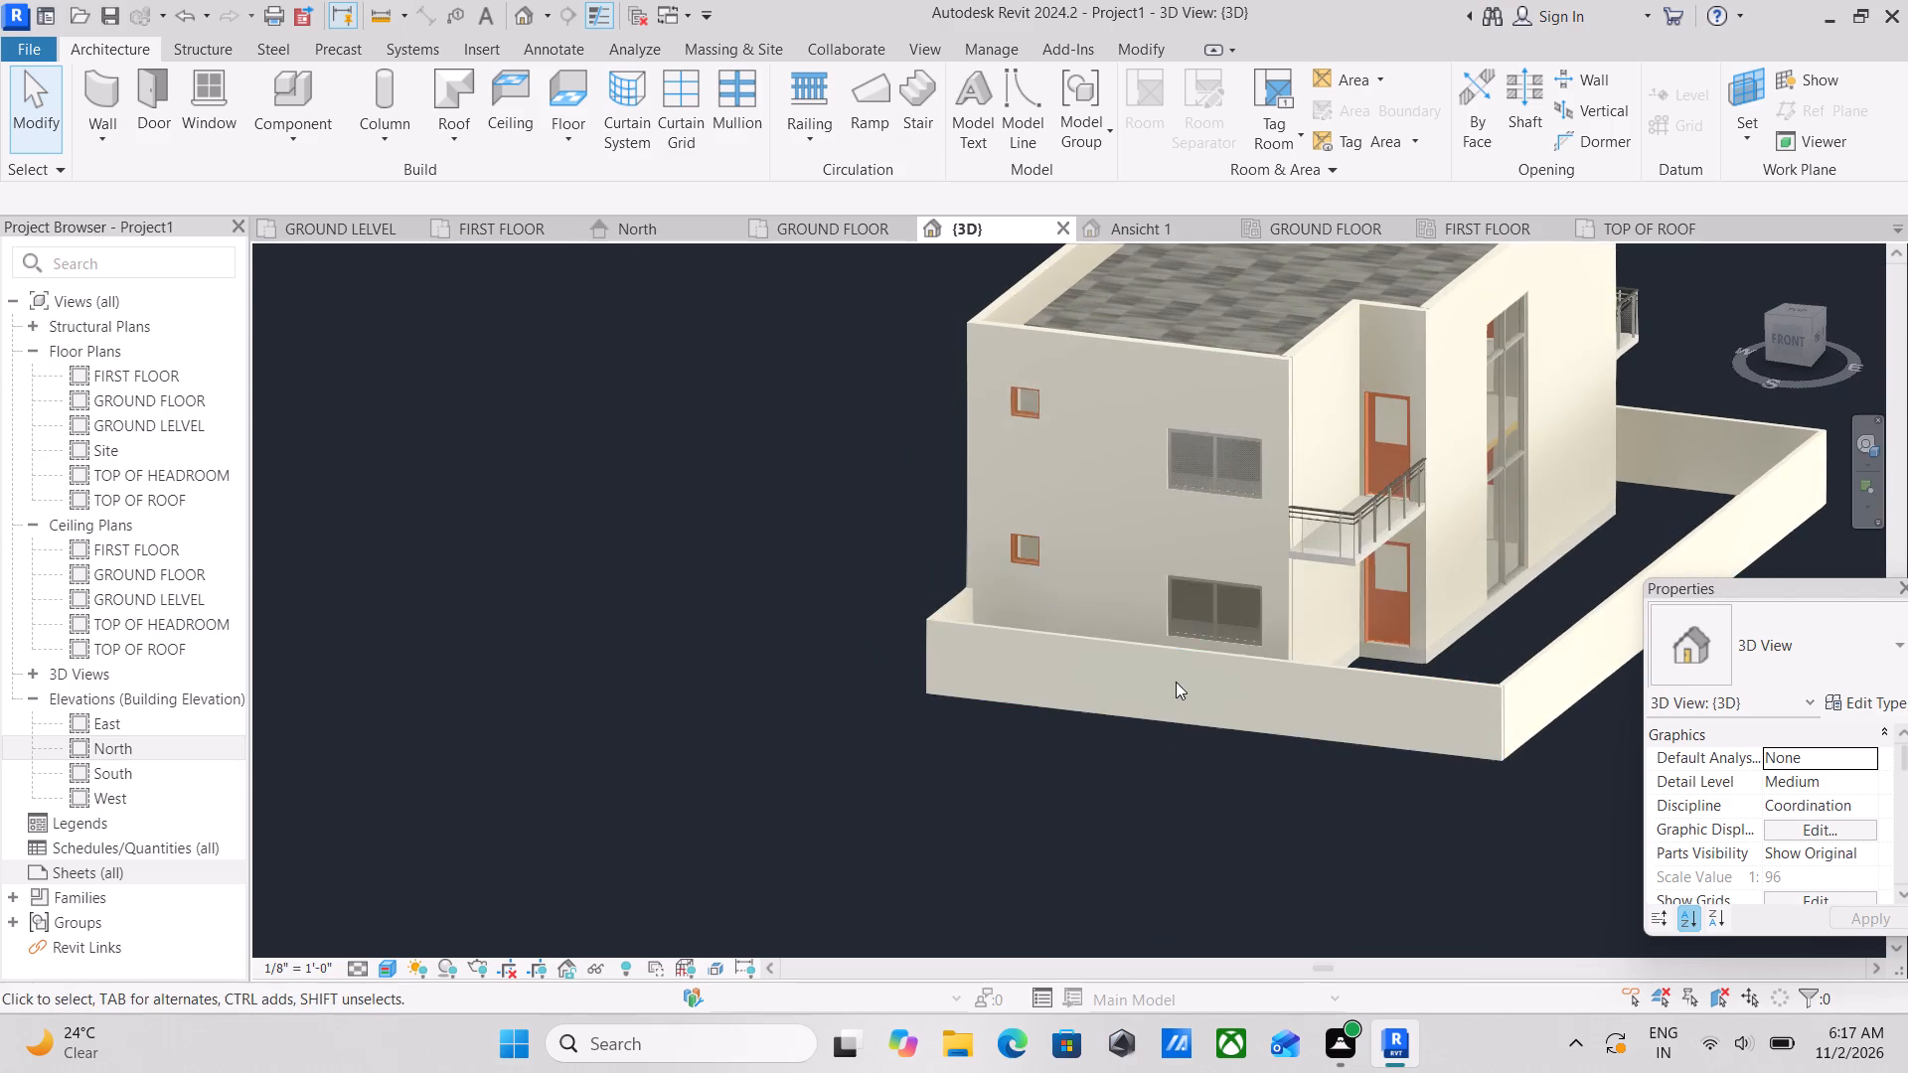
Set the base constraint of all four compound wall segments to the GROUND LELVEL level.
{"action": "left_click", "coordinate": [1197, 657]}
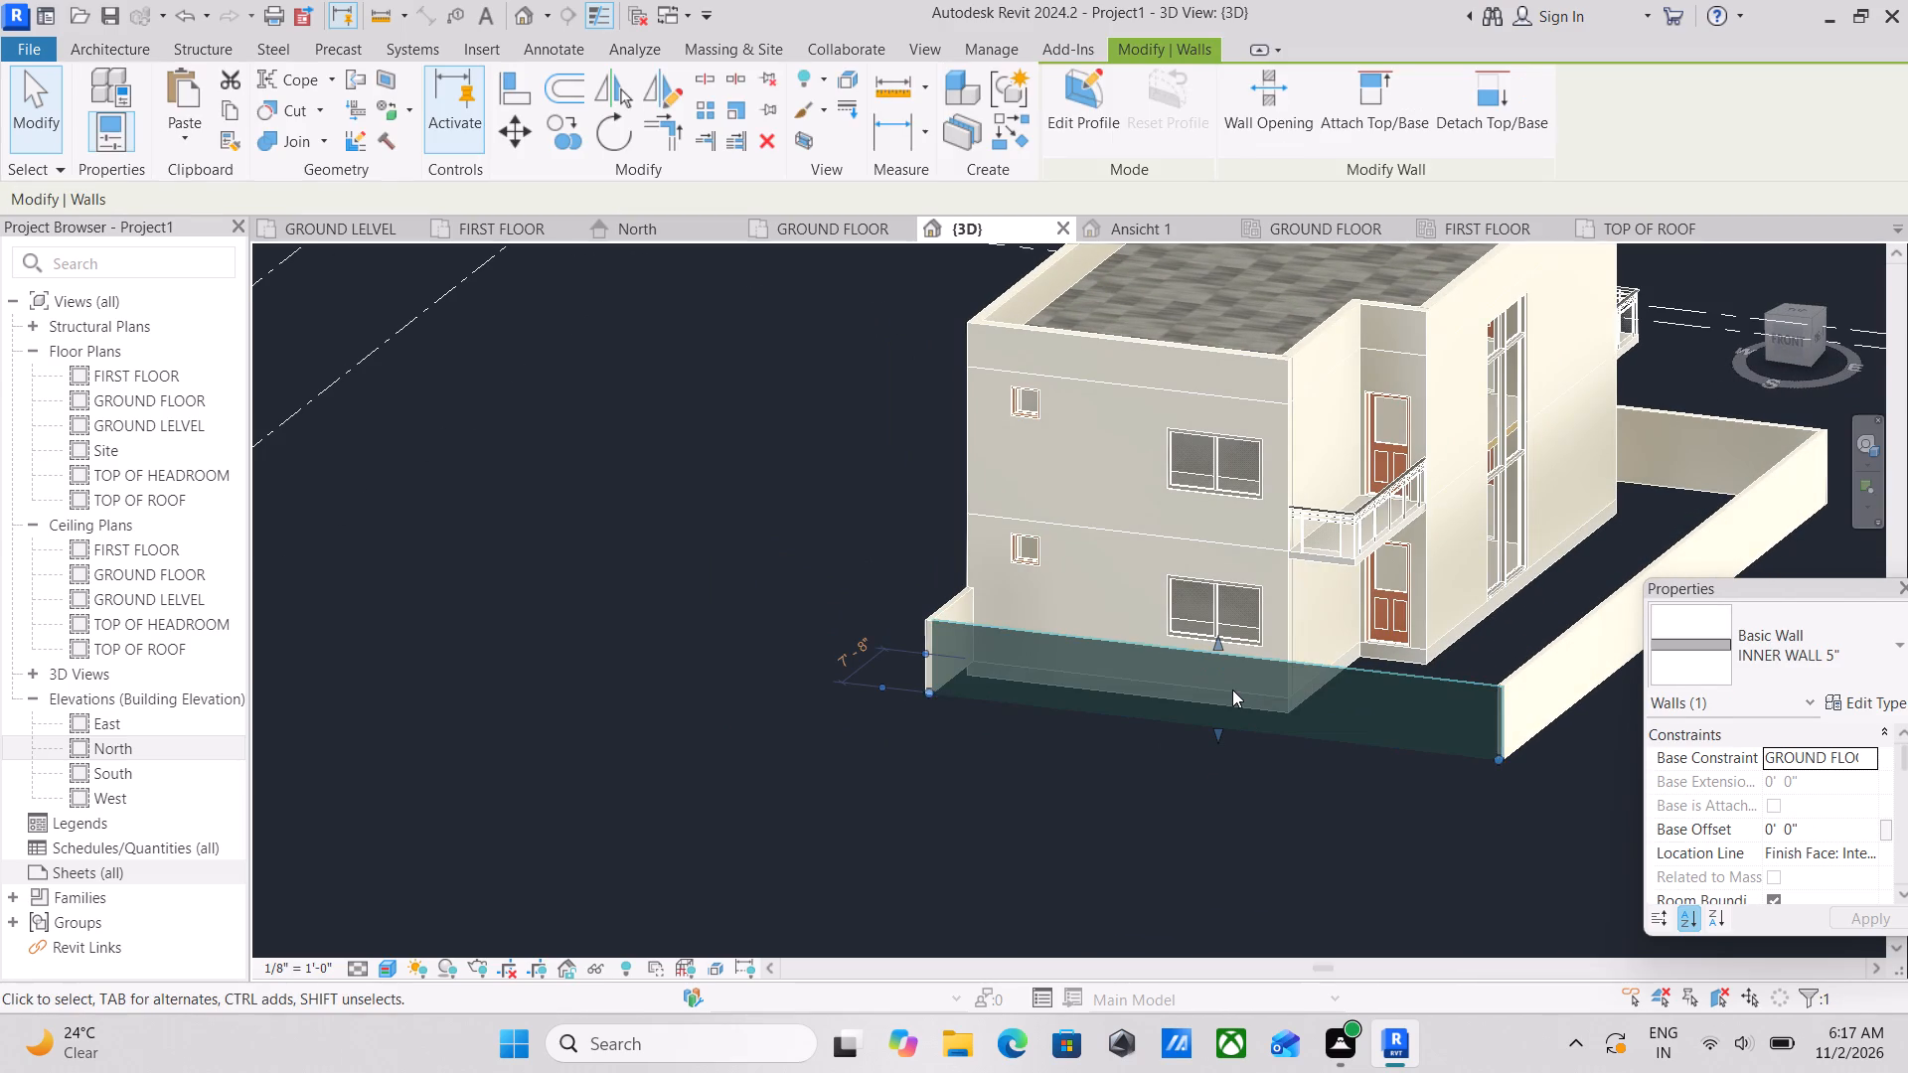
{"action": "scroll", "coordinate": [1234, 699], "scroll_direction": "down", "scroll_amount": 1}
{"action": "middle_click_drag", "start_coordinate": [1224, 700], "coordinate": [1136, 729]}
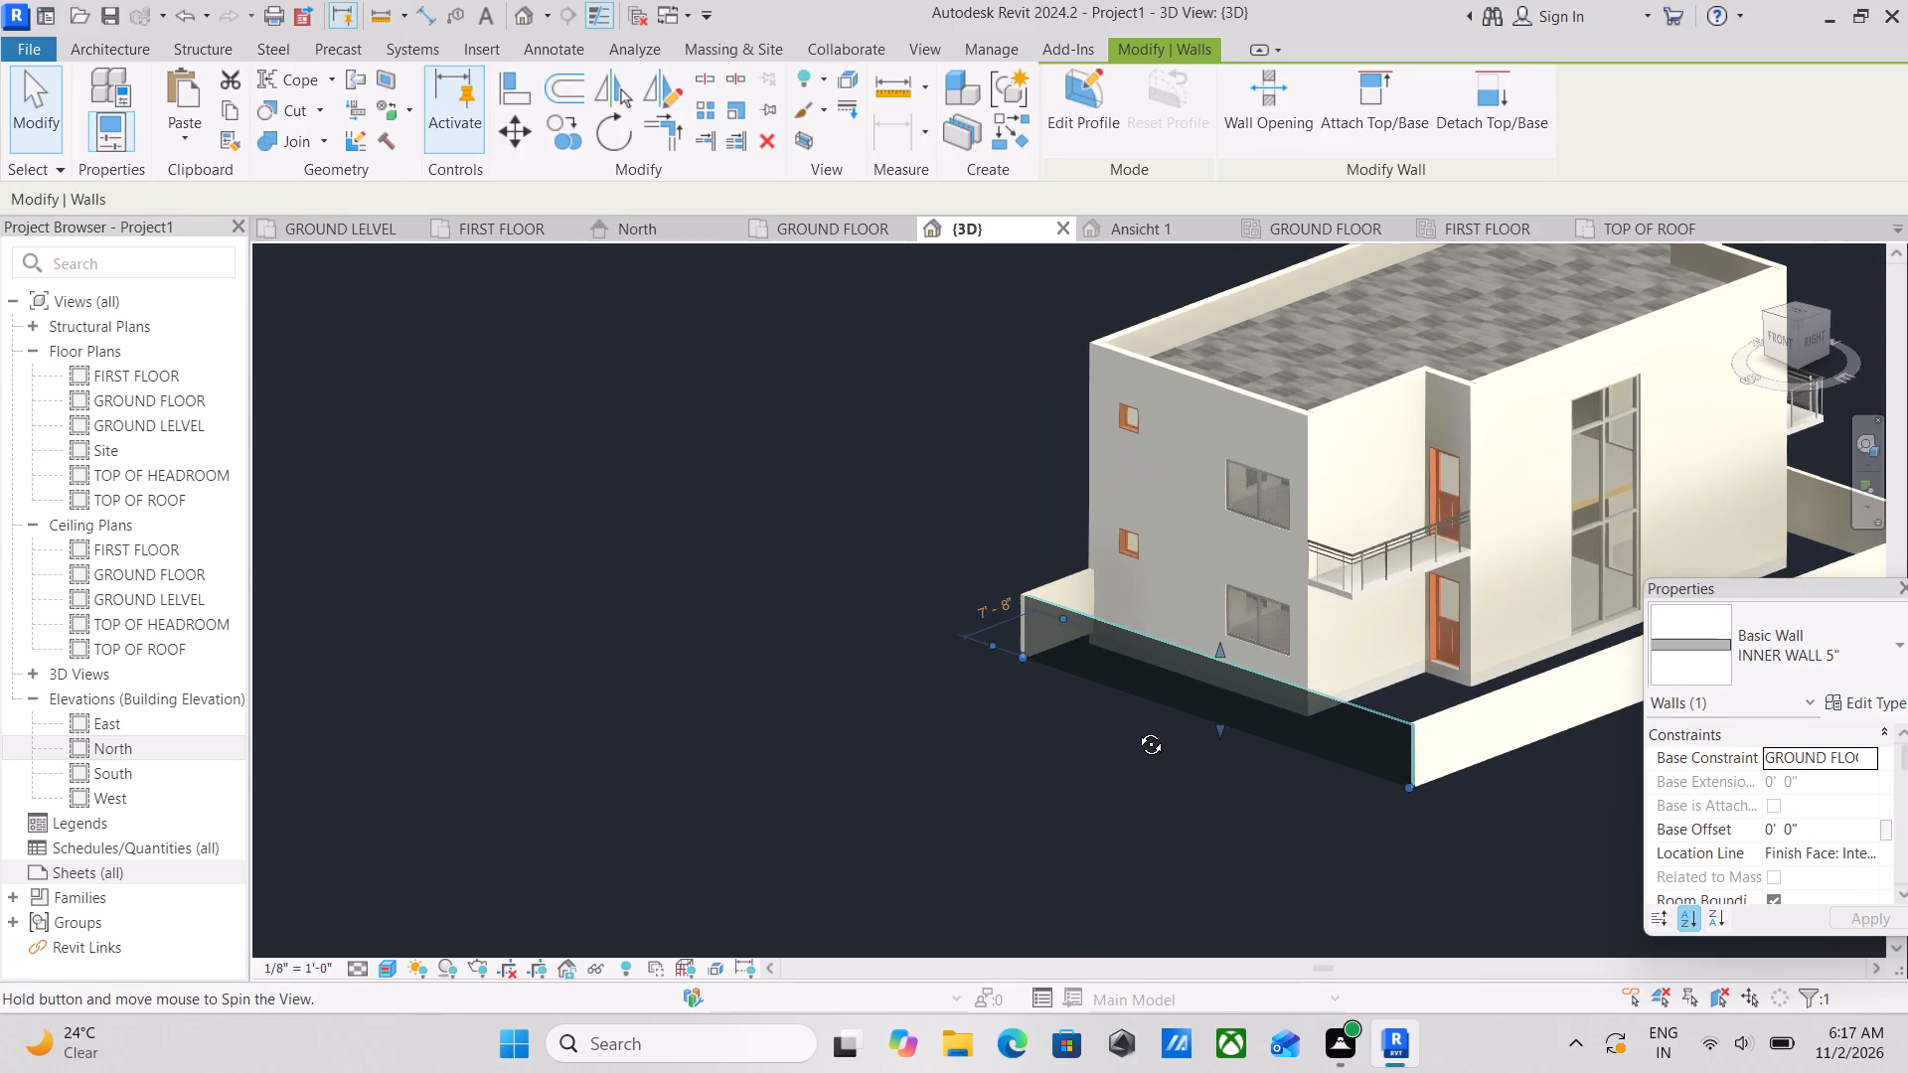
{"action": "middle_click_drag", "start_coordinate": [1136, 729], "coordinate": [1399, 634]}
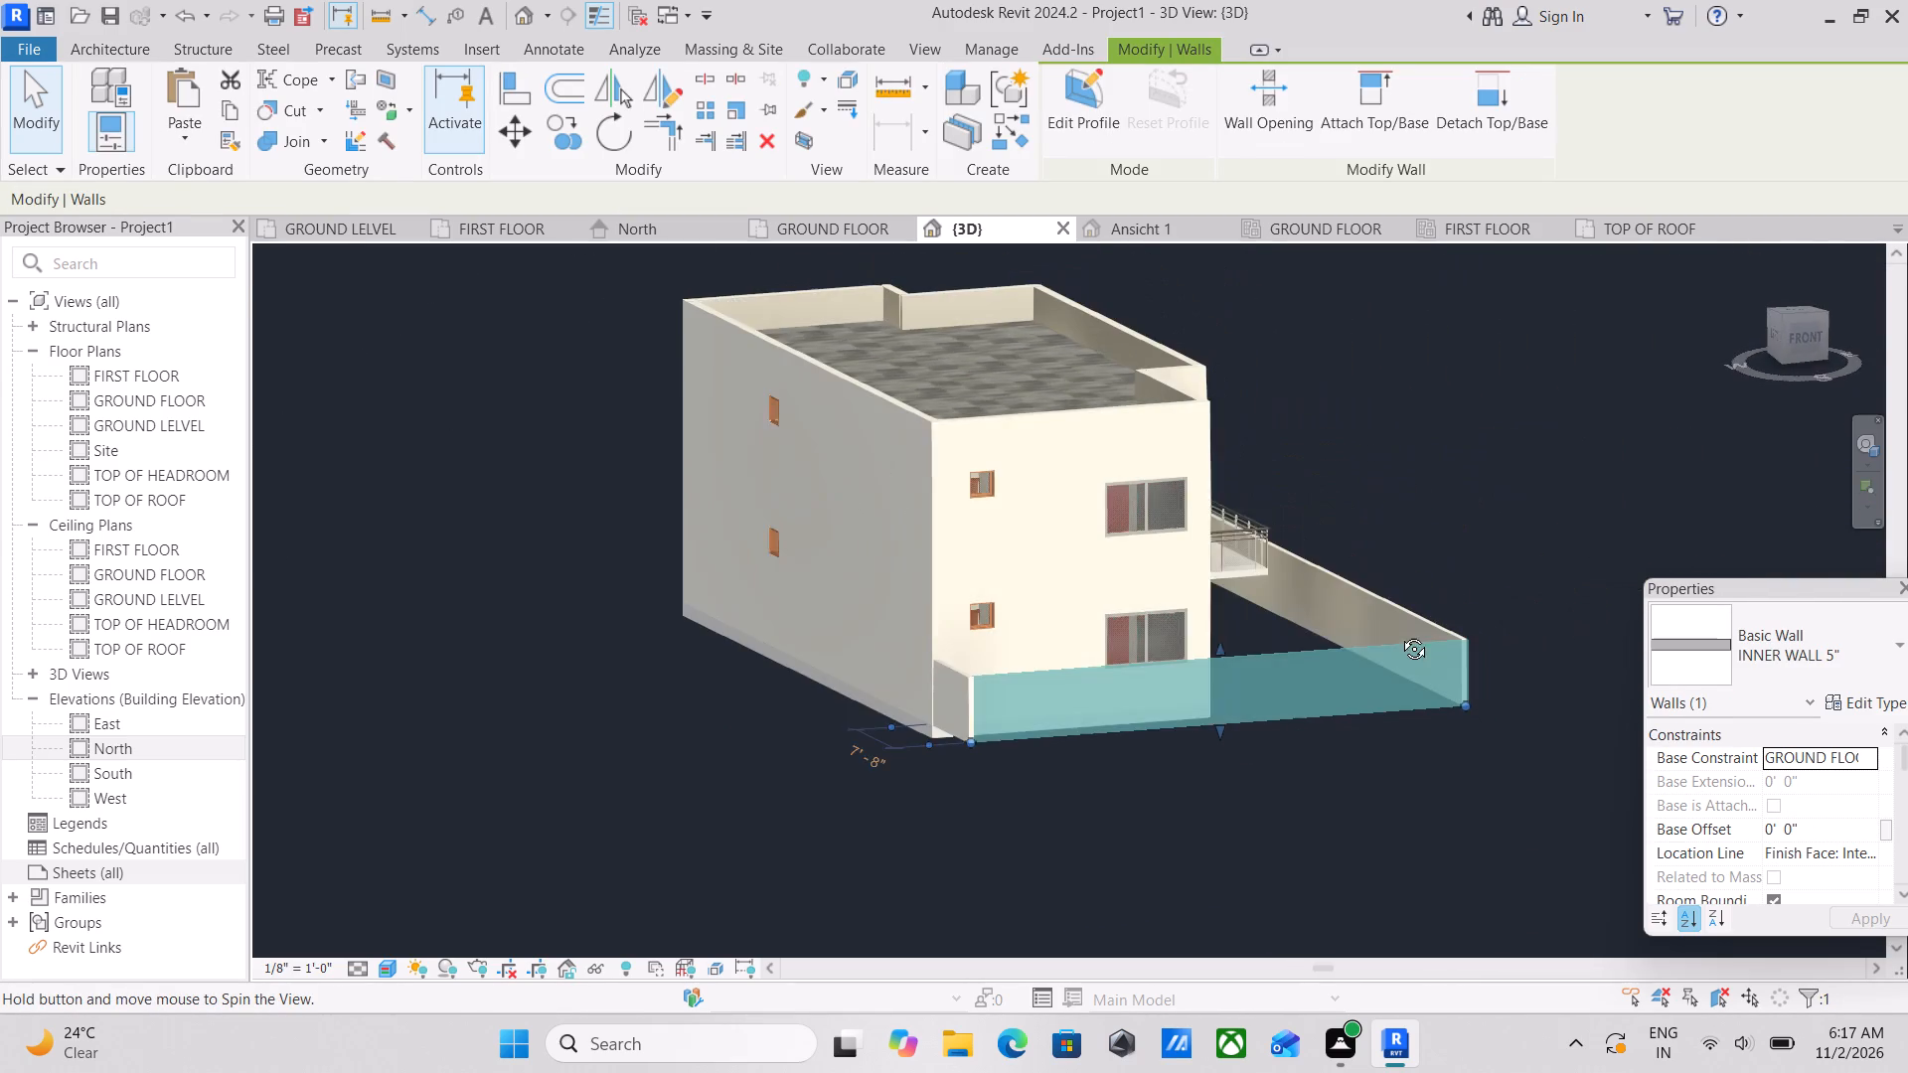
{"action": "middle_click_drag", "start_coordinate": [1399, 634], "coordinate": [1200, 718]}
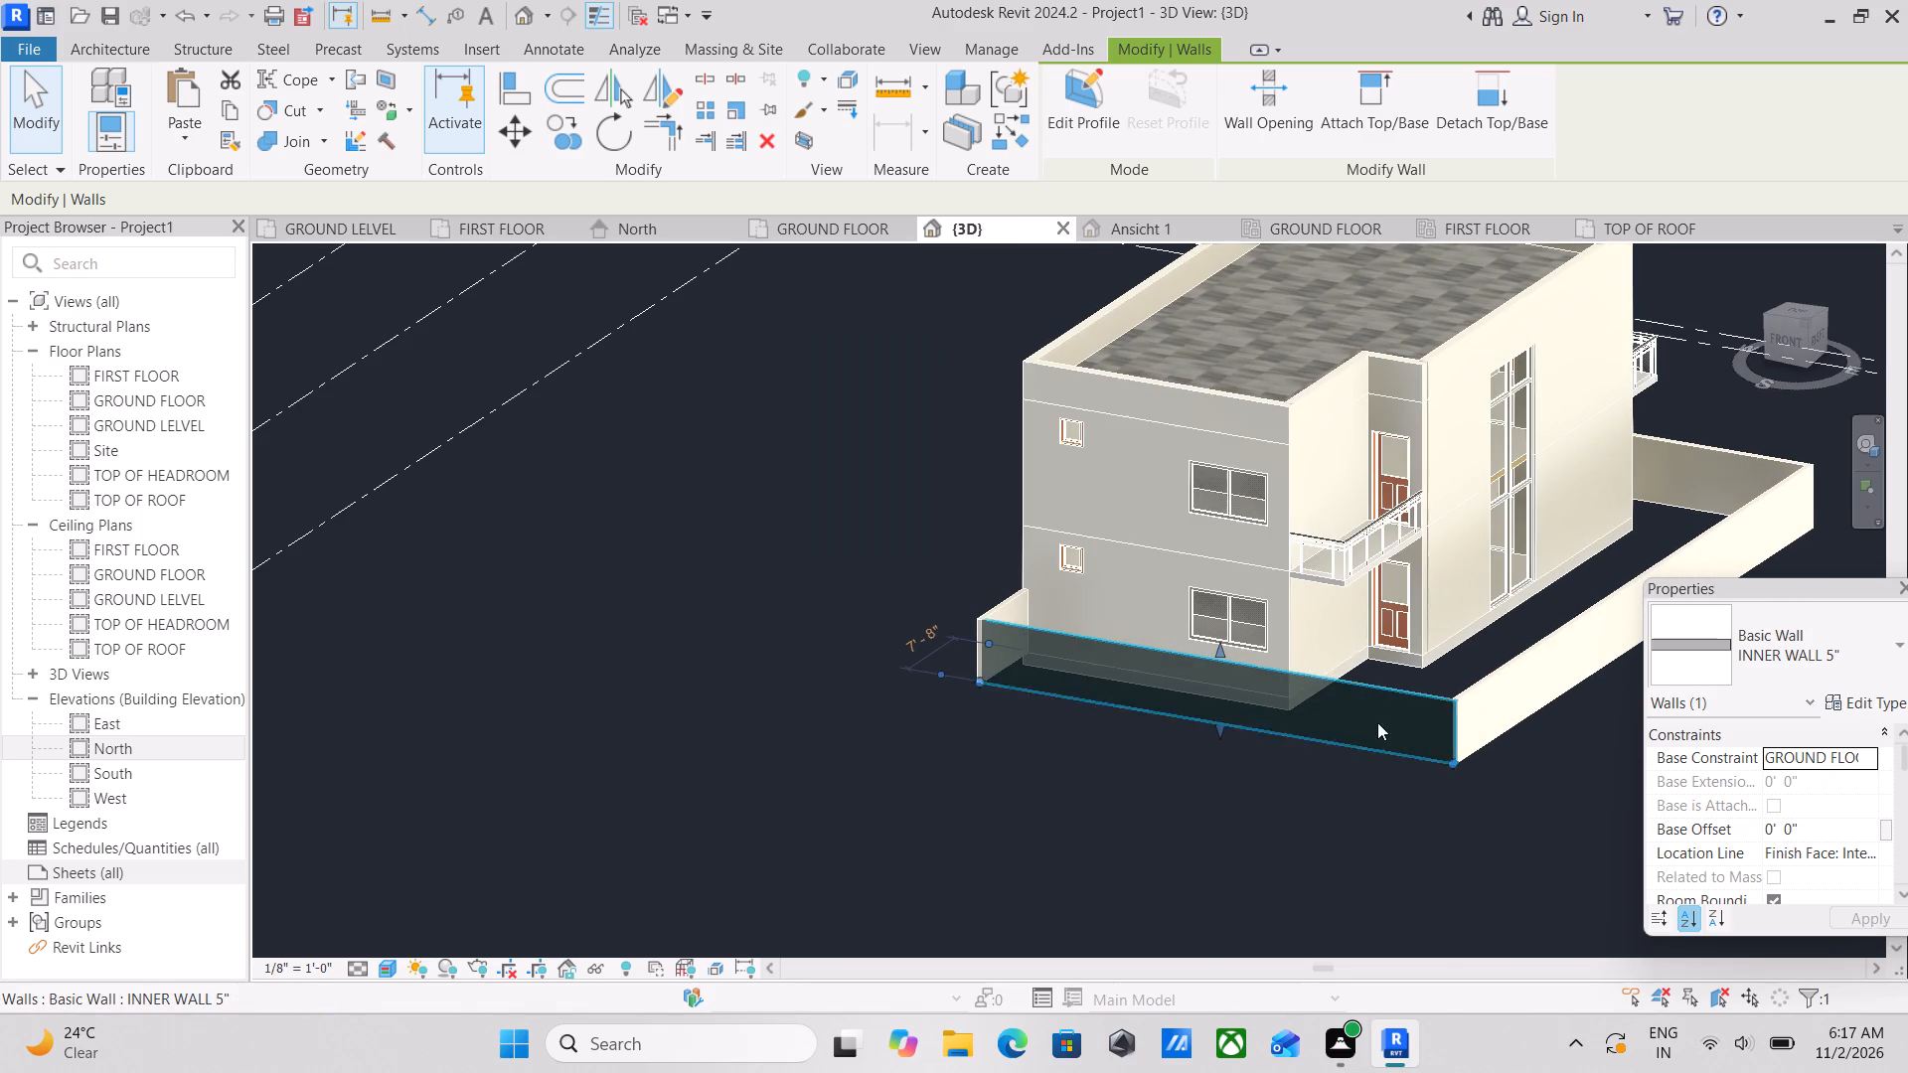
{"action": "middle_click_drag", "start_coordinate": [1397, 711], "coordinate": [1207, 708]}
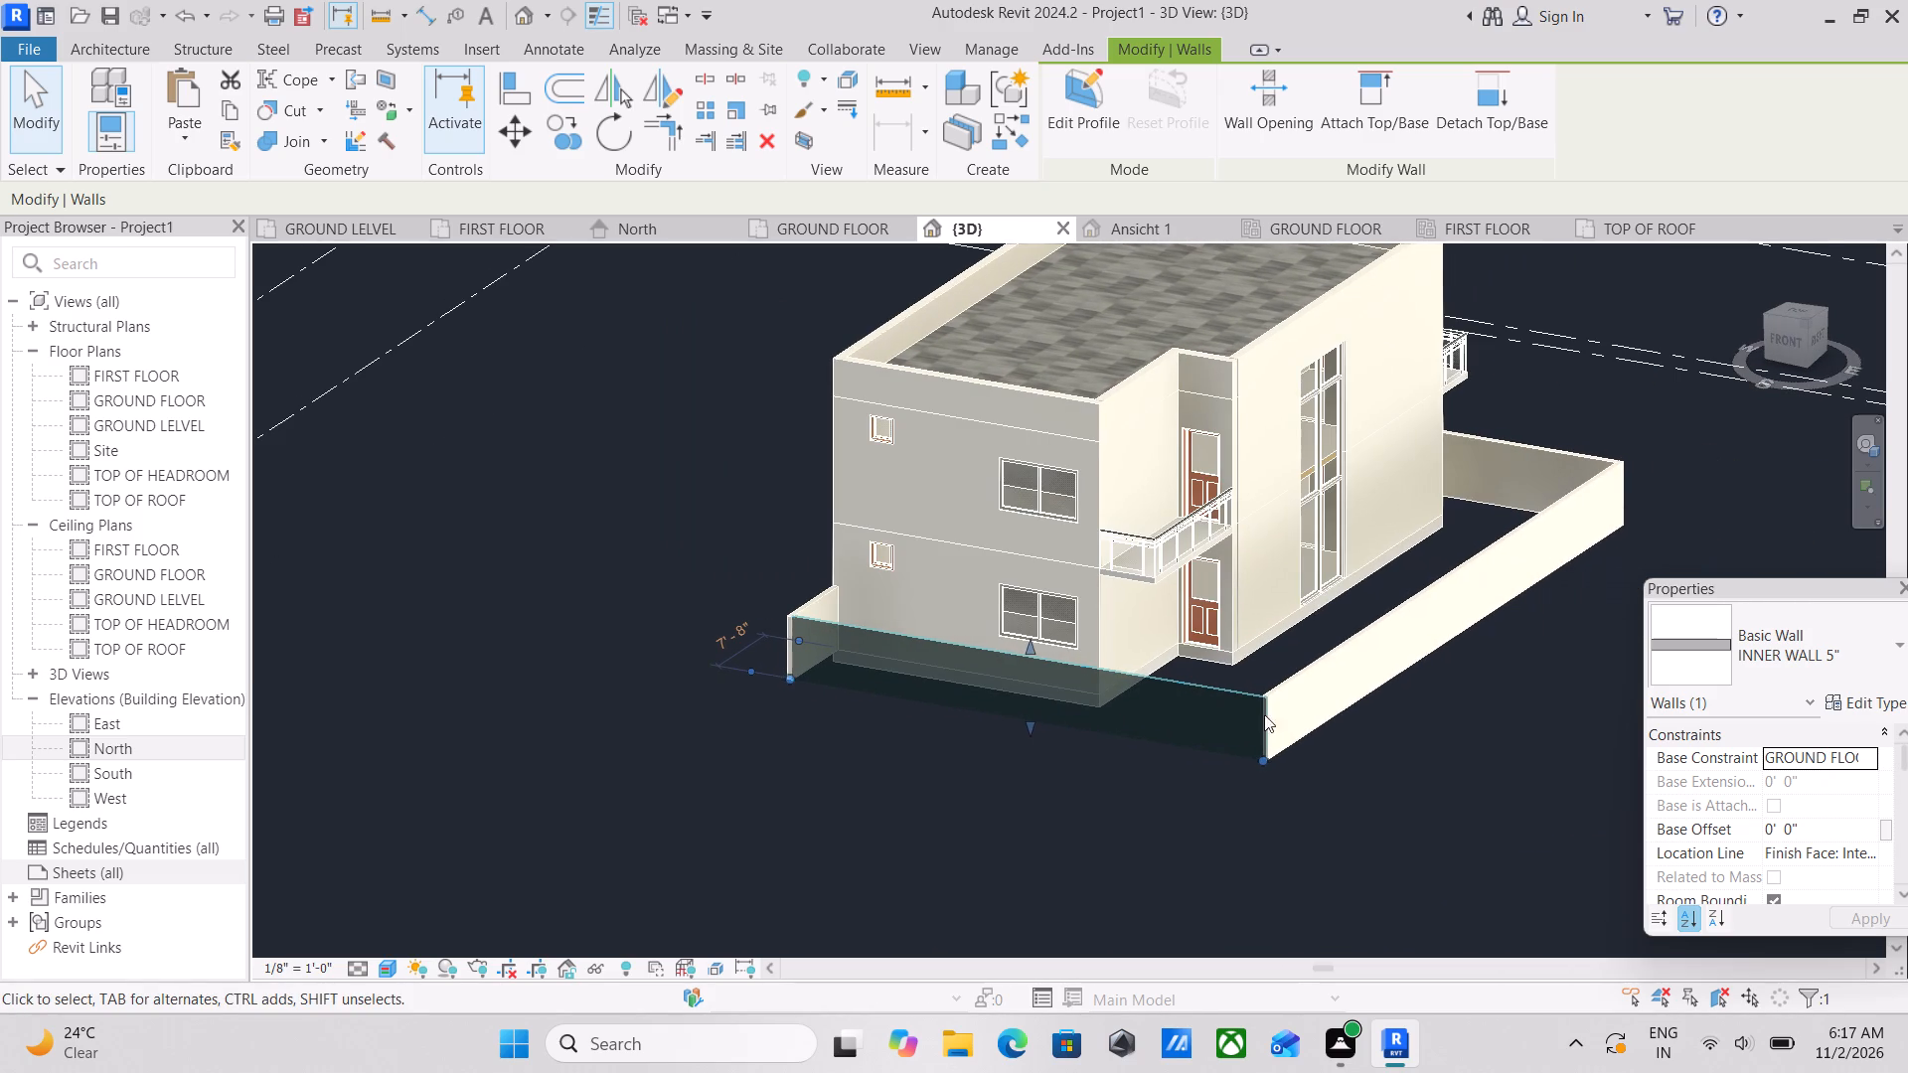
{"action": "left_click", "coordinate": [1413, 642], "text": "ctrl"}
{"action": "left_click", "coordinate": [1407, 607], "text": "ctrl"}
{"action": "middle_click_drag", "start_coordinate": [1196, 692], "coordinate": [1295, 703]}
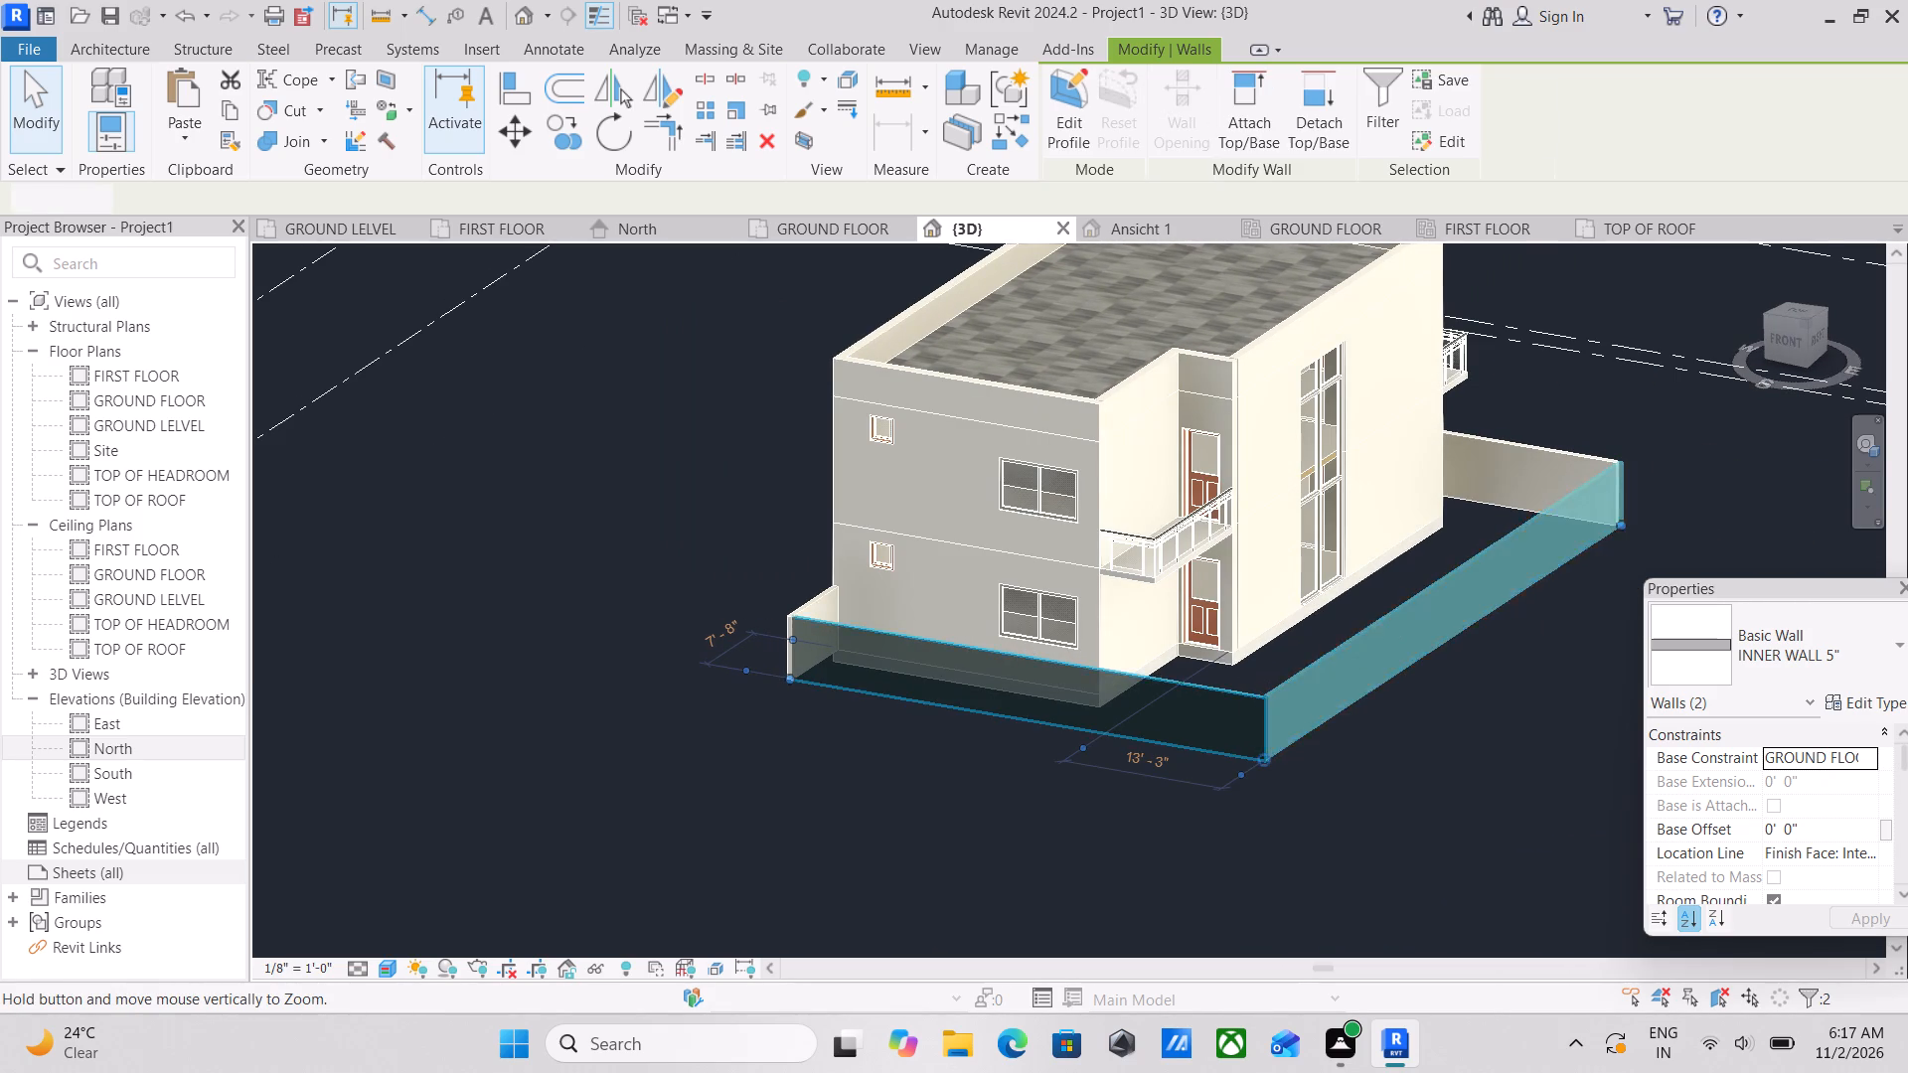
{"action": "middle_click_drag", "start_coordinate": [1295, 703], "coordinate": [1434, 703]}
{"action": "scroll", "coordinate": [1349, 704], "scroll_direction": "down", "scroll_amount": 3}
{"action": "middle_click_drag", "start_coordinate": [1182, 664], "coordinate": [1191, 670], "text": "shift"}
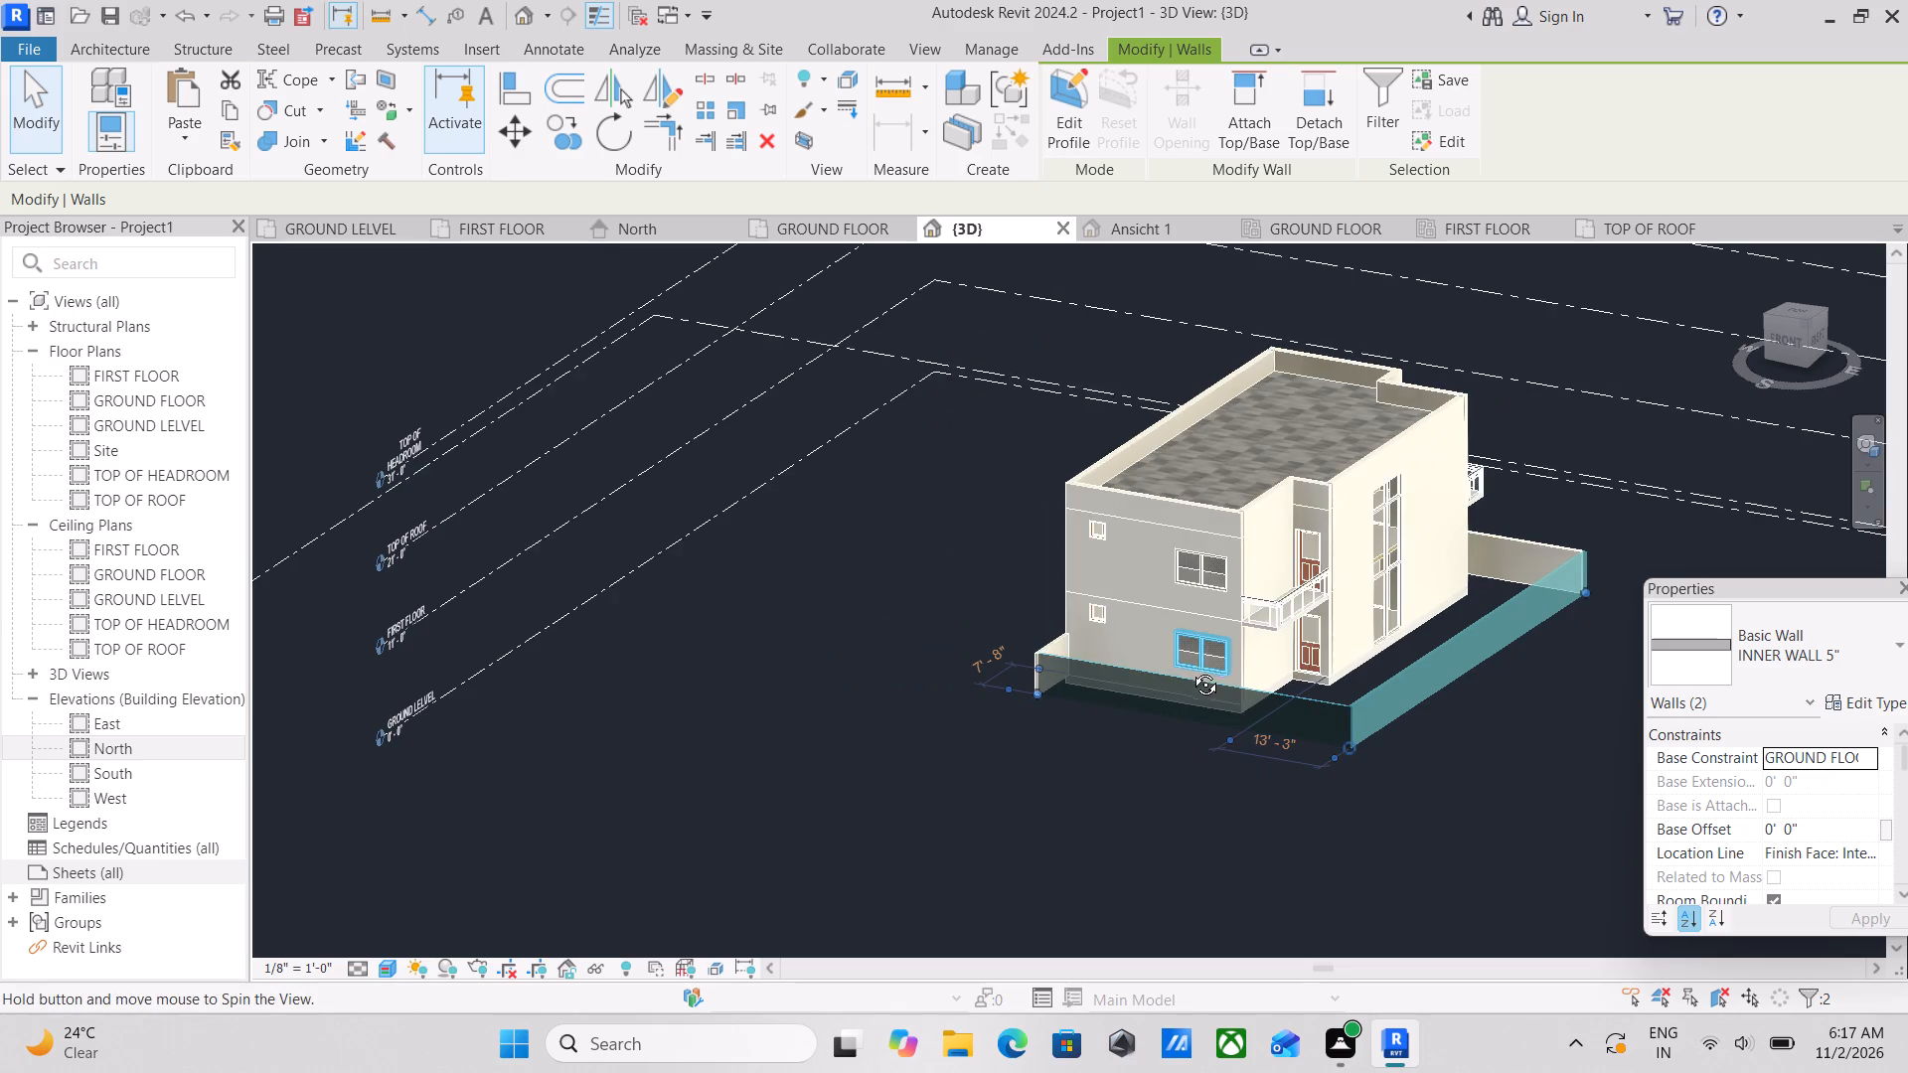
{"action": "middle_click_drag", "start_coordinate": [1191, 670], "coordinate": [1611, 697], "text": "shift"}
{"action": "scroll", "coordinate": [1469, 702], "scroll_direction": "up", "scroll_amount": 5}
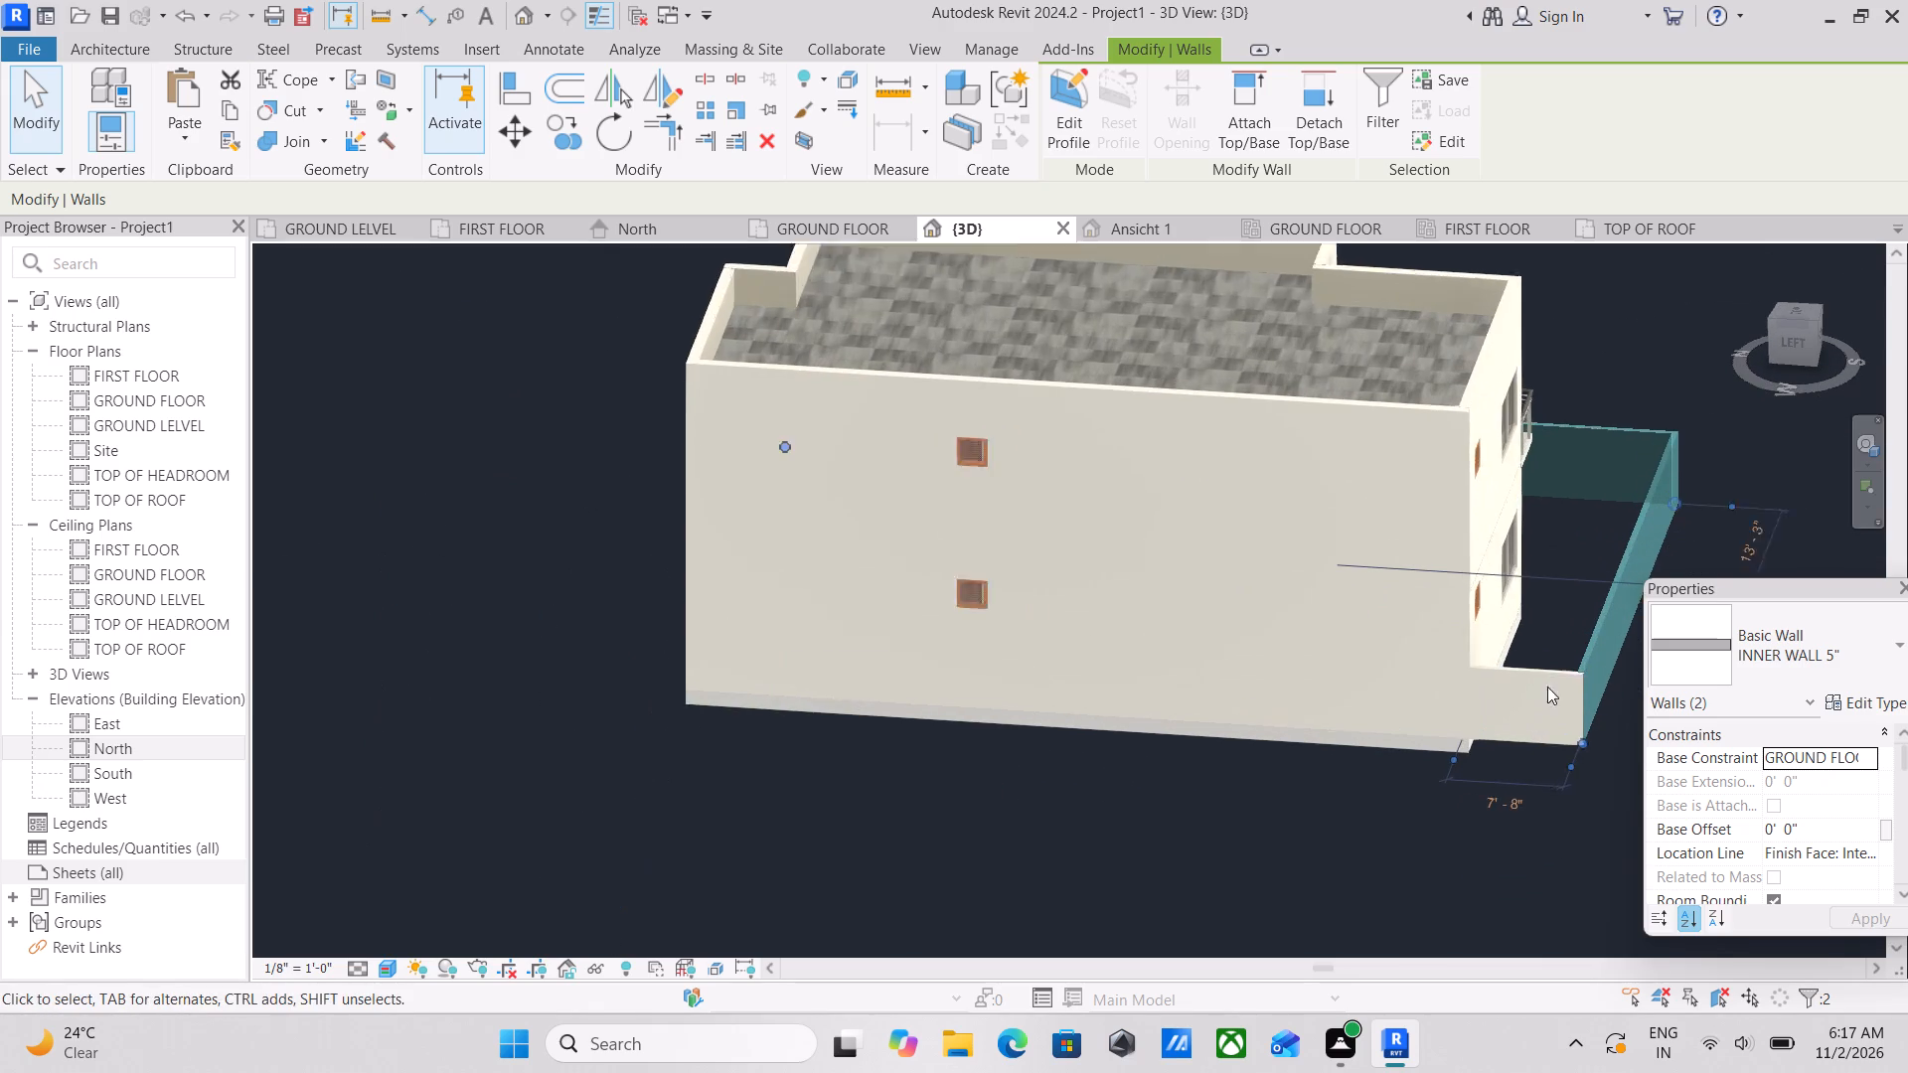
{"action": "left_click", "coordinate": [1537, 673], "text": "ctrl"}
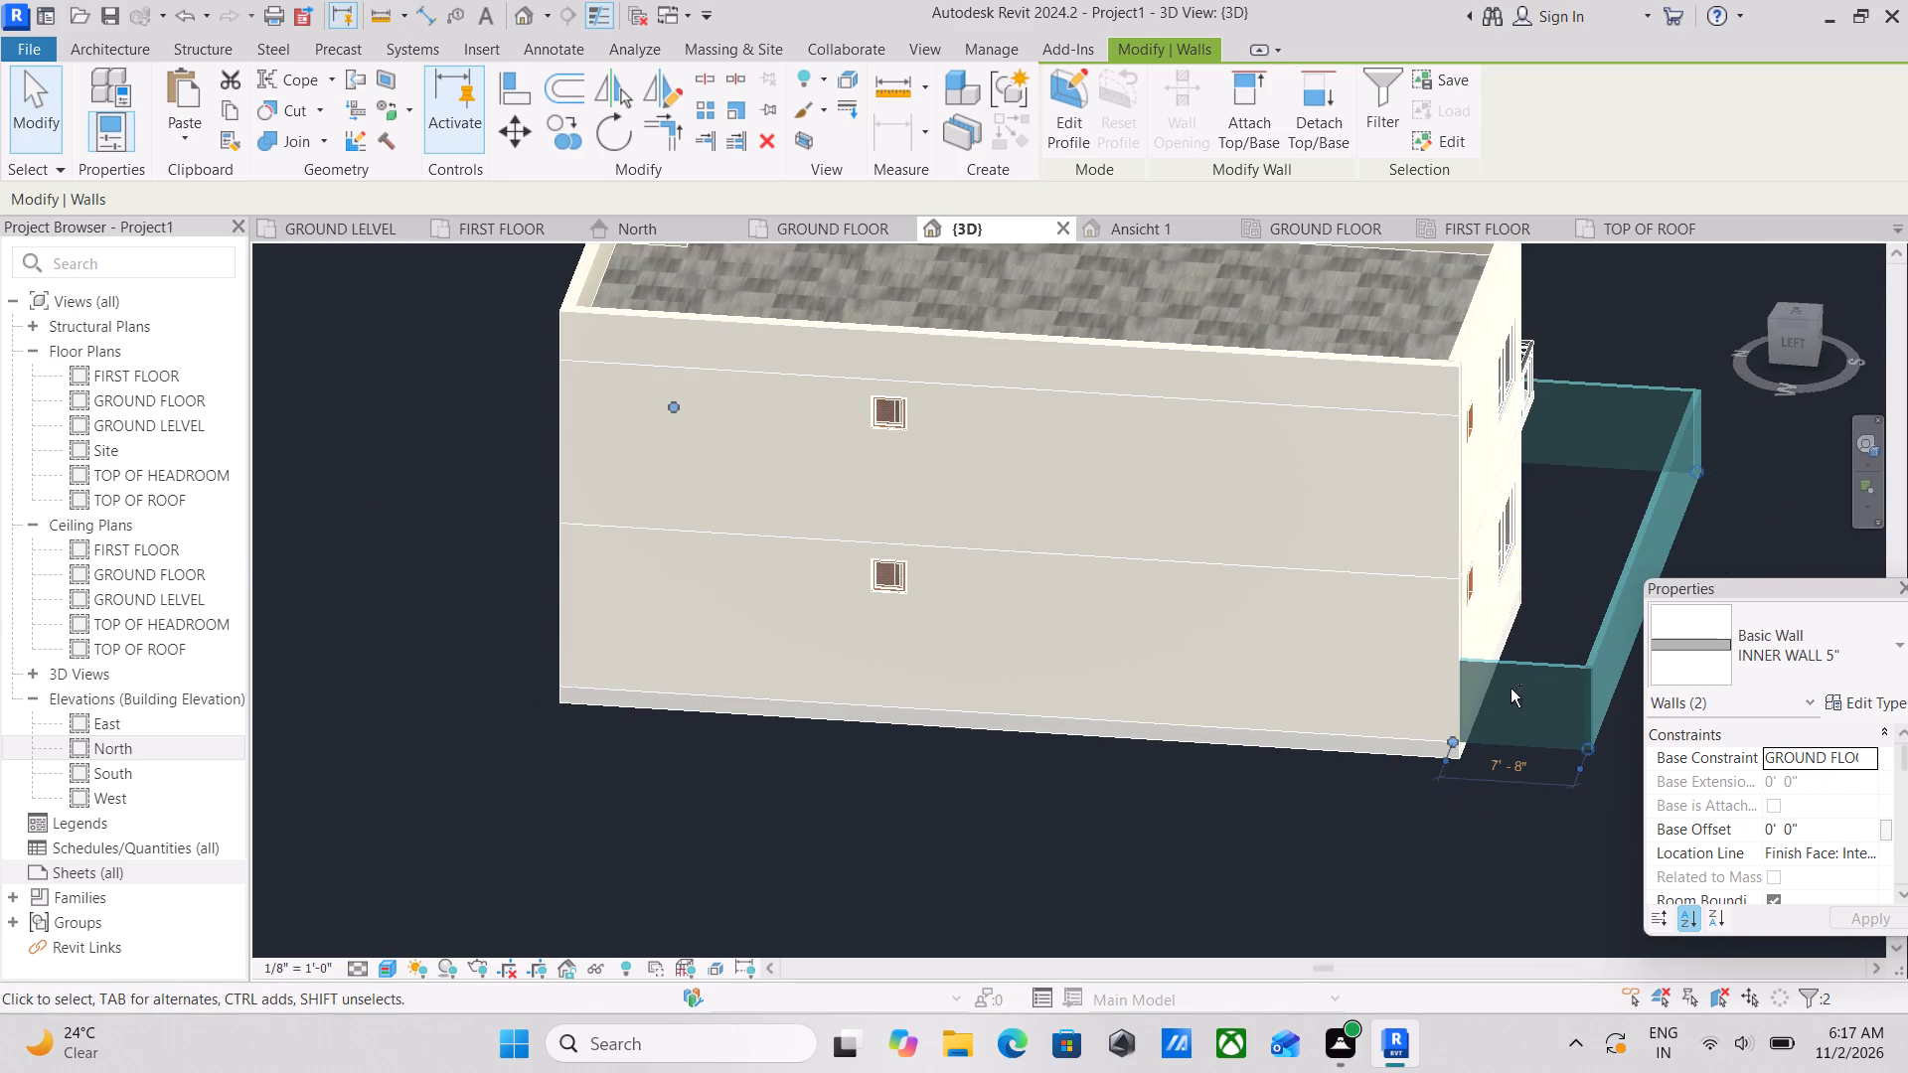
{"action": "scroll", "coordinate": [1302, 712], "scroll_direction": "down", "scroll_amount": 3}
{"action": "scroll", "coordinate": [654, 658], "scroll_direction": "down", "scroll_amount": 1}
{"action": "middle_click_drag", "start_coordinate": [649, 665], "coordinate": [840, 749], "text": "ctrl"}
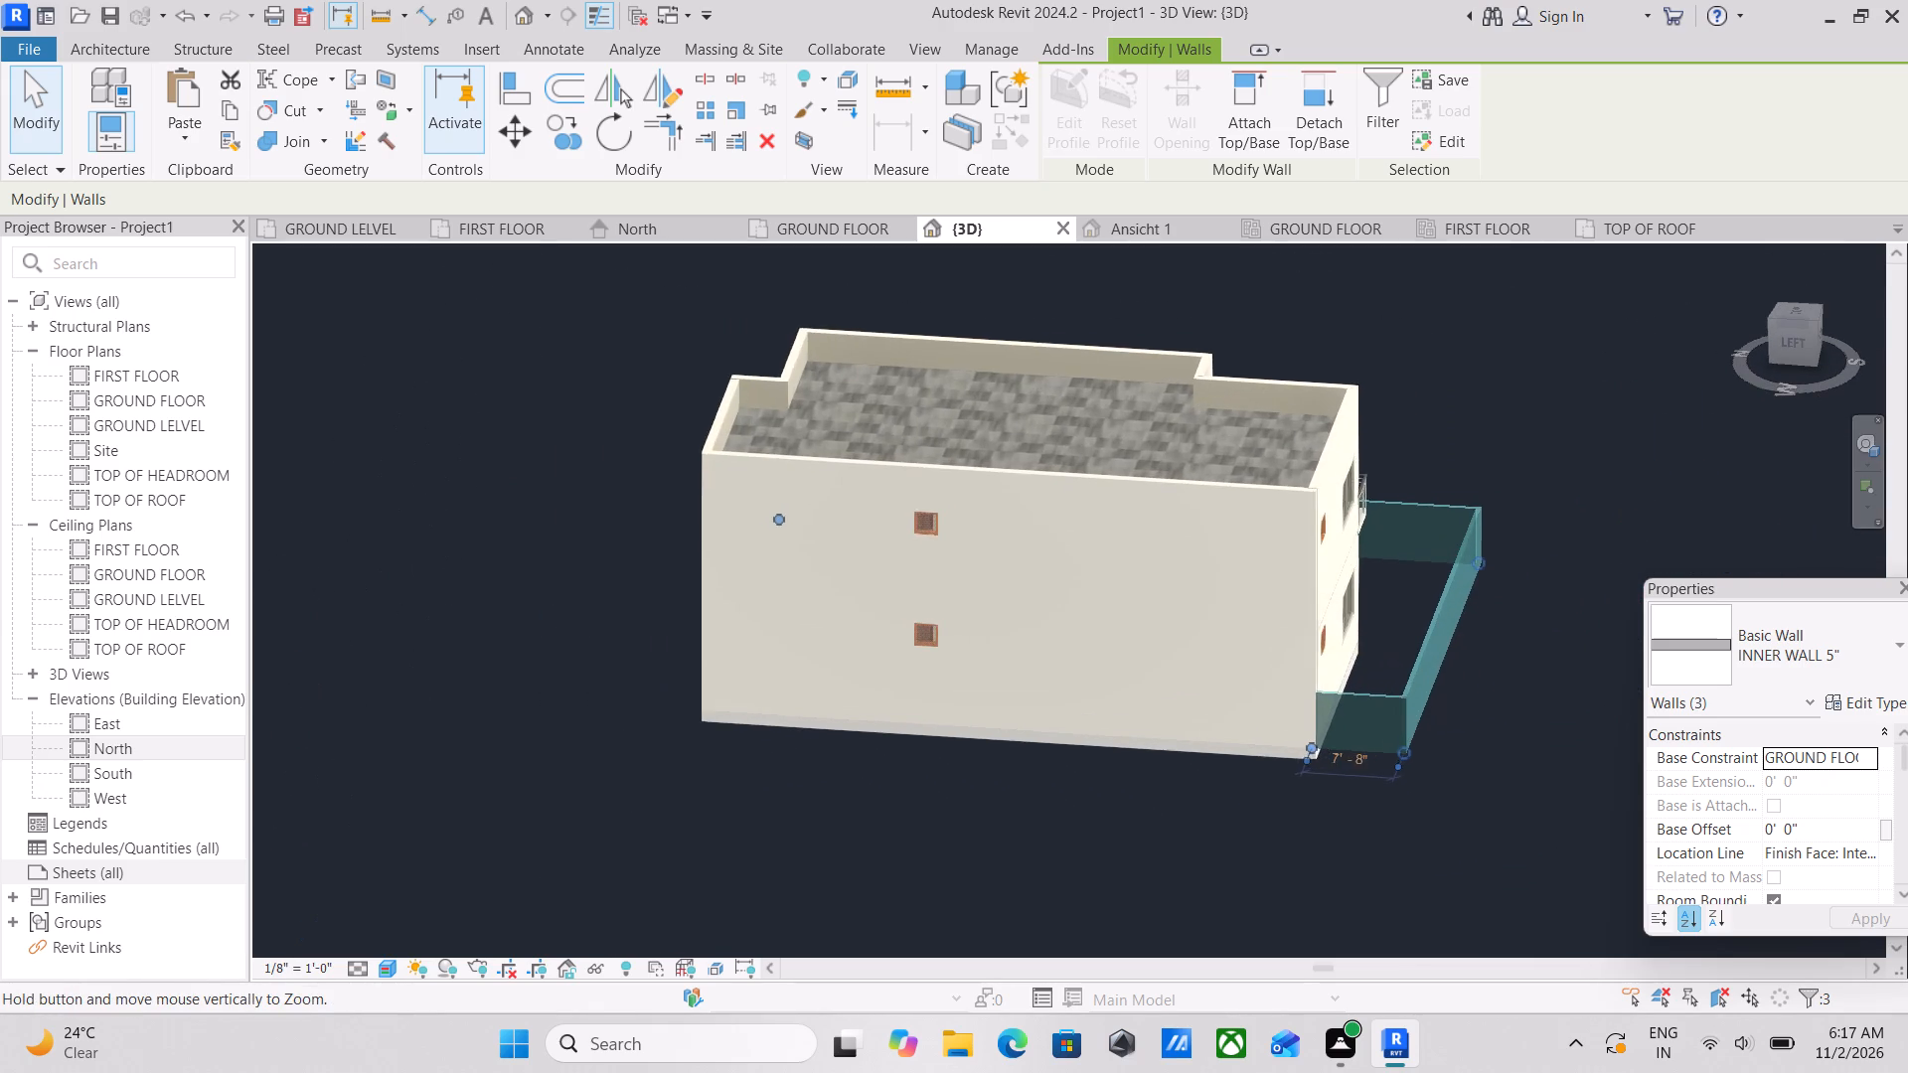
{"action": "middle_click_drag", "start_coordinate": [840, 749], "coordinate": [1067, 781], "text": "ctrl"}
{"action": "middle_click_drag", "start_coordinate": [573, 682], "coordinate": [1020, 788], "text": "shift"}
{"action": "left_click", "coordinate": [1067, 831], "text": "ctrl"}
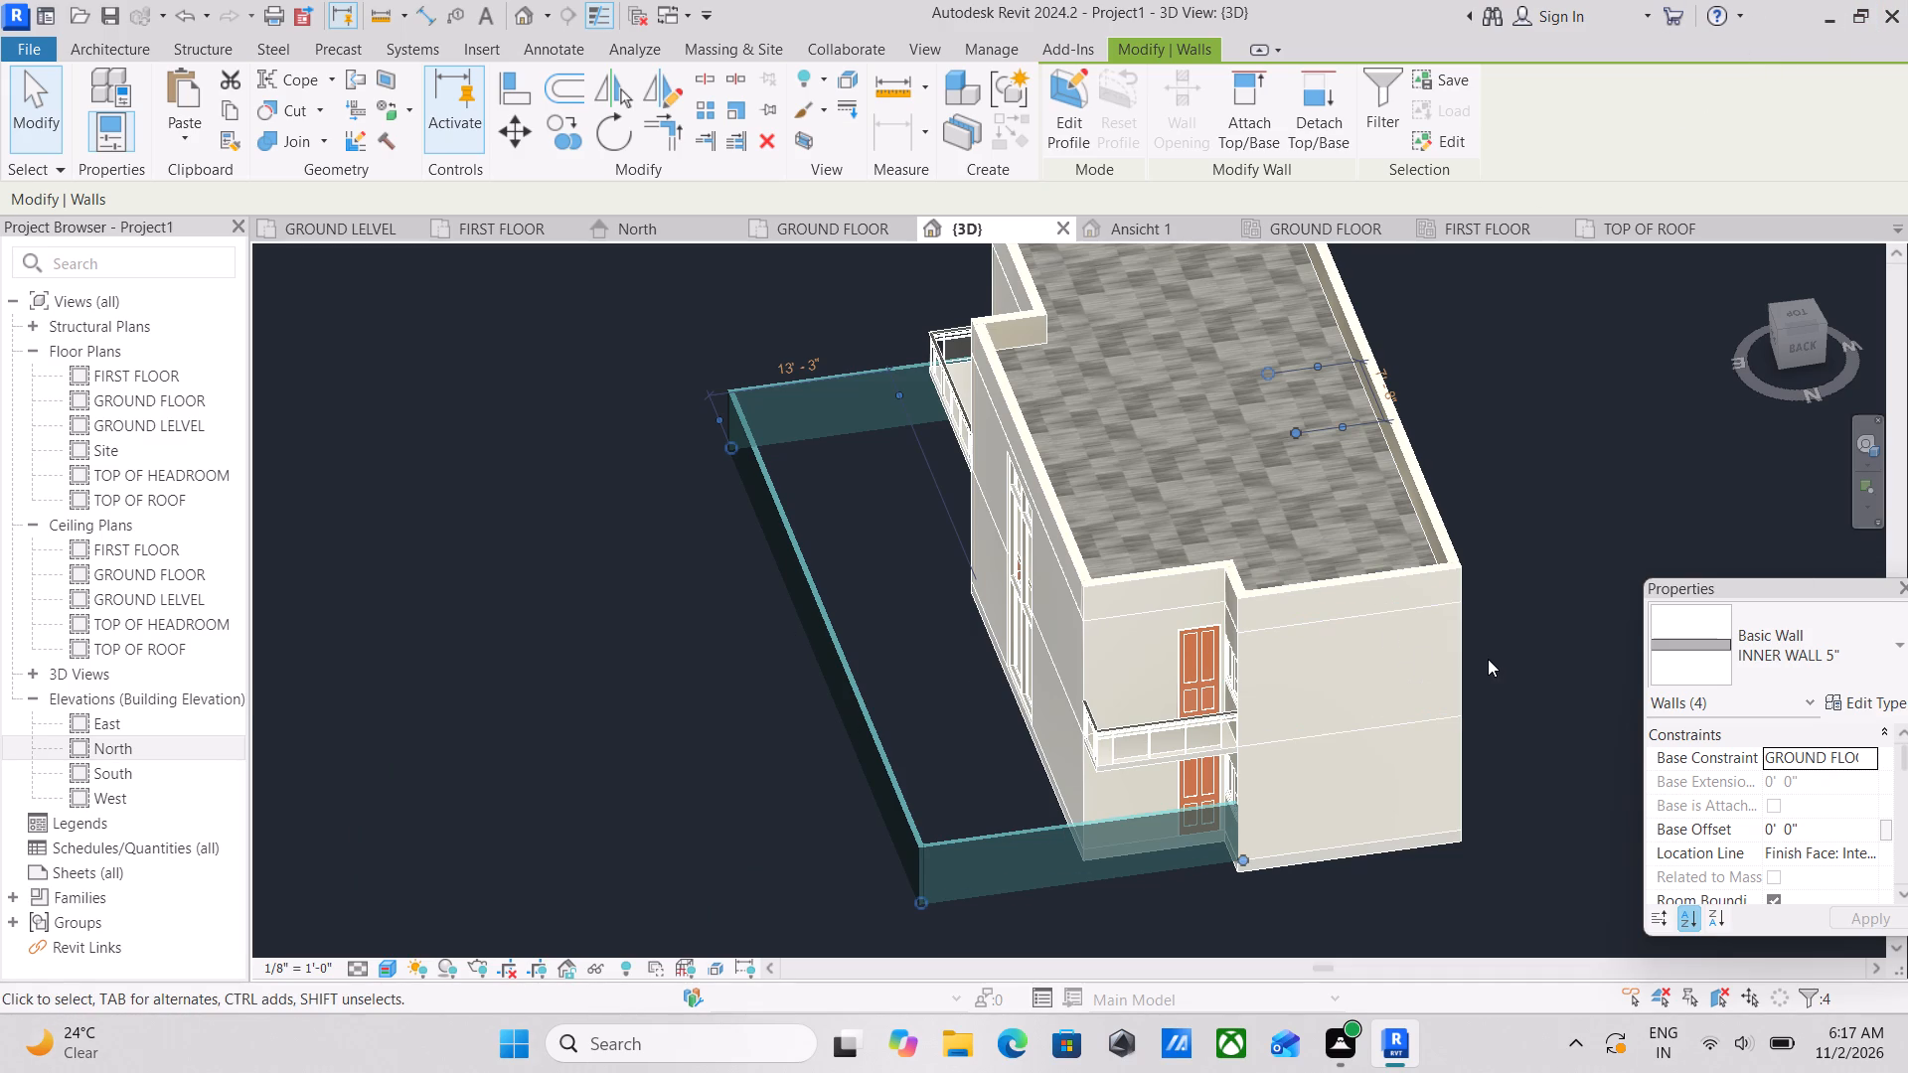
{"action": "scroll", "coordinate": [1837, 872], "scroll_direction": "down", "scroll_amount": 2}
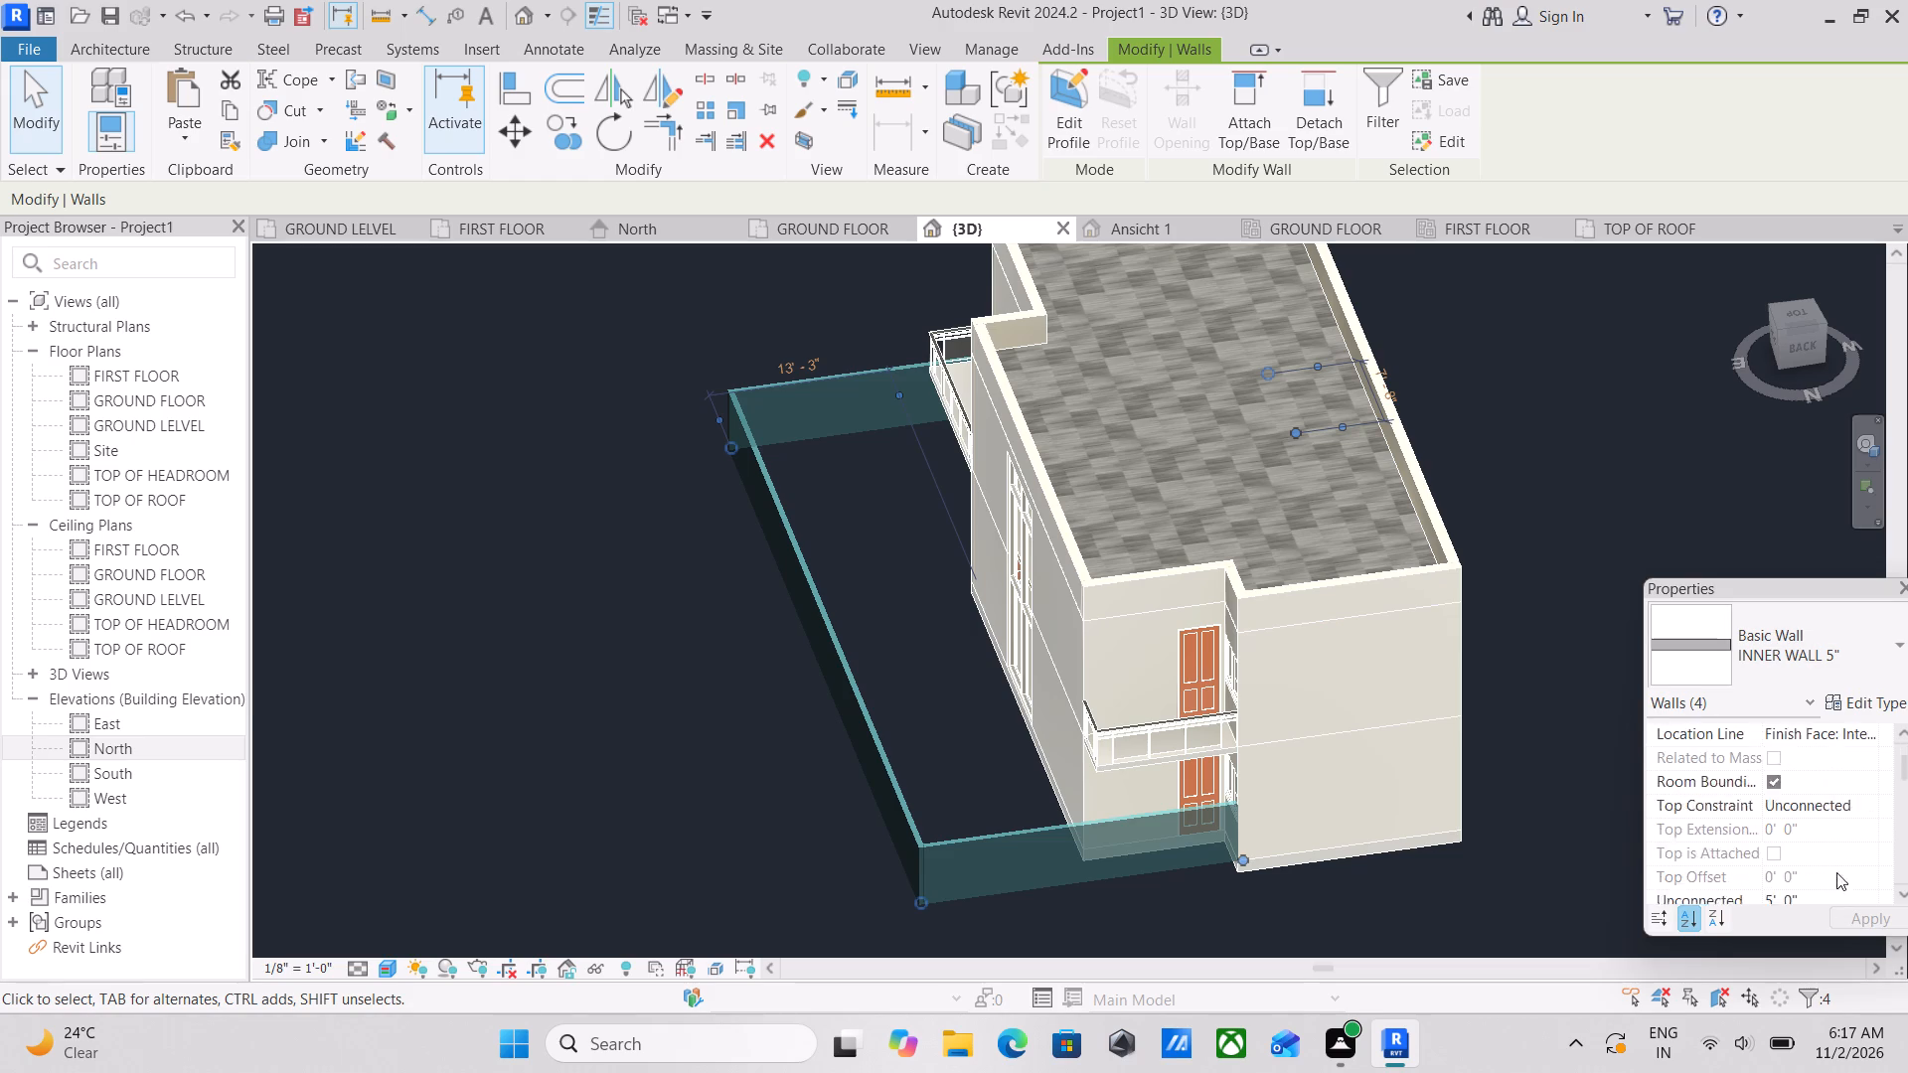
{"action": "scroll", "coordinate": [1836, 872], "scroll_direction": "down", "scroll_amount": 1}
{"action": "scroll", "coordinate": [1820, 862], "scroll_direction": "up", "scroll_amount": 1}
{"action": "scroll", "coordinate": [1550, 794], "scroll_direction": "up", "scroll_amount": 1}
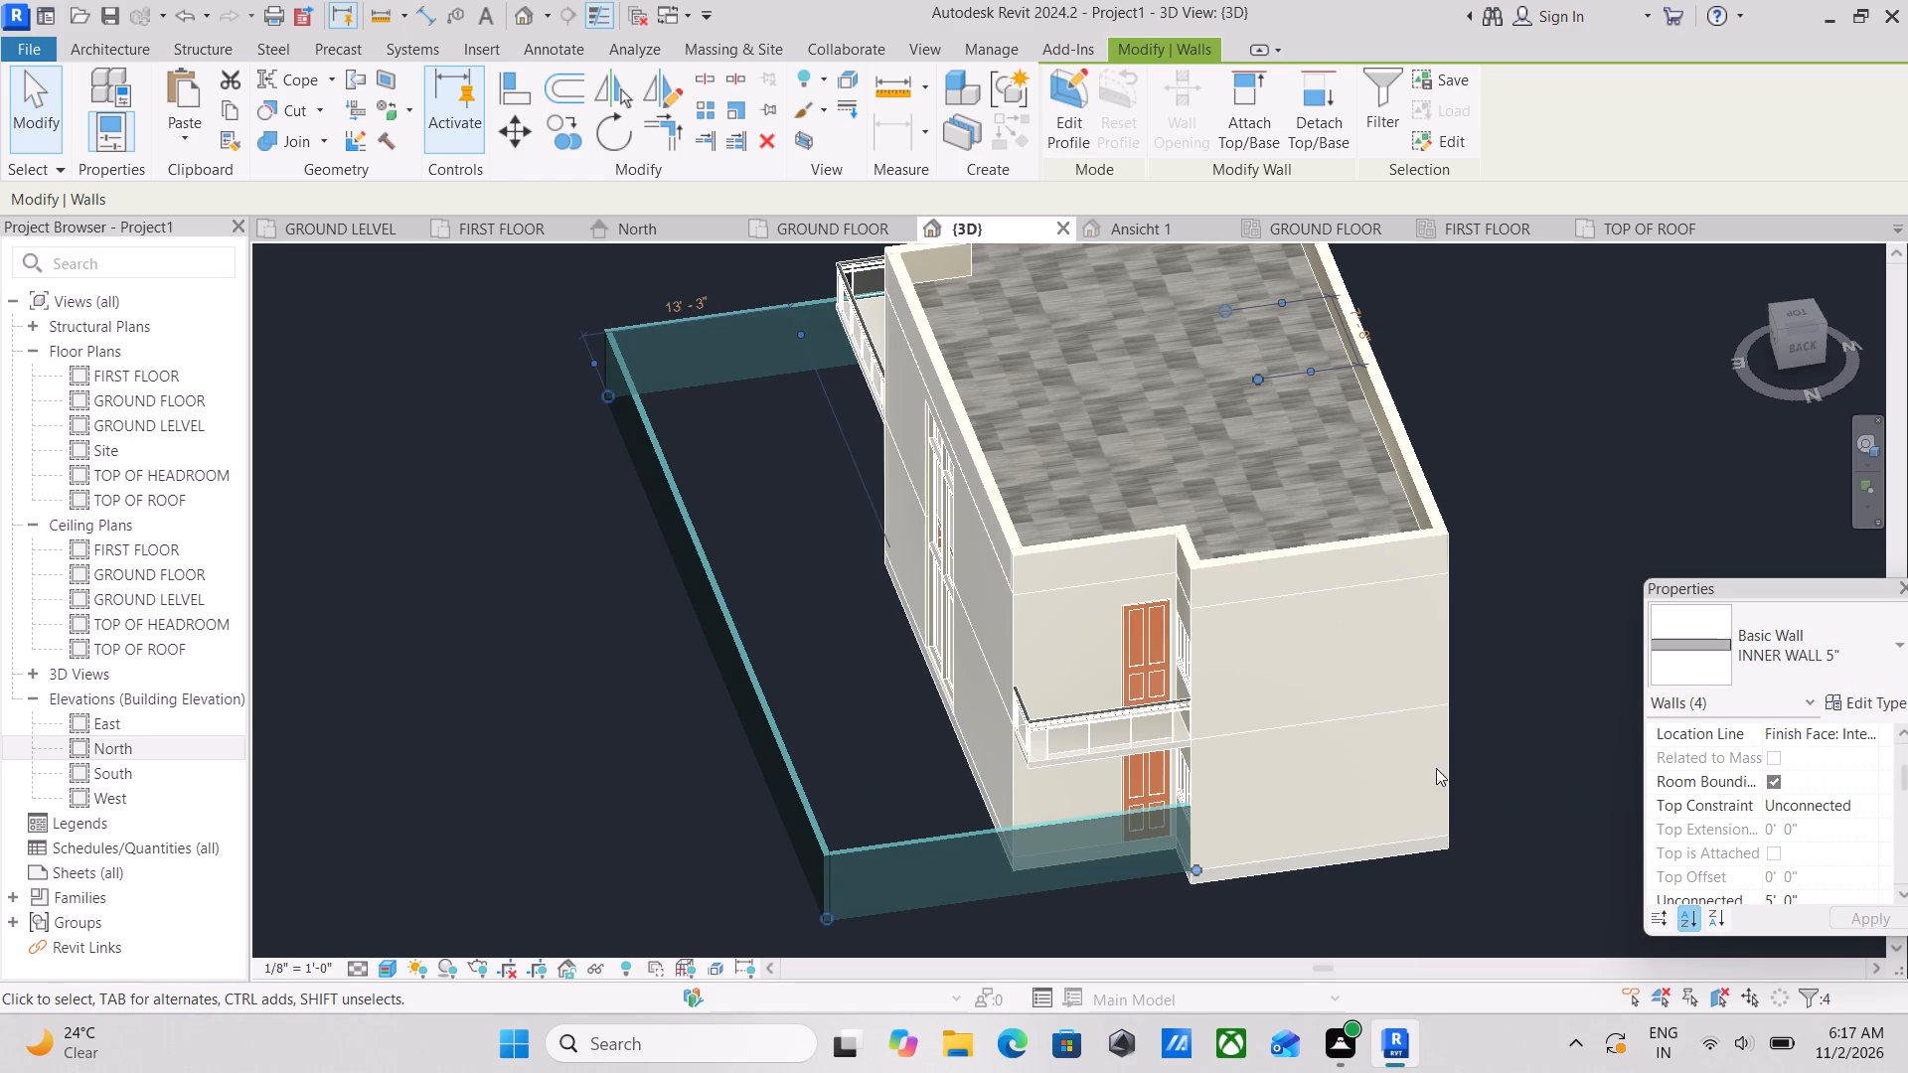
{"action": "scroll", "coordinate": [1723, 791], "scroll_direction": "up", "scroll_amount": 3}
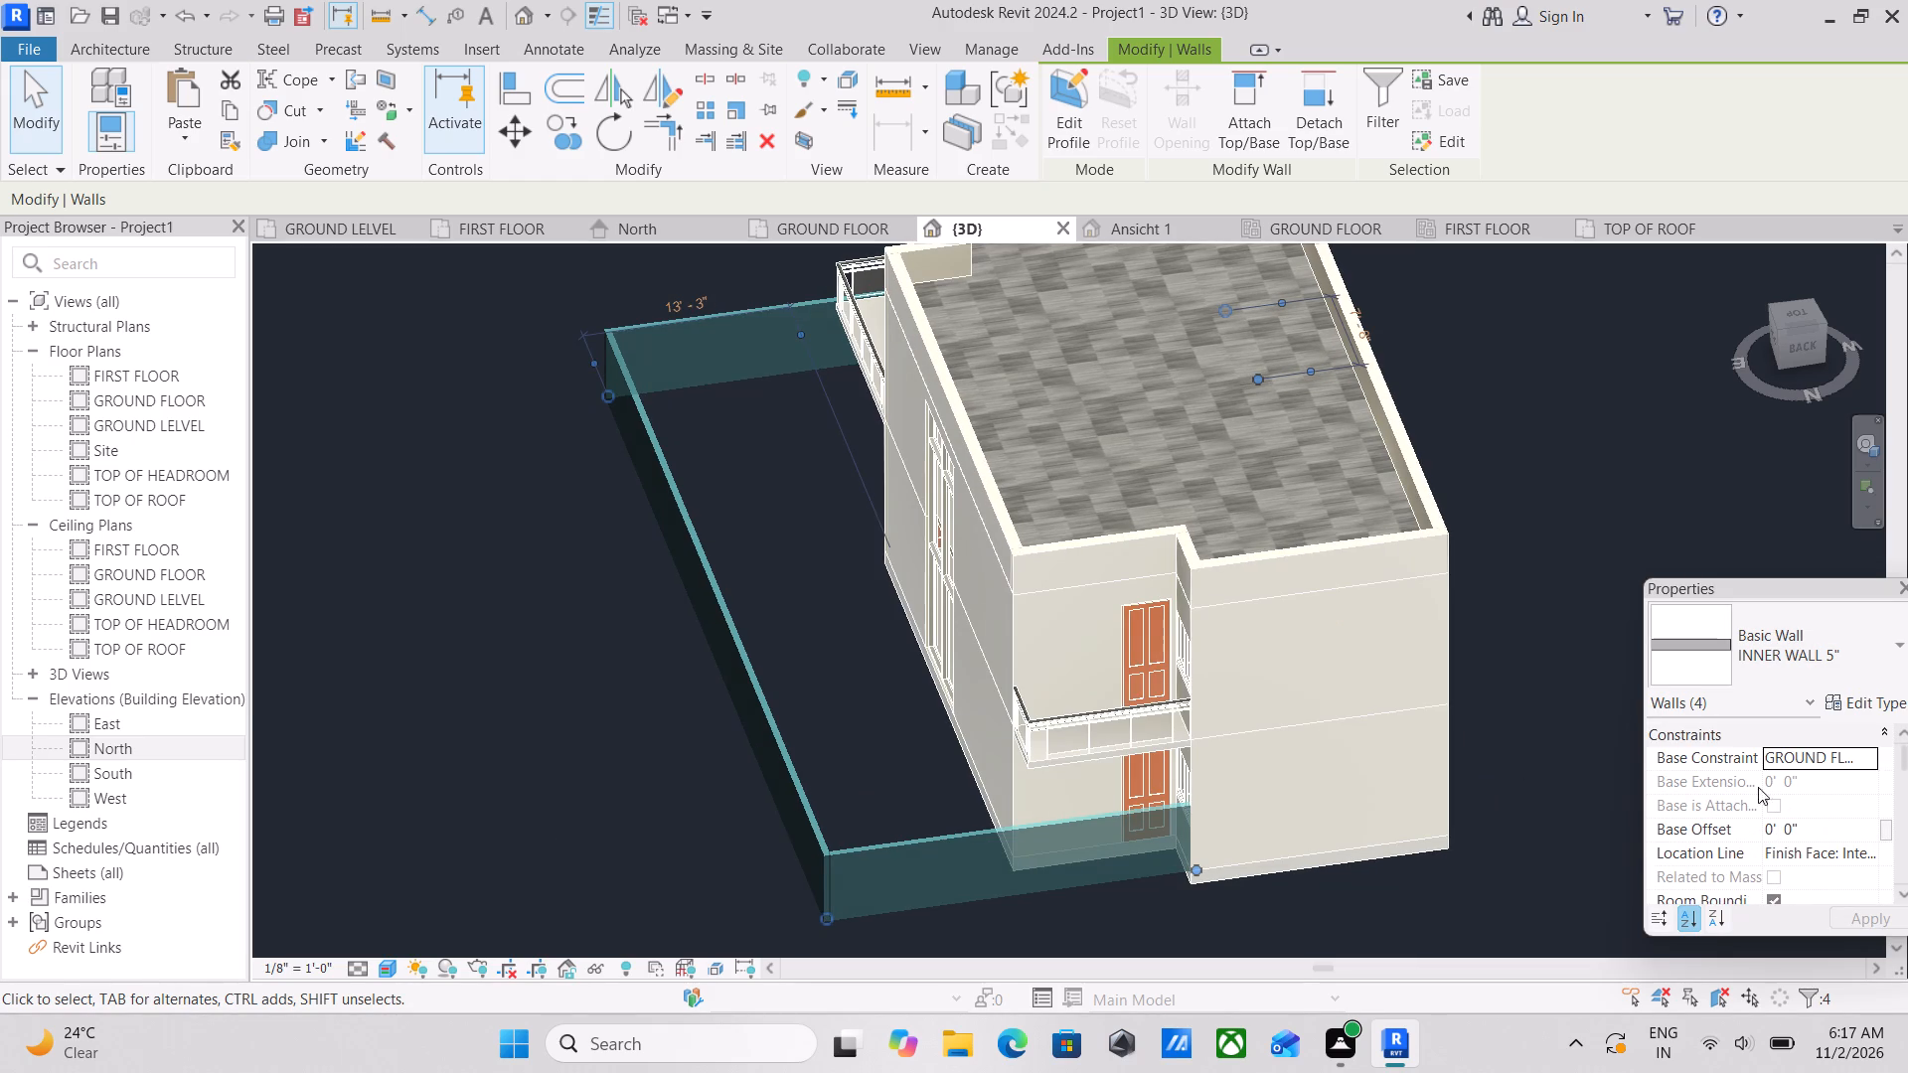
{"action": "left_click_drag", "start_coordinate": [1868, 758], "coordinate": [1890, 762]}
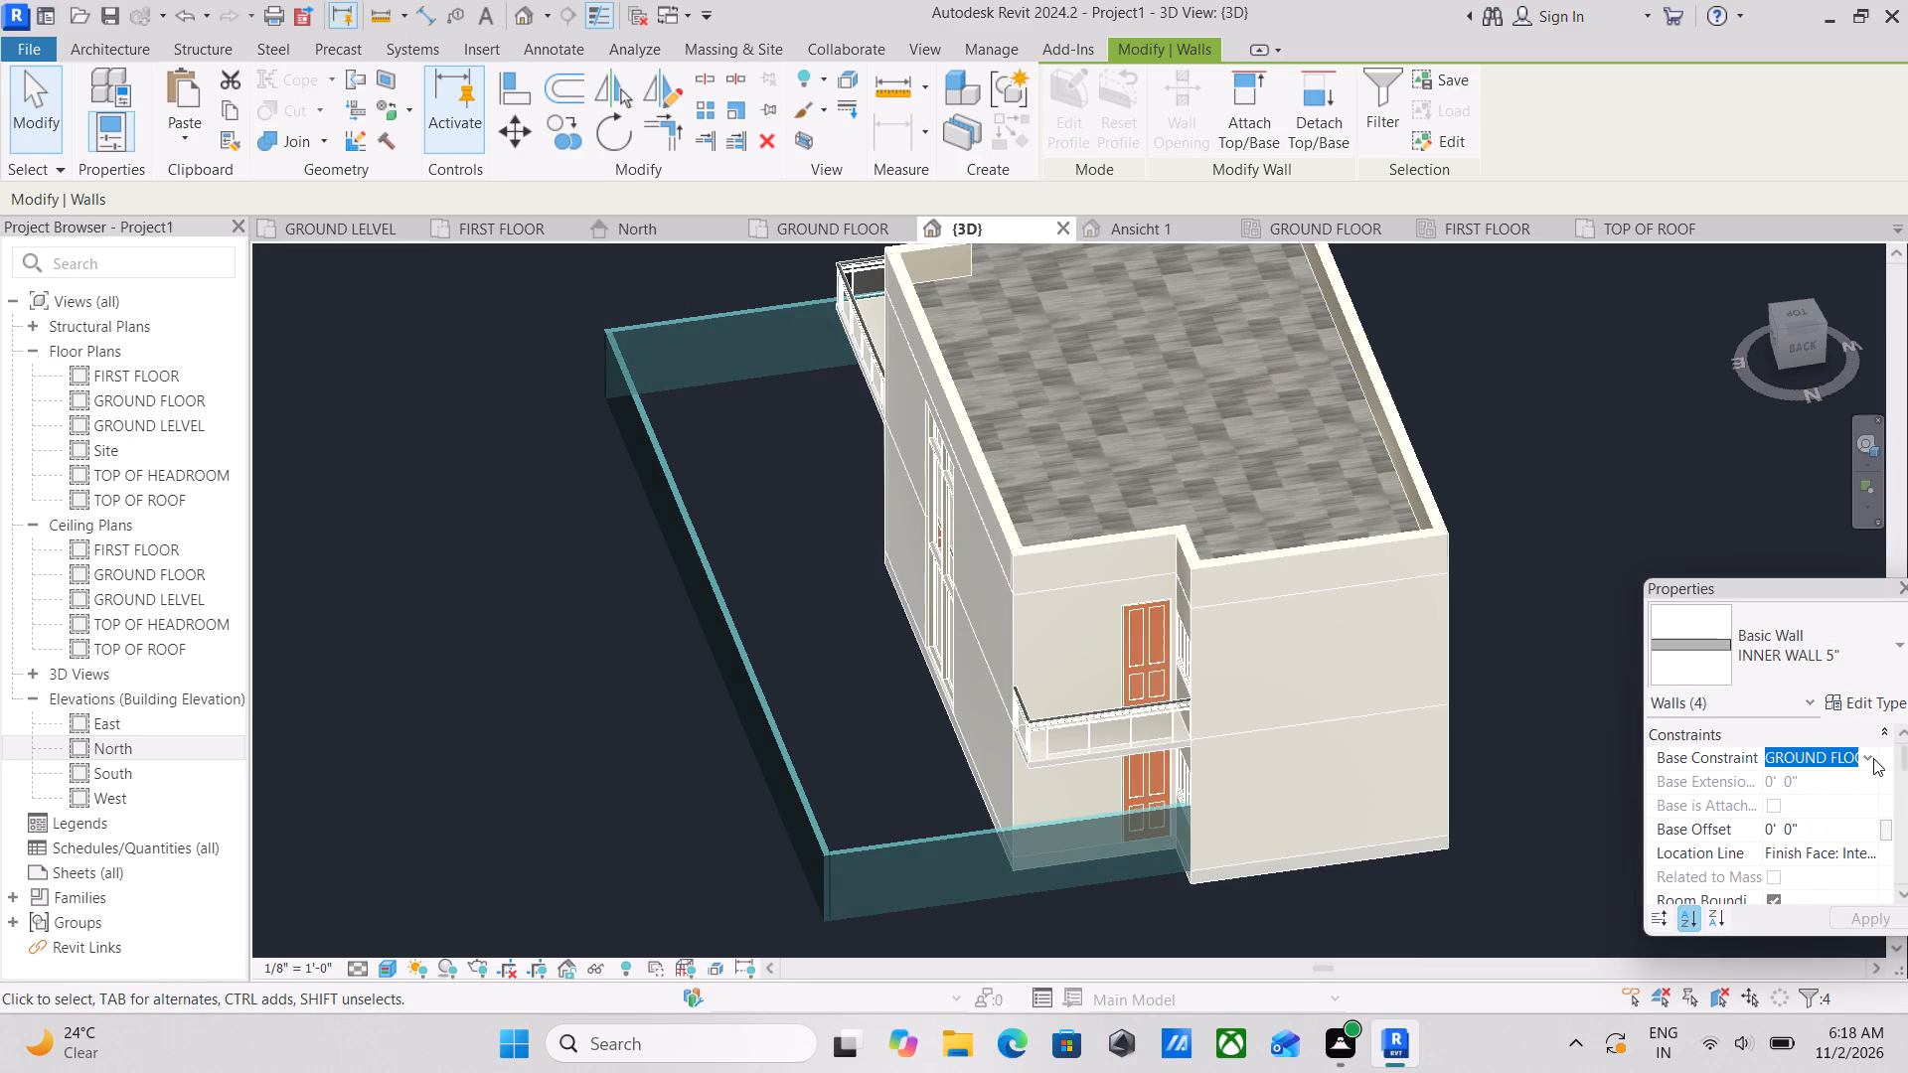
{"action": "left_click", "coordinate": [1873, 758]}
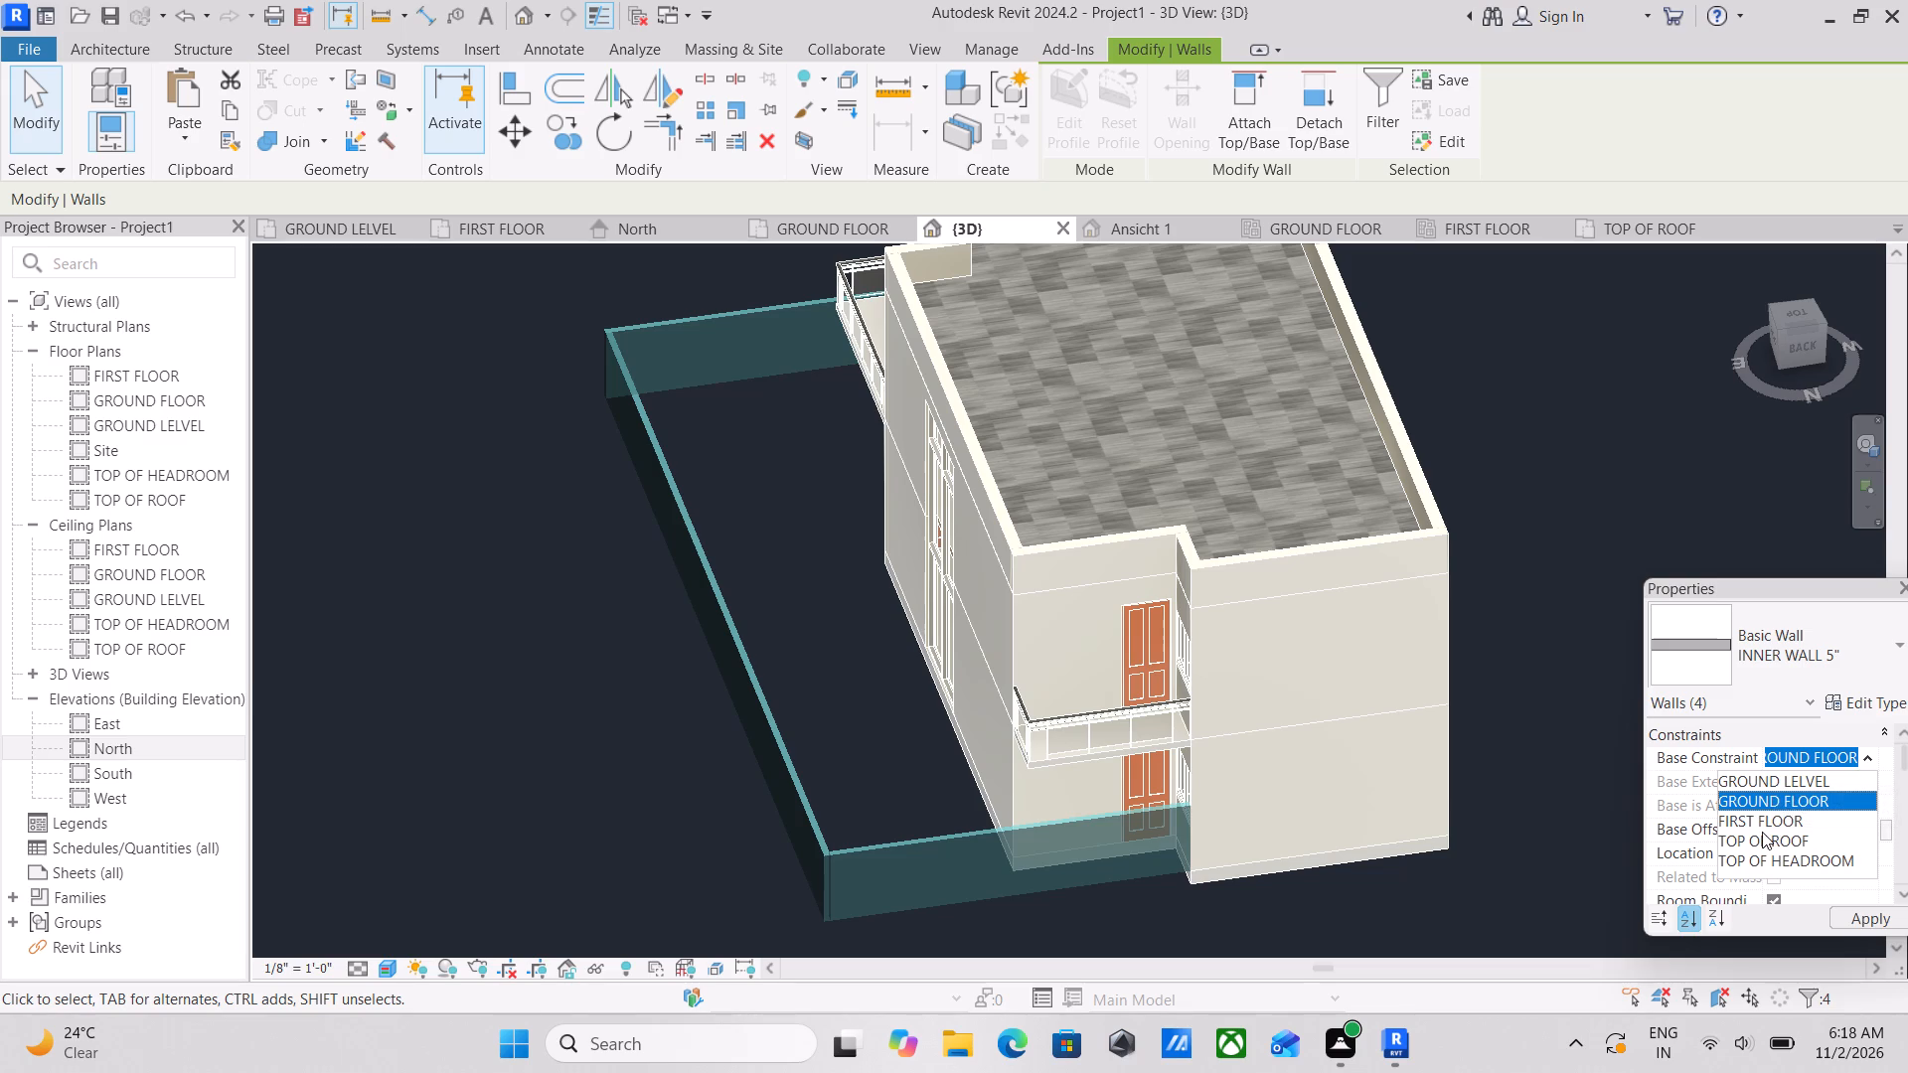
{"action": "left_click", "coordinate": [1765, 778]}
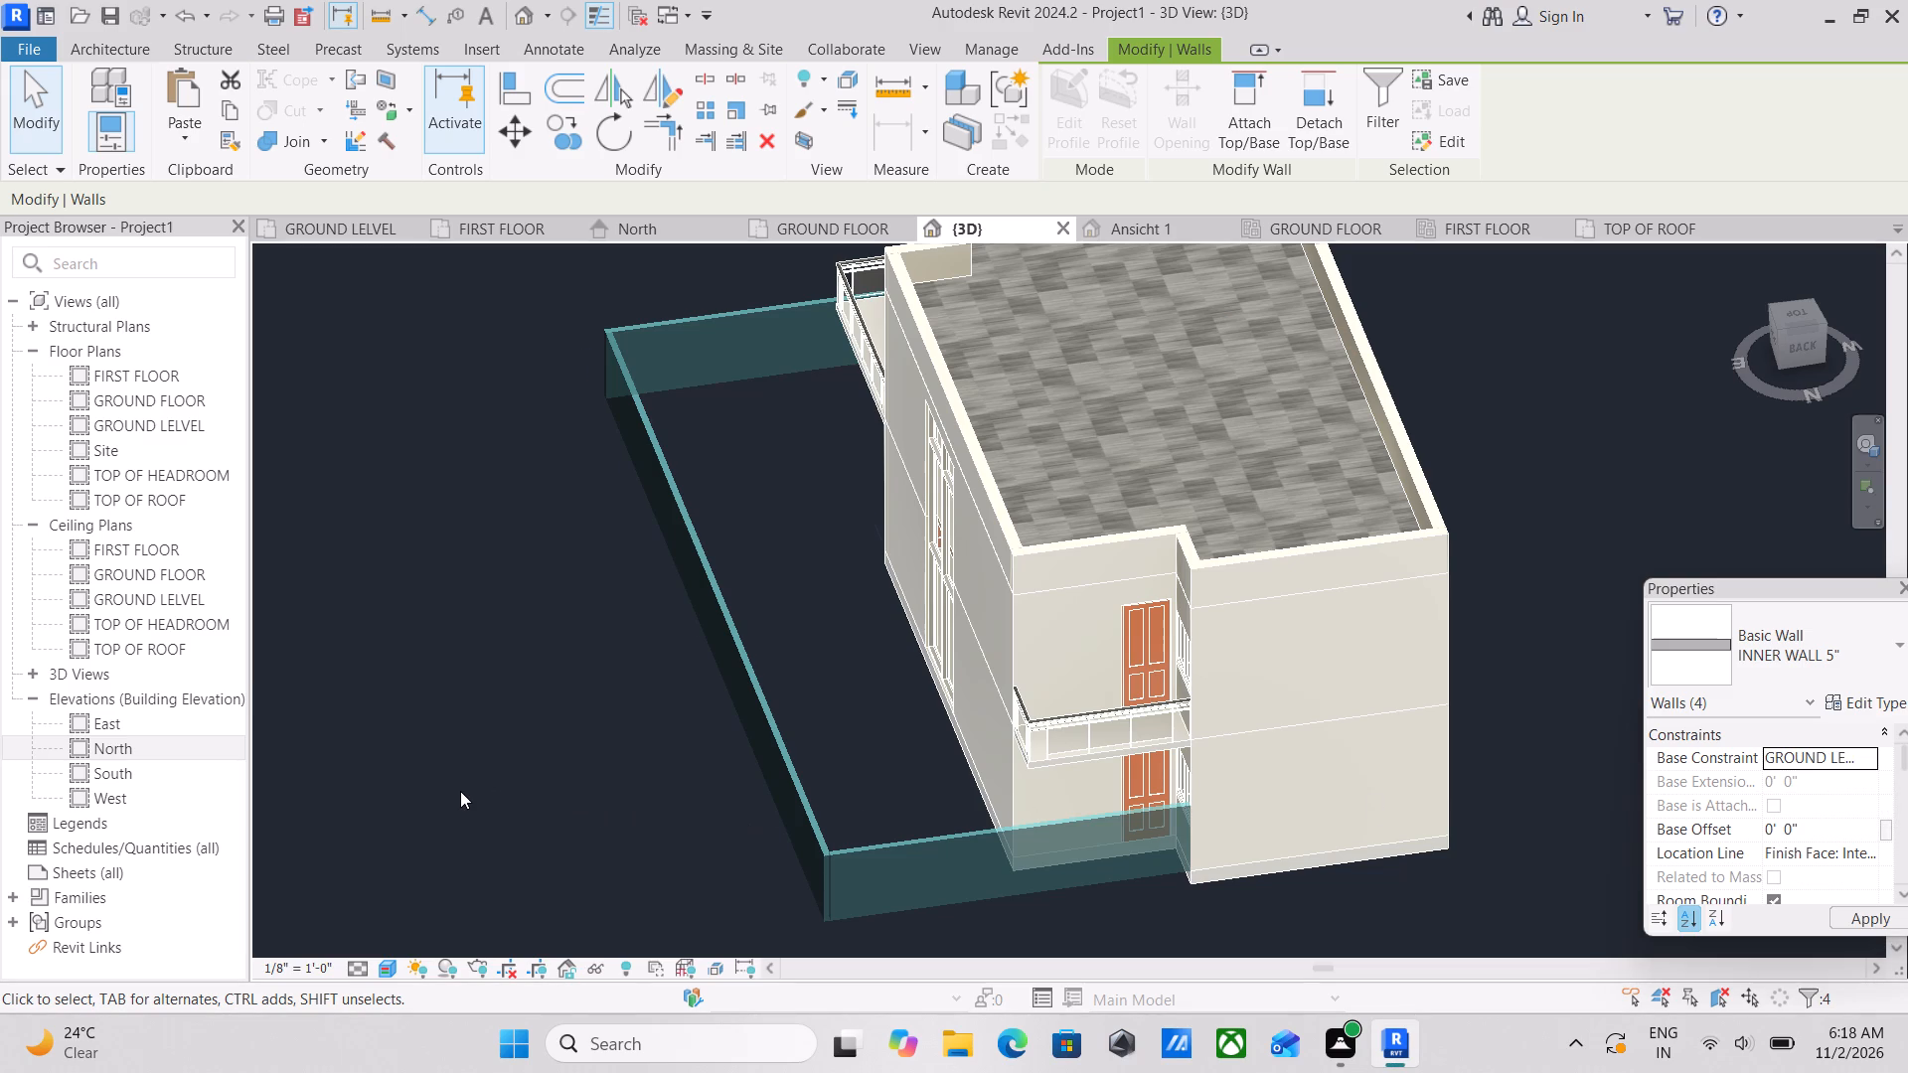
{"action": "scroll", "coordinate": [712, 661], "scroll_direction": "down", "scroll_amount": 4}
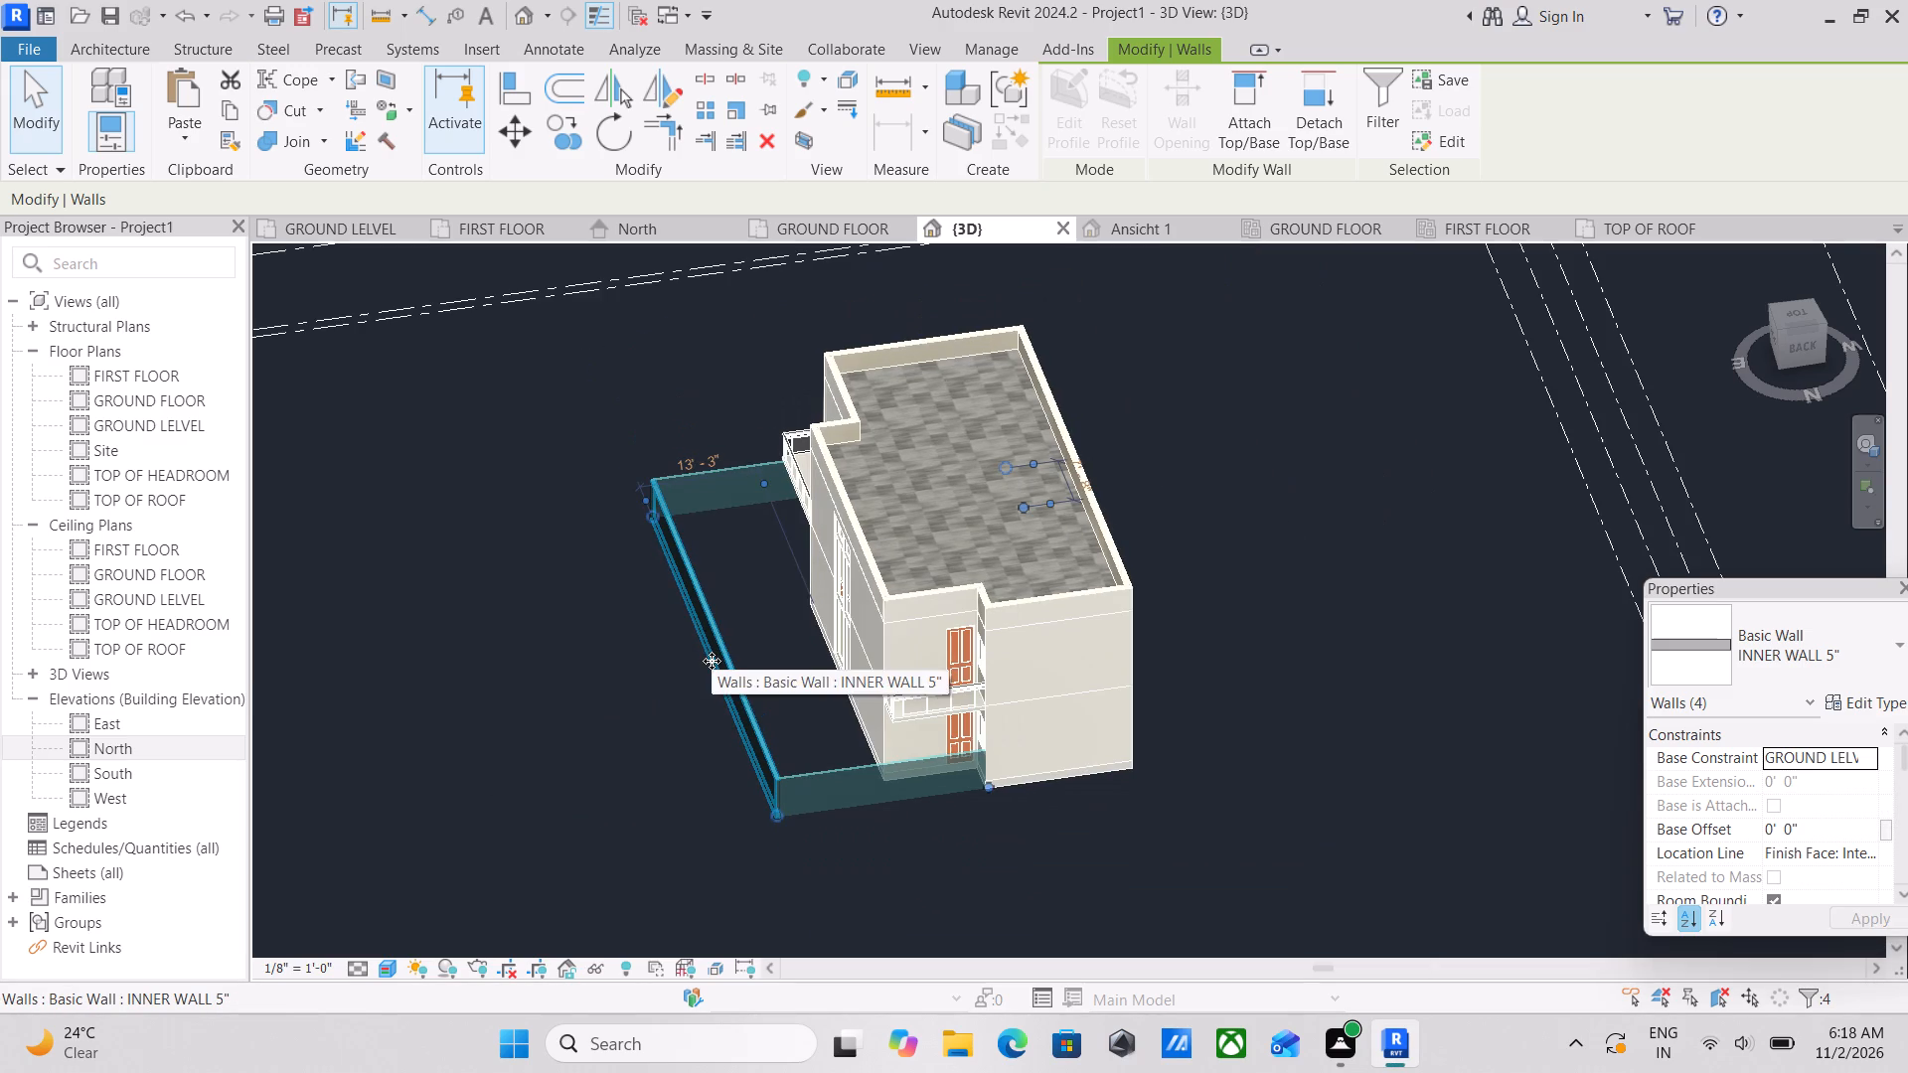
{"action": "scroll", "coordinate": [781, 358], "scroll_direction": "down", "scroll_amount": 2}
{"action": "key", "text": "Escape"}
Examine the compound wall's layout around the house in the 3D view, from the side and from directly above.
{"action": "scroll", "coordinate": [780, 361], "scroll_direction": "down", "scroll_amount": 2}
{"action": "scroll", "coordinate": [753, 429], "scroll_direction": "up", "scroll_amount": 2}
{"action": "scroll", "coordinate": [748, 434], "scroll_direction": "down", "scroll_amount": 1}
{"action": "middle_click_drag", "start_coordinate": [748, 434], "coordinate": [1002, 400], "text": "shift"}
{"action": "scroll", "coordinate": [784, 445], "scroll_direction": "down", "scroll_amount": 1, "text": "shift"}
{"action": "middle_click_drag", "start_coordinate": [768, 537], "coordinate": [834, 516], "text": "shift"}
{"action": "scroll", "coordinate": [834, 516], "scroll_direction": "up", "scroll_amount": 1}
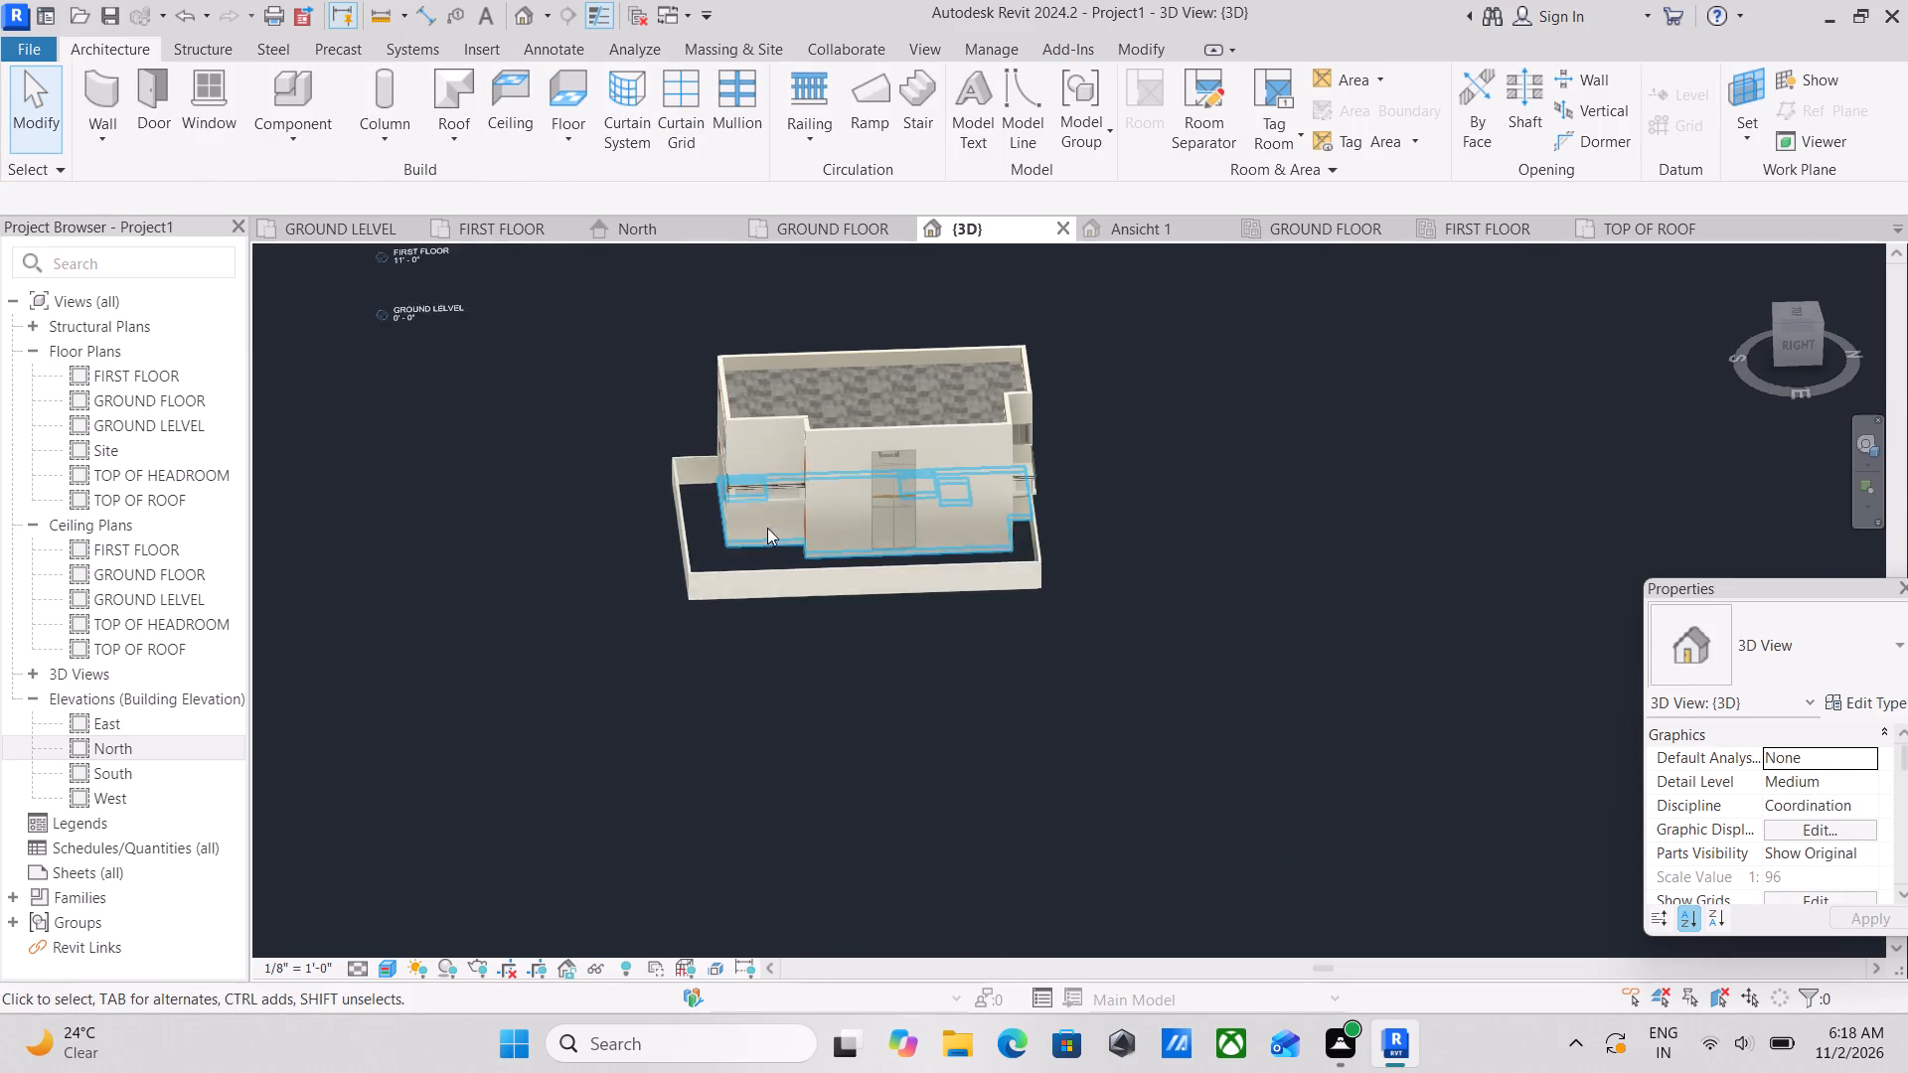
{"action": "middle_click_drag", "start_coordinate": [636, 570], "coordinate": [513, 898], "text": "shift"}
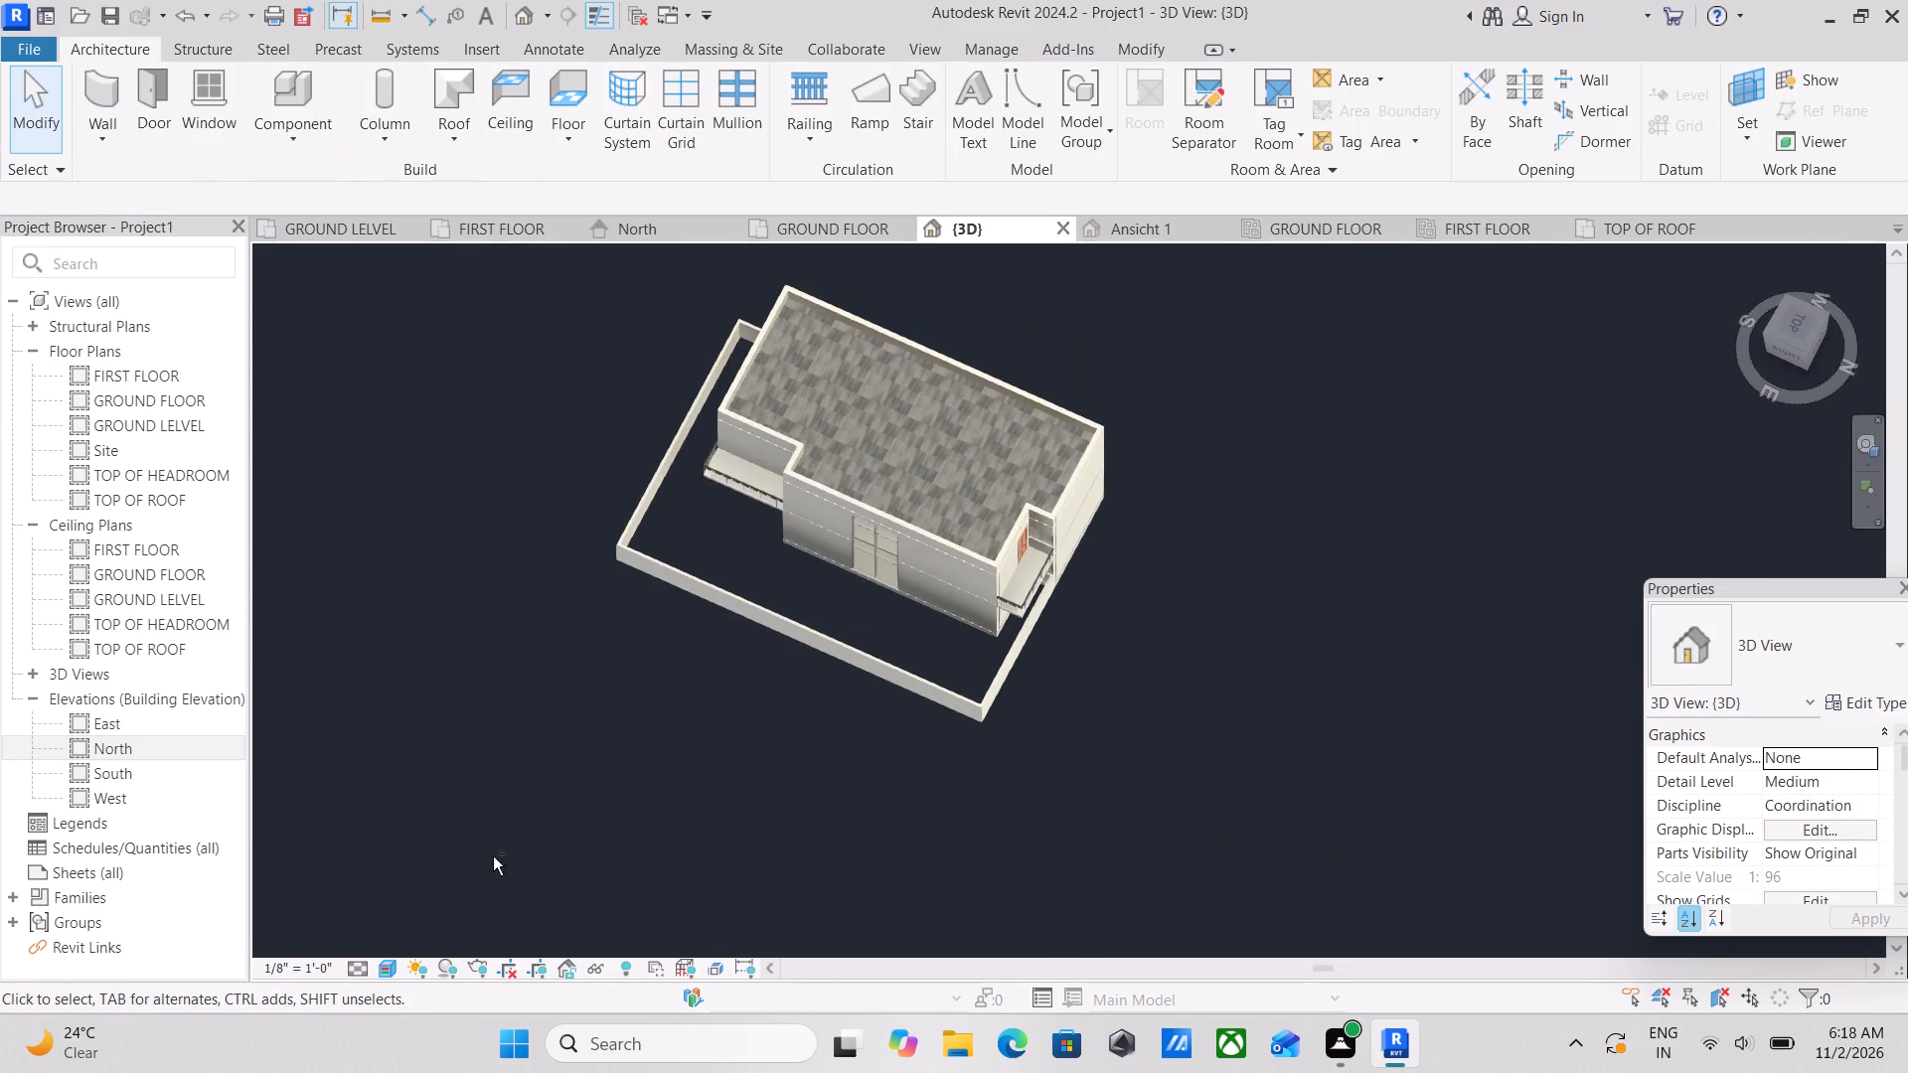
{"action": "scroll", "coordinate": [575, 506], "scroll_direction": "down", "scroll_amount": 2}
{"action": "middle_click_drag", "start_coordinate": [575, 506], "coordinate": [666, 613], "text": "shift"}
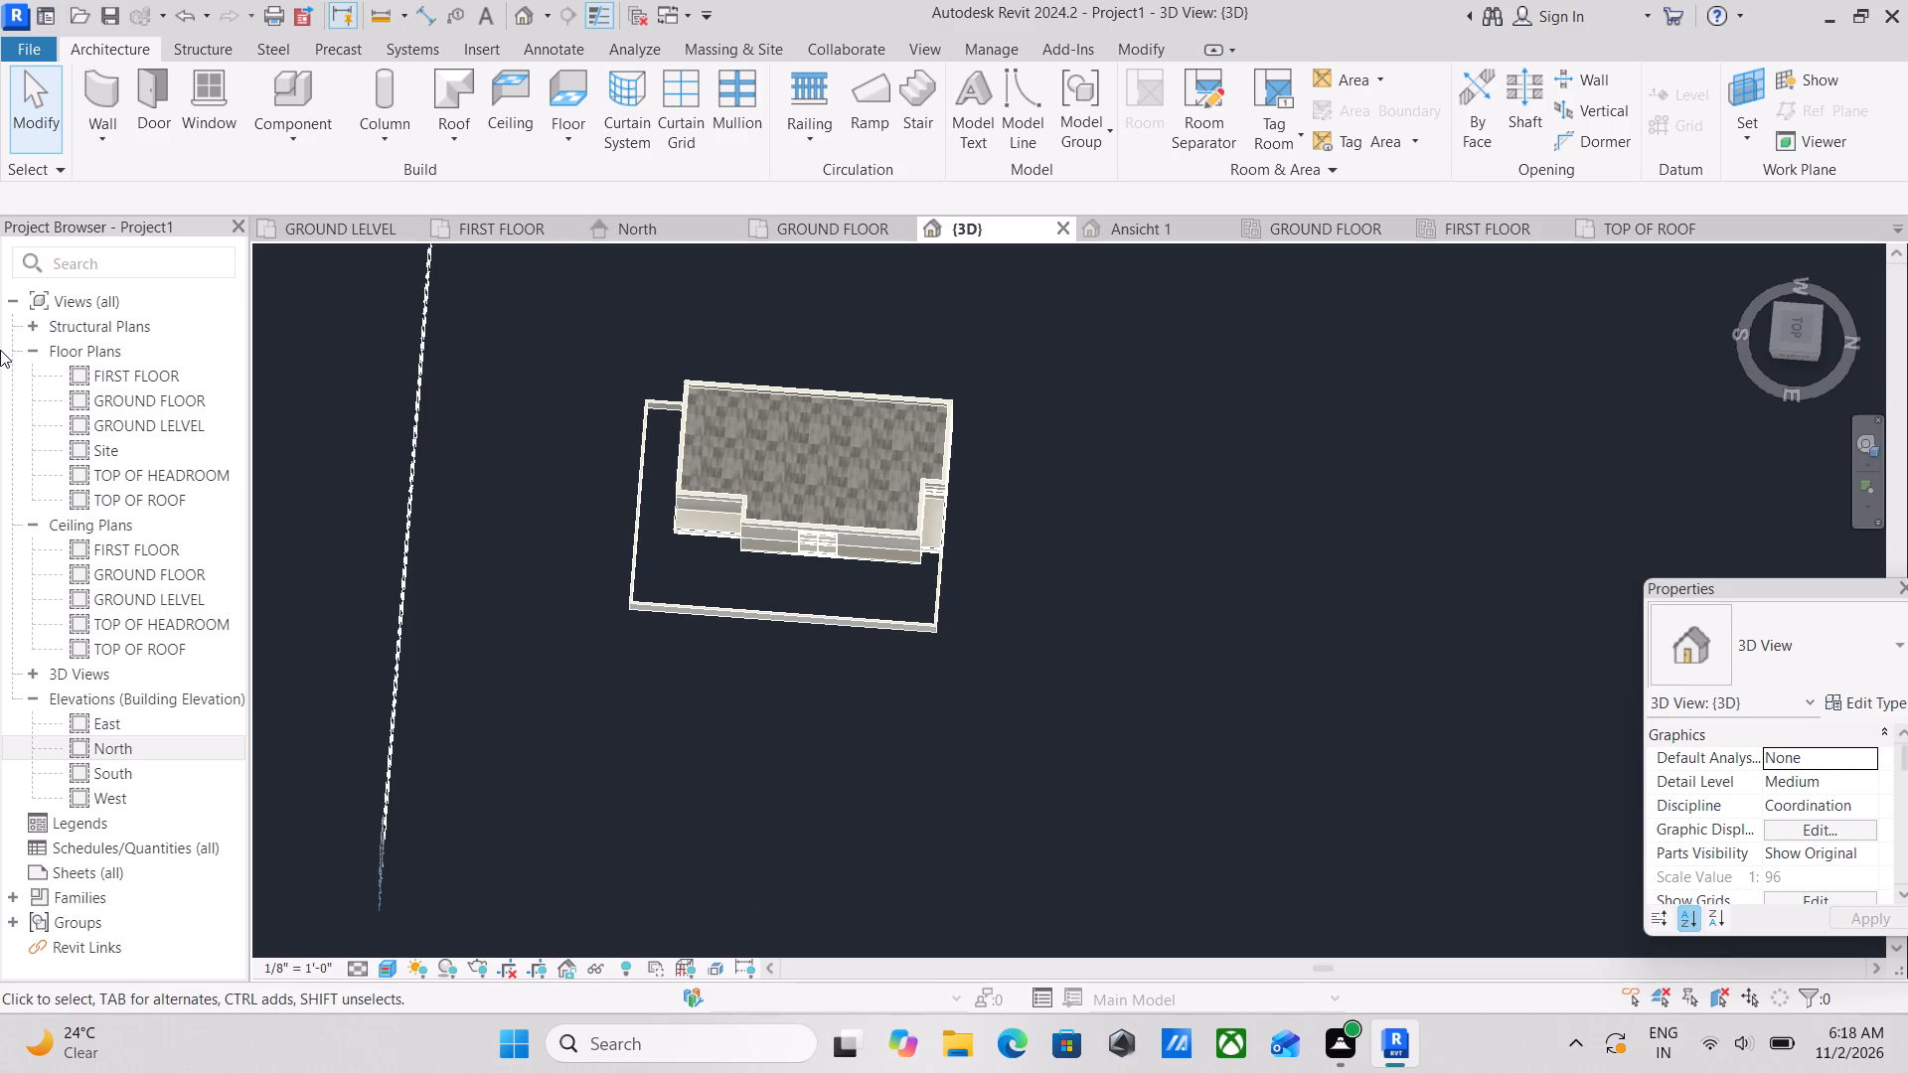
{"action": "scroll", "coordinate": [486, 620], "scroll_direction": "up", "scroll_amount": 3}
{"action": "scroll", "coordinate": [665, 382], "scroll_direction": "up", "scroll_amount": 2}
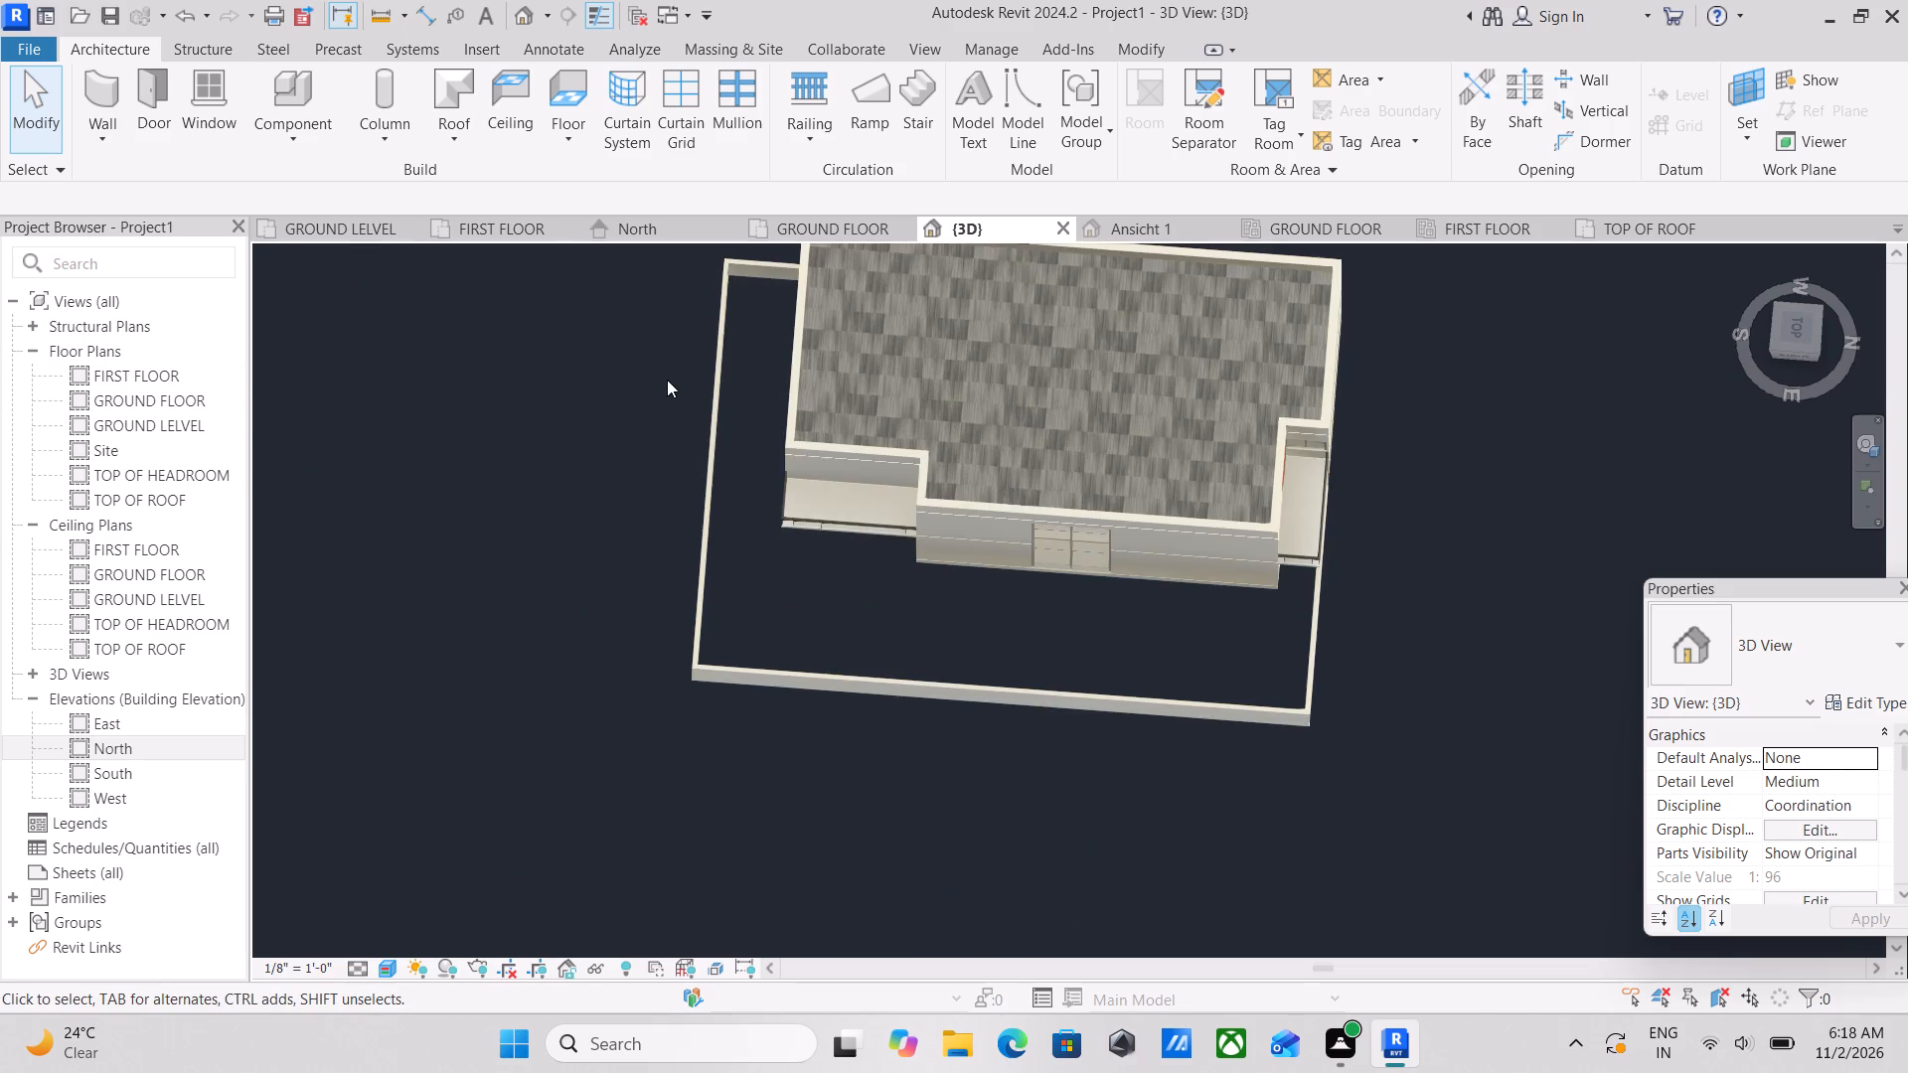
{"action": "scroll", "coordinate": [704, 389], "scroll_direction": "down", "scroll_amount": 1}
{"action": "middle_click_drag", "start_coordinate": [690, 387], "coordinate": [646, 342]}
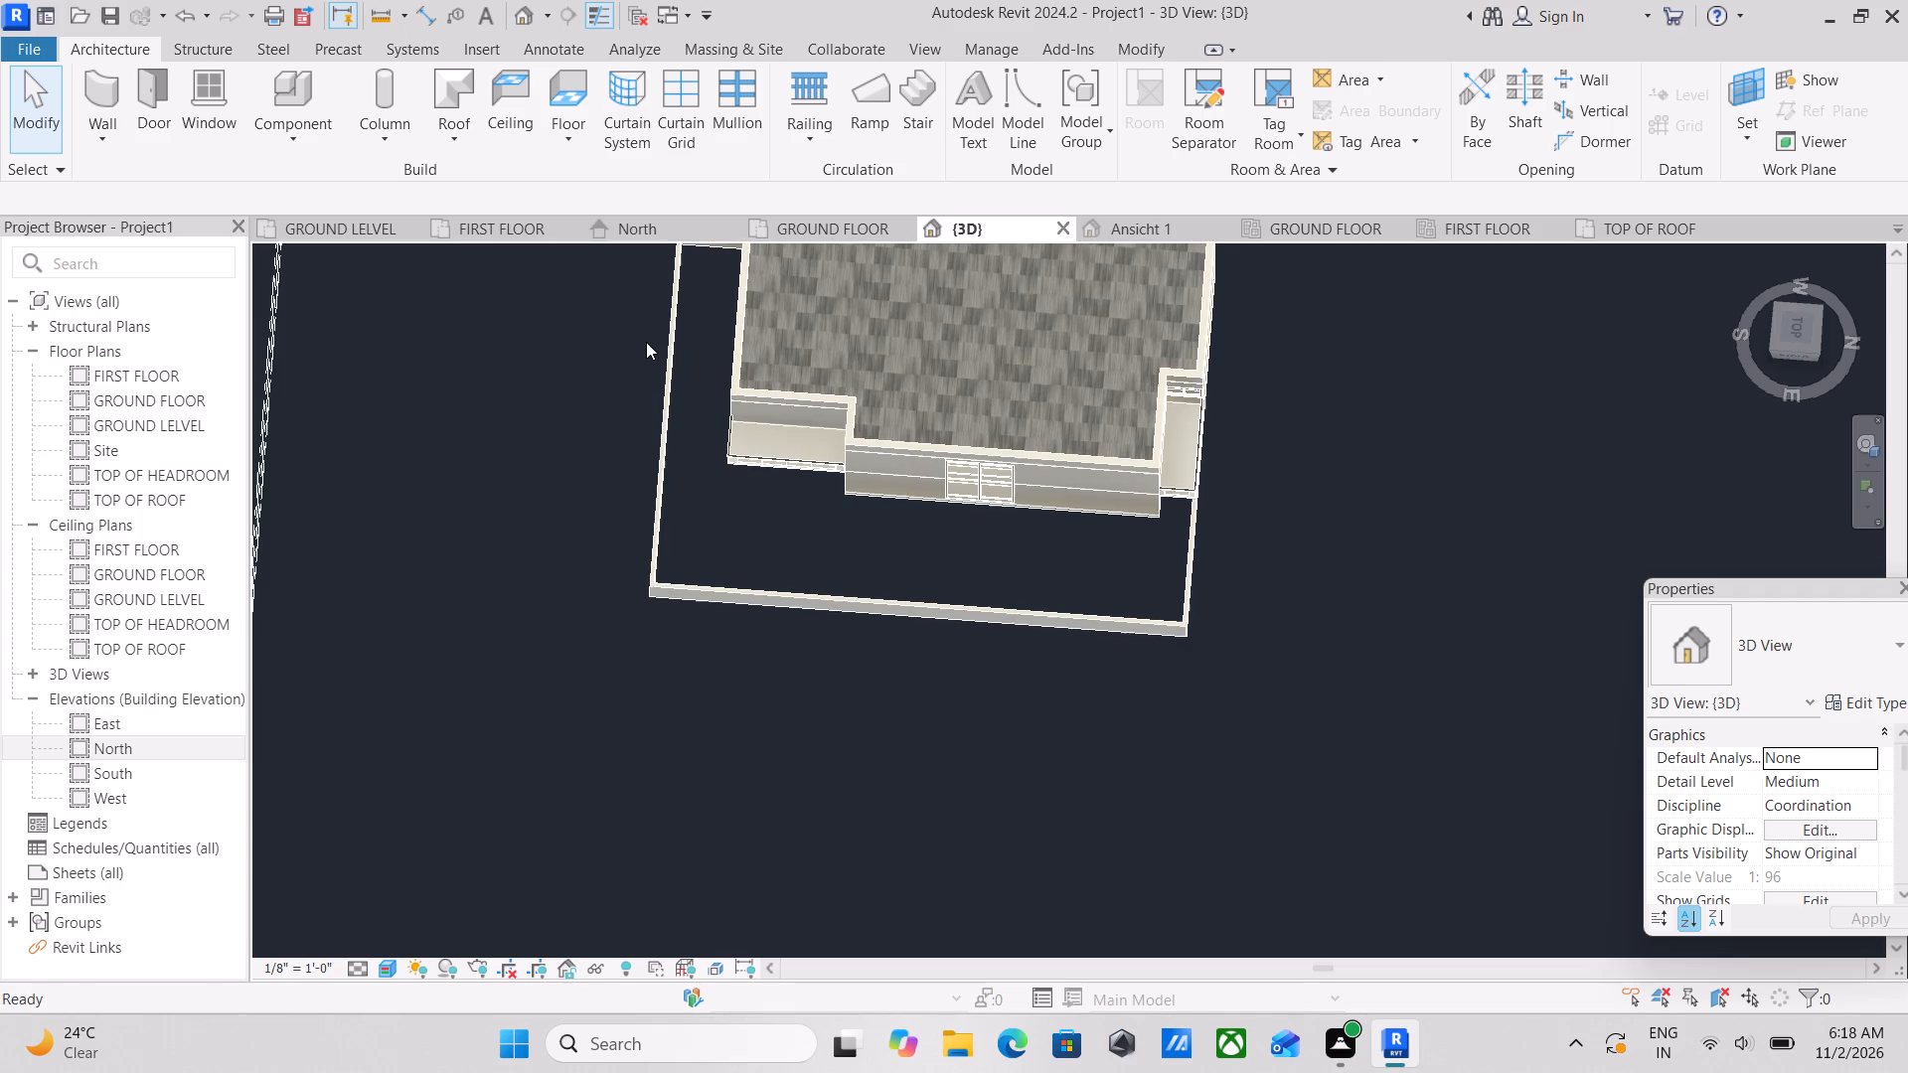
{"action": "middle_click_drag", "start_coordinate": [636, 337], "coordinate": [595, 356]}
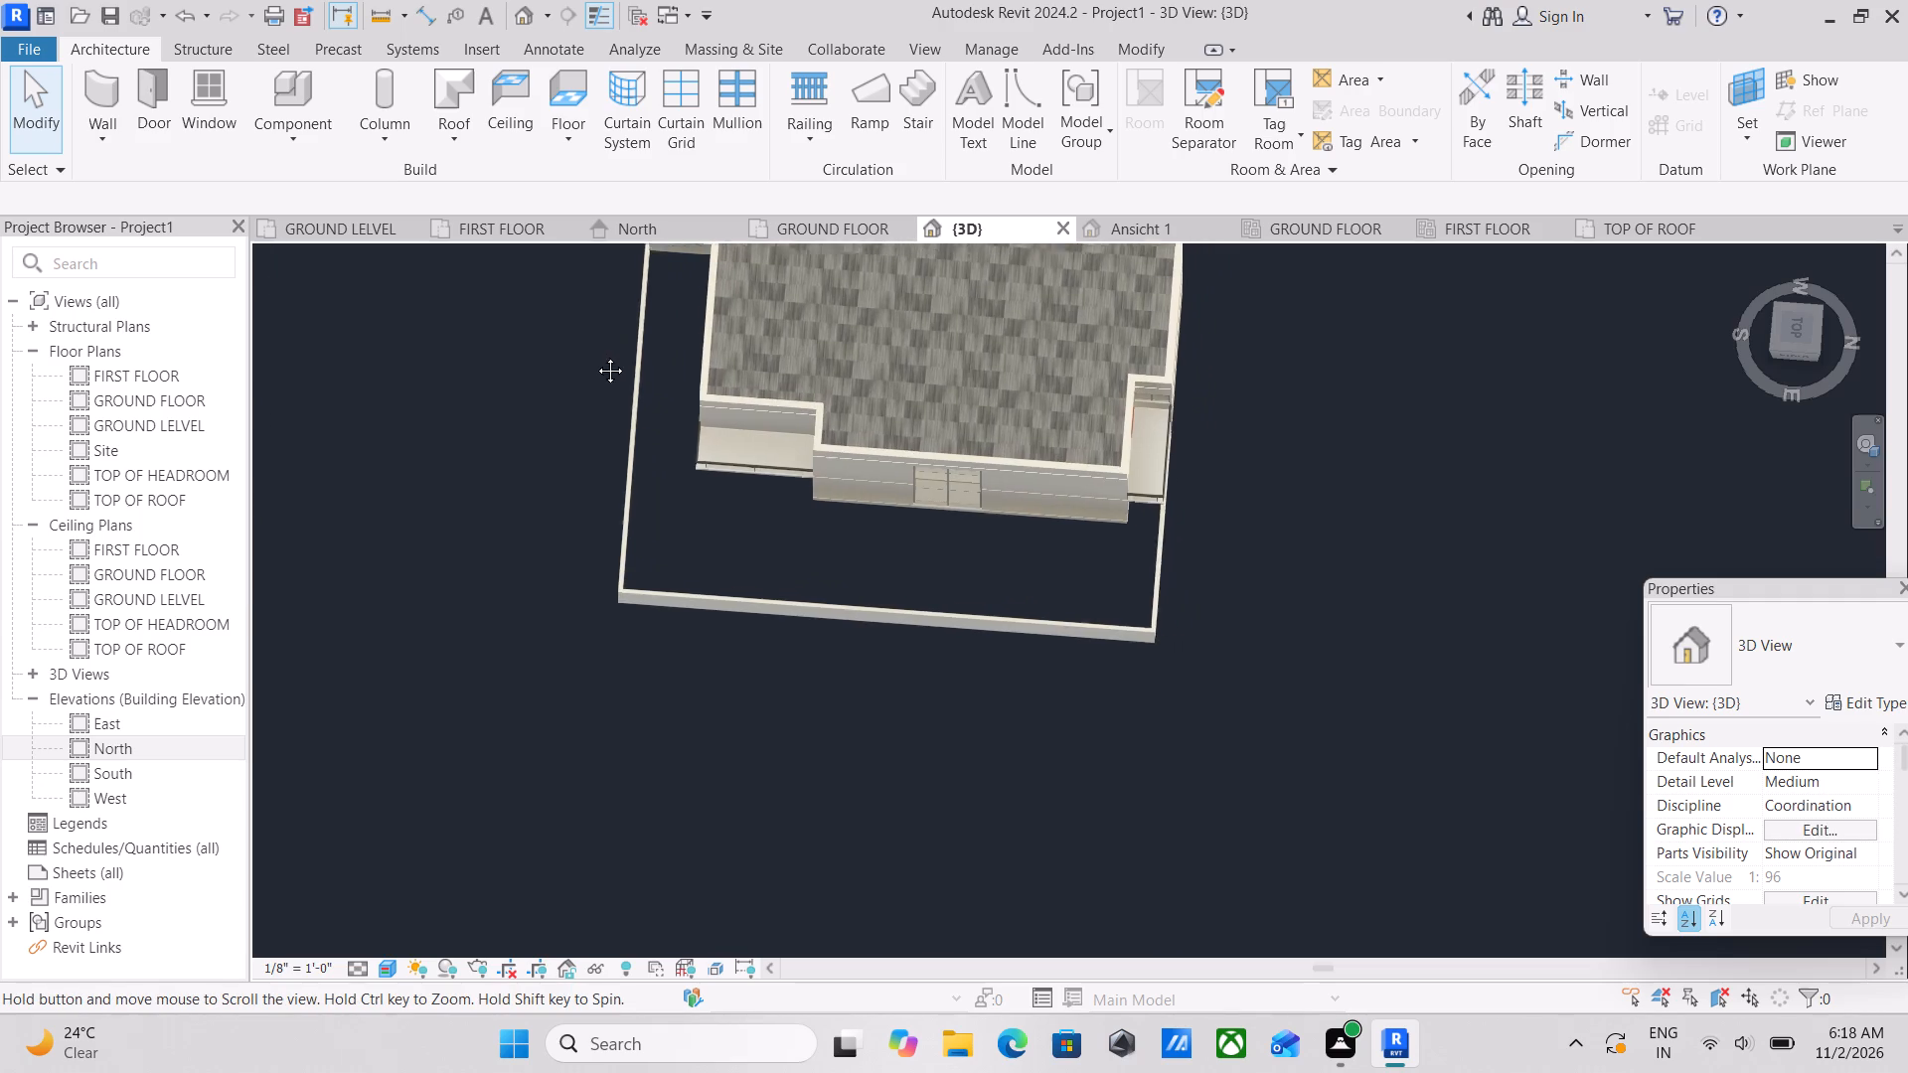
{"action": "middle_click_drag", "start_coordinate": [595, 356], "coordinate": [535, 399]}
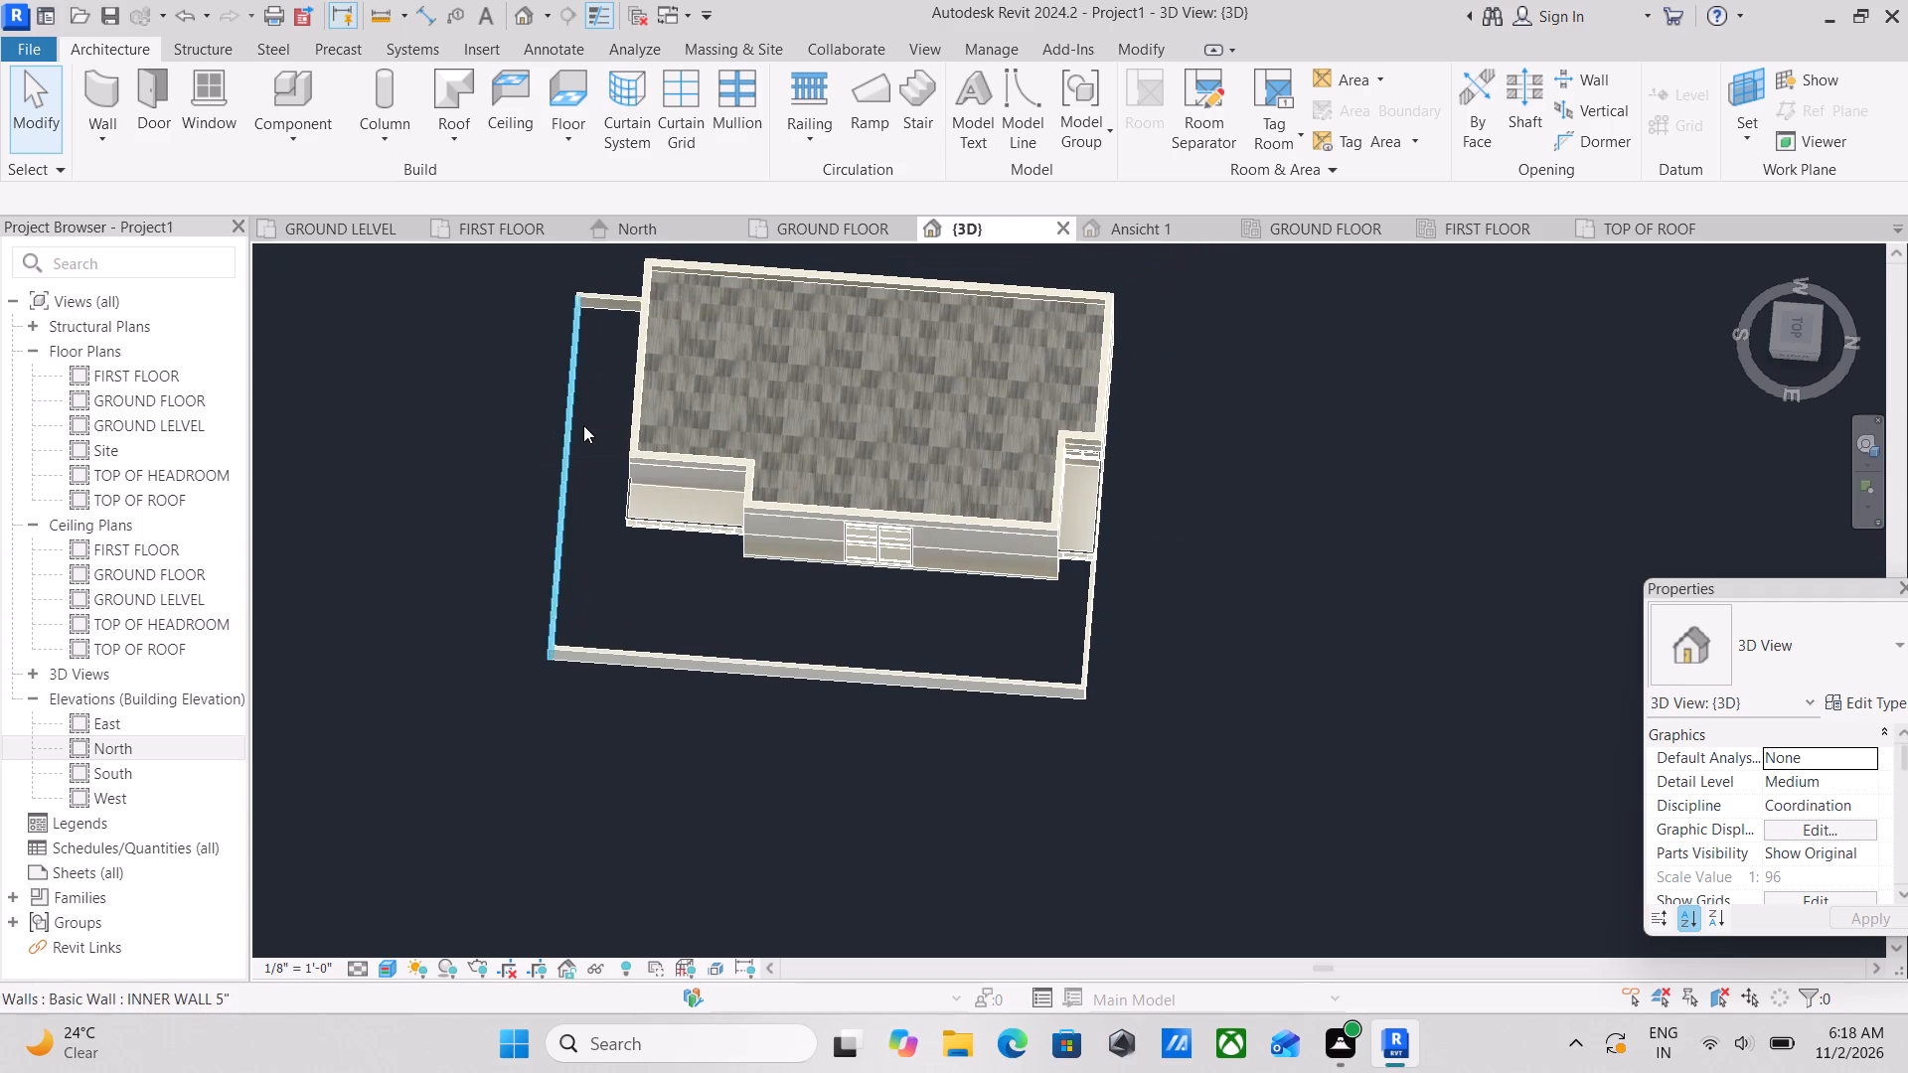
{"action": "scroll", "coordinate": [585, 431], "scroll_direction": "up", "scroll_amount": 3}
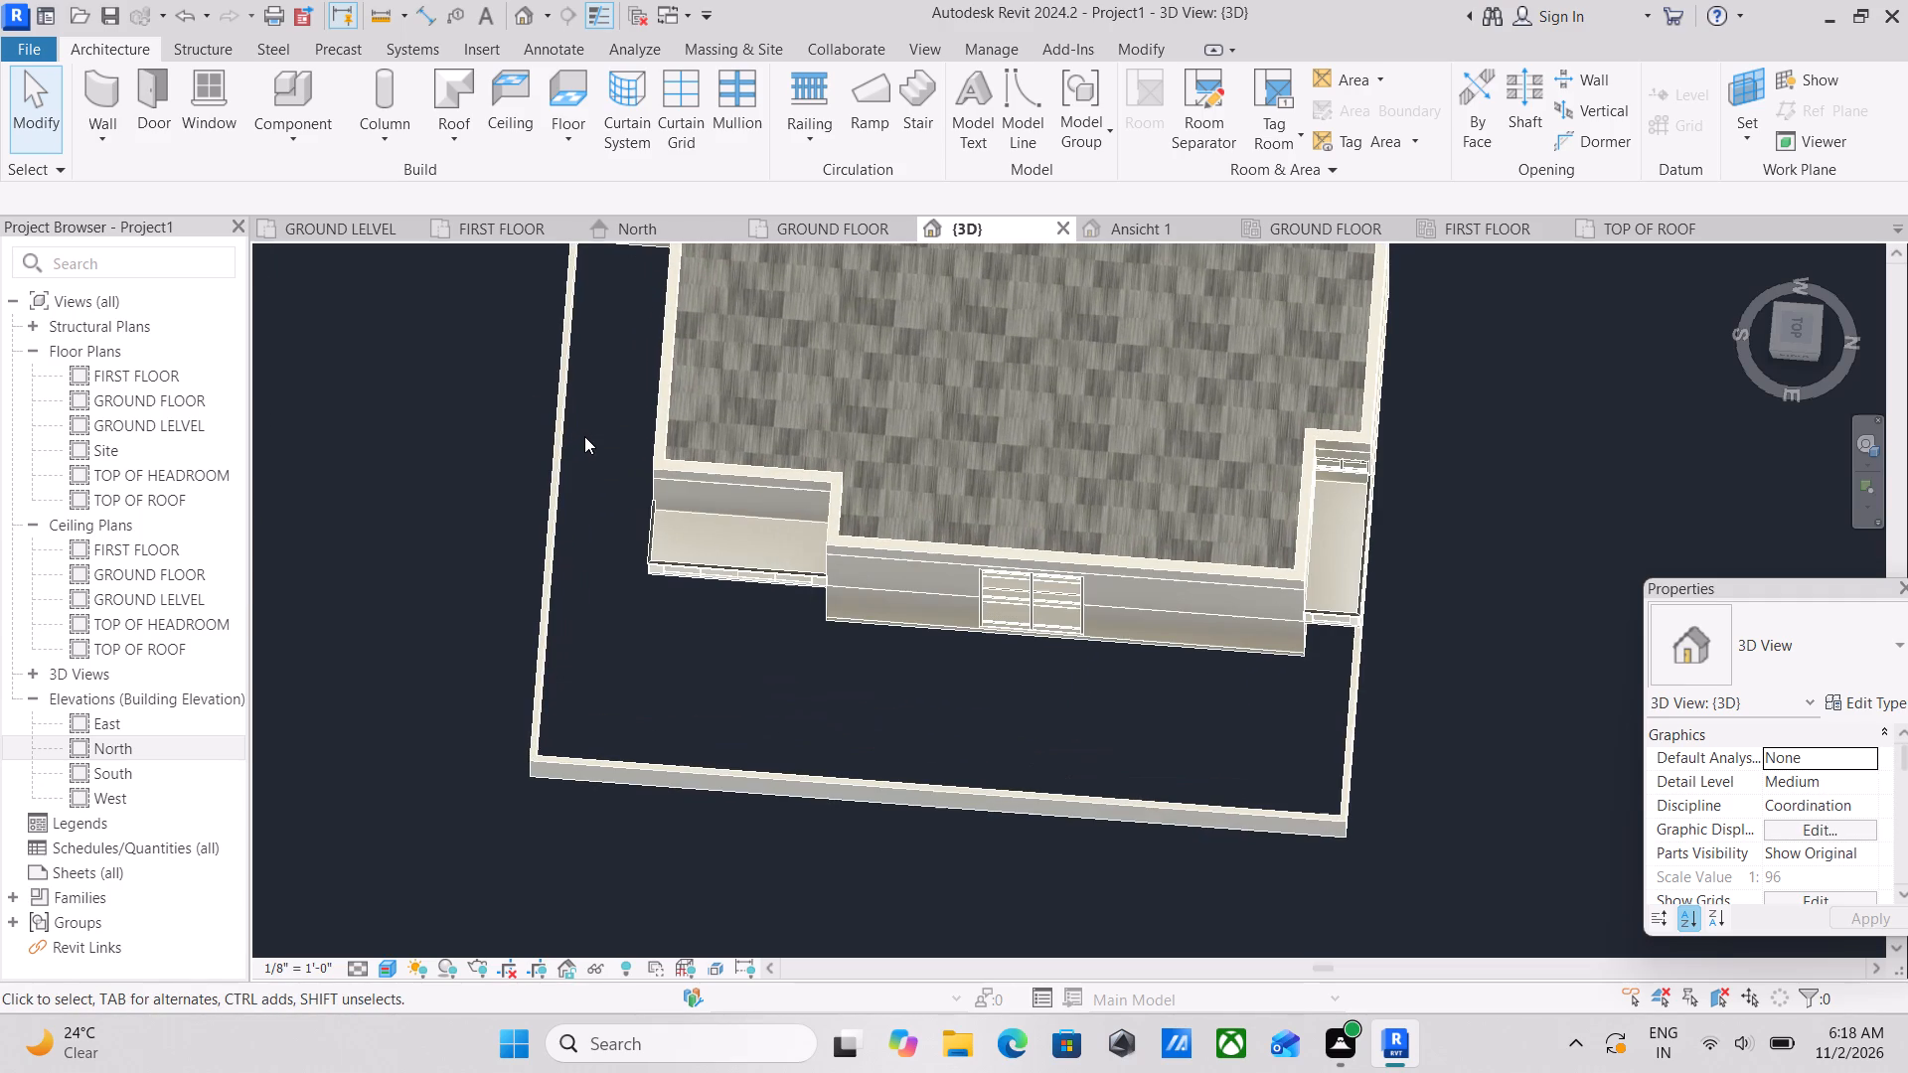
{"action": "scroll", "coordinate": [584, 436], "scroll_direction": "down", "scroll_amount": 1}
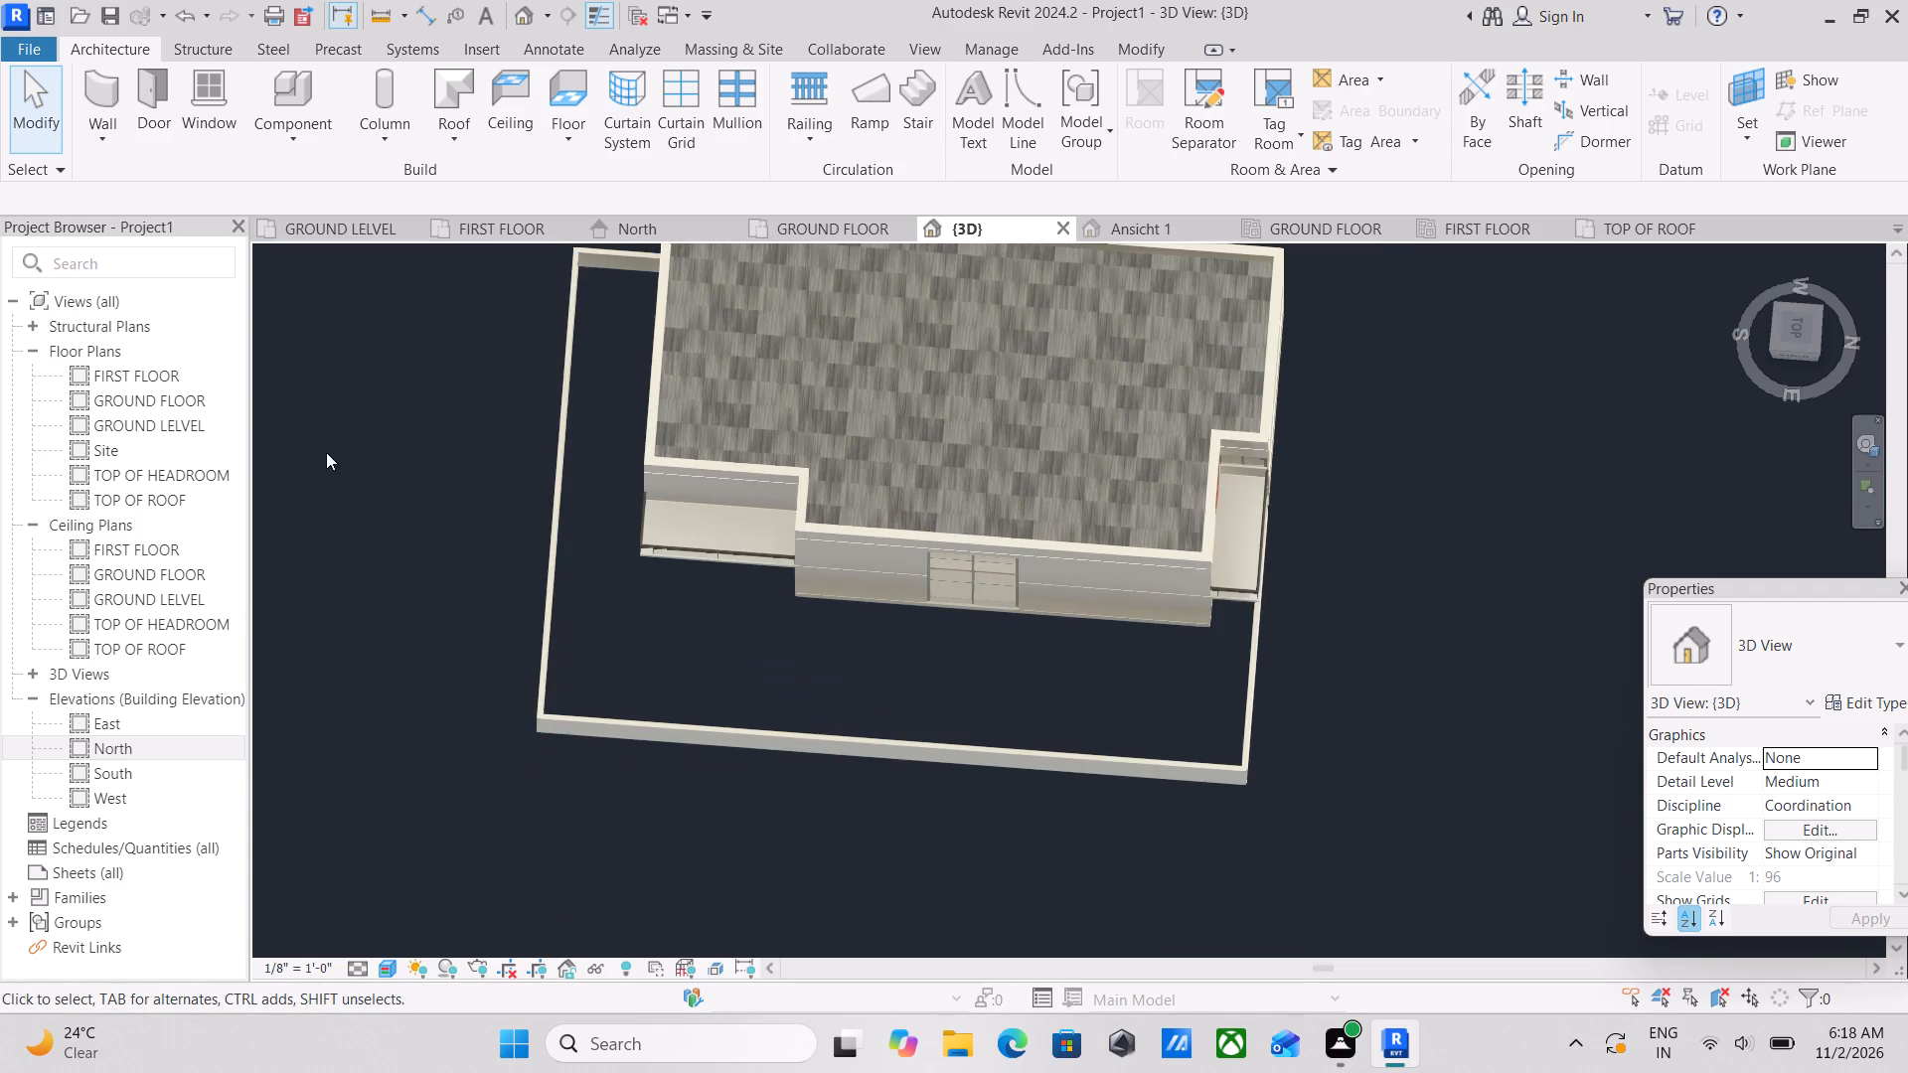
{"action": "left_click", "coordinate": [1798, 331]}
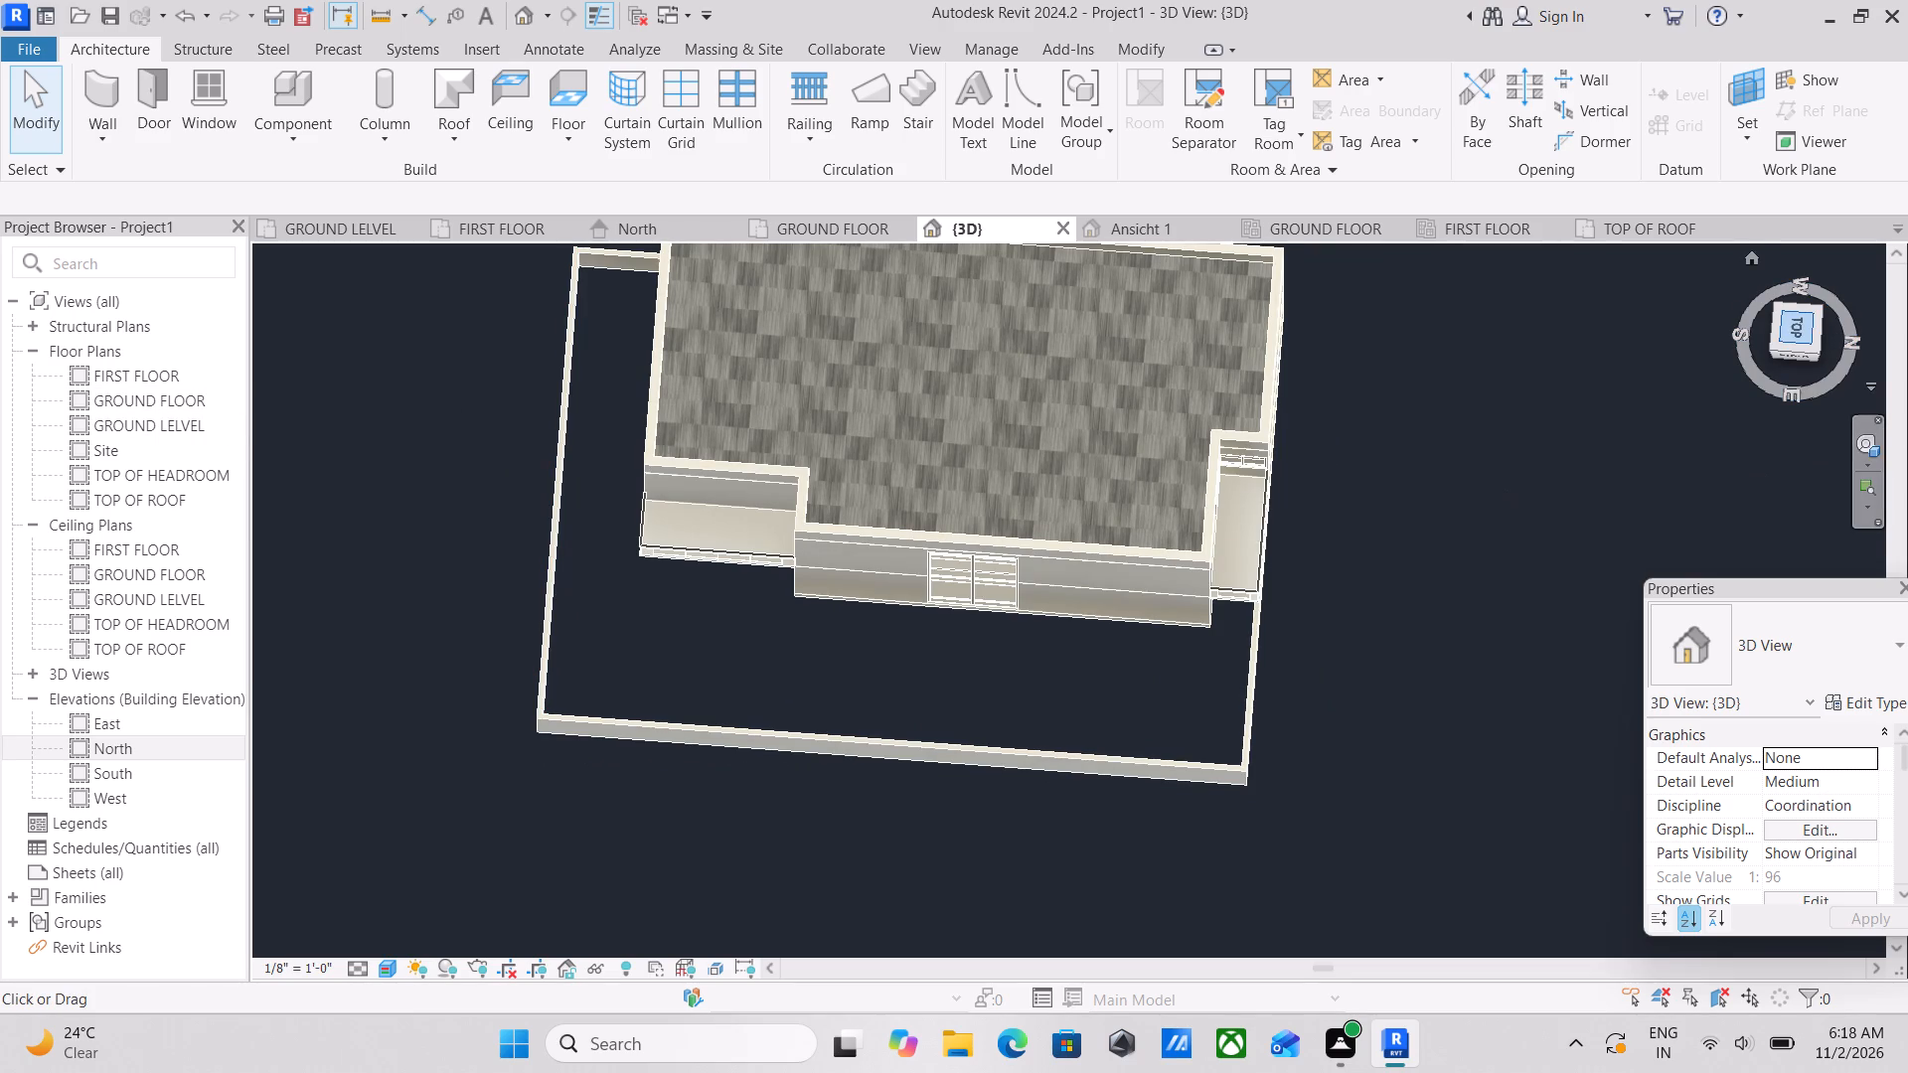
{"action": "scroll", "coordinate": [882, 562], "scroll_direction": "up", "scroll_amount": 4}
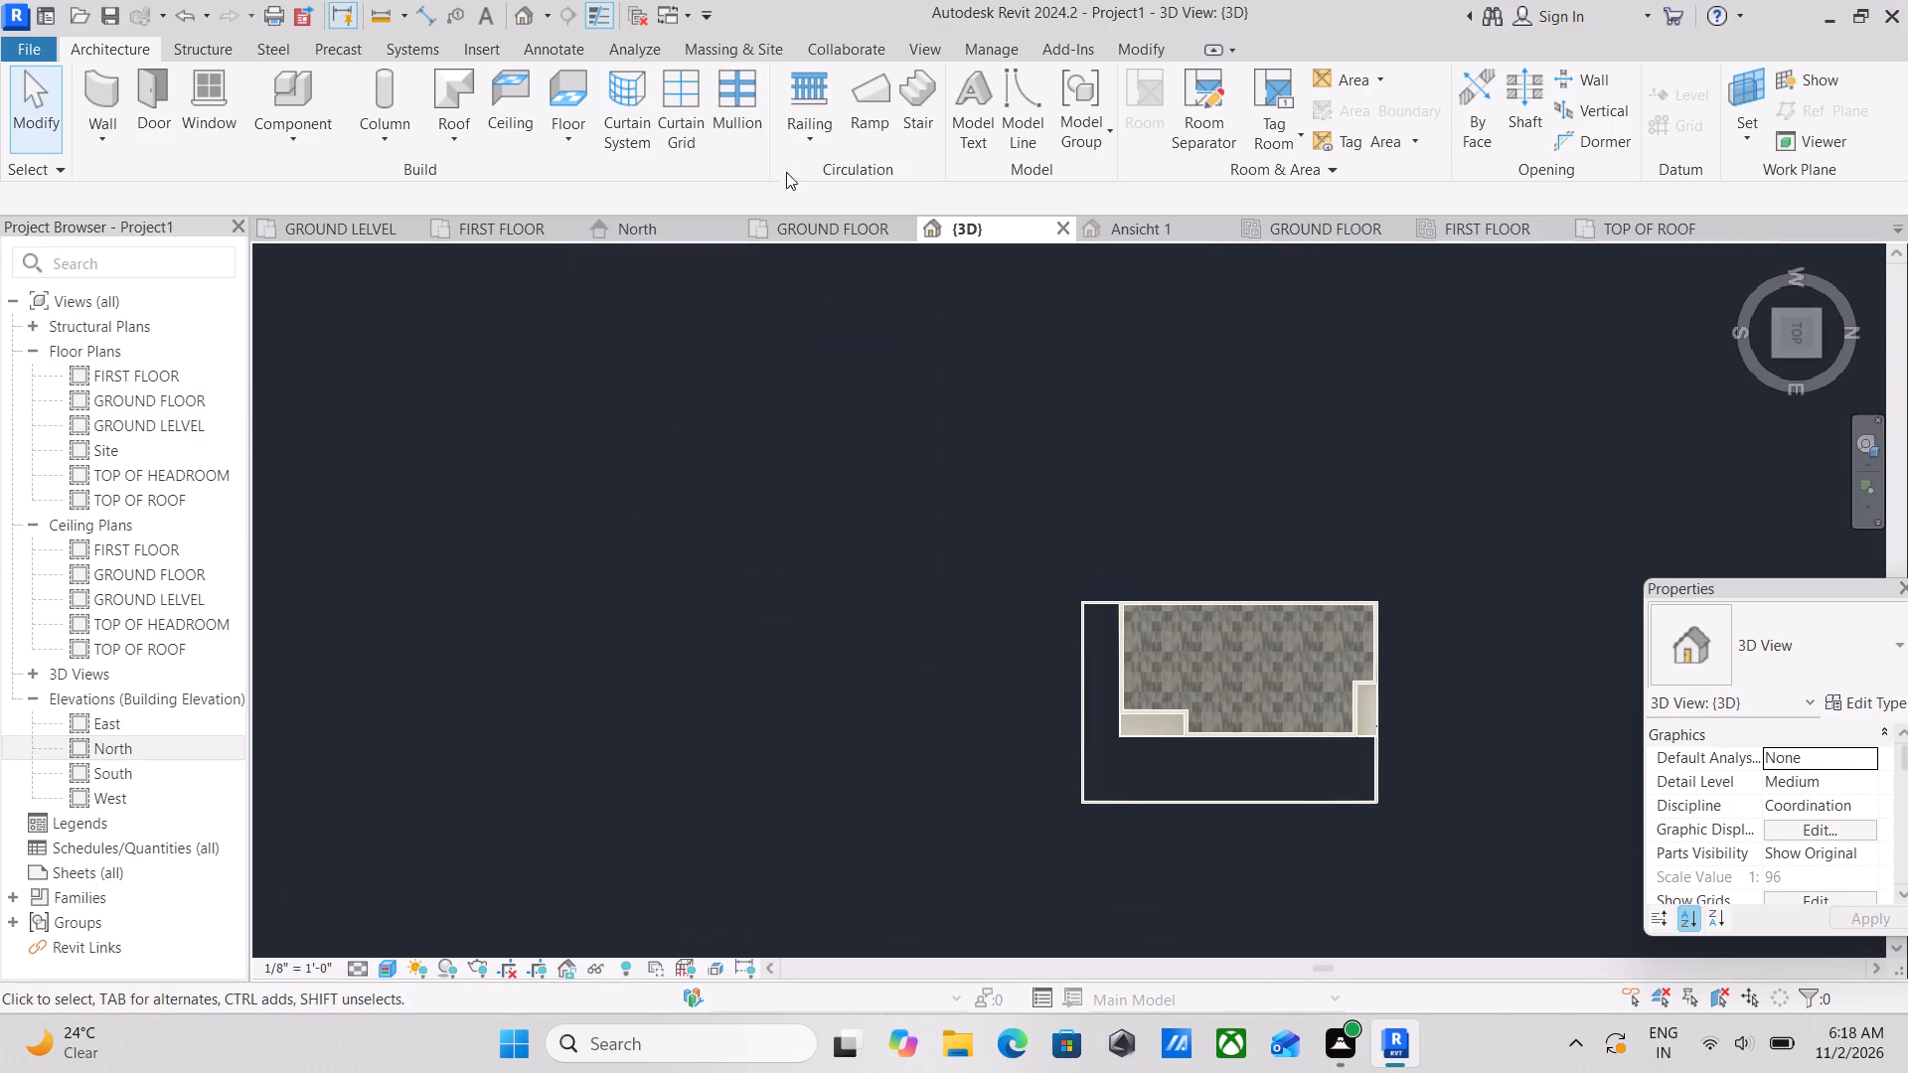
Examine the compound wall and the space between it and the house in the GROUND FLOOR plan.
{"action": "left_click", "coordinate": [791, 230]}
{"action": "scroll", "coordinate": [1027, 602], "scroll_direction": "up", "scroll_amount": 6}
{"action": "middle_click_drag", "start_coordinate": [1034, 602], "coordinate": [869, 509]}
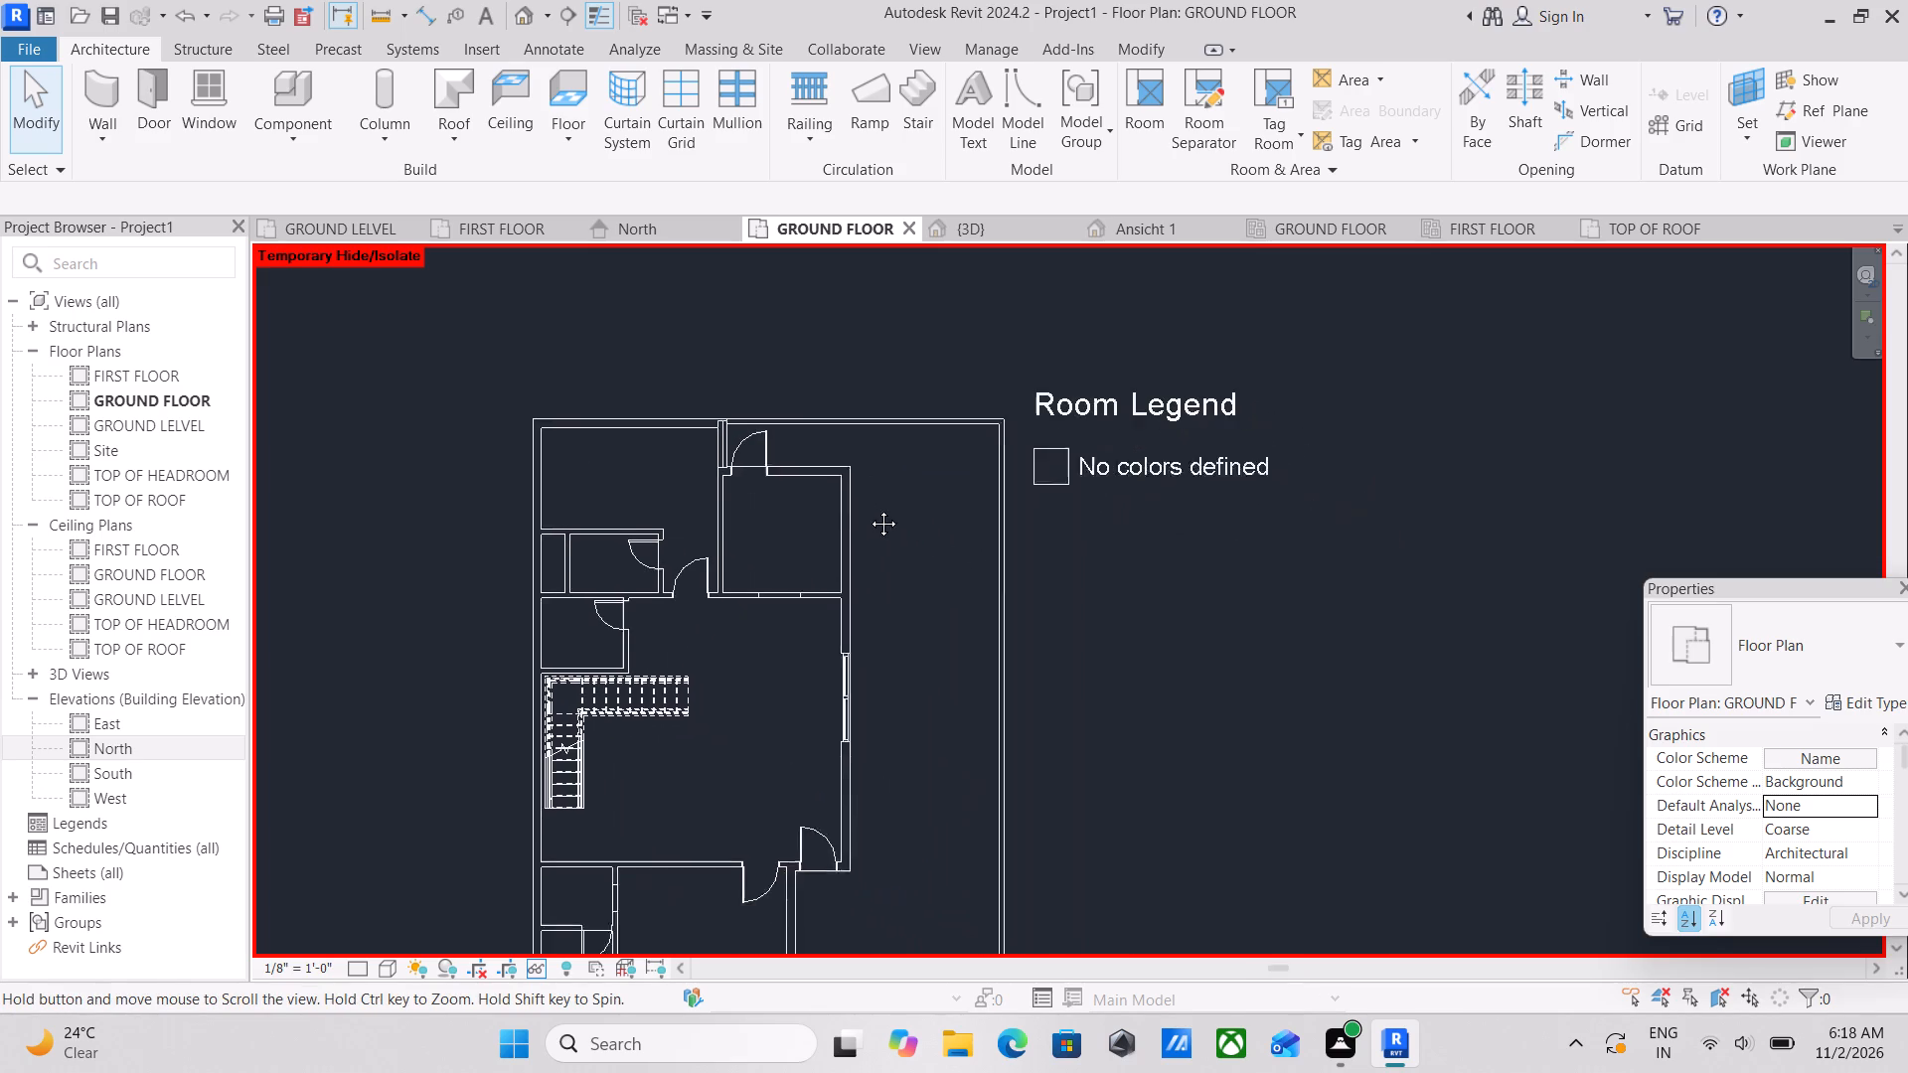
{"action": "middle_click_drag", "start_coordinate": [869, 509], "coordinate": [869, 508]}
{"action": "scroll", "coordinate": [882, 506], "scroll_direction": "down", "scroll_amount": 1}
{"action": "middle_click_drag", "start_coordinate": [878, 503], "coordinate": [812, 301]}
{"action": "scroll", "coordinate": [817, 301], "scroll_direction": "up", "scroll_amount": 1}
{"action": "scroll", "coordinate": [770, 412], "scroll_direction": "down", "scroll_amount": 1}
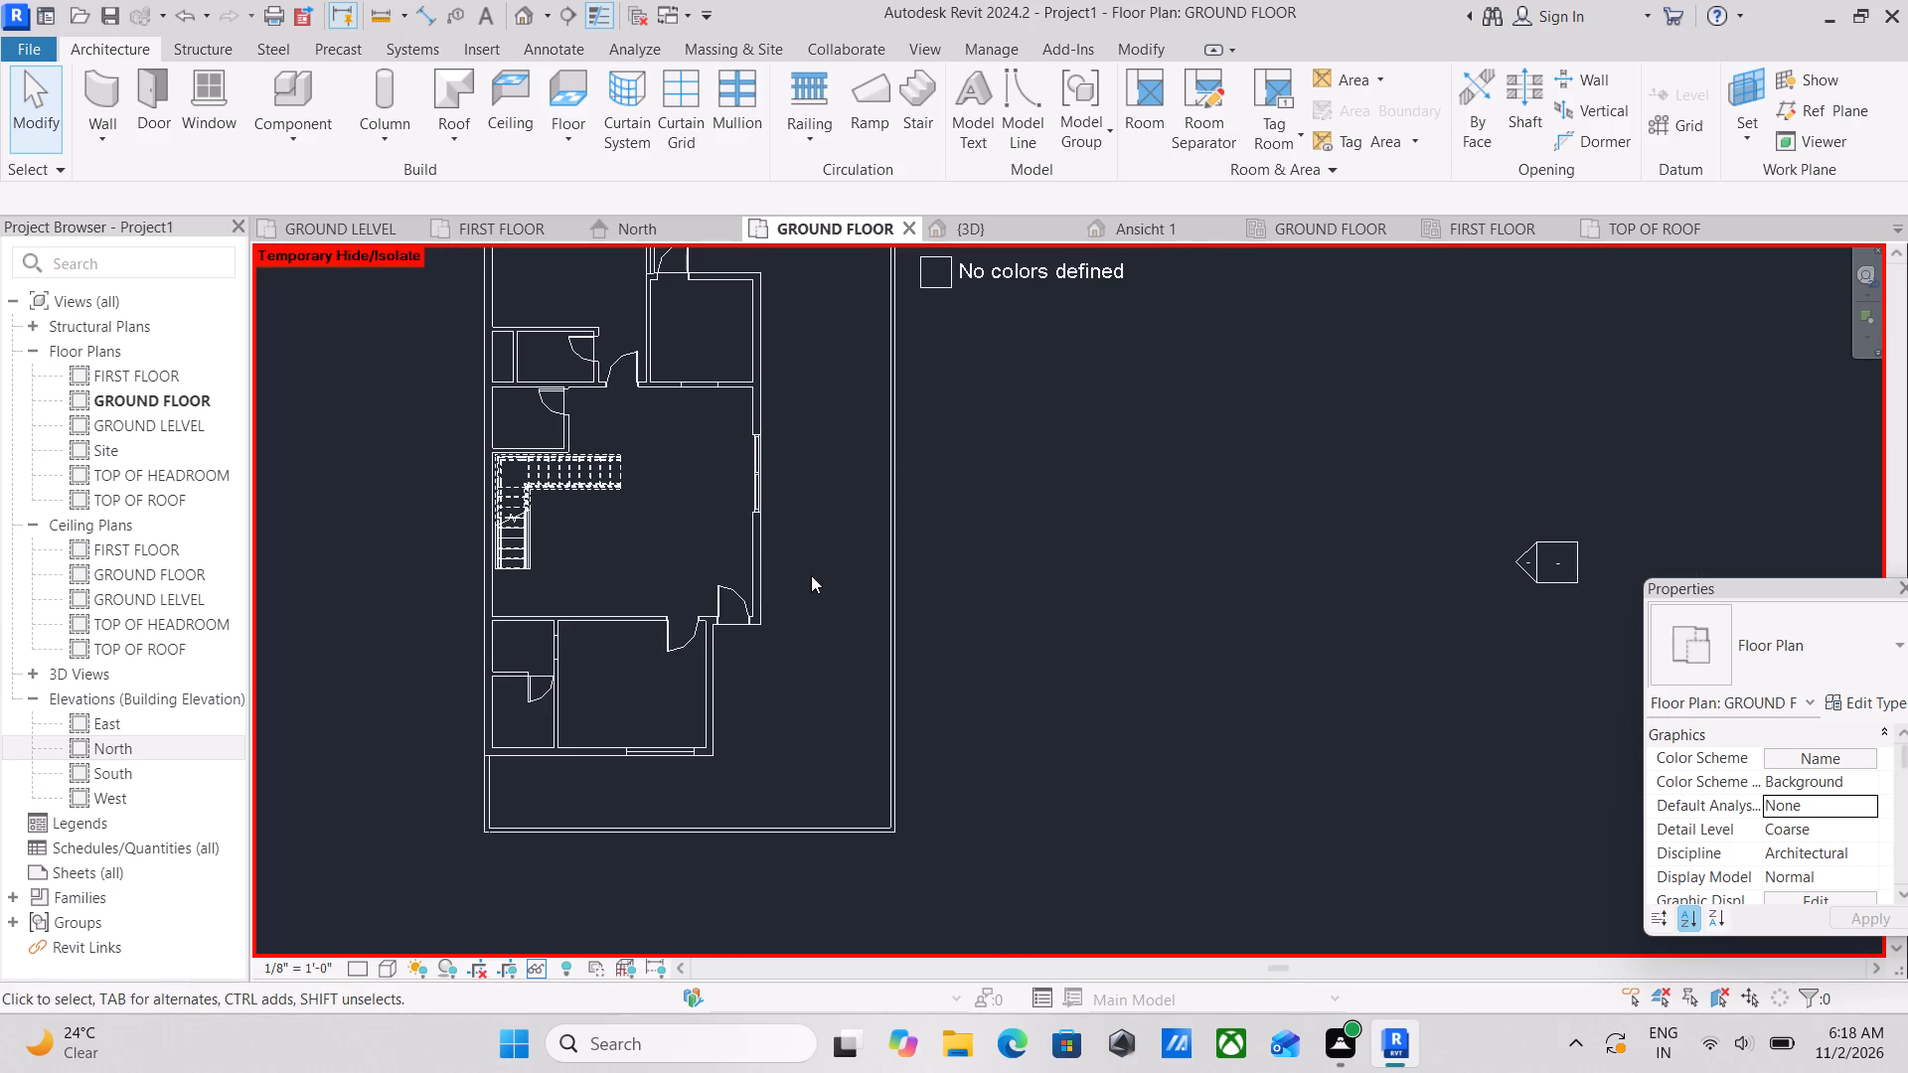
{"action": "scroll", "coordinate": [808, 449], "scroll_direction": "up", "scroll_amount": 3}
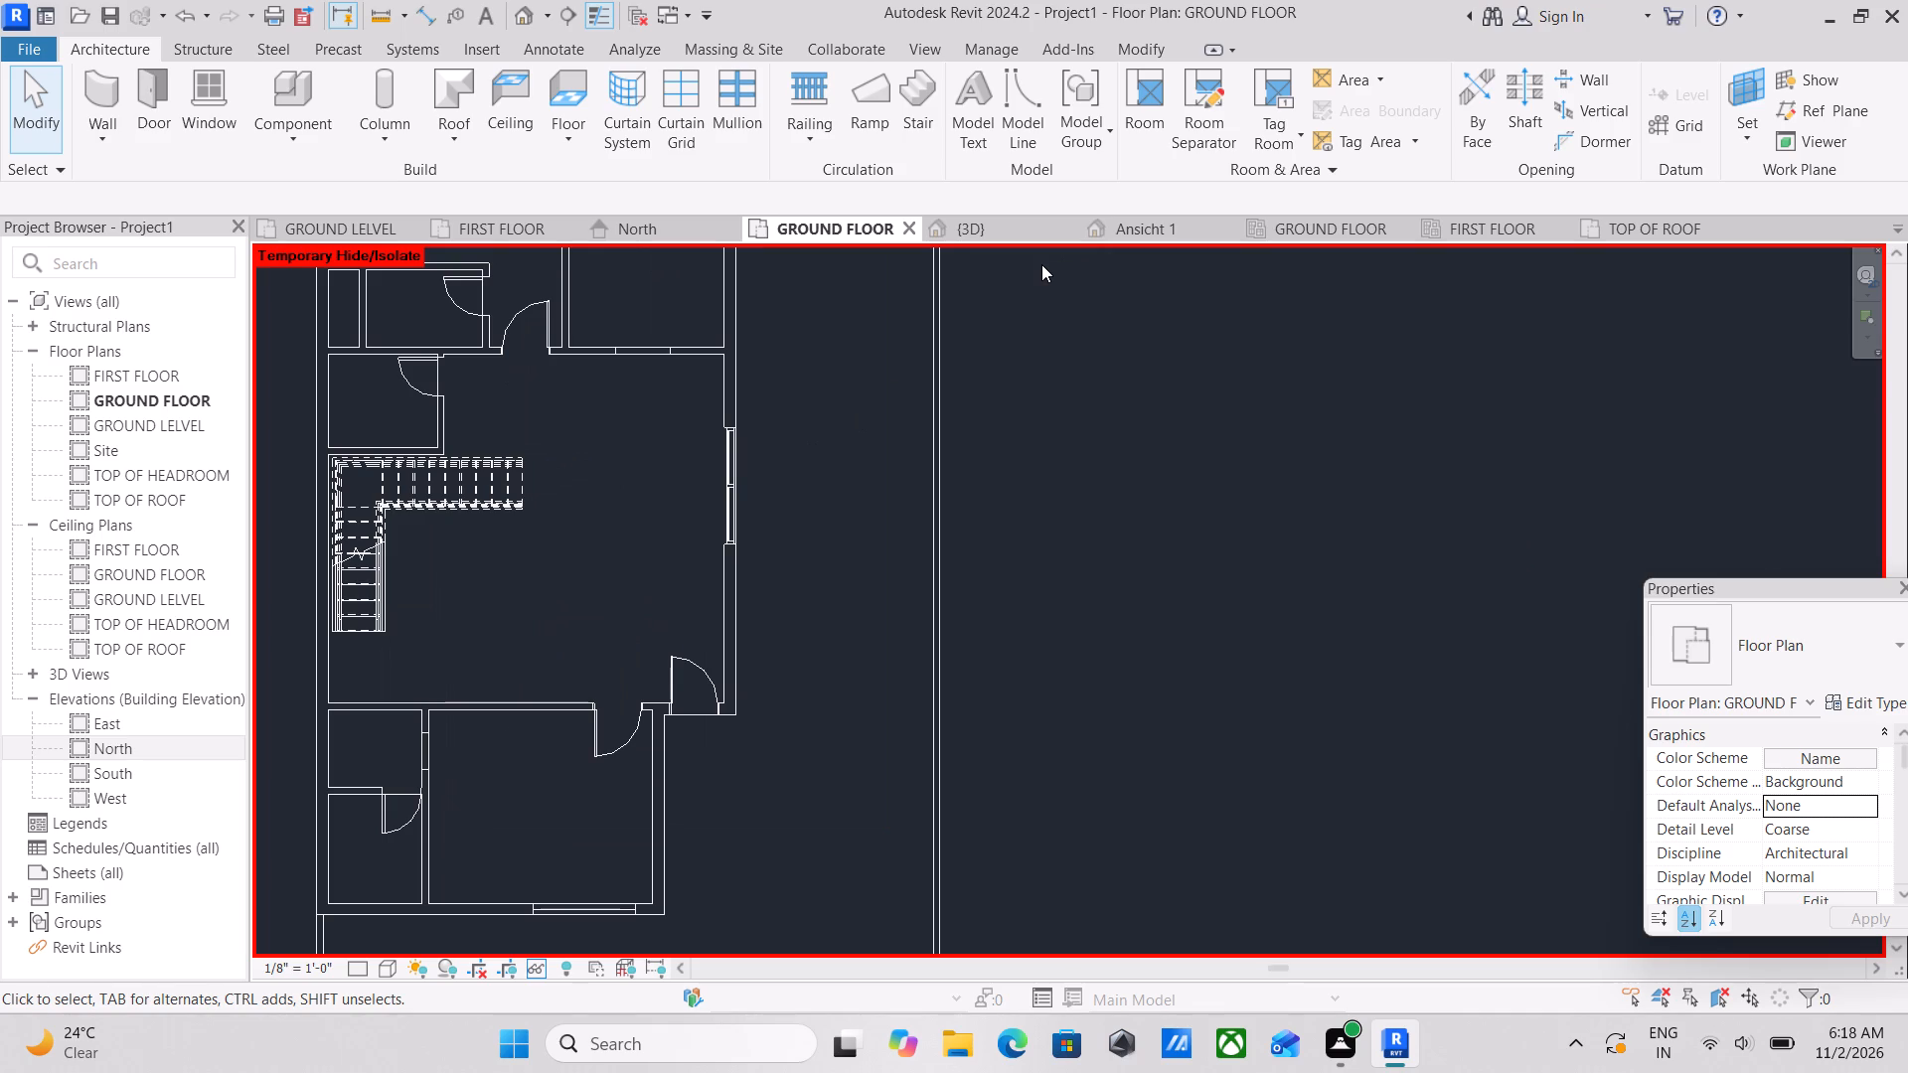
{"action": "scroll", "coordinate": [827, 435], "scroll_direction": "down", "scroll_amount": 4}
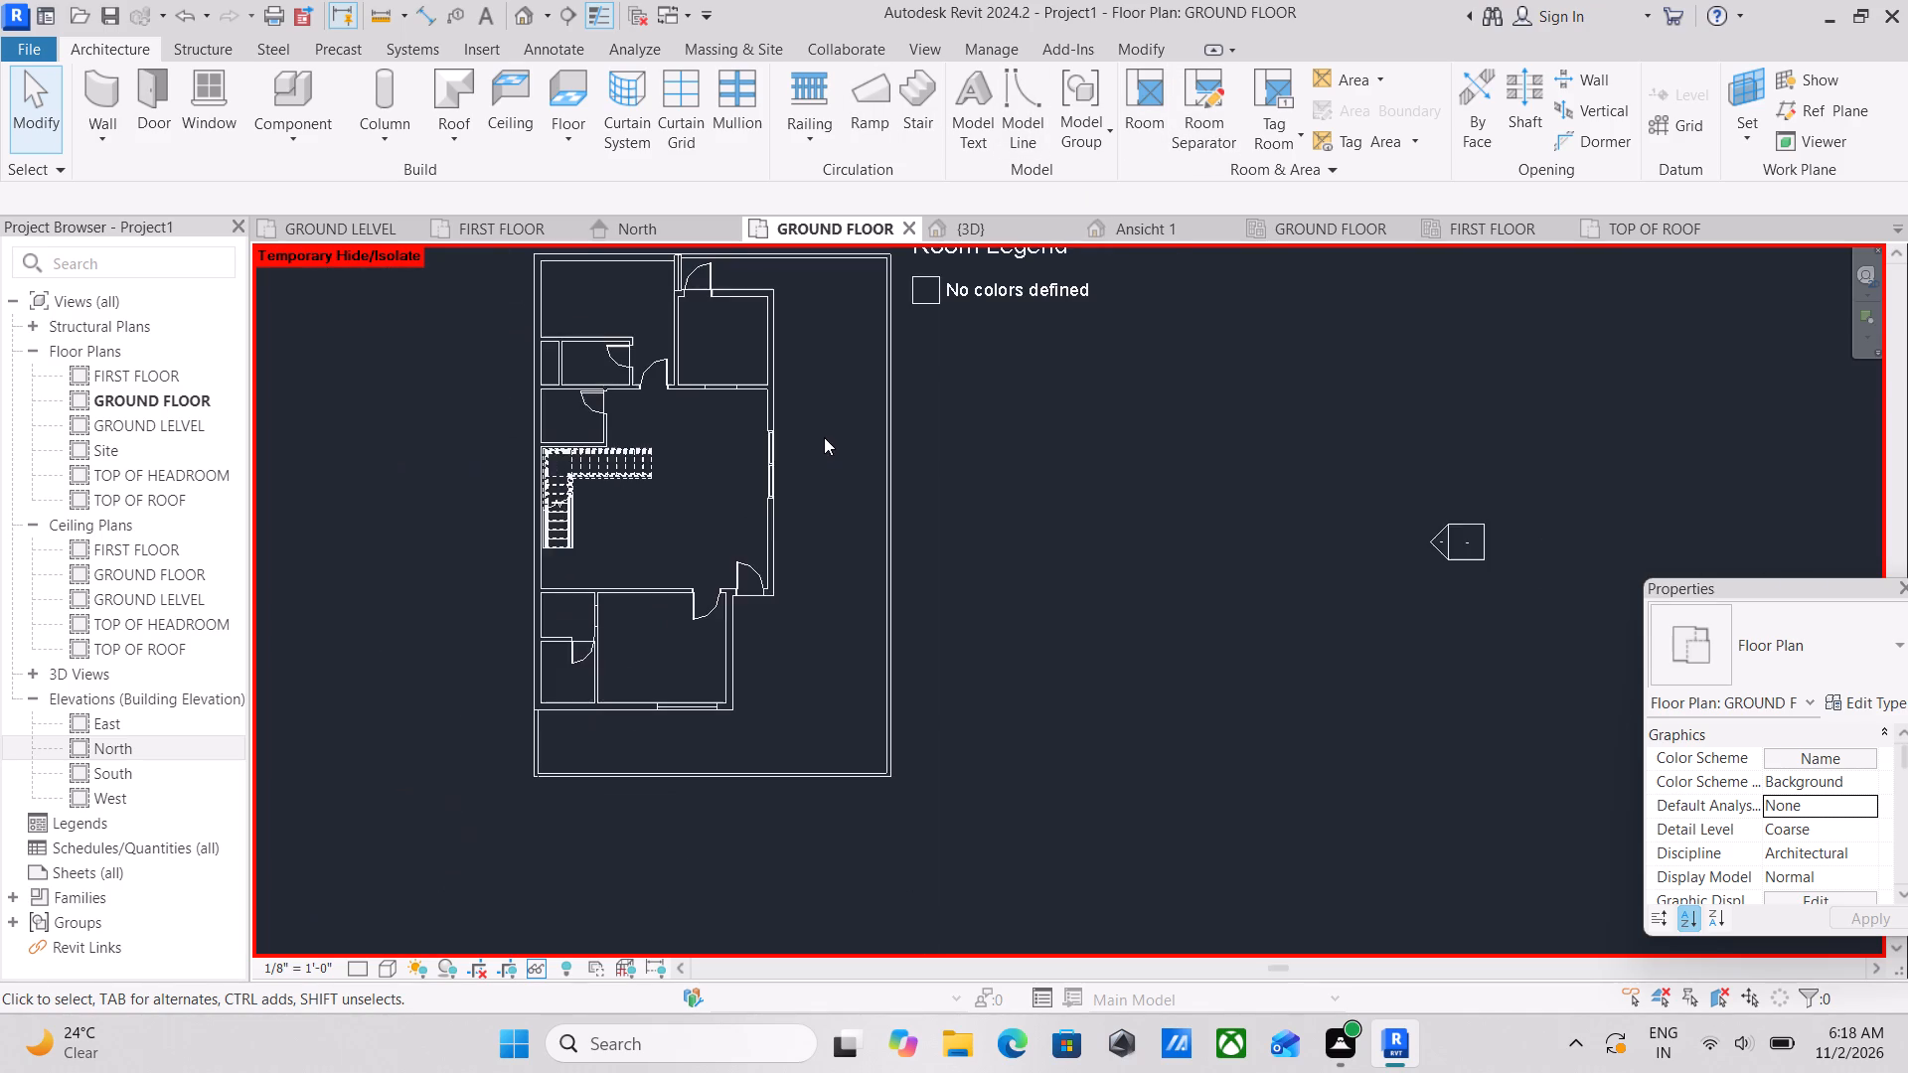
{"action": "scroll", "coordinate": [956, 427], "scroll_direction": "down", "scroll_amount": 3}
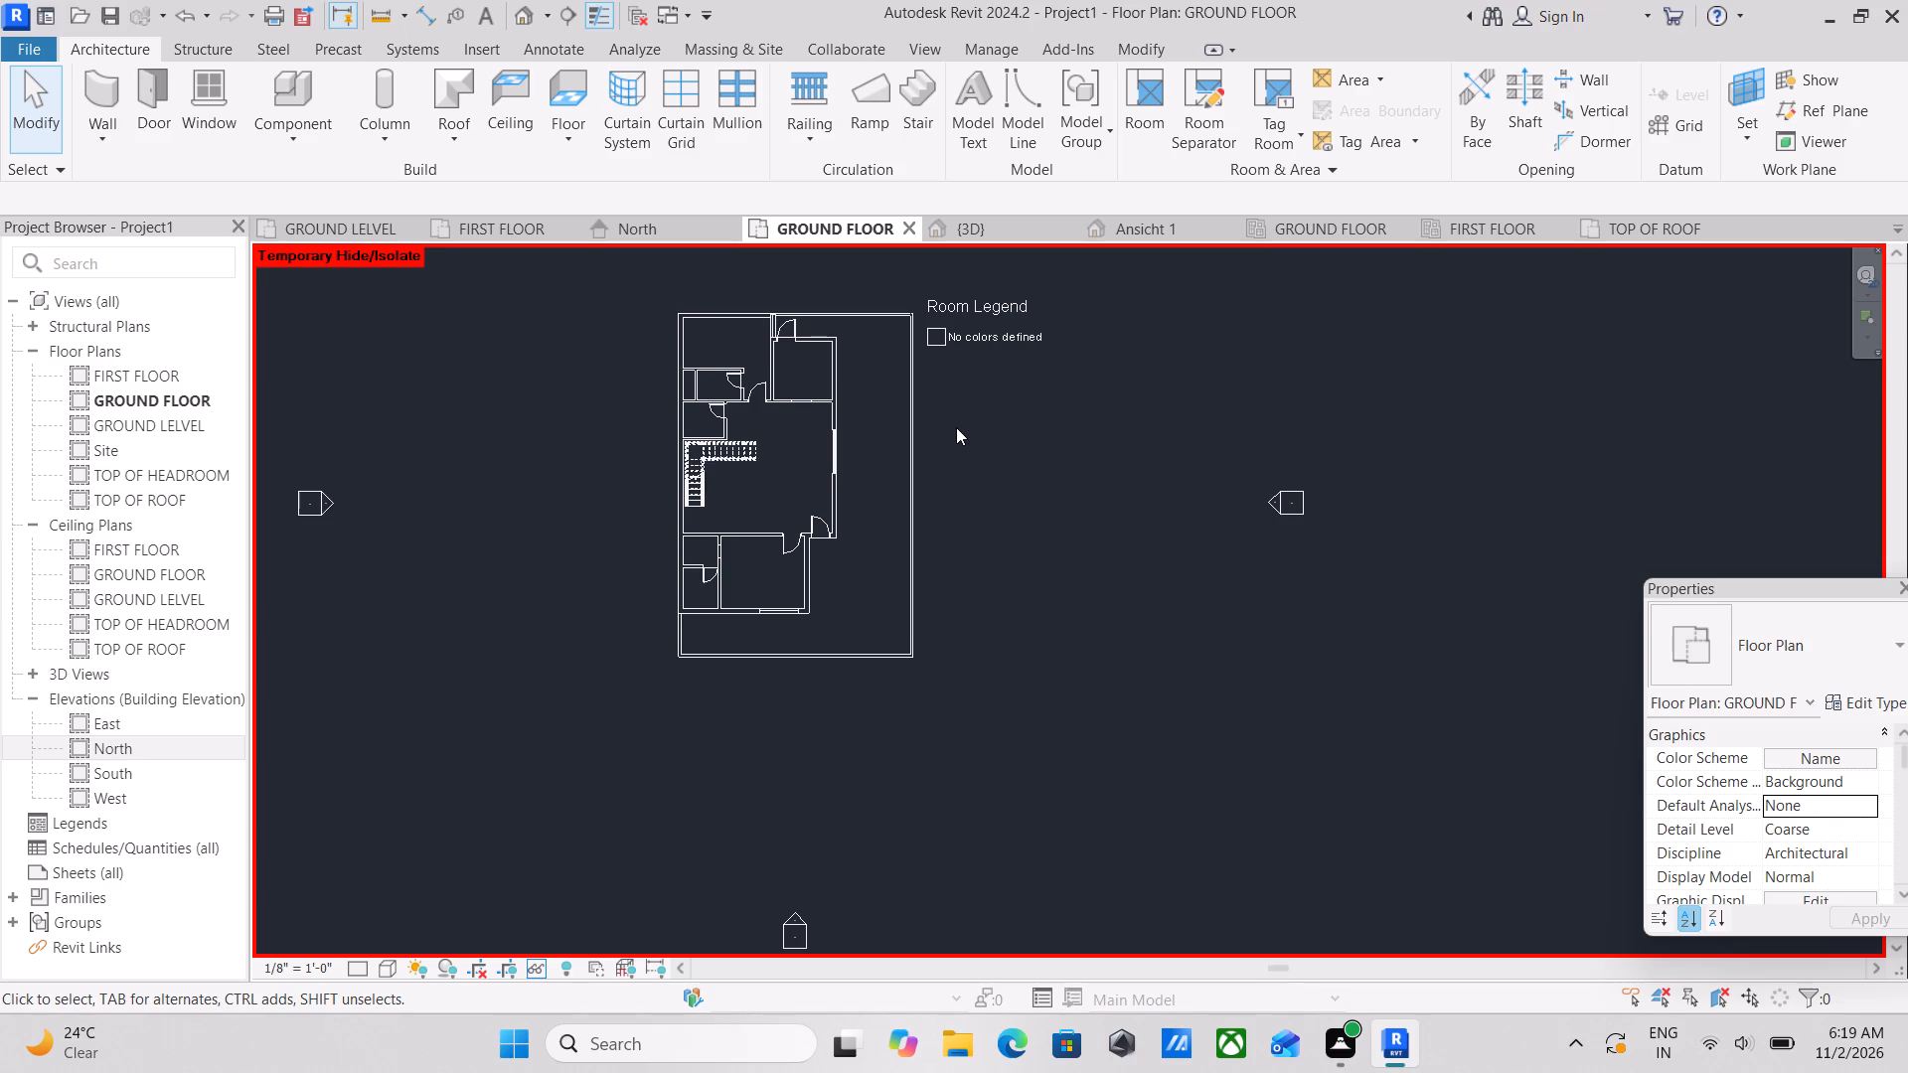
Examine the open area between the house and the compound wall in the GROUND FLOOR plan.
{"action": "scroll", "coordinate": [504, 585], "scroll_direction": "up", "scroll_amount": 4}
{"action": "scroll", "coordinate": [919, 461], "scroll_direction": "up", "scroll_amount": 3}
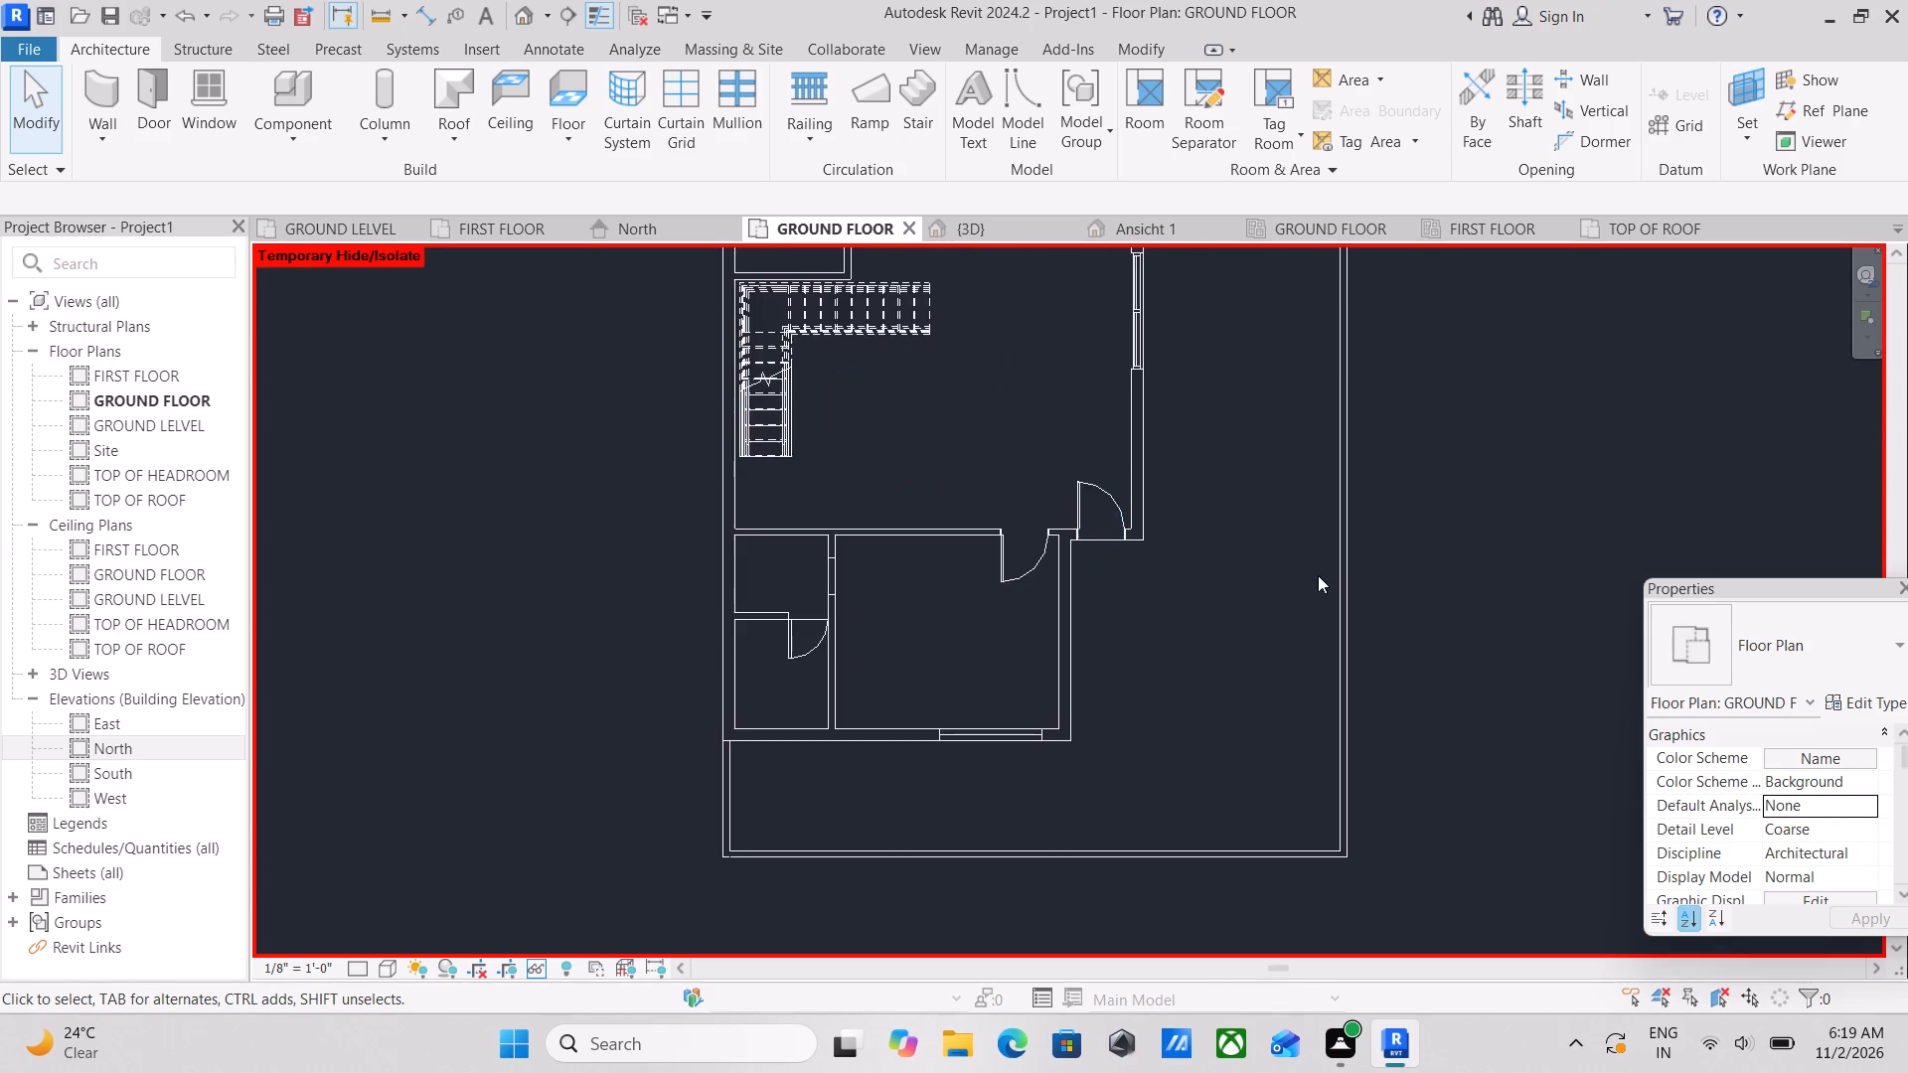
{"action": "scroll", "coordinate": [1318, 575], "scroll_direction": "down", "scroll_amount": 3}
{"action": "middle_click_drag", "start_coordinate": [1314, 574], "coordinate": [1213, 656]}
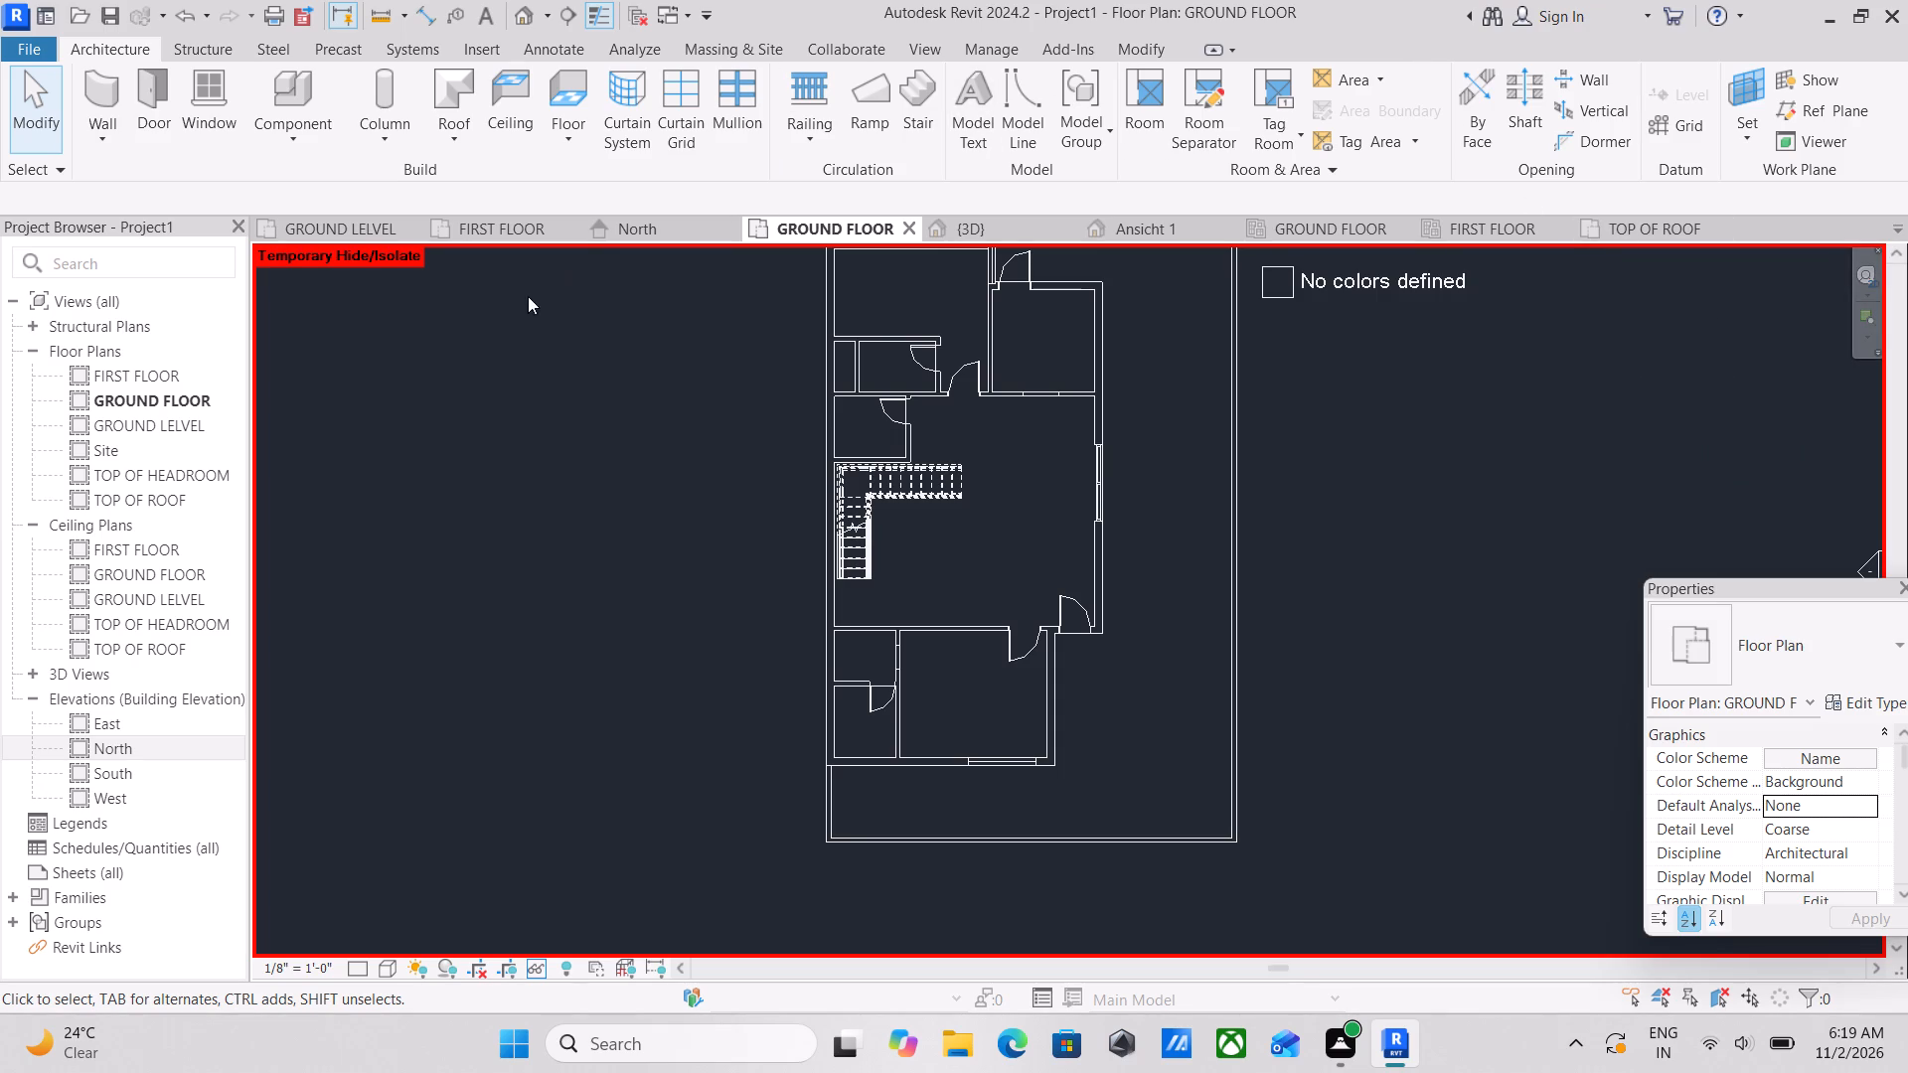
{"action": "scroll", "coordinate": [639, 261], "scroll_direction": "up", "scroll_amount": 2}
{"action": "scroll", "coordinate": [1190, 521], "scroll_direction": "down", "scroll_amount": 4}
{"action": "middle_click_drag", "start_coordinate": [1262, 494], "coordinate": [1226, 600]}
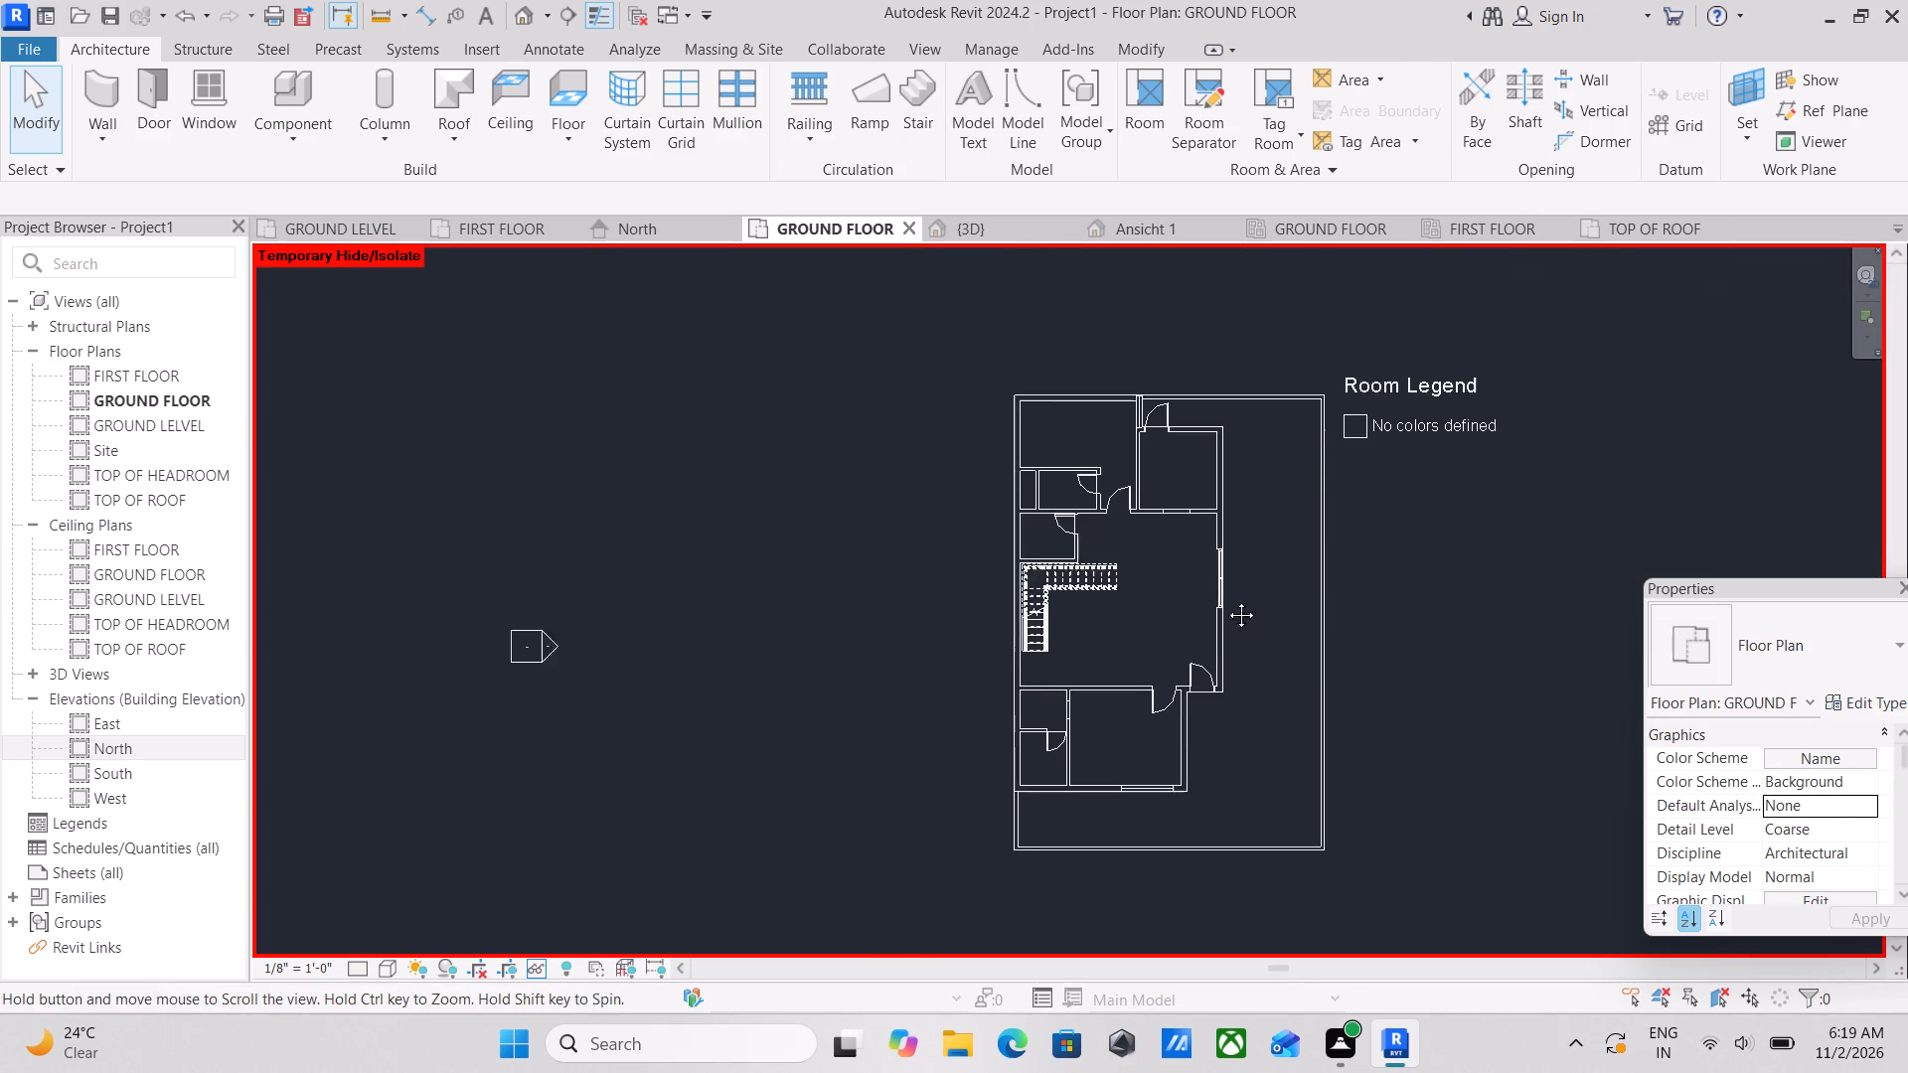
{"action": "middle_click_drag", "start_coordinate": [1226, 600], "coordinate": [1221, 609]}
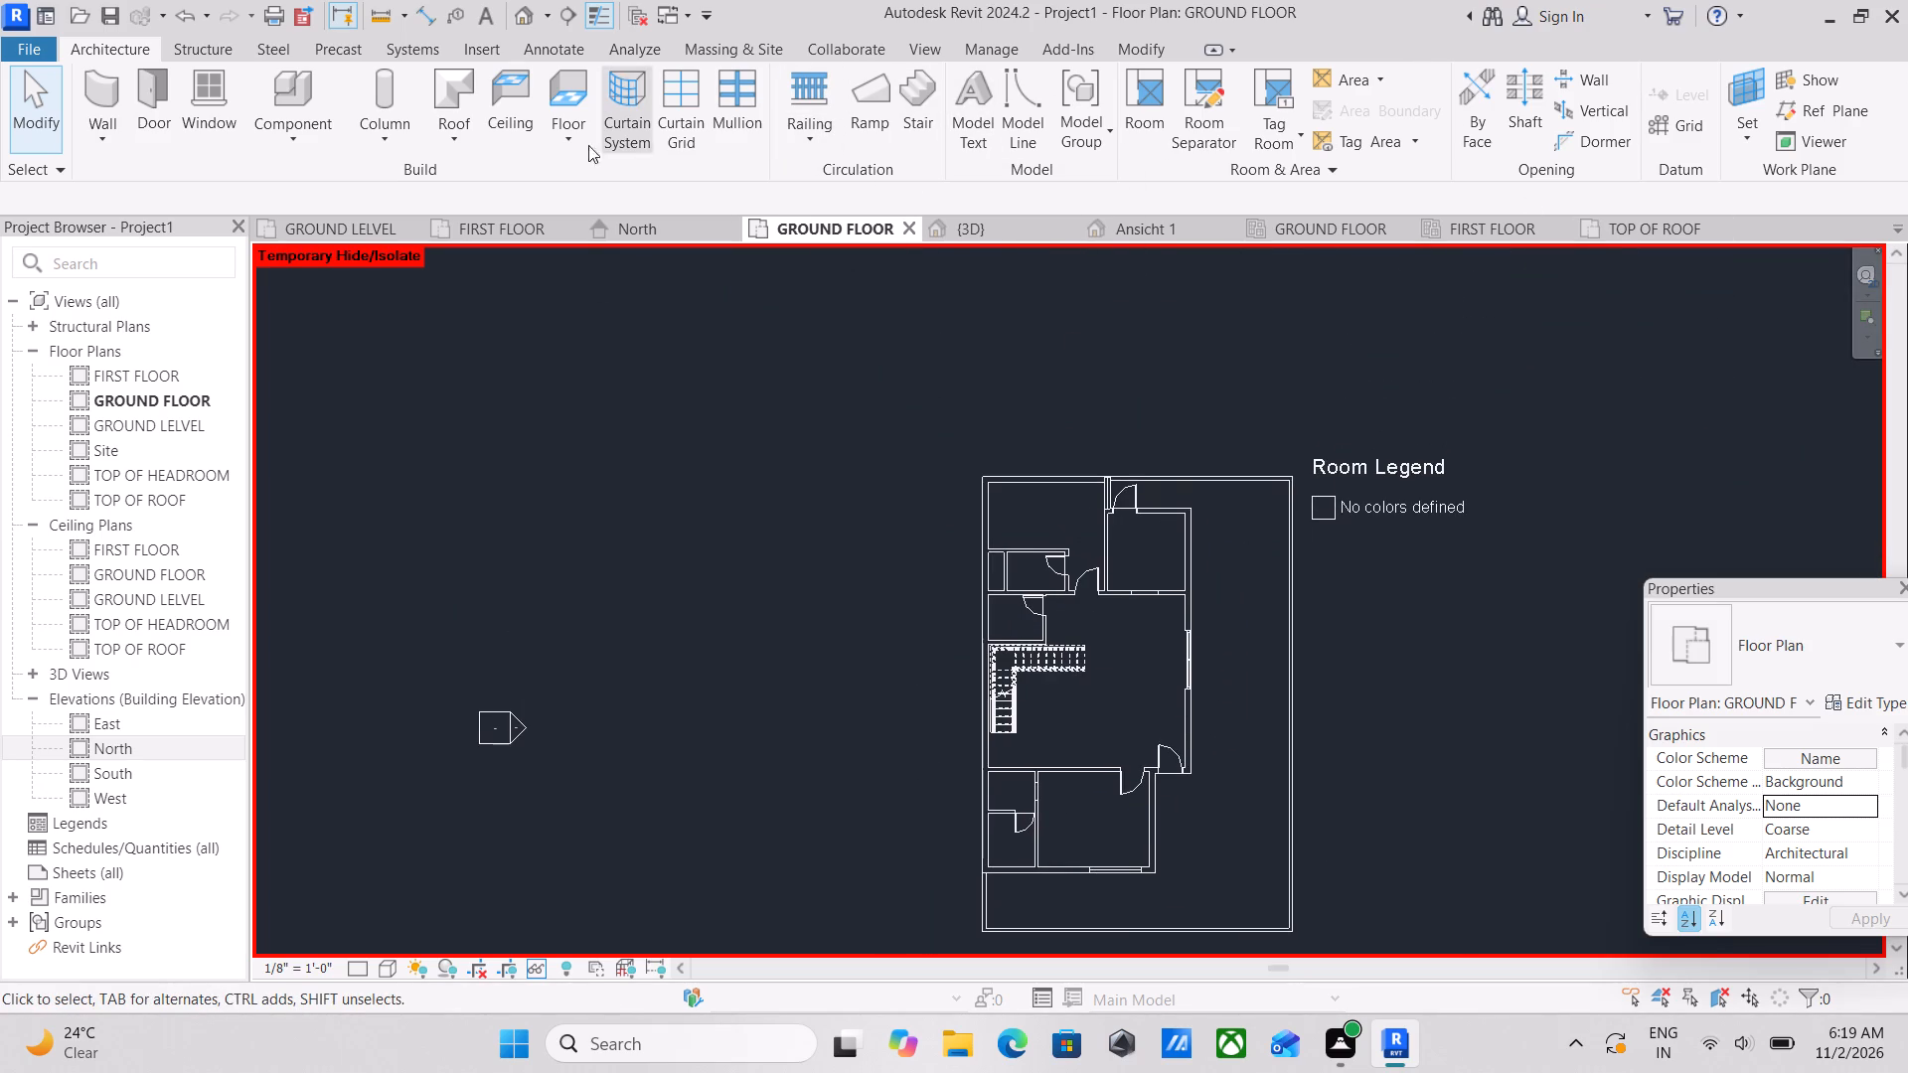
Start an architectural floor on GROUND FLOOR and duplicate the MARBLE FLOORING 6" type as VERANADA FLOORING 6".
{"action": "left_click", "coordinate": [575, 135]}
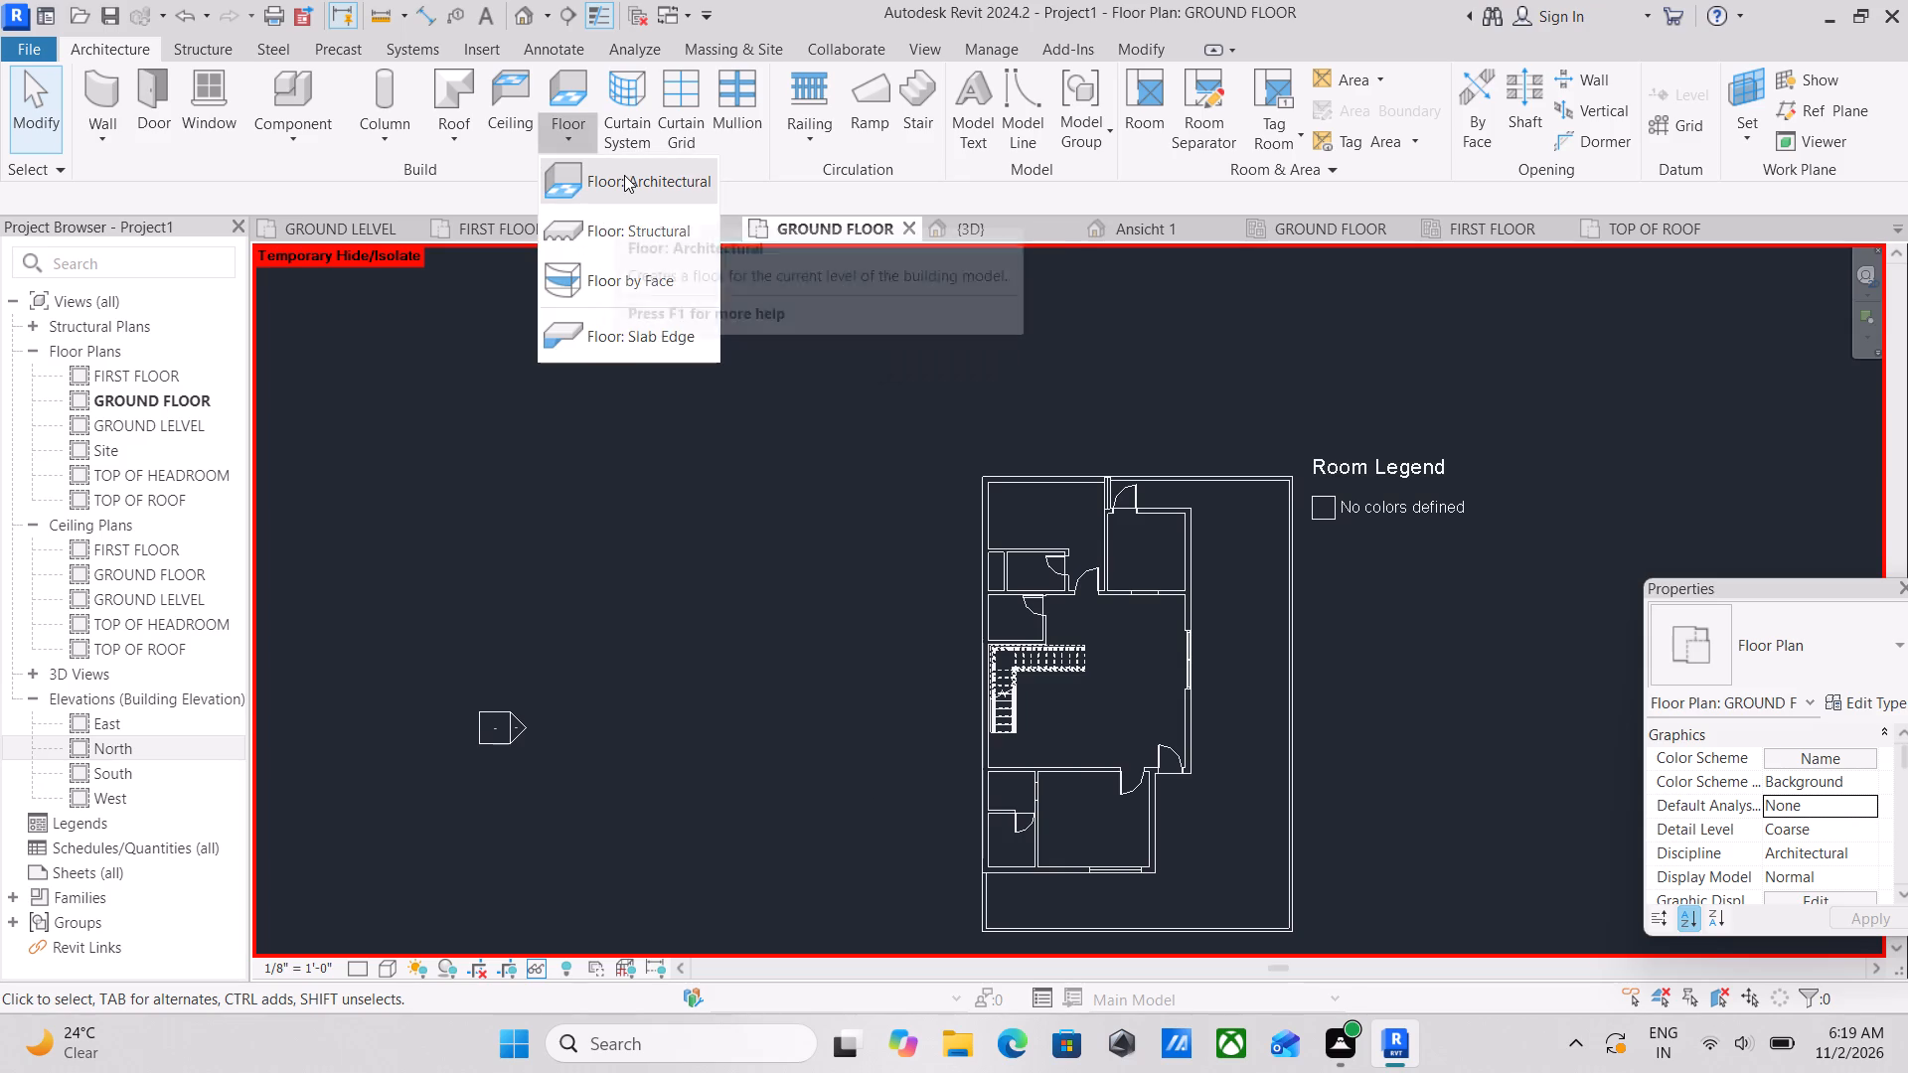
{"action": "left_click", "coordinate": [624, 175]}
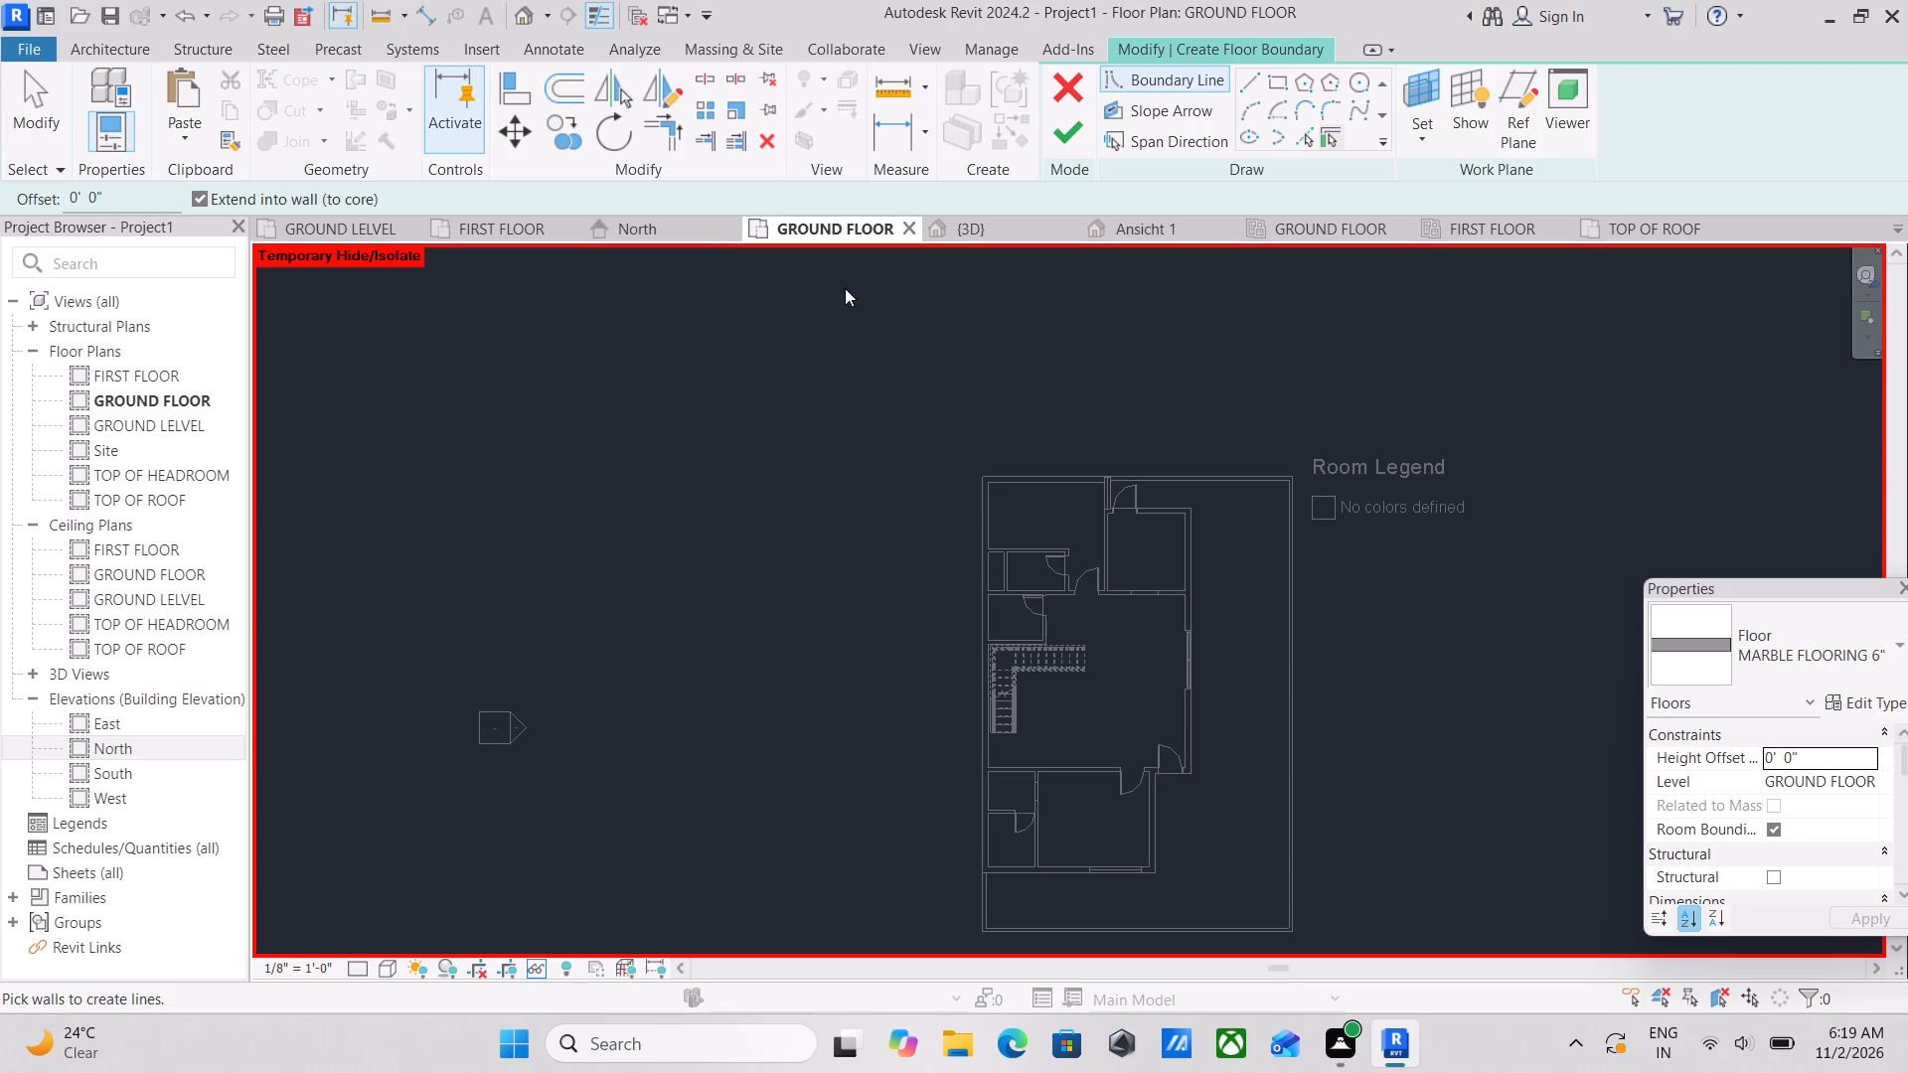
{"action": "scroll", "coordinate": [768, 385], "scroll_direction": "up", "scroll_amount": 1}
{"action": "scroll", "coordinate": [1374, 353], "scroll_direction": "up", "scroll_amount": 2}
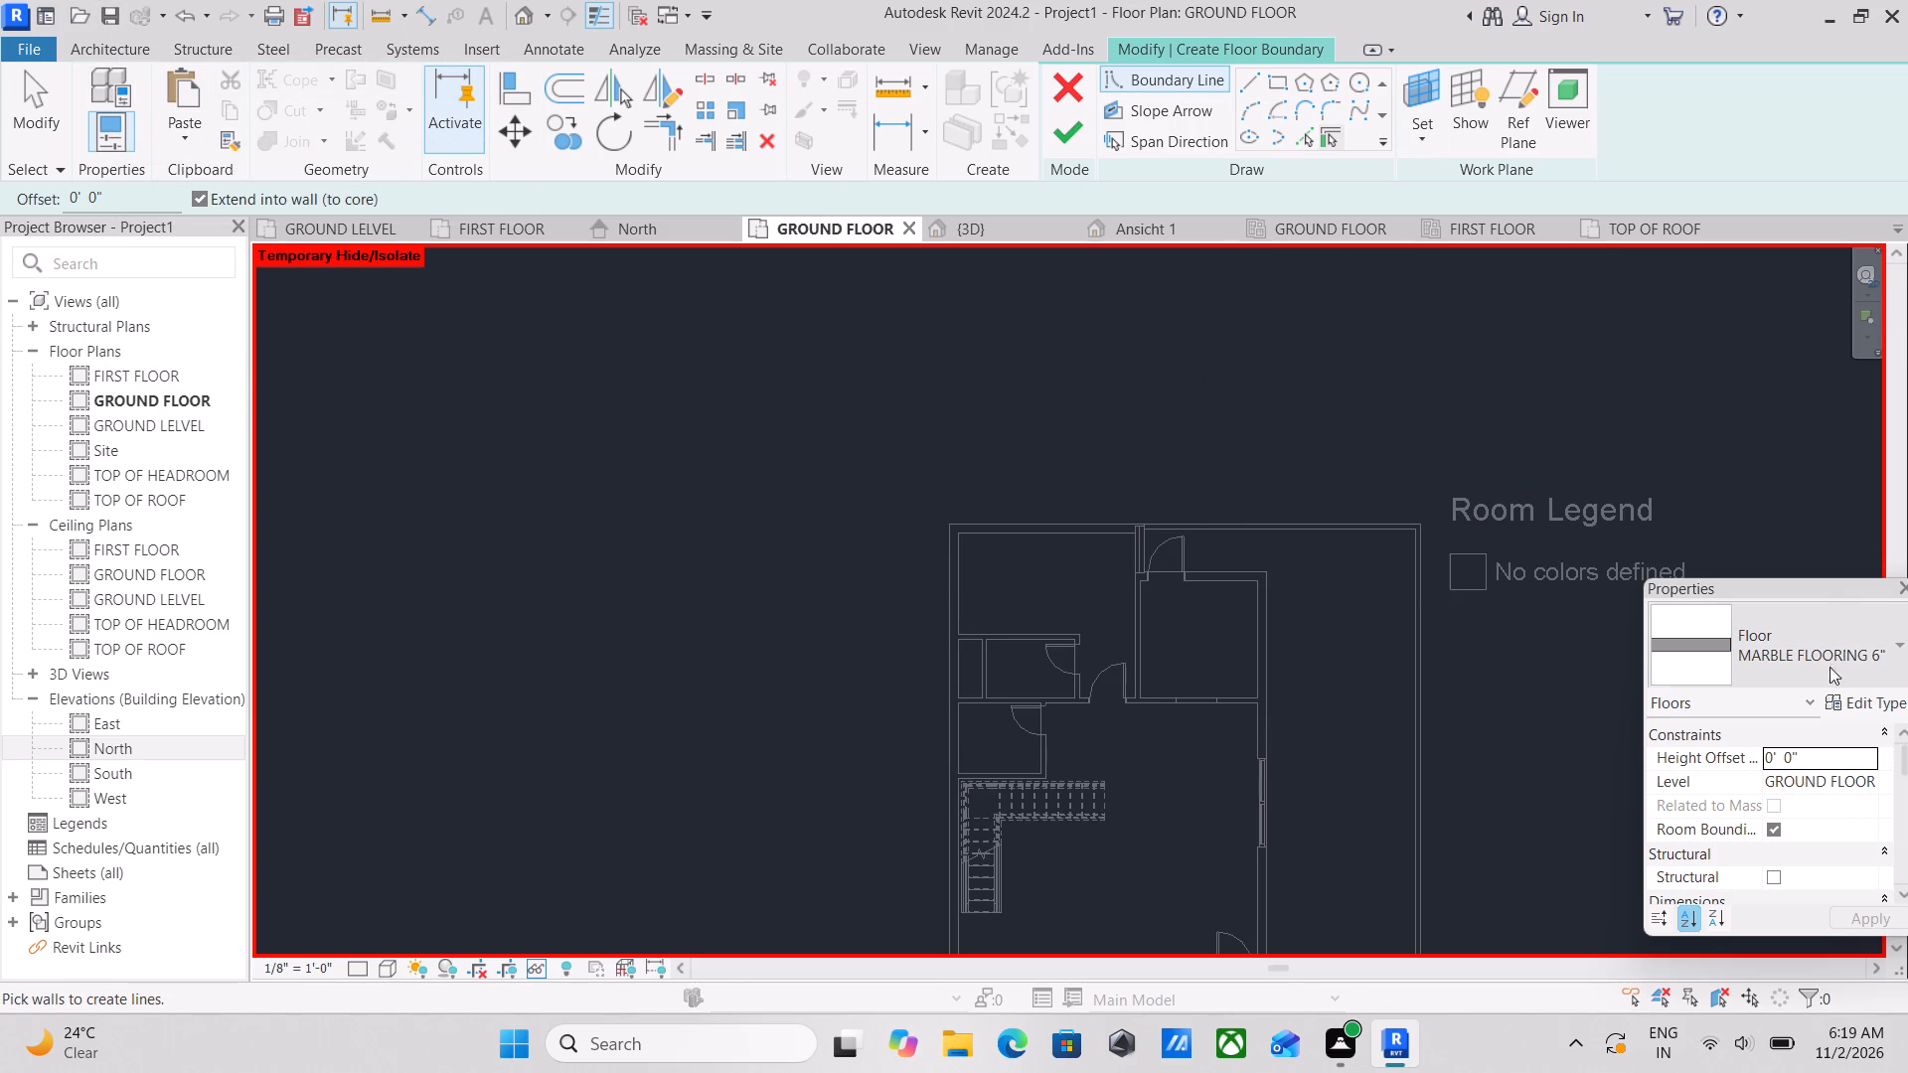
{"action": "left_click", "coordinate": [1884, 696]}
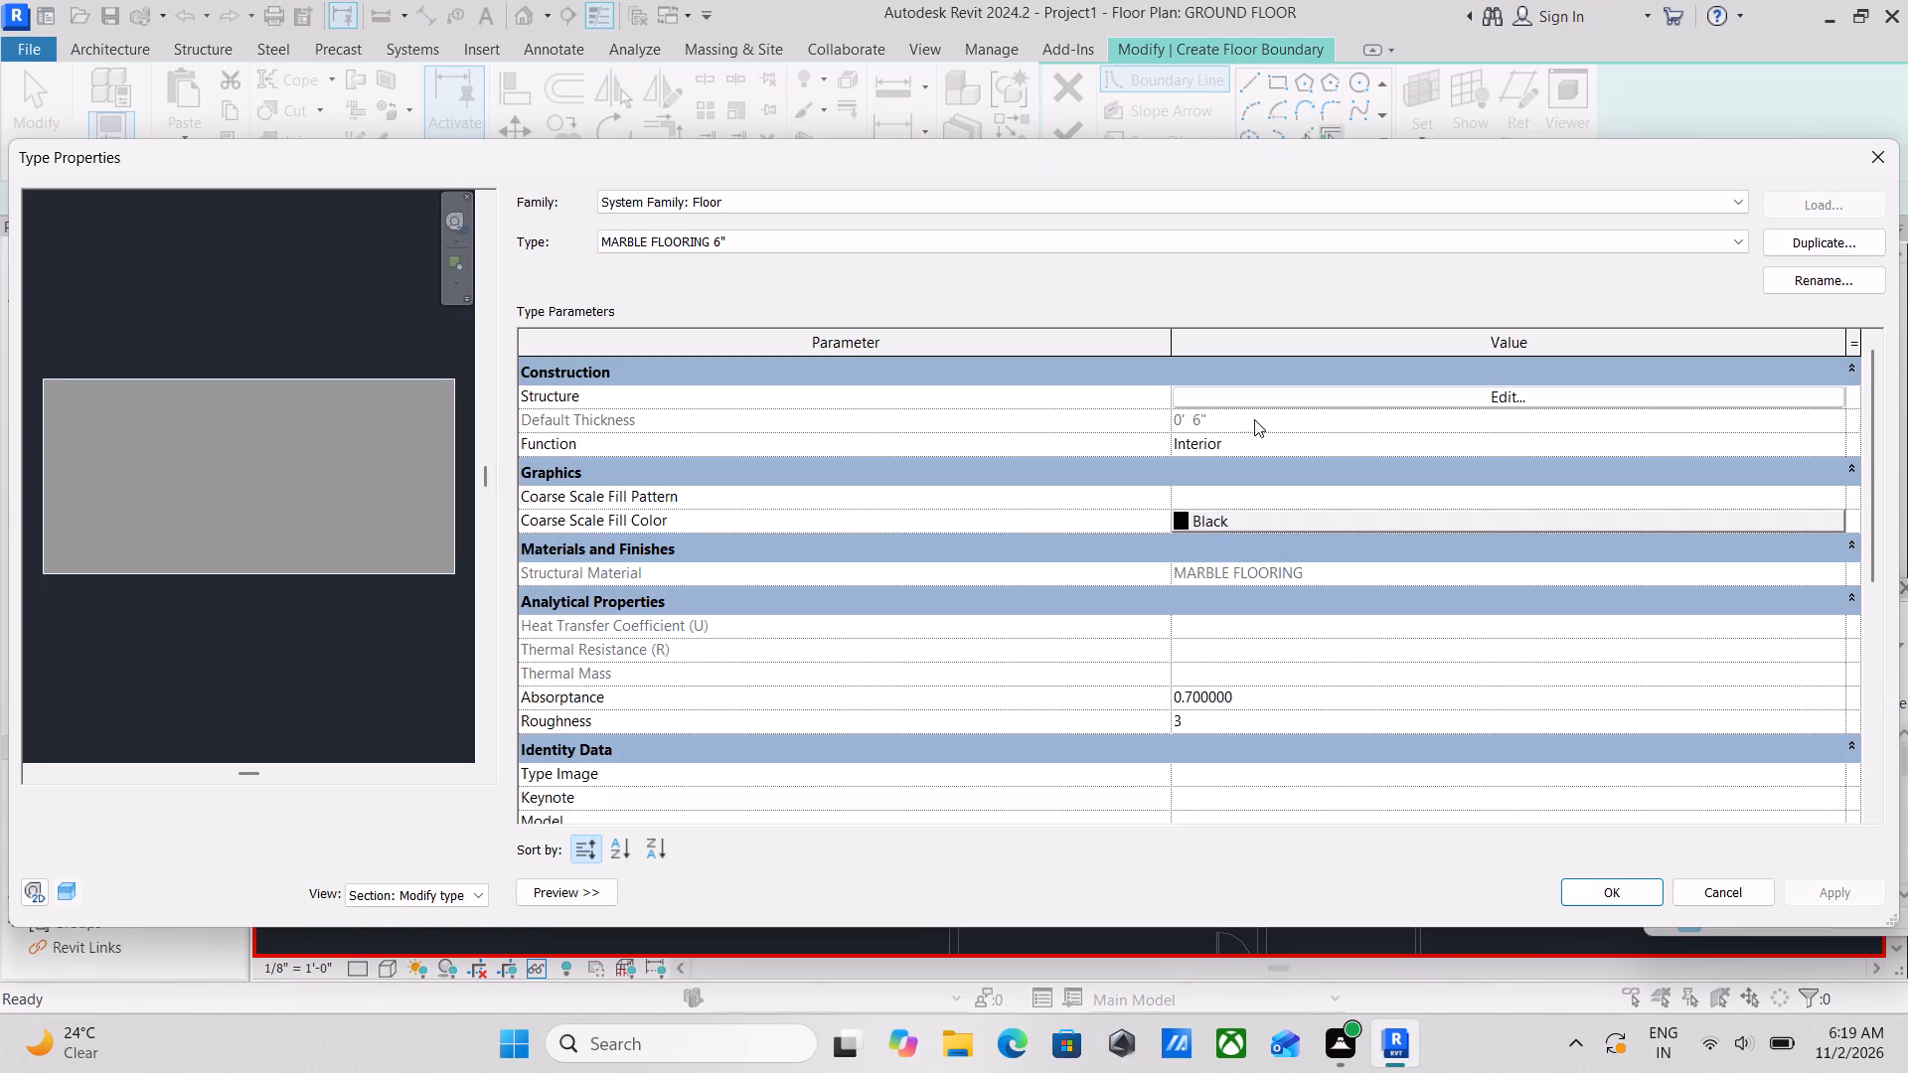
{"action": "left_click", "coordinate": [1840, 247]}
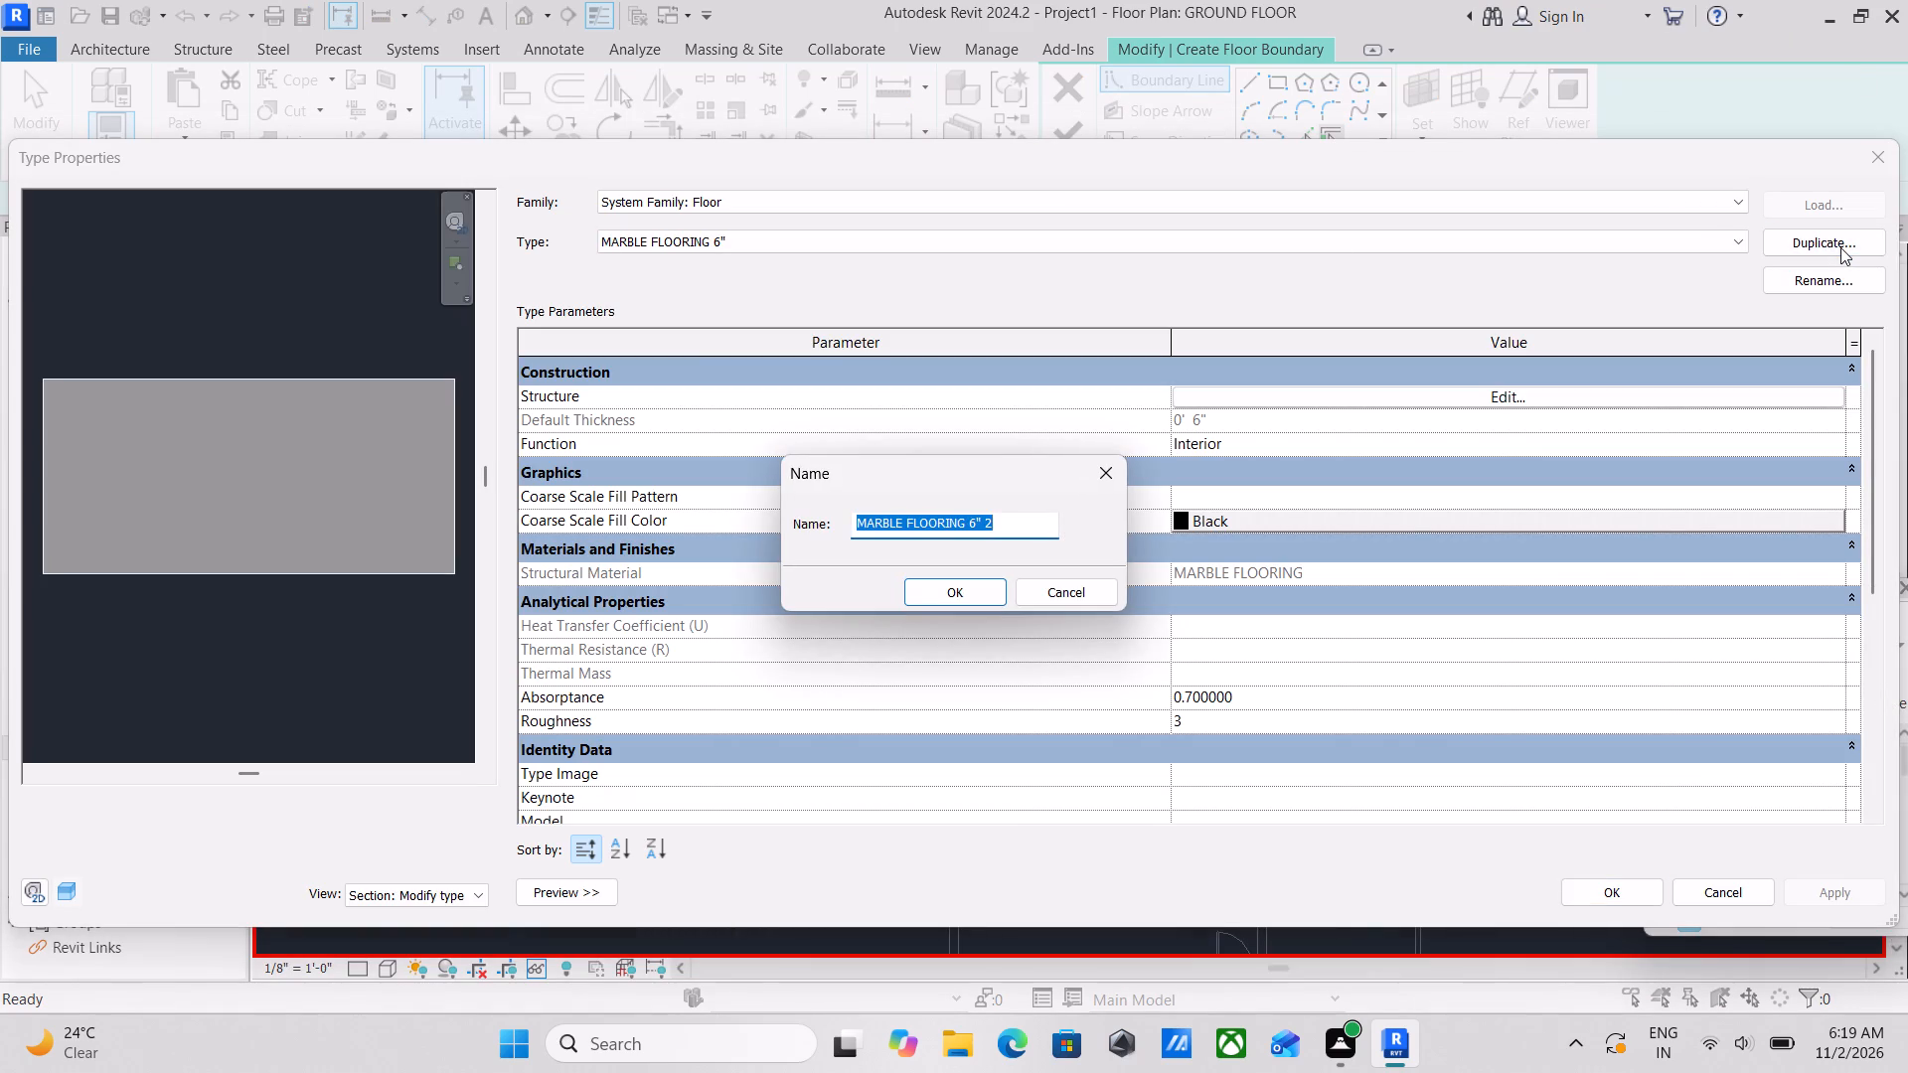
{"action": "type", "text": "VERANA"}
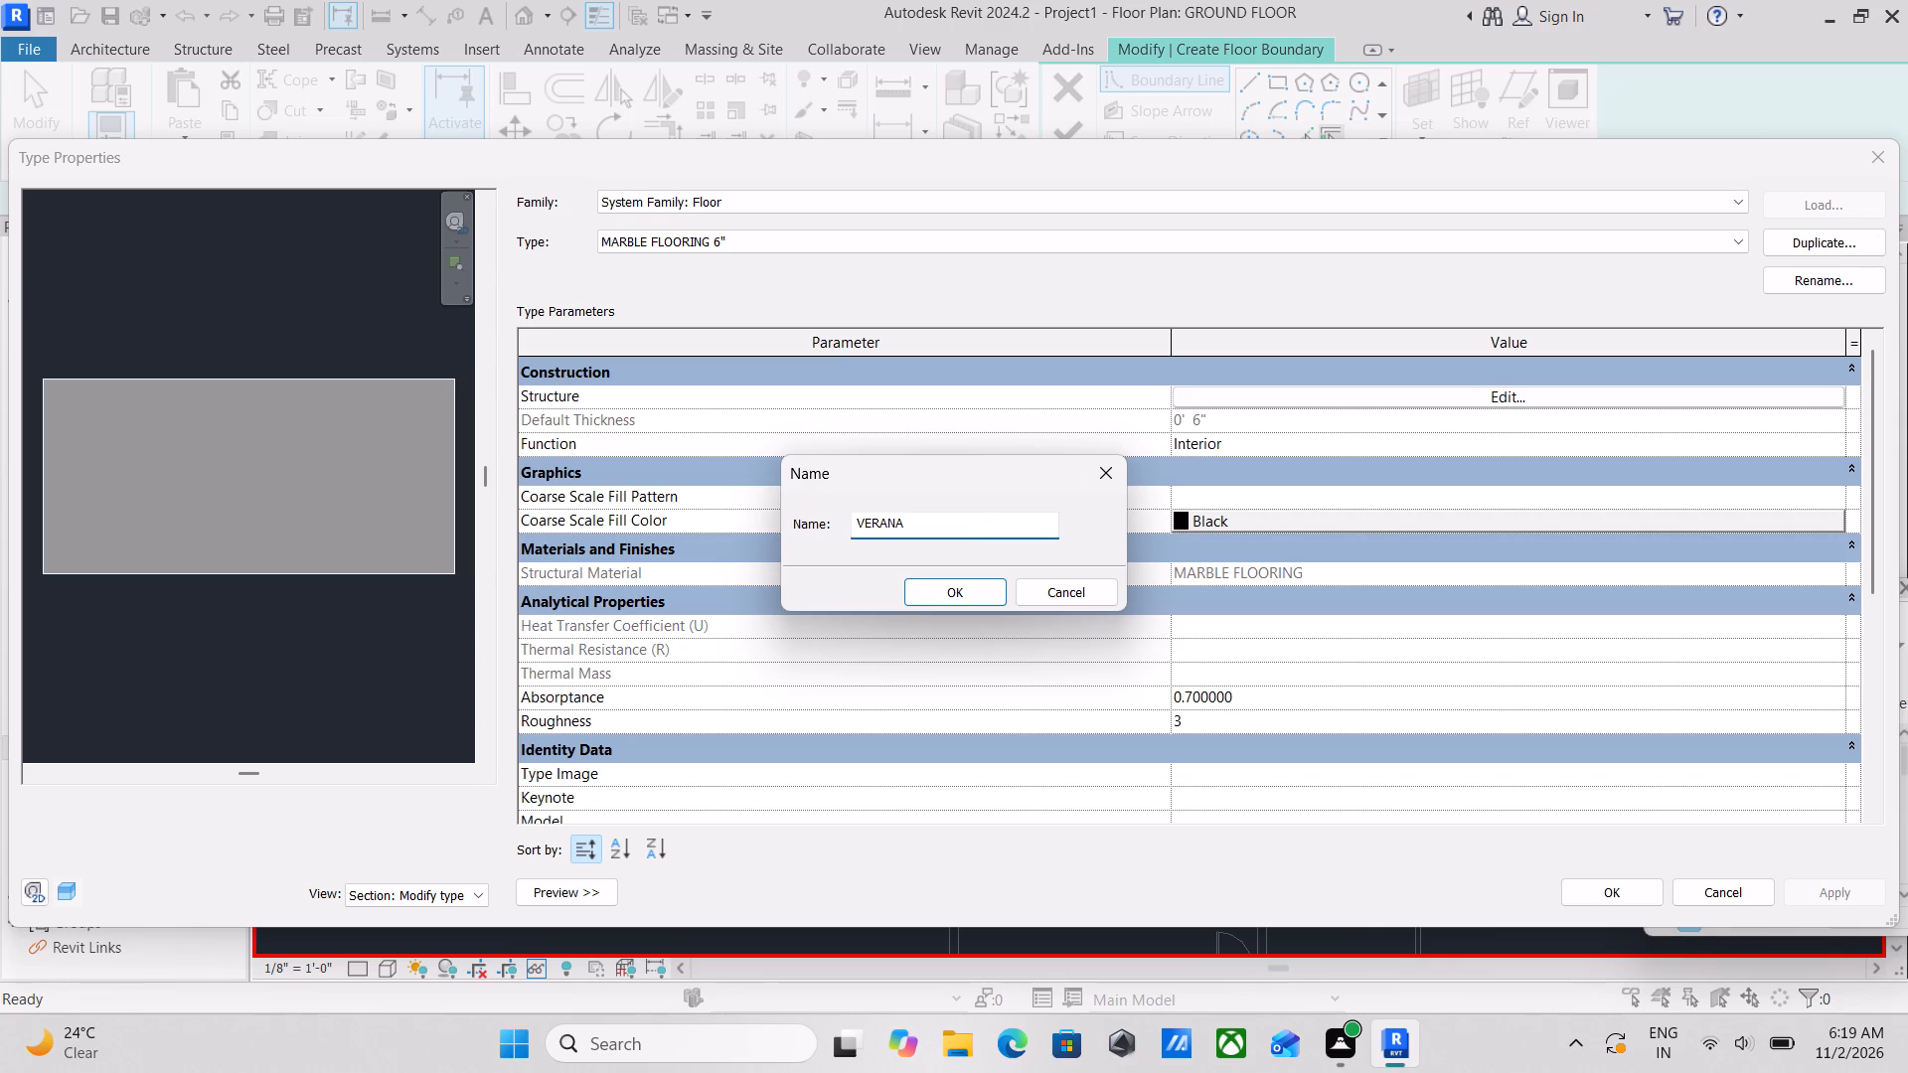
{"action": "type", "text": "DA"}
{"action": "key", "text": "space"}
{"action": "type", "text": "FLOORING"}
{"action": "key", "text": "space"}
{"action": "key", "text": "6"}
{"action": "key", "text": "shift+quotedbl"}
{"action": "left_click", "coordinate": [952, 596]}
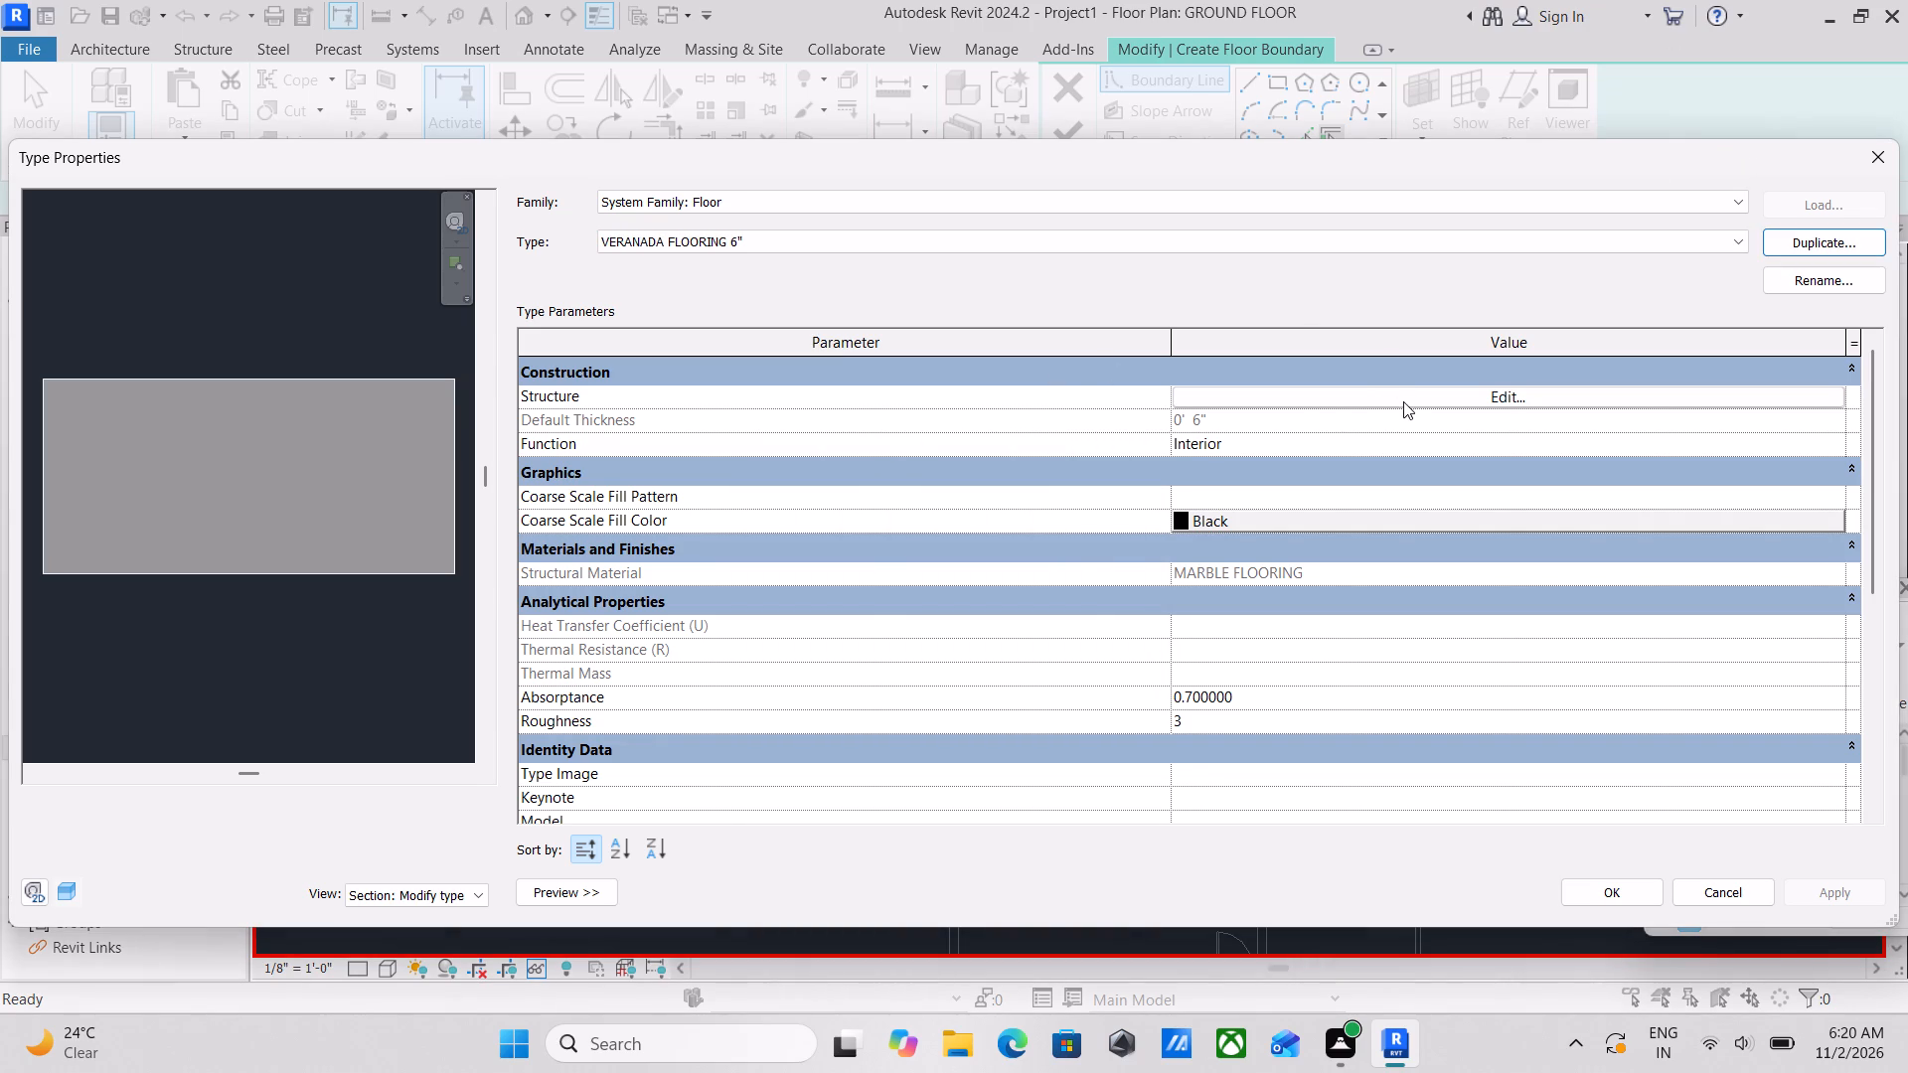
In the floor type's structure layer, create a new material and name it VERANDA FLOORING 6".
{"action": "left_click", "coordinate": [1404, 402]}
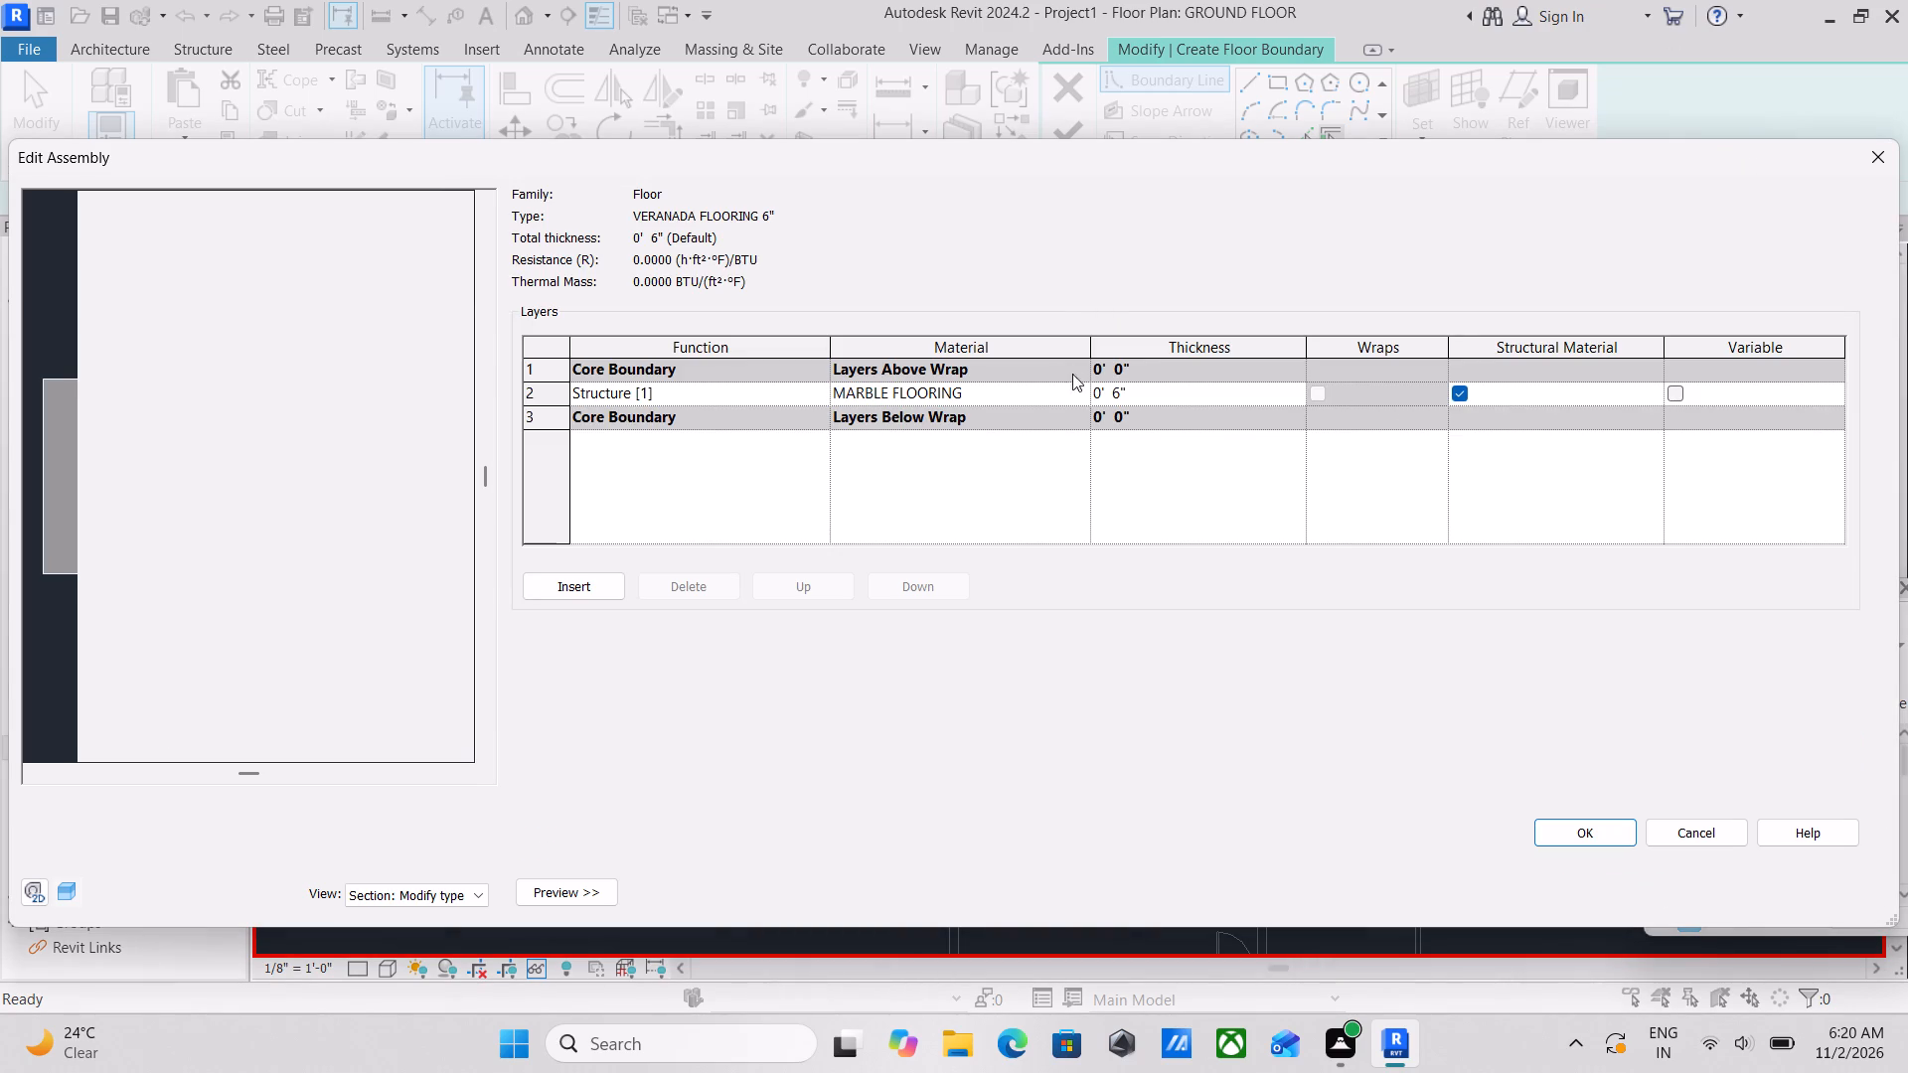
{"action": "left_click", "coordinate": [1081, 392]}
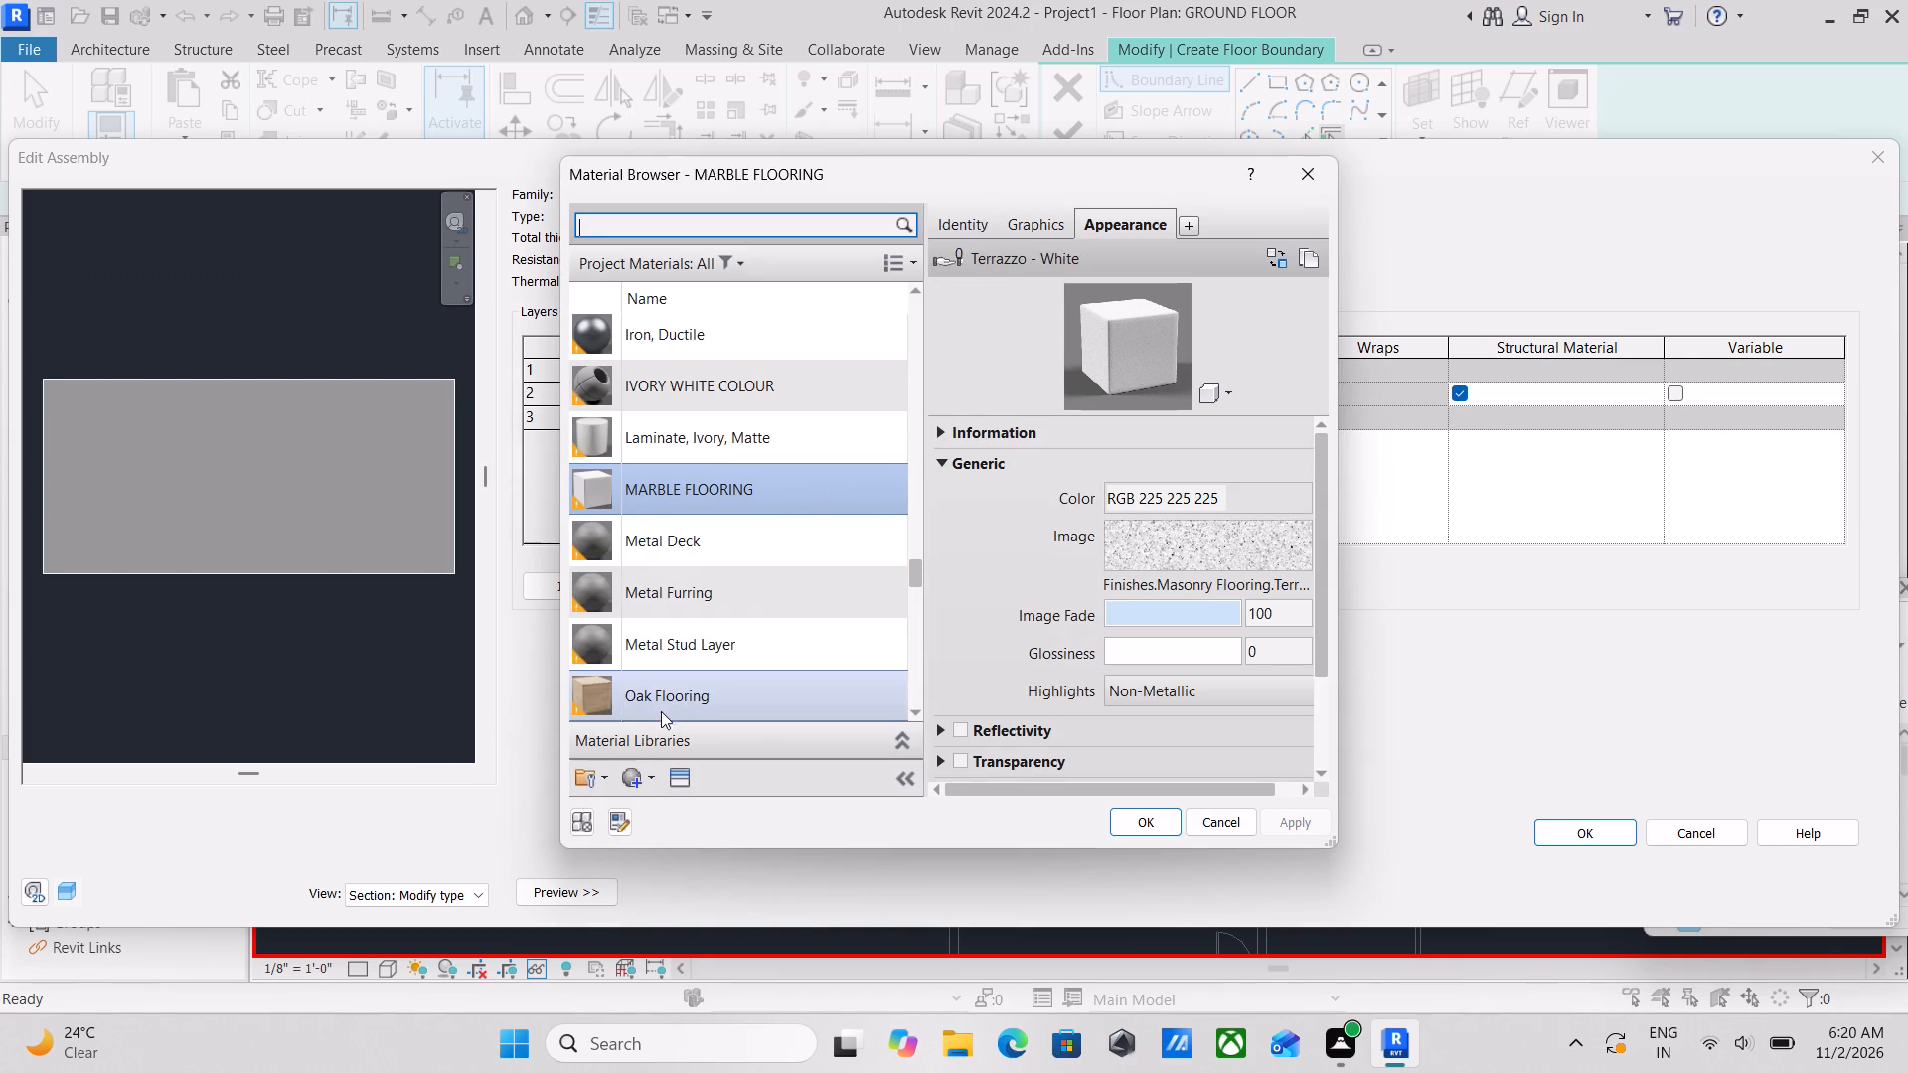
{"action": "left_click", "coordinate": [635, 782]}
{"action": "left_click", "coordinate": [679, 808]}
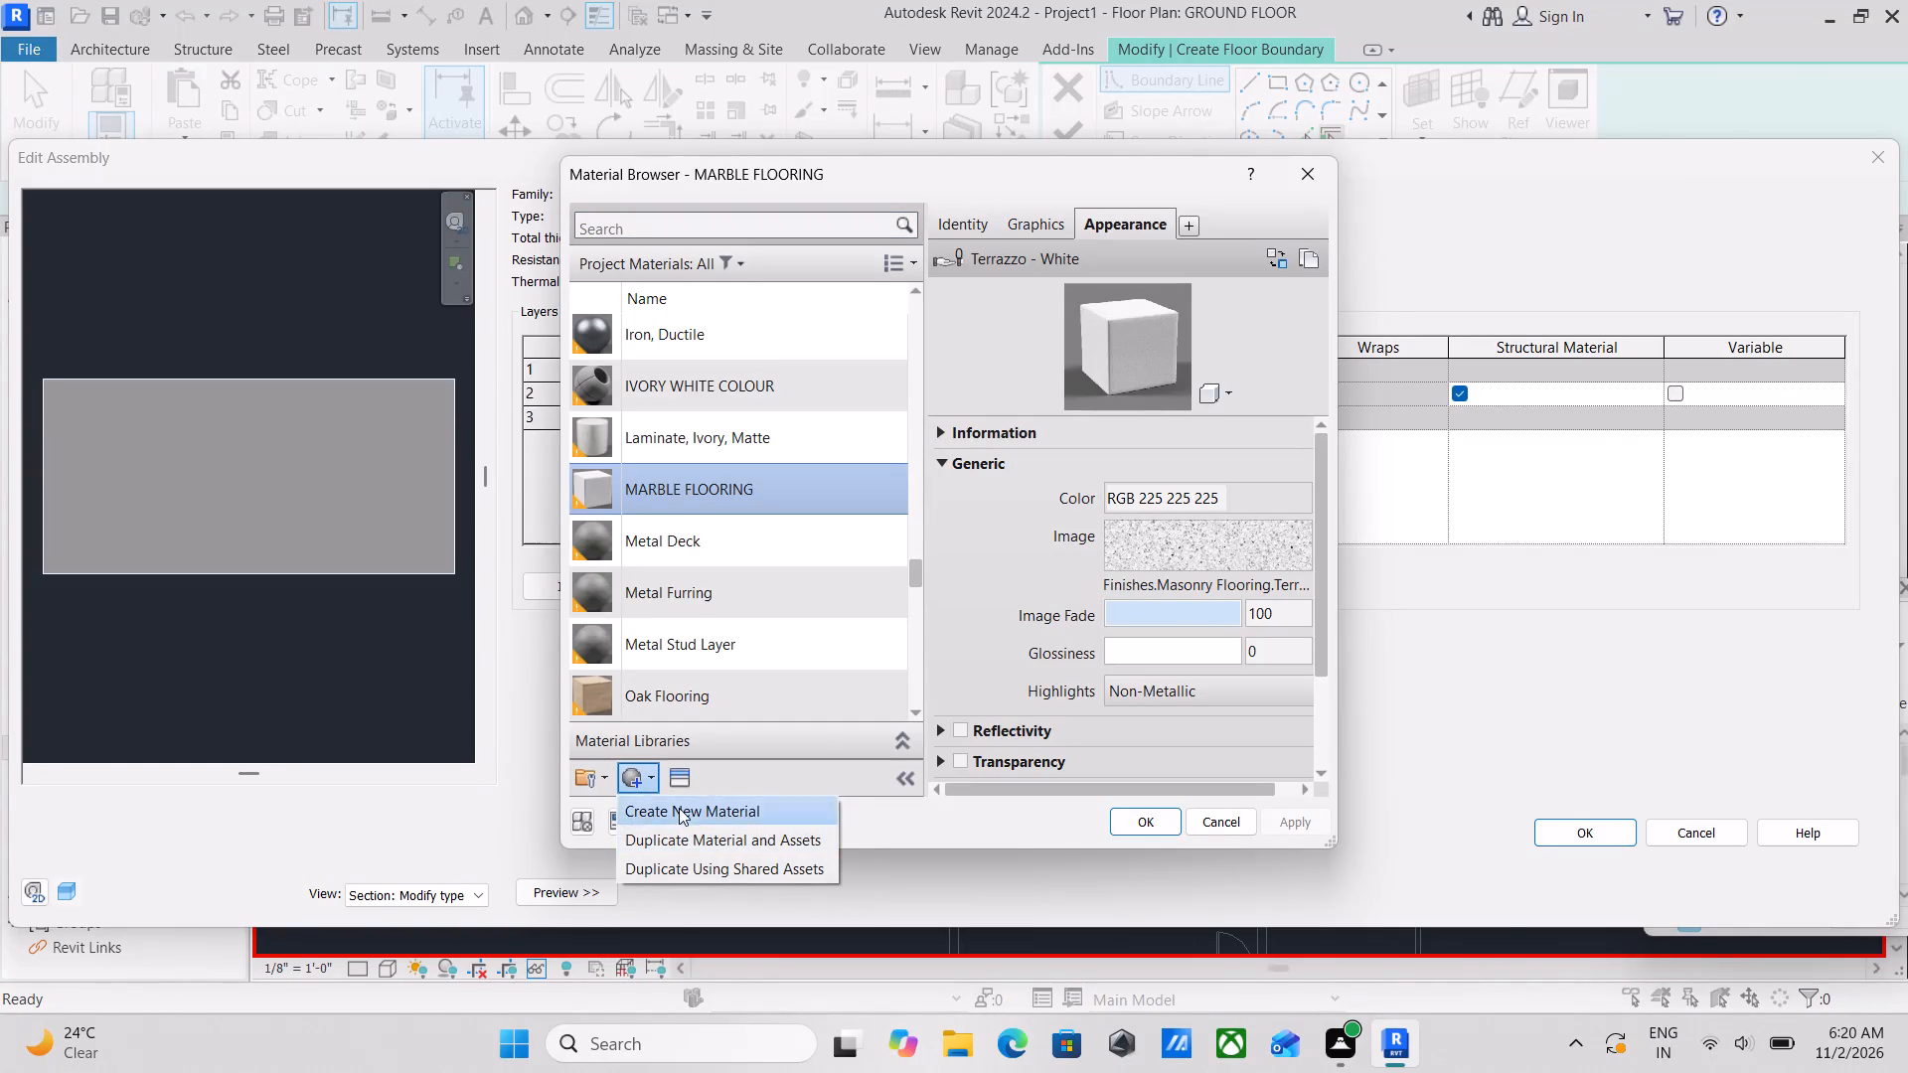
{"action": "right_click", "coordinate": [697, 514]}
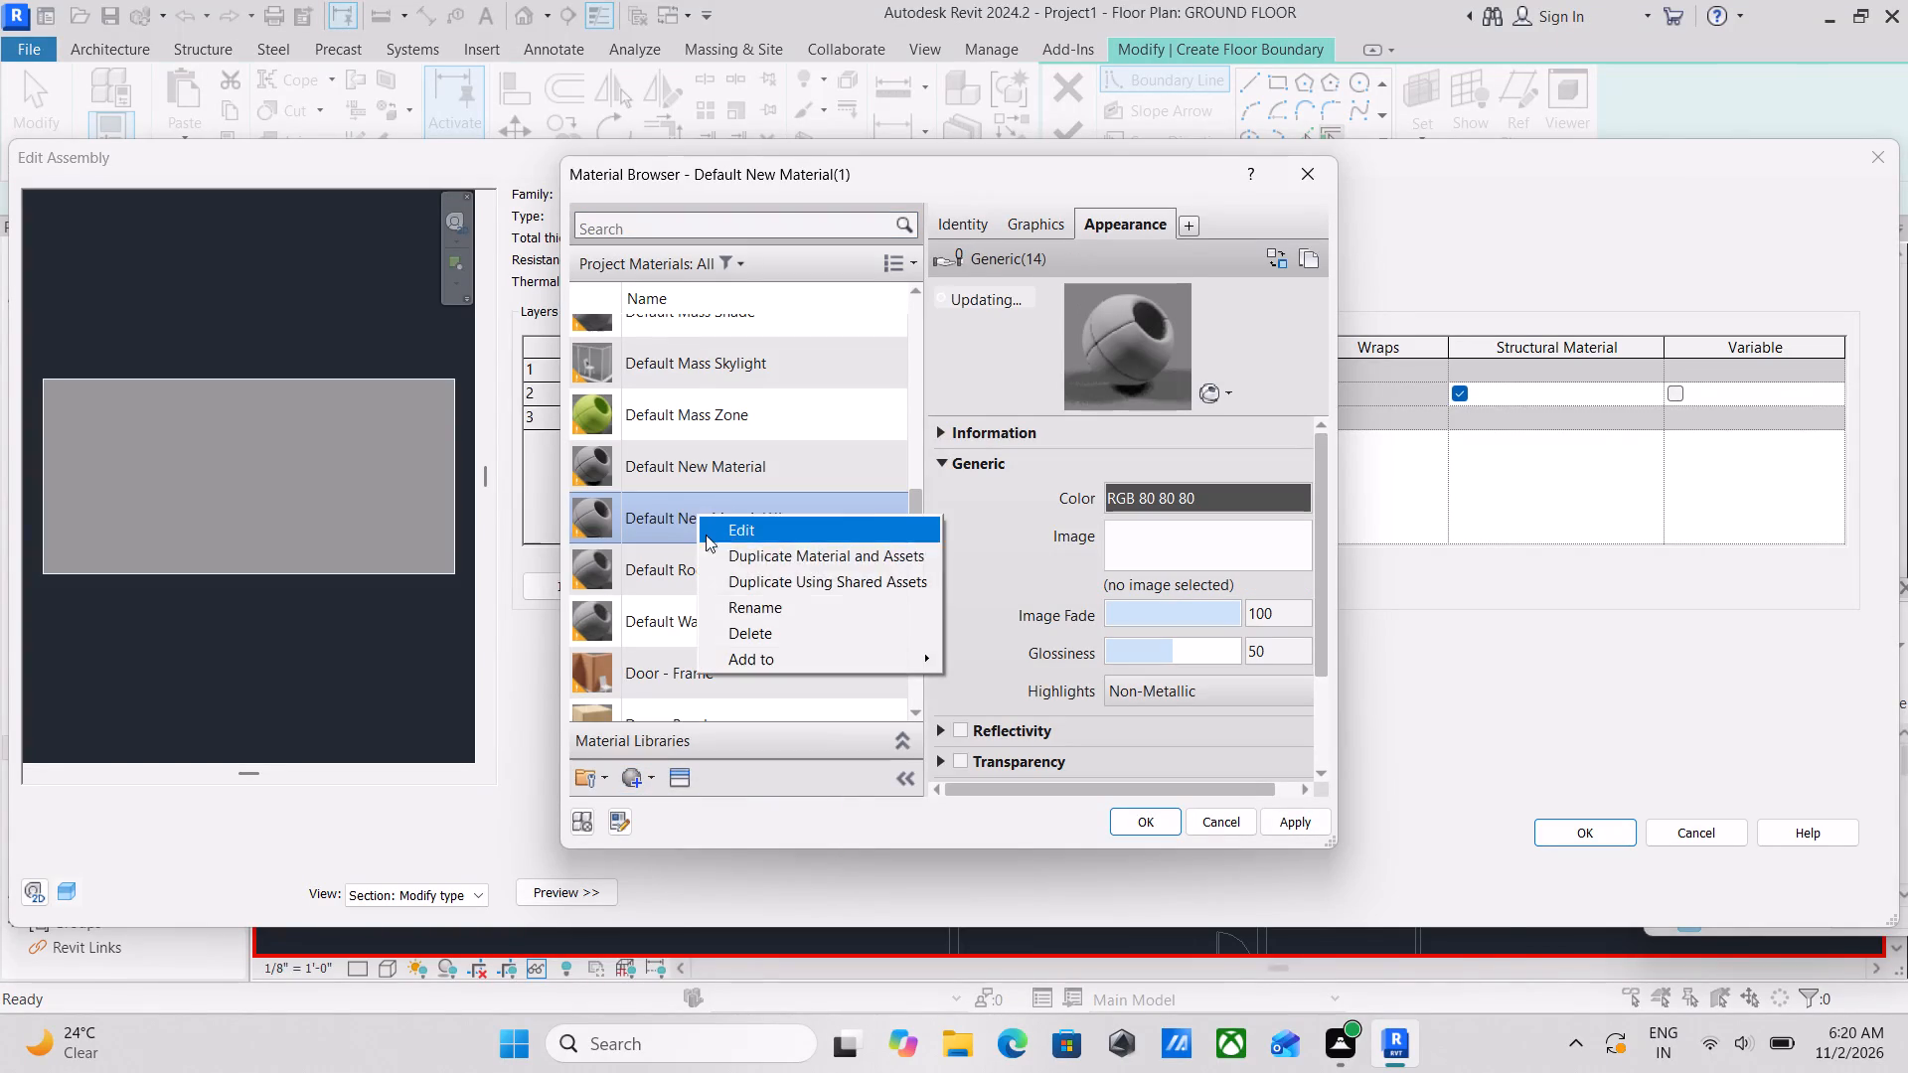
{"action": "left_click", "coordinate": [721, 600]}
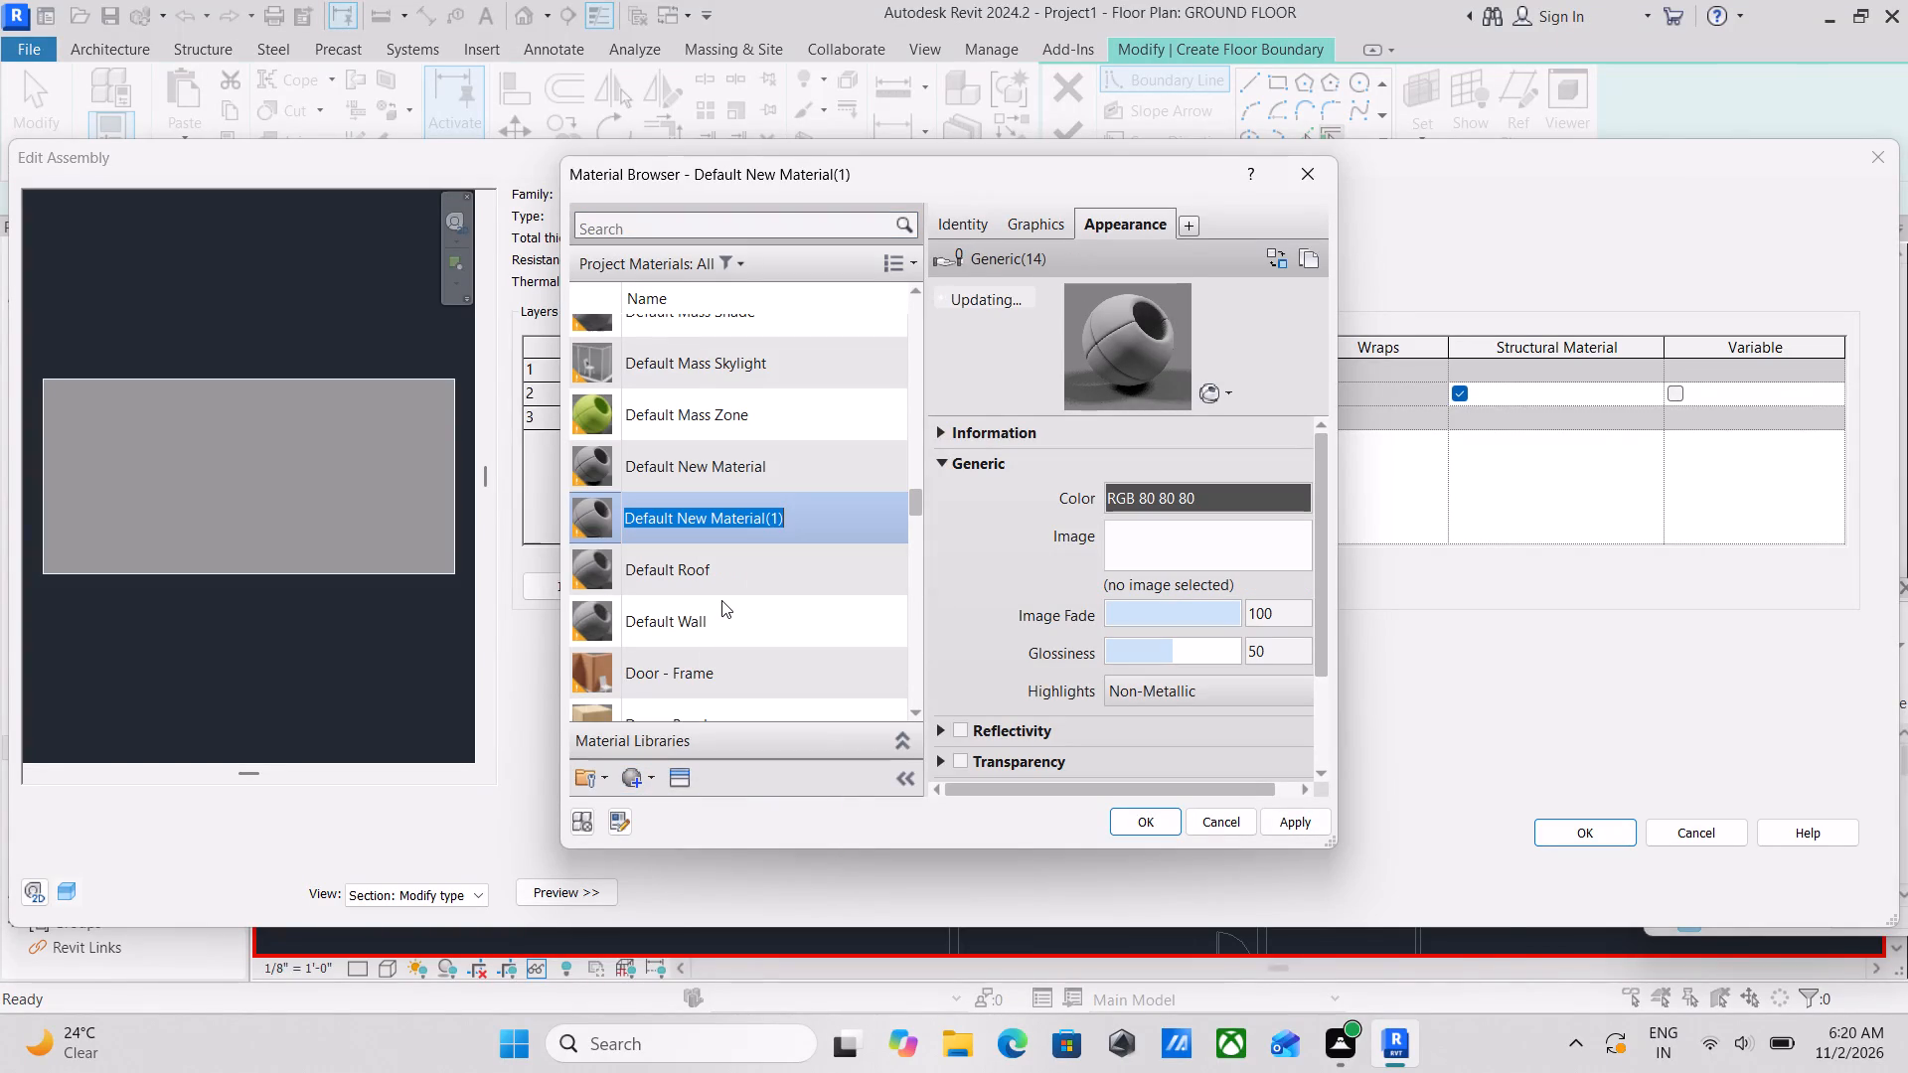
{"action": "key", "text": "v"}
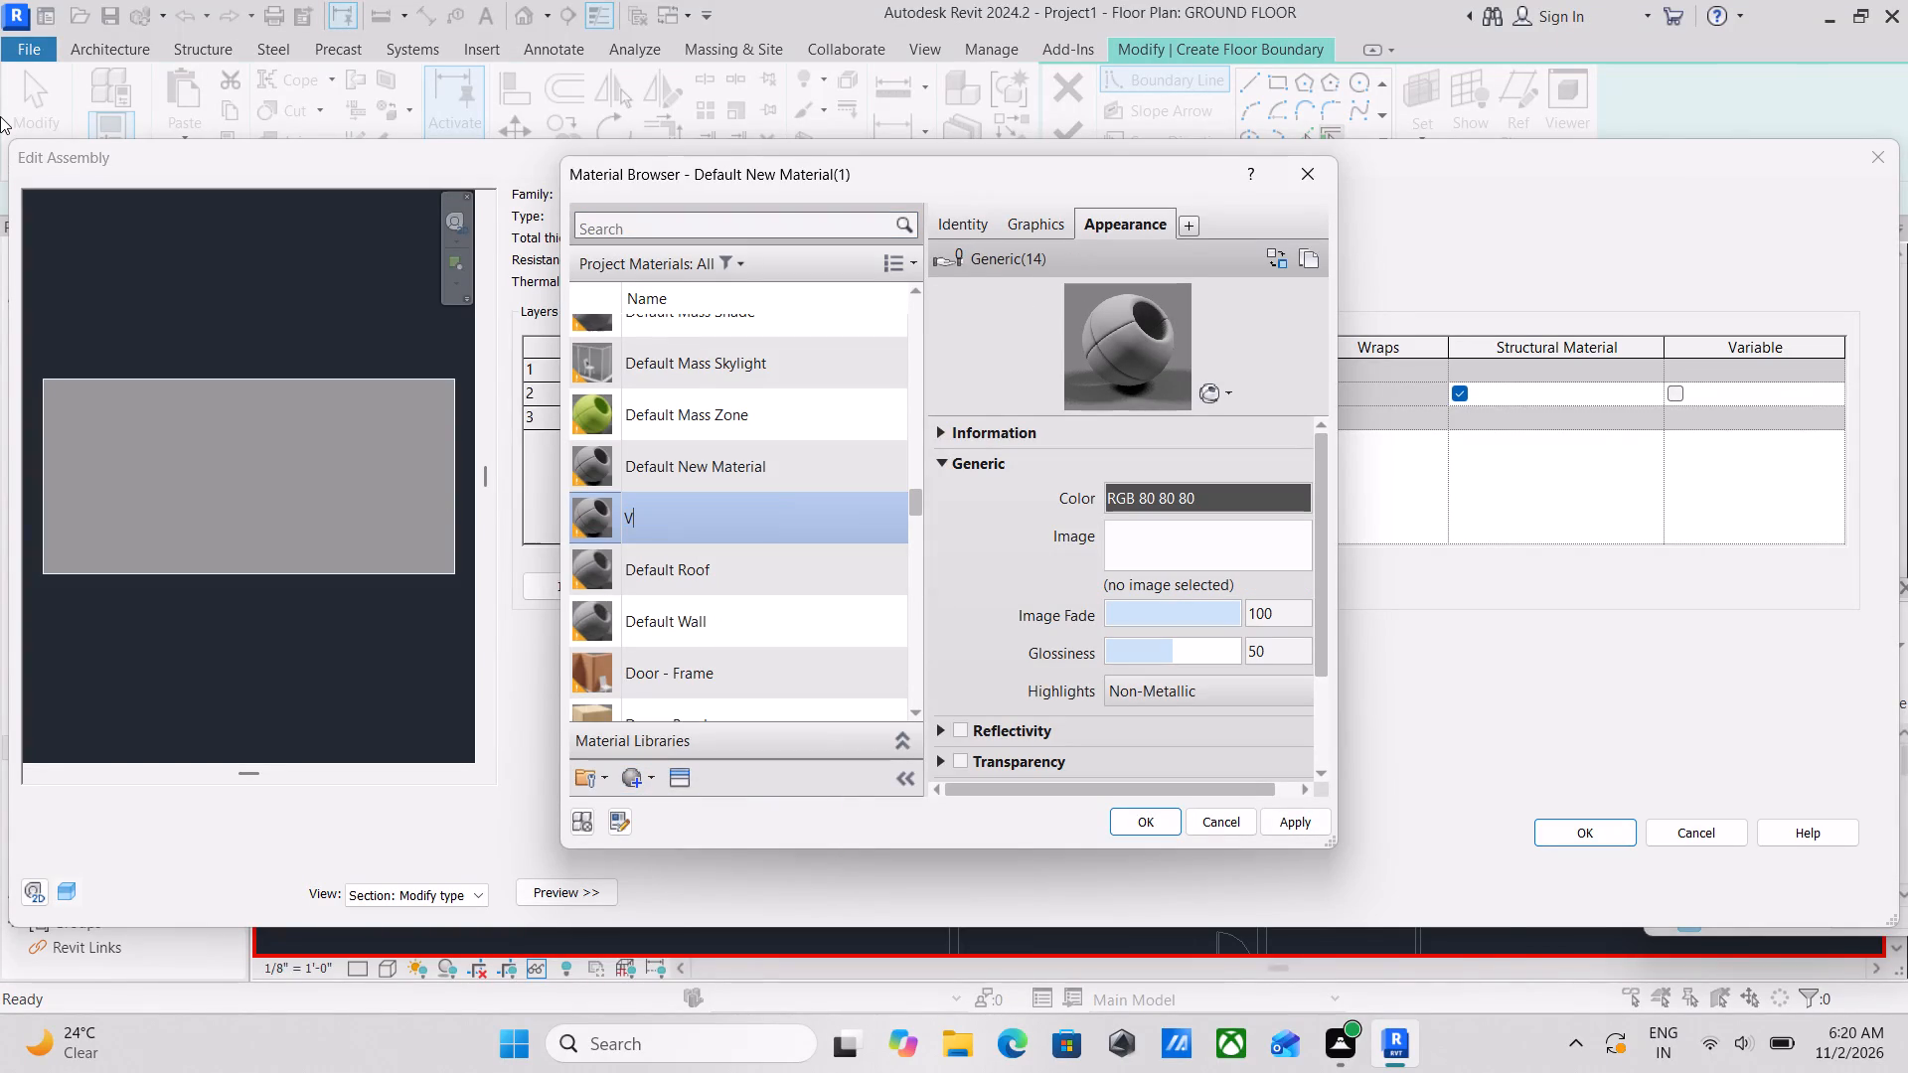
{"action": "type", "text": "ERANA"}
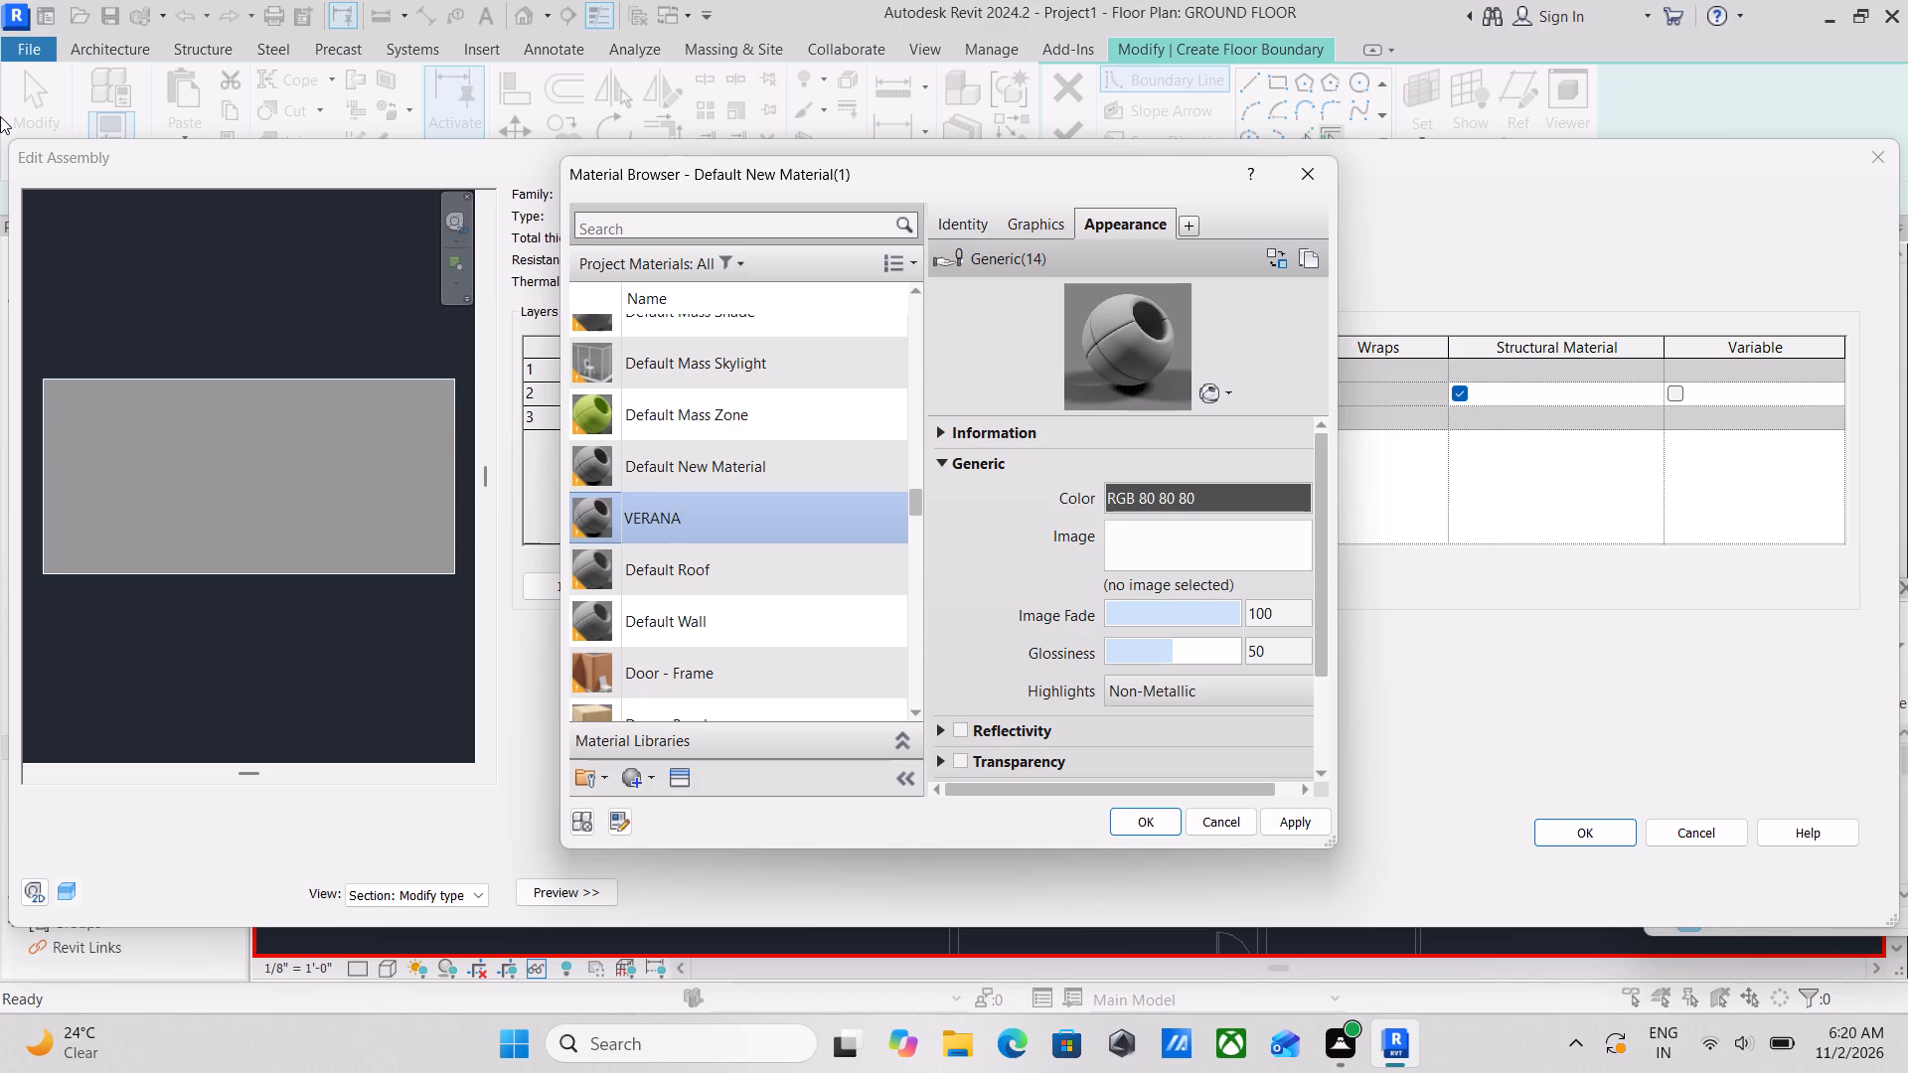
{"action": "key", "text": "BackSpace"}
{"action": "type", "text": "DA"}
{"action": "key", "text": "space"}
{"action": "type", "text": "FL"}
{"action": "type", "text": "OO"}
{"action": "type", "text": "RING"}
{"action": "key", "text": "space"}
{"action": "key", "text": "6"}
{"action": "key", "text": "shift+quotedbl"}
{"action": "left_click", "coordinate": [682, 523]}
{"action": "left_click", "coordinate": [813, 519]}
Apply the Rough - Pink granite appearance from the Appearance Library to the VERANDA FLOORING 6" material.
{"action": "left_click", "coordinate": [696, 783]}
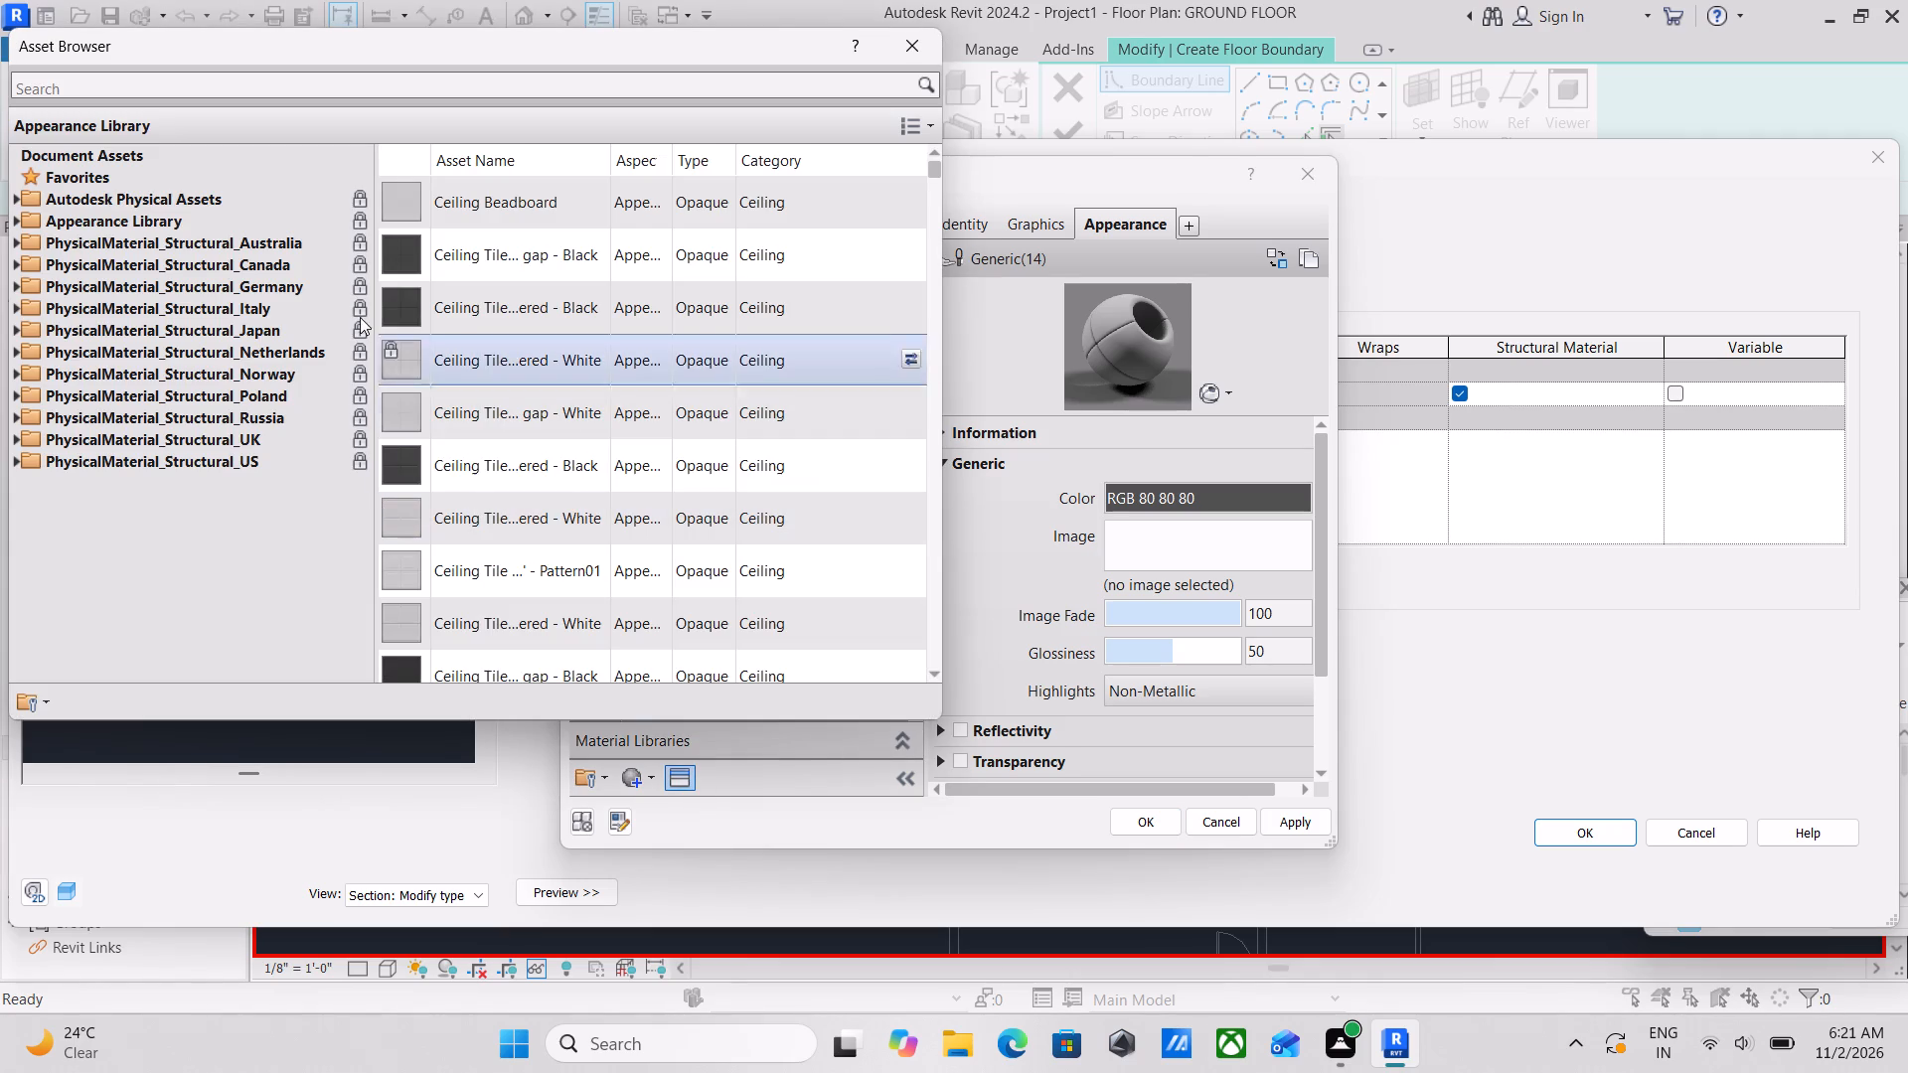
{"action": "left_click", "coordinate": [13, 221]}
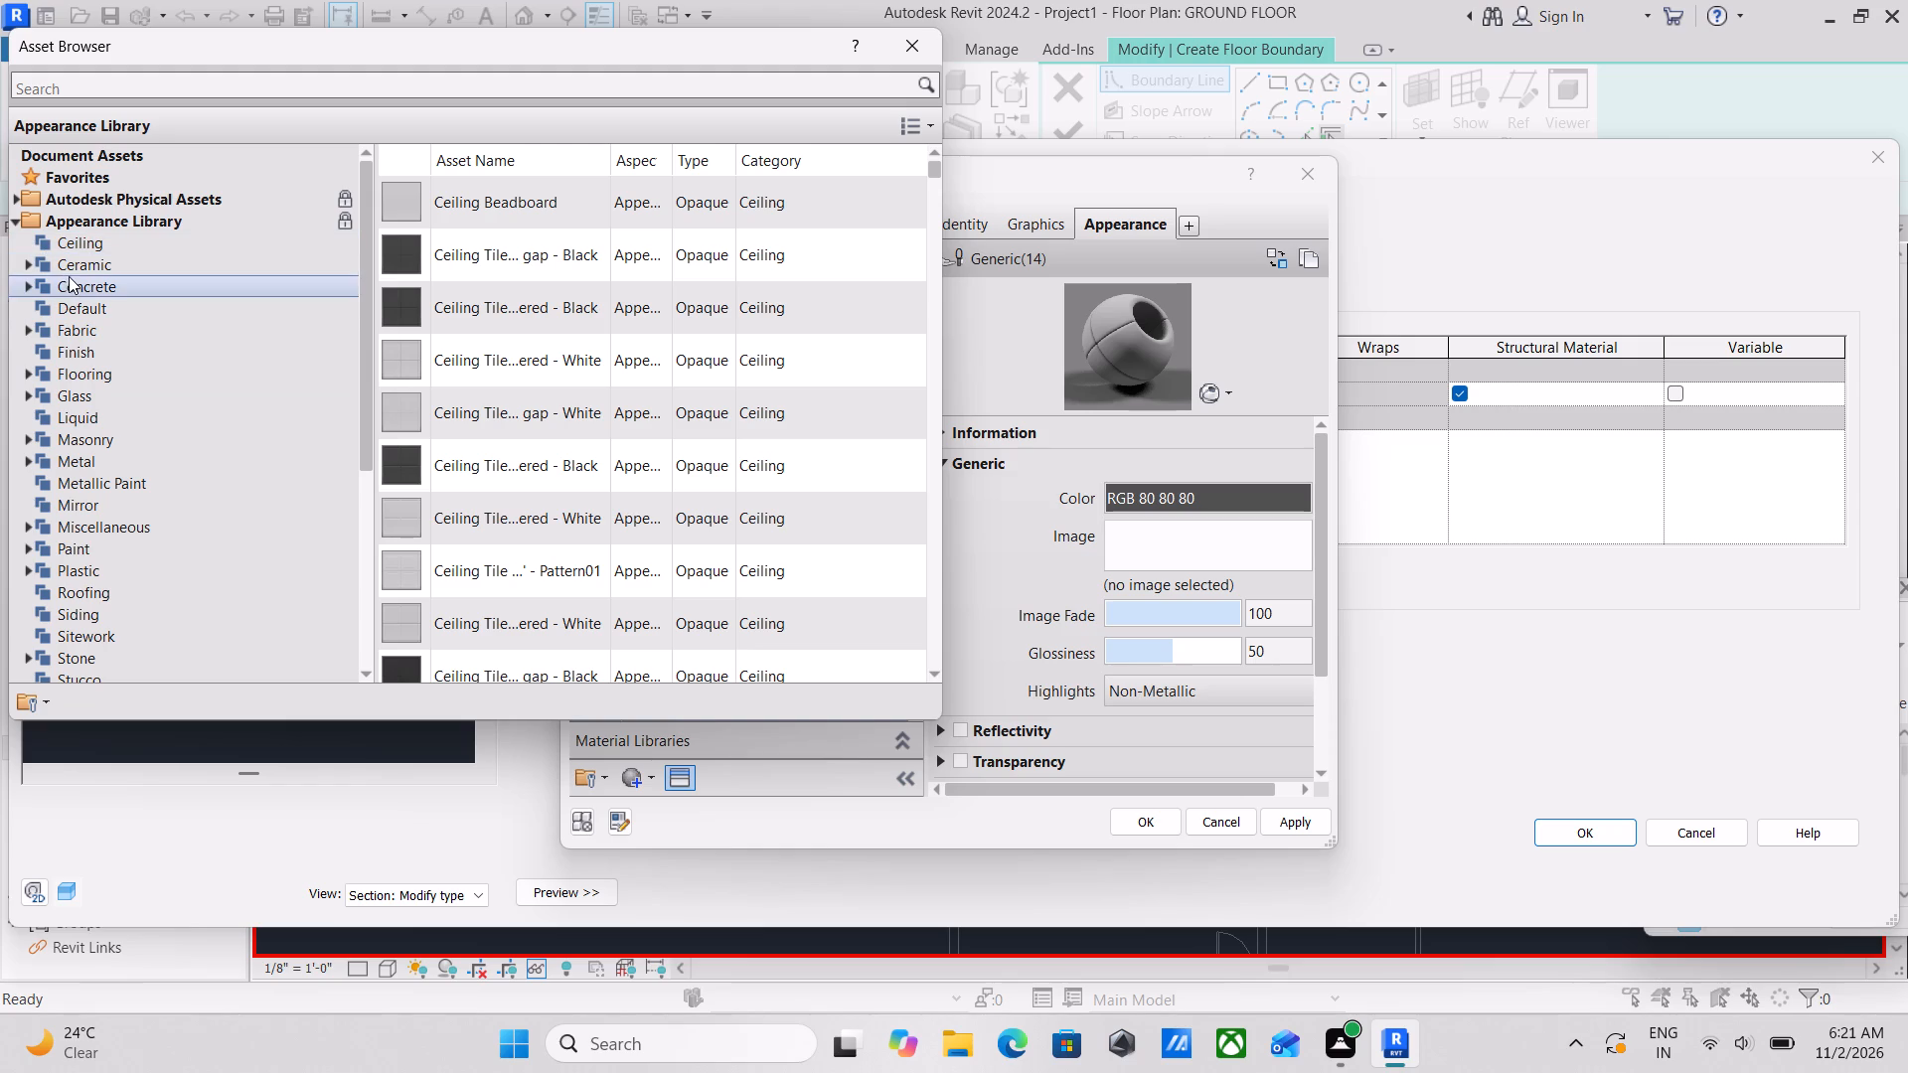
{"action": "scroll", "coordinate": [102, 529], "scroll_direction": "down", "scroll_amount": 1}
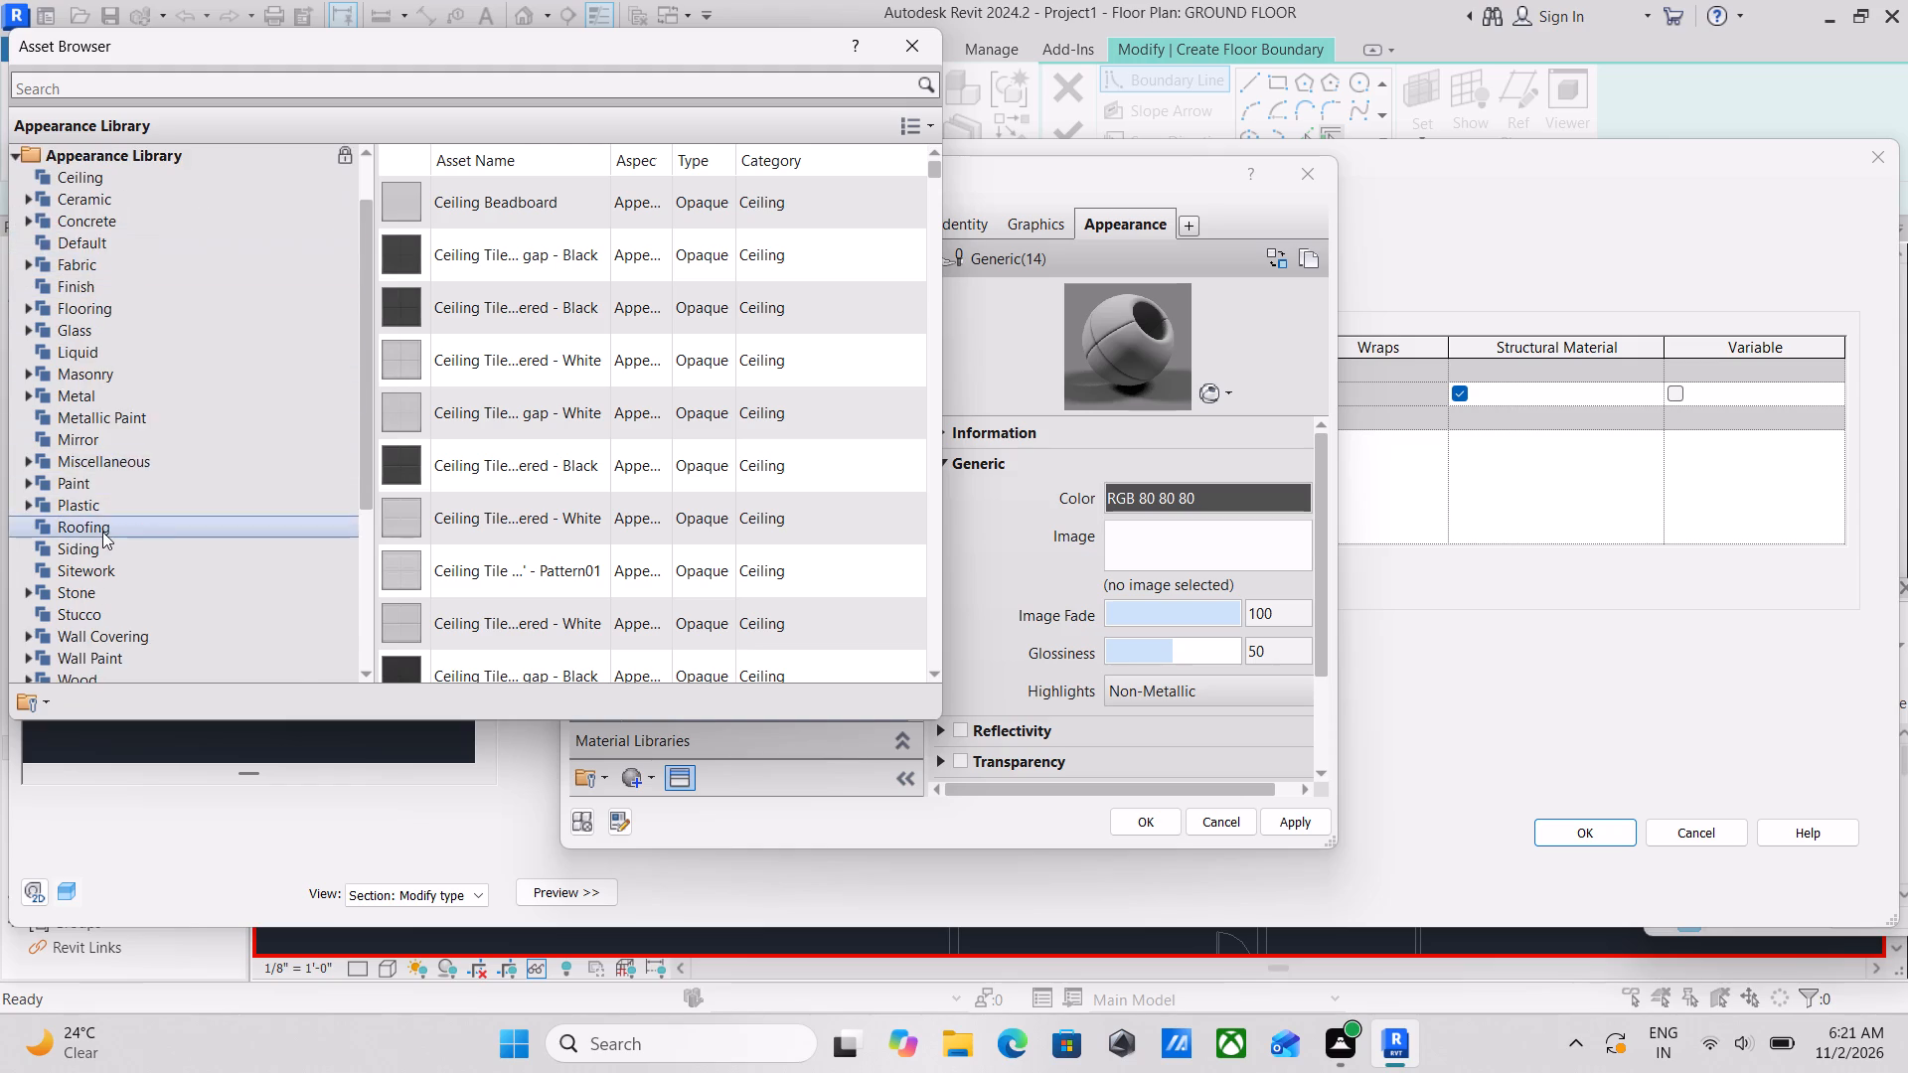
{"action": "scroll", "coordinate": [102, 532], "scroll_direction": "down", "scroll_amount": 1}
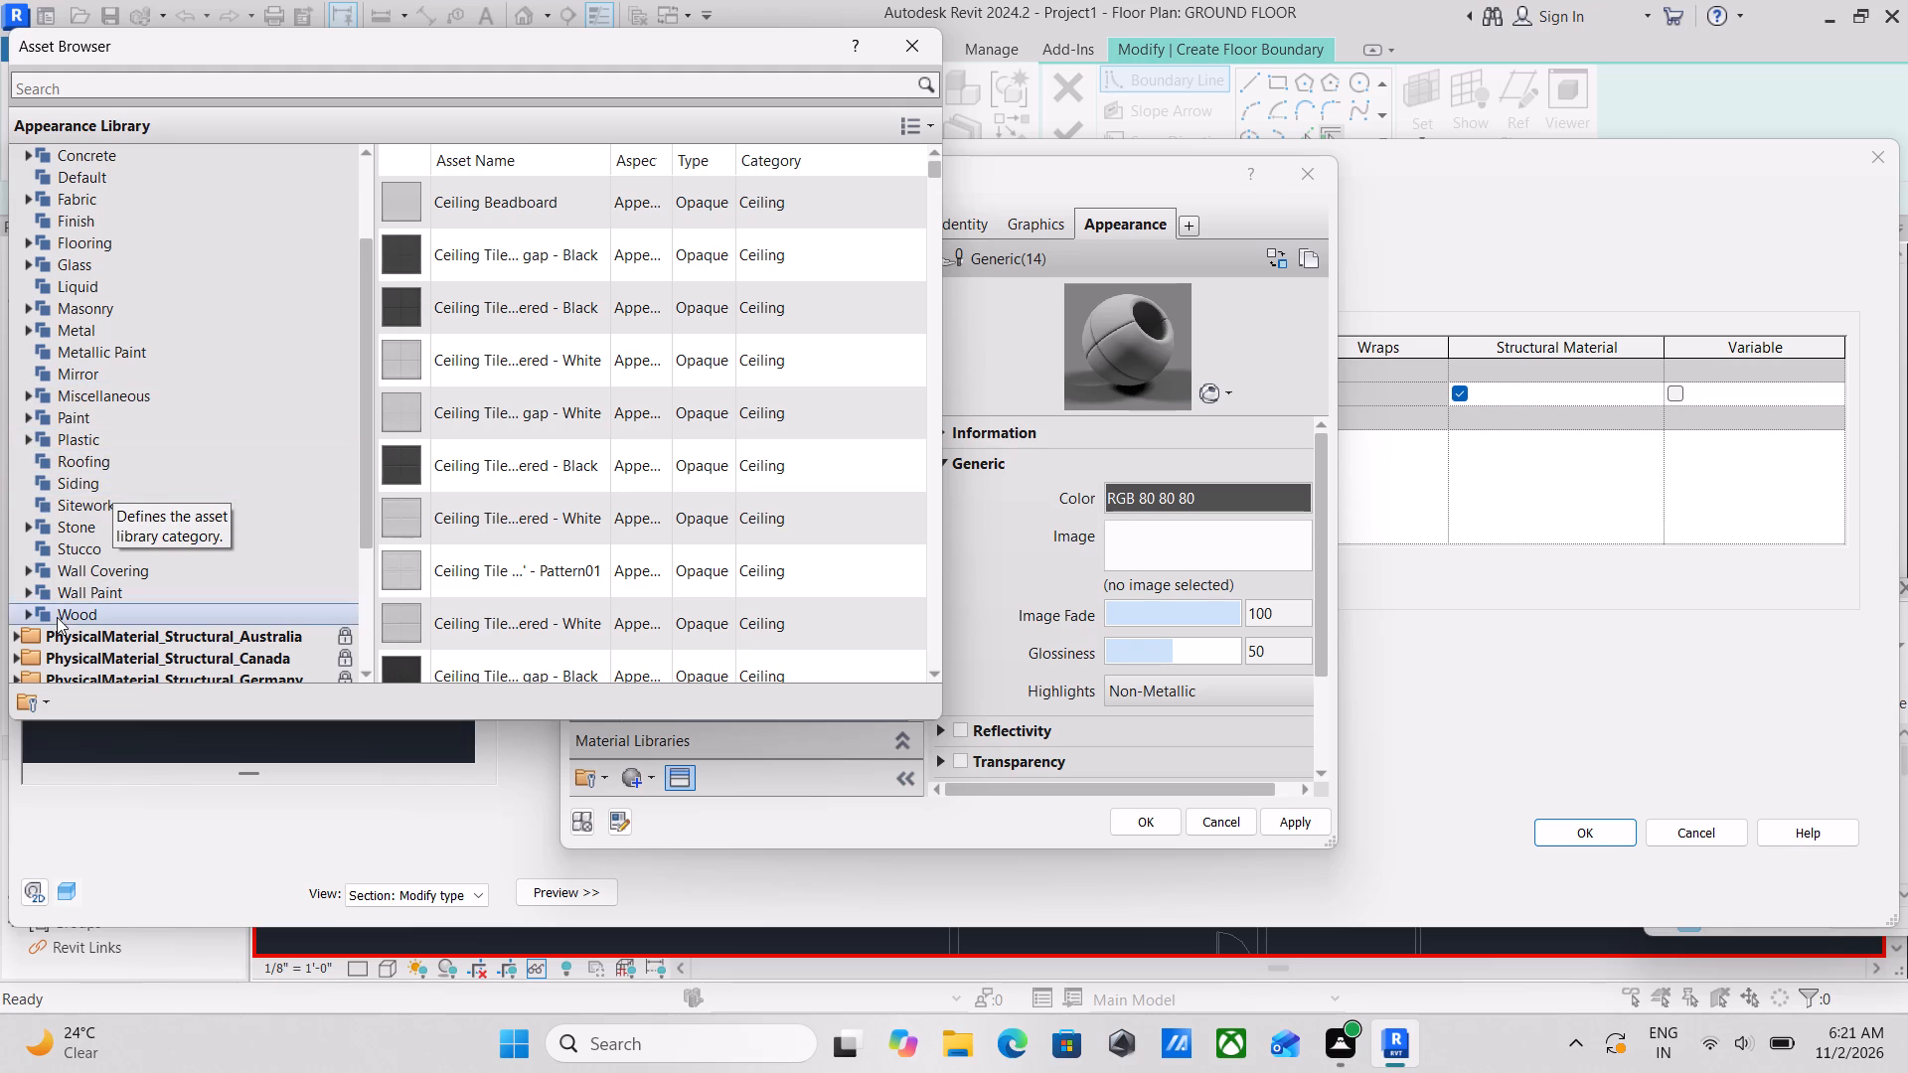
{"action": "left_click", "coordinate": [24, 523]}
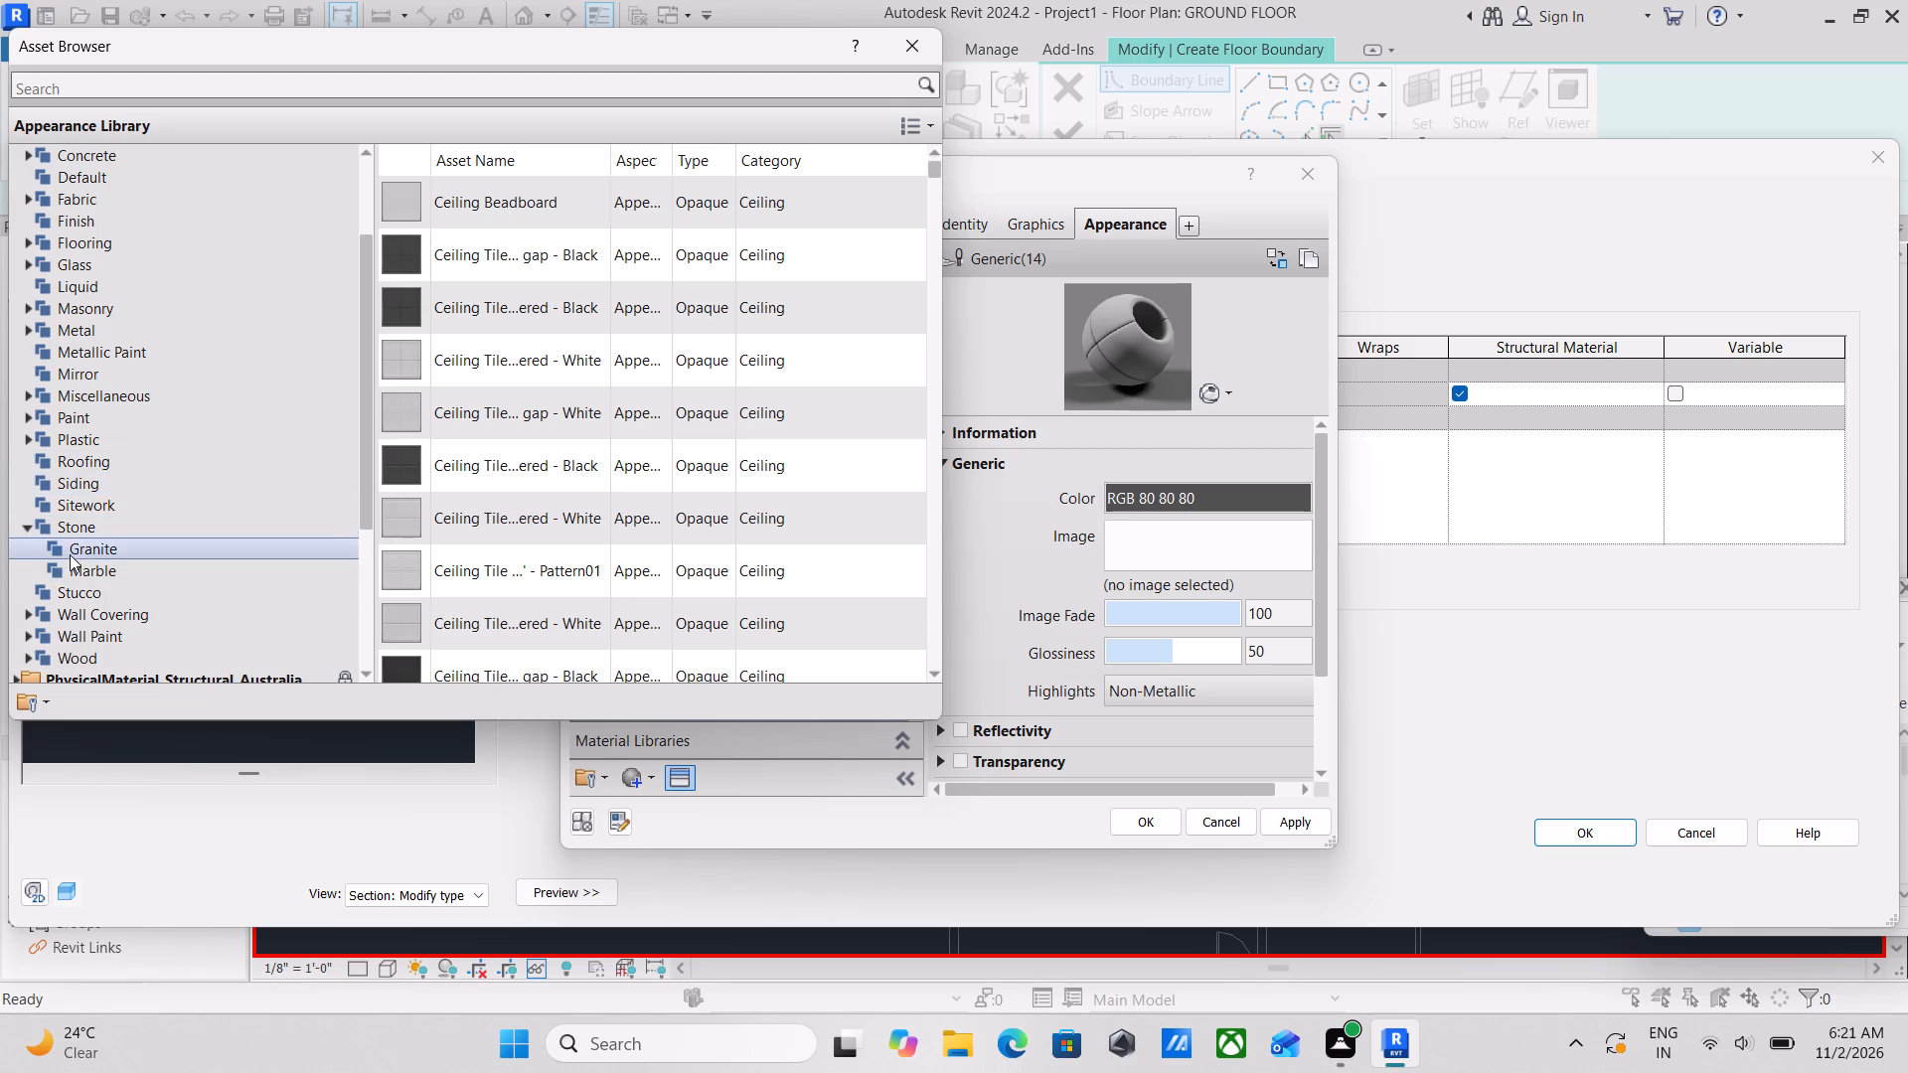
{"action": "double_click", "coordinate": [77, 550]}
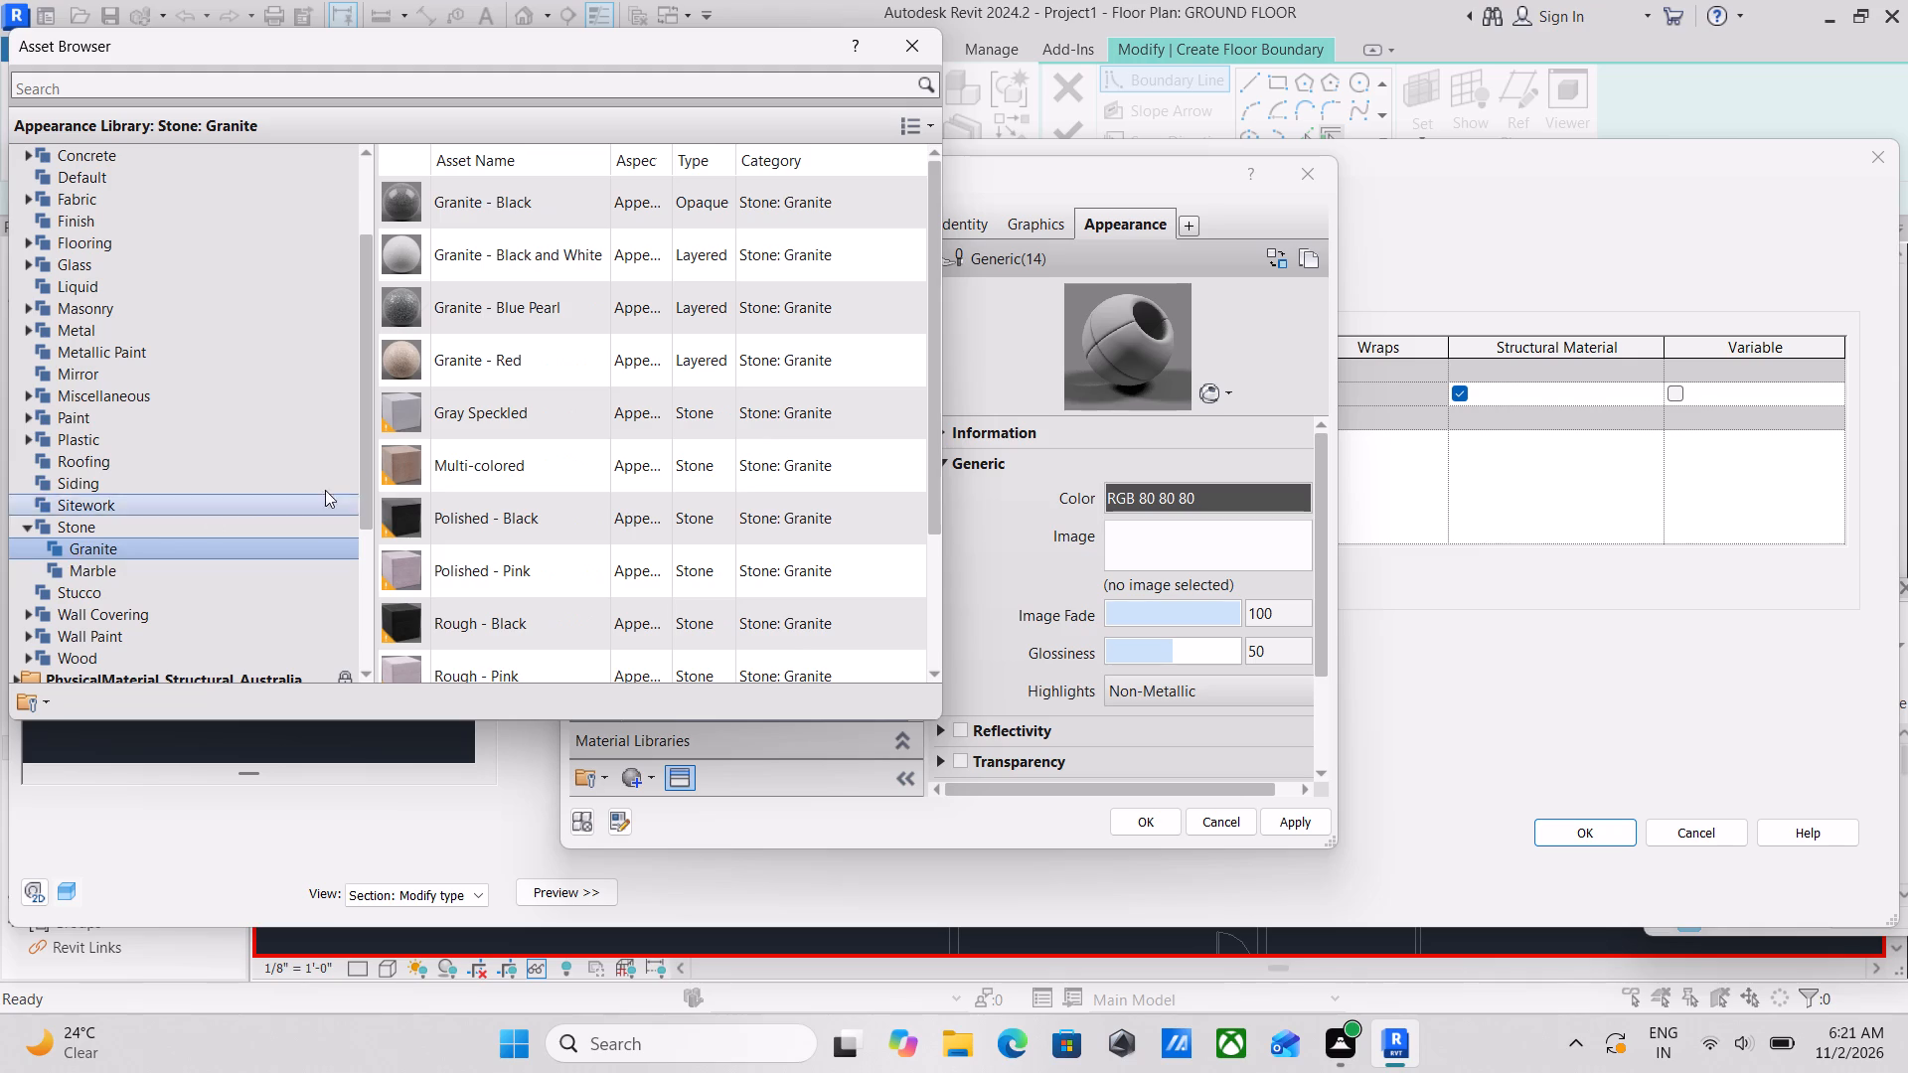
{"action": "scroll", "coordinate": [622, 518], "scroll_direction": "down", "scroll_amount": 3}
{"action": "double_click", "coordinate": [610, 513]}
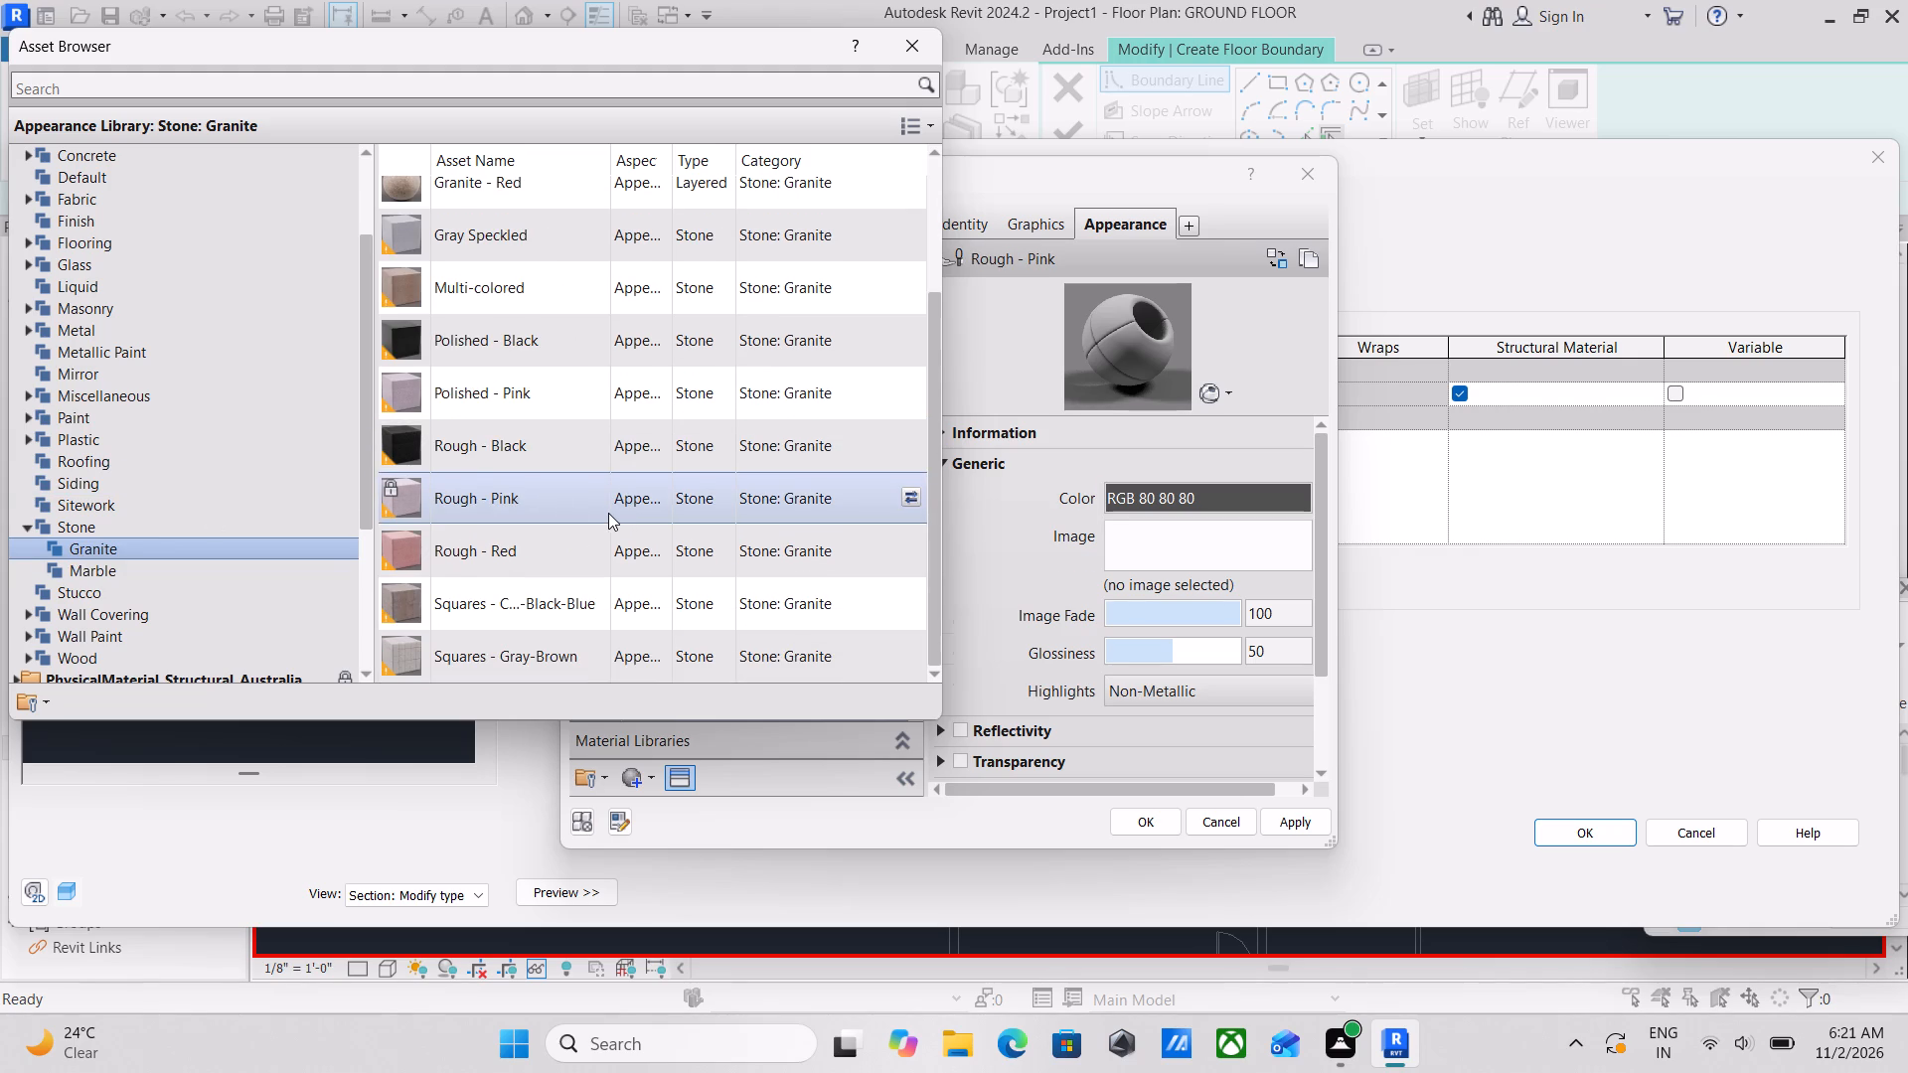
Replace the VERANDA FLOORING 6" material's appearance with the Dark Gray stucco asset.
{"action": "double_click", "coordinate": [57, 593]}
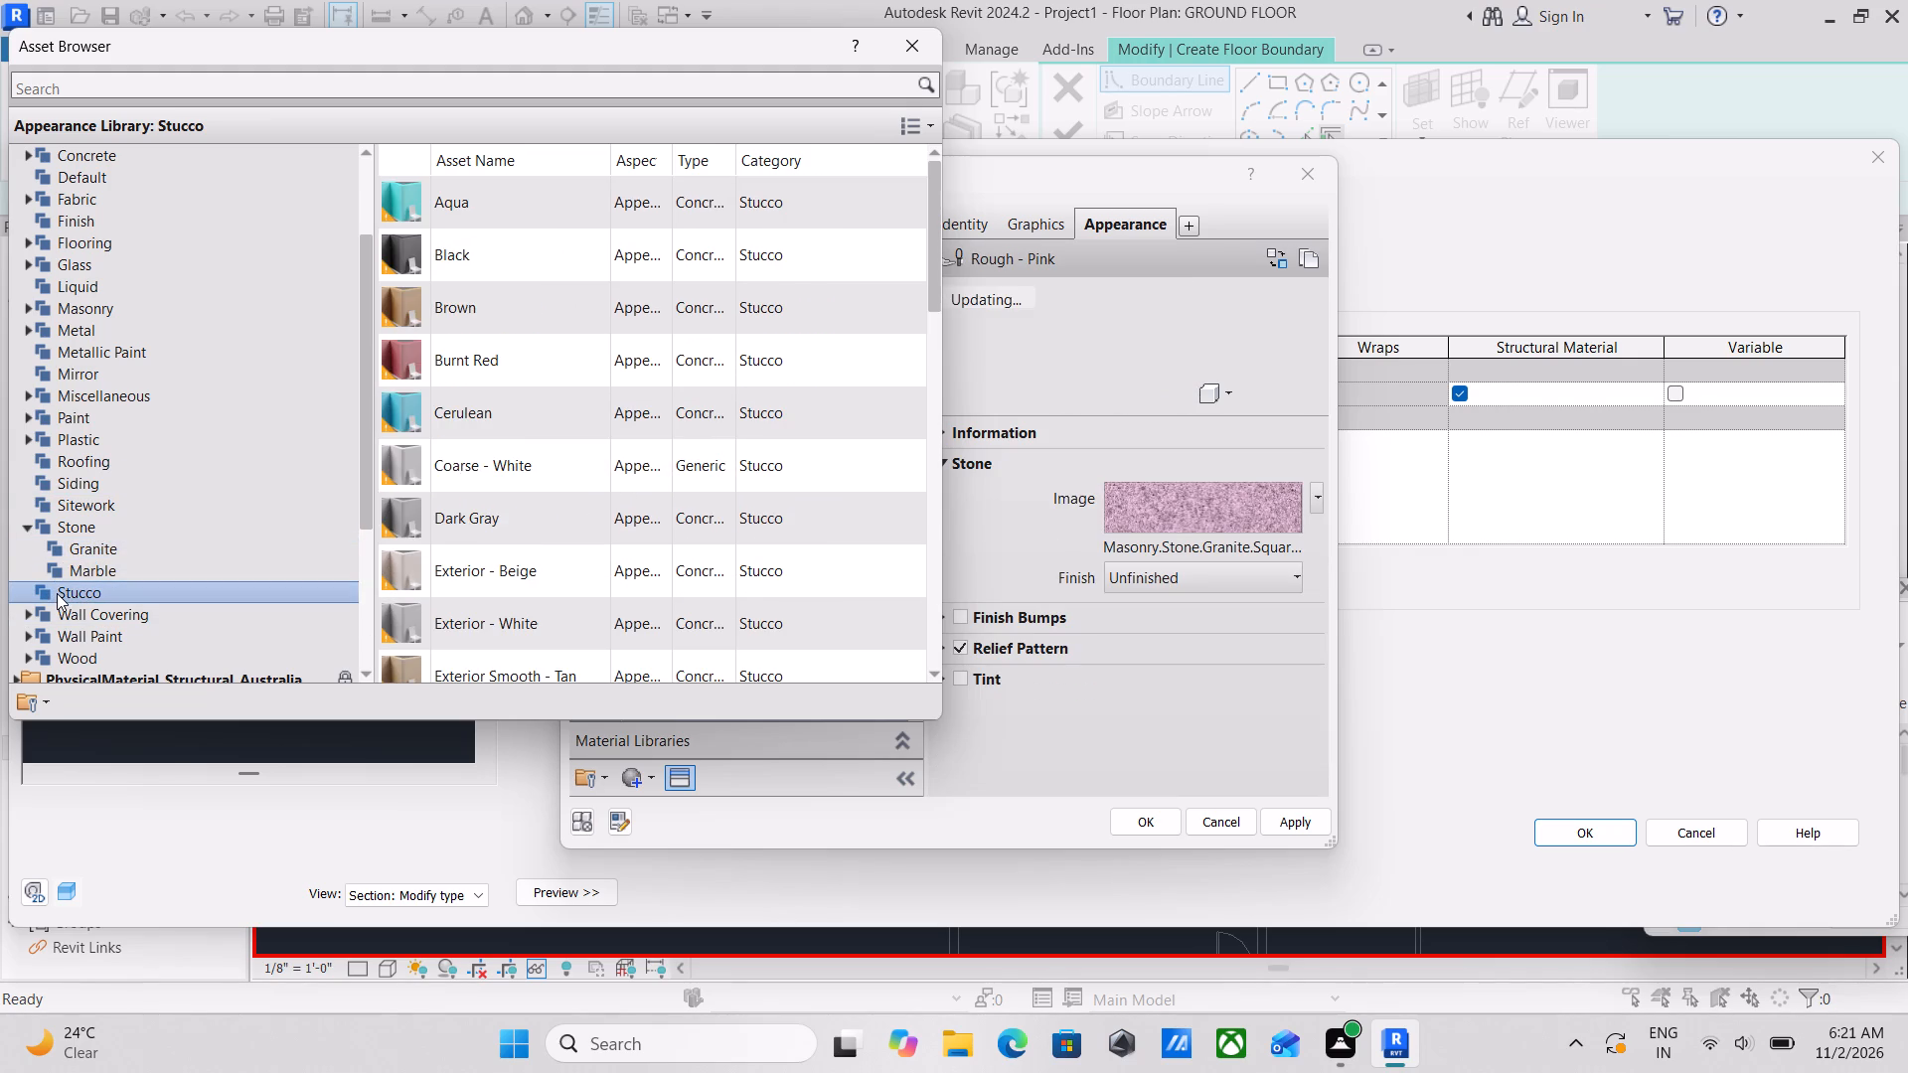
{"action": "double_click", "coordinate": [475, 513]}
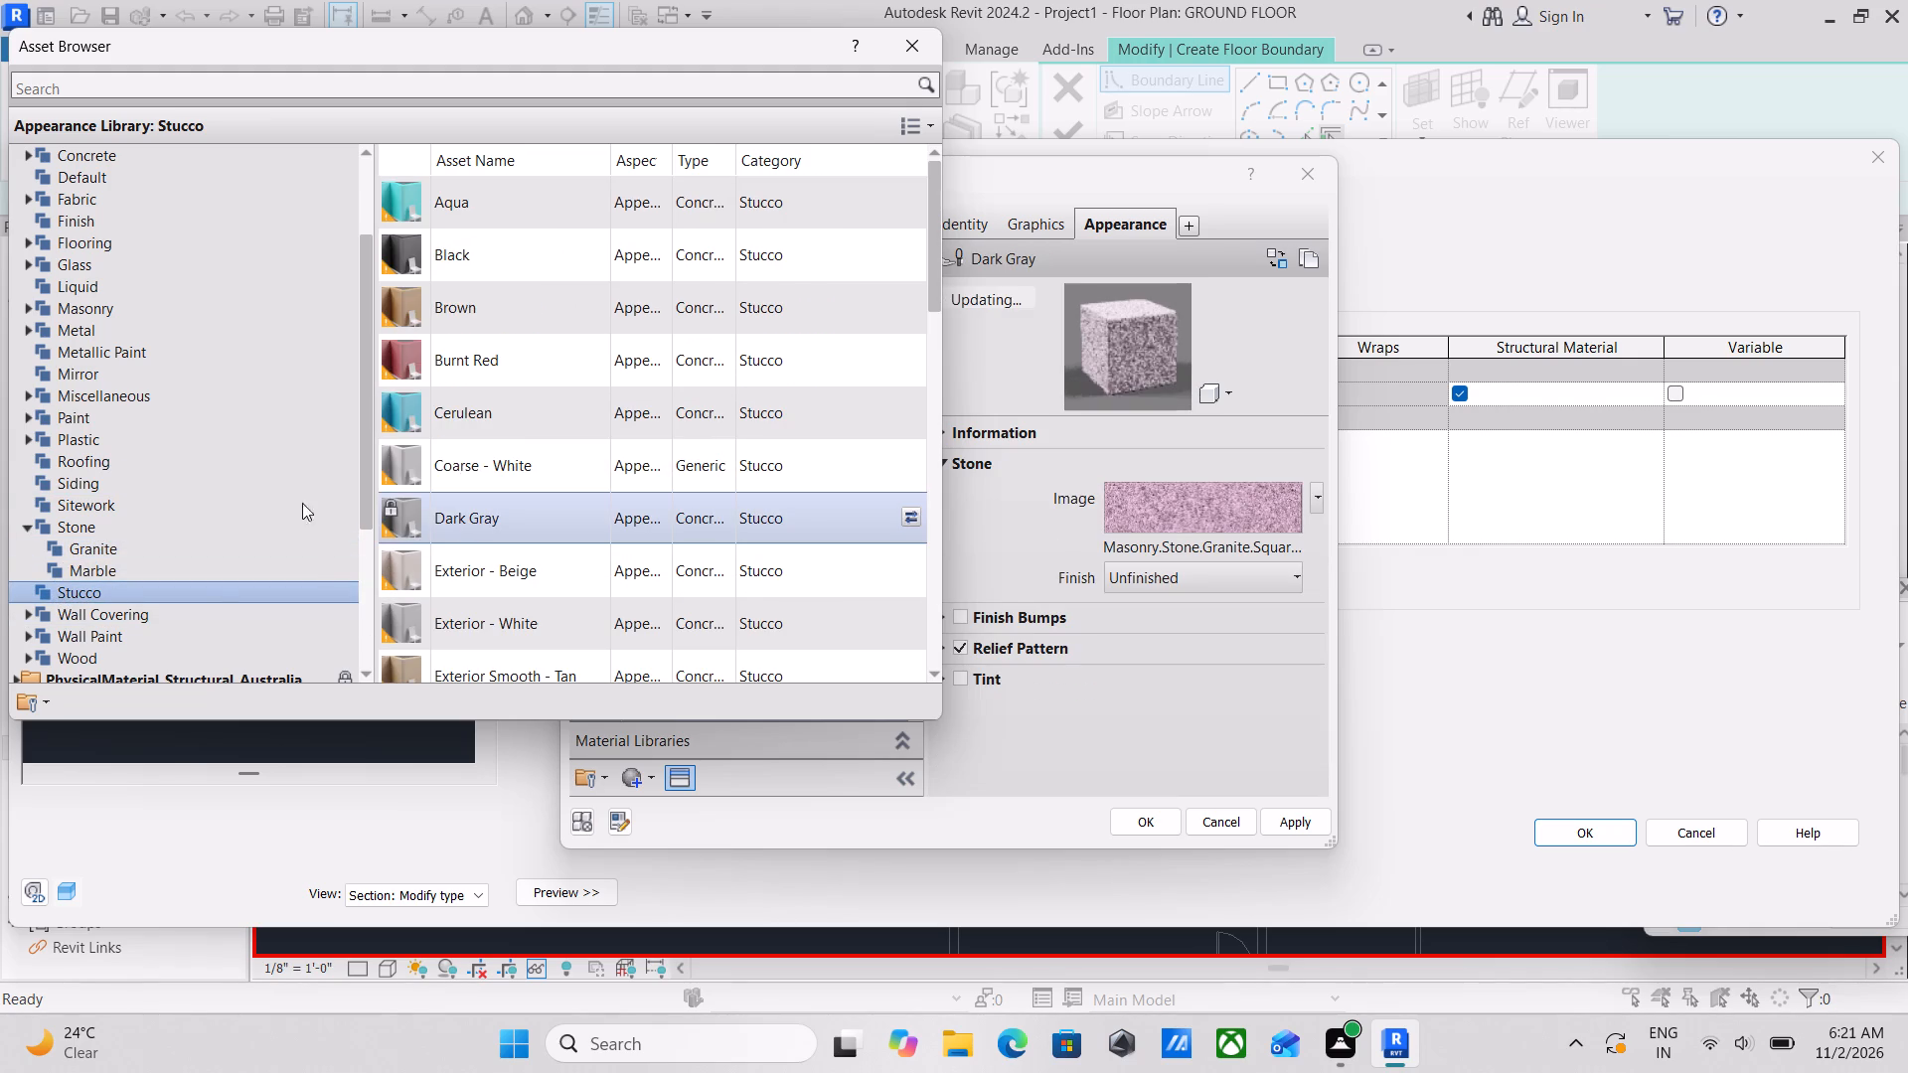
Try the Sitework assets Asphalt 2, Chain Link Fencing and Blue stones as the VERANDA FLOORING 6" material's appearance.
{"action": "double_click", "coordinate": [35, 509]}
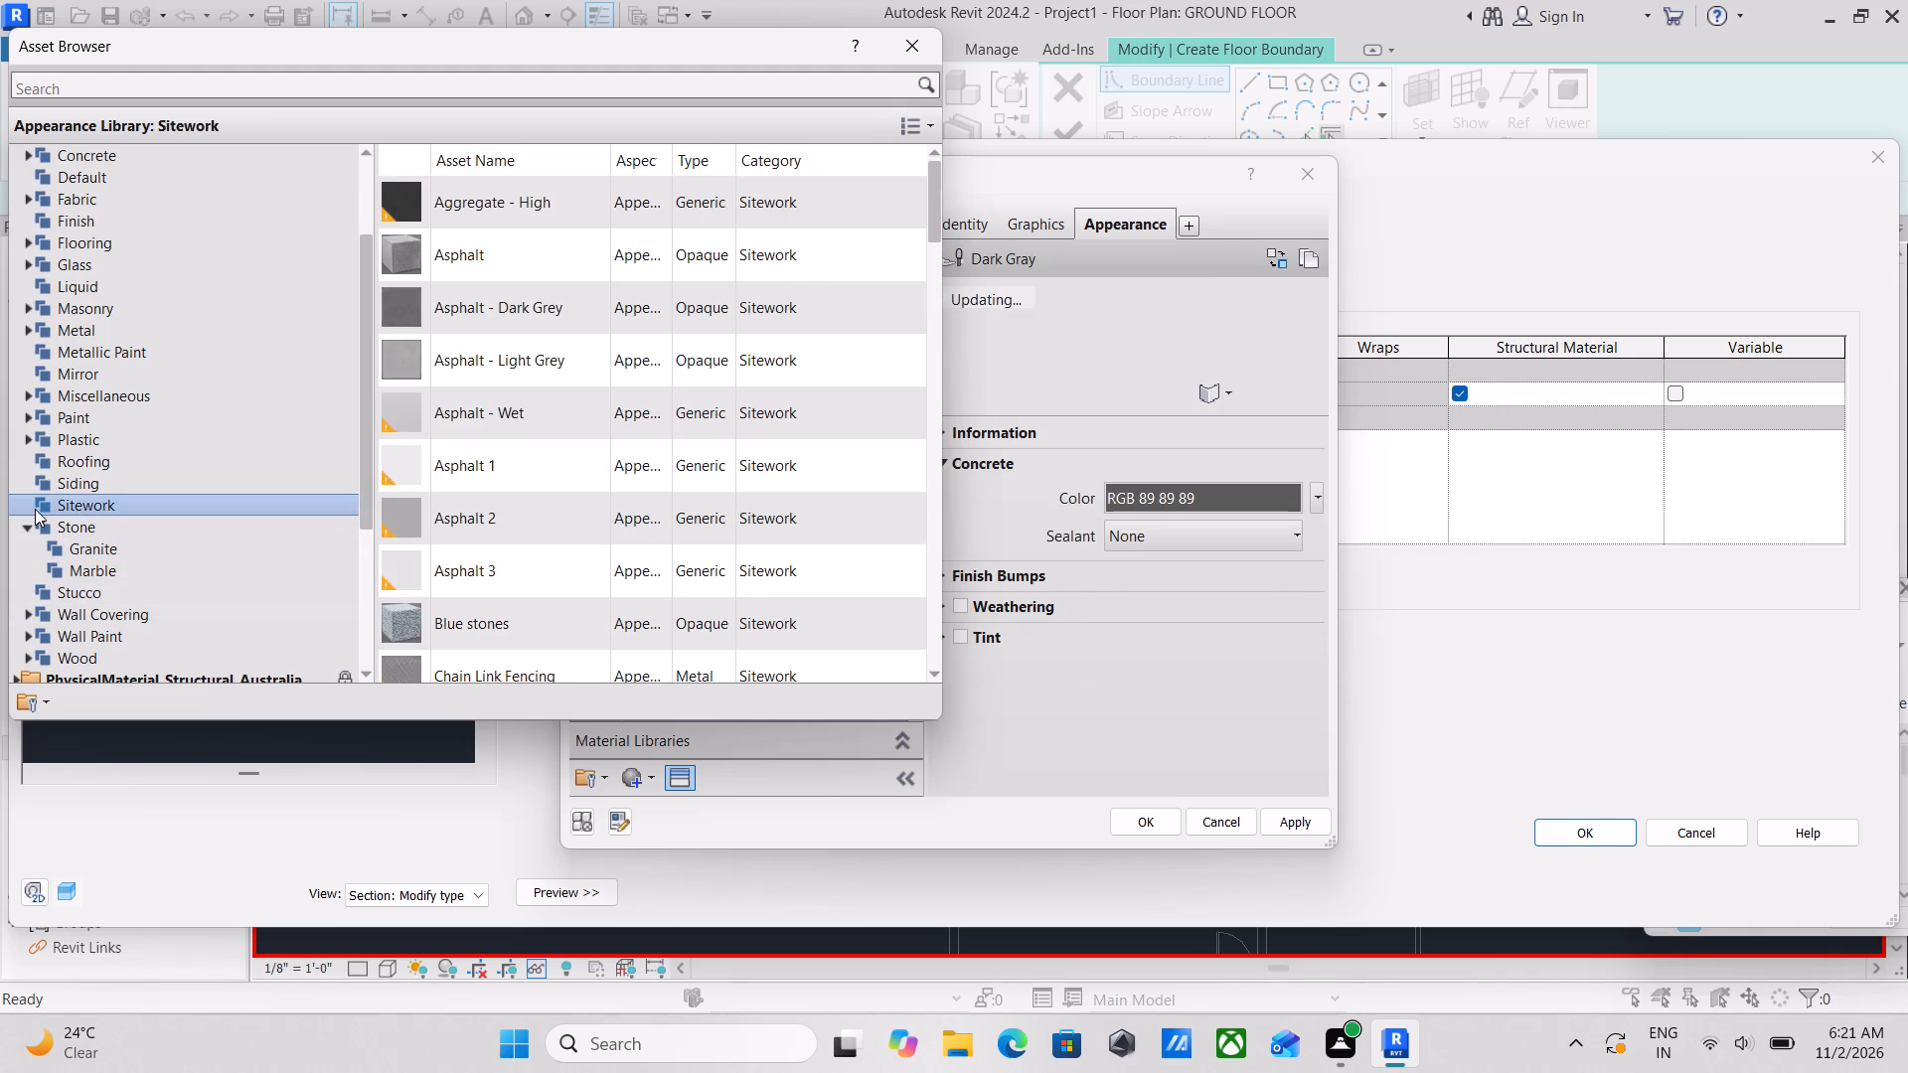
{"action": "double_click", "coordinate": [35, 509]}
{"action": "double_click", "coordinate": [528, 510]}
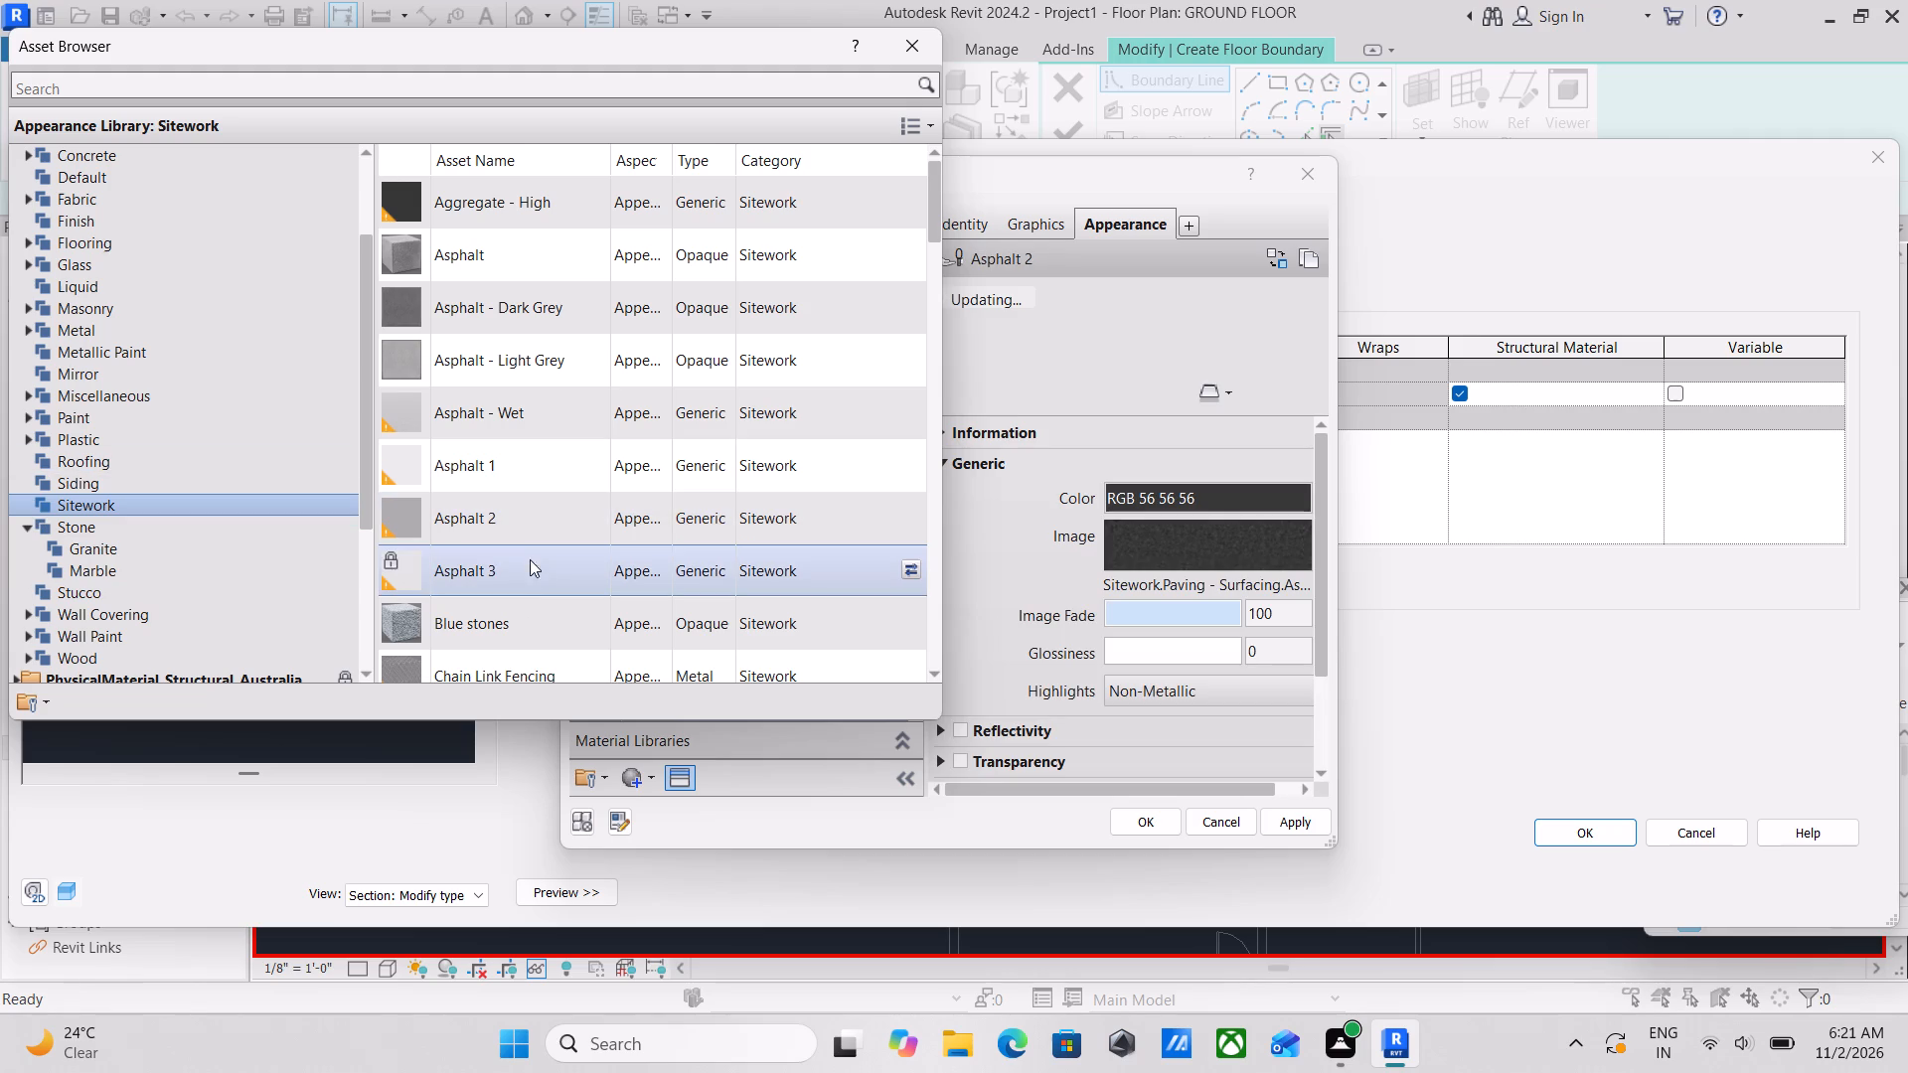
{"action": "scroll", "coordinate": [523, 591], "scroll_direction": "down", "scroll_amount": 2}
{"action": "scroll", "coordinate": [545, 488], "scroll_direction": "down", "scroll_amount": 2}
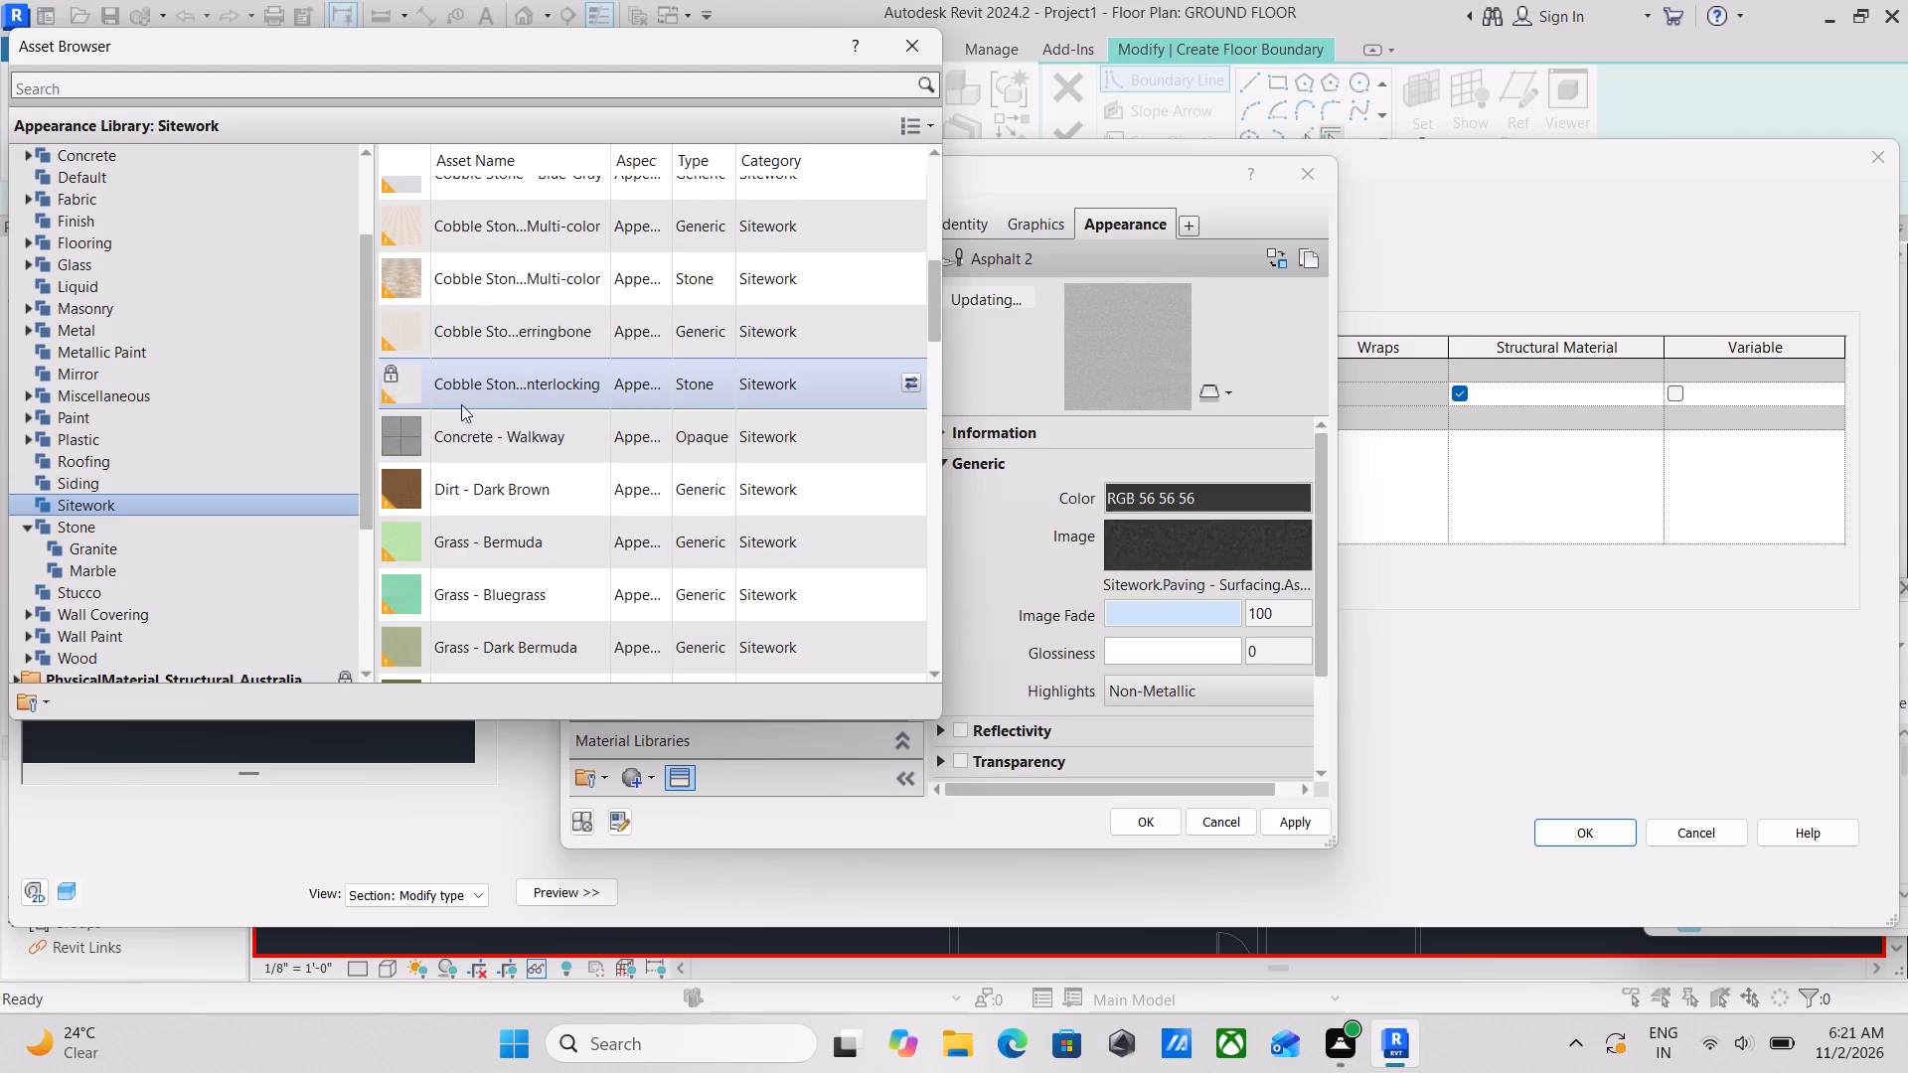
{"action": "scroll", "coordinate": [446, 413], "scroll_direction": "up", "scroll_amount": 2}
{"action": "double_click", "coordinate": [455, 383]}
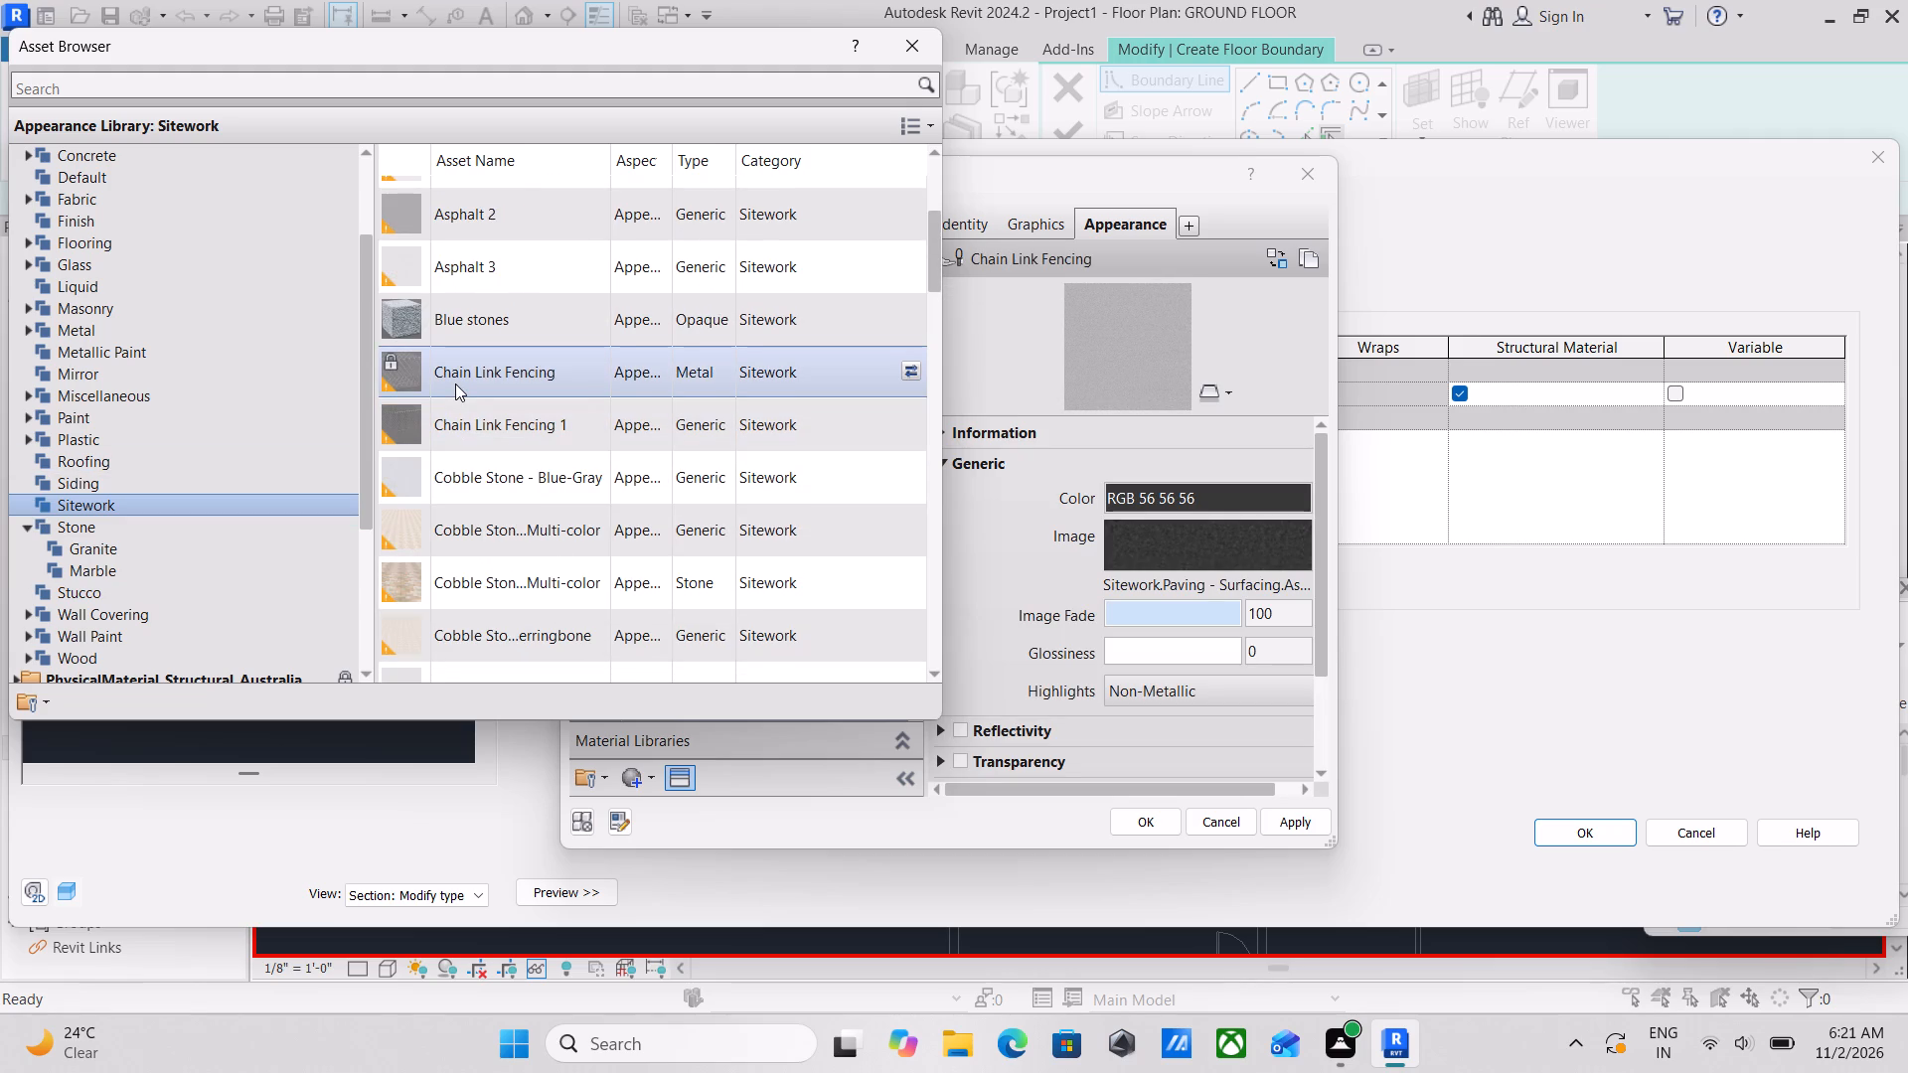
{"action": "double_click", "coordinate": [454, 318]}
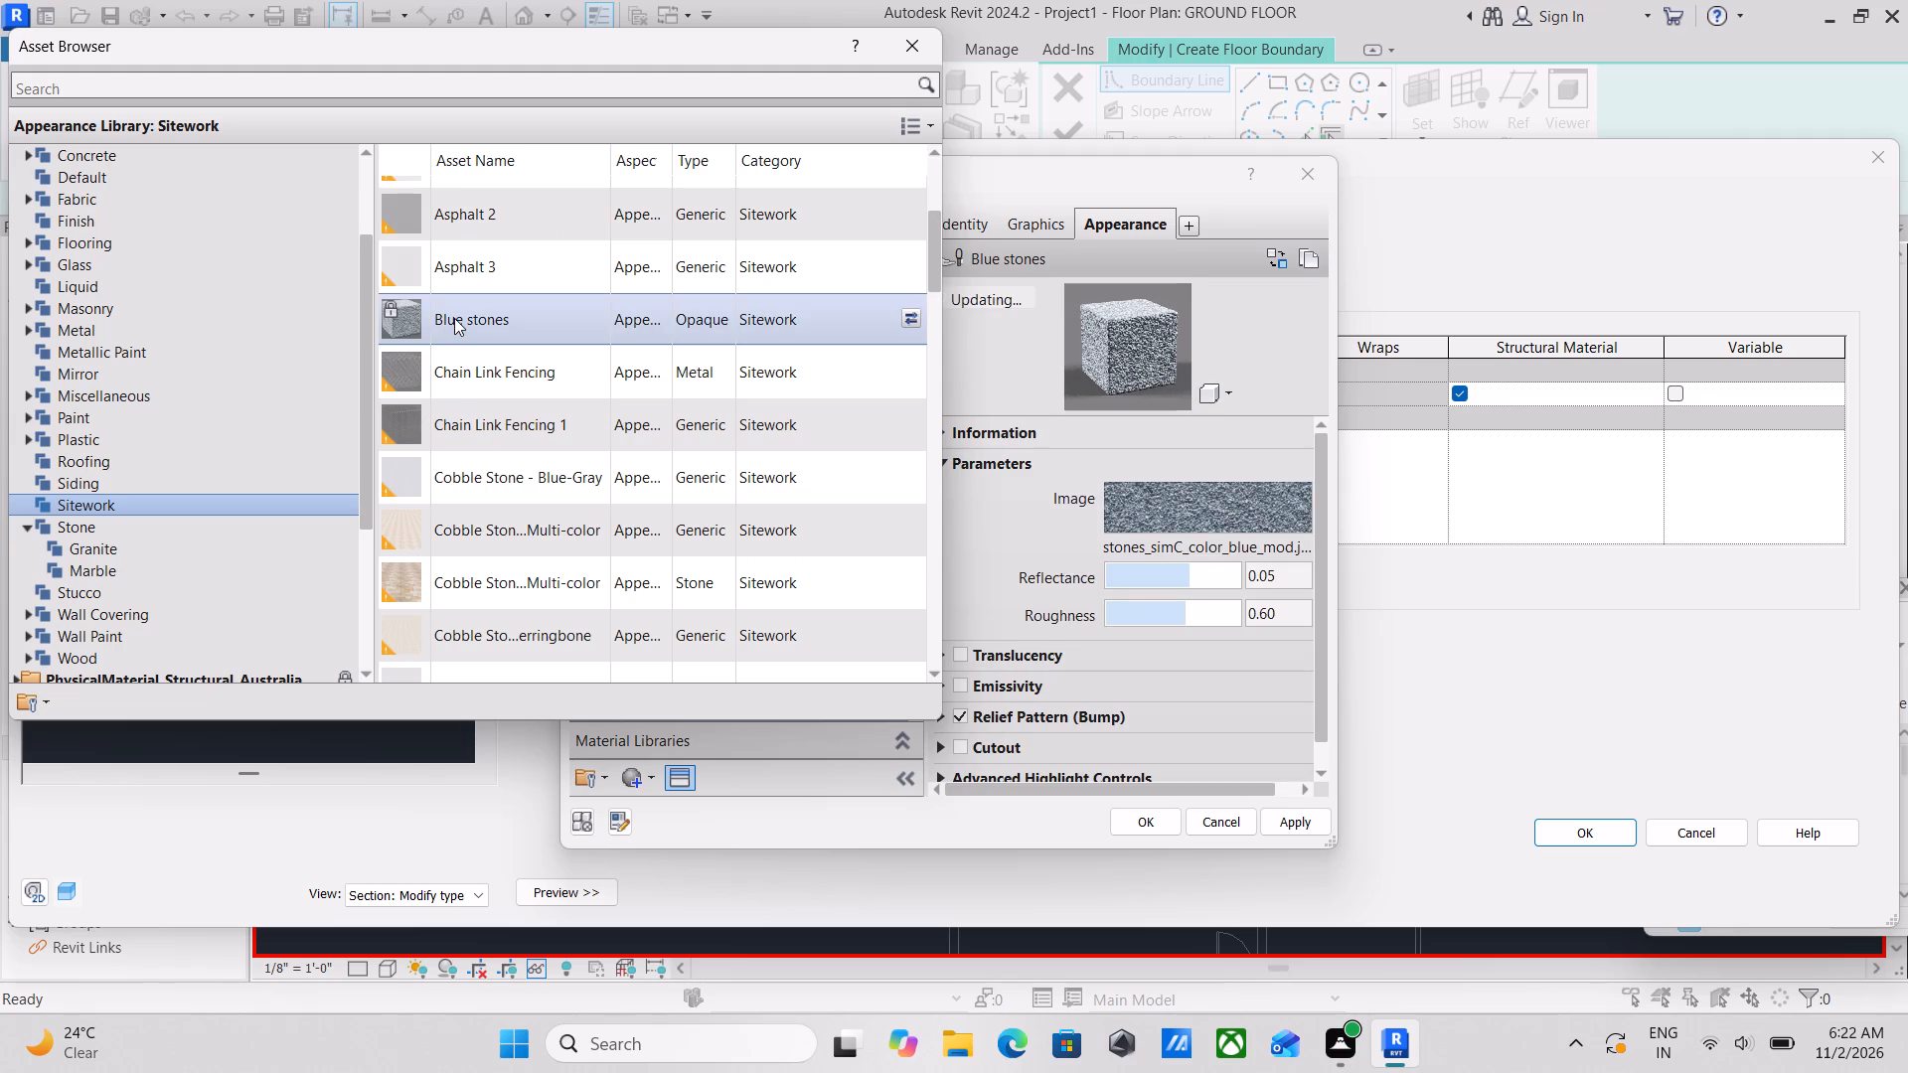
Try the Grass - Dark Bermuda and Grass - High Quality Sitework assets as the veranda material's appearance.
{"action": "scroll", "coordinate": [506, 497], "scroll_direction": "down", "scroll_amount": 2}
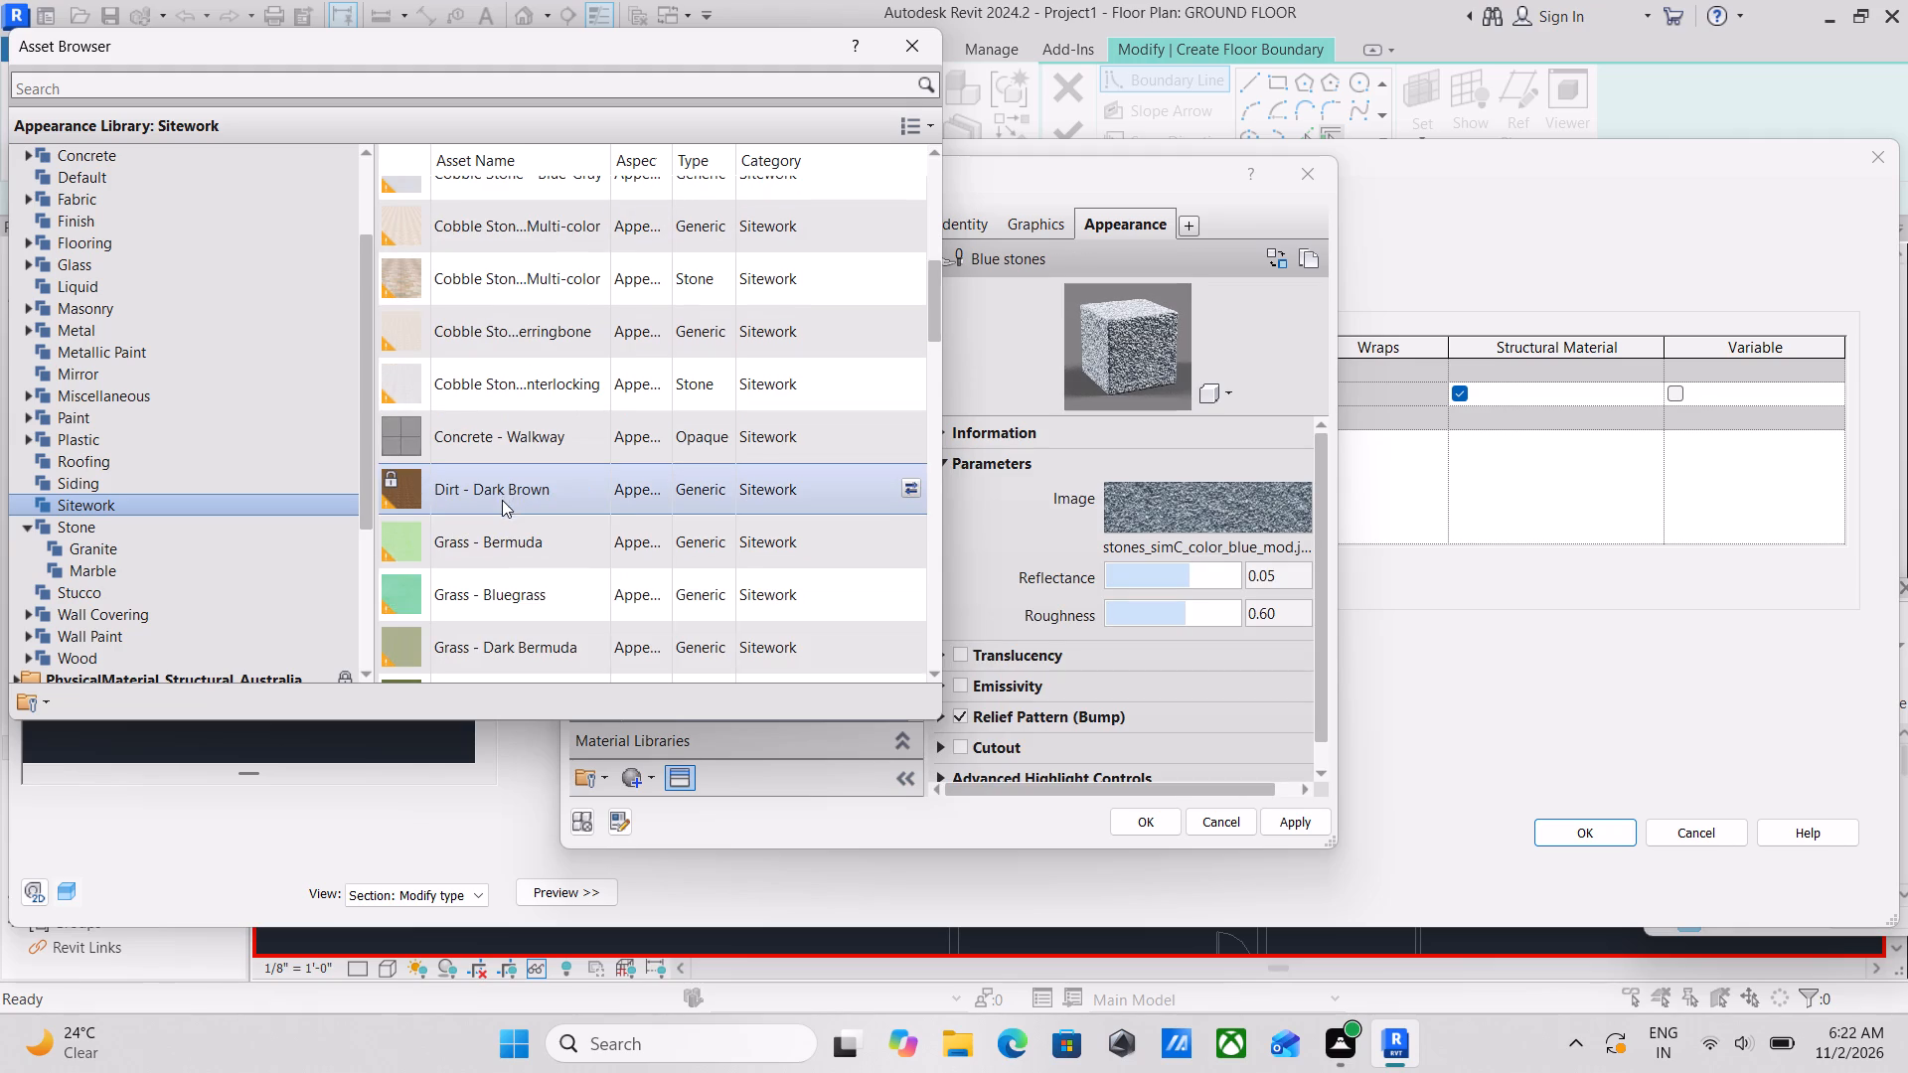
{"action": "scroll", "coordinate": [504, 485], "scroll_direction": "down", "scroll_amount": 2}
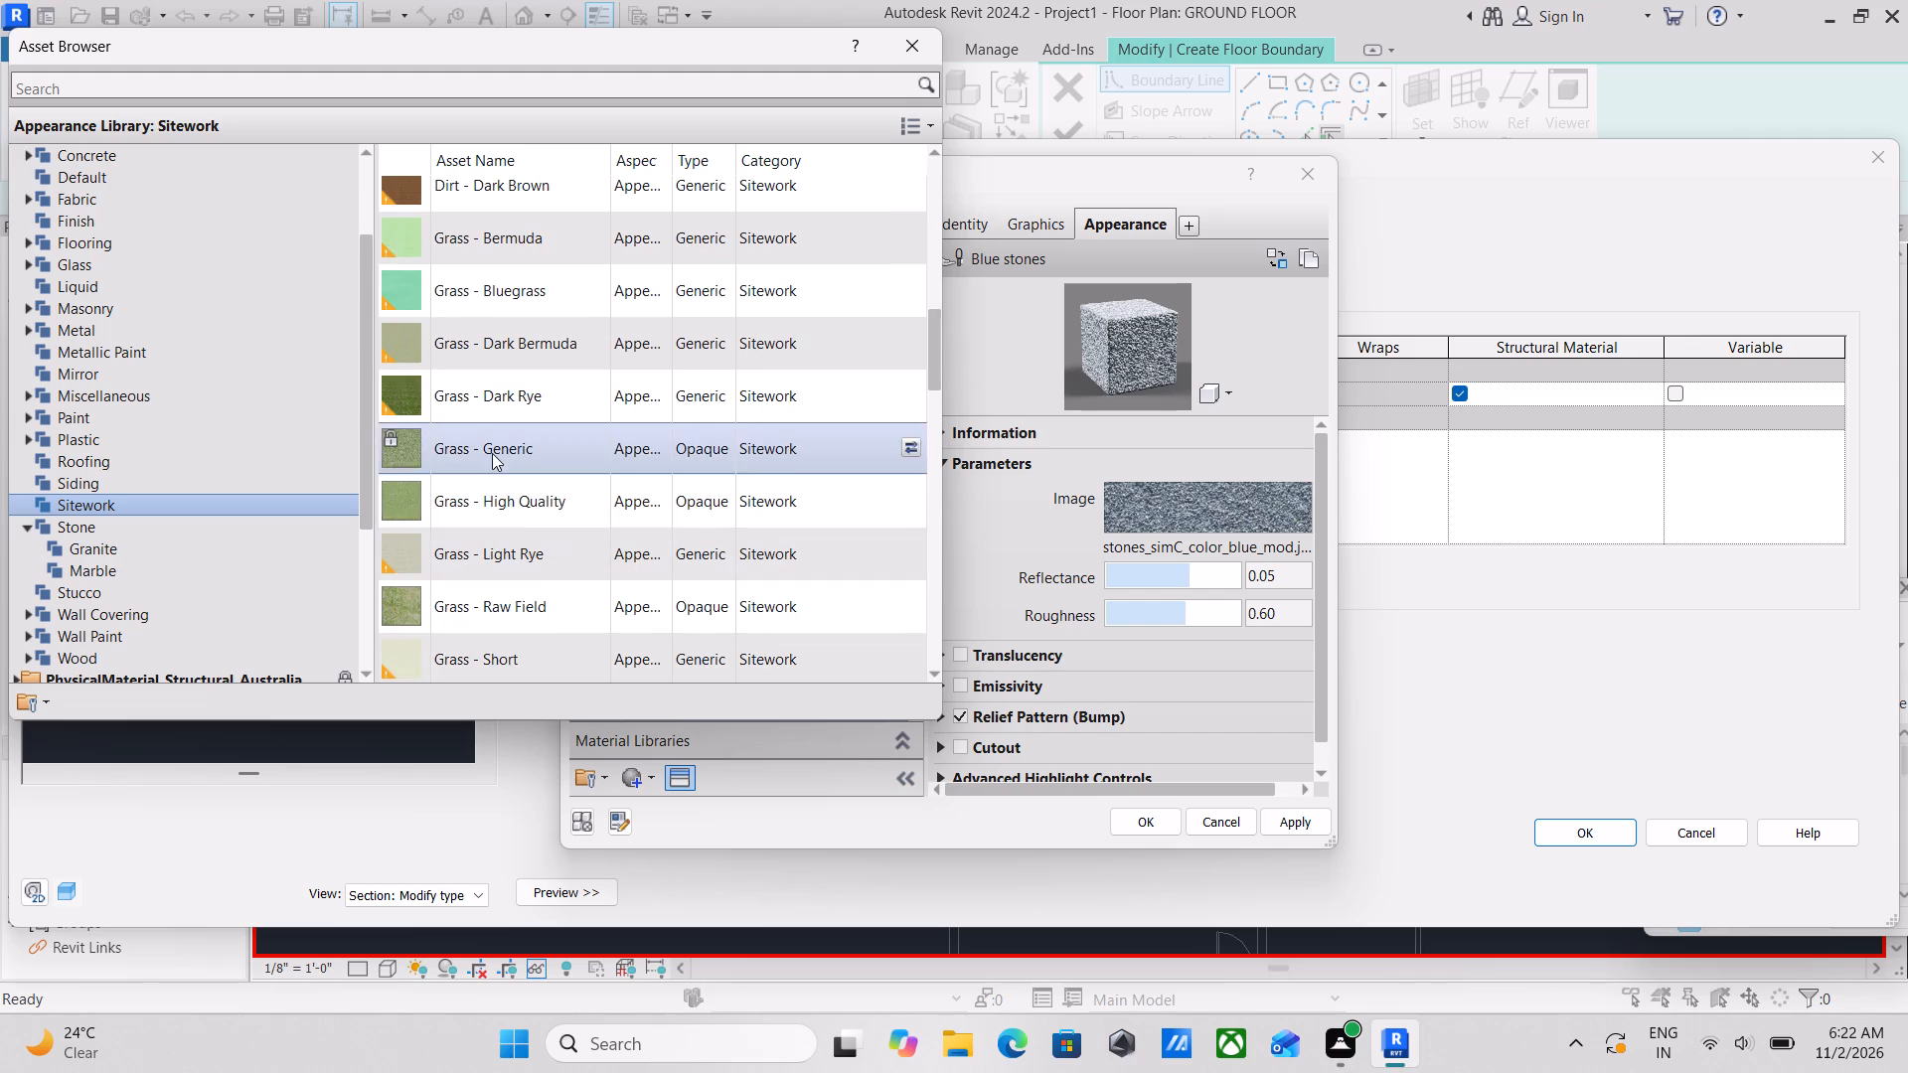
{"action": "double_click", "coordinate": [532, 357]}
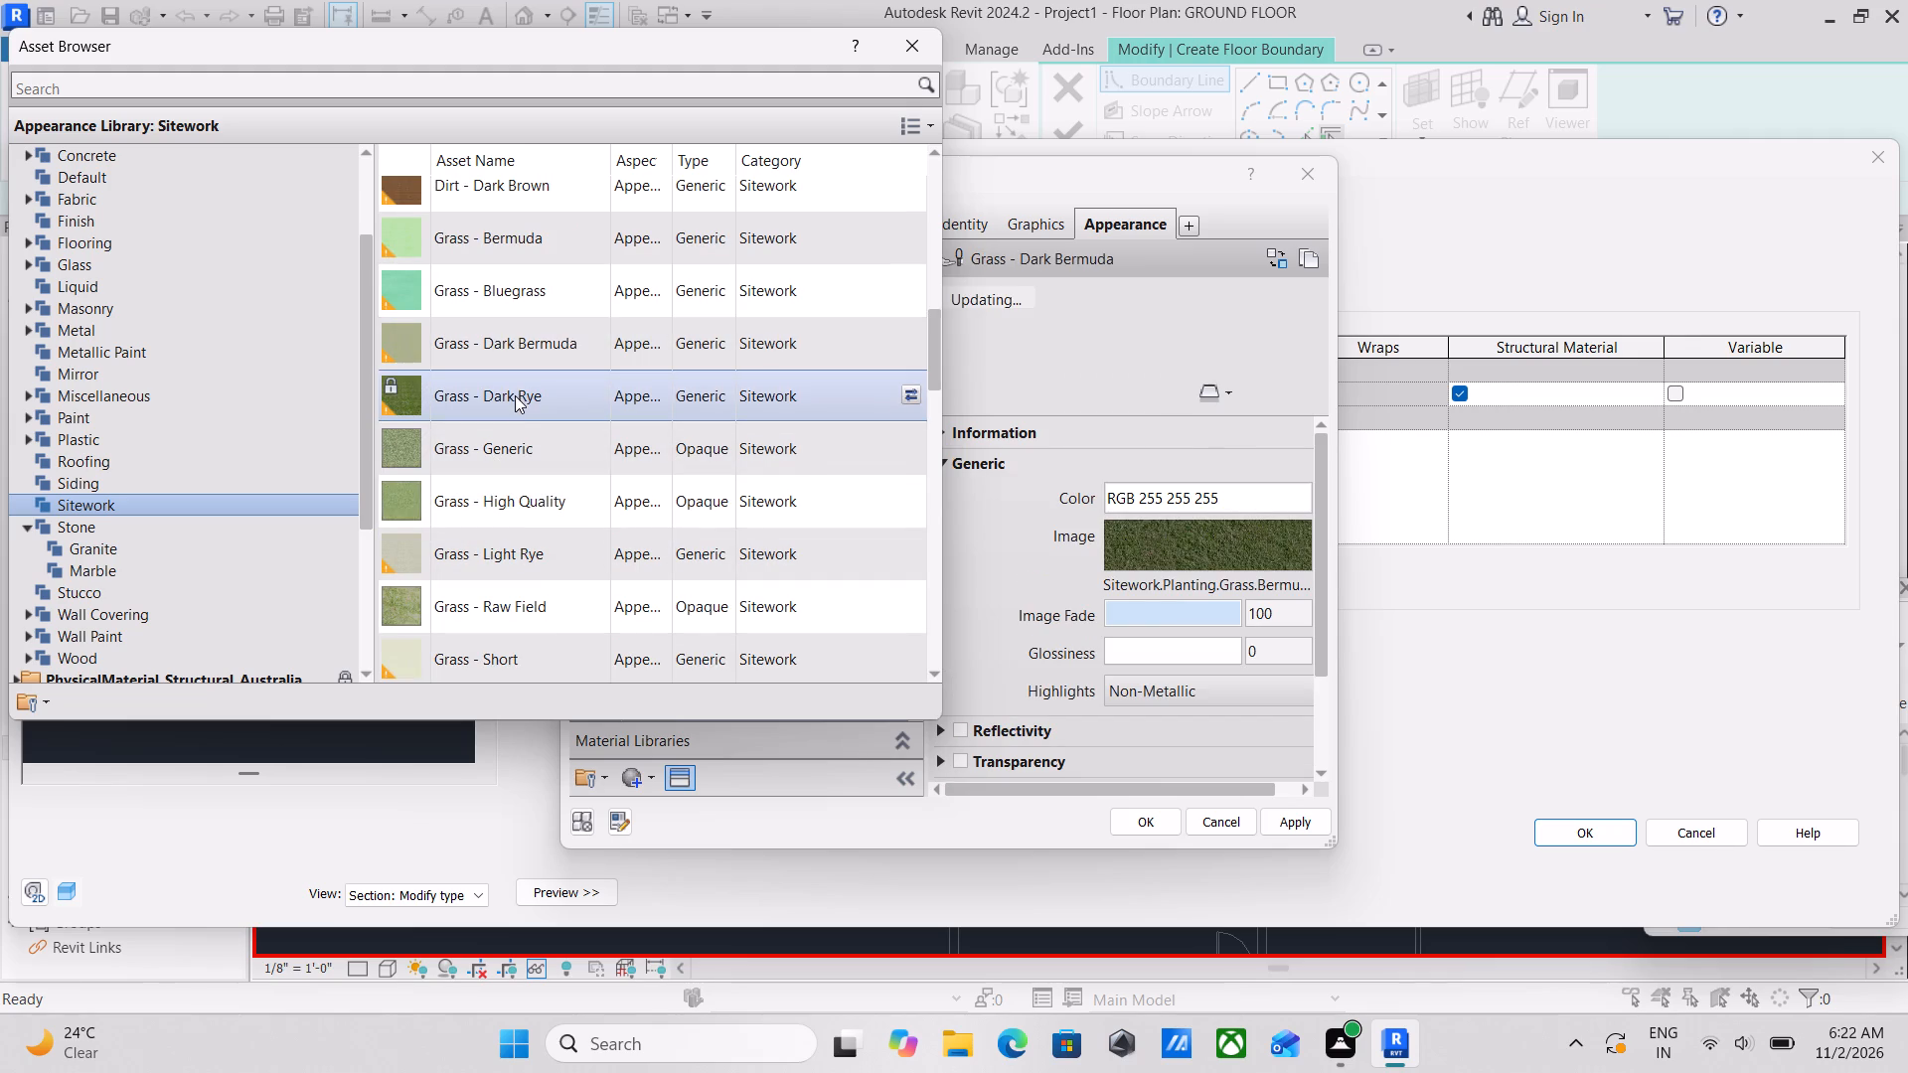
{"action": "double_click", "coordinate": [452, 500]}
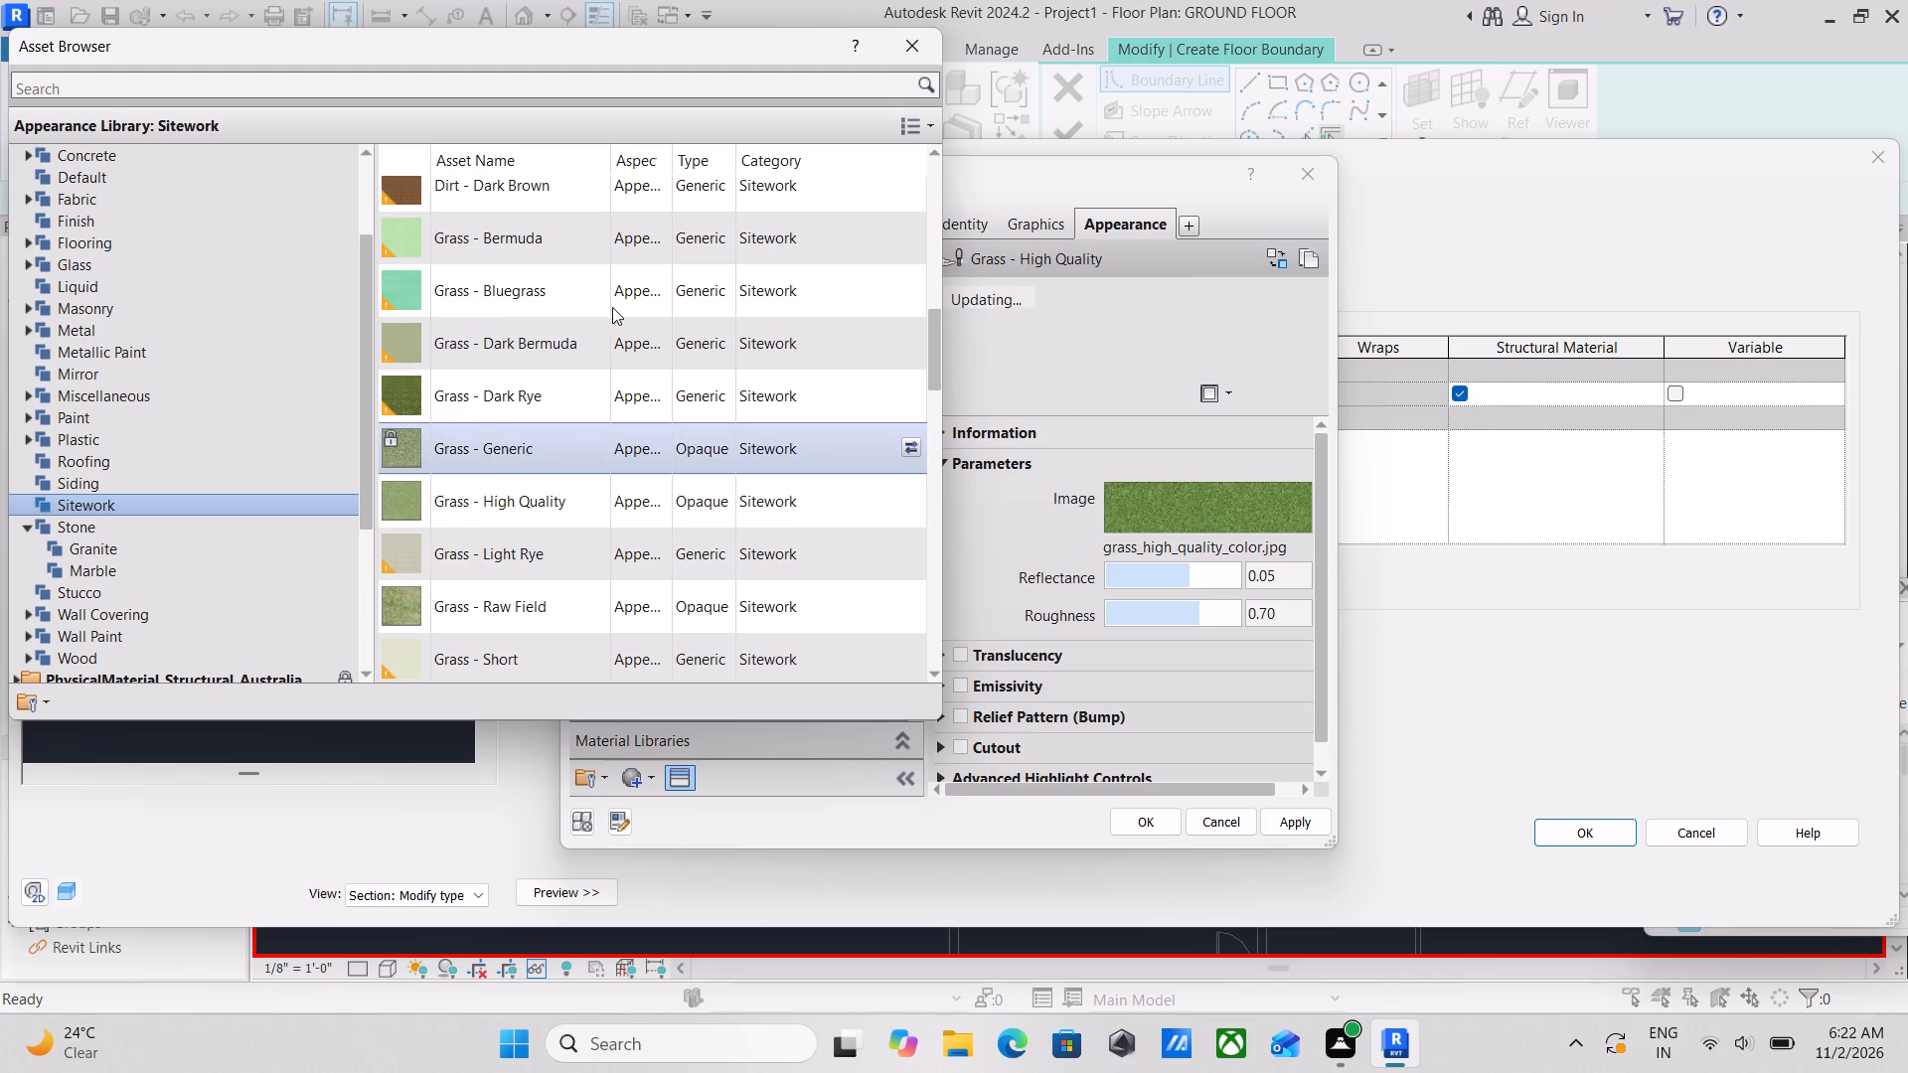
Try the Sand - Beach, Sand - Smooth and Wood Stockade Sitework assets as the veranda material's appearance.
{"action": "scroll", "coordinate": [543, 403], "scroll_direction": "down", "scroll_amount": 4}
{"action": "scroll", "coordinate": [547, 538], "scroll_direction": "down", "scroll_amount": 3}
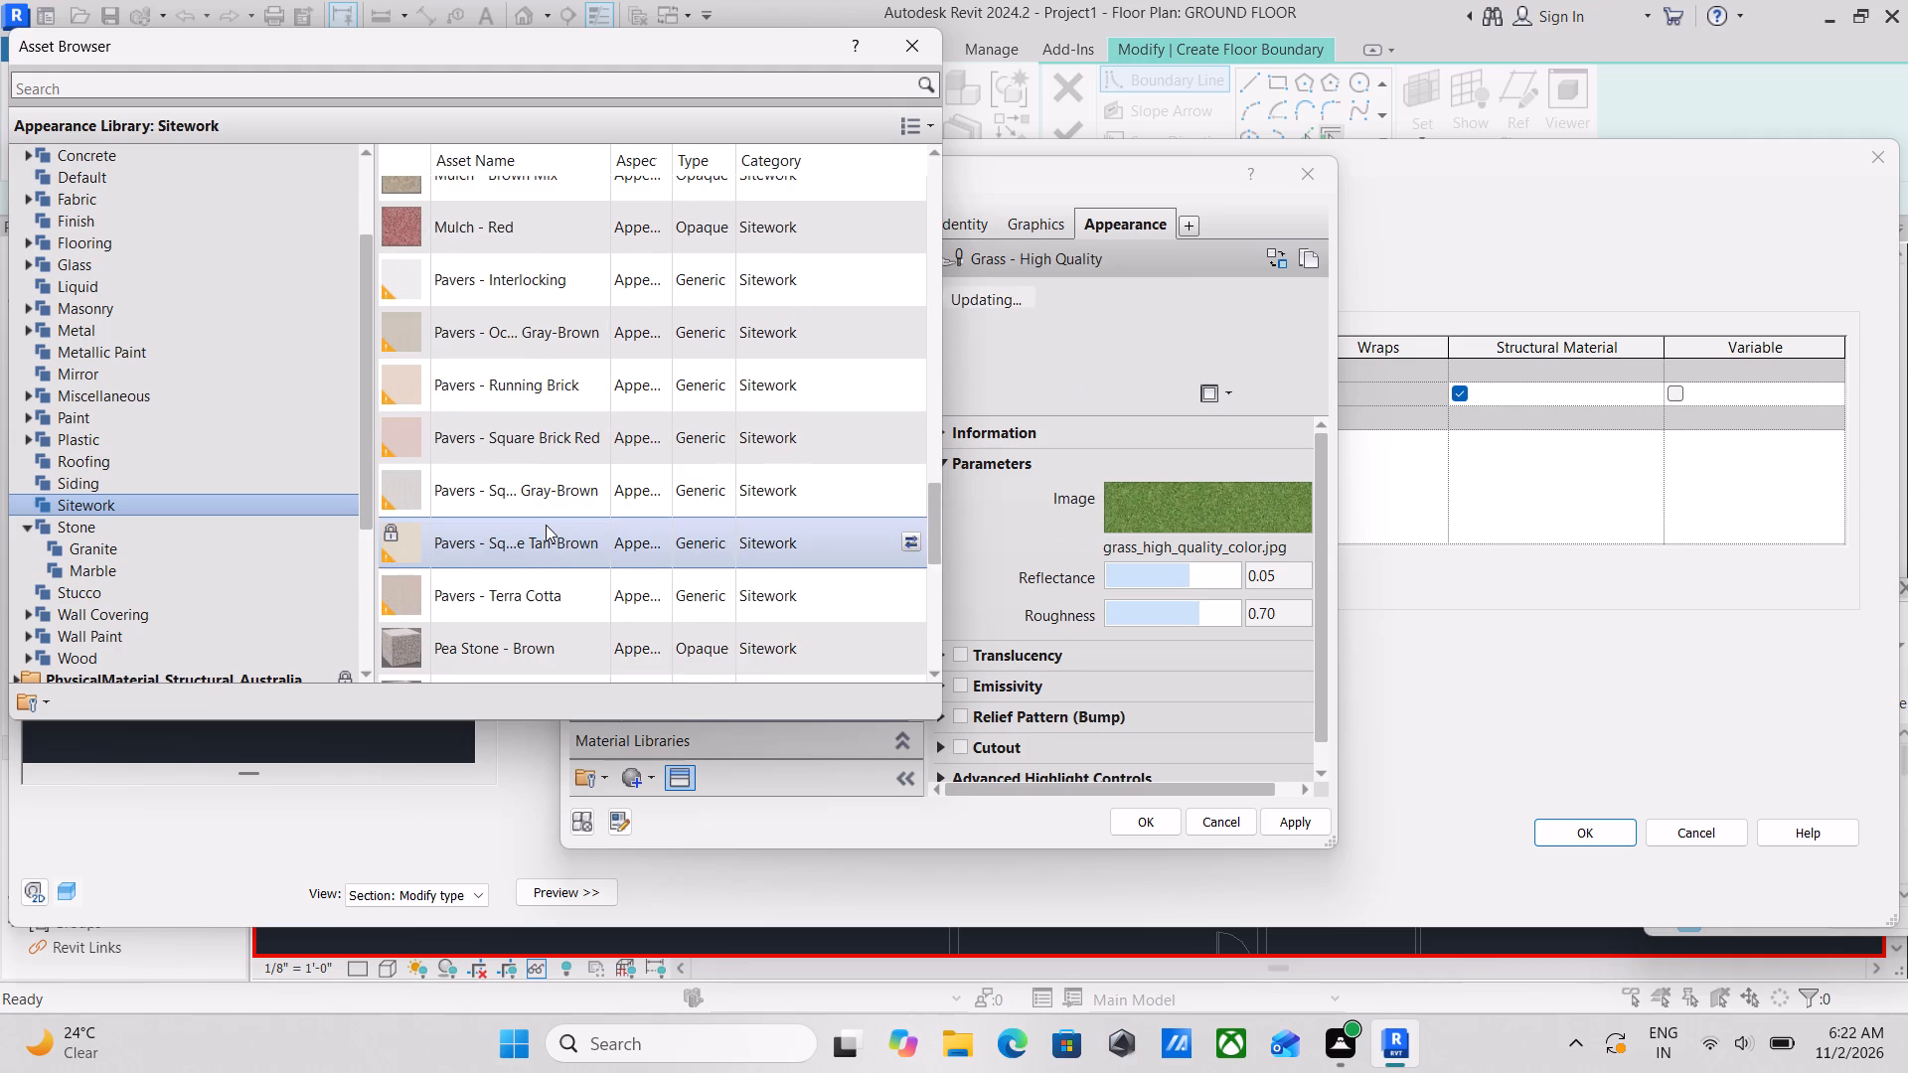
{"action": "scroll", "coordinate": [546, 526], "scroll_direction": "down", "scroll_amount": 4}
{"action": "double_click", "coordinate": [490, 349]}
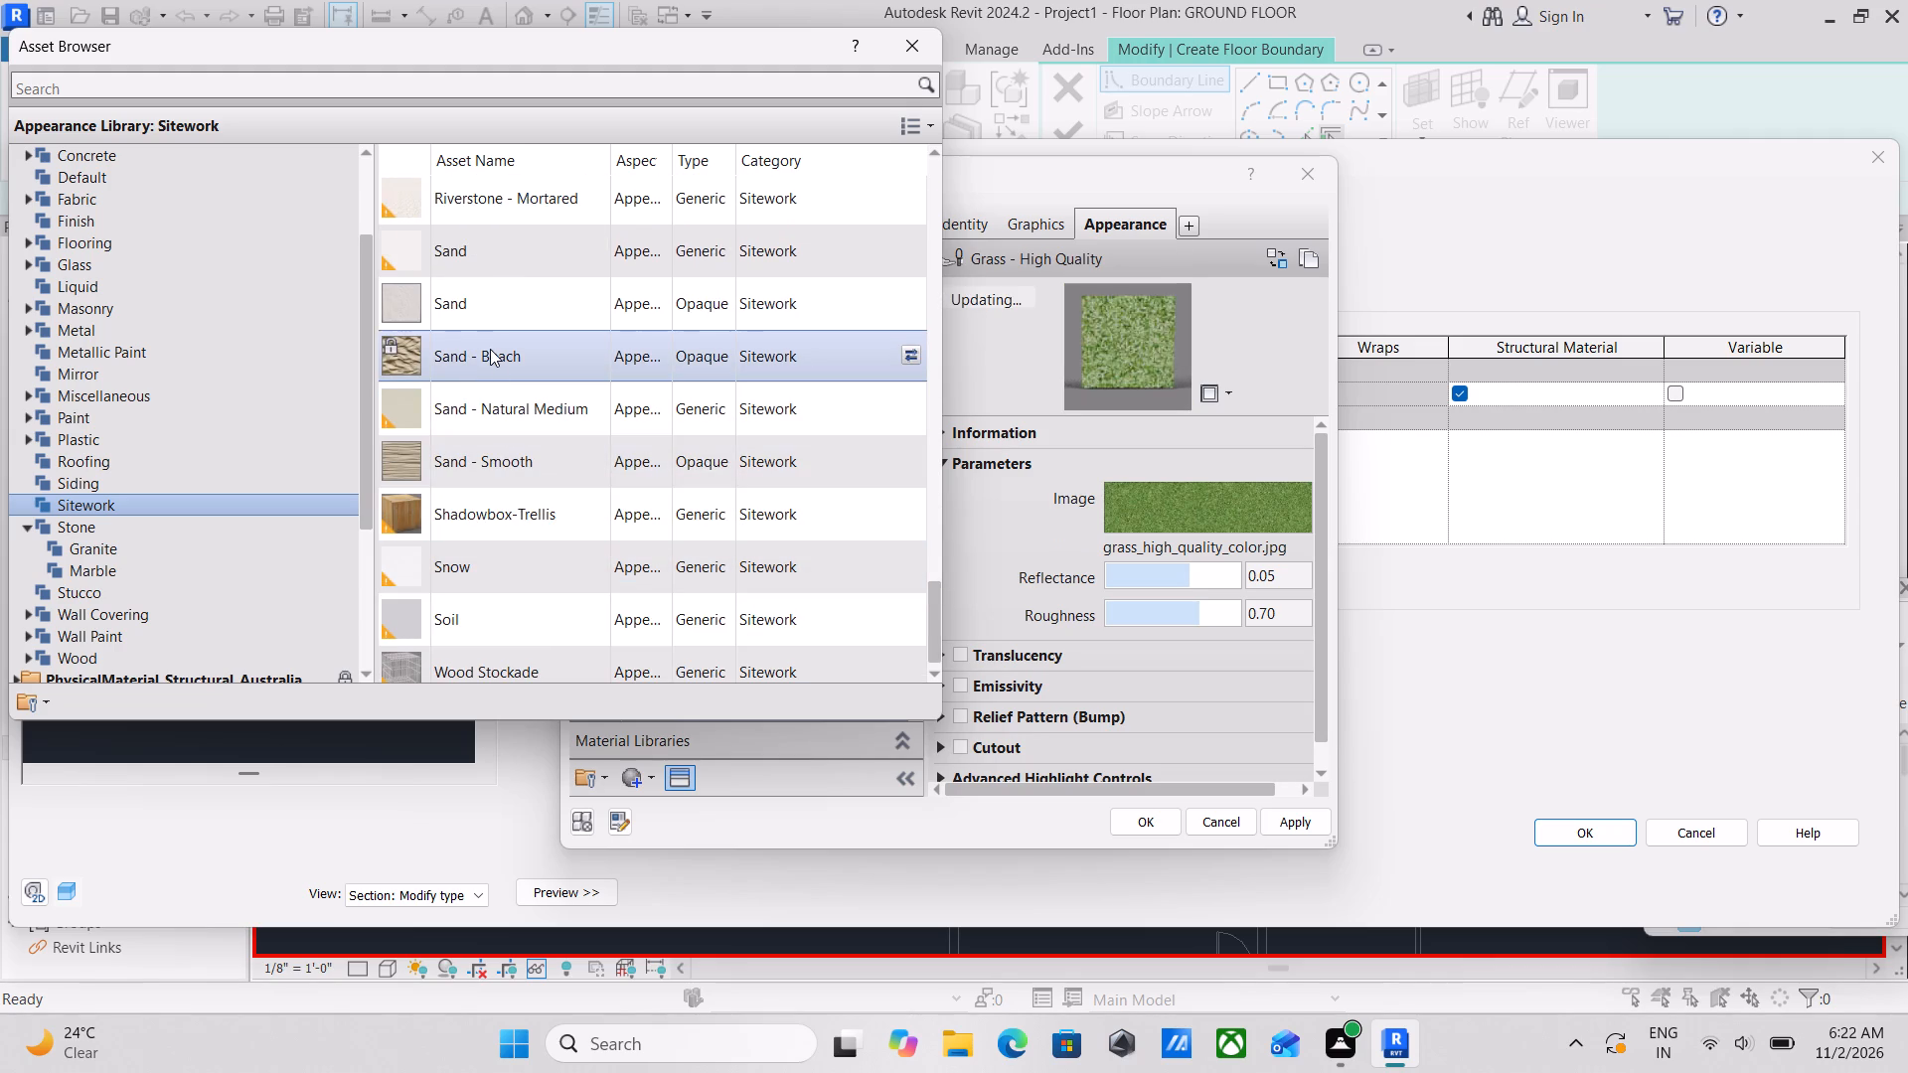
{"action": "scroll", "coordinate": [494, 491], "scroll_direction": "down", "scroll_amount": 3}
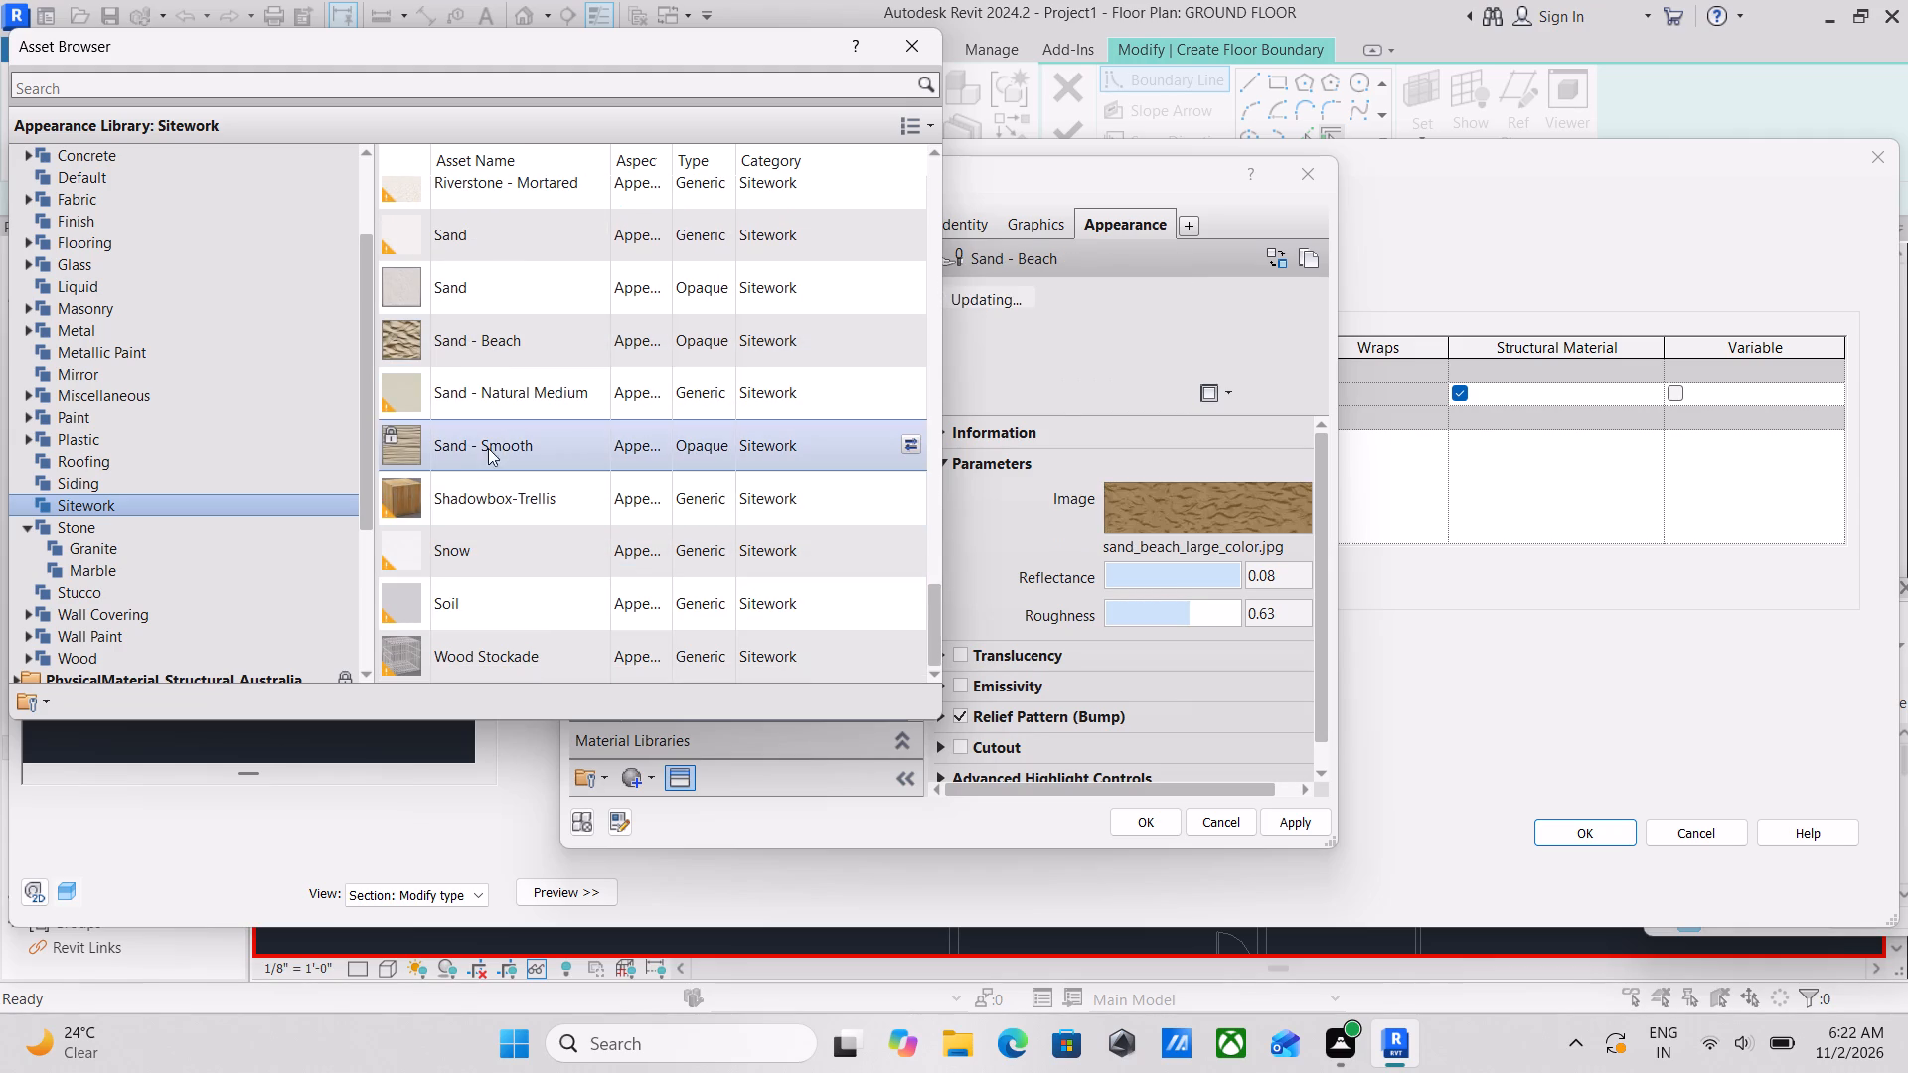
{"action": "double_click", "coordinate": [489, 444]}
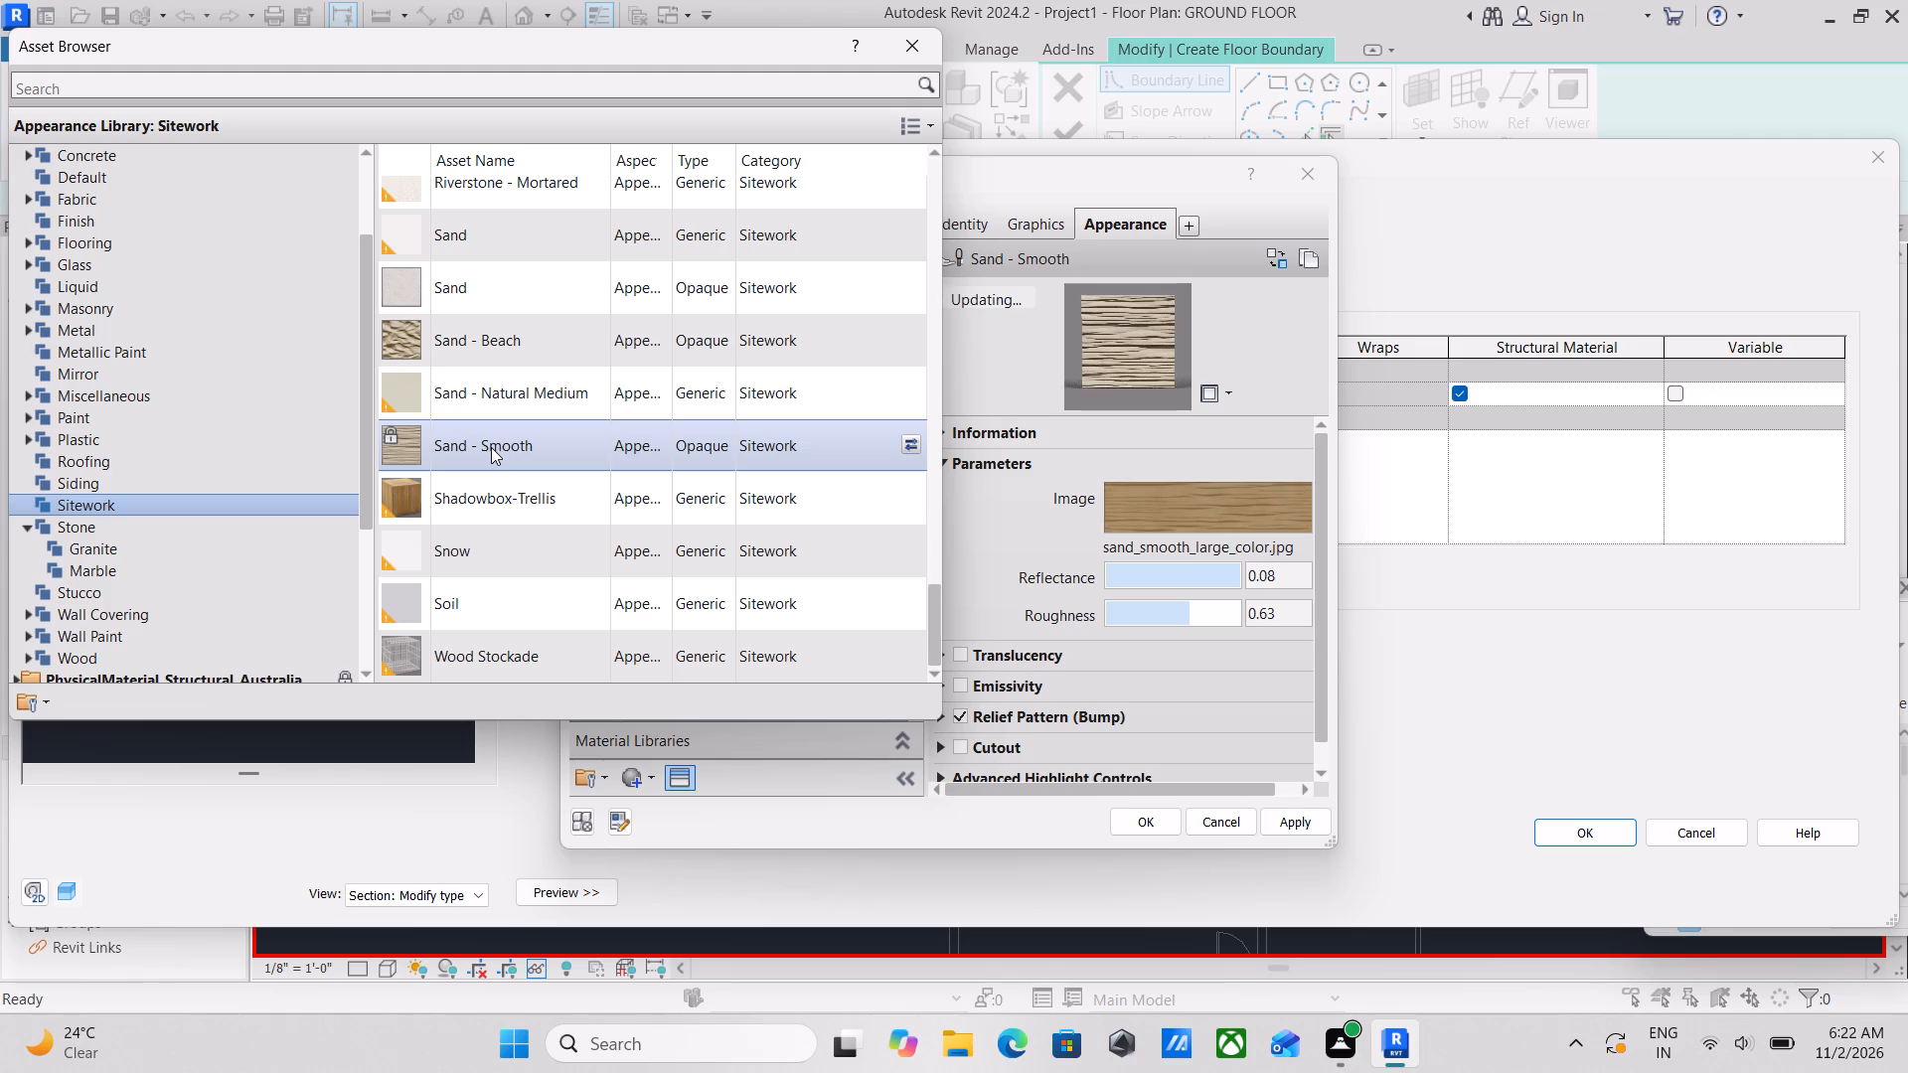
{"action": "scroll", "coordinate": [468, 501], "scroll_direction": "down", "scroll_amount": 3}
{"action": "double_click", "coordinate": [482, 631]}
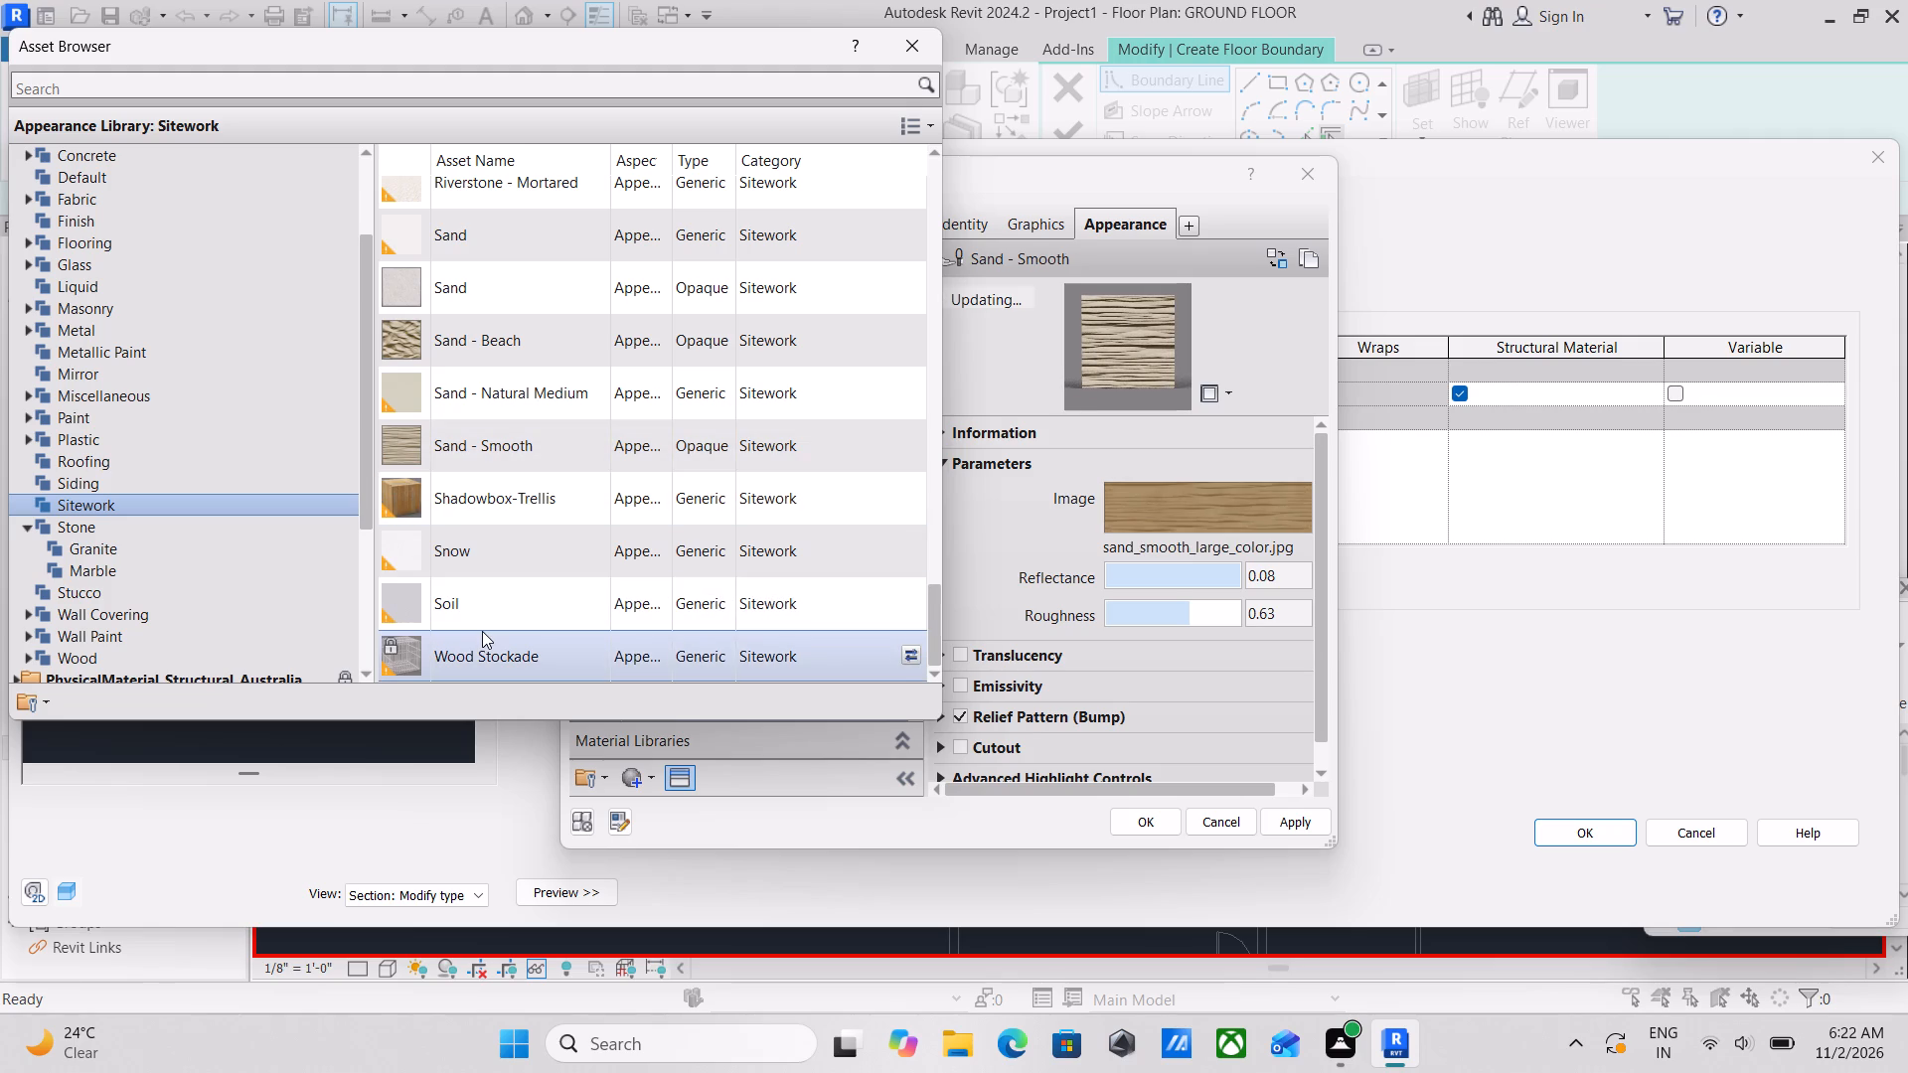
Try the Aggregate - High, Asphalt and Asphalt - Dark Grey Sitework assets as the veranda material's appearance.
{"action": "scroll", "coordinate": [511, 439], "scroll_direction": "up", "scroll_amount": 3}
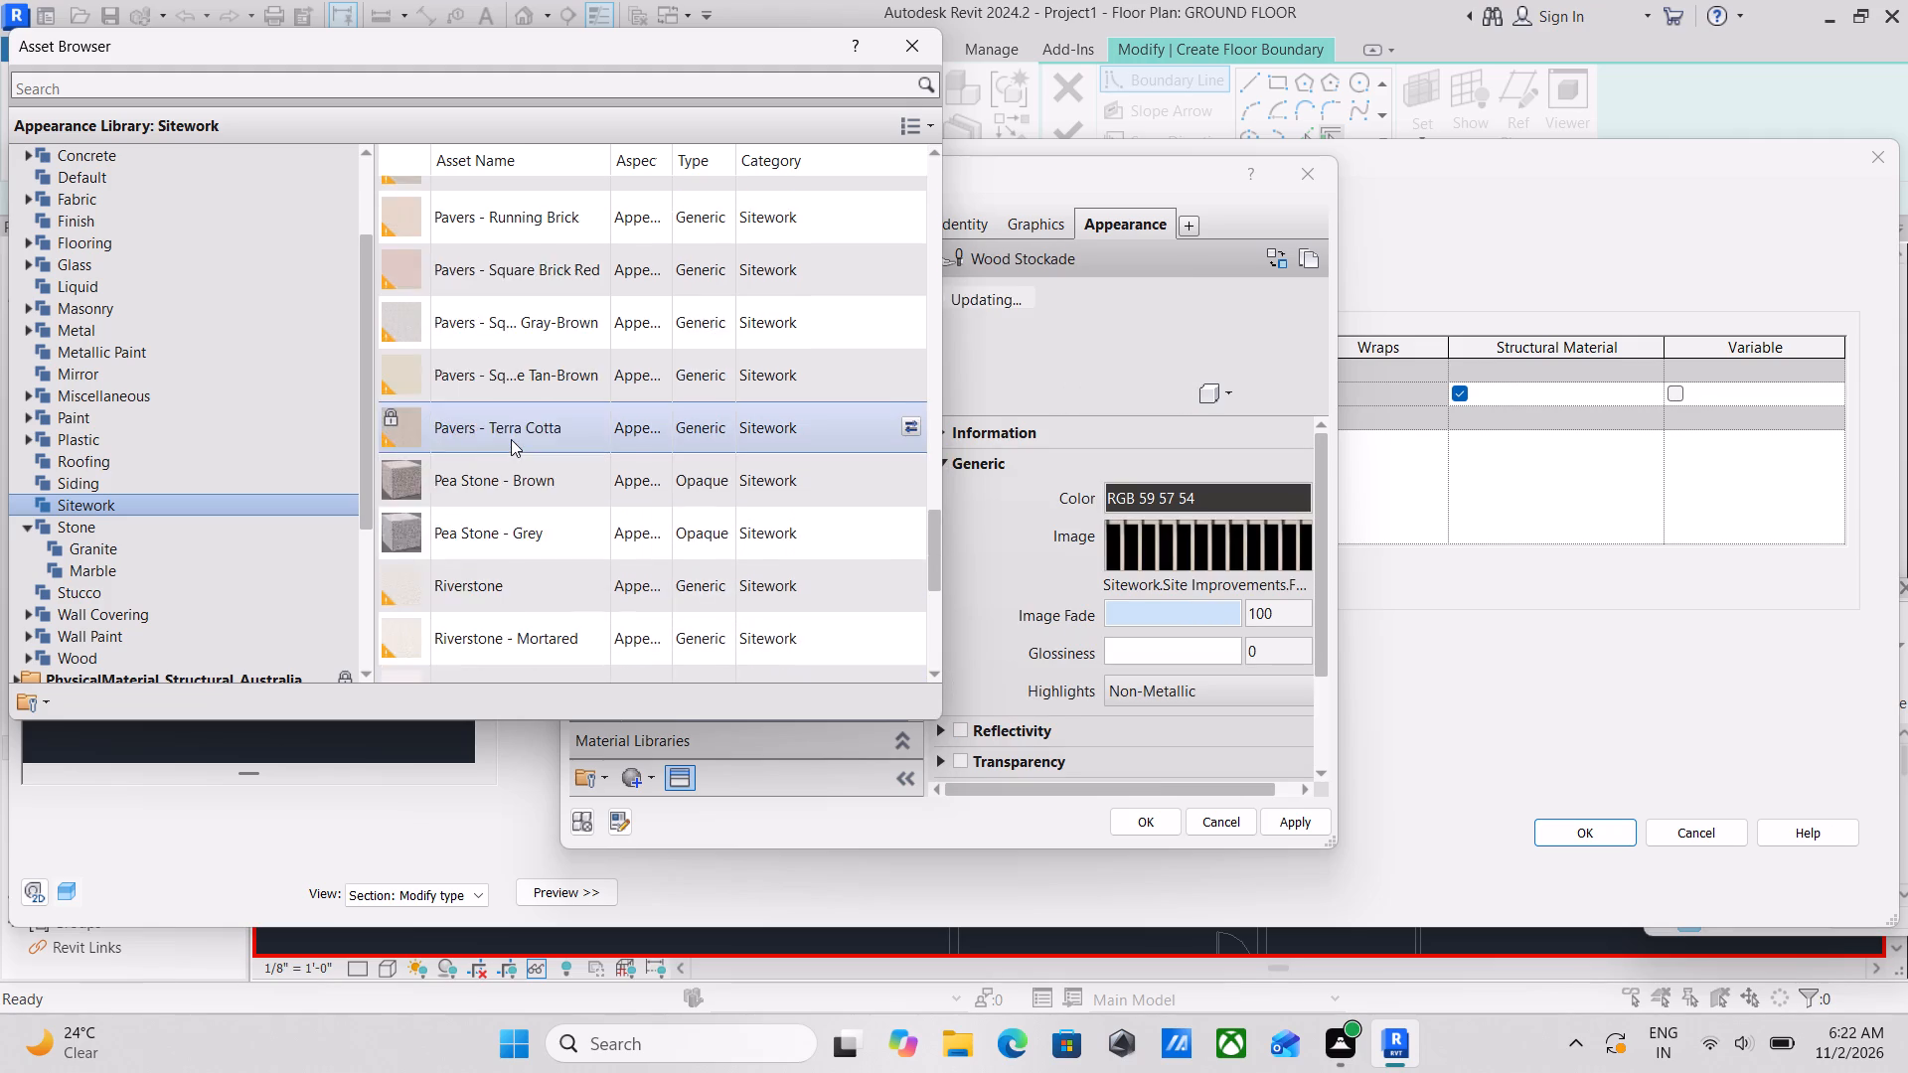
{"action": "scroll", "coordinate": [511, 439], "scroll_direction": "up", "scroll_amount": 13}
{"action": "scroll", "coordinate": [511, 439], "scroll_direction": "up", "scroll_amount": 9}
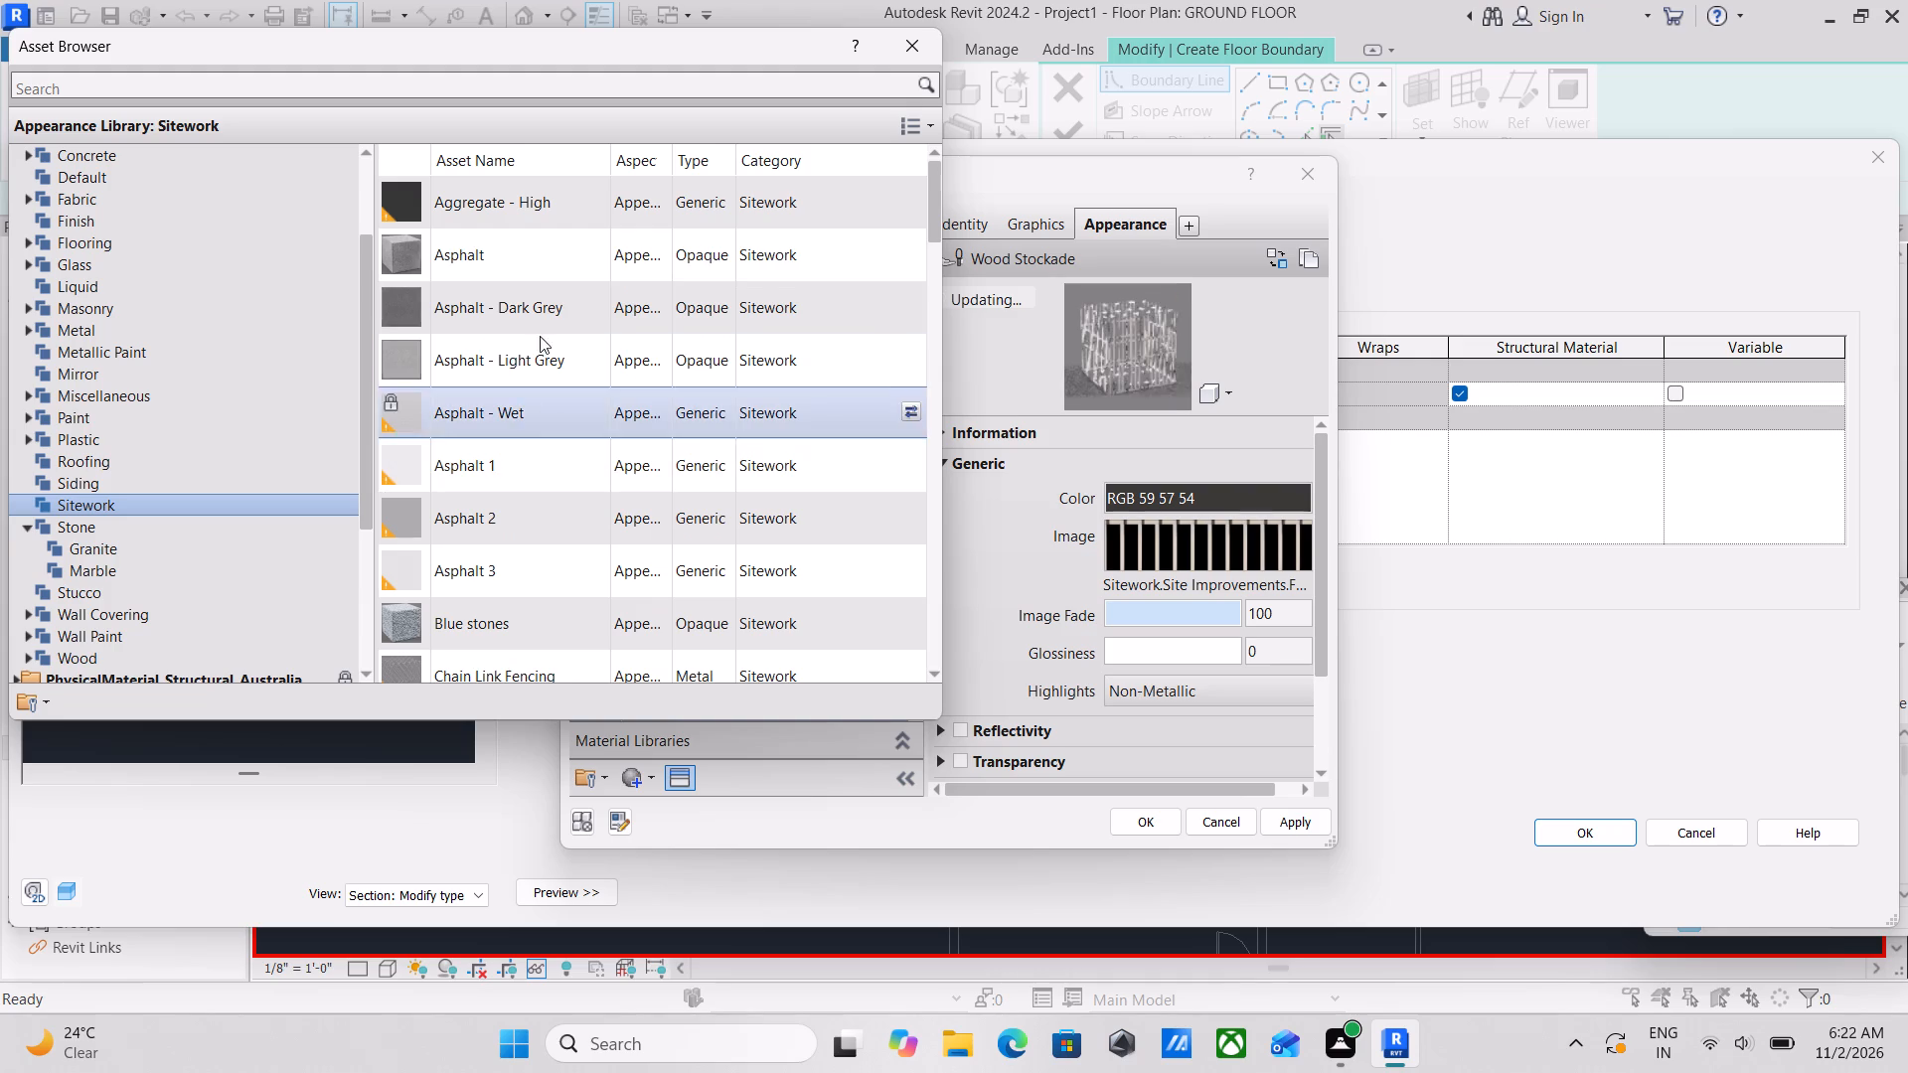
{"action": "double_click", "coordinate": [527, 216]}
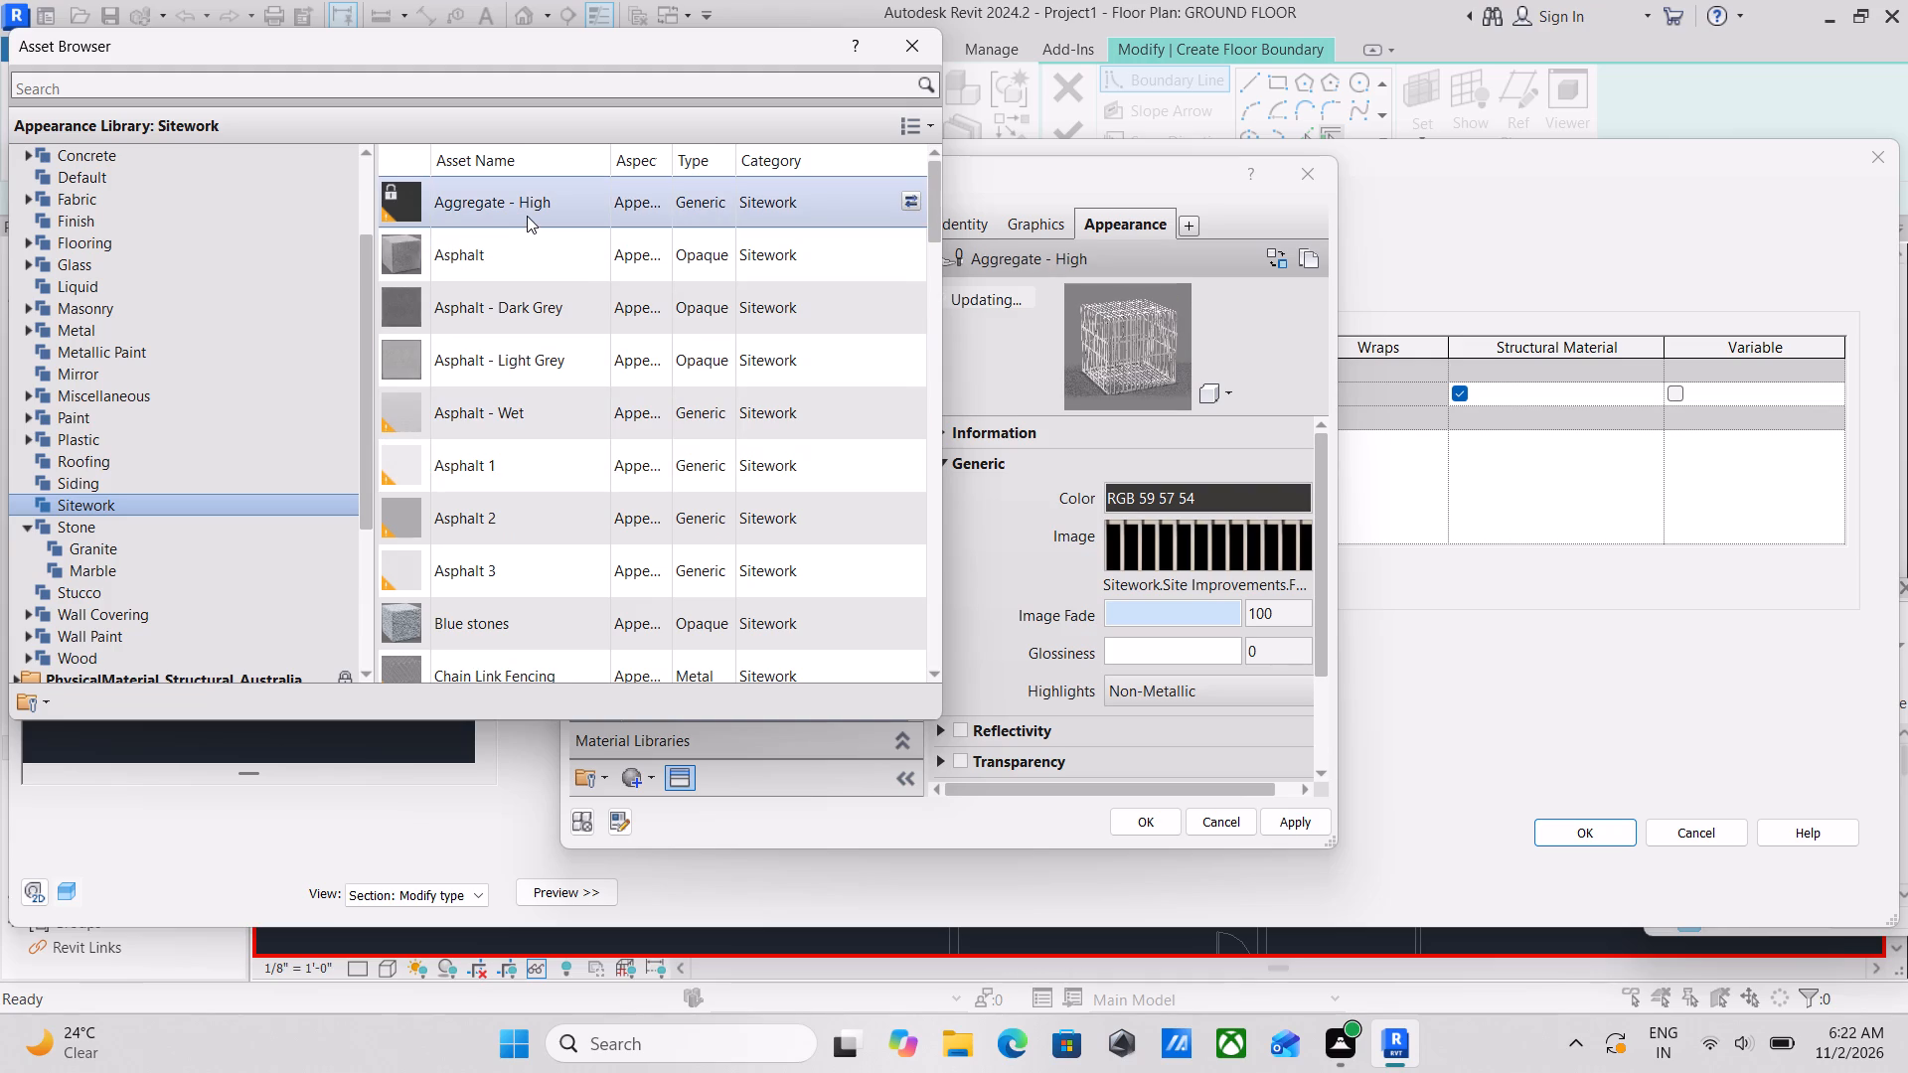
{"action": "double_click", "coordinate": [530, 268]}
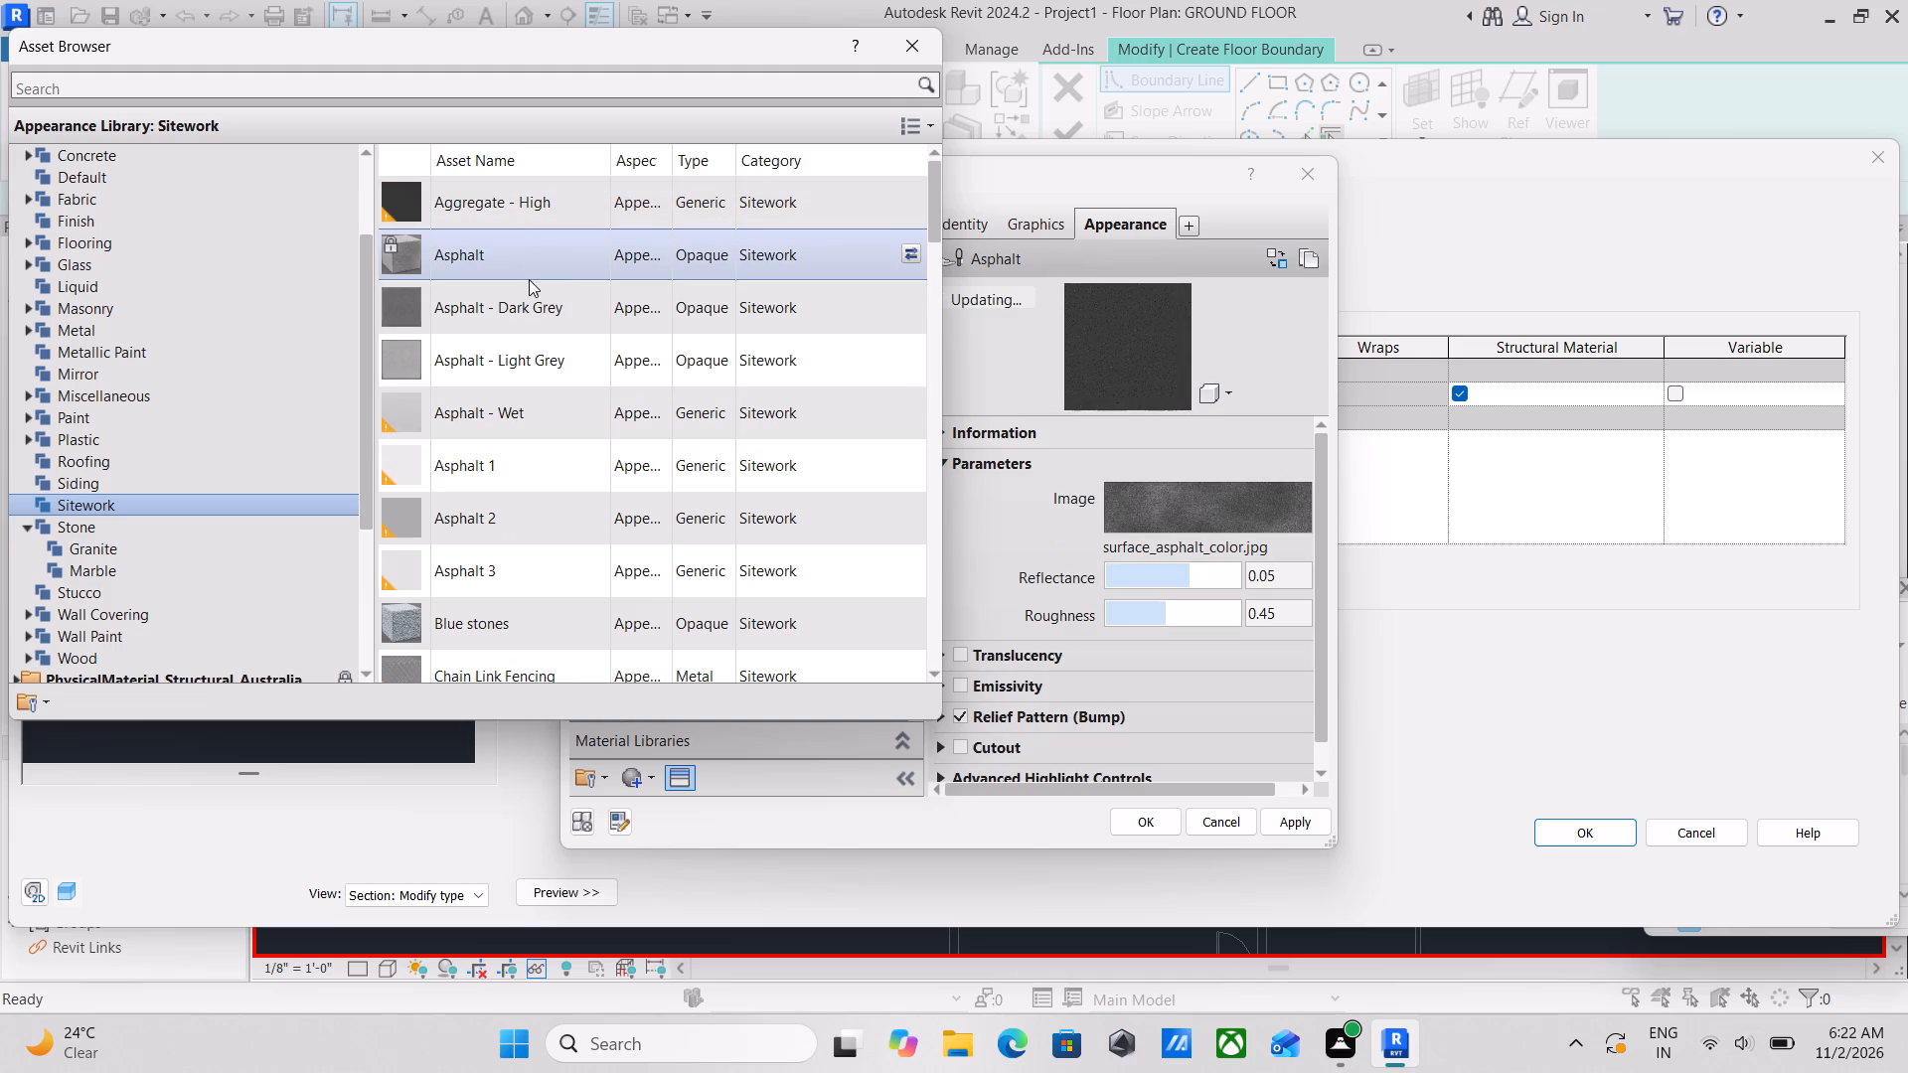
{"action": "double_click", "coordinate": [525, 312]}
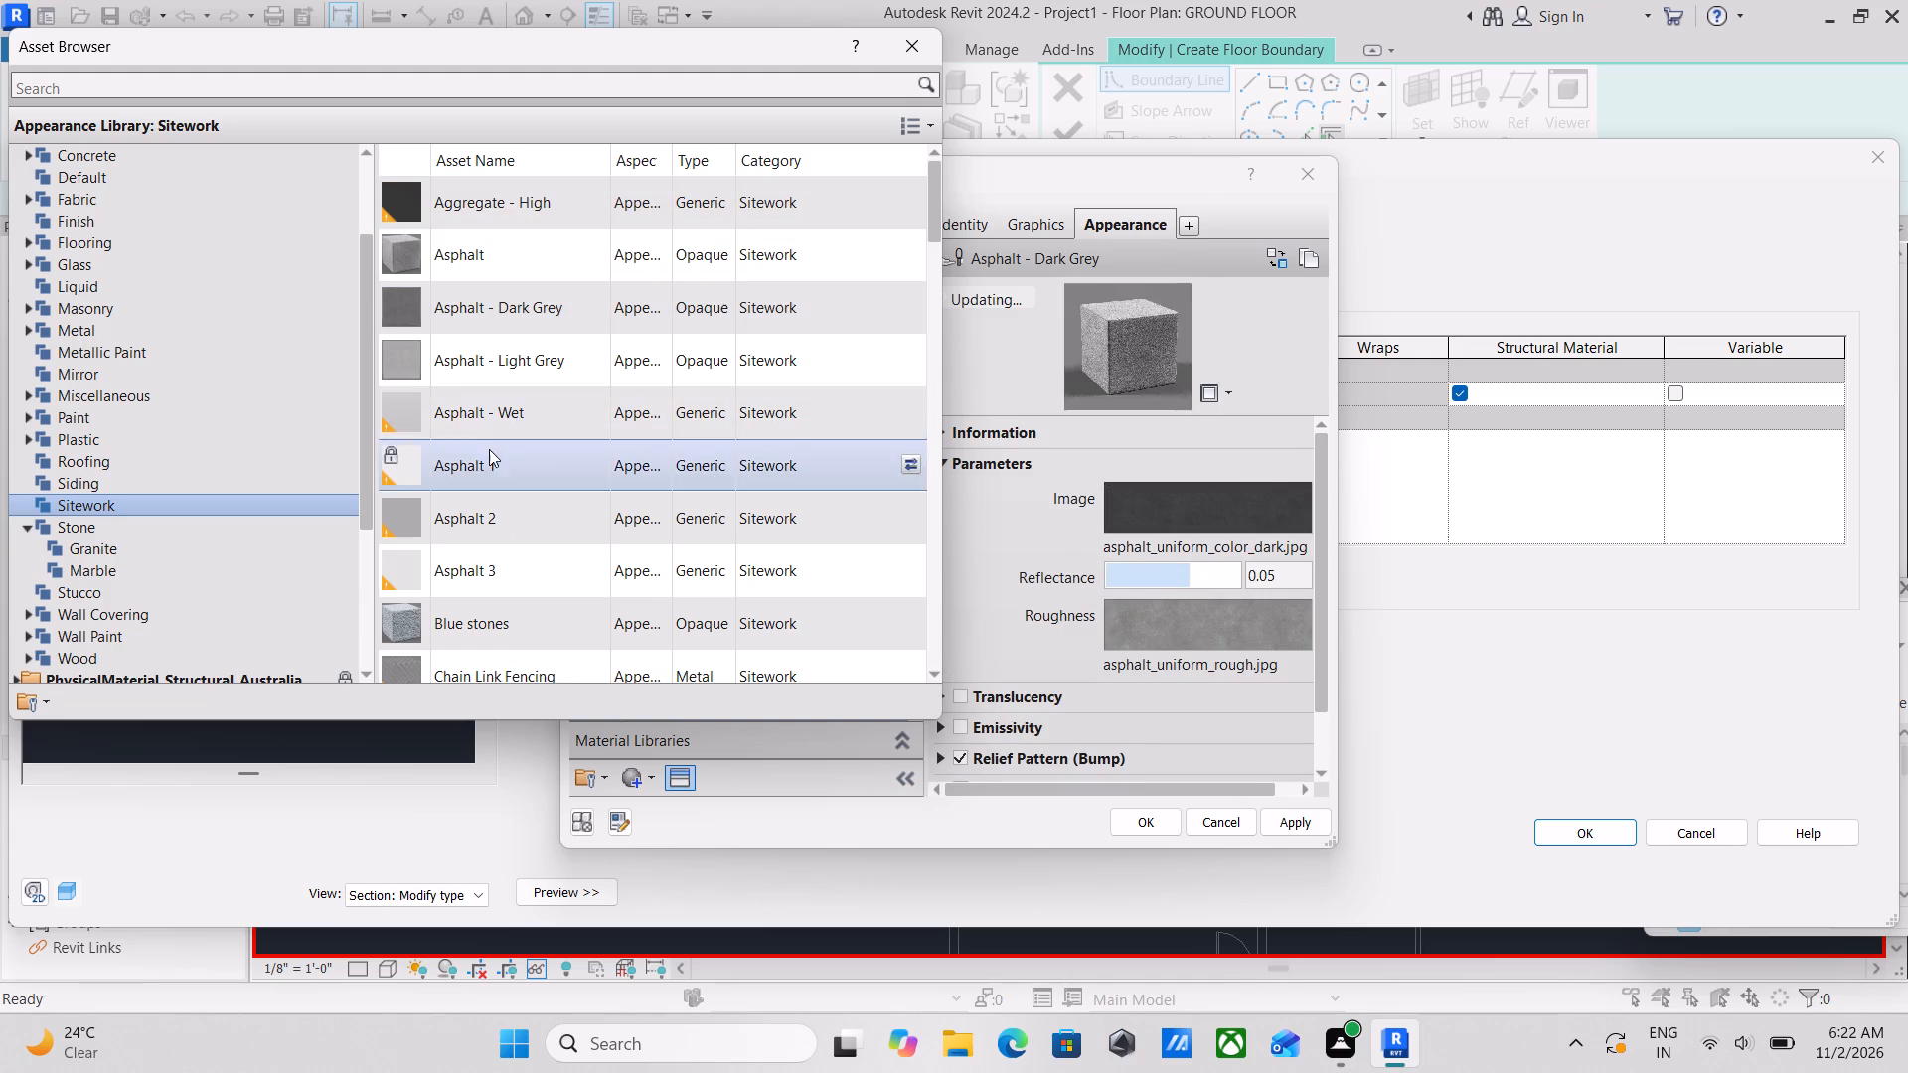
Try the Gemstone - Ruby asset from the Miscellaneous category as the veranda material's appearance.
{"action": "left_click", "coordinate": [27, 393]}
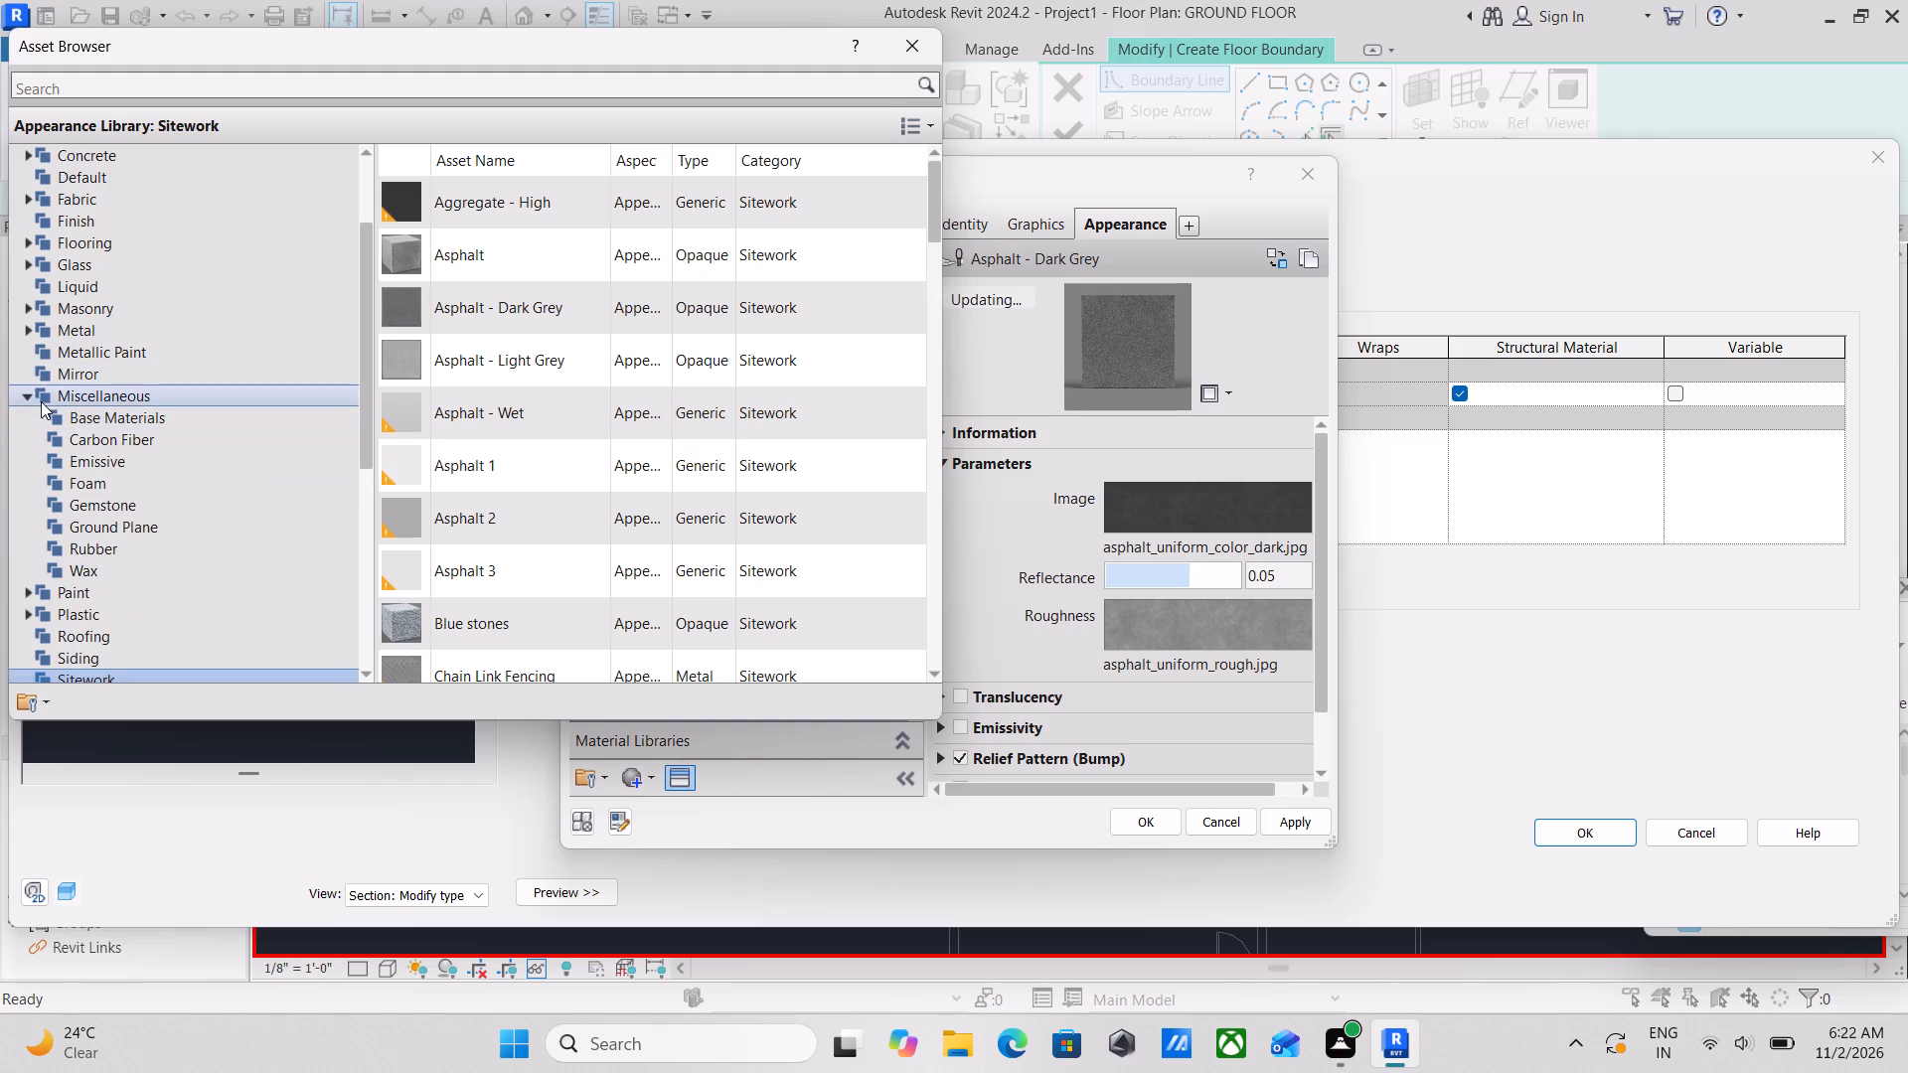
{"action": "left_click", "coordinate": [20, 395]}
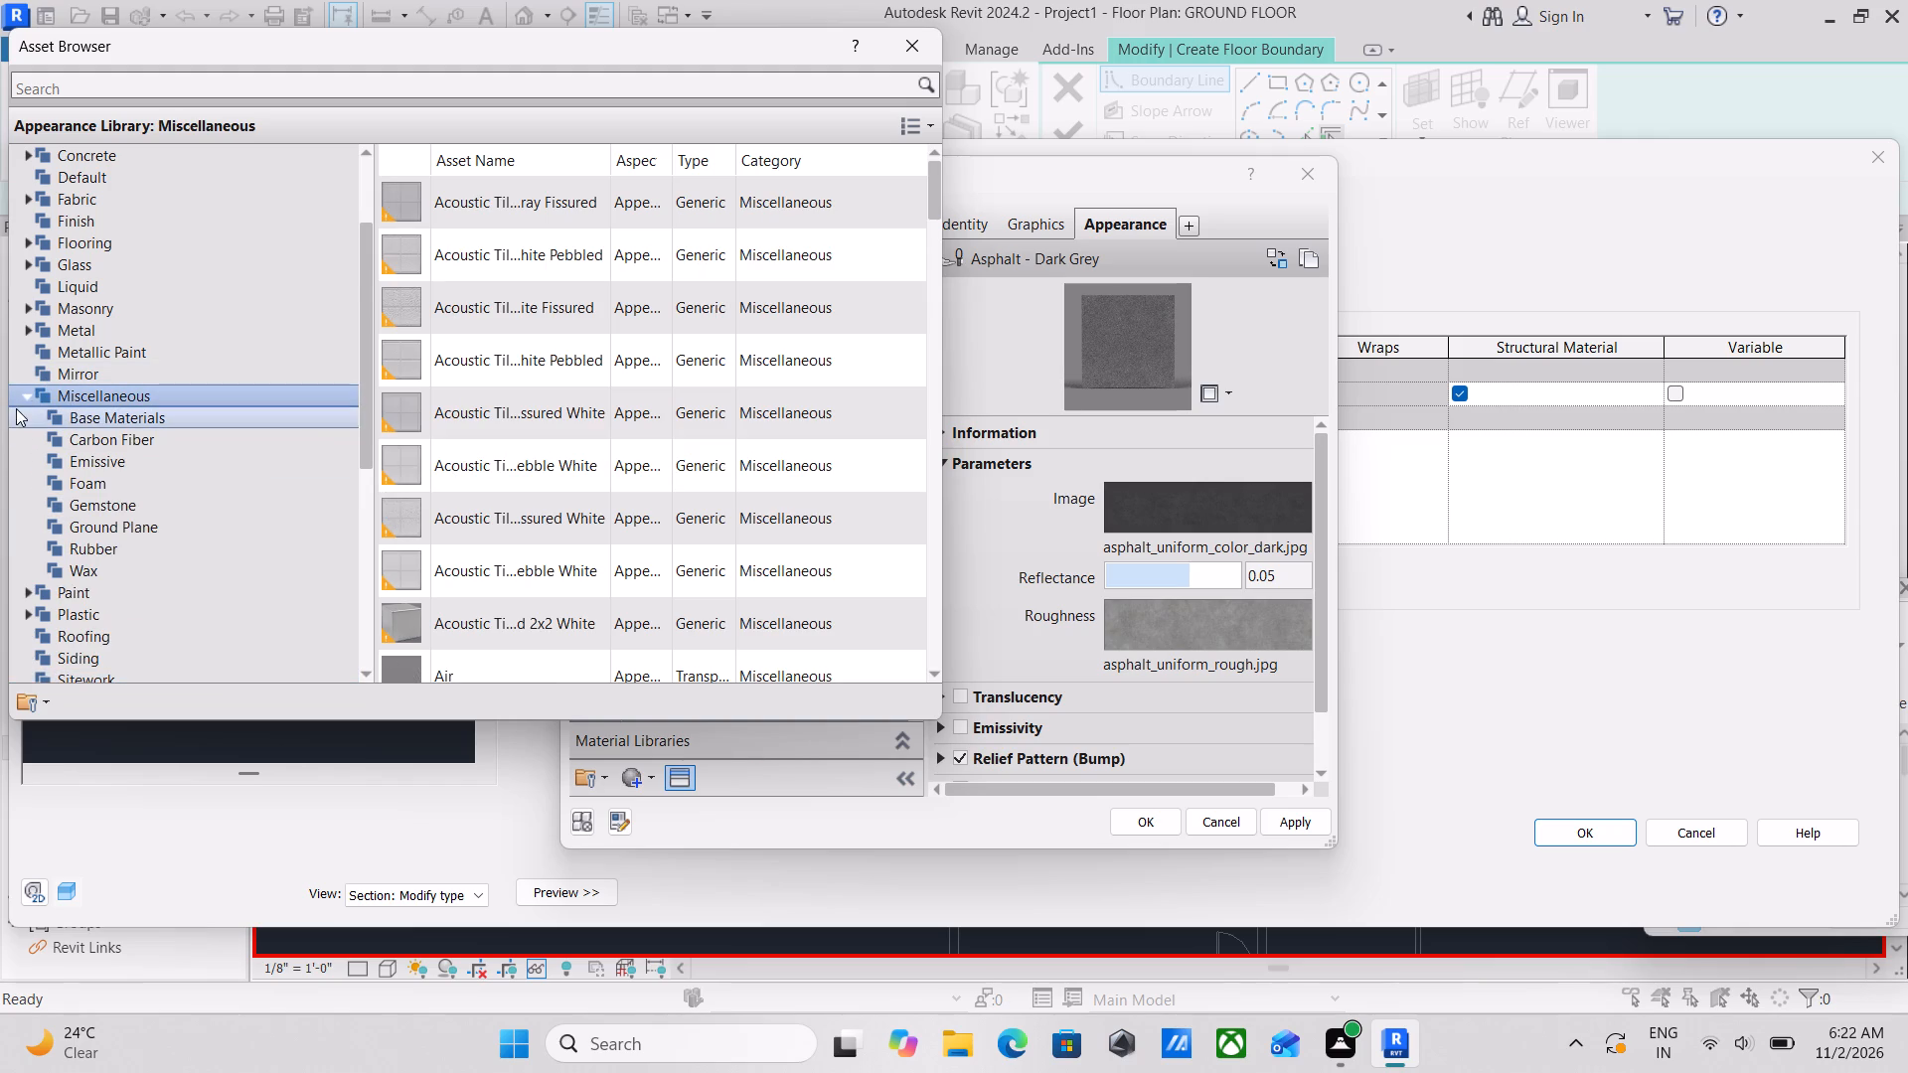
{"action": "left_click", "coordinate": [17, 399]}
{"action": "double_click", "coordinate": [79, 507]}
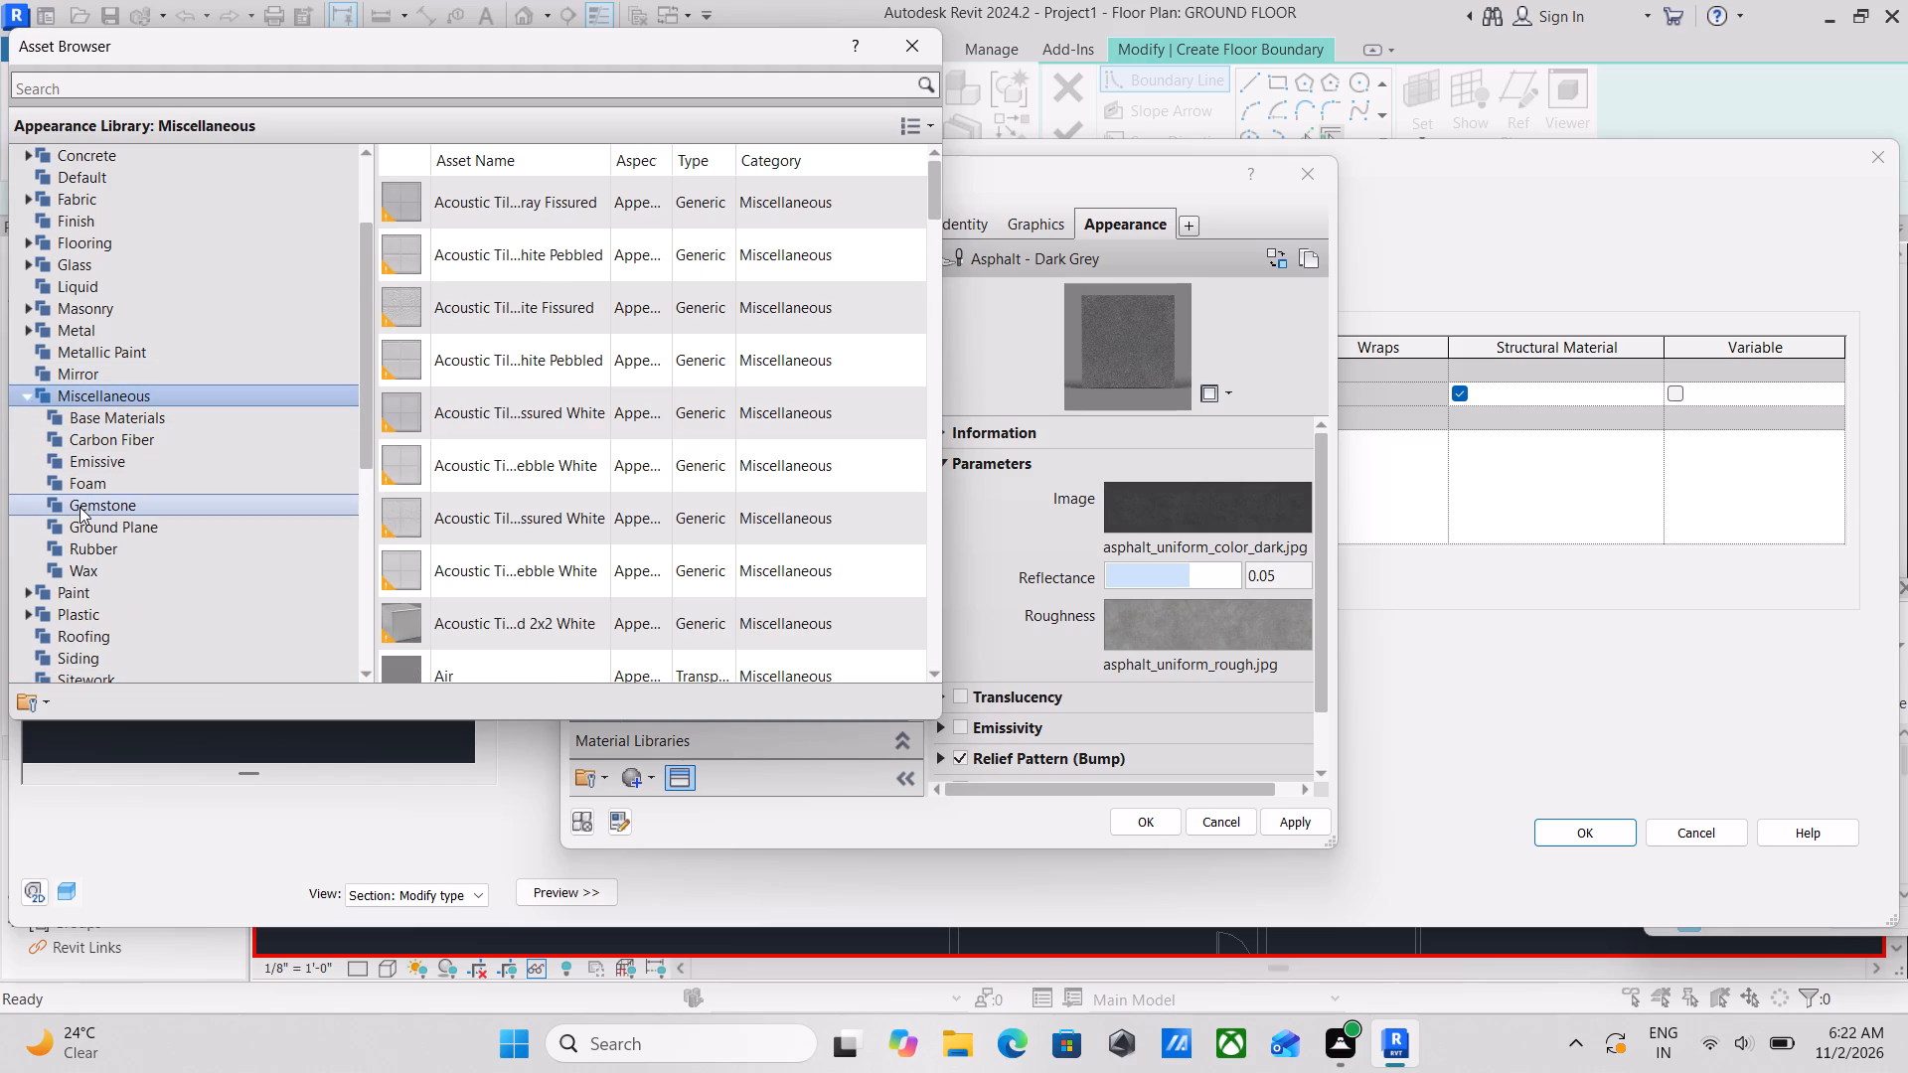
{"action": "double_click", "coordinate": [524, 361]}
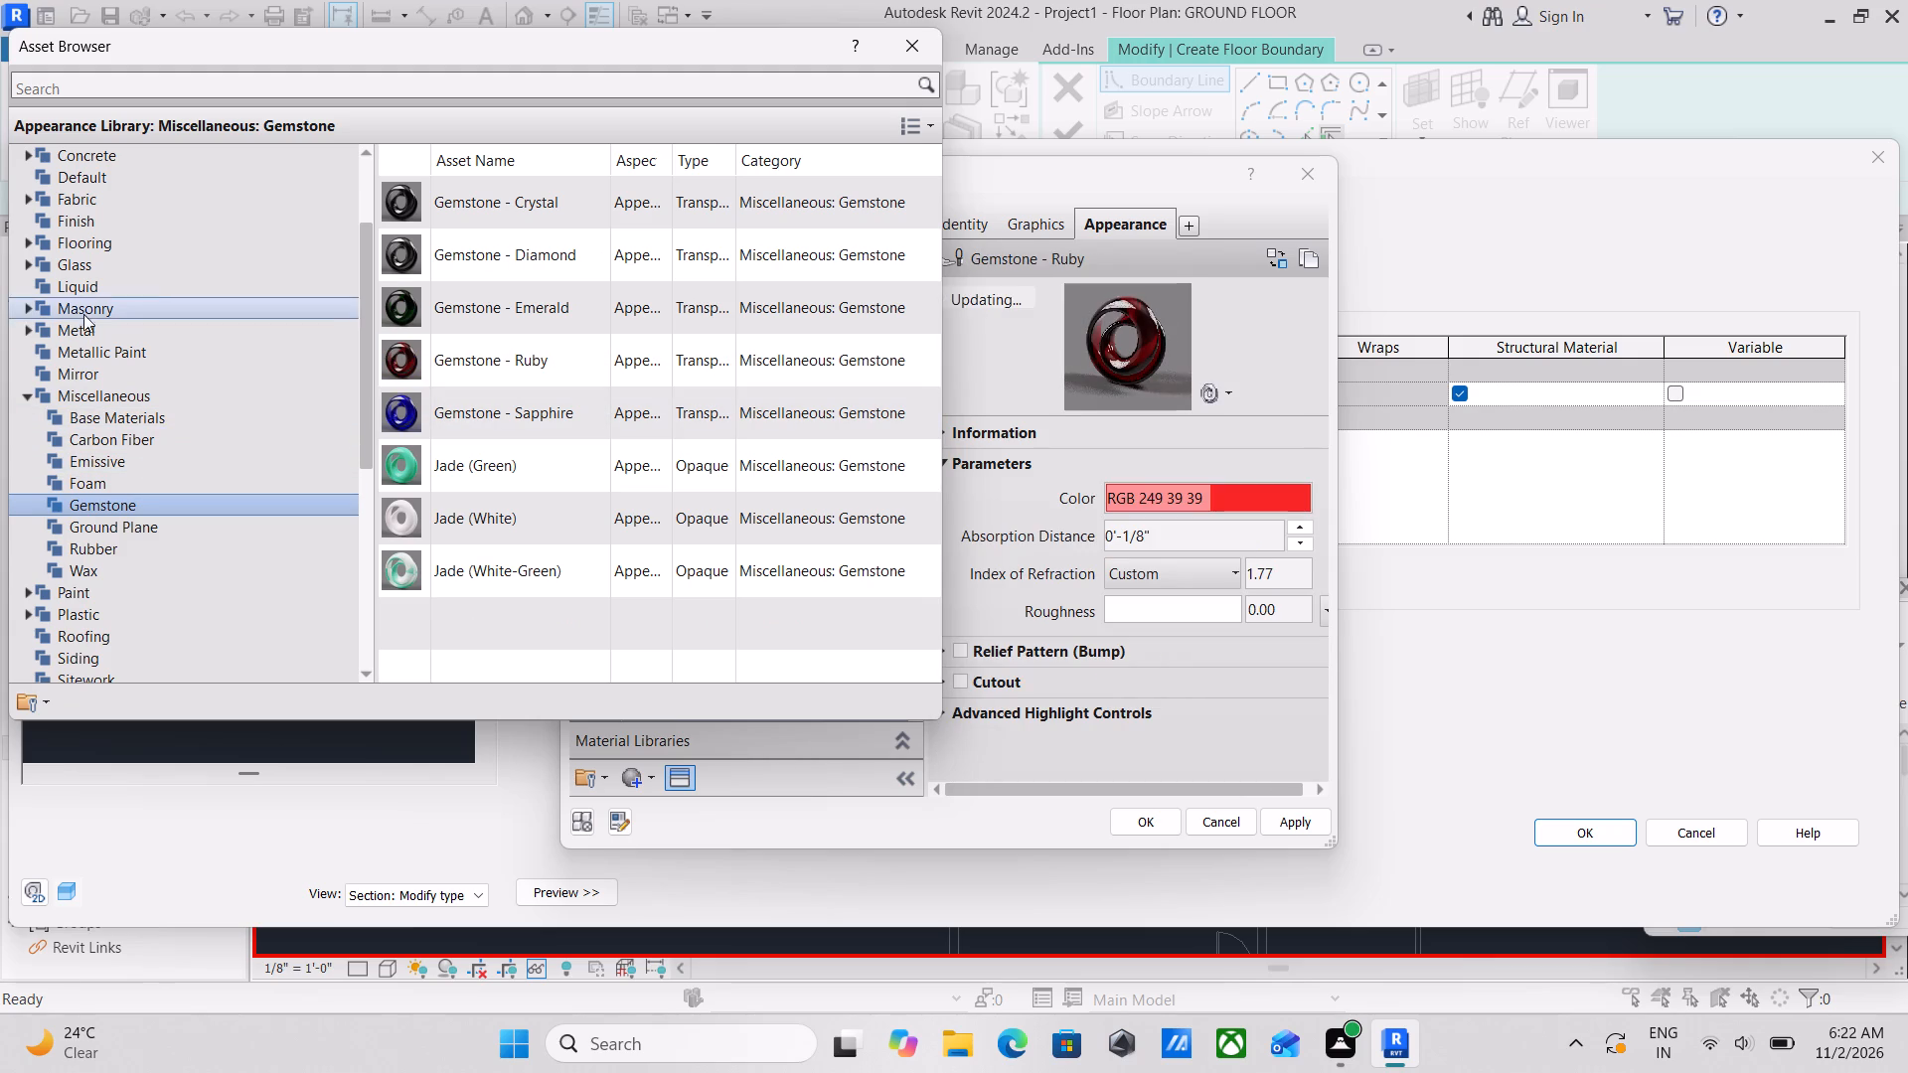
Replace the VERANDA FLOORING 6" material's appearance with Tiles - Mix01 - Stone and Ceramic from Wall Covering: Tile.
{"action": "left_click", "coordinate": [26, 391]}
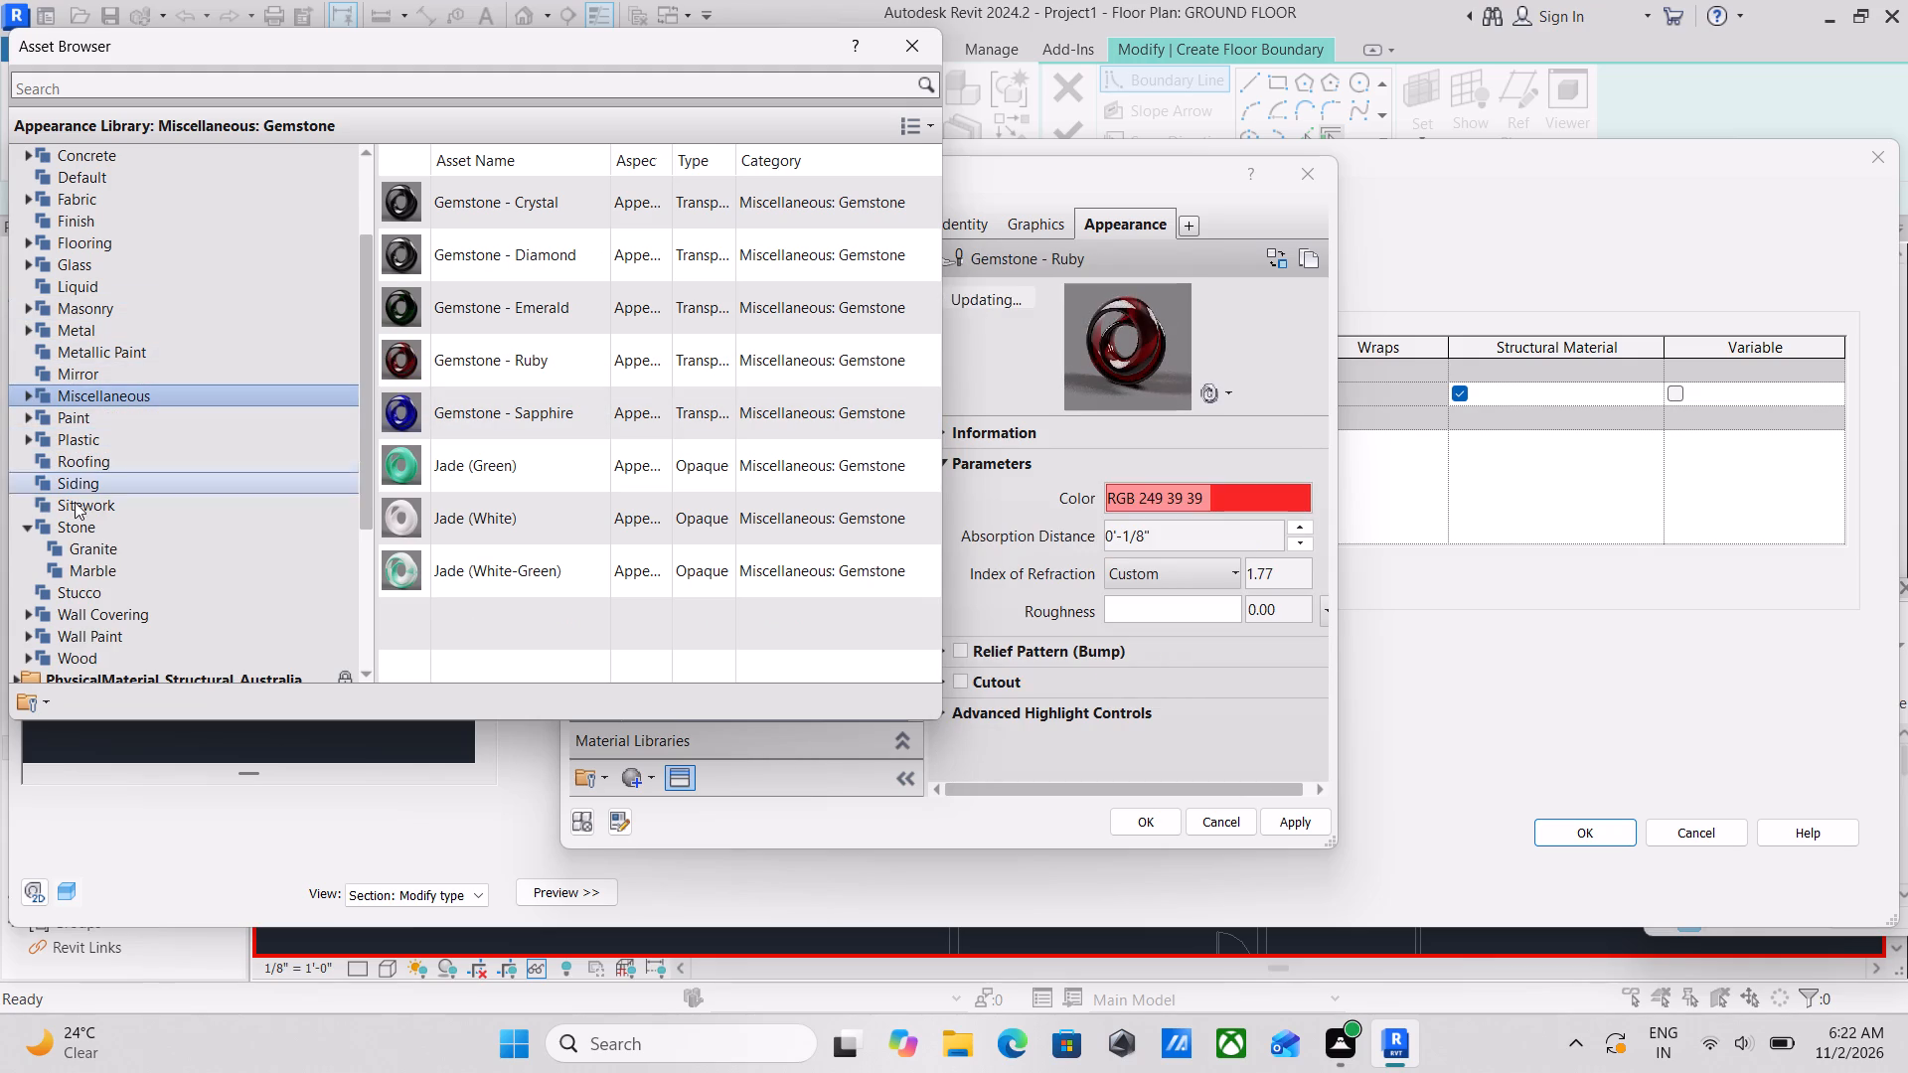
{"action": "scroll", "coordinate": [75, 549], "scroll_direction": "down", "scroll_amount": 2}
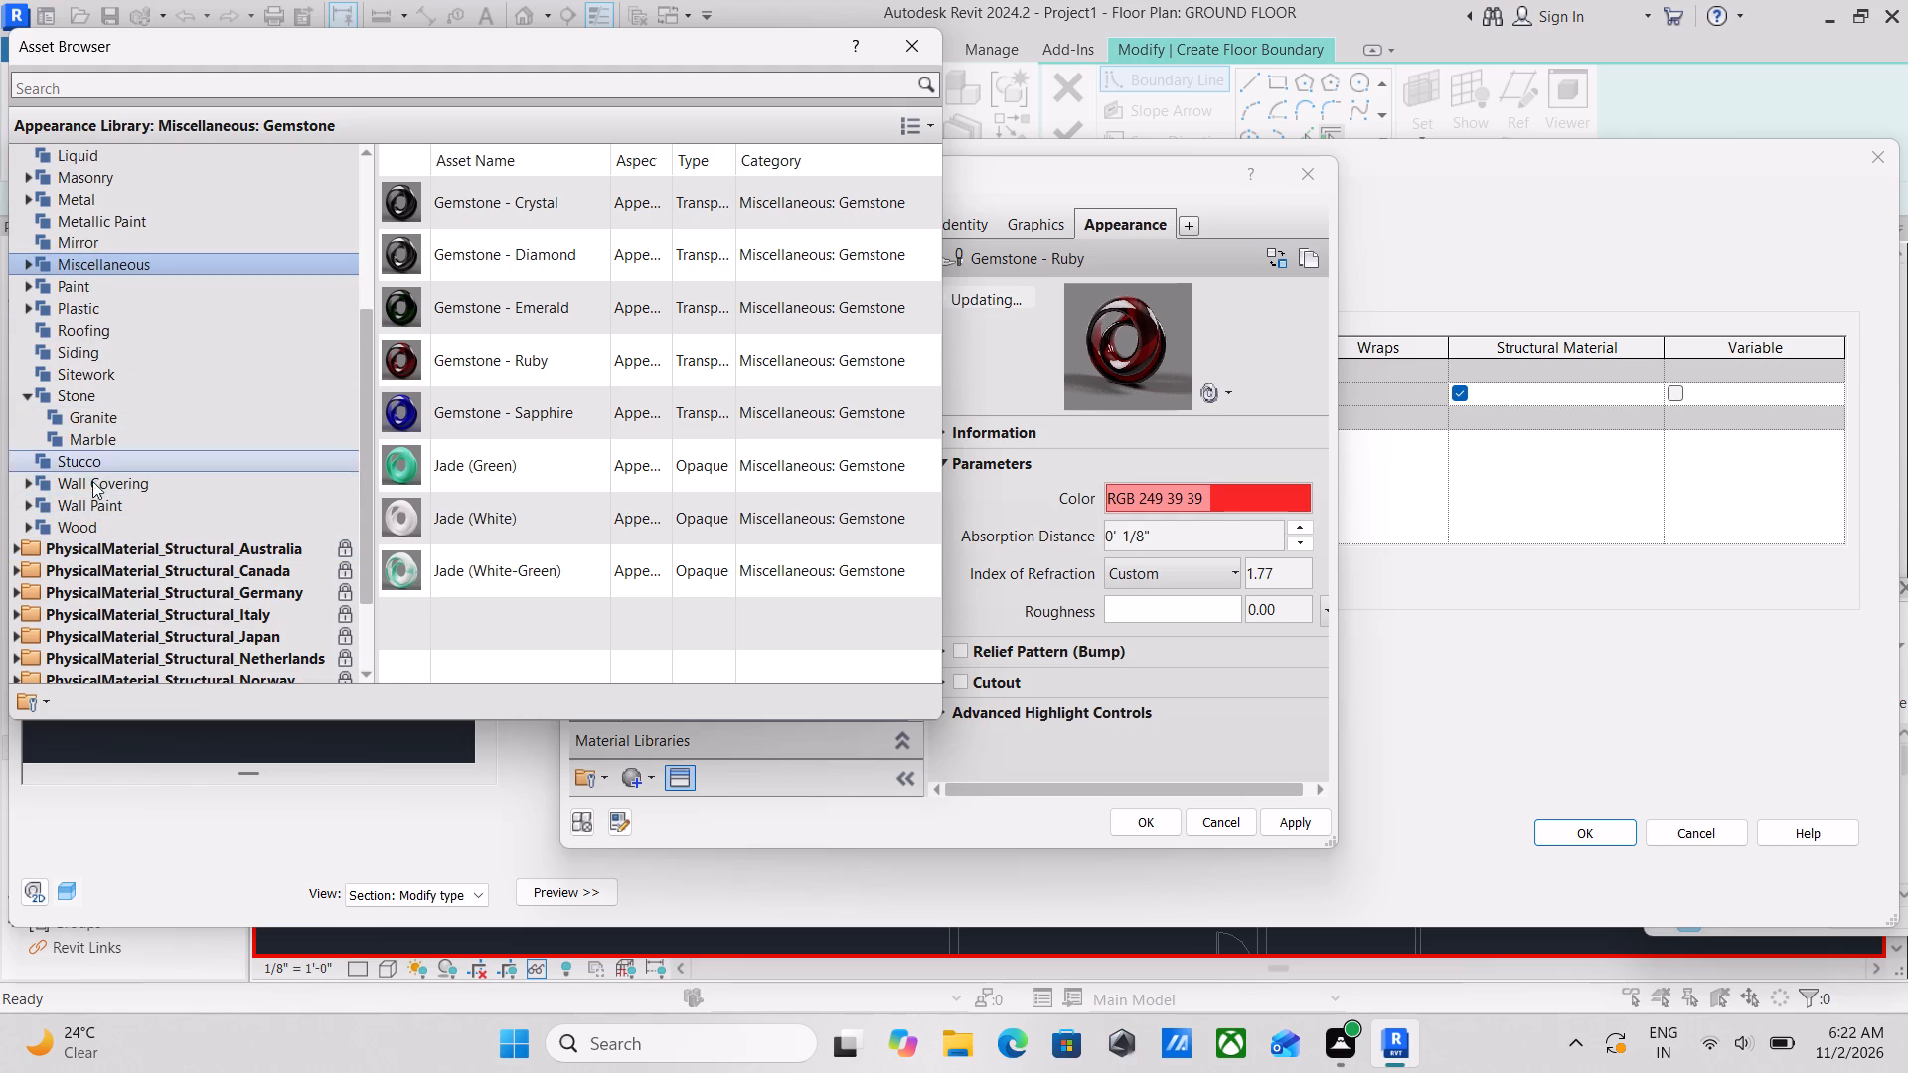
{"action": "left_click", "coordinate": [25, 486]}
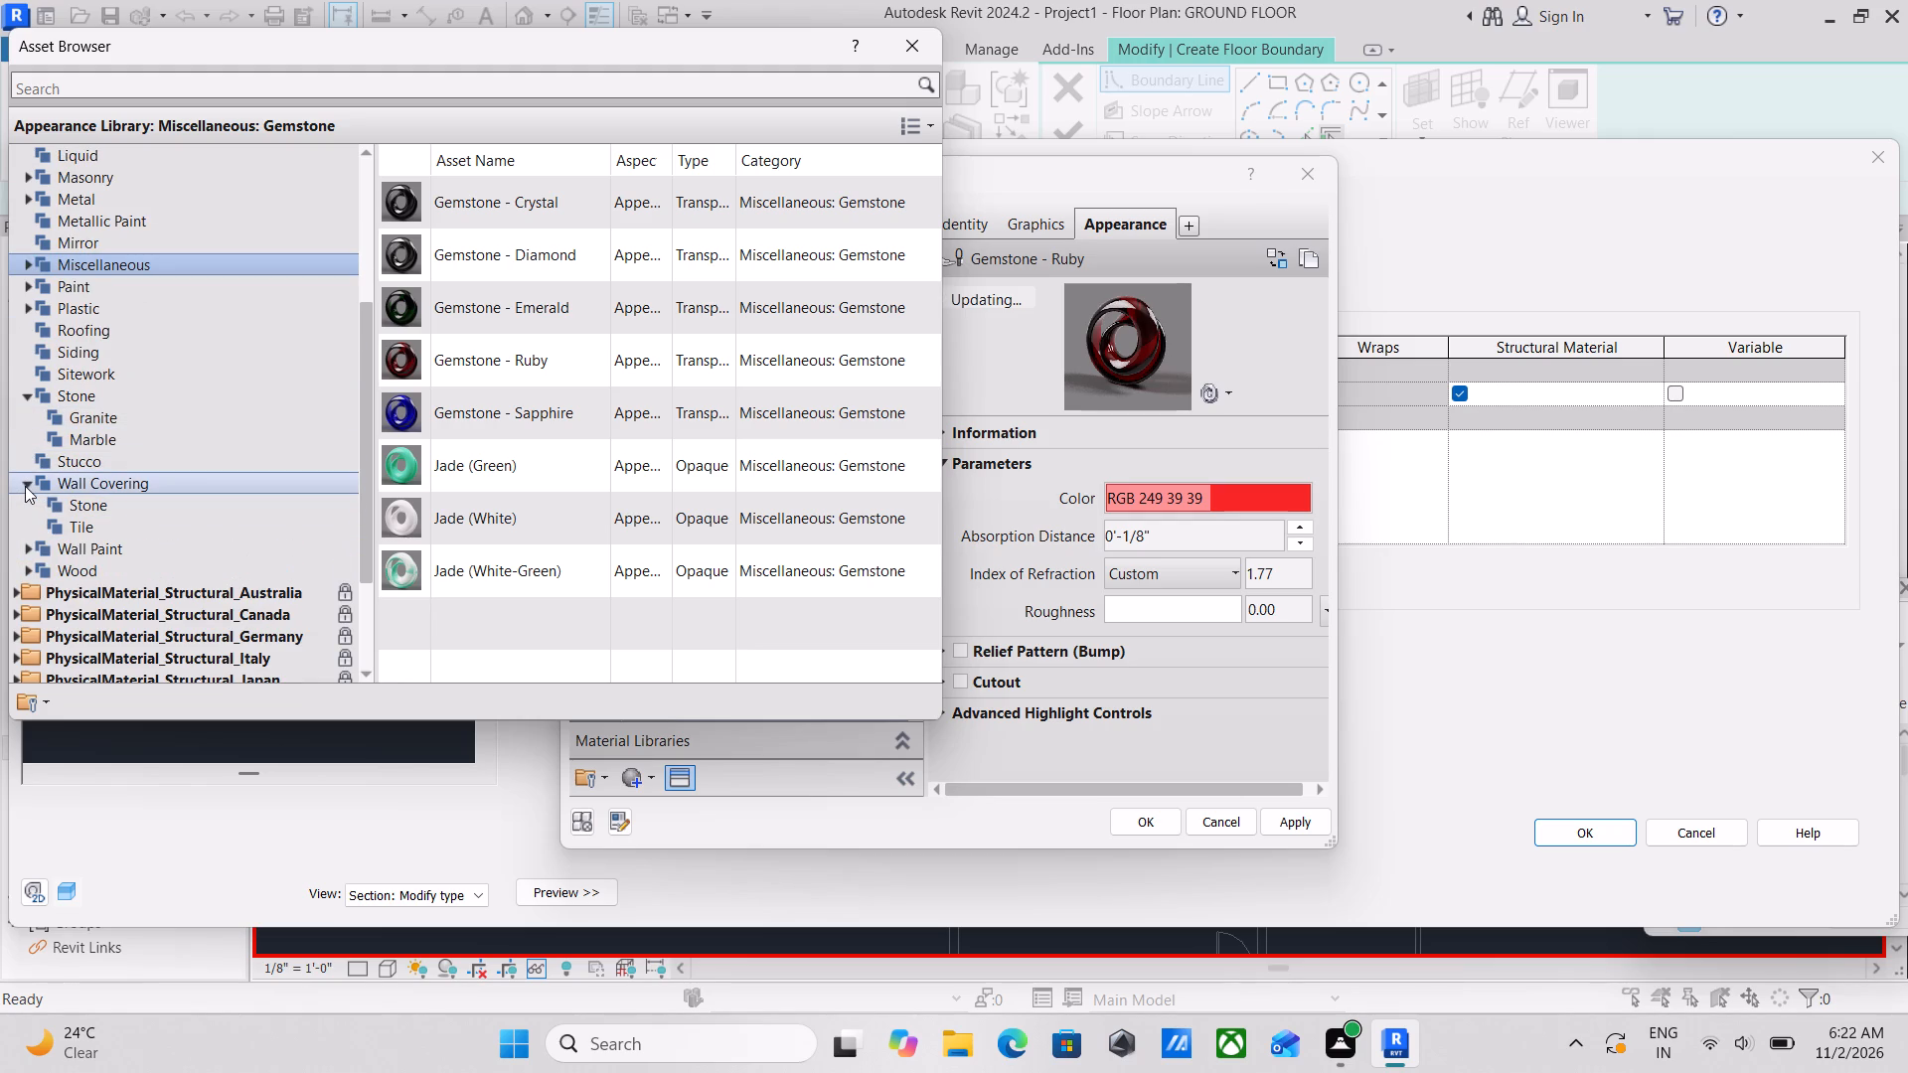
{"action": "triple_click", "coordinate": [49, 527]}
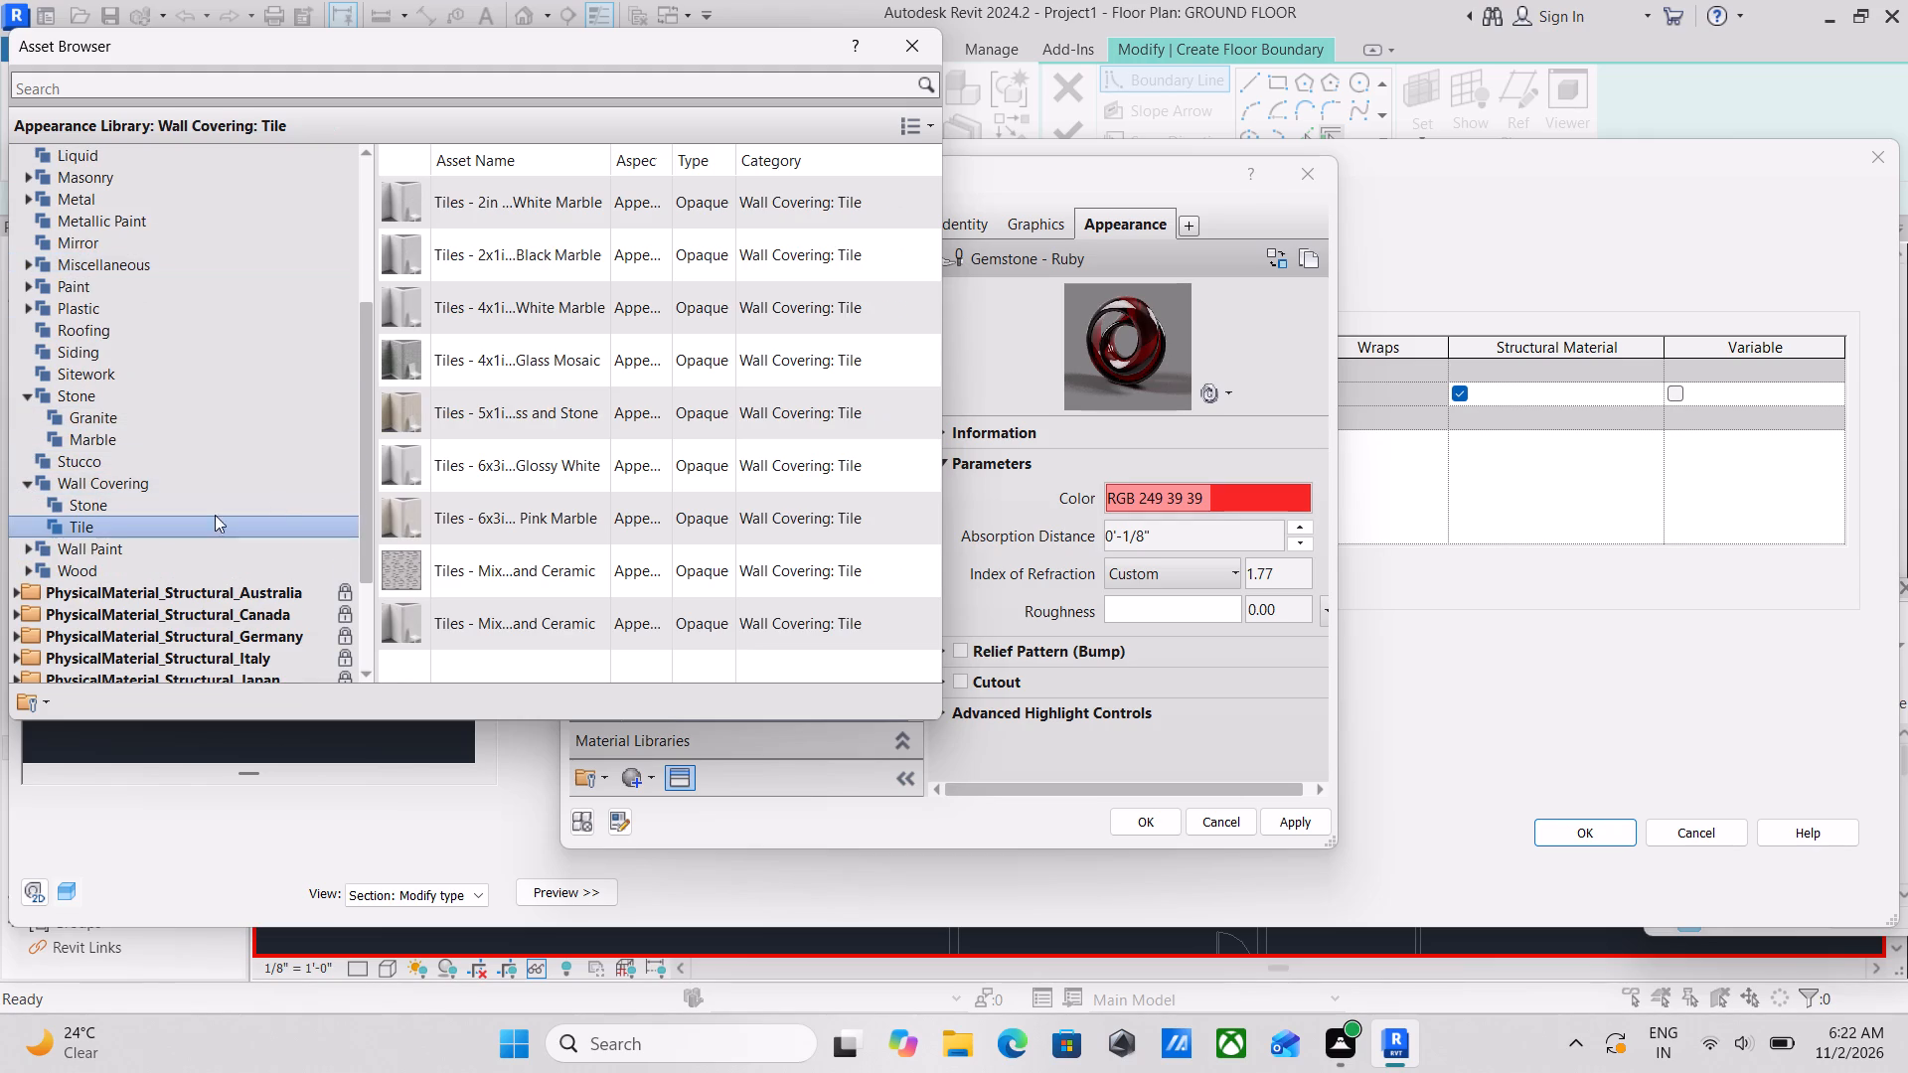
{"action": "double_click", "coordinate": [391, 572]}
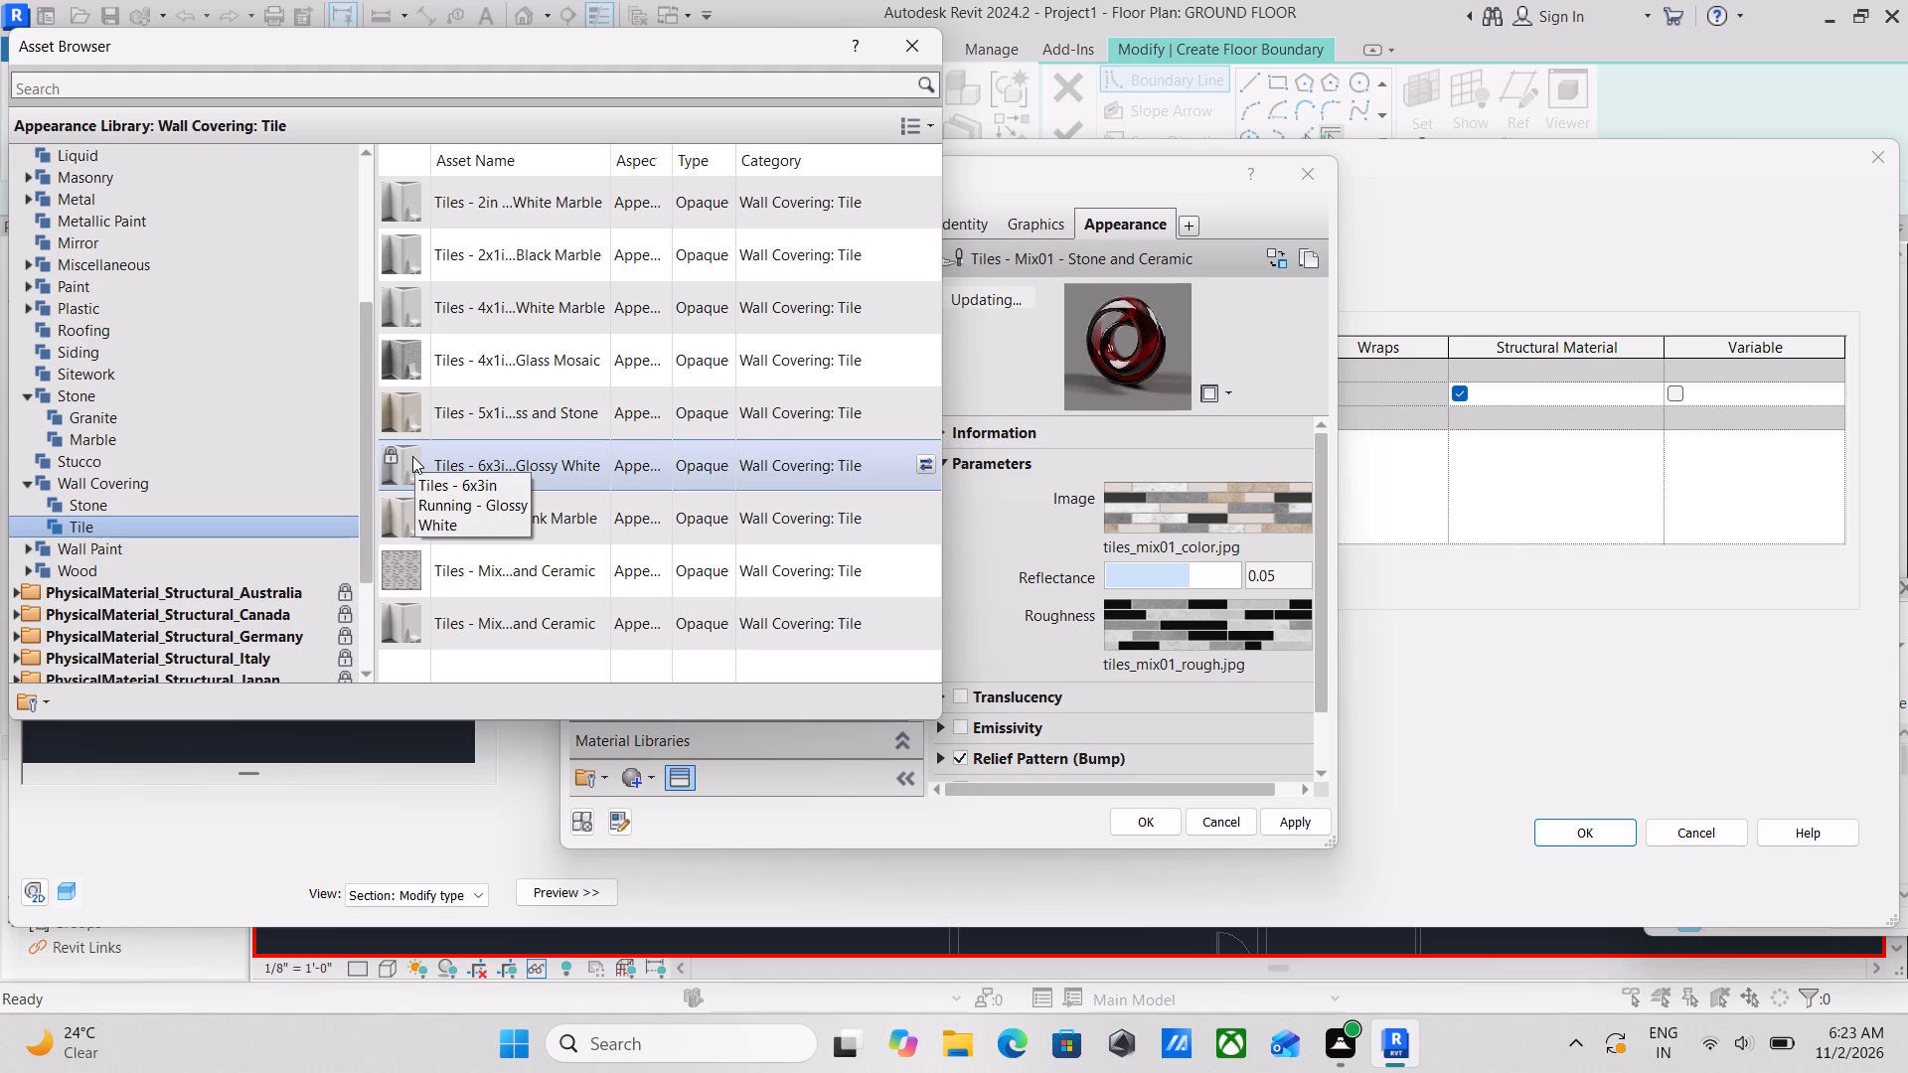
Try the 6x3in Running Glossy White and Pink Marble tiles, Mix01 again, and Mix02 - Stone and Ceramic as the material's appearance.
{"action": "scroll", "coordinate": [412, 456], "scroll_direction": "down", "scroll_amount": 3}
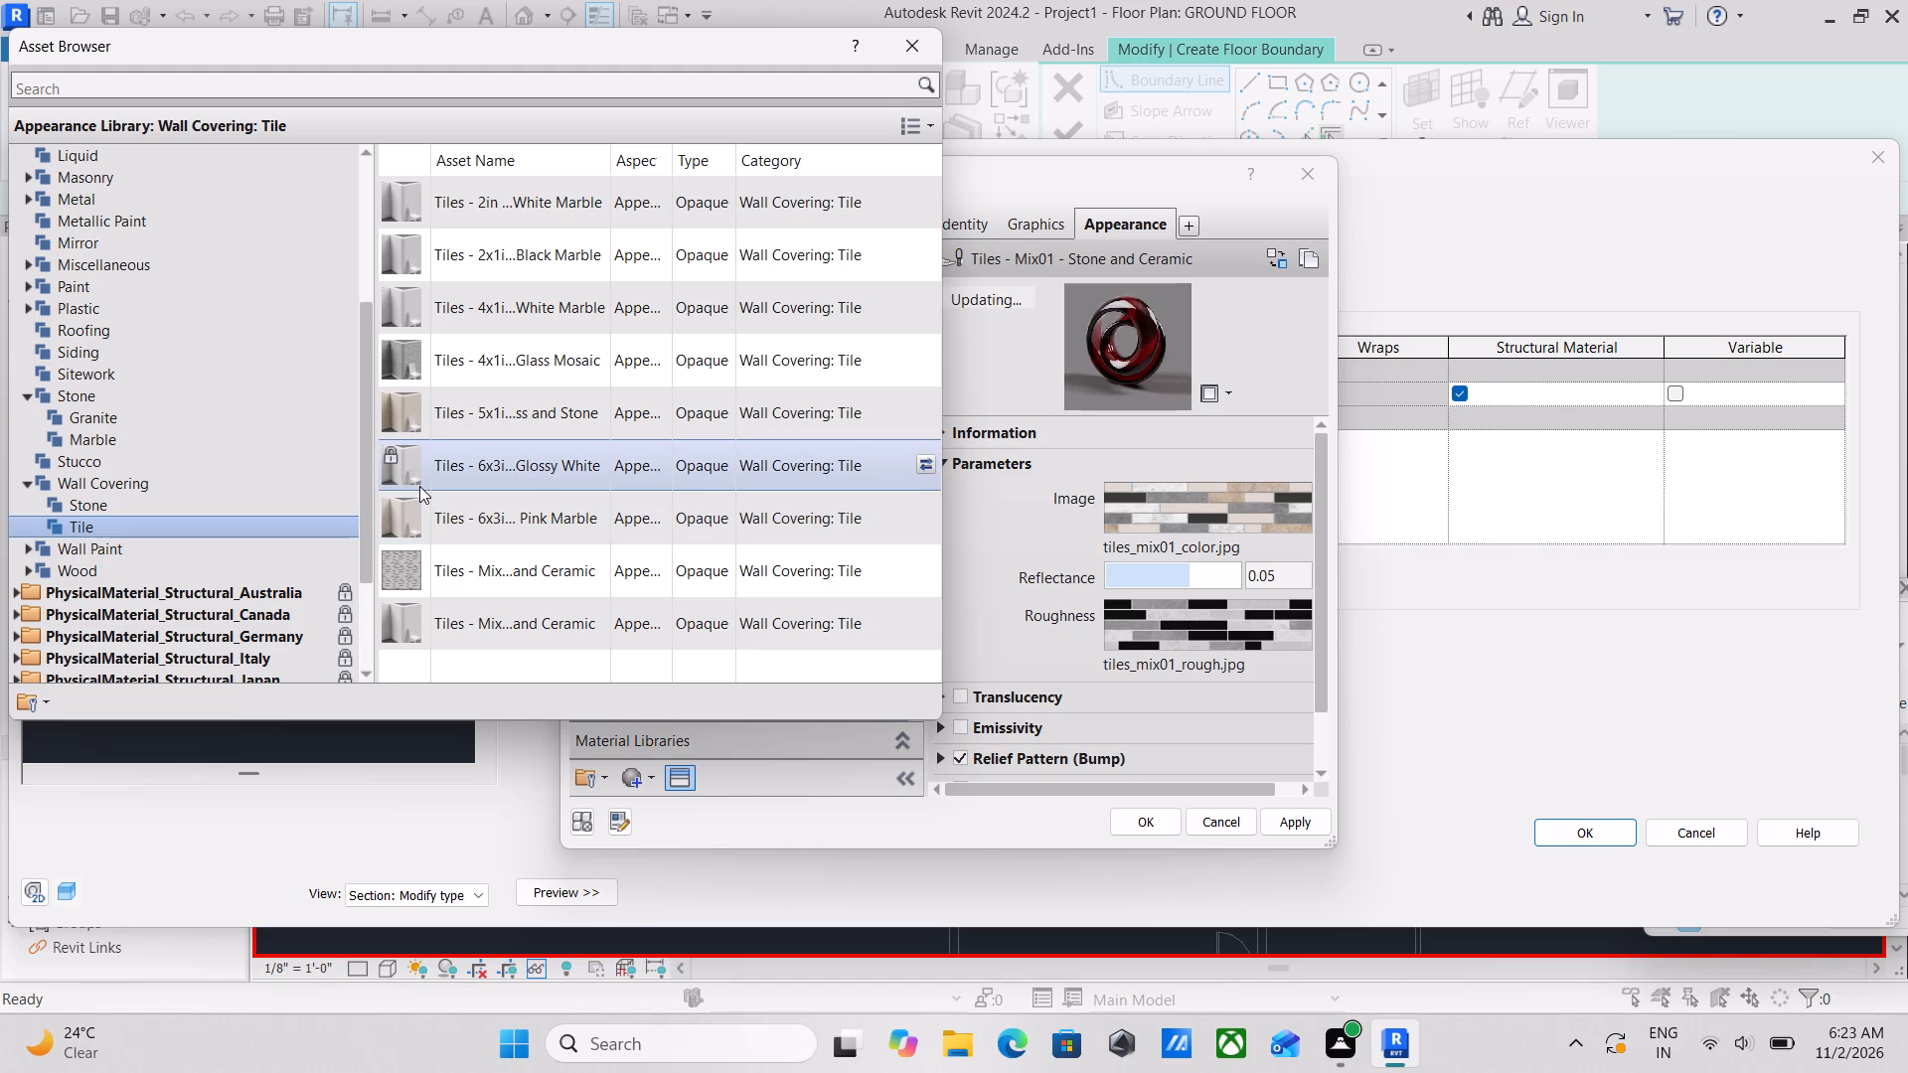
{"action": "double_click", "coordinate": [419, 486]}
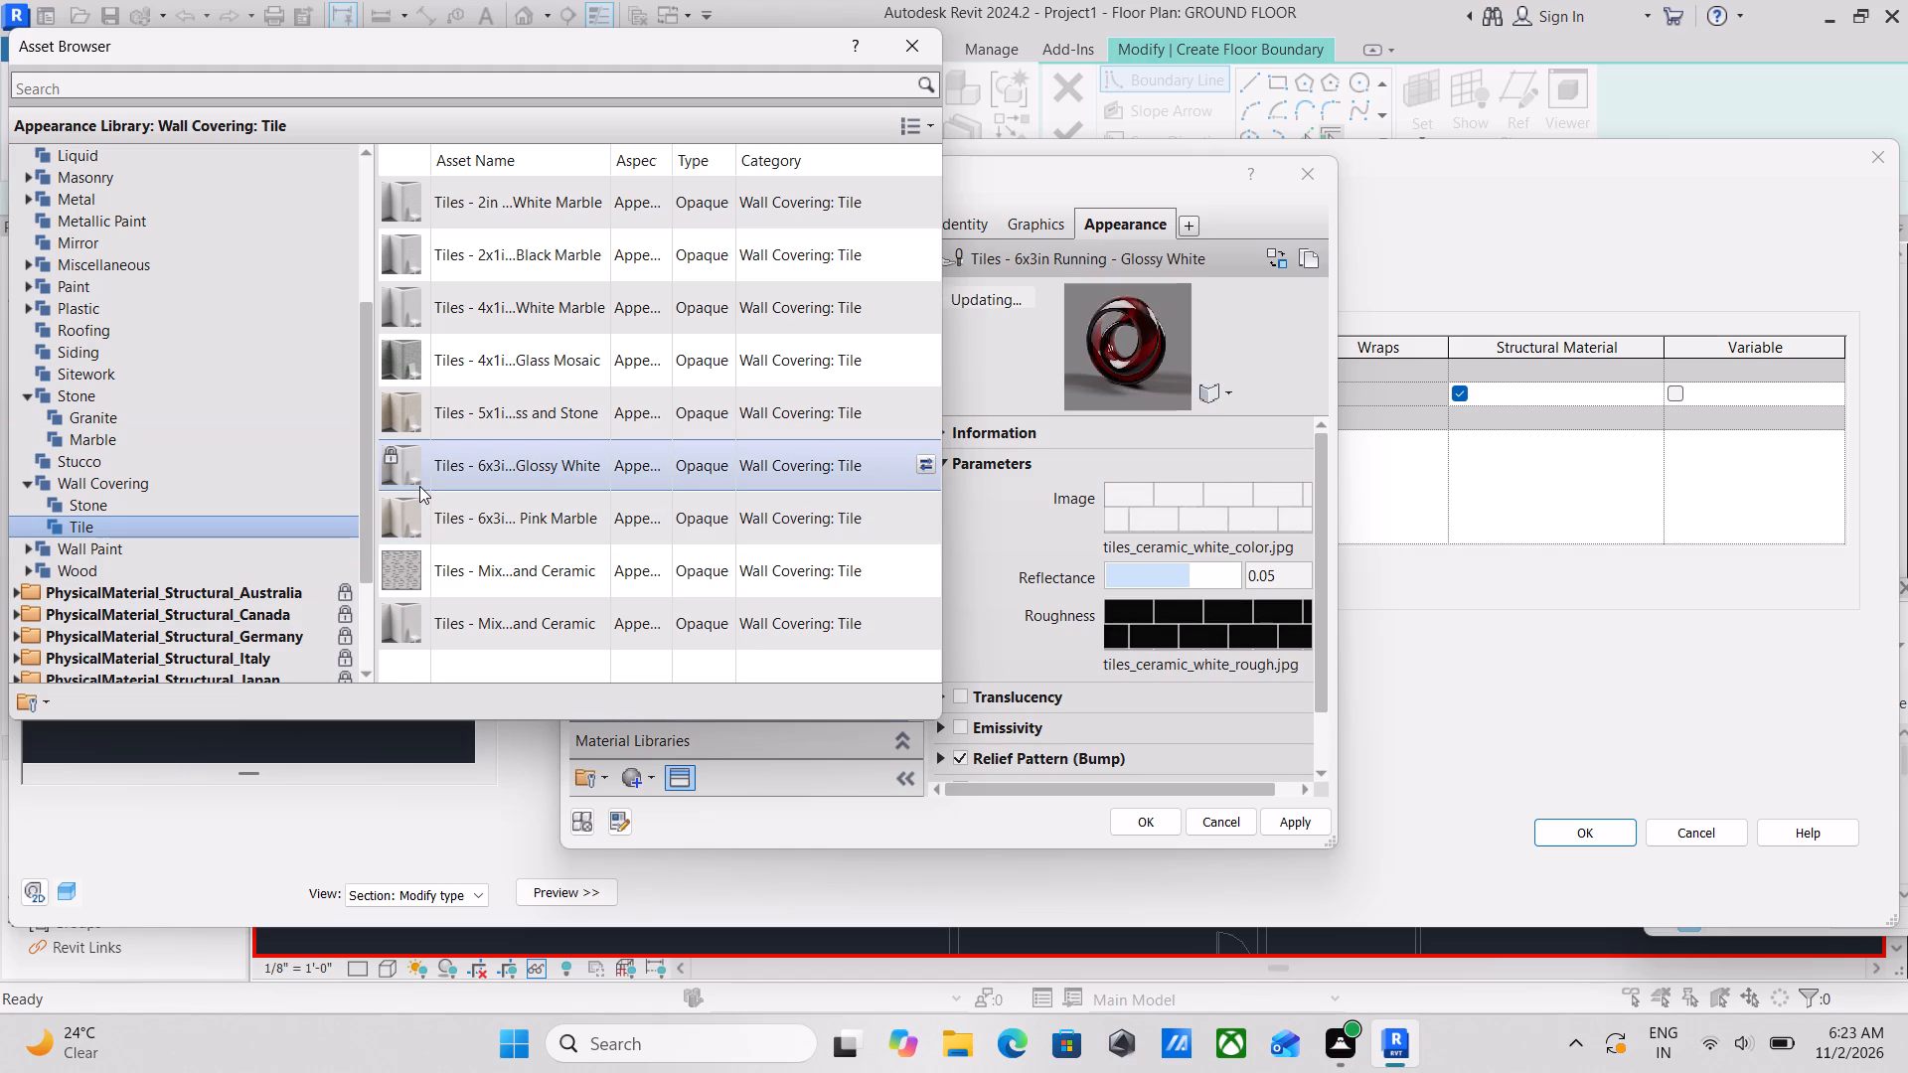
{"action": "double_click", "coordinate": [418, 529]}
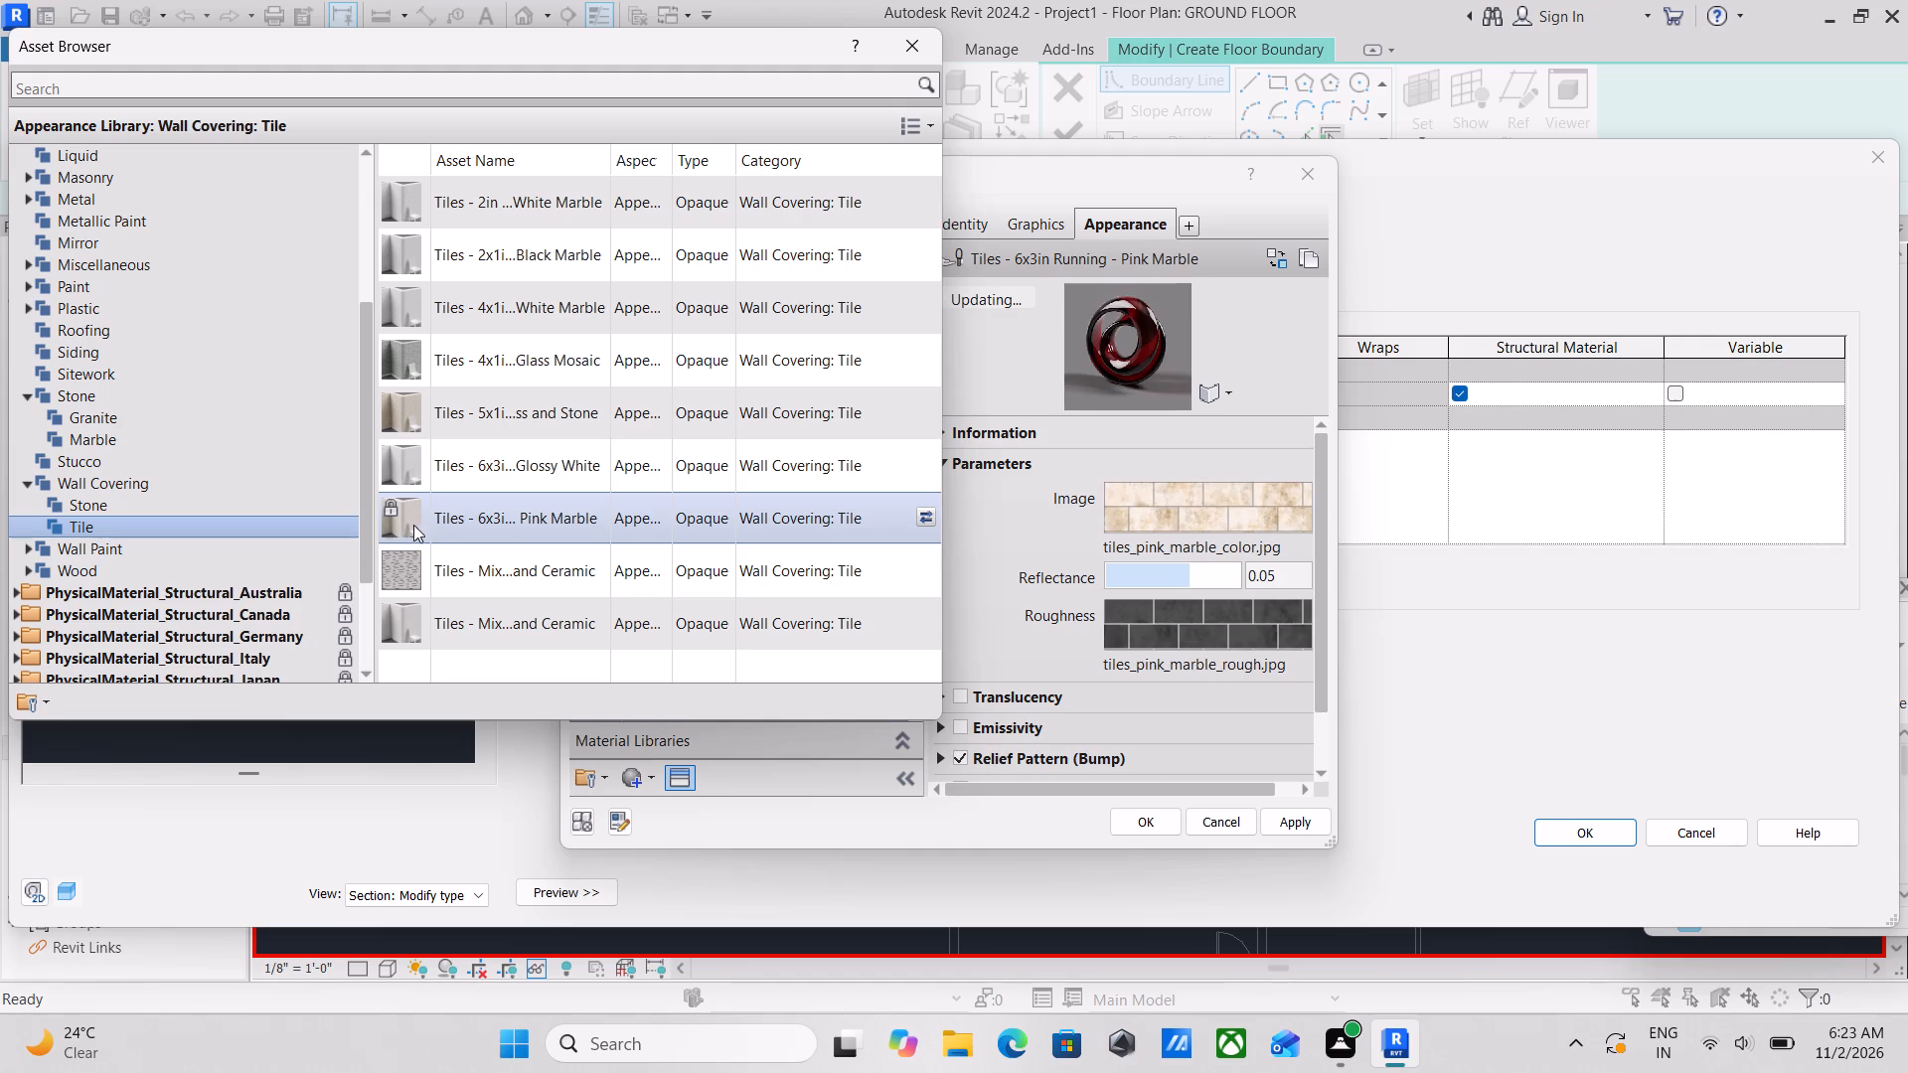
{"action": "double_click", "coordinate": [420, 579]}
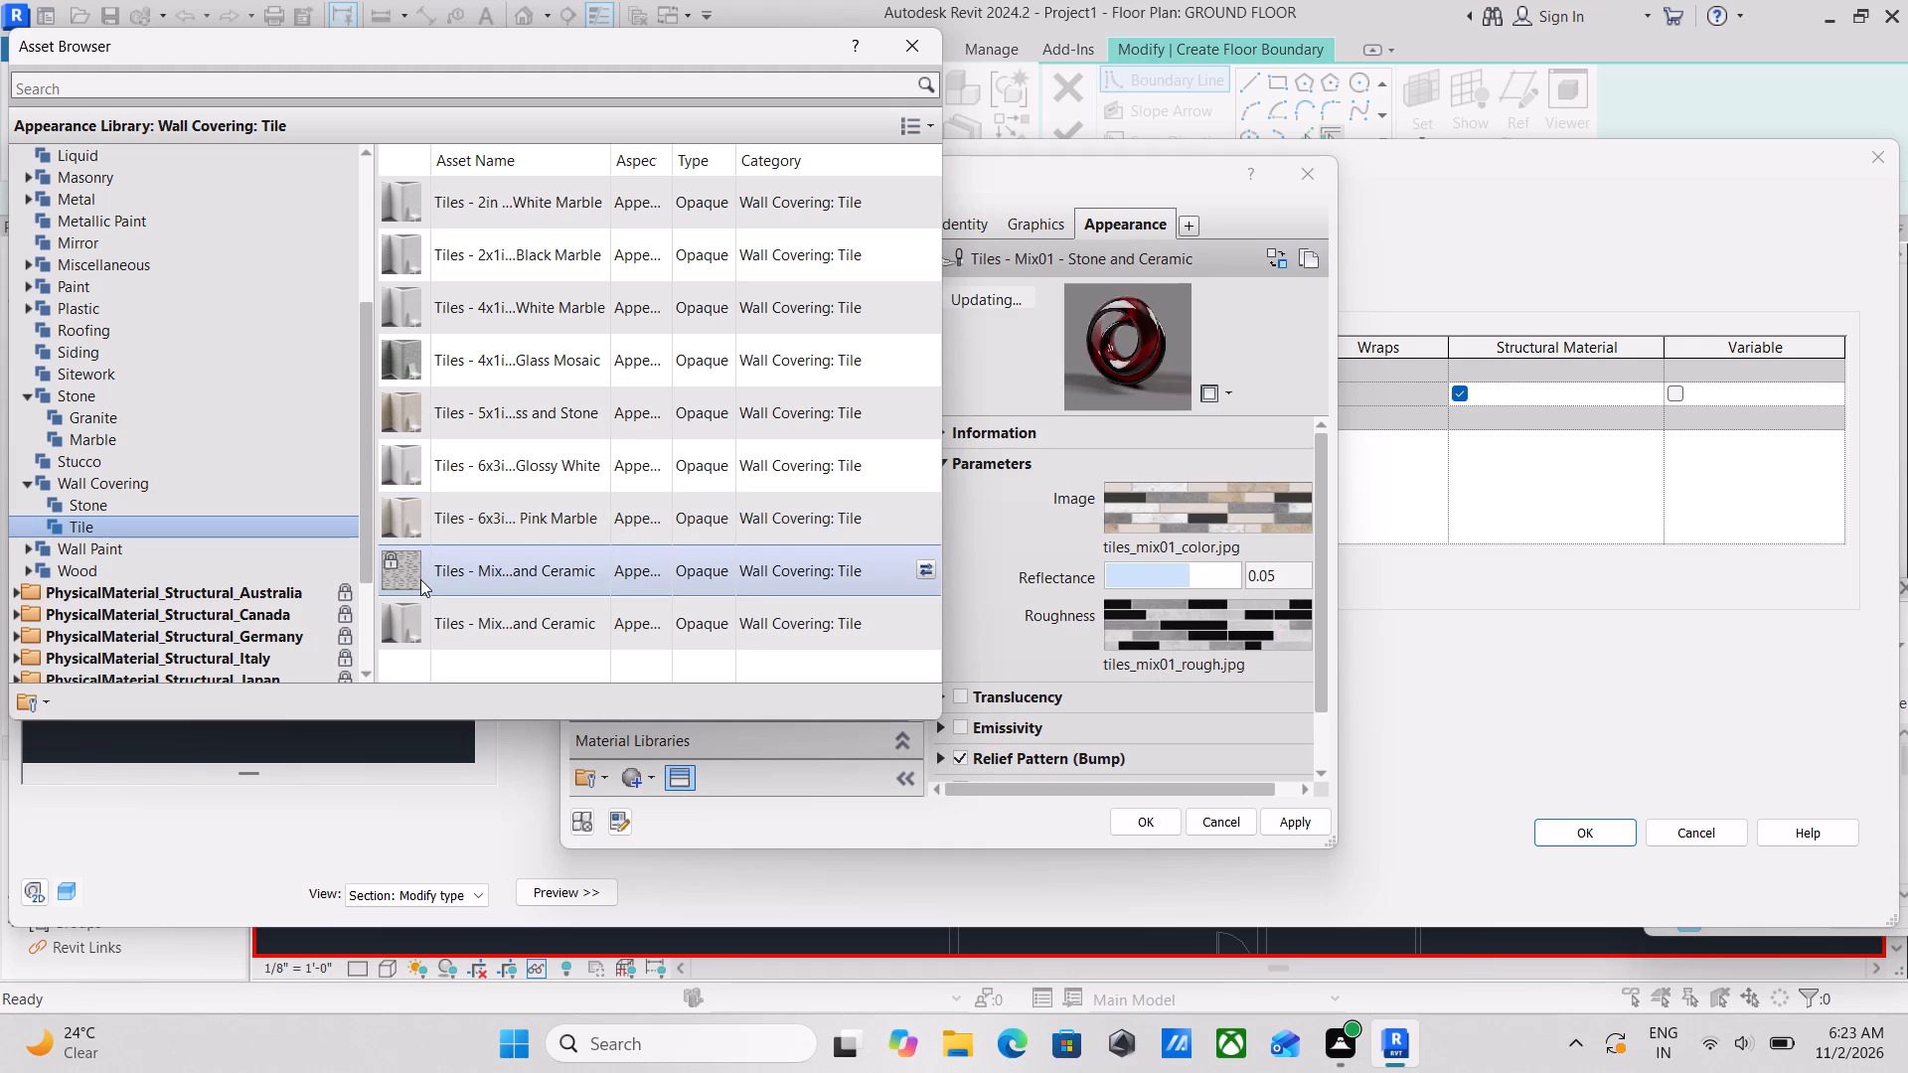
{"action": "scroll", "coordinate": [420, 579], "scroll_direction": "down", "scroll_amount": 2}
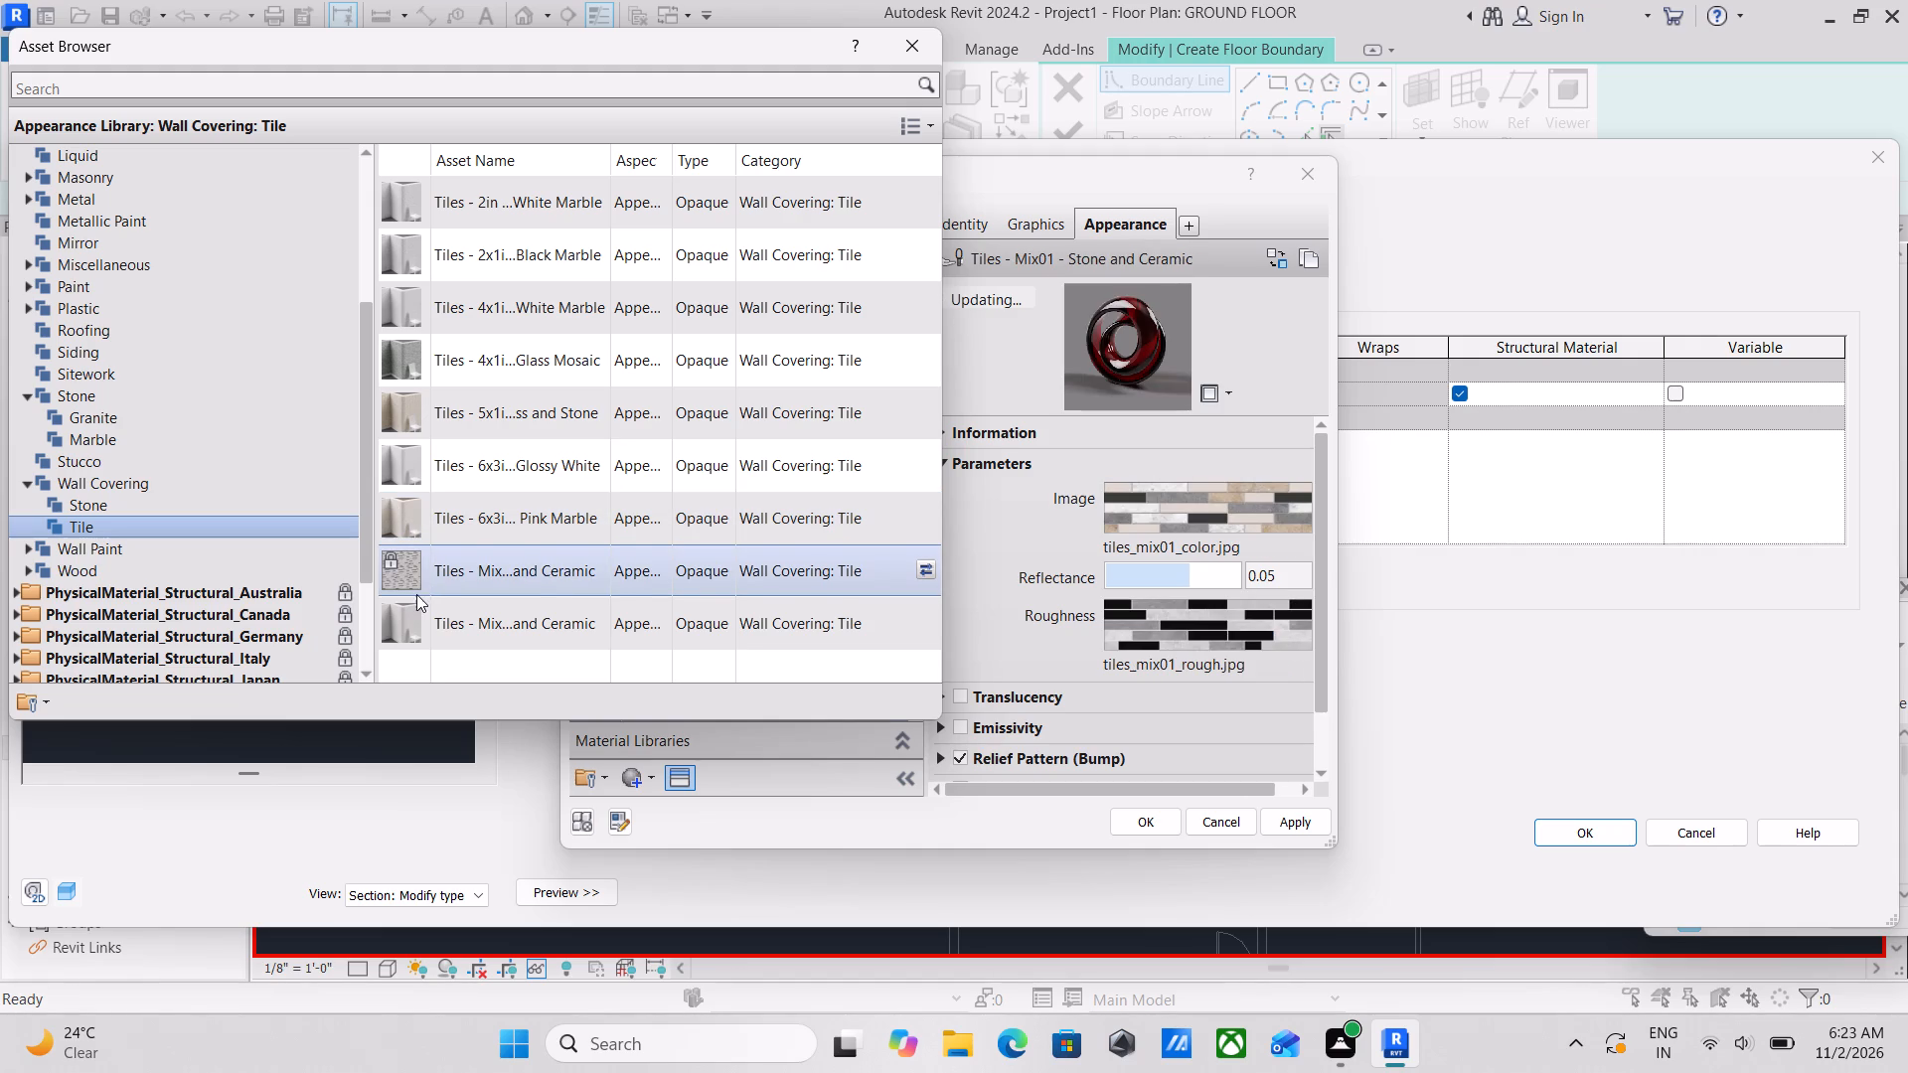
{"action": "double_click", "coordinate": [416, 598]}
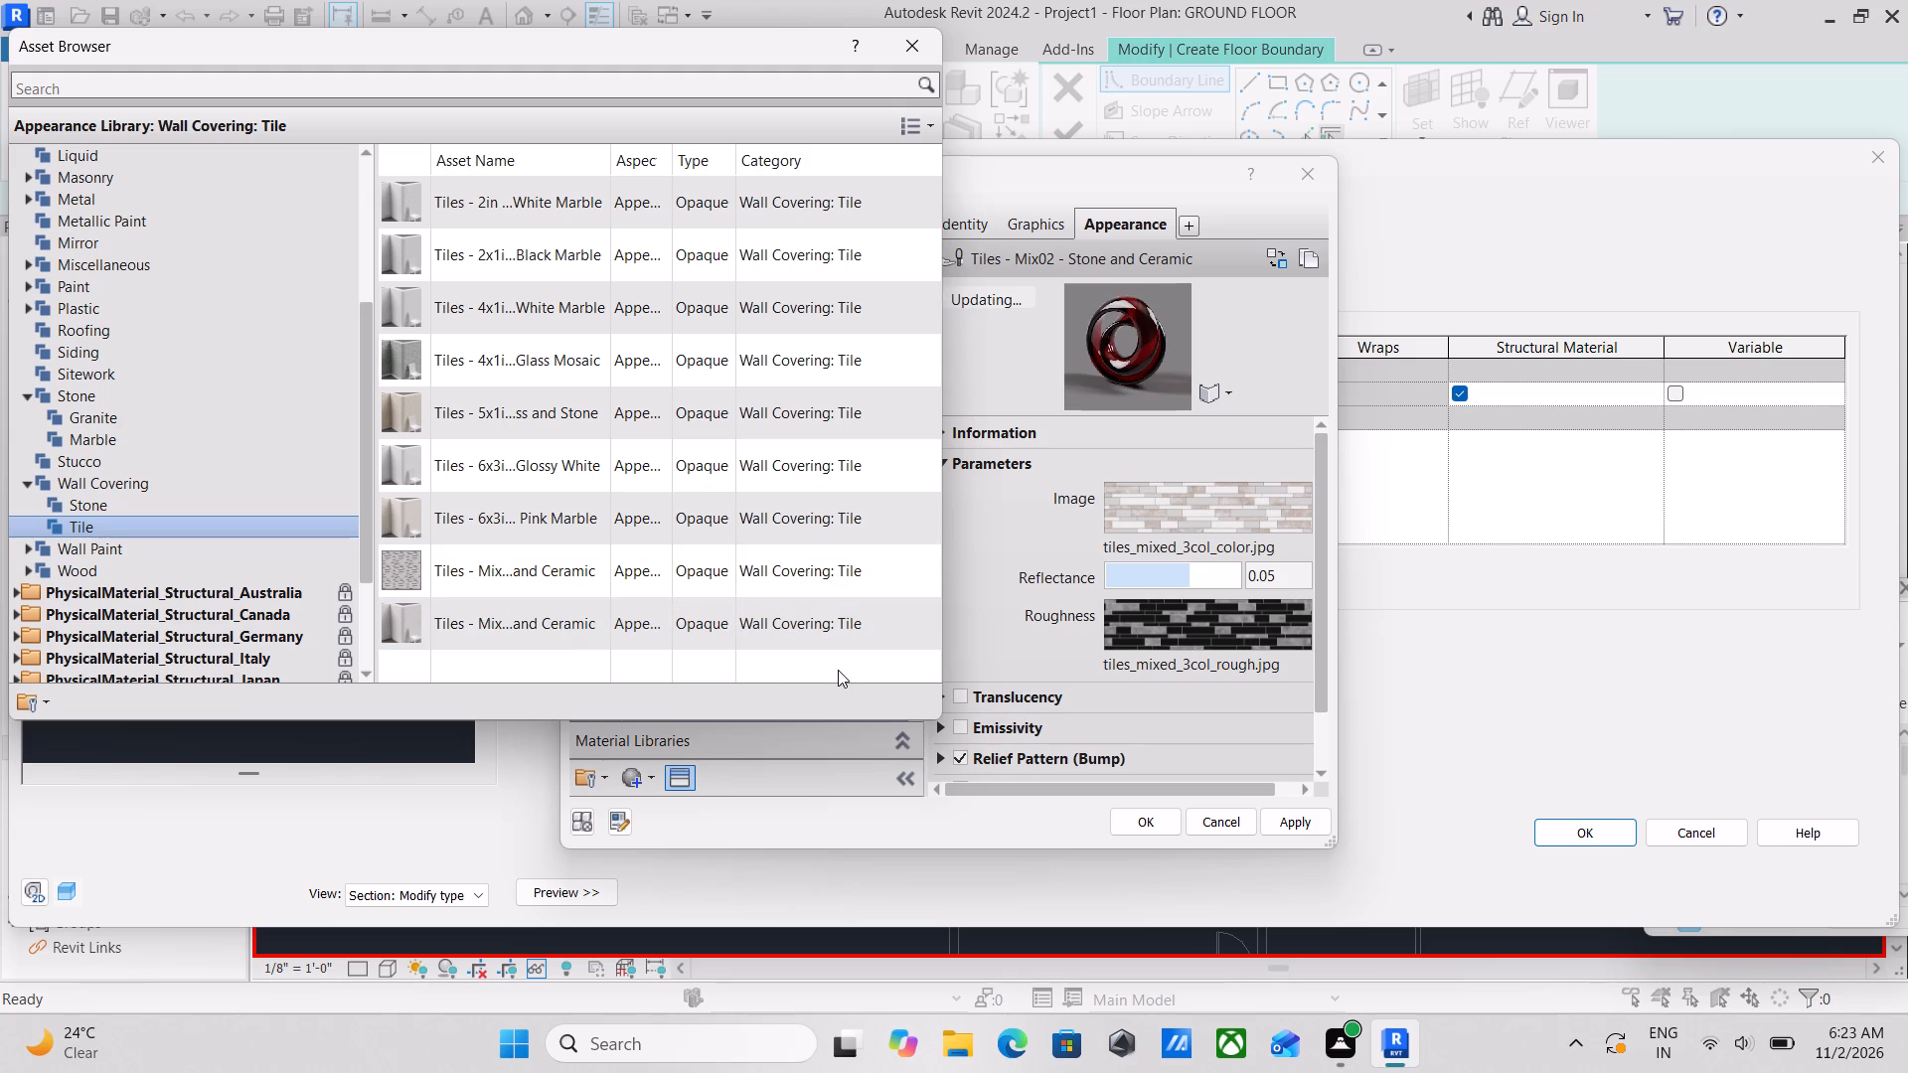
Set the VERANDA FLOORING 6" material's appearance back to Tiles - Mix01 - Stone and Ceramic.
{"action": "double_click", "coordinate": [533, 573]}
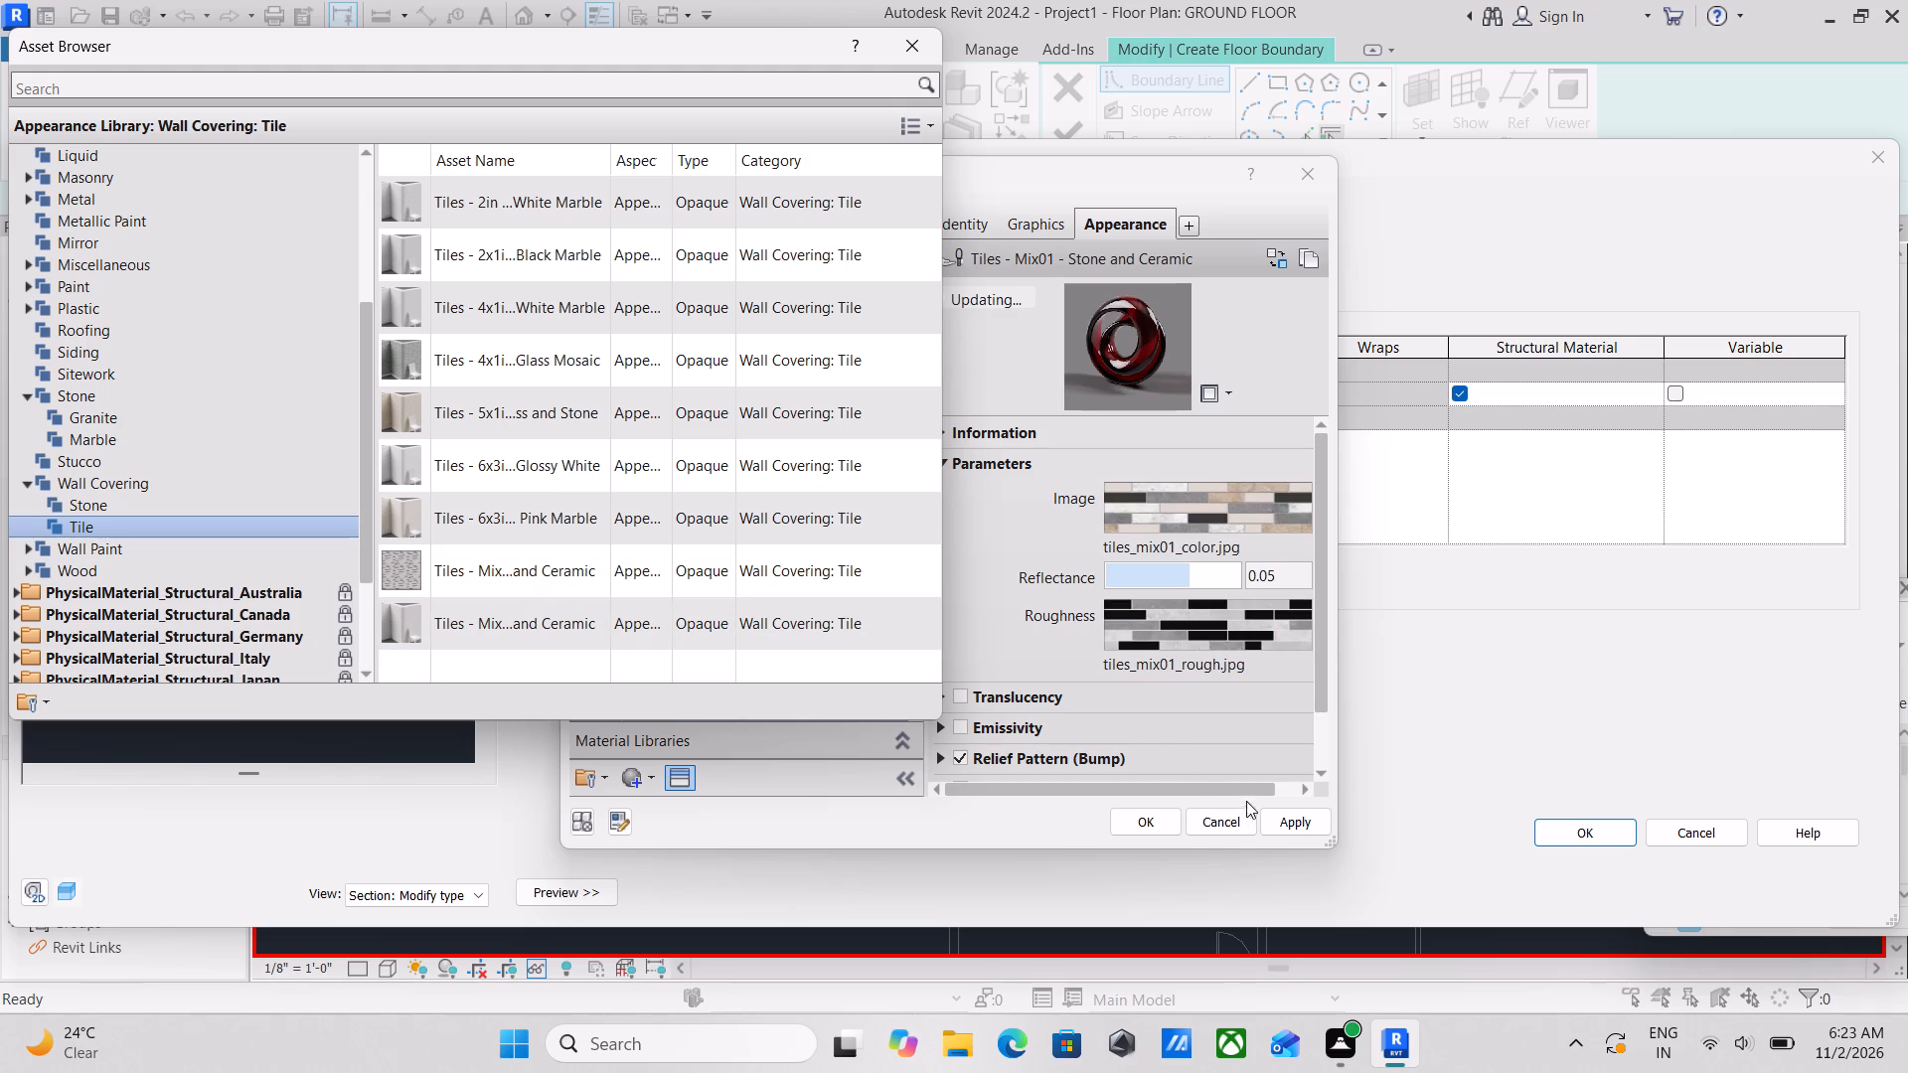
Apply the VERANDA FLOORING 6" material with its tile appearance and accept the VERANADA FLOORING 6" floor type's structure and properties.
{"action": "left_click", "coordinate": [1324, 833]}
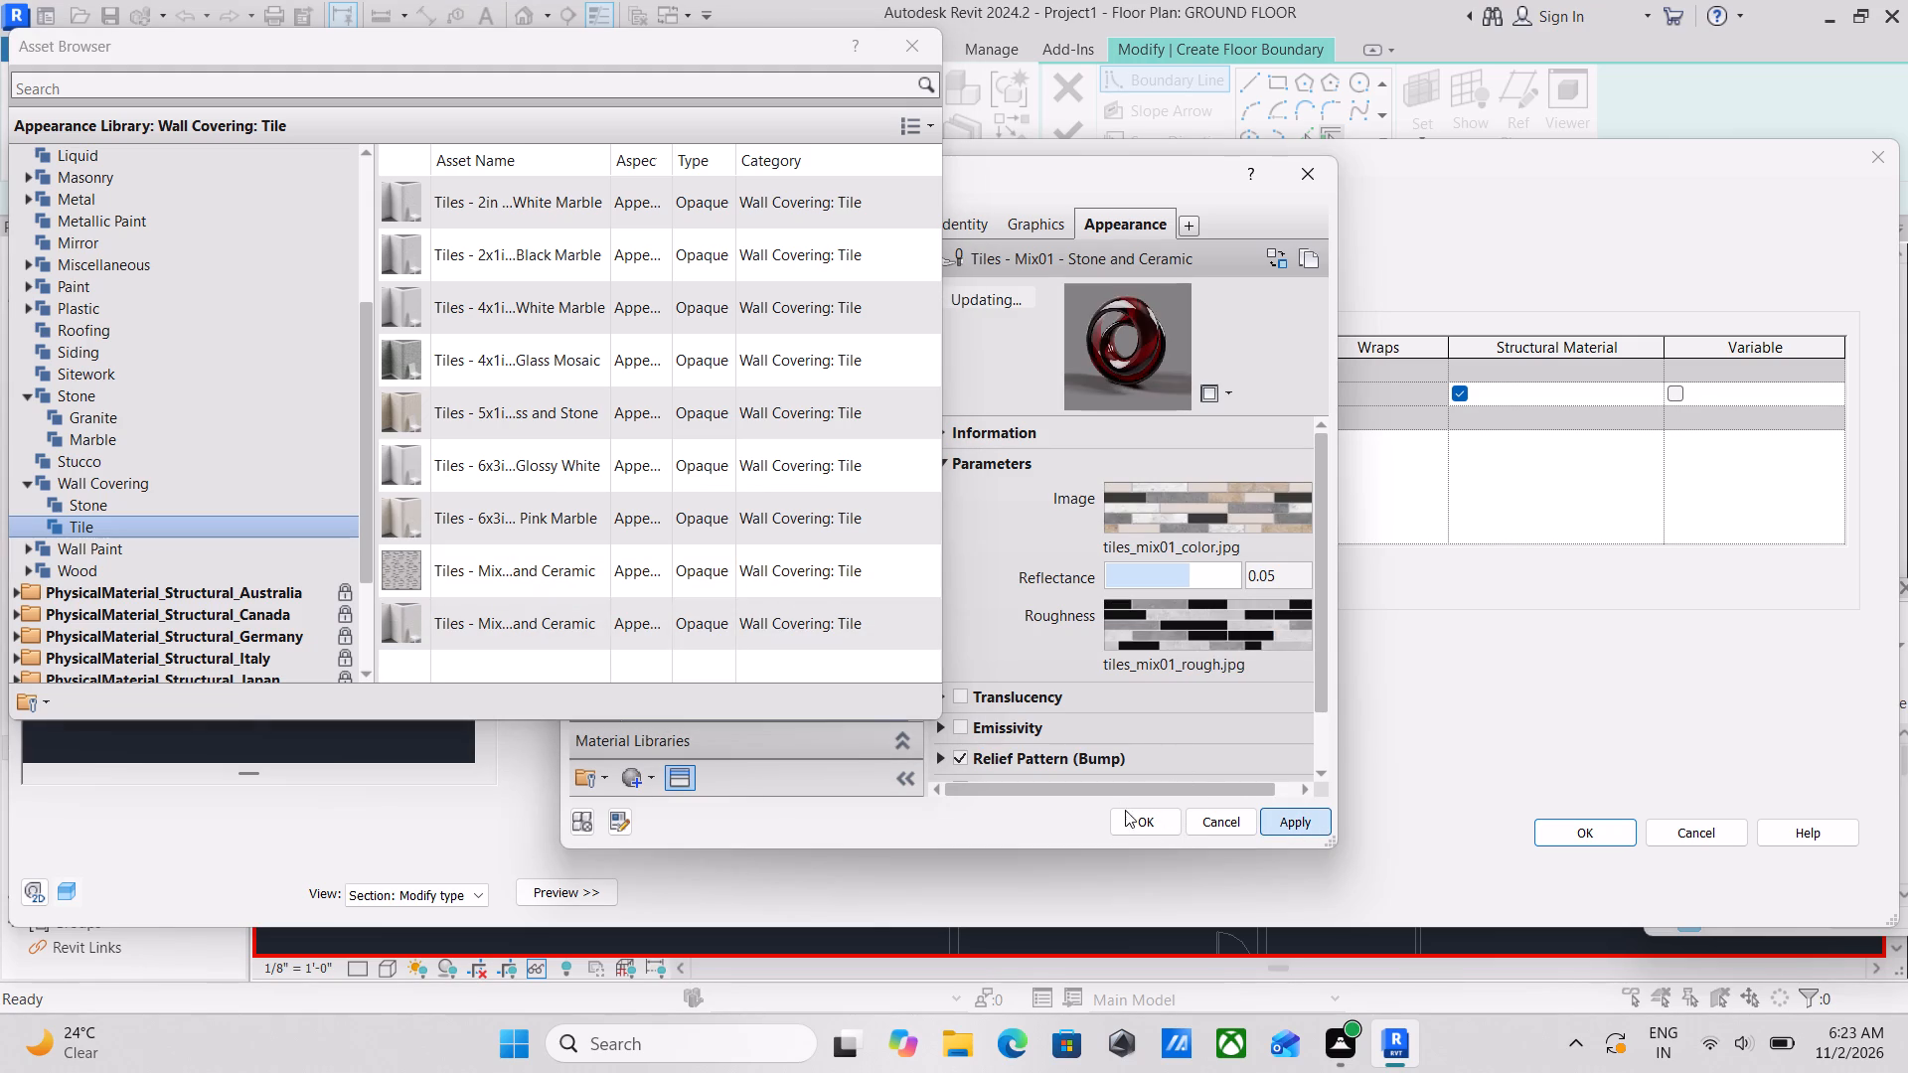
{"action": "left_click", "coordinate": [1155, 828]}
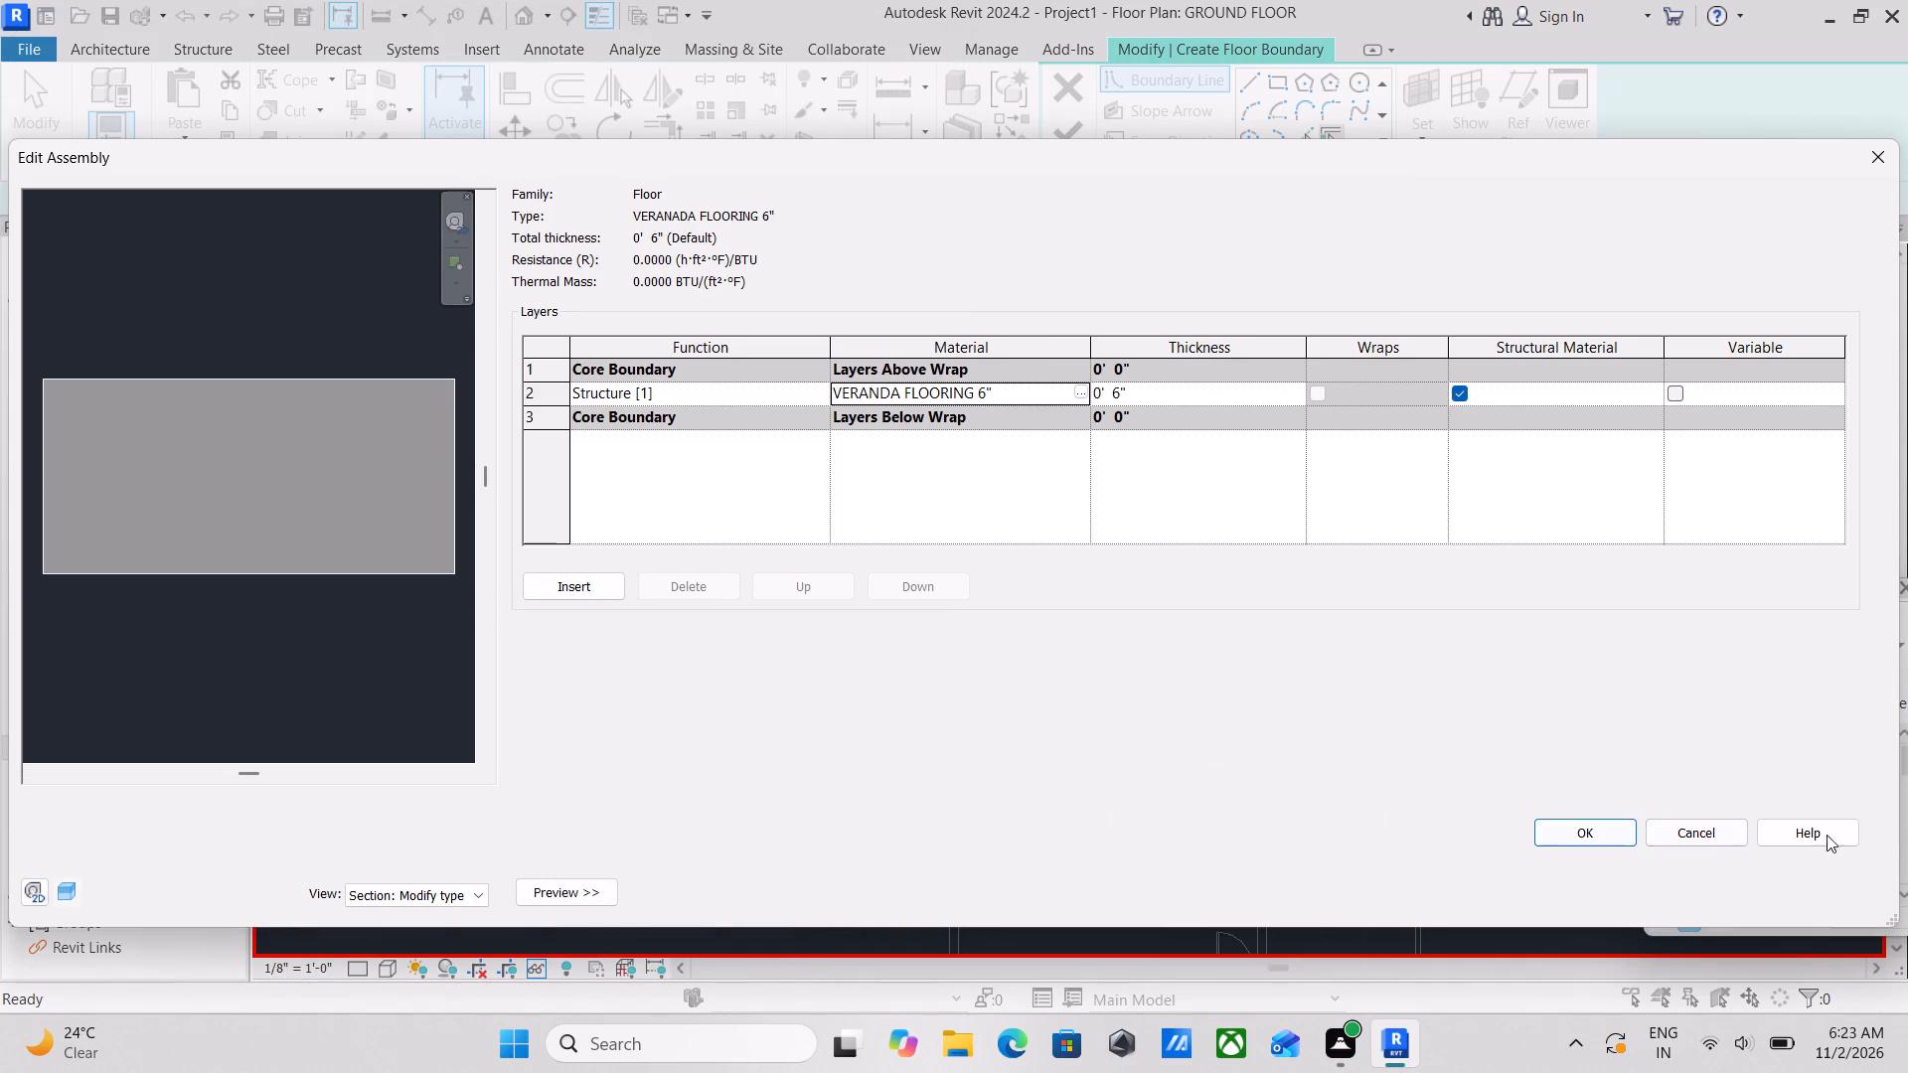
{"action": "left_click", "coordinate": [1563, 822]}
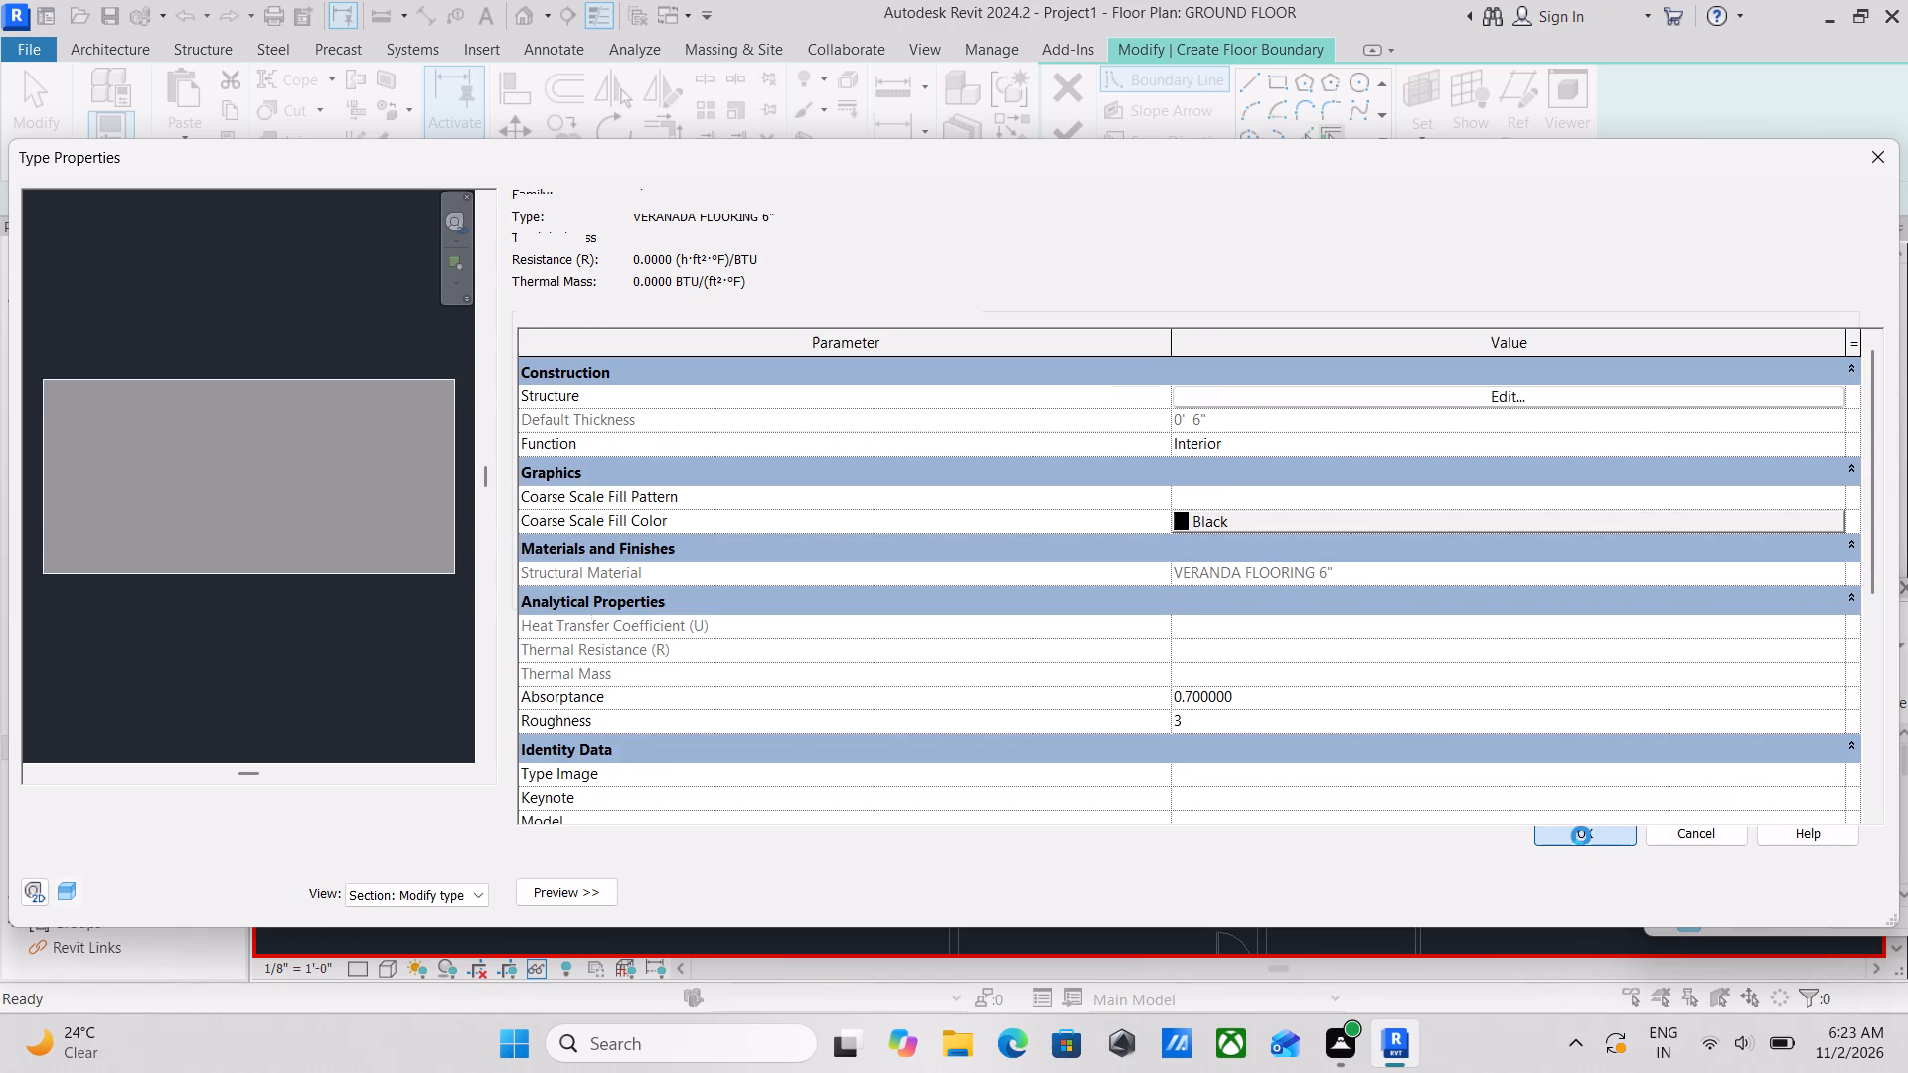
{"action": "left_click", "coordinate": [1841, 908]}
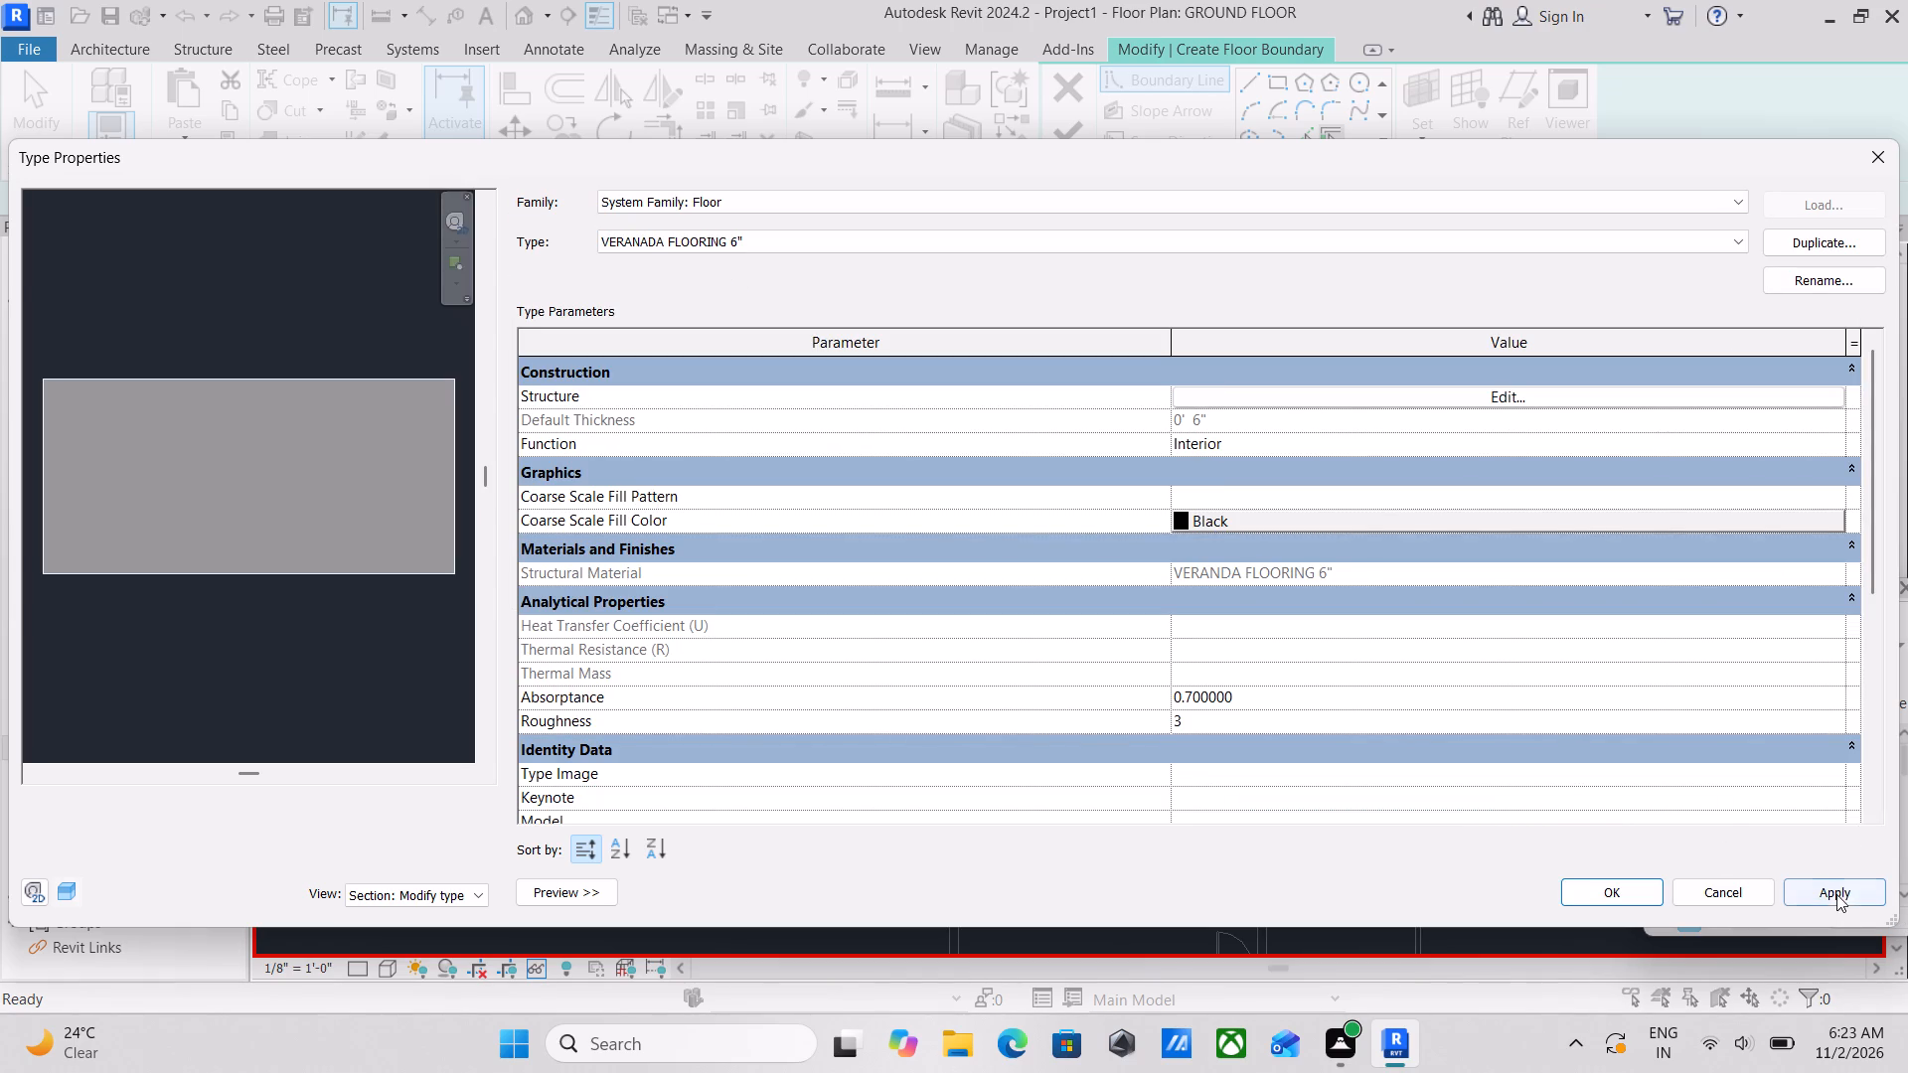
{"action": "left_click", "coordinate": [1835, 890]}
{"action": "left_click", "coordinate": [1611, 887]}
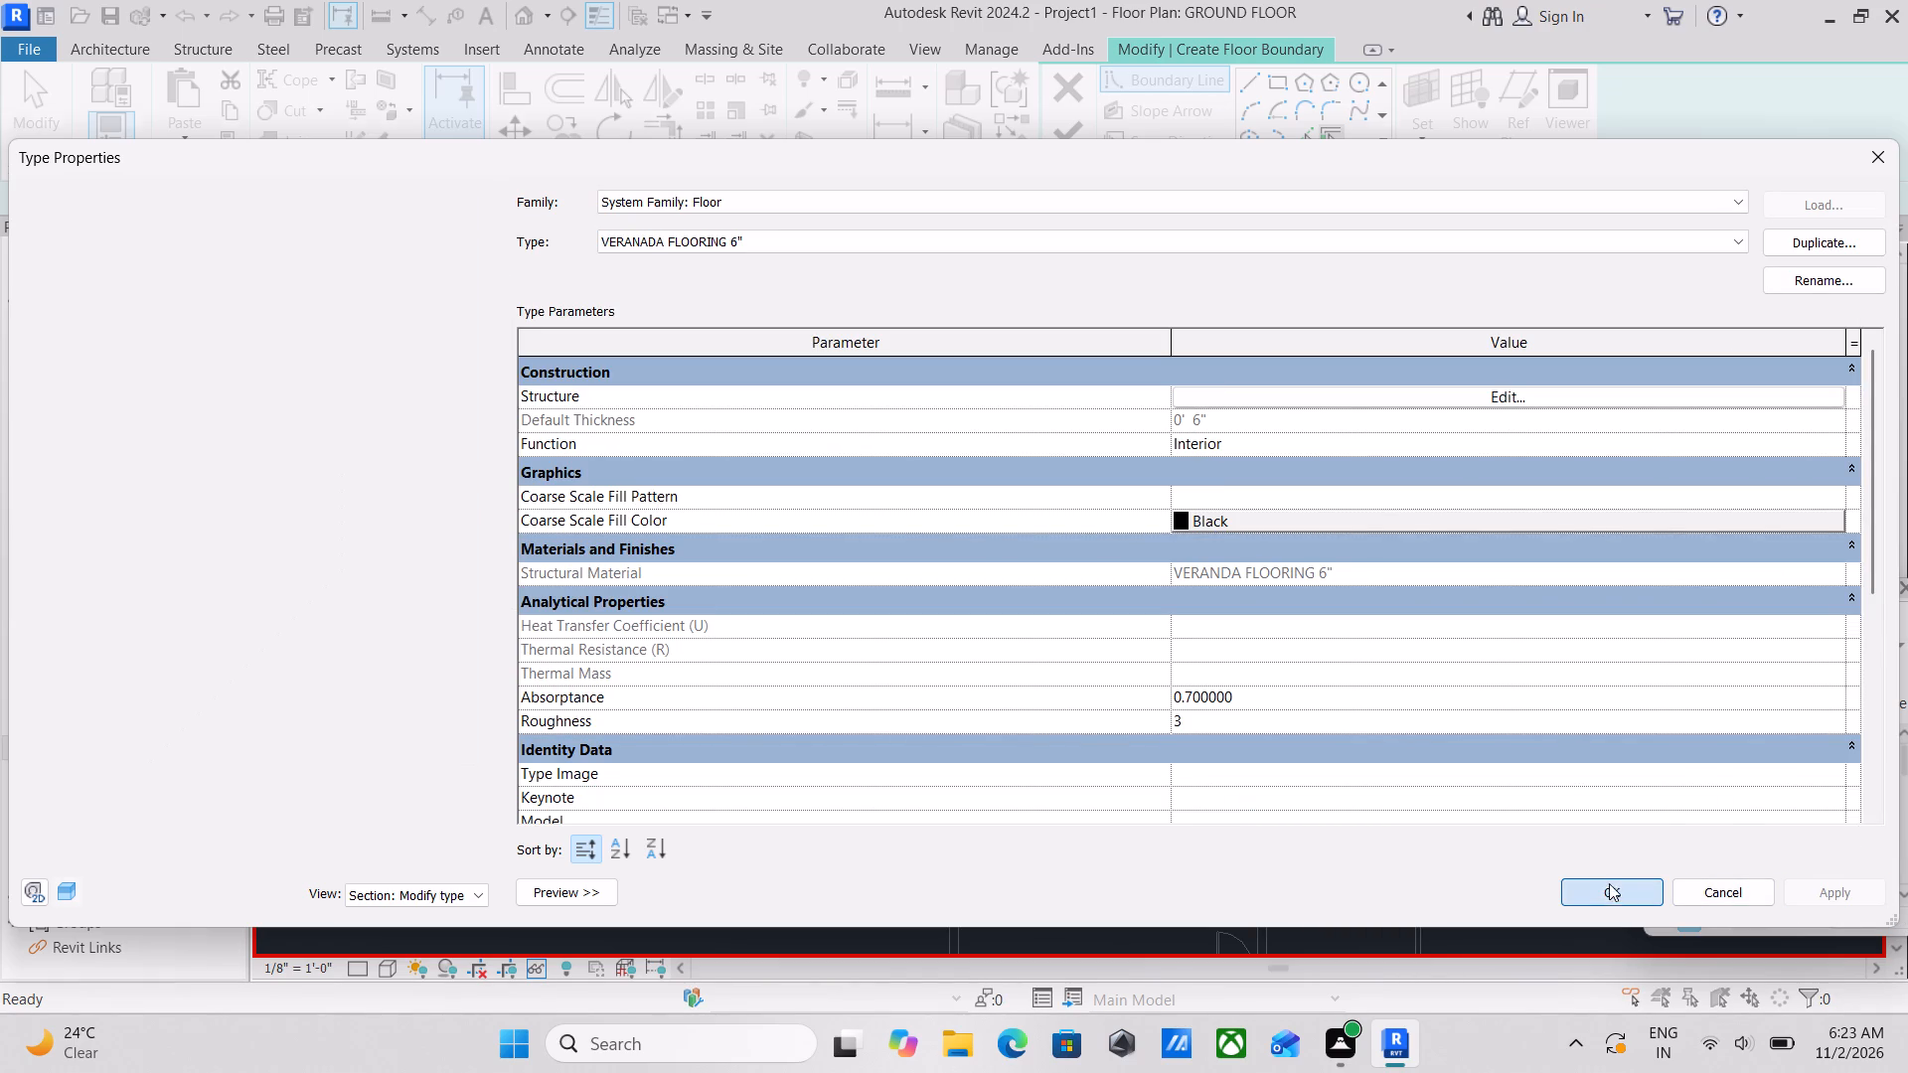
Draw the first veranda floor boundary line along the house's south outer wall face, from the west compound wall's inner face to the front room's southeast corner.
{"action": "scroll", "coordinate": [952, 607], "scroll_direction": "down", "scroll_amount": 2}
{"action": "middle_click_drag", "start_coordinate": [952, 608], "coordinate": [832, 529]}
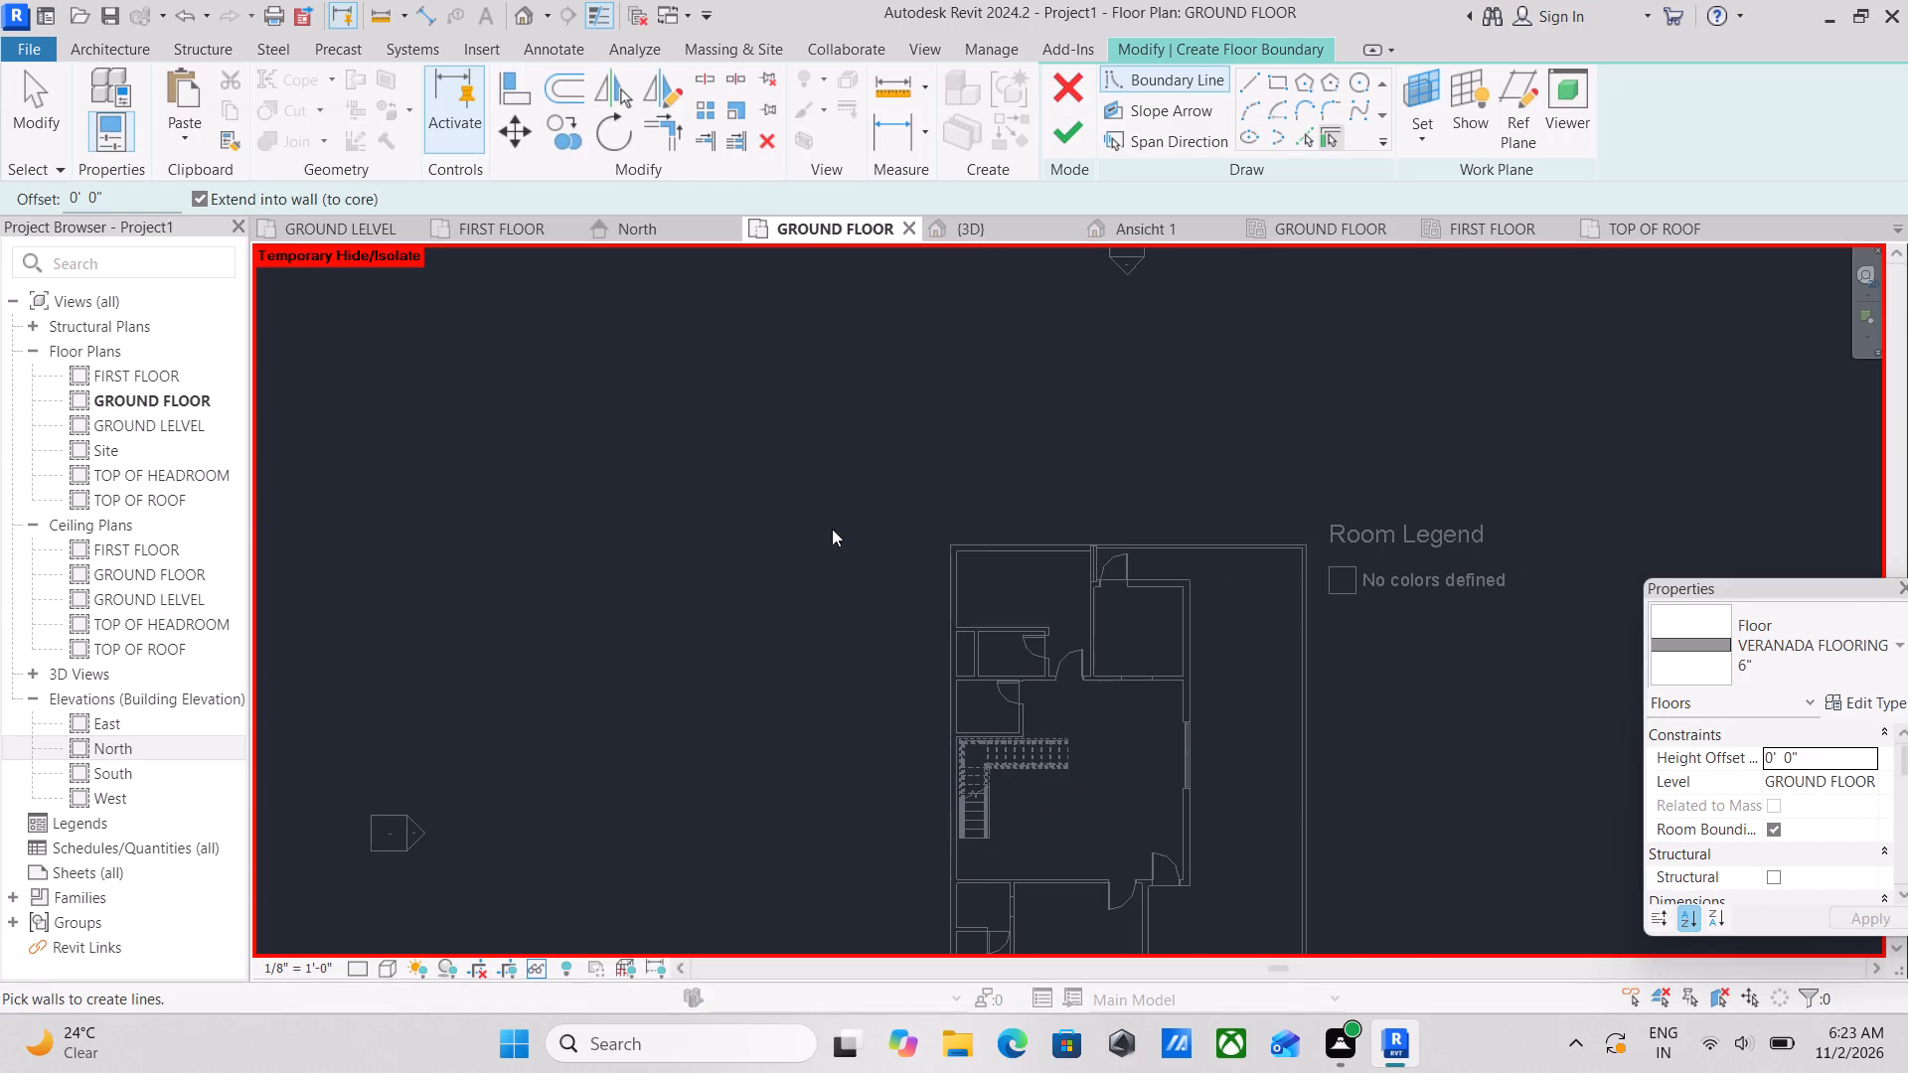
{"action": "middle_click_drag", "start_coordinate": [832, 529], "coordinate": [778, 494]}
{"action": "scroll", "coordinate": [873, 580], "scroll_direction": "down", "scroll_amount": 2}
{"action": "middle_click_drag", "start_coordinate": [873, 580], "coordinate": [699, 366]}
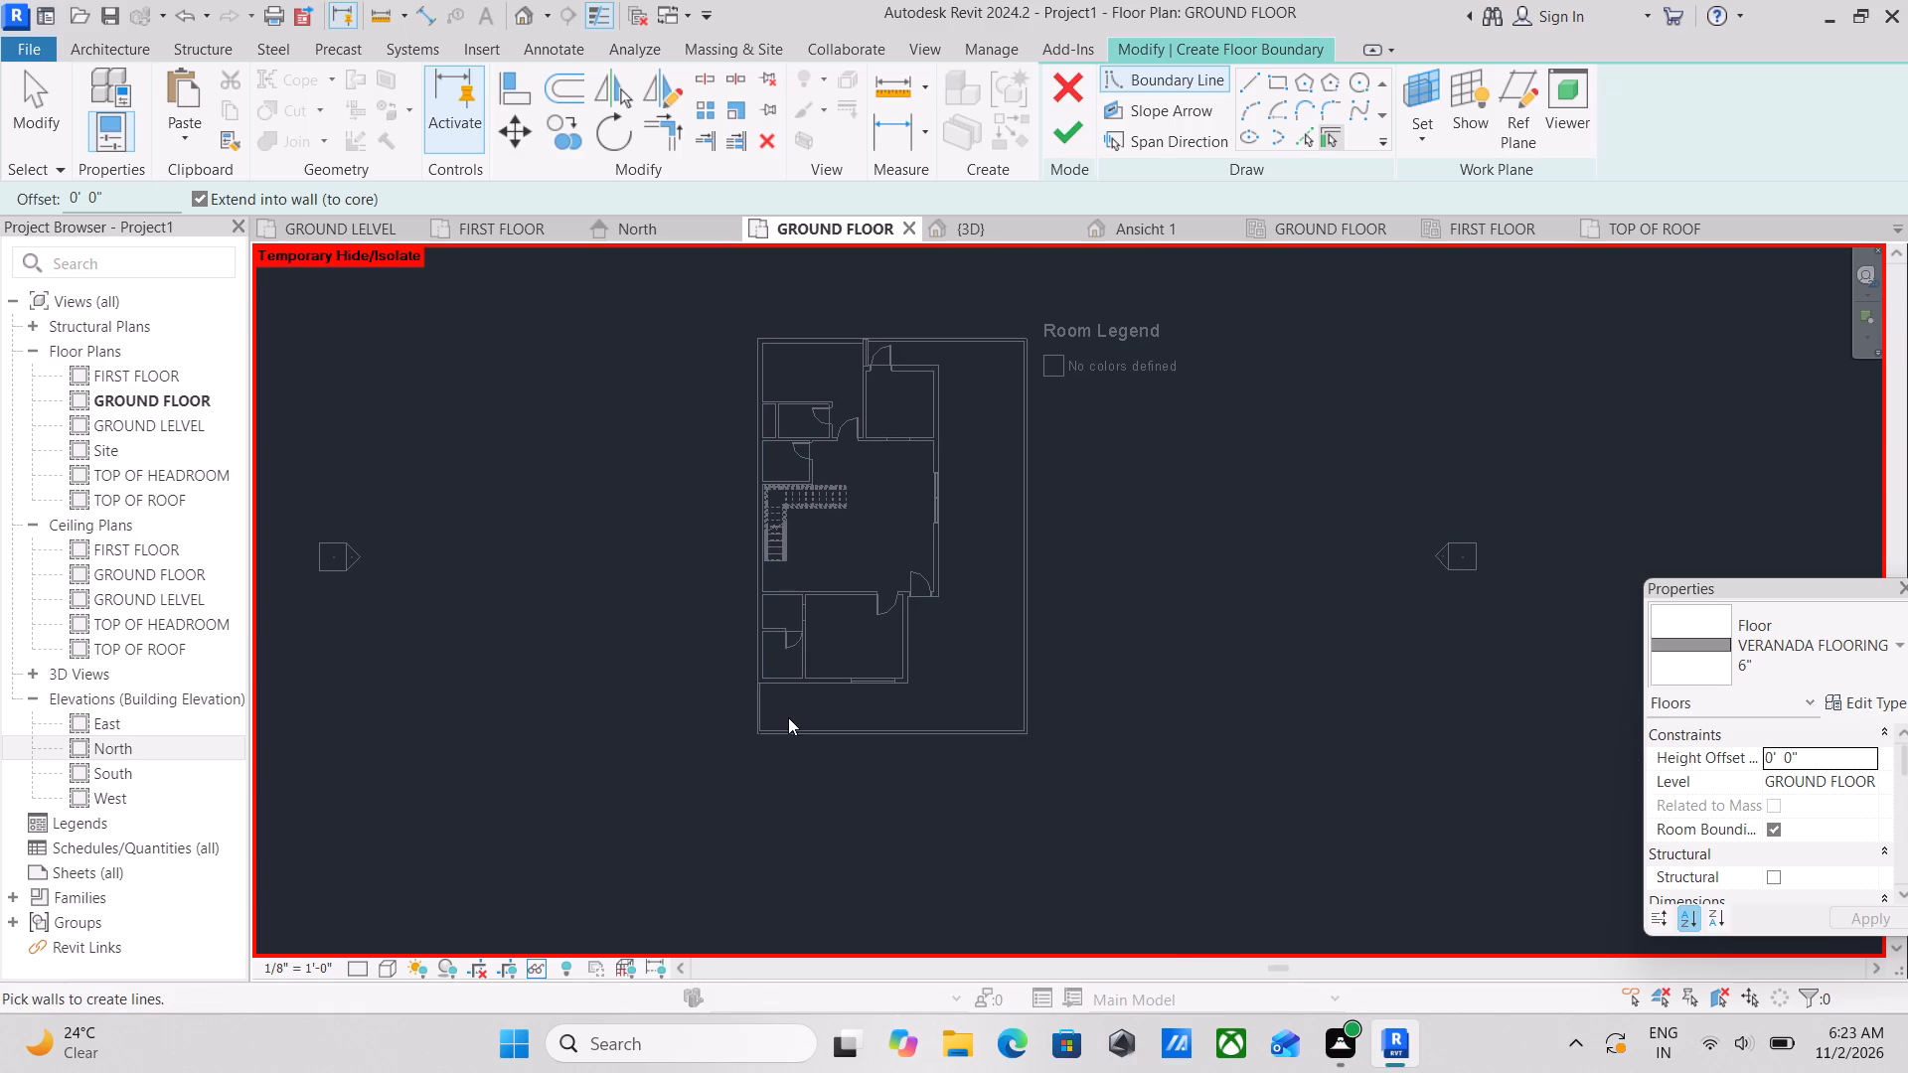
{"action": "scroll", "coordinate": [788, 717], "scroll_direction": "up", "scroll_amount": 8}
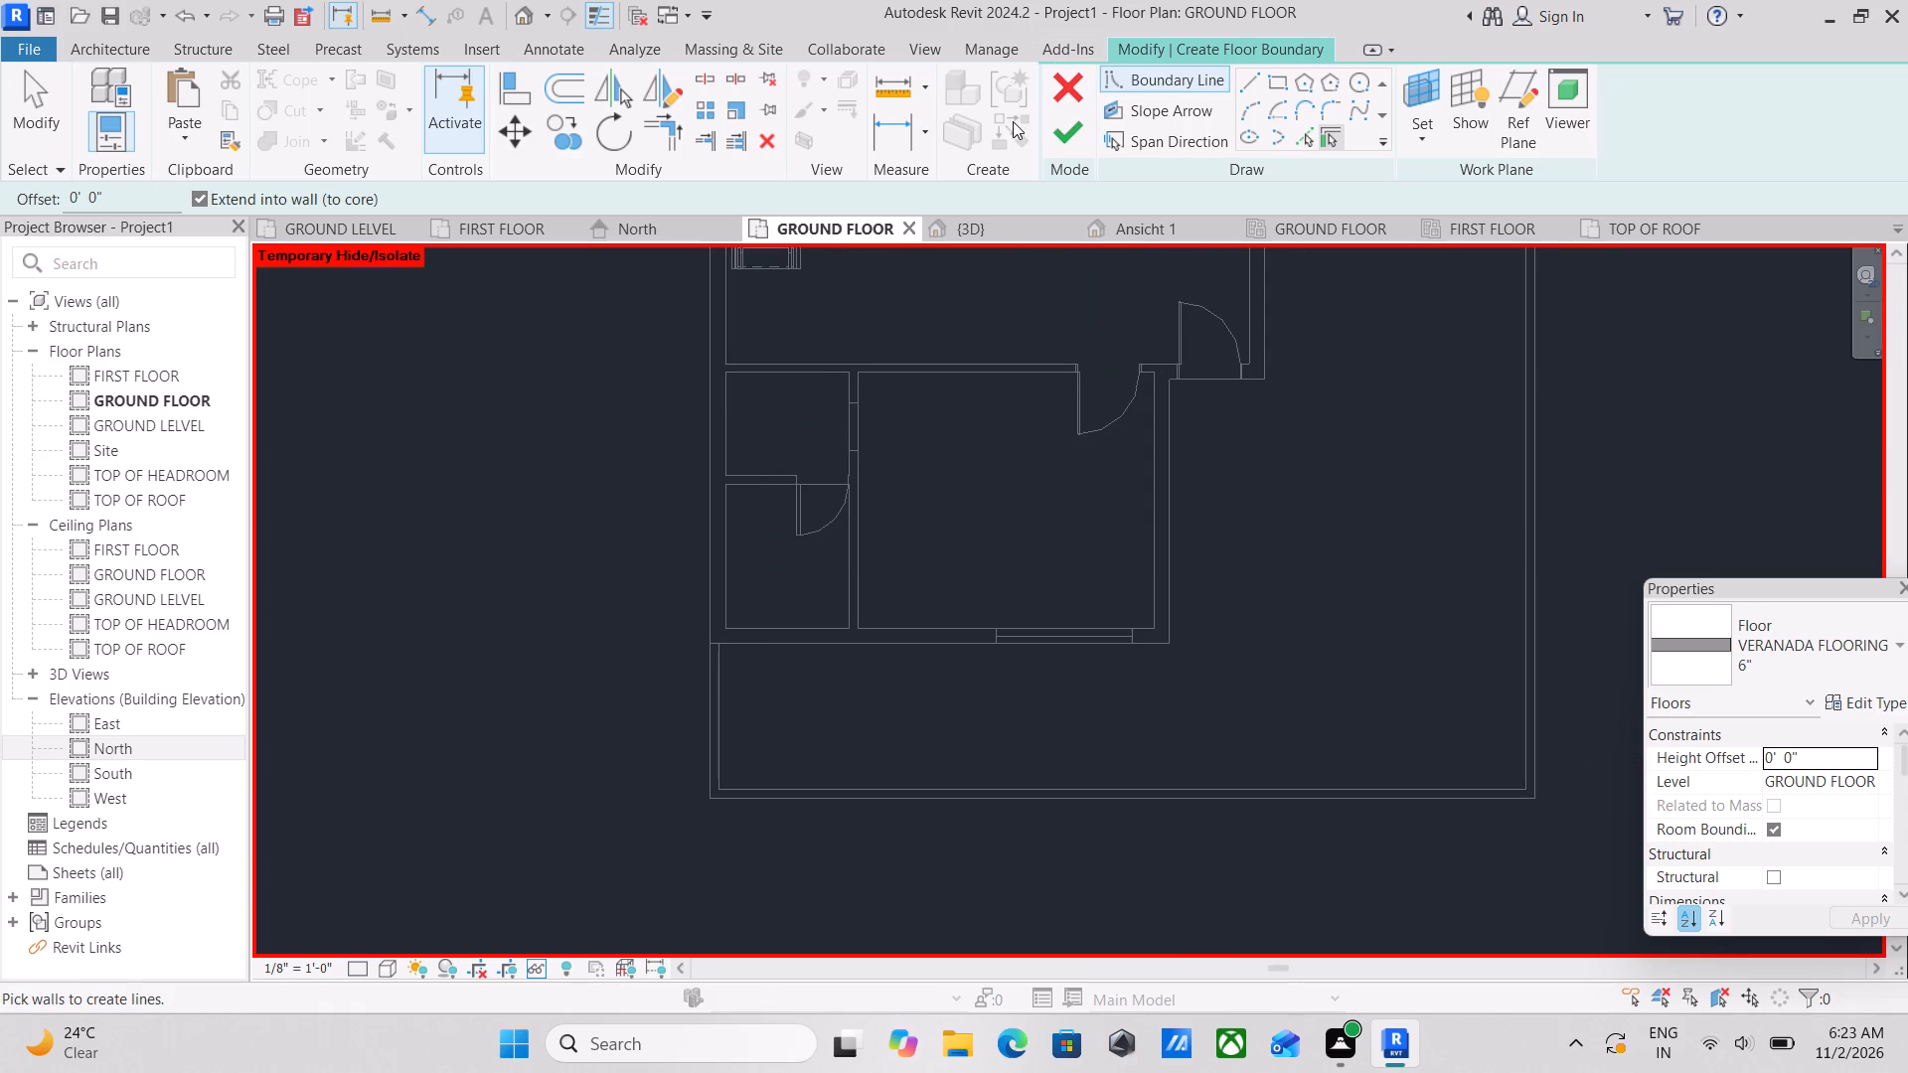
{"action": "left_click", "coordinate": [1249, 84]}
{"action": "scroll", "coordinate": [710, 711], "scroll_direction": "up", "scroll_amount": 5}
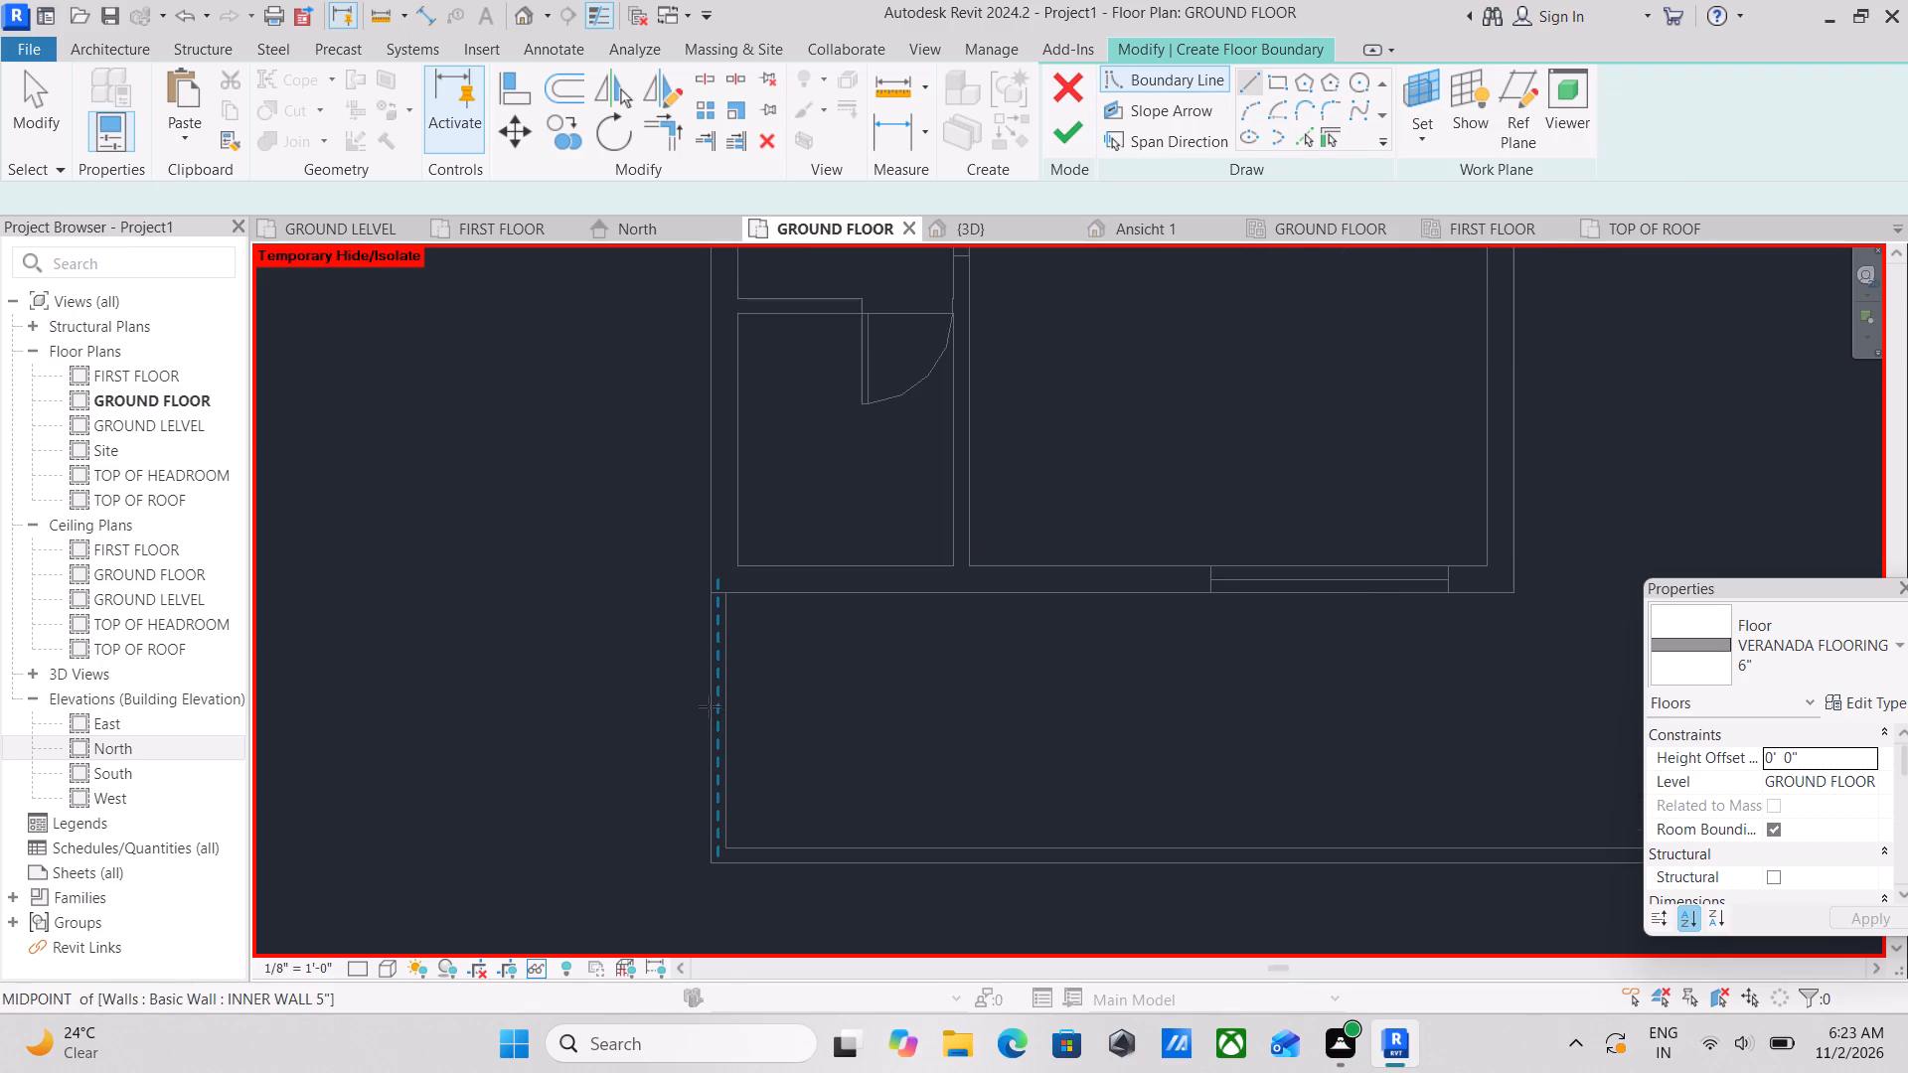
{"action": "scroll", "coordinate": [742, 639], "scroll_direction": "up", "scroll_amount": 3}
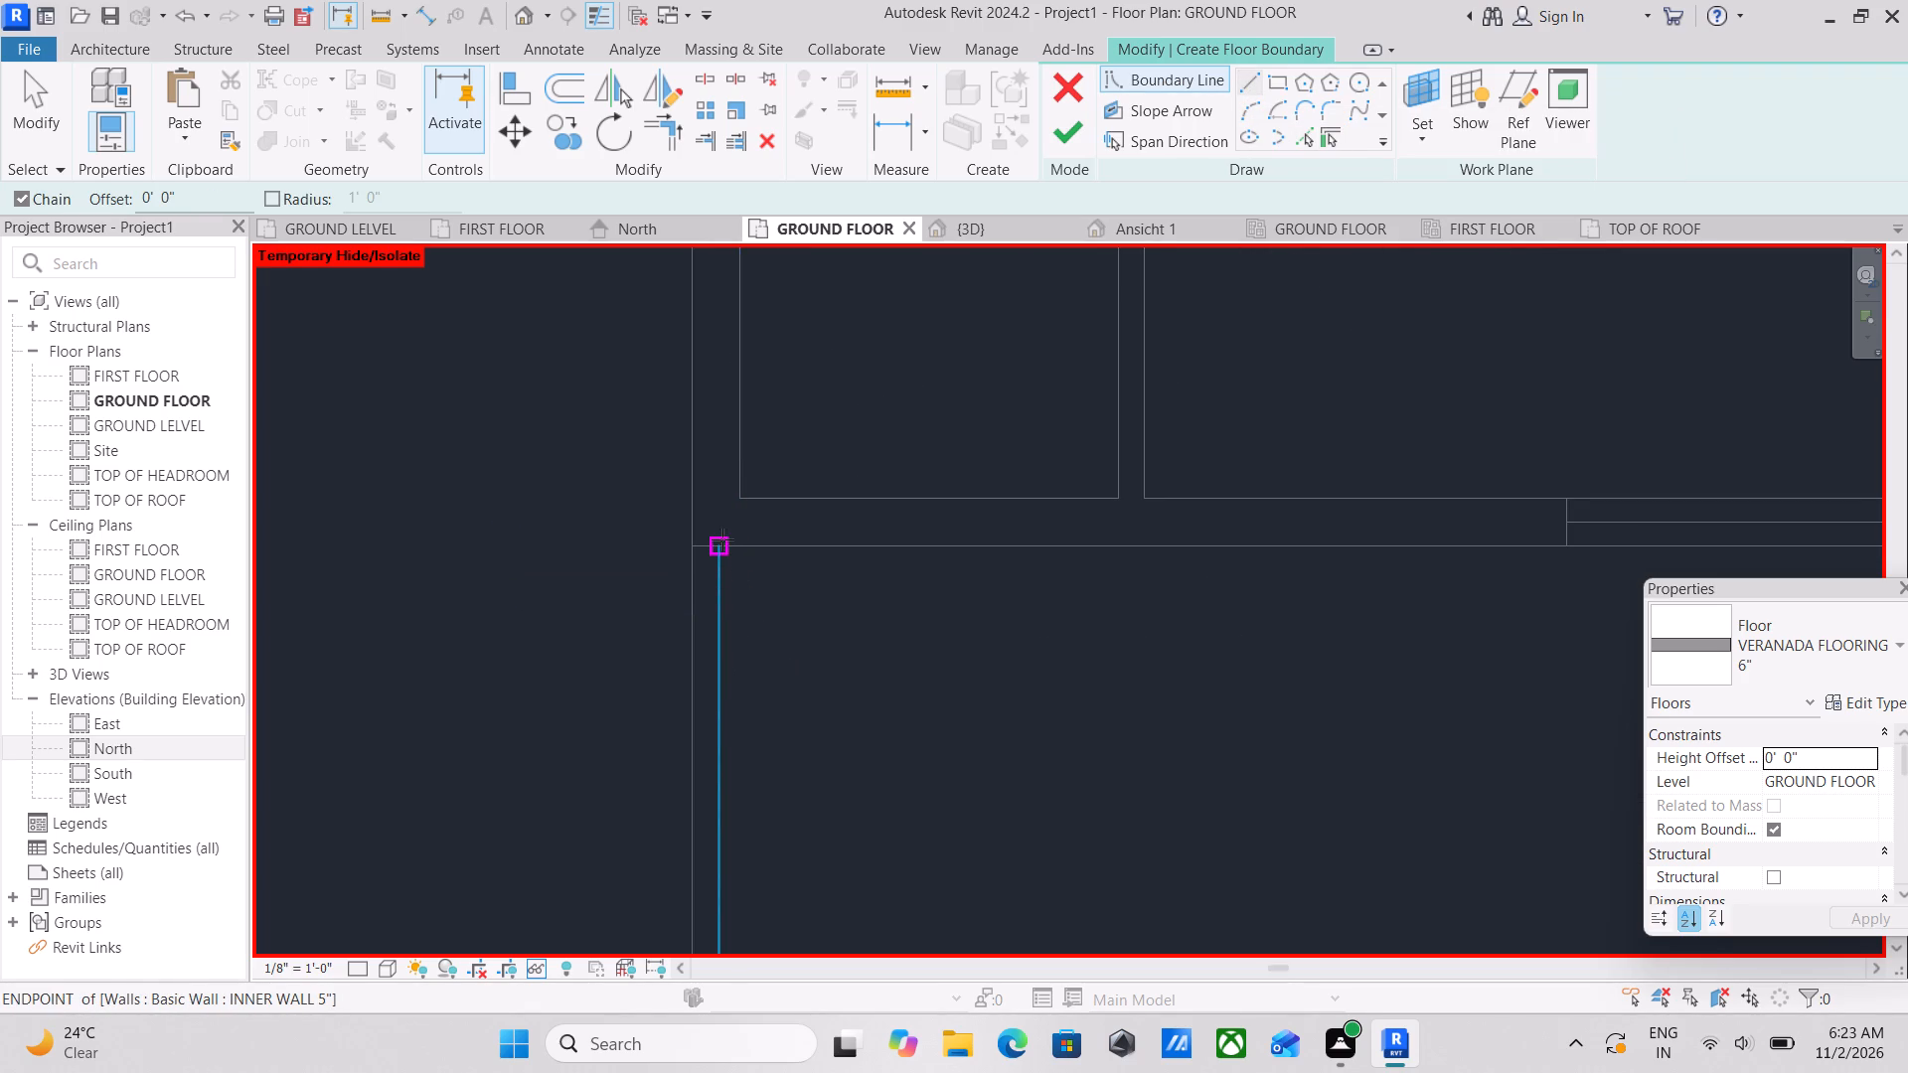
{"action": "left_click", "coordinate": [722, 539]}
{"action": "middle_click_drag", "start_coordinate": [1154, 541], "coordinate": [329, 575]}
{"action": "middle_click_drag", "start_coordinate": [853, 619], "coordinate": [531, 635]}
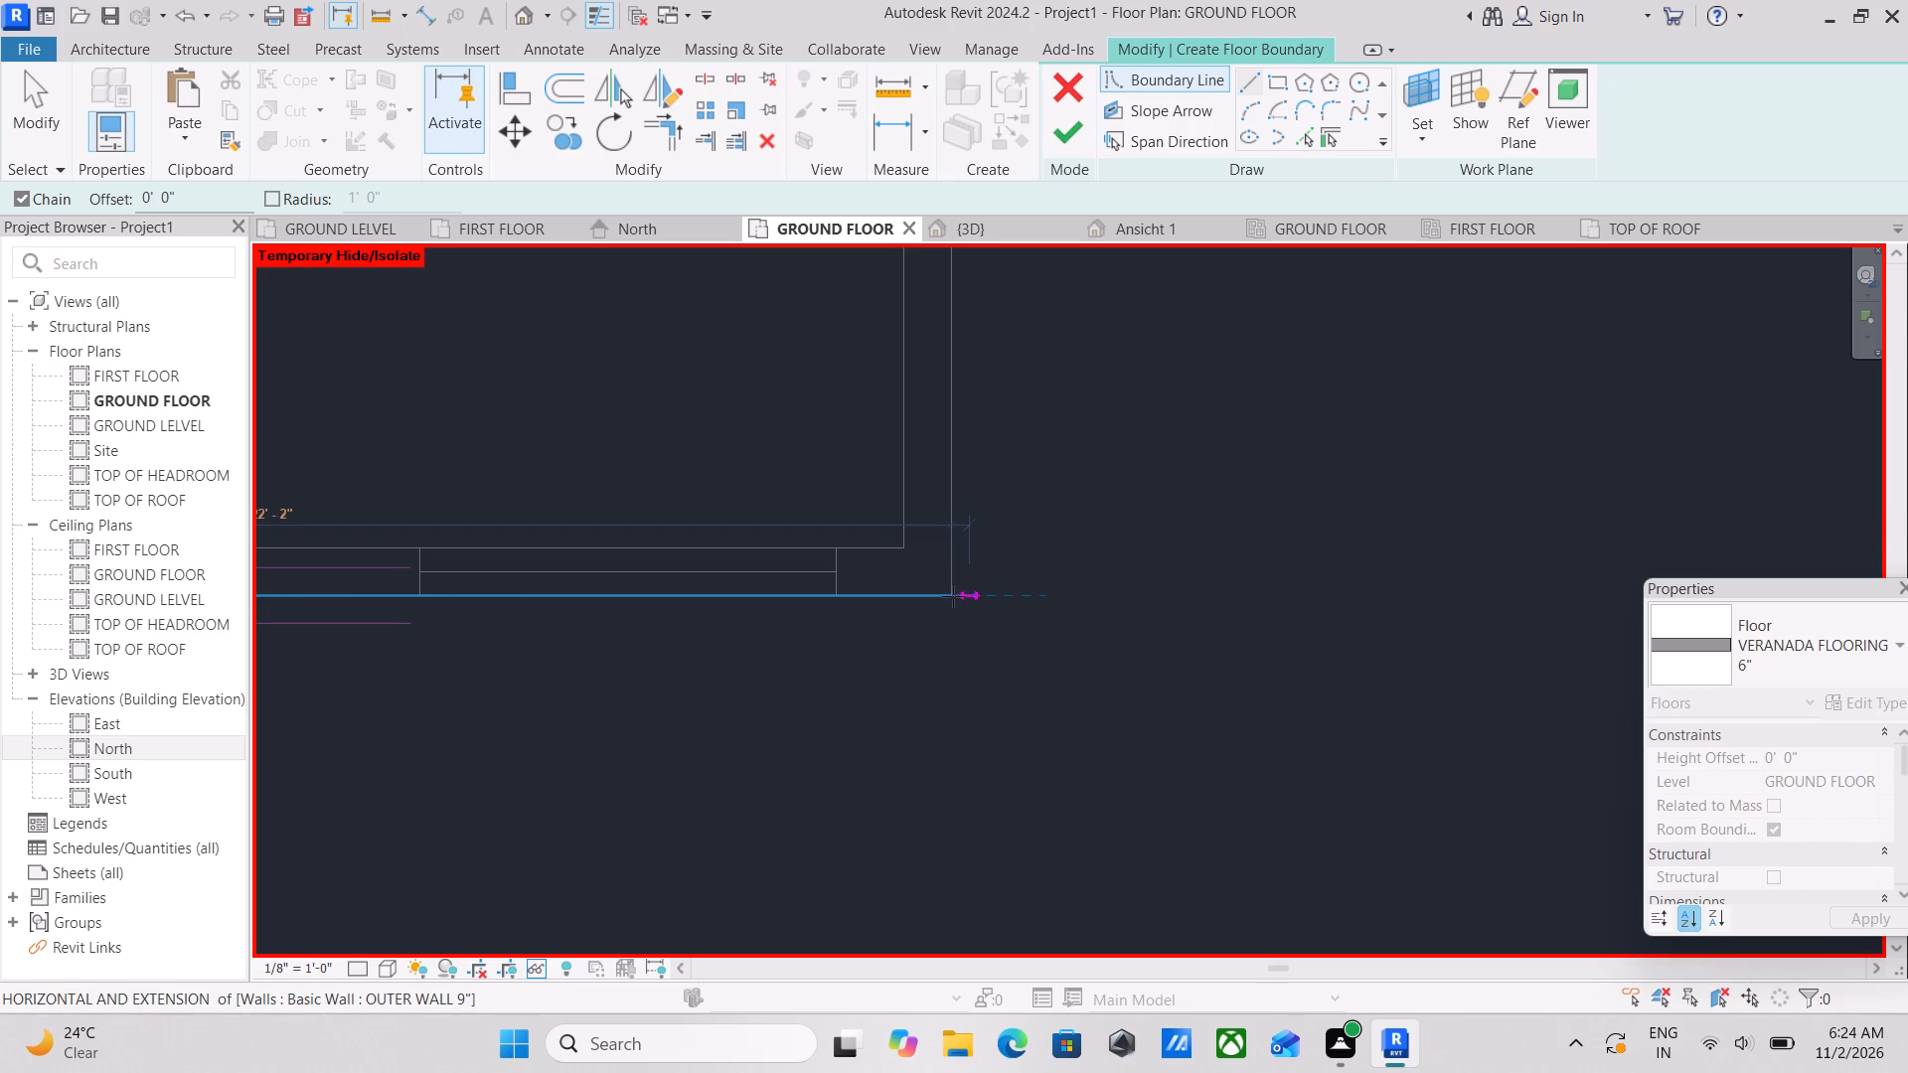
{"action": "left_click", "coordinate": [946, 594]}
Continue the boundary north along the front room's east wall, then 4'-7 1/2" east along the entrance door wall to its outer corner.
{"action": "scroll", "coordinate": [952, 482], "scroll_direction": "down", "scroll_amount": 1}
{"action": "middle_click_drag", "start_coordinate": [952, 482], "coordinate": [954, 593]}
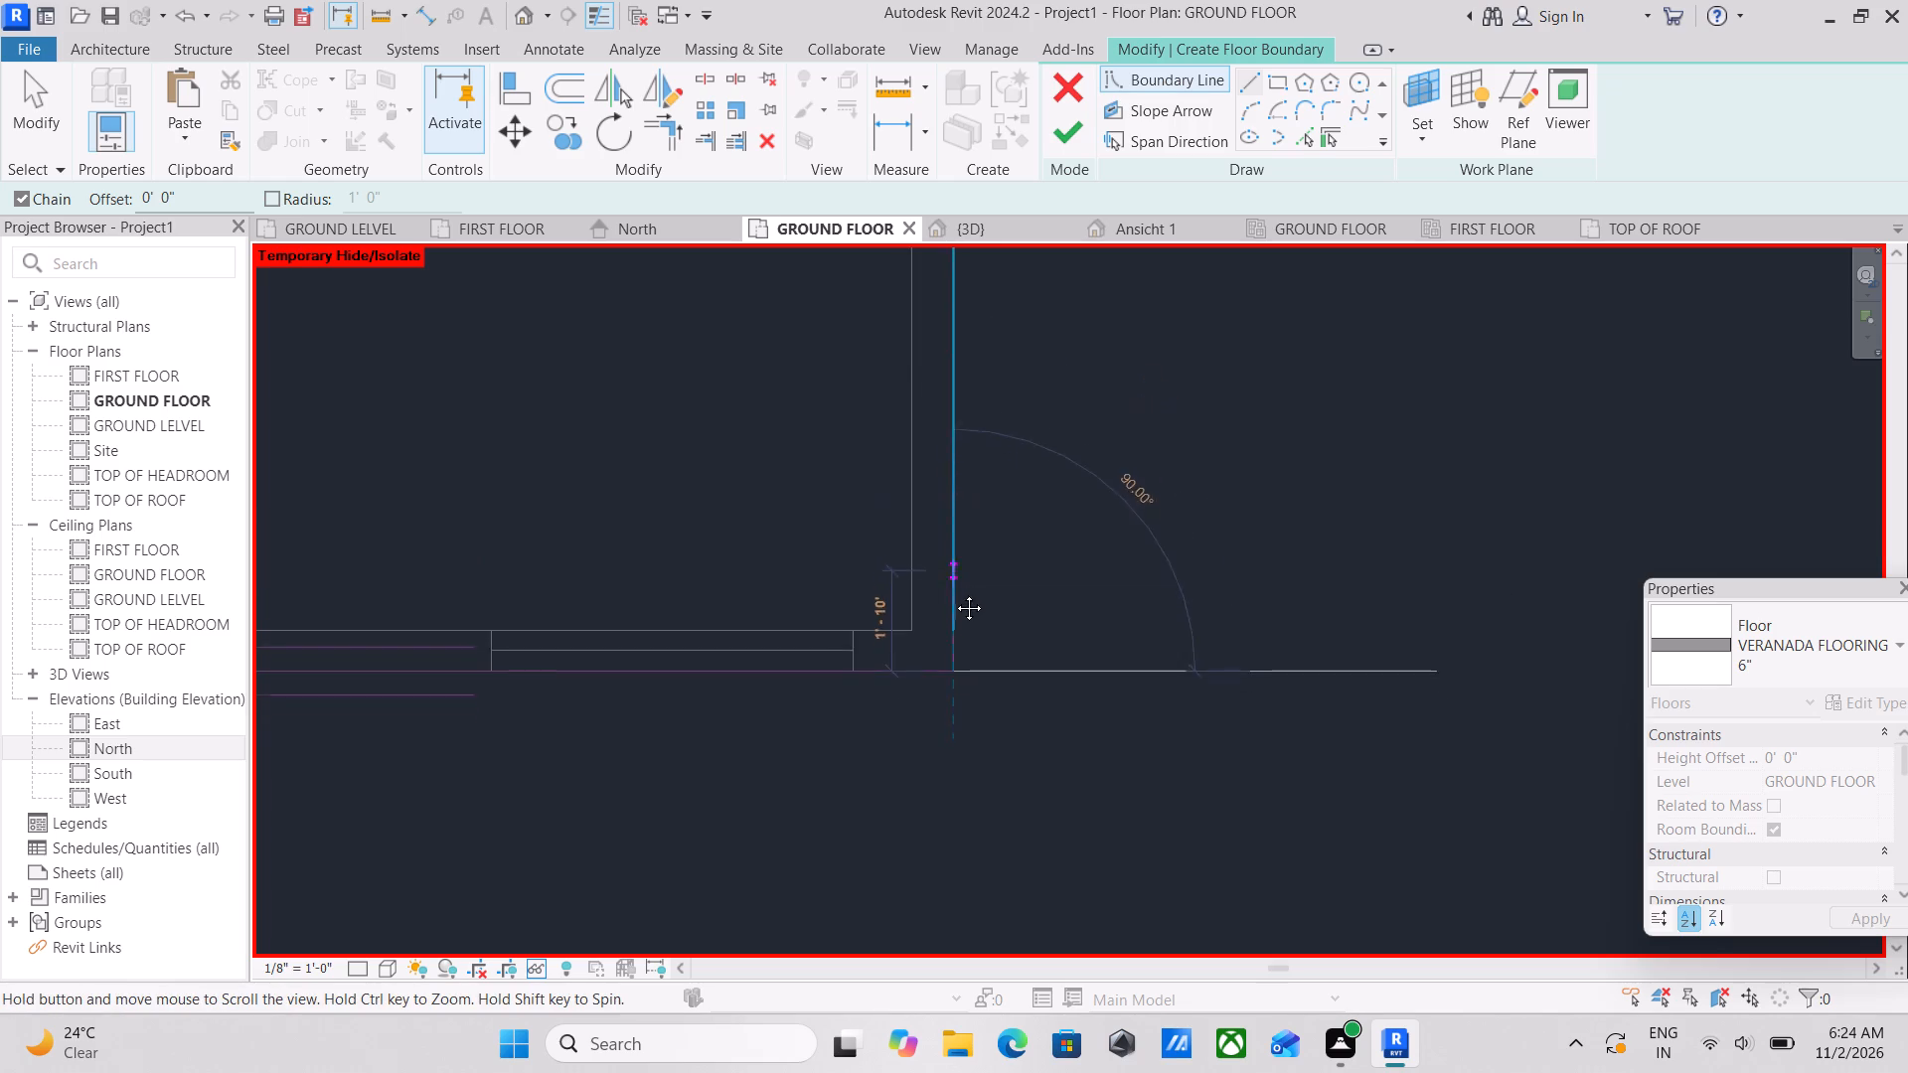
{"action": "middle_click_drag", "start_coordinate": [954, 593], "coordinate": [959, 597]}
{"action": "scroll", "coordinate": [954, 593], "scroll_direction": "down", "scroll_amount": 1}
{"action": "scroll", "coordinate": [959, 597], "scroll_direction": "up", "scroll_amount": 1}
{"action": "scroll", "coordinate": [933, 425], "scroll_direction": "down", "scroll_amount": 2}
{"action": "middle_click_drag", "start_coordinate": [933, 425], "coordinate": [941, 496]}
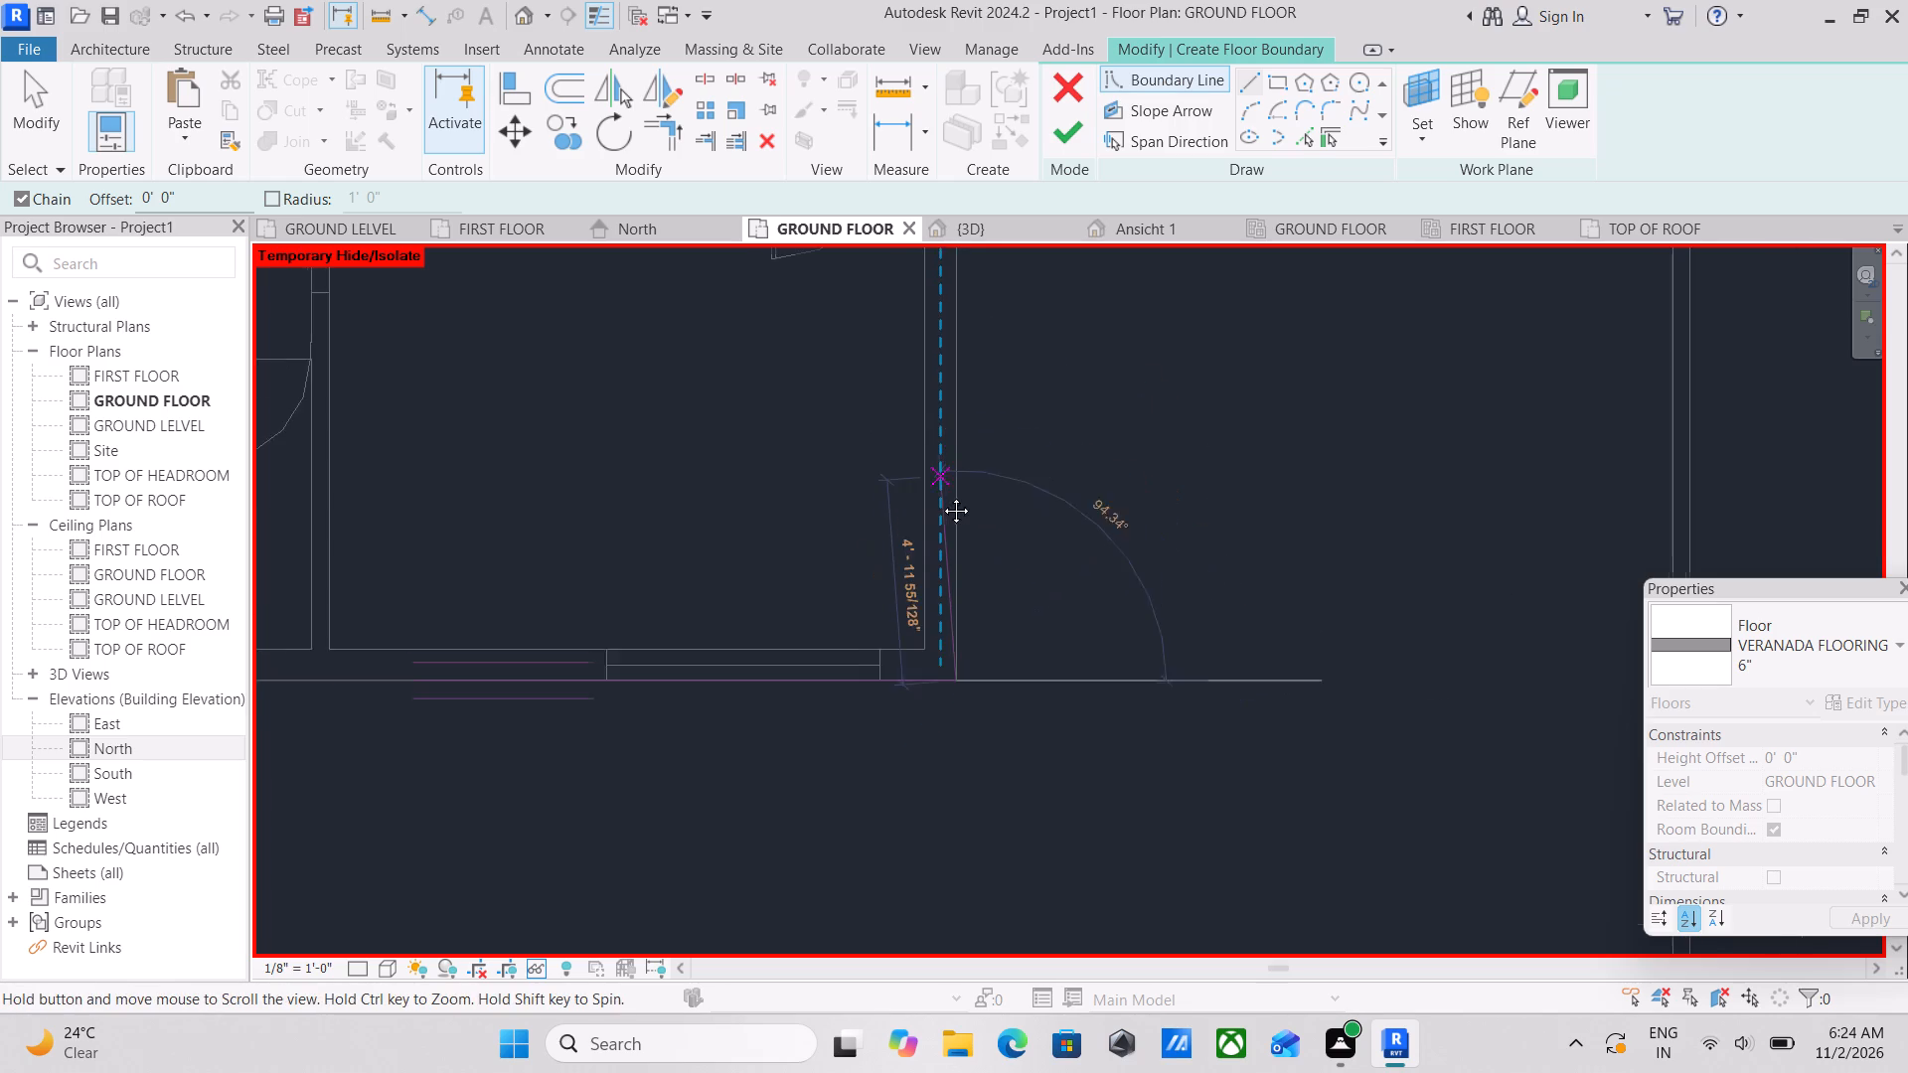
{"action": "middle_click_drag", "start_coordinate": [941, 496], "coordinate": [943, 511]}
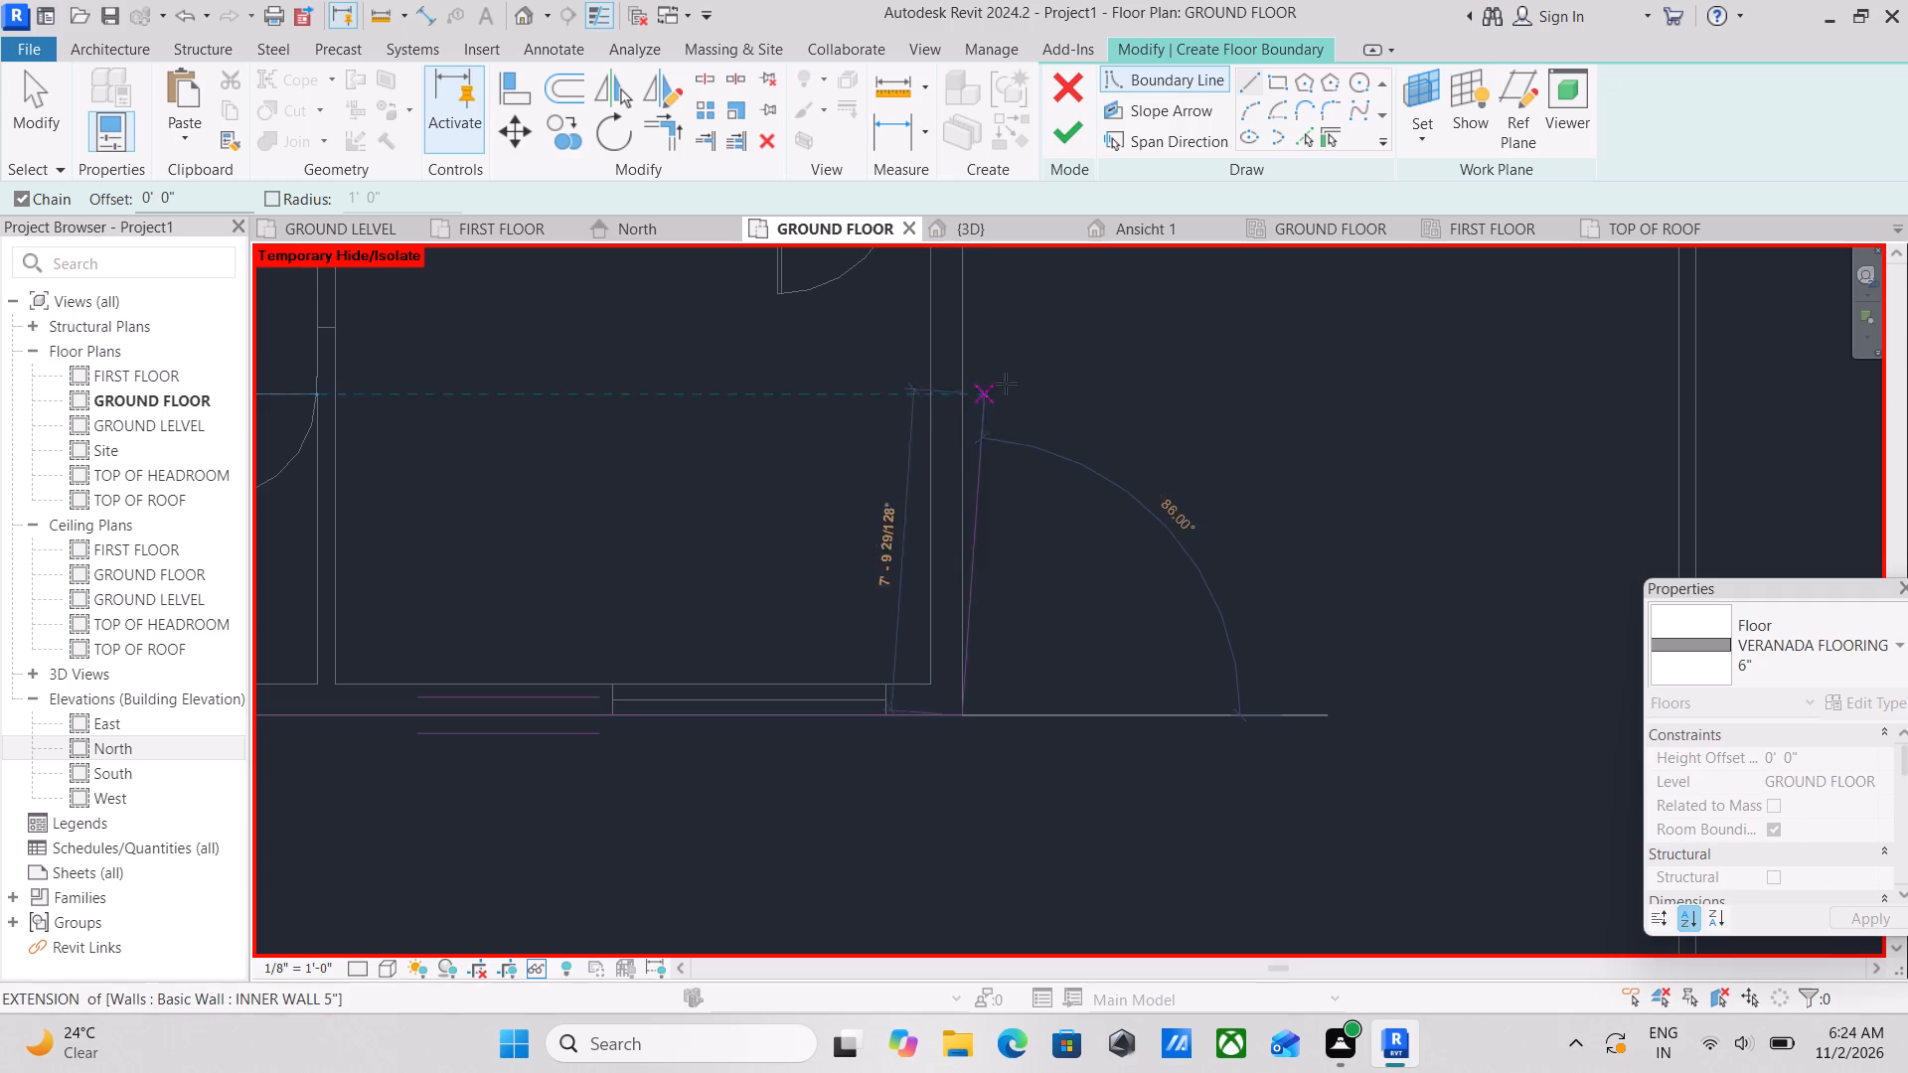
{"action": "scroll", "coordinate": [1011, 391], "scroll_direction": "down", "scroll_amount": 2}
{"action": "middle_click_drag", "start_coordinate": [1001, 393], "coordinate": [946, 772]}
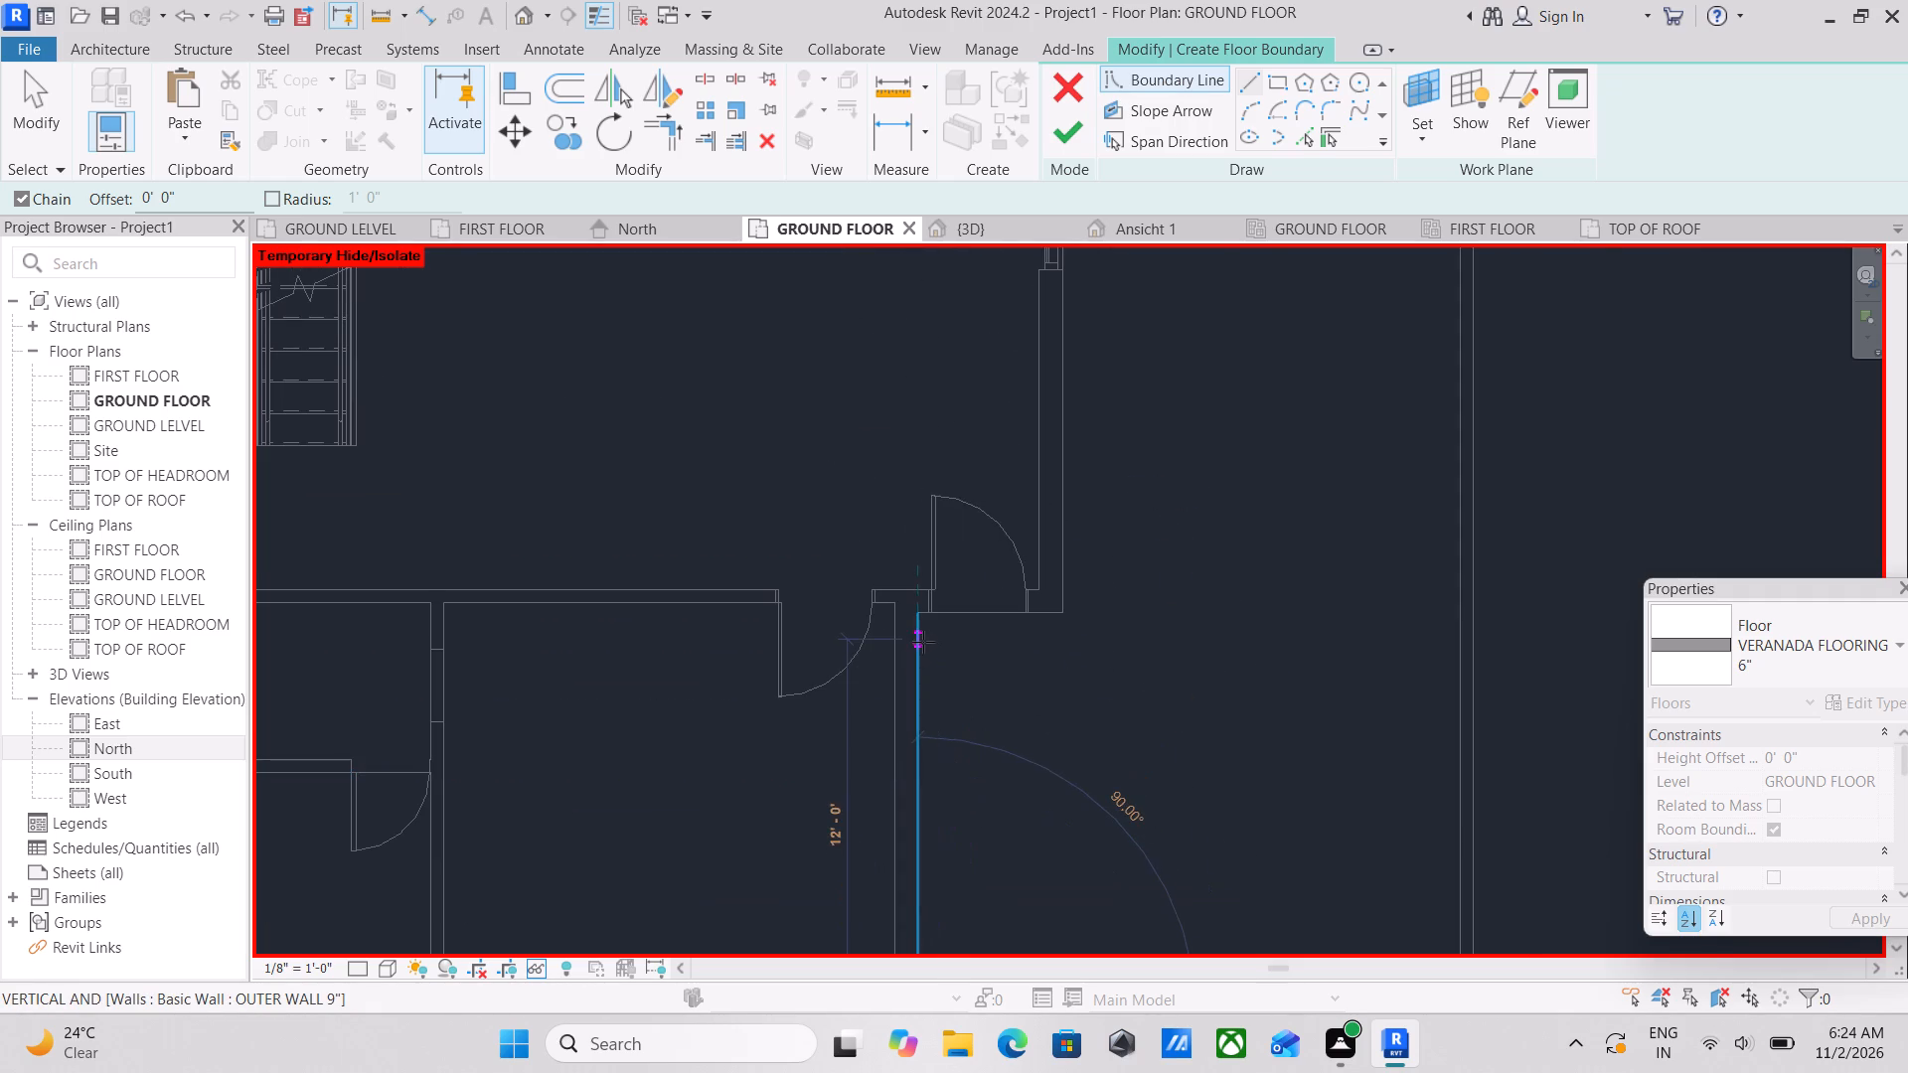
{"action": "scroll", "coordinate": [914, 633], "scroll_direction": "up", "scroll_amount": 6}
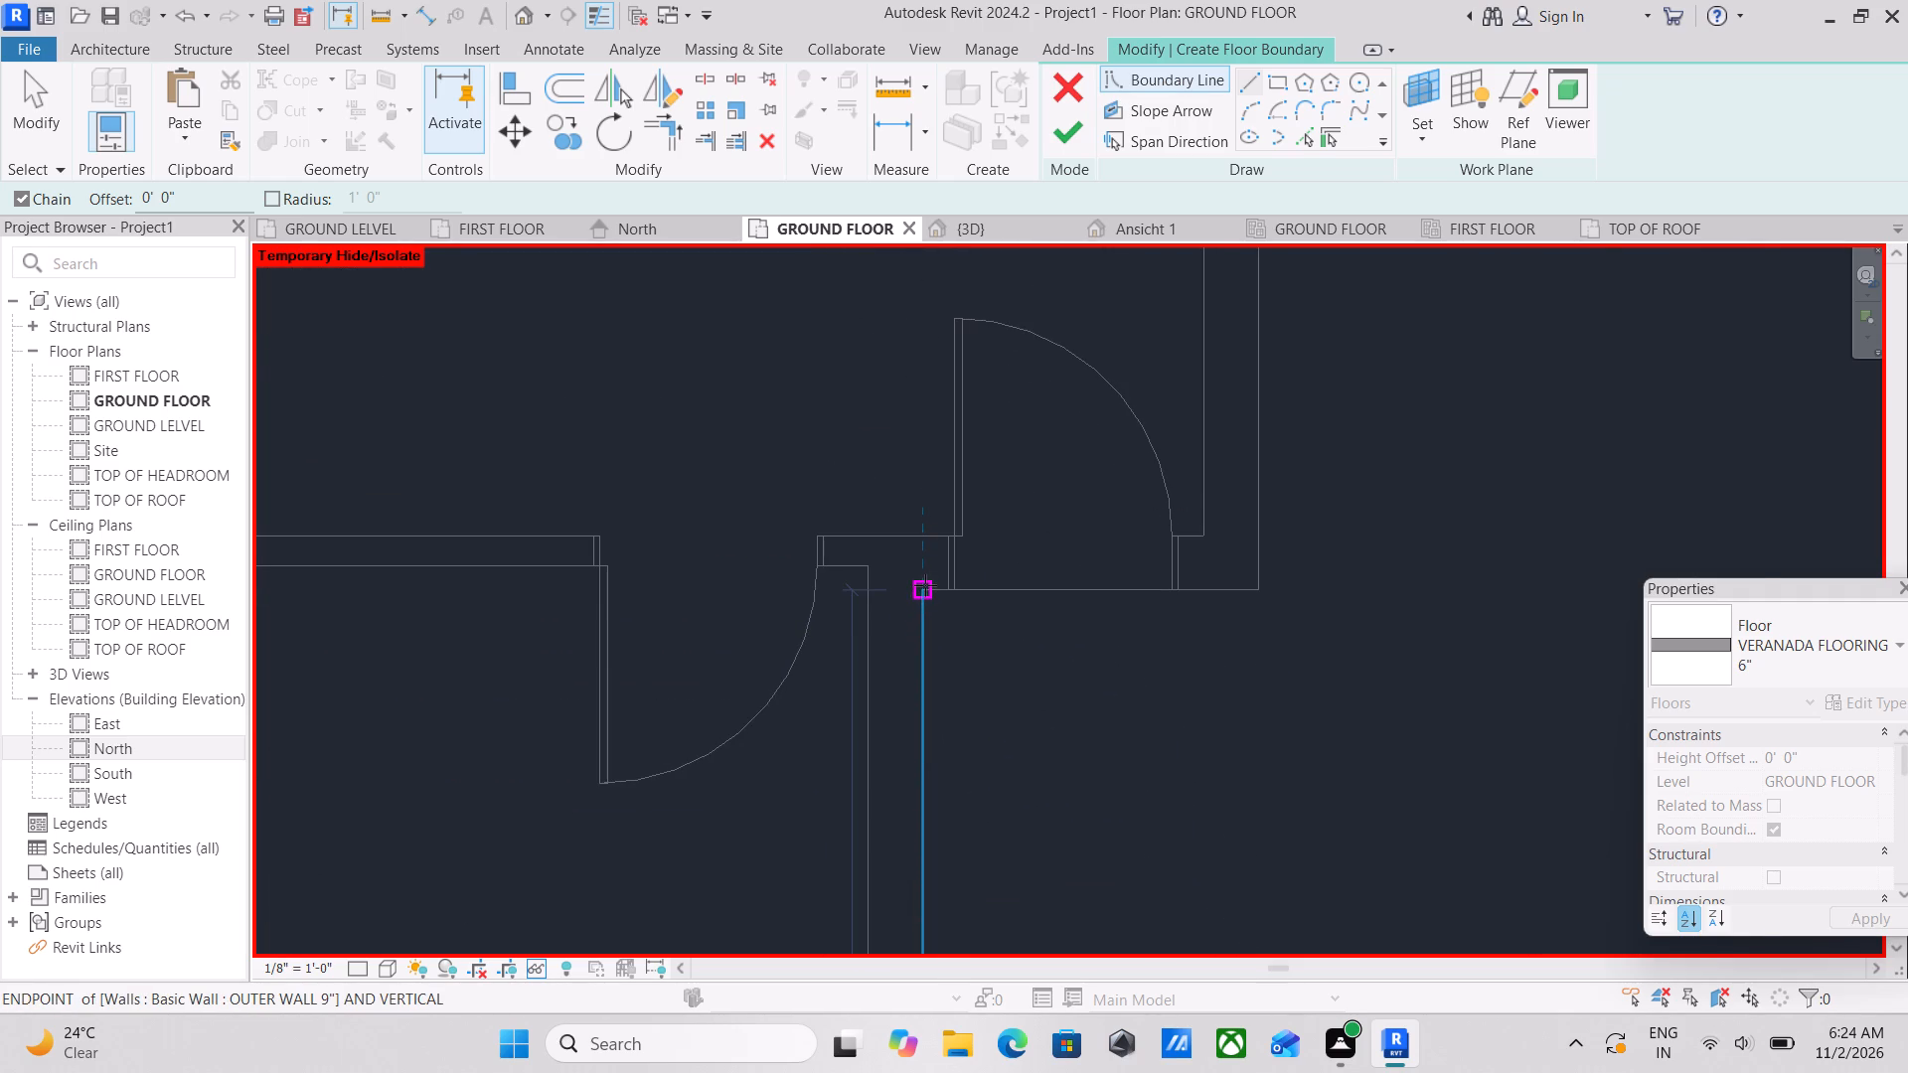
{"action": "left_click", "coordinate": [925, 585]}
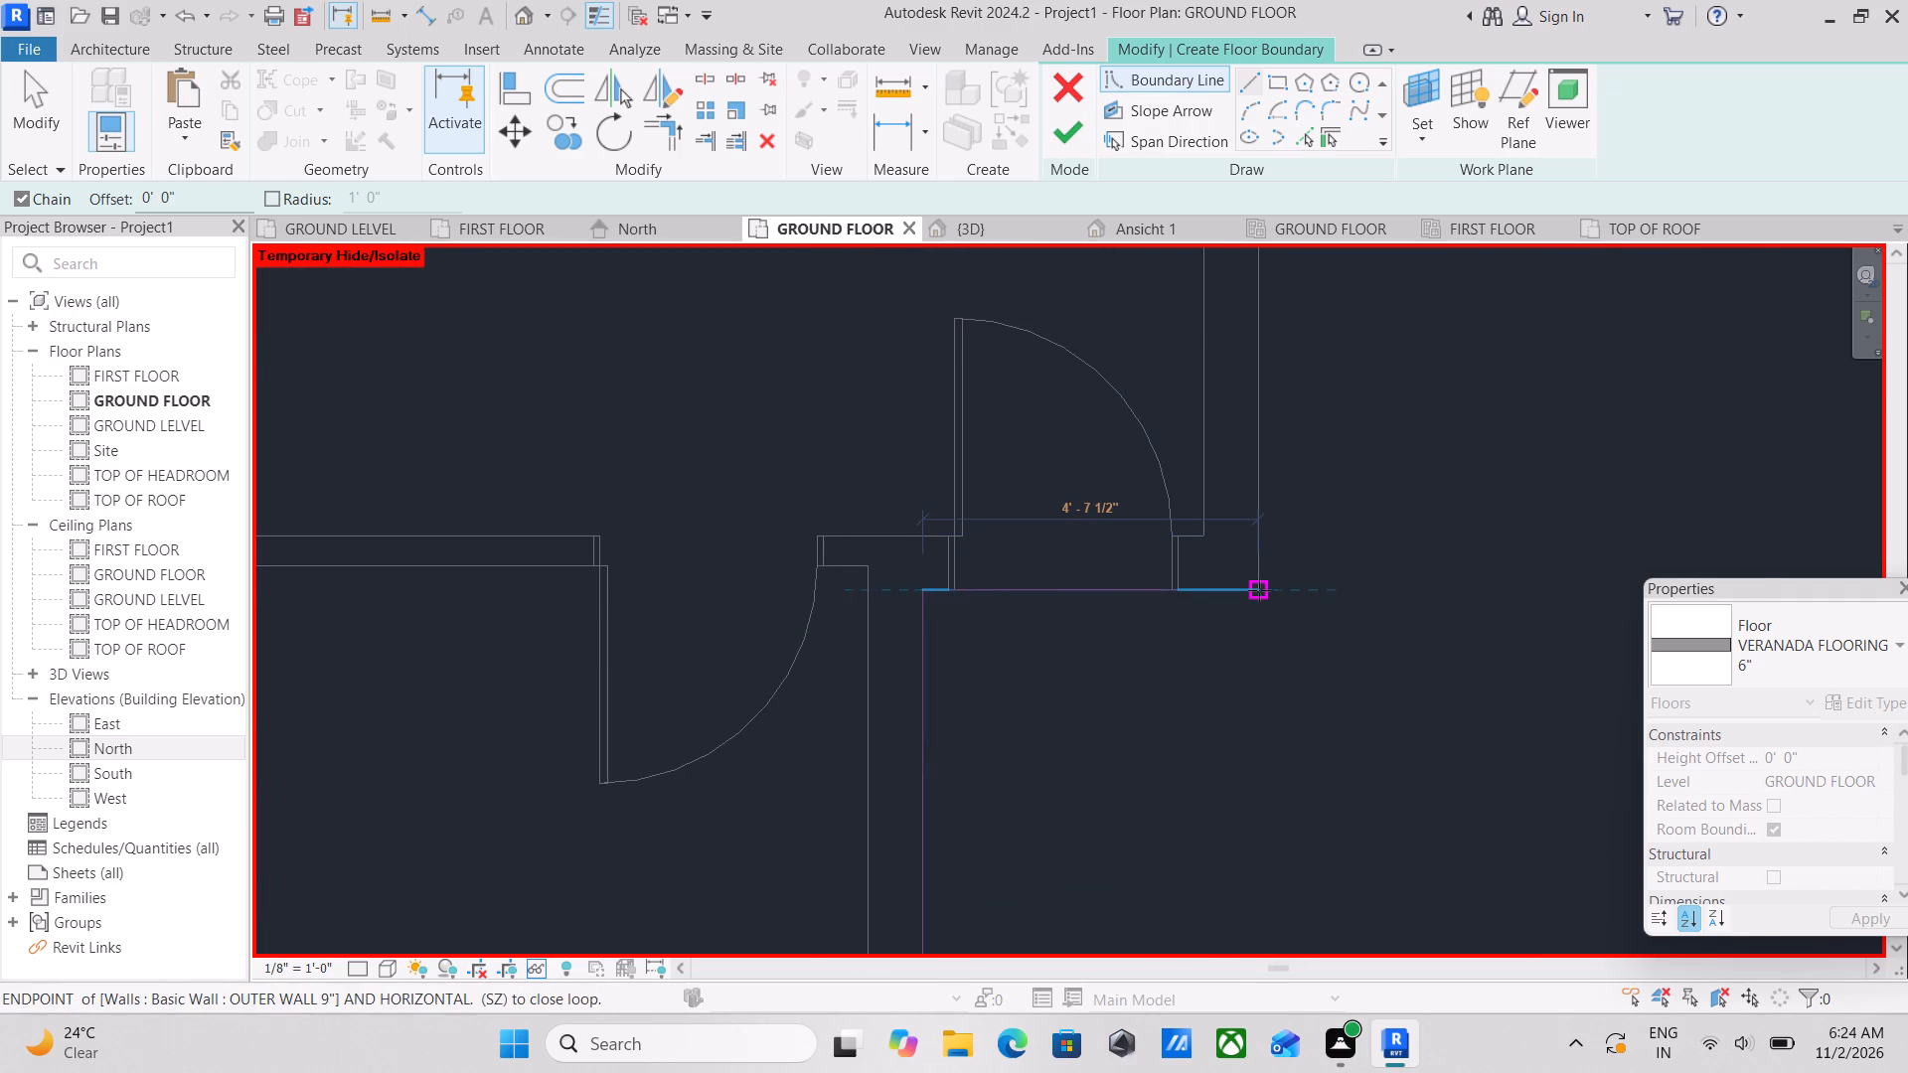
{"action": "left_click", "coordinate": [1259, 590]}
Continue the floor boundary north along the house's east outer wall face to its northeast corner.
{"action": "scroll", "coordinate": [1248, 506], "scroll_direction": "down", "scroll_amount": 2}
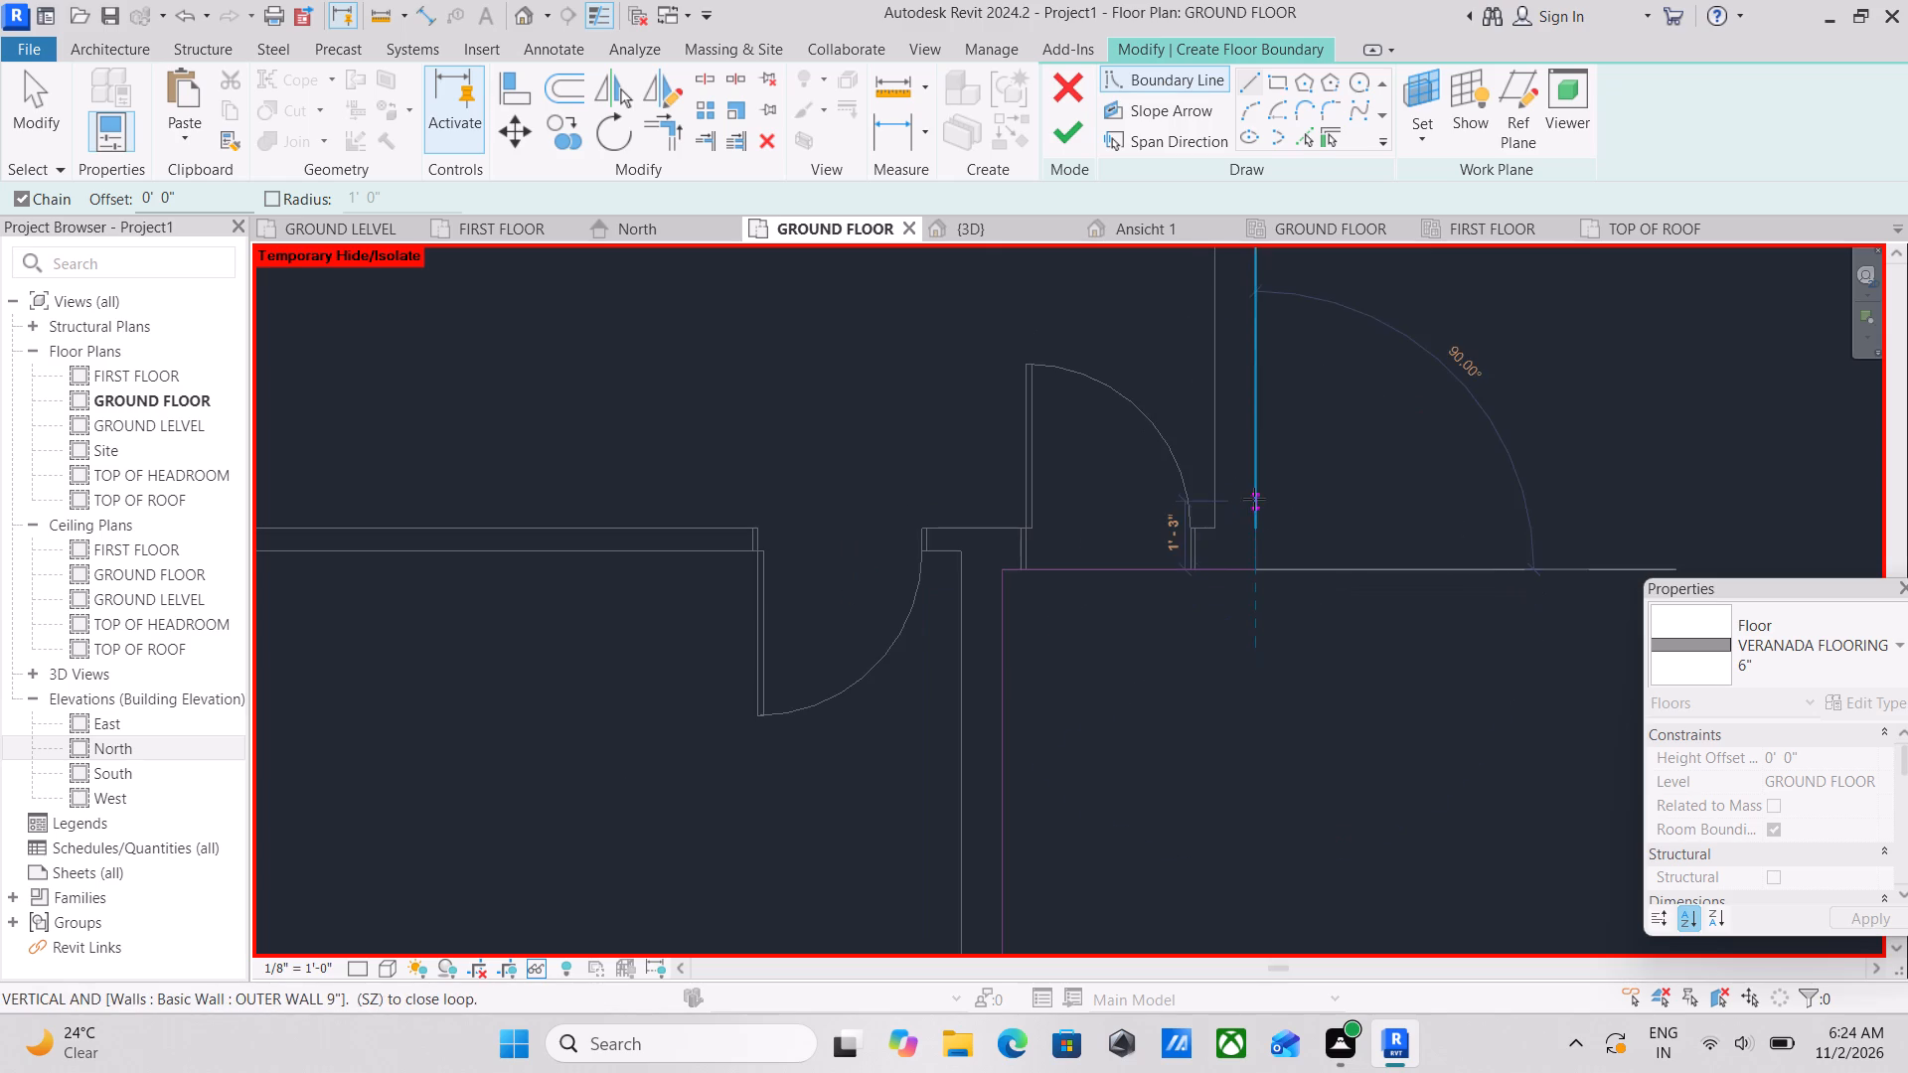
{"action": "middle_click_drag", "start_coordinate": [1254, 499], "coordinate": [1159, 927]}
{"action": "middle_click_drag", "start_coordinate": [1158, 448], "coordinate": [1186, 645]}
{"action": "scroll", "coordinate": [1174, 406], "scroll_direction": "down", "scroll_amount": 1}
{"action": "middle_click_drag", "start_coordinate": [1174, 407], "coordinate": [1202, 605]}
{"action": "middle_click_drag", "start_coordinate": [1207, 383], "coordinate": [1189, 544]}
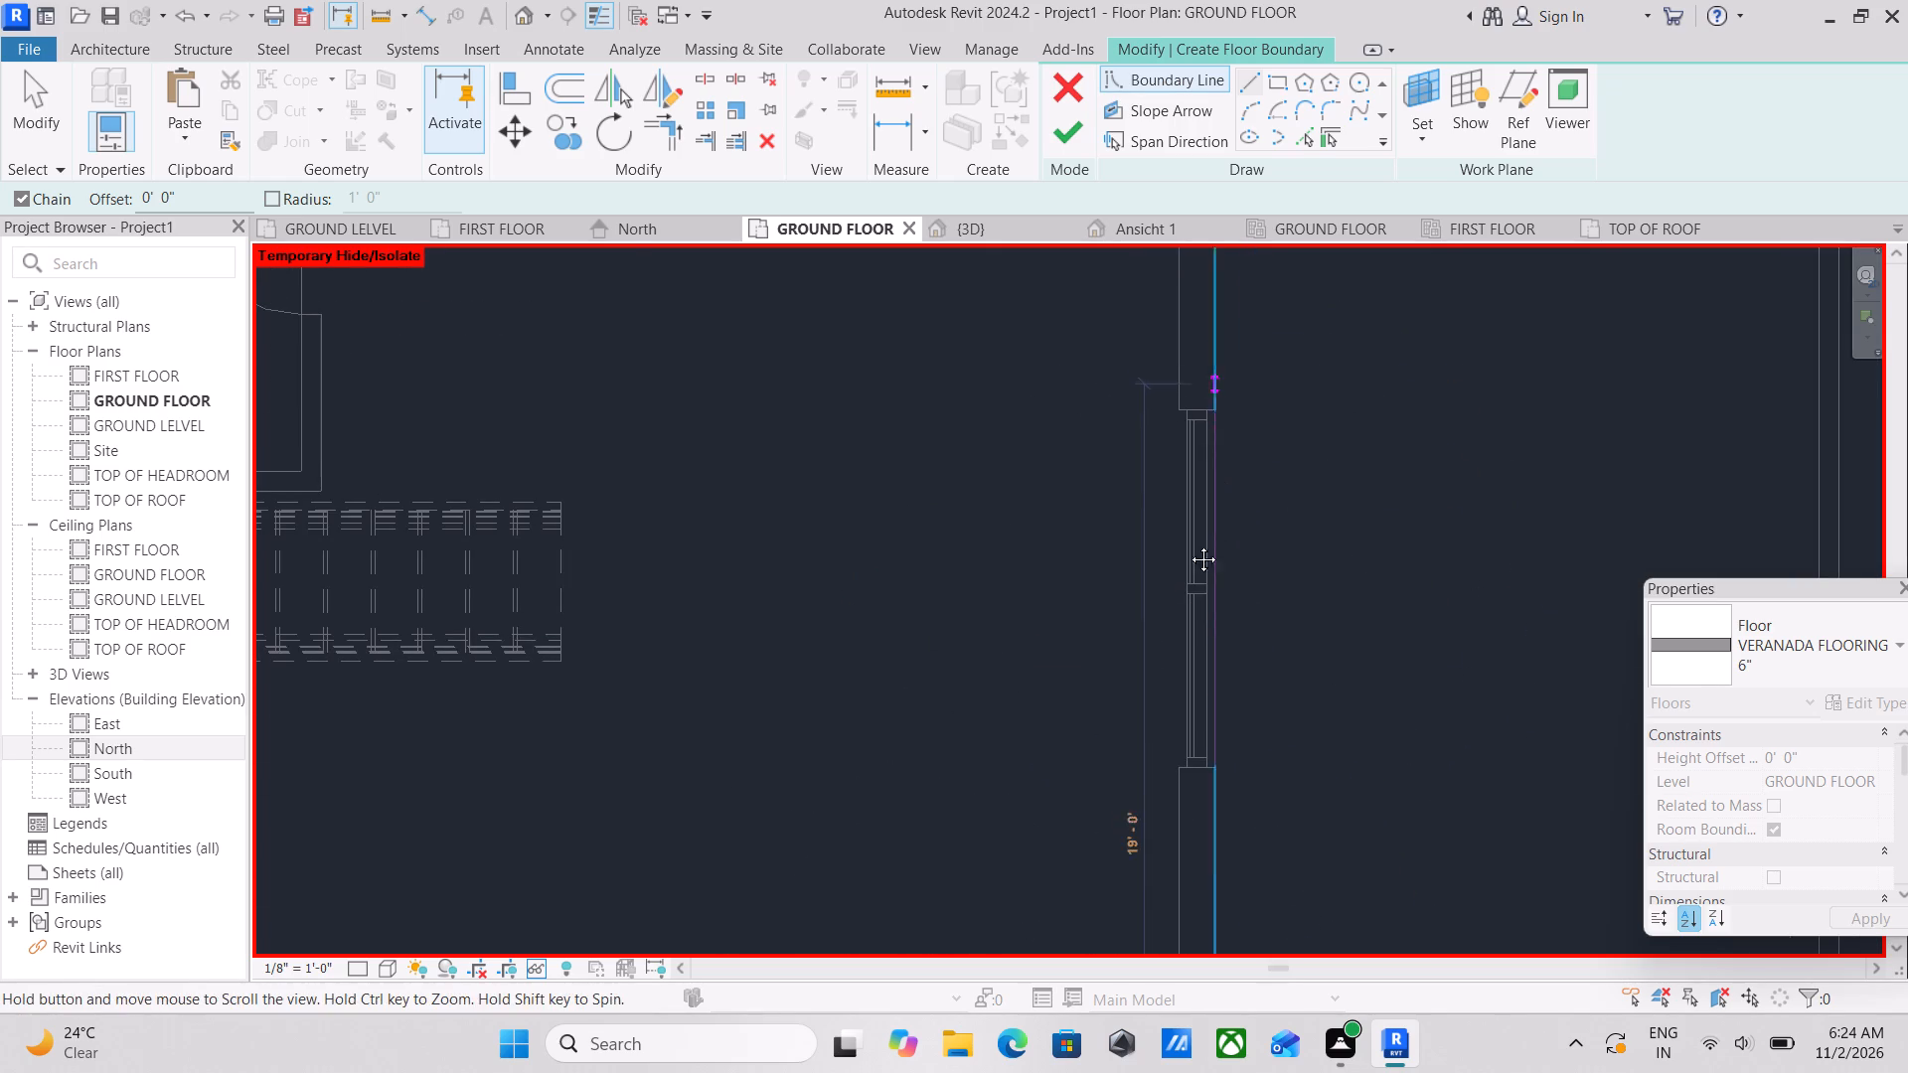
{"action": "middle_click_drag", "start_coordinate": [1189, 544], "coordinate": [1129, 690]}
{"action": "middle_click_drag", "start_coordinate": [1139, 337], "coordinate": [1084, 837]}
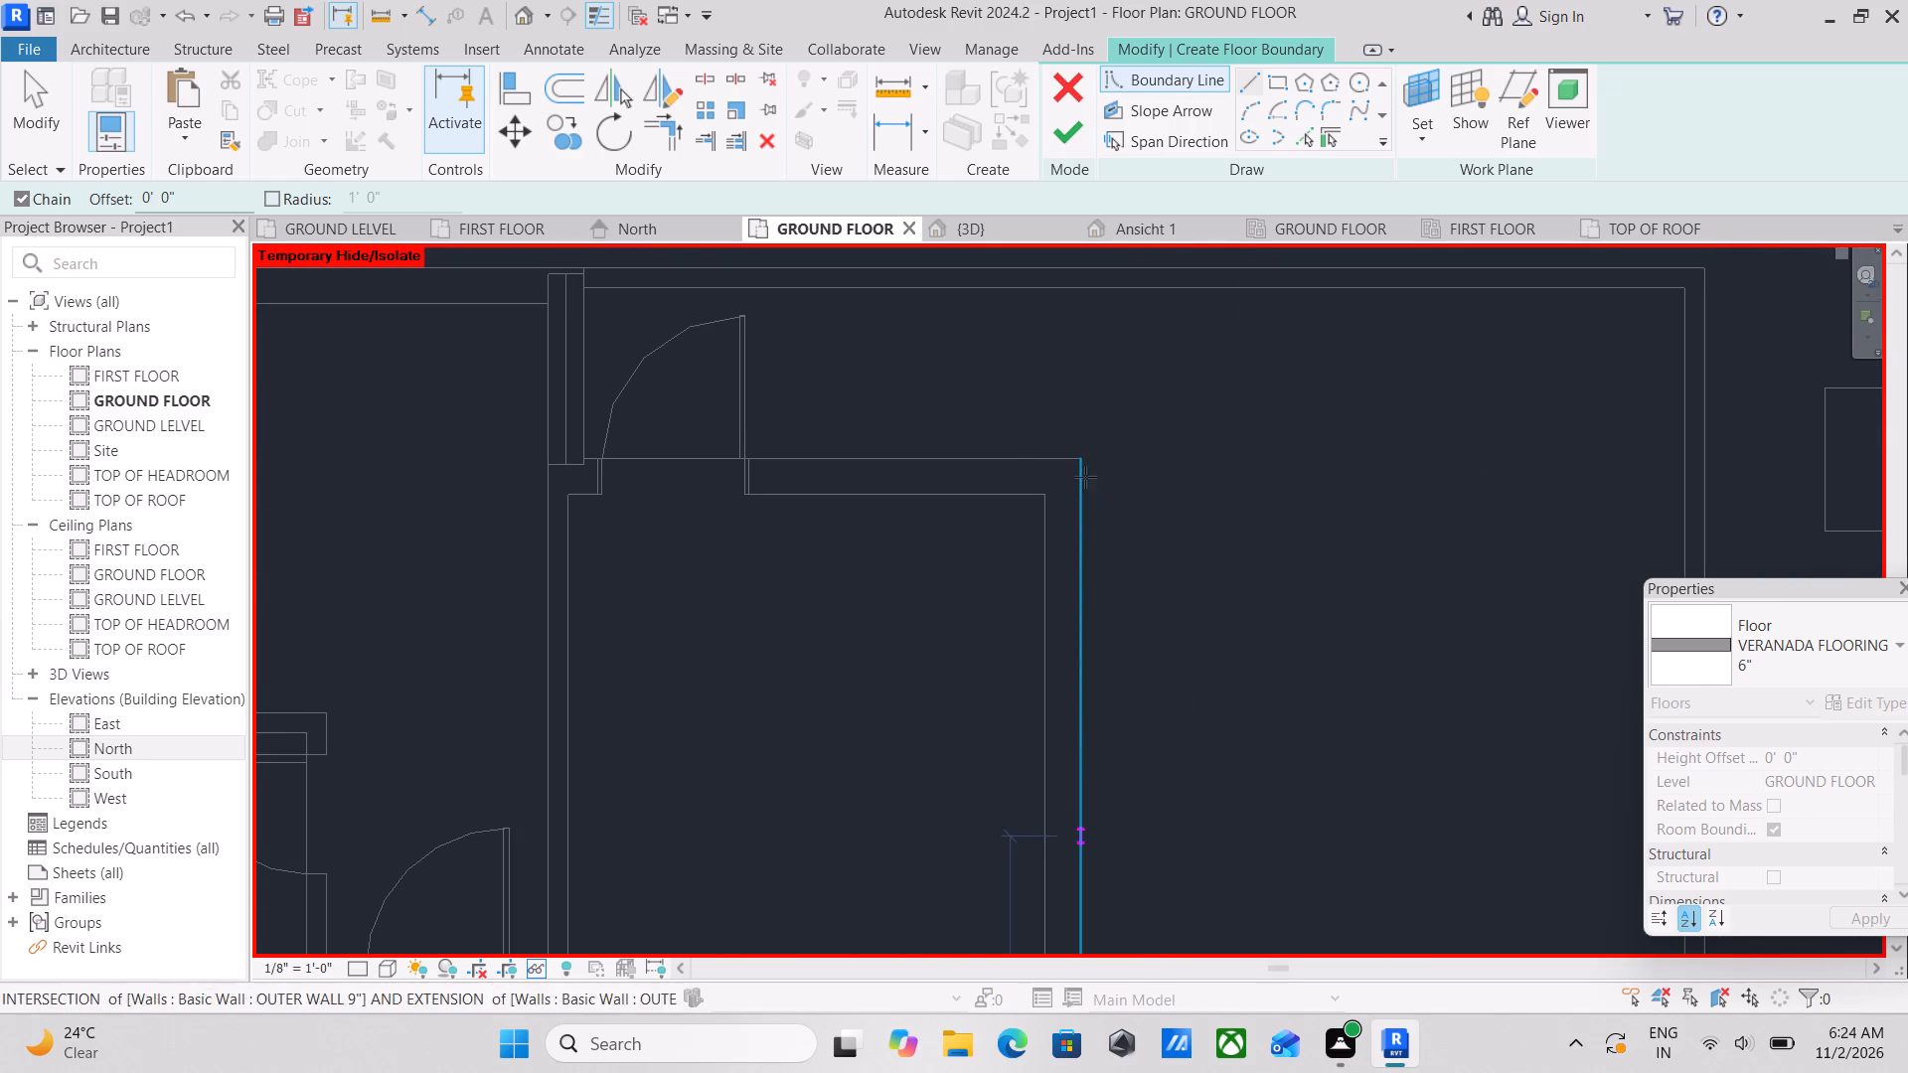
{"action": "scroll", "coordinate": [1075, 473], "scroll_direction": "up", "scroll_amount": 2}
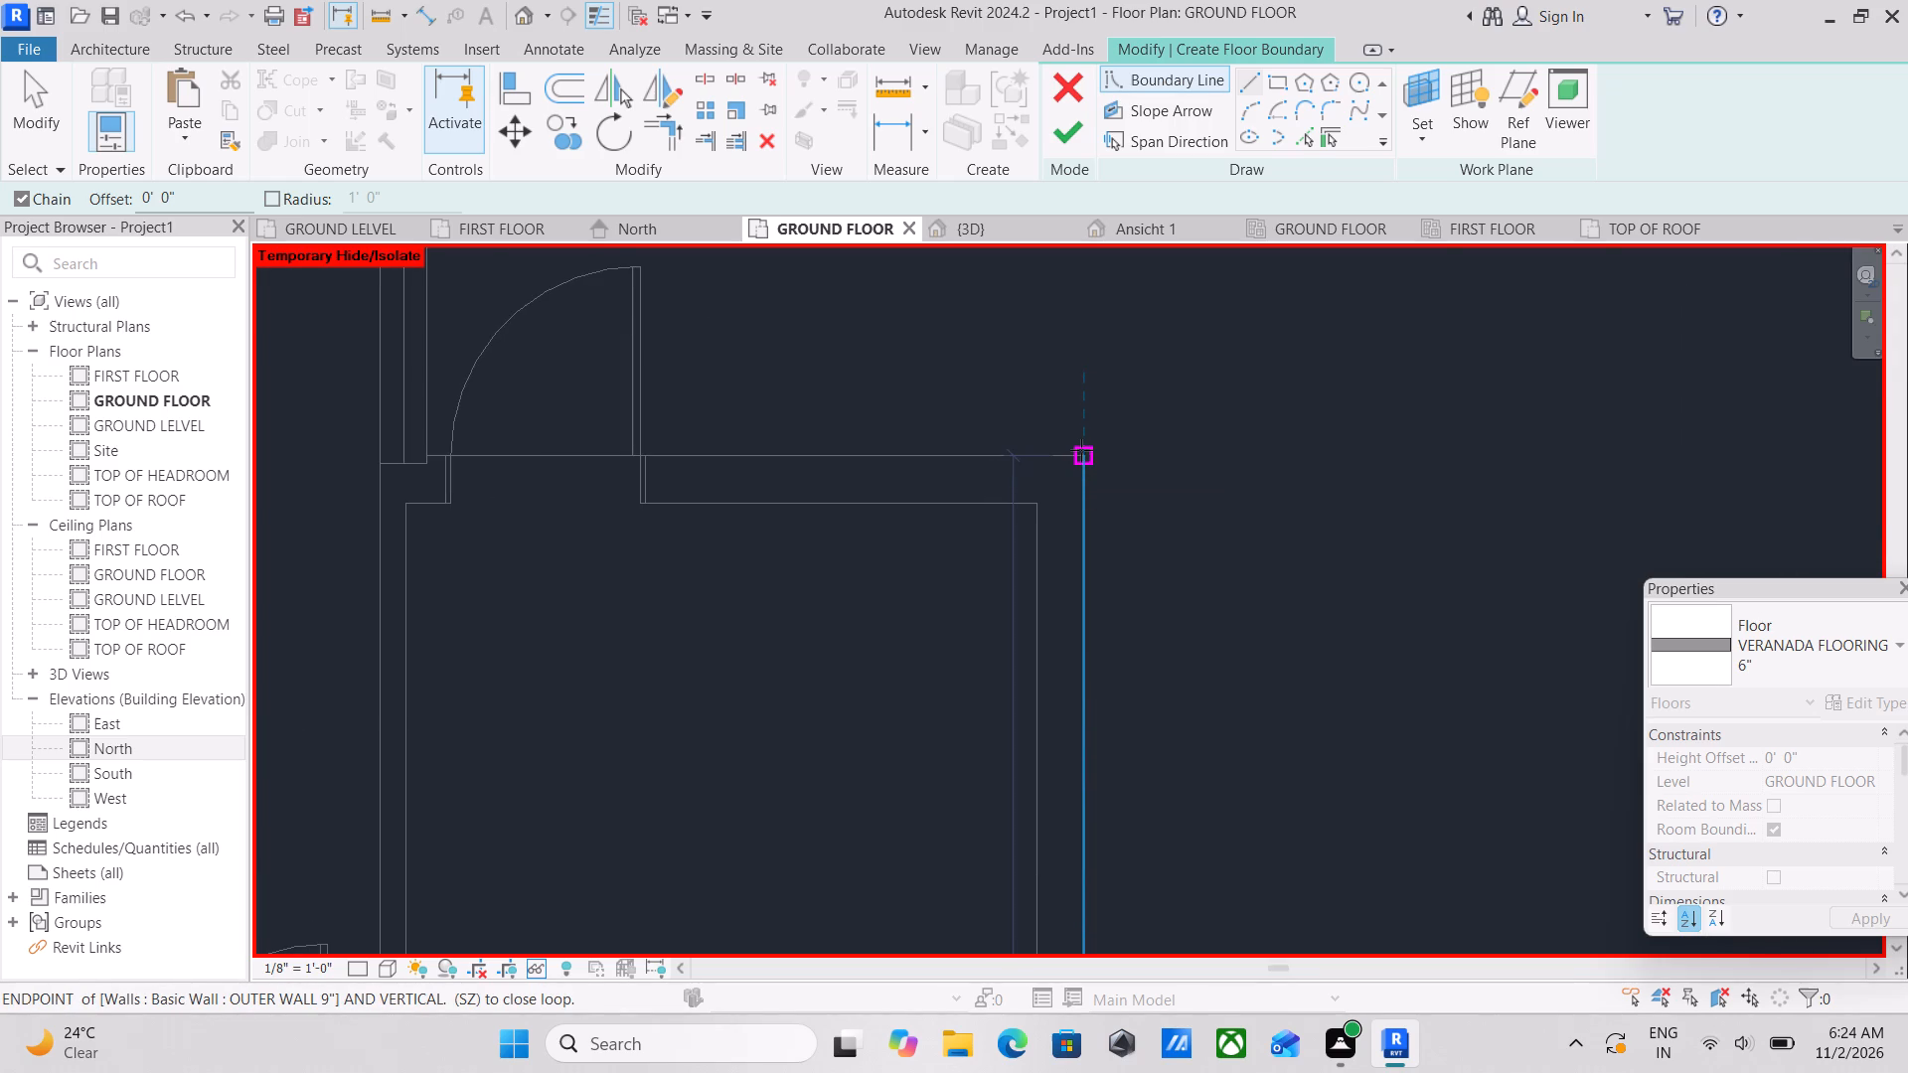
{"action": "left_click", "coordinate": [1081, 450]}
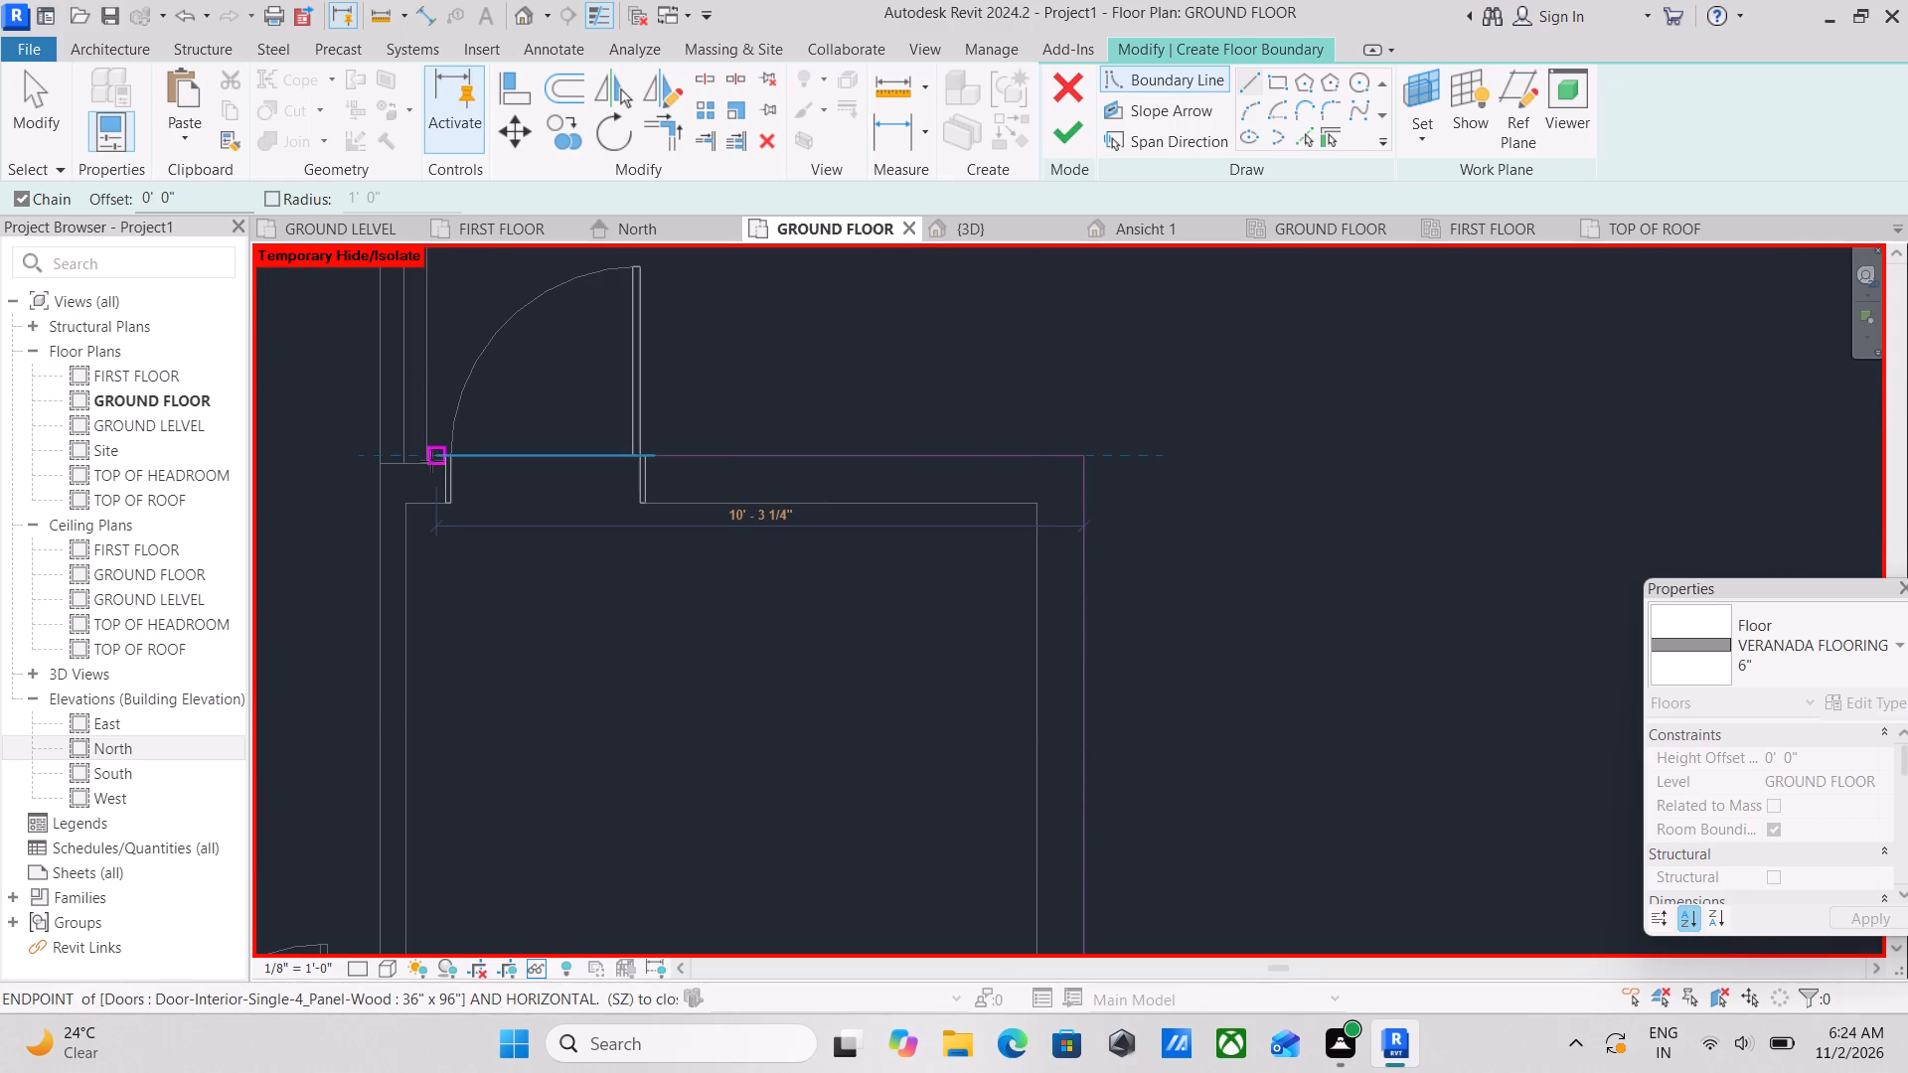
Continue the boundary 10'-5" west along the north door wall, then 3'-7" north to the compound wall's inner face.
{"action": "scroll", "coordinate": [423, 458], "scroll_direction": "up", "scroll_amount": 6}
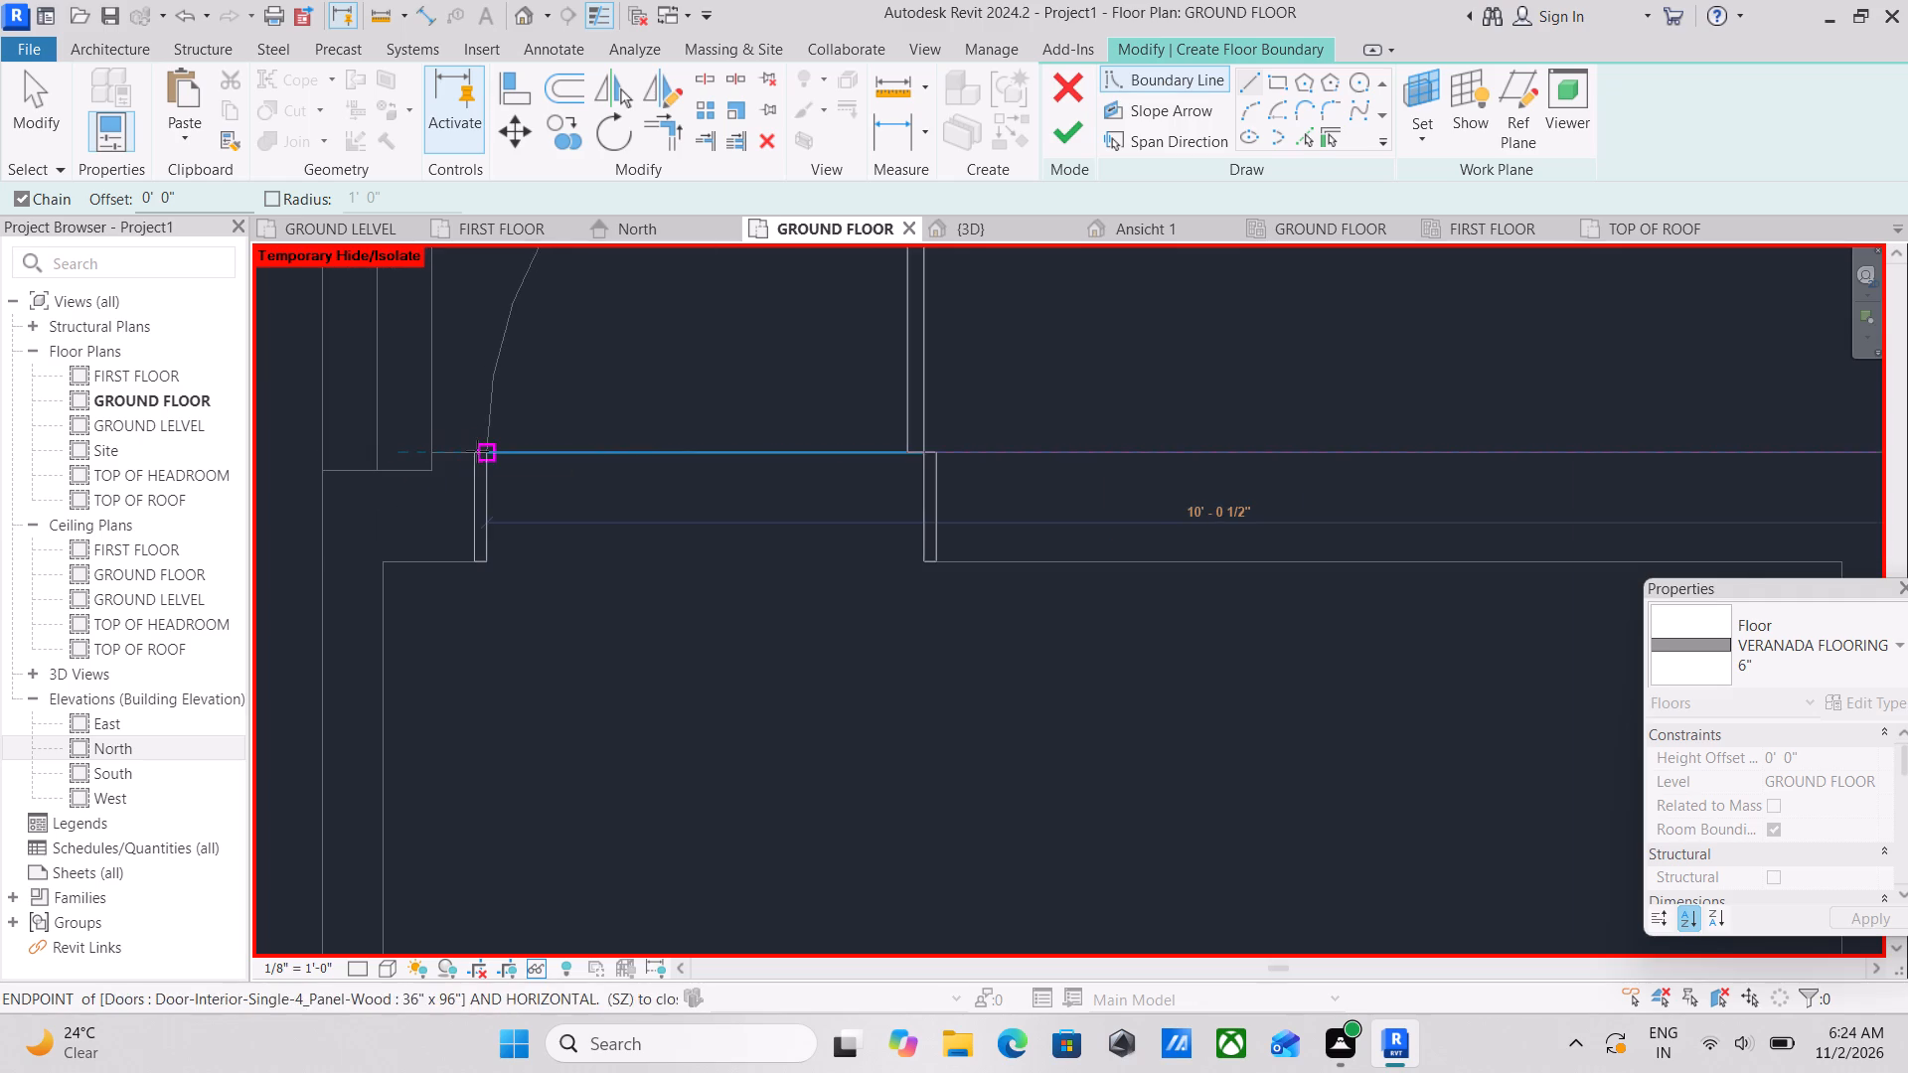
{"action": "left_click", "coordinate": [433, 449]}
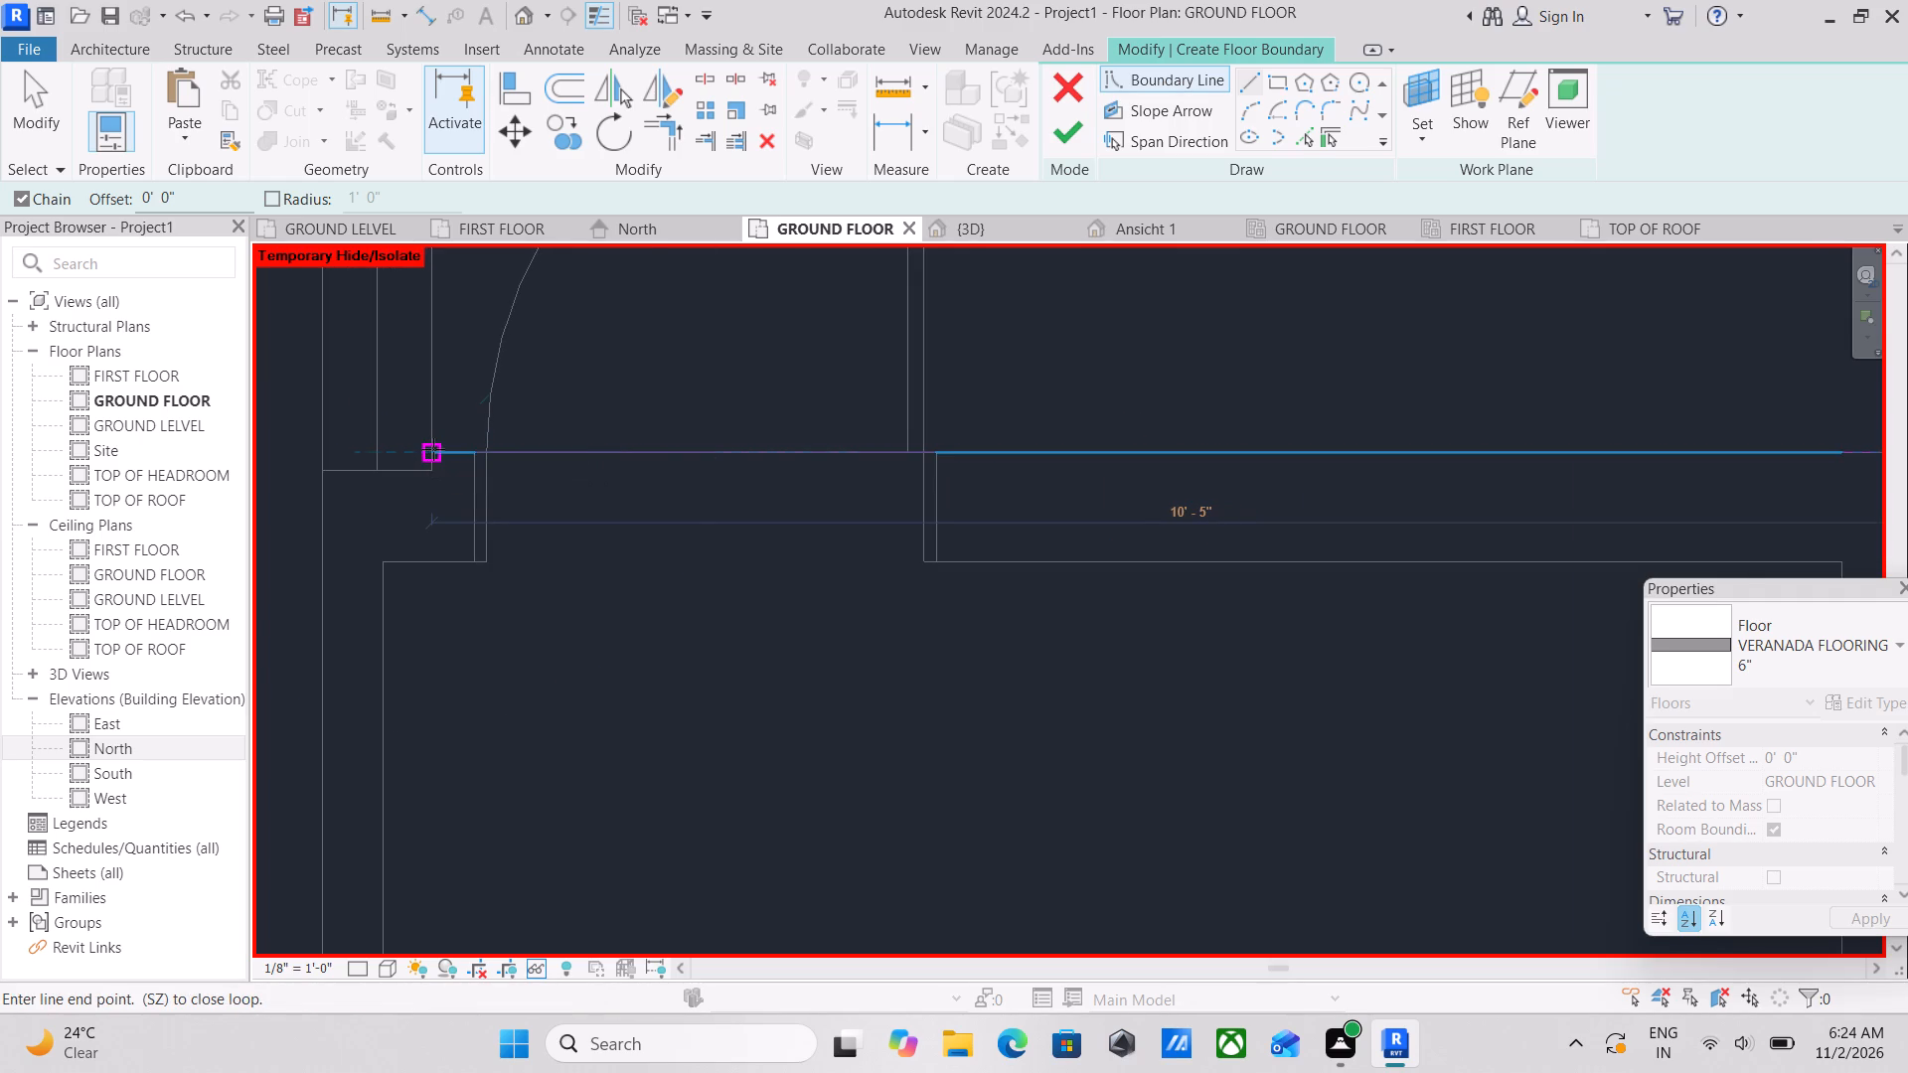
{"action": "scroll", "coordinate": [436, 406], "scroll_direction": "down", "scroll_amount": 3}
{"action": "middle_click_drag", "start_coordinate": [436, 406], "coordinate": [398, 862]}
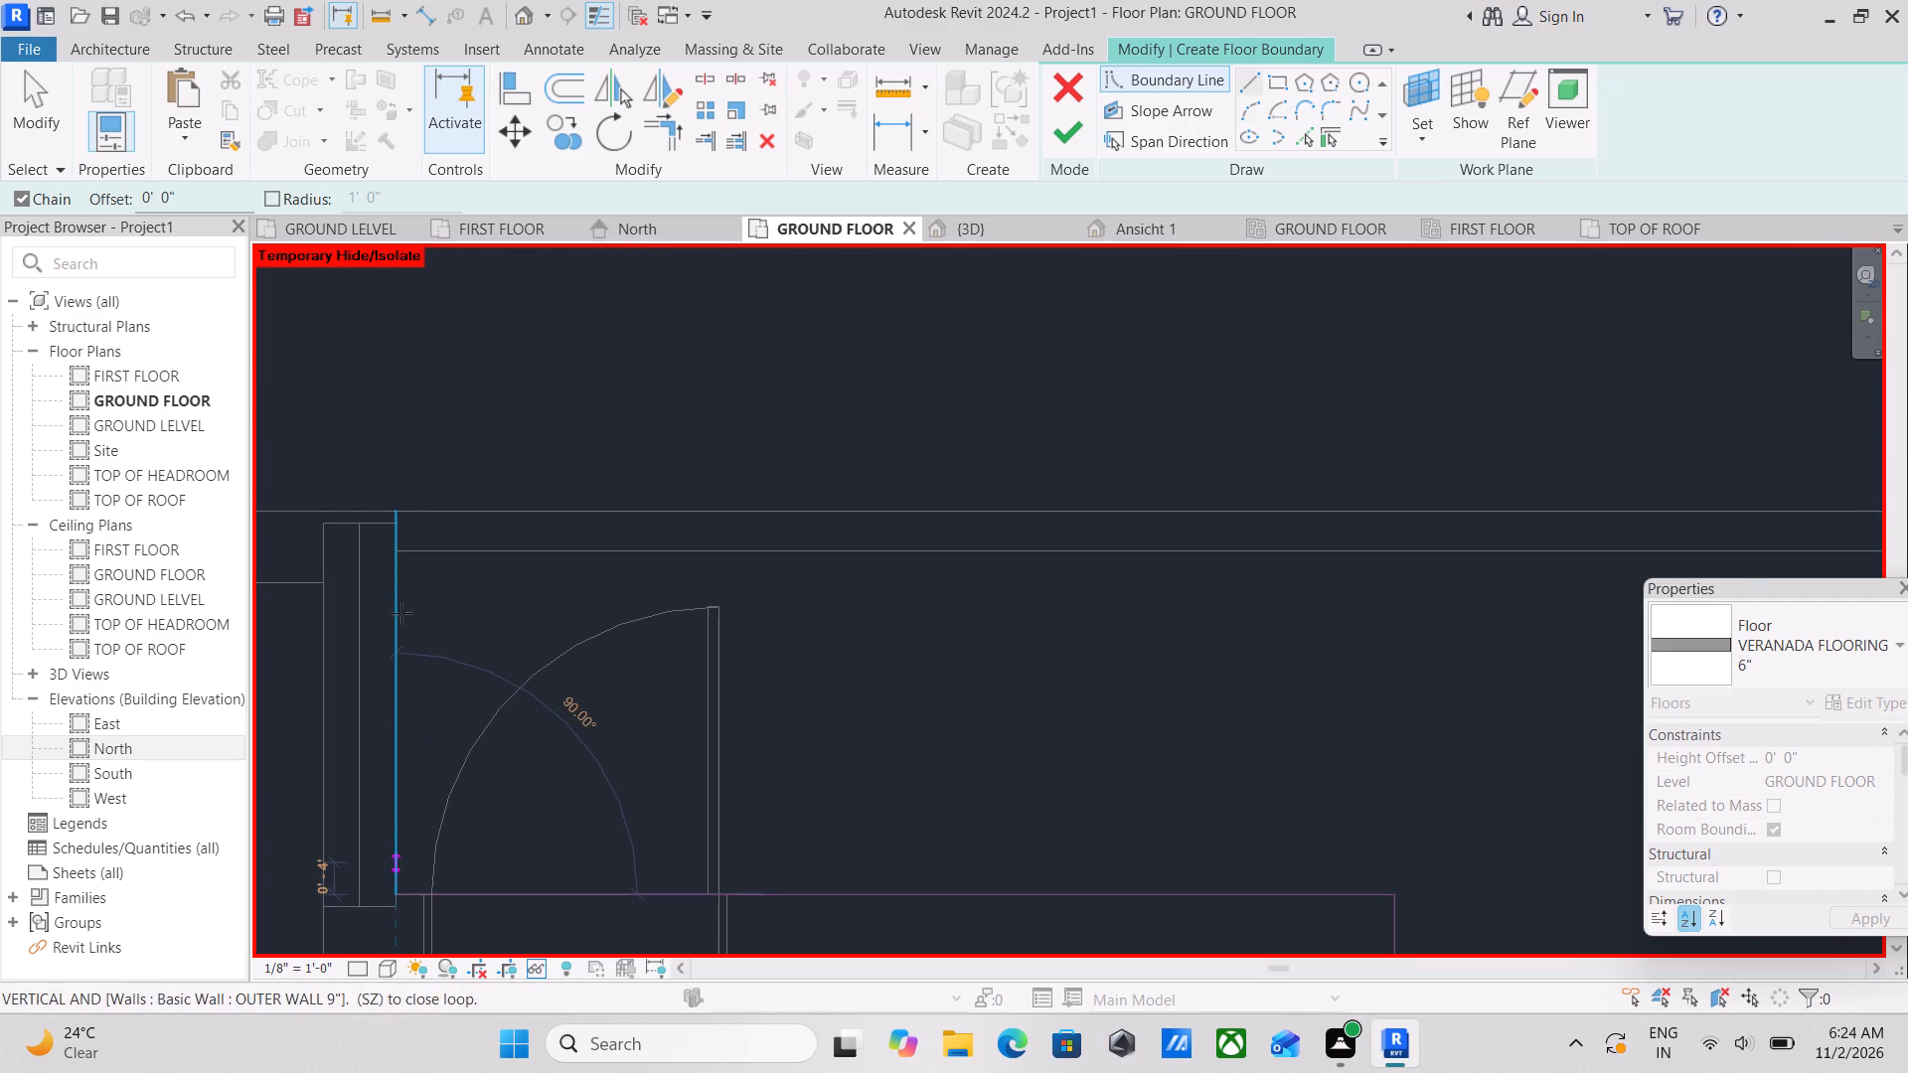
{"action": "left_click", "coordinate": [393, 546]}
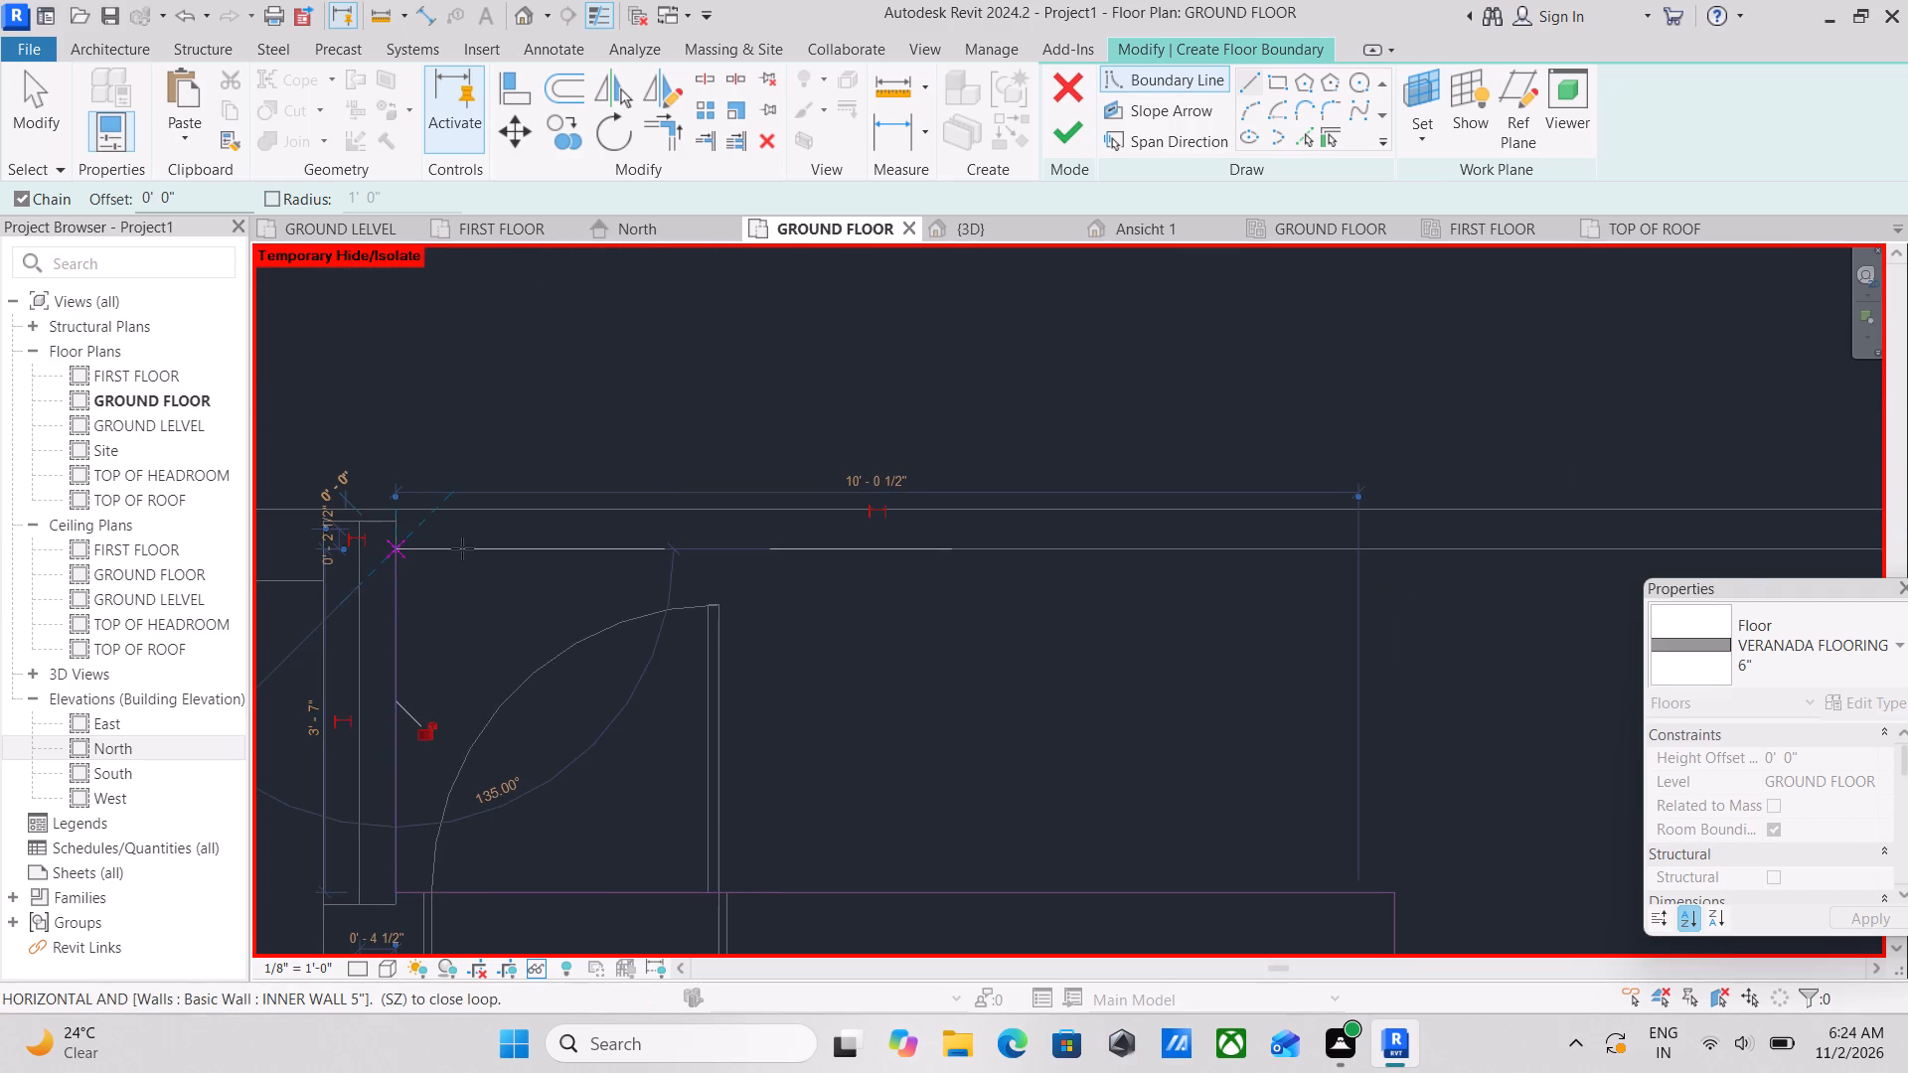
Continue the boundary 23'-1" east along the north compound wall's inner face to its northeast inner corner.
{"action": "scroll", "coordinate": [534, 553], "scroll_direction": "down", "scroll_amount": 1}
{"action": "middle_click_drag", "start_coordinate": [534, 553], "coordinate": [186, 536]}
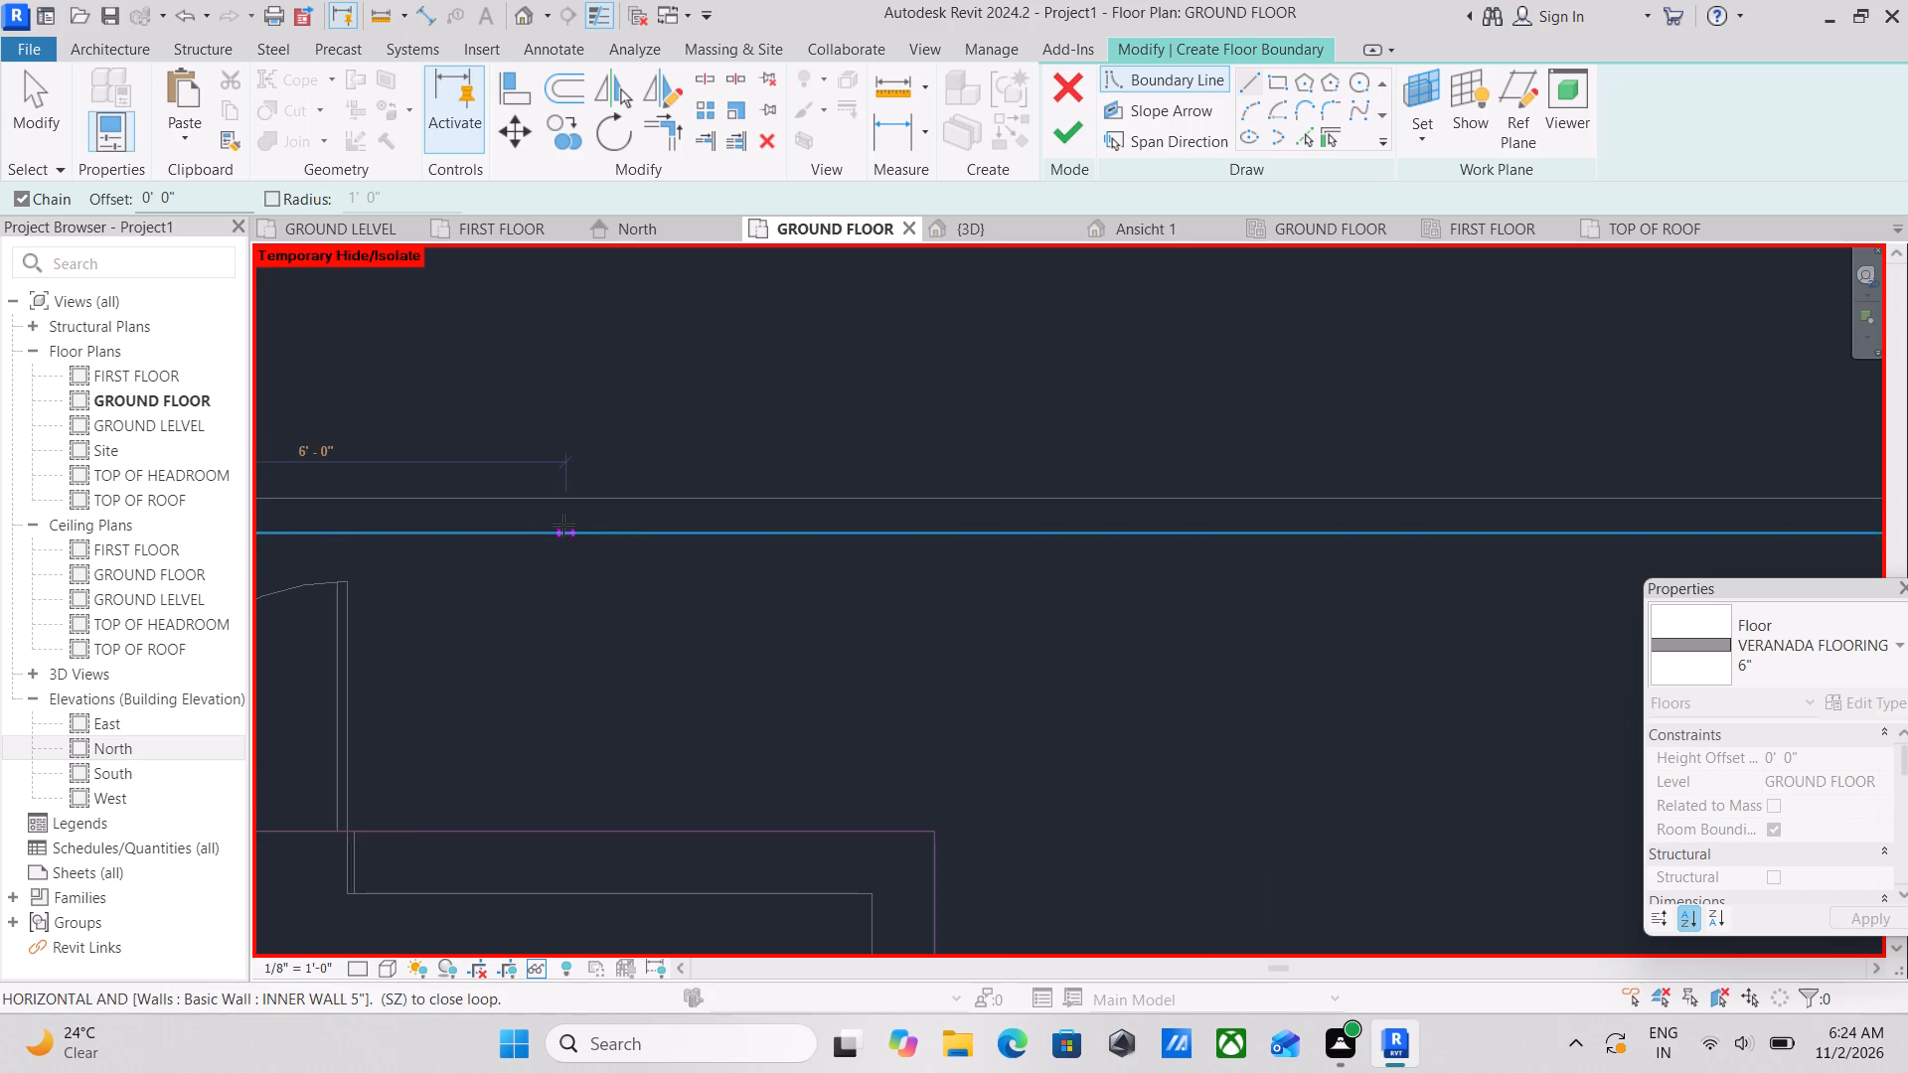
{"action": "scroll", "coordinate": [623, 522], "scroll_direction": "down", "scroll_amount": 1}
{"action": "scroll", "coordinate": [771, 541], "scroll_direction": "down", "scroll_amount": 2}
{"action": "middle_click_drag", "start_coordinate": [771, 541], "coordinate": [466, 521]}
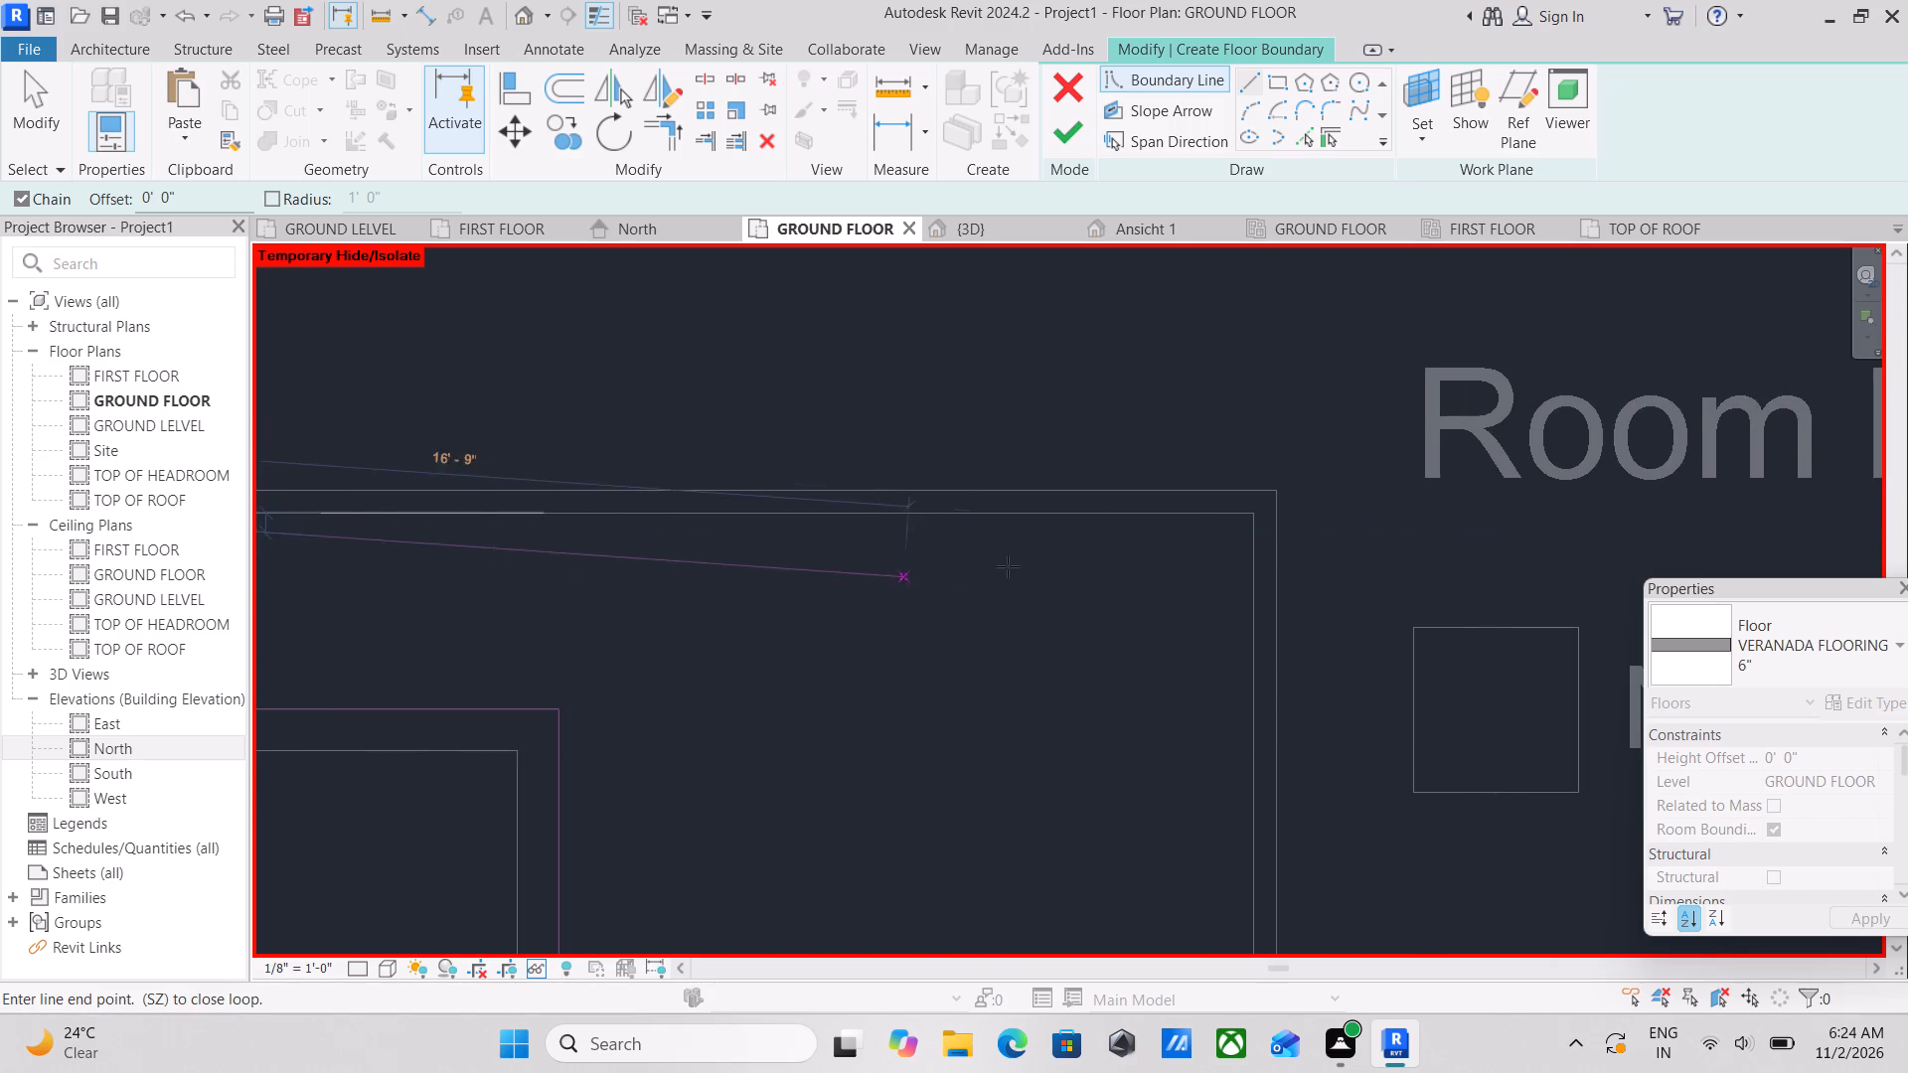
{"action": "middle_click_drag", "start_coordinate": [1082, 549], "coordinate": [975, 517]}
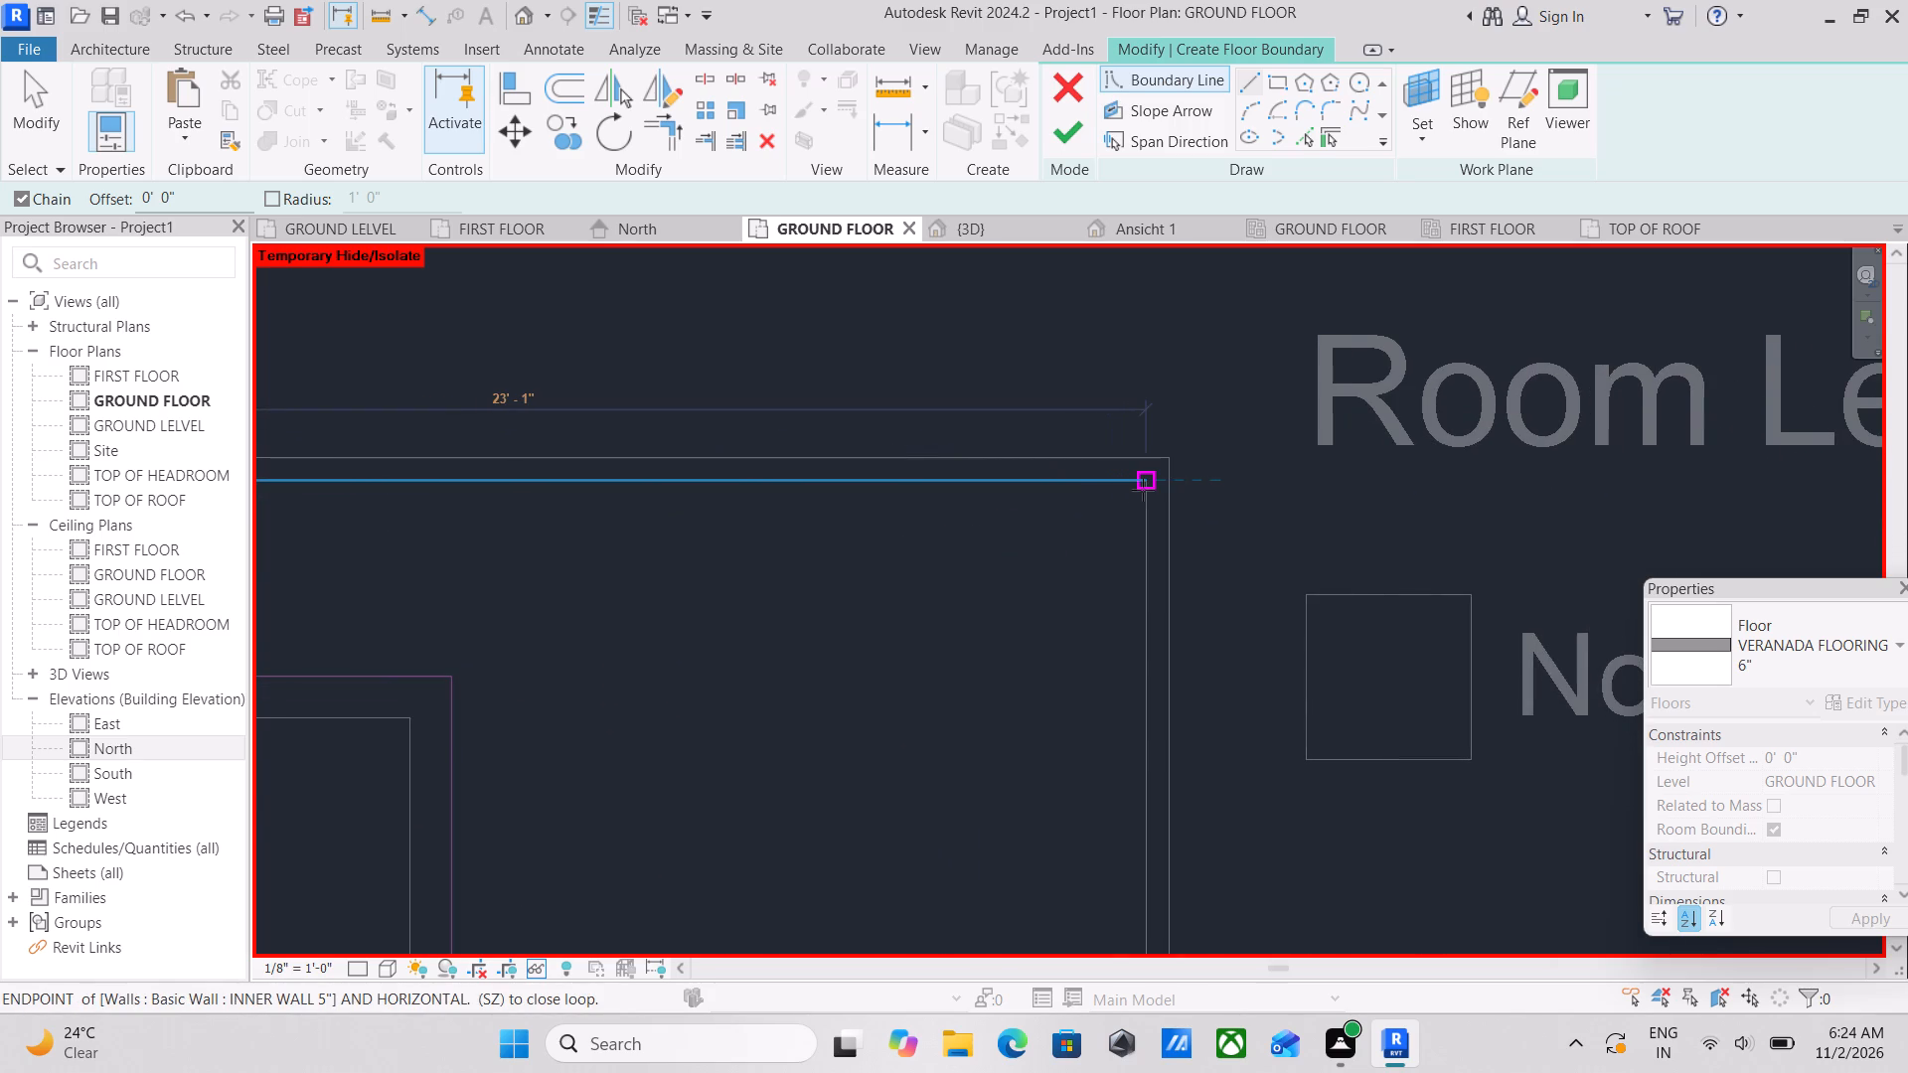
{"action": "left_click", "coordinate": [1143, 490]}
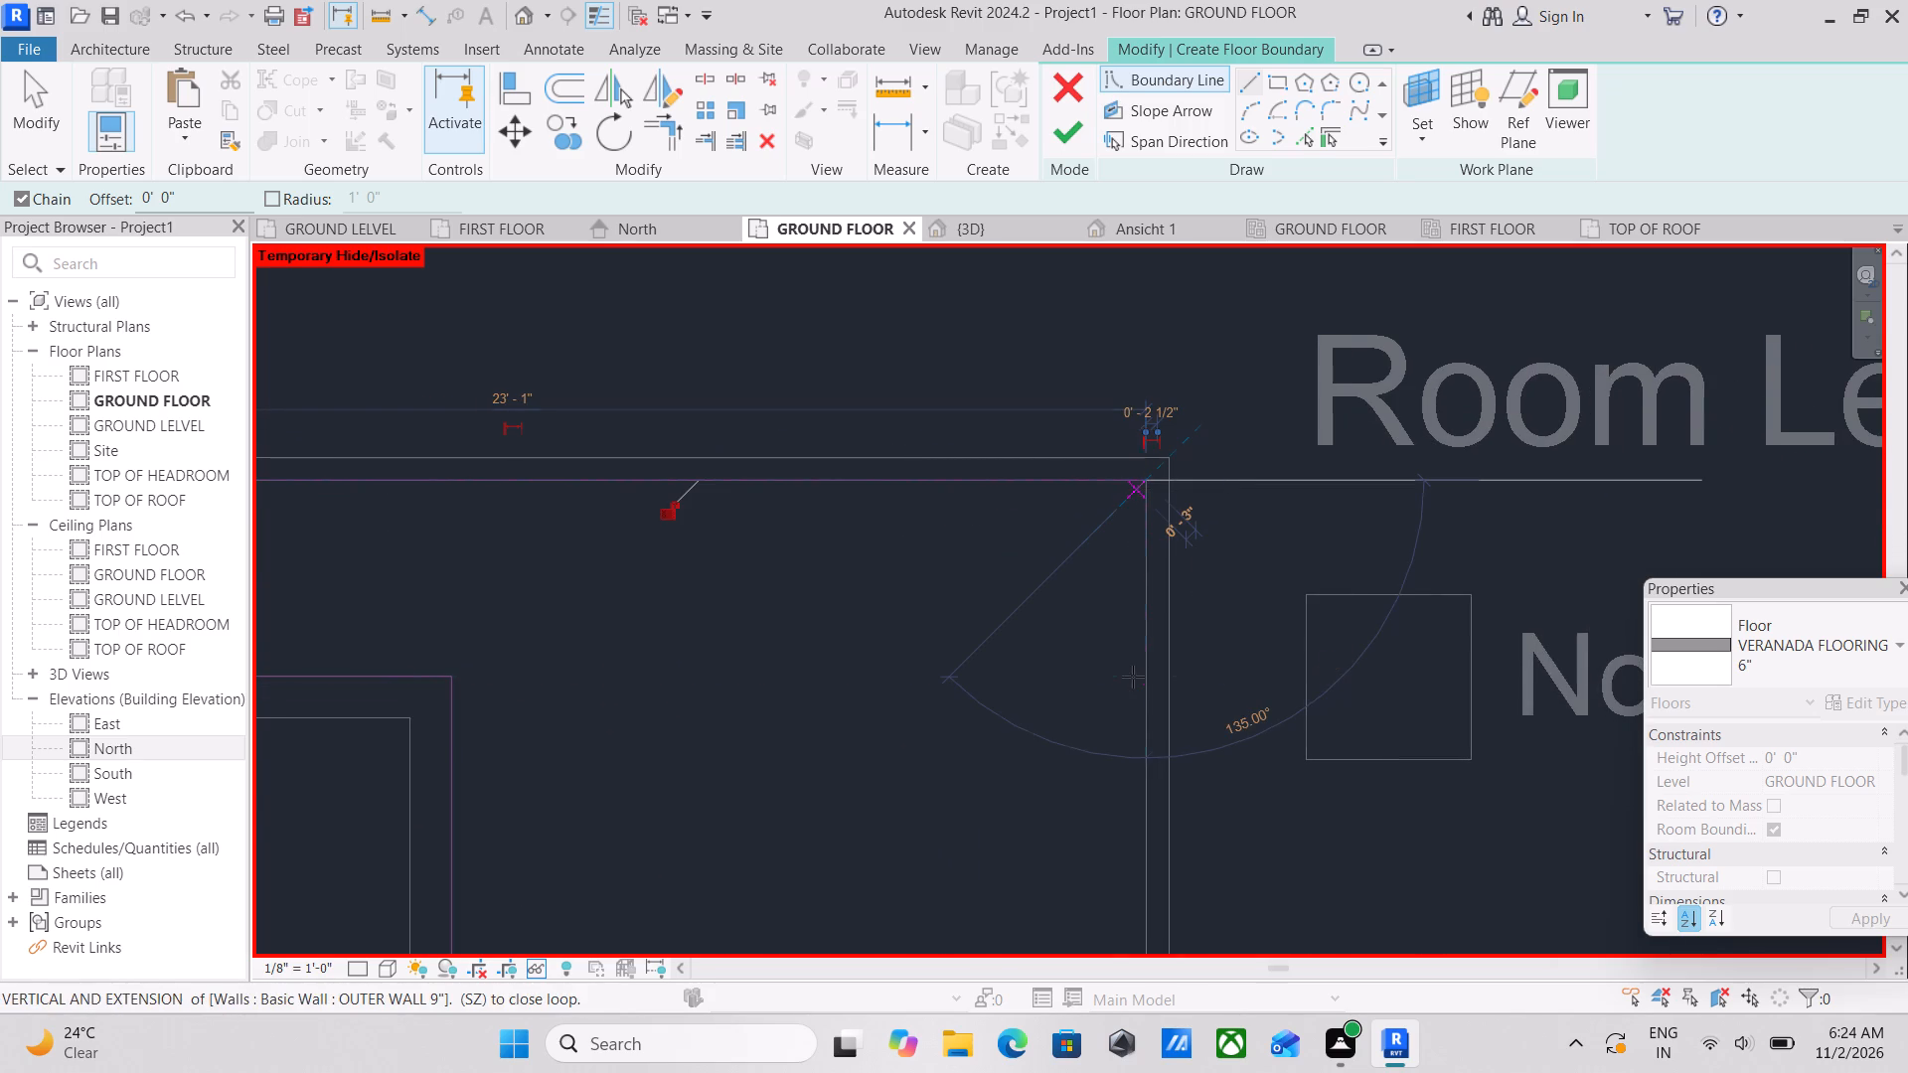
Continue the boundary south along the east compound wall's inner face to the compound's southeast inner corner.
{"action": "scroll", "coordinate": [1133, 677], "scroll_direction": "down", "scroll_amount": 3}
{"action": "middle_click_drag", "start_coordinate": [1126, 650], "coordinate": [1128, 453]}
{"action": "scroll", "coordinate": [1129, 580], "scroll_direction": "down", "scroll_amount": 3}
{"action": "middle_click_drag", "start_coordinate": [1129, 563], "coordinate": [1112, 440]}
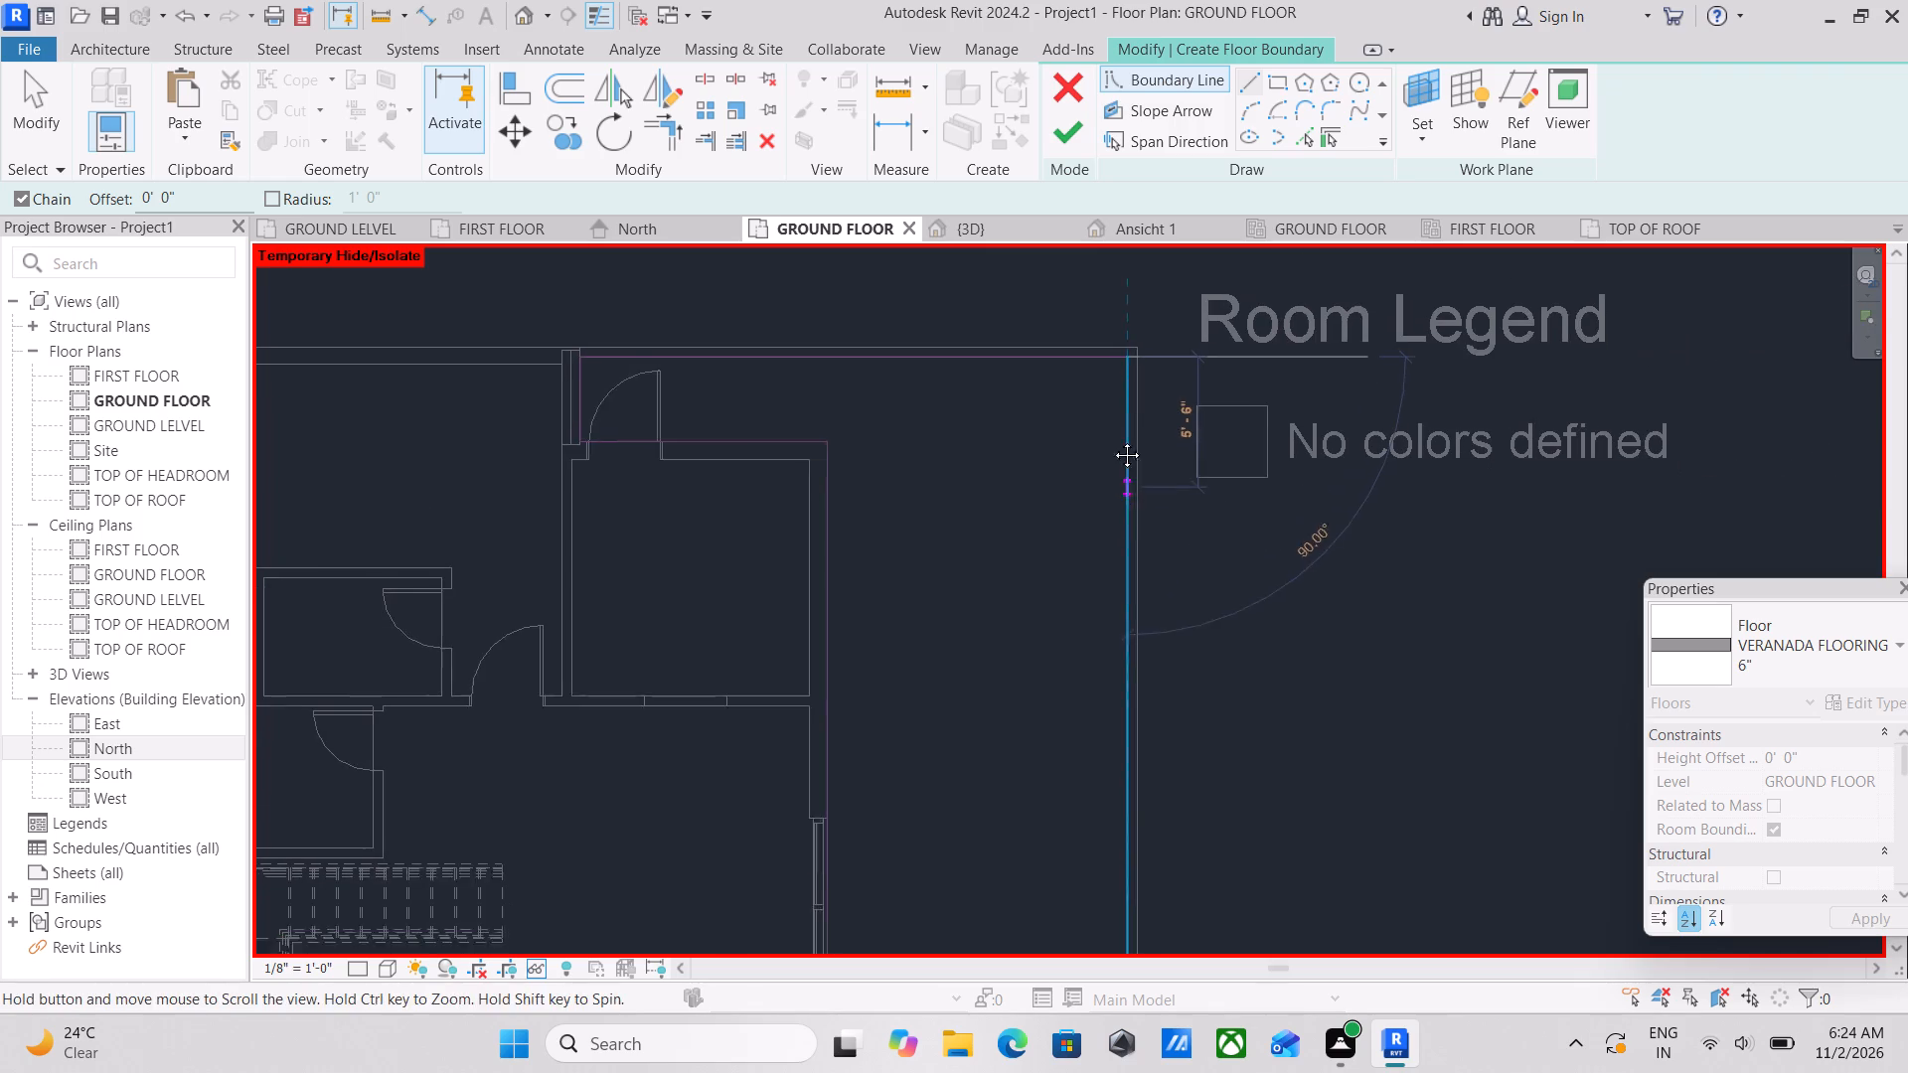
{"action": "middle_click_drag", "start_coordinate": [1112, 440], "coordinate": [1111, 436]}
{"action": "scroll", "coordinate": [1124, 923], "scroll_direction": "down", "scroll_amount": 2}
{"action": "middle_click_drag", "start_coordinate": [1120, 901], "coordinate": [1144, 445]}
{"action": "middle_click_drag", "start_coordinate": [1140, 596], "coordinate": [1148, 335]}
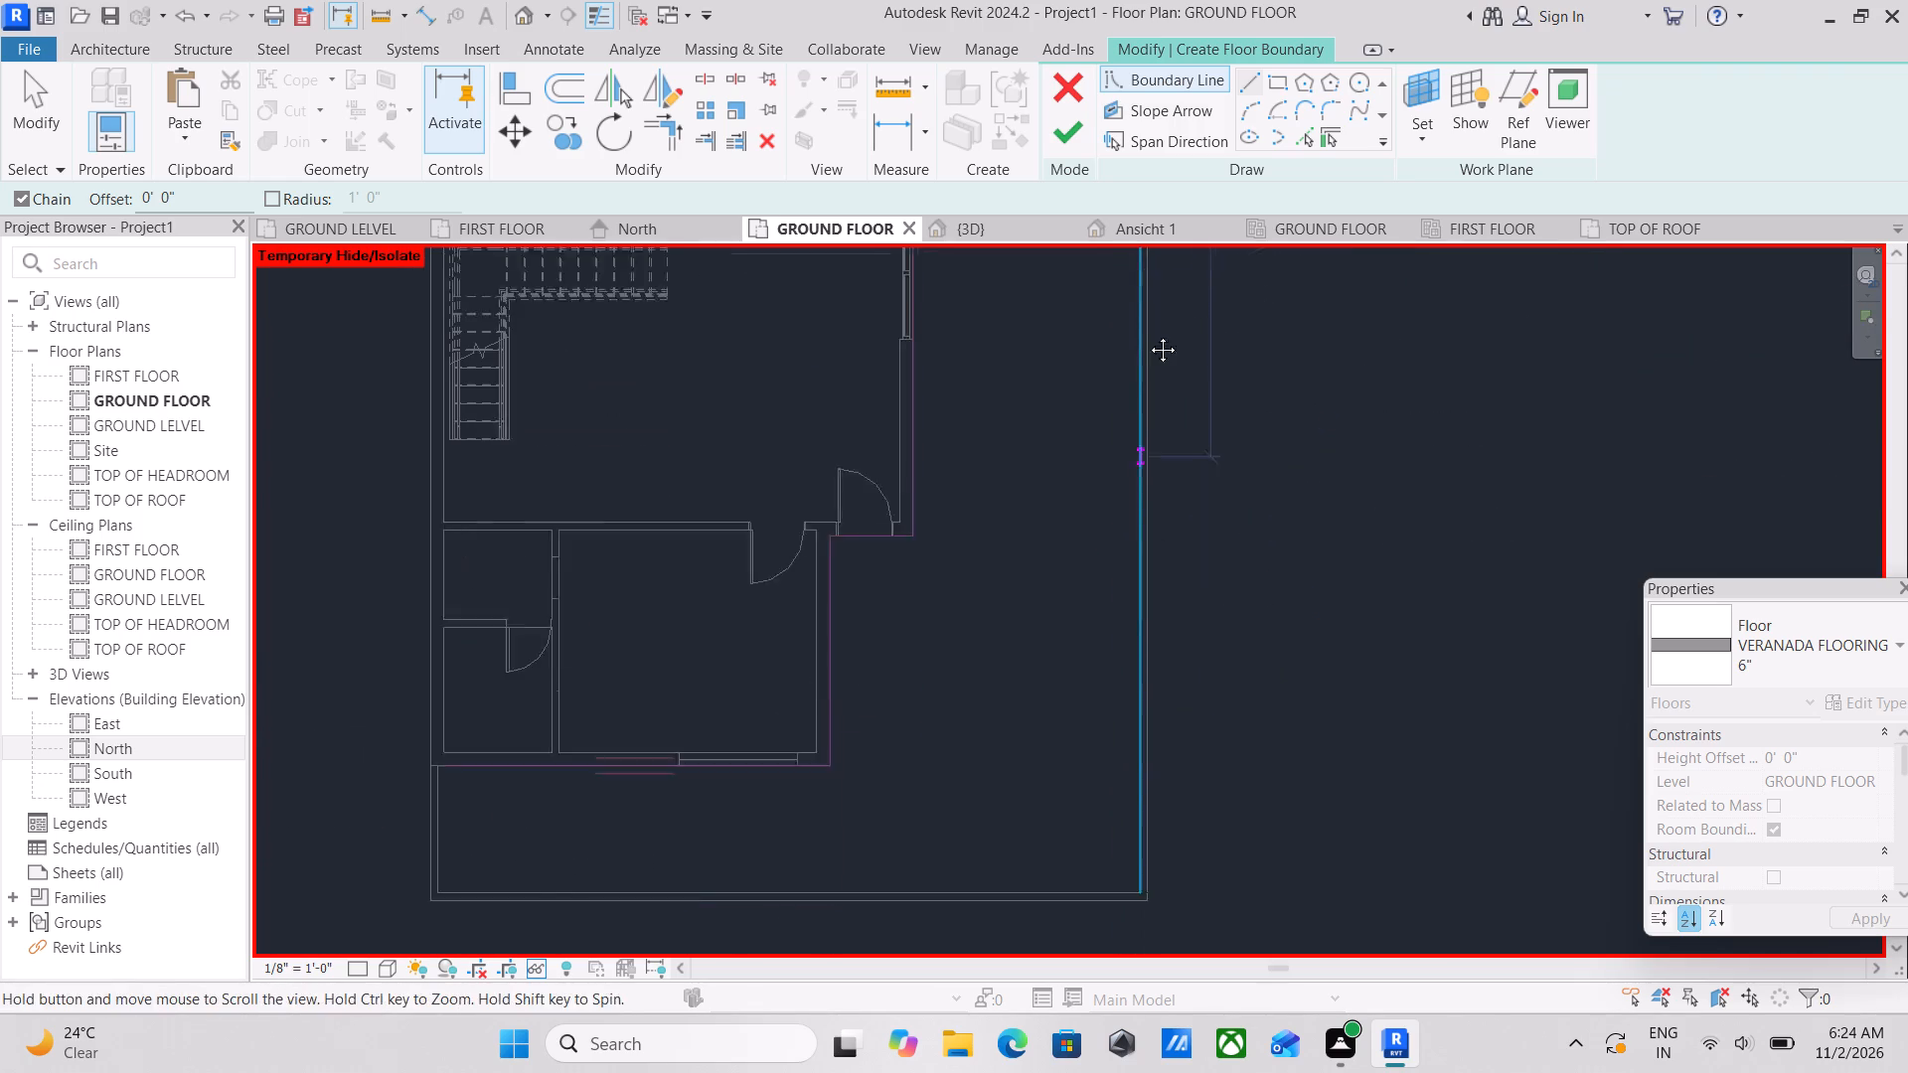
{"action": "middle_click_drag", "start_coordinate": [1148, 335], "coordinate": [1138, 373]}
{"action": "scroll", "coordinate": [1157, 761], "scroll_direction": "up", "scroll_amount": 3}
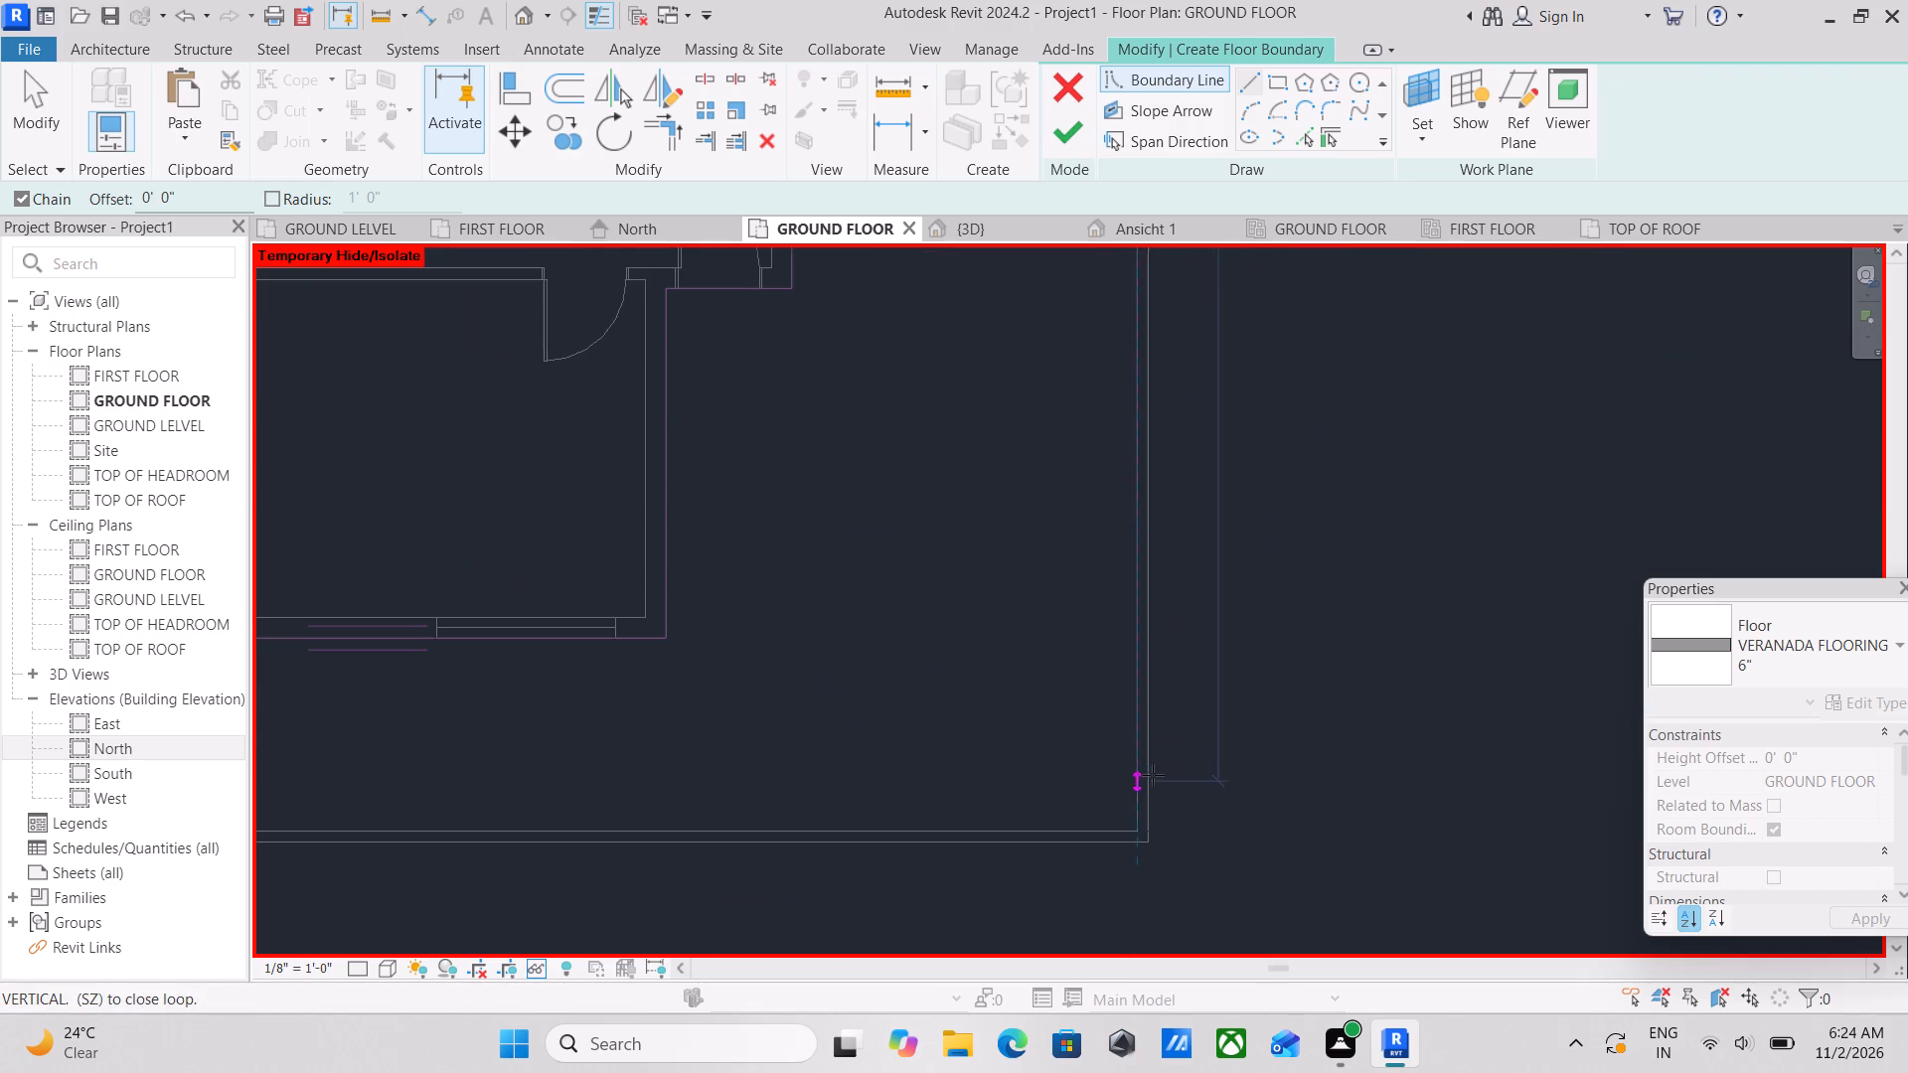
{"action": "scroll", "coordinate": [1137, 841], "scroll_direction": "up", "scroll_amount": 7}
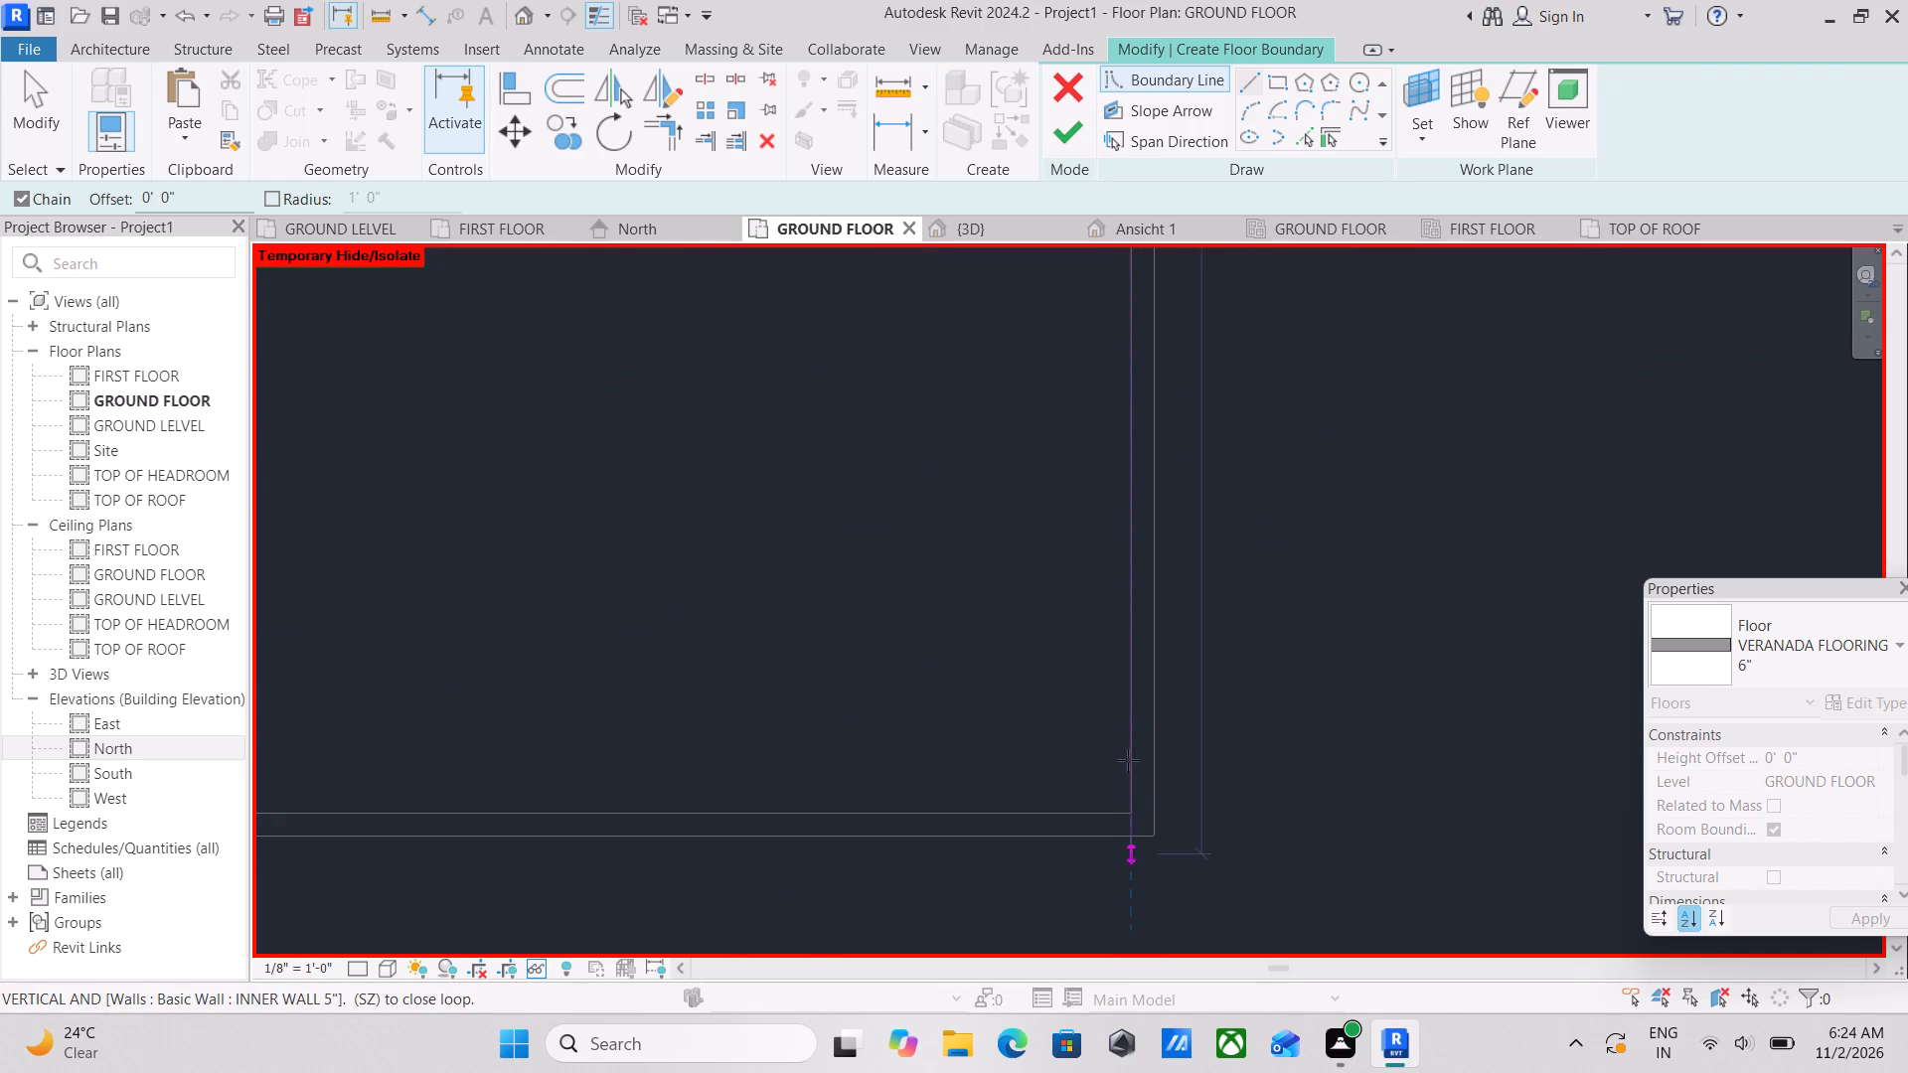
{"action": "left_click", "coordinate": [1128, 807]}
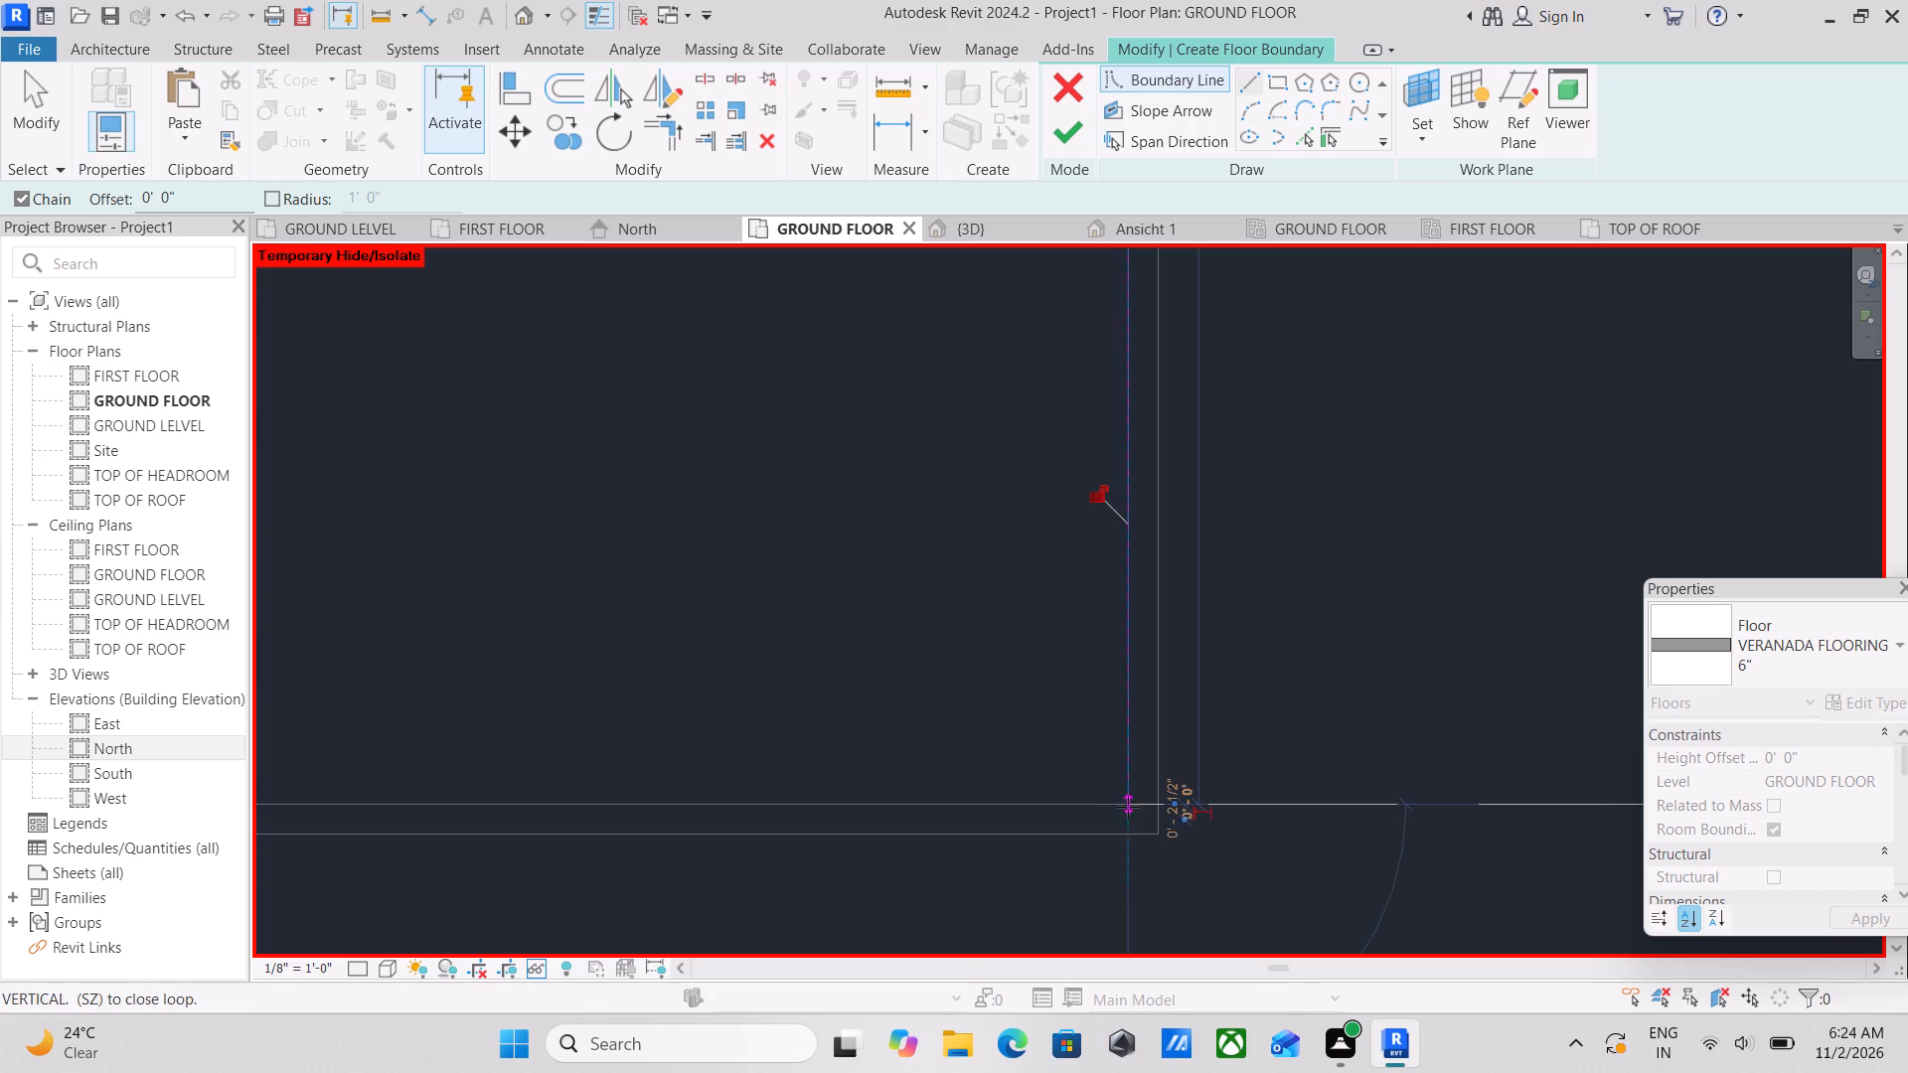
Continue the floor boundary west along the south compound wall's inner face to its southwest inner corner.
{"action": "scroll", "coordinate": [913, 796], "scroll_direction": "down", "scroll_amount": 3}
{"action": "middle_click_drag", "start_coordinate": [913, 796], "coordinate": [1260, 762]}
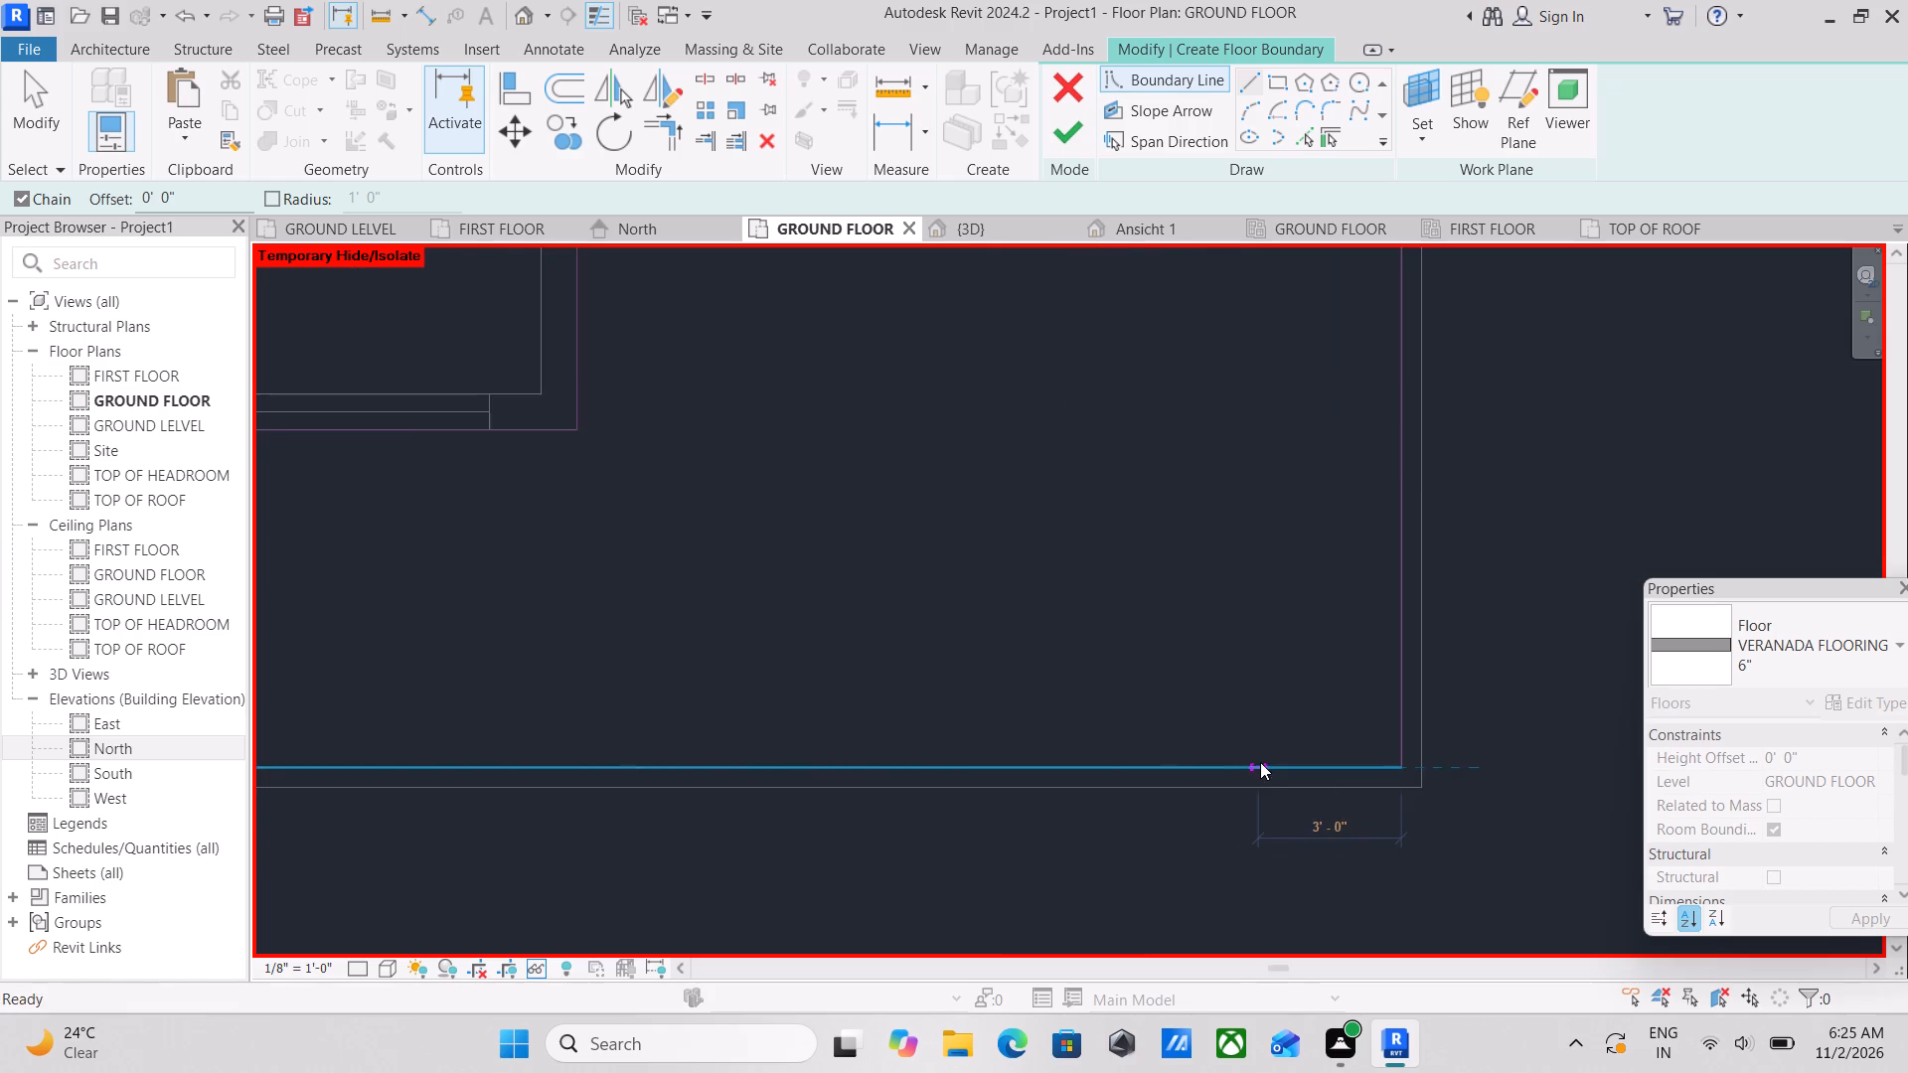
{"action": "scroll", "coordinate": [775, 734], "scroll_direction": "down", "scroll_amount": 2}
{"action": "middle_click_drag", "start_coordinate": [775, 734], "coordinate": [1160, 734]}
{"action": "middle_click_drag", "start_coordinate": [712, 722], "coordinate": [1121, 727]}
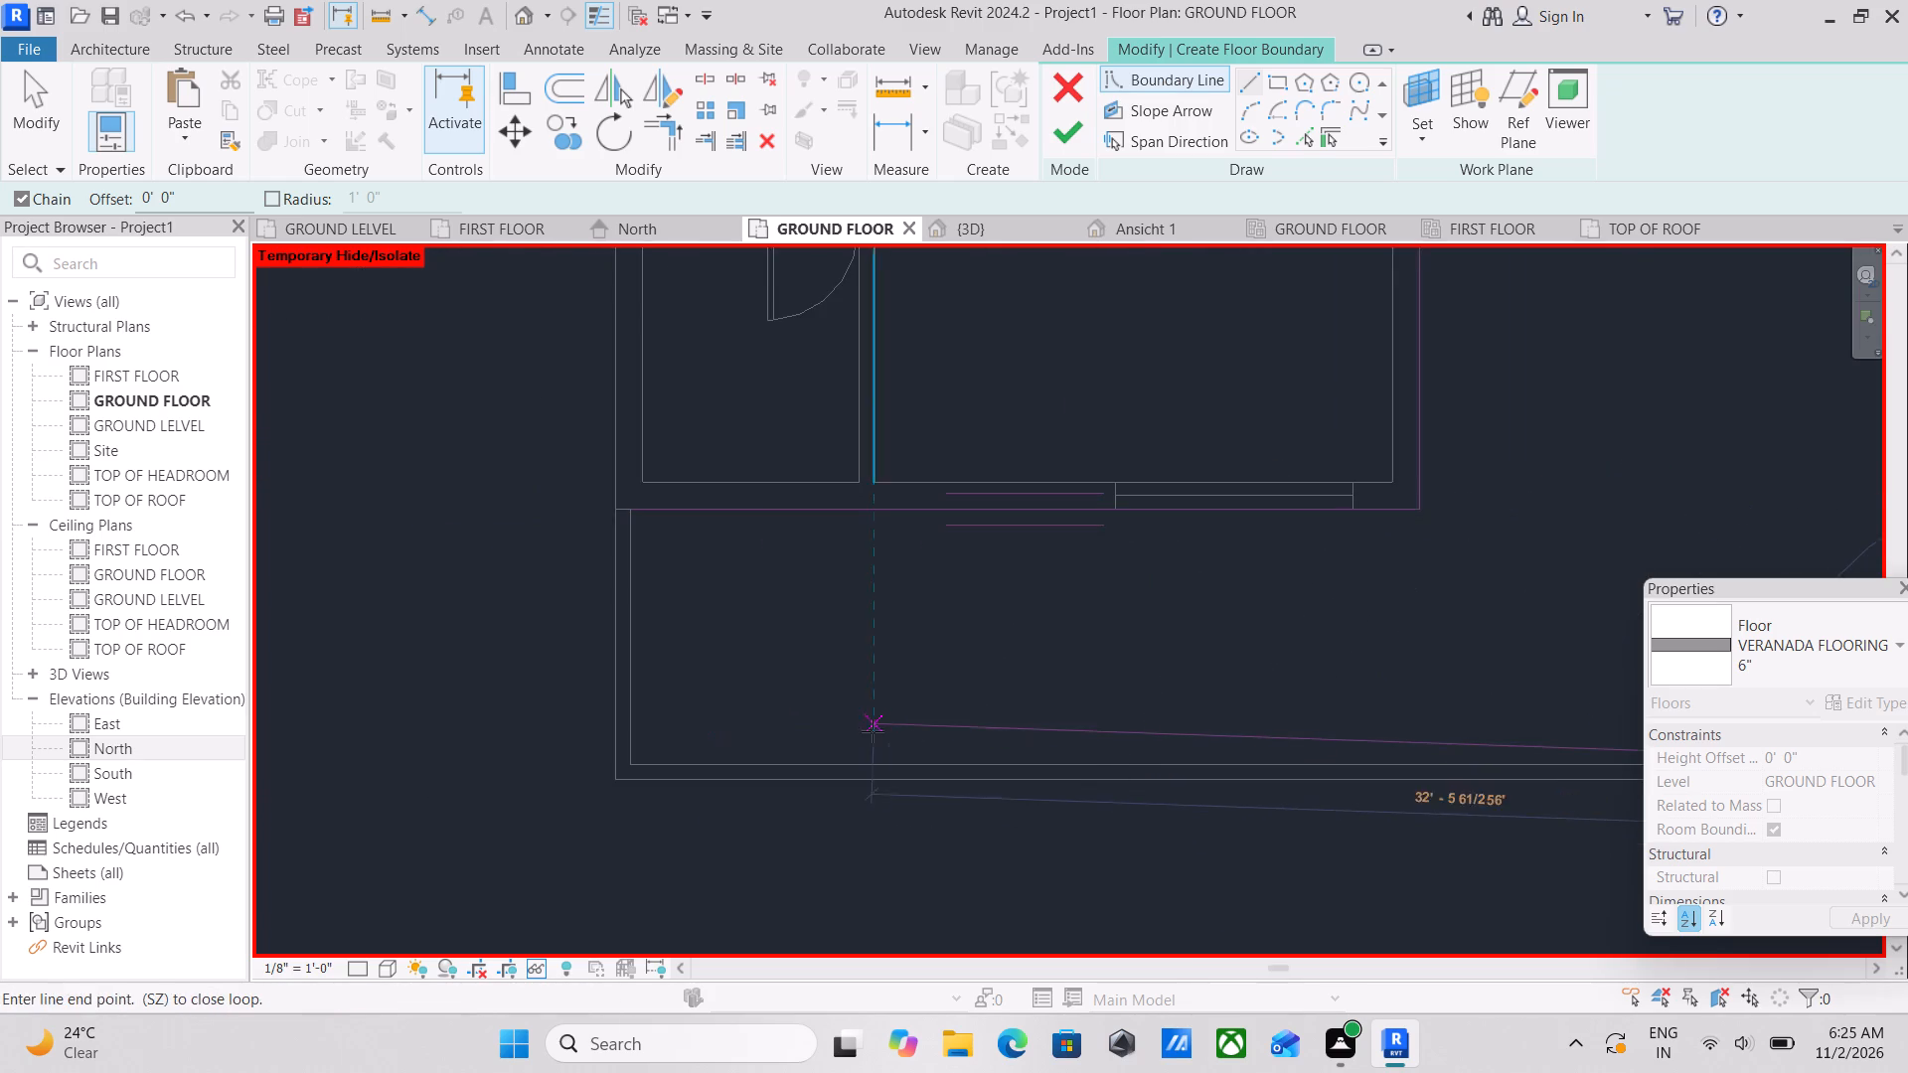
{"action": "middle_click_drag", "start_coordinate": [873, 731], "coordinate": [974, 719]}
{"action": "scroll", "coordinate": [825, 748], "scroll_direction": "up", "scroll_amount": 7}
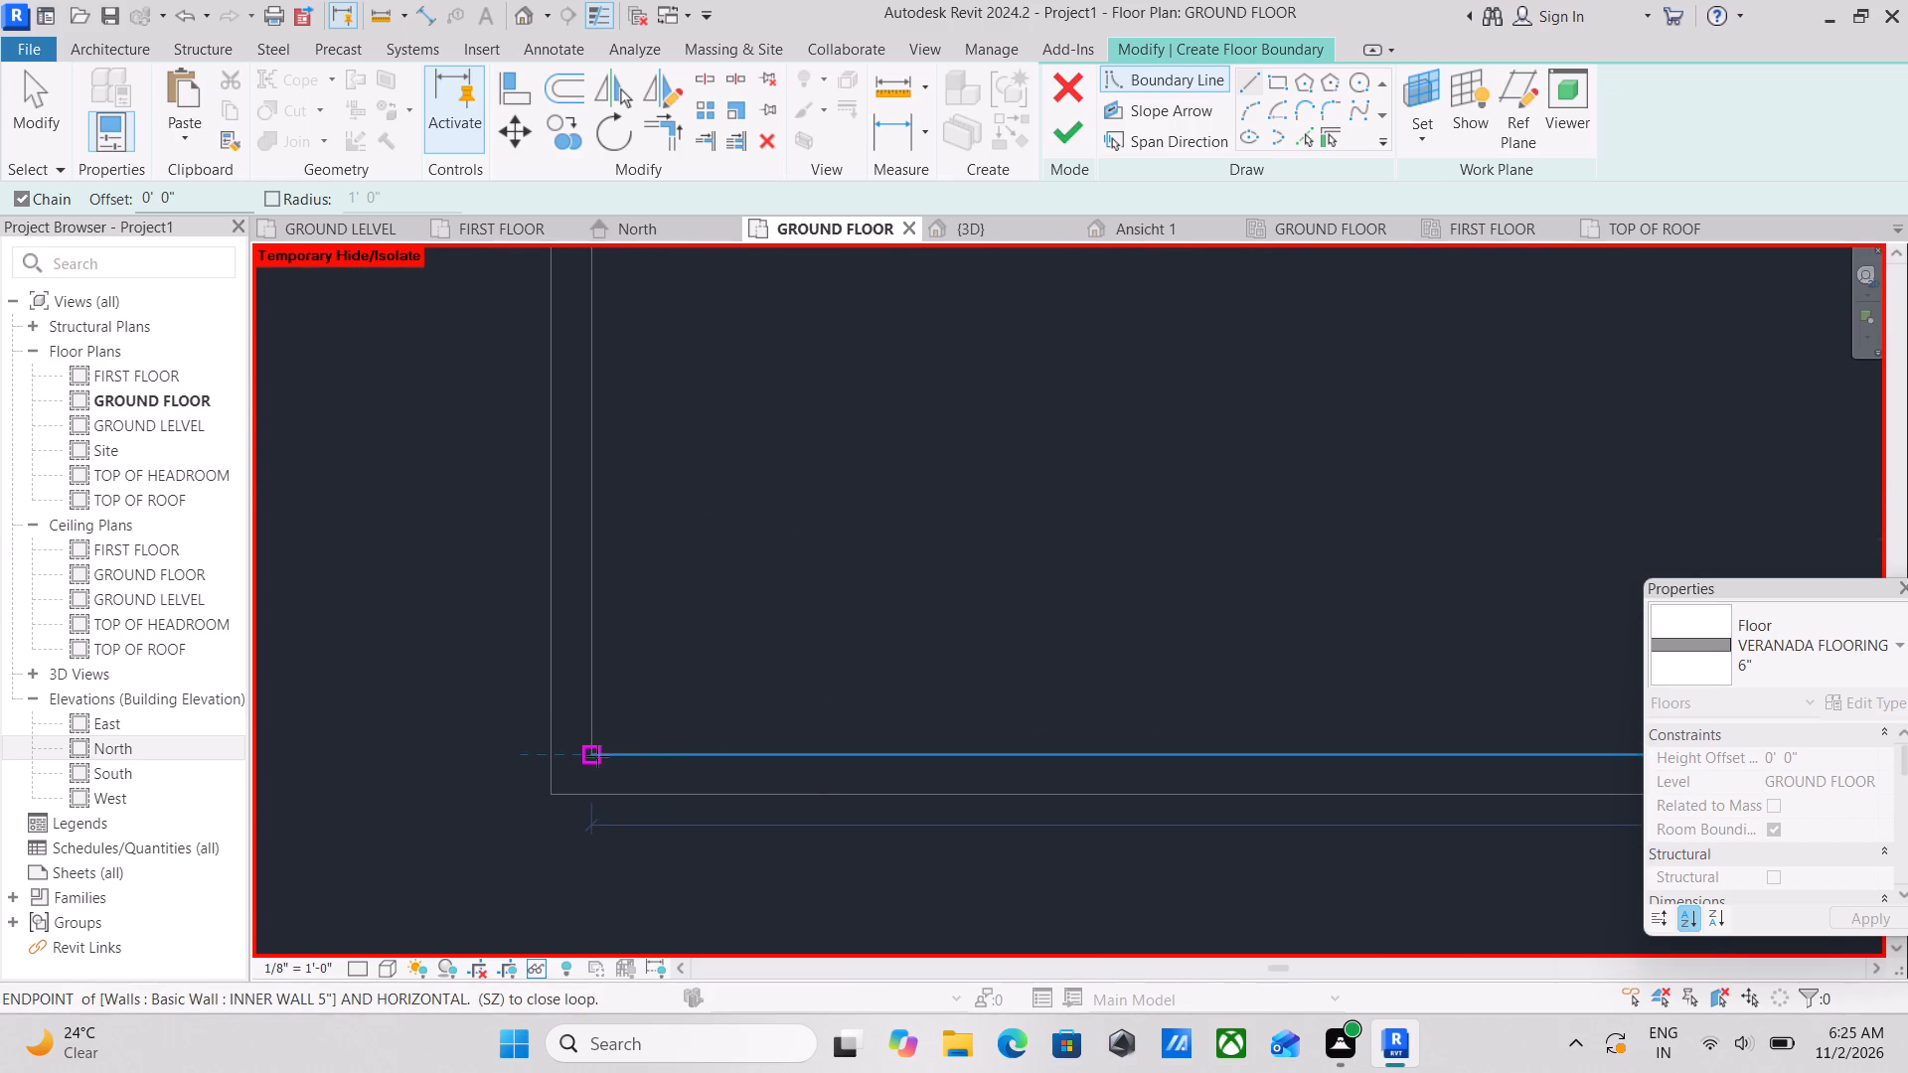
{"action": "left_click", "coordinate": [597, 756]}
Close the boundary north along the west compound wall's inner face, up to the house's south outer wall.
{"action": "scroll", "coordinate": [573, 574], "scroll_direction": "down", "scroll_amount": 1}
{"action": "middle_click_drag", "start_coordinate": [573, 574], "coordinate": [614, 830]}
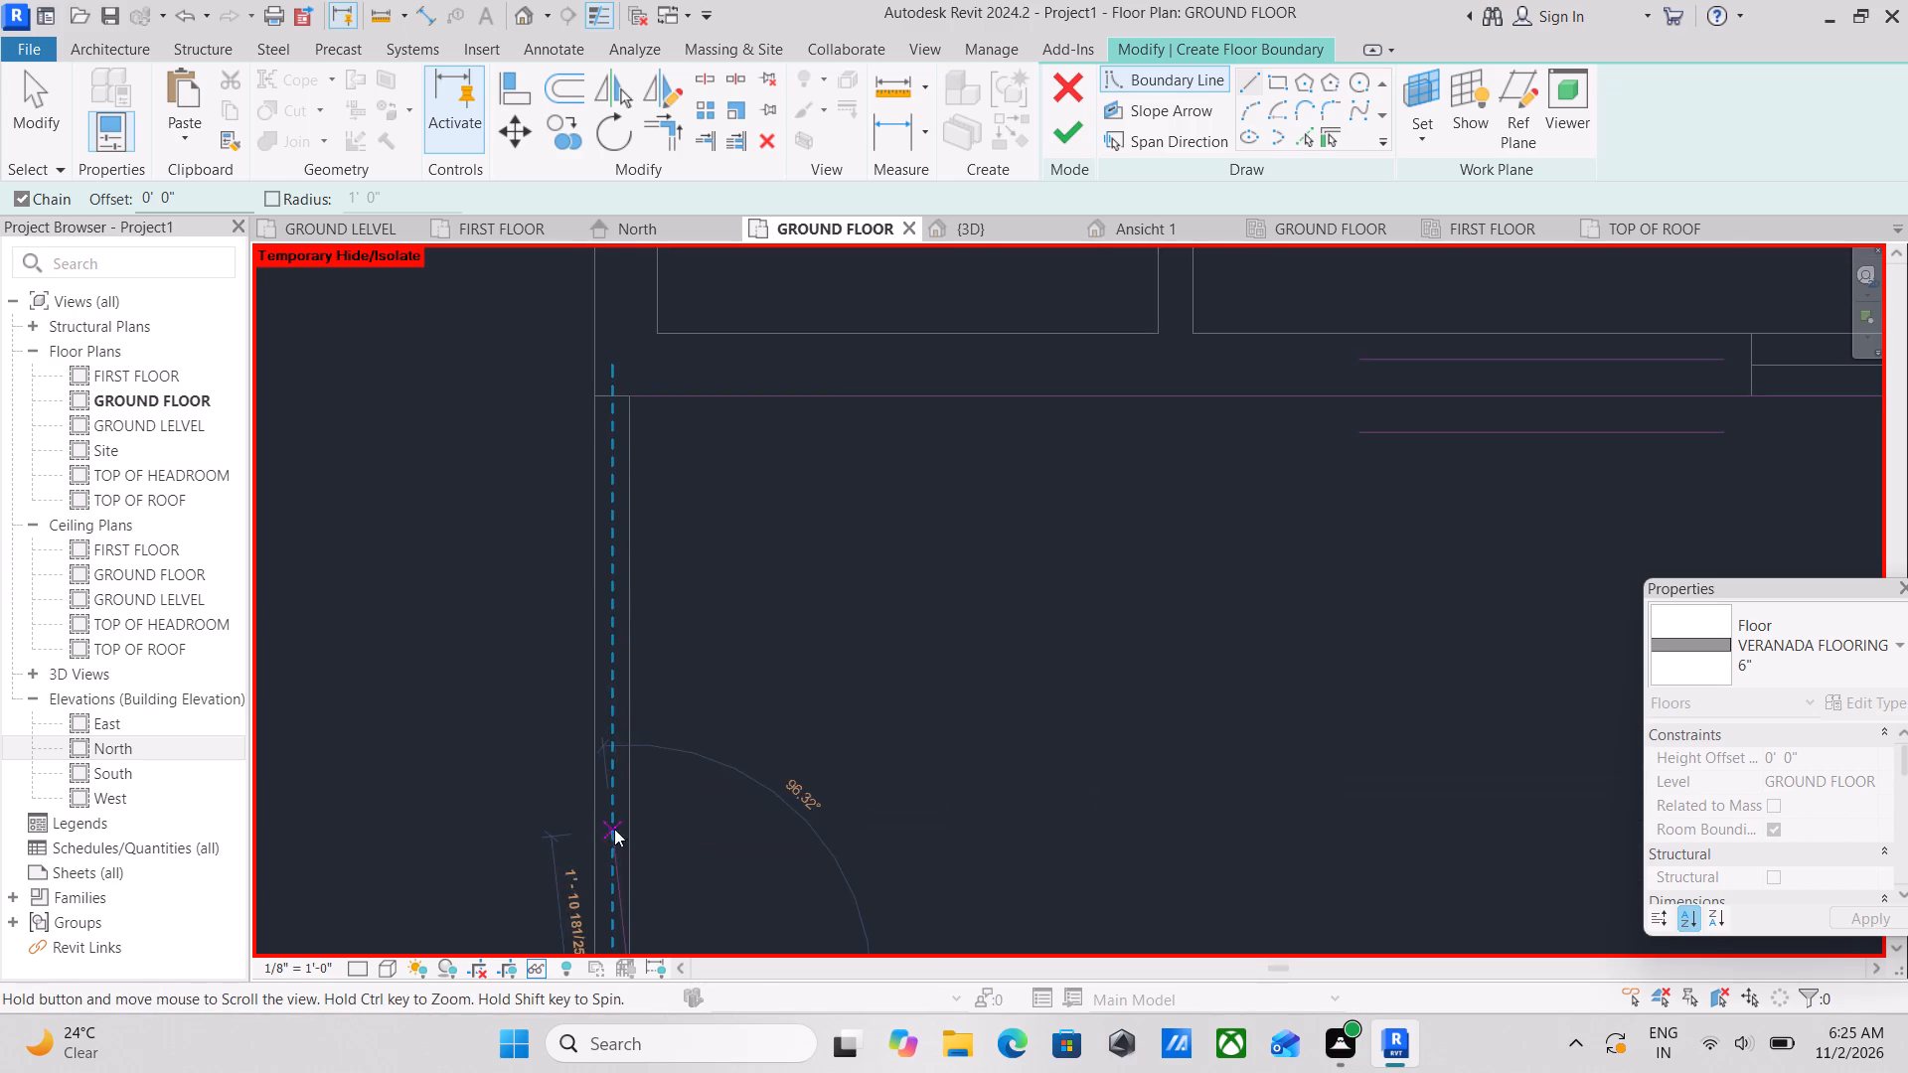
{"action": "middle_click_drag", "start_coordinate": [634, 548], "coordinate": [643, 693]}
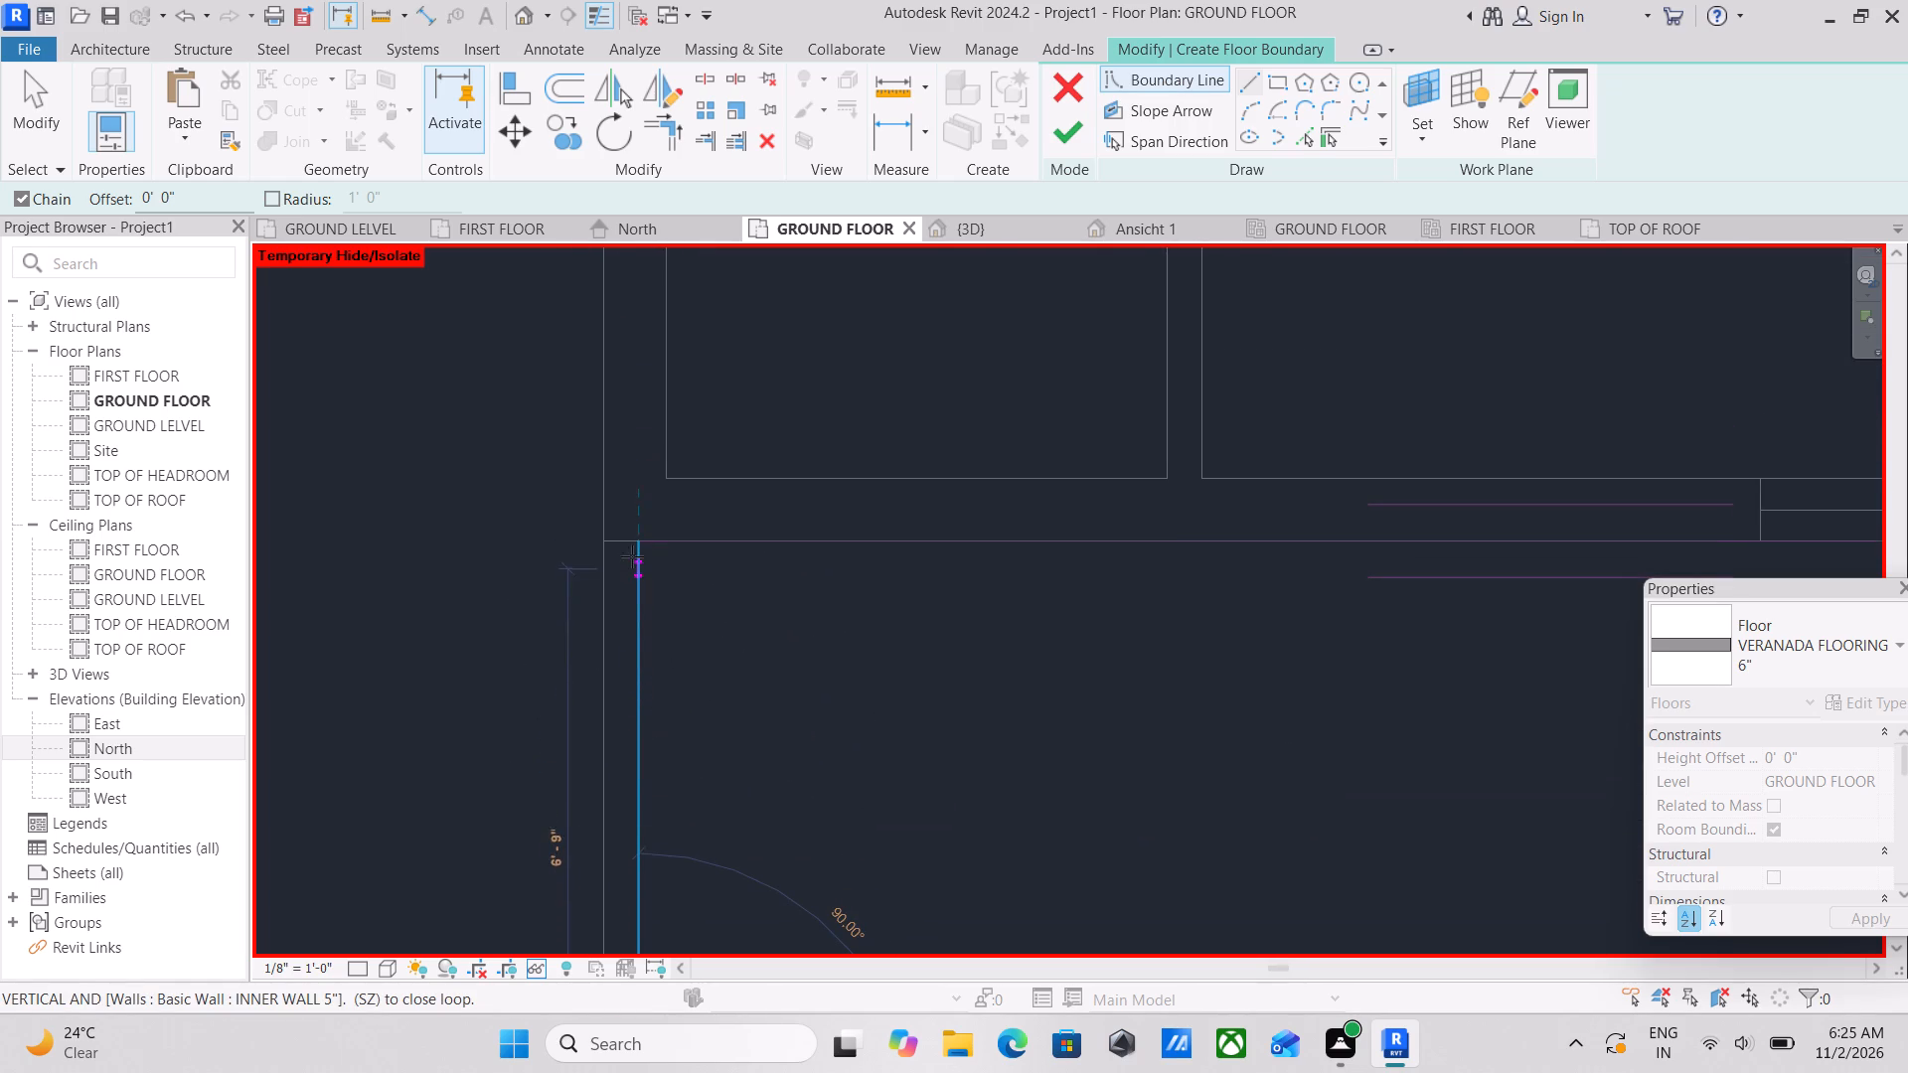
{"action": "left_click", "coordinate": [634, 538]}
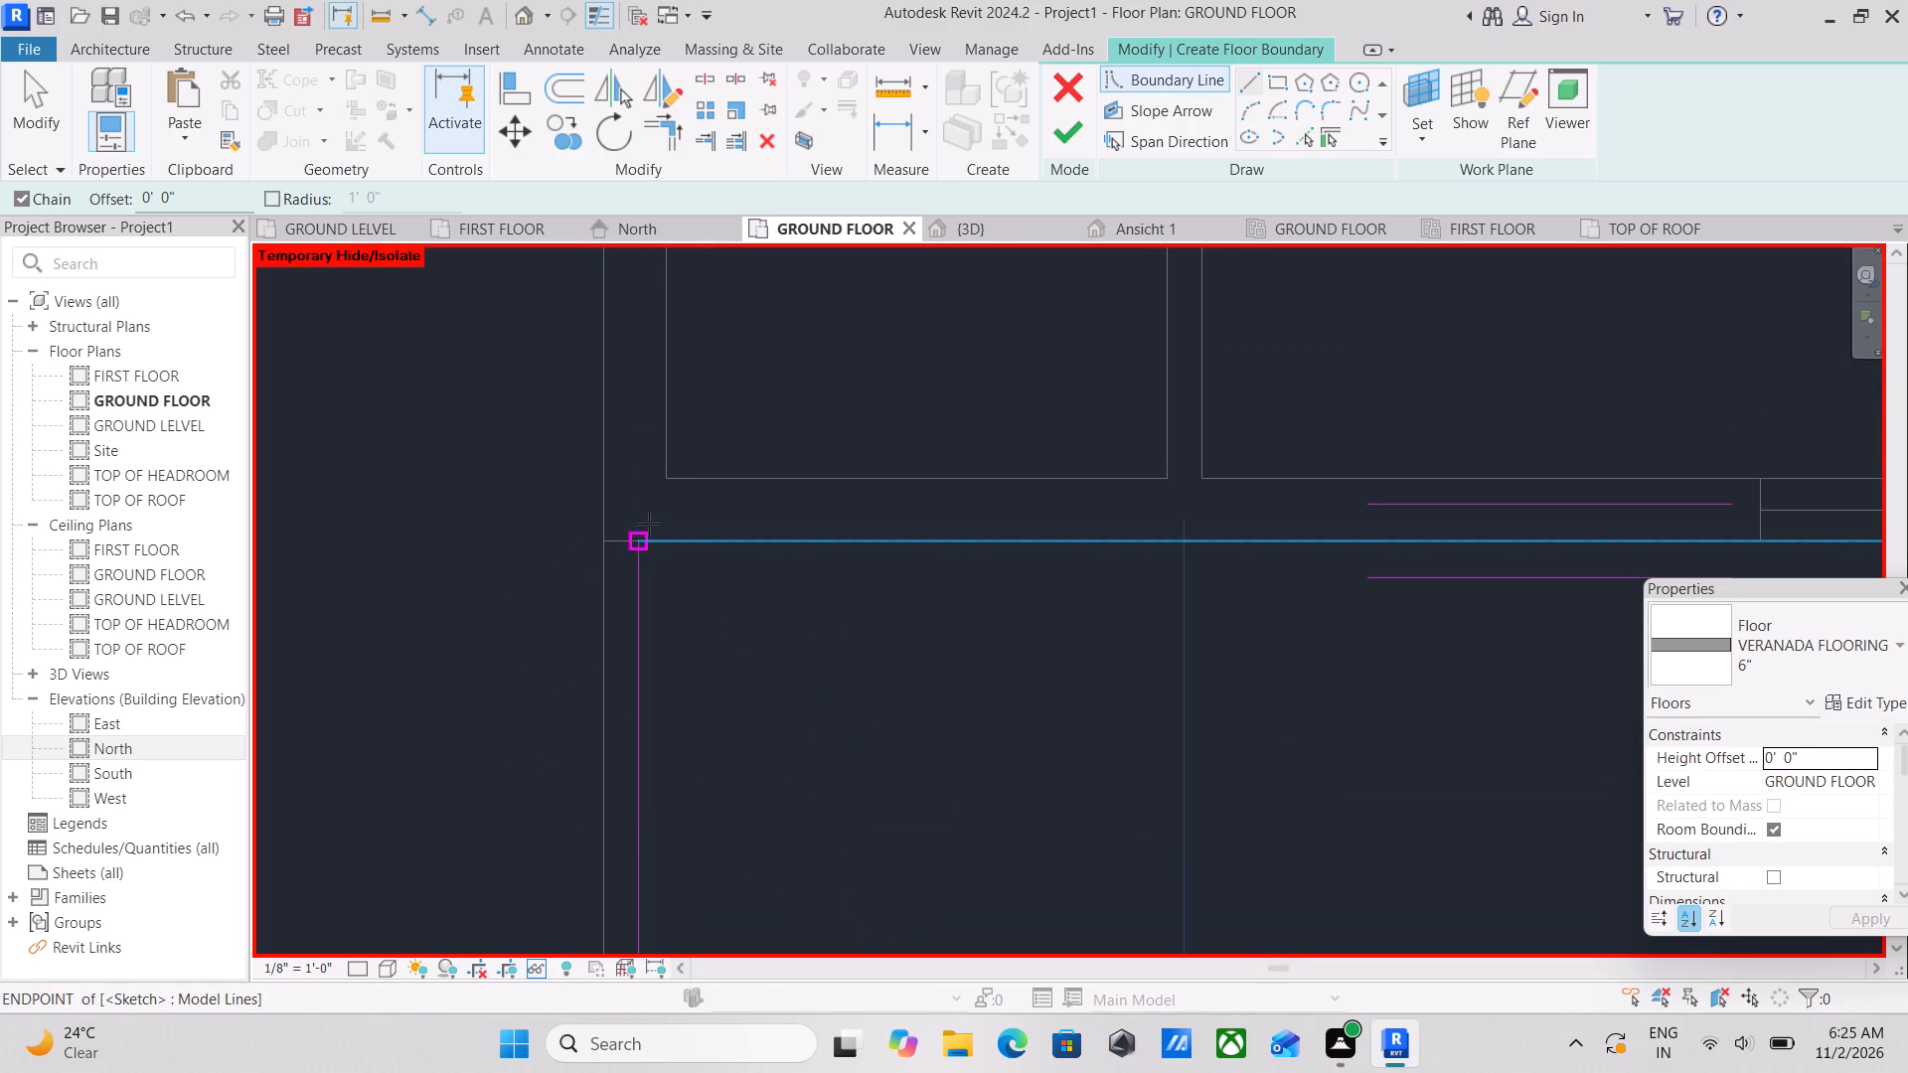
{"action": "key", "text": "Escape"}
{"action": "key", "text": "Escape"}
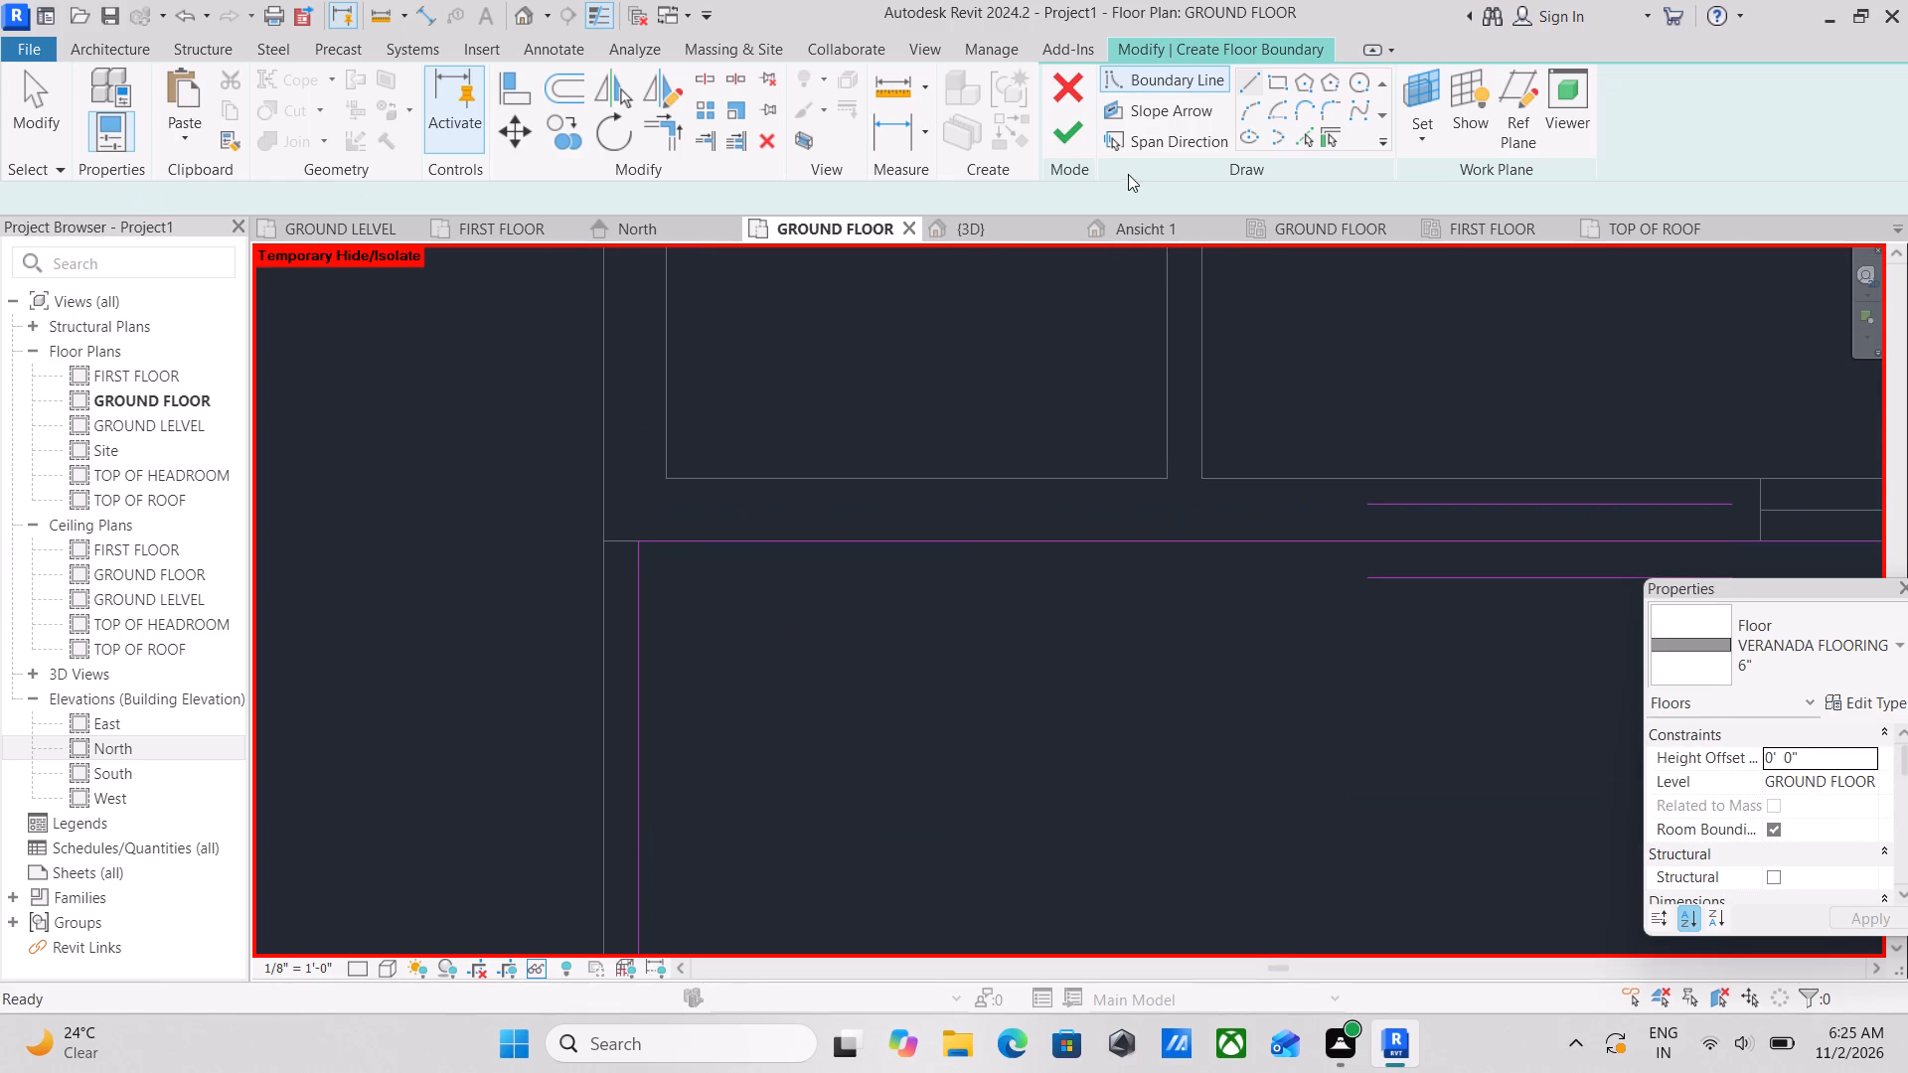
Finish the VERANADA FLOORING 6" floor sketch without saving the project, and do not attach the walls to its bottom.
{"action": "left_click", "coordinate": [1062, 133]}
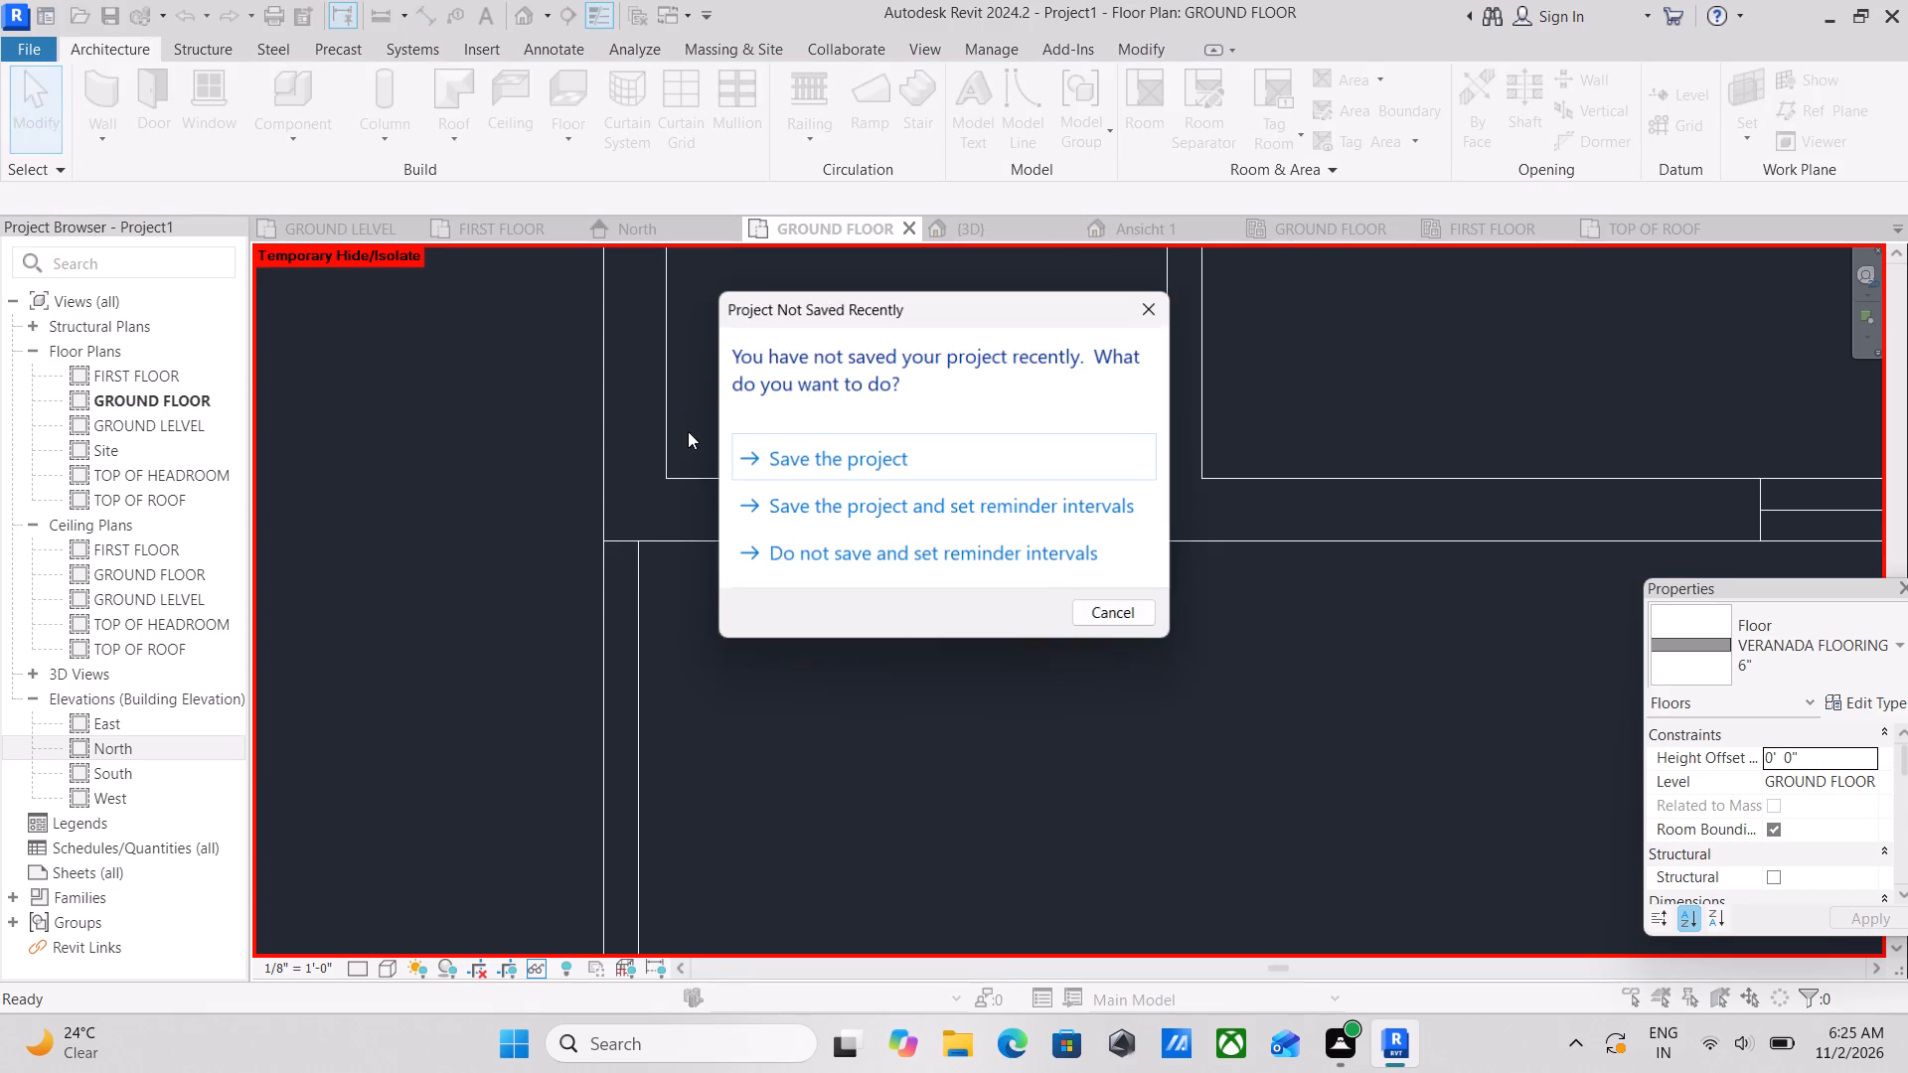
{"action": "left_click", "coordinate": [1158, 307]}
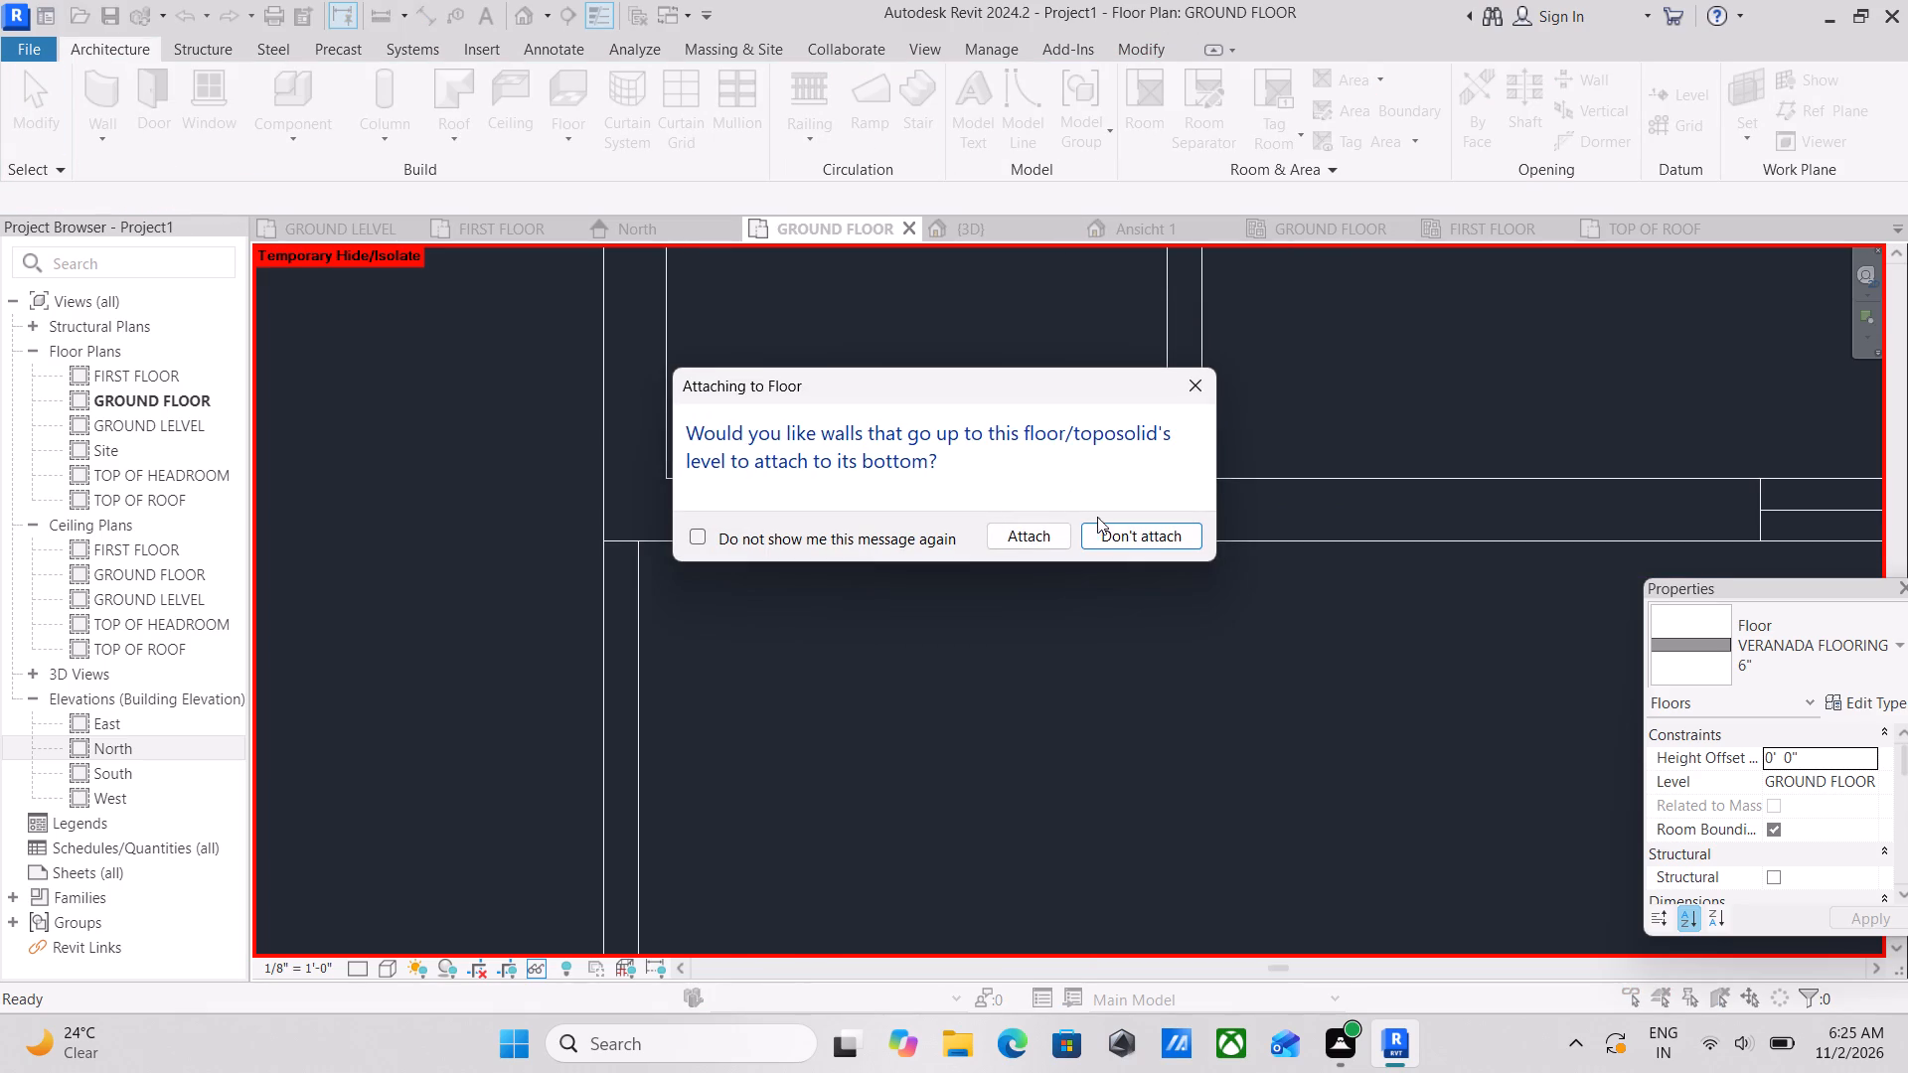
{"action": "left_click", "coordinate": [1104, 534]}
Examine the finished veranda floor and compound wall around the house in the 3D view.
{"action": "scroll", "coordinate": [644, 669], "scroll_direction": "down", "scroll_amount": 3}
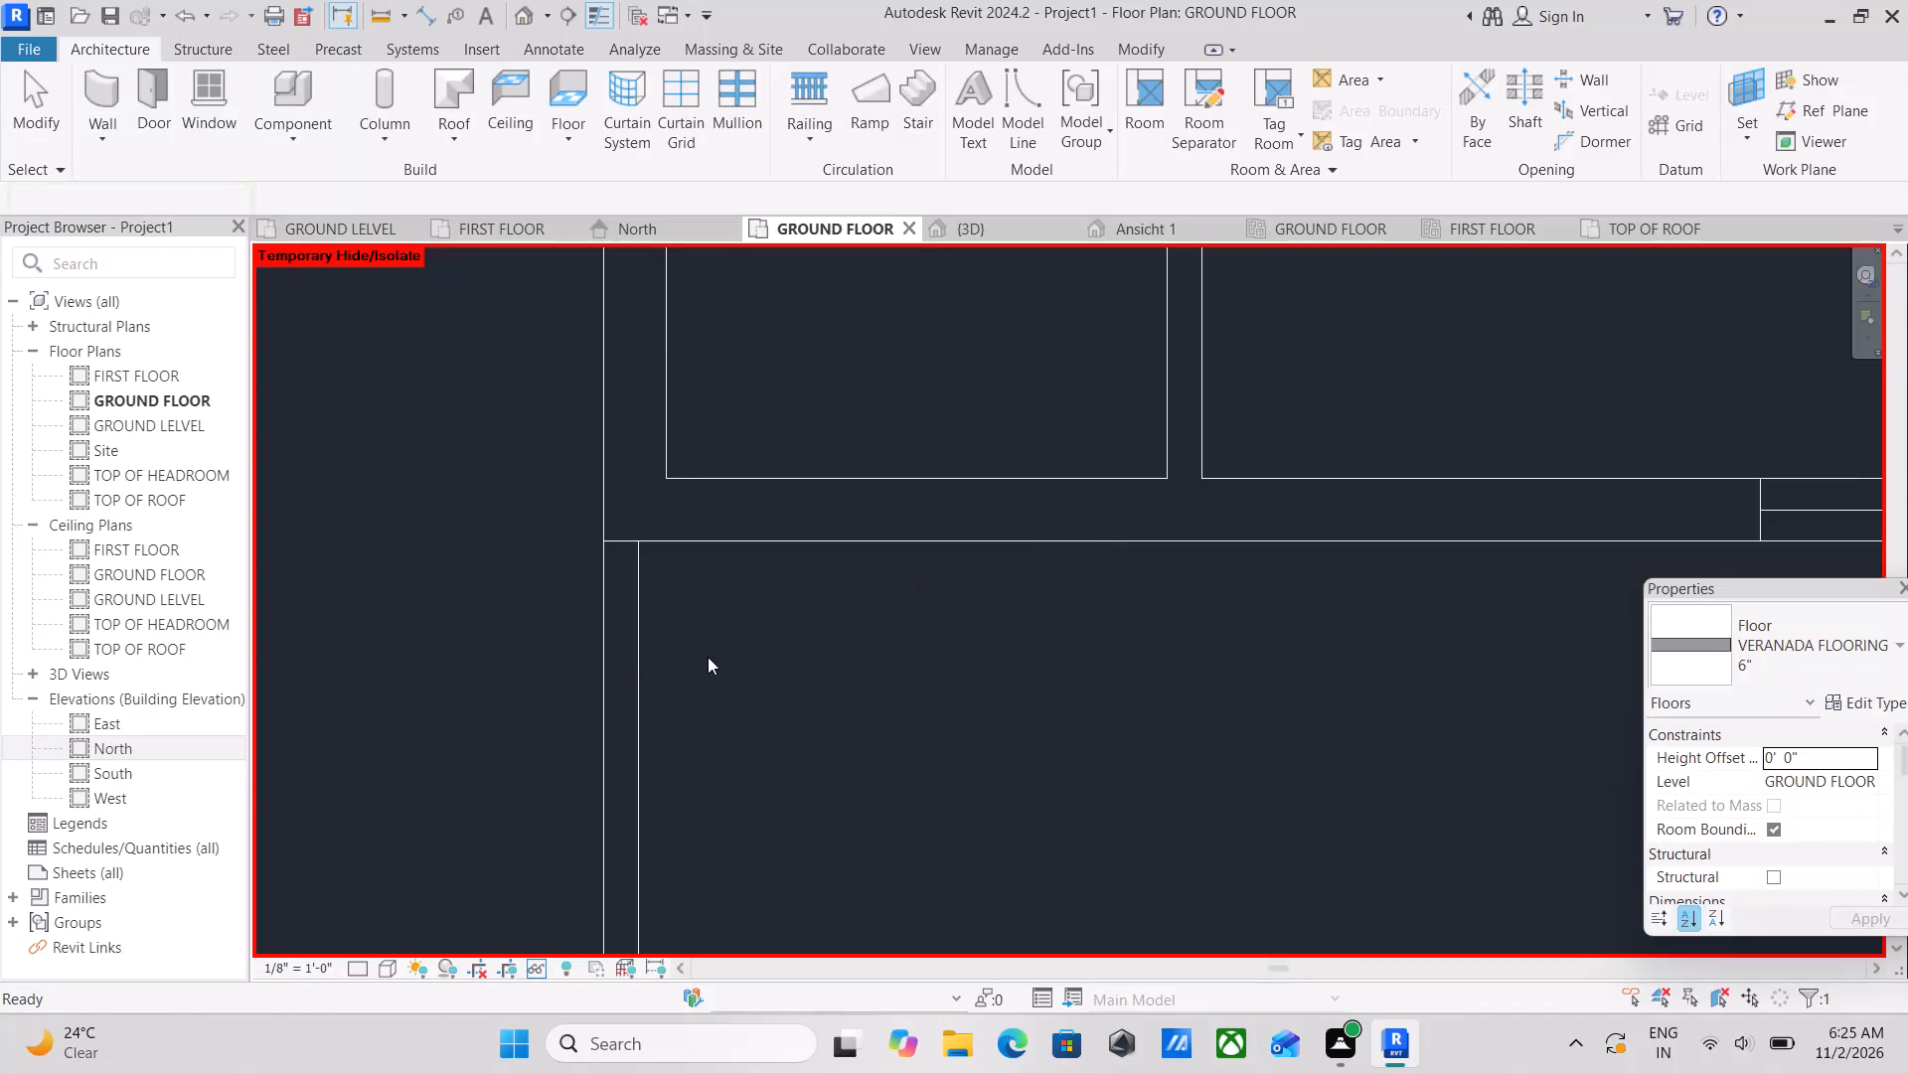
{"action": "scroll", "coordinate": [708, 657], "scroll_direction": "down", "scroll_amount": 6}
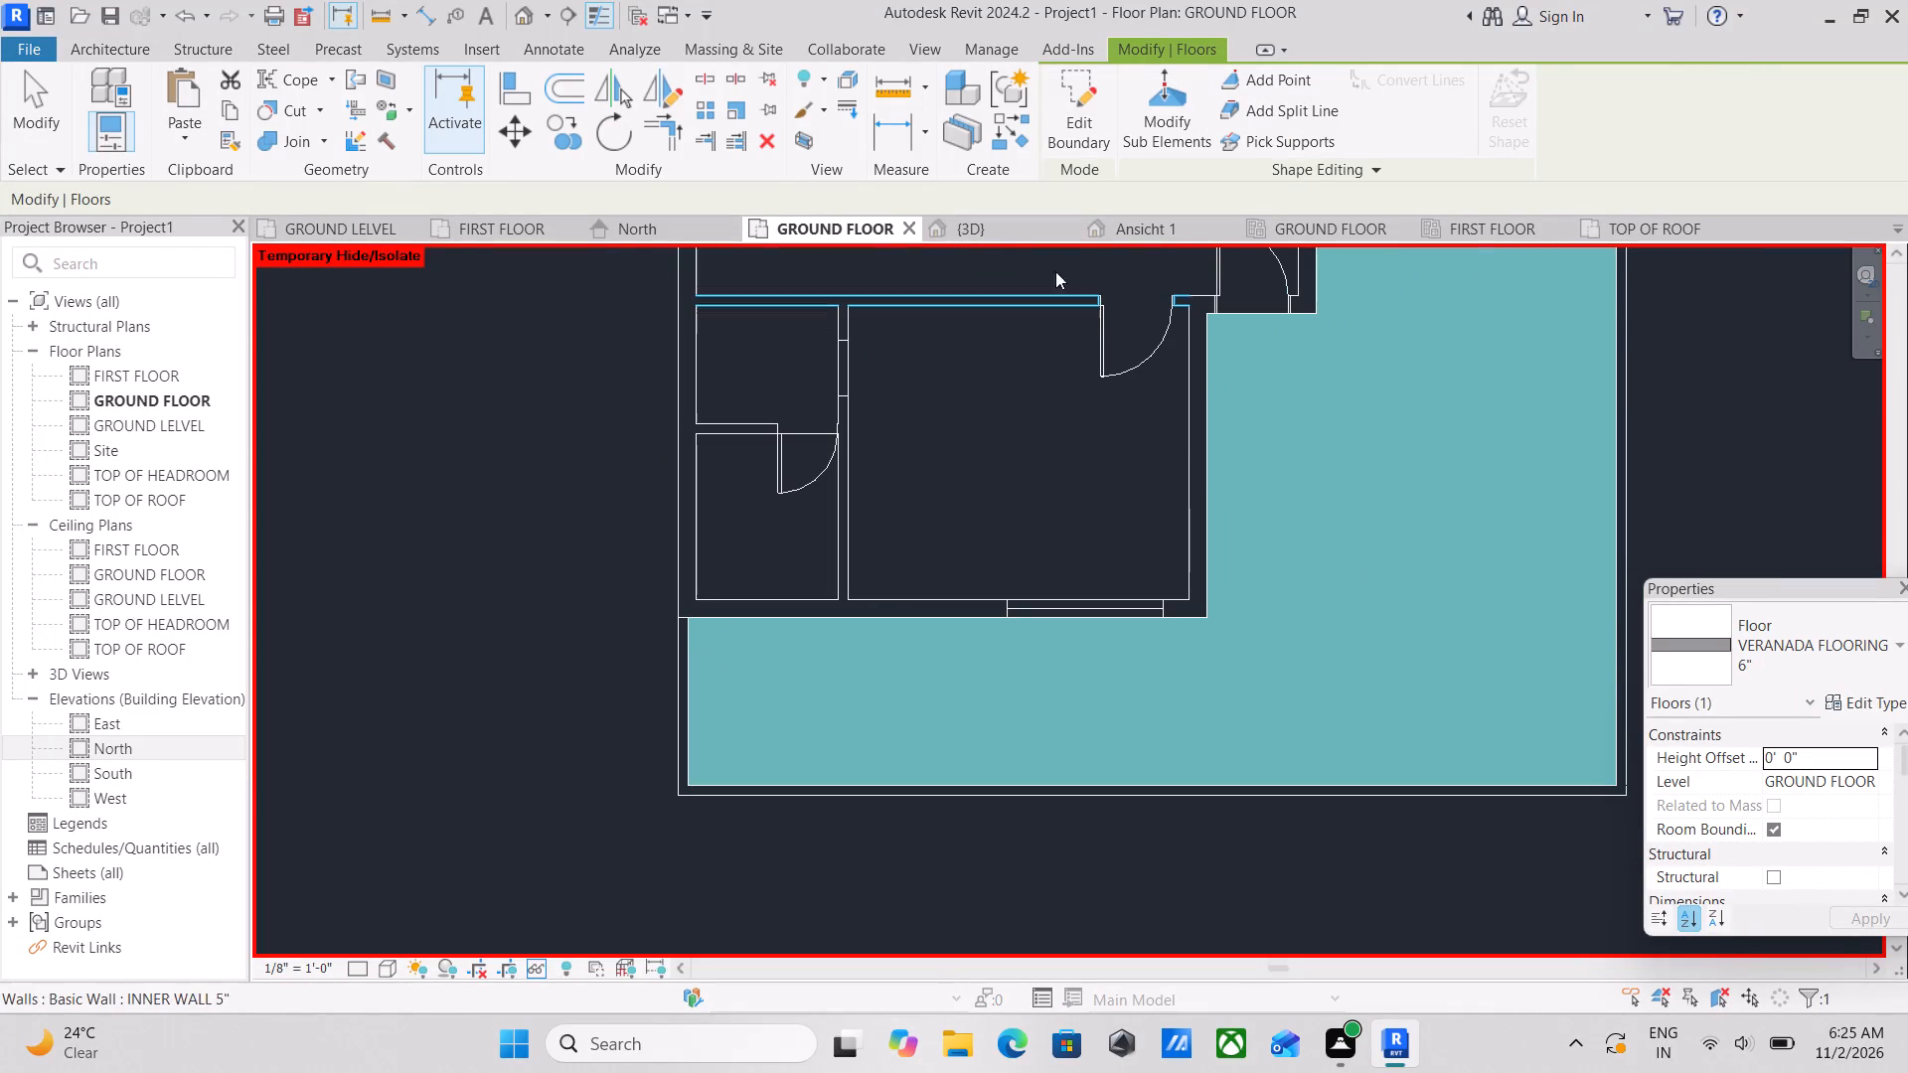
{"action": "left_click", "coordinate": [998, 229]}
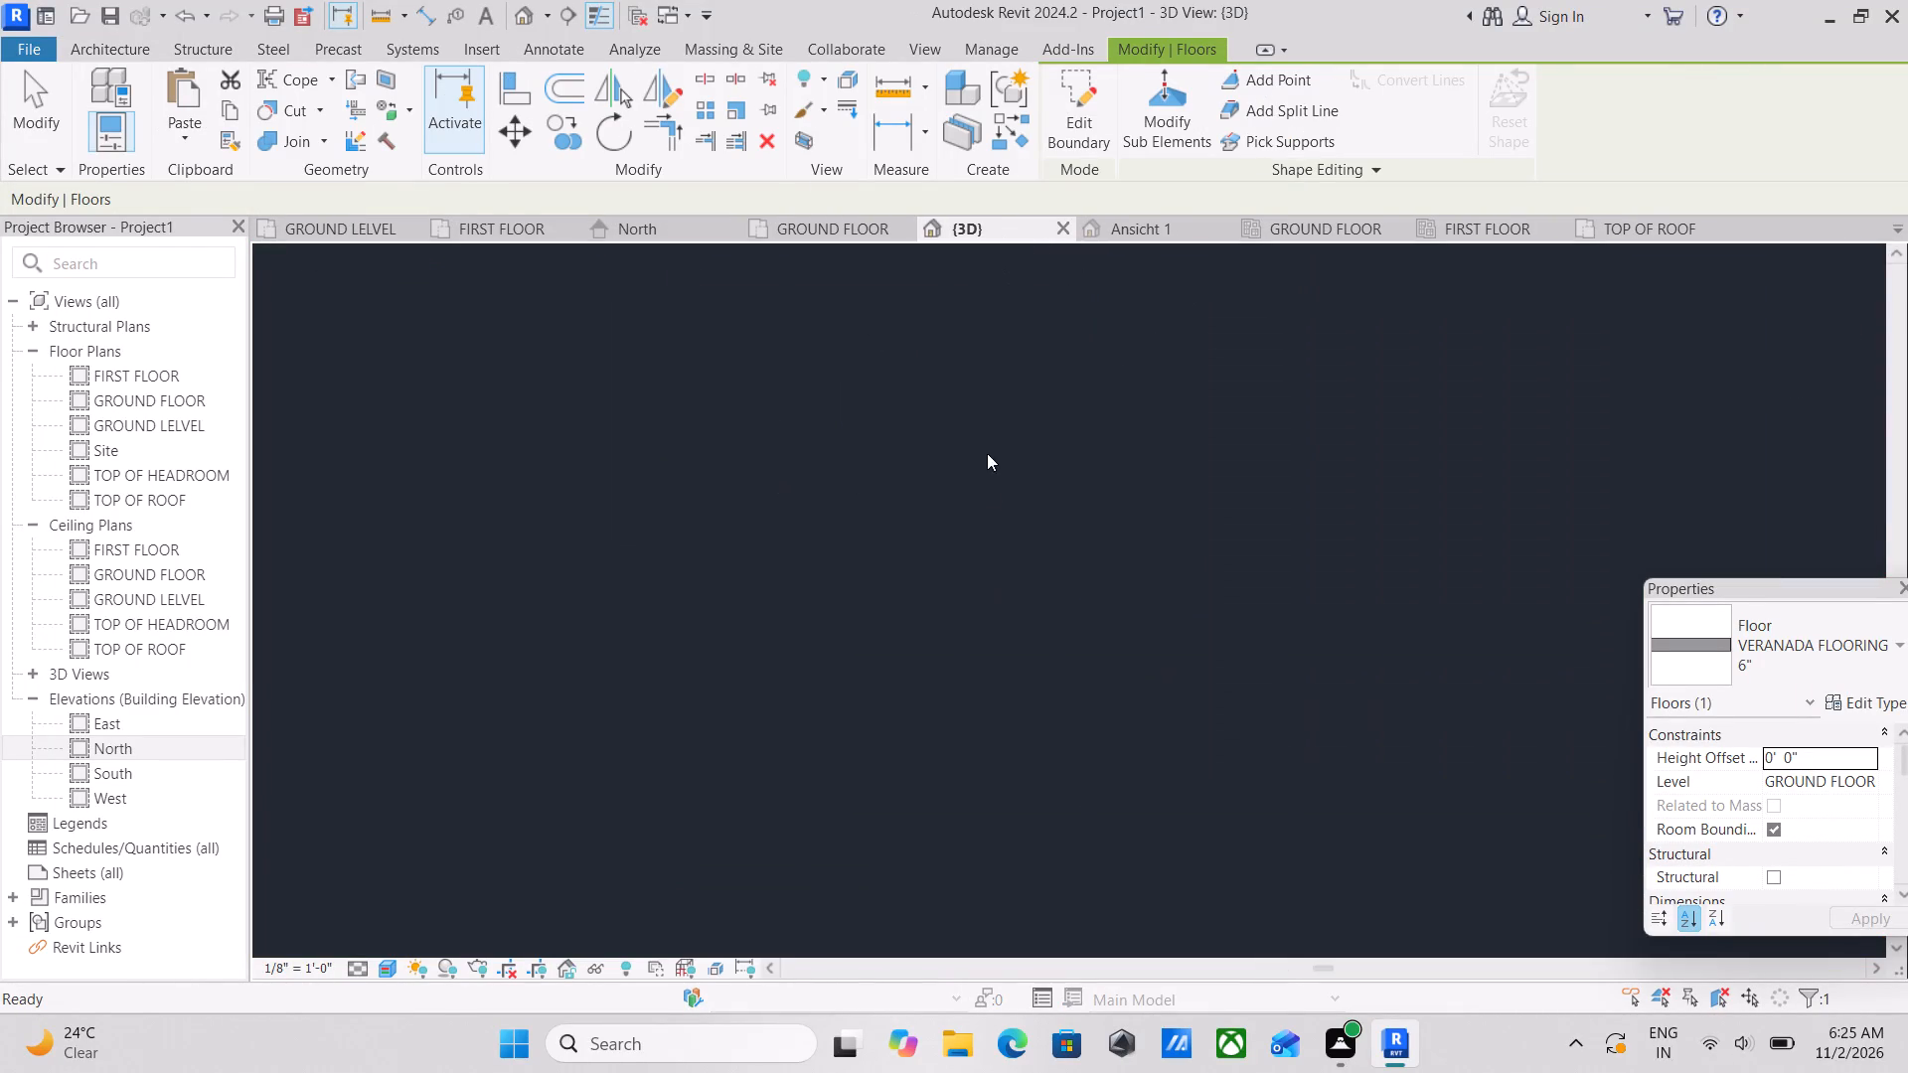
{"action": "scroll", "coordinate": [1187, 825], "scroll_direction": "up", "scroll_amount": 3}
{"action": "key", "text": "Escape"}
{"action": "scroll", "coordinate": [1185, 806], "scroll_direction": "up", "scroll_amount": 3}
{"action": "key", "text": "Escape"}
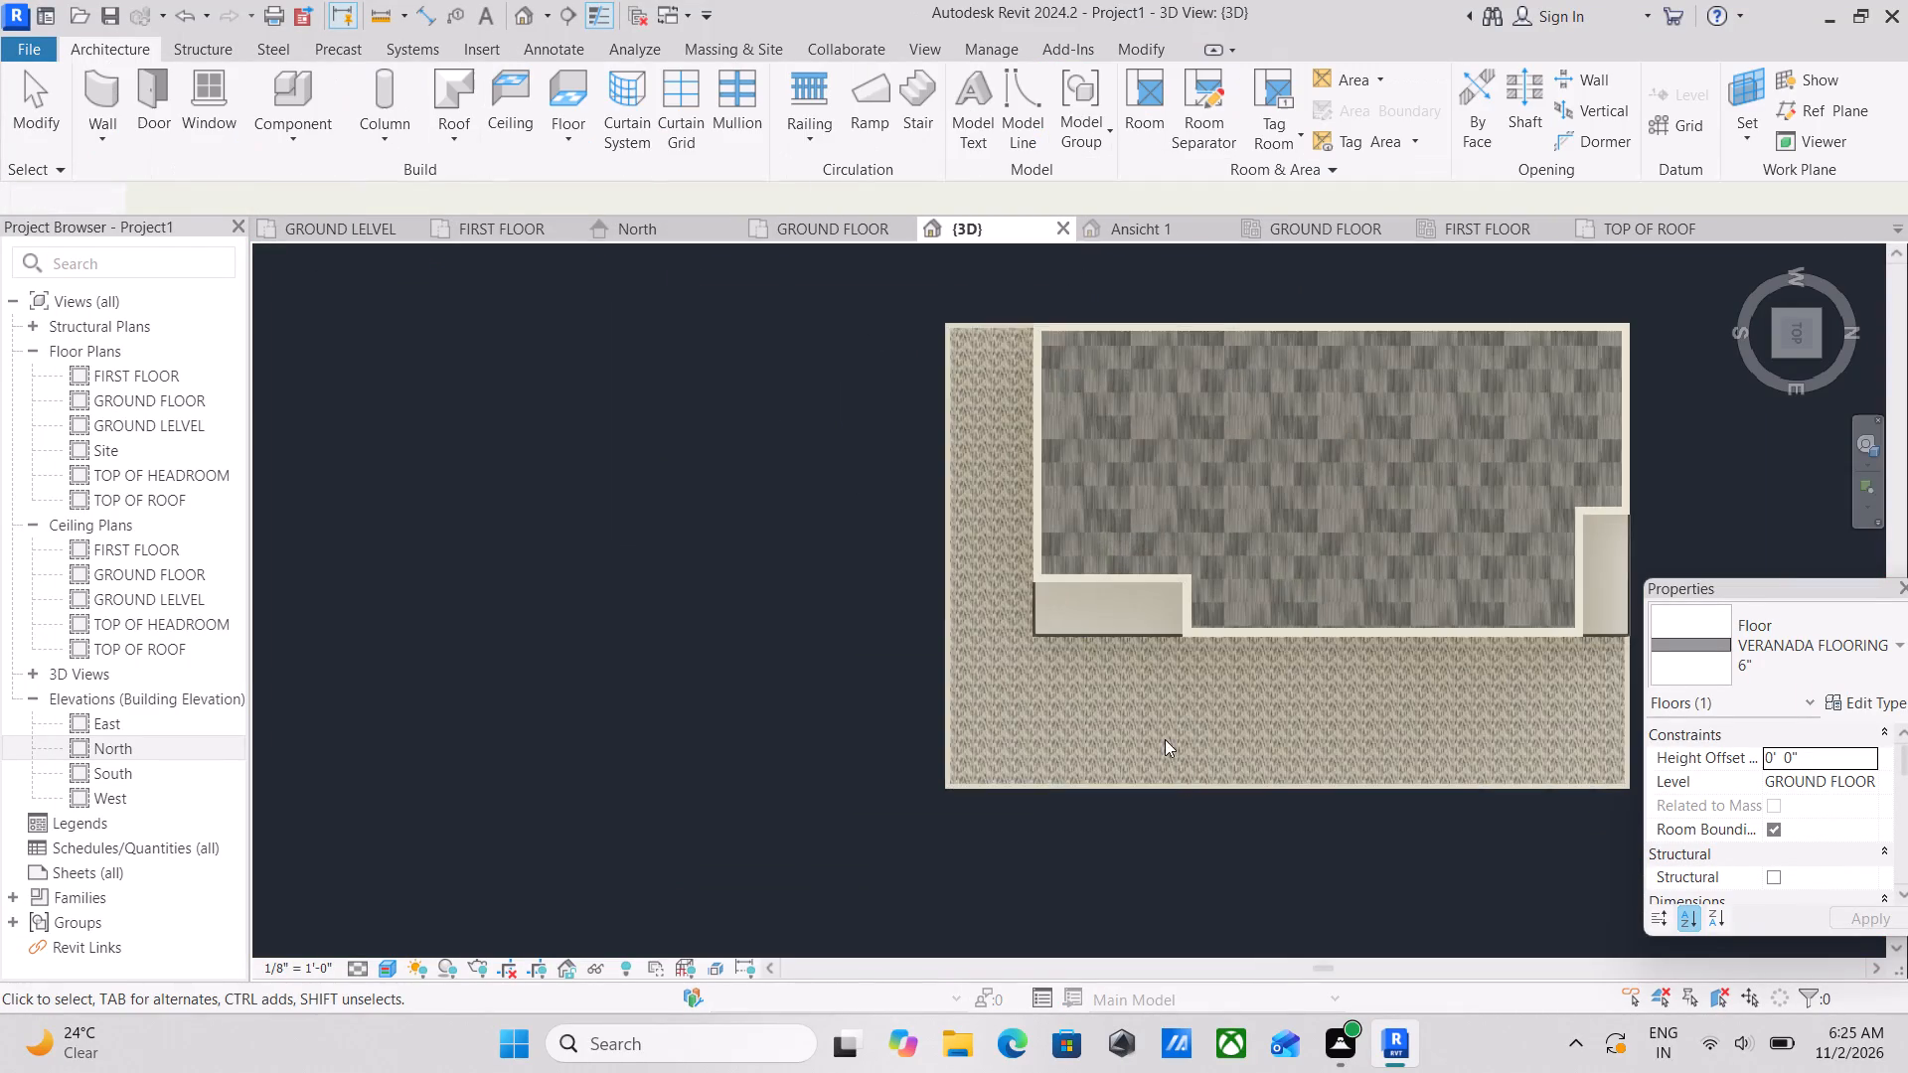
{"action": "scroll", "coordinate": [1163, 738], "scroll_direction": "up", "scroll_amount": 3}
{"action": "scroll", "coordinate": [1044, 749], "scroll_direction": "up", "scroll_amount": 12}
{"action": "scroll", "coordinate": [1033, 745], "scroll_direction": "down", "scroll_amount": 10}
{"action": "middle_click_drag", "start_coordinate": [1025, 757], "coordinate": [1133, 597], "text": "shift"}
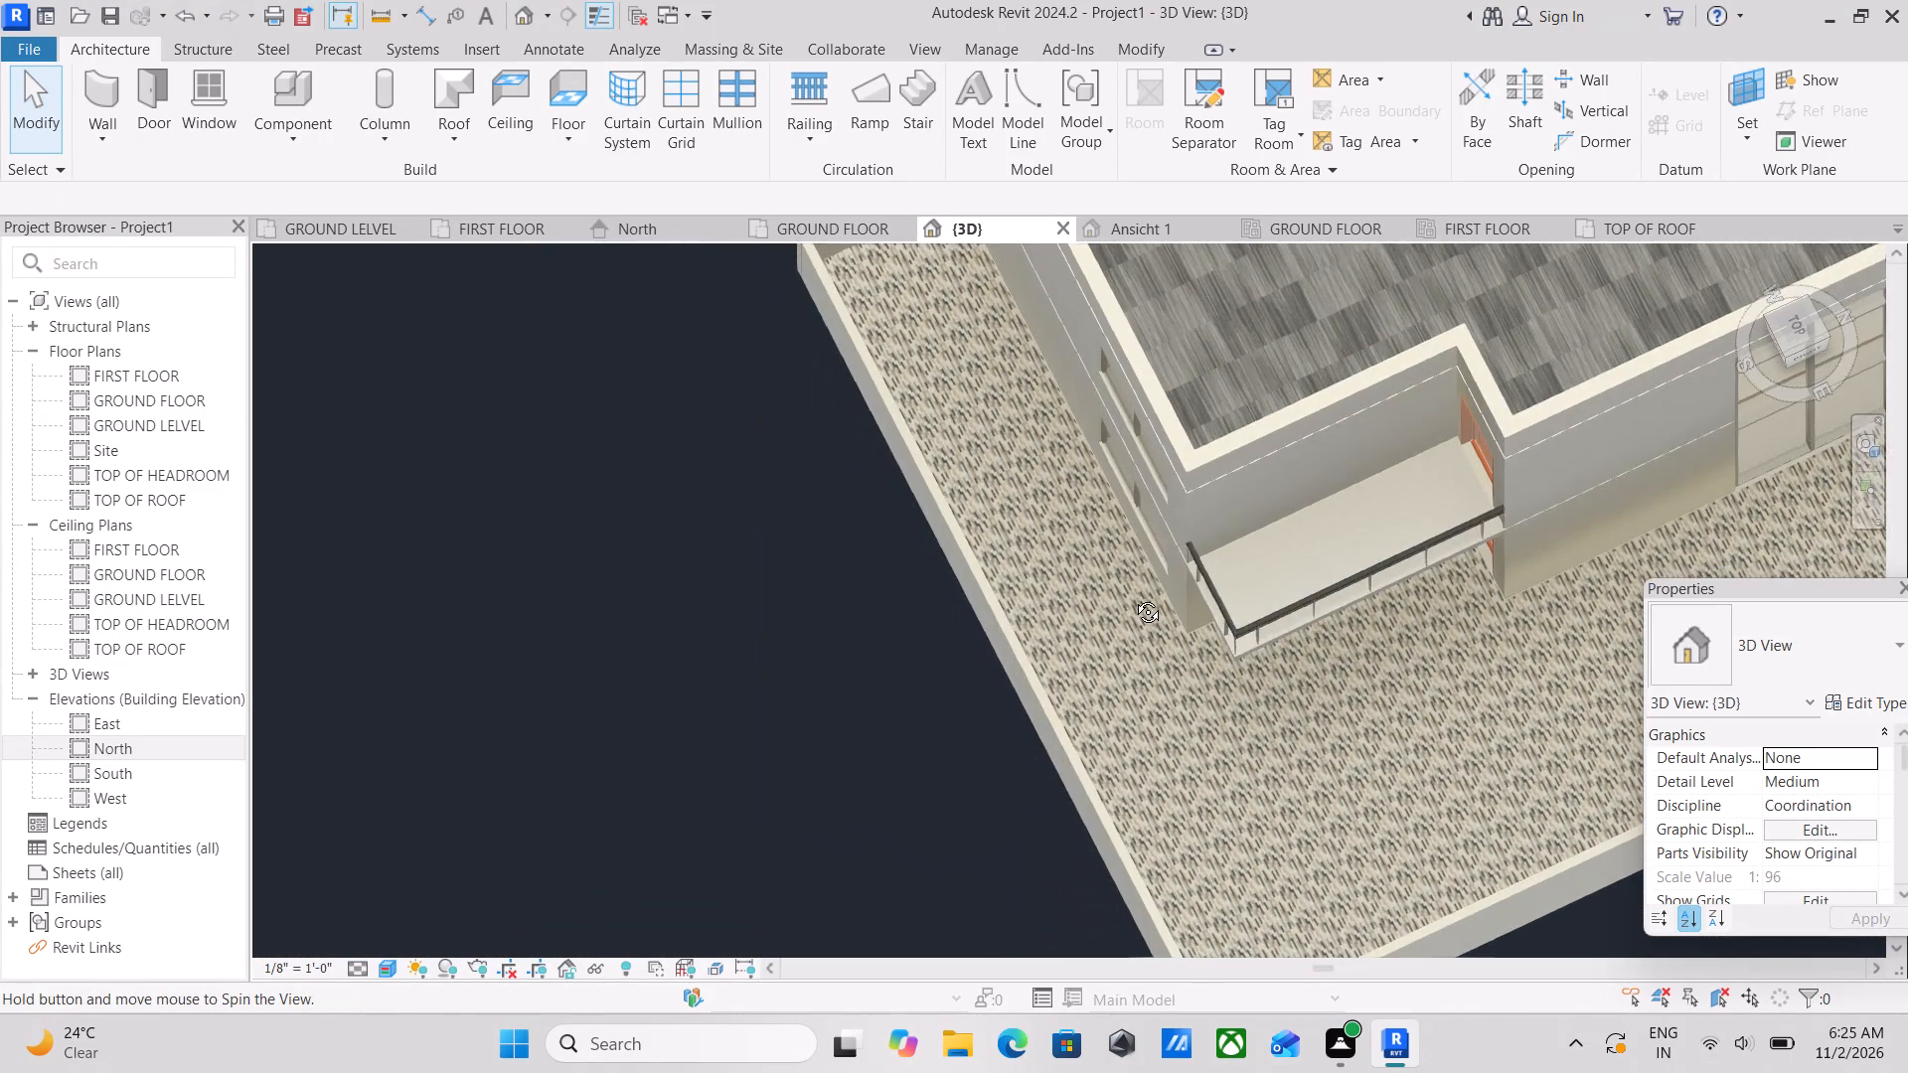
{"action": "middle_click_drag", "start_coordinate": [1133, 597], "coordinate": [1131, 597], "text": "shift"}
{"action": "middle_click_drag", "start_coordinate": [1118, 681], "coordinate": [1132, 572]}
{"action": "middle_click_drag", "start_coordinate": [1129, 614], "coordinate": [1209, 540], "text": "shift"}
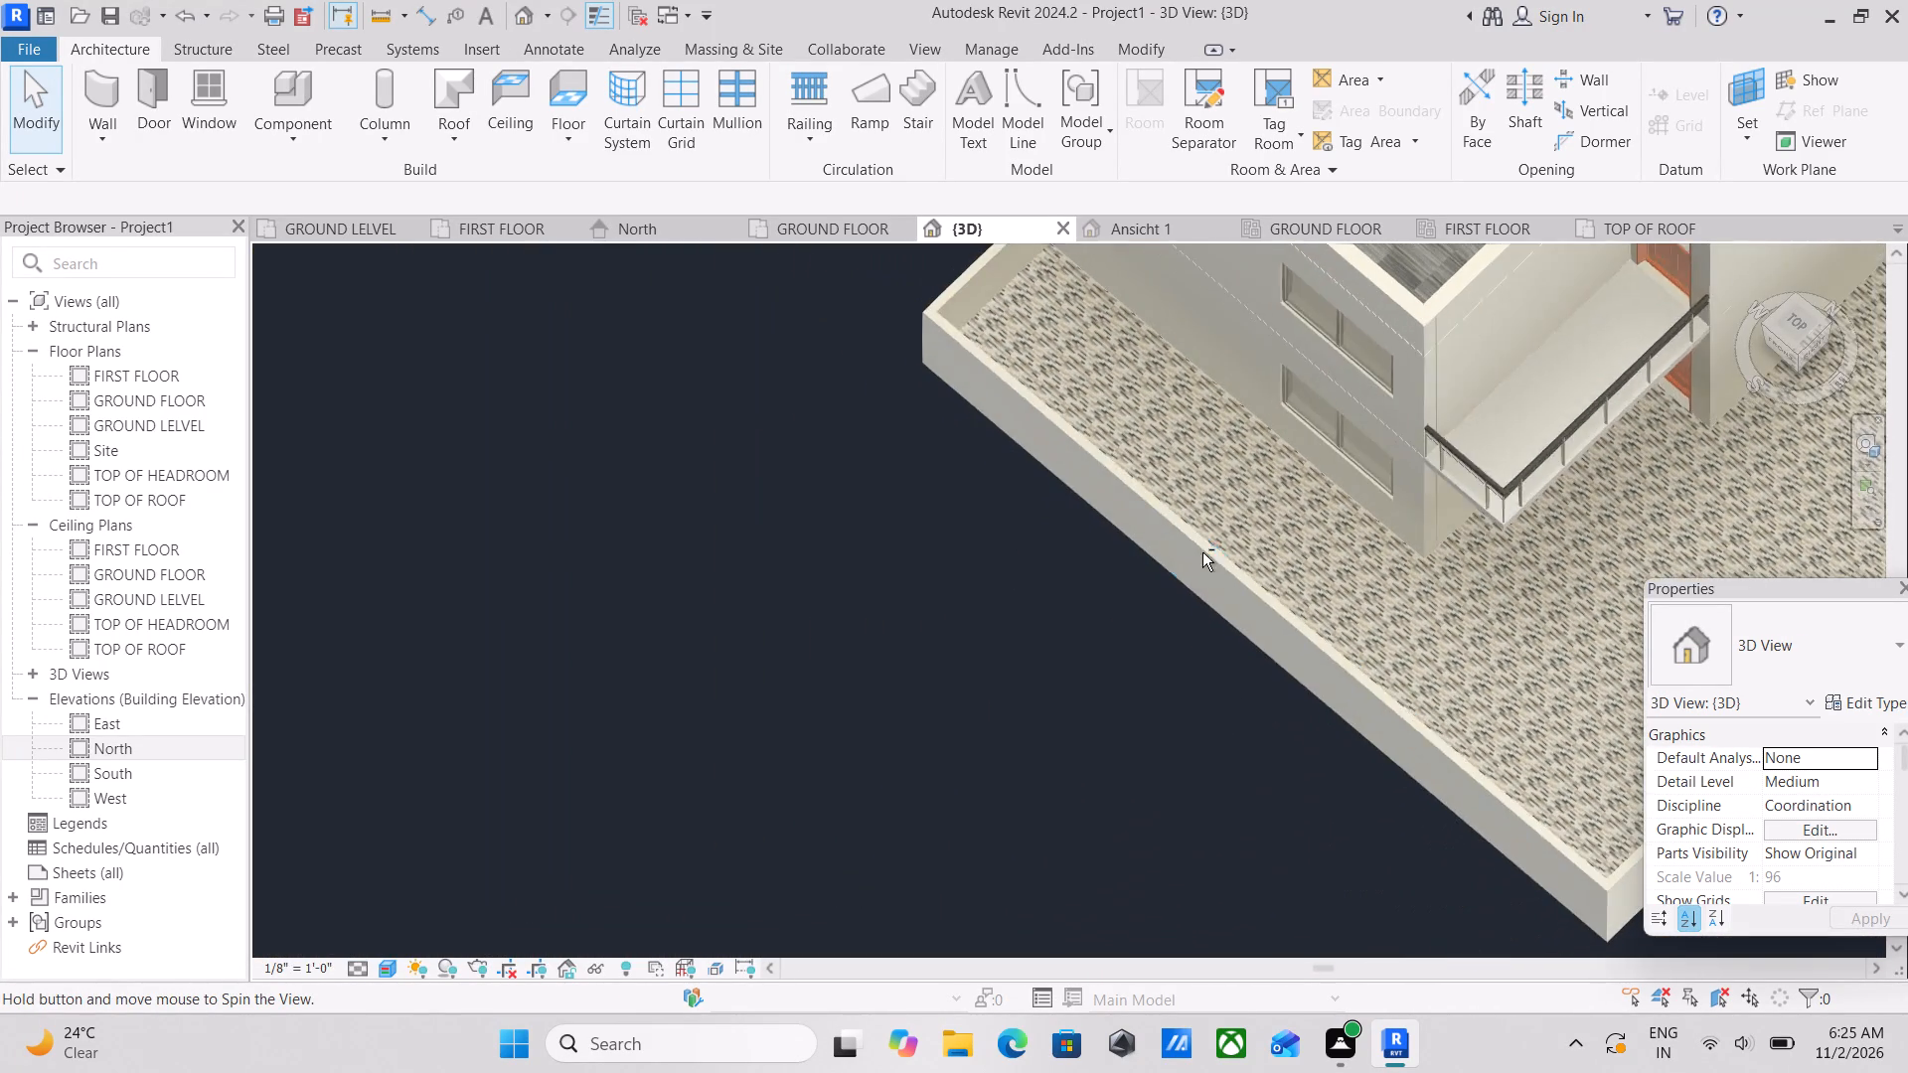
{"action": "middle_click_drag", "start_coordinate": [1198, 559], "coordinate": [994, 654]}
{"action": "middle_click_drag", "start_coordinate": [1073, 729], "coordinate": [1181, 609], "text": "shift"}
{"action": "middle_click_drag", "start_coordinate": [1176, 628], "coordinate": [881, 507]}
{"action": "scroll", "coordinate": [1136, 477], "scroll_direction": "up", "scroll_amount": 2}
{"action": "middle_click_drag", "start_coordinate": [1137, 475], "coordinate": [809, 809]}
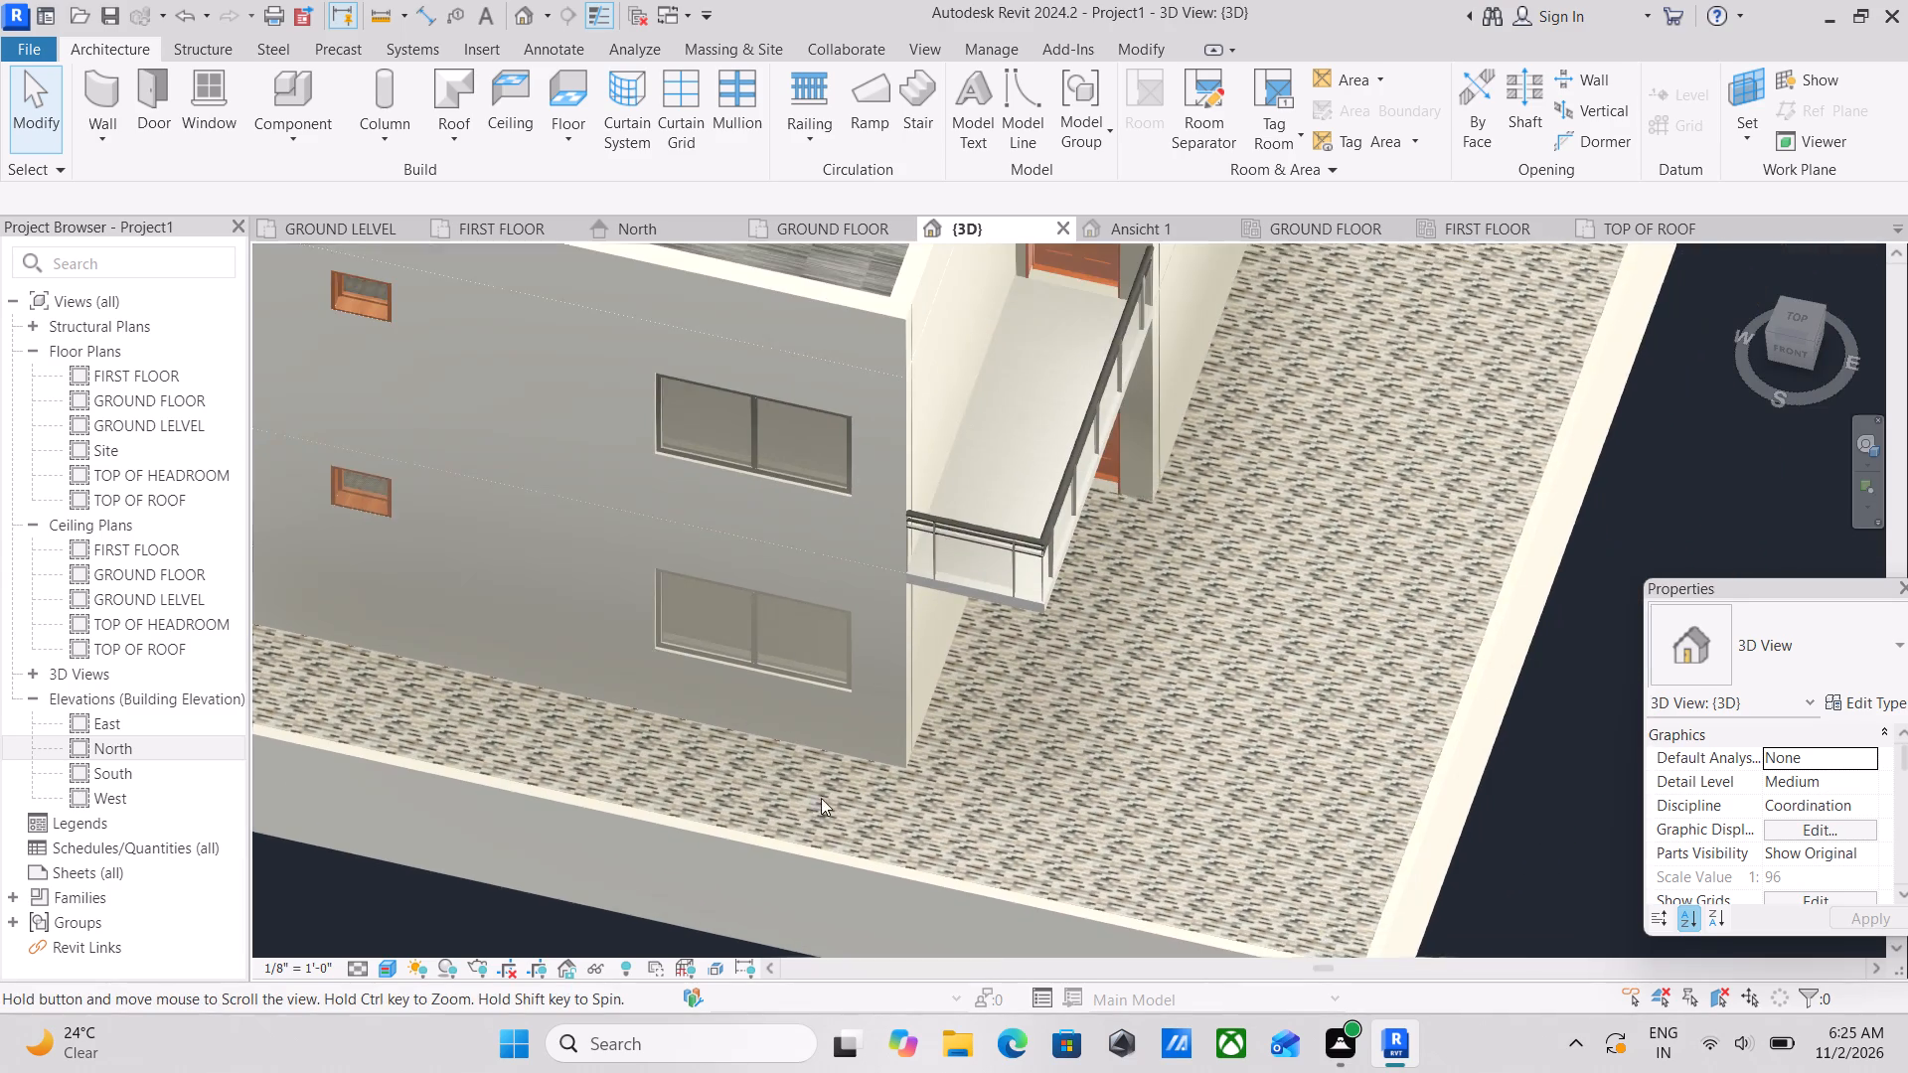
{"action": "scroll", "coordinate": [997, 626], "scroll_direction": "down", "scroll_amount": 2}
{"action": "middle_click_drag", "start_coordinate": [997, 626], "coordinate": [956, 650]}
{"action": "scroll", "coordinate": [1089, 545], "scroll_direction": "up", "scroll_amount": 3}
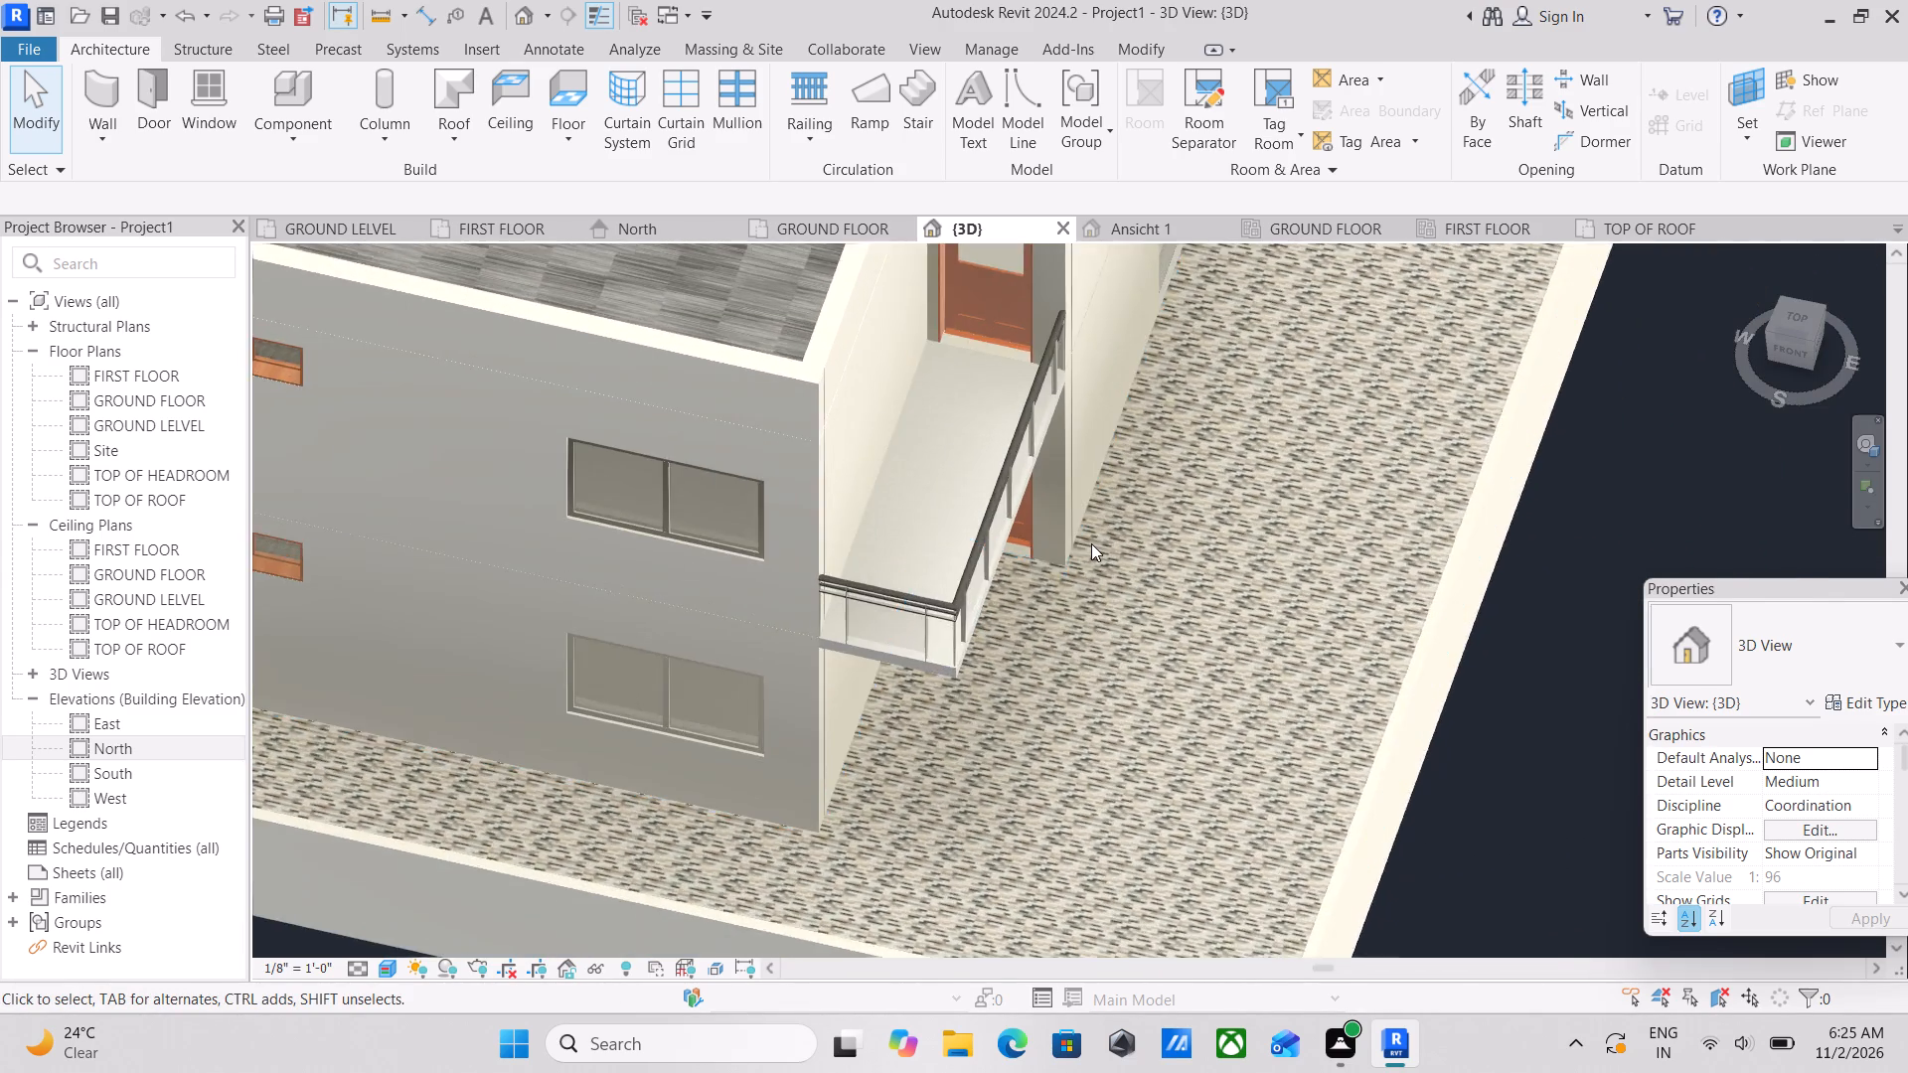
{"action": "scroll", "coordinate": [1091, 543], "scroll_direction": "up", "scroll_amount": 8}
{"action": "scroll", "coordinate": [1091, 543], "scroll_direction": "down", "scroll_amount": 5}
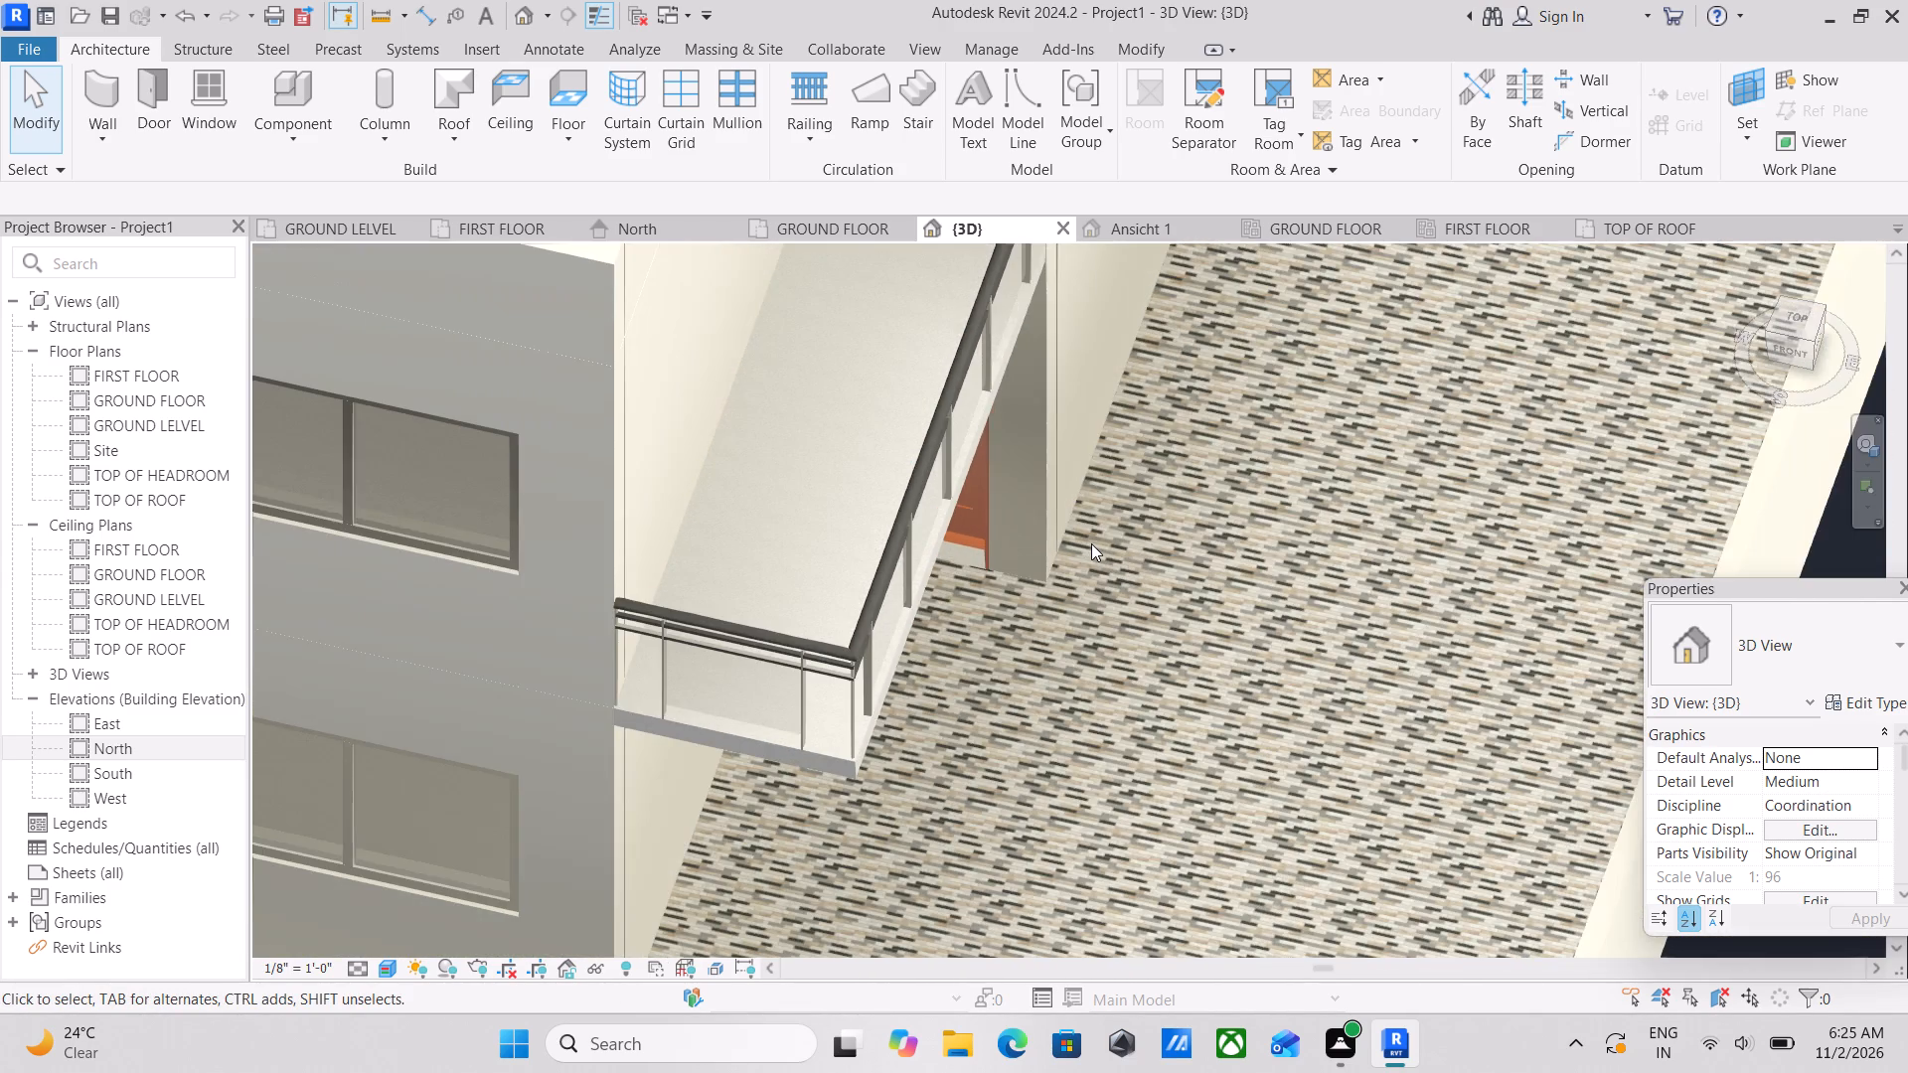
{"action": "scroll", "coordinate": [1091, 543], "scroll_direction": "down", "scroll_amount": 8}
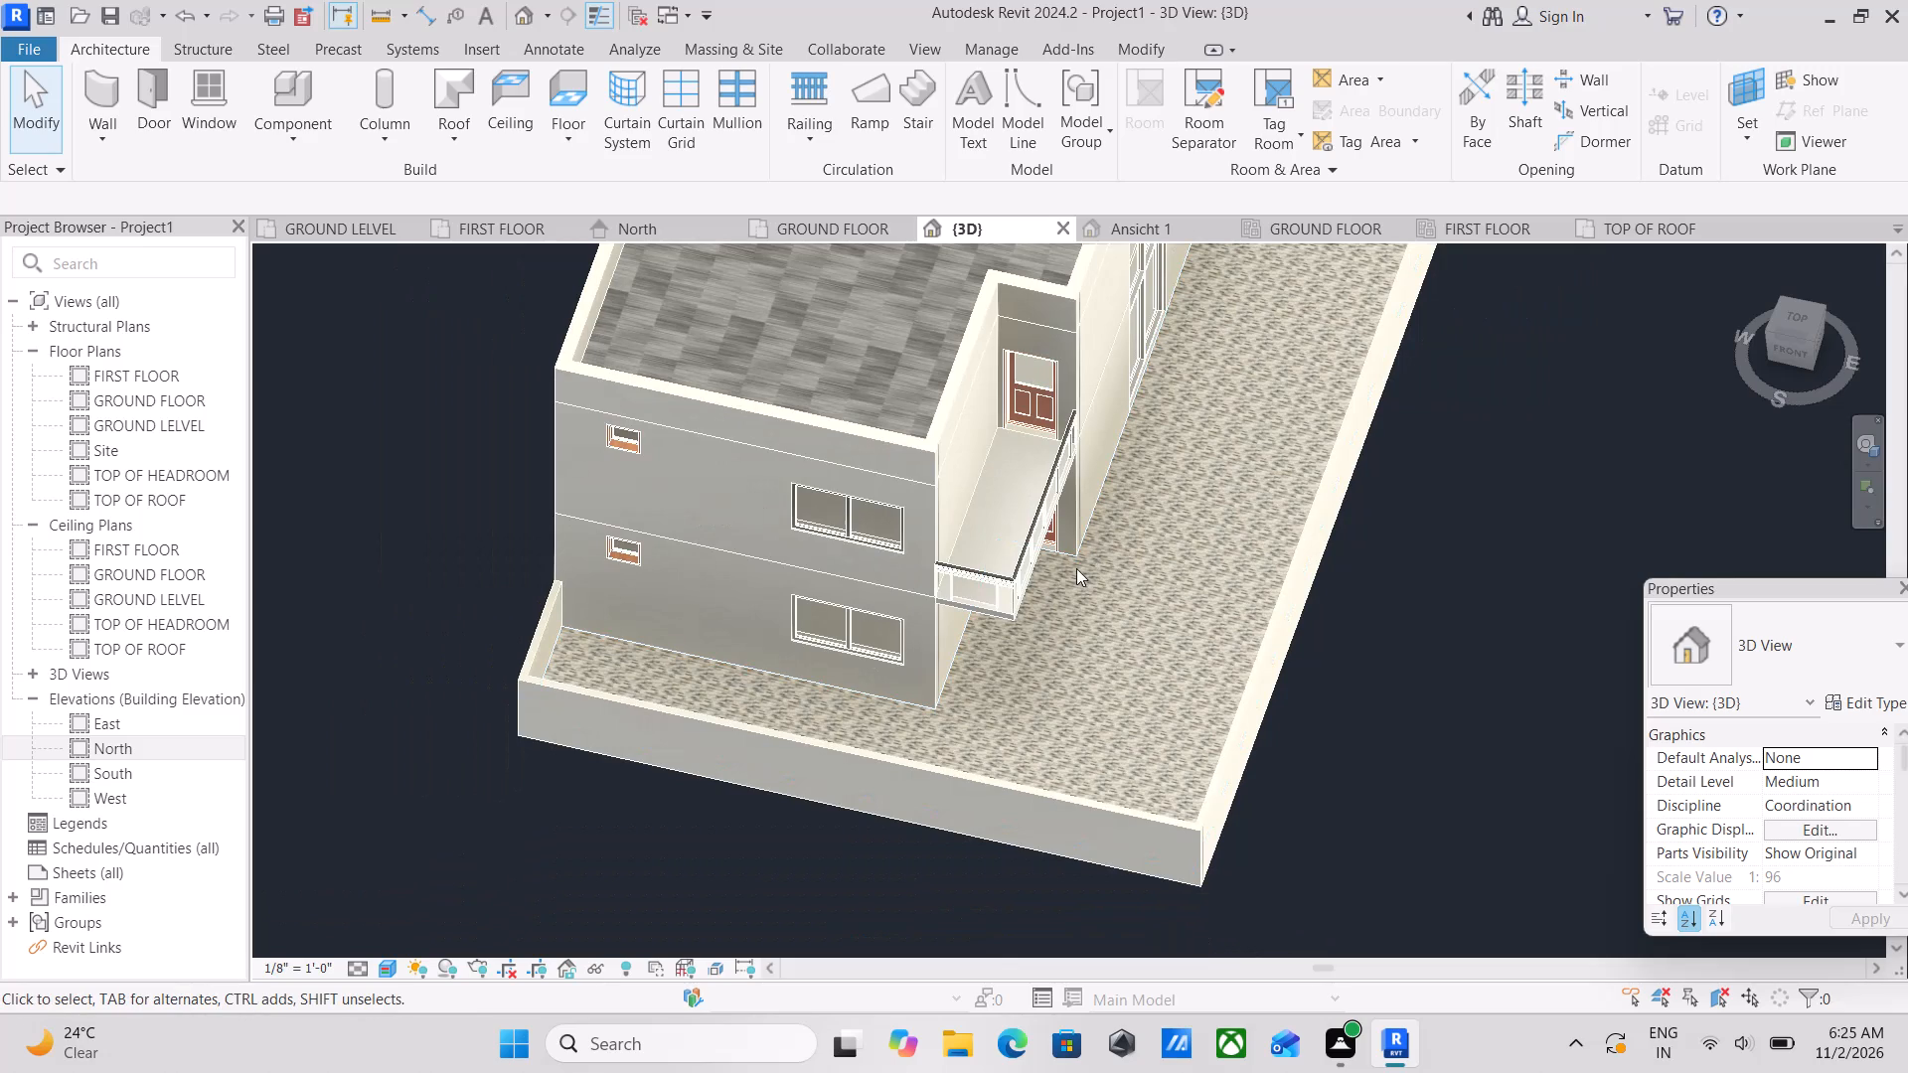
{"action": "scroll", "coordinate": [1200, 349], "scroll_direction": "up", "scroll_amount": 9}
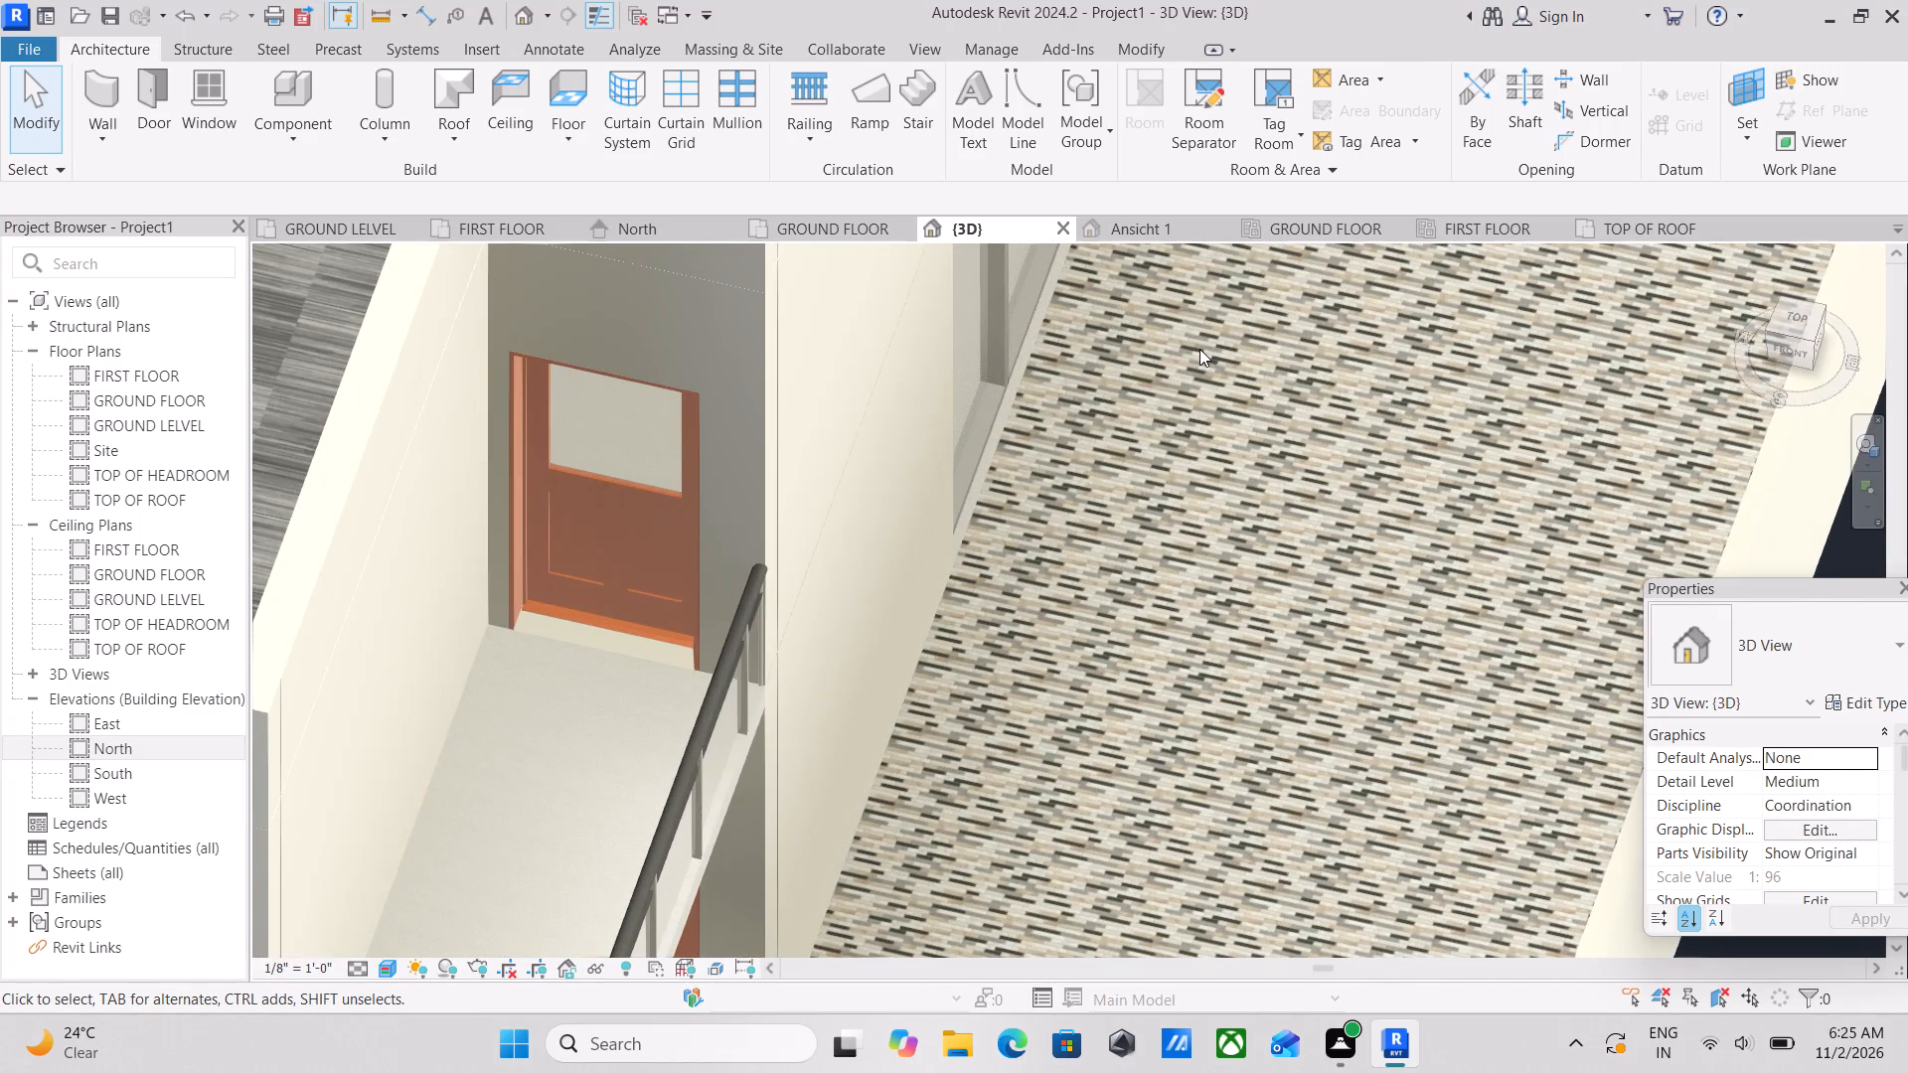
{"action": "scroll", "coordinate": [1199, 349], "scroll_direction": "down", "scroll_amount": 3}
{"action": "scroll", "coordinate": [1125, 451], "scroll_direction": "down", "scroll_amount": 8}
{"action": "middle_click_drag", "start_coordinate": [1116, 484], "coordinate": [1124, 447]}
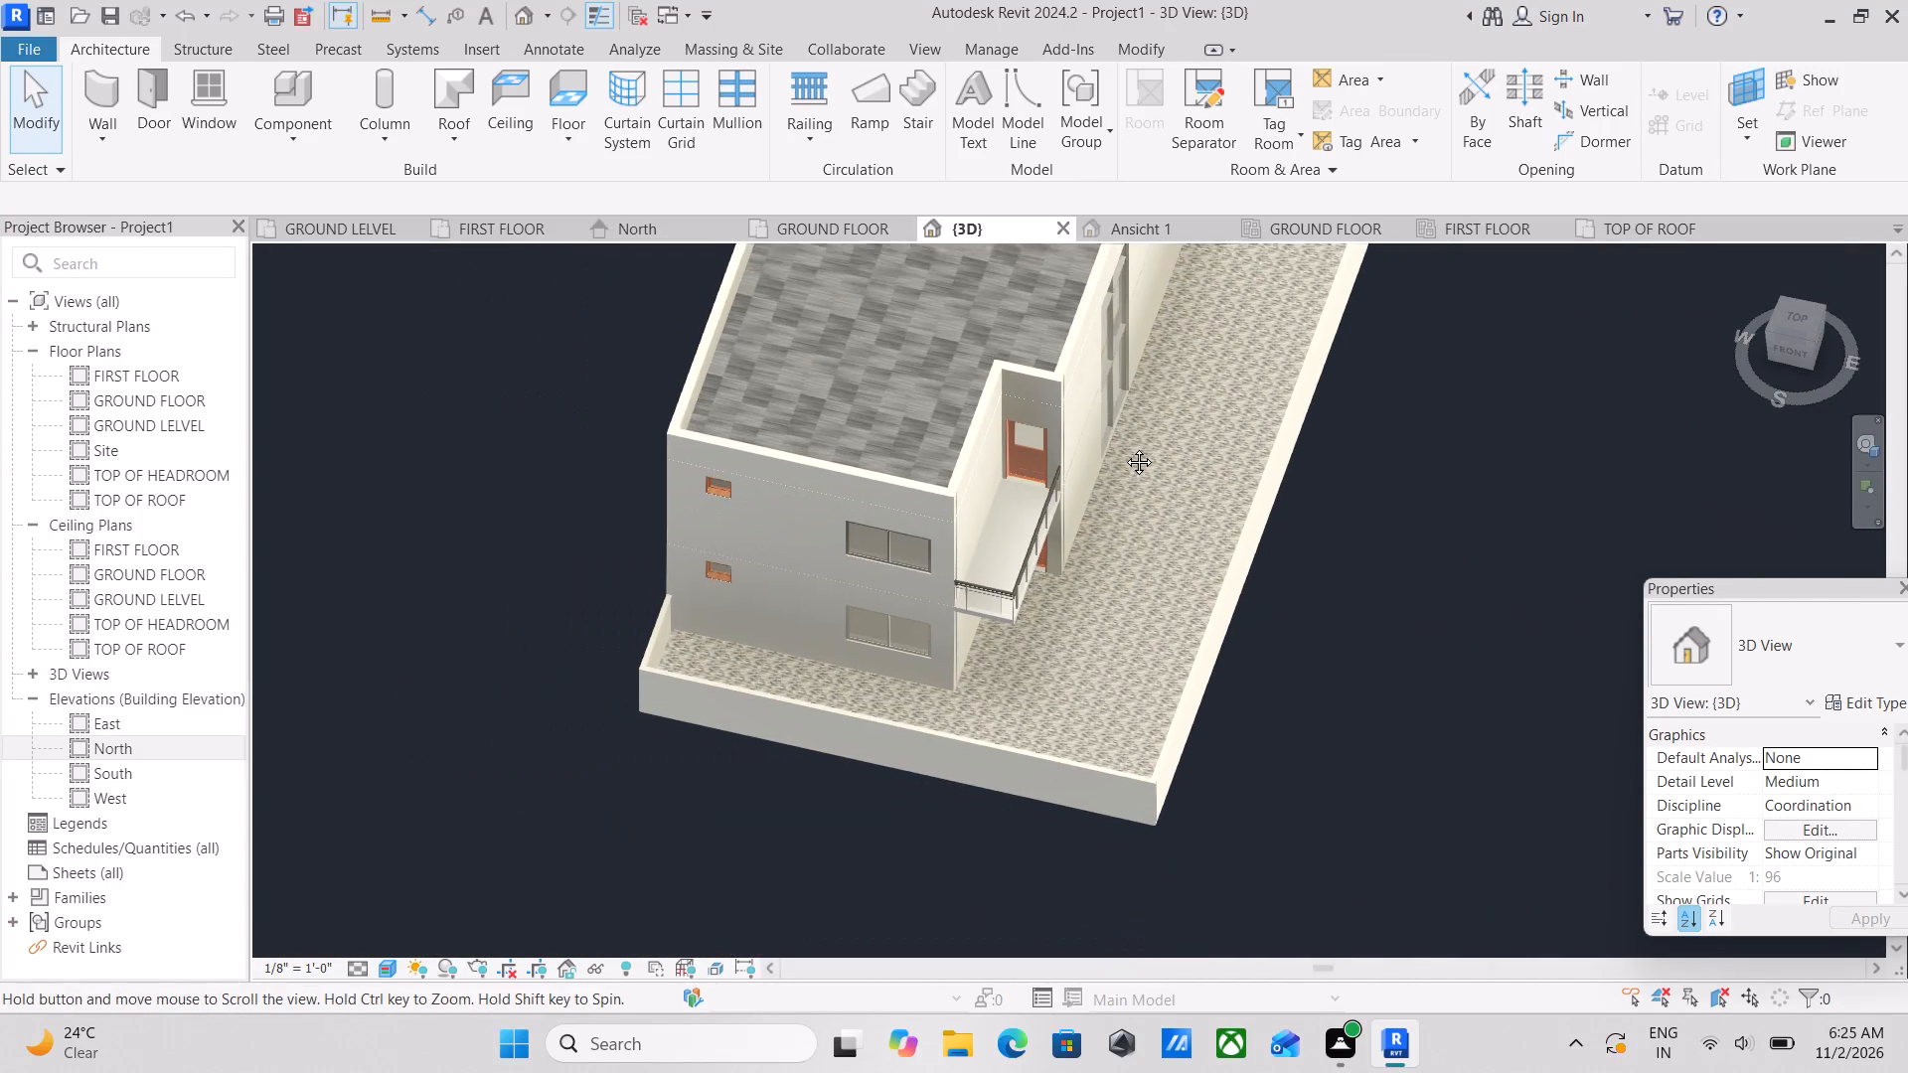
{"action": "middle_click_drag", "start_coordinate": [1124, 447], "coordinate": [1124, 442]}
{"action": "scroll", "coordinate": [880, 695], "scroll_direction": "up", "scroll_amount": 1}
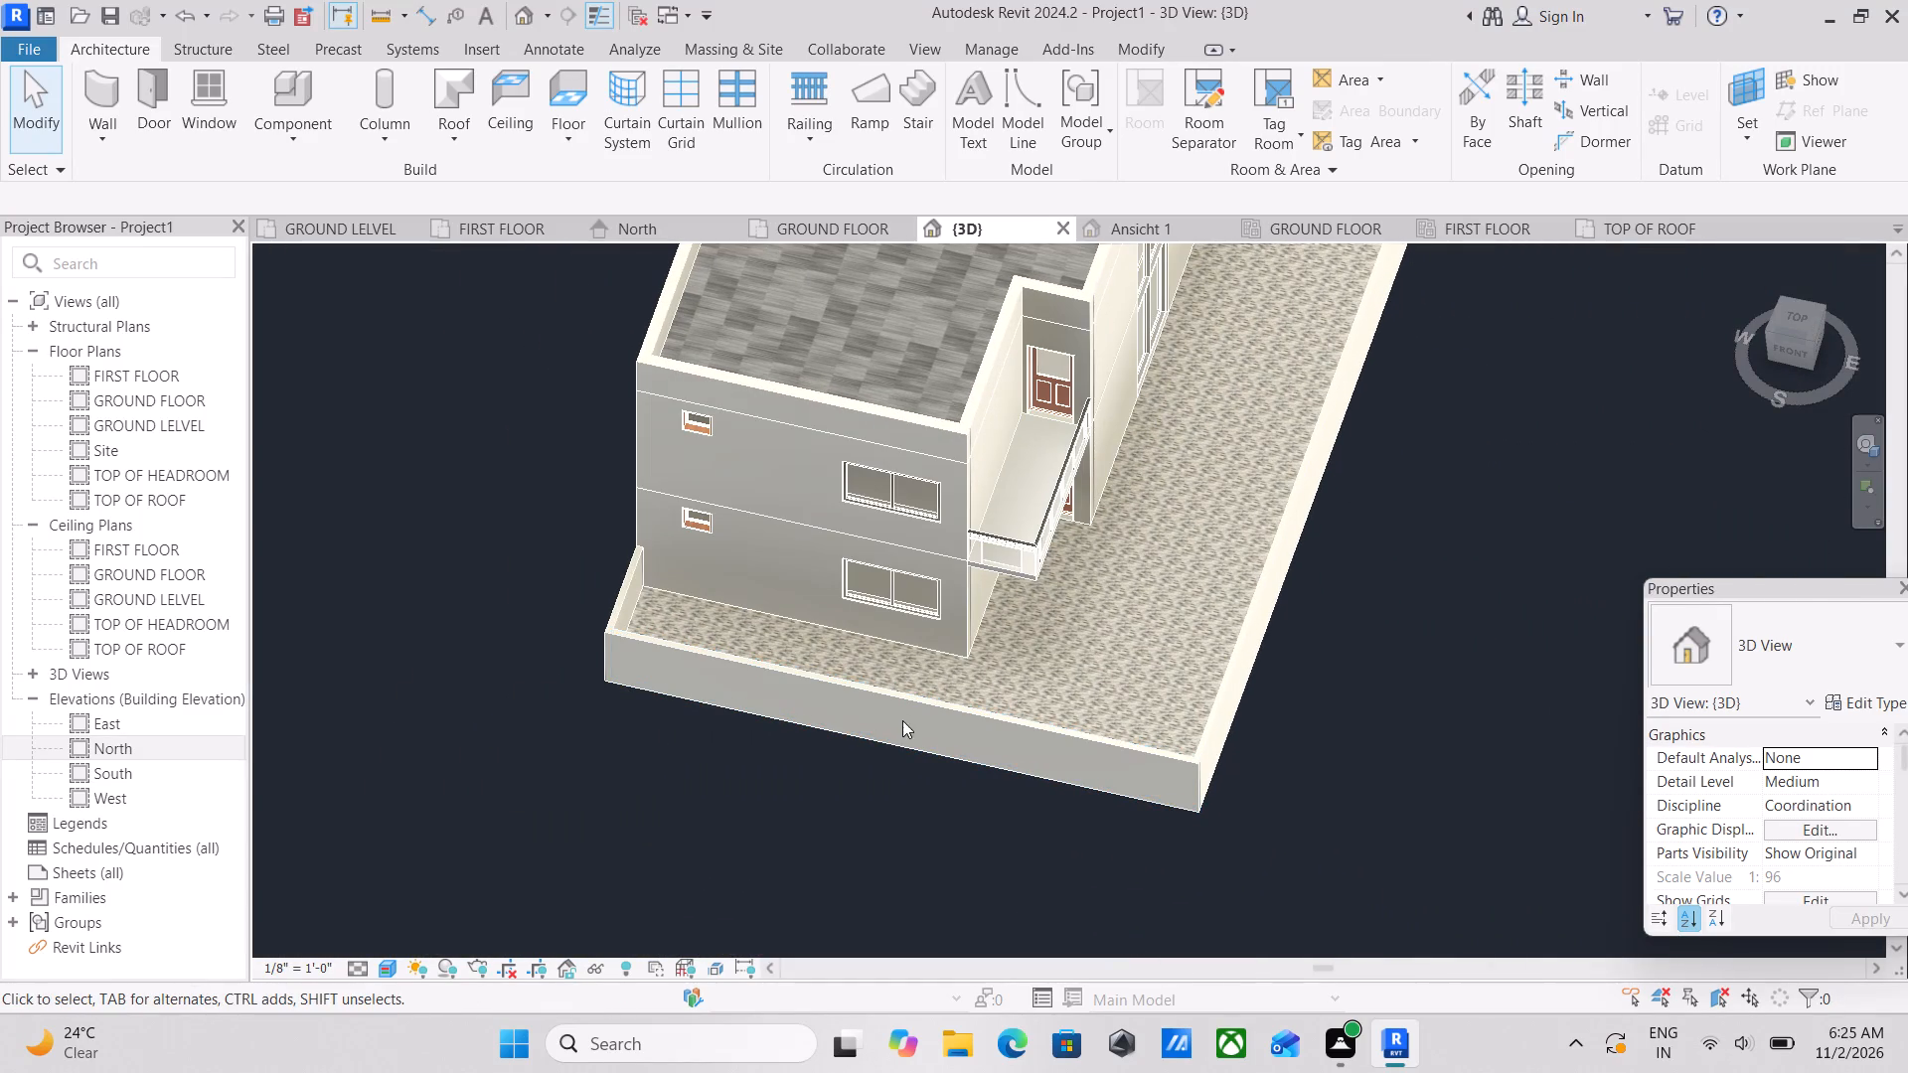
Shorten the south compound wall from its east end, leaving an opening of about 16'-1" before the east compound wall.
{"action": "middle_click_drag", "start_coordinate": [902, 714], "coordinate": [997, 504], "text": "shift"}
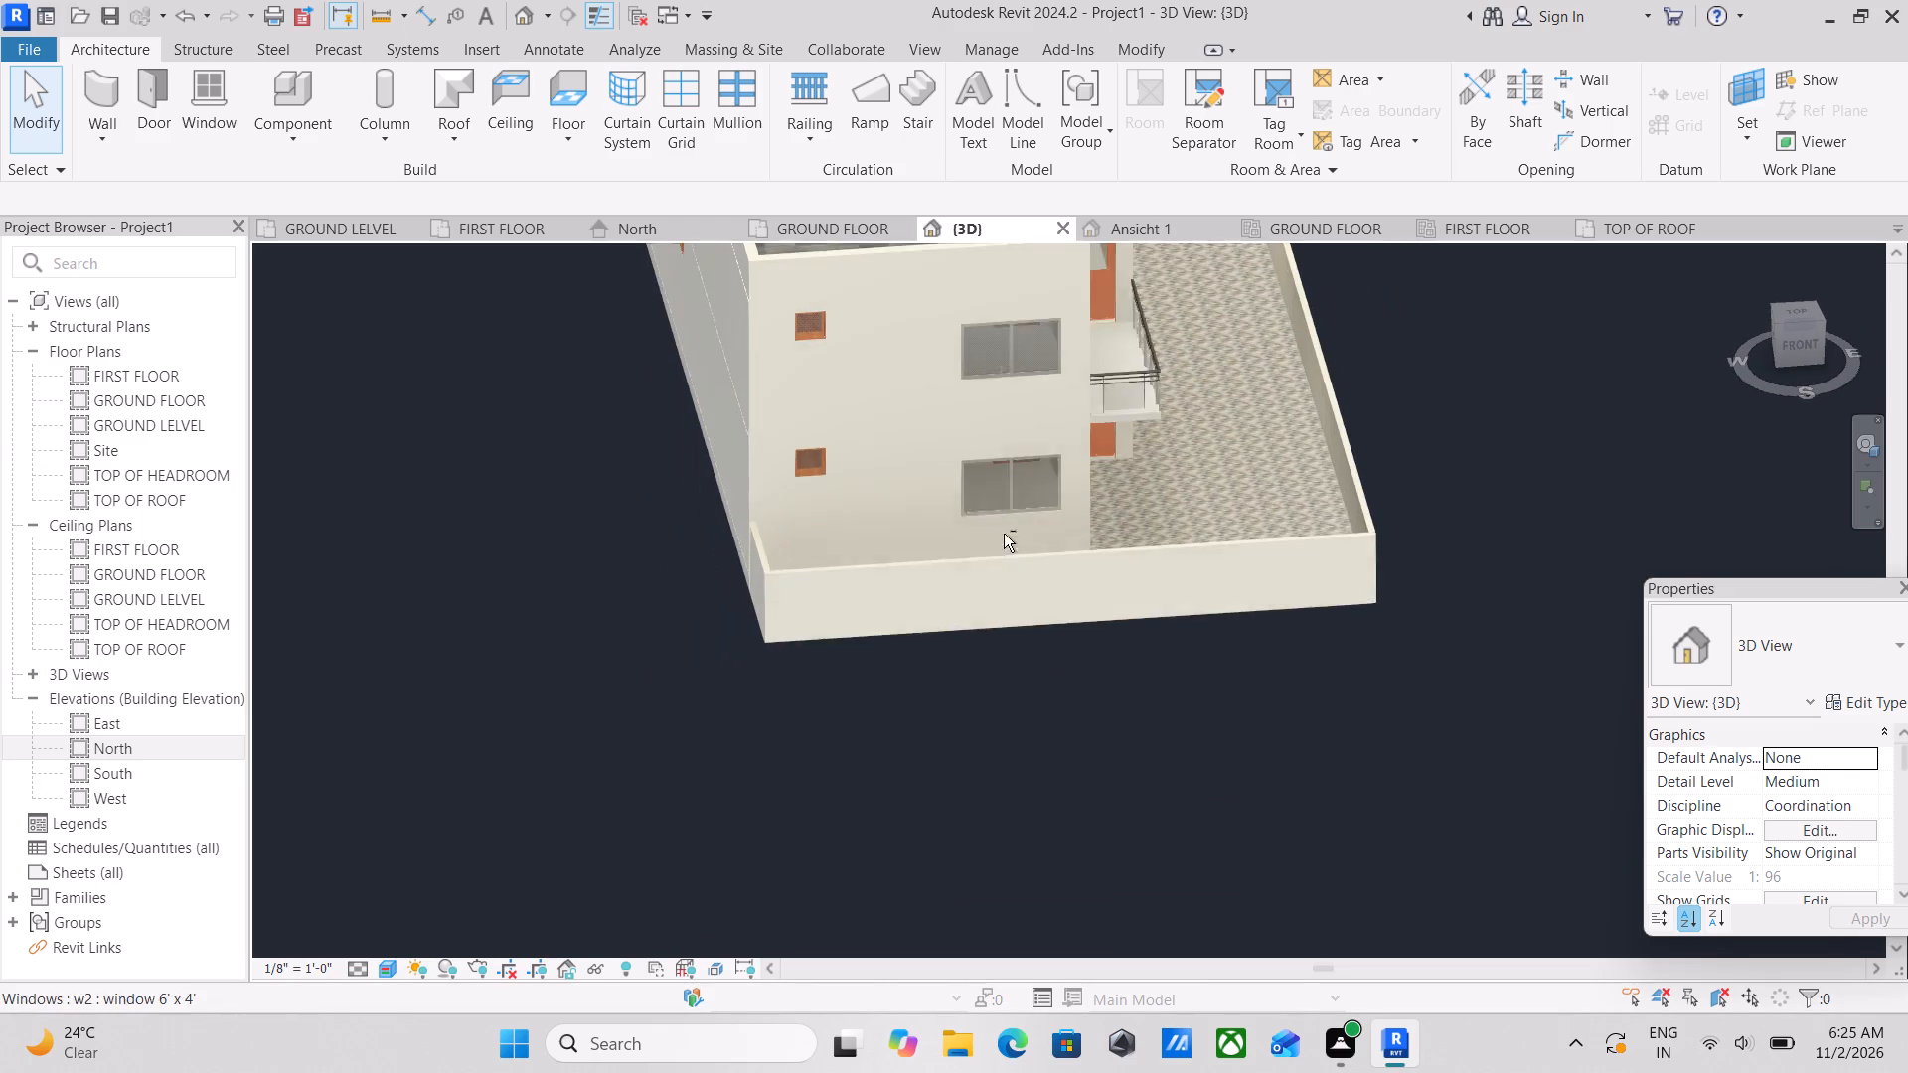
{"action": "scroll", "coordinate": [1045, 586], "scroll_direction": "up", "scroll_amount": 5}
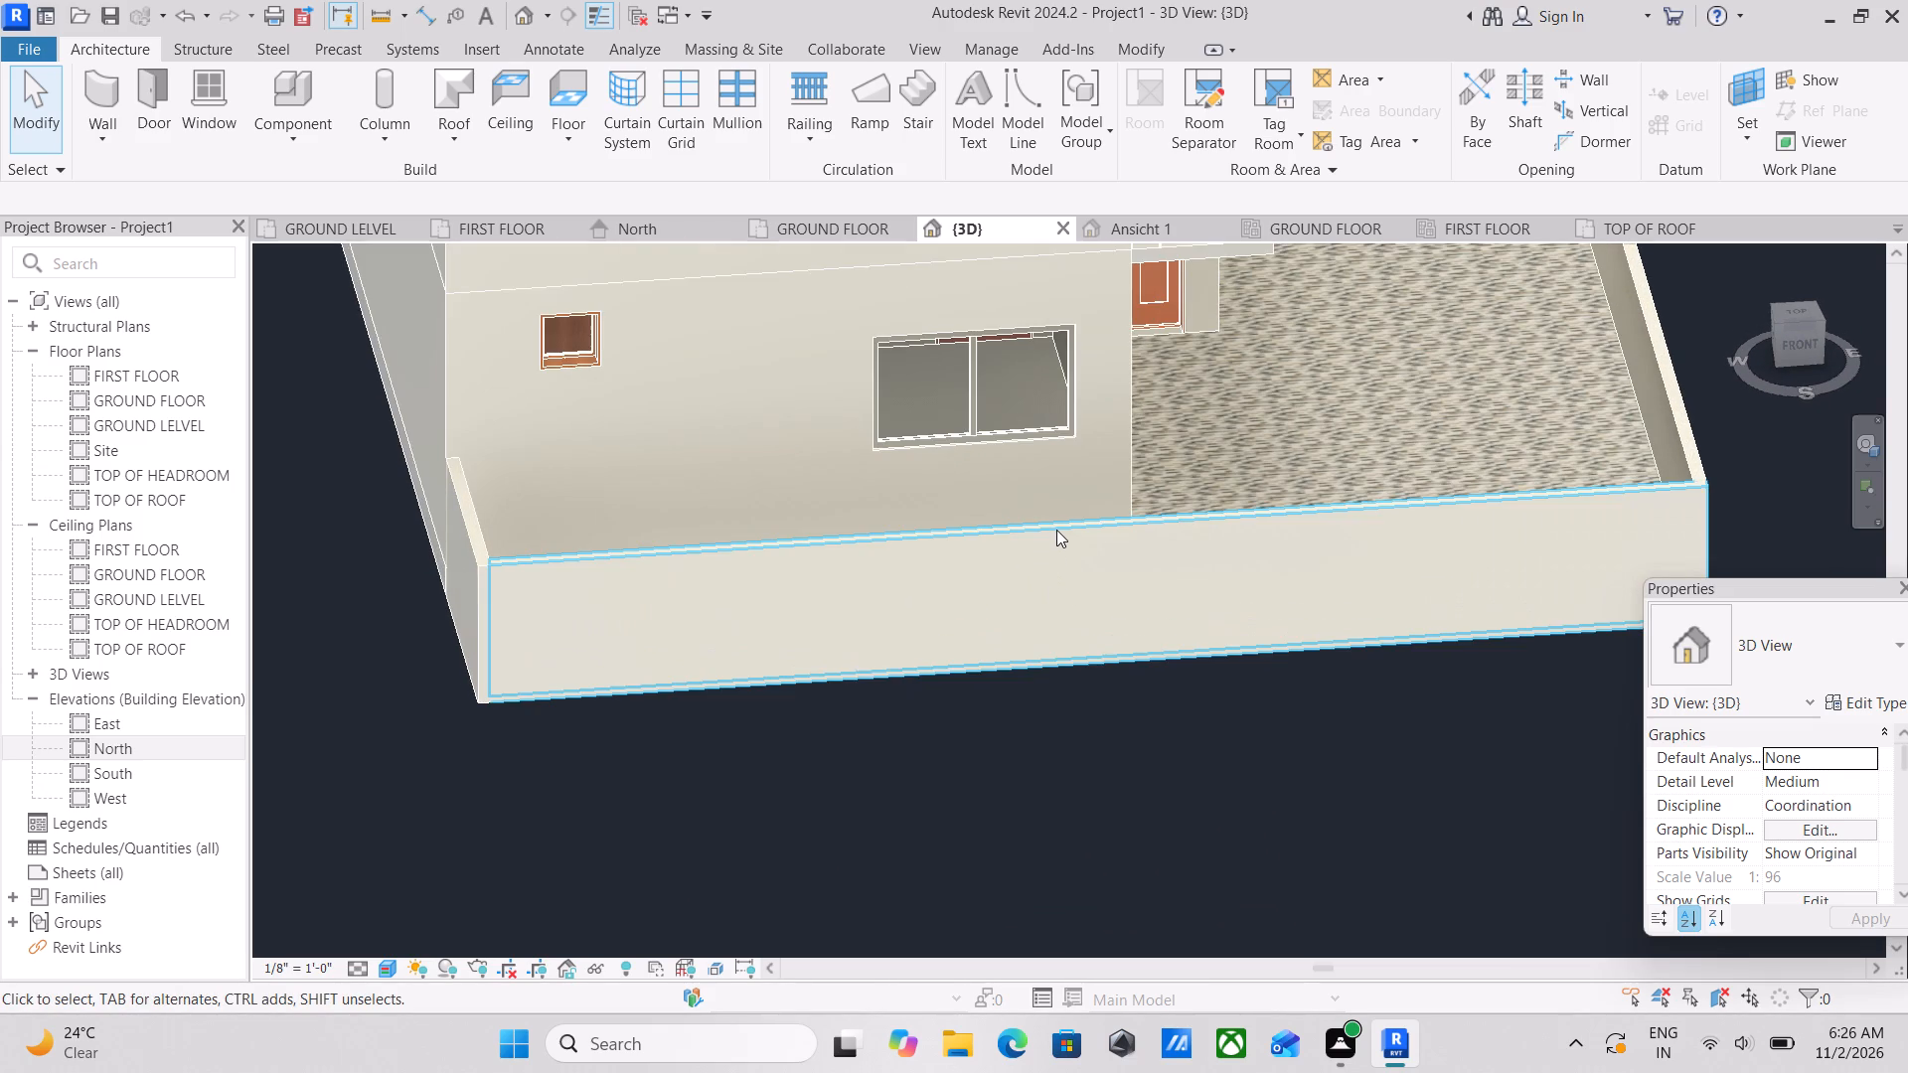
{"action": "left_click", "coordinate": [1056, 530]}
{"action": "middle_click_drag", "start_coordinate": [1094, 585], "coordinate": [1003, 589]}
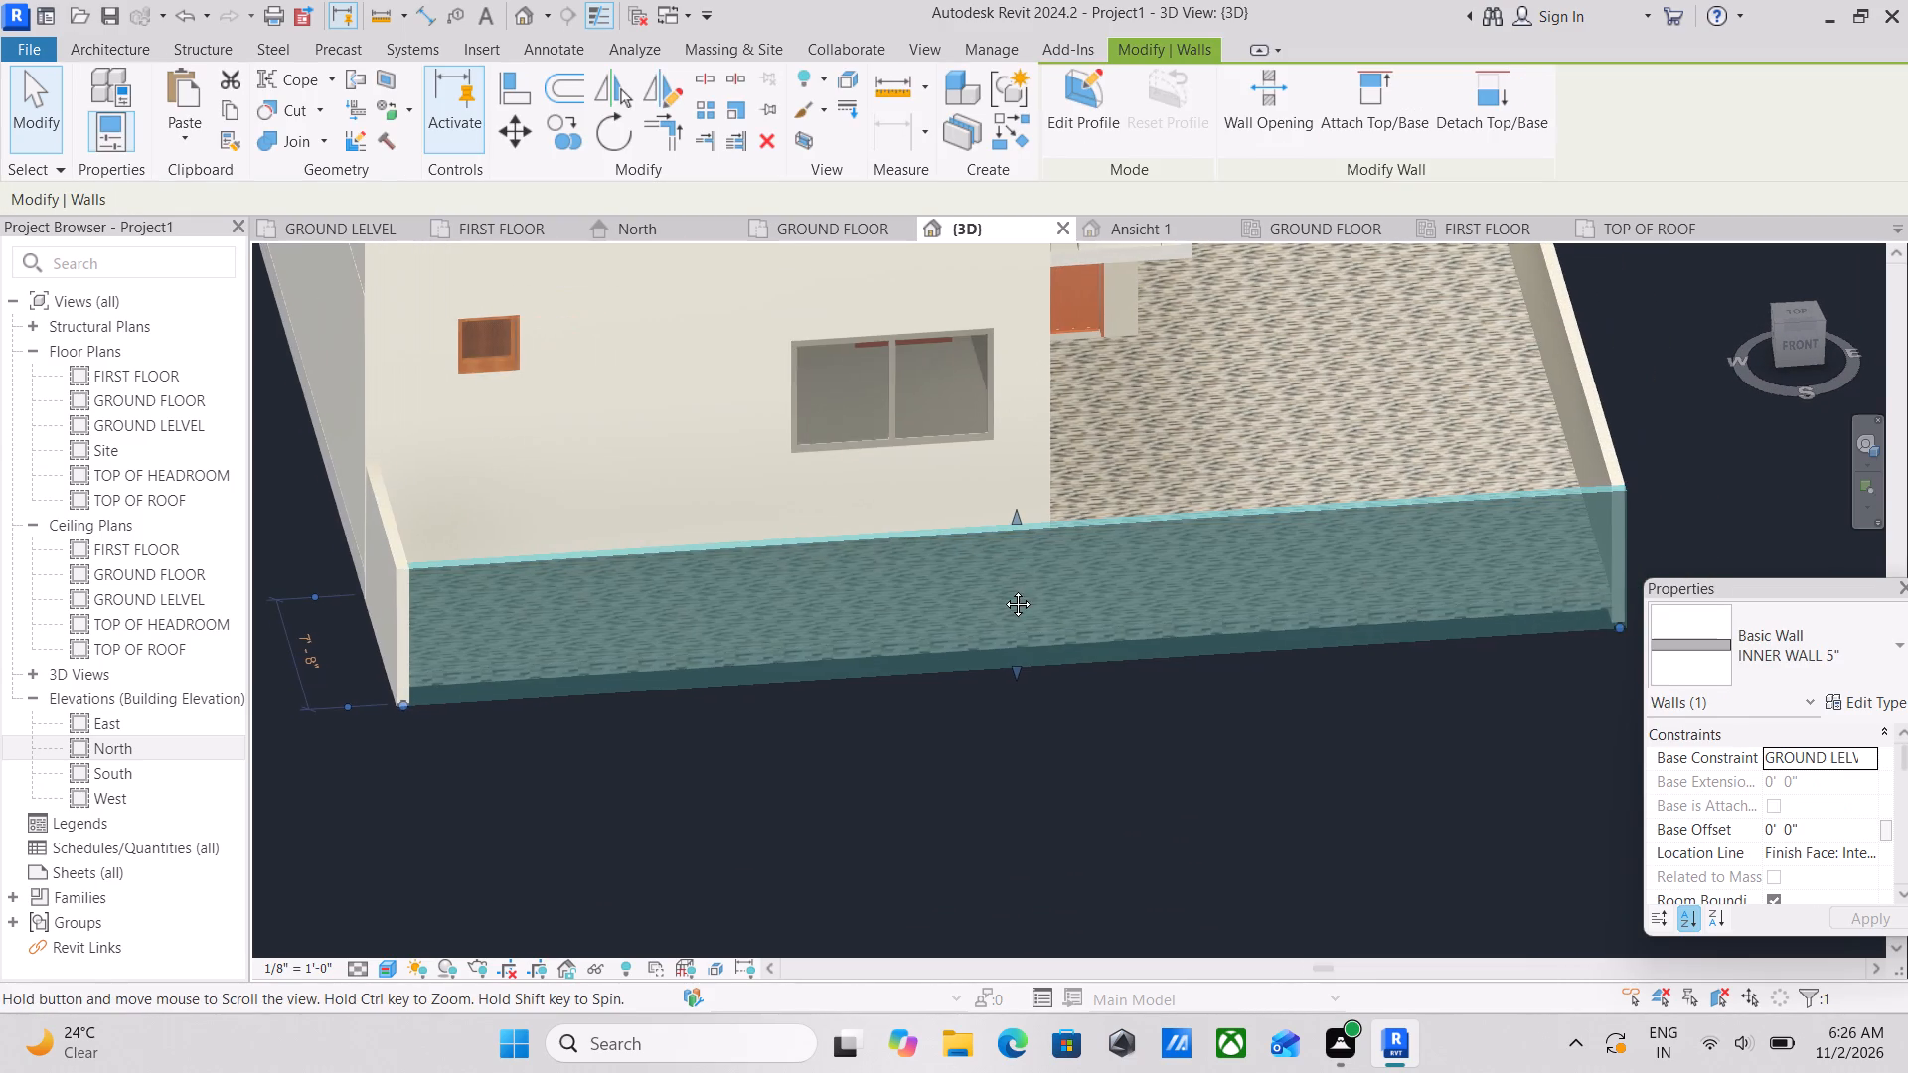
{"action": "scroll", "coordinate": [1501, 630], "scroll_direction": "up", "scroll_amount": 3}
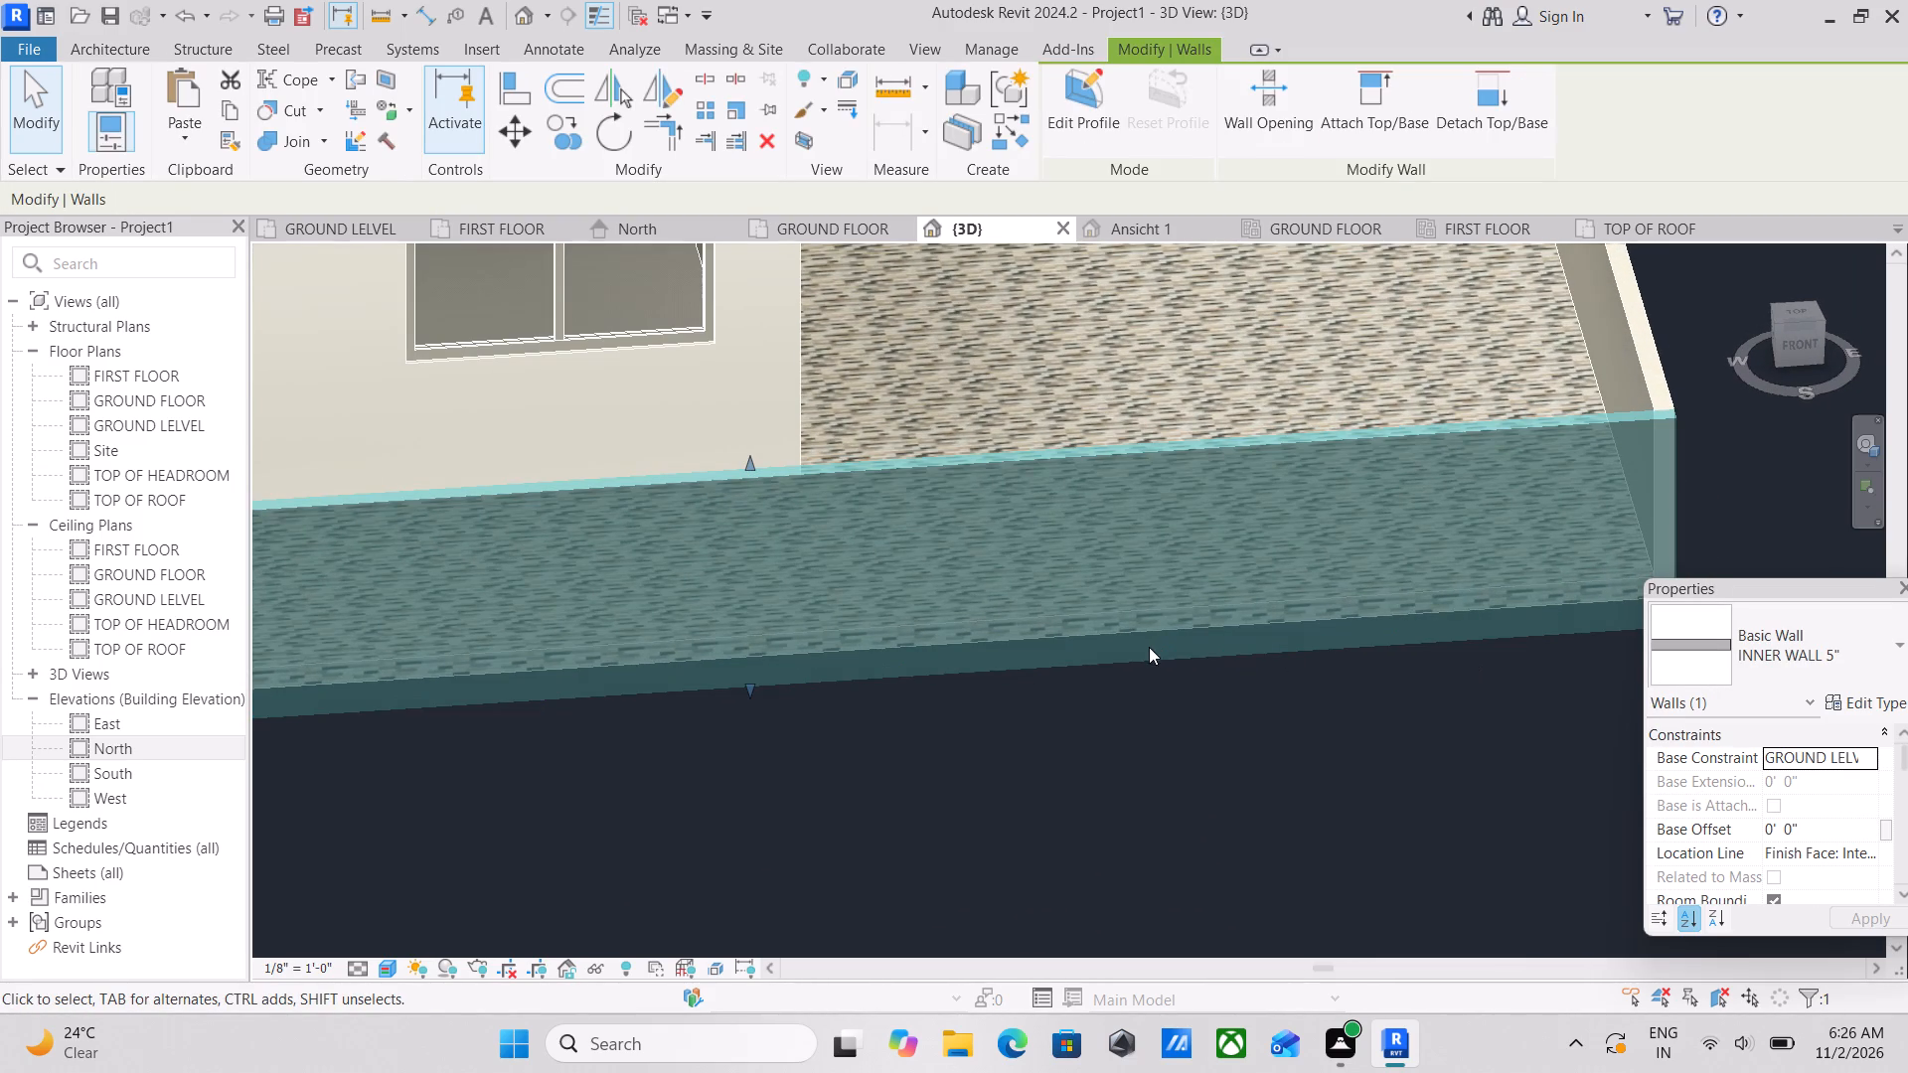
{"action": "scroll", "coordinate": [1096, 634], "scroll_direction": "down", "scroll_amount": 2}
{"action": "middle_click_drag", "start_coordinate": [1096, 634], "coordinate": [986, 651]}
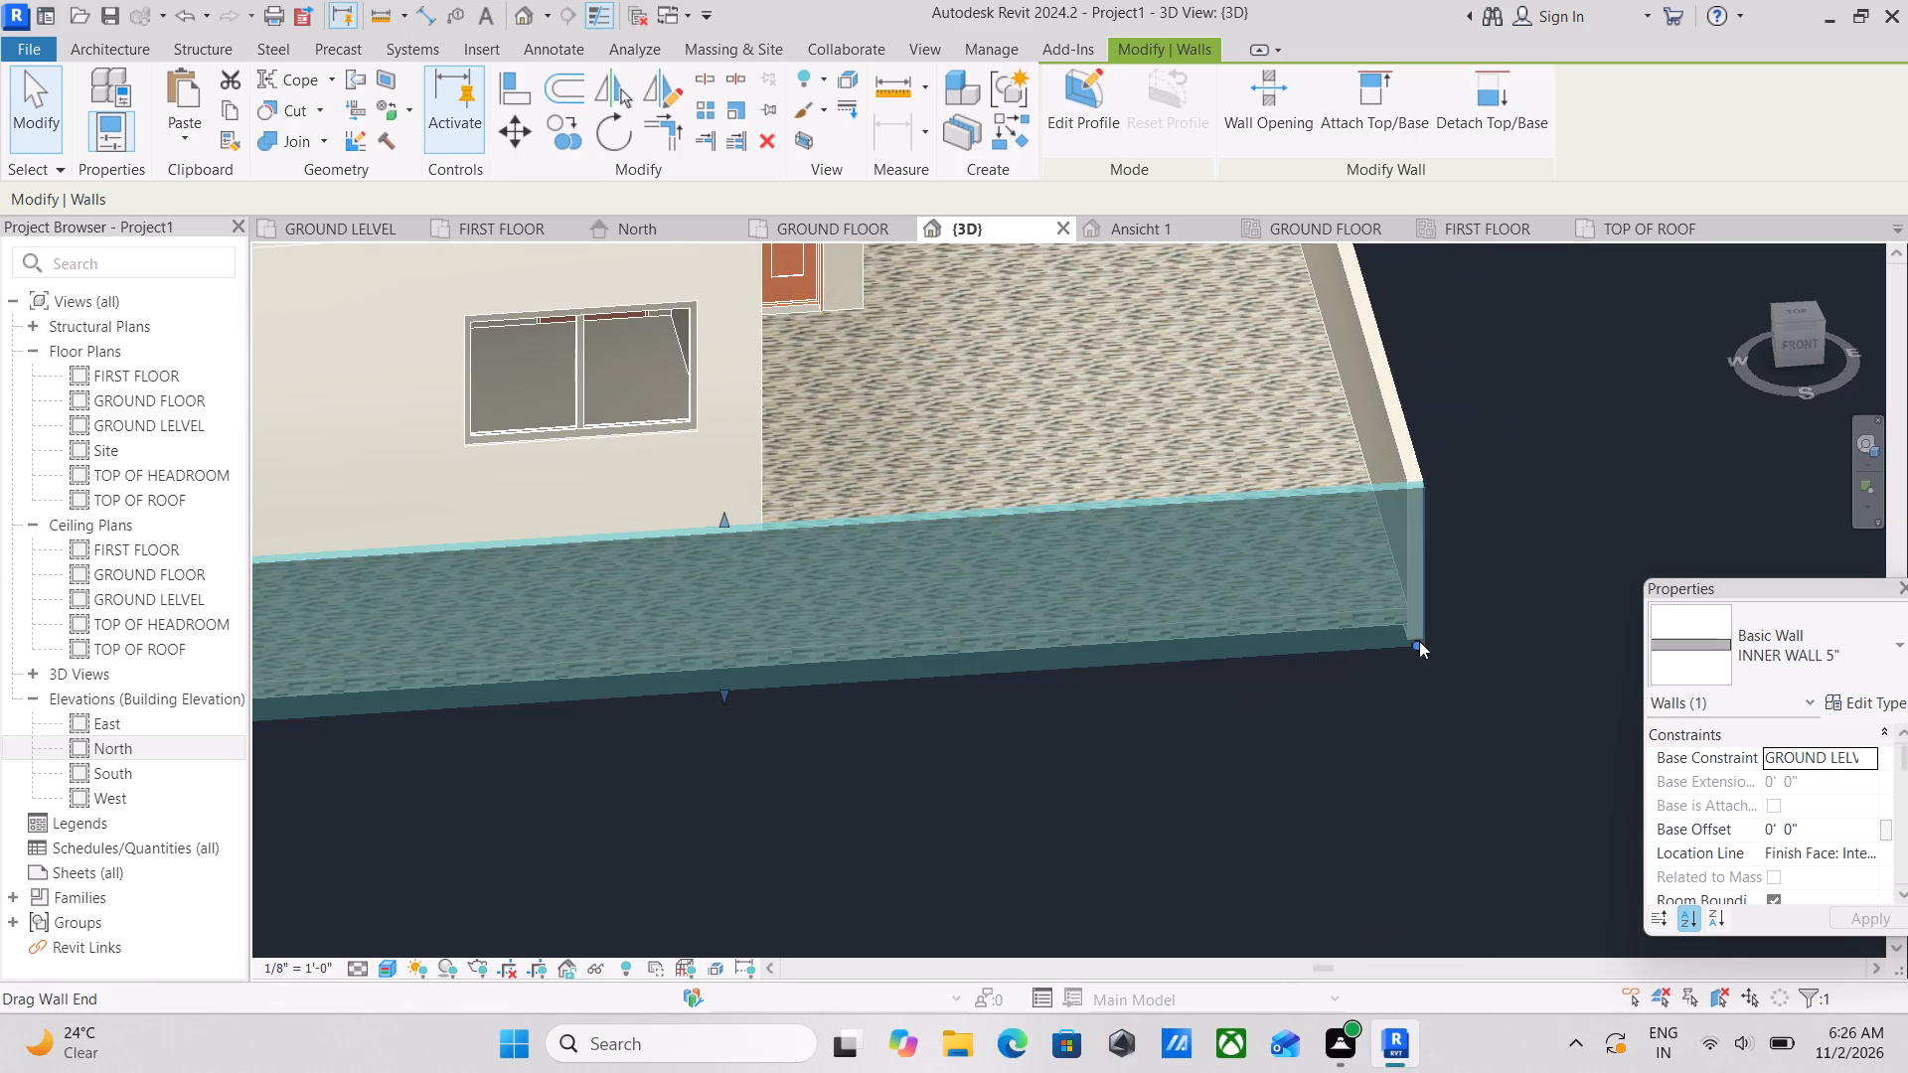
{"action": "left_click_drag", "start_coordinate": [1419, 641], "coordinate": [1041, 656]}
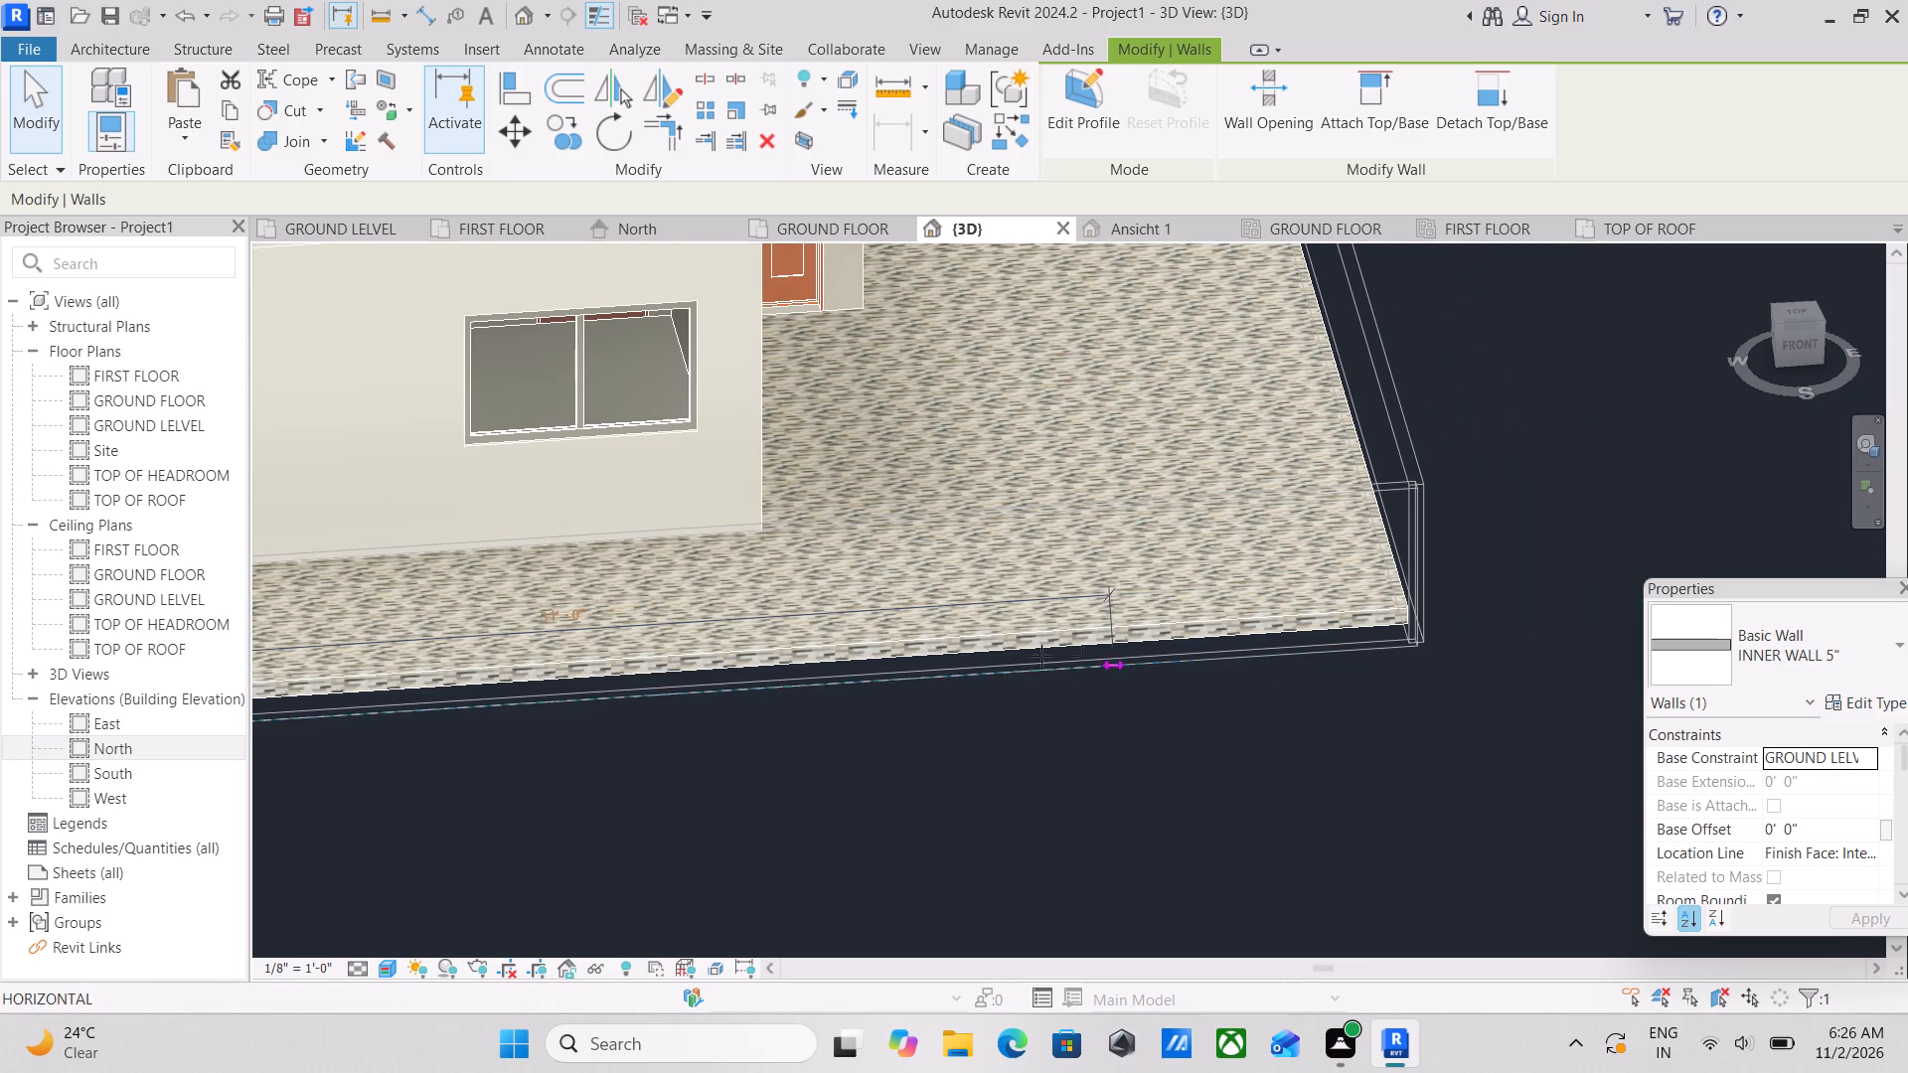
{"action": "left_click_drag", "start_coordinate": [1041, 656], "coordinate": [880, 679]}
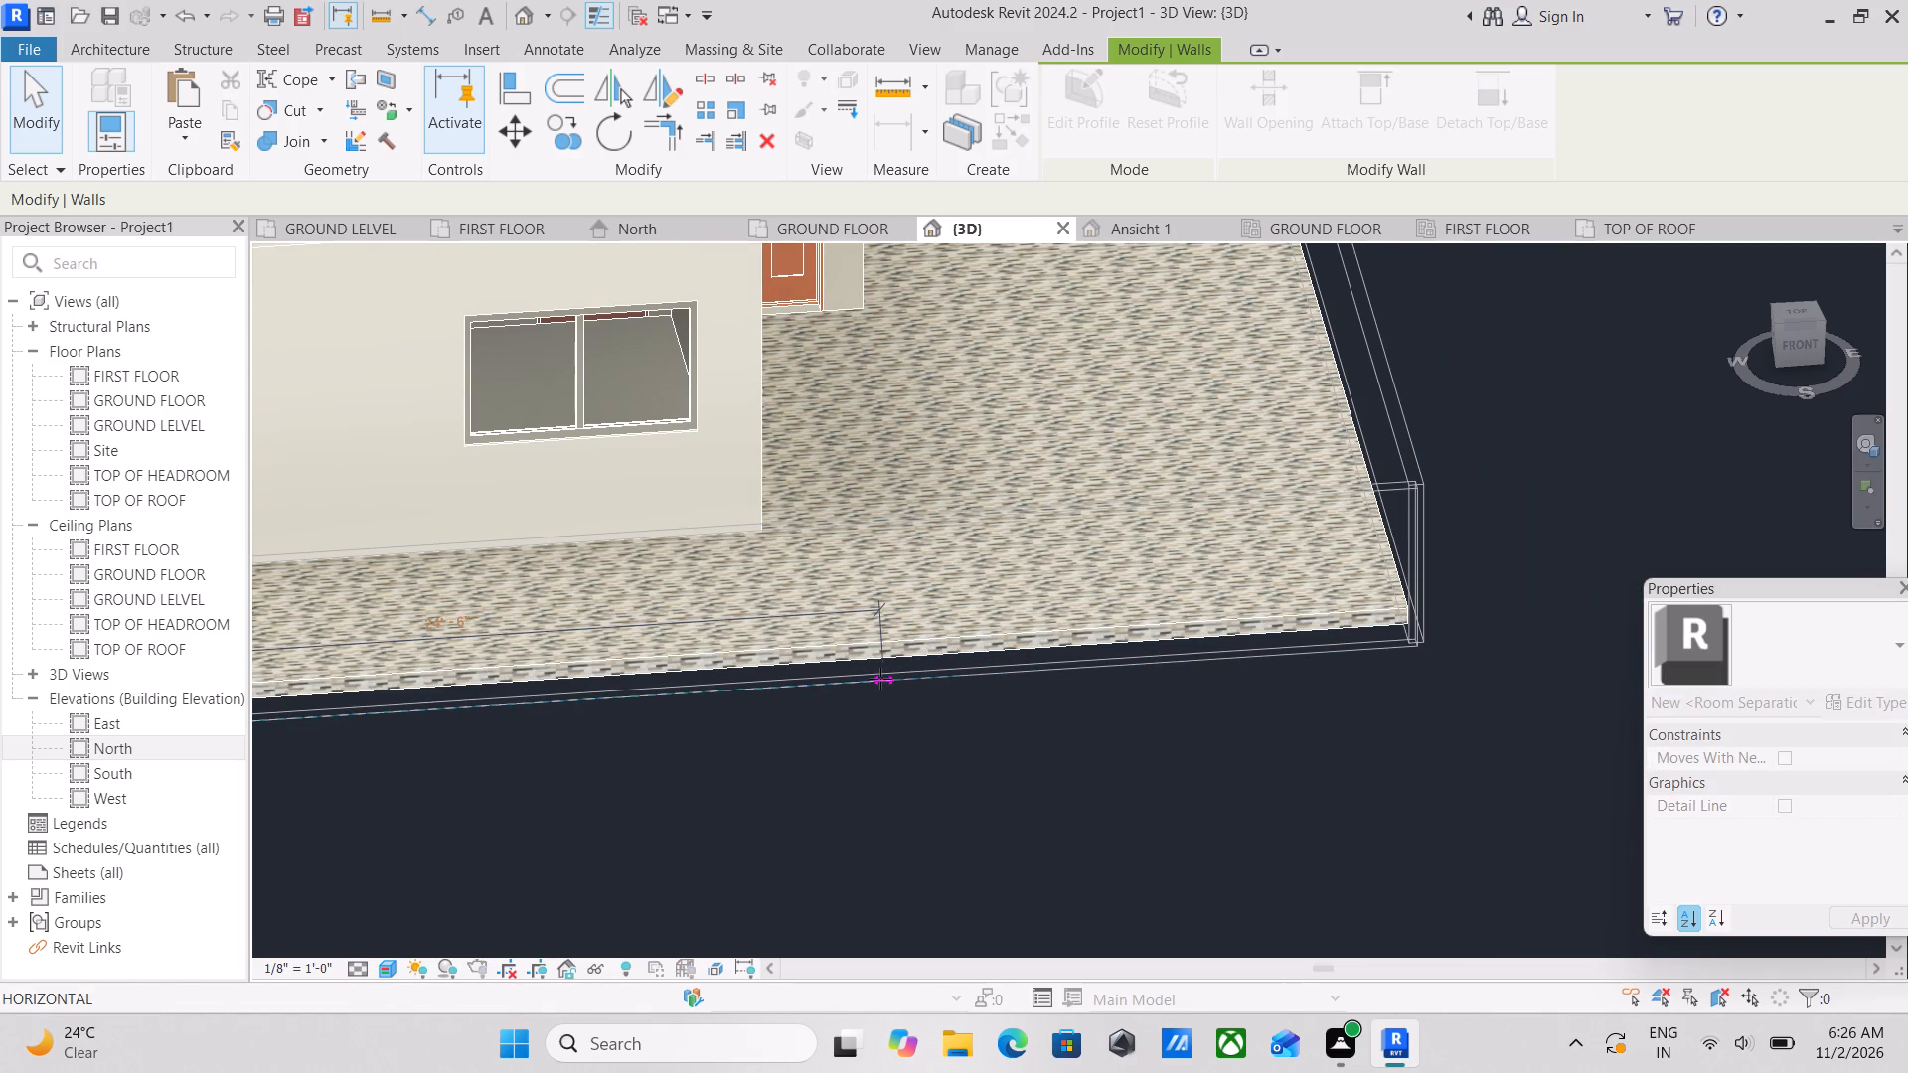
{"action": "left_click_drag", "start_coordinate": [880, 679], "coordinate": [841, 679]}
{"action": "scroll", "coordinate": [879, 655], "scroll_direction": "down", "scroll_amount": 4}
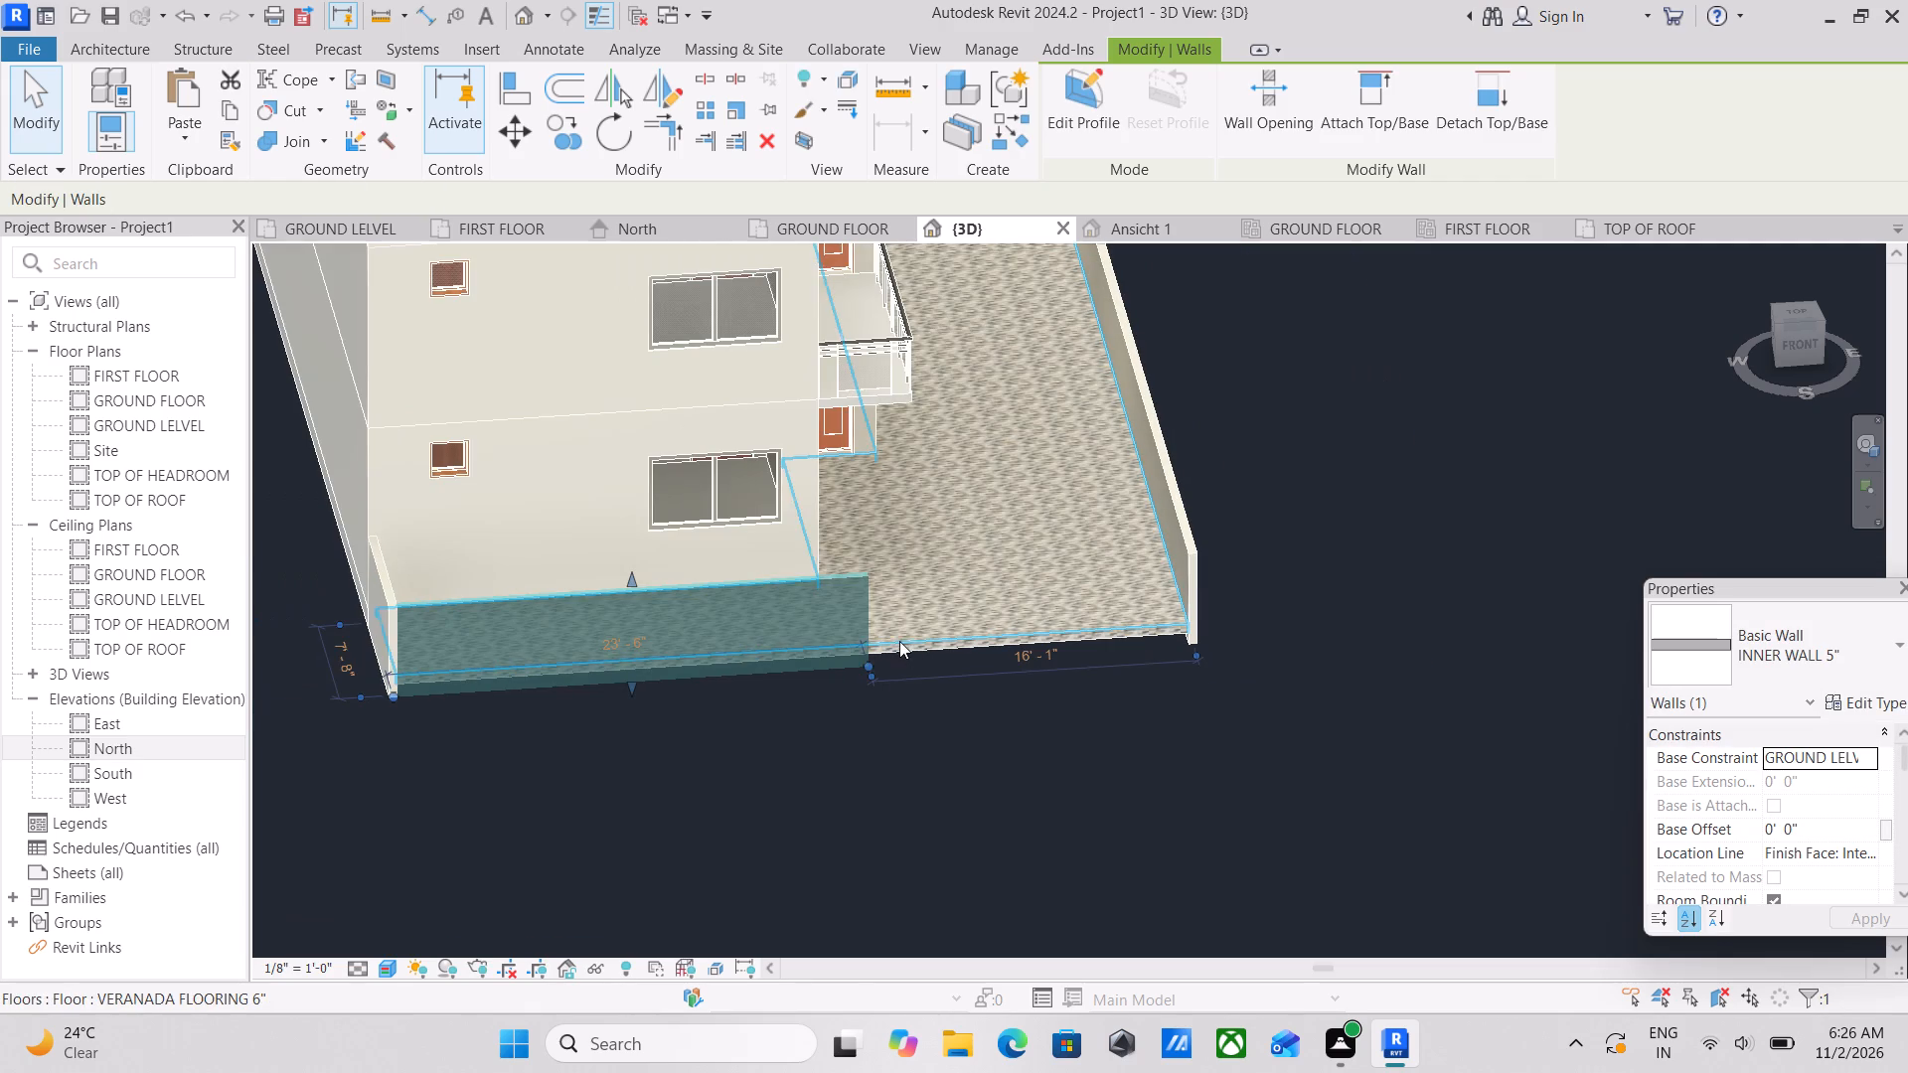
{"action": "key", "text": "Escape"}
Delete the south compound wall in front of the house.
{"action": "scroll", "coordinate": [974, 518], "scroll_direction": "down", "scroll_amount": 3}
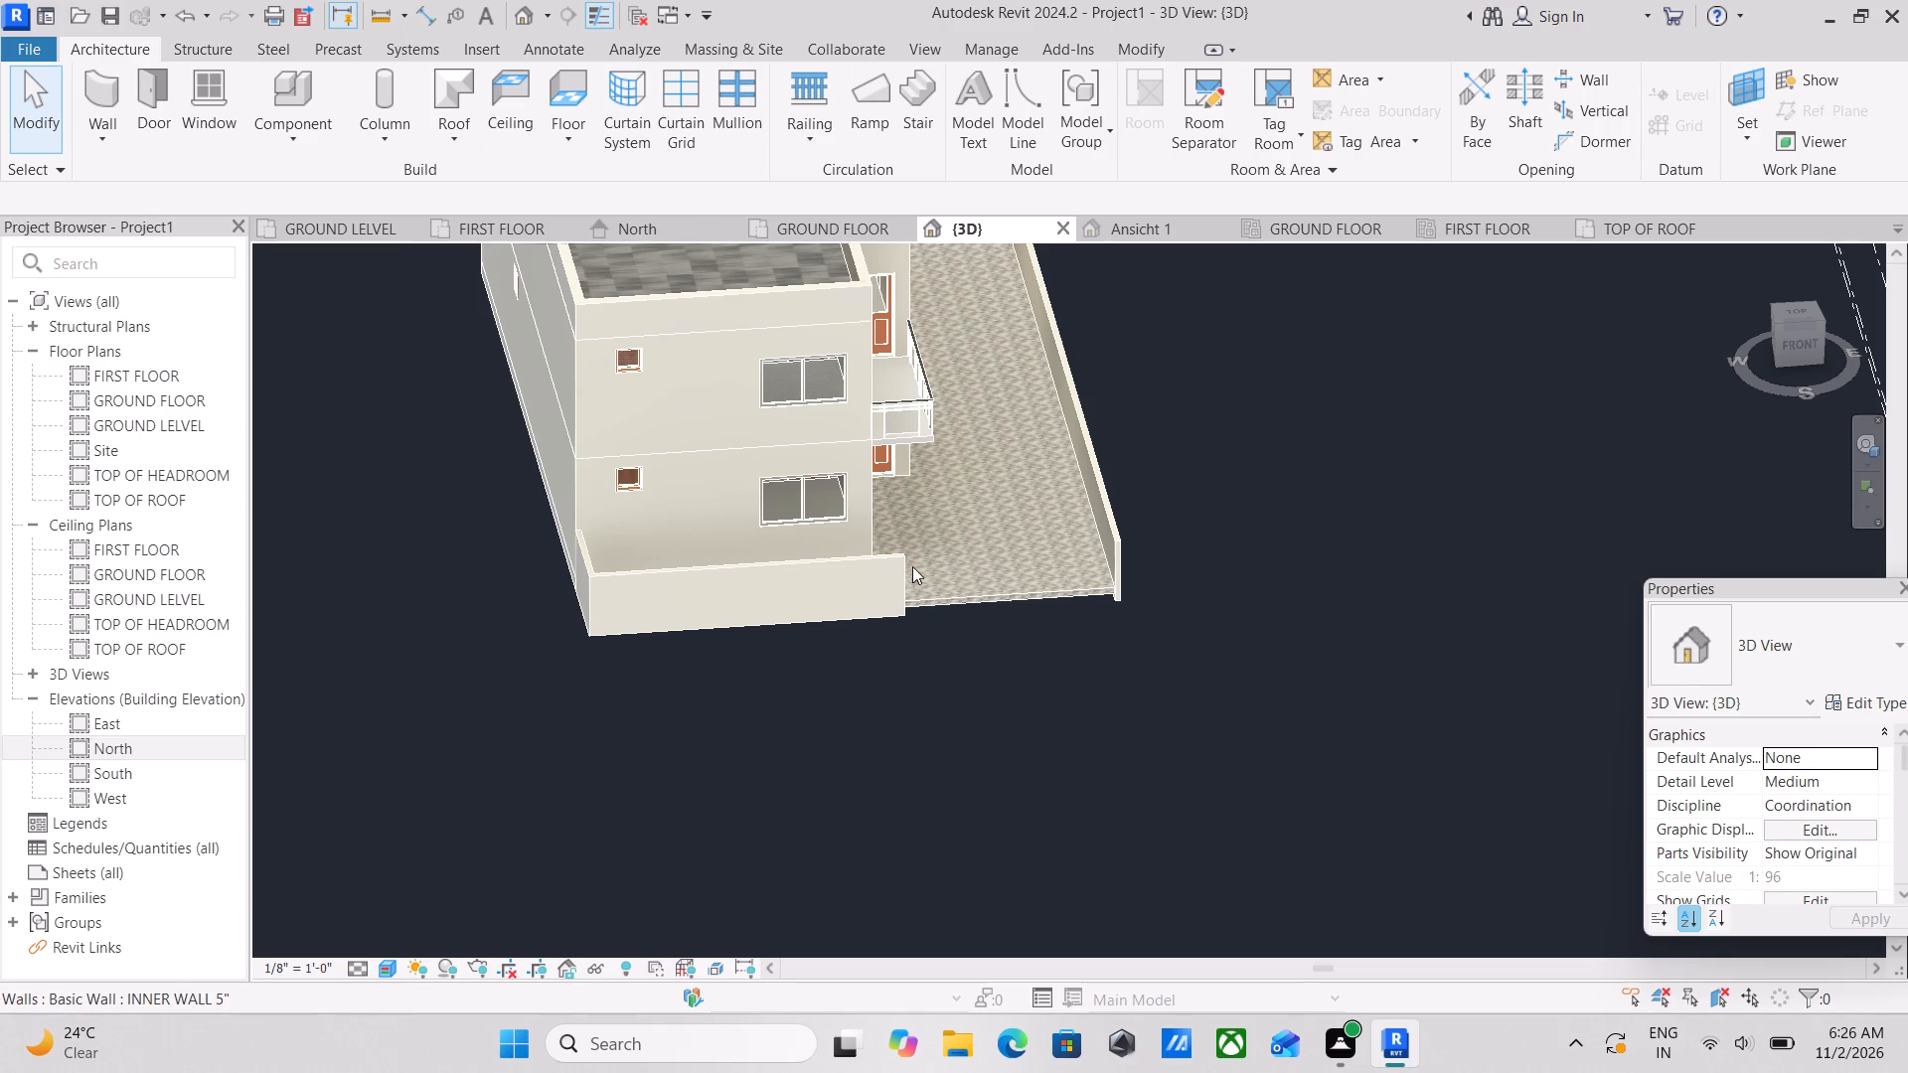
{"action": "left_click", "coordinate": [841, 571]}
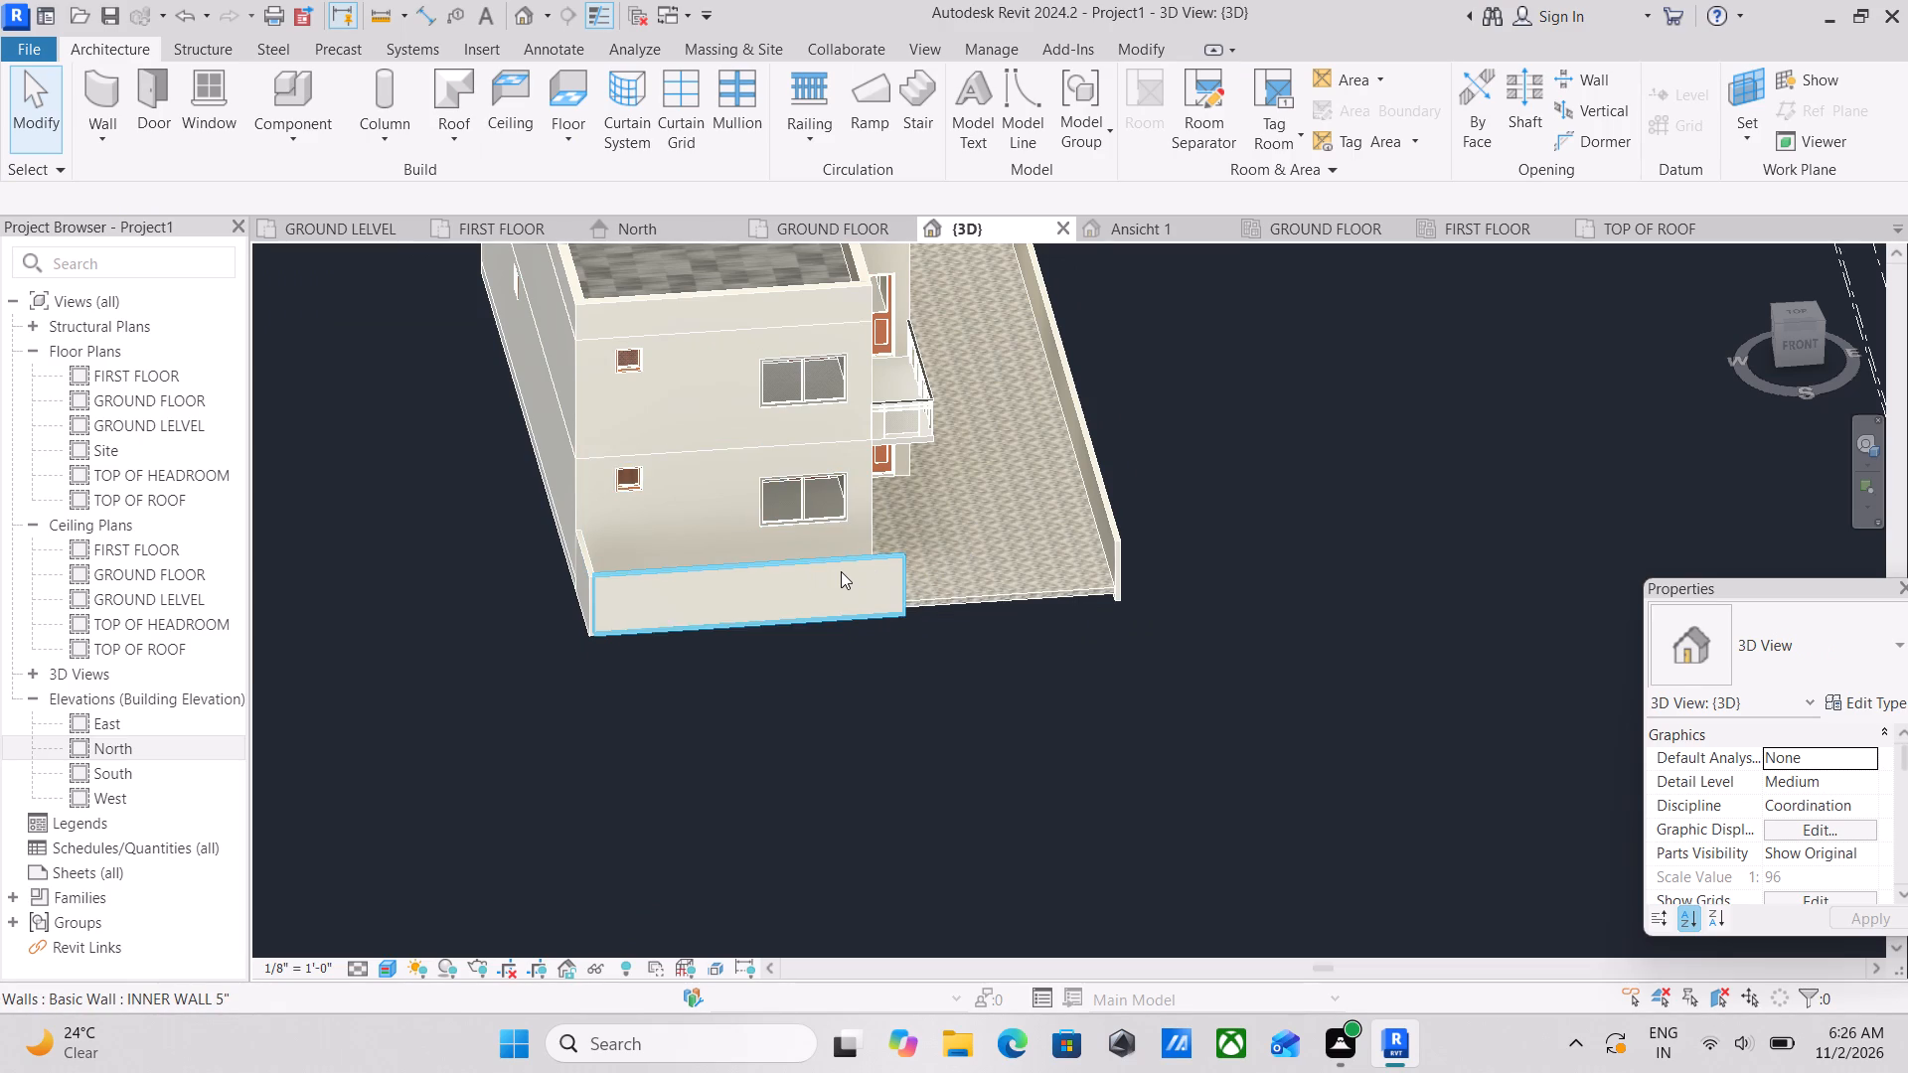
{"action": "right_click", "coordinate": [841, 571]}
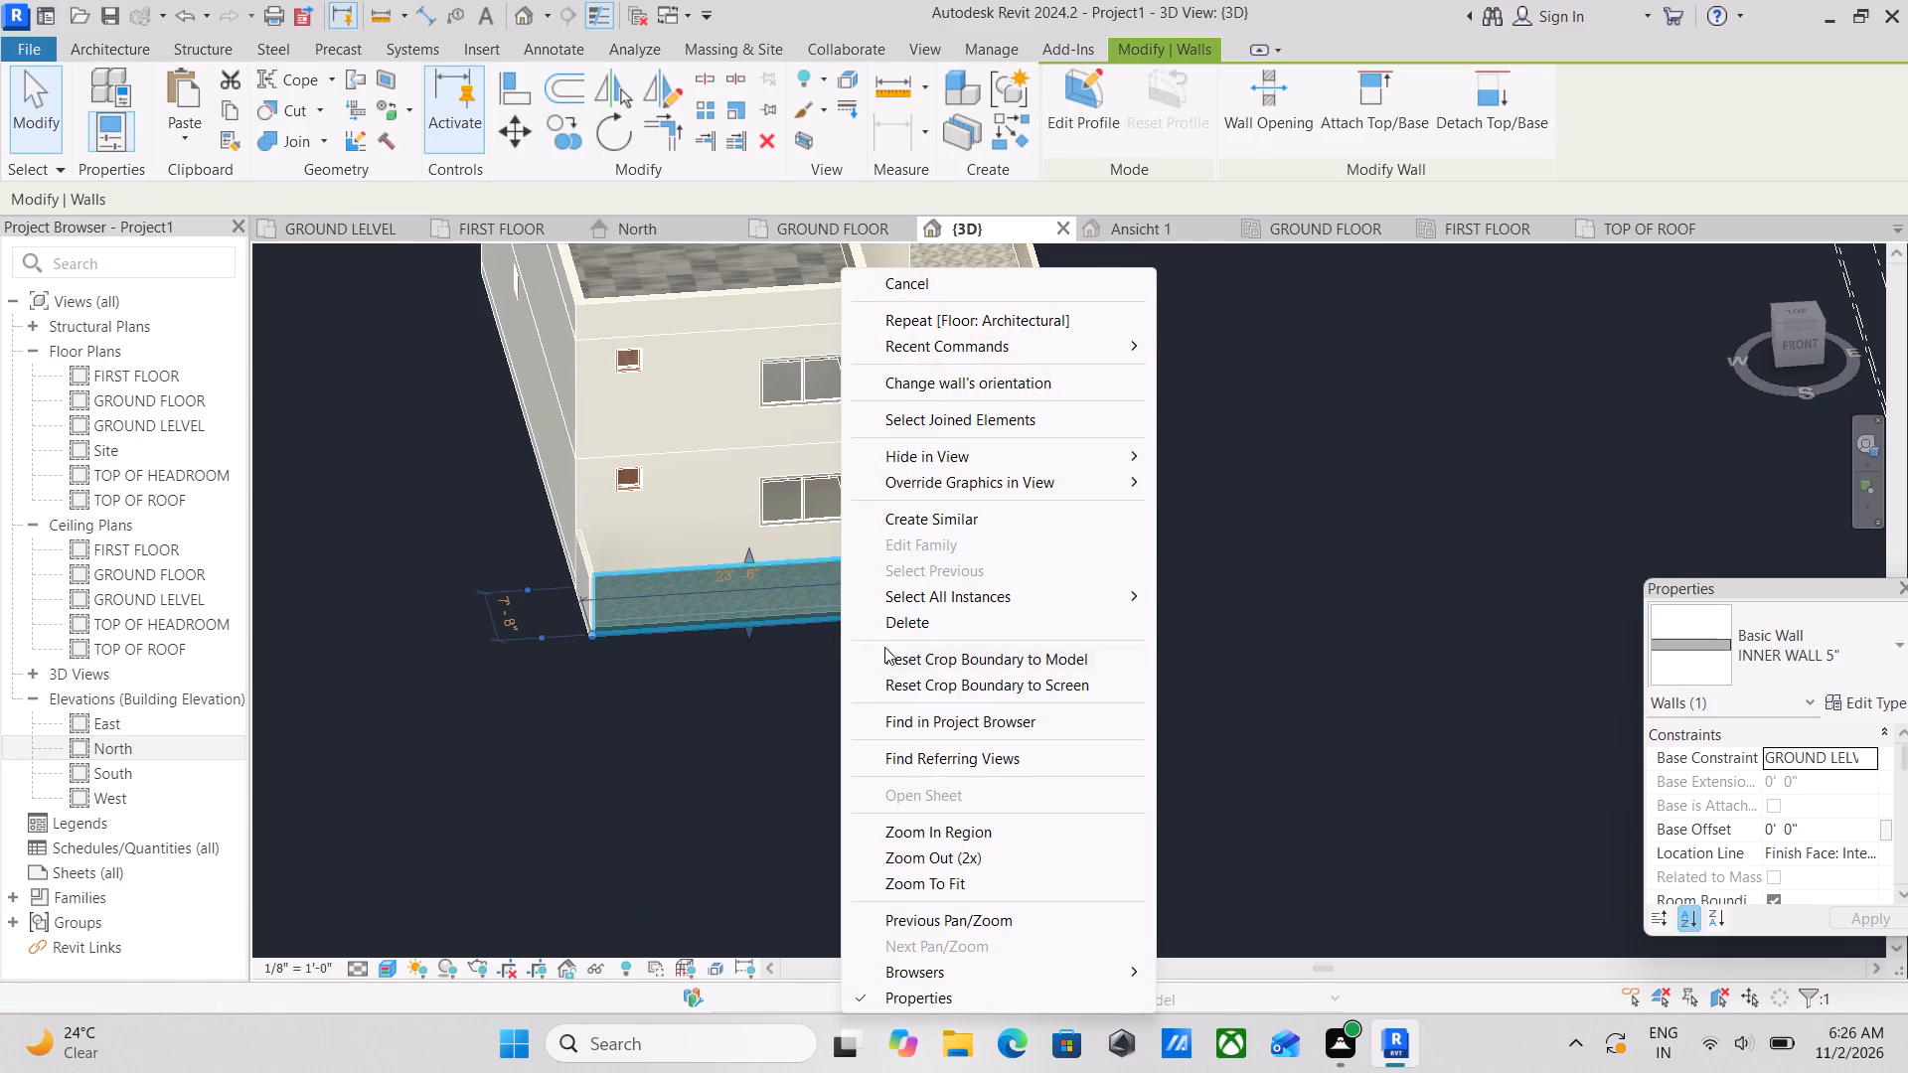
{"action": "left_click", "coordinate": [894, 629]}
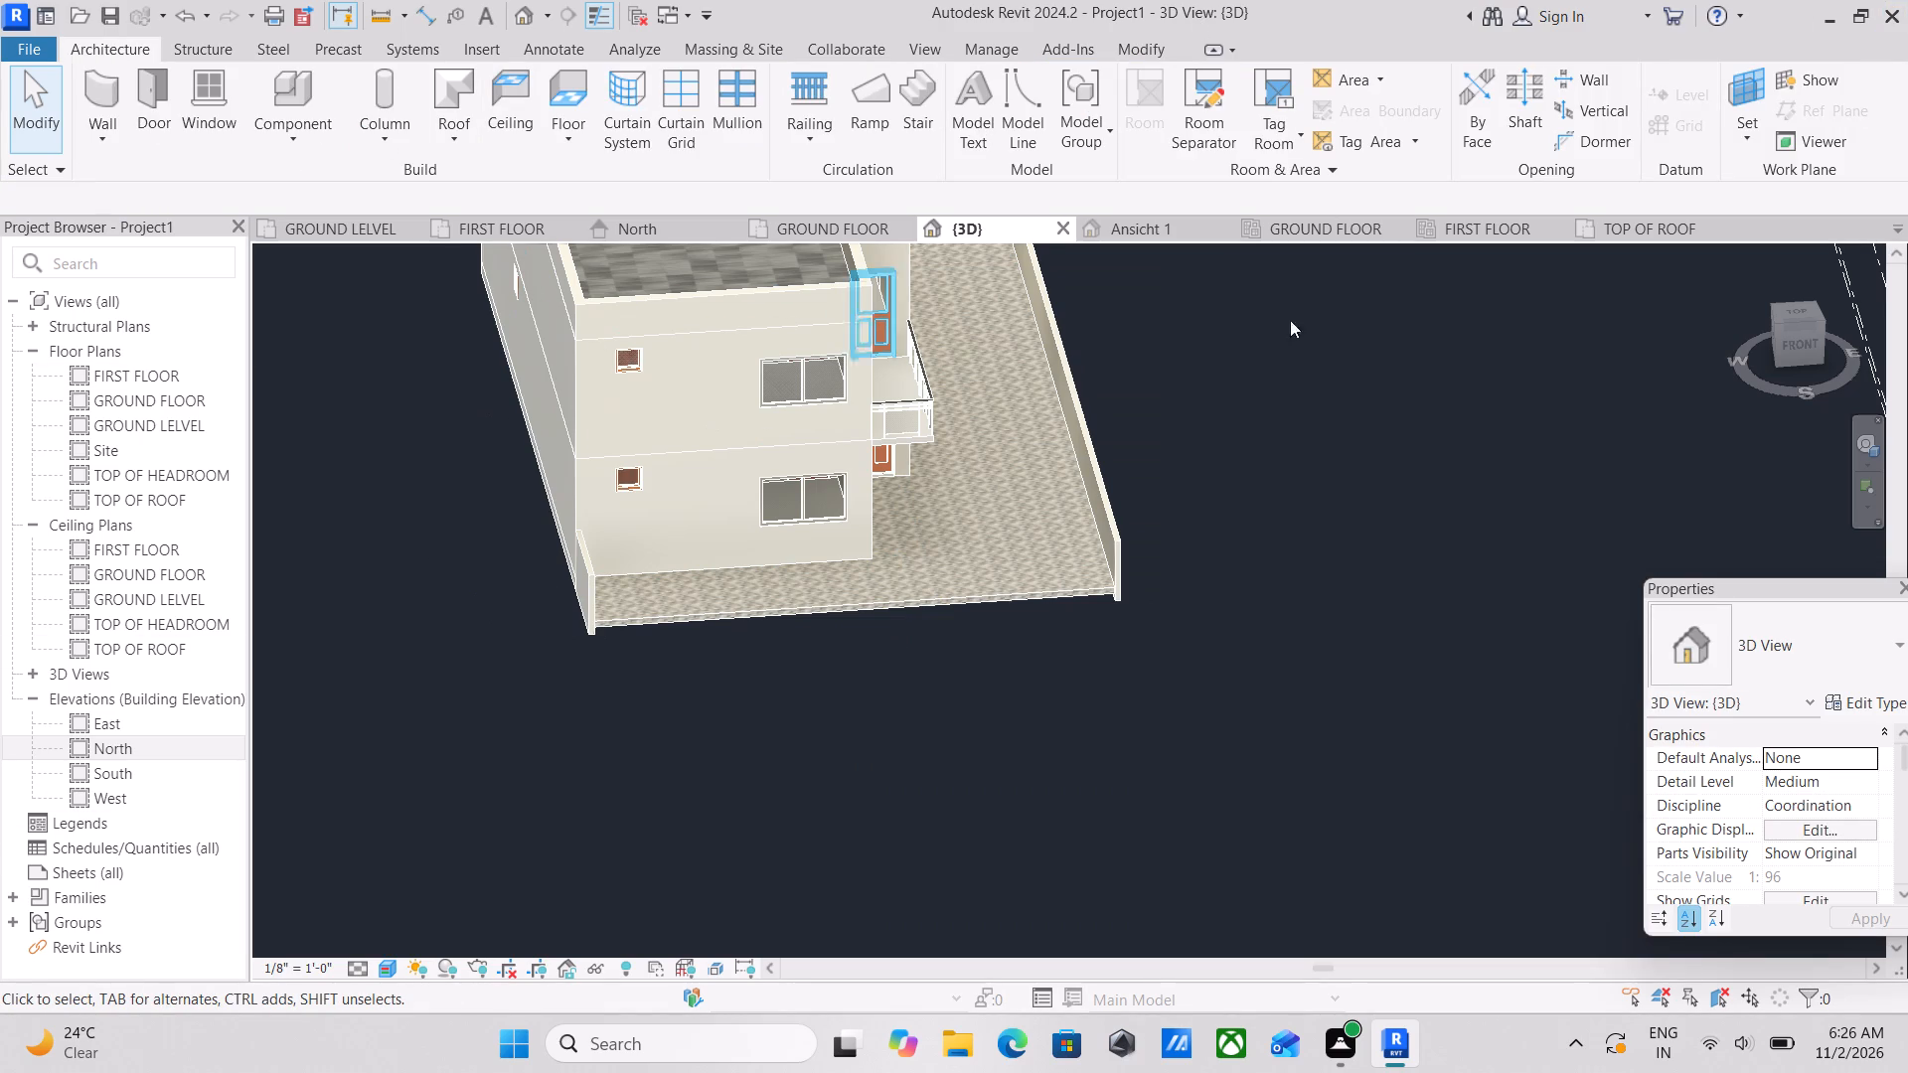
Orient the 3D view to the front and examine the facade of the house with its compound wall.
{"action": "left_click", "coordinate": [1799, 343]}
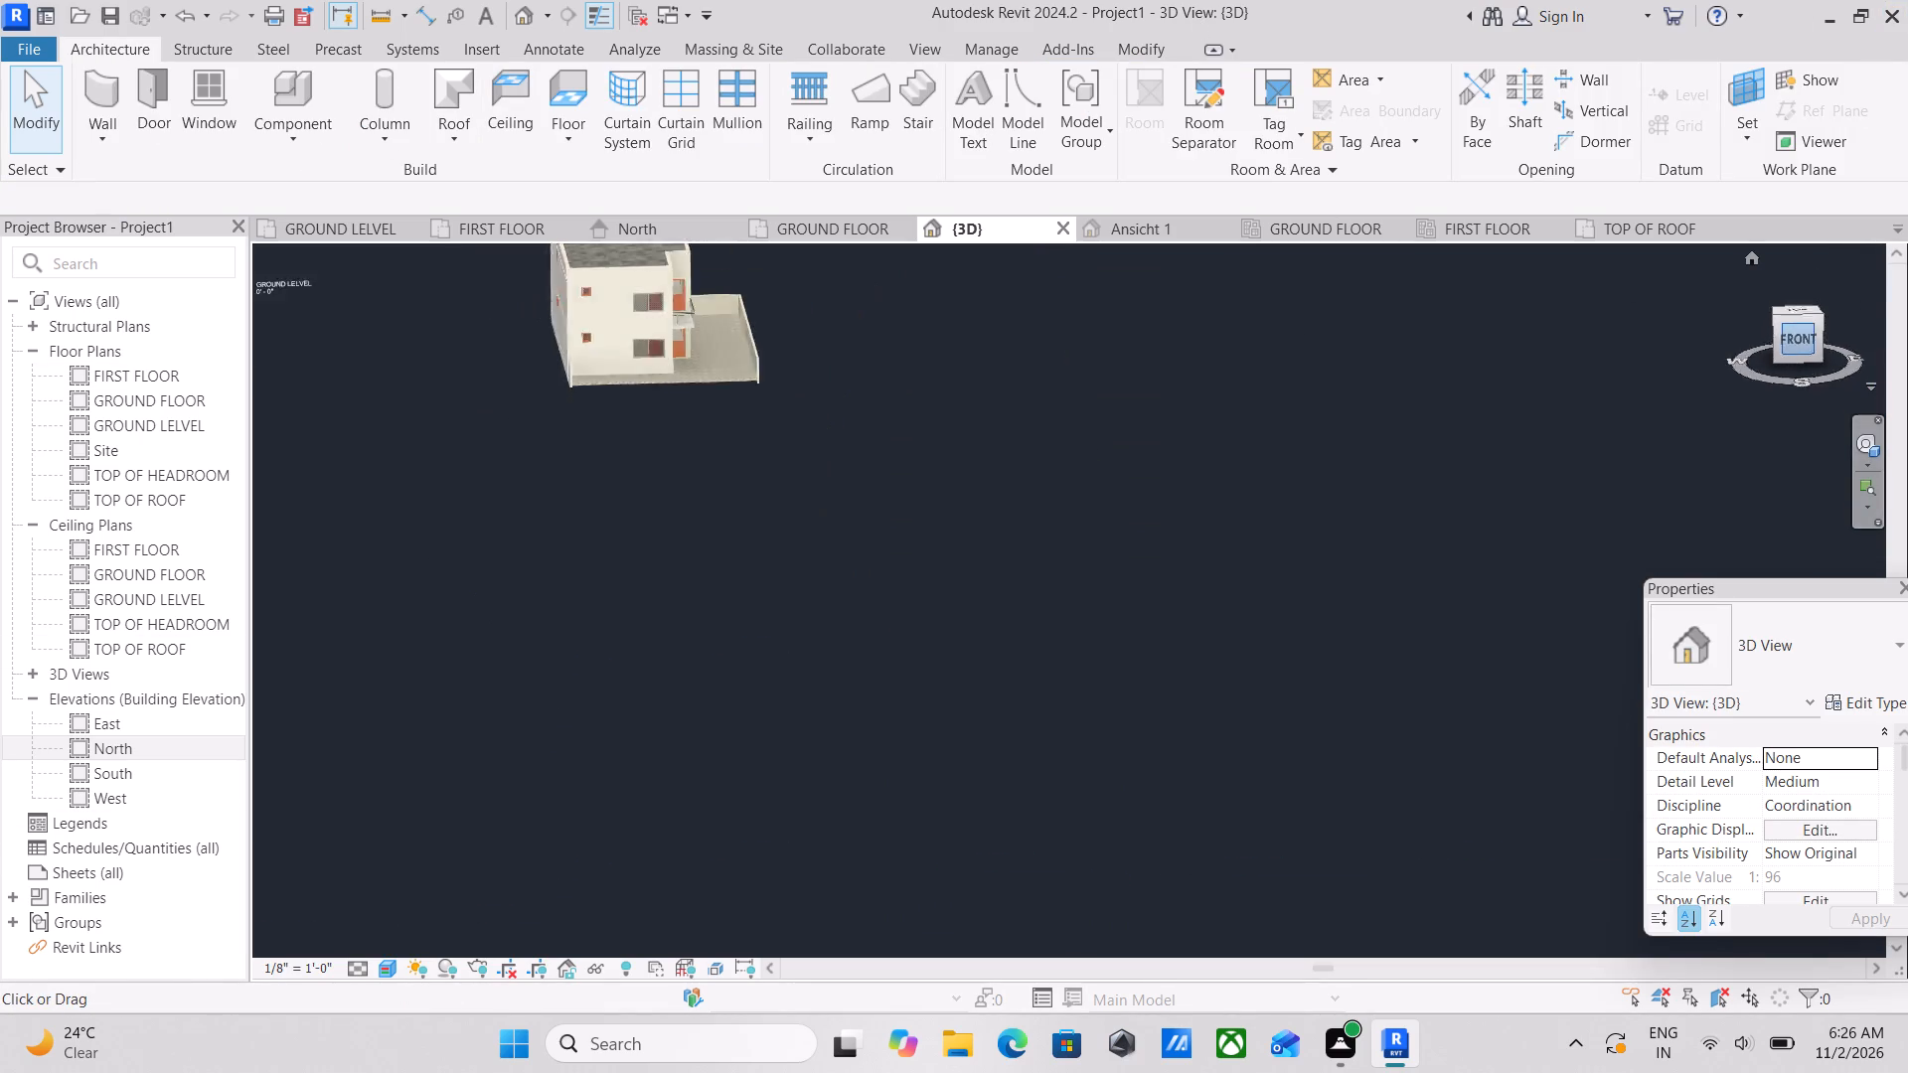
{"action": "scroll", "coordinate": [859, 541], "scroll_direction": "up", "scroll_amount": 4}
{"action": "scroll", "coordinate": [1017, 607], "scroll_direction": "up", "scroll_amount": 5}
{"action": "key", "text": "Escape"}
{"action": "scroll", "coordinate": [1306, 694], "scroll_direction": "up", "scroll_amount": 2}
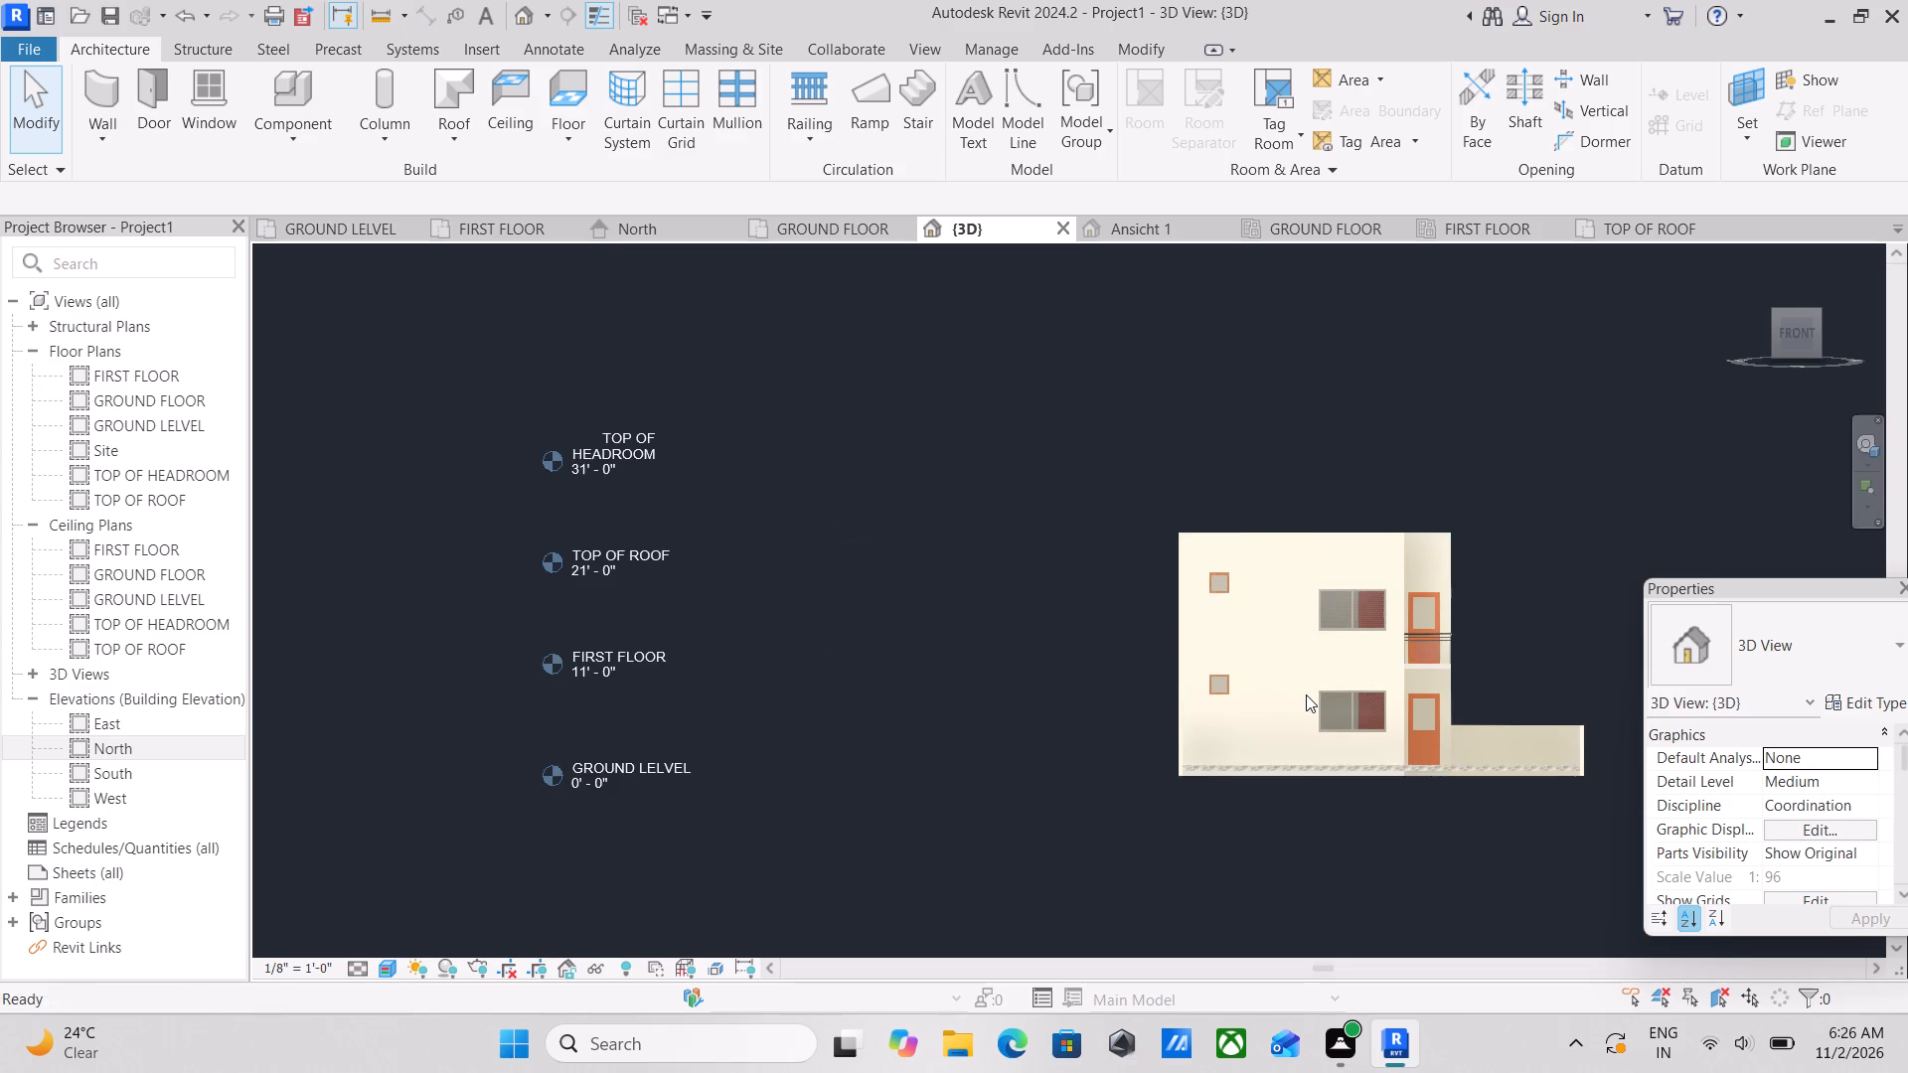
{"action": "scroll", "coordinate": [1306, 694], "scroll_direction": "up", "scroll_amount": 2}
{"action": "scroll", "coordinate": [1207, 592], "scroll_direction": "up", "scroll_amount": 3}
{"action": "scroll", "coordinate": [1167, 597], "scroll_direction": "down", "scroll_amount": 3}
{"action": "middle_click_drag", "start_coordinate": [1167, 597], "coordinate": [1123, 661]}
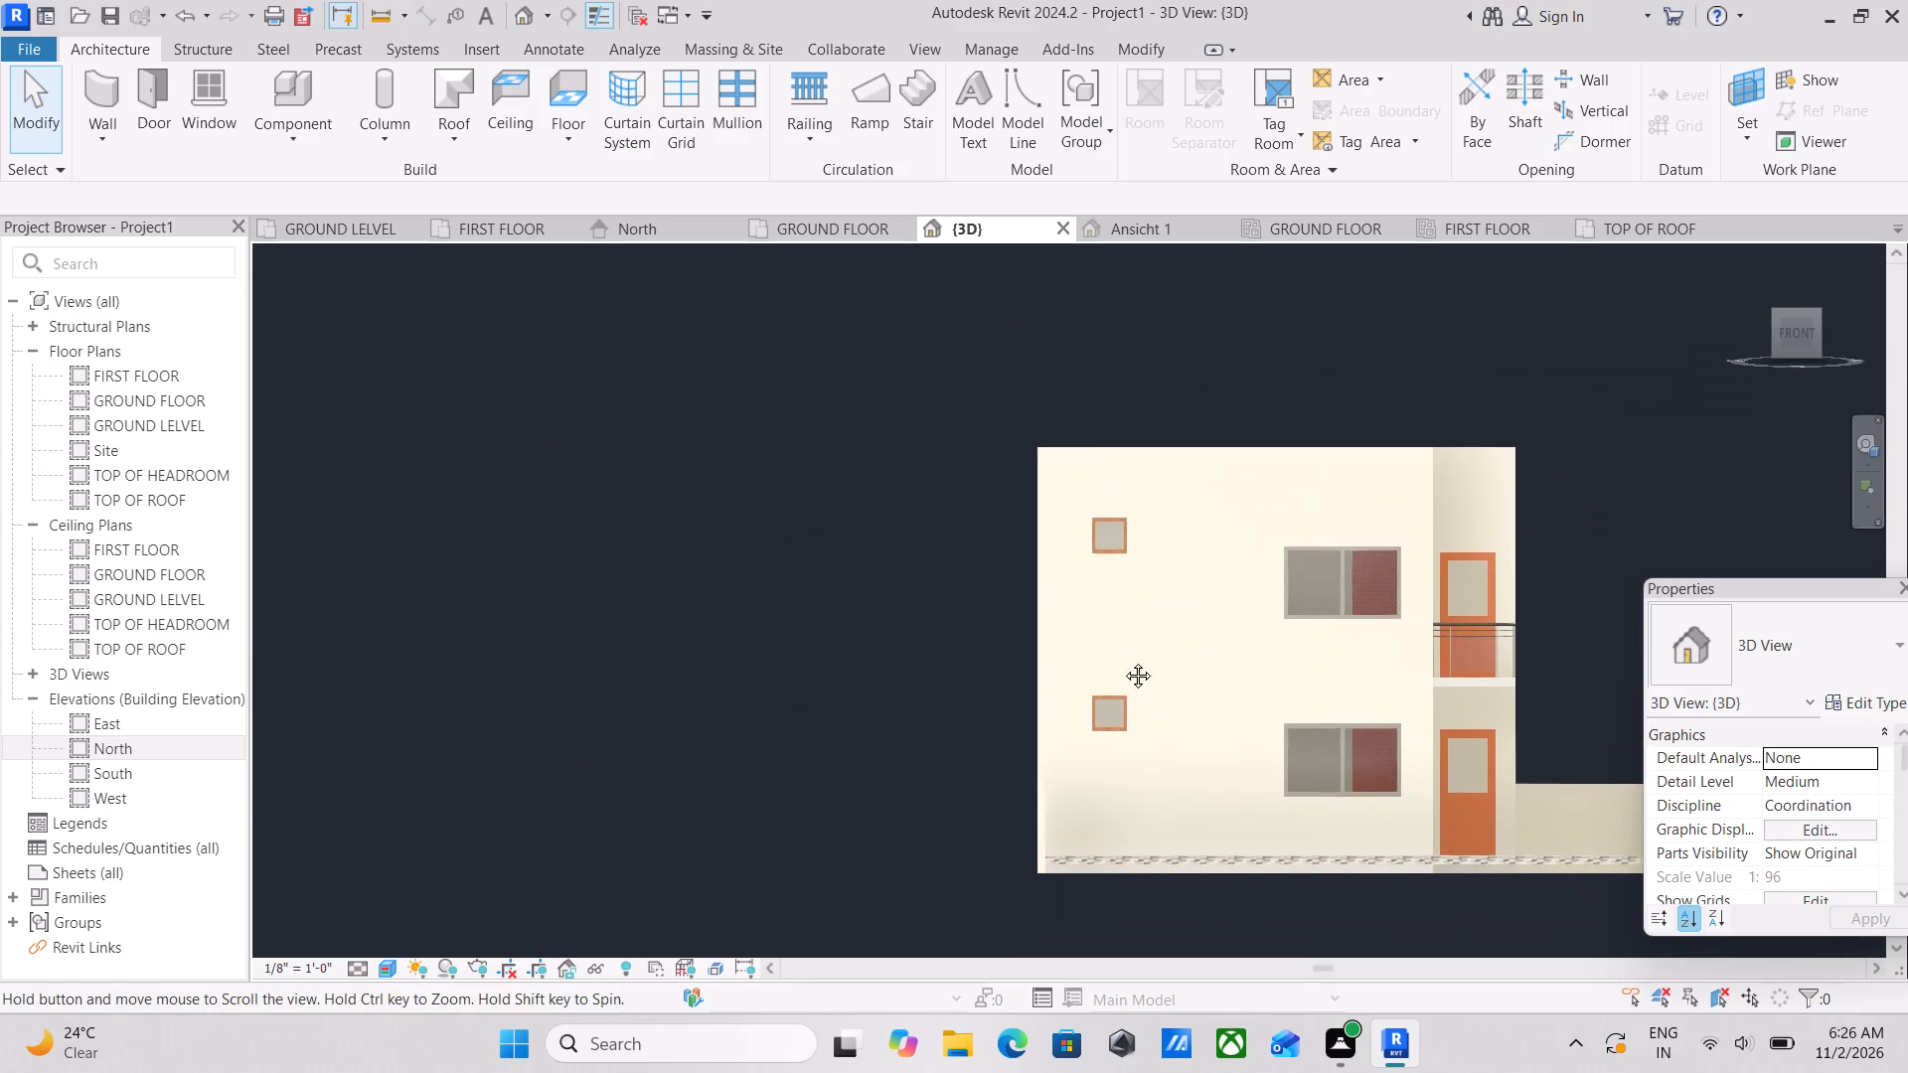
{"action": "middle_click_drag", "start_coordinate": [1123, 661], "coordinate": [1122, 663]}
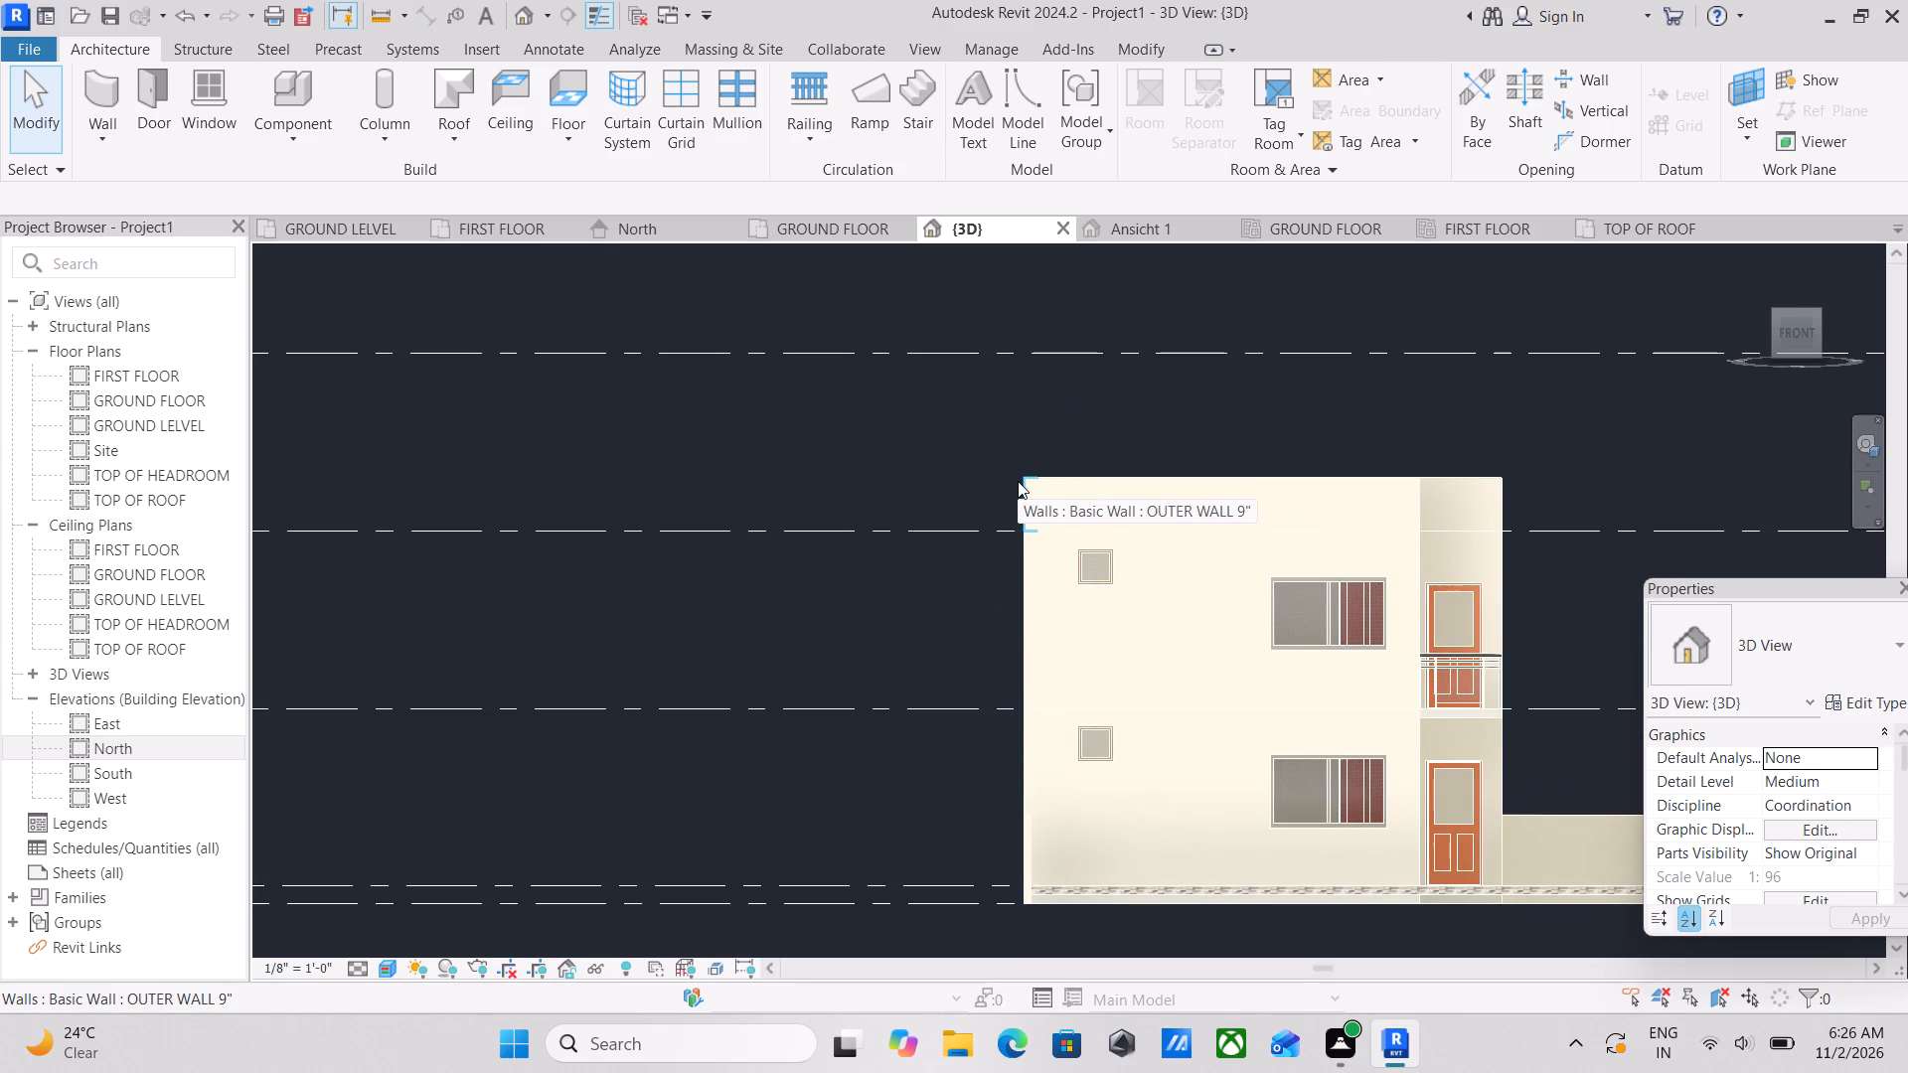
{"action": "scroll", "coordinate": [1143, 675], "scroll_direction": "down", "scroll_amount": 2}
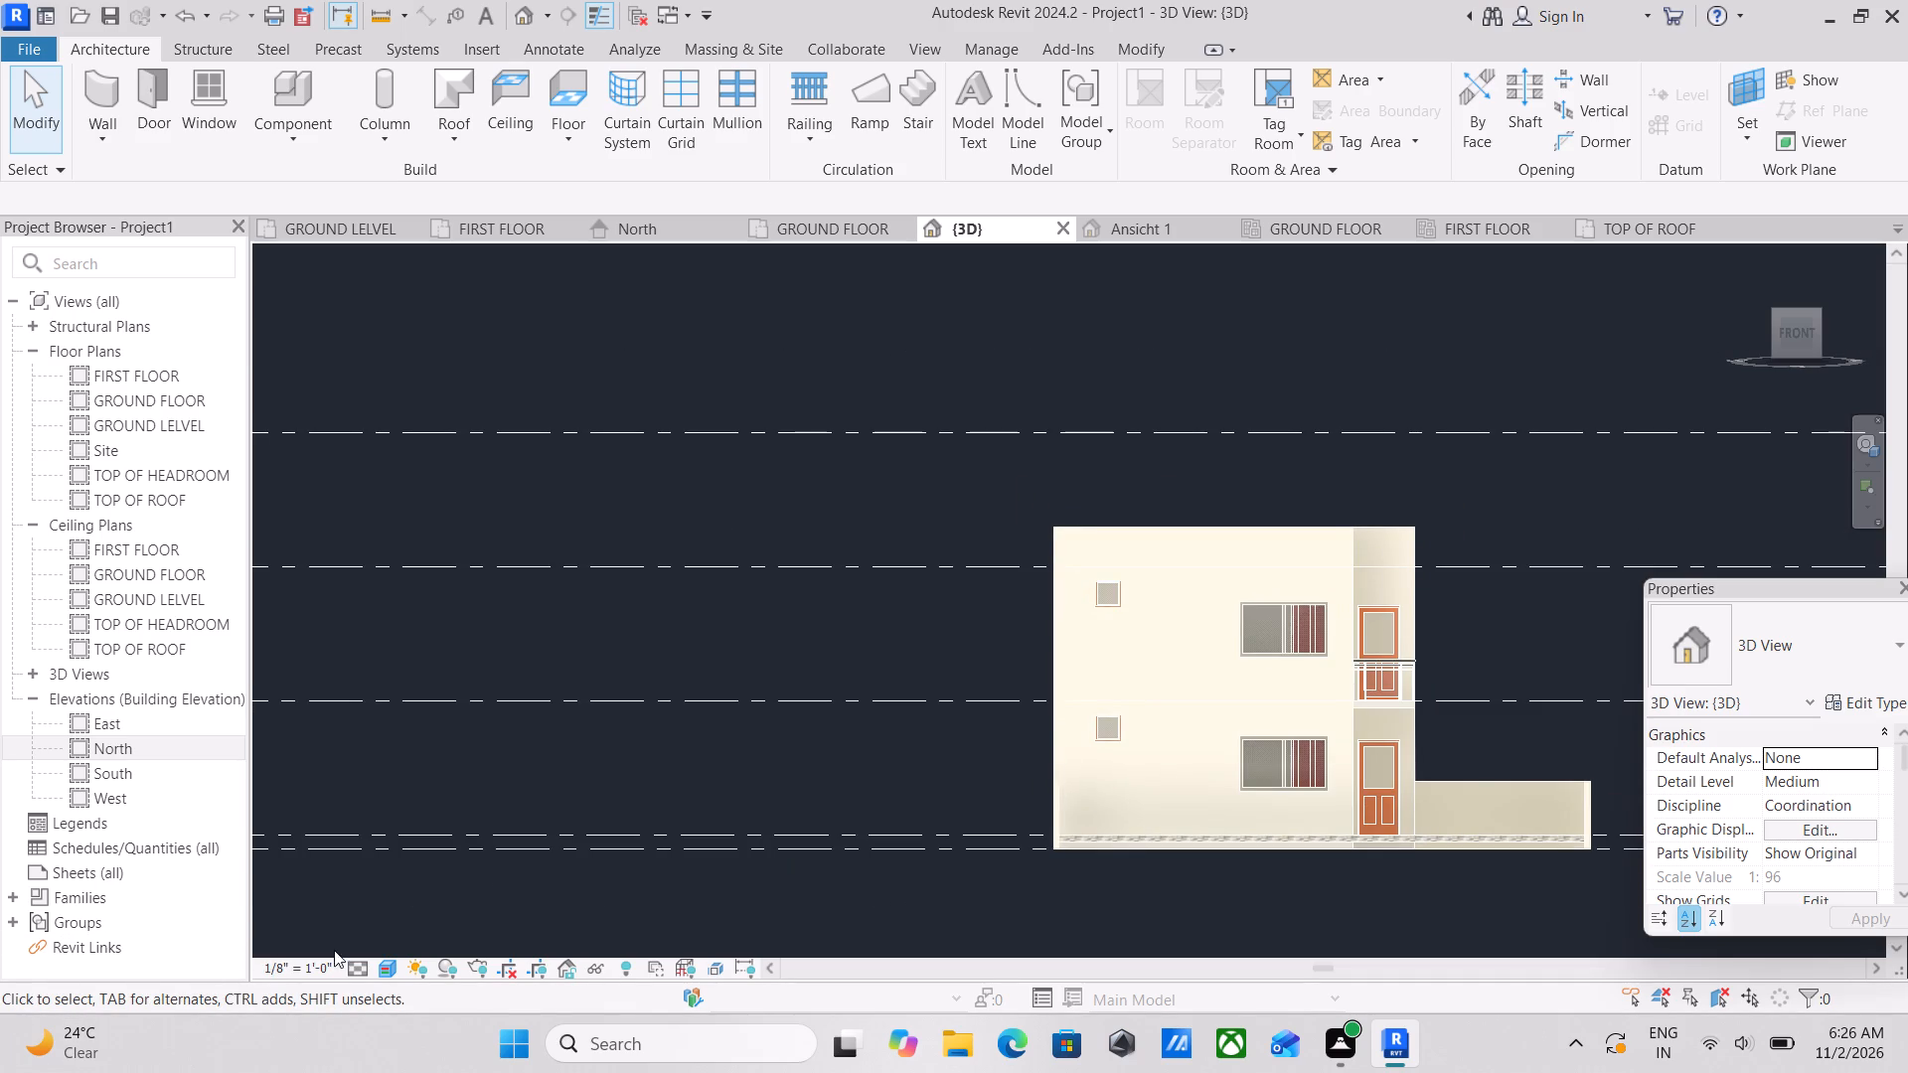
Set the 3D view's visual style to Shaded.
{"action": "left_click", "coordinate": [387, 977]}
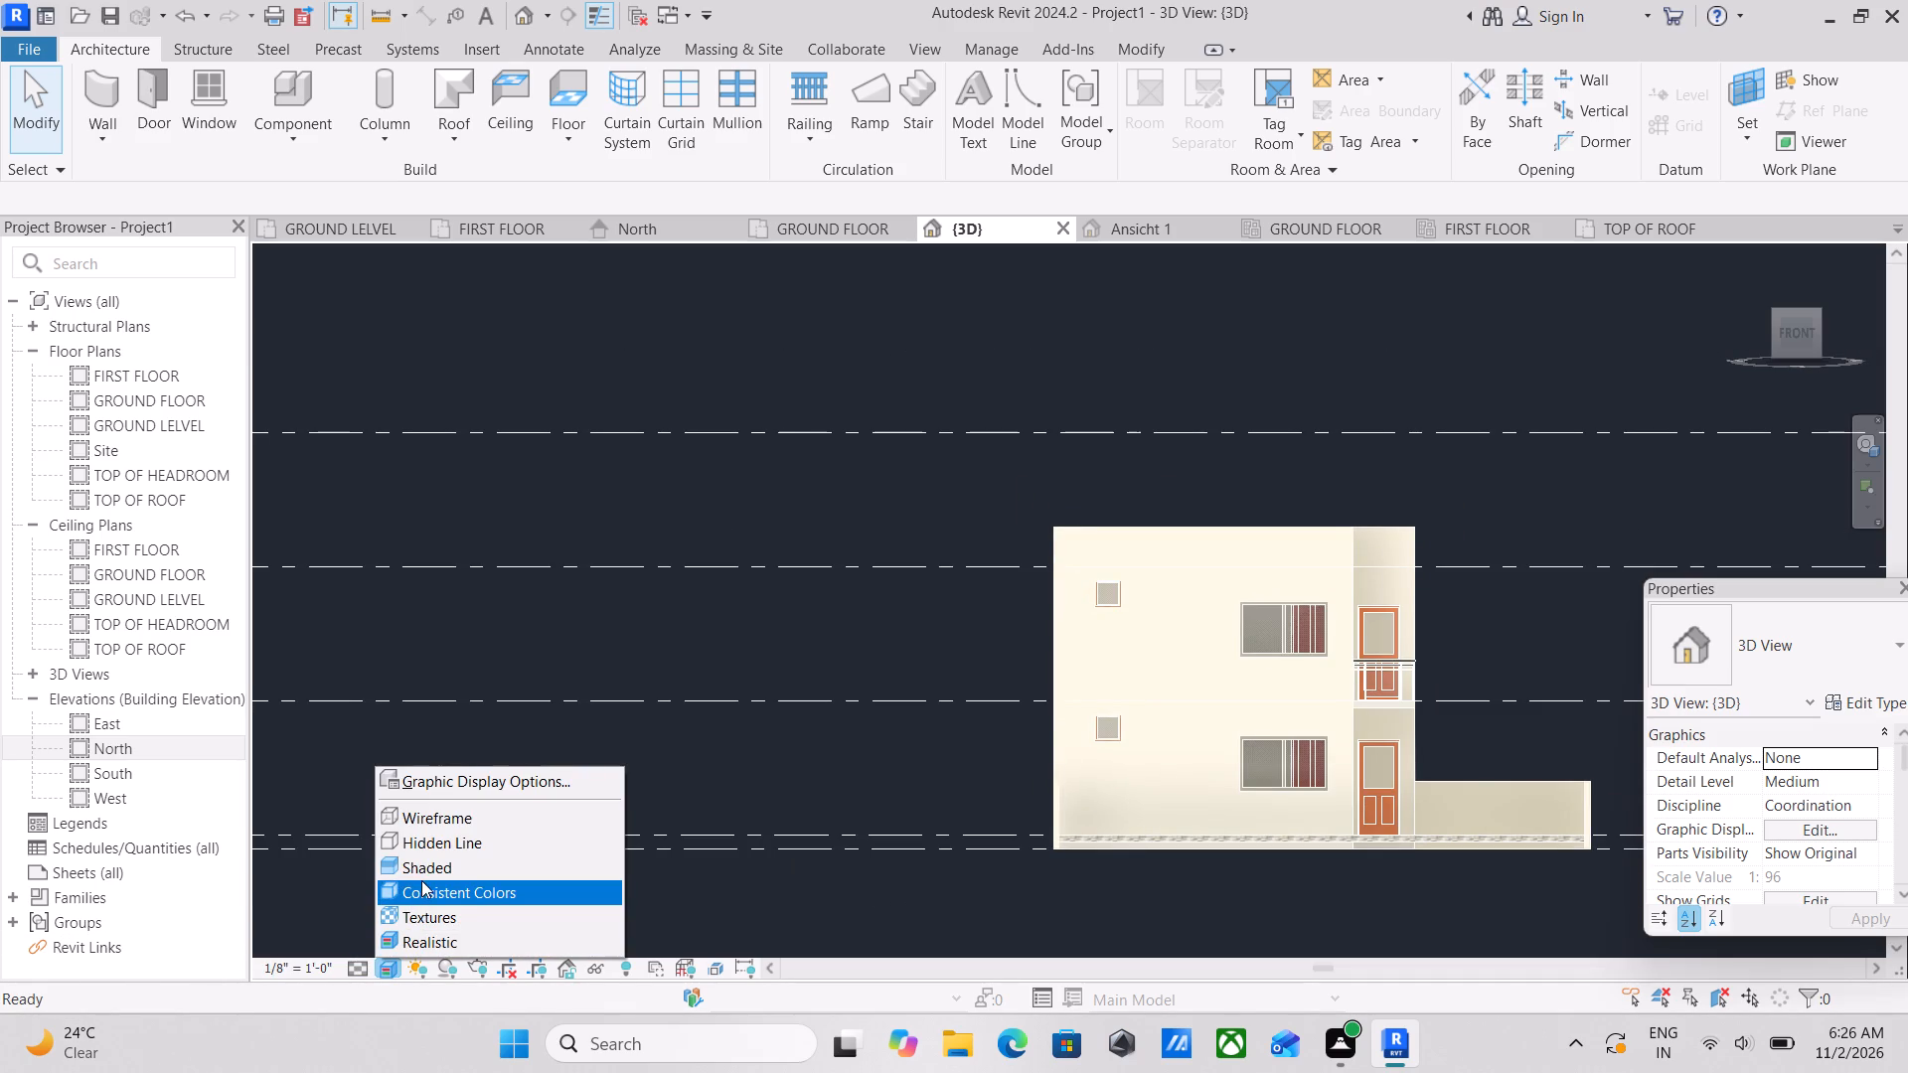
{"action": "left_click", "coordinate": [422, 874]}
{"action": "scroll", "coordinate": [1325, 740], "scroll_direction": "up", "scroll_amount": 3}
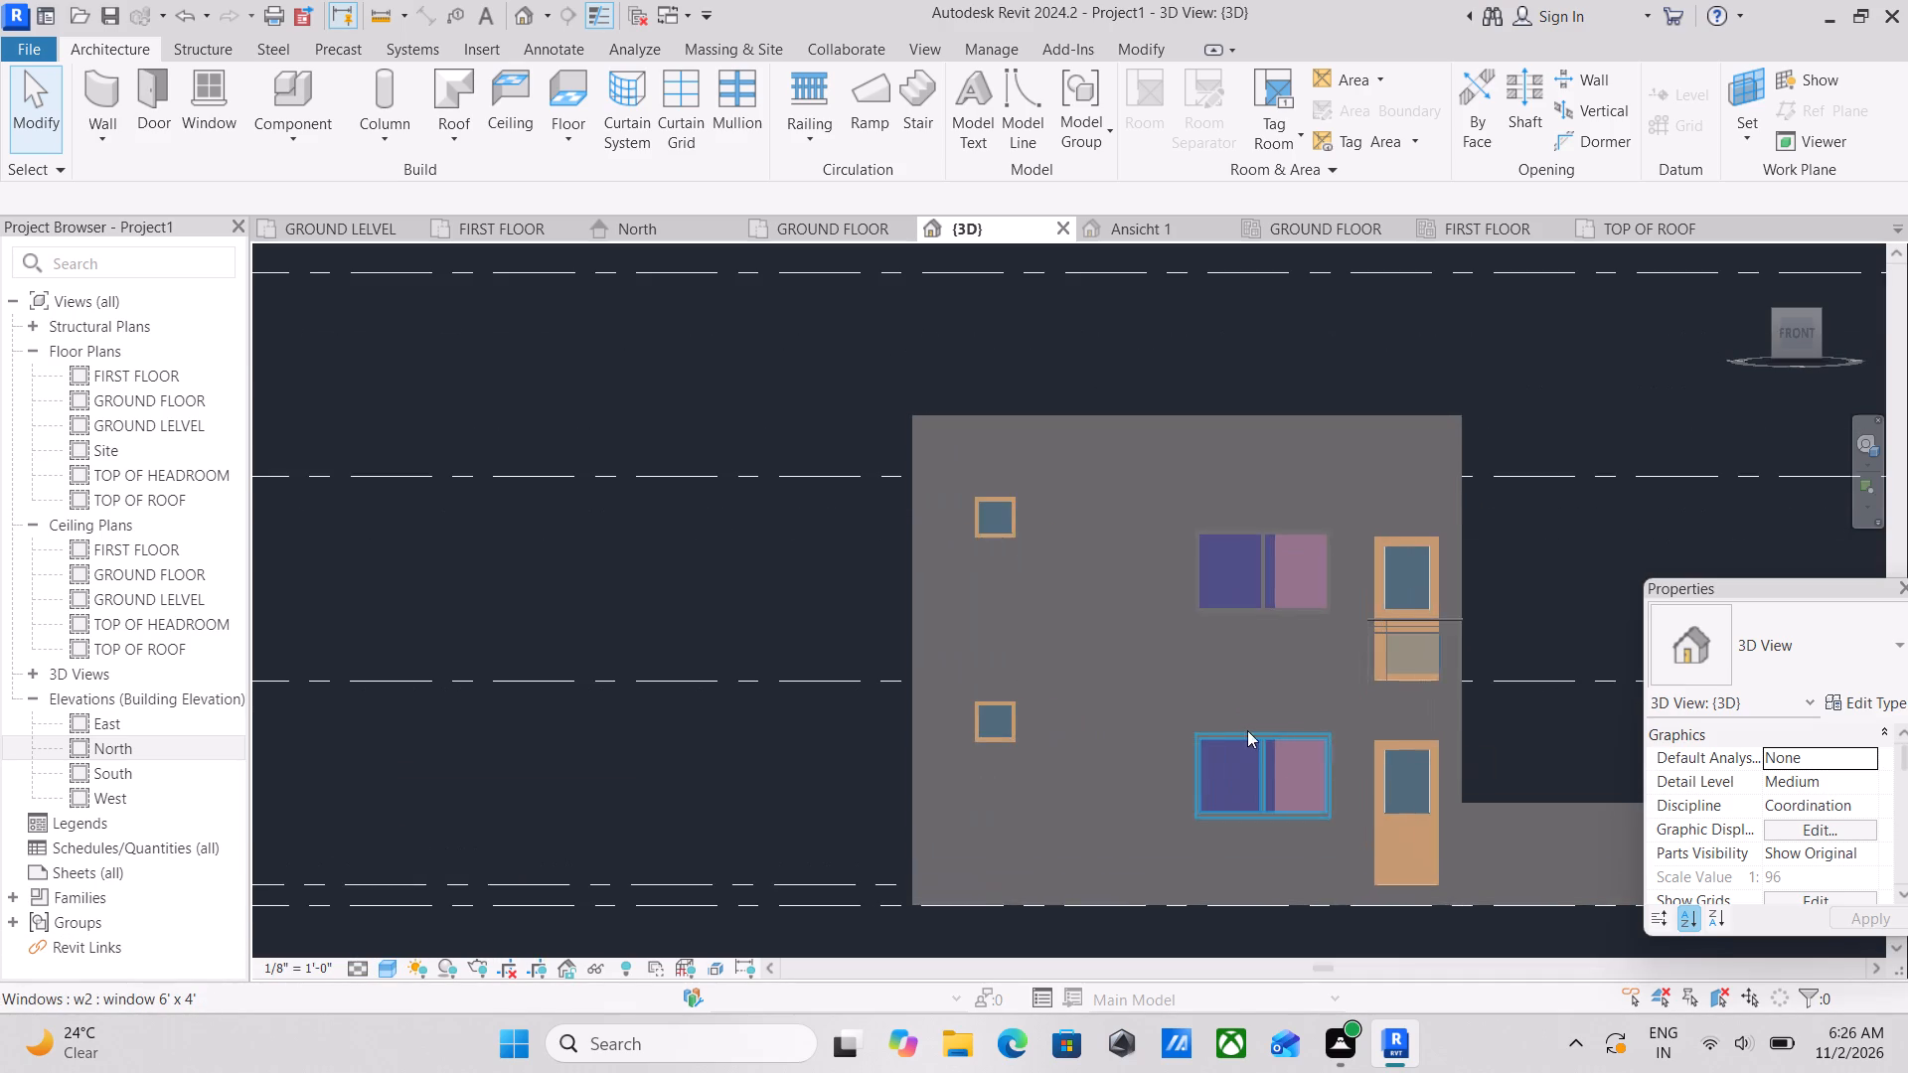
{"action": "scroll", "coordinate": [1225, 723], "scroll_direction": "up", "scroll_amount": 2}
{"action": "scroll", "coordinate": [1225, 718], "scroll_direction": "down", "scroll_amount": 2}
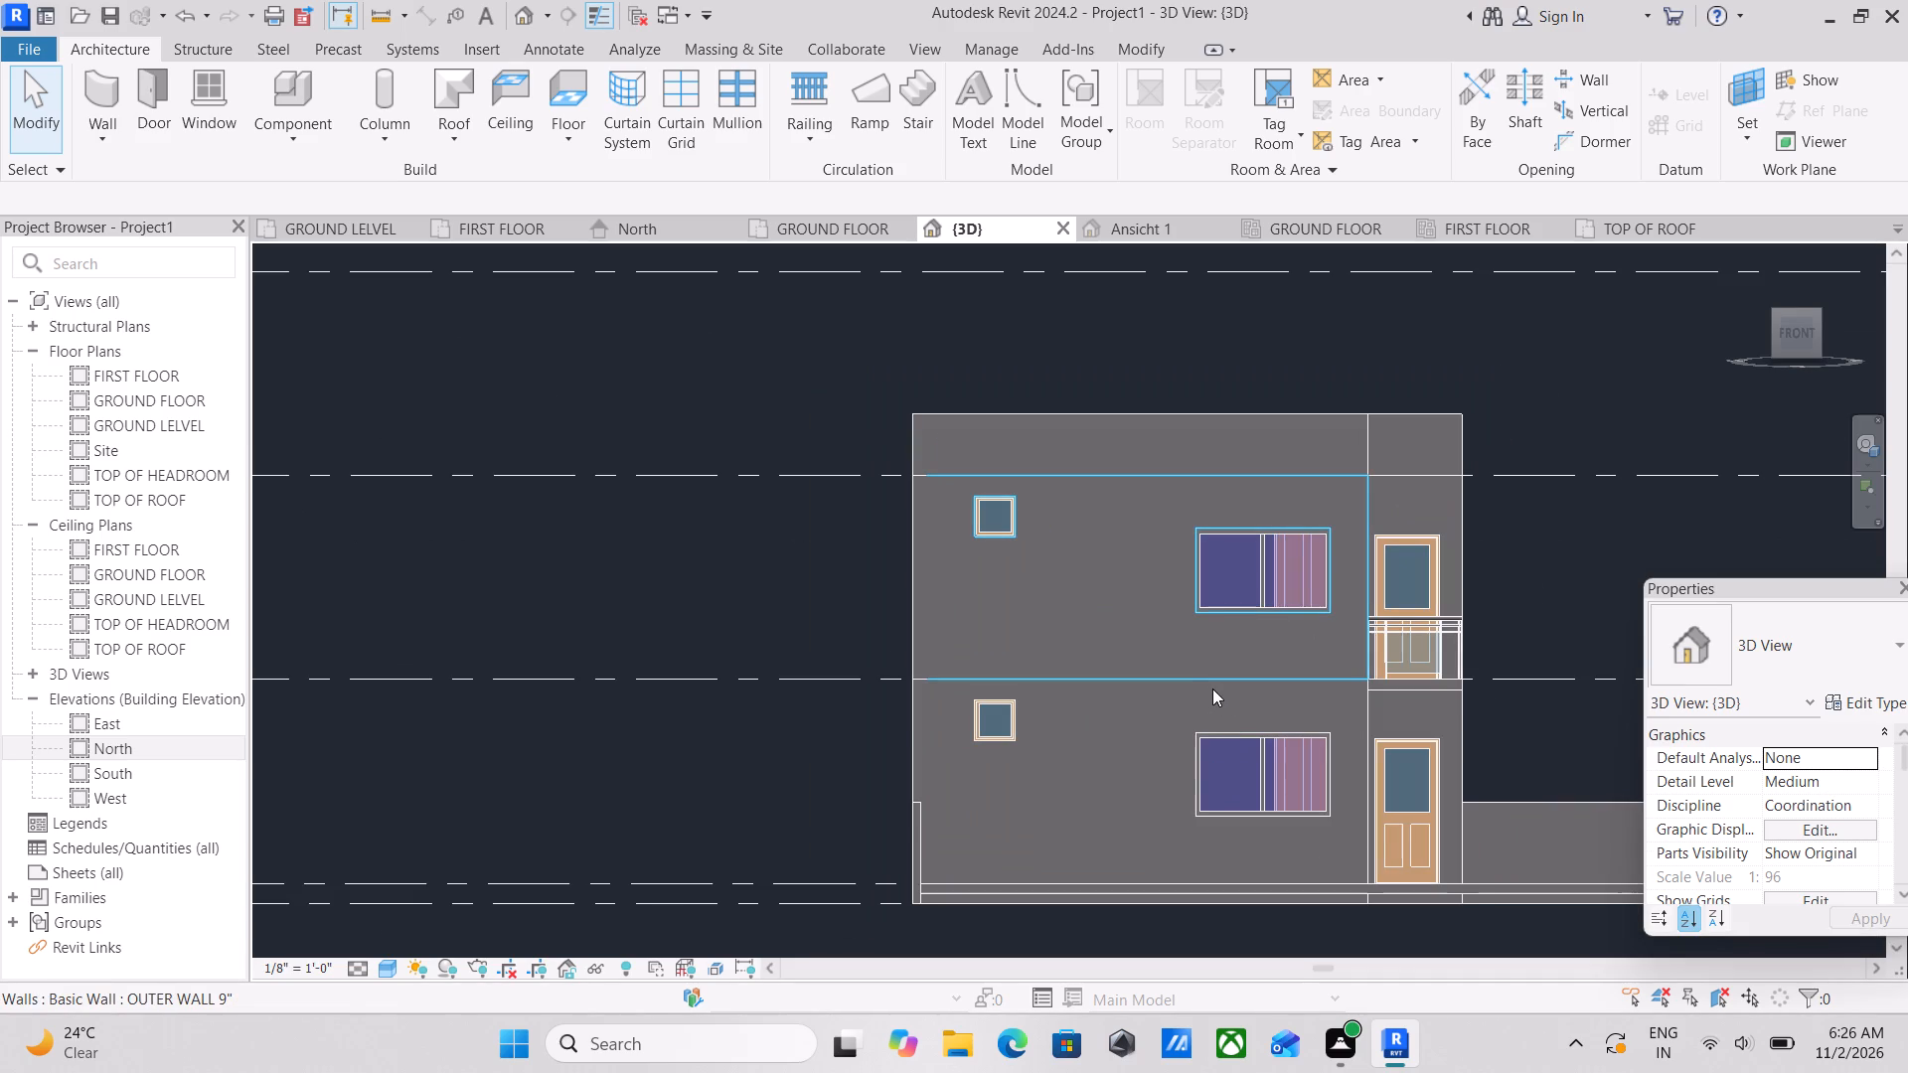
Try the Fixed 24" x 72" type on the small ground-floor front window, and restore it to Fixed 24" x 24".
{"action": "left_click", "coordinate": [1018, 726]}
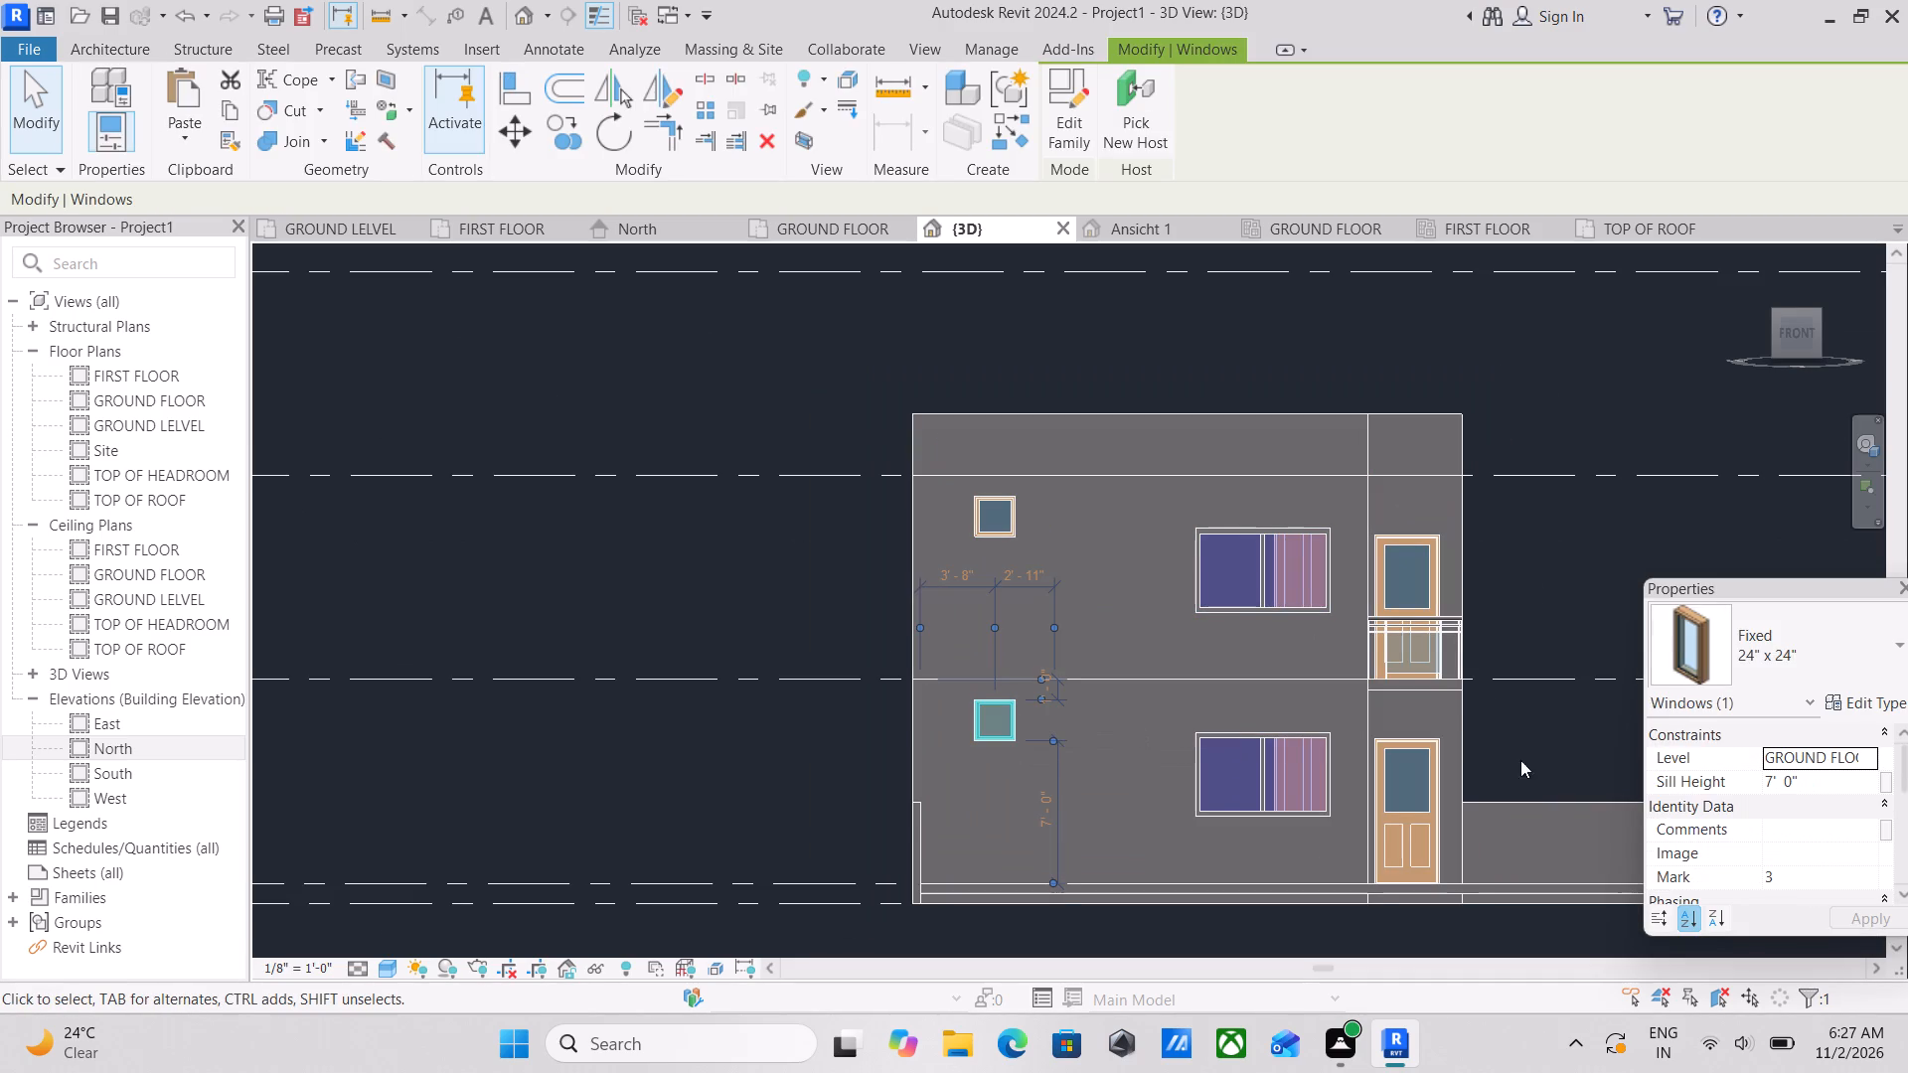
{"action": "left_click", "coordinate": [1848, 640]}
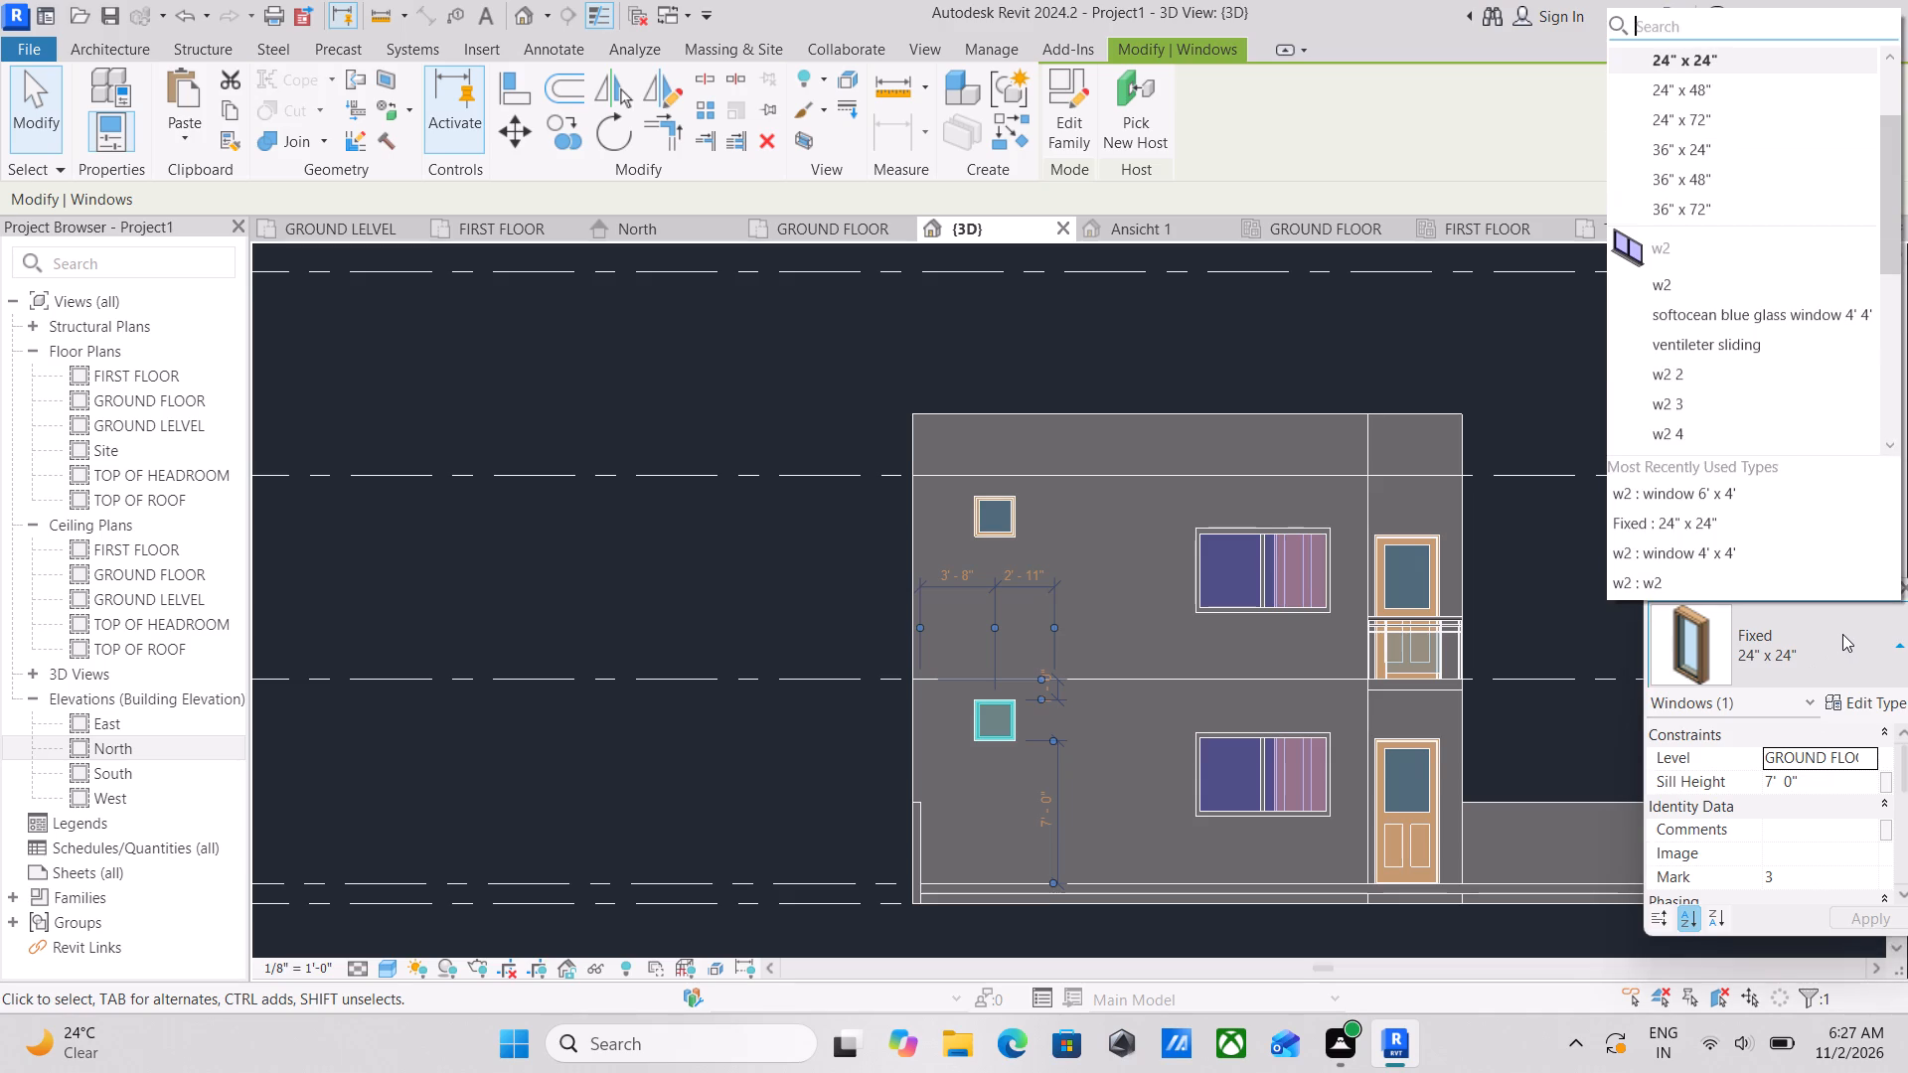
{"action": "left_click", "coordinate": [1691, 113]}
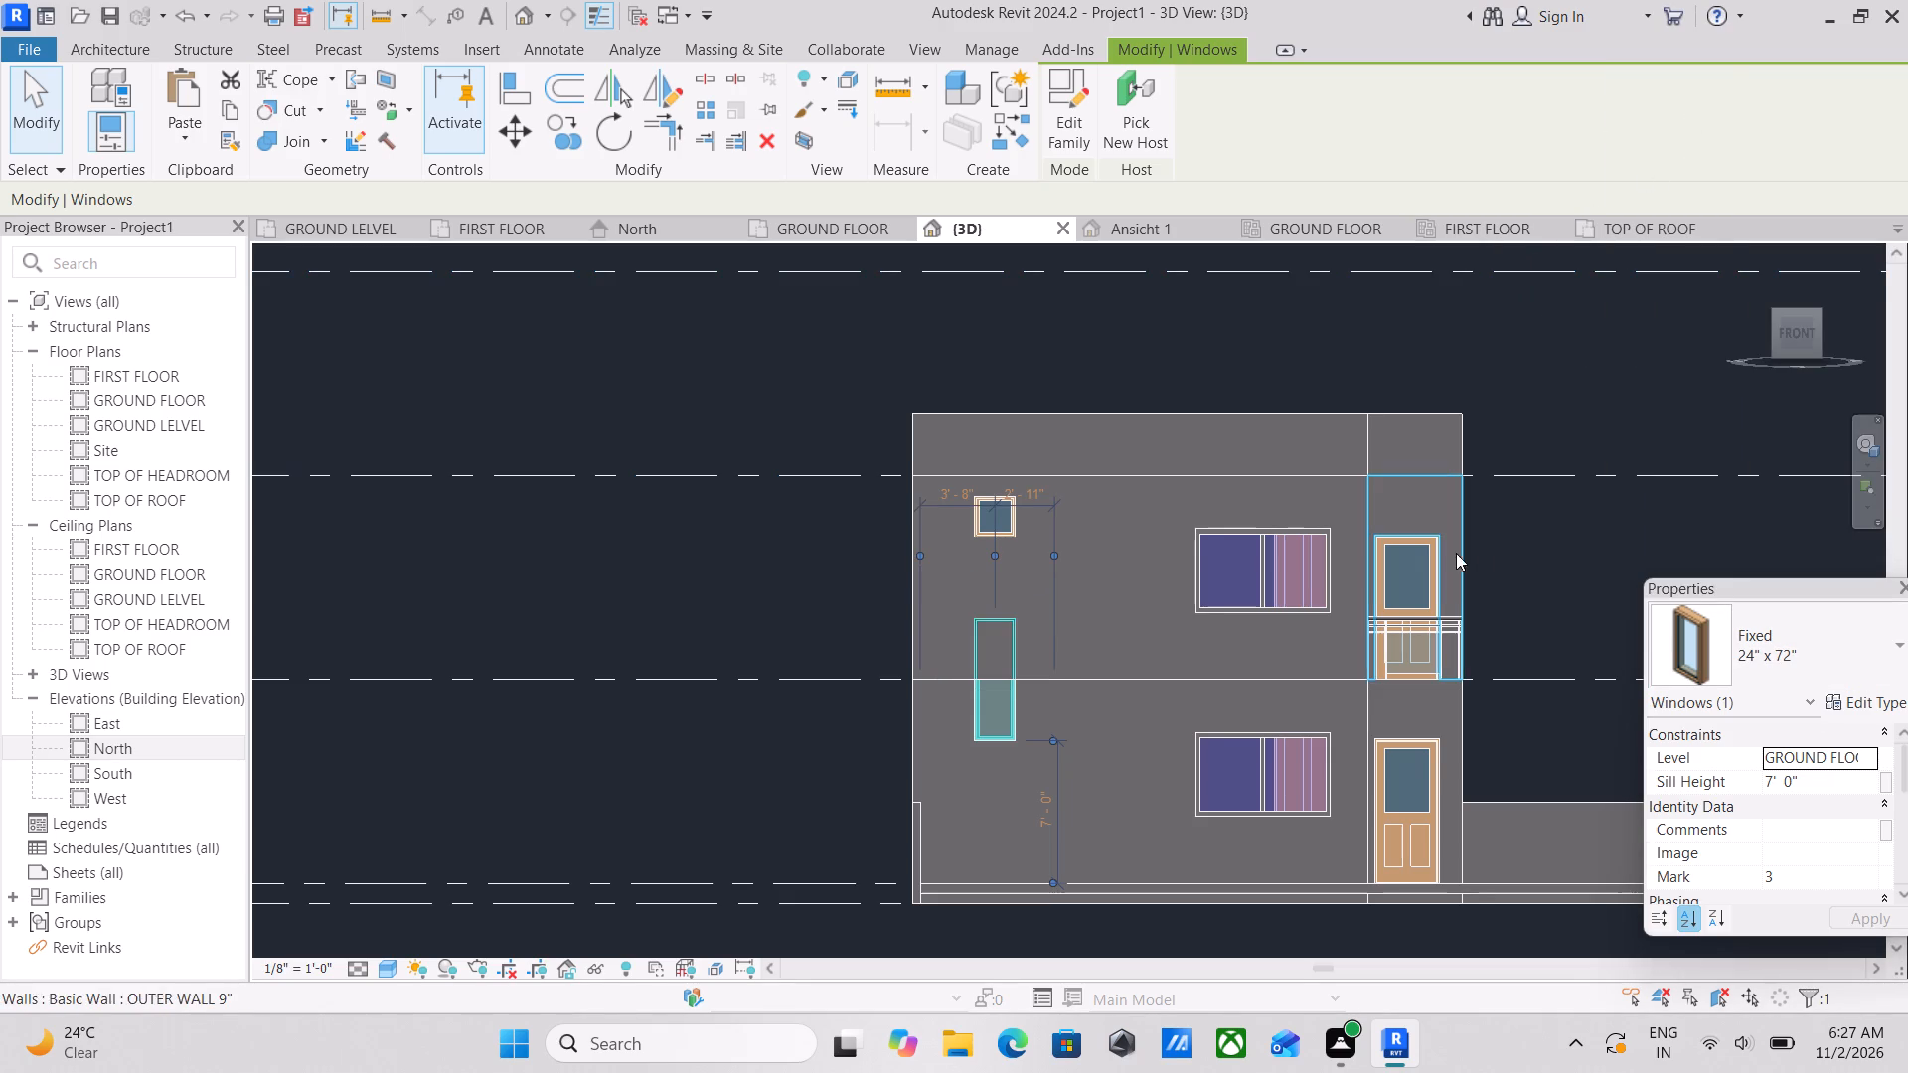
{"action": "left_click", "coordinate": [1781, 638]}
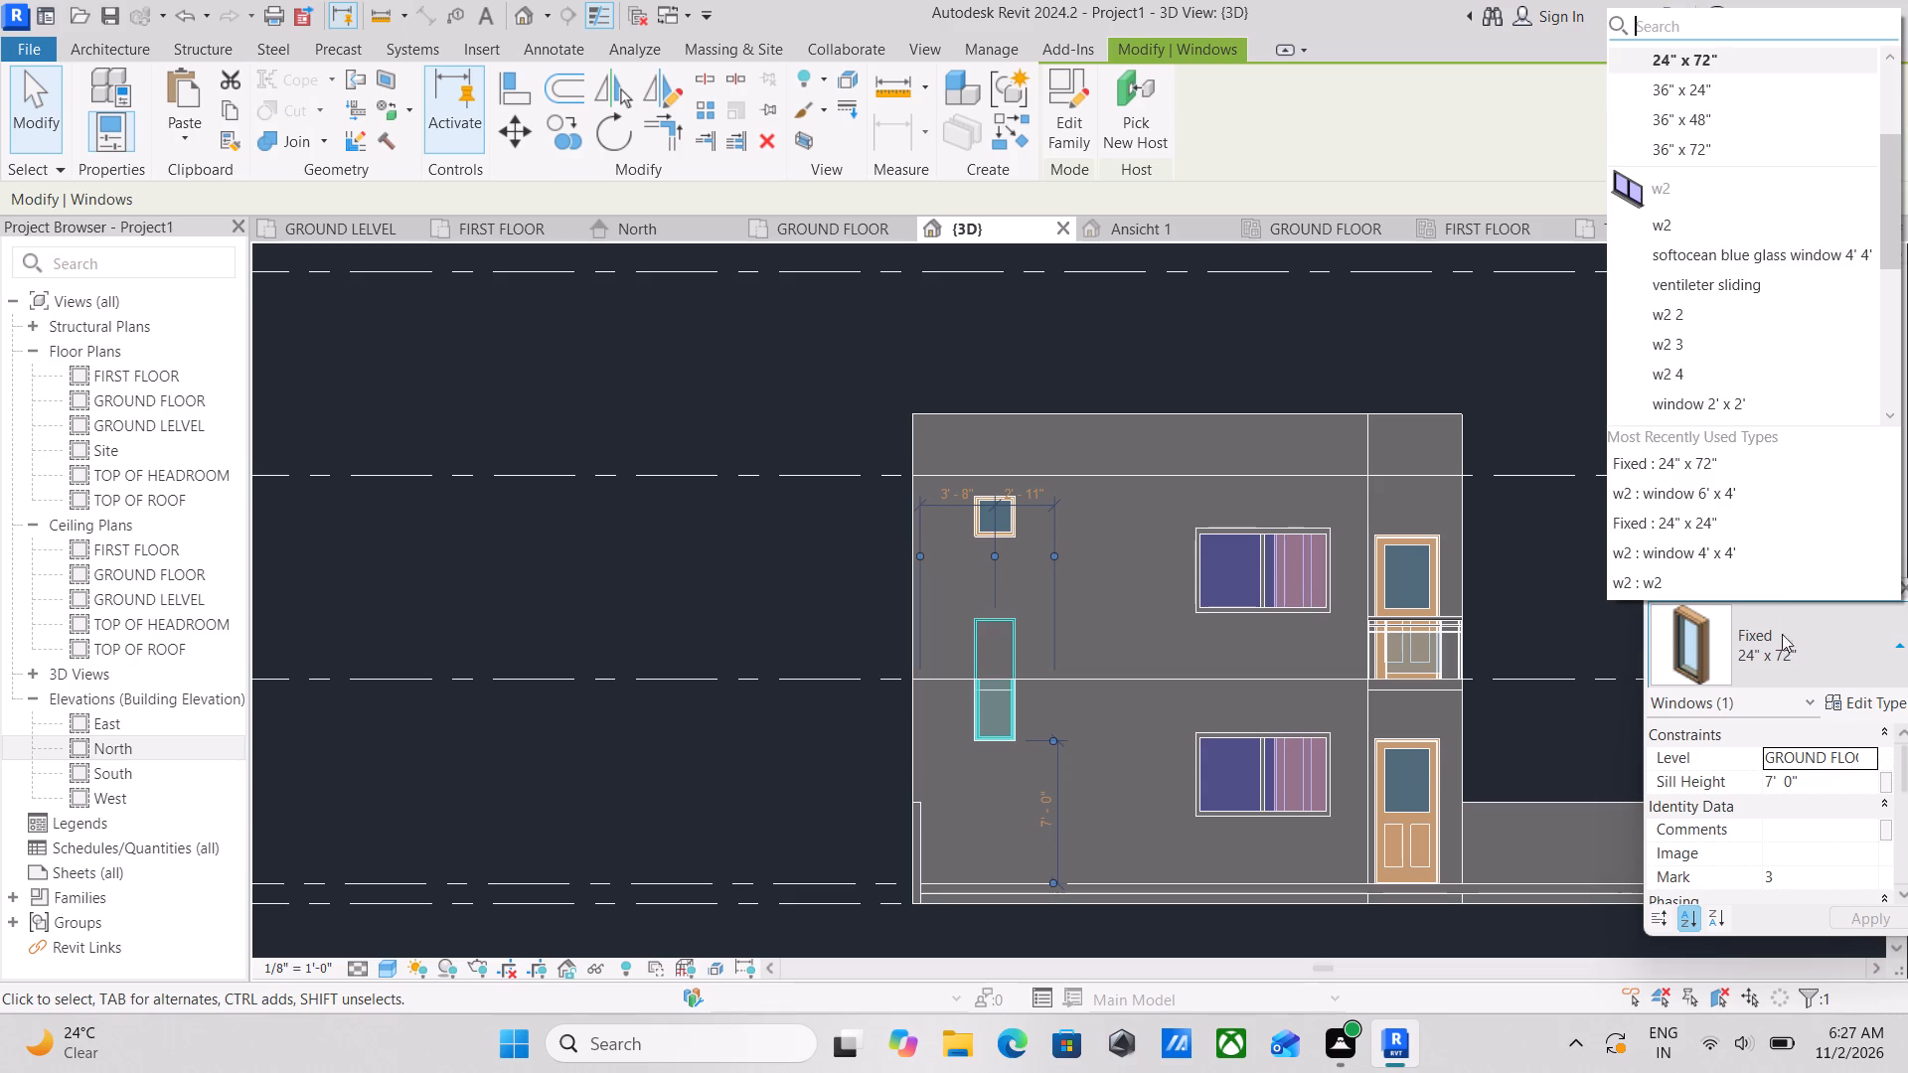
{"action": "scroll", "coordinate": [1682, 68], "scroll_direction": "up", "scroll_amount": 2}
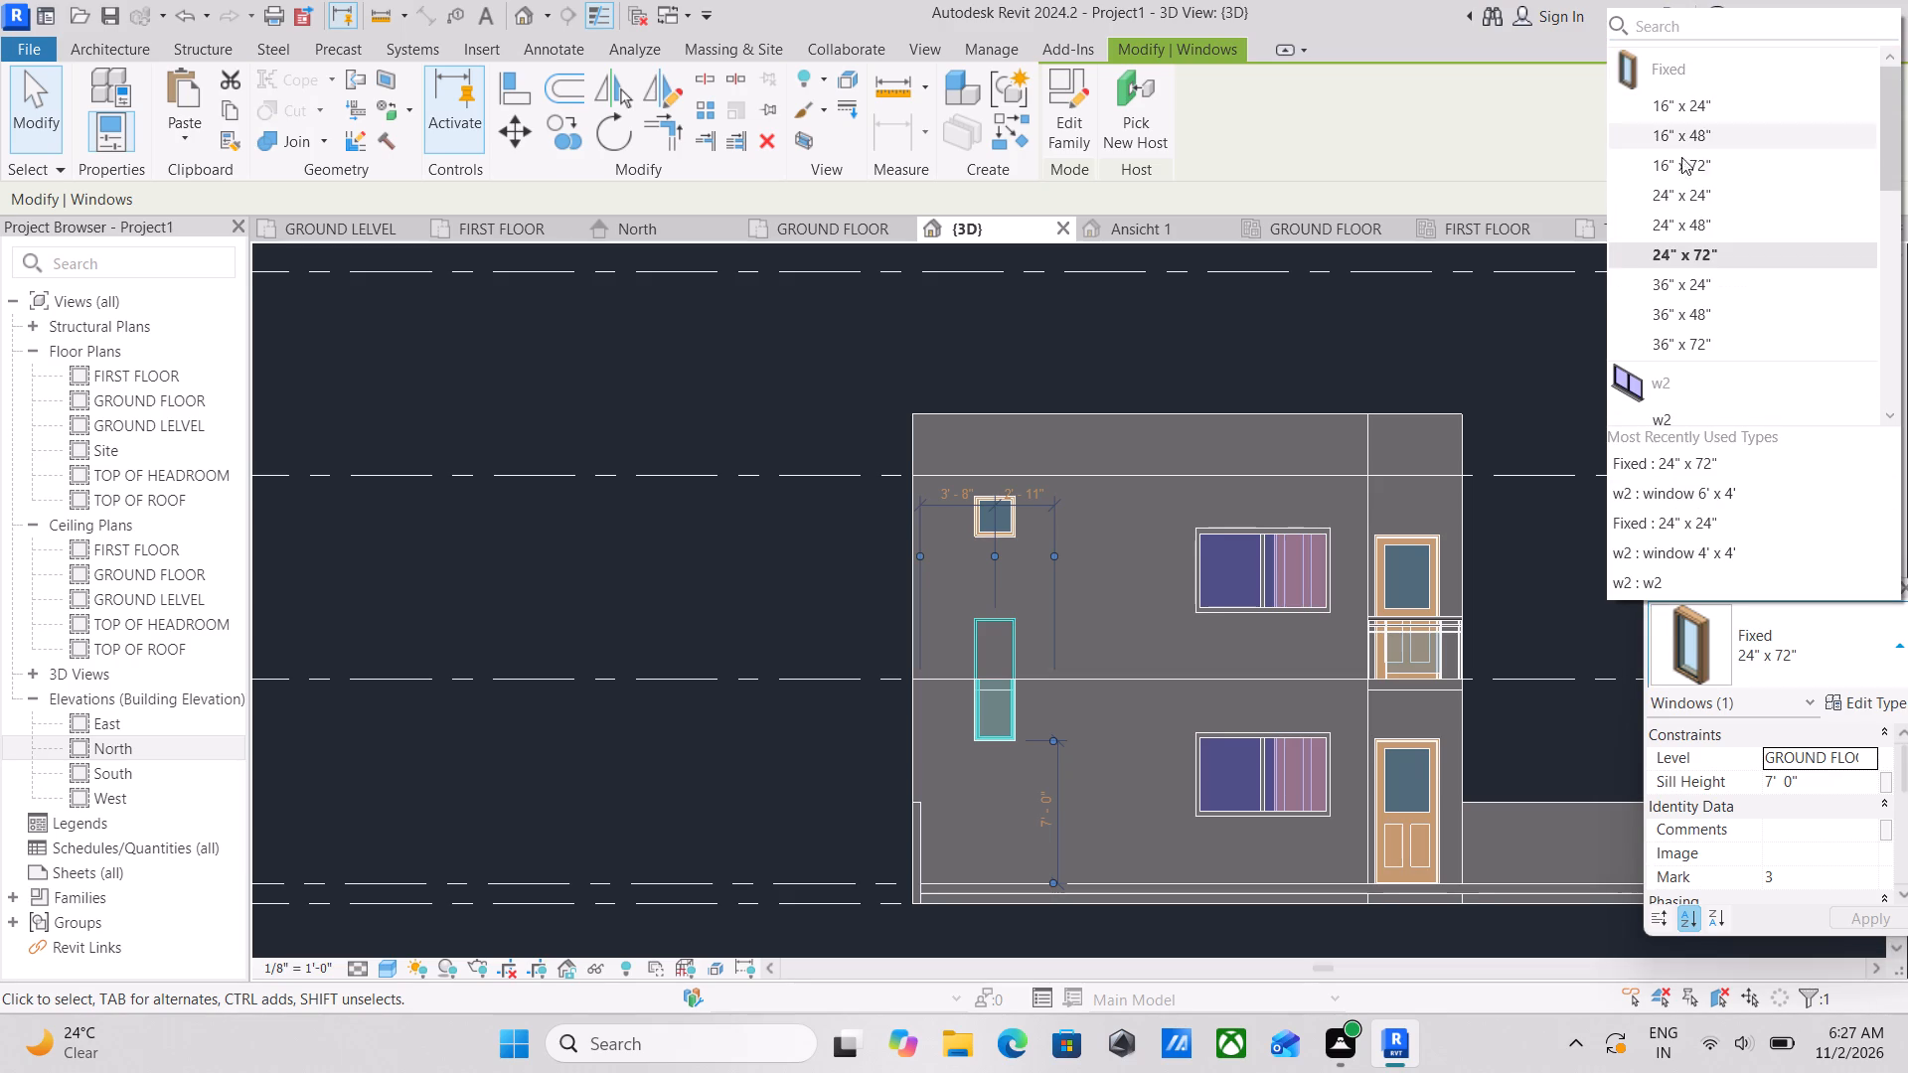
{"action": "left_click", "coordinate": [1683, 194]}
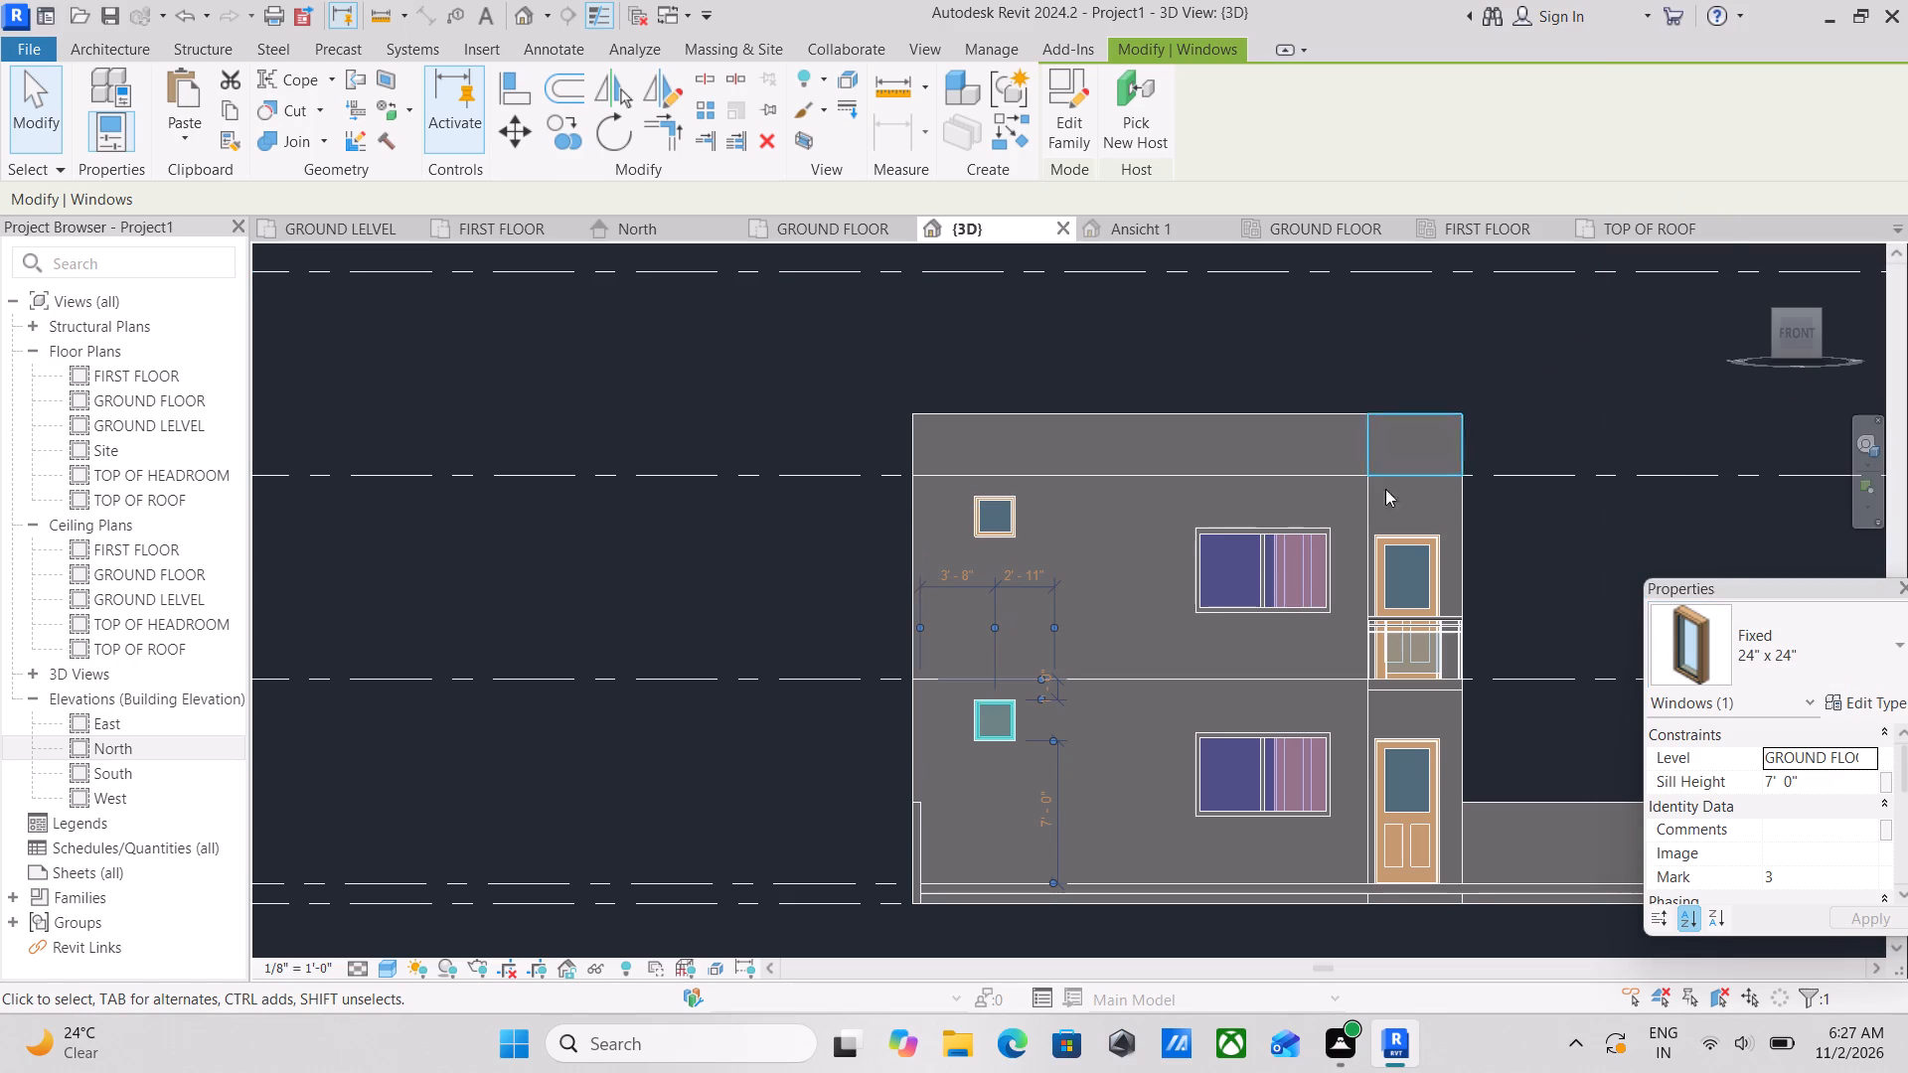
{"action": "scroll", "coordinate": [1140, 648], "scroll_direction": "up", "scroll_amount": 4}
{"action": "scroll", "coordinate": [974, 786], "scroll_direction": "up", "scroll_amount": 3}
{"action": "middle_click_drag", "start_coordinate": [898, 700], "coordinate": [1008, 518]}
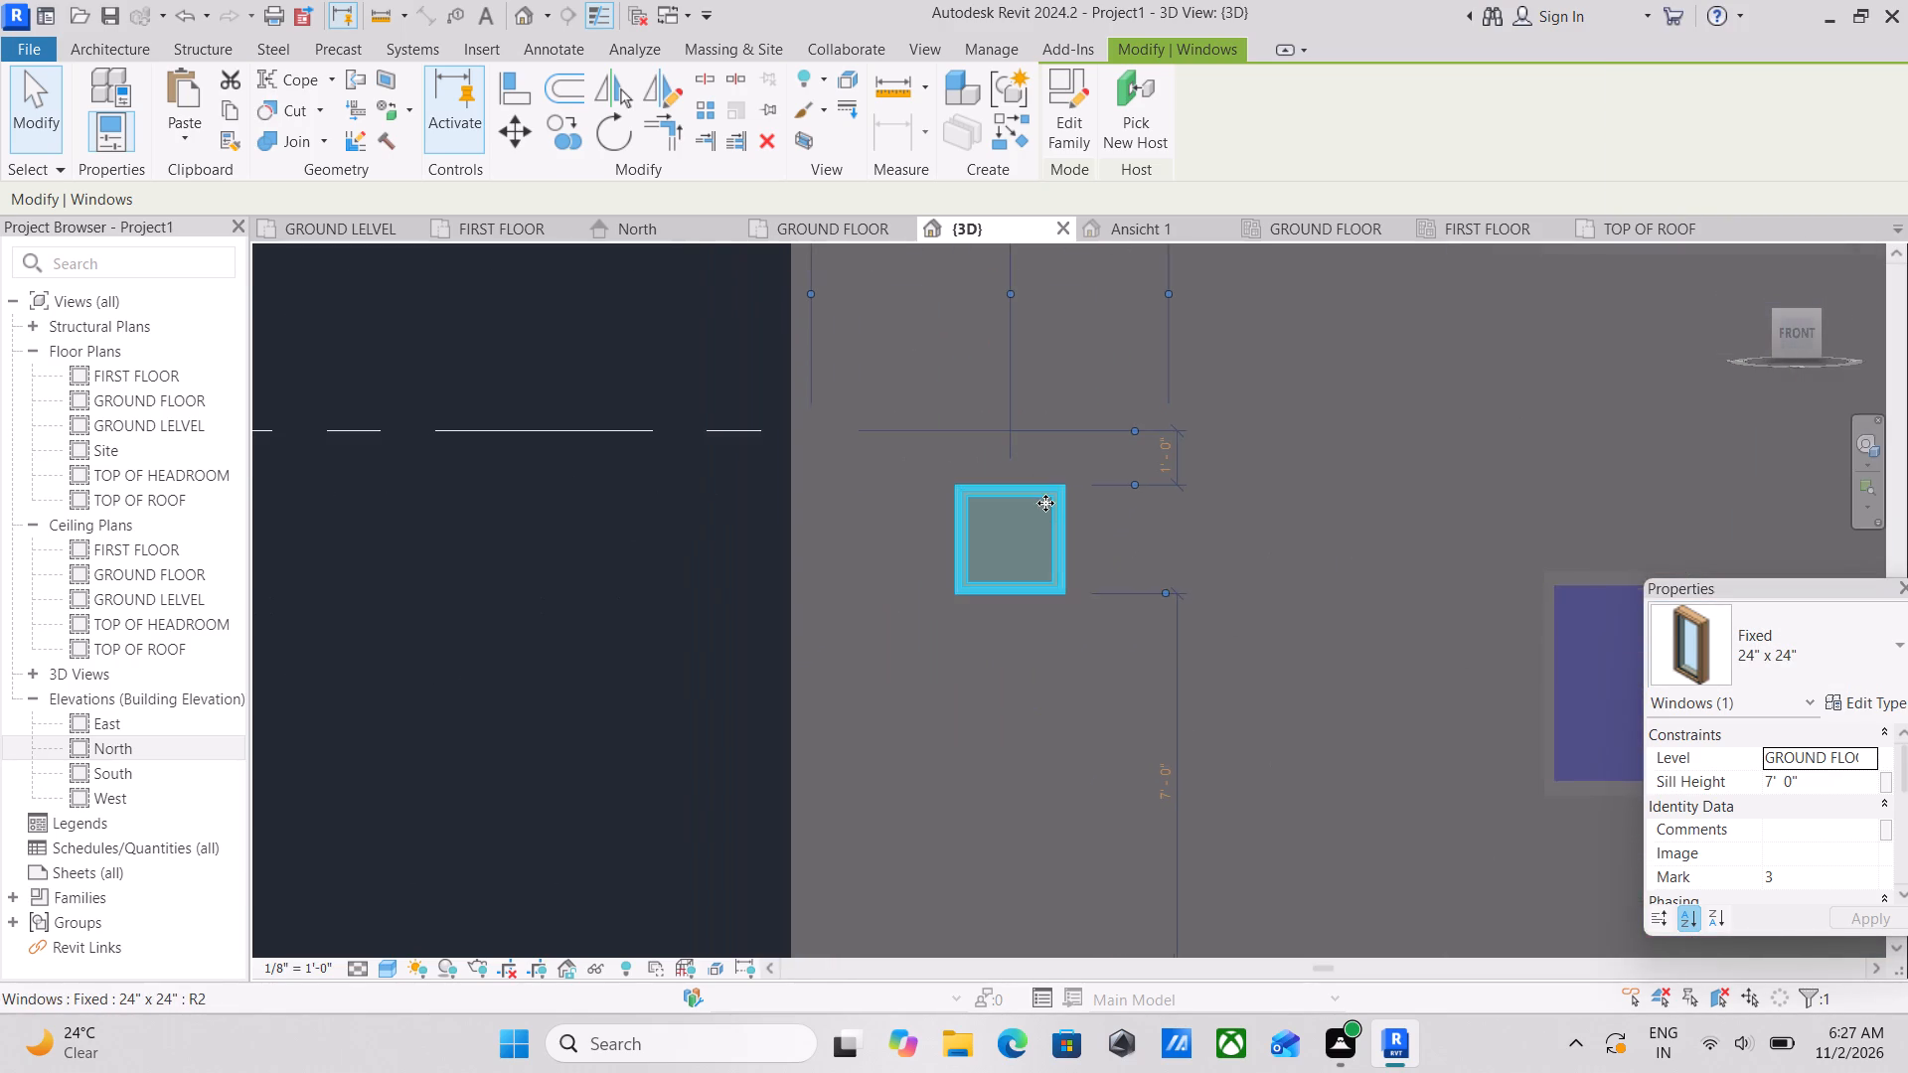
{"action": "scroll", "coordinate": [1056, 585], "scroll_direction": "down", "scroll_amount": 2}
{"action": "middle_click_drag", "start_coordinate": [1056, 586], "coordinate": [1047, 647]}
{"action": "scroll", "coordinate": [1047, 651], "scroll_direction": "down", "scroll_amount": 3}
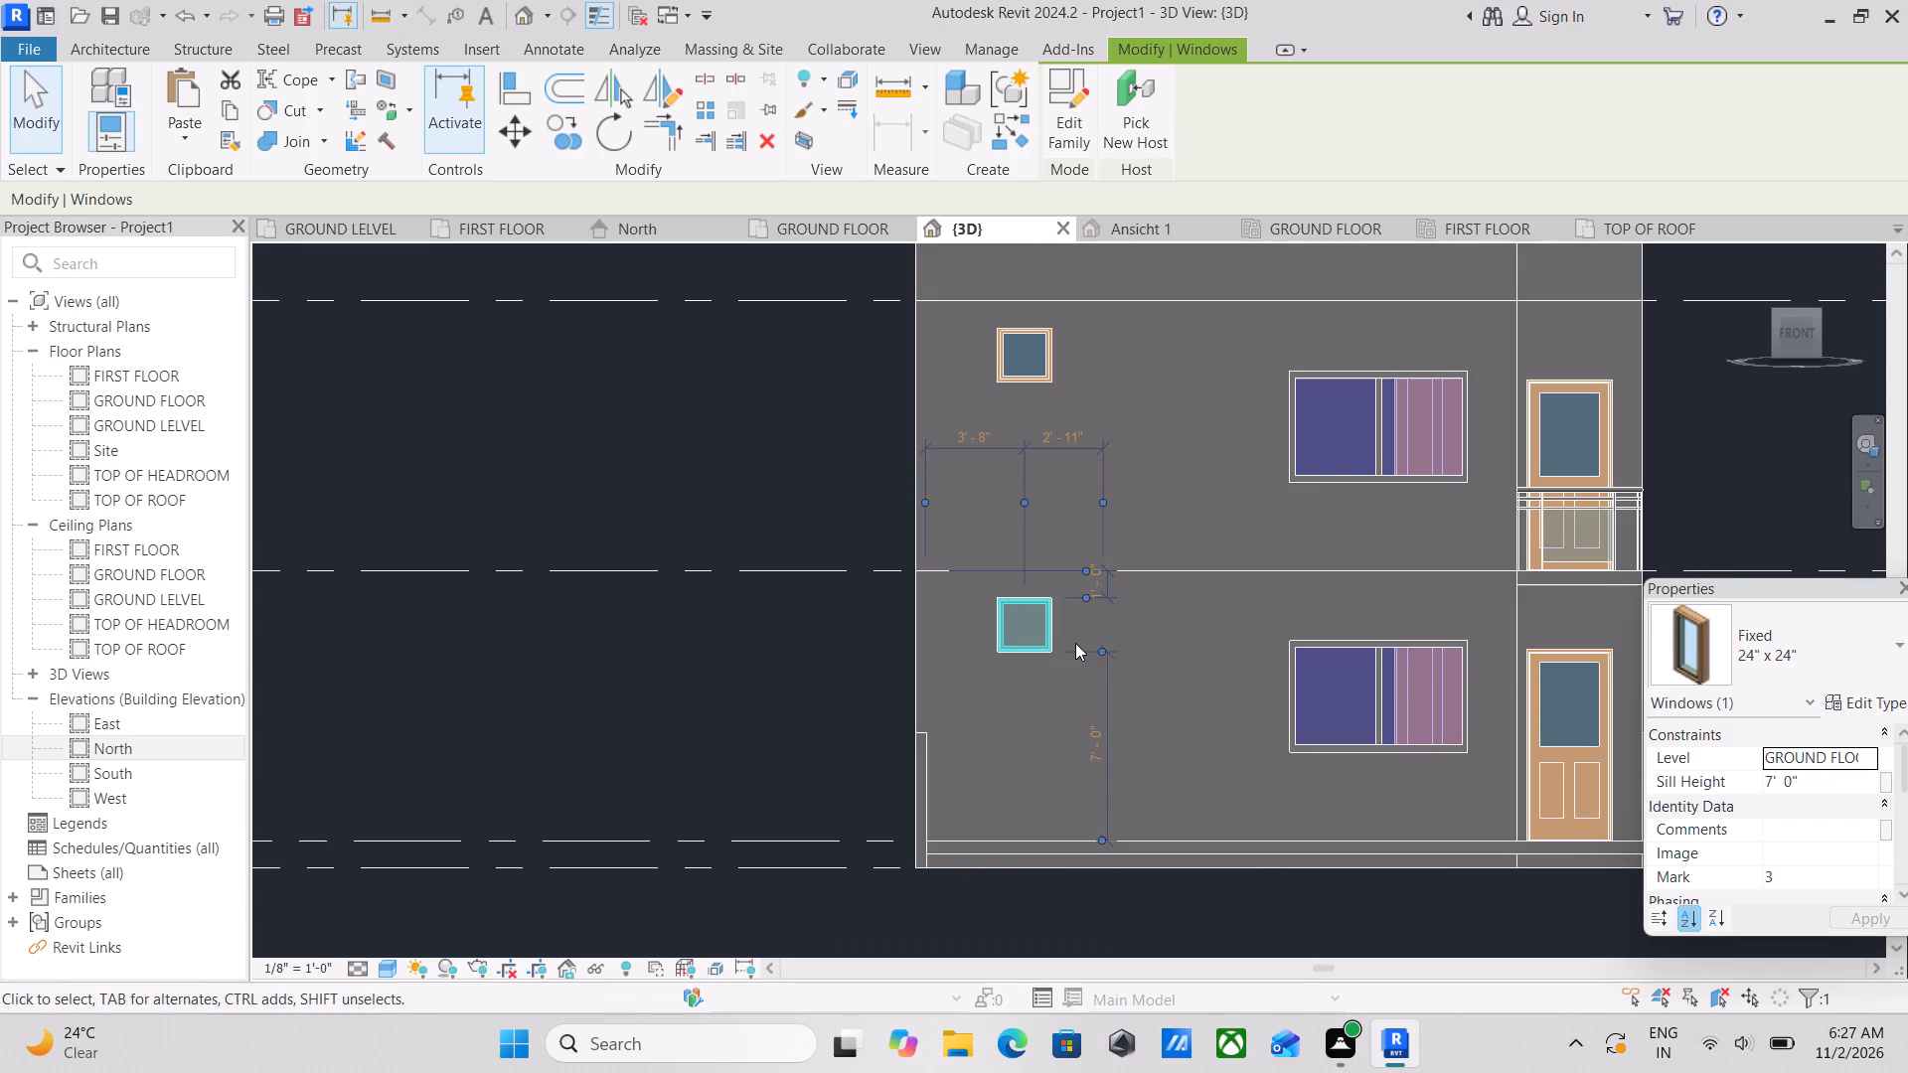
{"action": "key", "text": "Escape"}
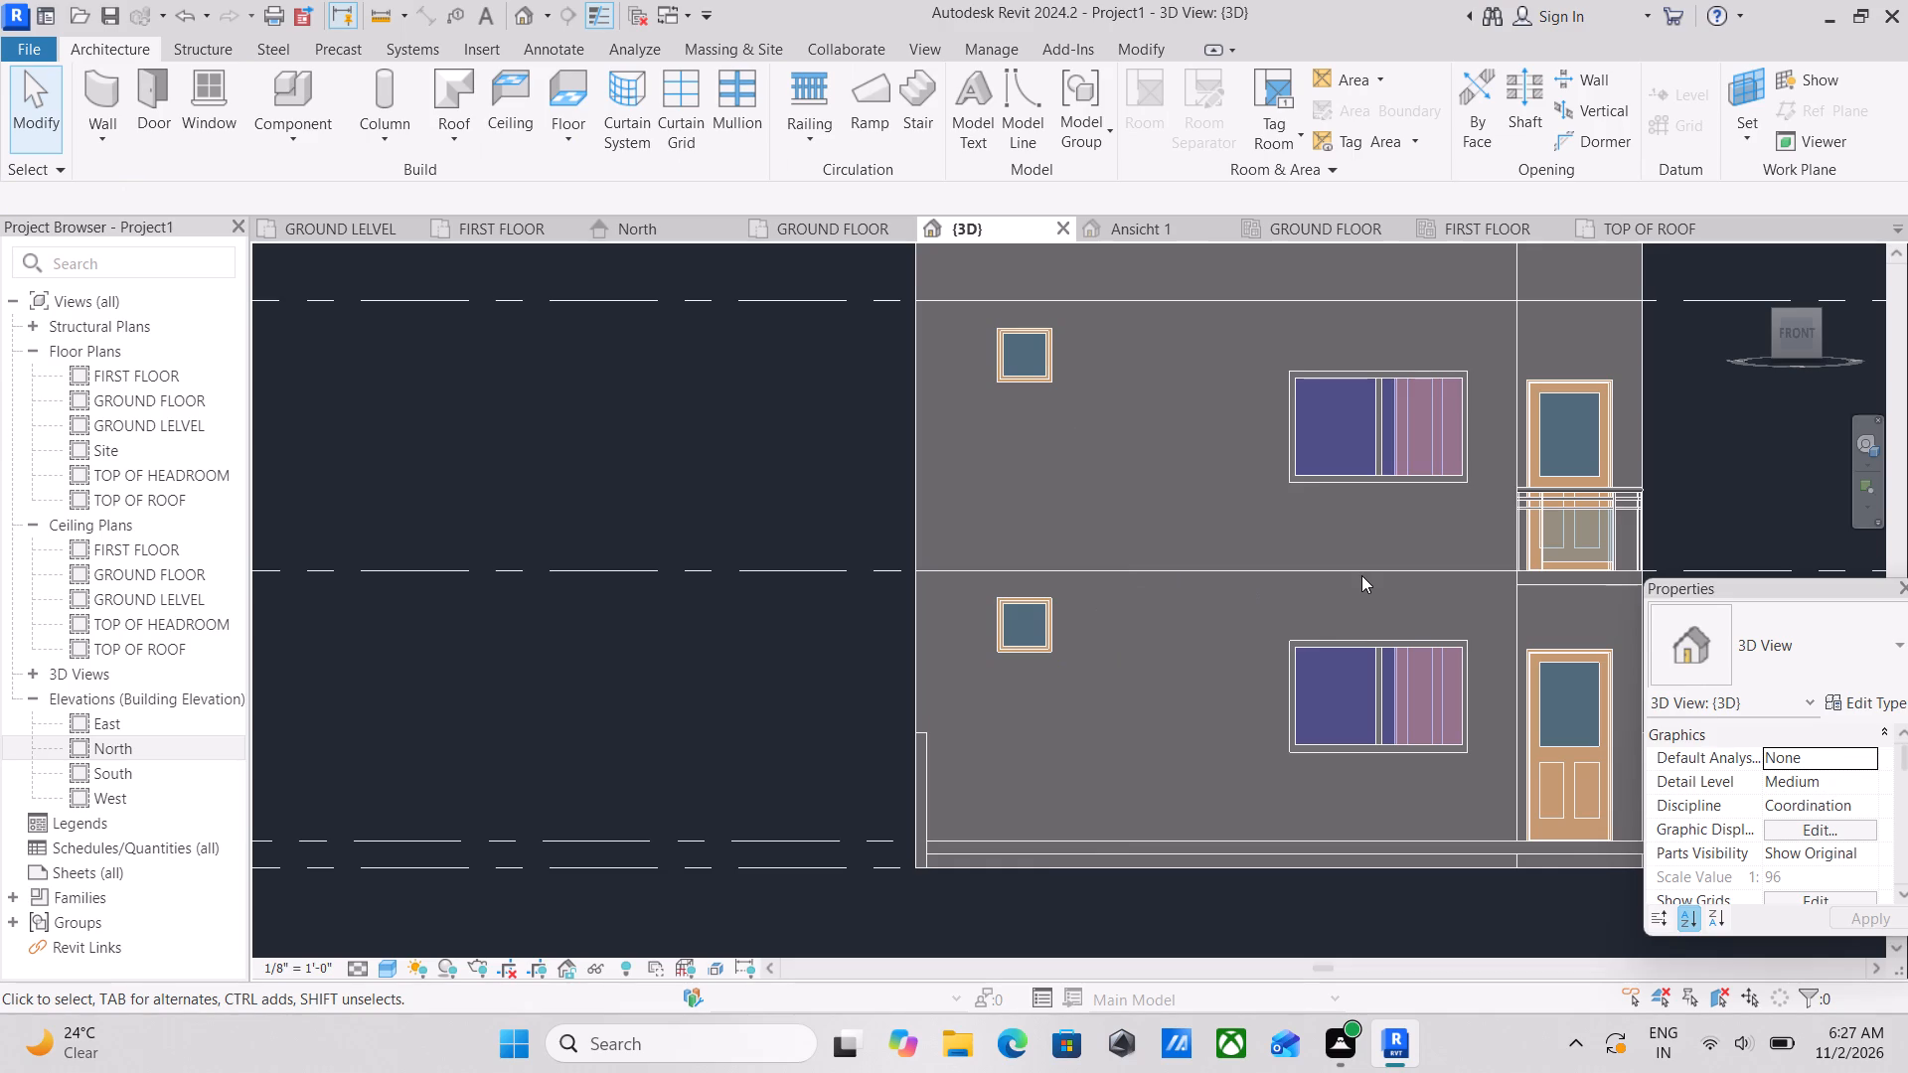
Examine the front facade, checking the west compound wall's end and the OUTER WALL 9" parapet above the balcony.
{"action": "scroll", "coordinate": [1361, 575], "scroll_direction": "down", "scroll_amount": 4}
{"action": "middle_click_drag", "start_coordinate": [1361, 575], "coordinate": [1232, 639]}
{"action": "scroll", "coordinate": [1230, 640], "scroll_direction": "up", "scroll_amount": 4}
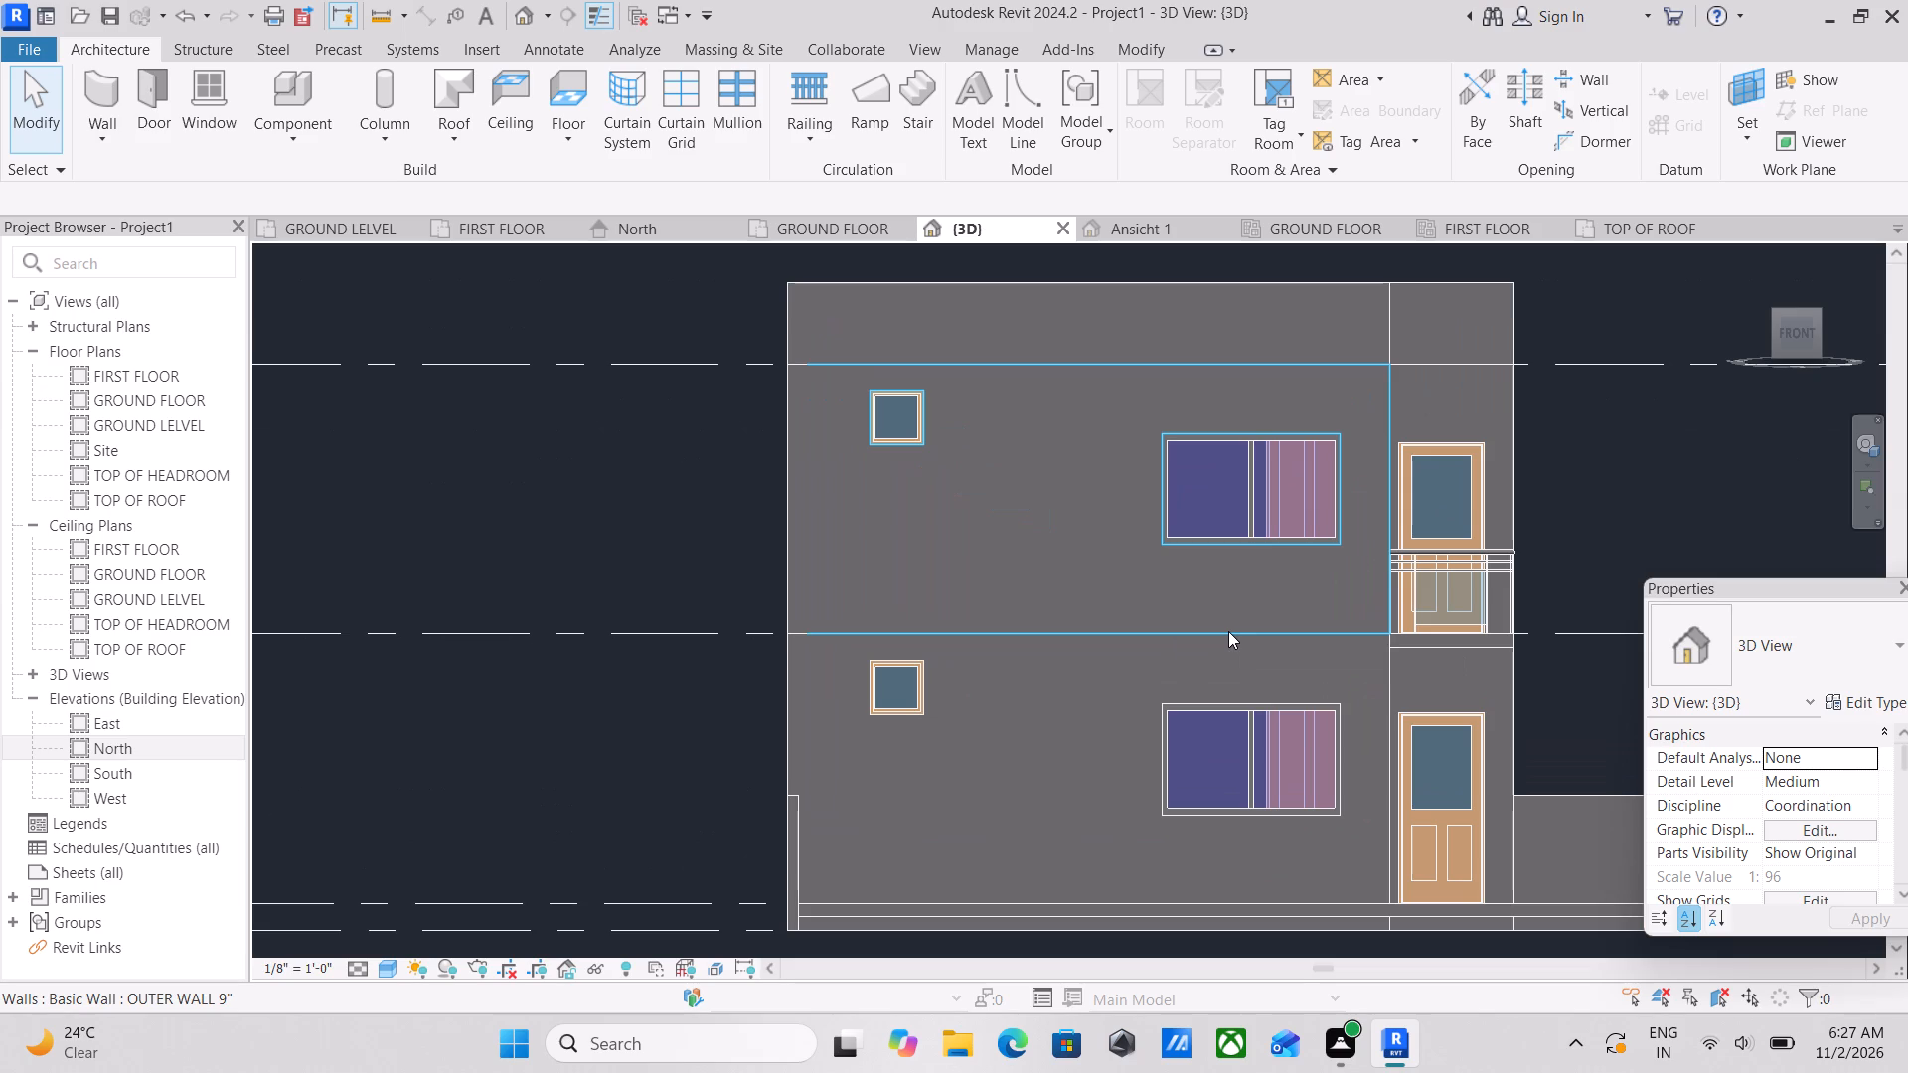
{"action": "left_click", "coordinate": [795, 831]}
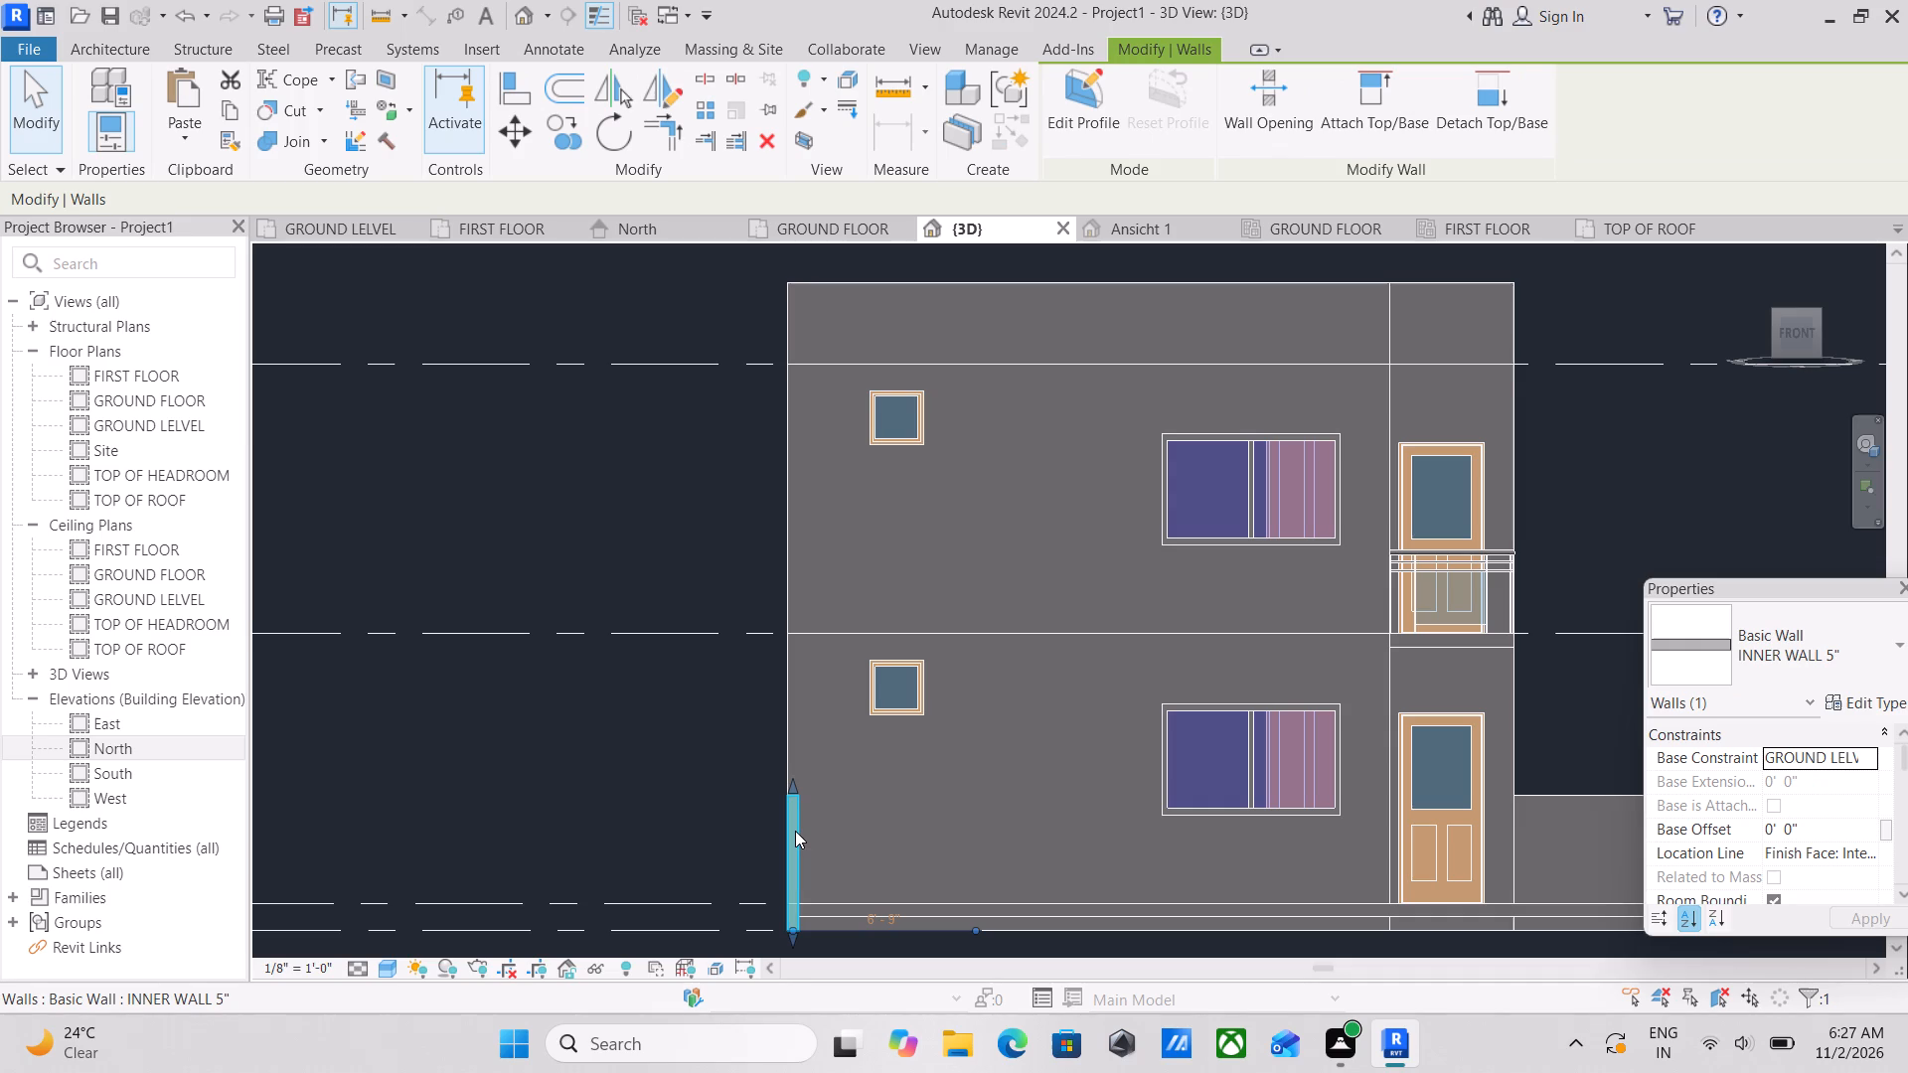
{"action": "left_click", "coordinate": [1447, 285]}
{"action": "scroll", "coordinate": [1447, 285], "scroll_direction": "up", "scroll_amount": 5}
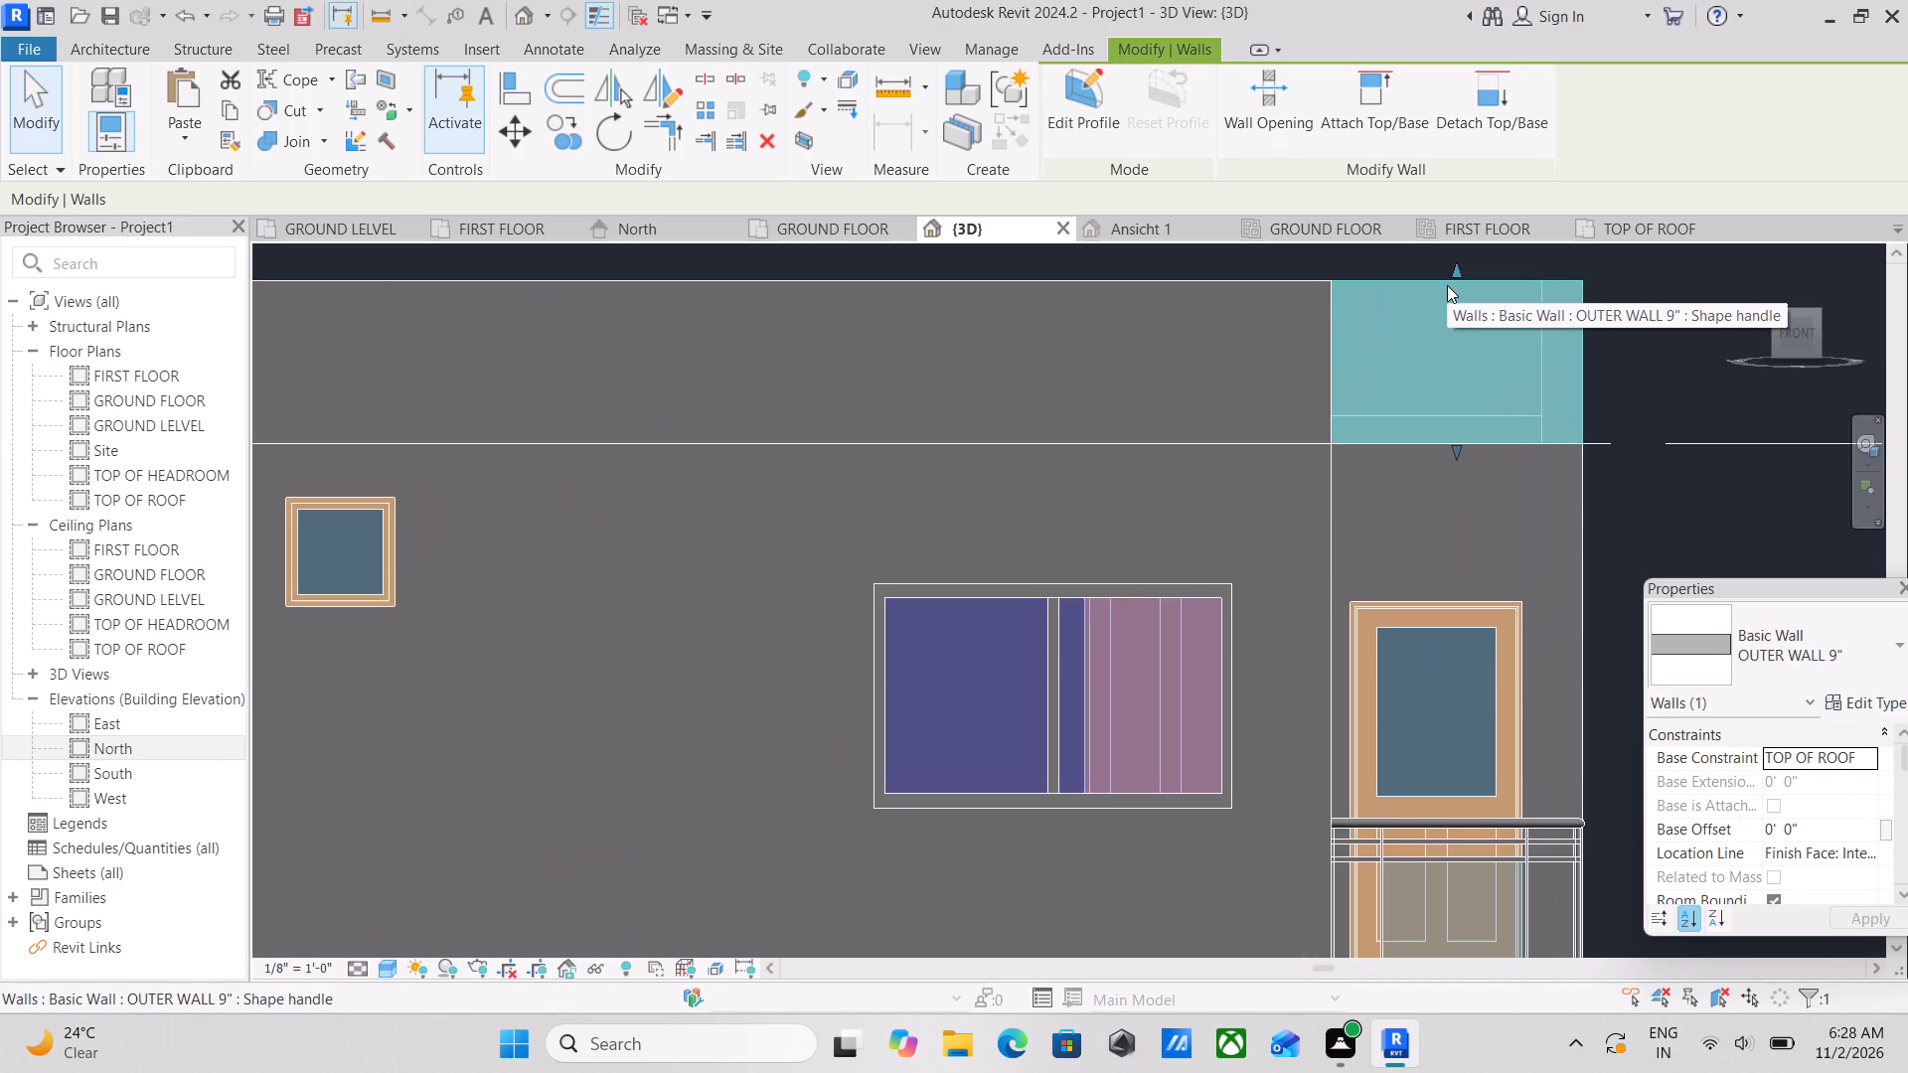
{"action": "scroll", "coordinate": [1453, 352], "scroll_direction": "up", "scroll_amount": 2}
{"action": "scroll", "coordinate": [1453, 351], "scroll_direction": "down", "scroll_amount": 3}
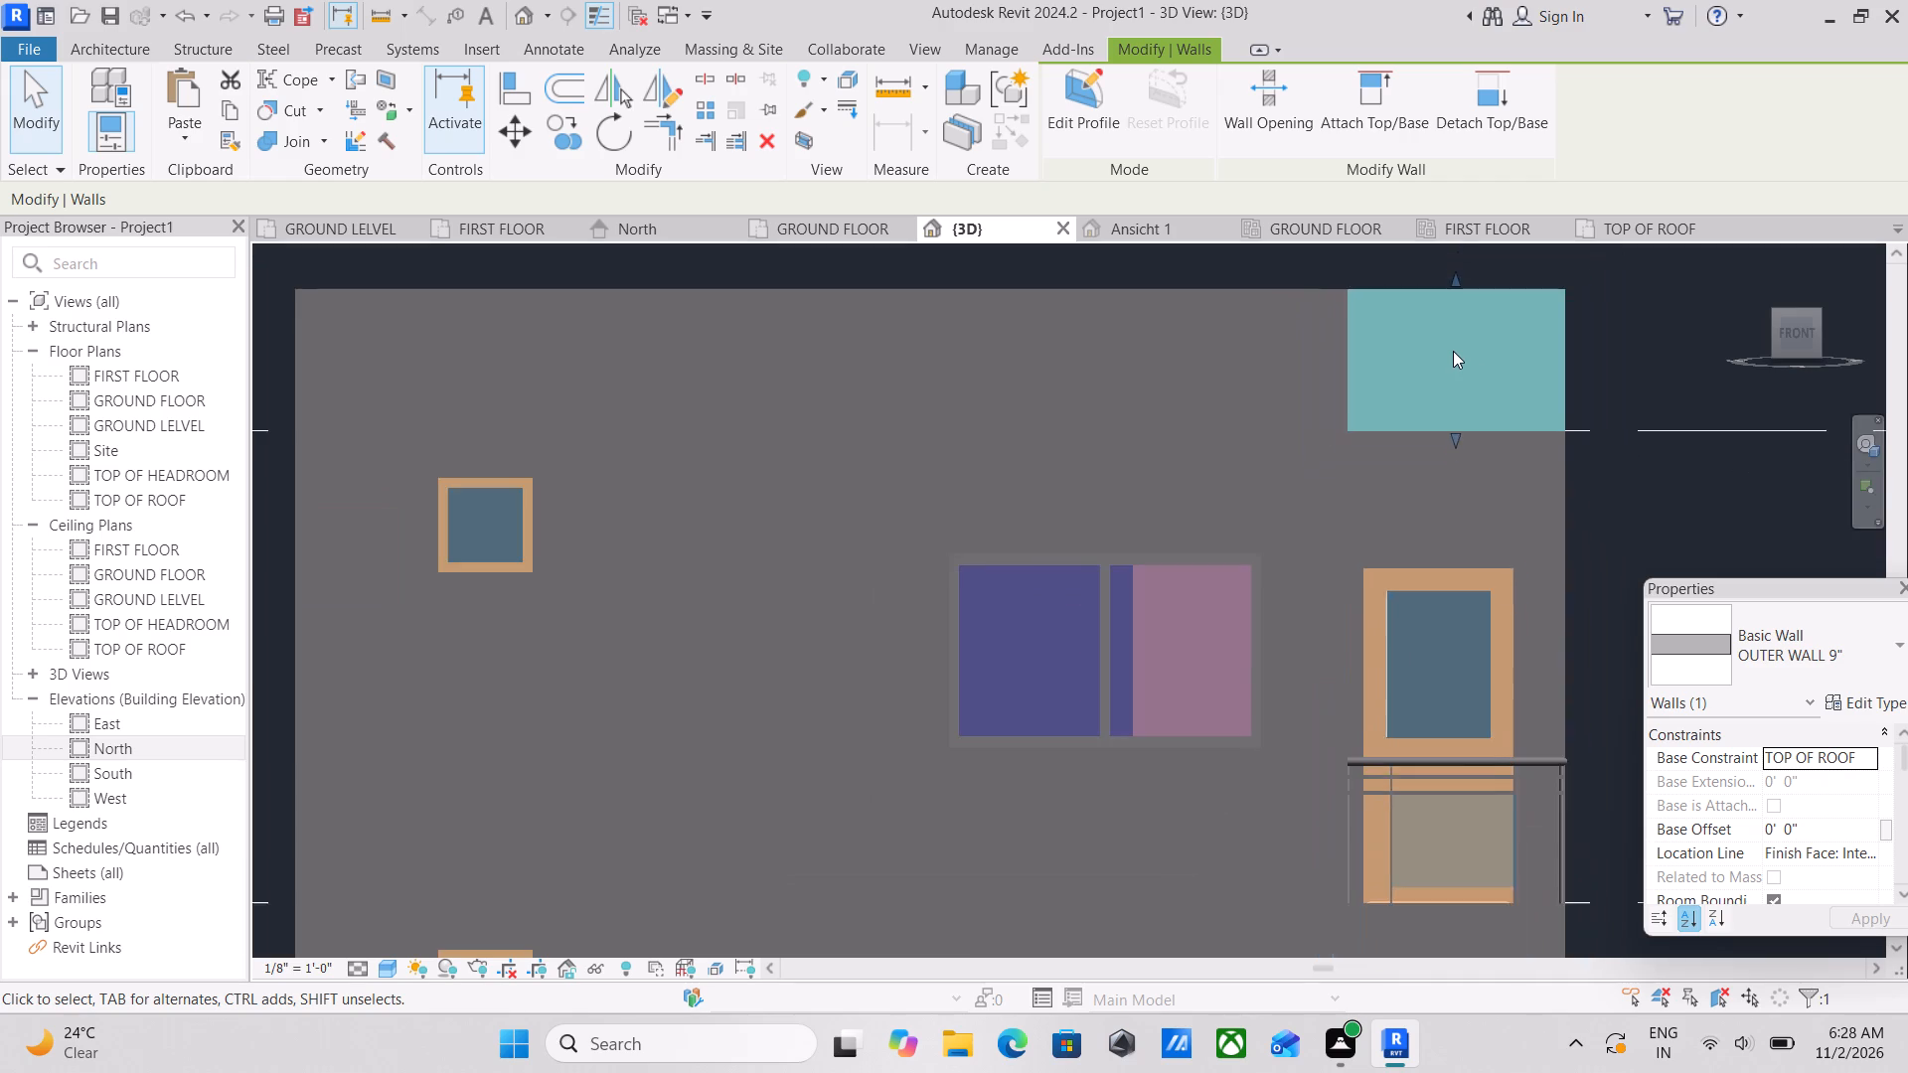
{"action": "middle_click_drag", "start_coordinate": [1453, 351], "coordinate": [1515, 456]}
{"action": "scroll", "coordinate": [1515, 456], "scroll_direction": "up", "scroll_amount": 1}
{"action": "scroll", "coordinate": [1143, 388], "scroll_direction": "down", "scroll_amount": 3}
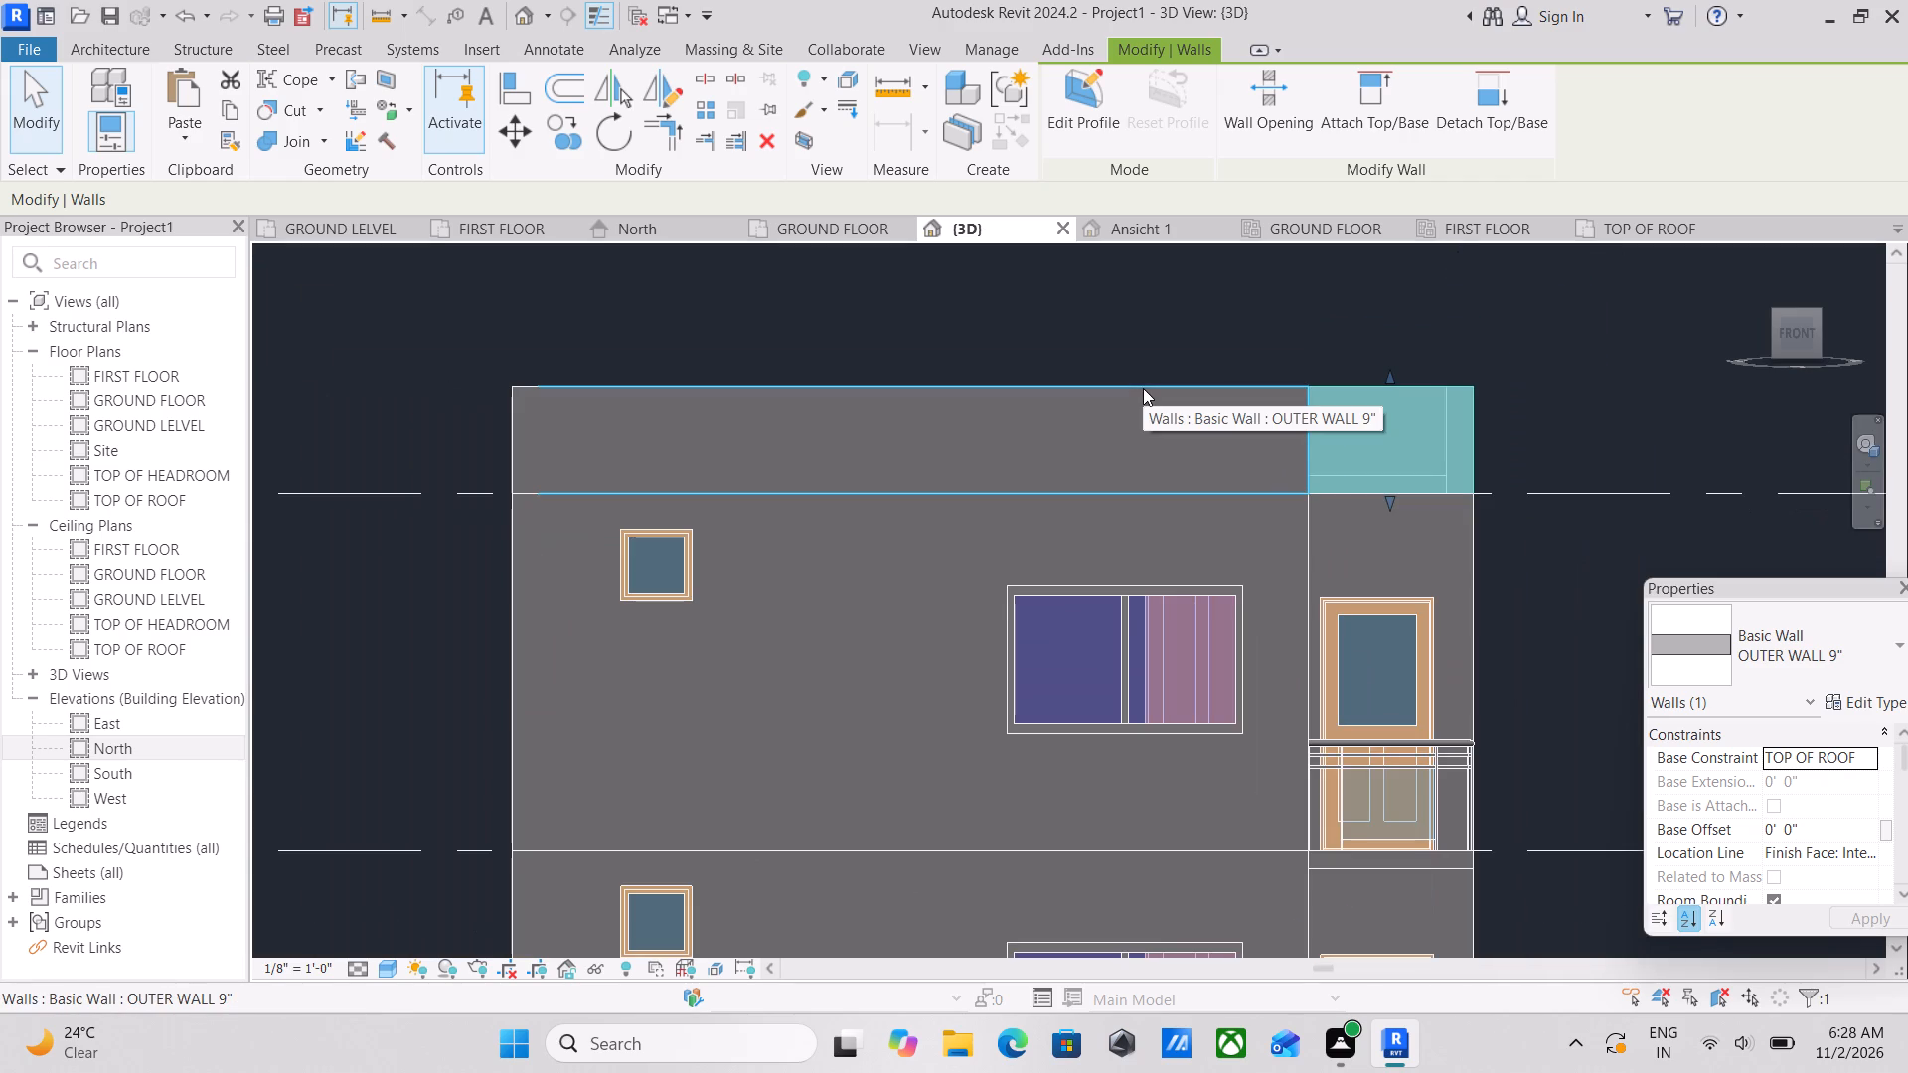
{"action": "scroll", "coordinate": [1249, 564], "scroll_direction": "up", "scroll_amount": 3}
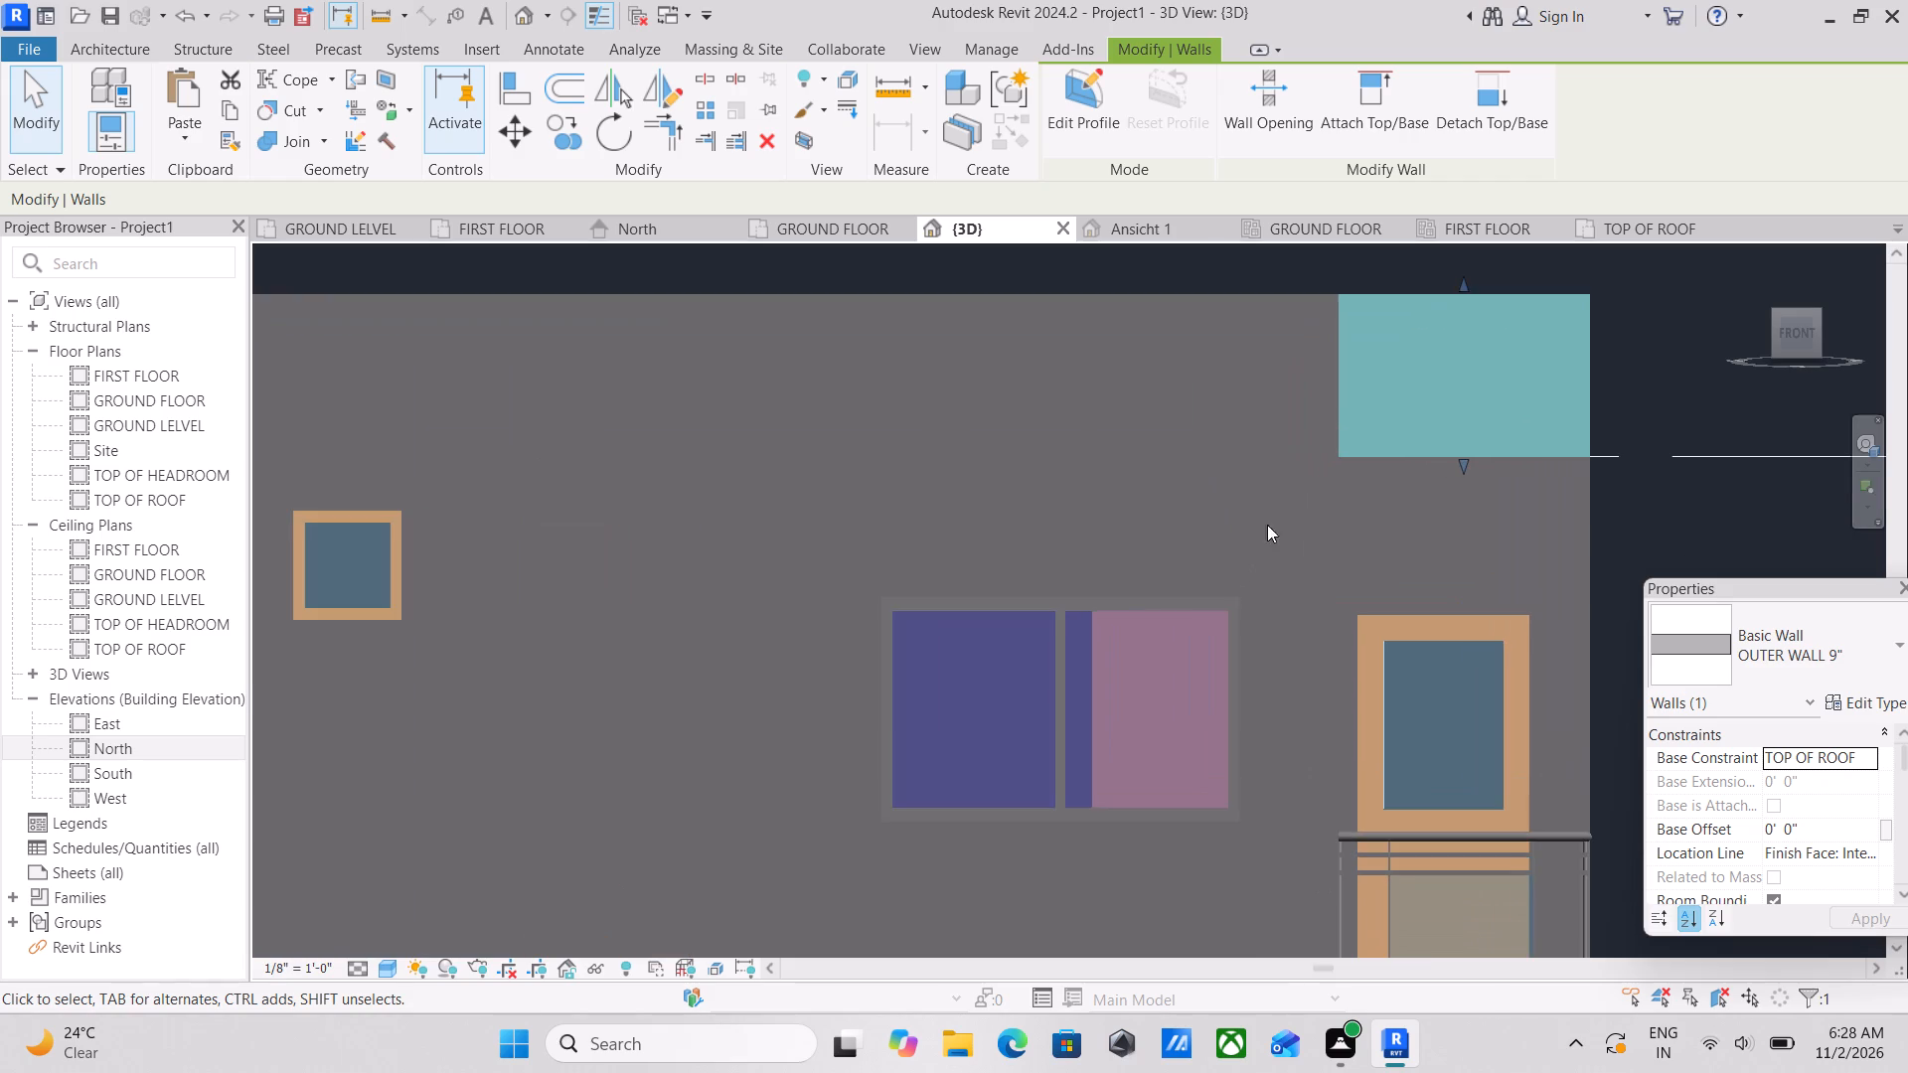
{"action": "scroll", "coordinate": [1464, 388], "scroll_direction": "down", "scroll_amount": 2}
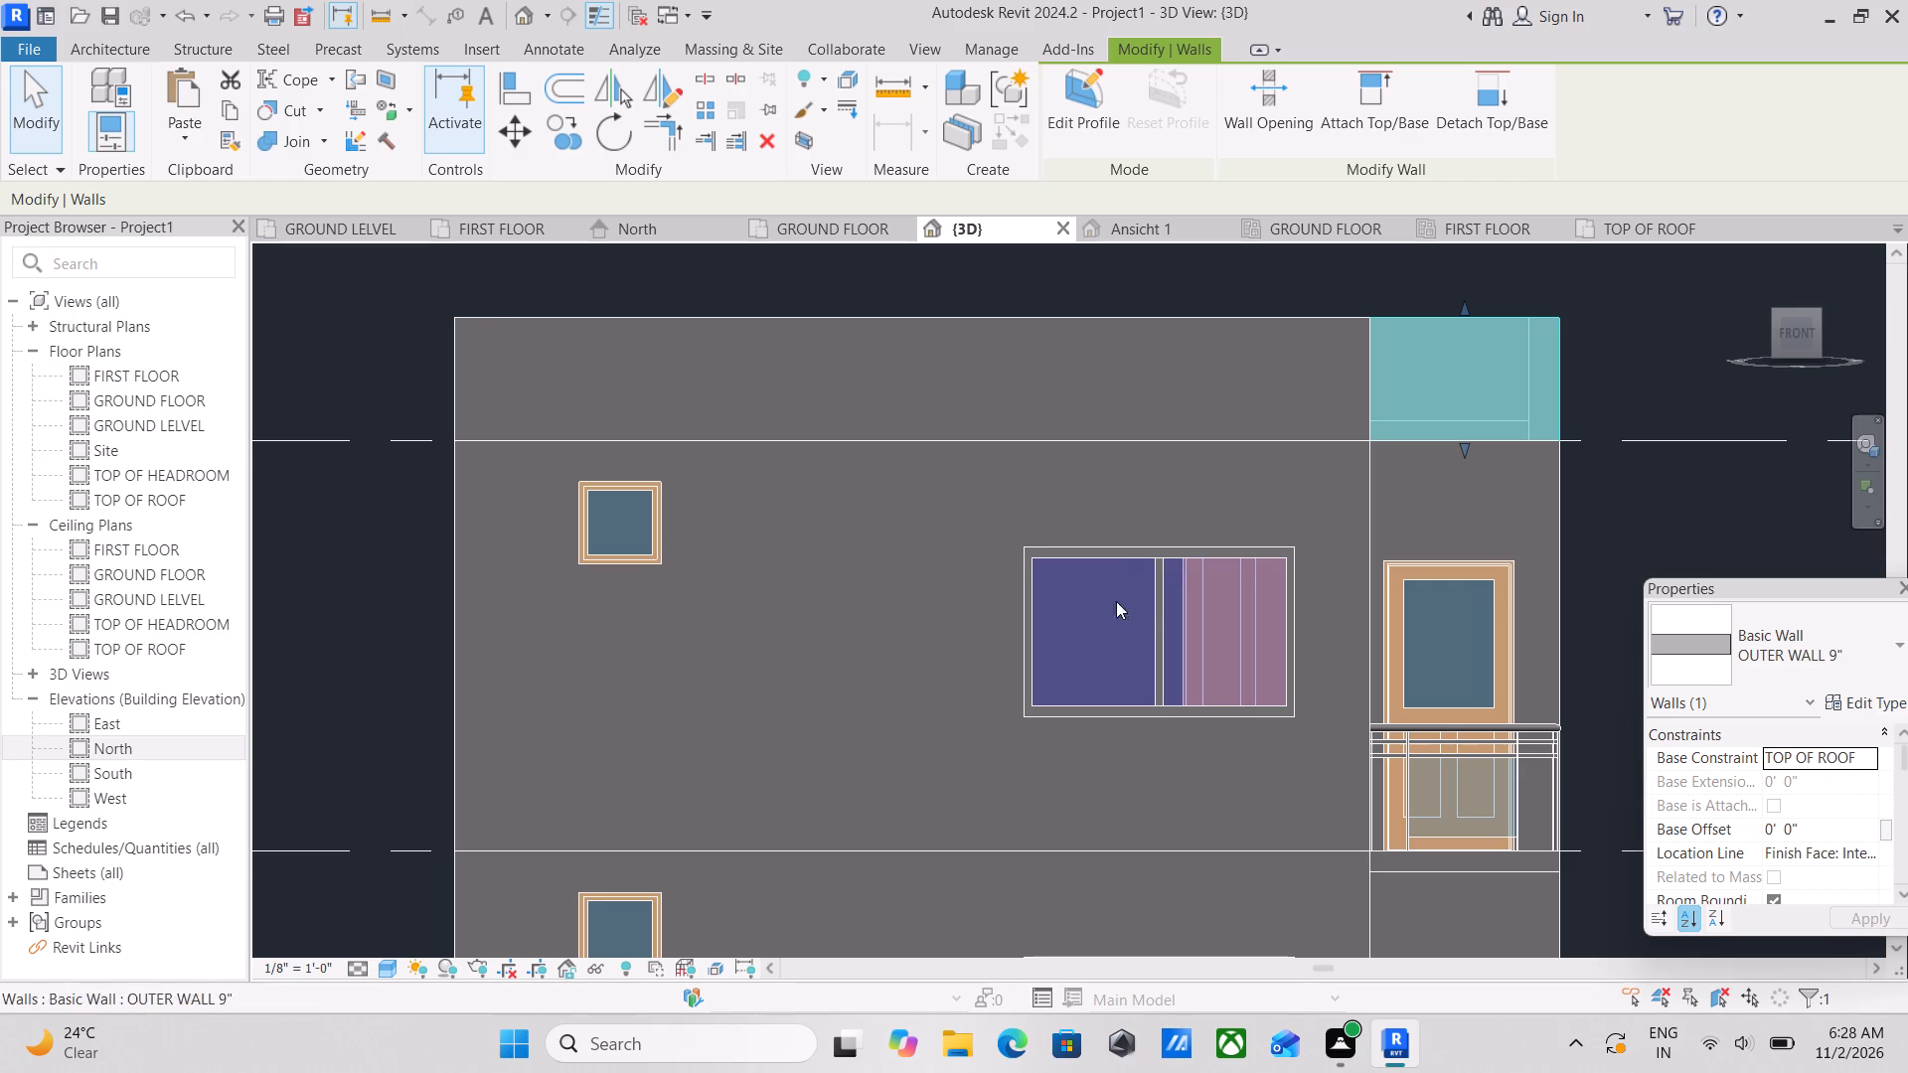
{"action": "scroll", "coordinate": [1233, 502], "scroll_direction": "down", "scroll_amount": 2}
{"action": "key", "text": "Escape"}
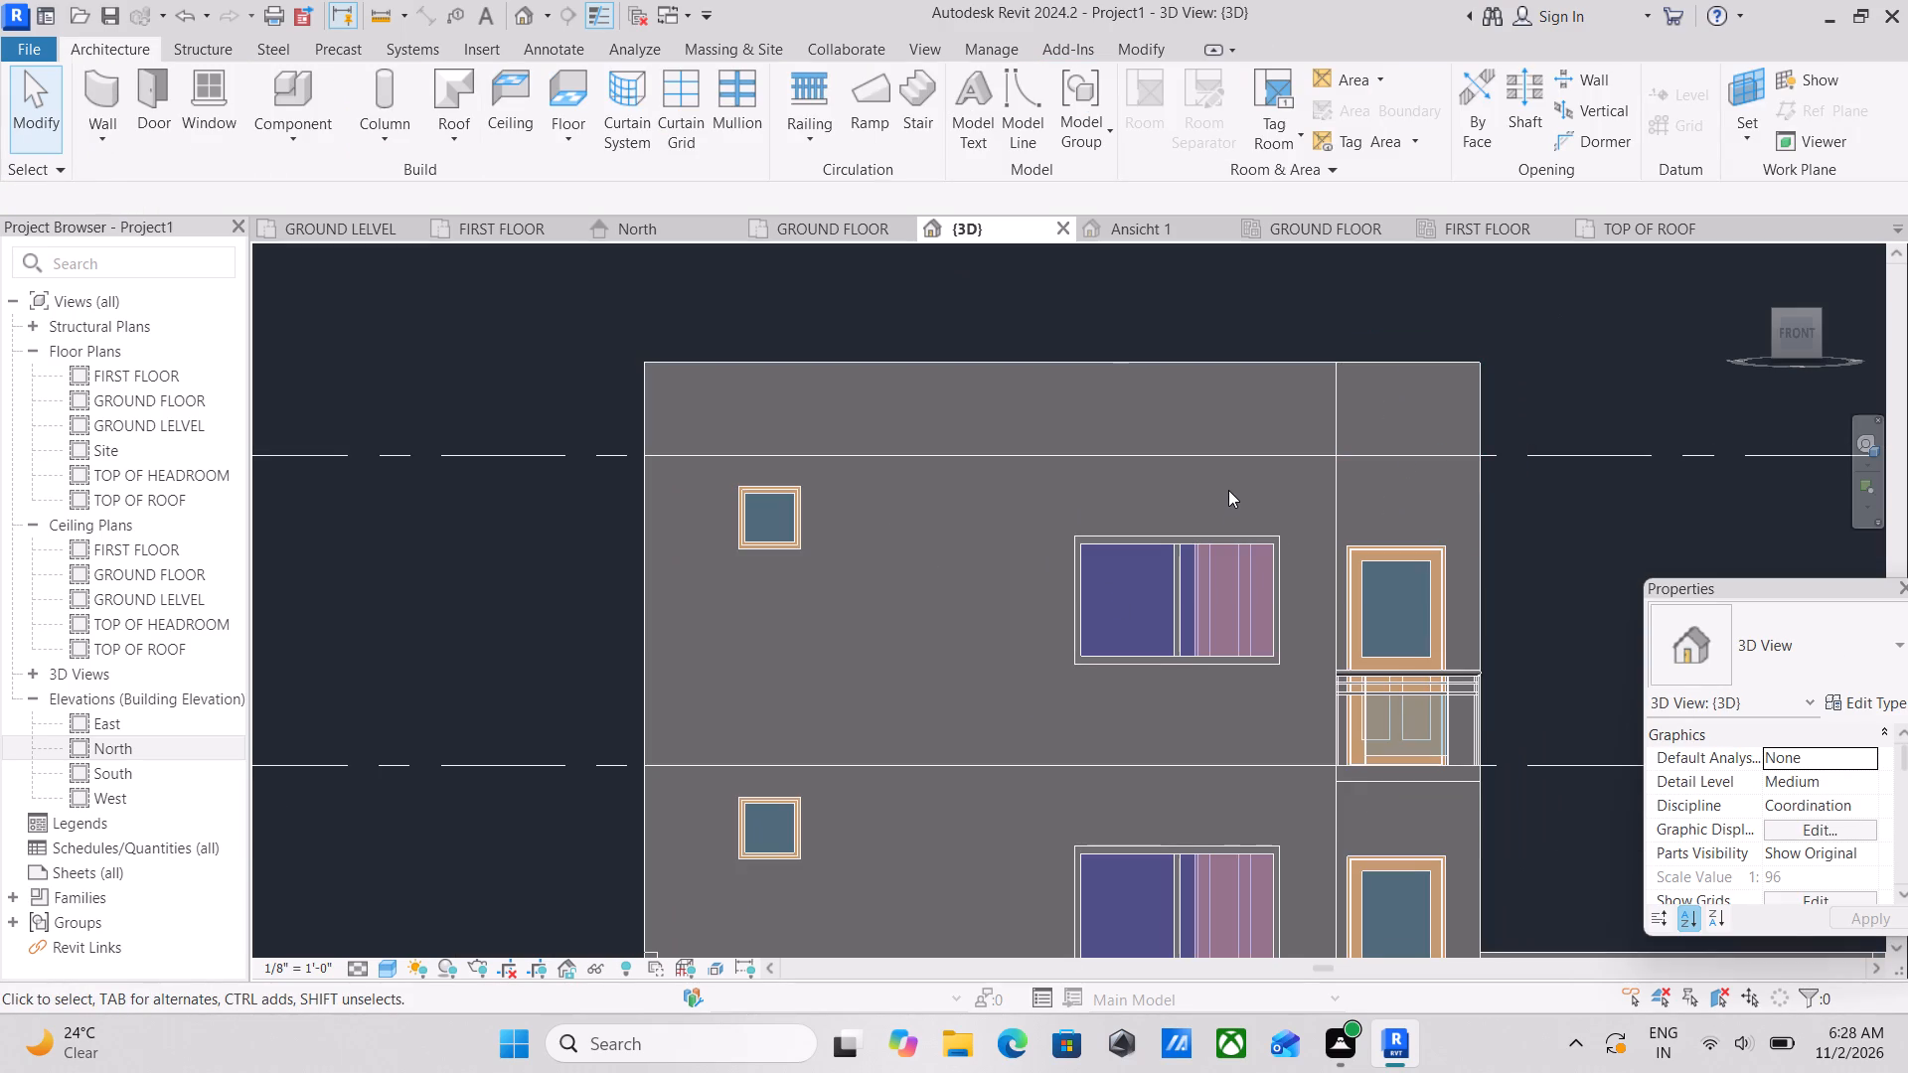
{"action": "scroll", "coordinate": [1228, 490], "scroll_direction": "down", "scroll_amount": 3}
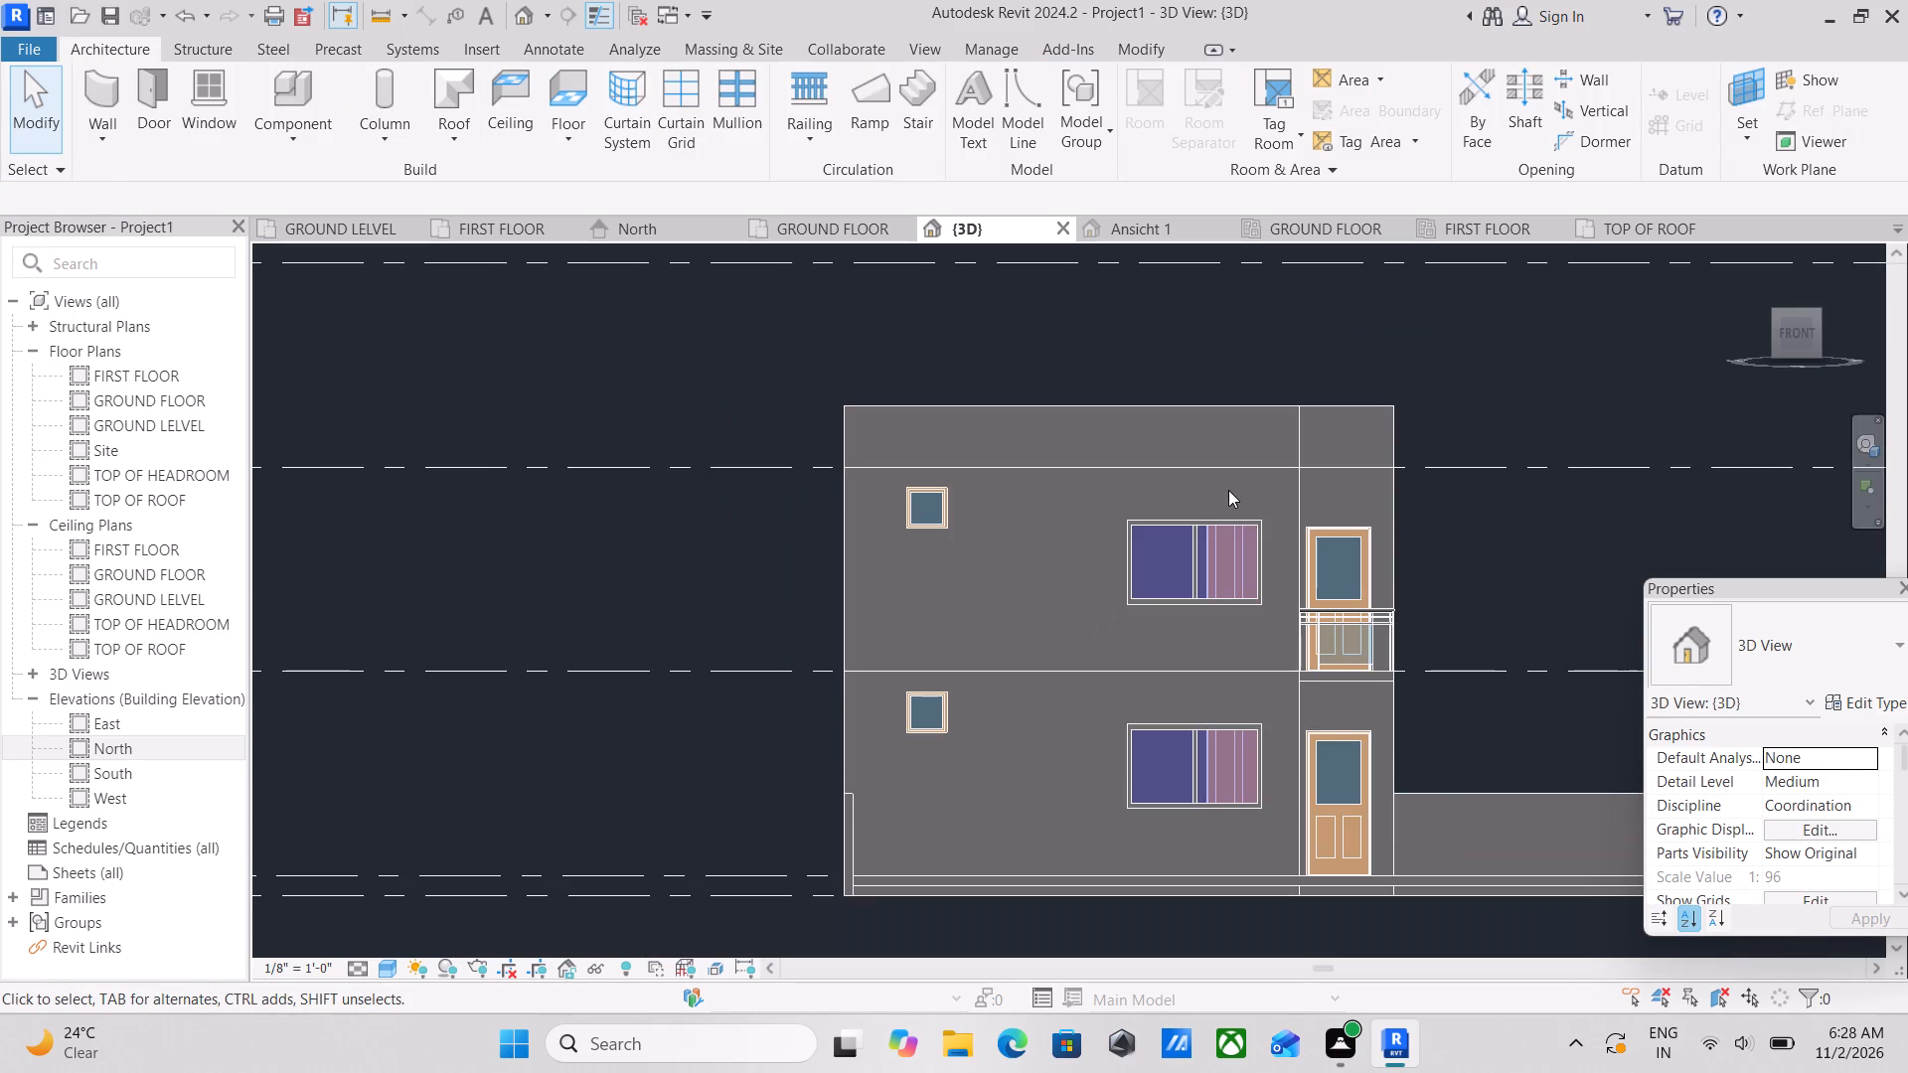
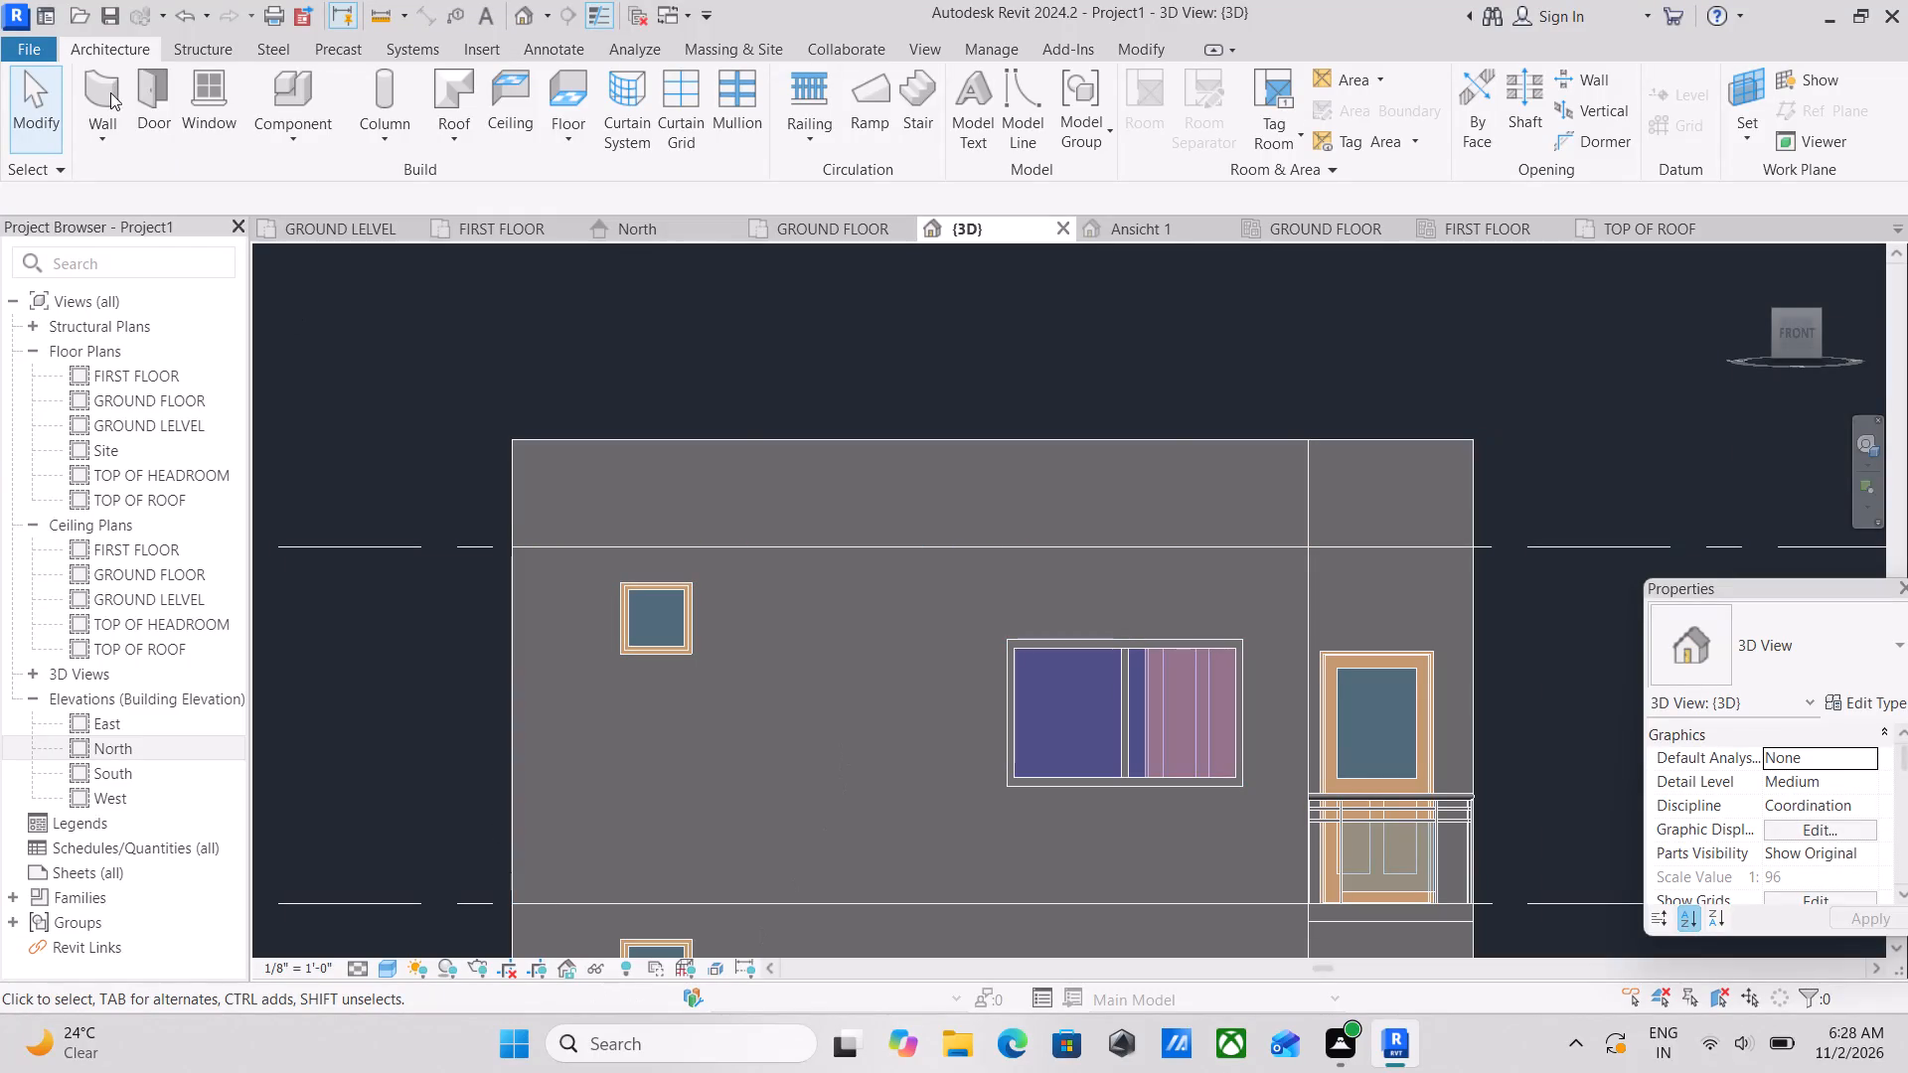
Start a new in-place model component in the Generic Models category.
{"action": "left_click", "coordinate": [96, 134]}
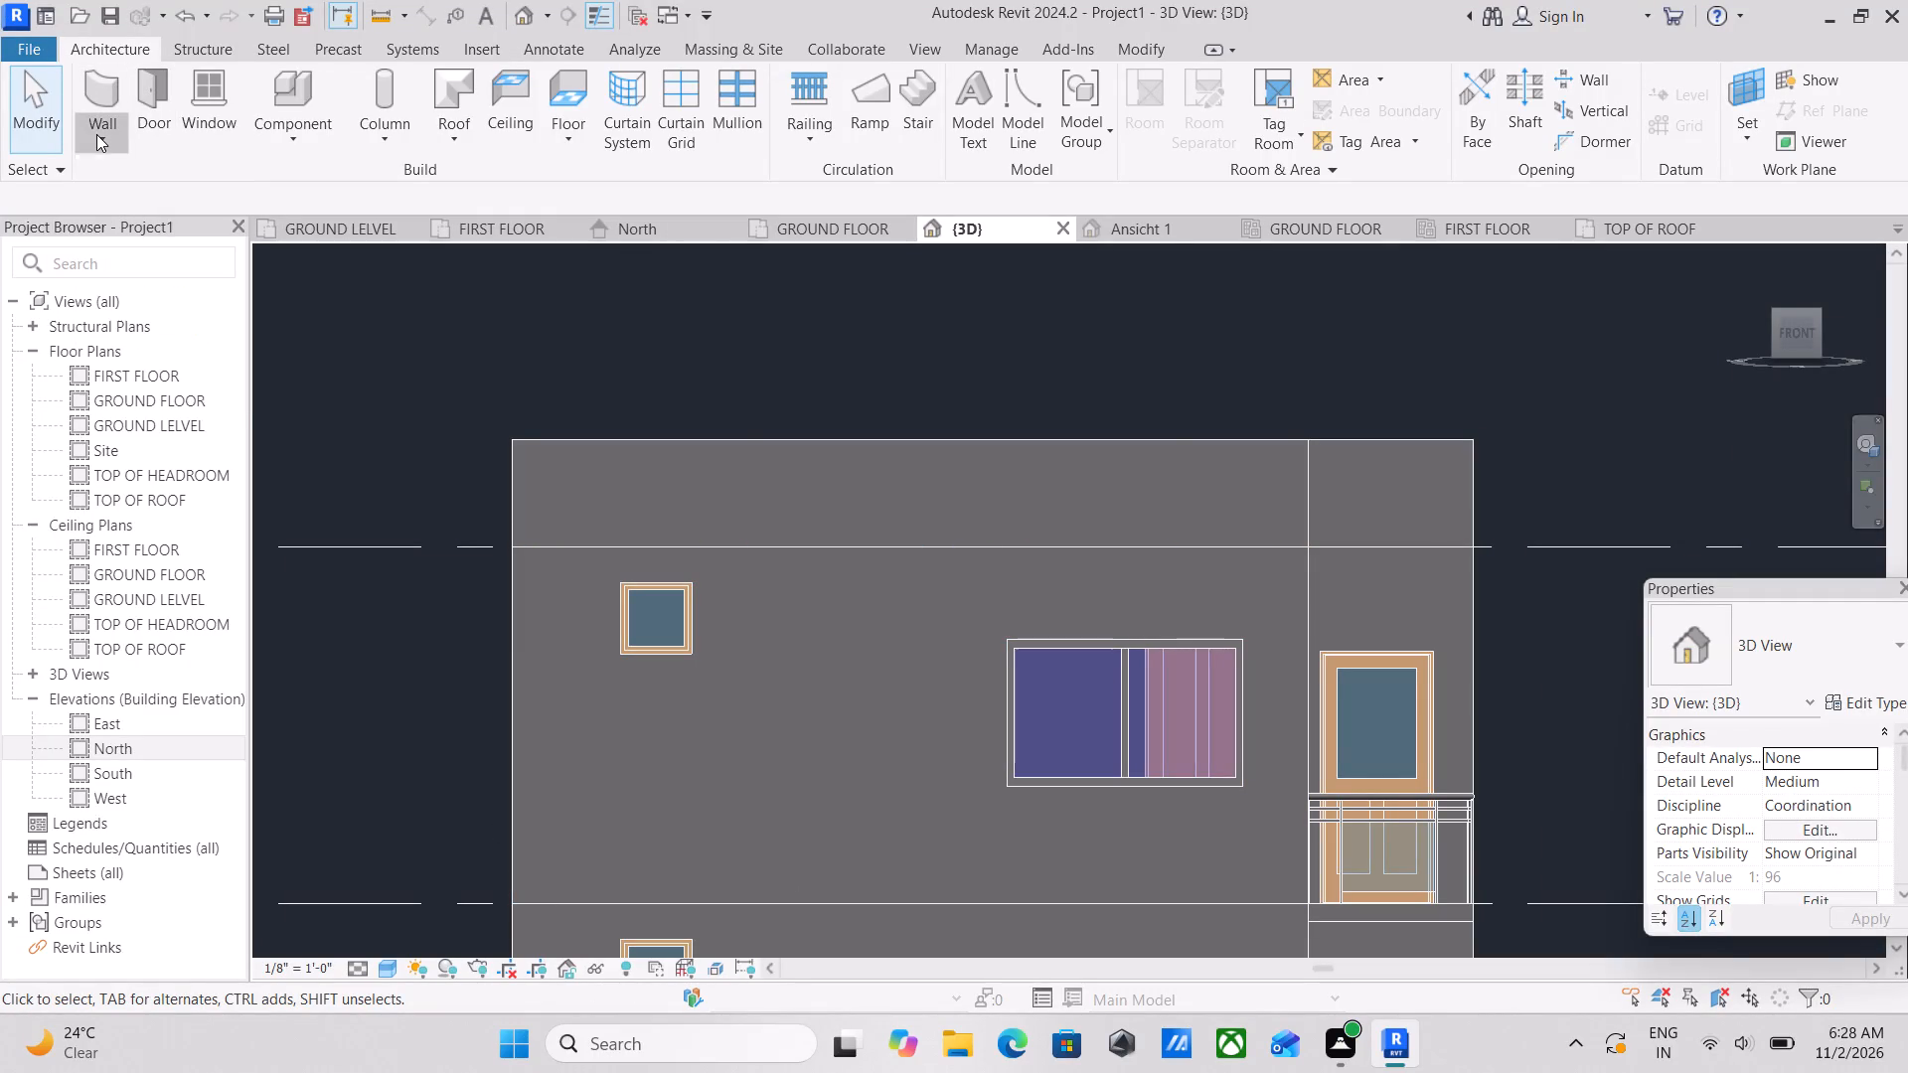
{"action": "left_click", "coordinate": [96, 134]}
{"action": "left_click", "coordinate": [284, 136]}
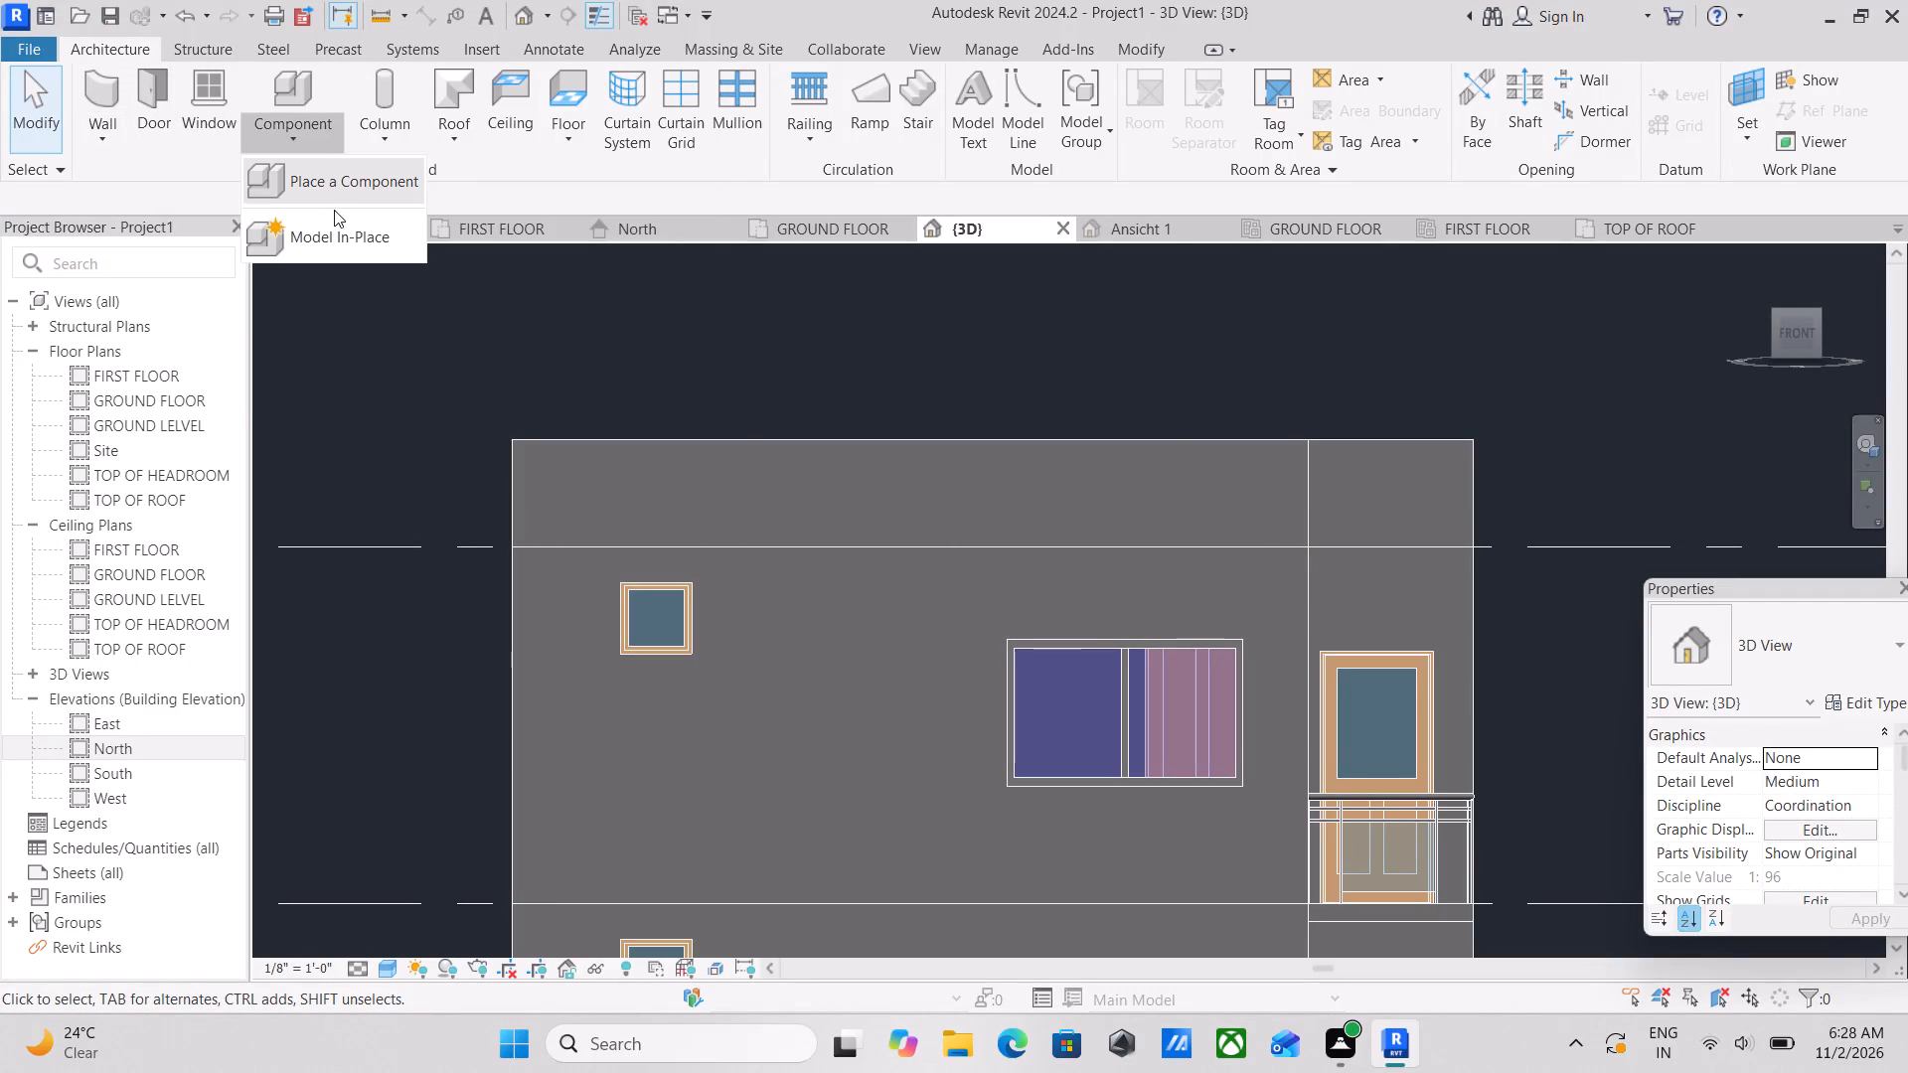
{"action": "left_click", "coordinate": [337, 229]}
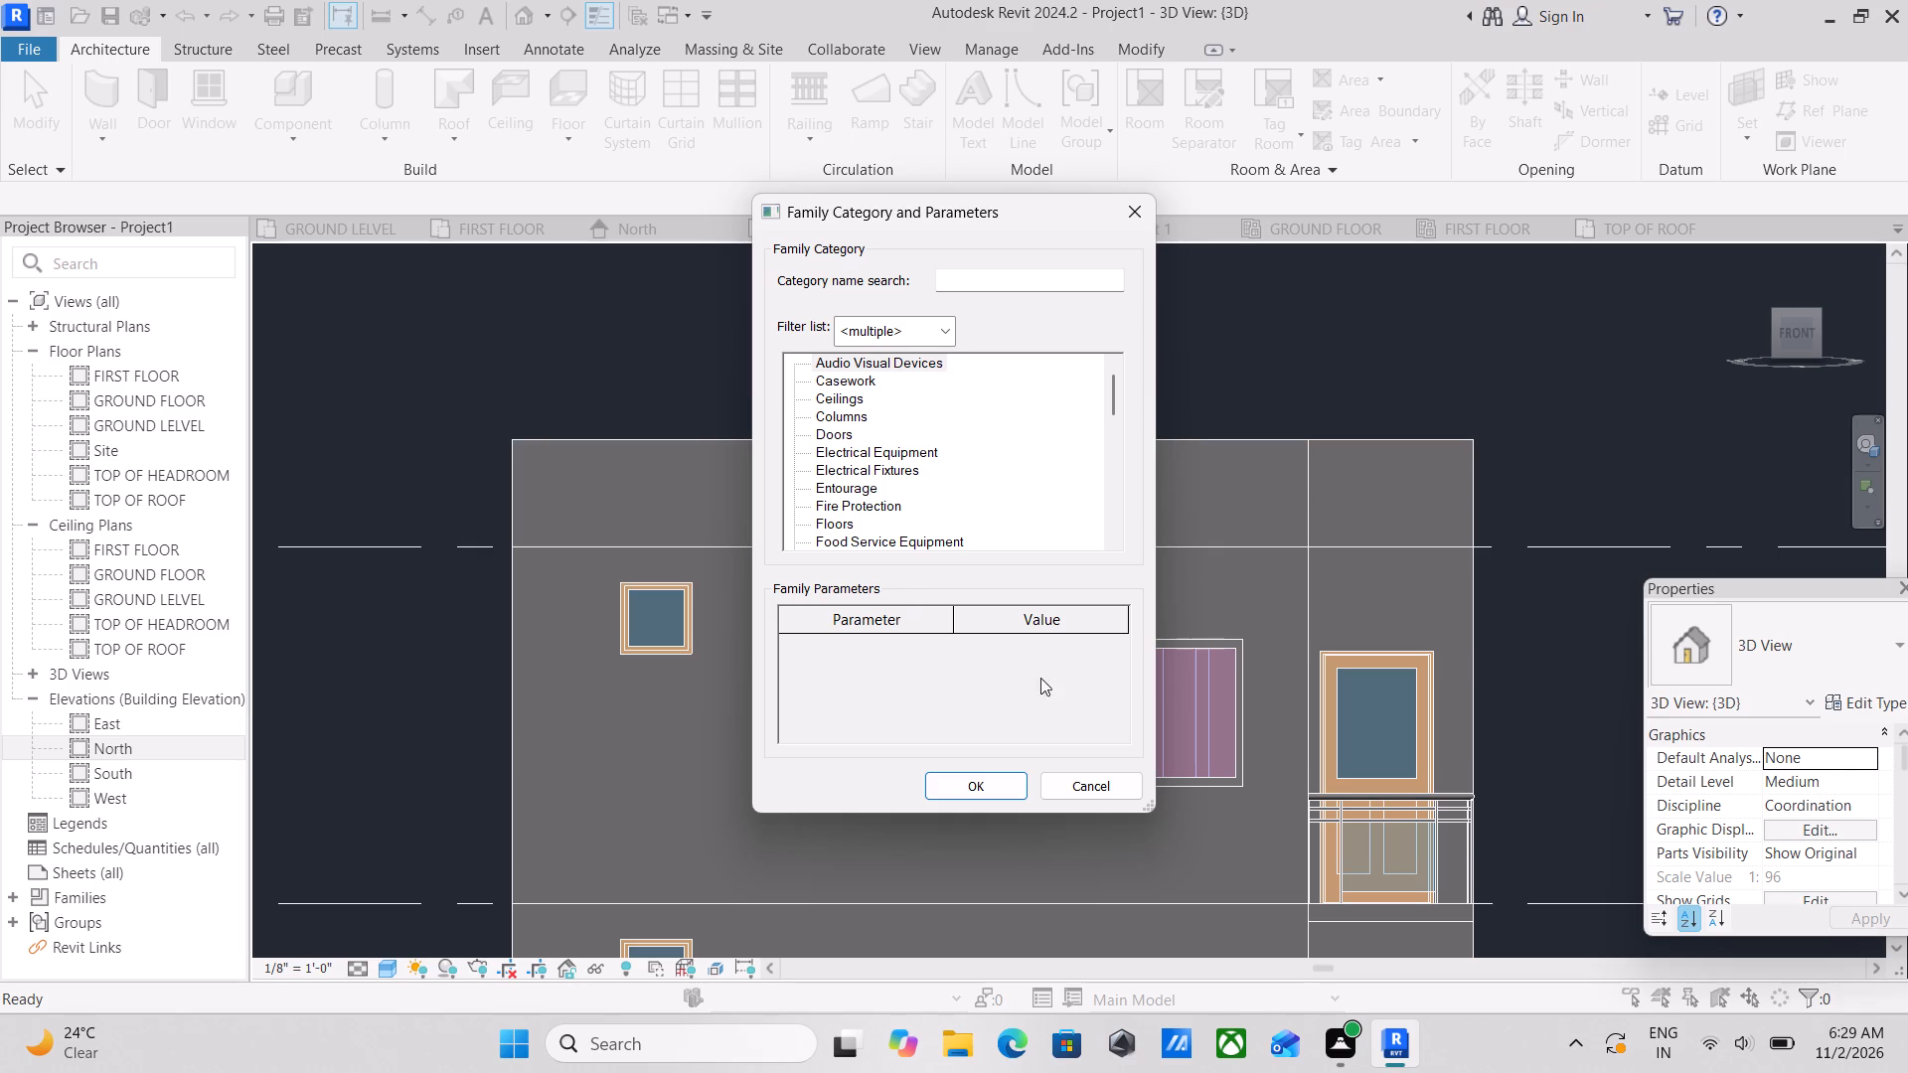
{"action": "scroll", "coordinate": [962, 427], "scroll_direction": "down", "scroll_amount": 4}
{"action": "scroll", "coordinate": [882, 535], "scroll_direction": "down", "scroll_amount": 1}
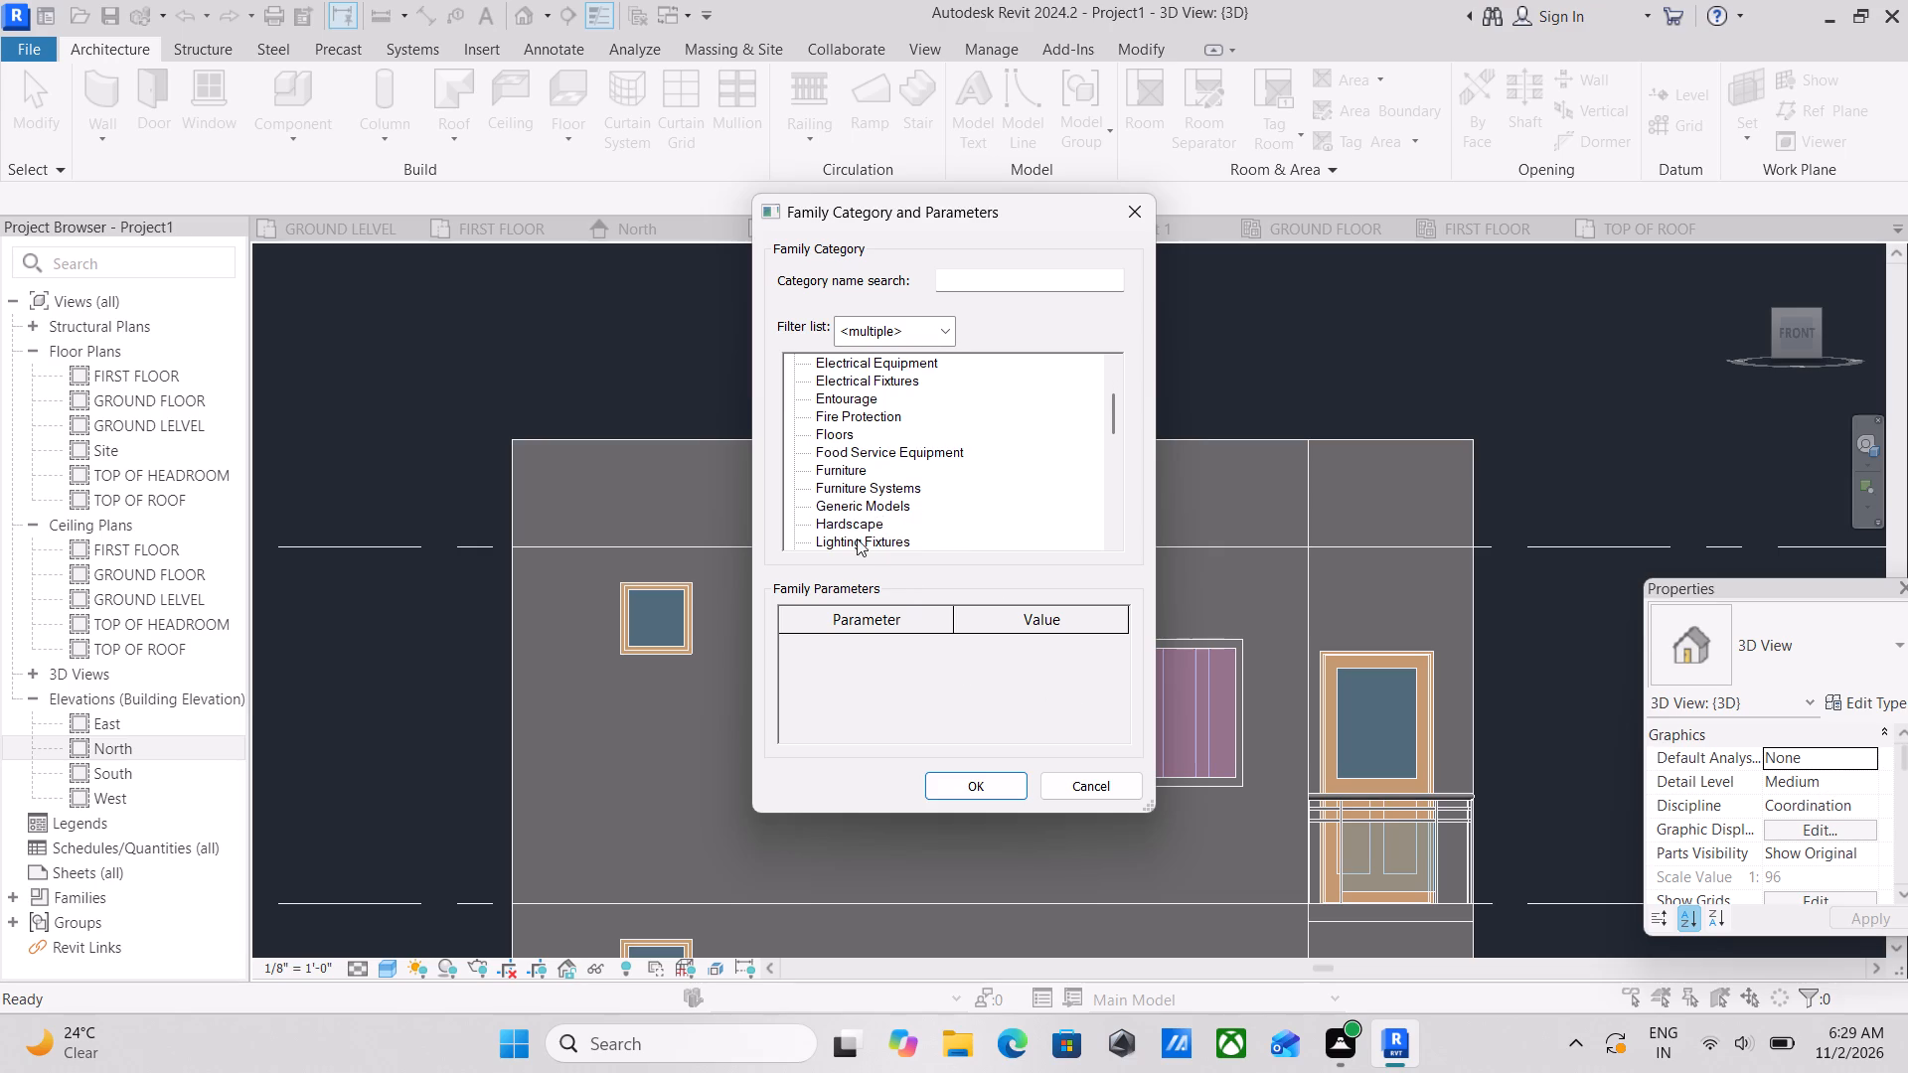
{"action": "scroll", "coordinate": [857, 538], "scroll_direction": "down", "scroll_amount": 6}
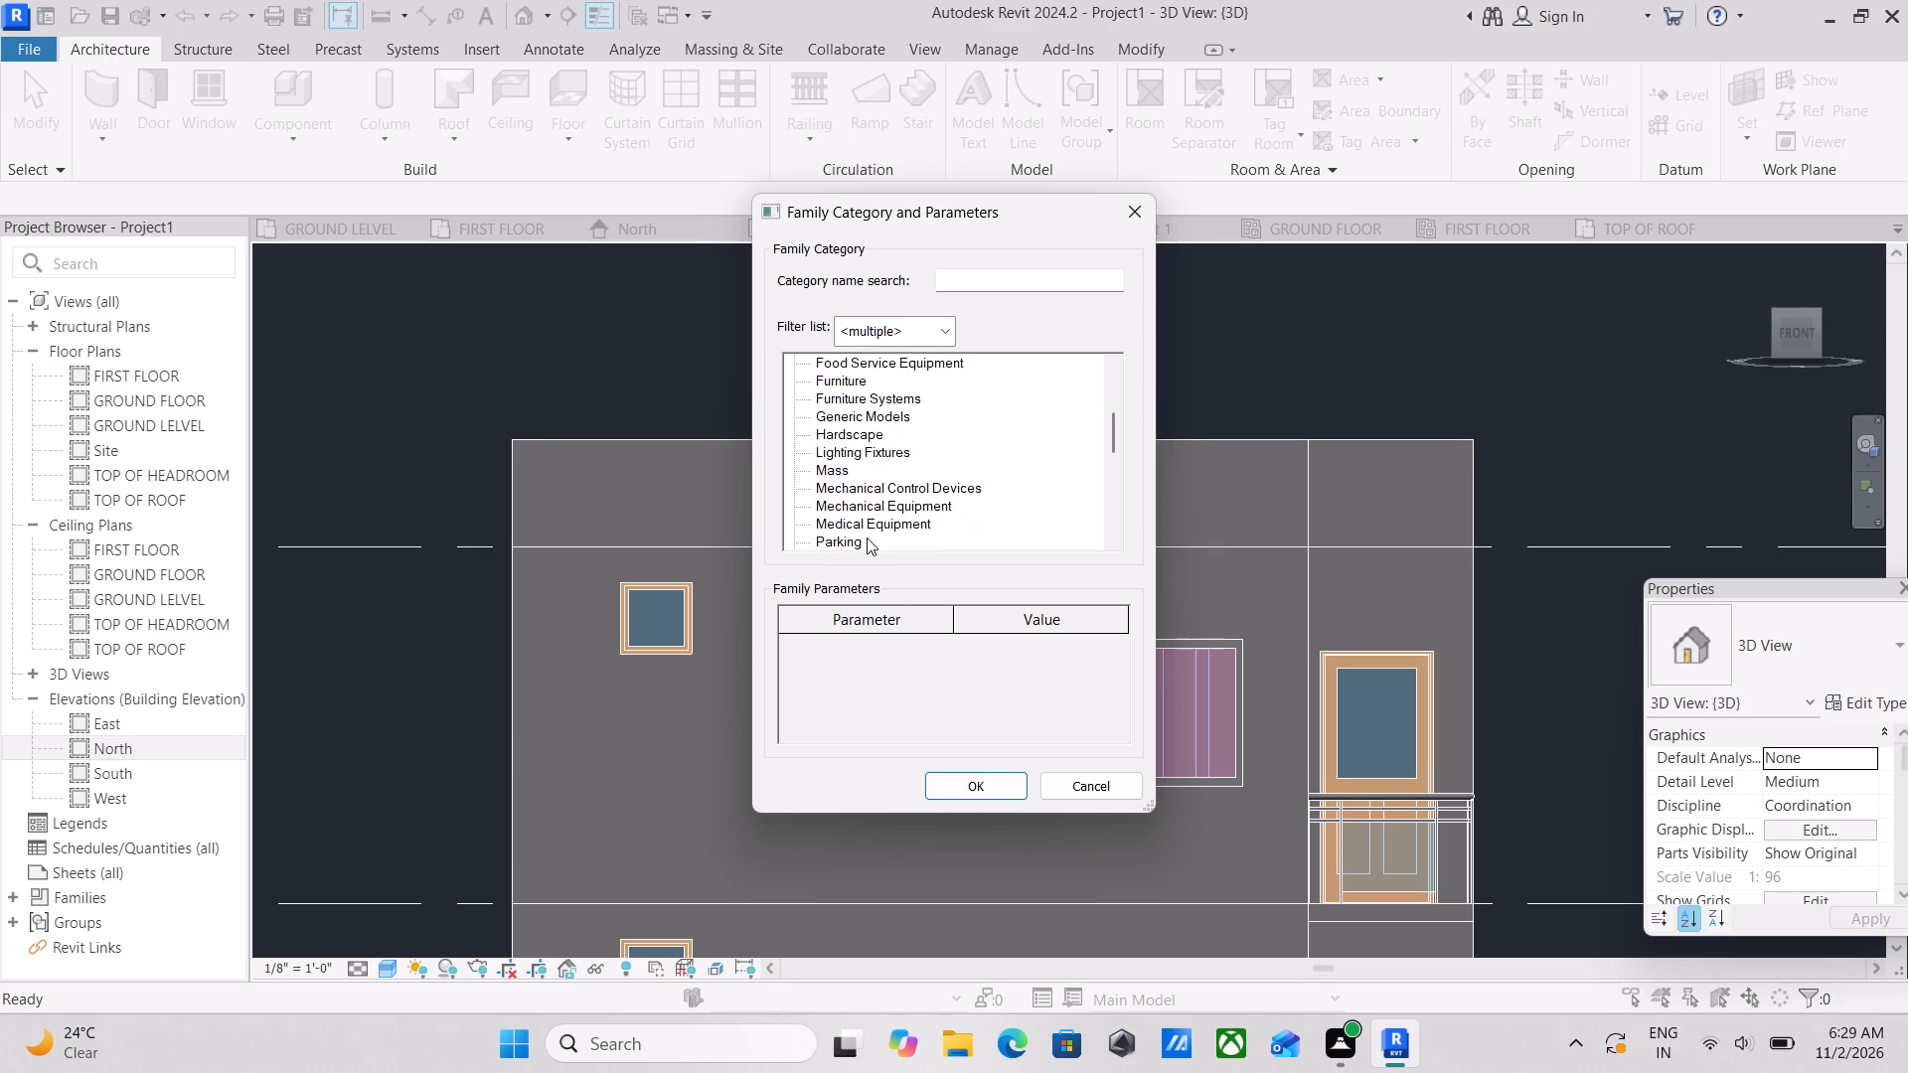
{"action": "scroll", "coordinate": [867, 537], "scroll_direction": "down", "scroll_amount": 6}
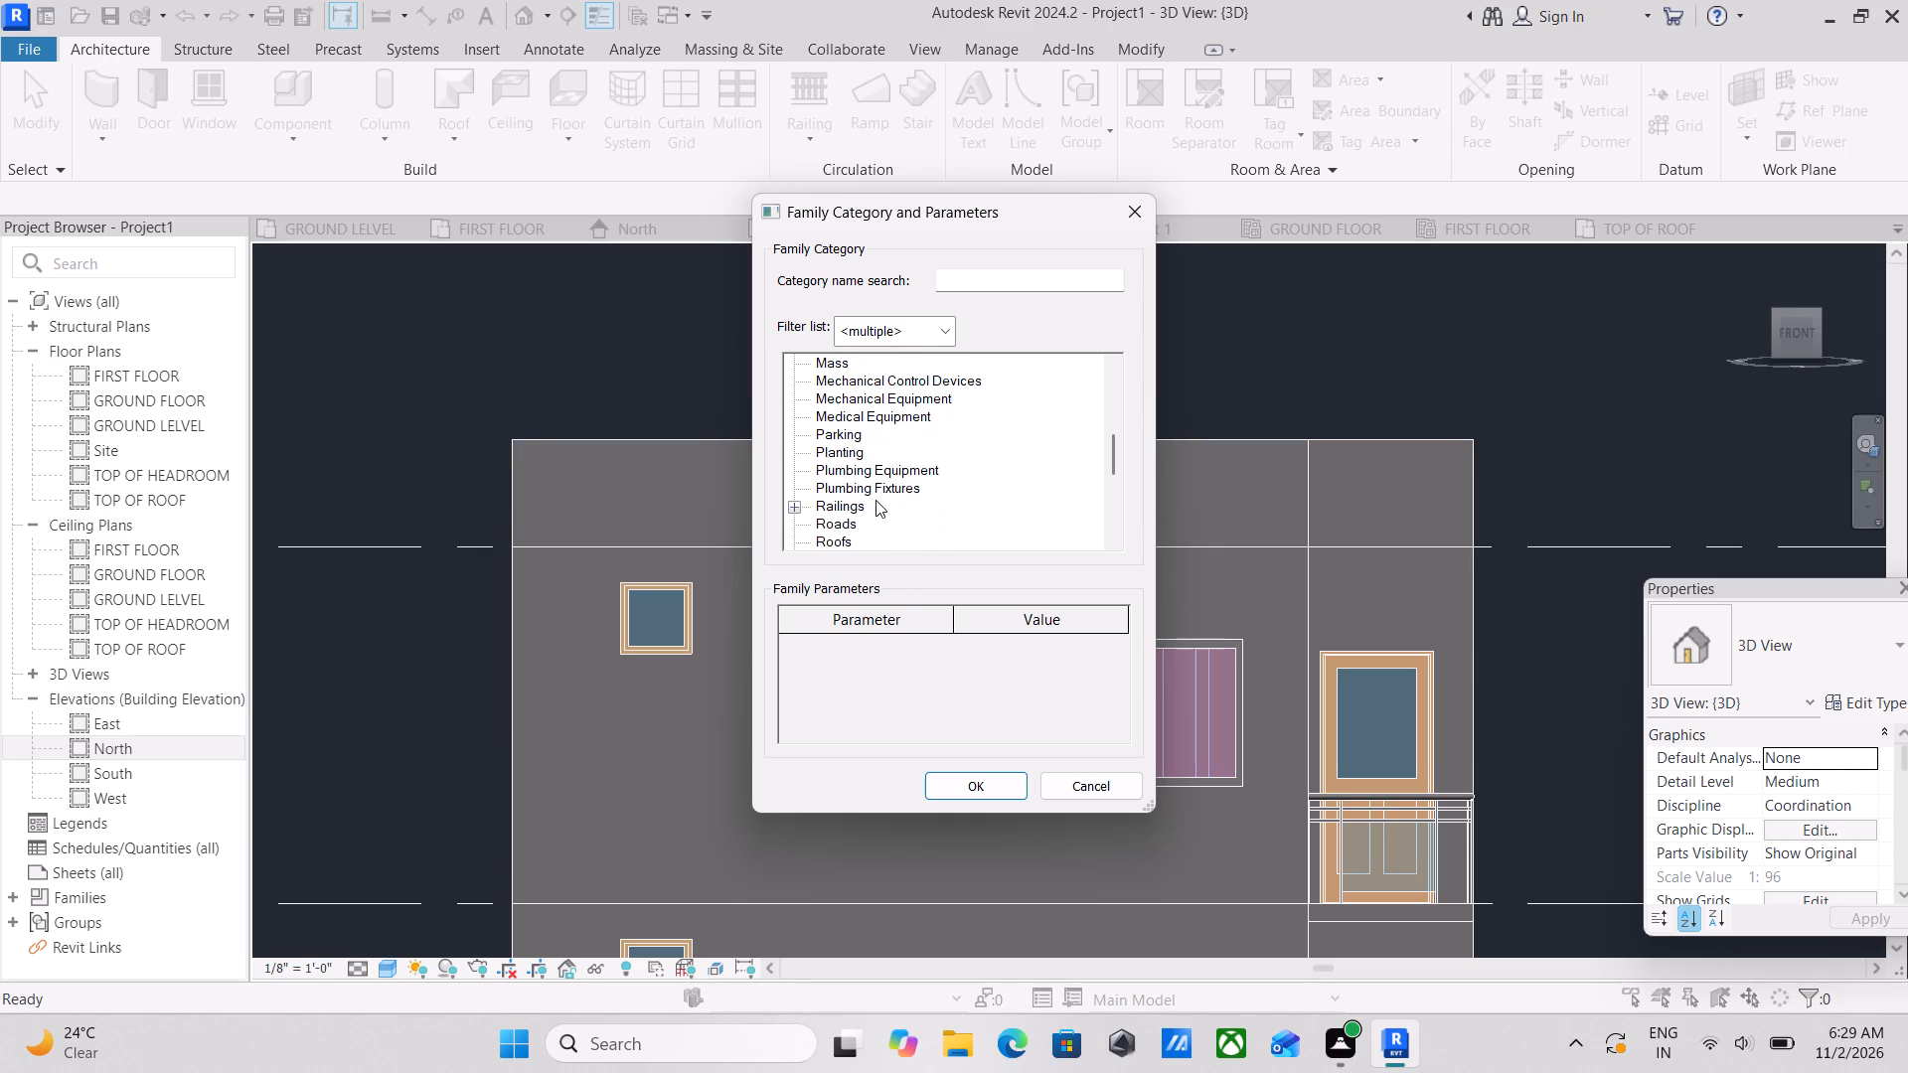
{"action": "scroll", "coordinate": [899, 511], "scroll_direction": "down", "scroll_amount": 8}
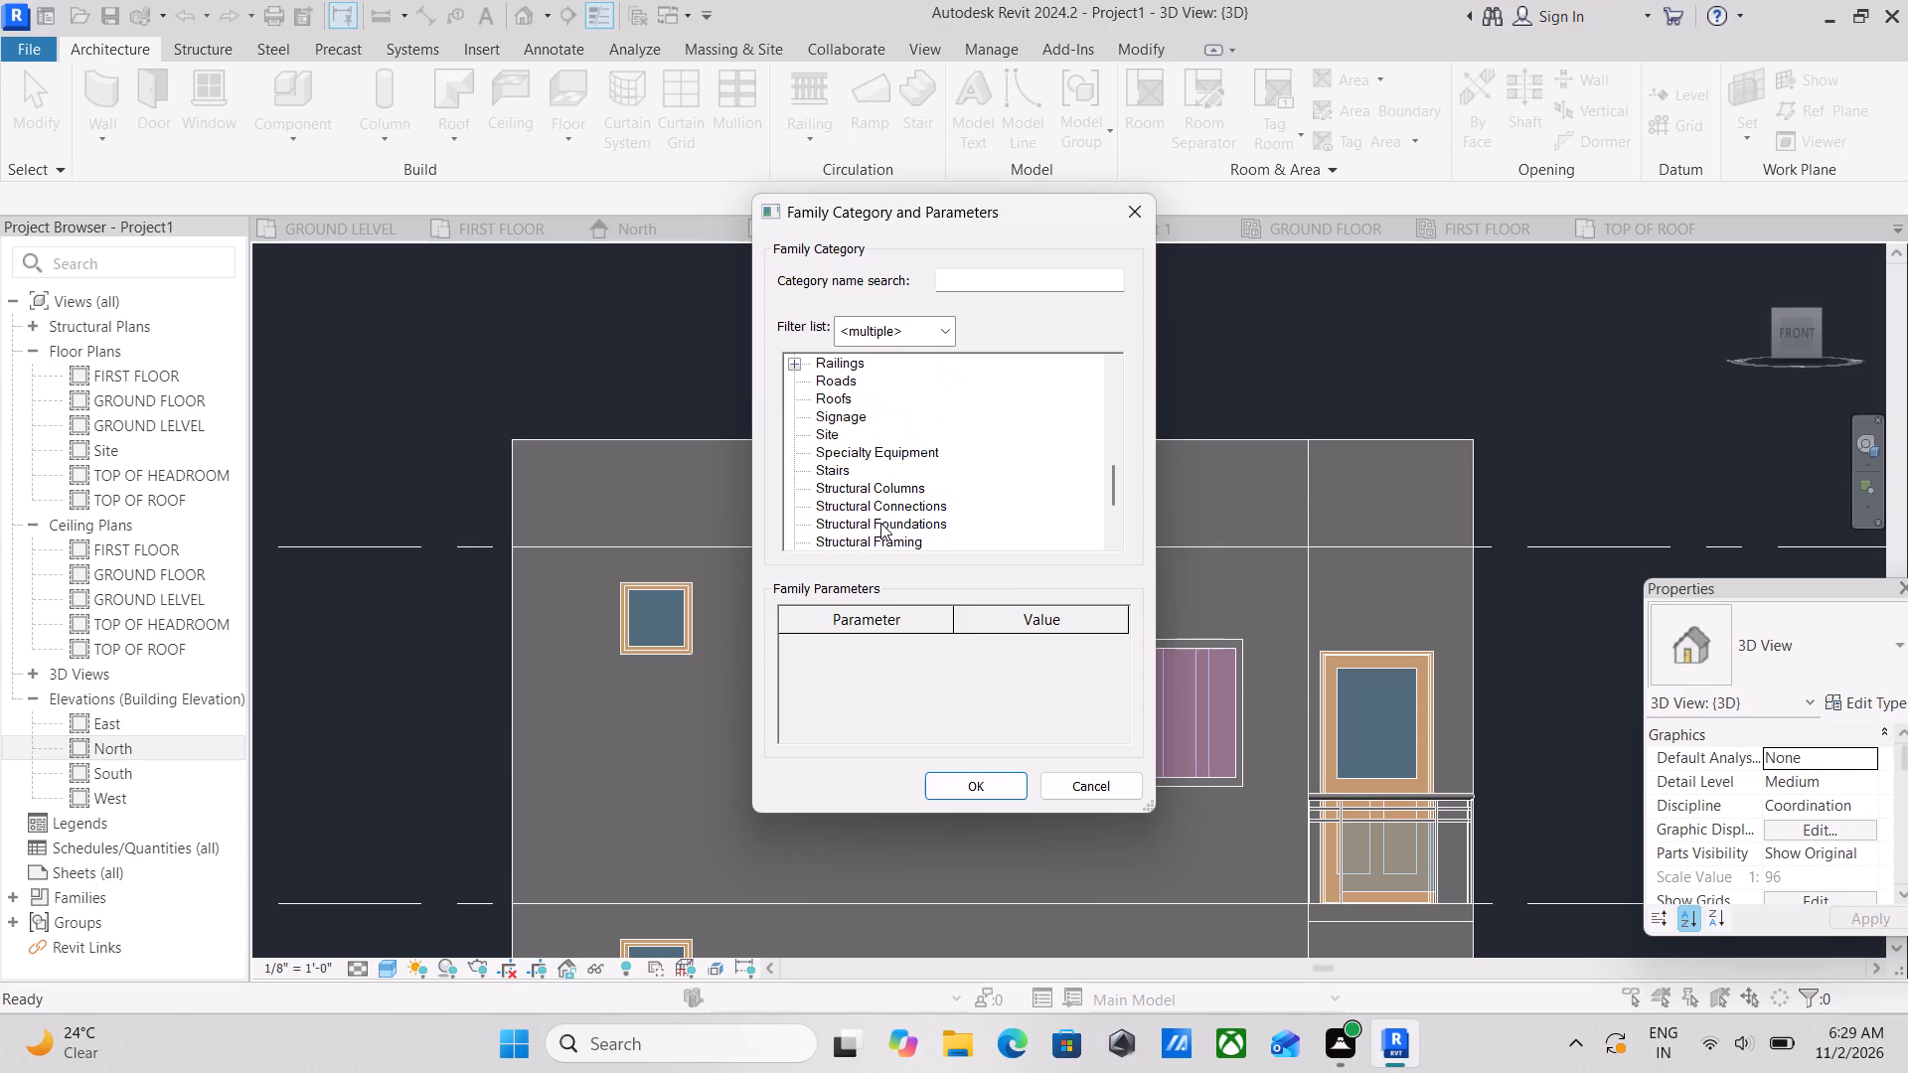
{"action": "scroll", "coordinate": [818, 517], "scroll_direction": "up", "scroll_amount": 9}
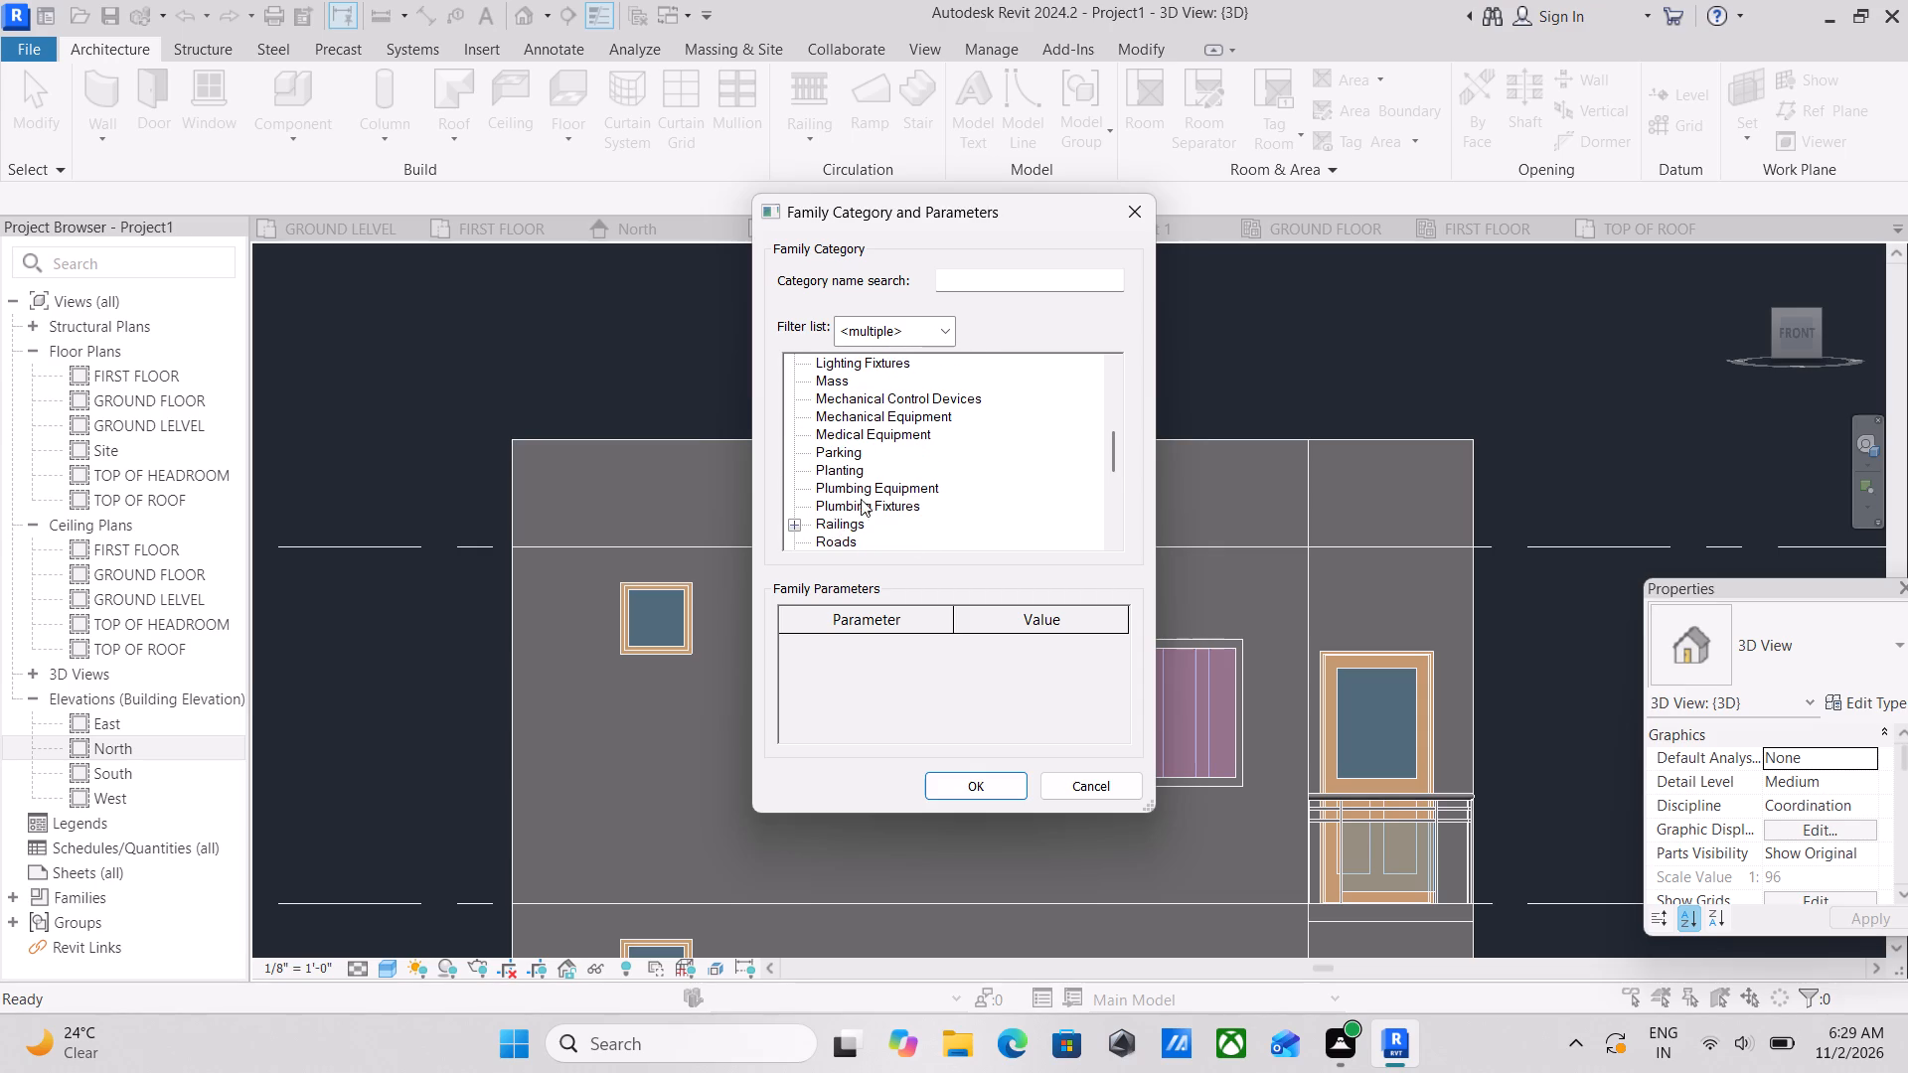
{"action": "scroll", "coordinate": [879, 480], "scroll_direction": "up", "scroll_amount": 8}
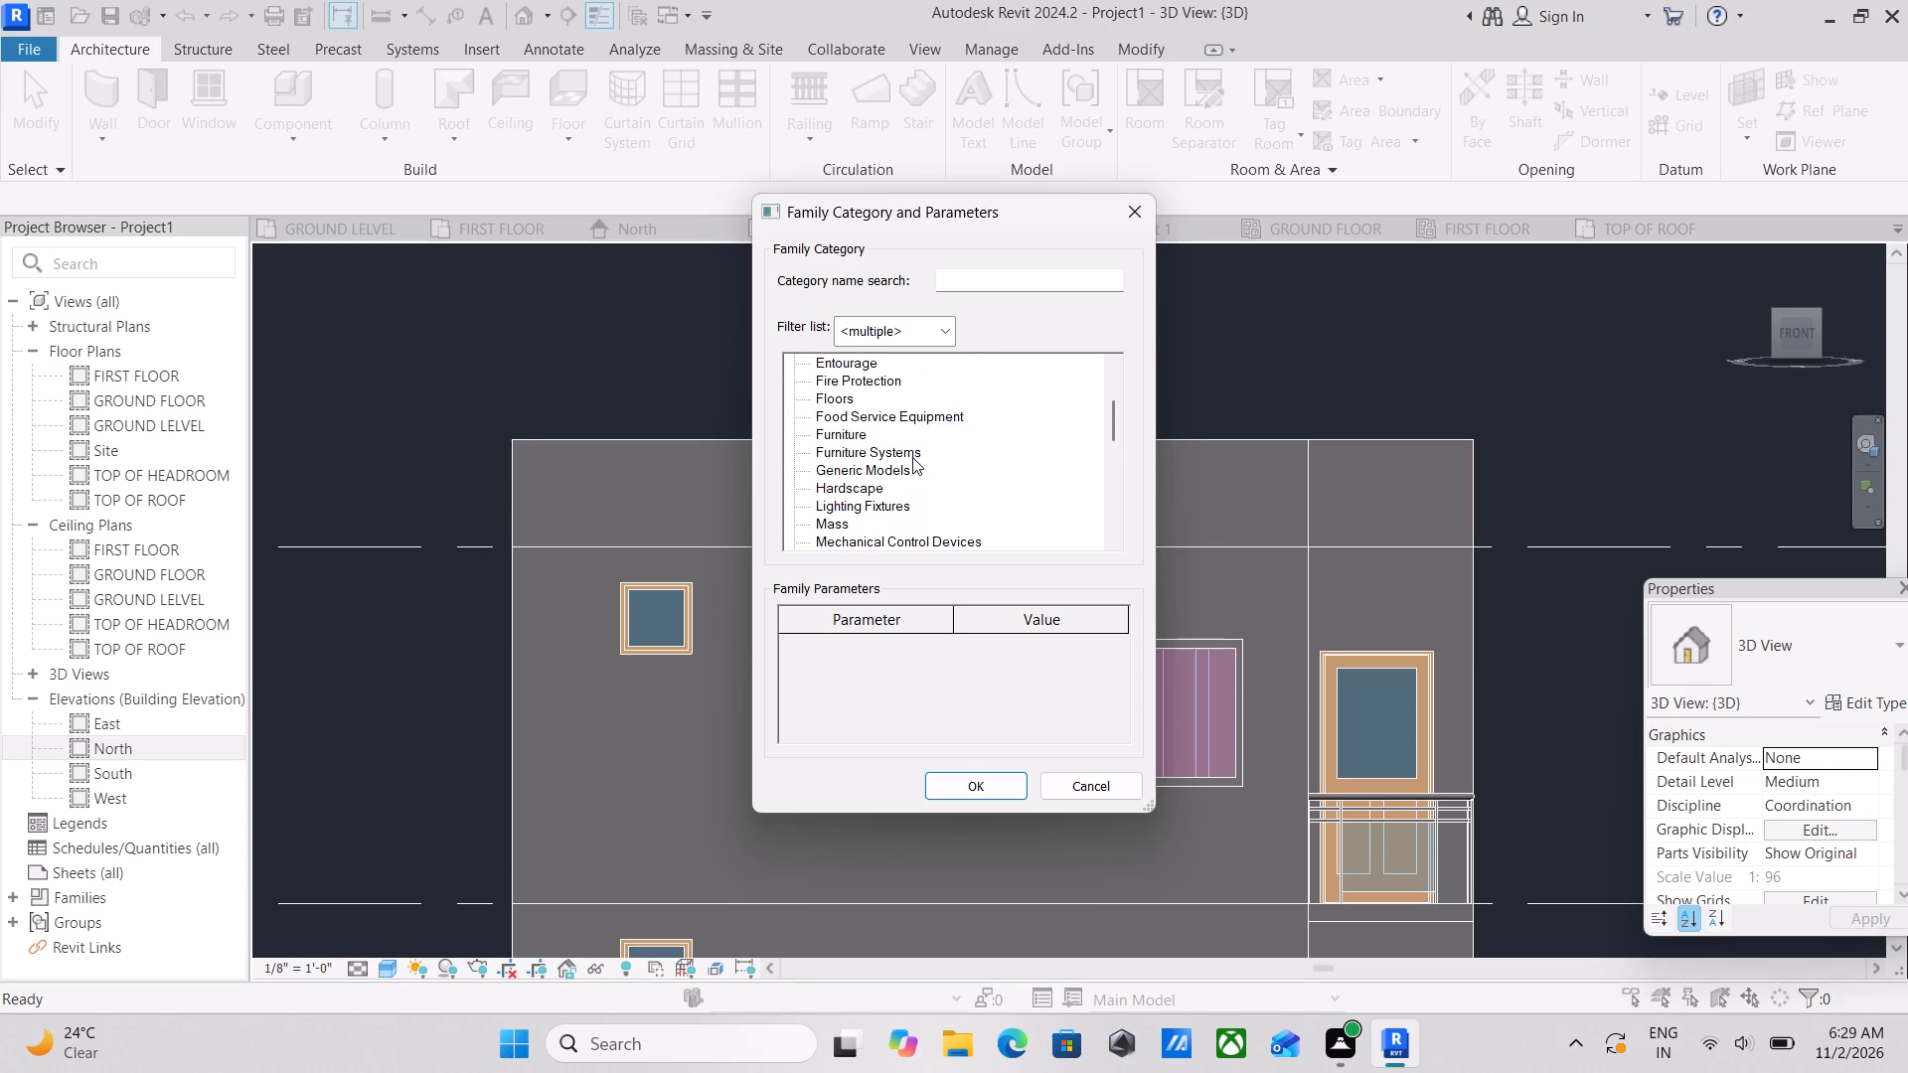
{"action": "scroll", "coordinate": [906, 499], "scroll_direction": "up", "scroll_amount": 2}
{"action": "scroll", "coordinate": [904, 501], "scroll_direction": "down", "scroll_amount": 1}
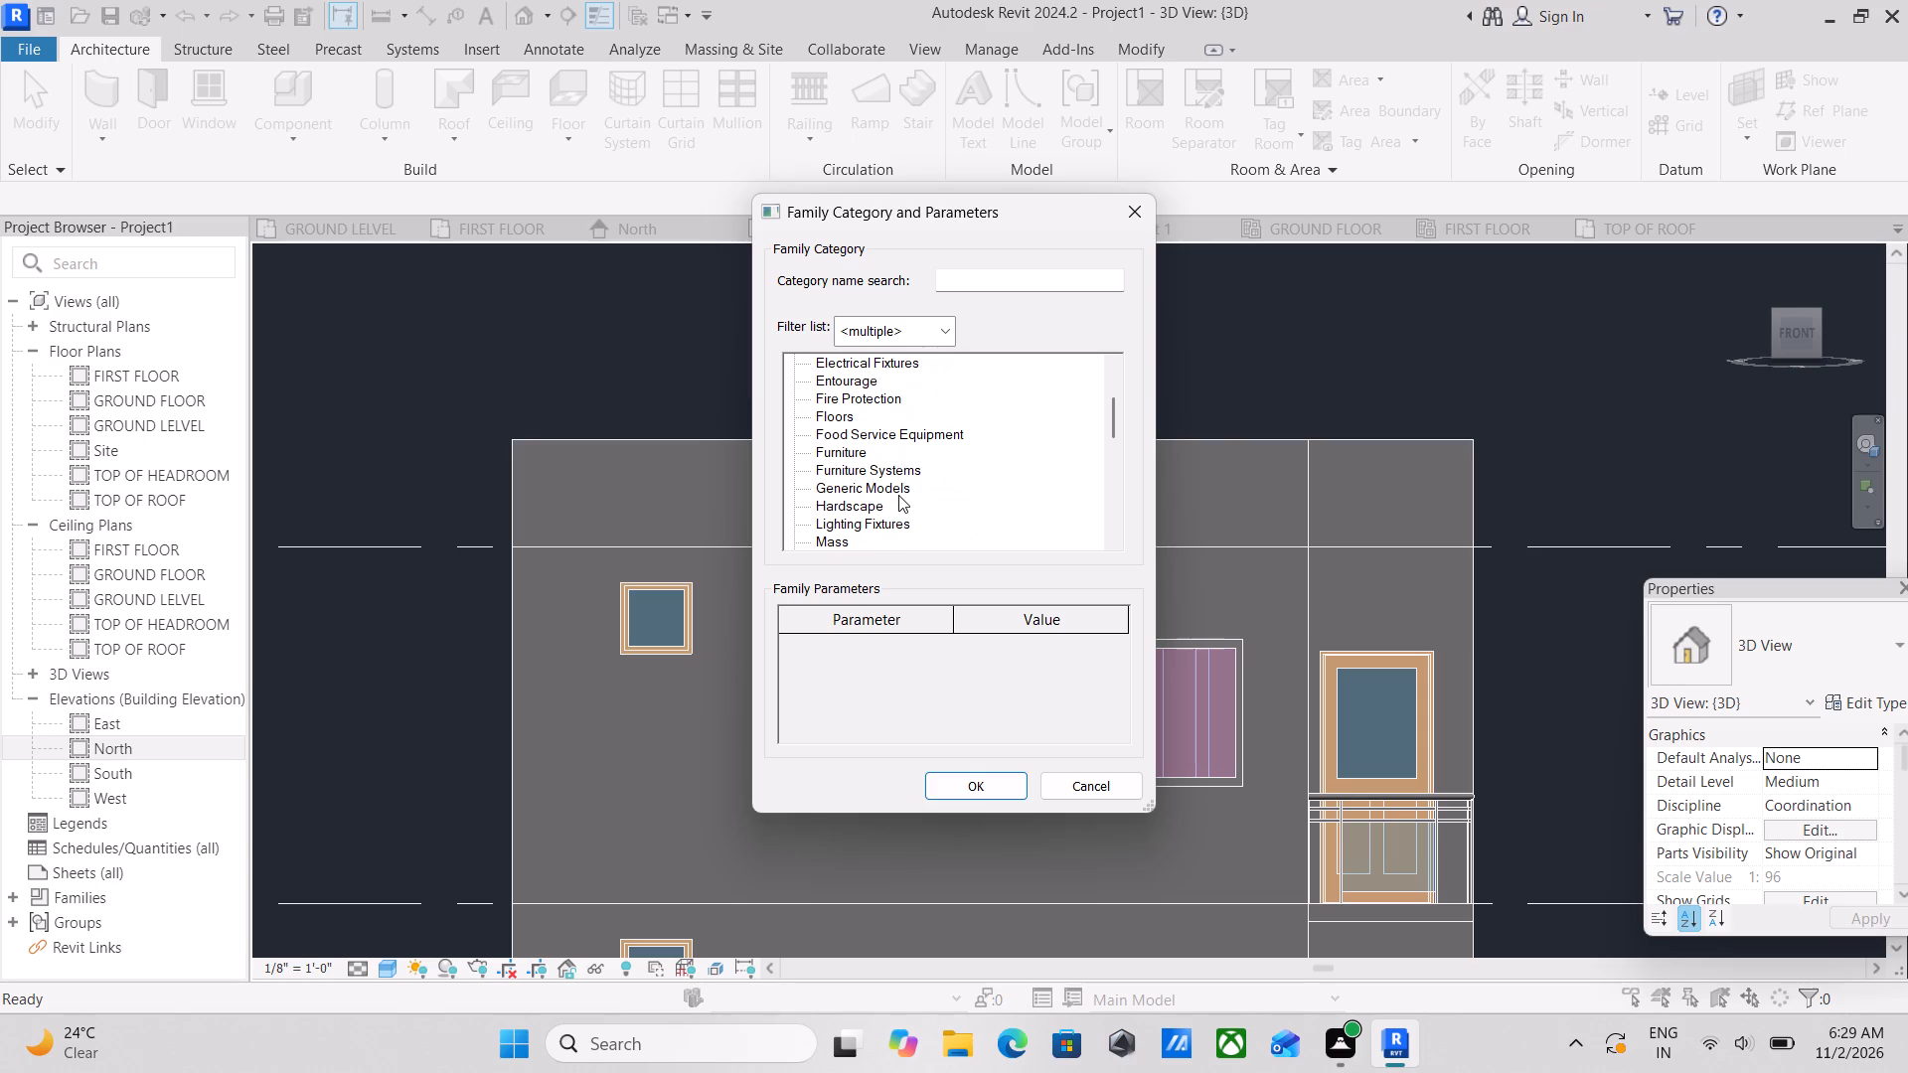
{"action": "left_click", "coordinate": [870, 484]}
{"action": "left_click", "coordinate": [1007, 800]}
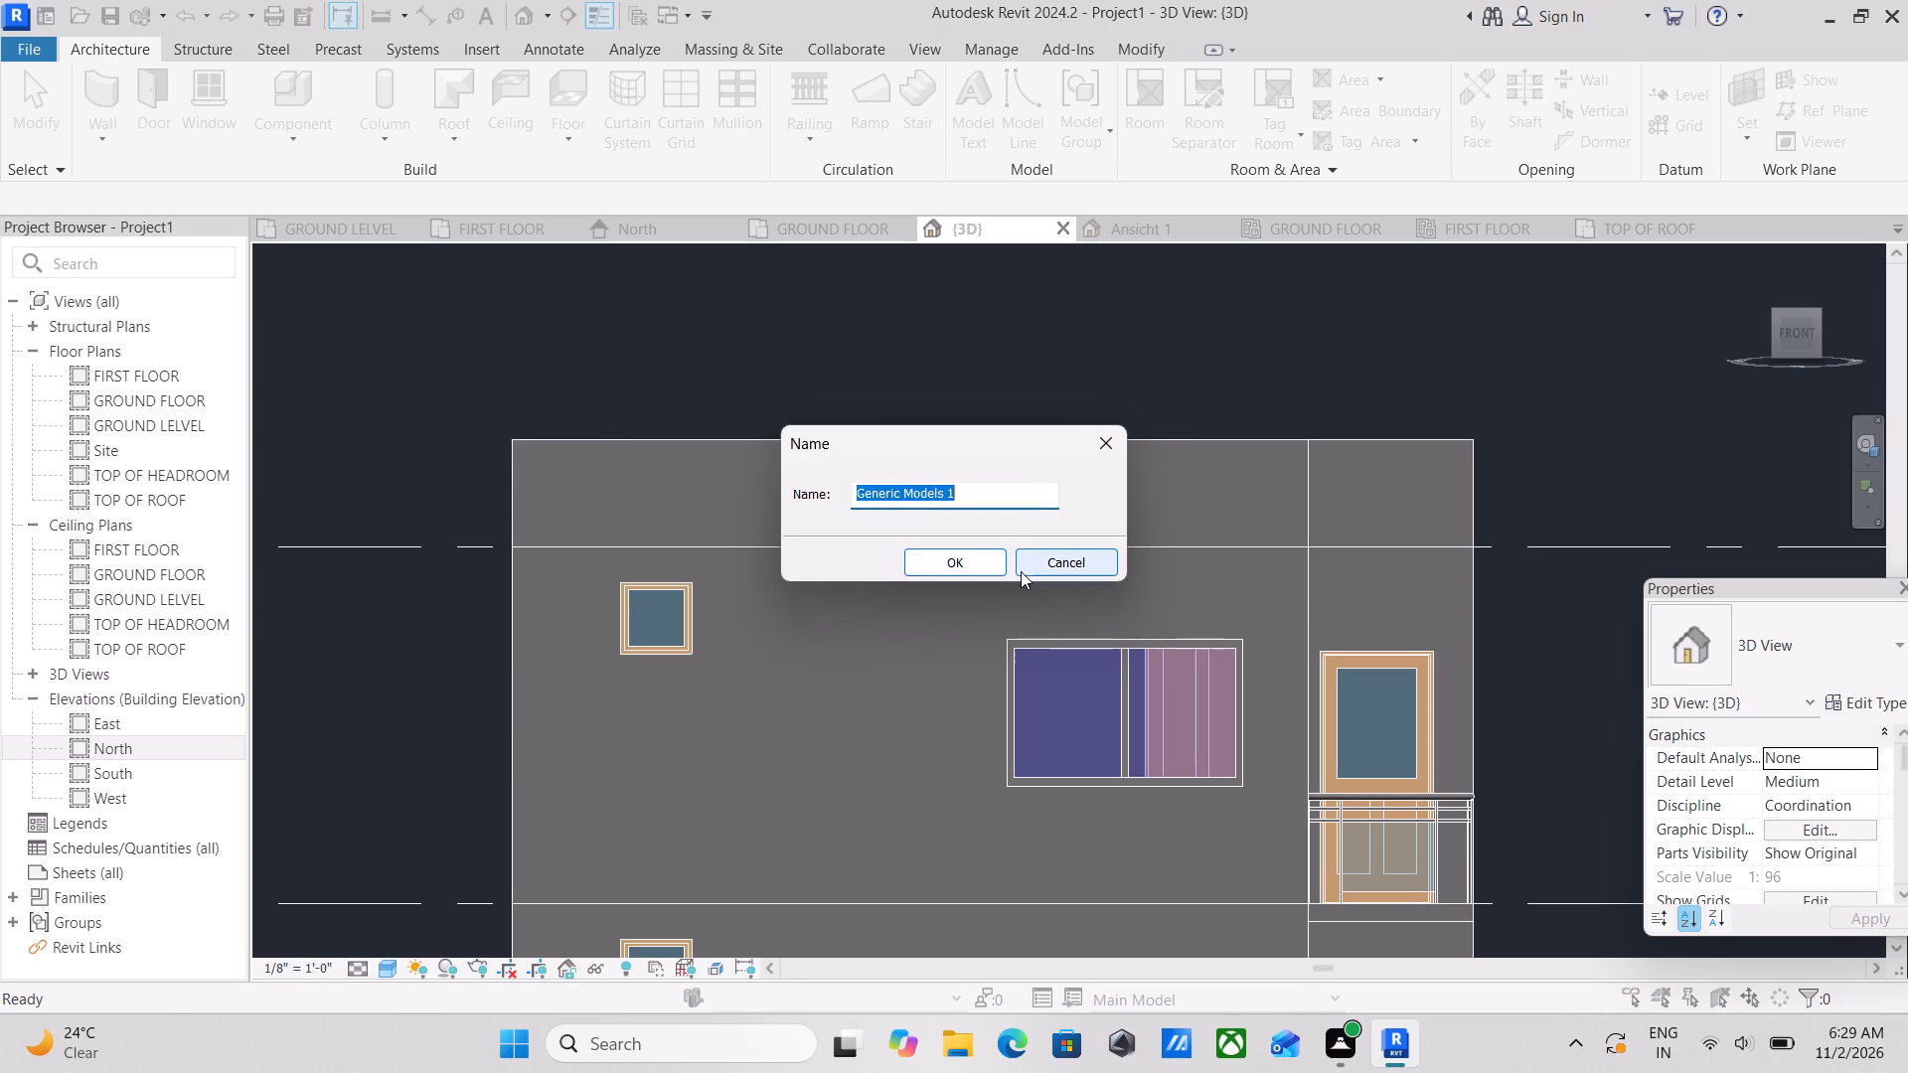
Name the in-place component WALL FRAME.
{"action": "type", "text": "MOS"}
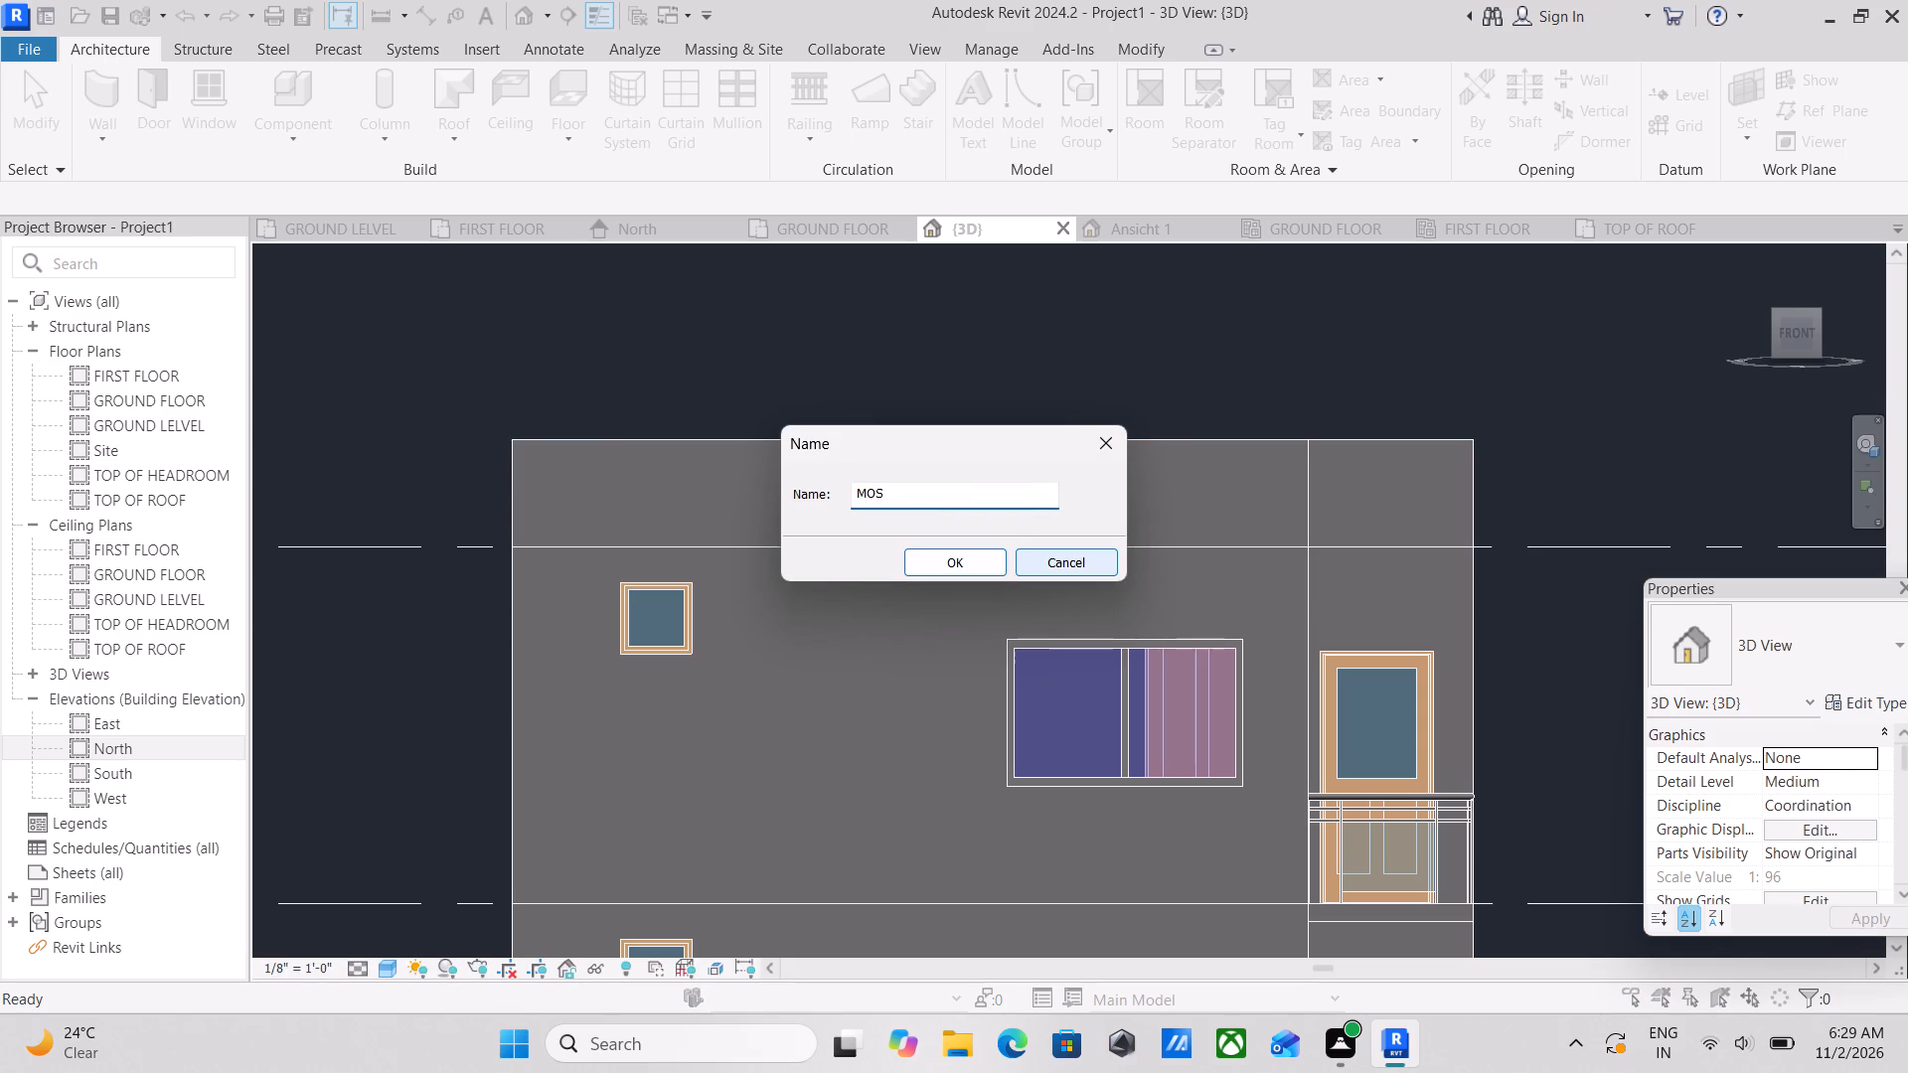
{"action": "key", "text": "BackSpace"}
{"action": "type", "text": "DEL"}
{"action": "key", "text": "space"}
{"action": "key", "text": "i"}
{"action": "key", "text": "BackSpace"}
{"action": "key", "text": "BackSpace"}
{"action": "key", "text": "BackSpace"}
{"action": "key", "text": "BackSpace"}
{"action": "key", "text": "BackSpace"}
{"action": "key", "text": "BackSpace"}
{"action": "key", "text": "BackSpace"}
{"action": "key", "text": "BackSpace"}
{"action": "key", "text": "BackSpace"}
{"action": "key", "text": "BackSpace"}
{"action": "key", "text": "BackSpace"}
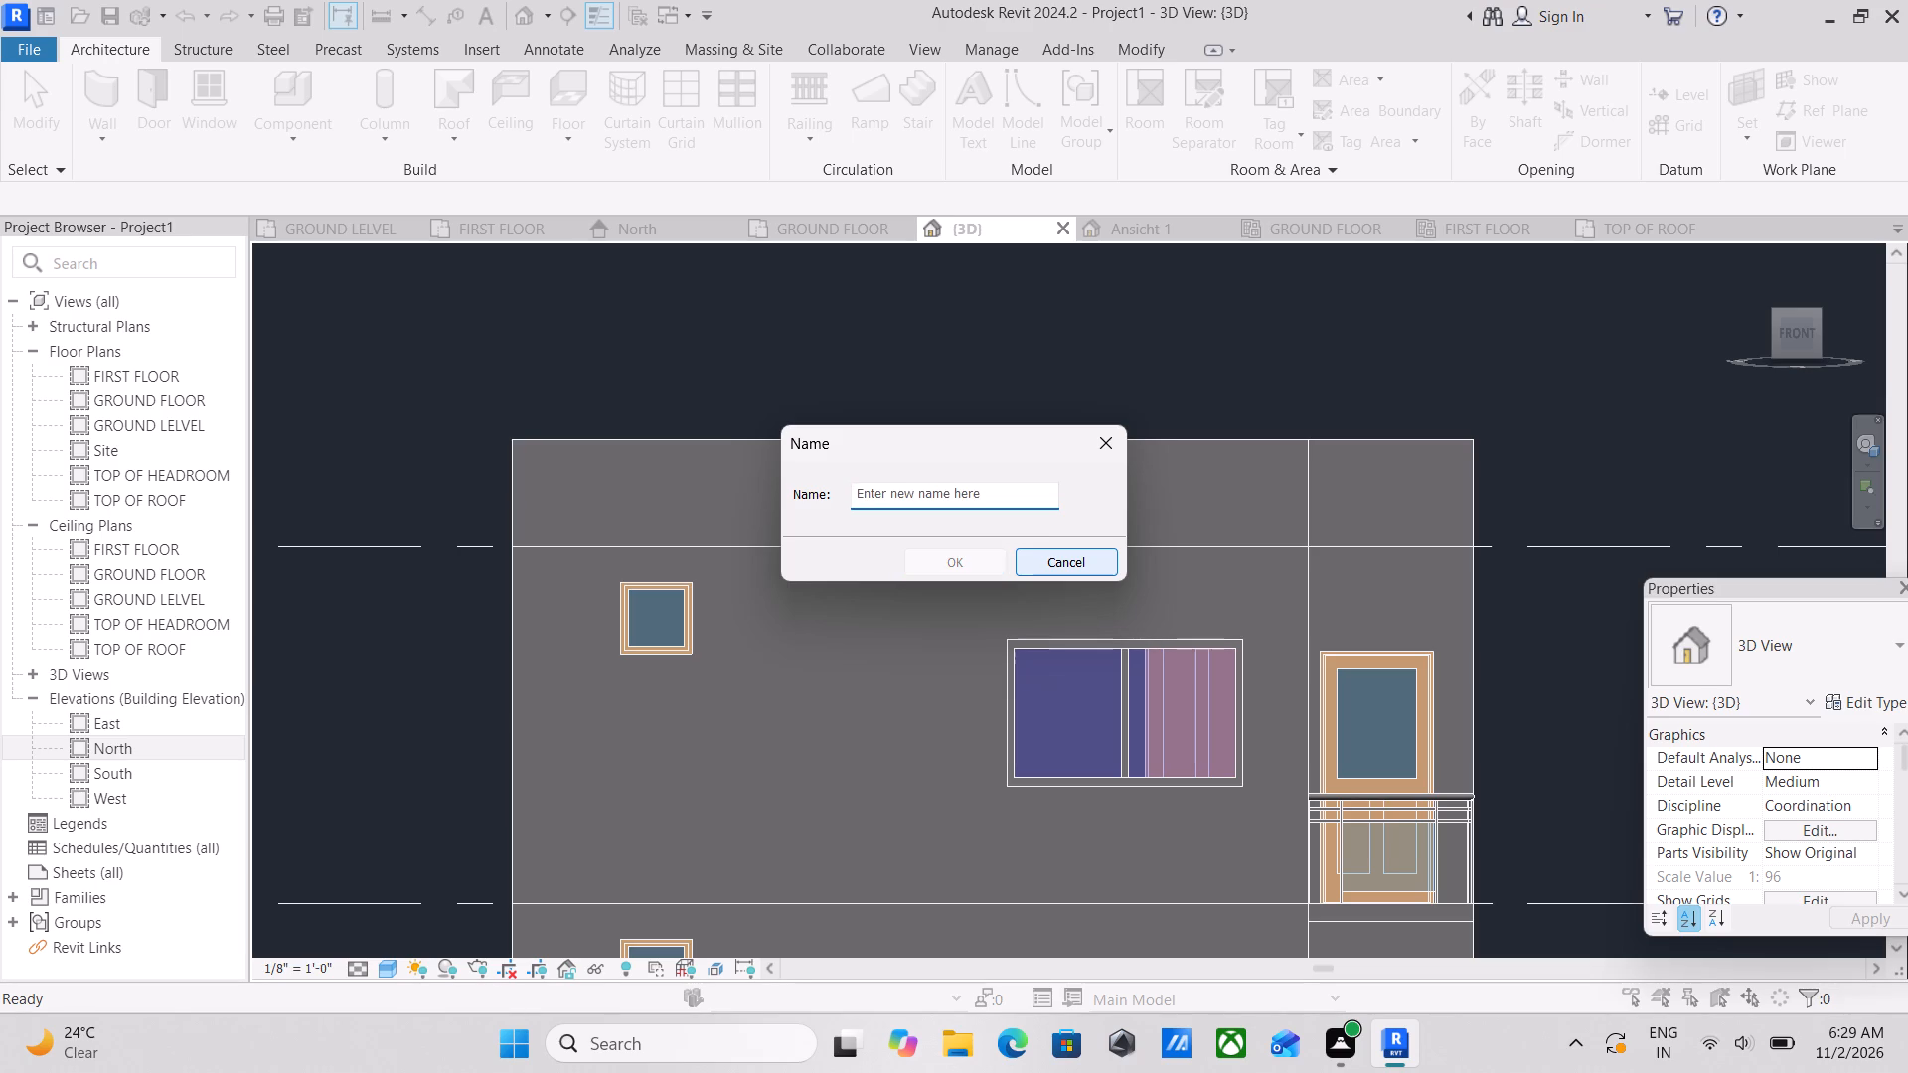
{"action": "type", "text": "WALL"}
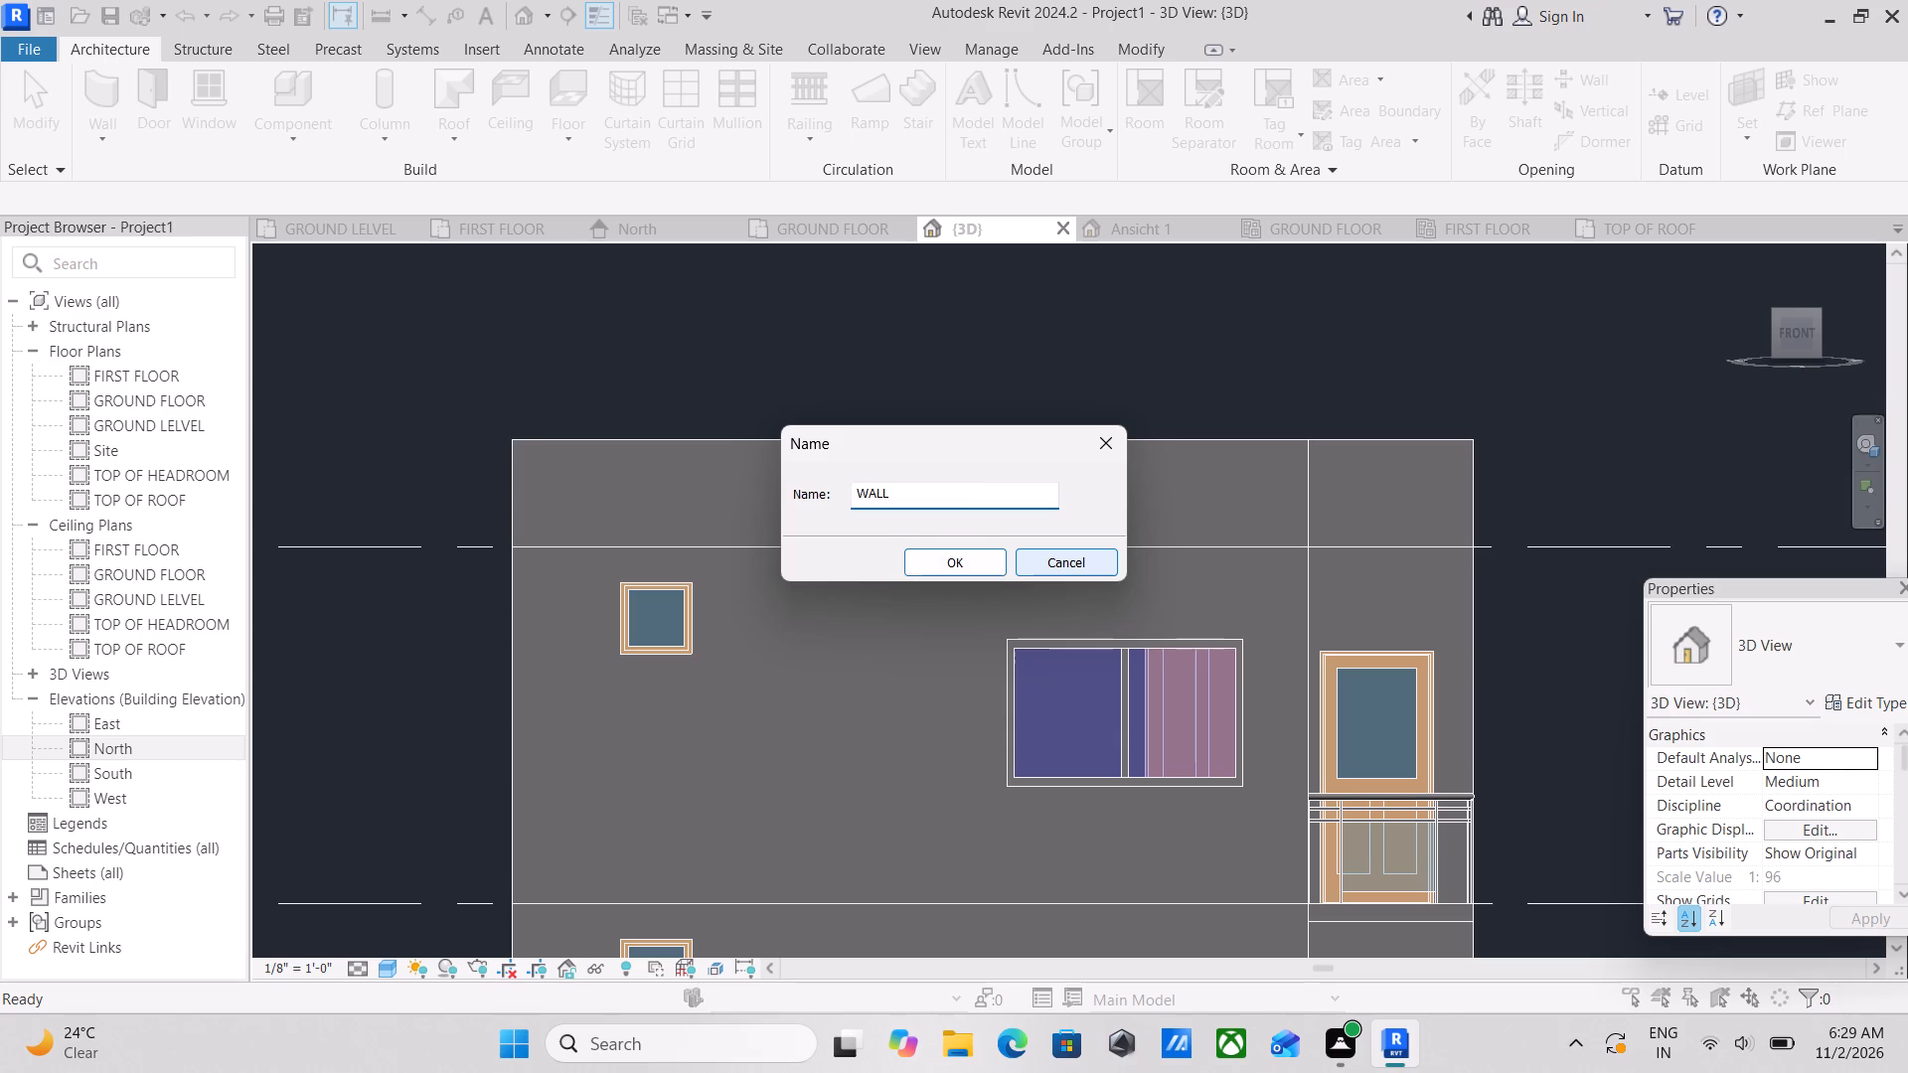
{"action": "key", "text": "space"}
{"action": "type", "text": "FRAME"}
{"action": "left_click", "coordinate": [947, 566]}
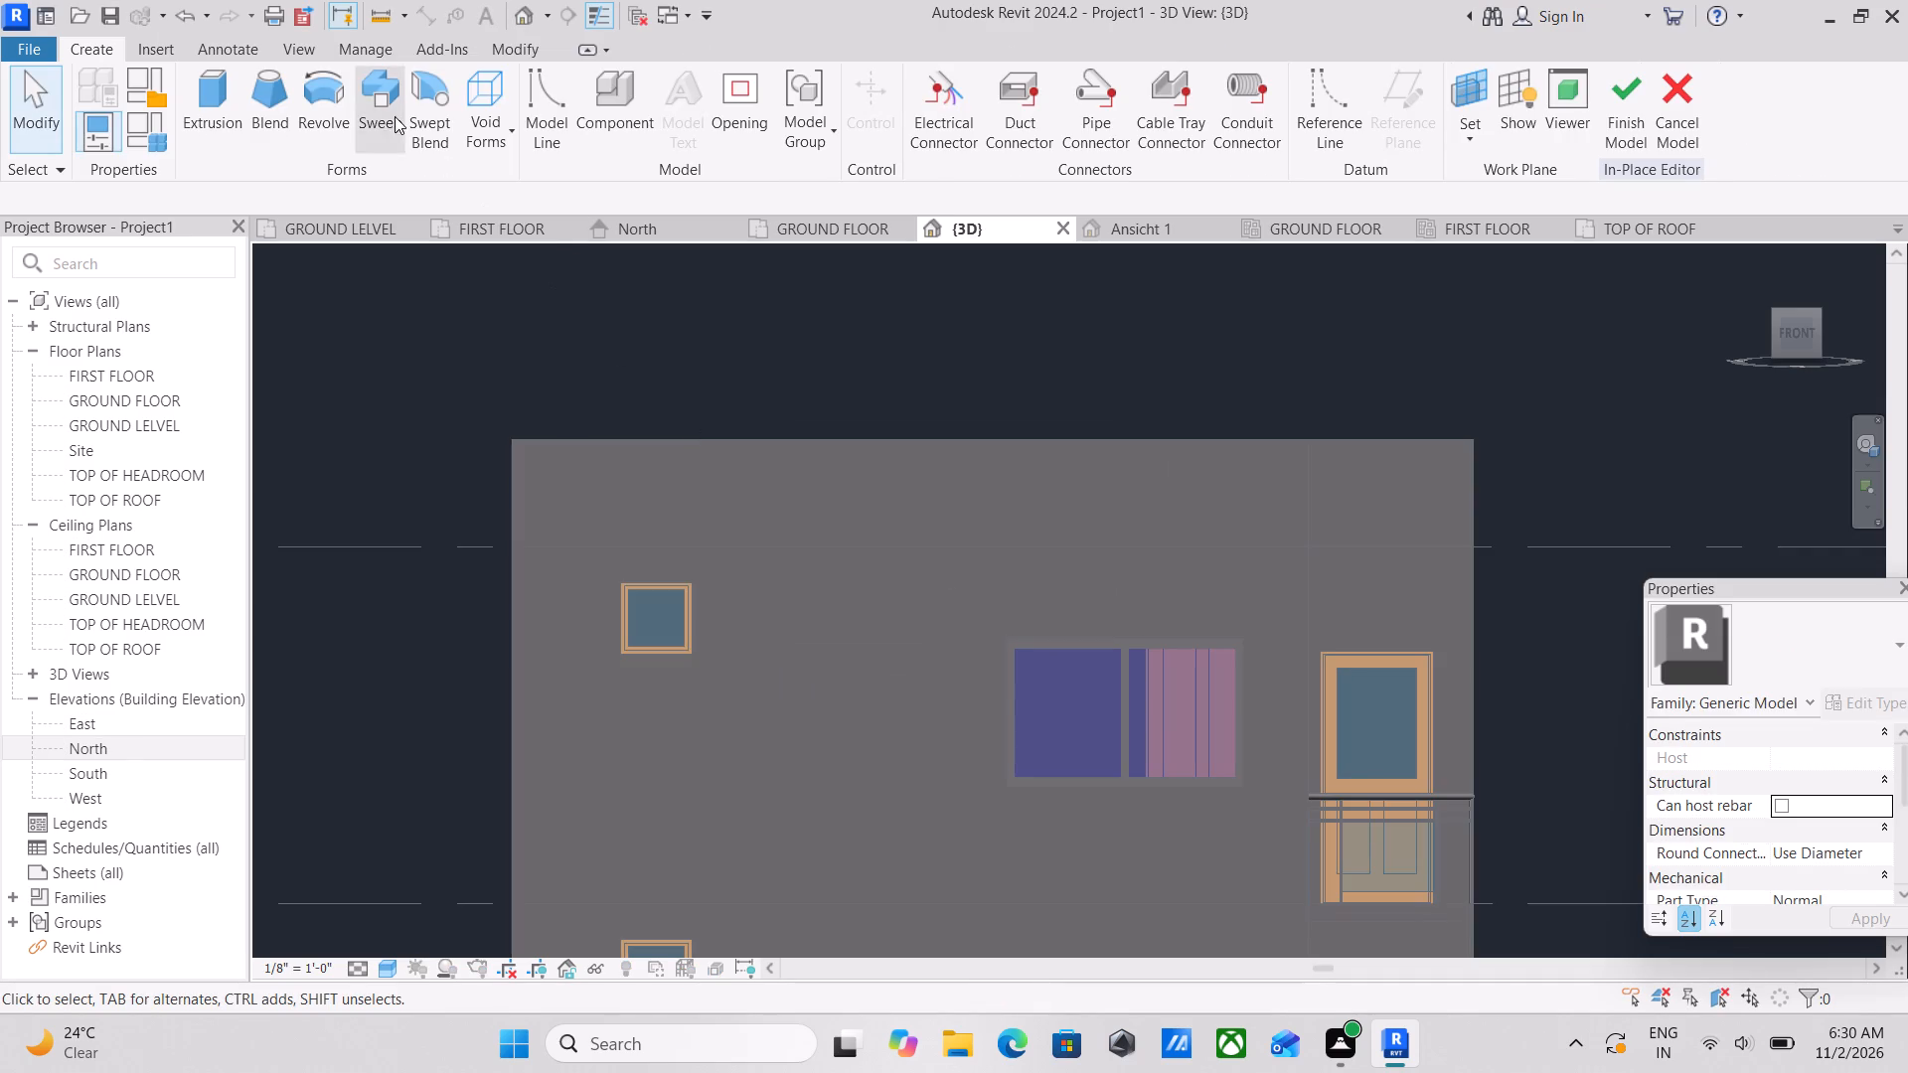
Start a solid extrusion and pick the front face of the upper-storey OUTER WALL 9" as its work plane.
{"action": "left_click", "coordinate": [211, 103]}
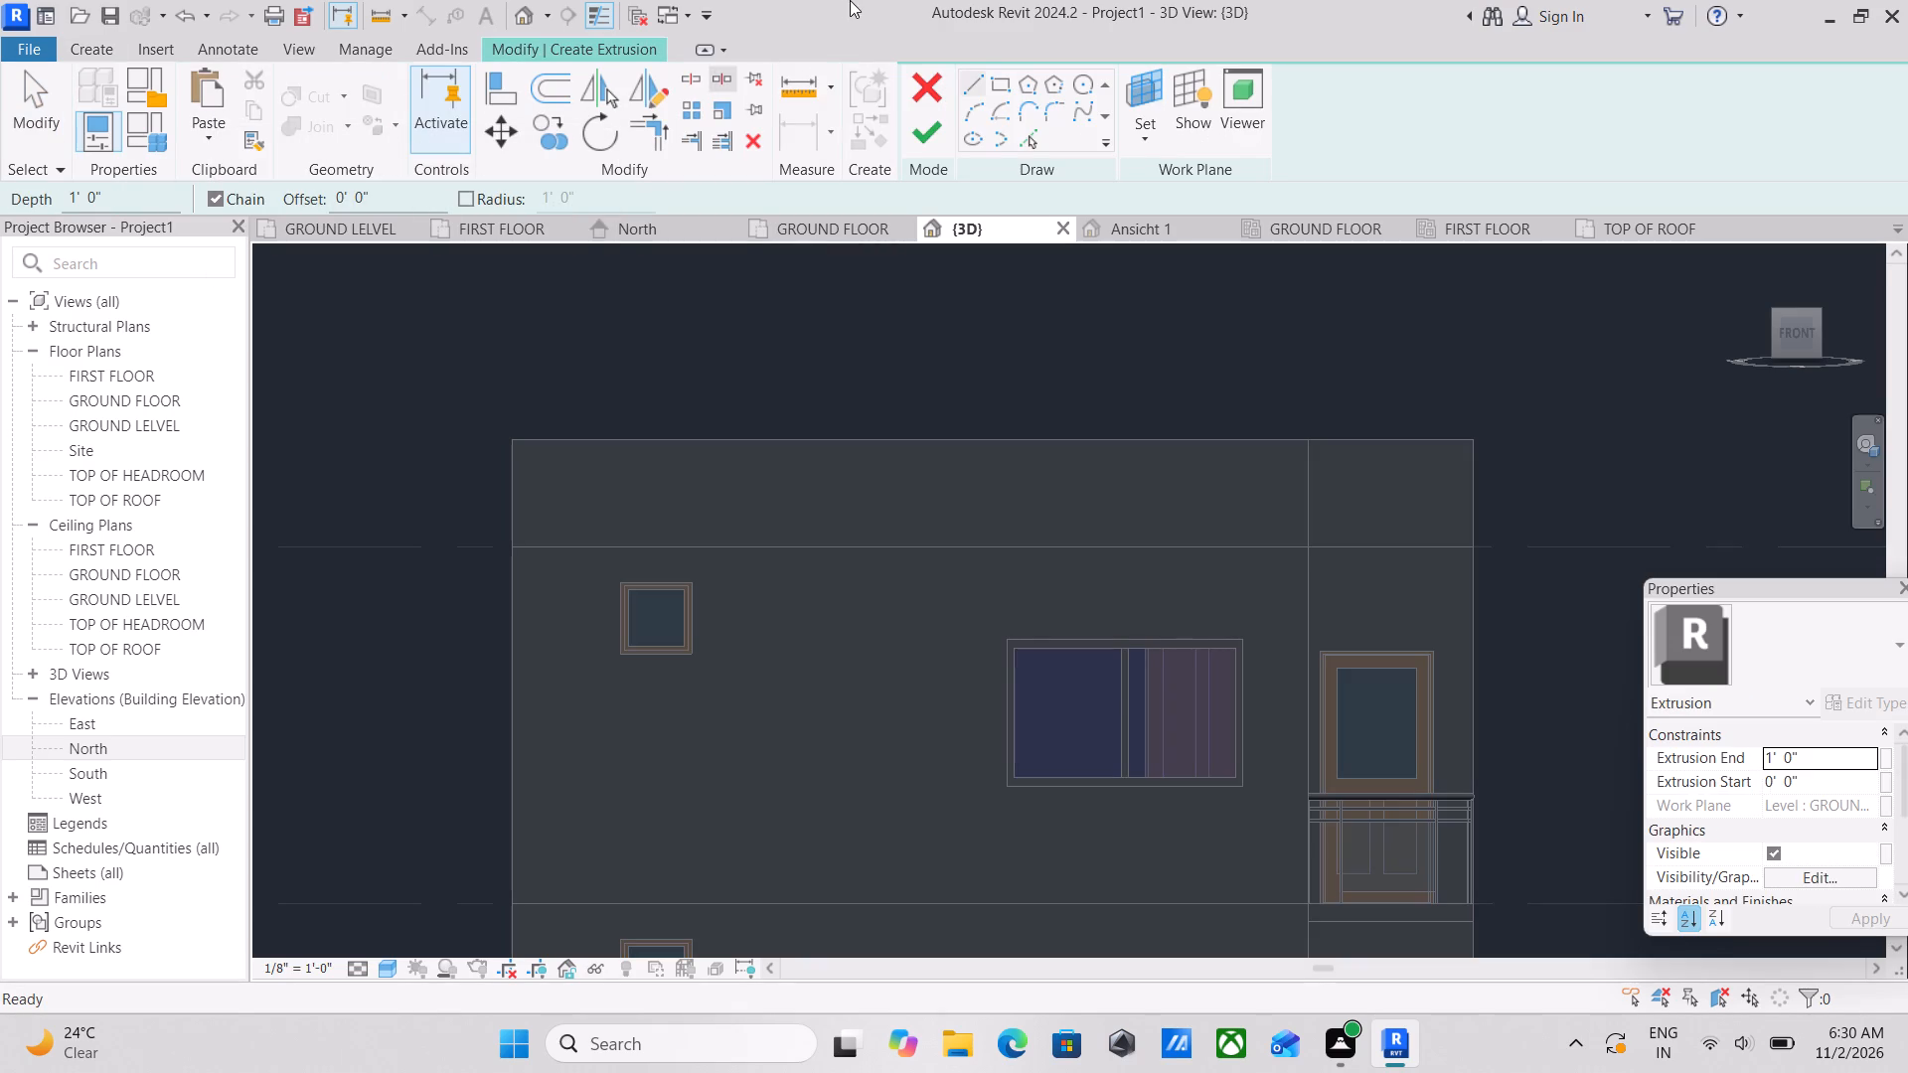
{"action": "left_click", "coordinate": [1155, 153]}
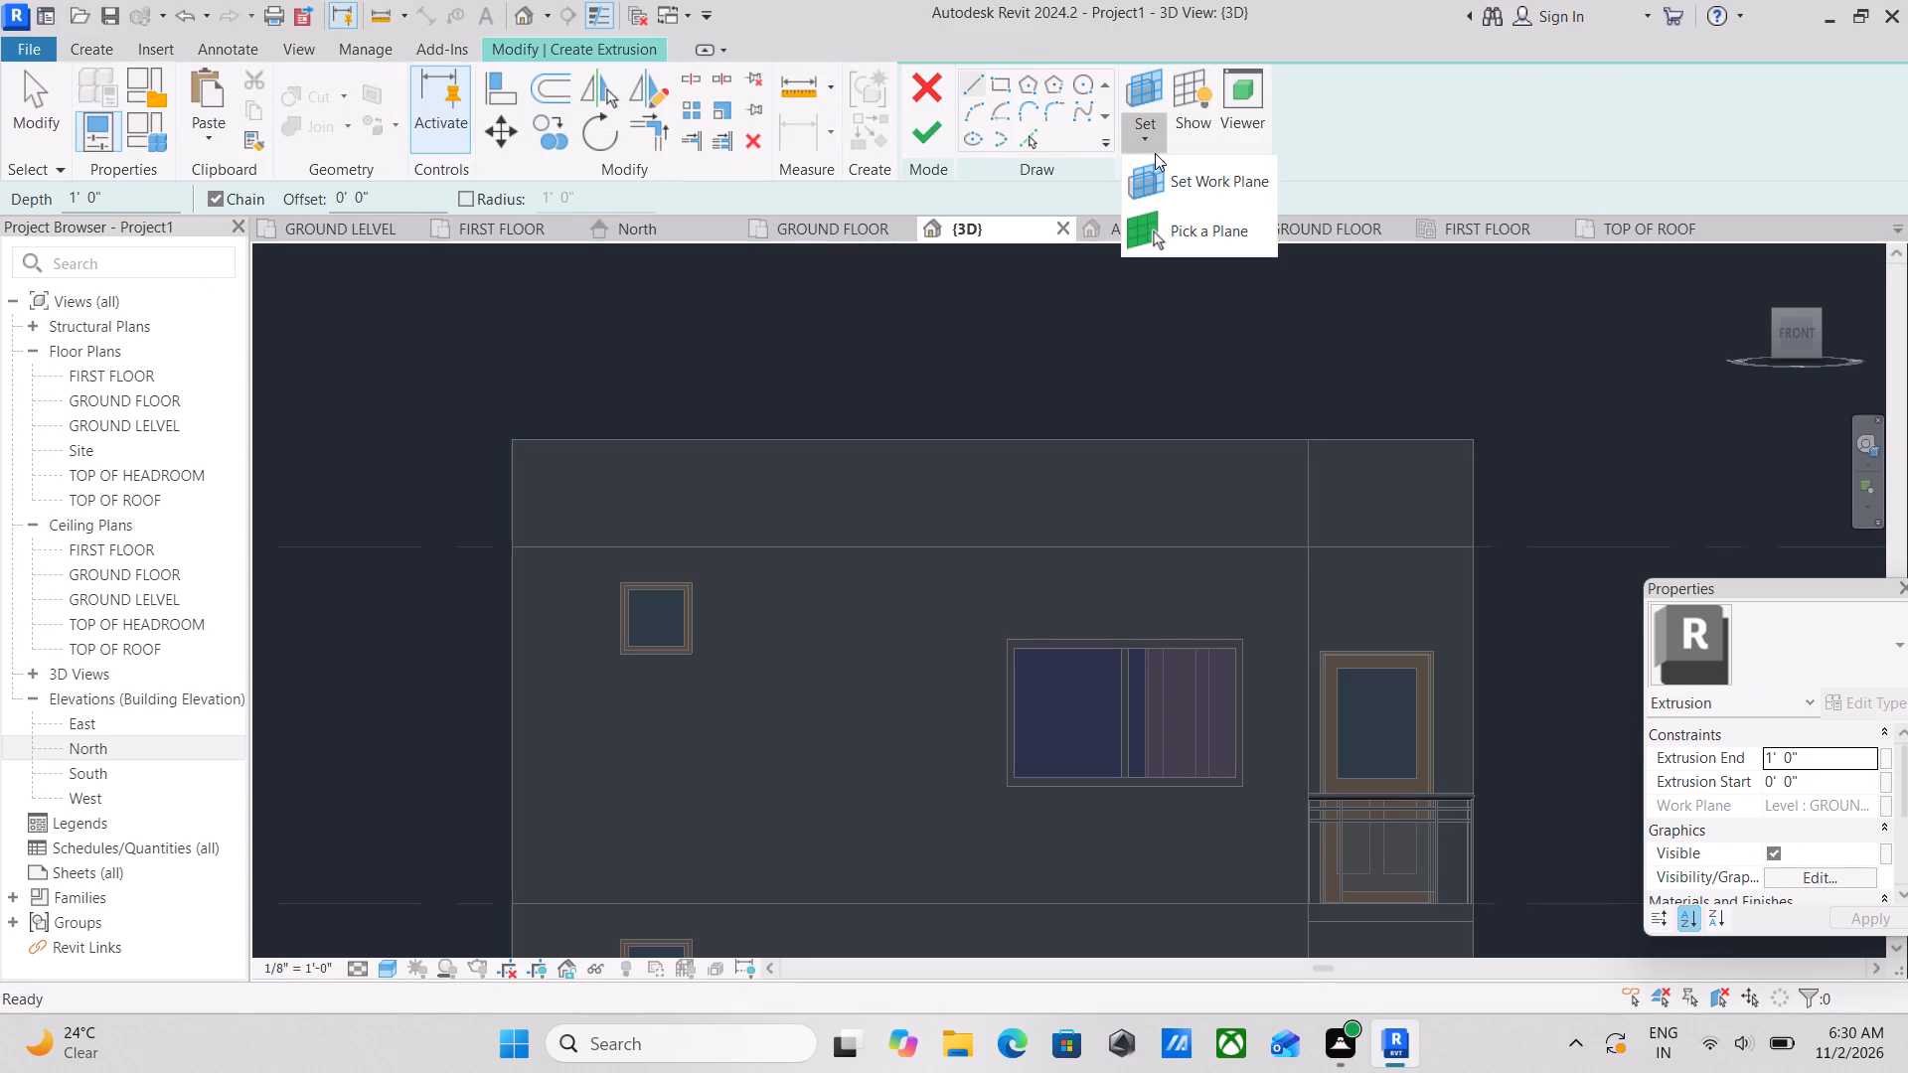
{"action": "left_click", "coordinate": [1148, 231]}
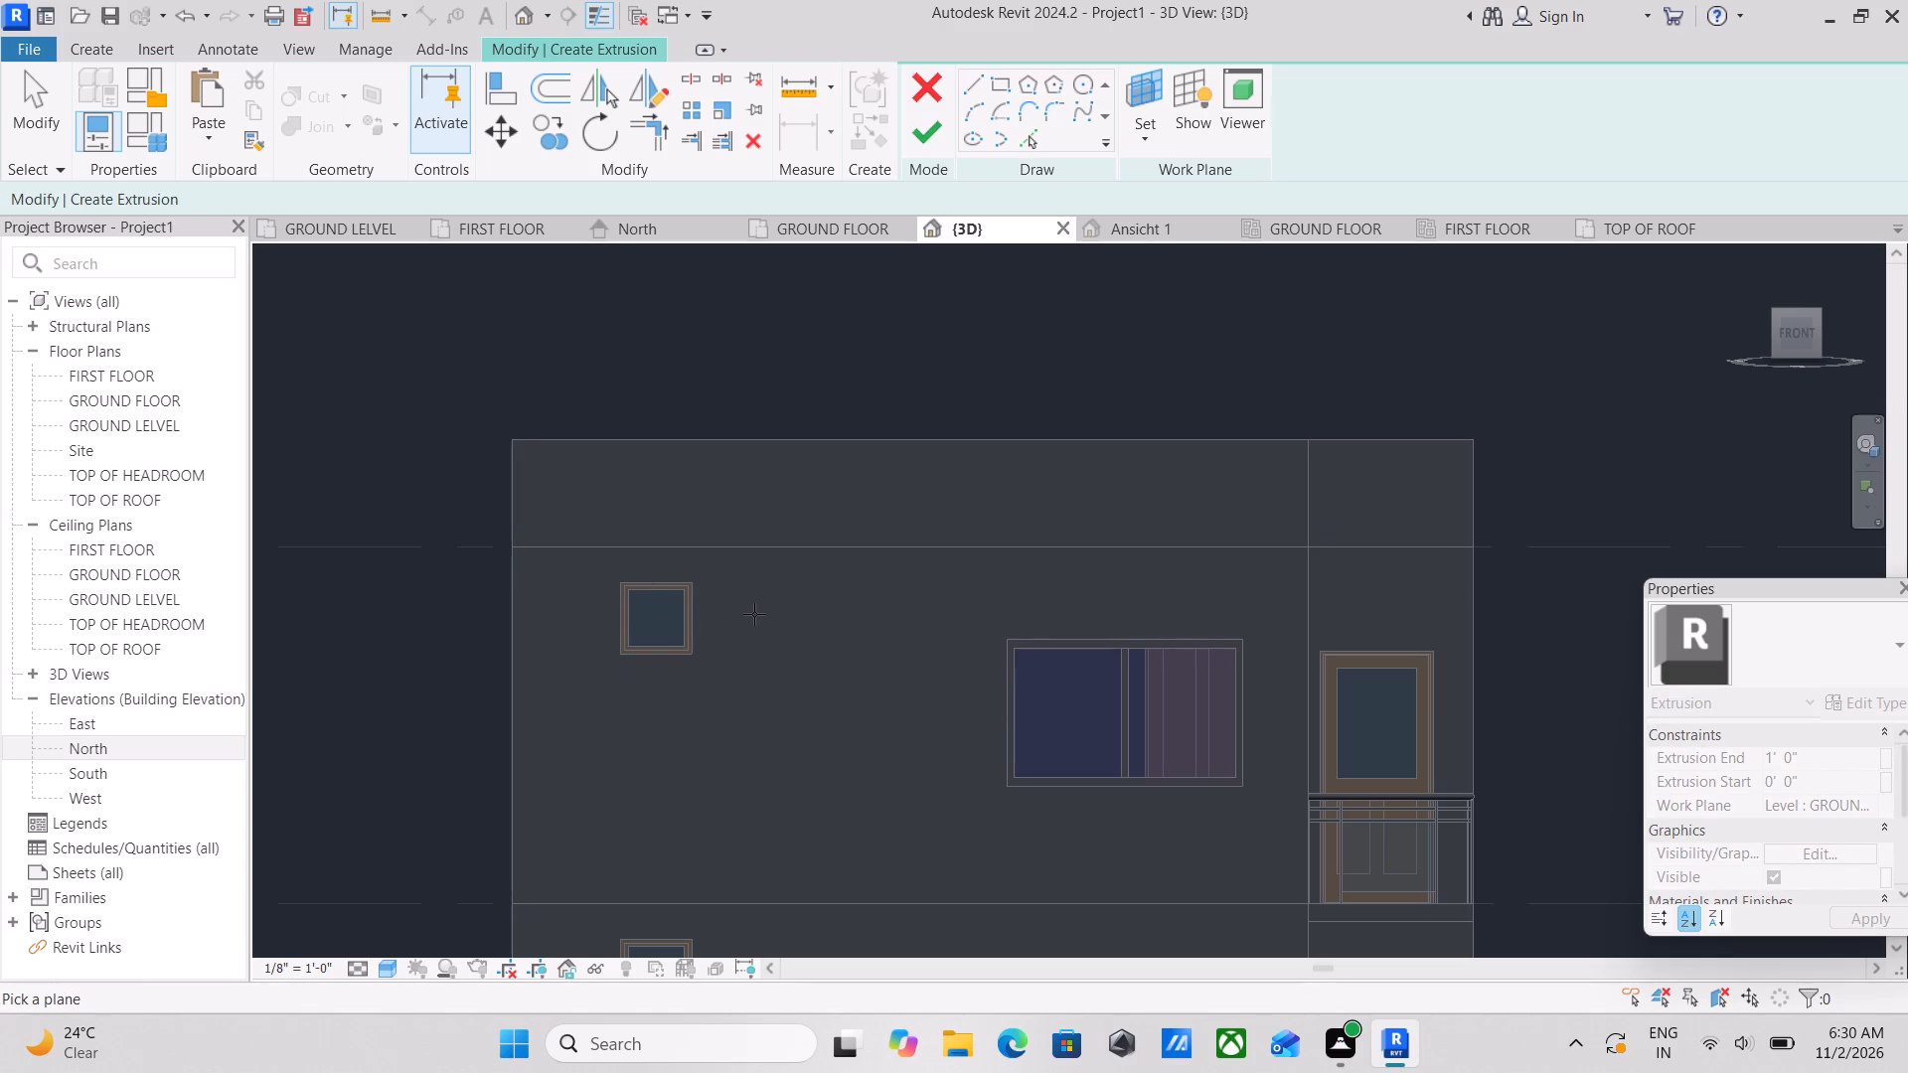
{"action": "scroll", "coordinate": [755, 614], "scroll_direction": "down", "scroll_amount": 1}
{"action": "middle_click_drag", "start_coordinate": [783, 577], "coordinate": [784, 637], "text": "shift"}
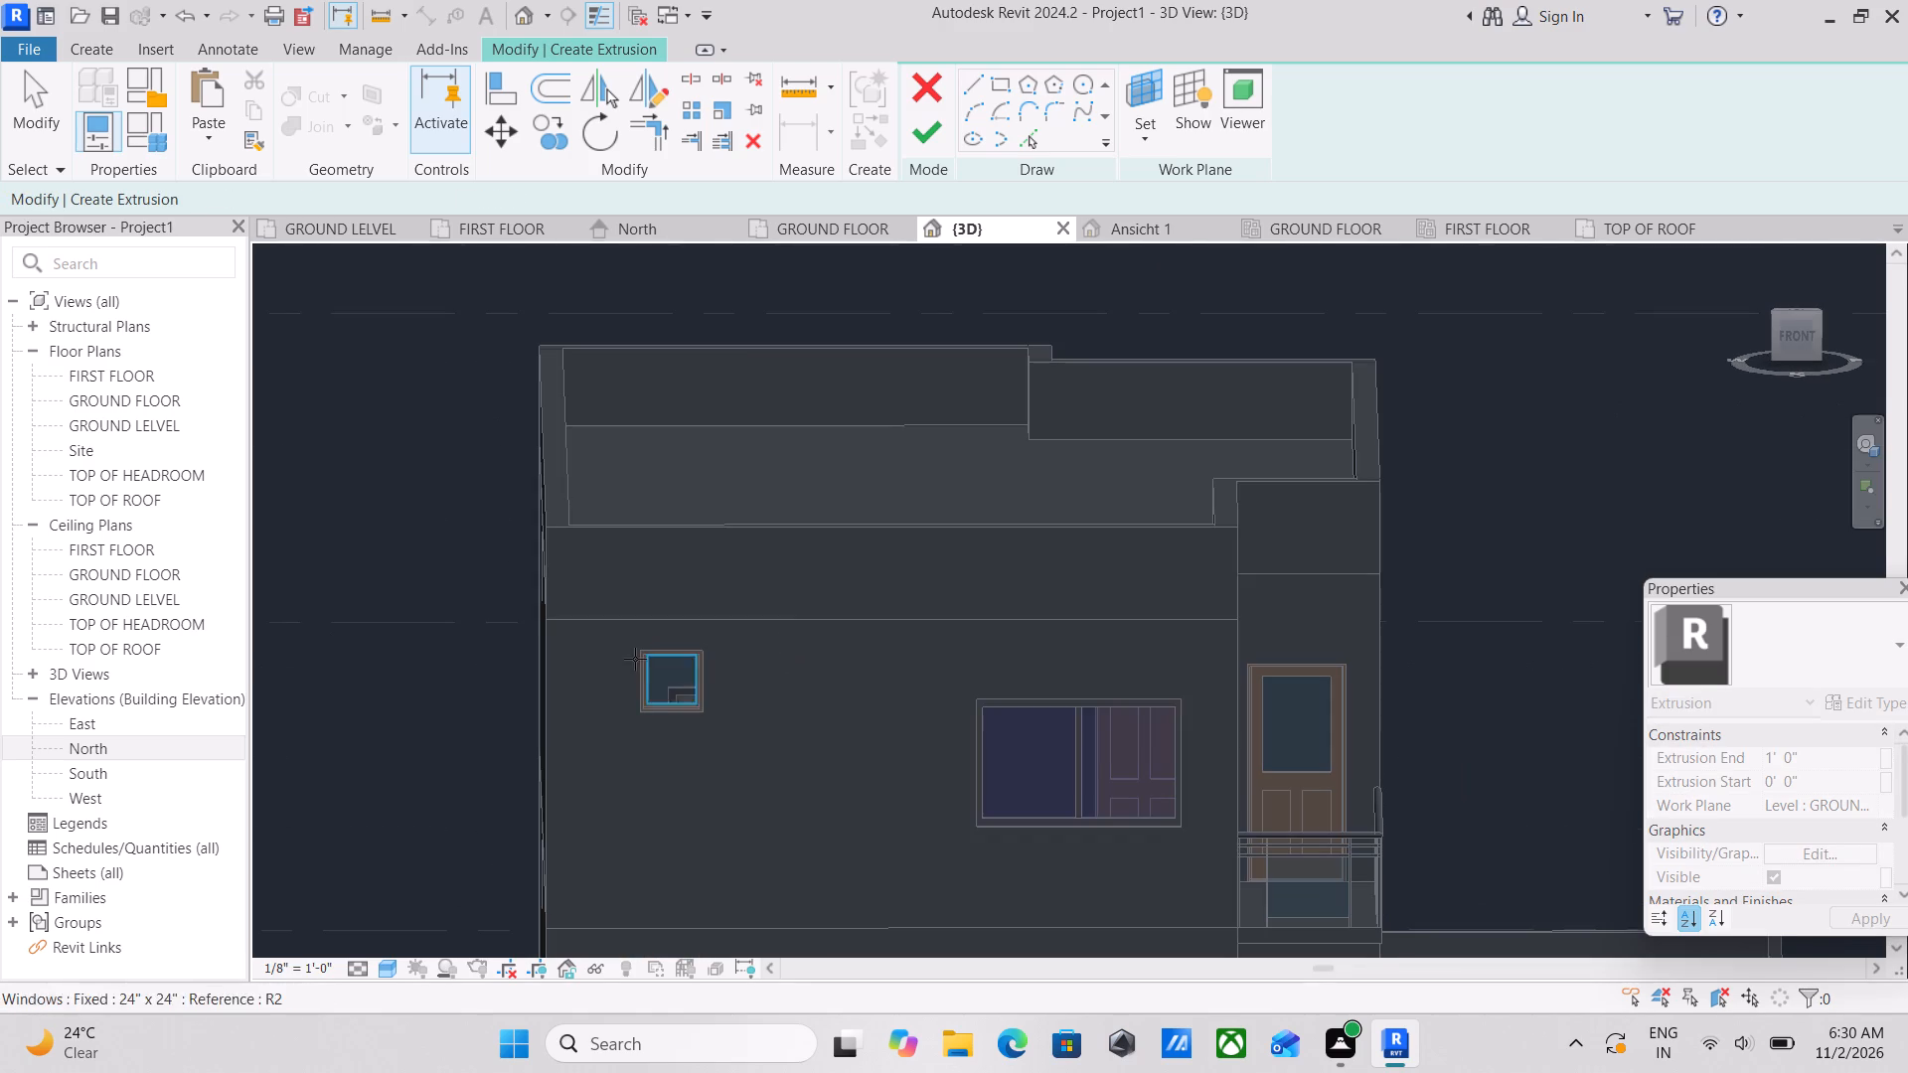
{"action": "scroll", "coordinate": [557, 708], "scroll_direction": "up", "scroll_amount": 4}
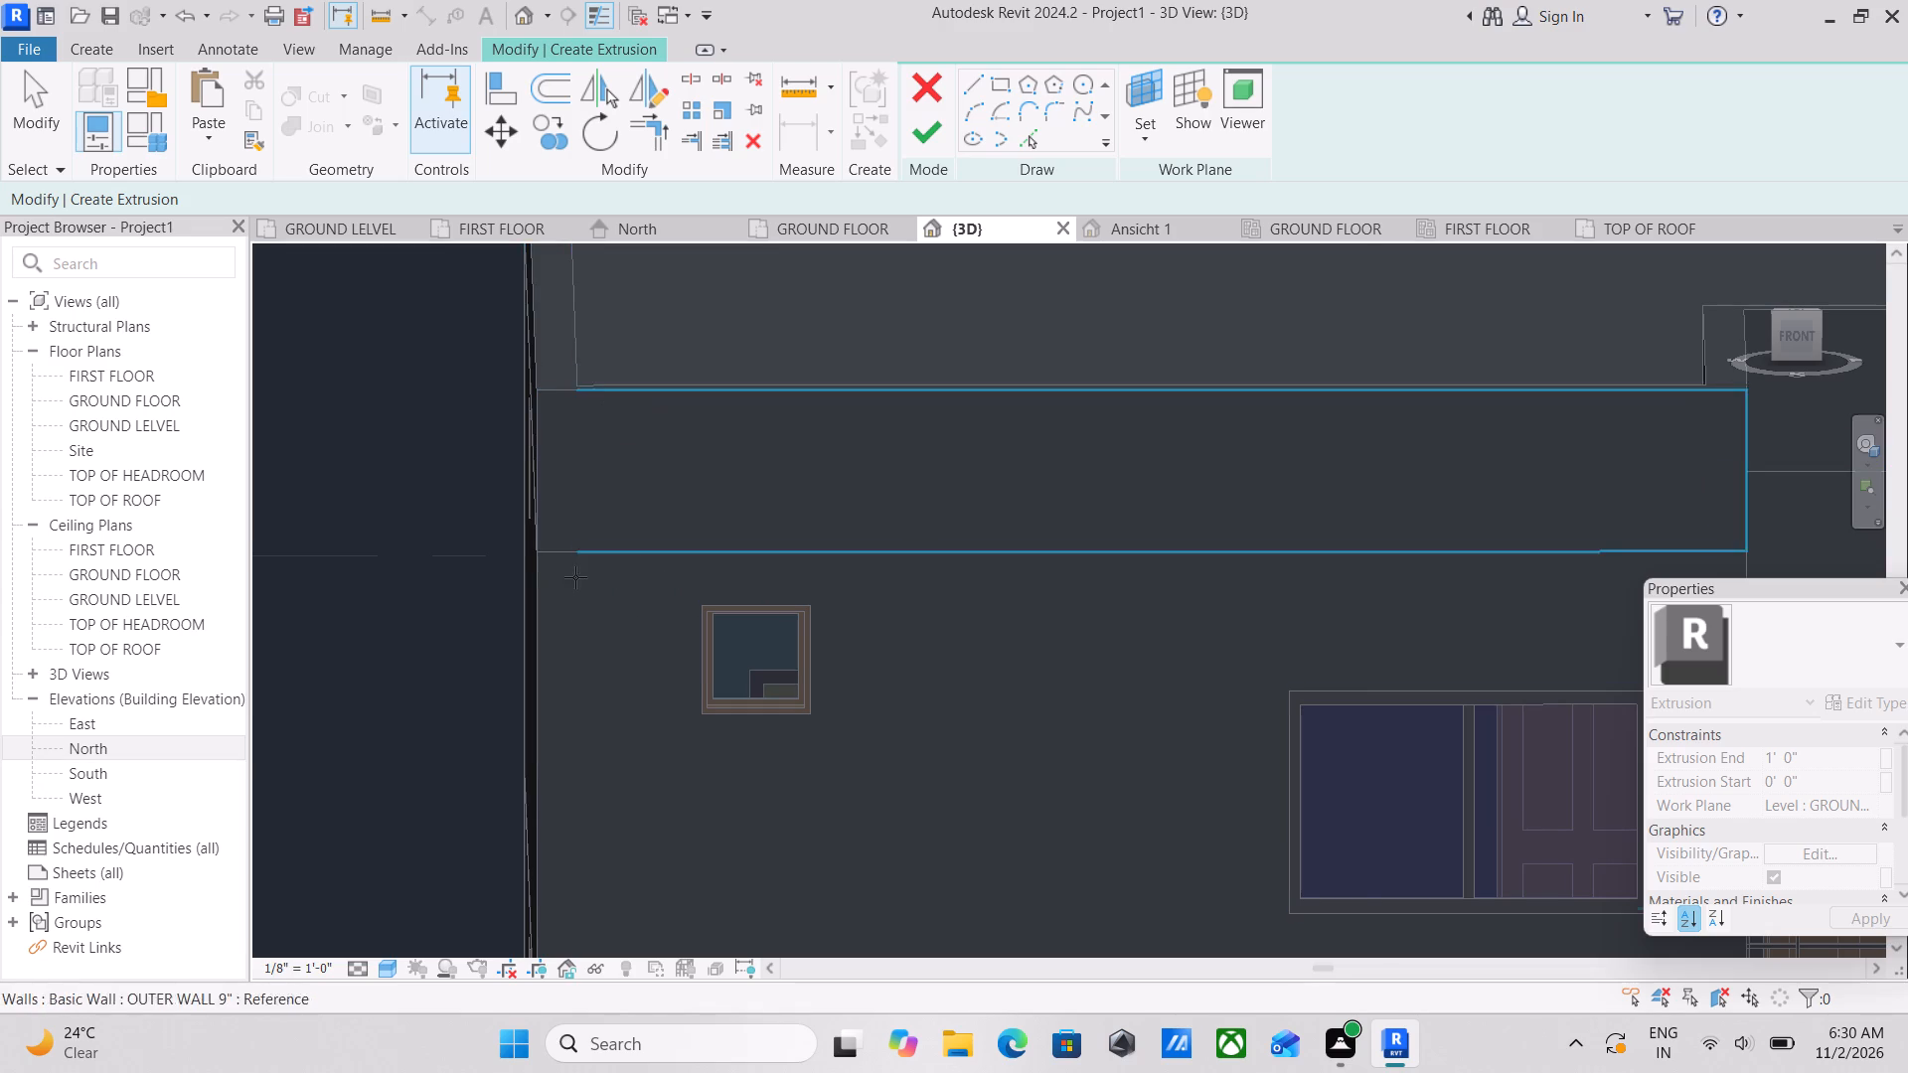
{"action": "scroll", "coordinate": [711, 615], "scroll_direction": "down", "scroll_amount": 1}
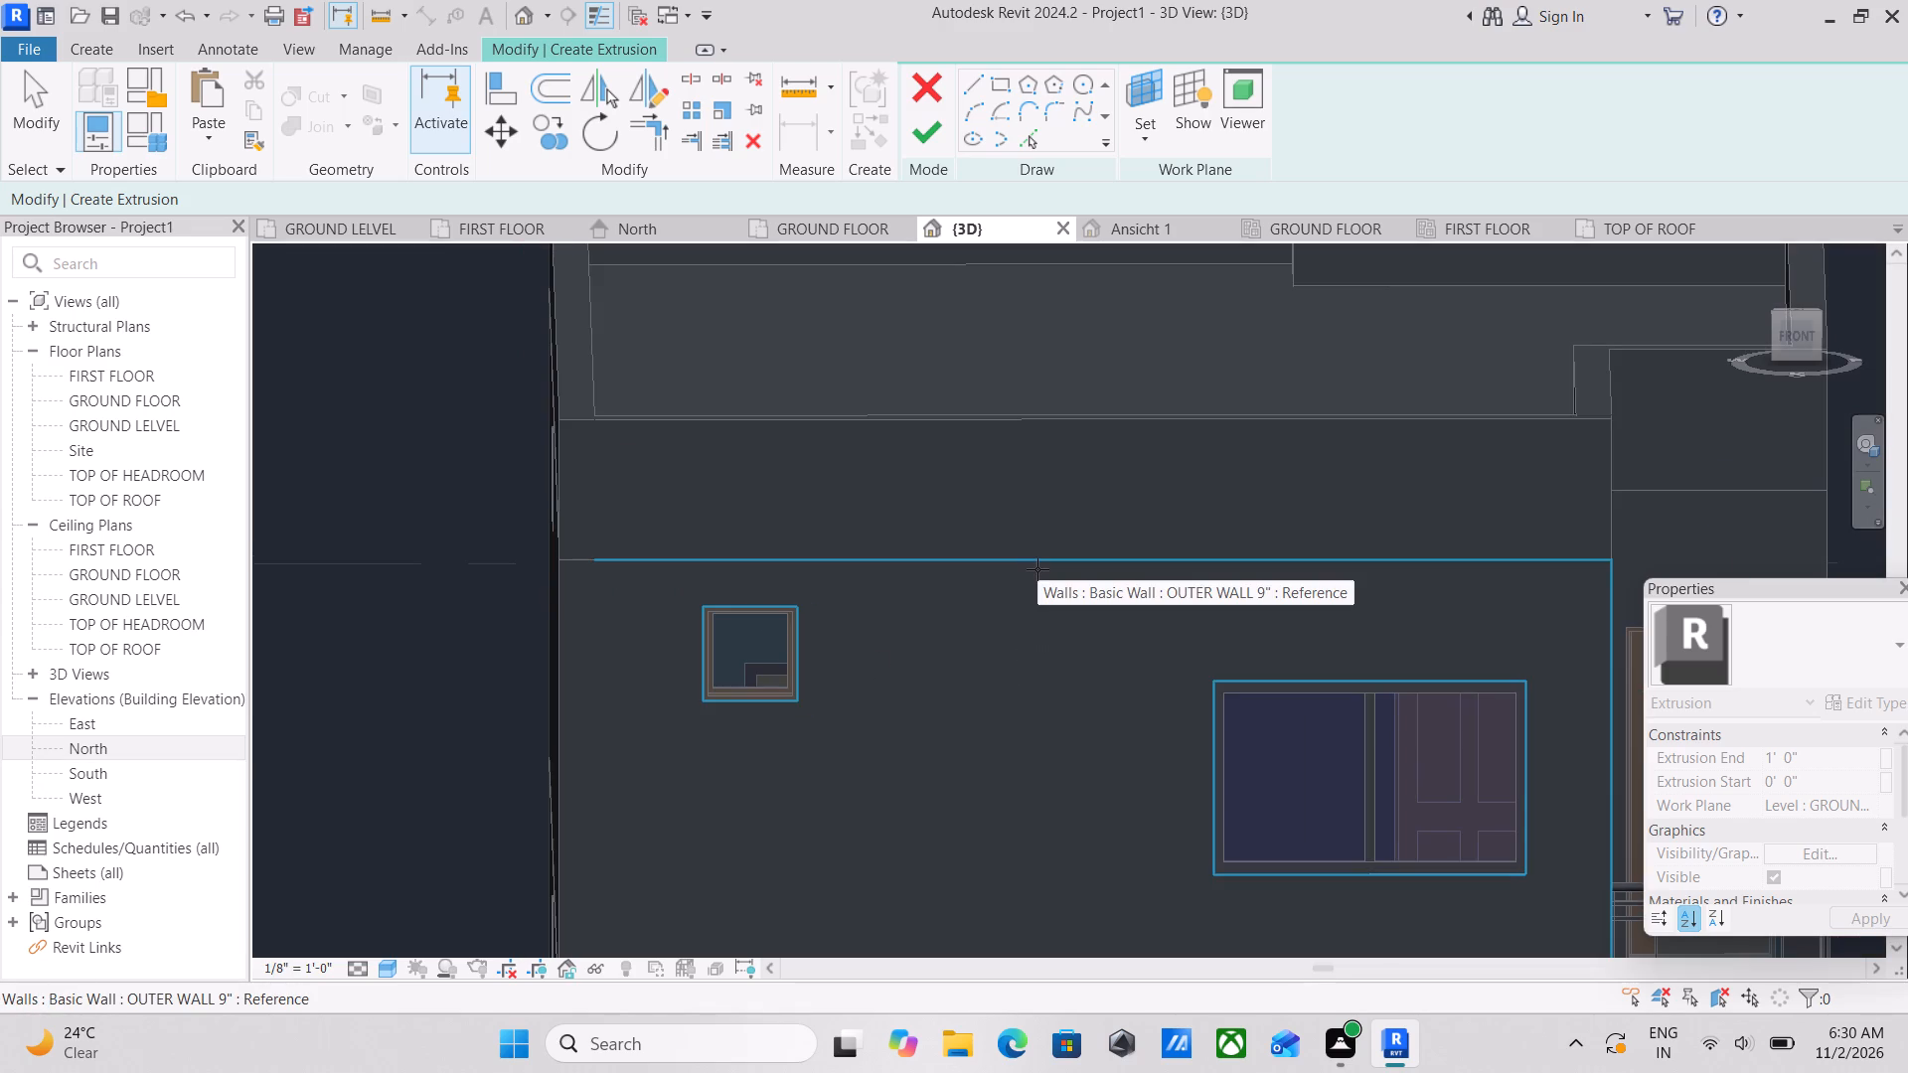
{"action": "scroll", "coordinate": [1037, 569], "scroll_direction": "down", "scroll_amount": 2}
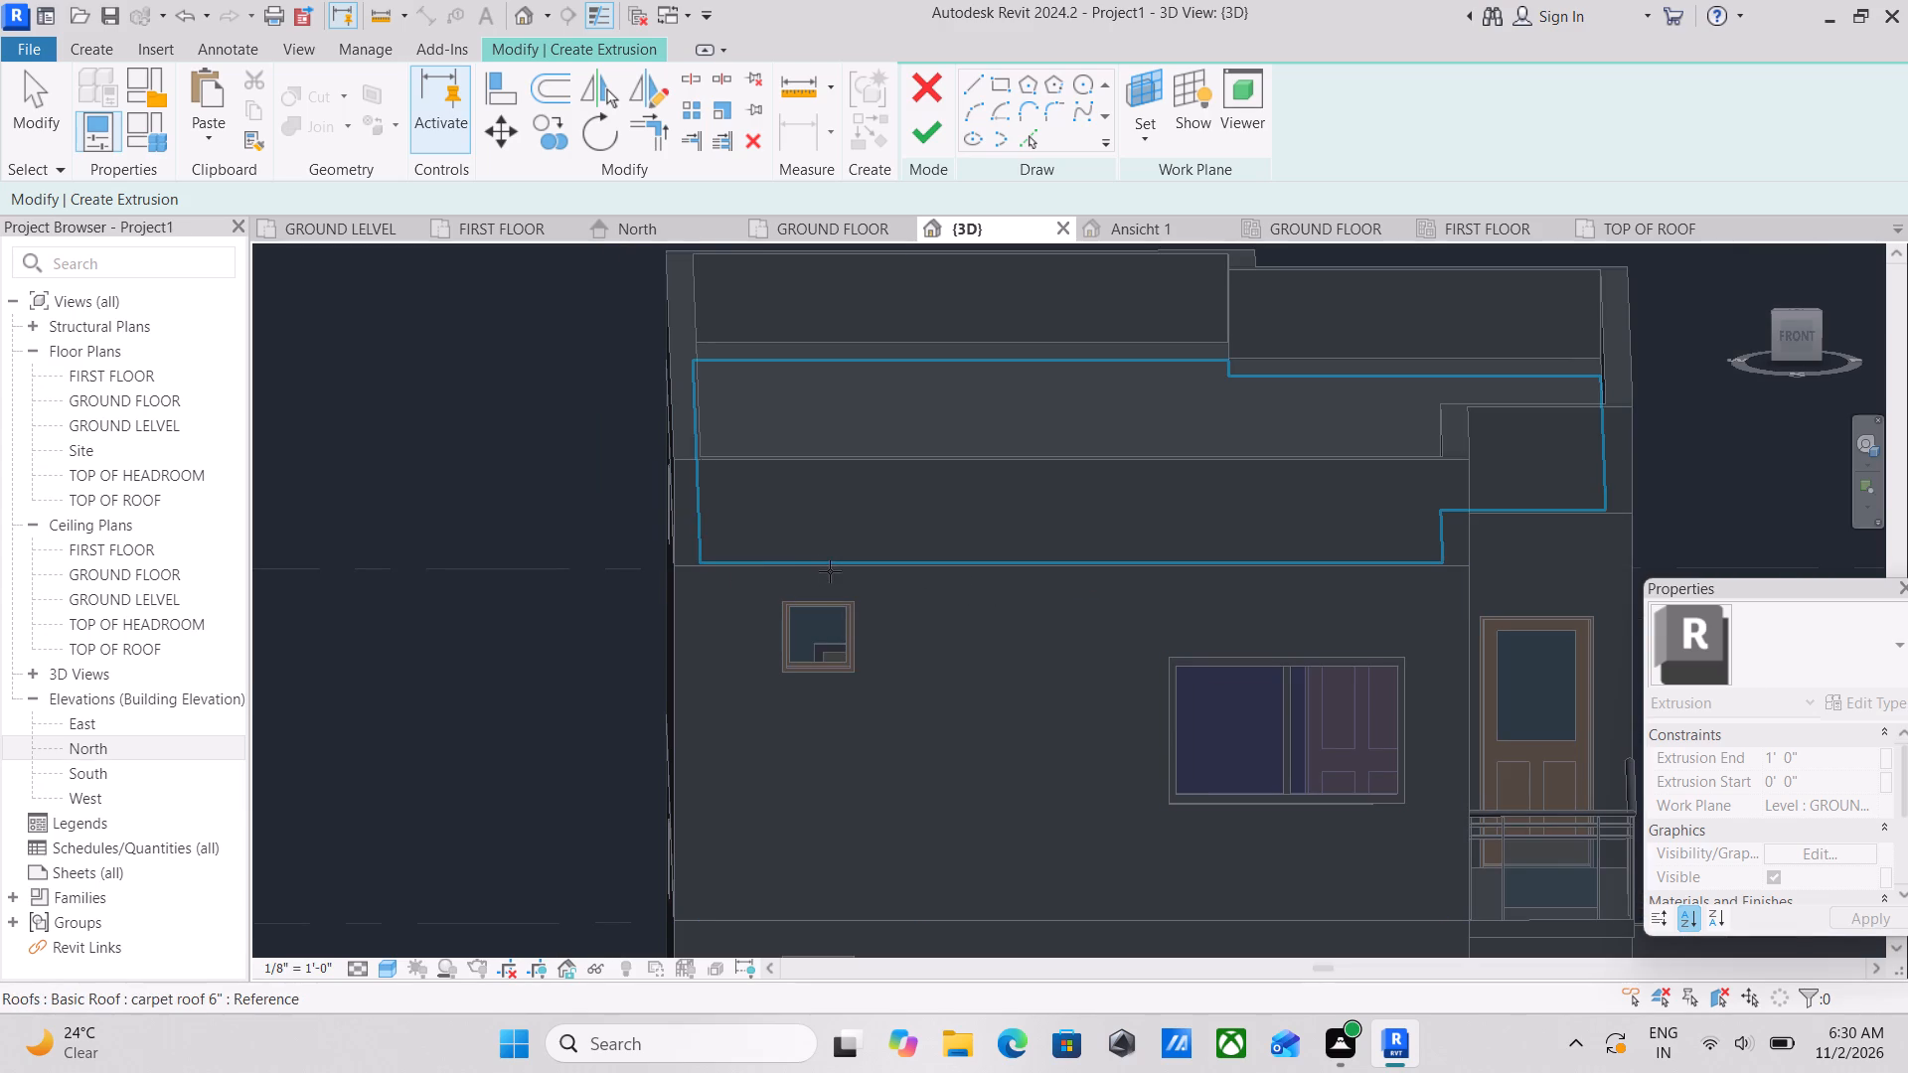
{"action": "scroll", "coordinate": [944, 588], "scroll_direction": "down", "scroll_amount": 1}
{"action": "scroll", "coordinate": [944, 596], "scroll_direction": "down", "scroll_amount": 1, "text": "shift"}
{"action": "middle_click_drag", "start_coordinate": [944, 596], "coordinate": [944, 597], "text": "shift"}
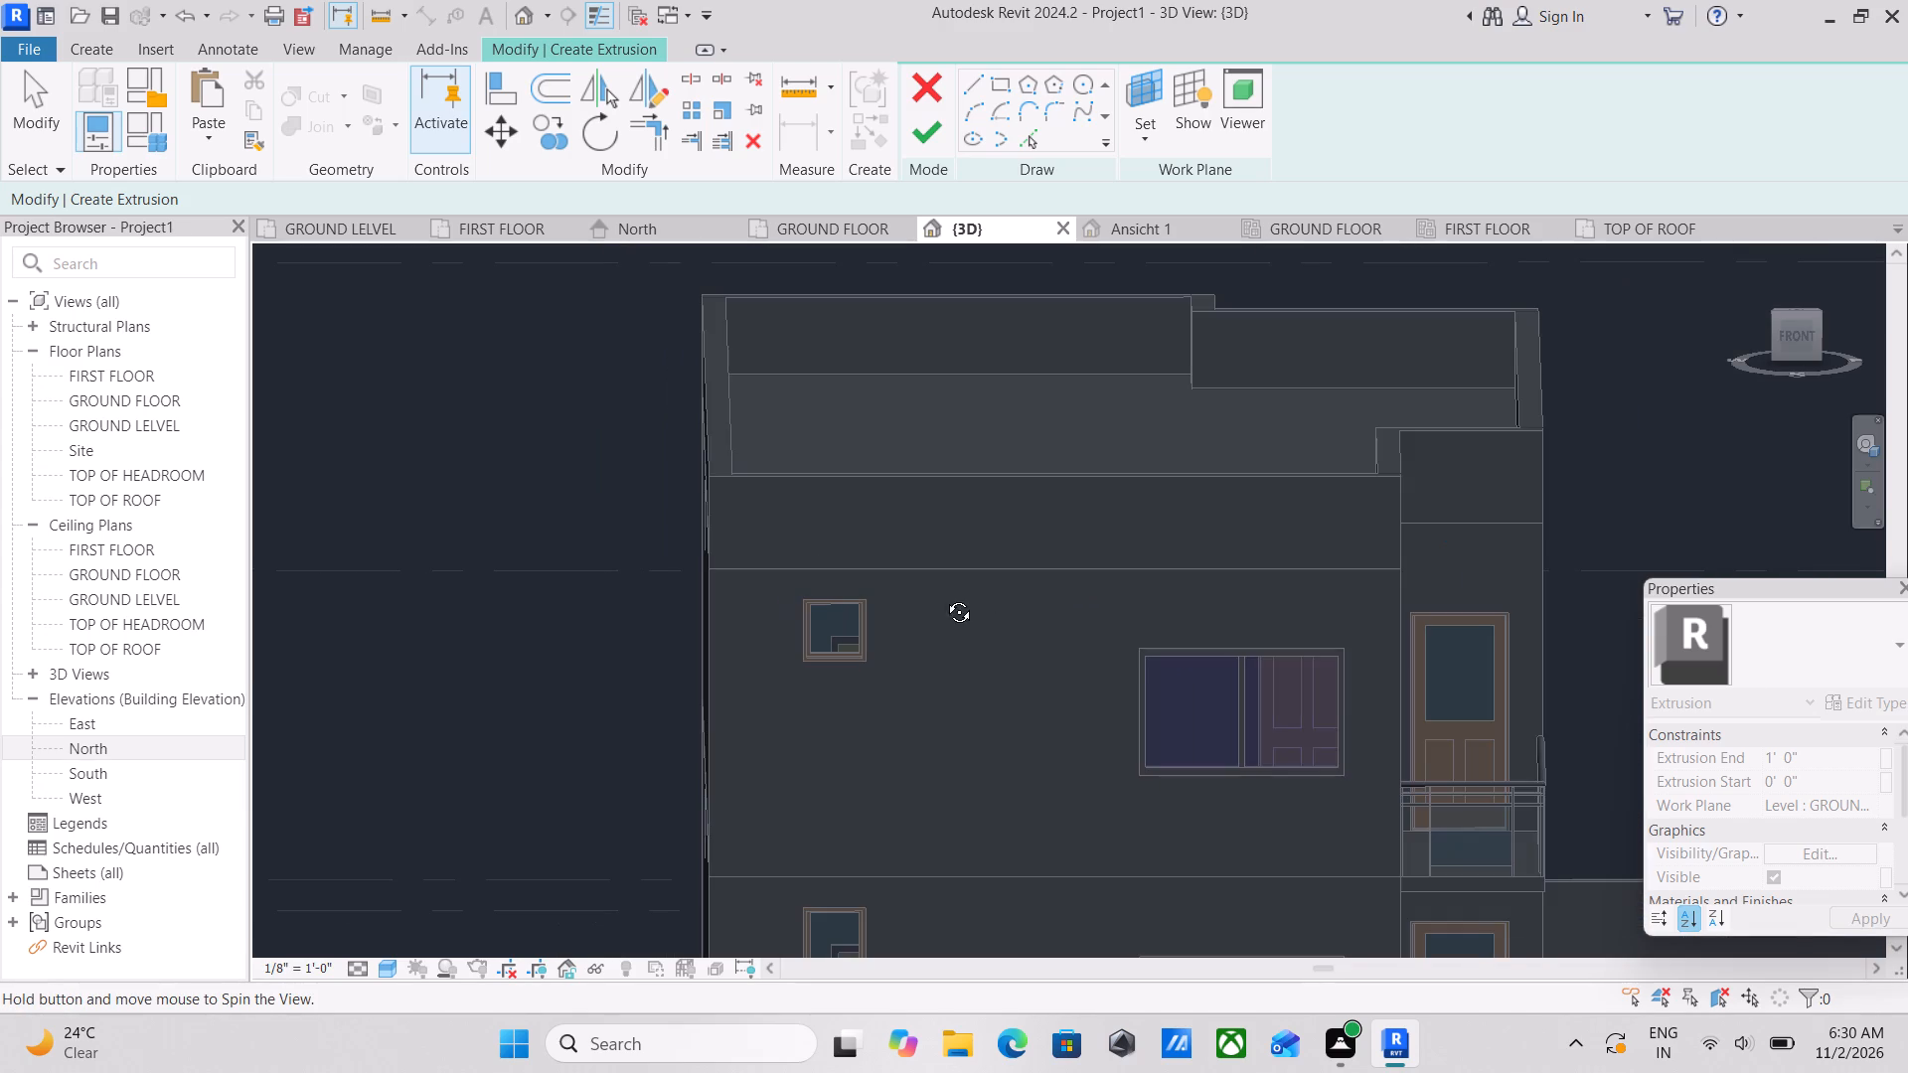
{"action": "middle_click_drag", "start_coordinate": [944, 597], "coordinate": [852, 690], "text": "shift"}
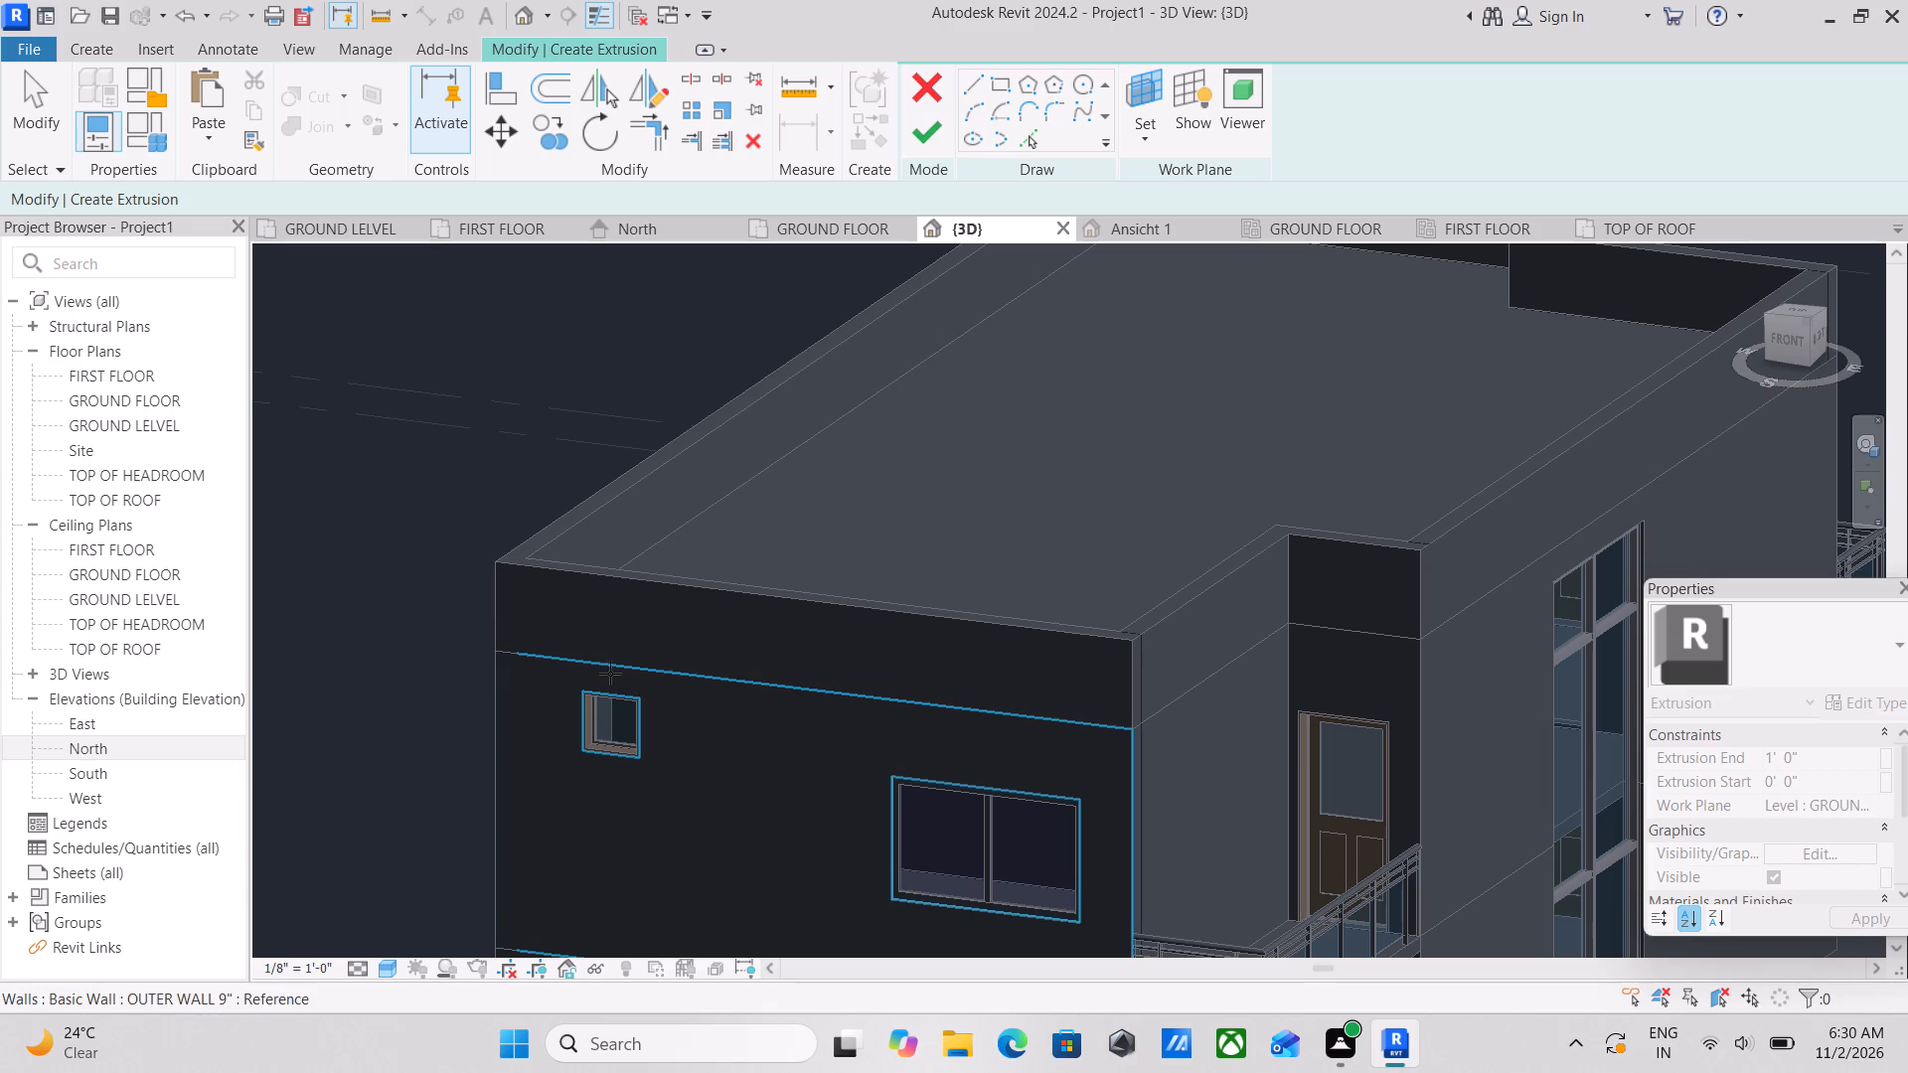
{"action": "scroll", "coordinate": [644, 690], "scroll_direction": "up", "scroll_amount": 2}
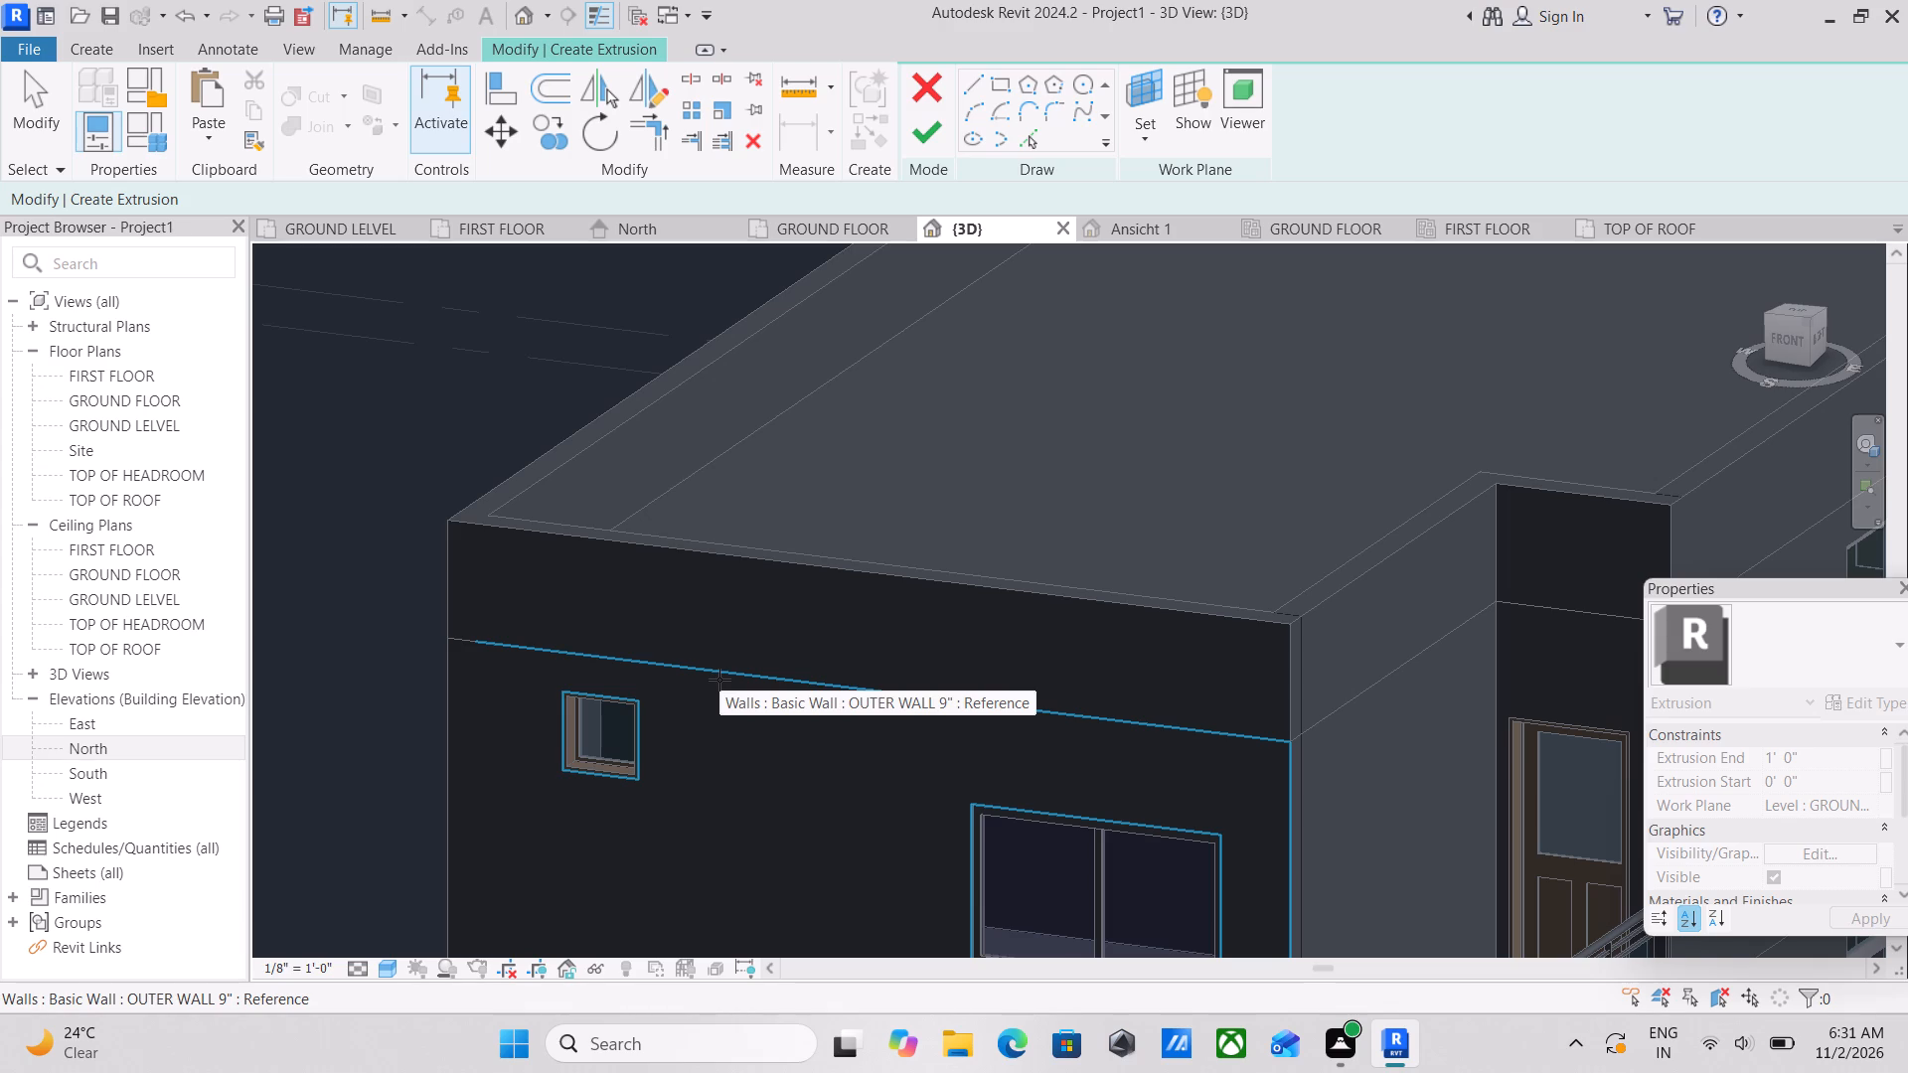
{"action": "left_click", "coordinate": [719, 680]}
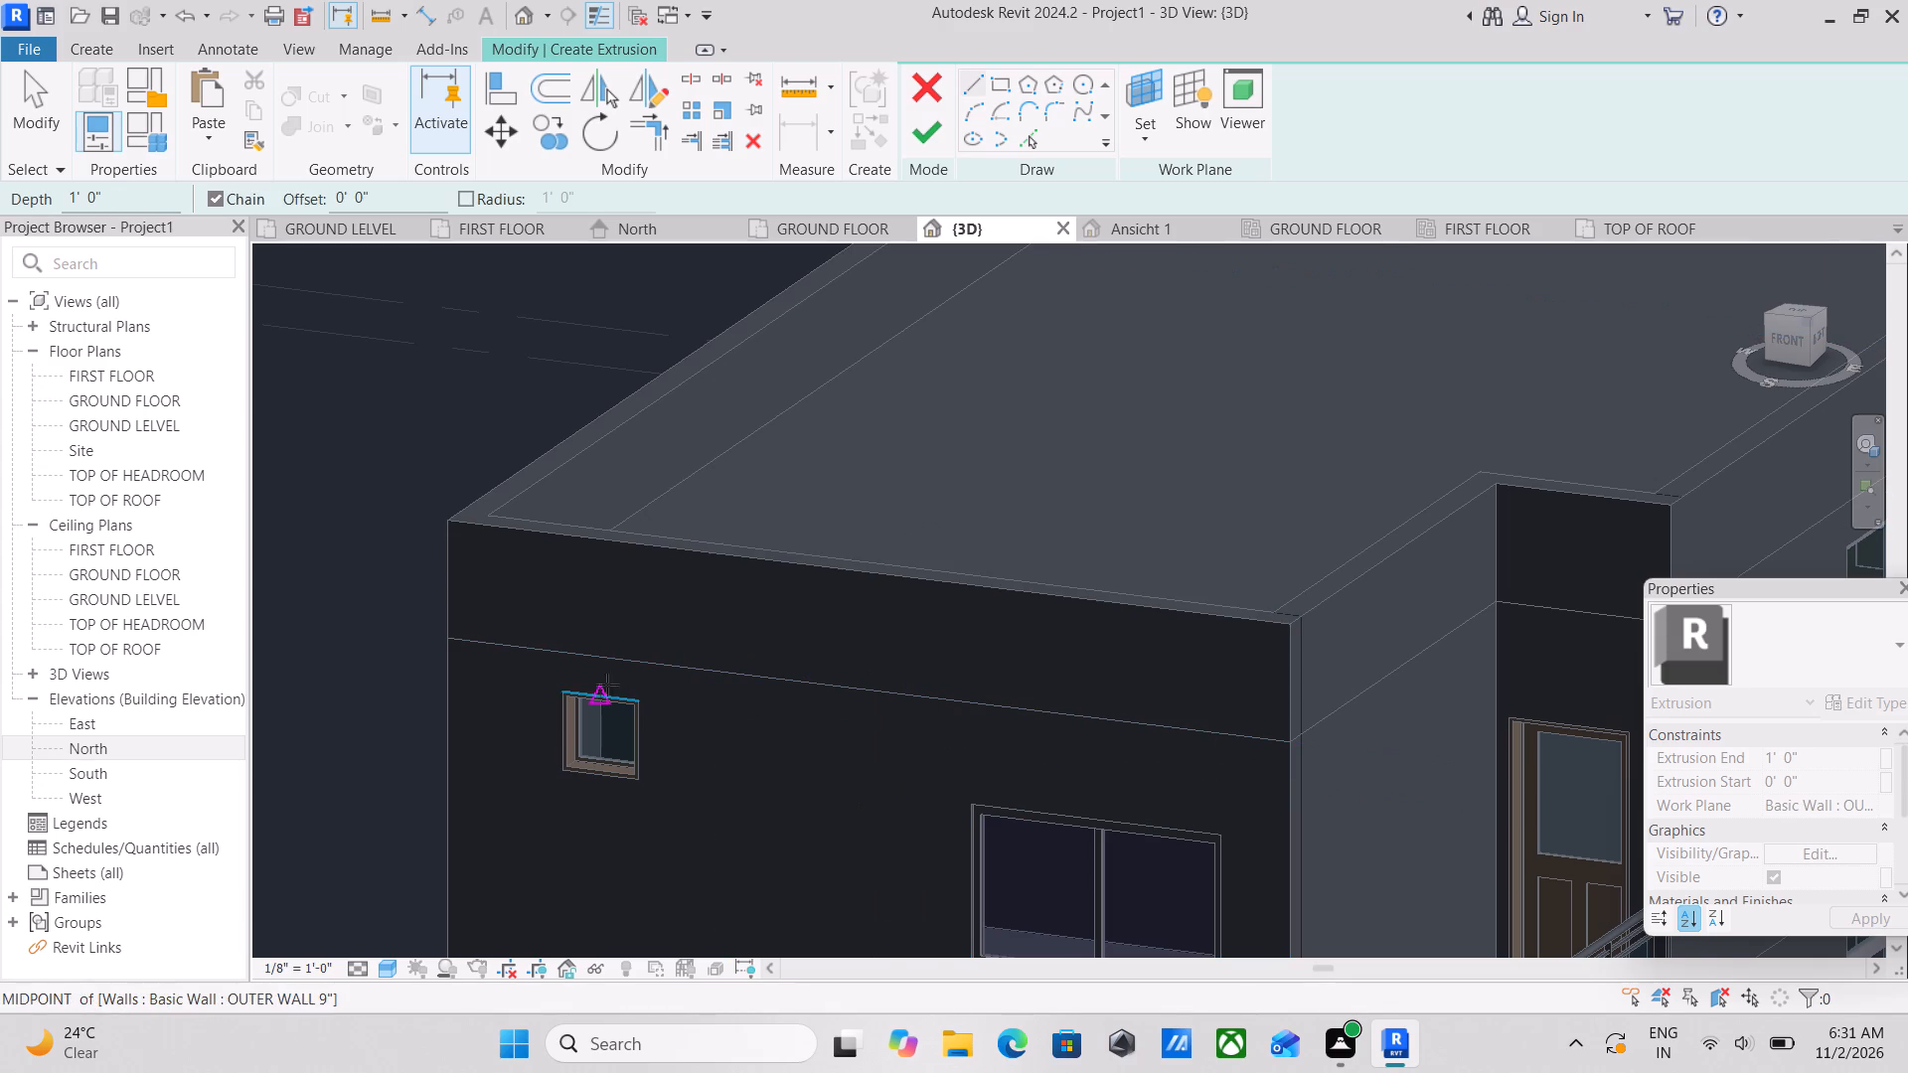
Sketch two connected extrusion lines on the front wall between the upper windows: one 6' 0" along the wall and one slanting back about 2' 11".
{"action": "left_click", "coordinate": [702, 701]}
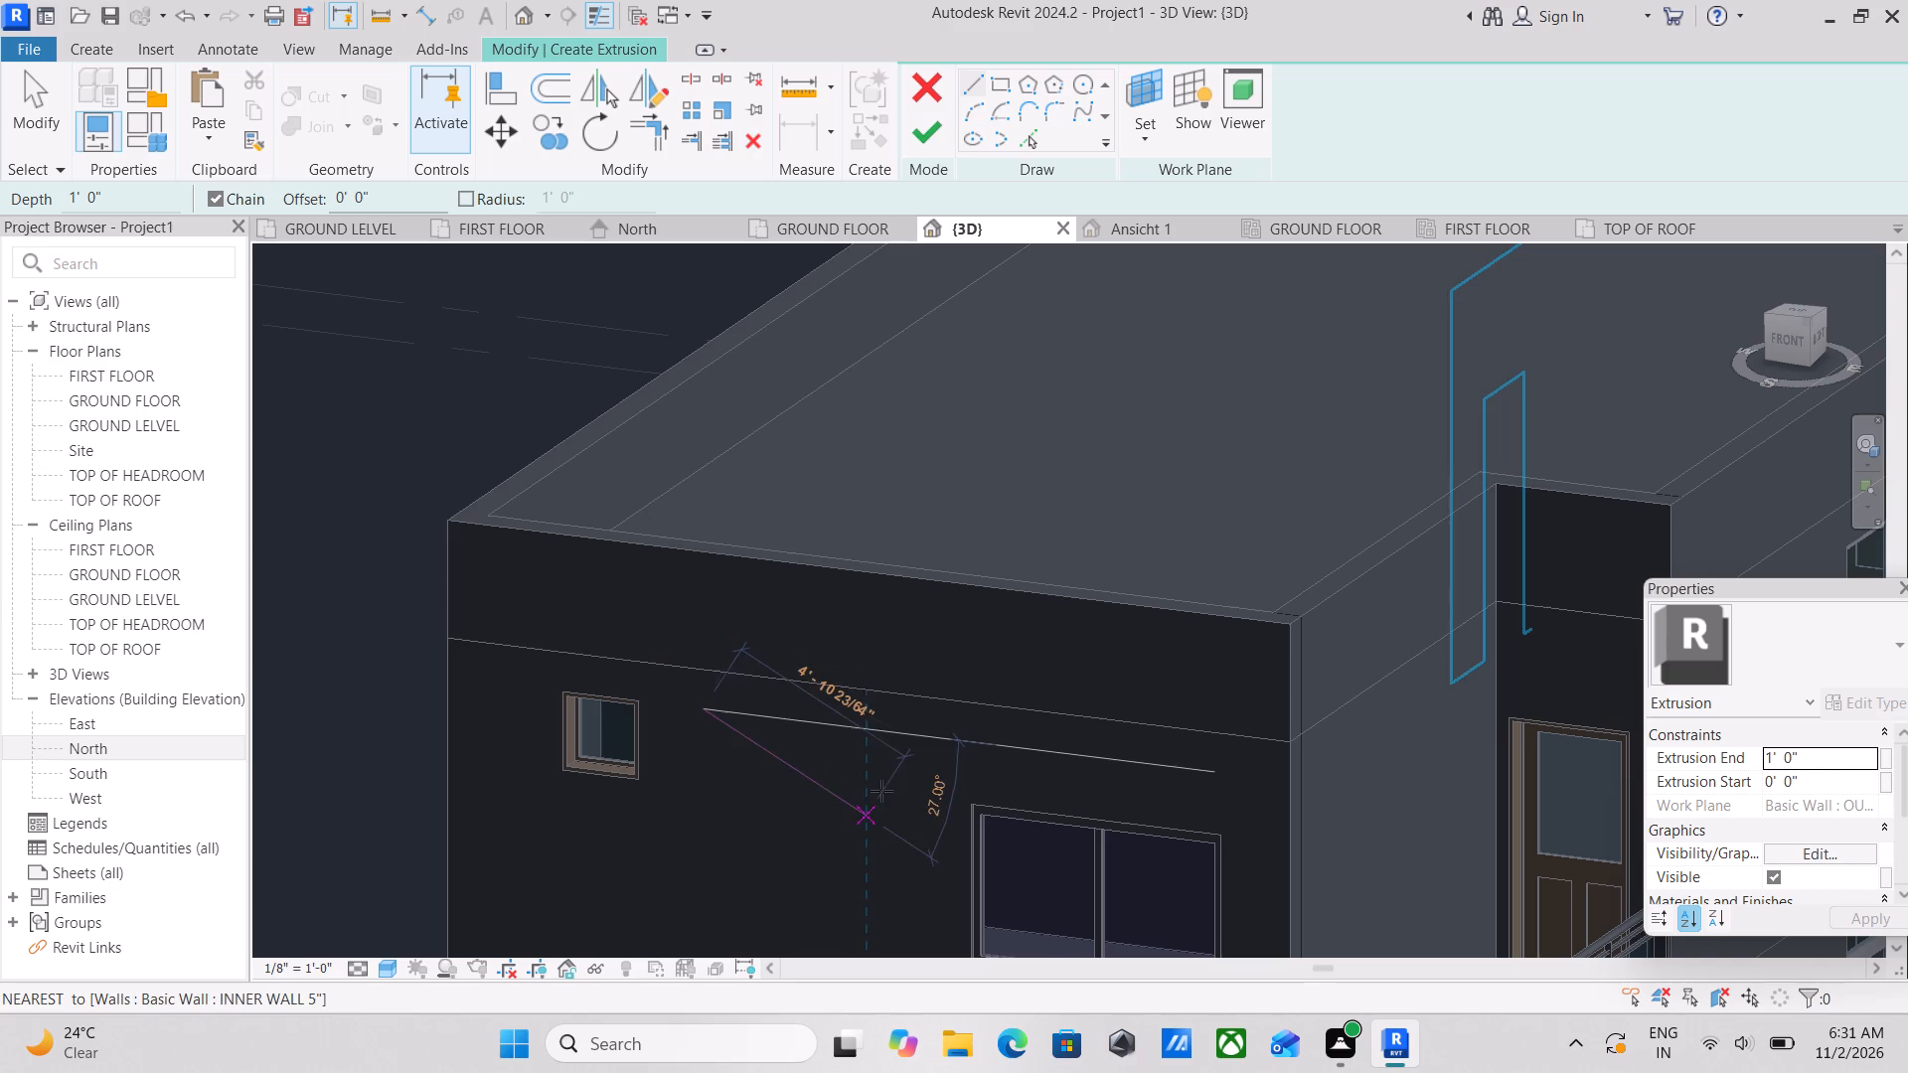
{"action": "left_click", "coordinate": [929, 726]}
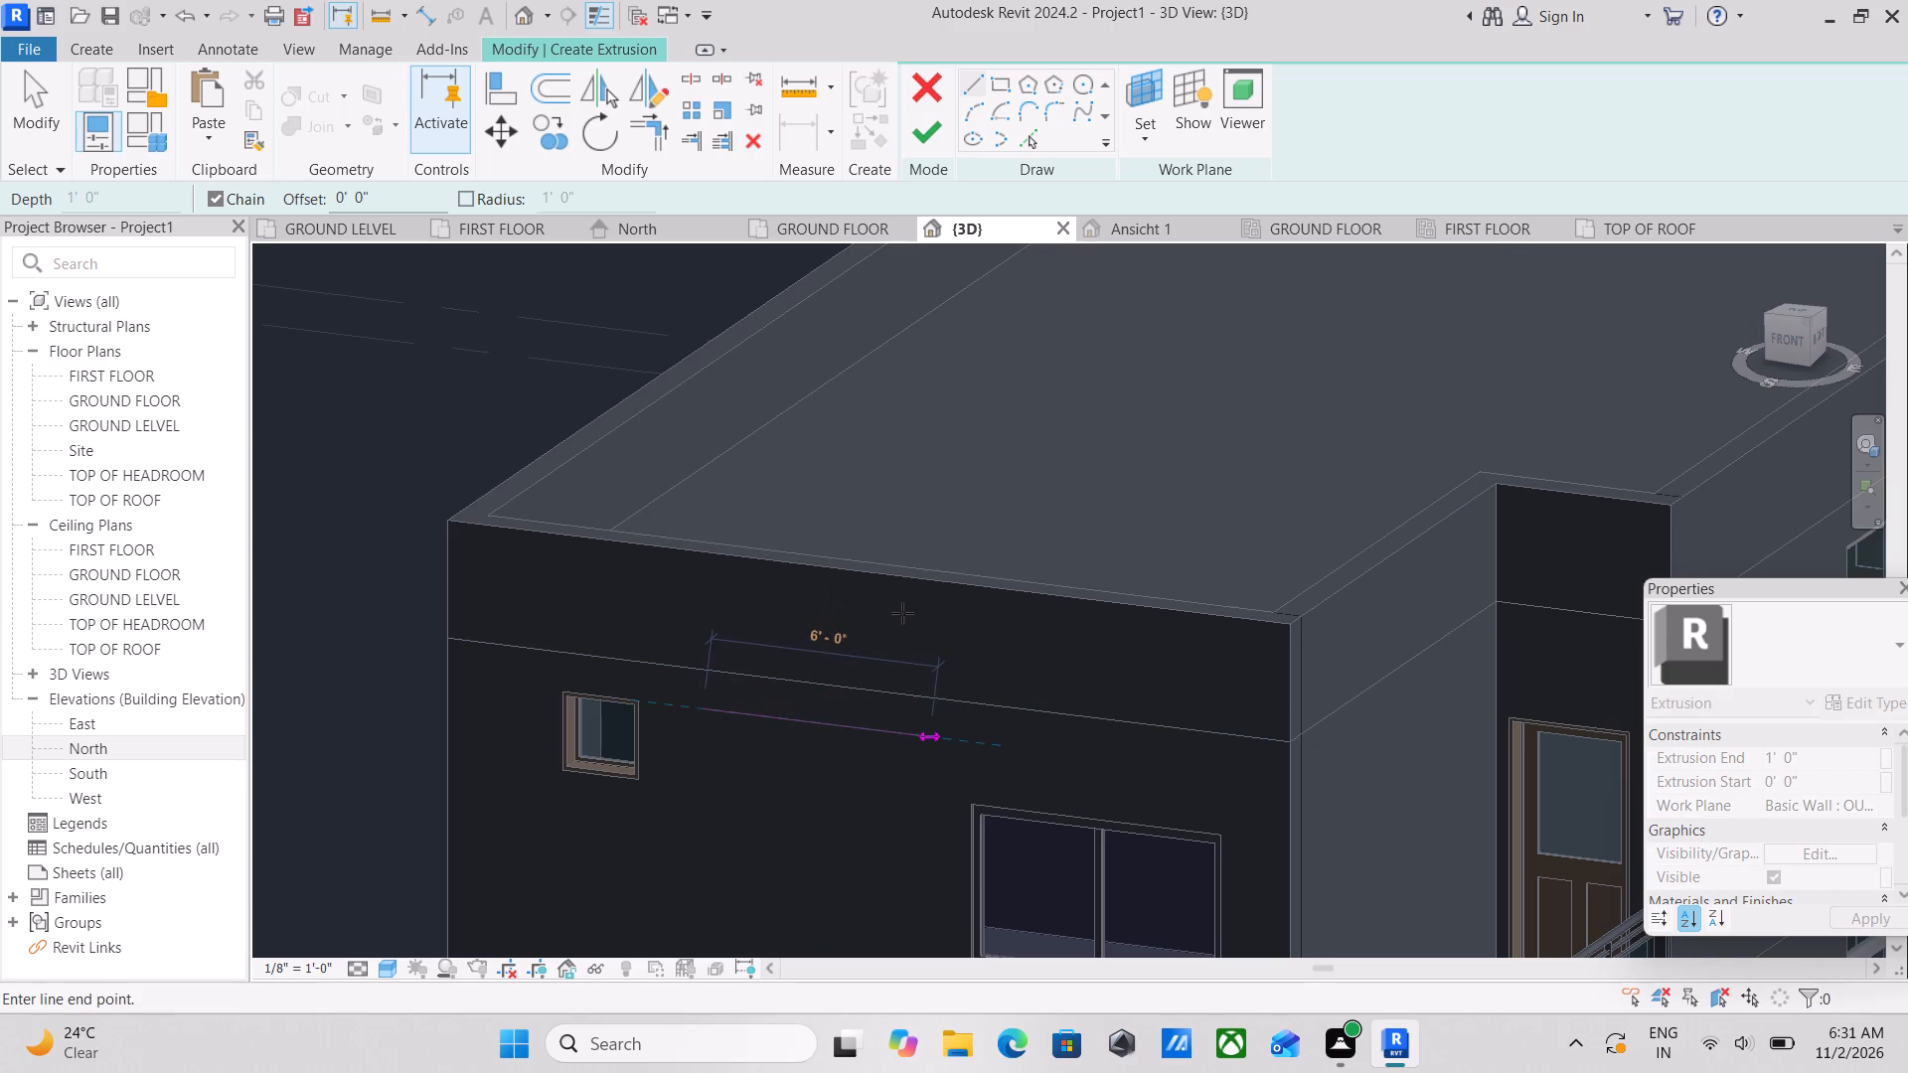
{"action": "left_click", "coordinate": [874, 643]}
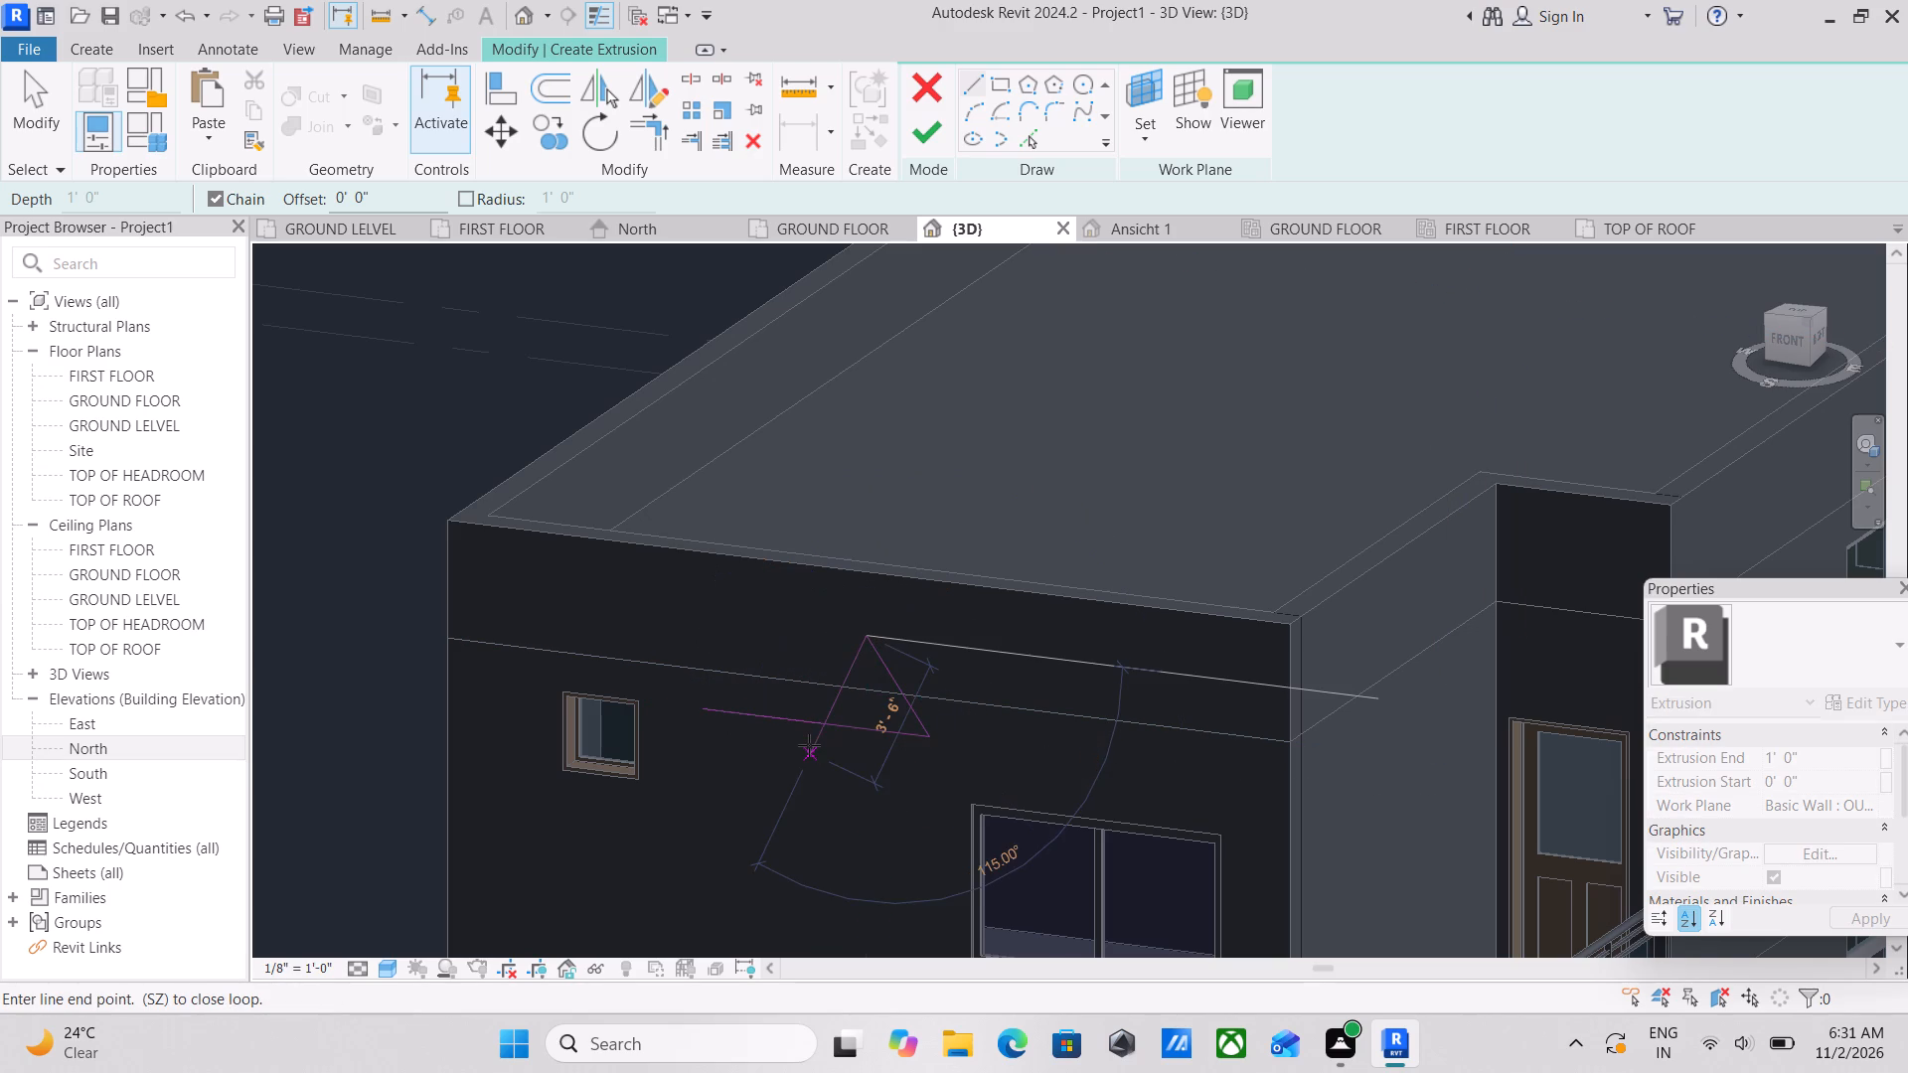
{"action": "scroll", "coordinate": [941, 690], "scroll_direction": "up", "scroll_amount": 4}
{"action": "key", "text": "Escape"}
{"action": "scroll", "coordinate": [925, 652], "scroll_direction": "up", "scroll_amount": 3}
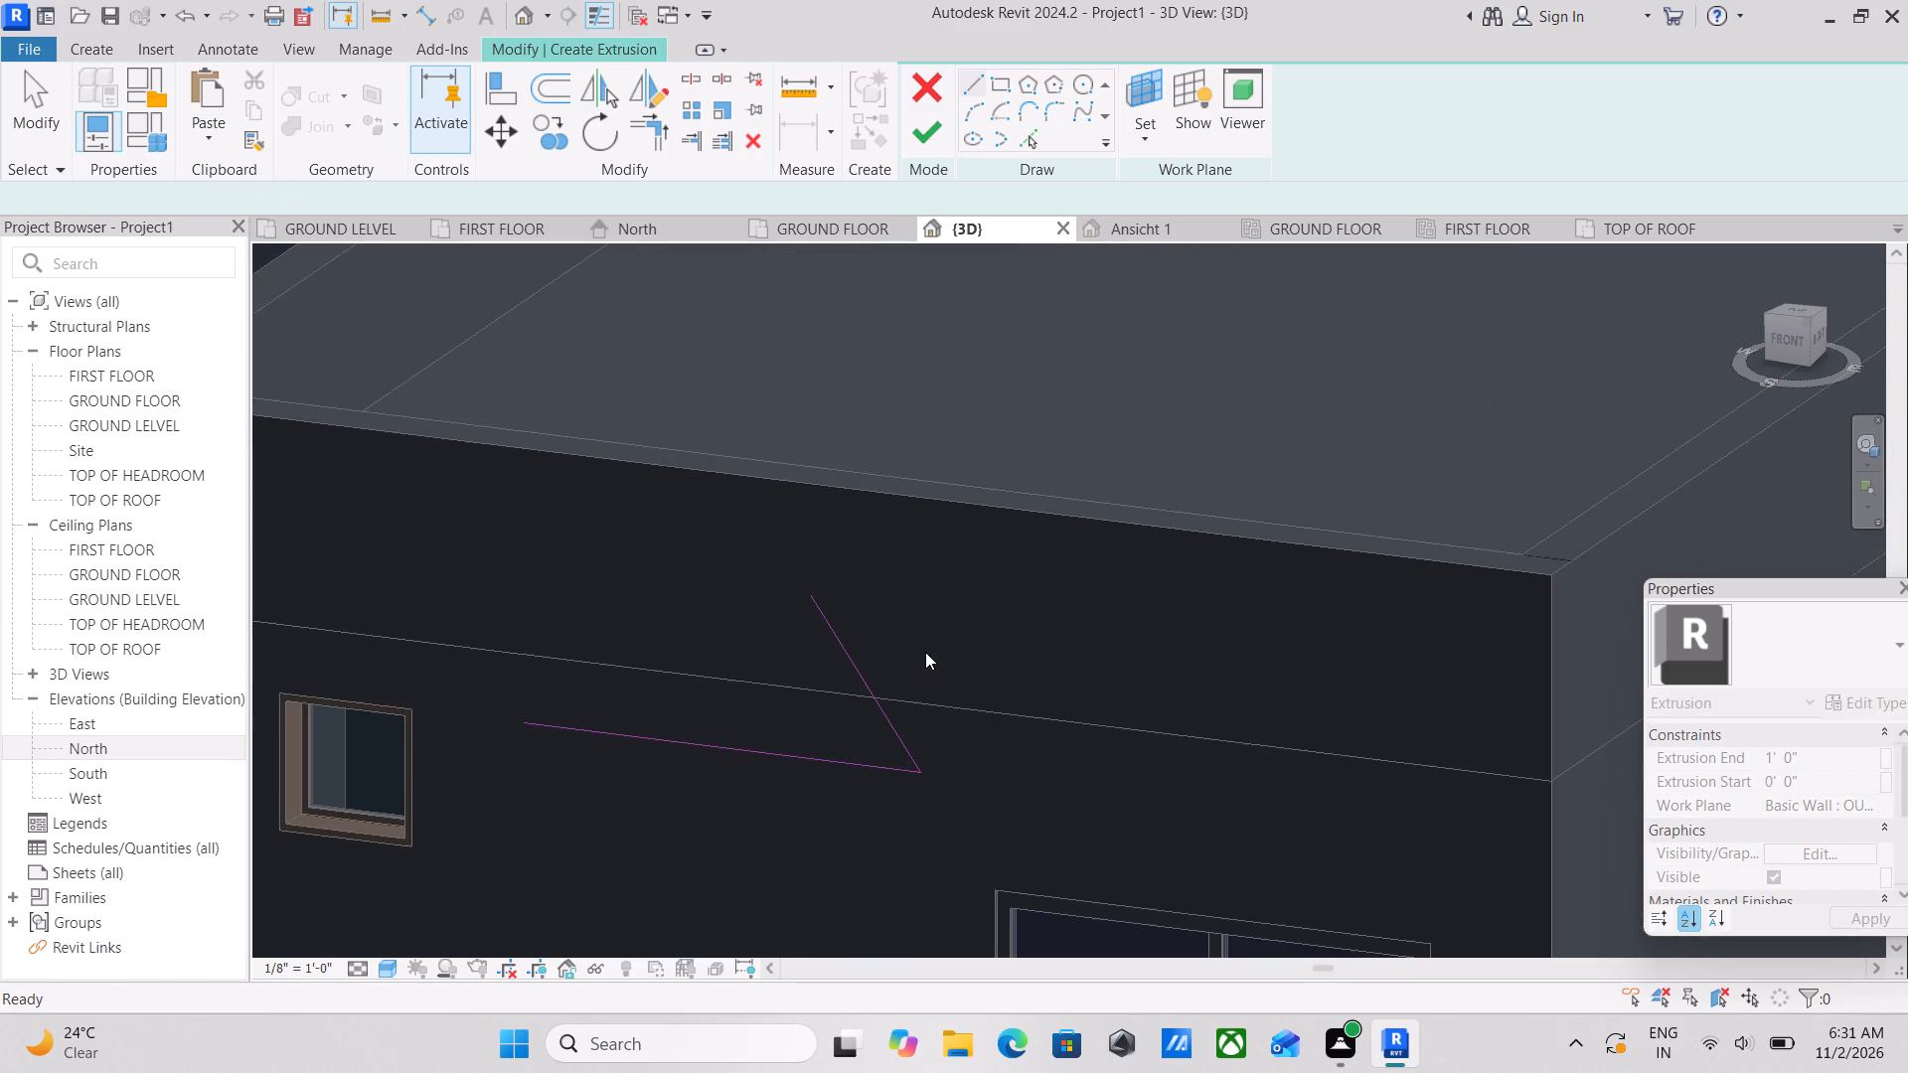
{"action": "scroll", "coordinate": [925, 652], "scroll_direction": "up", "scroll_amount": 1}
{"action": "key", "text": "Escape"}
{"action": "key", "text": "Escape"}
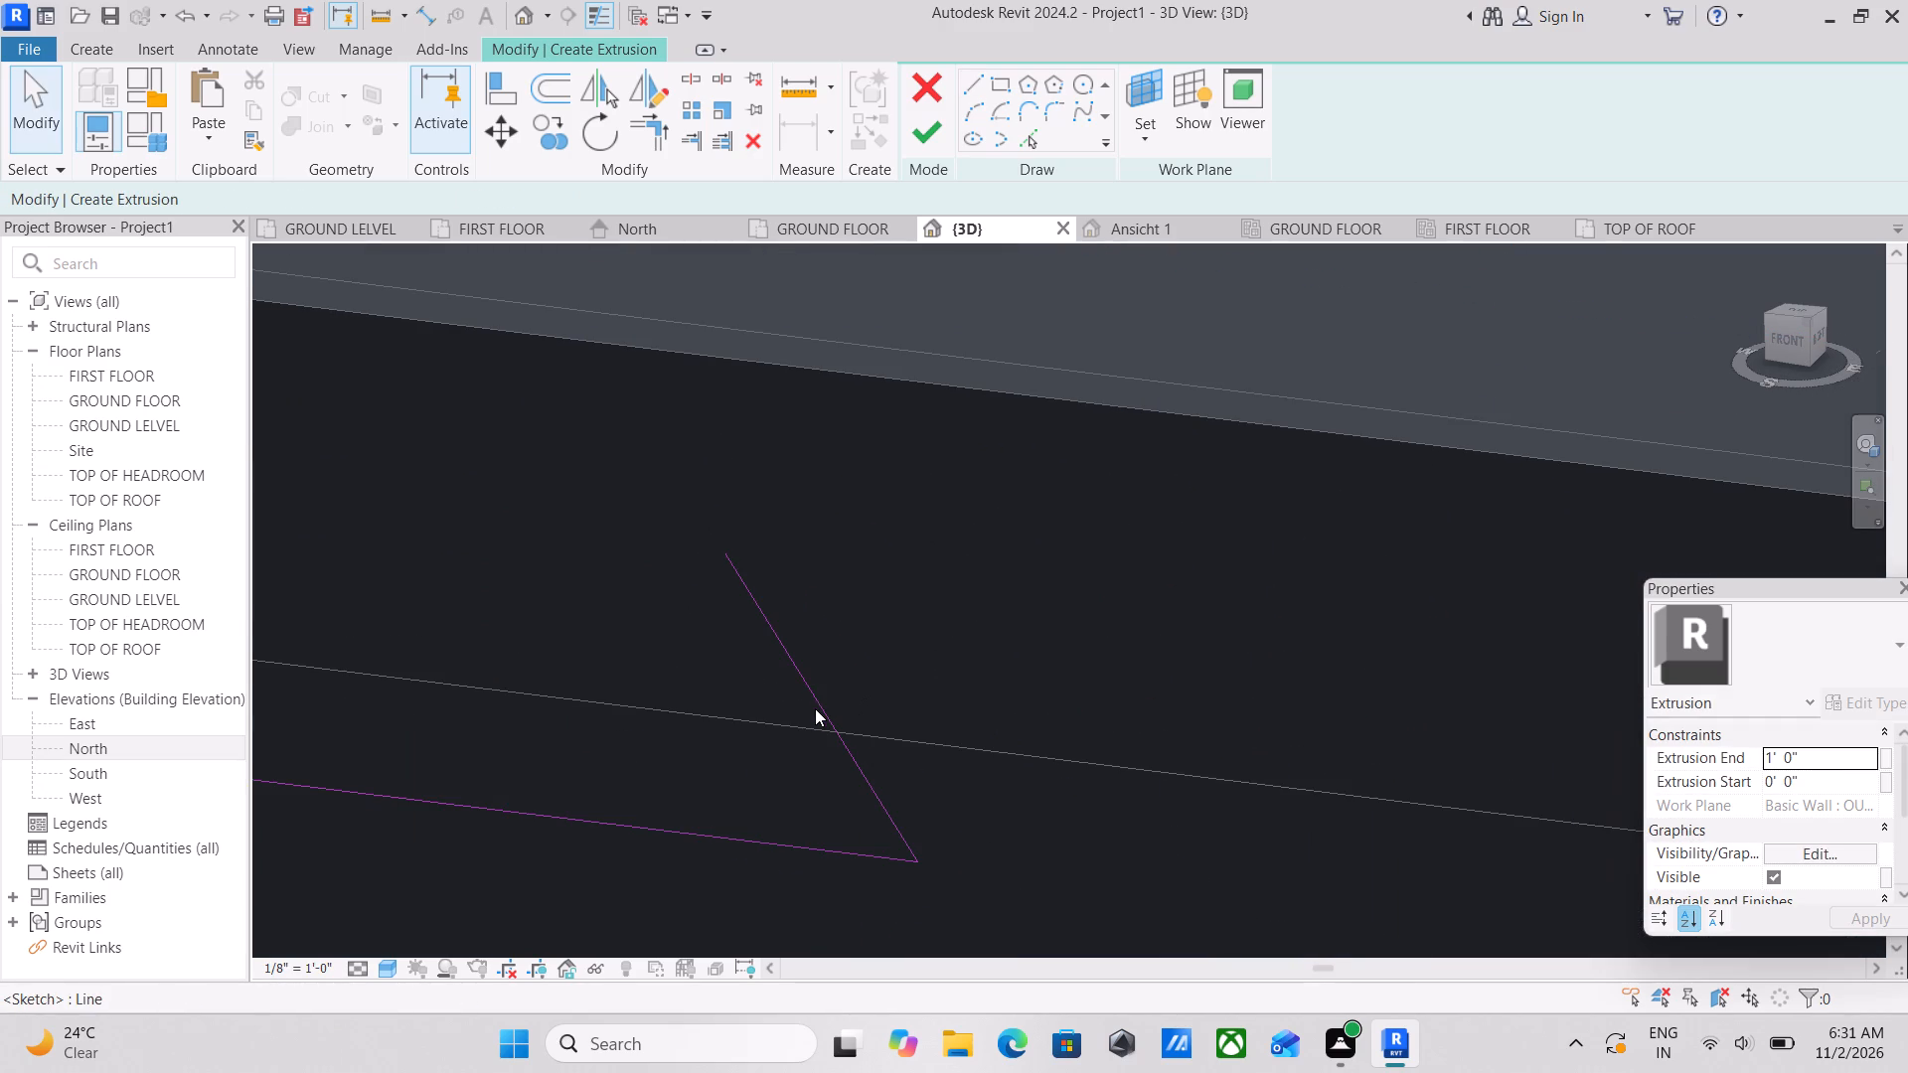
Delete the slanted line and the 6' 0" line from the extrusion sketch.
{"action": "left_click", "coordinate": [815, 708]}
{"action": "right_click", "coordinate": [815, 708]}
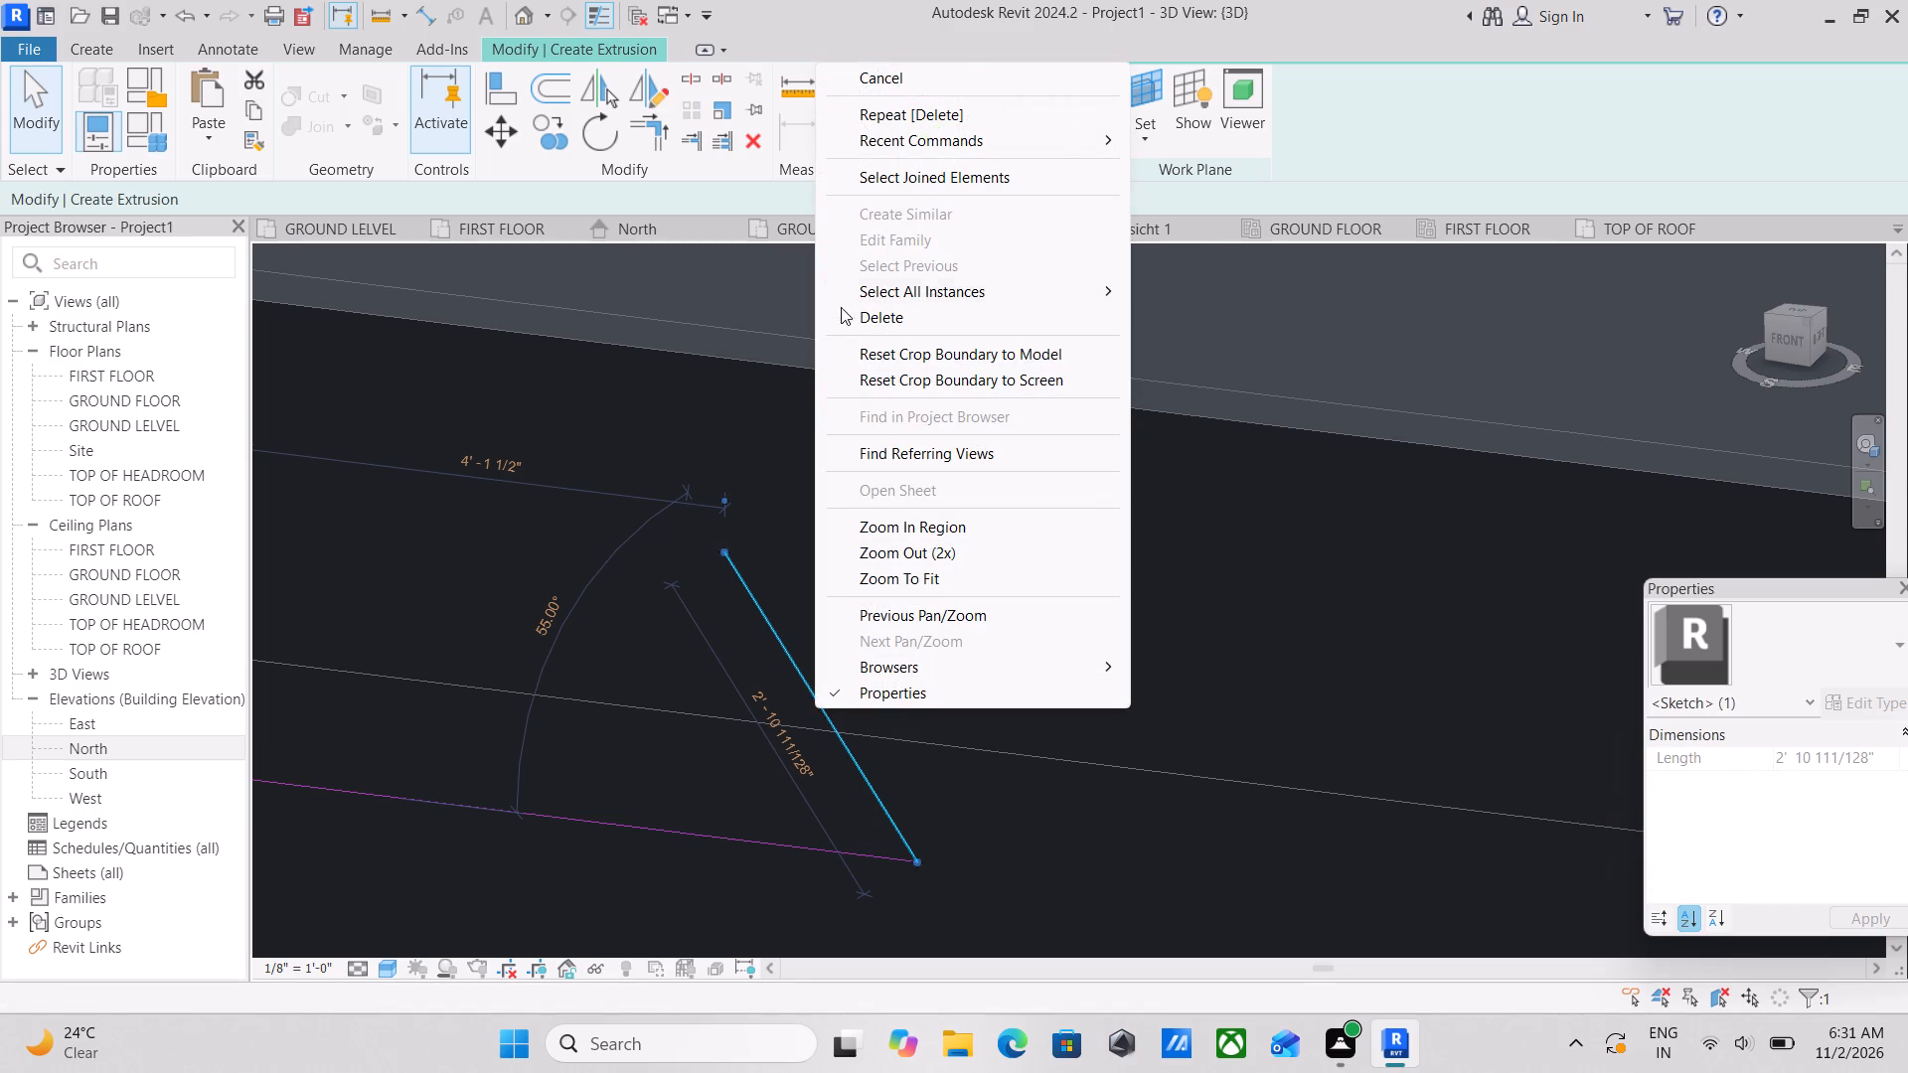
{"action": "left_click", "coordinate": [867, 313]}
{"action": "left_click", "coordinate": [825, 852]}
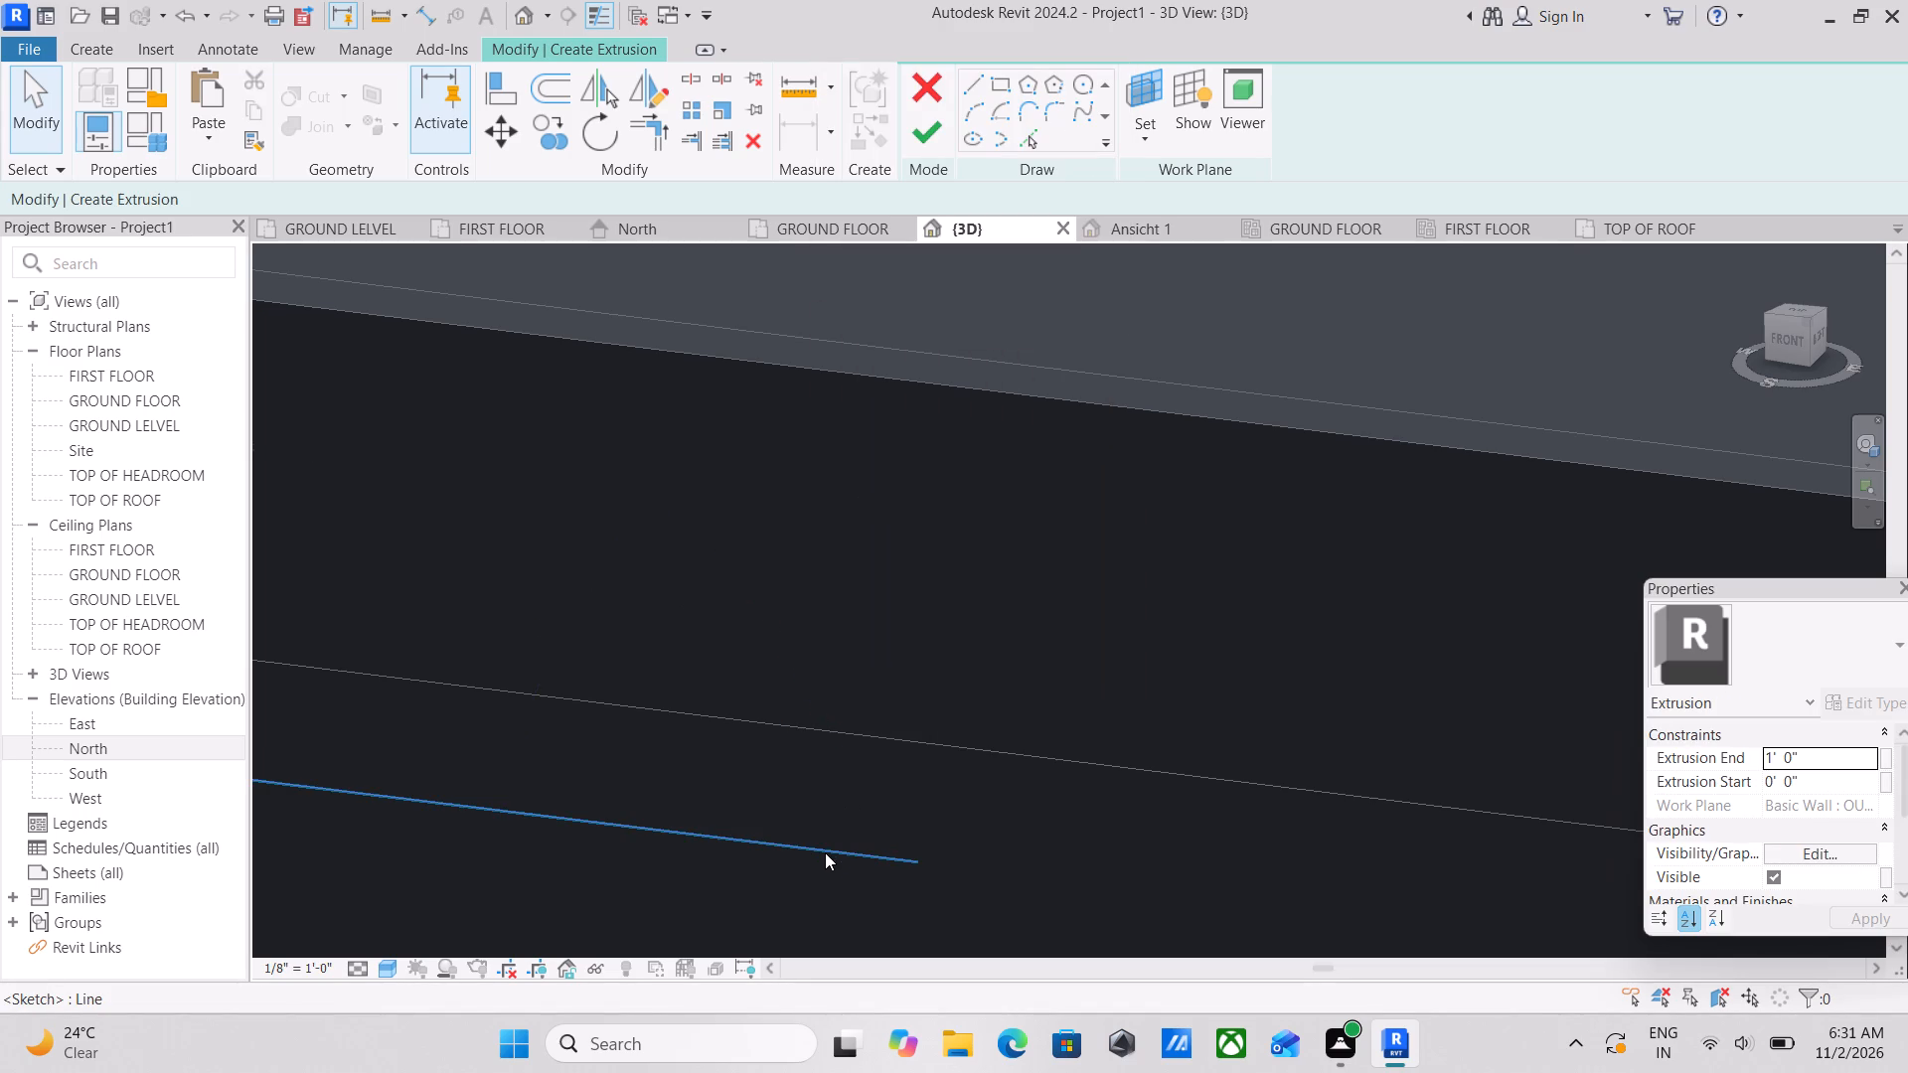
{"action": "right_click", "coordinate": [825, 852]}
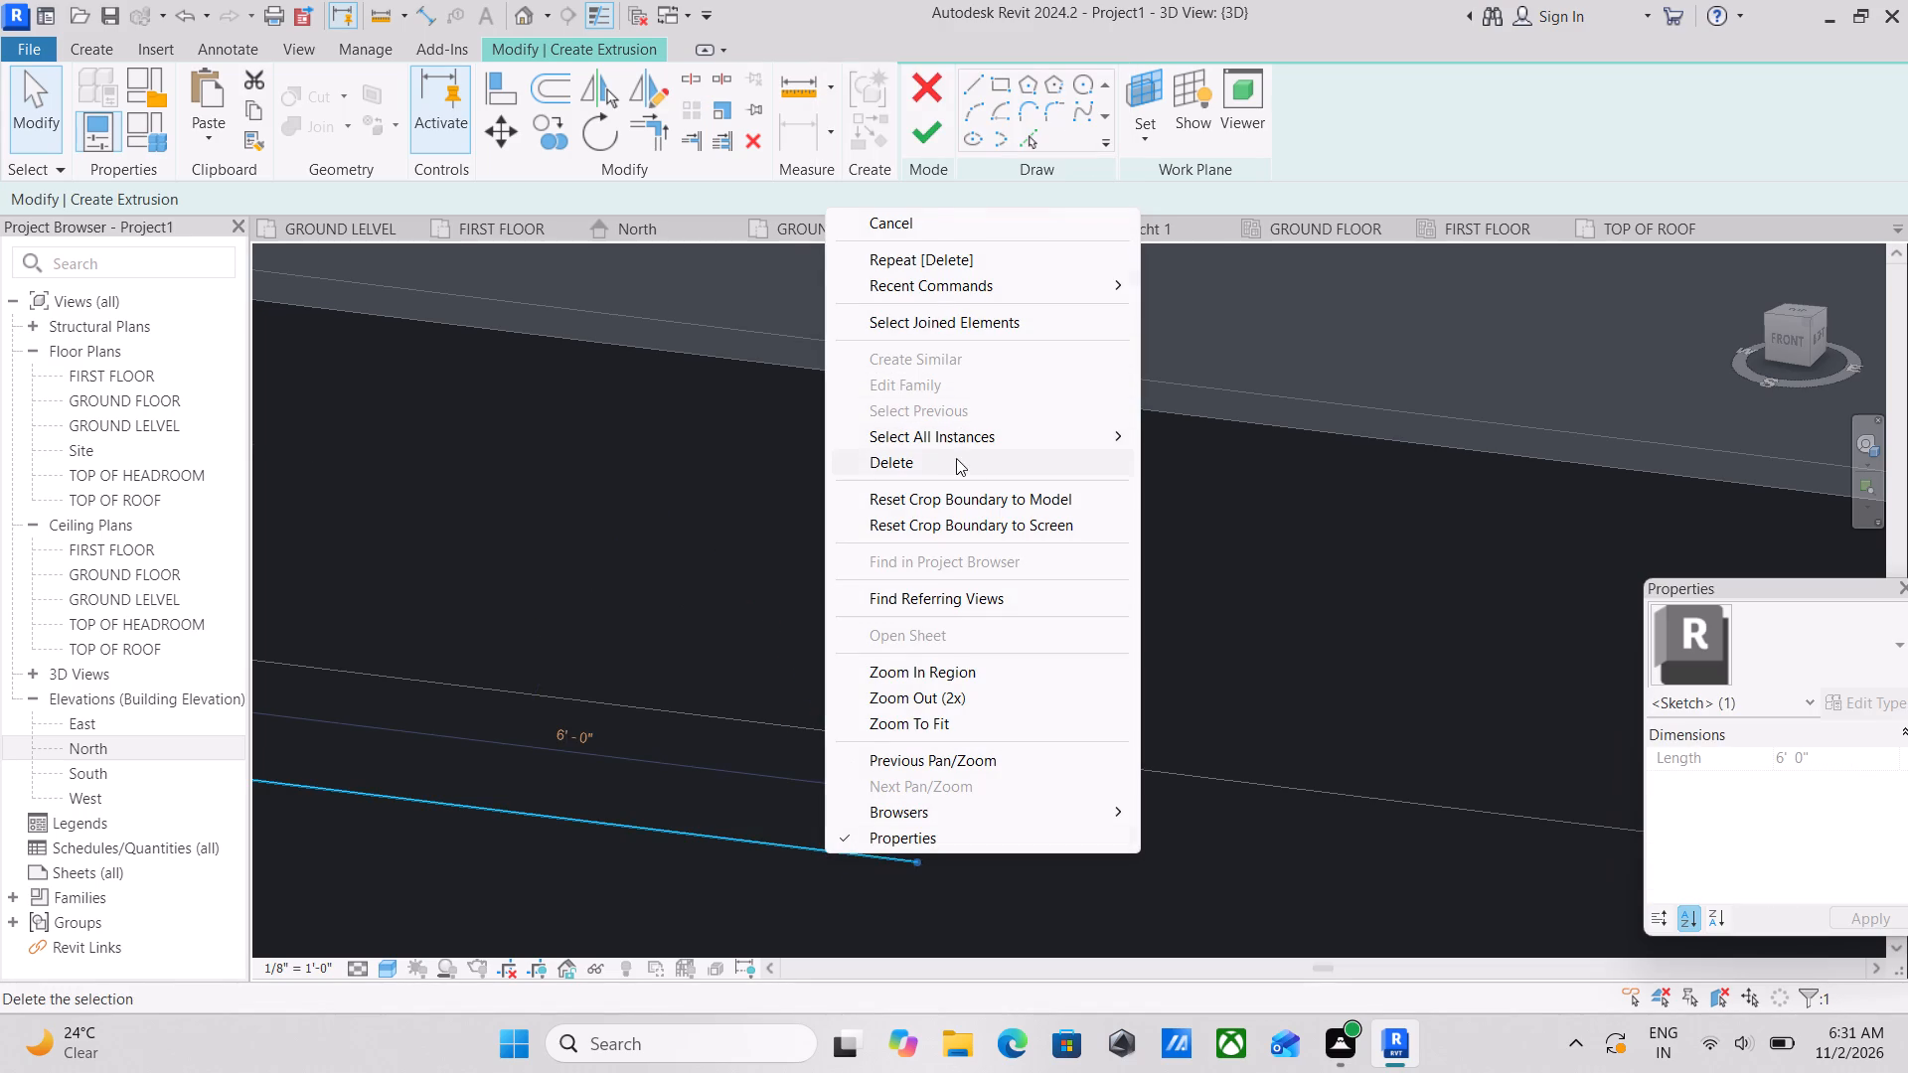
{"action": "left_click", "coordinate": [950, 461]}
Set the extrusion's work plane by picking the front face of the outer wall near the small upper window.
{"action": "scroll", "coordinate": [947, 570], "scroll_direction": "down", "scroll_amount": 10}
{"action": "middle_click_drag", "start_coordinate": [976, 631], "coordinate": [1293, 586]}
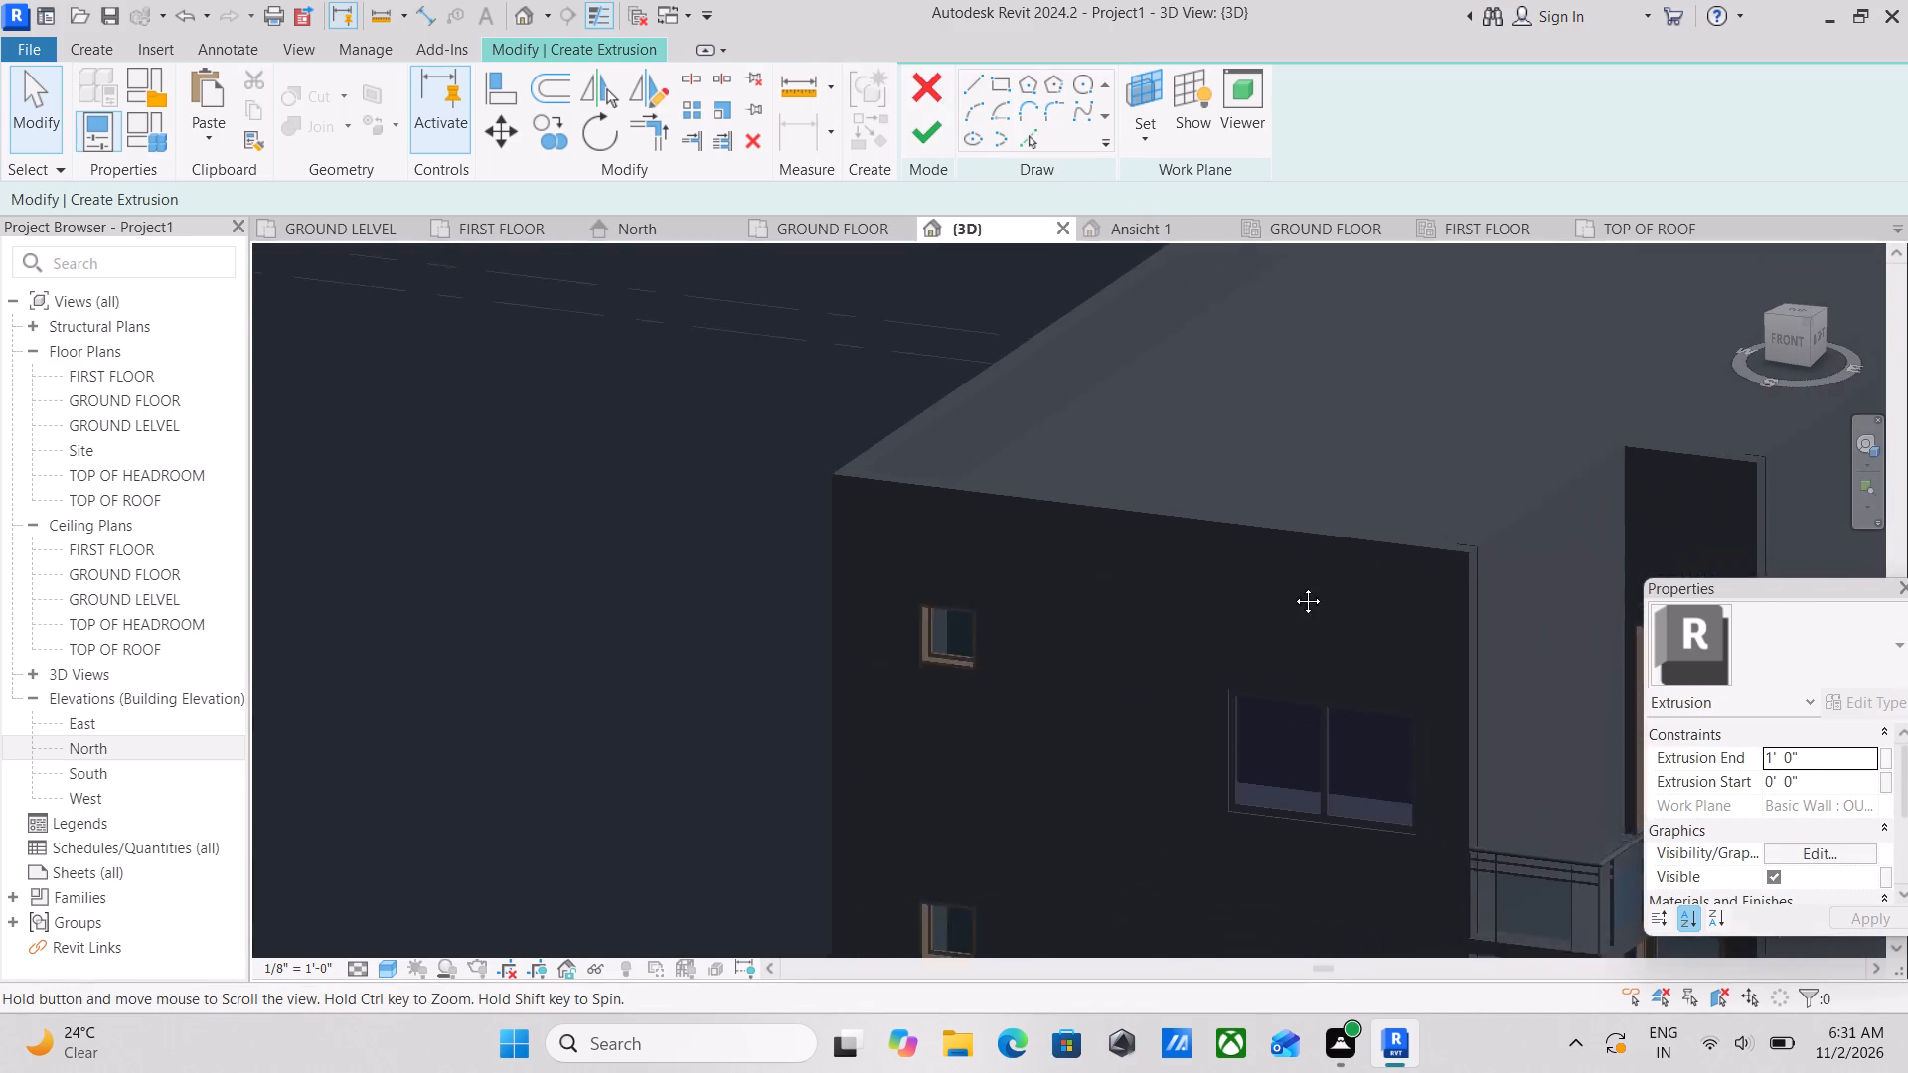
{"action": "middle_click_drag", "start_coordinate": [1293, 586], "coordinate": [1294, 586]}
{"action": "scroll", "coordinate": [1246, 606], "scroll_direction": "up", "scroll_amount": 4}
{"action": "middle_click_drag", "start_coordinate": [1135, 637], "coordinate": [1230, 637]}
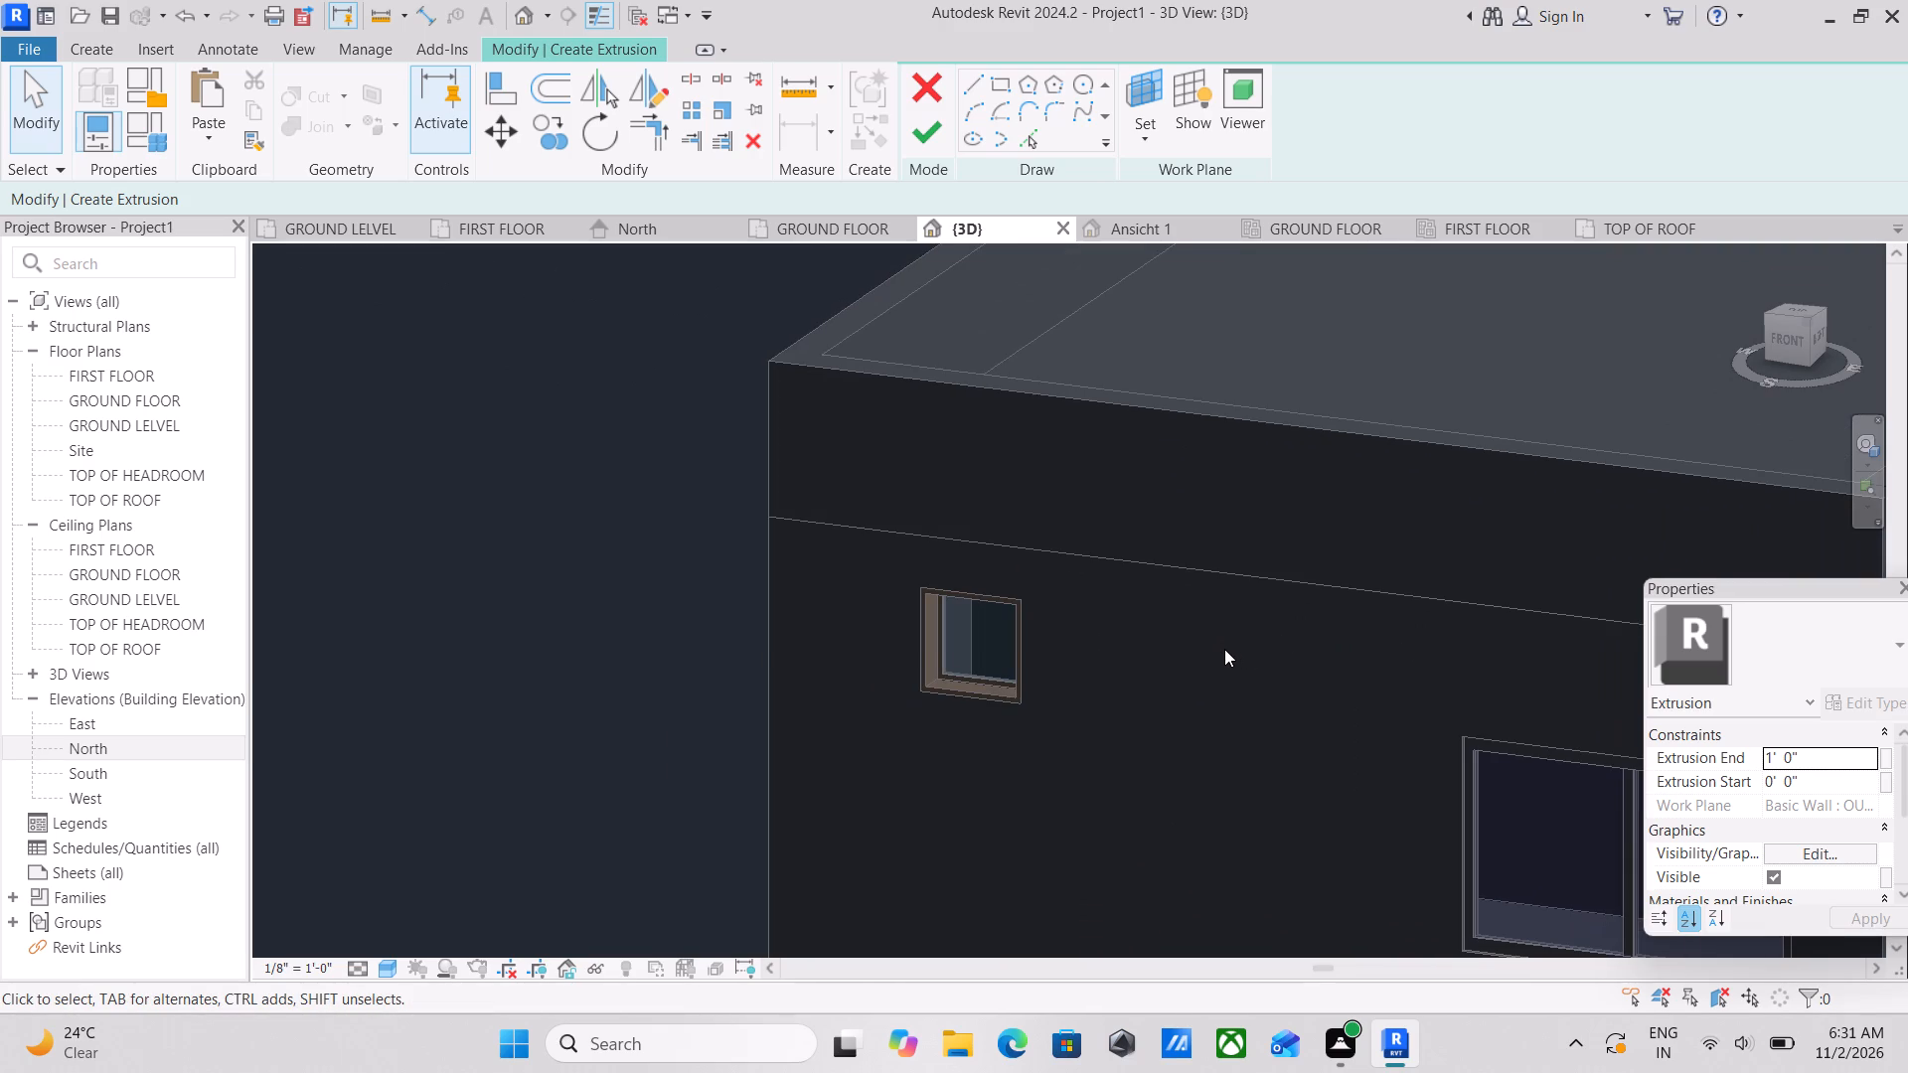
{"action": "scroll", "coordinate": [1224, 647], "scroll_direction": "down", "scroll_amount": 4}
{"action": "scroll", "coordinate": [1211, 706], "scroll_direction": "up", "scroll_amount": 3}
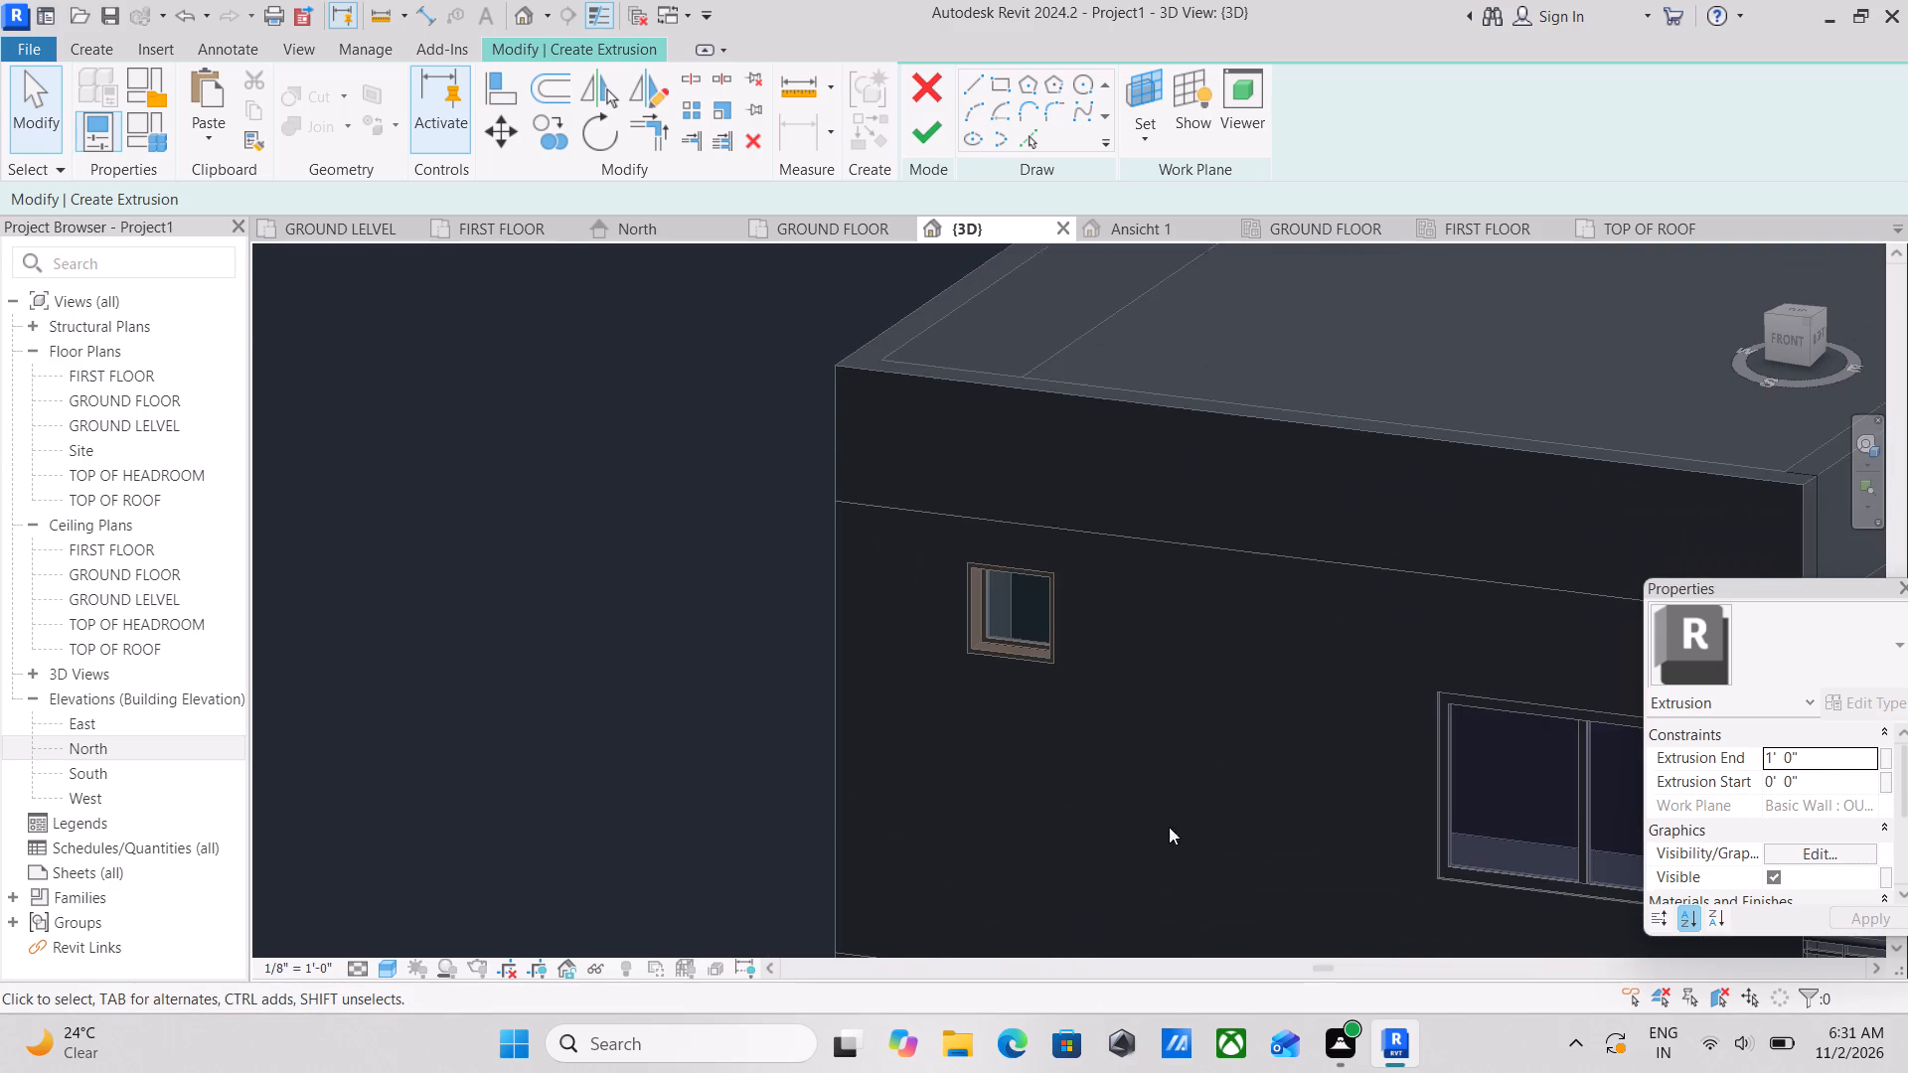
{"action": "scroll", "coordinate": [1164, 817], "scroll_direction": "down", "scroll_amount": 4}
{"action": "scroll", "coordinate": [1156, 759], "scroll_direction": "up", "scroll_amount": 4}
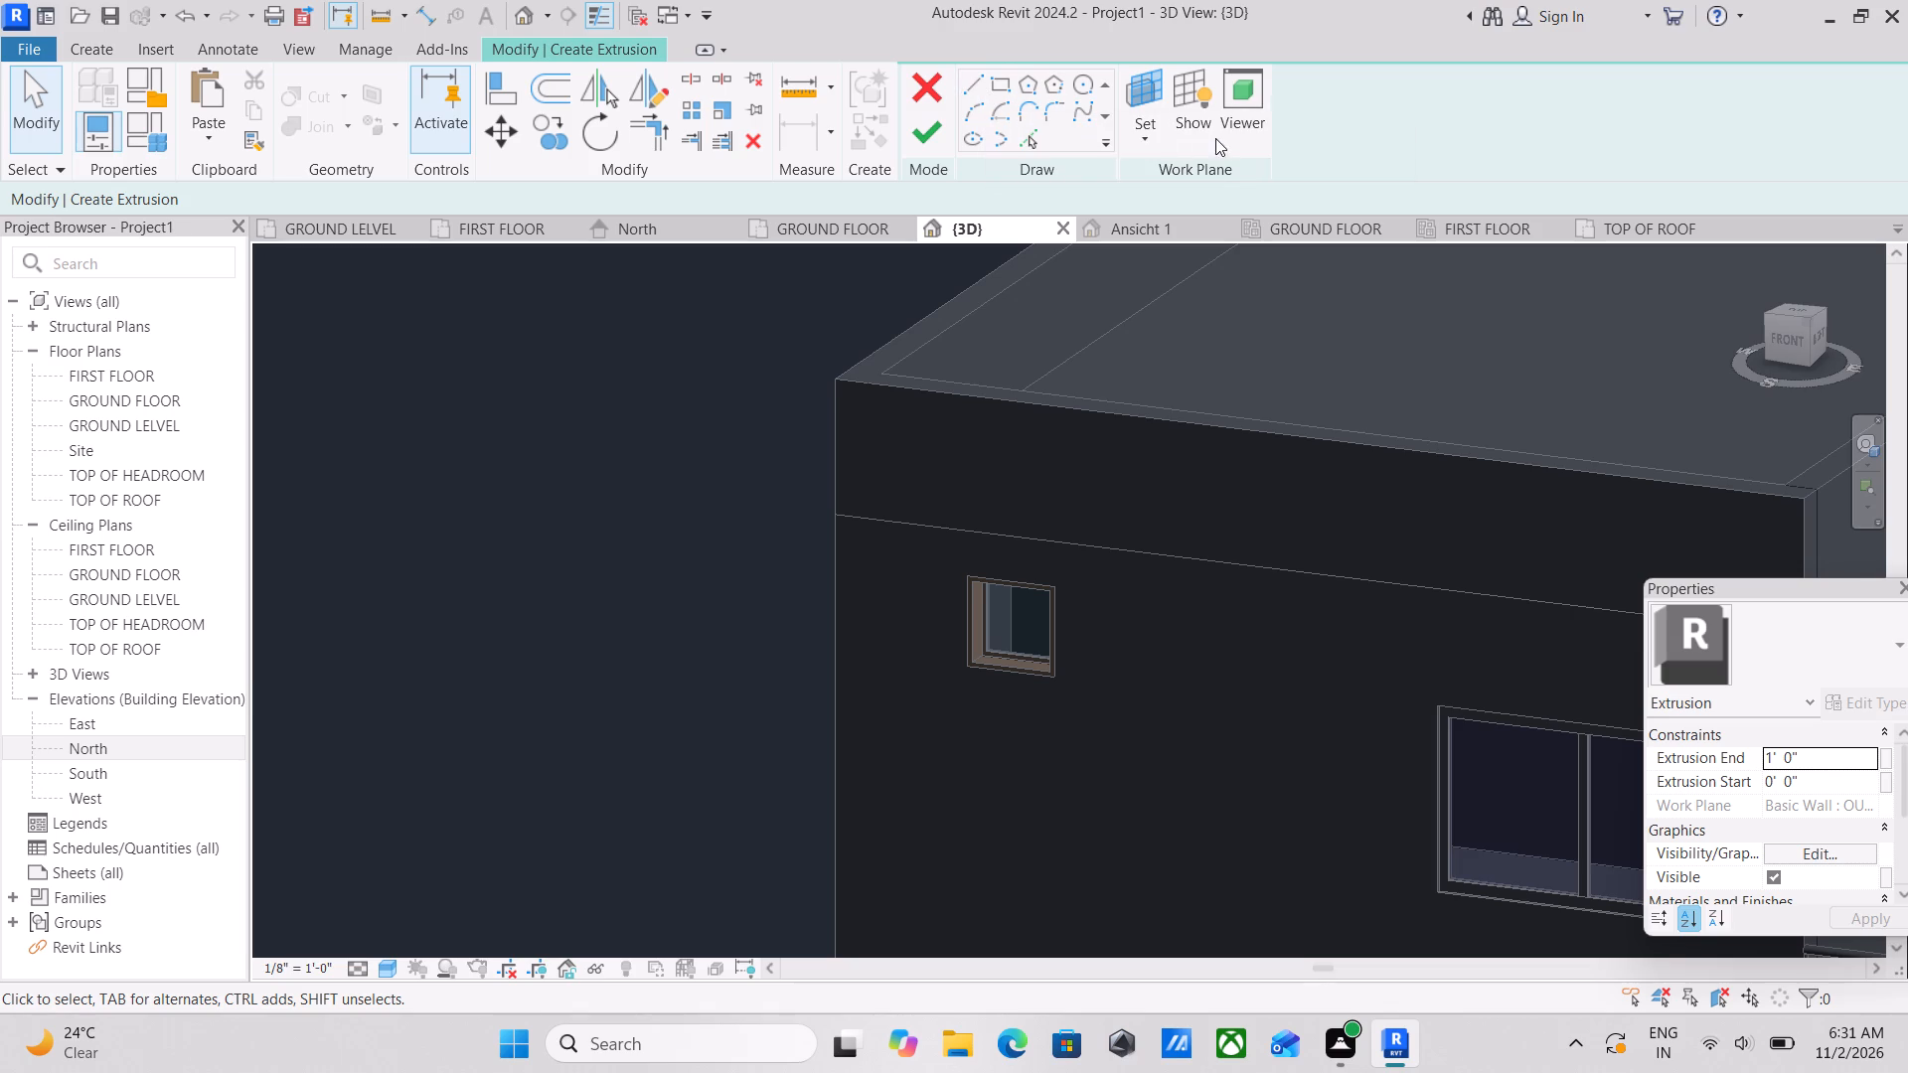
{"action": "left_click", "coordinate": [1158, 144]}
{"action": "left_click", "coordinate": [1157, 245]}
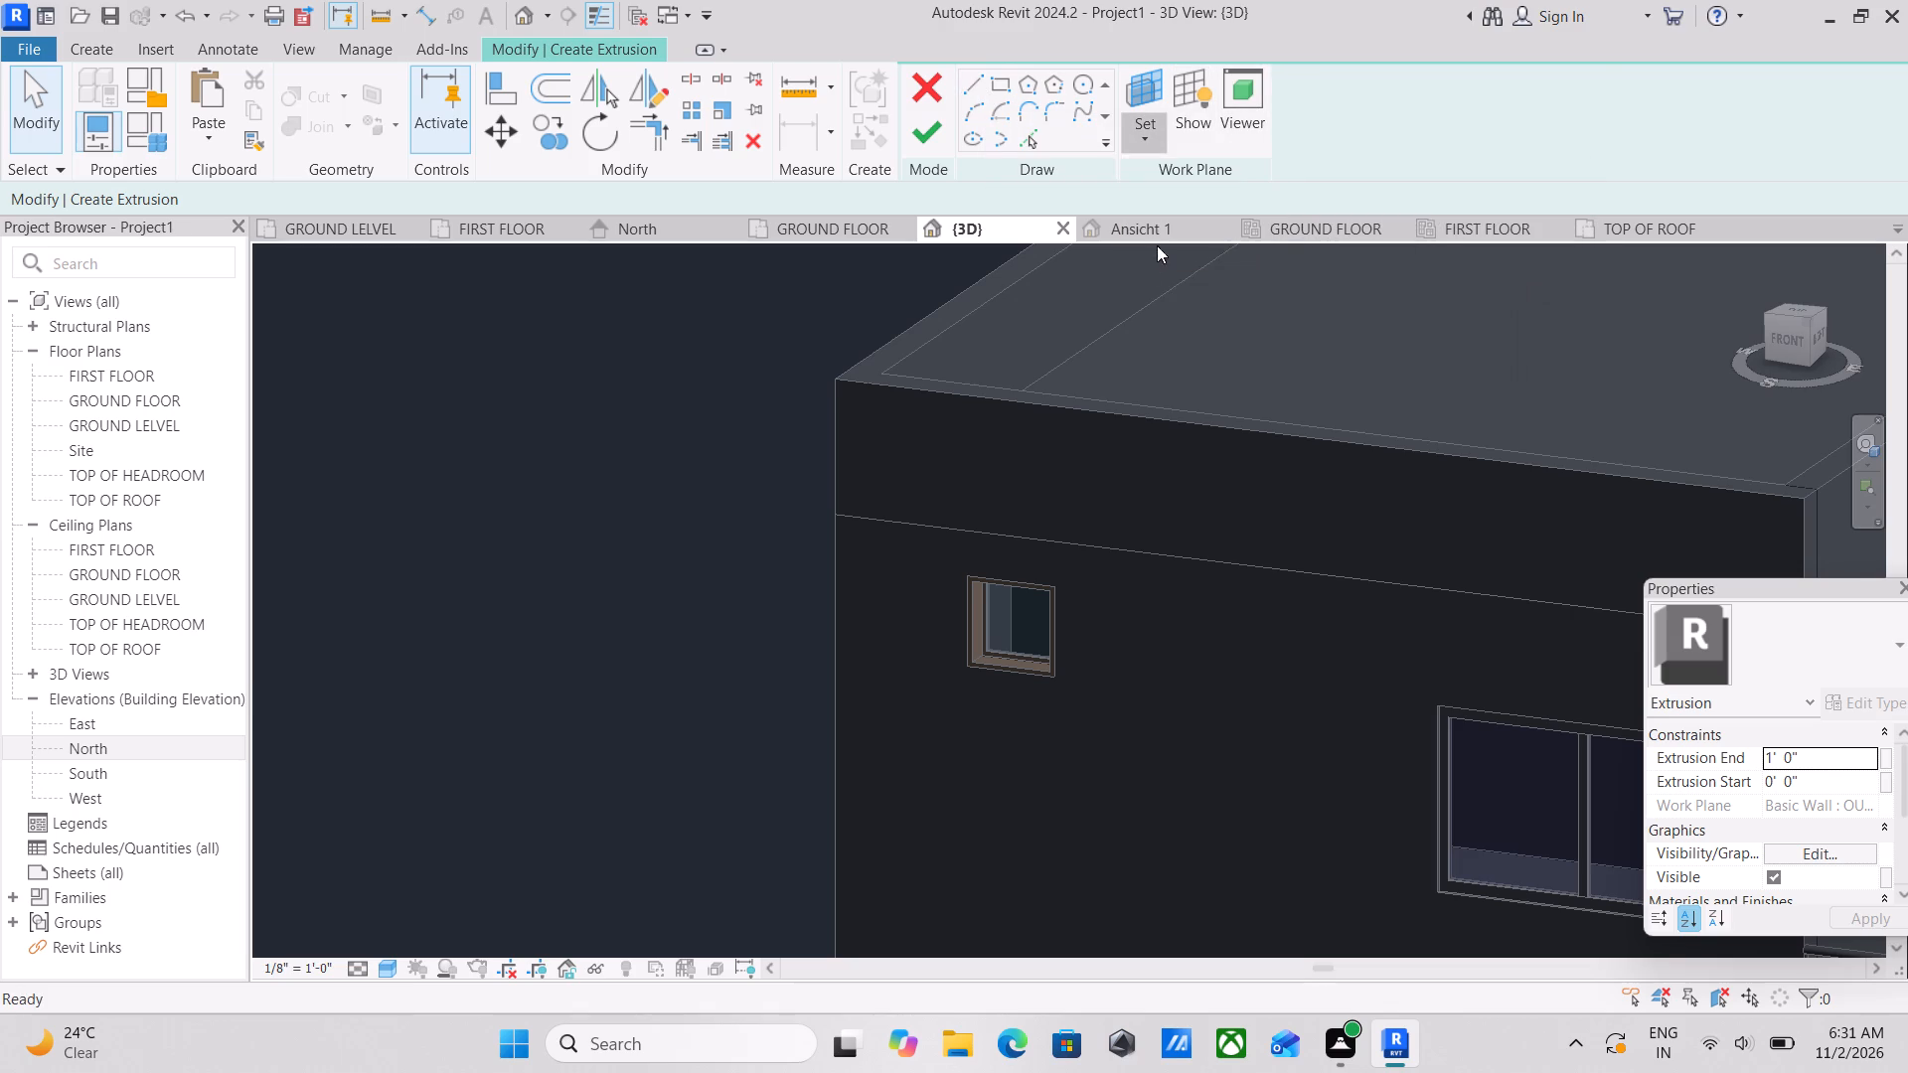
{"action": "left_click", "coordinate": [1171, 563]}
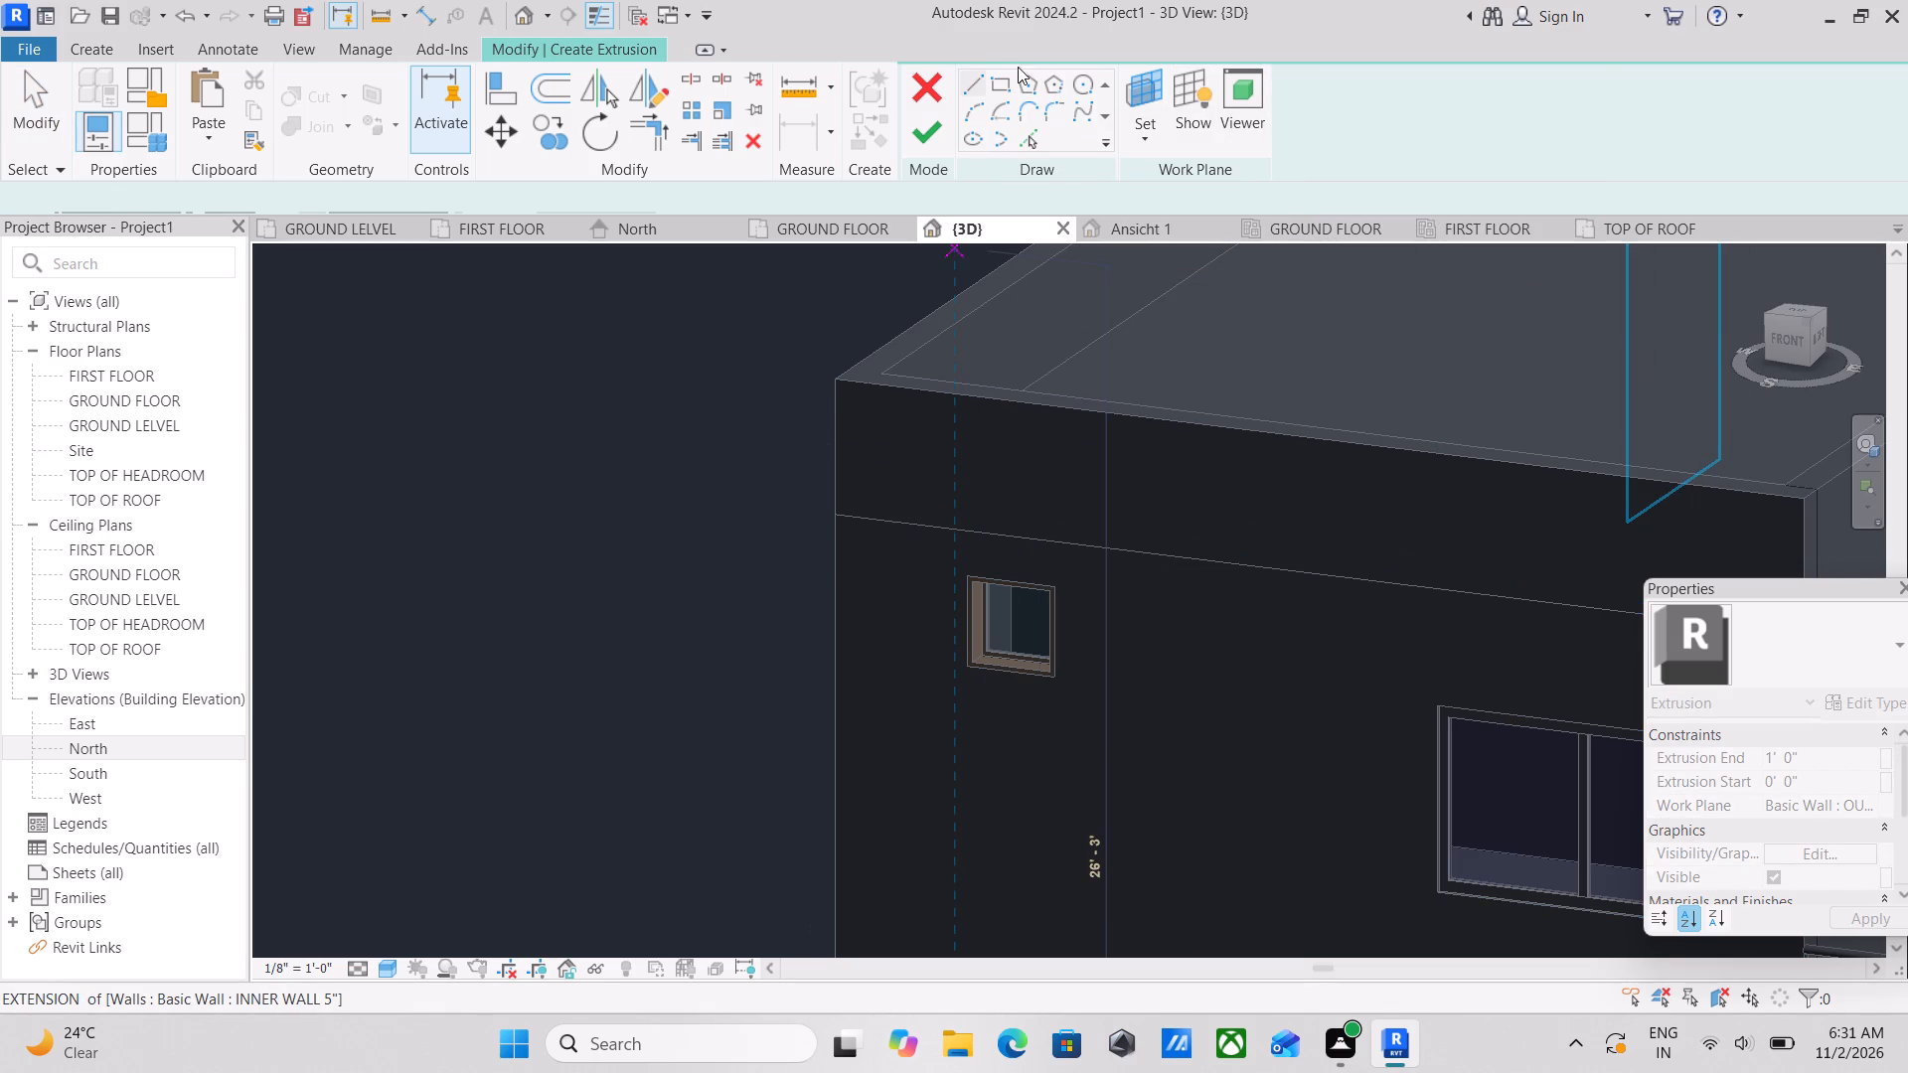
Sketch a rectangle 2' 9" wide and 23' 0" tall from the front wall's top outer corner down to its base.
{"action": "left_click", "coordinate": [996, 80]}
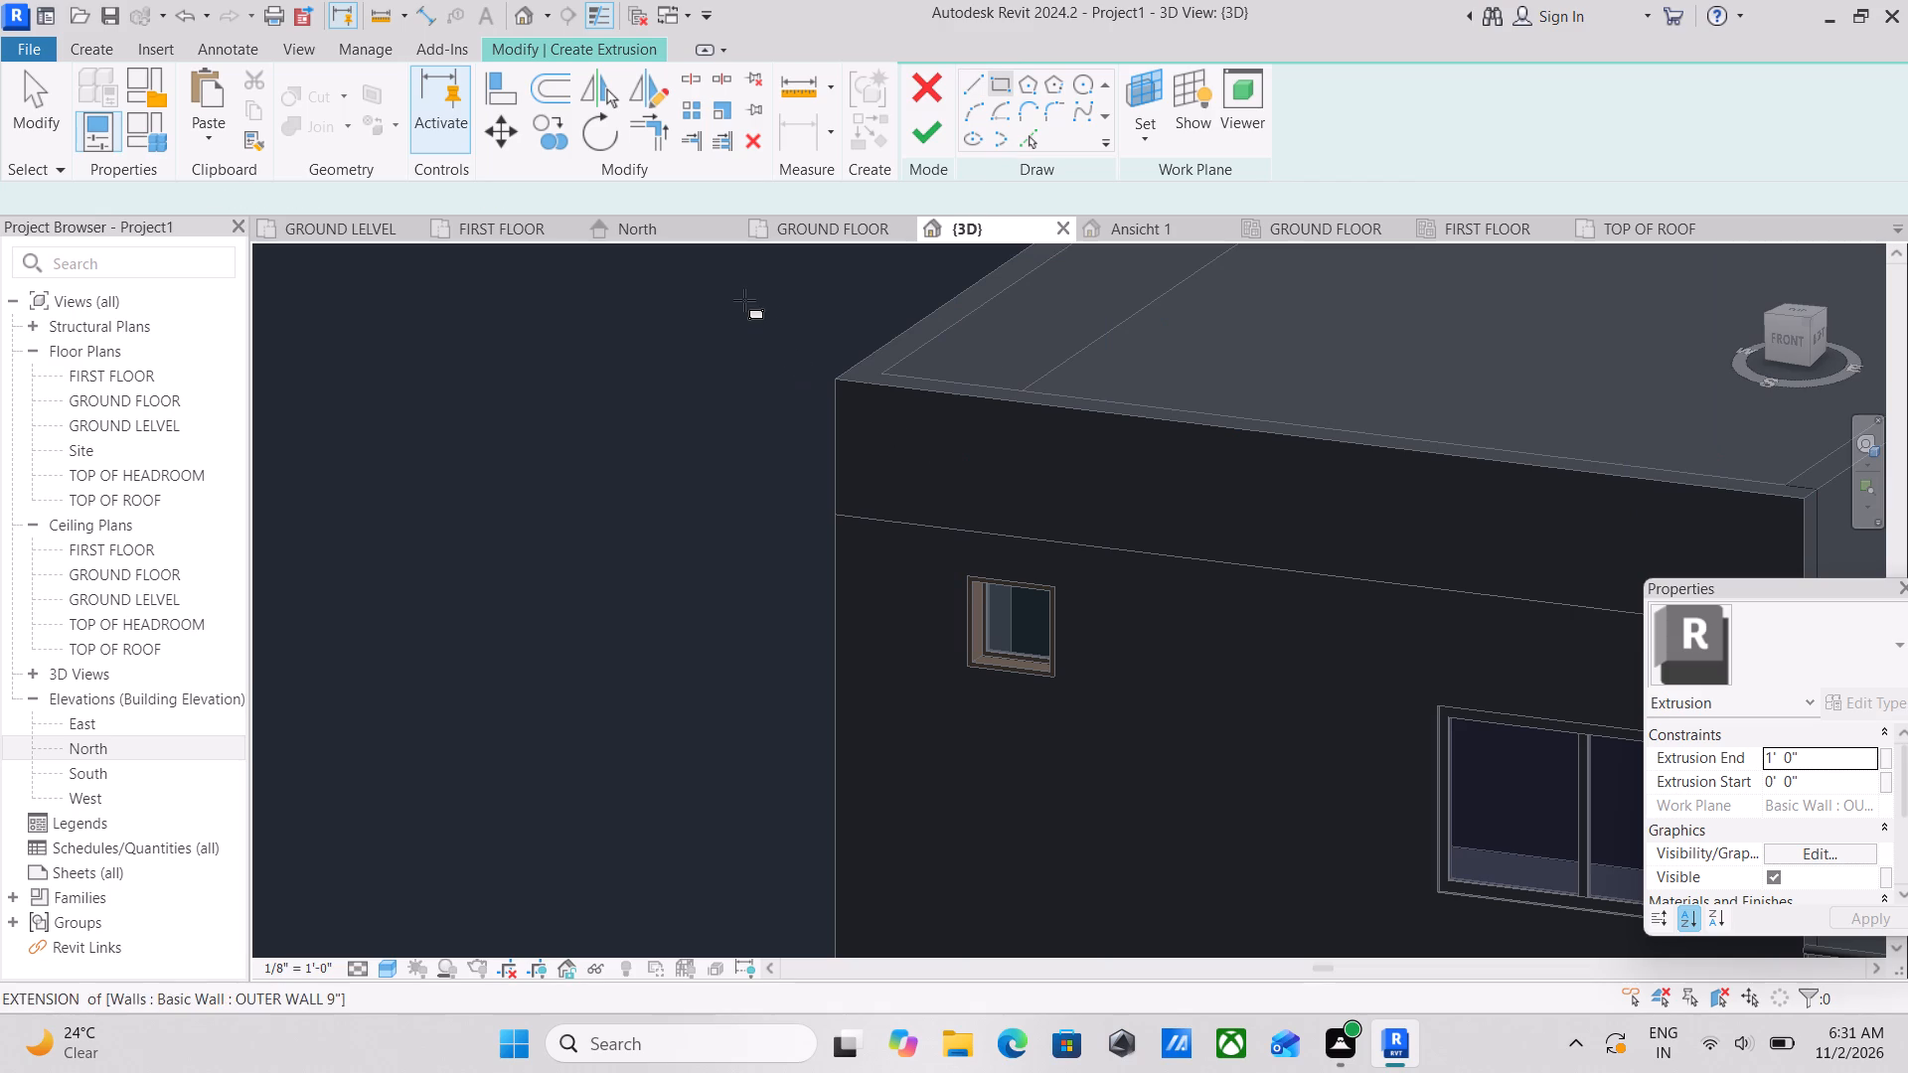
{"action": "left_click", "coordinate": [837, 380]}
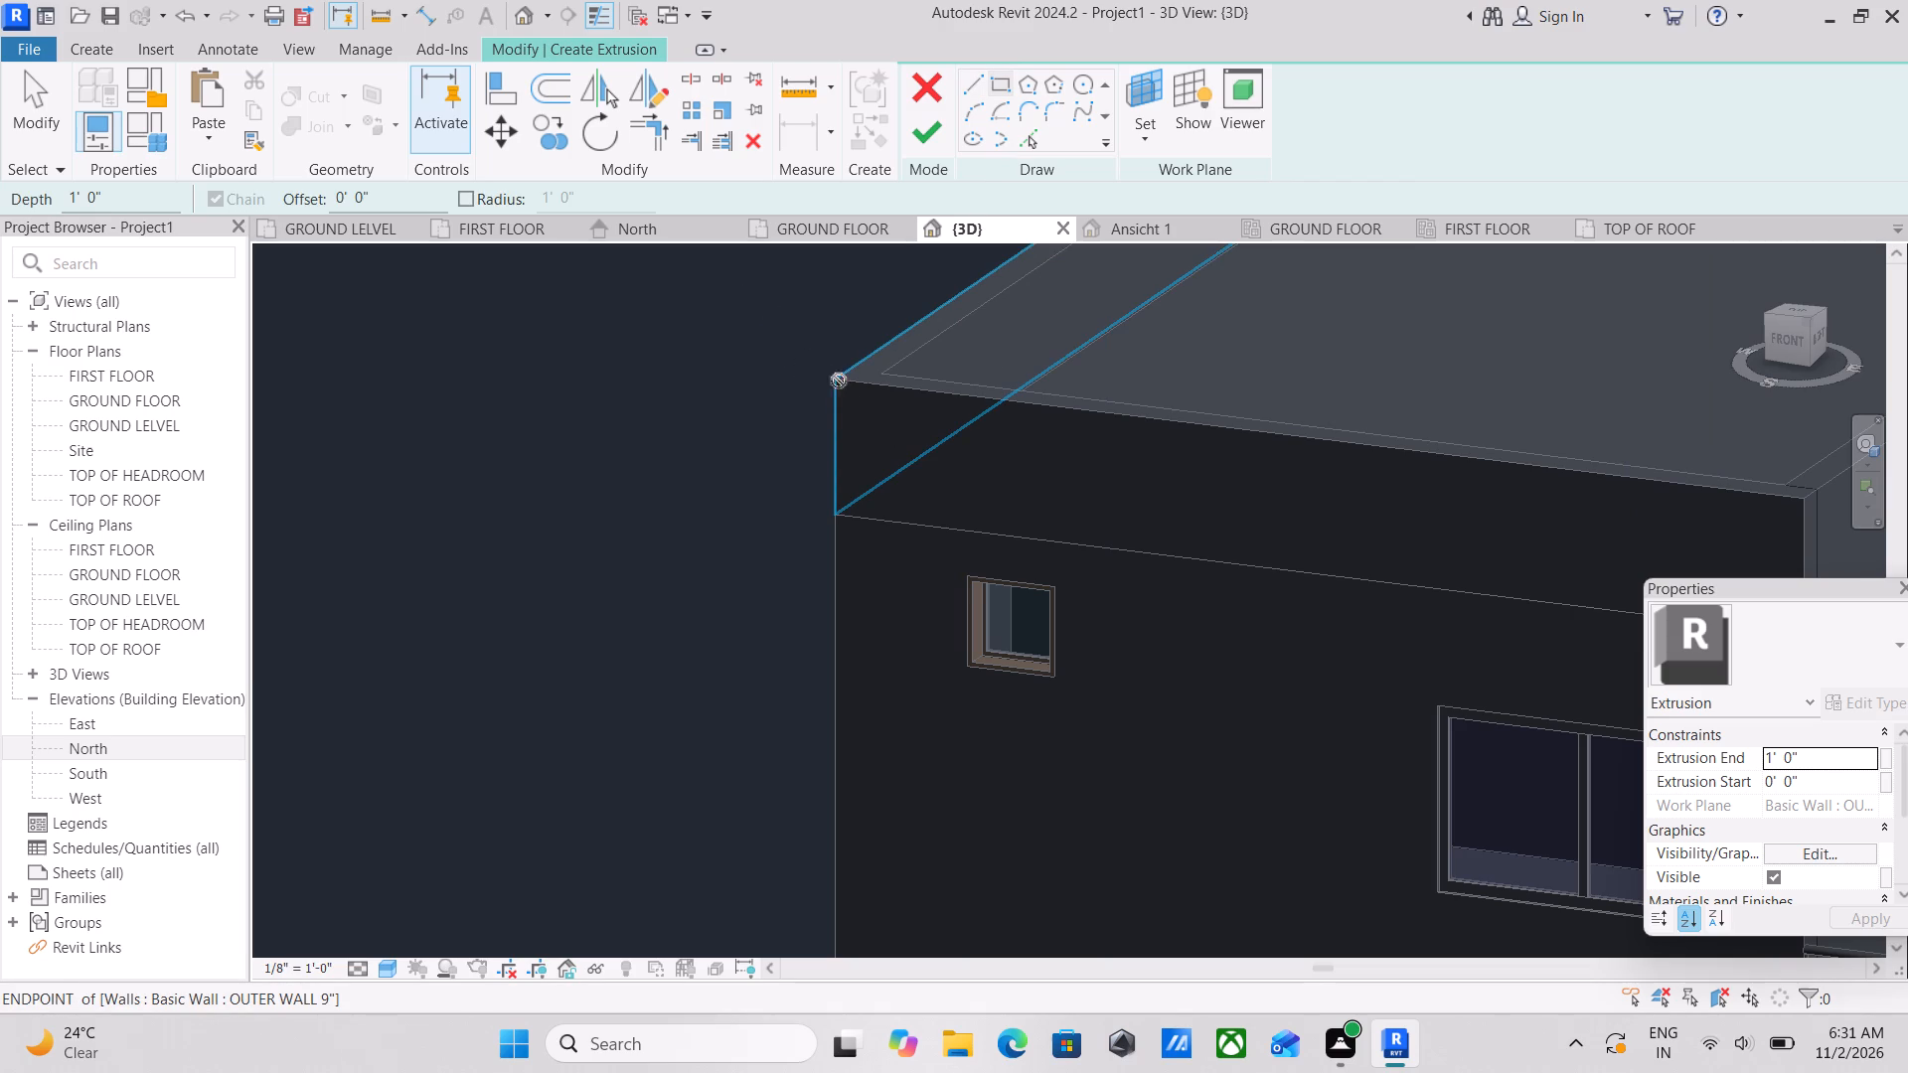
{"action": "scroll", "coordinate": [951, 657], "scroll_direction": "down", "scroll_amount": 1}
{"action": "middle_click_drag", "start_coordinate": [948, 652], "coordinate": [1079, 314]}
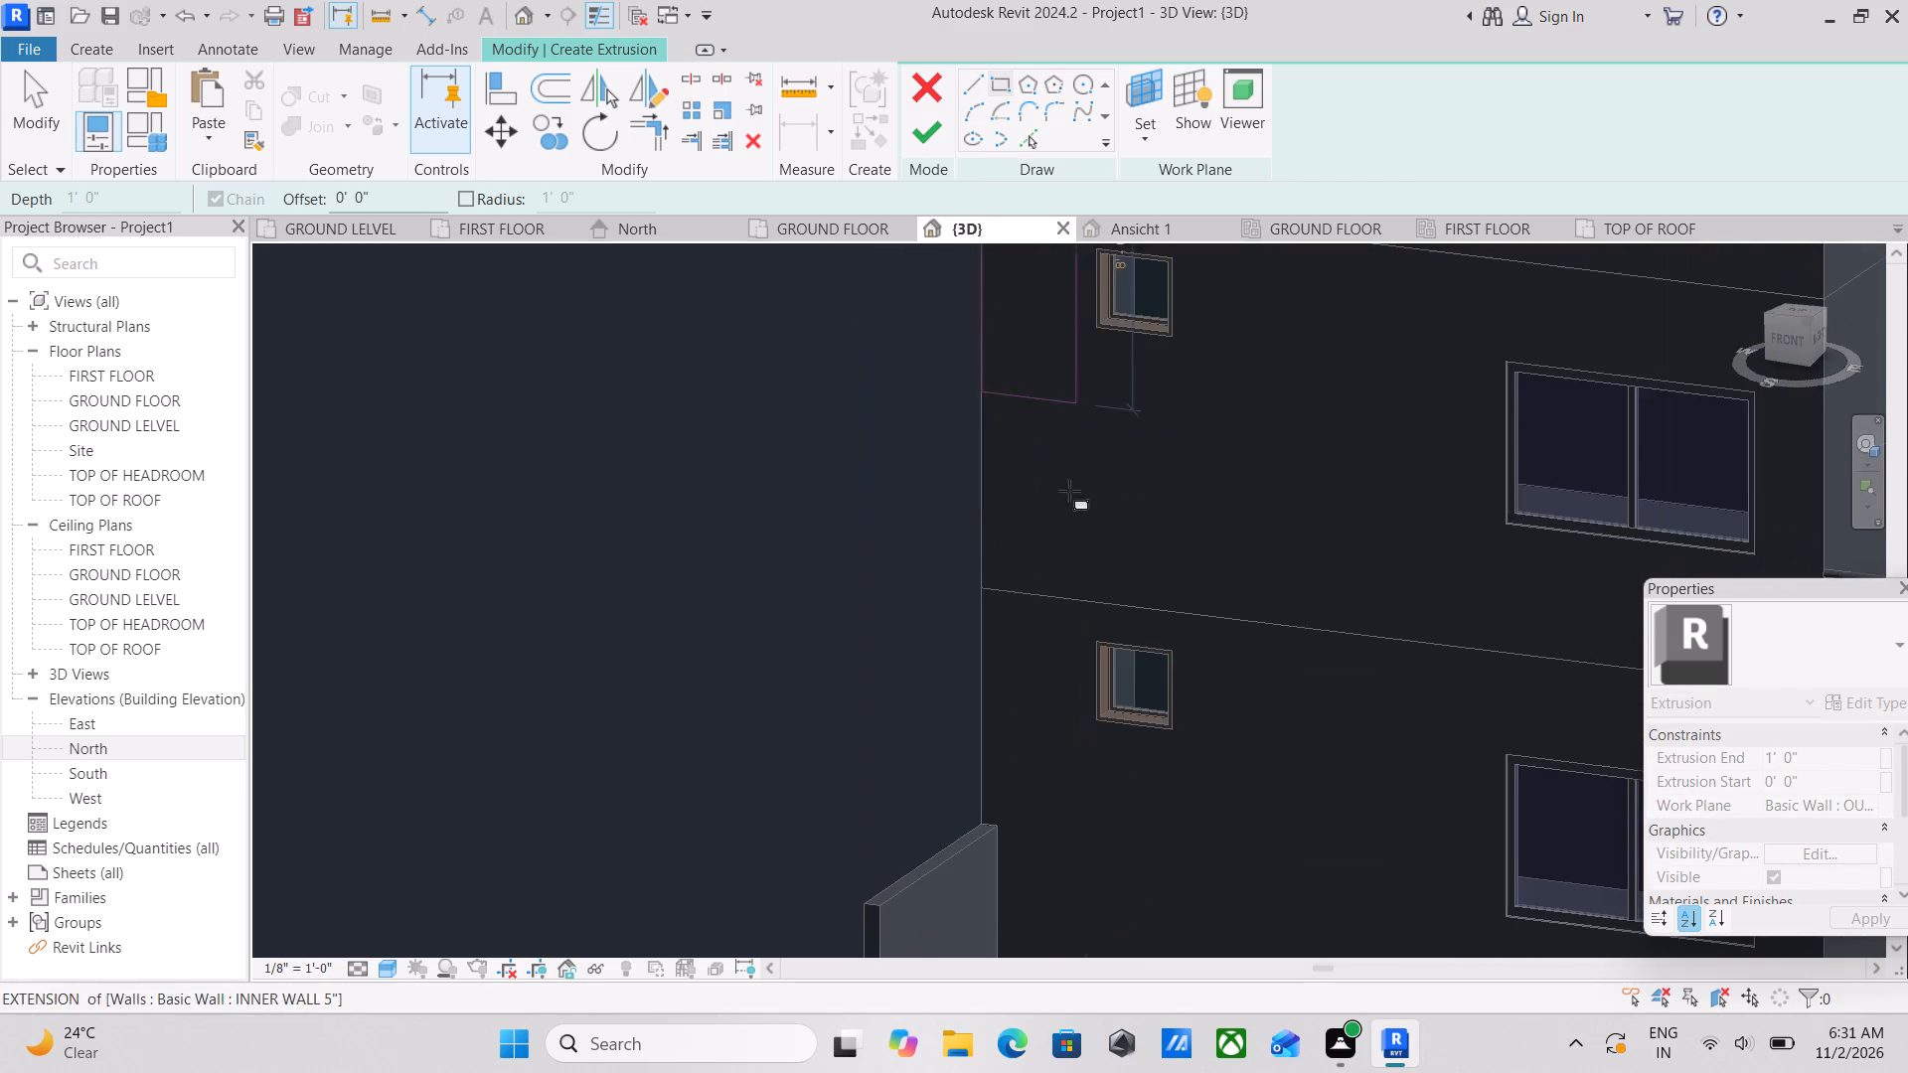
{"action": "scroll", "coordinate": [1073, 597], "scroll_direction": "down", "scroll_amount": 1}
{"action": "middle_click_drag", "start_coordinate": [1079, 598], "coordinate": [1126, 390]}
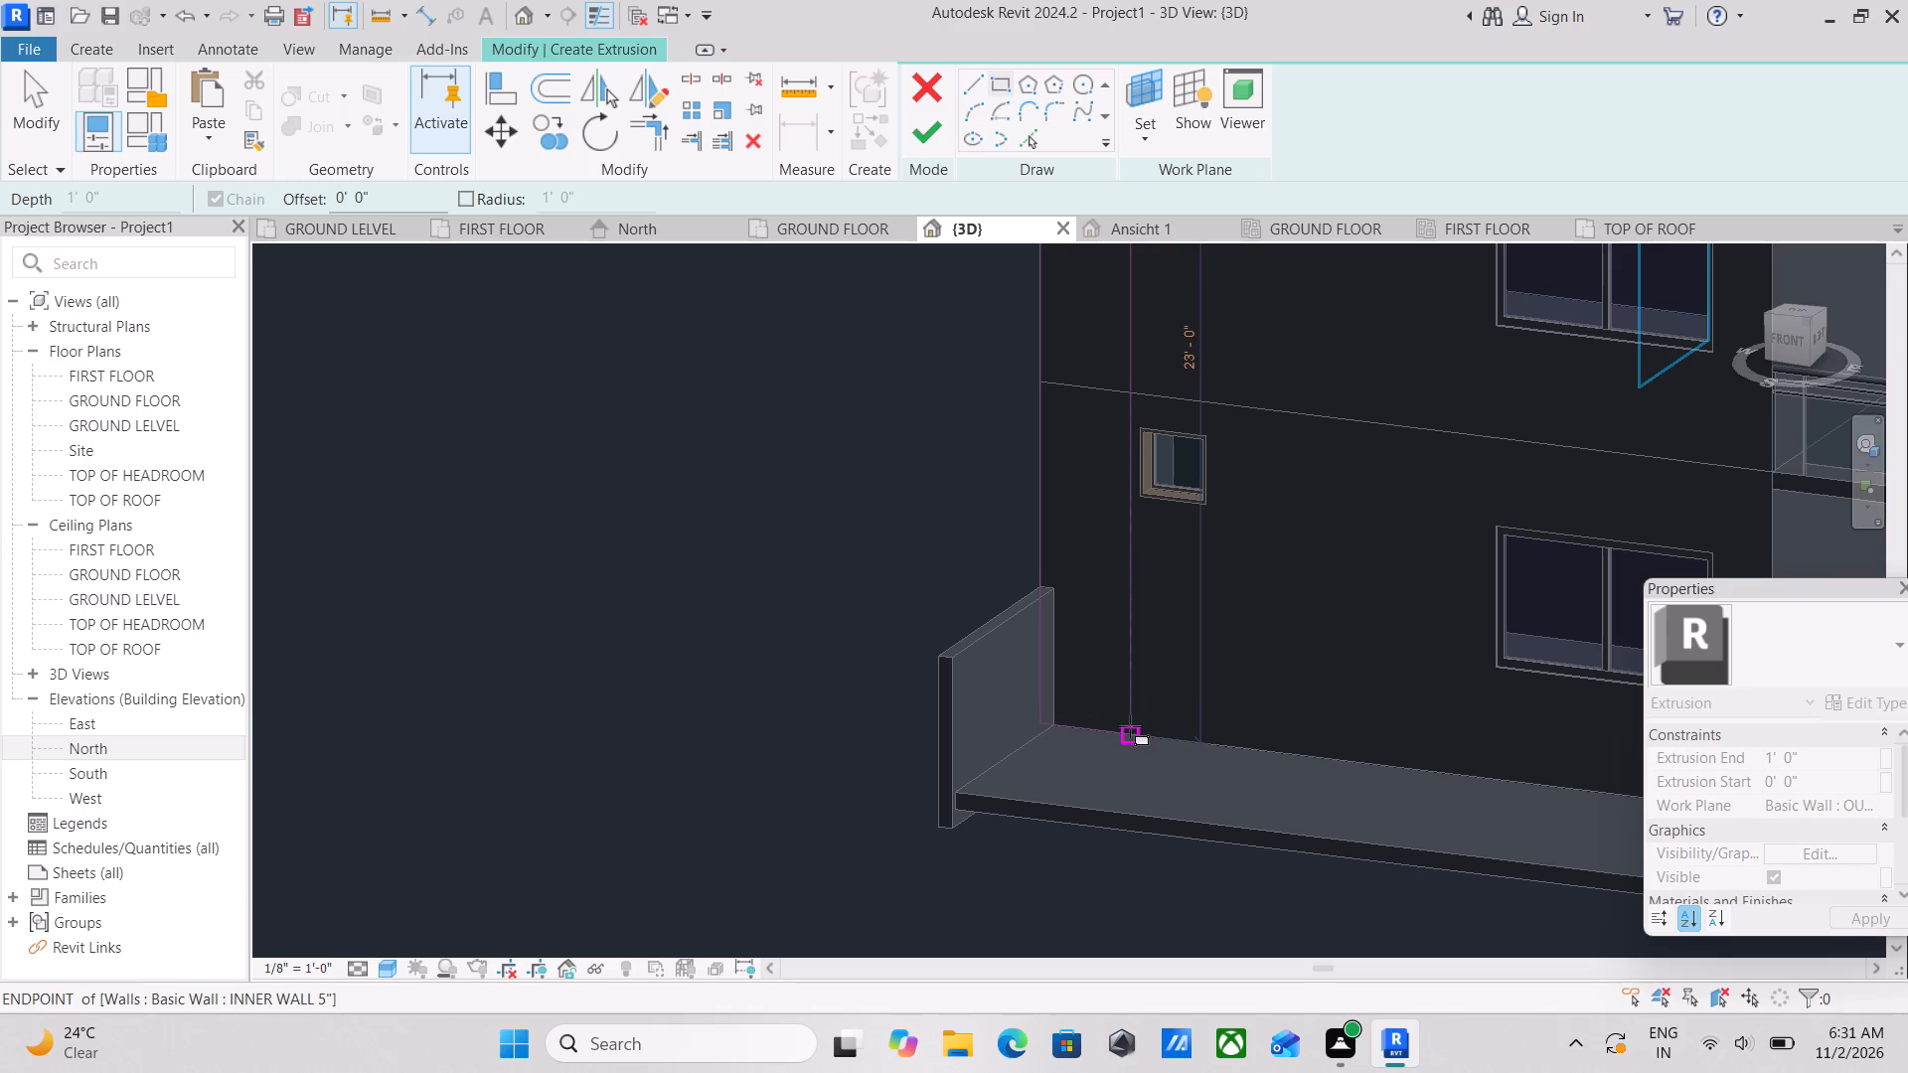
{"action": "left_click", "coordinate": [1130, 726]}
{"action": "scroll", "coordinate": [1158, 528], "scroll_direction": "down", "scroll_amount": 3}
{"action": "middle_click_drag", "start_coordinate": [1160, 536], "coordinate": [1023, 1022]}
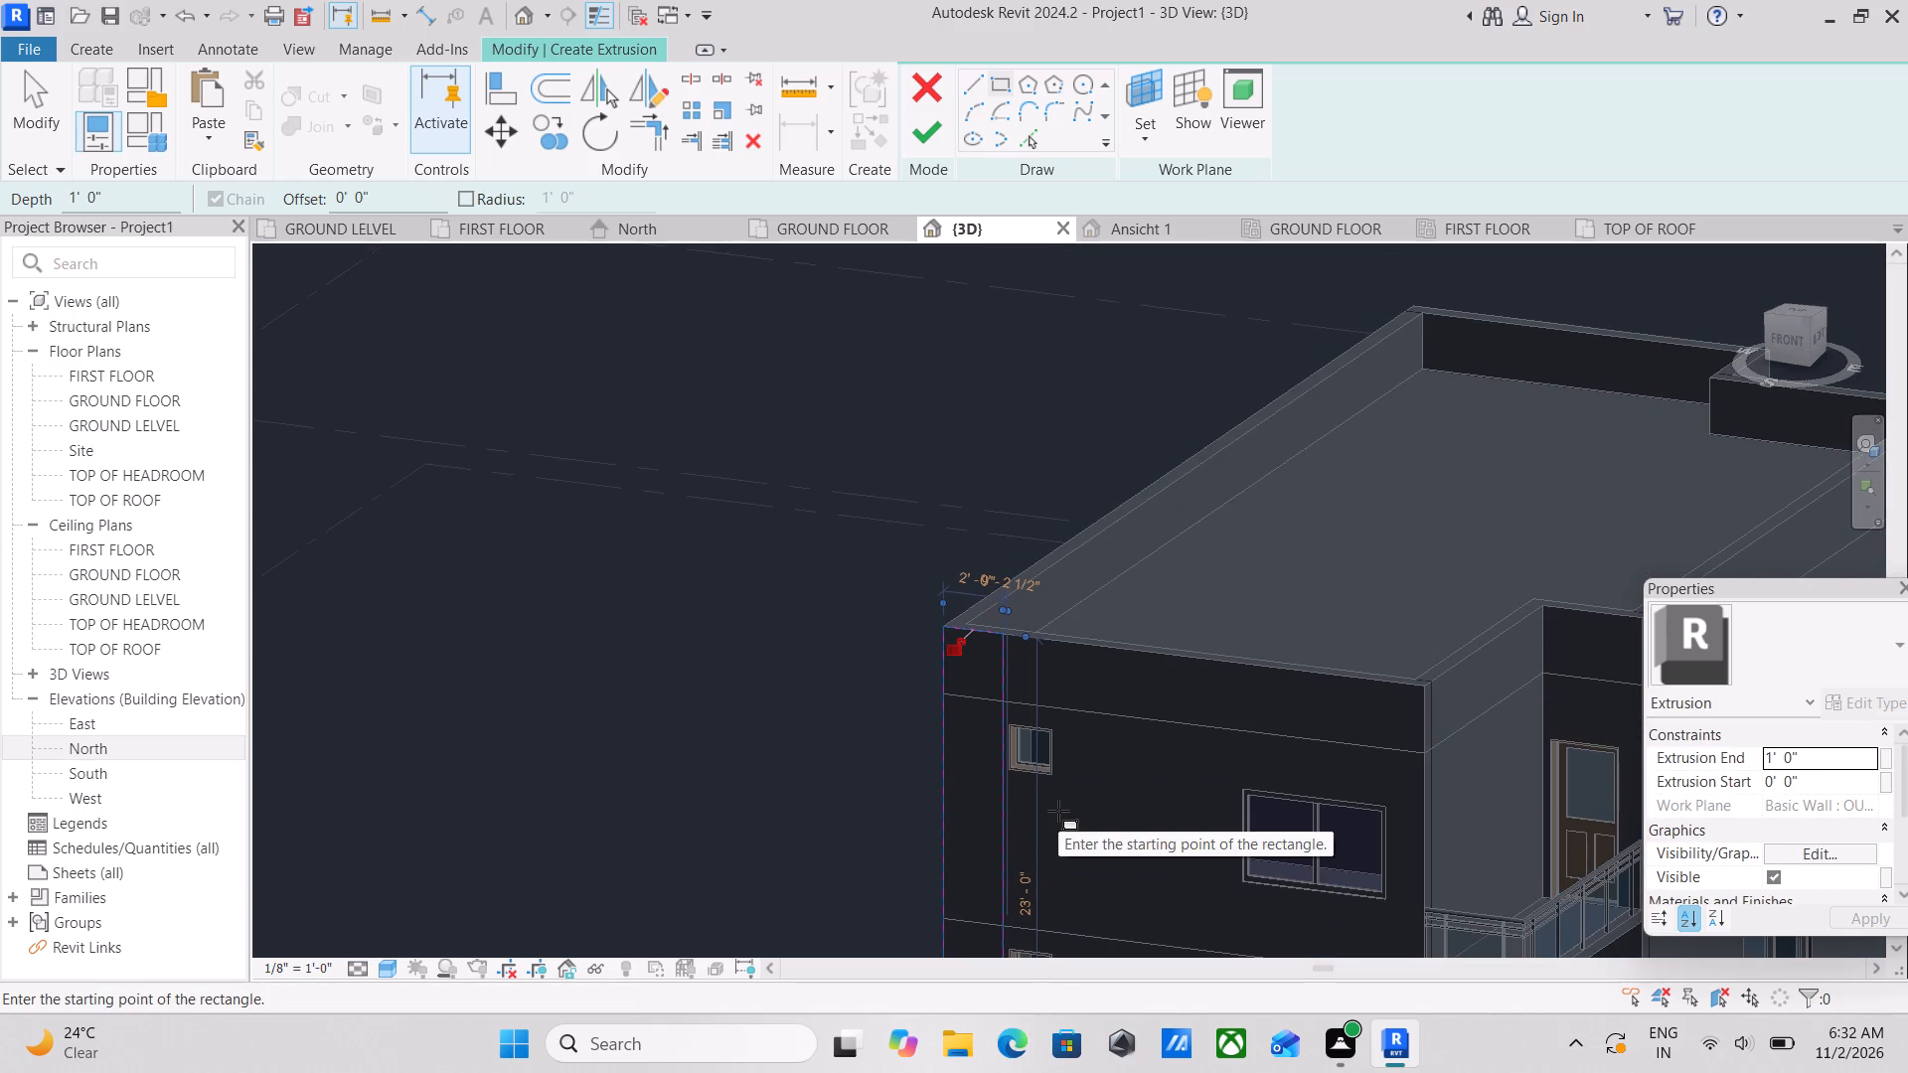
{"action": "scroll", "coordinate": [1167, 781], "scroll_direction": "down", "scroll_amount": 2}
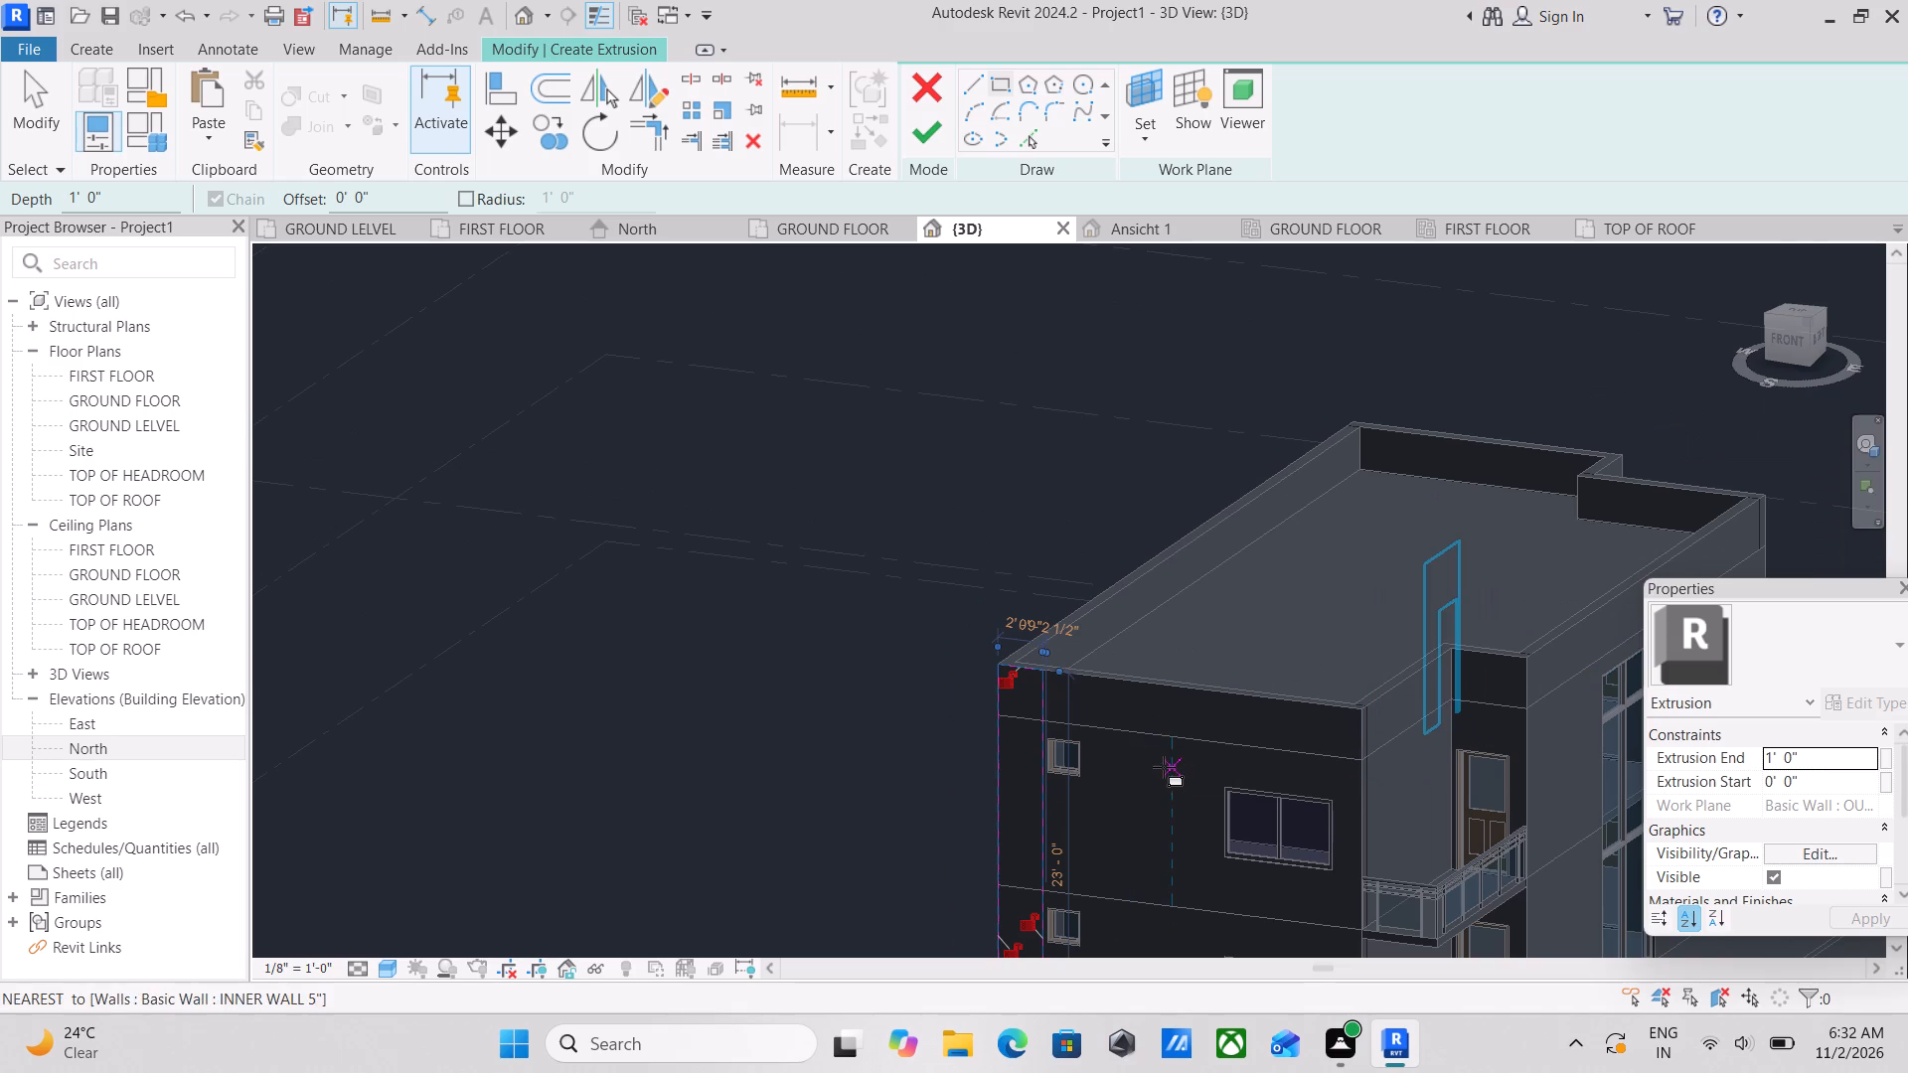
{"action": "scroll", "coordinate": [1053, 664], "scroll_direction": "up", "scroll_amount": 6}
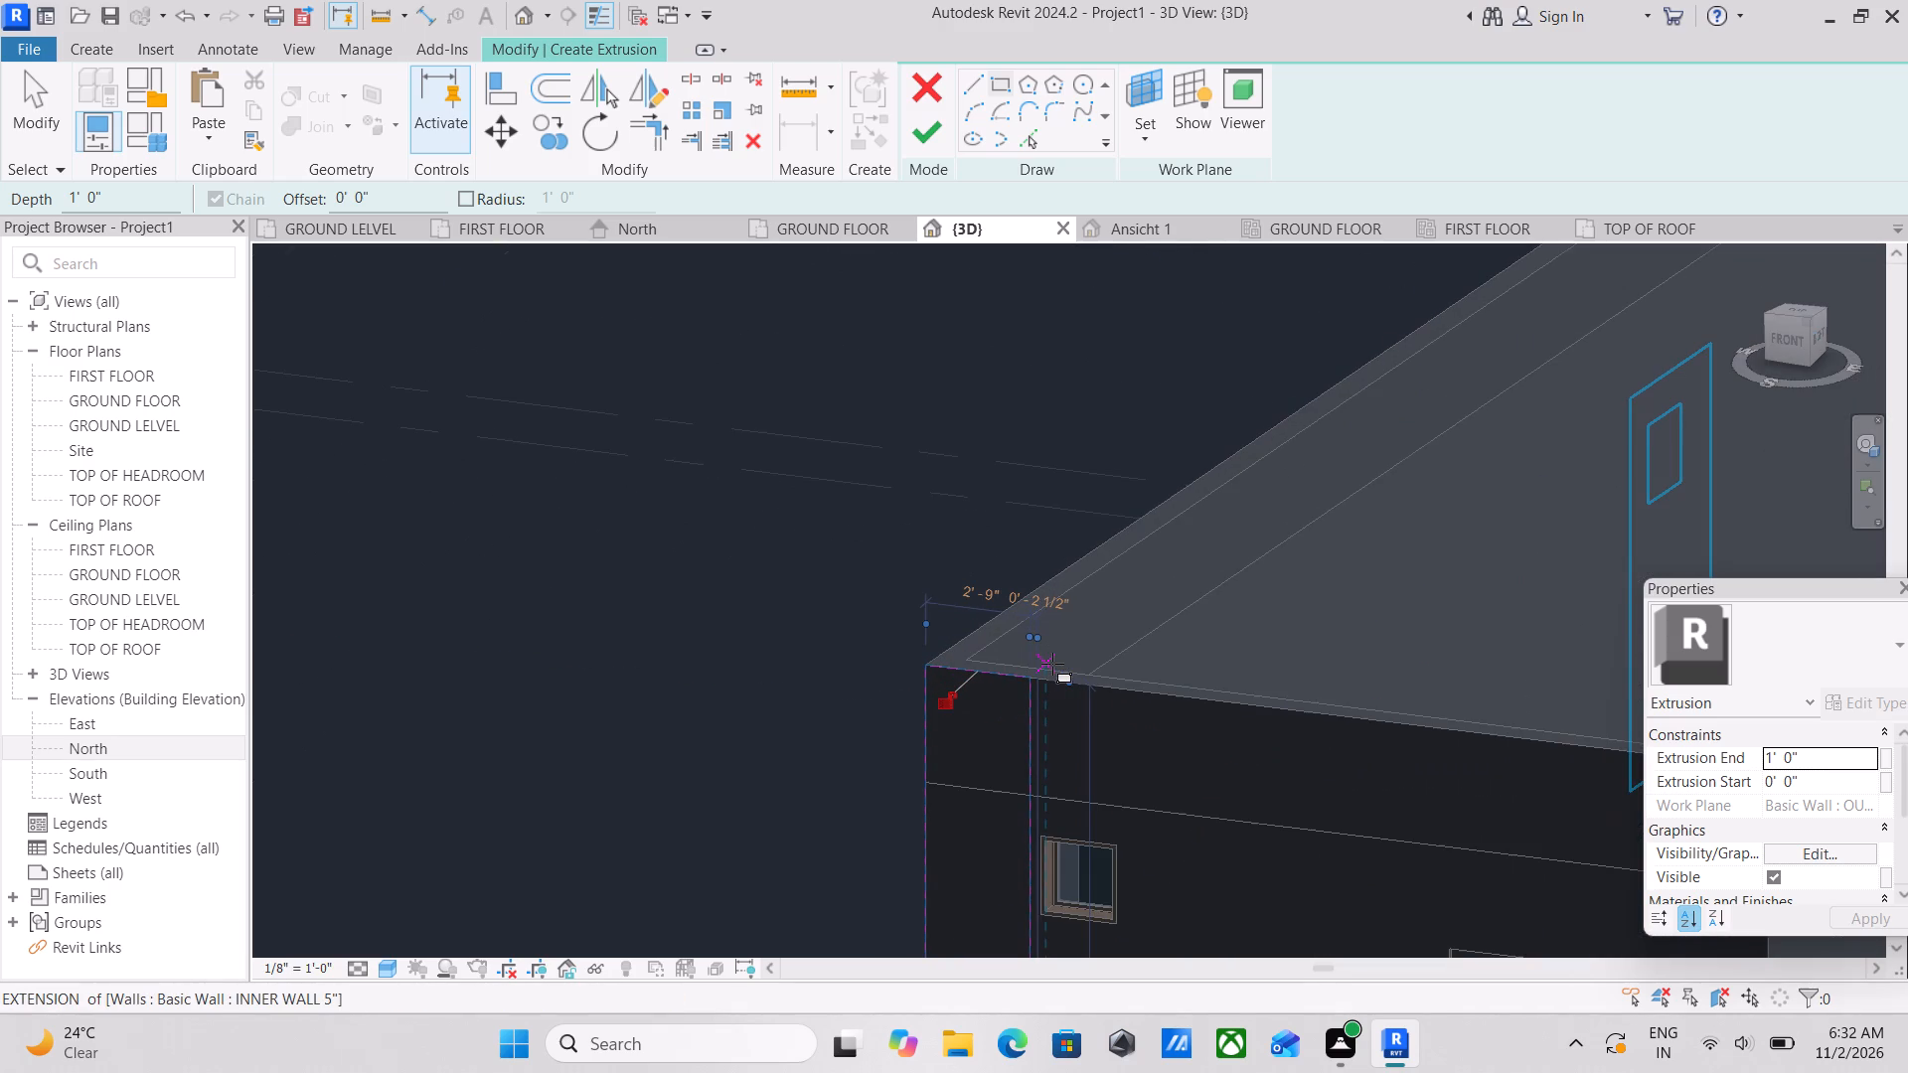
{"action": "scroll", "coordinate": [1043, 680], "scroll_direction": "up", "scroll_amount": 3}
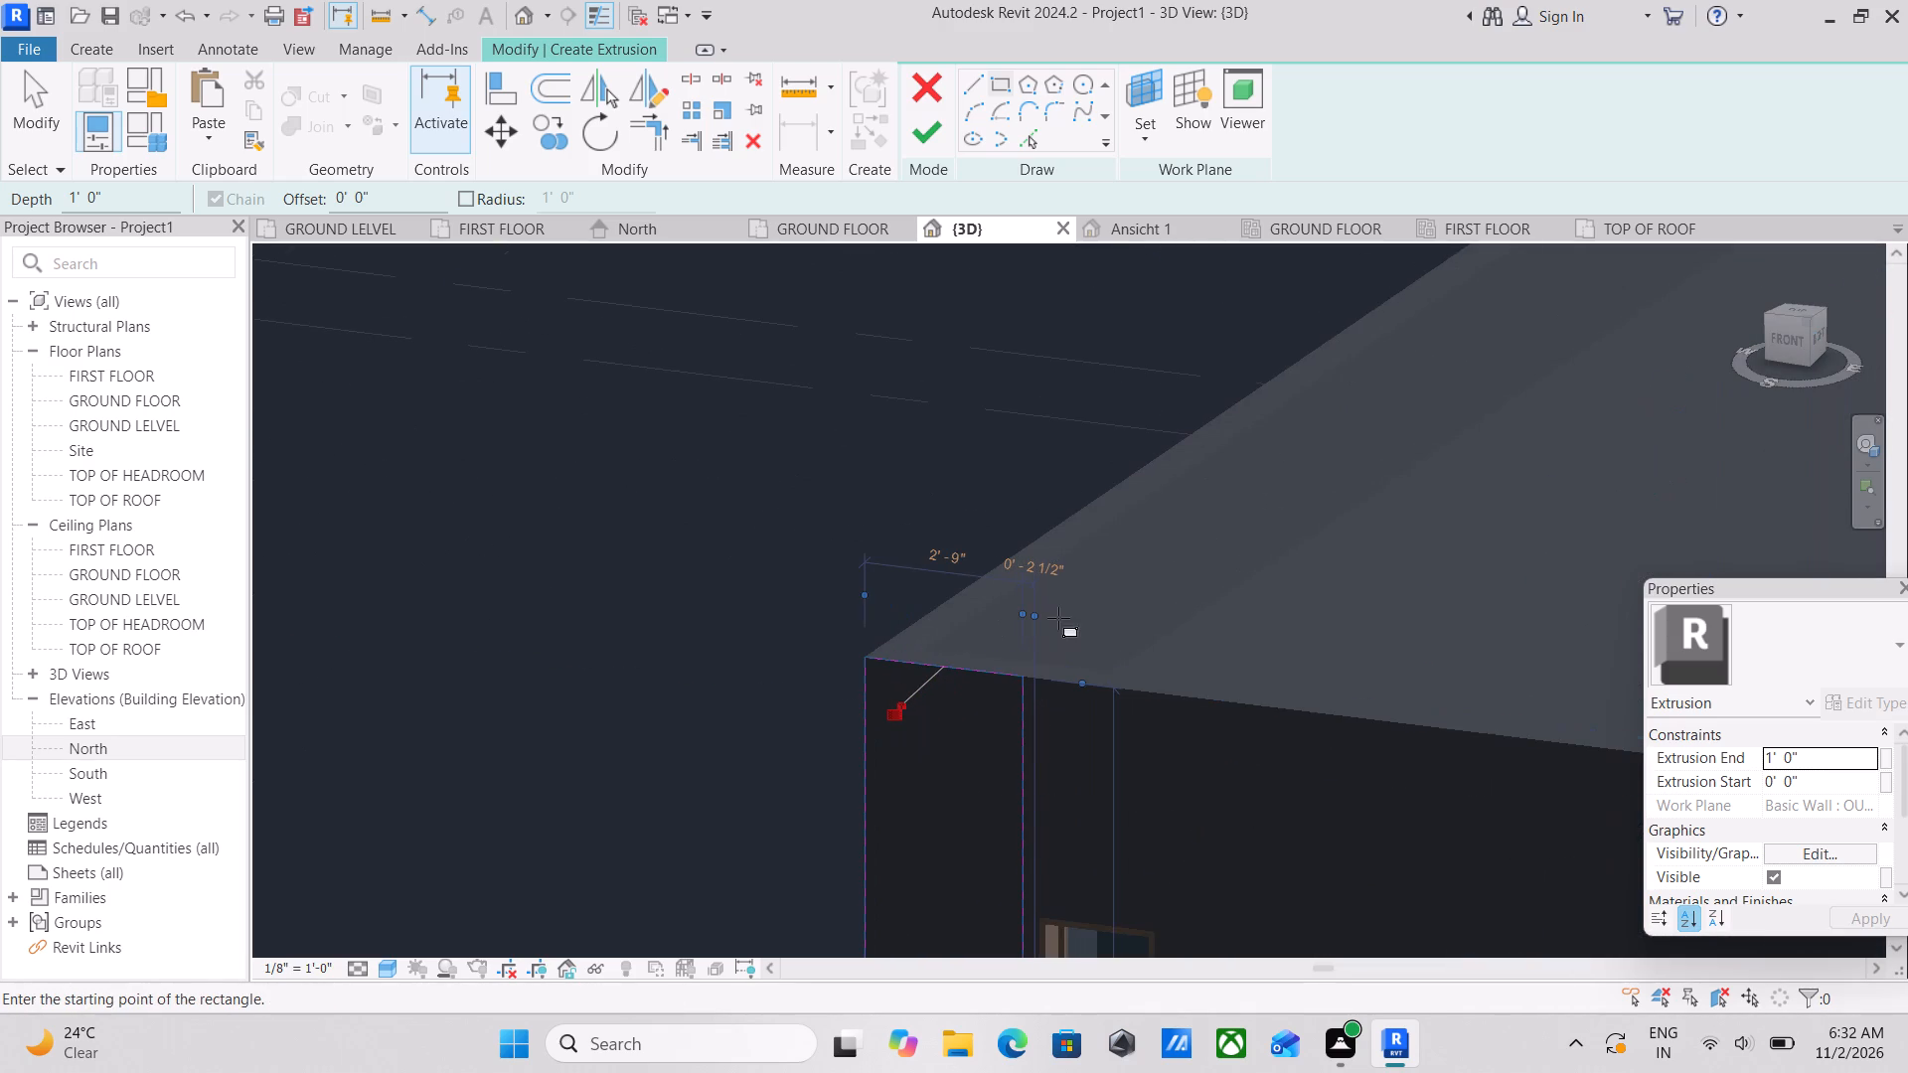
{"action": "key", "text": "Escape"}
{"action": "key", "text": "Escape"}
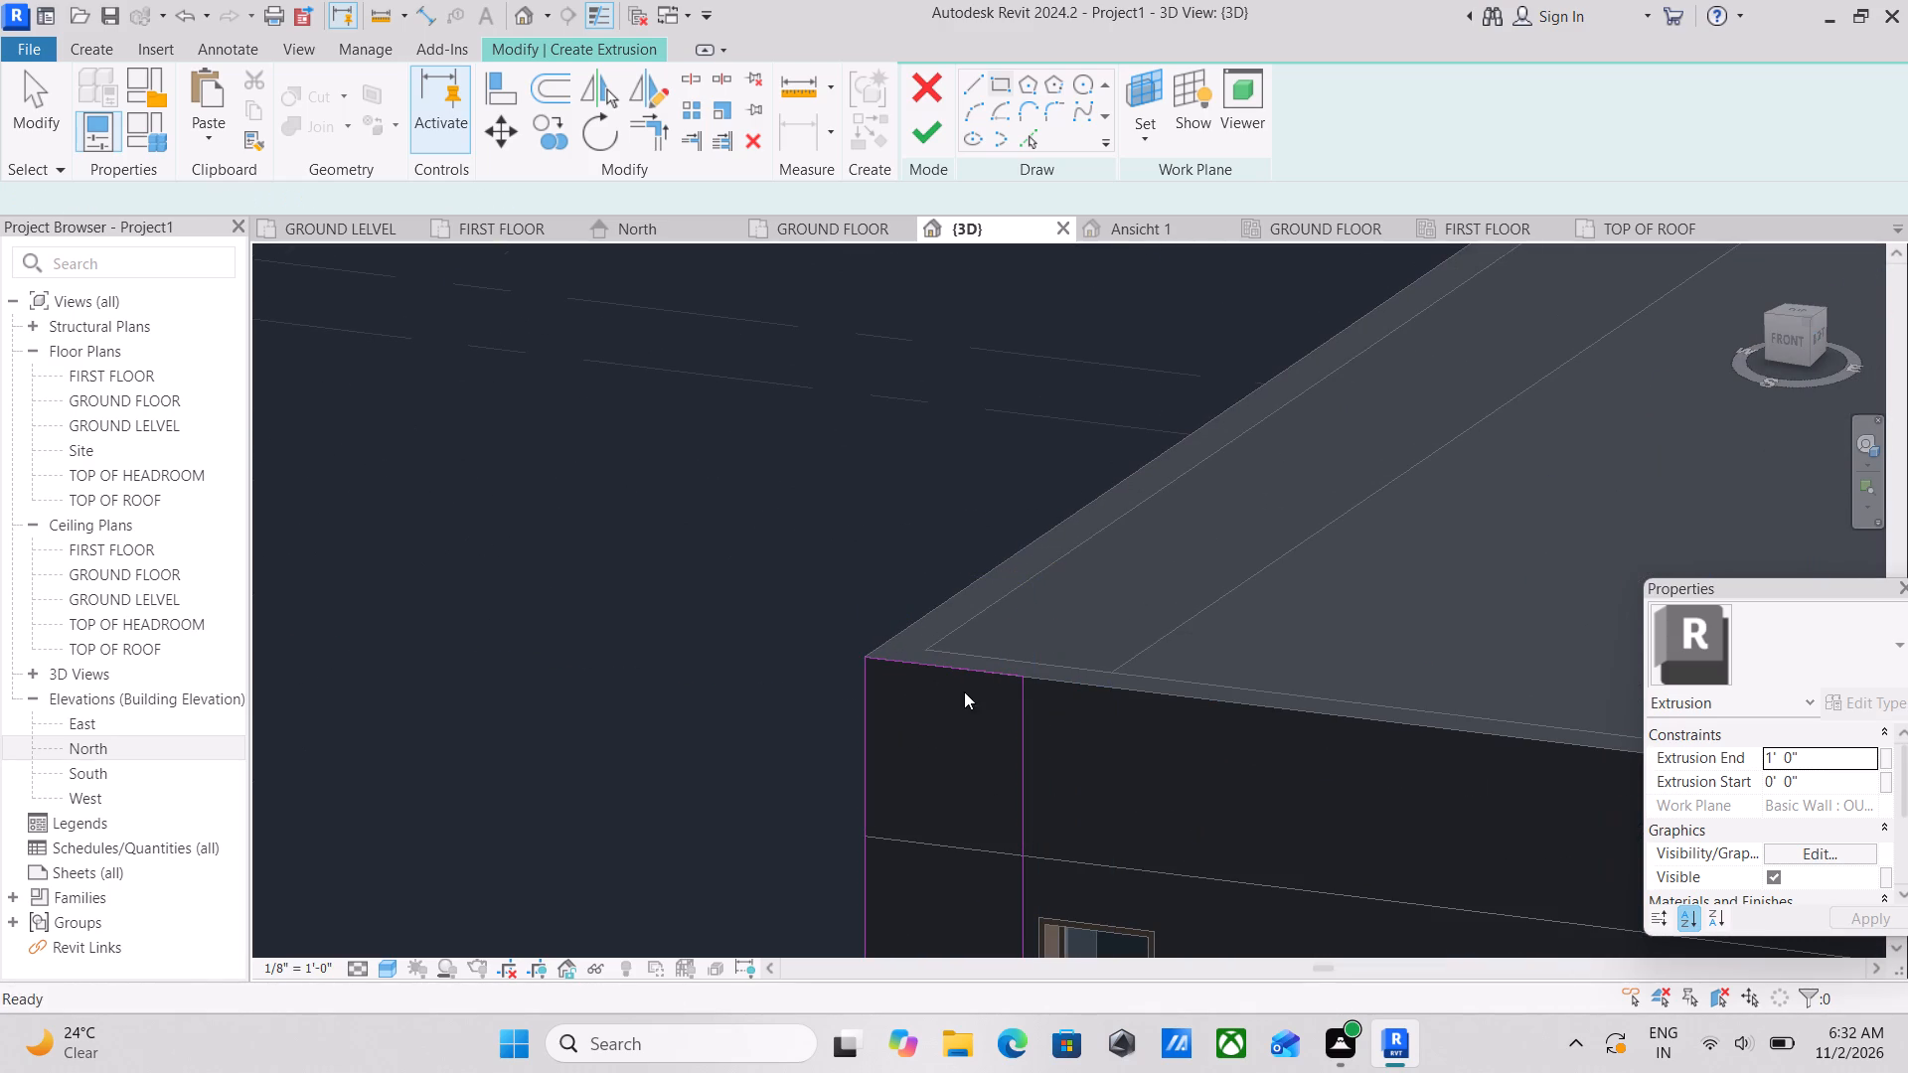
{"action": "key", "text": "Escape"}
Delete the short top line of the sketched rectangle.
{"action": "left_click", "coordinate": [964, 669]}
{"action": "right_click", "coordinate": [964, 669]}
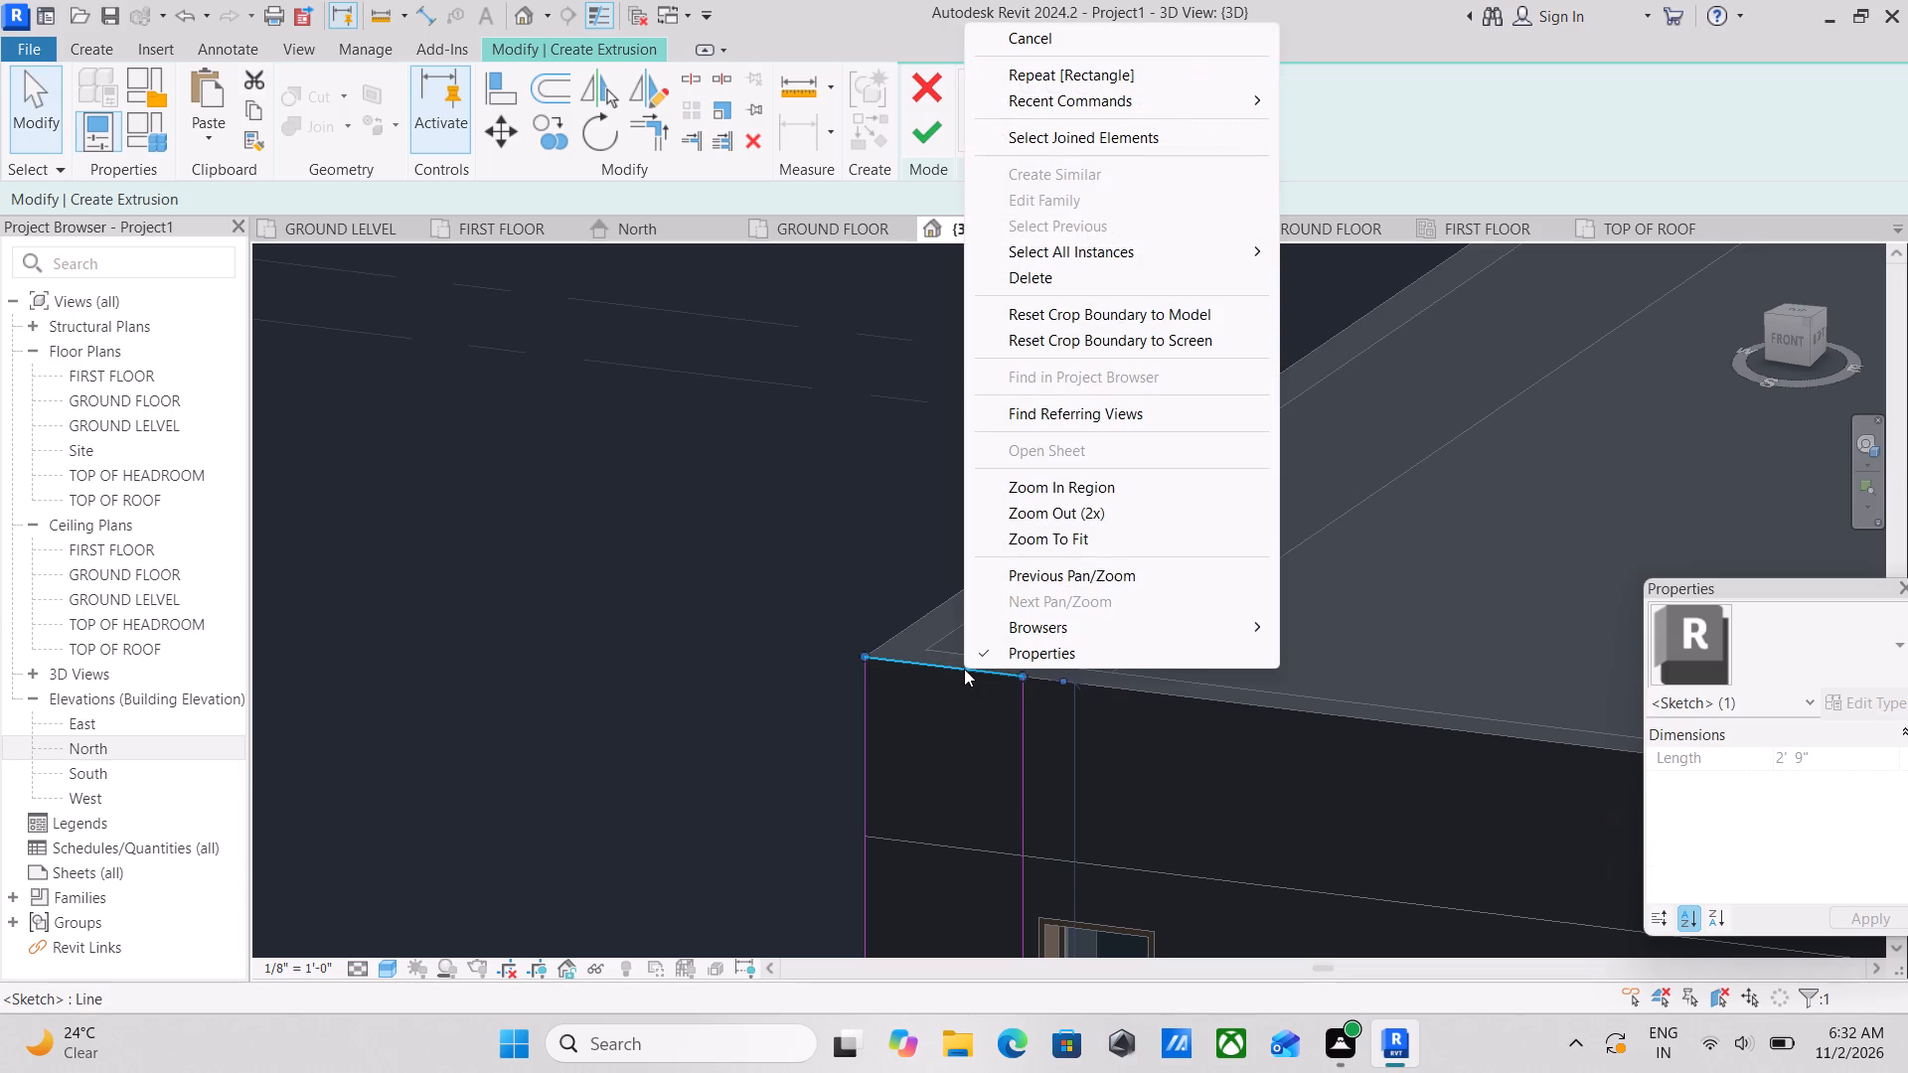
{"action": "left_click", "coordinate": [1069, 274]}
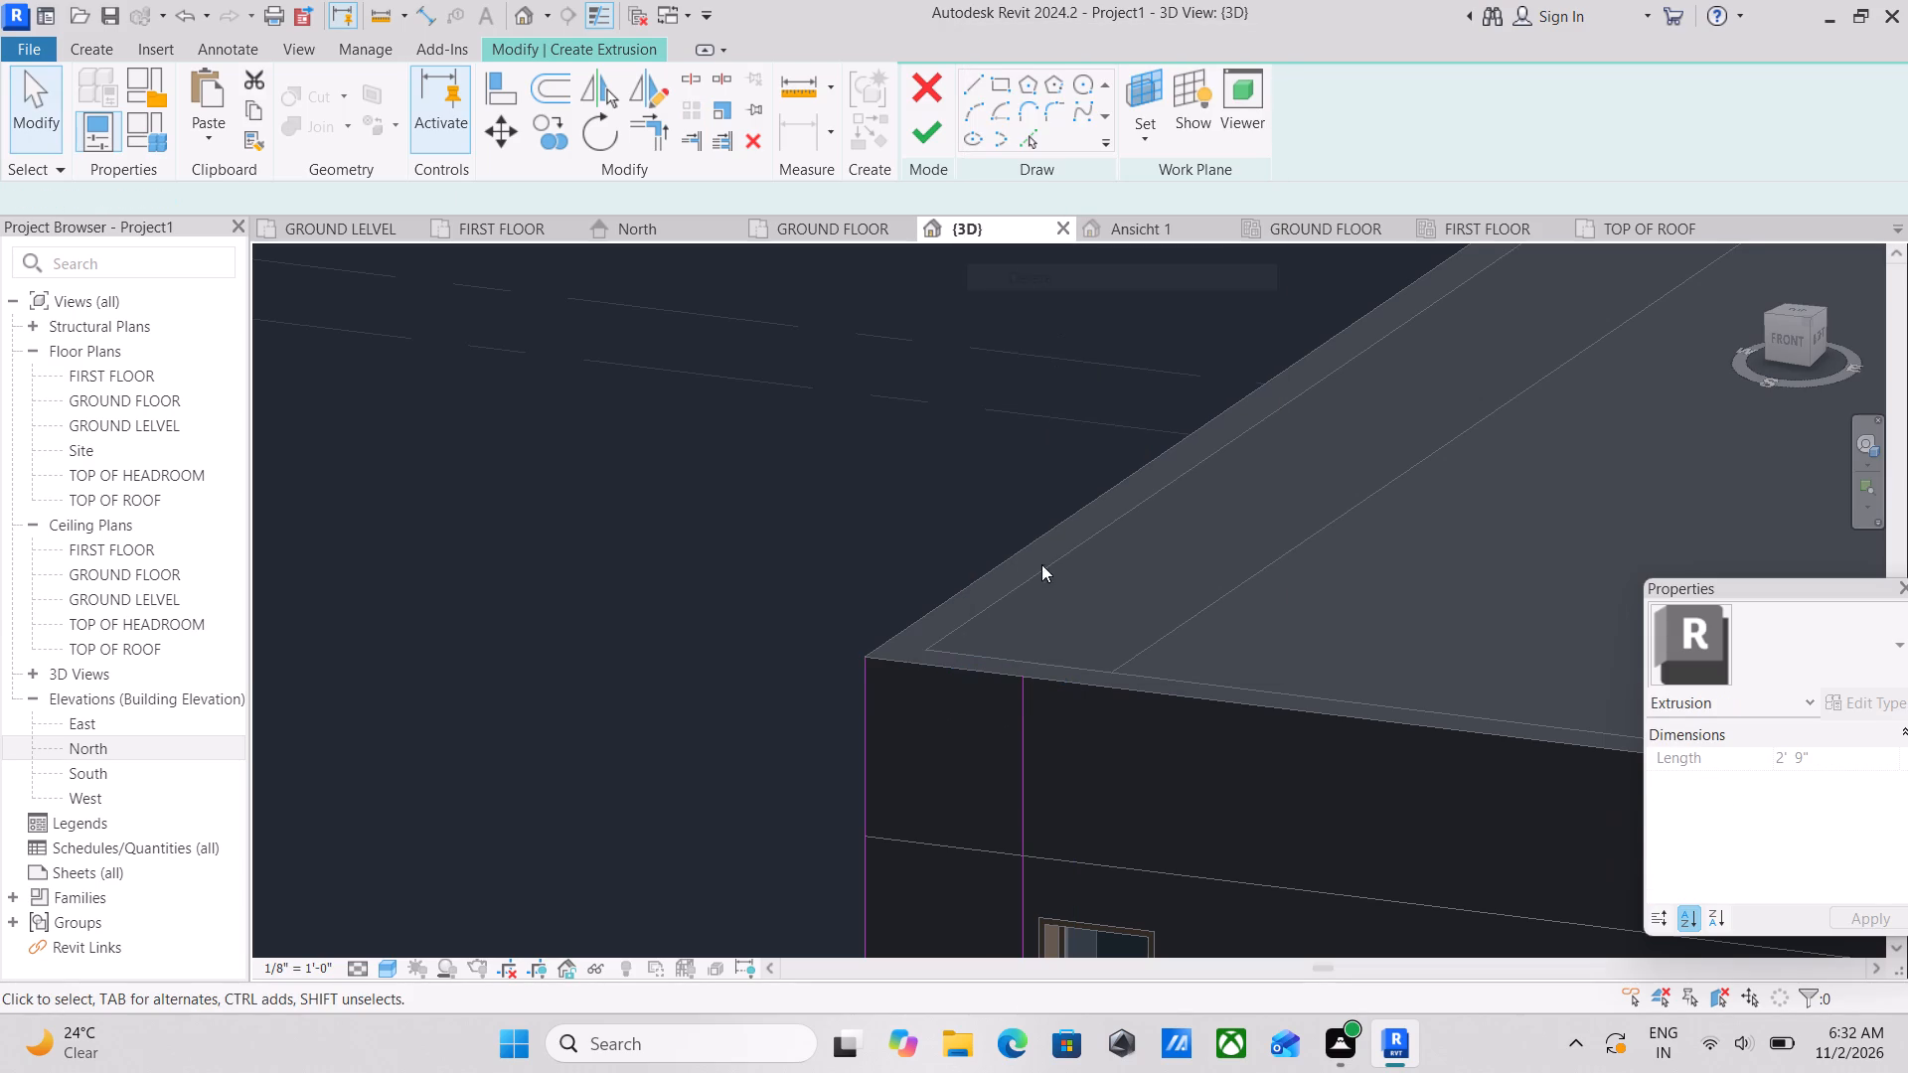
Shorten the inner vertical sketch line to 20' 0" by lowering its top end to the horizontal wall line below the parapet.
{"action": "scroll", "coordinate": [1027, 819], "scroll_direction": "up", "scroll_amount": 2}
{"action": "middle_click_drag", "start_coordinate": [1015, 786], "coordinate": [1083, 614]}
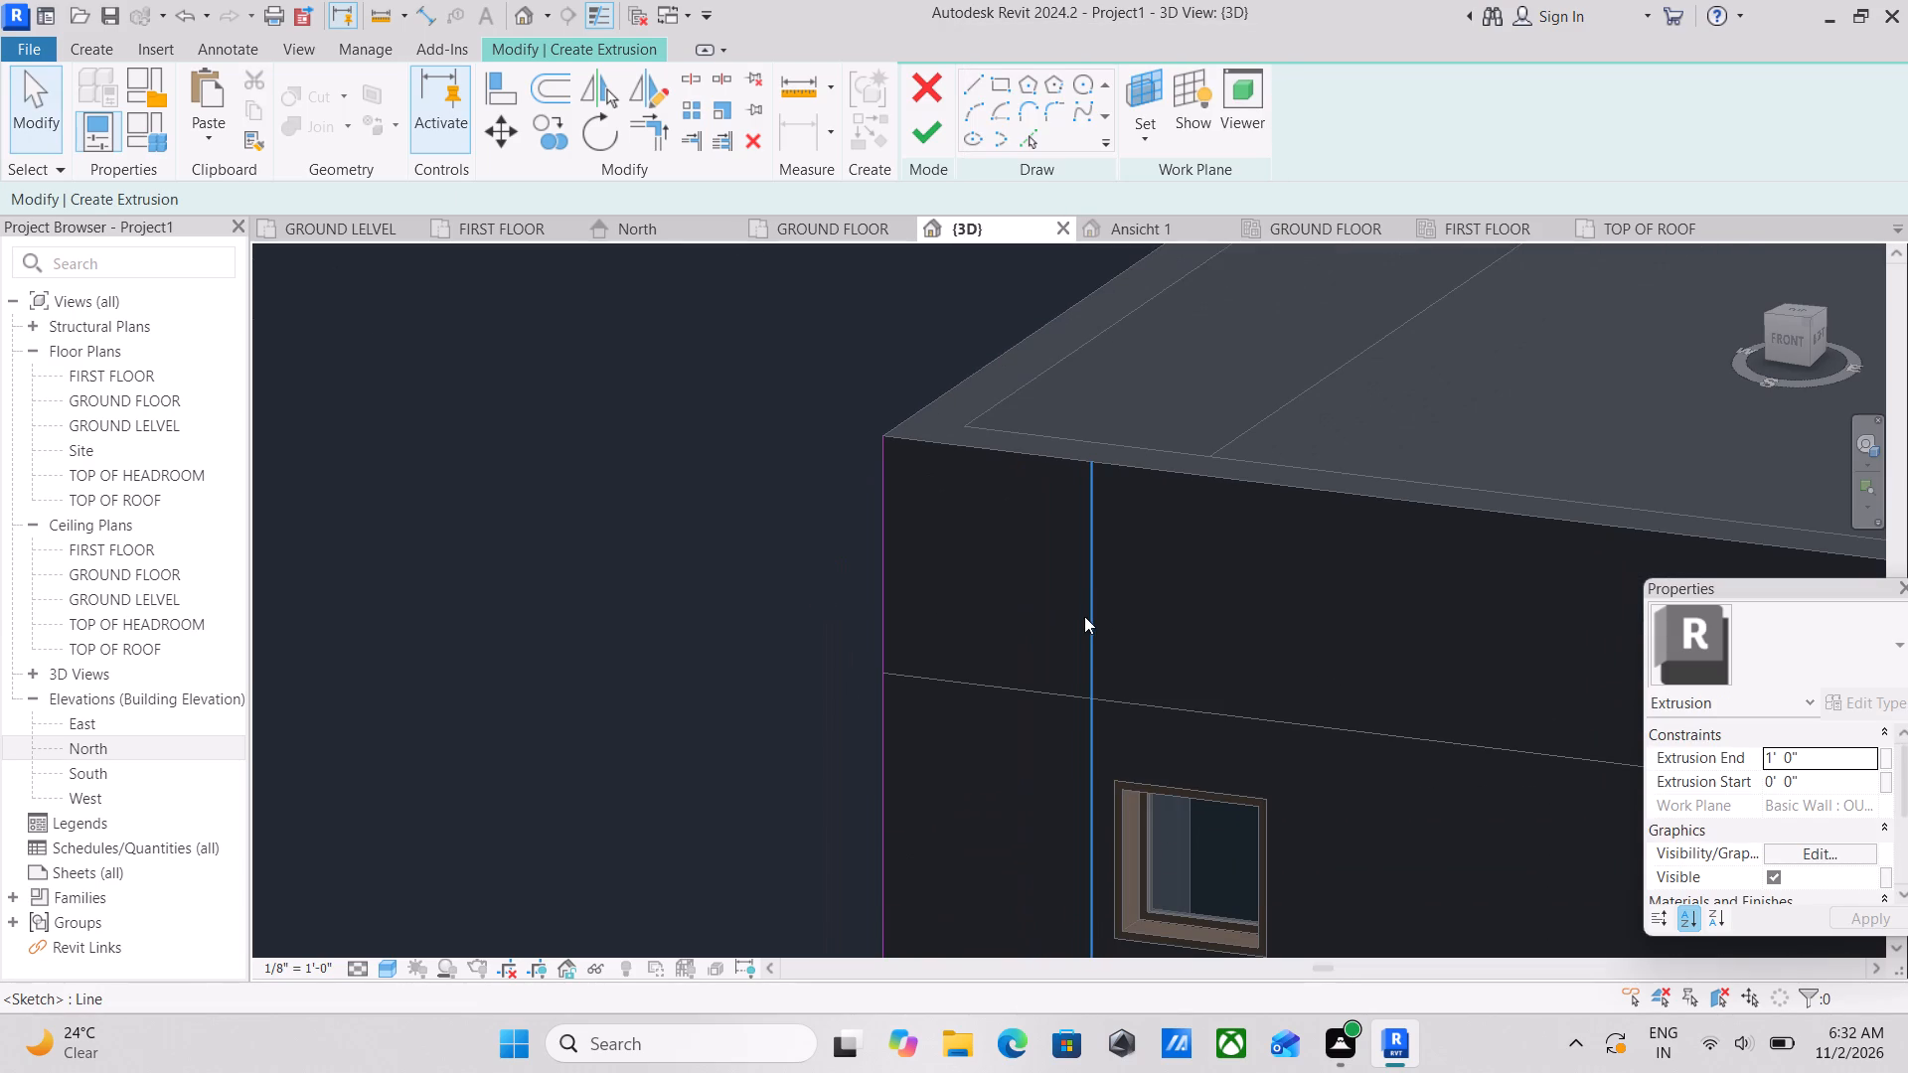
{"action": "left_click", "coordinate": [1088, 620]}
{"action": "scroll", "coordinate": [1125, 594], "scroll_direction": "up", "scroll_amount": 2}
{"action": "scroll", "coordinate": [1132, 450], "scroll_direction": "up", "scroll_amount": 3}
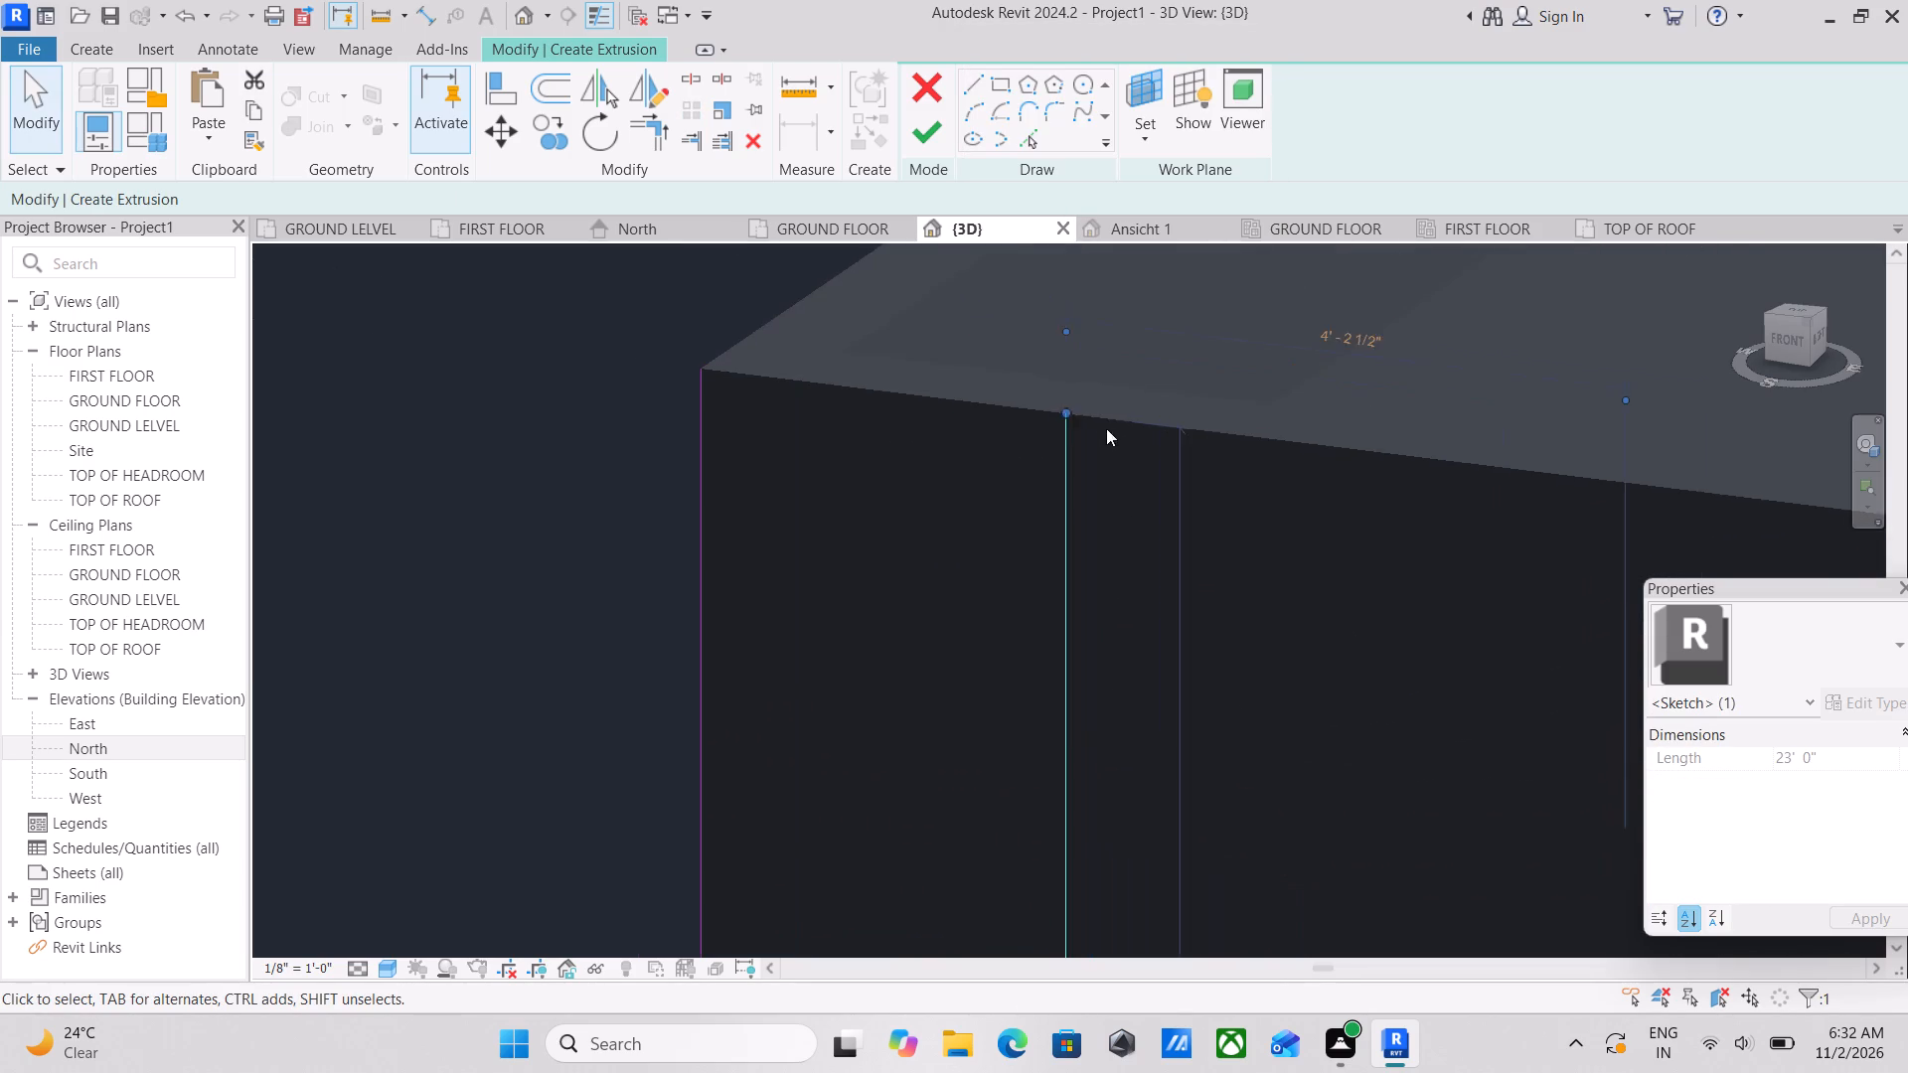
{"action": "scroll", "coordinate": [1076, 413], "scroll_direction": "down", "scroll_amount": 3}
{"action": "scroll", "coordinate": [1171, 638], "scroll_direction": "down", "scroll_amount": 2}
{"action": "middle_click_drag", "start_coordinate": [1172, 634], "coordinate": [1321, 540]}
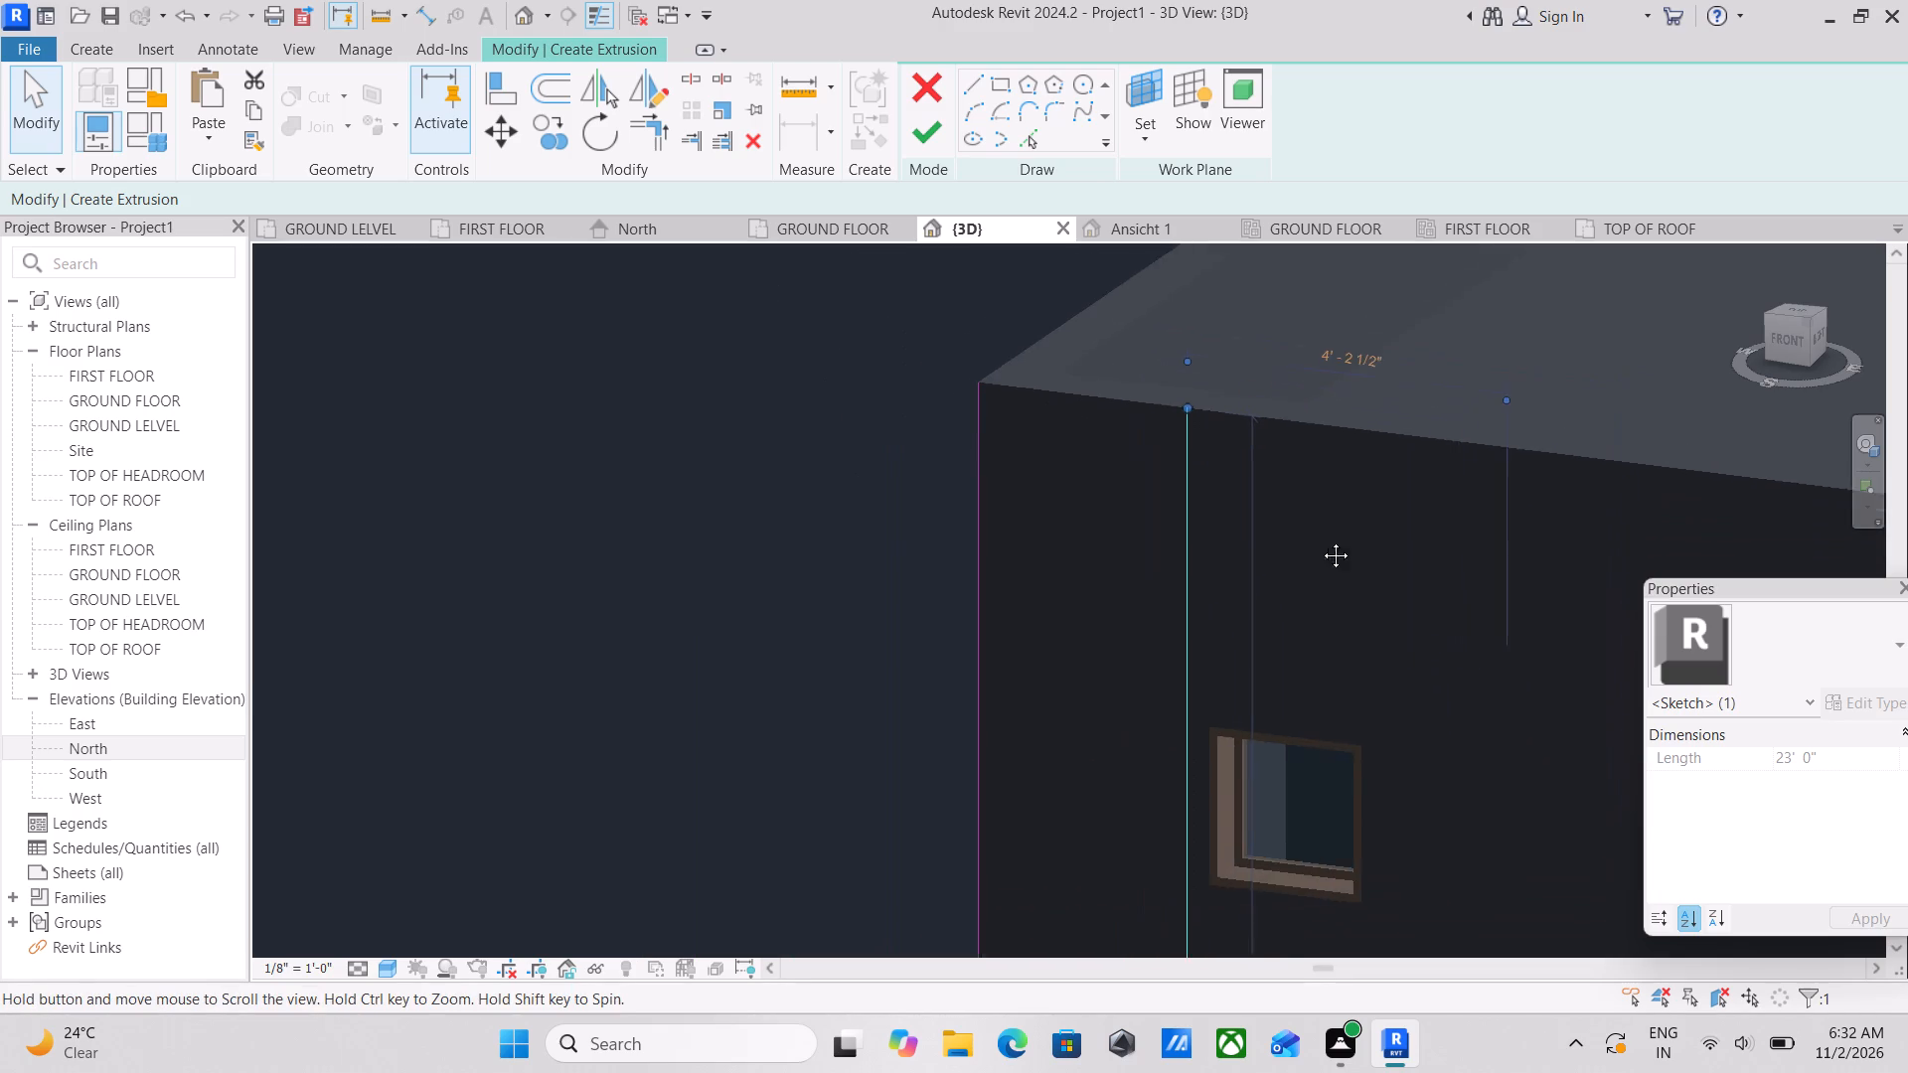
{"action": "middle_click_drag", "start_coordinate": [1321, 540], "coordinate": [1350, 528]}
{"action": "left_click_drag", "start_coordinate": [1276, 367], "coordinate": [1273, 376]}
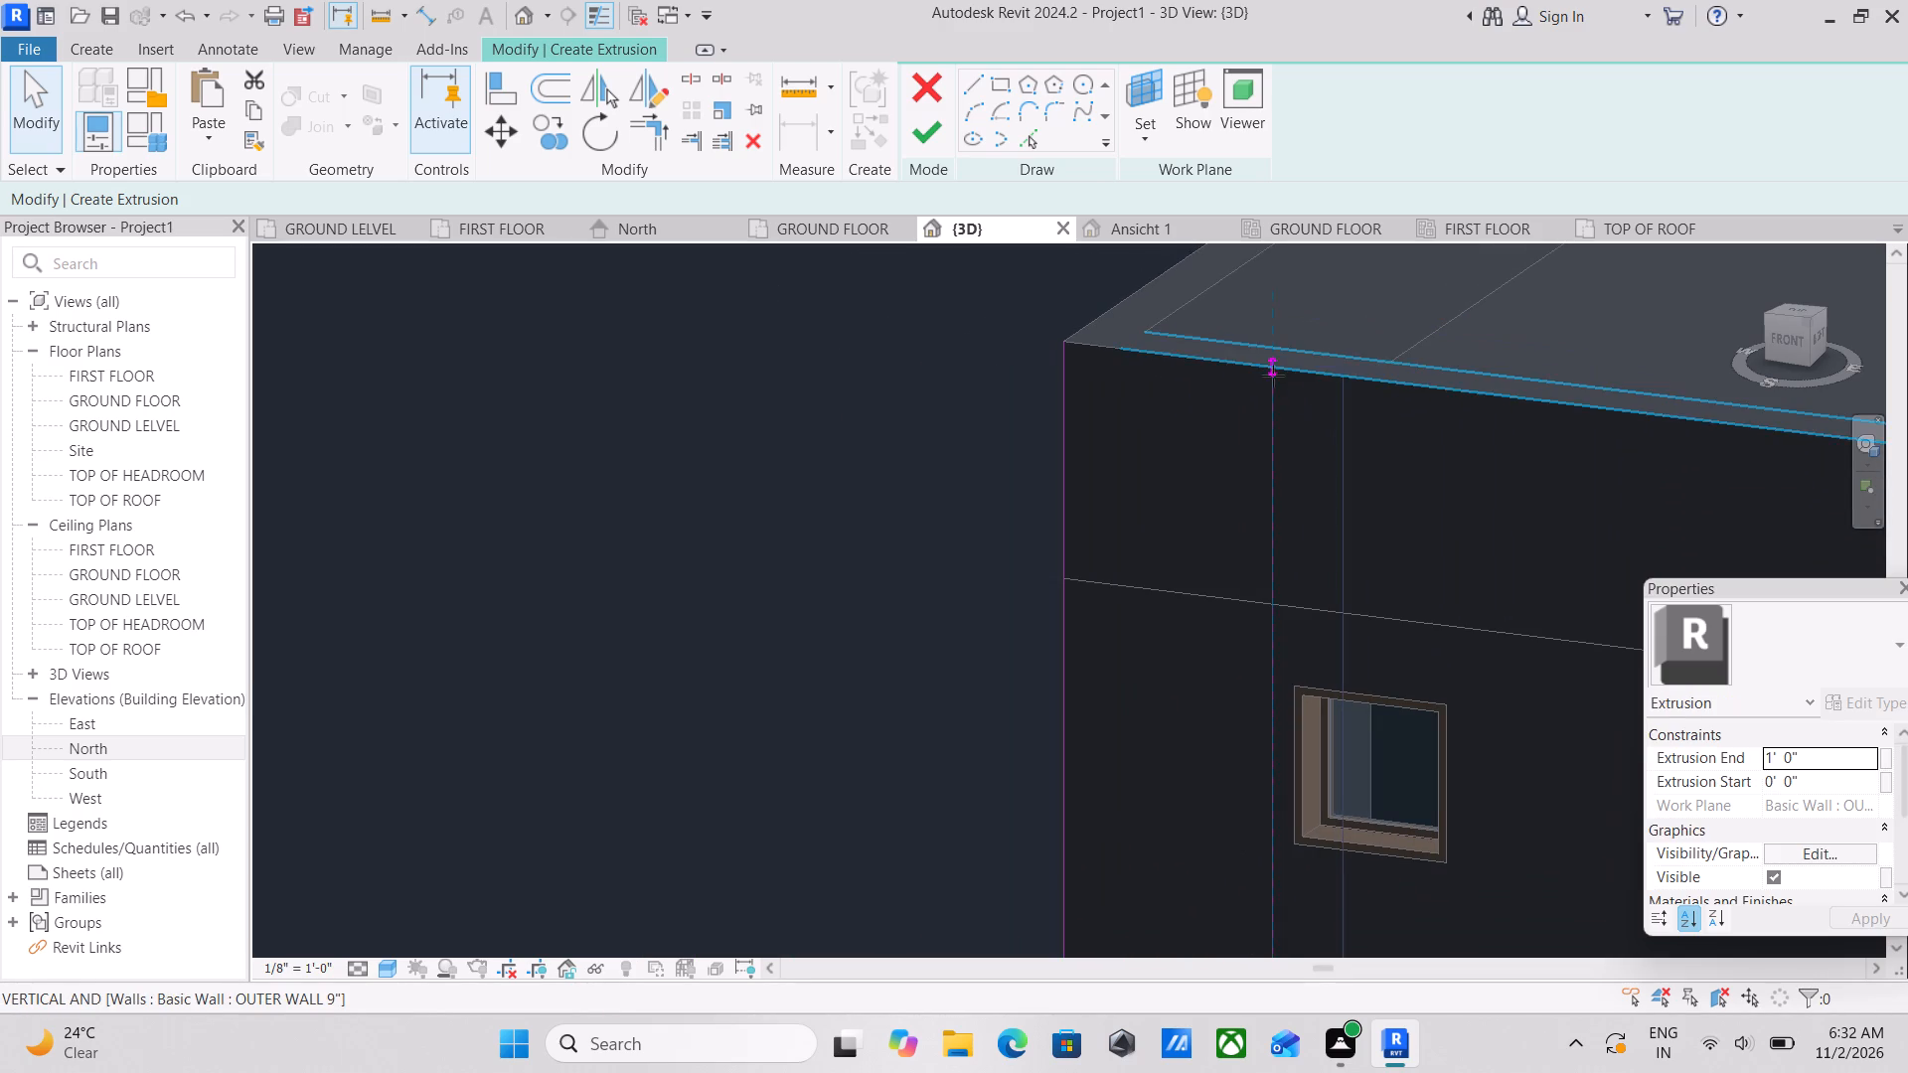
{"action": "left_click_drag", "start_coordinate": [1273, 376], "coordinate": [1272, 598]}
{"action": "scroll", "coordinate": [1290, 616], "scroll_direction": "up", "scroll_amount": 3}
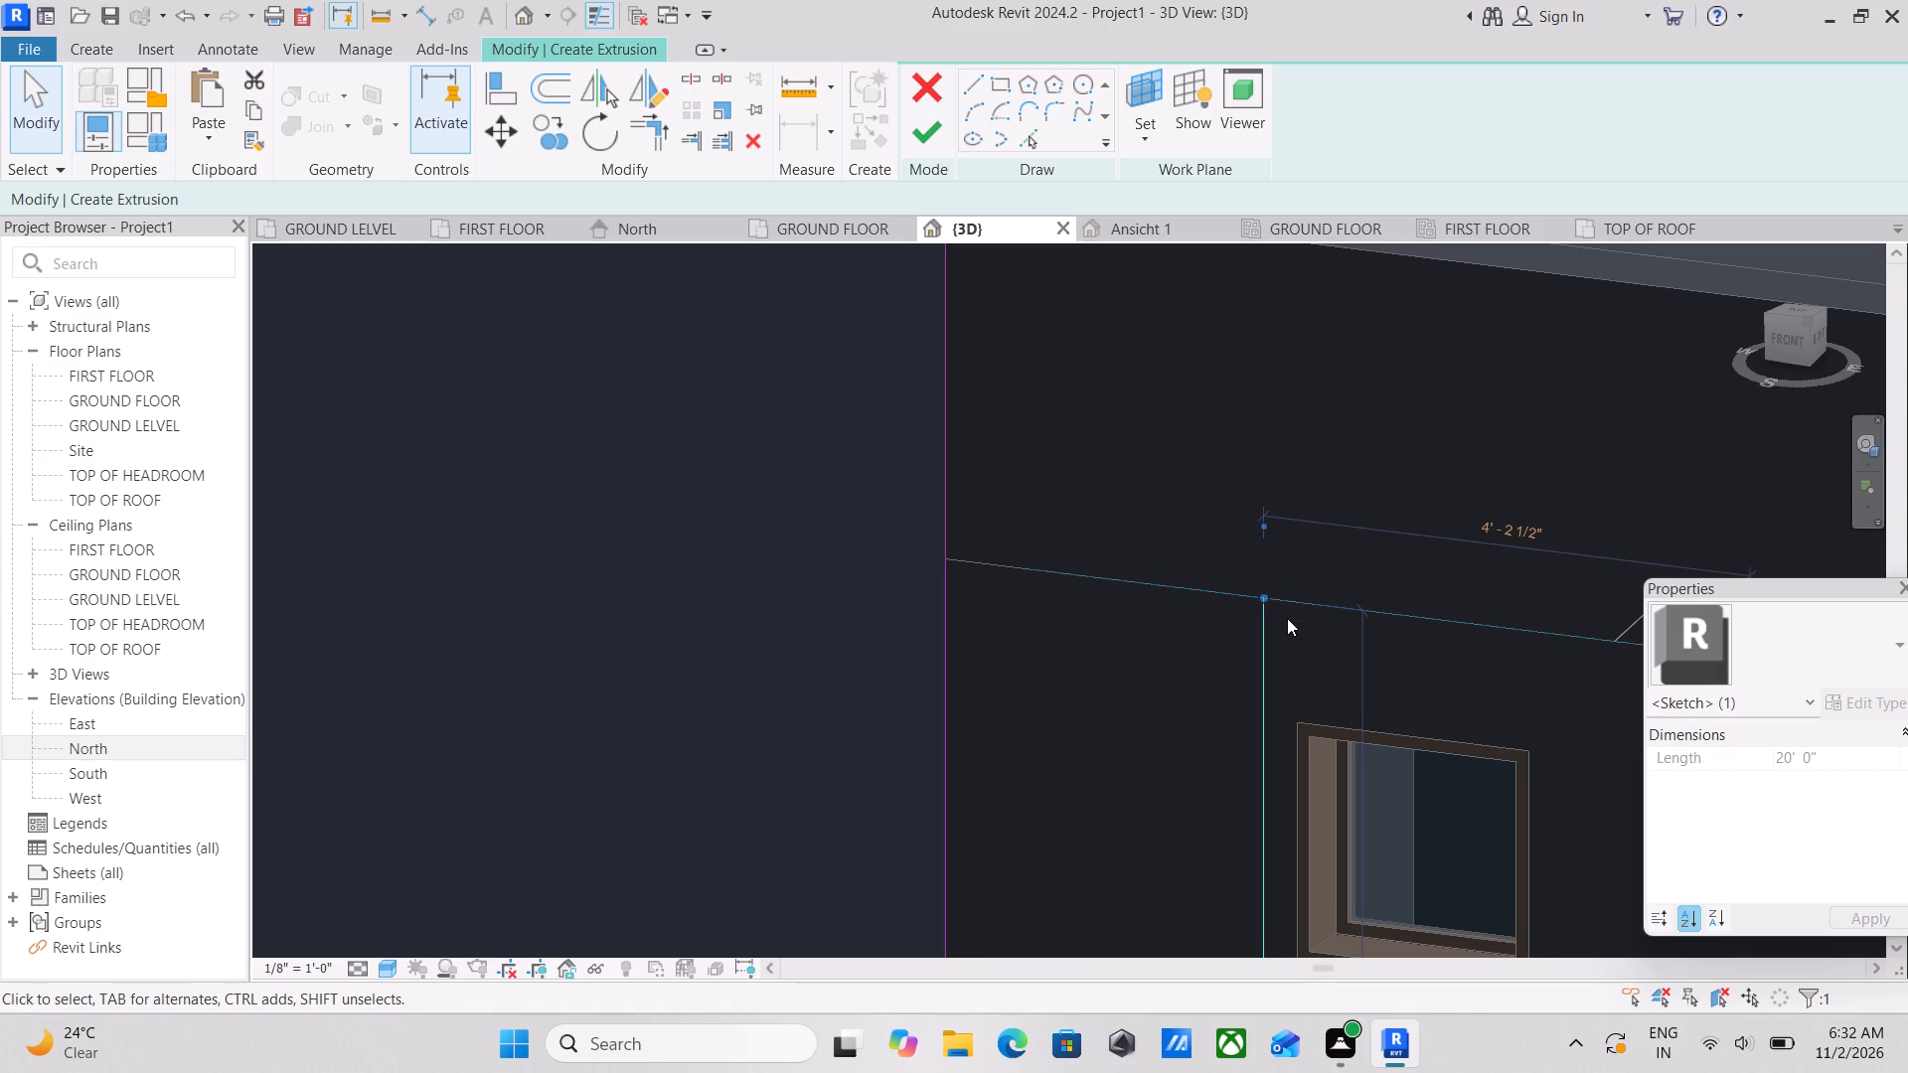
{"action": "scroll", "coordinate": [1267, 590], "scroll_direction": "down", "scroll_amount": 2}
{"action": "scroll", "coordinate": [1350, 518], "scroll_direction": "down", "scroll_amount": 2}
{"action": "key", "text": "Escape"}
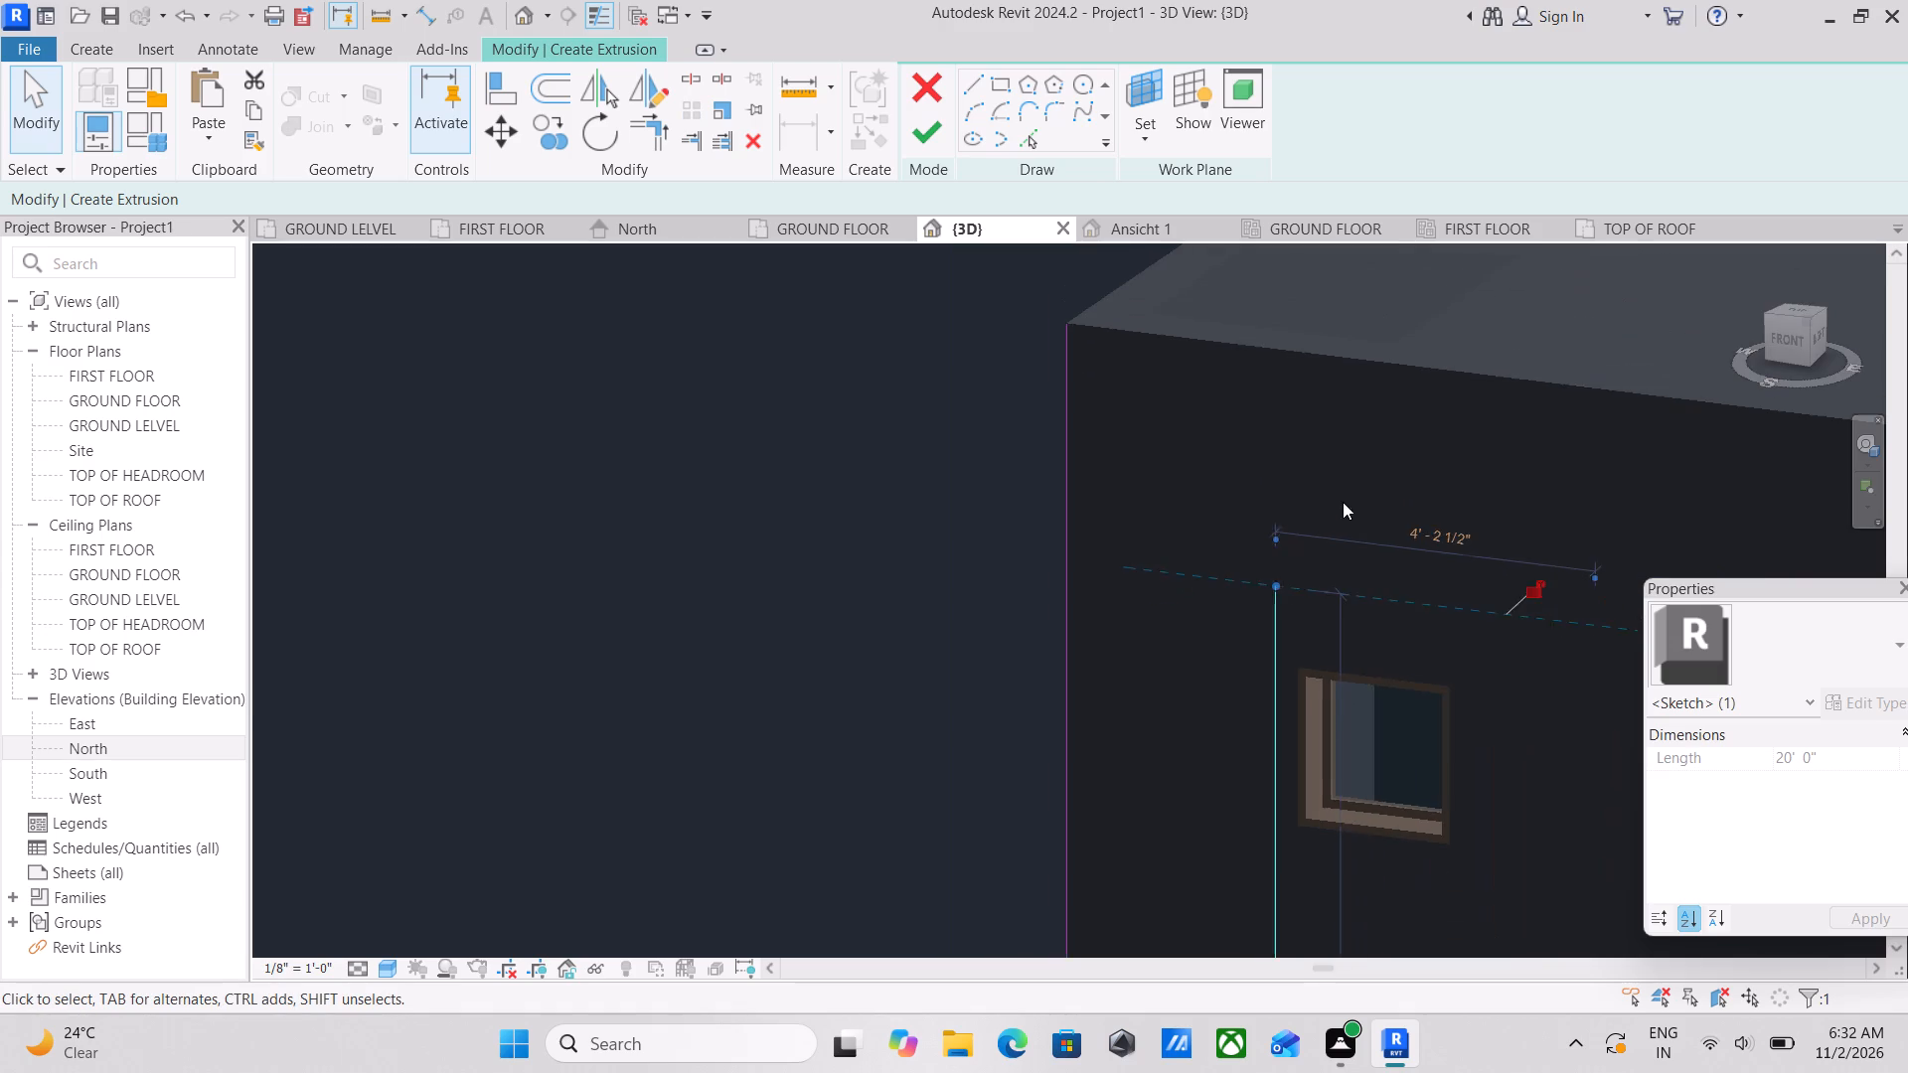
Sketch a line along the front wall's top edge from its outer corner to the far corner by the balcony side.
{"action": "scroll", "coordinate": [1343, 502], "scroll_direction": "down", "scroll_amount": 2}
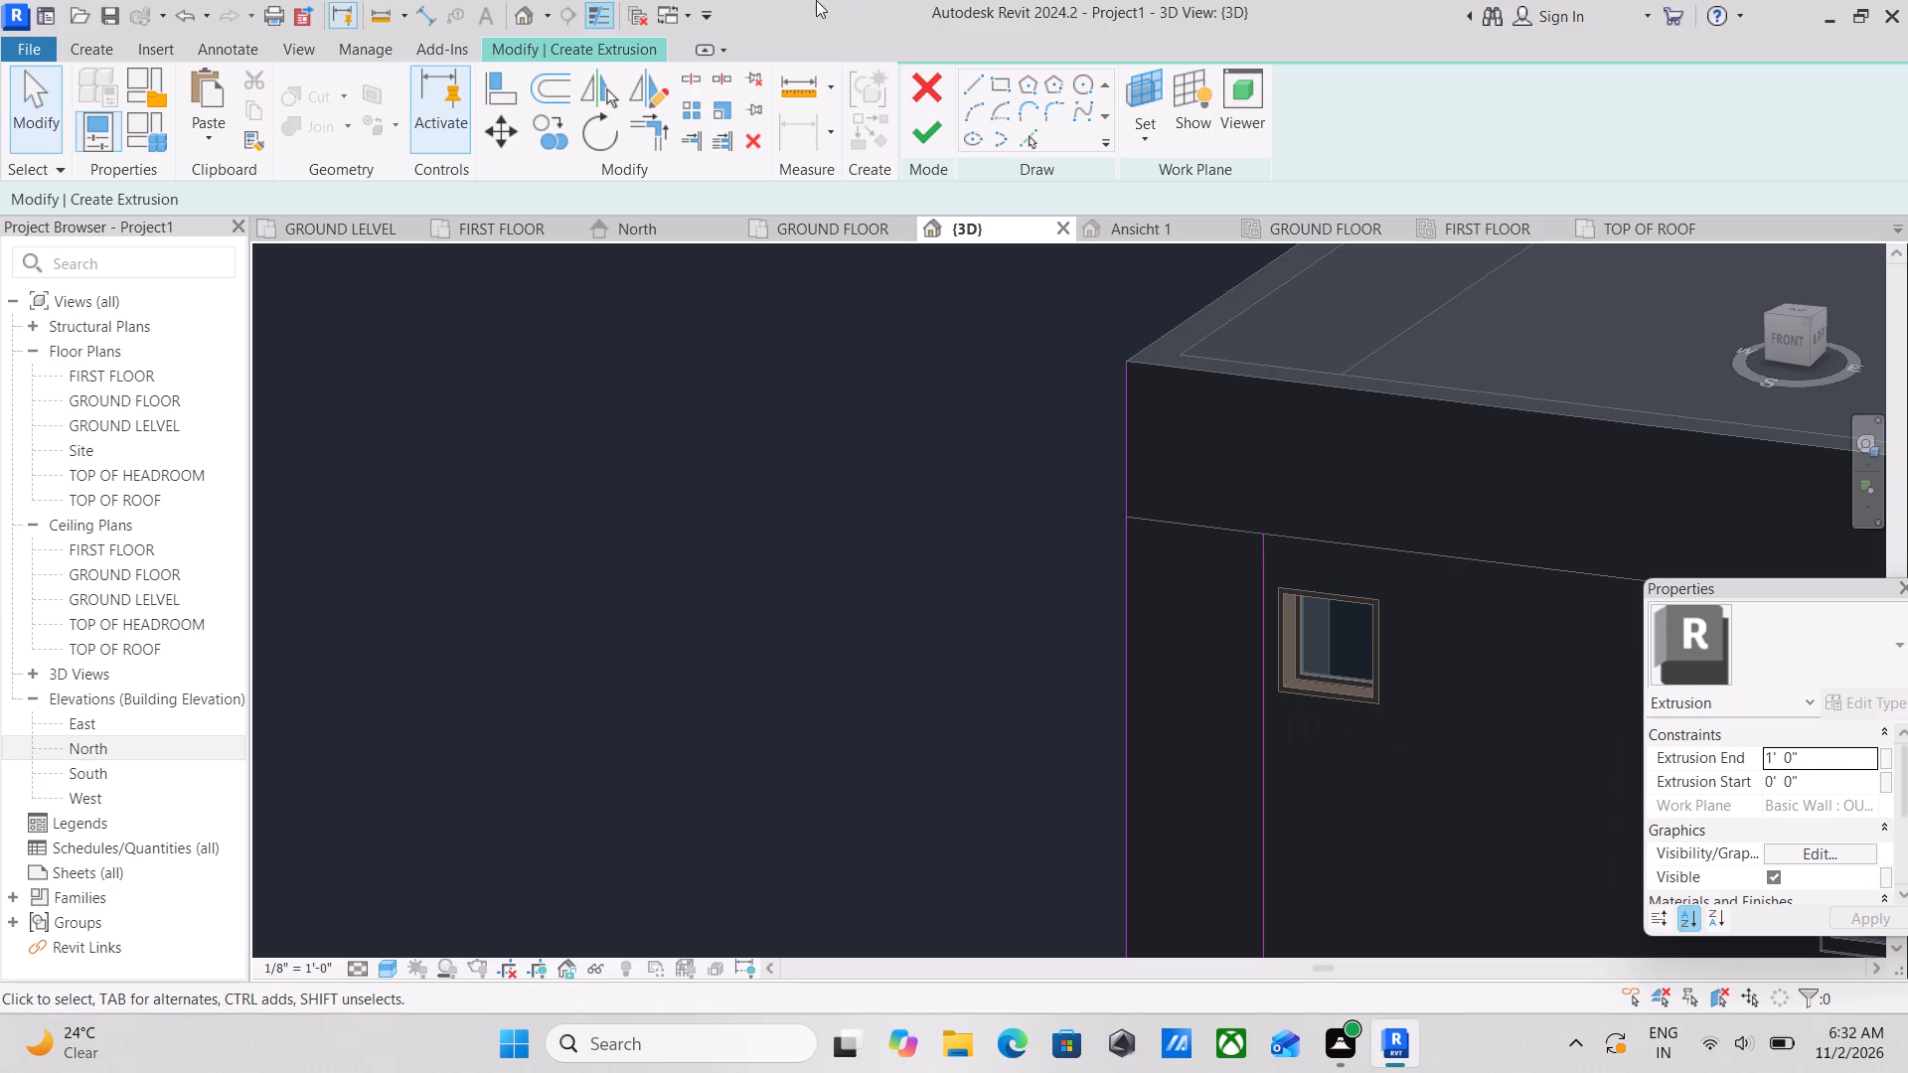
{"action": "left_click", "coordinate": [980, 72]}
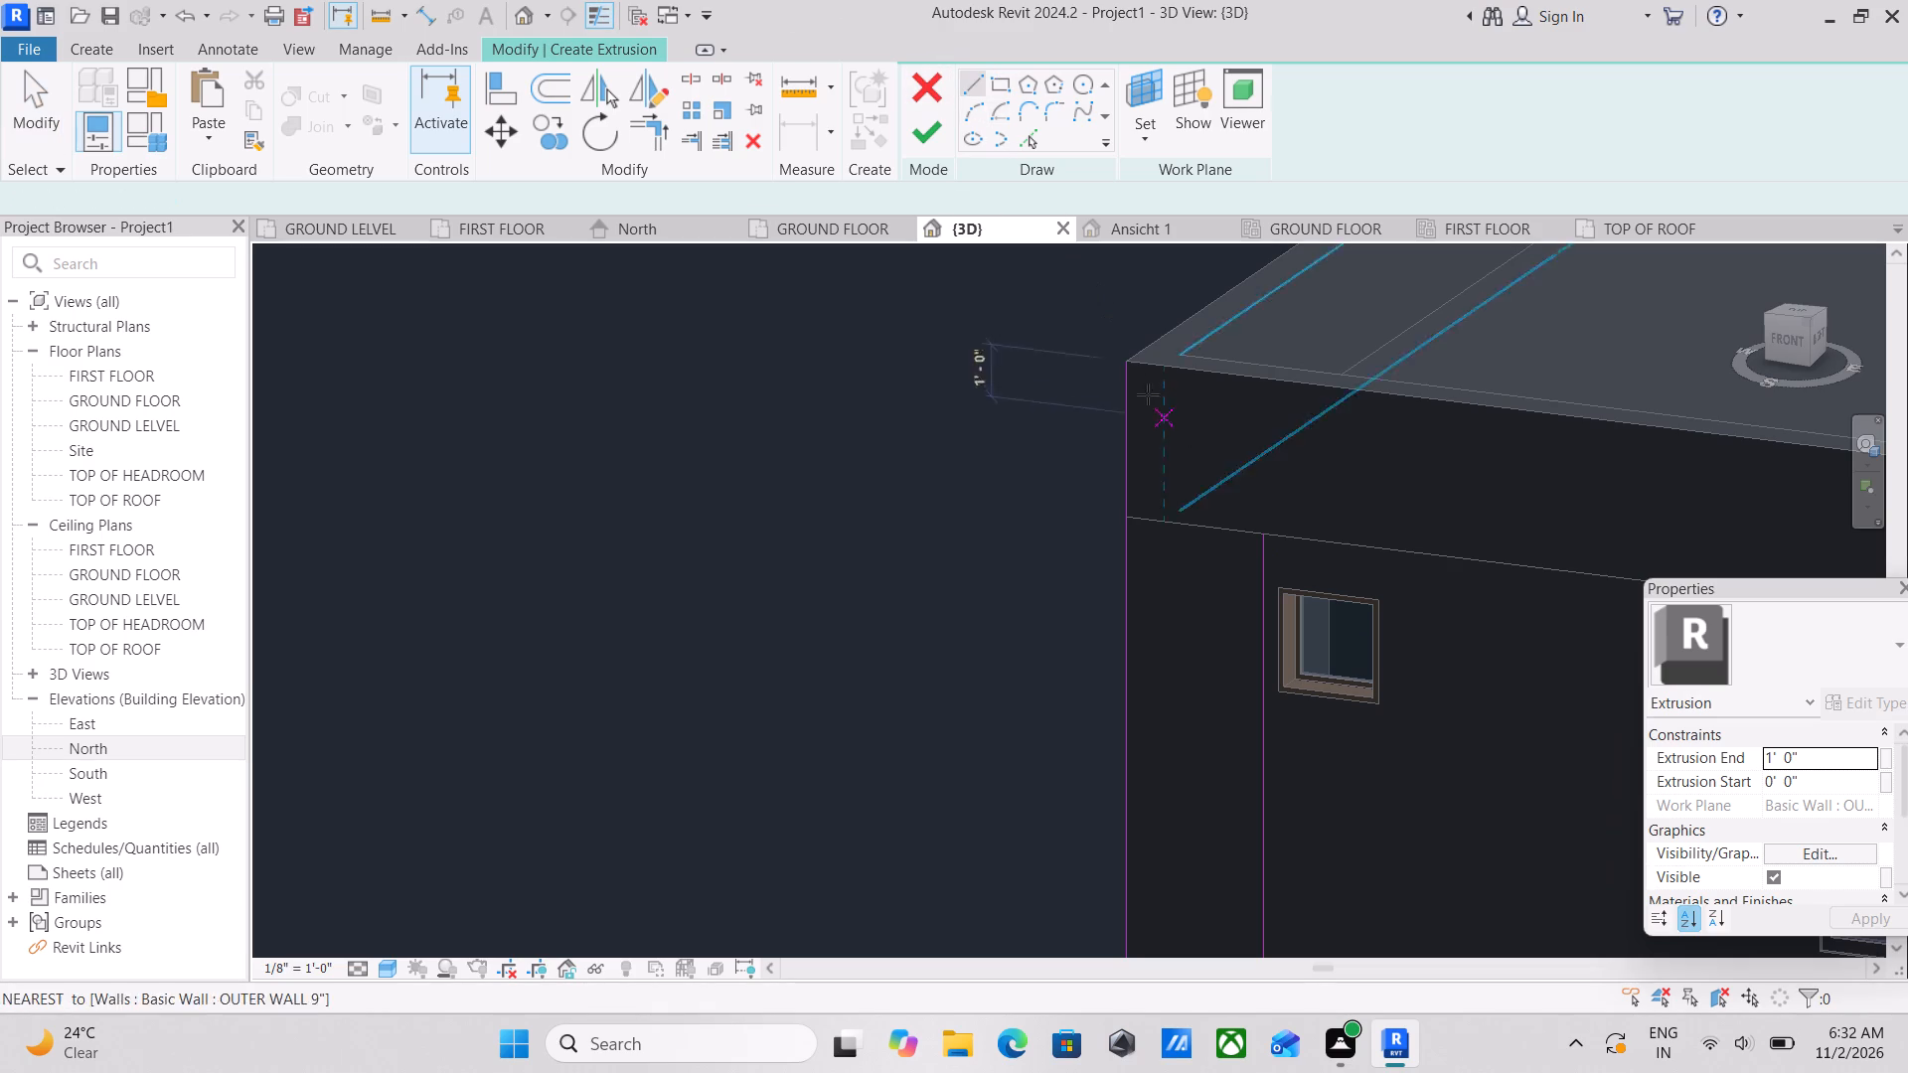
{"action": "scroll", "coordinate": [1135, 369], "scroll_direction": "up", "scroll_amount": 5}
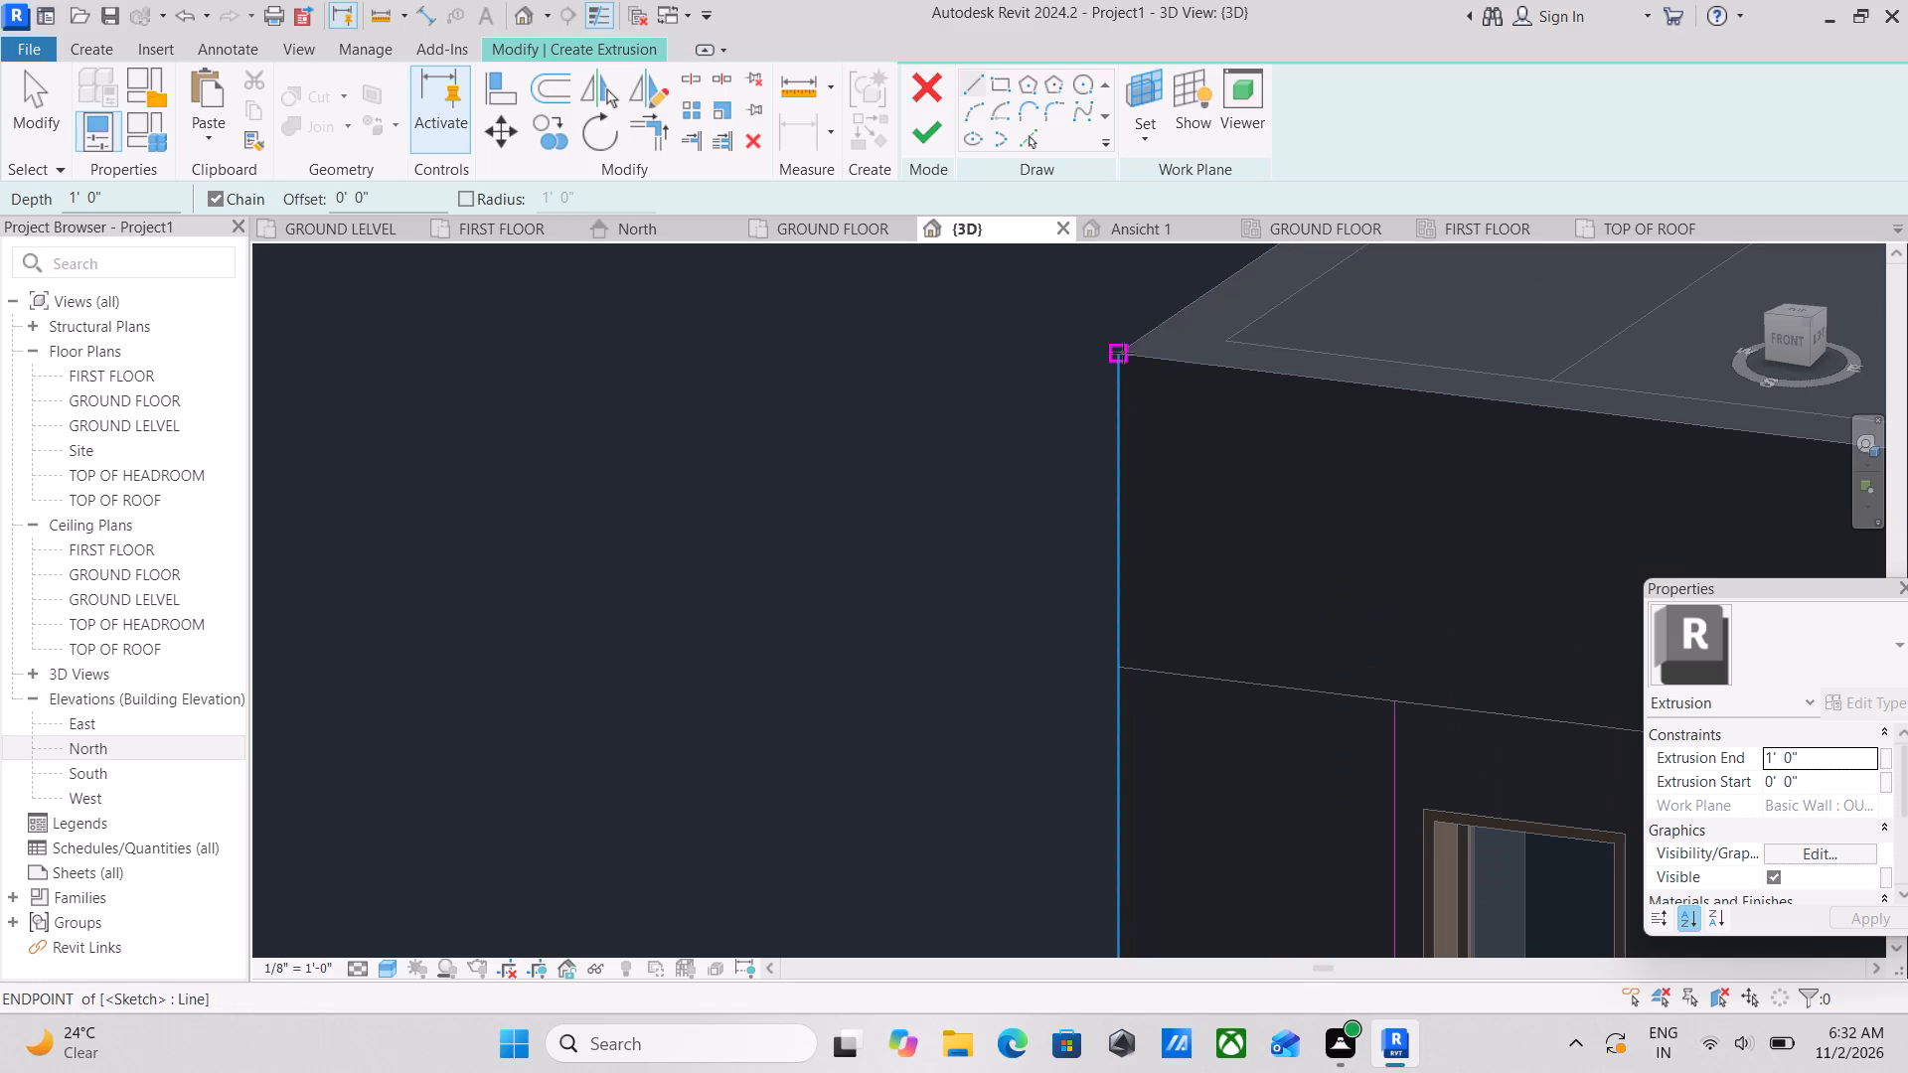
{"action": "left_click", "coordinate": [1128, 353]}
{"action": "scroll", "coordinate": [1422, 419], "scroll_direction": "down", "scroll_amount": 1}
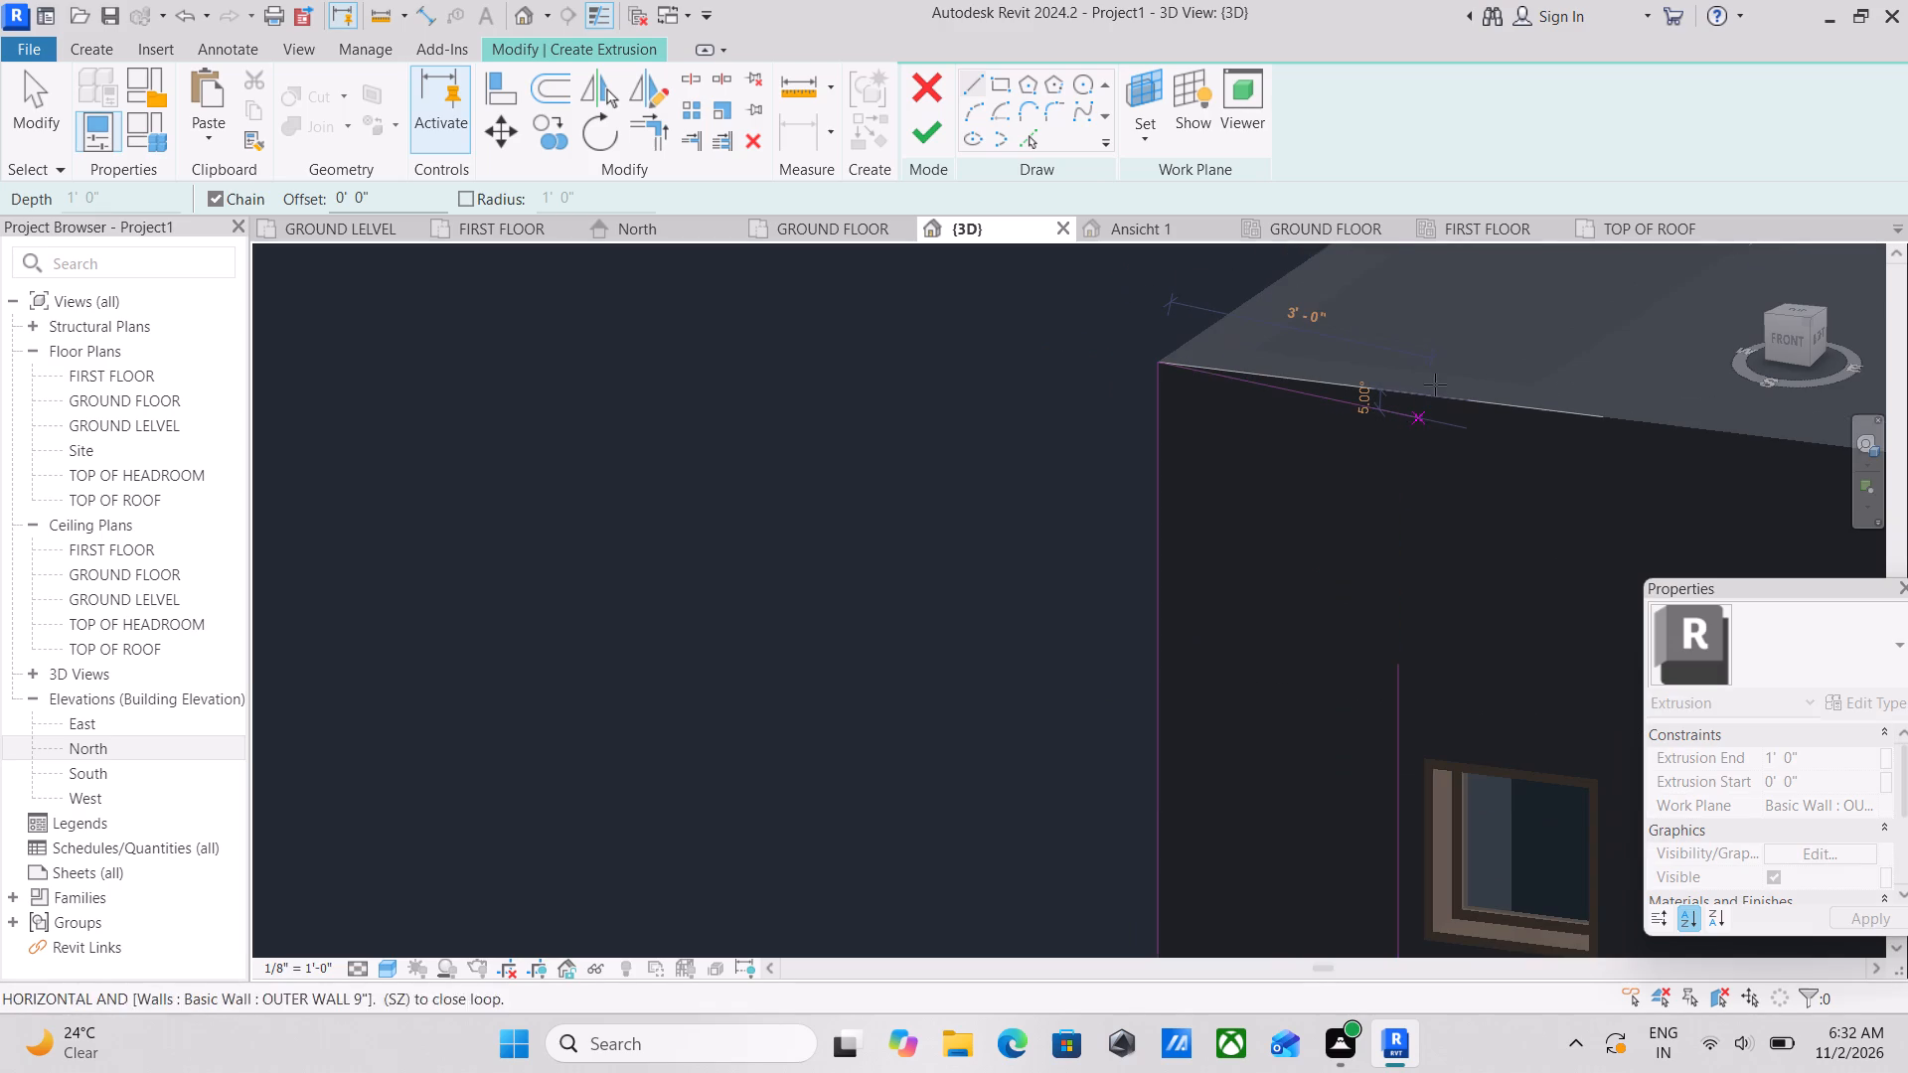
{"action": "key", "text": "Escape"}
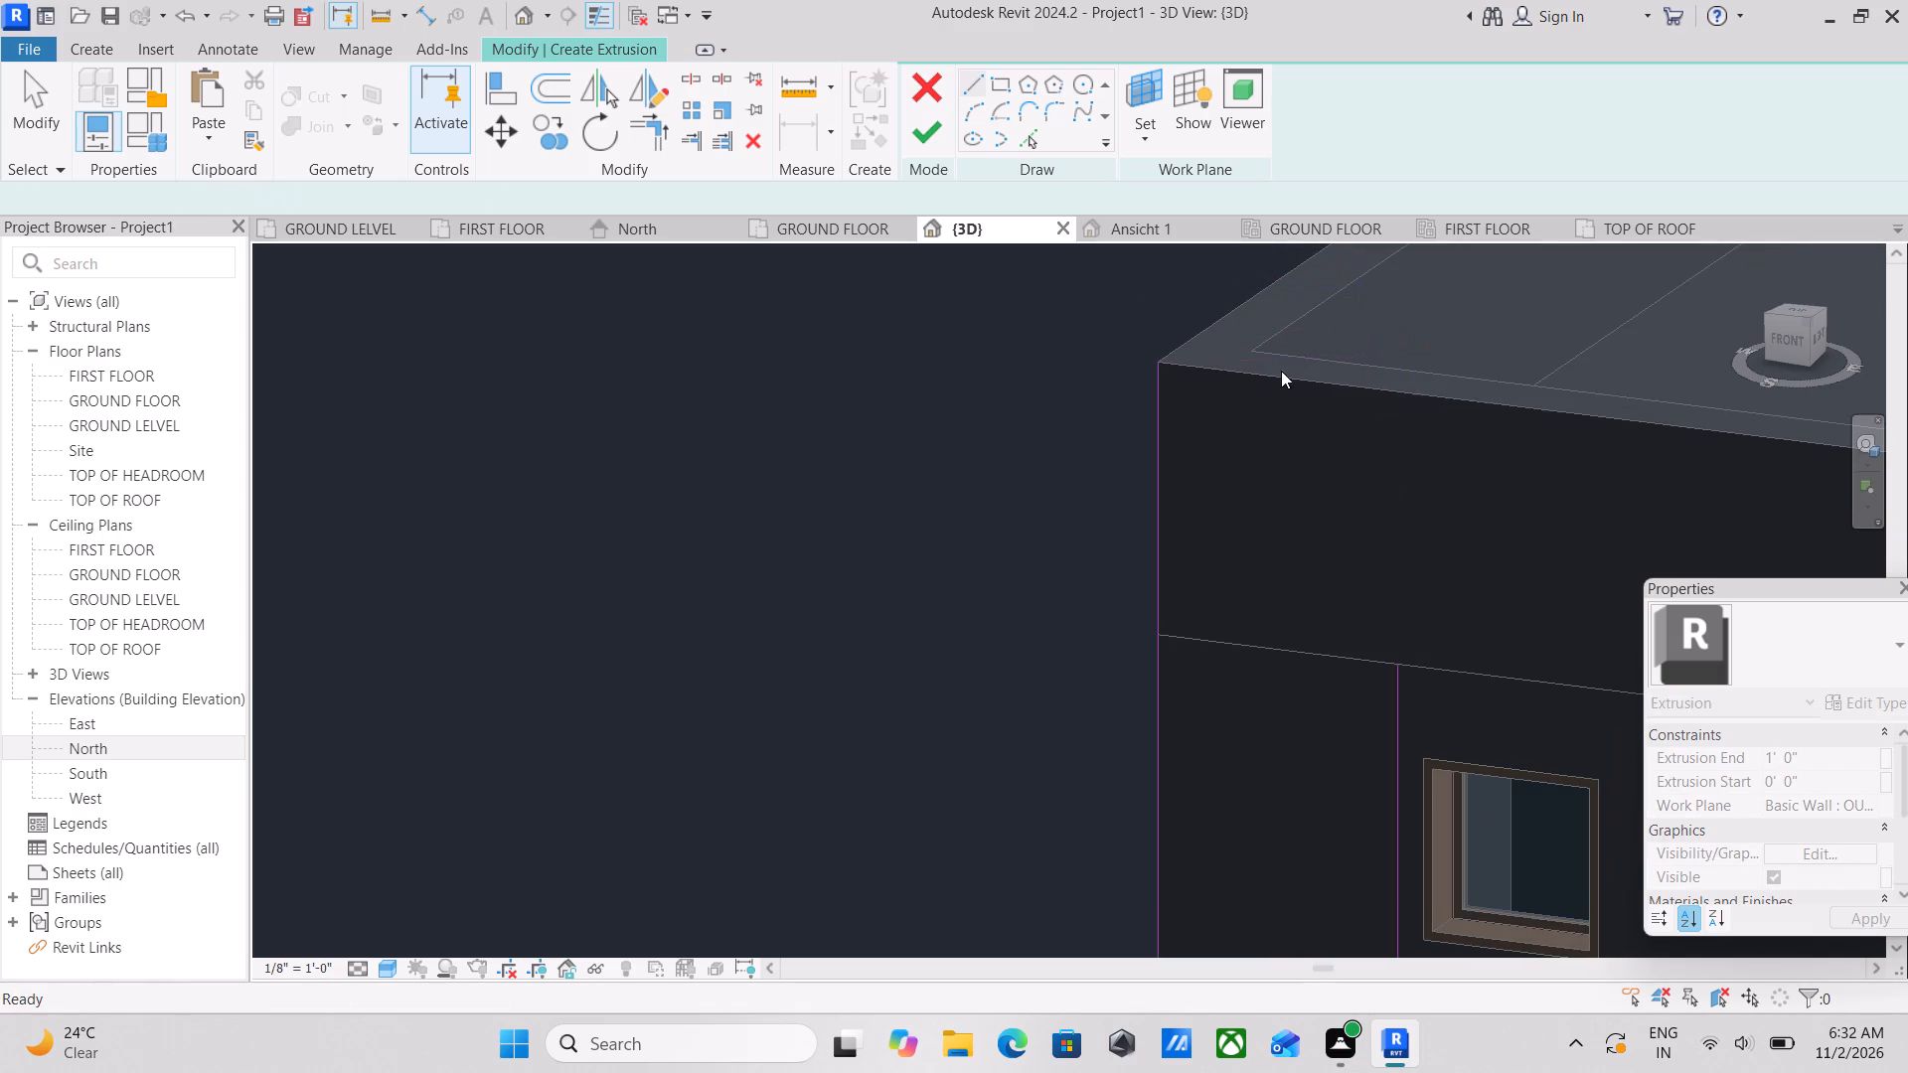
{"action": "scroll", "coordinate": [1169, 380], "scroll_direction": "up", "scroll_amount": 8}
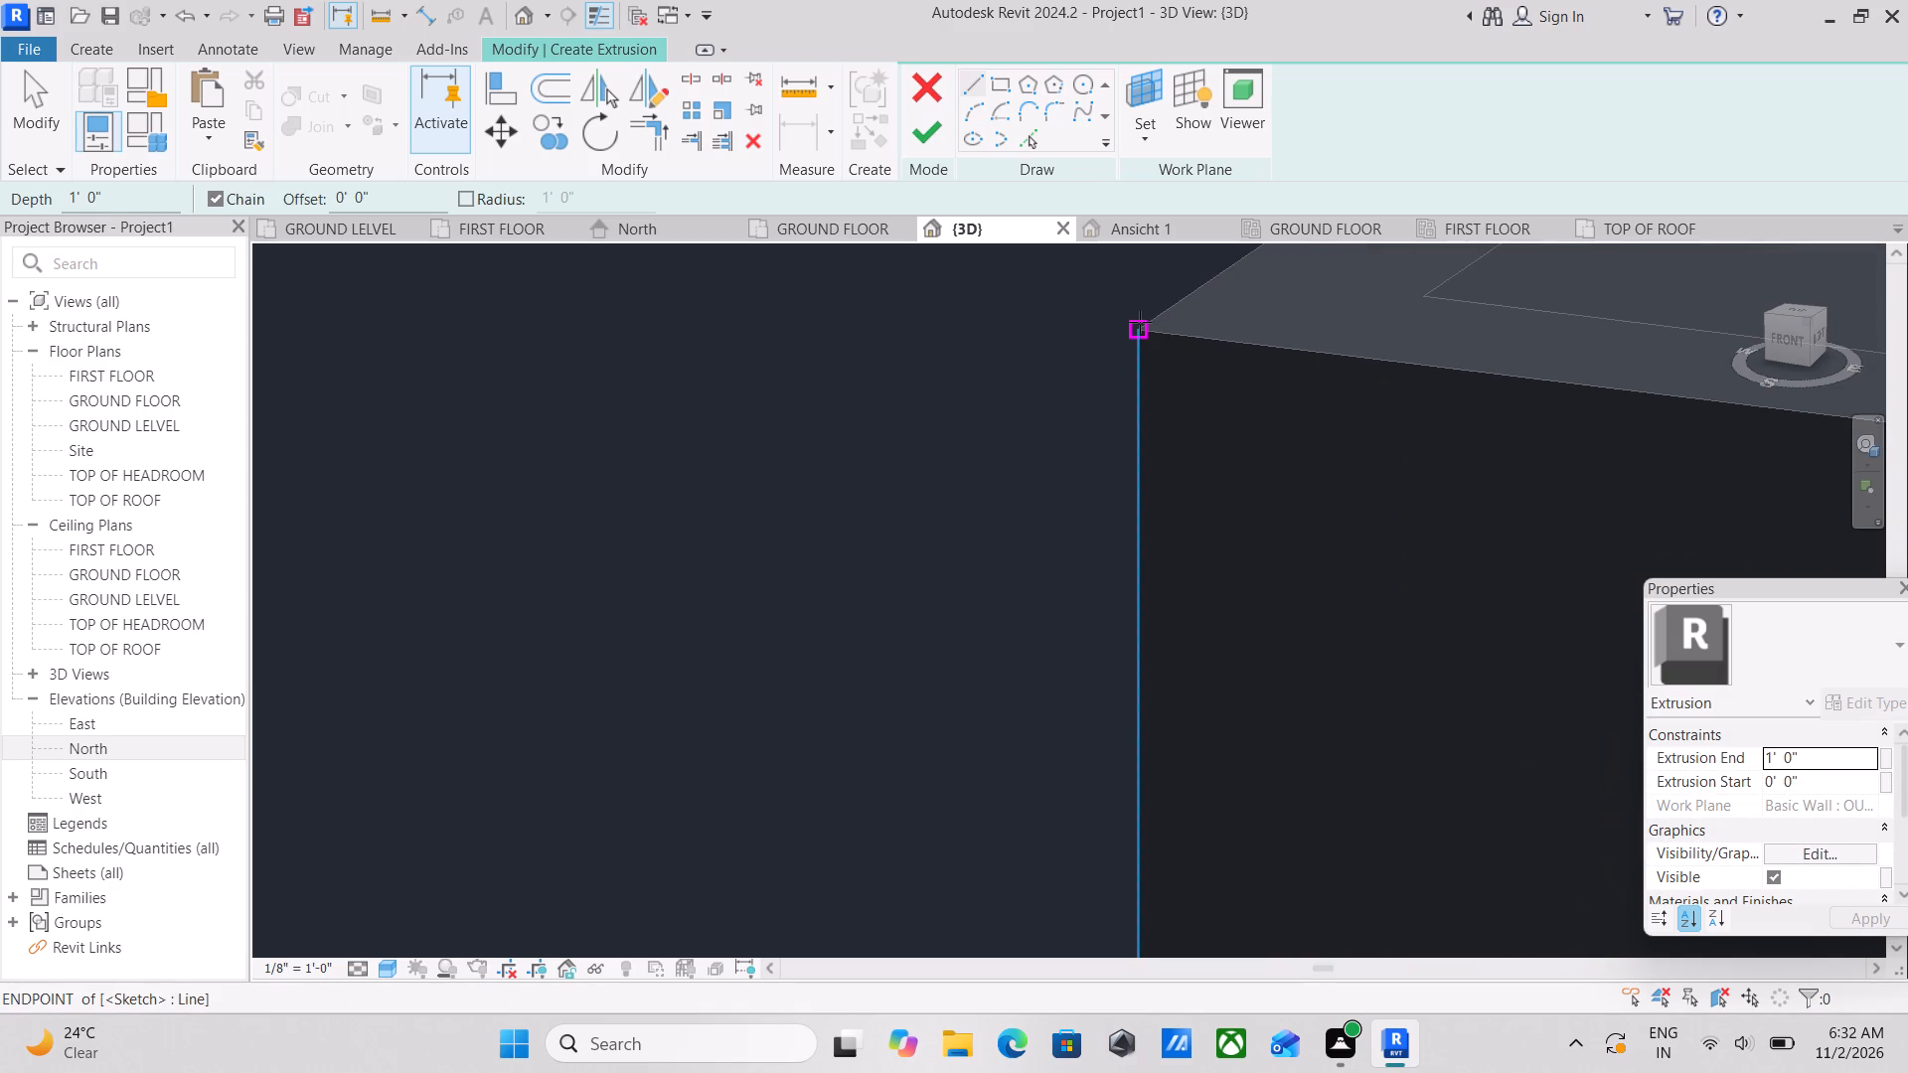
{"action": "left_click", "coordinate": [1140, 322]}
{"action": "scroll", "coordinate": [1432, 377], "scroll_direction": "down", "scroll_amount": 2}
{"action": "middle_click_drag", "start_coordinate": [1432, 377], "coordinate": [722, 352]}
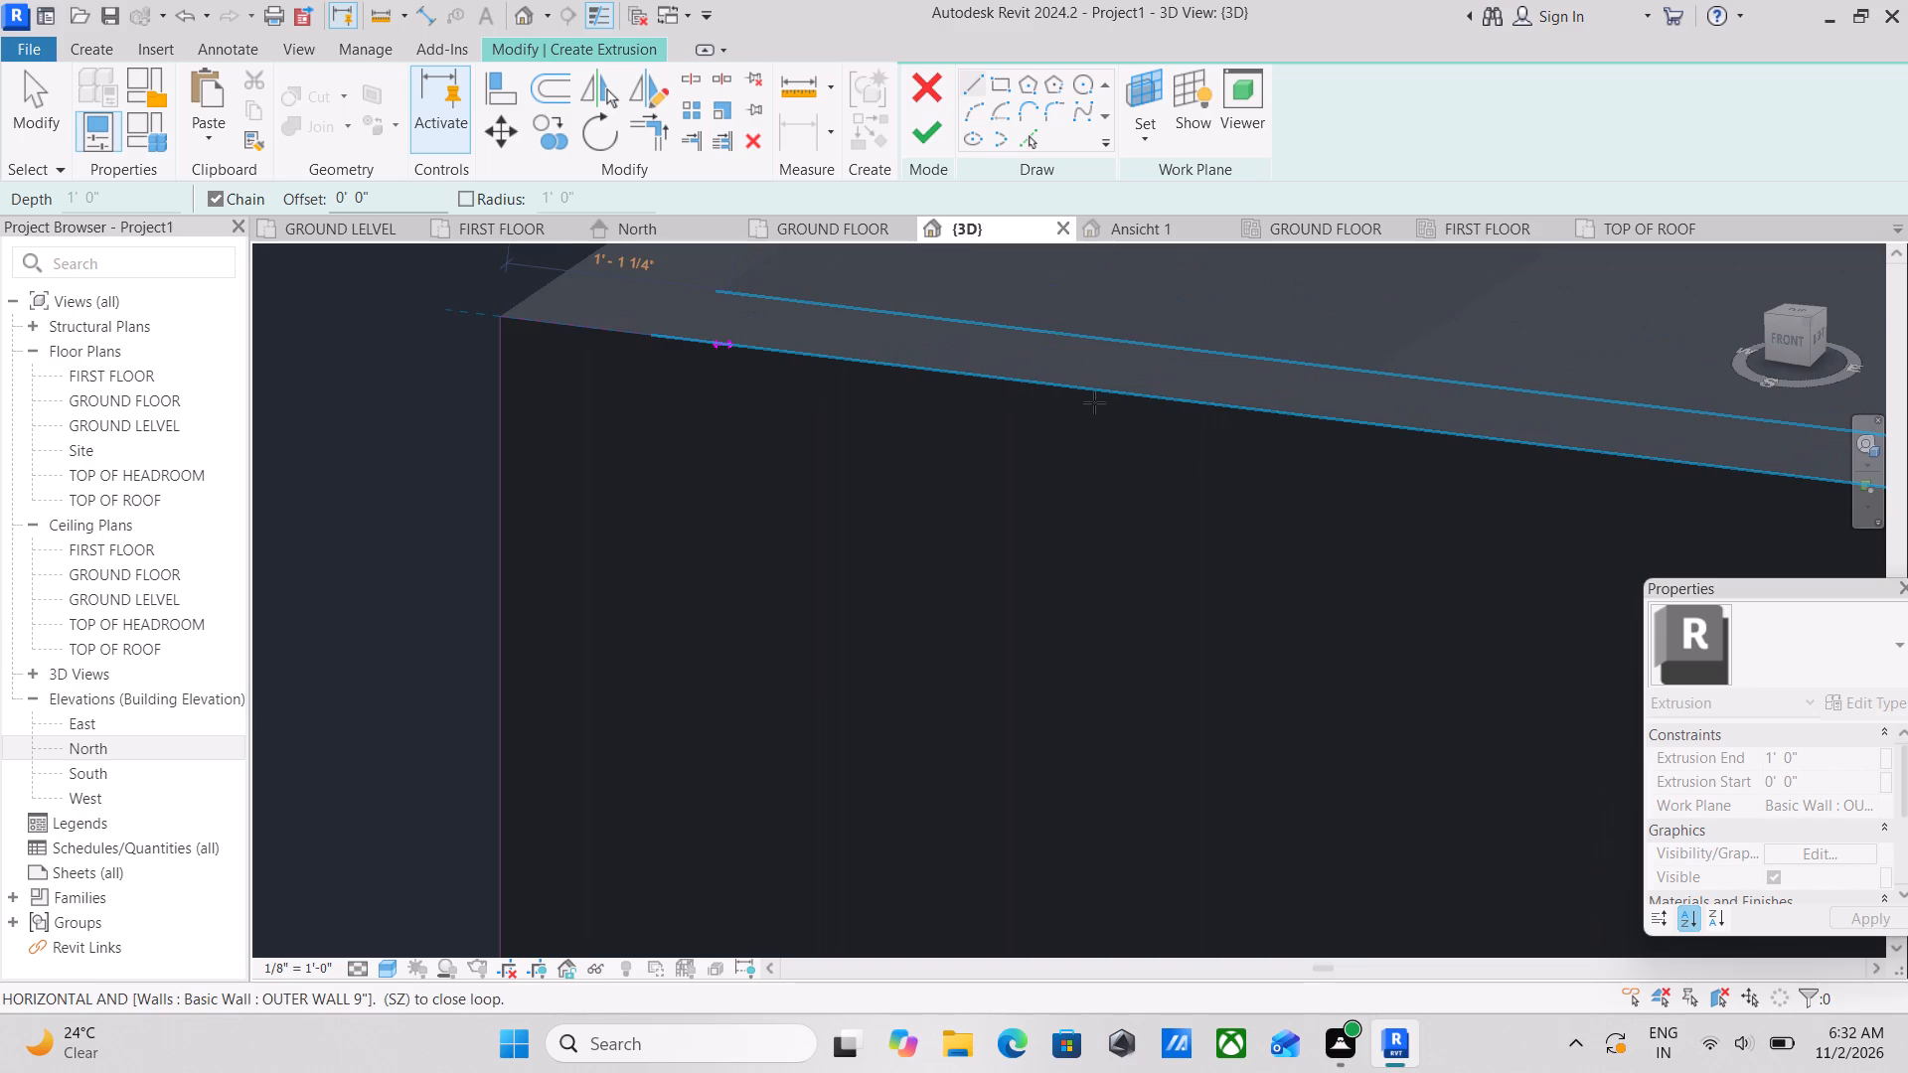
{"action": "scroll", "coordinate": [1197, 383], "scroll_direction": "down", "scroll_amount": 4}
{"action": "middle_click_drag", "start_coordinate": [1197, 383], "coordinate": [750, 350]}
{"action": "scroll", "coordinate": [1104, 416], "scroll_direction": "down", "scroll_amount": 3}
{"action": "middle_click_drag", "start_coordinate": [1104, 416], "coordinate": [709, 429]}
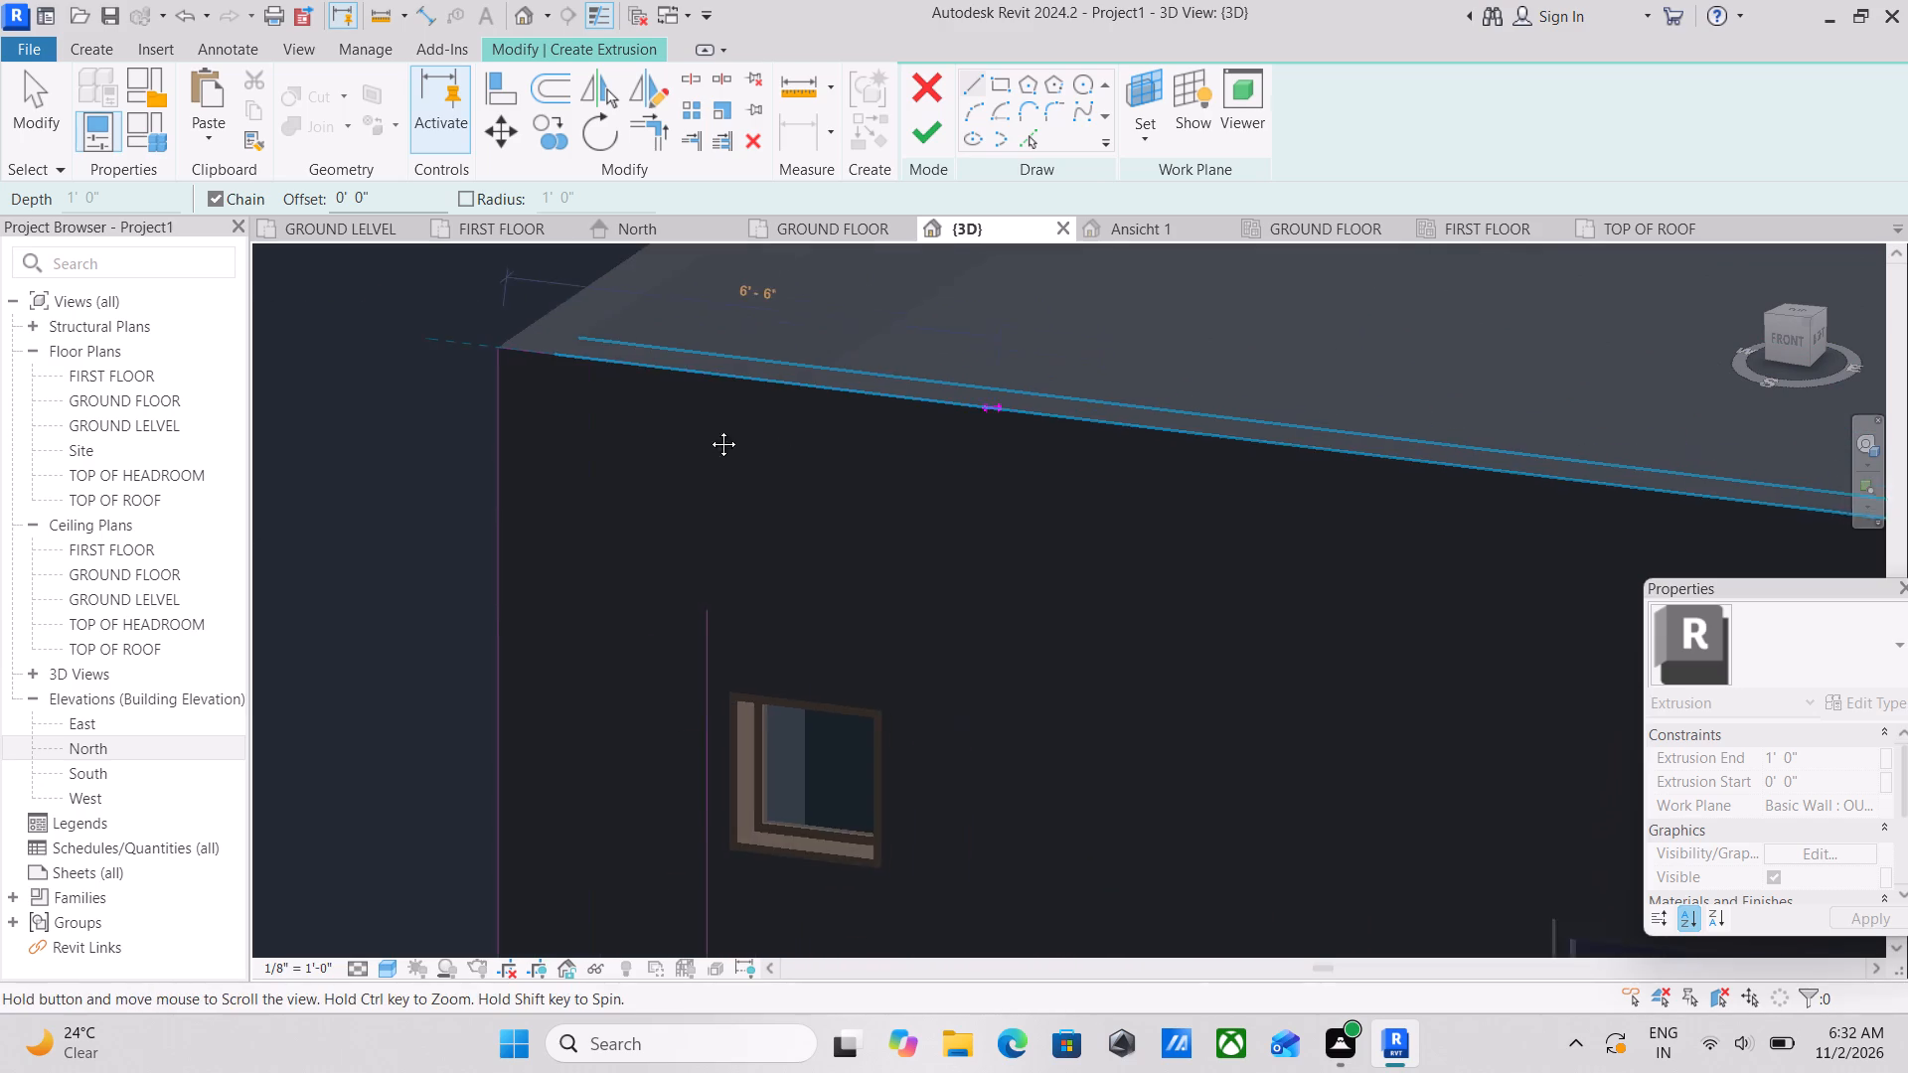
{"action": "middle_click_drag", "start_coordinate": [709, 429], "coordinate": [601, 441]}
{"action": "scroll", "coordinate": [1001, 493], "scroll_direction": "down", "scroll_amount": 4}
{"action": "middle_click_drag", "start_coordinate": [1001, 493], "coordinate": [765, 357]}
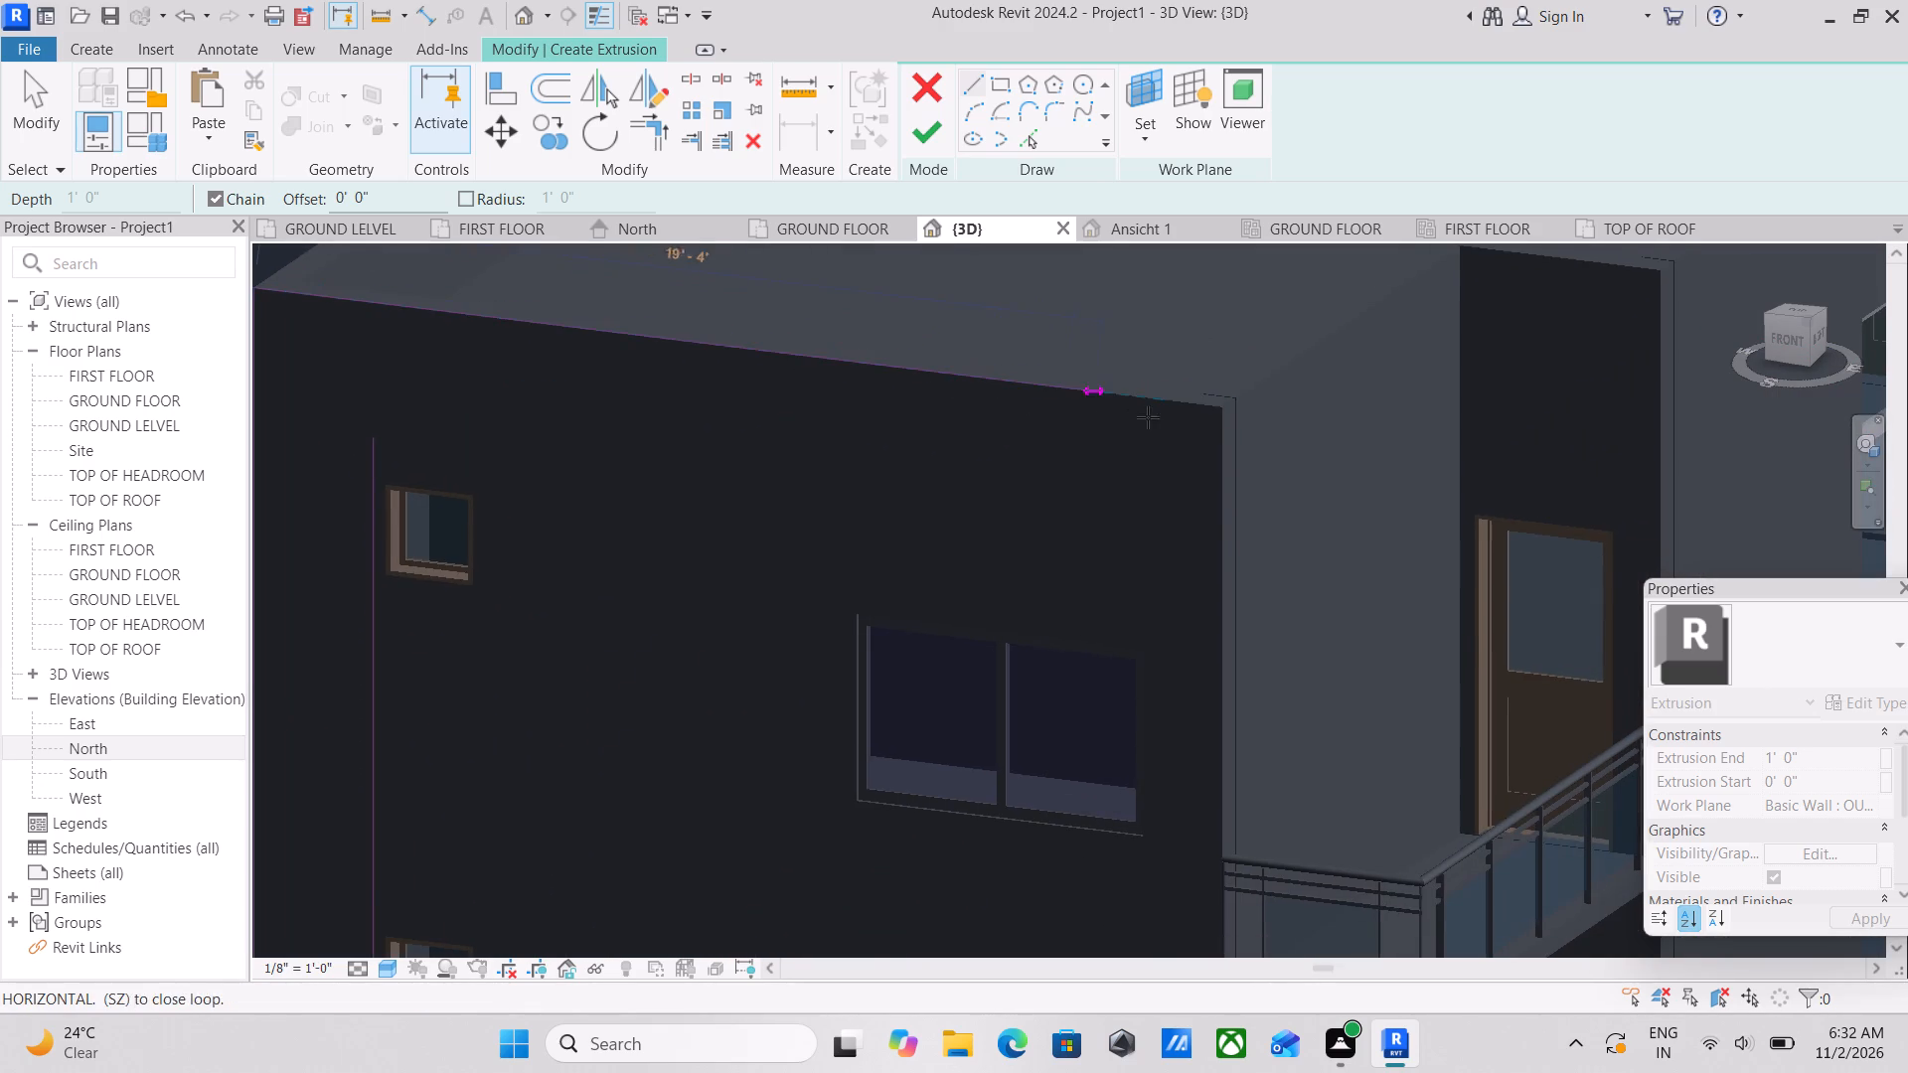
{"action": "scroll", "coordinate": [1223, 419], "scroll_direction": "up", "scroll_amount": 7}
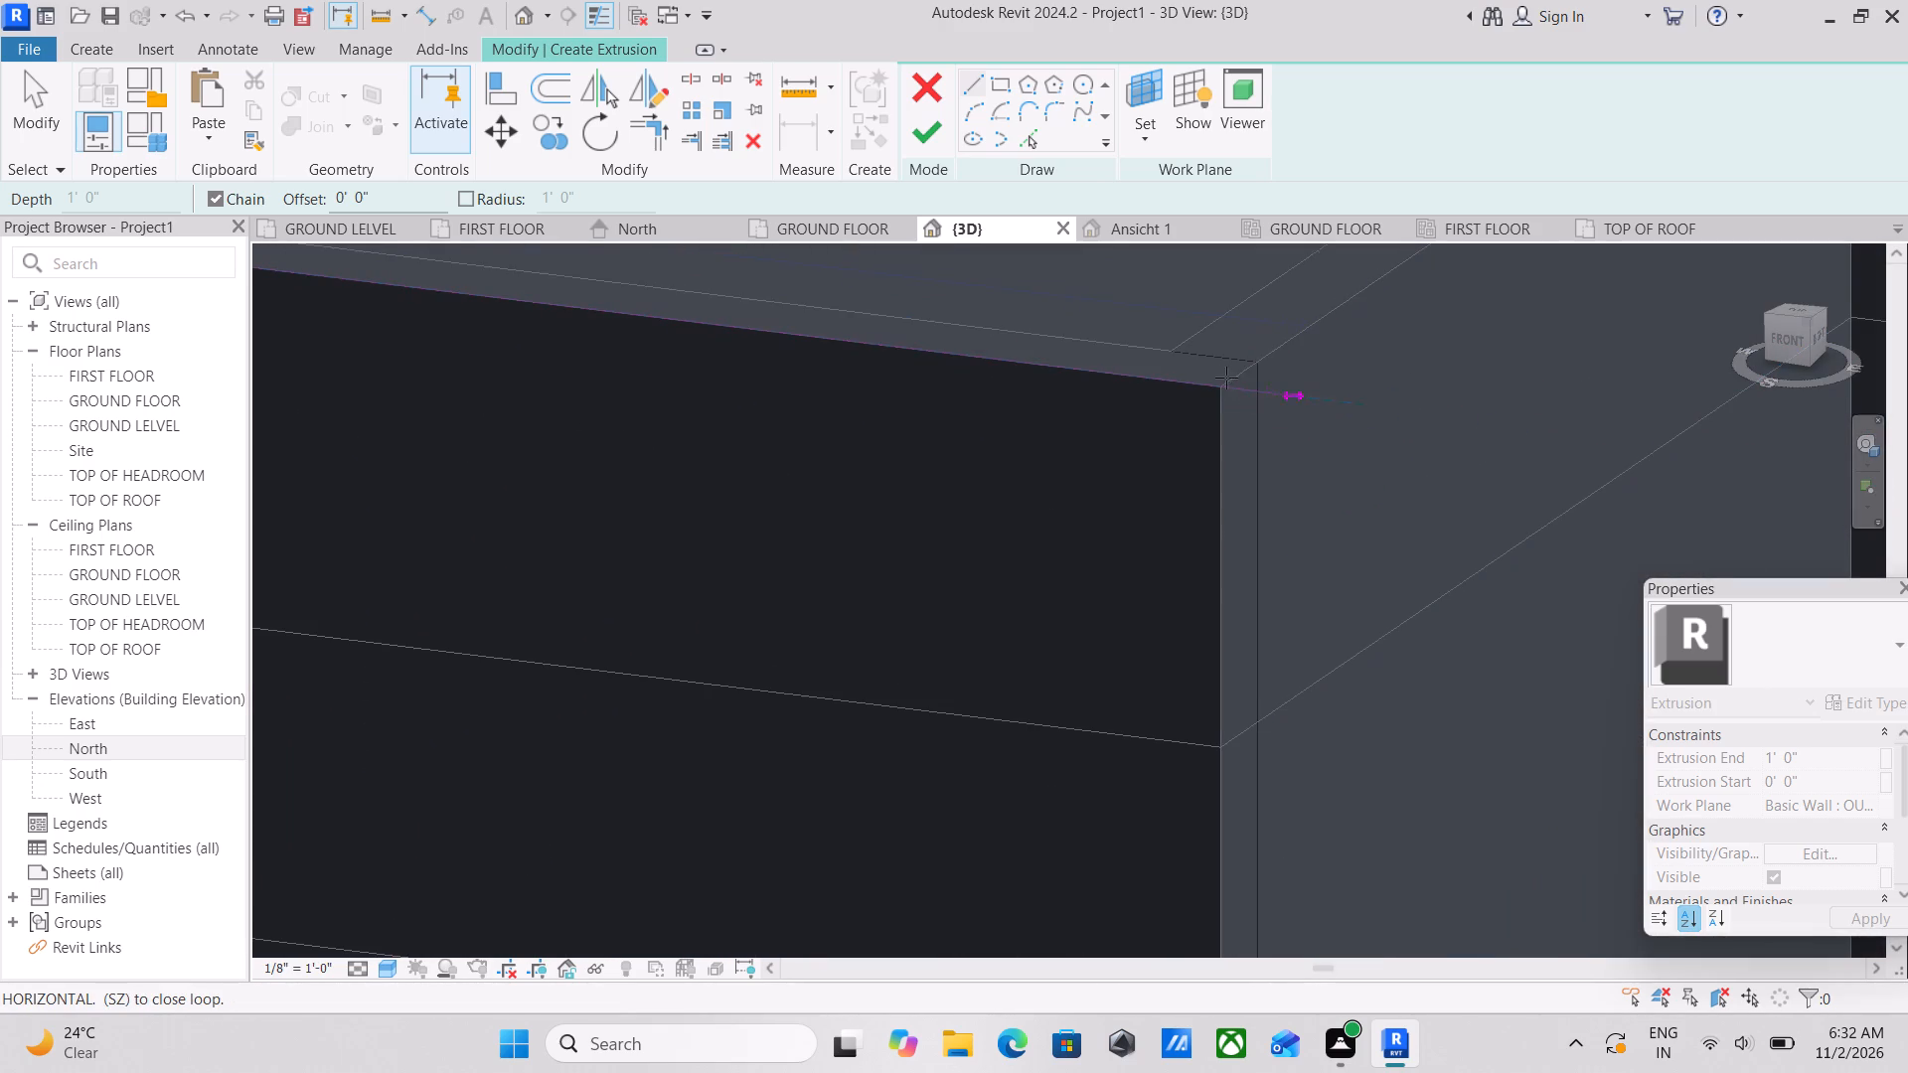
{"action": "left_click", "coordinate": [1219, 383]}
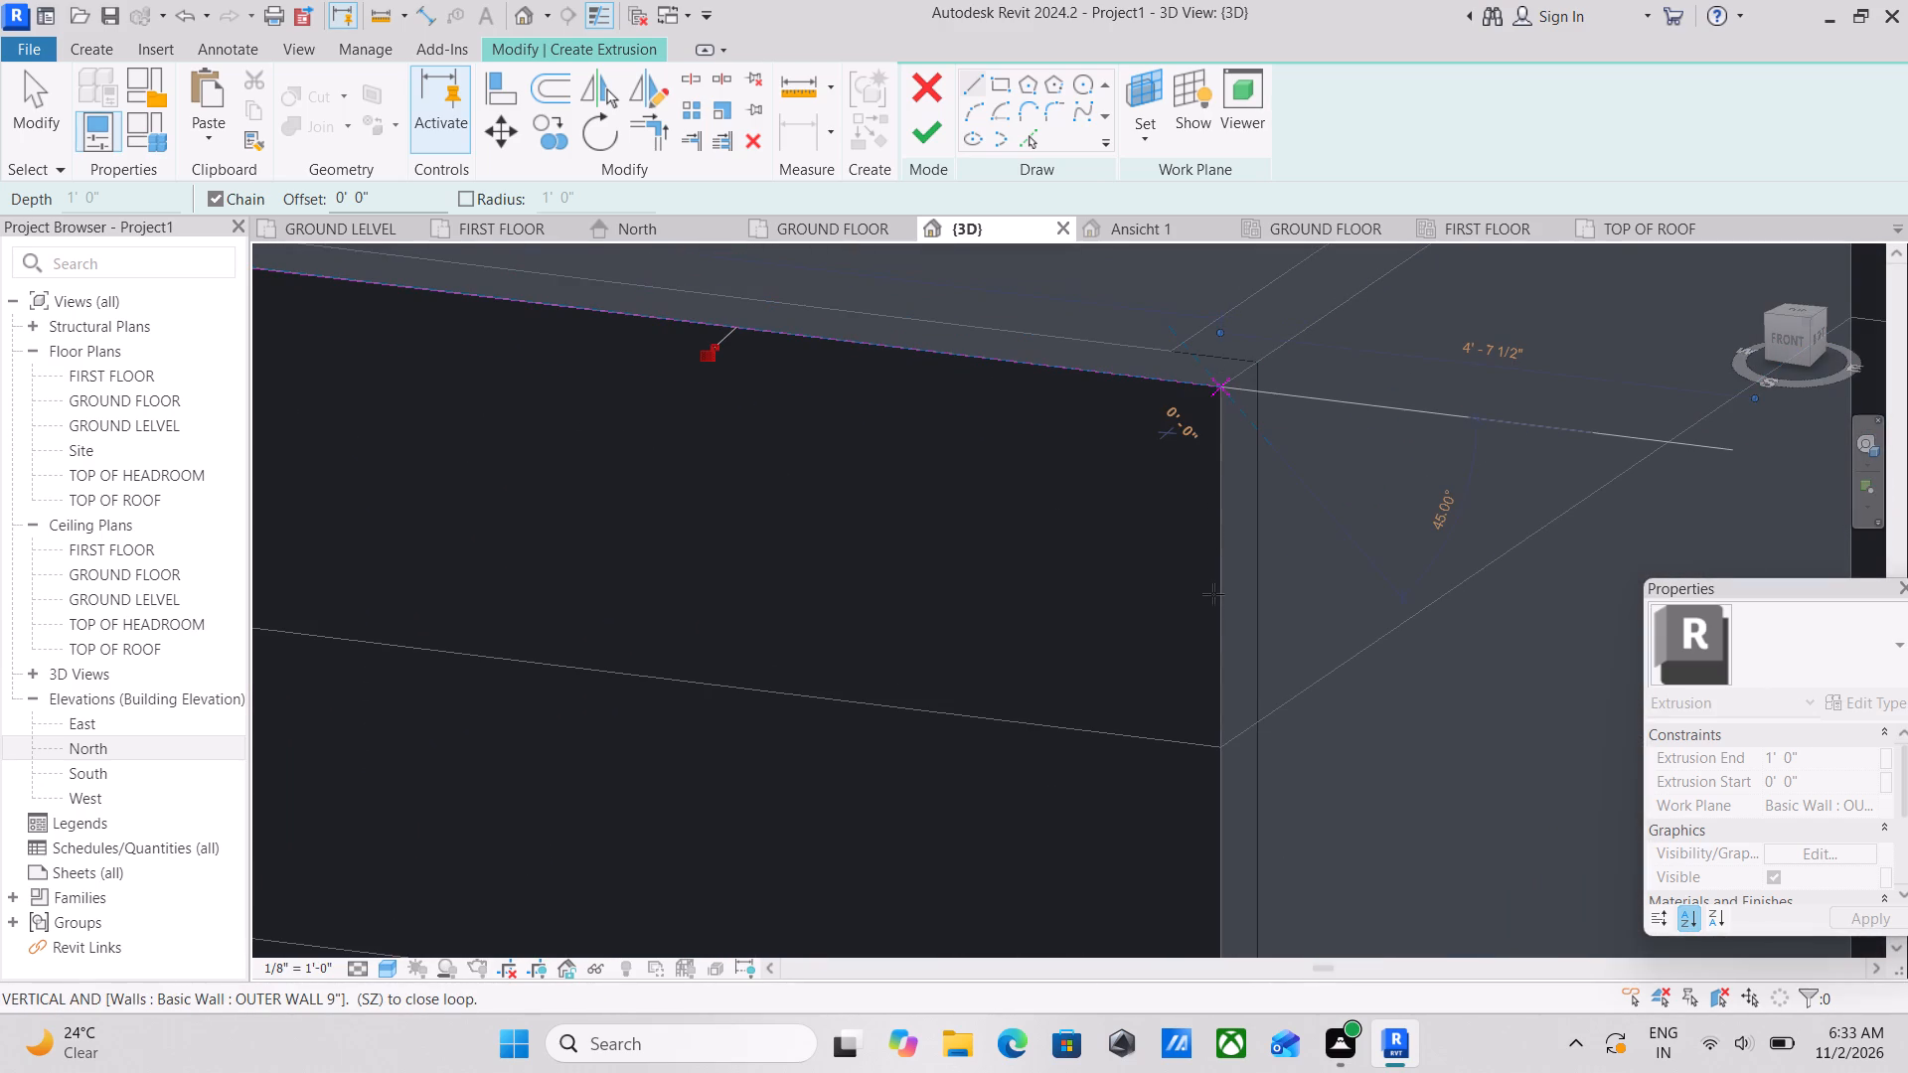
Close the L-shaped profile down the far wall edge and 19' 6 1/2" back along the horizontal wall line to the inner vertical line.
{"action": "scroll", "coordinate": [1213, 594], "scroll_direction": "down", "scroll_amount": 2}
{"action": "middle_click_drag", "start_coordinate": [1213, 594], "coordinate": [1315, 407]}
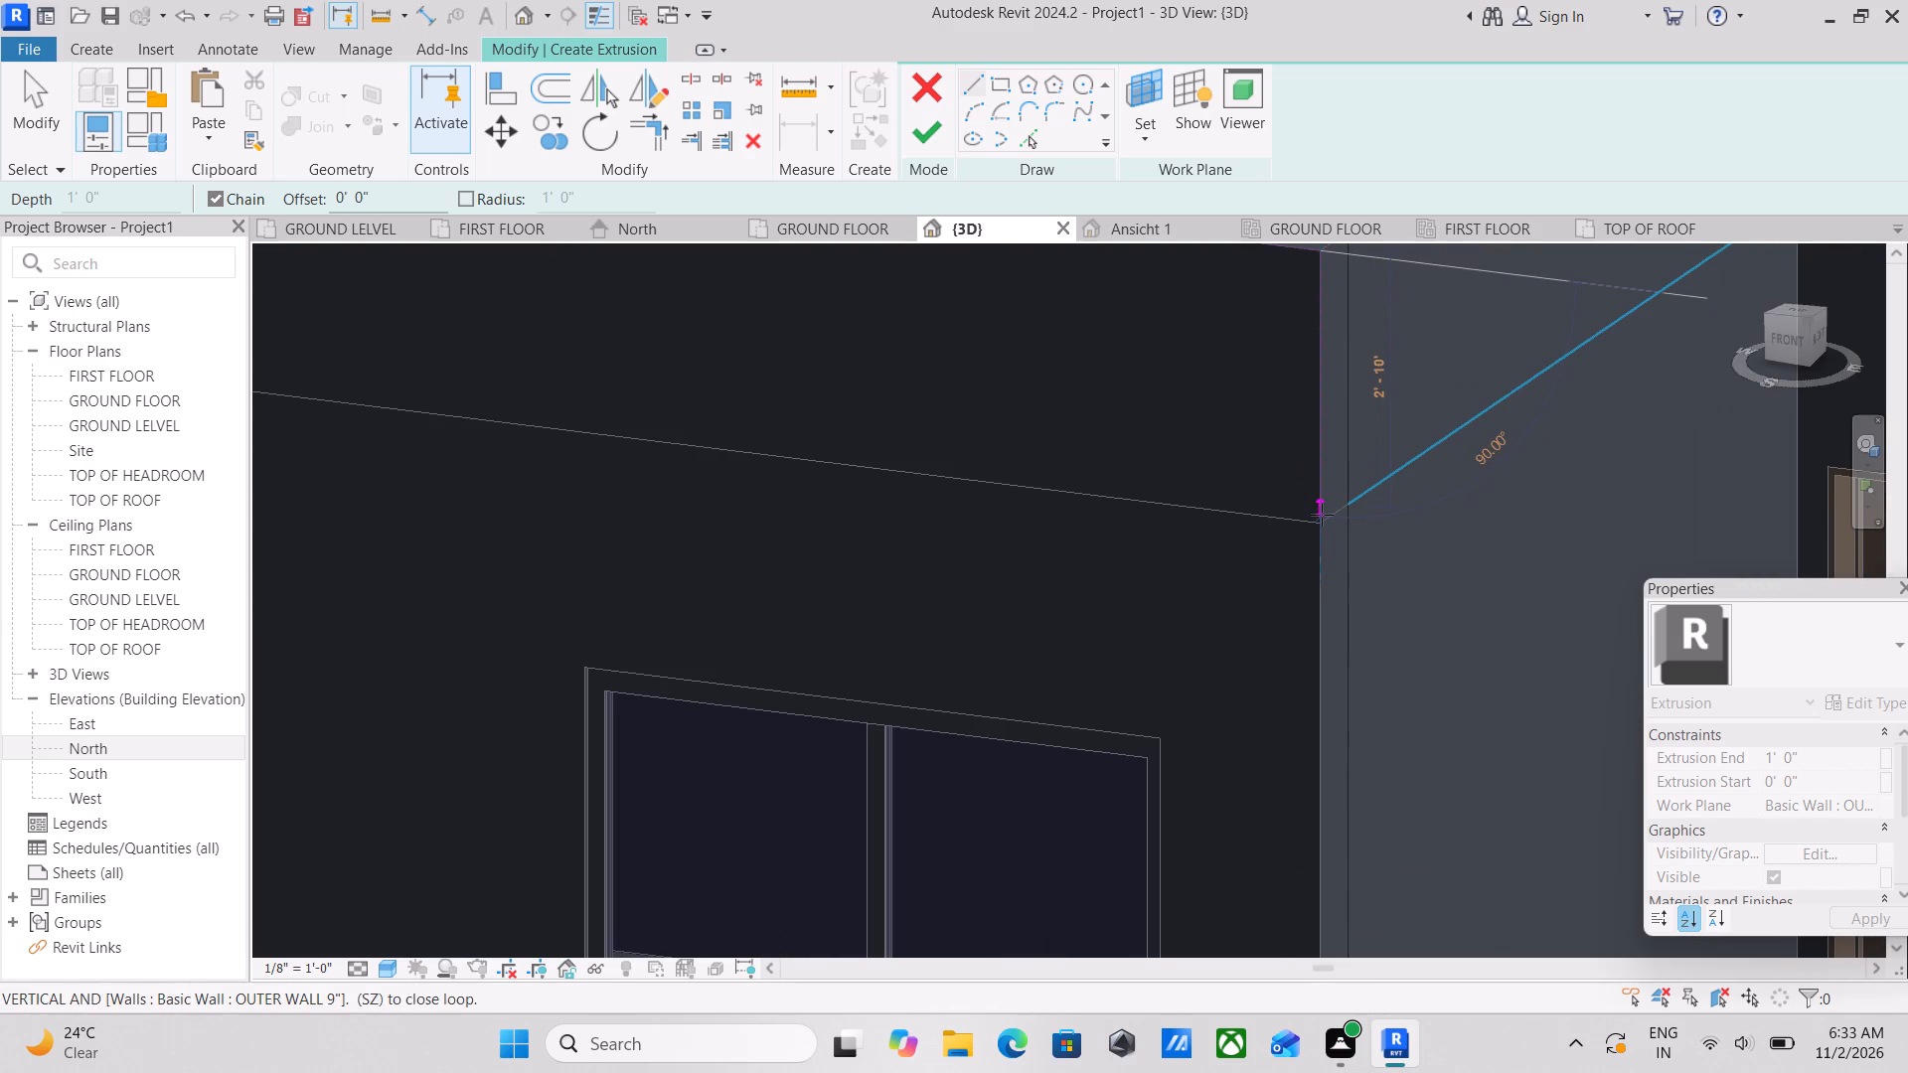
{"action": "left_click", "coordinate": [1321, 522]}
{"action": "scroll", "coordinate": [1149, 499], "scroll_direction": "down", "scroll_amount": 2}
{"action": "middle_click_drag", "start_coordinate": [1149, 499], "coordinate": [1702, 553]}
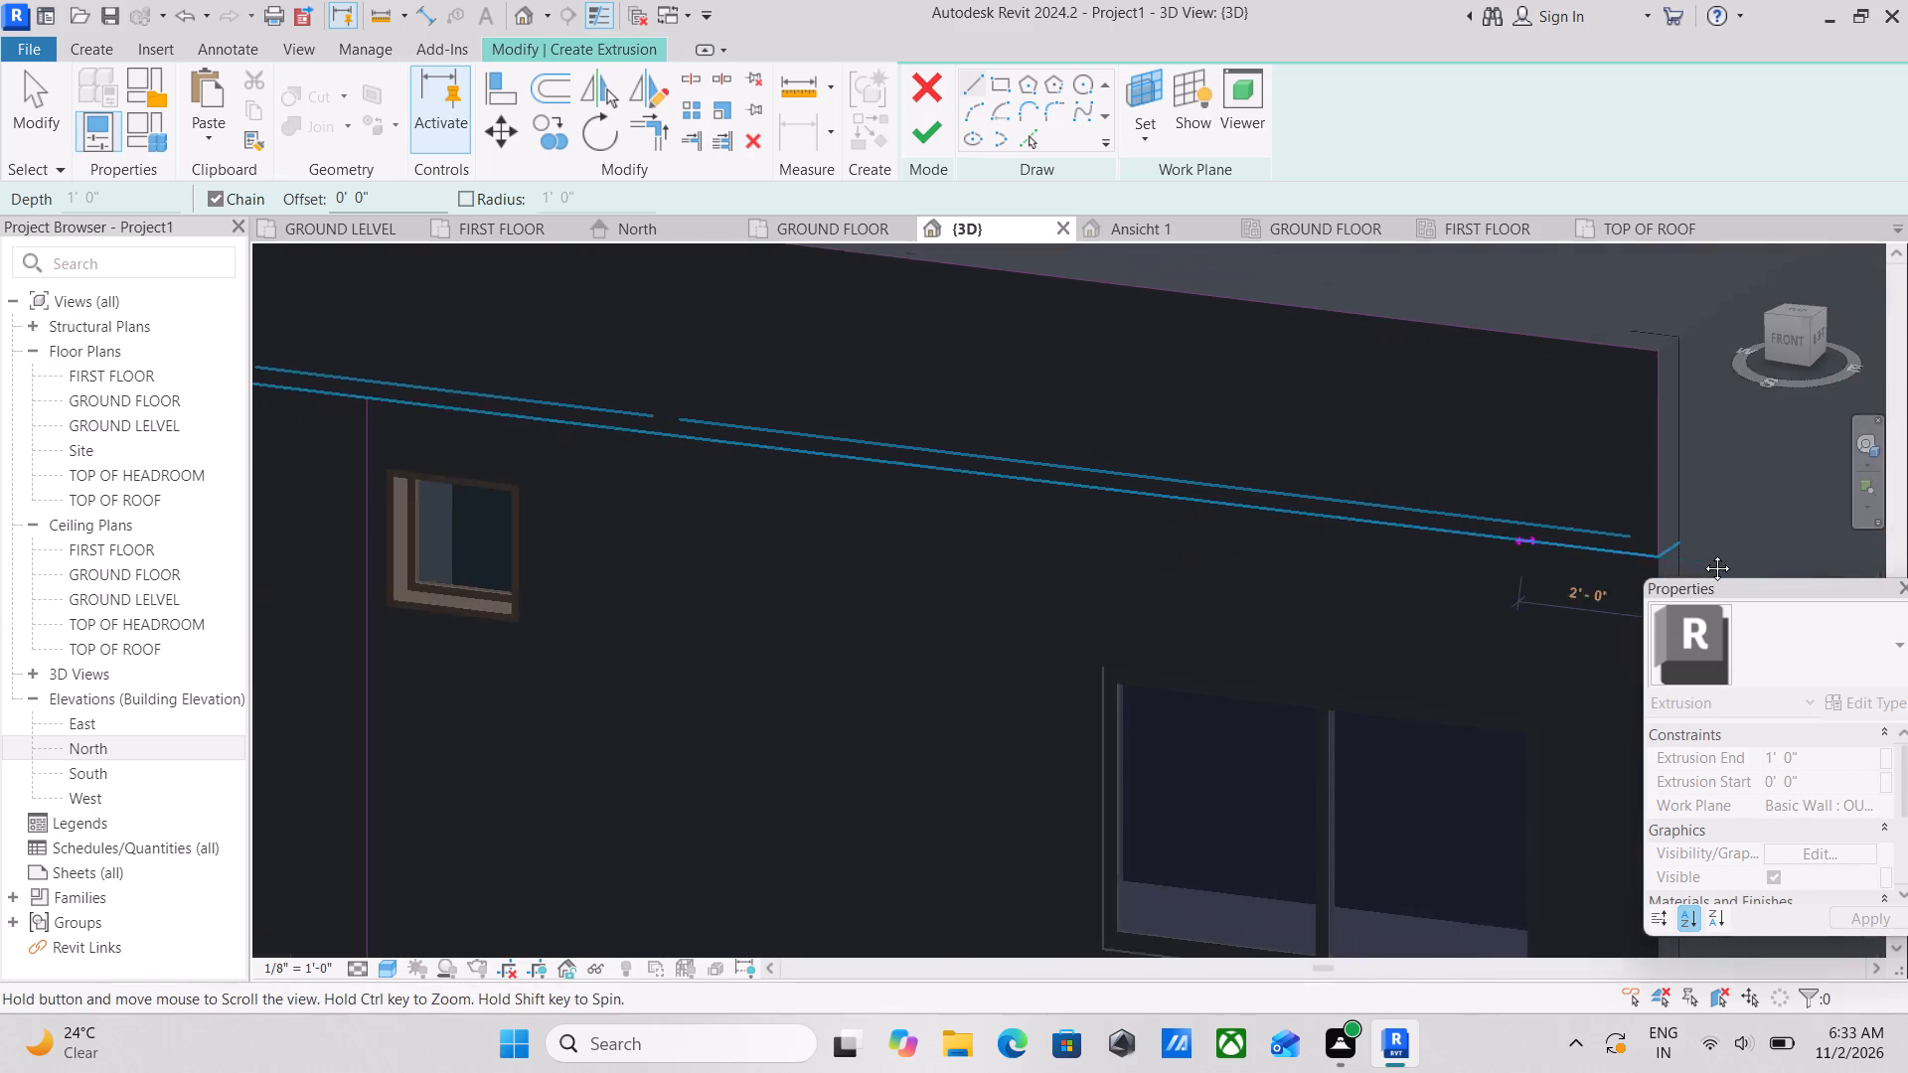
{"action": "middle_click_drag", "start_coordinate": [1702, 553], "coordinate": [1709, 554]}
{"action": "scroll", "coordinate": [1388, 539], "scroll_direction": "down", "scroll_amount": 1}
{"action": "middle_click_drag", "start_coordinate": [1388, 539], "coordinate": [1450, 538]}
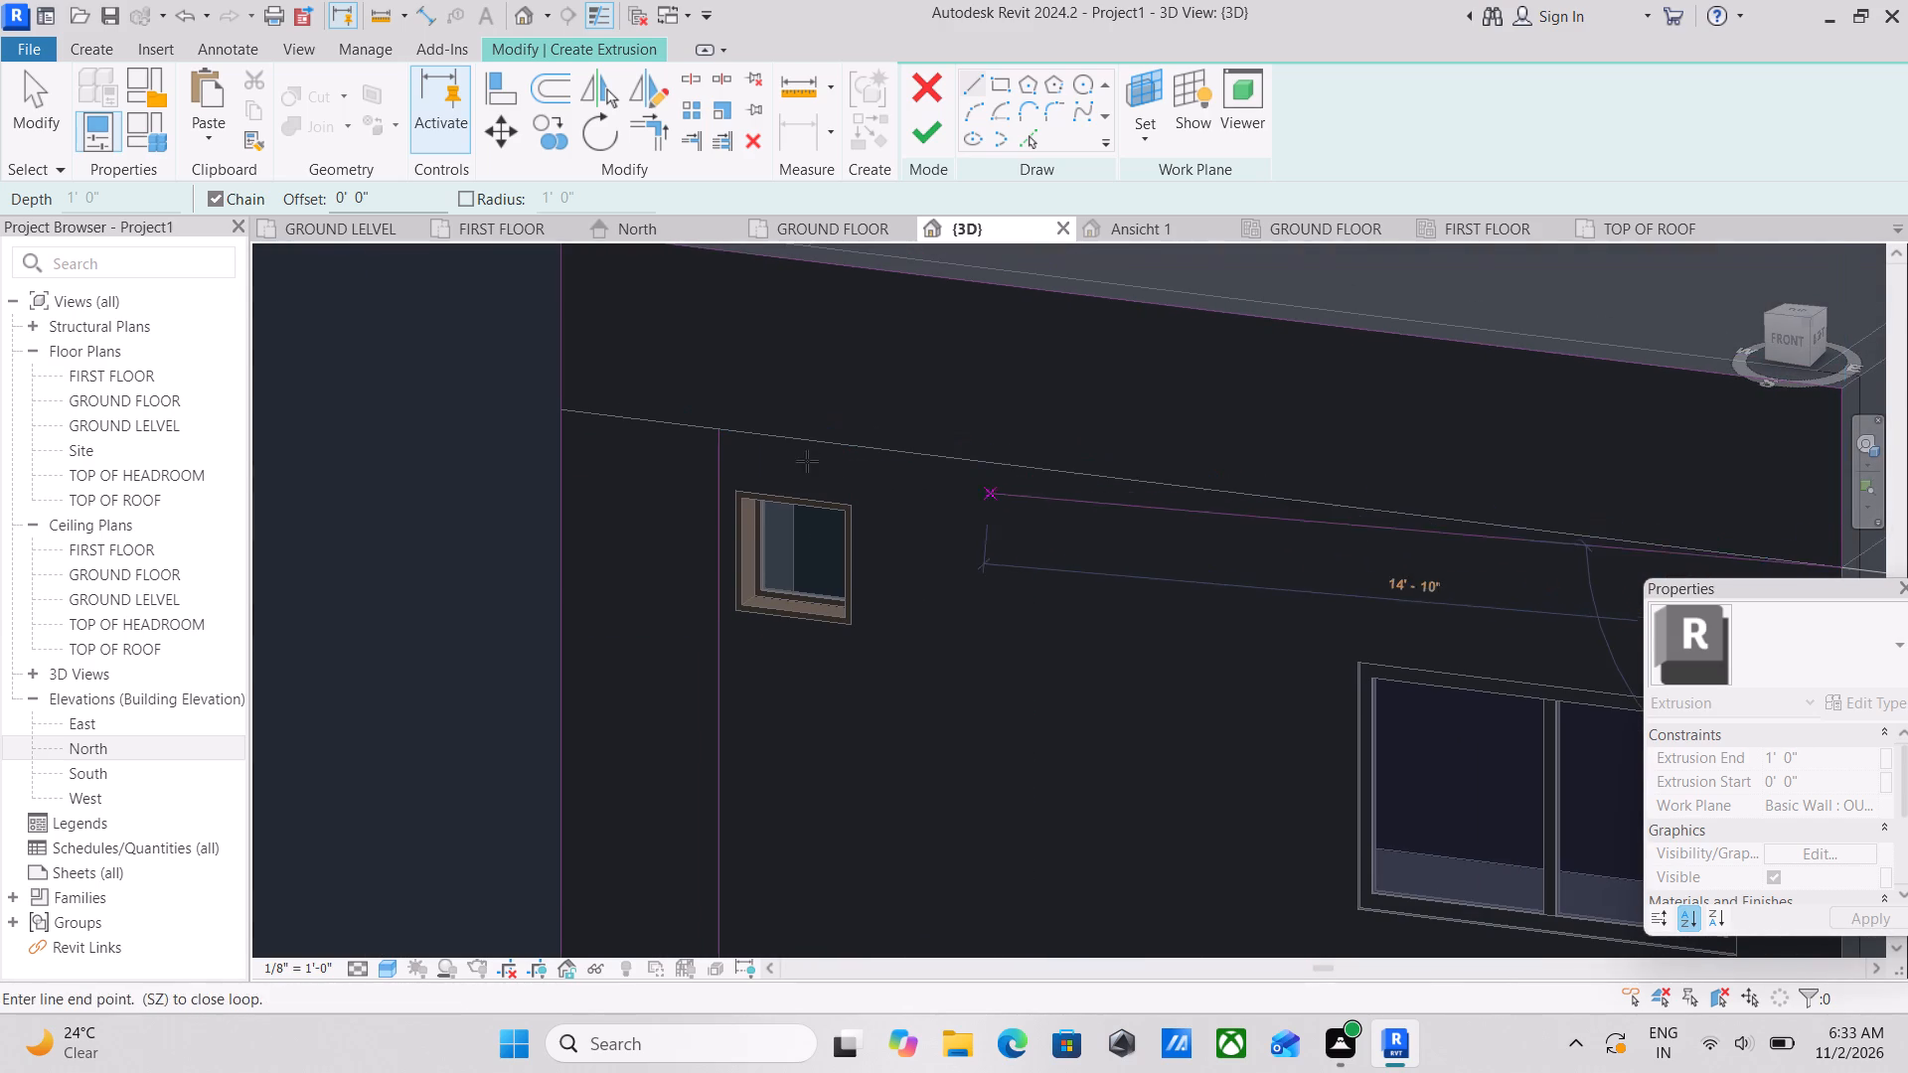
{"action": "left_click", "coordinate": [723, 429]}
{"action": "key", "text": "Escape"}
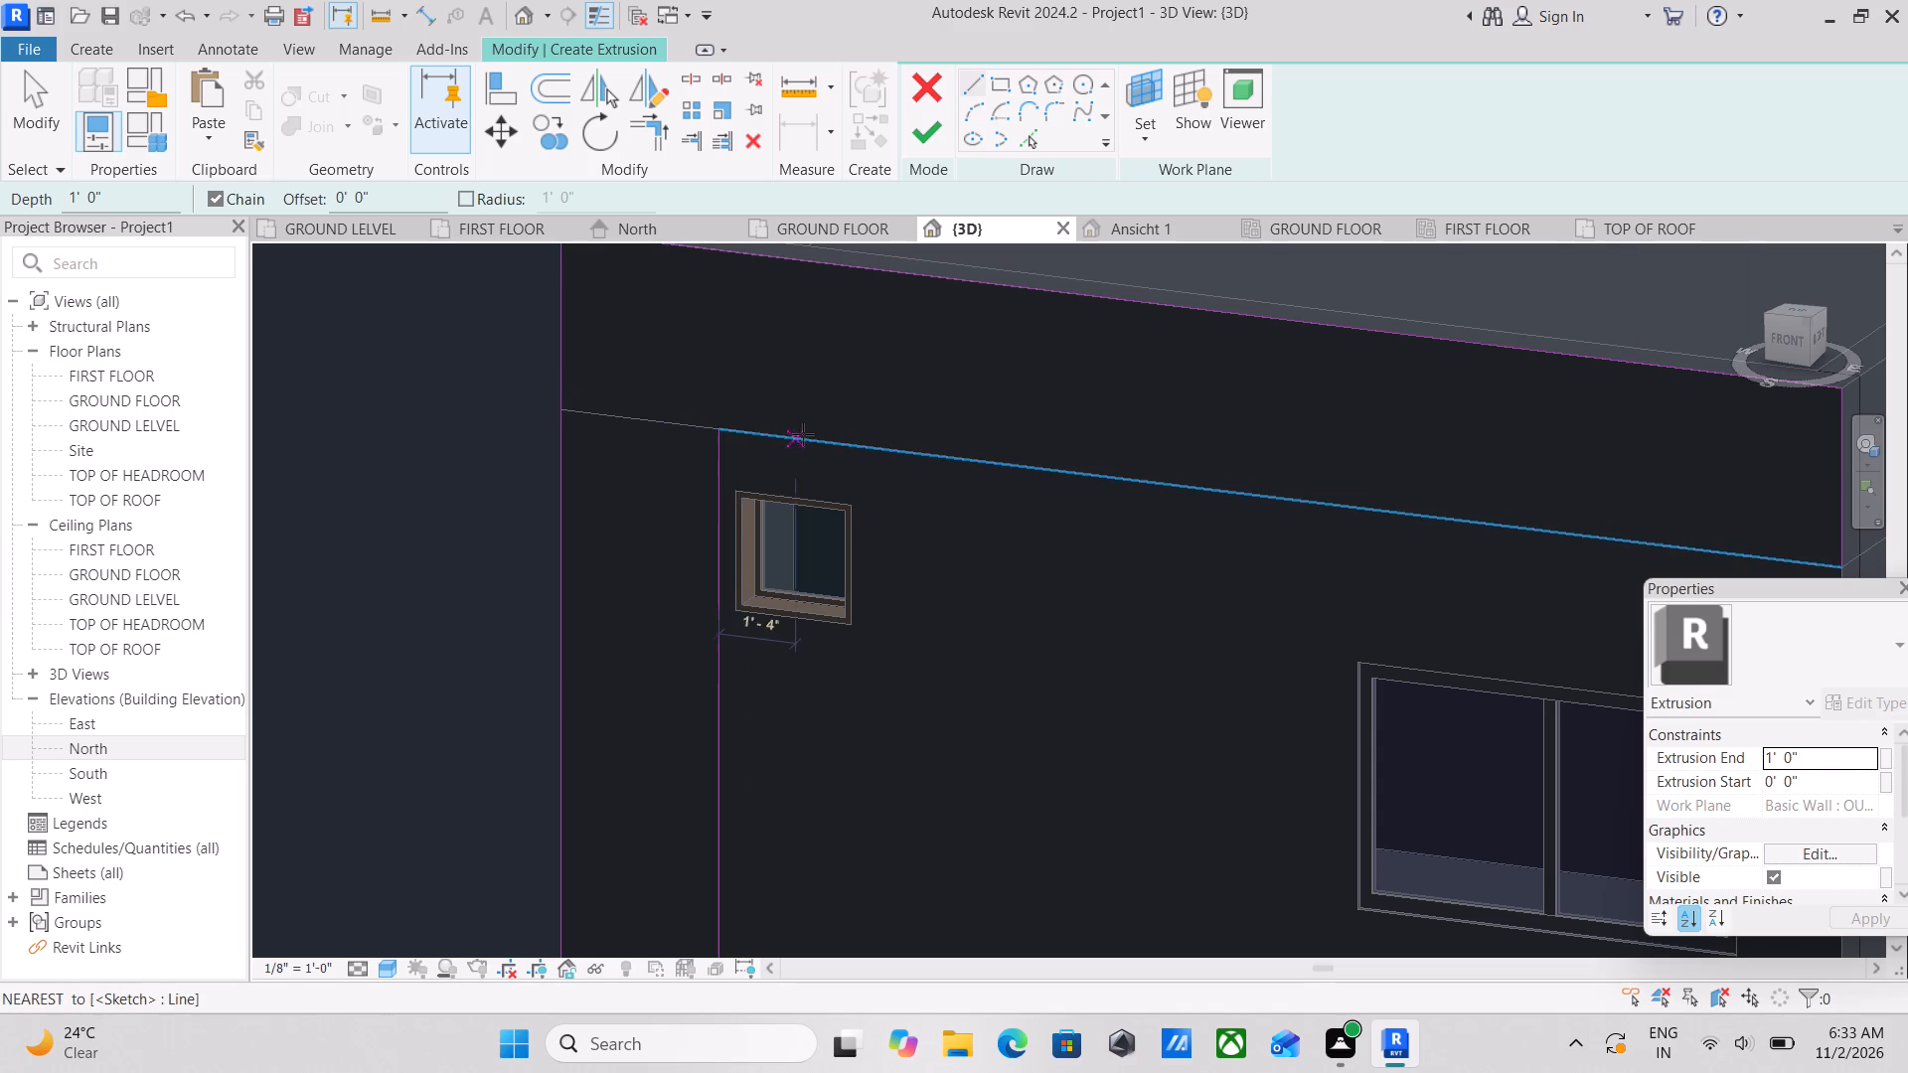
{"action": "scroll", "coordinate": [805, 434], "scroll_direction": "down", "scroll_amount": 1}
{"action": "key", "text": "Escape"}
Finish the L-shaped sketch as a 1' 0" deep extrusion and complete the WALL FRAME in-place model.
{"action": "scroll", "coordinate": [865, 415], "scroll_direction": "down", "scroll_amount": 4}
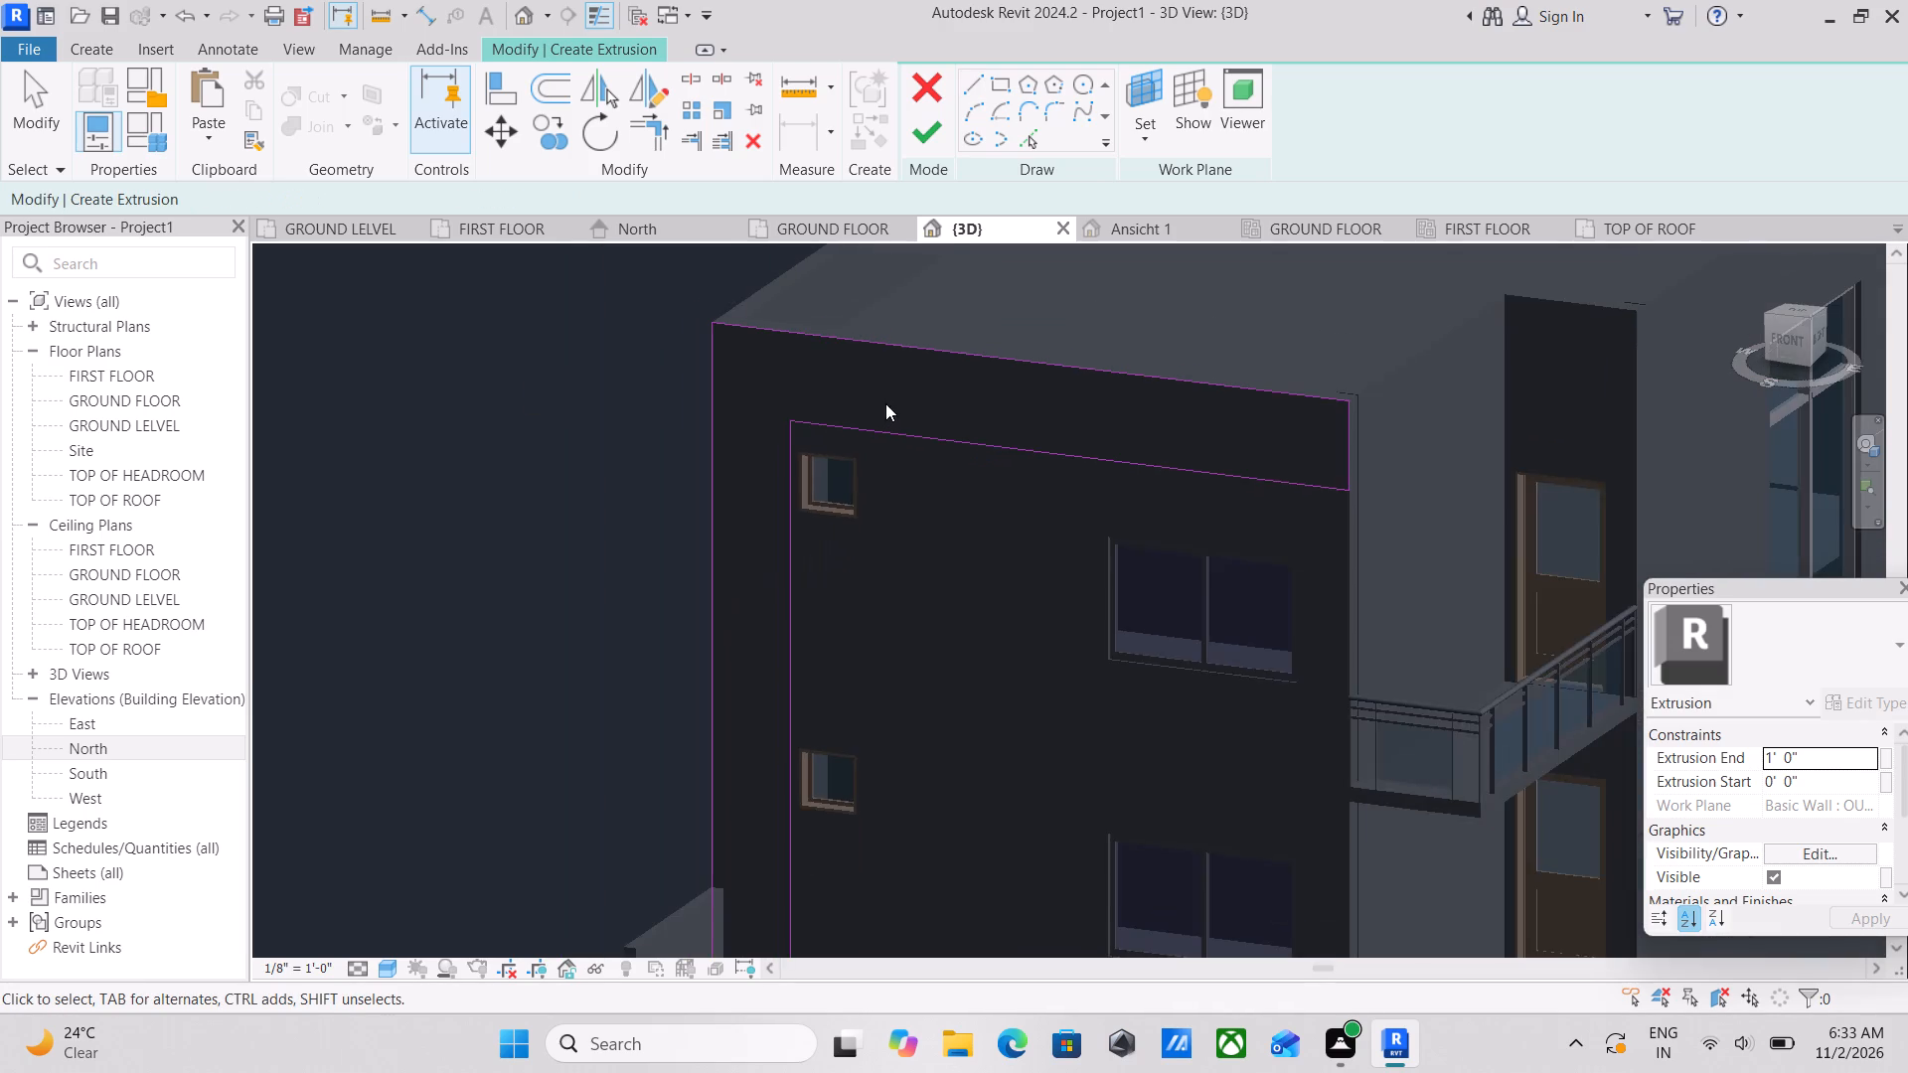
{"action": "scroll", "coordinate": [935, 429], "scroll_direction": "down", "scroll_amount": 1}
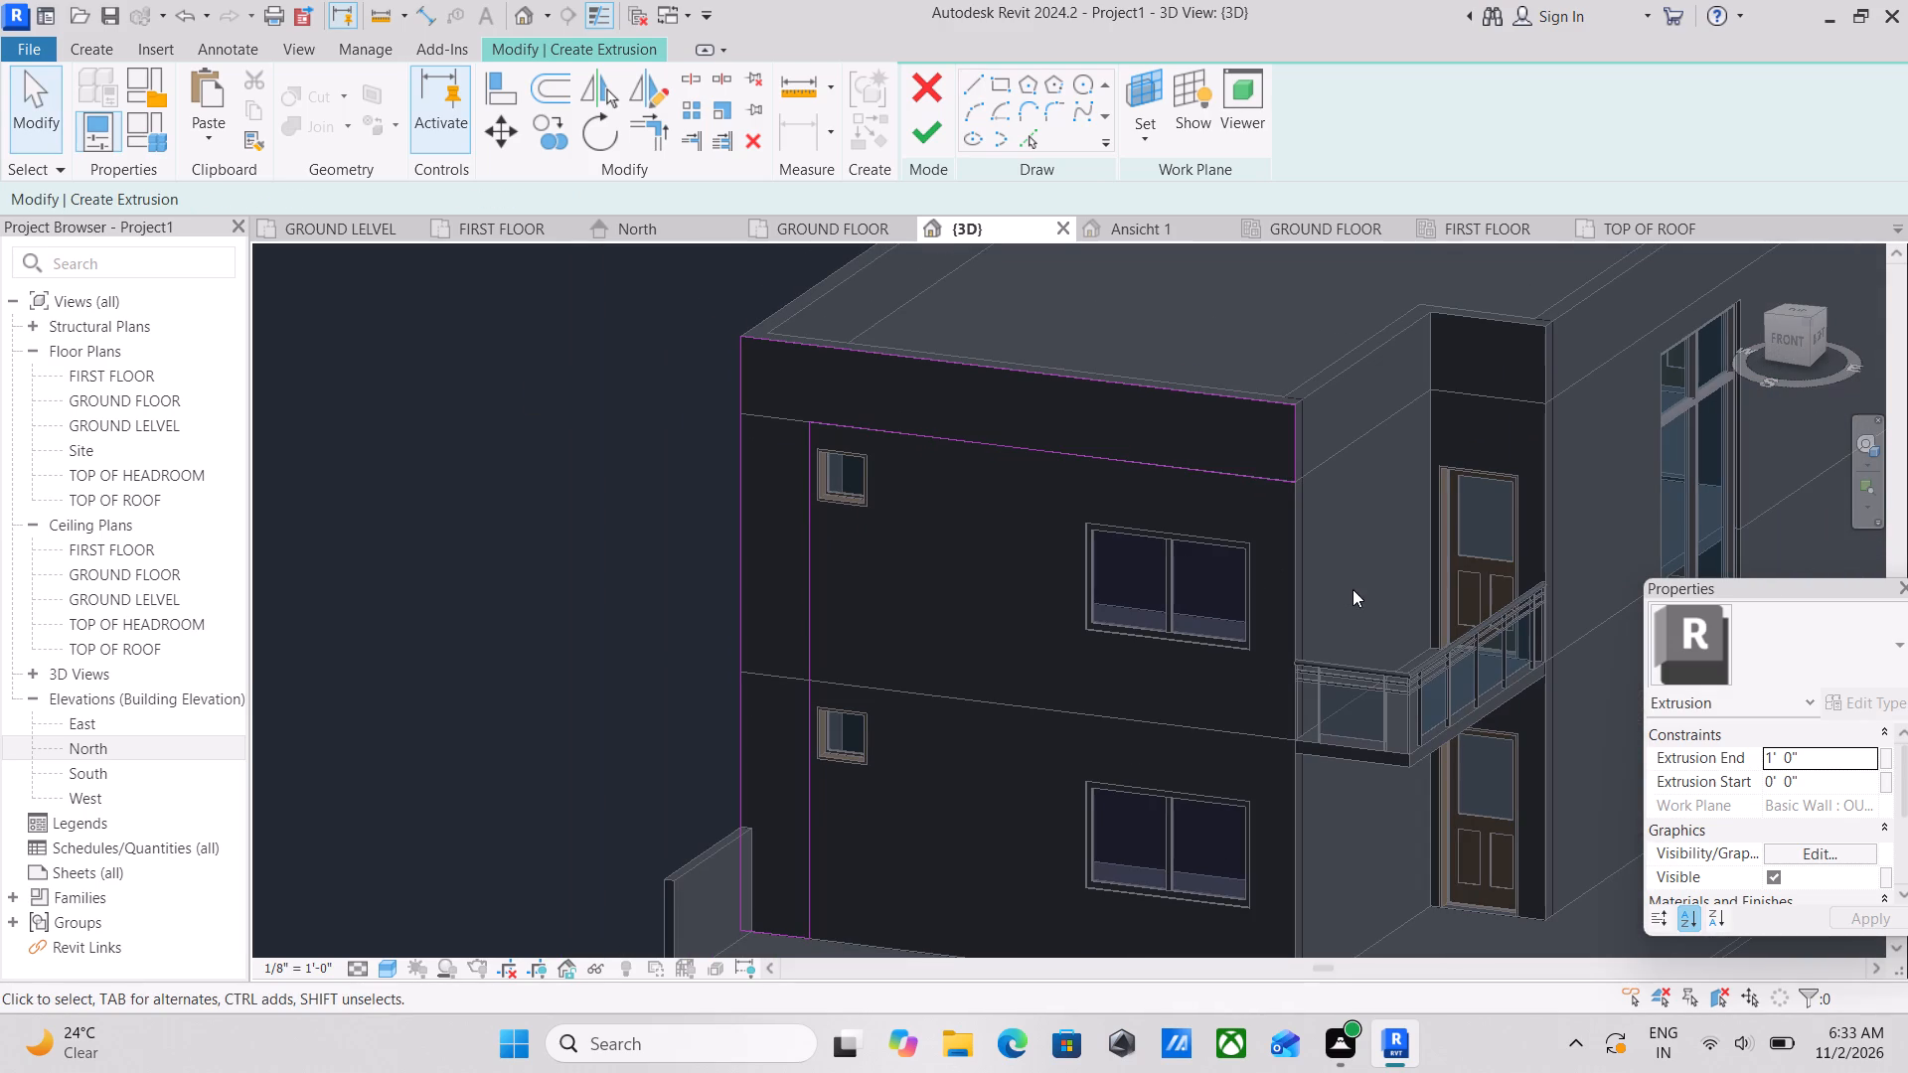
{"action": "scroll", "coordinate": [837, 475], "scroll_direction": "up", "scroll_amount": 2}
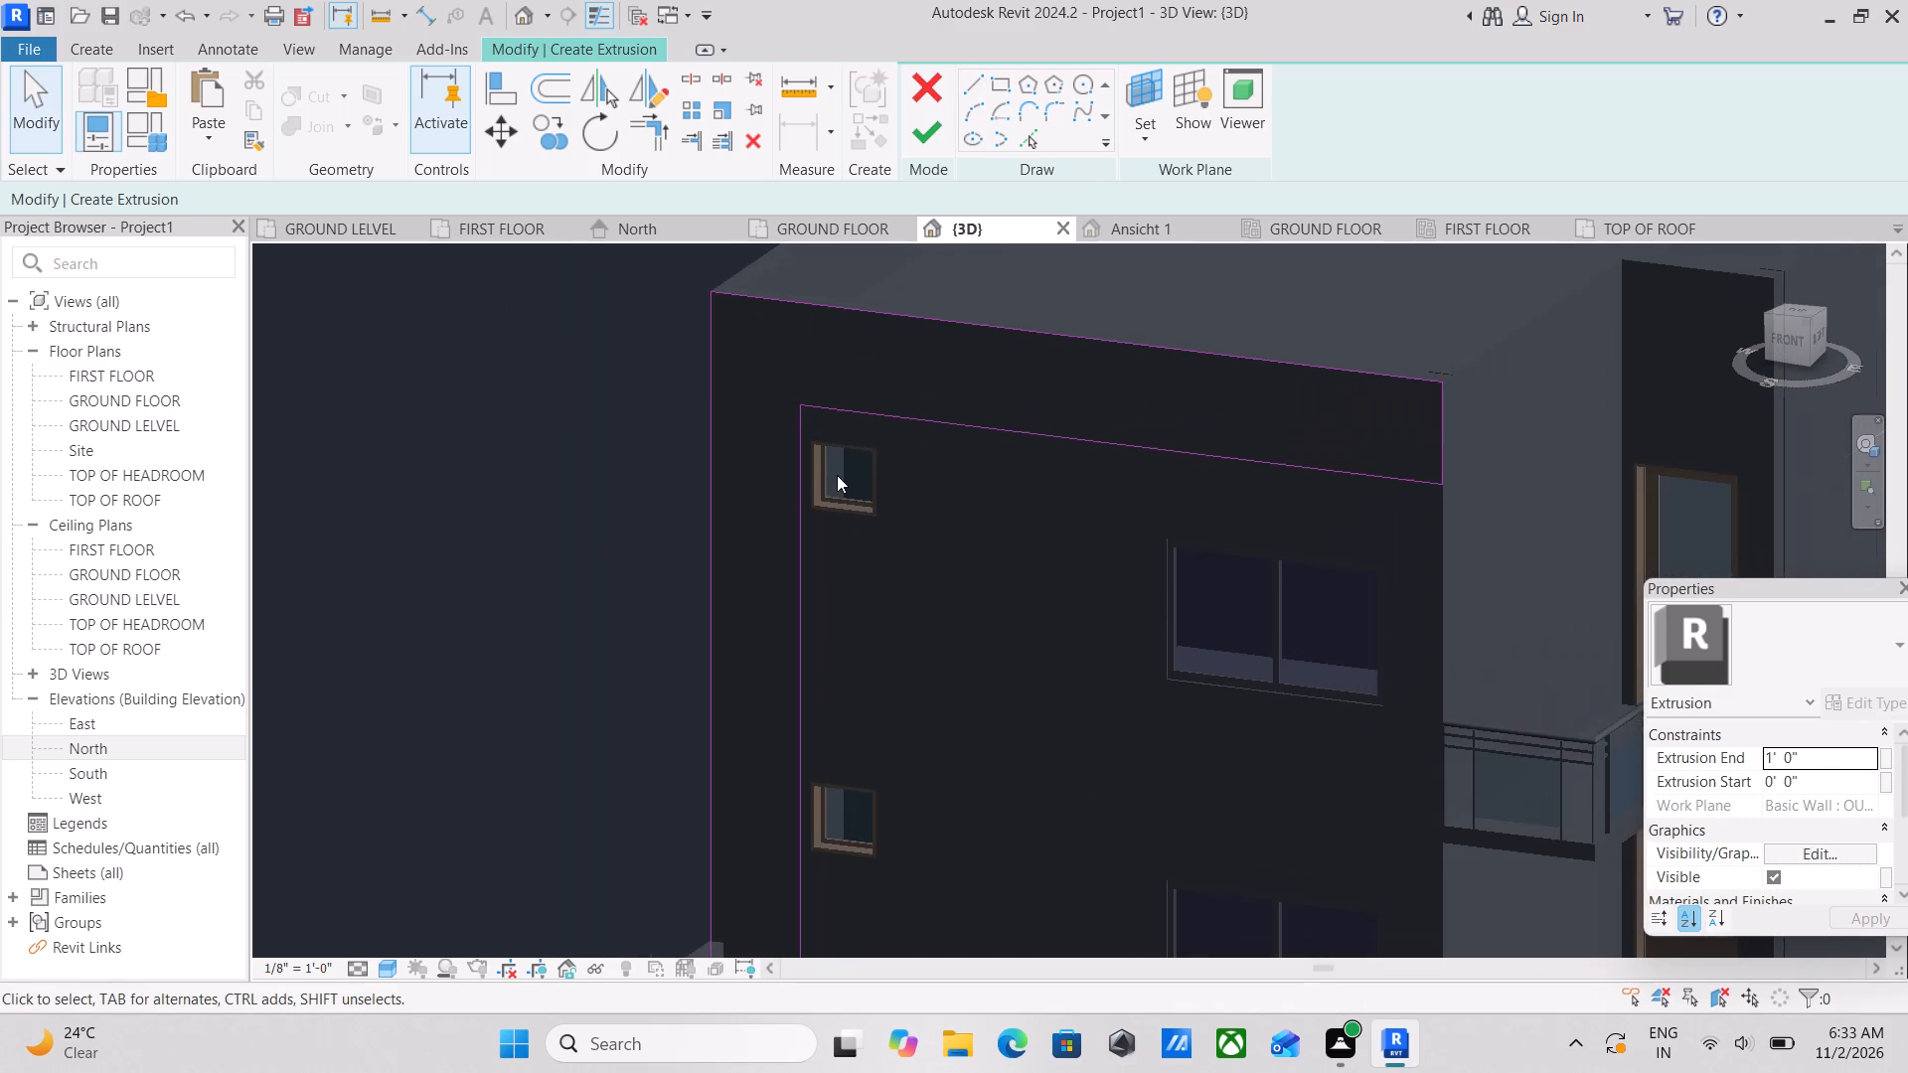
{"action": "scroll", "coordinate": [837, 474], "scroll_direction": "up", "scroll_amount": 2}
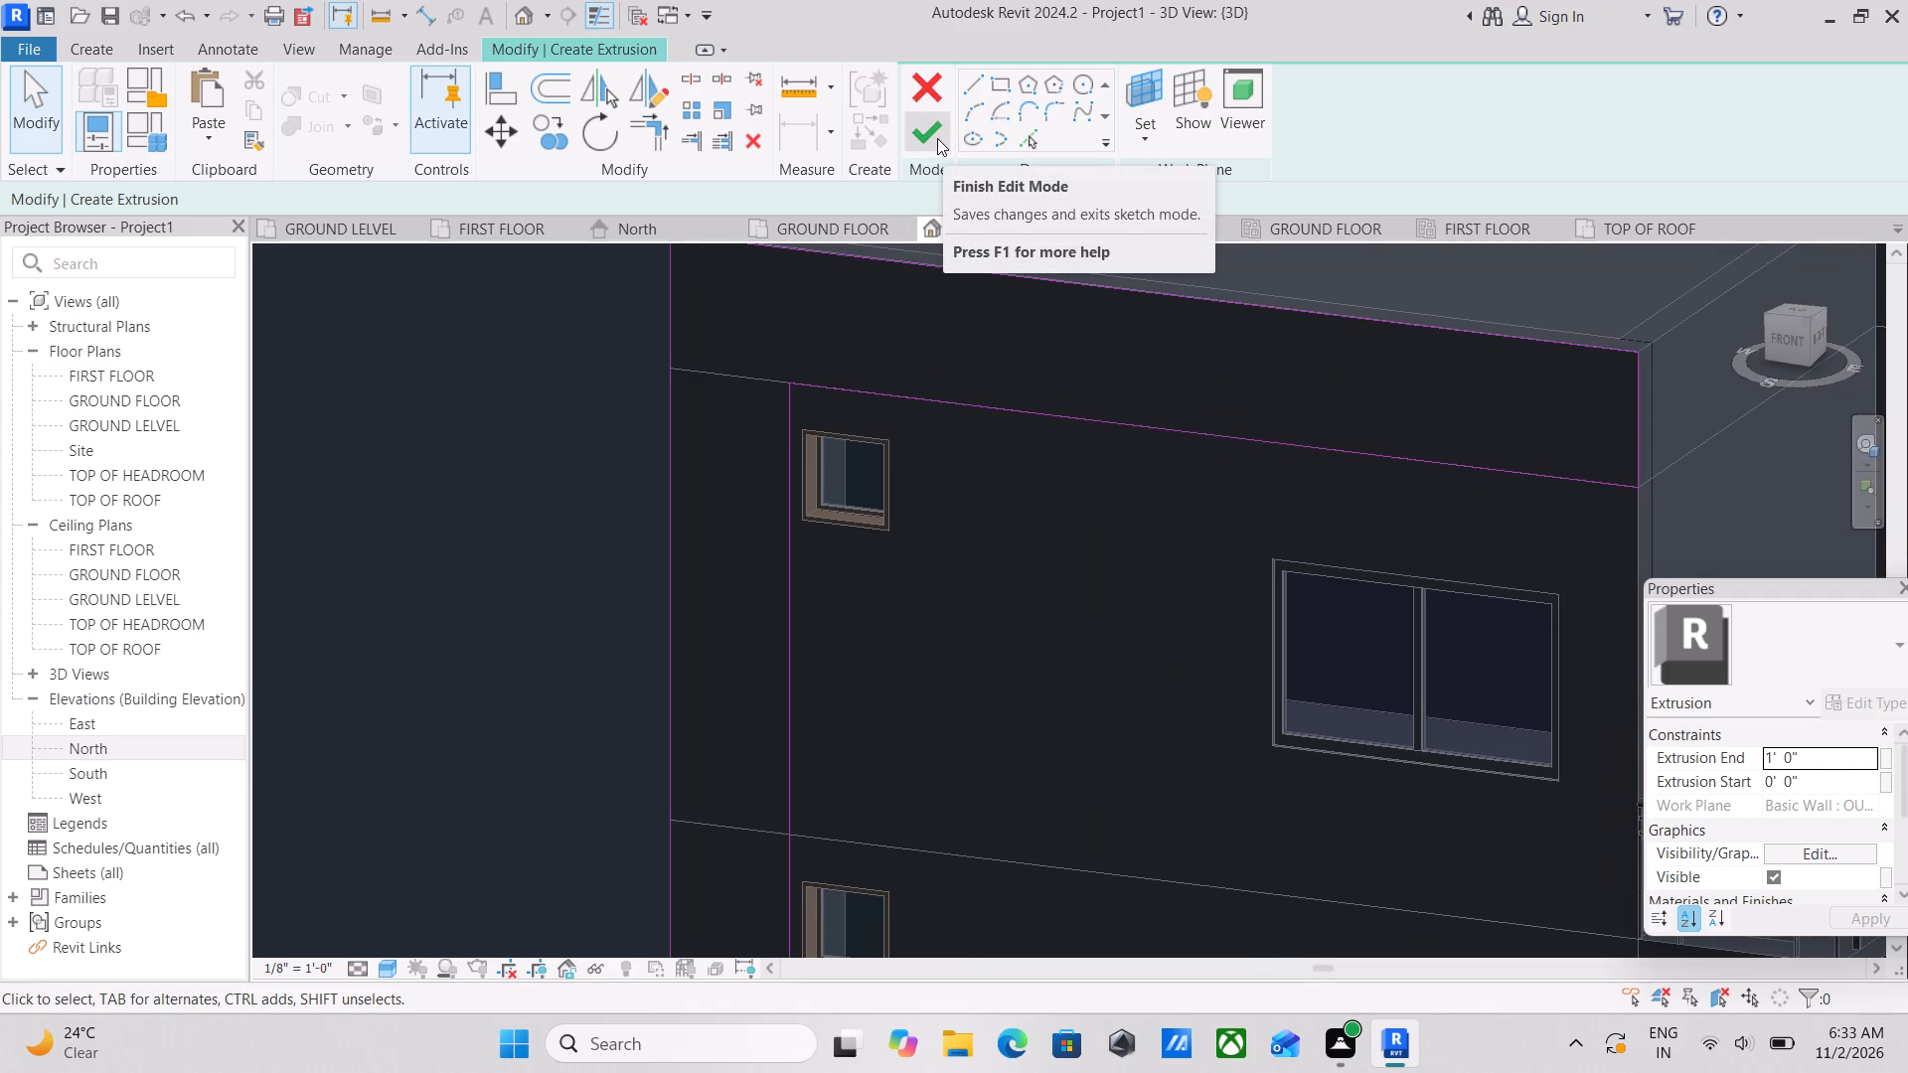
{"action": "left_click", "coordinate": [937, 138]}
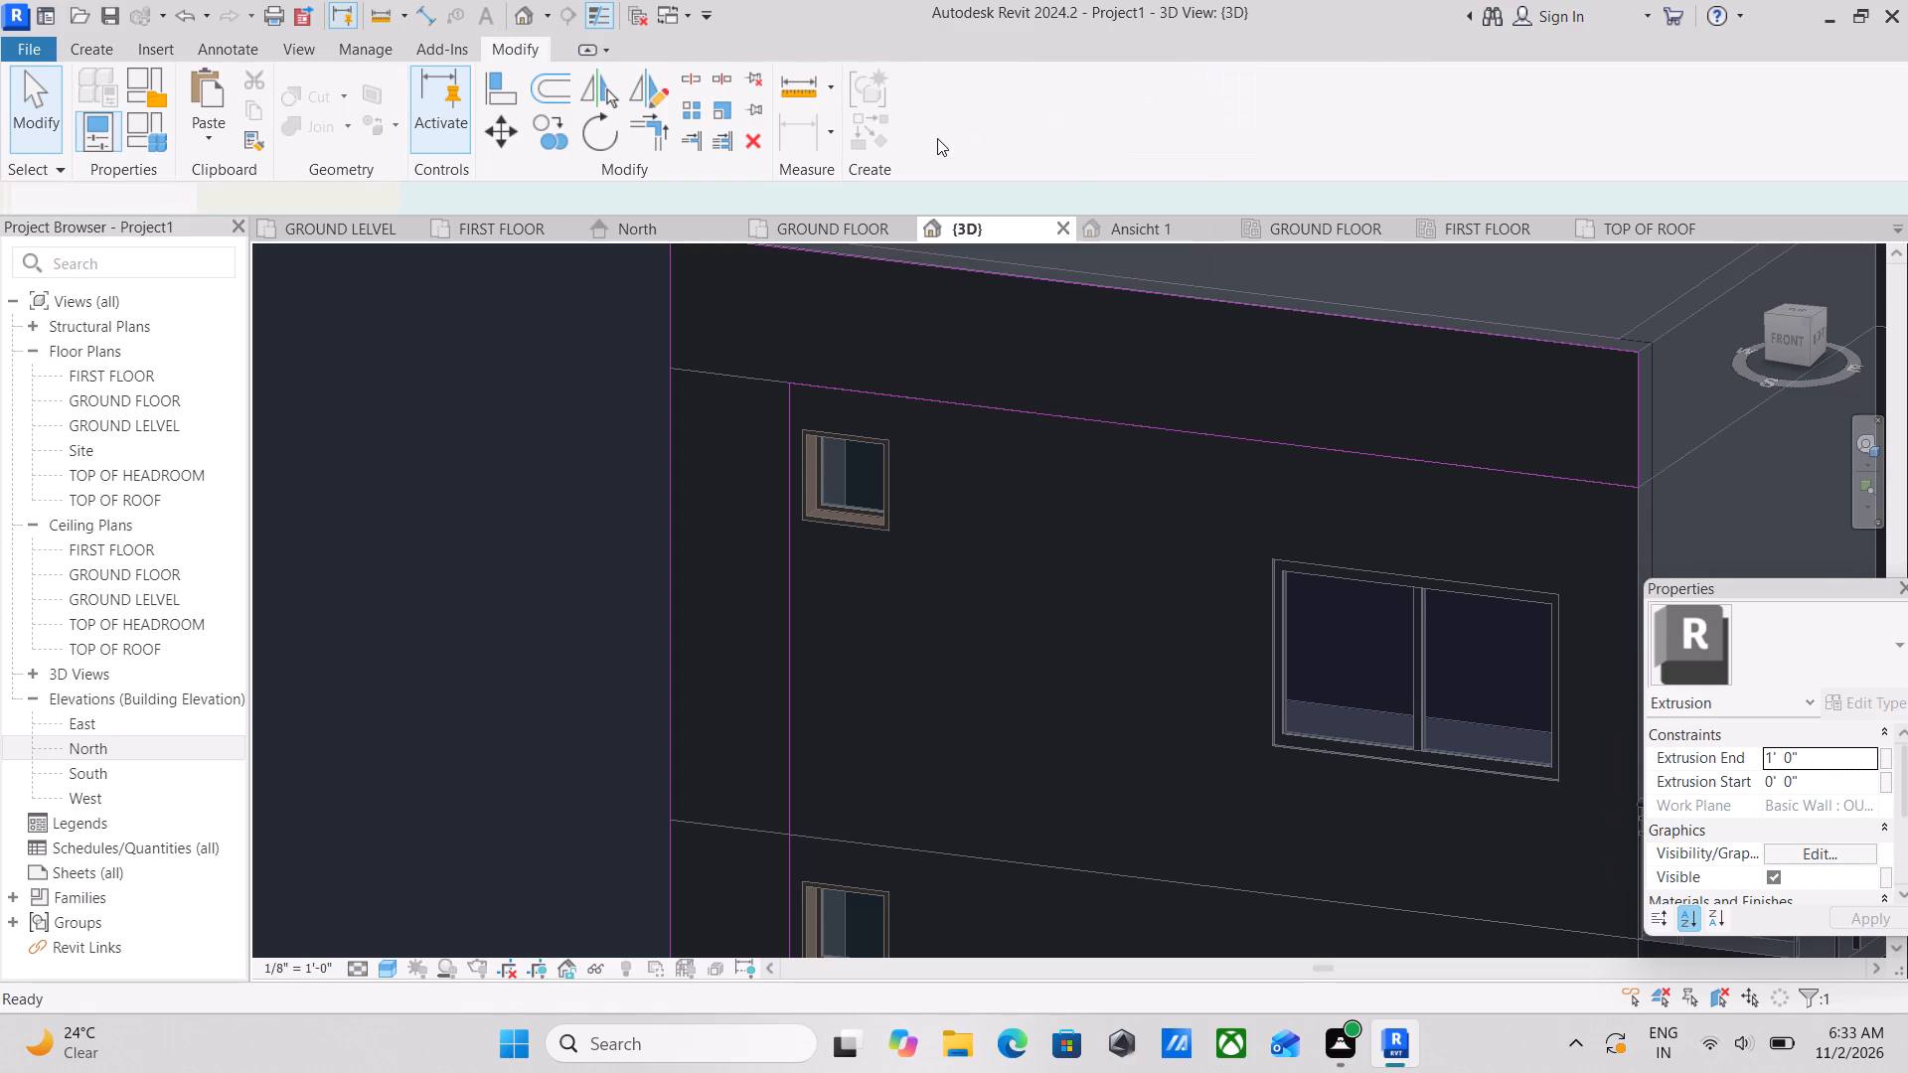
{"action": "scroll", "coordinate": [969, 459], "scroll_direction": "down", "scroll_amount": 1}
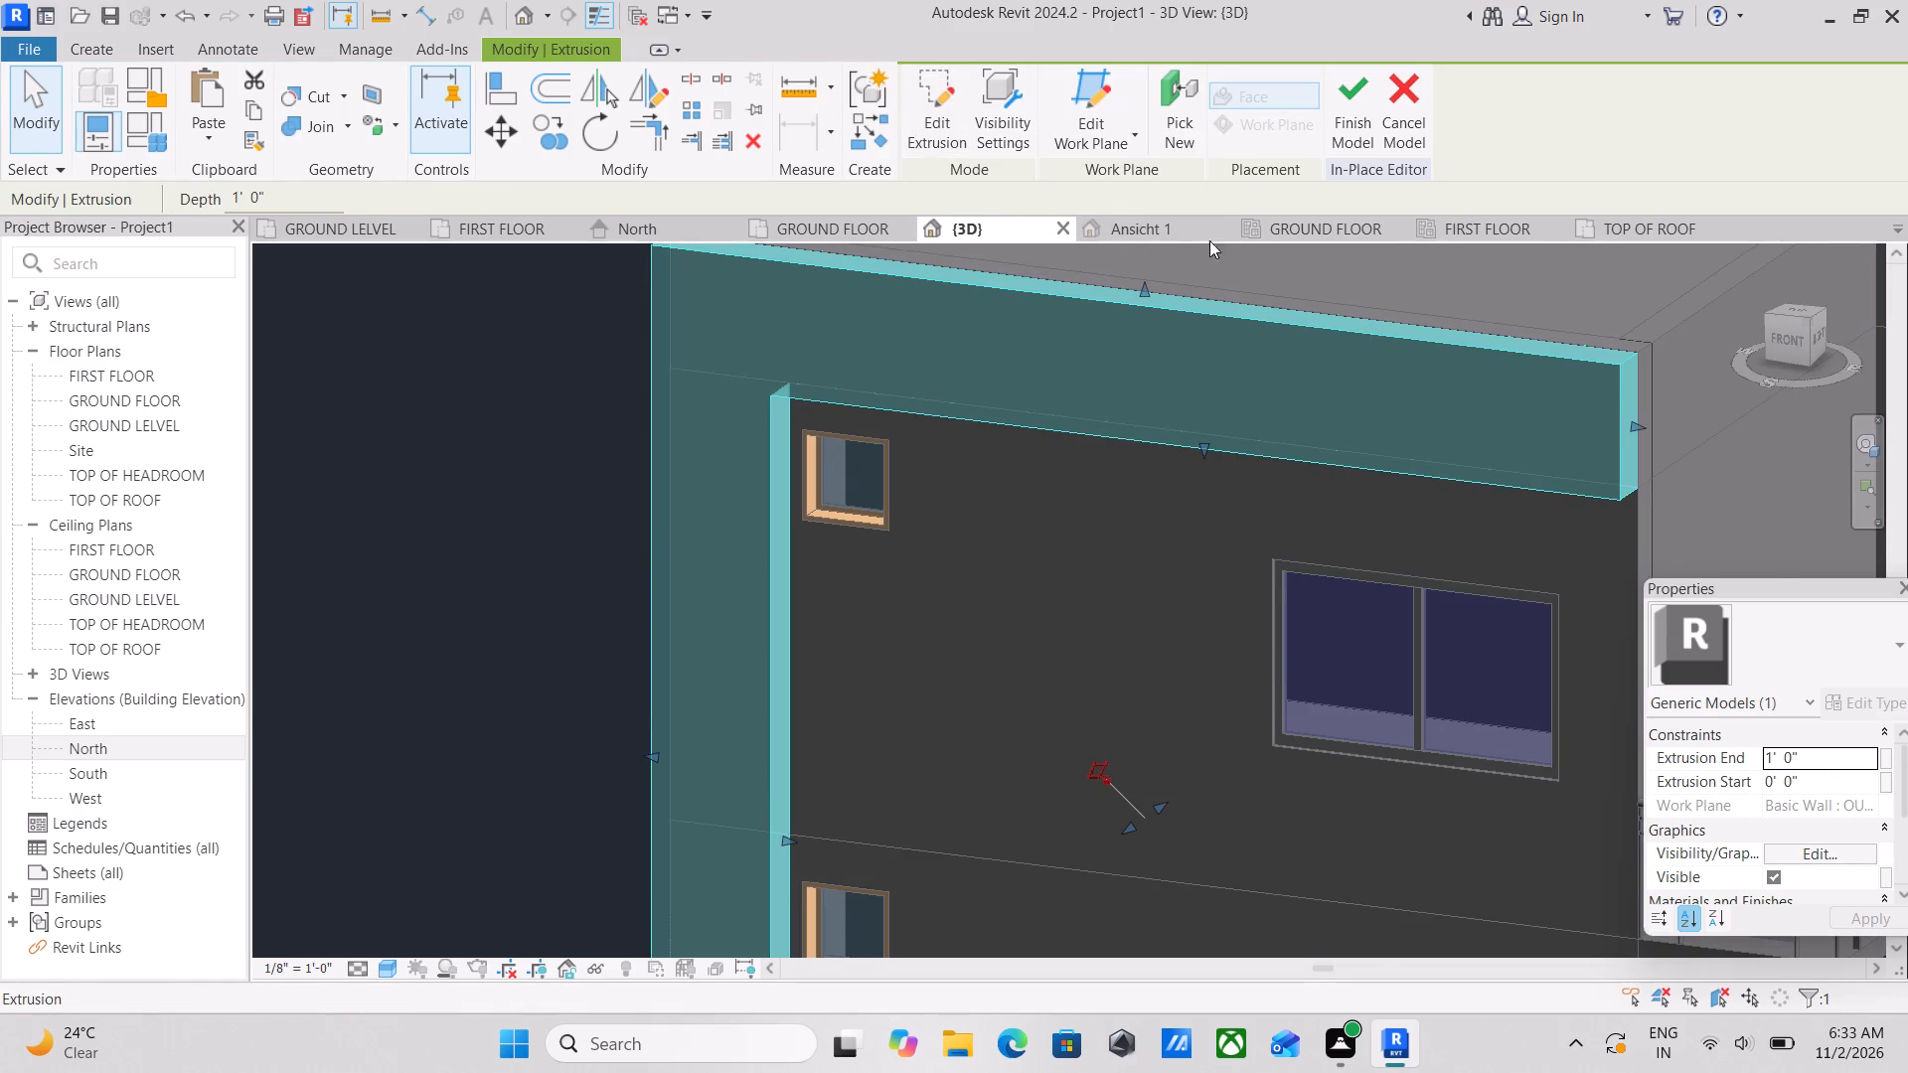
{"action": "left_click", "coordinate": [1373, 97]}
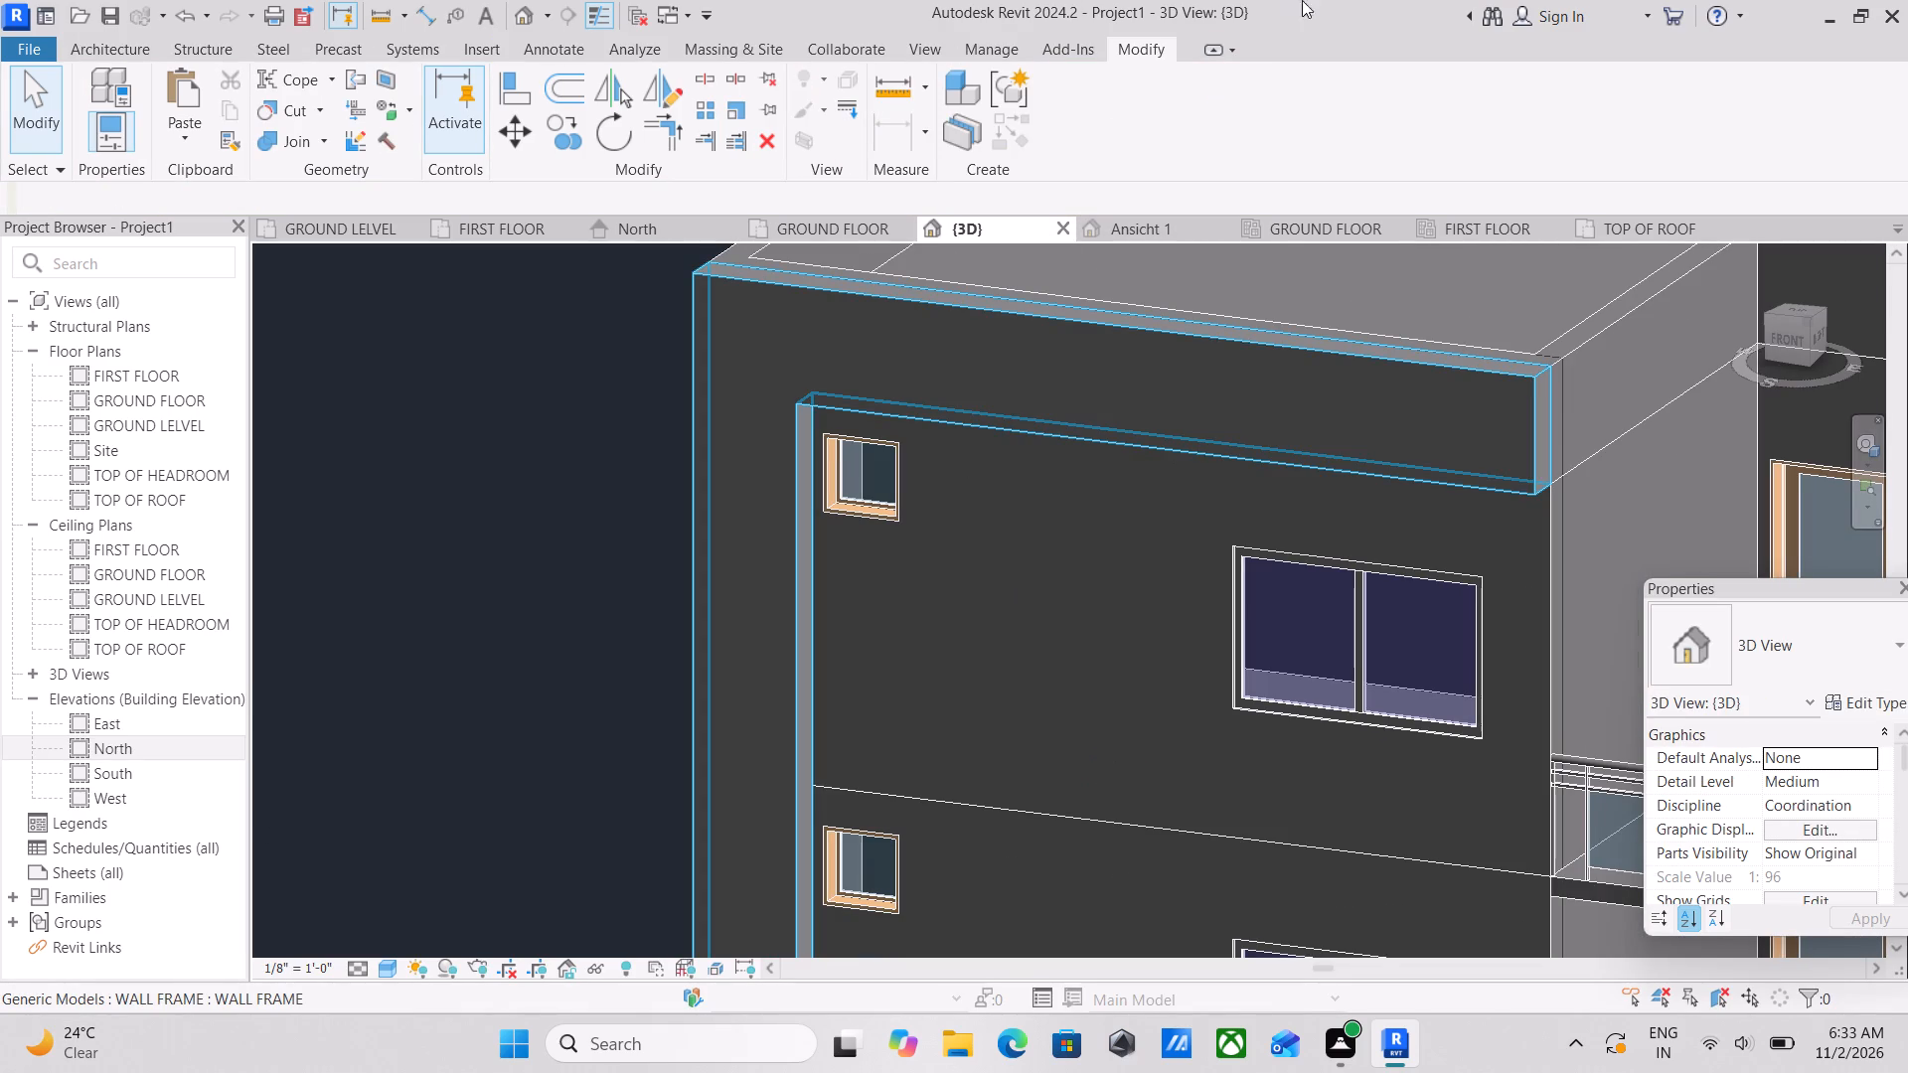
Select the WALL FRAME on the front wall and look through its instance properties.
{"action": "scroll", "coordinate": [1275, 58], "scroll_direction": "up", "scroll_amount": 2}
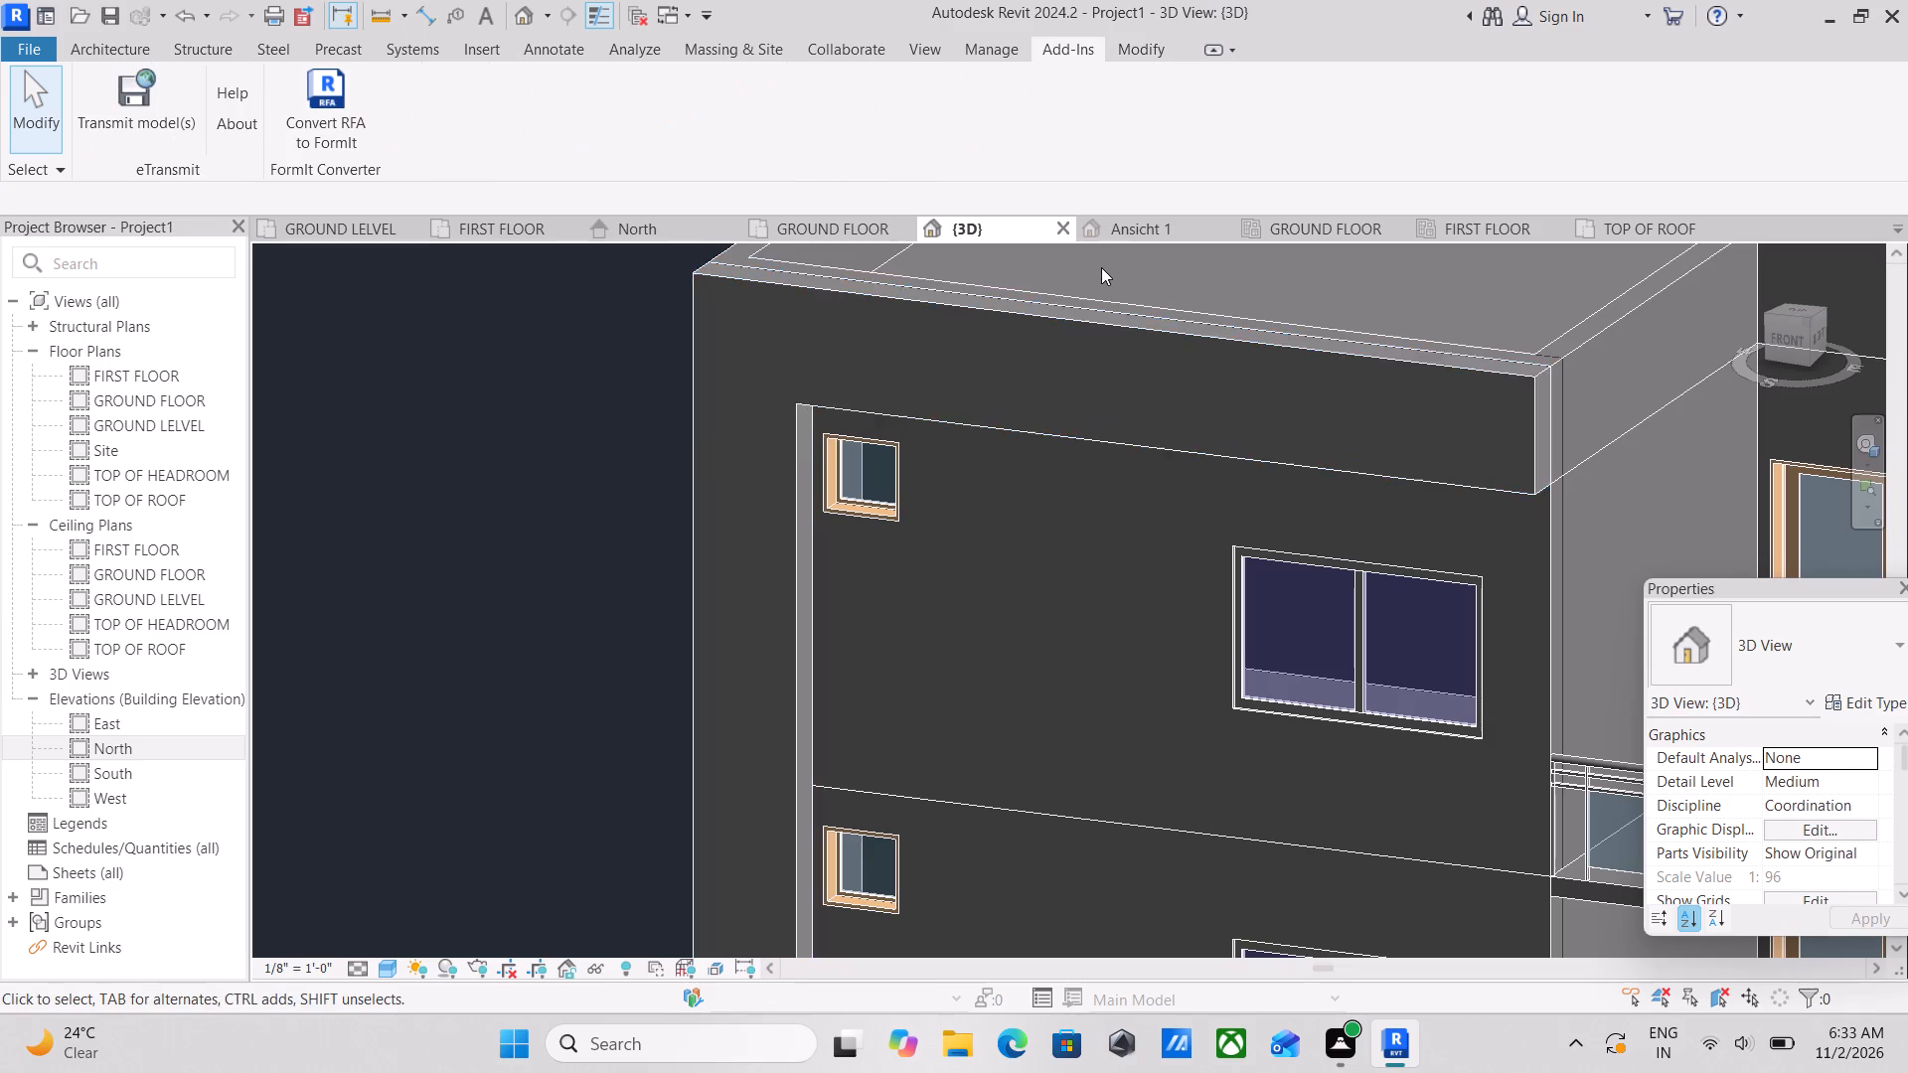
{"action": "scroll", "coordinate": [1101, 267], "scroll_direction": "up", "scroll_amount": 2}
{"action": "left_click", "coordinate": [1046, 346]}
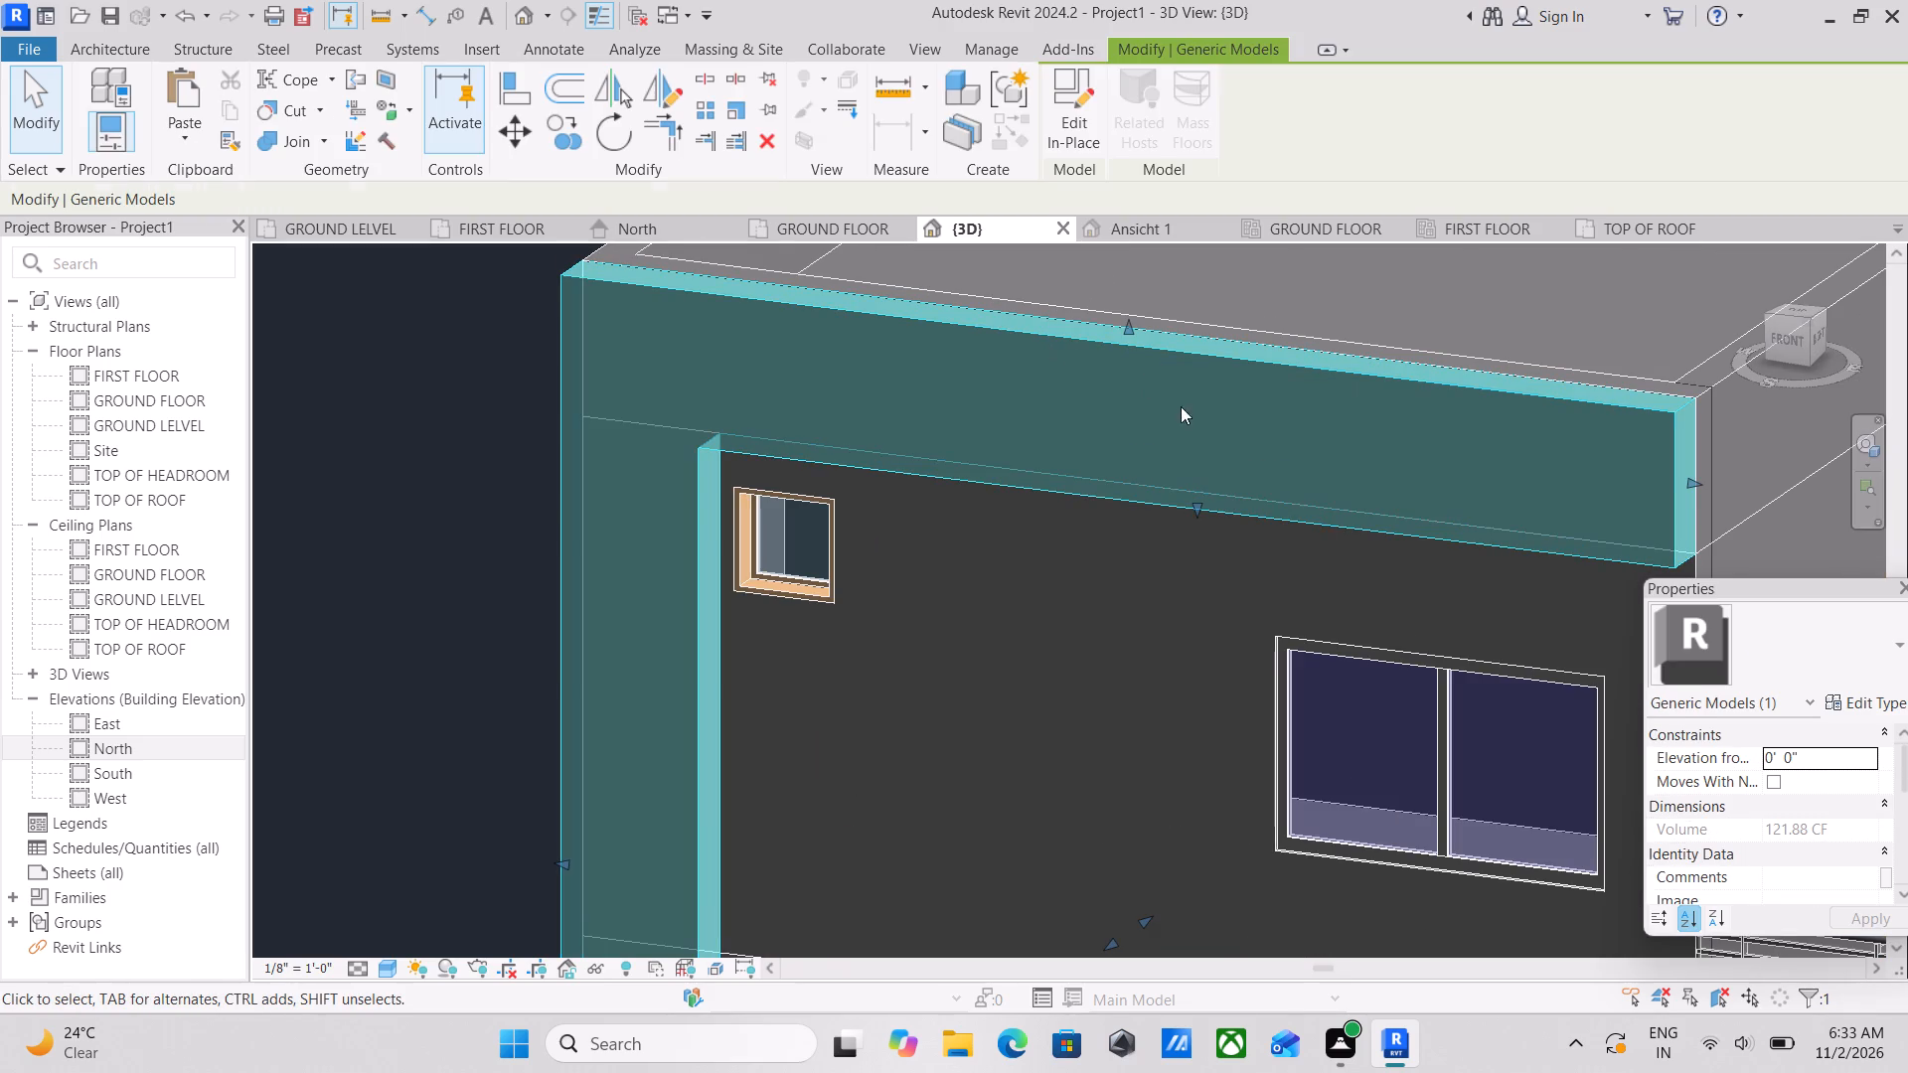
{"action": "scroll", "coordinate": [1821, 868], "scroll_direction": "down", "scroll_amount": 4}
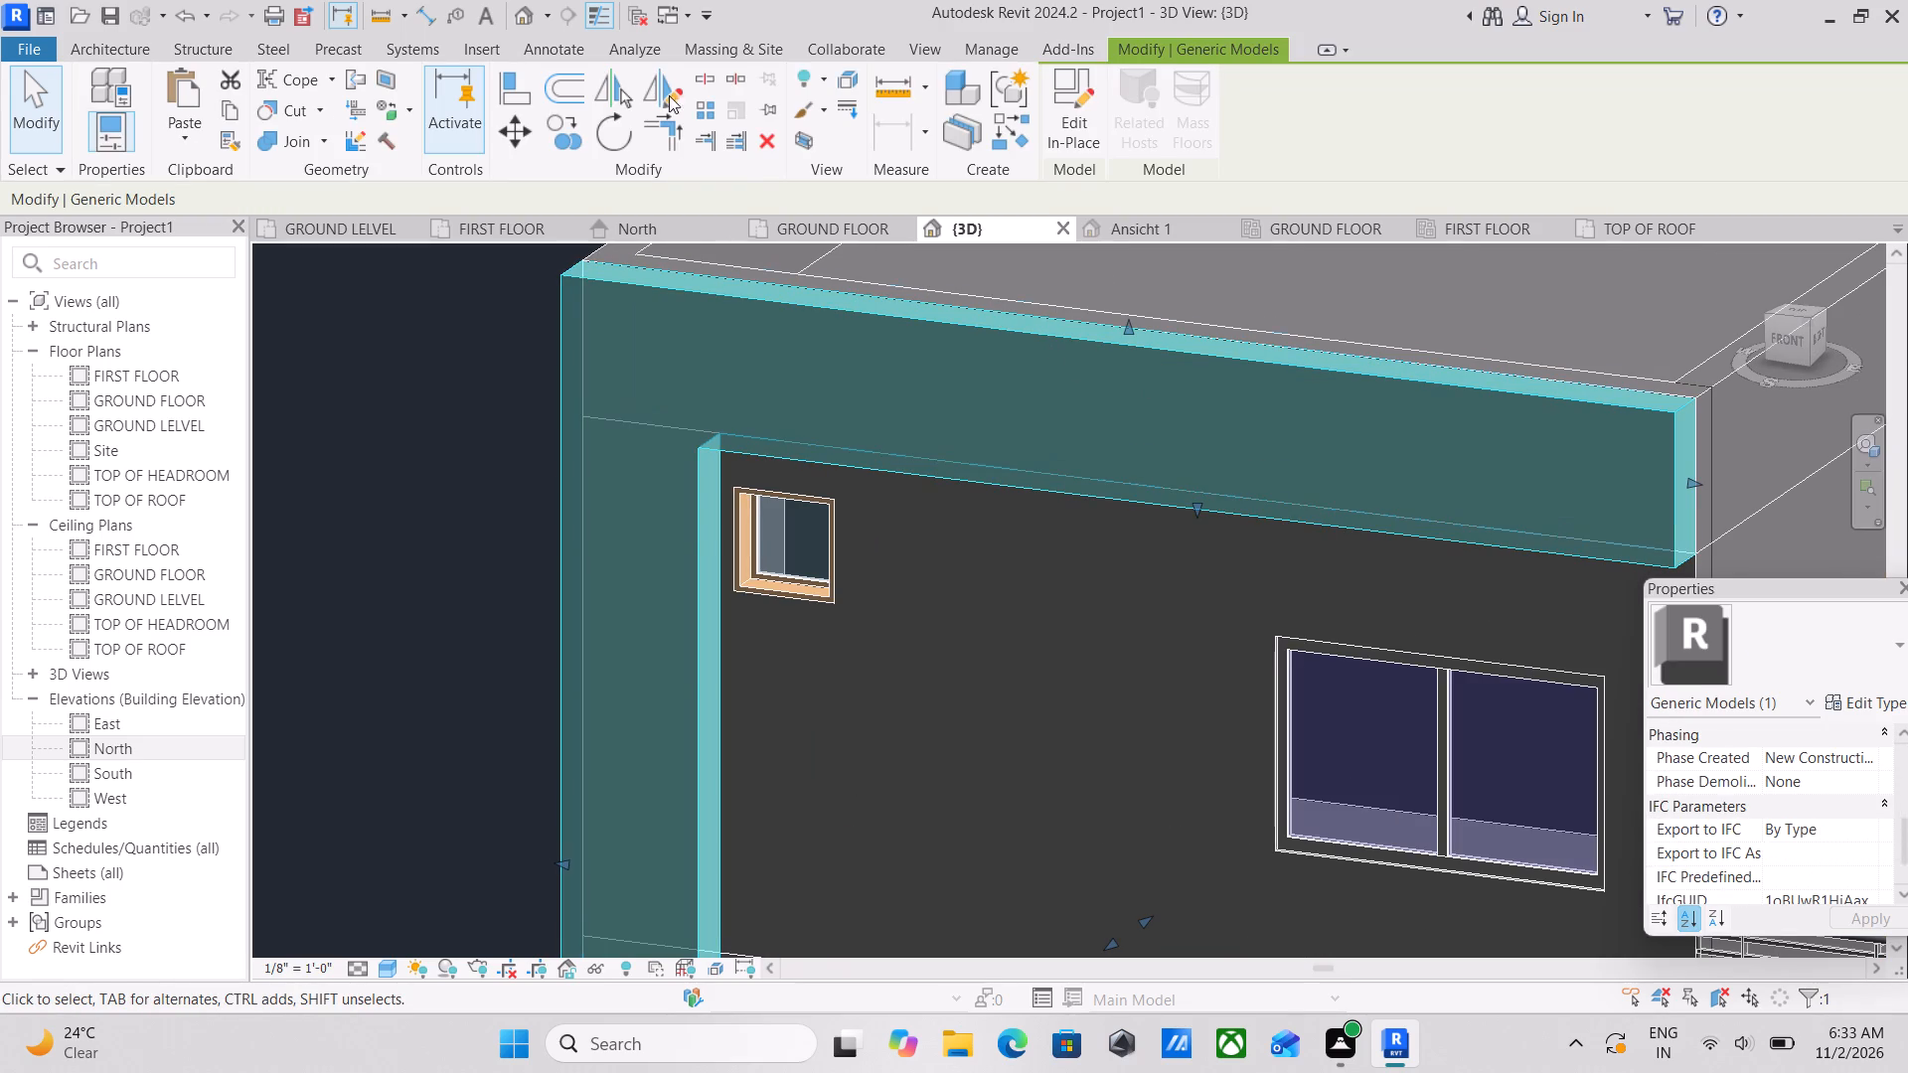
{"action": "scroll", "coordinate": [615, 440], "scroll_direction": "down", "scroll_amount": 3}
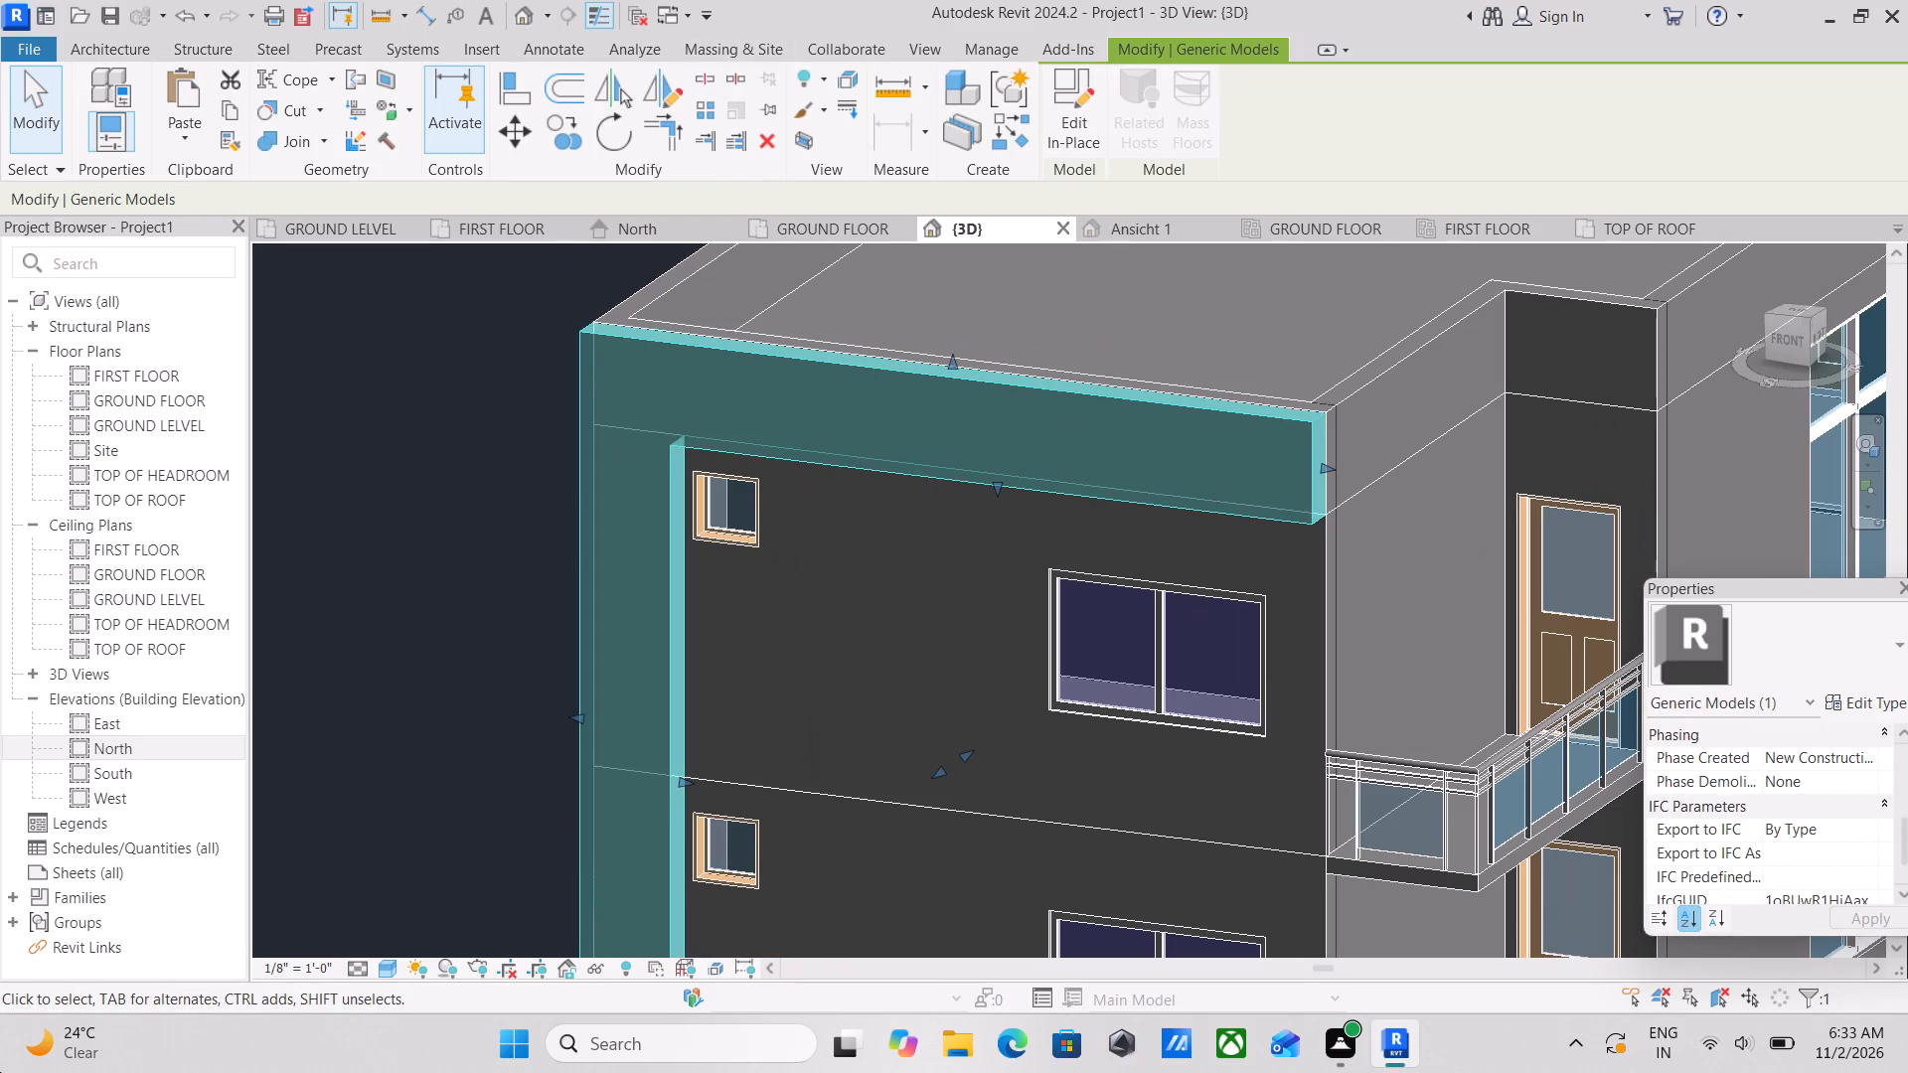
{"action": "scroll", "coordinate": [1773, 646], "scroll_direction": "down", "scroll_amount": 3}
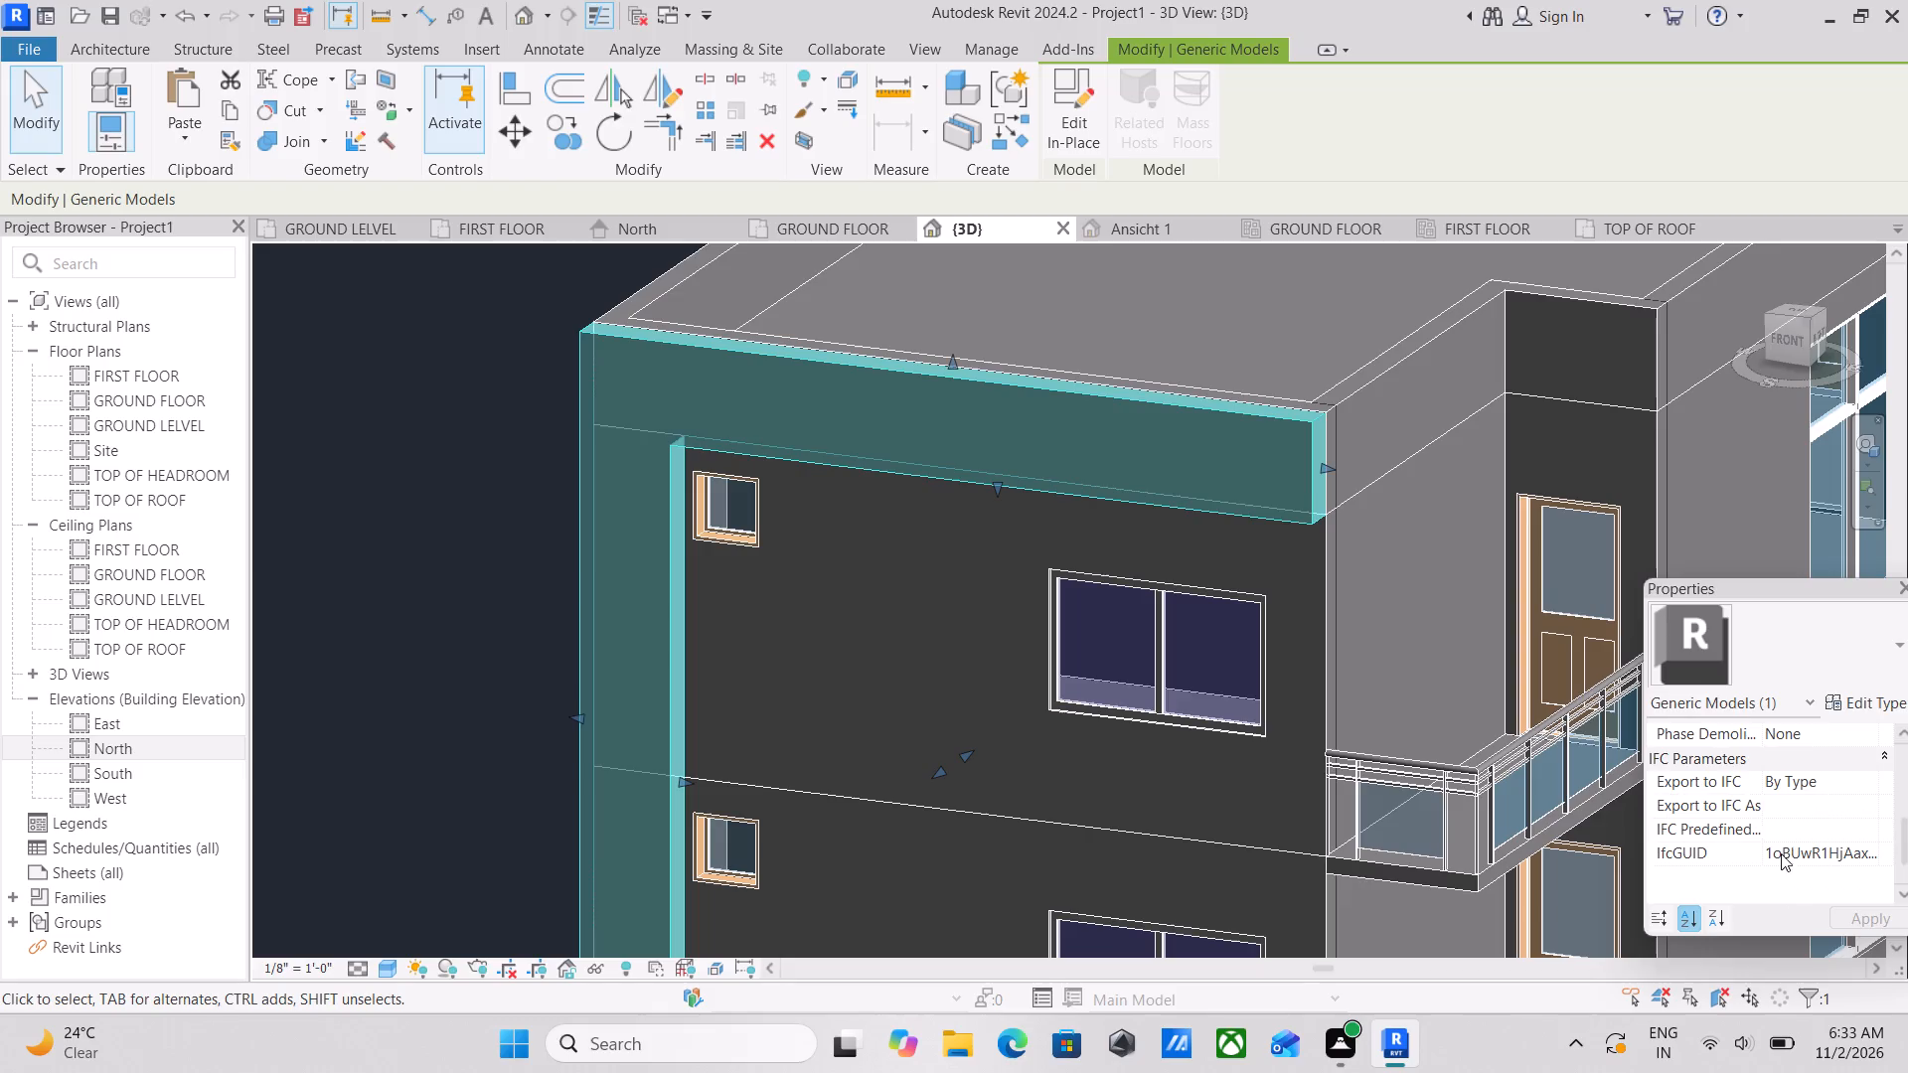
{"action": "scroll", "coordinate": [1781, 853], "scroll_direction": "down", "scroll_amount": 1}
{"action": "scroll", "coordinate": [1786, 902], "scroll_direction": "up", "scroll_amount": 9}
{"action": "scroll", "coordinate": [1587, 685], "scroll_direction": "up", "scroll_amount": 2}
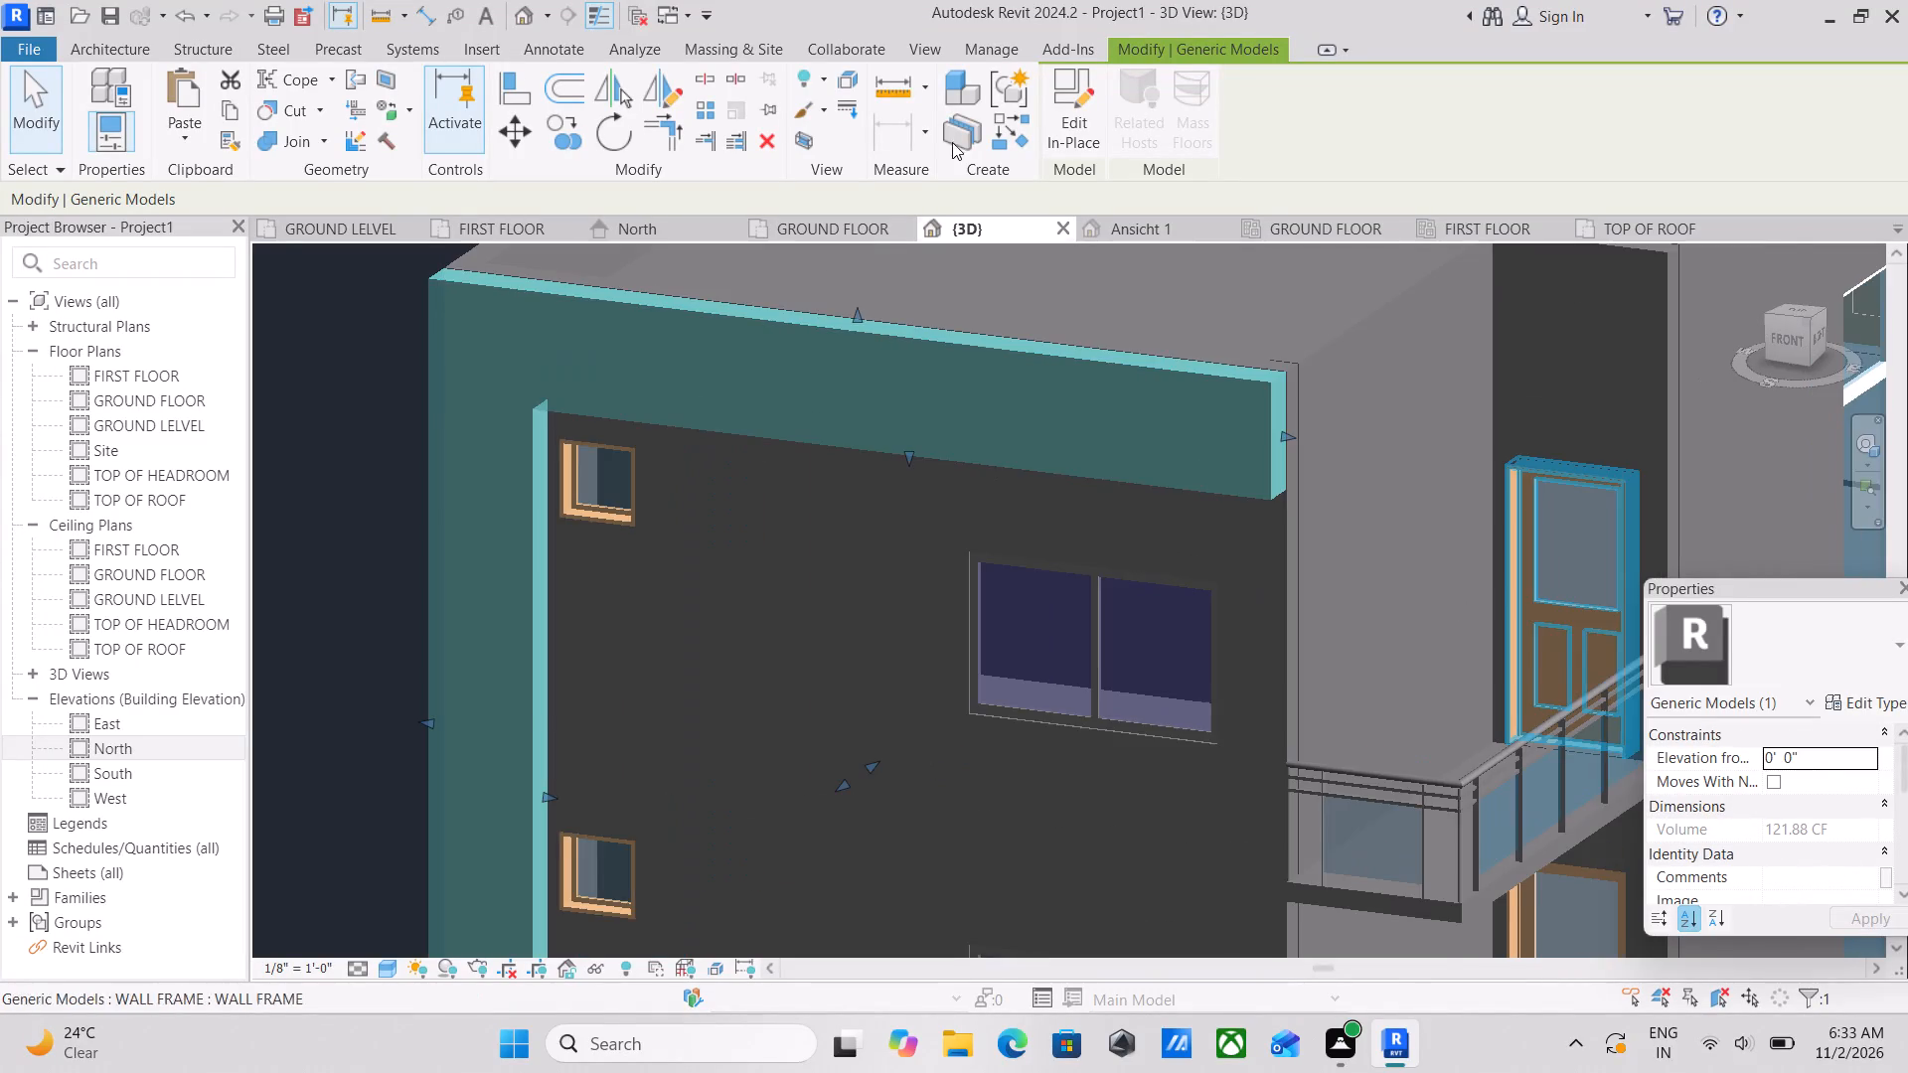
Open the WALL FRAME for in-place editing and select its L-shaped extrusion.
{"action": "left_click", "coordinate": [1084, 111]}
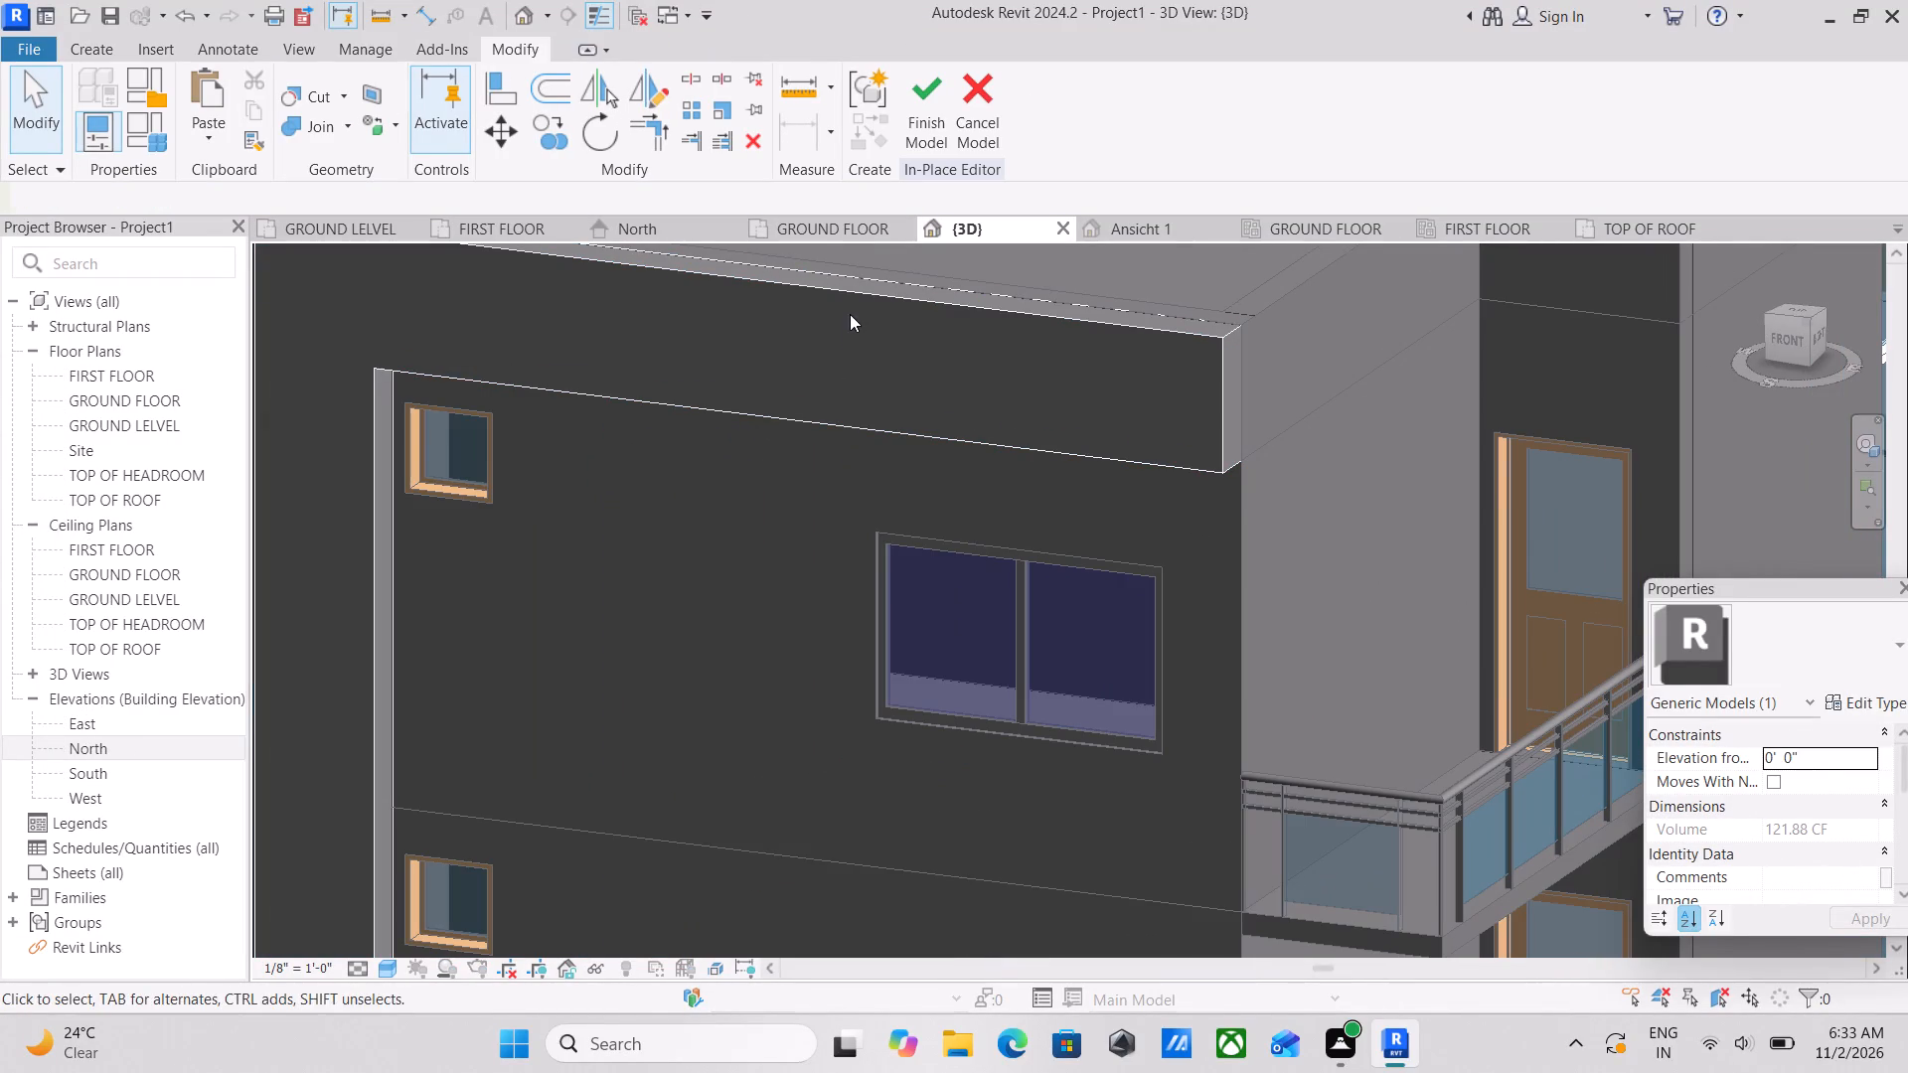
{"action": "left_click", "coordinate": [857, 293]}
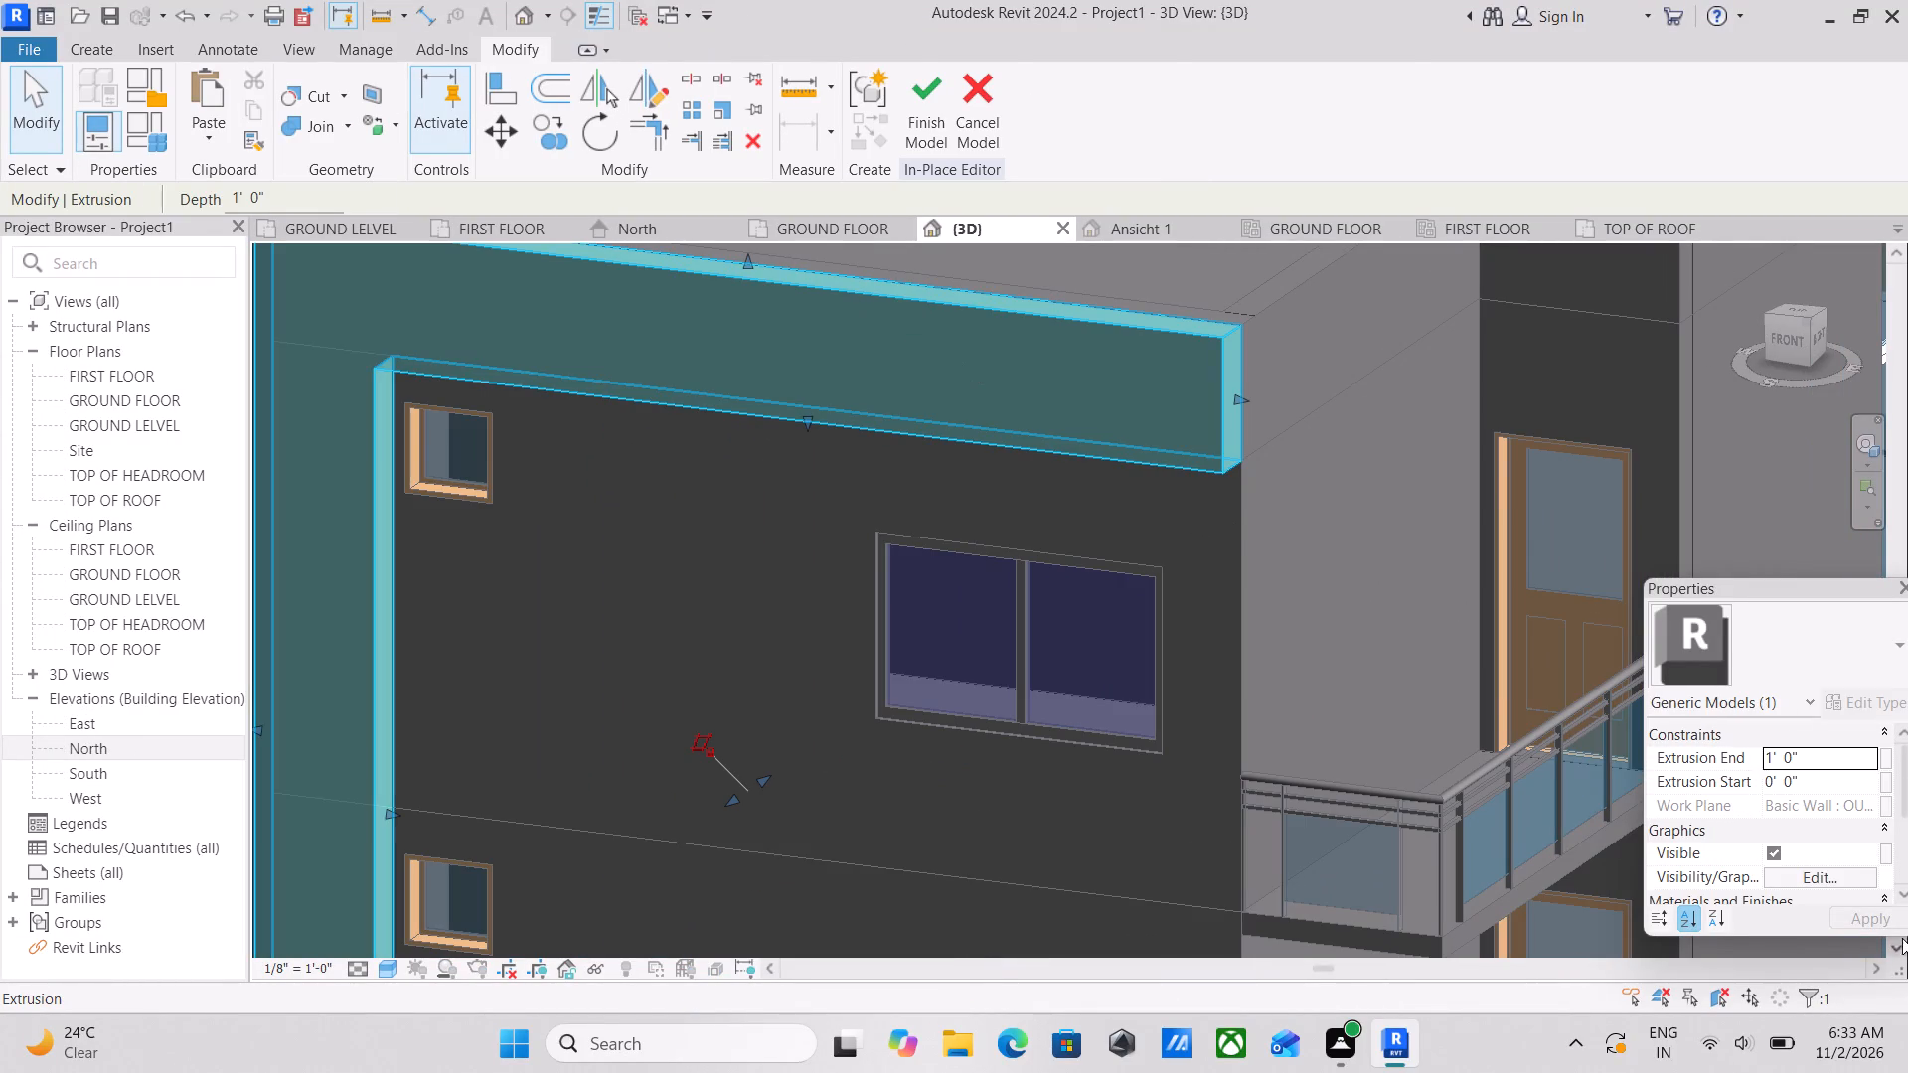
Look through the WALL FRAME's generic model family properties, including its dimensions, mechanical, identity data and other parameters.
{"action": "scroll", "coordinate": [1902, 935], "scroll_direction": "down", "scroll_amount": 3}
{"action": "scroll", "coordinate": [1732, 828], "scroll_direction": "down", "scroll_amount": 4}
{"action": "scroll", "coordinate": [1806, 839], "scroll_direction": "up", "scroll_amount": 1}
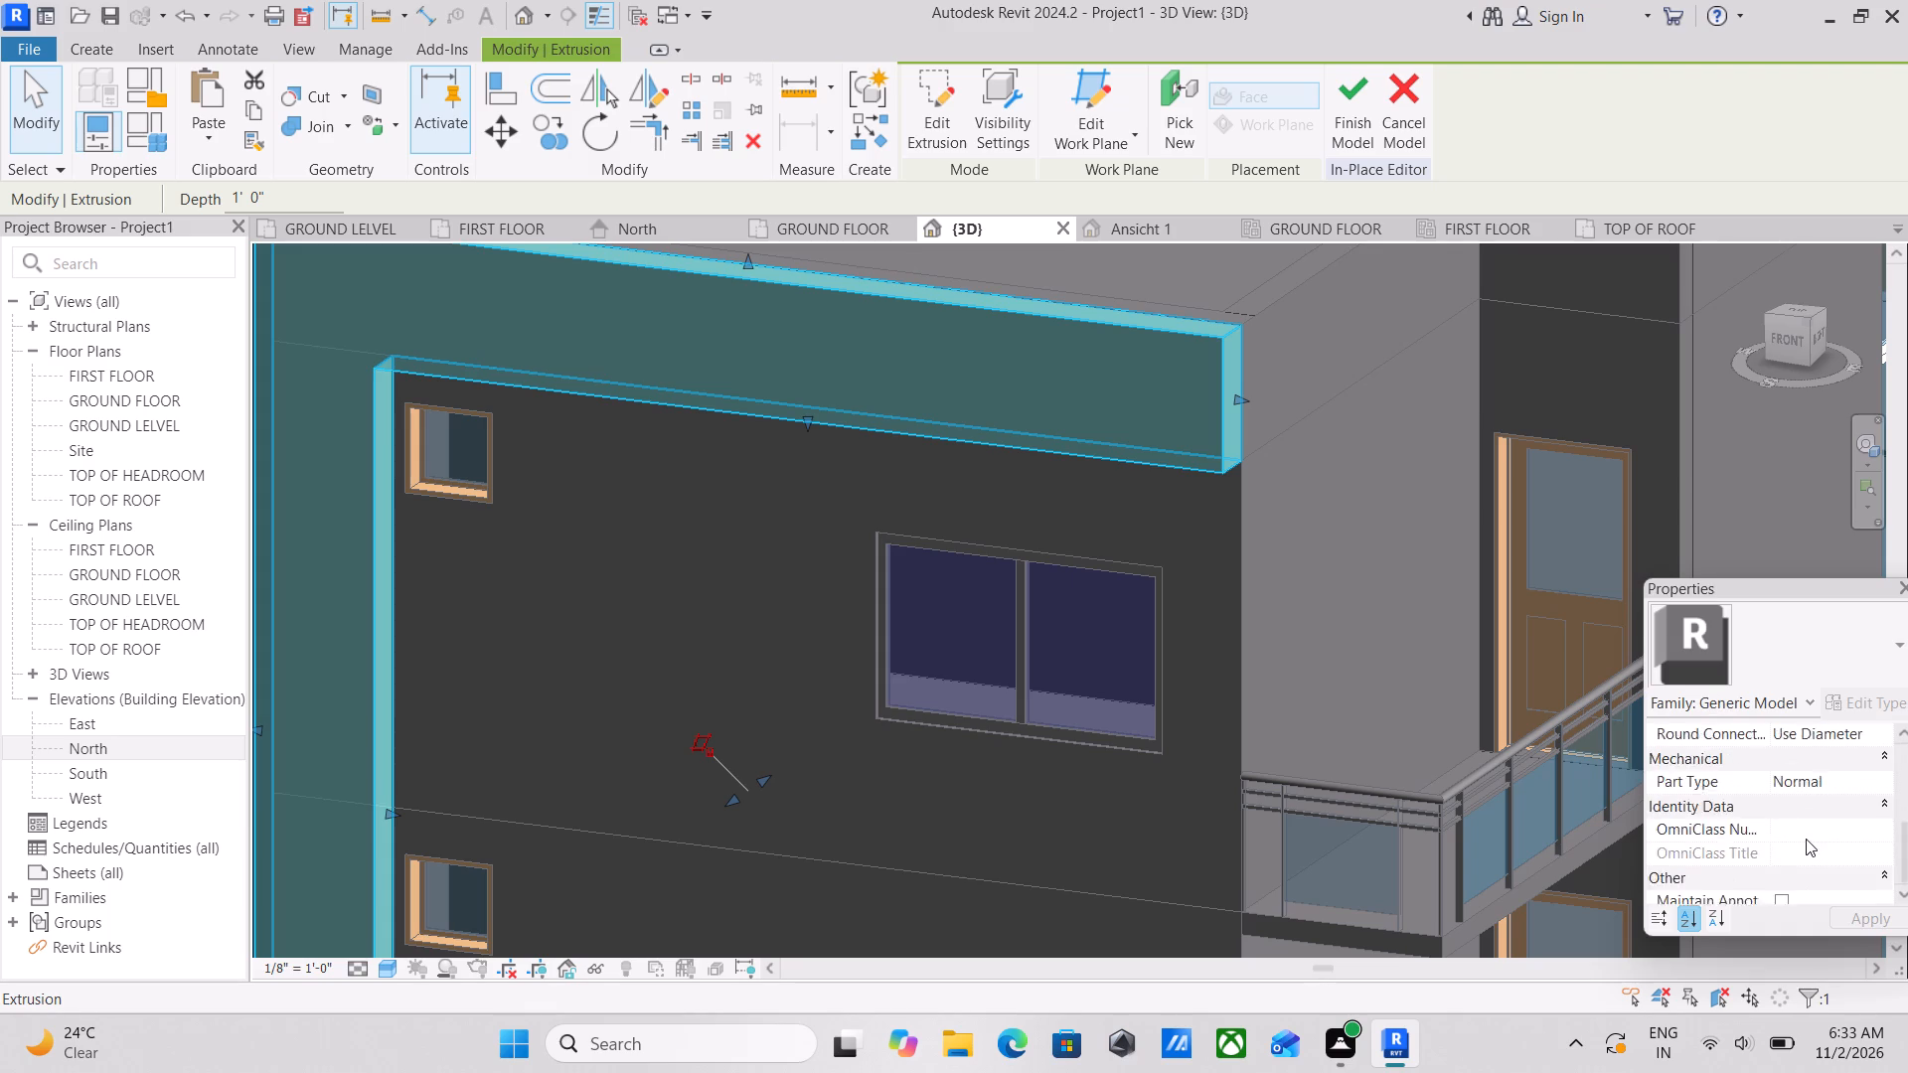
{"action": "scroll", "coordinate": [1806, 839], "scroll_direction": "up", "scroll_amount": 5}
{"action": "scroll", "coordinate": [1806, 839], "scroll_direction": "down", "scroll_amount": 3}
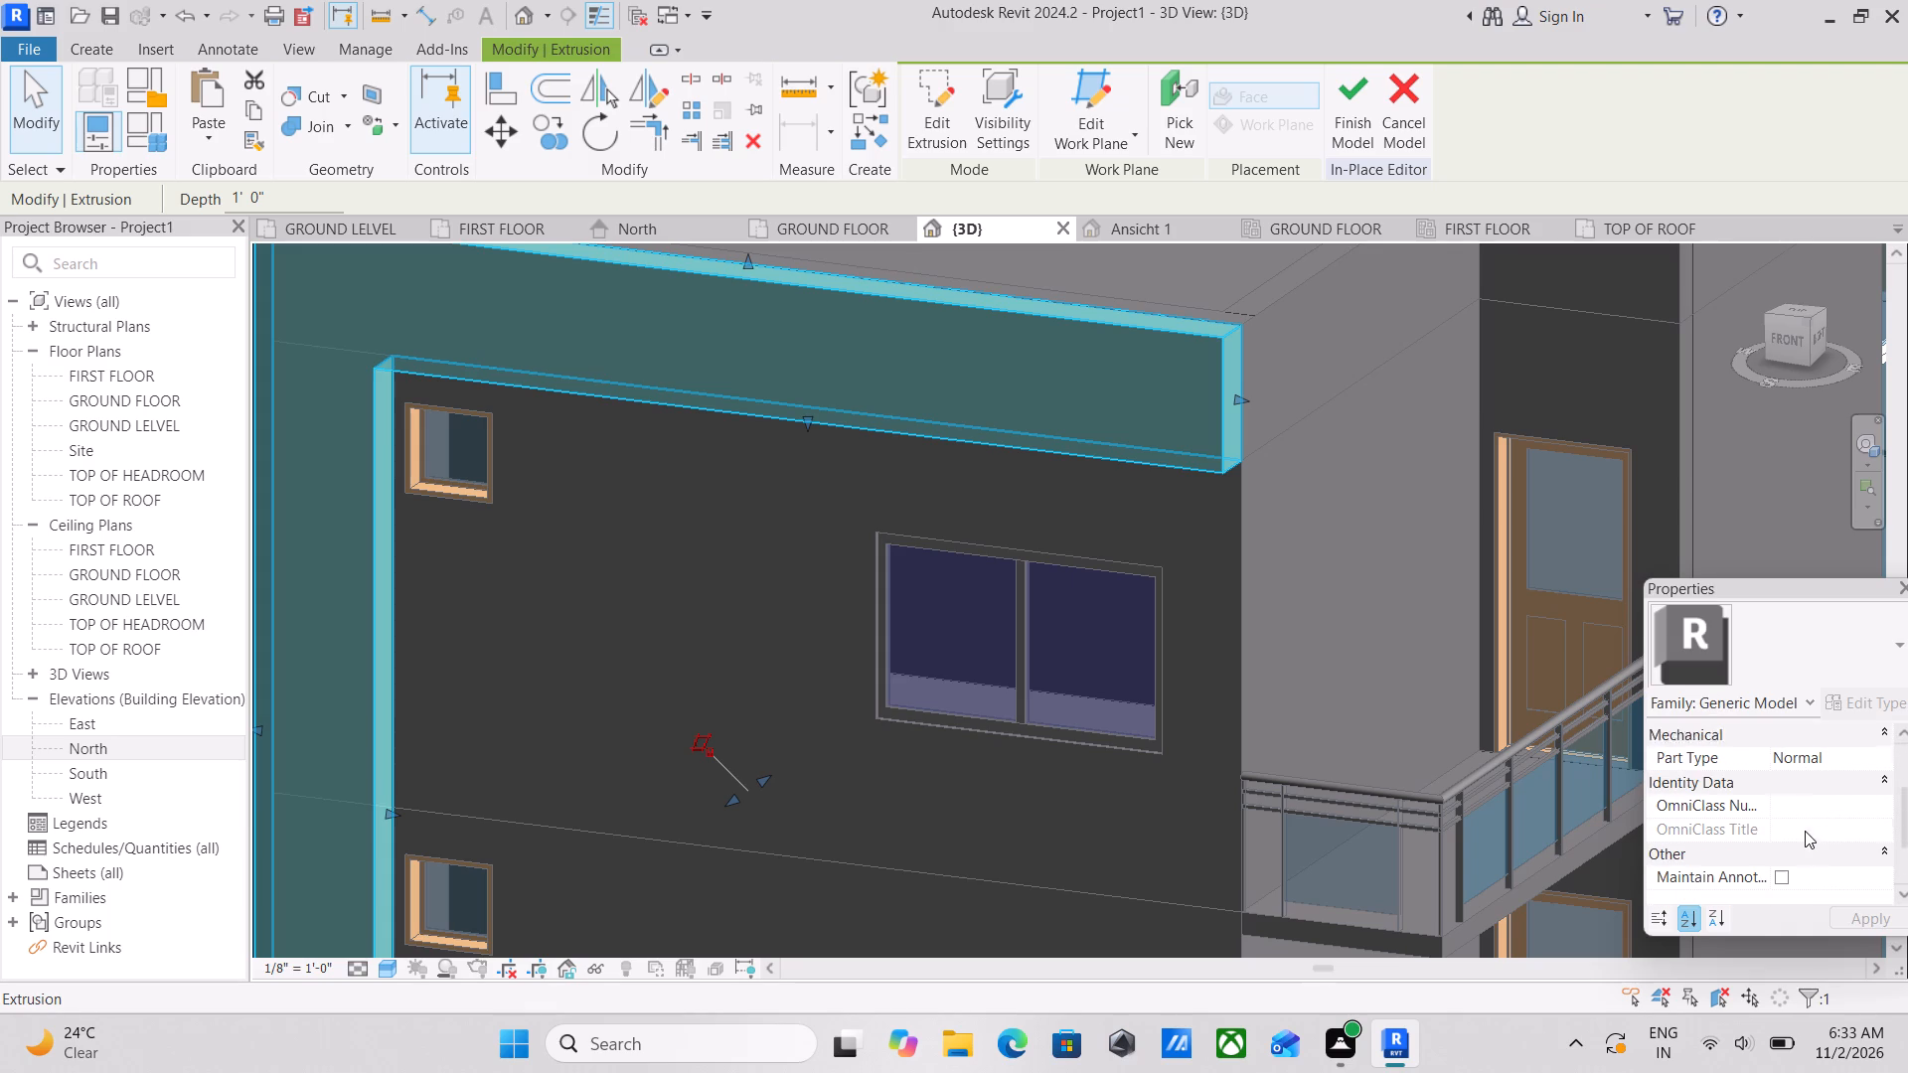
{"action": "scroll", "coordinate": [1805, 831], "scroll_direction": "down", "scroll_amount": 3}
{"action": "scroll", "coordinate": [1805, 831], "scroll_direction": "up", "scroll_amount": 3}
{"action": "scroll", "coordinate": [1805, 831], "scroll_direction": "down", "scroll_amount": 4}
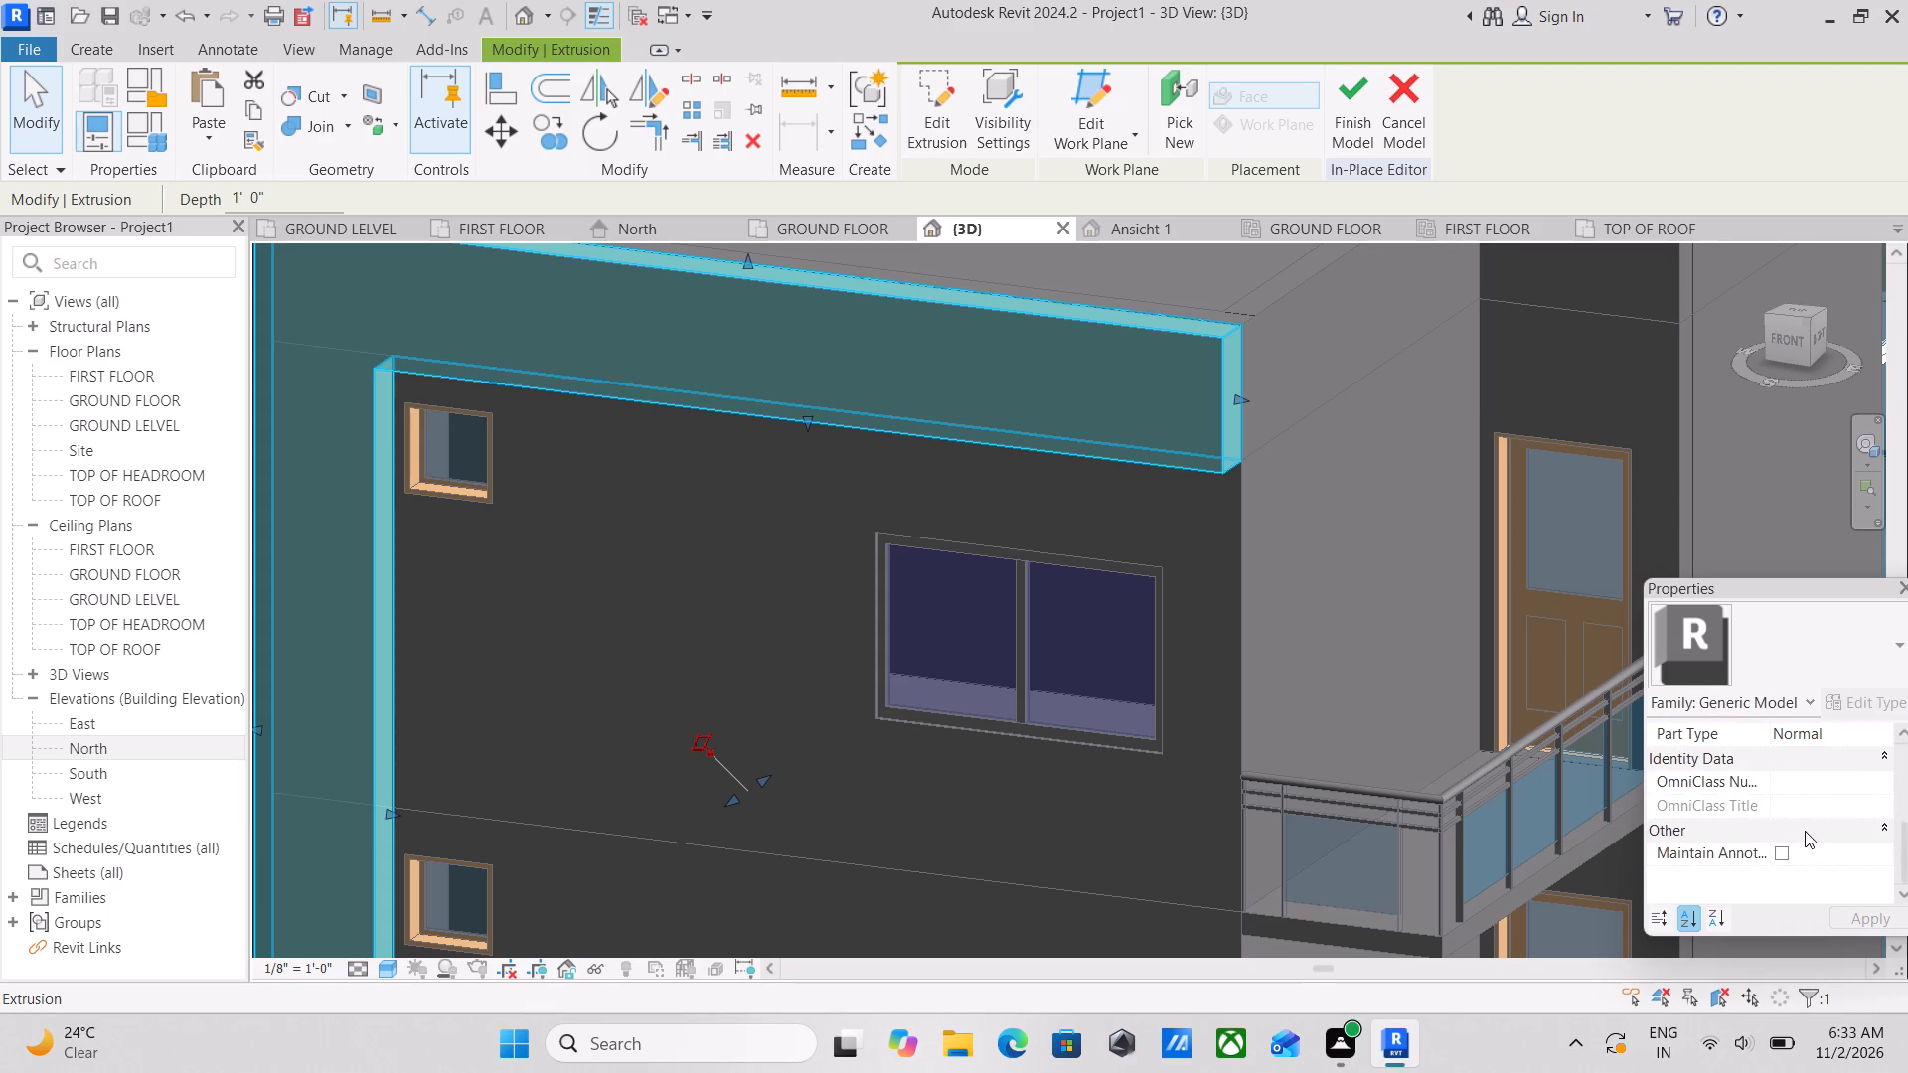
{"action": "scroll", "coordinate": [1805, 831], "scroll_direction": "up", "scroll_amount": 5}
{"action": "scroll", "coordinate": [1805, 831], "scroll_direction": "down", "scroll_amount": 2}
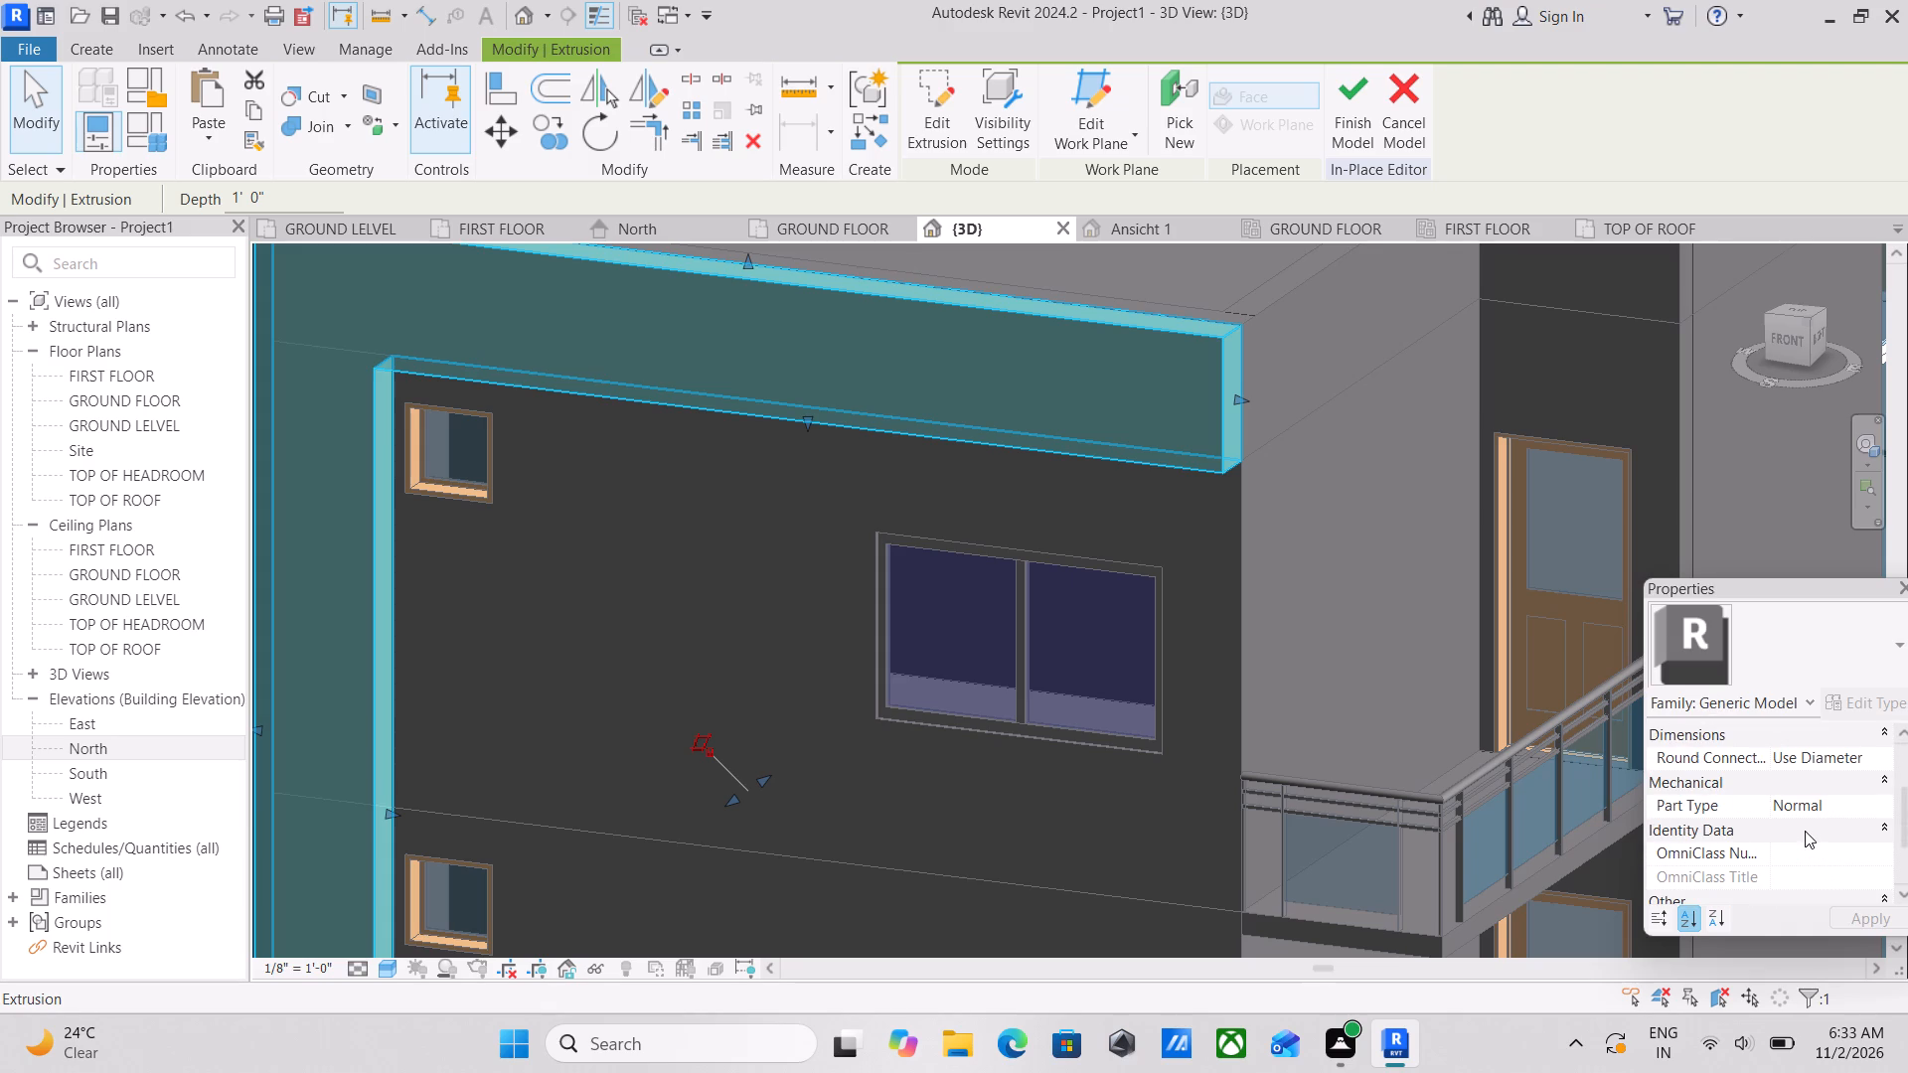
{"action": "key", "text": "grave"}
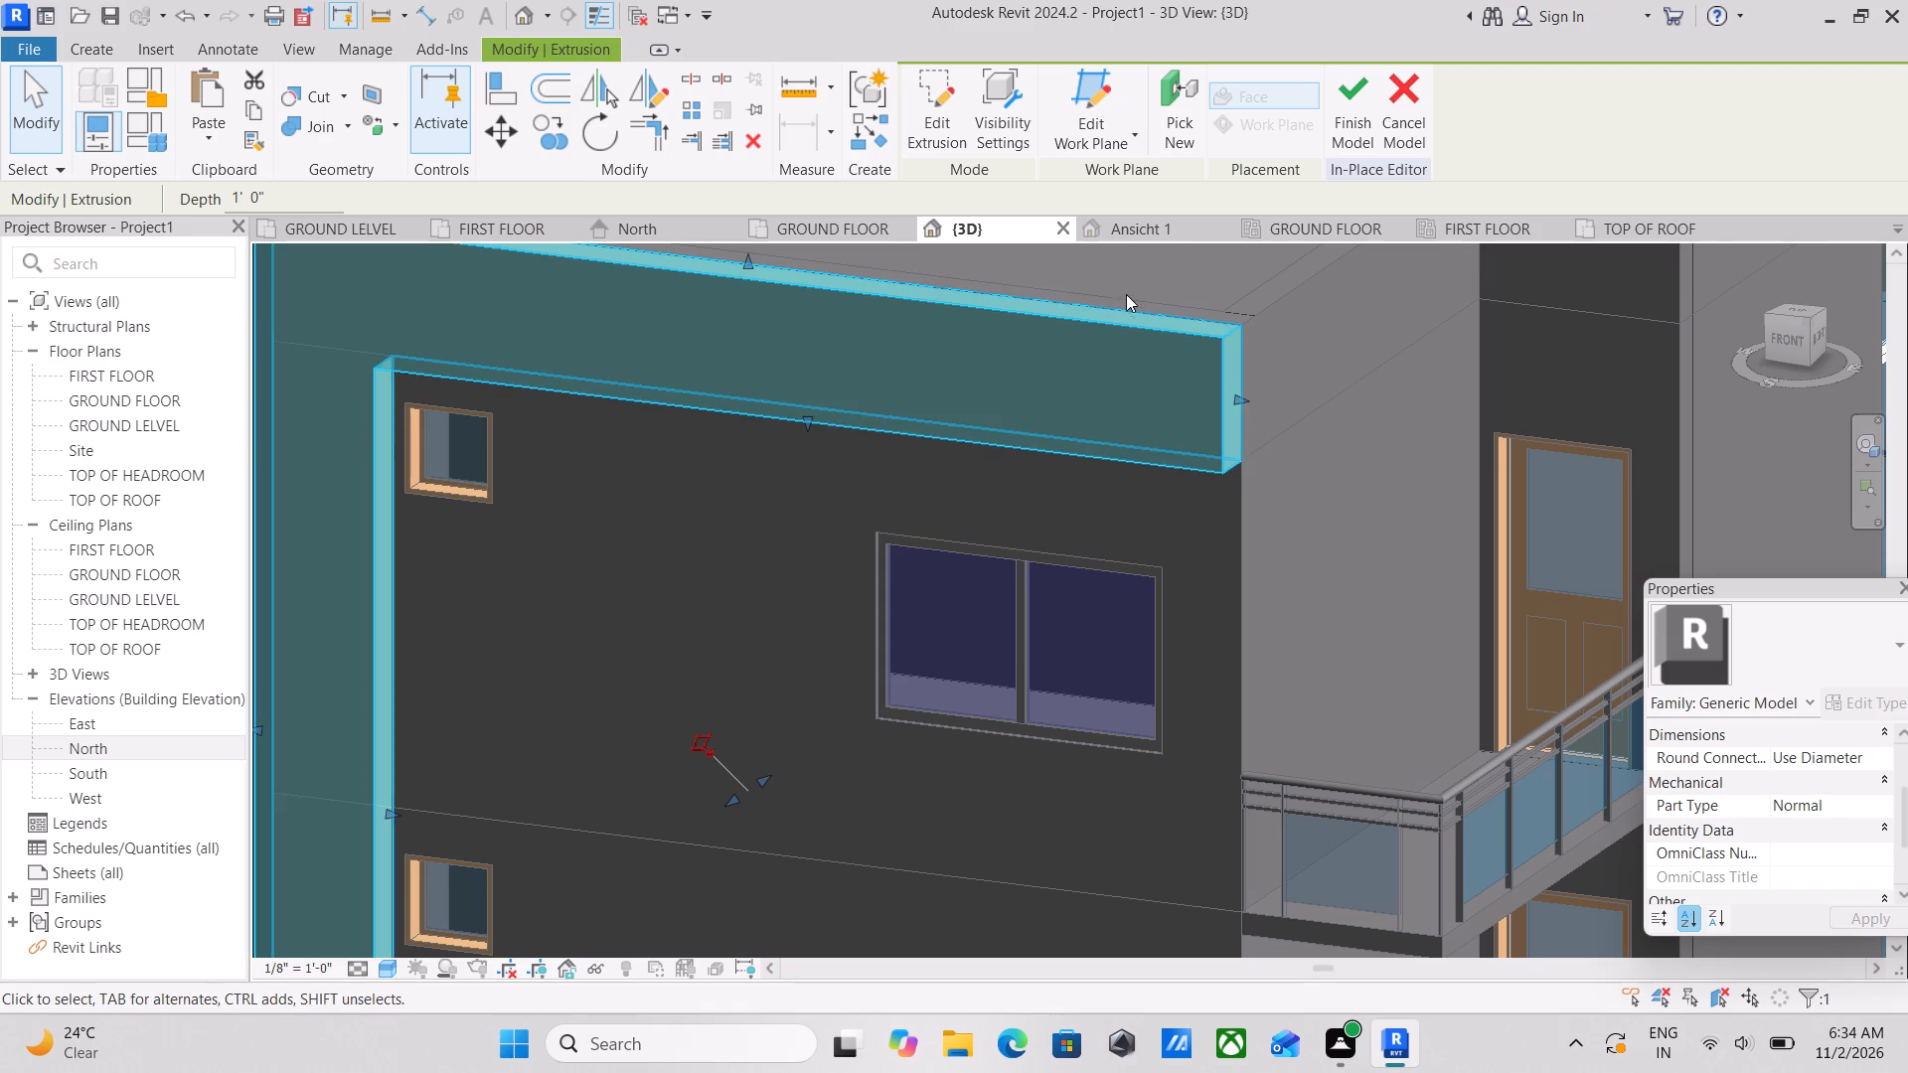
Deselect the L-shaped extrusion and finish the WALL FRAME in-place model.
{"action": "key", "text": "Escape"}
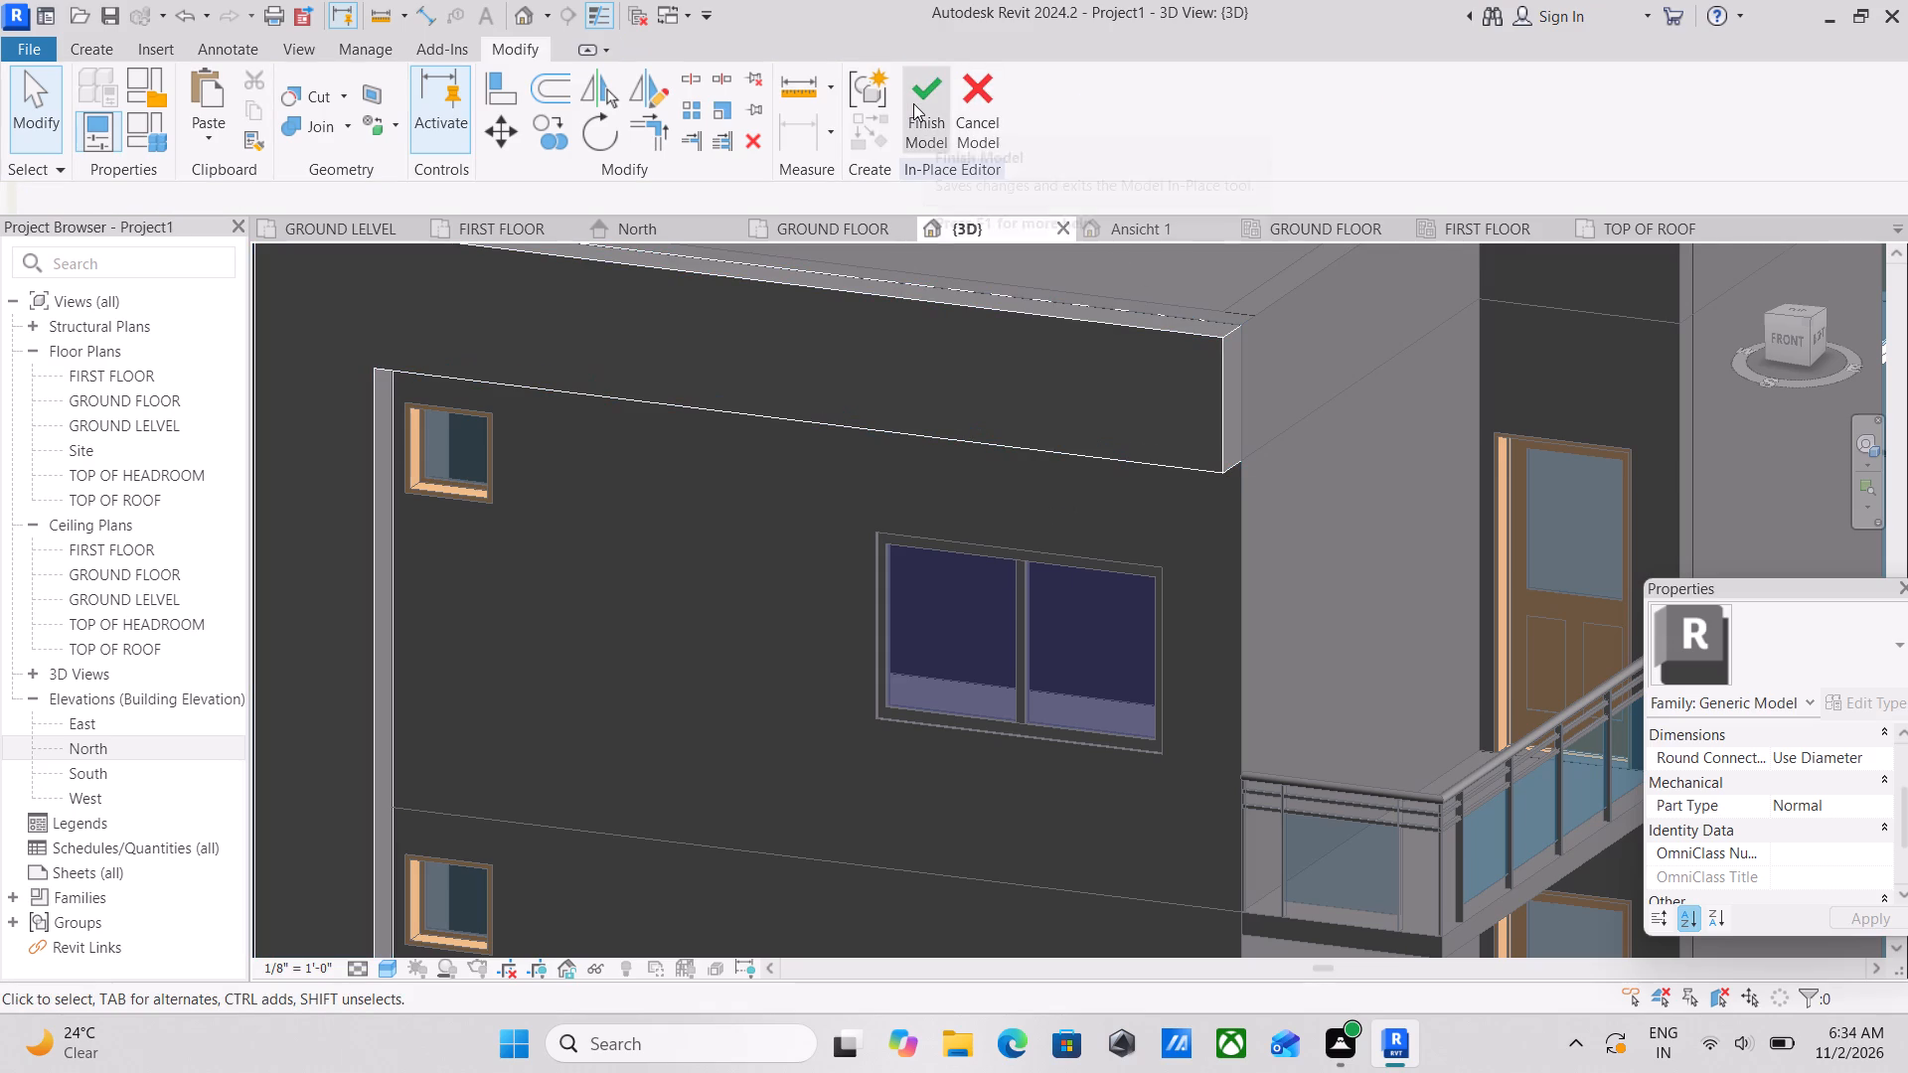
{"action": "left_click", "coordinate": [913, 103]}
Open the WALL FRAME on the front wall for in-place editing again and select its extrusion.
{"action": "scroll", "coordinate": [1079, 411], "scroll_direction": "down", "scroll_amount": 4}
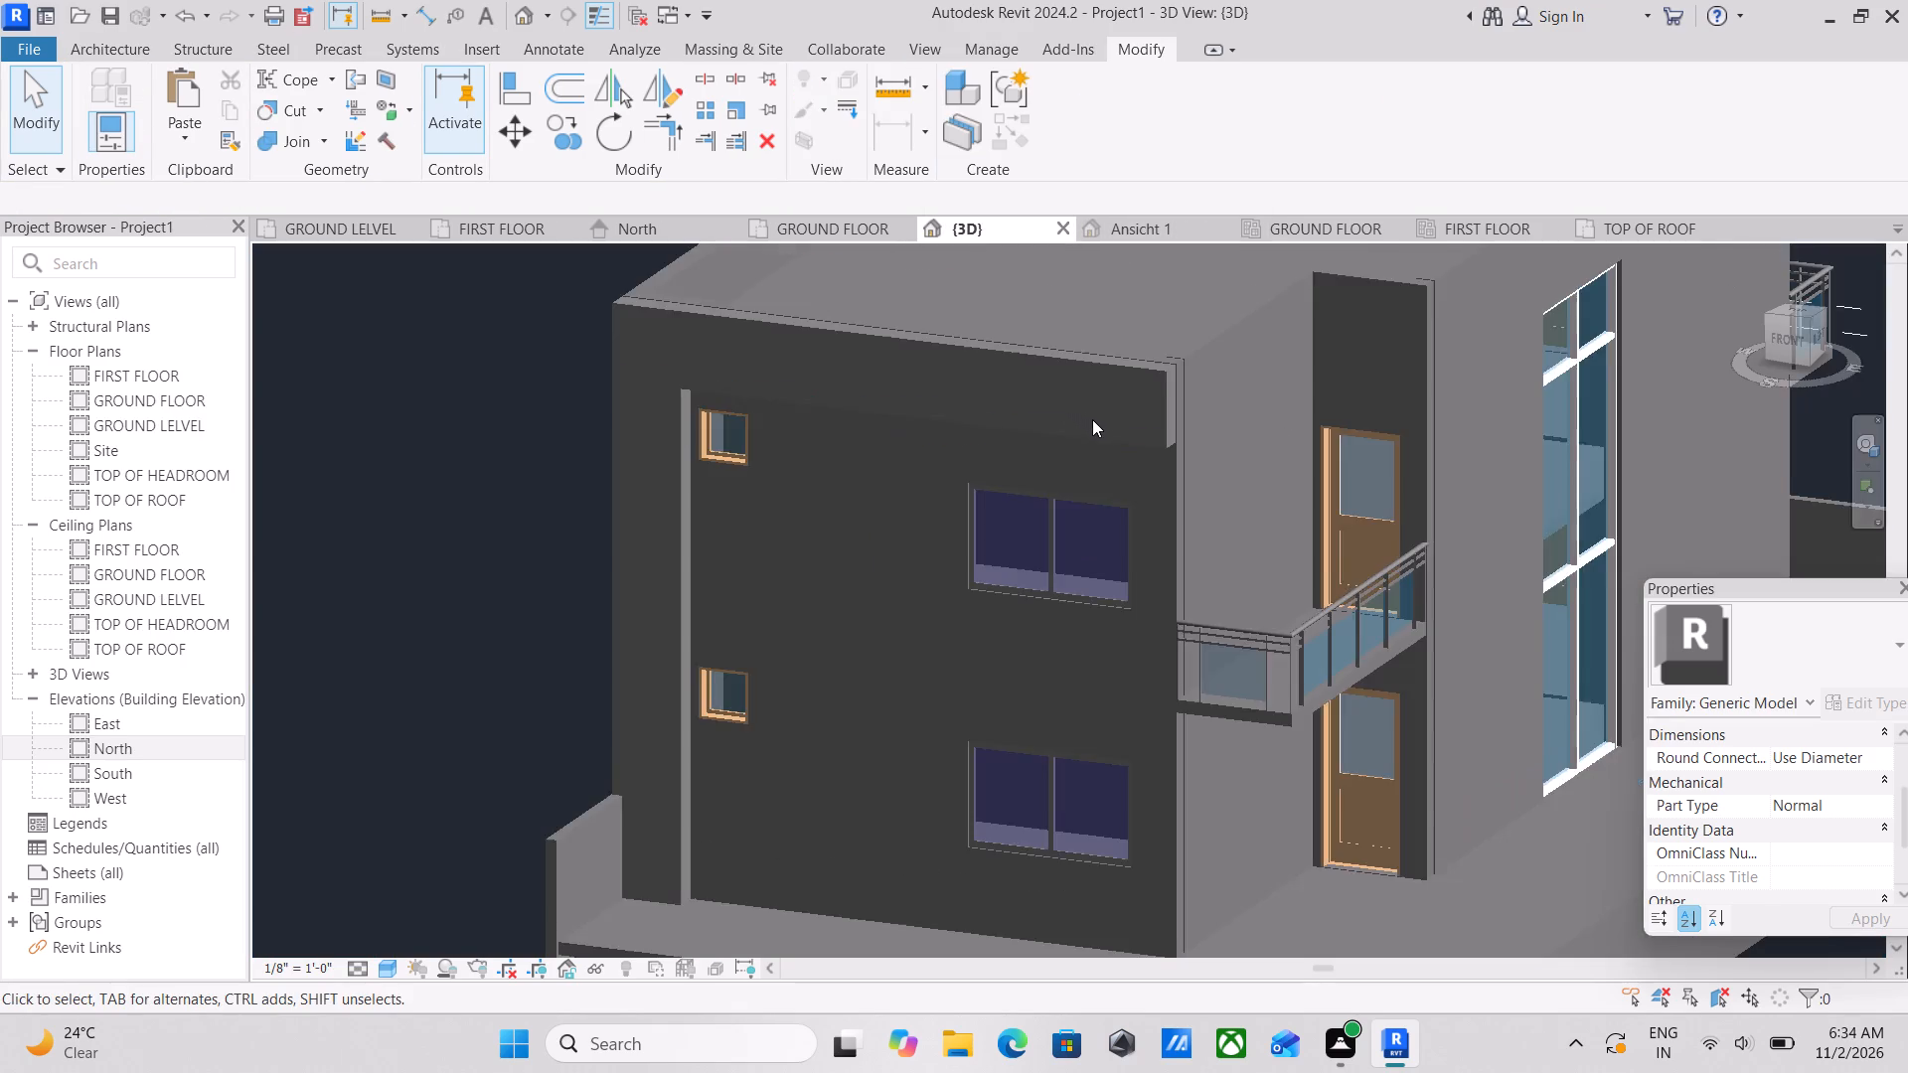
{"action": "scroll", "coordinate": [1092, 421], "scroll_direction": "down", "scroll_amount": 3}
{"action": "middle_click_drag", "start_coordinate": [1092, 421], "coordinate": [1122, 467]}
{"action": "scroll", "coordinate": [1121, 444], "scroll_direction": "up", "scroll_amount": 5}
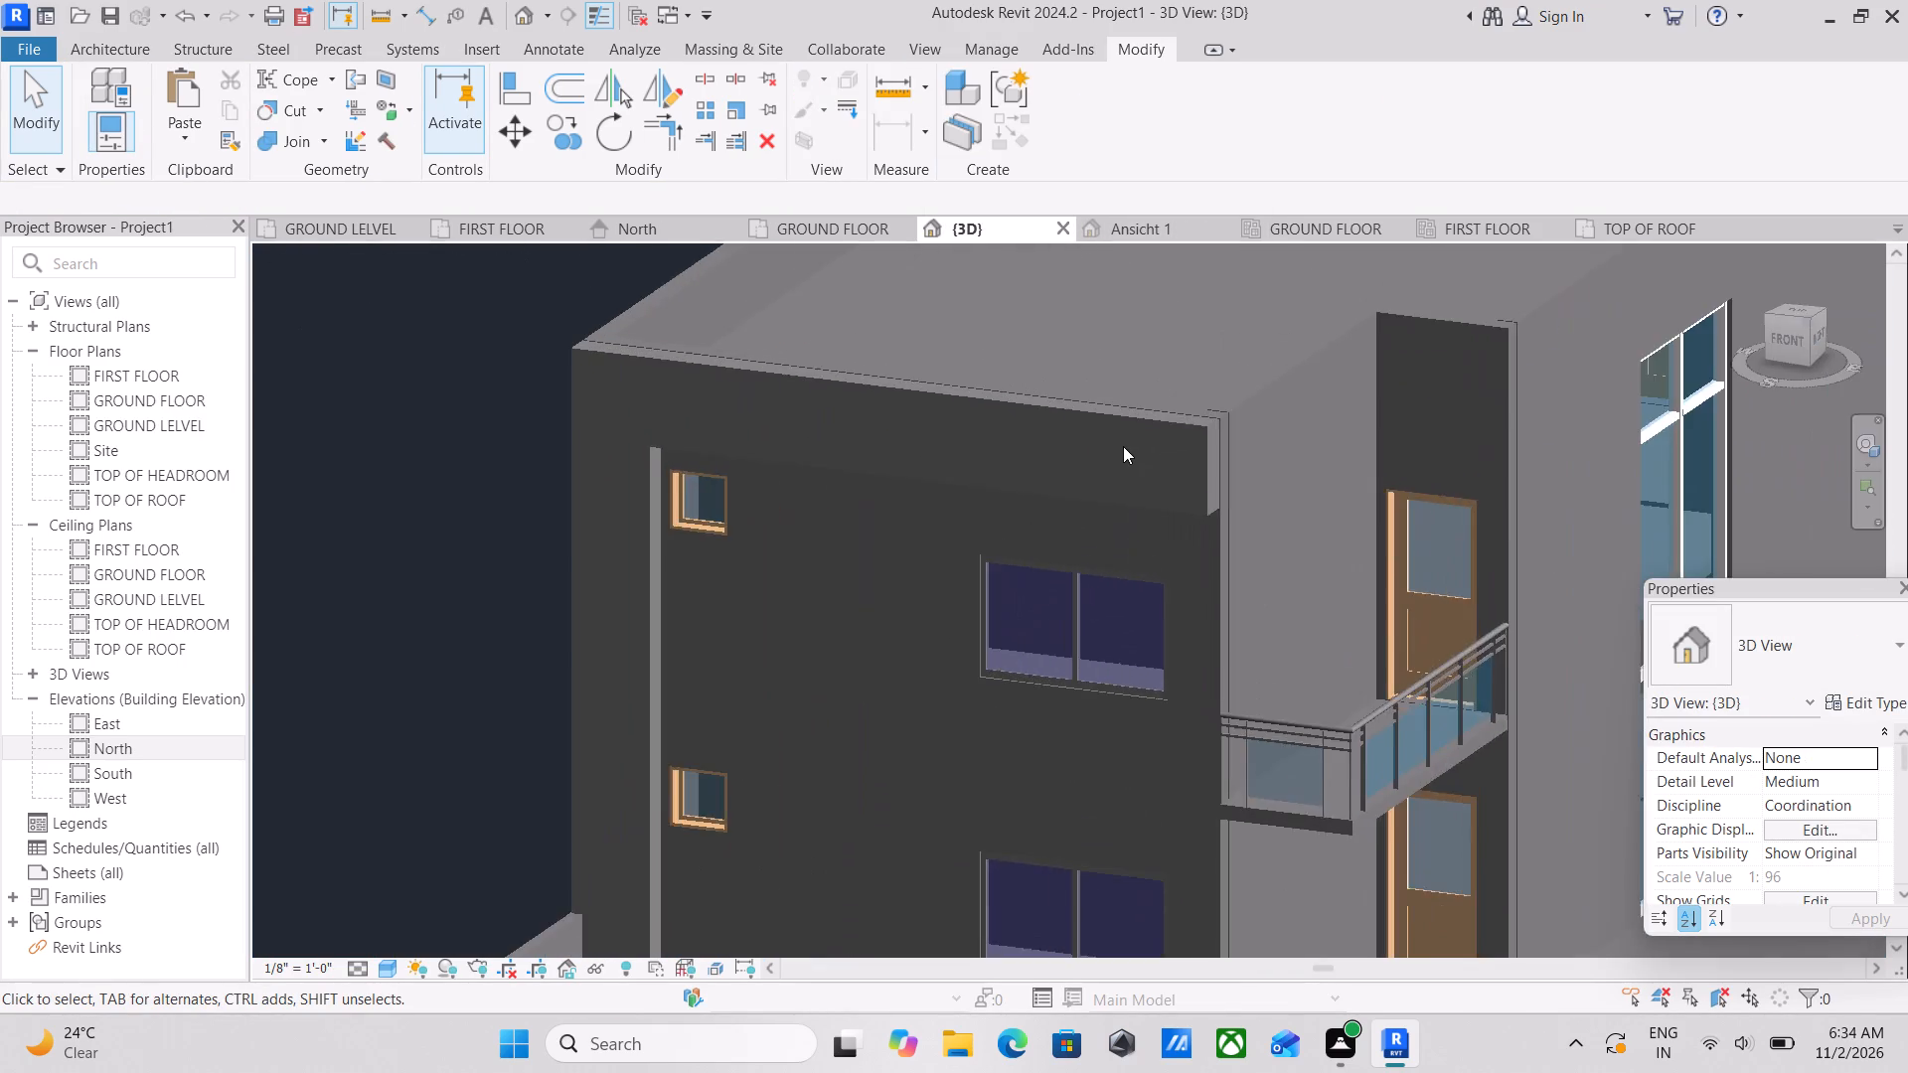
{"action": "scroll", "coordinate": [1123, 446], "scroll_direction": "up", "scroll_amount": 6}
{"action": "left_click", "coordinate": [1283, 384]}
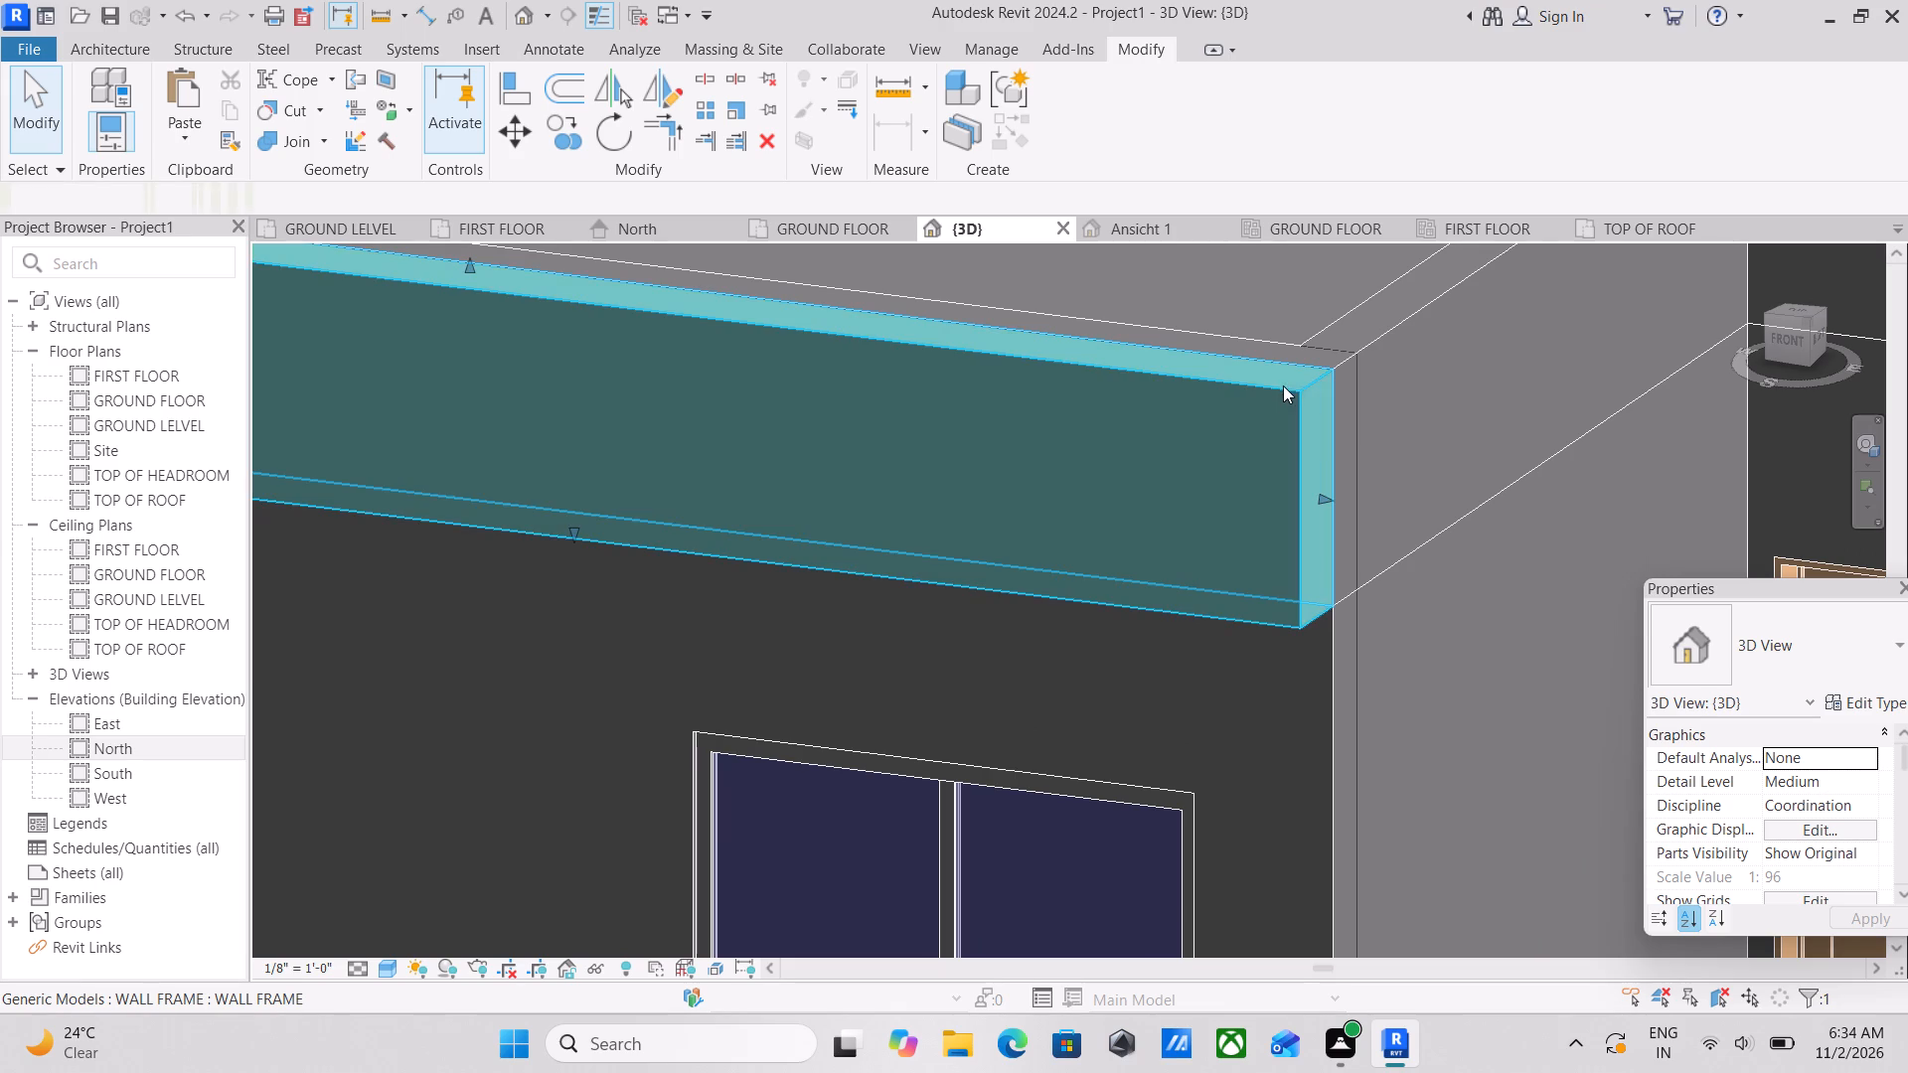
{"action": "left_click", "coordinate": [1093, 135]}
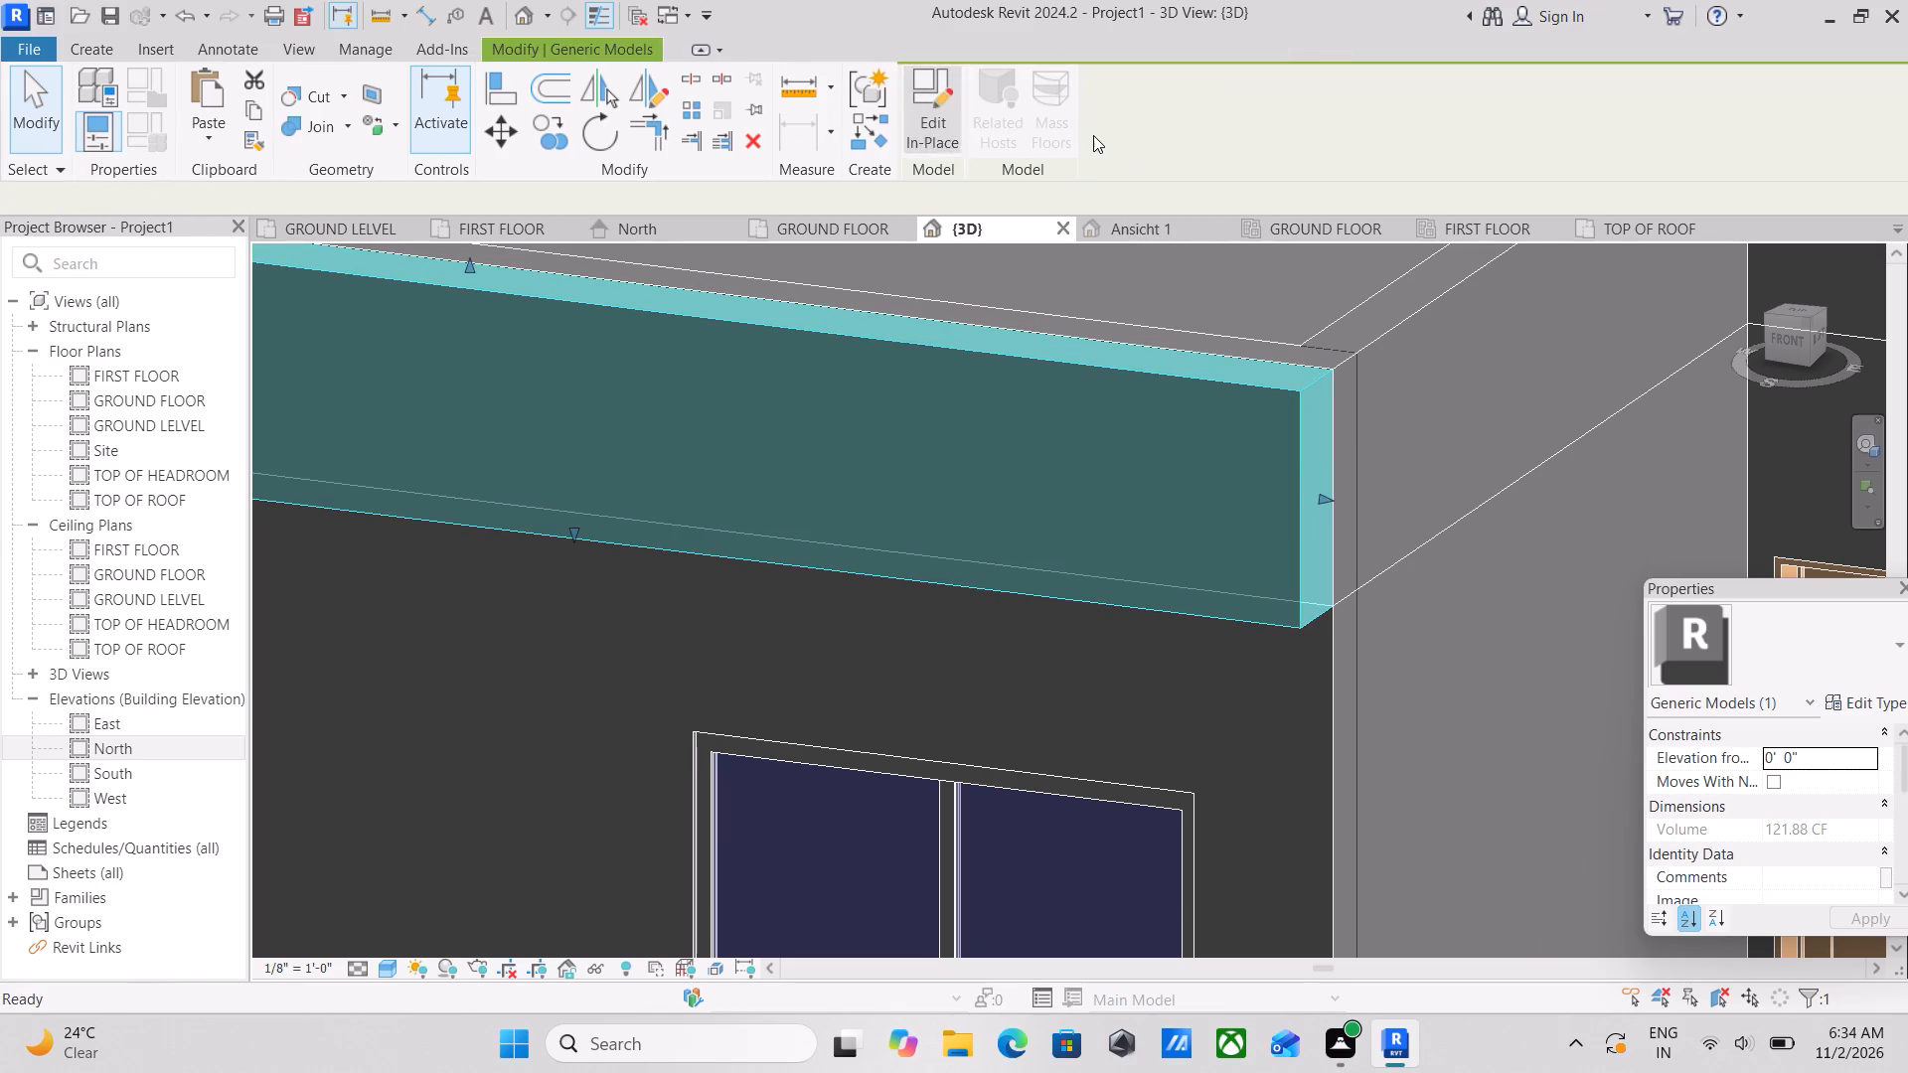
{"action": "left_click", "coordinate": [1303, 409]}
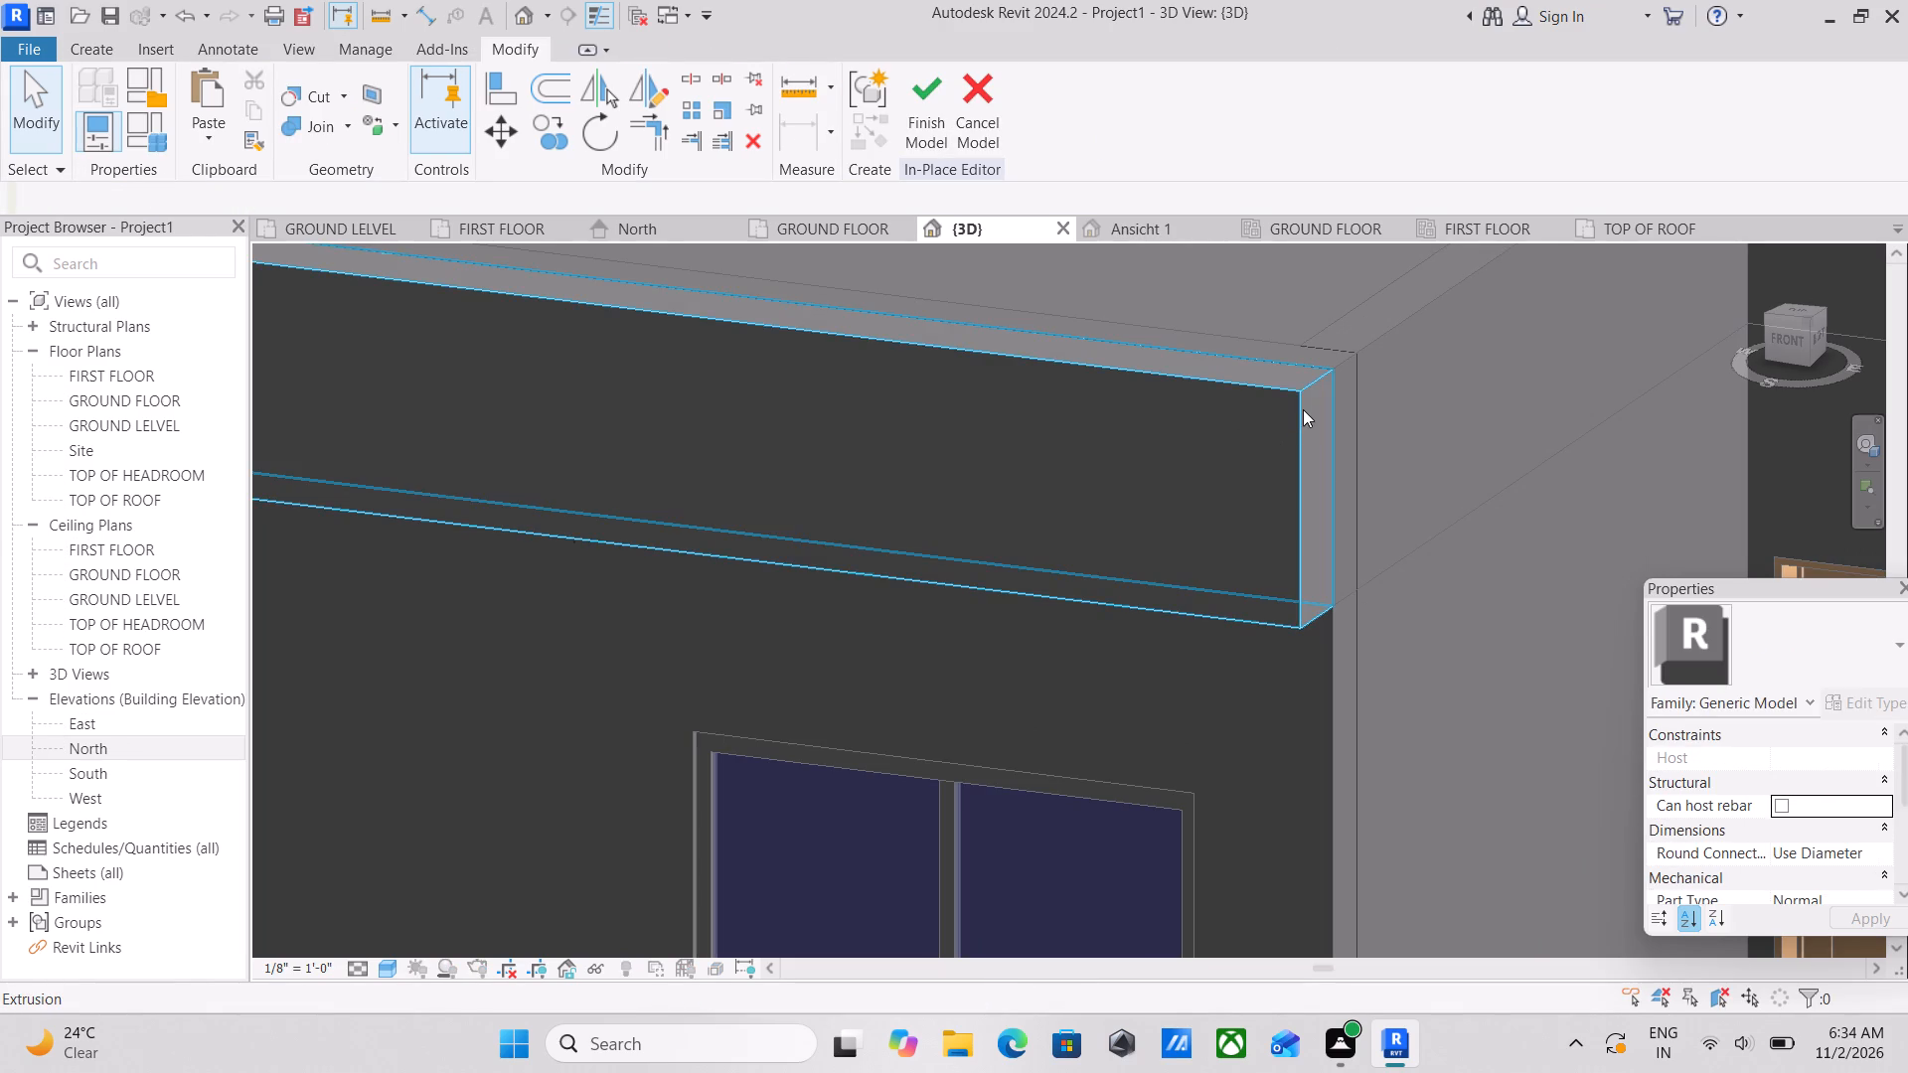
Create a new material named WARM OFF WHITE from the extrusion's material setting.
{"action": "scroll", "coordinate": [1816, 846], "scroll_direction": "down", "scroll_amount": 1}
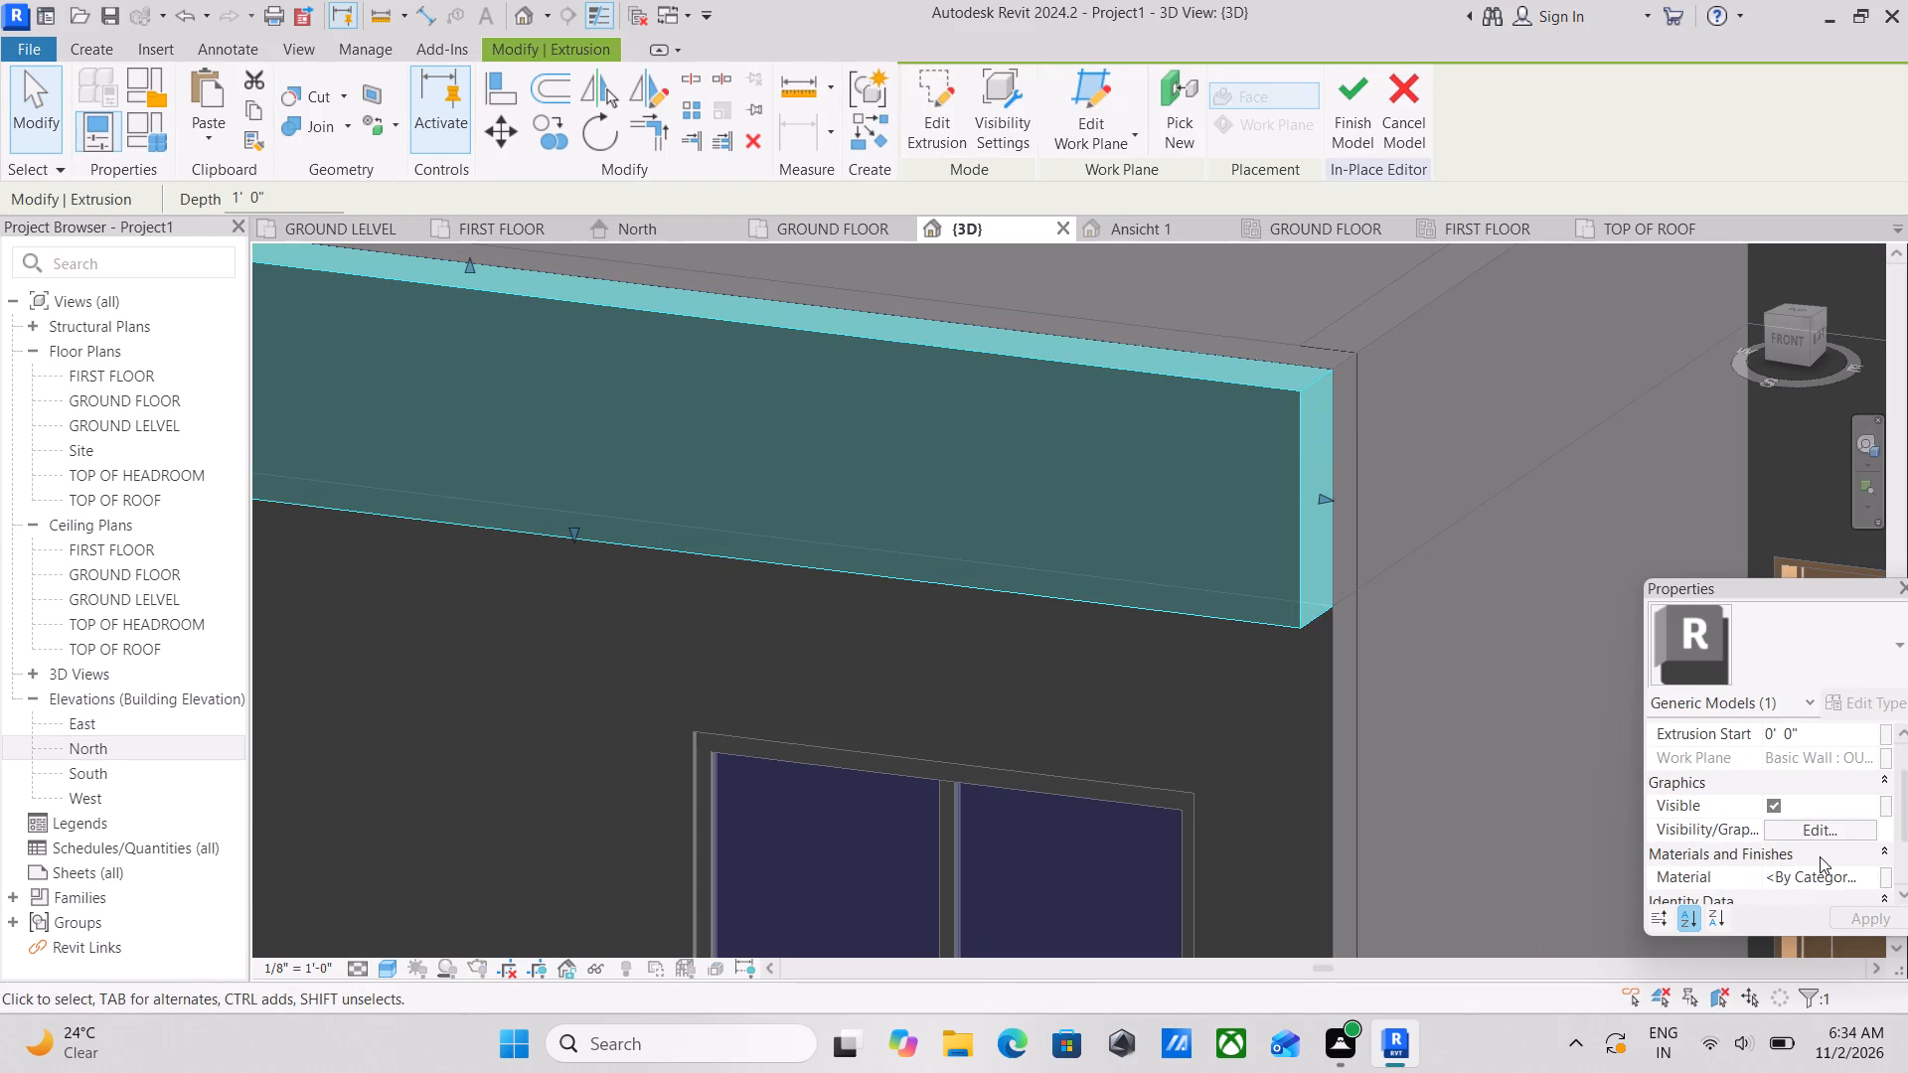
{"action": "left_click", "coordinate": [1868, 882]}
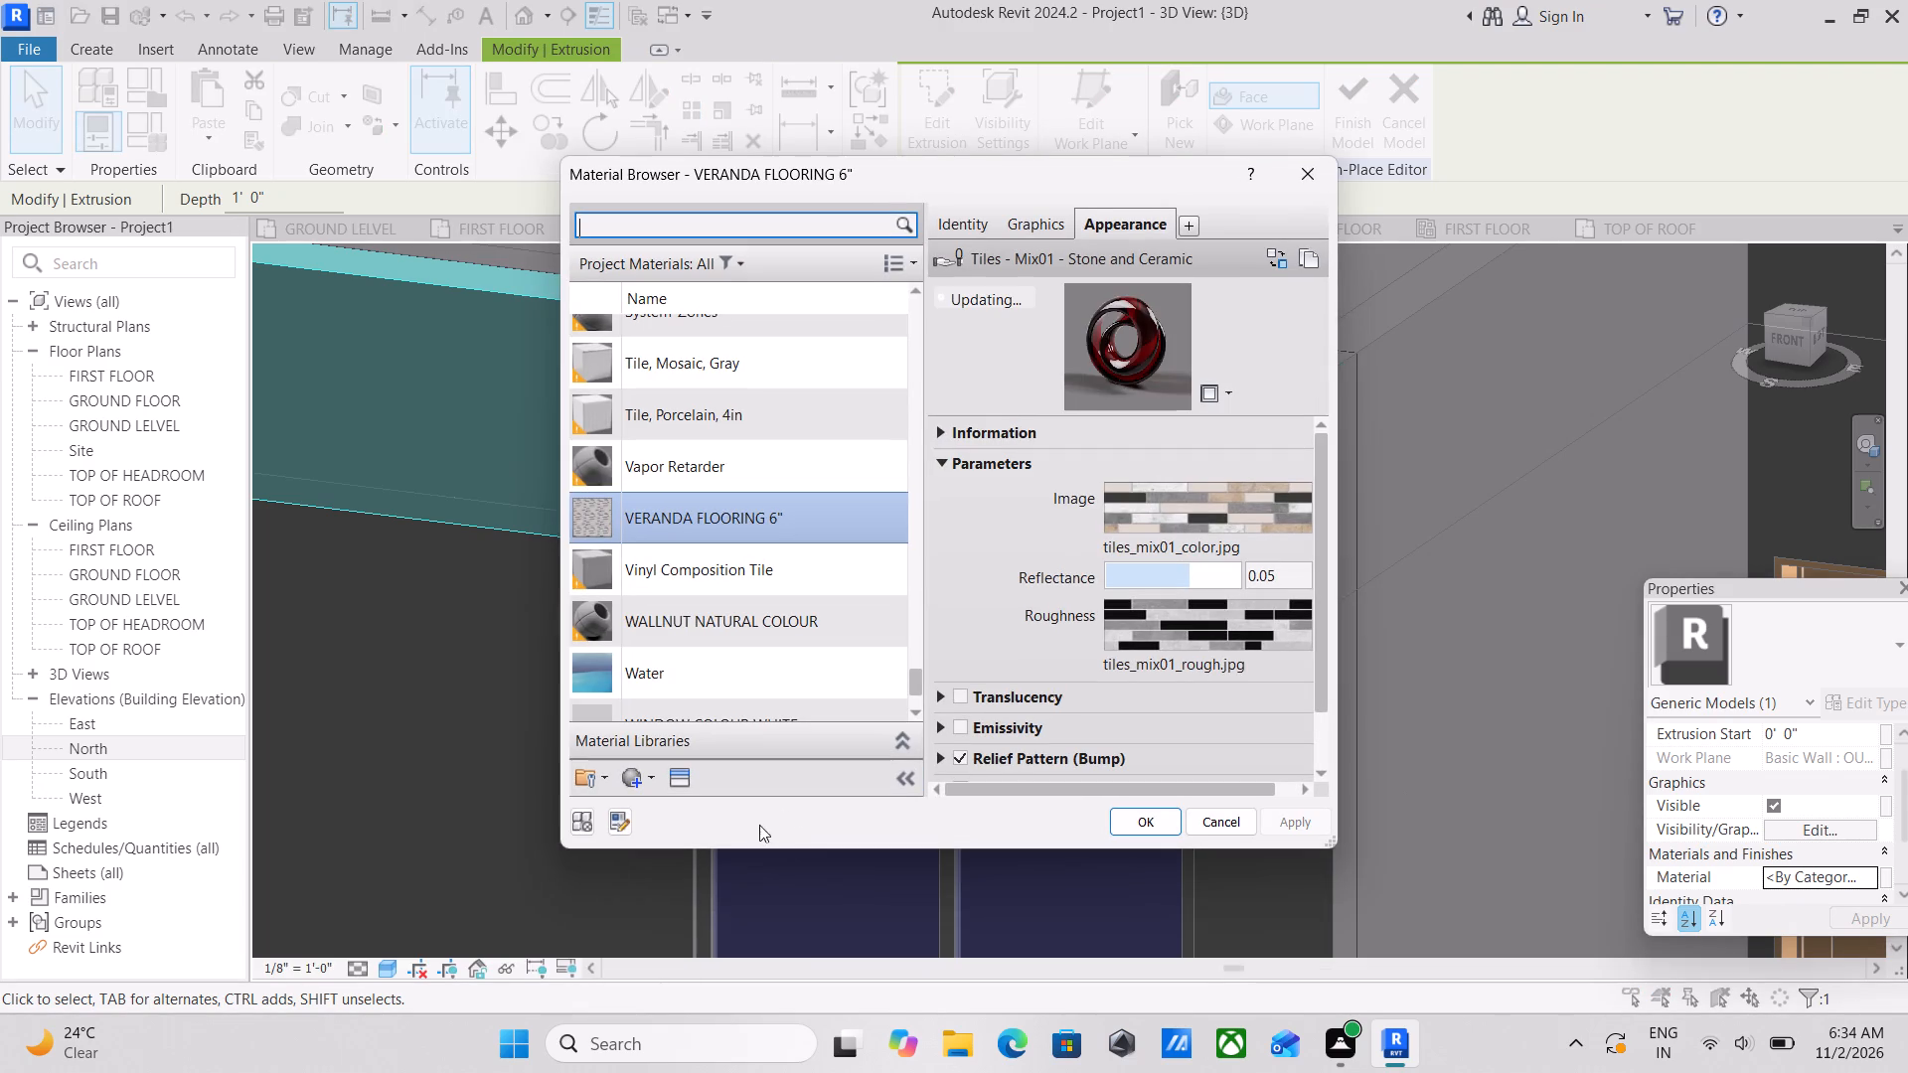
{"action": "left_click", "coordinate": [631, 784]}
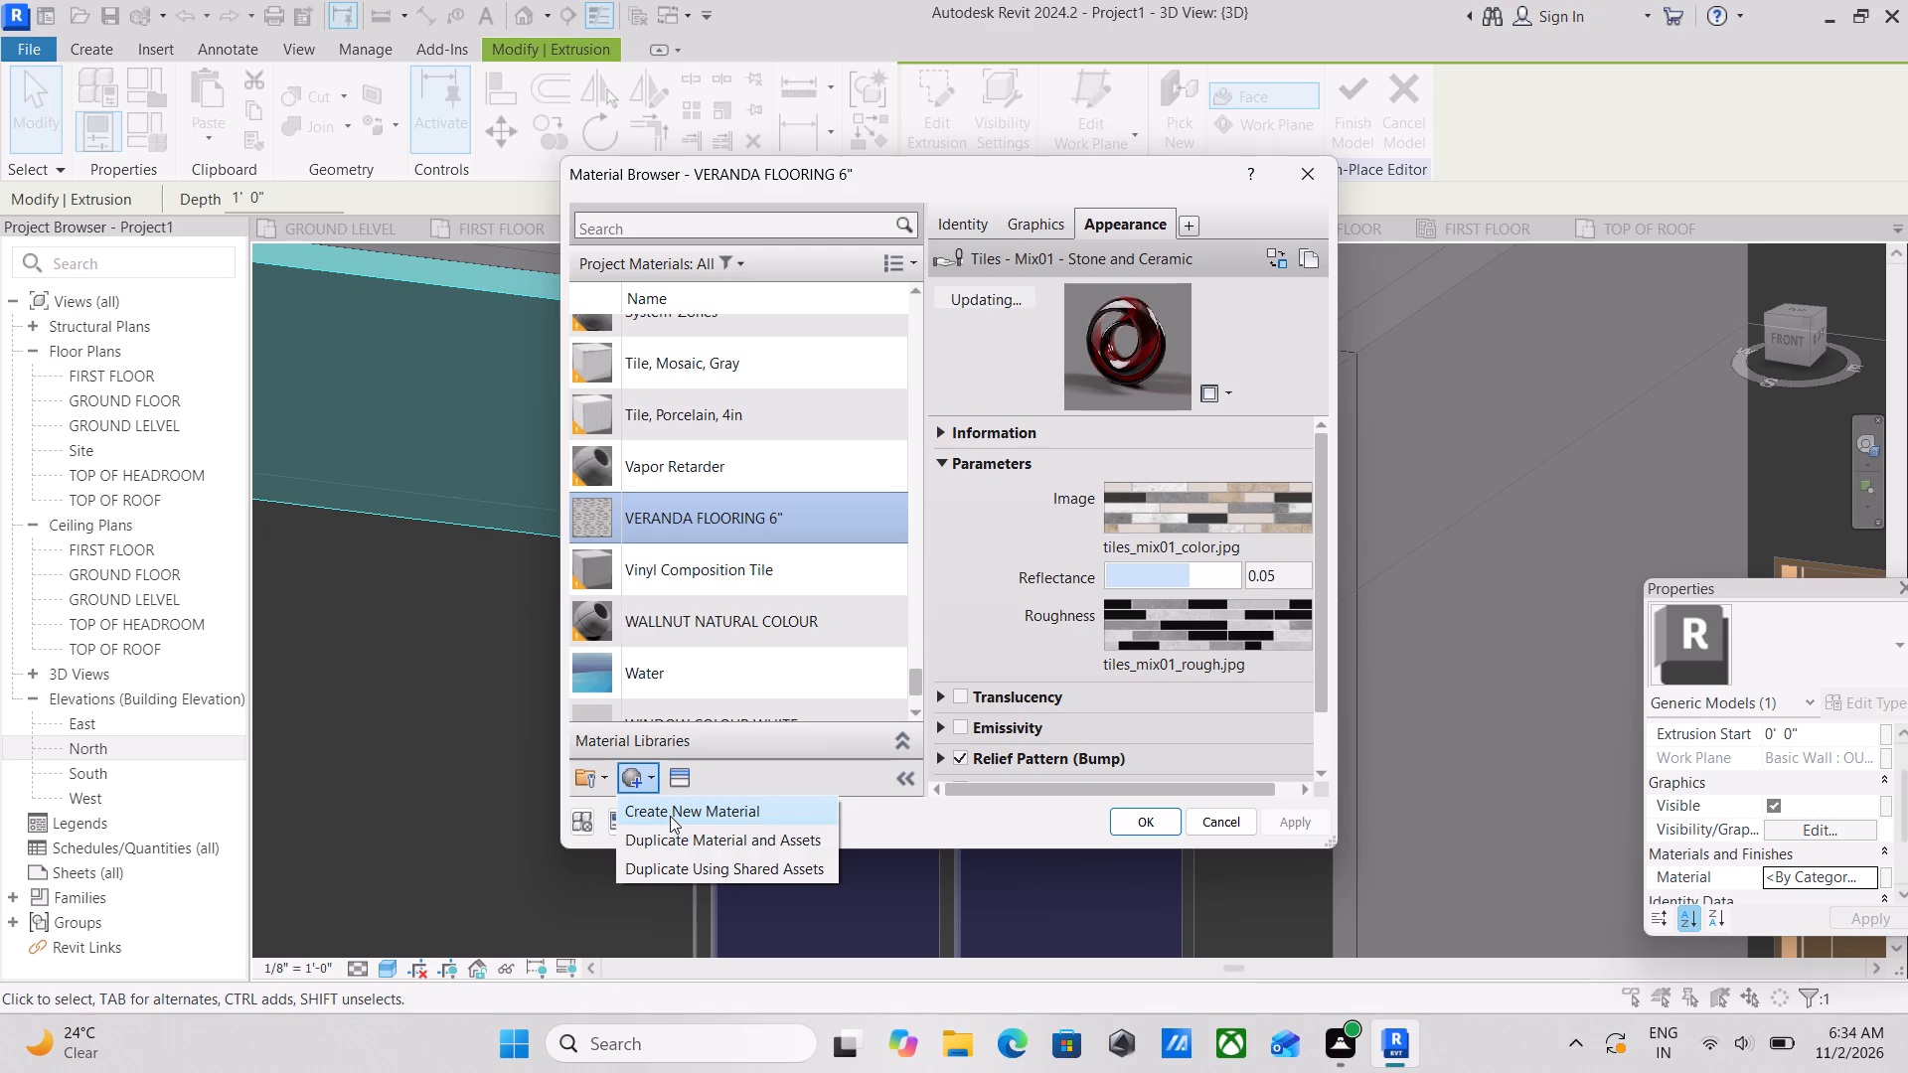
{"action": "left_click", "coordinate": [670, 816]}
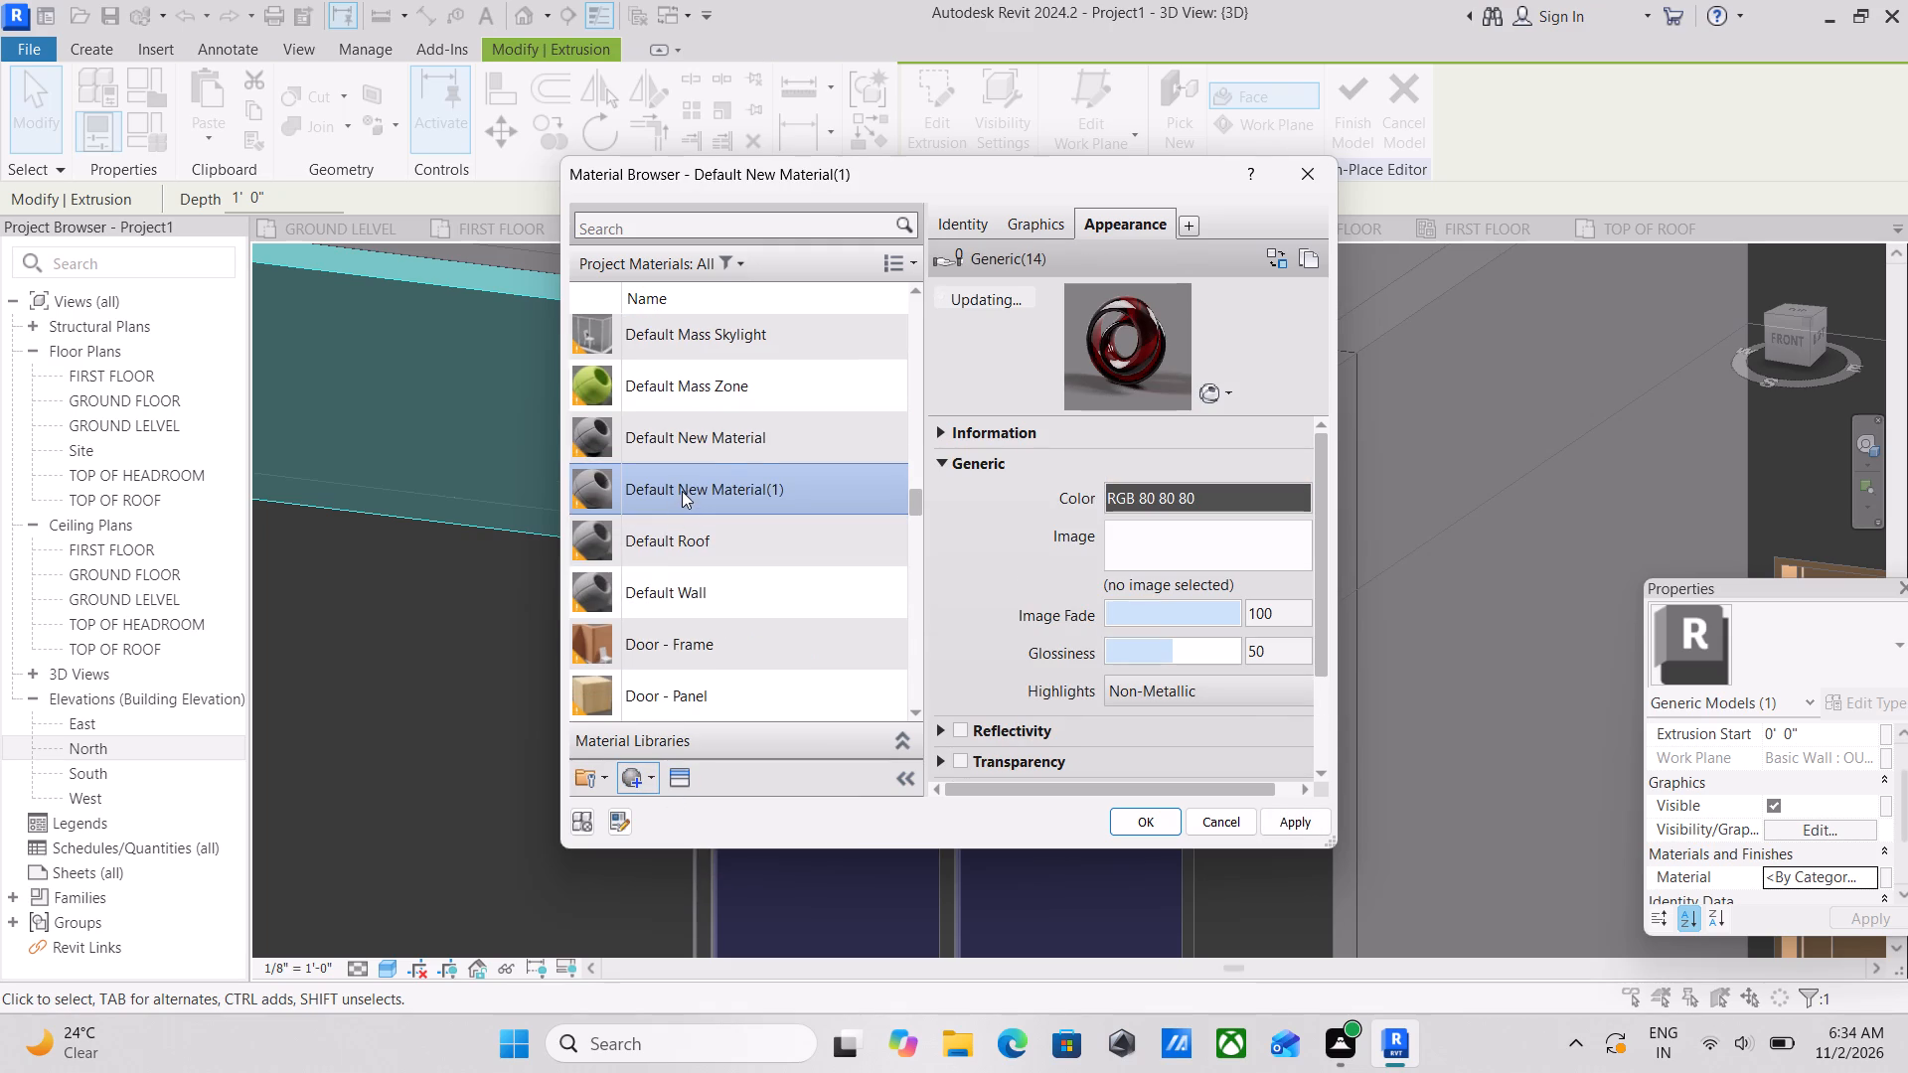
{"action": "right_click", "coordinate": [682, 490]}
{"action": "left_click", "coordinate": [745, 586]}
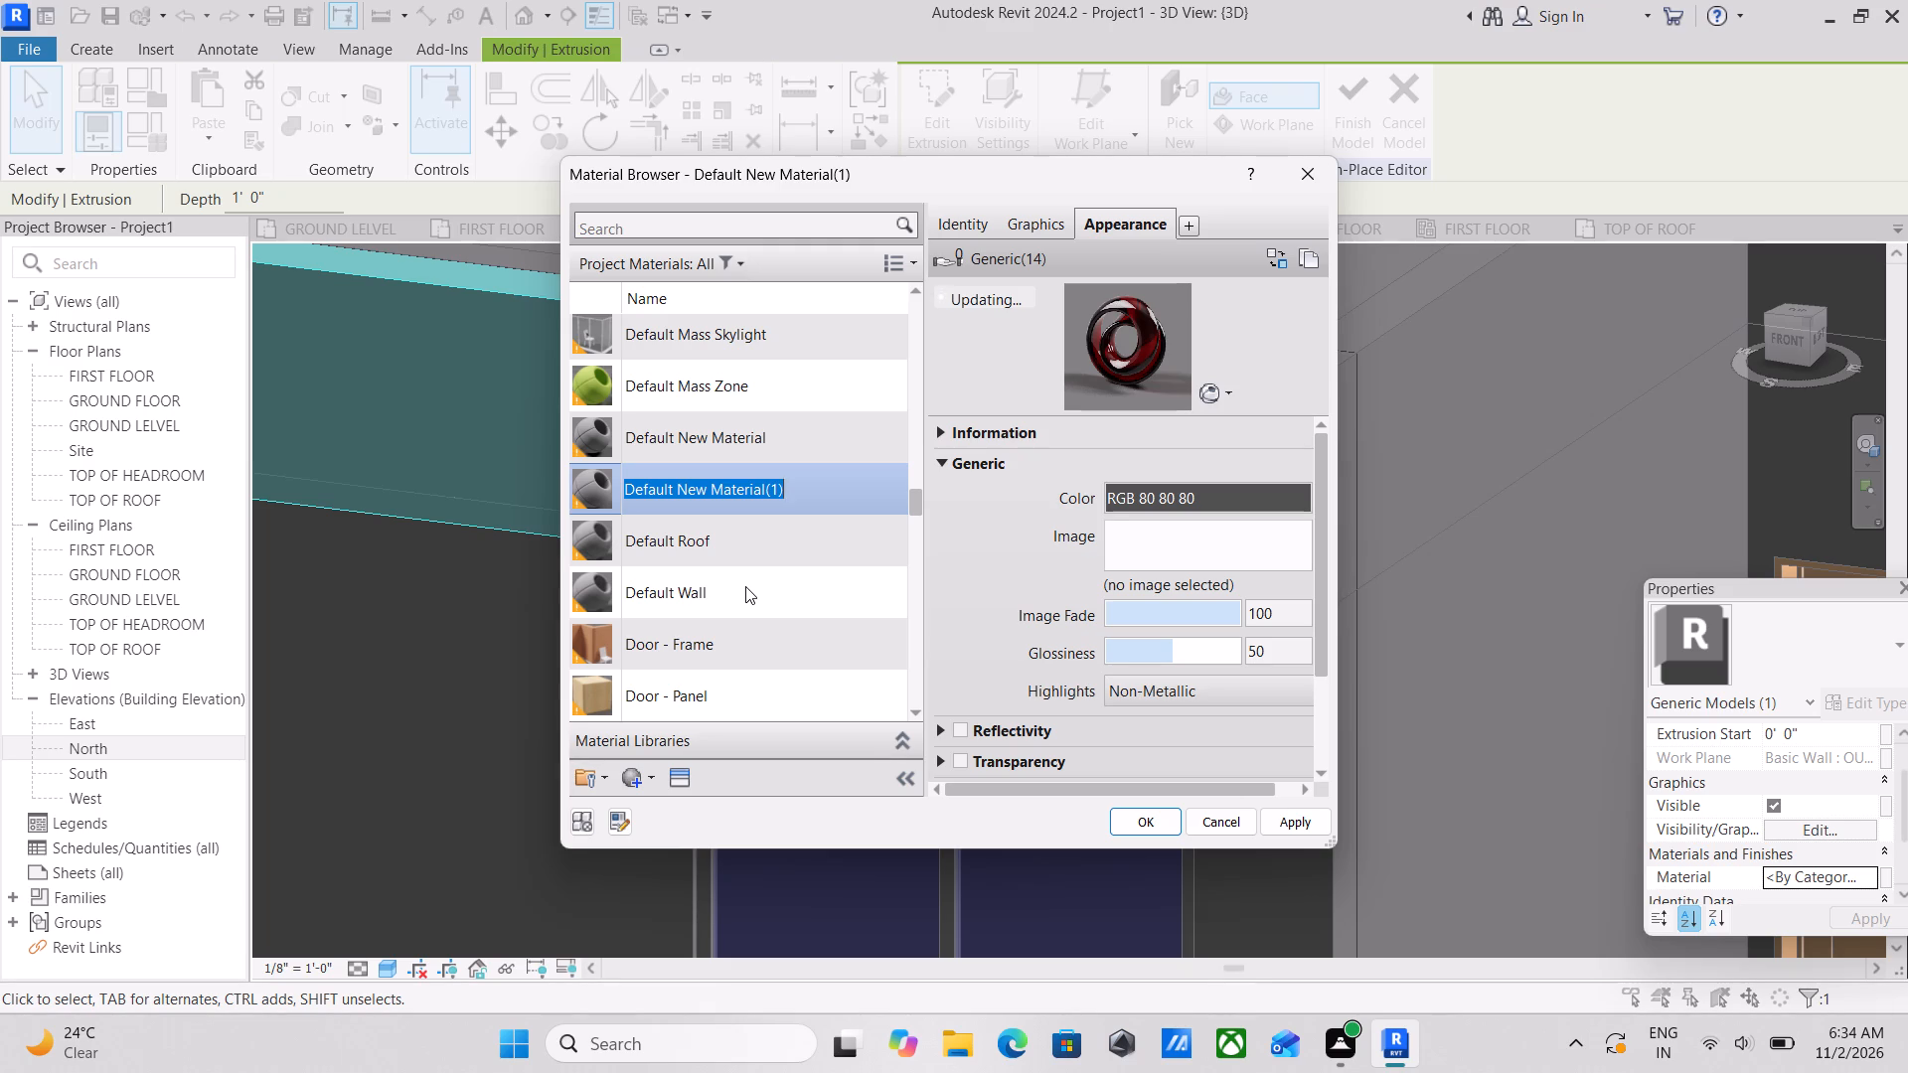
{"action": "type", "text": "WA"}
{"action": "key", "text": "r"}
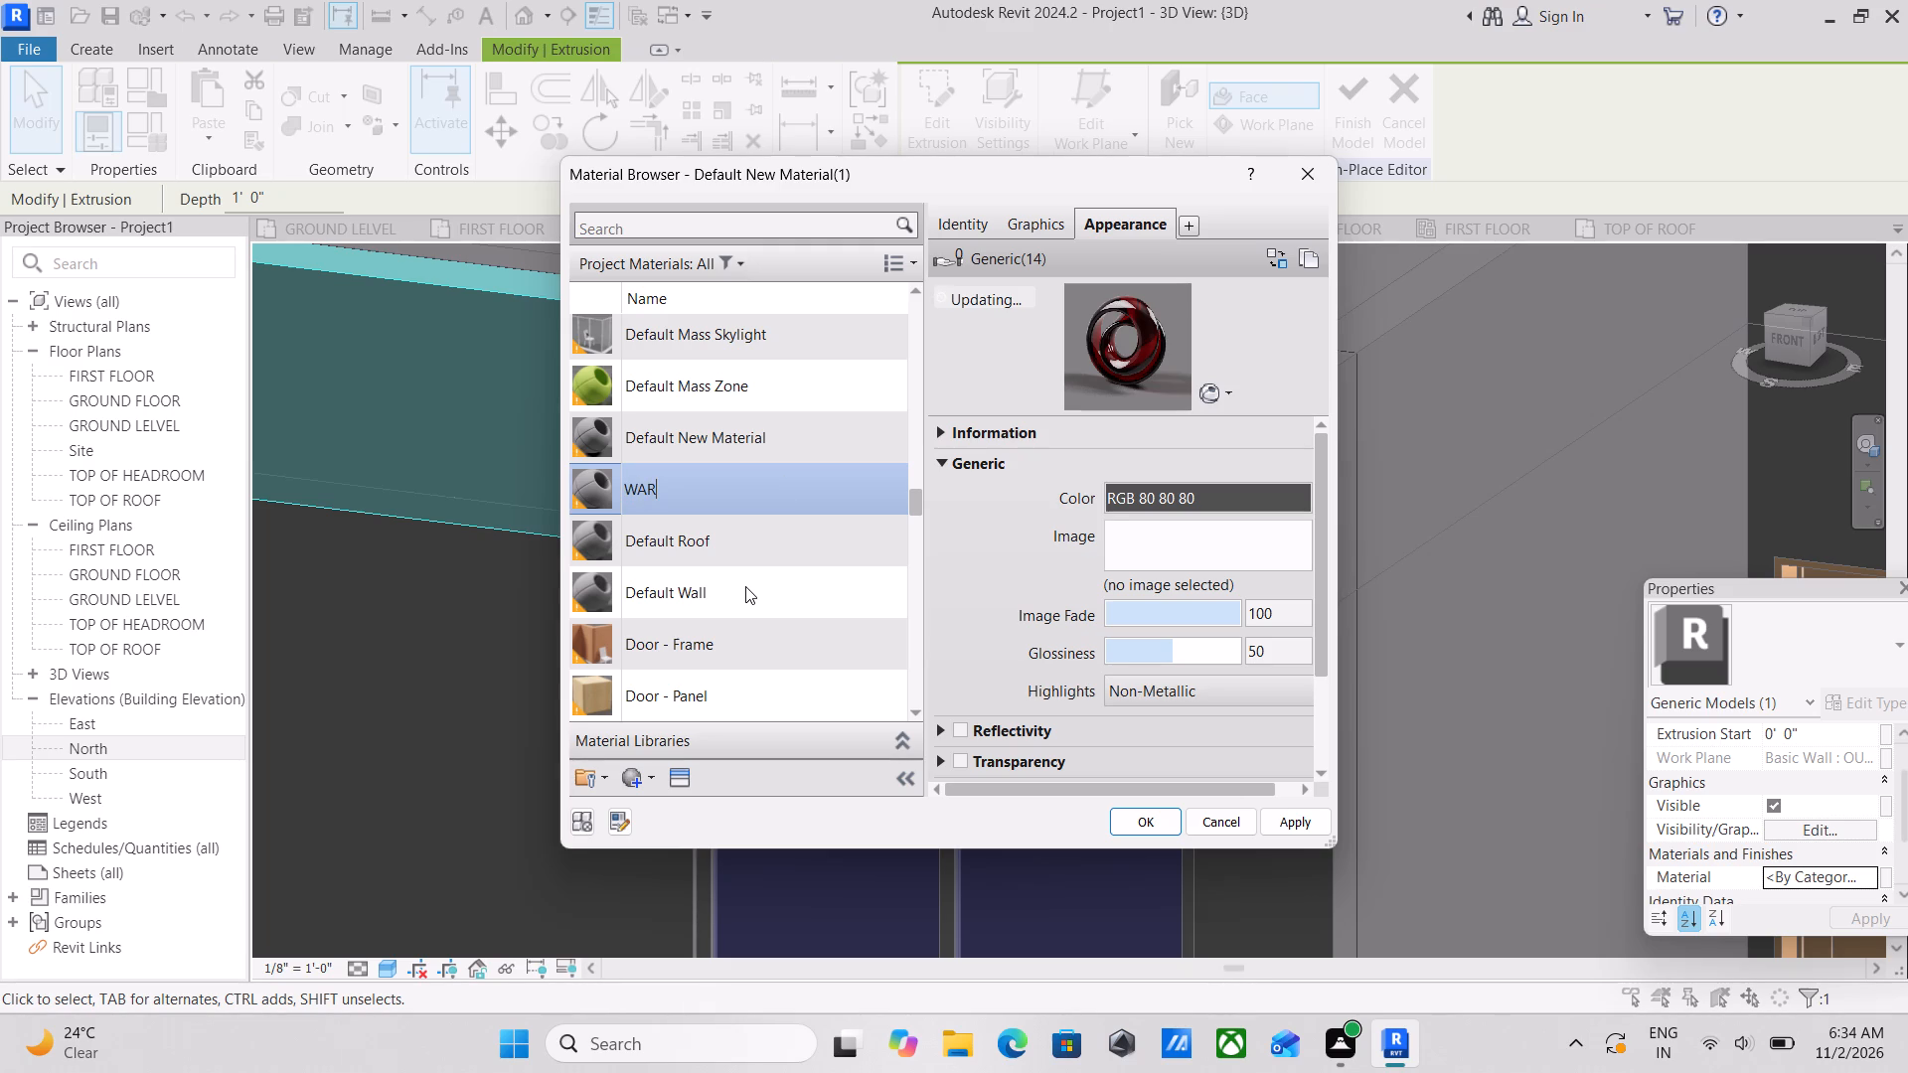
{"action": "type", "text": "M OFF"}
{"action": "key", "text": "space"}
{"action": "type", "text": "WH"}
{"action": "type", "text": "ITE"}
Set the WARM OFF WHITE material's appearance colour to RGB 229, 224, 213.
{"action": "left_click", "coordinate": [1238, 492]}
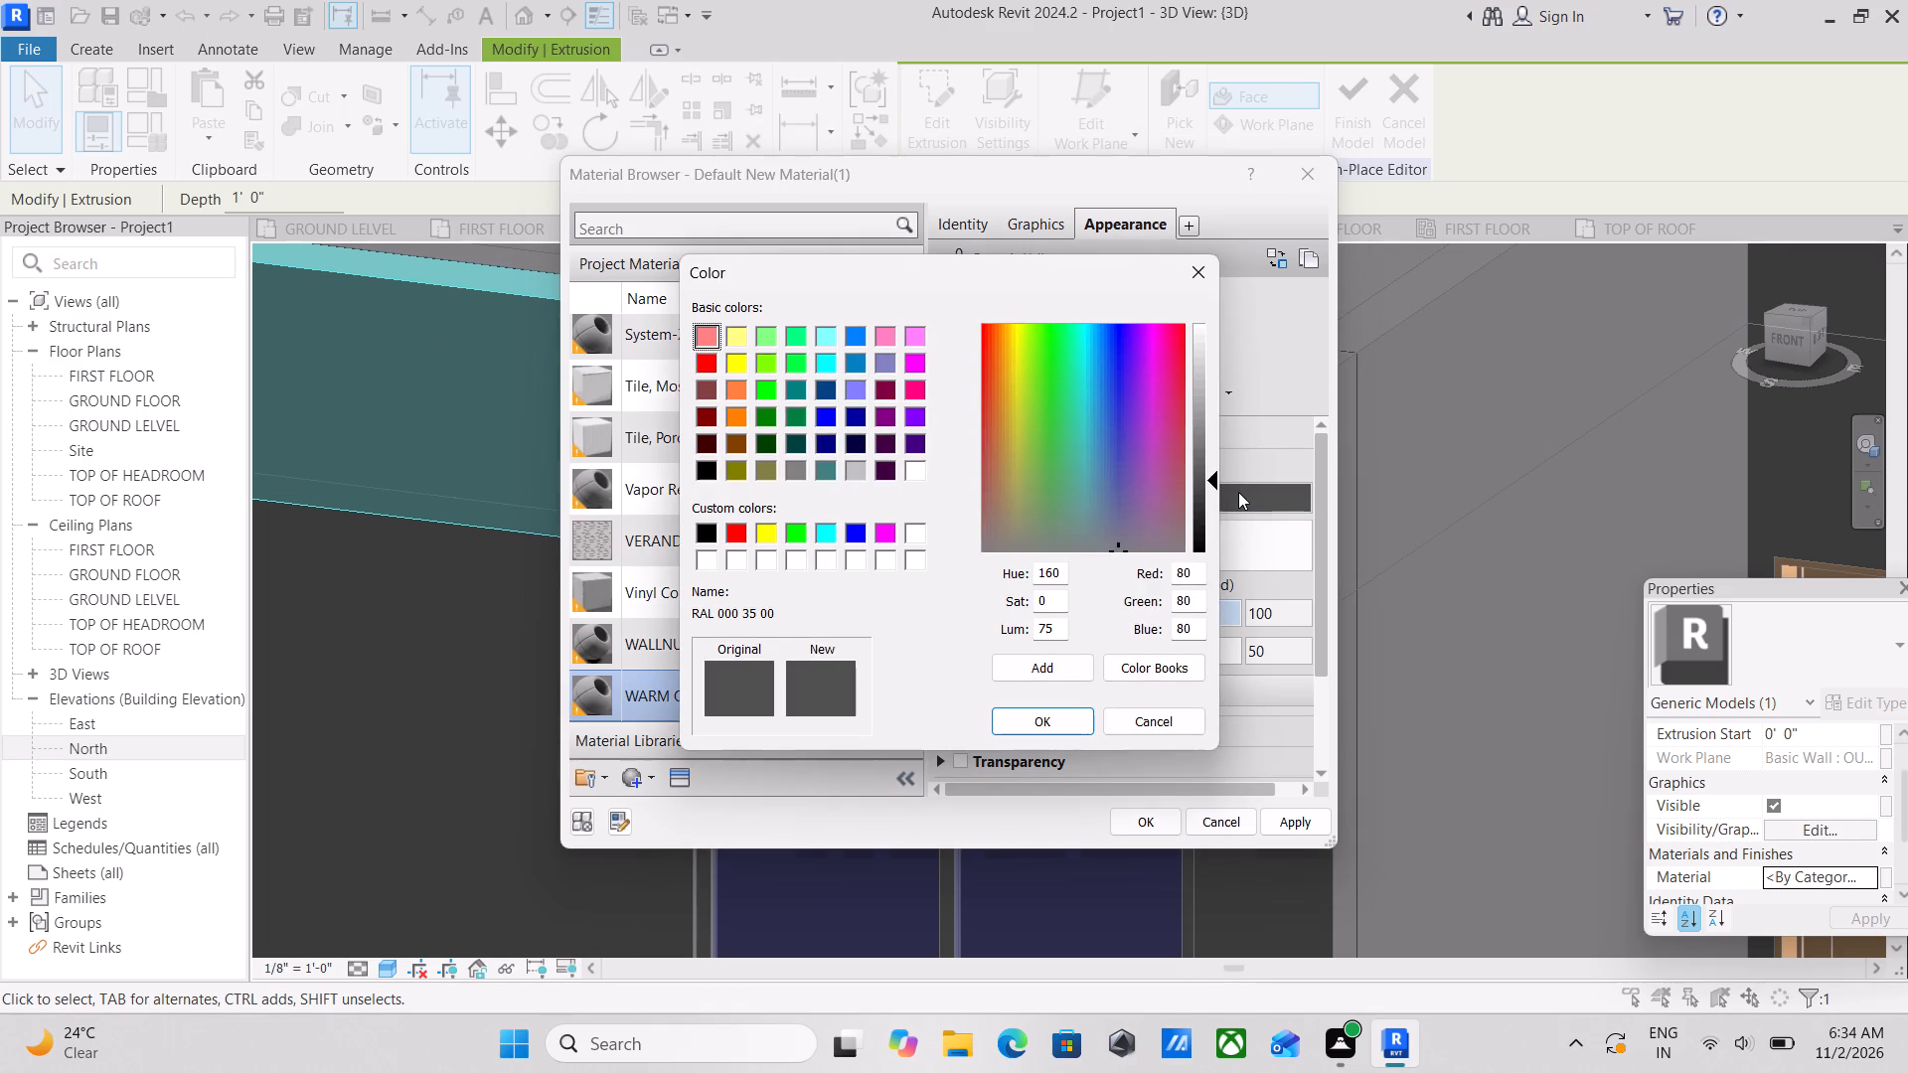
{"action": "left_click_drag", "start_coordinate": [1191, 568], "coordinate": [1145, 573]}
{"action": "type", "text": "22"}
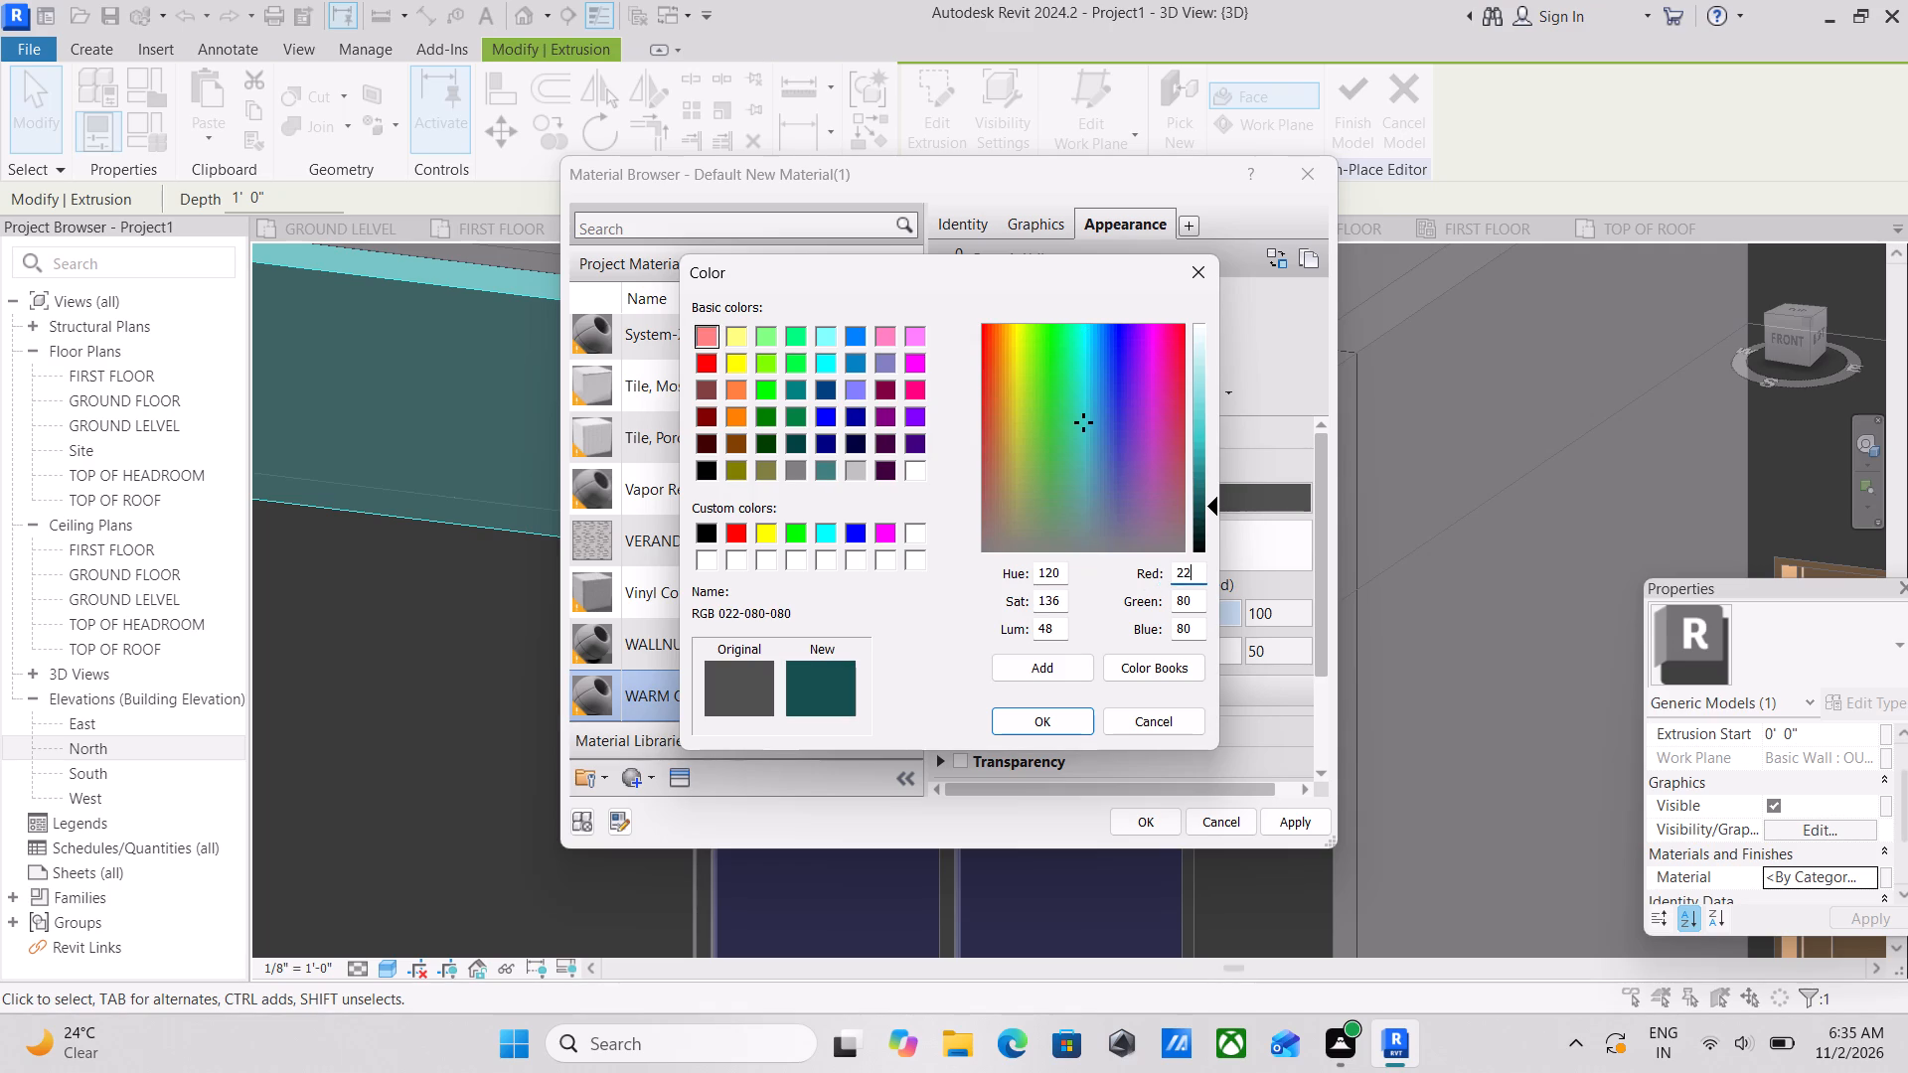
{"action": "key", "text": "9"}
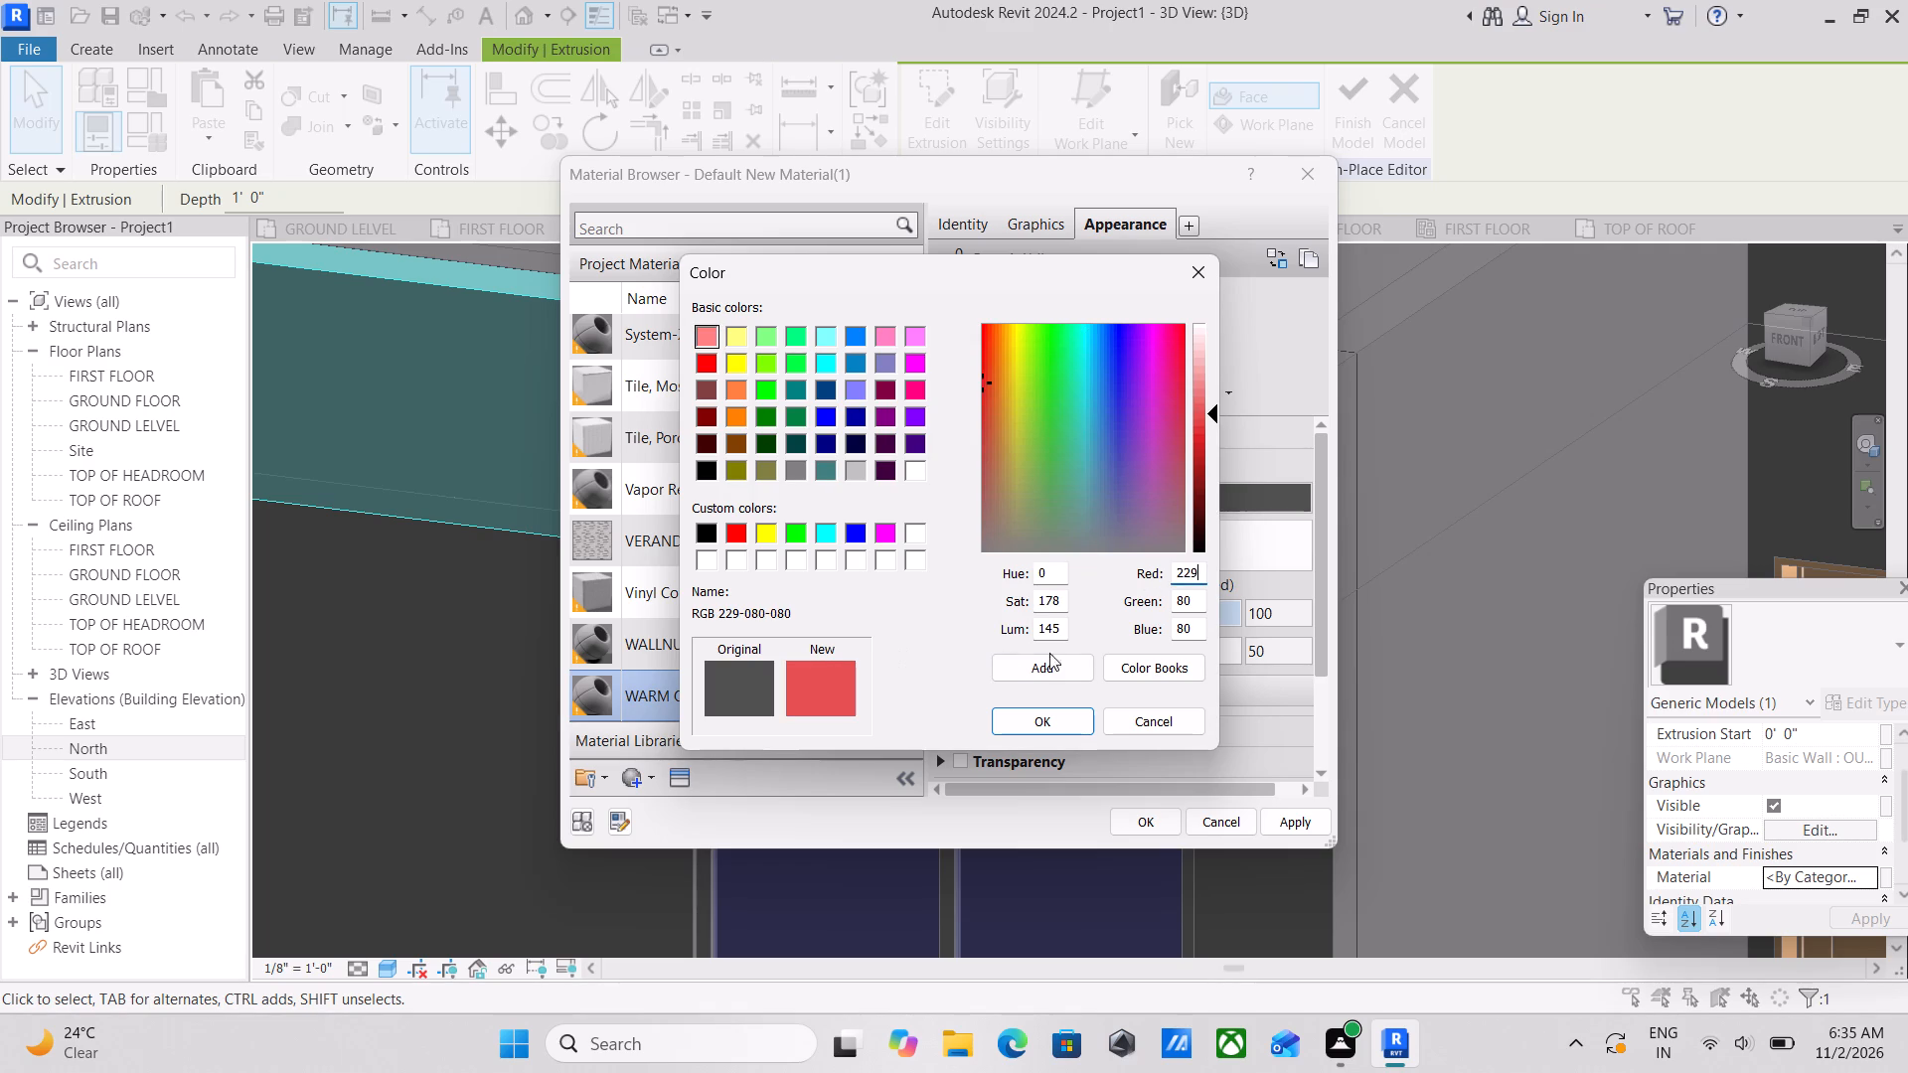
{"action": "left_click", "coordinate": [1197, 596]}
{"action": "left_click_drag", "start_coordinate": [1197, 596], "coordinate": [1133, 603]}
{"action": "type", "text": "224"}
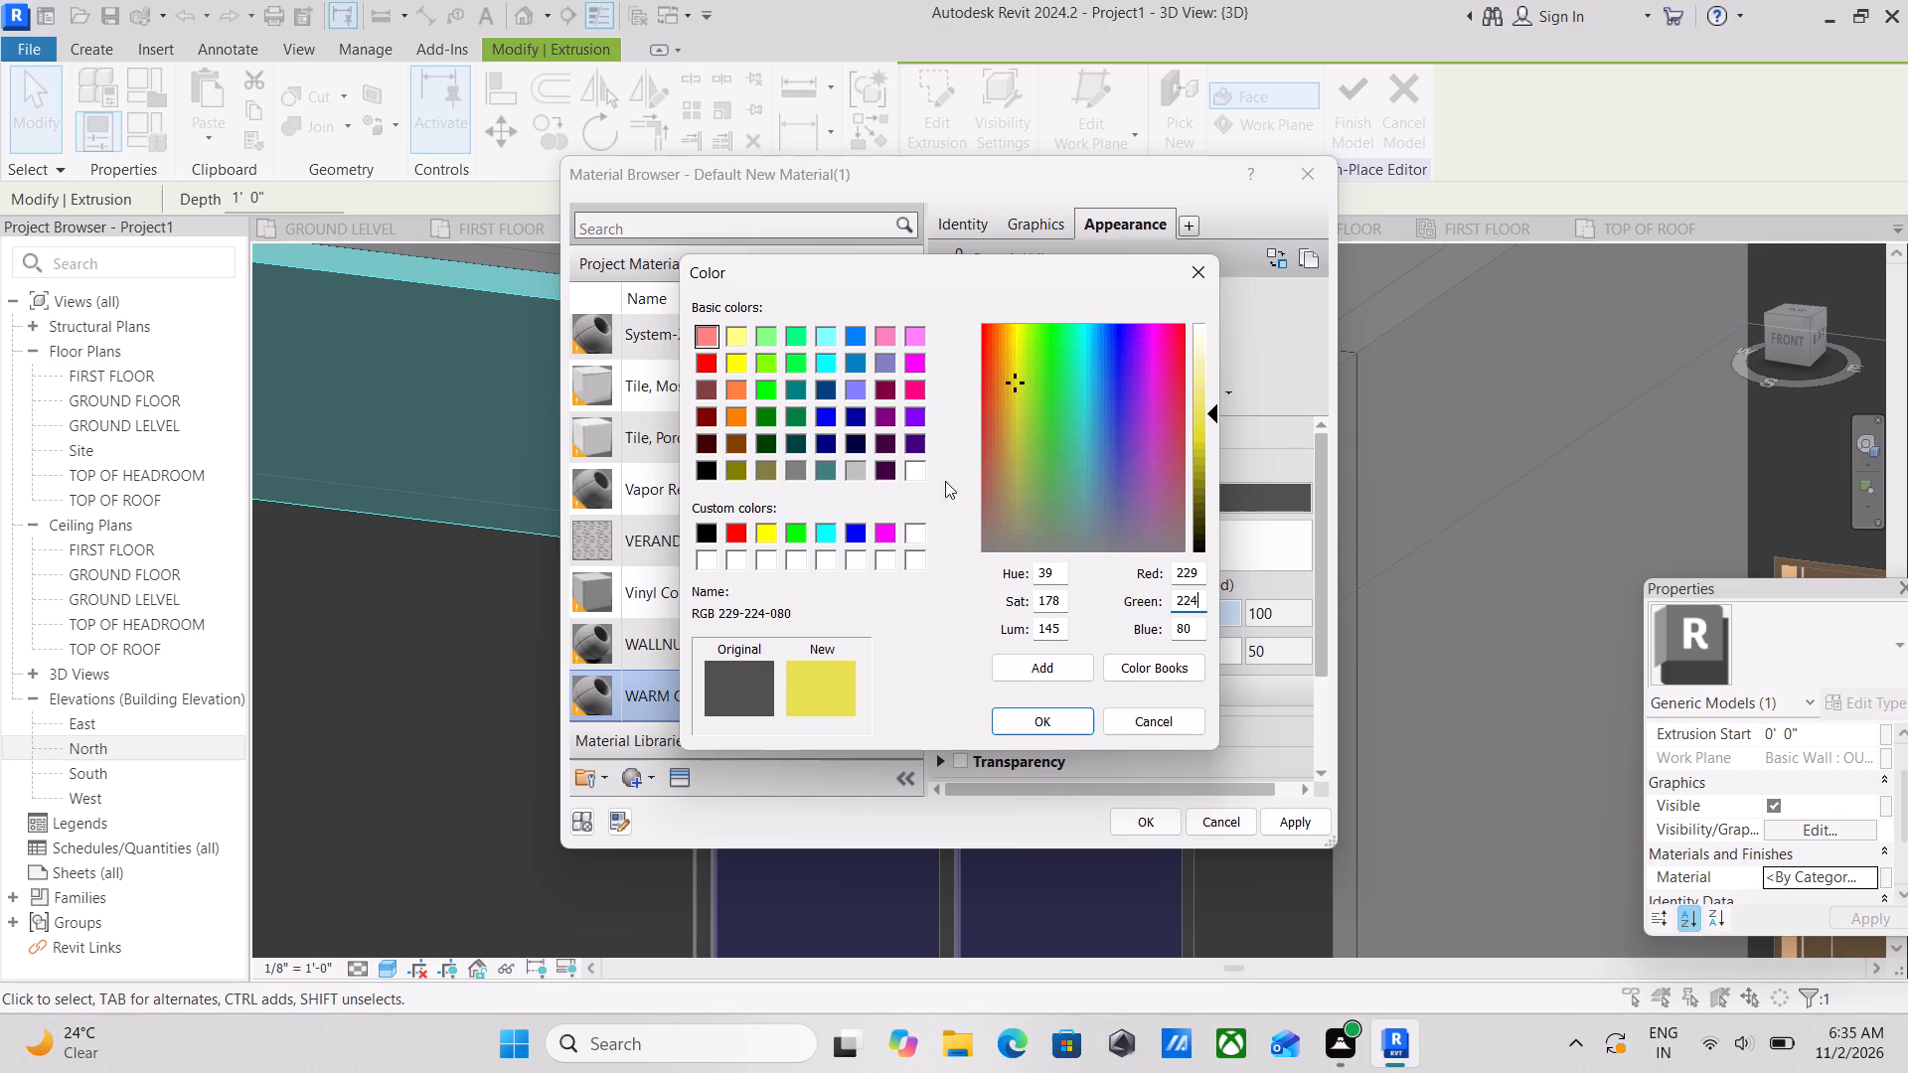
{"action": "left_click_drag", "start_coordinate": [1189, 629], "coordinate": [1186, 629]}
{"action": "left_click_drag", "start_coordinate": [1186, 629], "coordinate": [1144, 635]}
{"action": "type", "text": "213"}
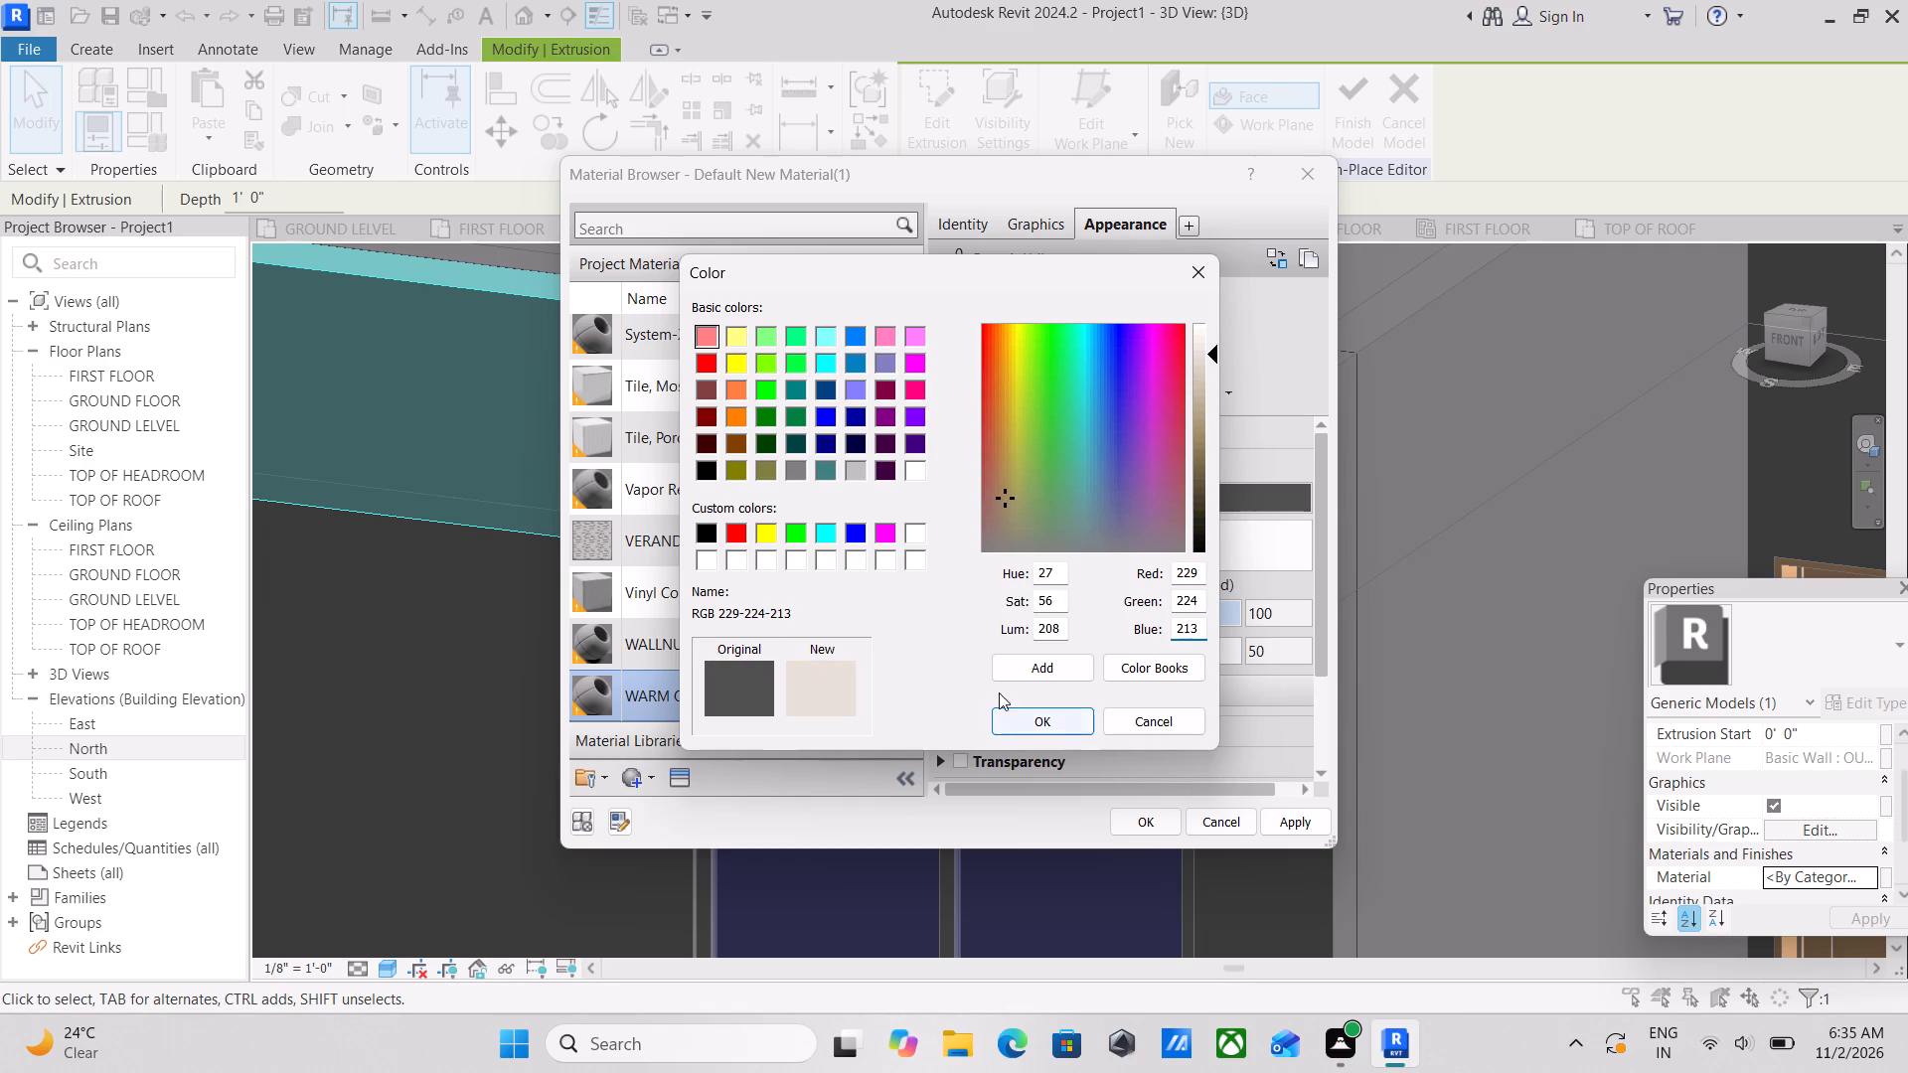
{"action": "left_click", "coordinate": [1034, 724]}
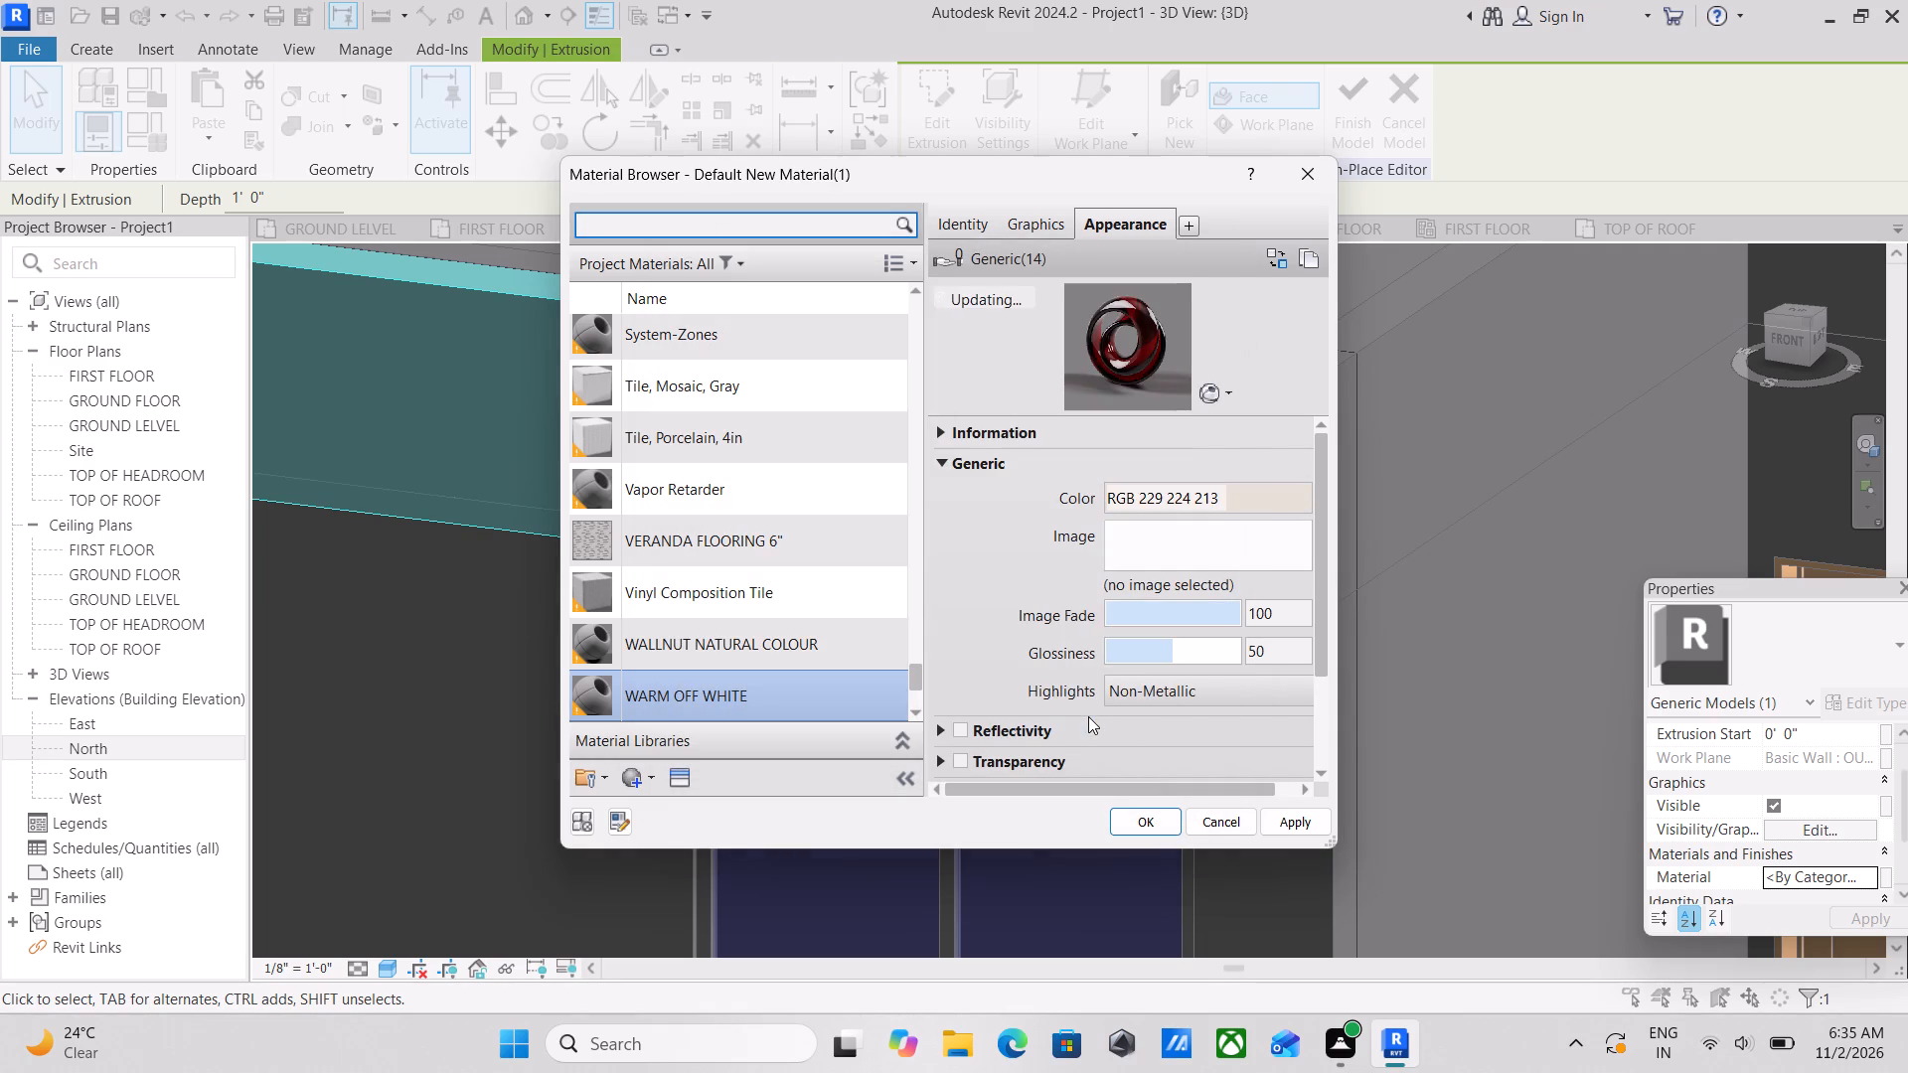
Assign WARM OFF WHITE to the WALL FRAME extrusion and finish the in-place model.
{"action": "left_click", "coordinate": [1294, 817]}
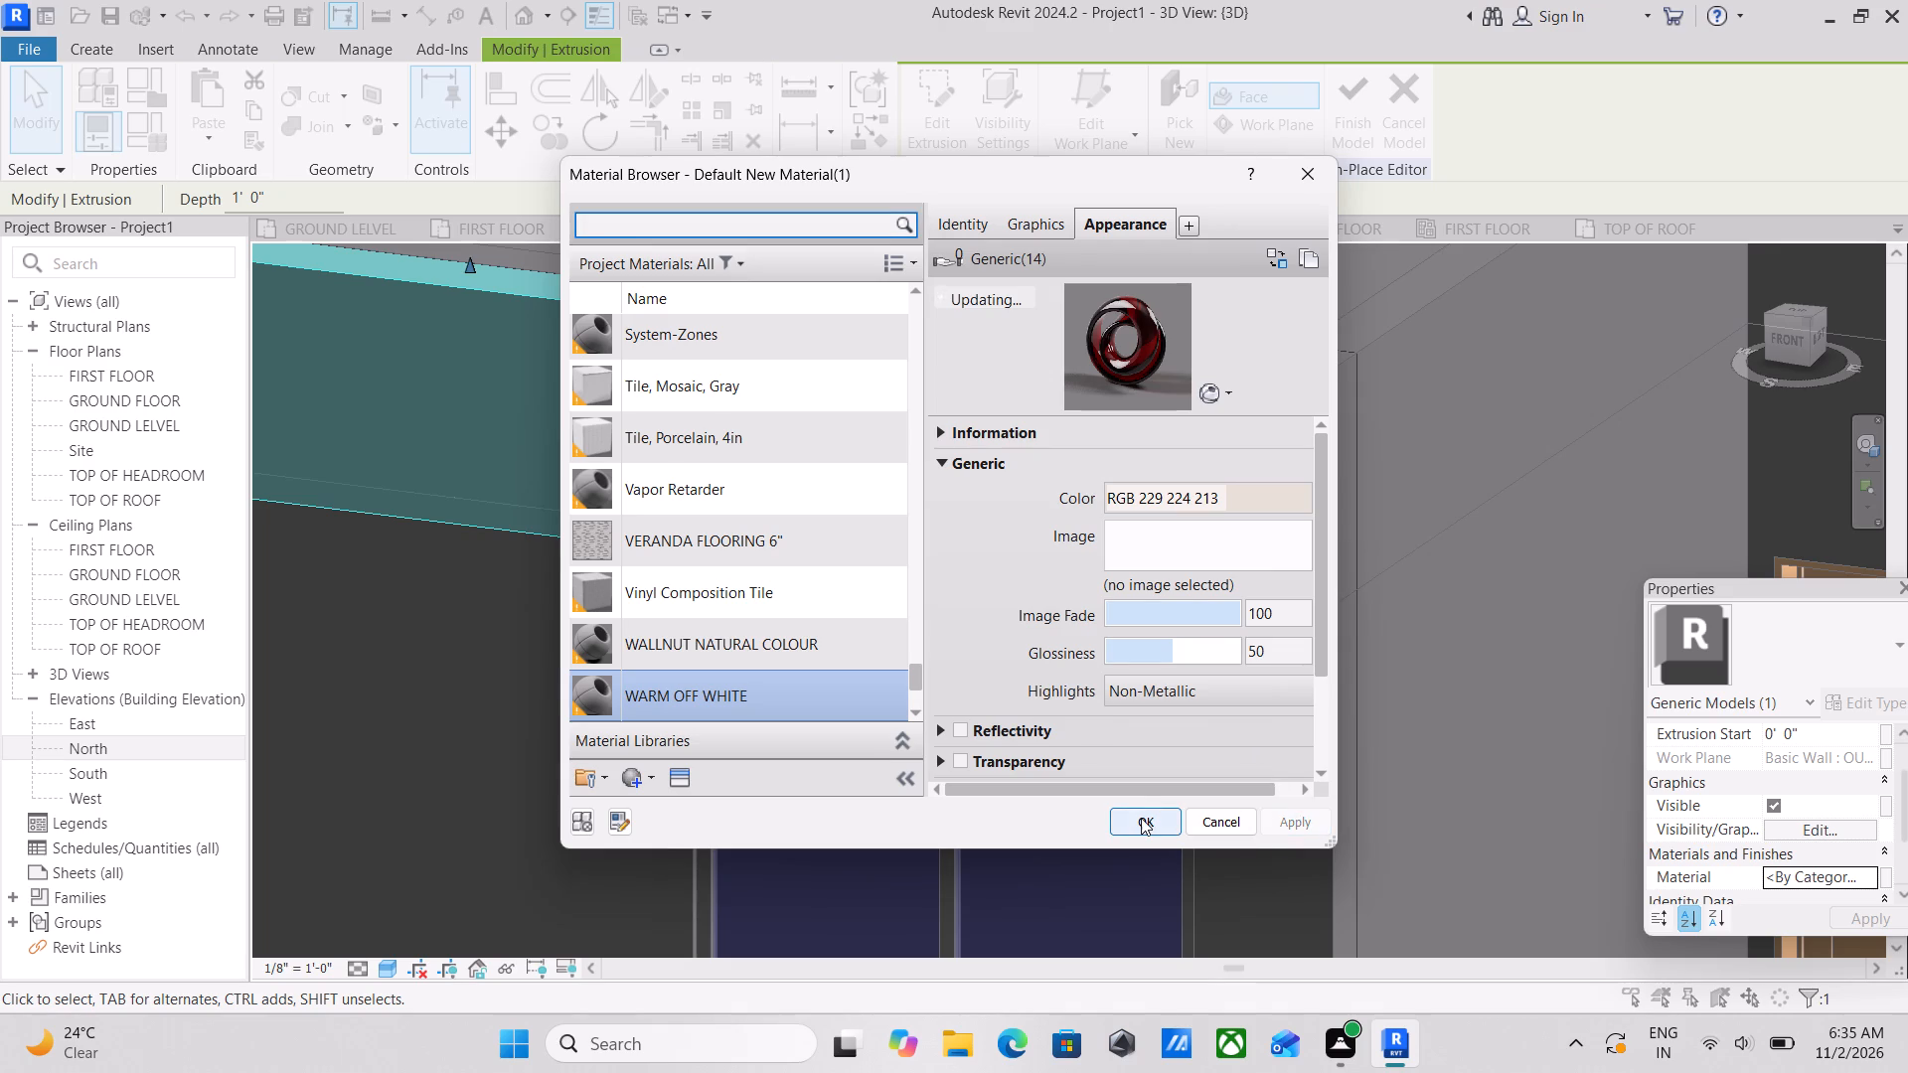
{"action": "left_click", "coordinate": [1141, 818]}
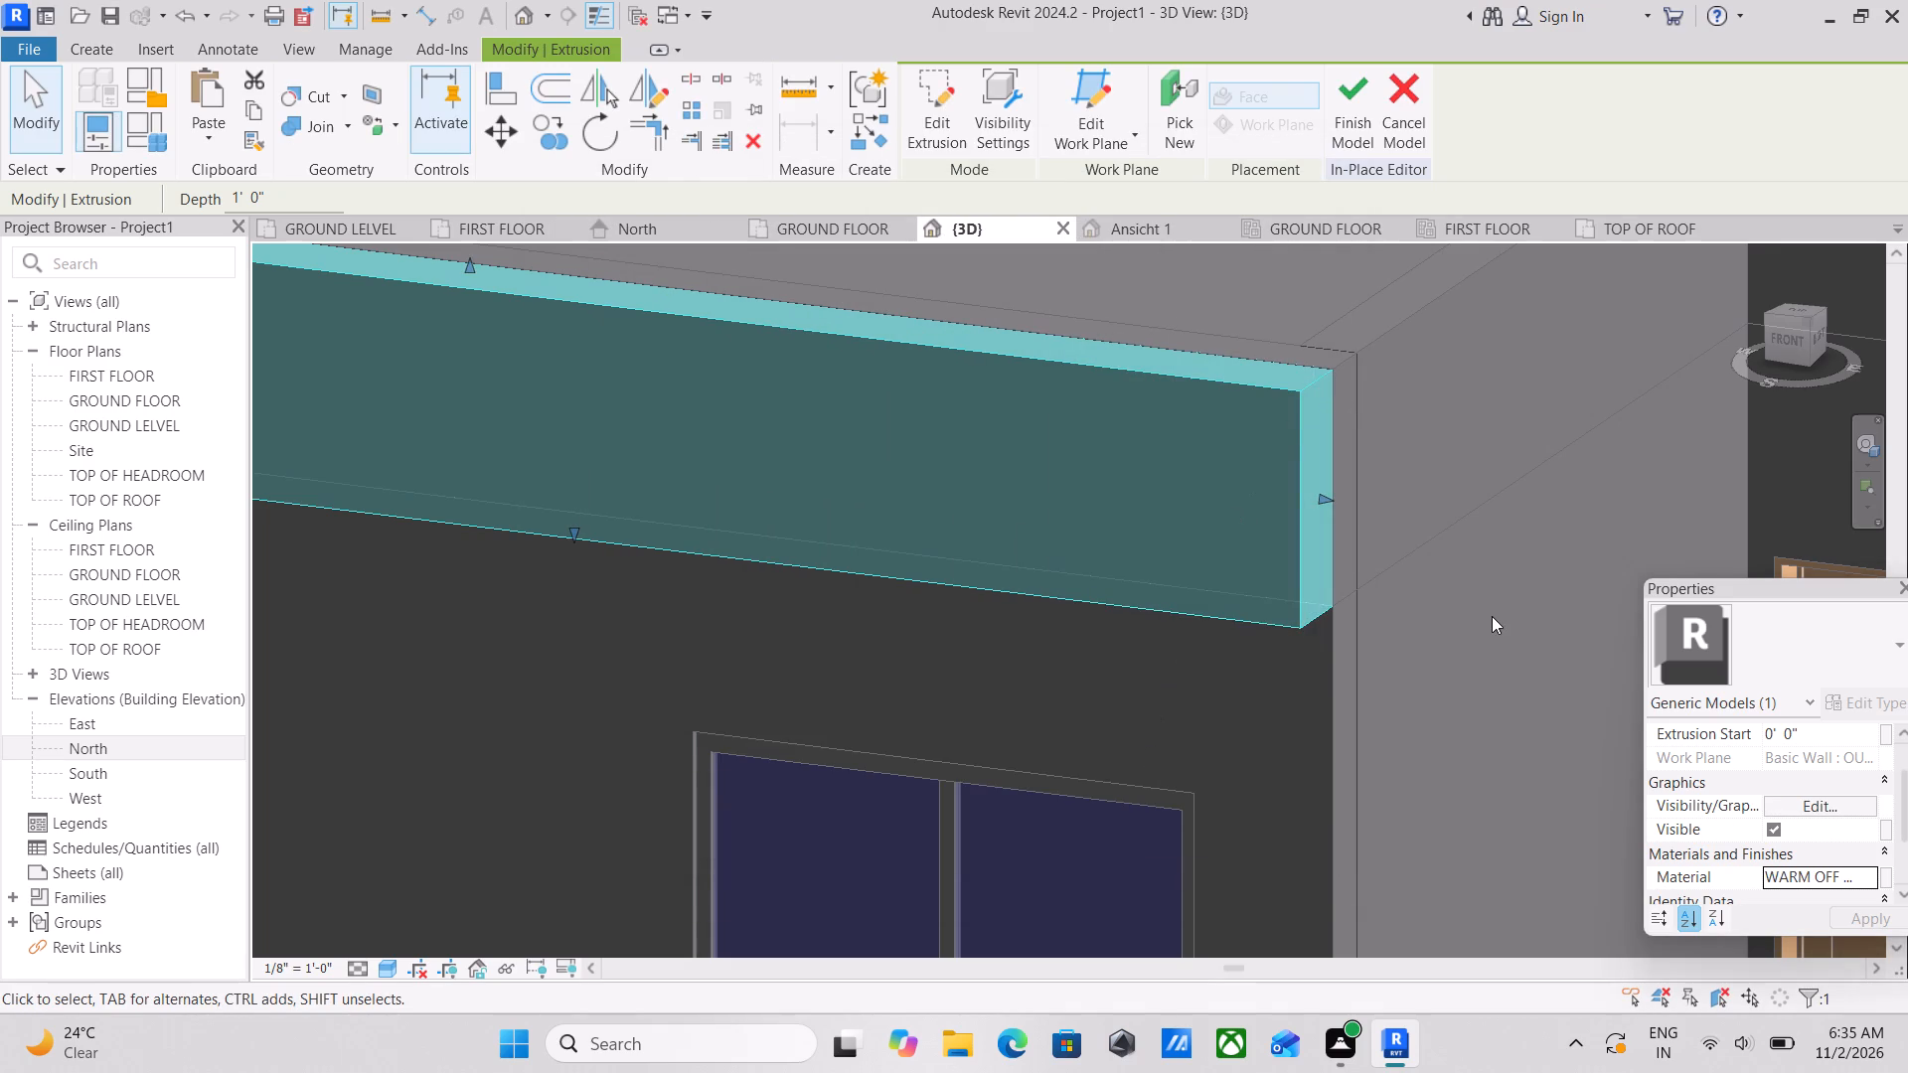
{"action": "scroll", "coordinate": [1492, 616], "scroll_direction": "down", "scroll_amount": 3}
{"action": "left_click", "coordinate": [1351, 76]}
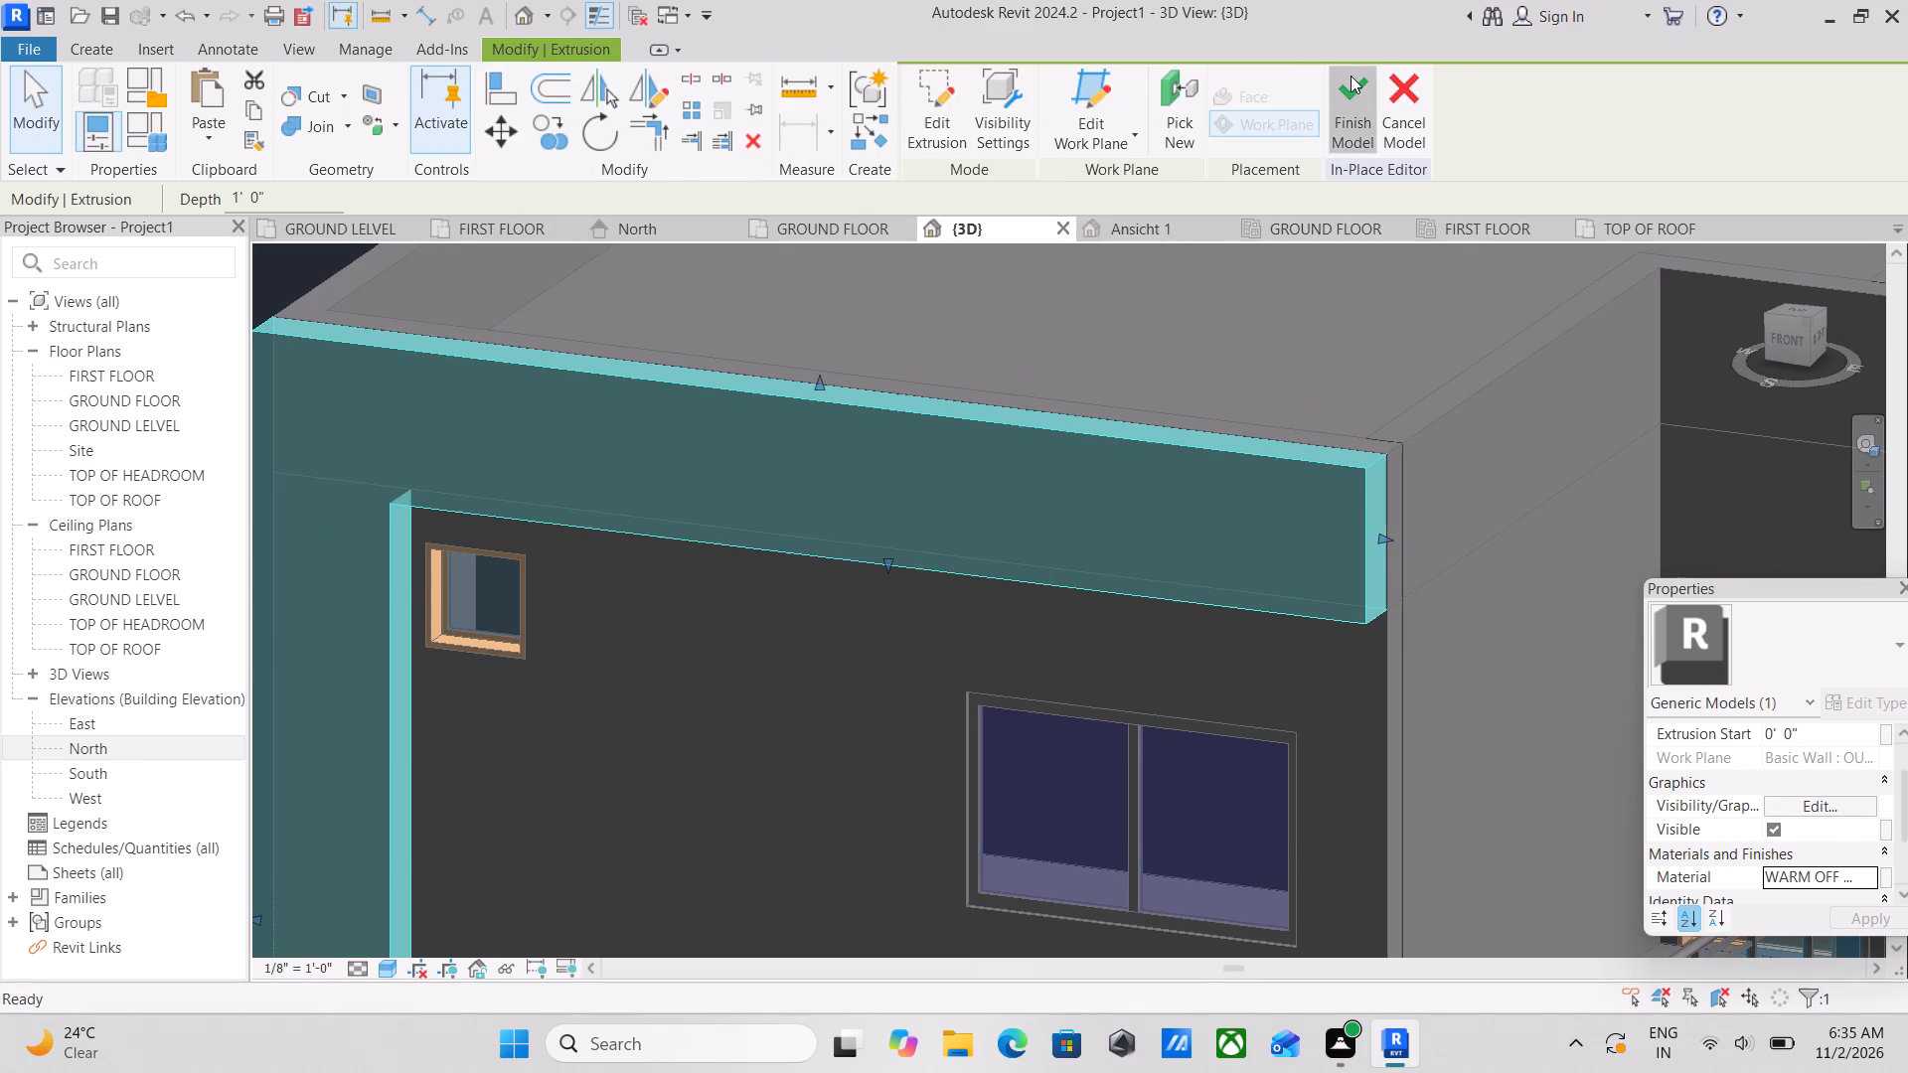
Examine the WALL FRAME and the front facade down to the compound floor in the 3D view.
{"action": "scroll", "coordinate": [1156, 277], "scroll_direction": "down", "scroll_amount": 3}
{"action": "scroll", "coordinate": [844, 689], "scroll_direction": "down", "scroll_amount": 3}
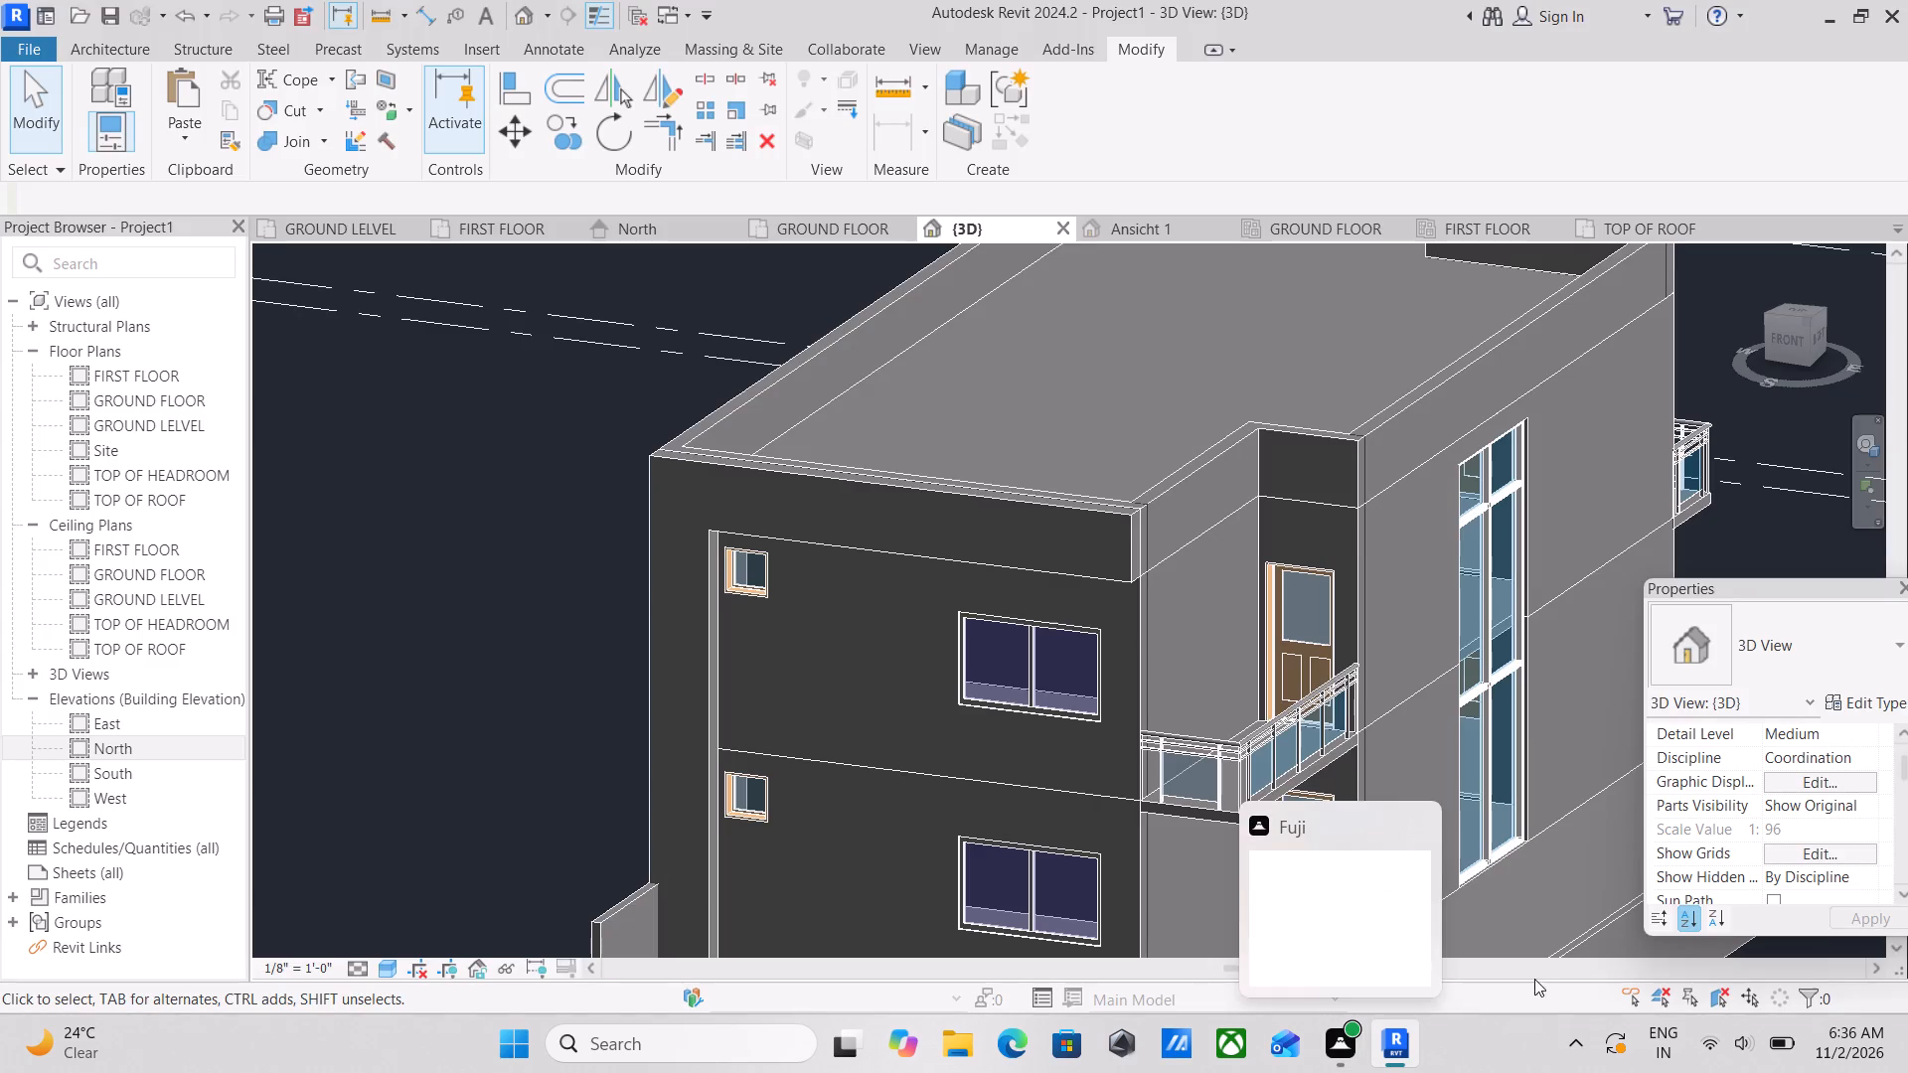
{"action": "scroll", "coordinate": [715, 621], "scroll_direction": "down", "scroll_amount": 2}
{"action": "middle_click_drag", "start_coordinate": [682, 580], "coordinate": [651, 407]}
{"action": "scroll", "coordinate": [651, 407], "scroll_direction": "up", "scroll_amount": 1}
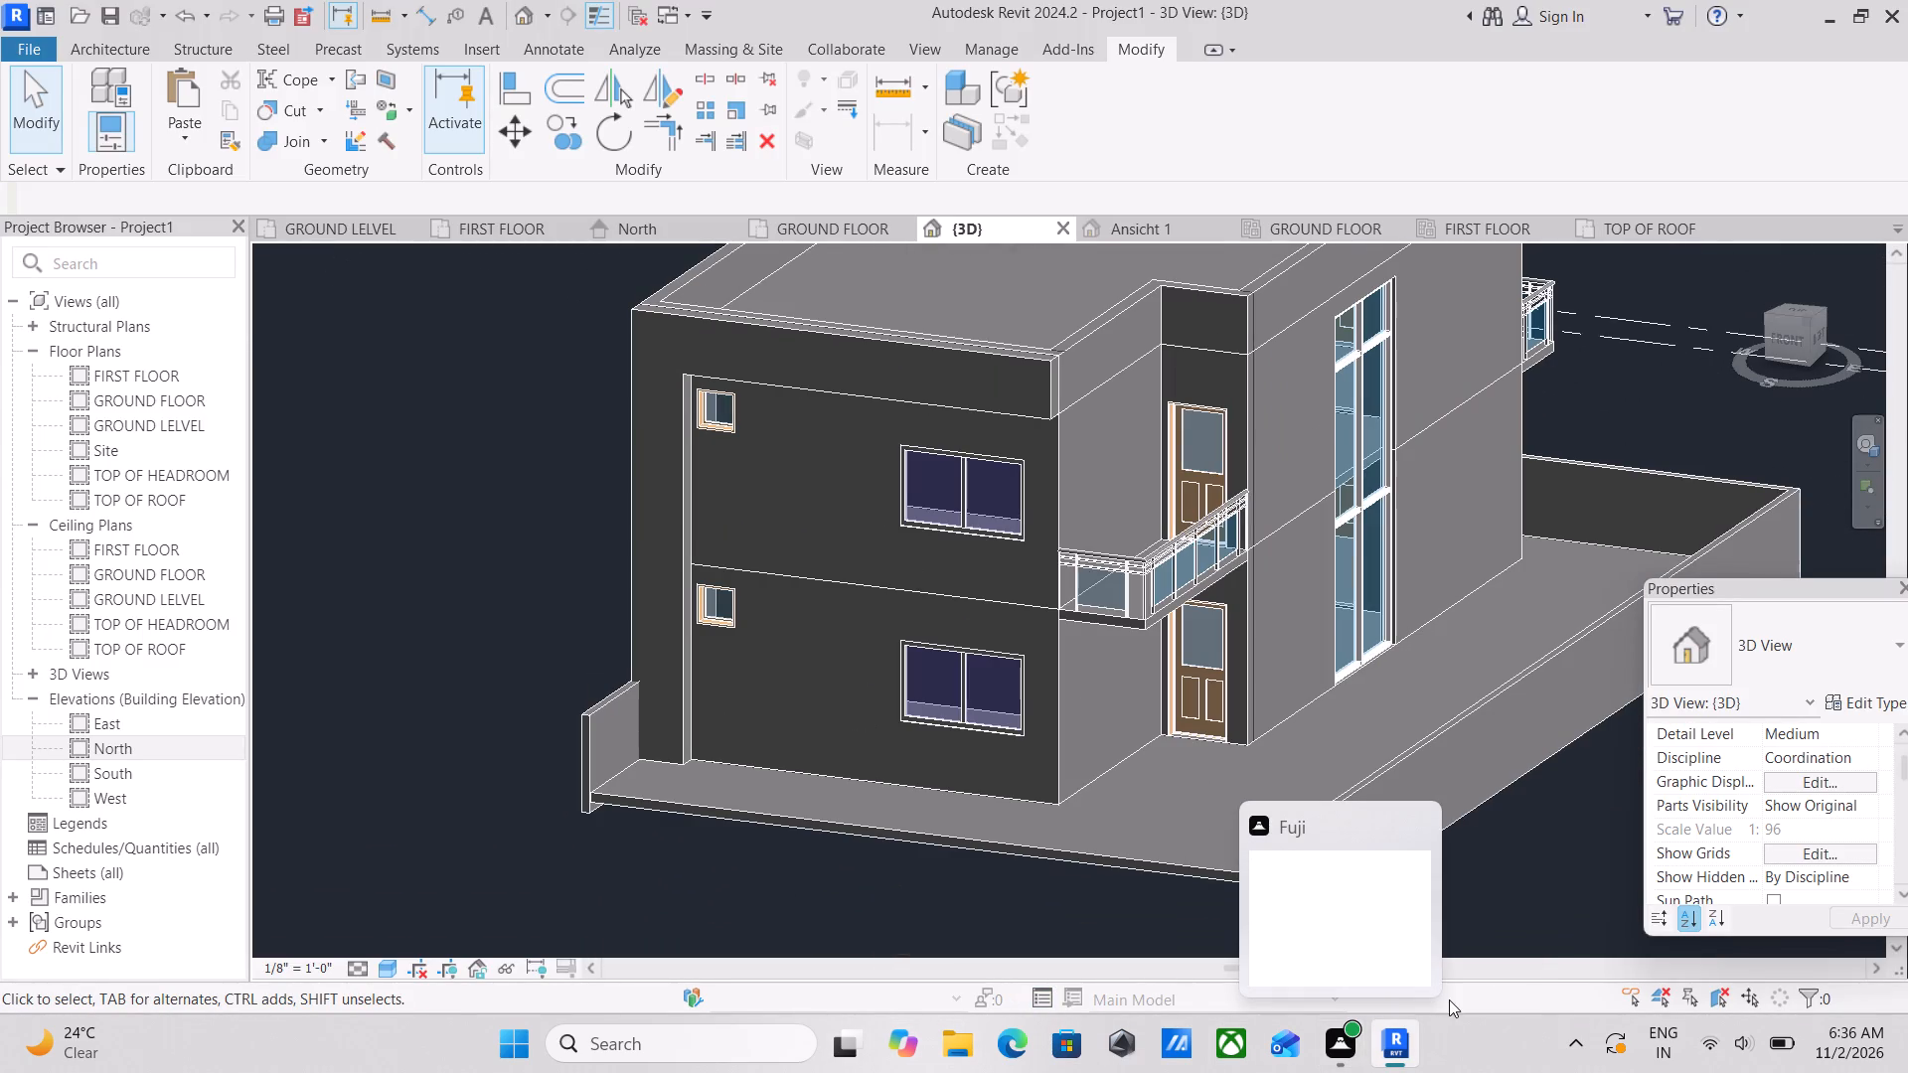
{"action": "scroll", "coordinate": [730, 750], "scroll_direction": "down", "scroll_amount": 2}
{"action": "middle_click_drag", "start_coordinate": [693, 753], "coordinate": [691, 751]}
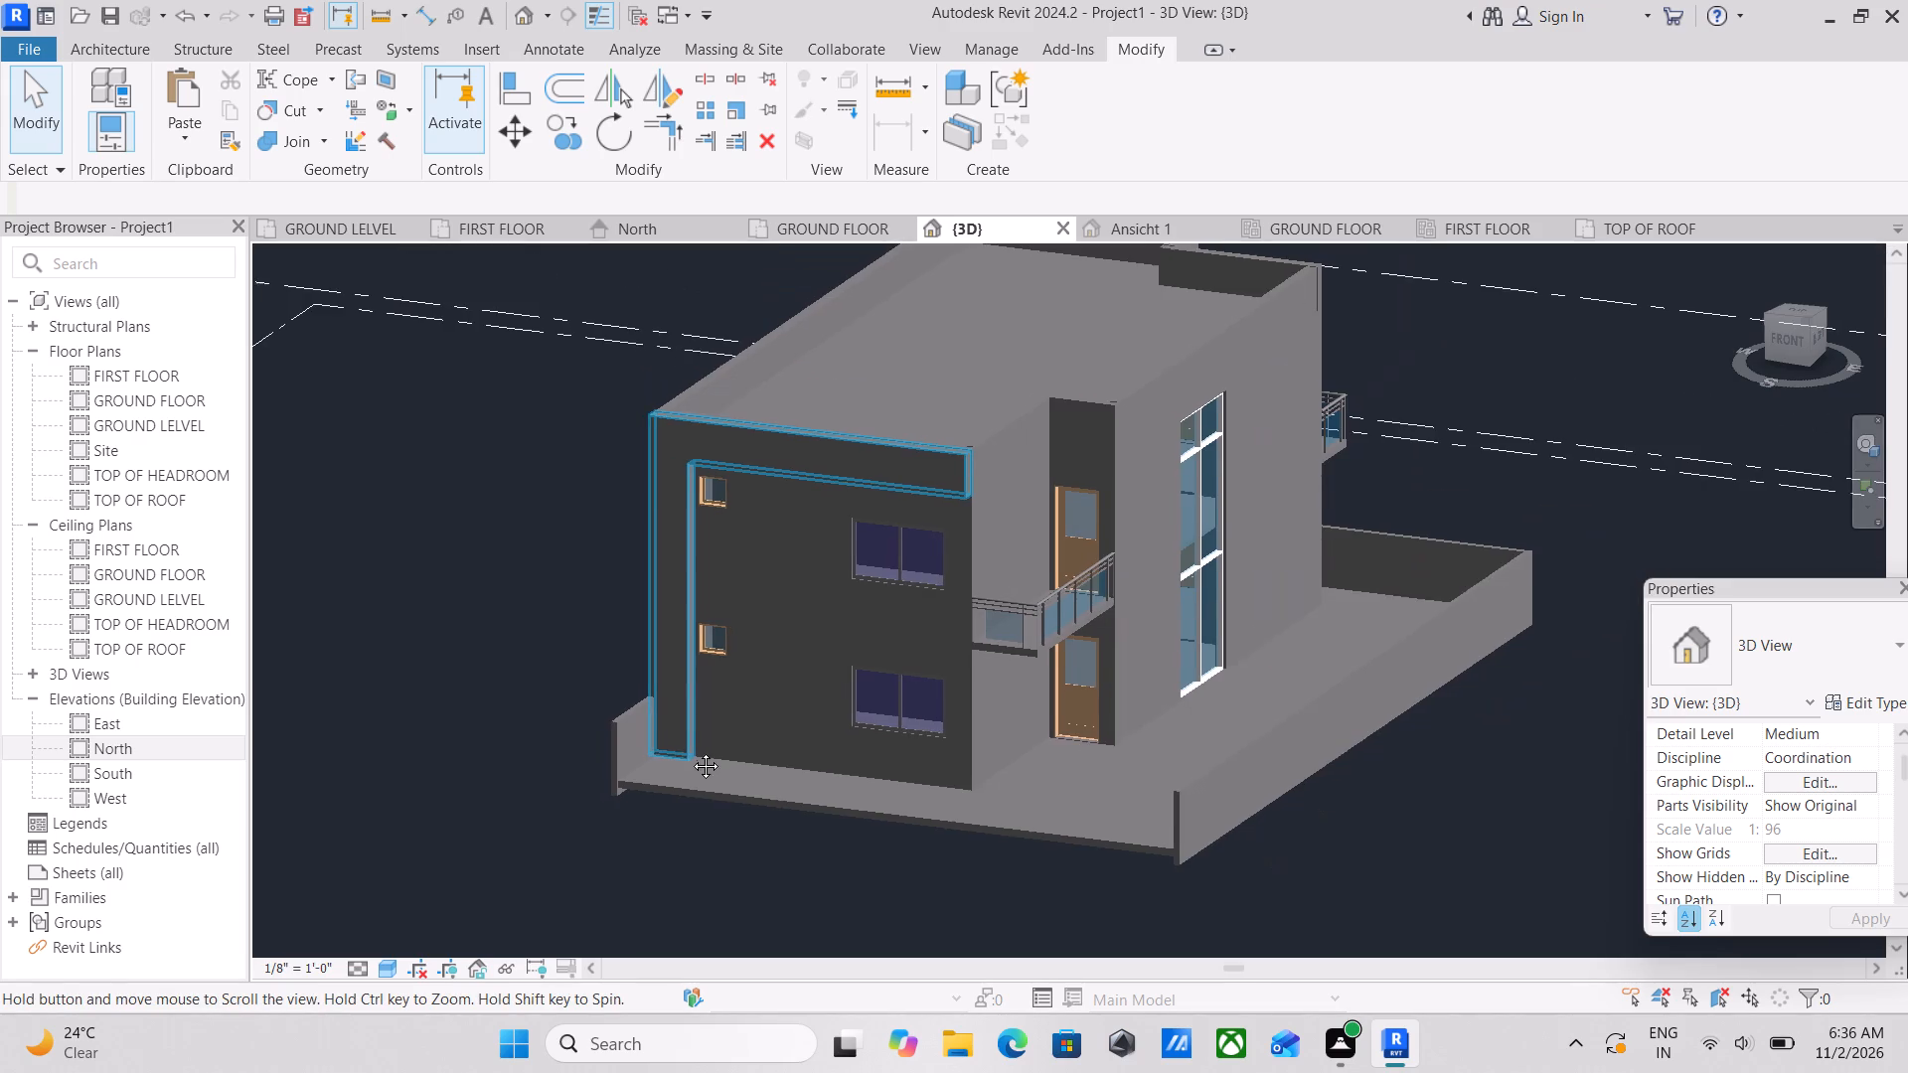
{"action": "middle_click_drag", "start_coordinate": [691, 751], "coordinate": [655, 590]}
{"action": "scroll", "coordinate": [655, 590], "scroll_direction": "up", "scroll_amount": 1}
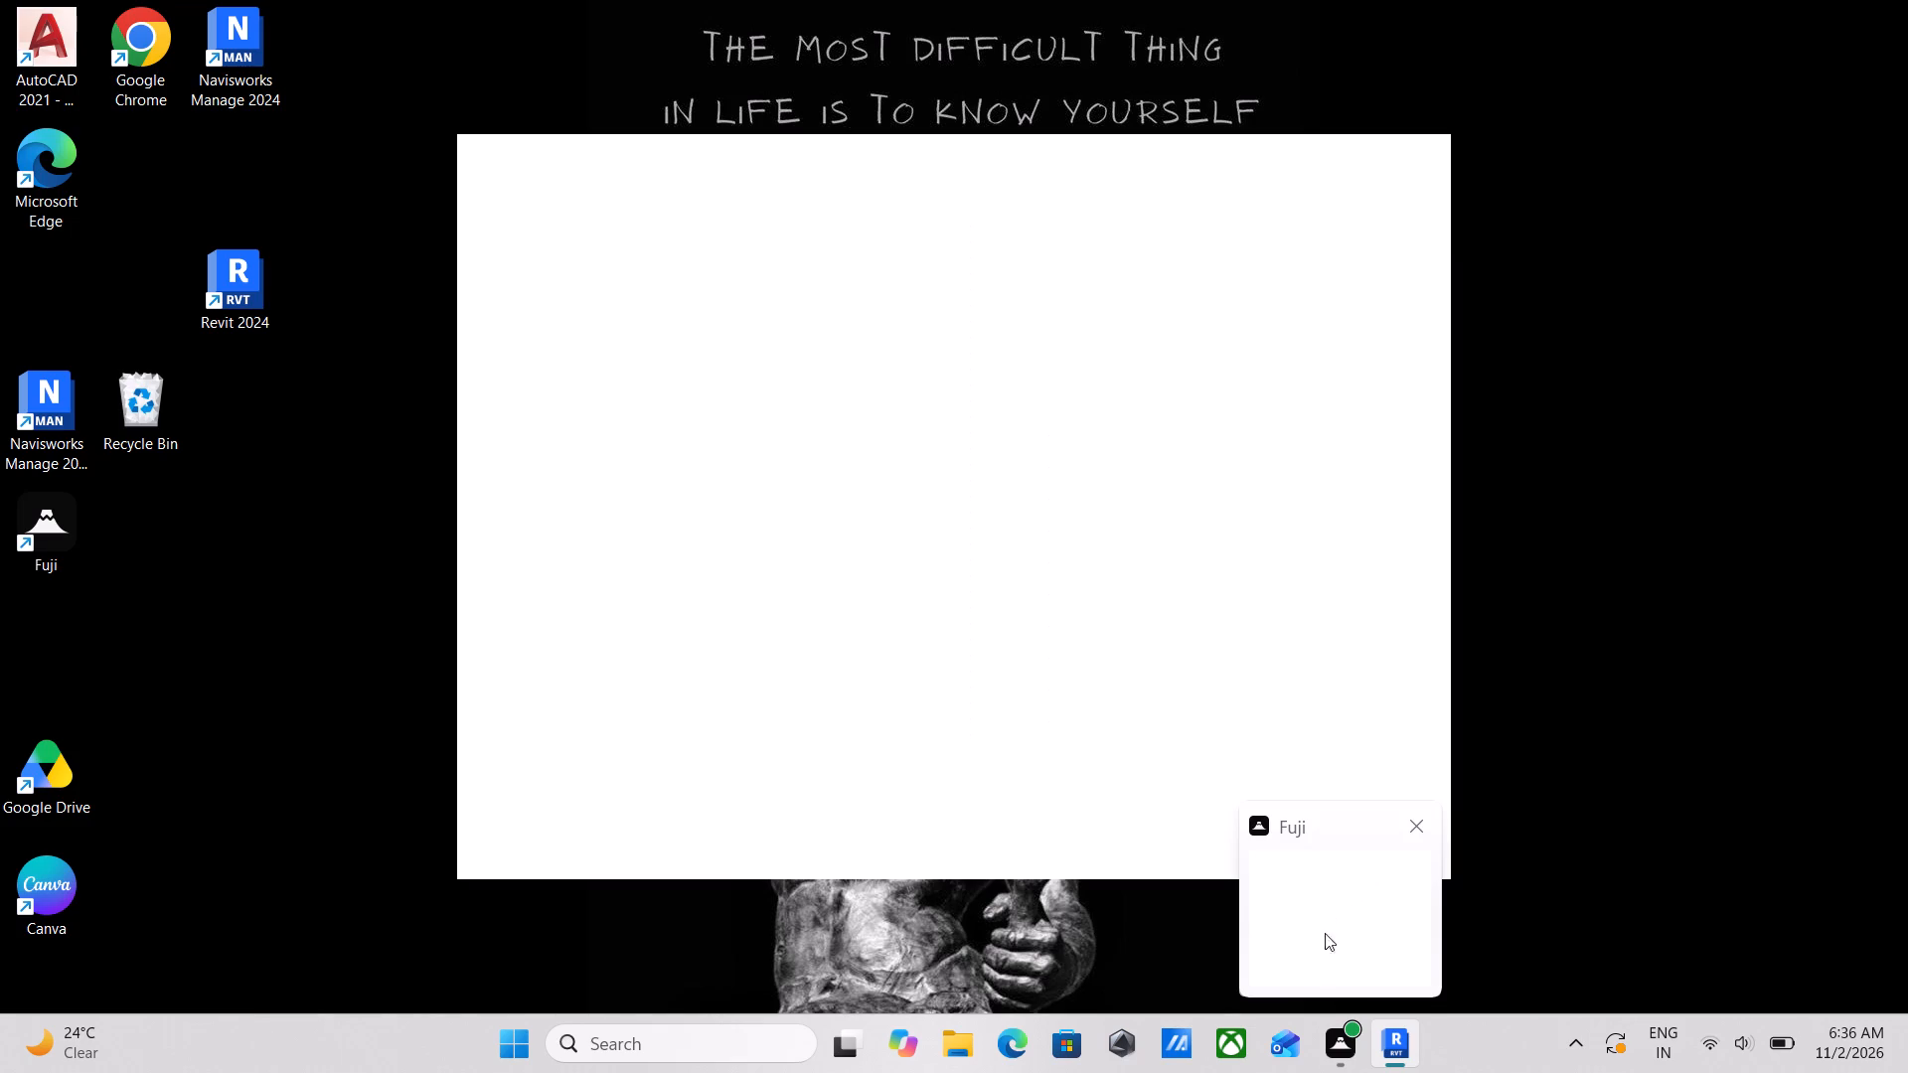
{"action": "scroll", "coordinate": [538, 428], "scroll_direction": "down", "scroll_amount": 2}
{"action": "scroll", "coordinate": [645, 530], "scroll_direction": "up", "scroll_amount": 2}
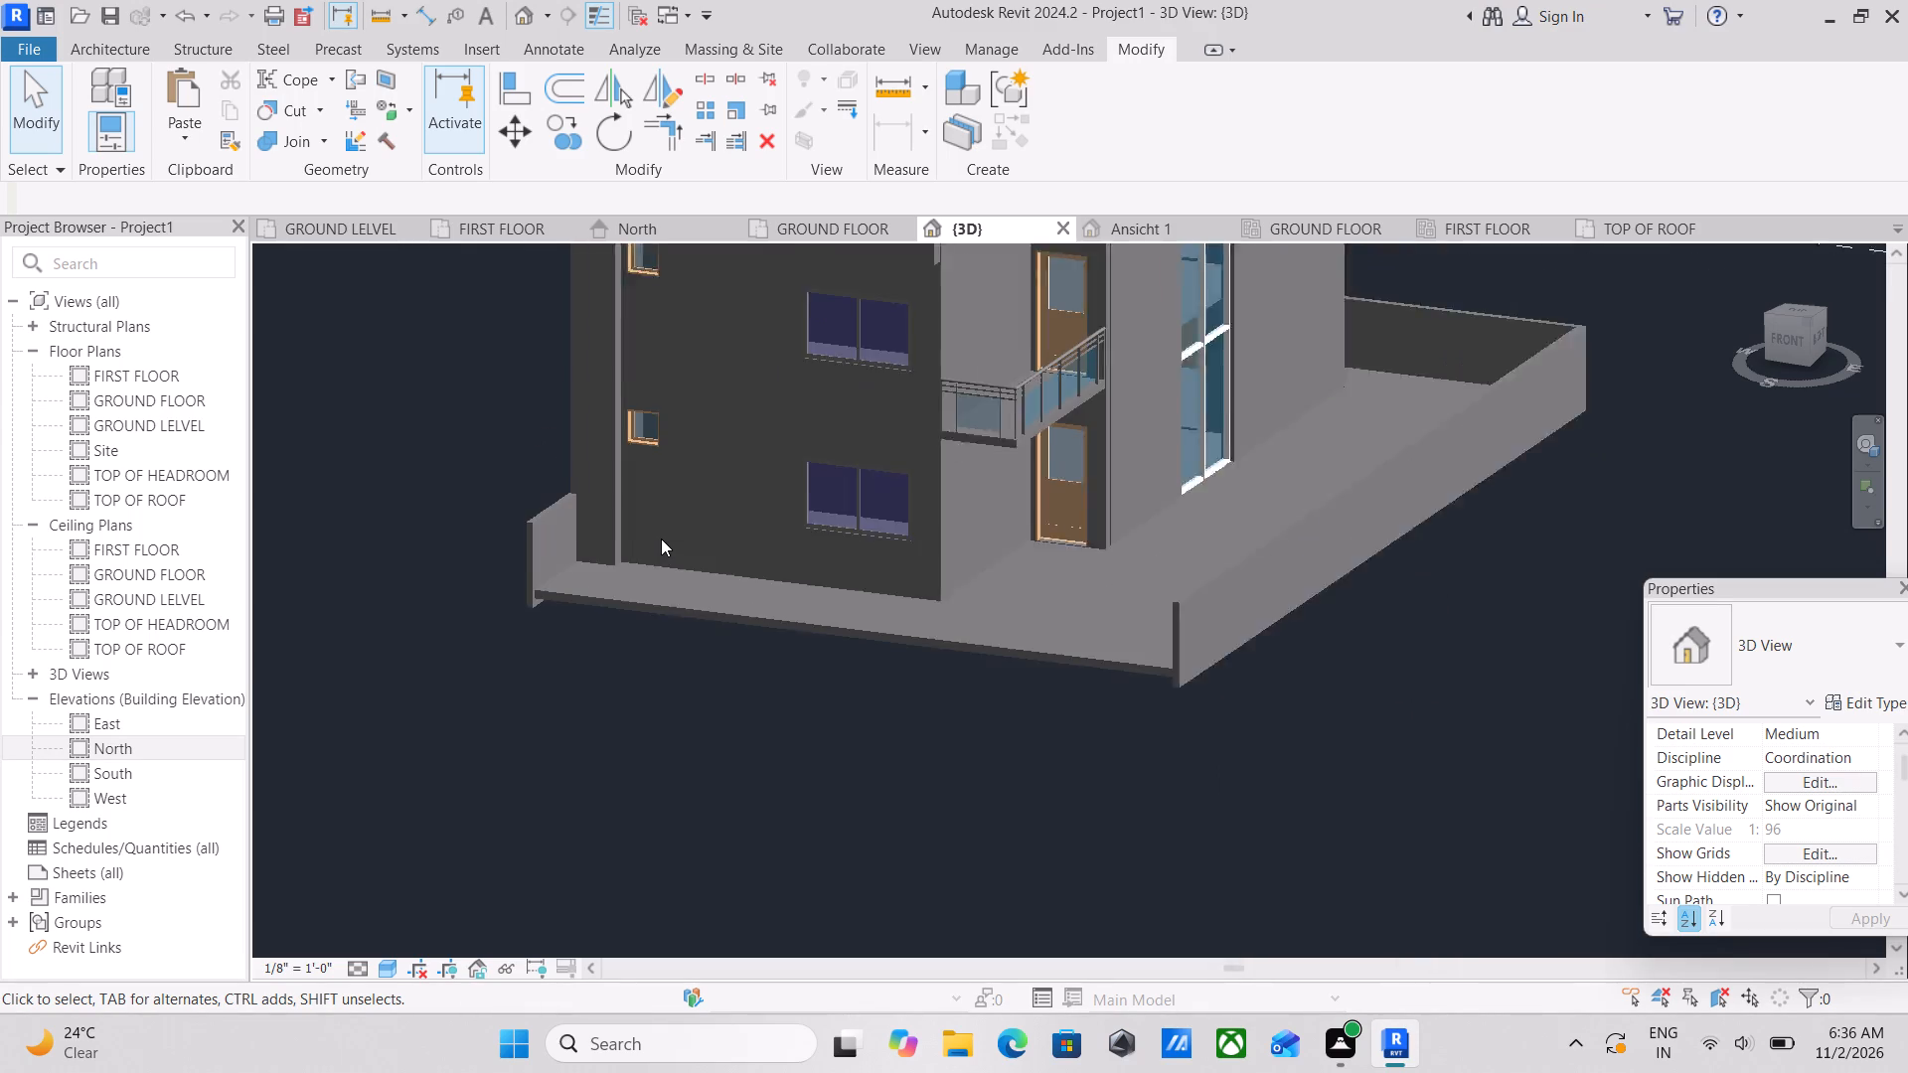
{"action": "scroll", "coordinate": [661, 538], "scroll_direction": "up", "scroll_amount": 2}
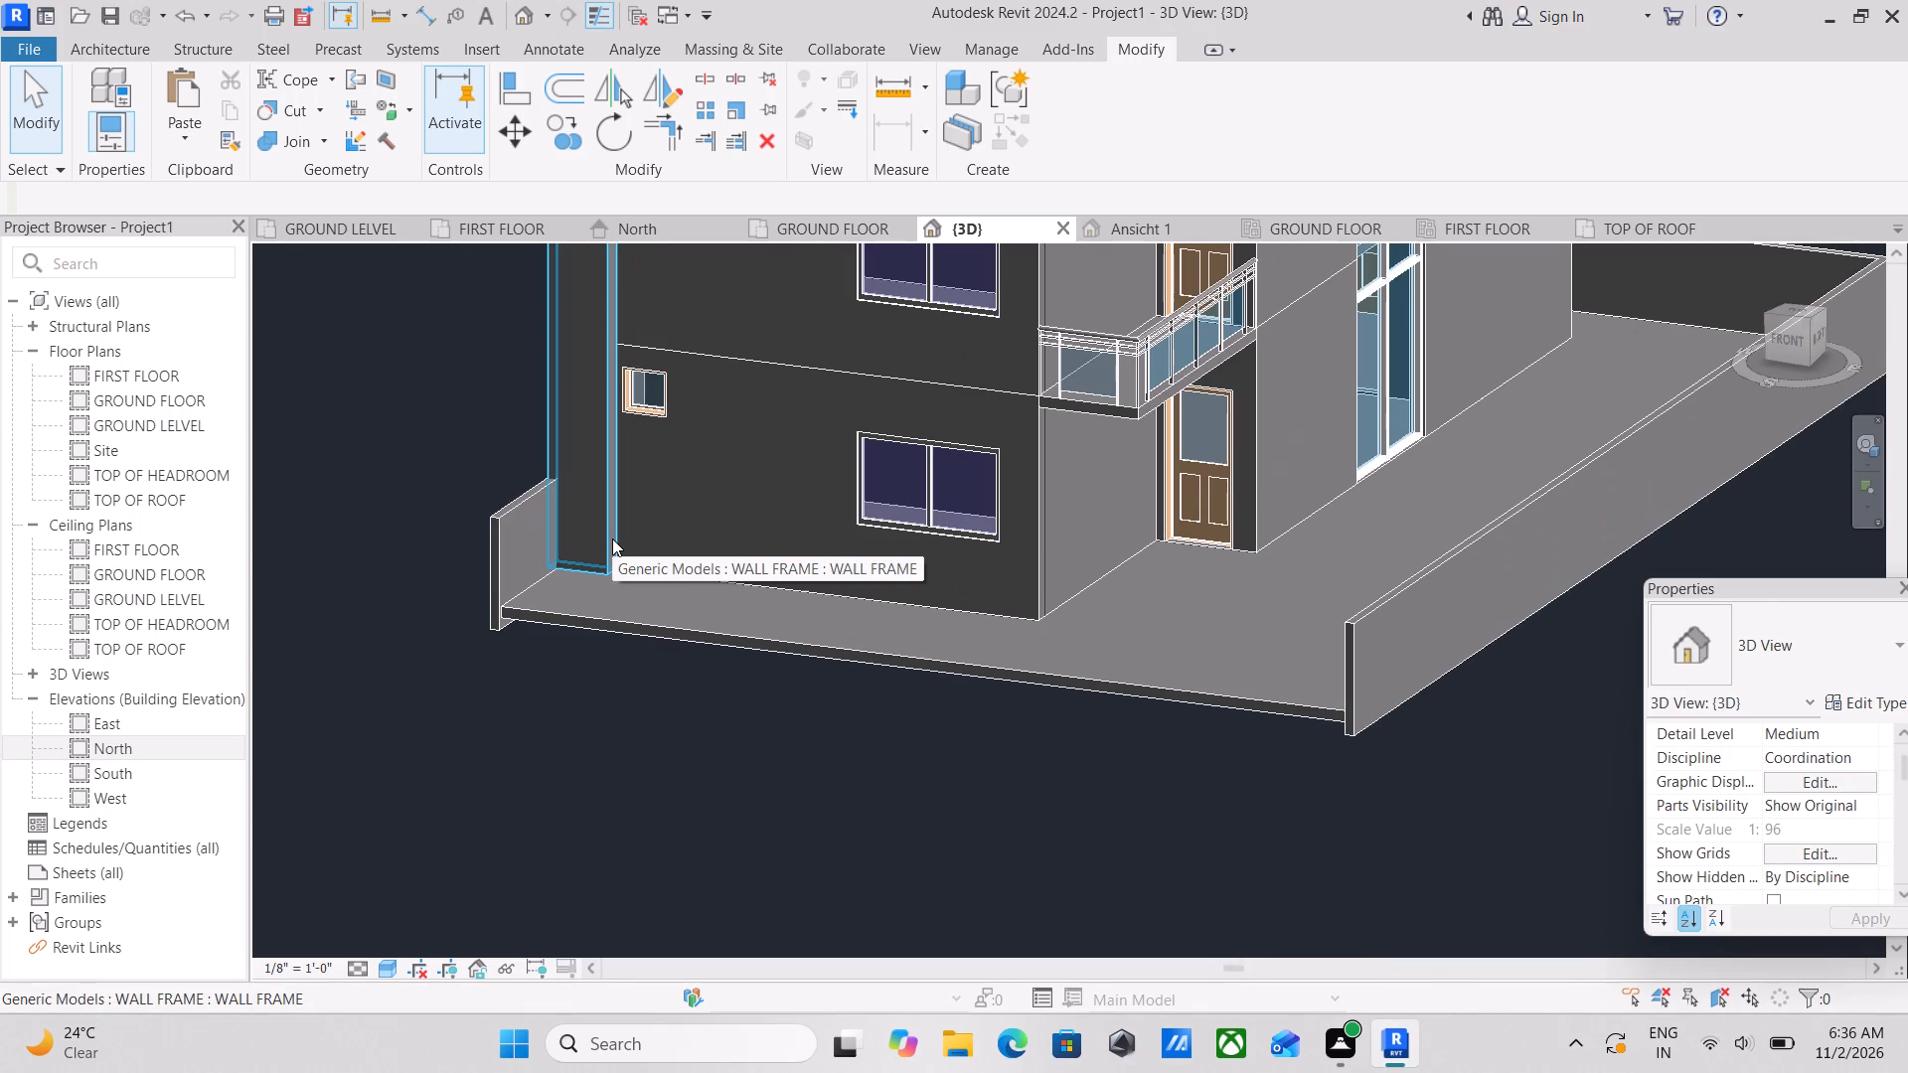
Display the 3D view with true material appearances and examine the WALL FRAME, roof edge and front facade.
{"action": "left_click", "coordinate": [390, 969]}
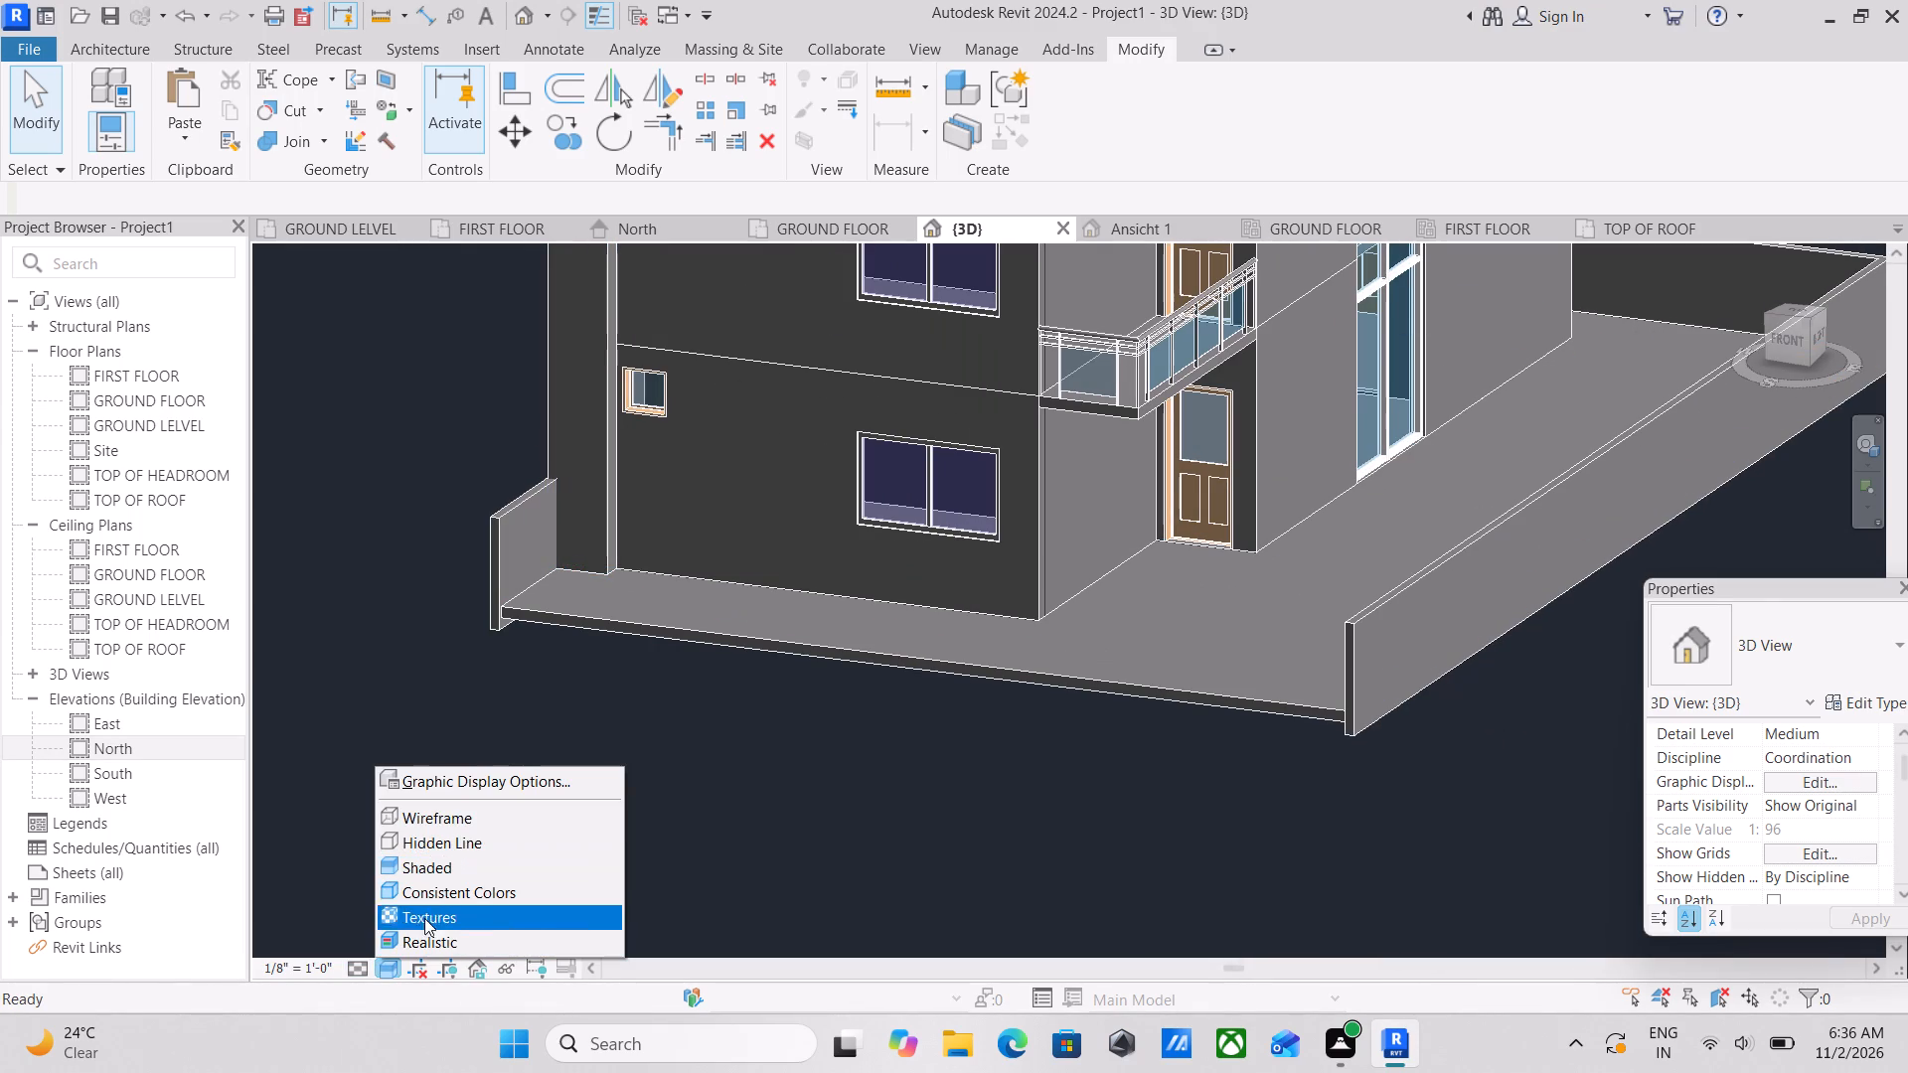
{"action": "left_click", "coordinate": [418, 930]}
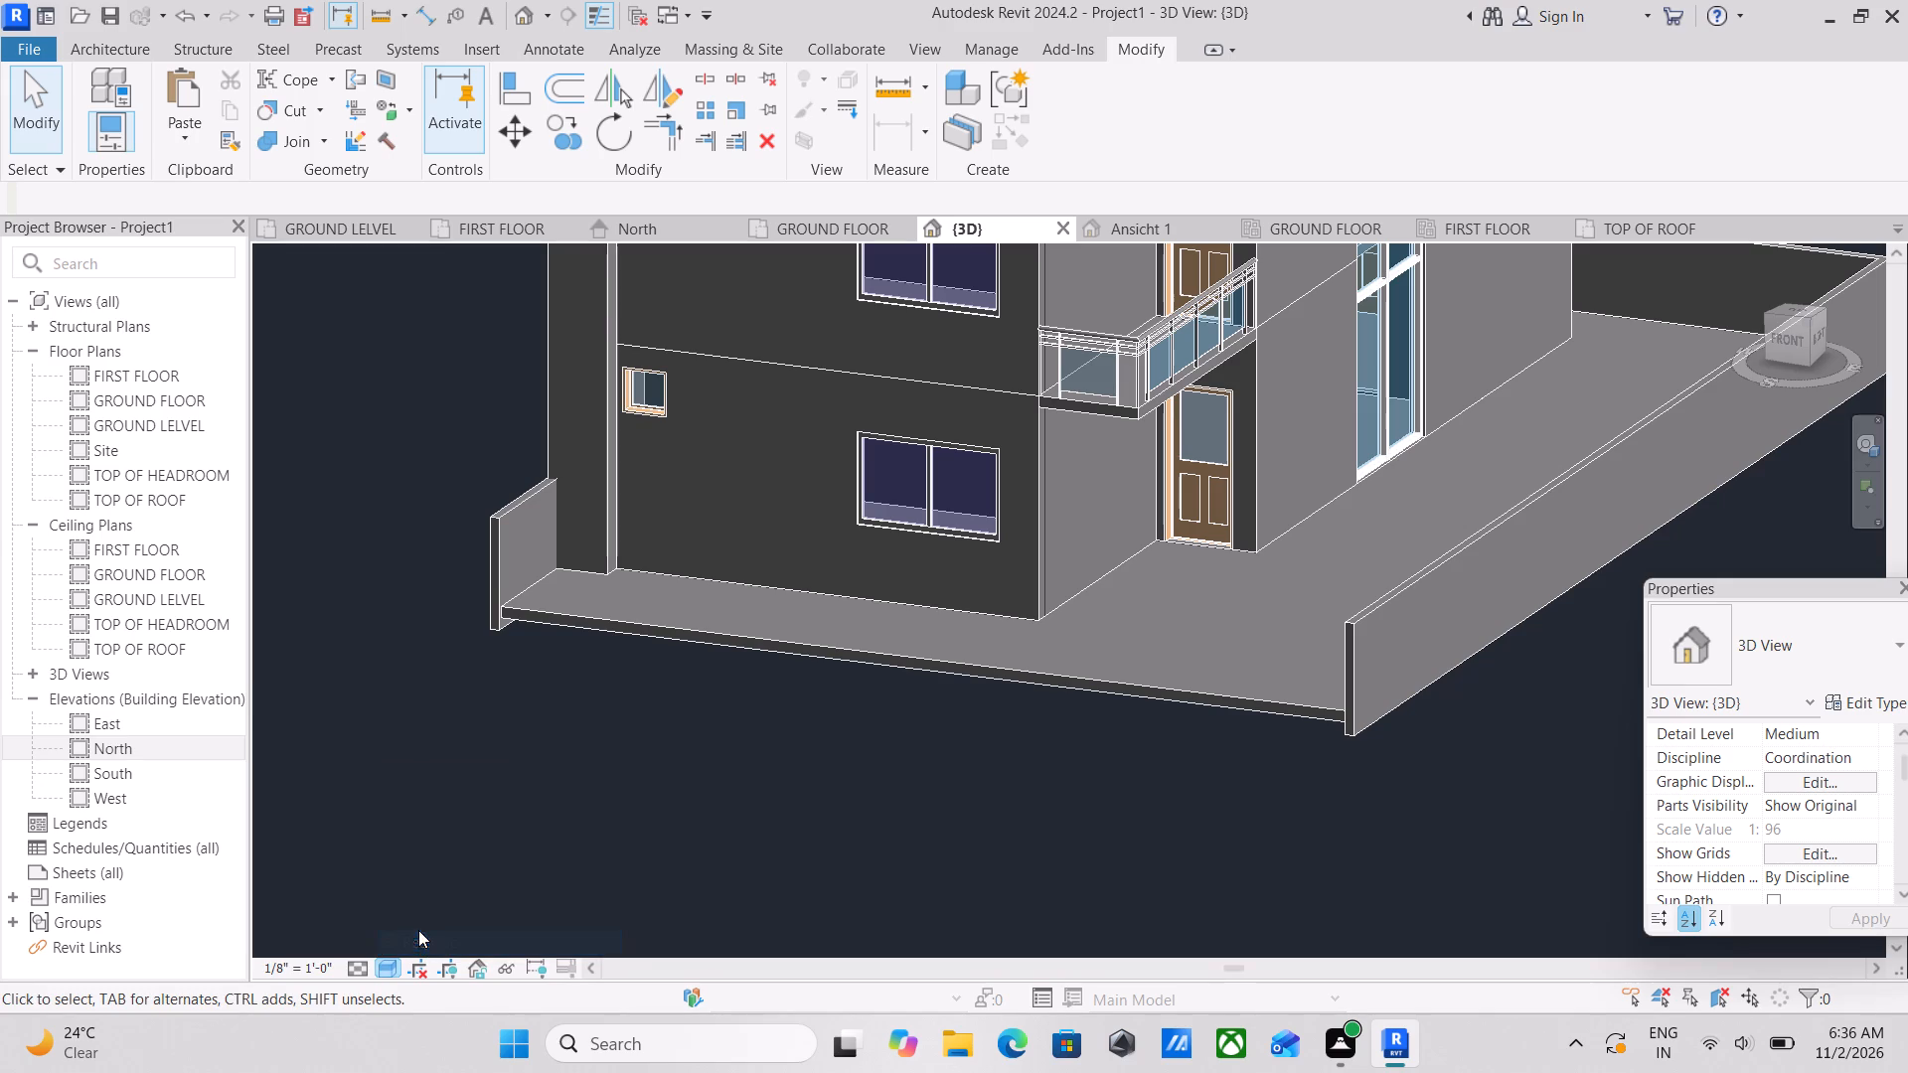
{"action": "scroll", "coordinate": [890, 404], "scroll_direction": "up", "scroll_amount": 1}
{"action": "scroll", "coordinate": [796, 409], "scroll_direction": "down", "scroll_amount": 2}
{"action": "middle_click_drag", "start_coordinate": [790, 409], "coordinate": [822, 659]}
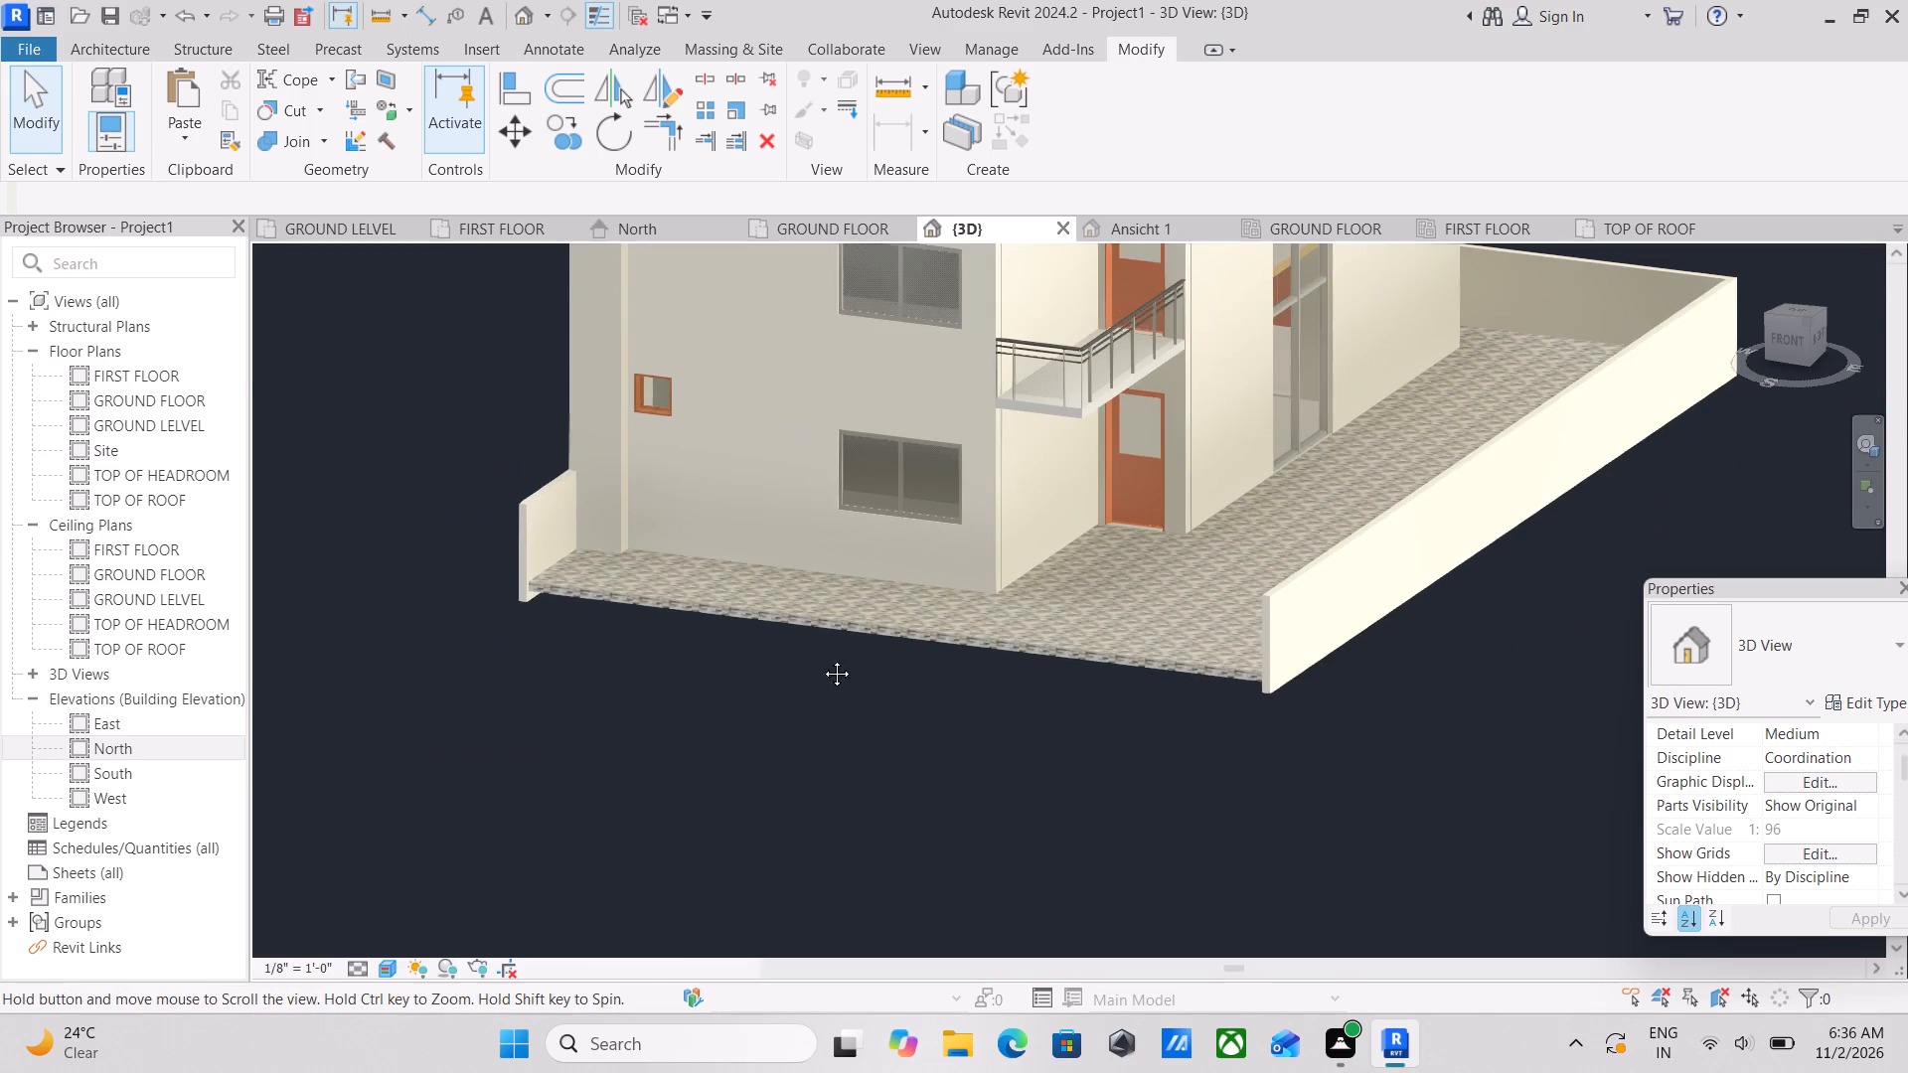
{"action": "middle_click_drag", "start_coordinate": [822, 659], "coordinate": [816, 845]}
{"action": "scroll", "coordinate": [564, 493], "scroll_direction": "up", "scroll_amount": 2}
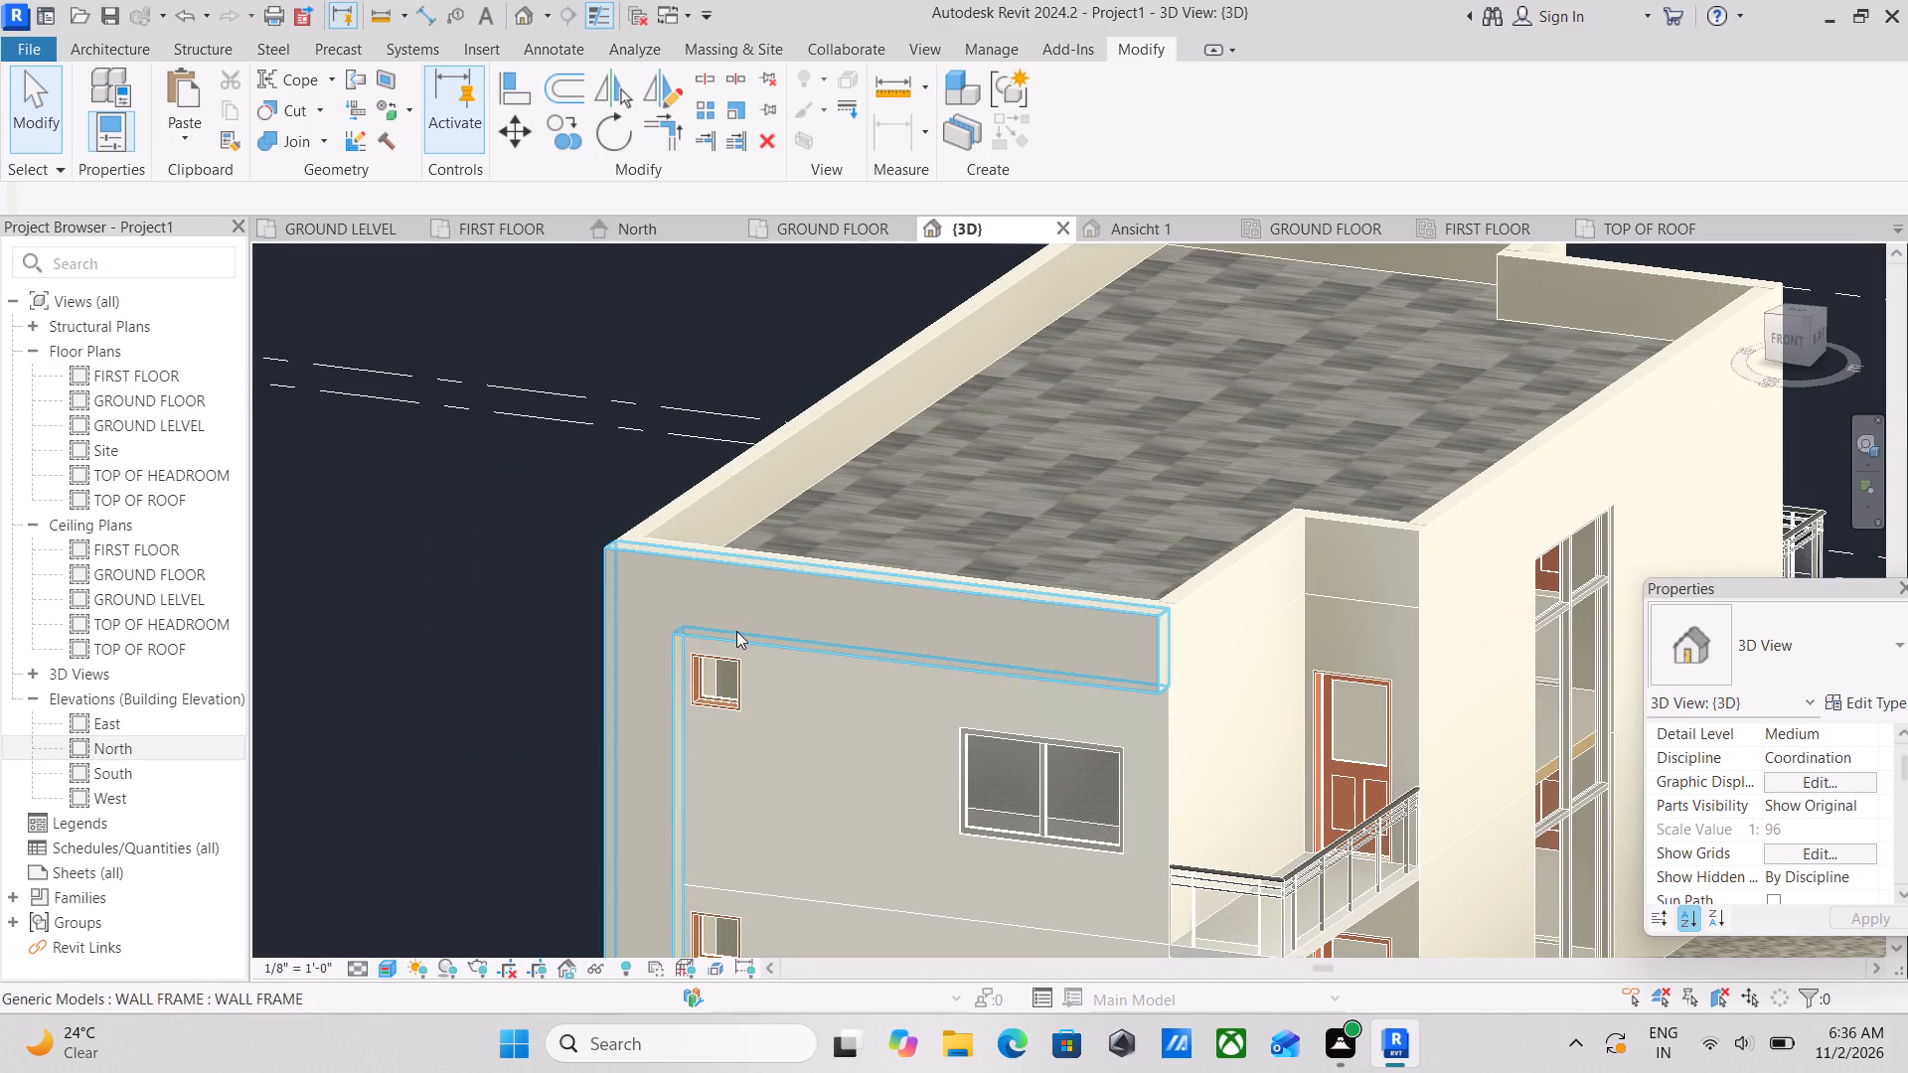
{"action": "scroll", "coordinate": [878, 615], "scroll_direction": "up", "scroll_amount": 4}
{"action": "scroll", "coordinate": [878, 615], "scroll_direction": "down", "scroll_amount": 3}
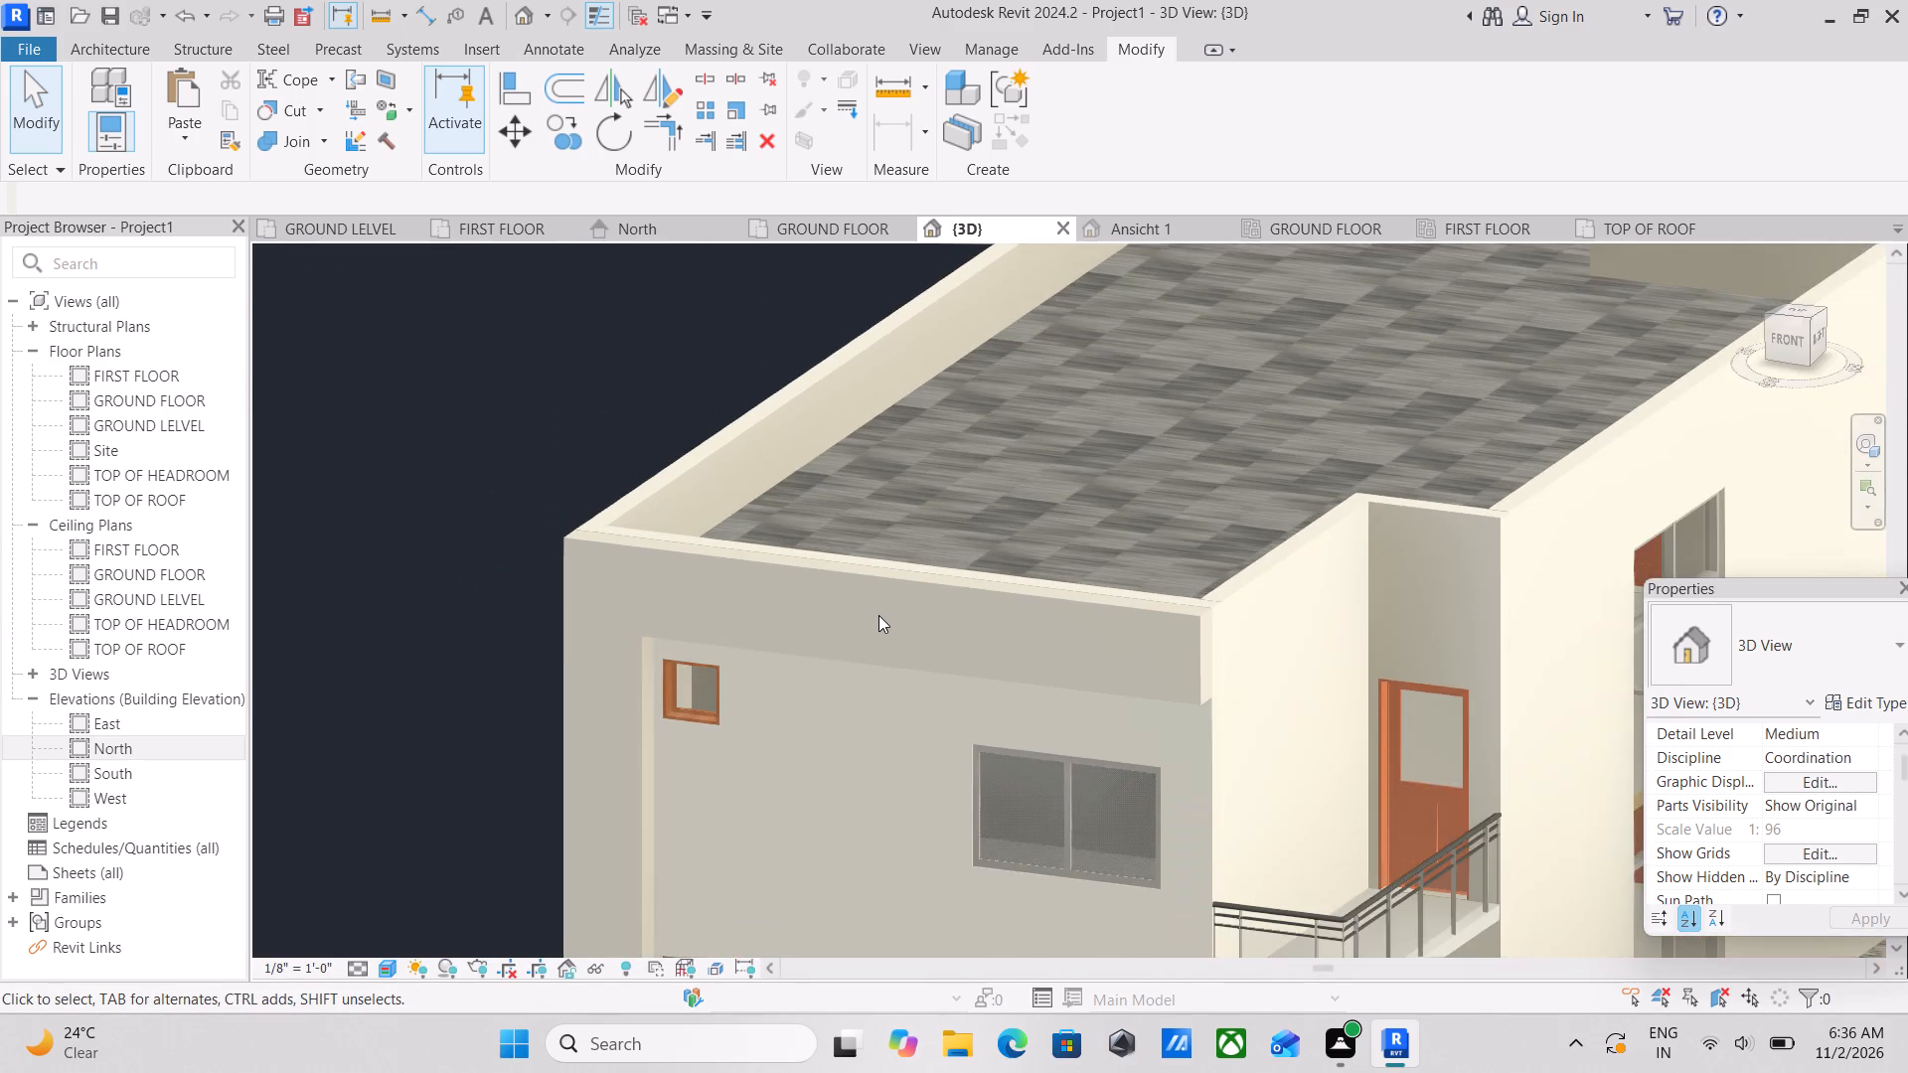
{"action": "scroll", "coordinate": [878, 615], "scroll_direction": "down", "scroll_amount": 4}
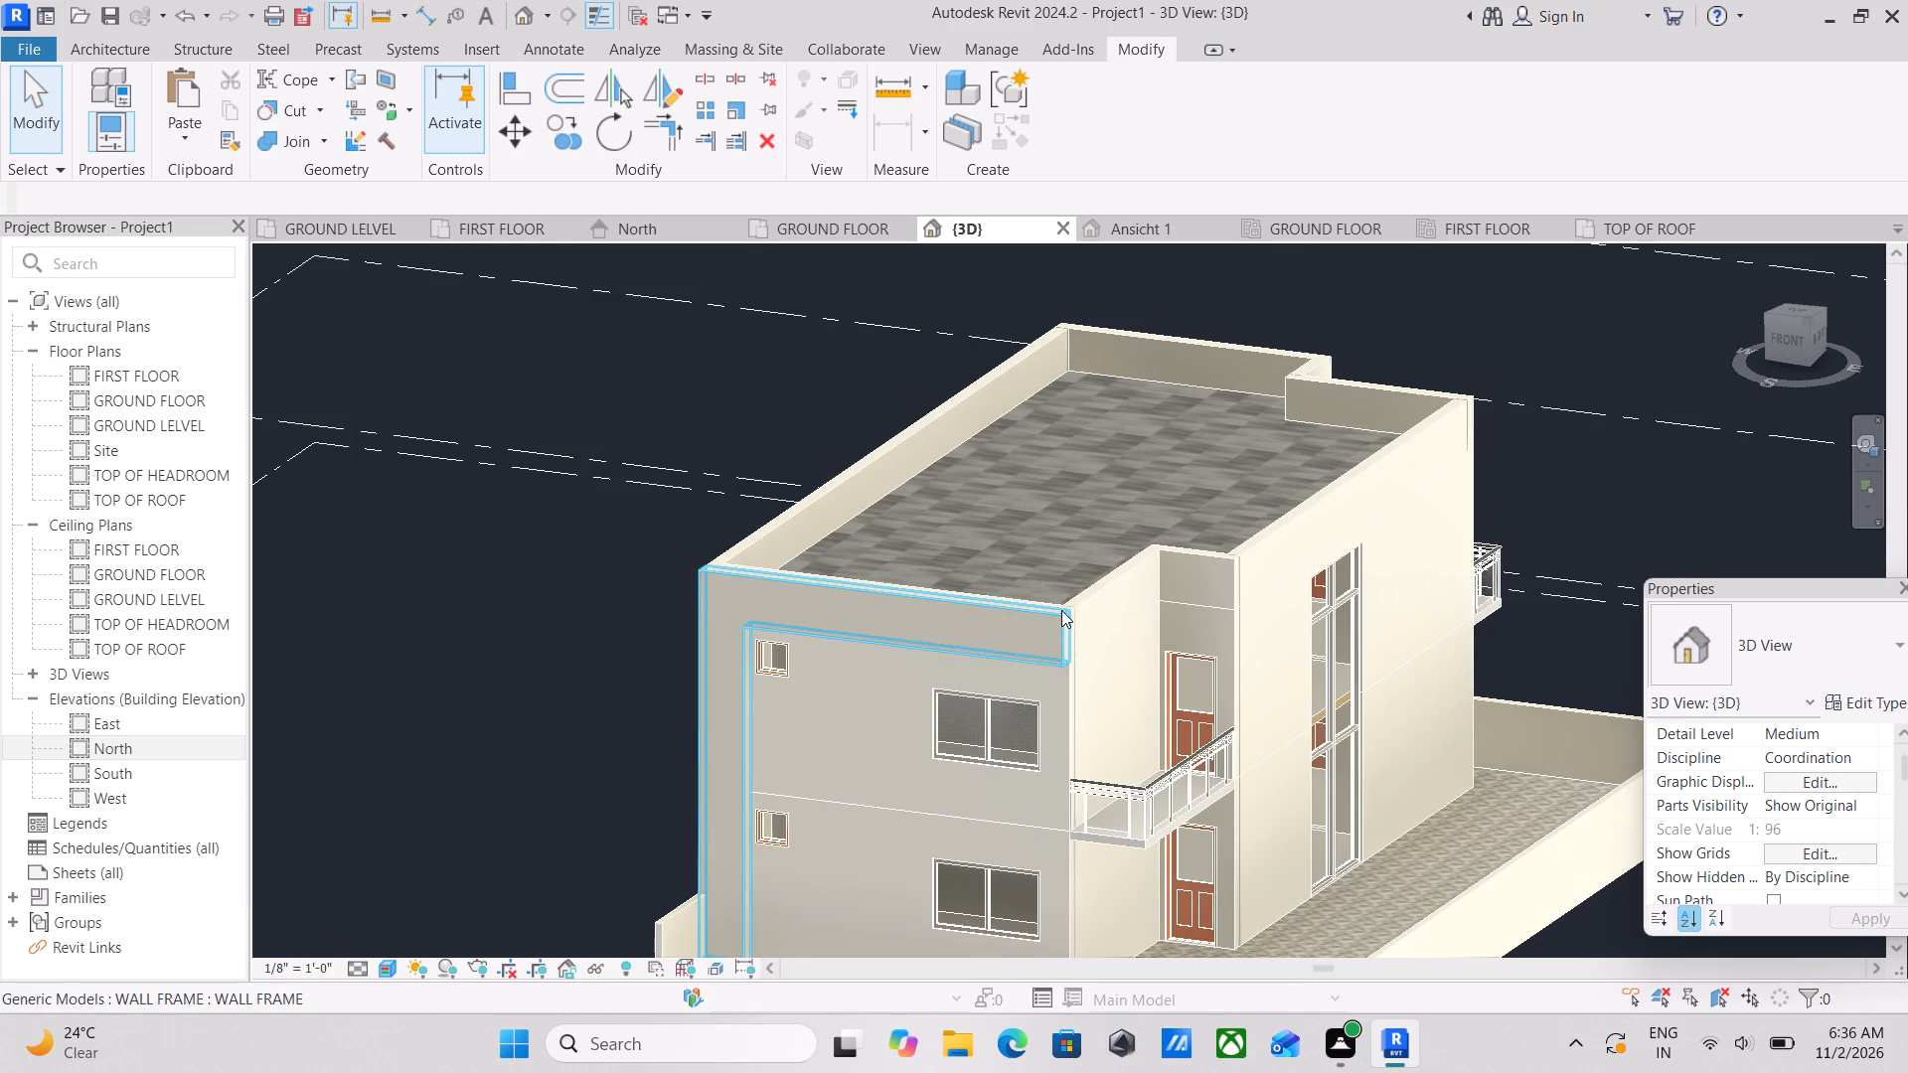
{"action": "scroll", "coordinate": [1061, 610], "scroll_direction": "up", "scroll_amount": 4}
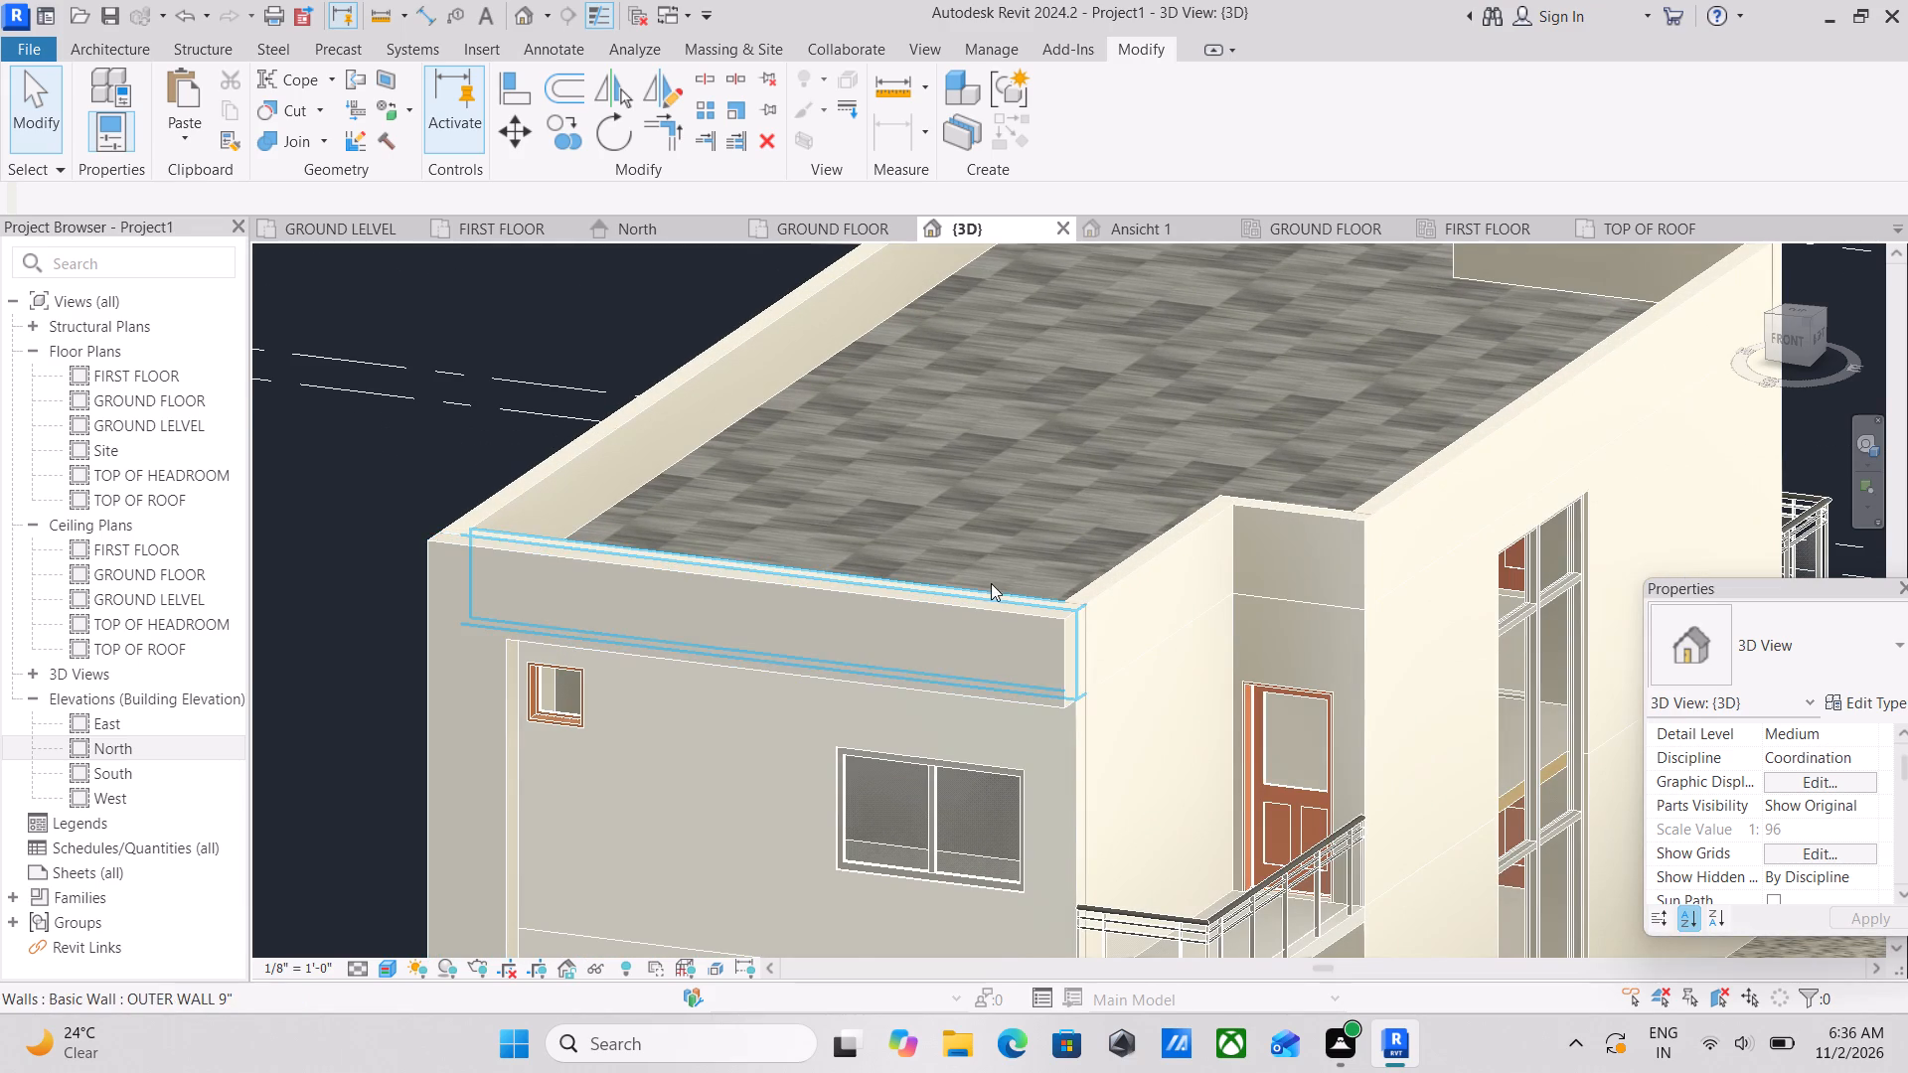
{"action": "scroll", "coordinate": [942, 552], "scroll_direction": "down", "scroll_amount": 4}
{"action": "key", "text": "Escape"}
{"action": "scroll", "coordinate": [763, 544], "scroll_direction": "up", "scroll_amount": 2}
{"action": "scroll", "coordinate": [758, 552], "scroll_direction": "down", "scroll_amount": 2}
{"action": "middle_click_drag", "start_coordinate": [758, 552], "coordinate": [753, 531]}
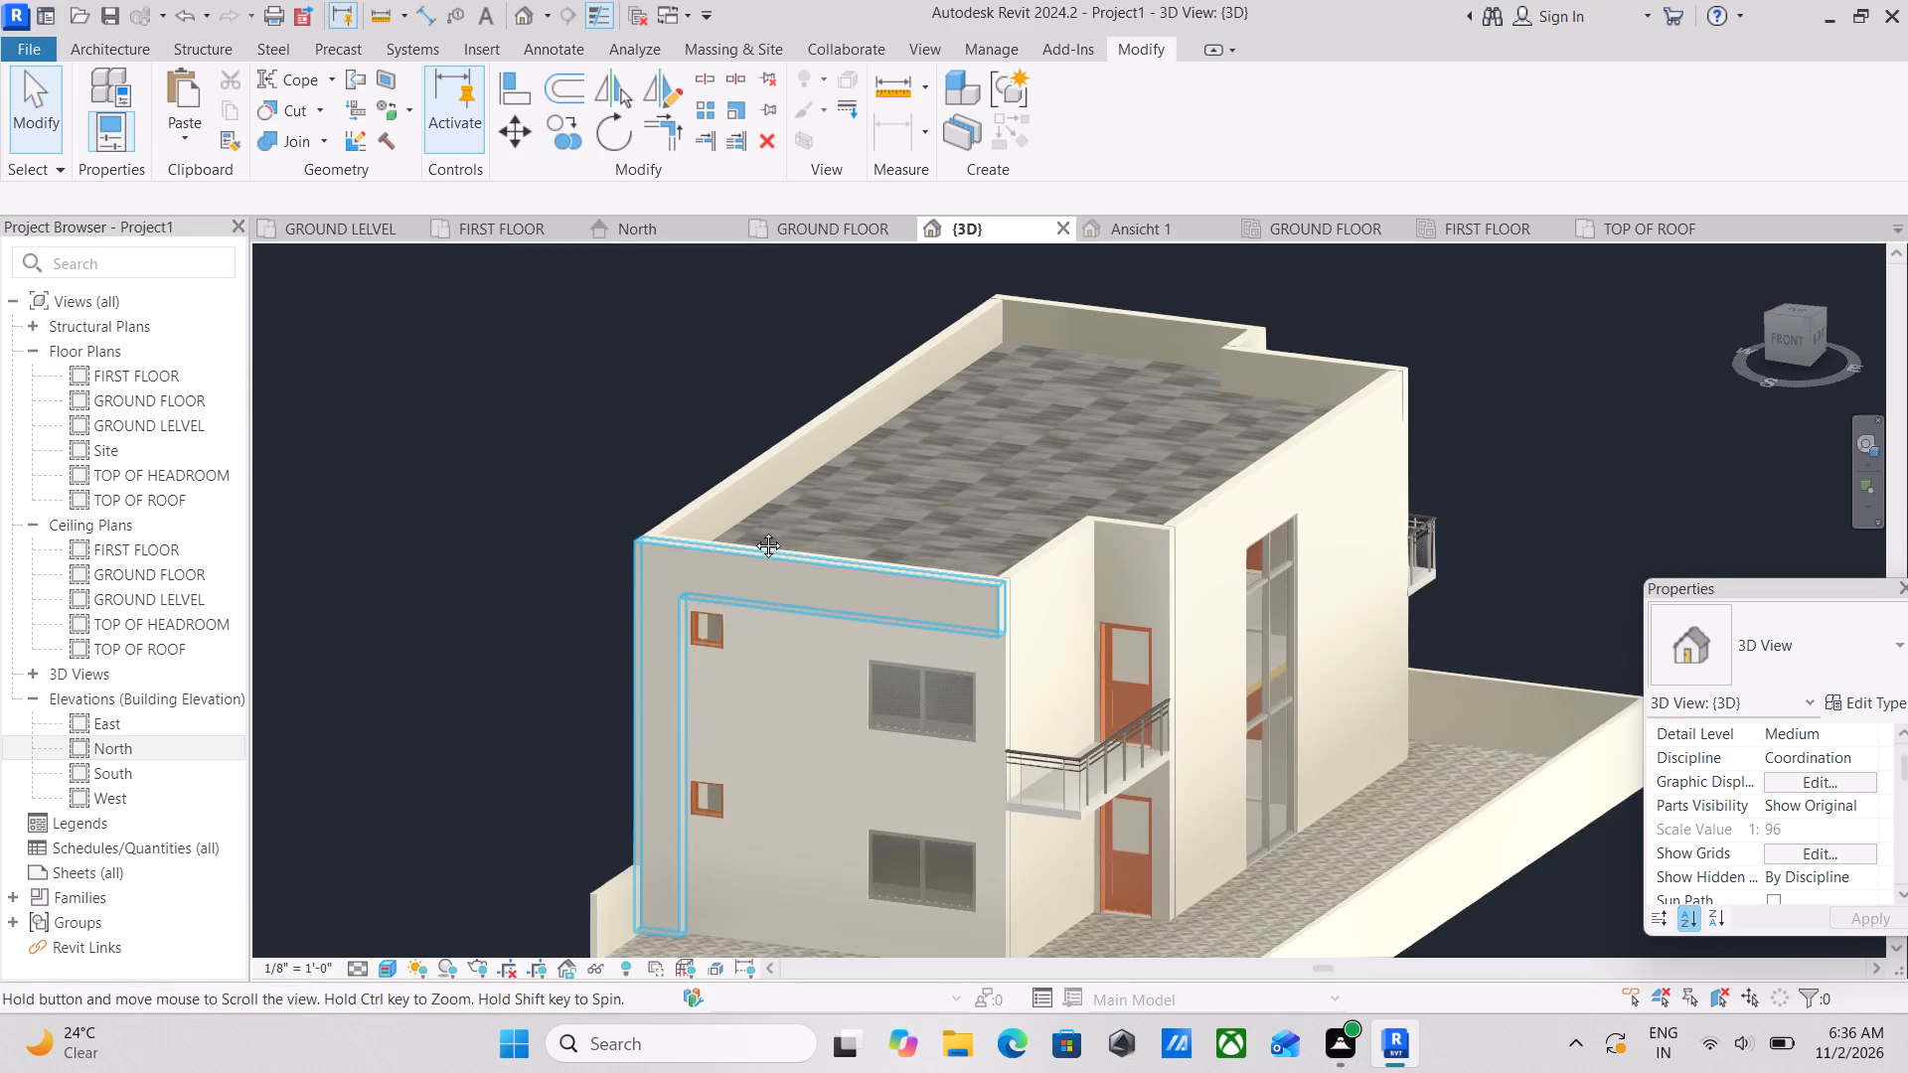
{"action": "middle_click_drag", "start_coordinate": [753, 531], "coordinate": [773, 485]}
{"action": "scroll", "coordinate": [777, 480], "scroll_direction": "up", "scroll_amount": 1}
{"action": "left_click", "coordinate": [782, 497]}
{"action": "scroll", "coordinate": [789, 539], "scroll_direction": "up", "scroll_amount": 2}
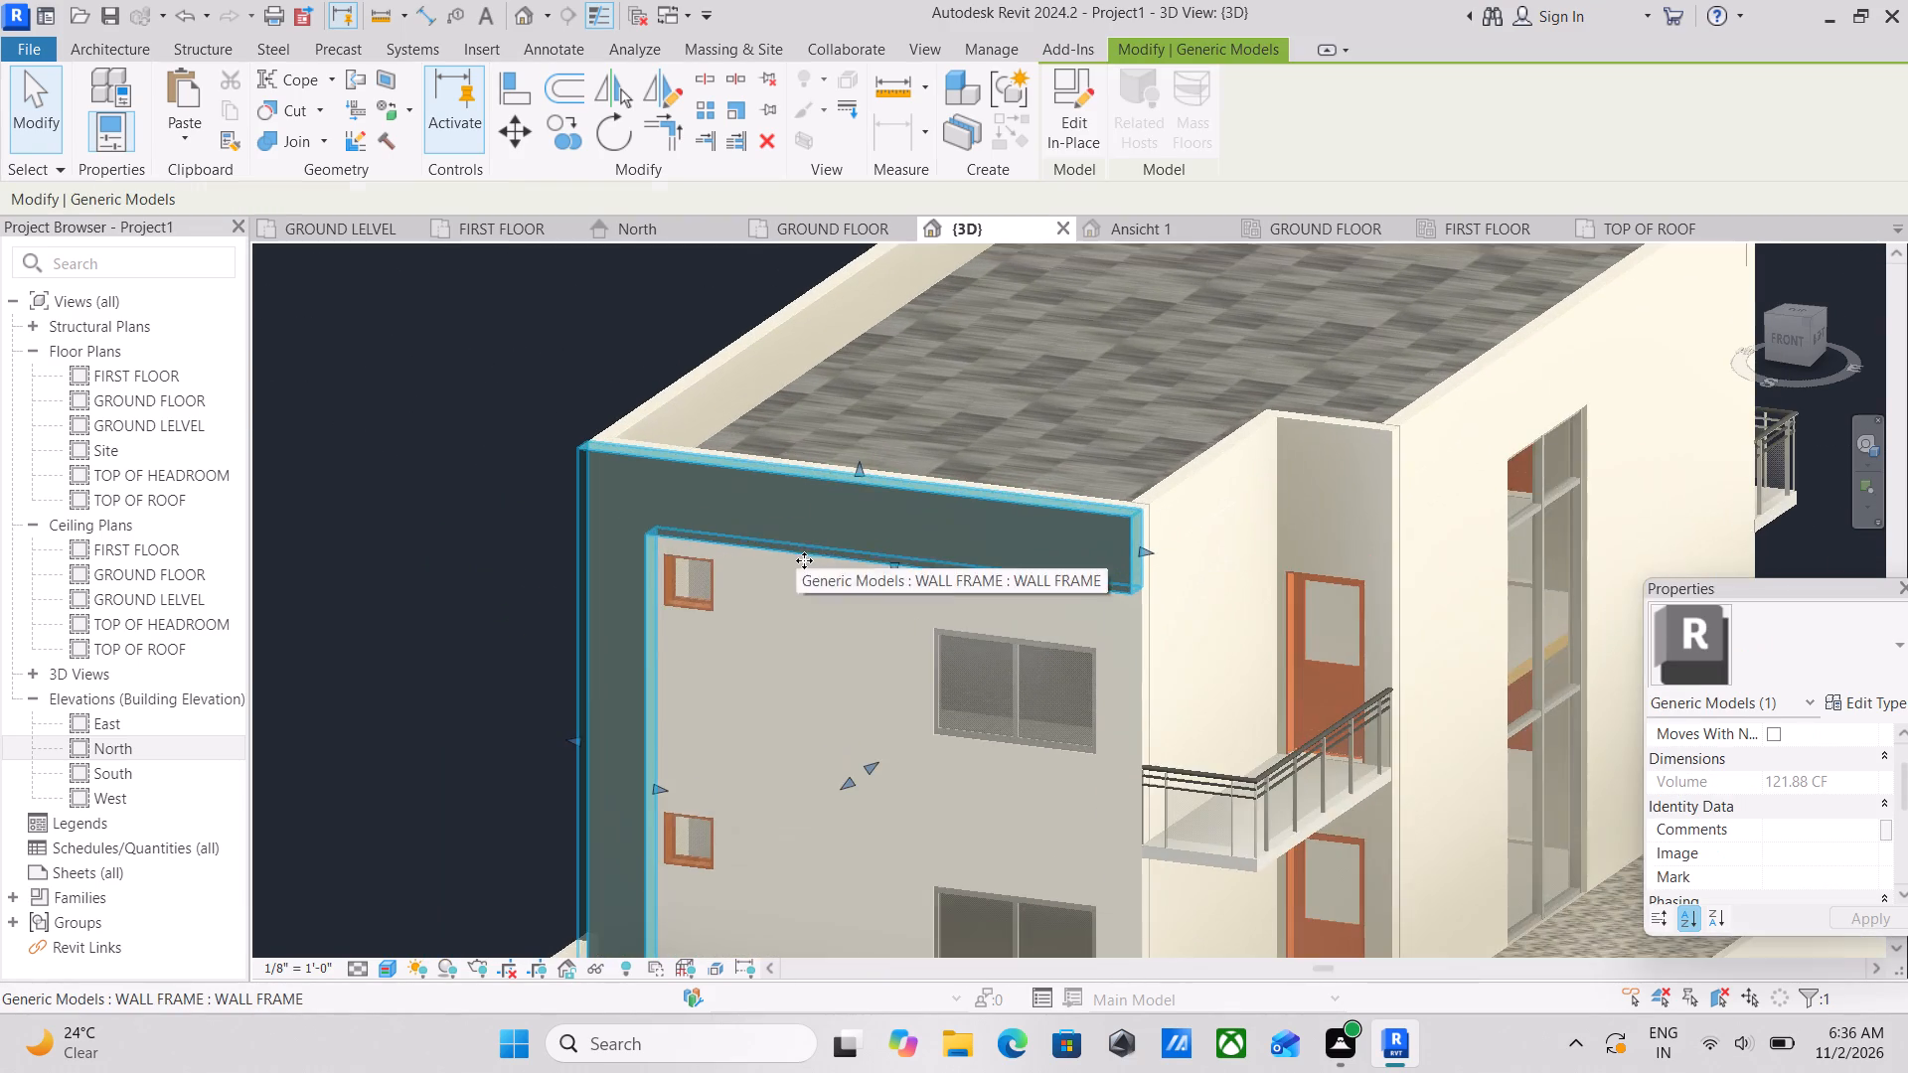
{"action": "key", "text": "Escape"}
{"action": "scroll", "coordinate": [838, 560], "scroll_direction": "up", "scroll_amount": 1}
{"action": "scroll", "coordinate": [838, 560], "scroll_direction": "down", "scroll_amount": 2}
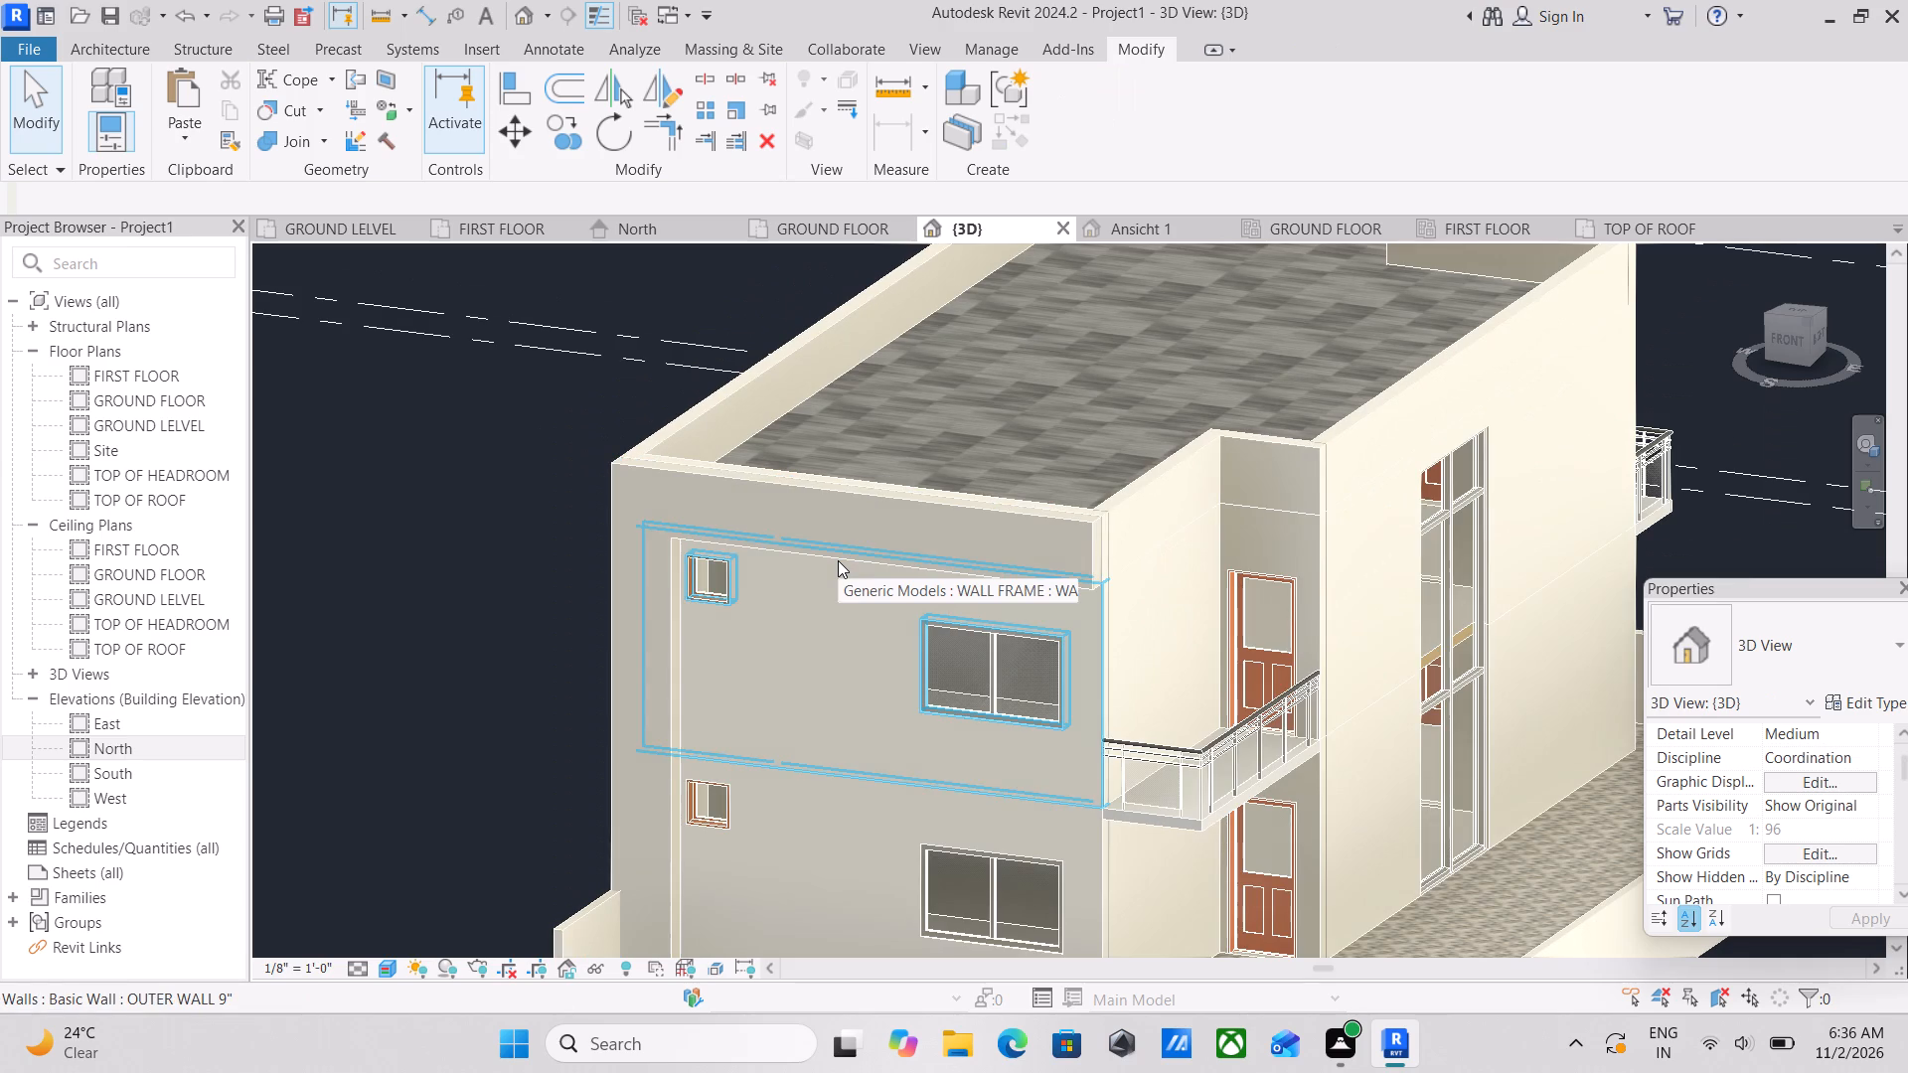
{"action": "middle_click_drag", "start_coordinate": [910, 601], "coordinate": [919, 594]}
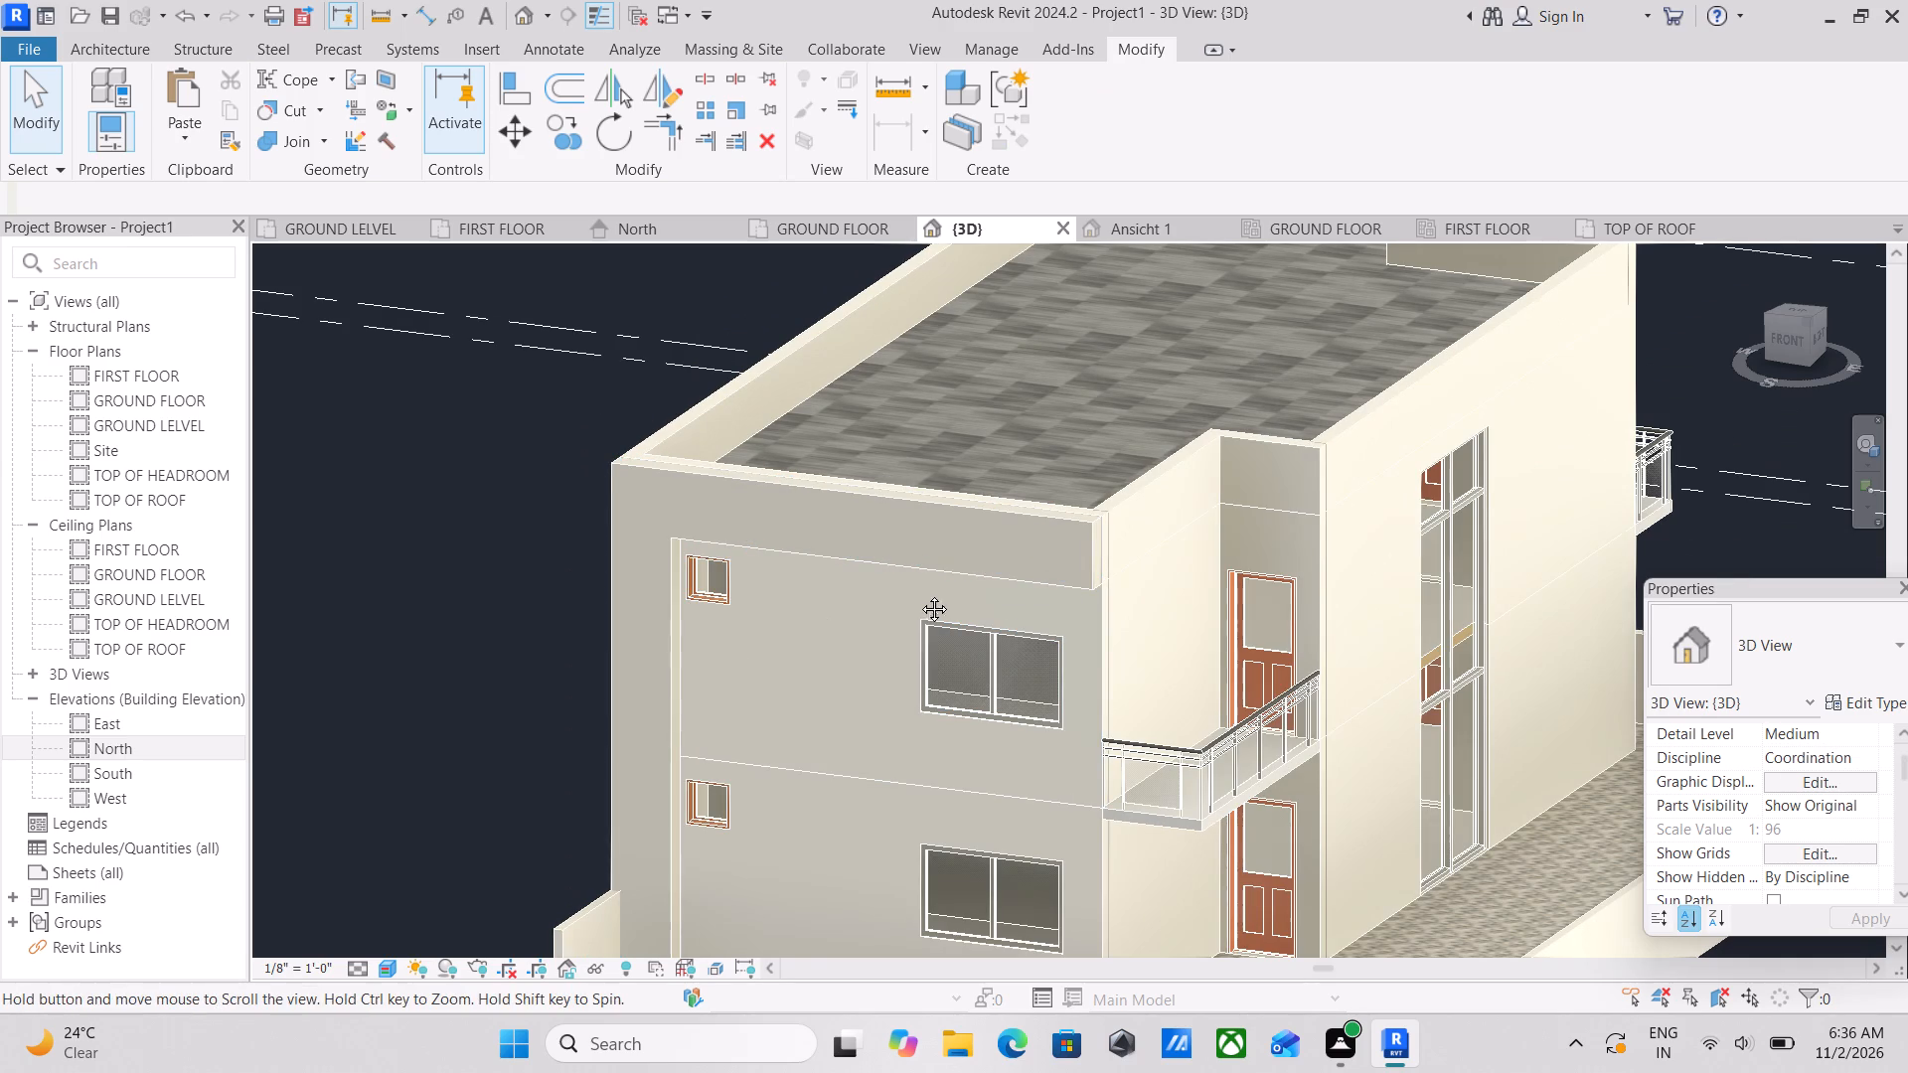
{"action": "middle_click_drag", "start_coordinate": [919, 594], "coordinate": [1028, 494]}
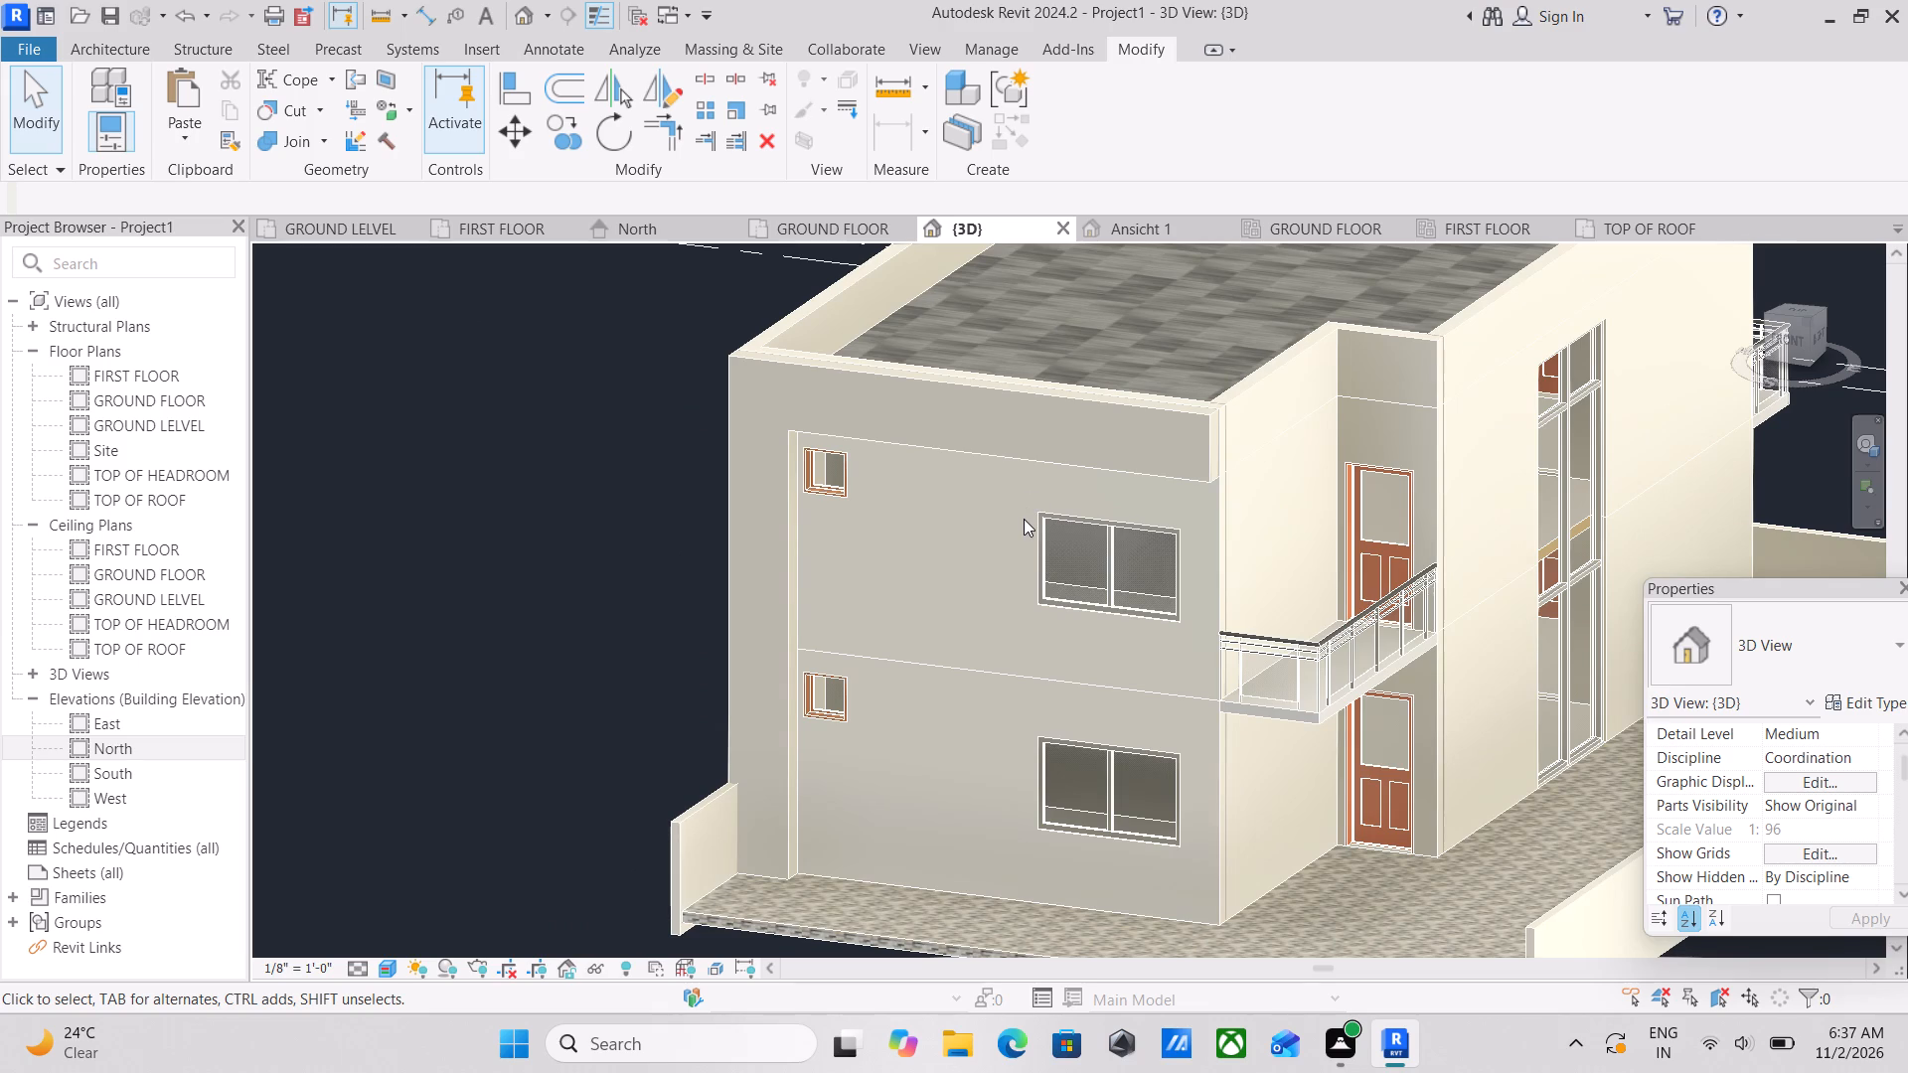
{"action": "scroll", "coordinate": [1024, 519], "scroll_direction": "up", "scroll_amount": 3}
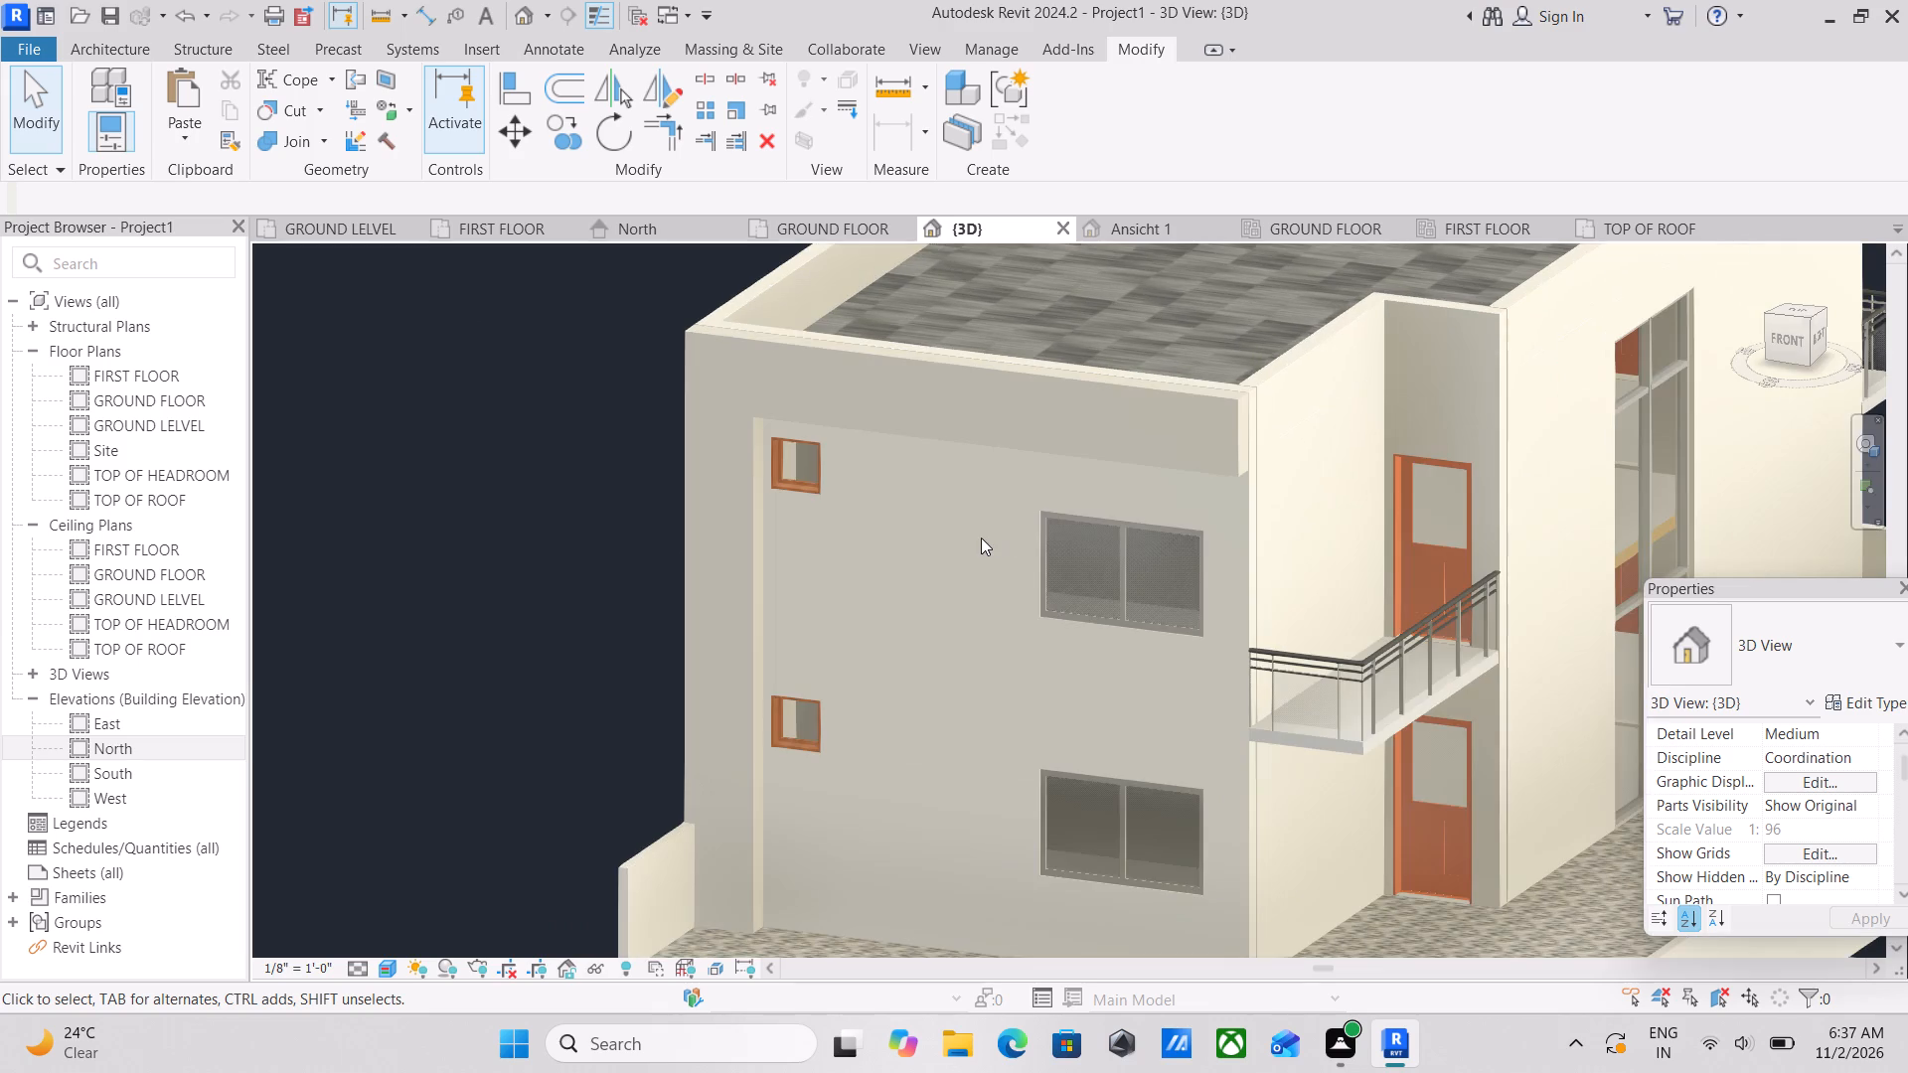
{"action": "middle_click_drag", "start_coordinate": [981, 537], "coordinate": [1108, 468]}
{"action": "scroll", "coordinate": [1121, 465], "scroll_direction": "up", "scroll_amount": 1}
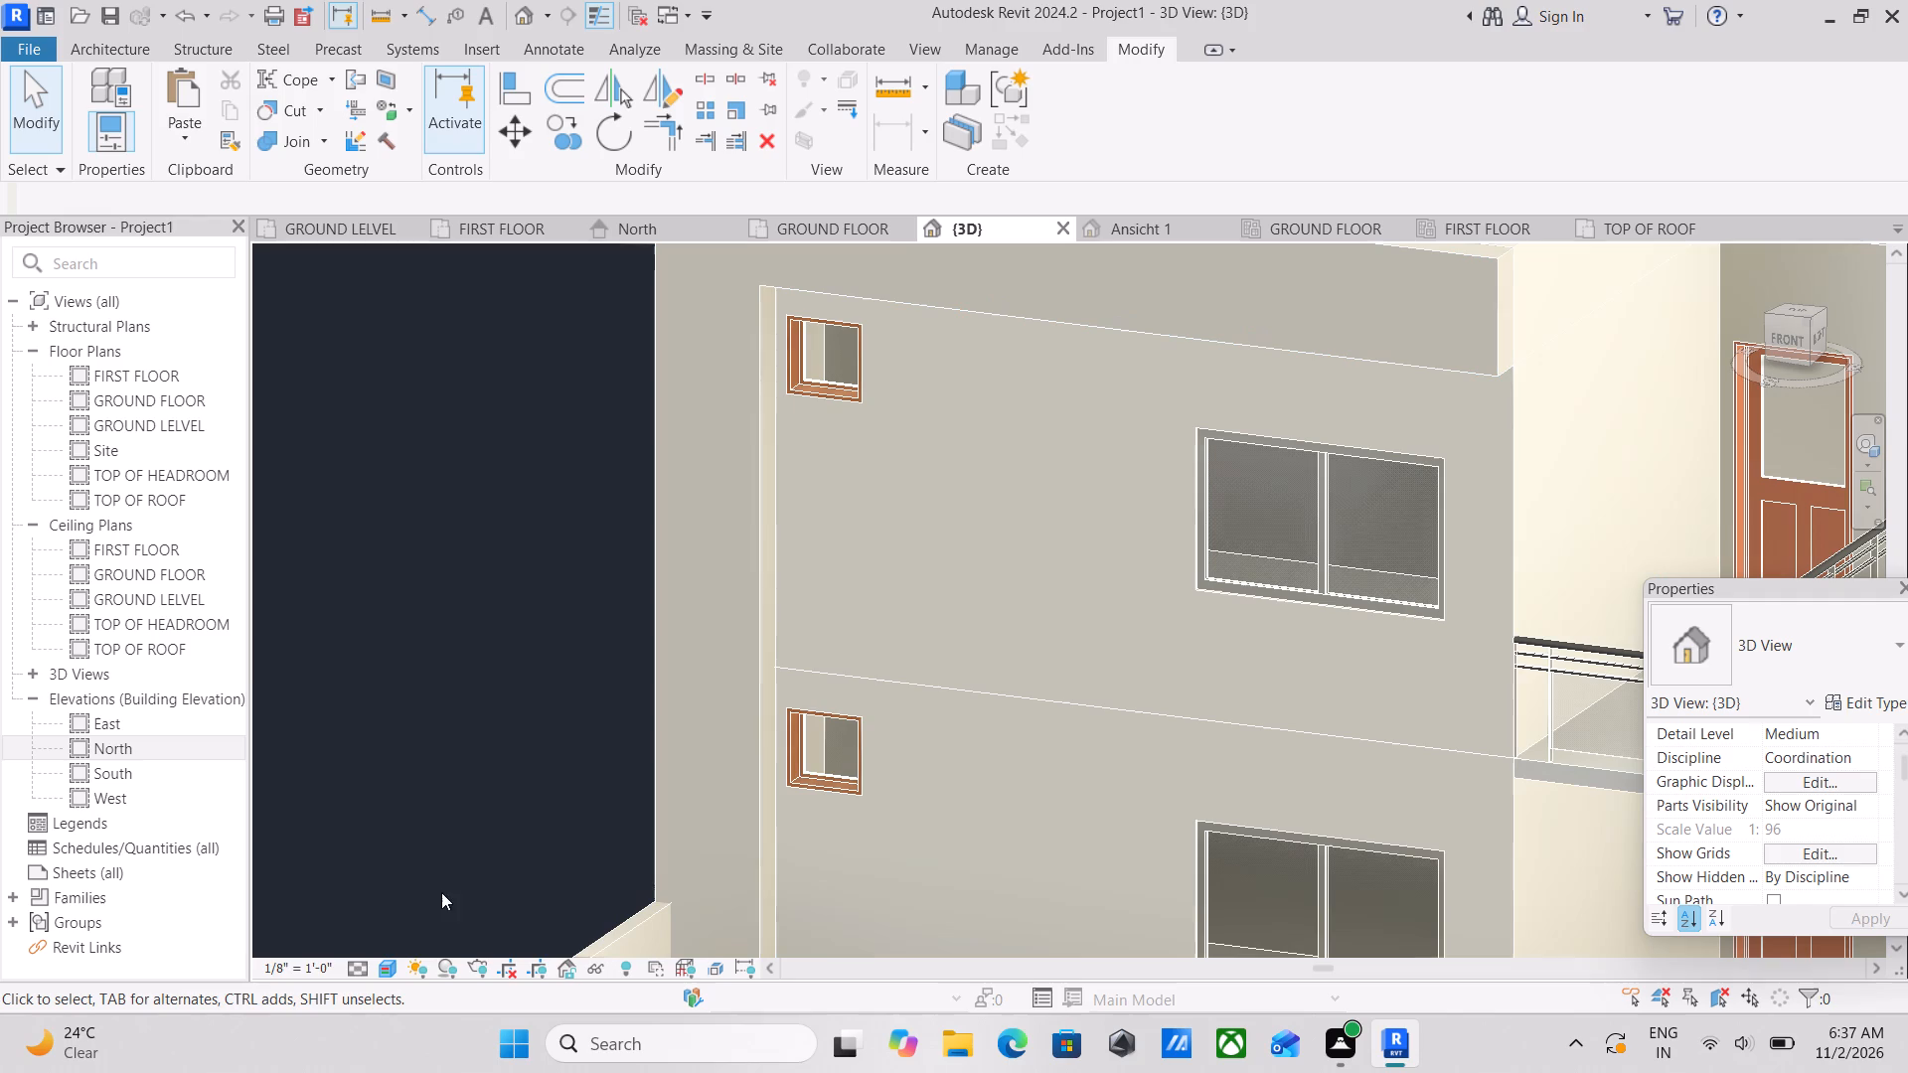
Set the 3D view's visual style back to Shaded.
{"action": "left_click", "coordinate": [387, 959]}
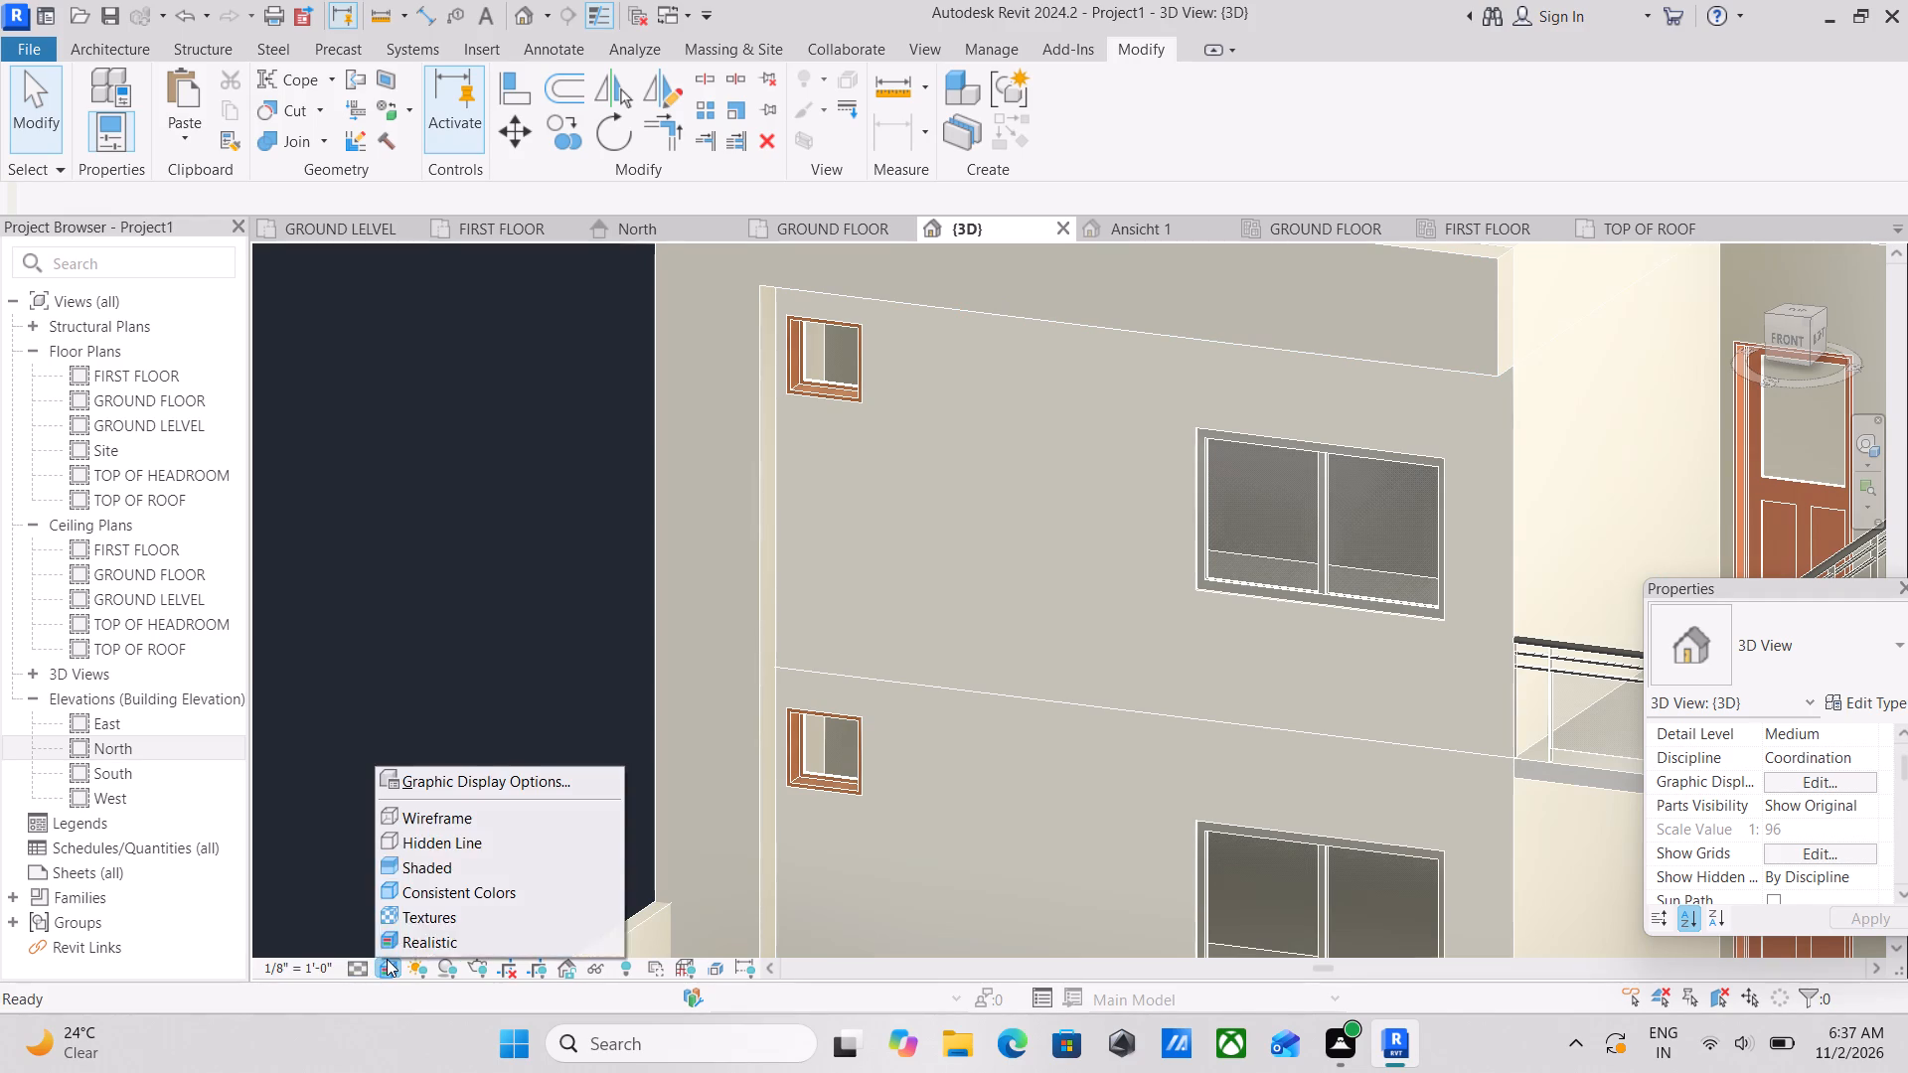
{"action": "left_click", "coordinate": [424, 867]}
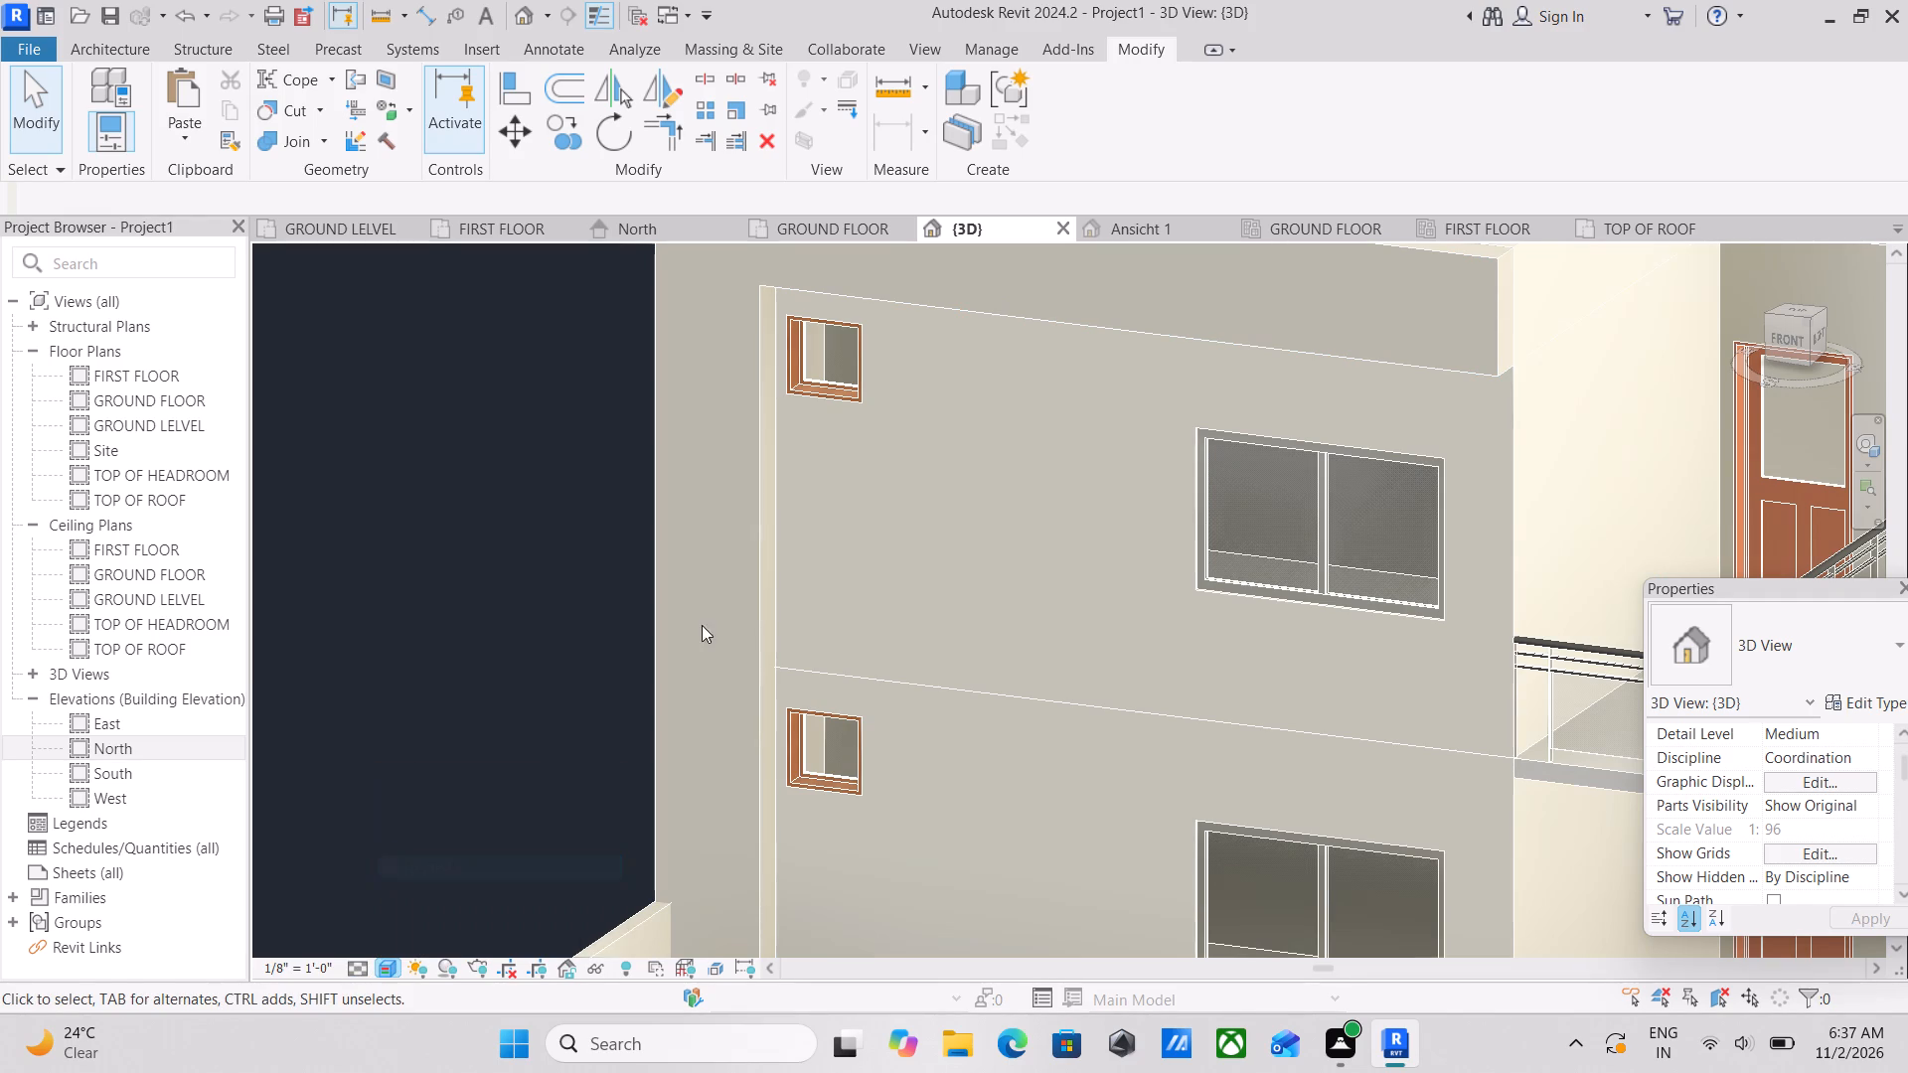
Examine the front wall around the windows on both storeys in the 3D view.
{"action": "scroll", "coordinate": [933, 441], "scroll_direction": "up", "scroll_amount": 1}
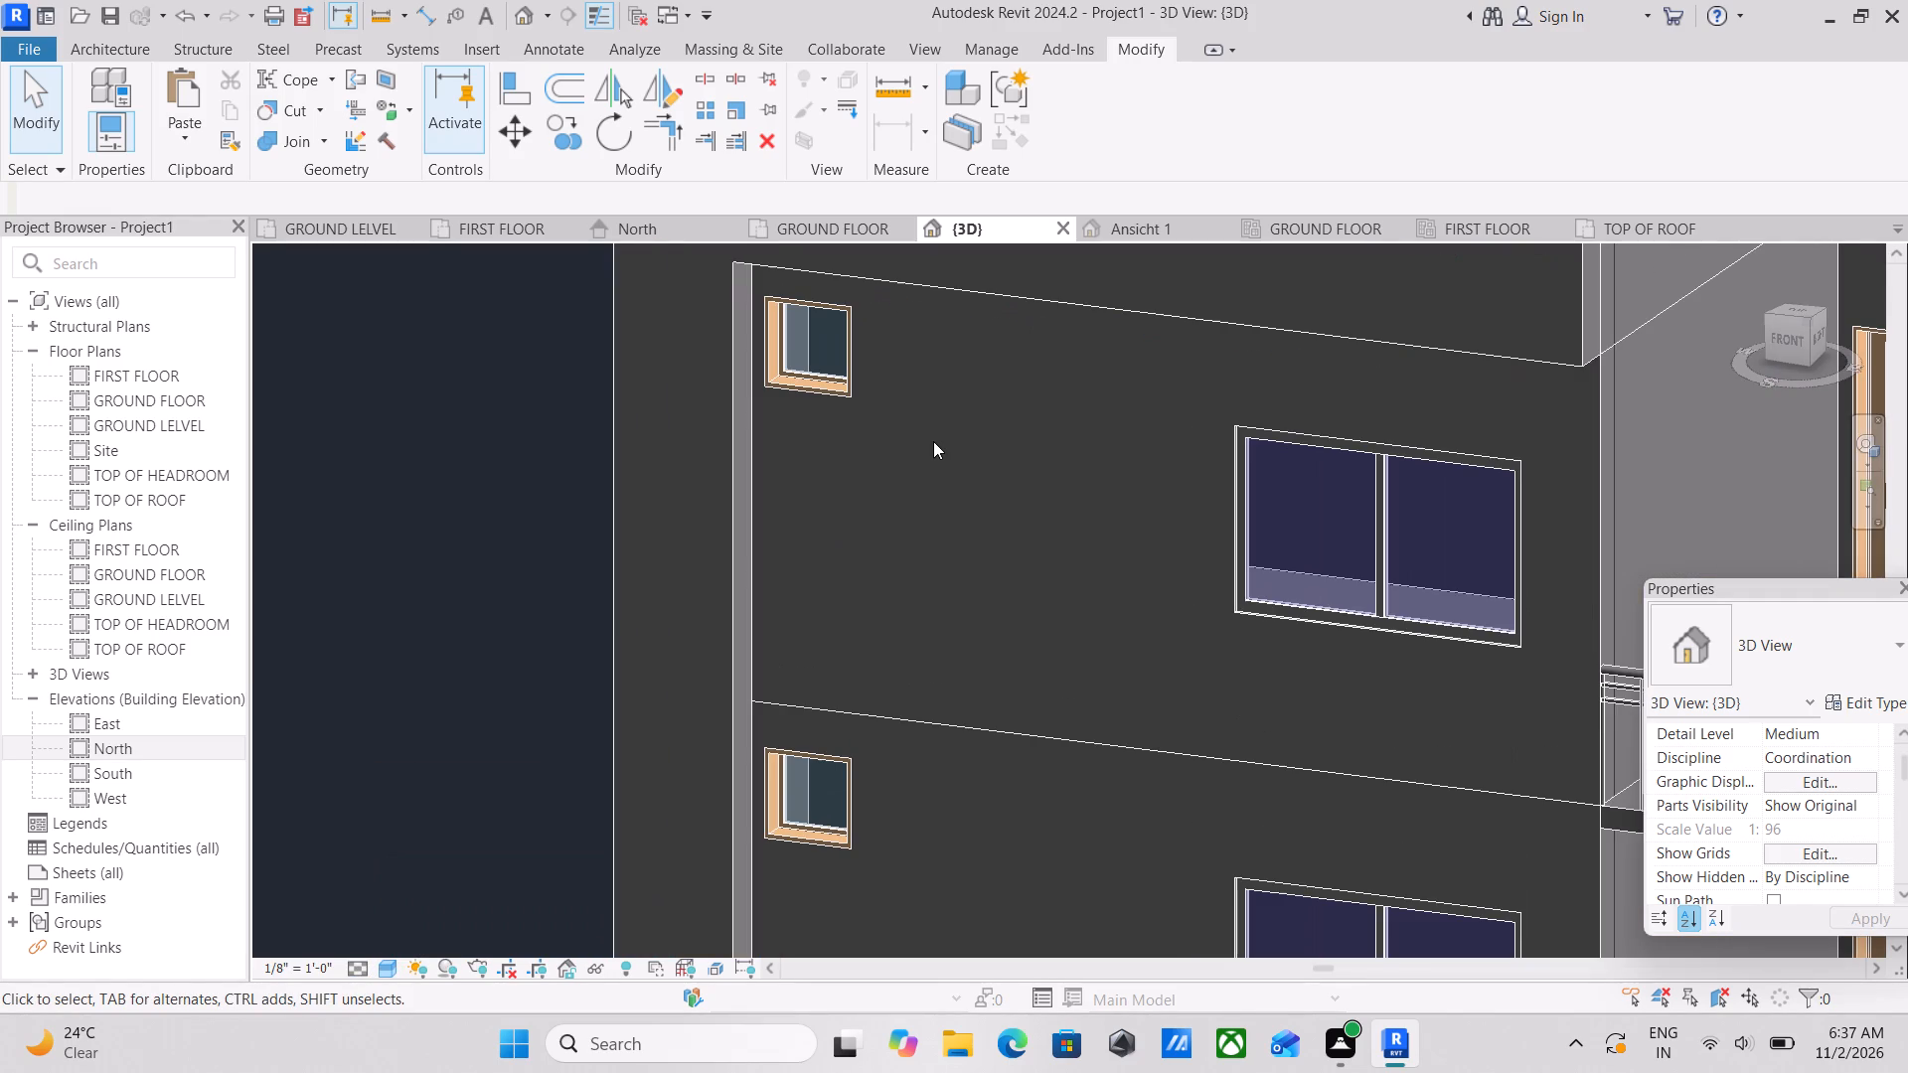
{"action": "scroll", "coordinate": [934, 453], "scroll_direction": "up", "scroll_amount": 2}
{"action": "key", "text": "s"}
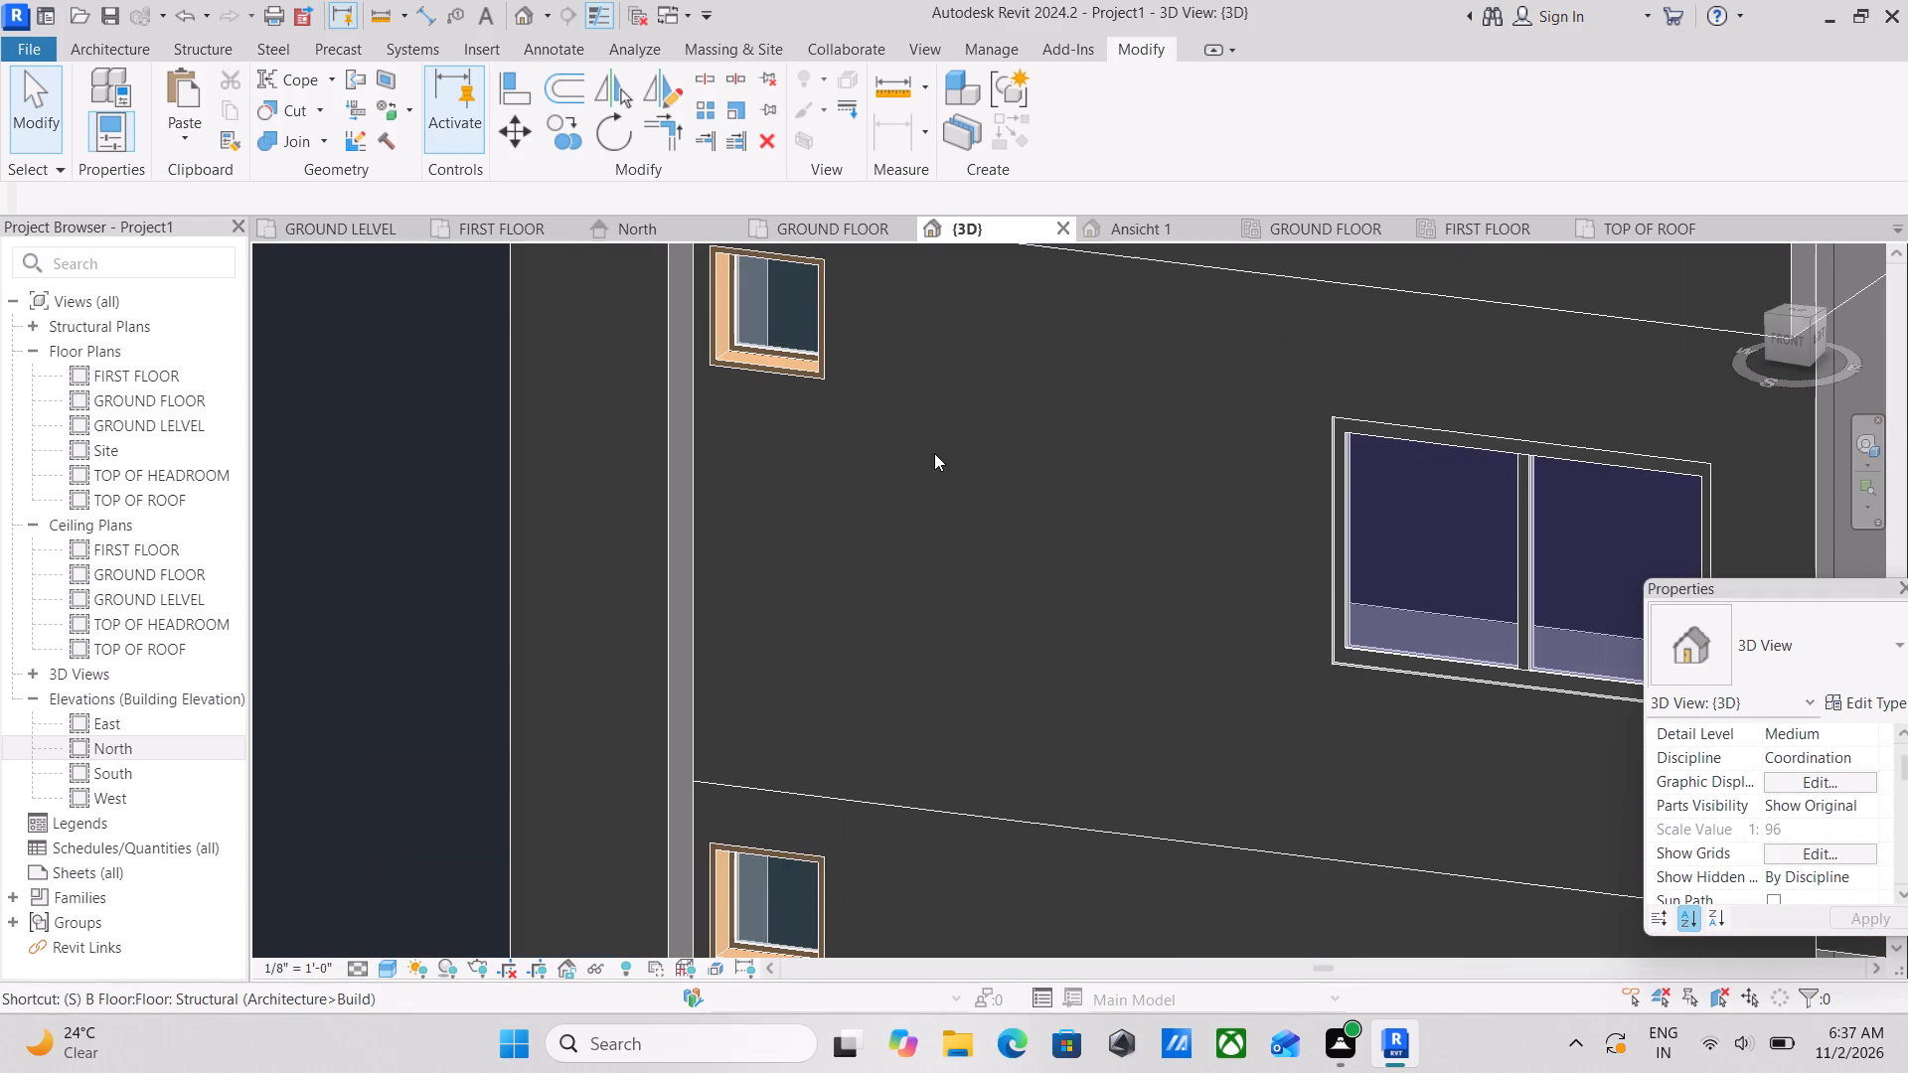
{"action": "key", "text": "p"}
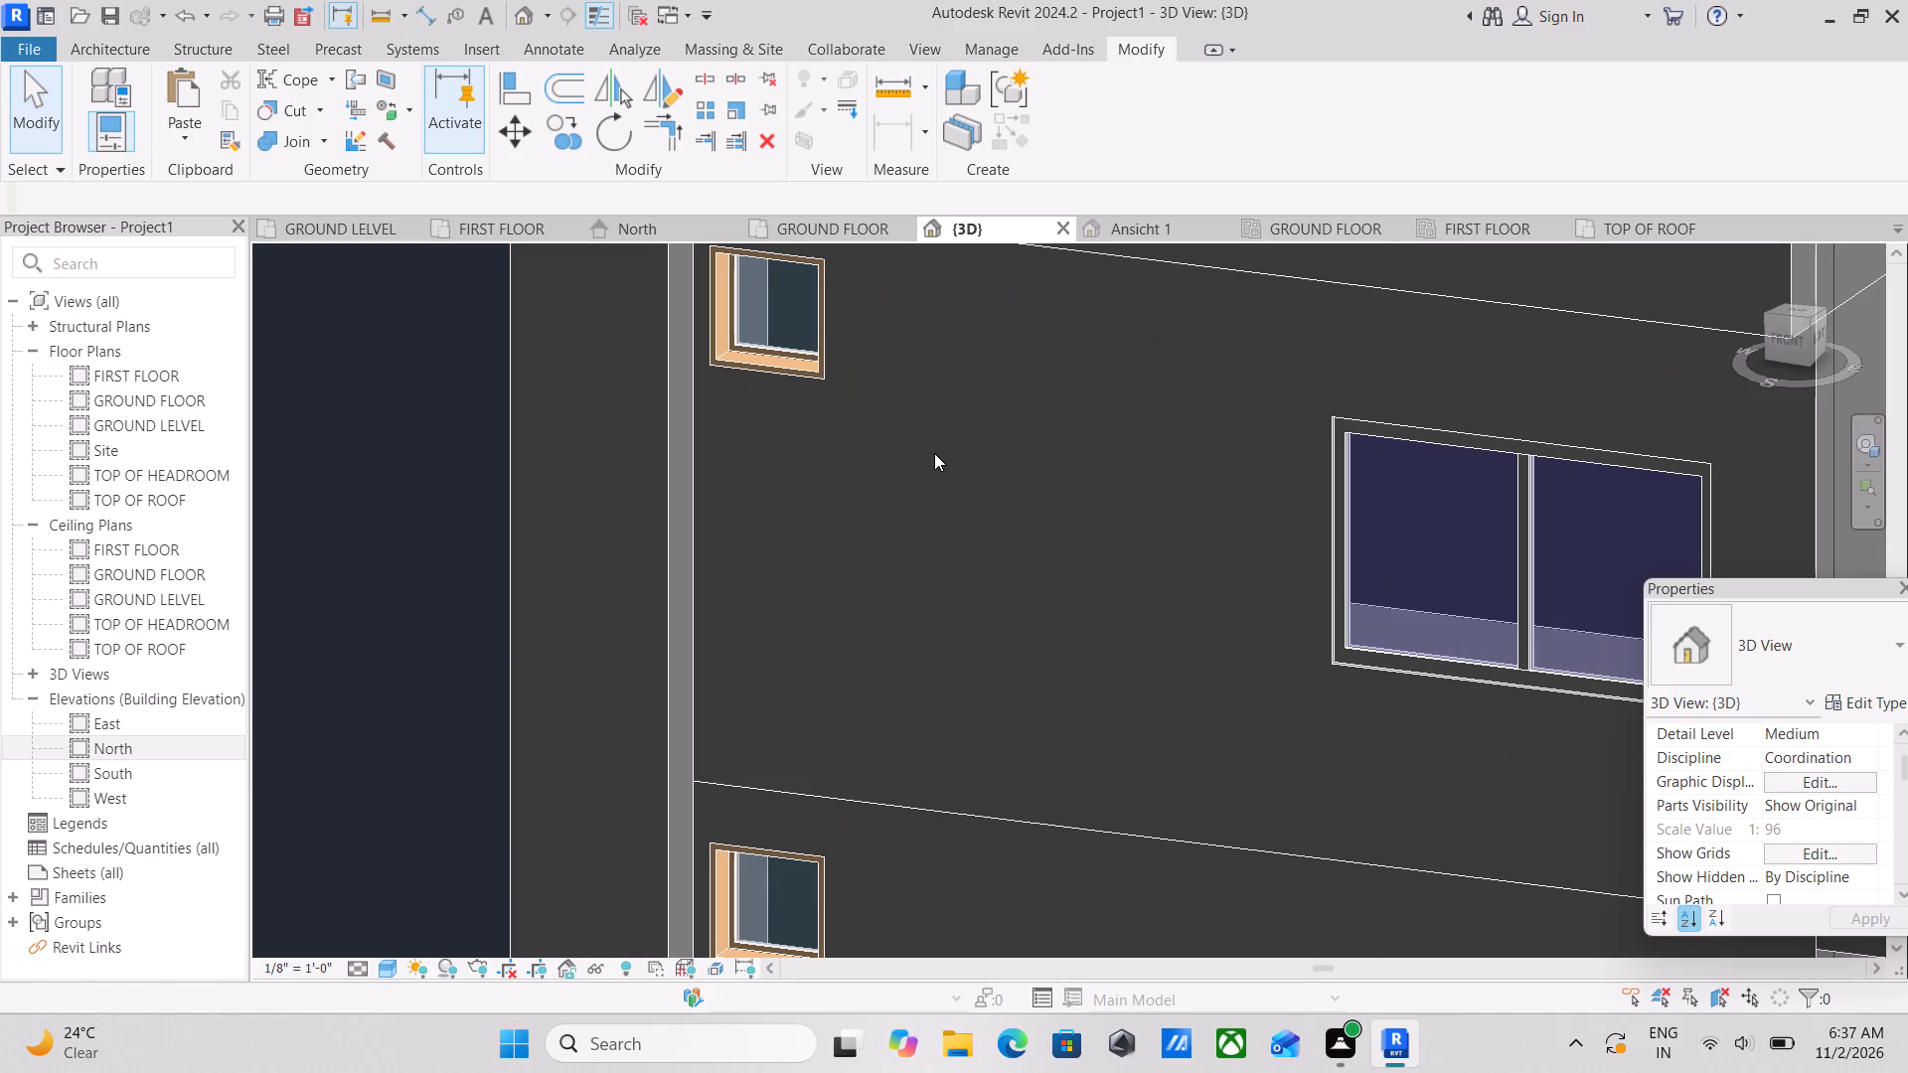
{"action": "scroll", "coordinate": [957, 413], "scroll_direction": "down", "scroll_amount": 3}
{"action": "key", "text": "Escape"}
{"action": "scroll", "coordinate": [1086, 361], "scroll_direction": "down", "scroll_amount": 2}
{"action": "scroll", "coordinate": [1006, 402], "scroll_direction": "down", "scroll_amount": 1}
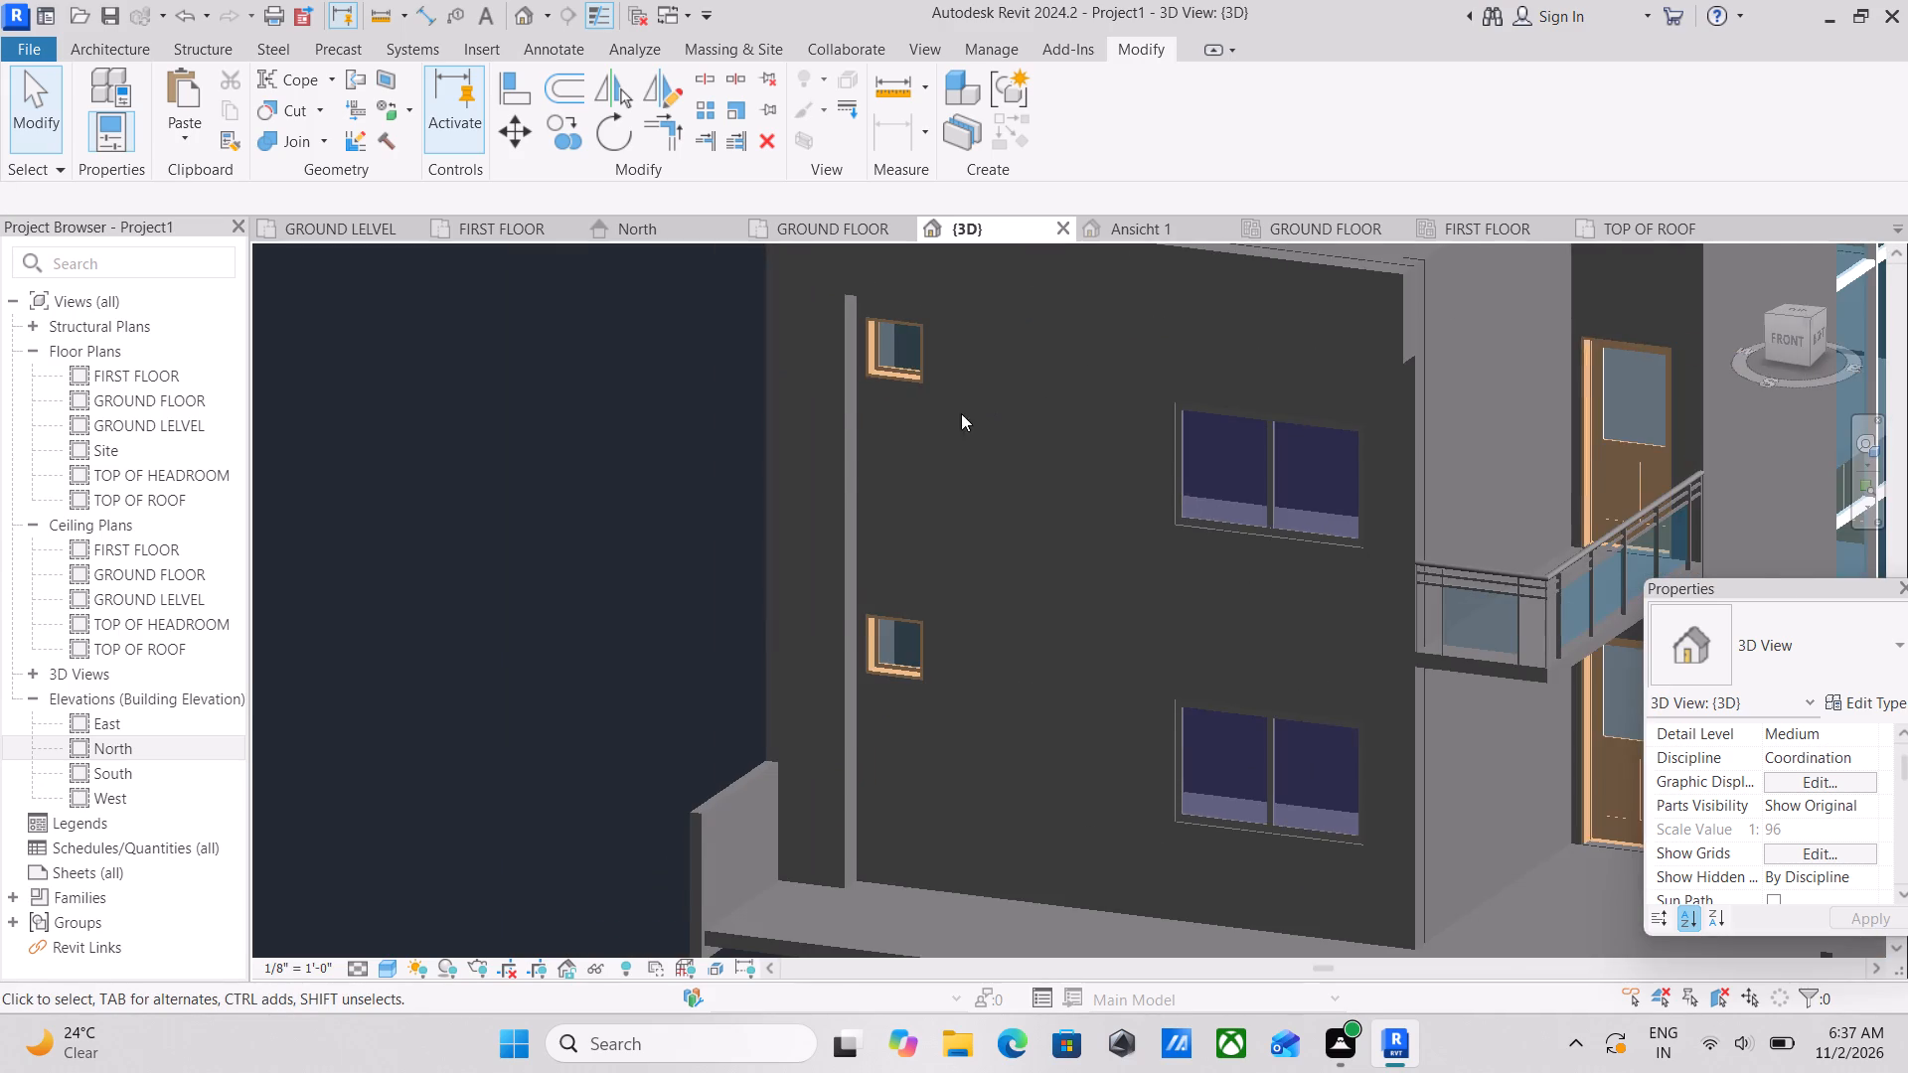
{"action": "scroll", "coordinate": [937, 435], "scroll_direction": "down", "scroll_amount": 1, "text": "shift"}
{"action": "middle_click_drag", "start_coordinate": [937, 435], "coordinate": [1024, 554], "text": "shift"}
{"action": "middle_click_drag", "start_coordinate": [1106, 471], "coordinate": [1018, 461]}
{"action": "middle_click_drag", "start_coordinate": [1077, 488], "coordinate": [1013, 470], "text": "shift"}
{"action": "middle_click_drag", "start_coordinate": [1161, 521], "coordinate": [1129, 502]}
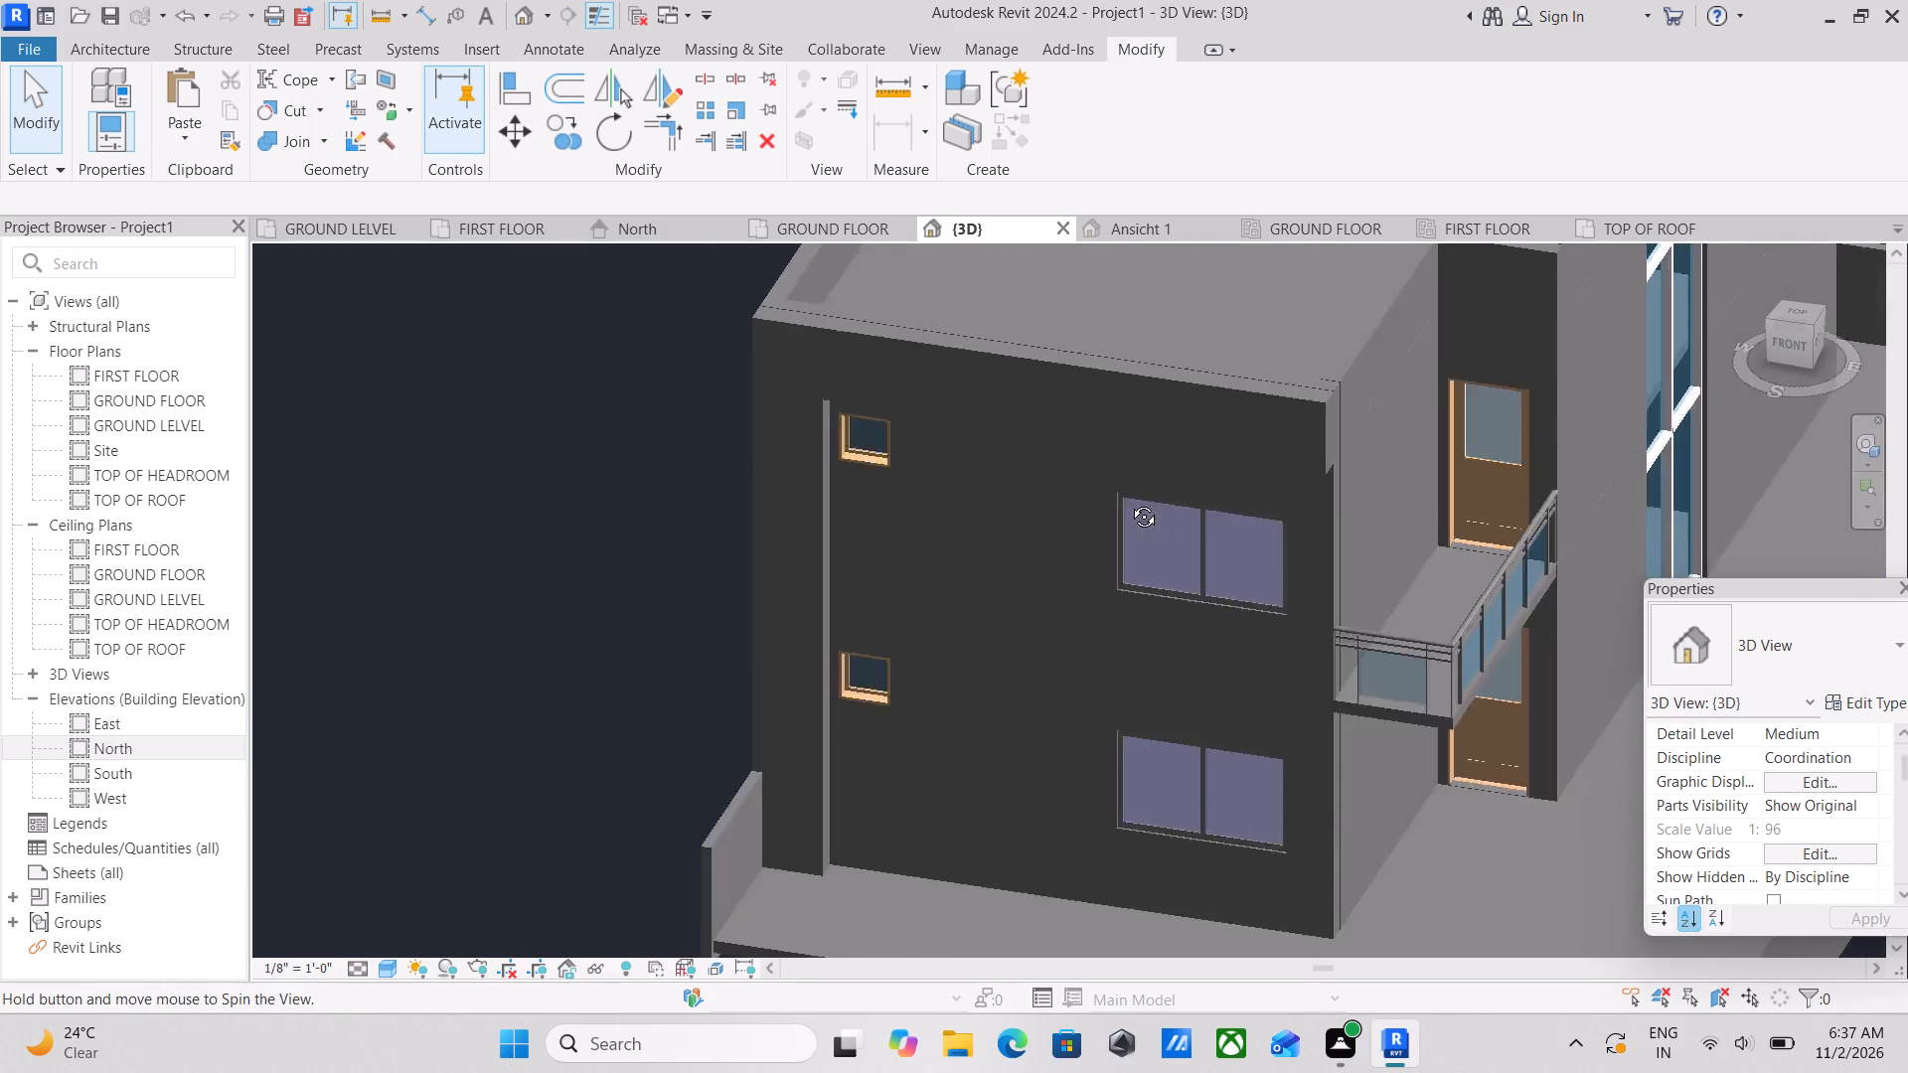
{"action": "middle_click_drag", "start_coordinate": [1129, 502], "coordinate": [1106, 487]}
{"action": "scroll", "coordinate": [942, 560], "scroll_direction": "up", "scroll_amount": 3}
{"action": "middle_click_drag", "start_coordinate": [839, 533], "coordinate": [915, 544]}
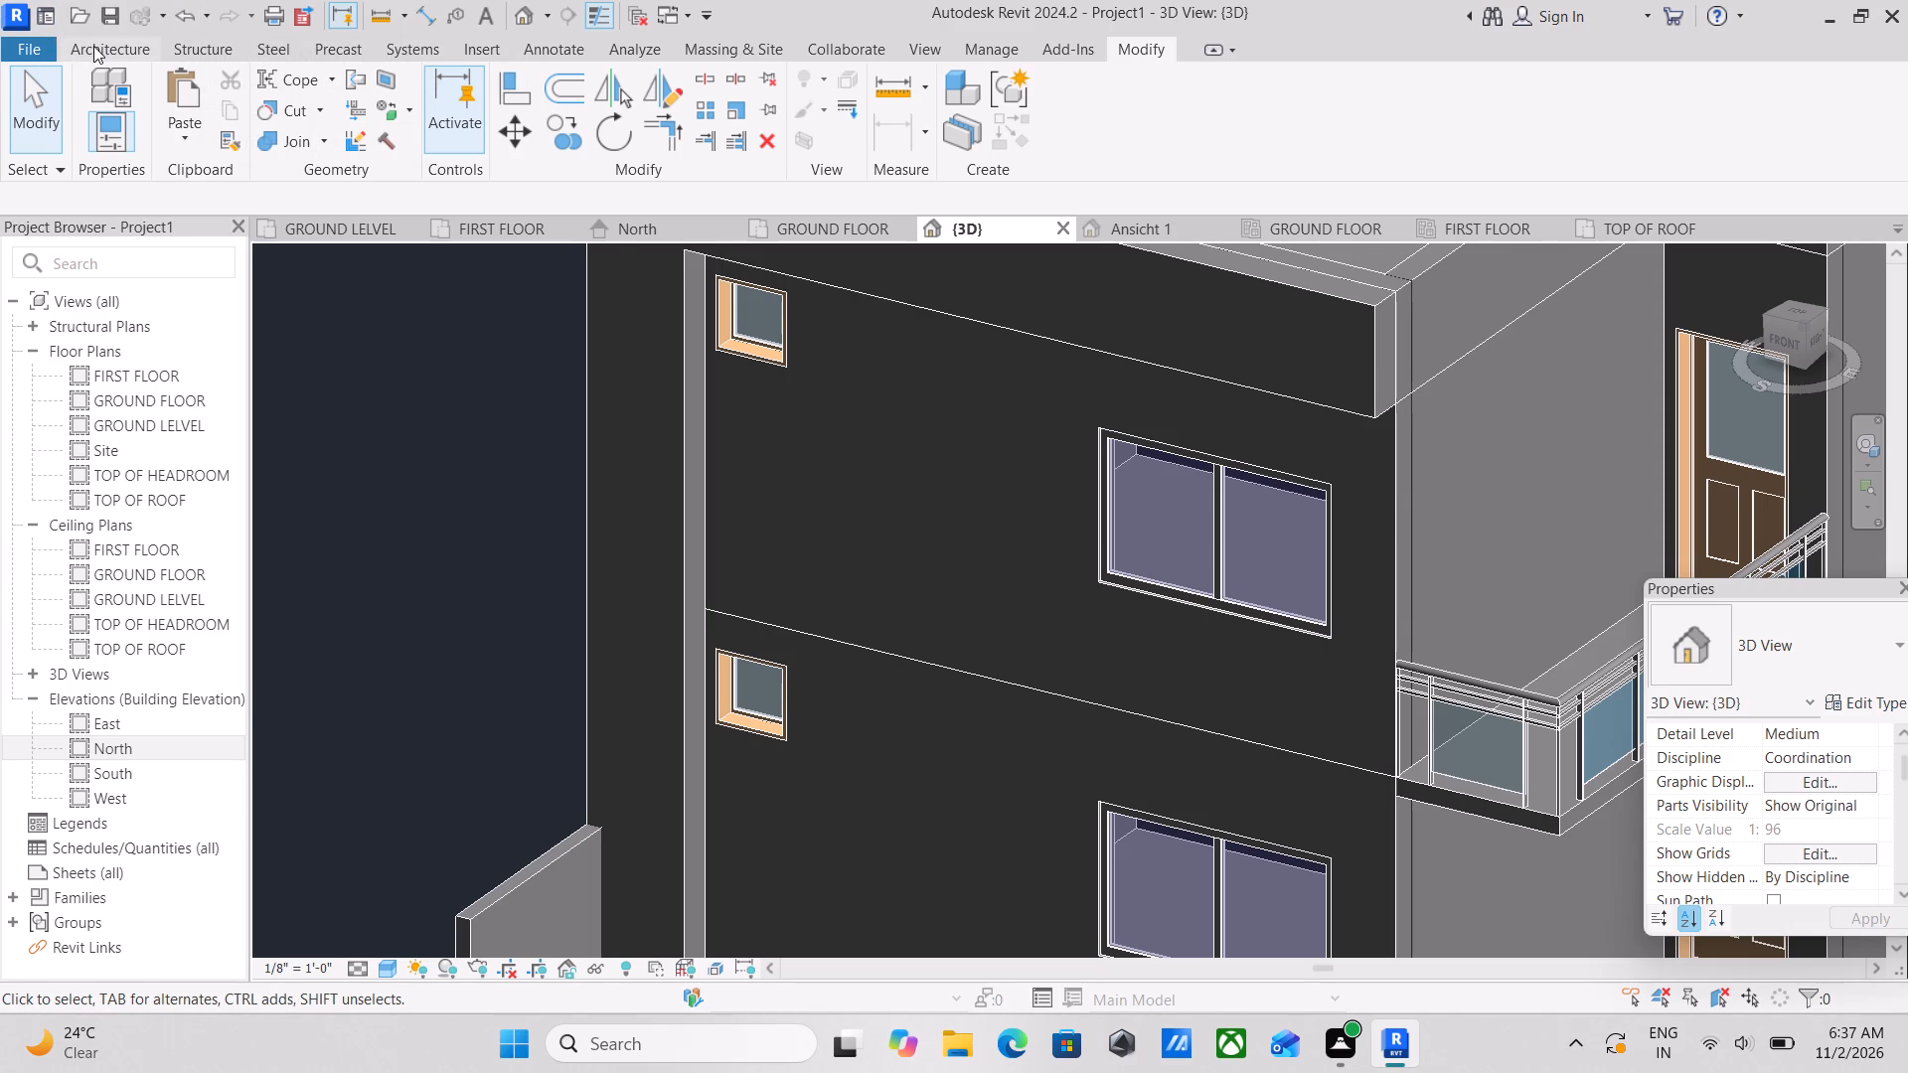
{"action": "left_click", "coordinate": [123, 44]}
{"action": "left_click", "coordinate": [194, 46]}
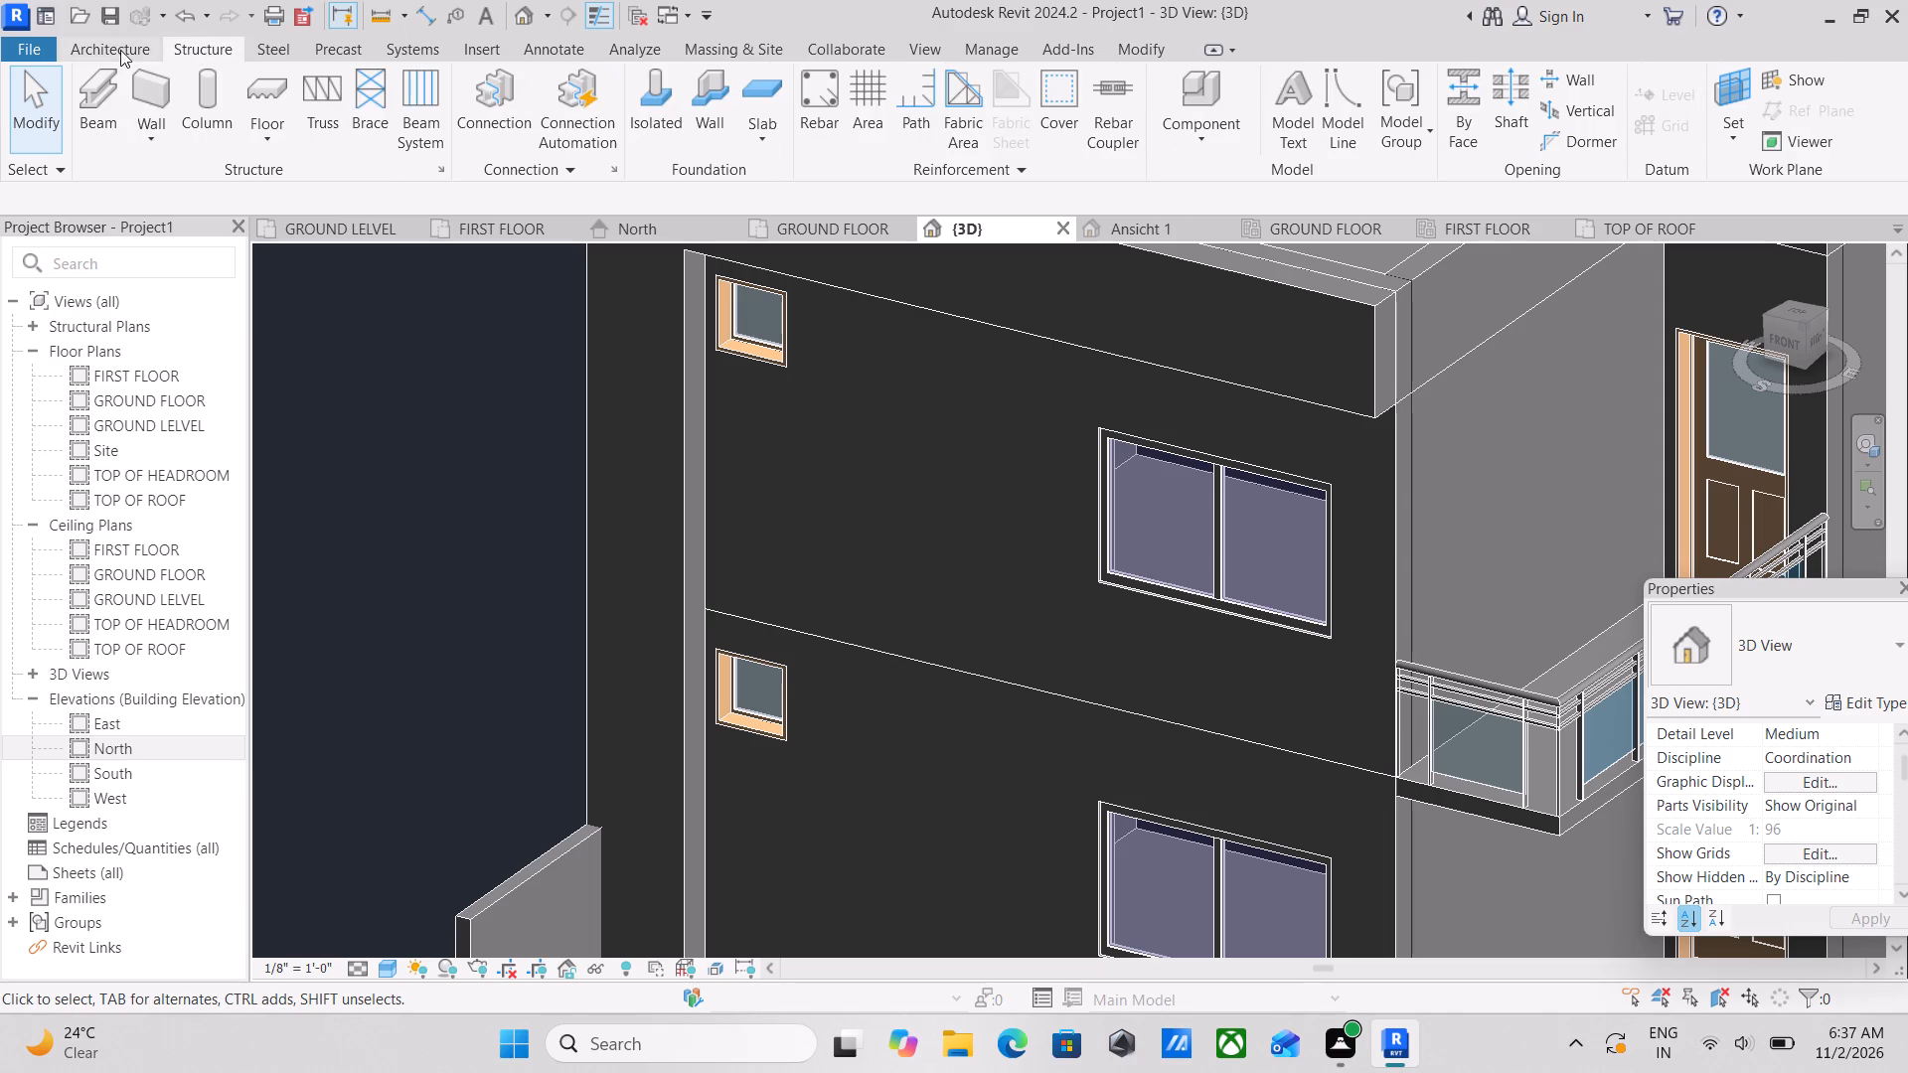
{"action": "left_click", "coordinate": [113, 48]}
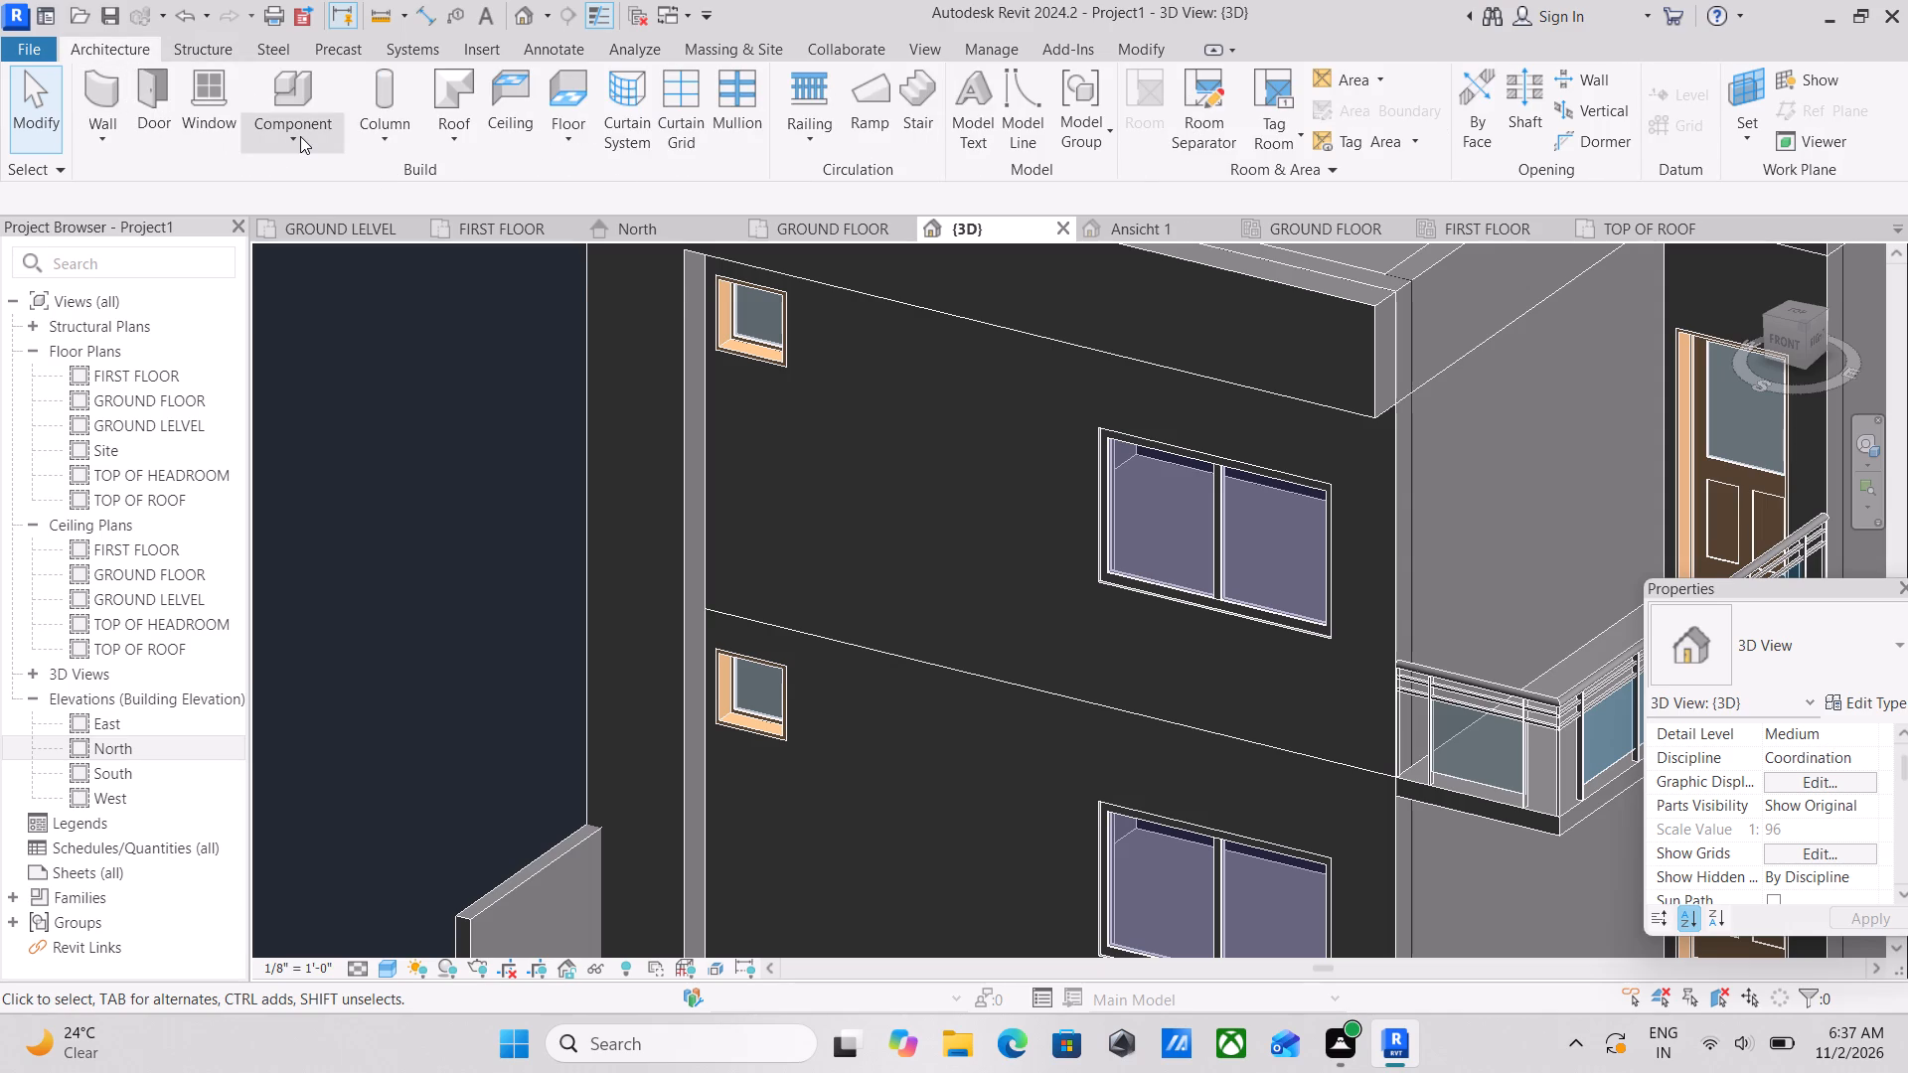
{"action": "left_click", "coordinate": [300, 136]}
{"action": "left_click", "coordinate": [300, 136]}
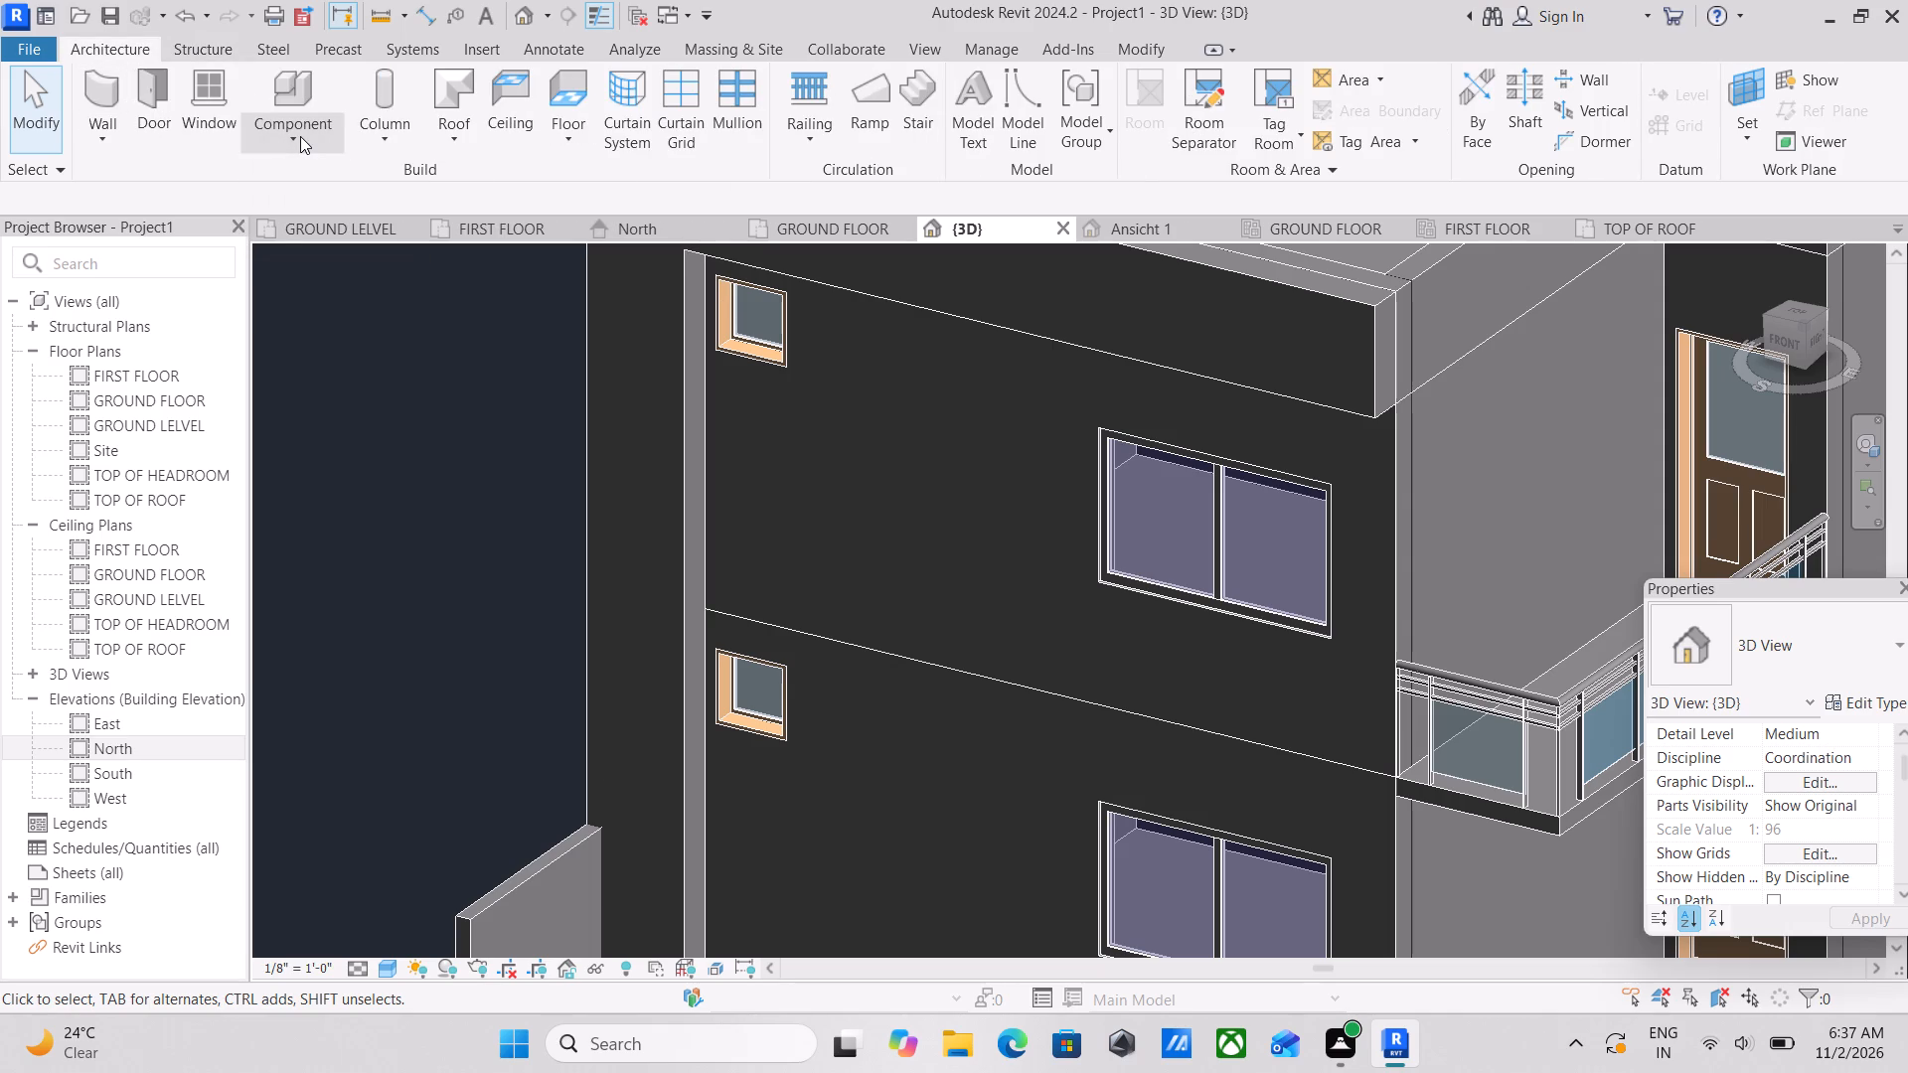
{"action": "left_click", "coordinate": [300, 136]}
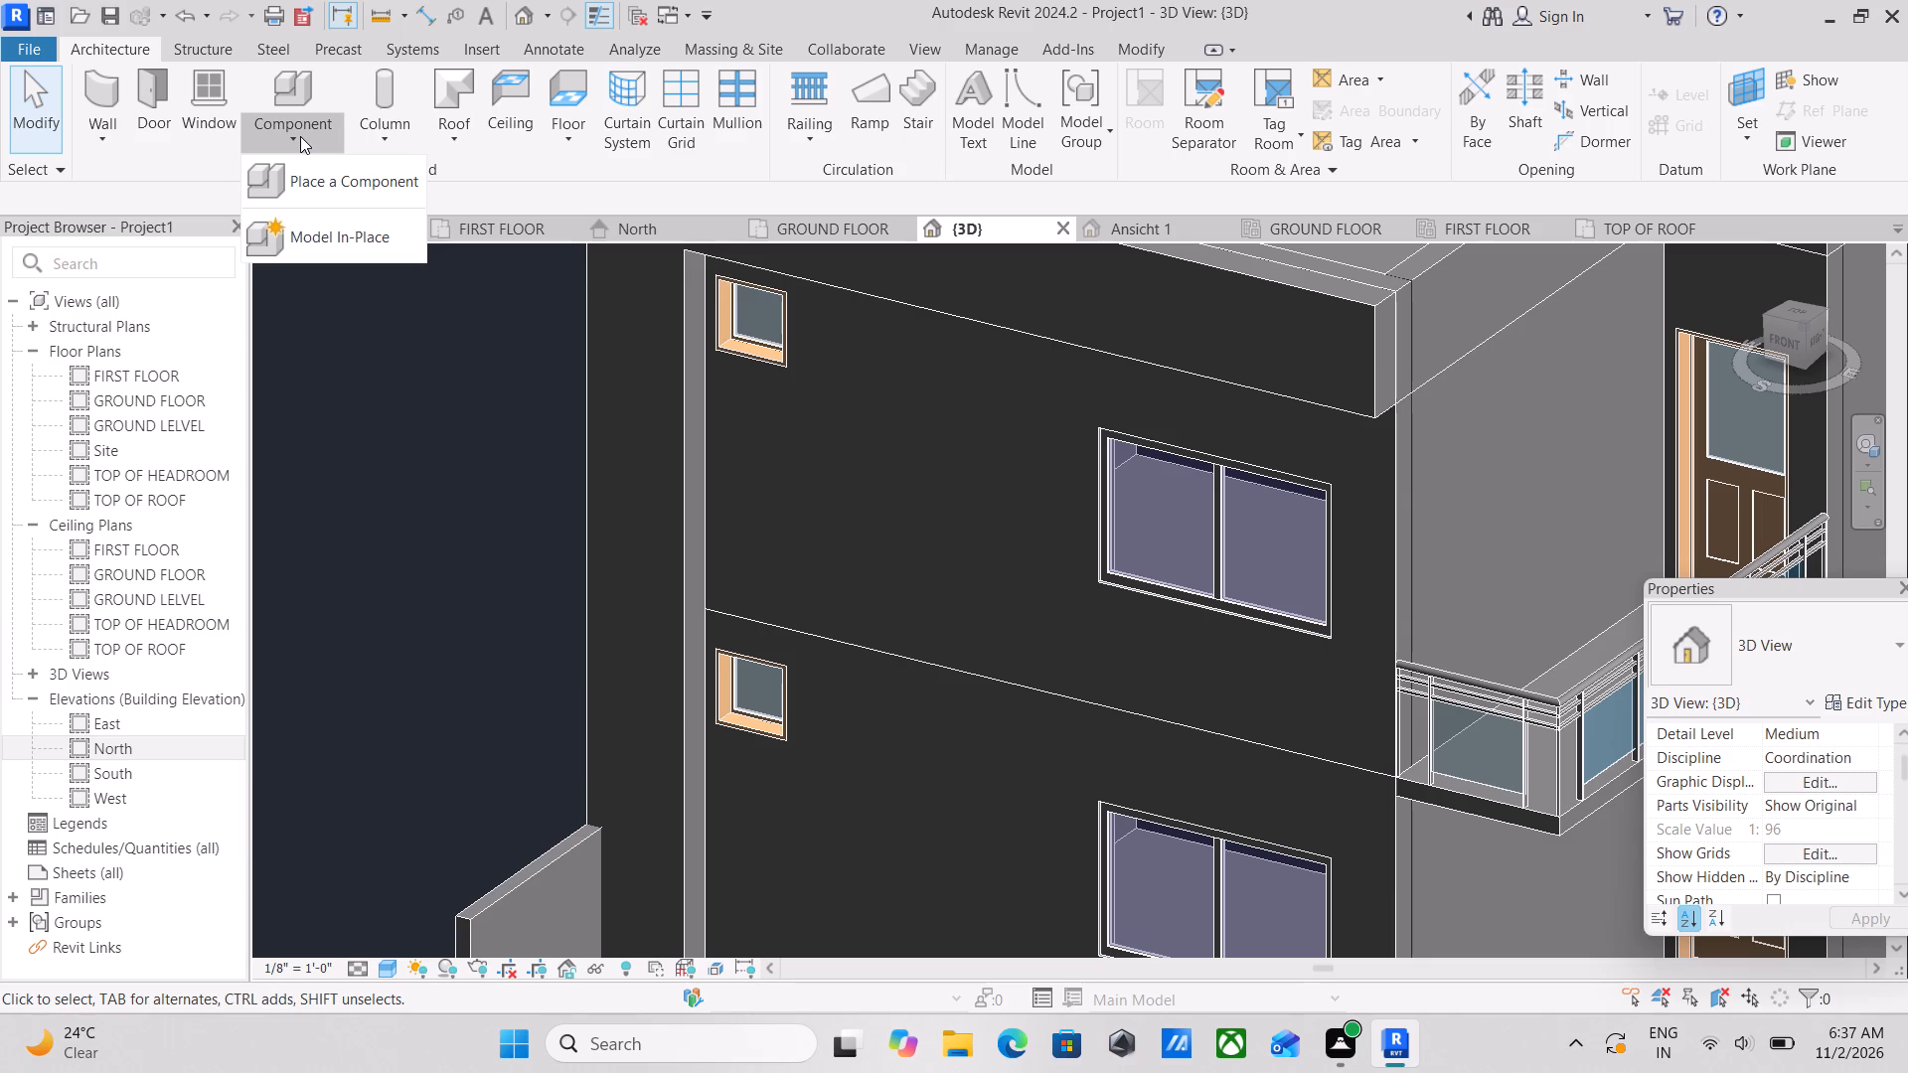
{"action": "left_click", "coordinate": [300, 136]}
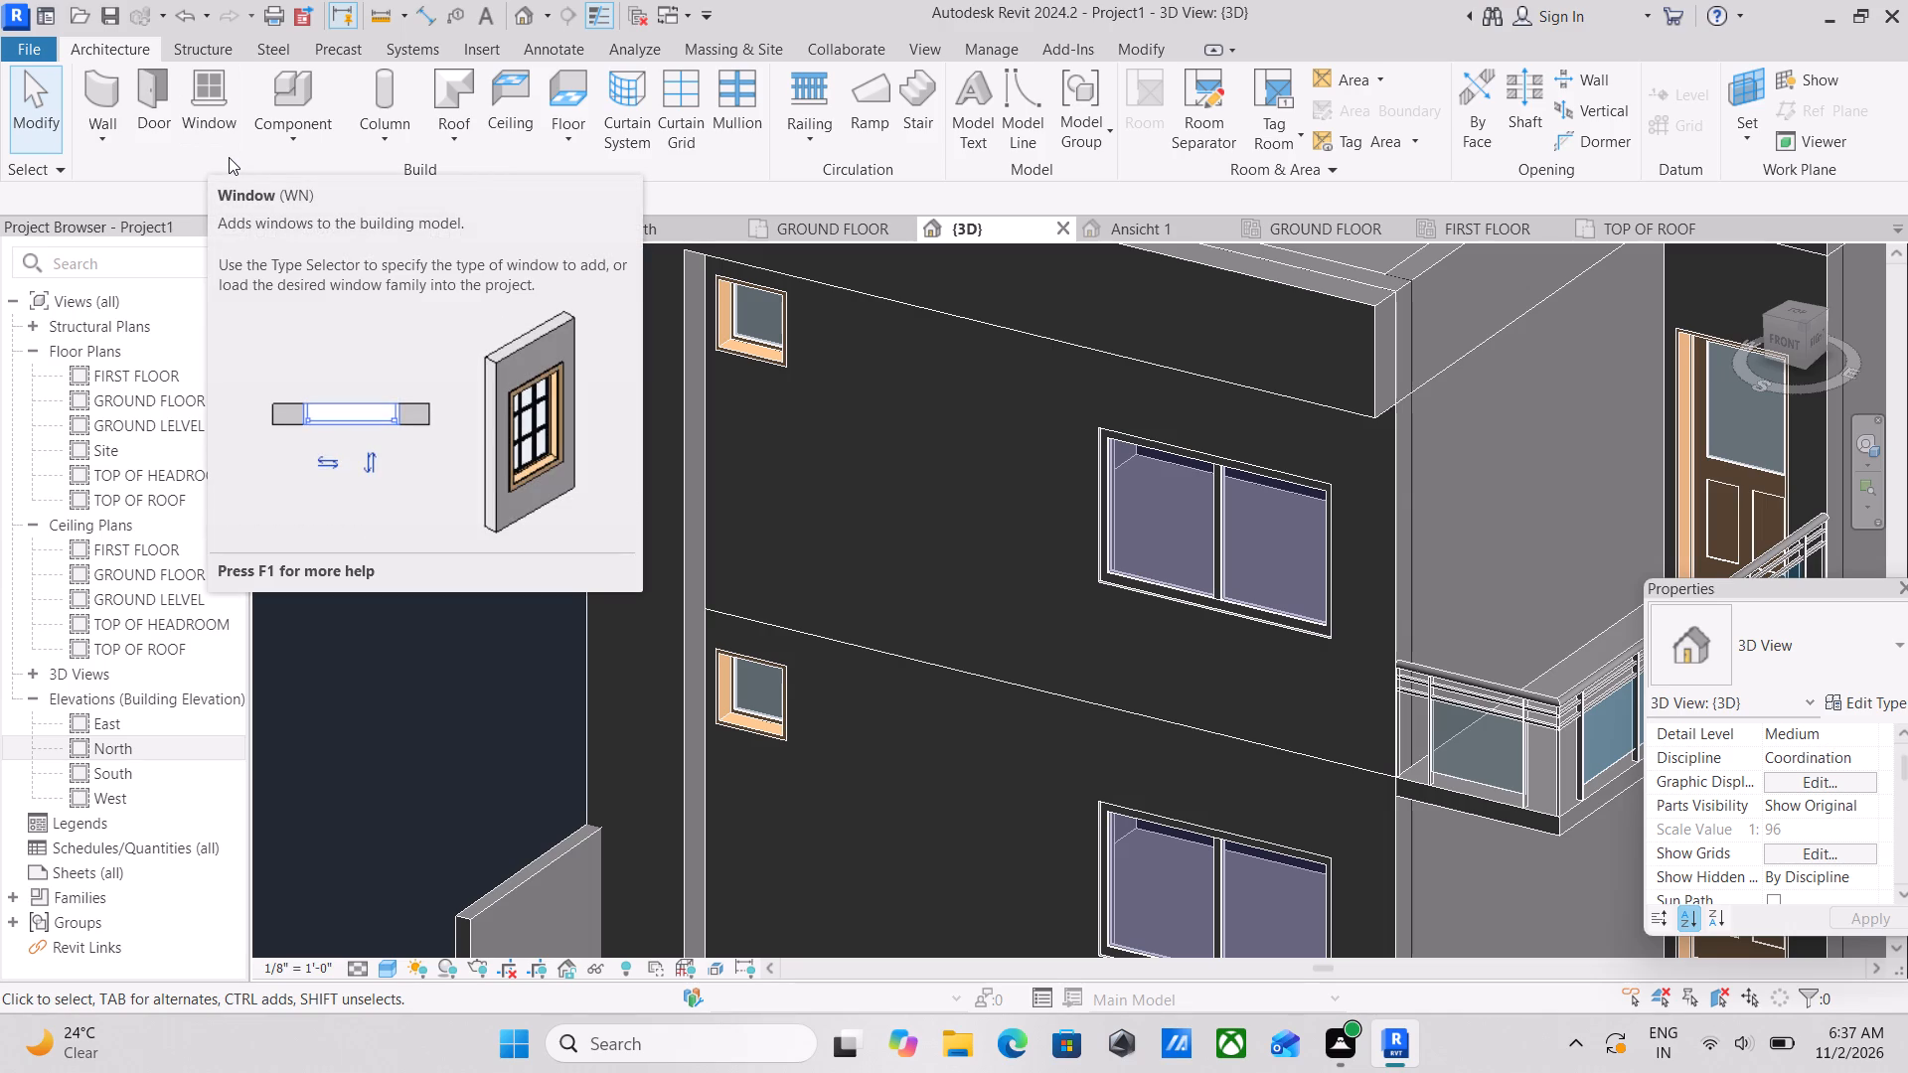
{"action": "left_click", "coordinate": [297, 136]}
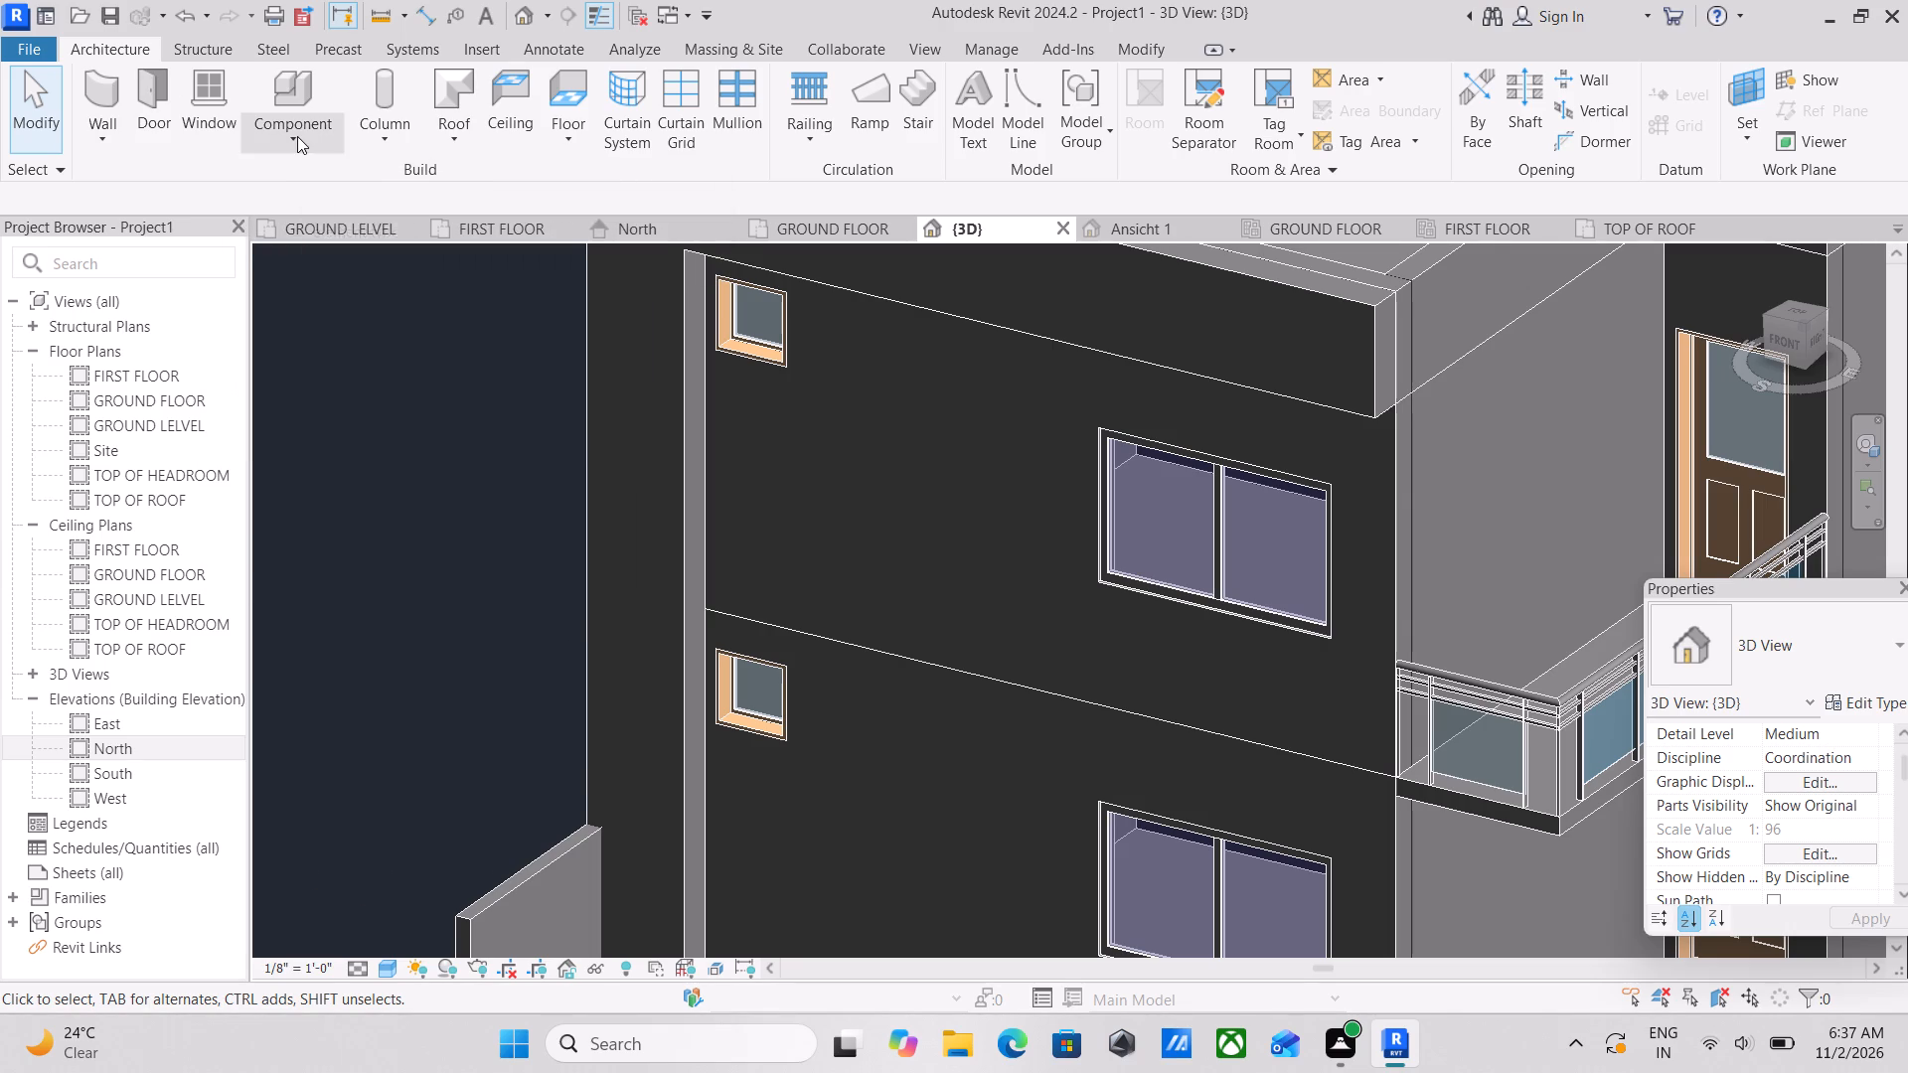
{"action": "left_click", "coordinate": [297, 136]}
Examine the upper part of the front wall, its small and large windows and the roof edge in the 3D view.
{"action": "scroll", "coordinate": [1045, 633], "scroll_direction": "up", "scroll_amount": 3}
{"action": "scroll", "coordinate": [990, 574], "scroll_direction": "down", "scroll_amount": 2}
{"action": "middle_click_drag", "start_coordinate": [925, 549], "coordinate": [739, 495]}
{"action": "scroll", "coordinate": [739, 495], "scroll_direction": "down", "scroll_amount": 2}
{"action": "middle_click_drag", "start_coordinate": [753, 507], "coordinate": [945, 644]}
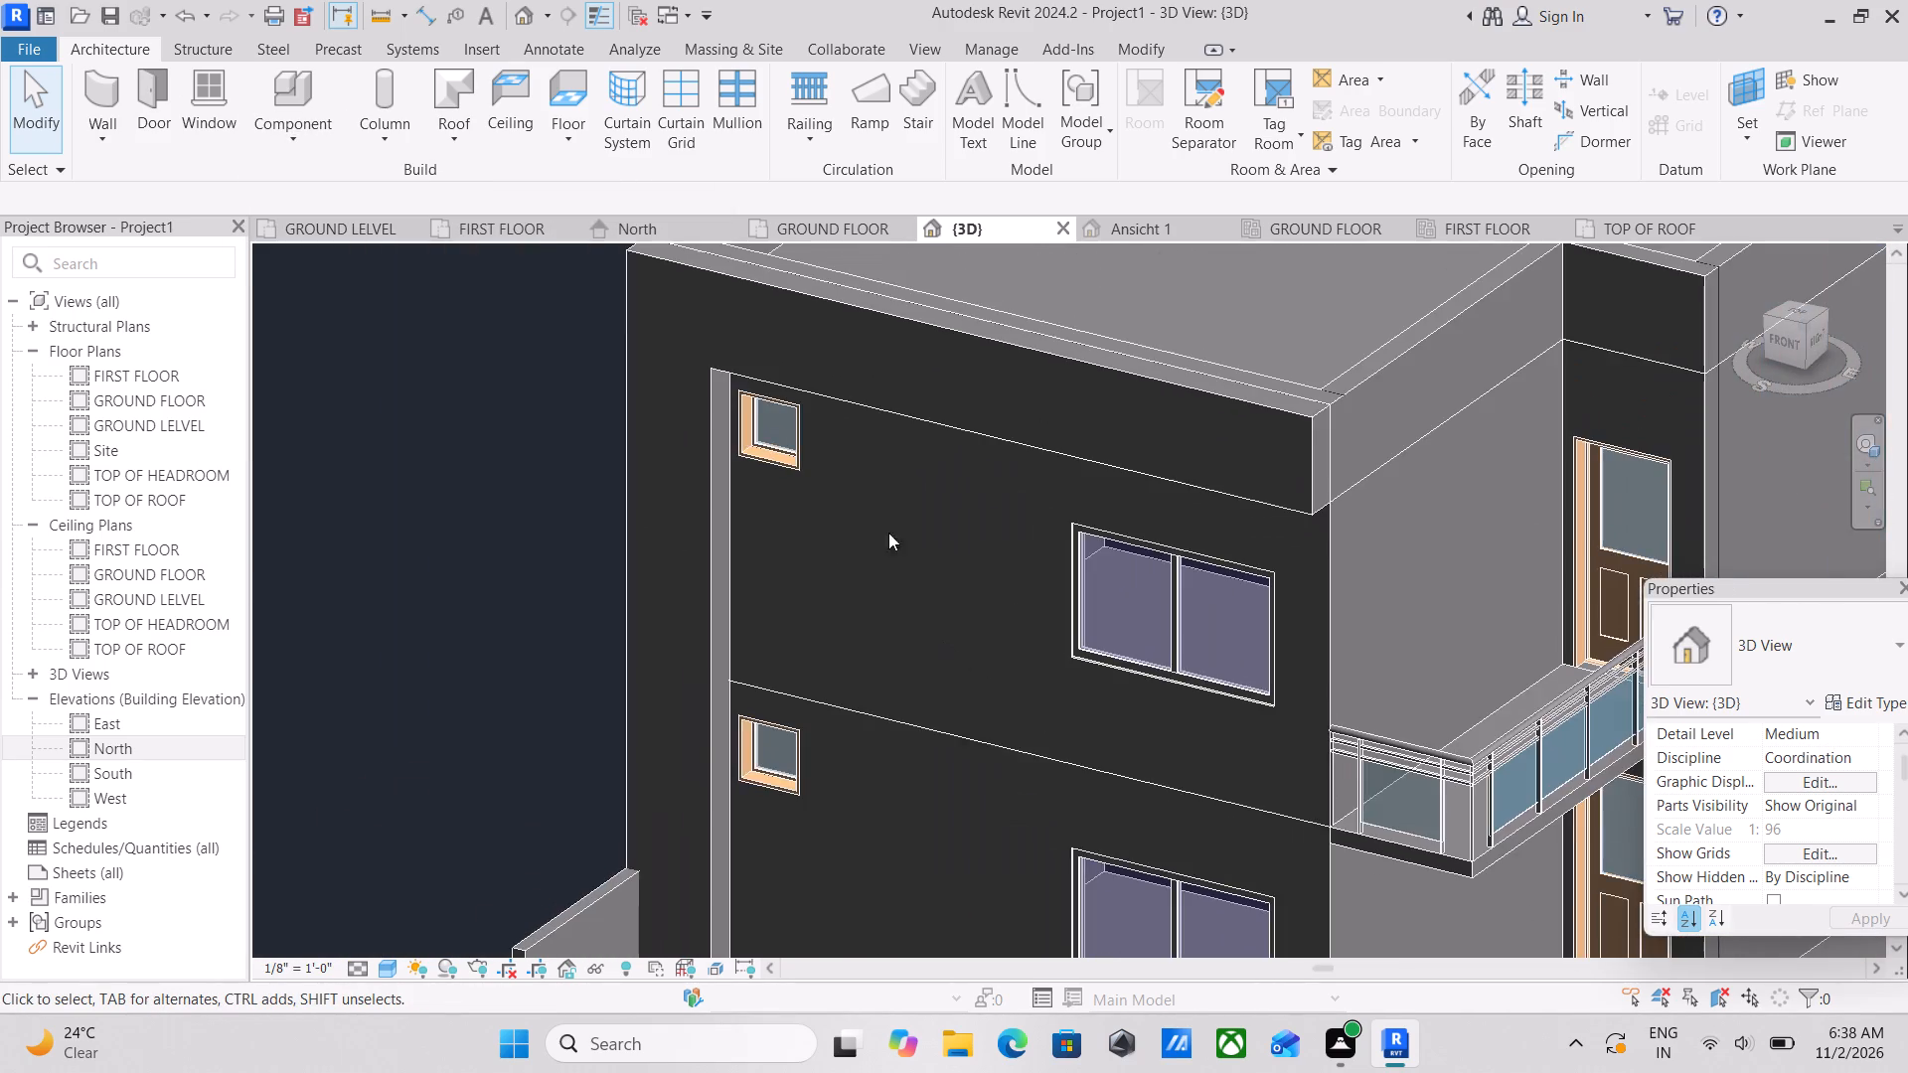
{"action": "scroll", "coordinate": [876, 512], "scroll_direction": "up", "scroll_amount": 3}
{"action": "middle_click_drag", "start_coordinate": [893, 531], "coordinate": [987, 653]}
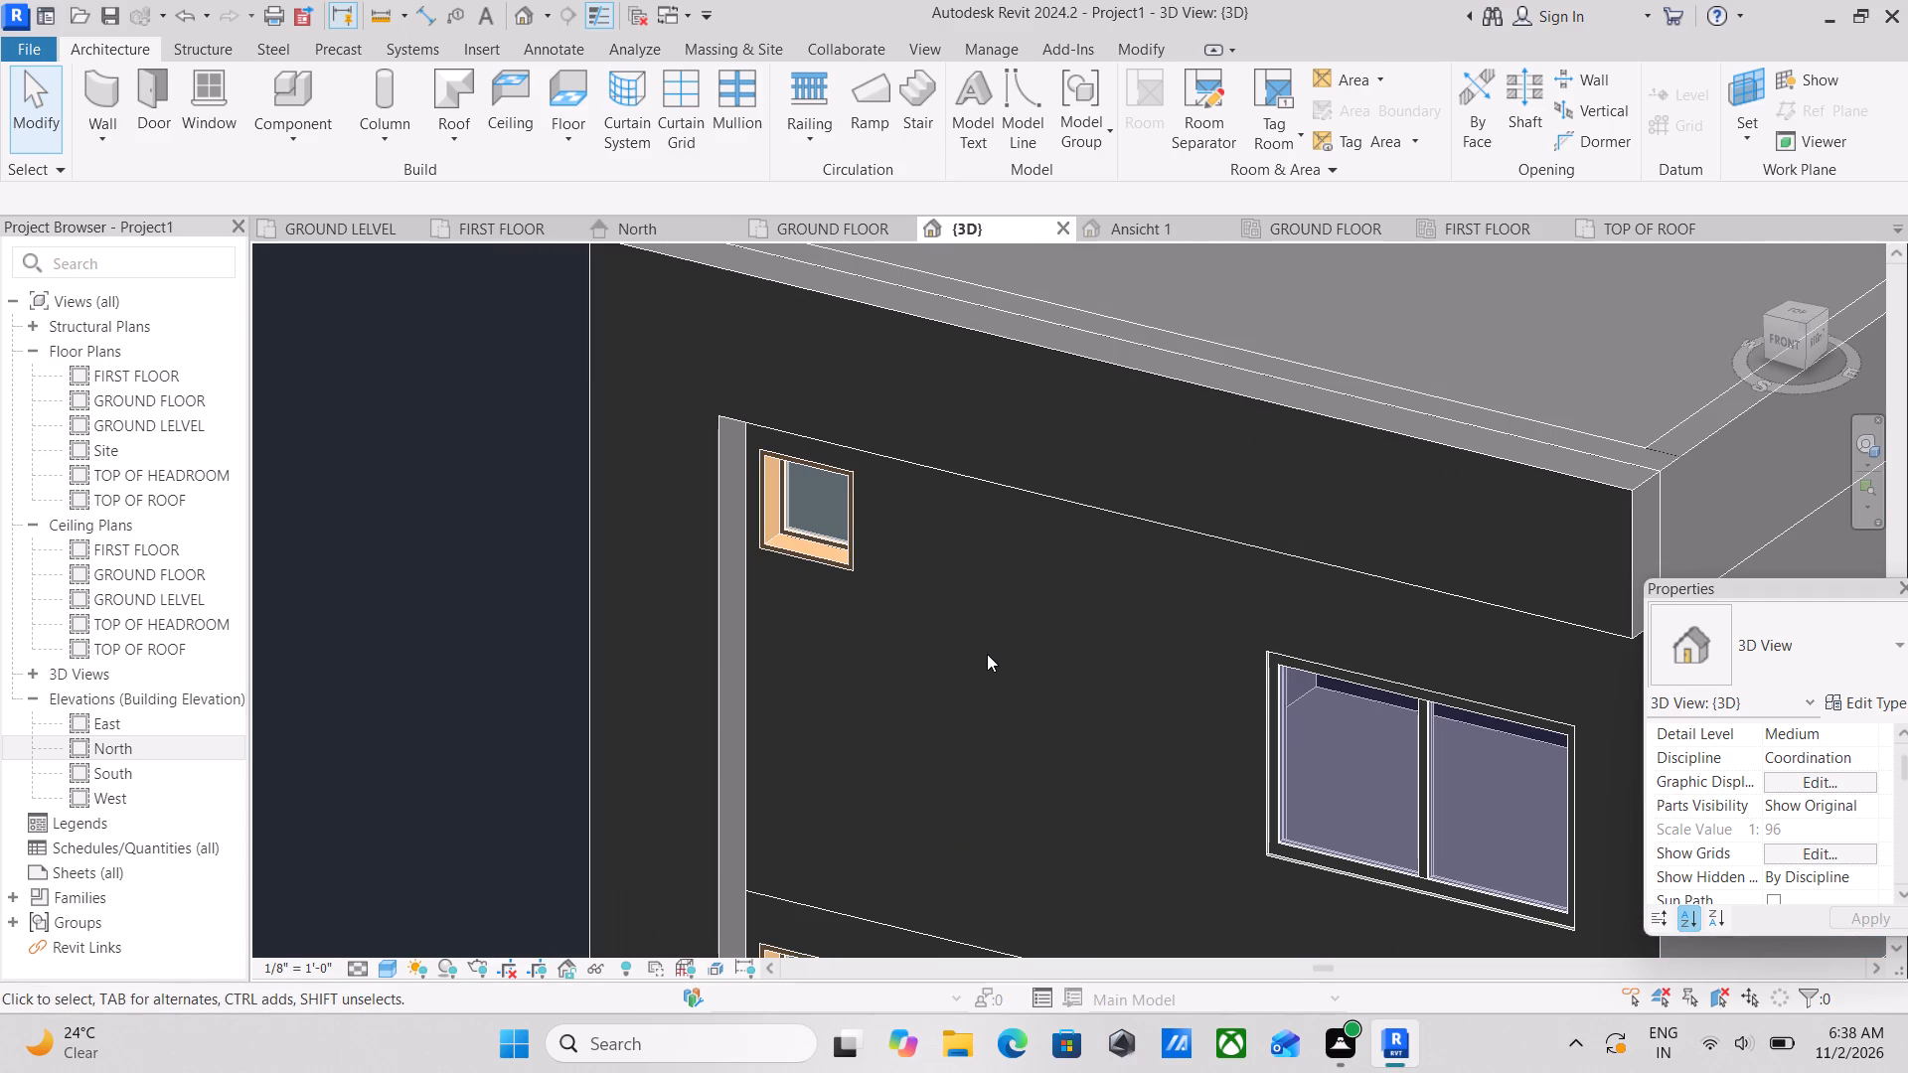
{"action": "scroll", "coordinate": [1024, 637], "scroll_direction": "down", "scroll_amount": 2}
{"action": "middle_click_drag", "start_coordinate": [1011, 623], "coordinate": [901, 425]}
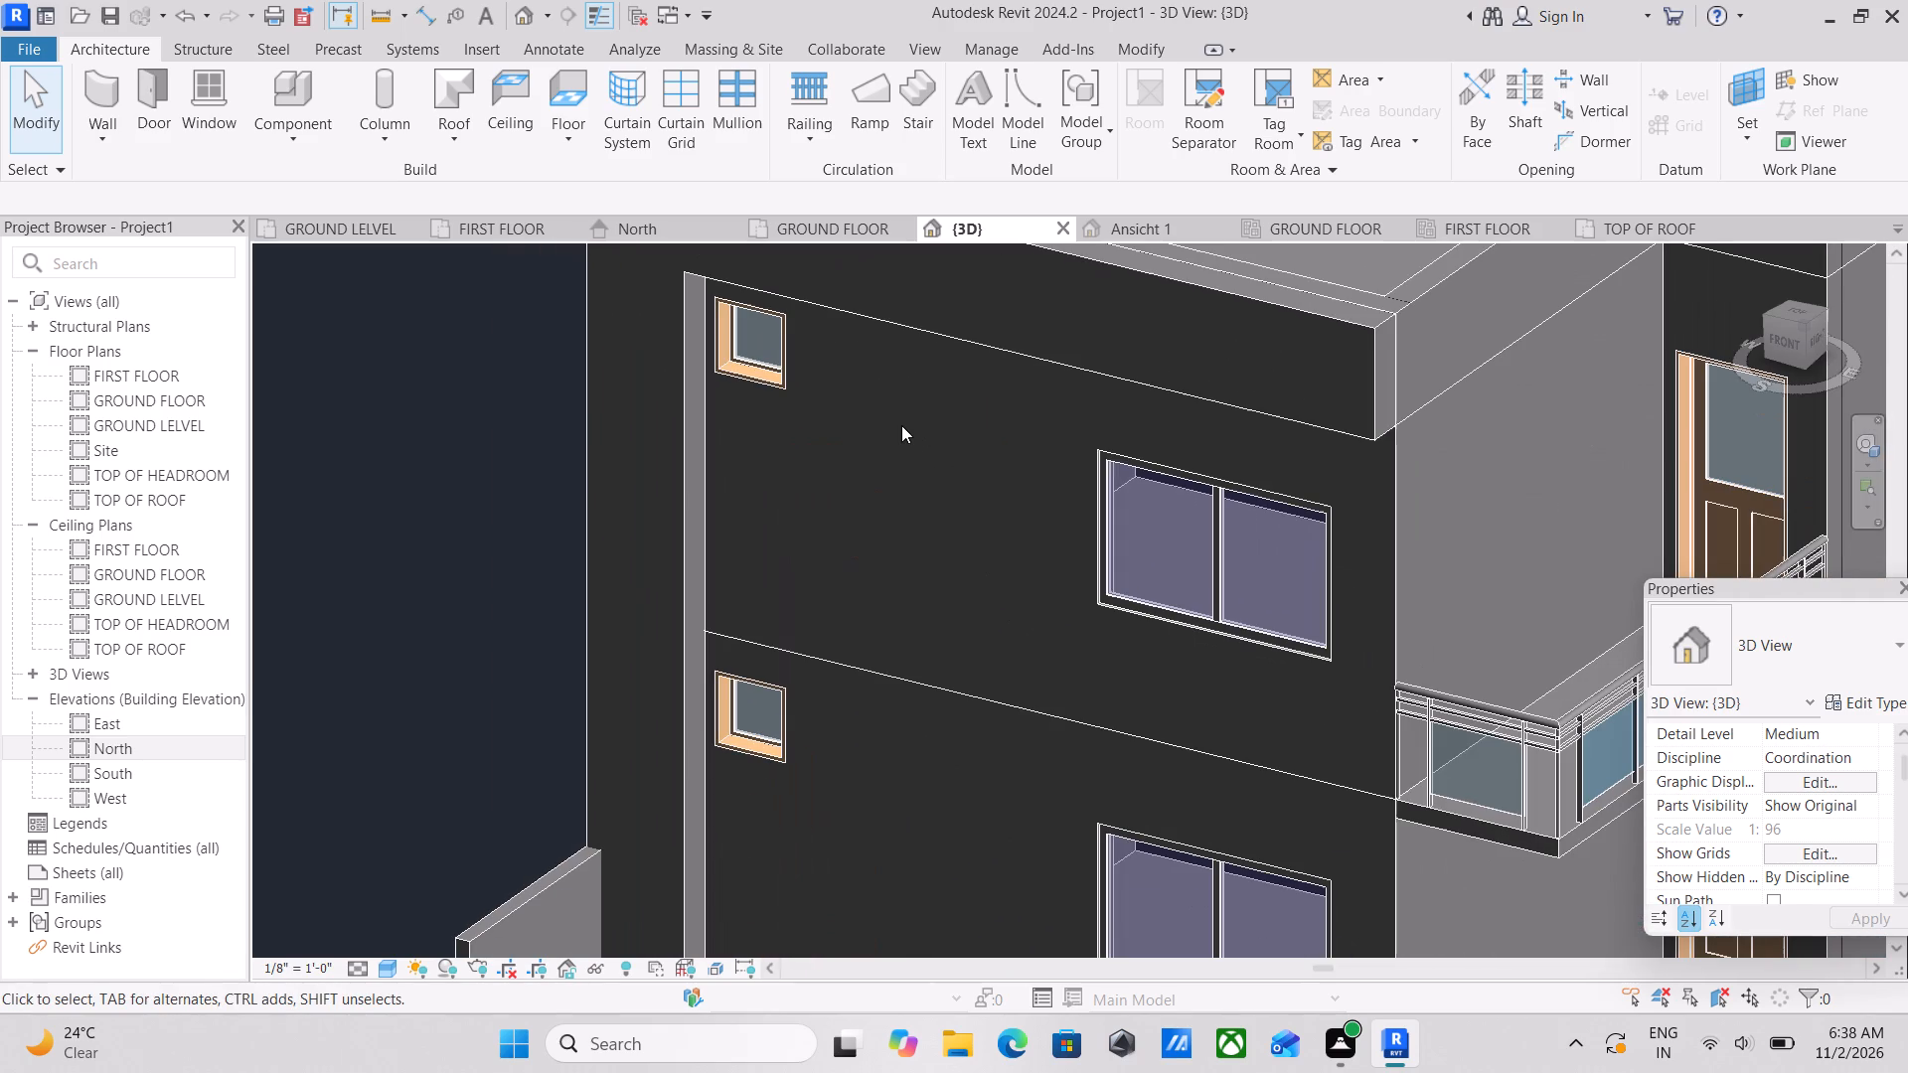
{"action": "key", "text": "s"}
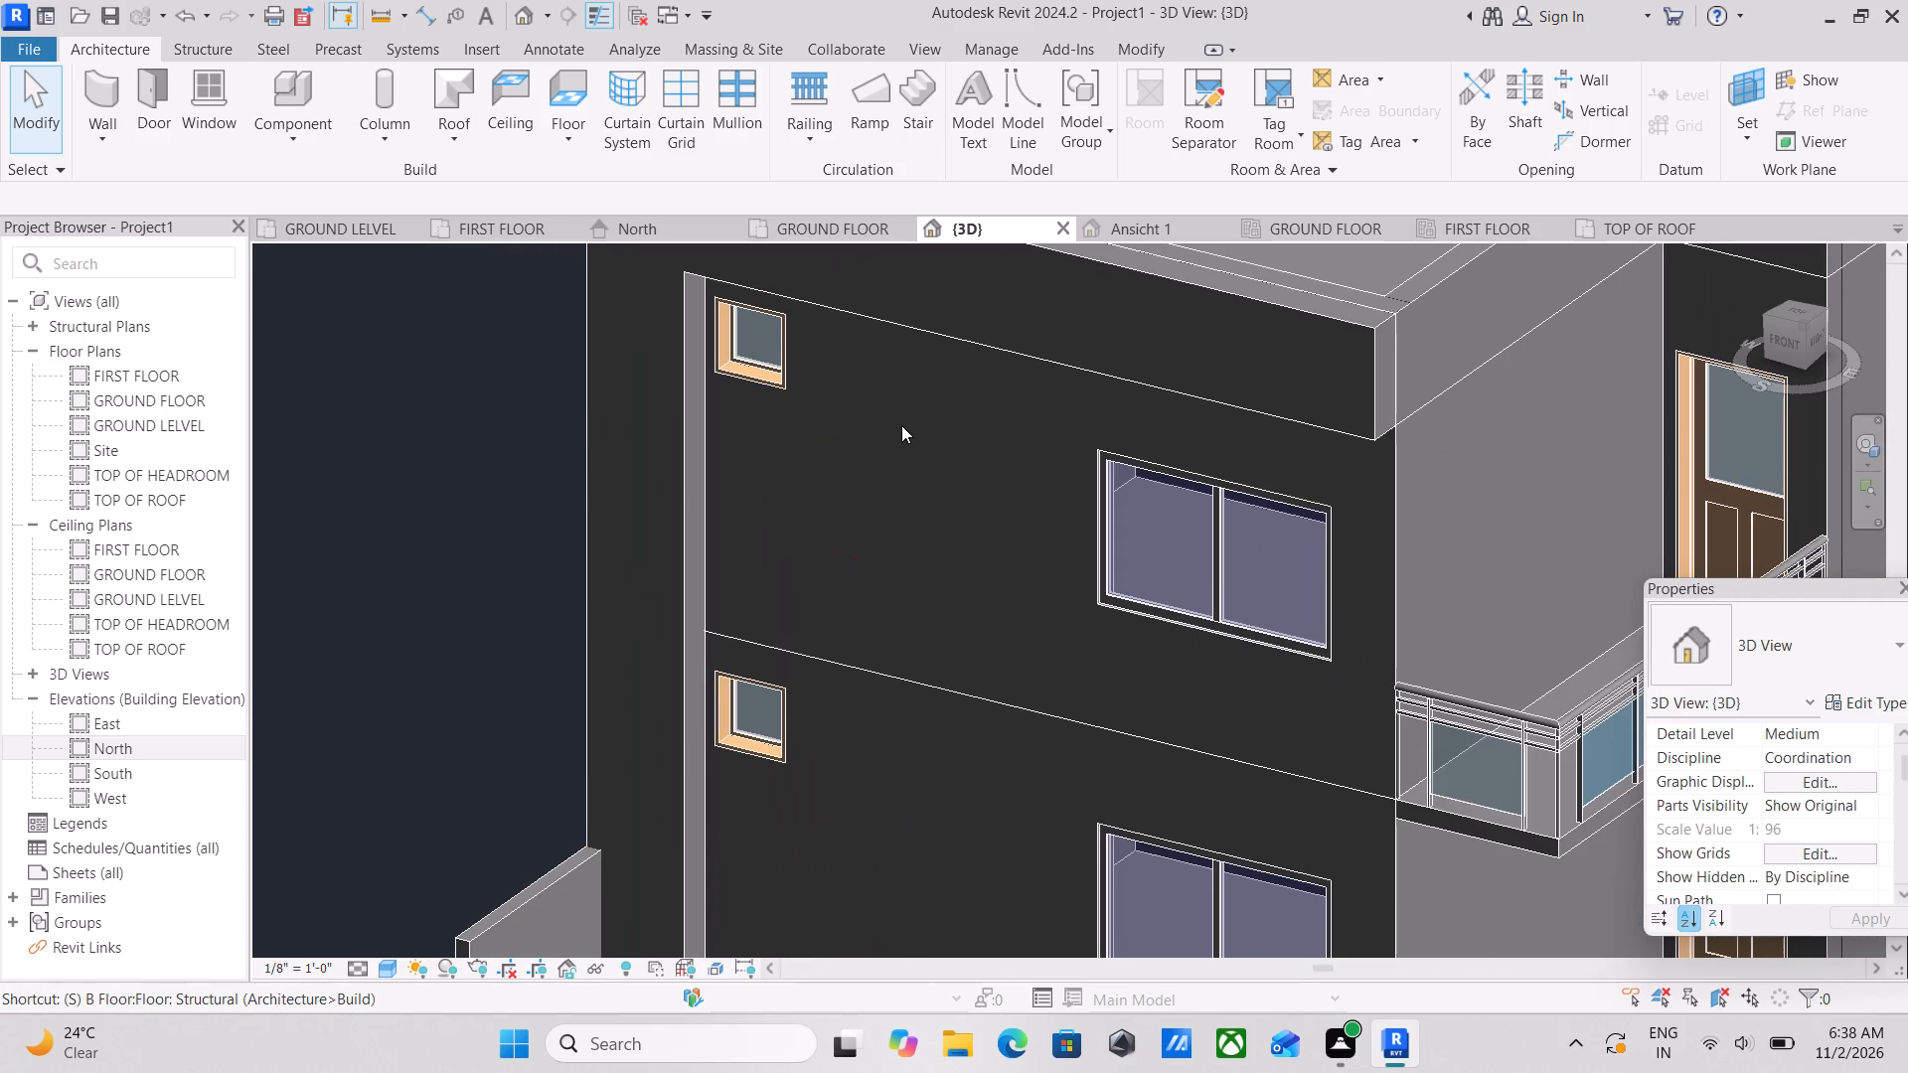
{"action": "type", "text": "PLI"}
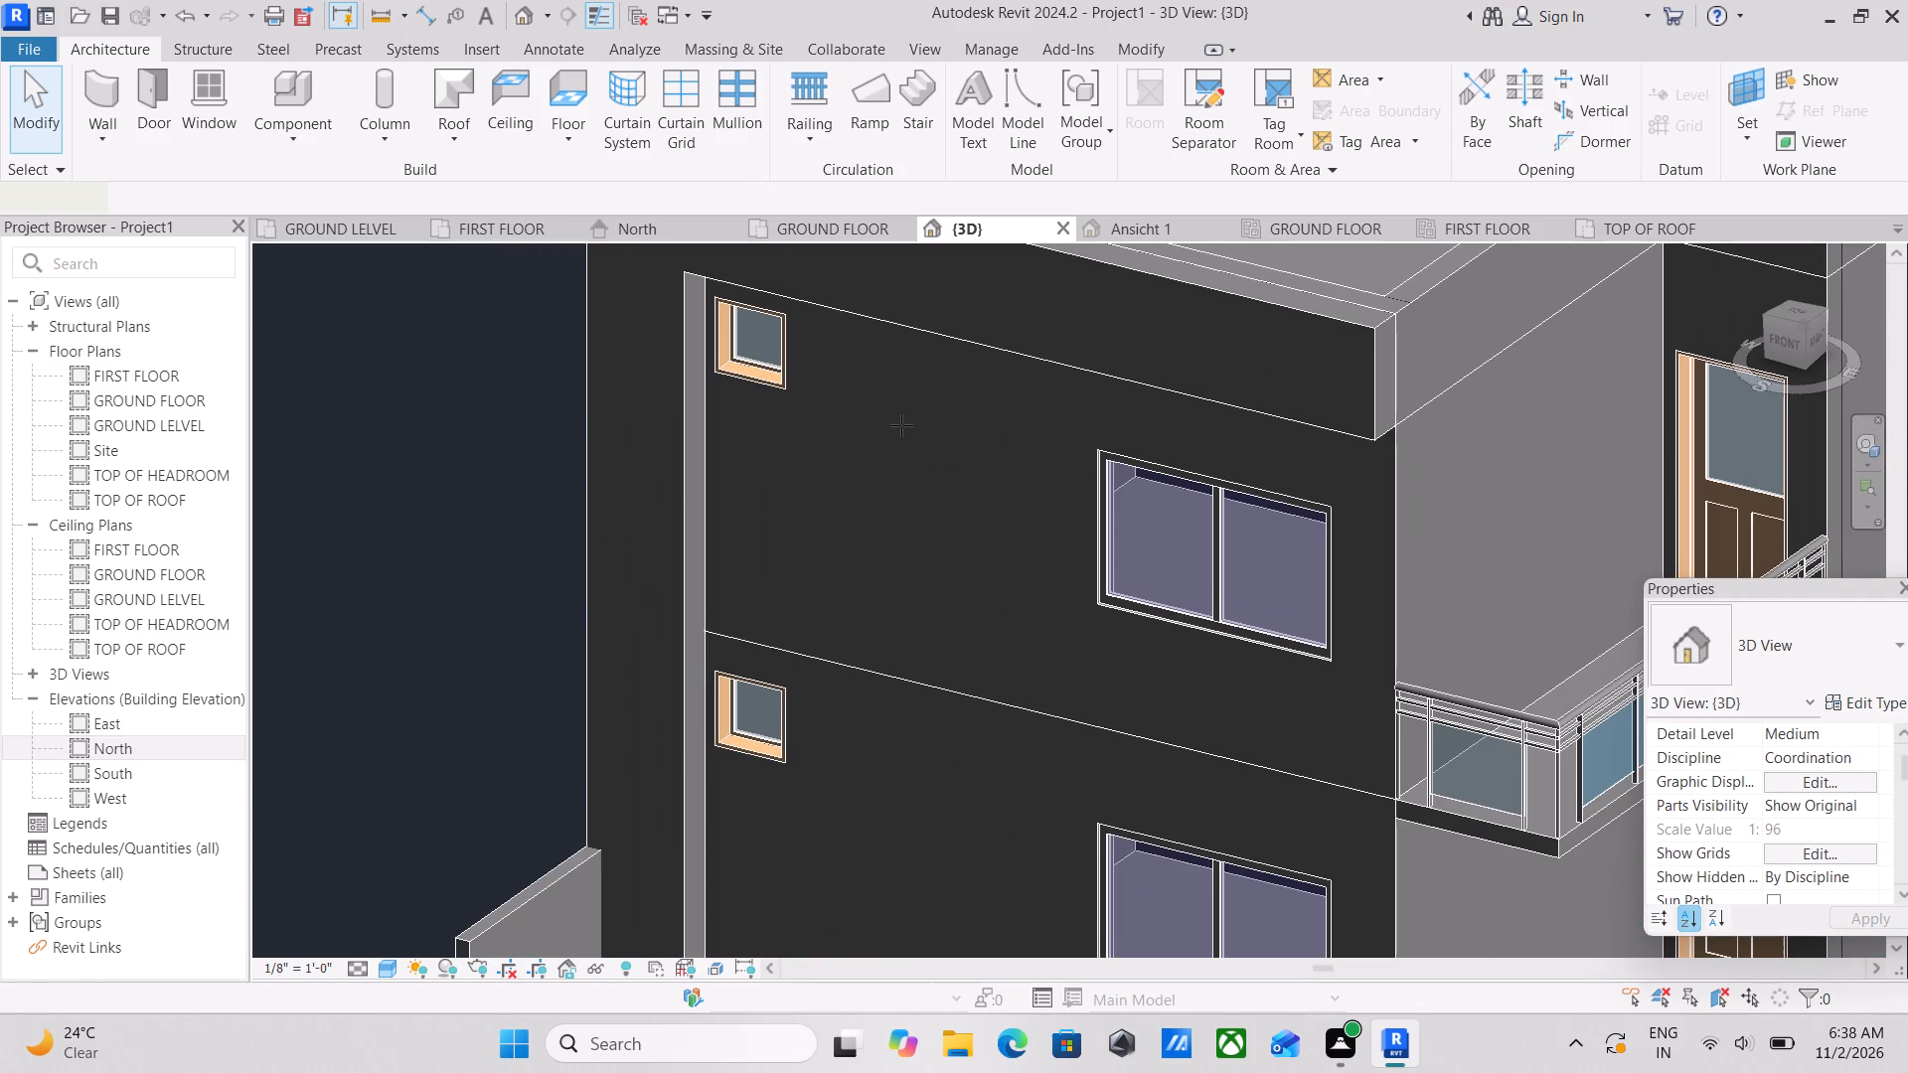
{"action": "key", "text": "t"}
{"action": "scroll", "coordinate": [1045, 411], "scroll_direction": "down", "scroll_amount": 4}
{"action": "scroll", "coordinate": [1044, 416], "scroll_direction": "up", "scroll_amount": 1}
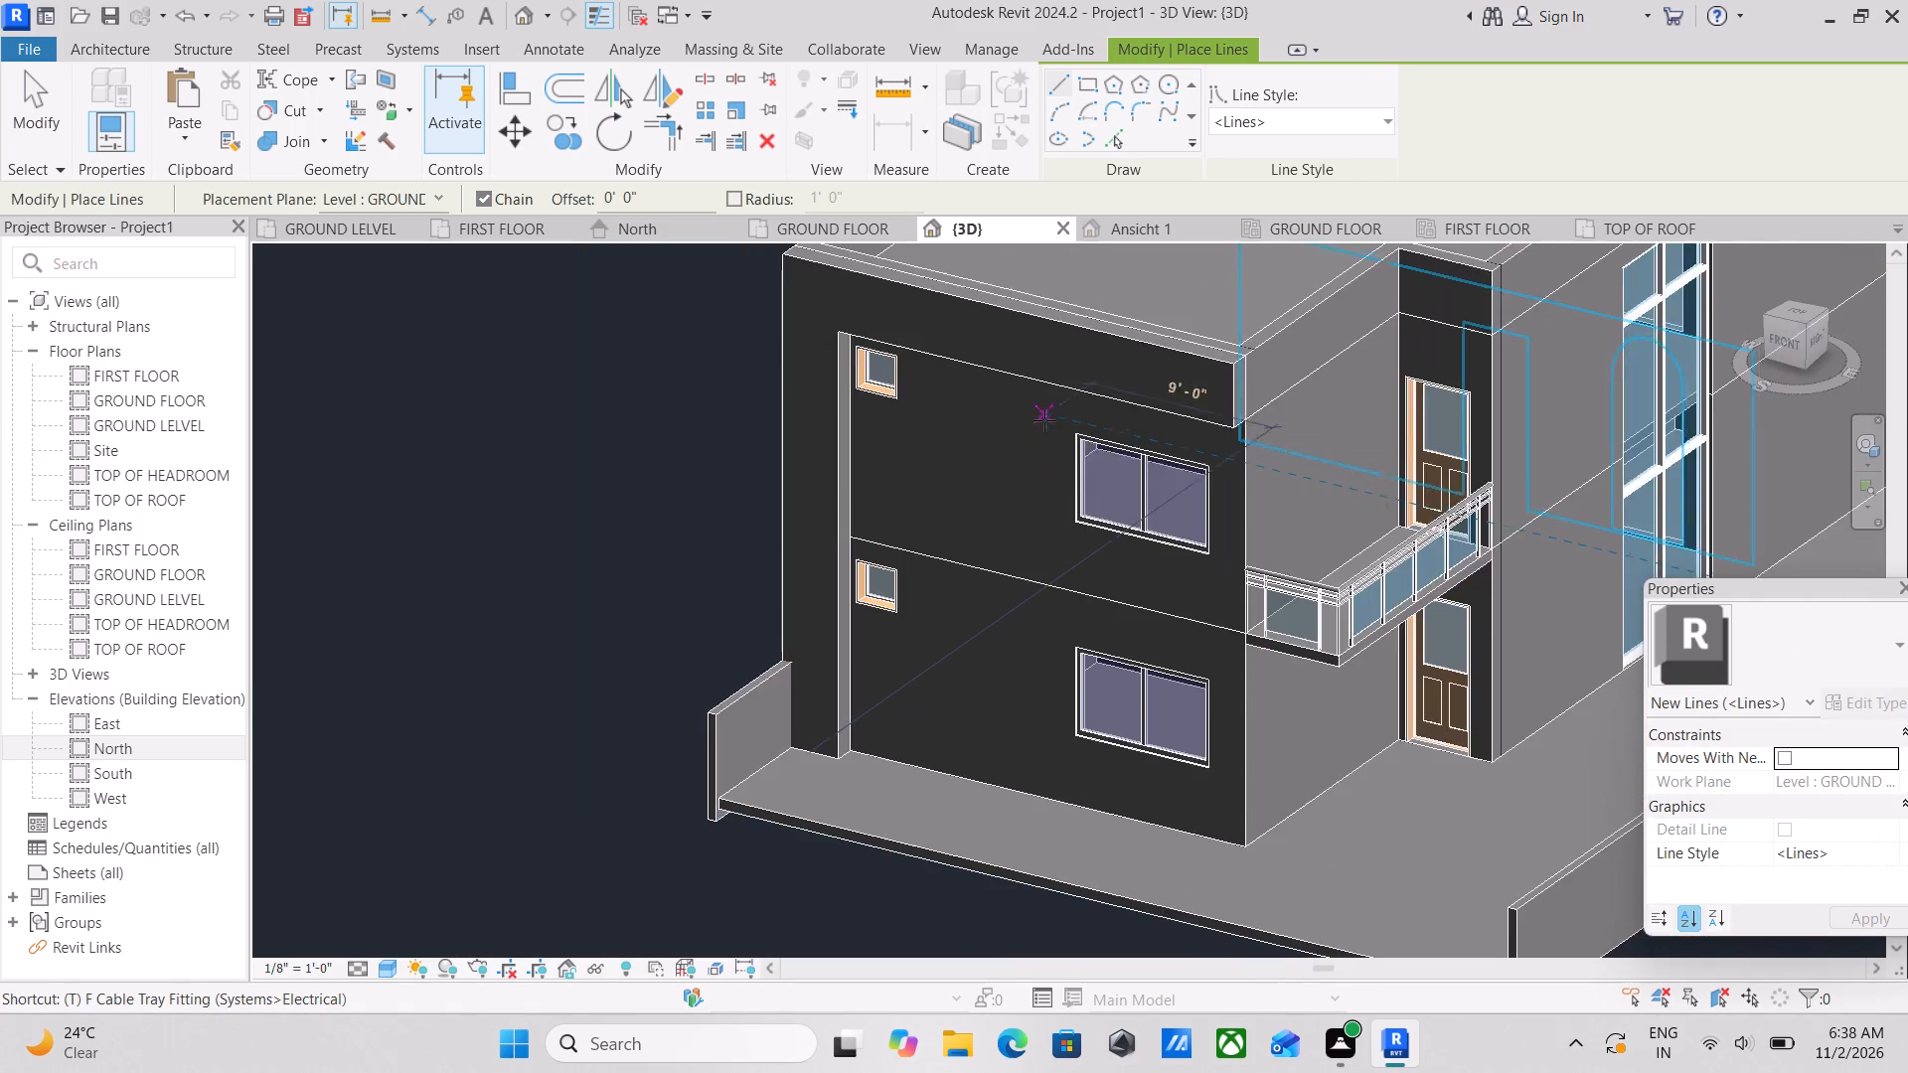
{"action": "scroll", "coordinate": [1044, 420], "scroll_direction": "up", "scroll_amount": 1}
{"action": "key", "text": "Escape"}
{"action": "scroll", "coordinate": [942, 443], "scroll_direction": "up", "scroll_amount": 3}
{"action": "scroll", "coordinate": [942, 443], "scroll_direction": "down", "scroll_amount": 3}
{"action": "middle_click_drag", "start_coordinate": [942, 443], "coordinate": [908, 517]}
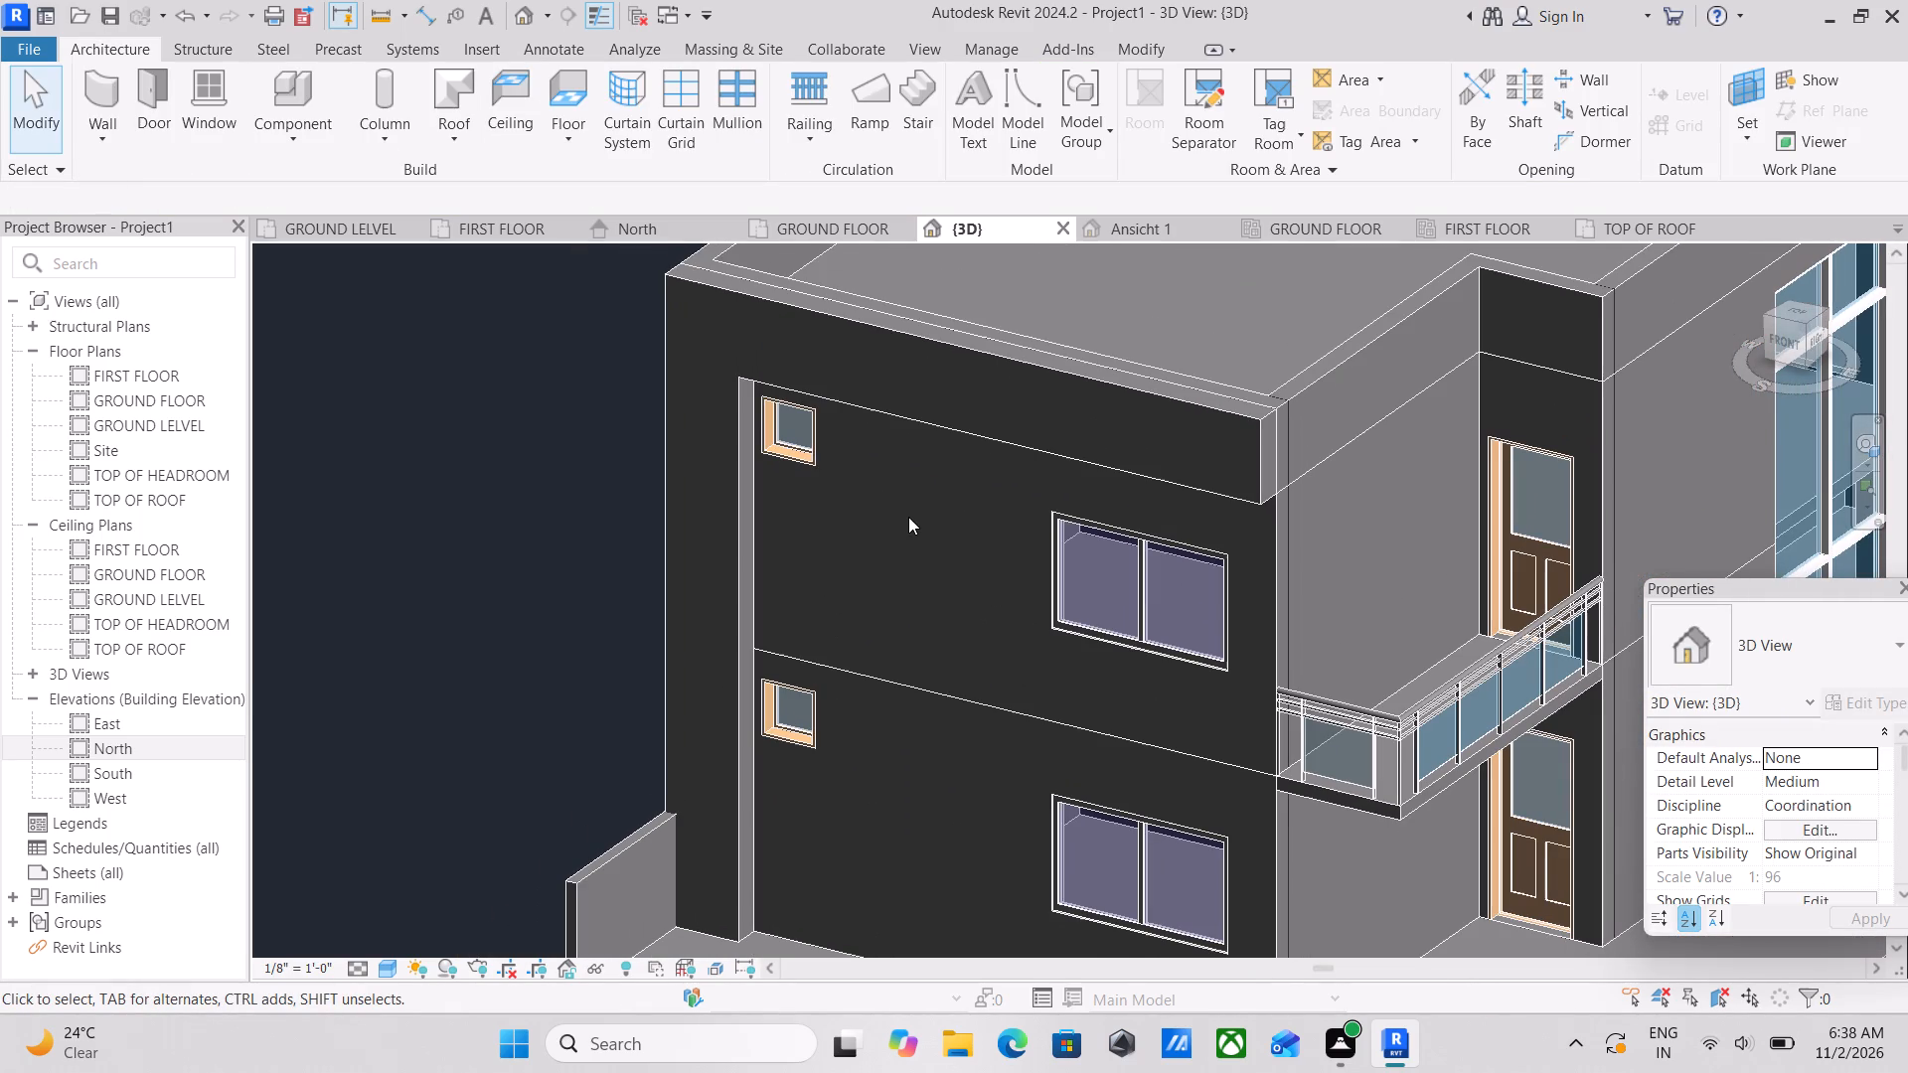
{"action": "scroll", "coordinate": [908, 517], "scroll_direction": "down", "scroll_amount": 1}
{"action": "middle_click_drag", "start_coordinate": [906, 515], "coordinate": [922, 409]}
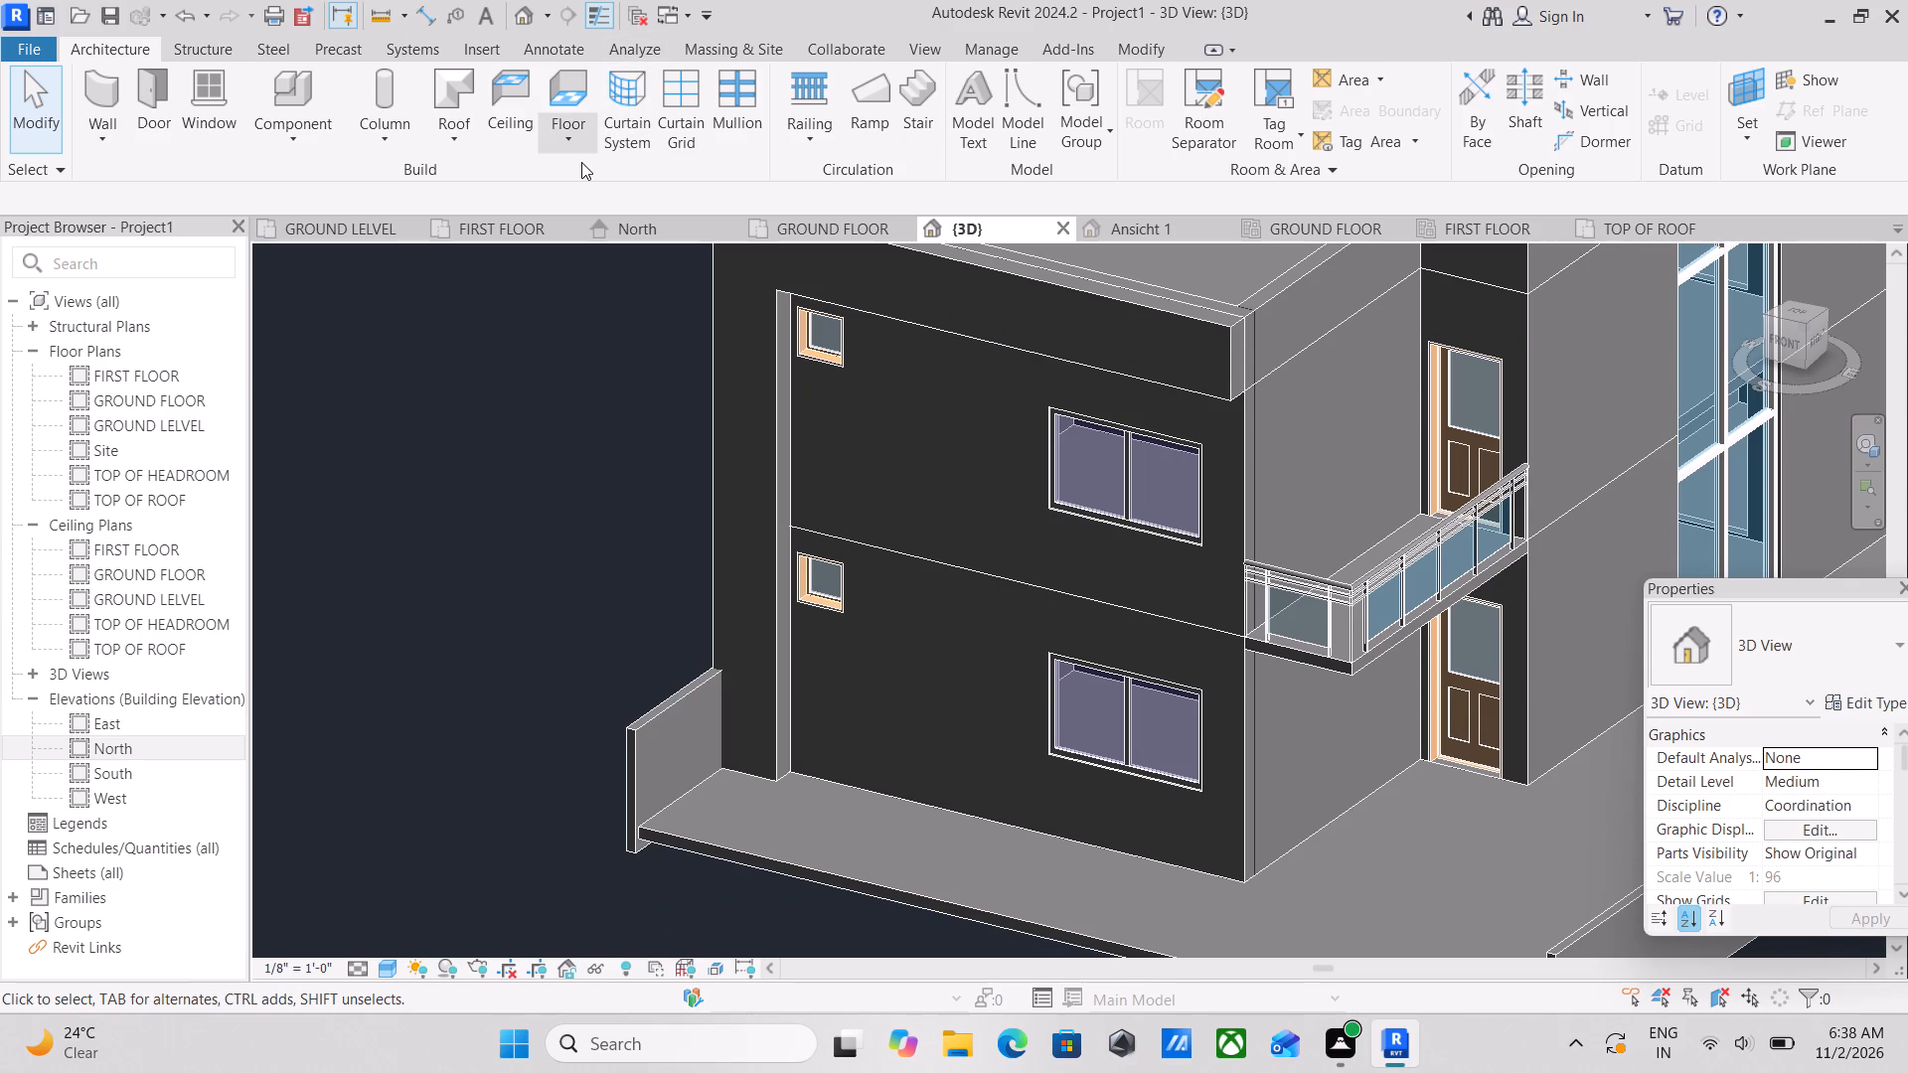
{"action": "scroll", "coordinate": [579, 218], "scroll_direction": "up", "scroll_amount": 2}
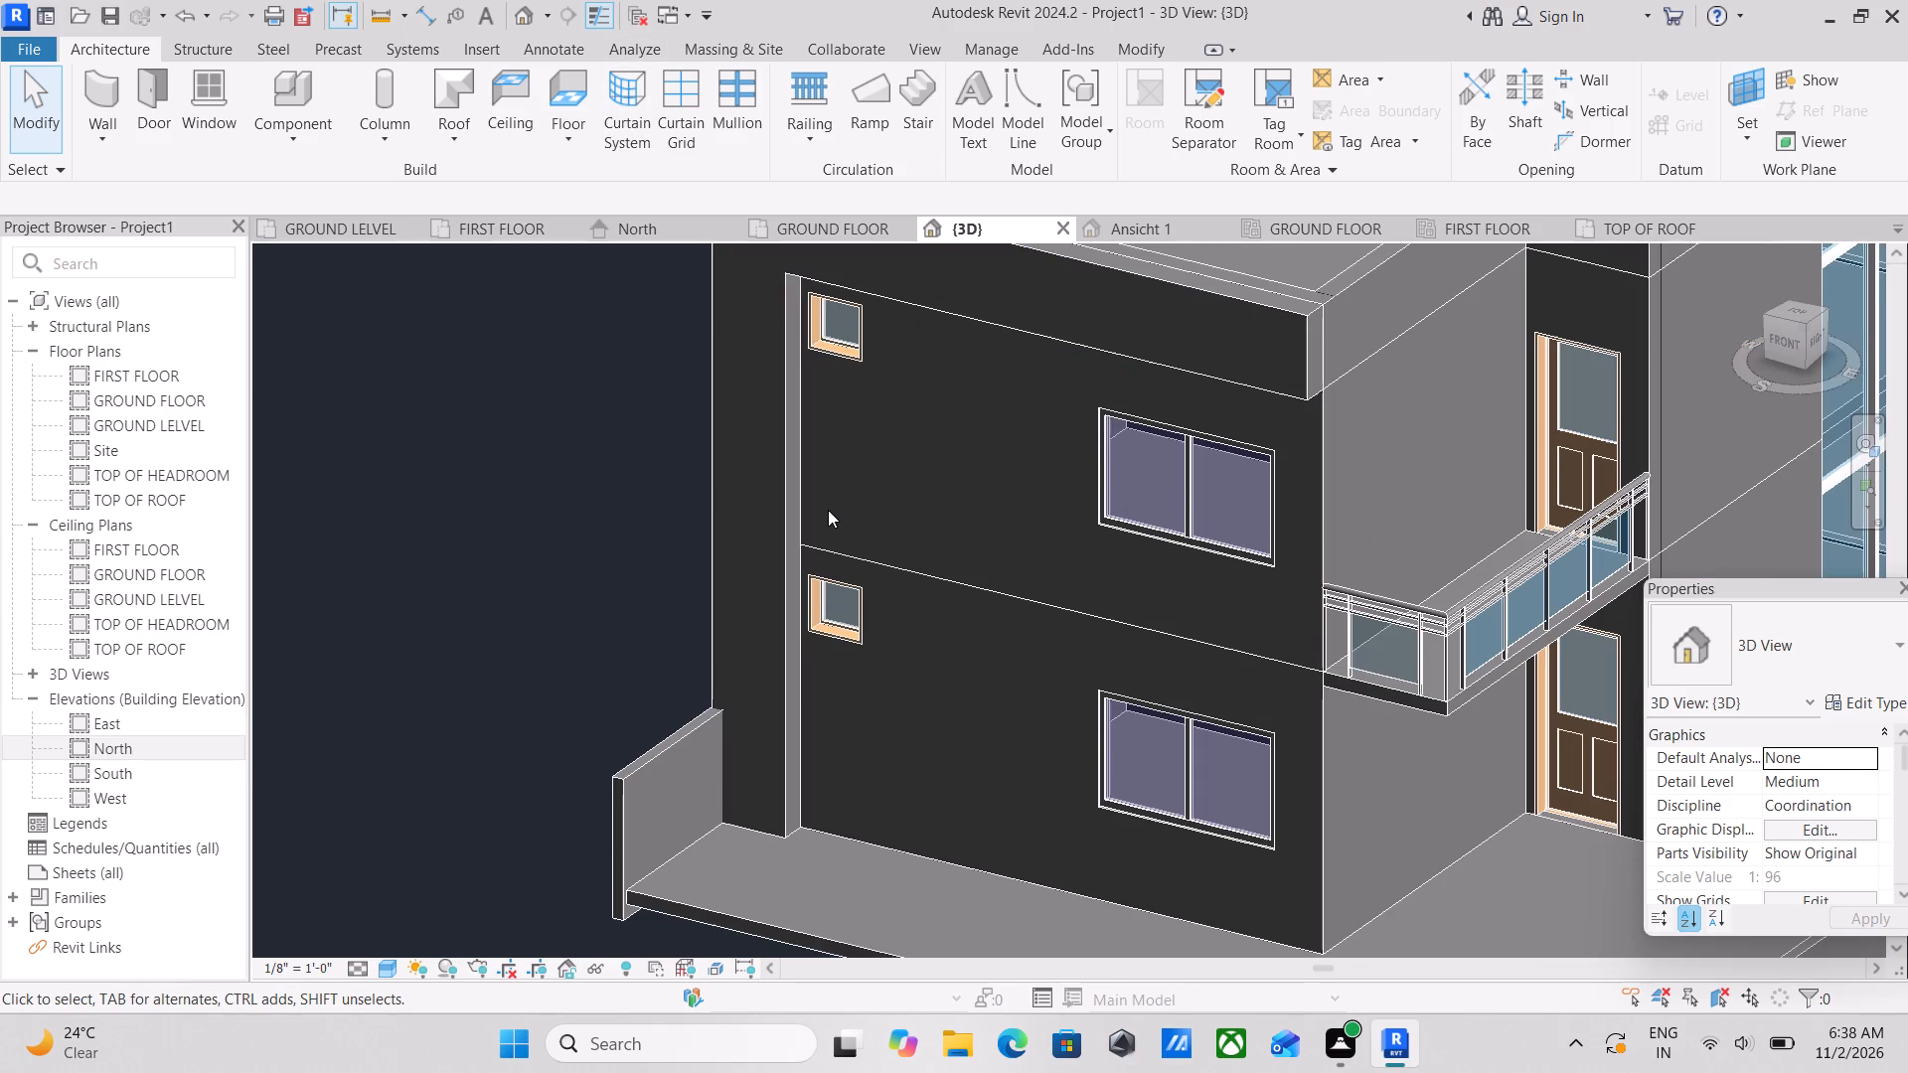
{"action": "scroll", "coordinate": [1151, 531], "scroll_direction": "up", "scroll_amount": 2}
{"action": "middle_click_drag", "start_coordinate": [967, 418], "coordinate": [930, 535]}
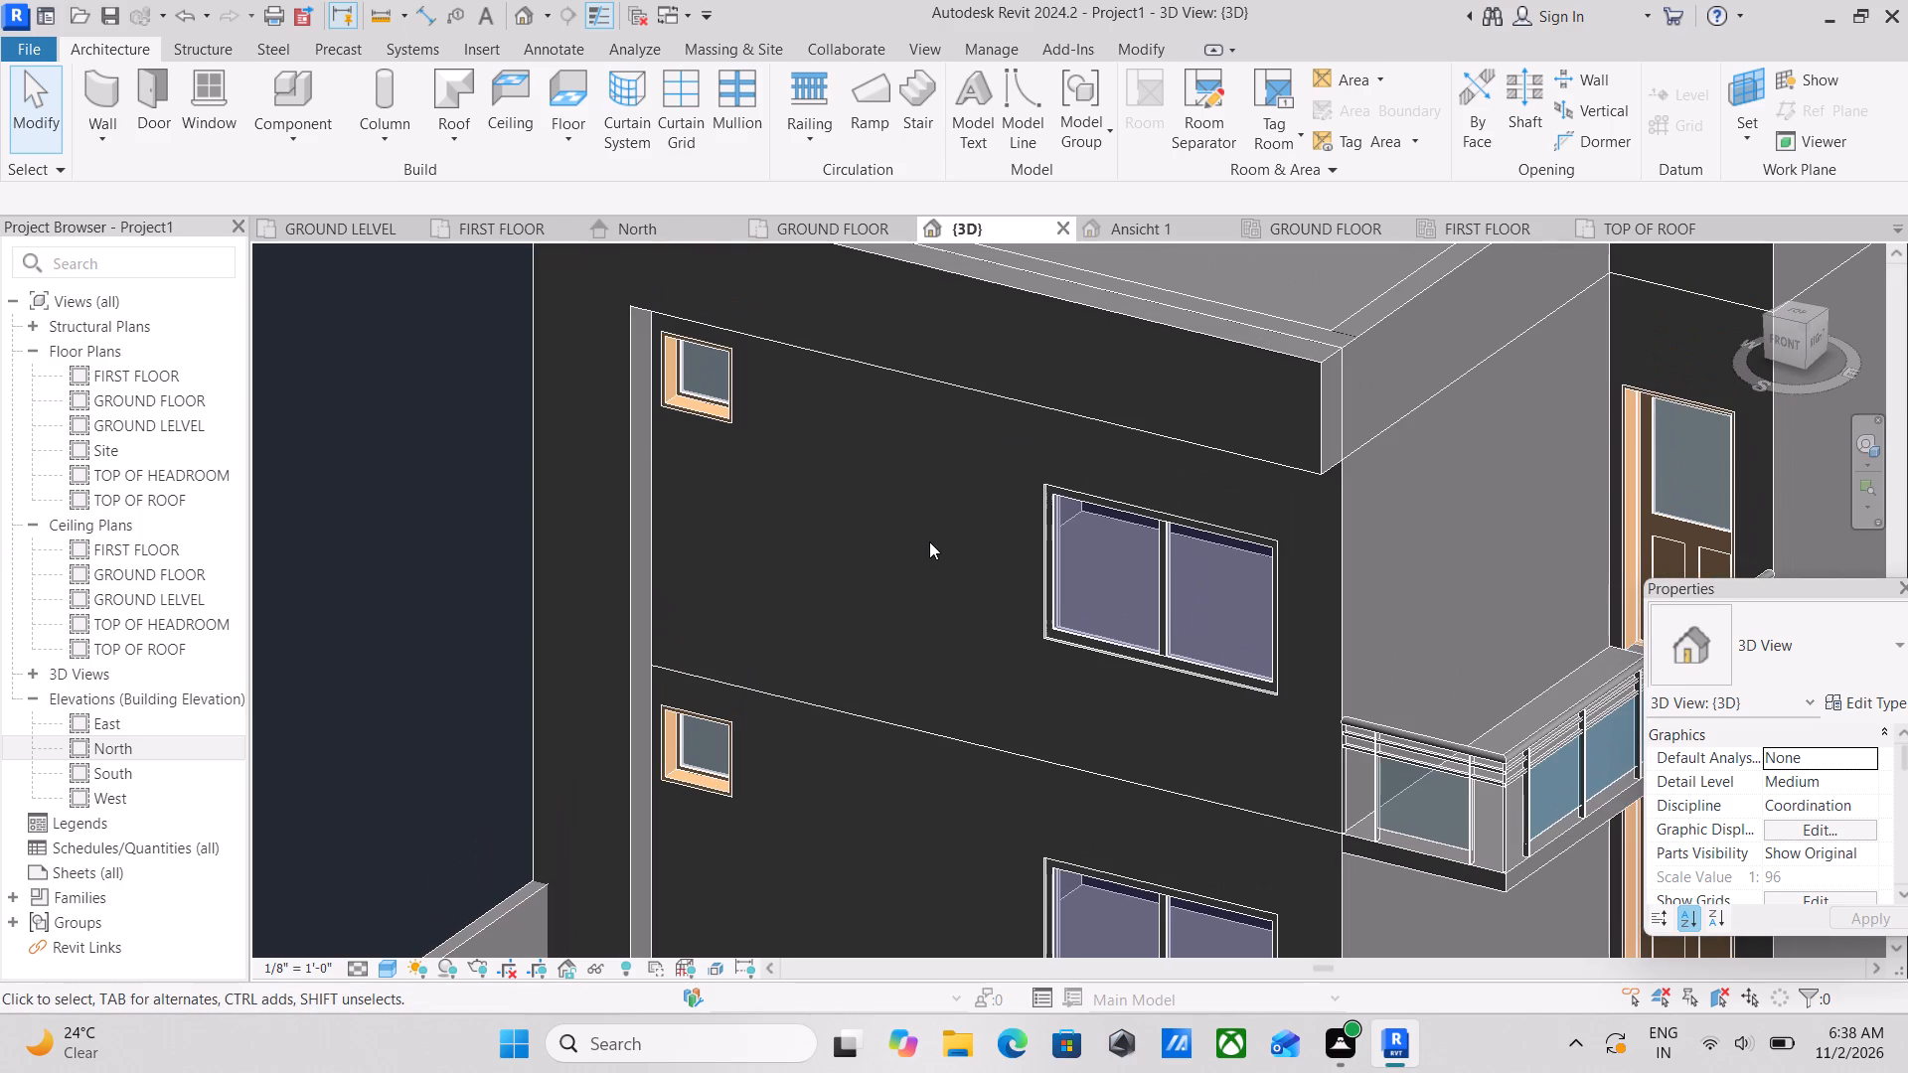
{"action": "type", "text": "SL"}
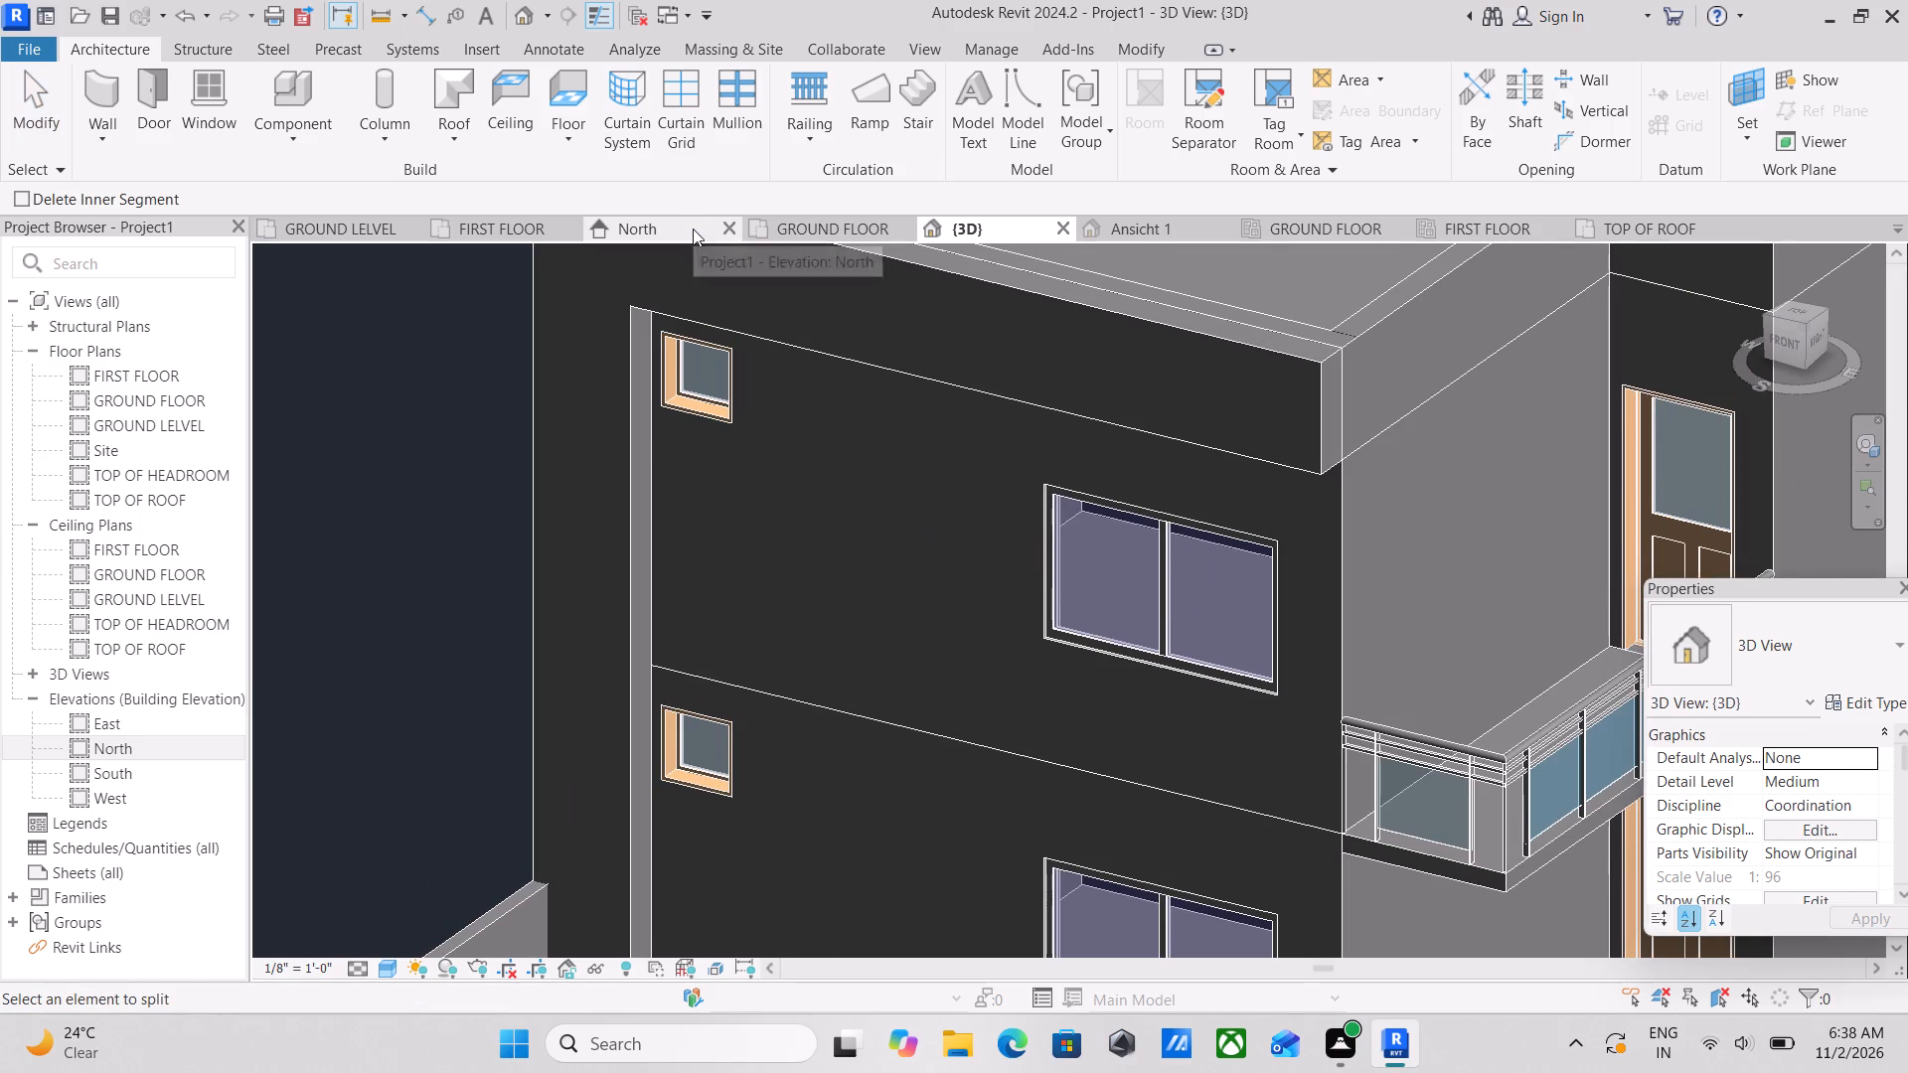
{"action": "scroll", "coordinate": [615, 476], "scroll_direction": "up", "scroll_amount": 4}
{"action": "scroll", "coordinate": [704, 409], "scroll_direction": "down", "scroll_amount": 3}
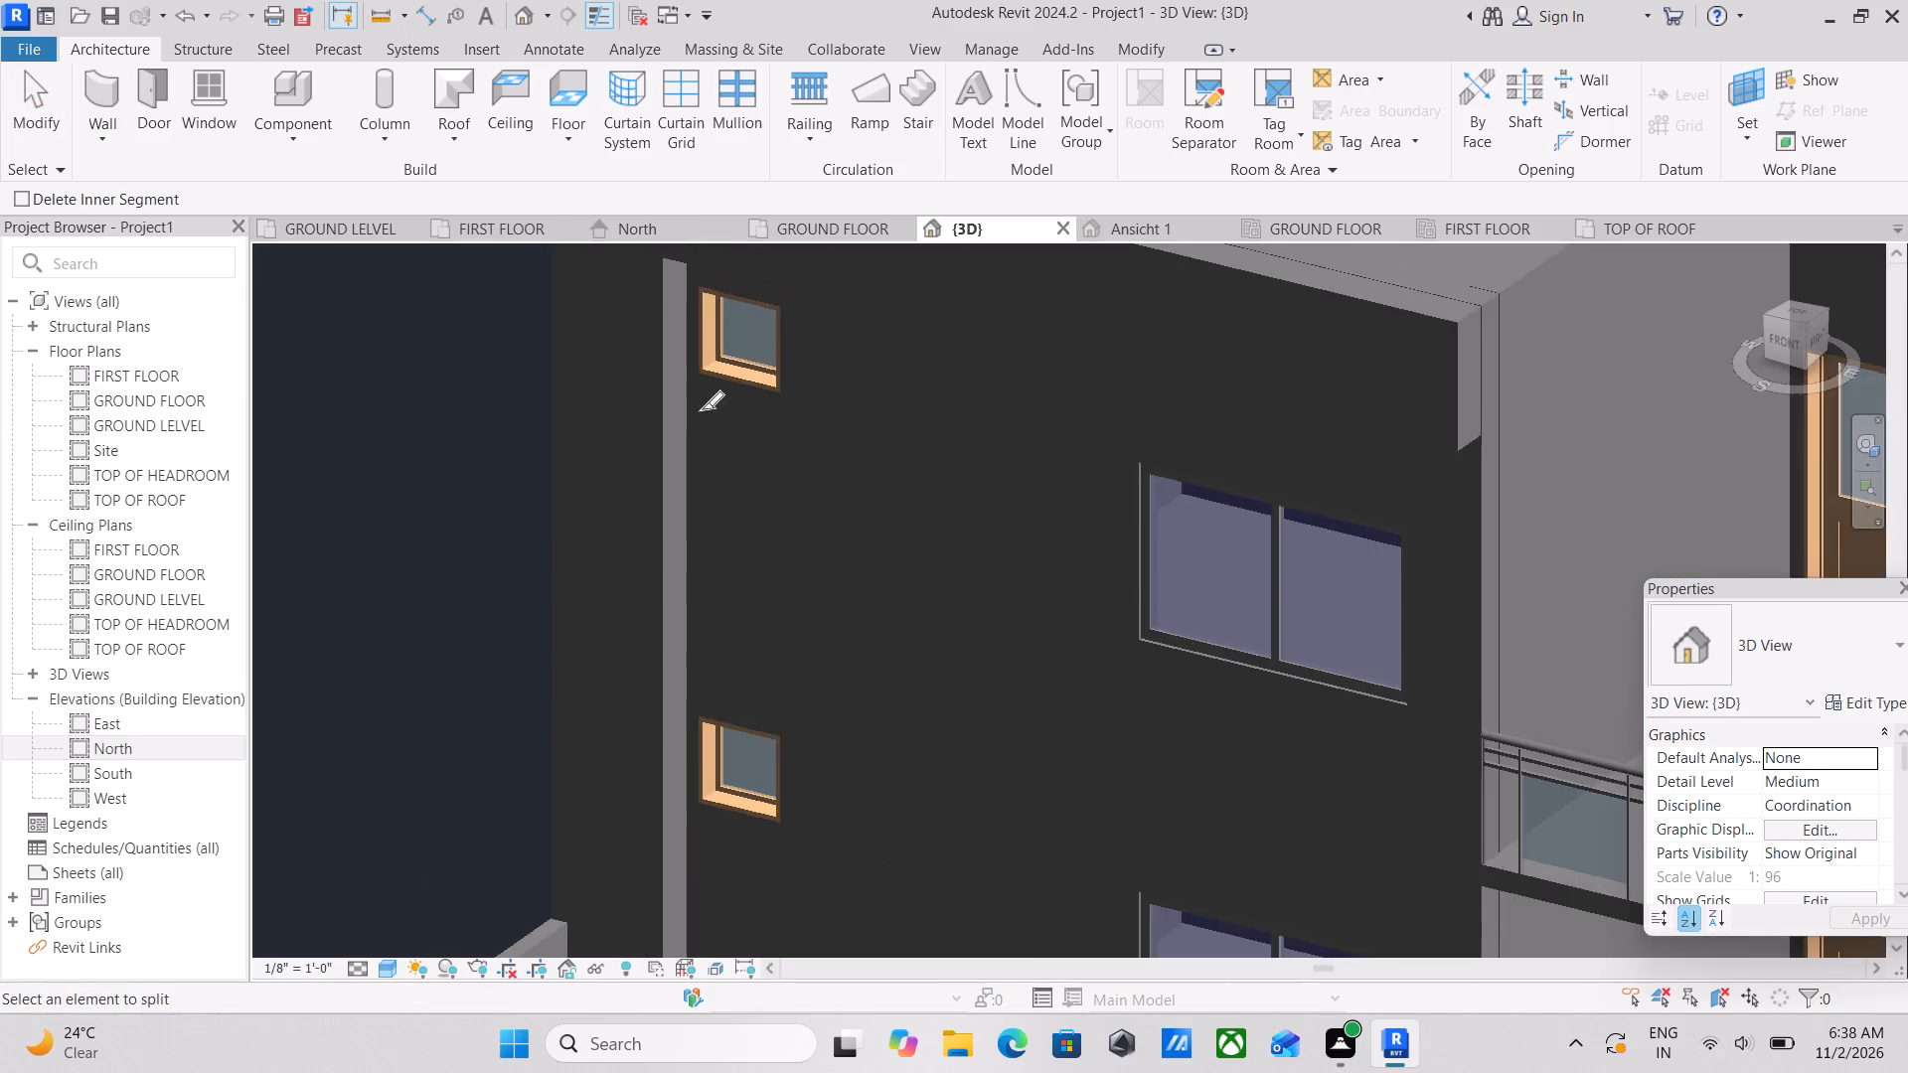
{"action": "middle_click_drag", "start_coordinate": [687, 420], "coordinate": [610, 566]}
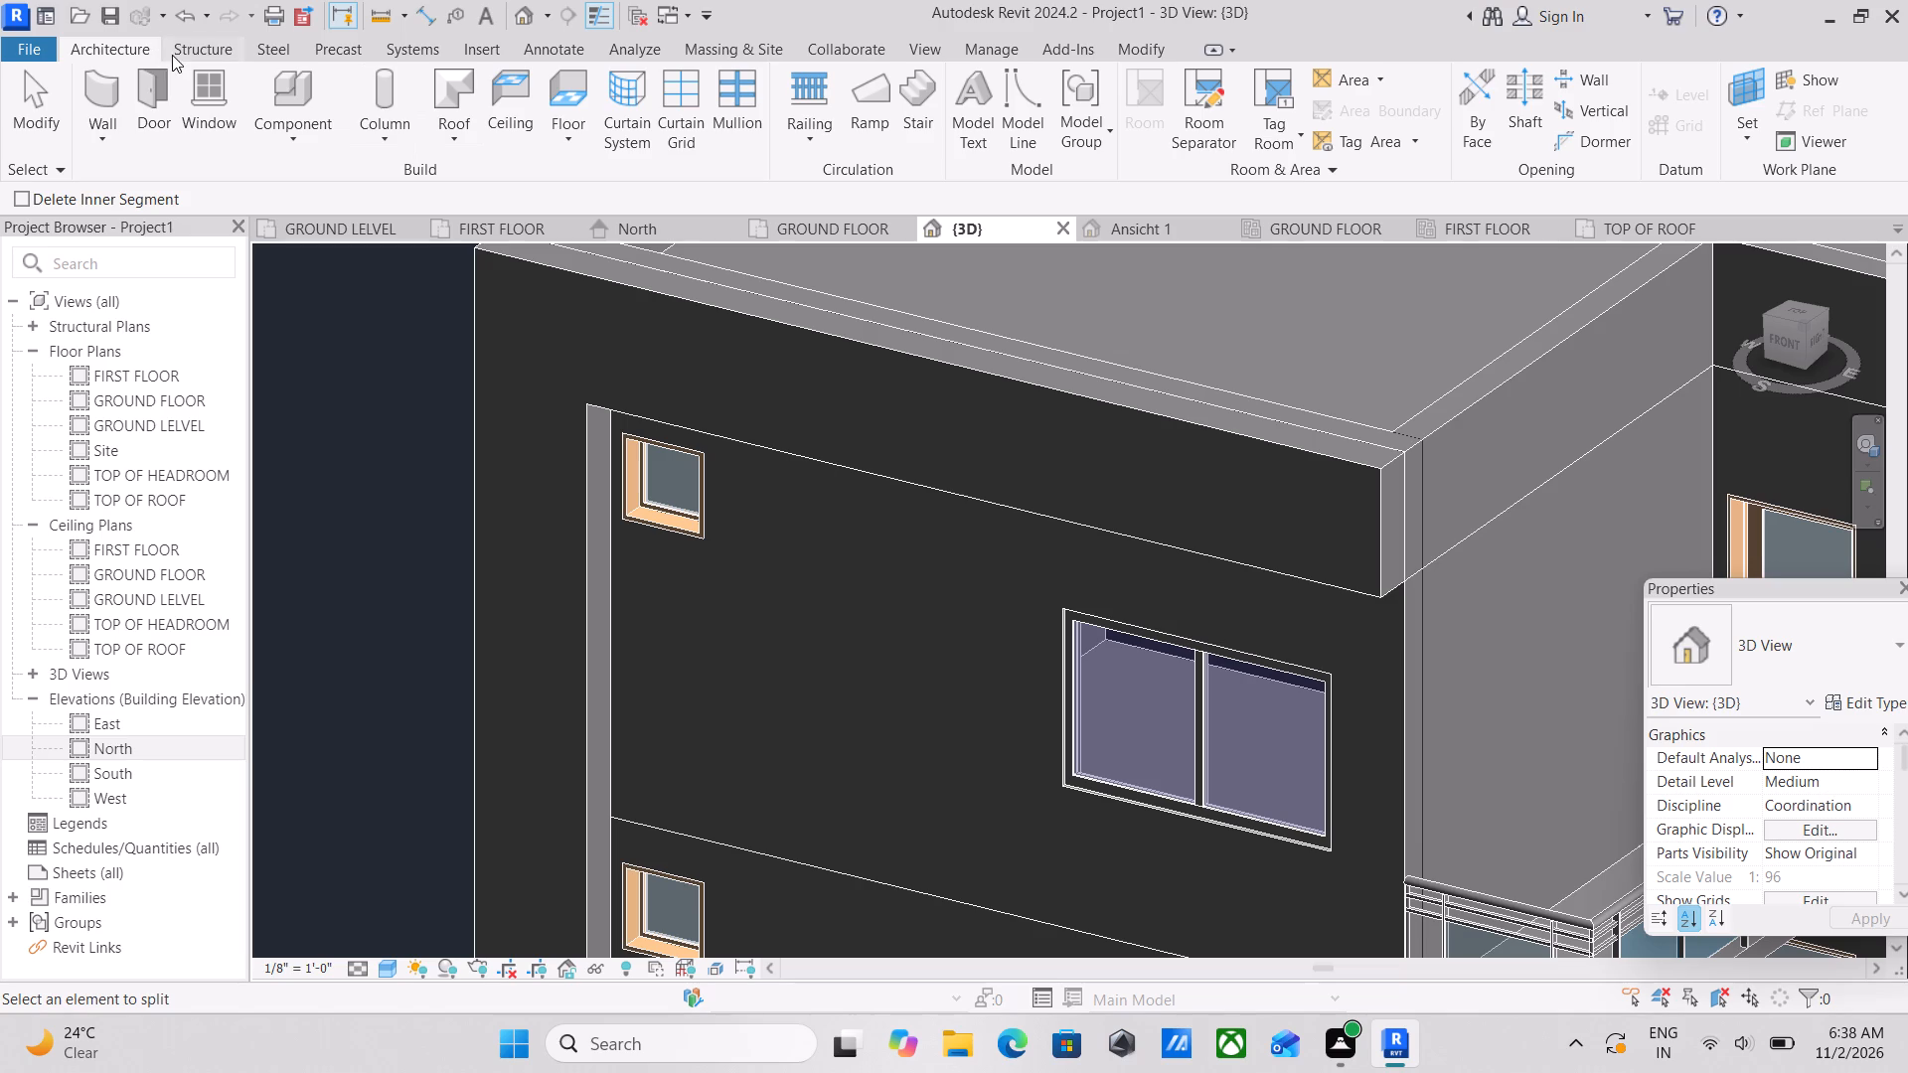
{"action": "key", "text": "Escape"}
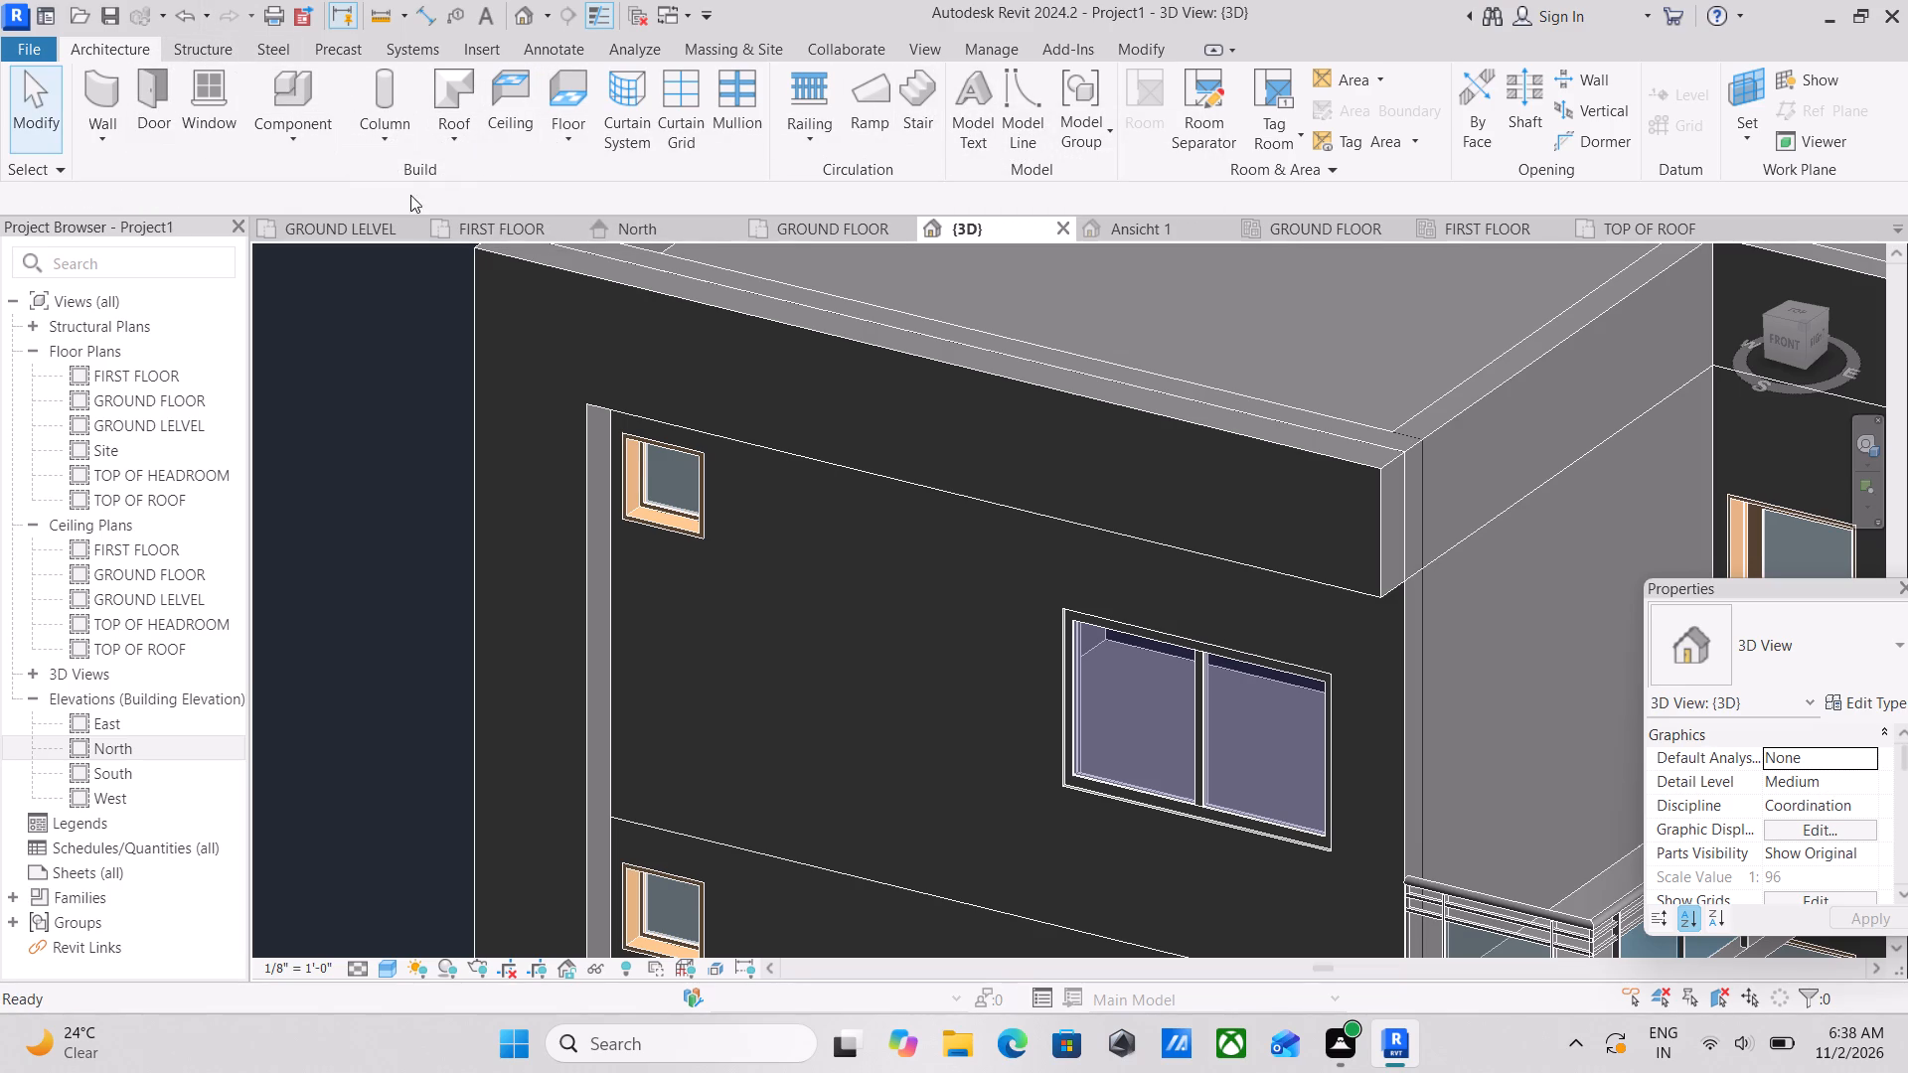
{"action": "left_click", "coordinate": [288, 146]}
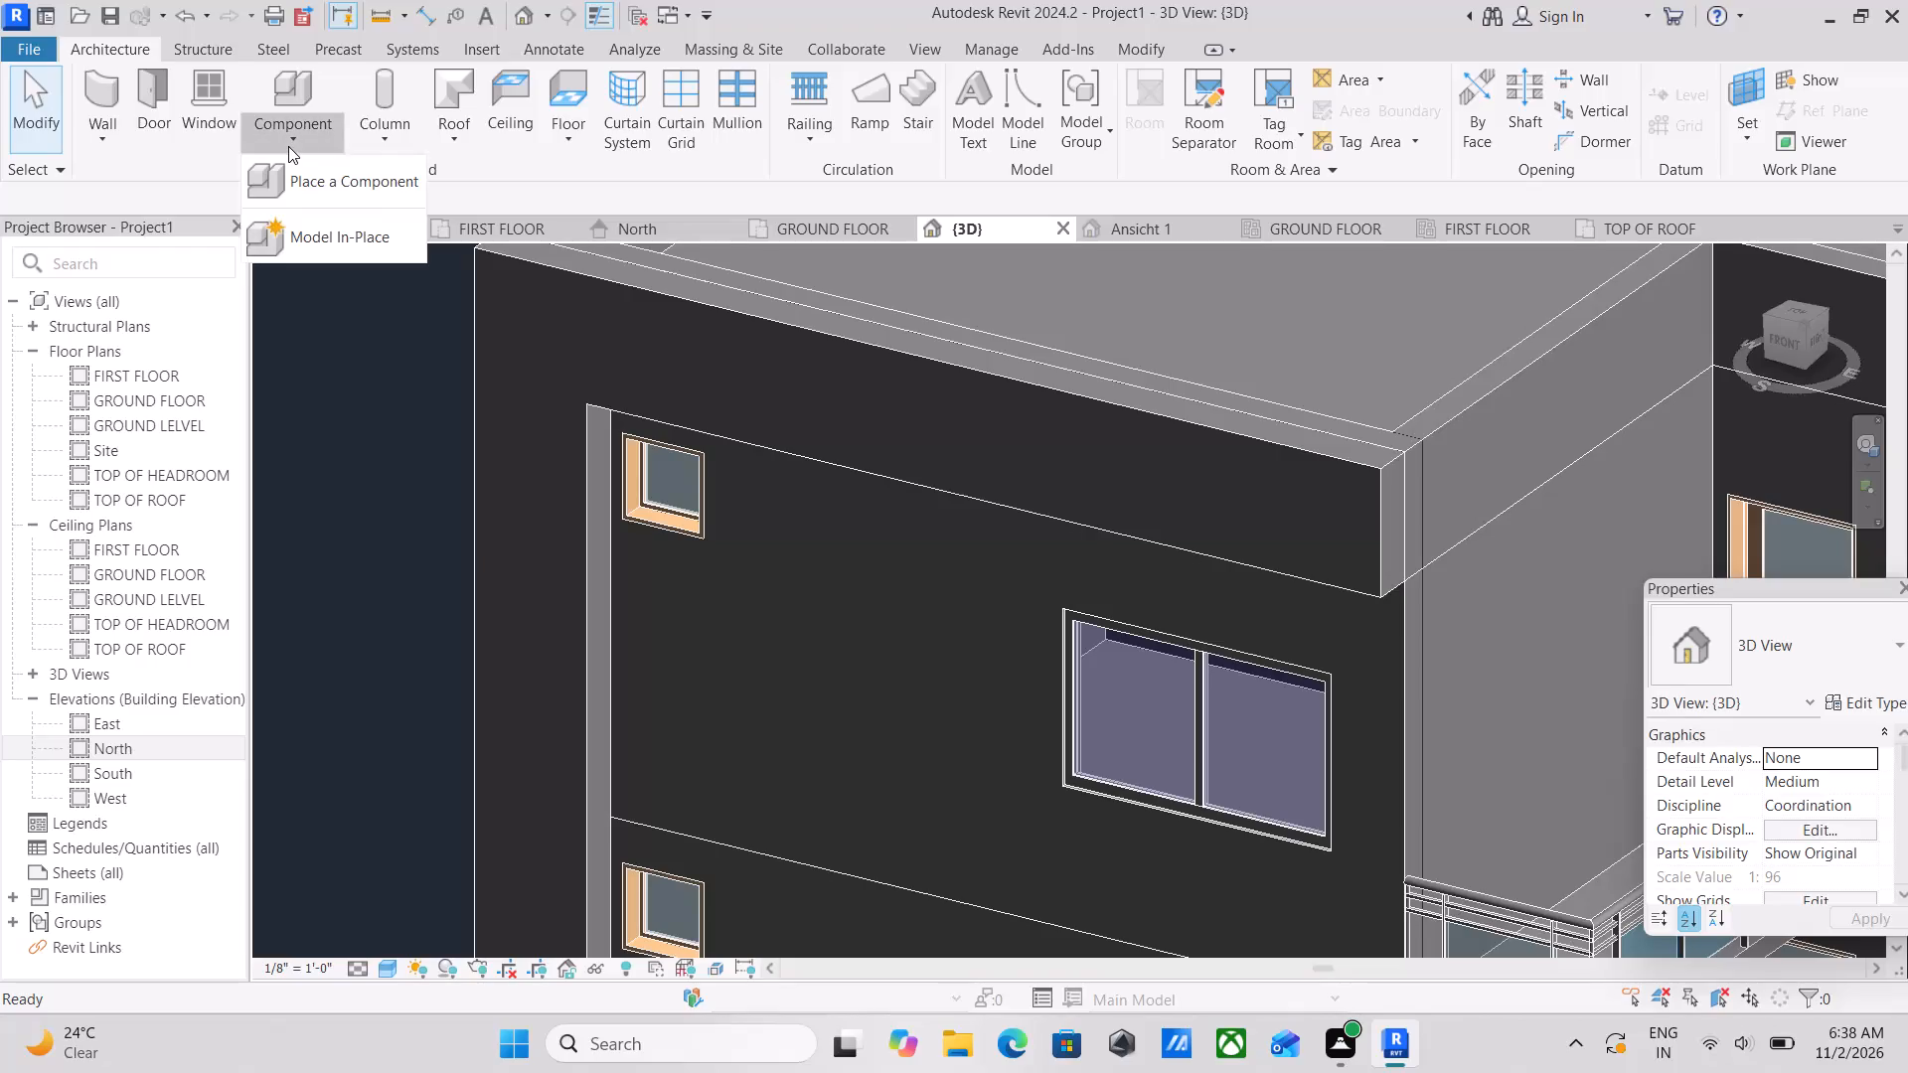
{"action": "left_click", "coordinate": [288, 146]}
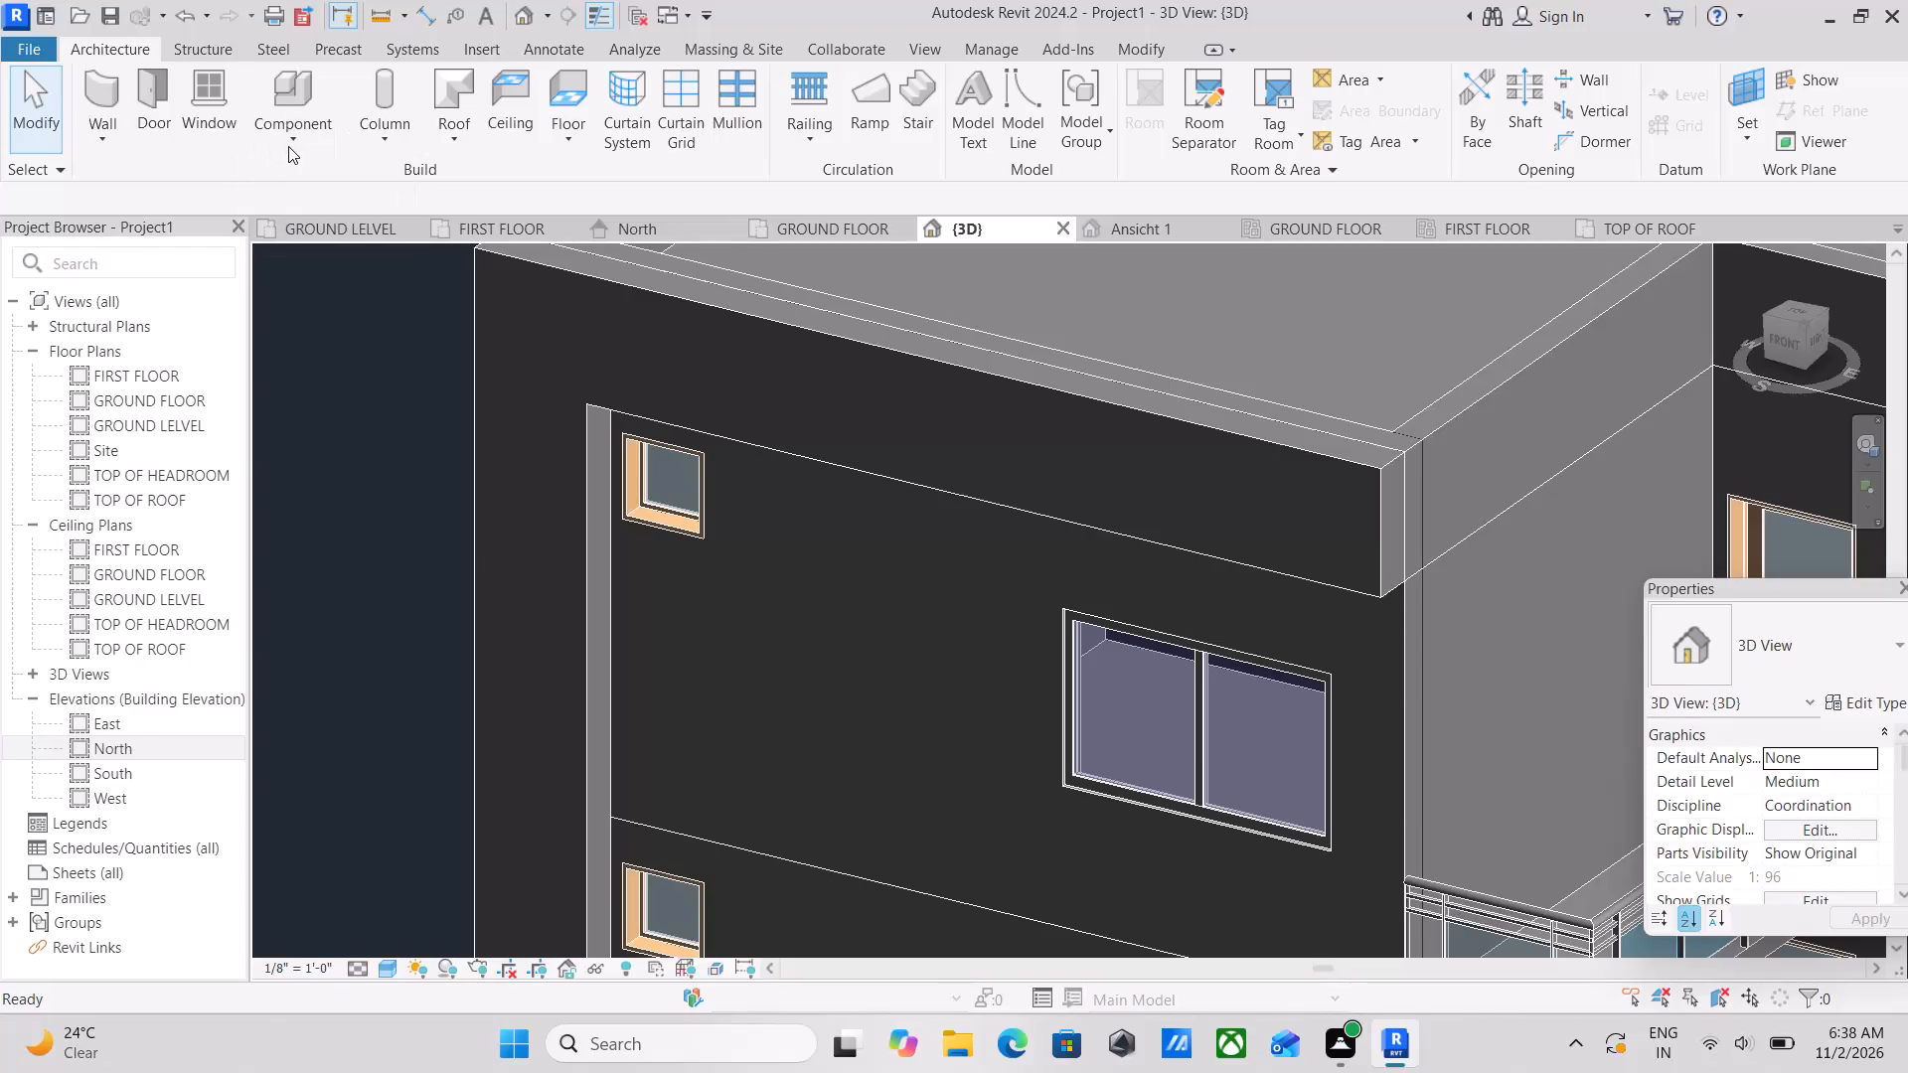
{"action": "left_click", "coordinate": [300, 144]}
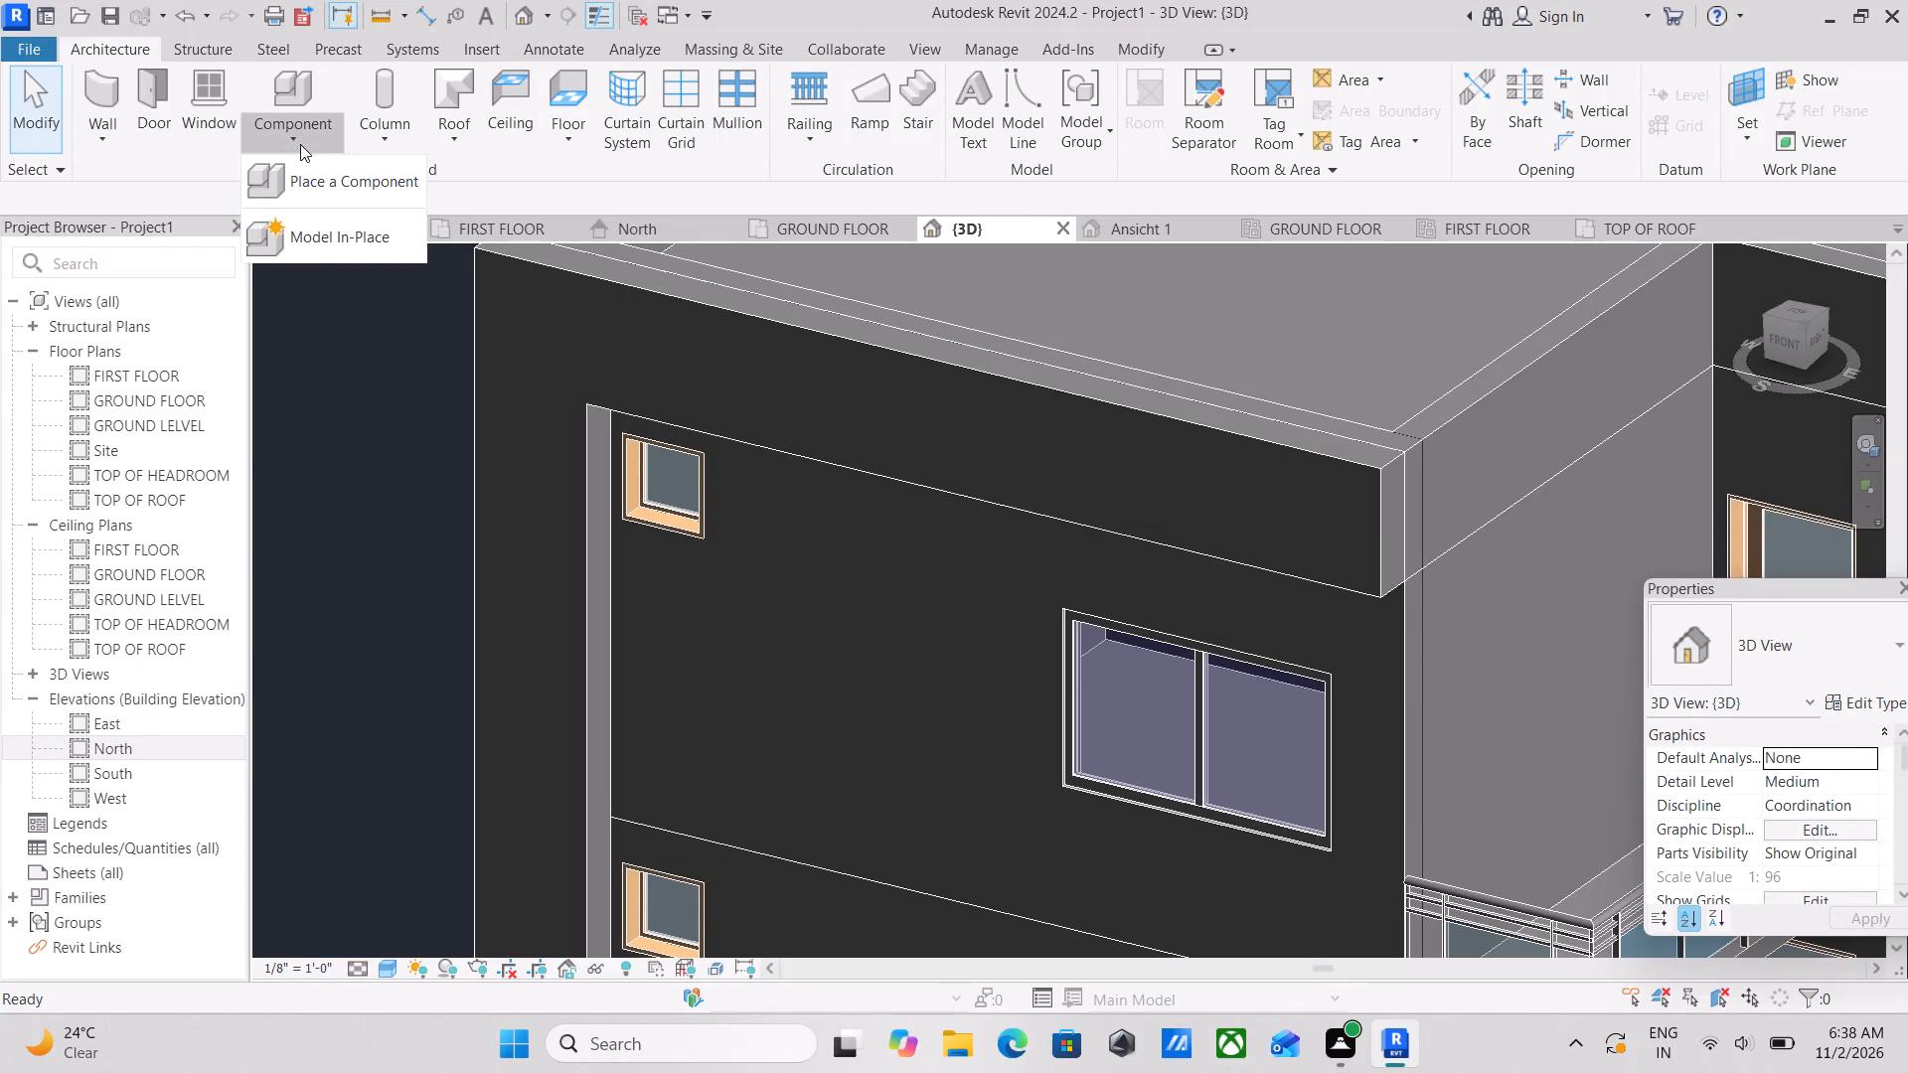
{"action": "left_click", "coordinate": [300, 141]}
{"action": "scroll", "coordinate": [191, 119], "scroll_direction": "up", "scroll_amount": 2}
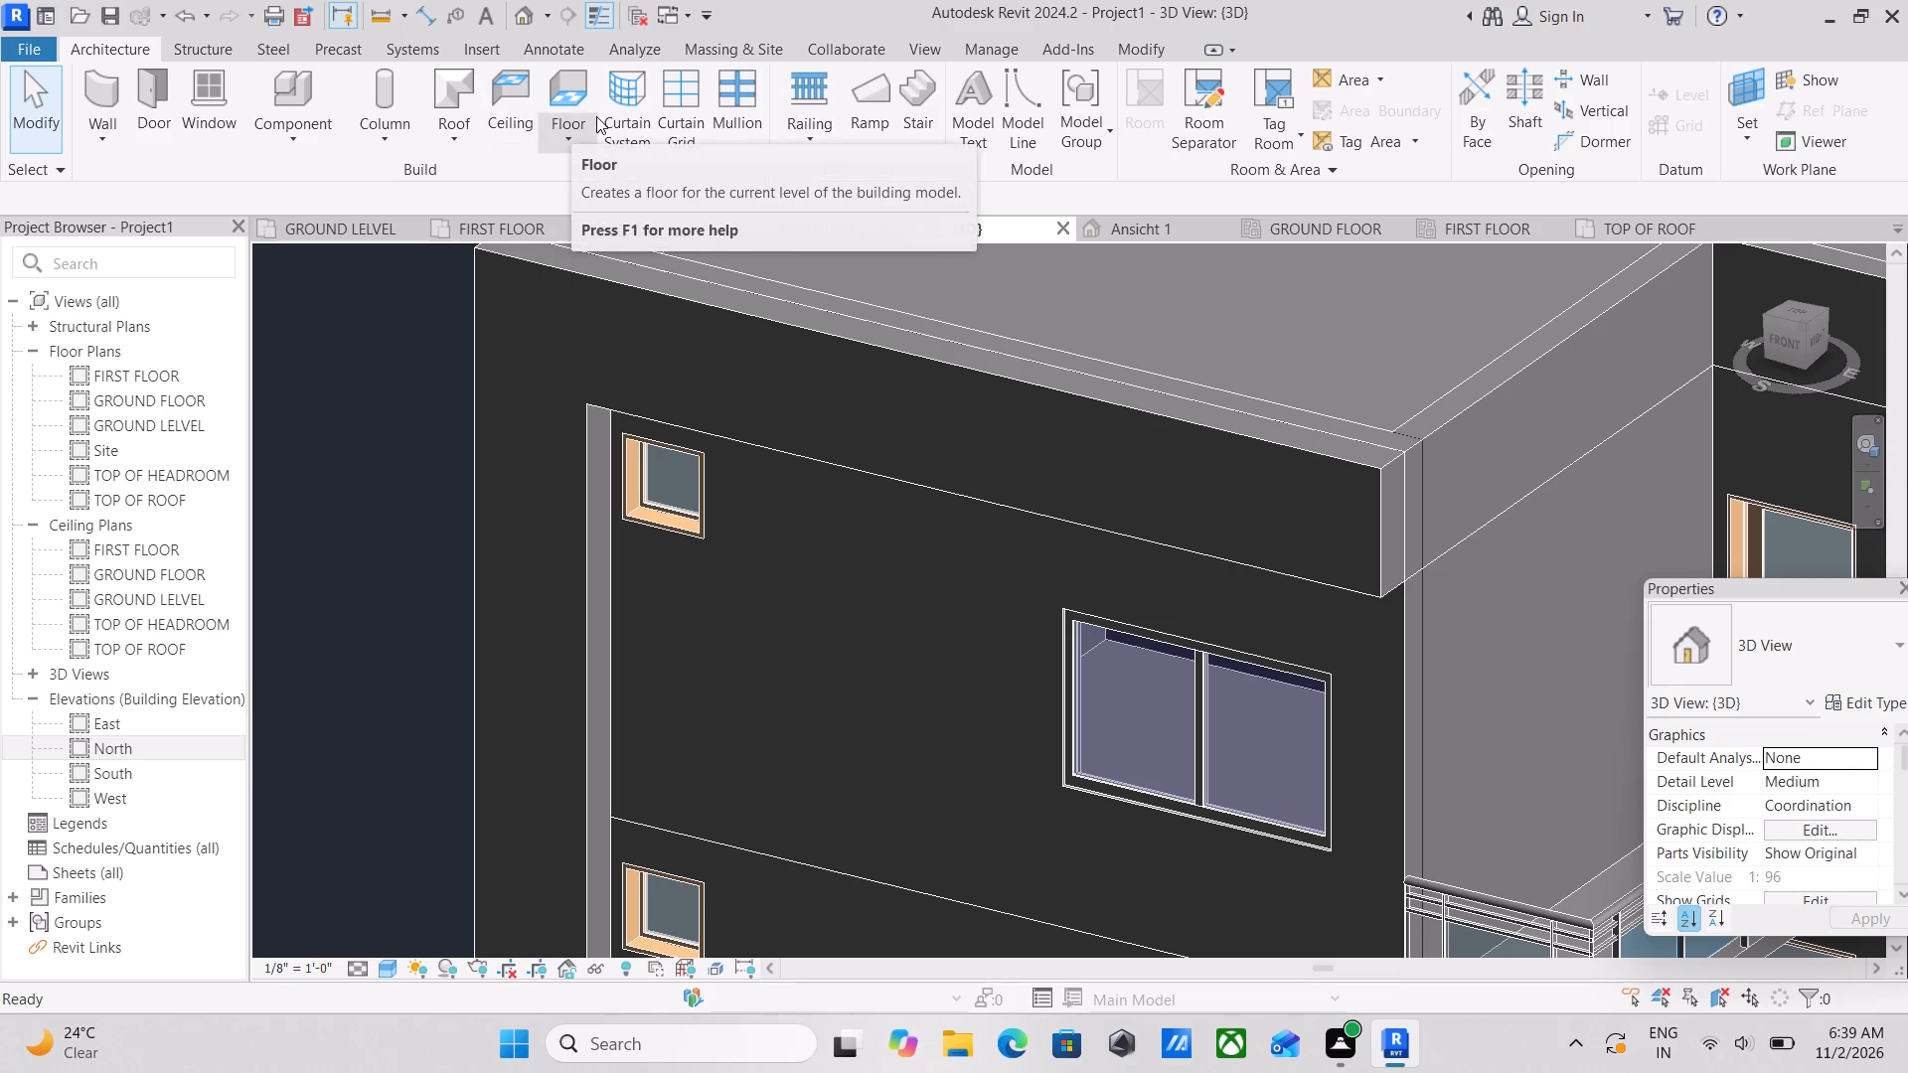
Start Split Face on the upper-storey front face of the OUTER WALL 9" to sketch its region boundary.
{"action": "type", "text": "SF"}
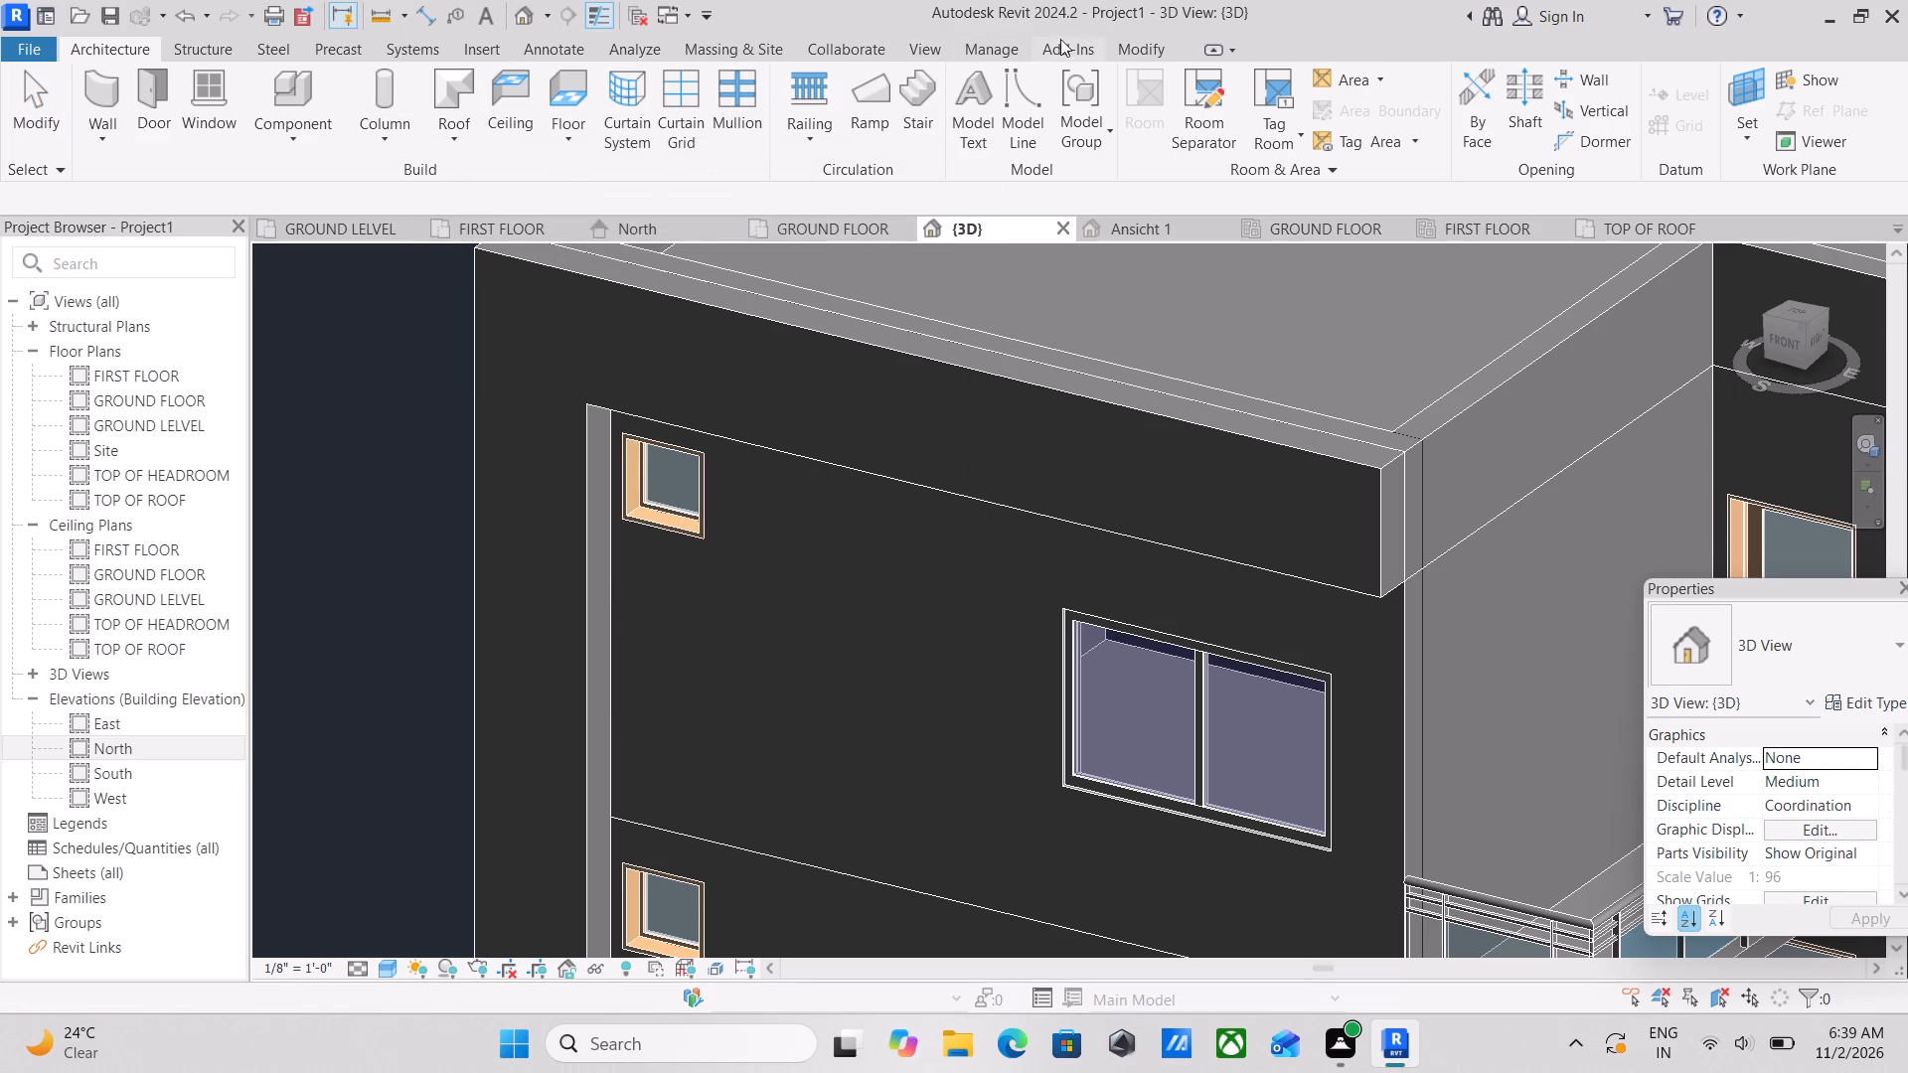
{"action": "left_click", "coordinate": [1138, 47]}
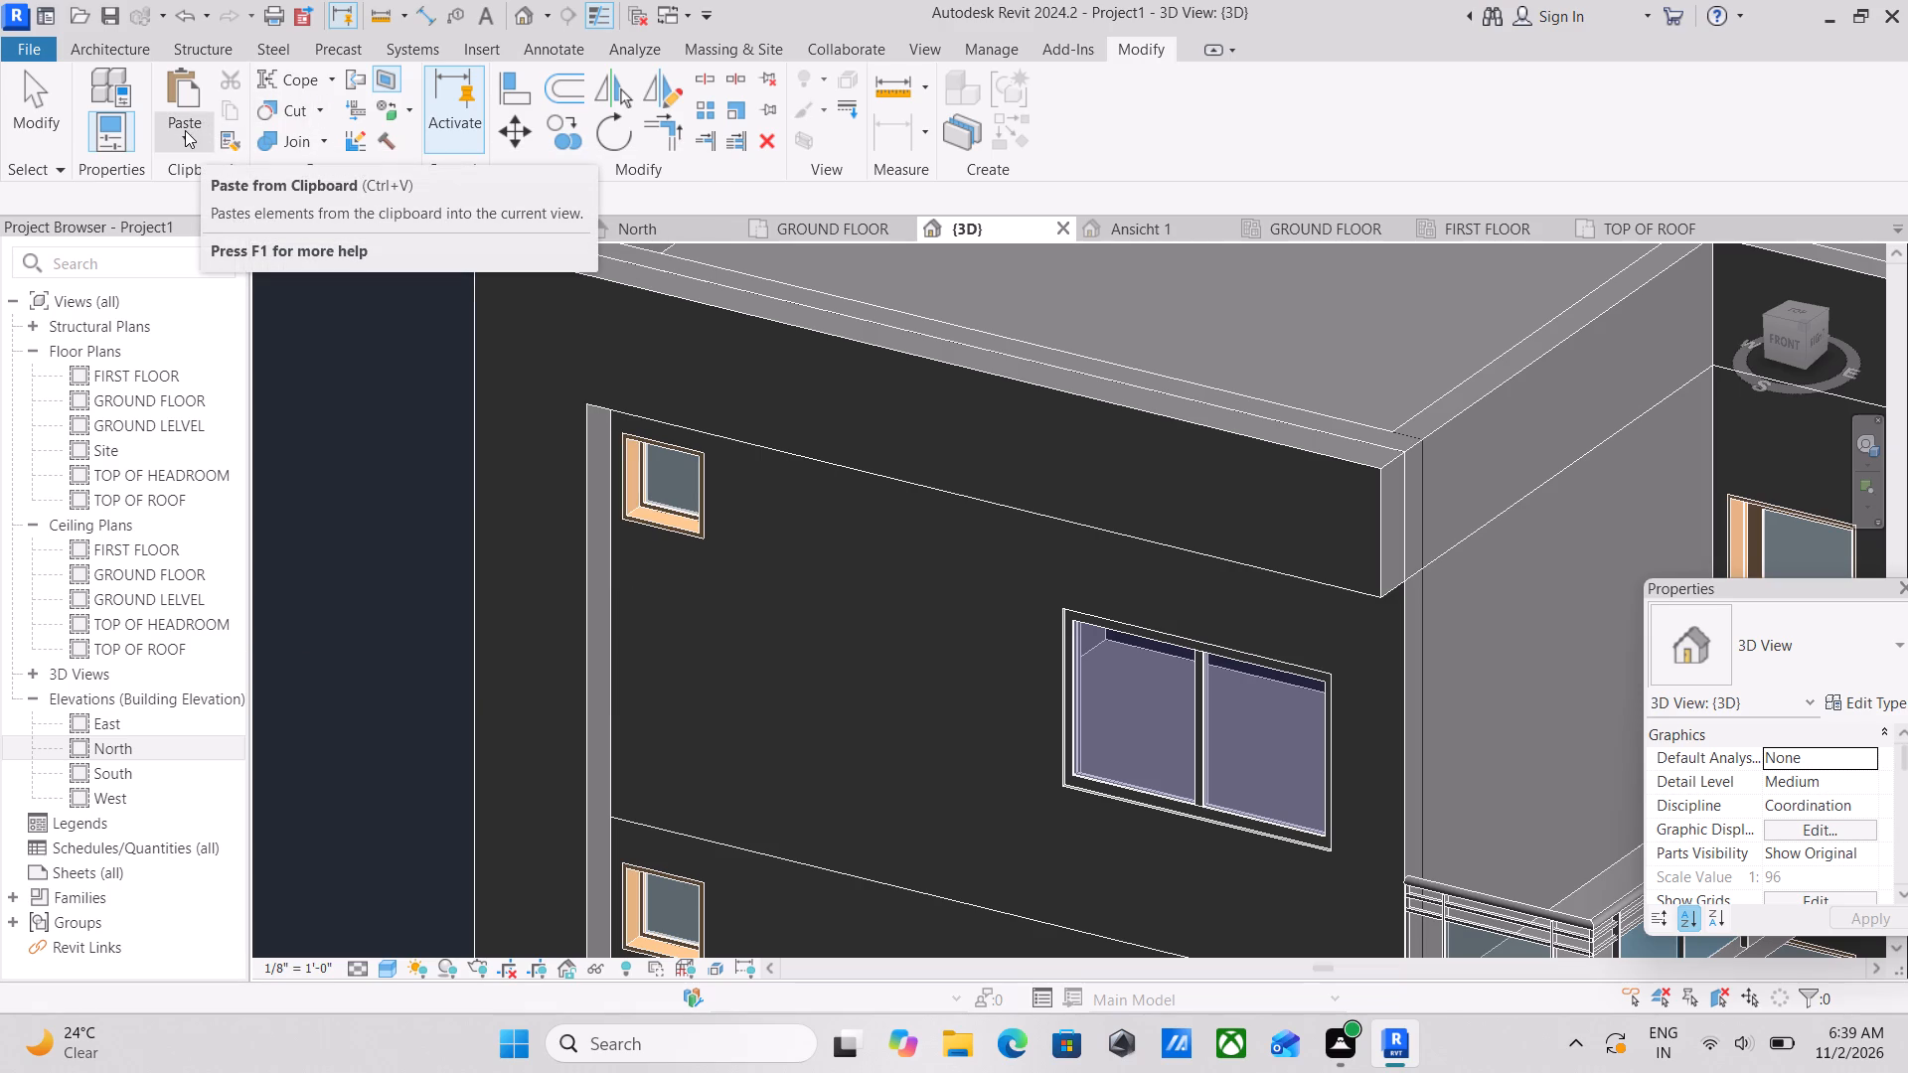
{"action": "left_click", "coordinate": [389, 79]}
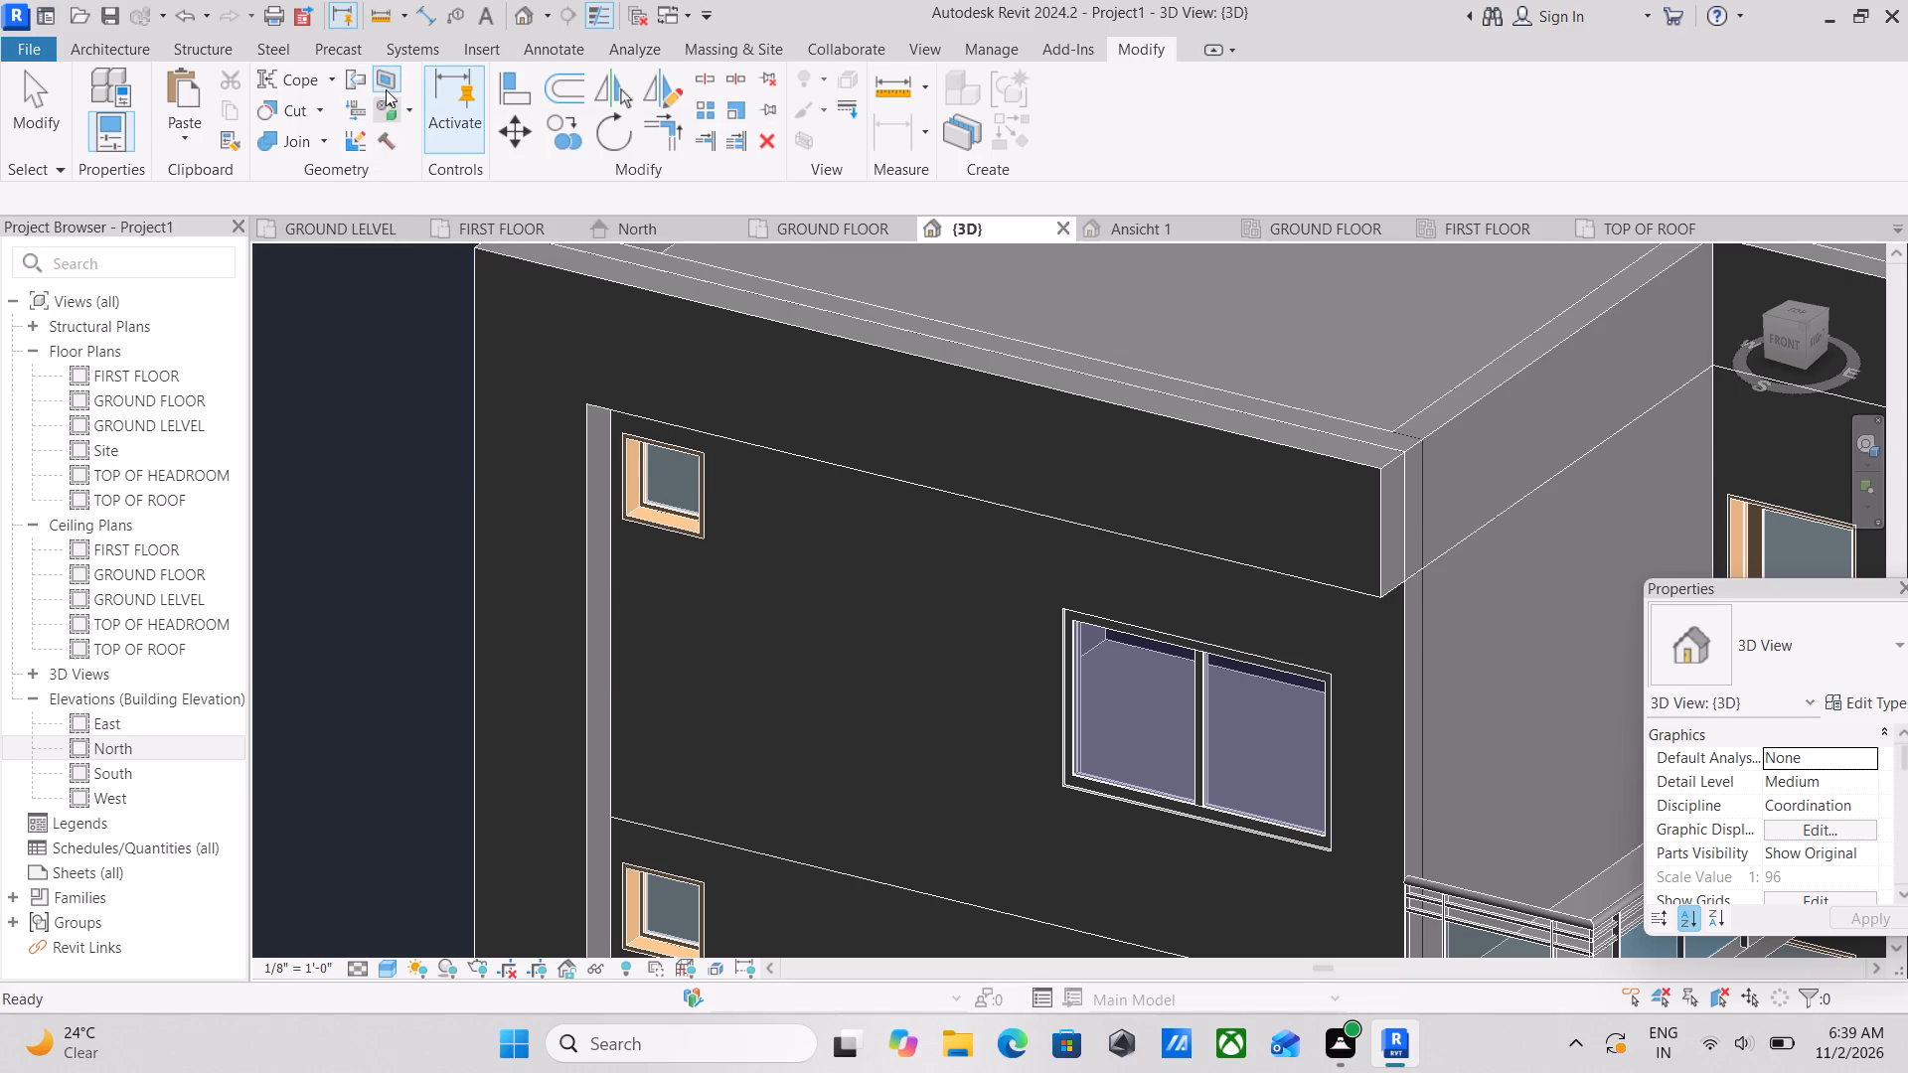
{"action": "left_click", "coordinate": [386, 82]}
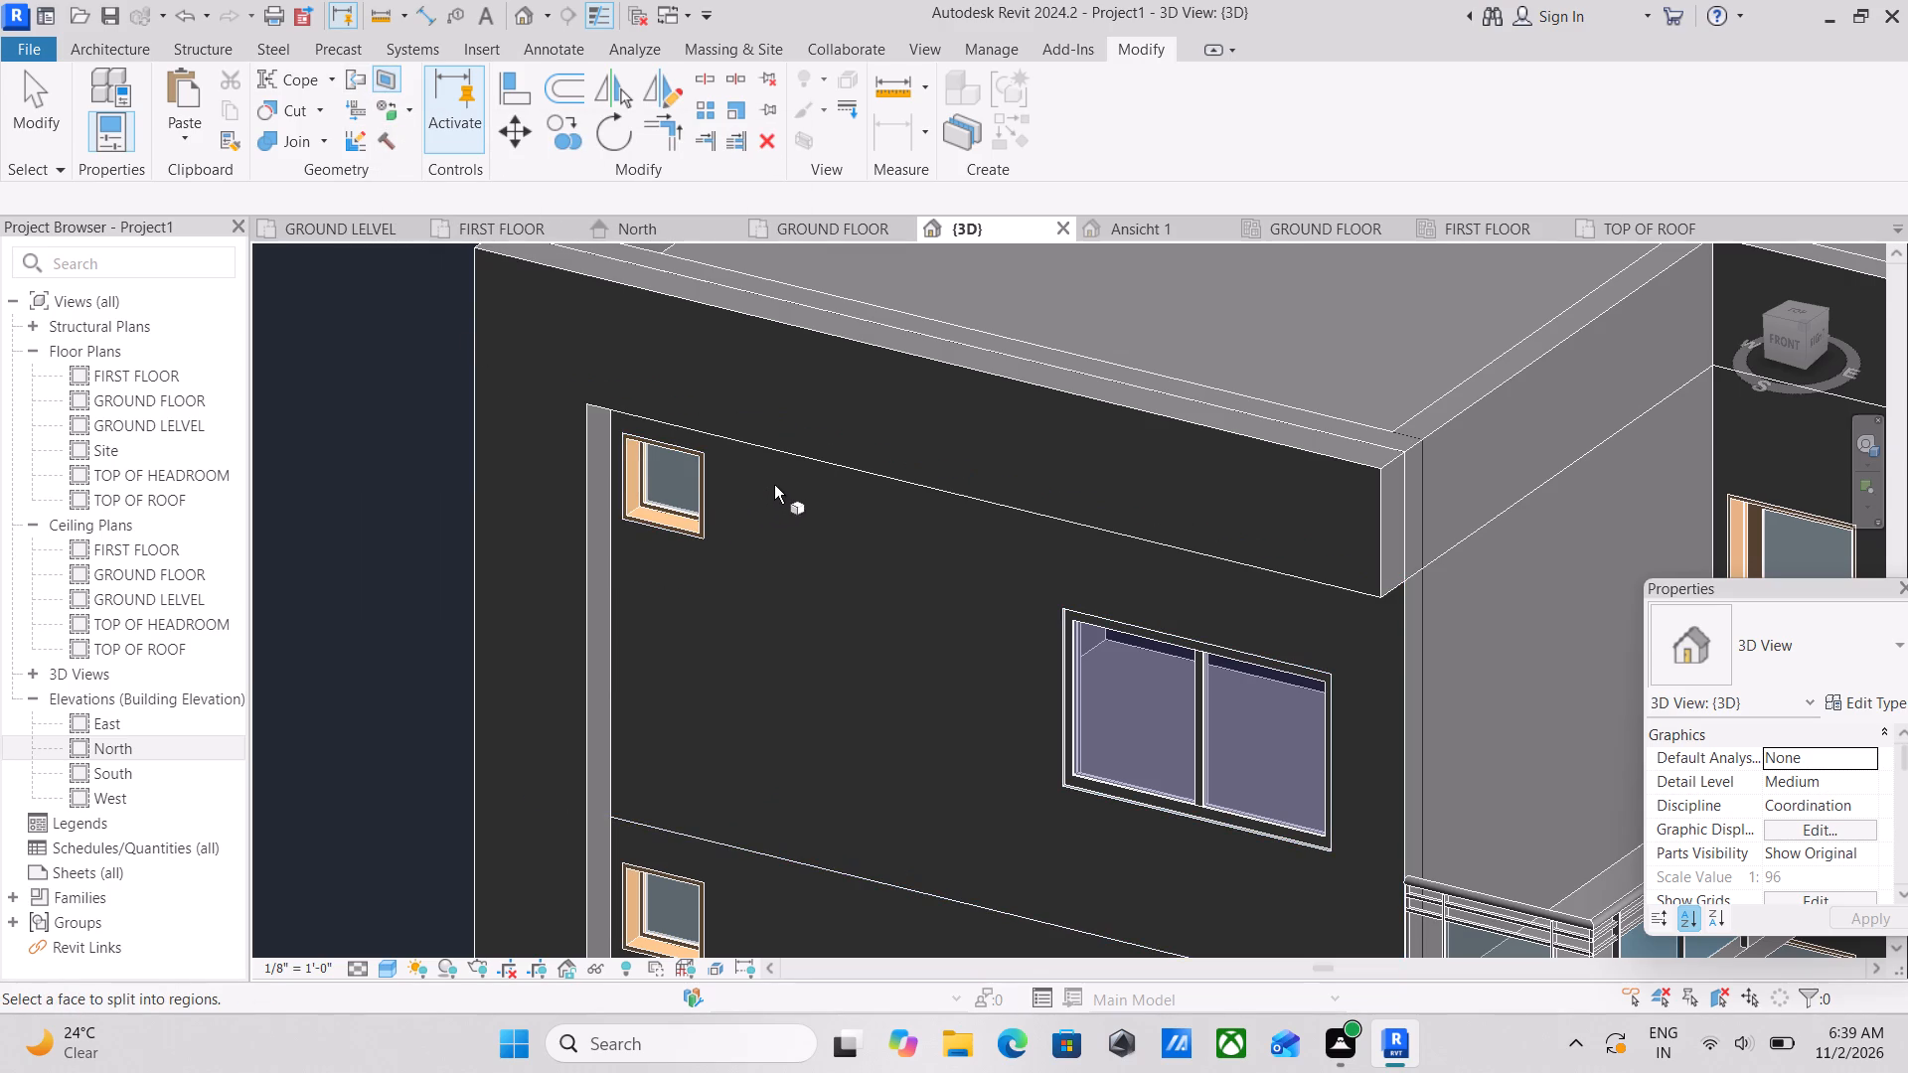
{"action": "scroll", "coordinate": [774, 485], "scroll_direction": "up", "scroll_amount": 1}
{"action": "scroll", "coordinate": [1349, 649], "scroll_direction": "down", "scroll_amount": 3}
{"action": "middle_click_drag", "start_coordinate": [1272, 596], "coordinate": [1066, 471]}
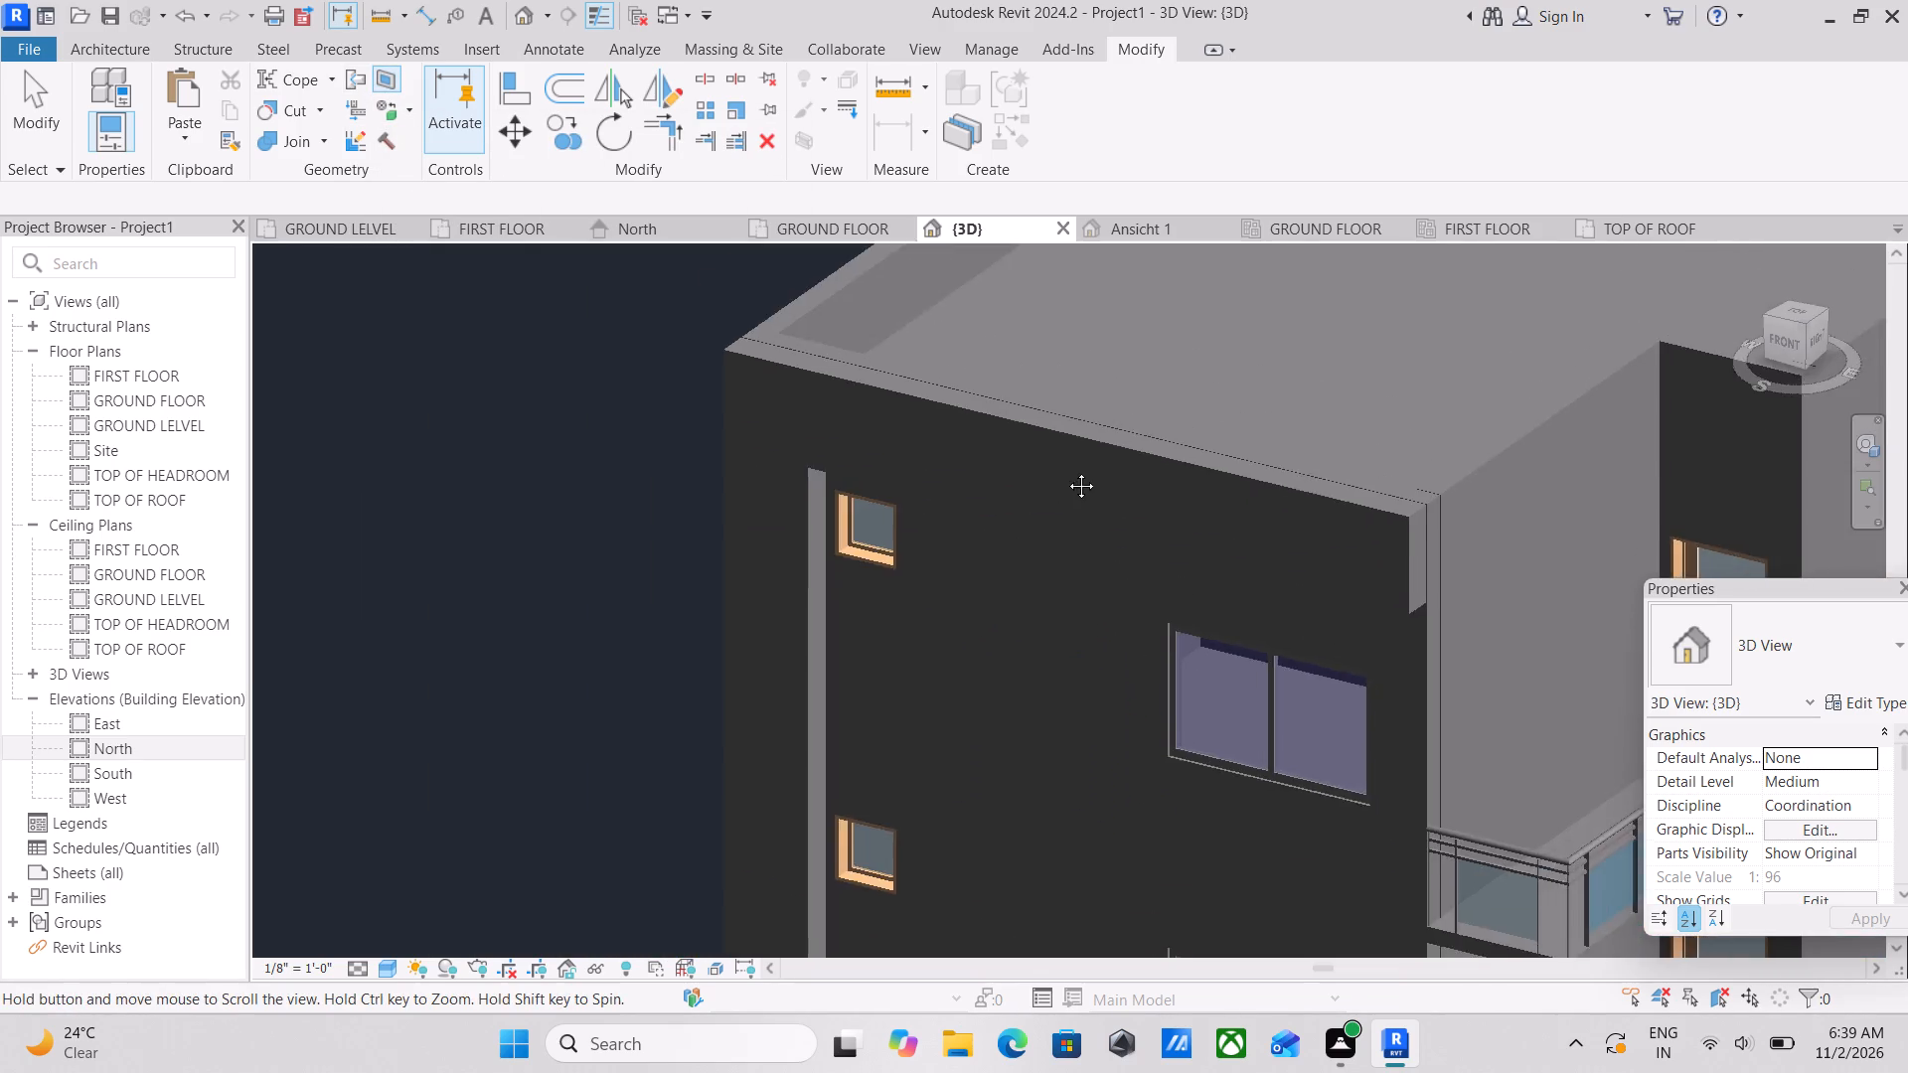
{"action": "middle_click_drag", "start_coordinate": [1066, 471], "coordinate": [929, 384]}
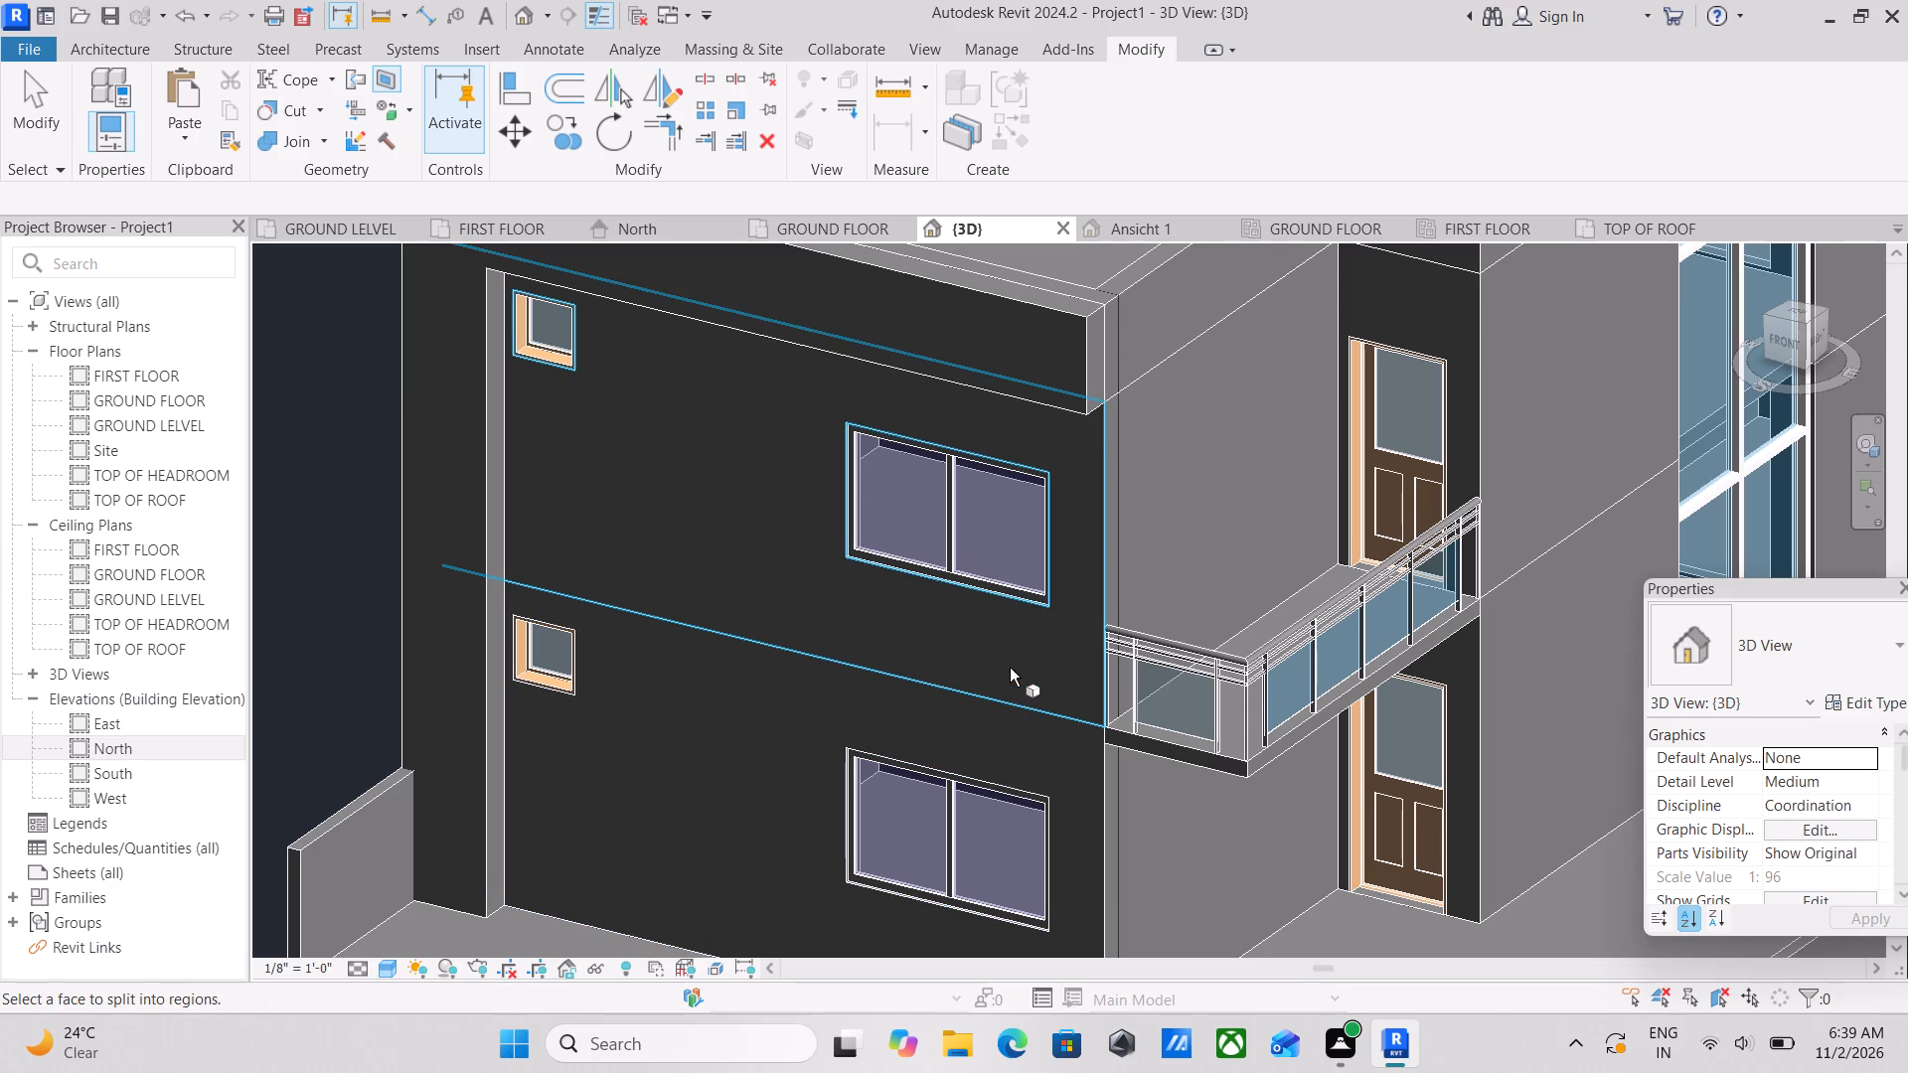
{"action": "left_click", "coordinate": [1074, 716]}
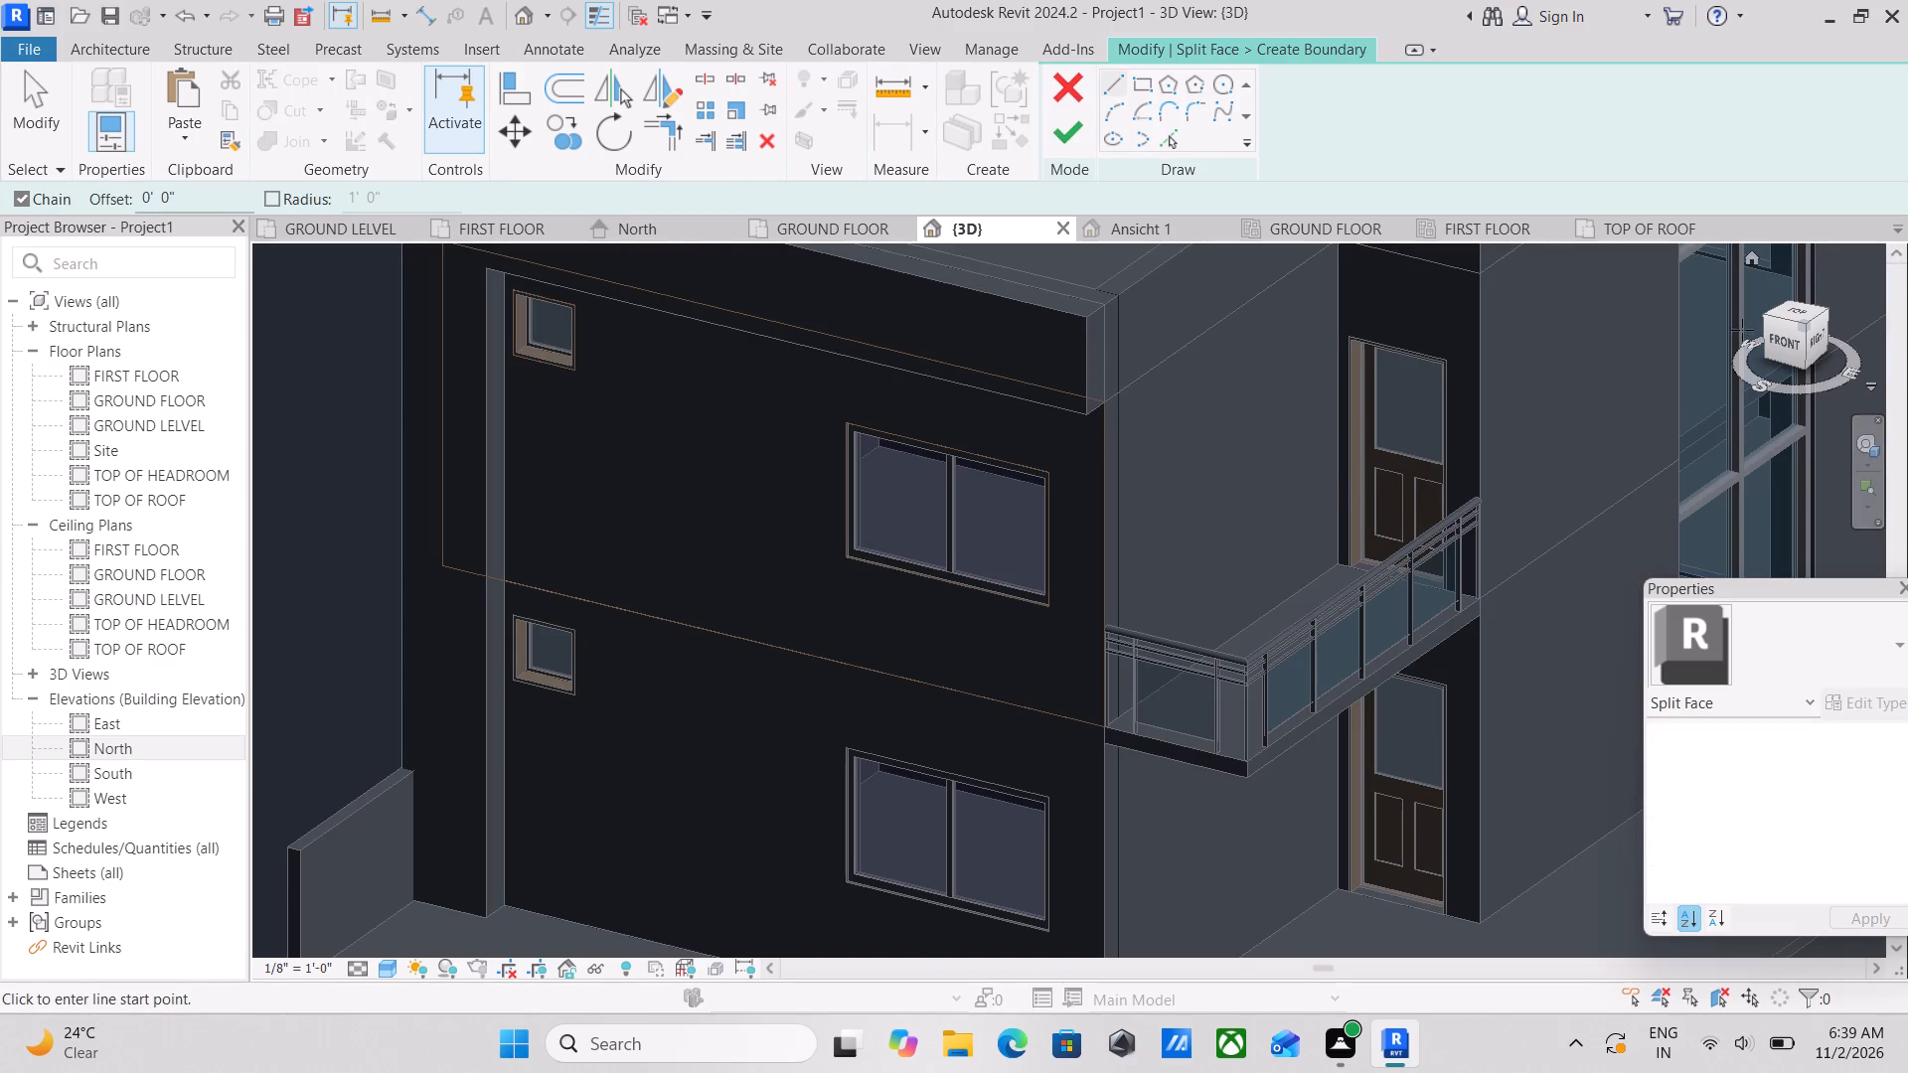
Examine the upper-storey front face where the WALL FRAME's vertical edge meets its top edge beside the small window.
{"action": "left_click", "coordinate": [1777, 340]}
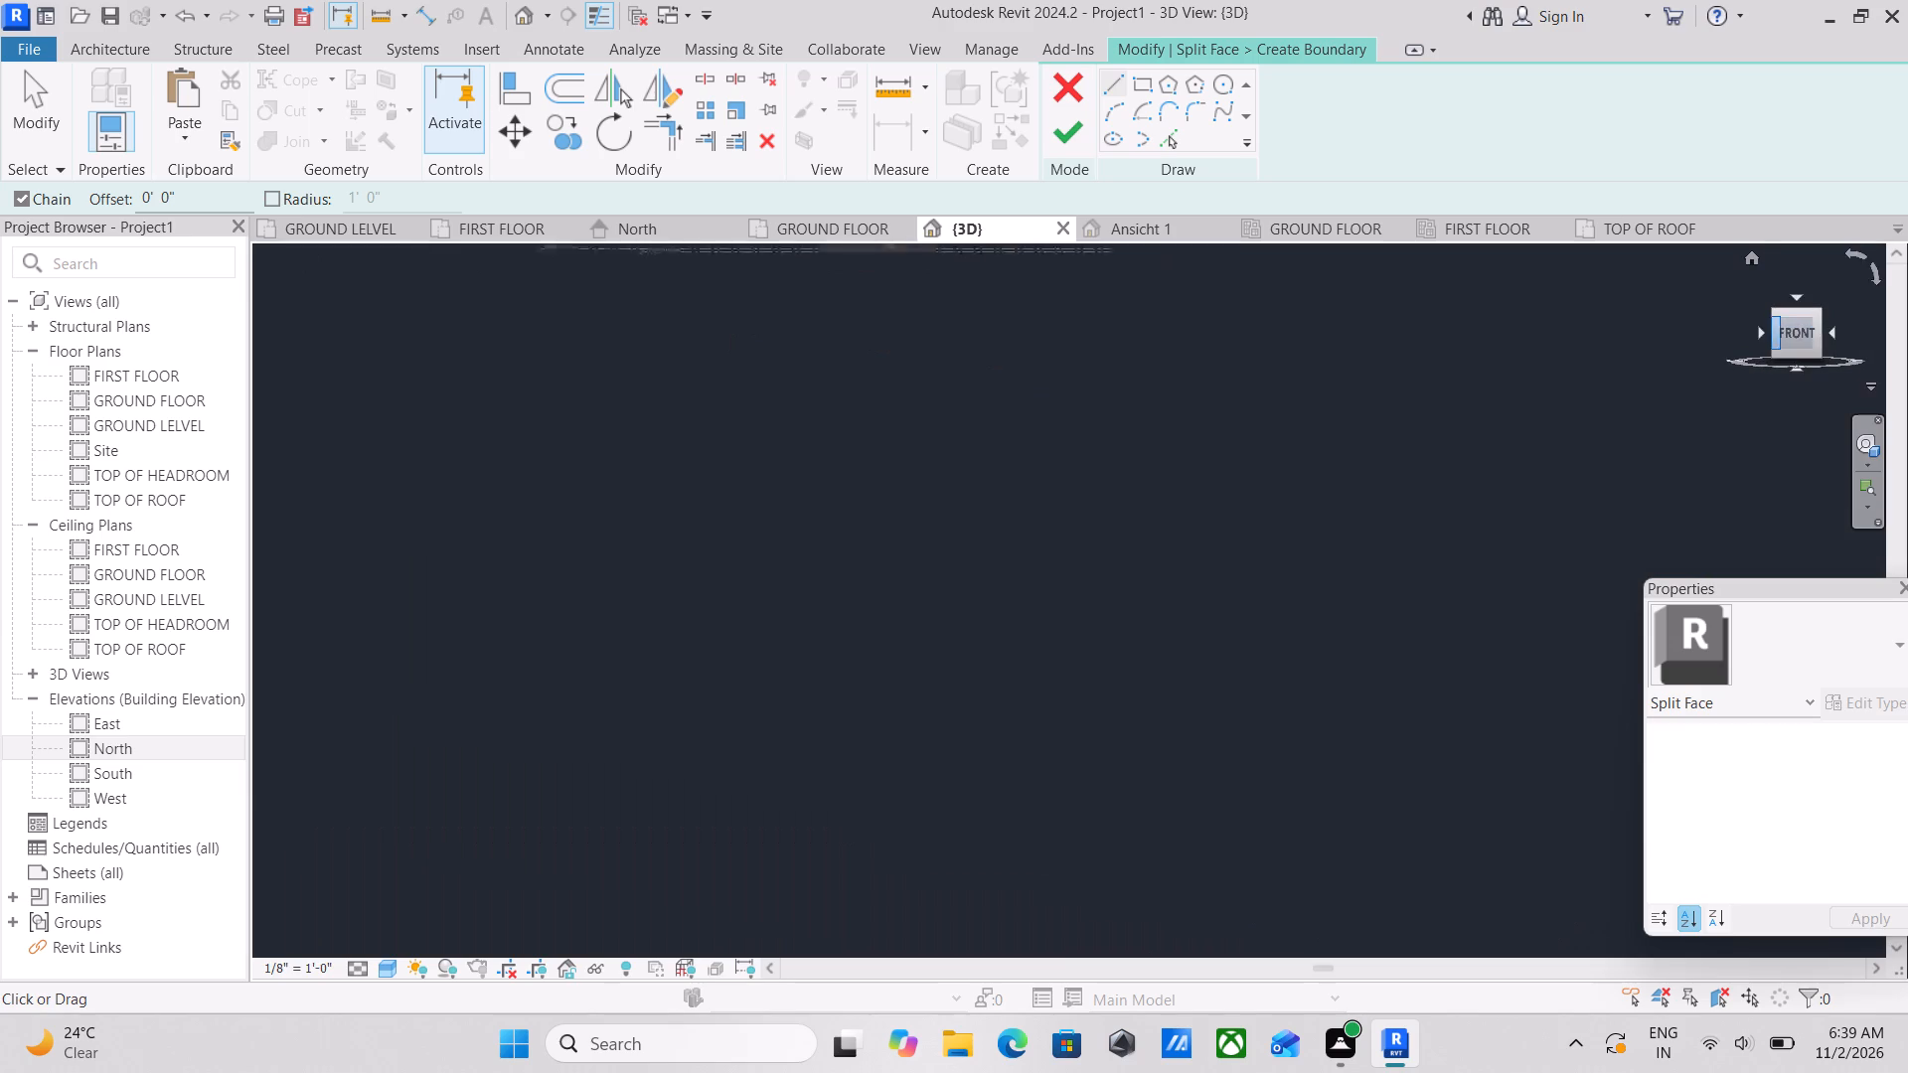
{"action": "scroll", "coordinate": [1027, 498], "scroll_direction": "up", "scroll_amount": 4}
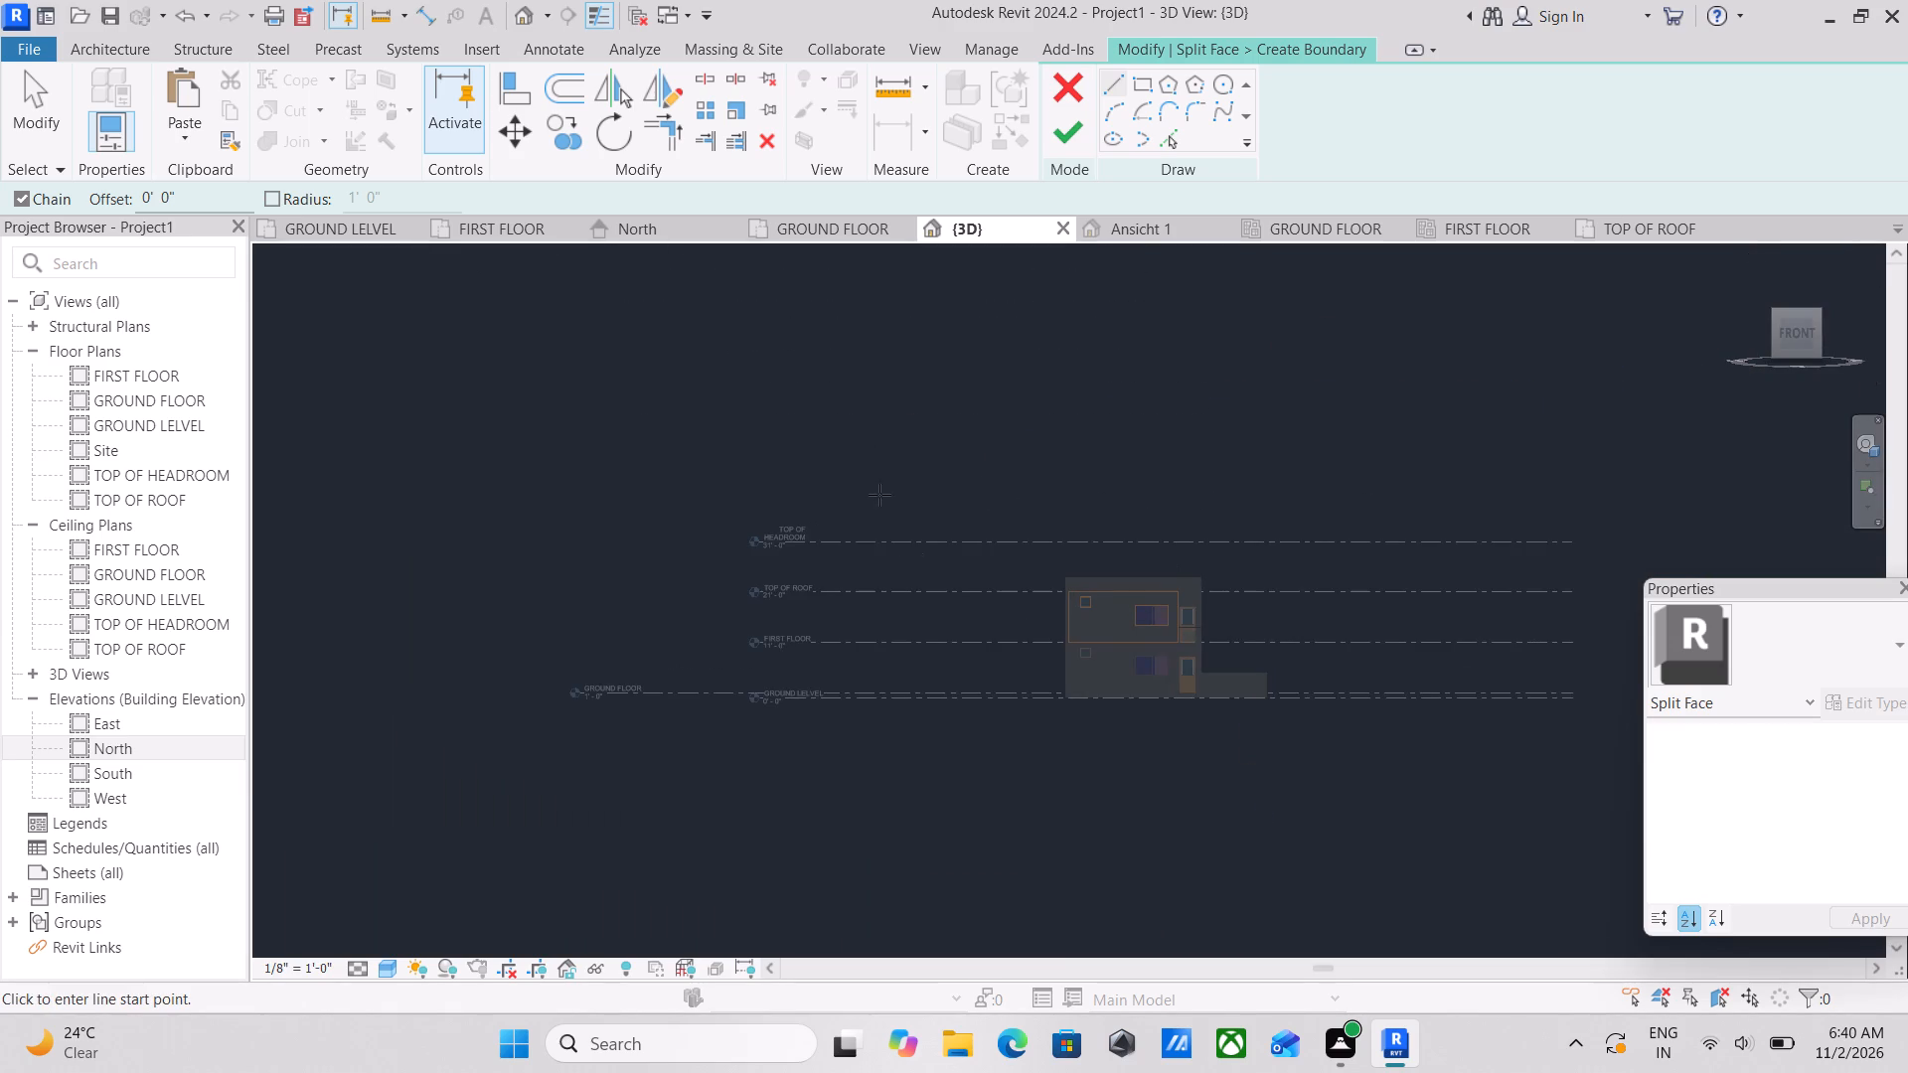
{"action": "scroll", "coordinate": [1058, 692], "scroll_direction": "up", "scroll_amount": 2}
{"action": "scroll", "coordinate": [1225, 619], "scroll_direction": "up", "scroll_amount": 5}
{"action": "scroll", "coordinate": [1115, 598], "scroll_direction": "up", "scroll_amount": 1}
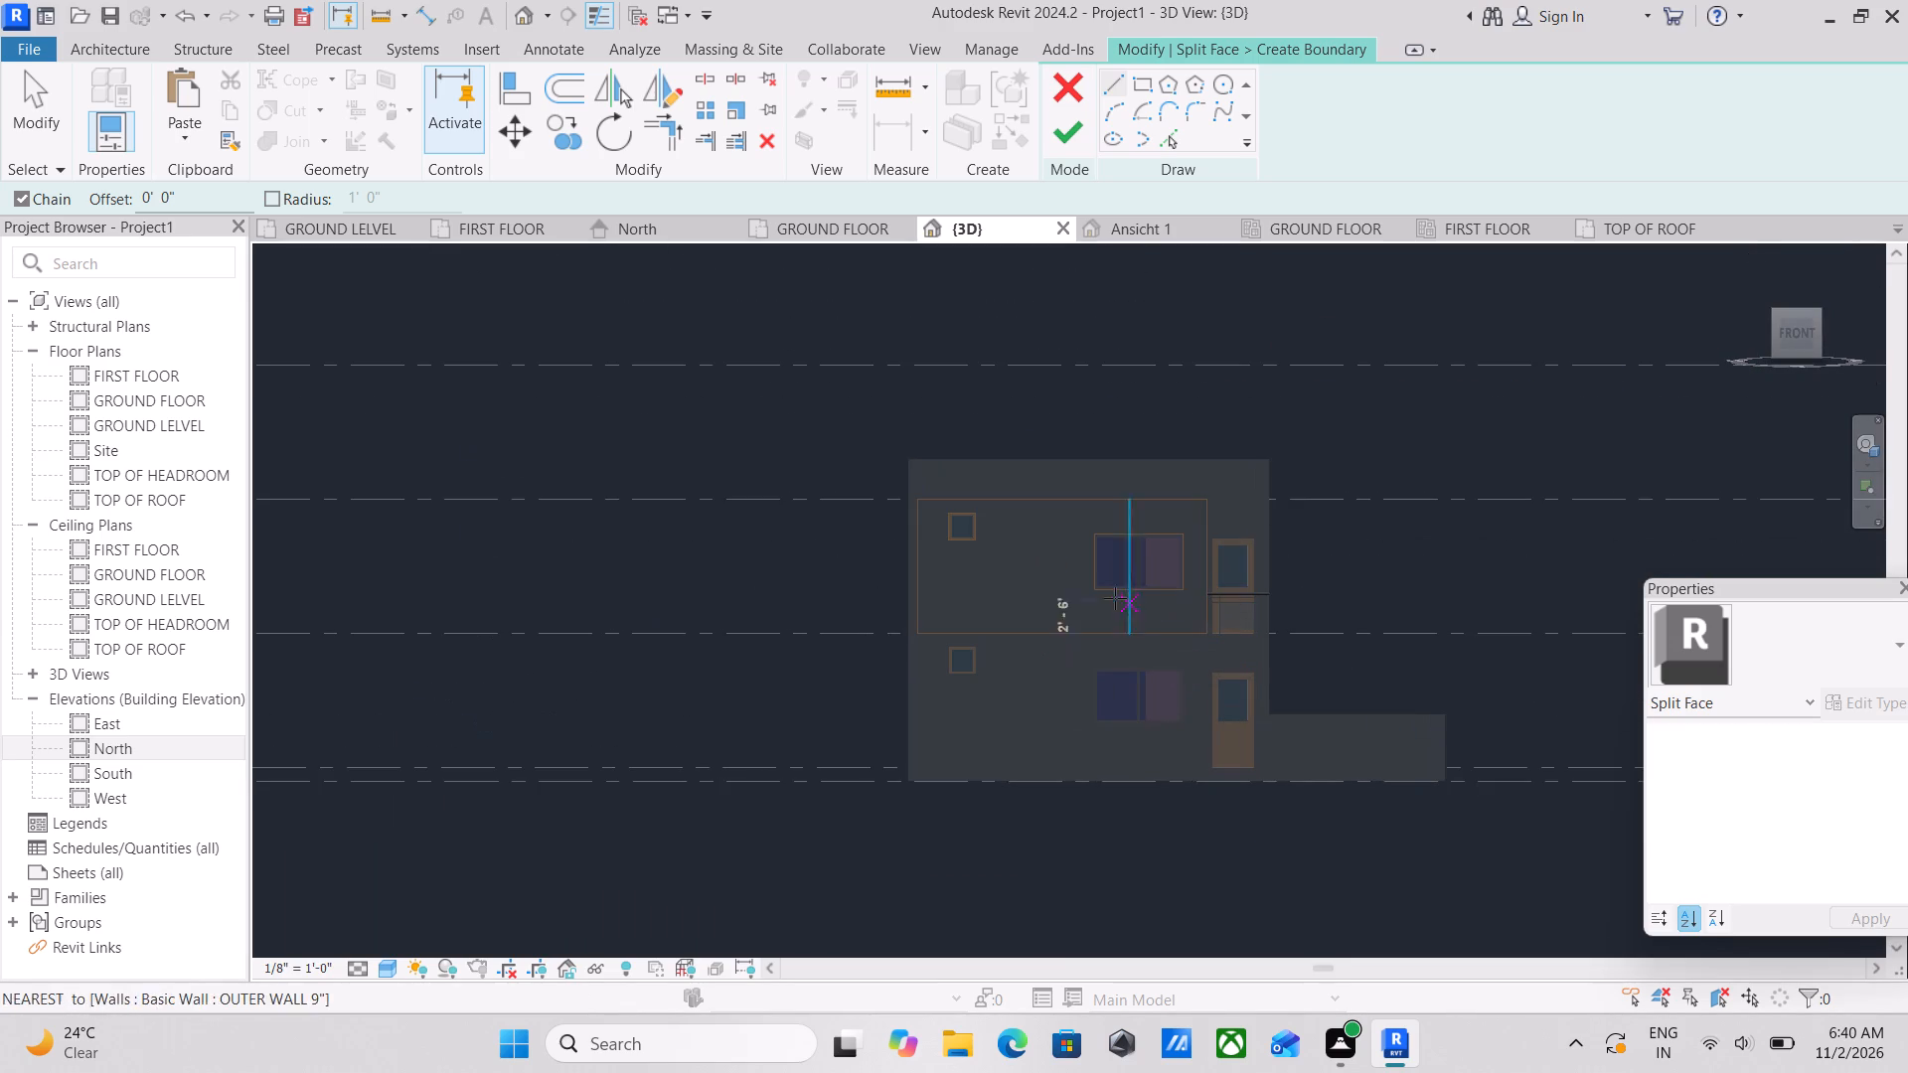
{"action": "scroll", "coordinate": [1115, 598], "scroll_direction": "up", "scroll_amount": 3}
{"action": "scroll", "coordinate": [899, 500], "scroll_direction": "up", "scroll_amount": 3}
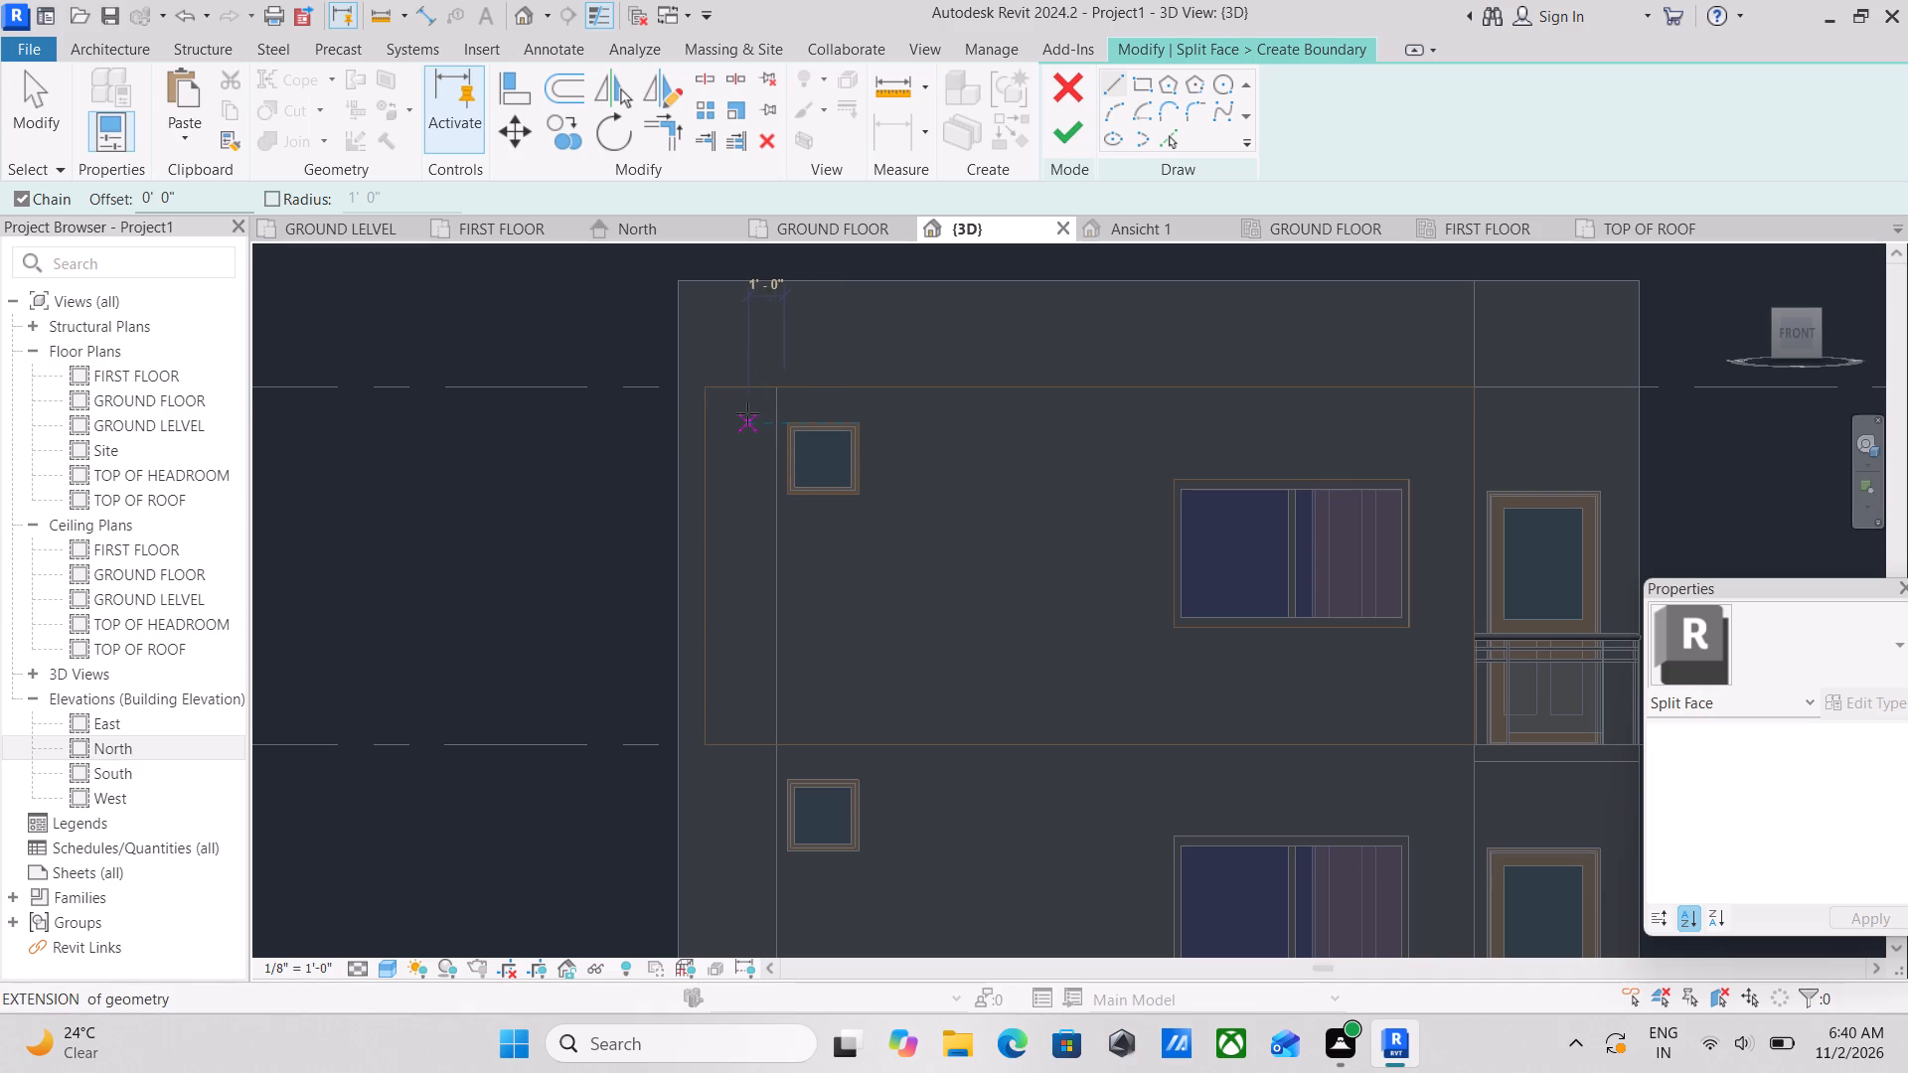
{"action": "scroll", "coordinate": [912, 466], "scroll_direction": "down", "scroll_amount": 3}
{"action": "scroll", "coordinate": [987, 523], "scroll_direction": "down", "scroll_amount": 3}
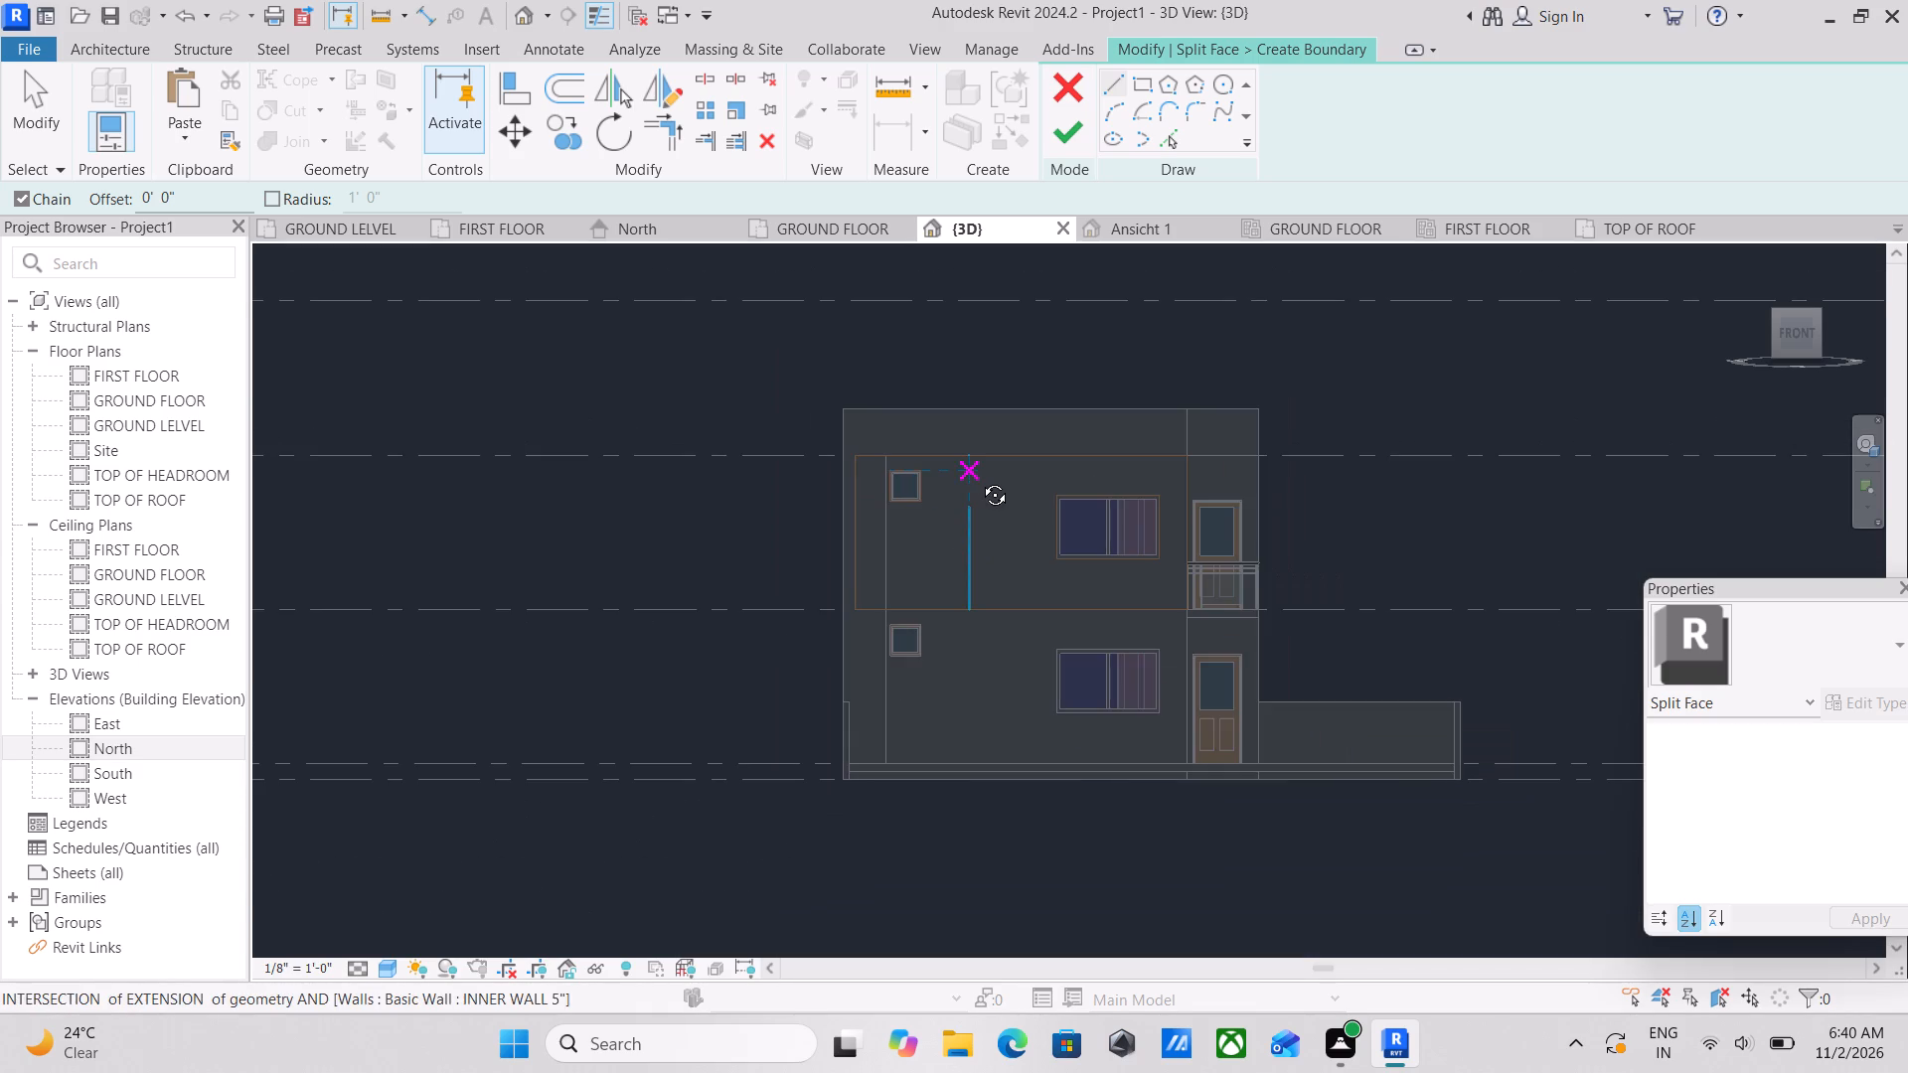
{"action": "middle_click_drag", "start_coordinate": [980, 480], "coordinate": [890, 623], "text": "shift"}
{"action": "scroll", "coordinate": [890, 623], "scroll_direction": "up", "scroll_amount": 2}
{"action": "scroll", "coordinate": [1007, 701], "scroll_direction": "up", "scroll_amount": 6}
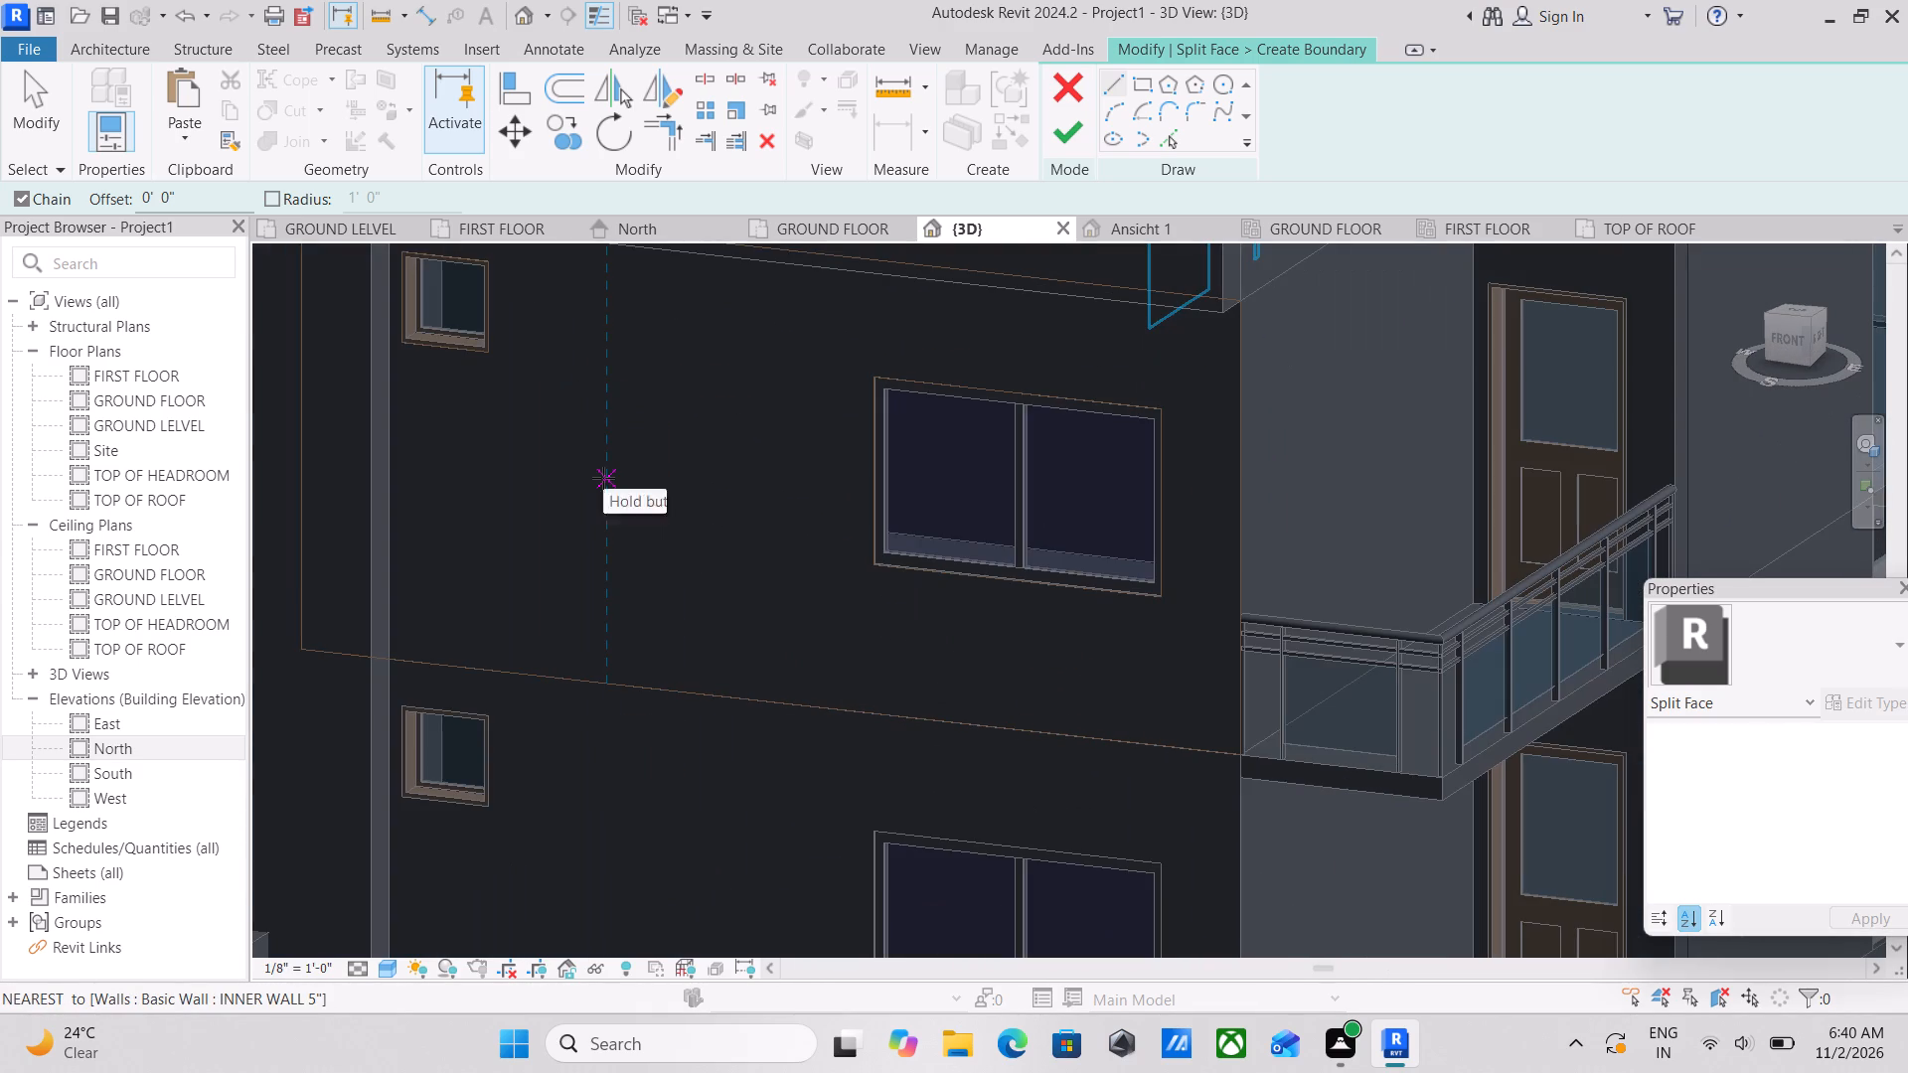
{"action": "scroll", "coordinate": [568, 441], "scroll_direction": "down", "scroll_amount": 2}
{"action": "middle_click_drag", "start_coordinate": [573, 446], "coordinate": [847, 615]}
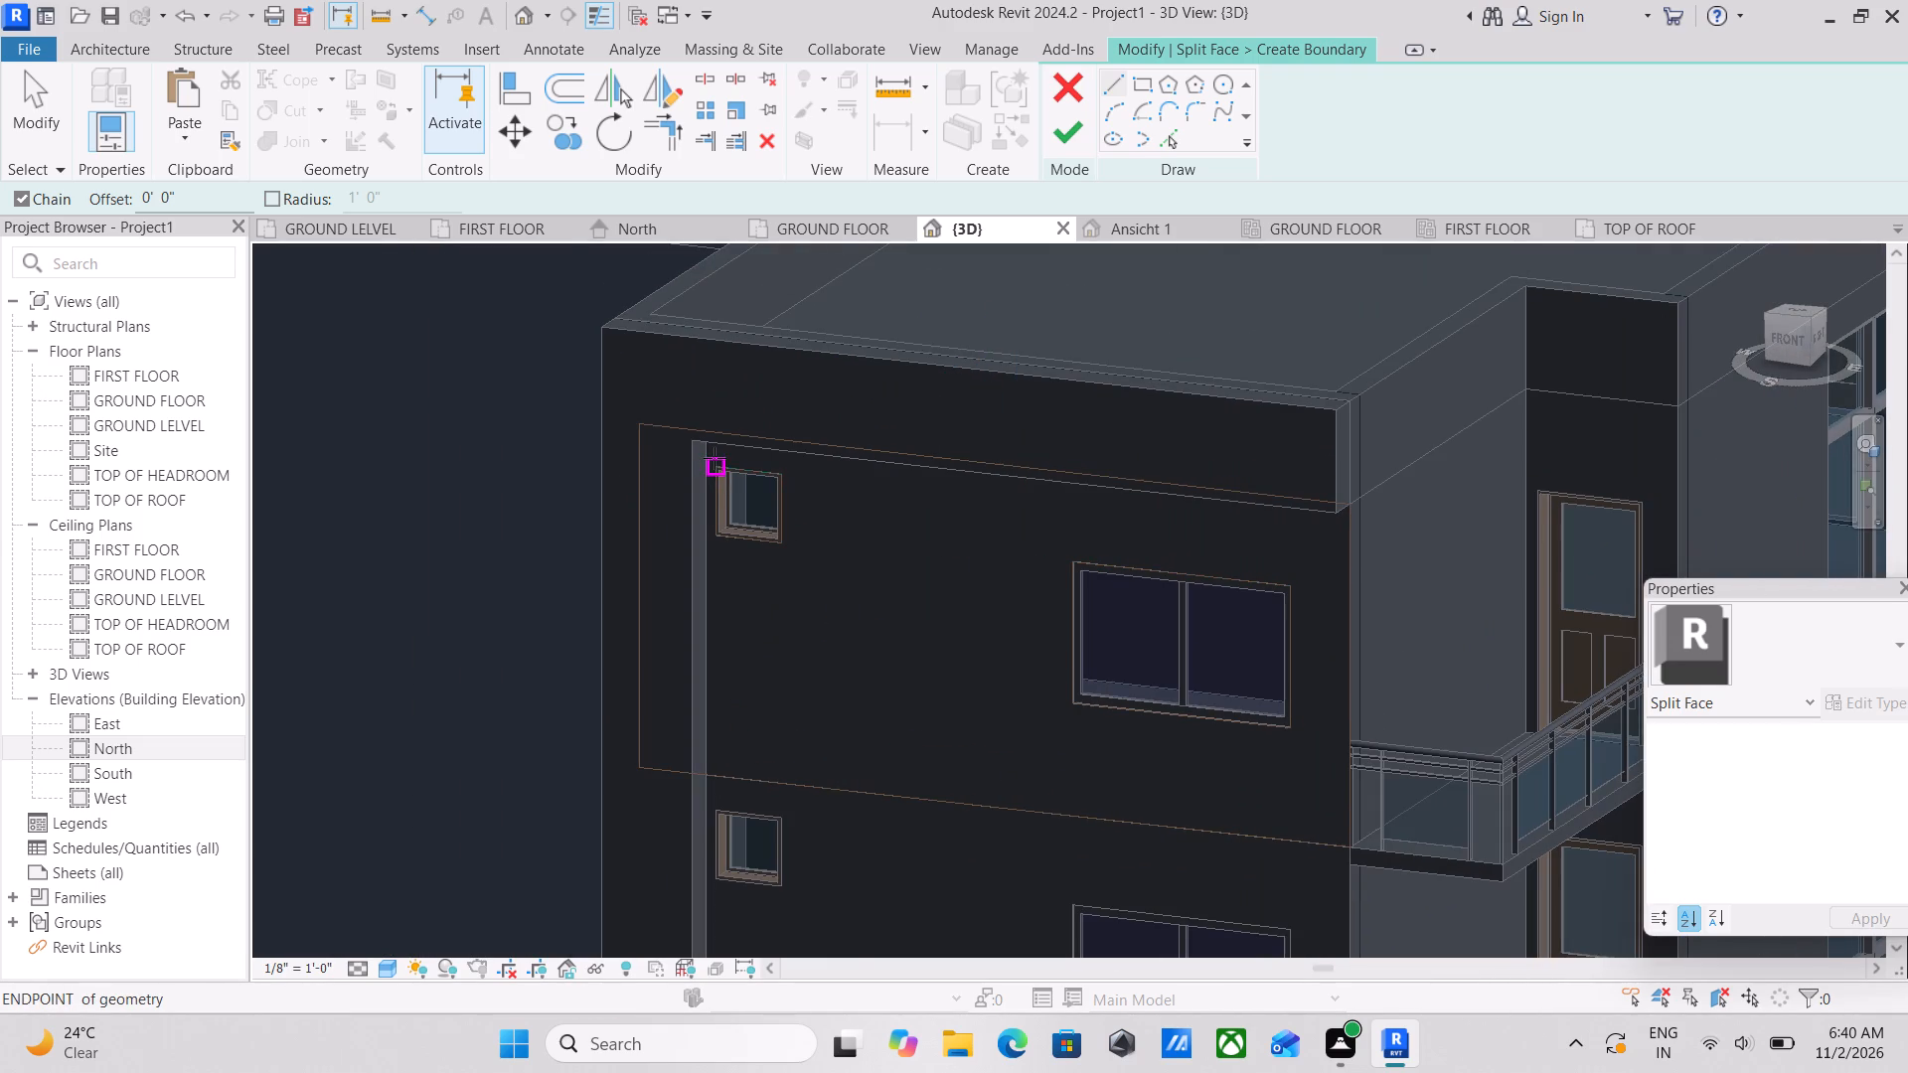
{"action": "scroll", "coordinate": [715, 458], "scroll_direction": "up", "scroll_amount": 3}
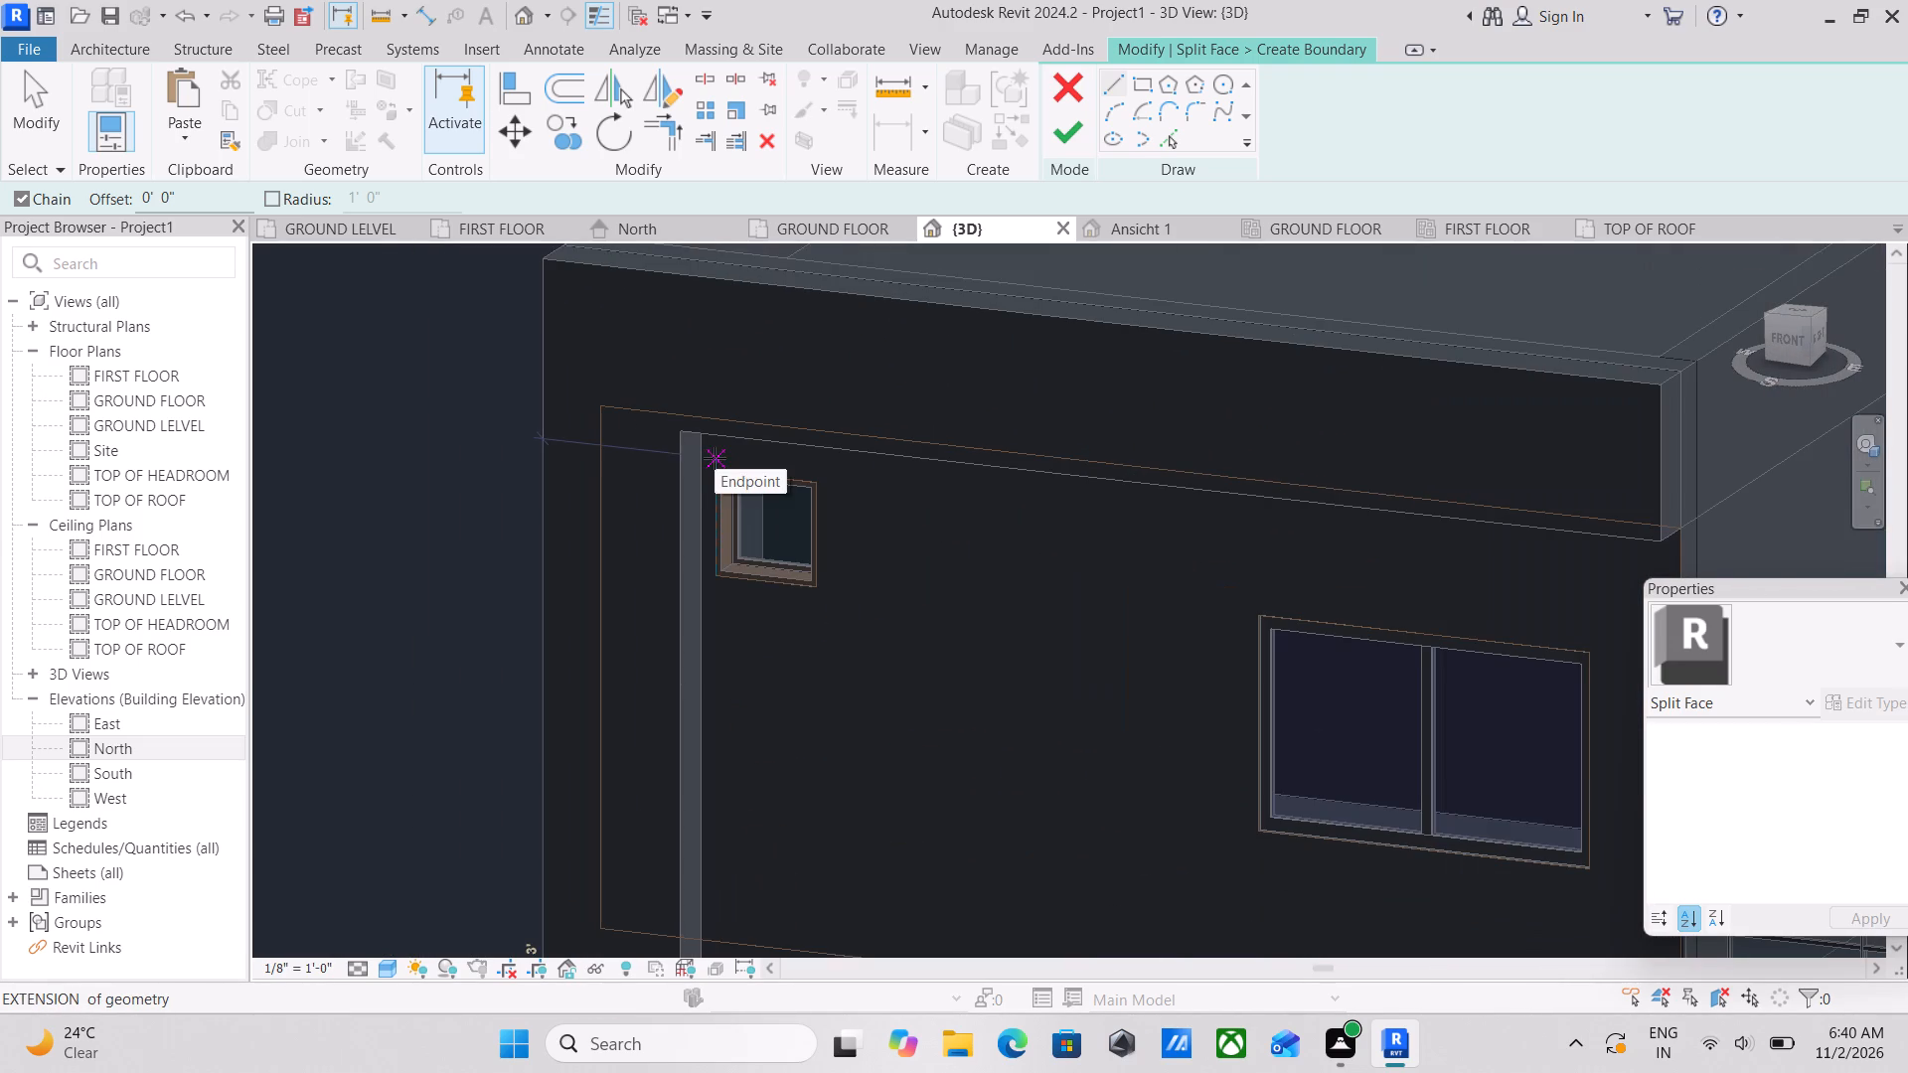
{"action": "scroll", "coordinate": [715, 458], "scroll_direction": "up", "scroll_amount": 2}
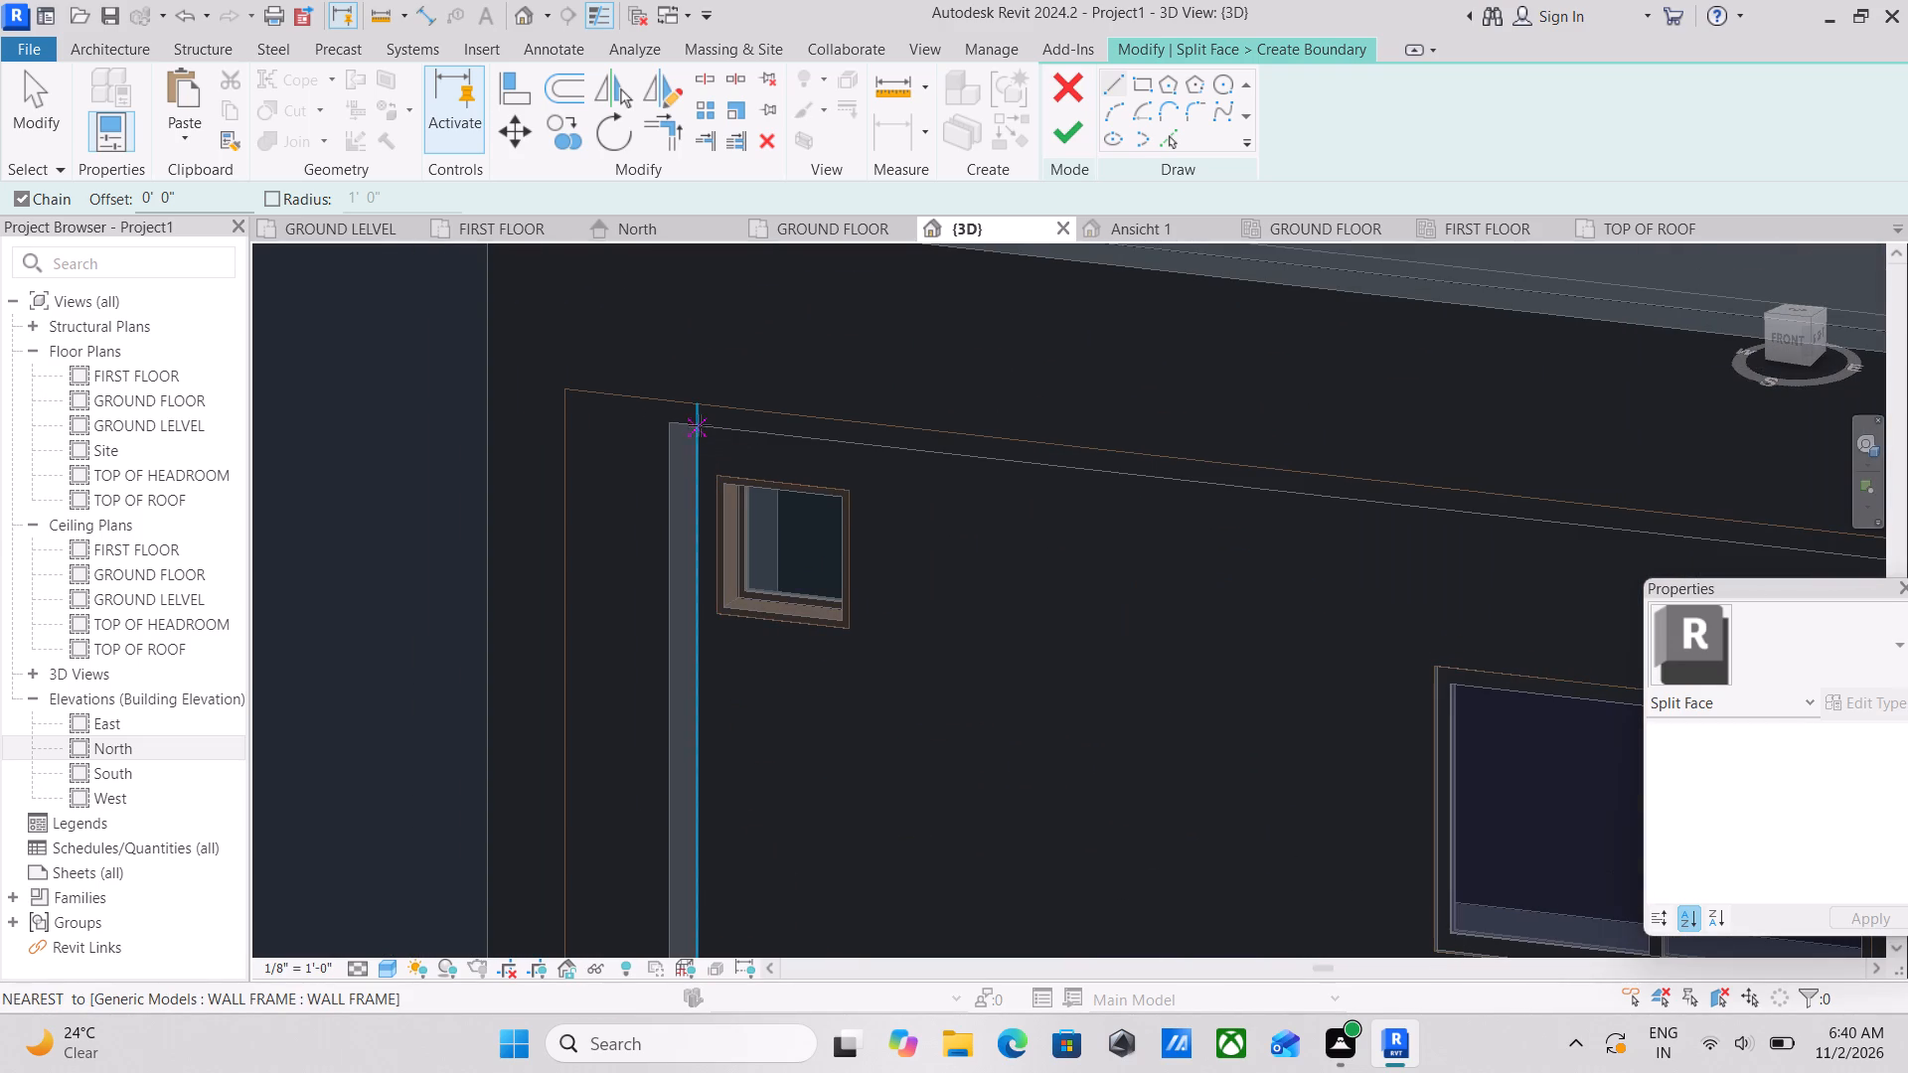
{"action": "scroll", "coordinate": [708, 442], "scroll_direction": "up", "scroll_amount": 7}
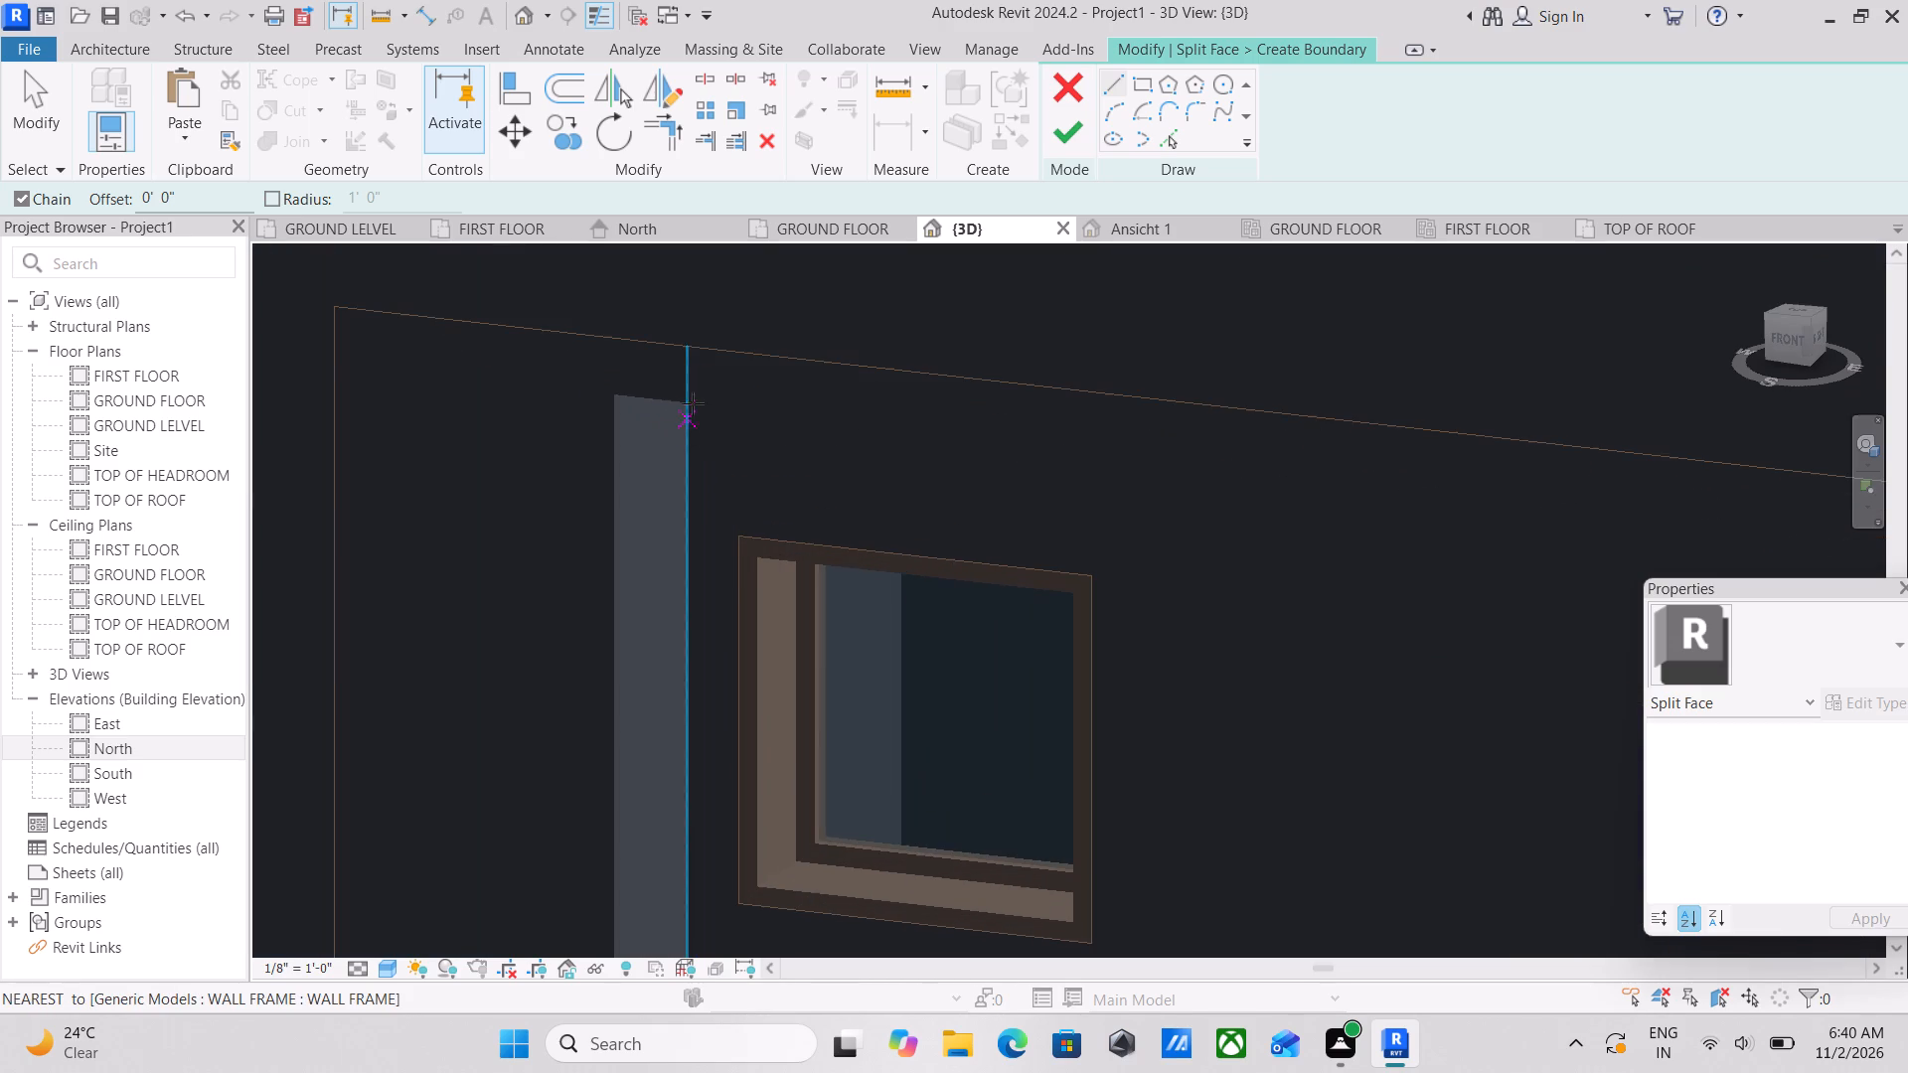
{"action": "scroll", "coordinate": [690, 407], "scroll_direction": "down", "scroll_amount": 3}
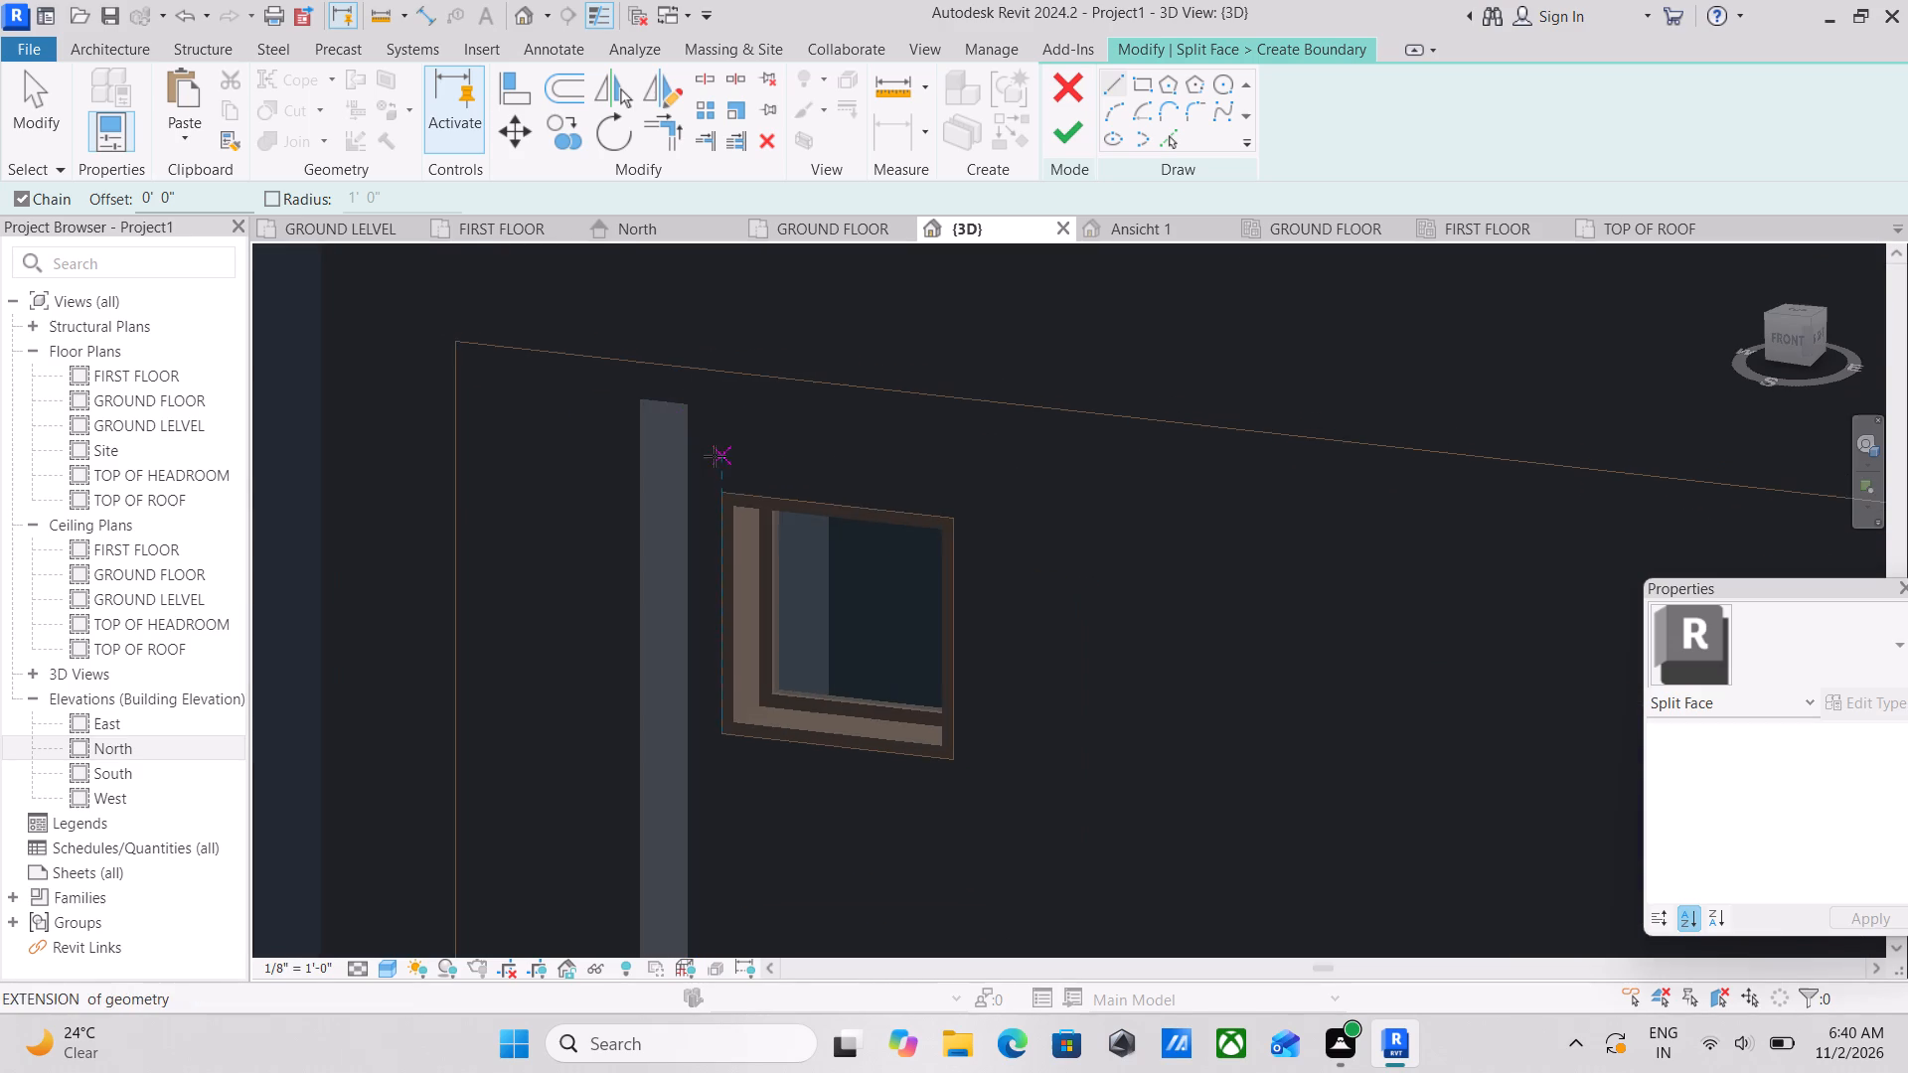
{"action": "scroll", "coordinate": [715, 456], "scroll_direction": "down", "scroll_amount": 1}
{"action": "middle_click_drag", "start_coordinate": [715, 456], "coordinate": [767, 409], "text": "shift"}
{"action": "scroll", "coordinate": [826, 411], "scroll_direction": "down", "scroll_amount": 2}
{"action": "middle_click_drag", "start_coordinate": [774, 451], "coordinate": [499, 682]}
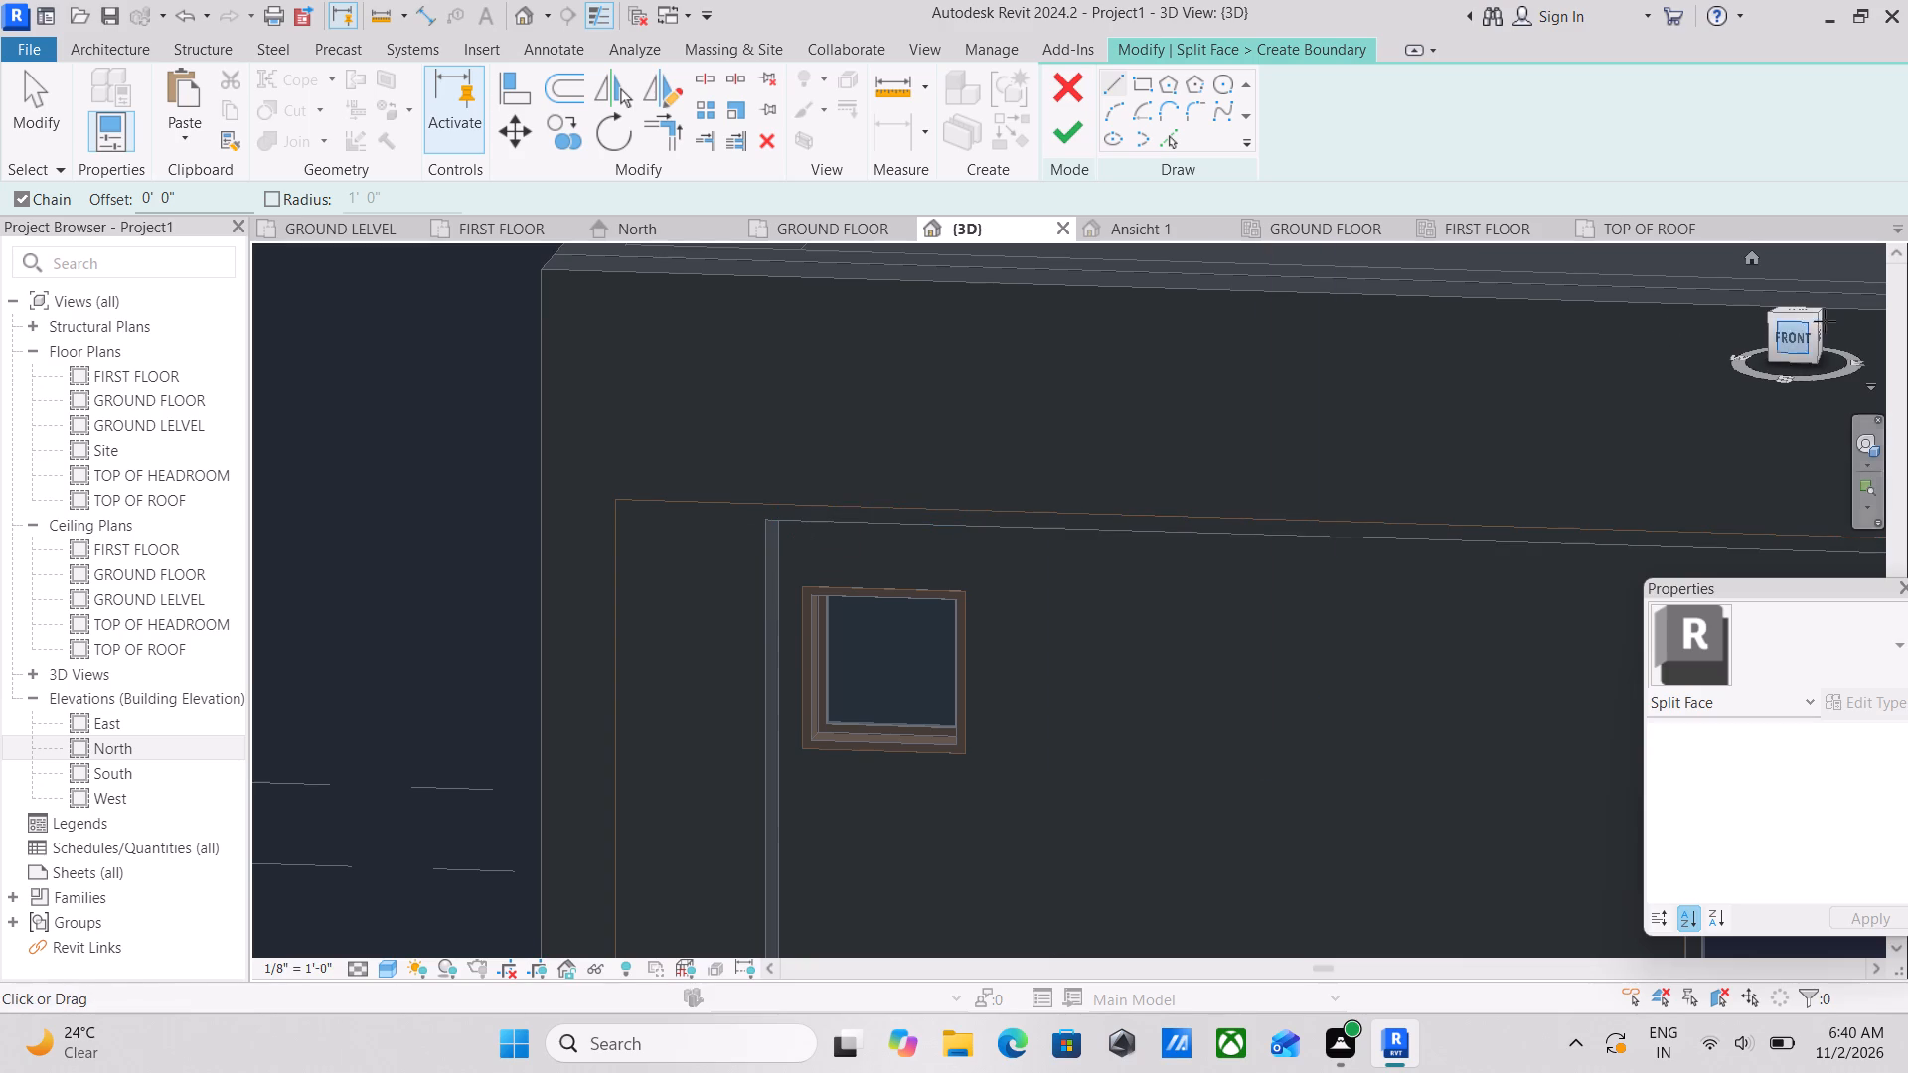
Orient the 3D view to Front, focused on the WALL FRAME's inner upper corner beside the upper small window.
{"action": "left_click", "coordinate": [1780, 342]}
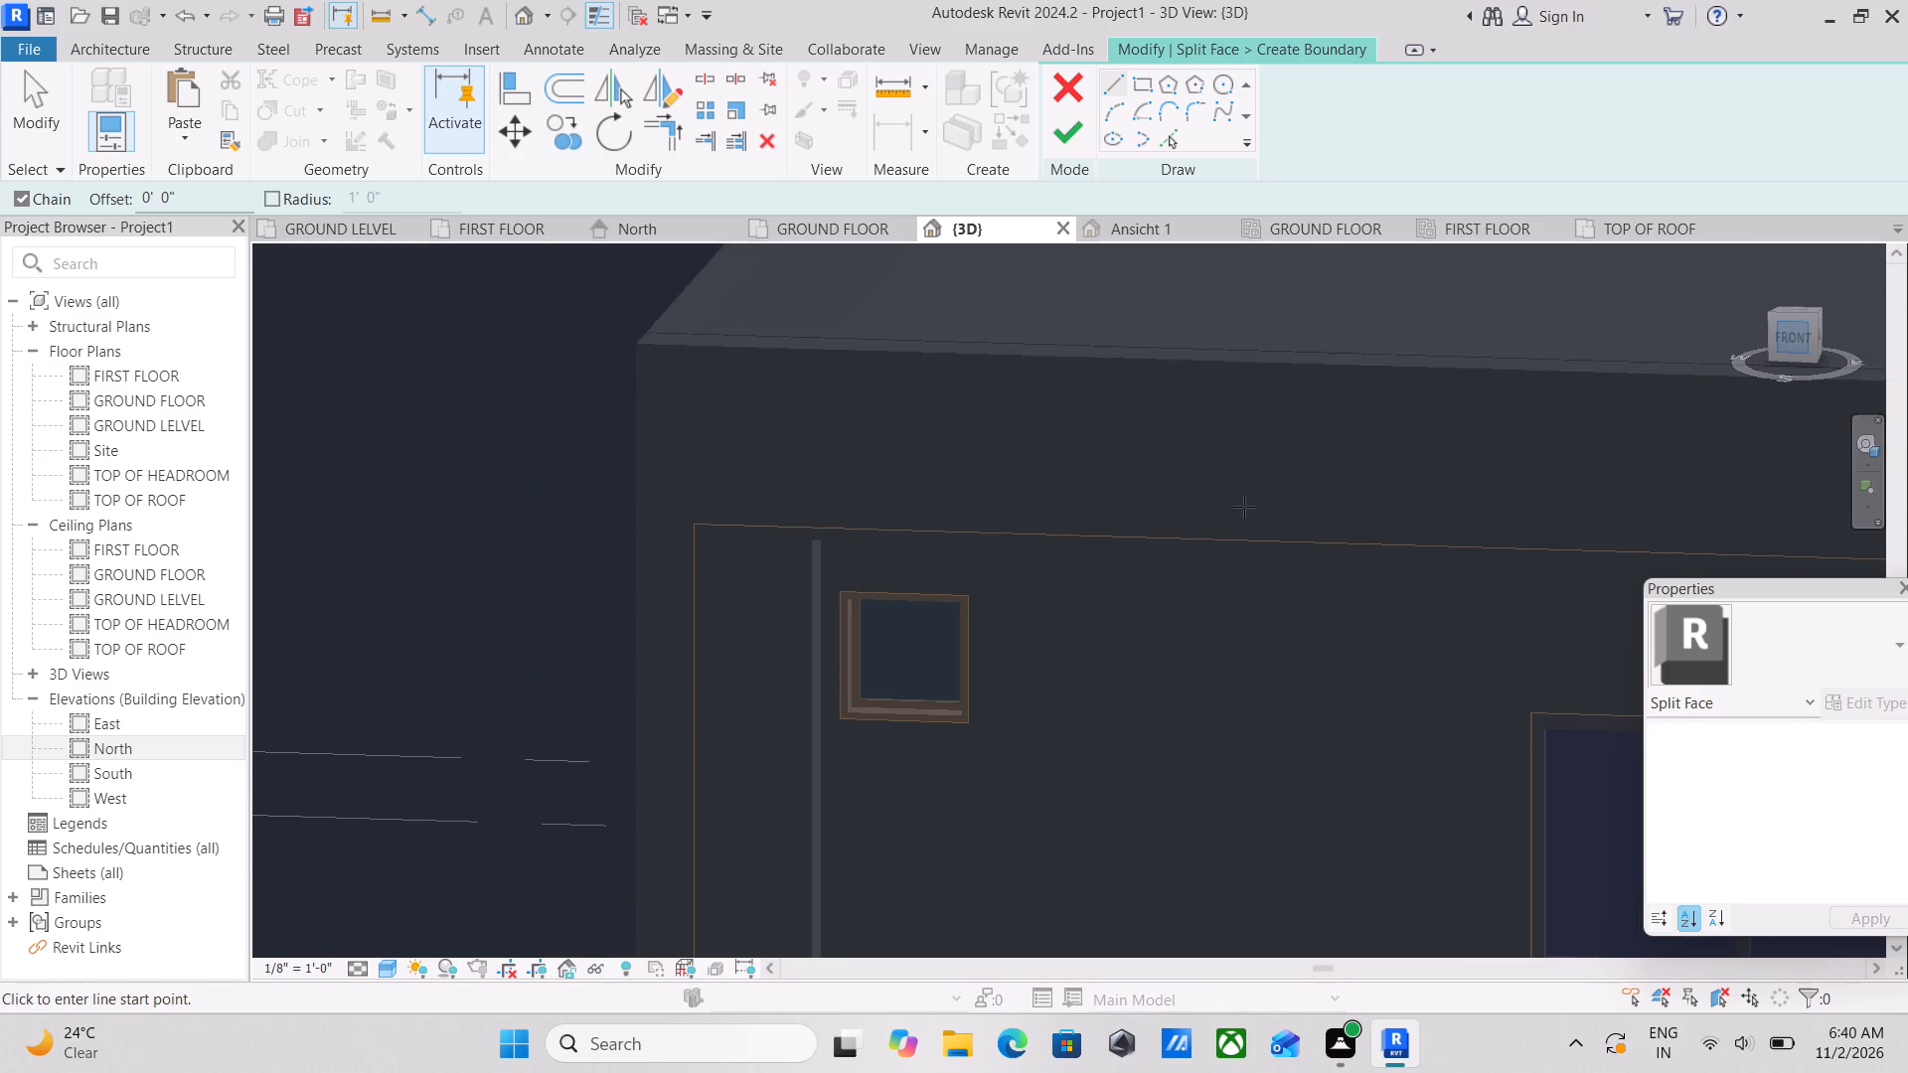
{"action": "scroll", "coordinate": [1199, 543], "scroll_direction": "up", "scroll_amount": 4}
{"action": "scroll", "coordinate": [989, 617], "scroll_direction": "up", "scroll_amount": 2}
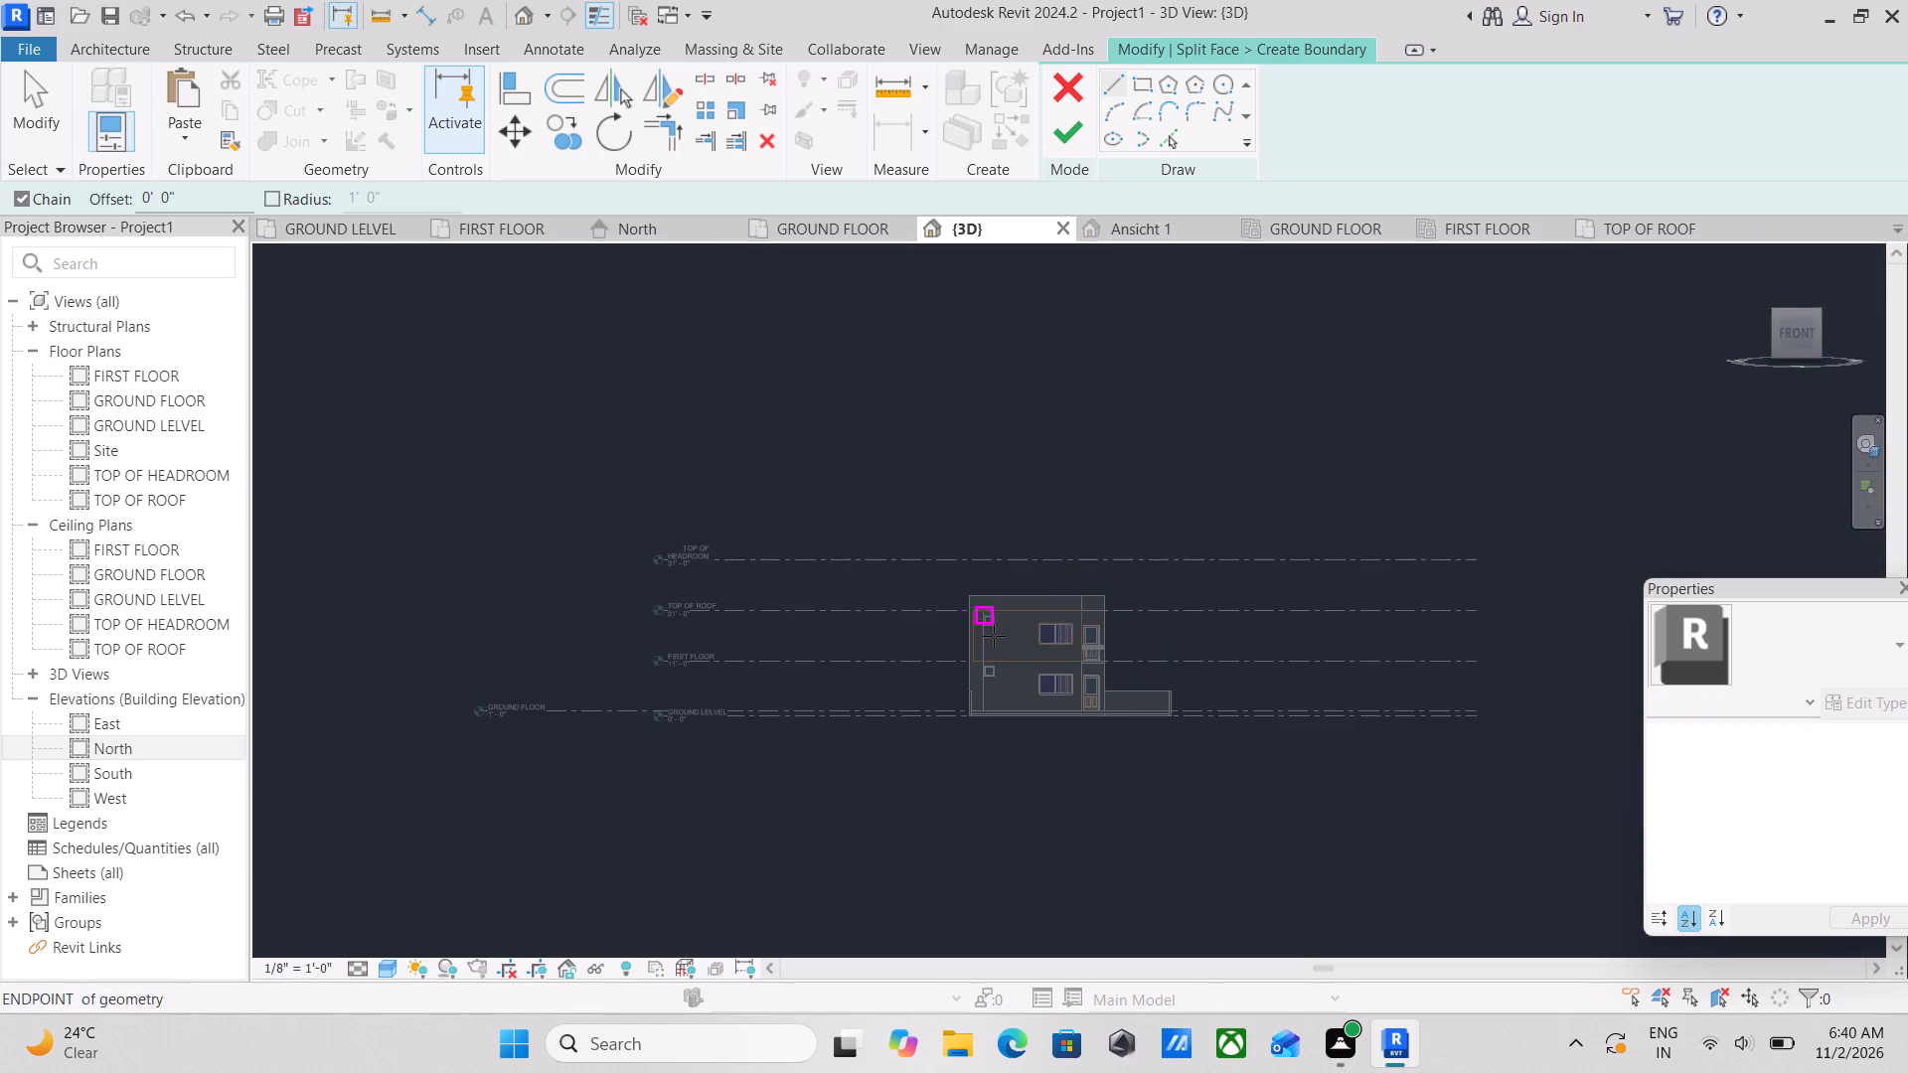
{"action": "scroll", "coordinate": [996, 639], "scroll_direction": "up", "scroll_amount": 13}
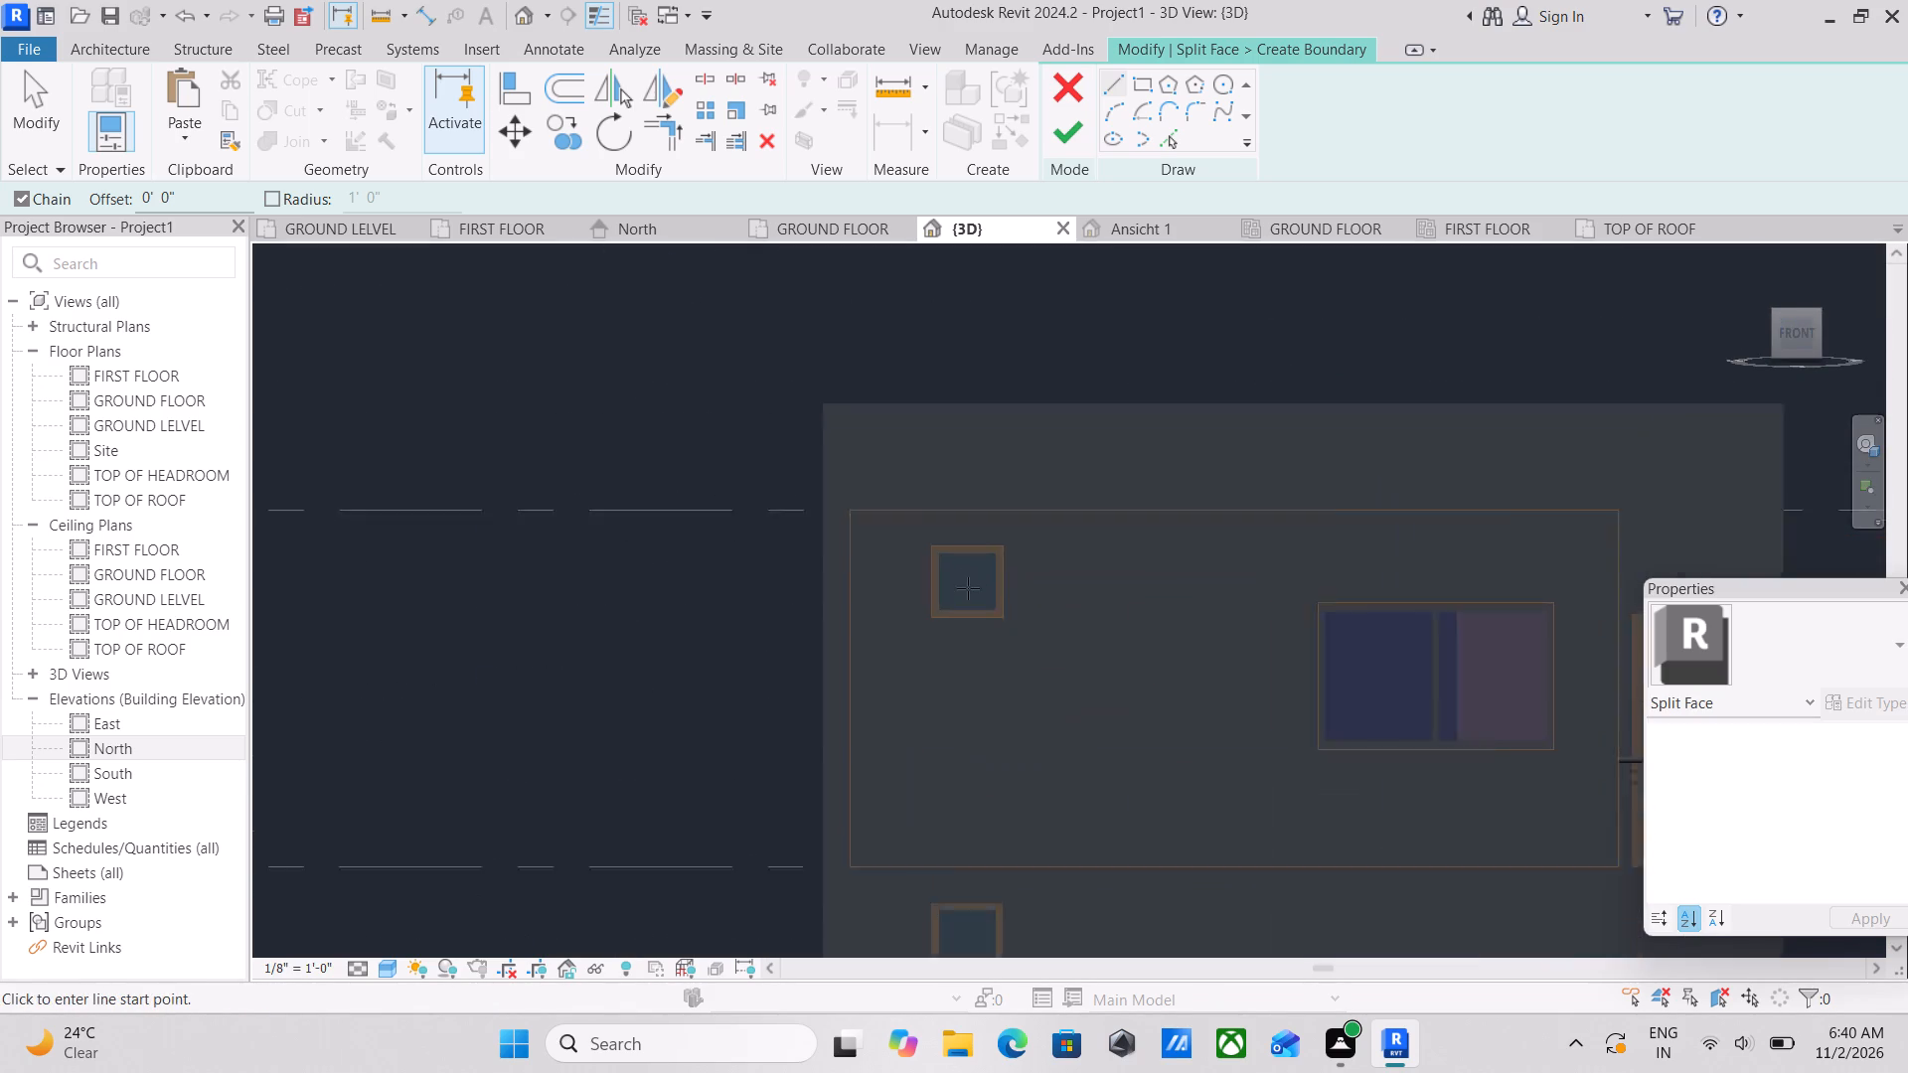
{"action": "scroll", "coordinate": [968, 588], "scroll_direction": "up", "scroll_amount": 2}
{"action": "scroll", "coordinate": [862, 522], "scroll_direction": "up", "scroll_amount": 3}
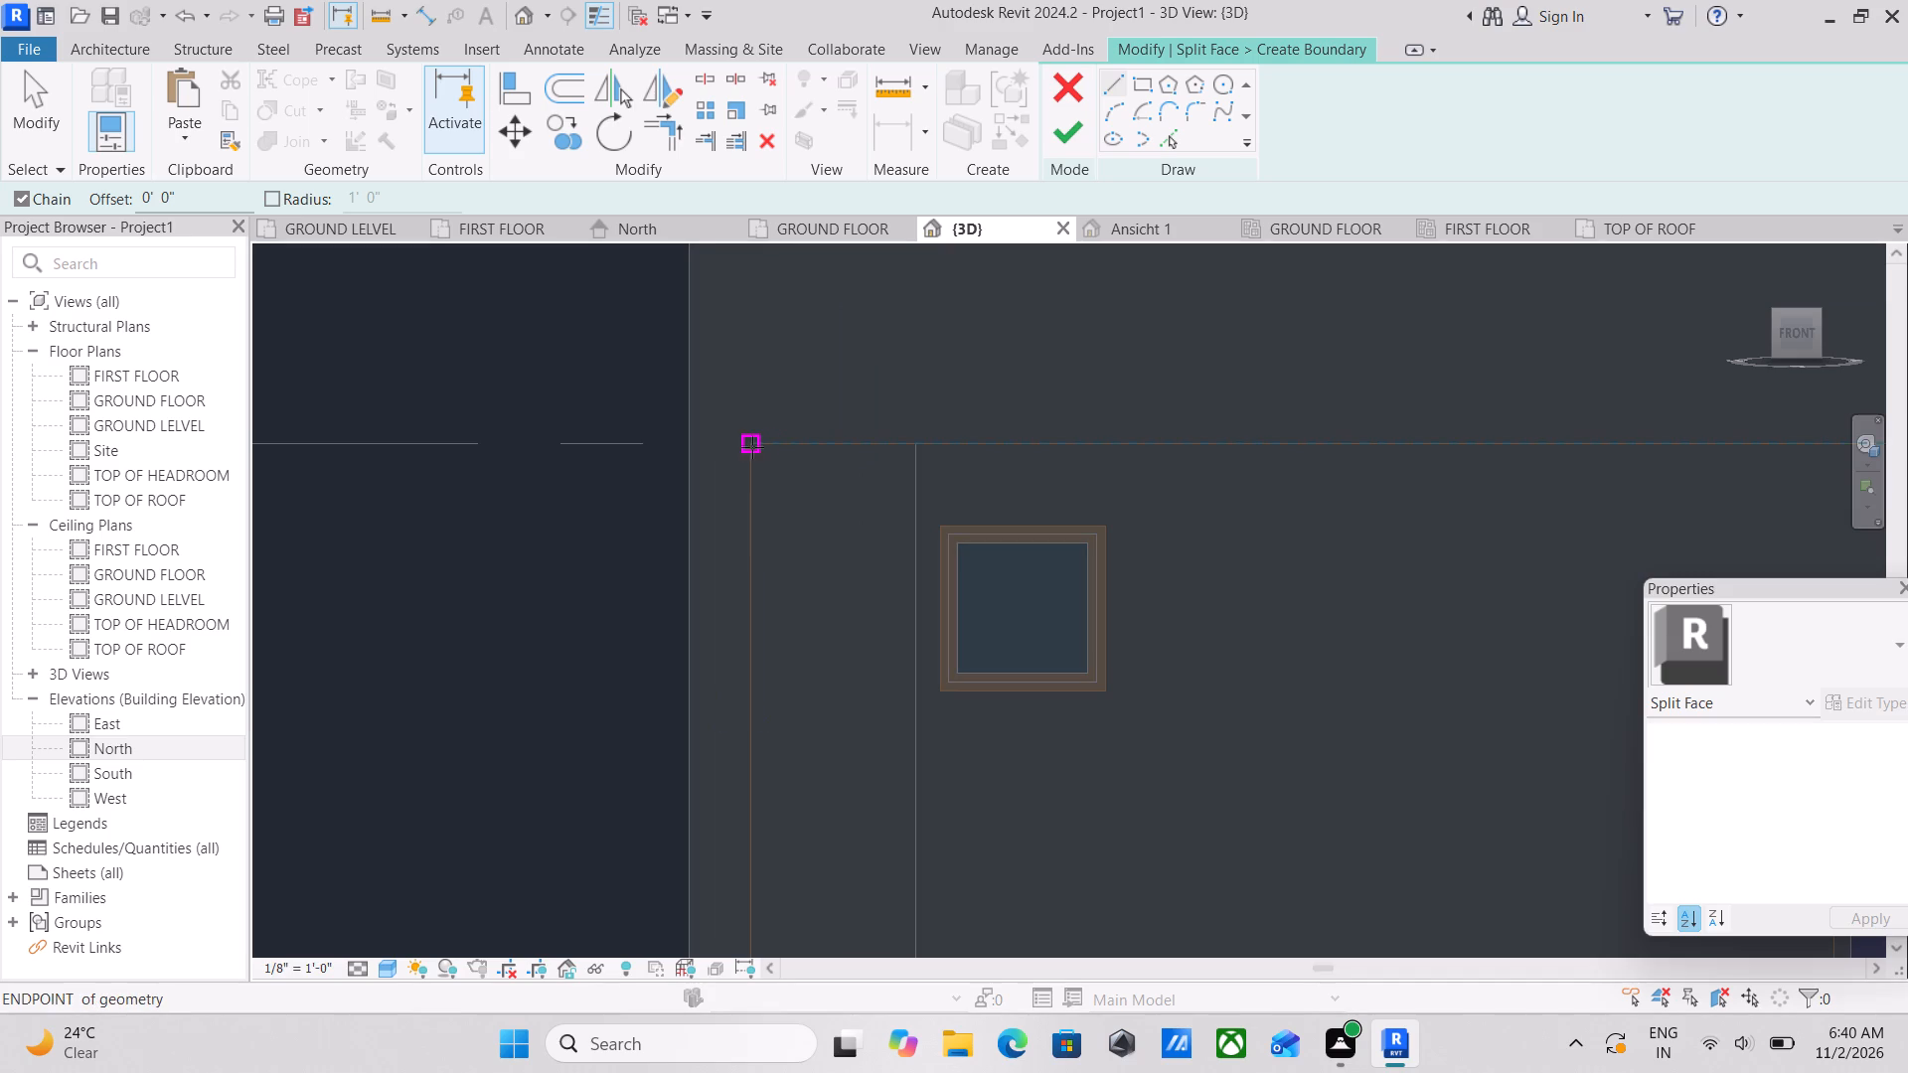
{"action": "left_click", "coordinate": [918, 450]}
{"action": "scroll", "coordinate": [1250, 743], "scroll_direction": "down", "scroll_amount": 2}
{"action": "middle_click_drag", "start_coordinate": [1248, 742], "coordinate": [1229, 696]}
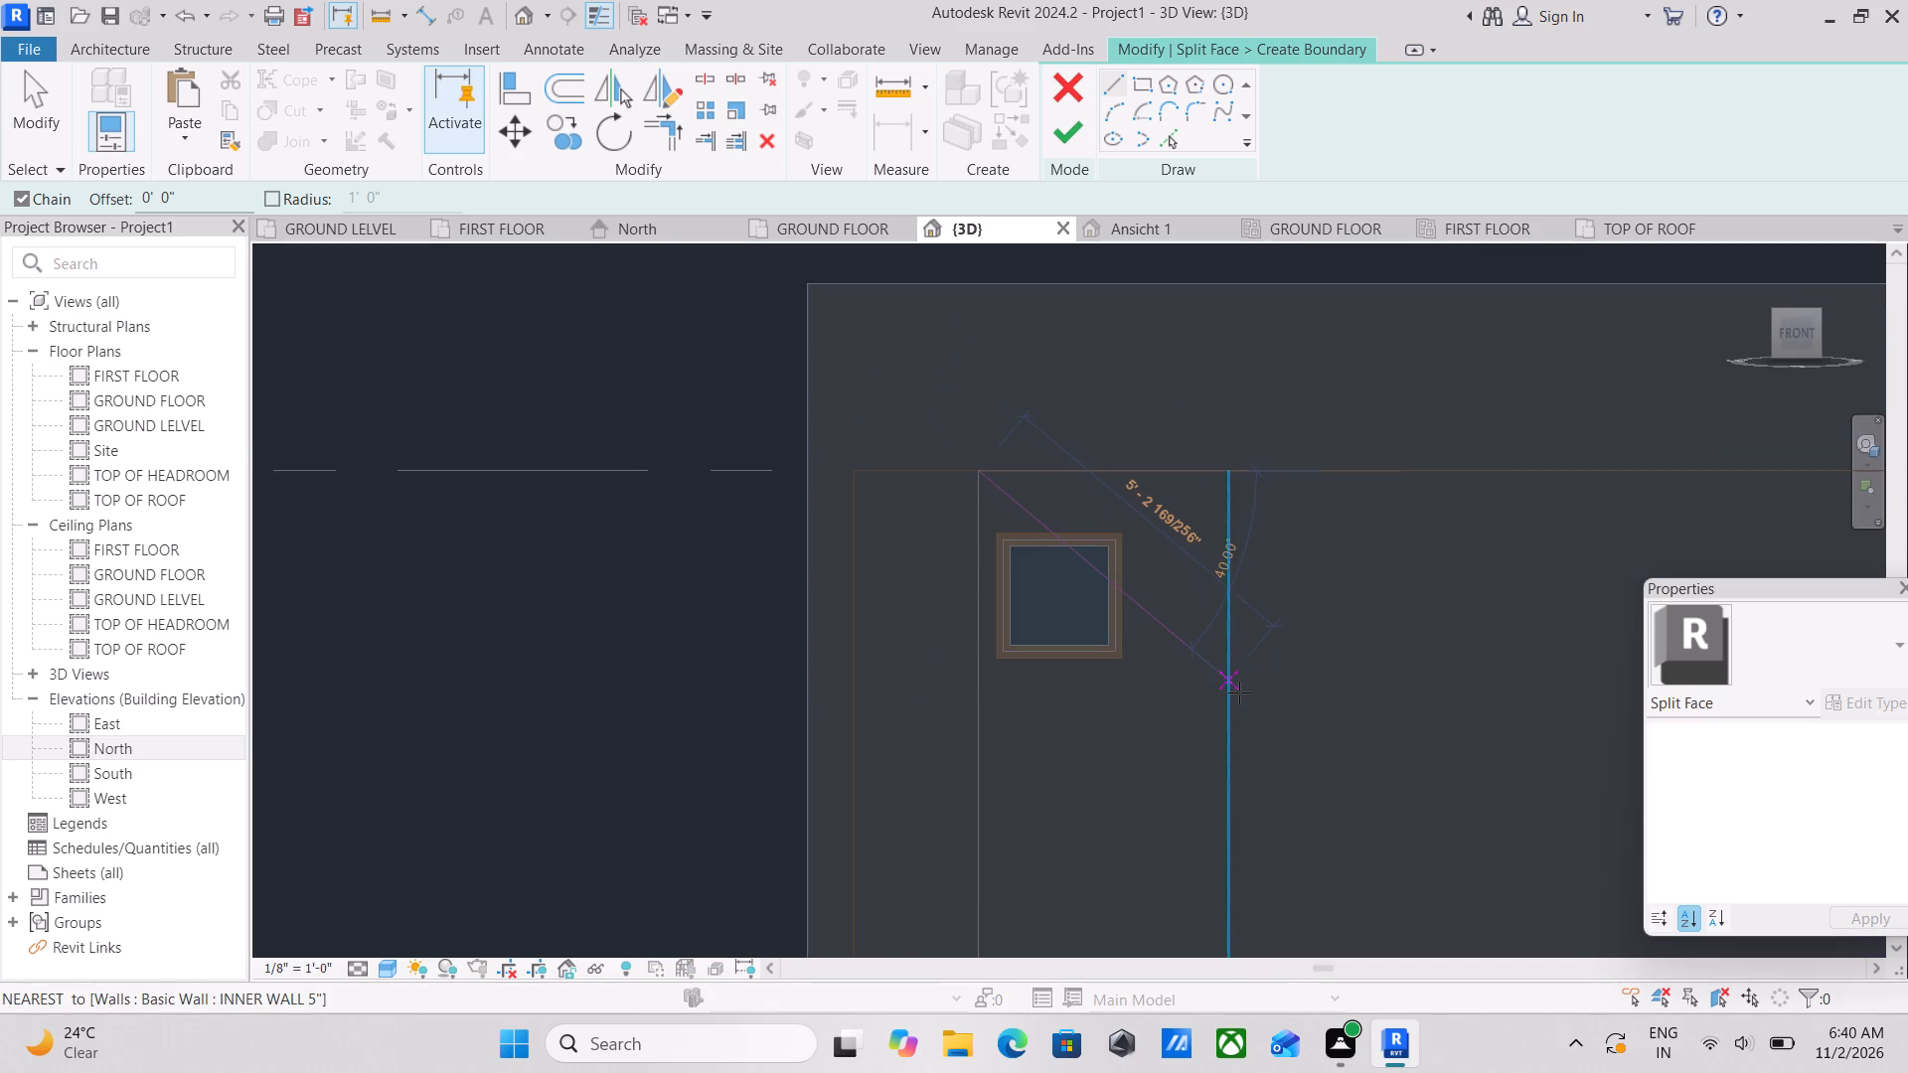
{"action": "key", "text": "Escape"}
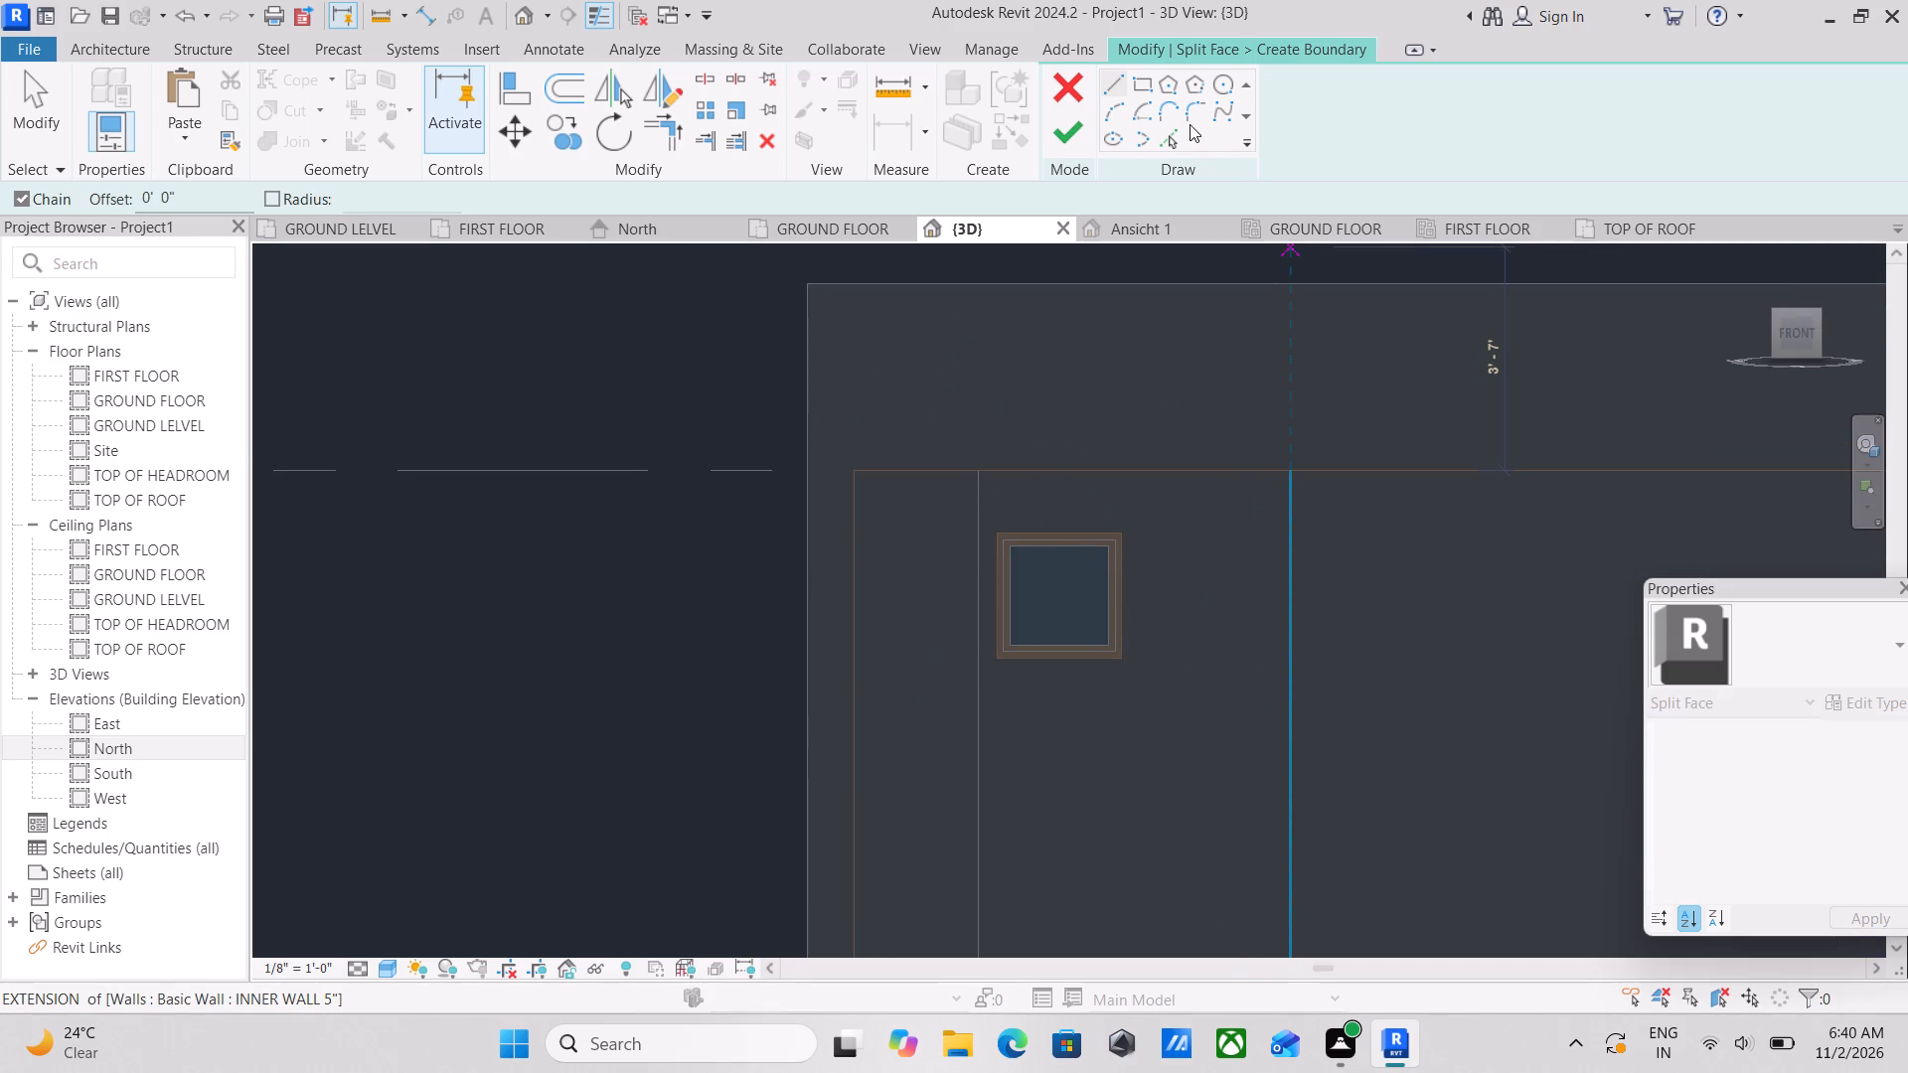
Sketch a rectangular boundary about 10'-6" wide and 9'-10" high, down from the WALL FRAME's inner corner at the upper-storey face's top edge.
{"action": "left_click", "coordinate": [1146, 84]}
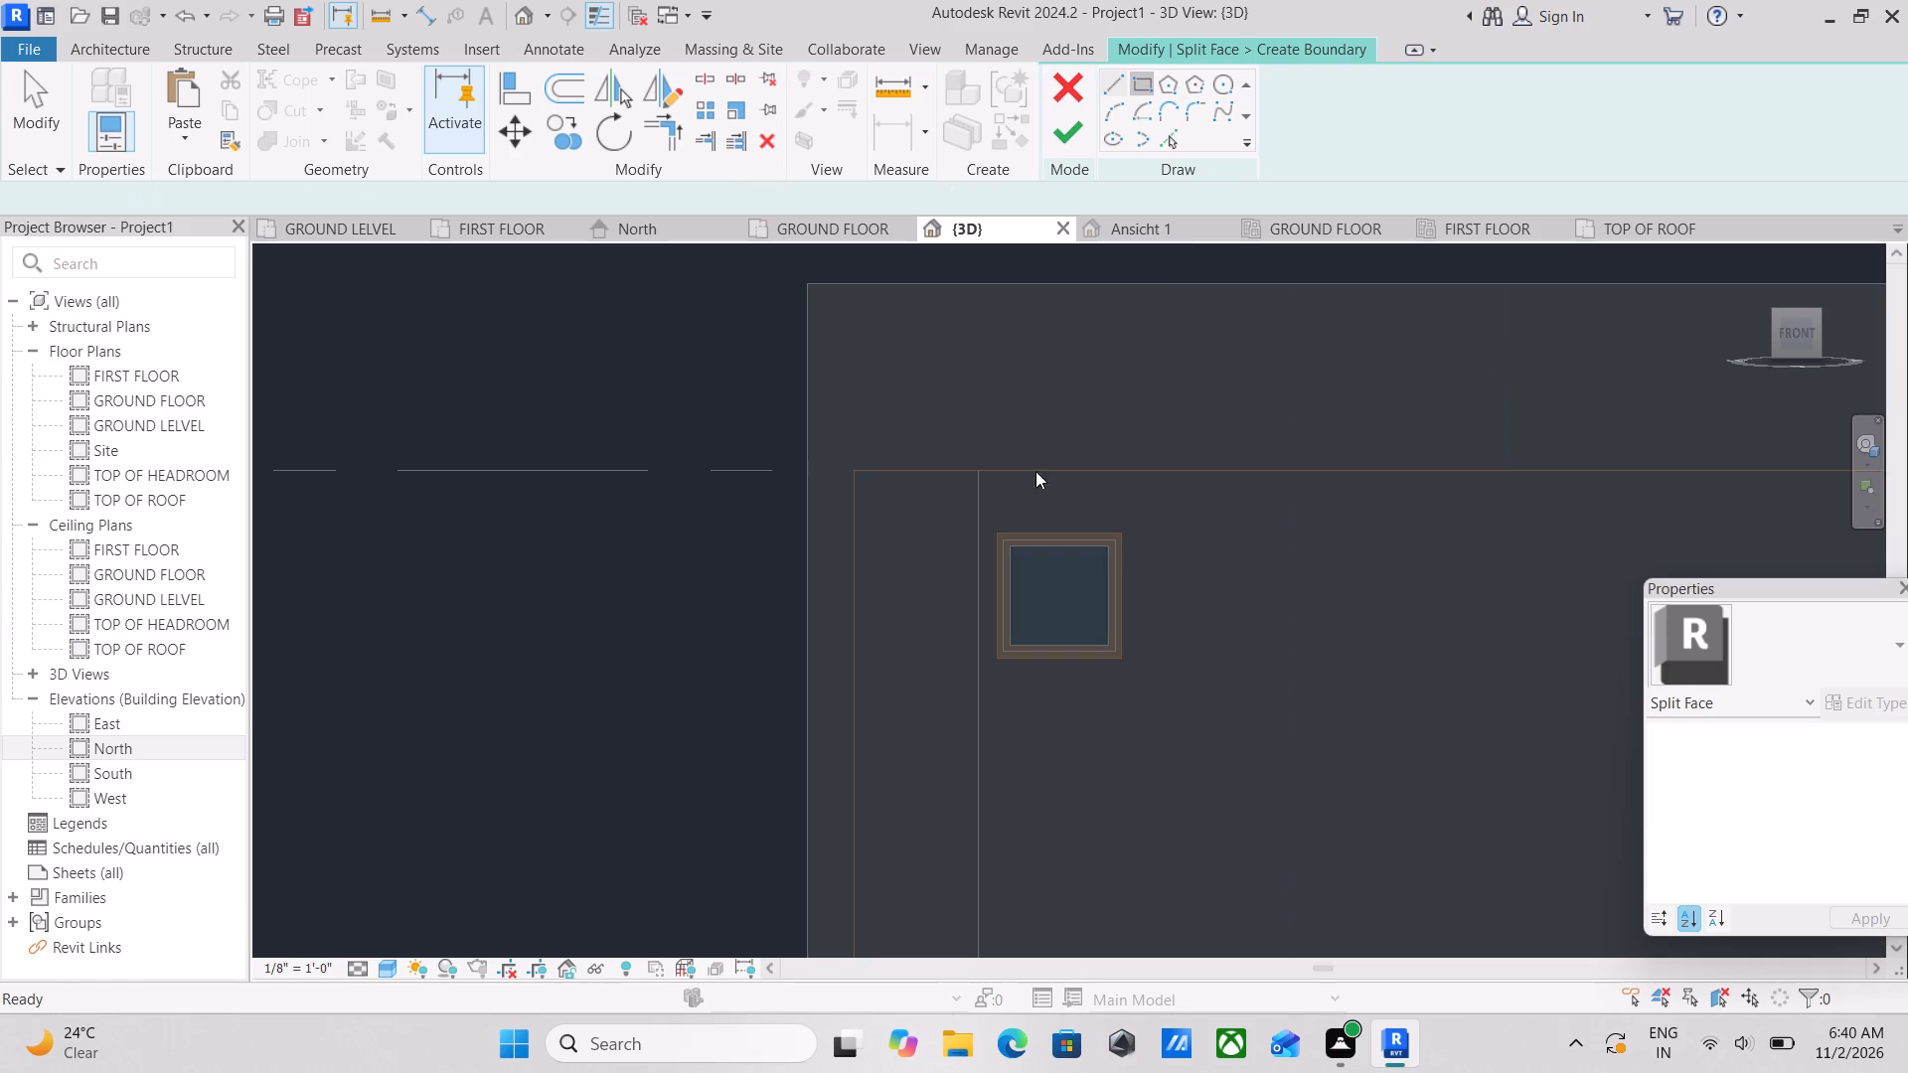
{"action": "scroll", "coordinate": [995, 489], "scroll_direction": "up", "scroll_amount": 8}
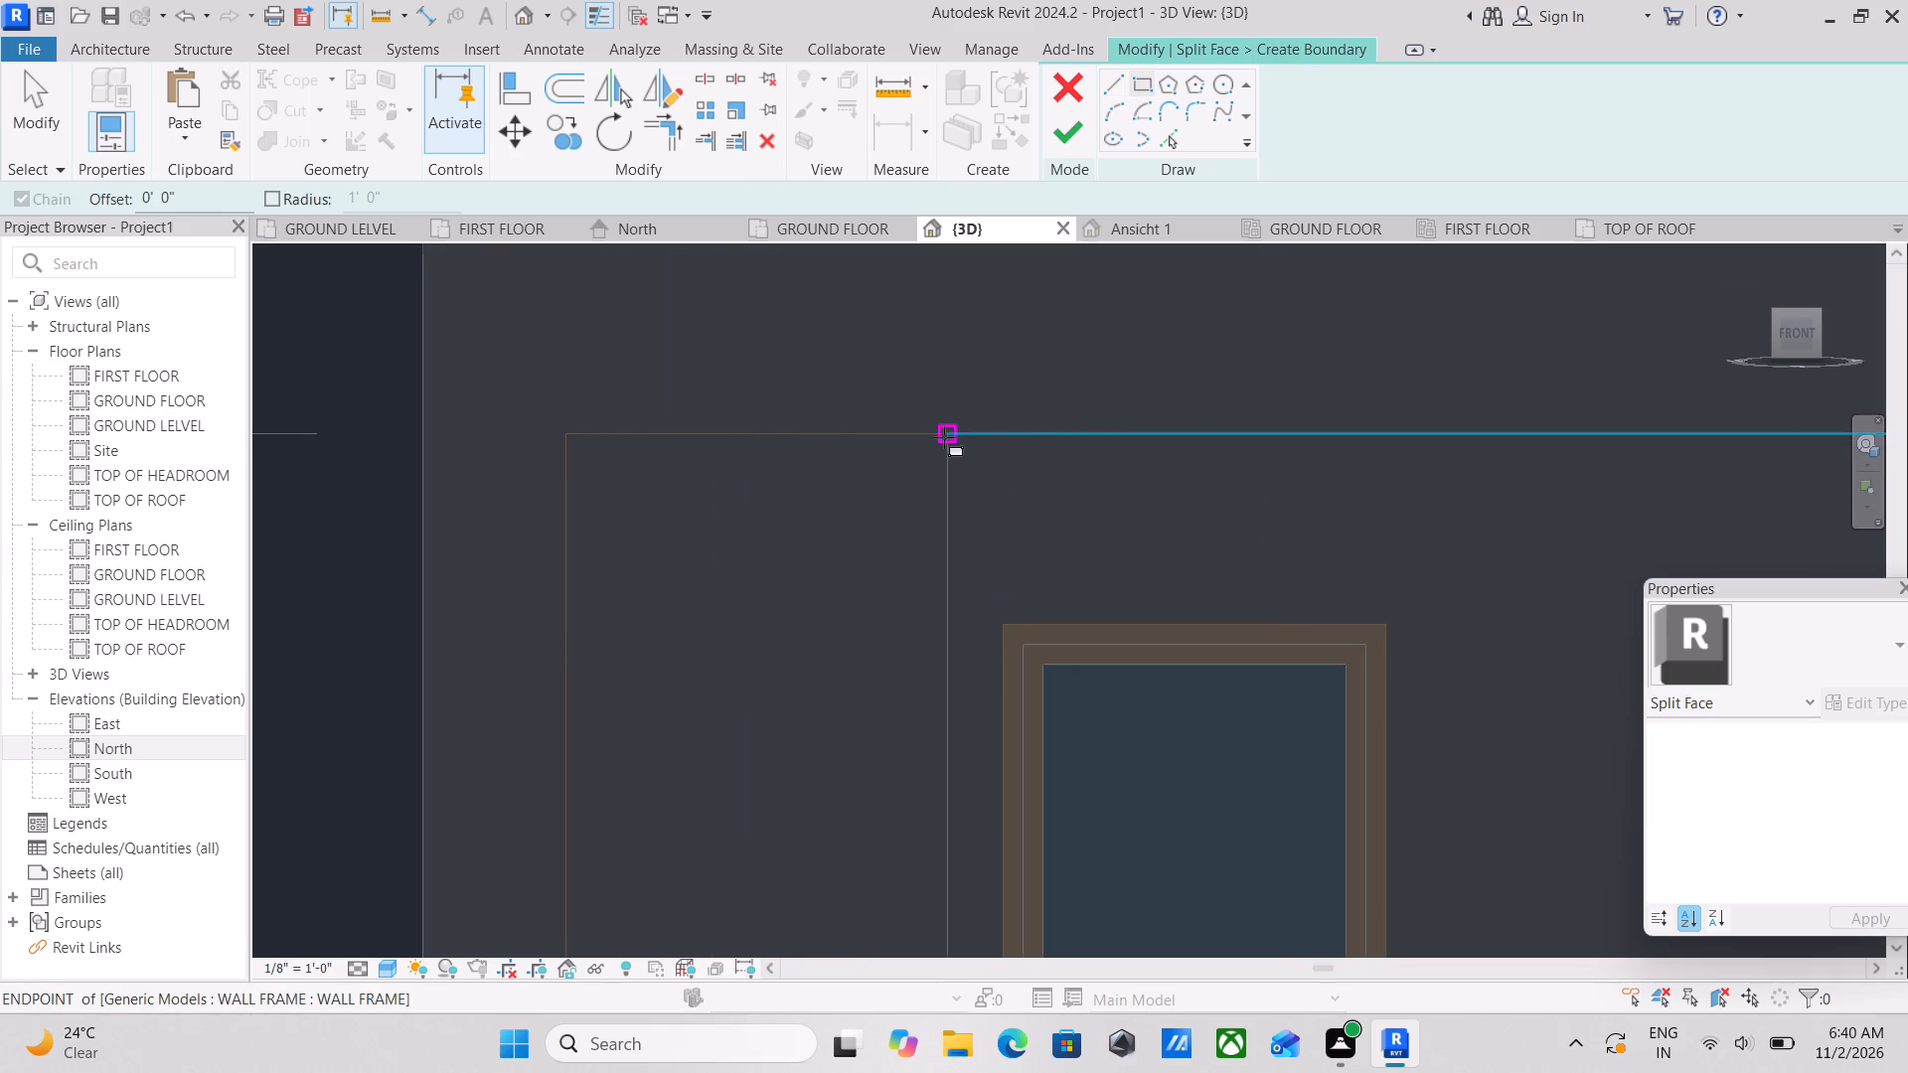
{"action": "left_click", "coordinate": [949, 434]}
{"action": "scroll", "coordinate": [1483, 843], "scroll_direction": "down", "scroll_amount": 2}
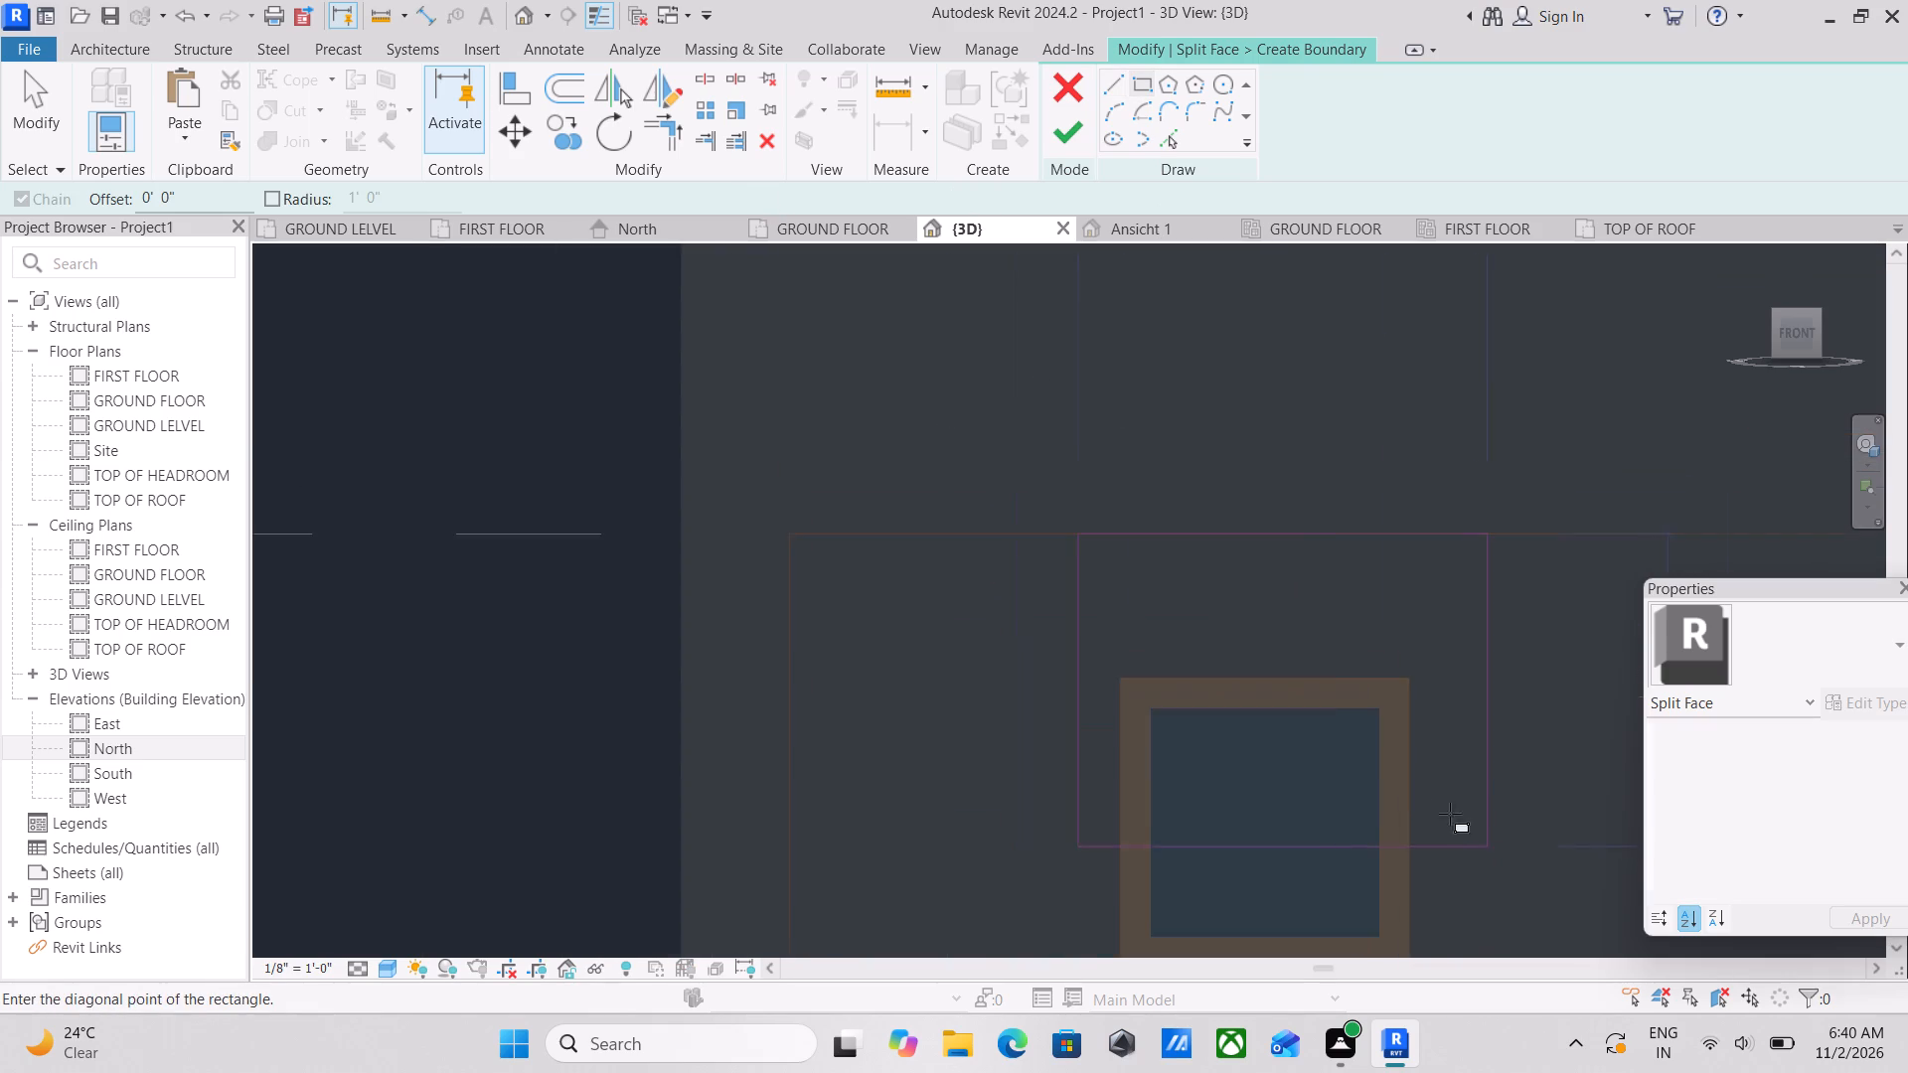
{"action": "middle_click_drag", "start_coordinate": [1432, 798], "coordinate": [1102, 406]}
{"action": "scroll", "coordinate": [1251, 580], "scroll_direction": "down", "scroll_amount": 1}
{"action": "scroll", "coordinate": [1345, 671], "scroll_direction": "down", "scroll_amount": 4}
{"action": "middle_click_drag", "start_coordinate": [1345, 671], "coordinate": [1209, 469]}
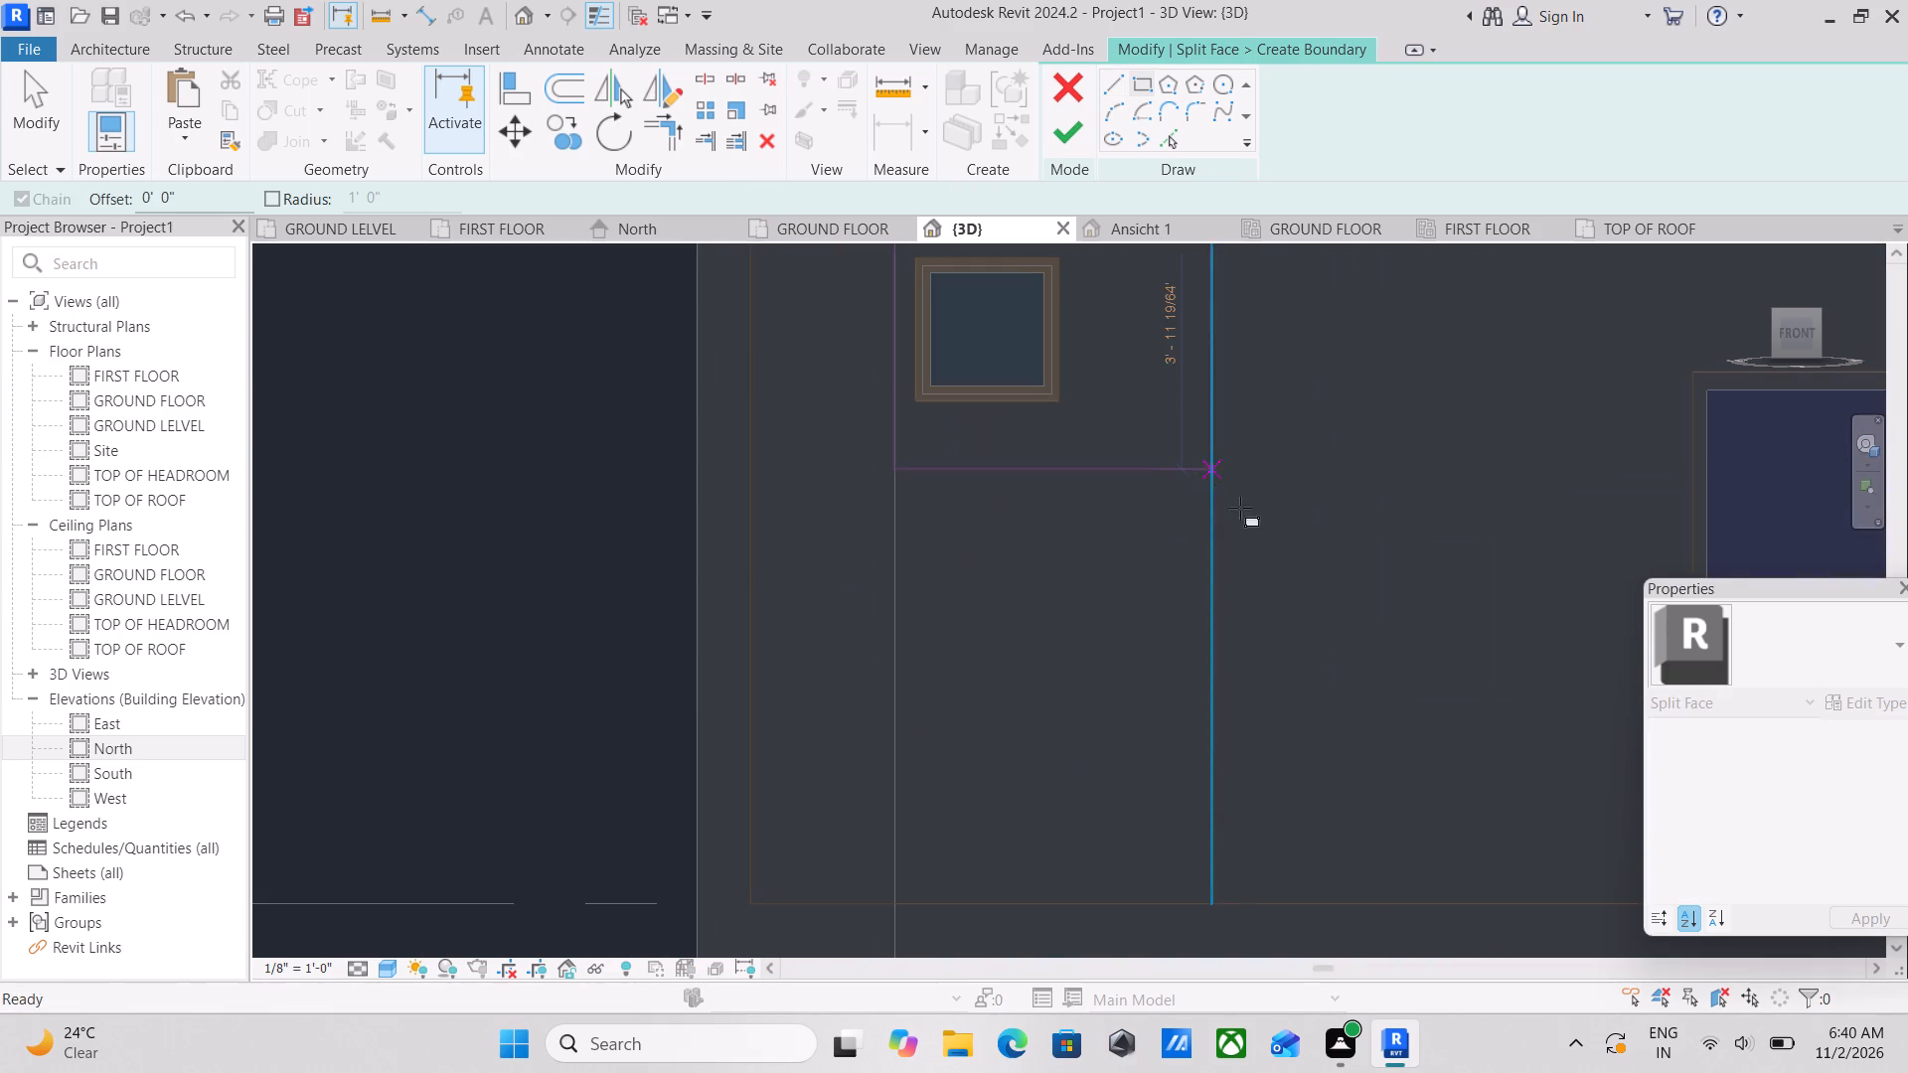
{"action": "scroll", "coordinate": [1457, 700], "scroll_direction": "down", "scroll_amount": 4}
{"action": "middle_click_drag", "start_coordinate": [1408, 668], "coordinate": [1125, 394]}
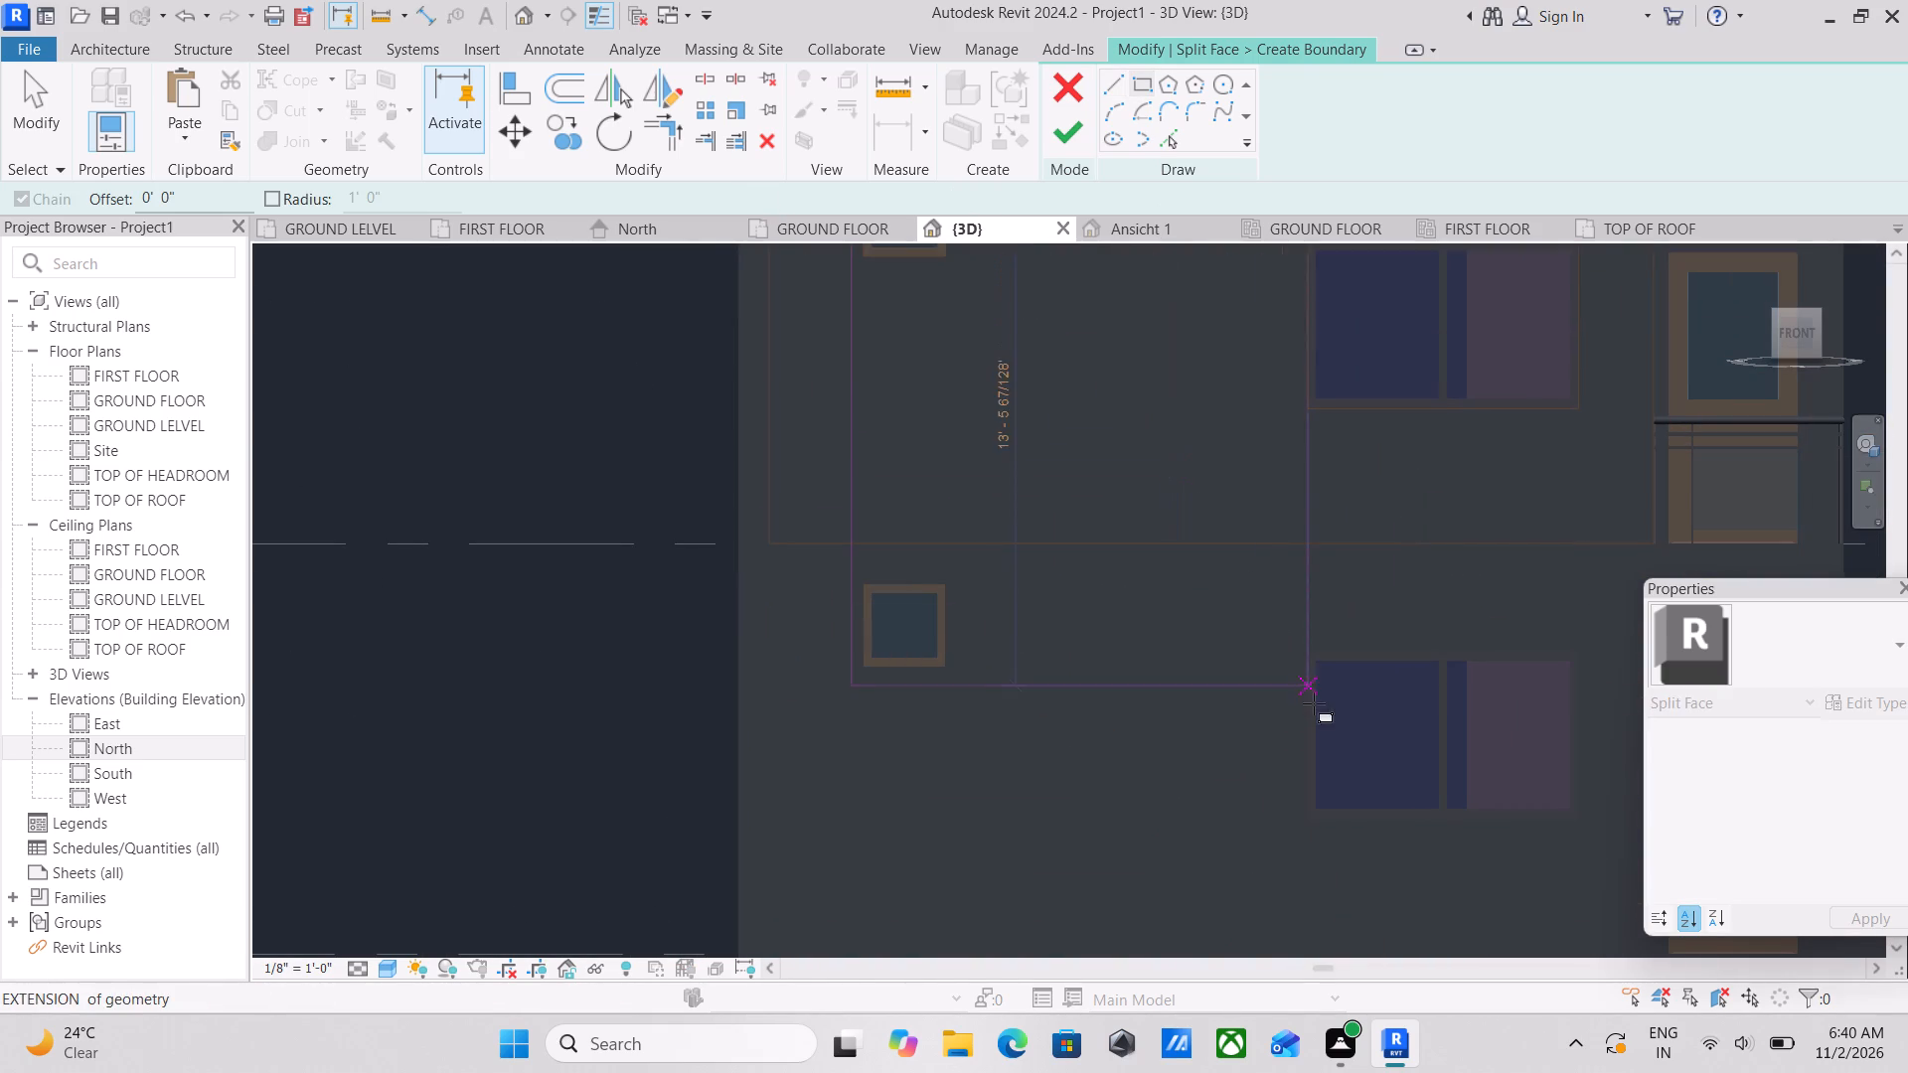
{"action": "scroll", "coordinate": [1314, 703], "scroll_direction": "down", "scroll_amount": 3}
{"action": "middle_click_drag", "start_coordinate": [1314, 705], "coordinate": [1245, 583]}
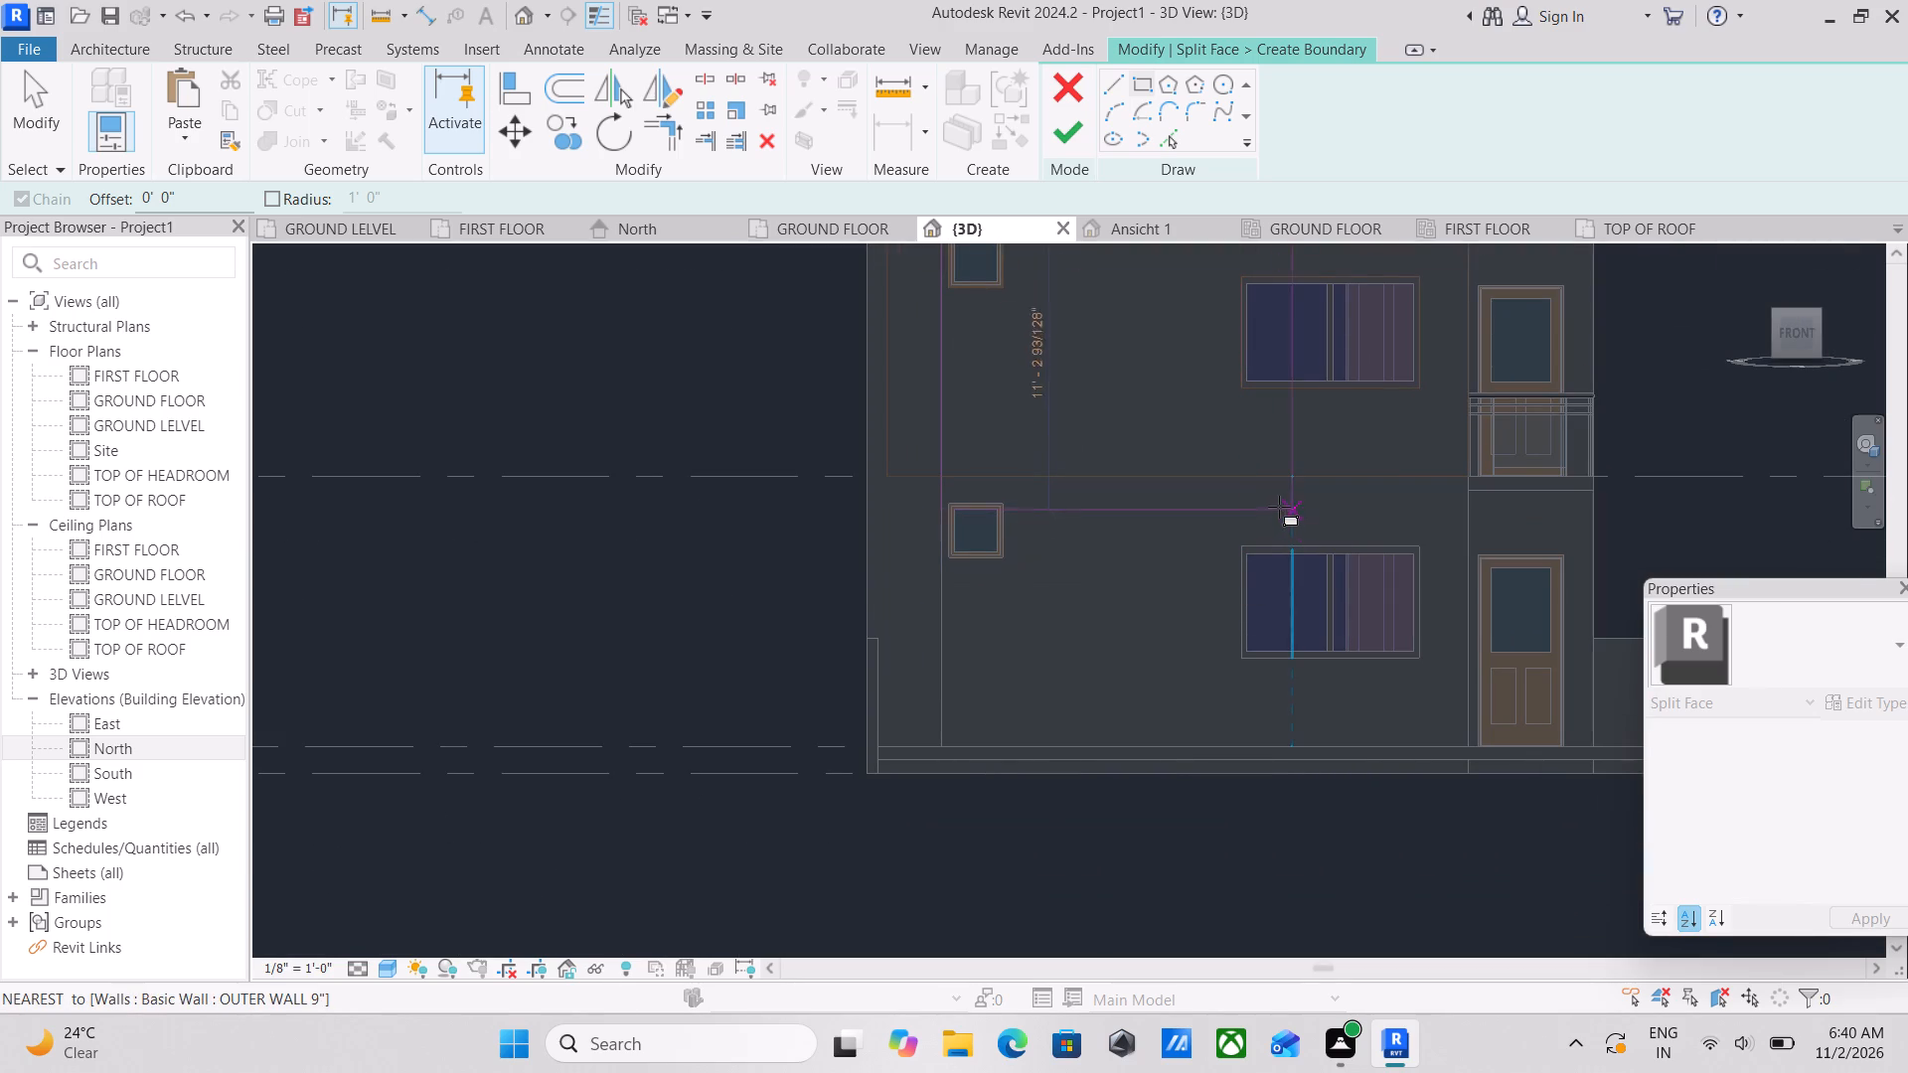
{"action": "middle_click_drag", "start_coordinate": [1223, 461], "coordinate": [1277, 658]}
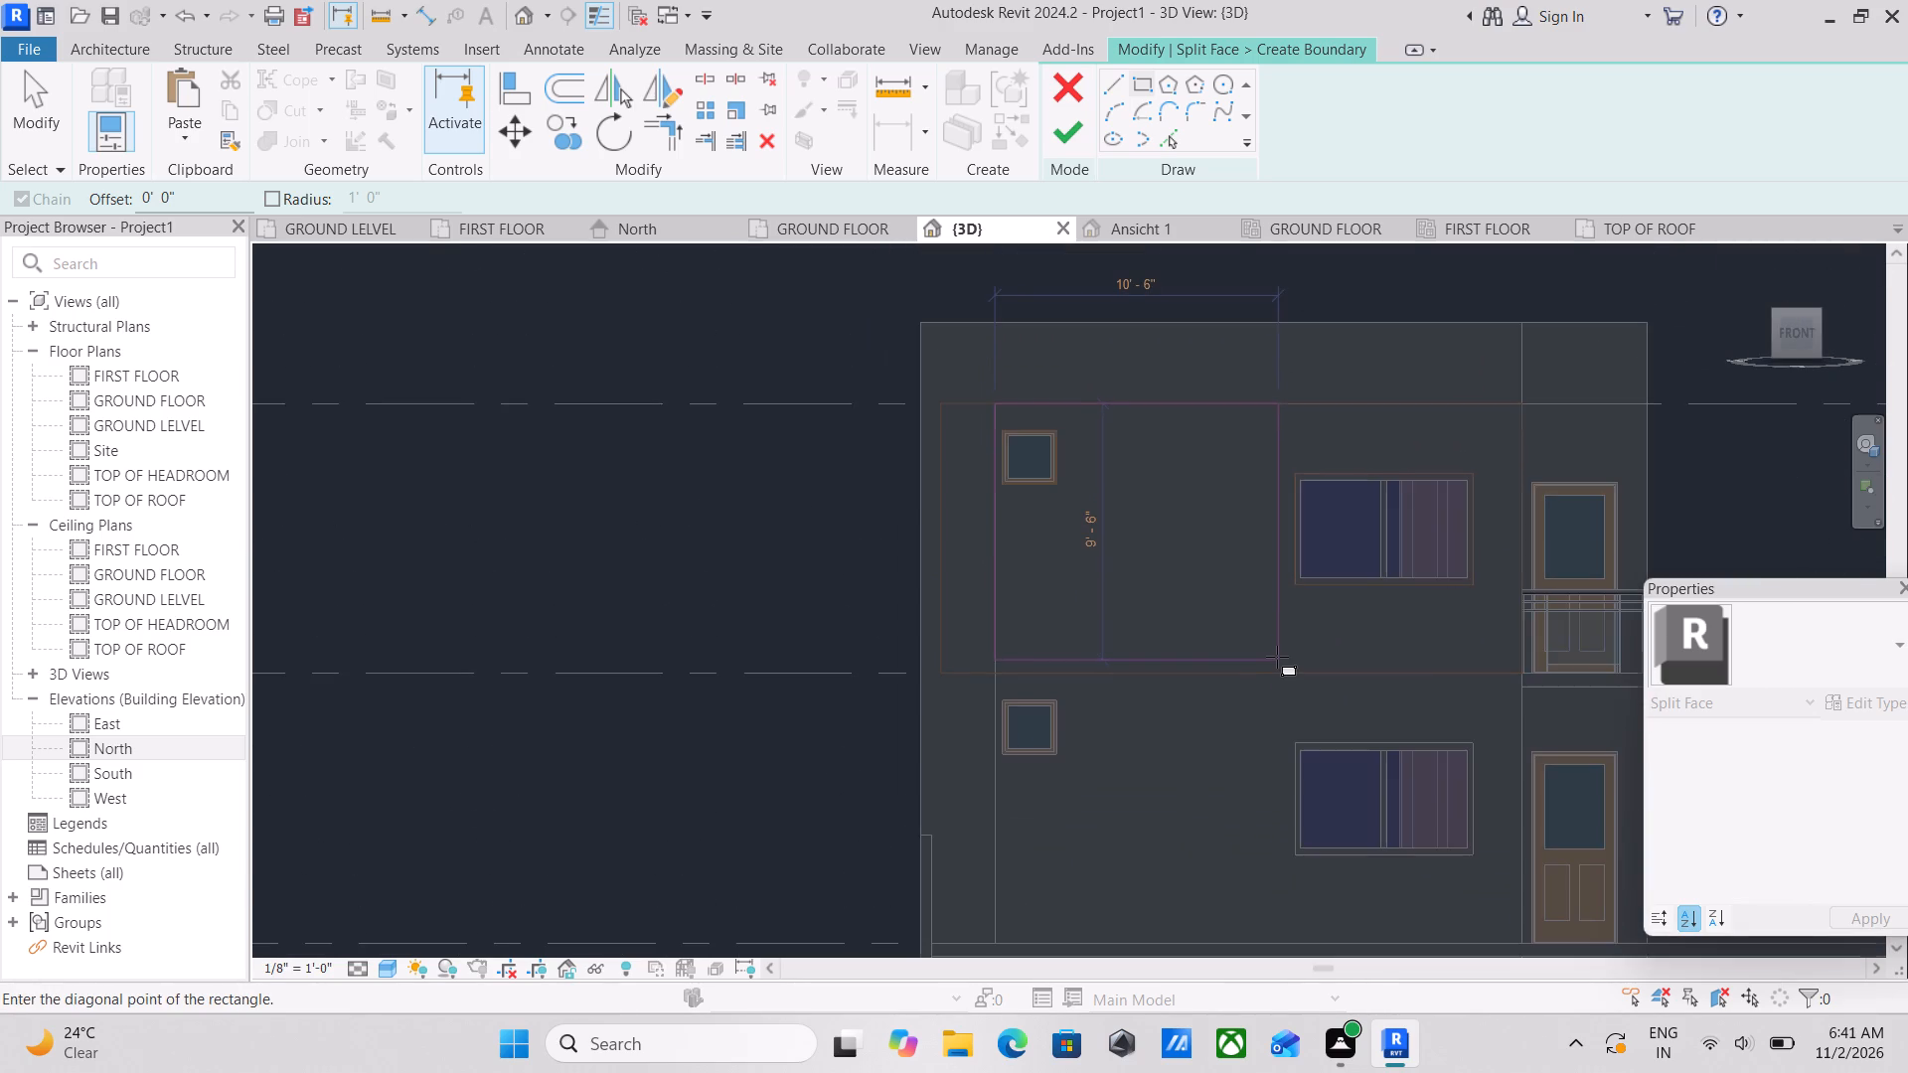
{"action": "scroll", "coordinate": [1277, 657], "scroll_direction": "up", "scroll_amount": 6}
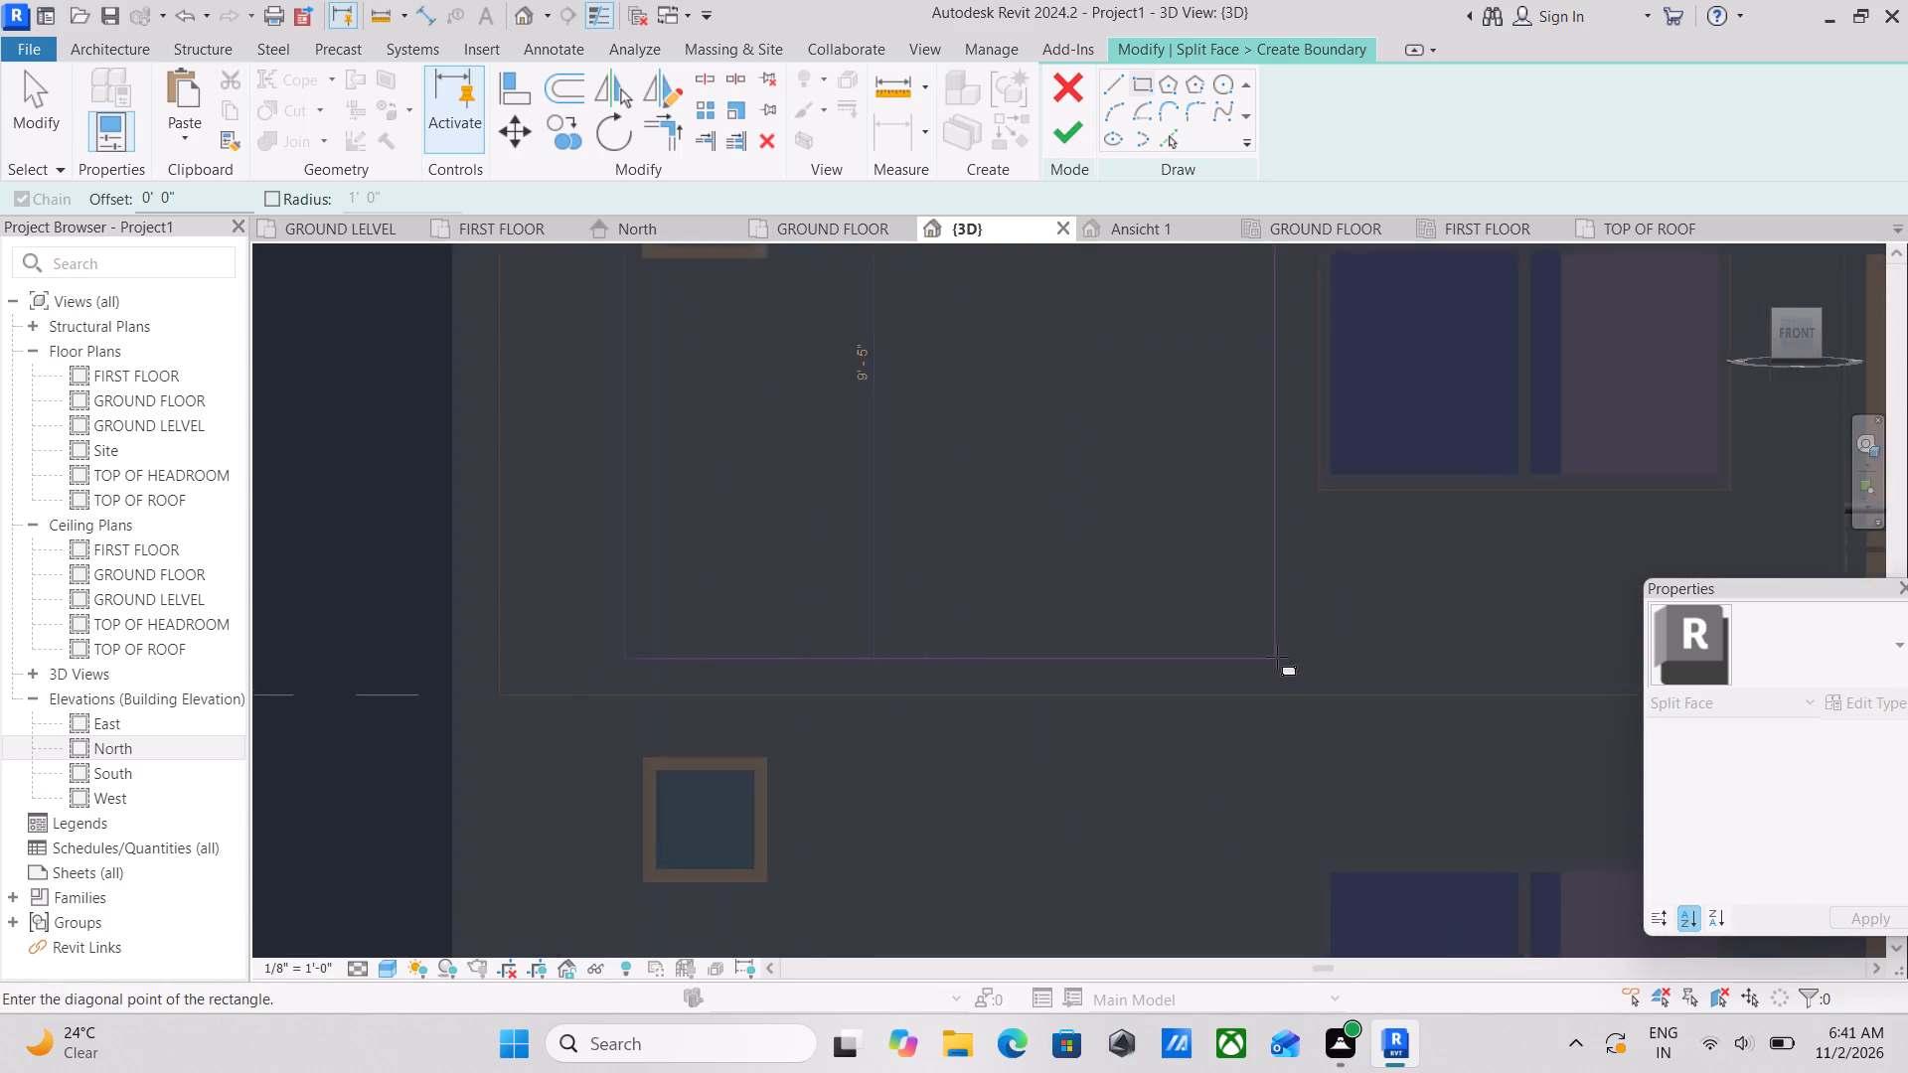
{"action": "scroll", "coordinate": [1277, 657], "scroll_direction": "up", "scroll_amount": 1}
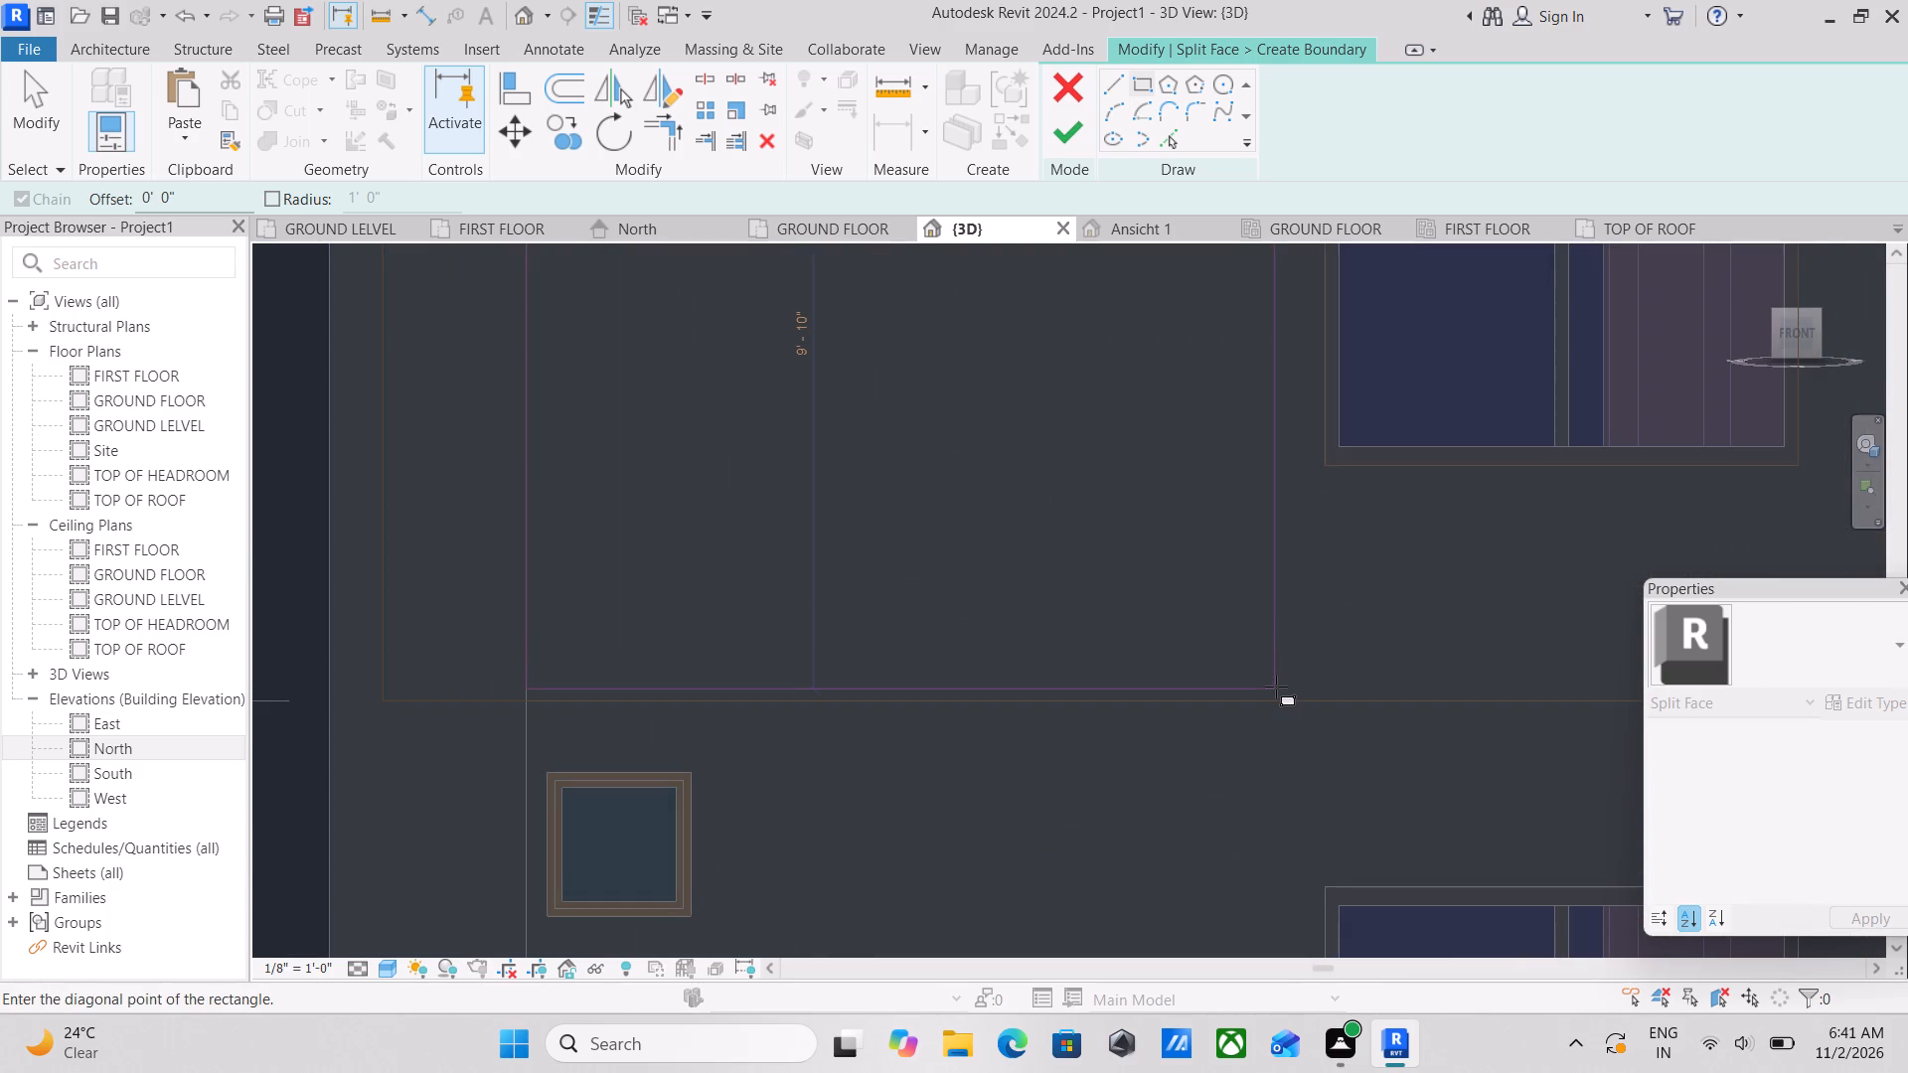
{"action": "scroll", "coordinate": [1276, 690], "scroll_direction": "up", "scroll_amount": 7}
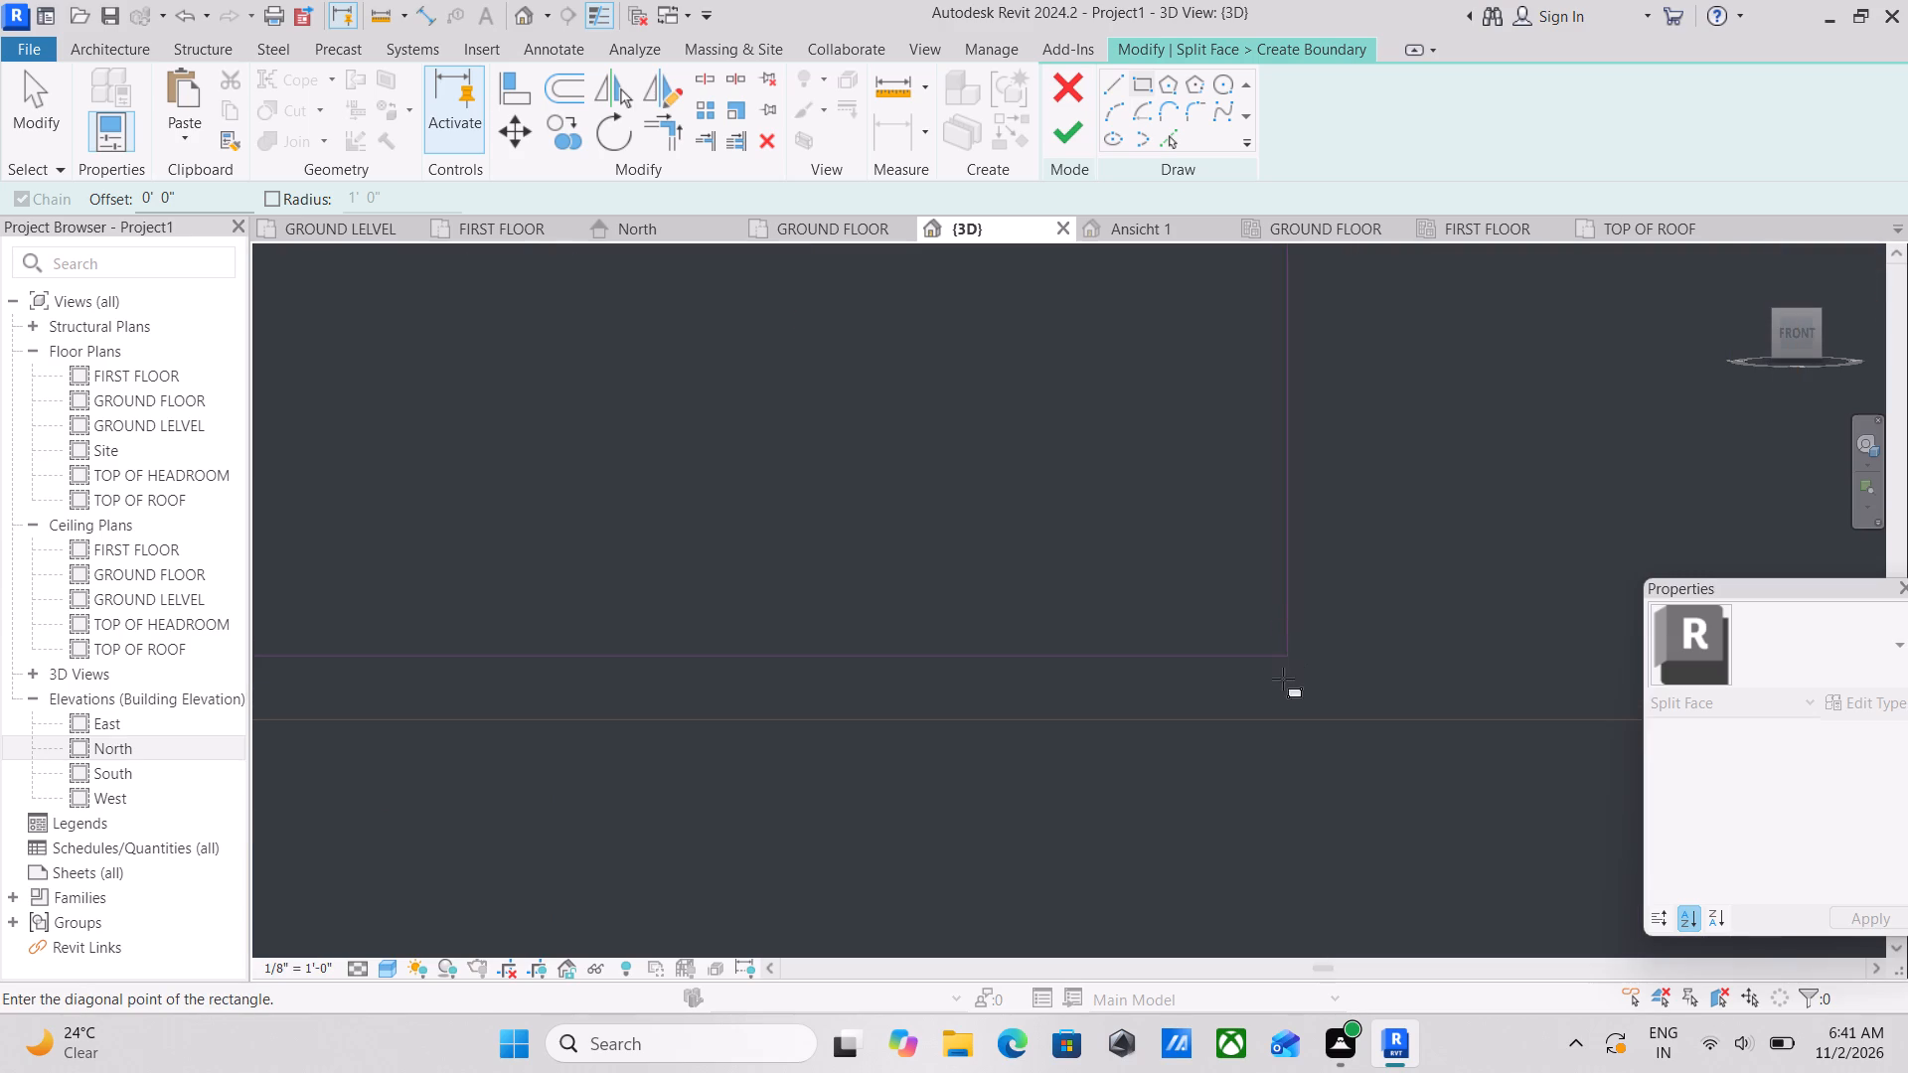
{"action": "scroll", "coordinate": [1305, 712], "scroll_direction": "down", "scroll_amount": 2}
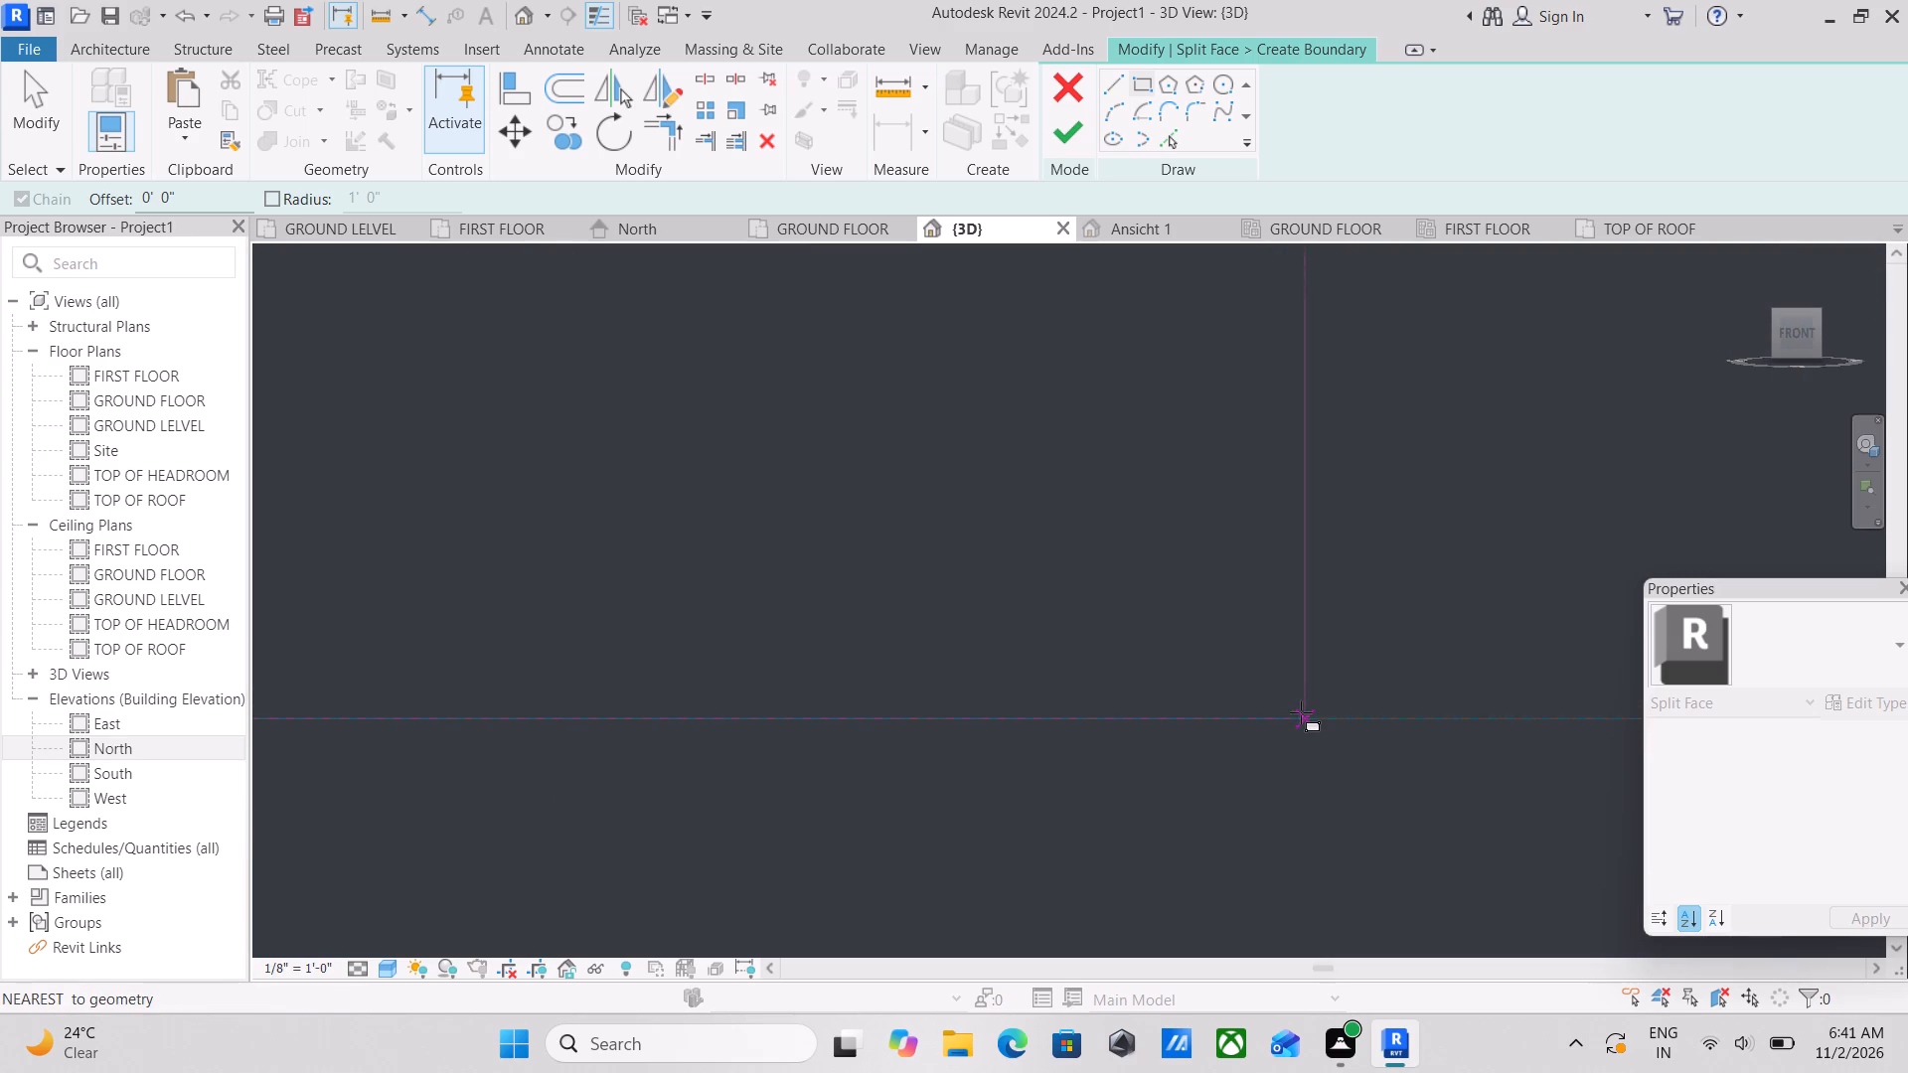
{"action": "scroll", "coordinate": [1301, 712], "scroll_direction": "down", "scroll_amount": 2}
{"action": "left_click", "coordinate": [1291, 701]}
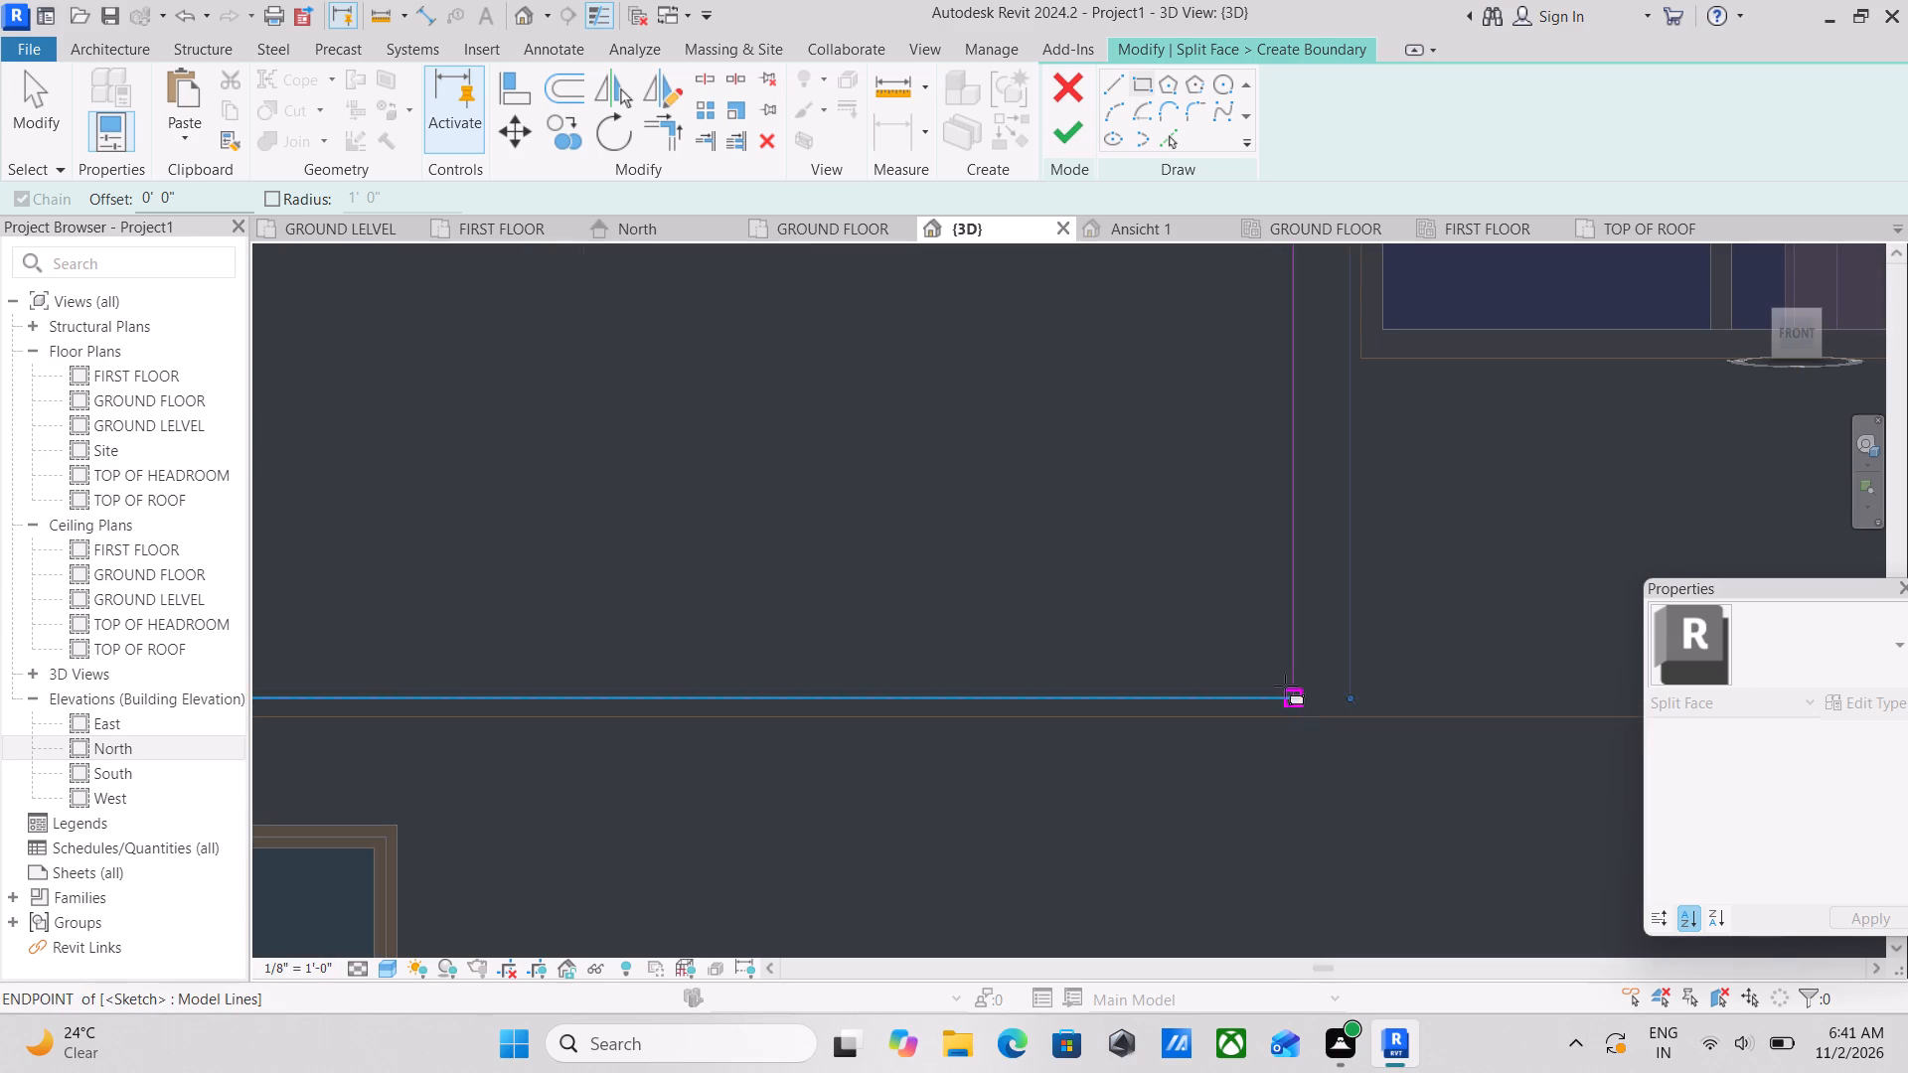
{"action": "scroll", "coordinate": [1196, 597], "scroll_direction": "down", "scroll_amount": 4}
{"action": "middle_click_drag", "start_coordinate": [1195, 601], "coordinate": [1309, 943]}
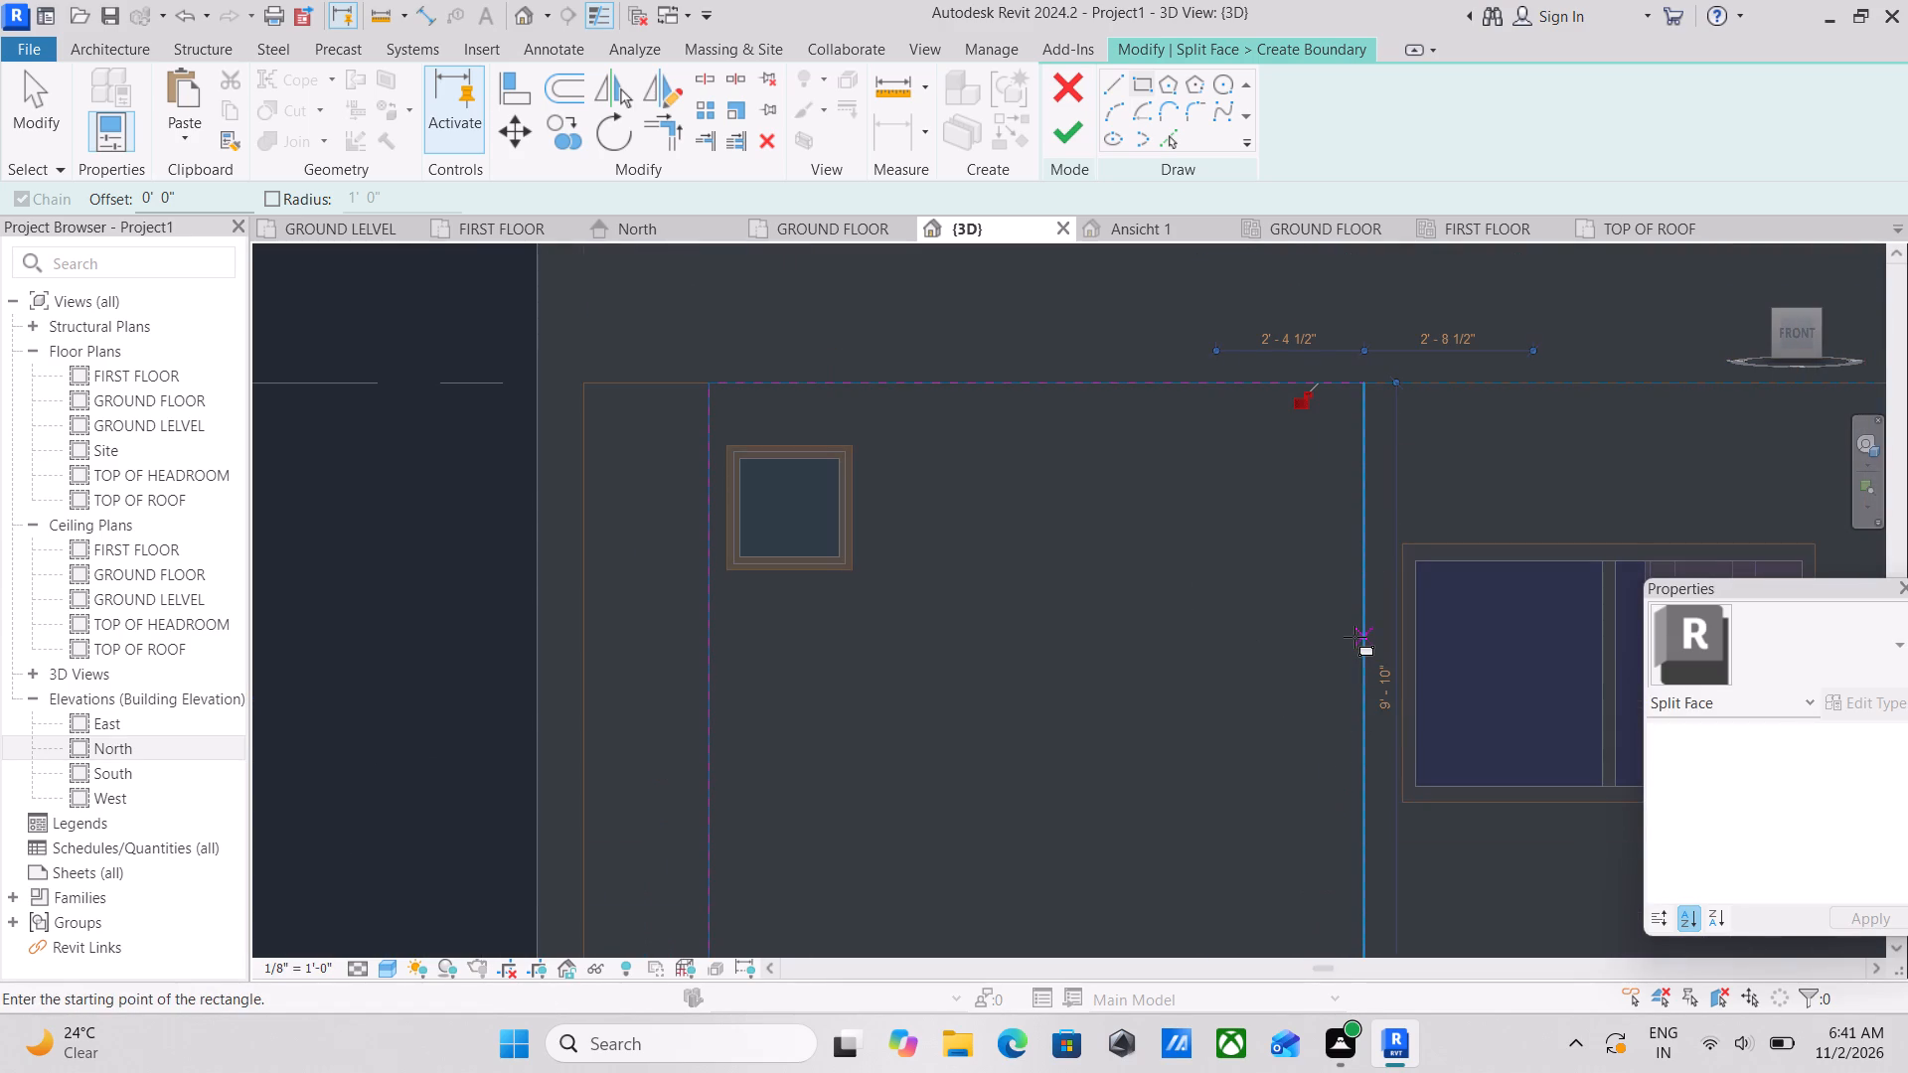
{"action": "key", "text": "Escape"}
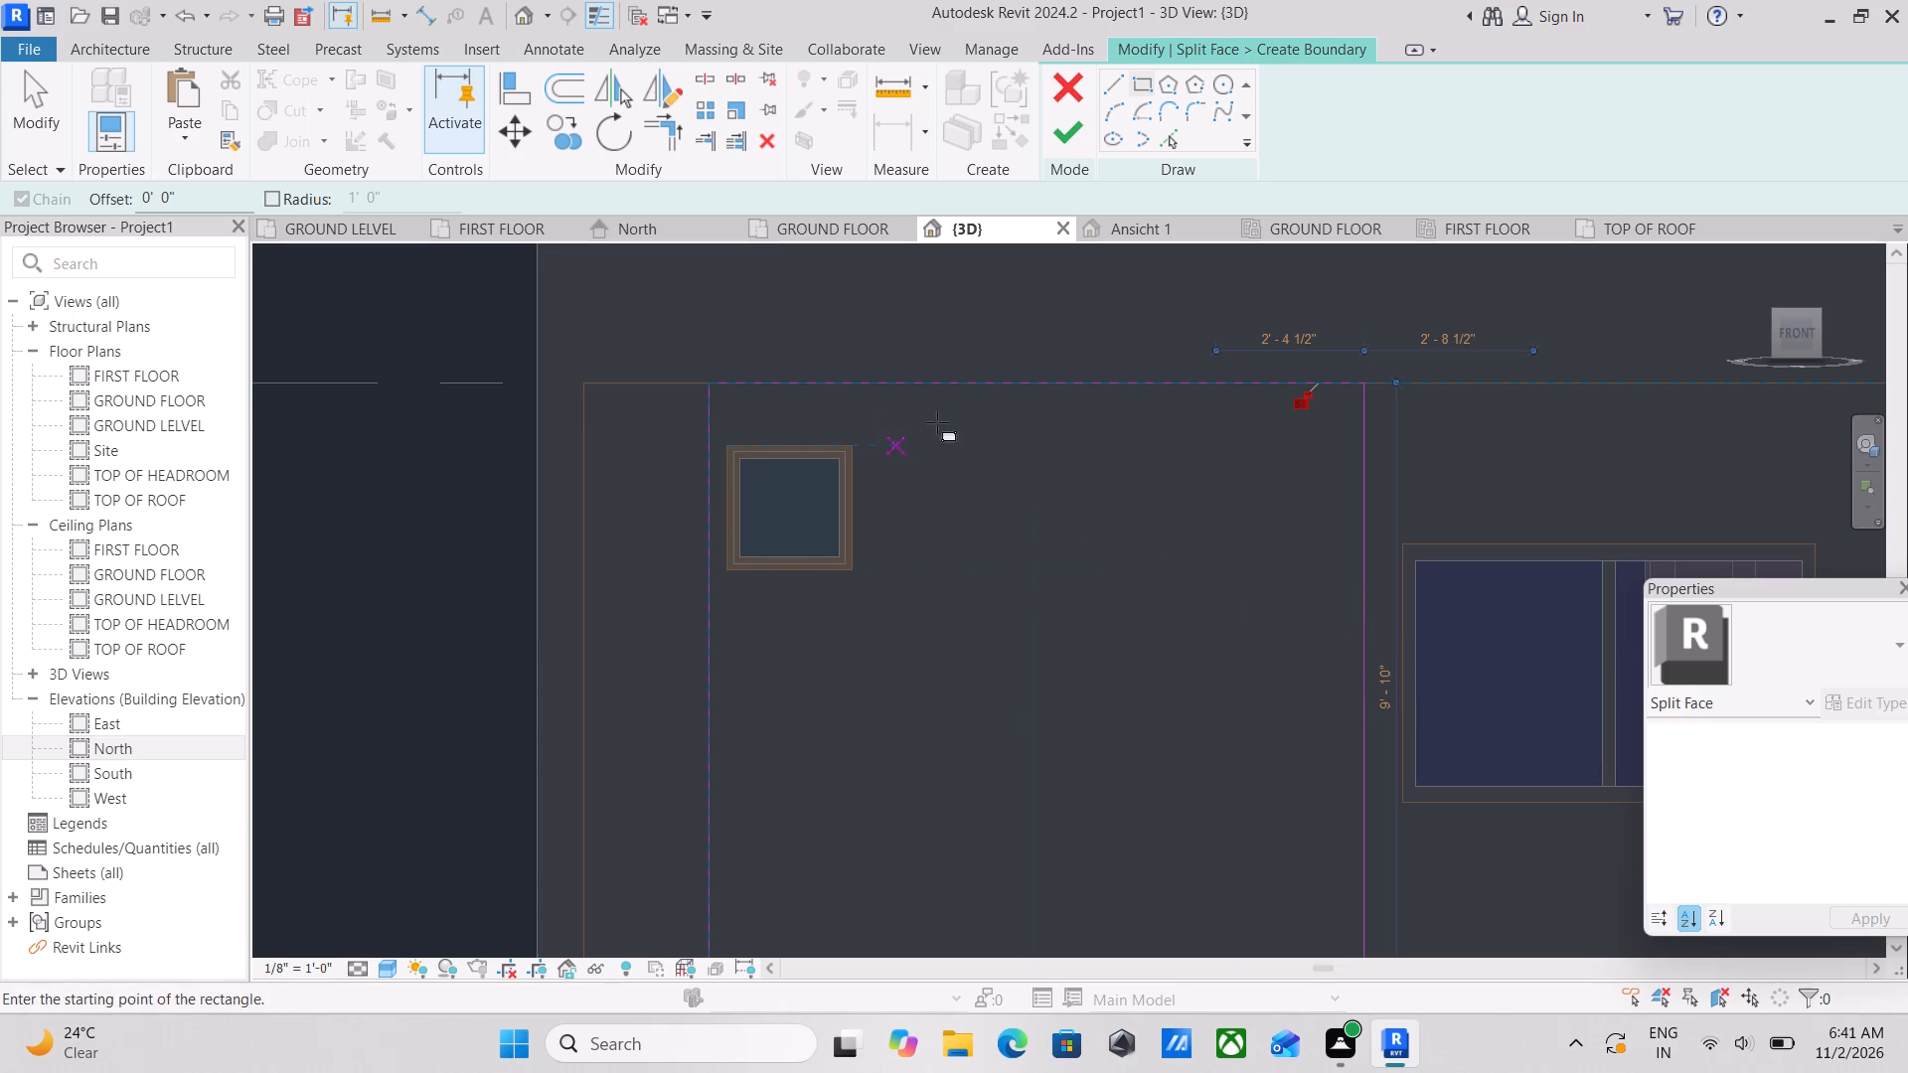
{"action": "key", "text": "Escape"}
{"action": "key", "text": "Escape"}
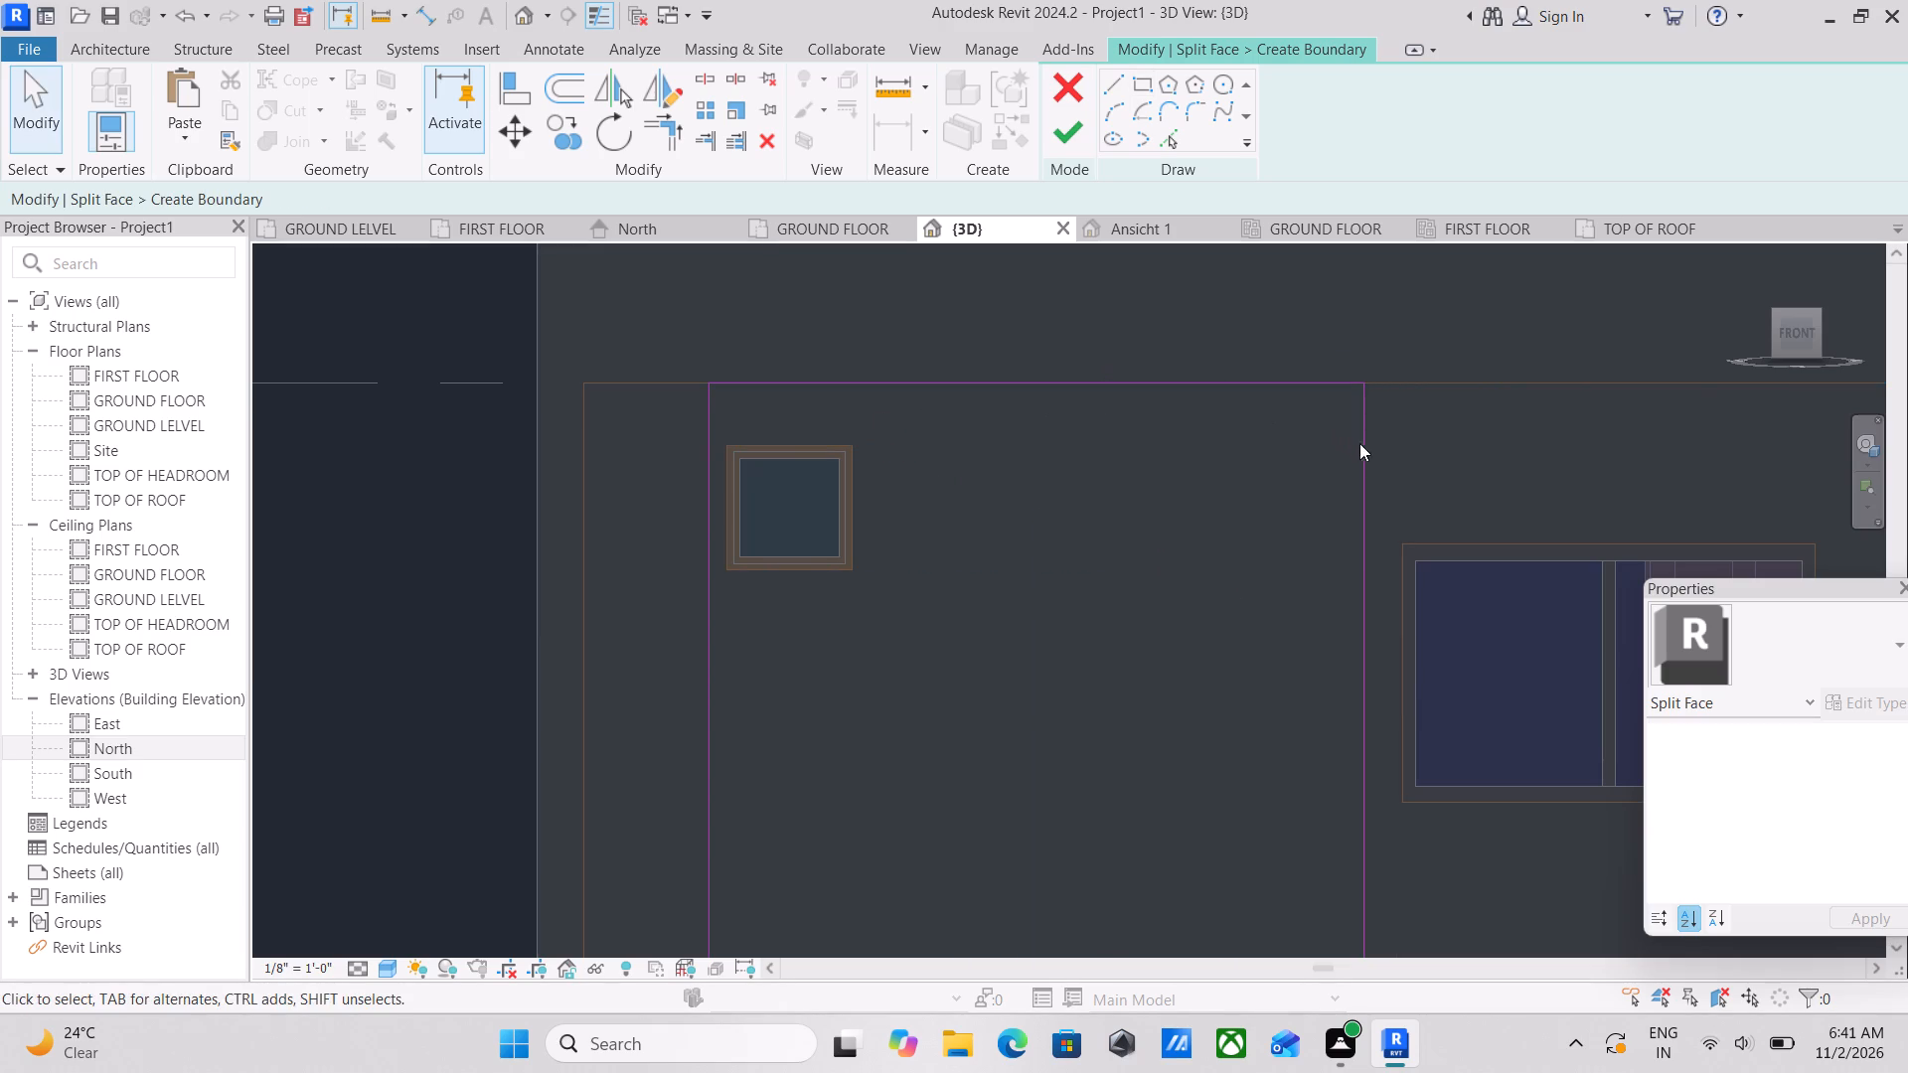
Delete the boundary rectangle's vertical line nearest the large upper-storey window.
{"action": "left_click", "coordinate": [1365, 444]}
{"action": "right_click", "coordinate": [1365, 444]}
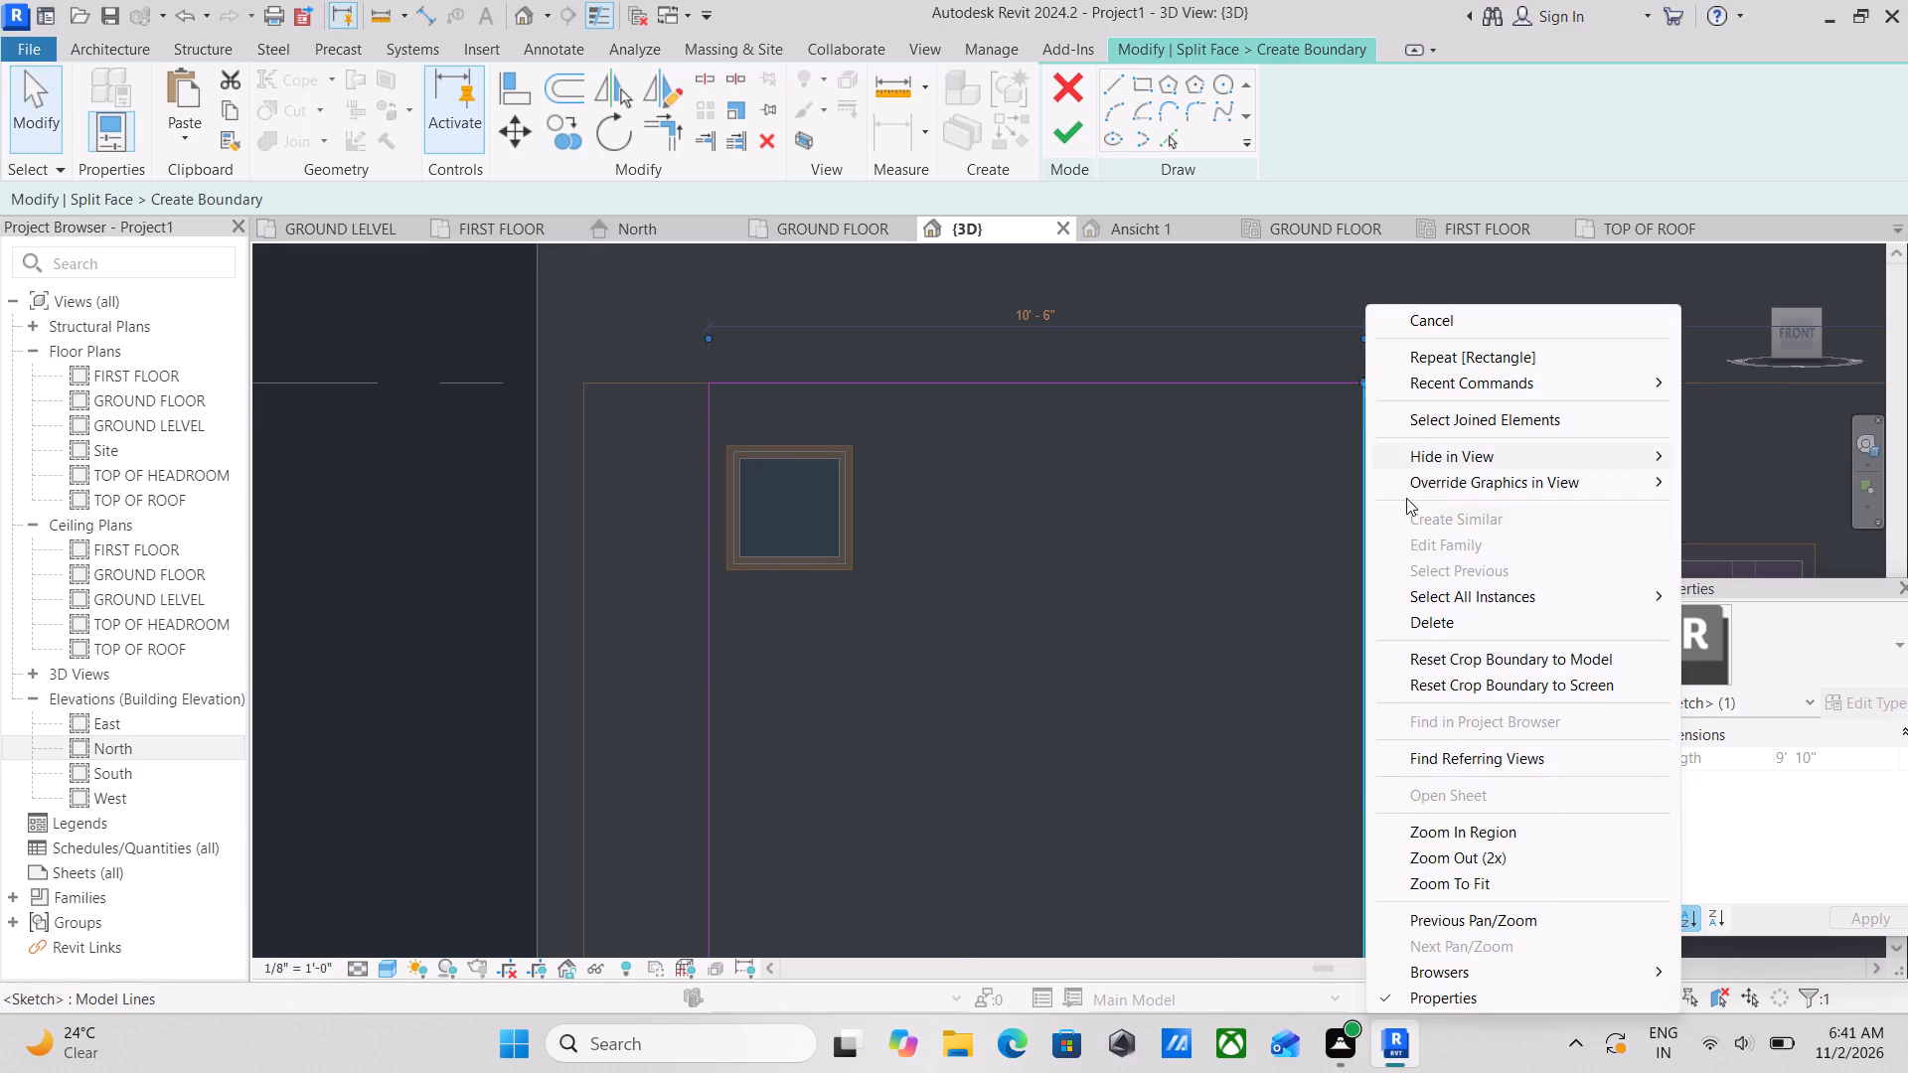
{"action": "left_click", "coordinate": [1448, 625]}
{"action": "scroll", "coordinate": [1057, 399], "scroll_direction": "up", "scroll_amount": 2}
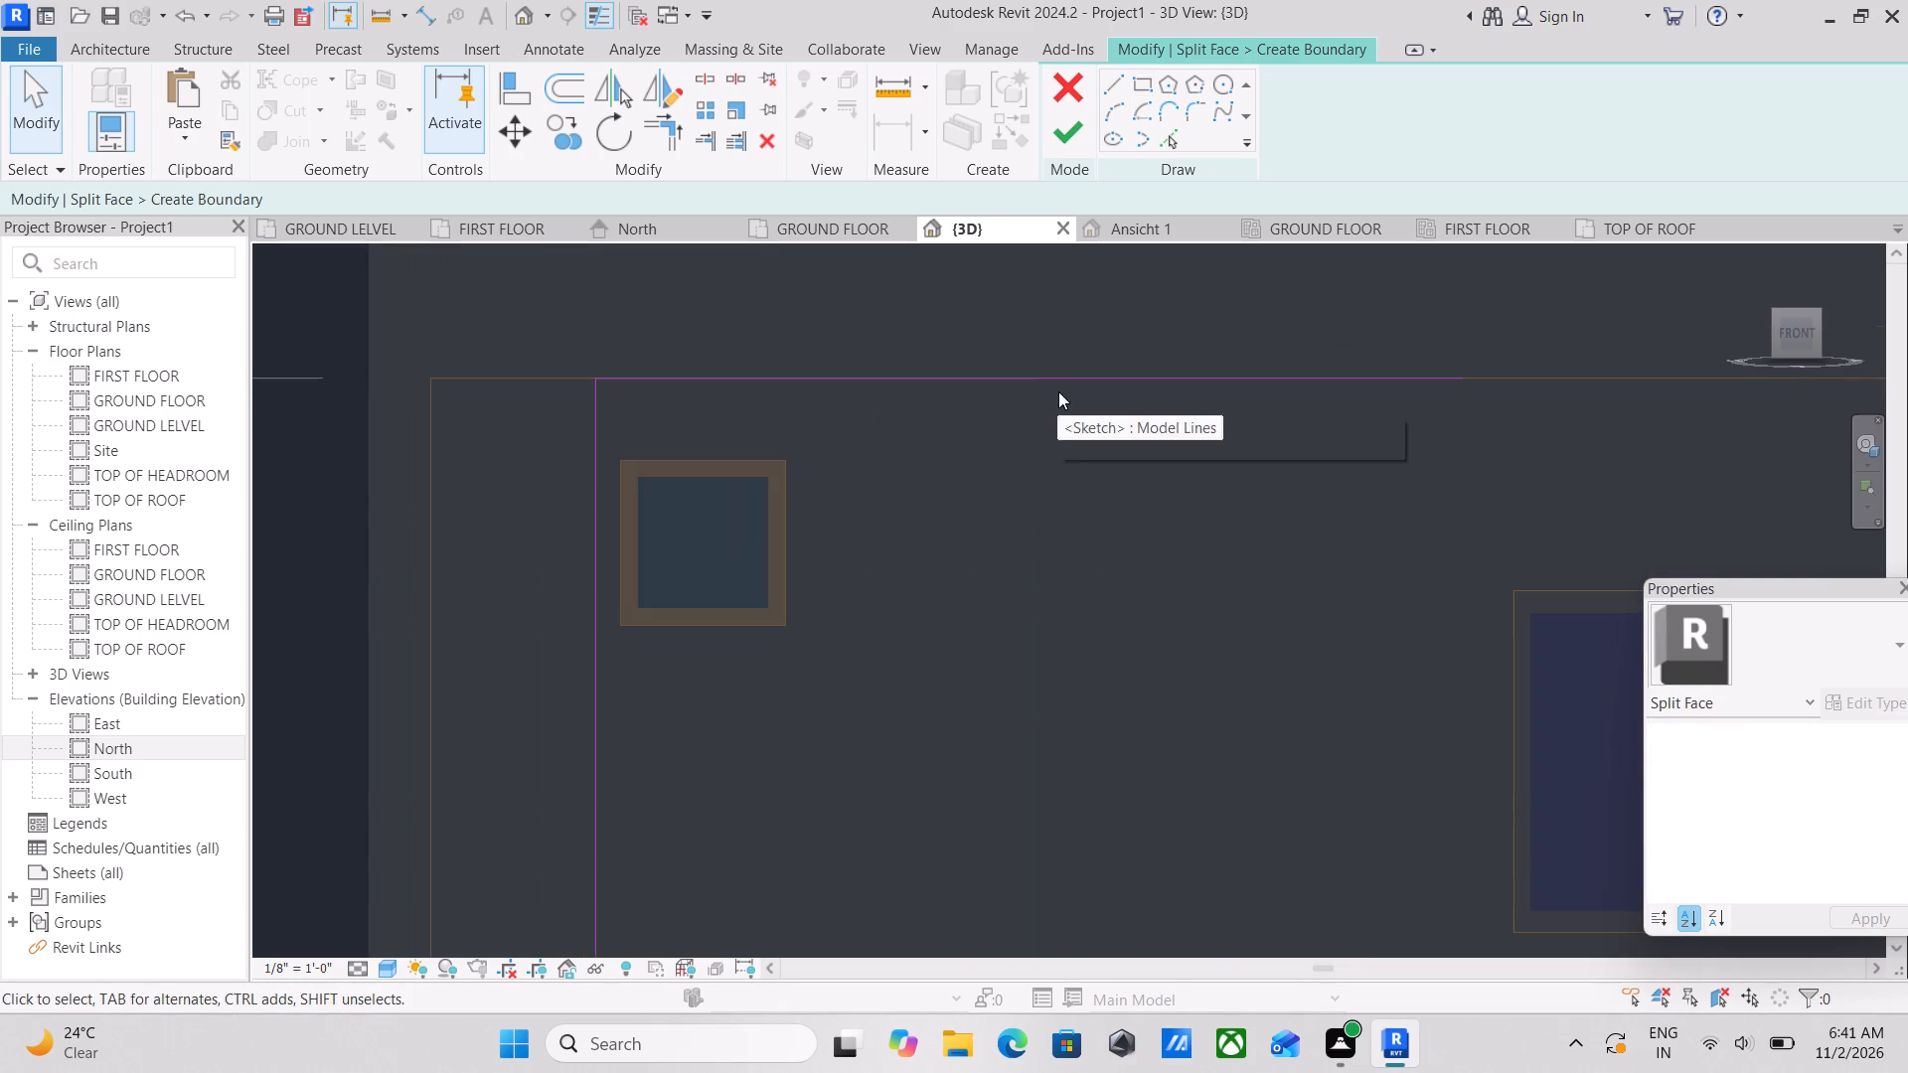
Nudge the boundary's top line down to about 0'-0 3/4" below the upper-storey face's top edge.
{"action": "left_click", "coordinate": [1062, 374]}
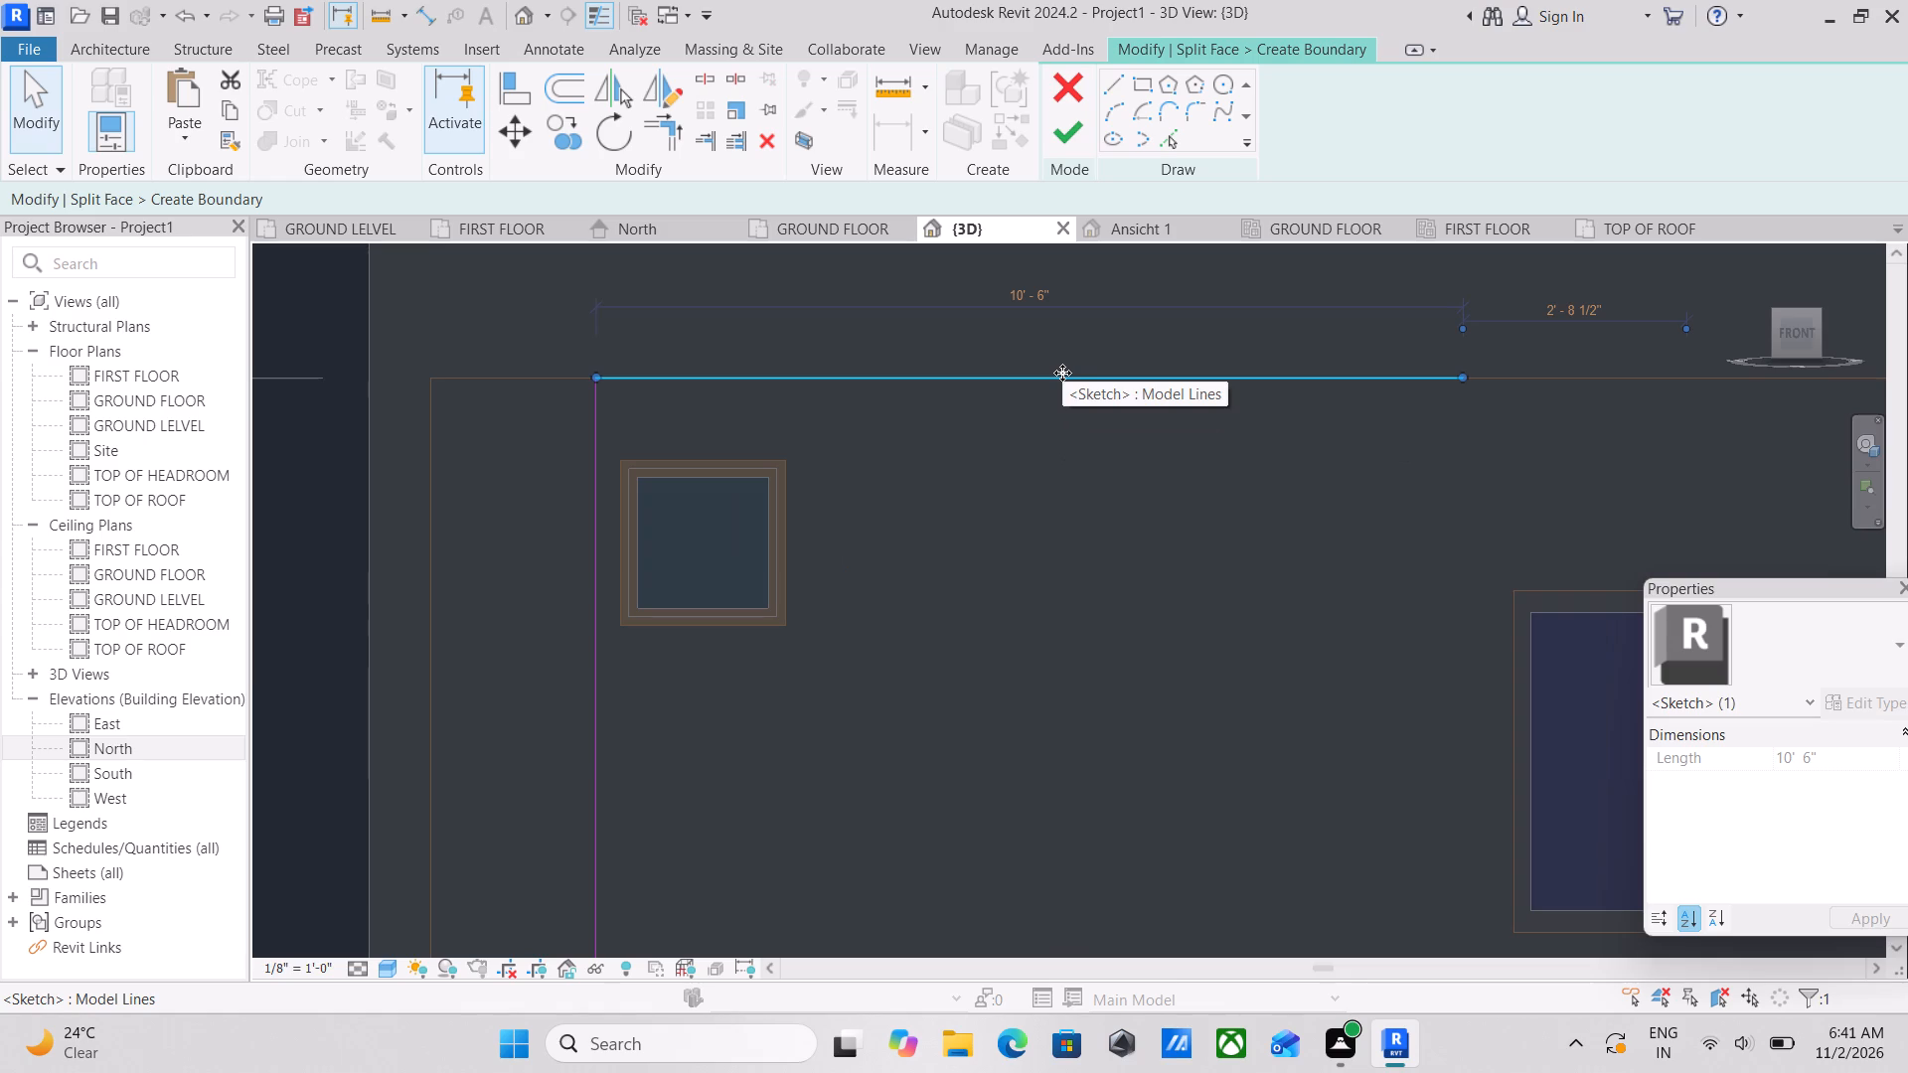
{"action": "key", "text": "Down"}
{"action": "scroll", "coordinate": [1063, 463], "scroll_direction": "down", "scroll_amount": 2}
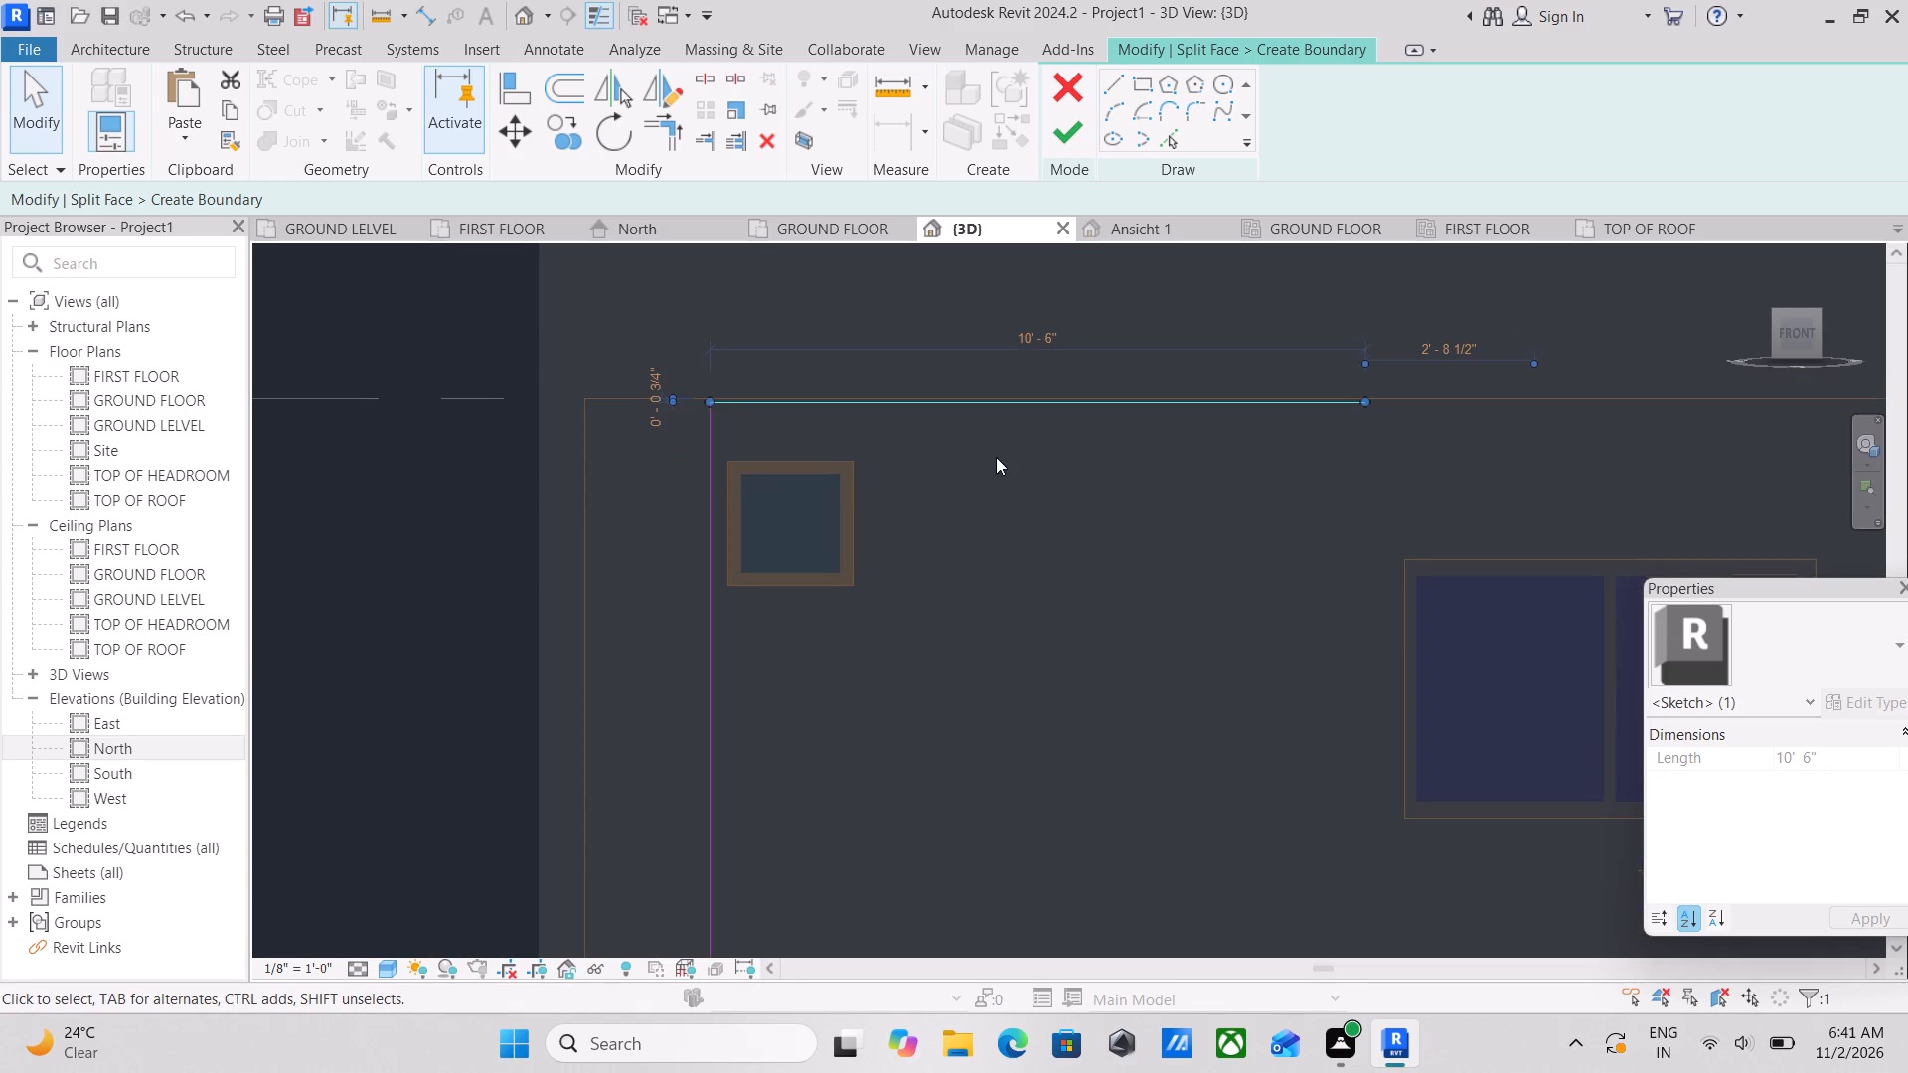
{"action": "key", "text": "Escape"}
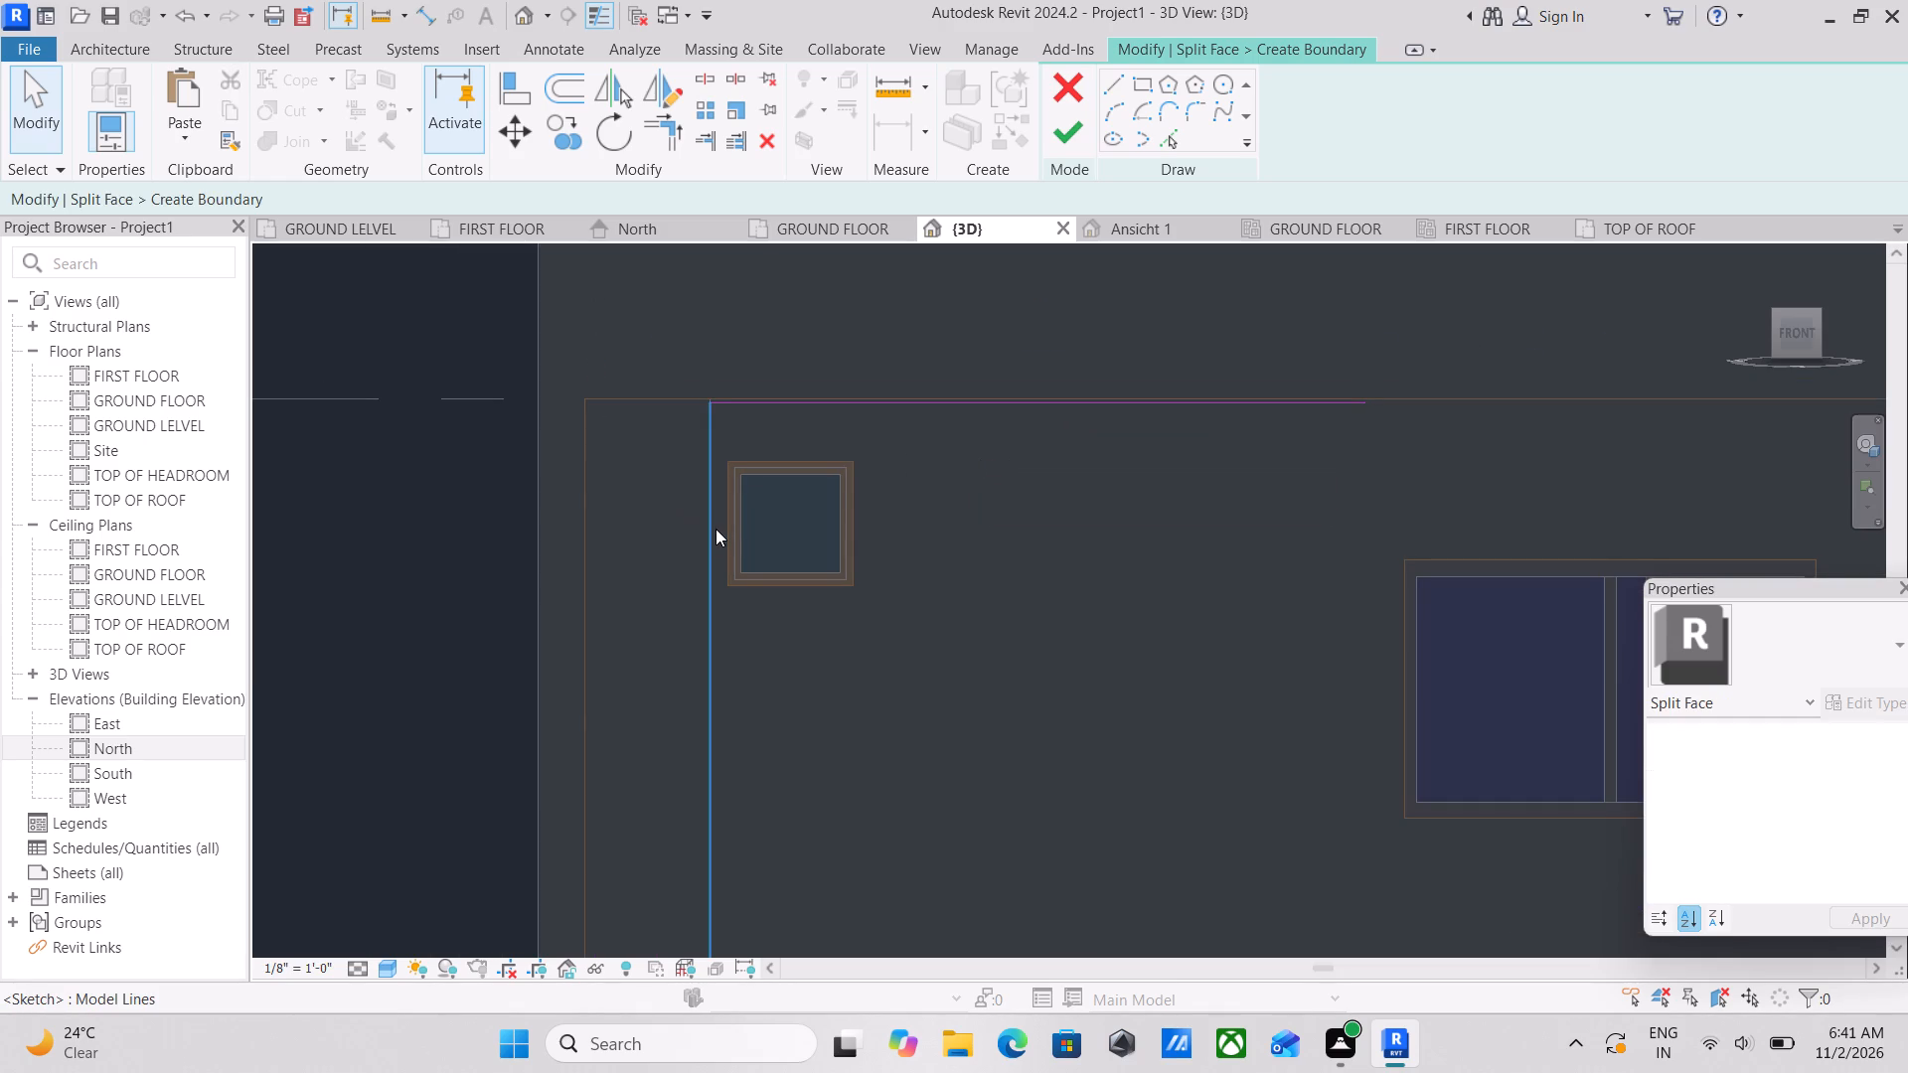
Nudge the boundary's vertical line beside the small window about 1" toward the large upper-storey window.
{"action": "left_click", "coordinate": [715, 529]}
{"action": "middle_click_drag", "start_coordinate": [910, 603], "coordinate": [855, 459]}
{"action": "scroll", "coordinate": [857, 462], "scroll_direction": "down", "scroll_amount": 1}
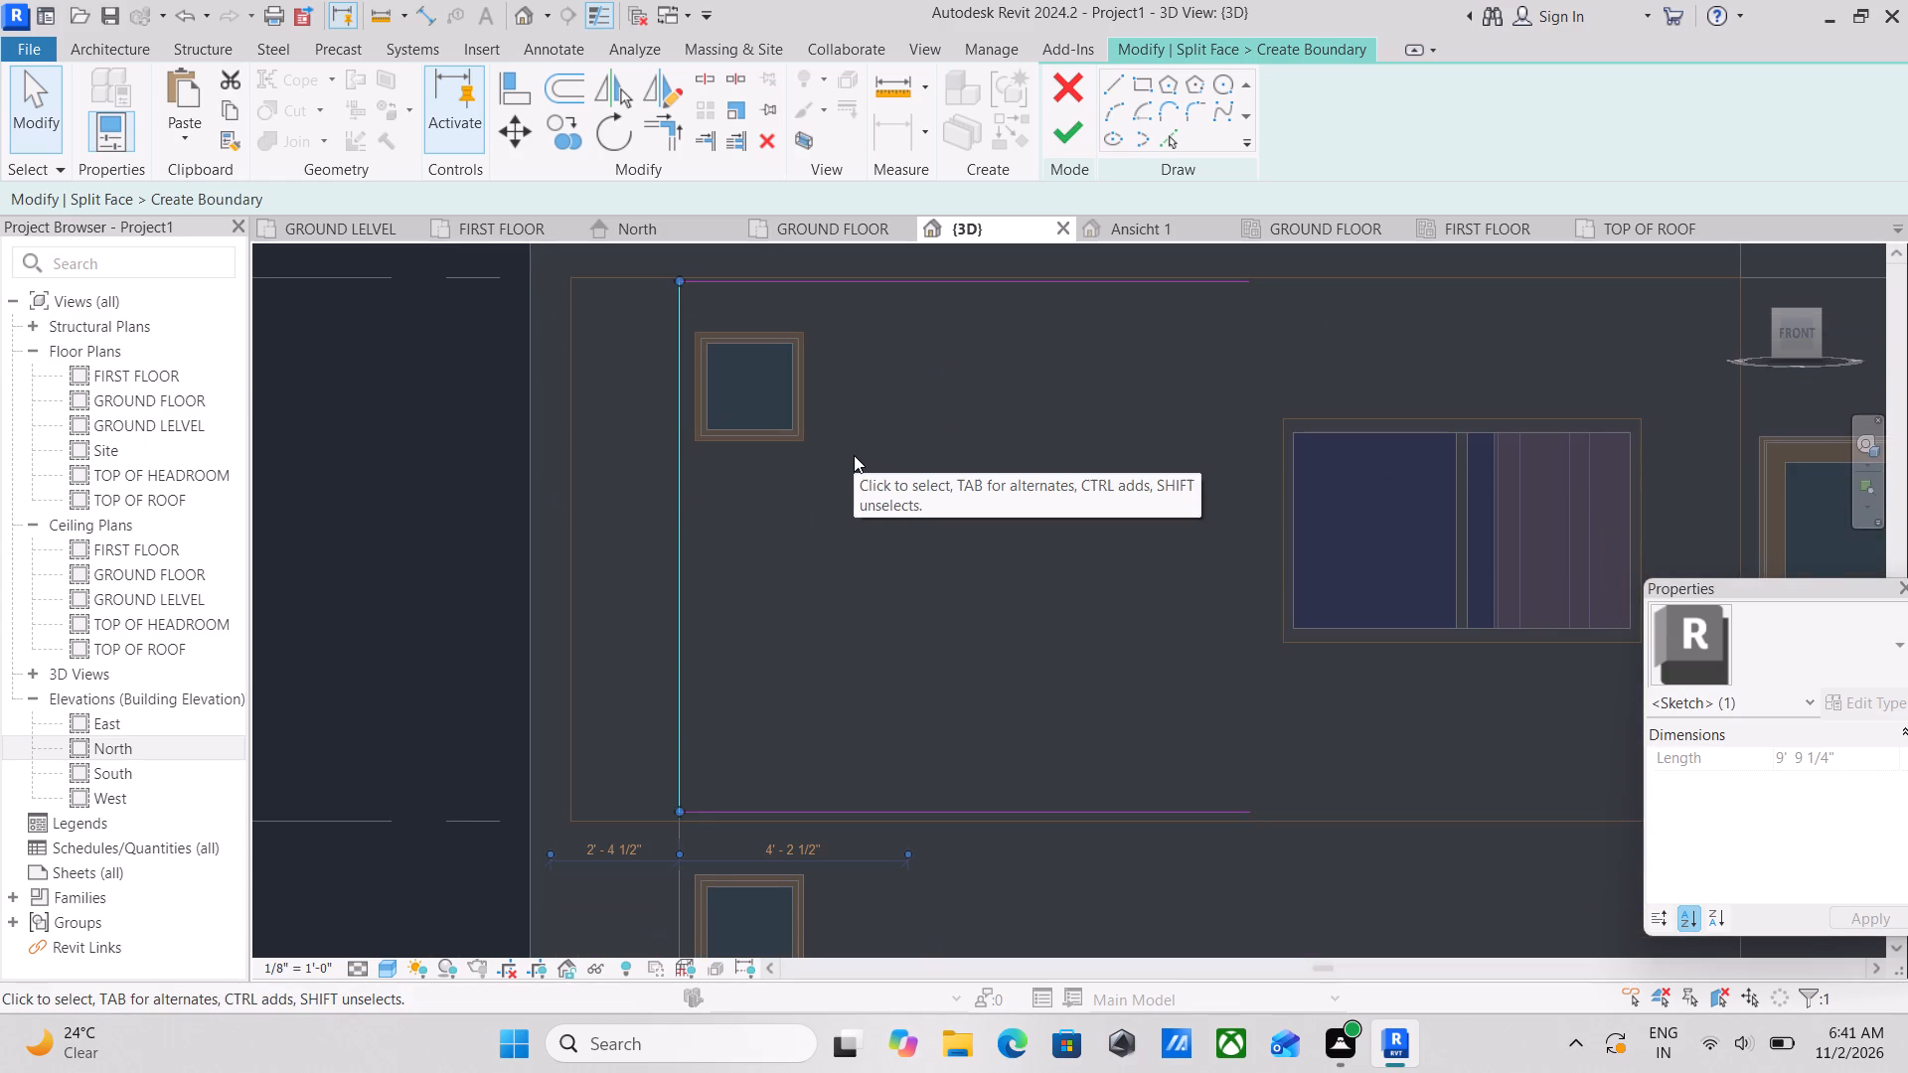
{"action": "key", "text": "Right"}
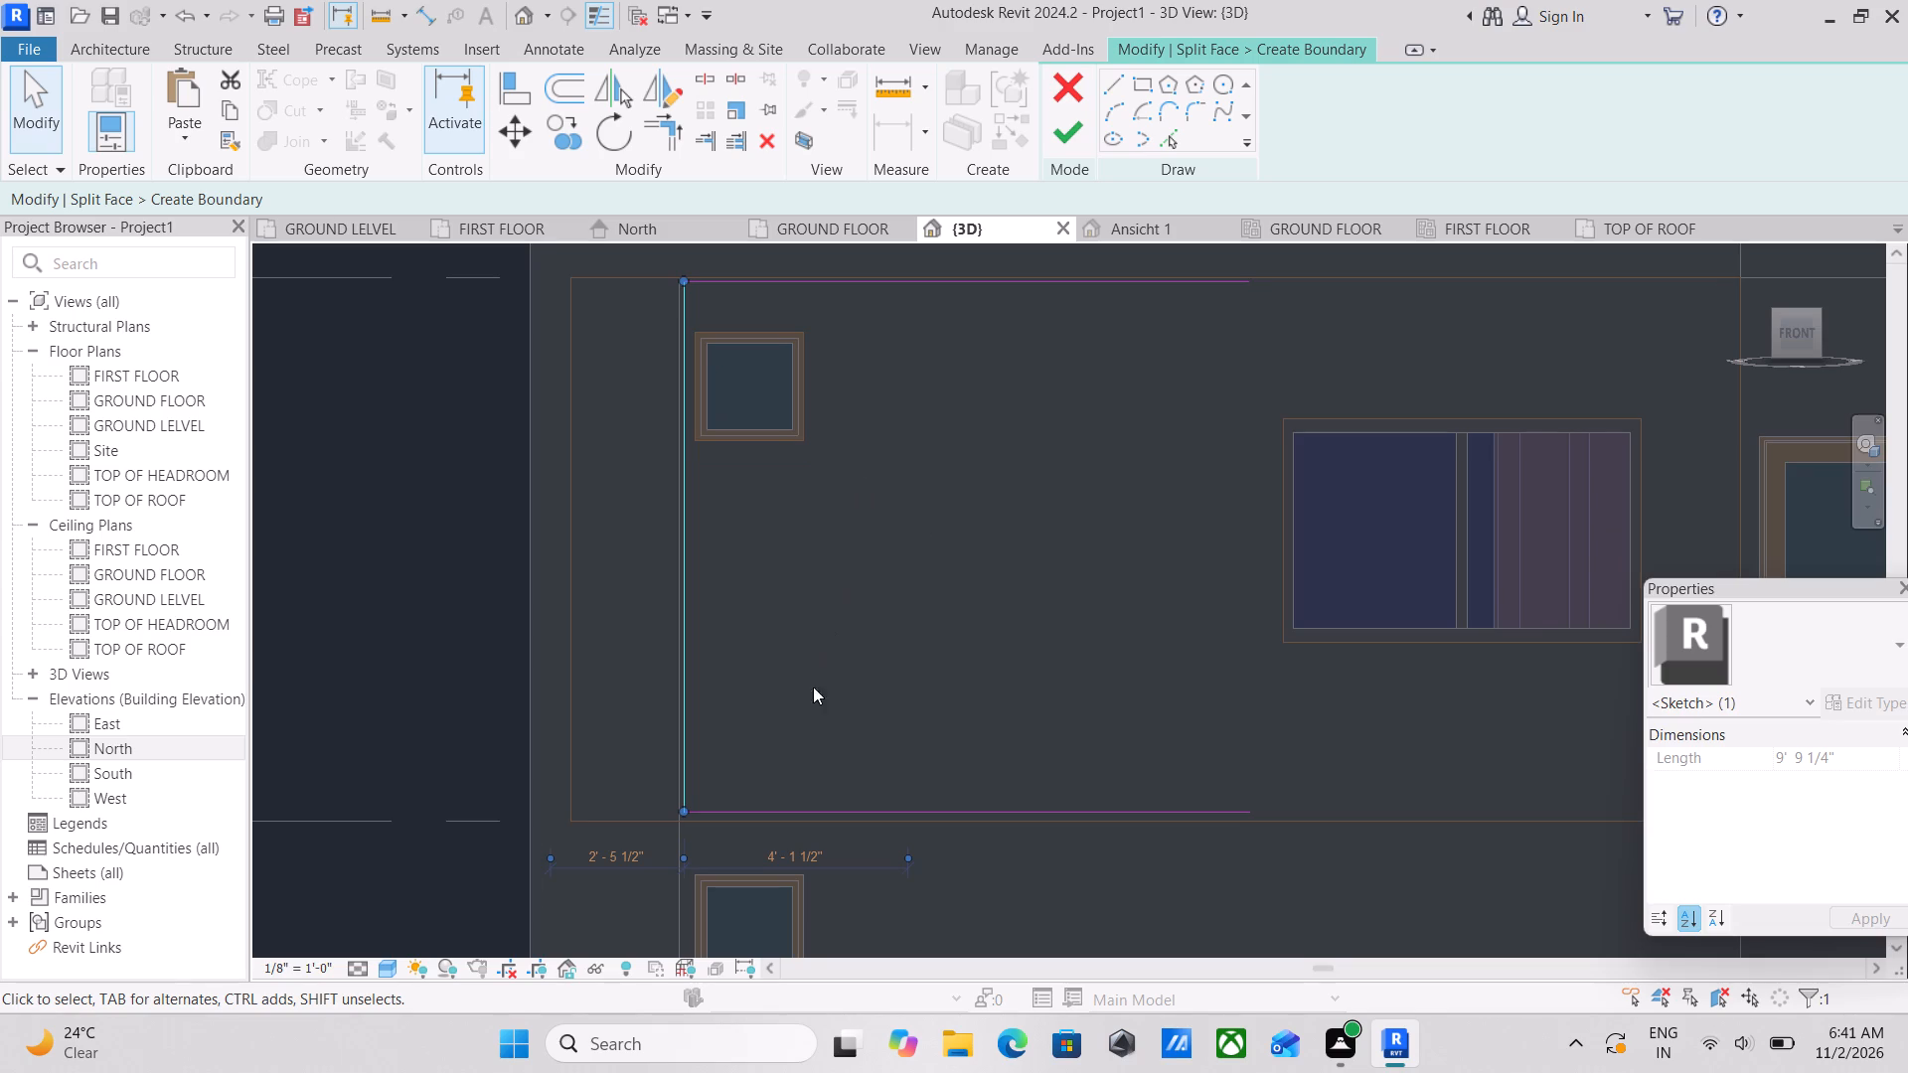
{"action": "scroll", "coordinate": [778, 761], "scroll_direction": "up", "scroll_amount": 2}
{"action": "key", "text": "Escape"}
{"action": "scroll", "coordinate": [773, 829], "scroll_direction": "up", "scroll_amount": 3}
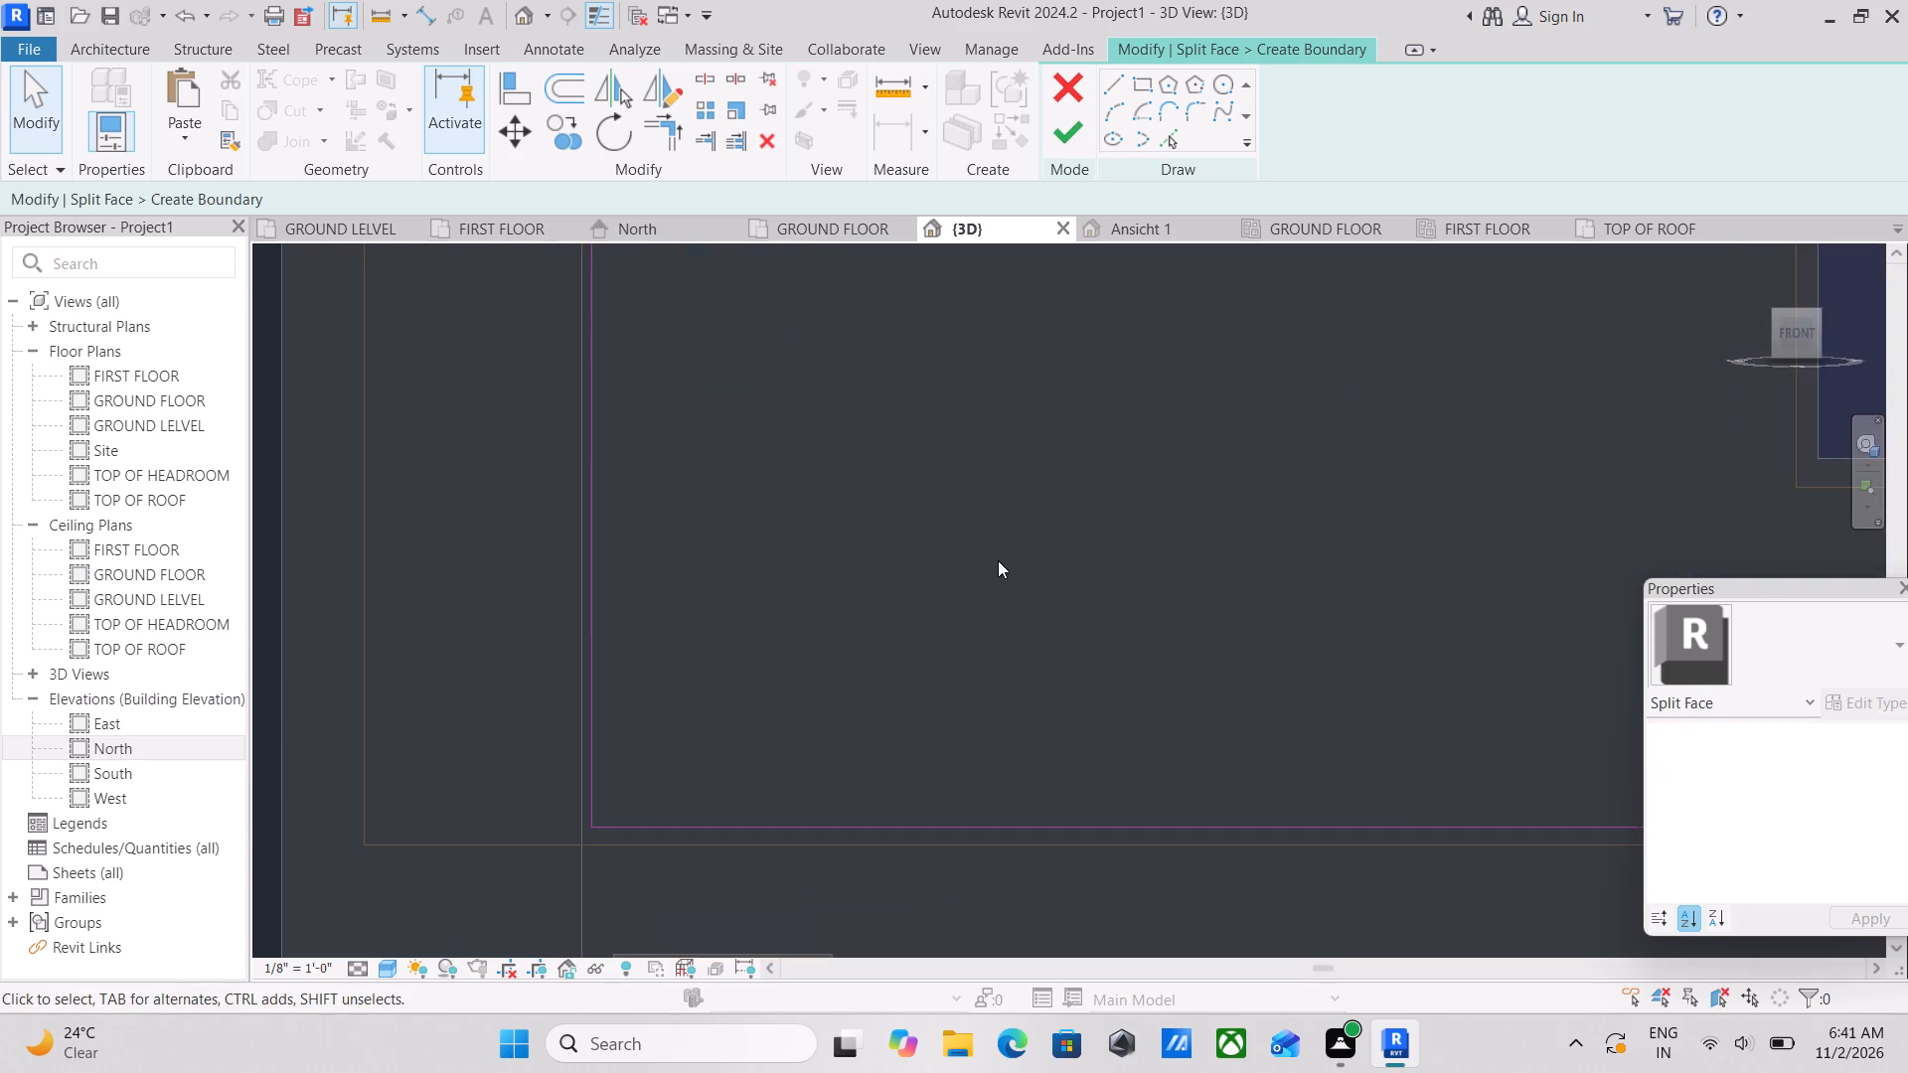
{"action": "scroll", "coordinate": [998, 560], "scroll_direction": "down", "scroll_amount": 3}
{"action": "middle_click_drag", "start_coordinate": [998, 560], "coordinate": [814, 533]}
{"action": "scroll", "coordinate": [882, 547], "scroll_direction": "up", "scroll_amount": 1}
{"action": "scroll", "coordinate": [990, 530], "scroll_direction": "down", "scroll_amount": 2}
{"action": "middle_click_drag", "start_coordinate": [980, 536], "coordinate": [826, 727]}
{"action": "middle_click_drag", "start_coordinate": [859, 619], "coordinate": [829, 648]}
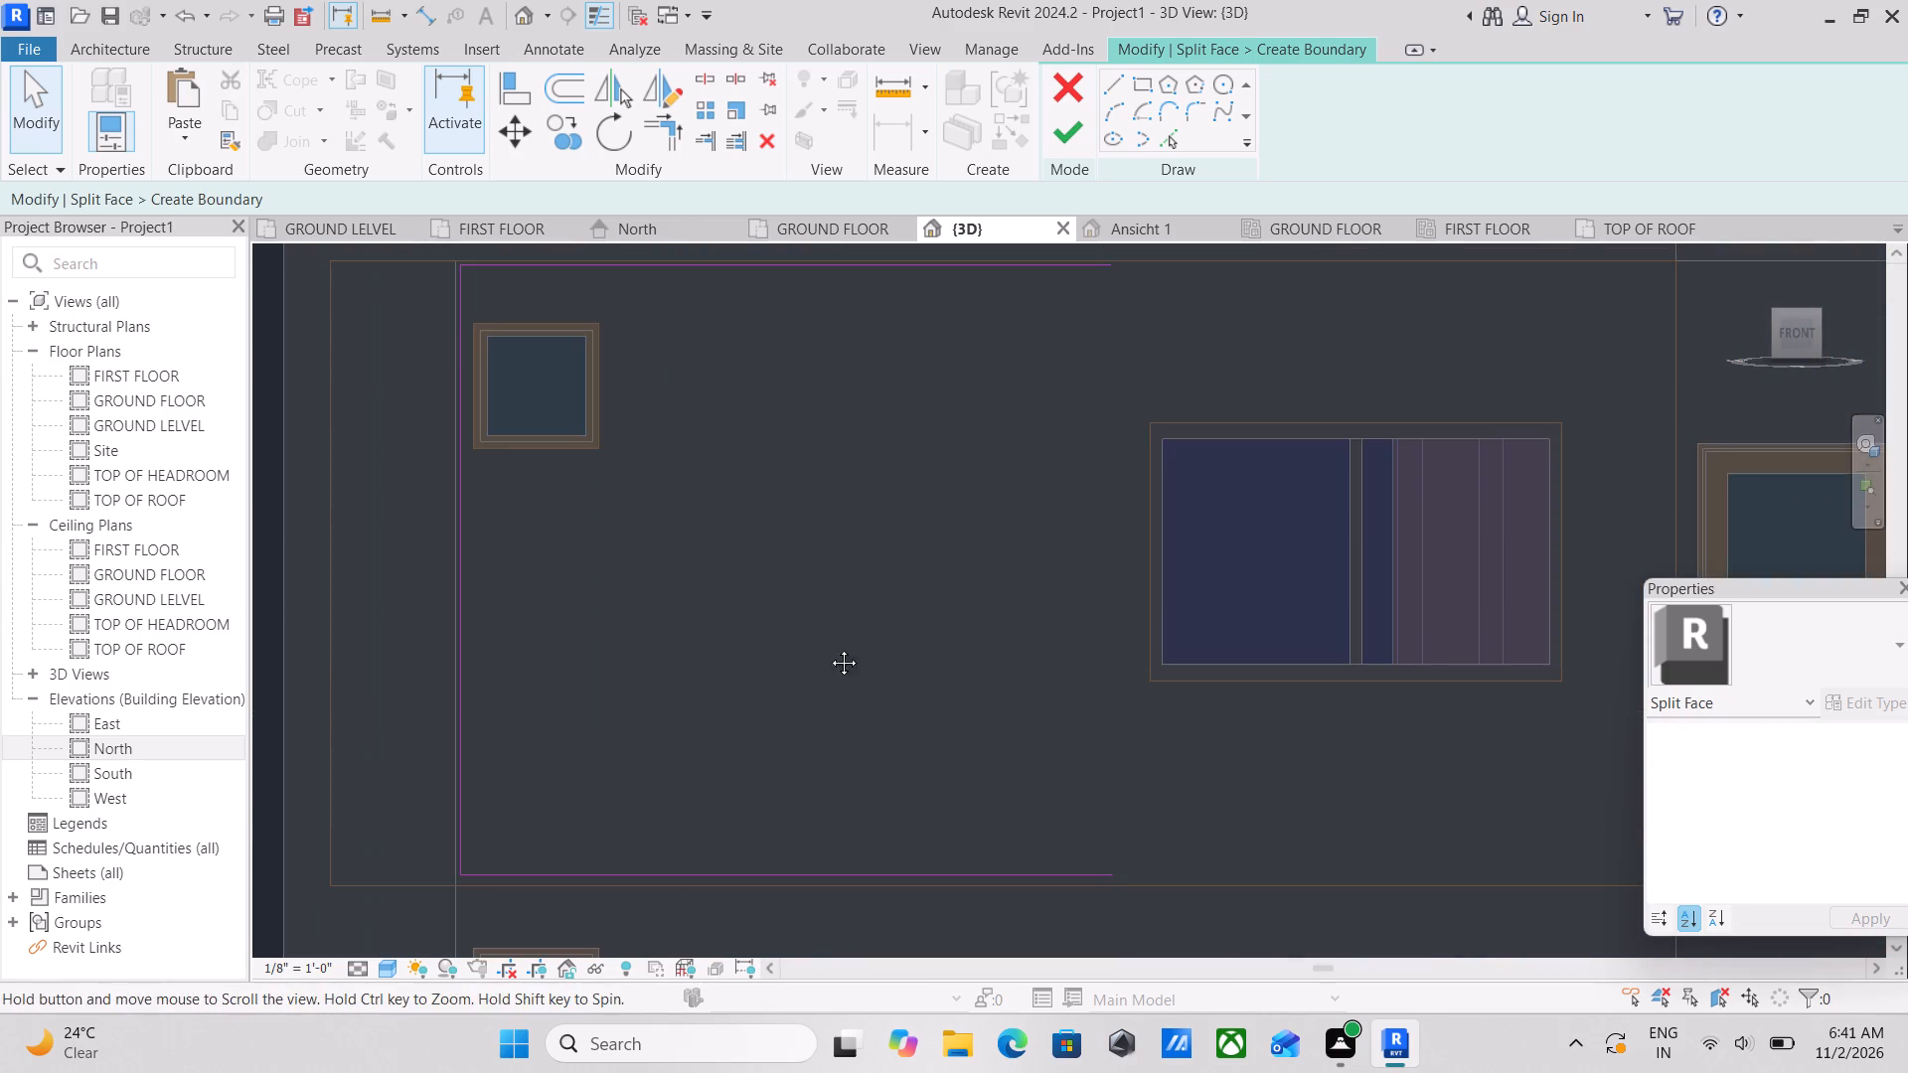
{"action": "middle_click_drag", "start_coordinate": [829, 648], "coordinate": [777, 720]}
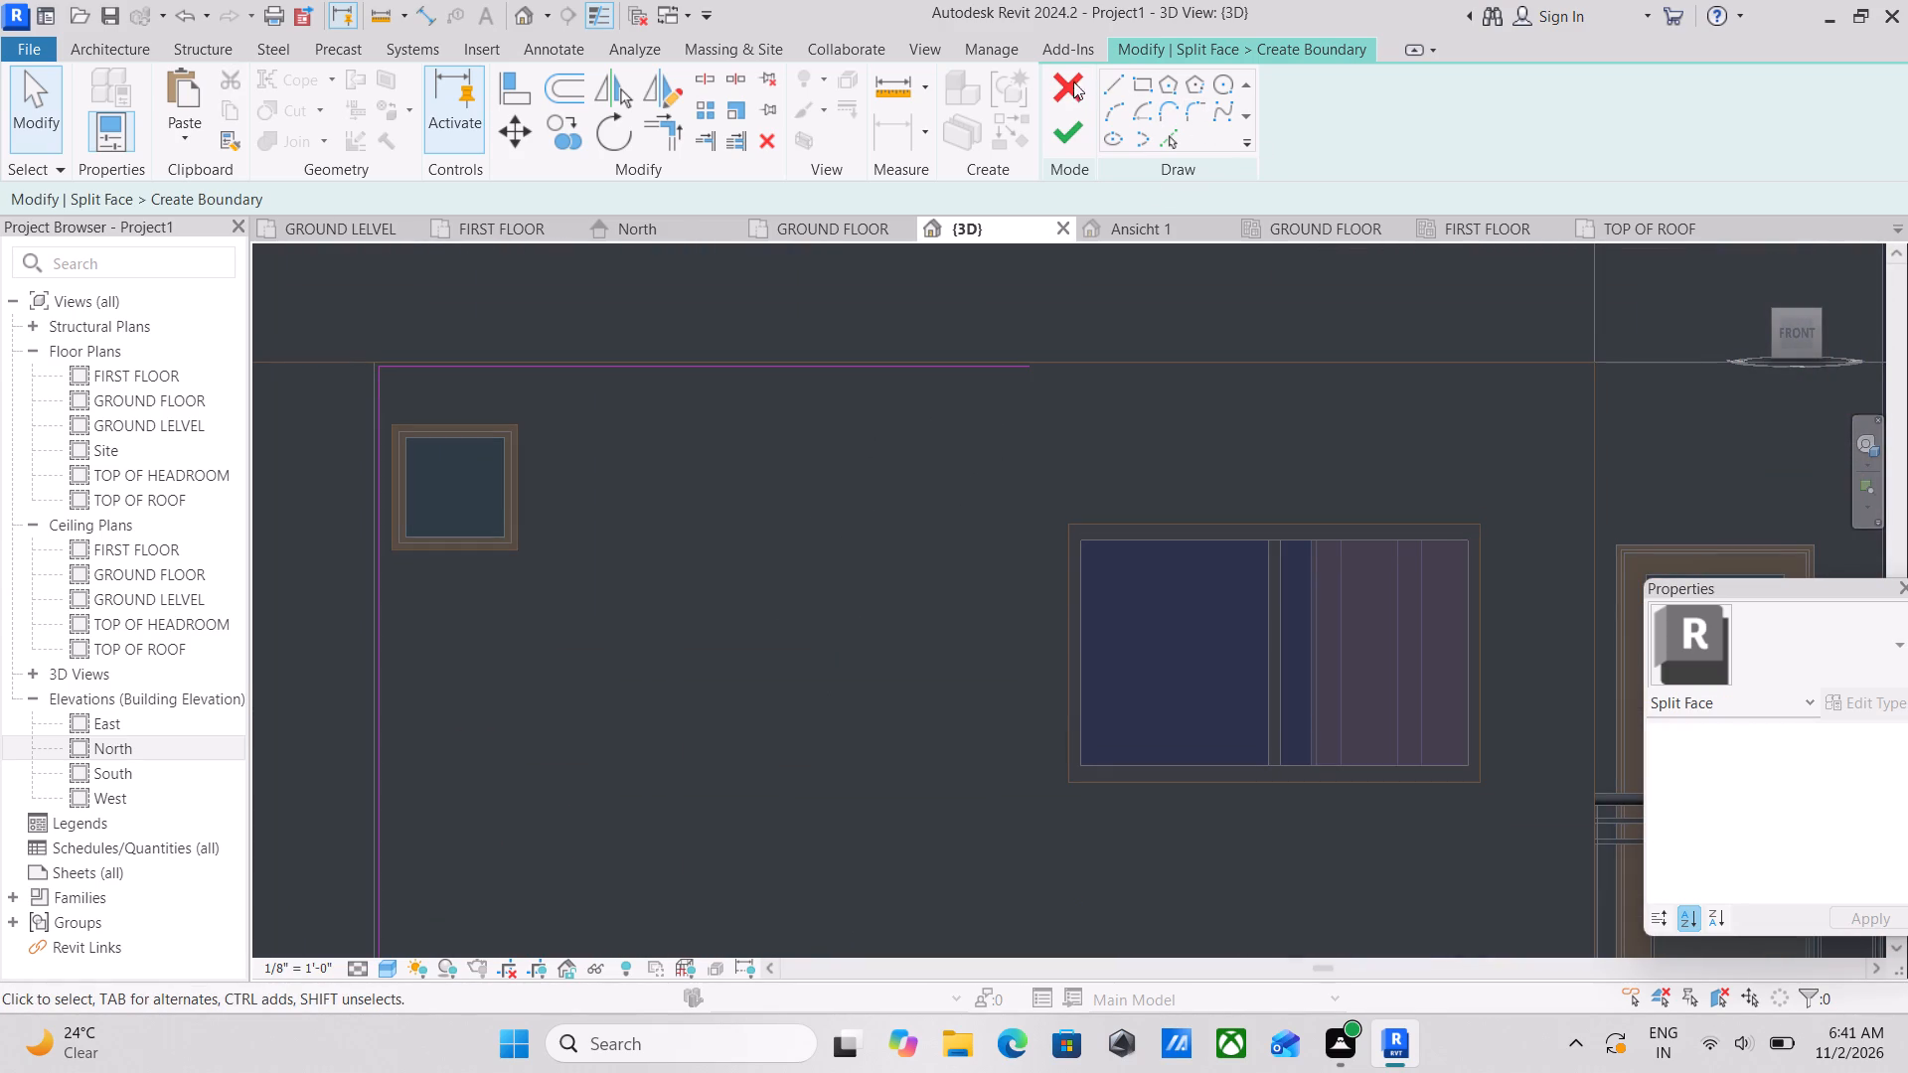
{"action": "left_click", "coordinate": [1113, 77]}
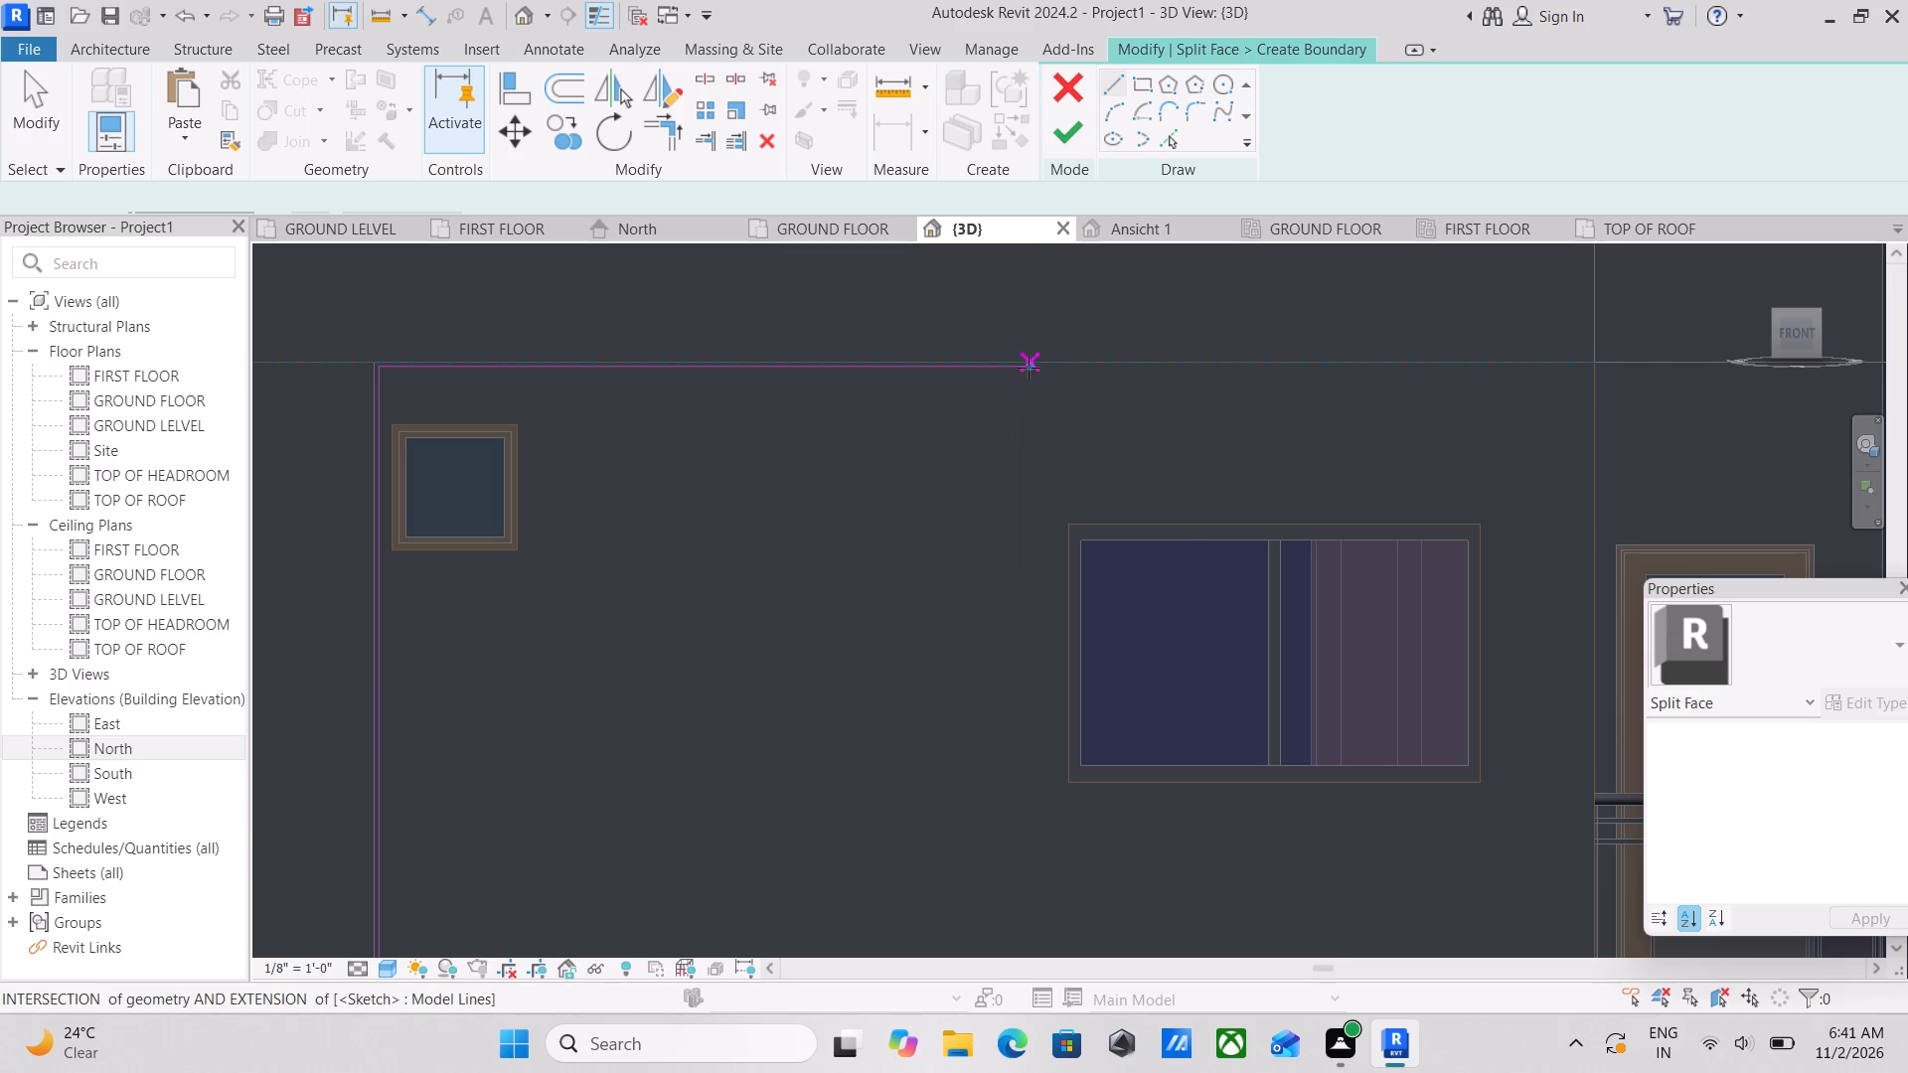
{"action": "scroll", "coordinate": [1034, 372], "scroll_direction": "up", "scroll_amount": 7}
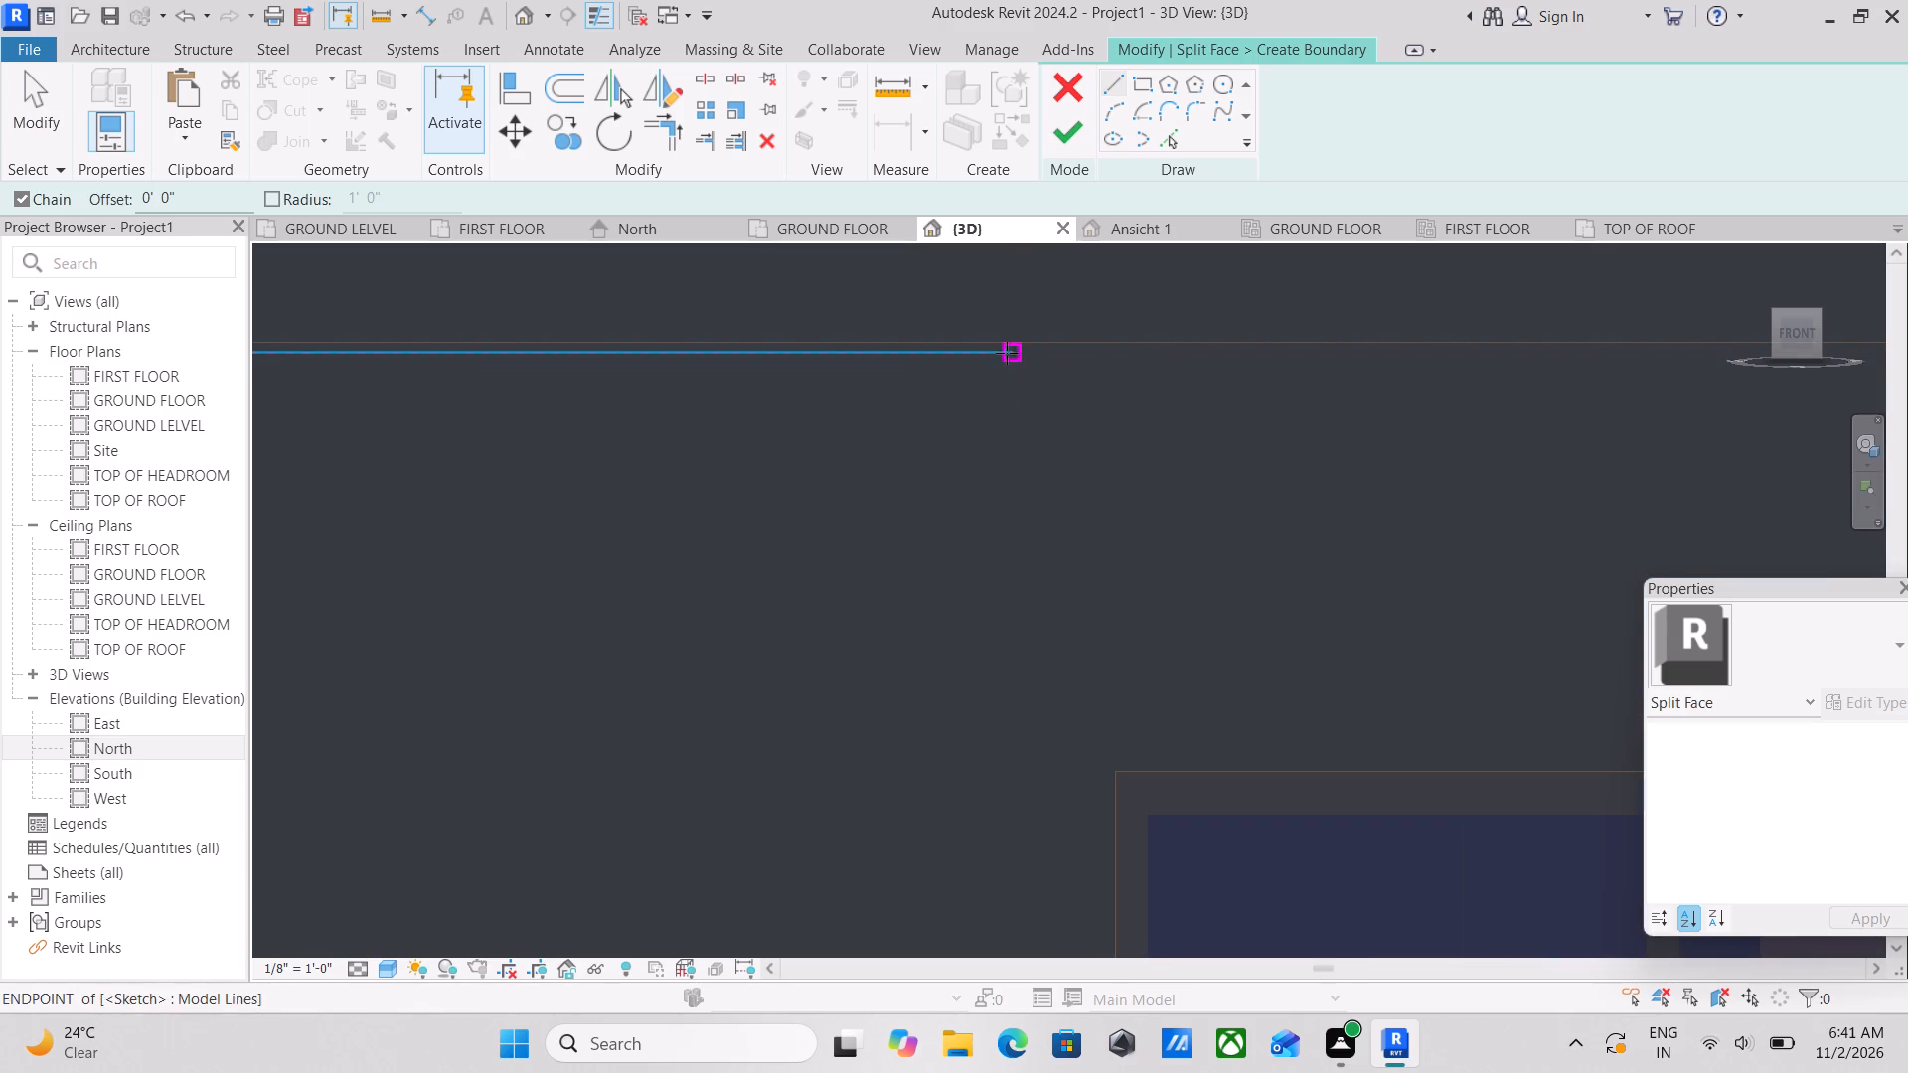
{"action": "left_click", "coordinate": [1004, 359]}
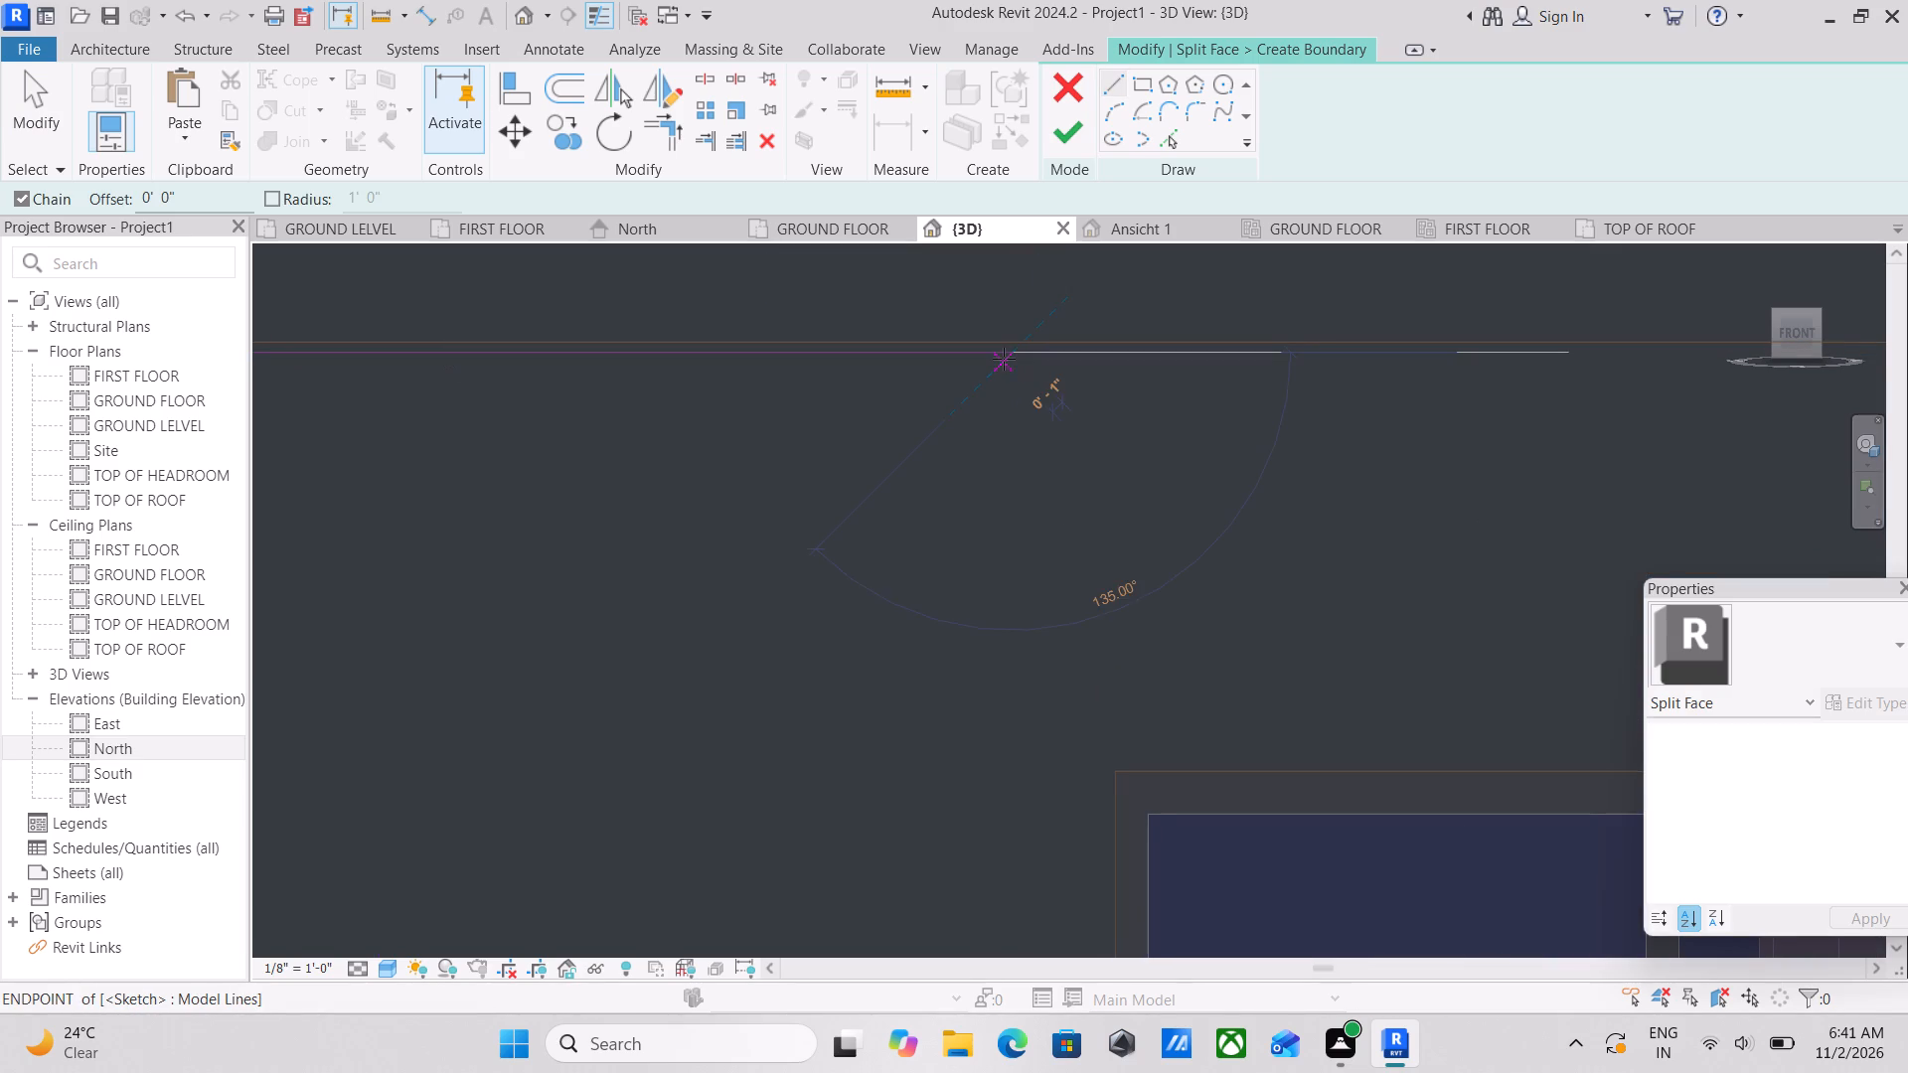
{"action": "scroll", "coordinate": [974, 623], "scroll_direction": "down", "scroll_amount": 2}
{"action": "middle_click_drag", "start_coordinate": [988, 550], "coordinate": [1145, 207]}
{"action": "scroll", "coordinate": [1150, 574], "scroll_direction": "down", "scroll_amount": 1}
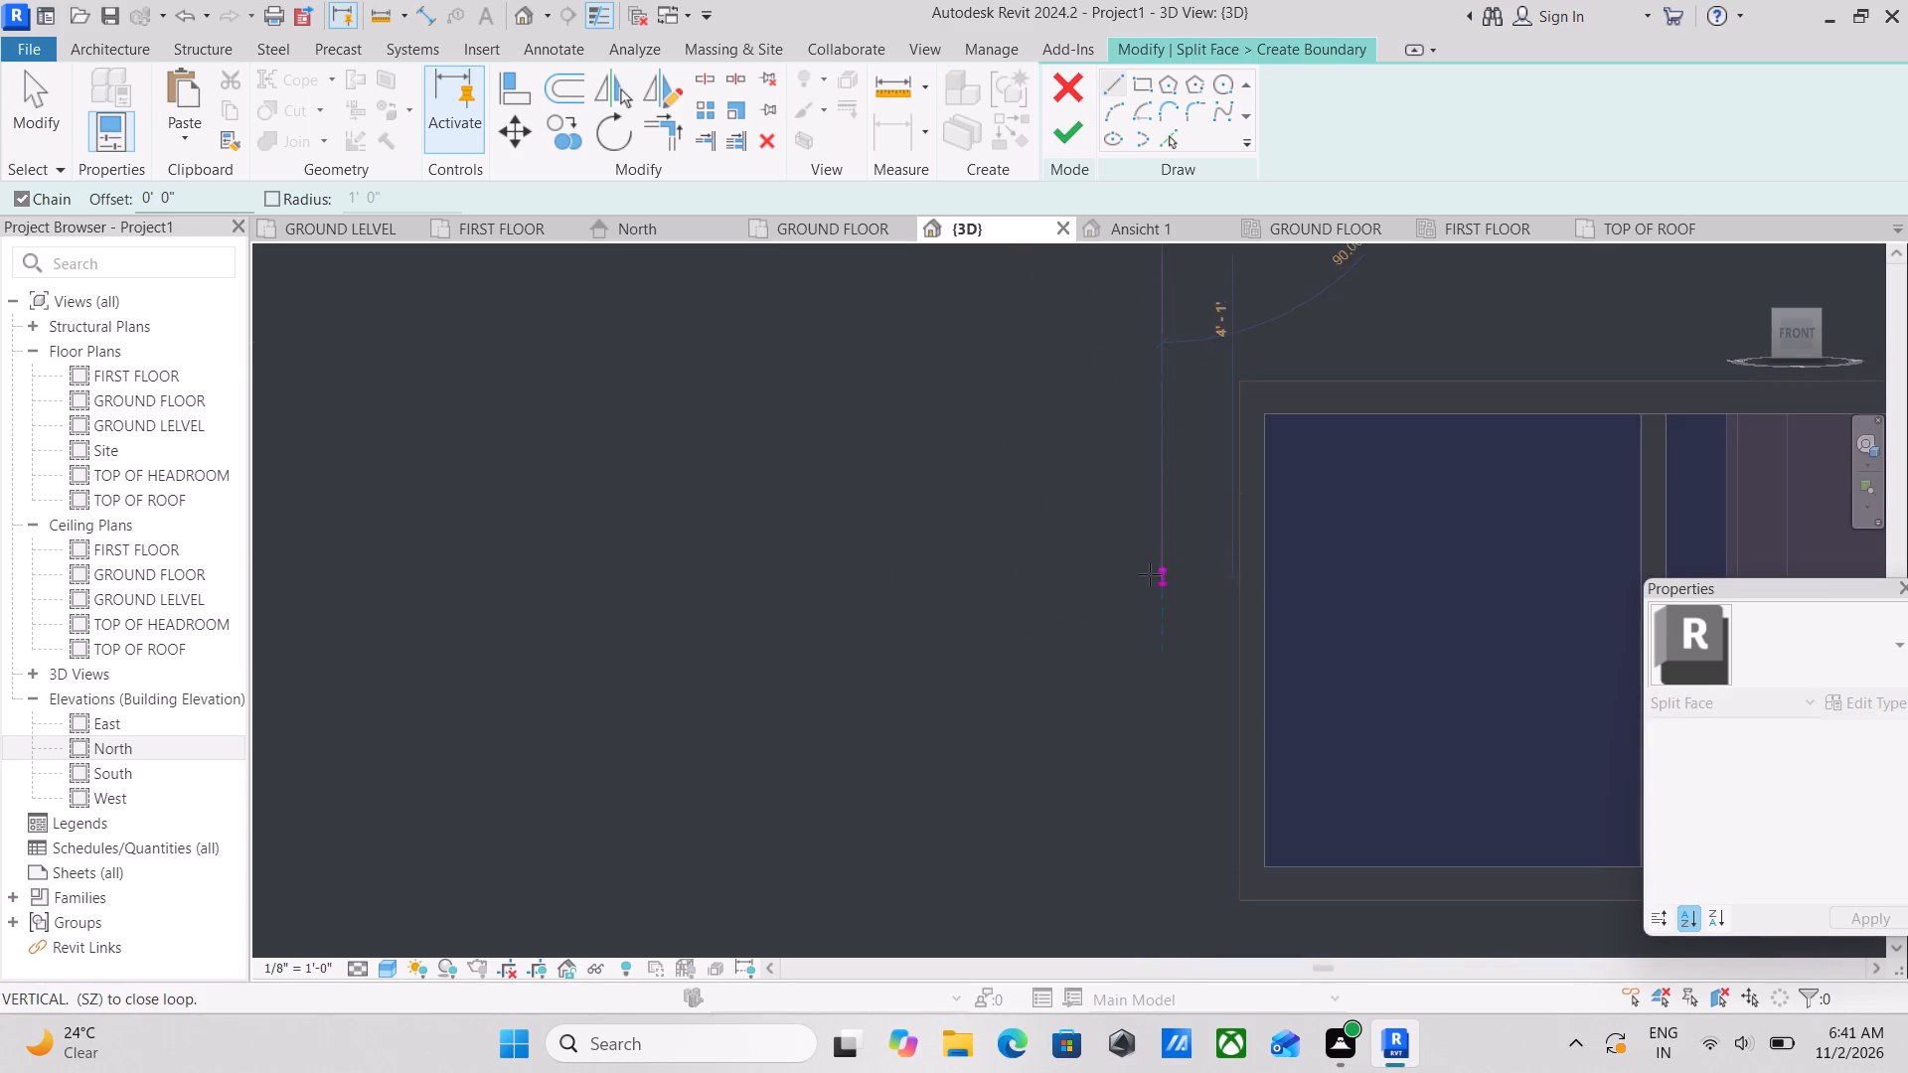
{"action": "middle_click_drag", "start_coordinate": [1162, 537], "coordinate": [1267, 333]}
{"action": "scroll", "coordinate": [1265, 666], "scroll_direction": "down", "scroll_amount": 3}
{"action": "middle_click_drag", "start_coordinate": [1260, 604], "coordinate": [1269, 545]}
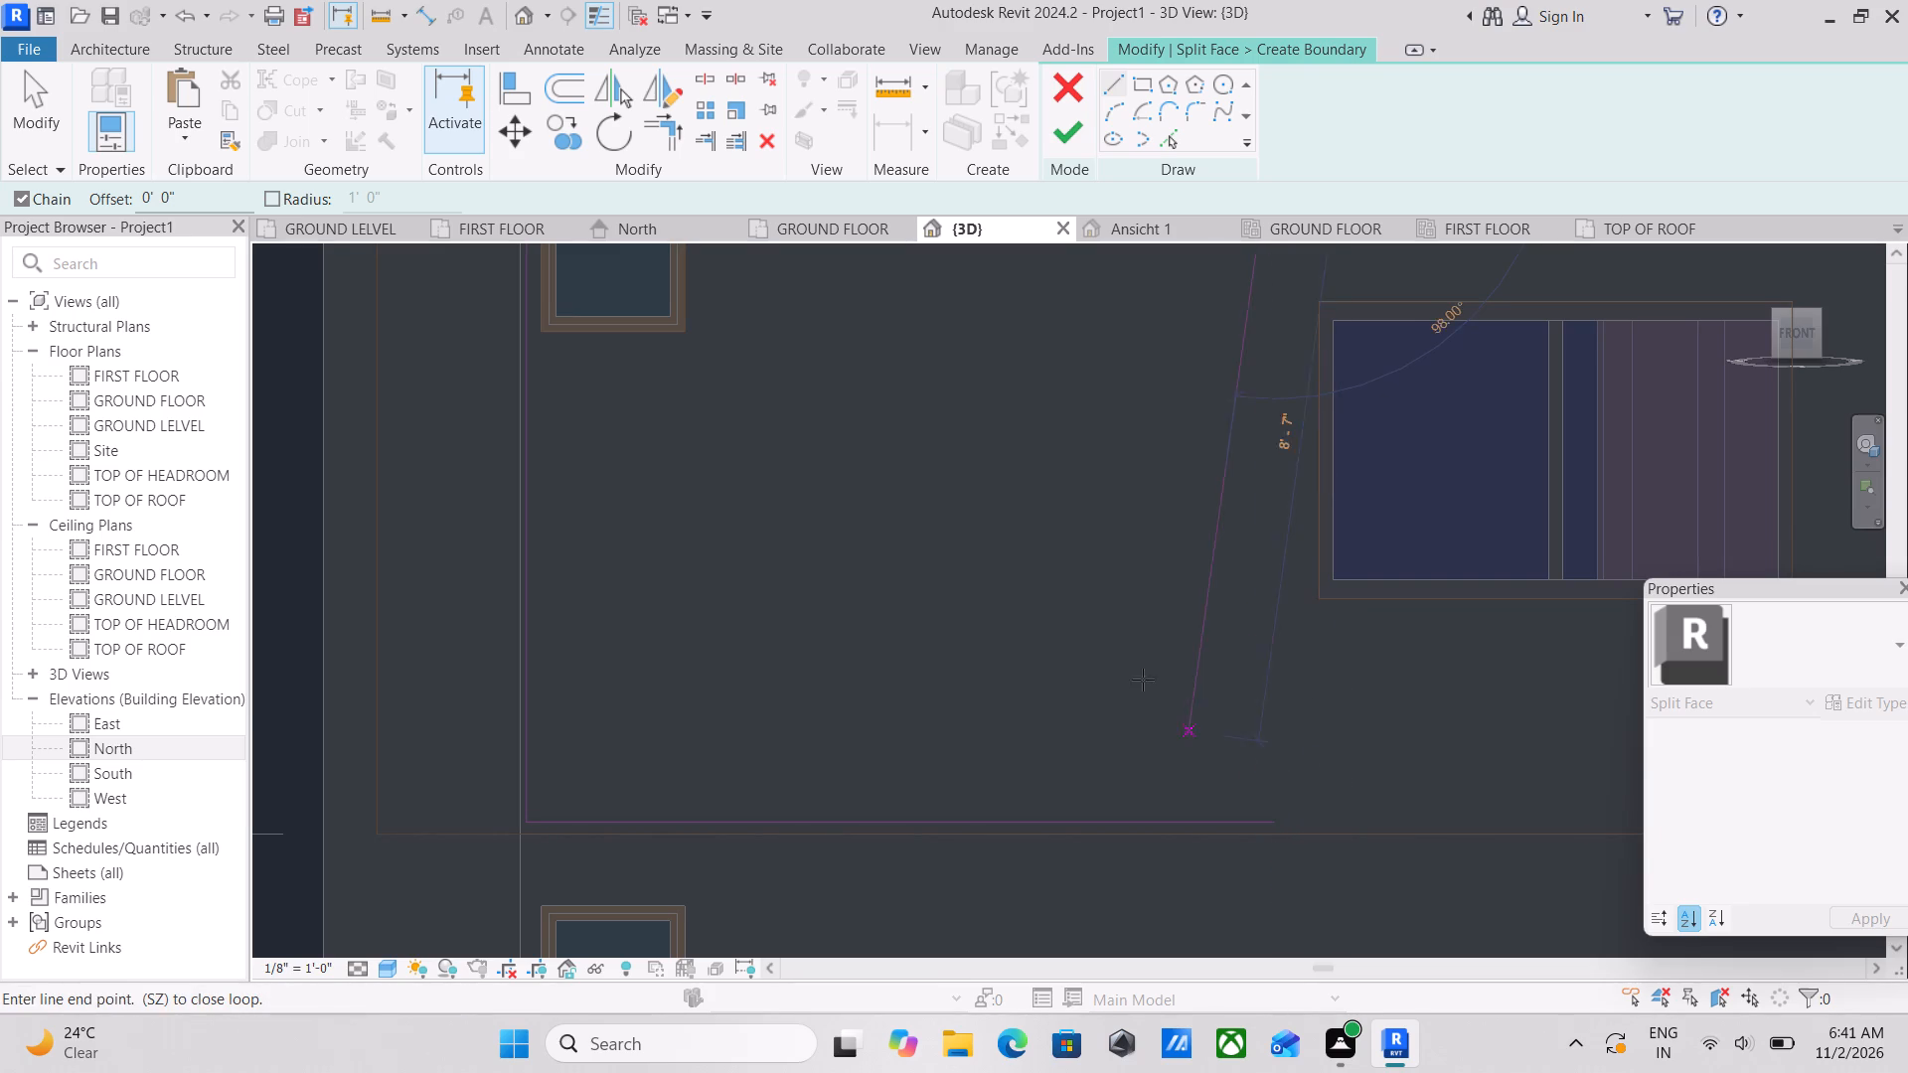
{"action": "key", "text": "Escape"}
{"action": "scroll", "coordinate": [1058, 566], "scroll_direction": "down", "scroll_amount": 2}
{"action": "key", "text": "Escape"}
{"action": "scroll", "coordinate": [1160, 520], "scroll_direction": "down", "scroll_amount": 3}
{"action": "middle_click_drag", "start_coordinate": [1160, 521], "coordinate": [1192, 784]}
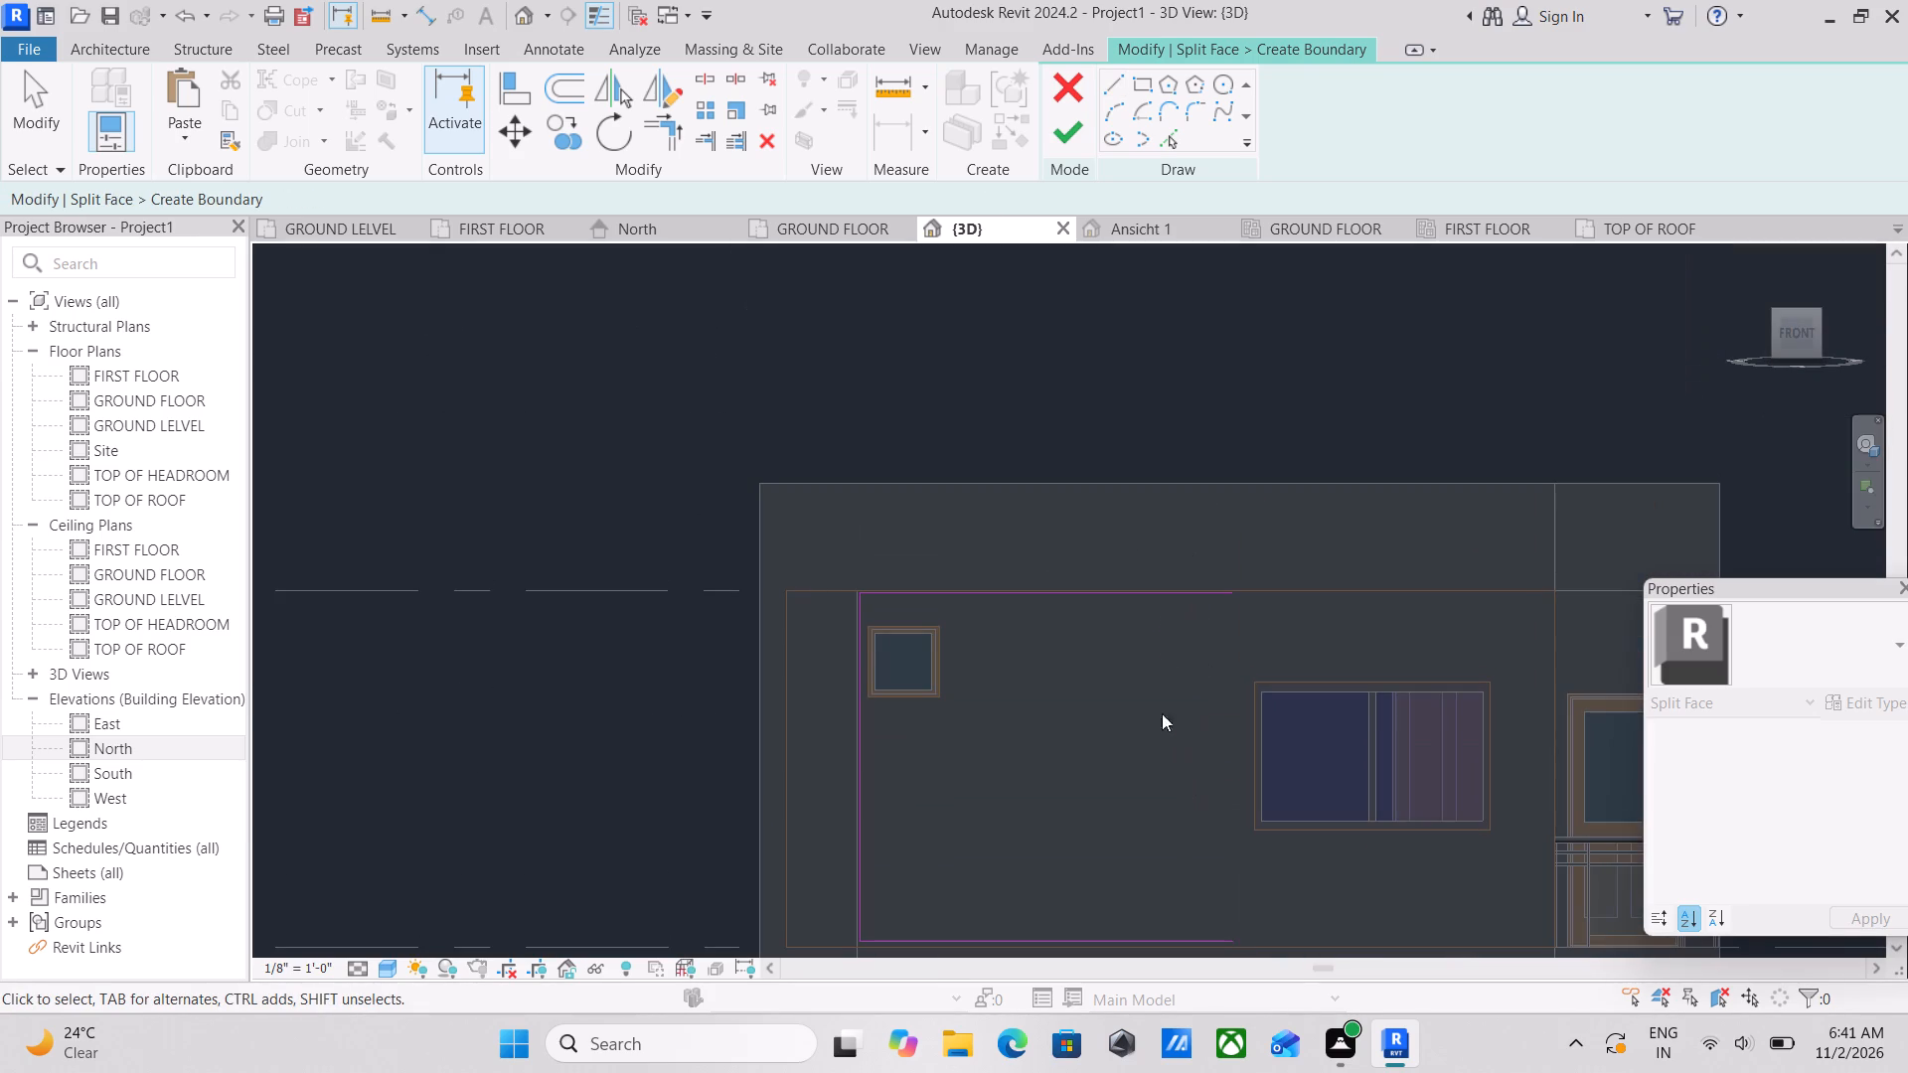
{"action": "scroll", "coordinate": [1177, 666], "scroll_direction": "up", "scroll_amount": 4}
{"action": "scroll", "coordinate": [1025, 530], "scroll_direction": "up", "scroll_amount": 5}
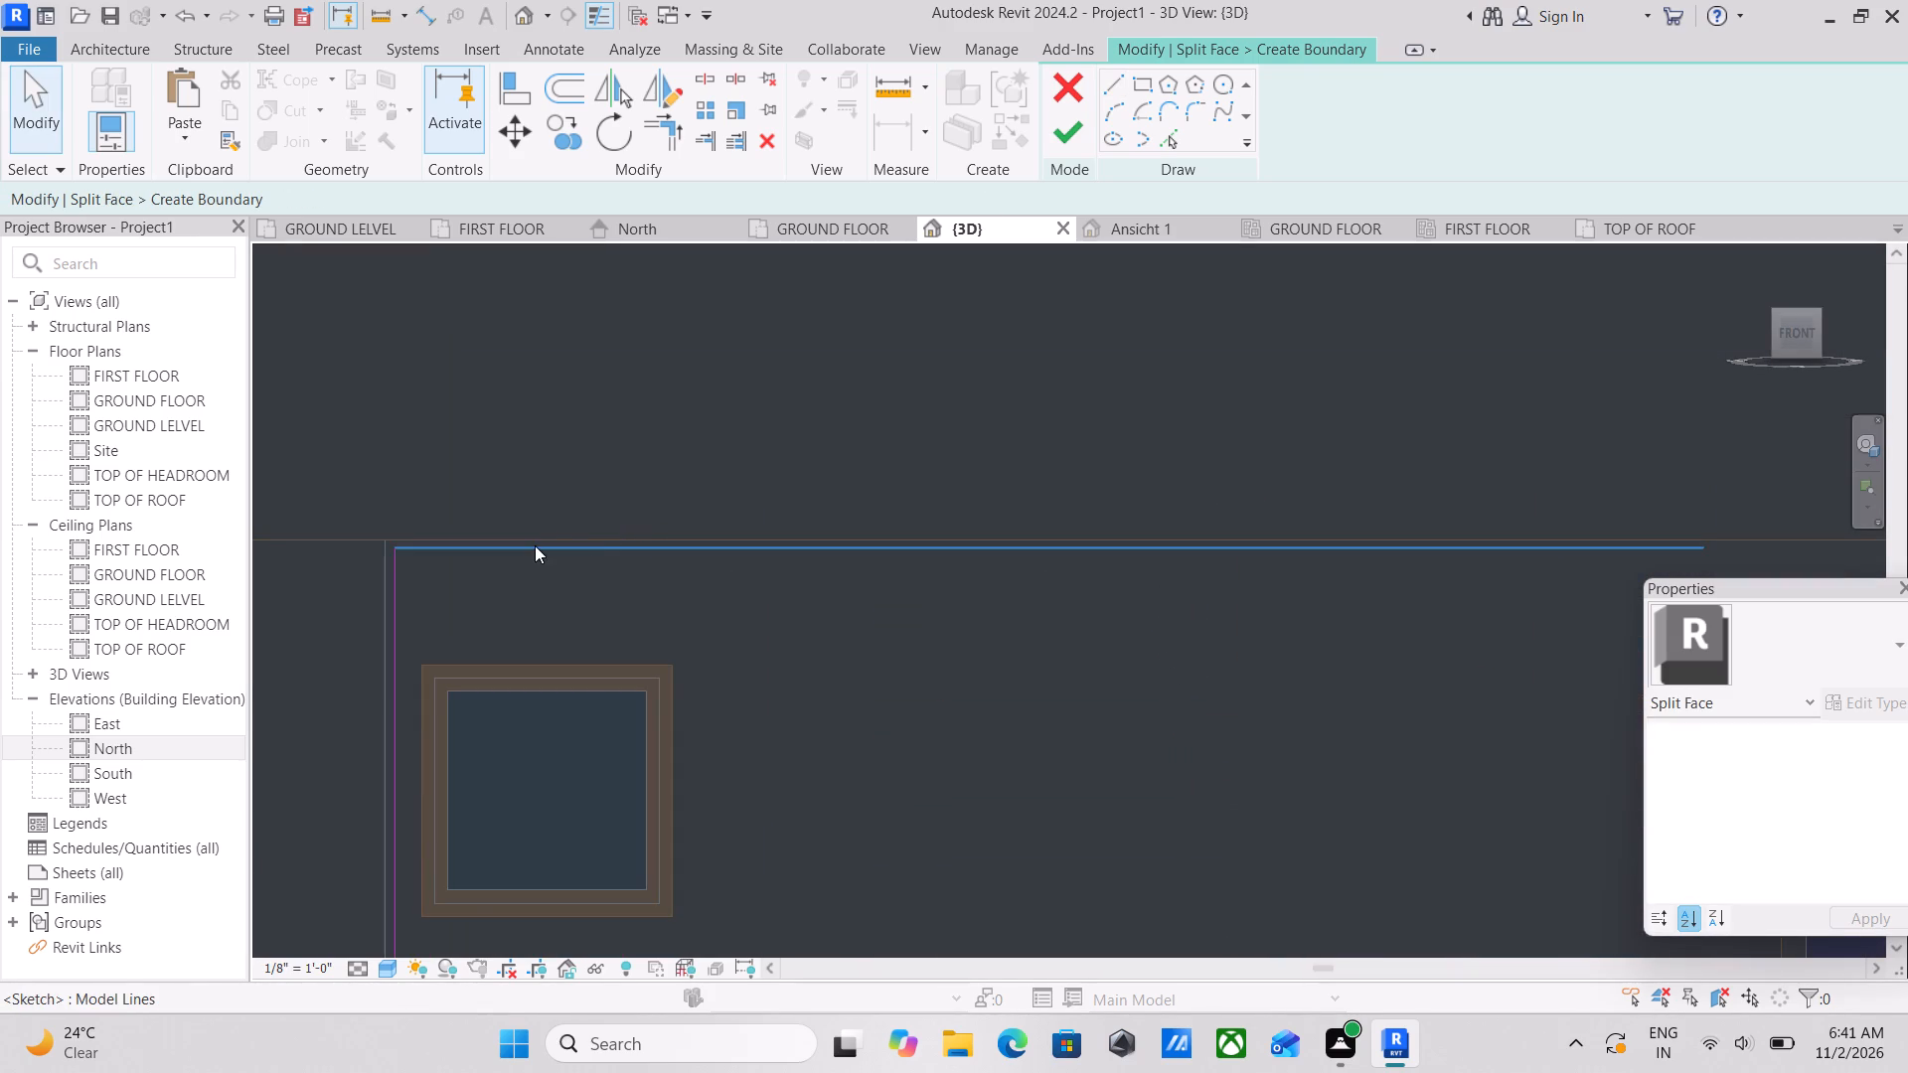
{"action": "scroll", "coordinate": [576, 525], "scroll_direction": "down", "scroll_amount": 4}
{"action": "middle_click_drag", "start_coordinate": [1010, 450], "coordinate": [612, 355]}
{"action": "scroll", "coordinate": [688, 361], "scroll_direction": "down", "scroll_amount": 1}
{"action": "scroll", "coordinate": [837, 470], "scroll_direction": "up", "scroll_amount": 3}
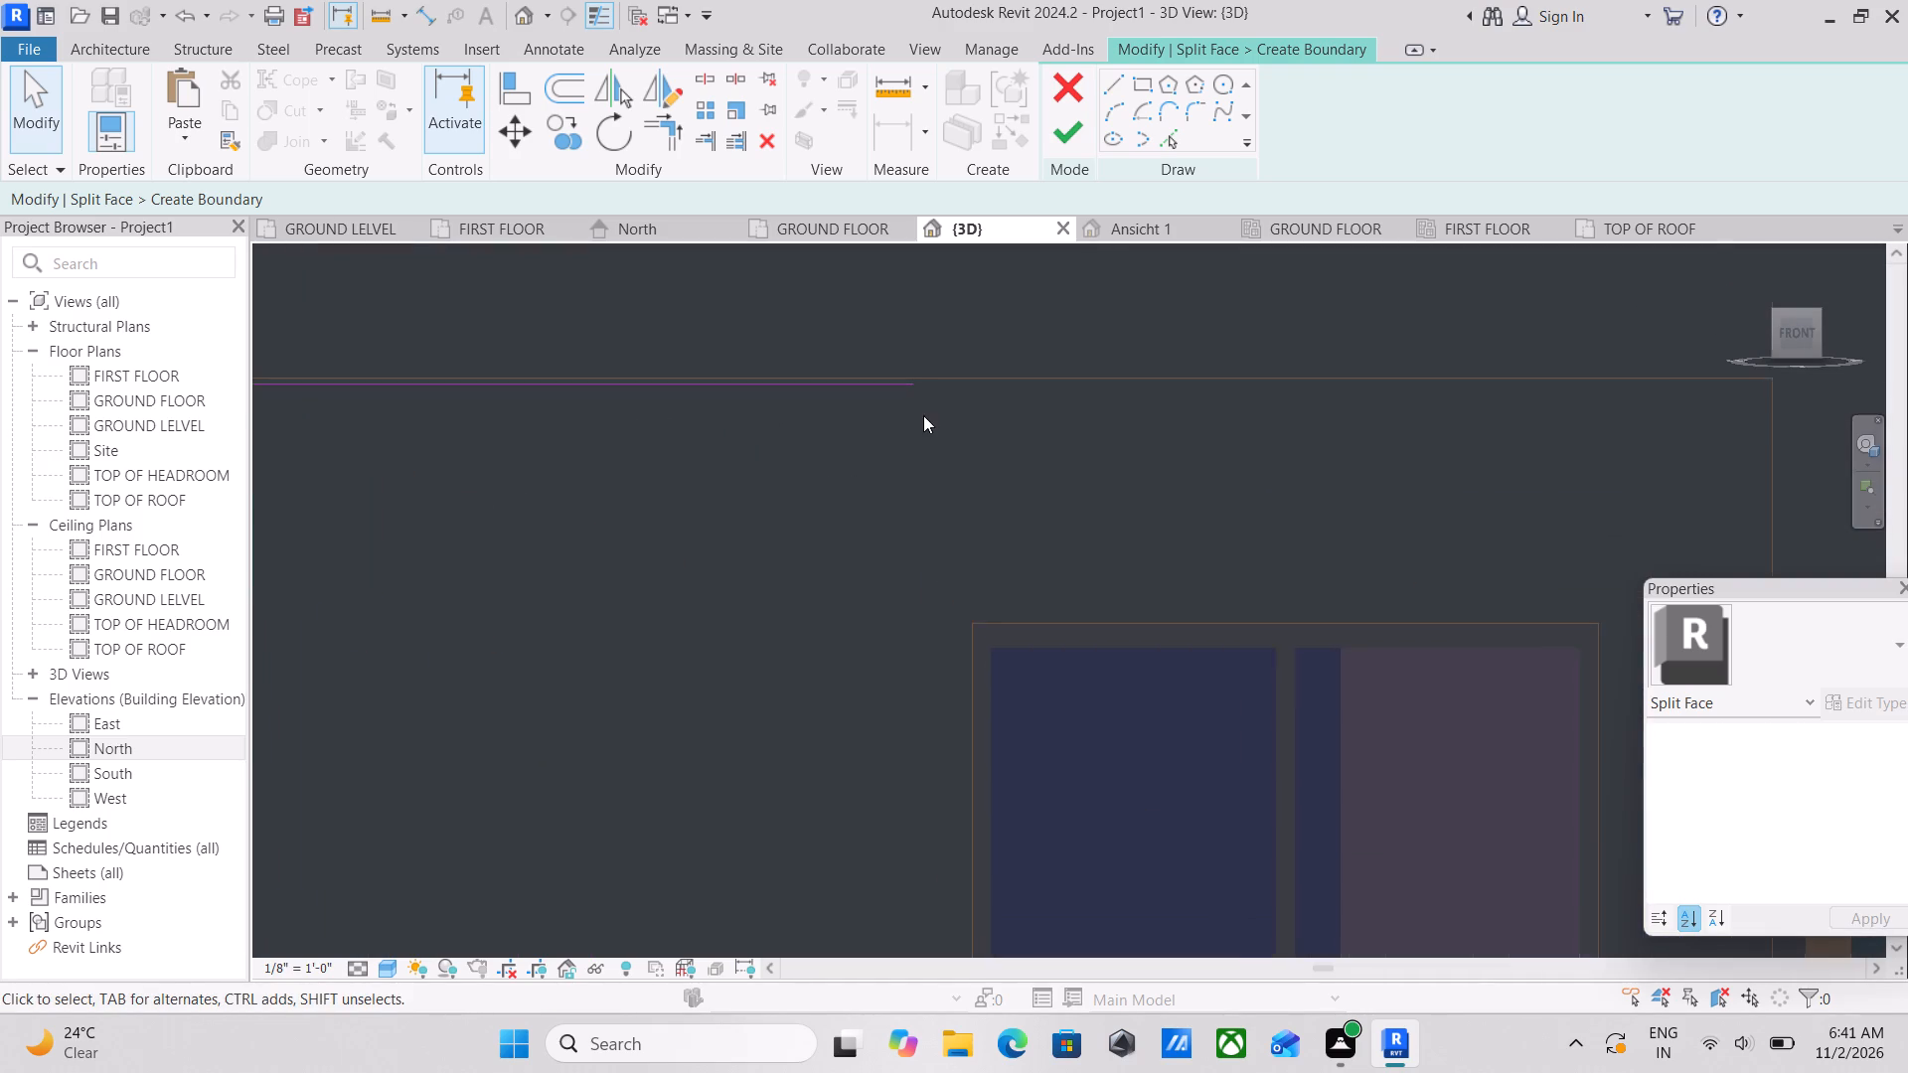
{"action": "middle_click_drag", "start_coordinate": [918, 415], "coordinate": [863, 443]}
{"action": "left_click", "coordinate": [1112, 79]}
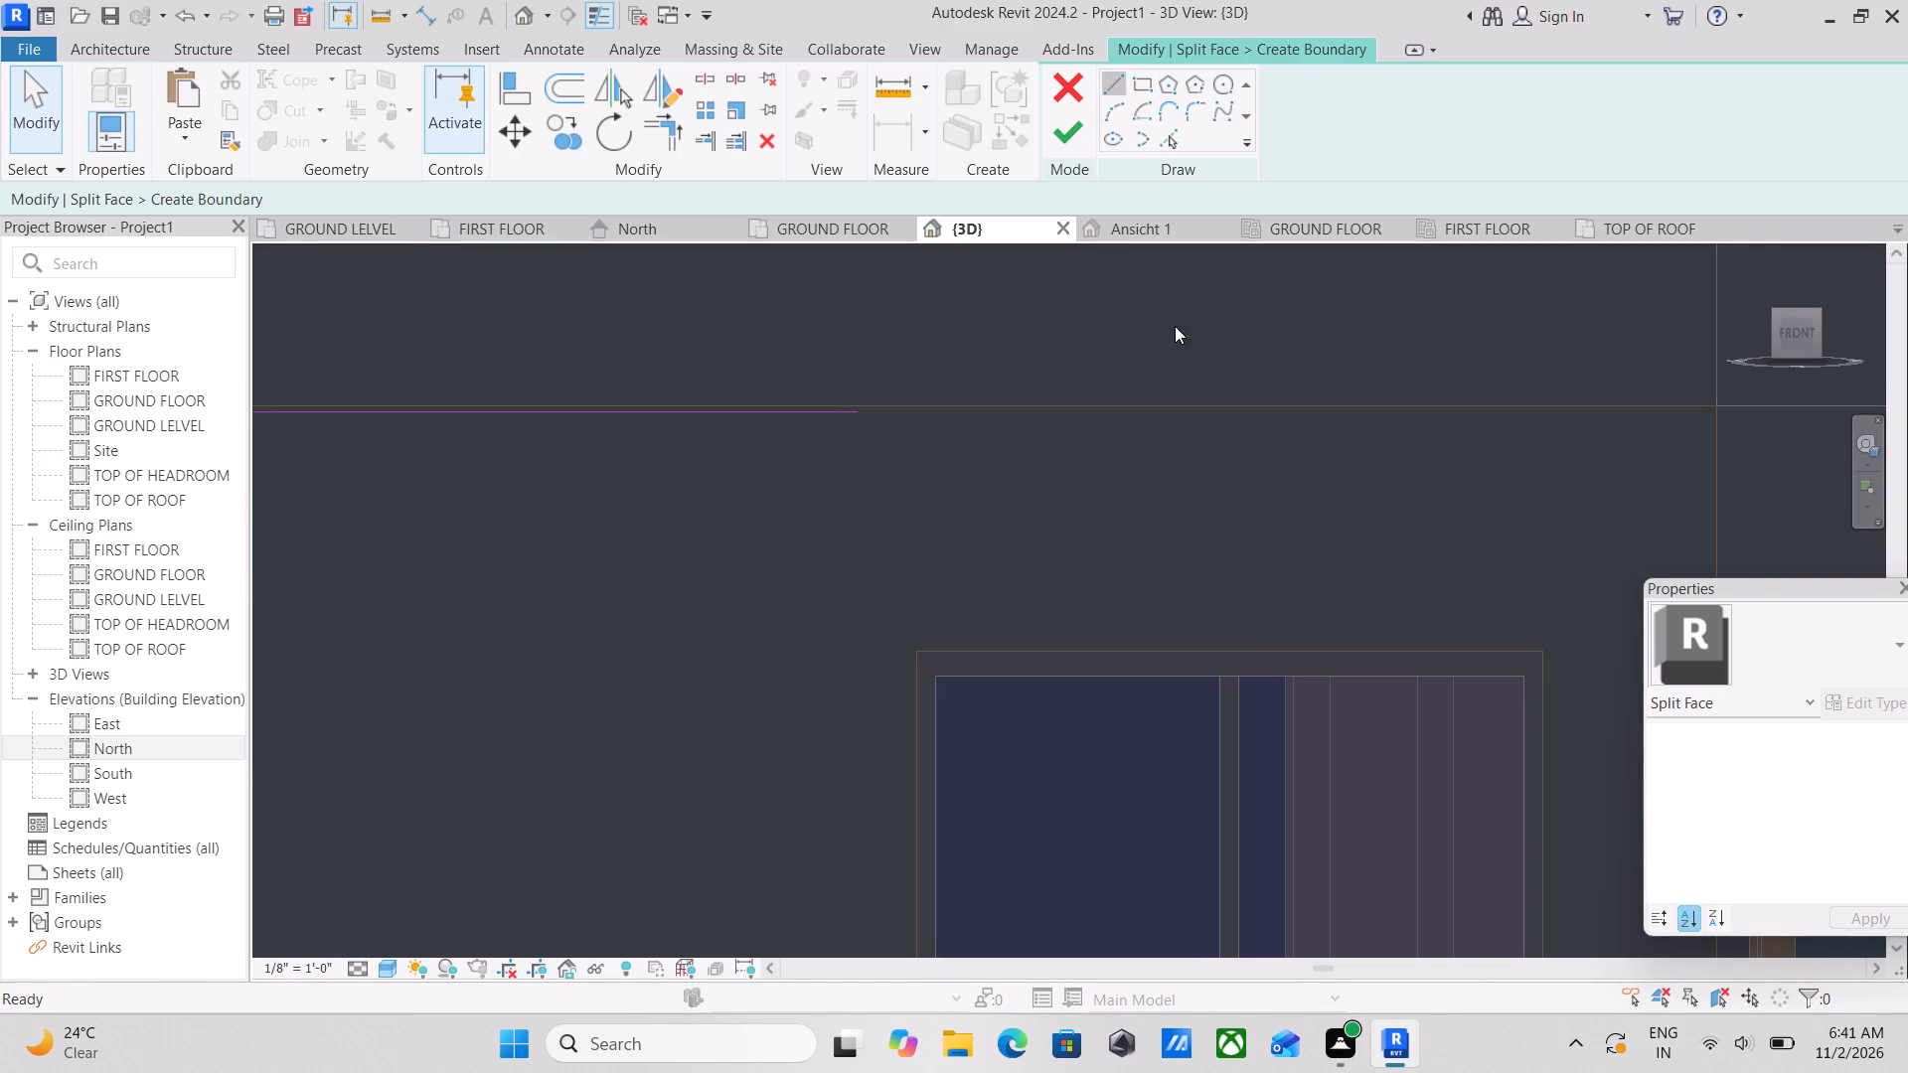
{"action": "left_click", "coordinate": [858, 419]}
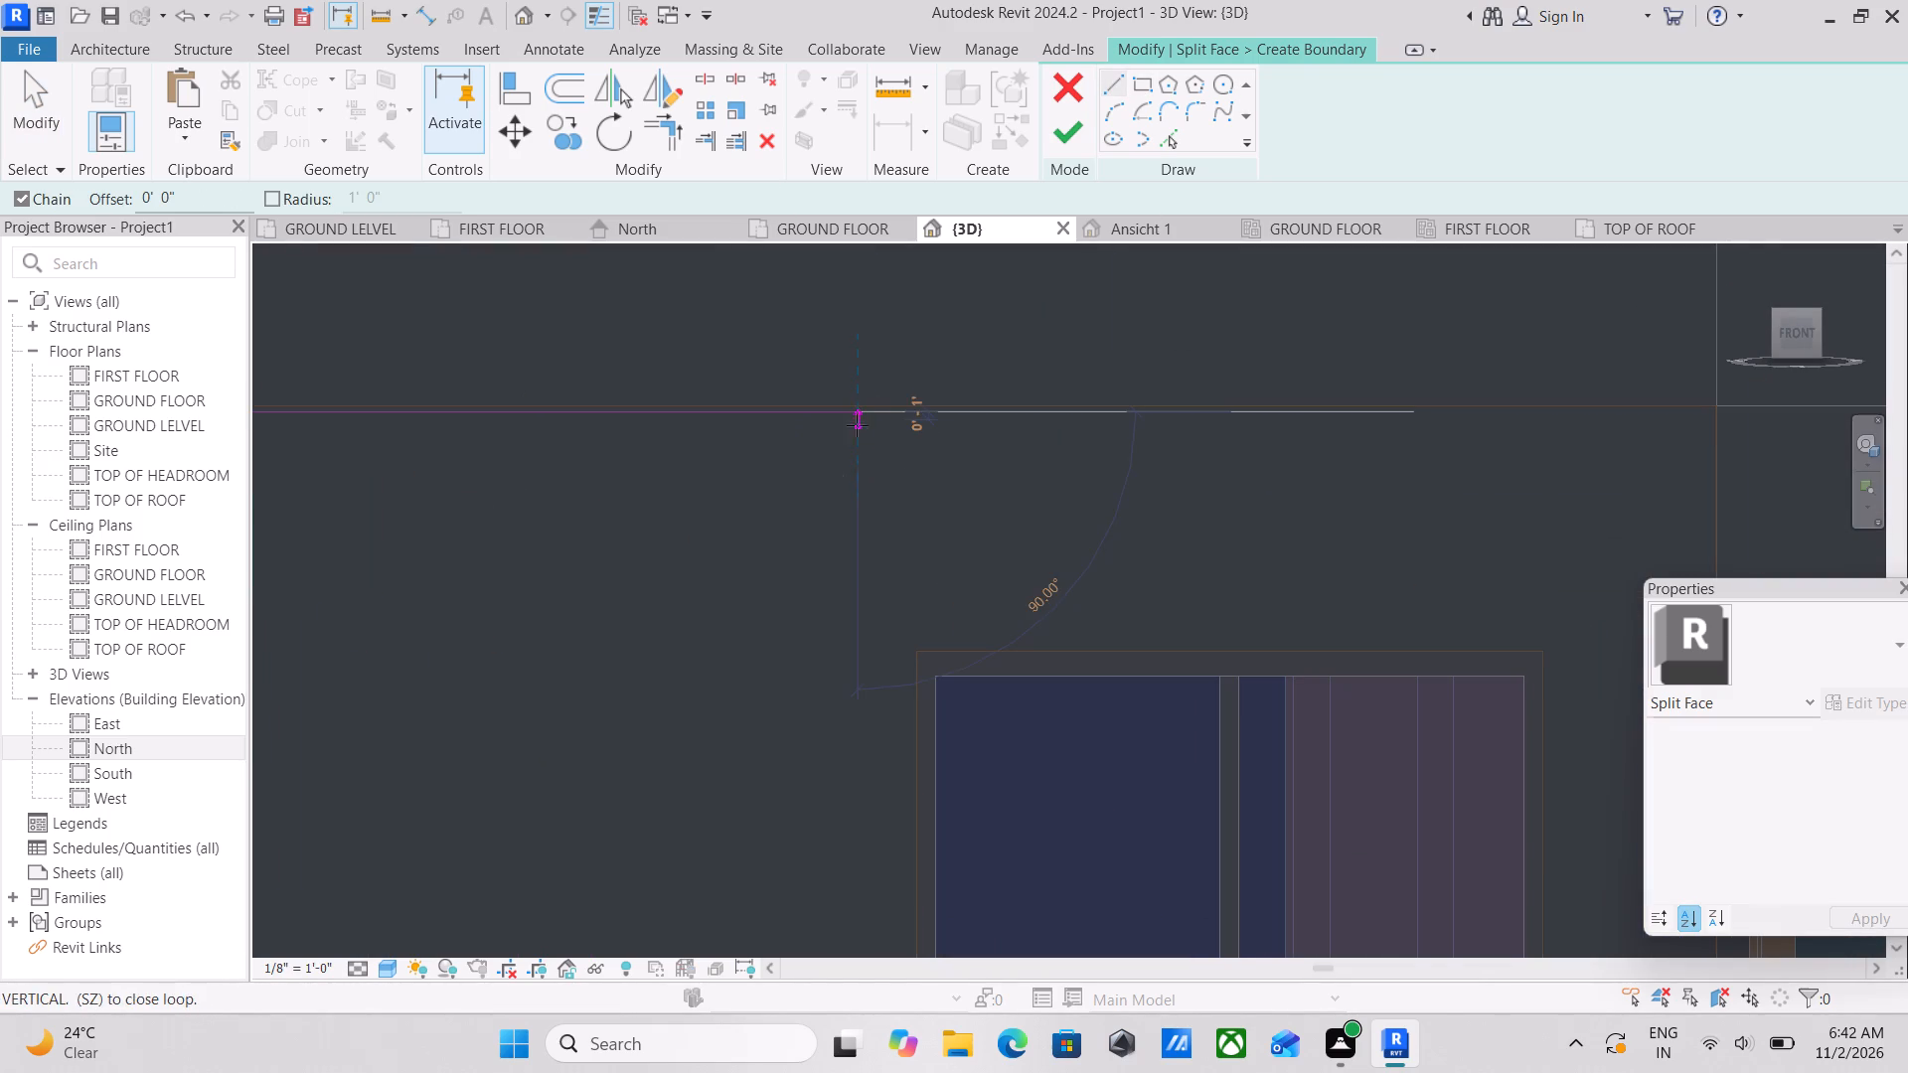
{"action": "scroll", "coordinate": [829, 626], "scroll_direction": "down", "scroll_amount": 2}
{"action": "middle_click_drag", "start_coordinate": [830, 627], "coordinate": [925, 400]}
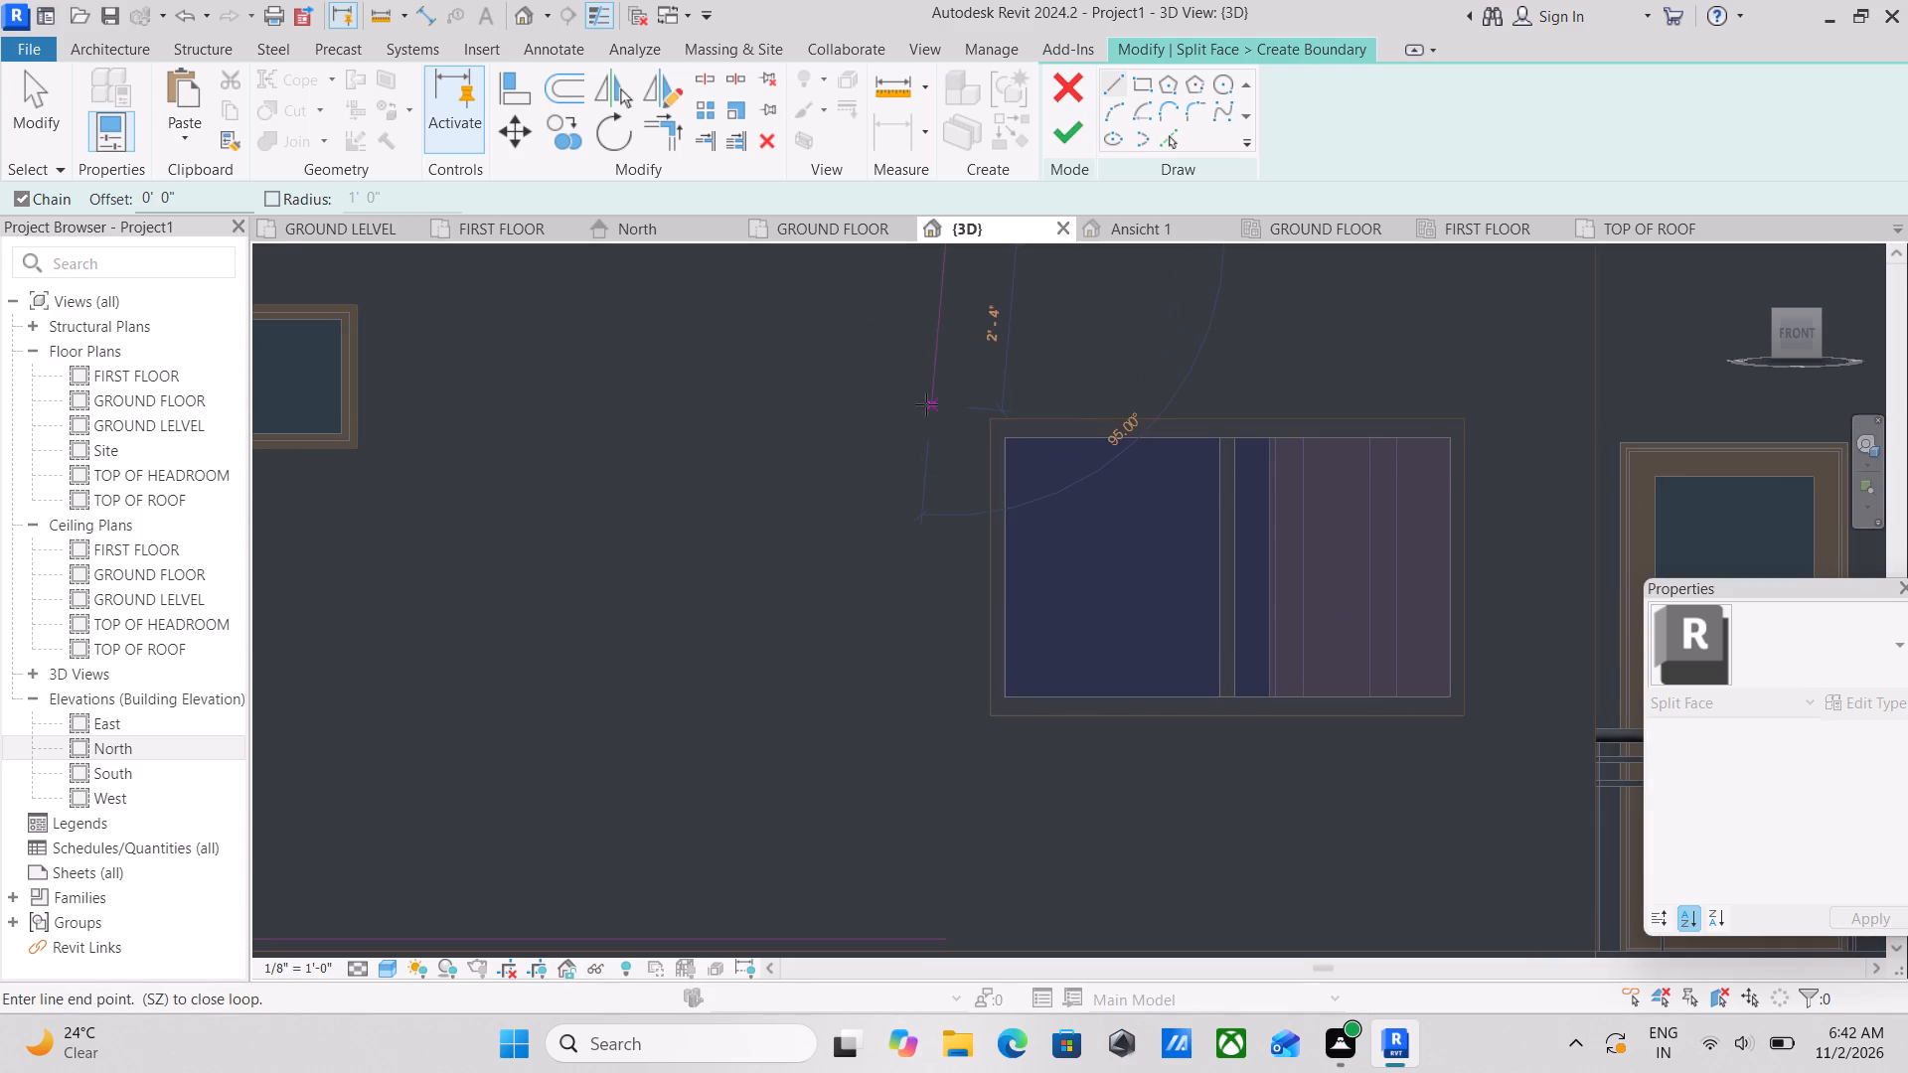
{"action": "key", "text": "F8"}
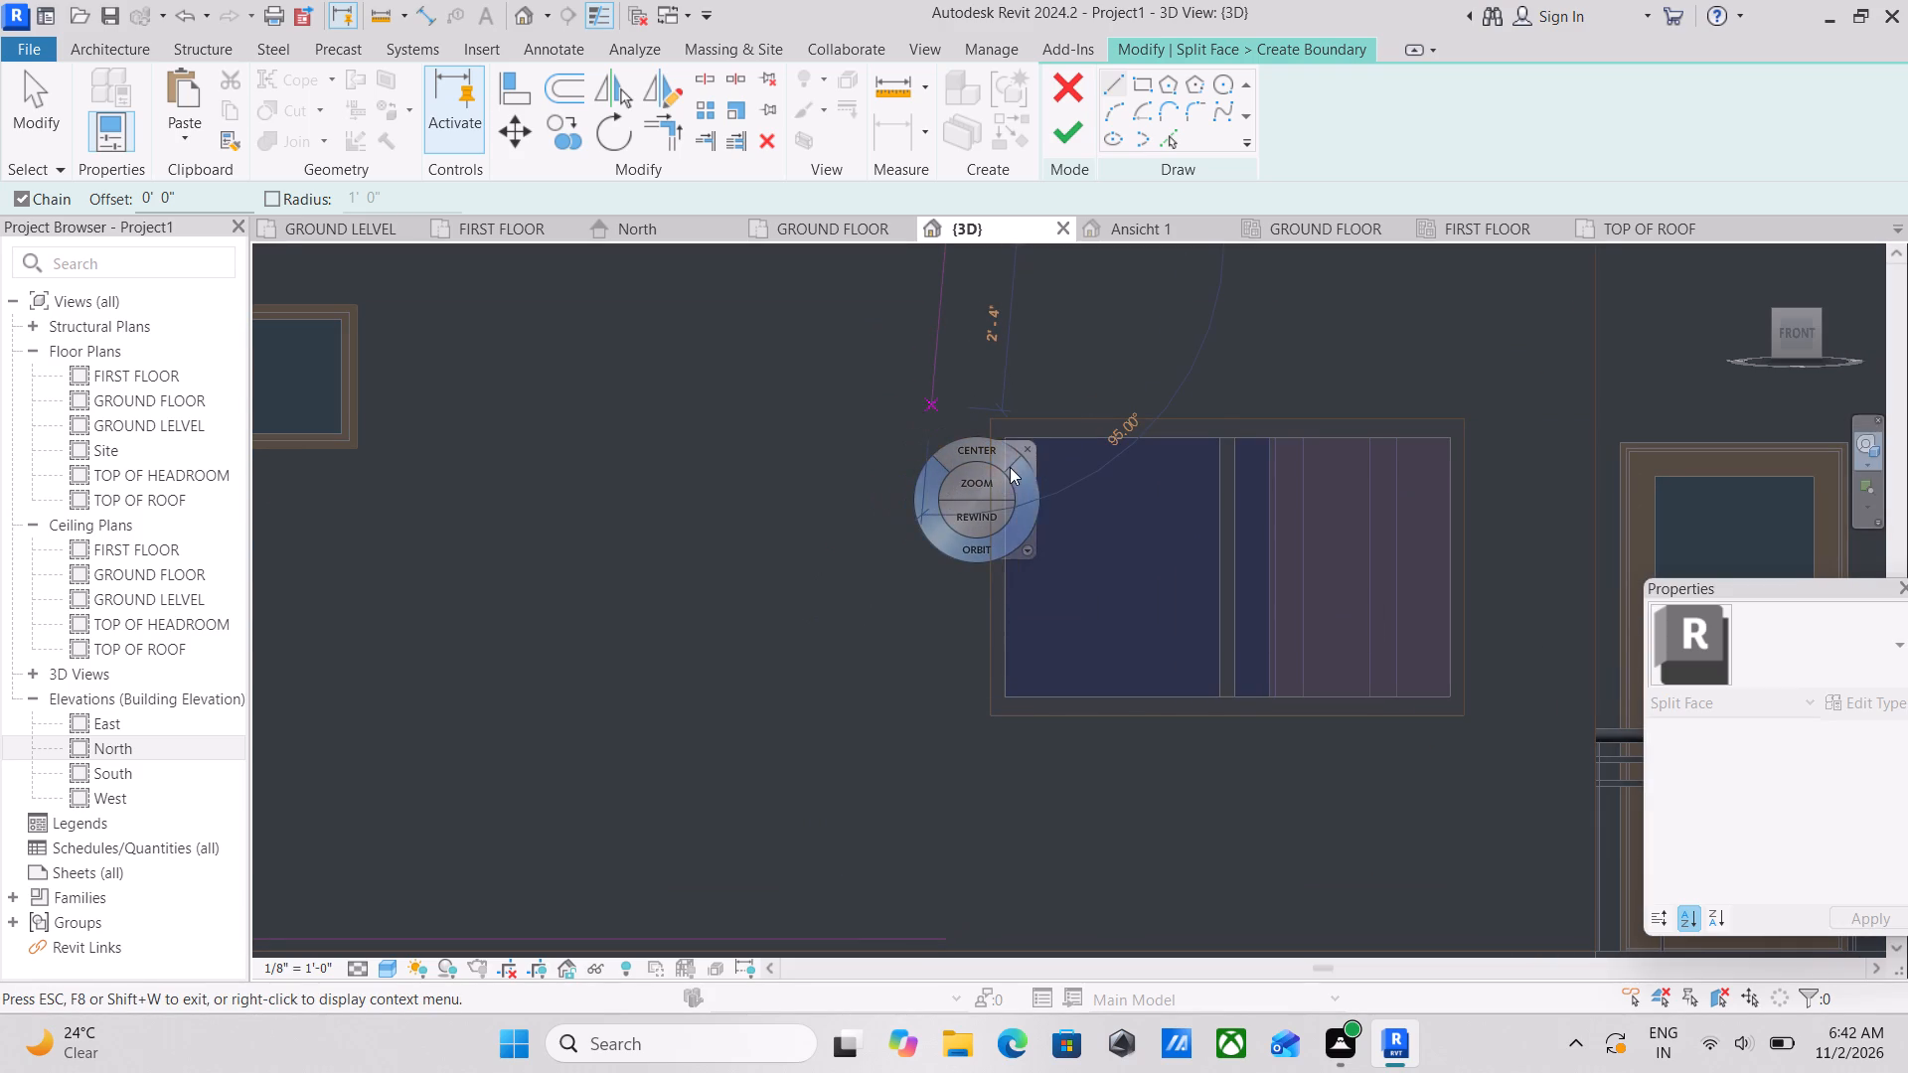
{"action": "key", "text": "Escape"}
Close the split boundary with a vertical line about 9'-9" long joining the free ends nearest the large window.
{"action": "scroll", "coordinate": [969, 429], "scroll_direction": "down", "scroll_amount": 3}
{"action": "middle_click_drag", "start_coordinate": [969, 429], "coordinate": [1005, 584]}
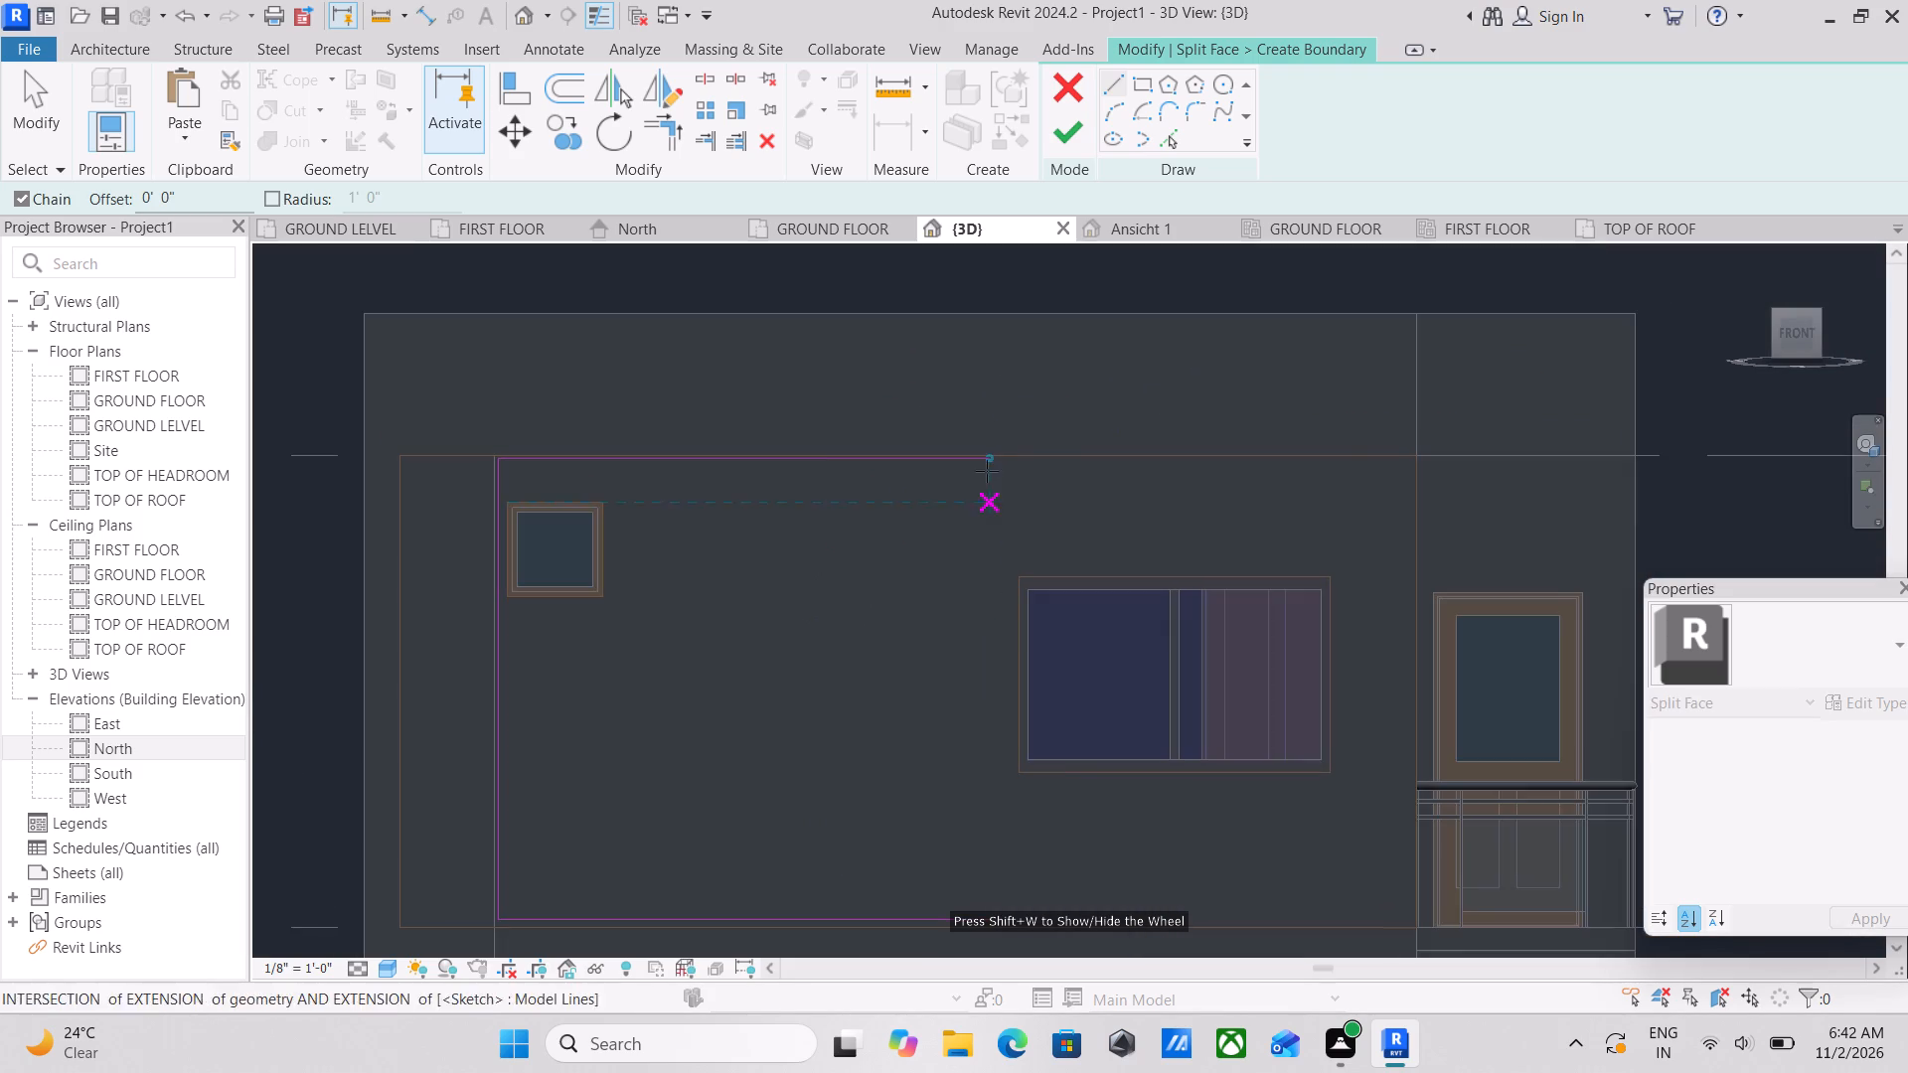
{"action": "scroll", "coordinate": [996, 463], "scroll_direction": "up", "scroll_amount": 7}
{"action": "left_click", "coordinate": [980, 454]}
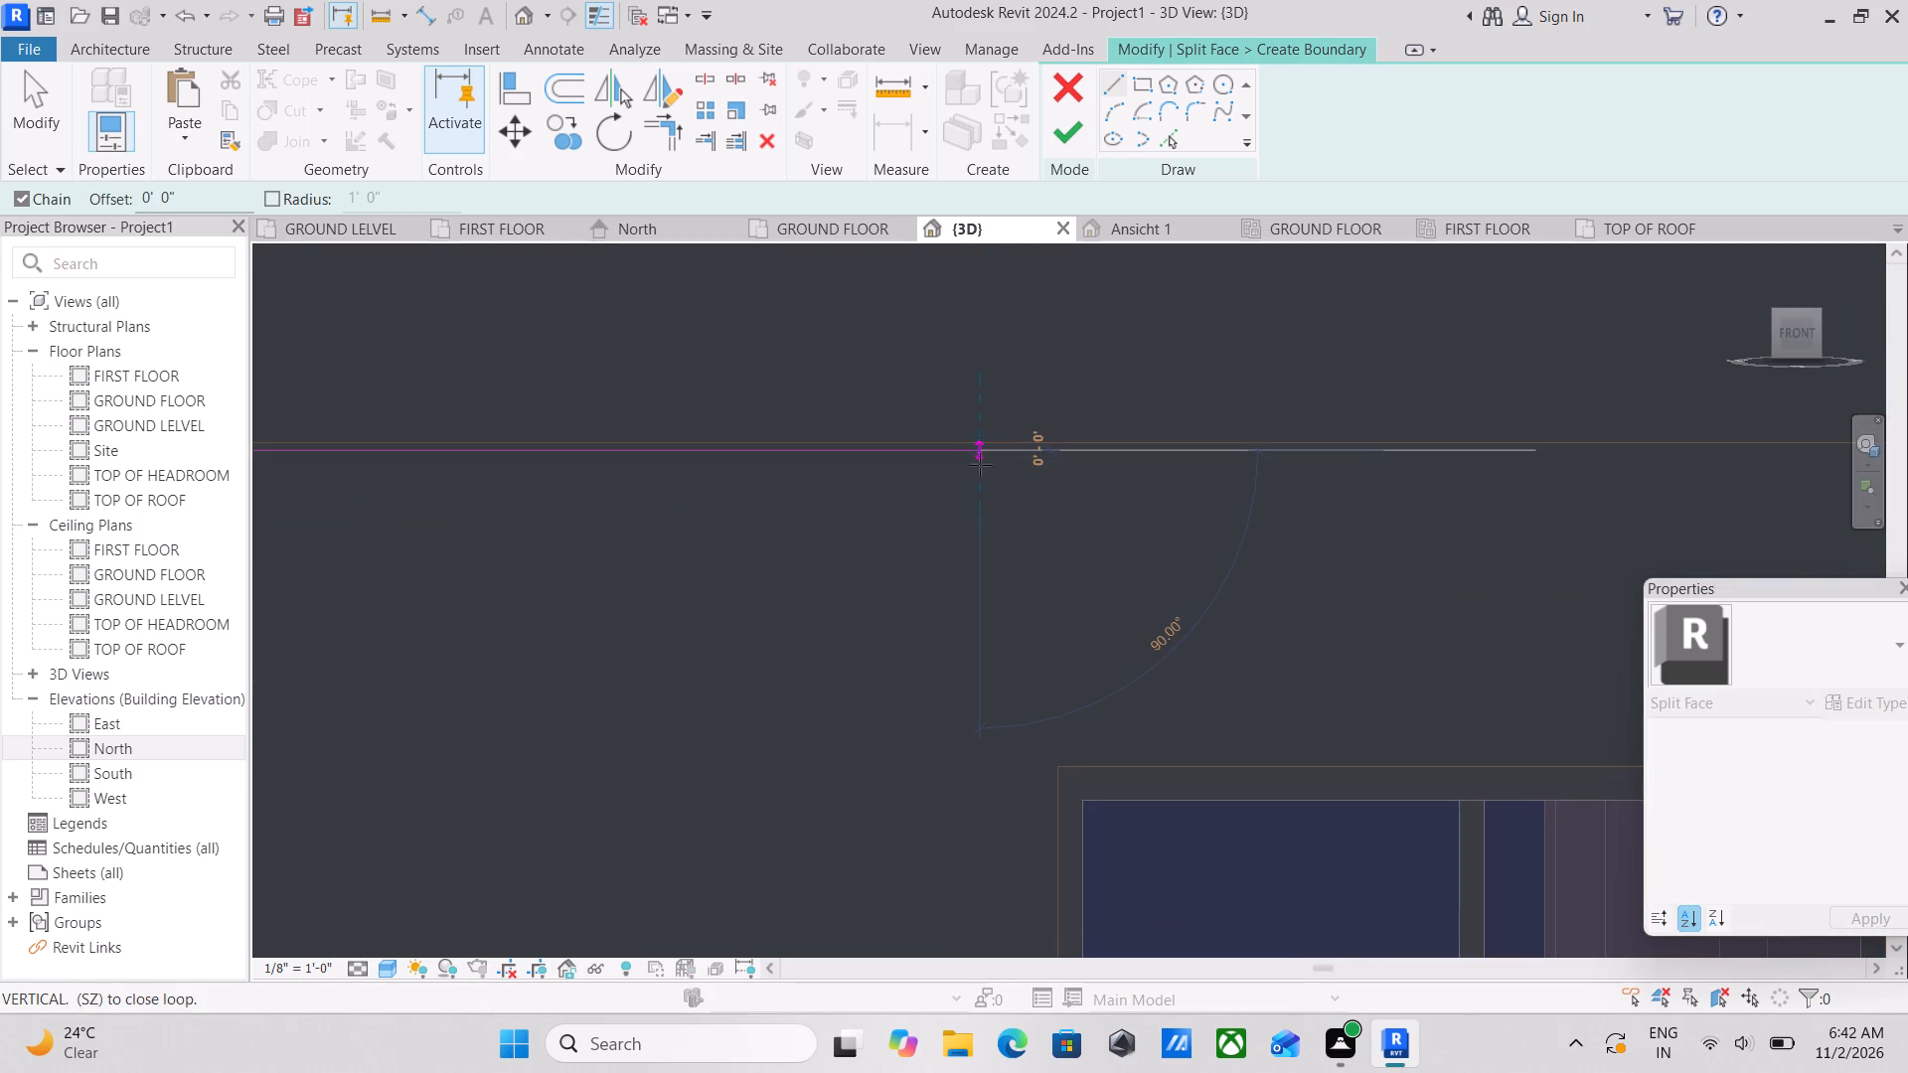
{"action": "scroll", "coordinate": [975, 713], "scroll_direction": "down", "scroll_amount": 2}
{"action": "middle_click_drag", "start_coordinate": [972, 708], "coordinate": [1022, 397]}
{"action": "scroll", "coordinate": [1031, 653], "scroll_direction": "down", "scroll_amount": 2}
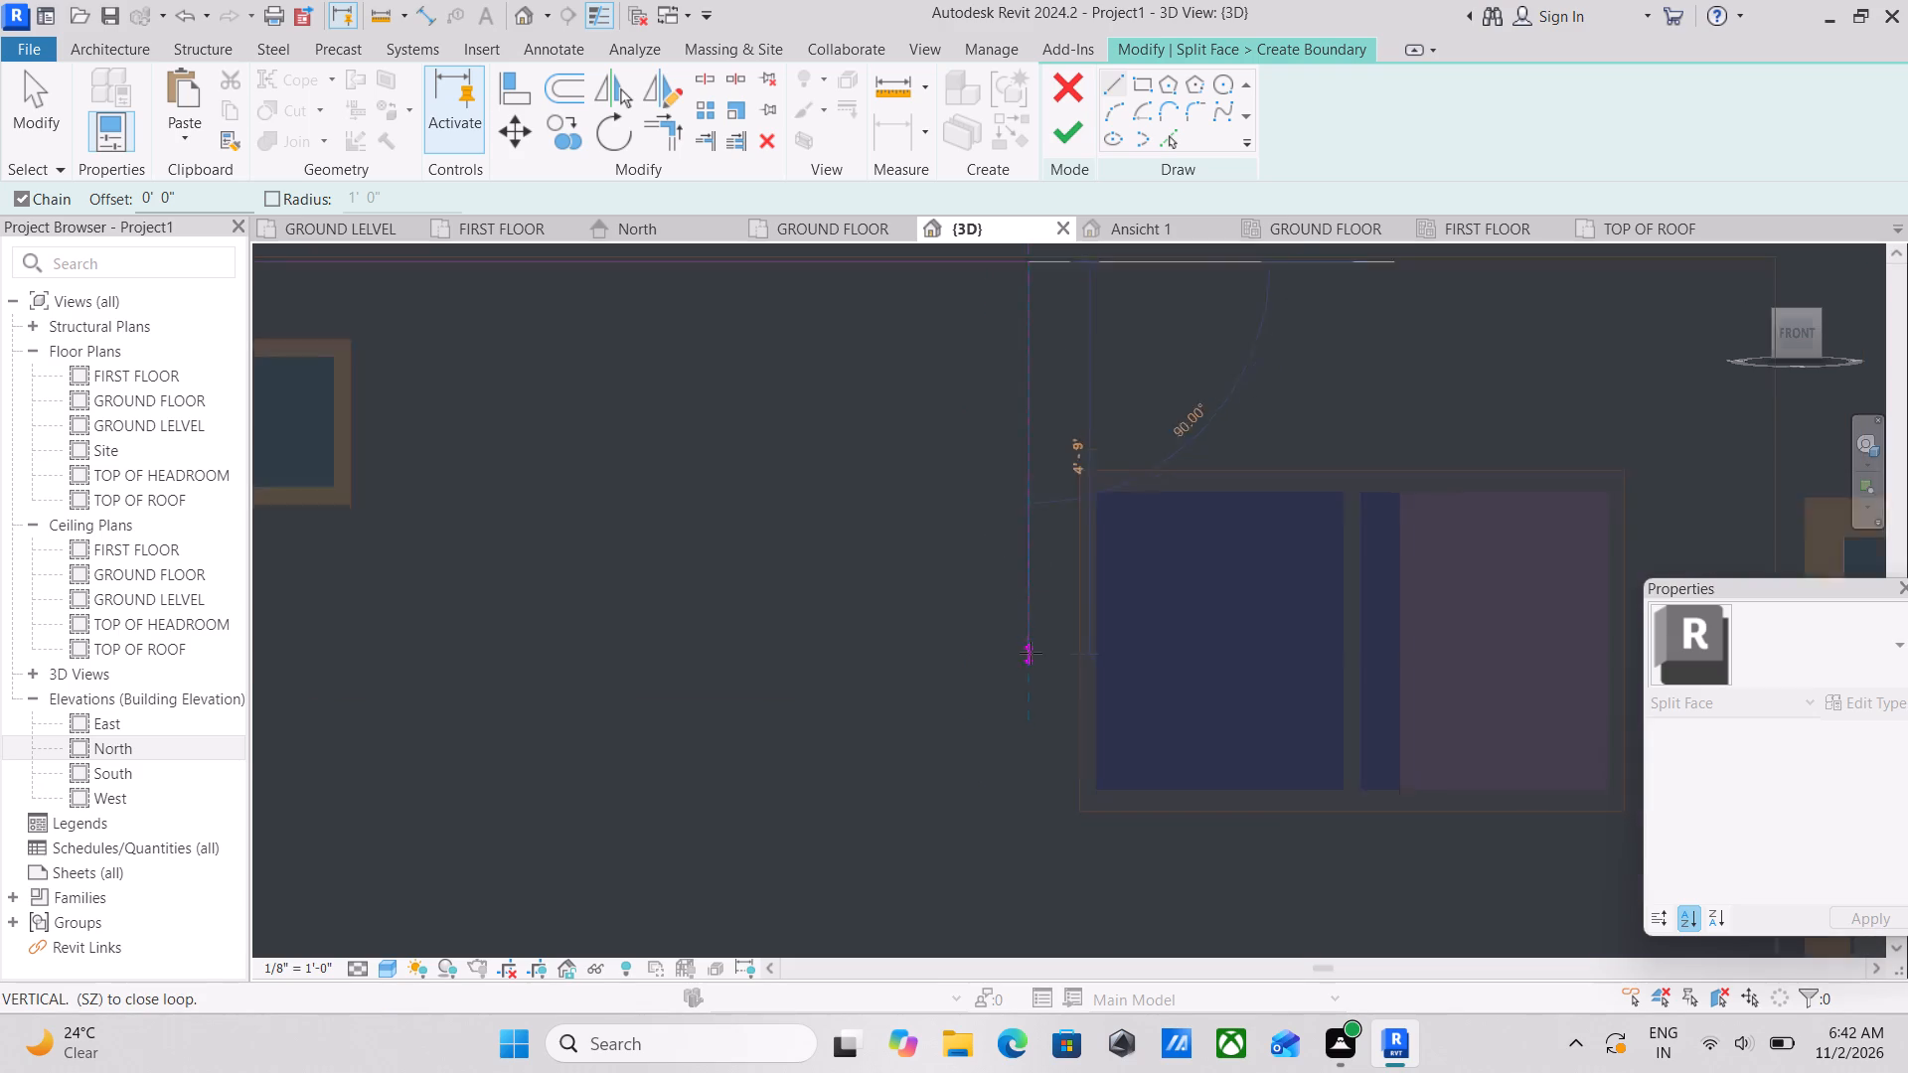
{"action": "middle_click_drag", "start_coordinate": [1027, 623], "coordinate": [1068, 359]}
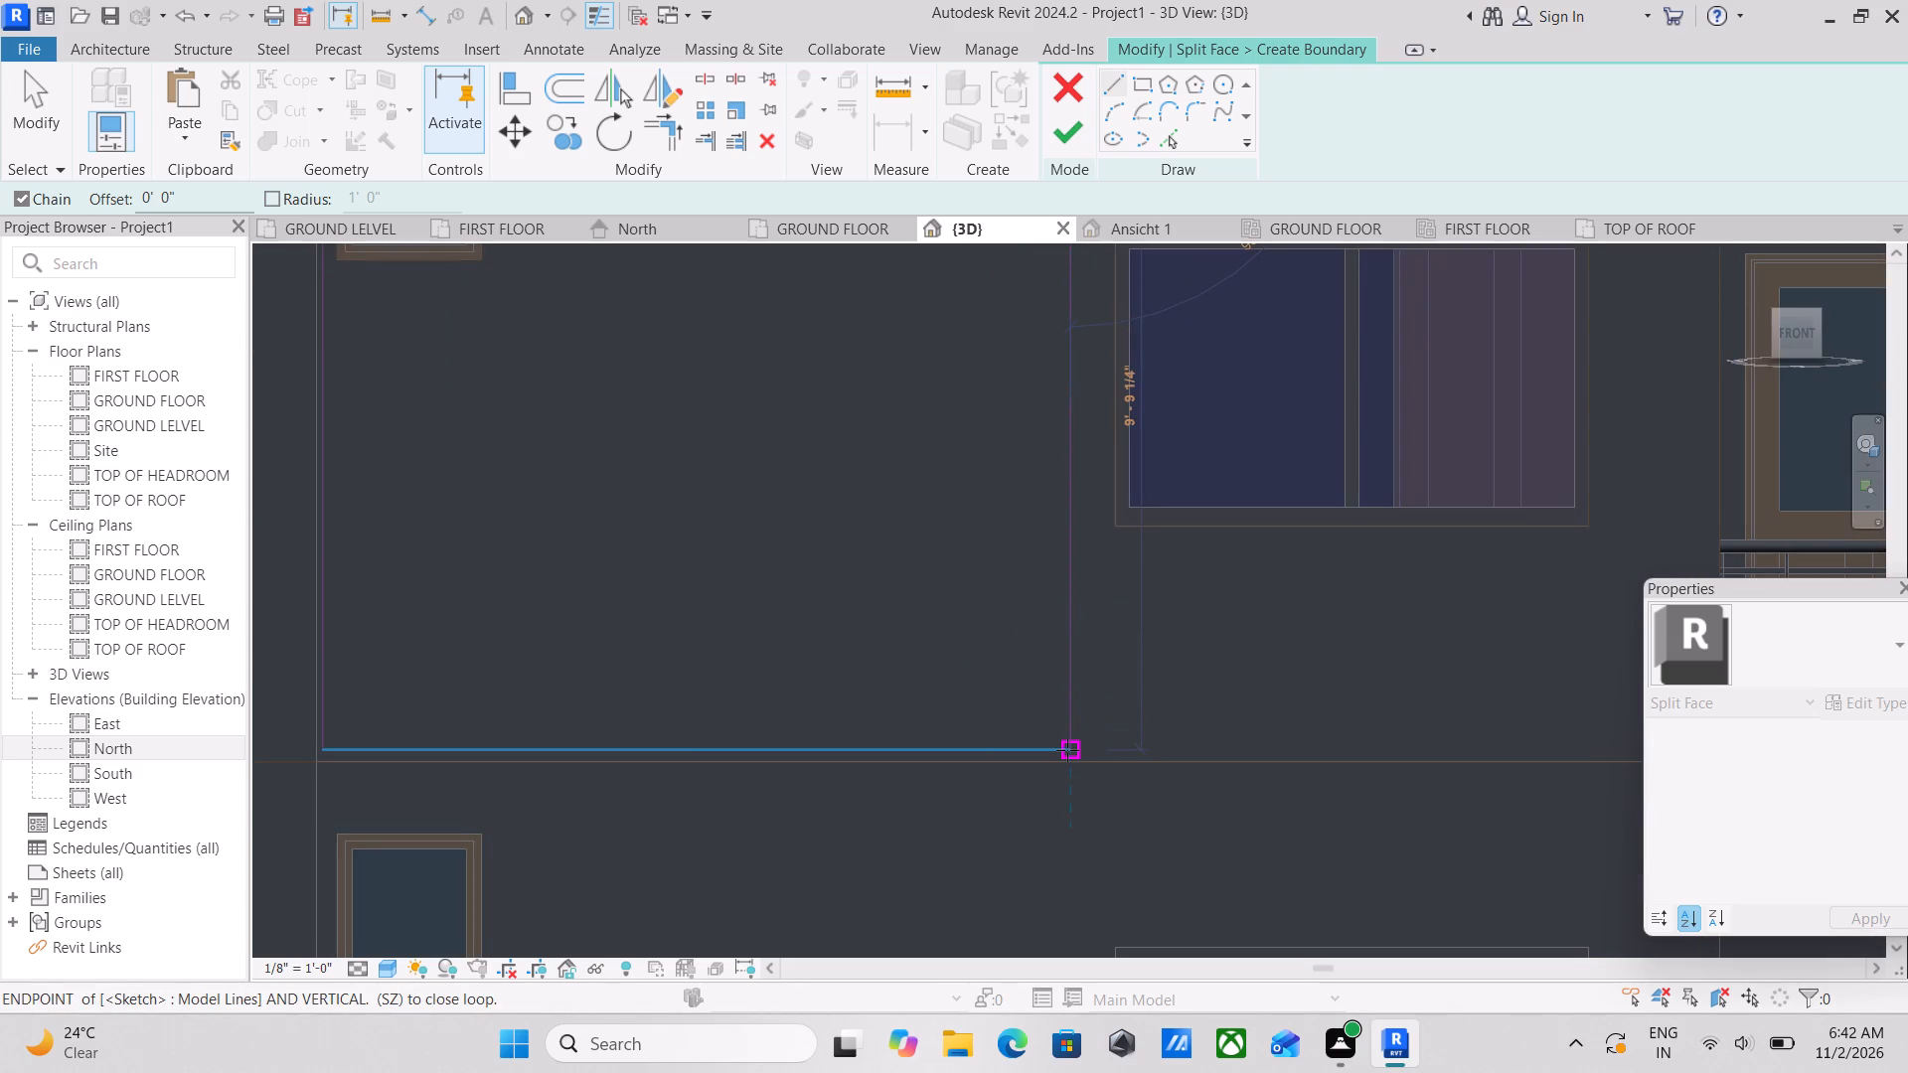
{"action": "left_click", "coordinate": [1067, 750]}
{"action": "key", "text": "Escape"}
{"action": "scroll", "coordinate": [884, 563], "scroll_direction": "down", "scroll_amount": 4}
{"action": "key", "text": "Escape"}
Nudge the boundary's bottom line down to the upper-storey face's lower edge.
{"action": "scroll", "coordinate": [866, 527], "scroll_direction": "down", "scroll_amount": 4}
{"action": "middle_click_drag", "start_coordinate": [805, 489], "coordinate": [839, 569]}
{"action": "scroll", "coordinate": [854, 667], "scroll_direction": "up", "scroll_amount": 2}
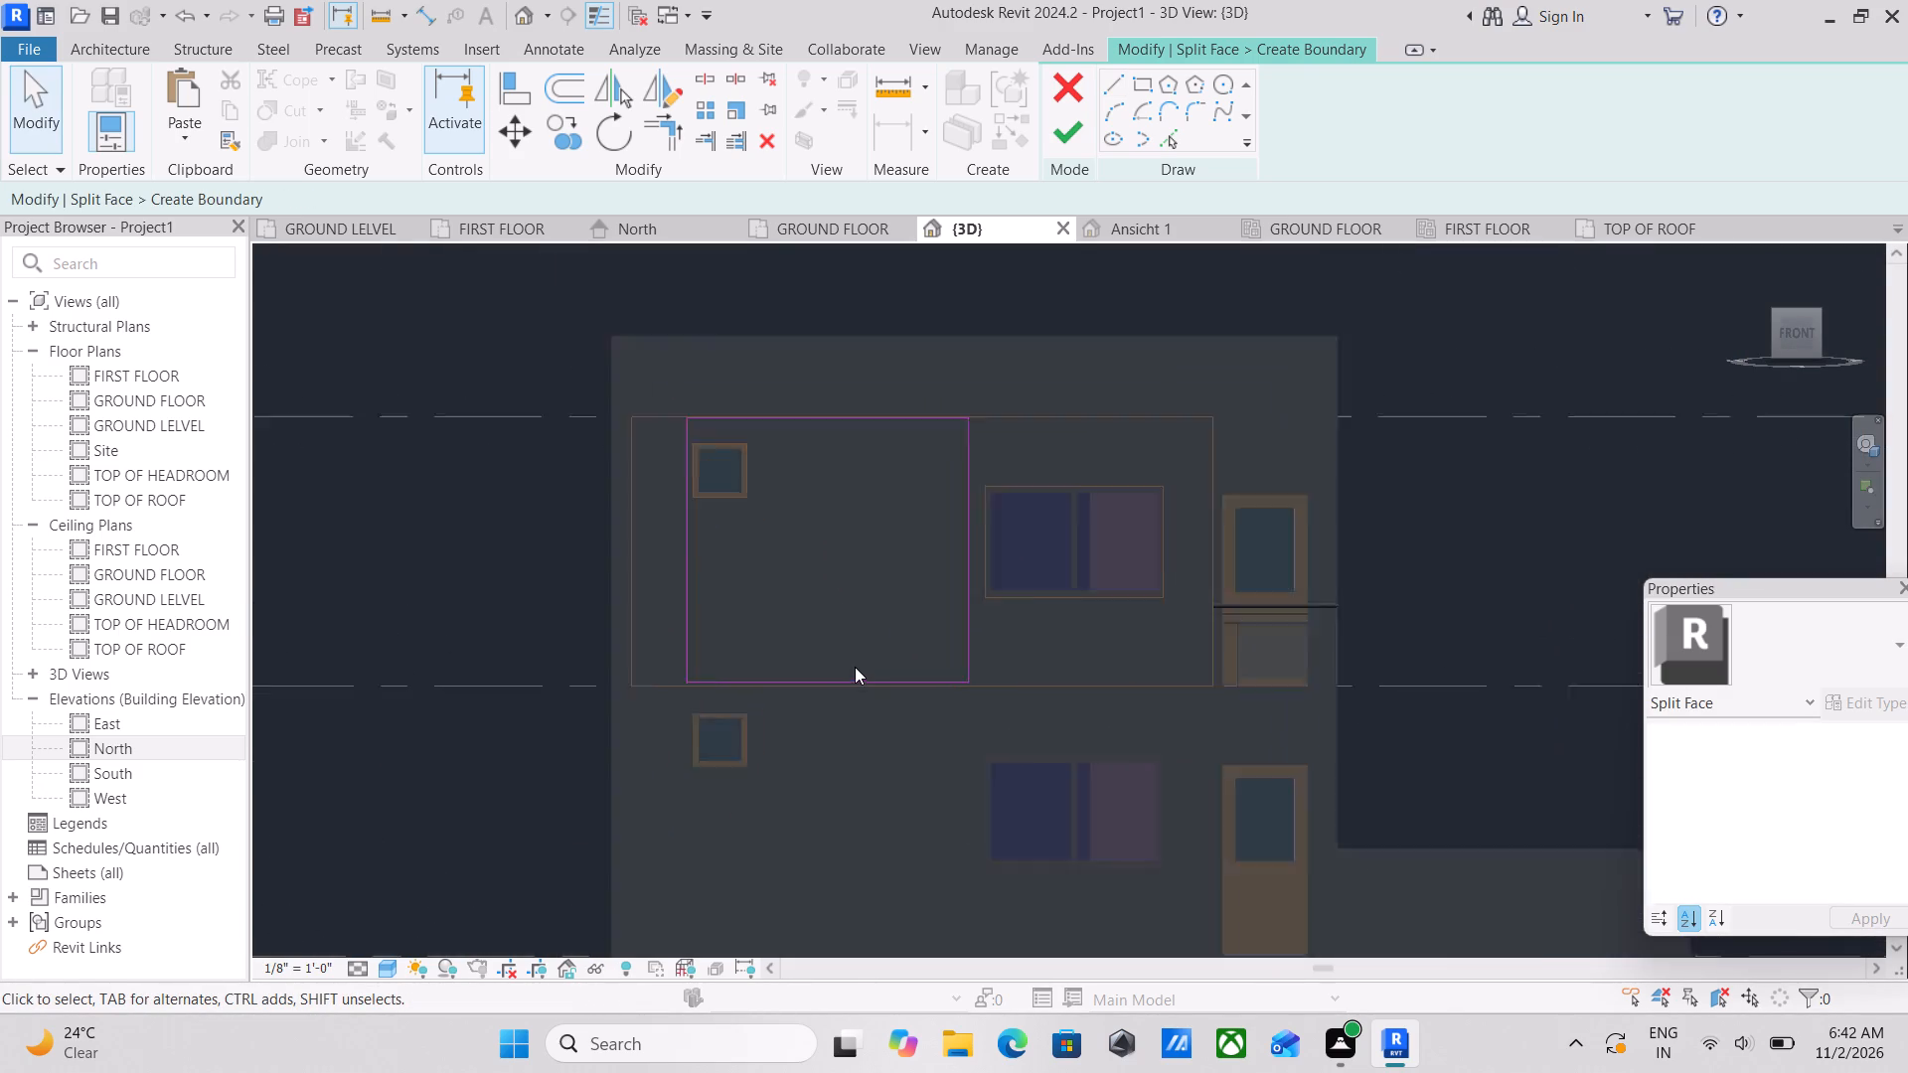
{"action": "scroll", "coordinate": [855, 667], "scroll_direction": "up", "scroll_amount": 2}
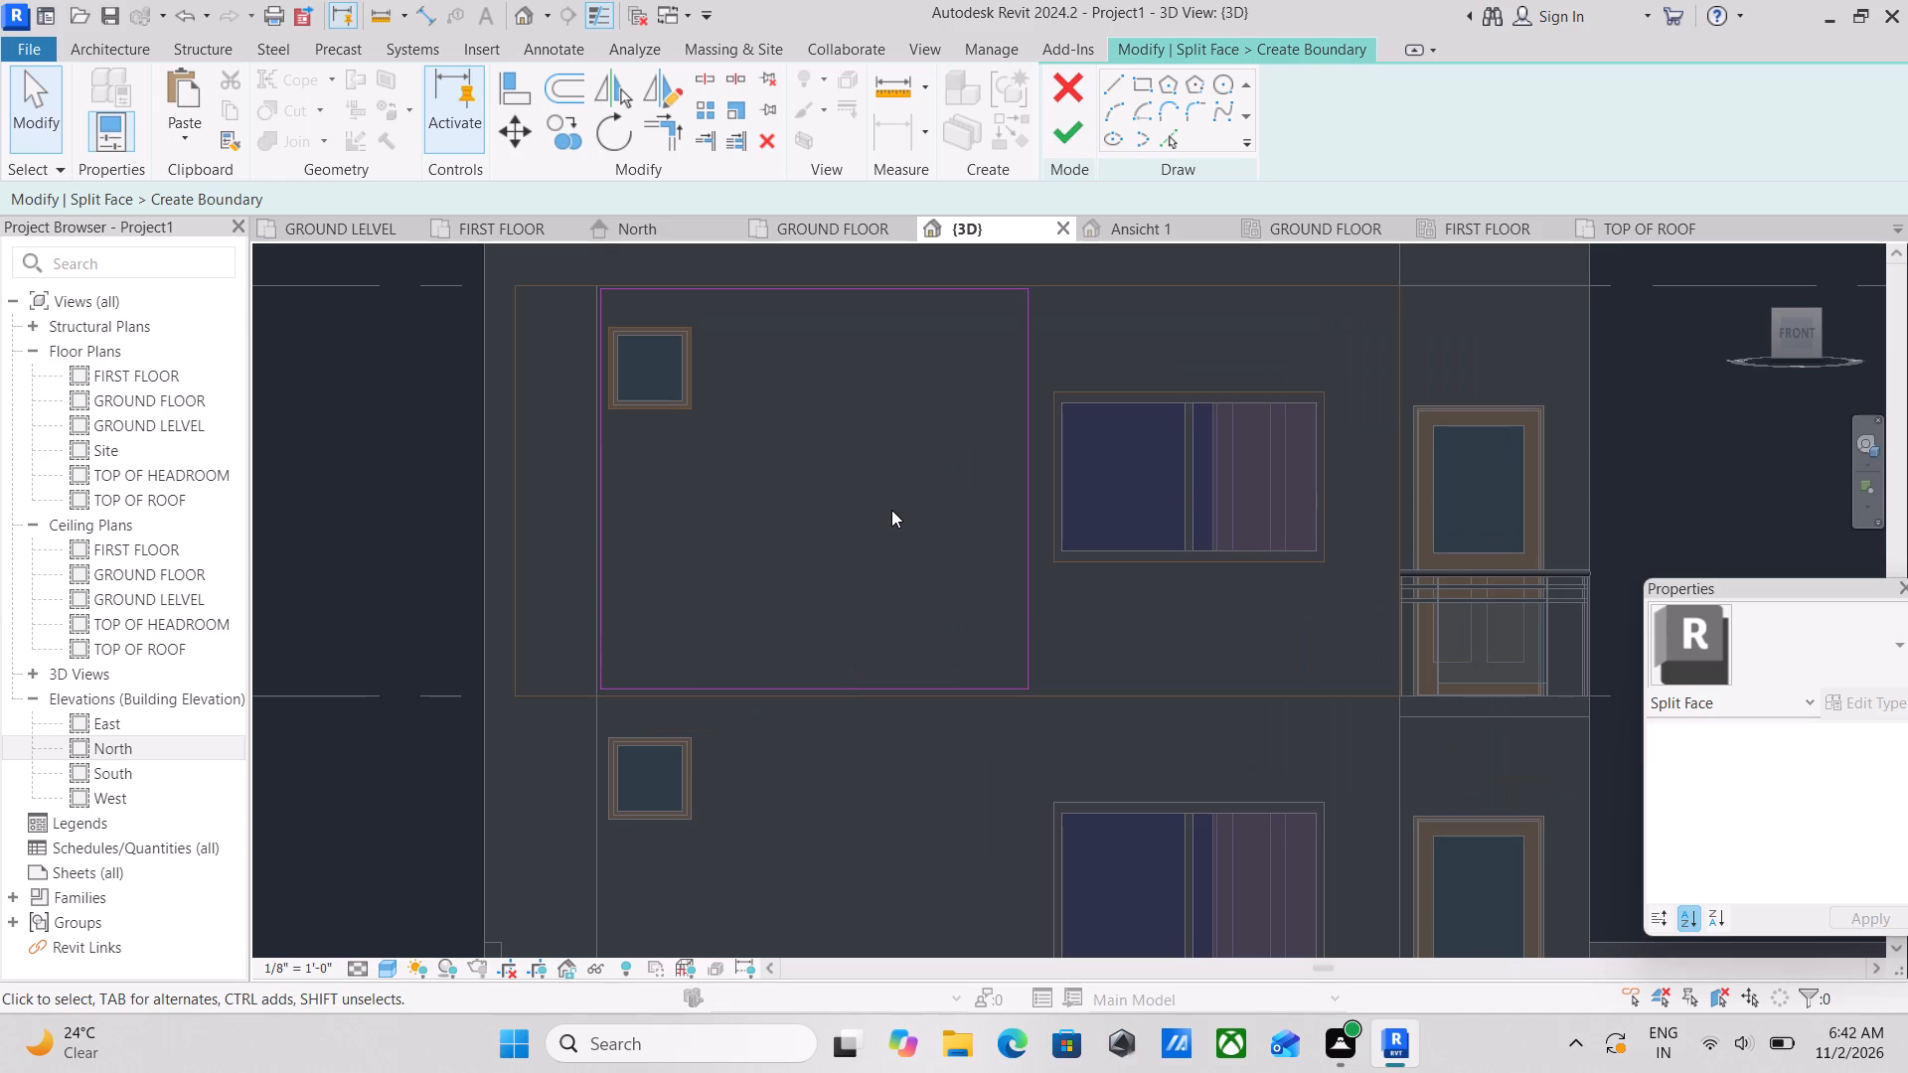
{"action": "scroll", "coordinate": [875, 650], "scroll_direction": "up", "scroll_amount": 5}
{"action": "scroll", "coordinate": [895, 735], "scroll_direction": "up", "scroll_amount": 3}
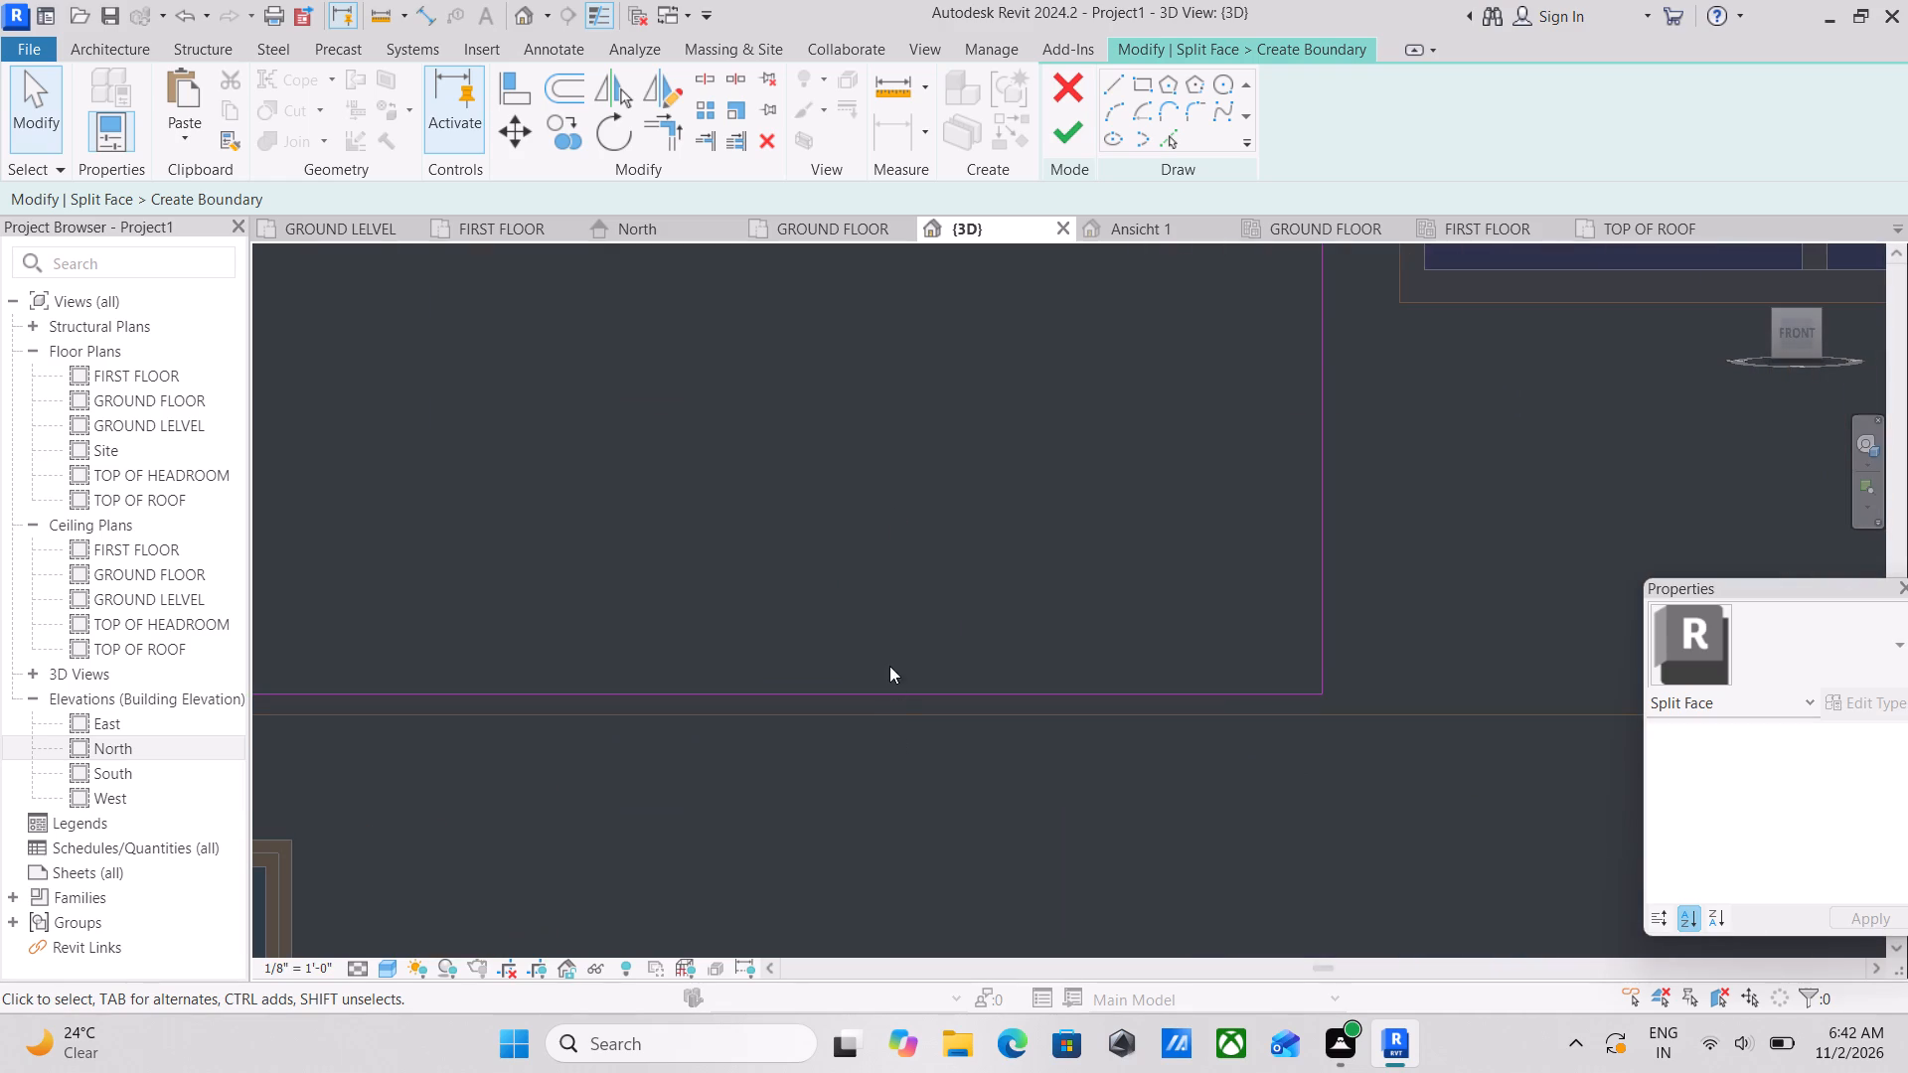
{"action": "left_click", "coordinate": [891, 687]}
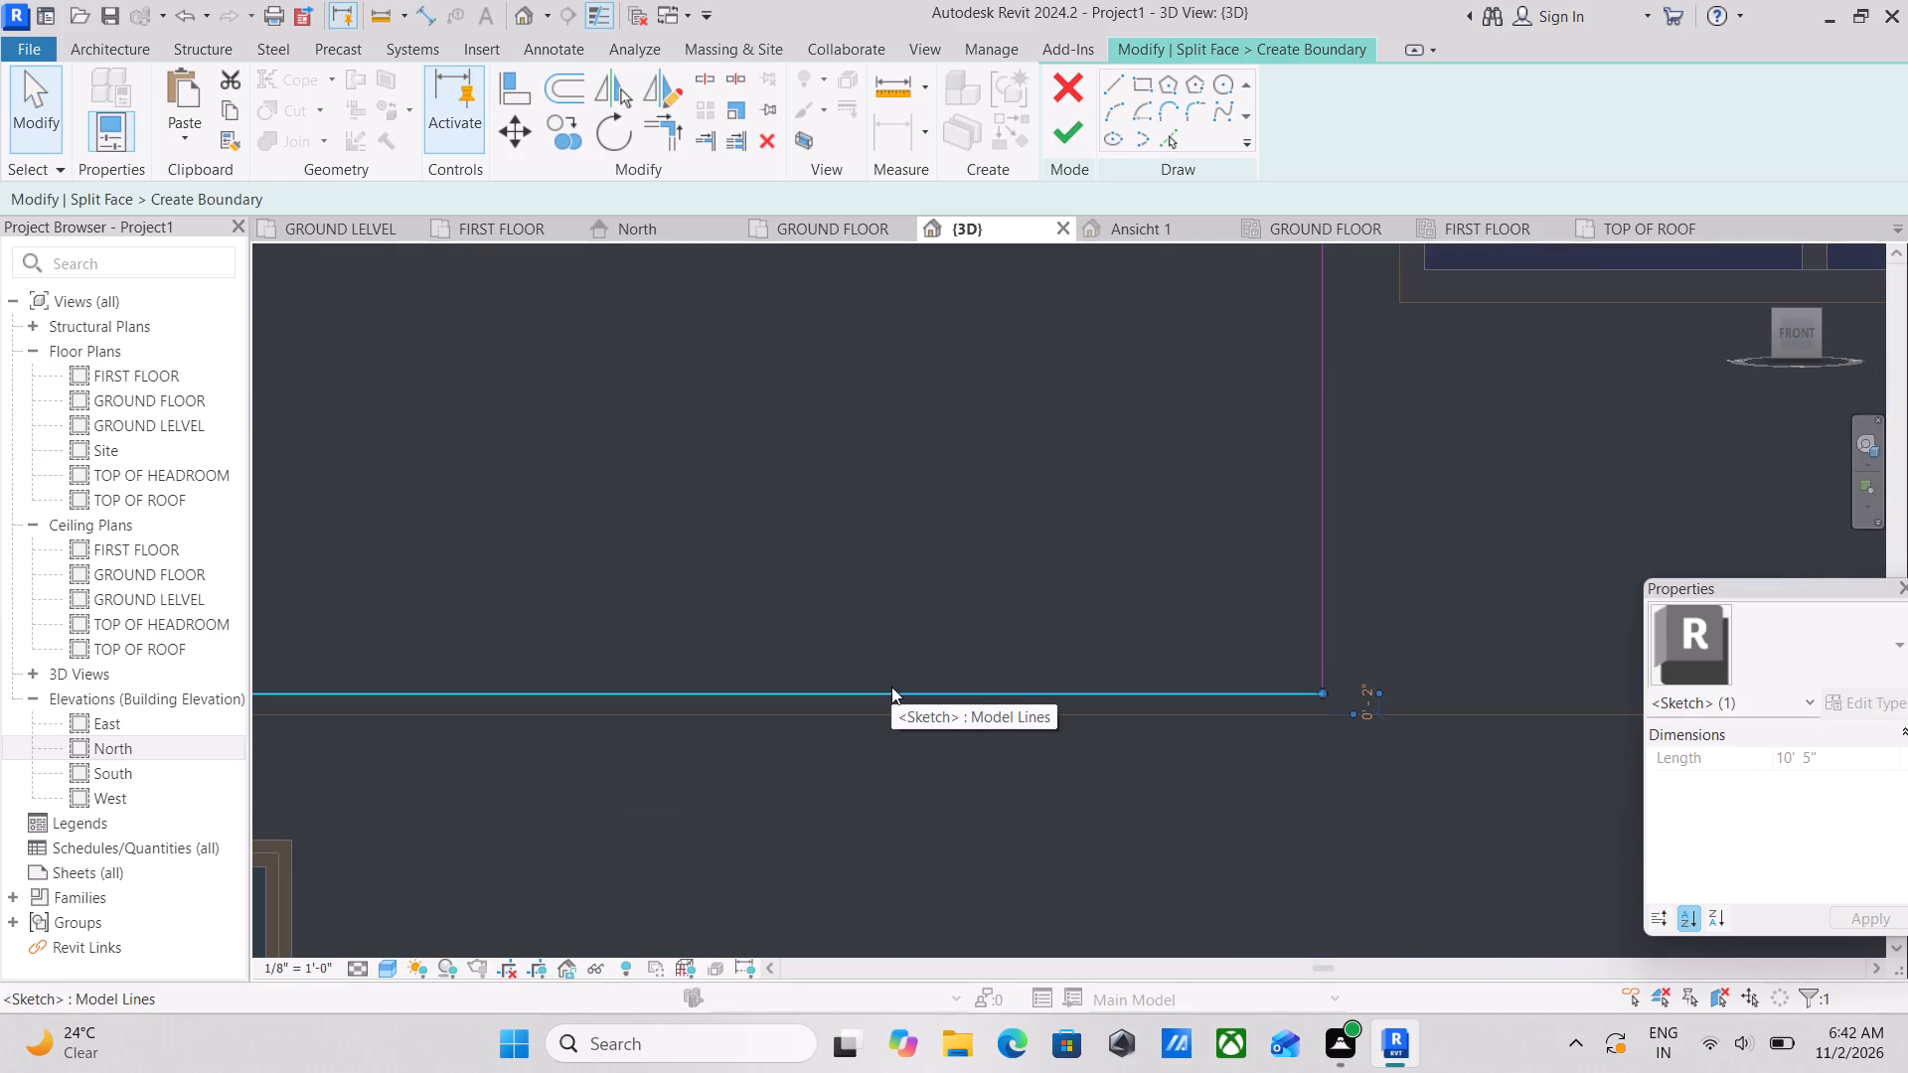
{"action": "key", "text": "Down"}
{"action": "key", "text": "Down"}
{"action": "key", "text": "Down"}
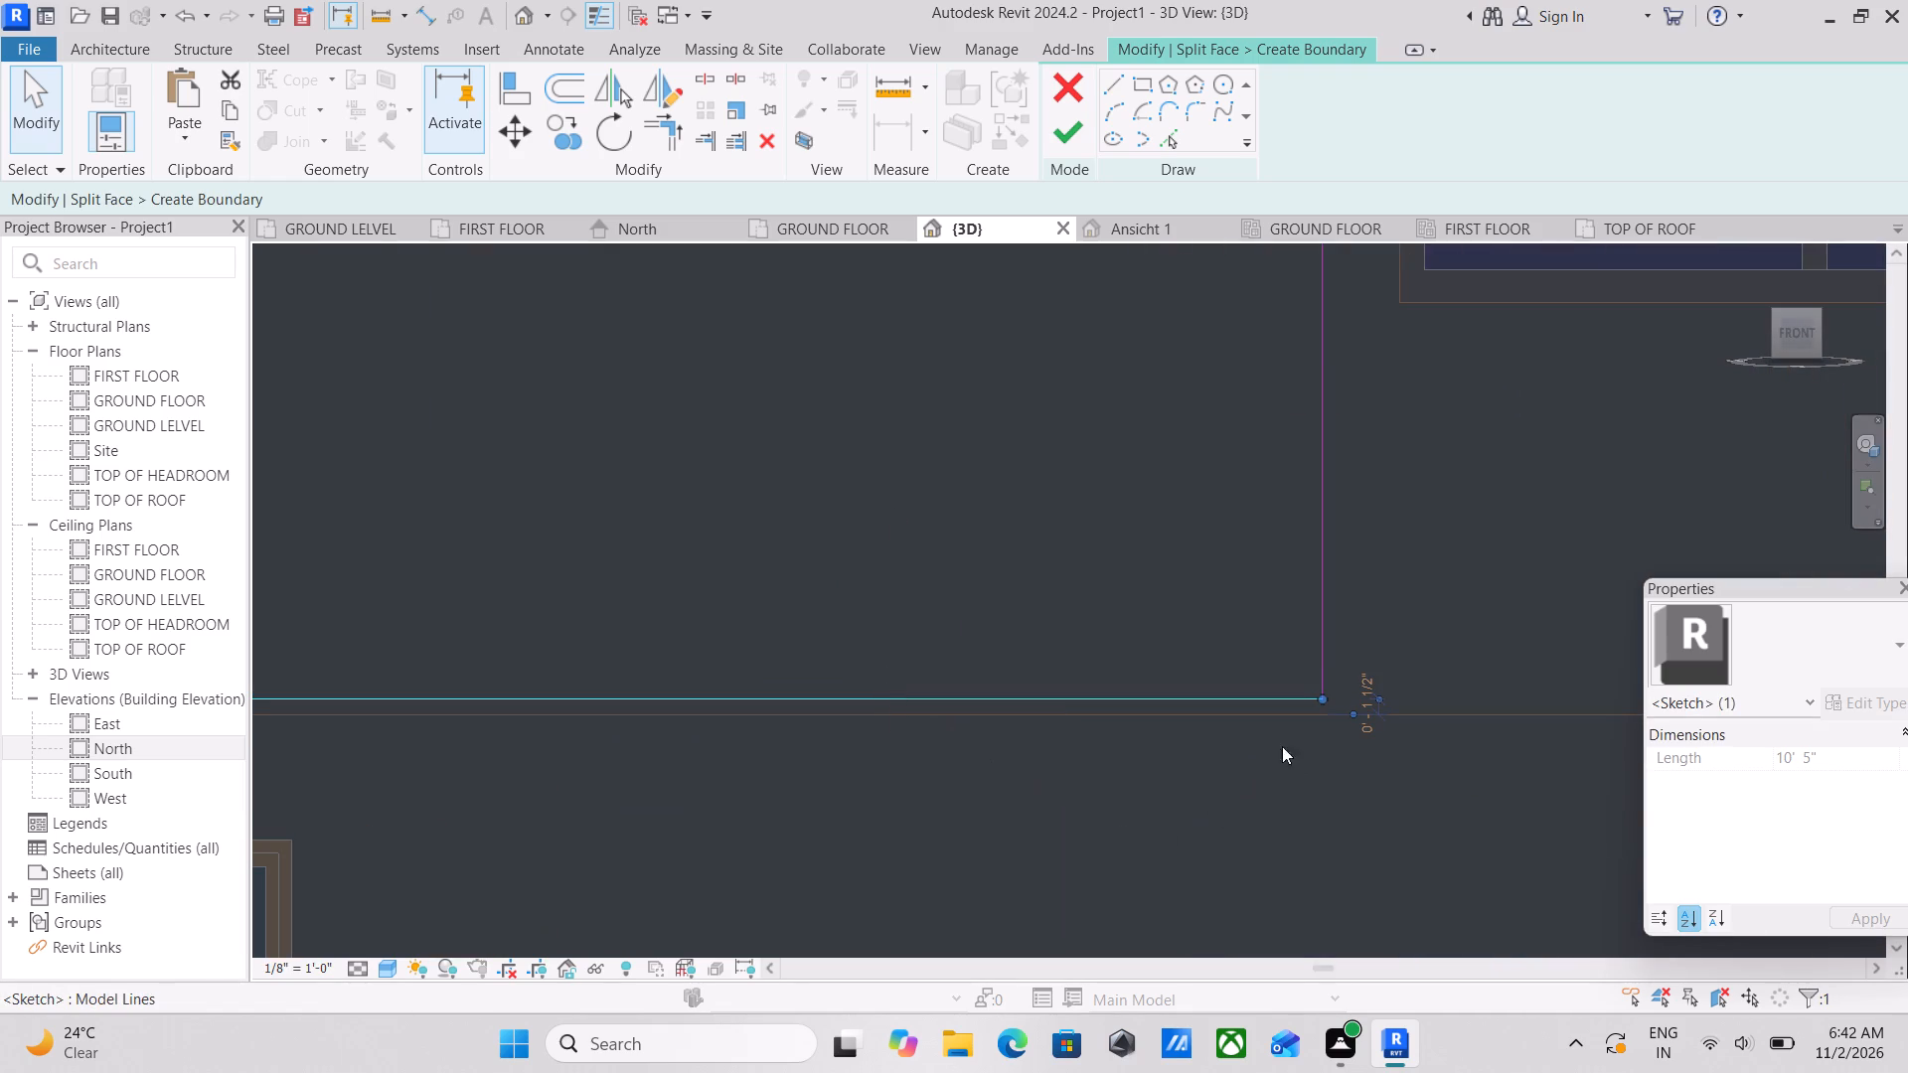
{"action": "scroll", "coordinate": [1293, 729], "scroll_direction": "down", "scroll_amount": 5}
{"action": "scroll", "coordinate": [963, 607], "scroll_direction": "down", "scroll_amount": 3}
{"action": "scroll", "coordinate": [960, 617], "scroll_direction": "up", "scroll_amount": 9}
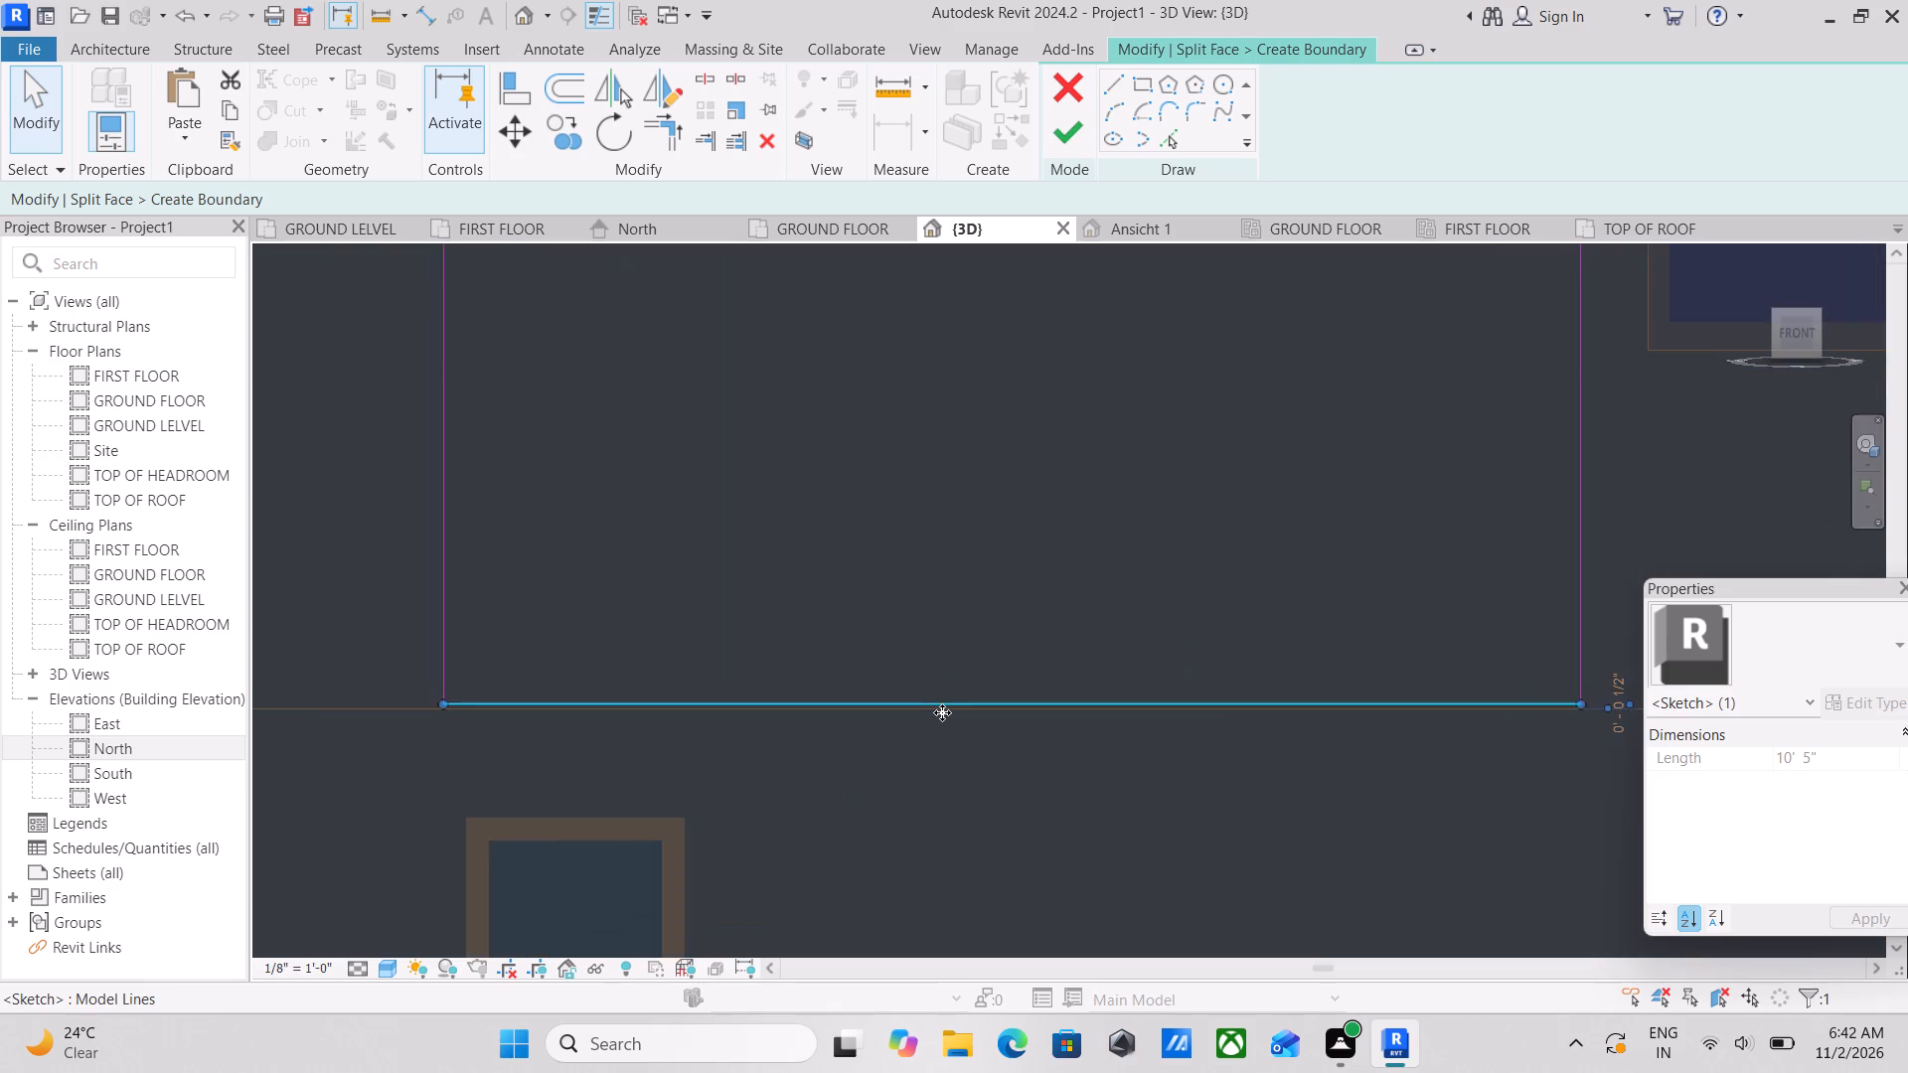
{"action": "scroll", "coordinate": [942, 712], "scroll_direction": "up", "scroll_amount": 6}
{"action": "key", "text": "Down"}
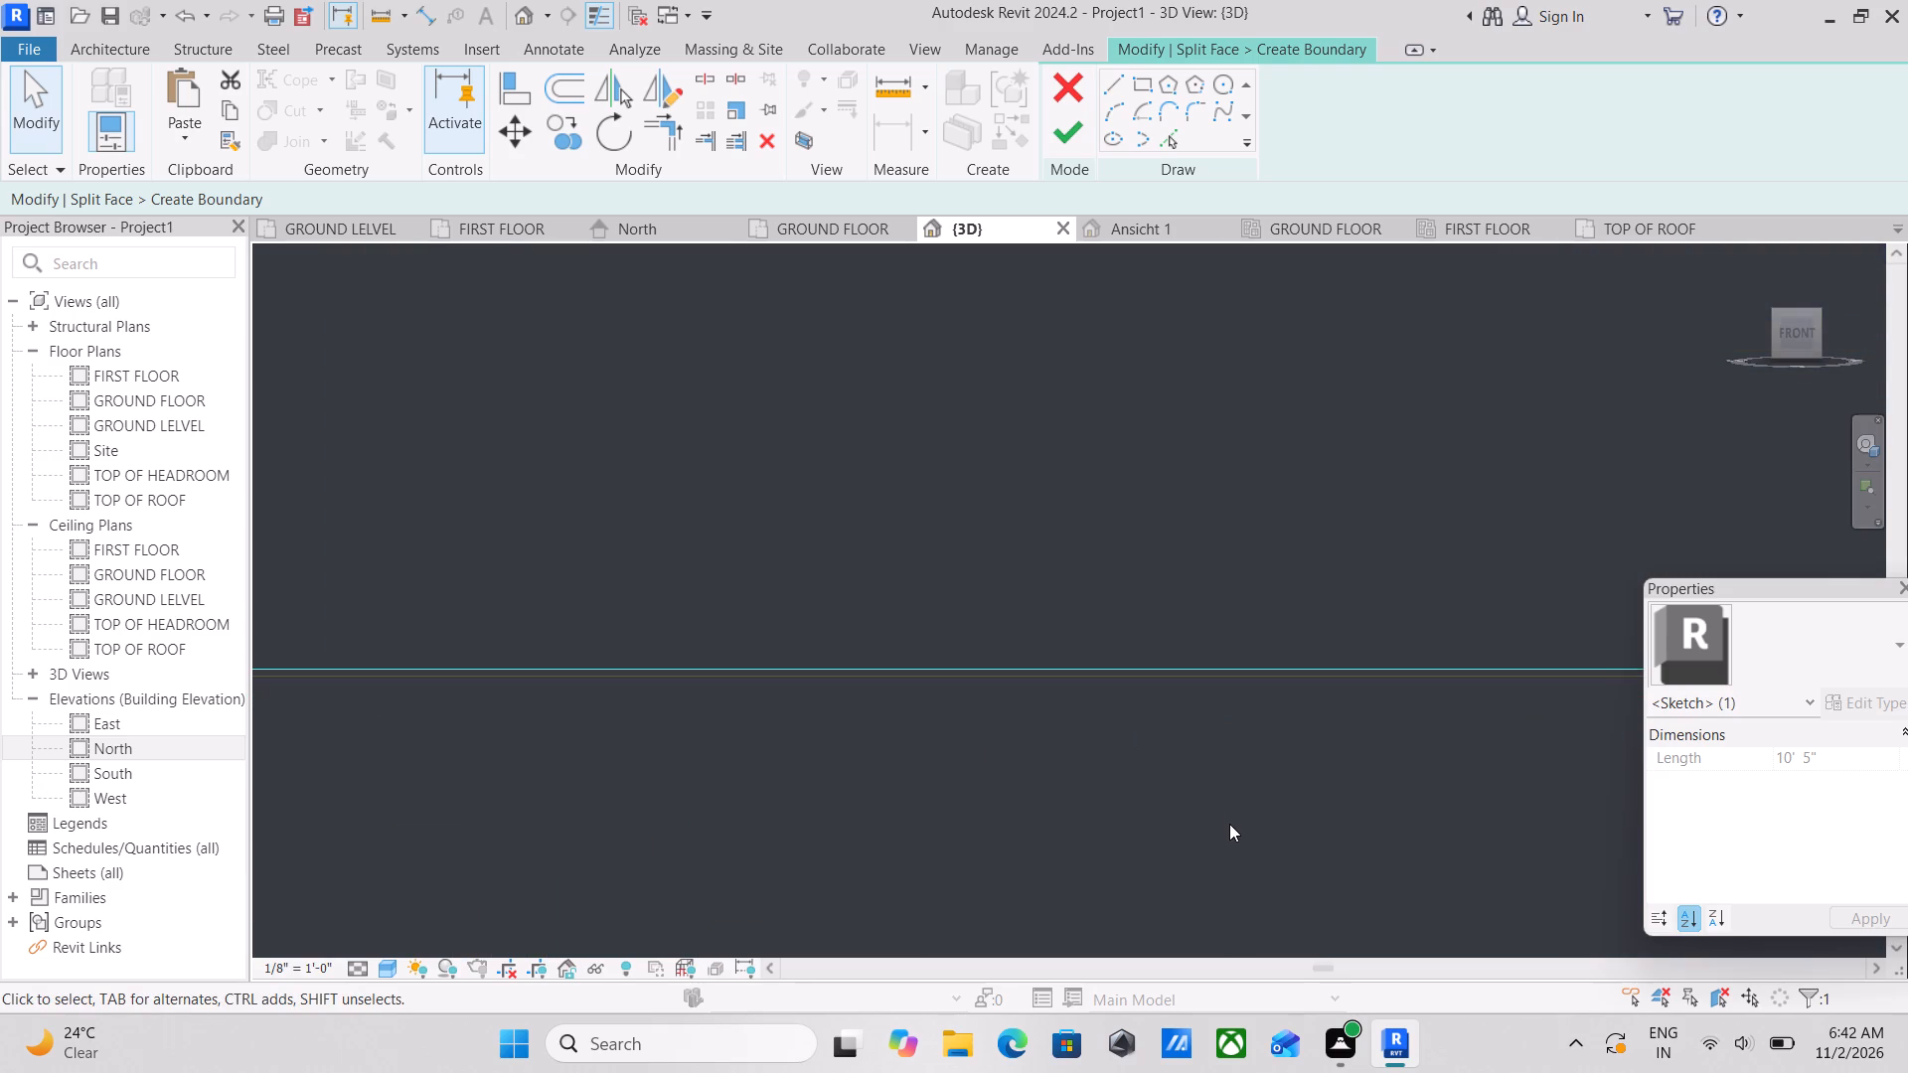
{"action": "key", "text": "Down"}
Nudge the split boundary's top line up to the upper-storey face's top edge.
{"action": "scroll", "coordinate": [1166, 679], "scroll_direction": "down", "scroll_amount": 6}
{"action": "scroll", "coordinate": [1018, 531], "scroll_direction": "down", "scroll_amount": 4}
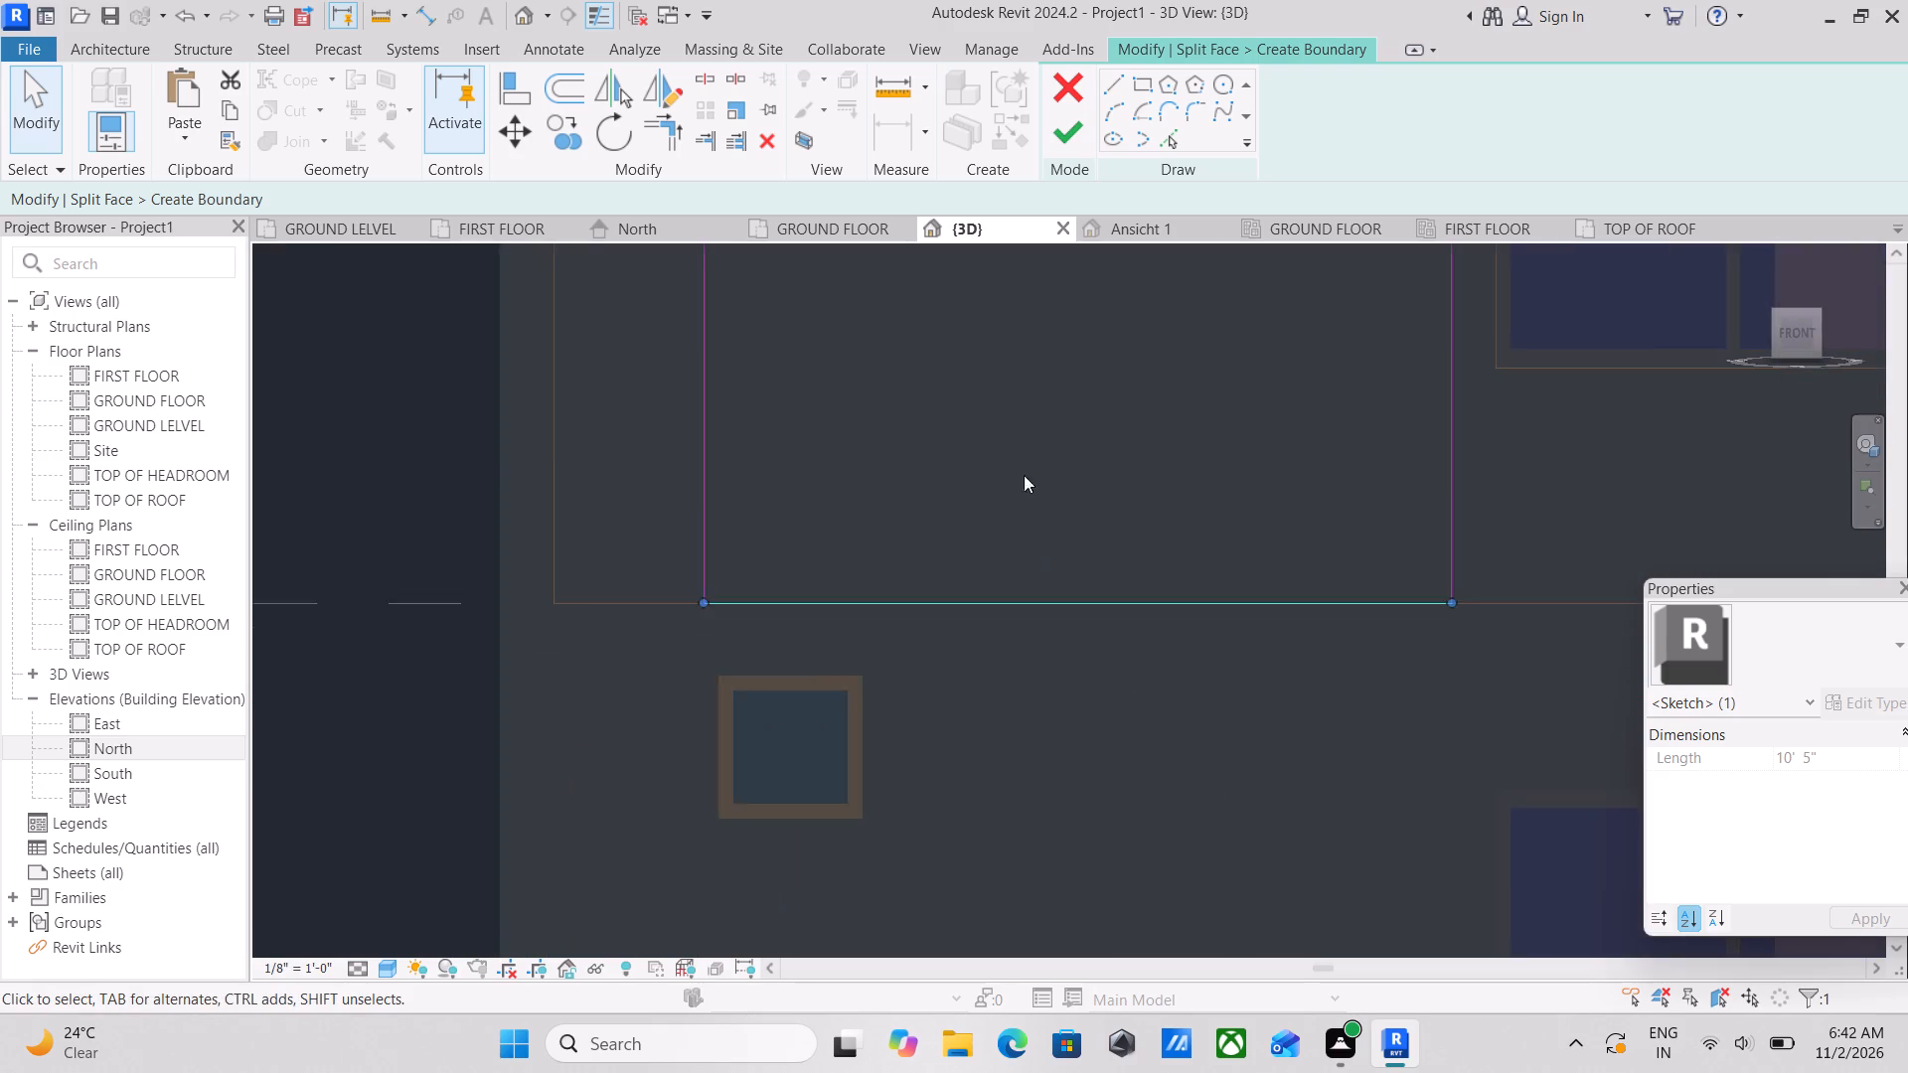
{"action": "scroll", "coordinate": [1024, 475], "scroll_direction": "down", "scroll_amount": 3}
{"action": "middle_click_drag", "start_coordinate": [1027, 446], "coordinate": [966, 873]}
{"action": "middle_click_drag", "start_coordinate": [994, 561], "coordinate": [995, 593]}
{"action": "scroll", "coordinate": [989, 478], "scroll_direction": "up", "scroll_amount": 3}
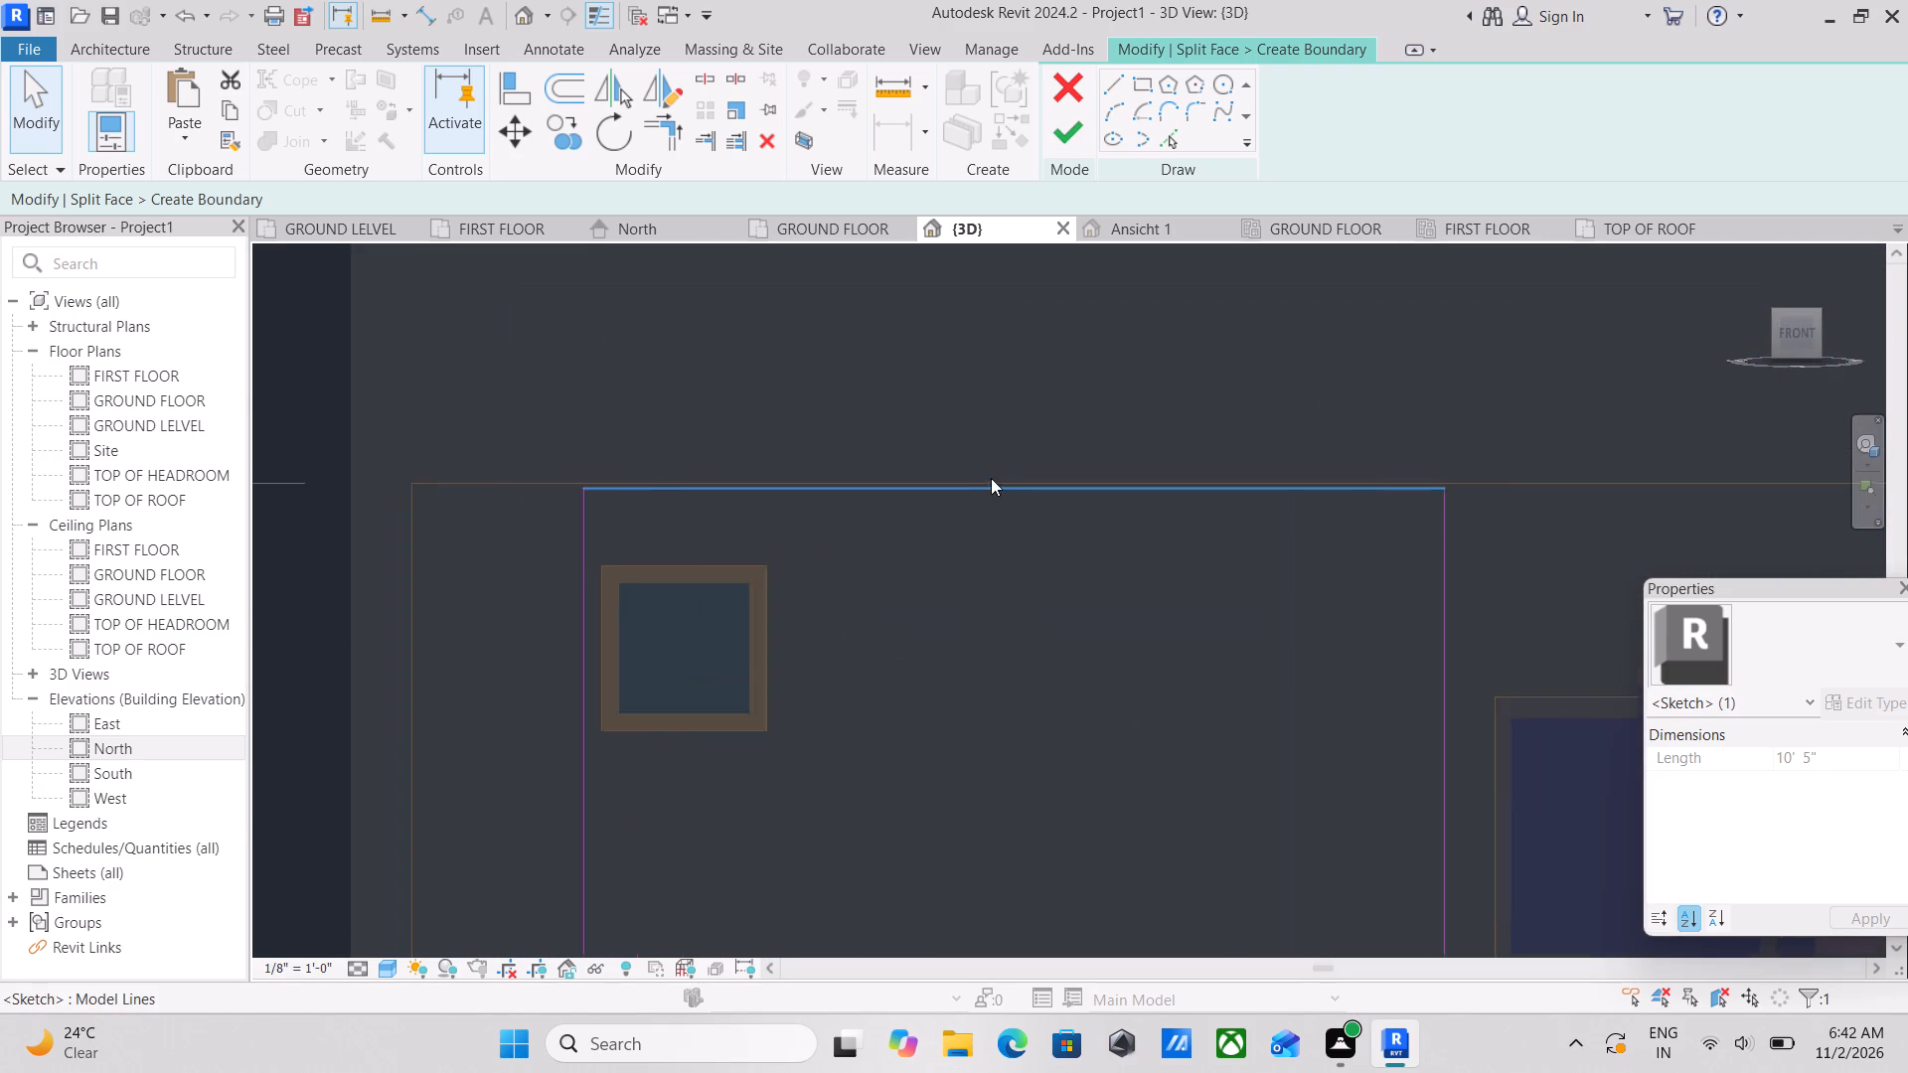
{"action": "scroll", "coordinate": [991, 478], "scroll_direction": "up", "scroll_amount": 9}
{"action": "left_click", "coordinate": [1050, 473]}
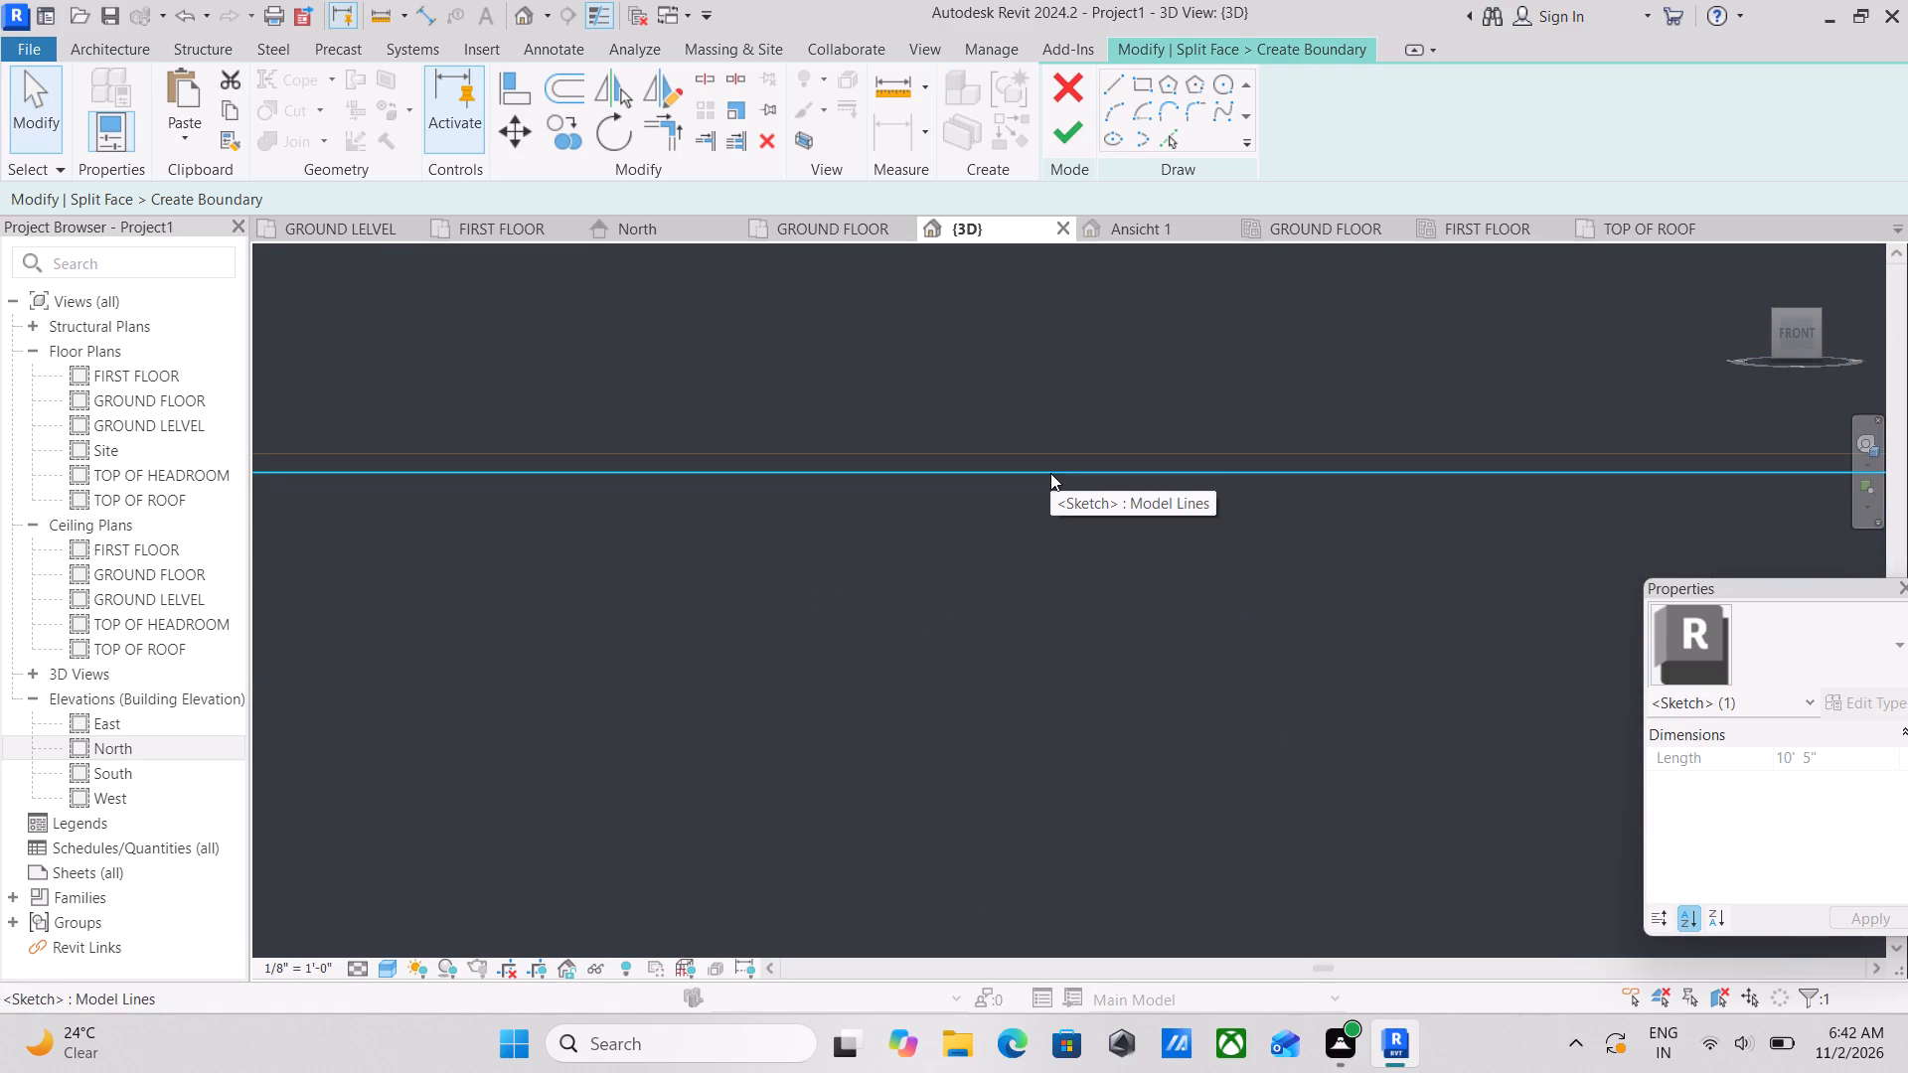
{"action": "key", "text": "Up"}
{"action": "key", "text": "Up"}
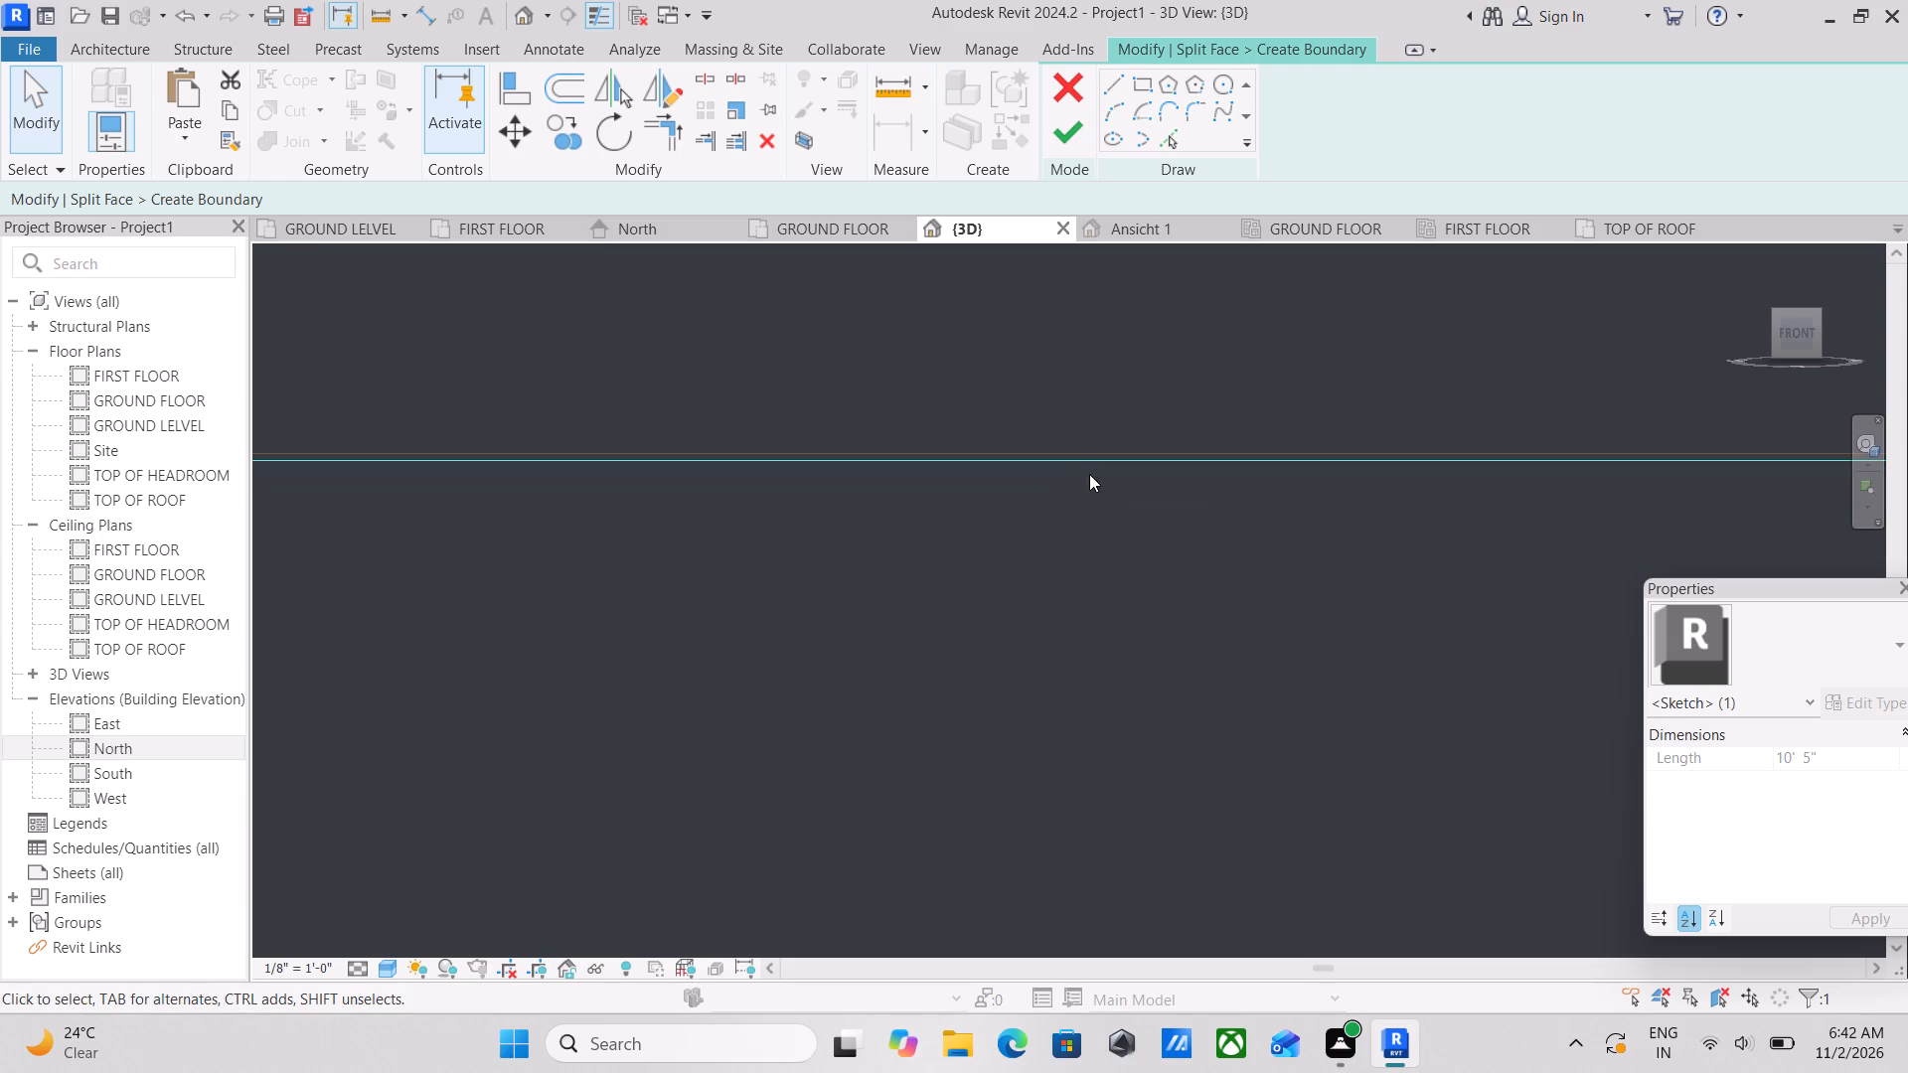
{"action": "key", "text": "Up"}
{"action": "scroll", "coordinate": [1100, 472], "scroll_direction": "down", "scroll_amount": 10}
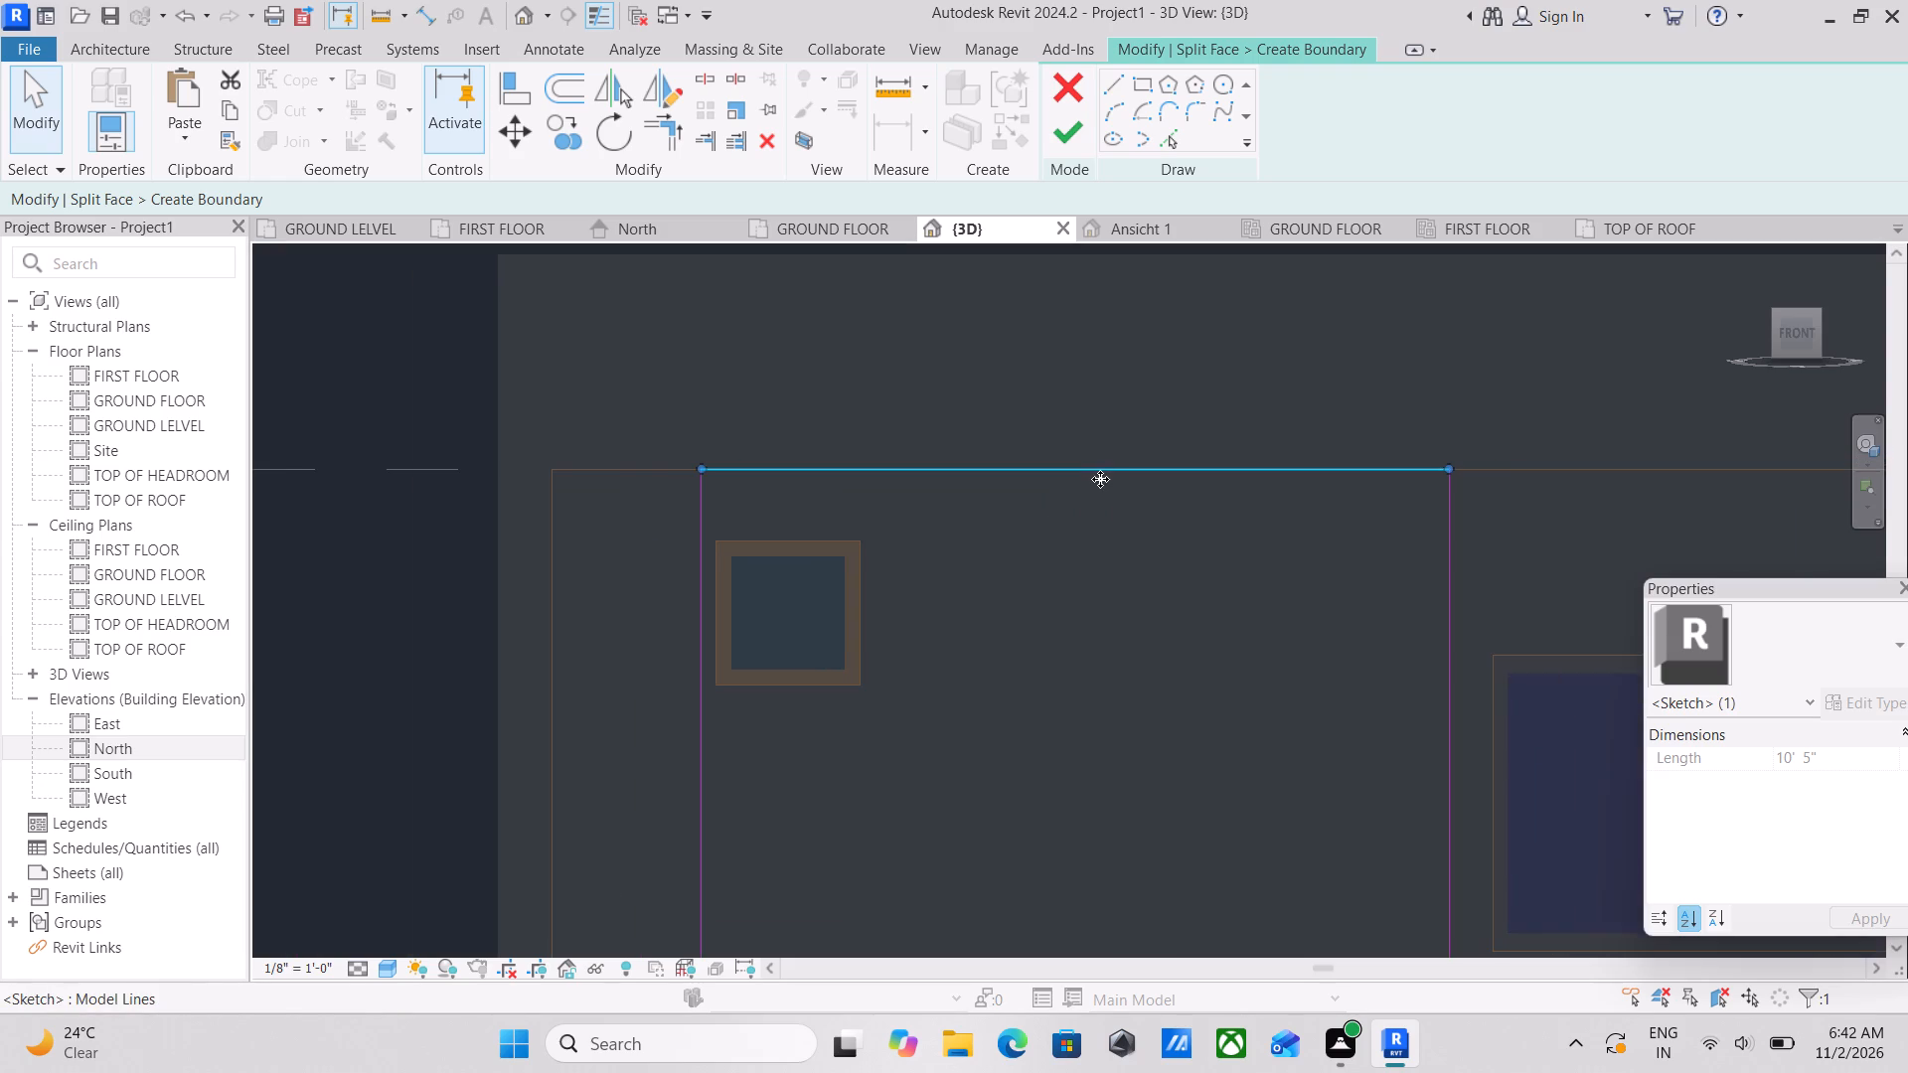
{"action": "key", "text": "Escape"}
Nudge the boundary's vertical line nearest the large window toward the small window, to 10'-0" from the opposite vertical line.
{"action": "scroll", "coordinate": [1089, 499], "scroll_direction": "down", "scroll_amount": 4}
{"action": "middle_click_drag", "start_coordinate": [1087, 495], "coordinate": [1022, 385]}
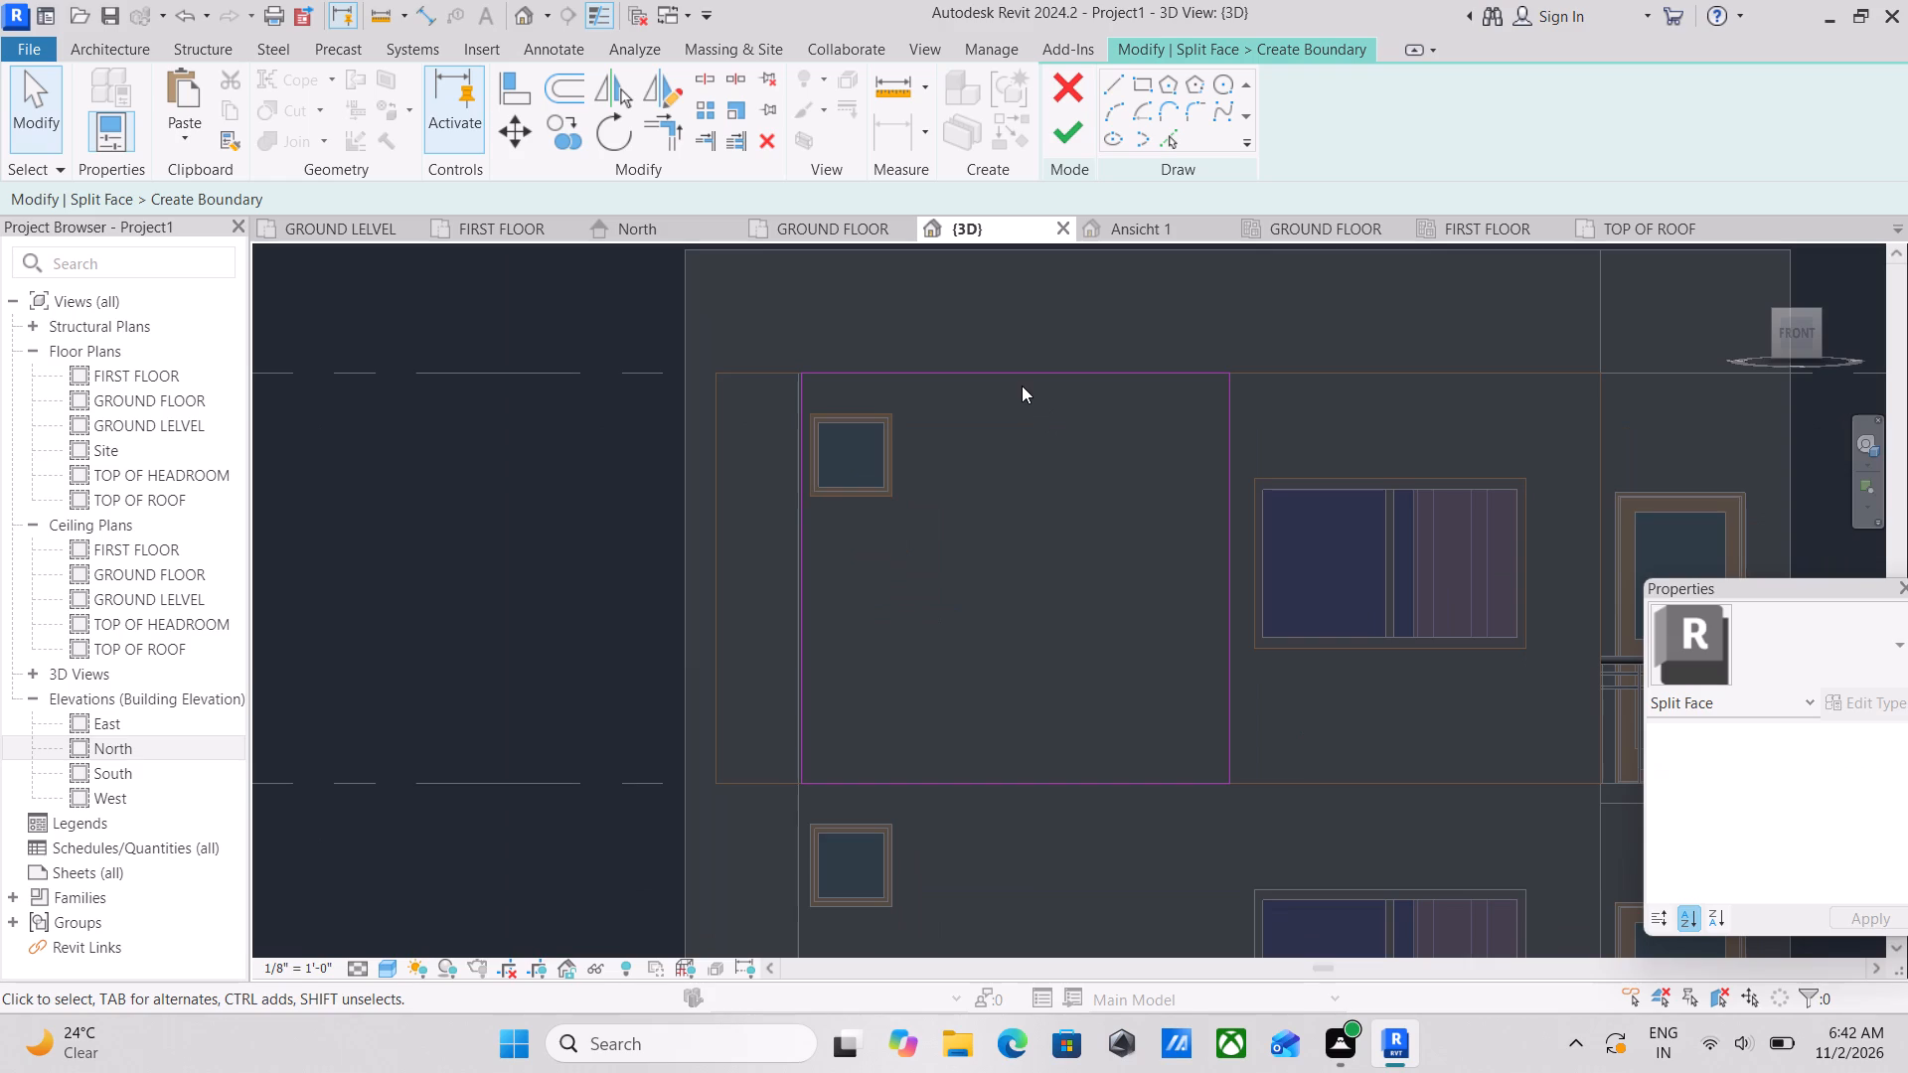
{"action": "scroll", "coordinate": [1216, 454], "scroll_direction": "up", "scroll_amount": 2}
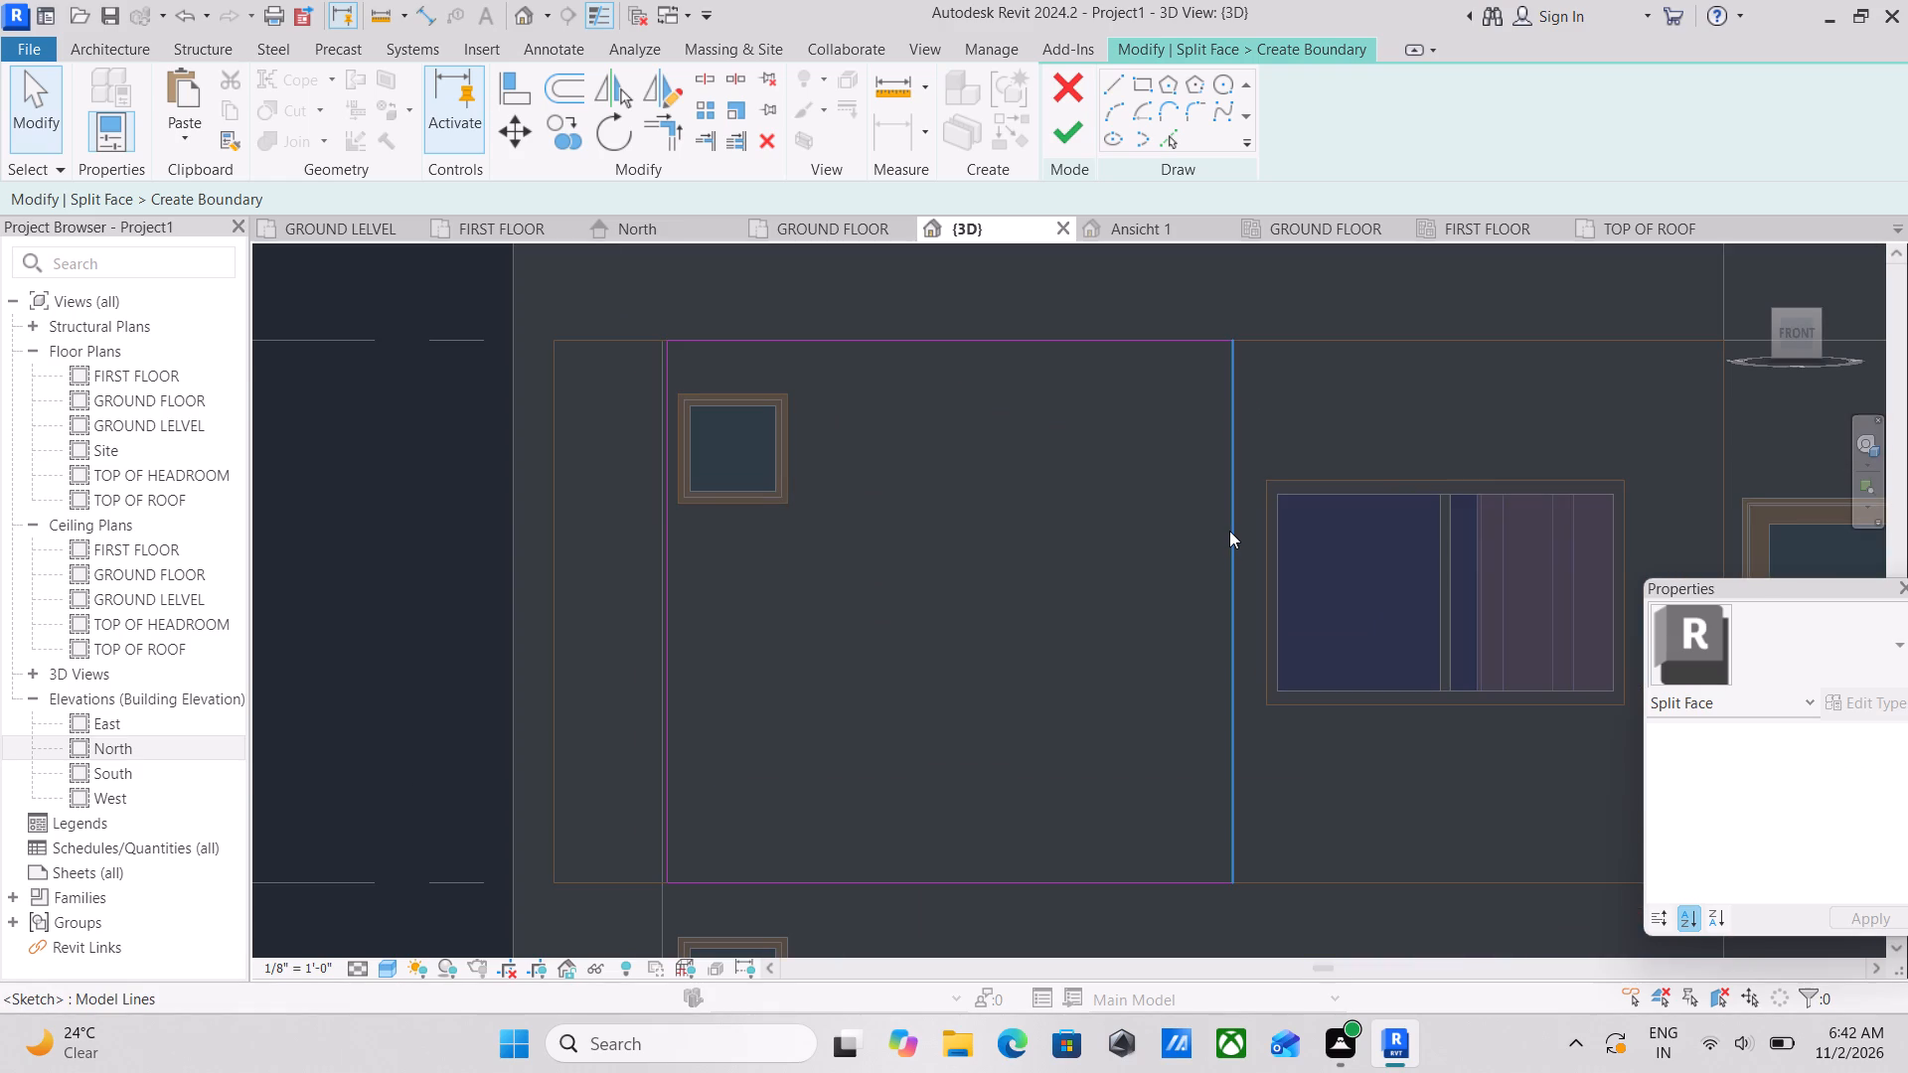
{"action": "left_click", "coordinate": [1229, 531]}
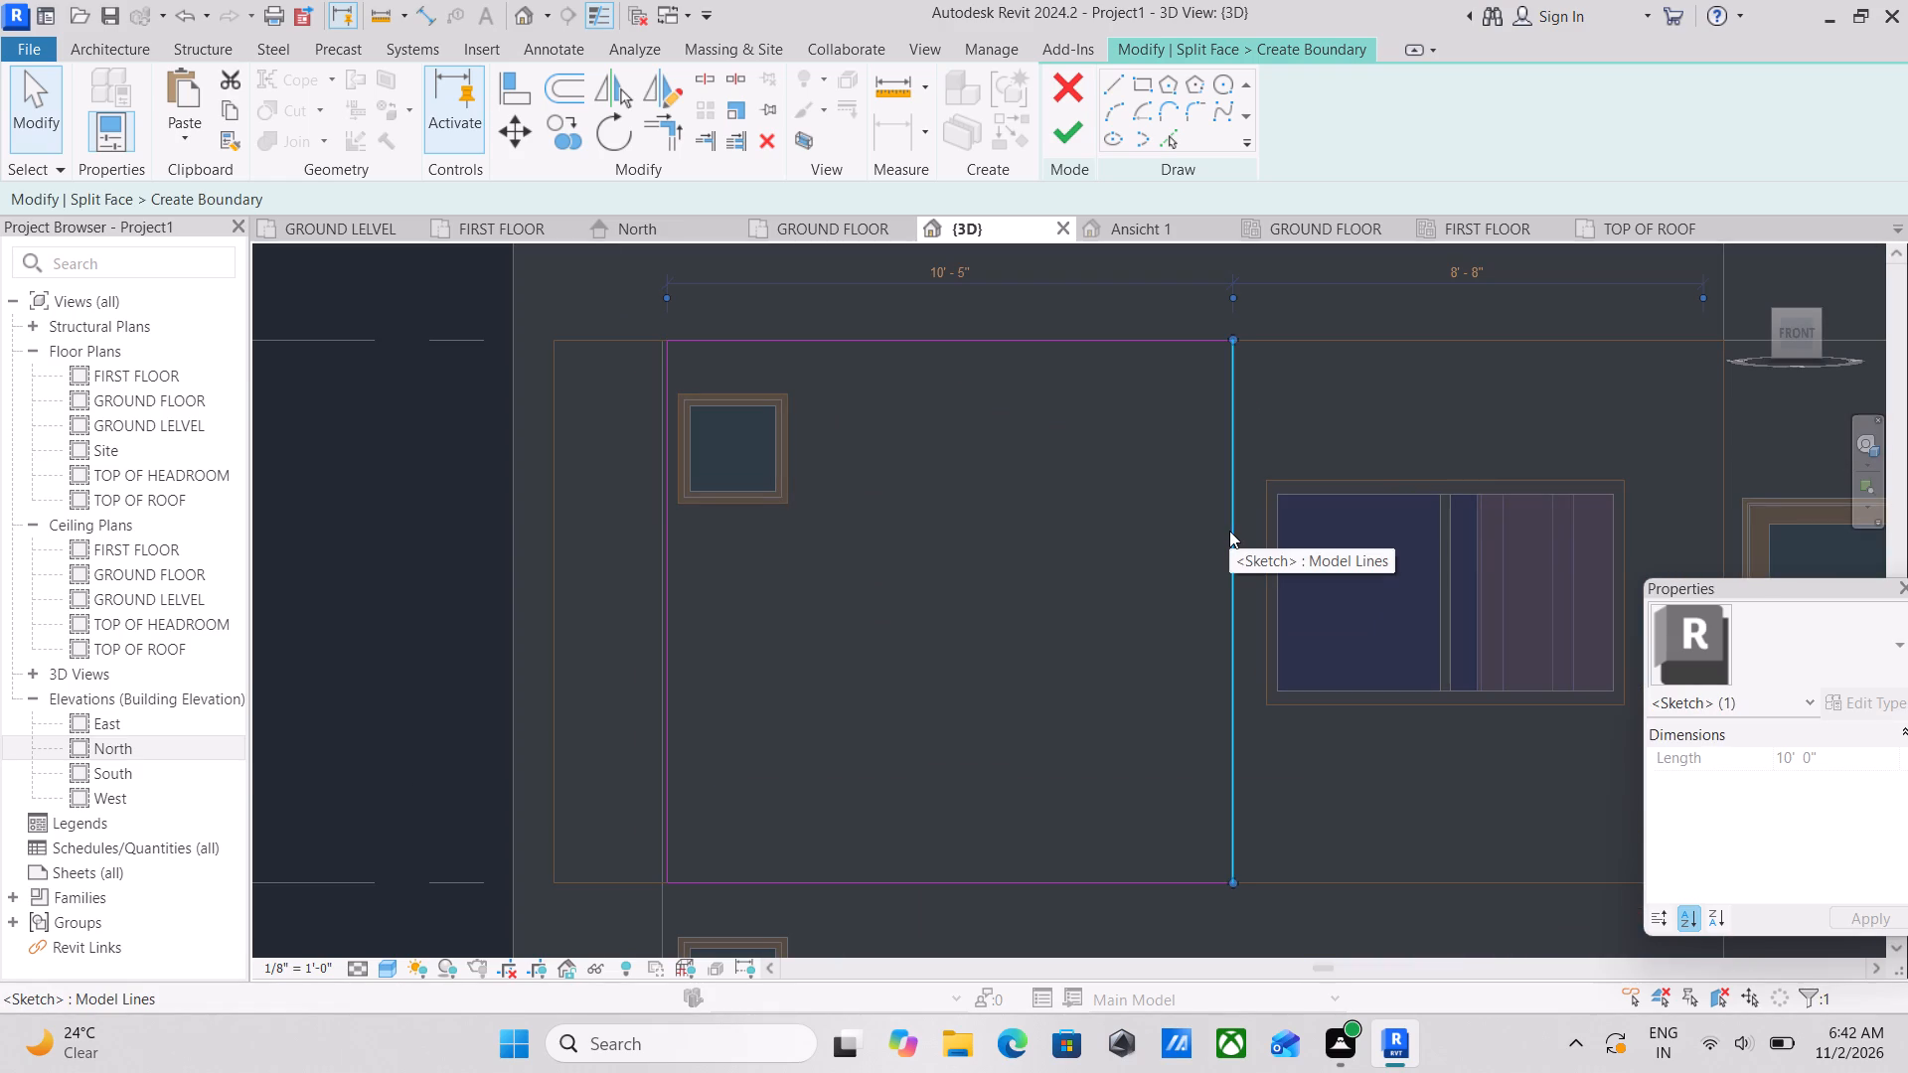
{"action": "key", "text": "Left"}
{"action": "key", "text": "Left"}
{"action": "key", "text": "Left"}
{"action": "key", "text": "Left"}
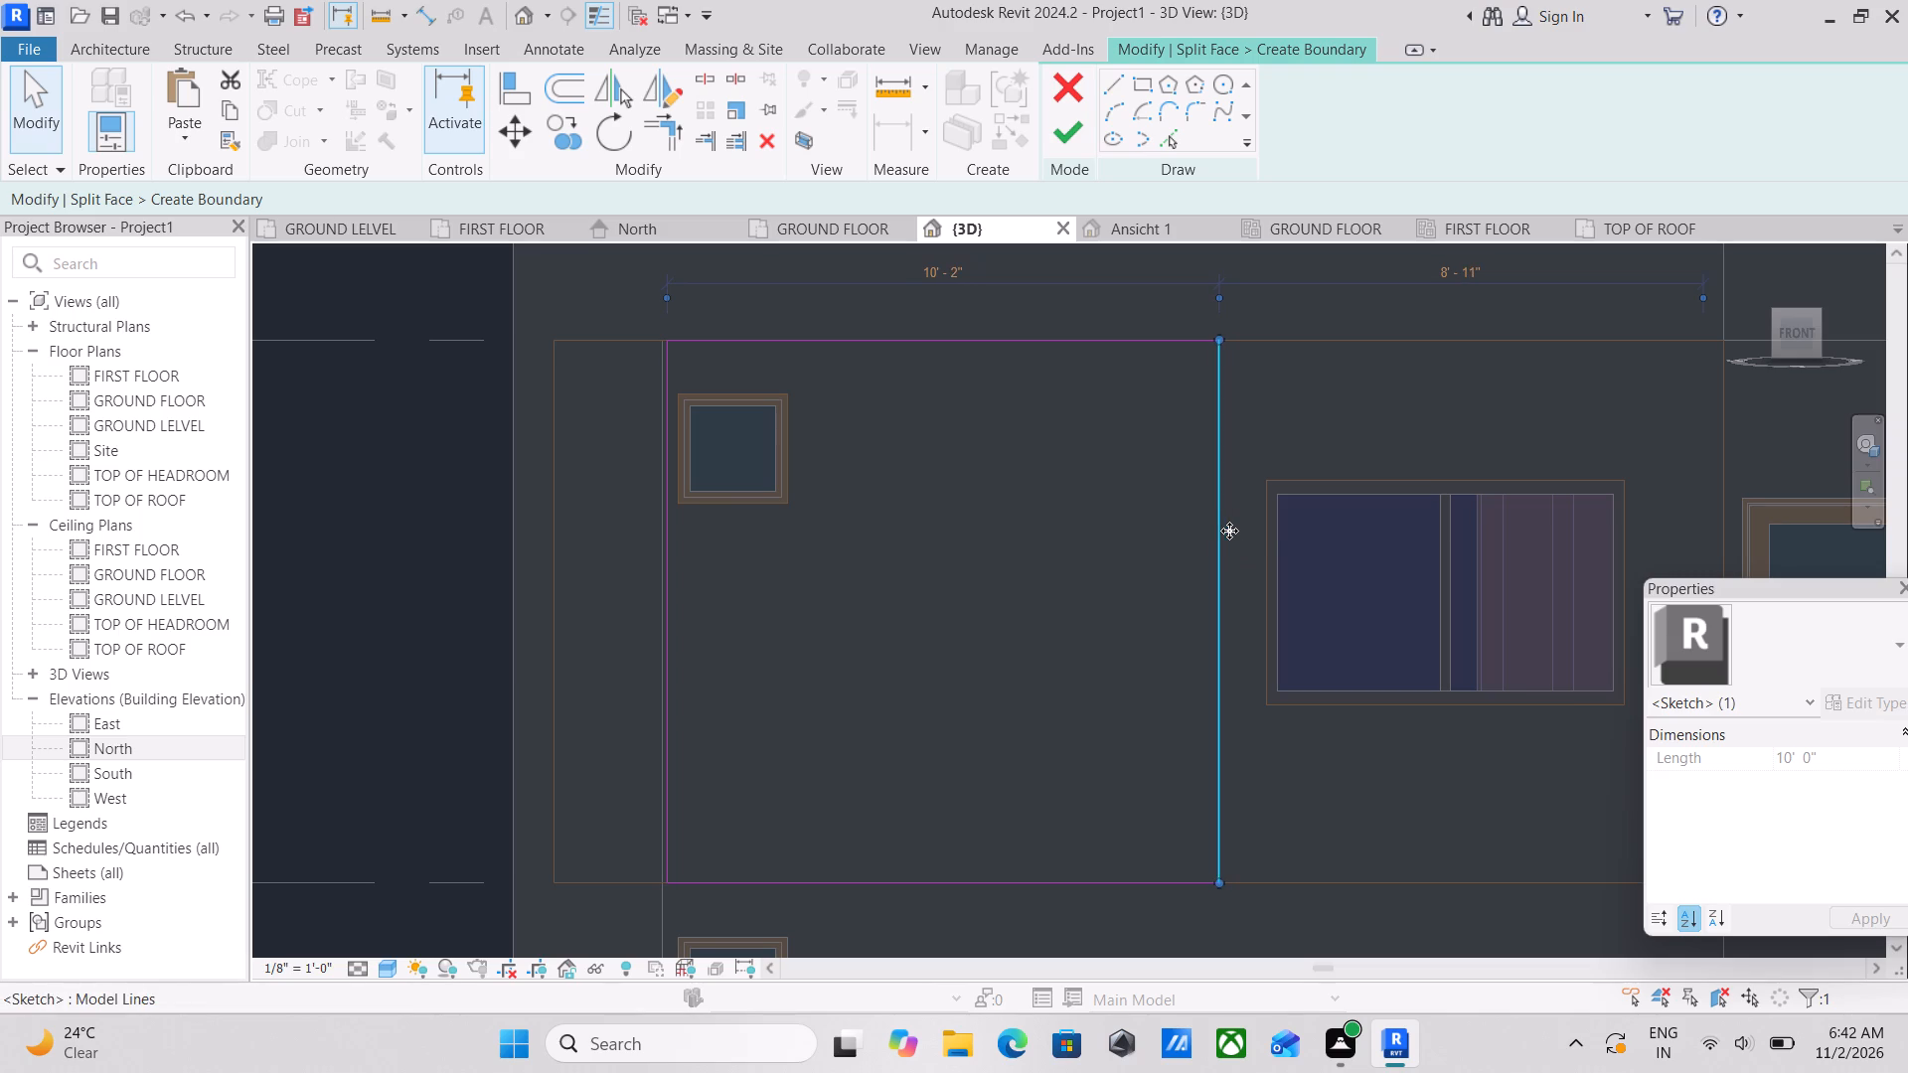
{"action": "key", "text": "Left"}
Finish the Split Face boundary sketch on the upper-storey front wall.
{"action": "scroll", "coordinate": [1229, 531], "scroll_direction": "down", "scroll_amount": 6}
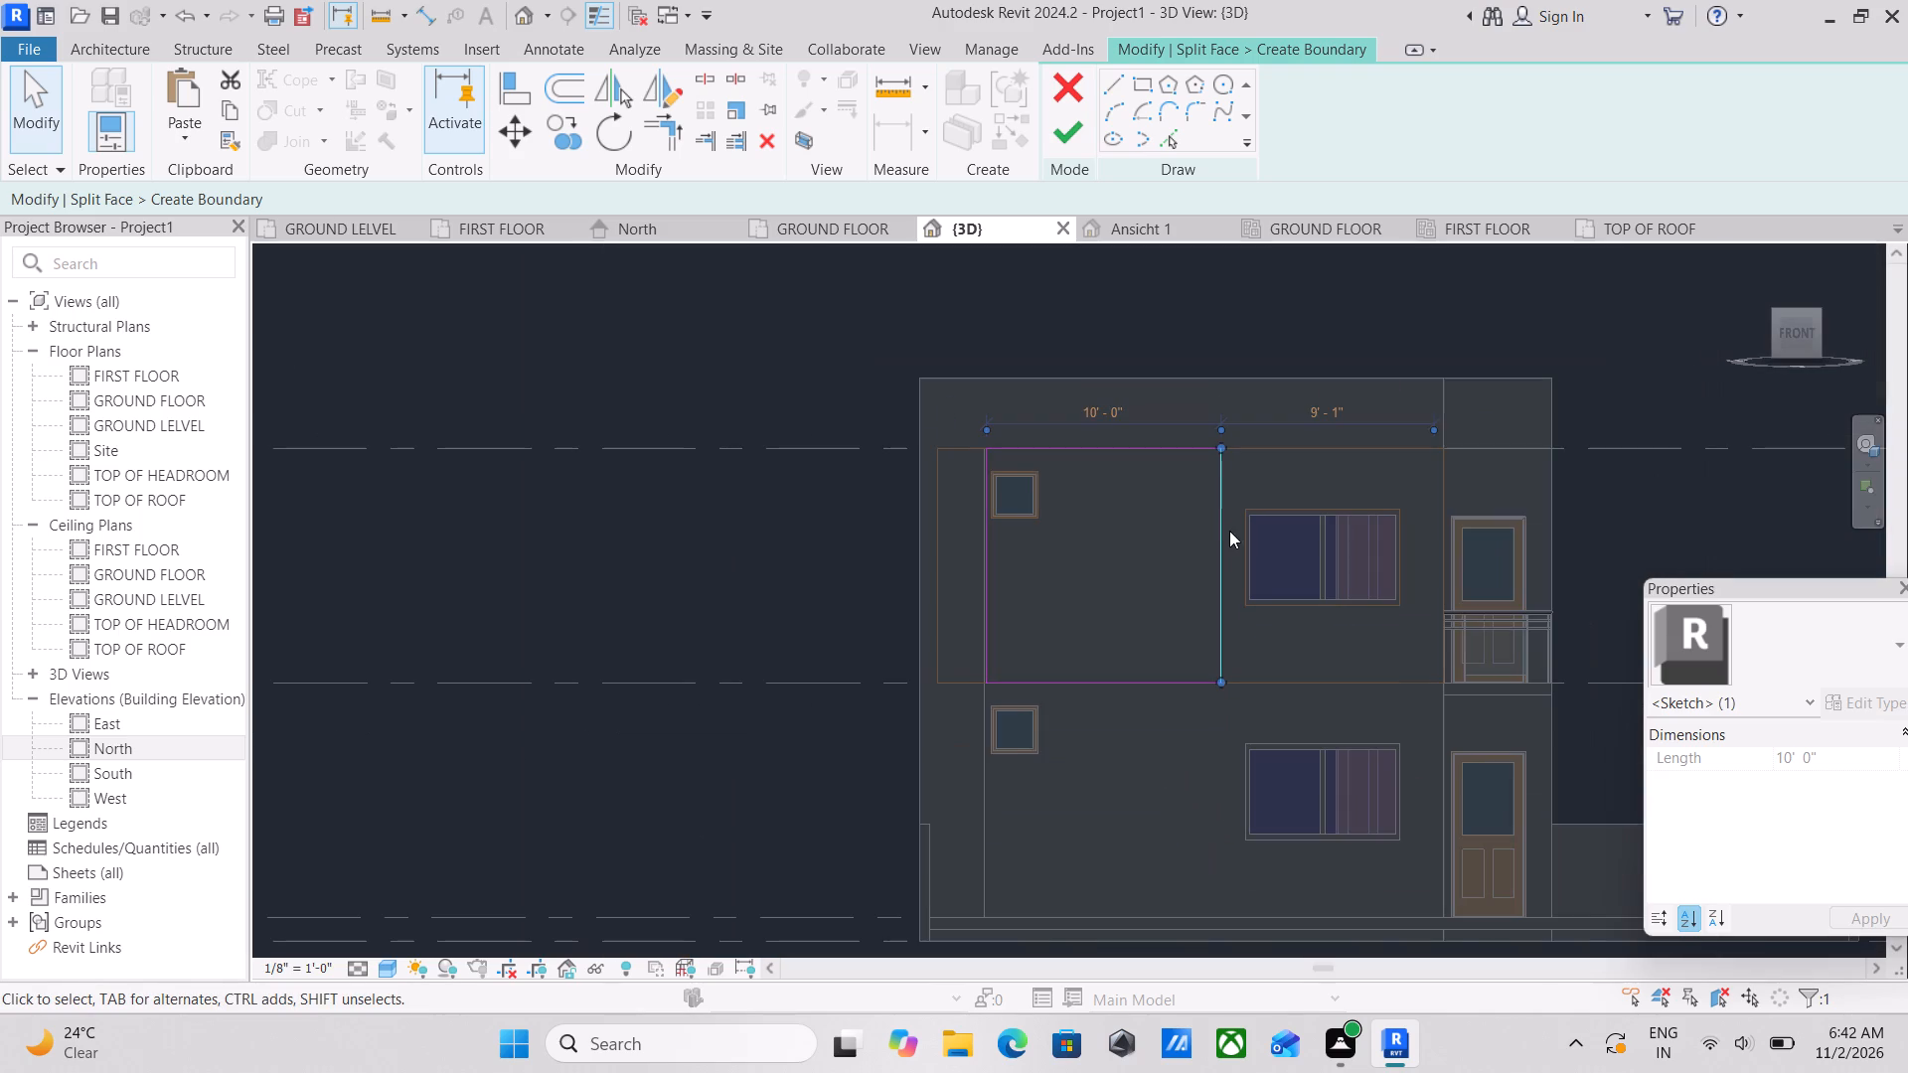
{"action": "left_click", "coordinate": [1084, 131]}
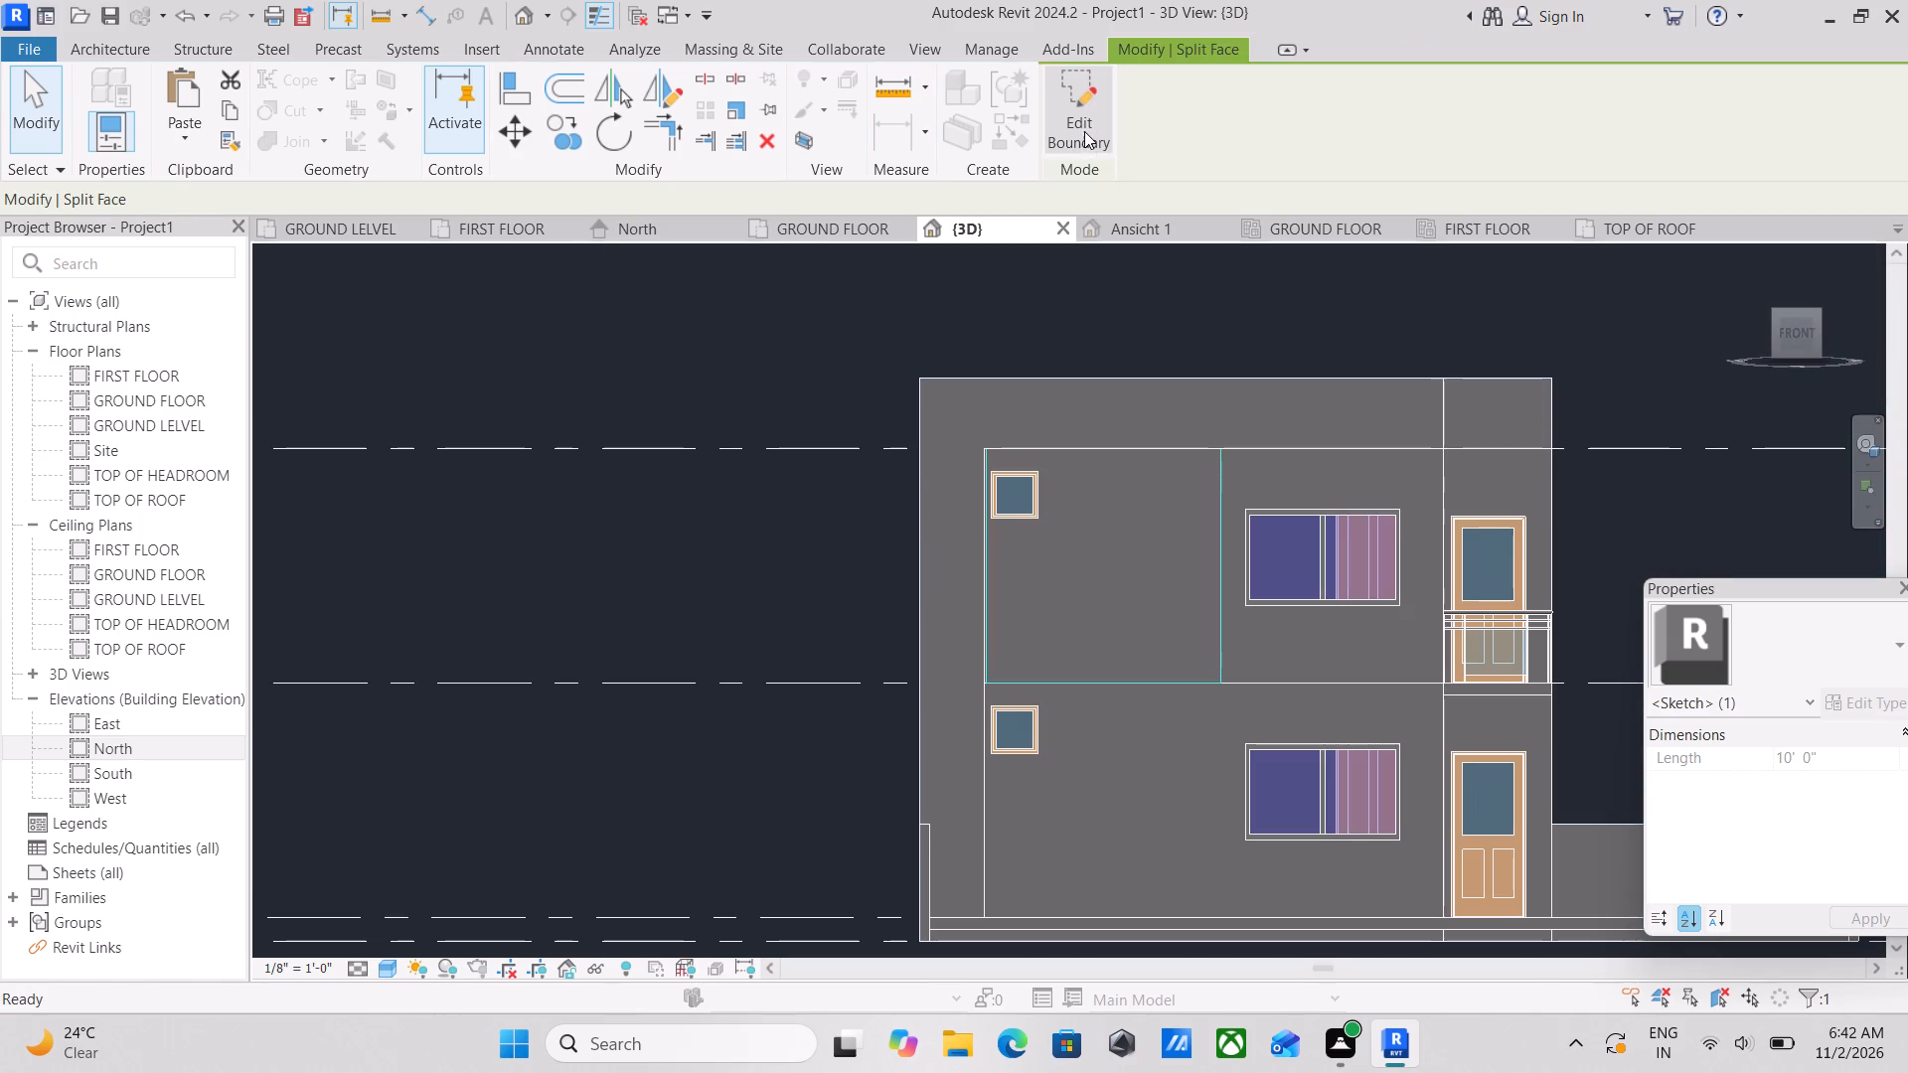
{"action": "scroll", "coordinate": [1225, 620], "scroll_direction": "up", "scroll_amount": 3}
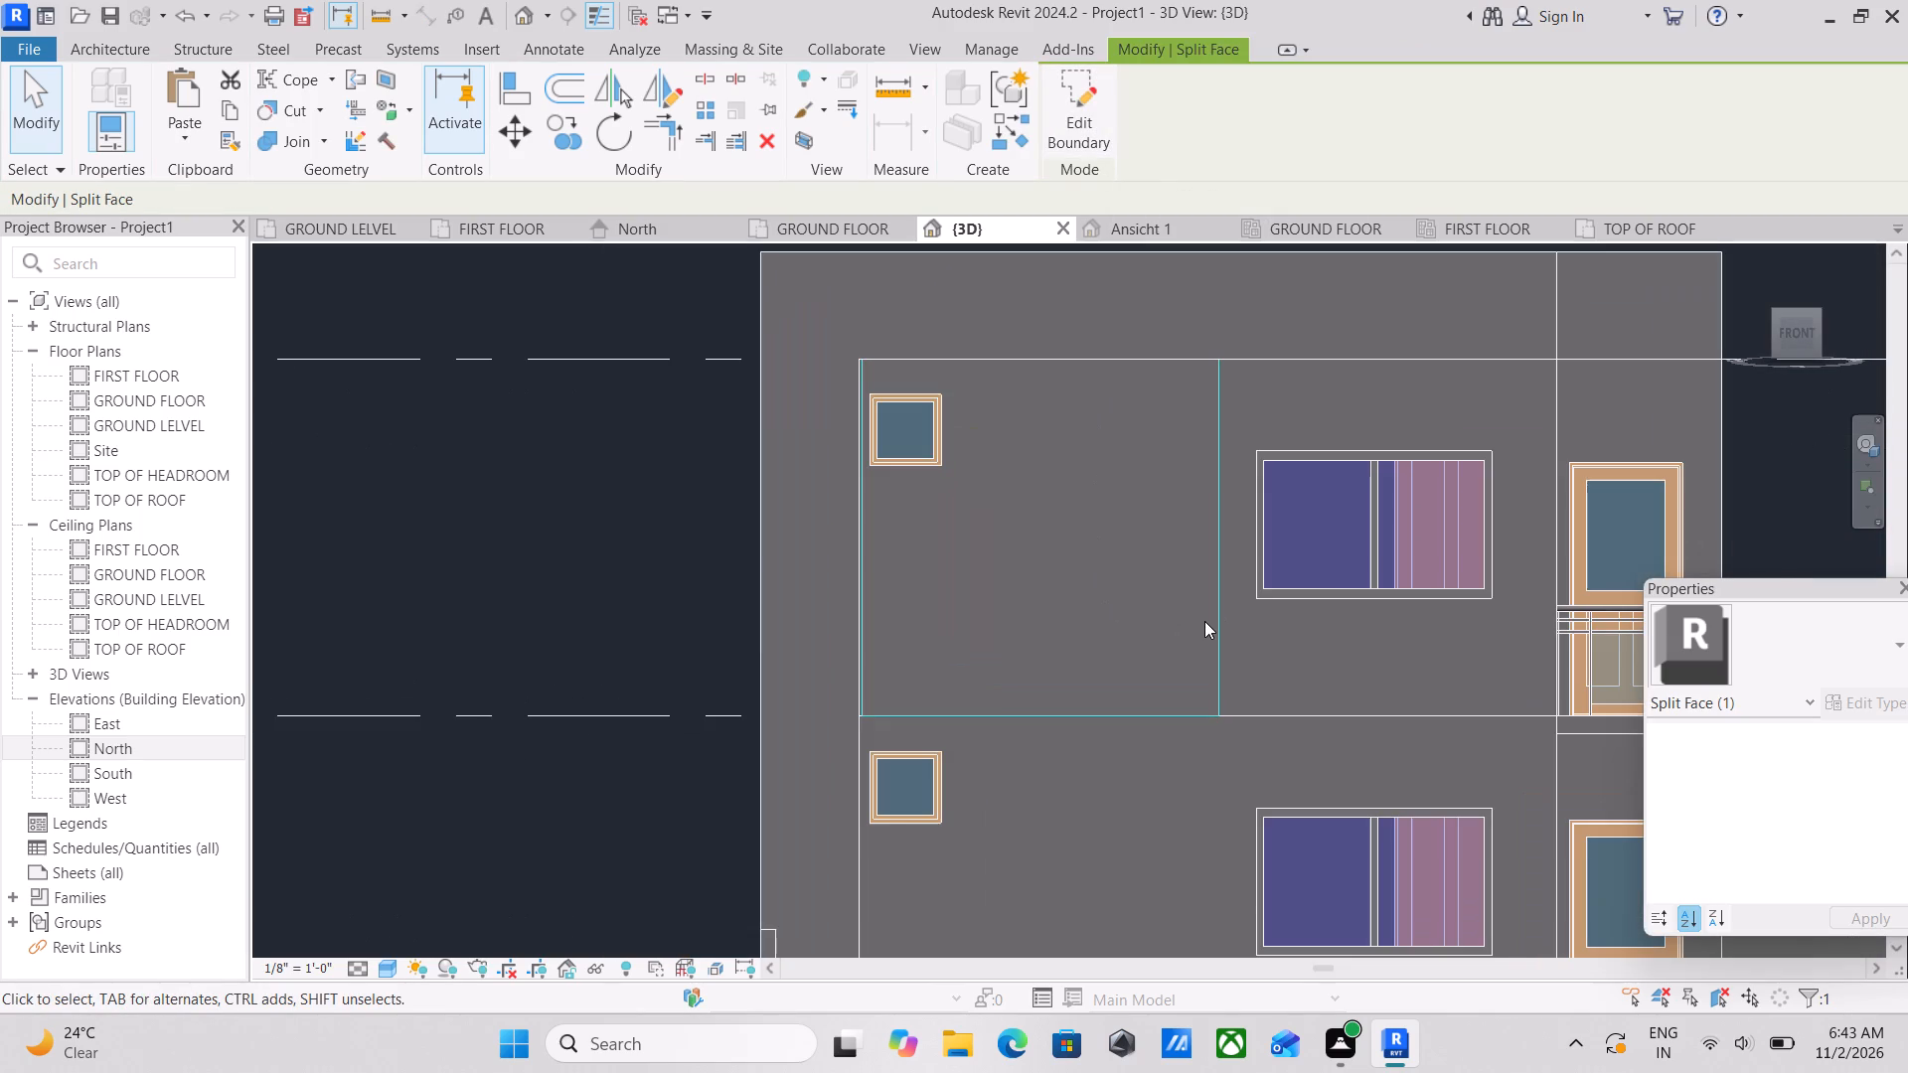
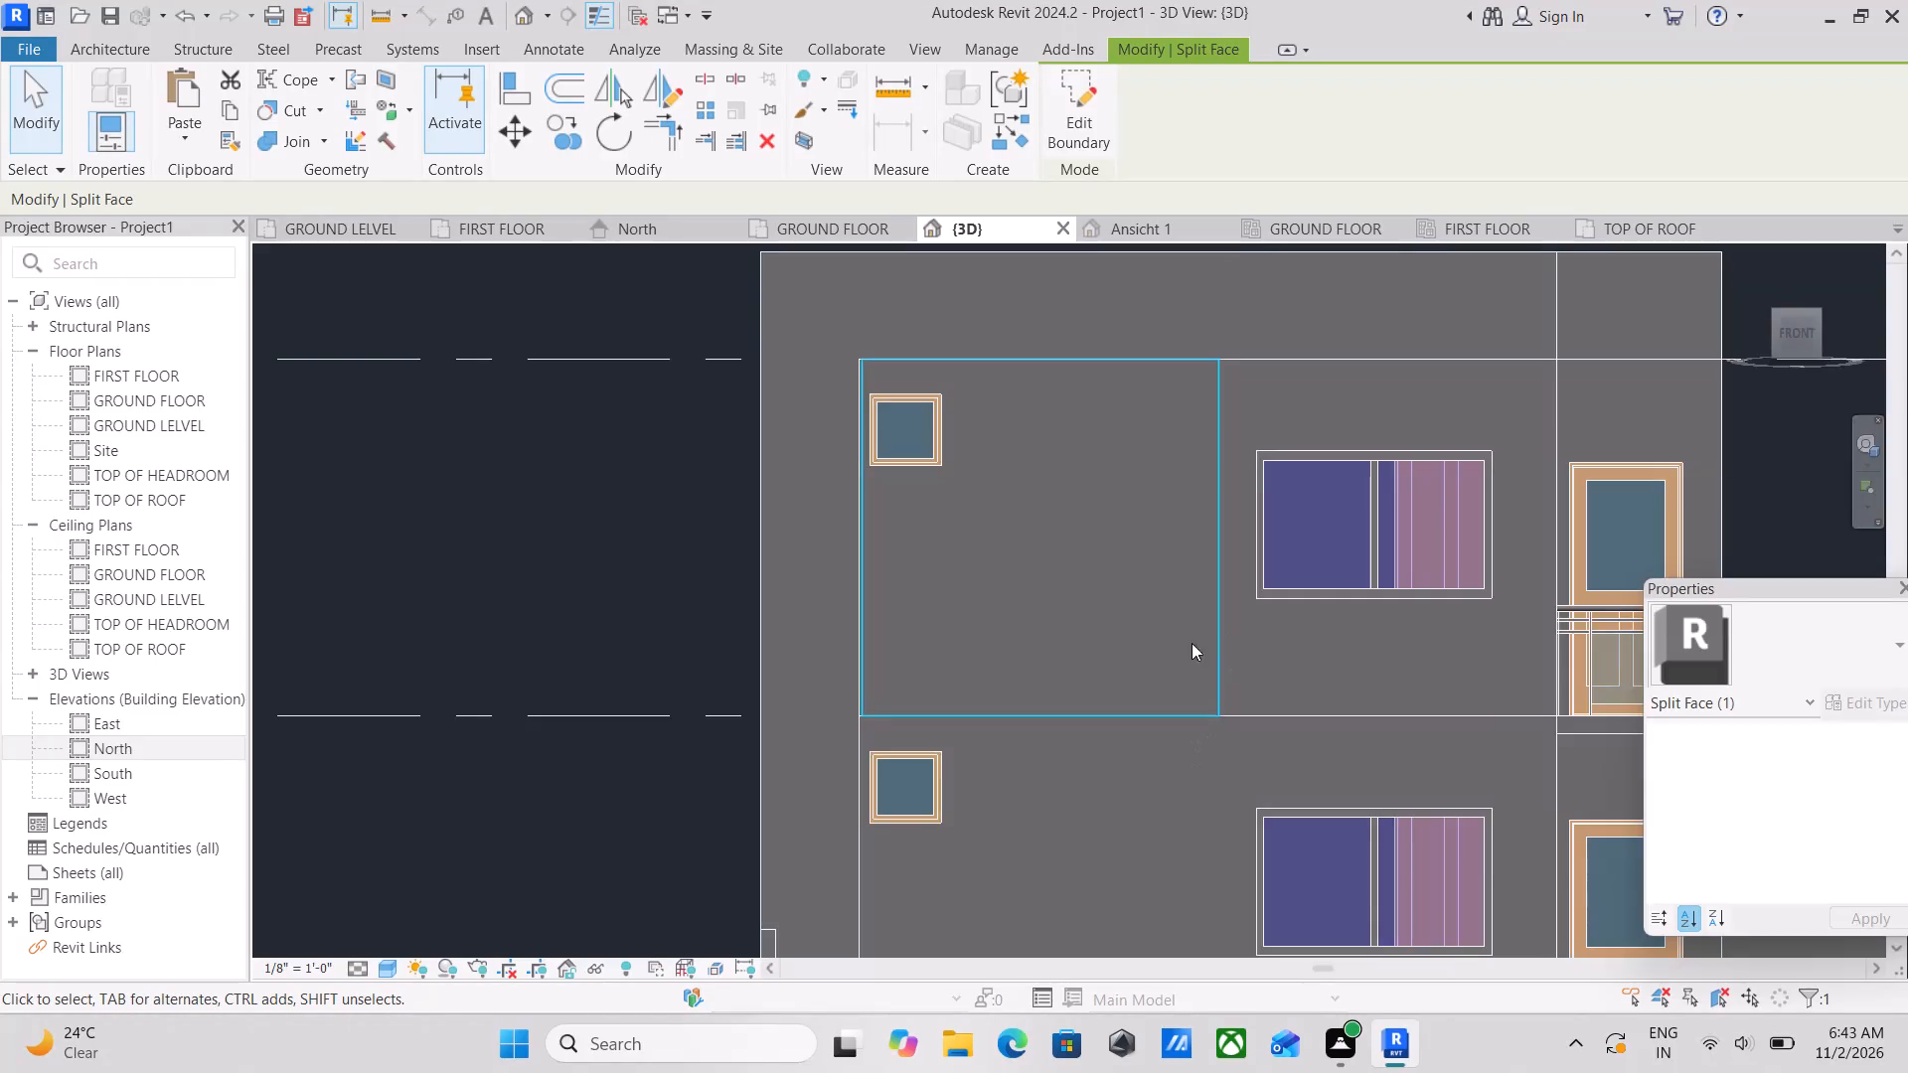
Inspect the split region on the upper-storey front wall, checking its boundary lines from the front and from oblique angles.
{"action": "scroll", "coordinate": [1016, 612], "scroll_direction": "up", "scroll_amount": 4}
{"action": "scroll", "coordinate": [1001, 623], "scroll_direction": "down", "scroll_amount": 4}
{"action": "middle_click_drag", "start_coordinate": [1001, 624], "coordinate": [1148, 719]}
{"action": "scroll", "coordinate": [1149, 719], "scroll_direction": "up", "scroll_amount": 1}
{"action": "scroll", "coordinate": [1074, 685], "scroll_direction": "down", "scroll_amount": 4}
{"action": "middle_click_drag", "start_coordinate": [1051, 668], "coordinate": [1077, 701]}
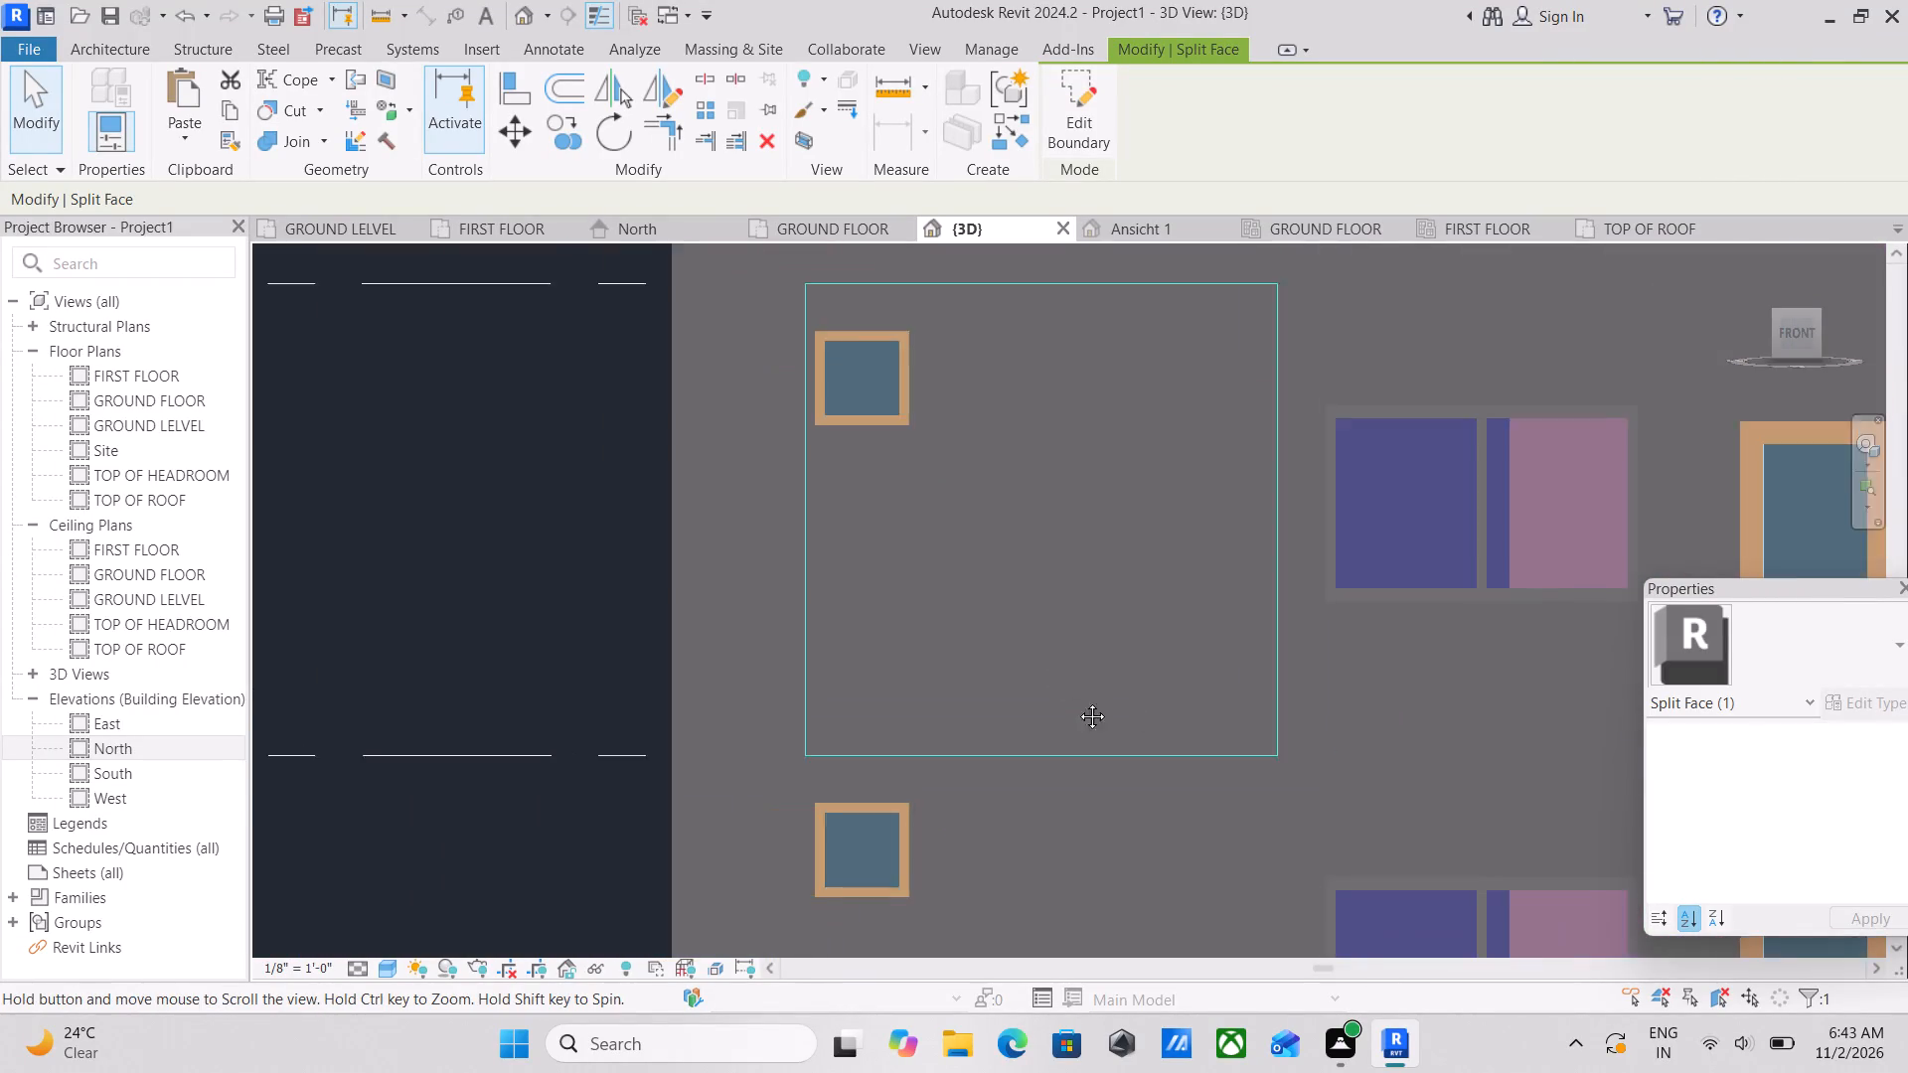
{"action": "middle_click_drag", "start_coordinate": [1077, 701], "coordinate": [1099, 736]}
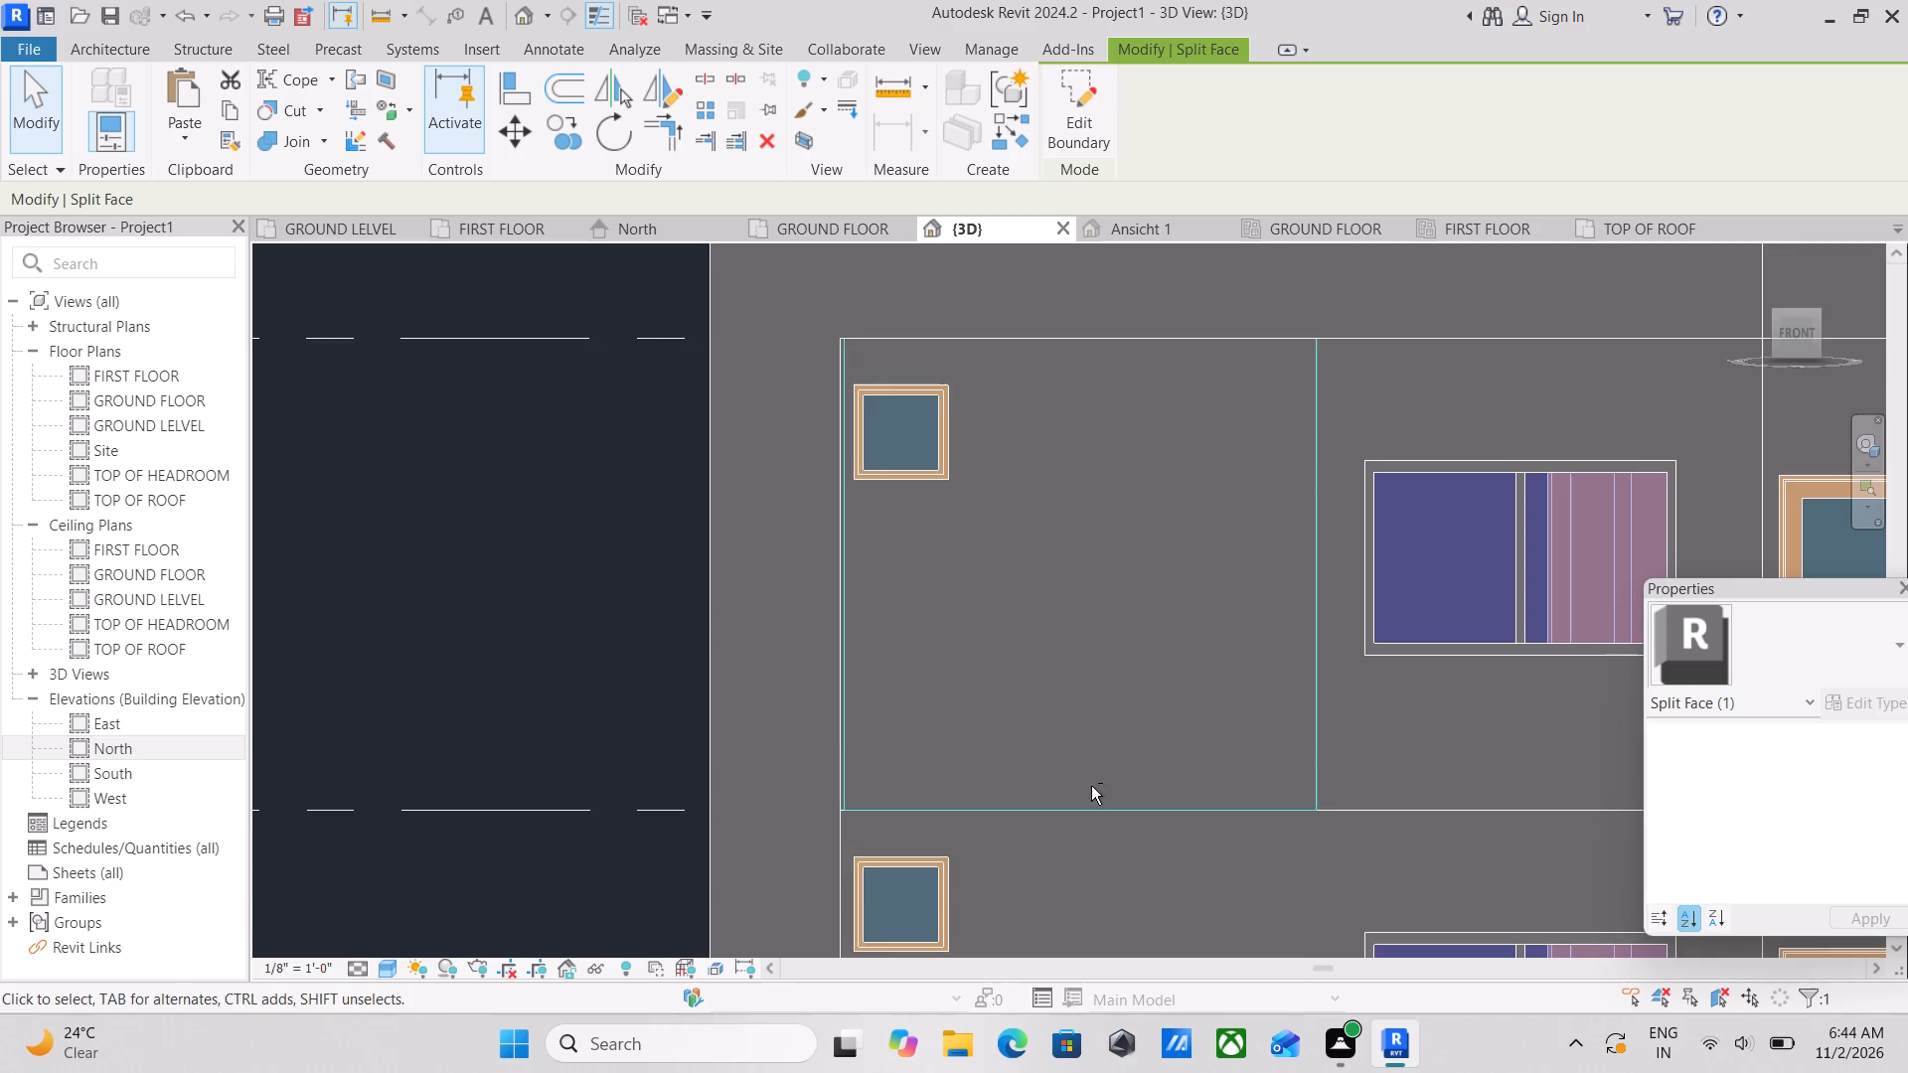
{"action": "middle_click_drag", "start_coordinate": [1090, 786], "coordinate": [1007, 986], "text": "shift"}
{"action": "scroll", "coordinate": [1049, 776], "scroll_direction": "down", "scroll_amount": 2}
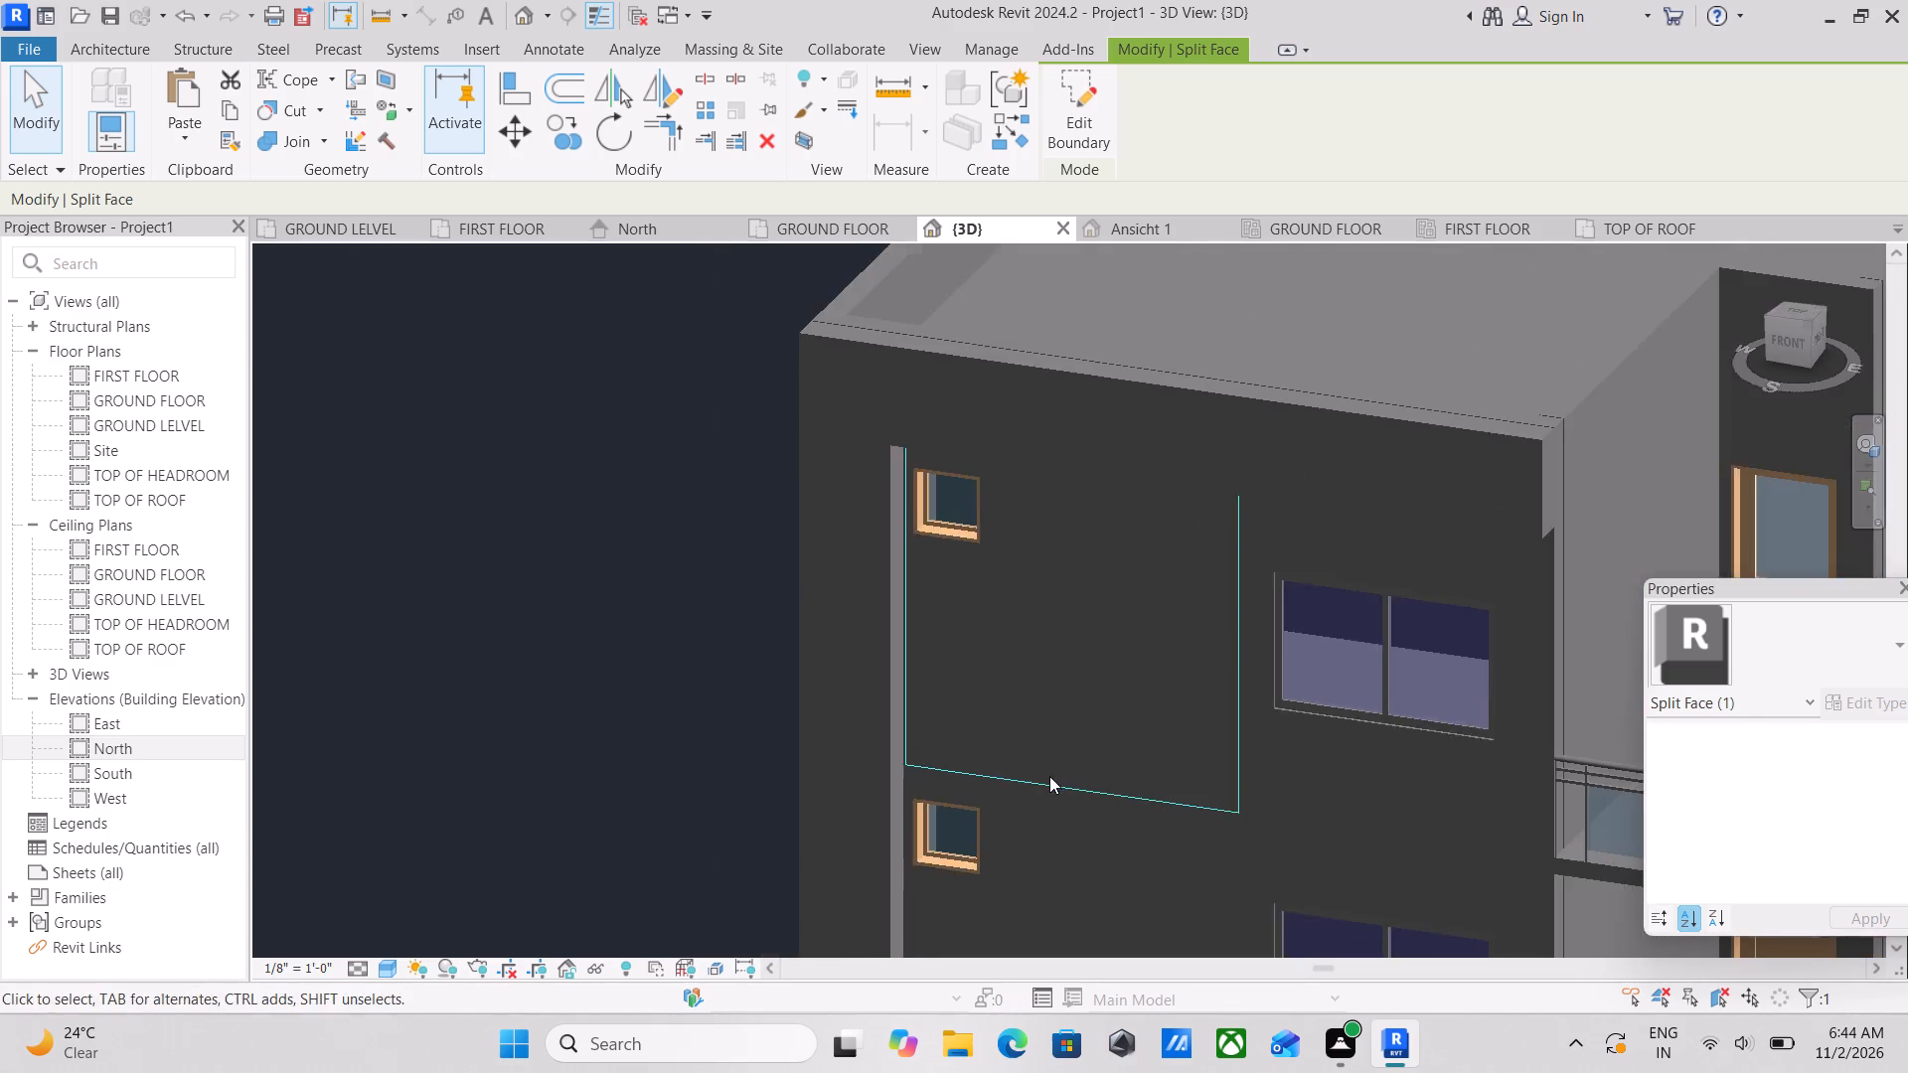
{"action": "middle_click_drag", "start_coordinate": [1053, 785], "coordinate": [1074, 823]}
{"action": "middle_click_drag", "start_coordinate": [1079, 775], "coordinate": [1407, 815], "text": "shift"}
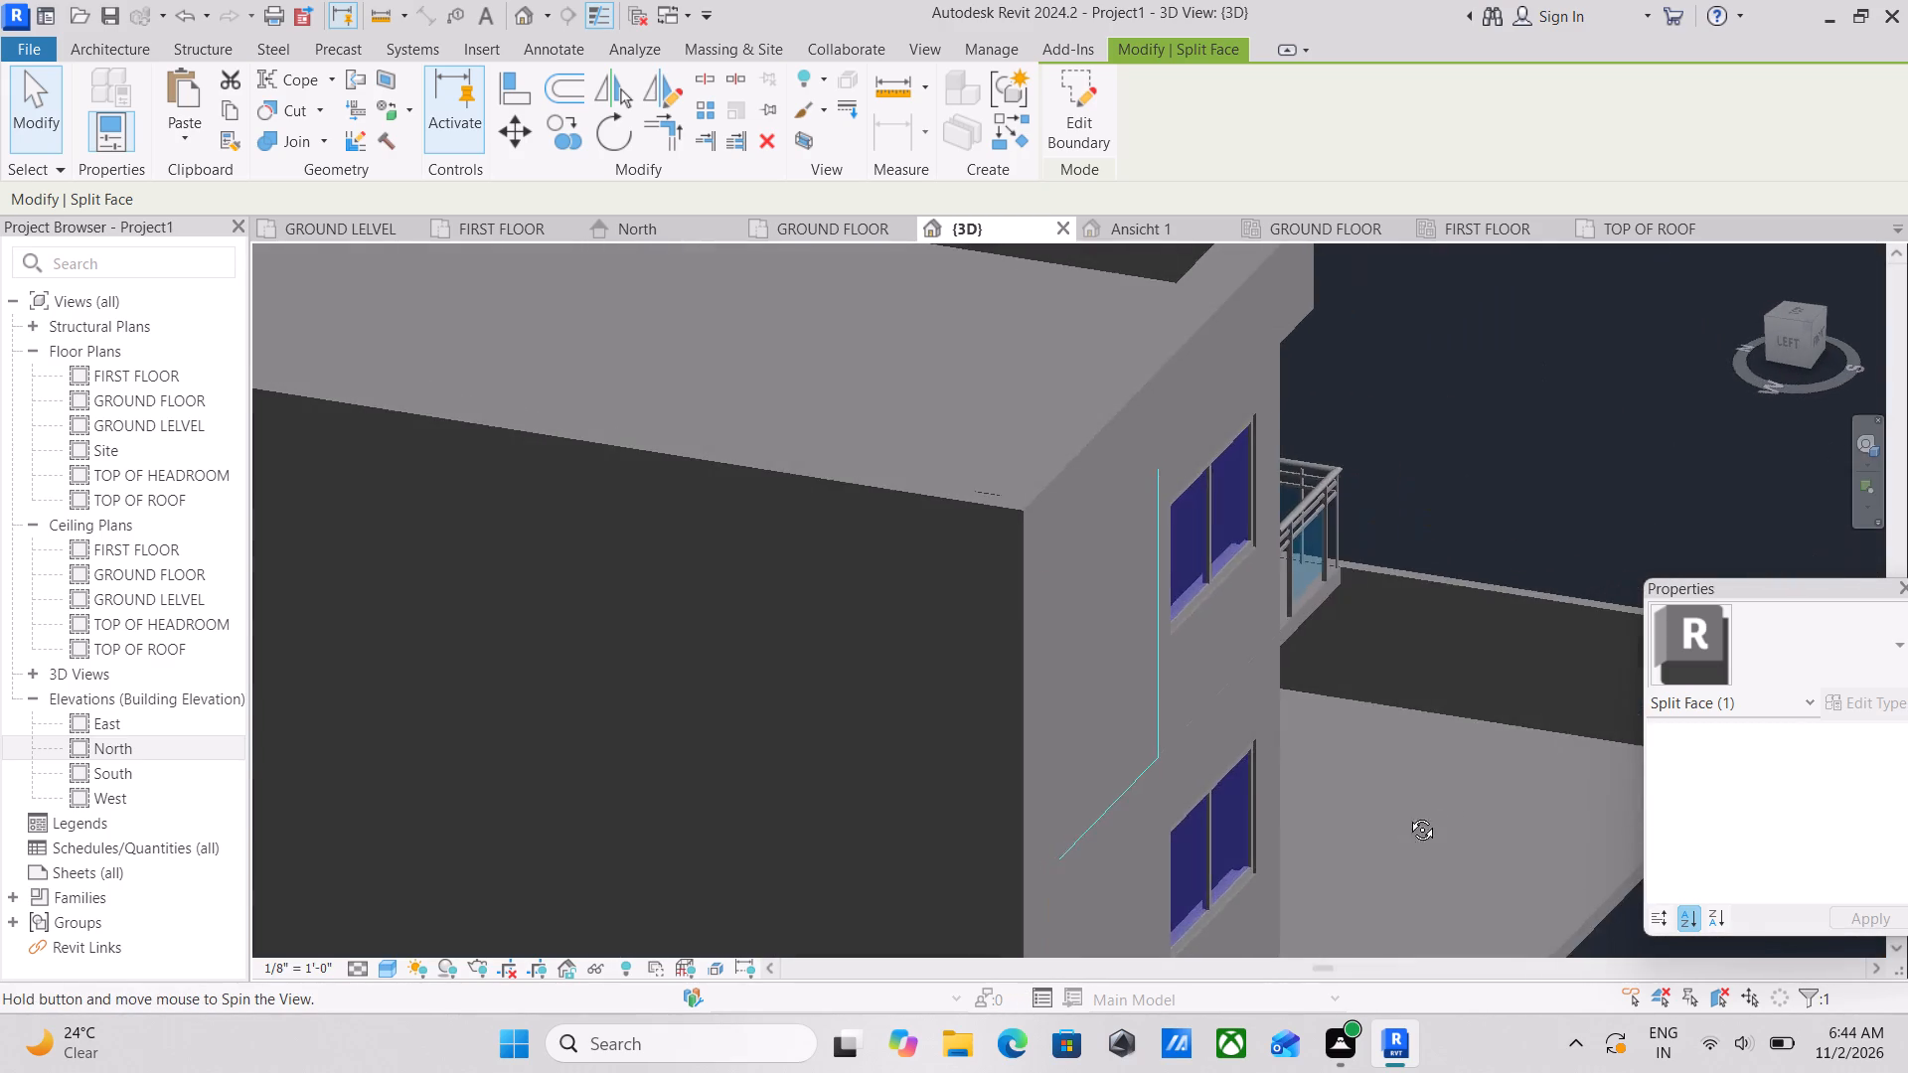
{"action": "middle_click_drag", "start_coordinate": [1407, 815], "coordinate": [1278, 888], "text": "shift"}
{"action": "scroll", "coordinate": [1280, 889], "scroll_direction": "up", "scroll_amount": 3, "text": "shift"}
{"action": "scroll", "coordinate": [1323, 766], "scroll_direction": "up", "scroll_amount": 4}
{"action": "scroll", "coordinate": [1214, 648], "scroll_direction": "up", "scroll_amount": 8}
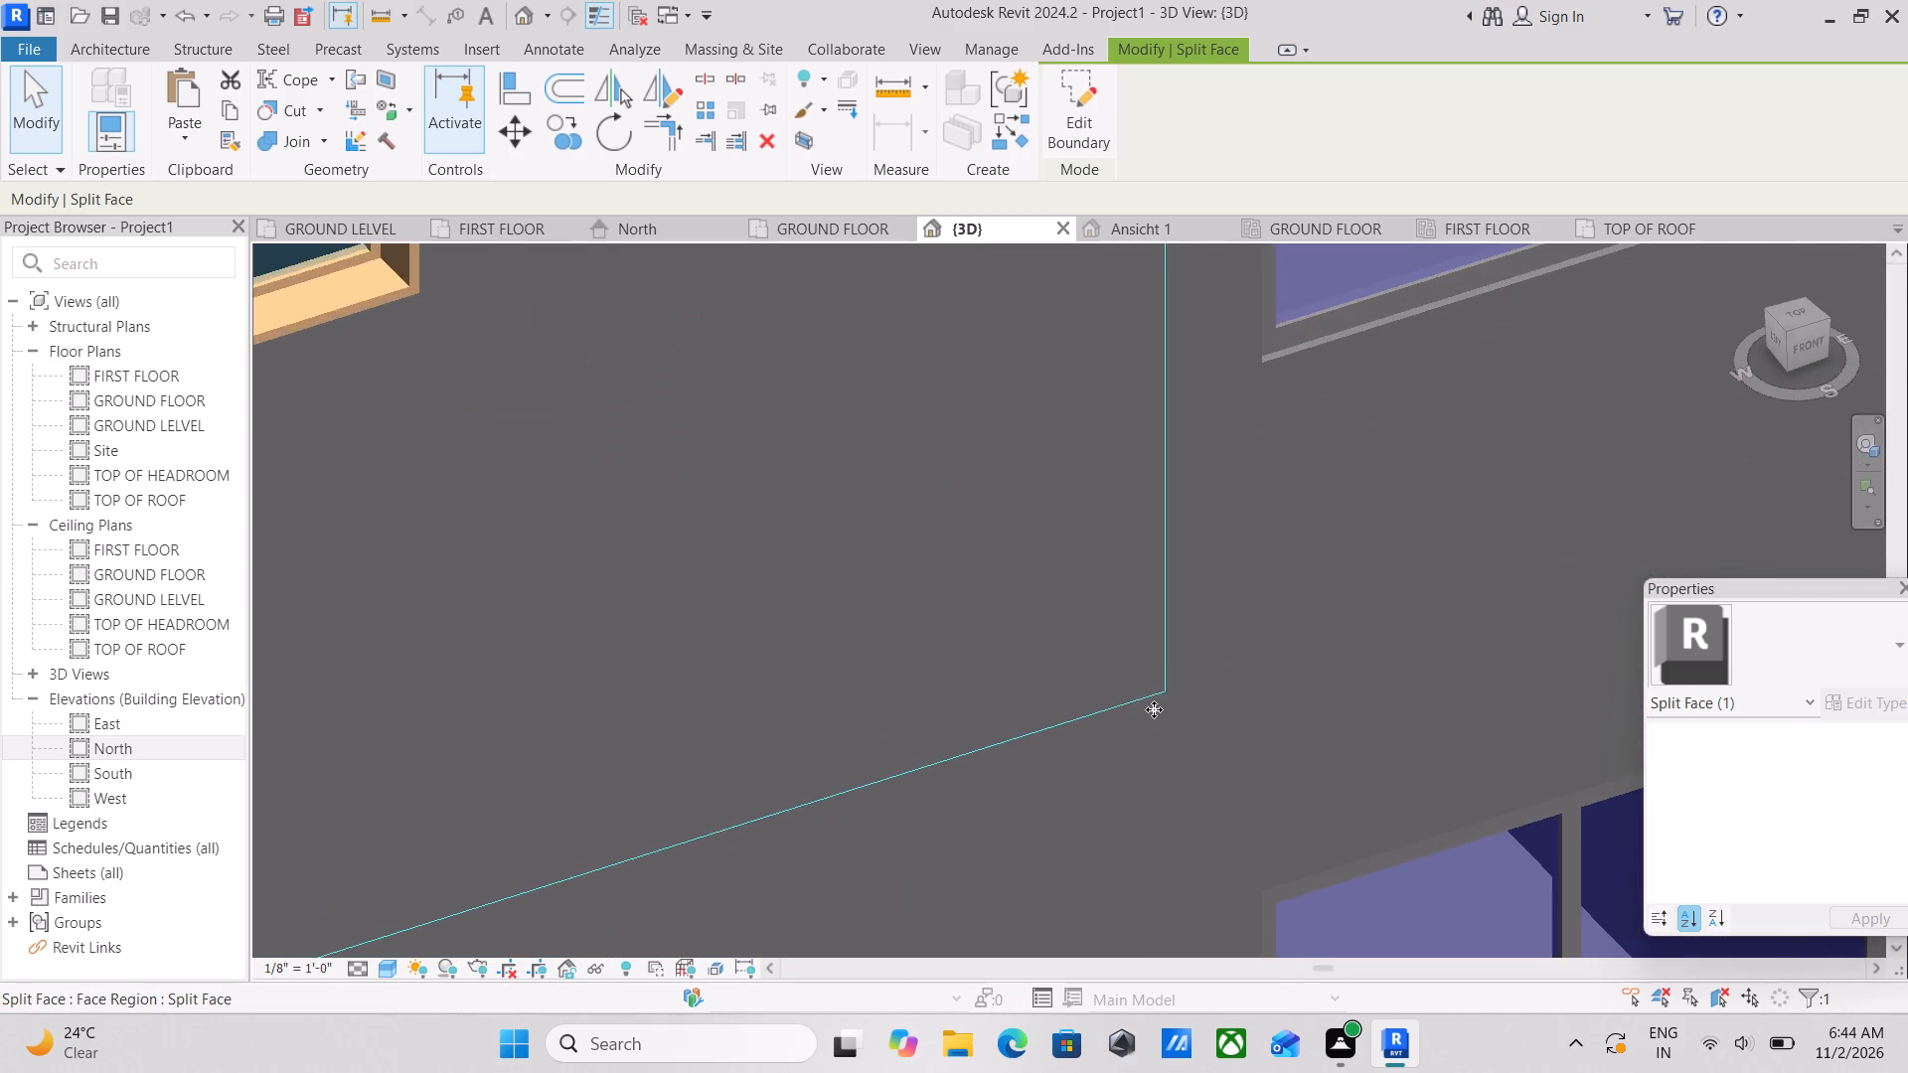
{"action": "scroll", "coordinate": [1154, 709], "scroll_direction": "up", "scroll_amount": 6}
{"action": "scroll", "coordinate": [1159, 709], "scroll_direction": "down", "scroll_amount": 5}
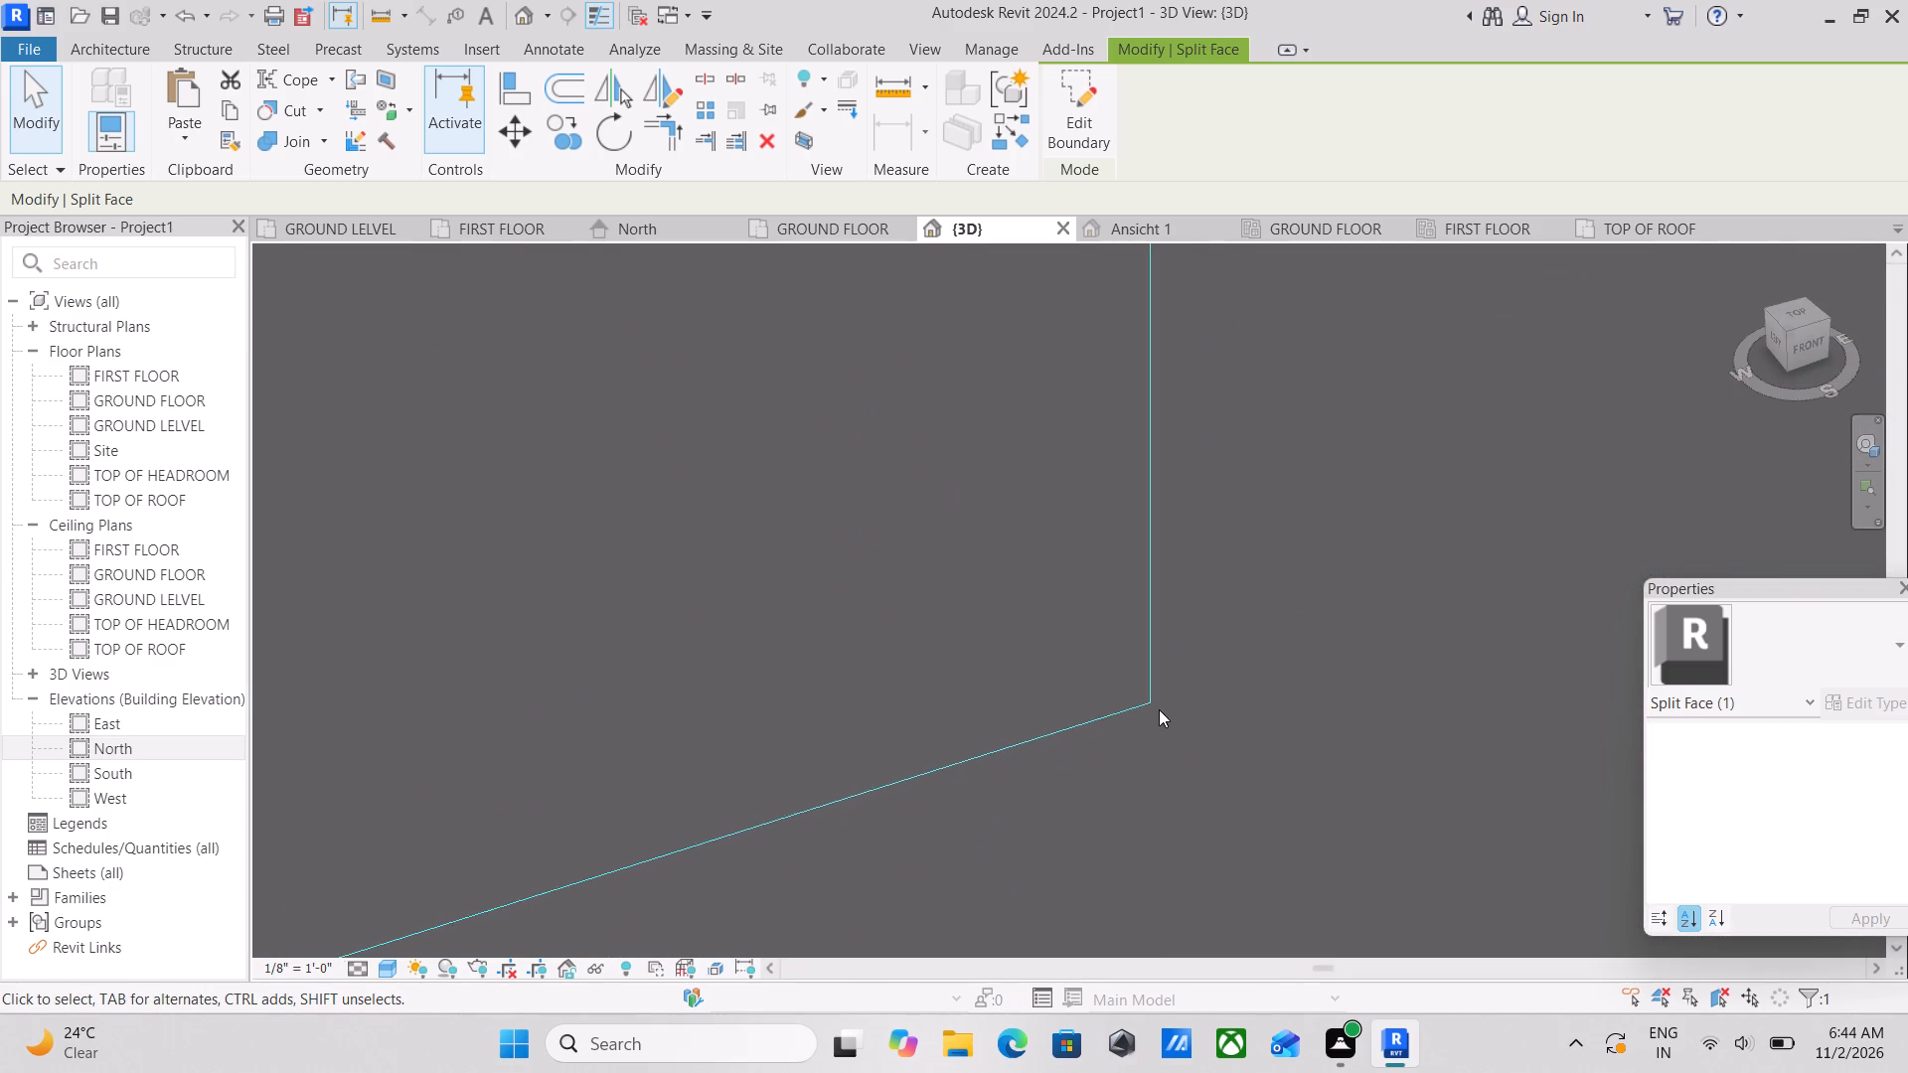
{"action": "scroll", "coordinate": [1160, 708], "scroll_direction": "down", "scroll_amount": 20}
{"action": "middle_click_drag", "start_coordinate": [1216, 724], "coordinate": [1209, 724], "text": "shift"}
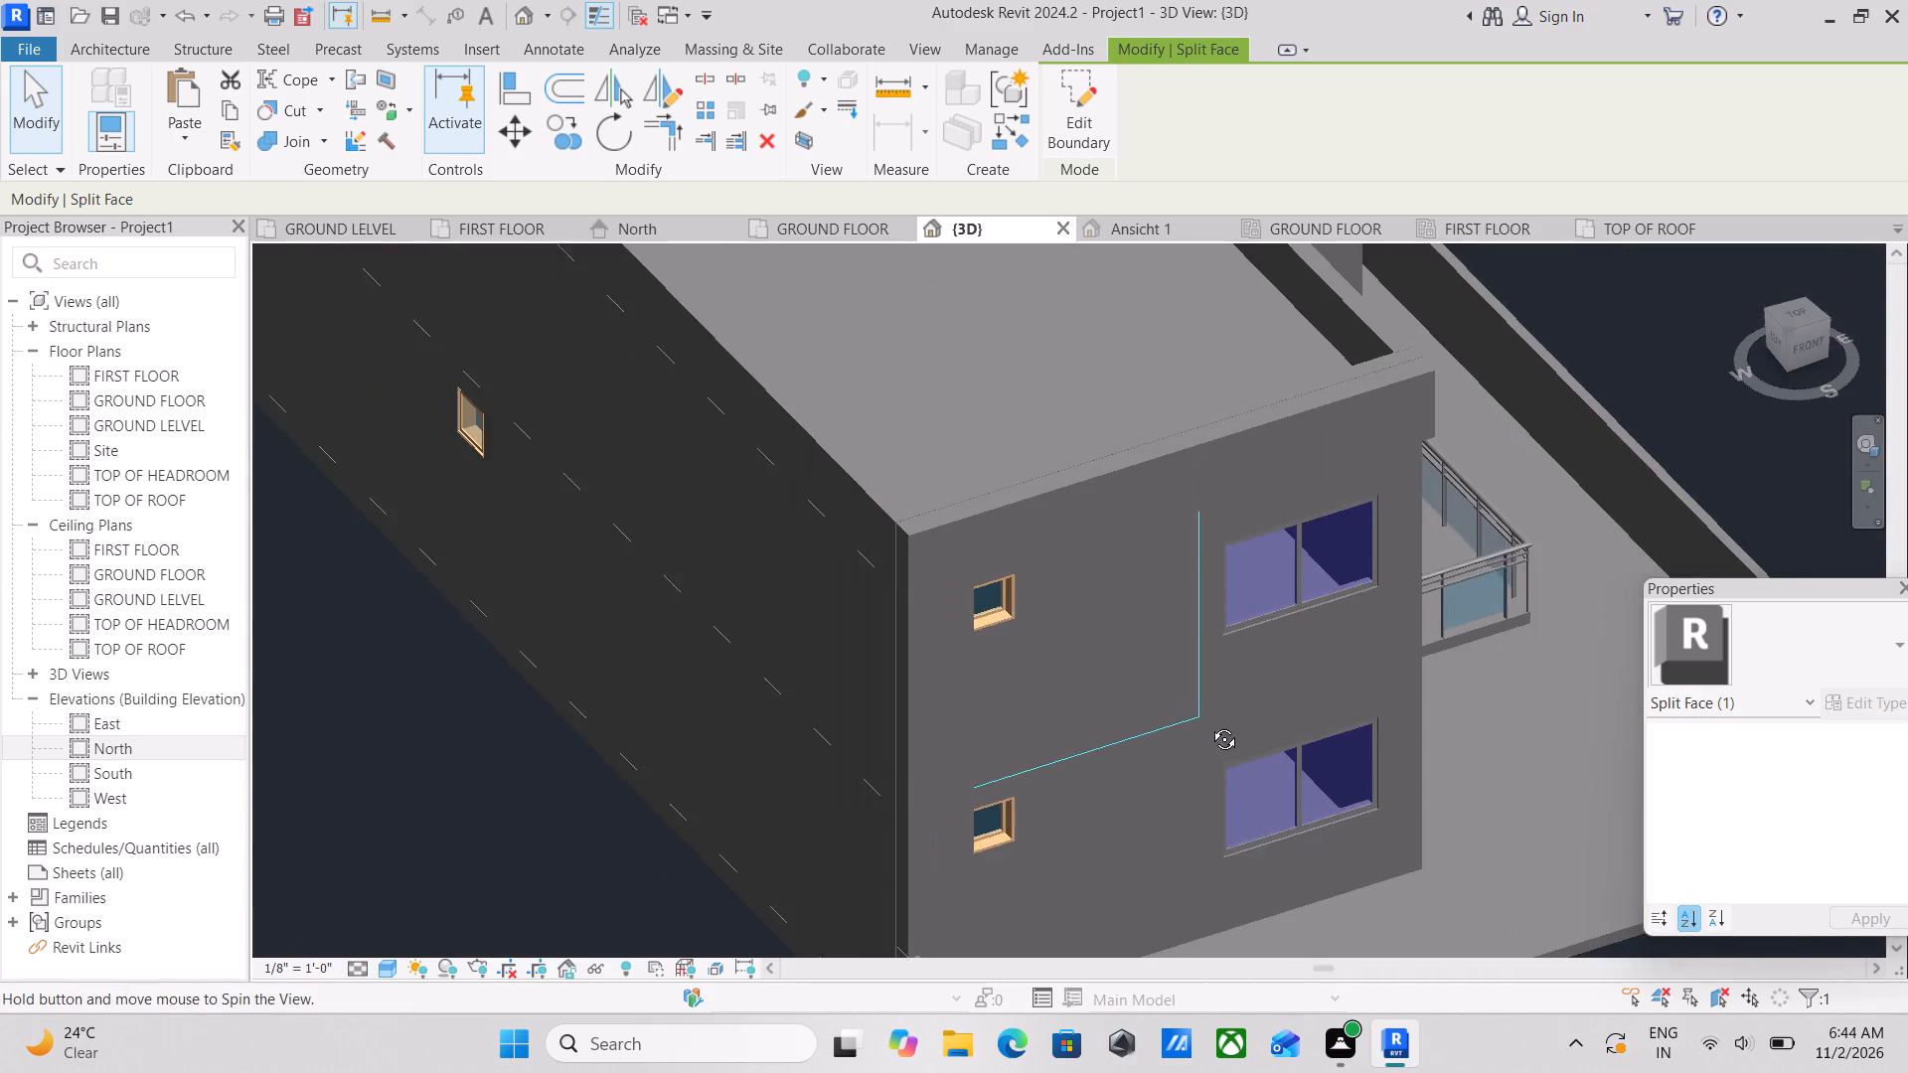
{"action": "middle_click_drag", "start_coordinate": [1209, 724], "coordinate": [1130, 453], "text": "shift"}
{"action": "scroll", "coordinate": [1115, 560], "scroll_direction": "up", "scroll_amount": 7}
{"action": "scroll", "coordinate": [1098, 566], "scroll_direction": "down", "scroll_amount": 4}
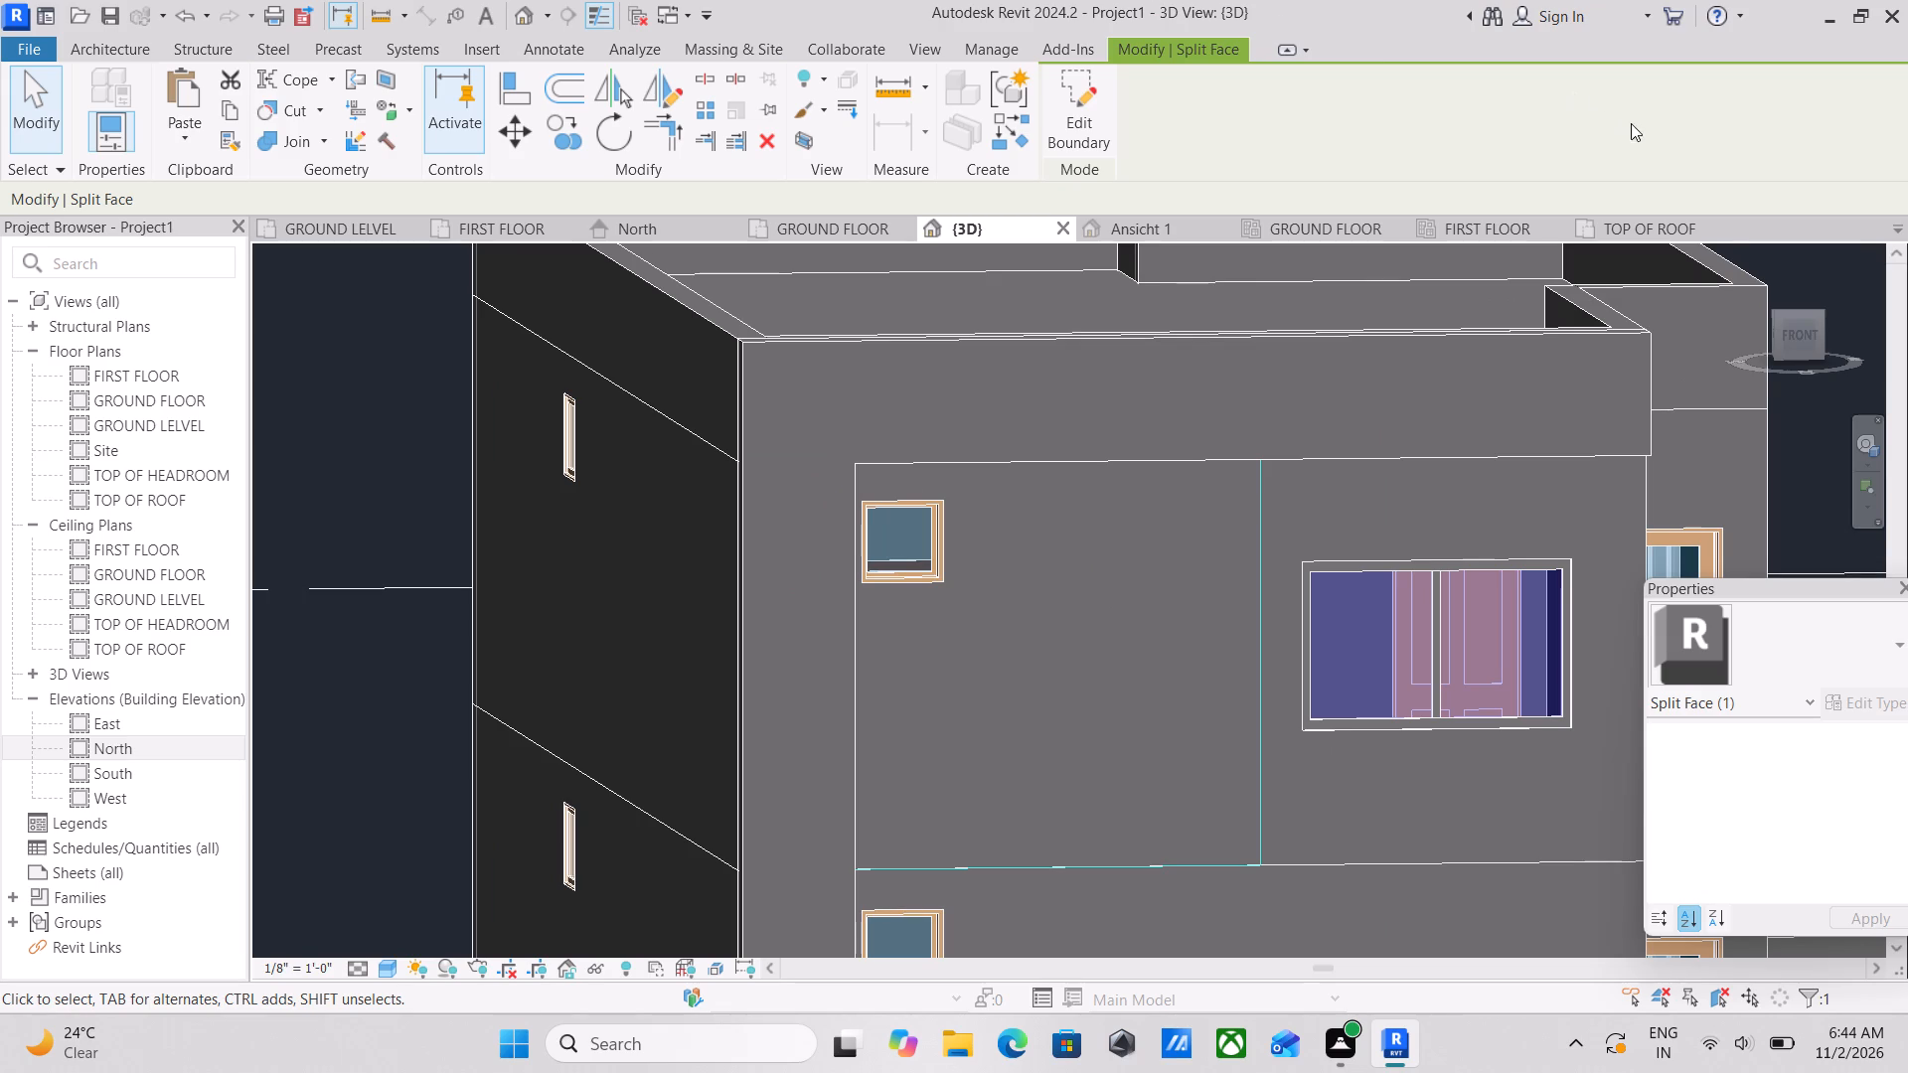
{"action": "scroll", "coordinate": [1440, 683], "scroll_direction": "up", "scroll_amount": 2}
{"action": "scroll", "coordinate": [960, 790], "scroll_direction": "up", "scroll_amount": 3}
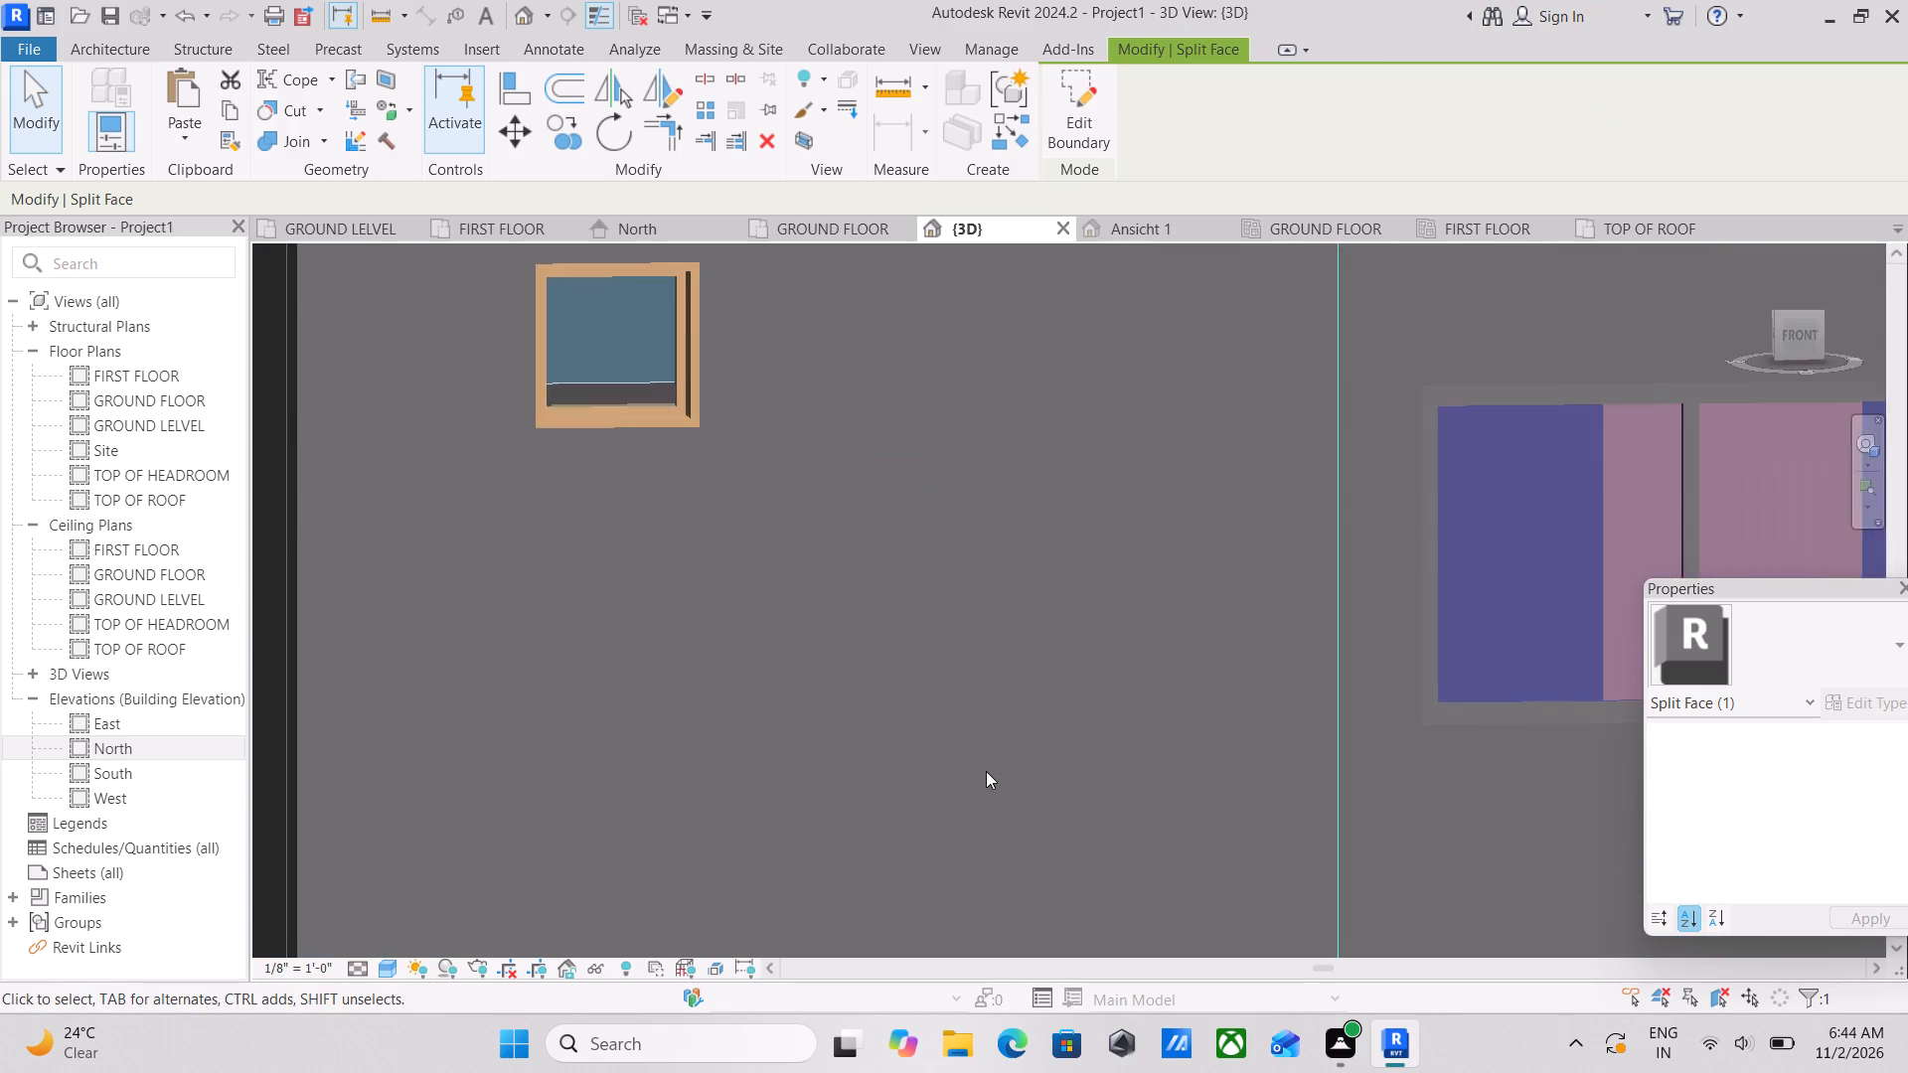
{"action": "scroll", "coordinate": [986, 770], "scroll_direction": "down", "scroll_amount": 5}
{"action": "middle_click_drag", "start_coordinate": [986, 757], "coordinate": [908, 718], "text": "shift"}
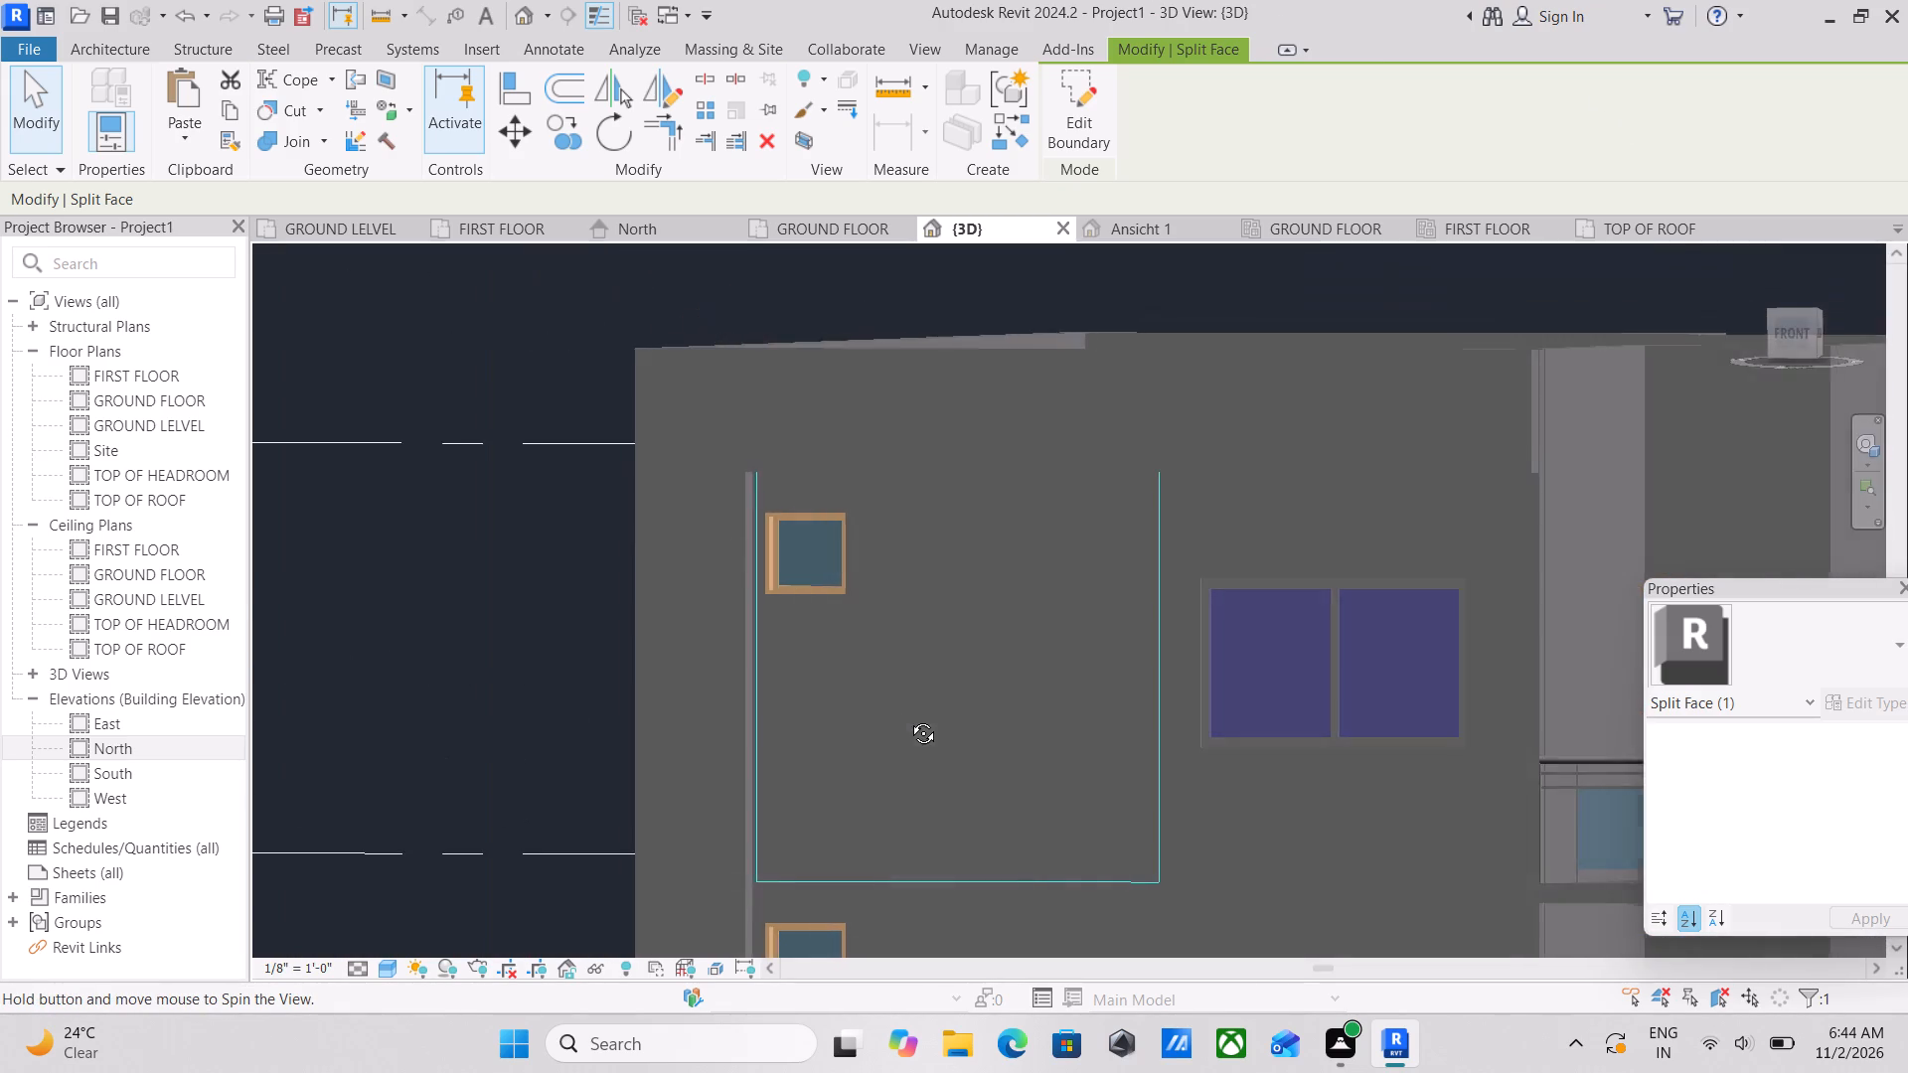
{"action": "middle_click_drag", "start_coordinate": [908, 718], "coordinate": [902, 697], "text": "shift"}
{"action": "scroll", "coordinate": [946, 746], "scroll_direction": "up", "scroll_amount": 2}
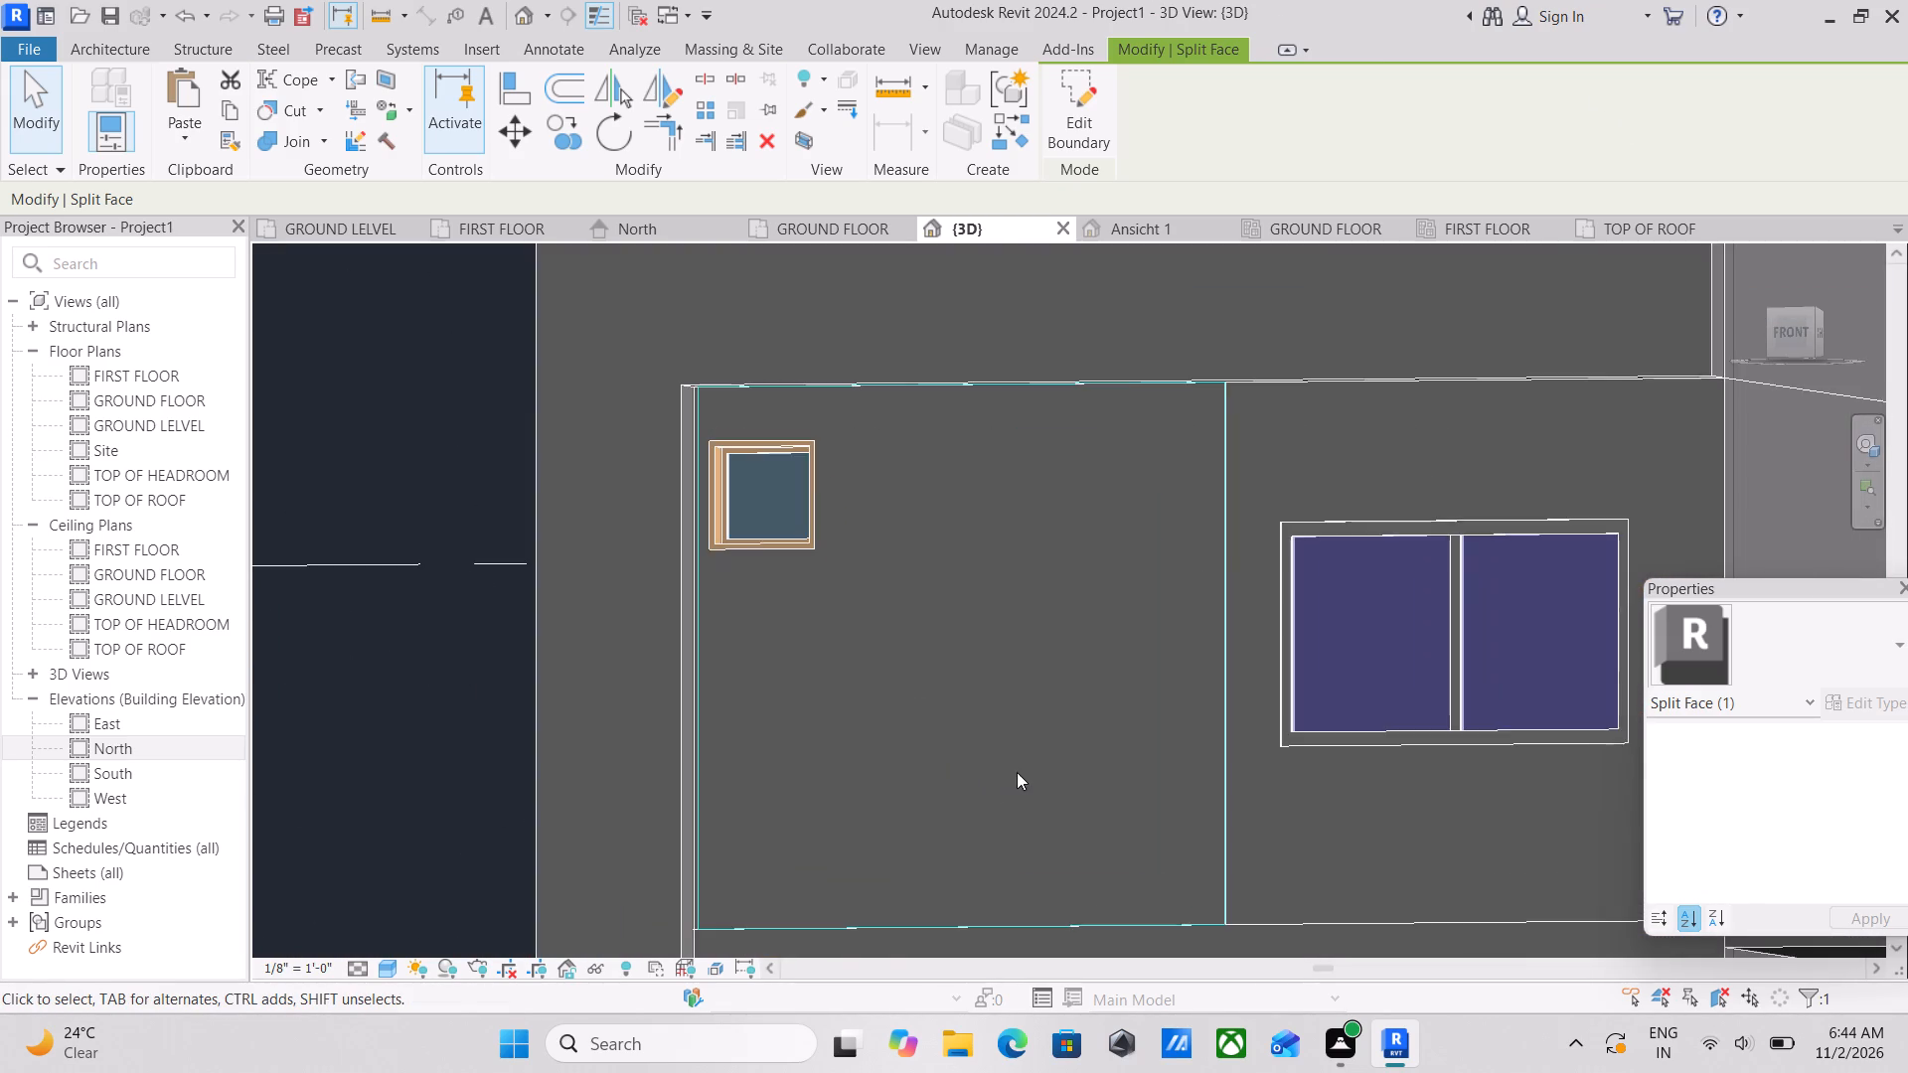
{"action": "scroll", "coordinate": [1017, 772], "scroll_direction": "down", "scroll_amount": 1}
{"action": "middle_click_drag", "start_coordinate": [1019, 766], "coordinate": [1069, 702]}
{"action": "middle_click_drag", "start_coordinate": [1064, 736], "coordinate": [1112, 718]}
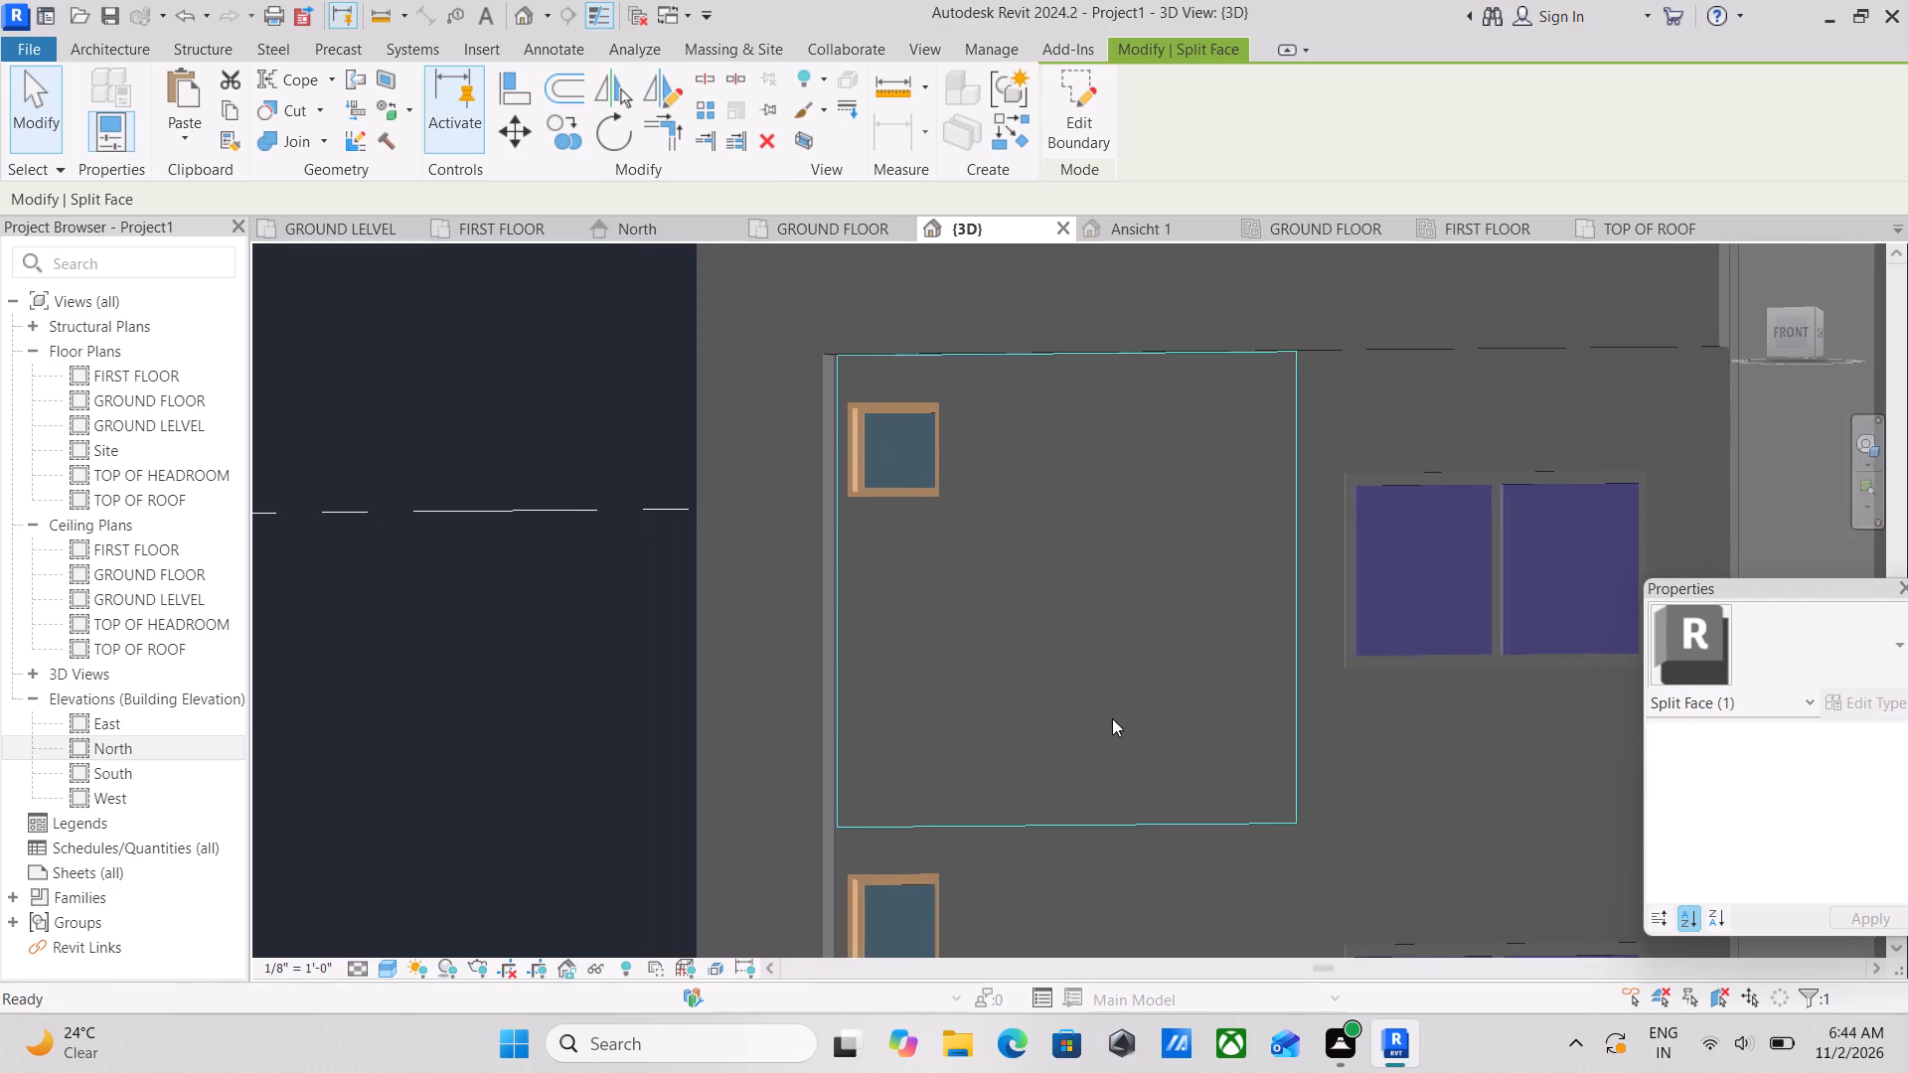
{"action": "scroll", "coordinate": [1054, 756], "scroll_direction": "up", "scroll_amount": 2}
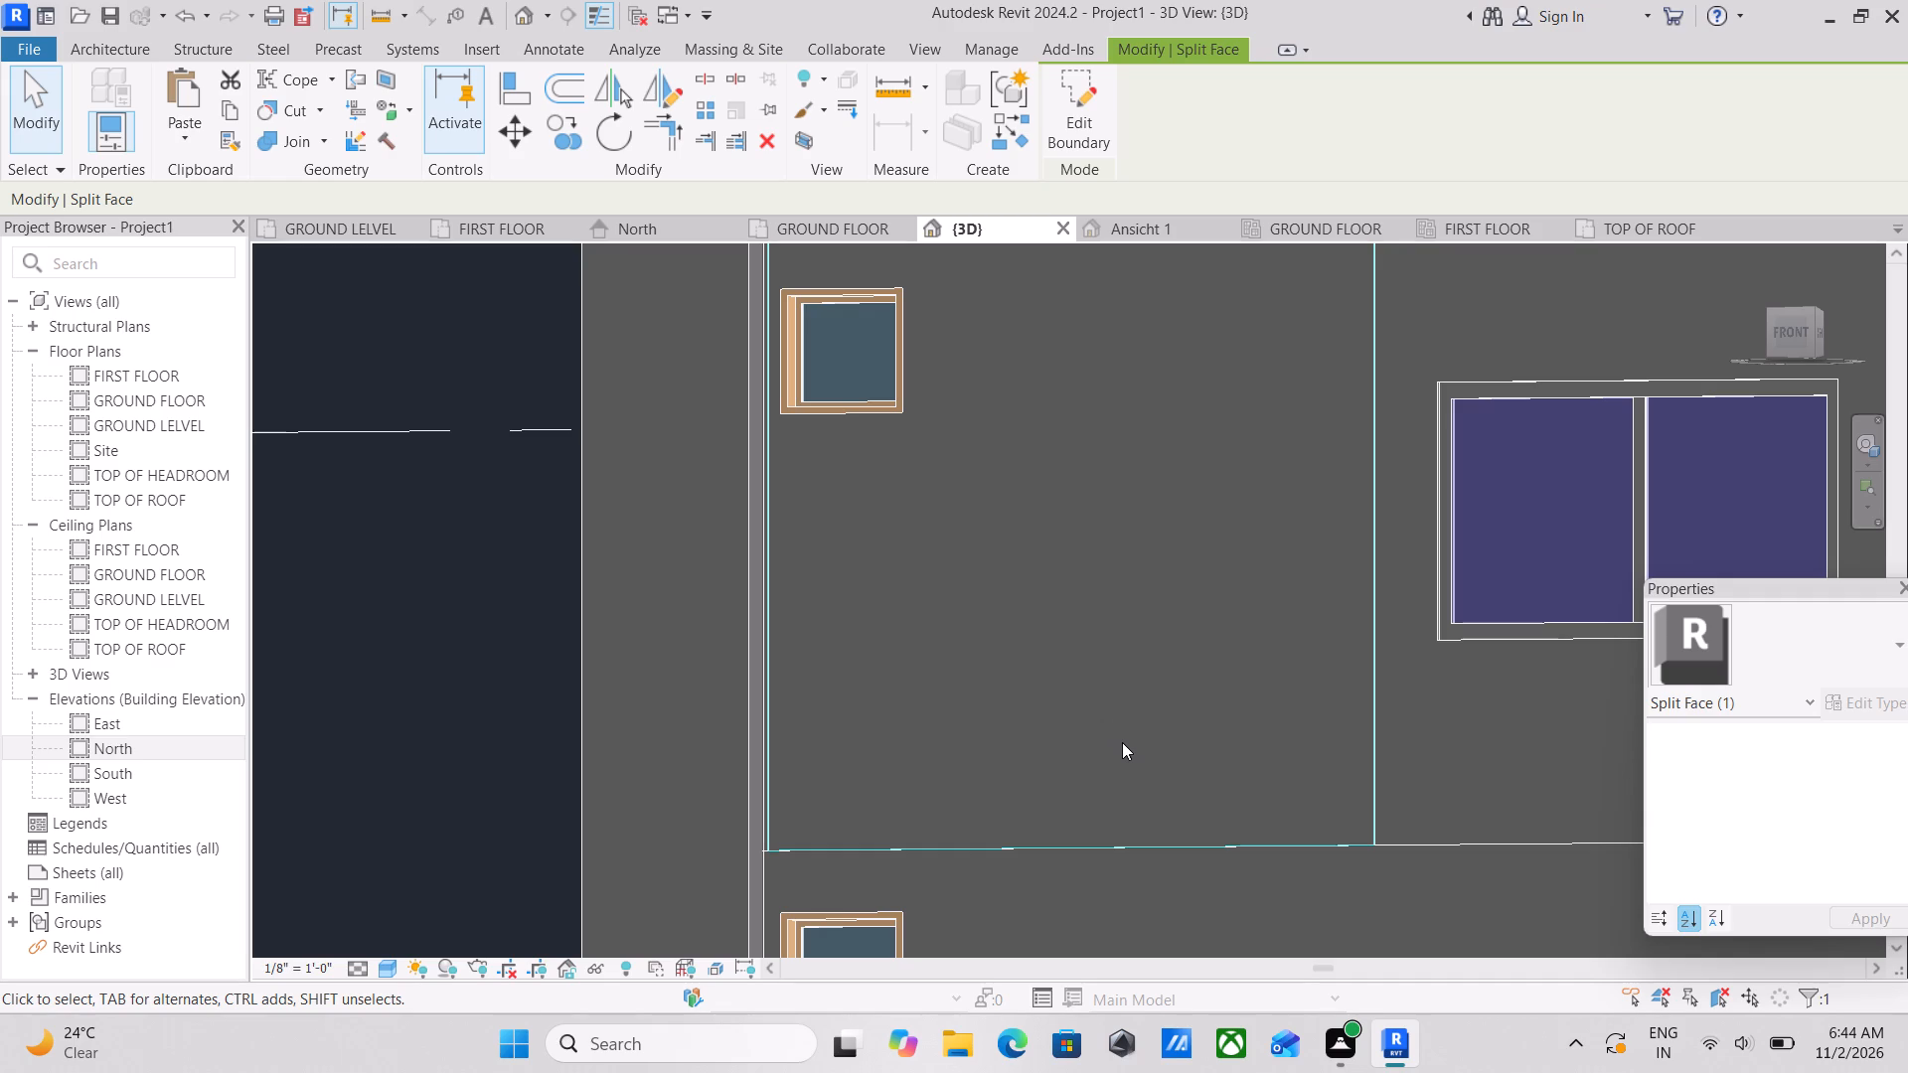
{"action": "scroll", "coordinate": [1124, 745], "scroll_direction": "down", "scroll_amount": 3}
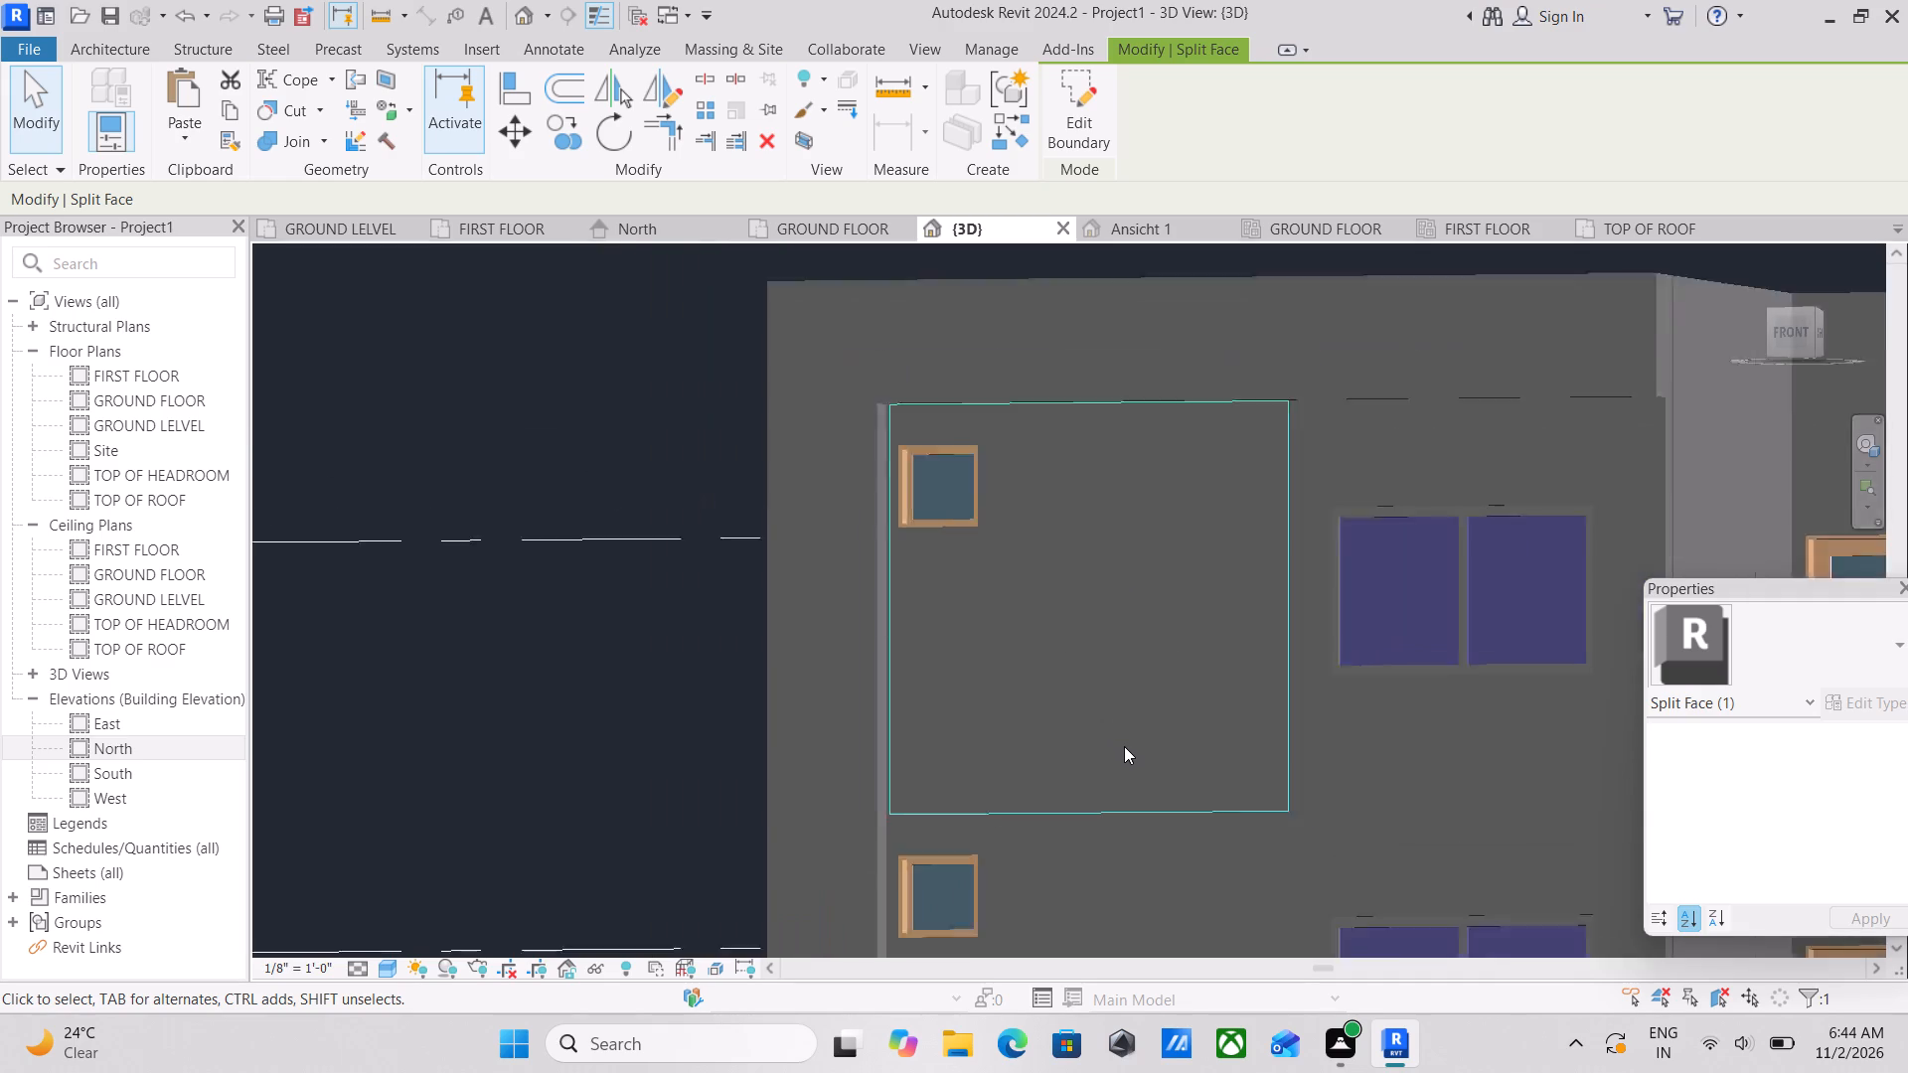
{"action": "scroll", "coordinate": [1124, 746], "scroll_direction": "down", "scroll_amount": 1}
{"action": "scroll", "coordinate": [1120, 746], "scroll_direction": "down", "scroll_amount": 1, "text": "shift"}
{"action": "middle_click_drag", "start_coordinate": [1120, 746], "coordinate": [1023, 885], "text": "shift"}
{"action": "scroll", "coordinate": [1073, 811], "scroll_direction": "up", "scroll_amount": 3}
{"action": "middle_click_drag", "start_coordinate": [1073, 810], "coordinate": [1294, 866], "text": "shift"}
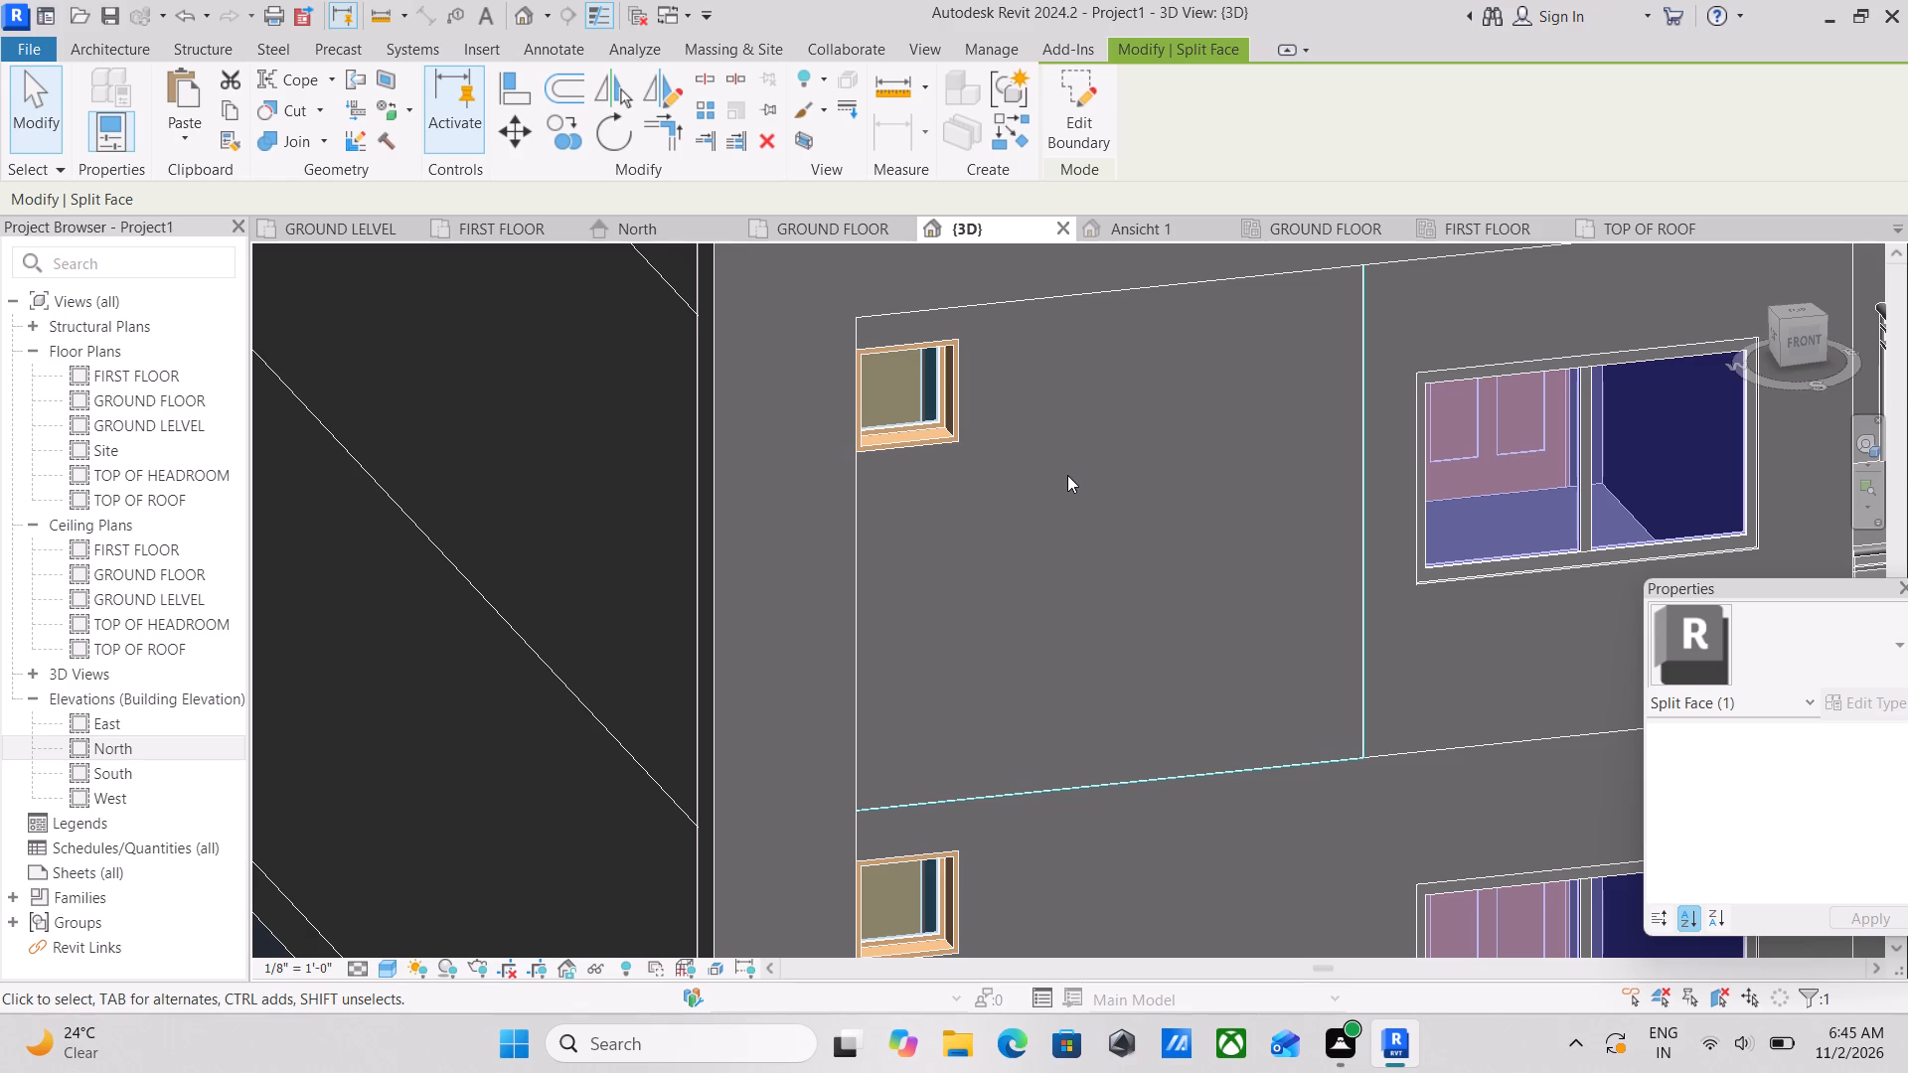
{"action": "scroll", "coordinate": [1067, 471], "scroll_direction": "up", "scroll_amount": 1}
{"action": "scroll", "coordinate": [1083, 501], "scroll_direction": "down", "scroll_amount": 1}
{"action": "middle_click_drag", "start_coordinate": [1081, 500], "coordinate": [1010, 443]}
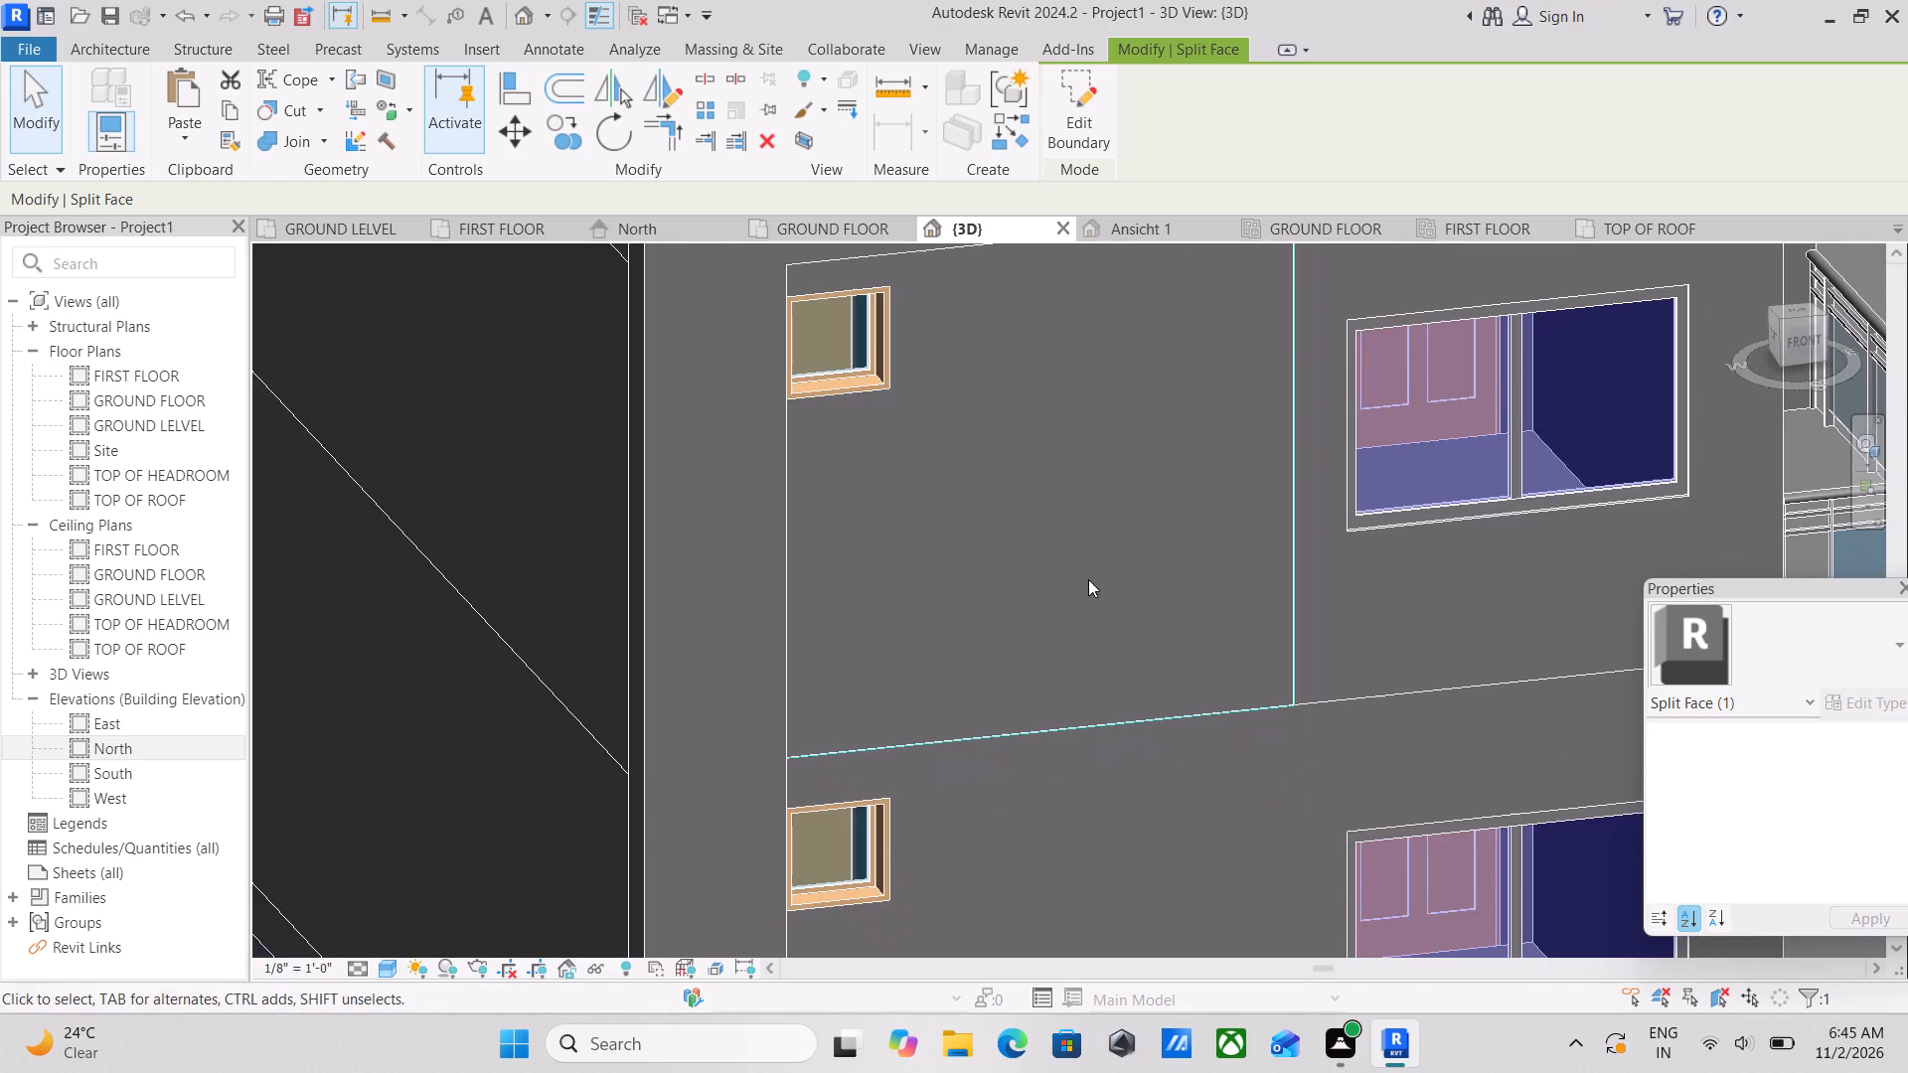
{"action": "scroll", "coordinate": [1089, 583], "scroll_direction": "down", "scroll_amount": 1}
{"action": "middle_click_drag", "start_coordinate": [1086, 581], "coordinate": [1057, 529]}
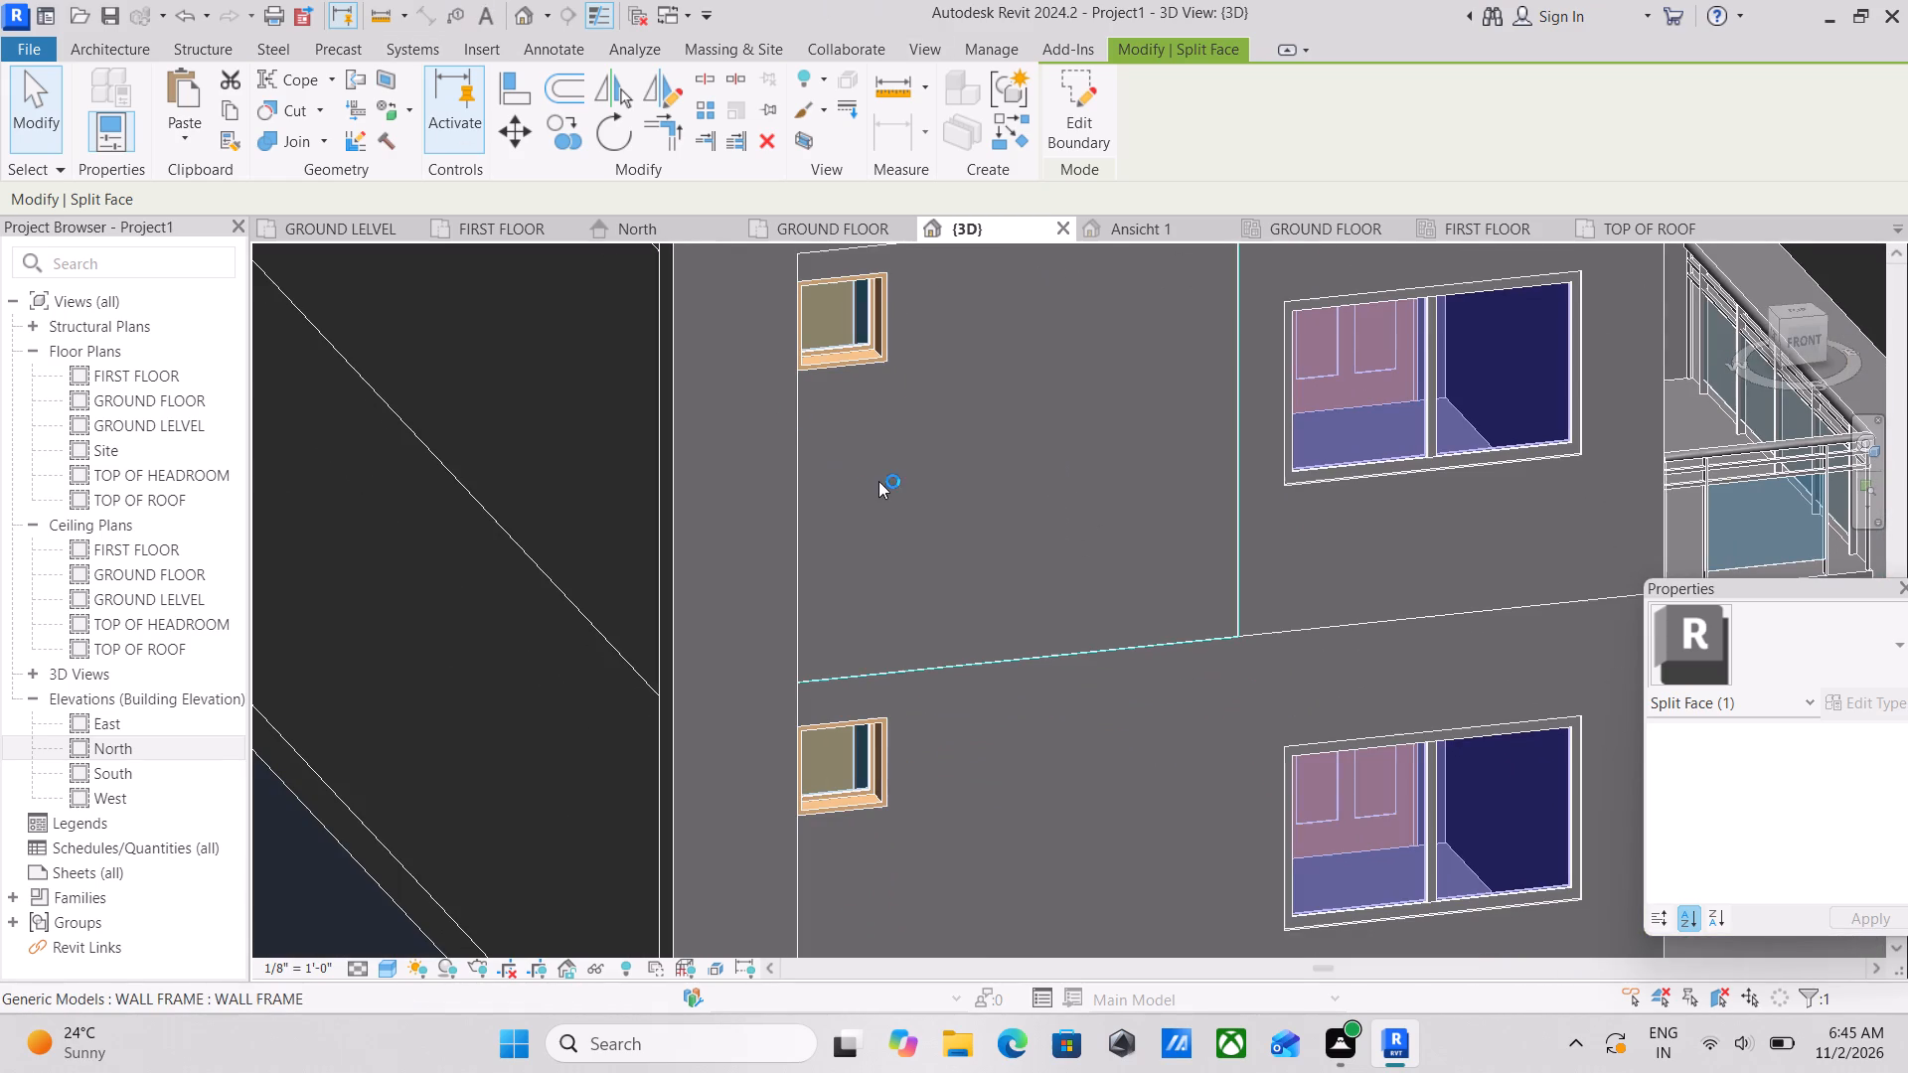
{"action": "key", "text": "Escape"}
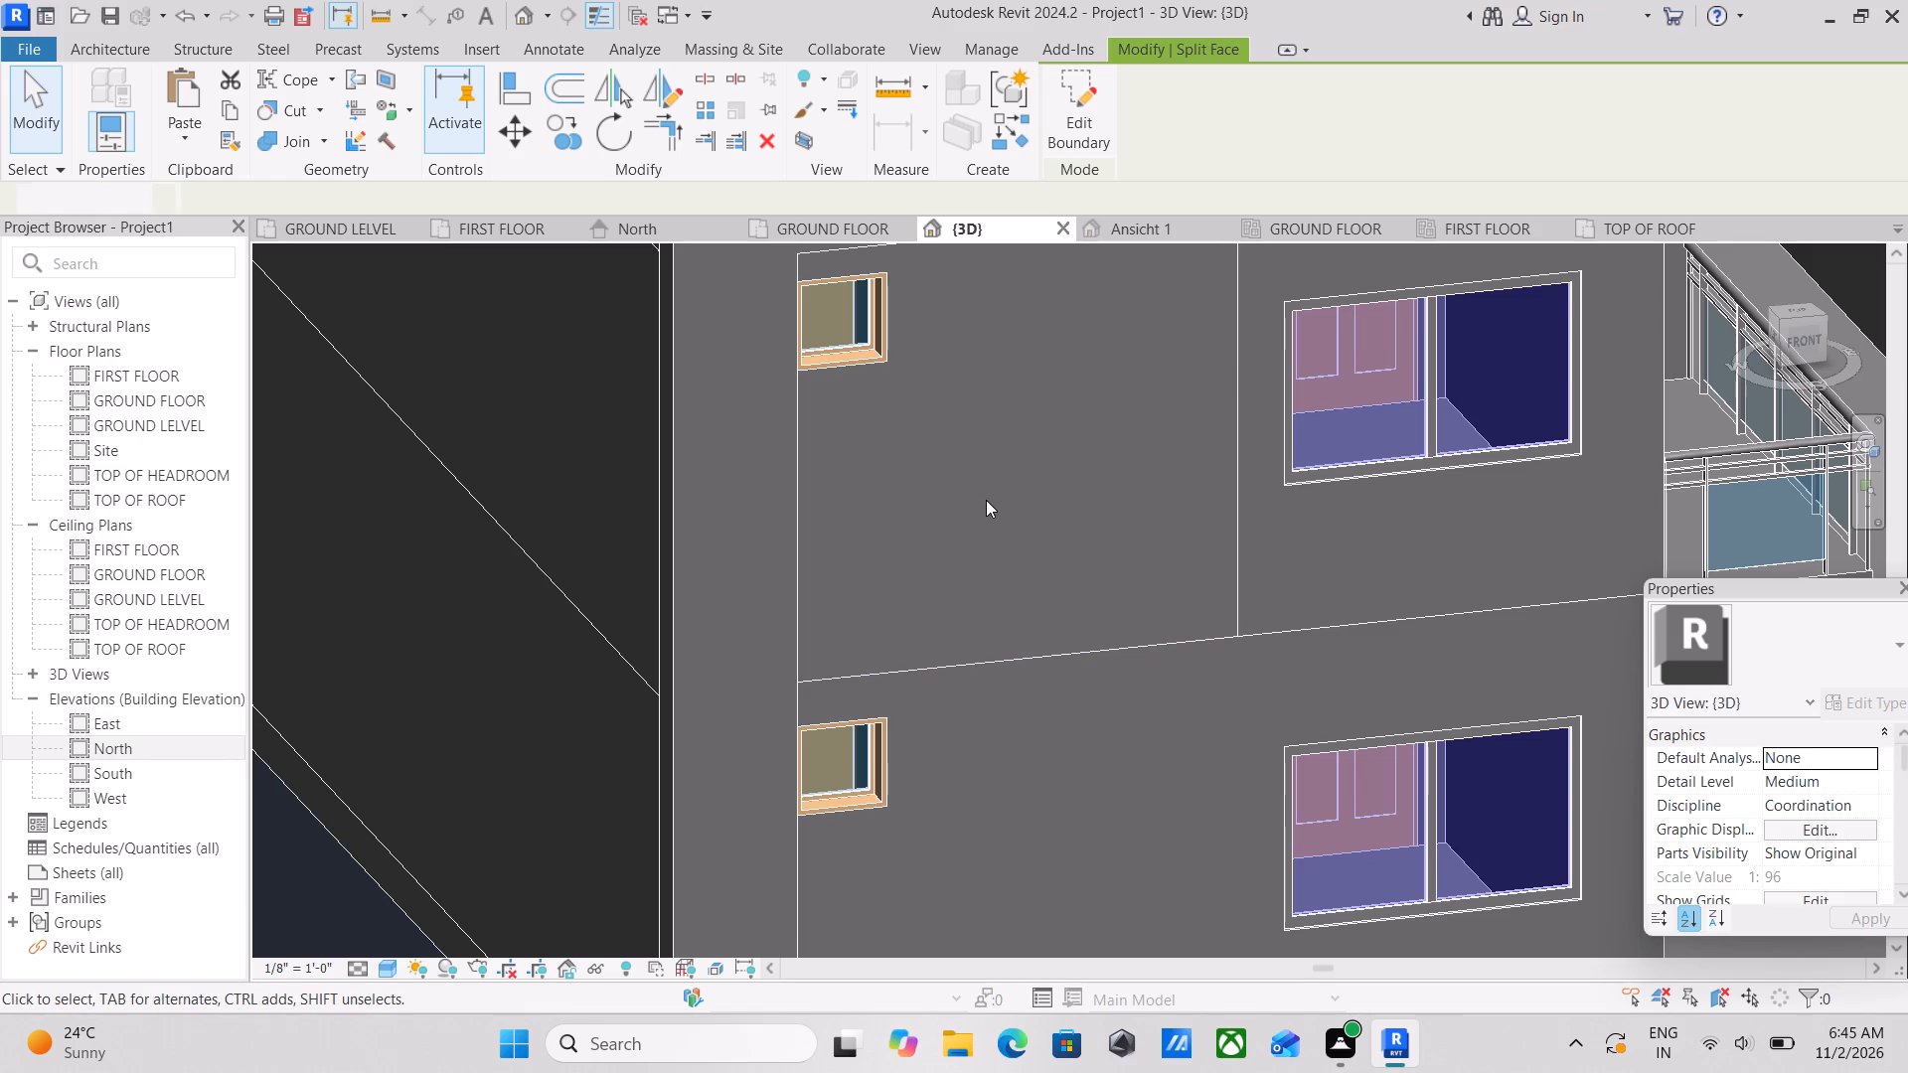
Start a Split Face boundary sketch on the lower-storey front wall's outer face.
{"action": "type", "text": "SF"}
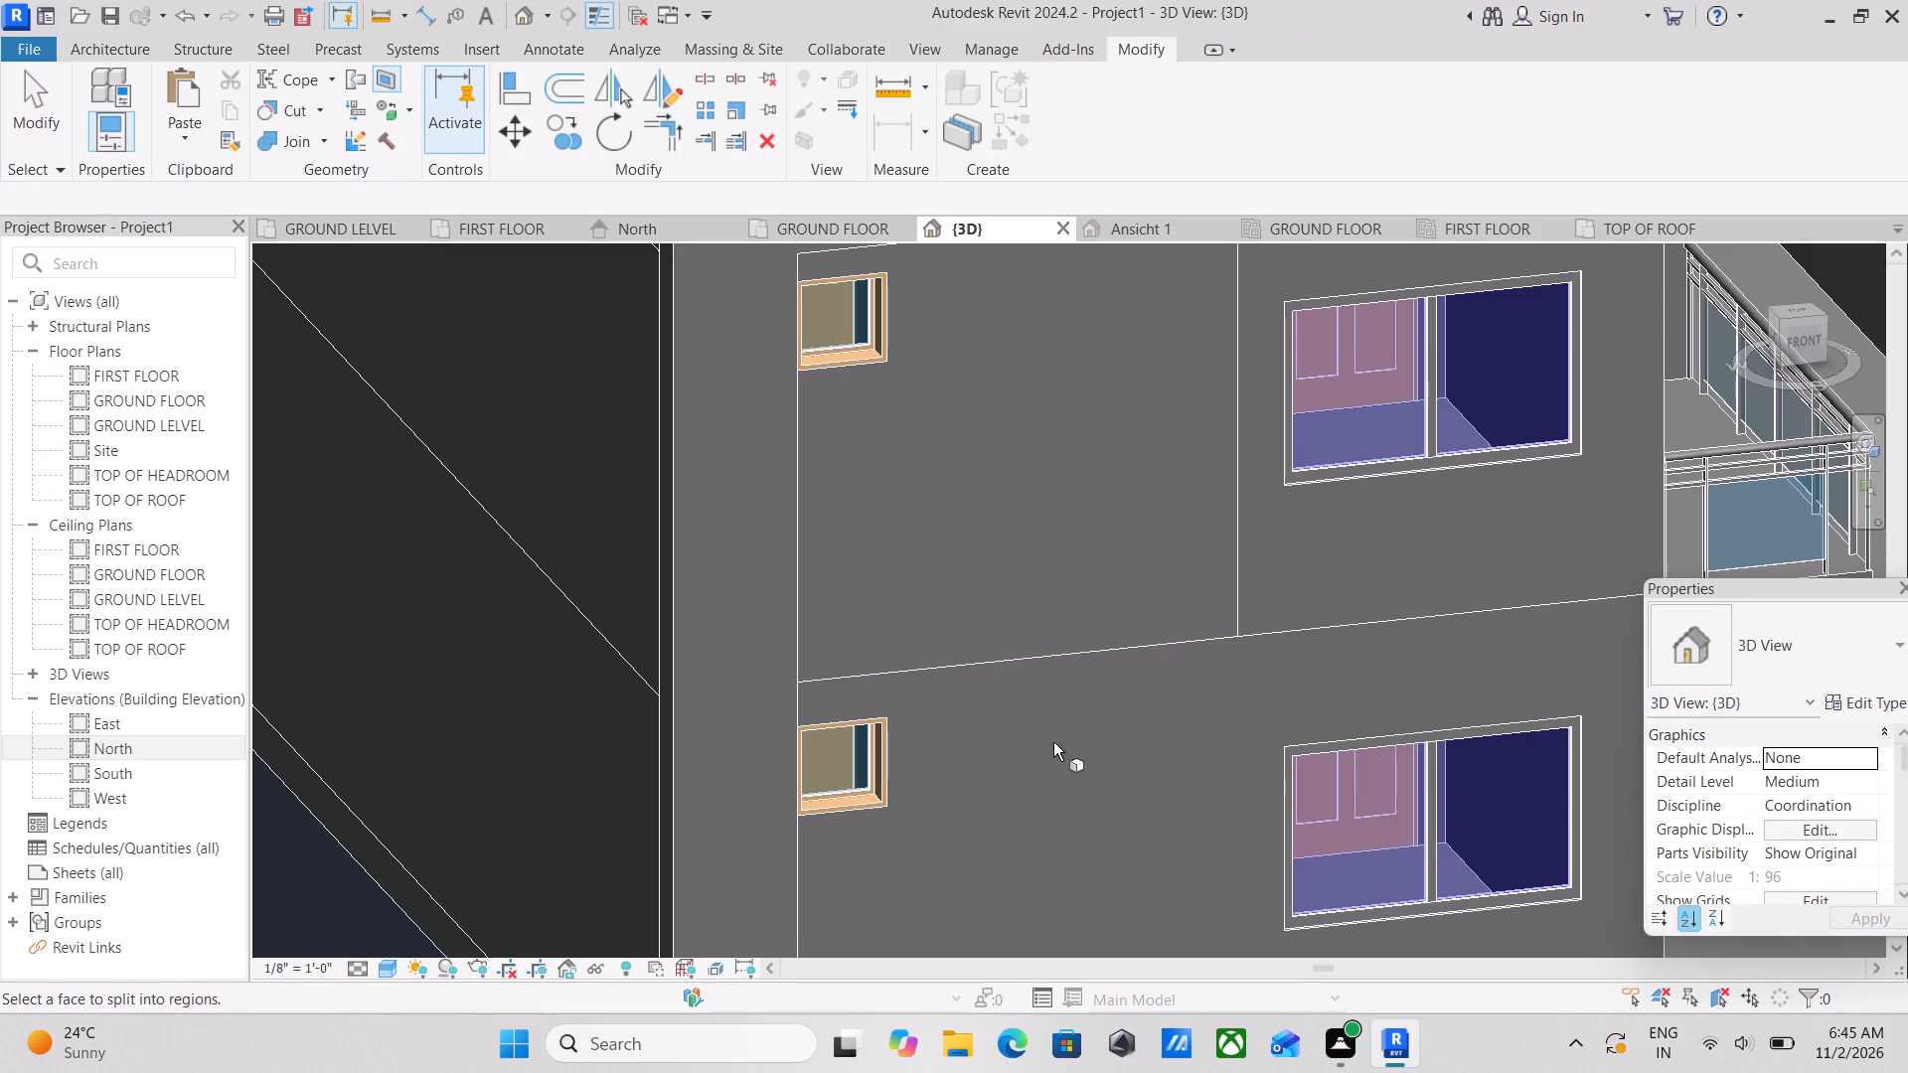
{"action": "scroll", "coordinate": [1051, 725], "scroll_direction": "down", "scroll_amount": 2}
{"action": "middle_click_drag", "start_coordinate": [1038, 701], "coordinate": [952, 477]}
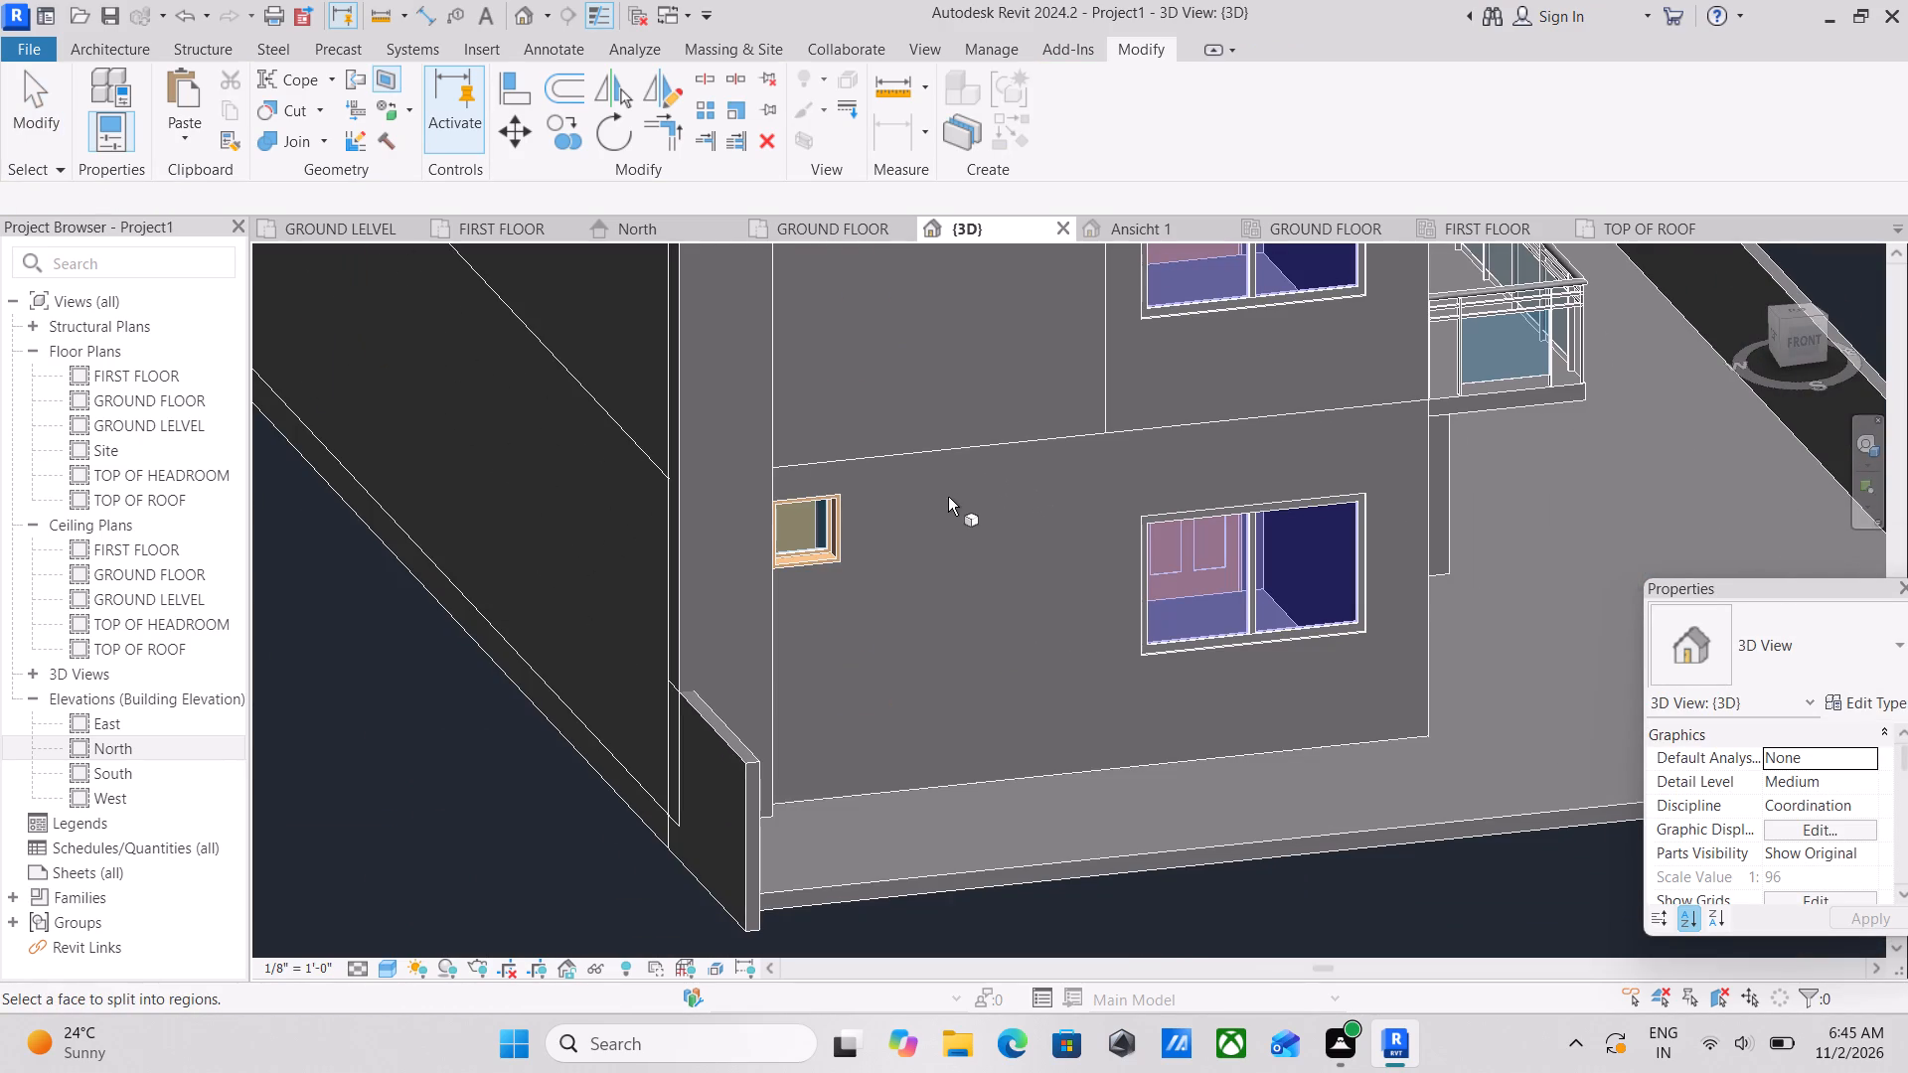
{"action": "scroll", "coordinate": [864, 483], "scroll_direction": "up", "scroll_amount": 3}
{"action": "scroll", "coordinate": [754, 482], "scroll_direction": "up", "scroll_amount": 3}
{"action": "scroll", "coordinate": [627, 463], "scroll_direction": "down", "scroll_amount": 3}
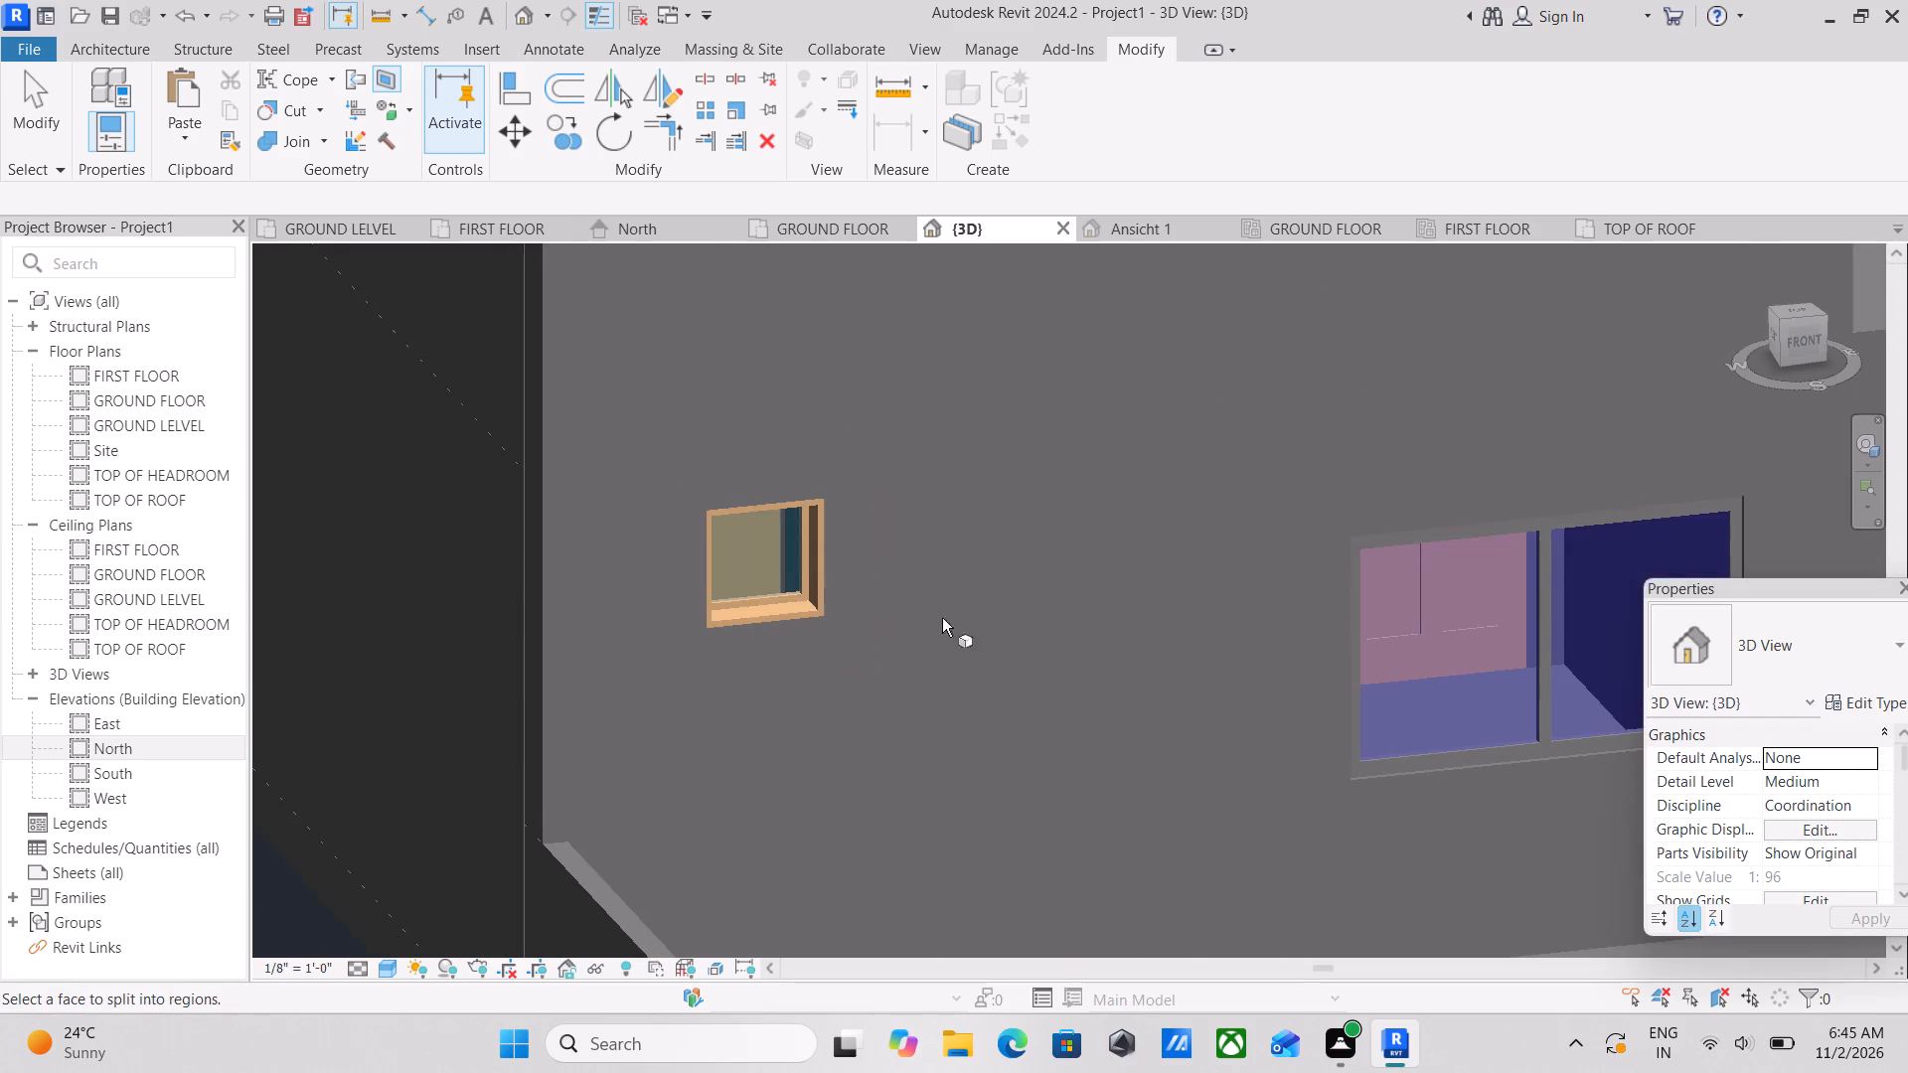
{"action": "scroll", "coordinate": [1043, 636], "scroll_direction": "down", "scroll_amount": 3}
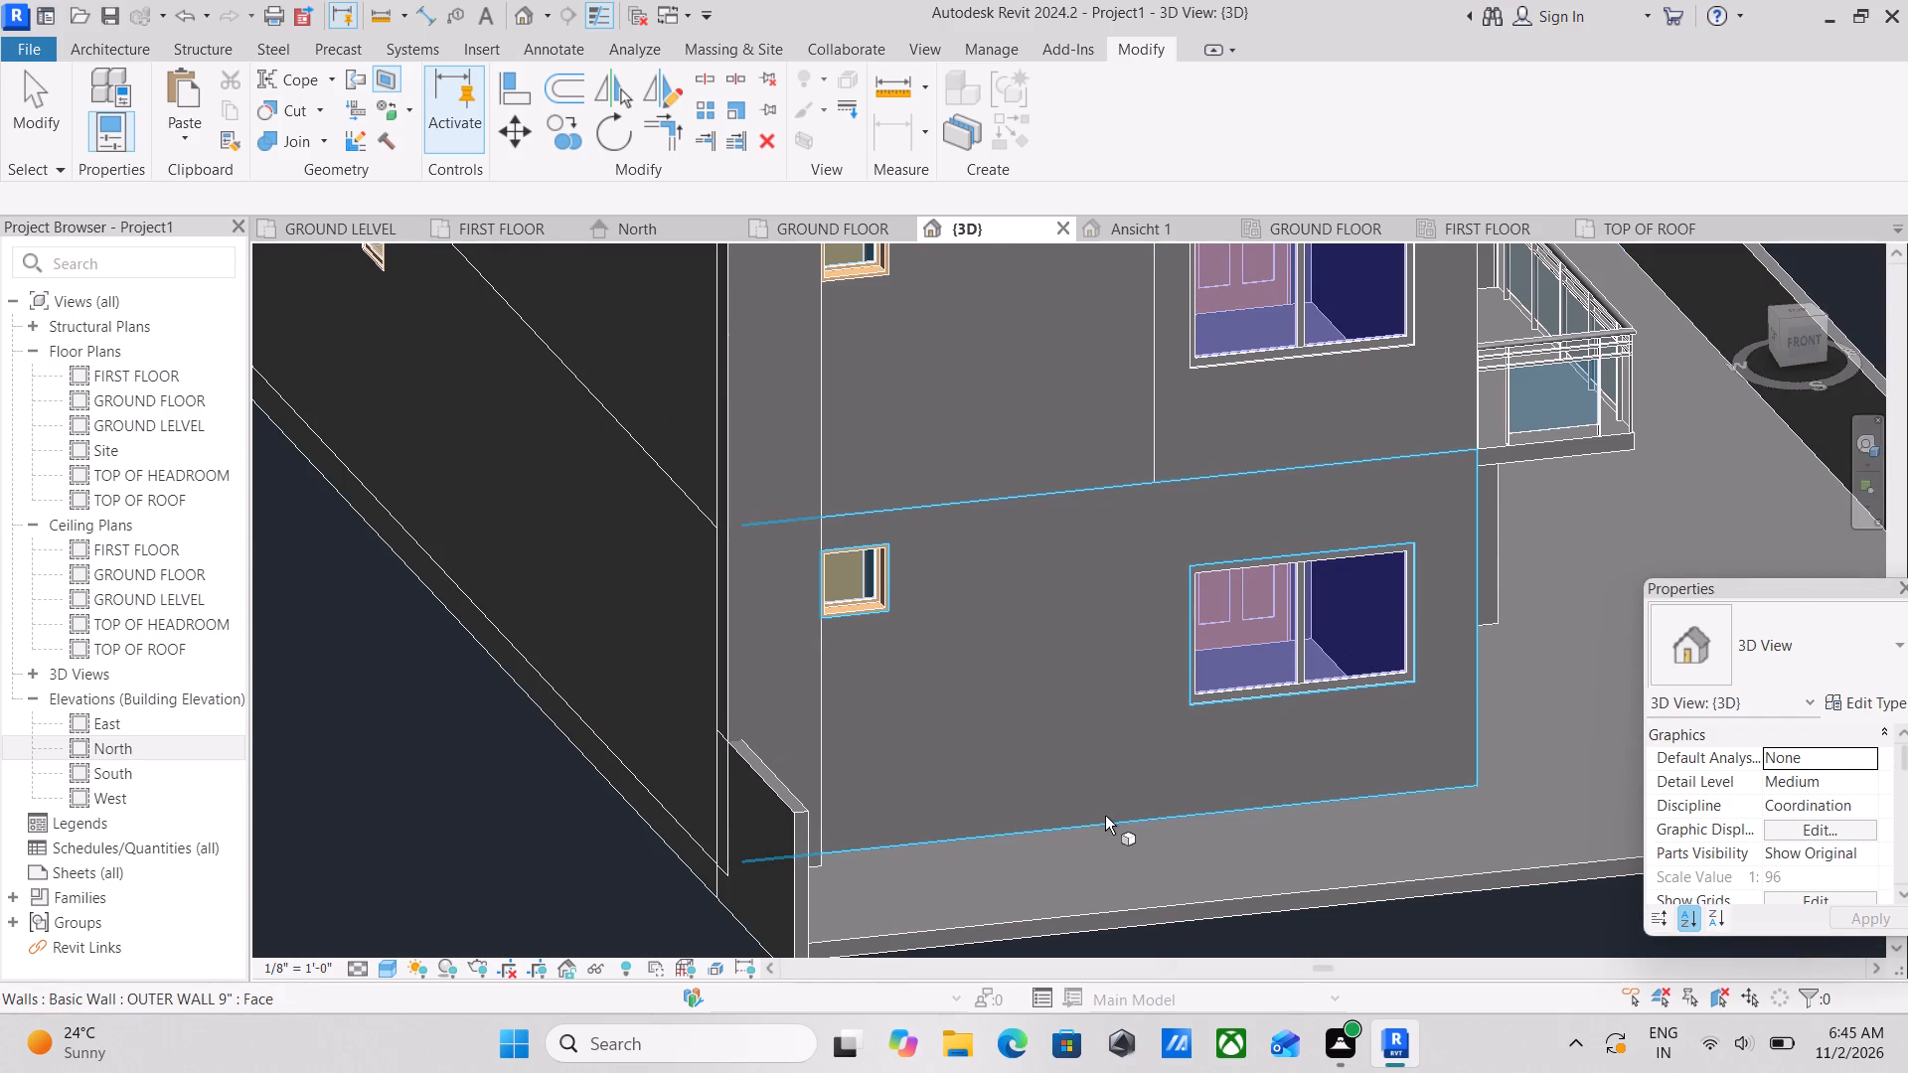
{"action": "left_click", "coordinate": [1105, 816]}
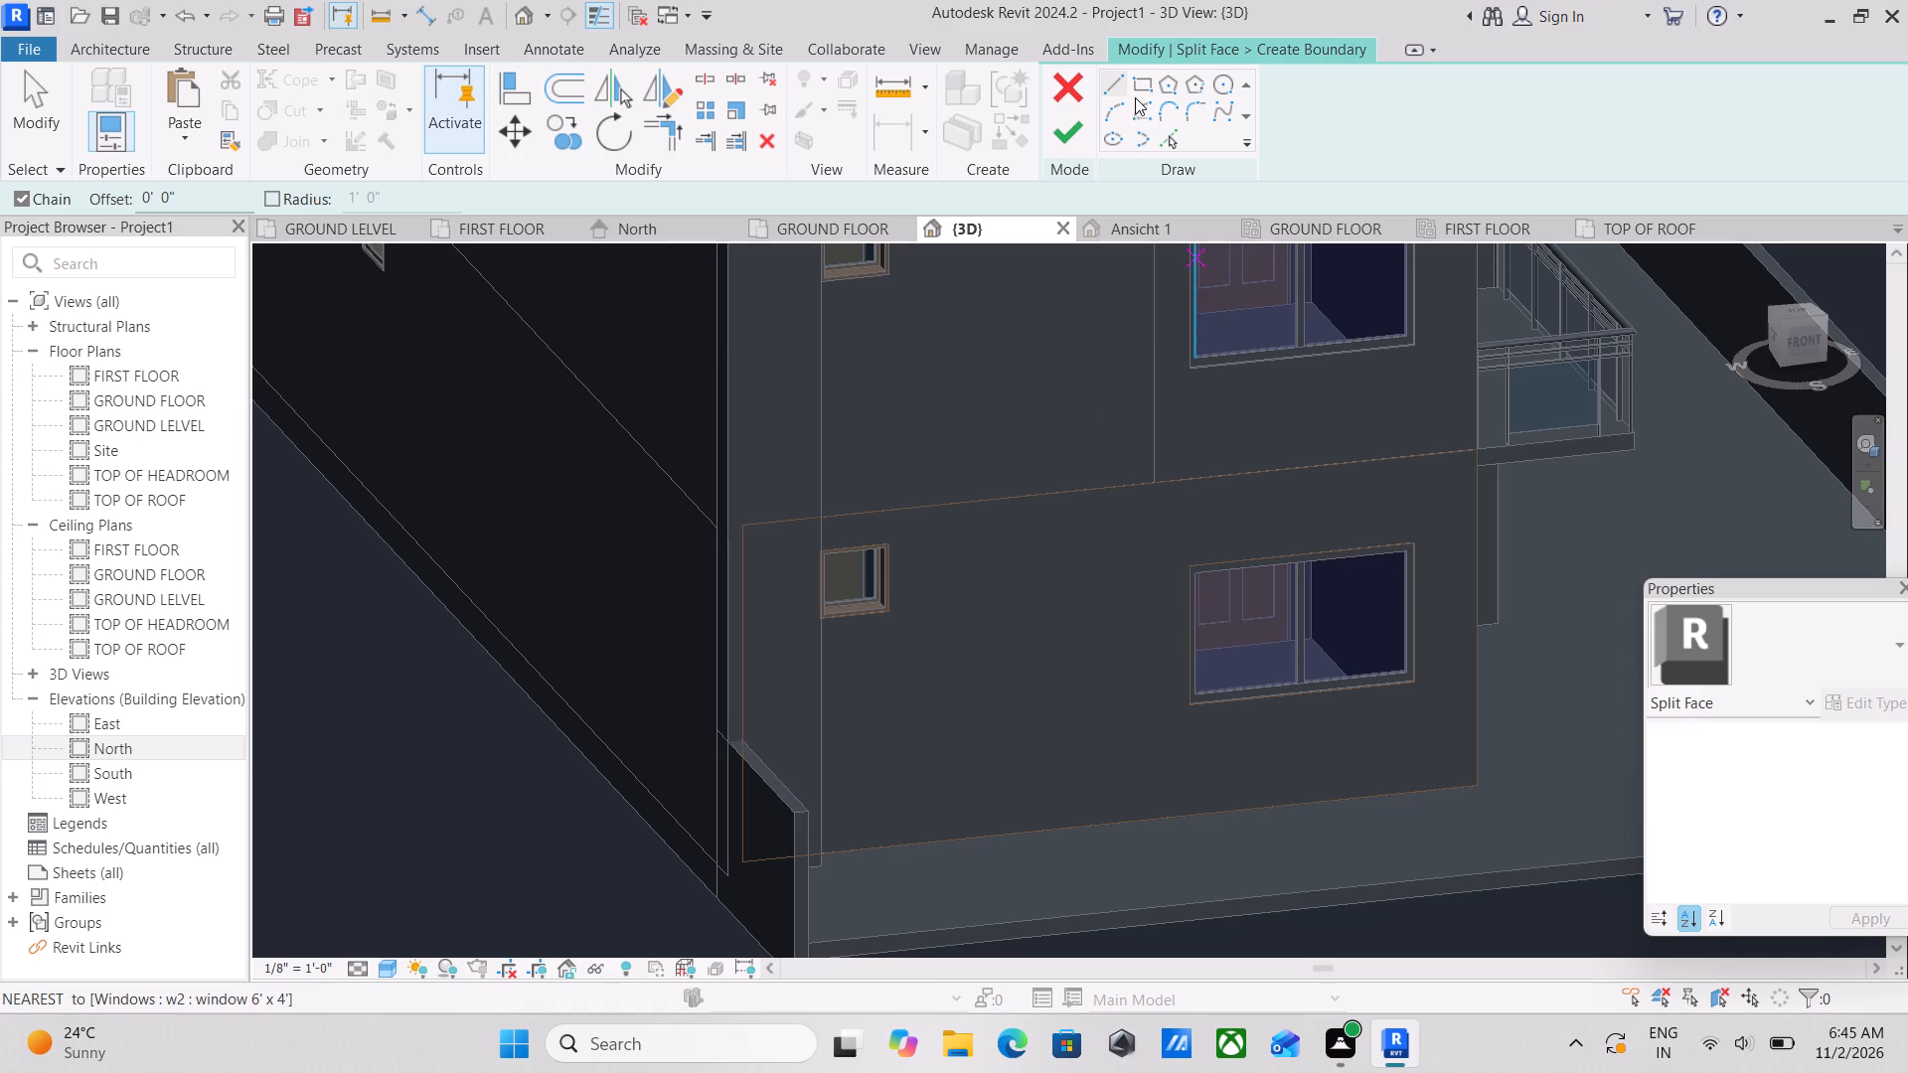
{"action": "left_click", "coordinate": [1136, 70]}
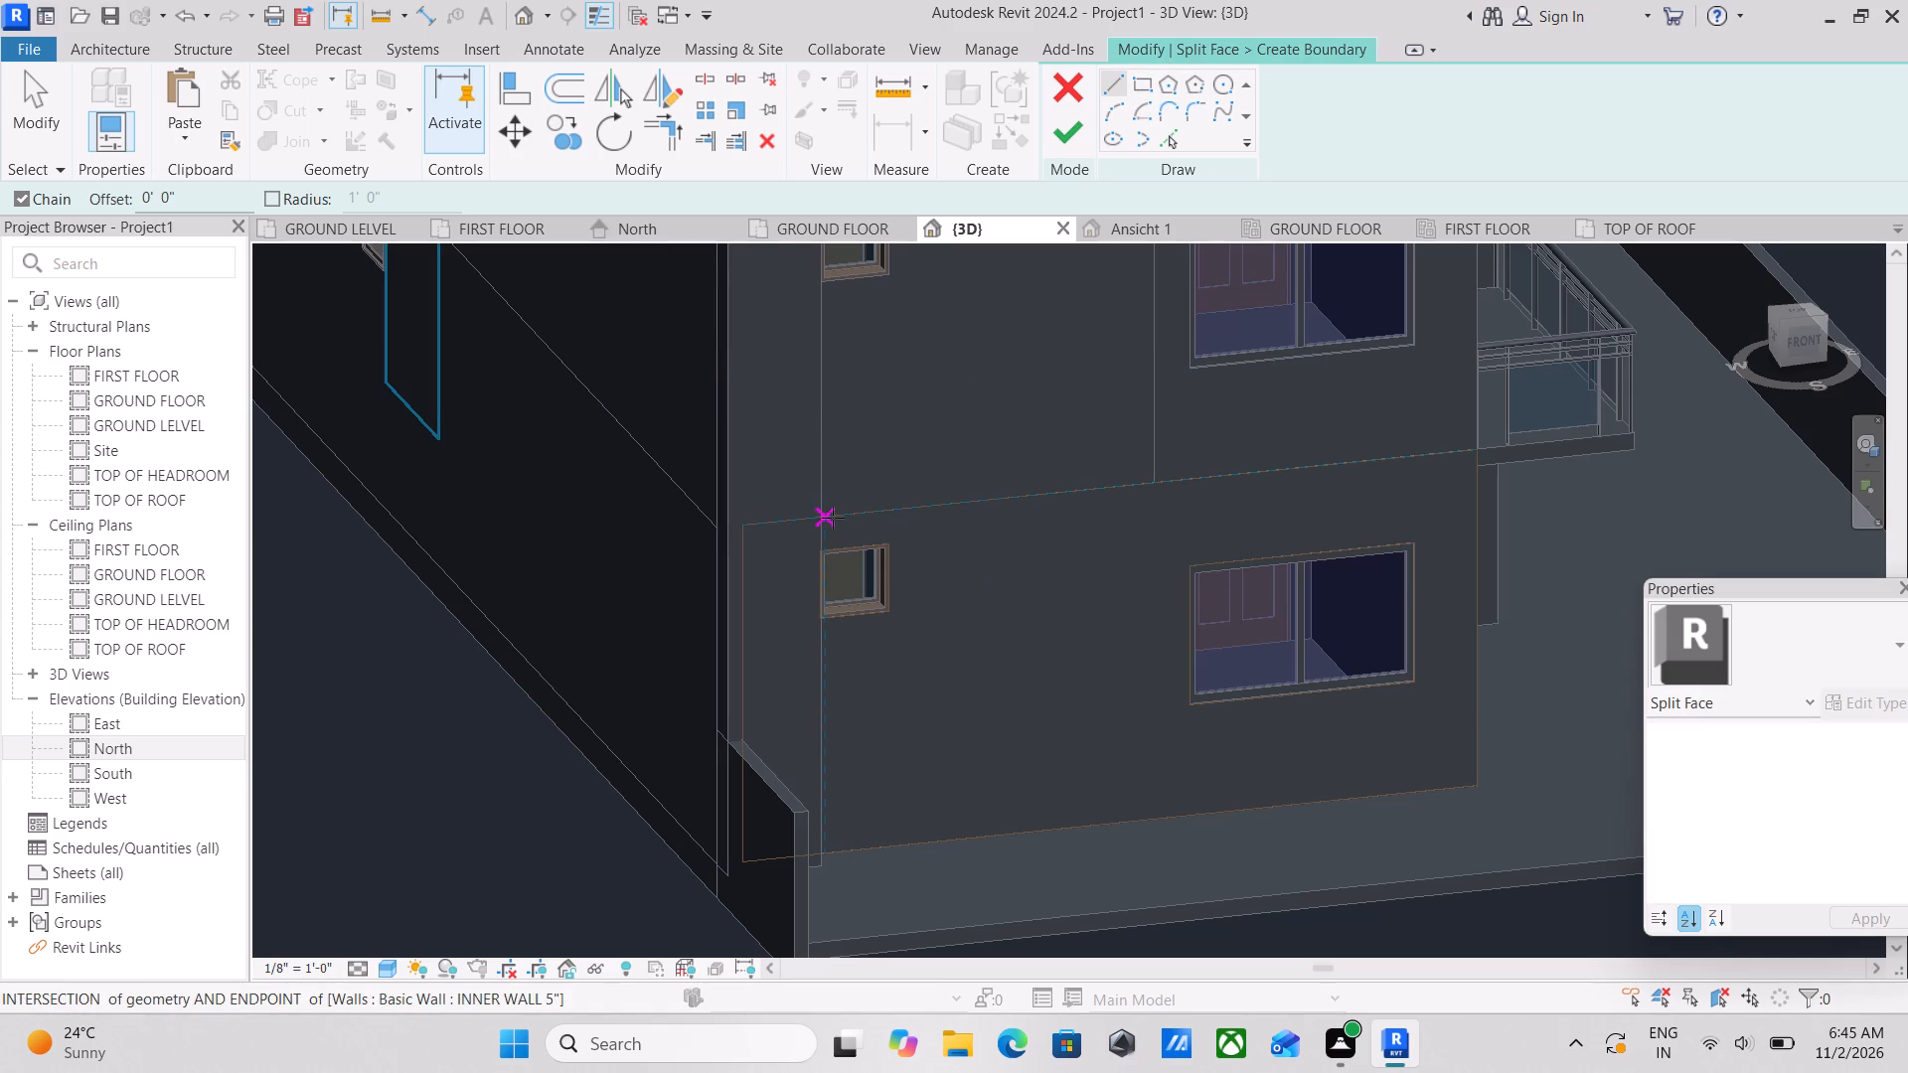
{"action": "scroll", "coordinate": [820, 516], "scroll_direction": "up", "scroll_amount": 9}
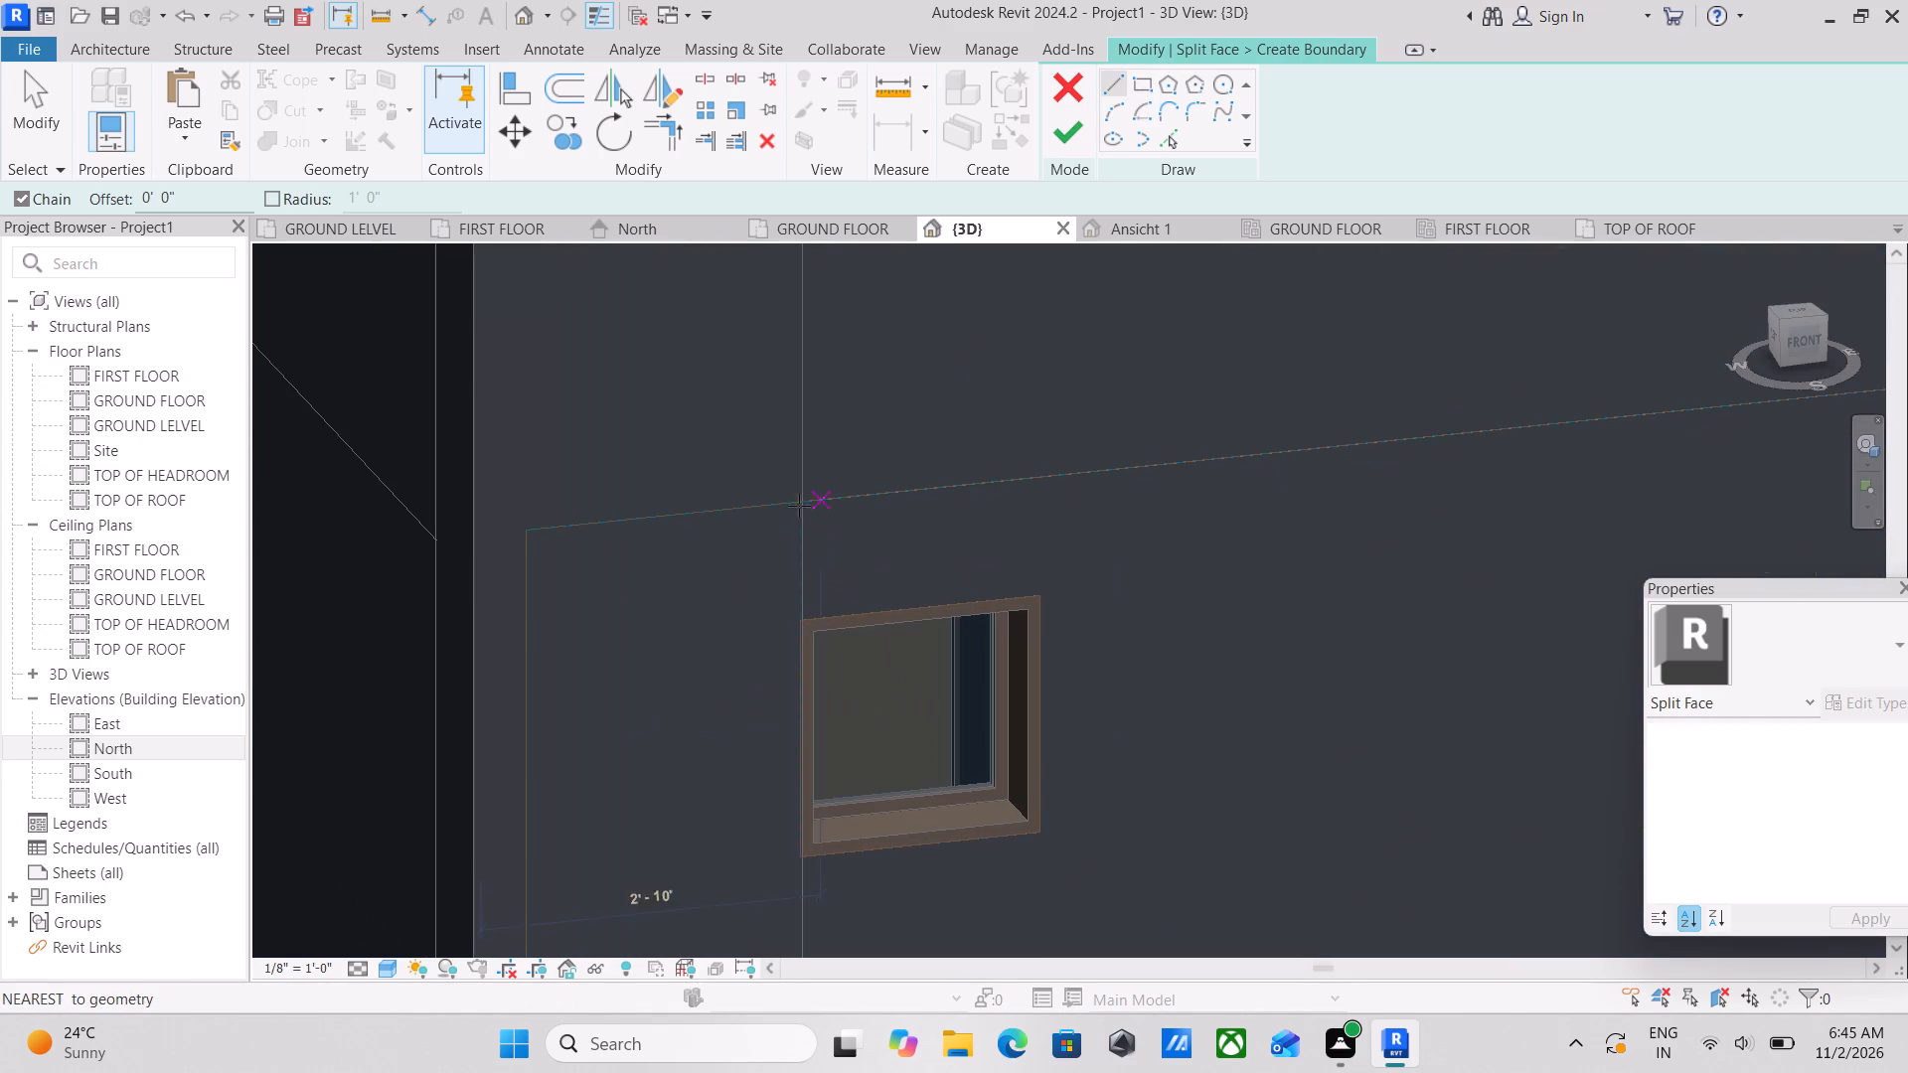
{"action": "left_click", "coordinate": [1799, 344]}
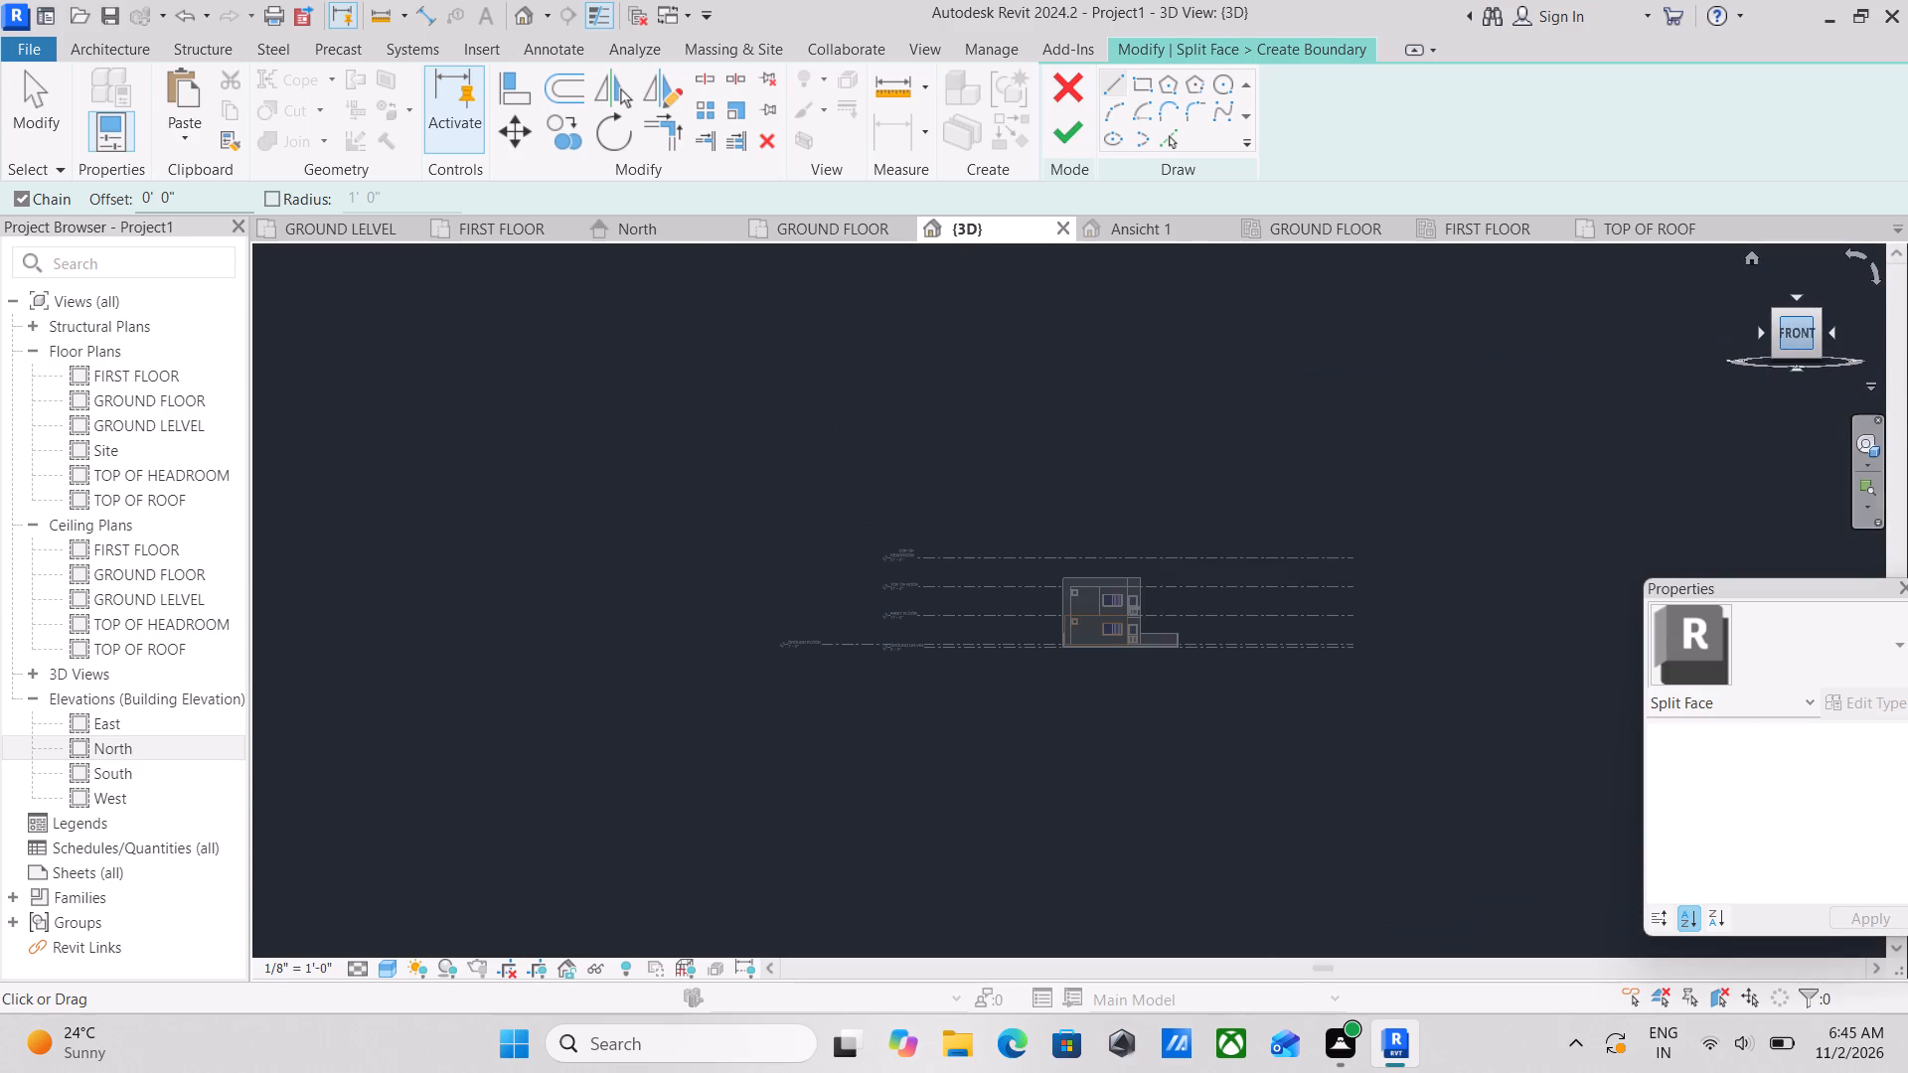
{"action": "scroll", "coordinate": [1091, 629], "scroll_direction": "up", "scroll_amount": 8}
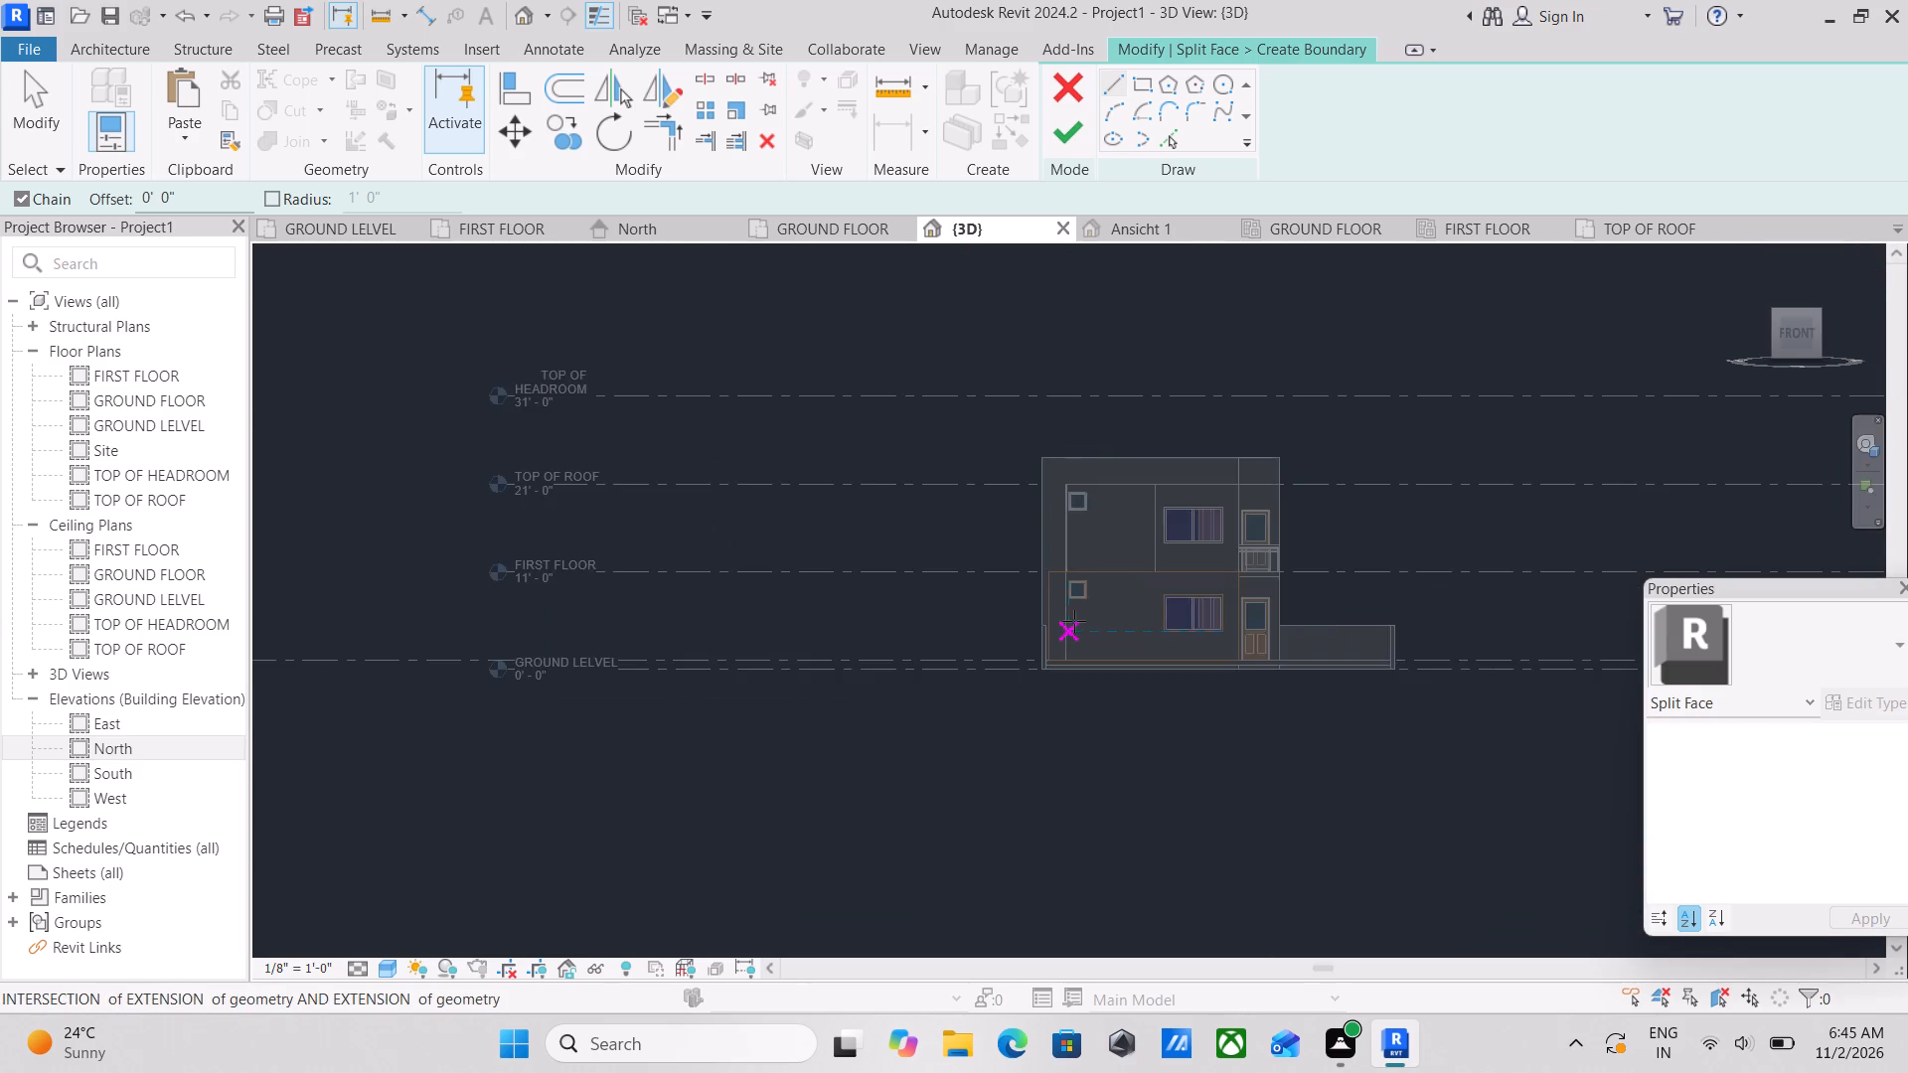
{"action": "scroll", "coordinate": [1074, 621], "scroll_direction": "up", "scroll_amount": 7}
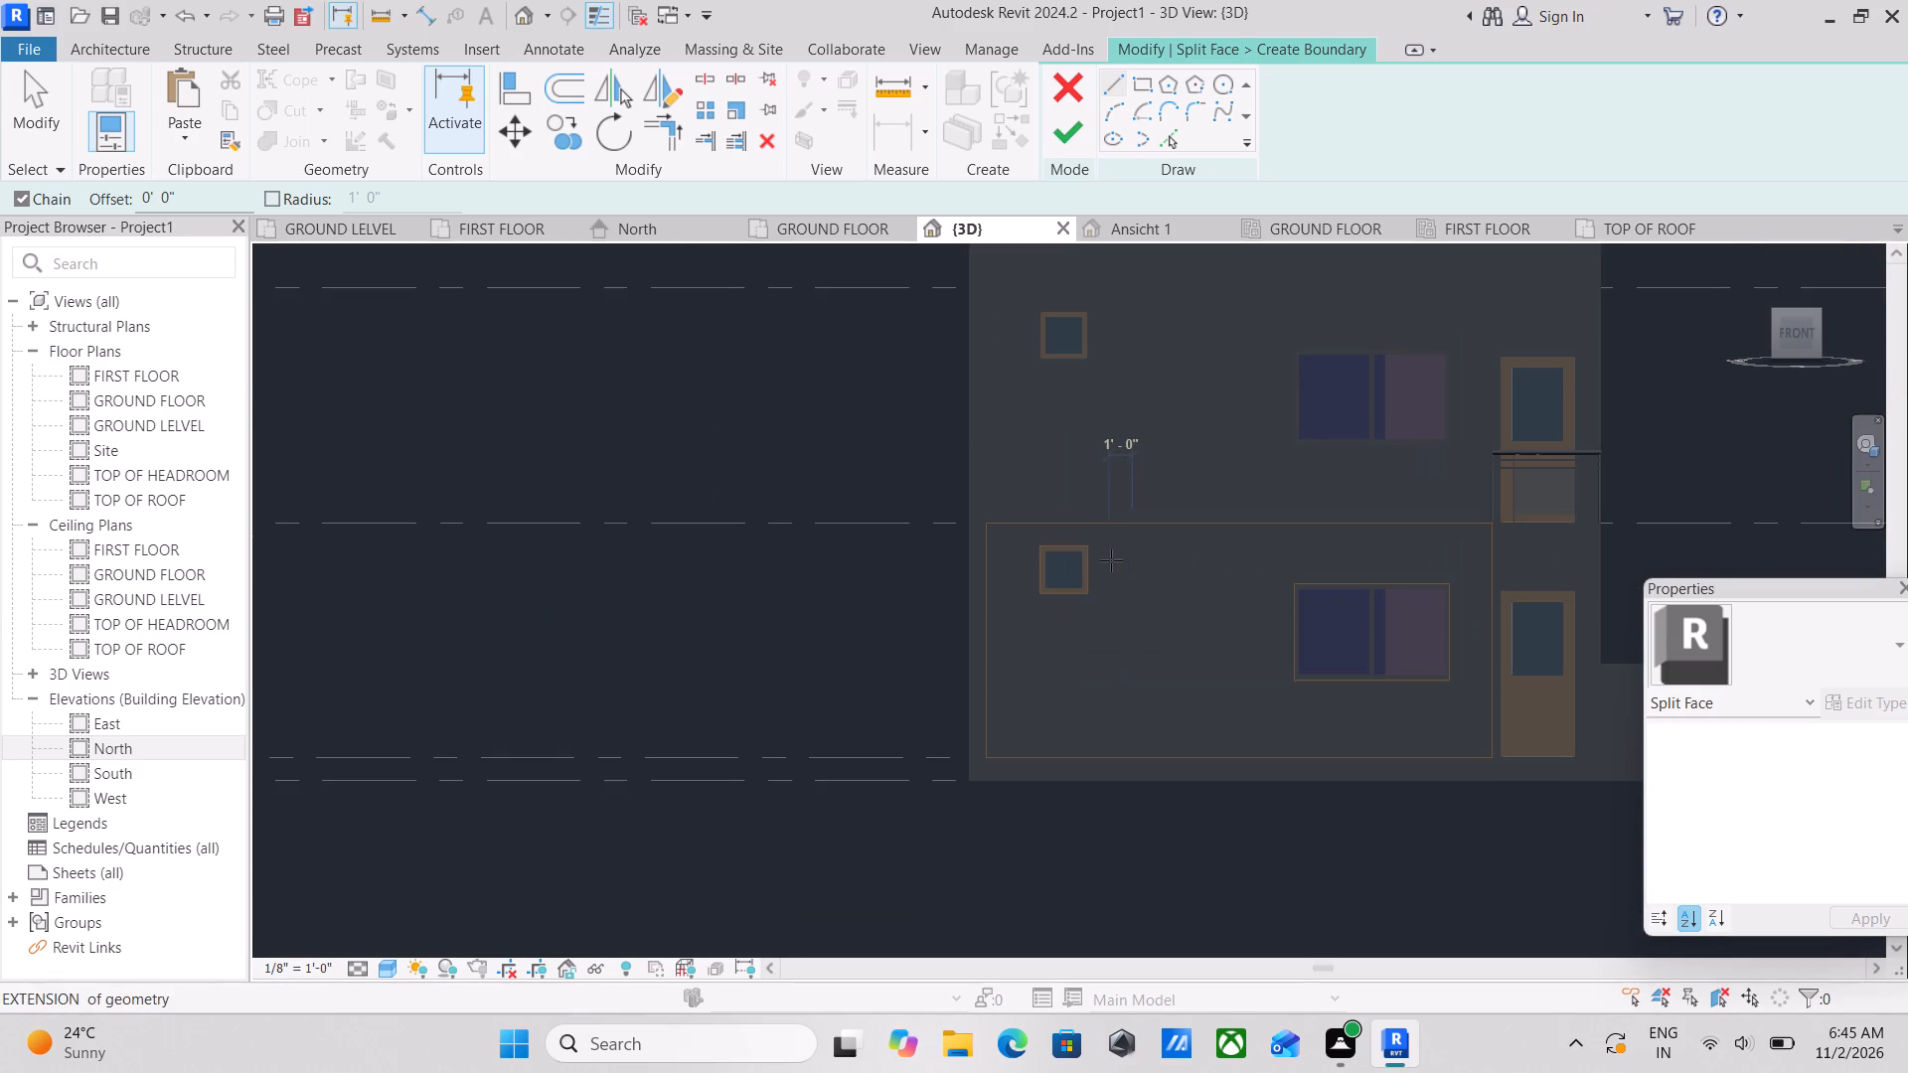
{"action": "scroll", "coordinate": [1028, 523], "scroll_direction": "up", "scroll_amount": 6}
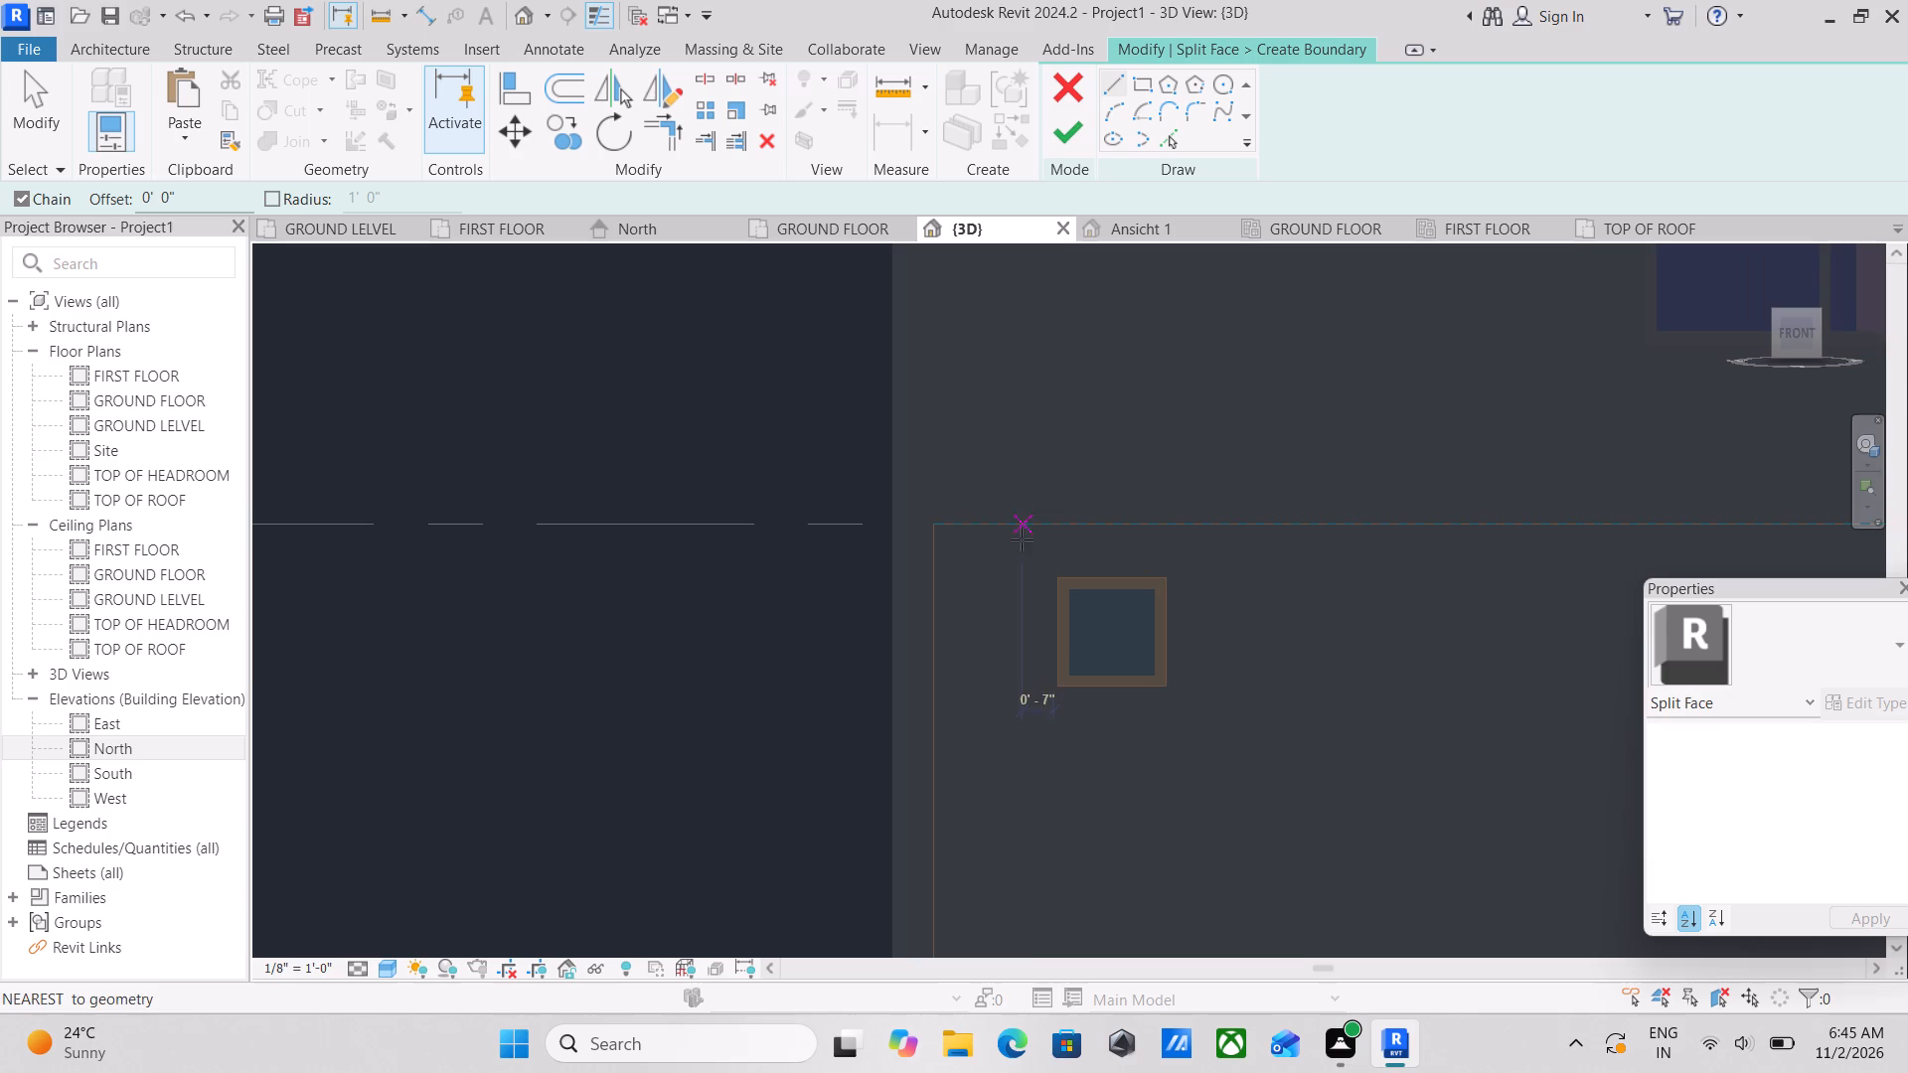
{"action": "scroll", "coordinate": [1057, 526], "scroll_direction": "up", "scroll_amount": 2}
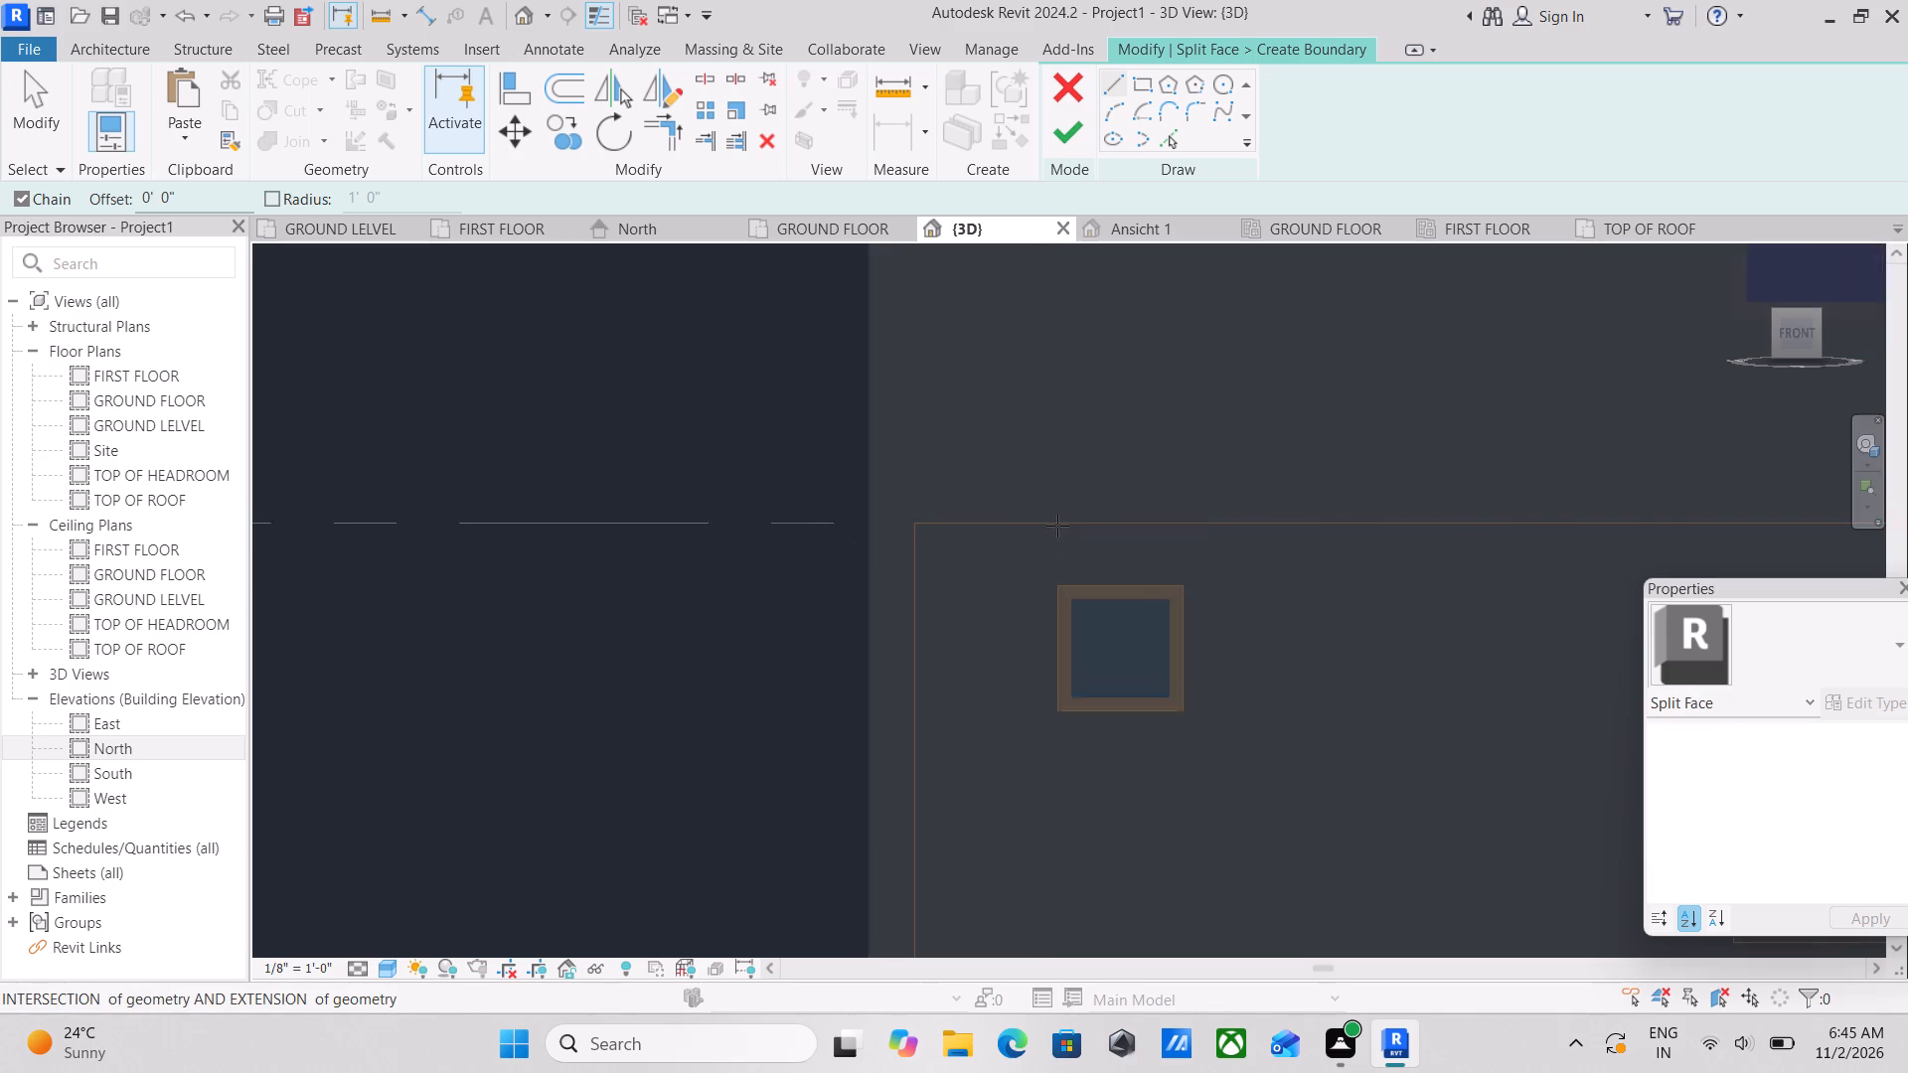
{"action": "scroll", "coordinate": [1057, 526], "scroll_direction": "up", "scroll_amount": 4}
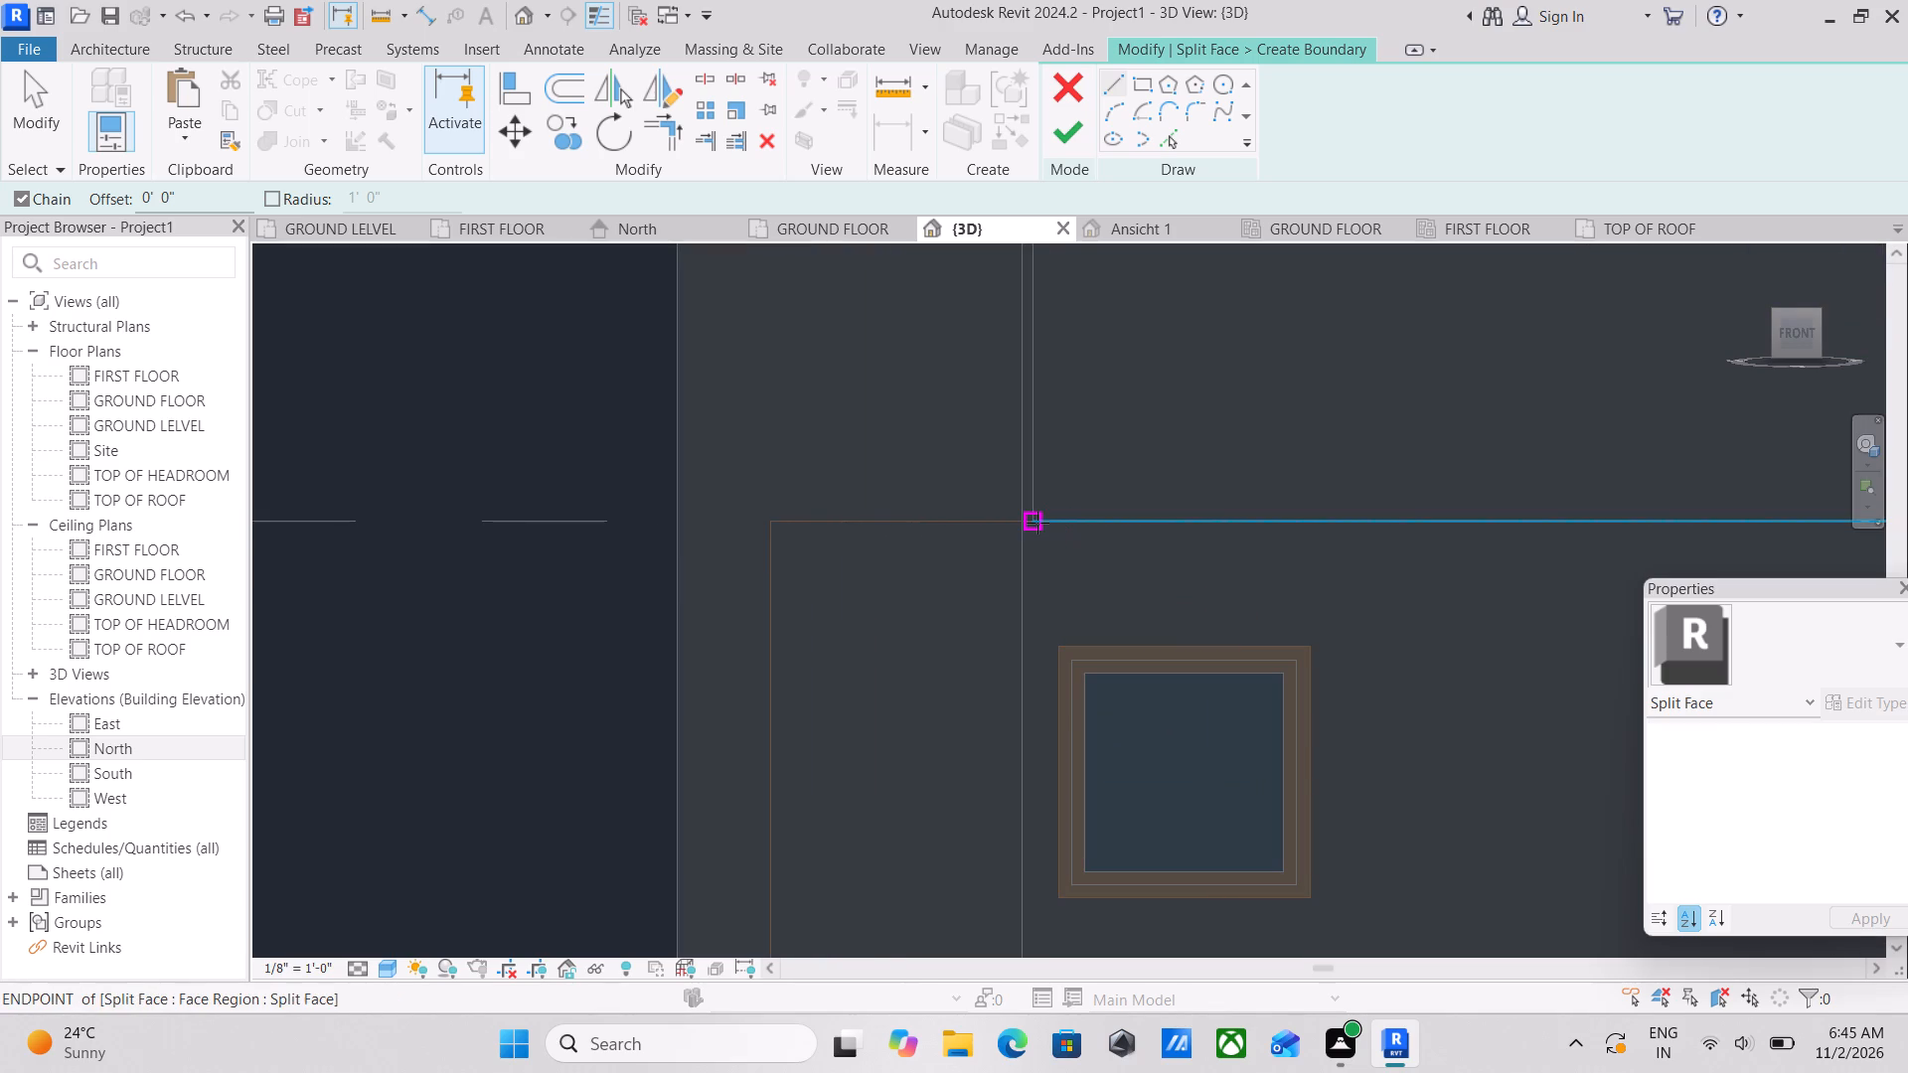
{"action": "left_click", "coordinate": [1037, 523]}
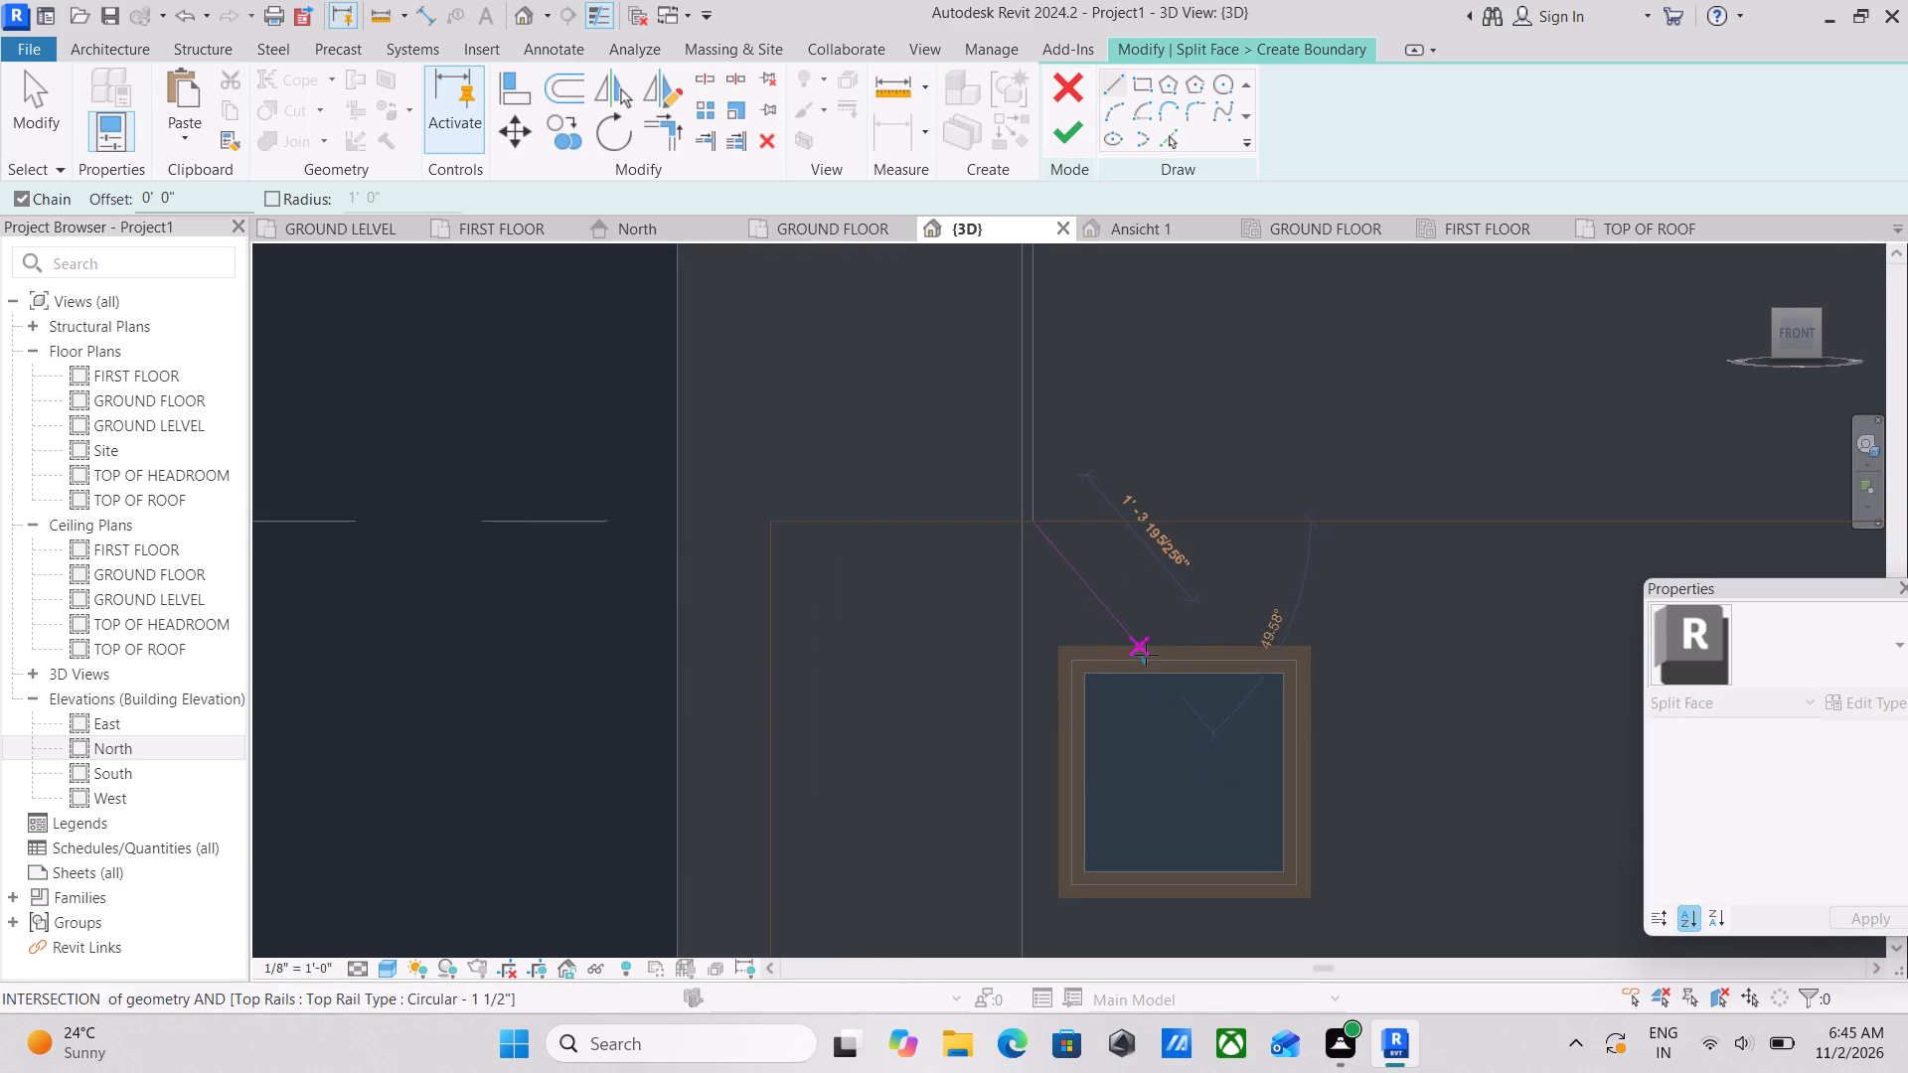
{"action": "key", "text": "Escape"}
Sketch a rectangle 10'-0" wide and about 9'-10" high around the lower small window, aligned below the upper split region, and finish the Split Face boundary.
{"action": "left_click", "coordinate": [1145, 83]}
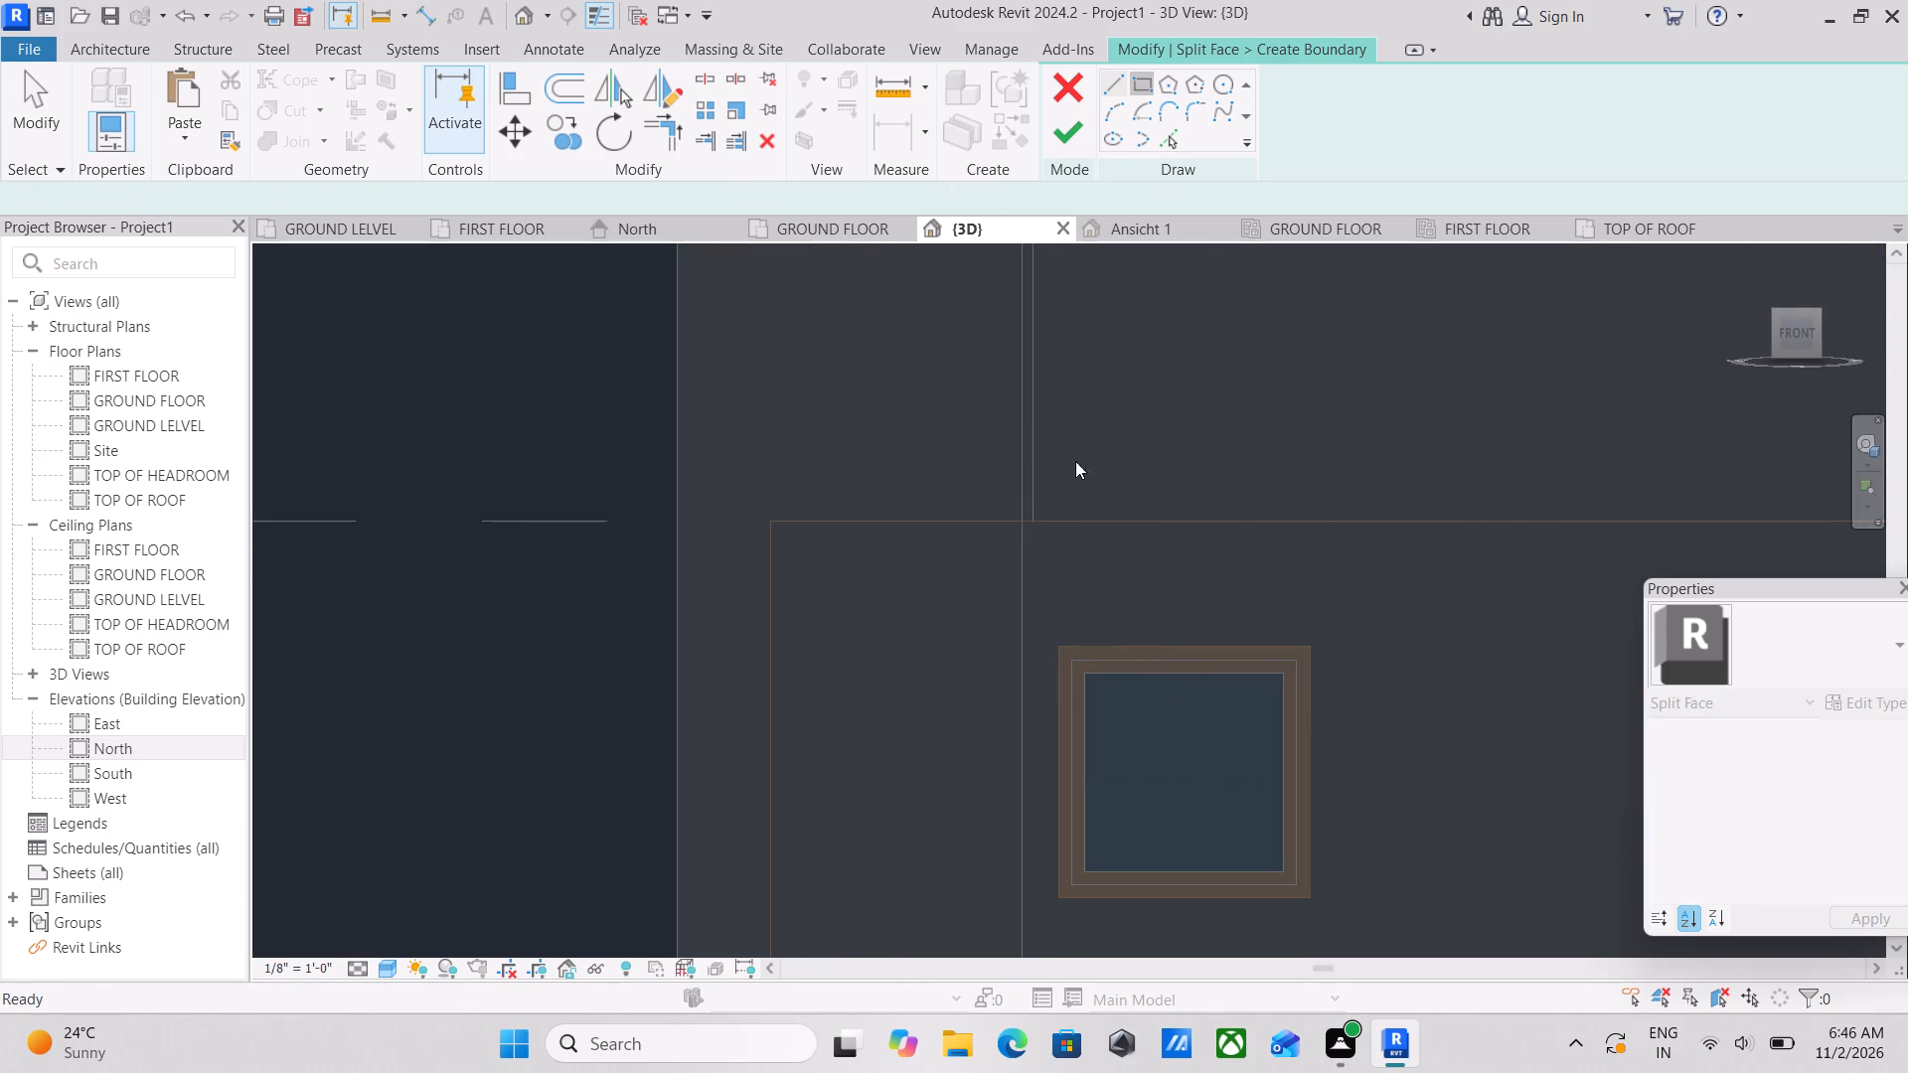
{"action": "left_click", "coordinate": [1032, 517]}
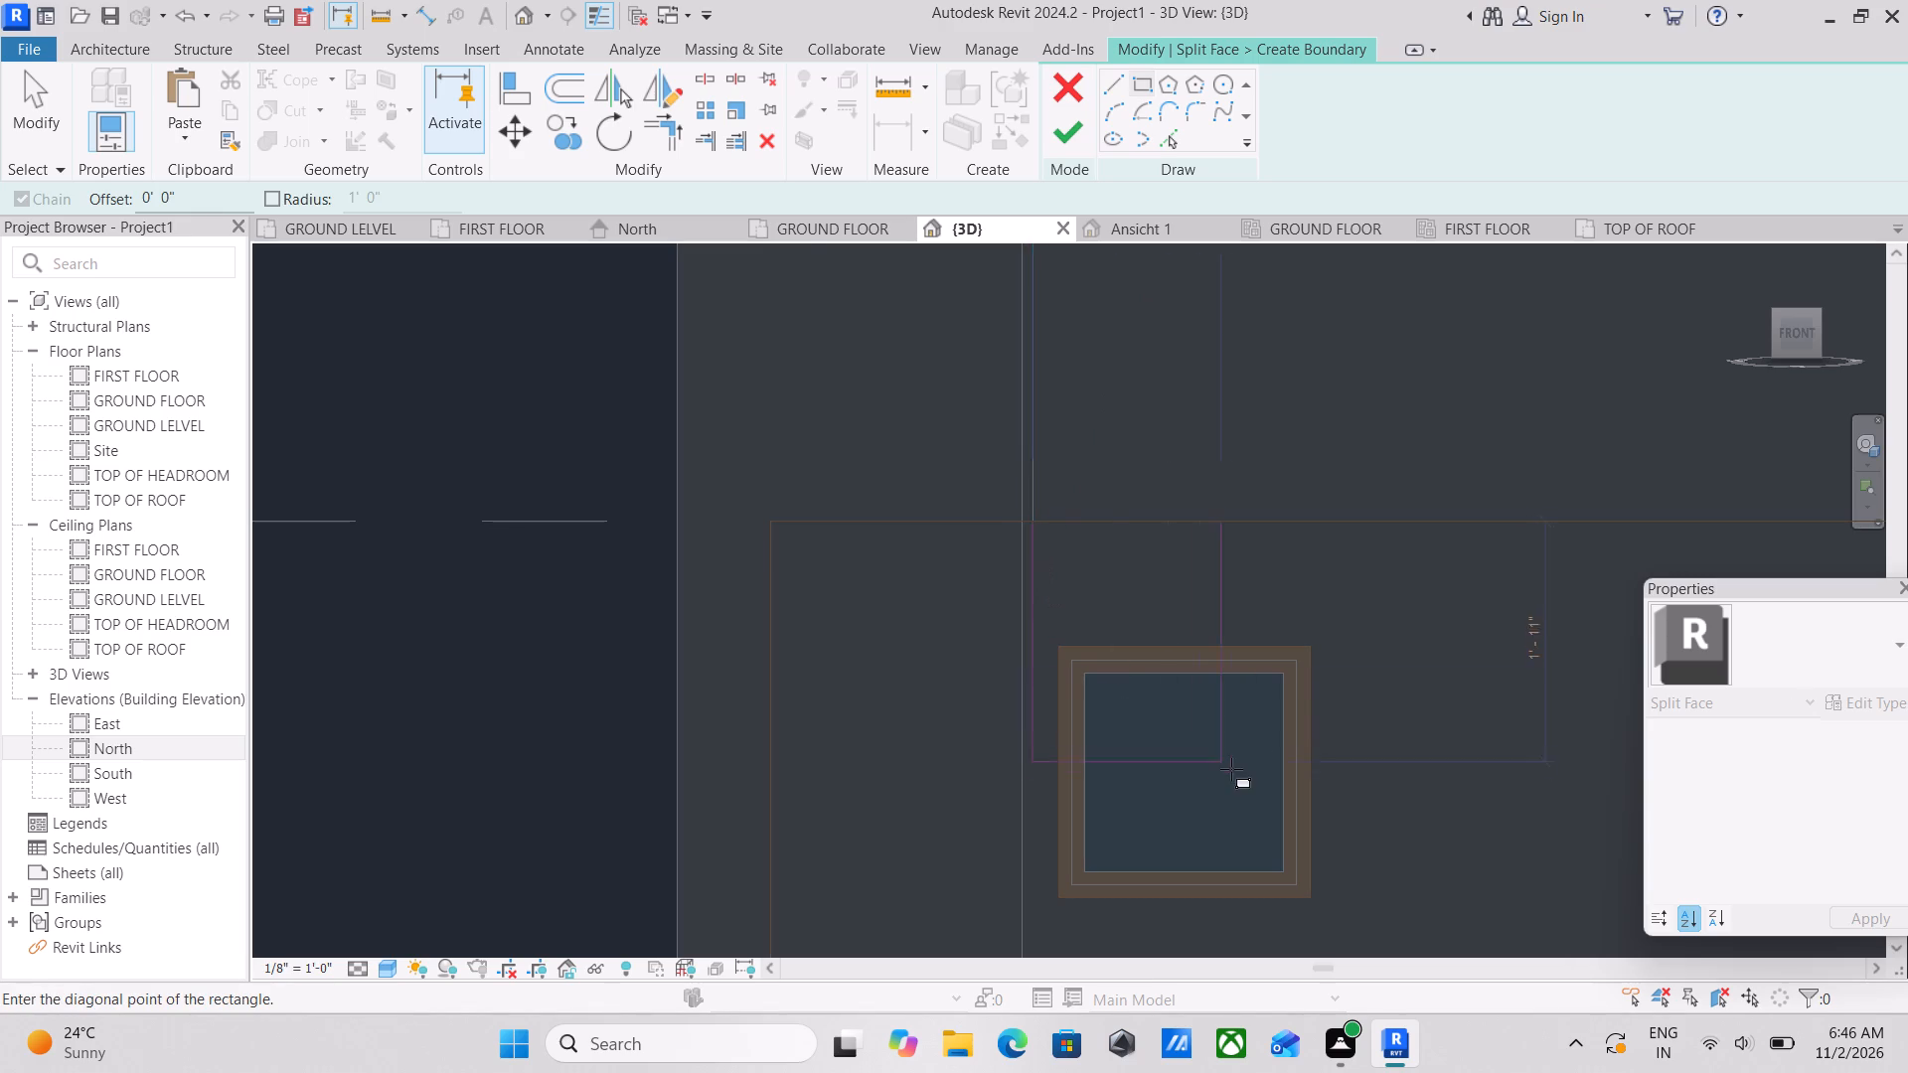
{"action": "scroll", "coordinate": [1231, 769], "scroll_direction": "down", "scroll_amount": 2}
{"action": "middle_click_drag", "start_coordinate": [1231, 769], "coordinate": [1202, 524]}
{"action": "scroll", "coordinate": [1405, 690], "scroll_direction": "down", "scroll_amount": 3}
{"action": "middle_click_drag", "start_coordinate": [1405, 690], "coordinate": [1336, 603]}
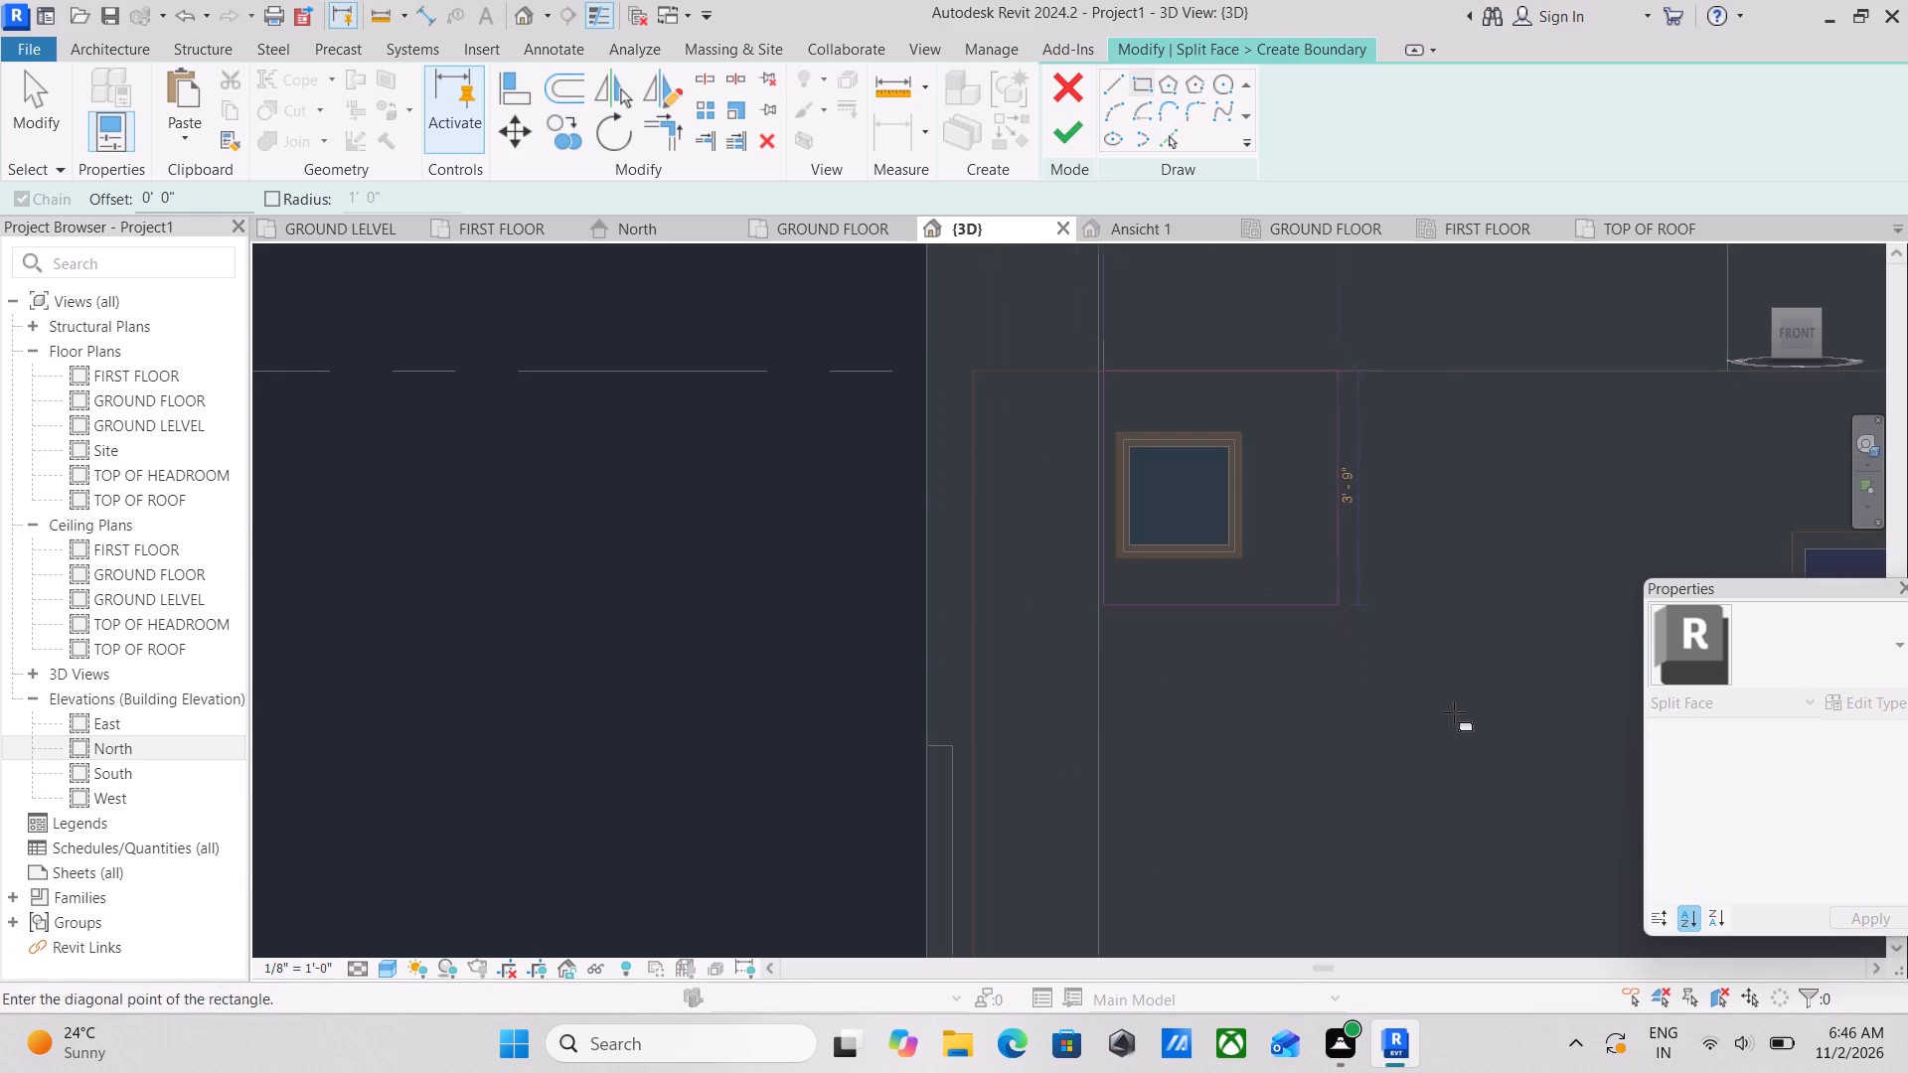
{"action": "scroll", "coordinate": [1473, 728], "scroll_direction": "down", "scroll_amount": 3}
{"action": "middle_click_drag", "start_coordinate": [1473, 728], "coordinate": [1422, 653]}
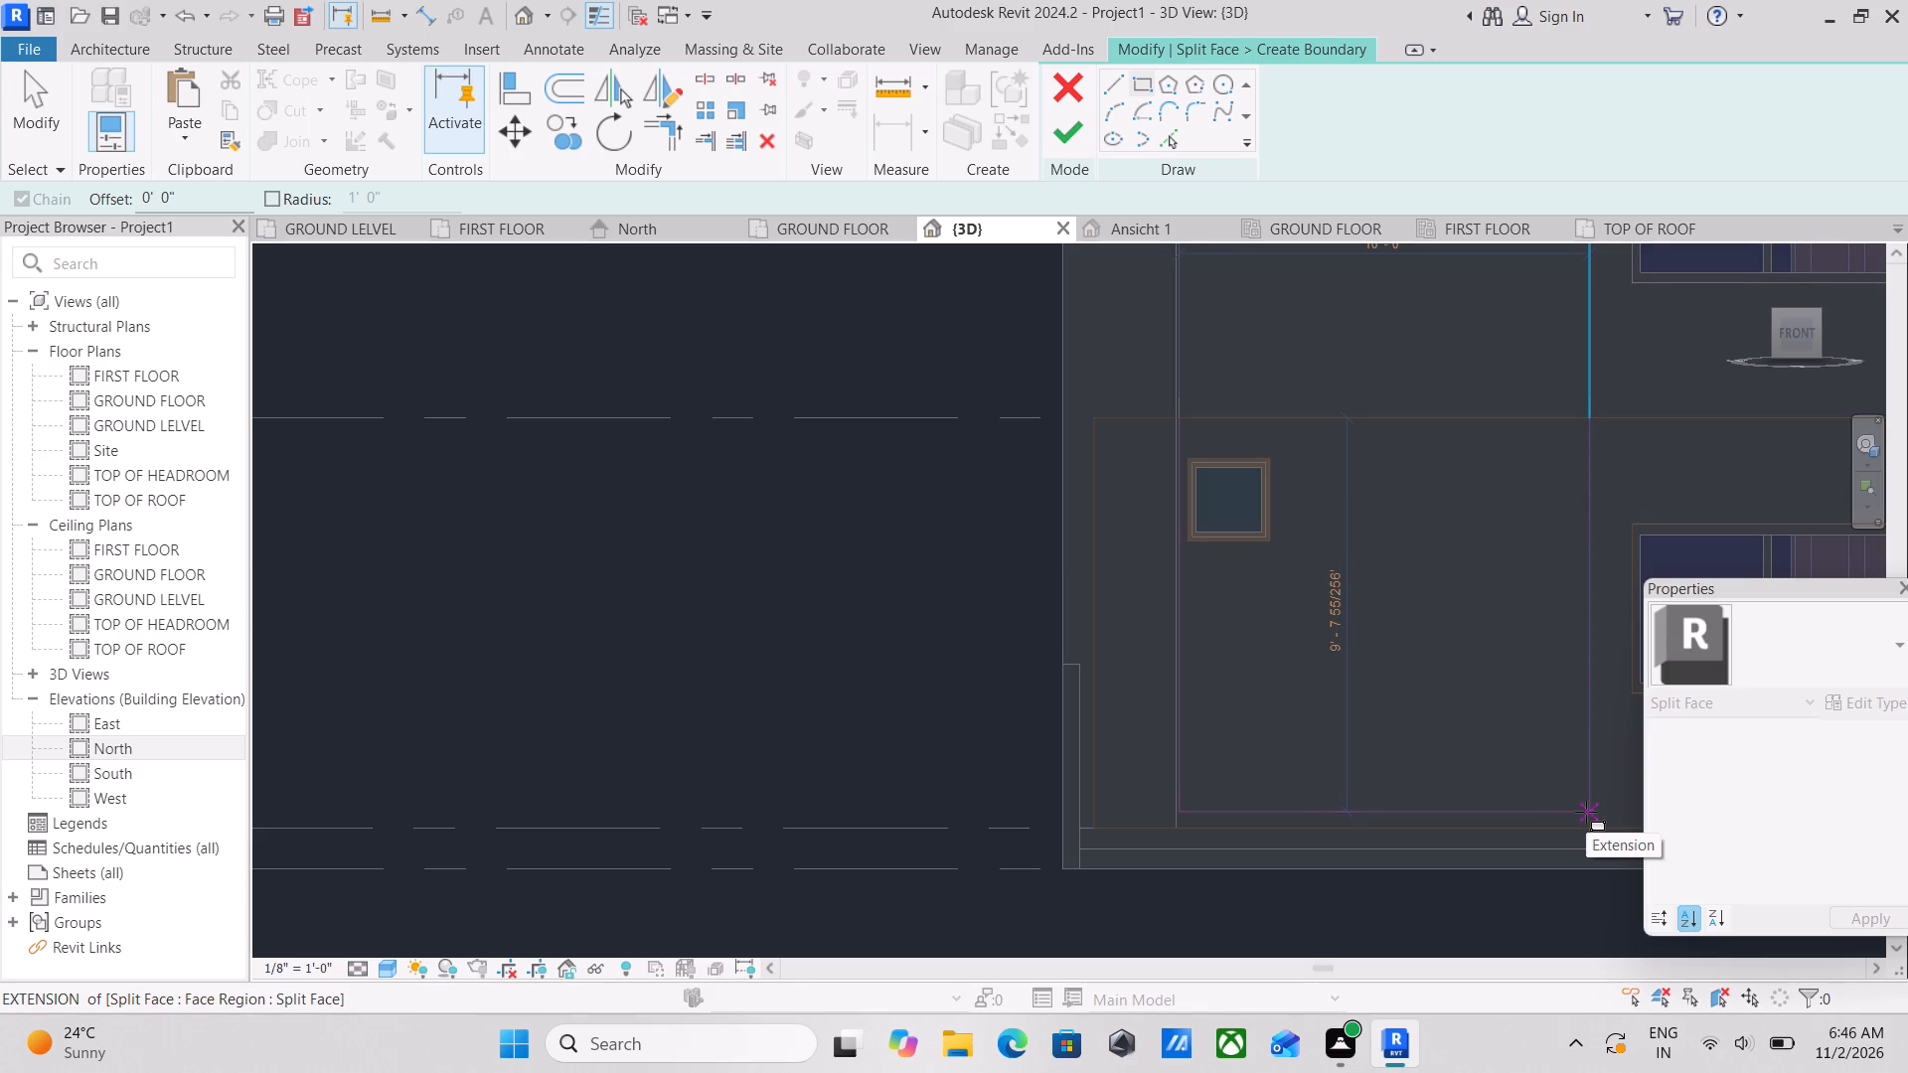
{"action": "scroll", "coordinate": [1586, 812], "scroll_direction": "up", "scroll_amount": 2}
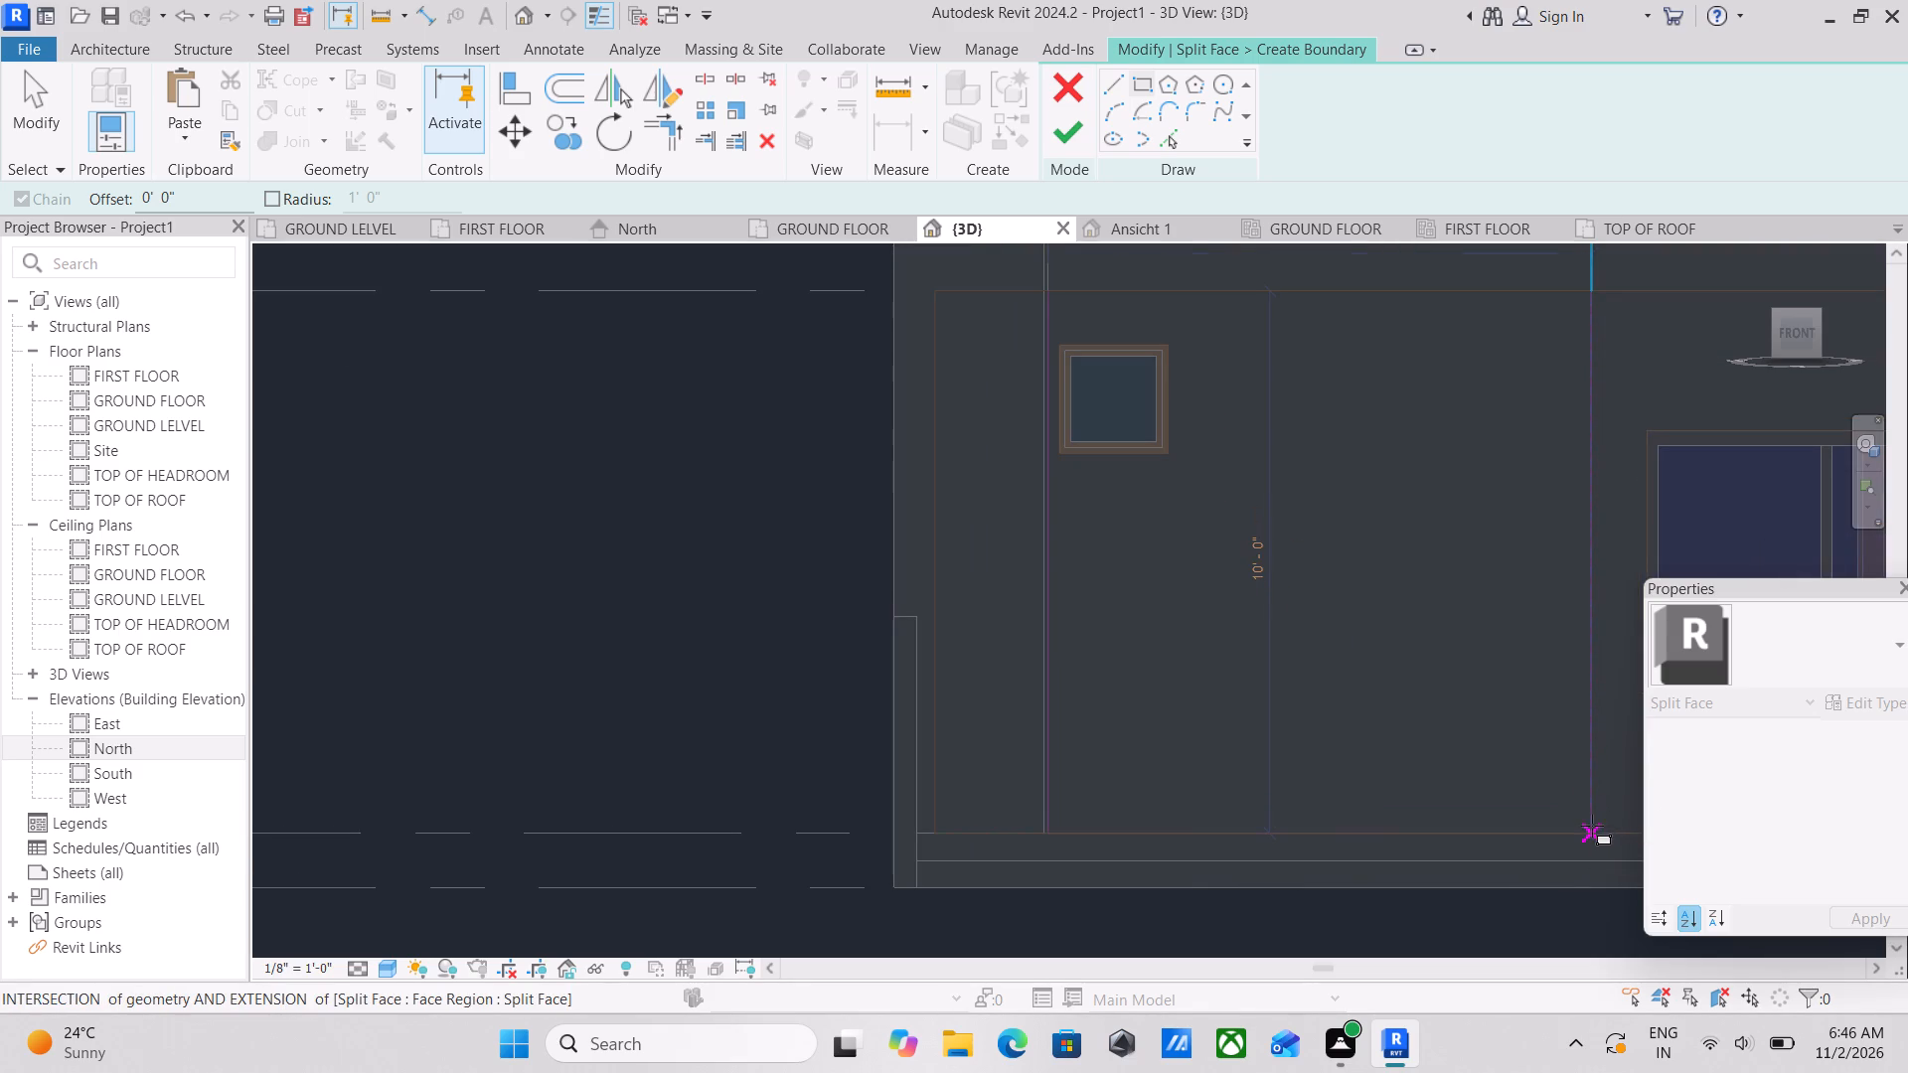
{"action": "scroll", "coordinate": [1592, 821], "scroll_direction": "up", "scroll_amount": 1}
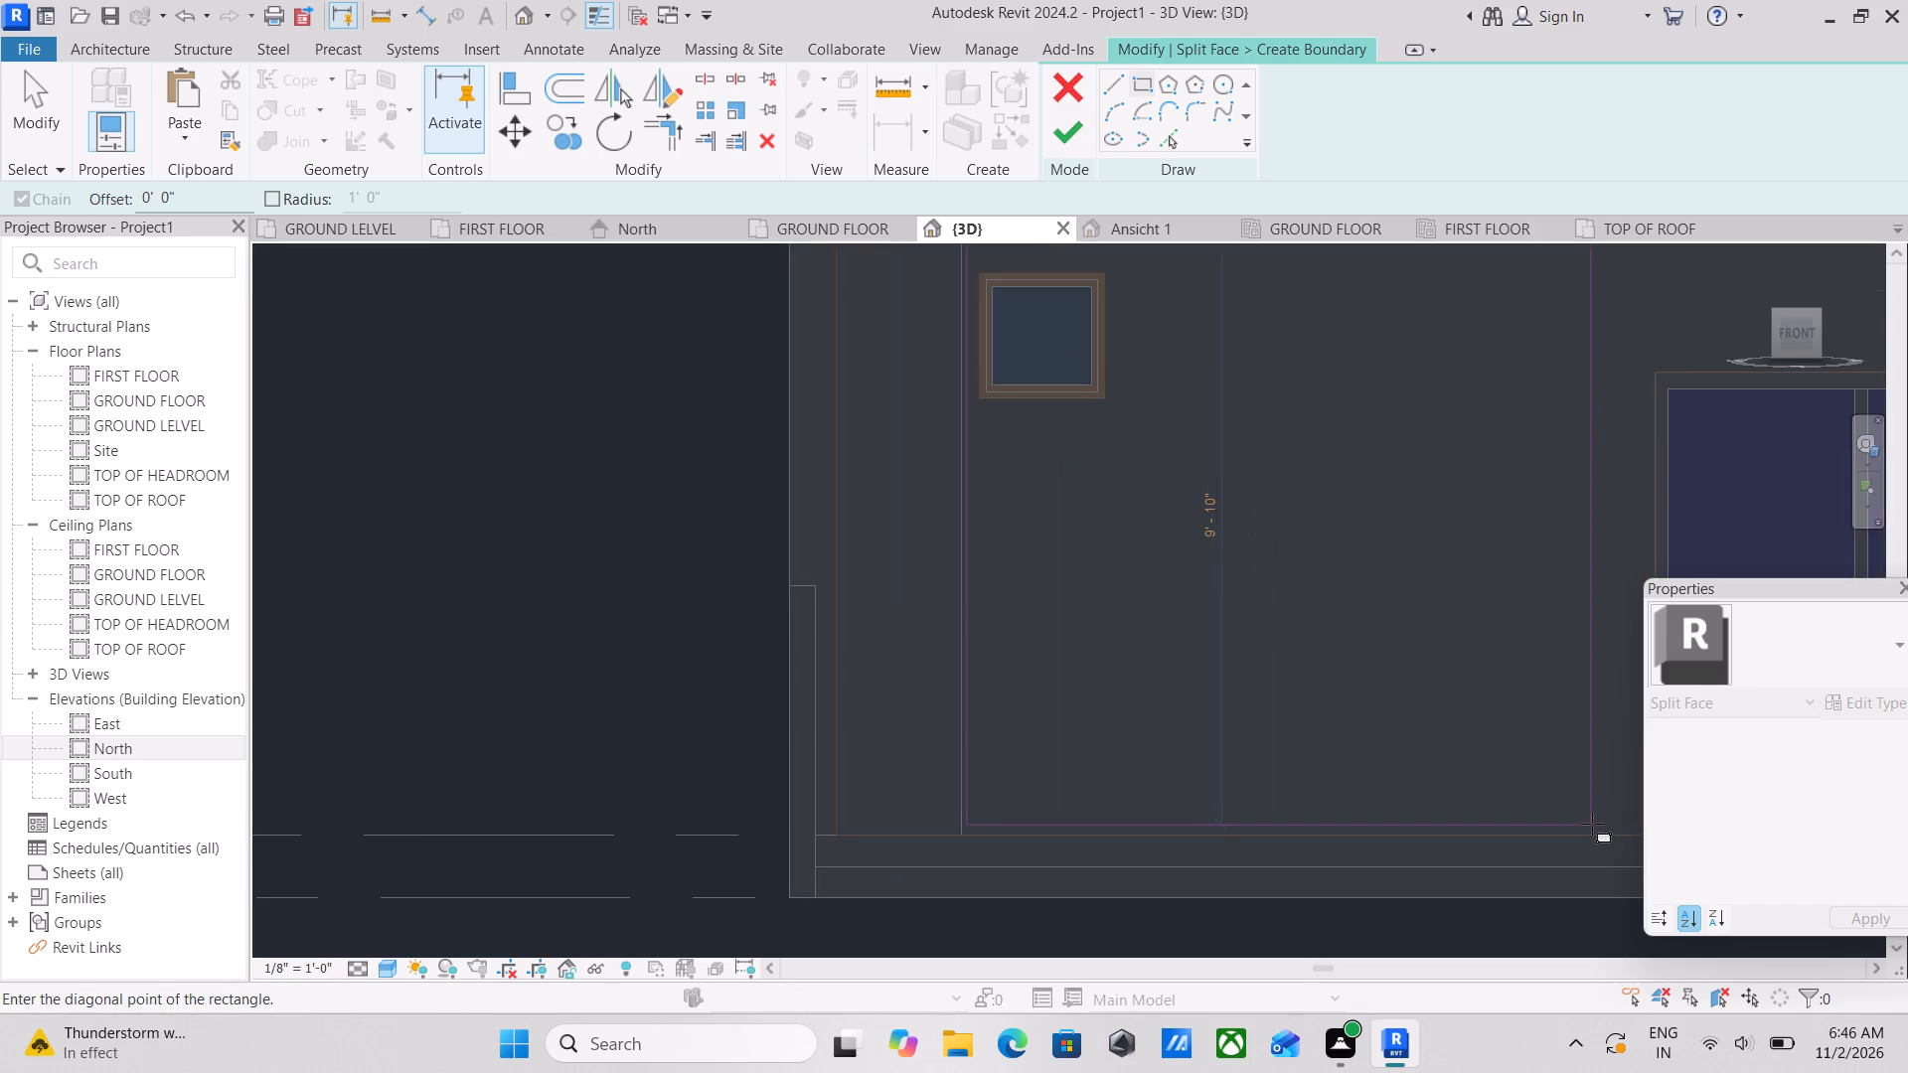
{"action": "left_click", "coordinate": [1592, 824]}
{"action": "scroll", "coordinate": [1369, 452], "scroll_direction": "down", "scroll_amount": 5}
{"action": "middle_click_drag", "start_coordinate": [1388, 459], "coordinate": [1376, 649]}
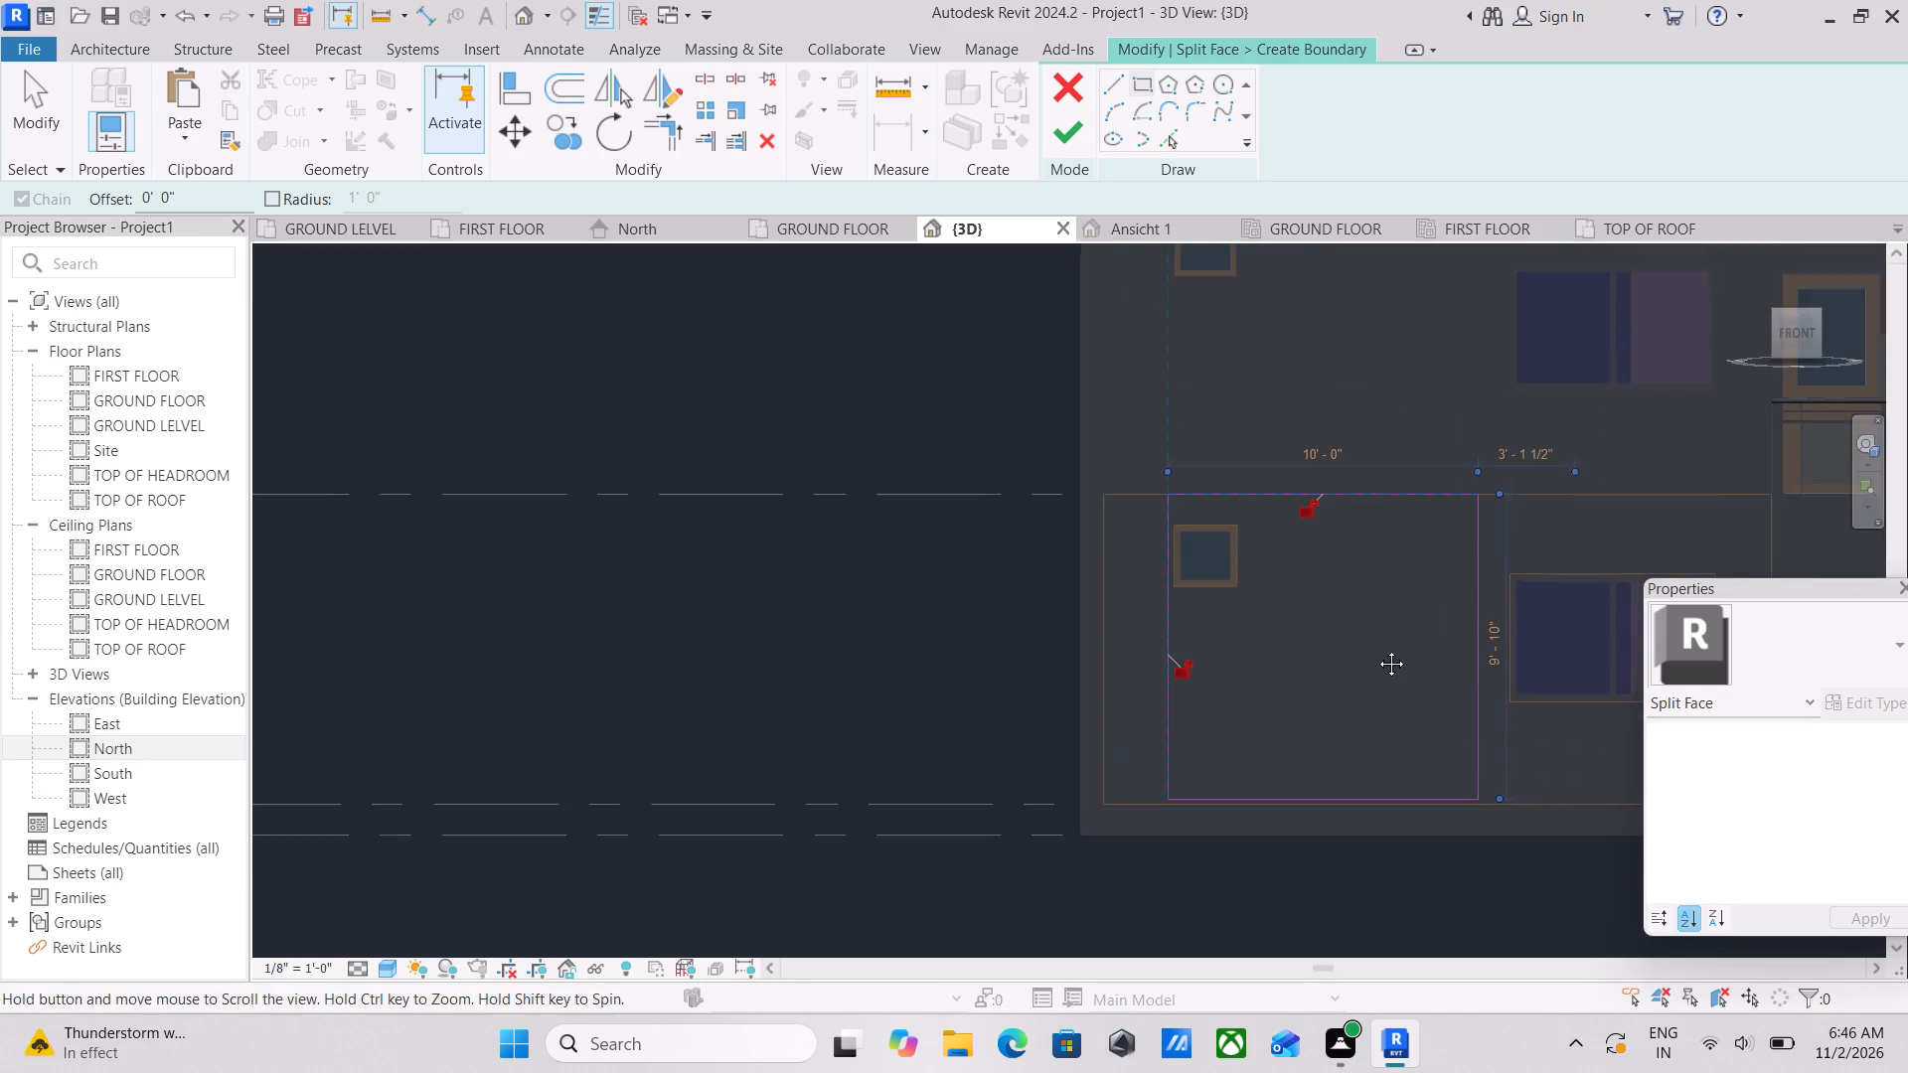
{"action": "middle_click_drag", "start_coordinate": [1376, 649], "coordinate": [1376, 651]}
{"action": "scroll", "coordinate": [1377, 609], "scroll_direction": "down", "scroll_amount": 1}
{"action": "middle_click_drag", "start_coordinate": [1369, 614], "coordinate": [1241, 698]}
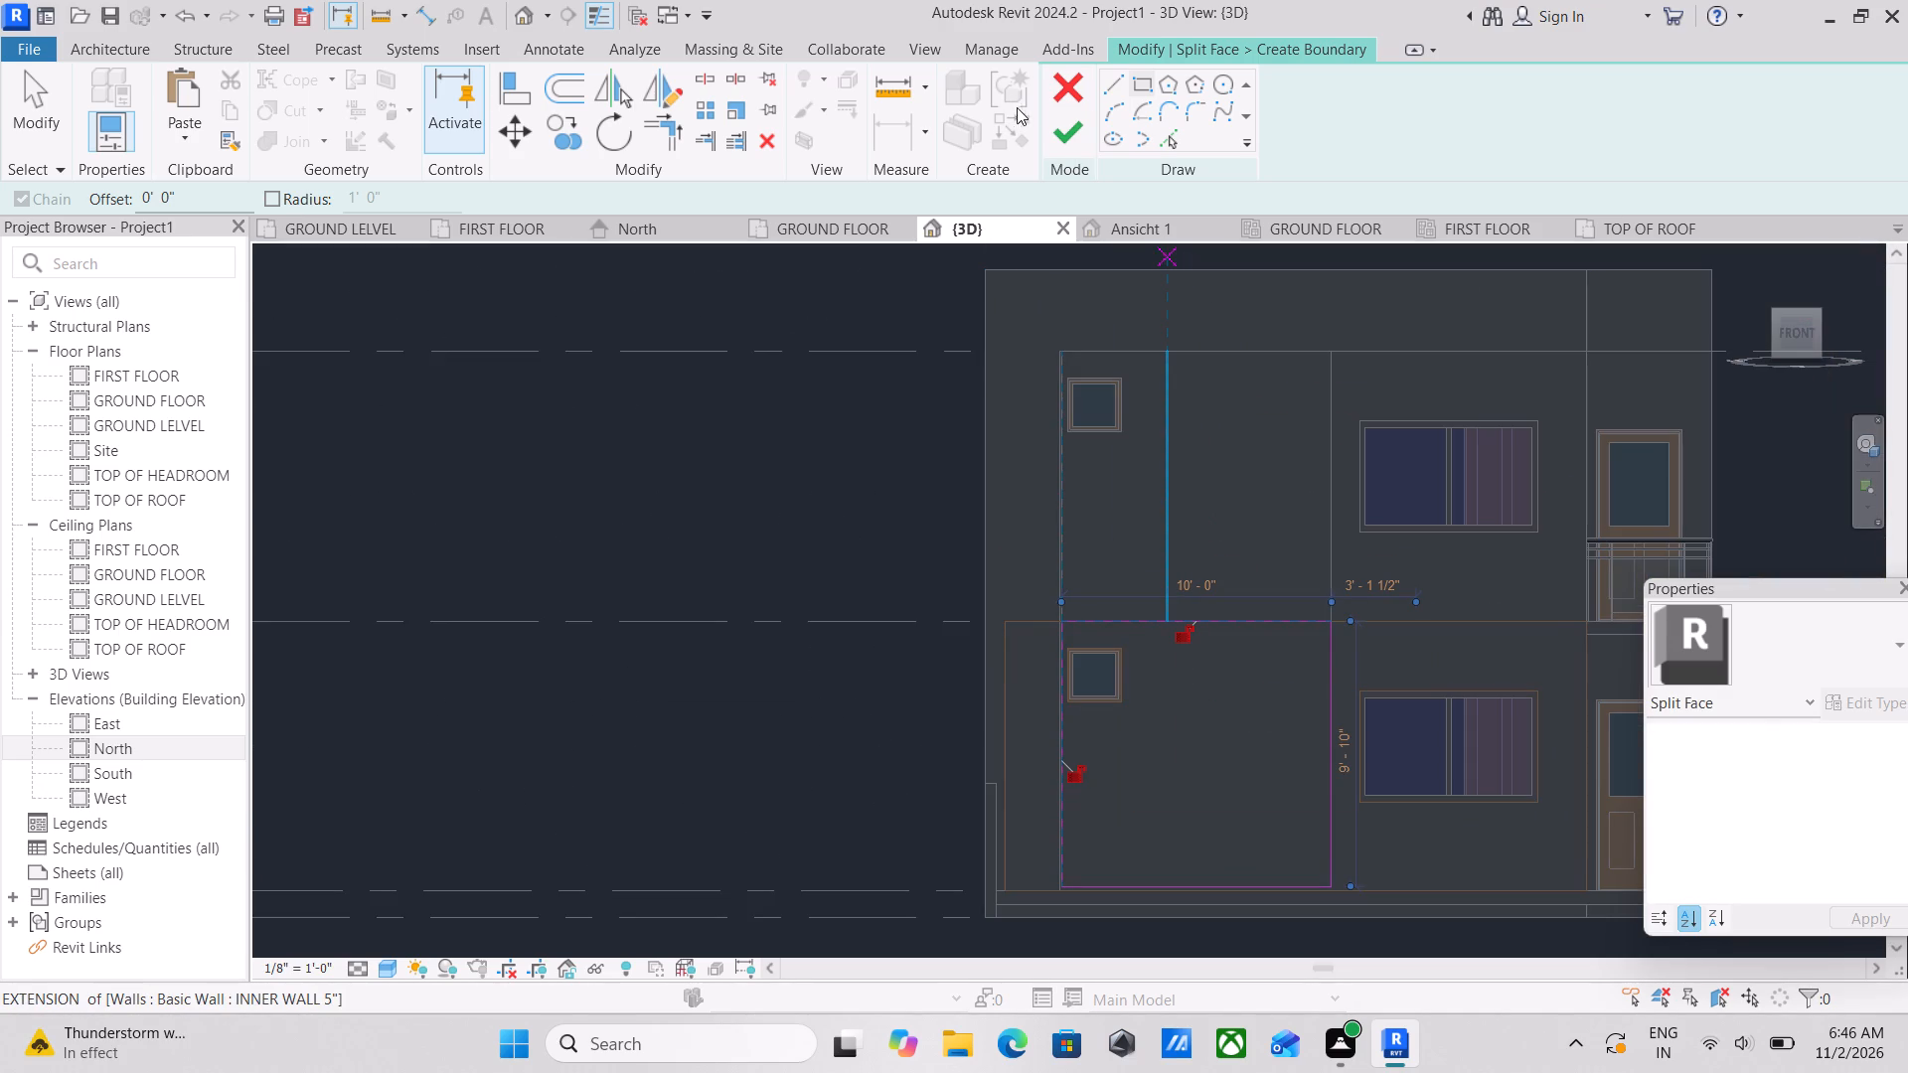
{"action": "left_click", "coordinate": [1059, 121]}
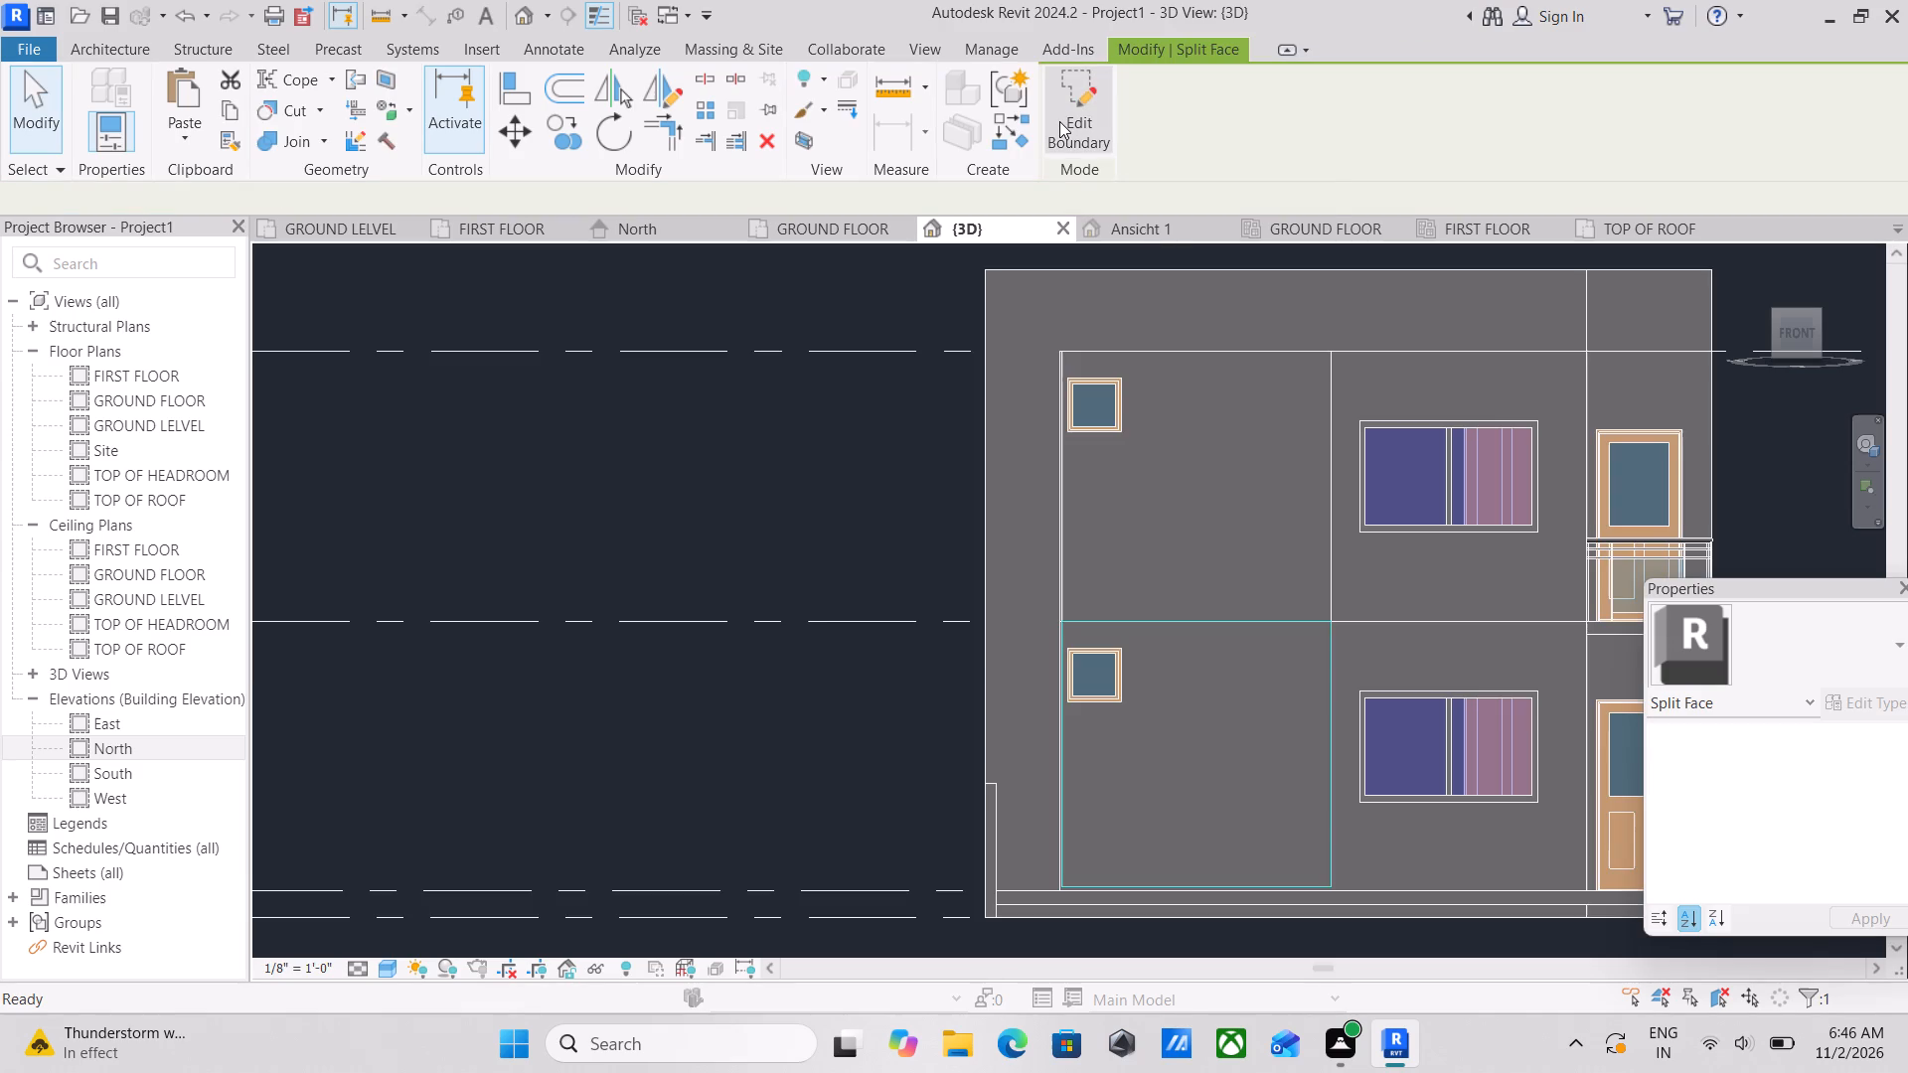
{"action": "scroll", "coordinate": [1322, 596], "scroll_direction": "down", "scroll_amount": 3}
{"action": "key", "text": "Escape"}
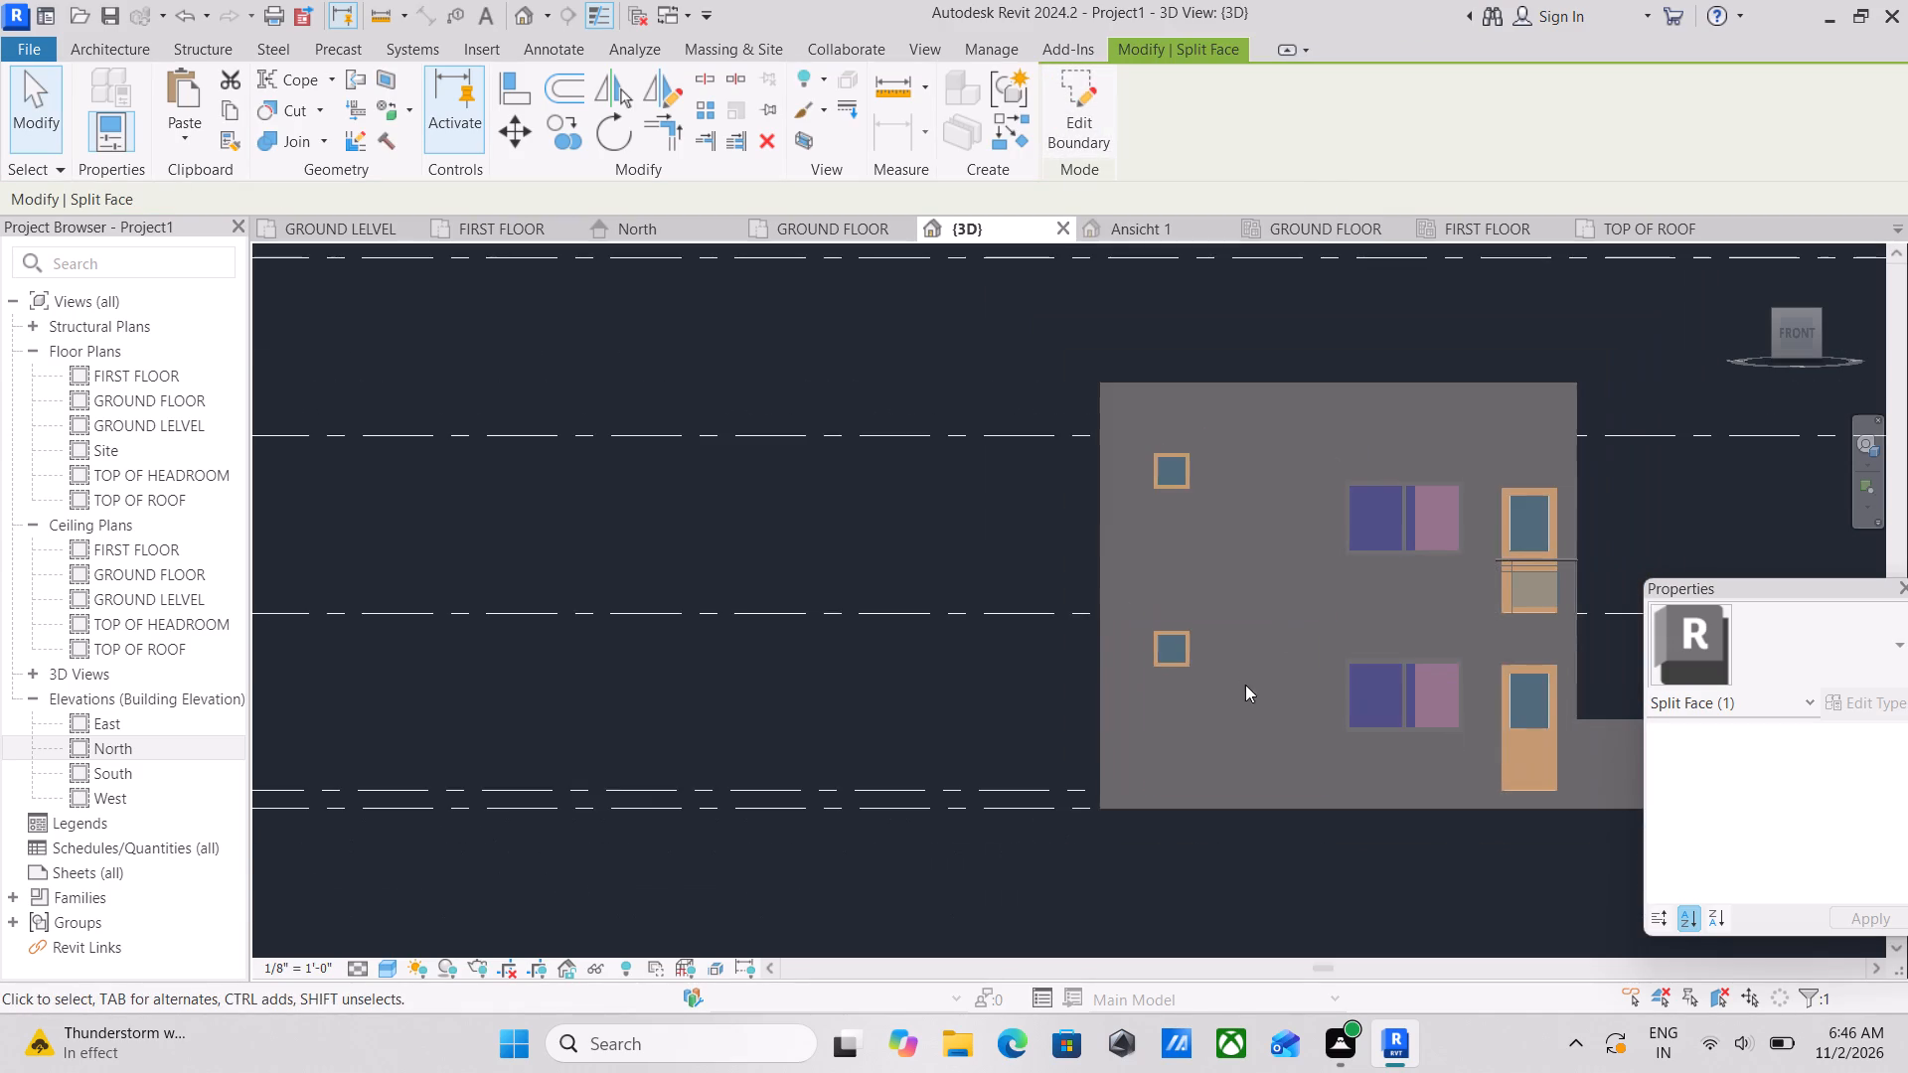
Inspect the split regions on both storeys of the front wall from an oblique angle, checking the shared boundary line near the lower small window.
{"action": "scroll", "coordinate": [1246, 685], "scroll_direction": "up", "scroll_amount": 4}
{"action": "middle_click_drag", "start_coordinate": [1275, 520], "coordinate": [1205, 651], "text": "shift"}
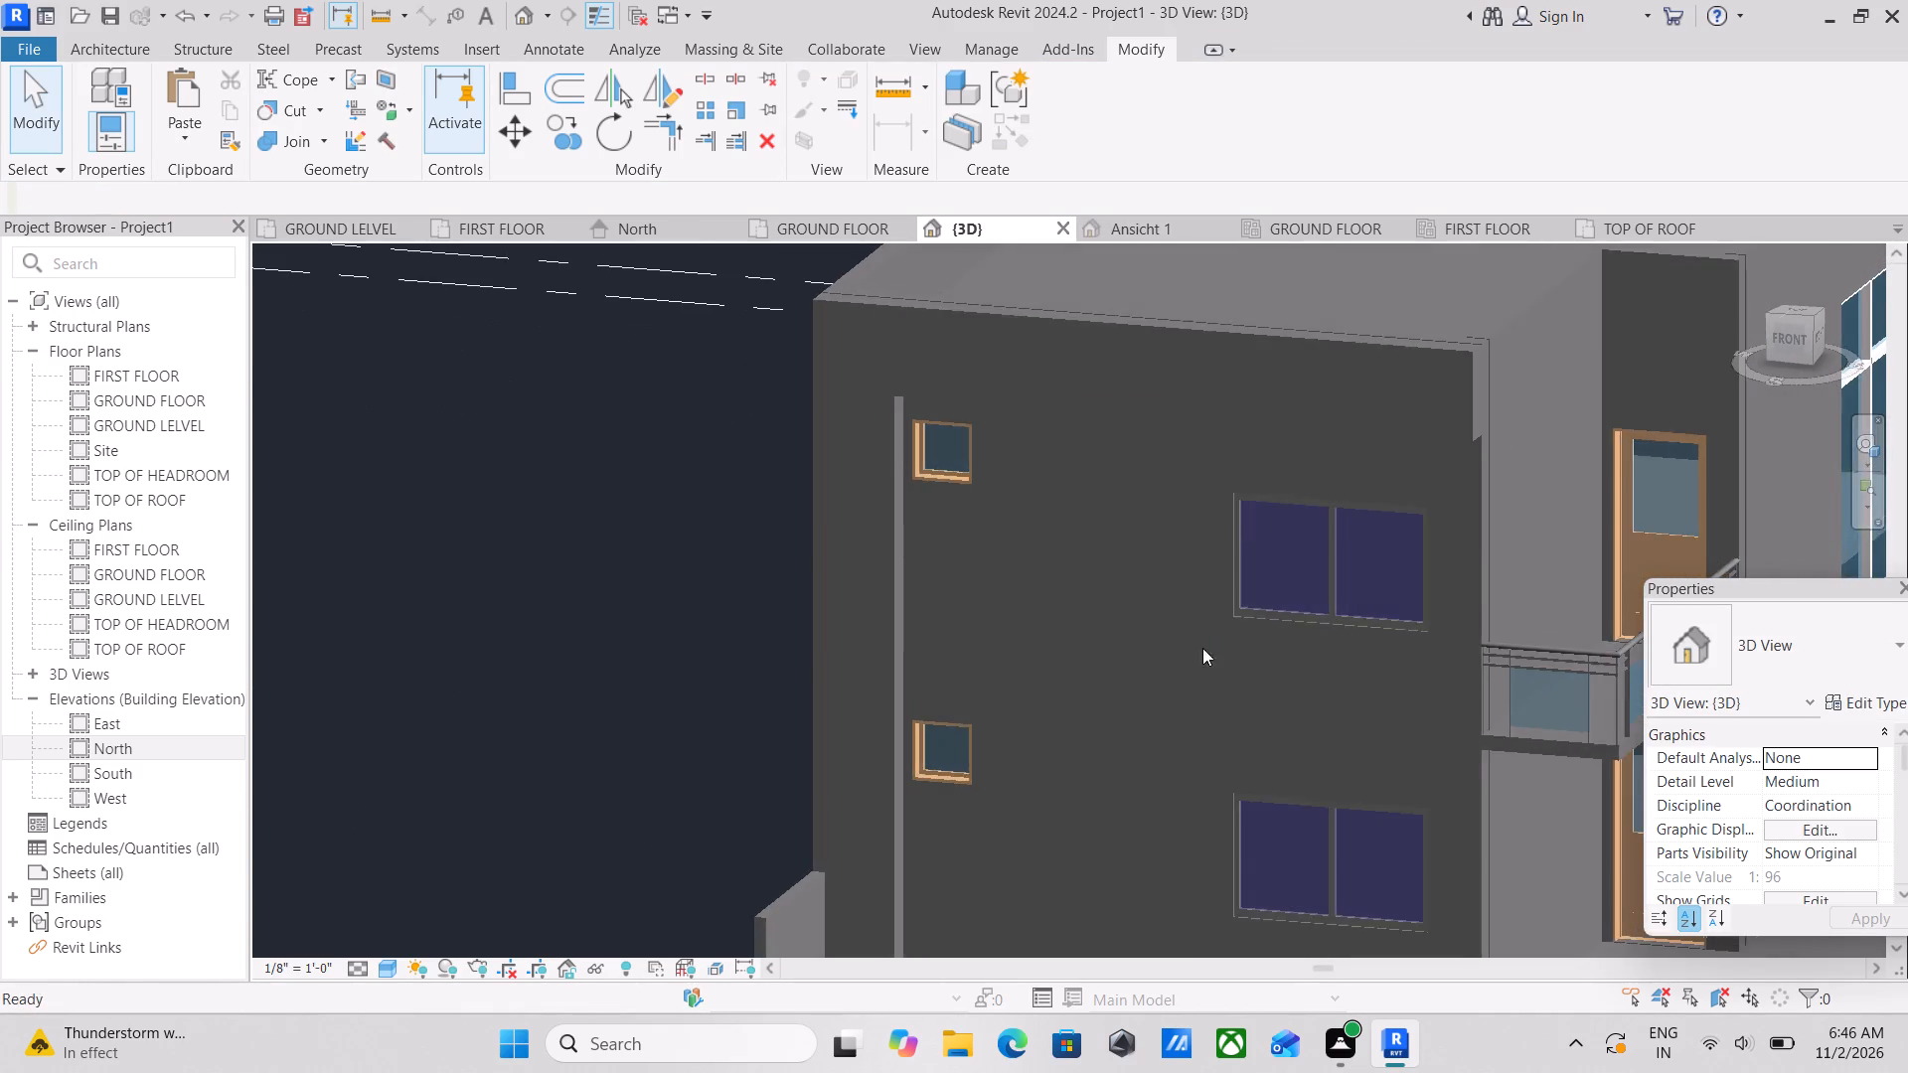
{"action": "middle_click_drag", "start_coordinate": [1162, 622], "coordinate": [1192, 535]}
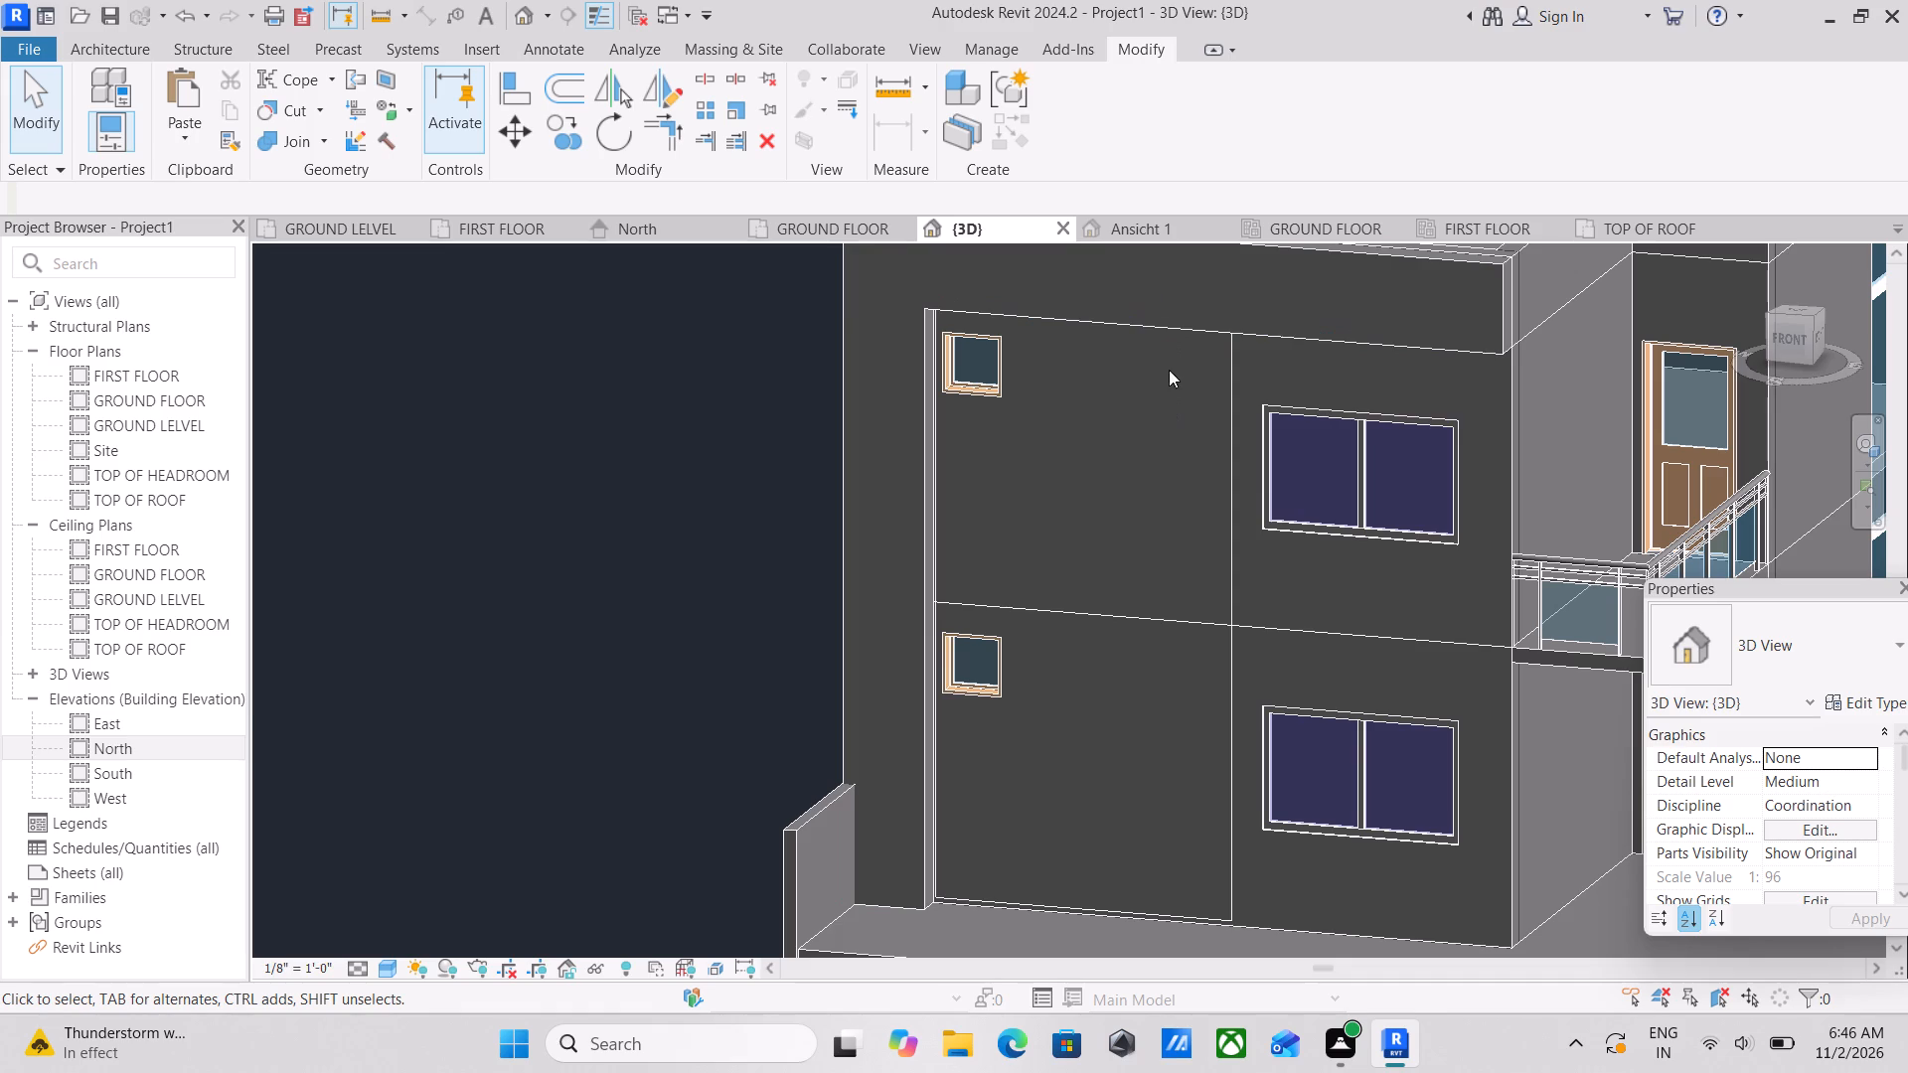
{"action": "scroll", "coordinate": [1185, 712], "scroll_direction": "up", "scroll_amount": 2}
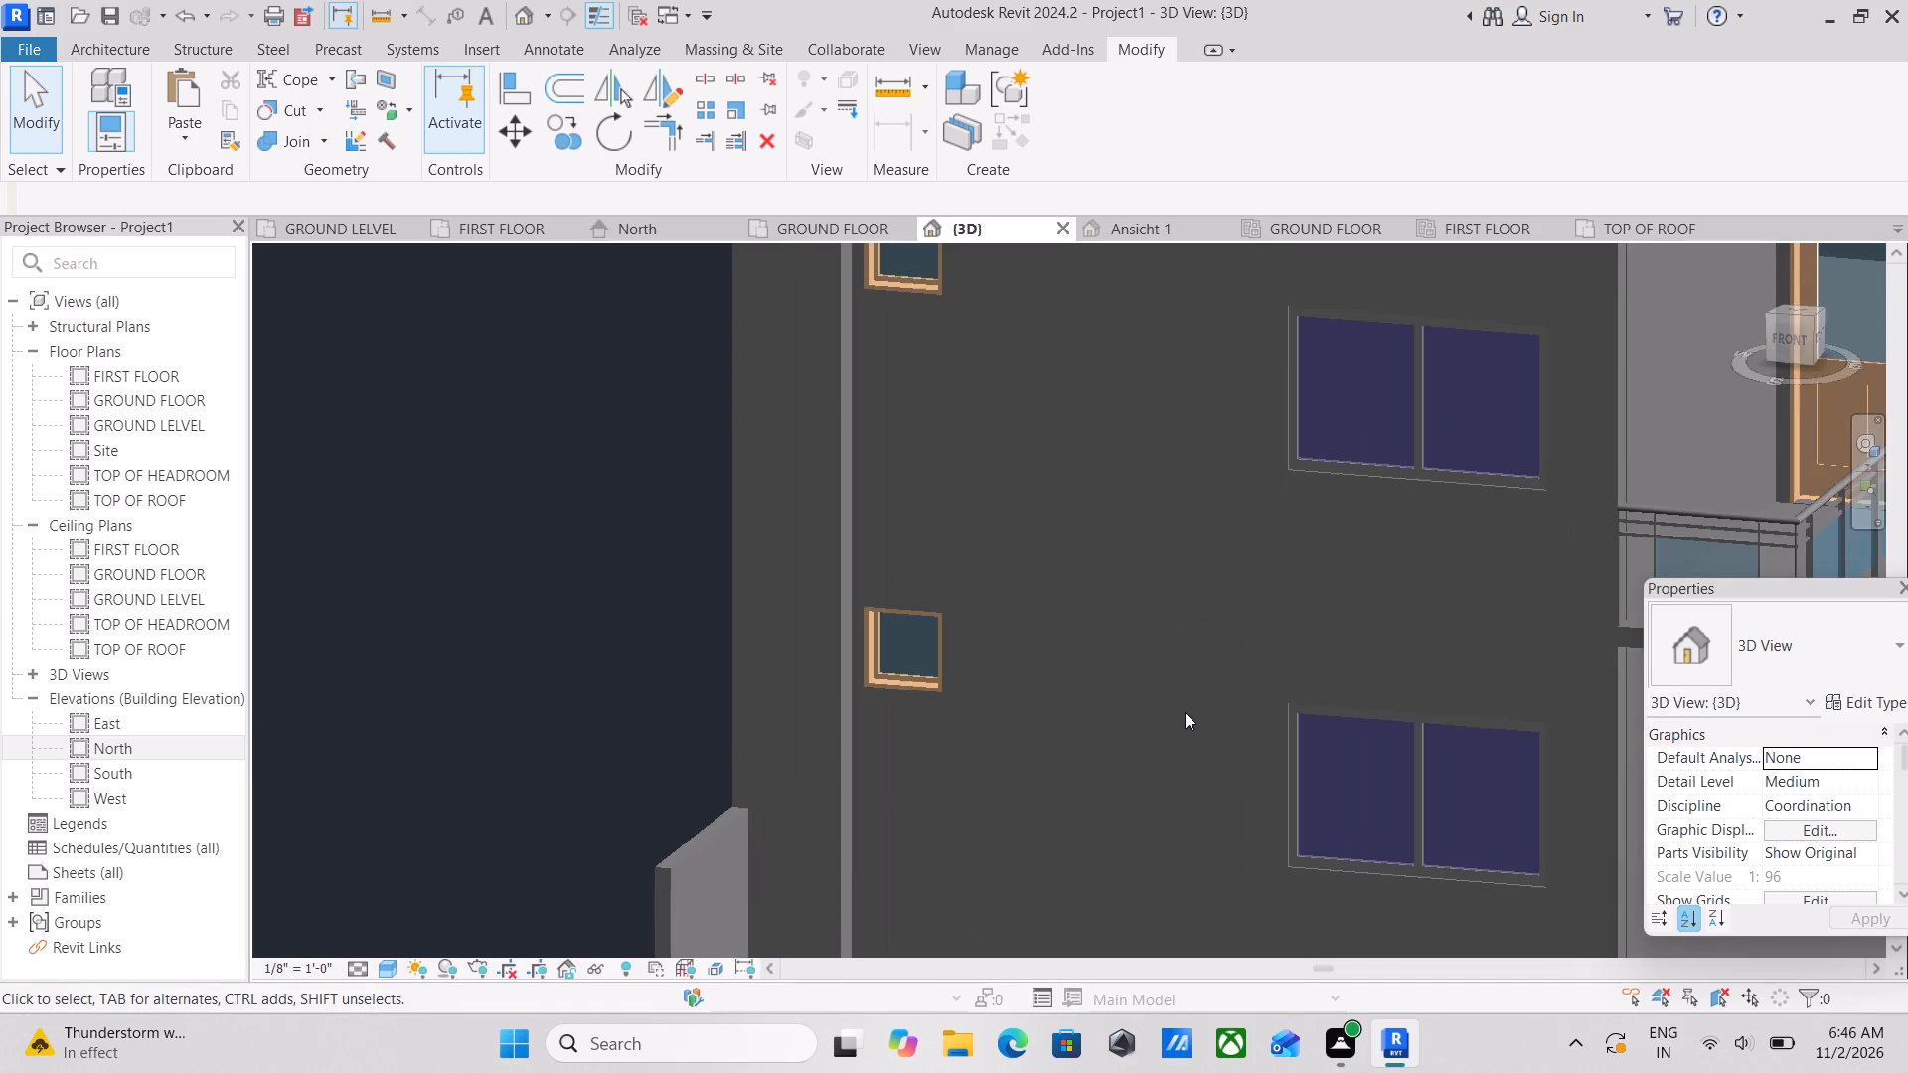
{"action": "middle_click_drag", "start_coordinate": [1122, 596], "coordinate": [1137, 690]}
{"action": "scroll", "coordinate": [1123, 689], "scroll_direction": "up", "scroll_amount": 2}
{"action": "scroll", "coordinate": [1262, 683], "scroll_direction": "up", "scroll_amount": 2}
{"action": "scroll", "coordinate": [746, 679], "scroll_direction": "up", "scroll_amount": 2}
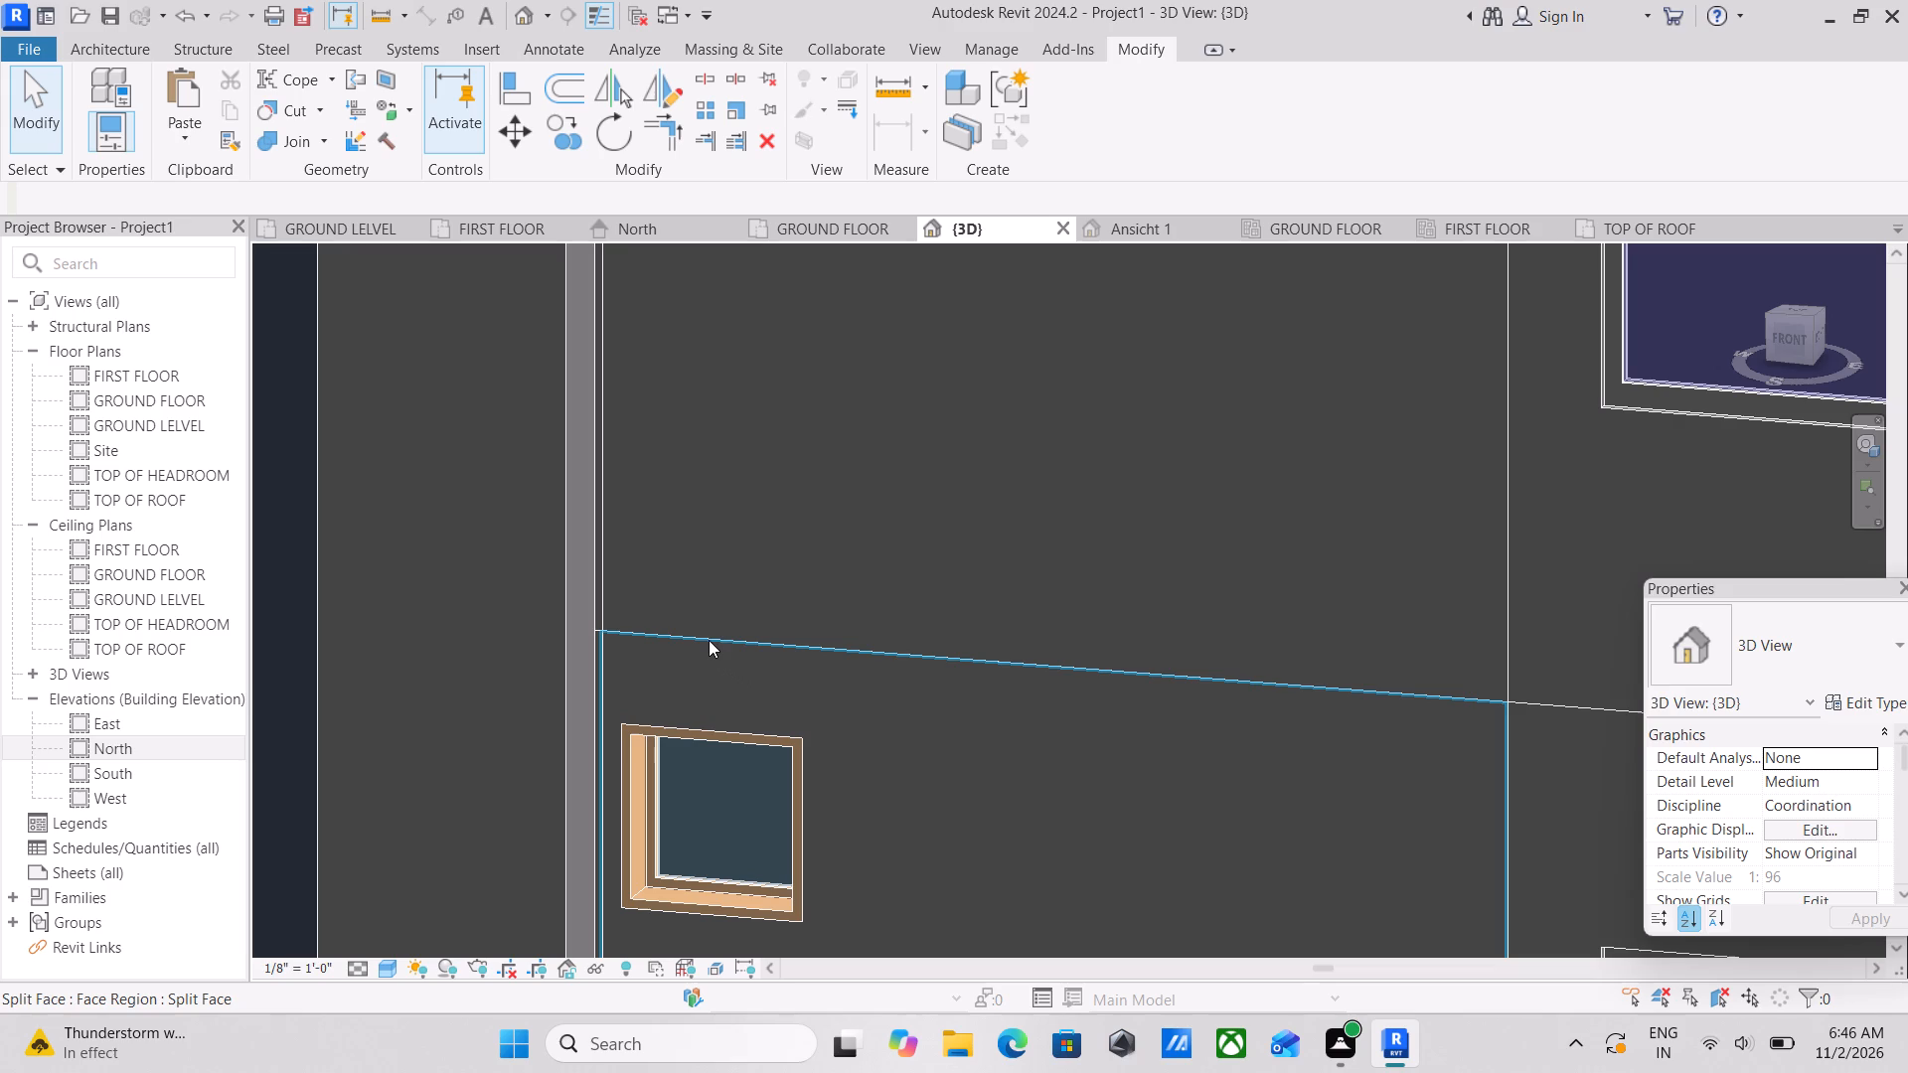
{"action": "left_click", "coordinate": [709, 638]}
{"action": "scroll", "coordinate": [1036, 648], "scroll_direction": "down", "scroll_amount": 3}
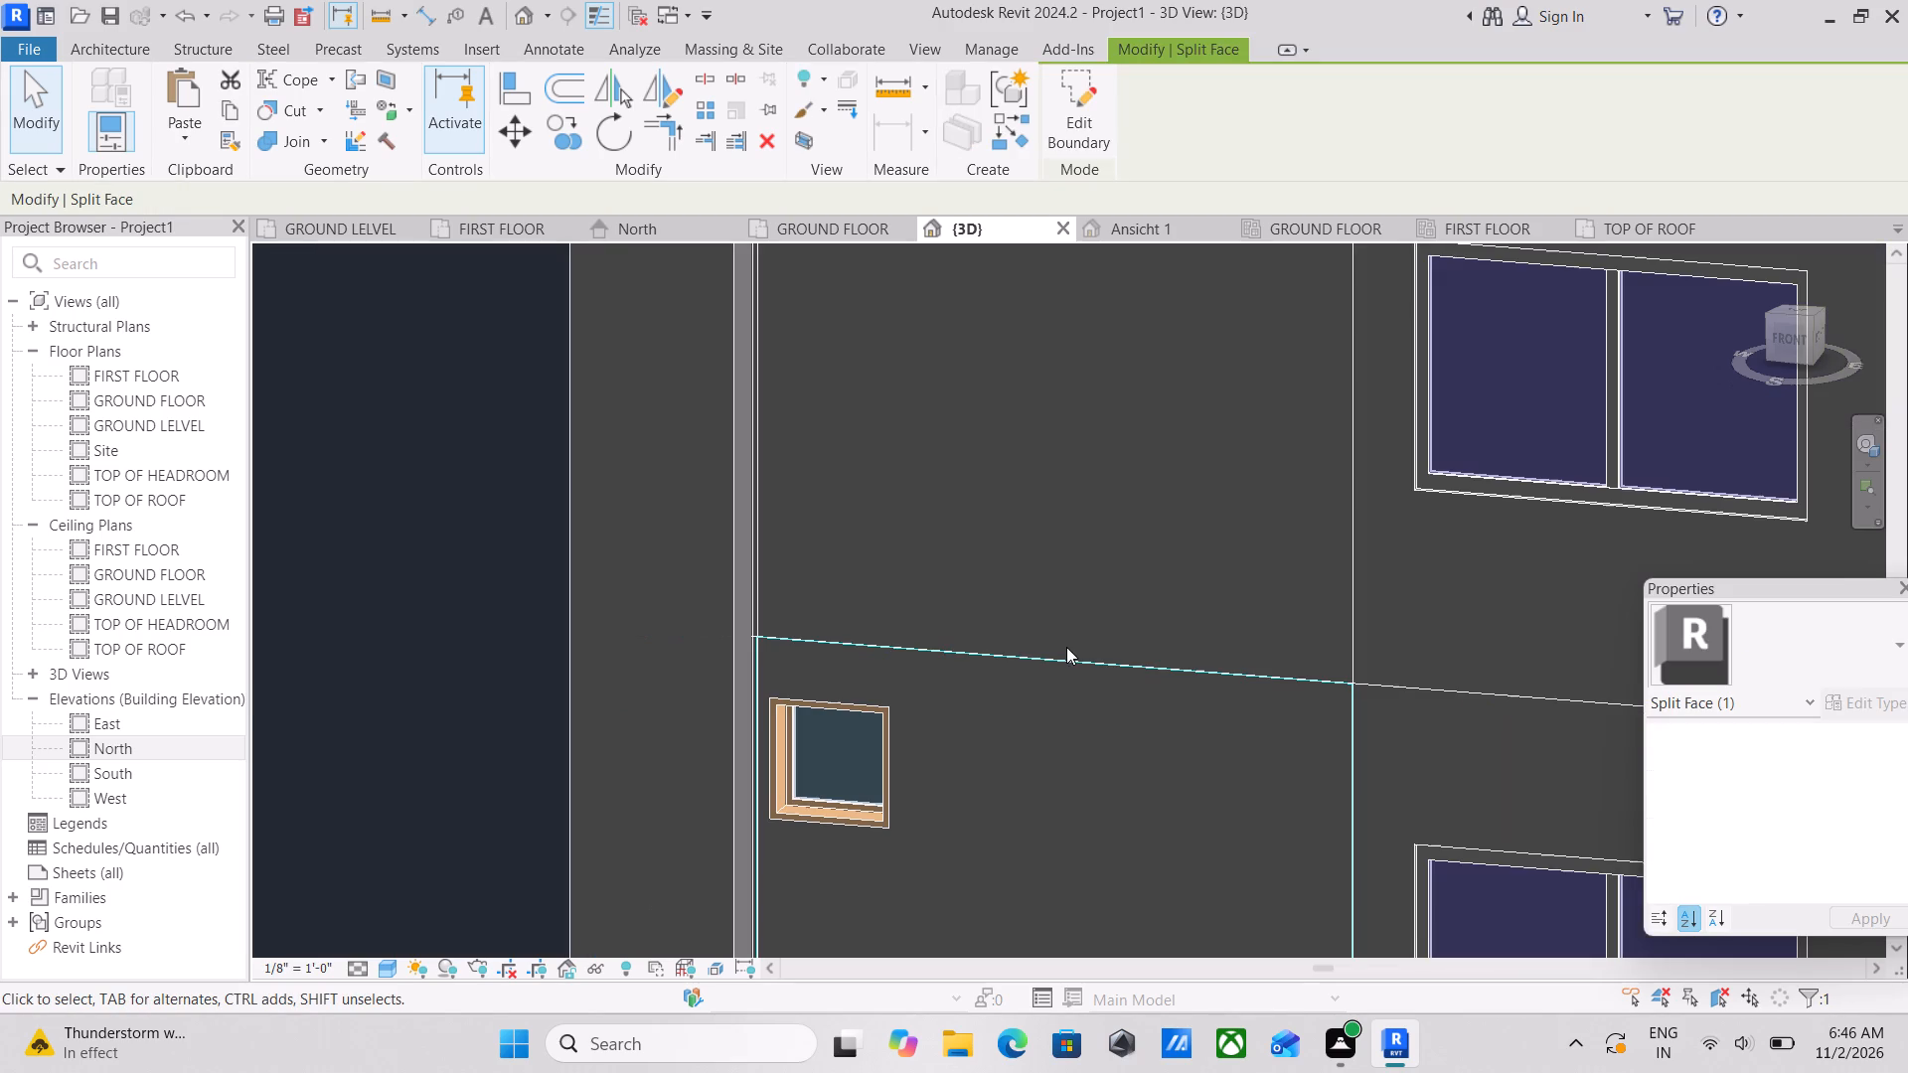
{"action": "scroll", "coordinate": [1115, 610], "scroll_direction": "down", "scroll_amount": 2}
{"action": "key", "text": "Escape"}
{"action": "scroll", "coordinate": [1123, 590], "scroll_direction": "down", "scroll_amount": 1}
{"action": "middle_click_drag", "start_coordinate": [1123, 590], "coordinate": [1130, 635]}
{"action": "scroll", "coordinate": [1123, 590], "scroll_direction": "down", "scroll_amount": 1}
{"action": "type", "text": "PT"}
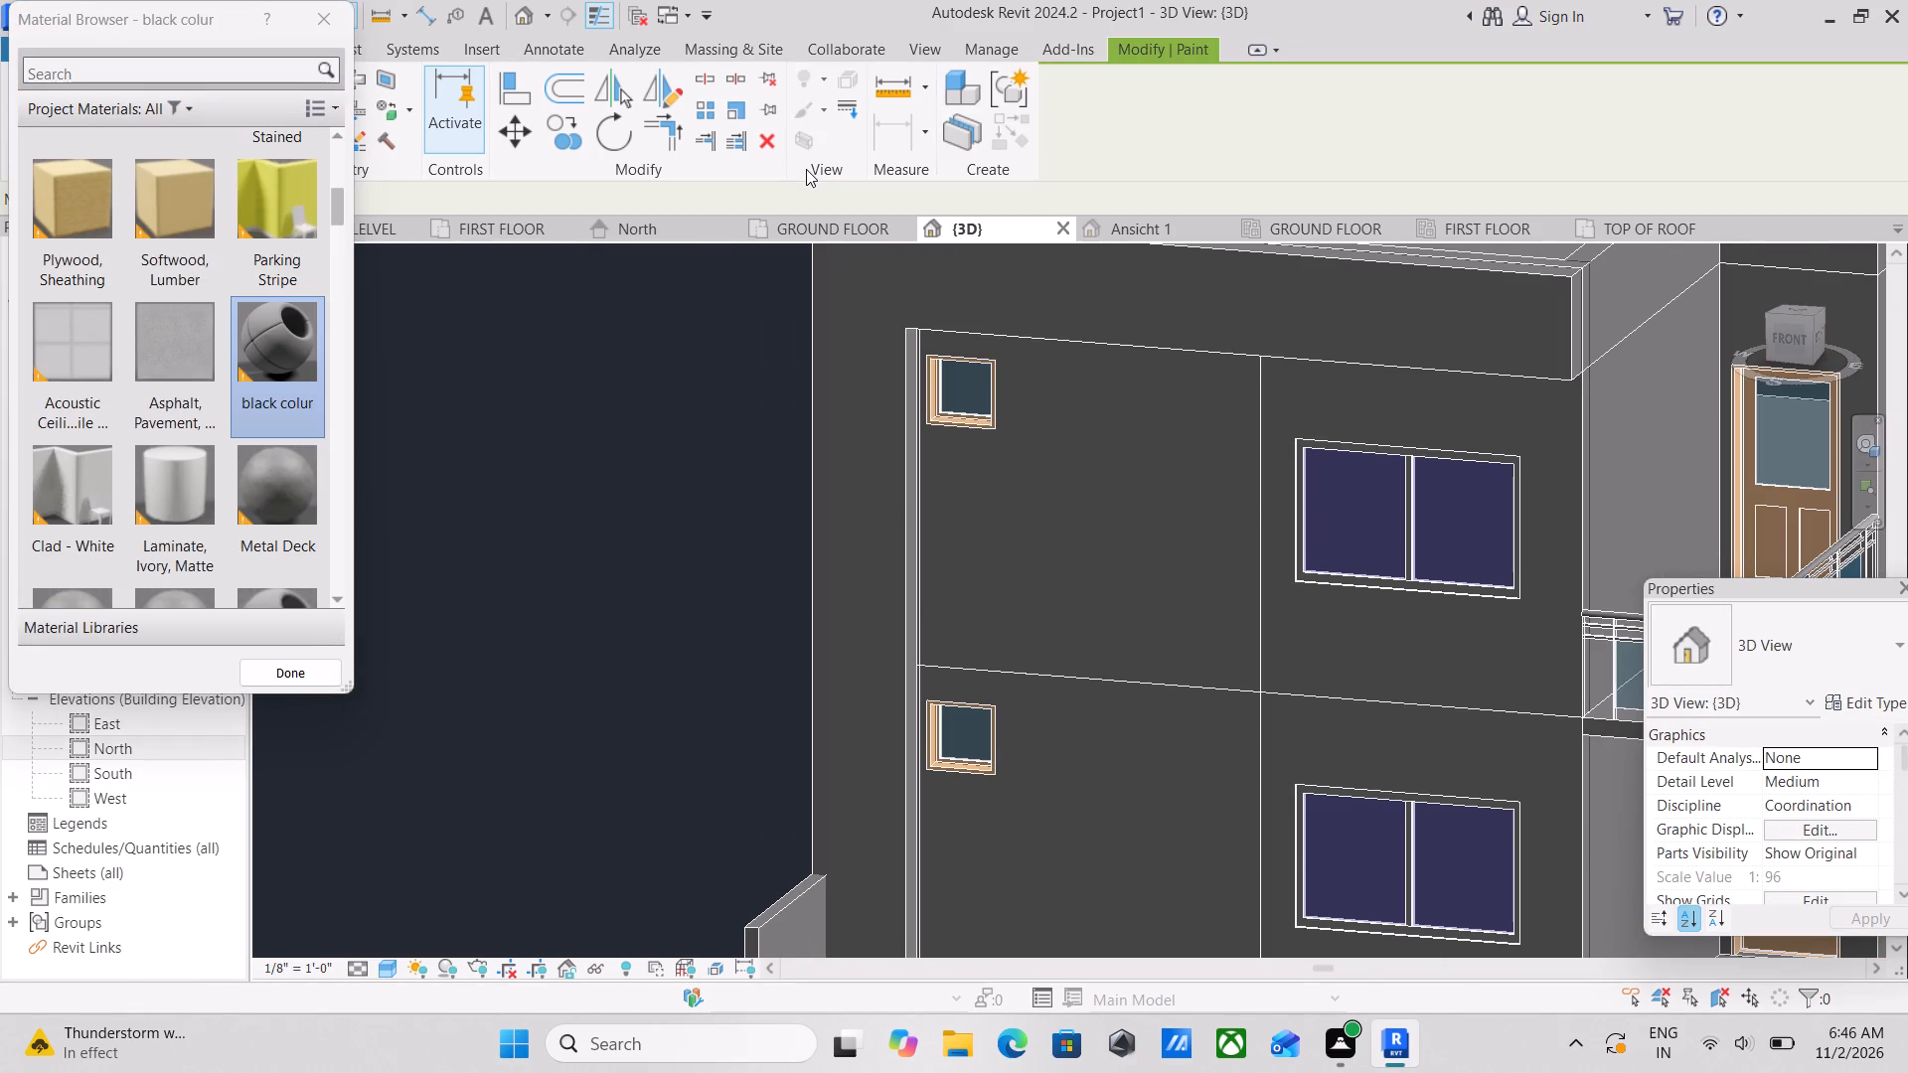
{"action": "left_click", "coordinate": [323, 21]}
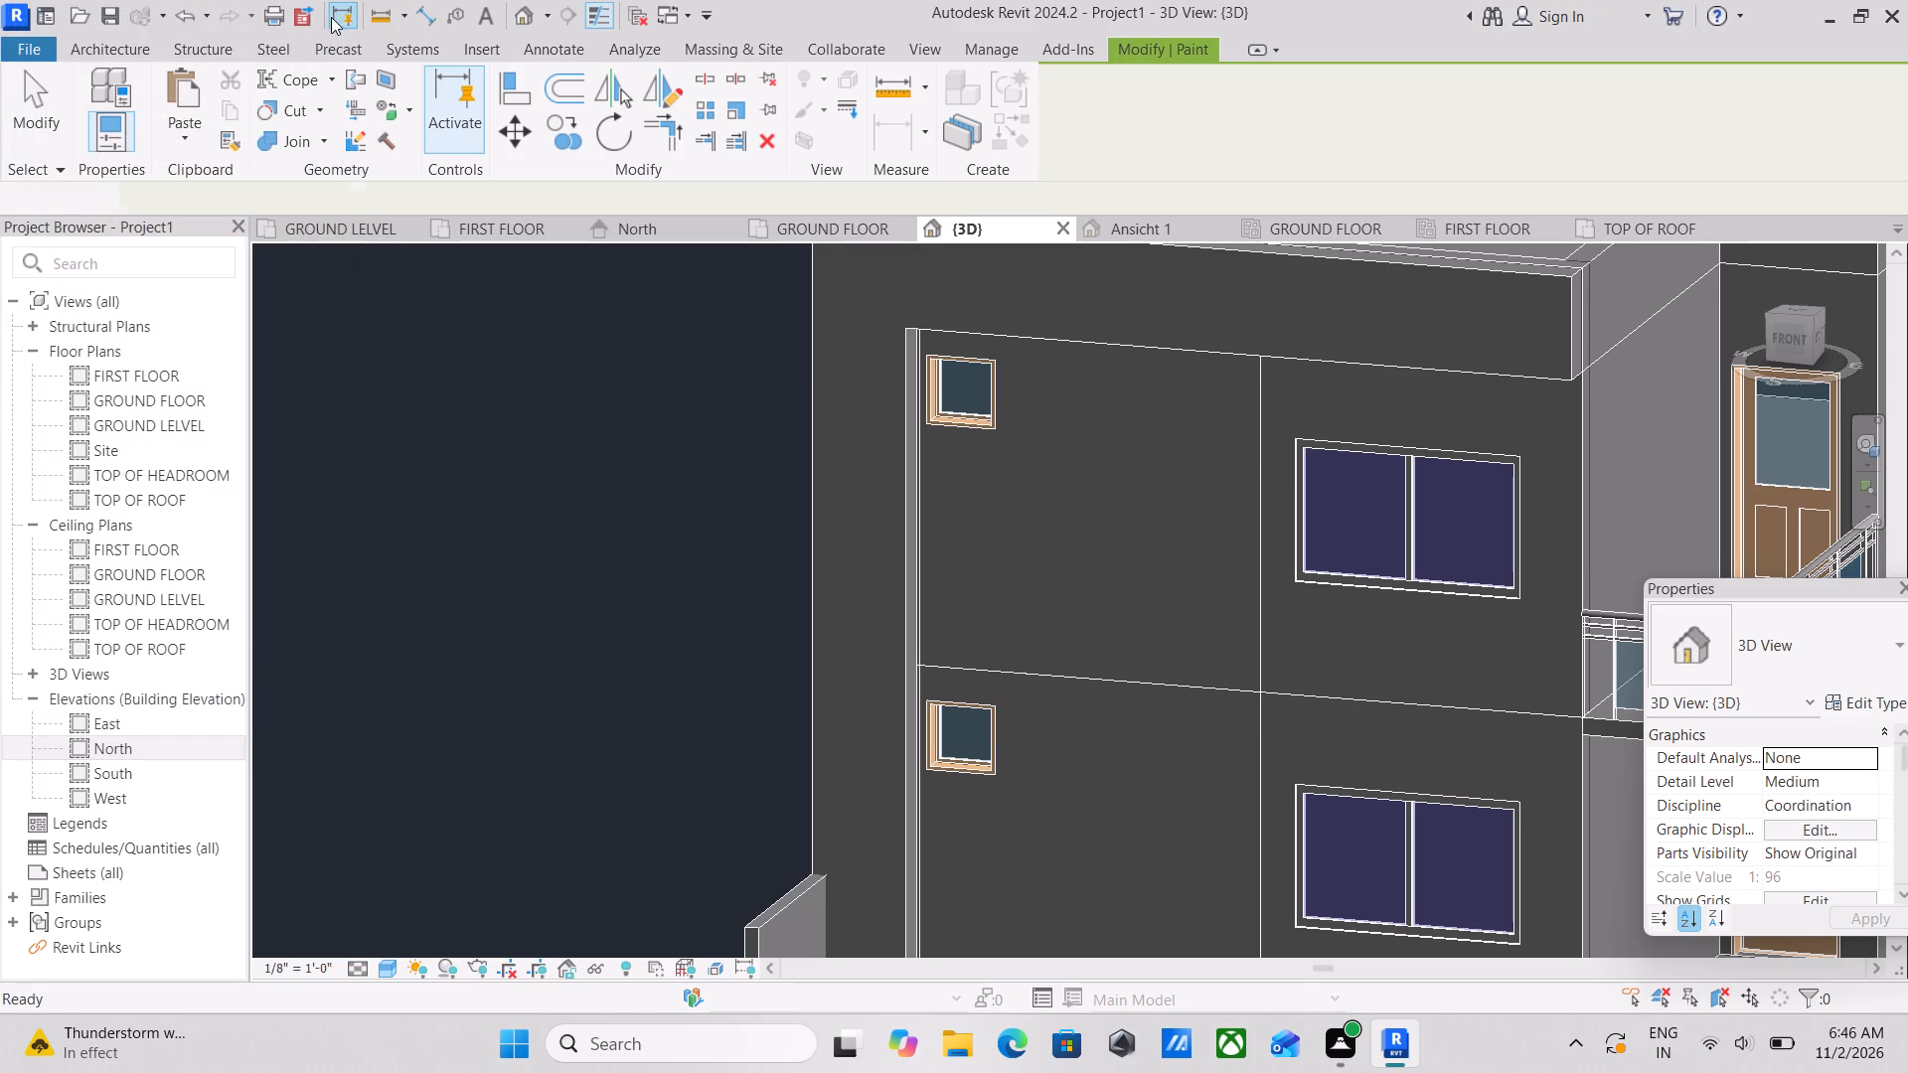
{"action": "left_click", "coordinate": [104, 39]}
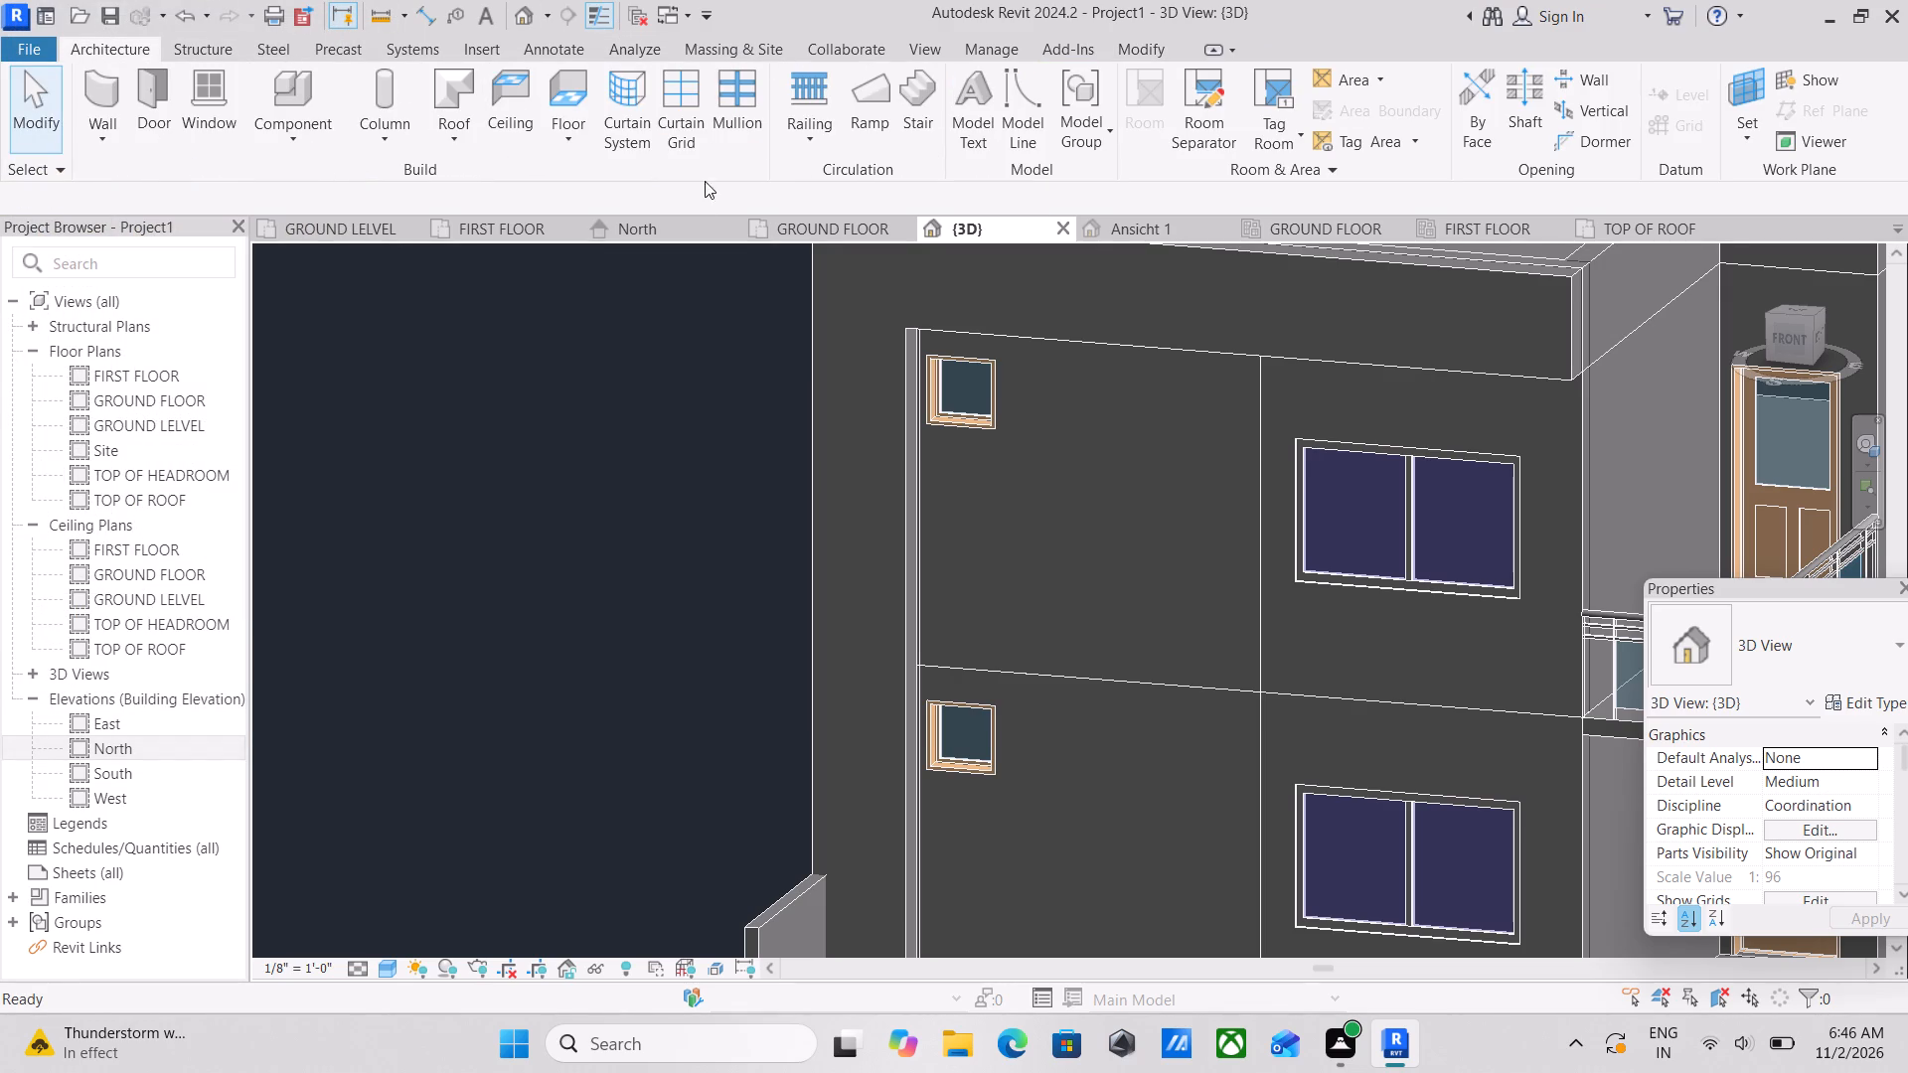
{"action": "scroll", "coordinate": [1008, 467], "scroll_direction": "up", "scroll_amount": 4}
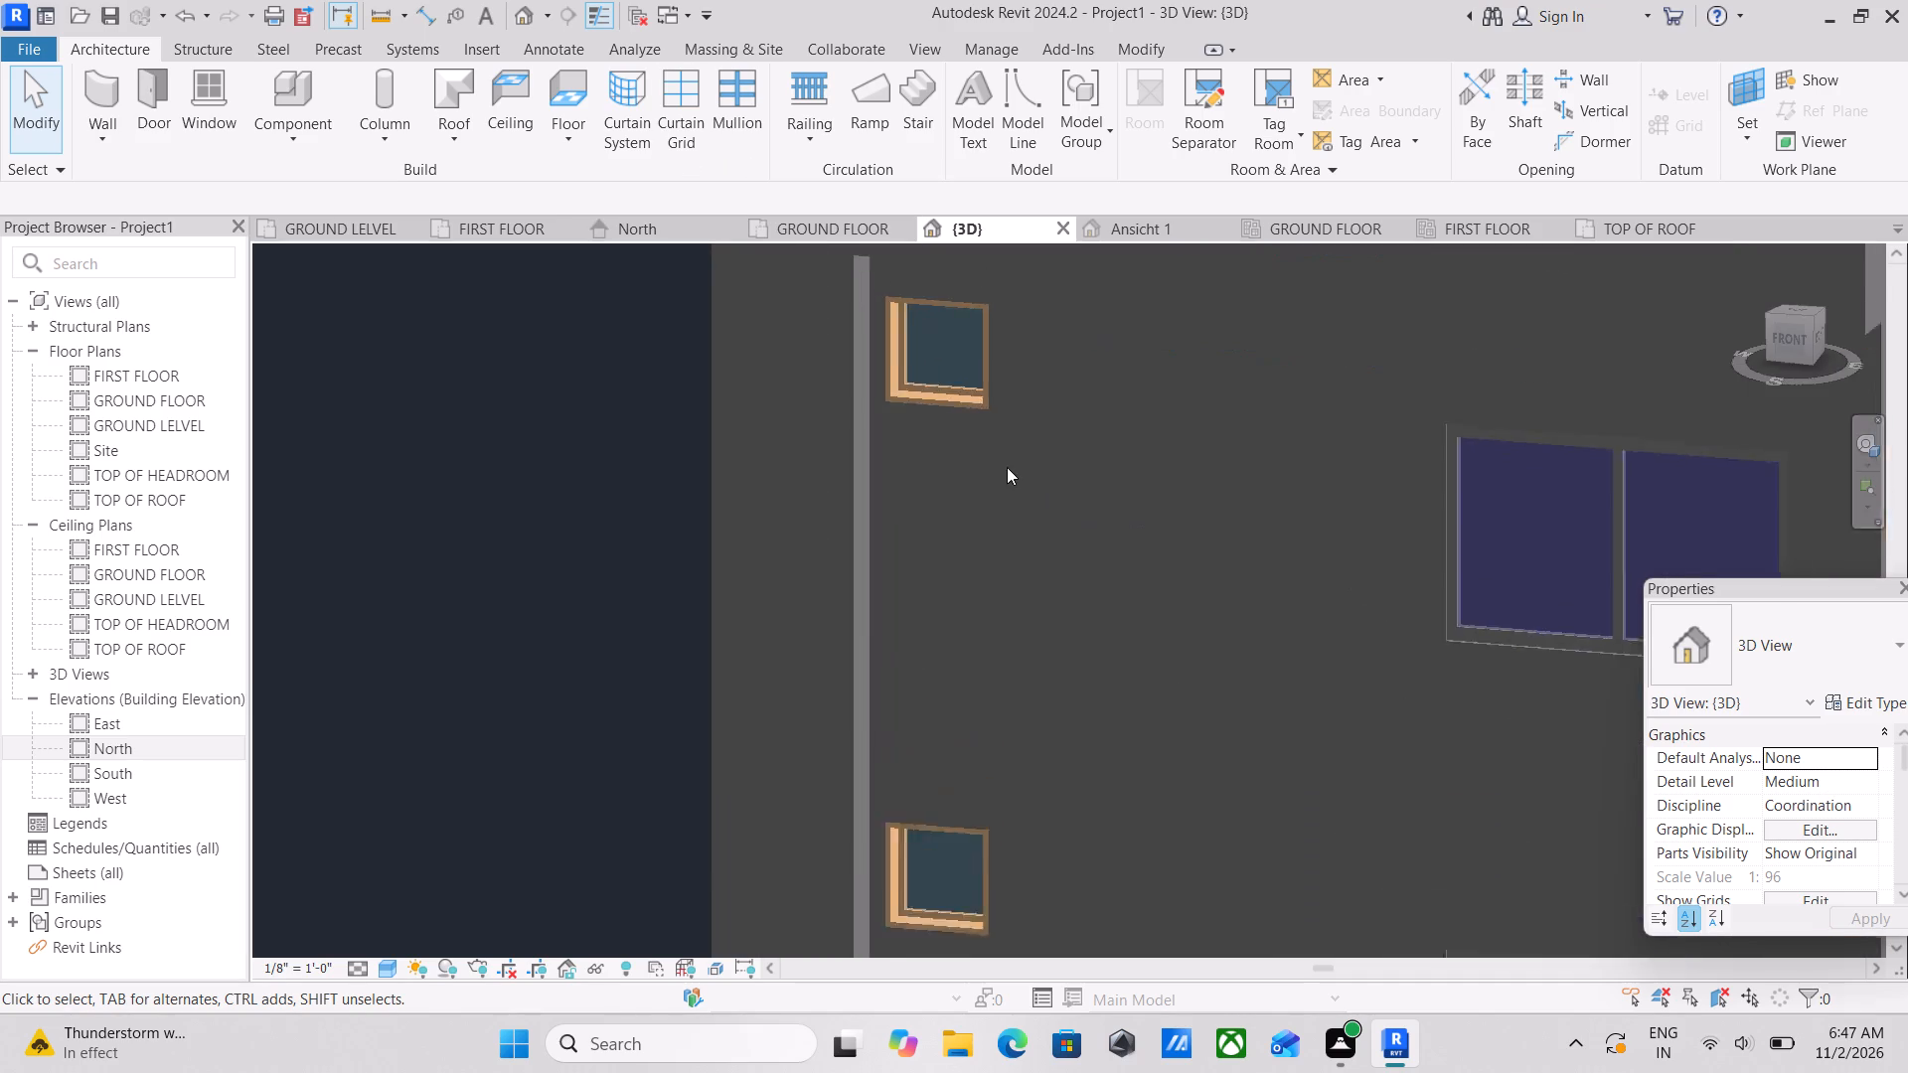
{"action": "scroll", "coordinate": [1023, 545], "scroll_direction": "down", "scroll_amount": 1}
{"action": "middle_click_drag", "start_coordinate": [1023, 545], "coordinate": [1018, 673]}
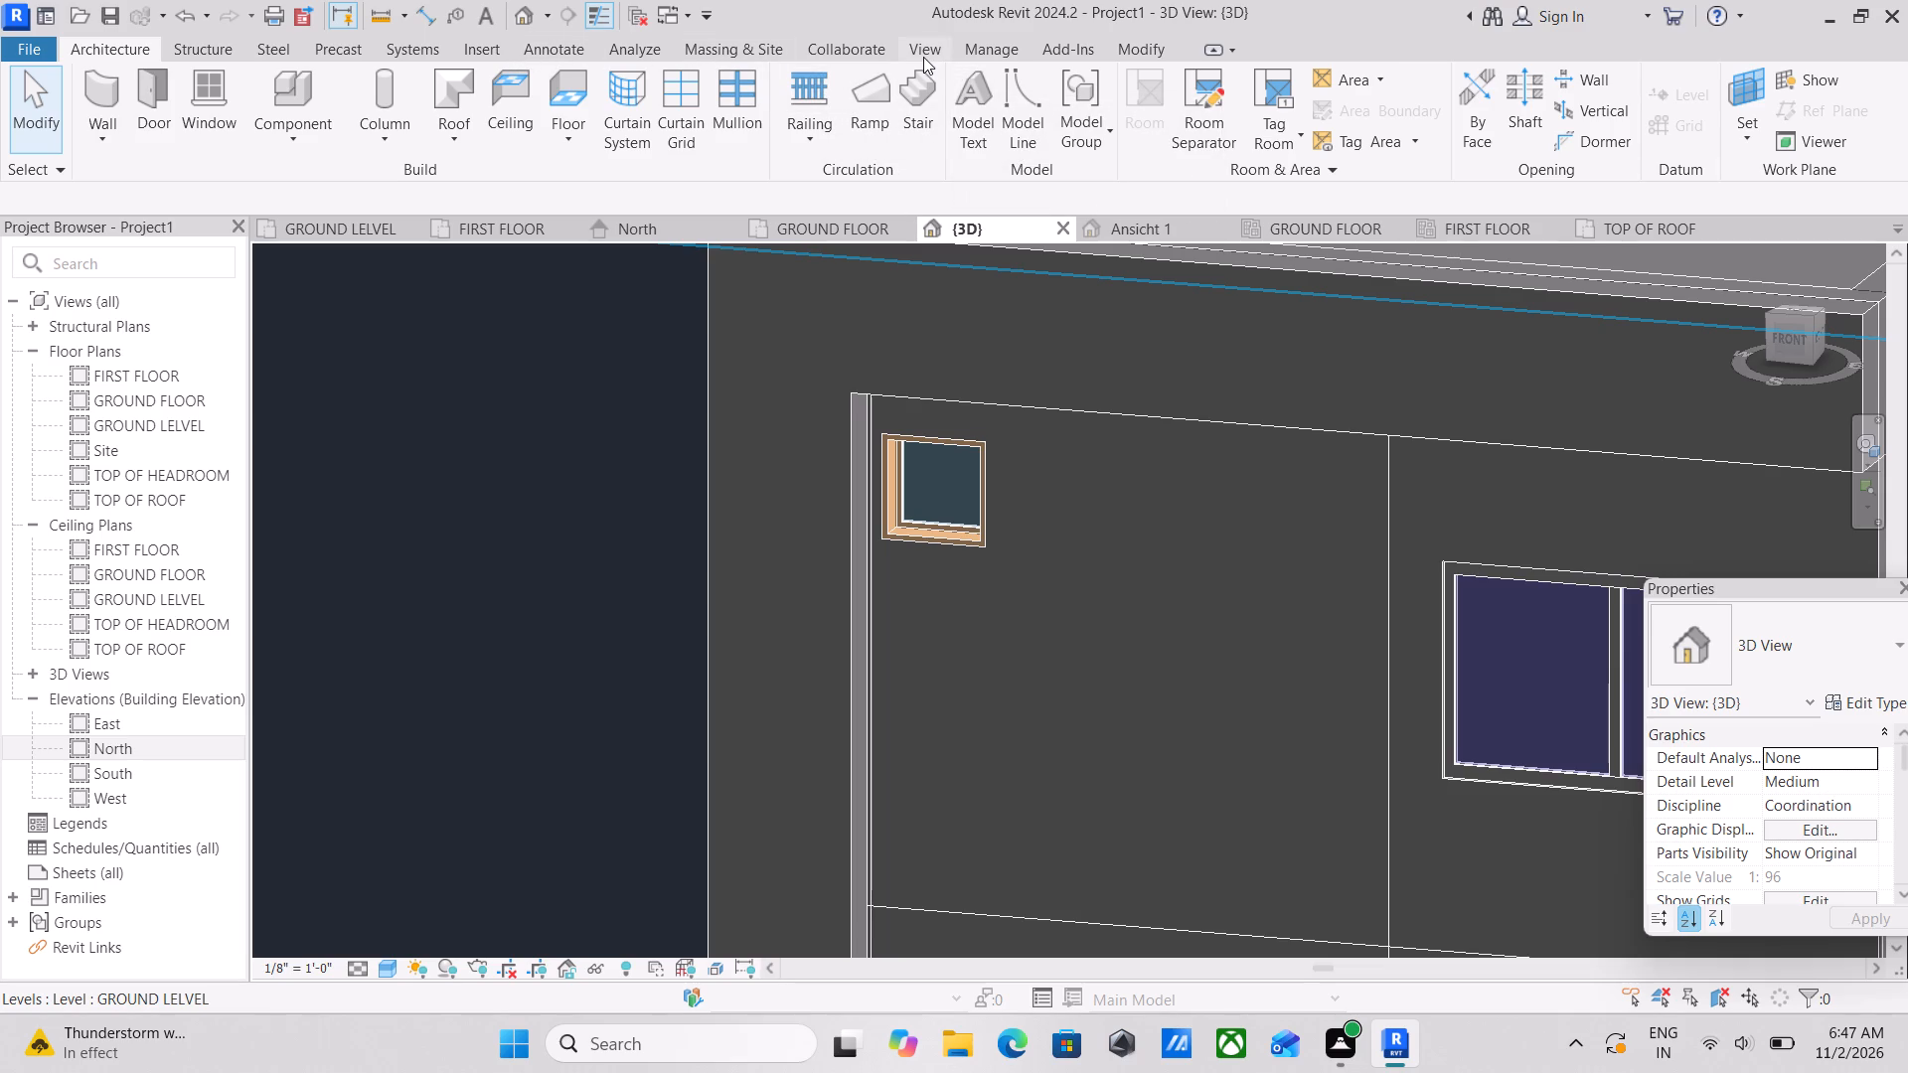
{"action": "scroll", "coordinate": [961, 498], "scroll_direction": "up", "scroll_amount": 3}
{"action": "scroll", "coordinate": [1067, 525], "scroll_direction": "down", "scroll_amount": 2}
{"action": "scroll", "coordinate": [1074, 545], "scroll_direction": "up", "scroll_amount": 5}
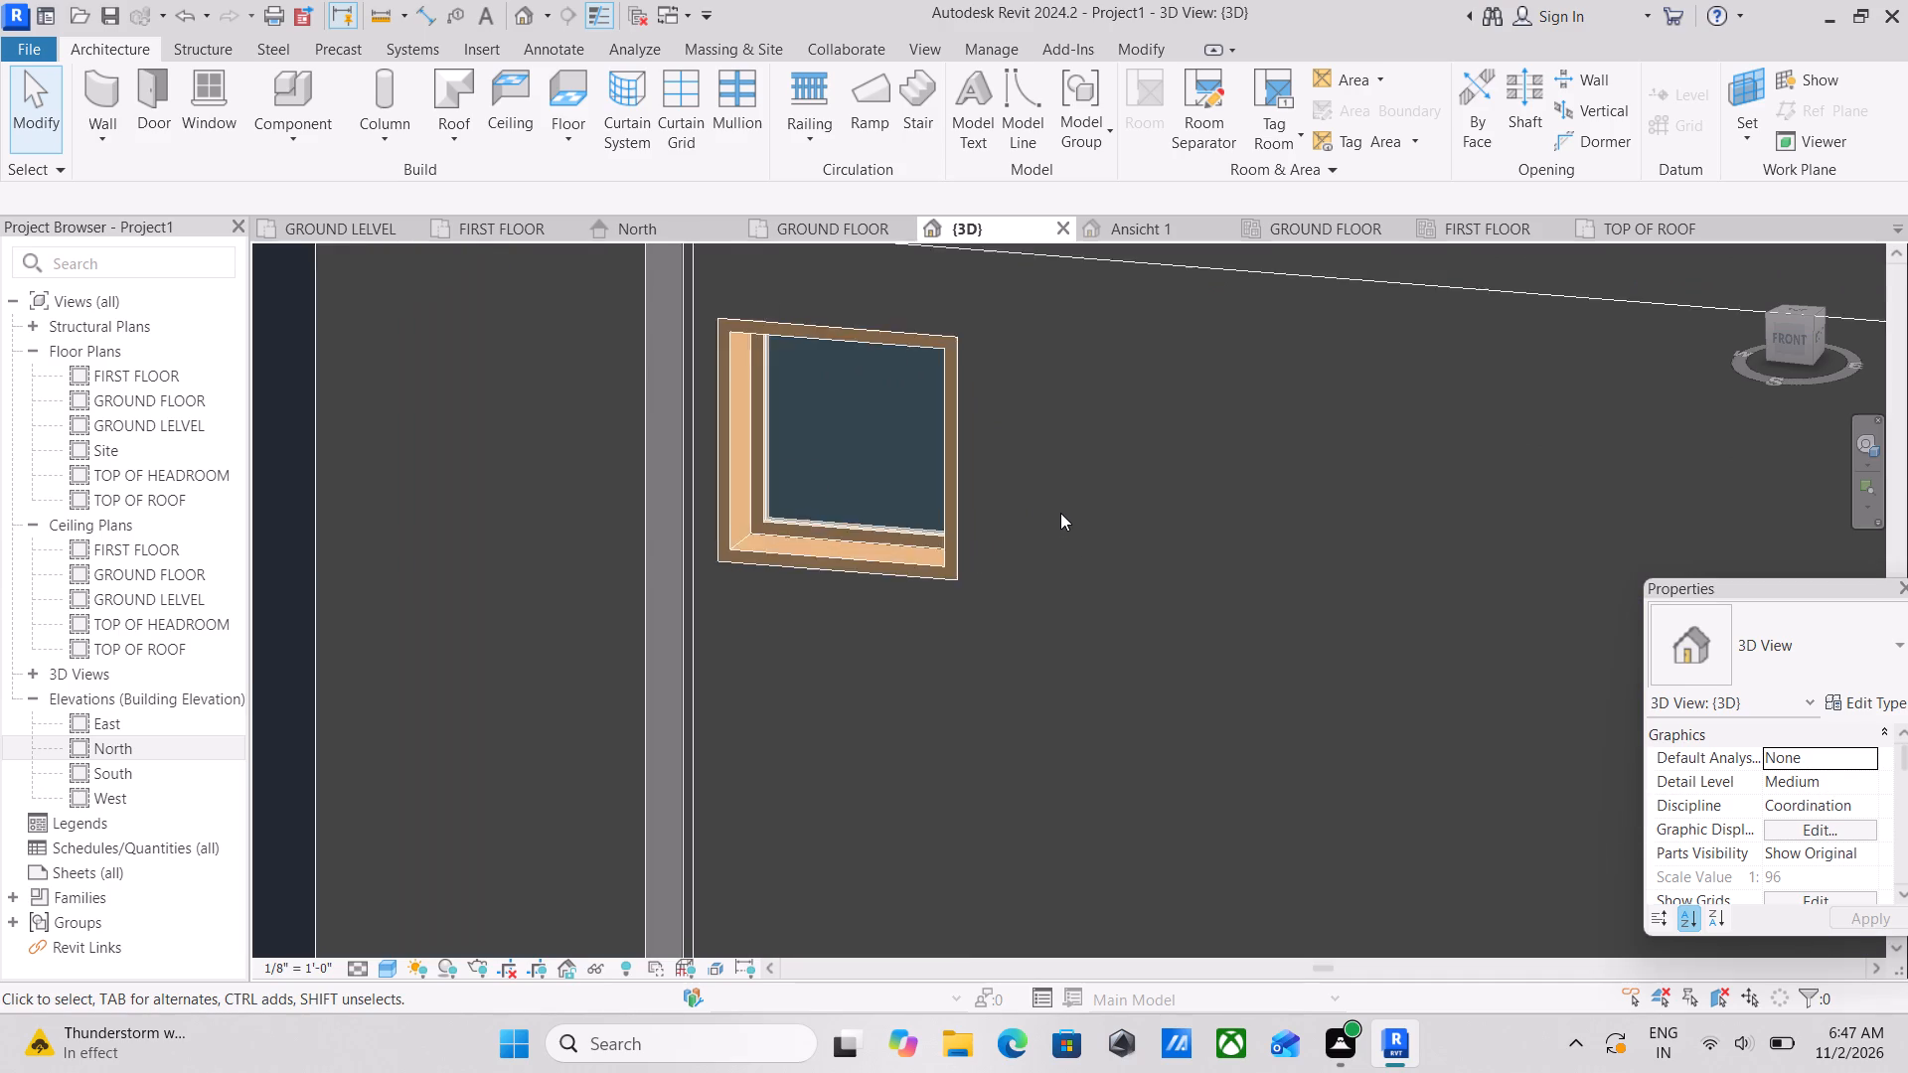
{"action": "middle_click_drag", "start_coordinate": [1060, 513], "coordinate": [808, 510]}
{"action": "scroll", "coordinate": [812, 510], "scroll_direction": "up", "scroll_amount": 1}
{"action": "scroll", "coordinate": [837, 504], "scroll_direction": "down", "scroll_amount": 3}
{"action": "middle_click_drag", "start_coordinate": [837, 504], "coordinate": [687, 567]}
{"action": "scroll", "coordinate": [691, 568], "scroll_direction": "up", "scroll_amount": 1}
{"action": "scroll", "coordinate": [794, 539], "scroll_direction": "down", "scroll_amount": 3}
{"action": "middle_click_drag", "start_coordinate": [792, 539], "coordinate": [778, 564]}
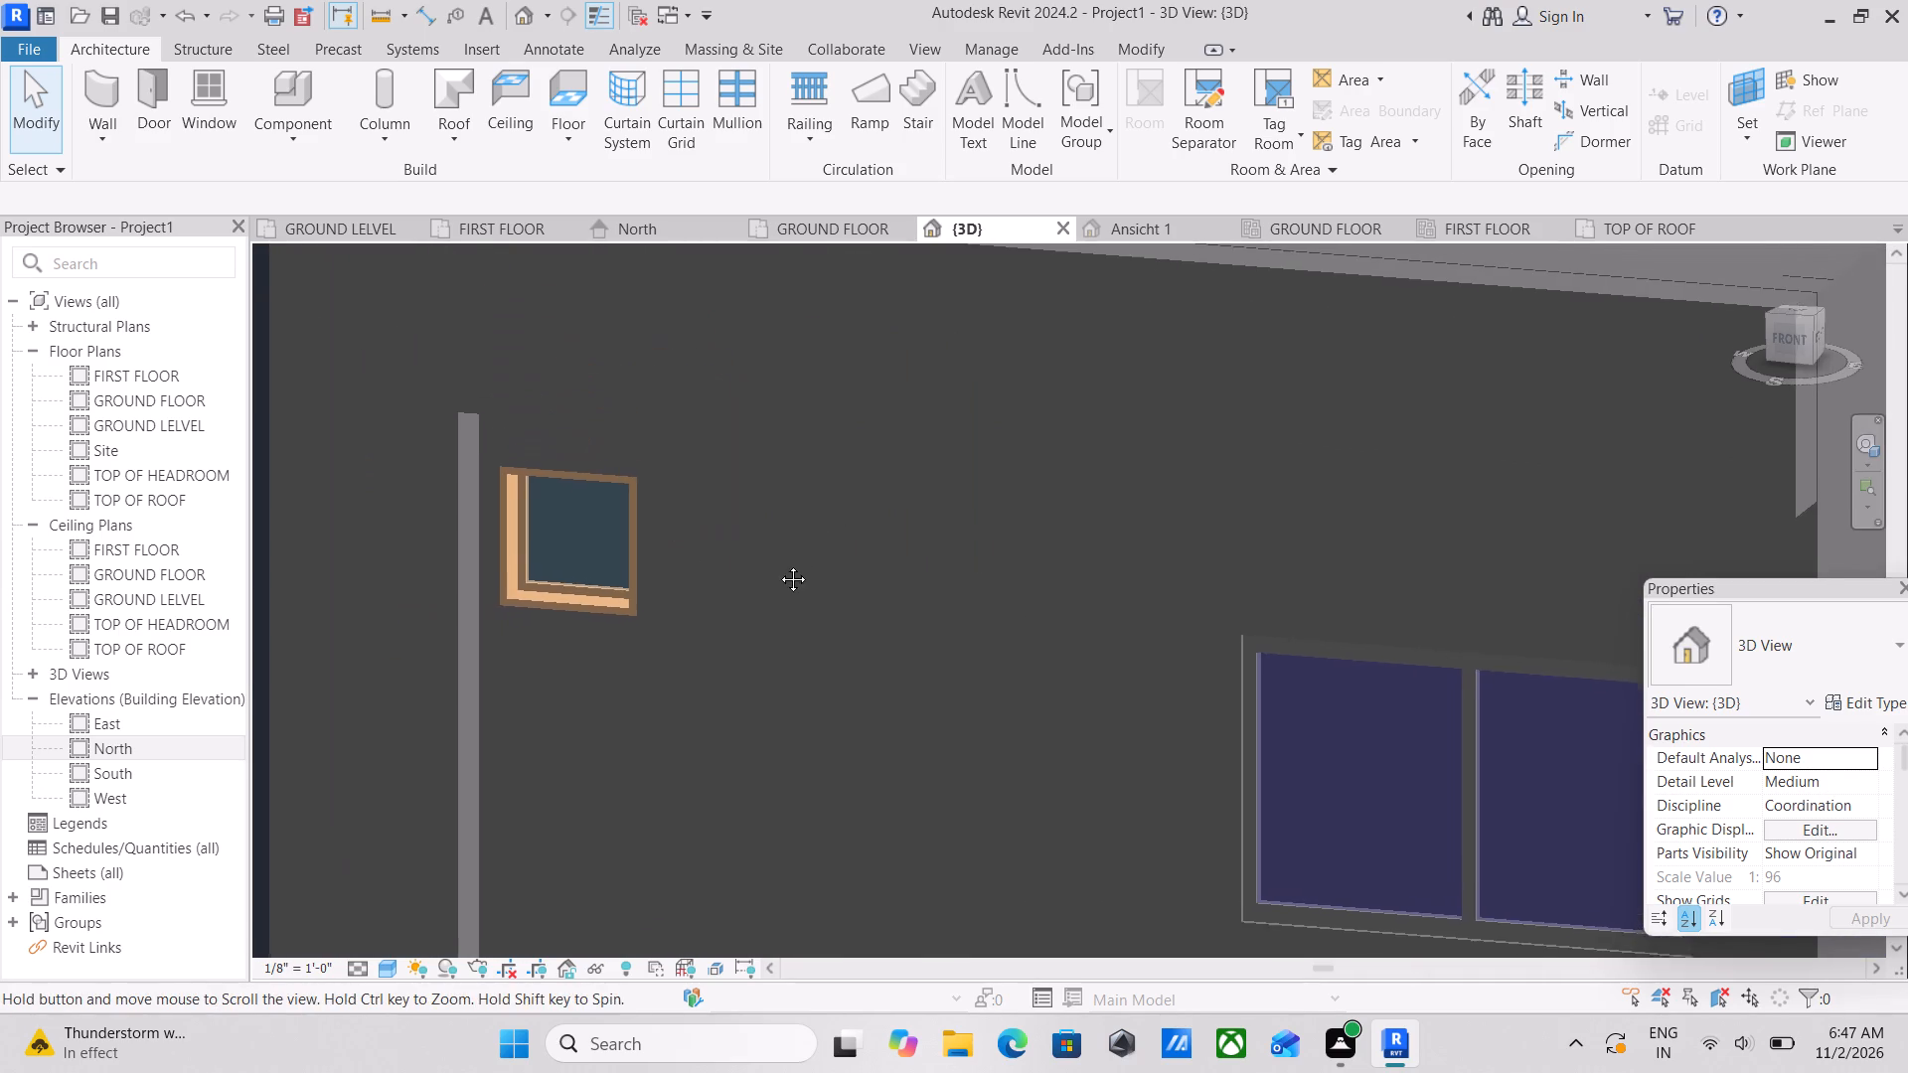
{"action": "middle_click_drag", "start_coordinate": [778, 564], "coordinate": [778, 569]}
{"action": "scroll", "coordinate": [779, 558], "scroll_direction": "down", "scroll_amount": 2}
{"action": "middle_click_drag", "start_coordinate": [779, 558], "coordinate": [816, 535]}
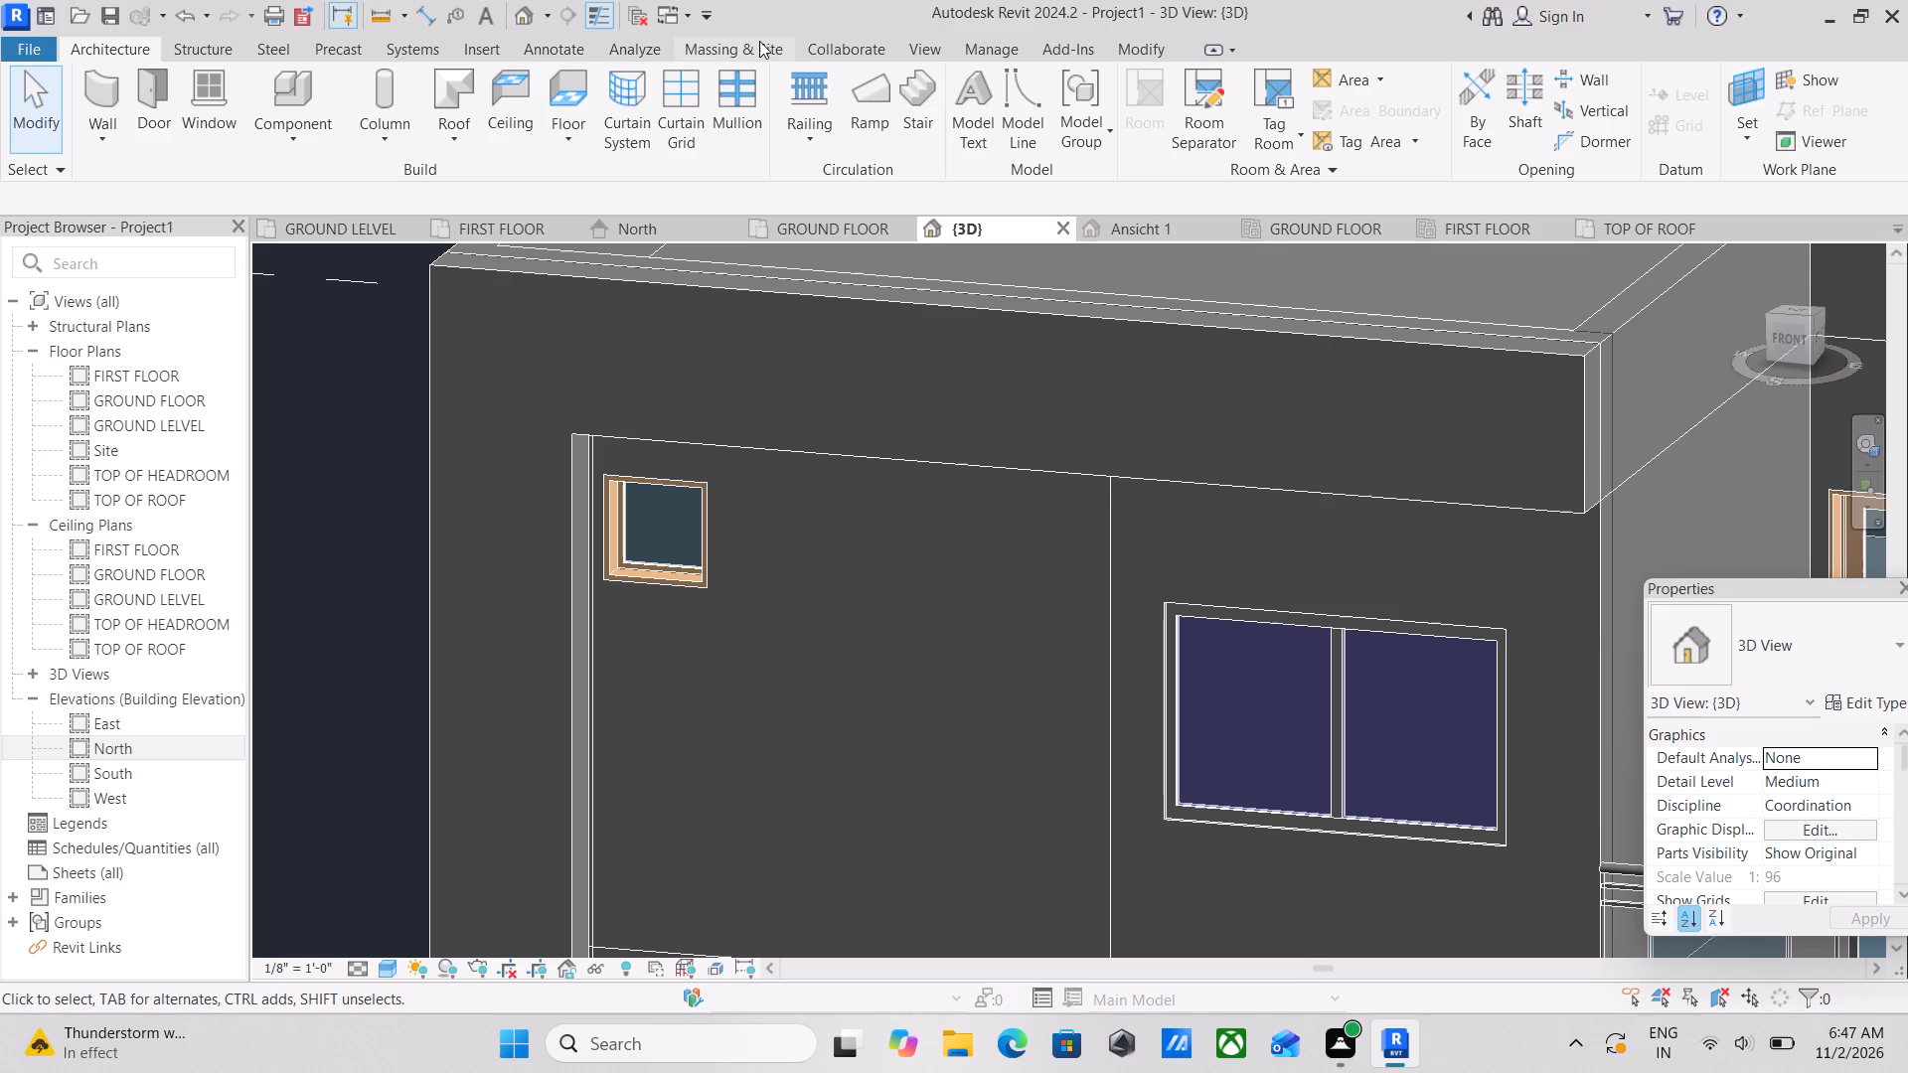
Create a new project material and name it DARK CONCRETE.
{"action": "left_click", "coordinate": [842, 44]}
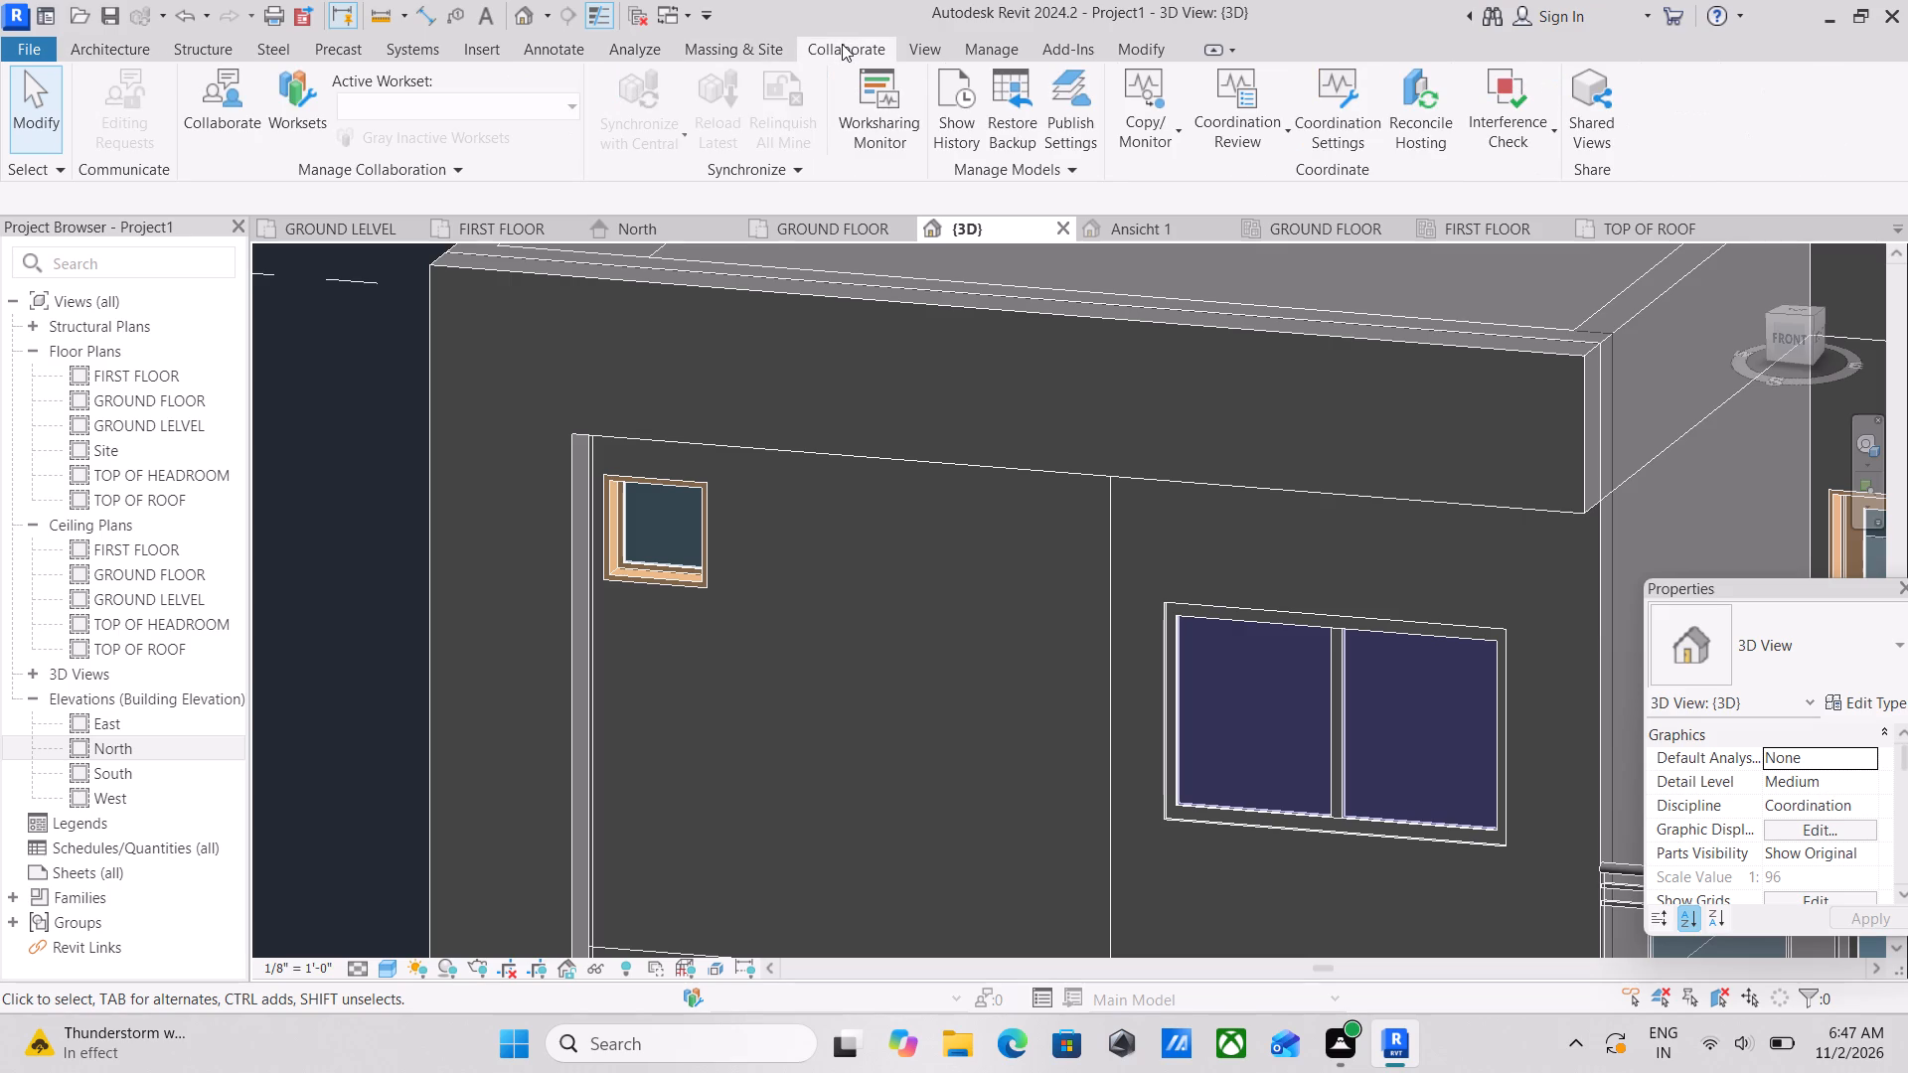
{"action": "left_click", "coordinate": [917, 52]}
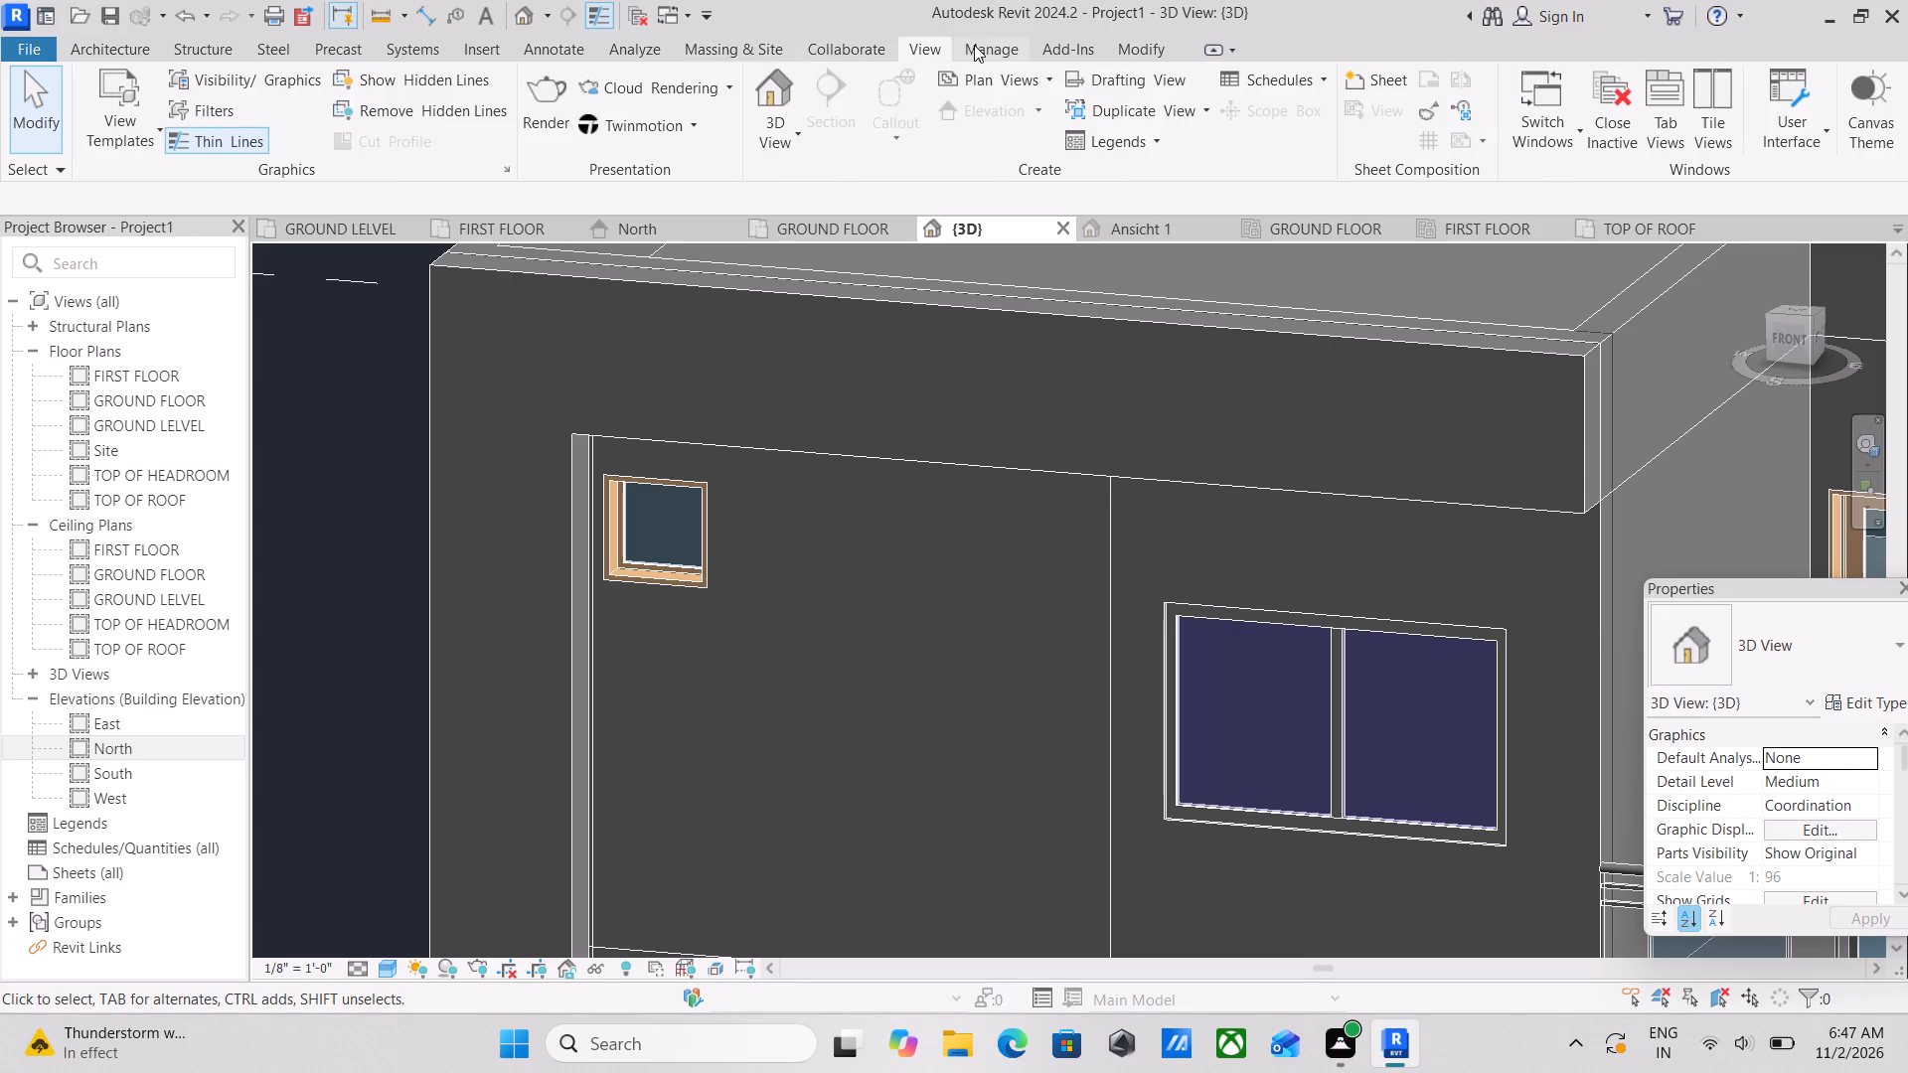
{"action": "left_click", "coordinate": [990, 49]}
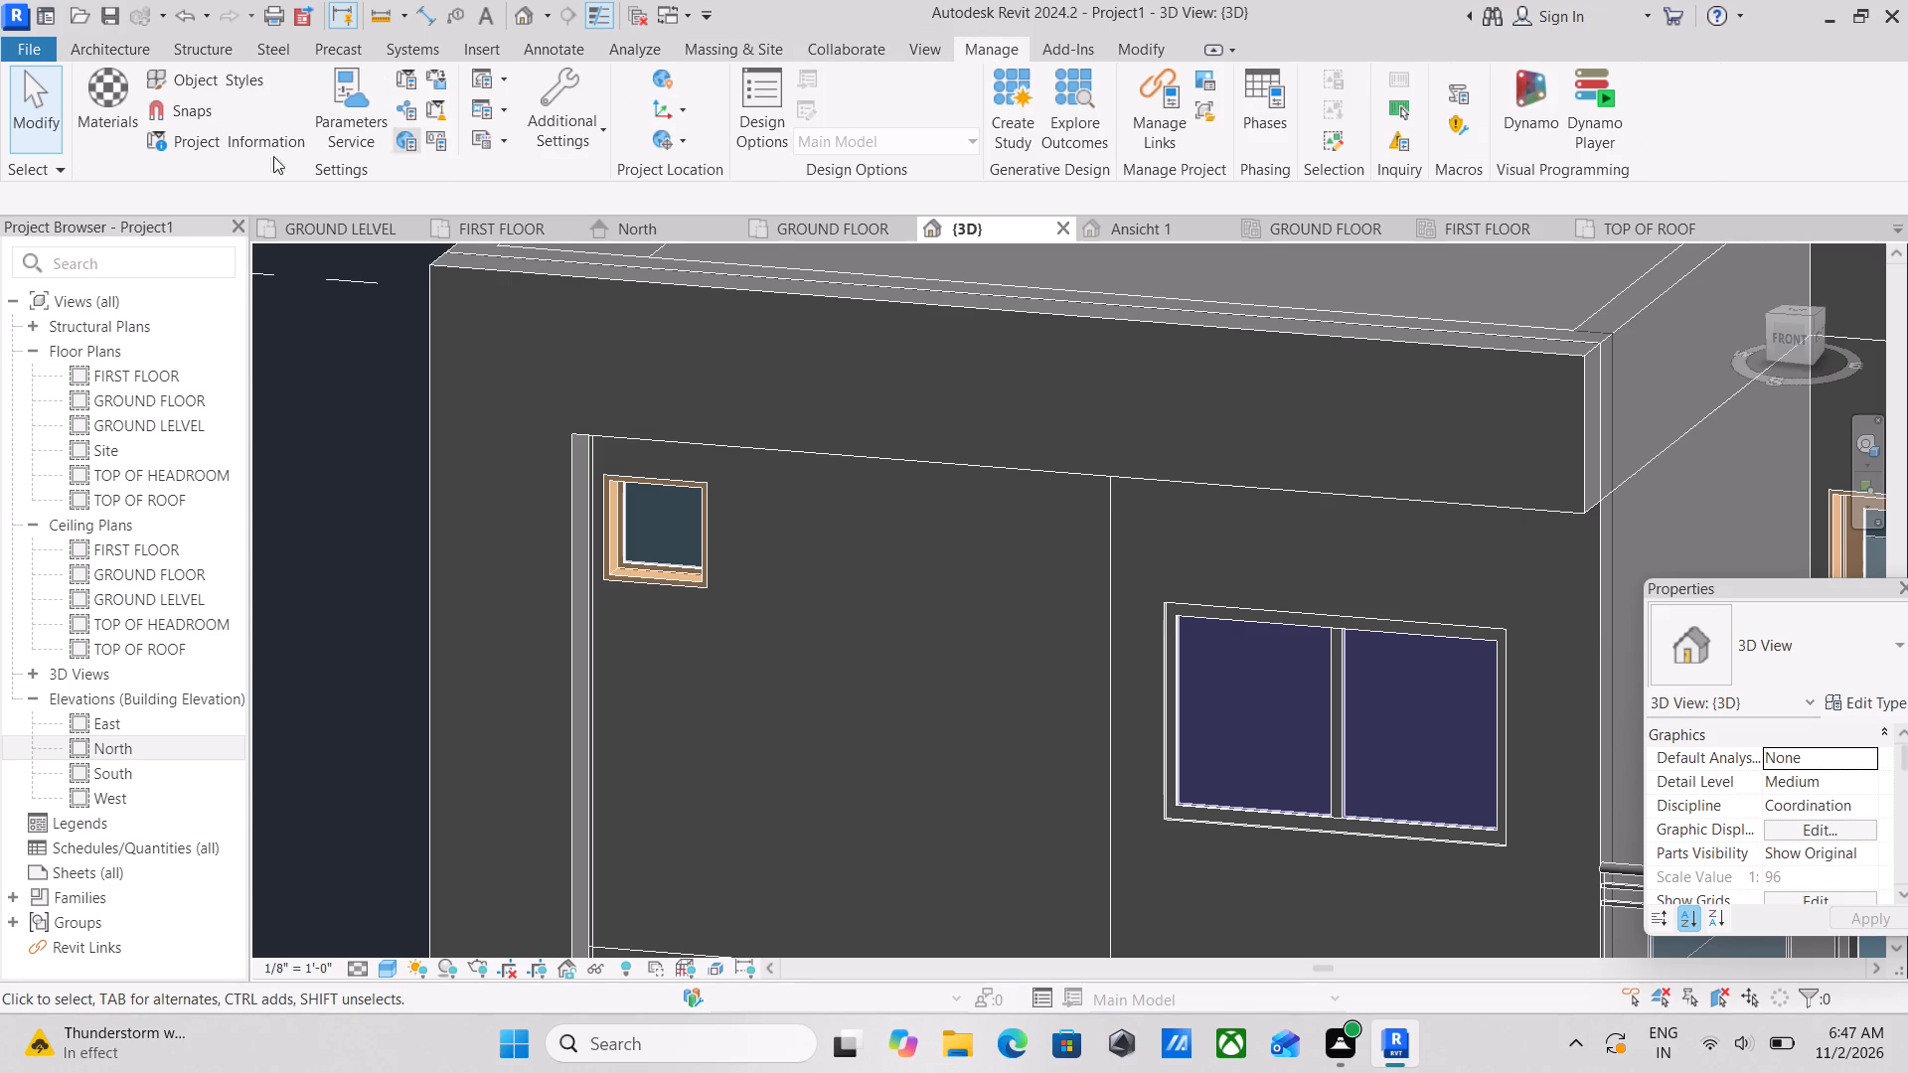
{"action": "left_click", "coordinate": [112, 113]}
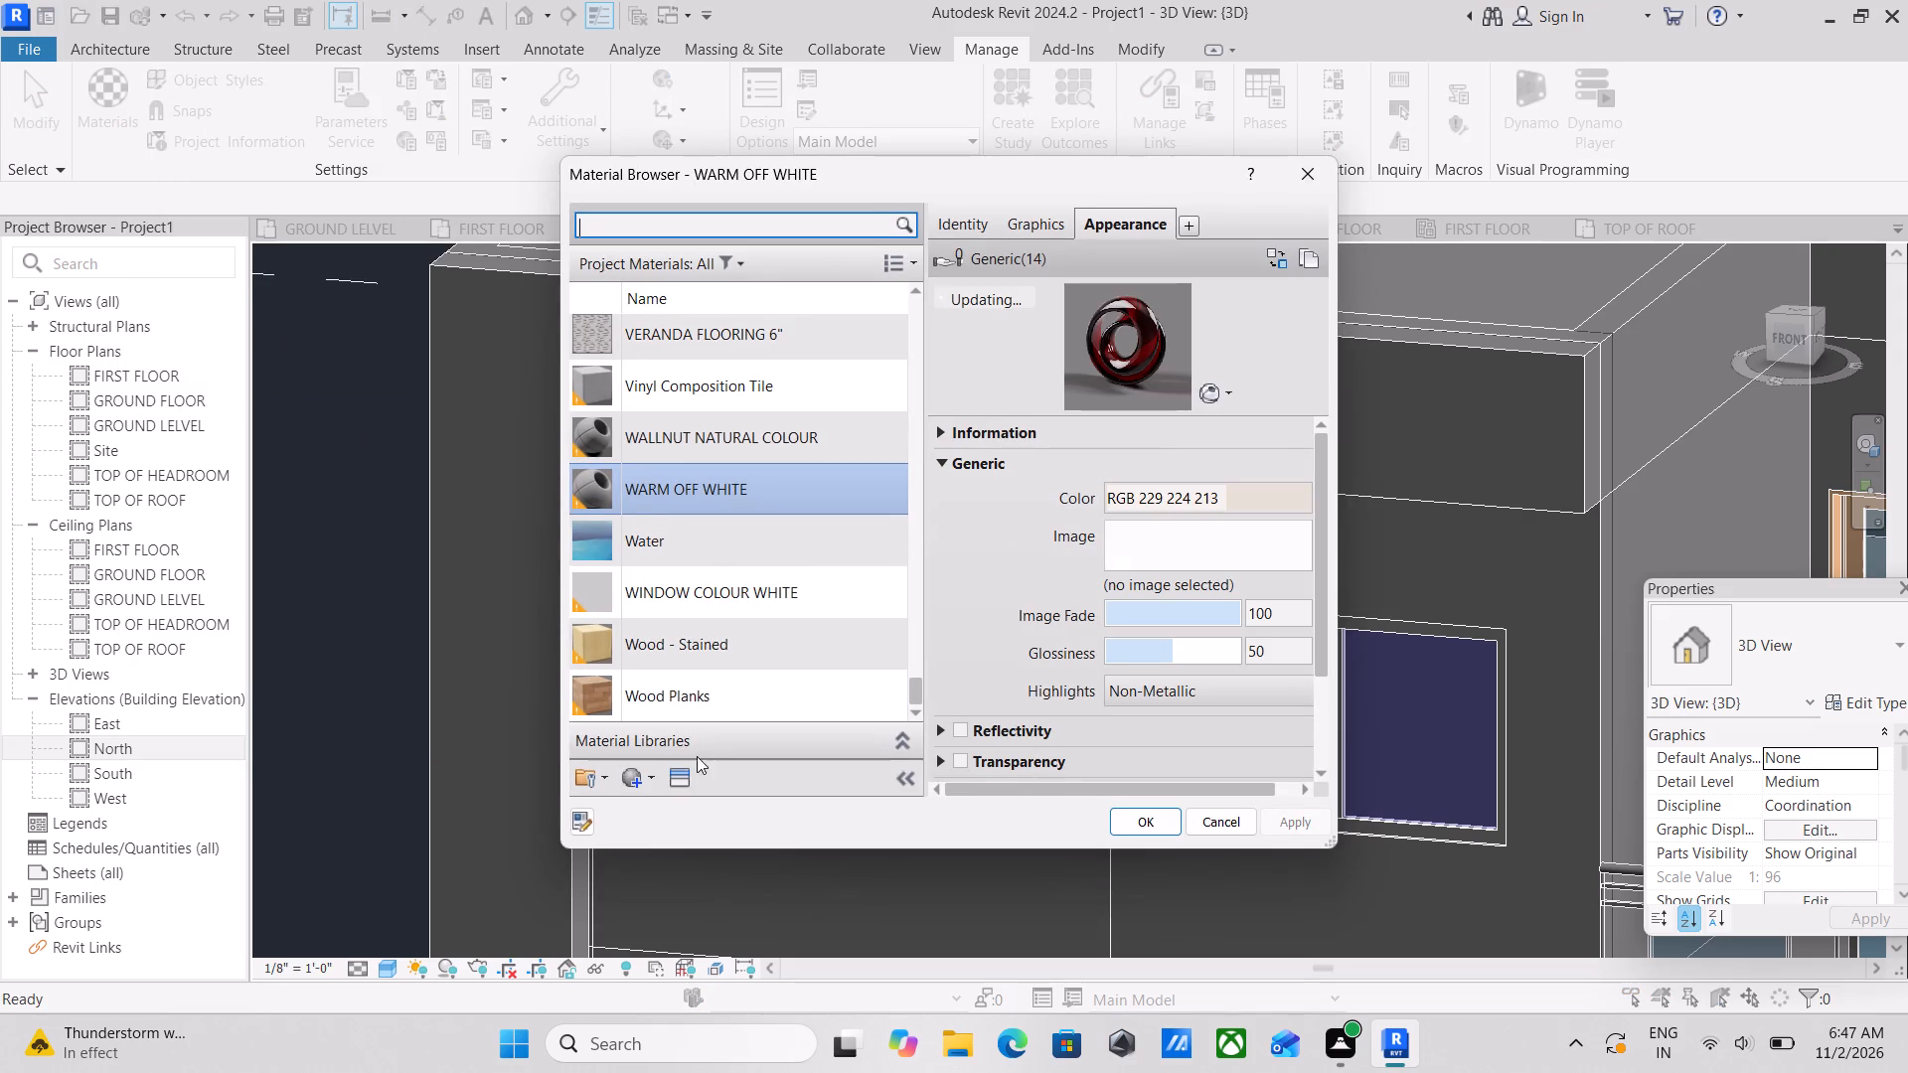
{"action": "left_click", "coordinate": [634, 769]}
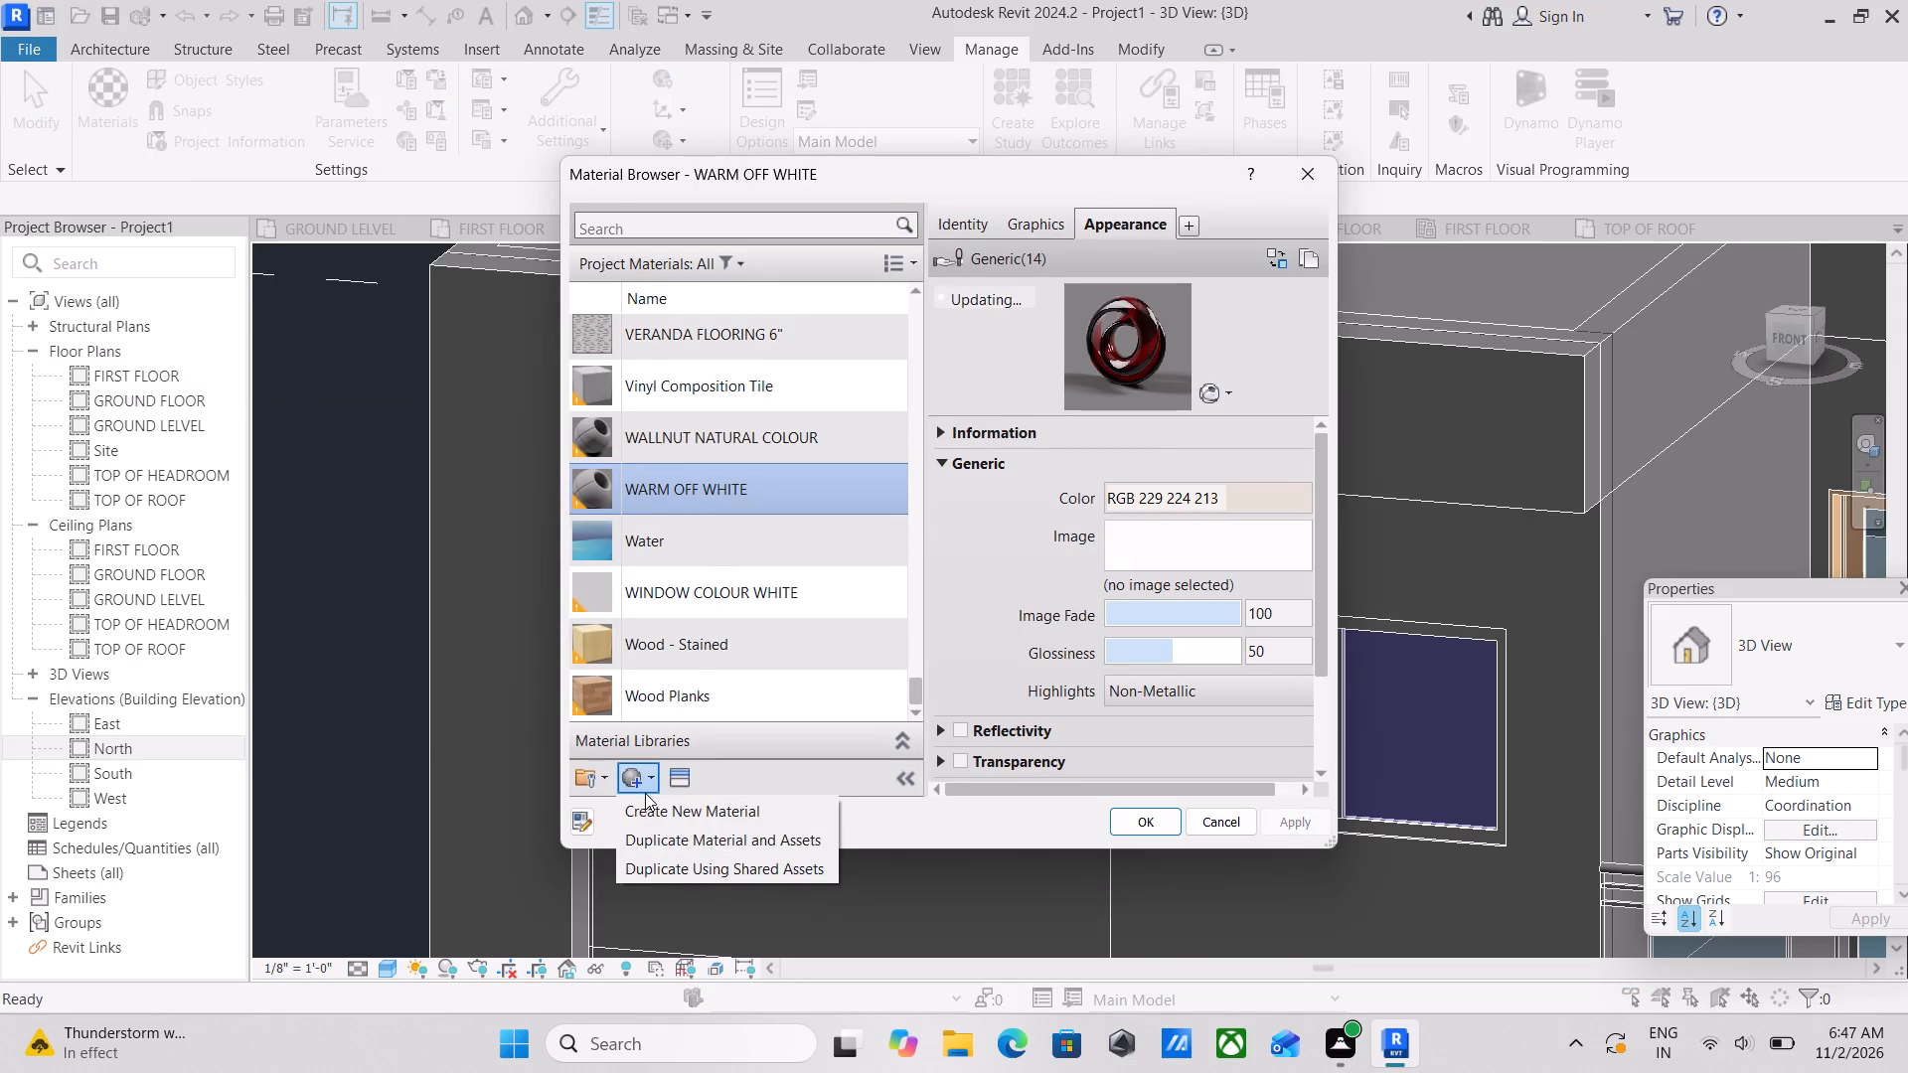
{"action": "left_click", "coordinate": [648, 806]}
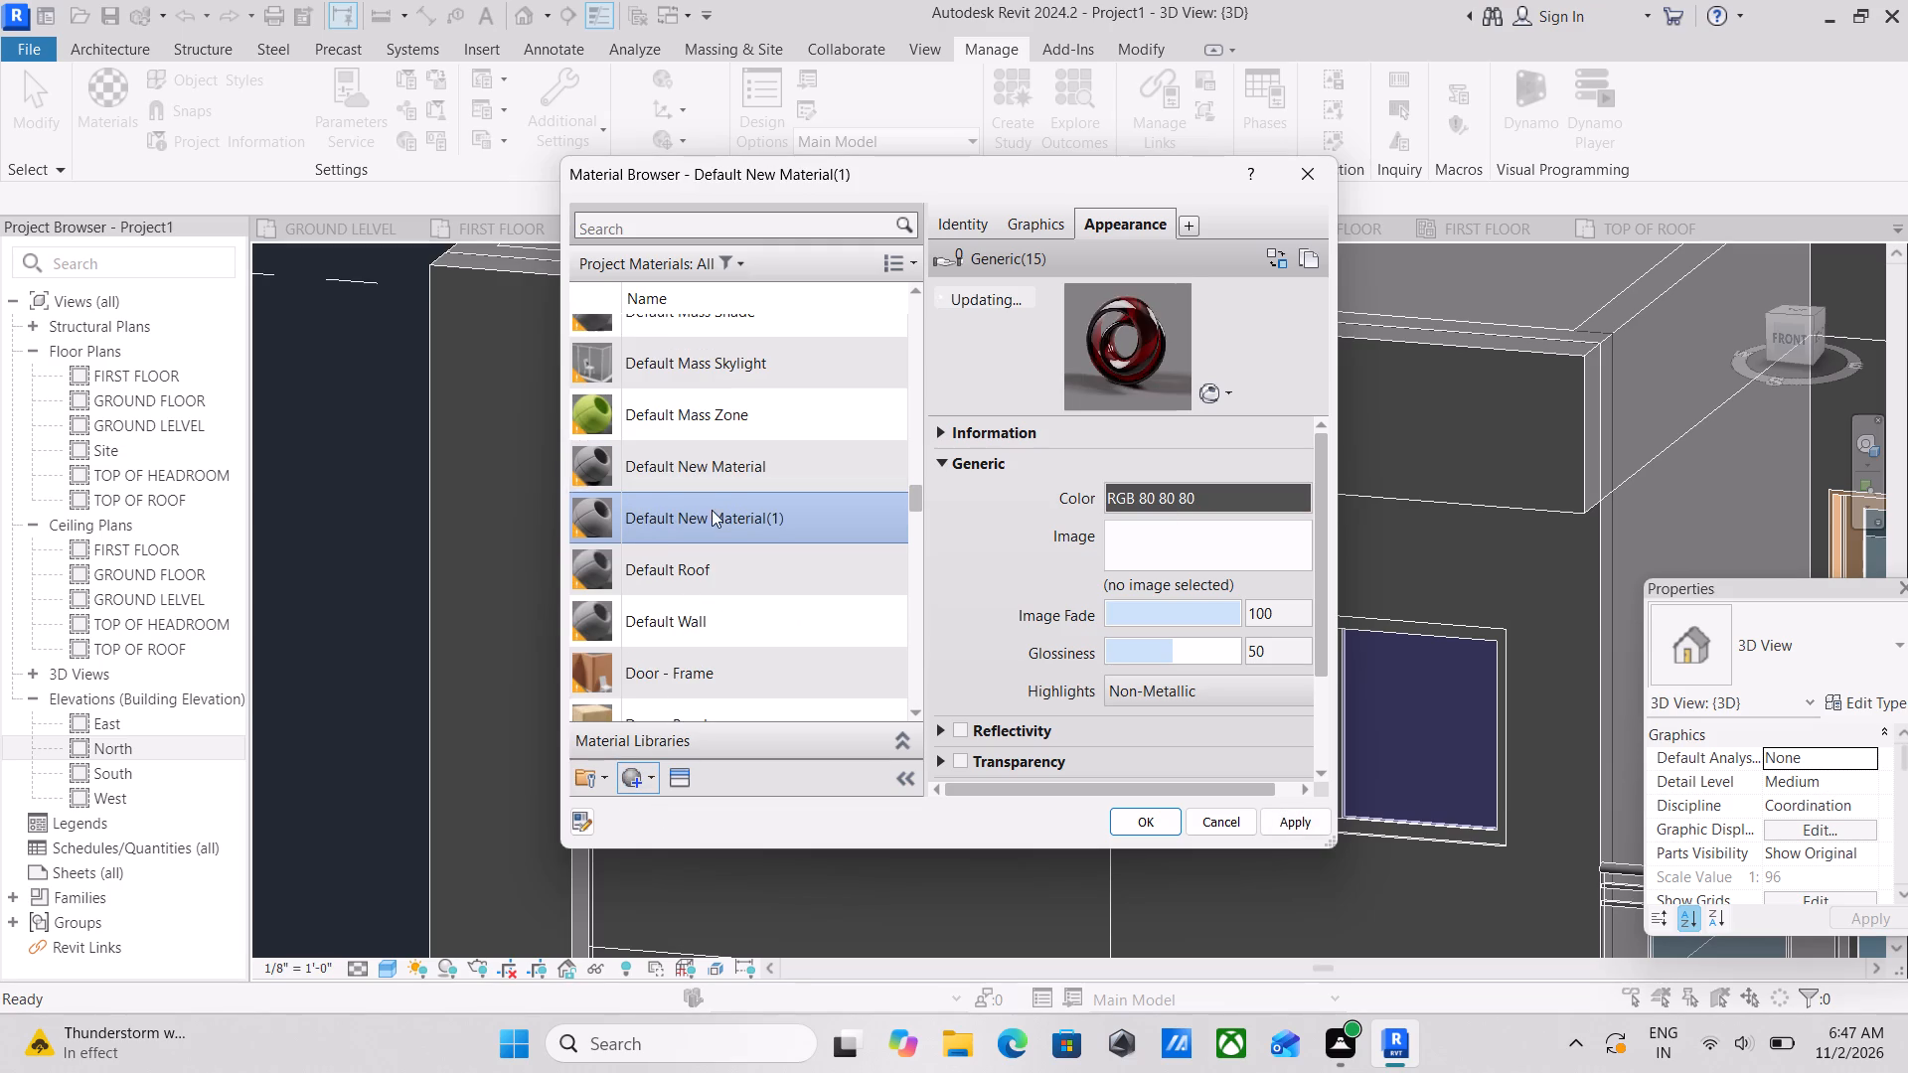
{"action": "right_click", "coordinate": [712, 518]}
{"action": "left_click", "coordinate": [750, 605]}
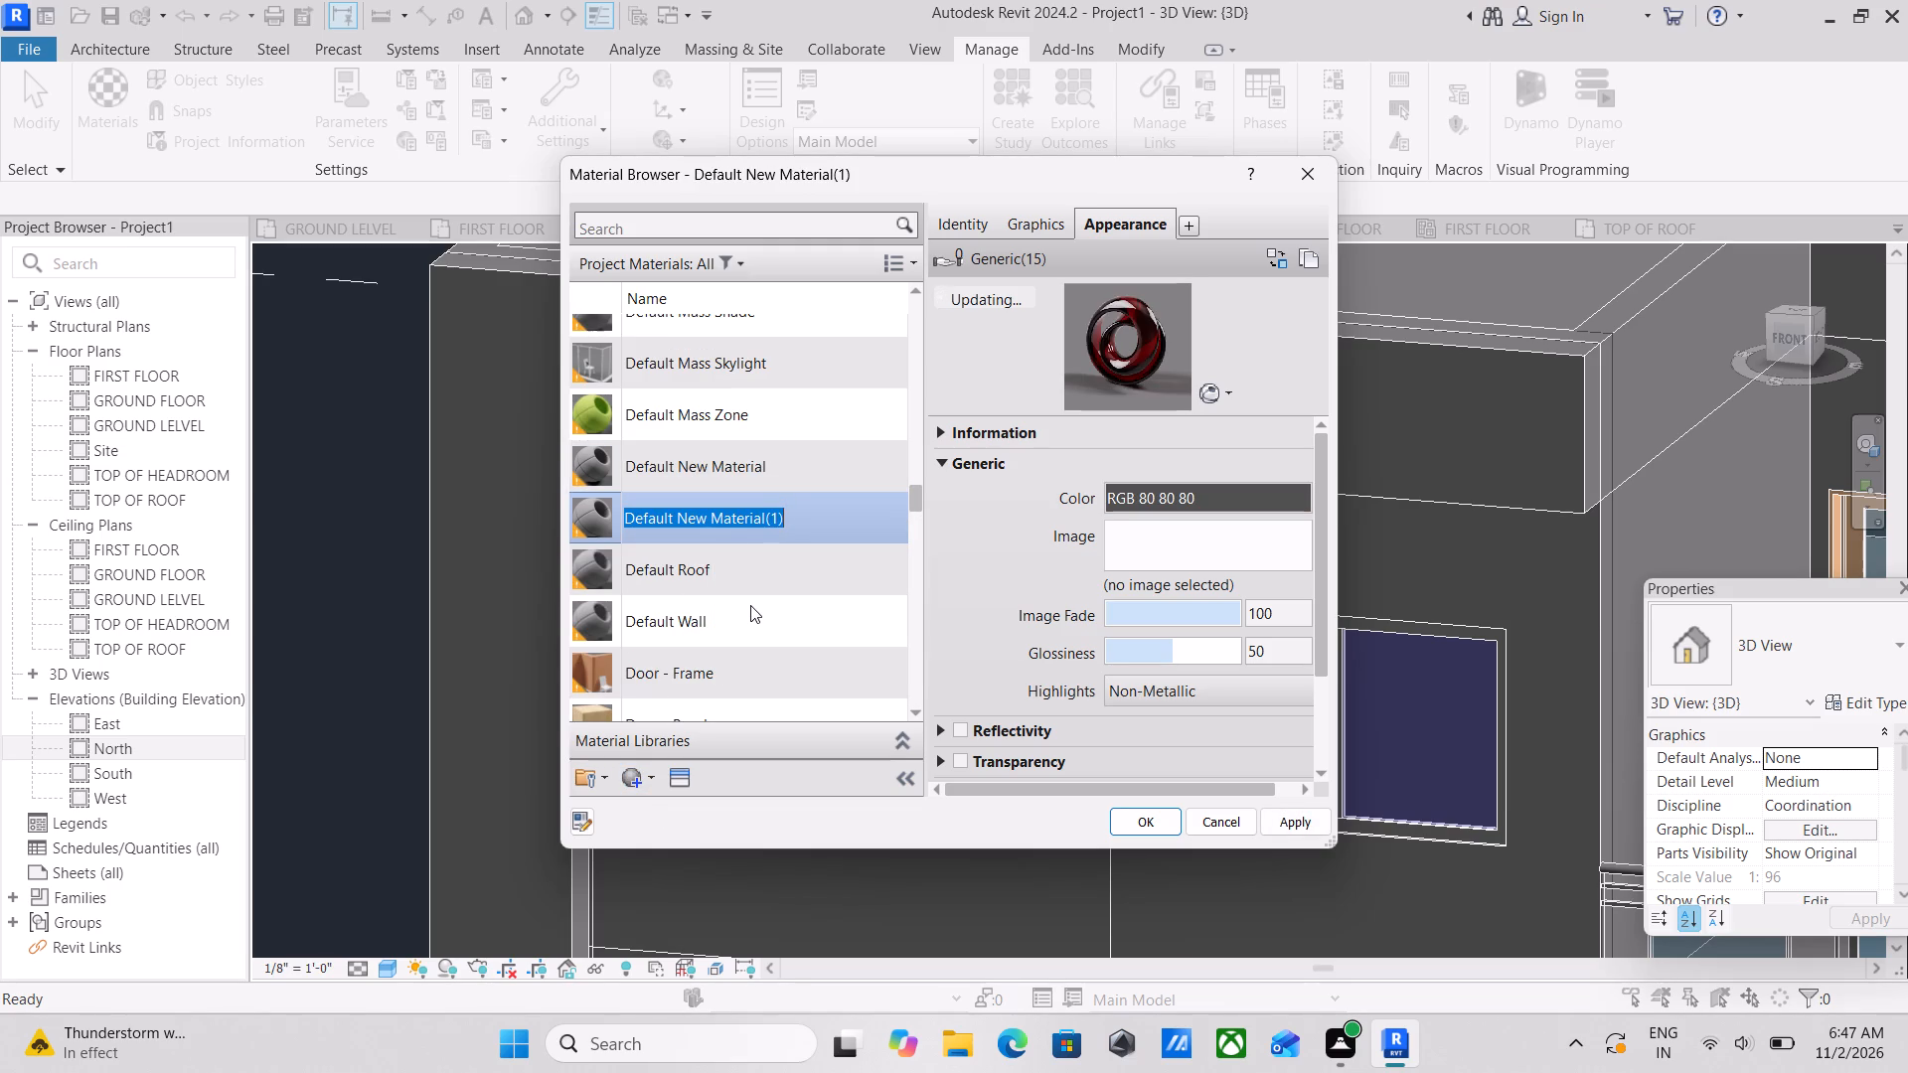
{"action": "key", "text": "d"}
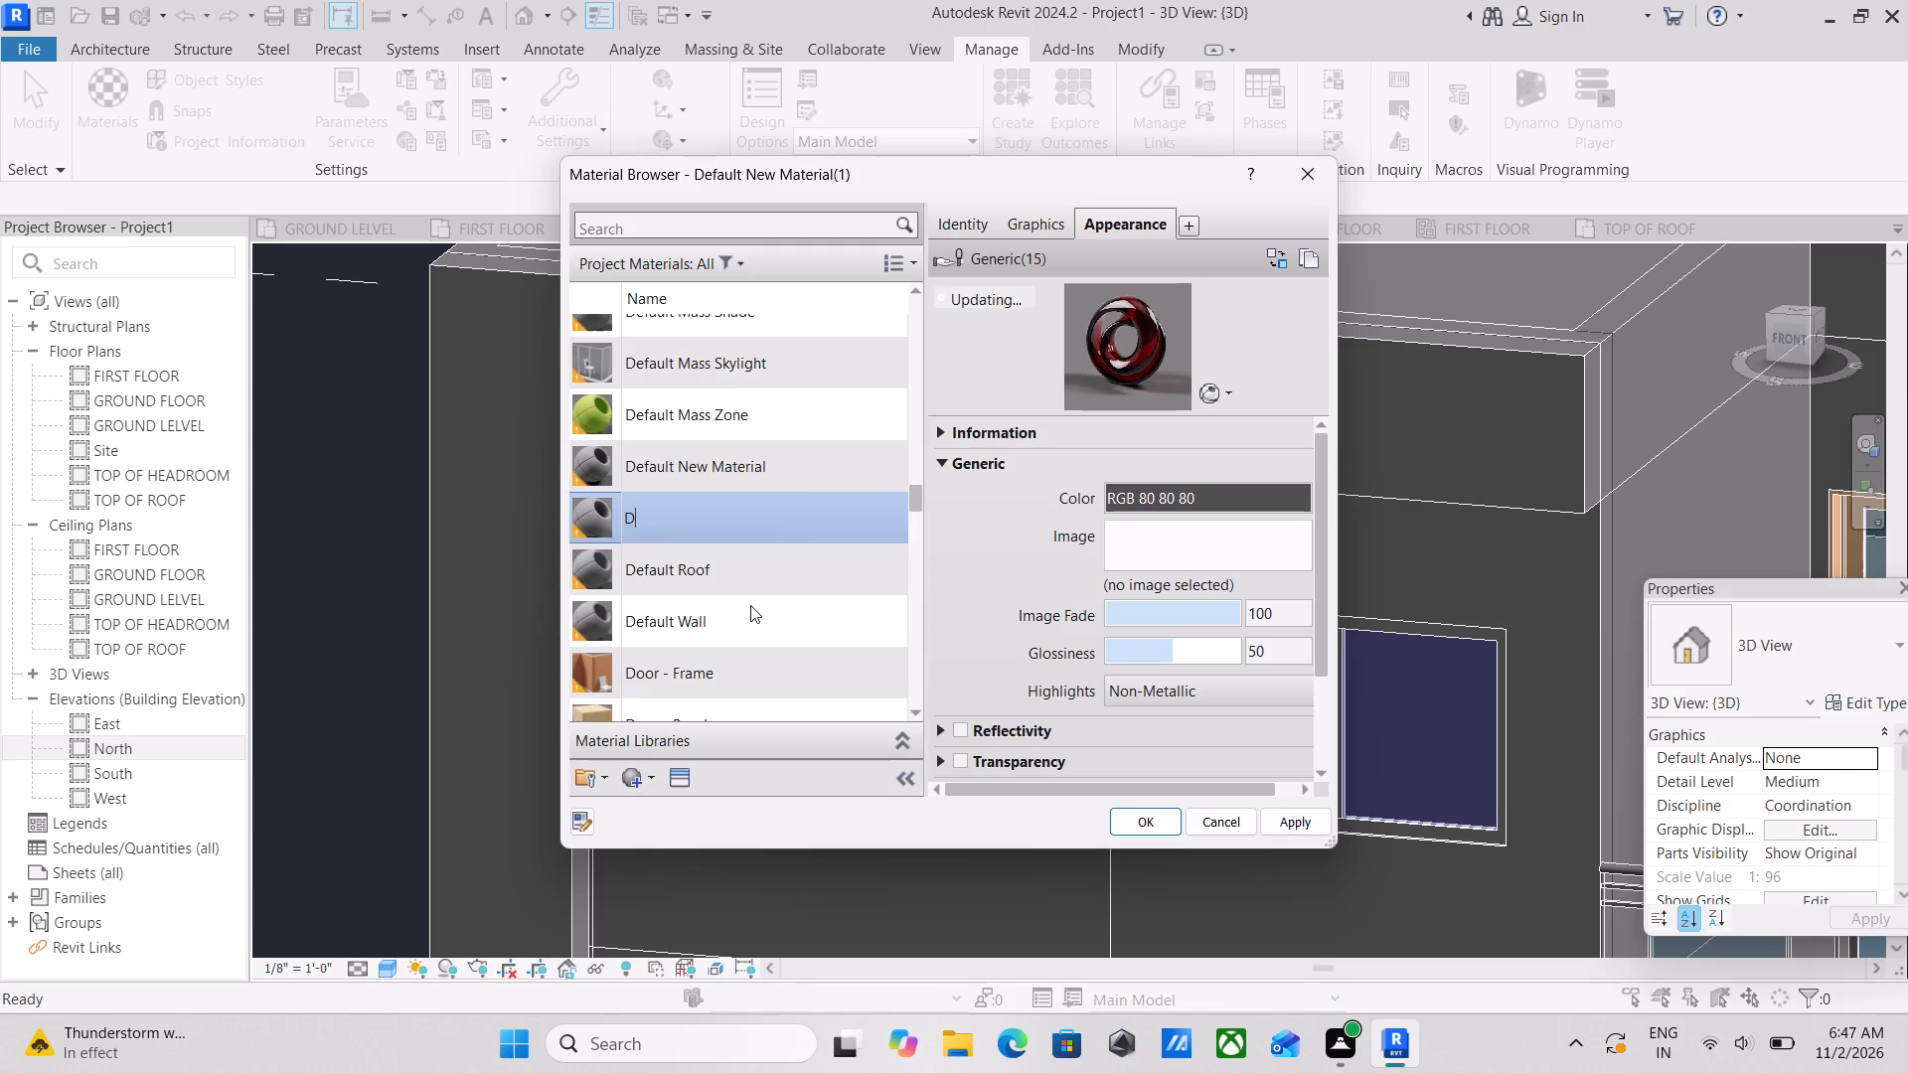
{"action": "type", "text": "ARK"}
{"action": "key", "text": "space"}
{"action": "type", "text": "CONCRETE"}
{"action": "key", "text": "space"}
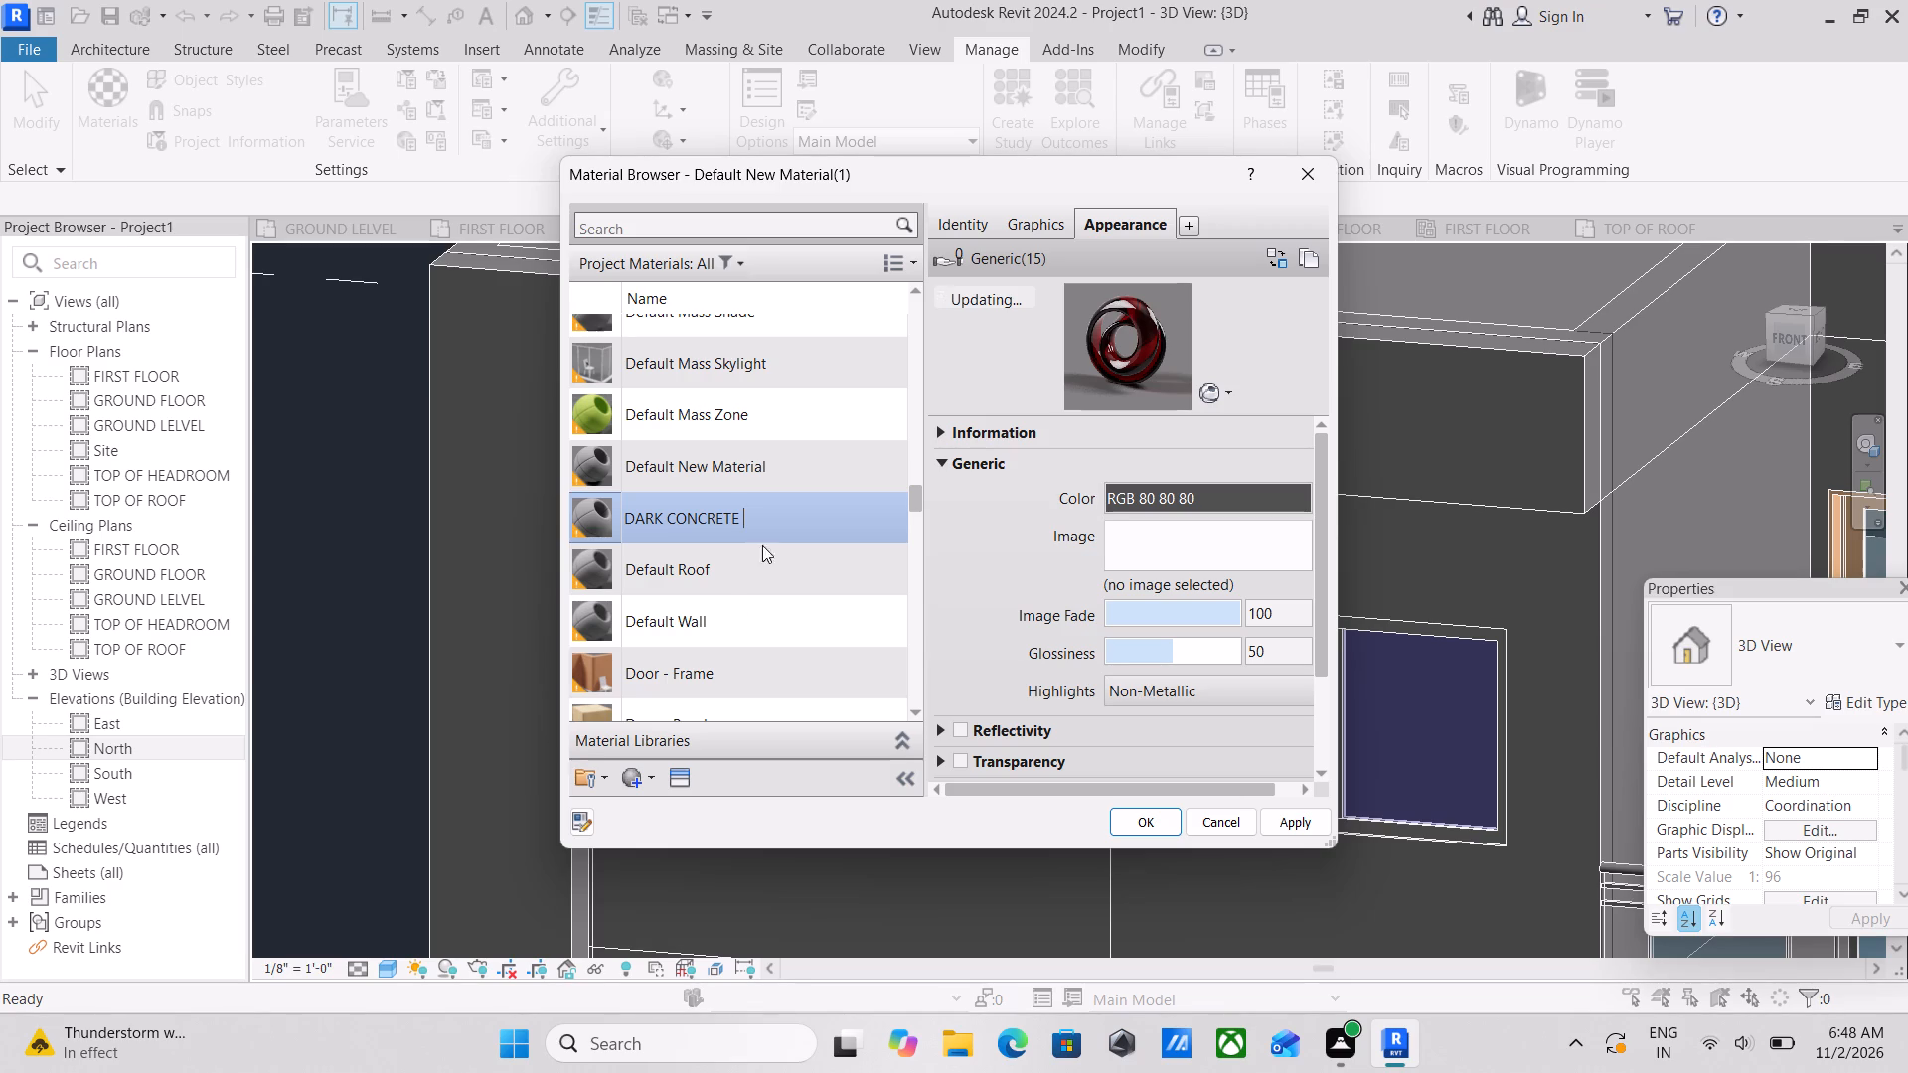
{"action": "left_click", "coordinate": [799, 520]}
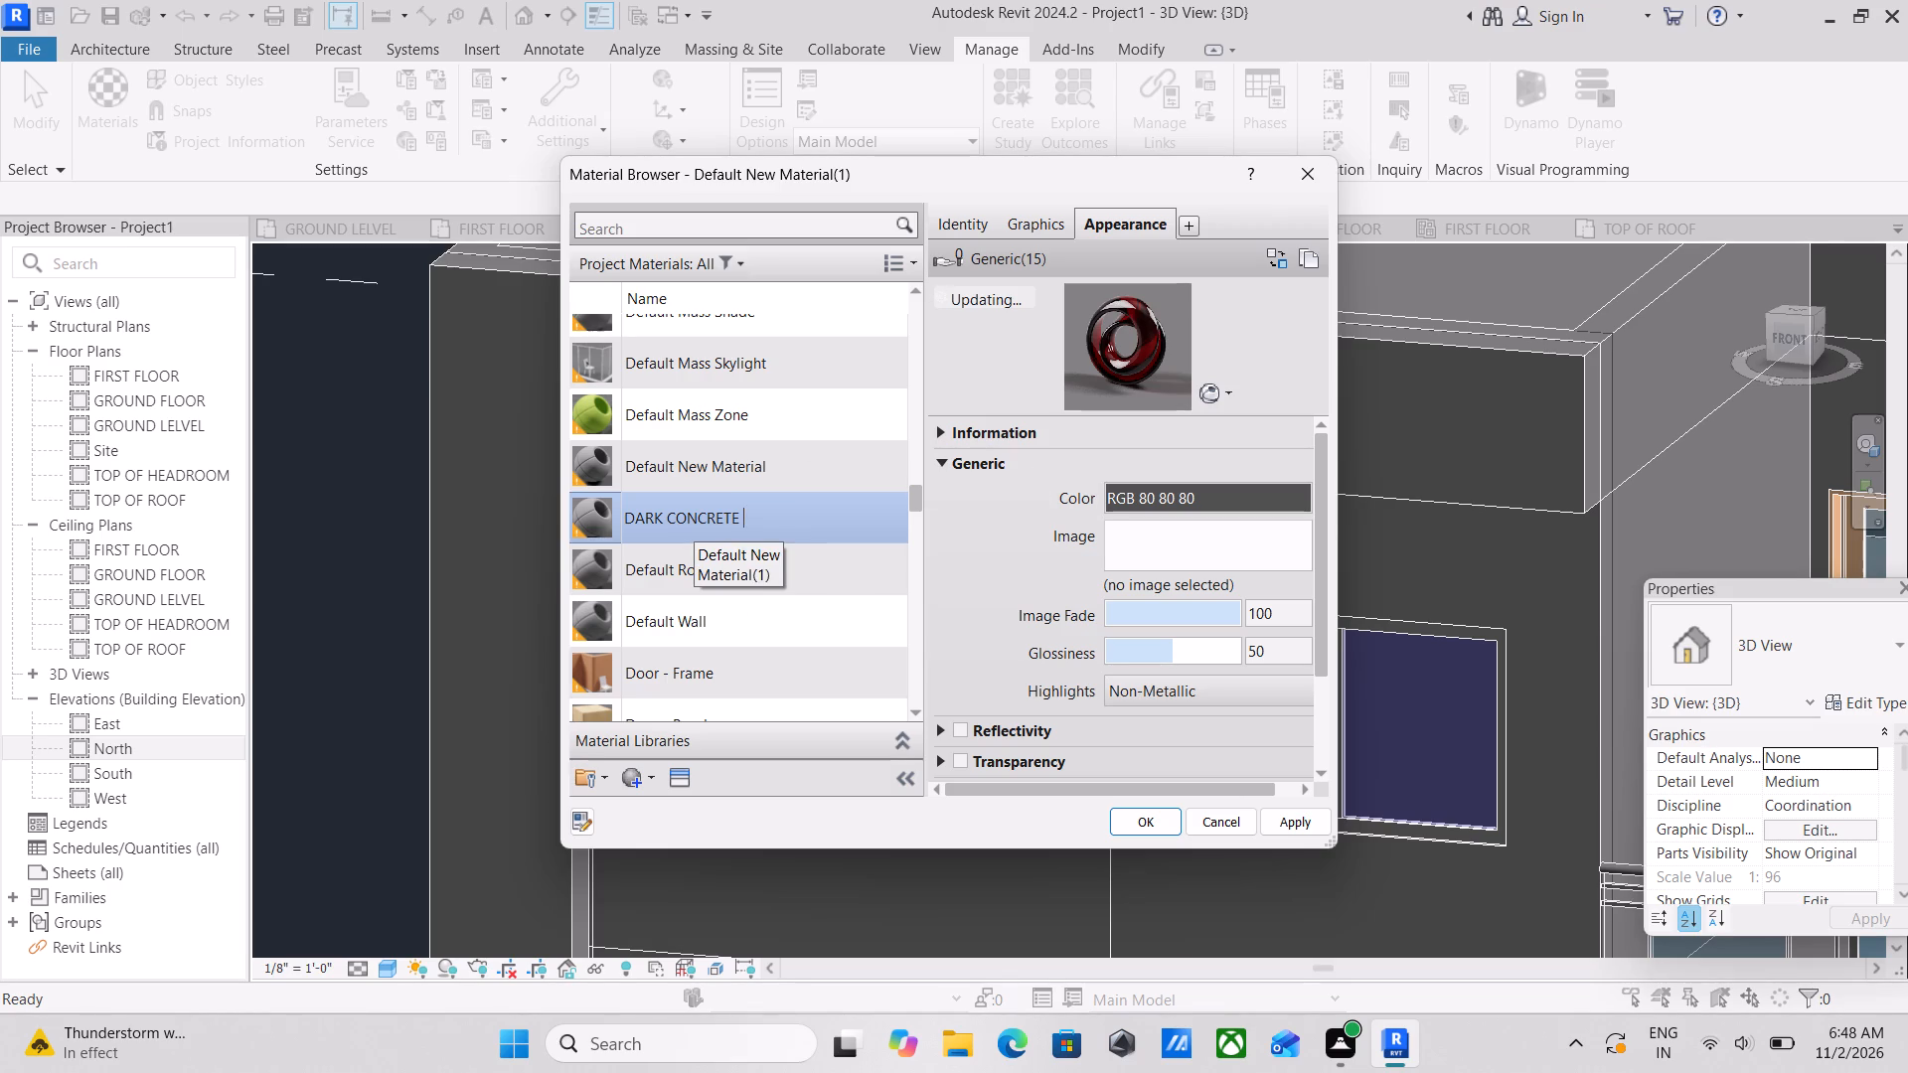
{"action": "left_click", "coordinate": [662, 523]}
{"action": "left_click", "coordinate": [730, 525]}
{"action": "left_click", "coordinate": [766, 527]}
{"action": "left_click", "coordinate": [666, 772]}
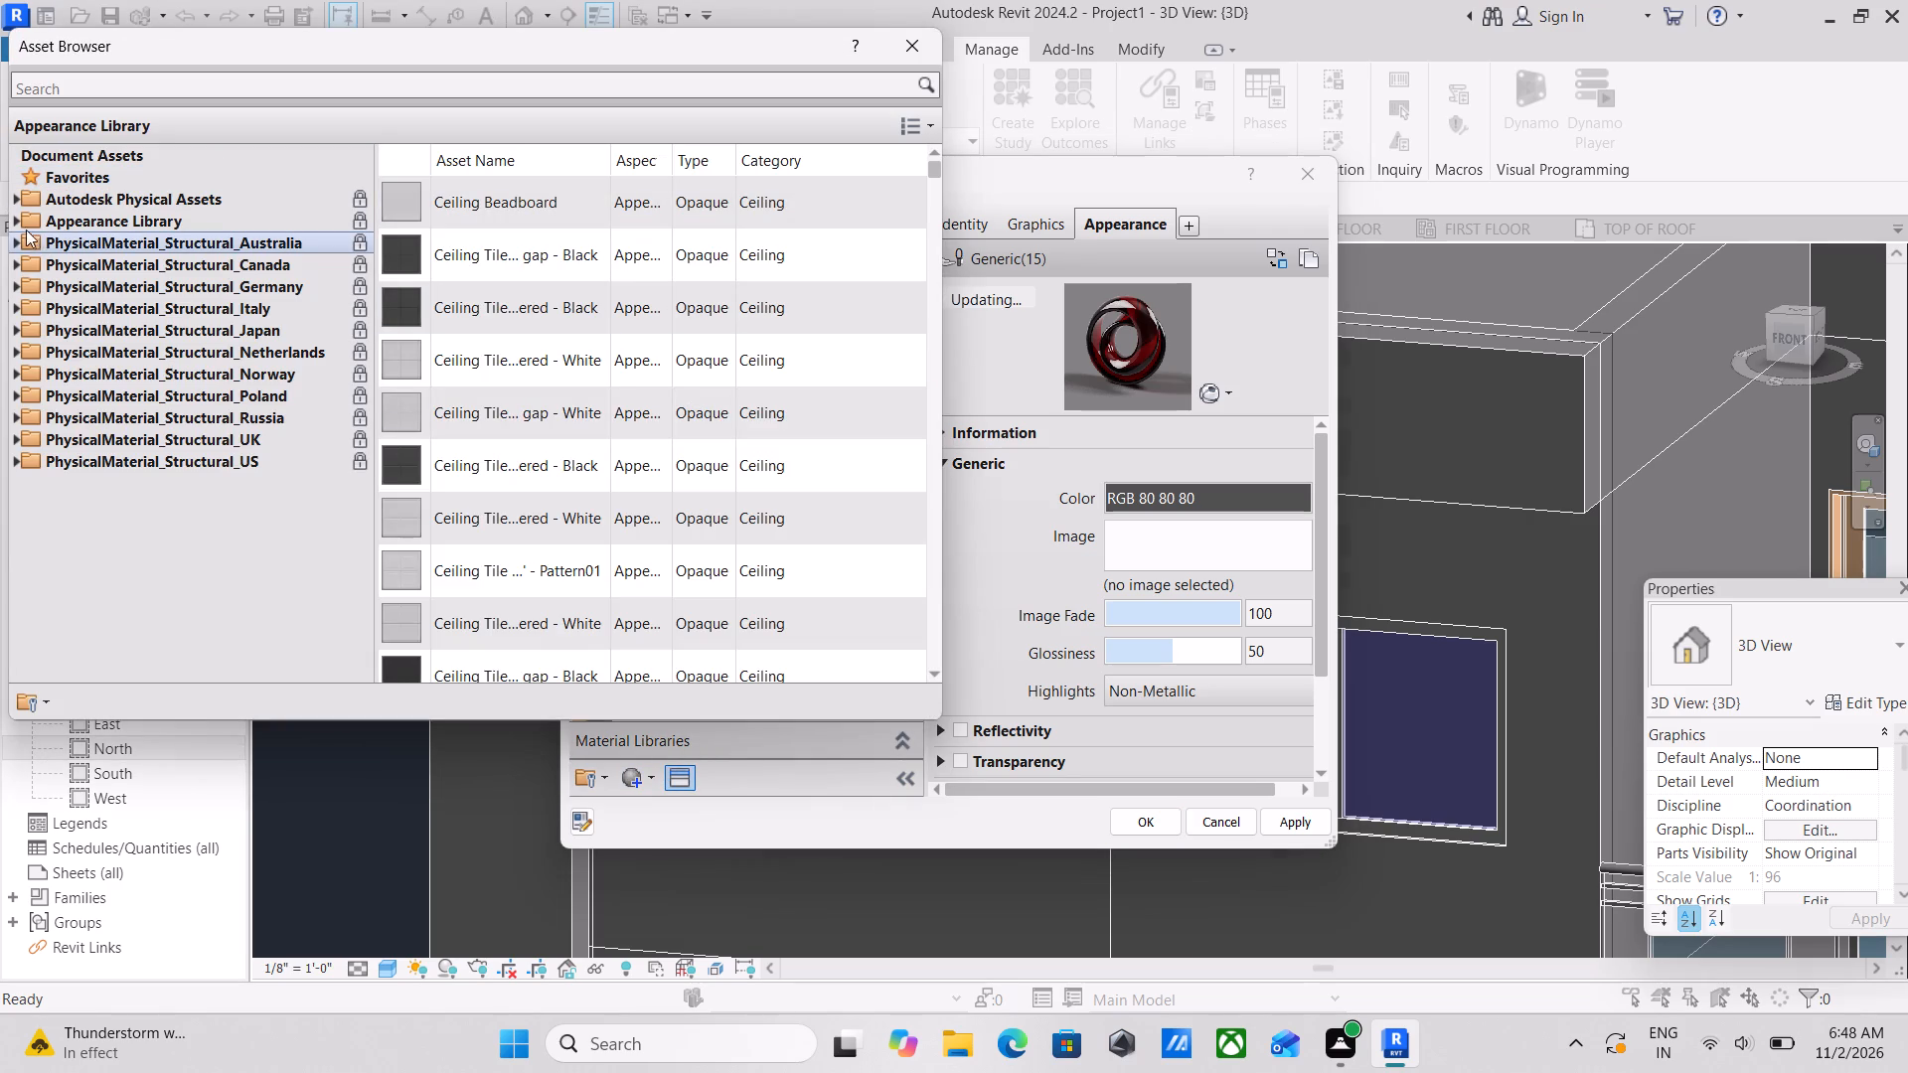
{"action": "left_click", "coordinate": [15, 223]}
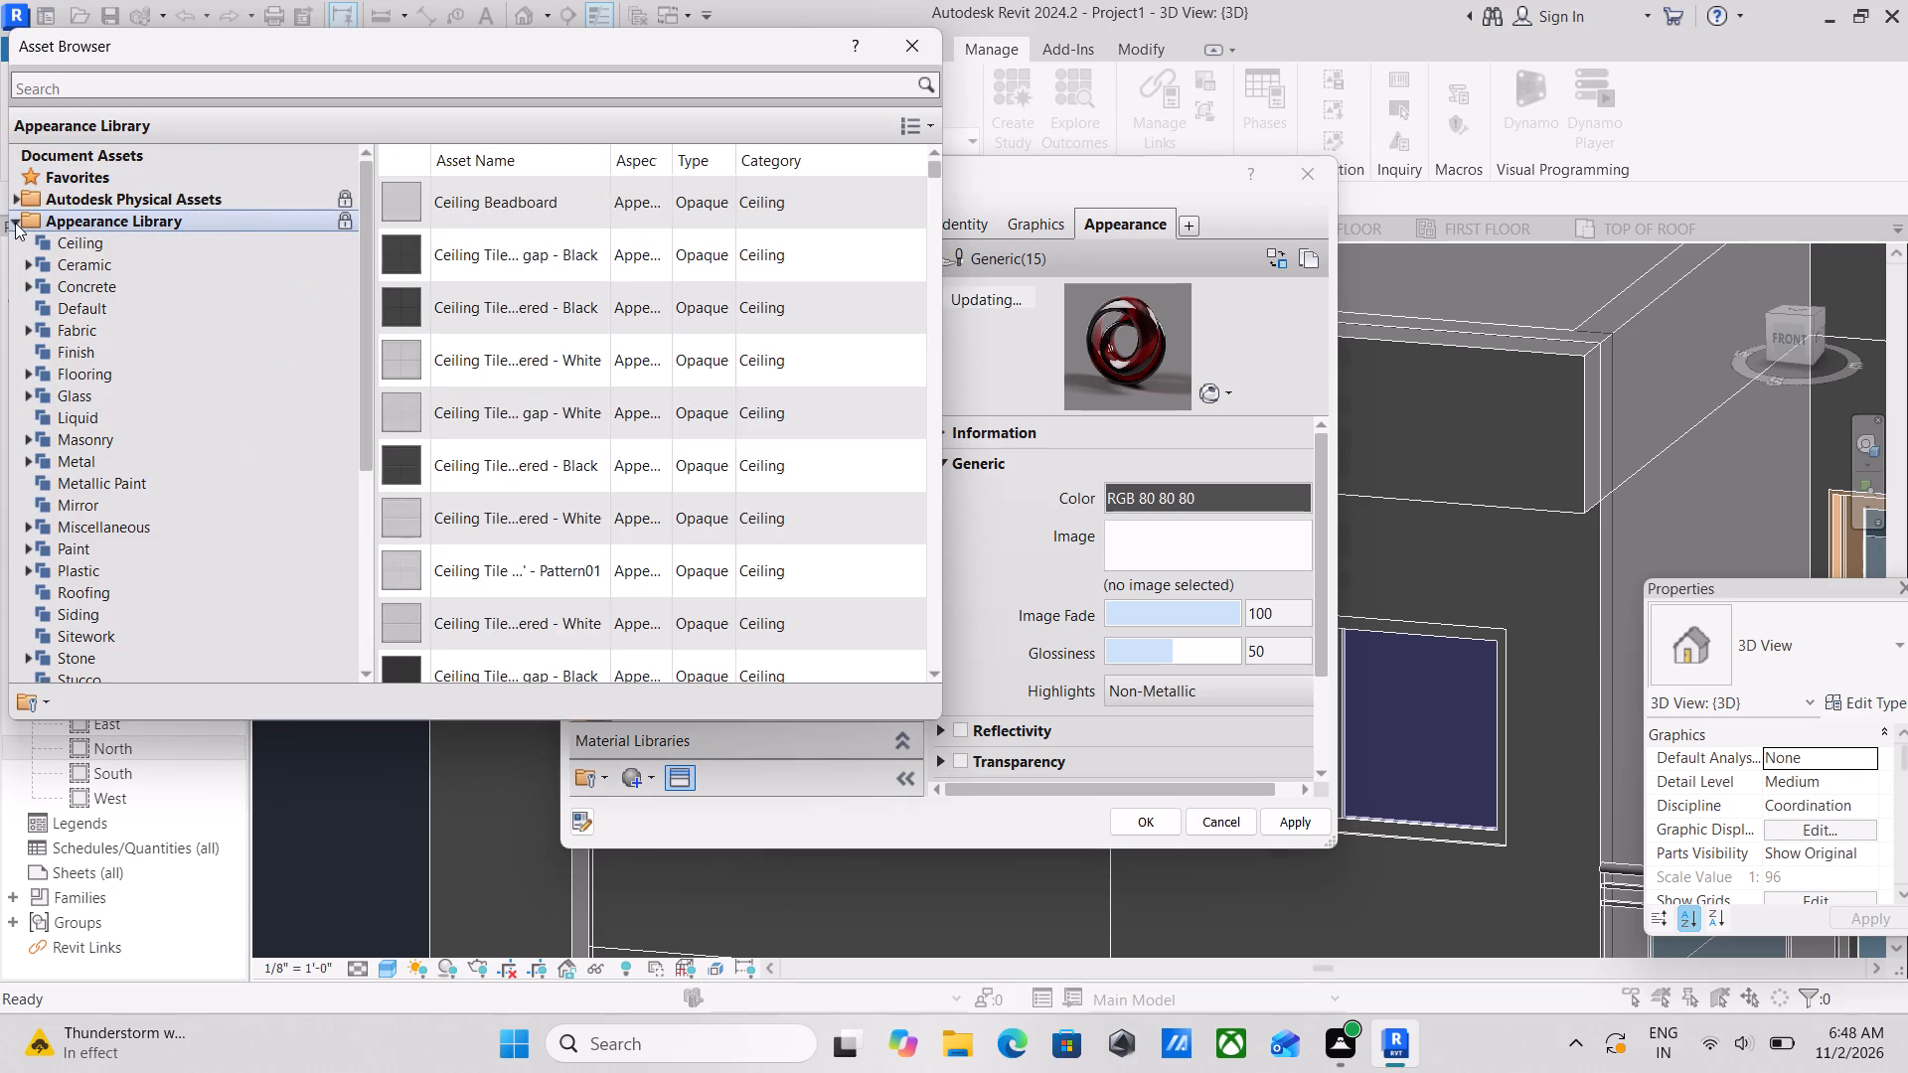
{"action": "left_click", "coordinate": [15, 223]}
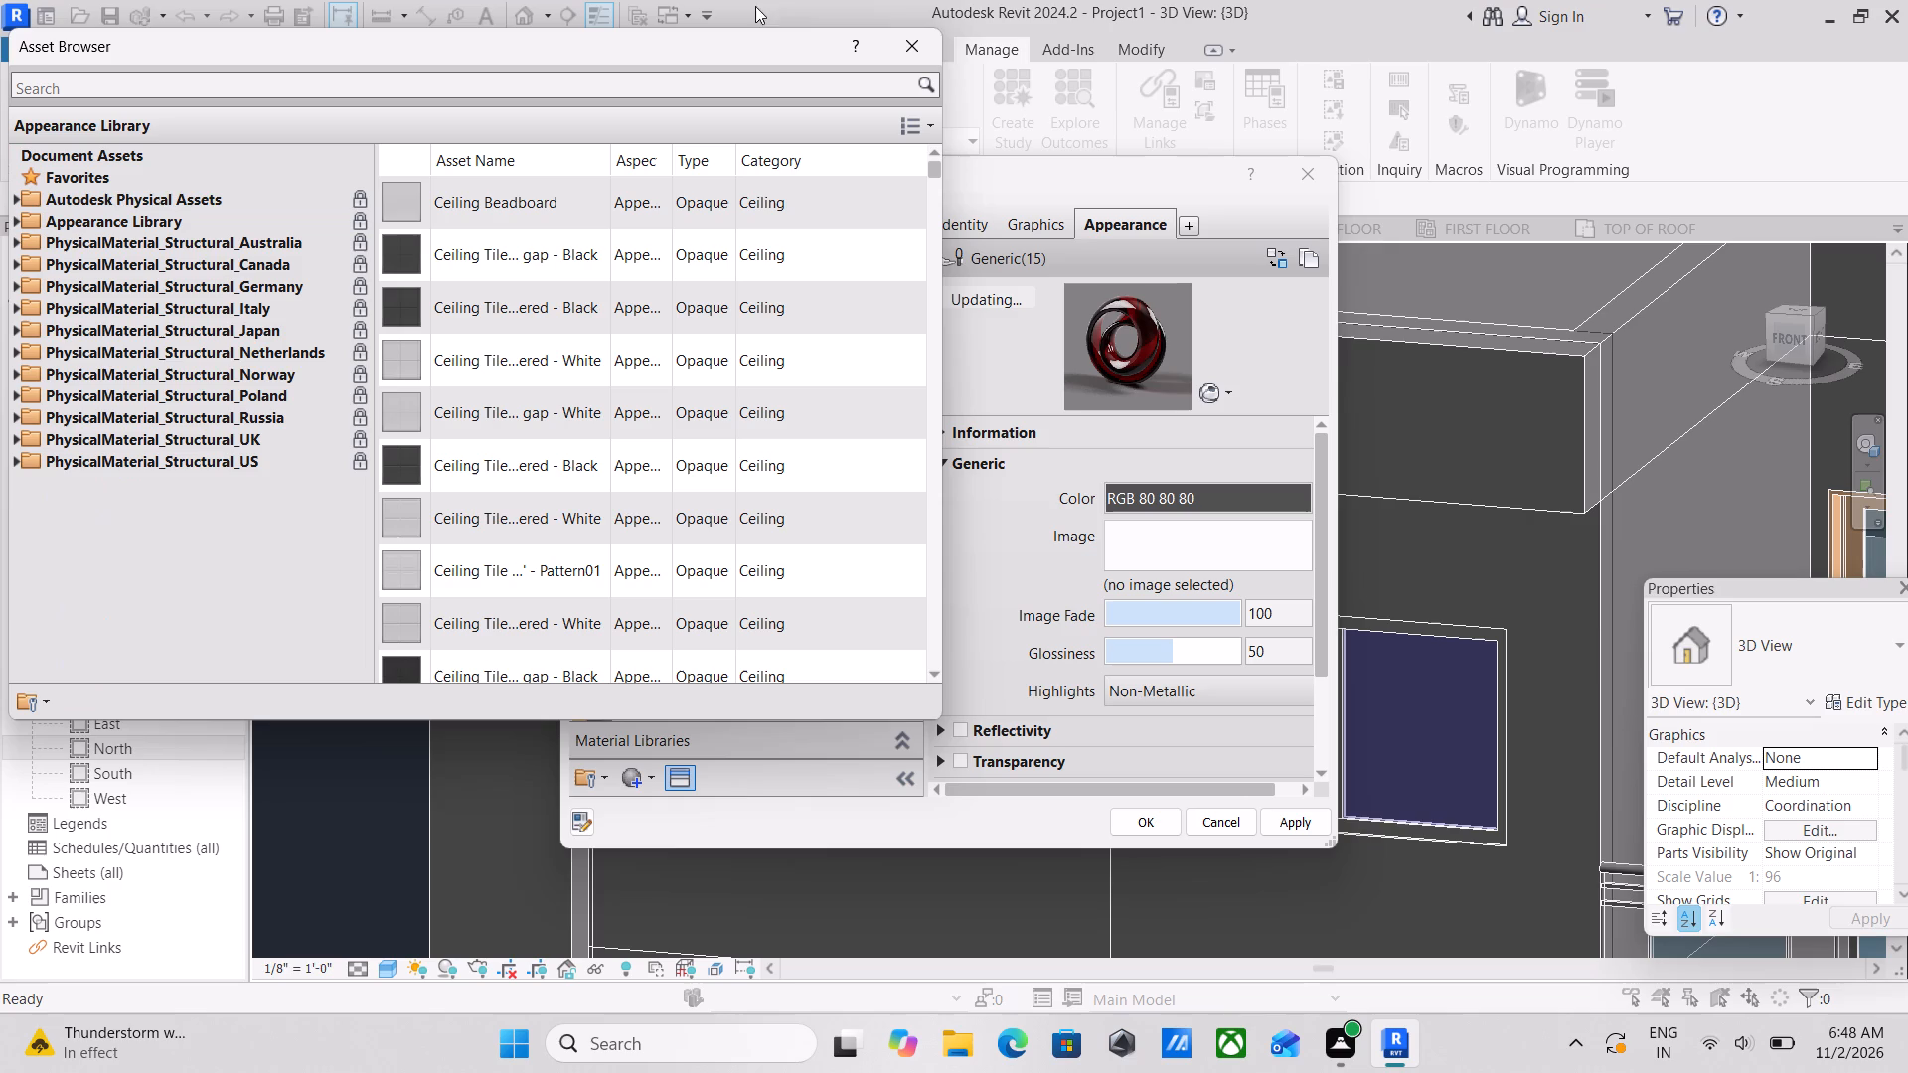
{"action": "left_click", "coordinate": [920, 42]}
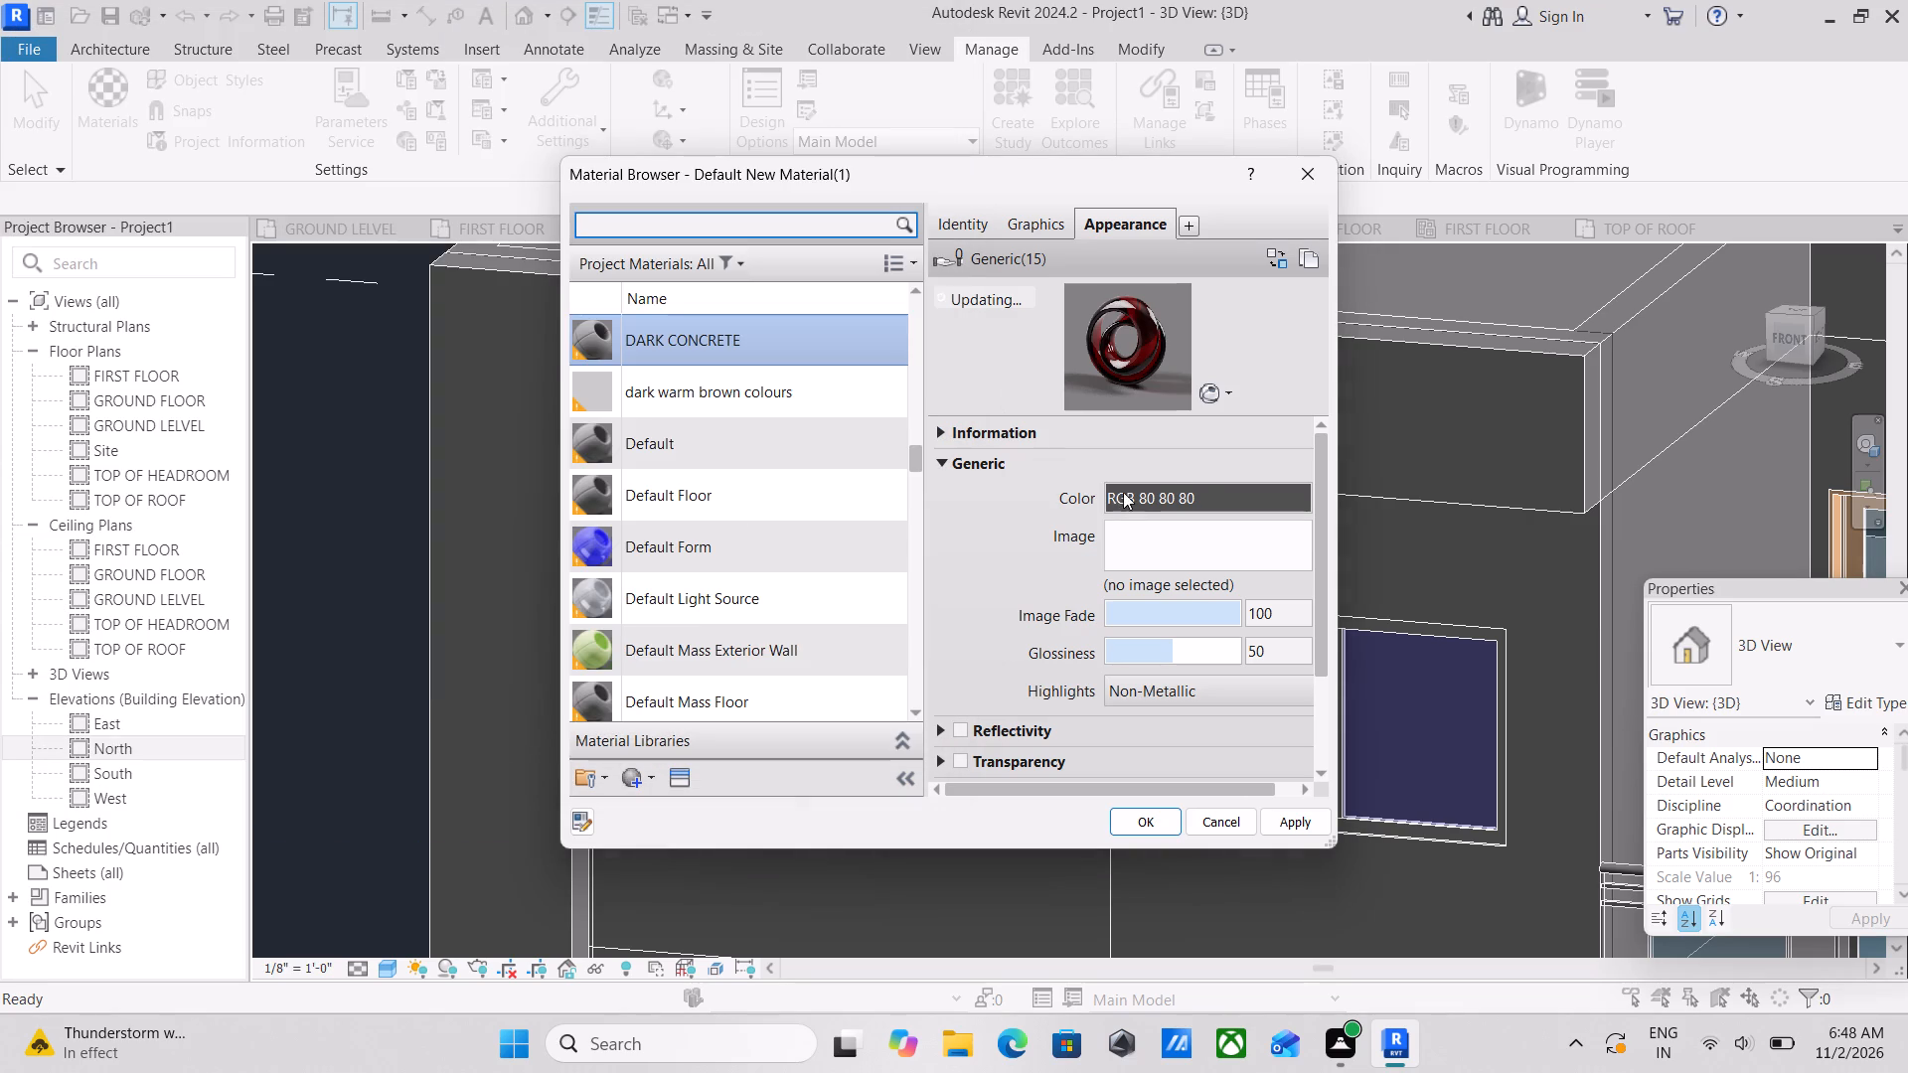
Set the DARK CONCRETE material's appearance color to RGB 119, 115, 109, then apply and save the material changes.
{"action": "left_click", "coordinate": [1208, 497]}
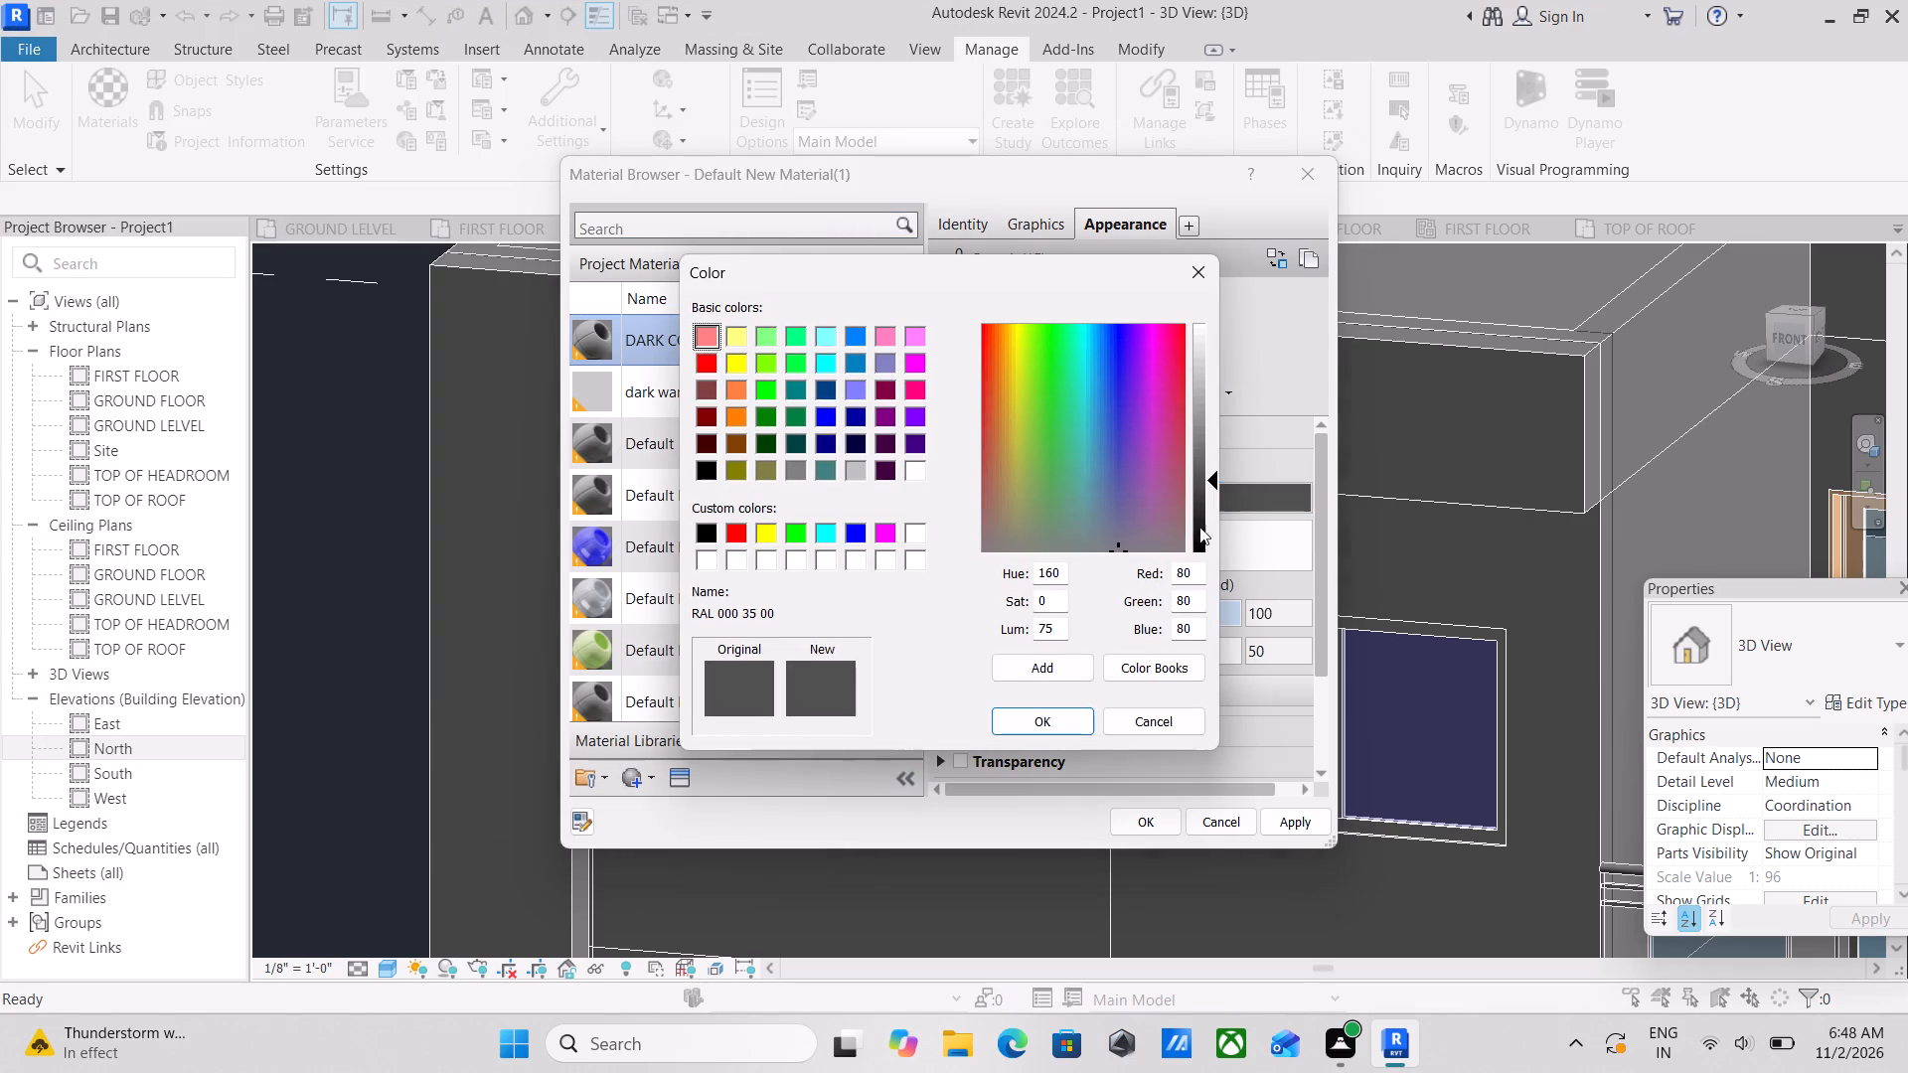
{"action": "left_click_drag", "start_coordinate": [1199, 579], "coordinate": [1122, 585]}
{"action": "type", "text": "11"}
{"action": "key", "text": "9"}
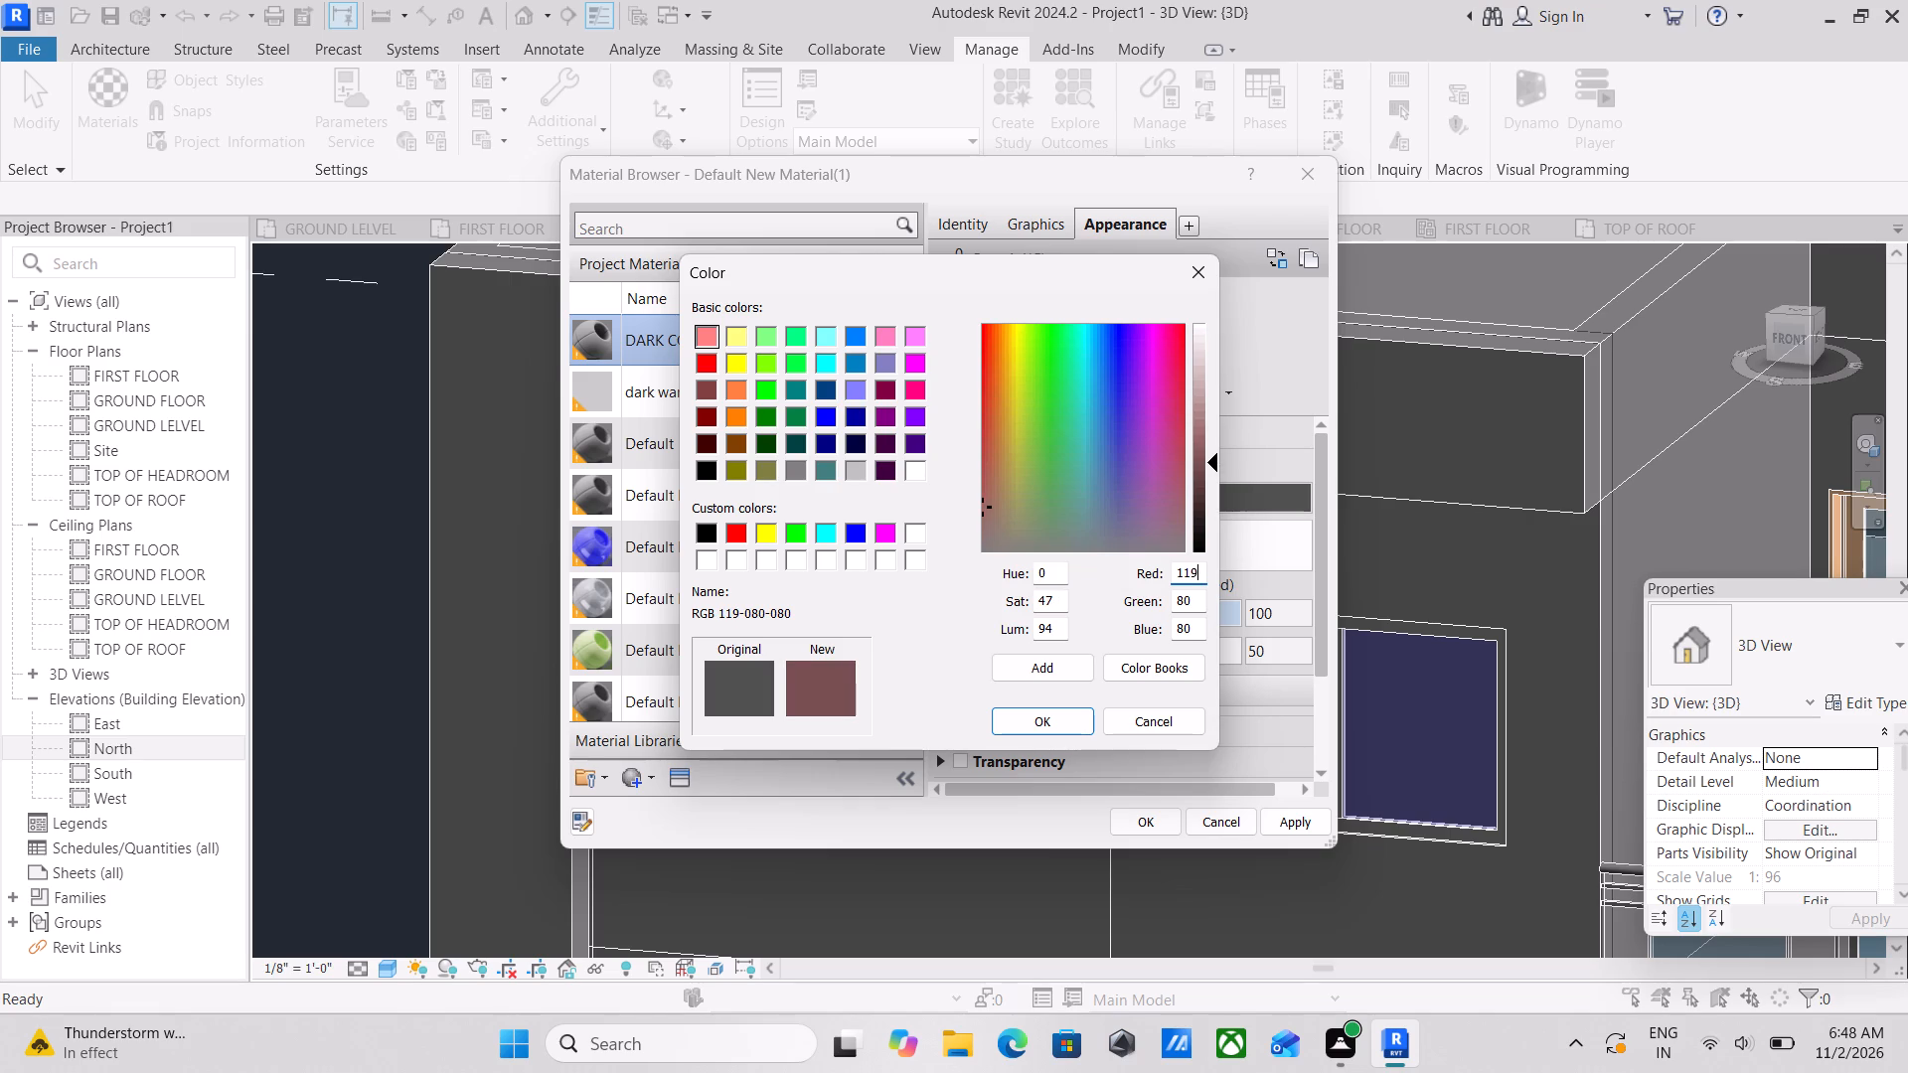
{"action": "left_click_drag", "start_coordinate": [1194, 601], "coordinate": [1136, 611]}
{"action": "type", "text": "11"}
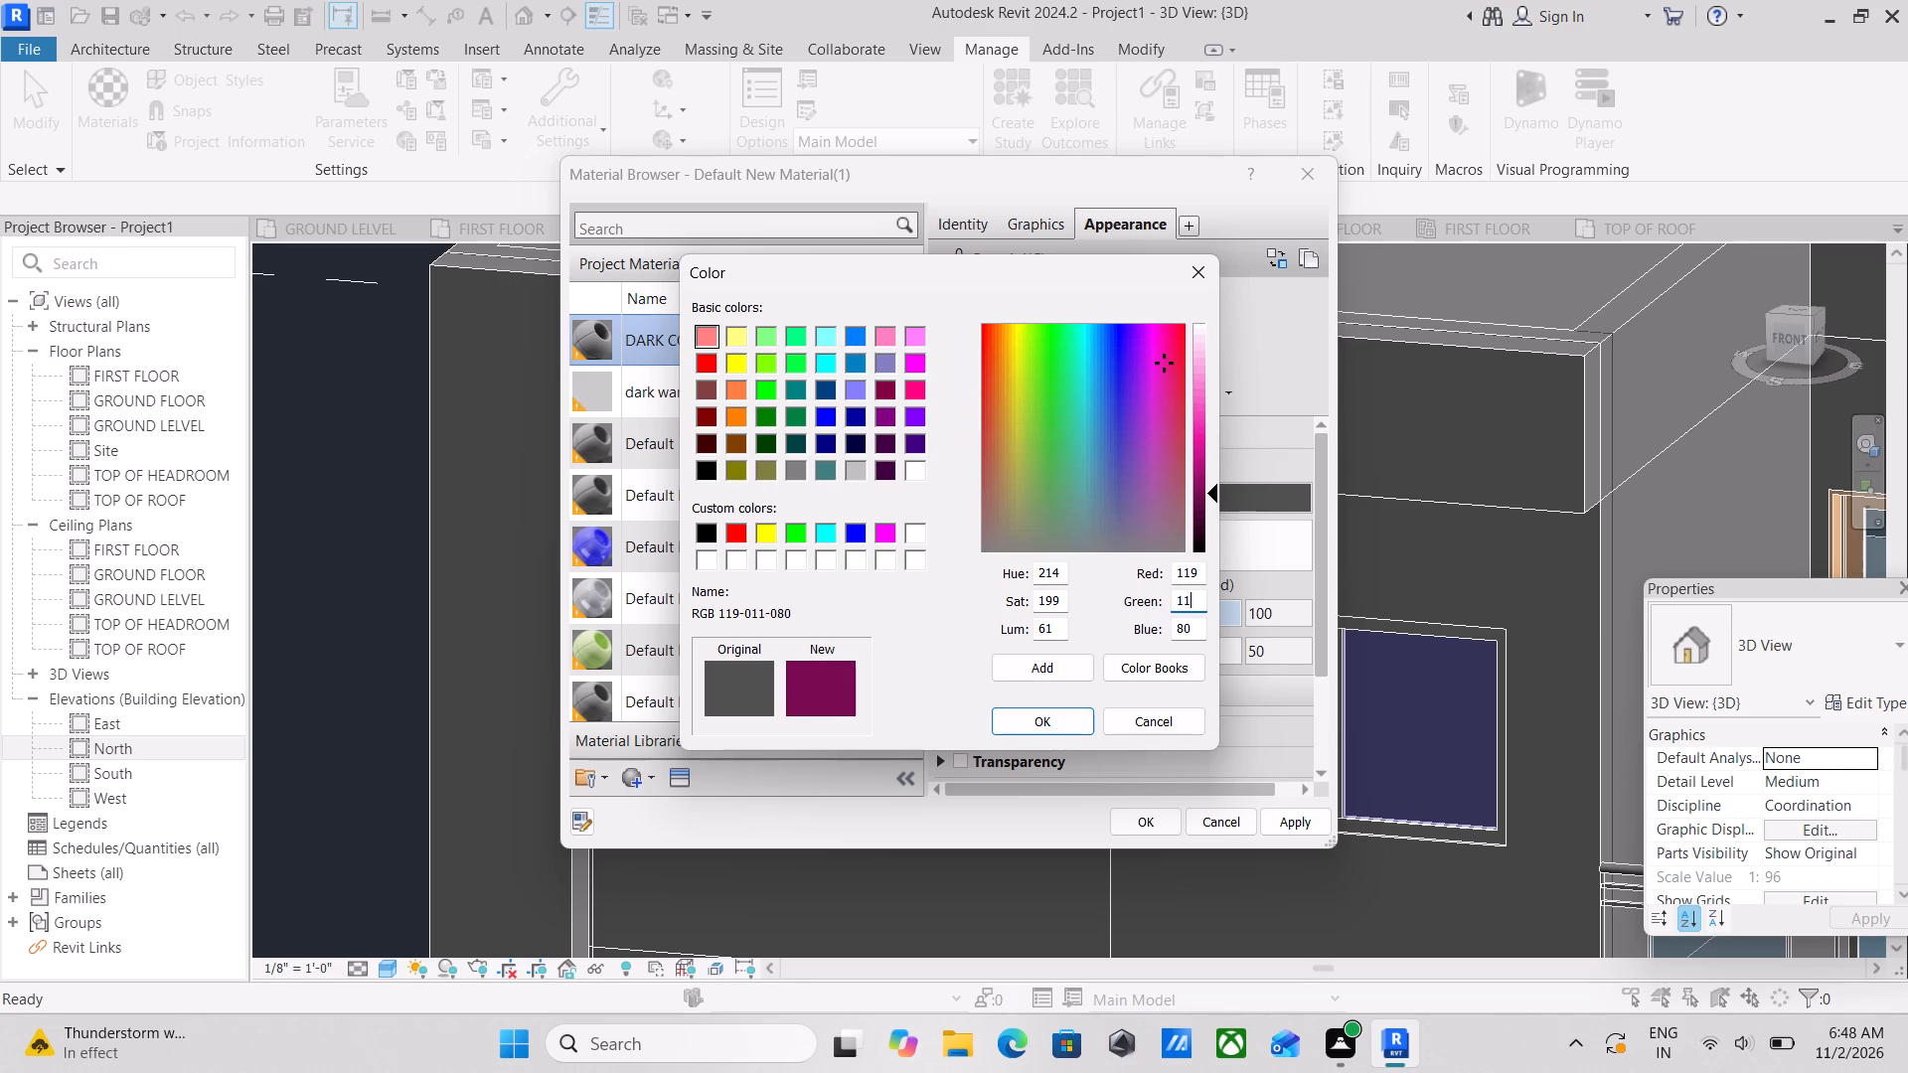
{"action": "key", "text": "5"}
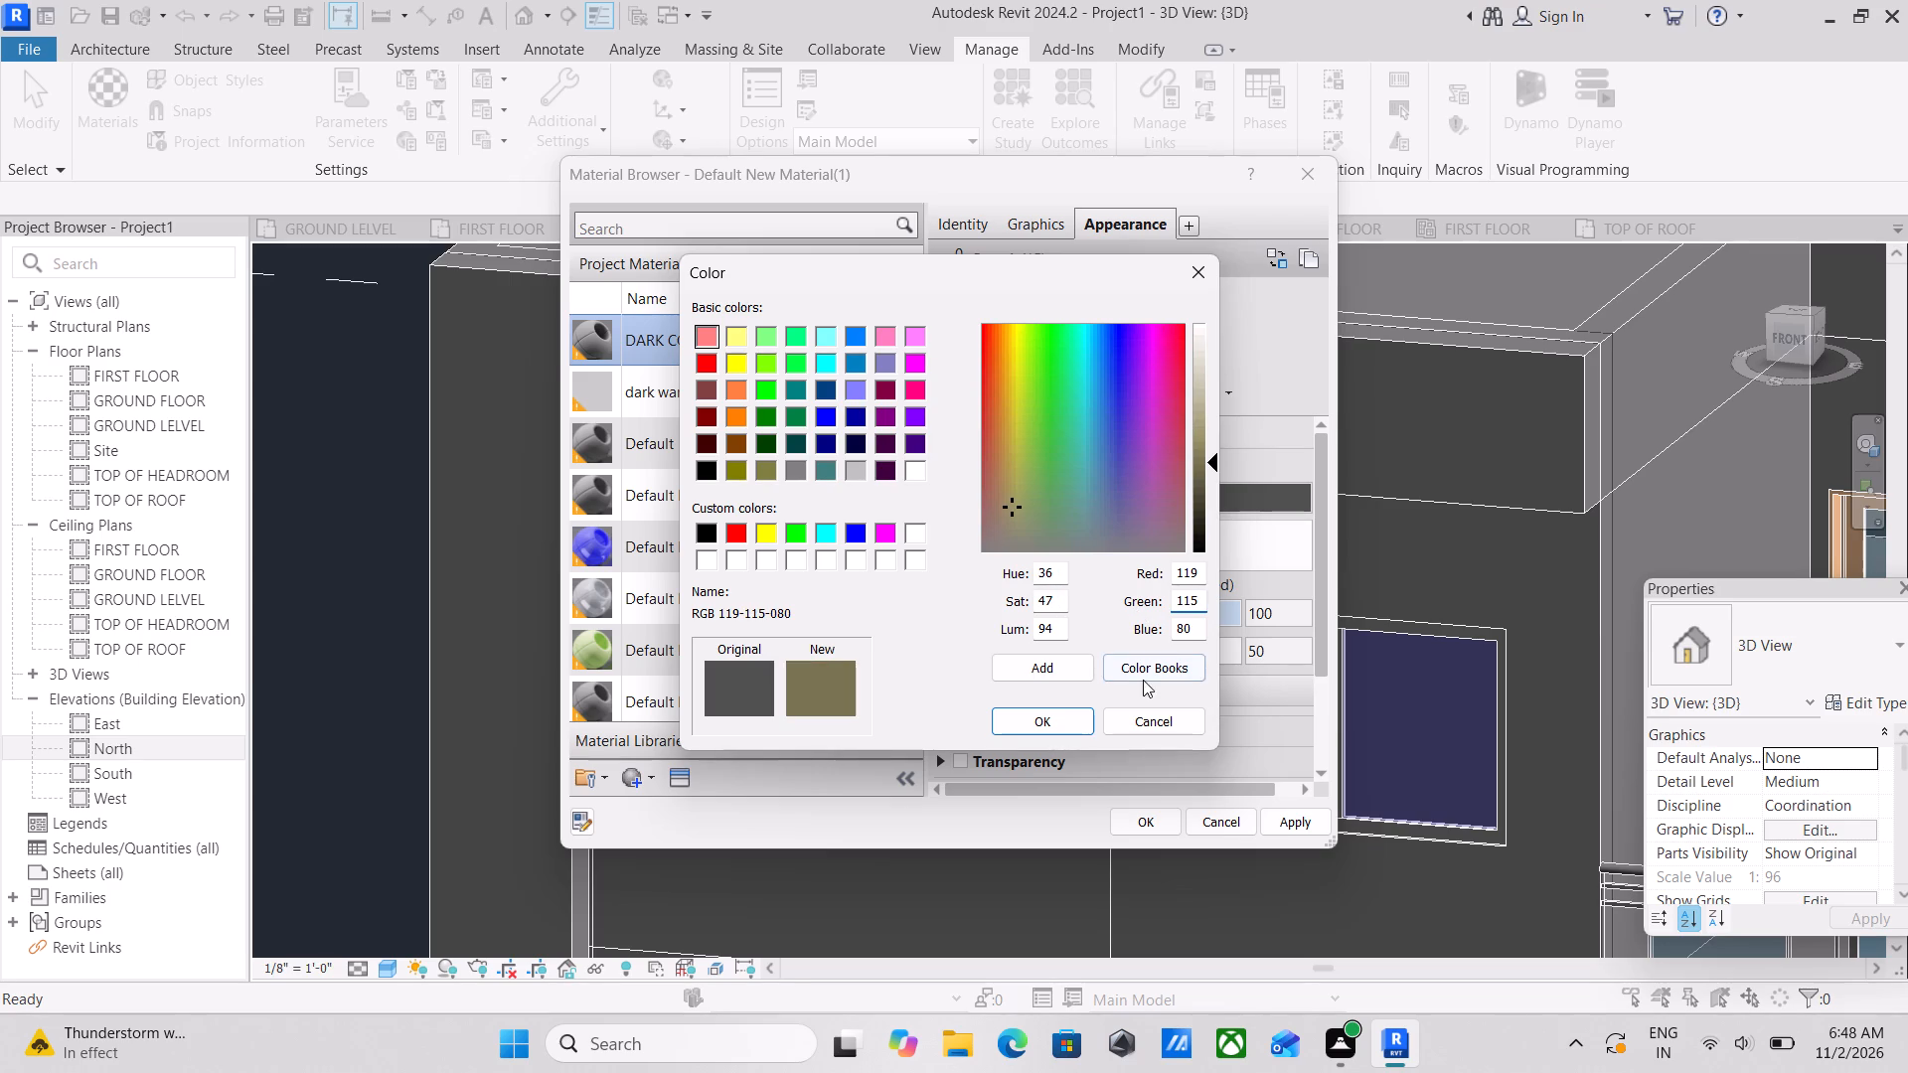
{"action": "left_click_drag", "start_coordinate": [1194, 635], "coordinate": [1157, 638]}
{"action": "left_click_drag", "start_coordinate": [1157, 638], "coordinate": [1152, 639]}
{"action": "type", "text": "109"}
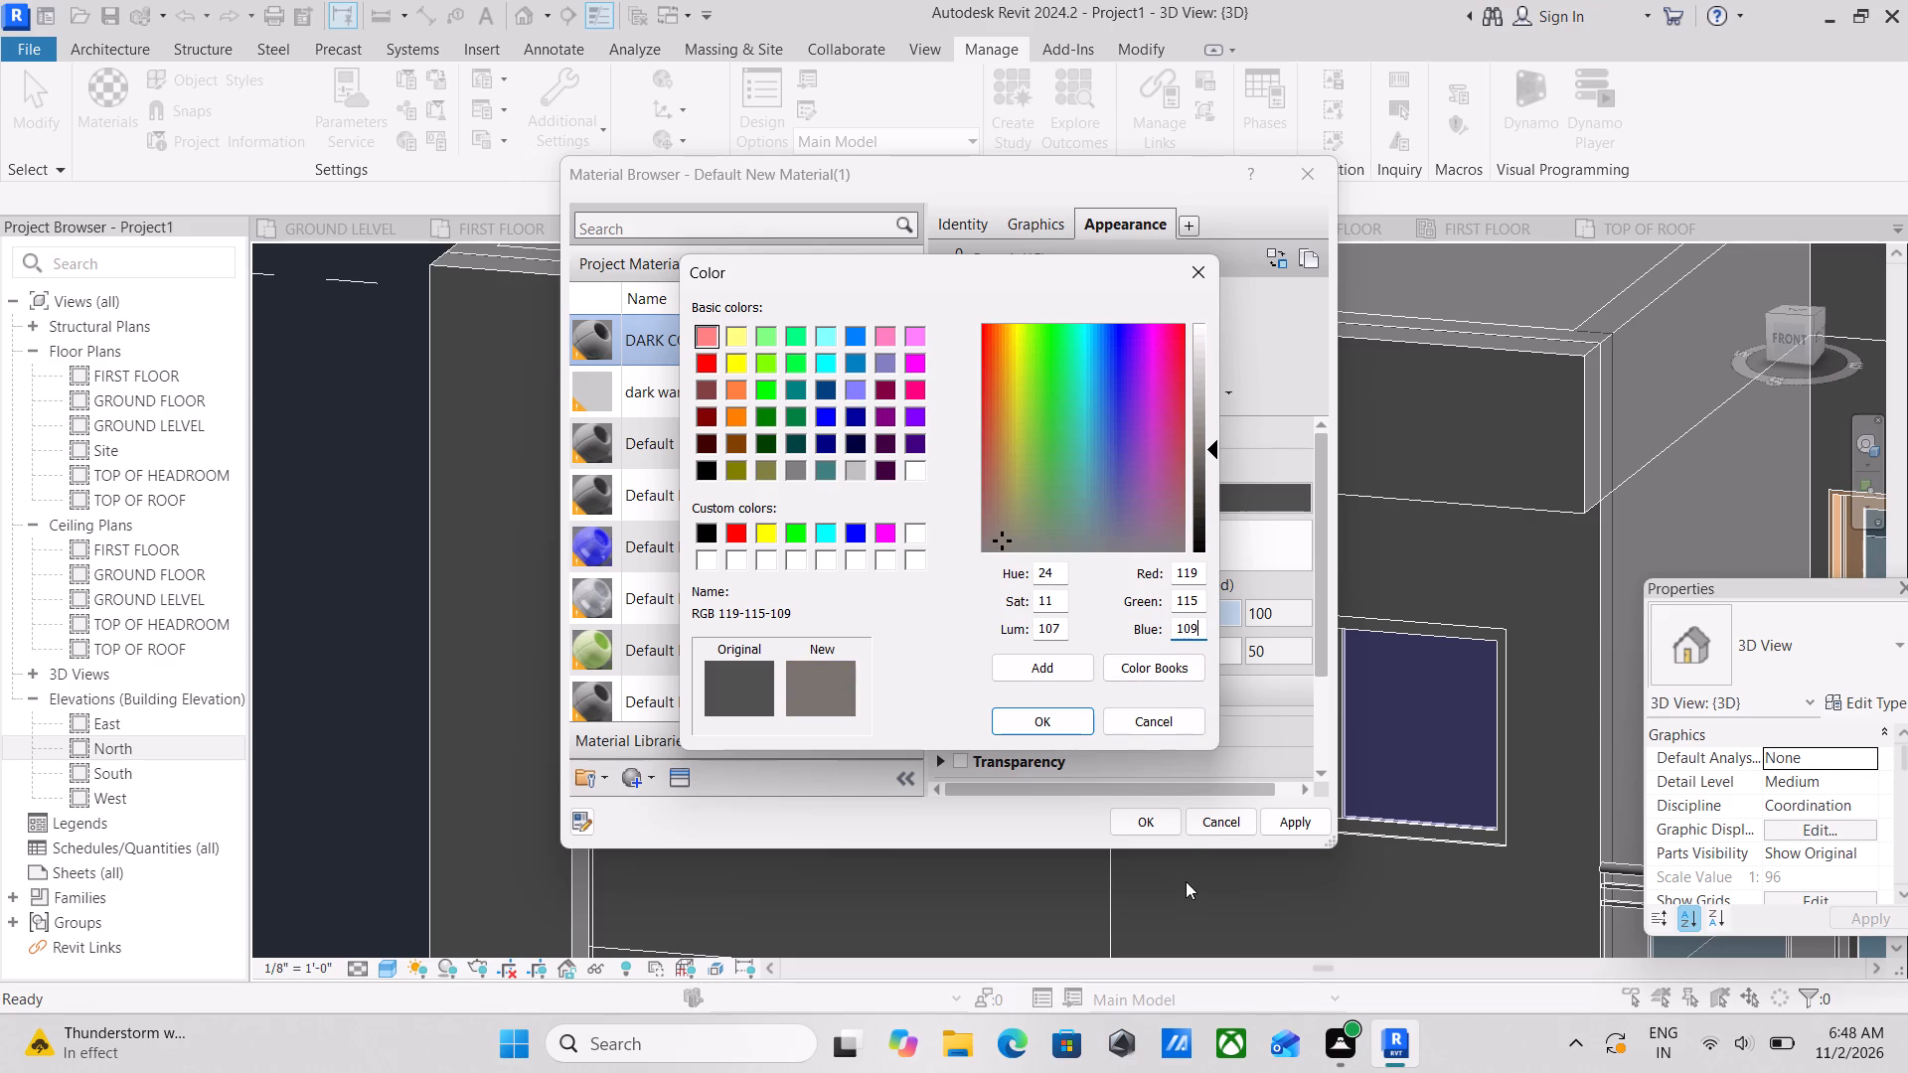
{"action": "left_click", "coordinate": [1043, 719]}
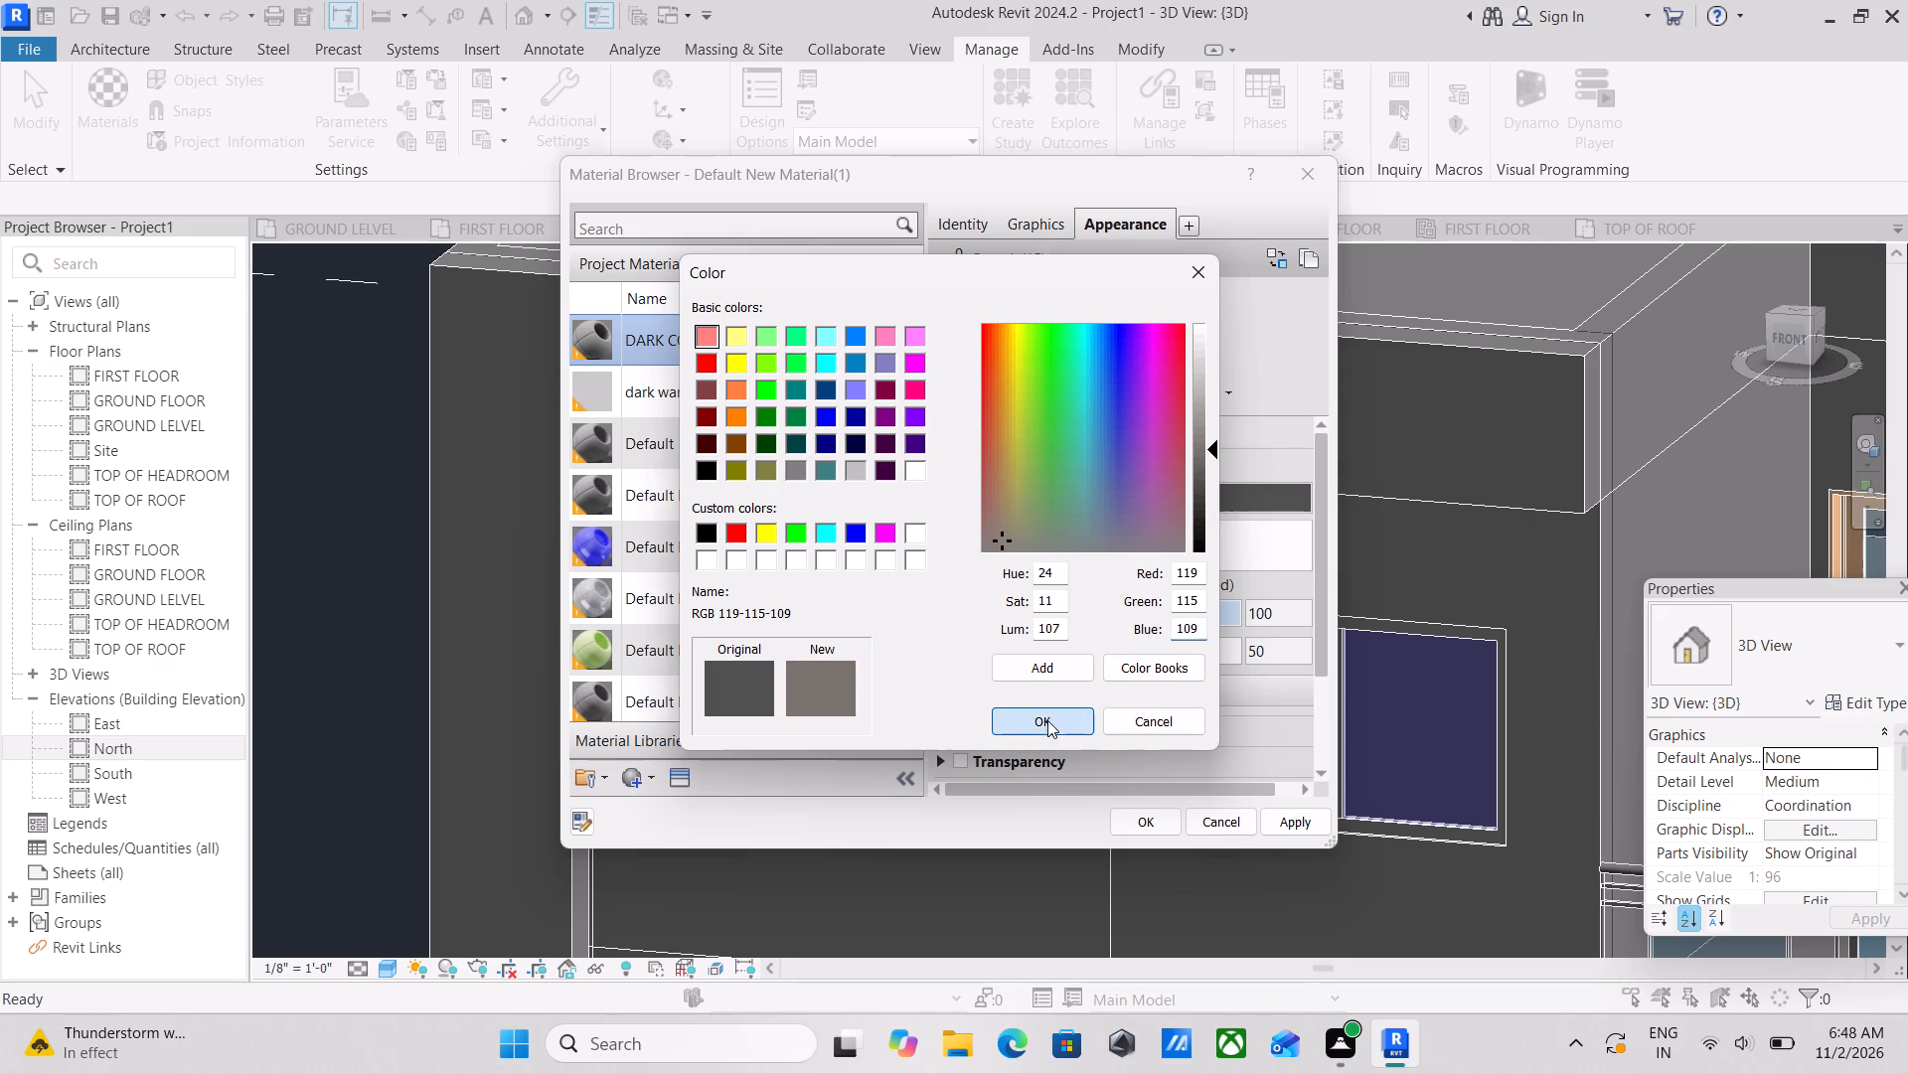
{"action": "left_click", "coordinate": [1268, 823]}
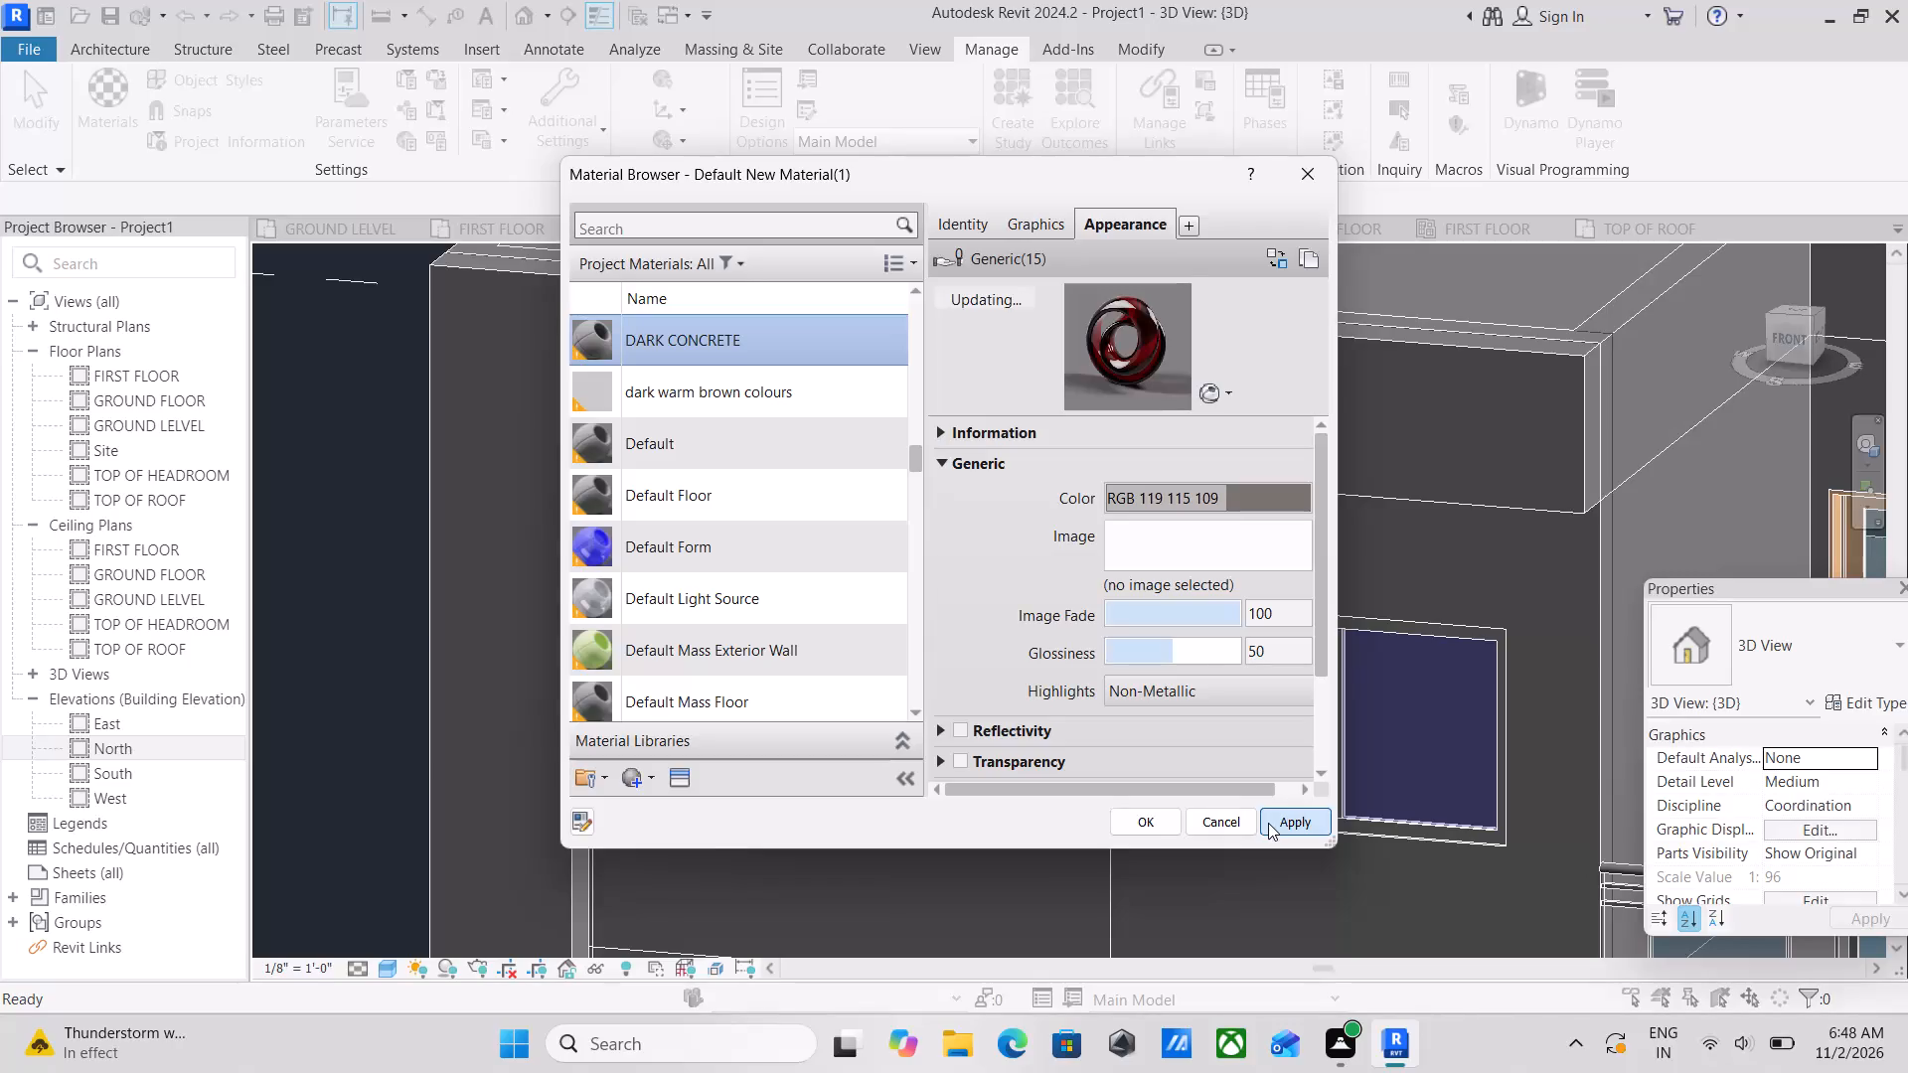
{"action": "left_click", "coordinate": [1131, 828]}
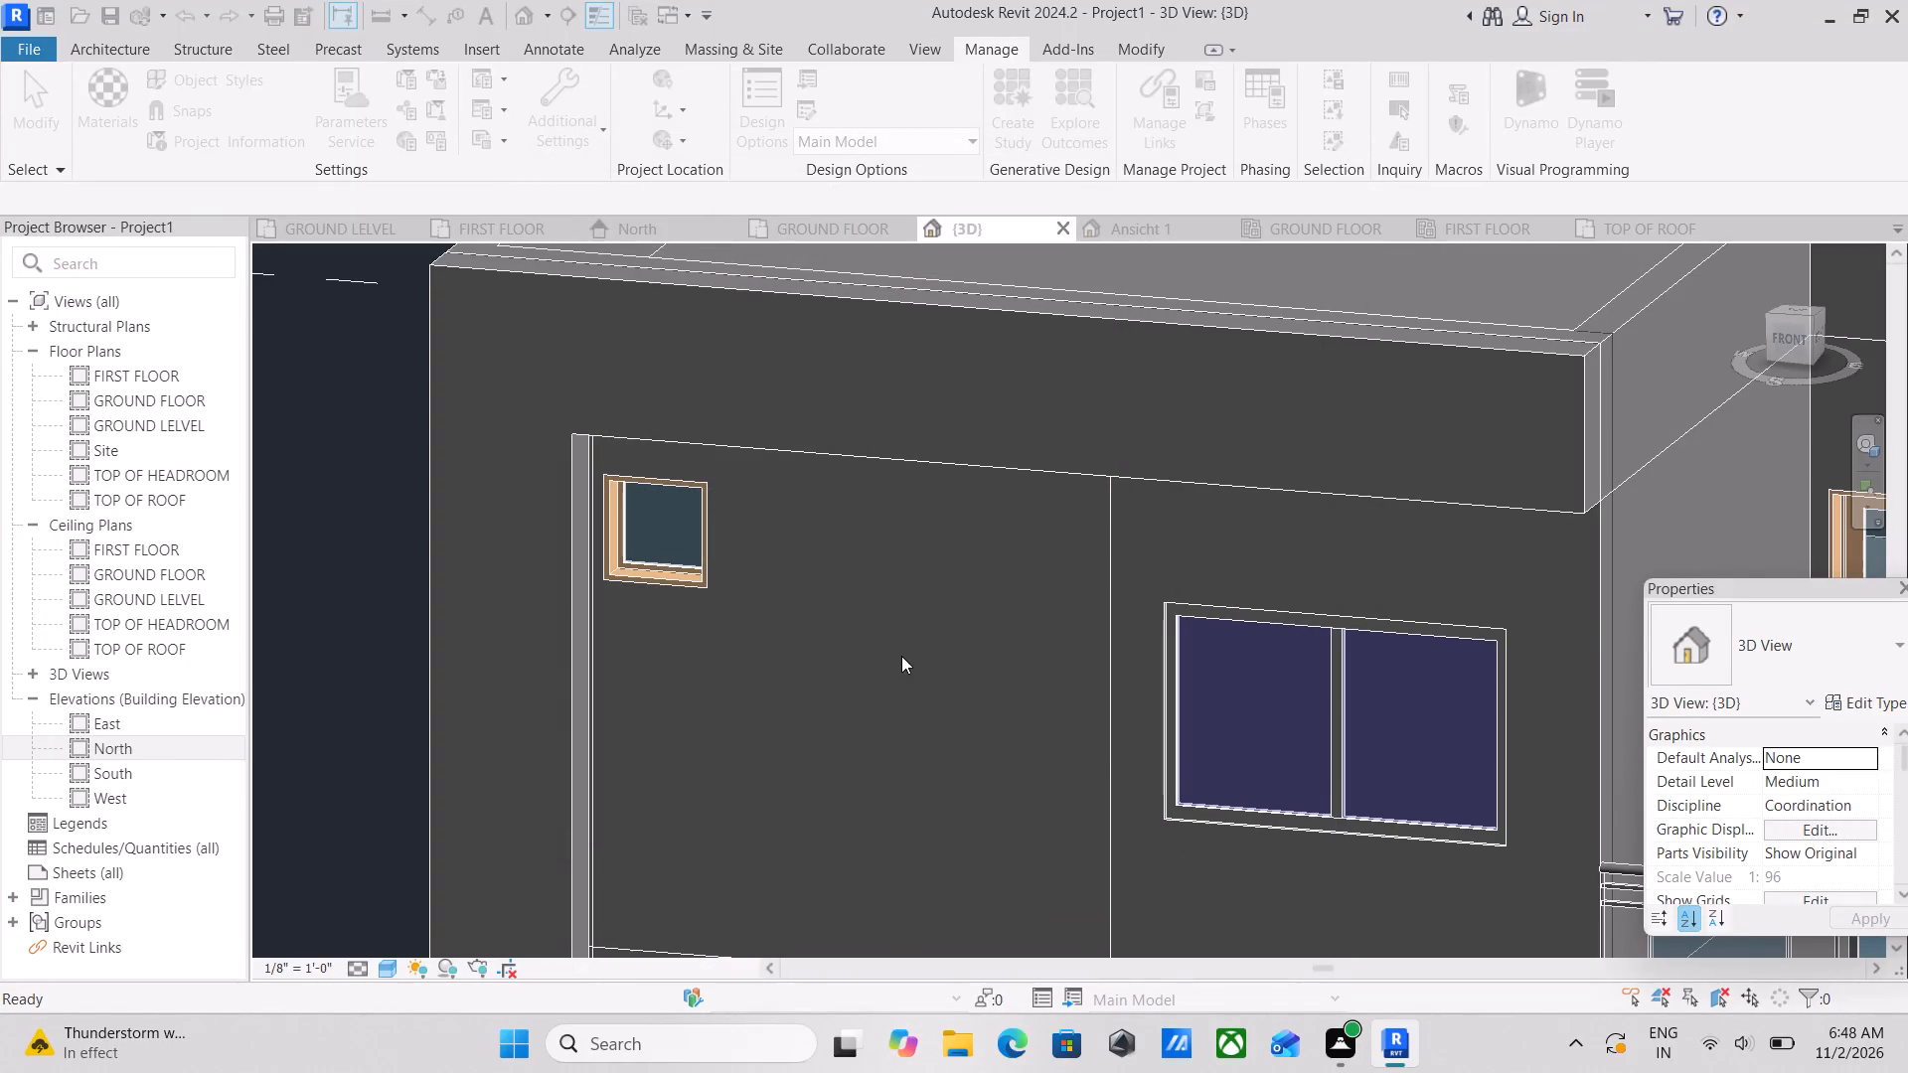
Paint the upper split region of the front wall, around the upper small window, with the DARK CONCRETE material.
{"action": "scroll", "coordinate": [969, 659], "scroll_direction": "down", "scroll_amount": 5}
{"action": "middle_click_drag", "start_coordinate": [970, 659], "coordinate": [1084, 578]}
{"action": "scroll", "coordinate": [1090, 577], "scroll_direction": "up", "scroll_amount": 3}
{"action": "middle_click_drag", "start_coordinate": [1091, 568], "coordinate": [1220, 506]}
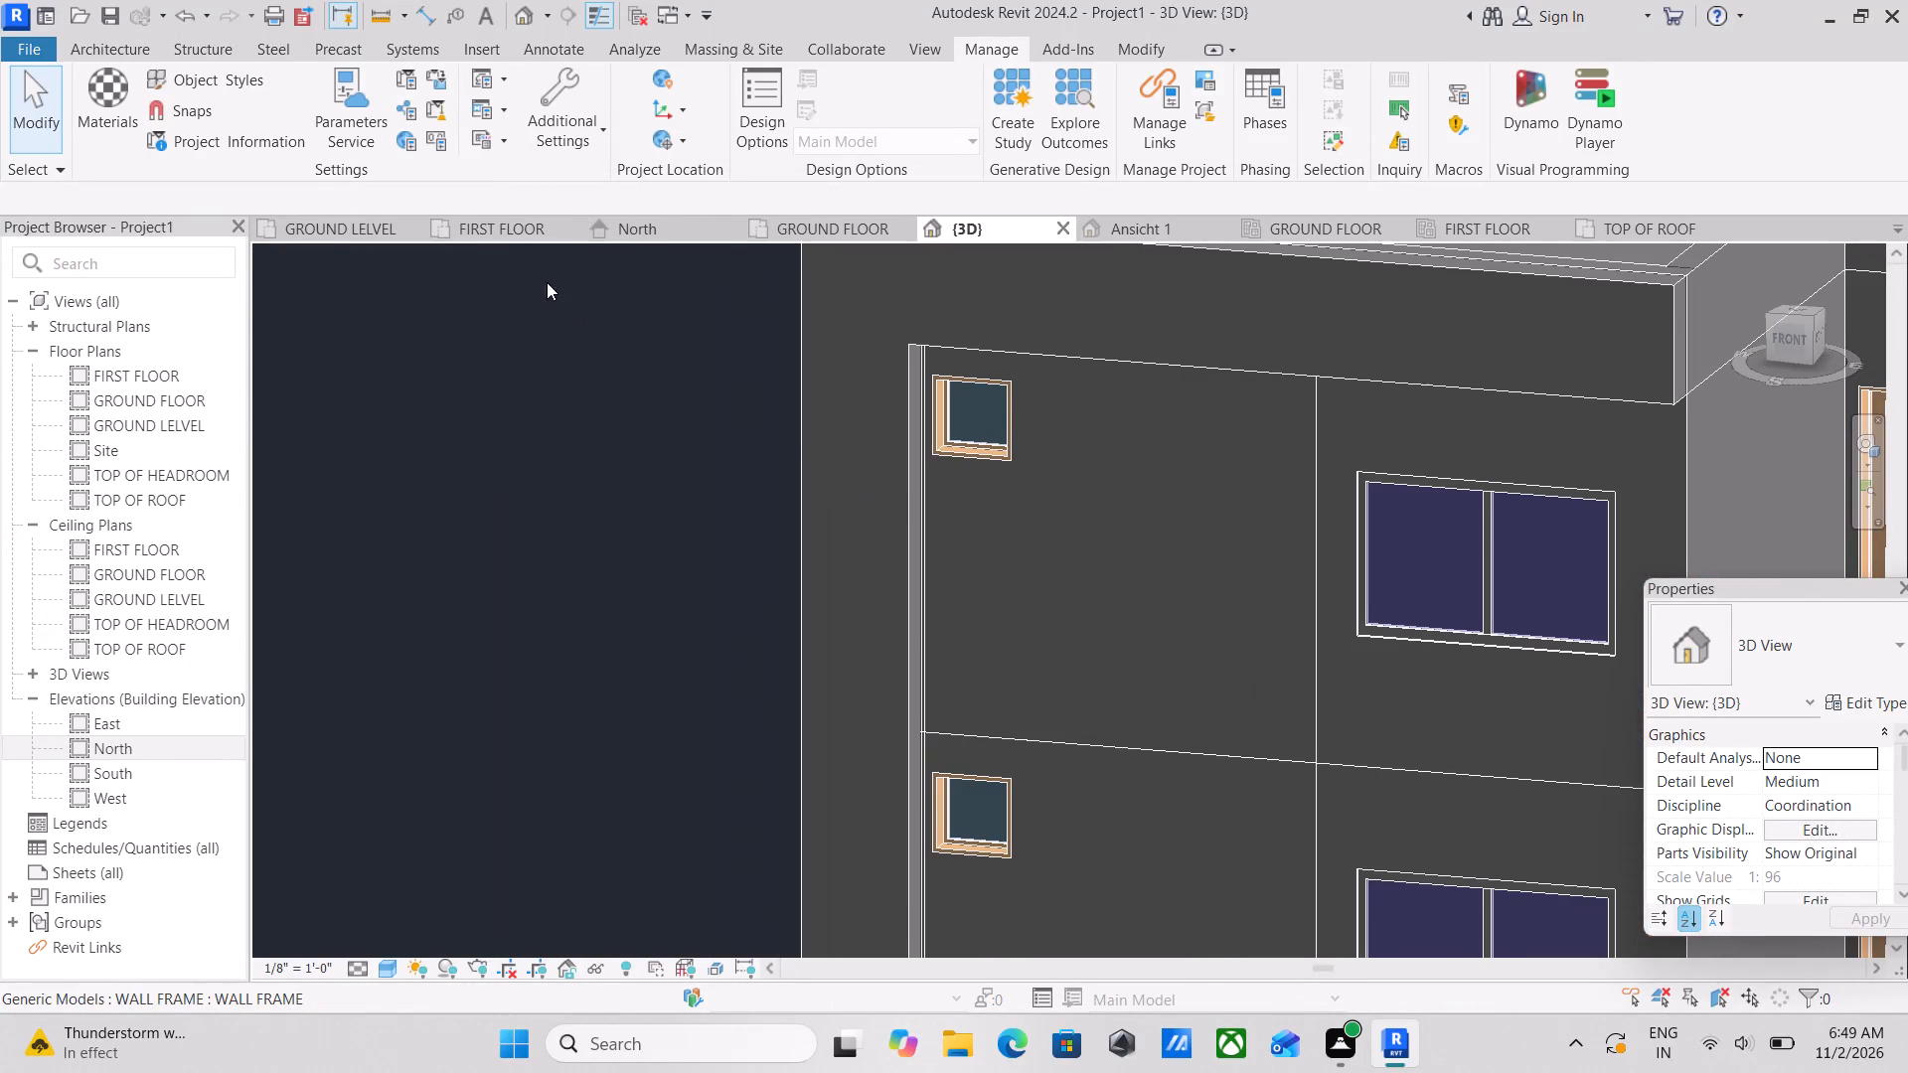
{"action": "key", "text": "p"}
{"action": "key", "text": "t"}
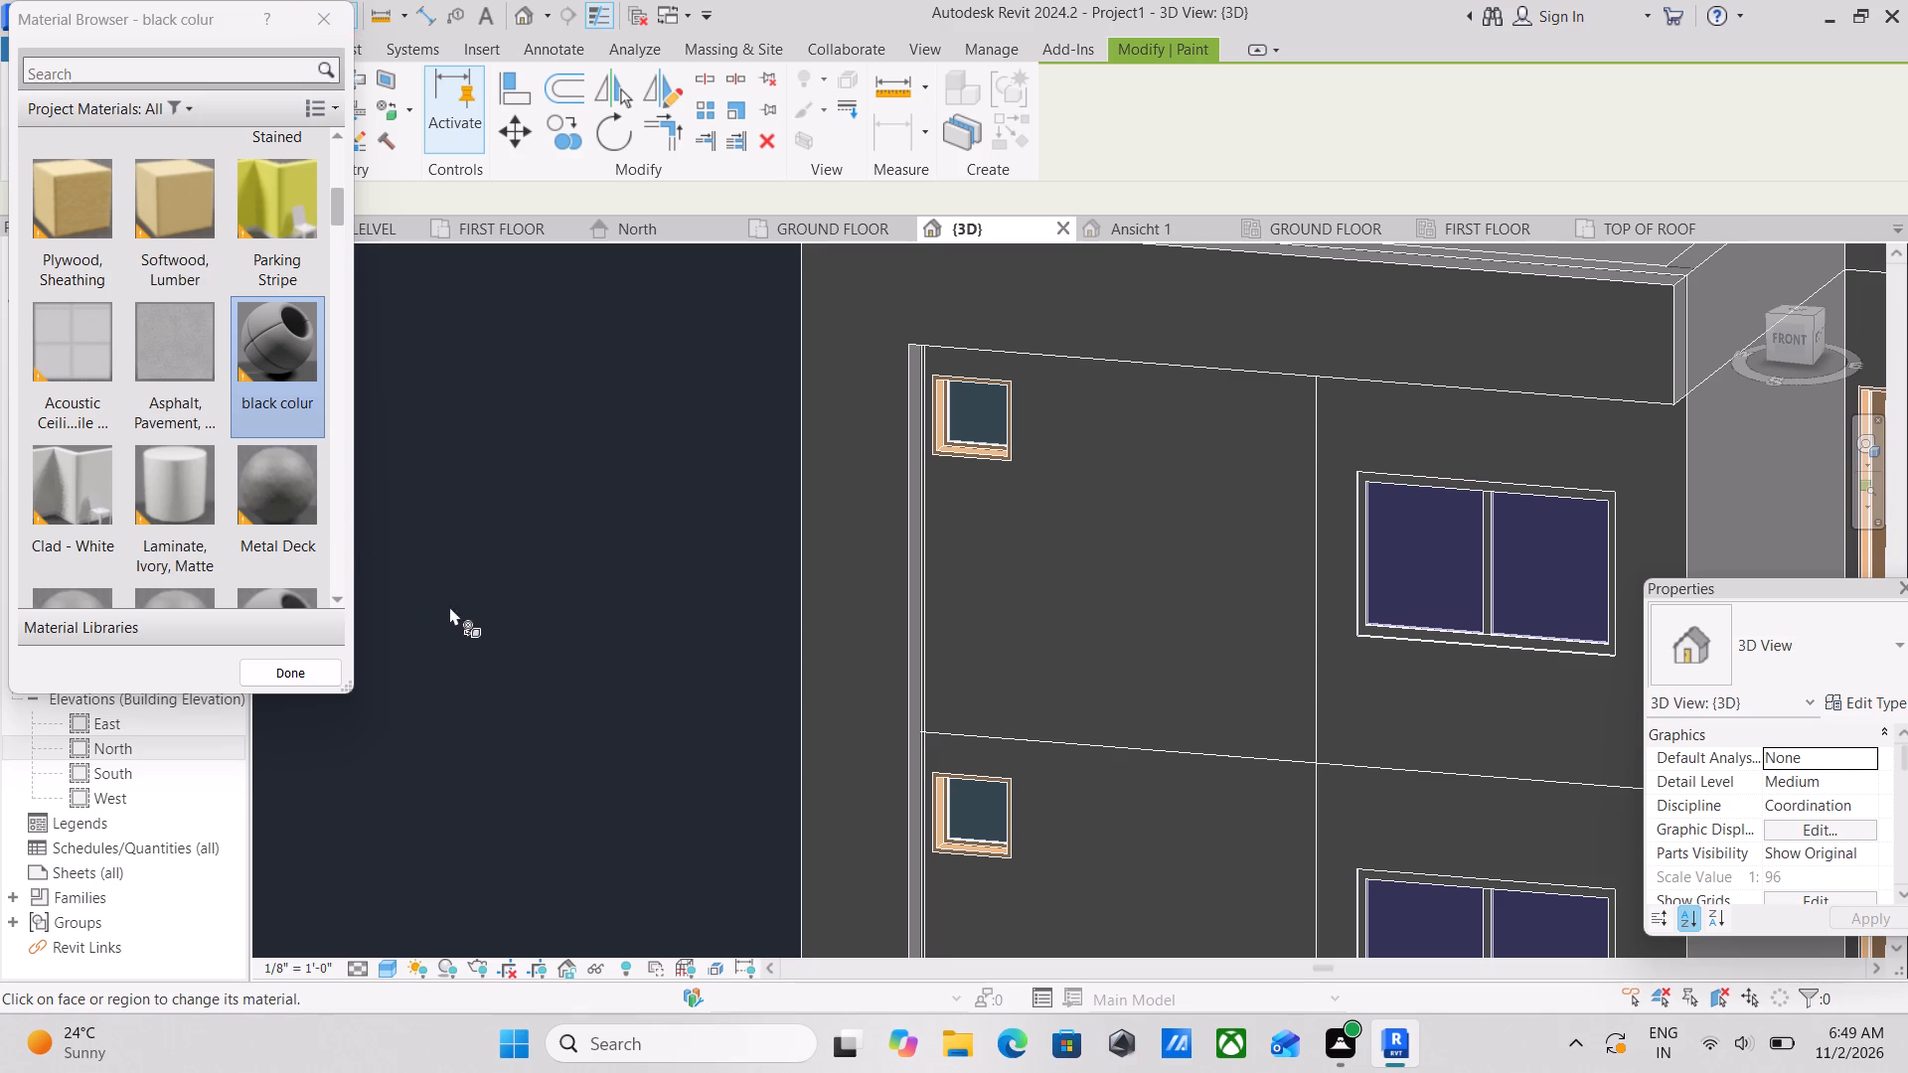
{"action": "scroll", "coordinate": [225, 398], "scroll_direction": "down", "scroll_amount": 2}
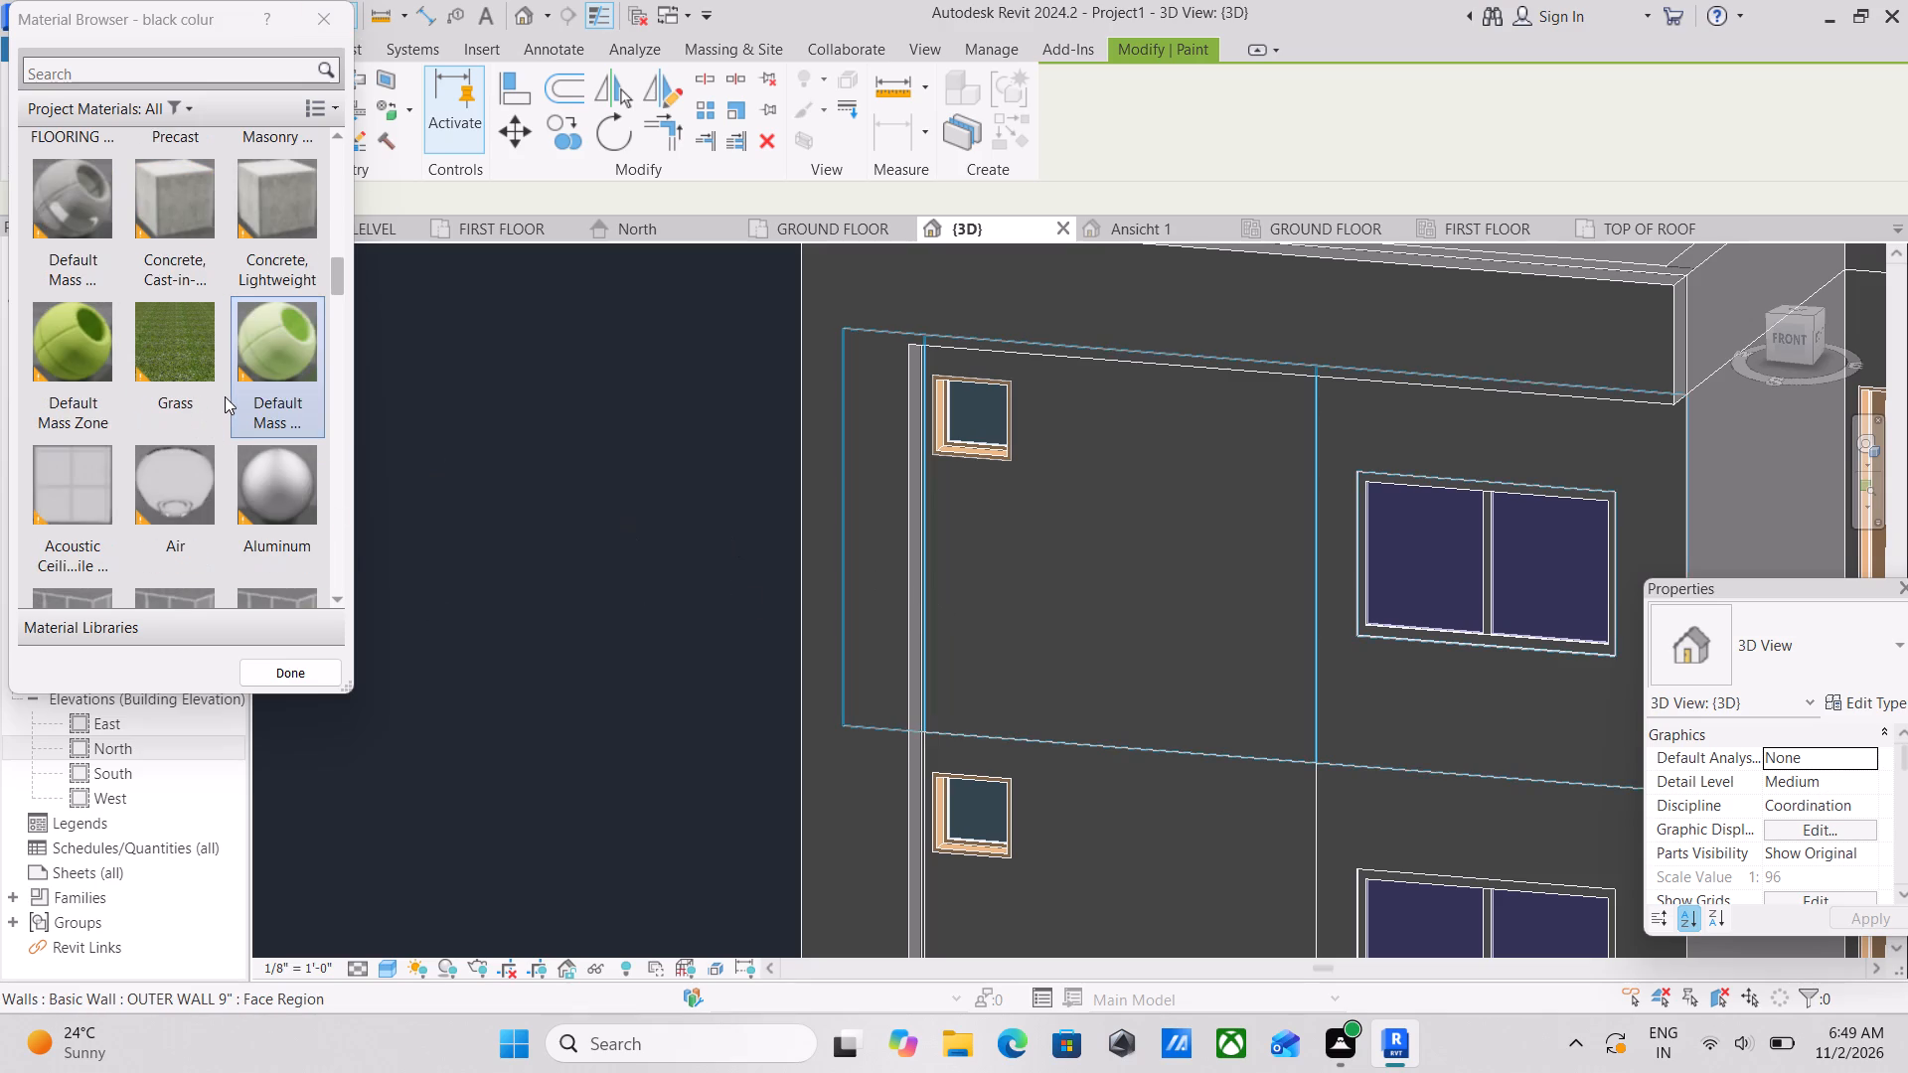
{"action": "left_click", "coordinate": [153, 67]}
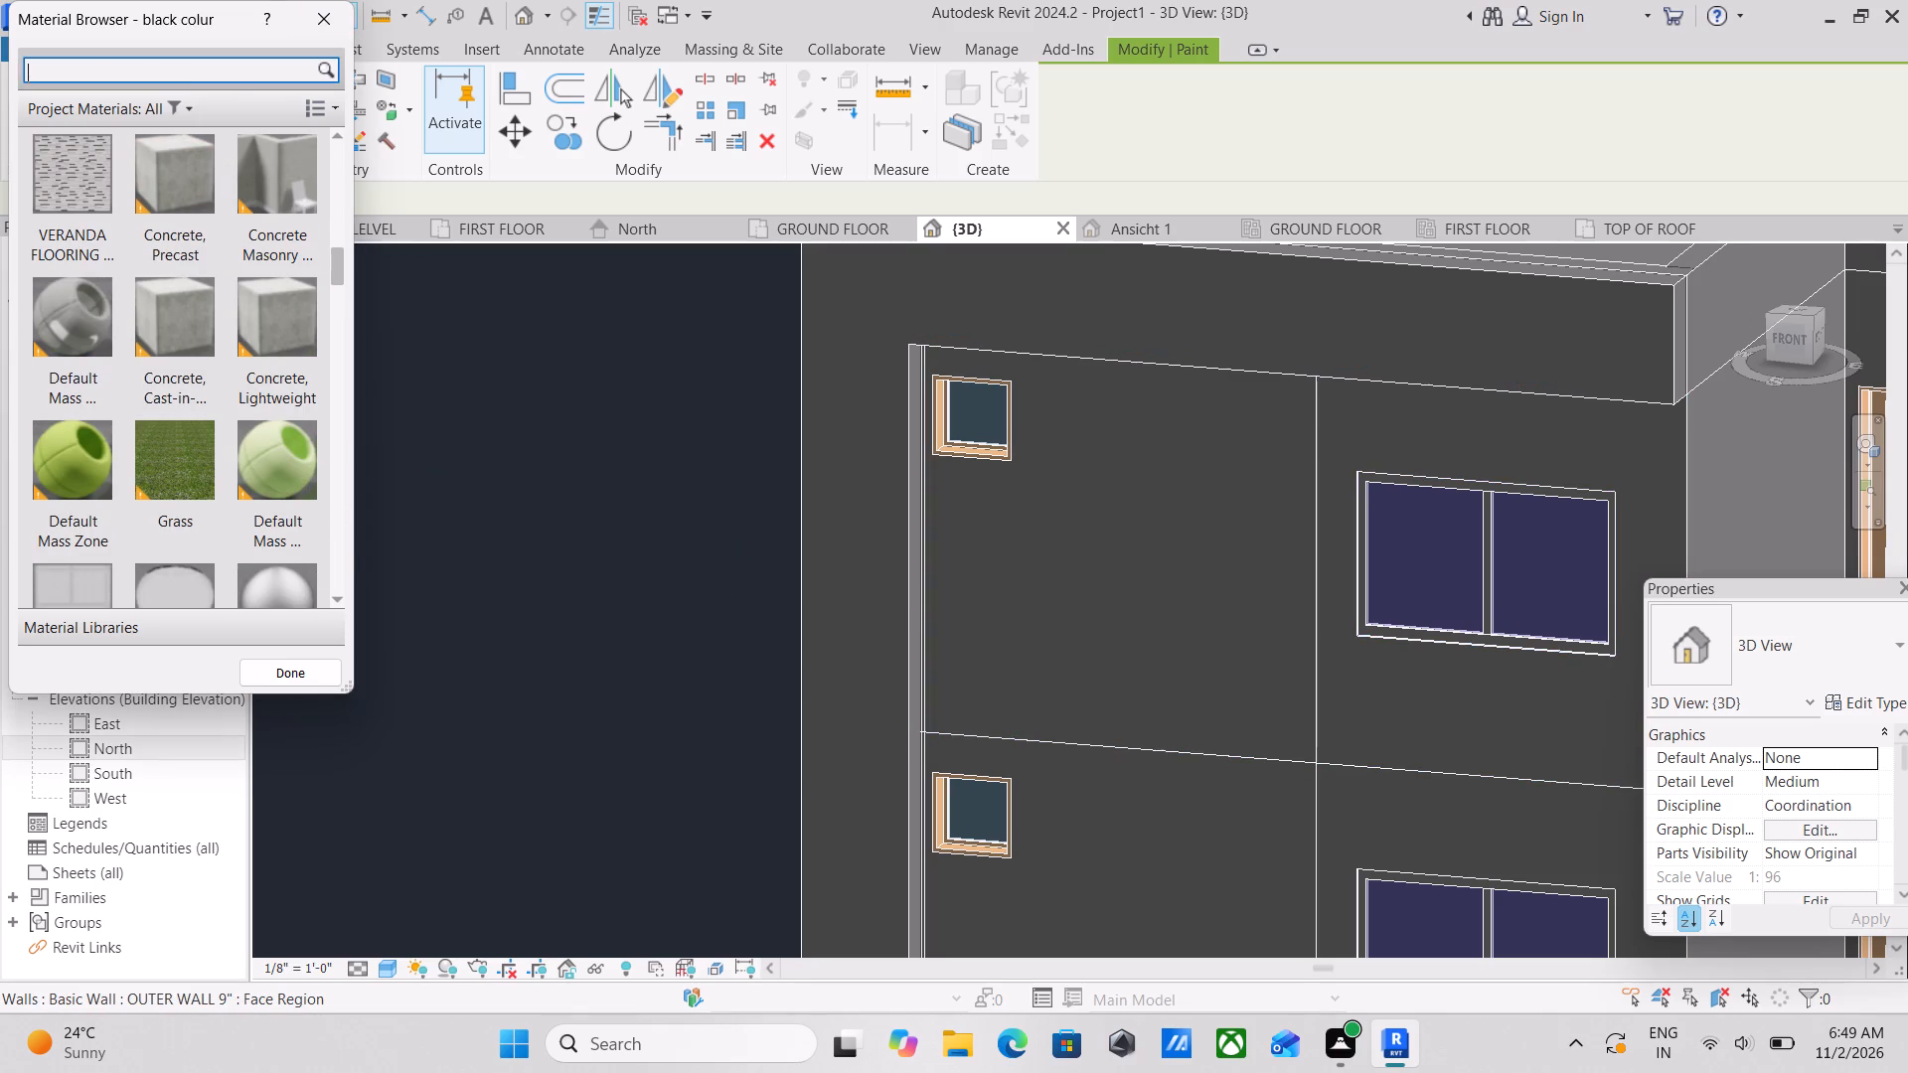
{"action": "type", "text": "DARK"}
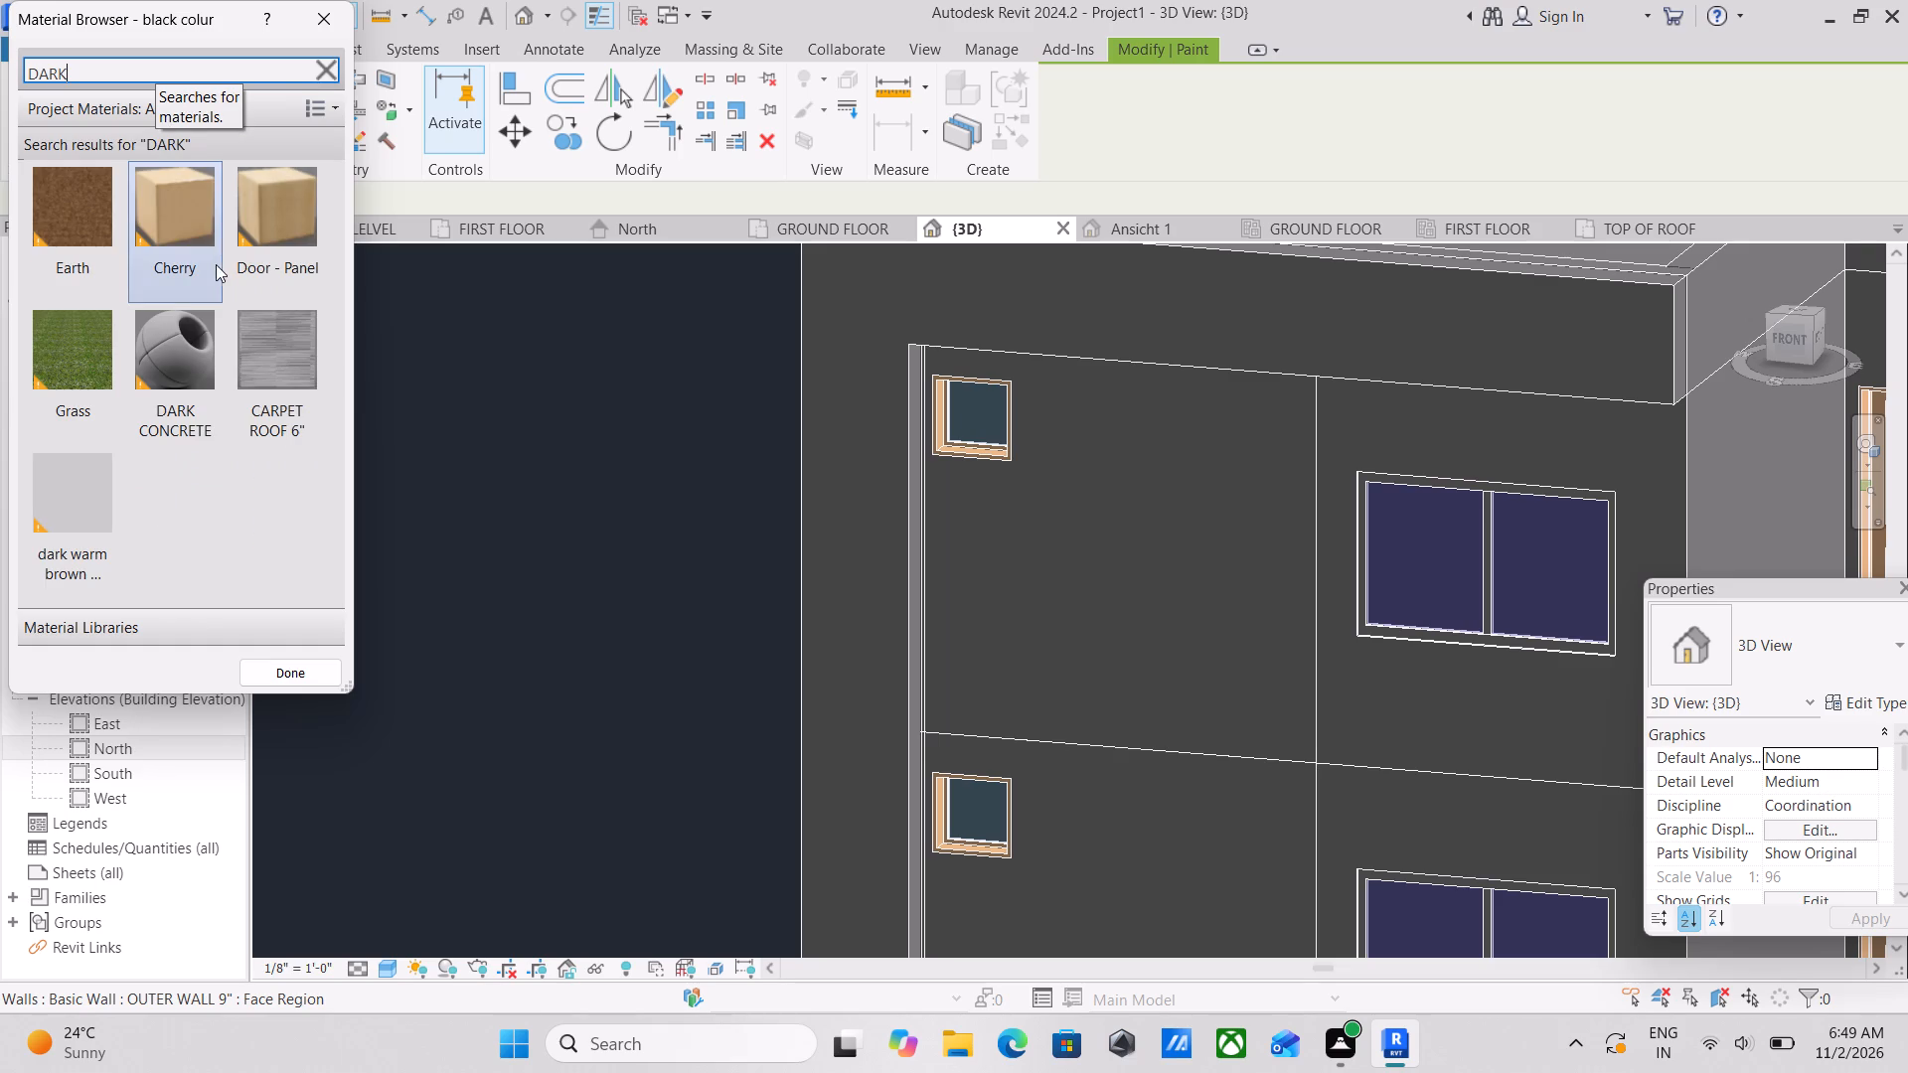
{"action": "double_click", "coordinate": [180, 371]}
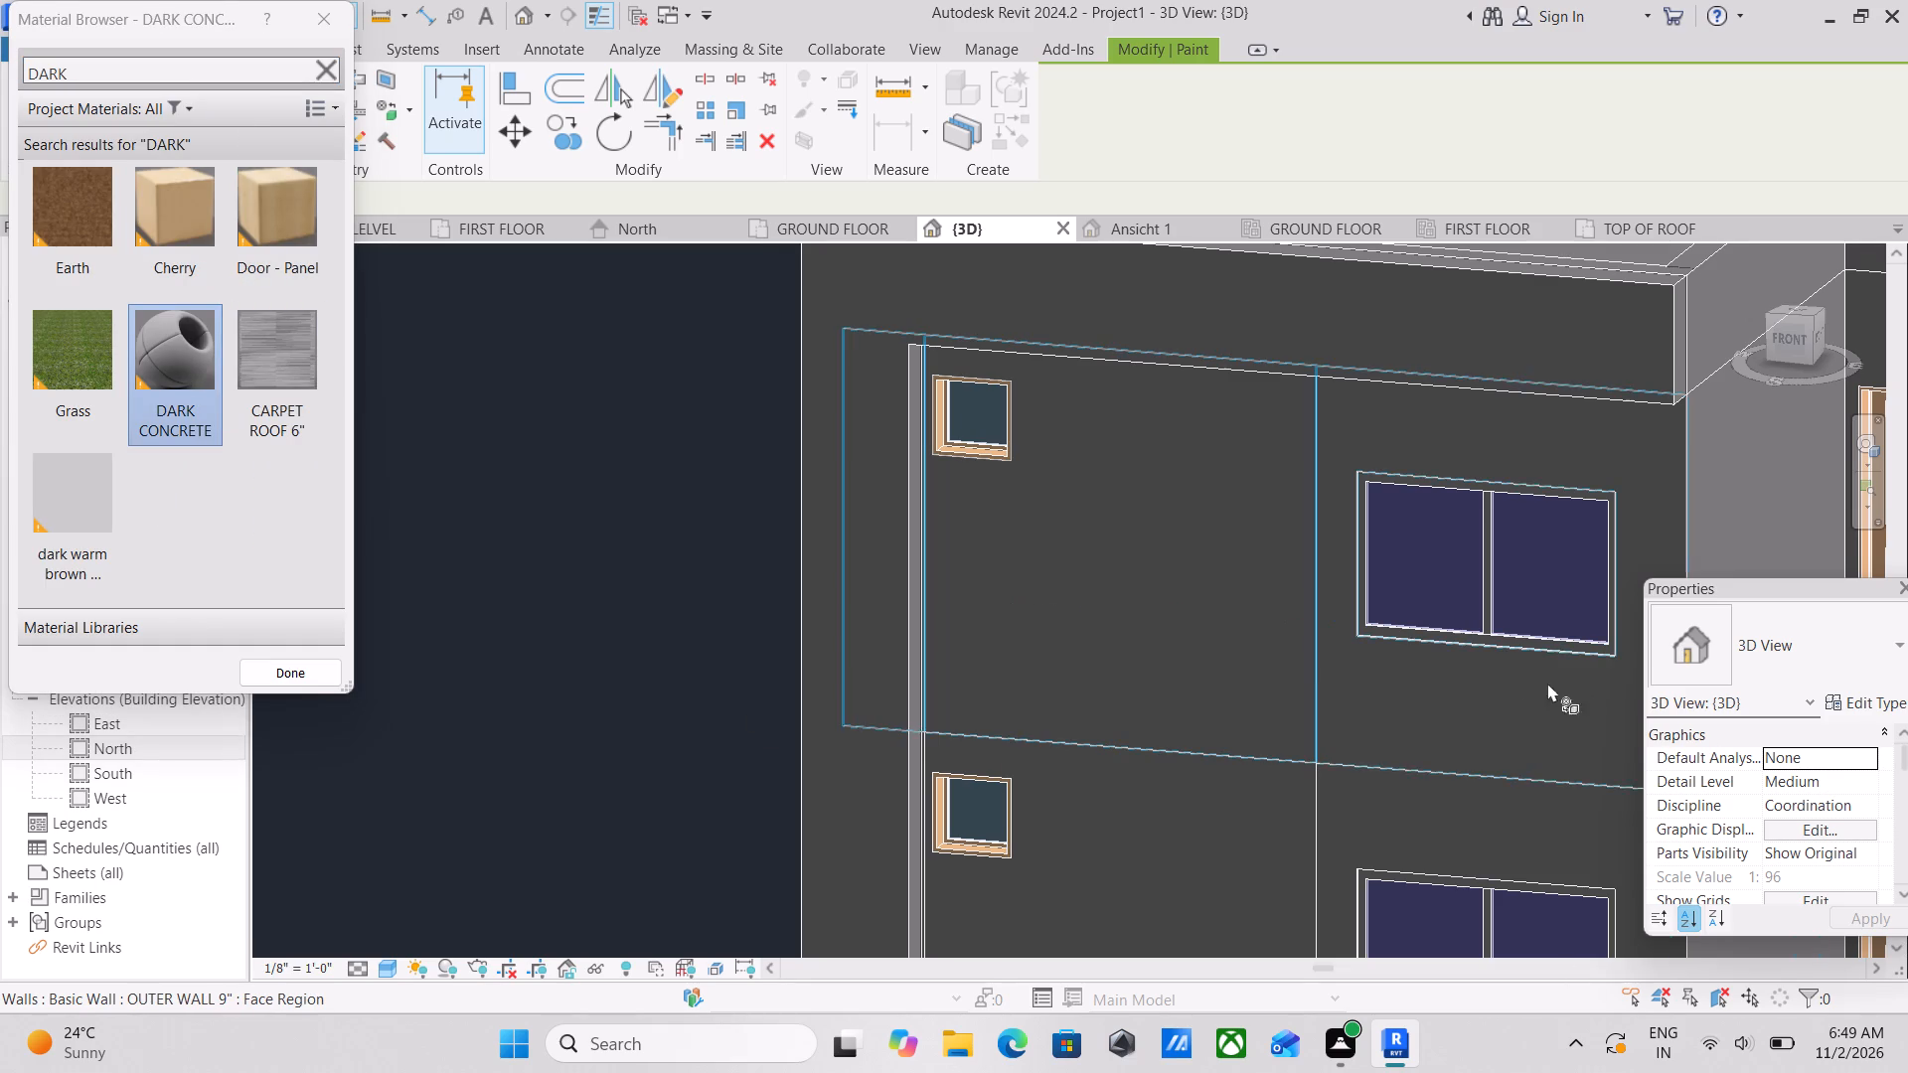
{"action": "left_click", "coordinate": [1267, 634]}
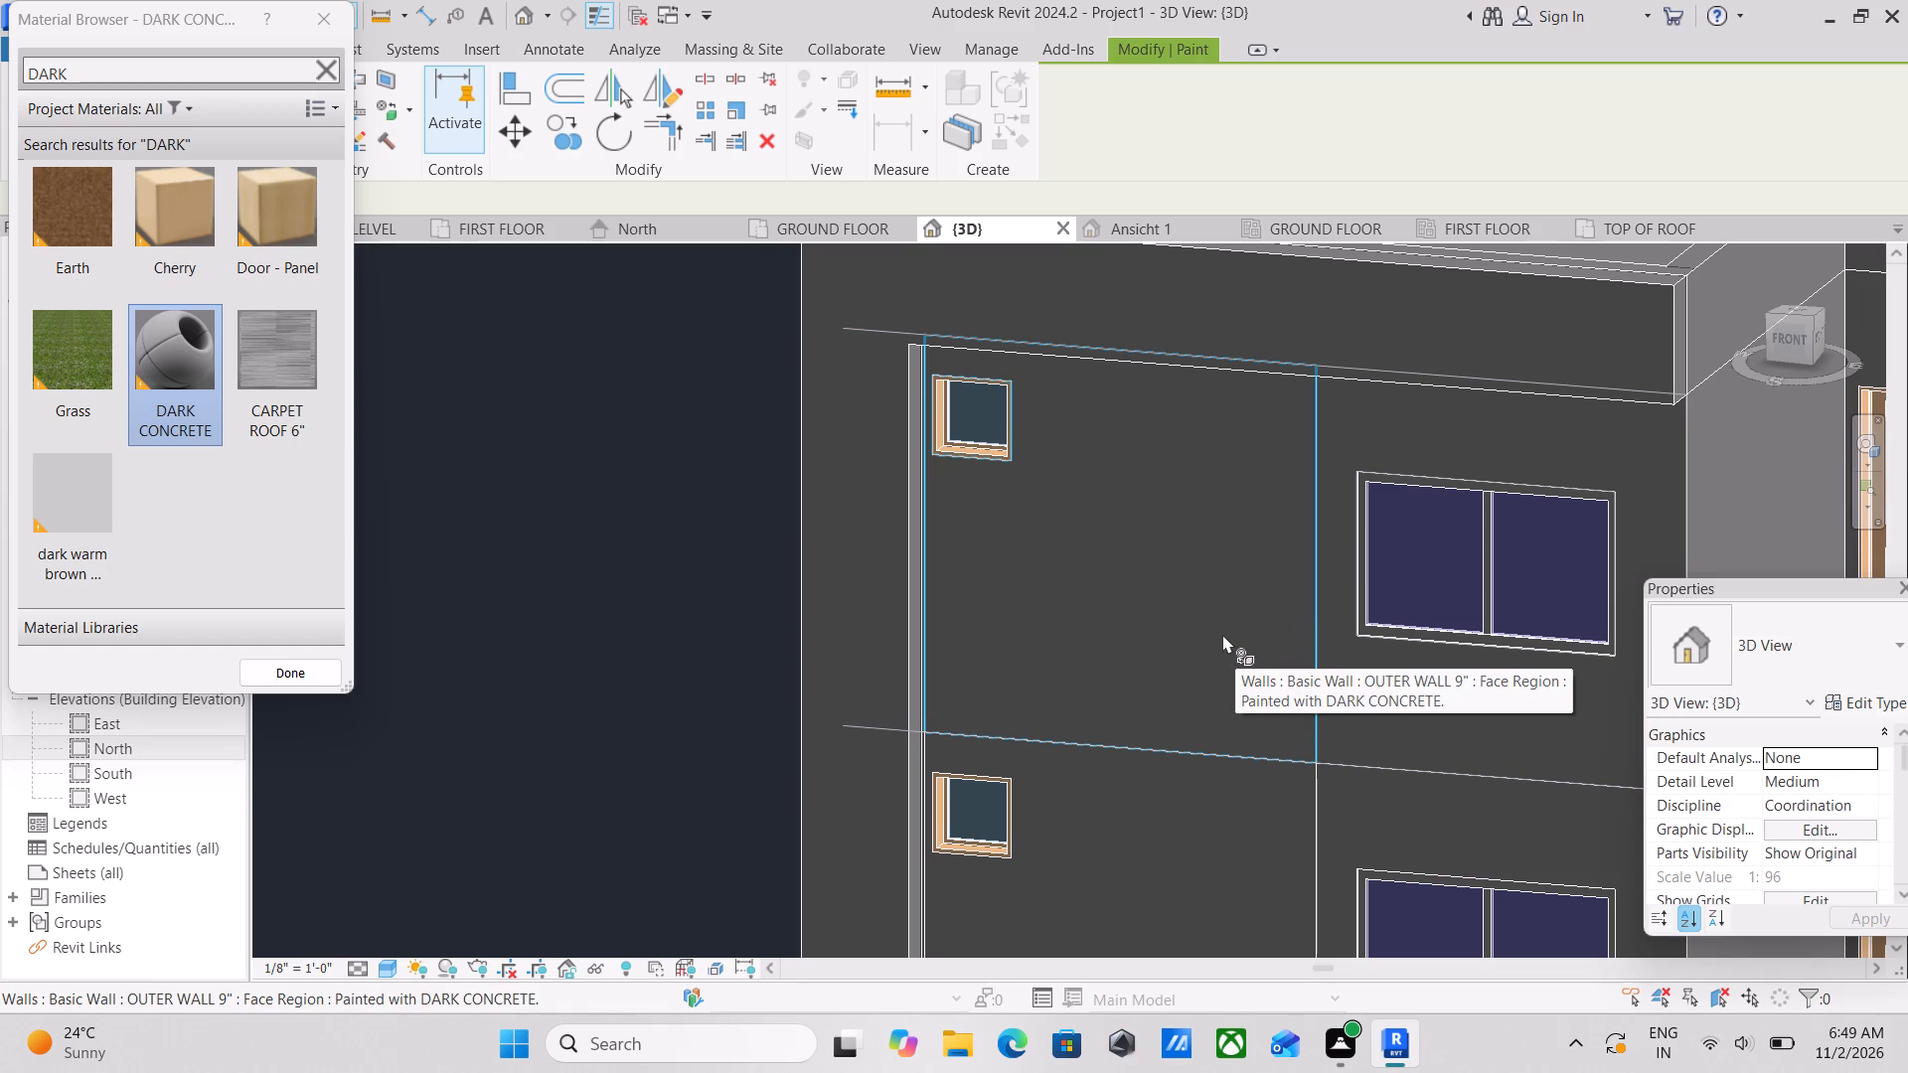
{"action": "left_click", "coordinate": [329, 21]}
Set the 3D view's visual style to Realistic.
{"action": "scroll", "coordinate": [1226, 572], "scroll_direction": "down", "scroll_amount": 2}
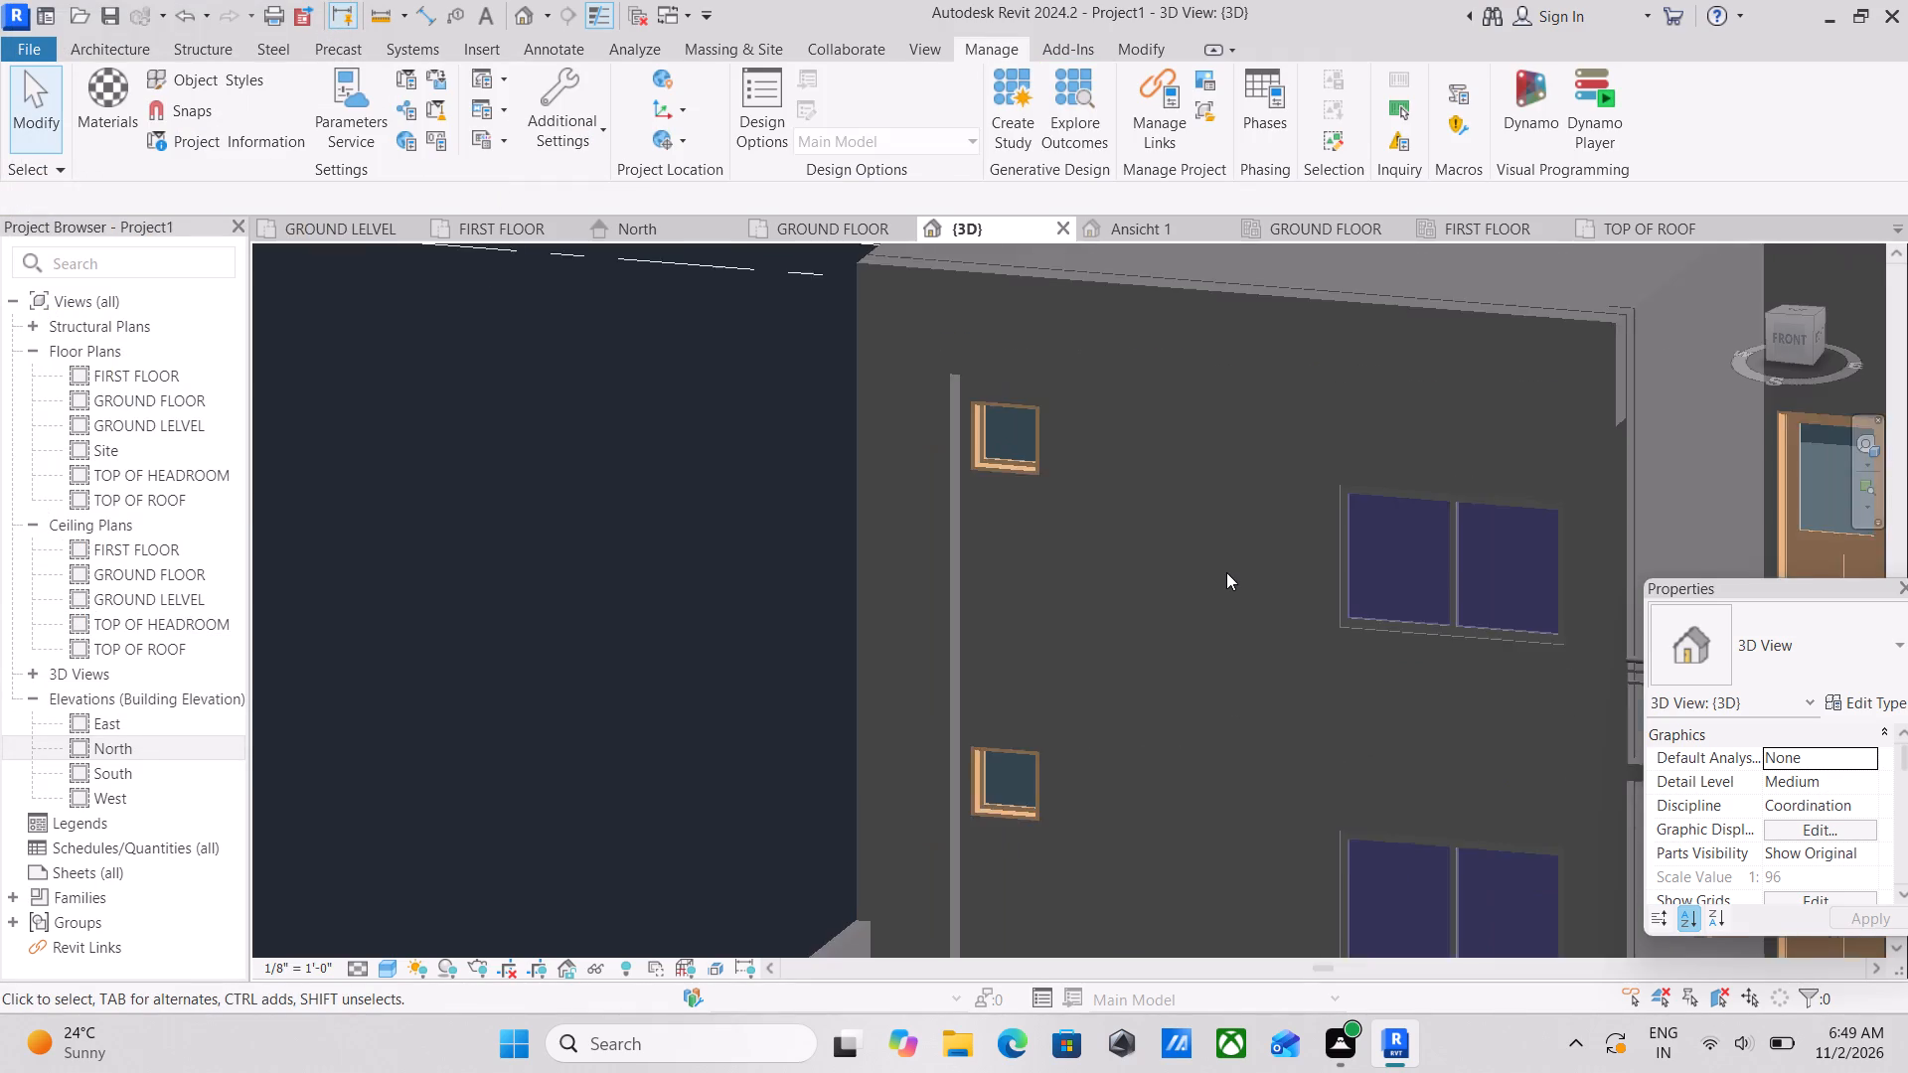
{"action": "middle_click_drag", "start_coordinate": [1210, 598], "coordinate": [1243, 494]}
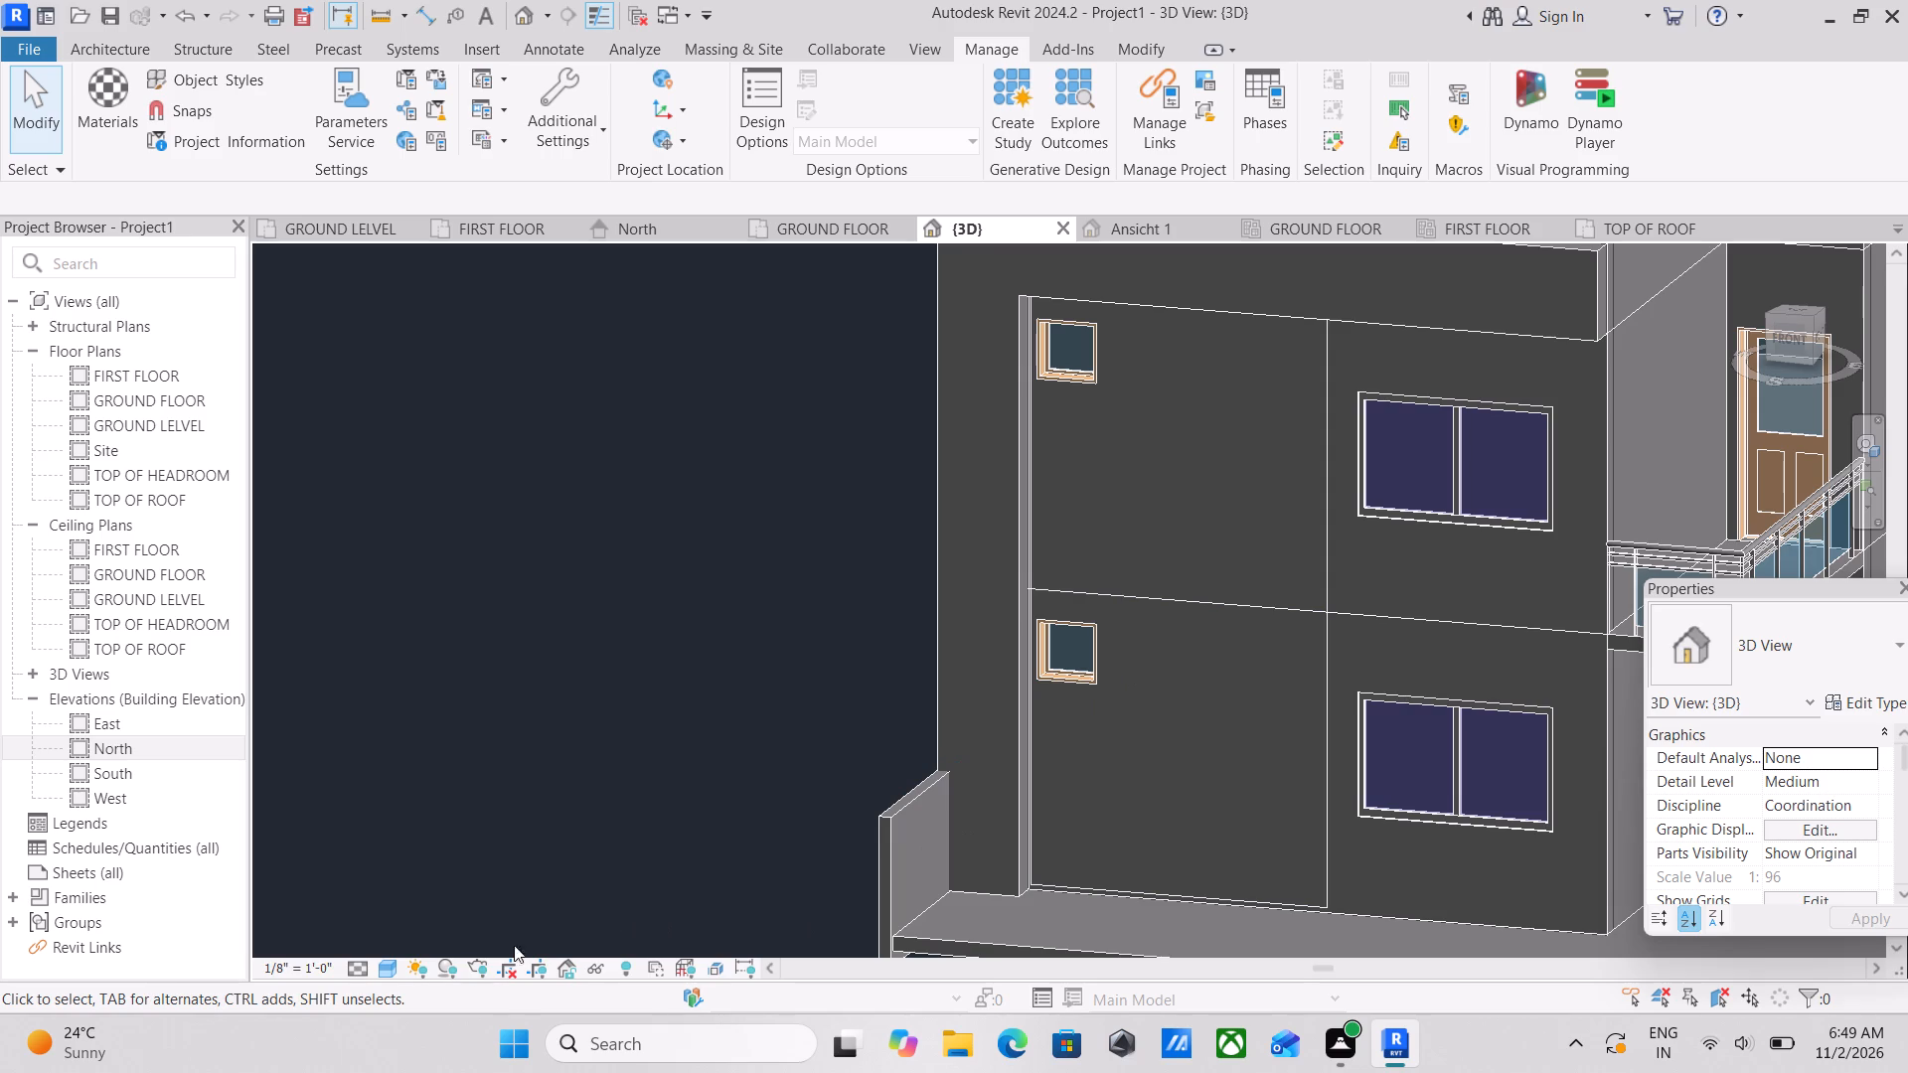
{"action": "left_click", "coordinate": [393, 967]}
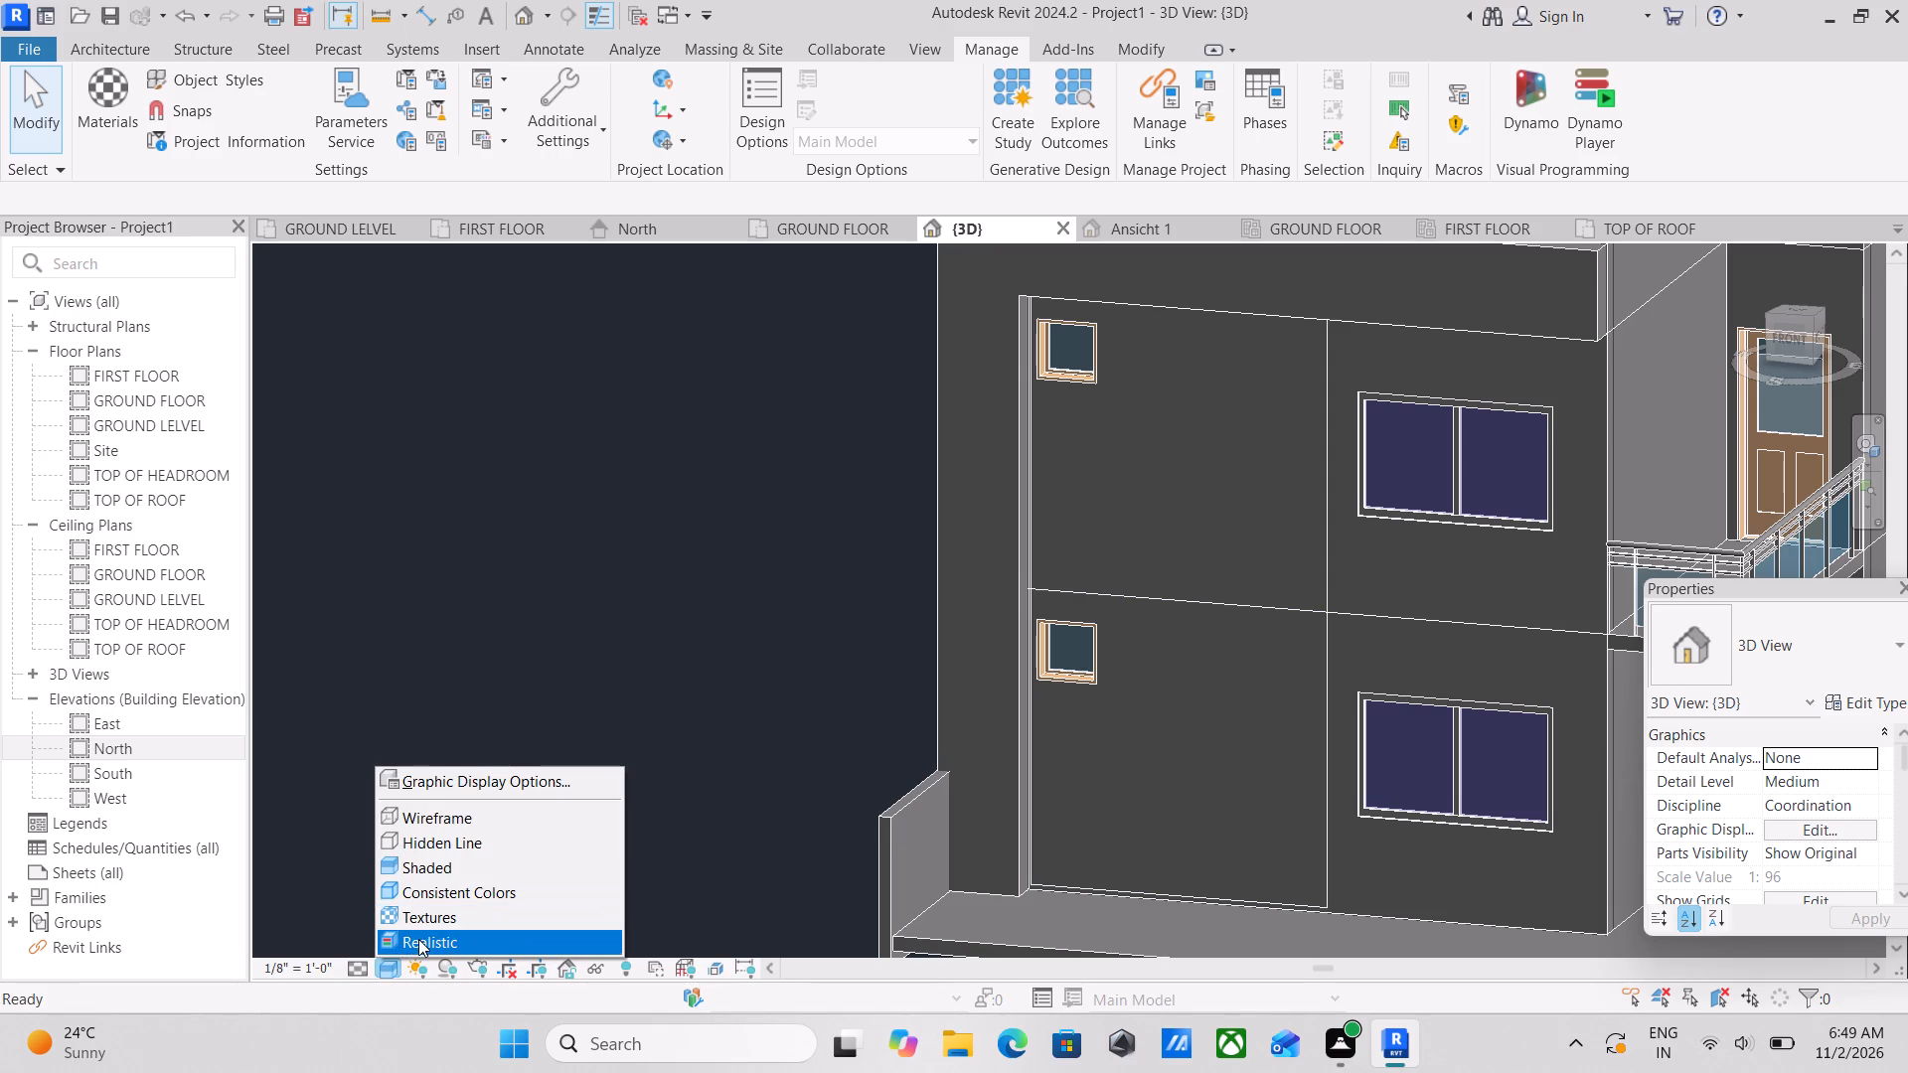
{"action": "left_click", "coordinate": [417, 947]}
Paint the lower split region of the front wall, around the lower small window, with the DARK CONCRETE material.
{"action": "scroll", "coordinate": [1333, 613], "scroll_direction": "up", "scroll_amount": 2}
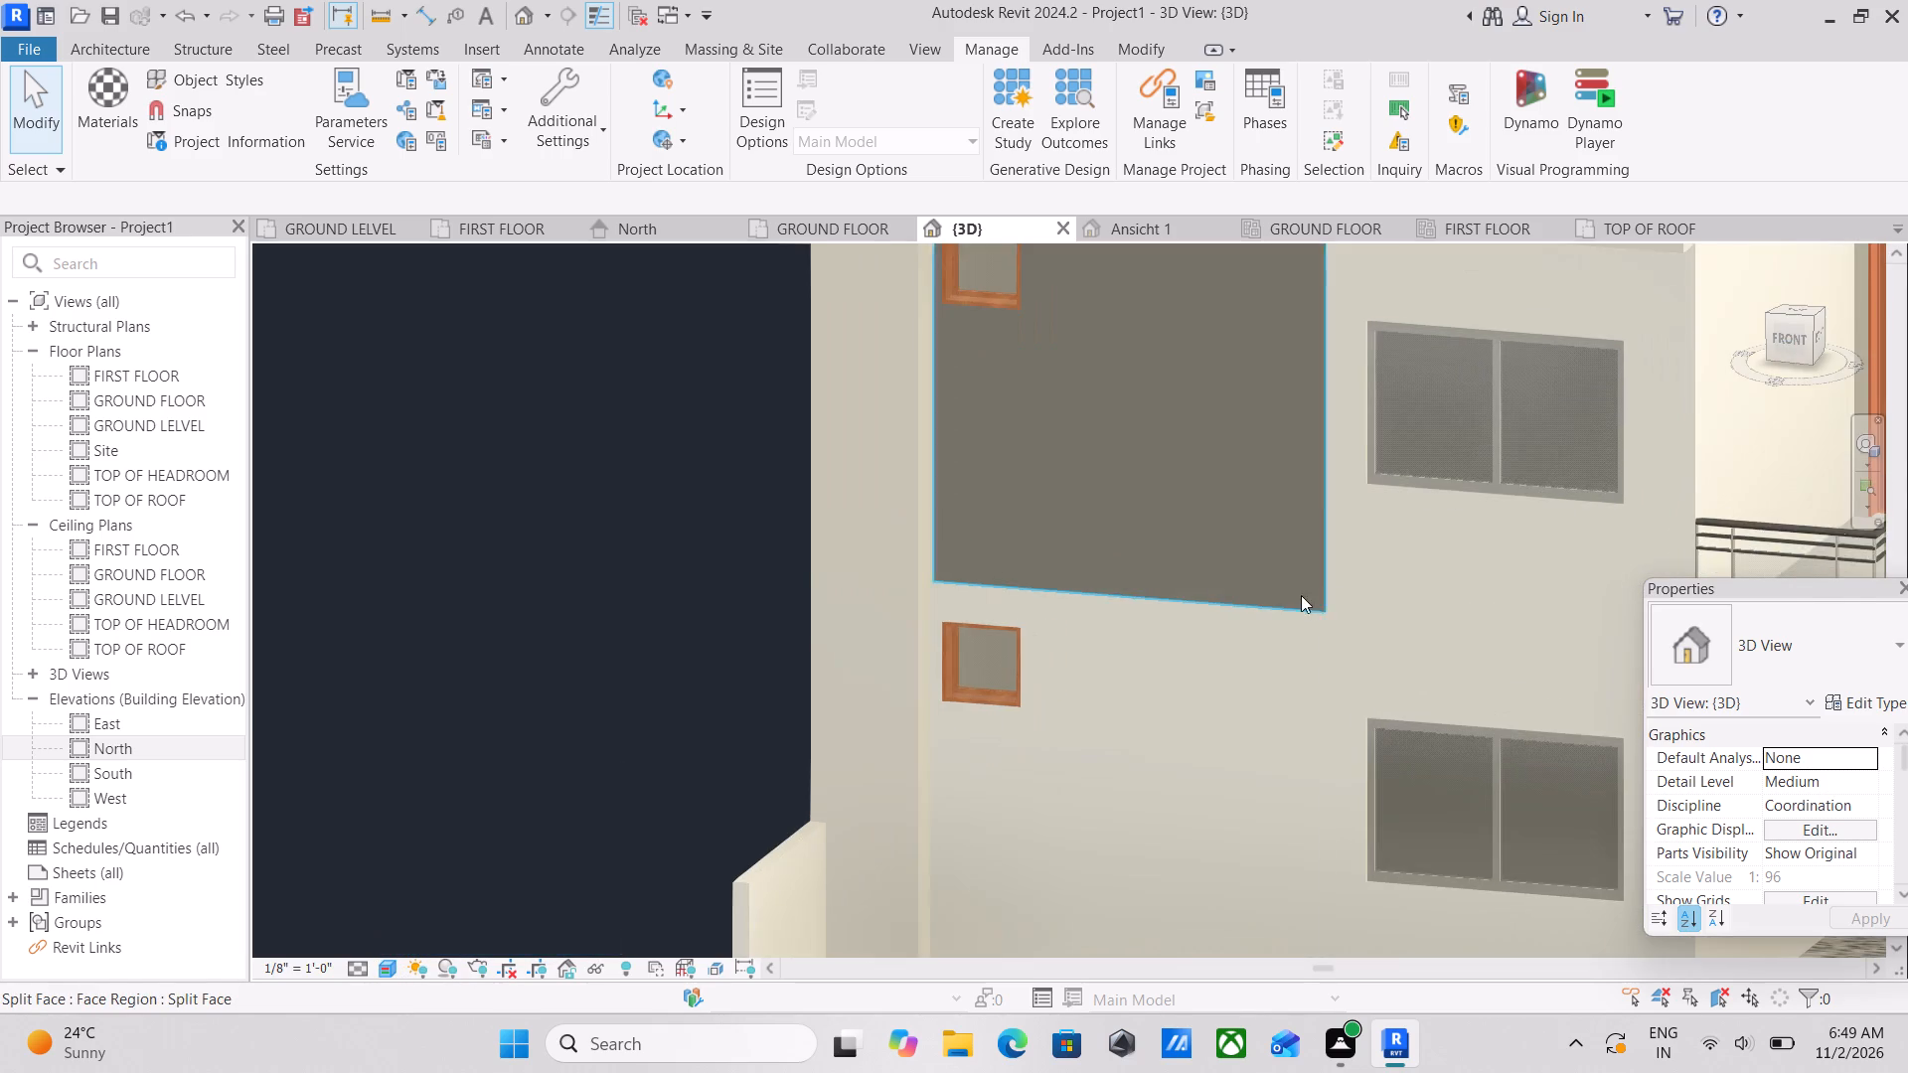
{"action": "middle_click_drag", "start_coordinate": [1178, 586], "coordinate": [1167, 633]}
{"action": "scroll", "coordinate": [1167, 633], "scroll_direction": "up", "scroll_amount": 1}
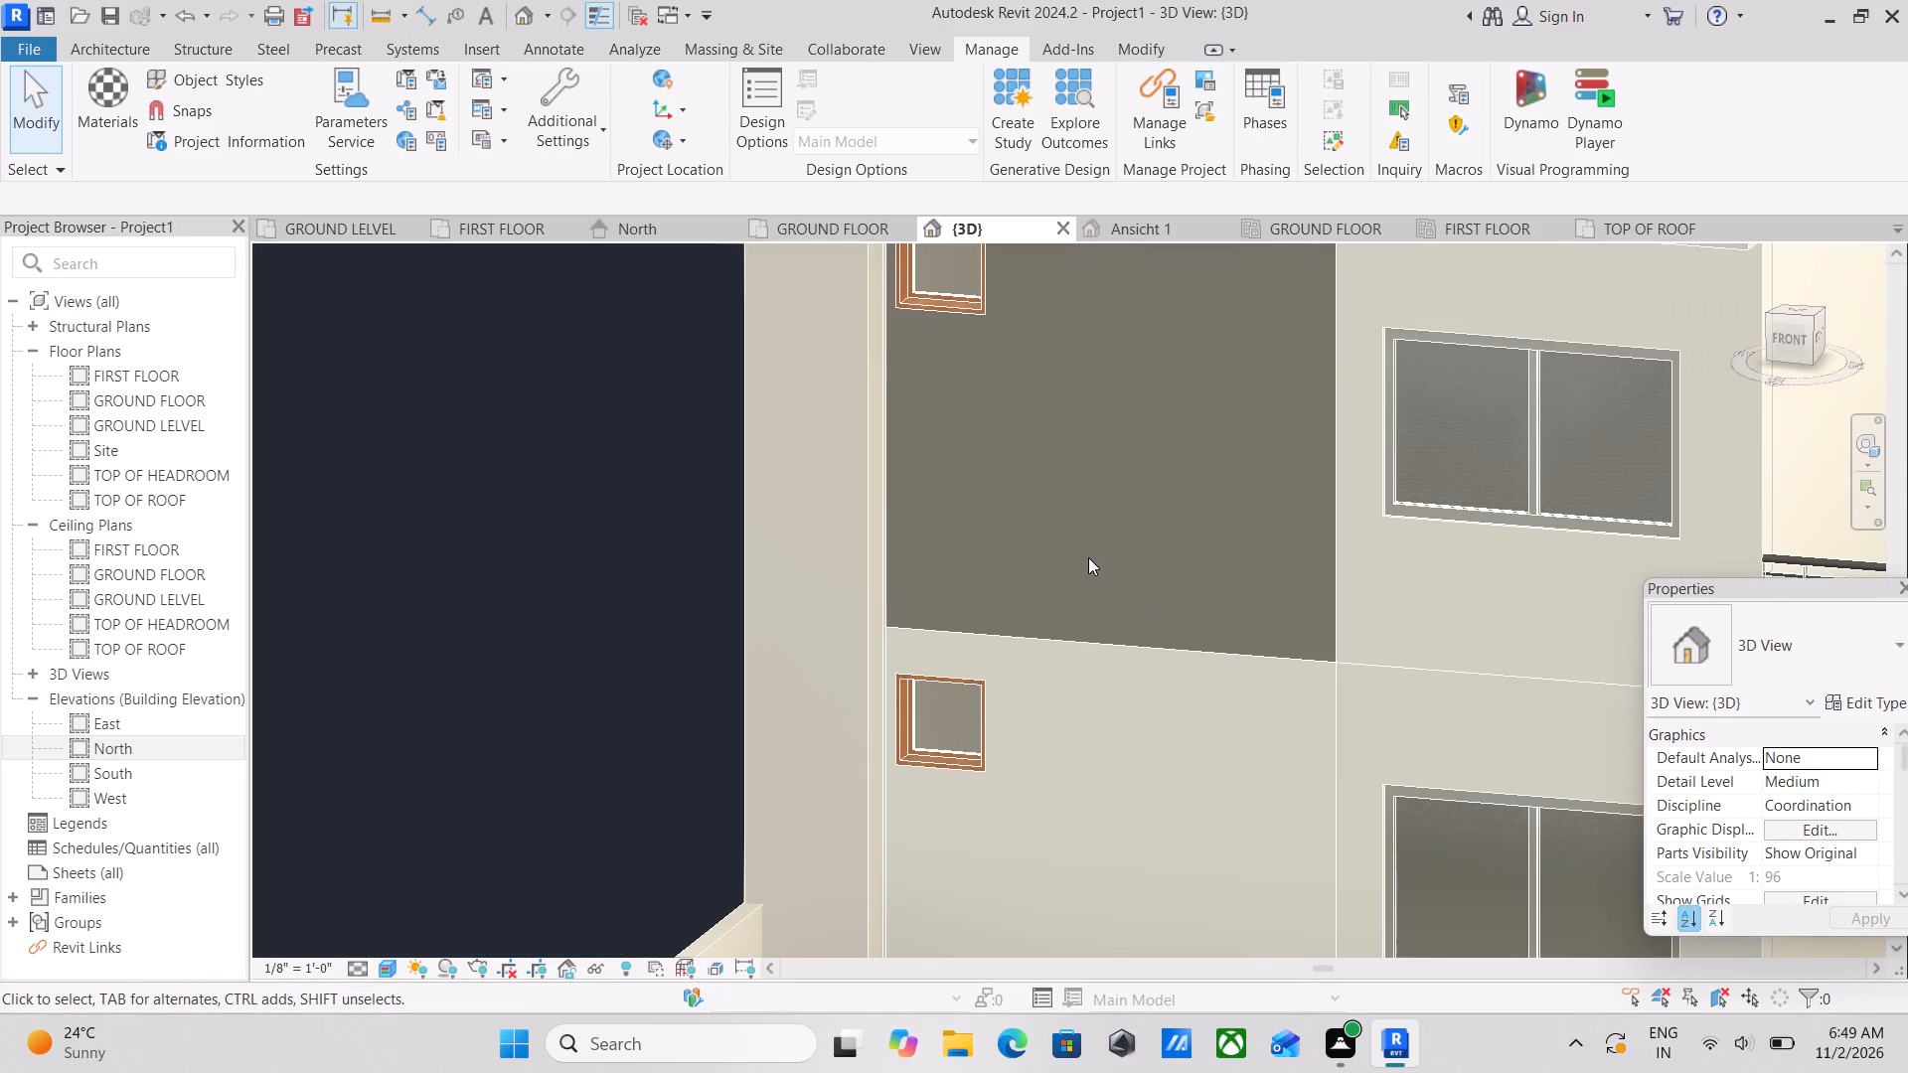
{"action": "key", "text": "p"}
{"action": "key", "text": "t"}
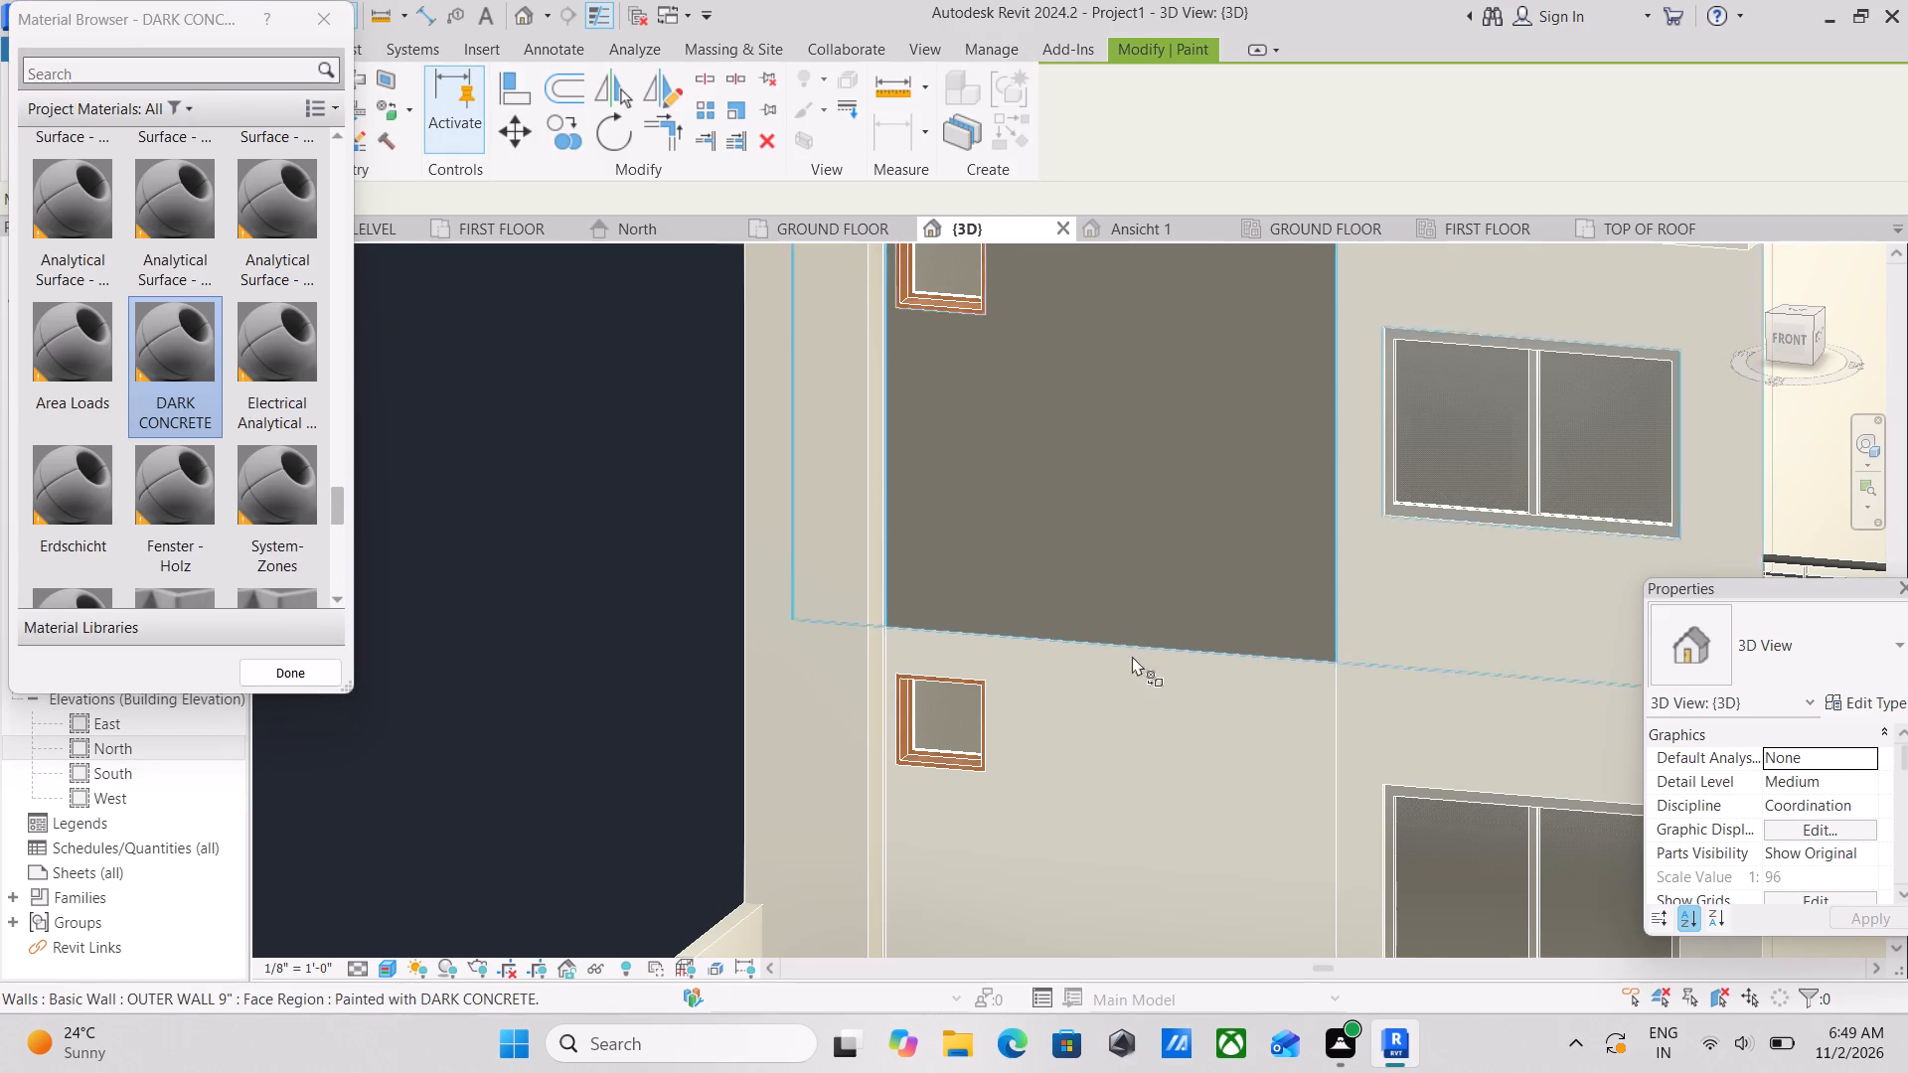
{"action": "left_click", "coordinate": [1159, 702]}
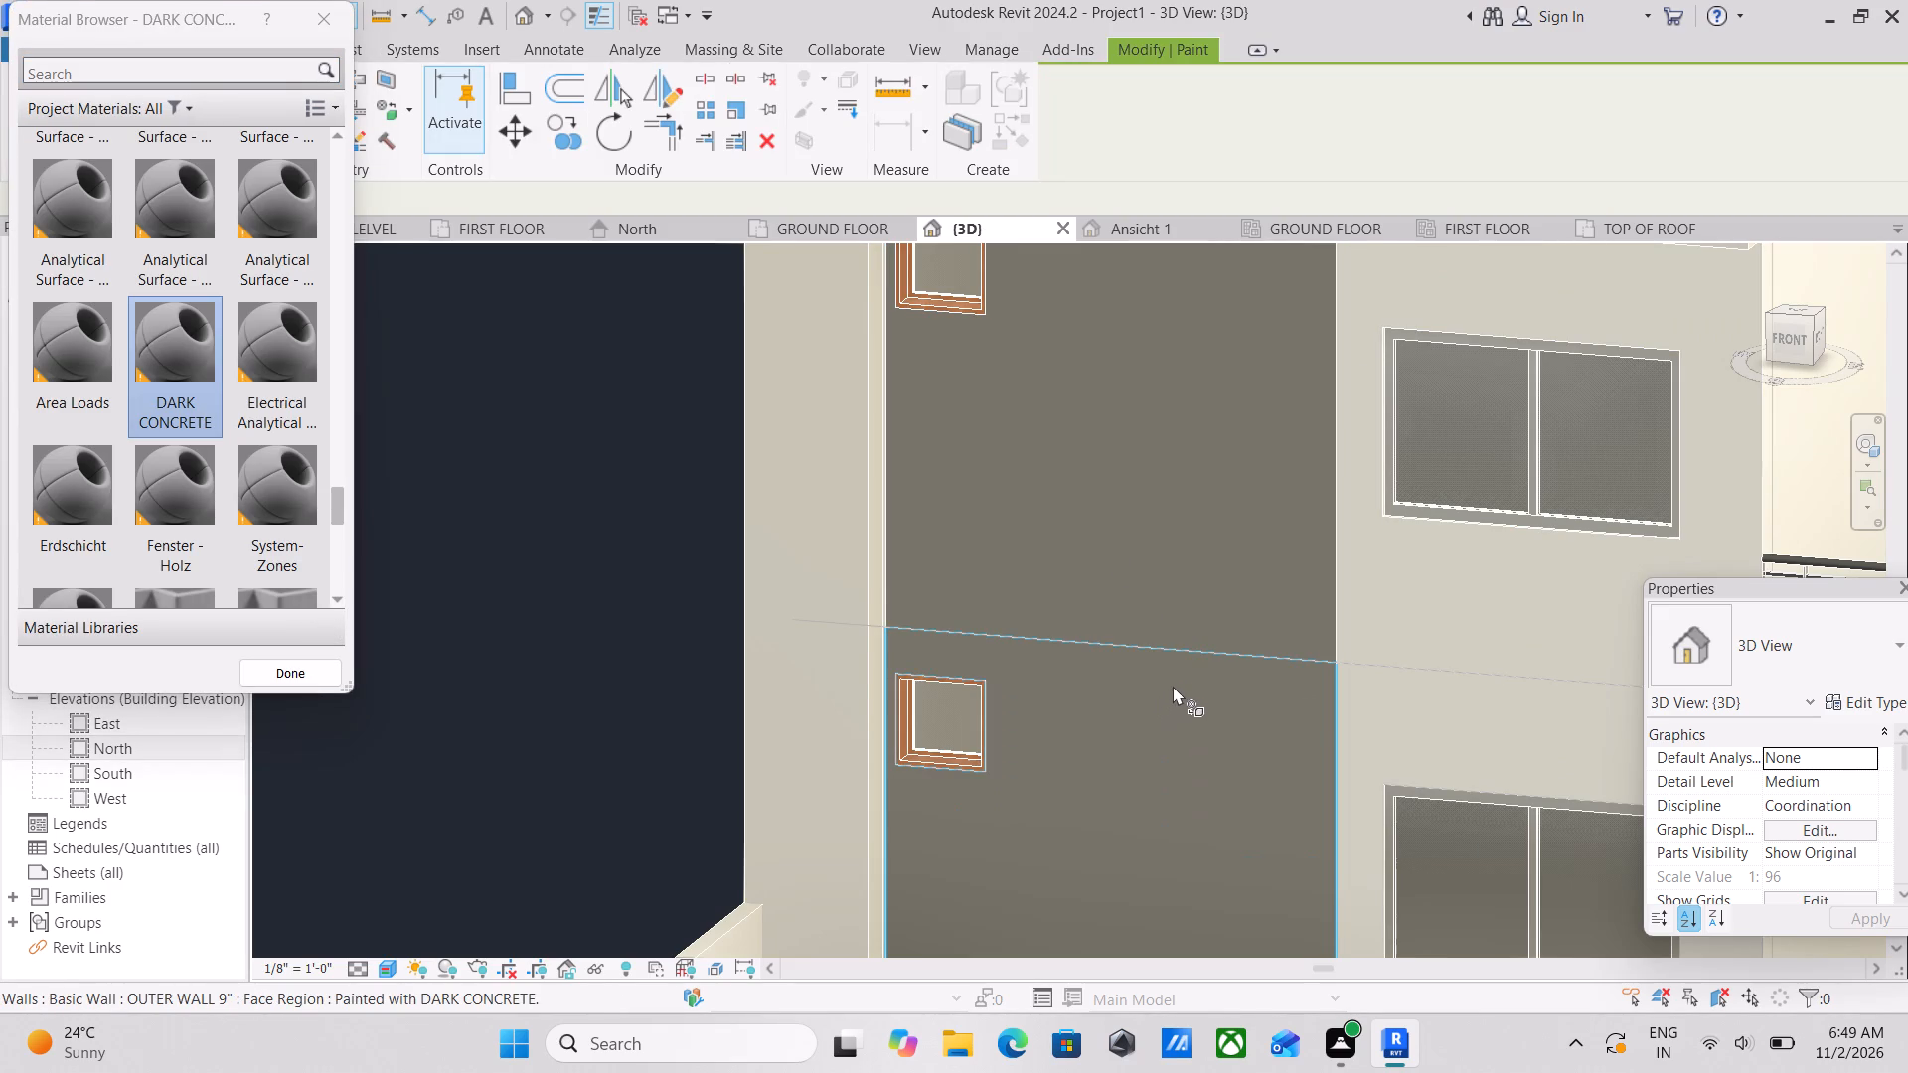
Examine both painted regions of the front wall up close, then view the whole facade straight on from the front.
{"action": "scroll", "coordinate": [1179, 678], "scroll_direction": "down", "scroll_amount": 3}
{"action": "middle_click_drag", "start_coordinate": [1179, 676], "coordinate": [1180, 637]}
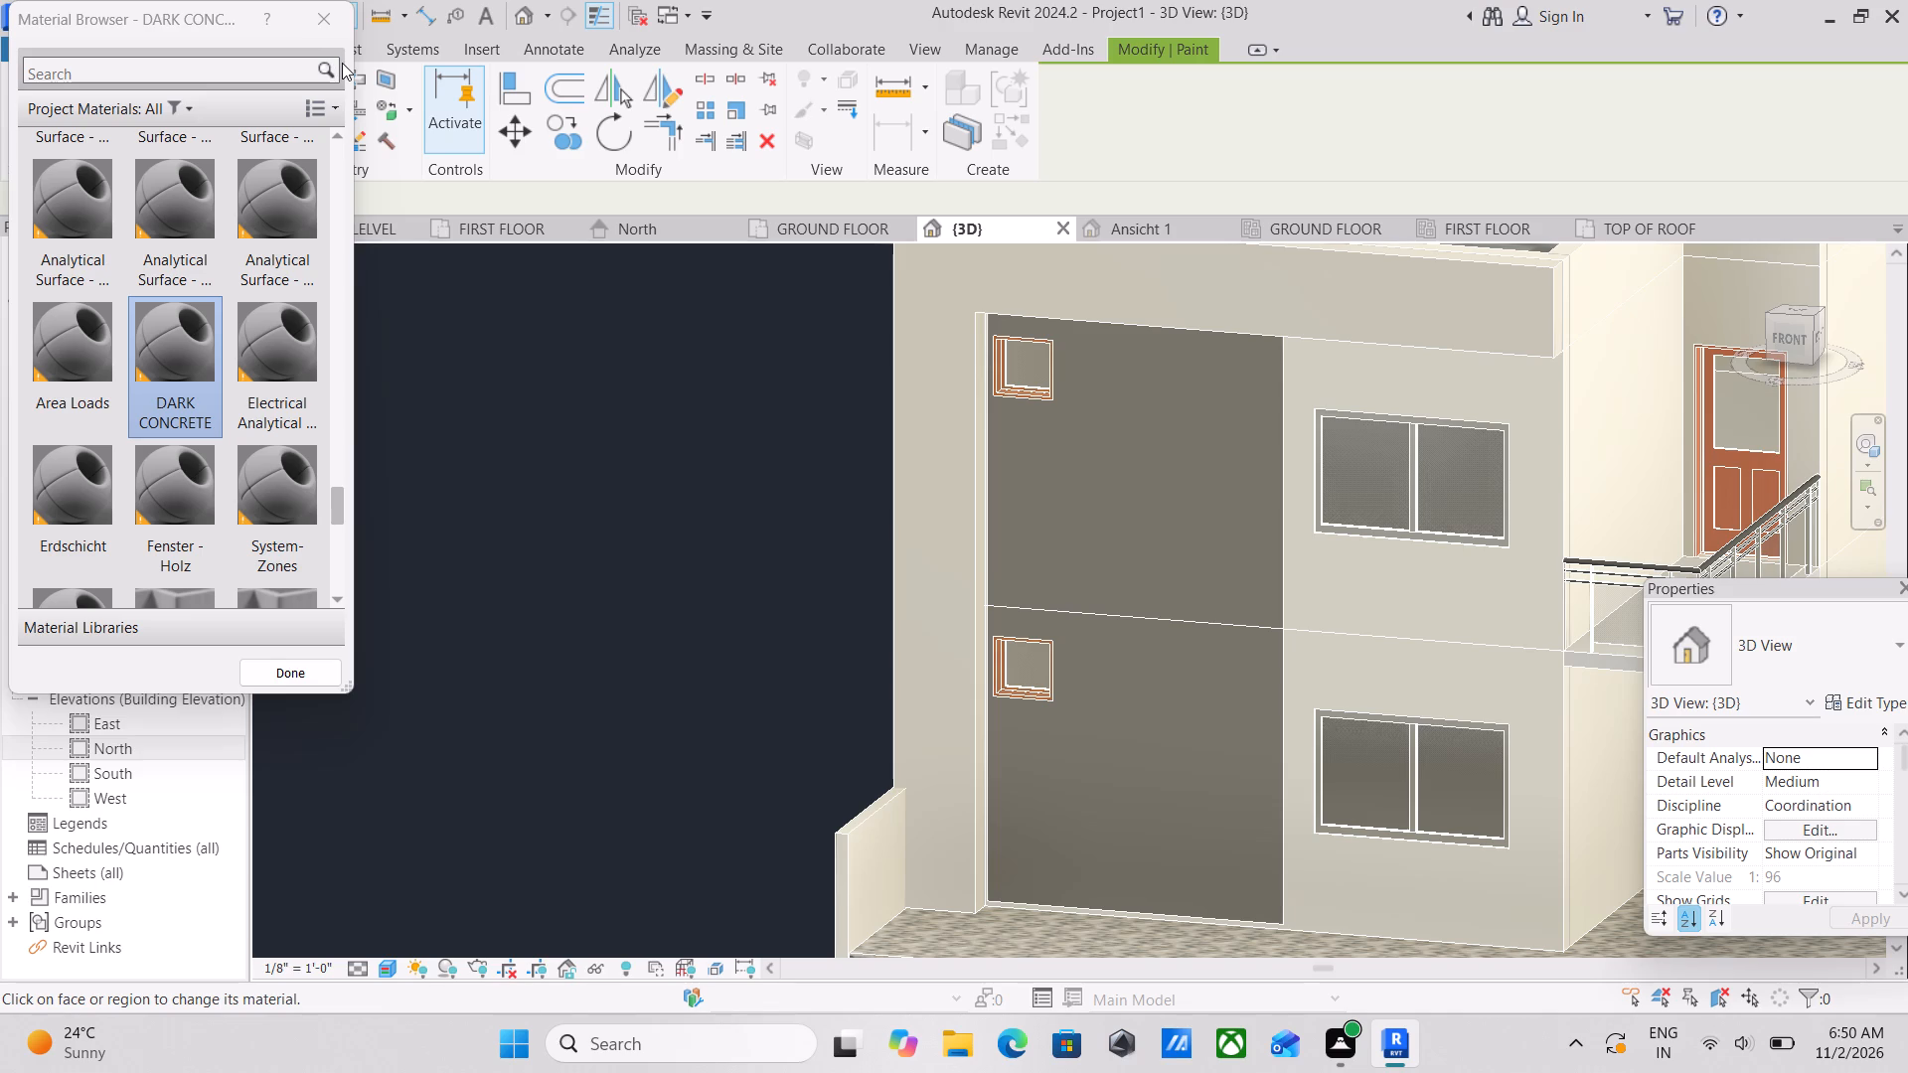
{"action": "scroll", "coordinate": [997, 344], "scroll_direction": "up", "scroll_amount": 4}
{"action": "scroll", "coordinate": [1230, 639], "scroll_direction": "up", "scroll_amount": 5}
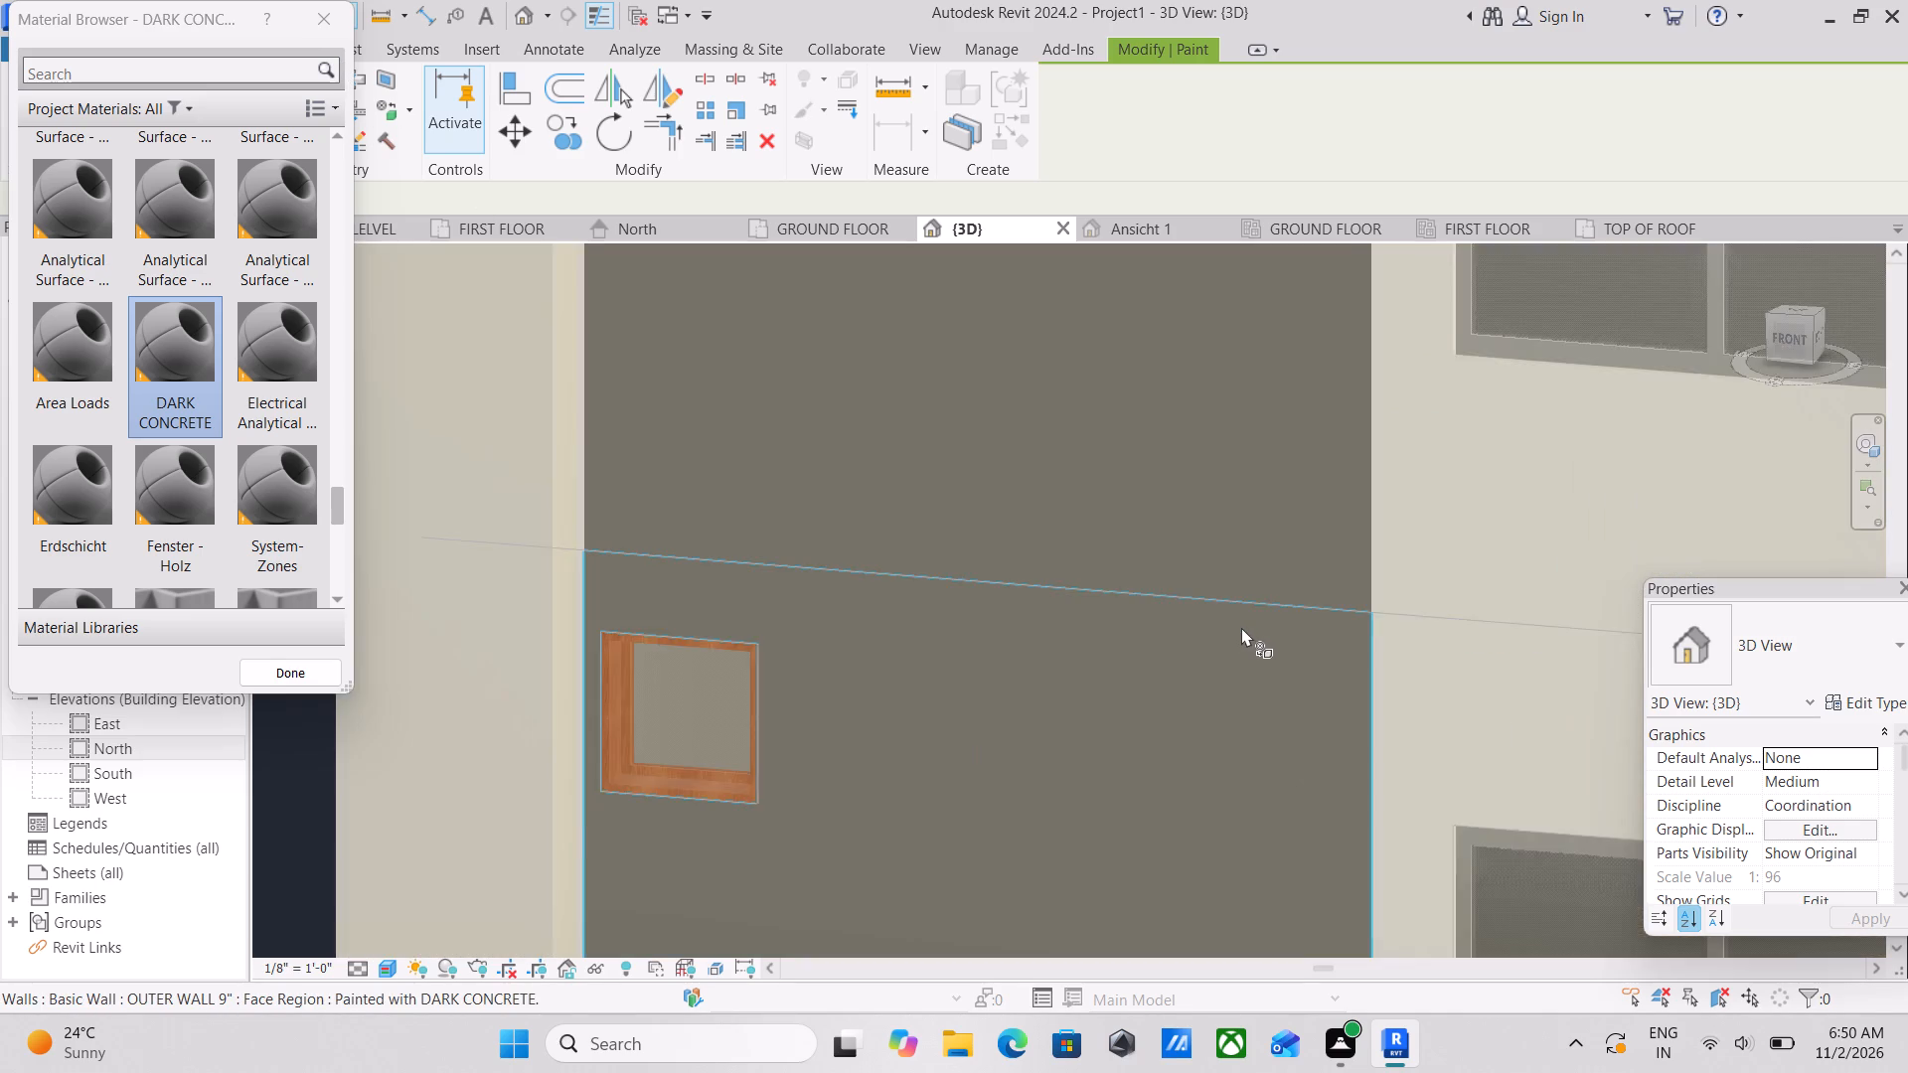
{"action": "scroll", "coordinate": [1241, 627], "scroll_direction": "up", "scroll_amount": 3}
{"action": "scroll", "coordinate": [1248, 624], "scroll_direction": "down", "scroll_amount": 6}
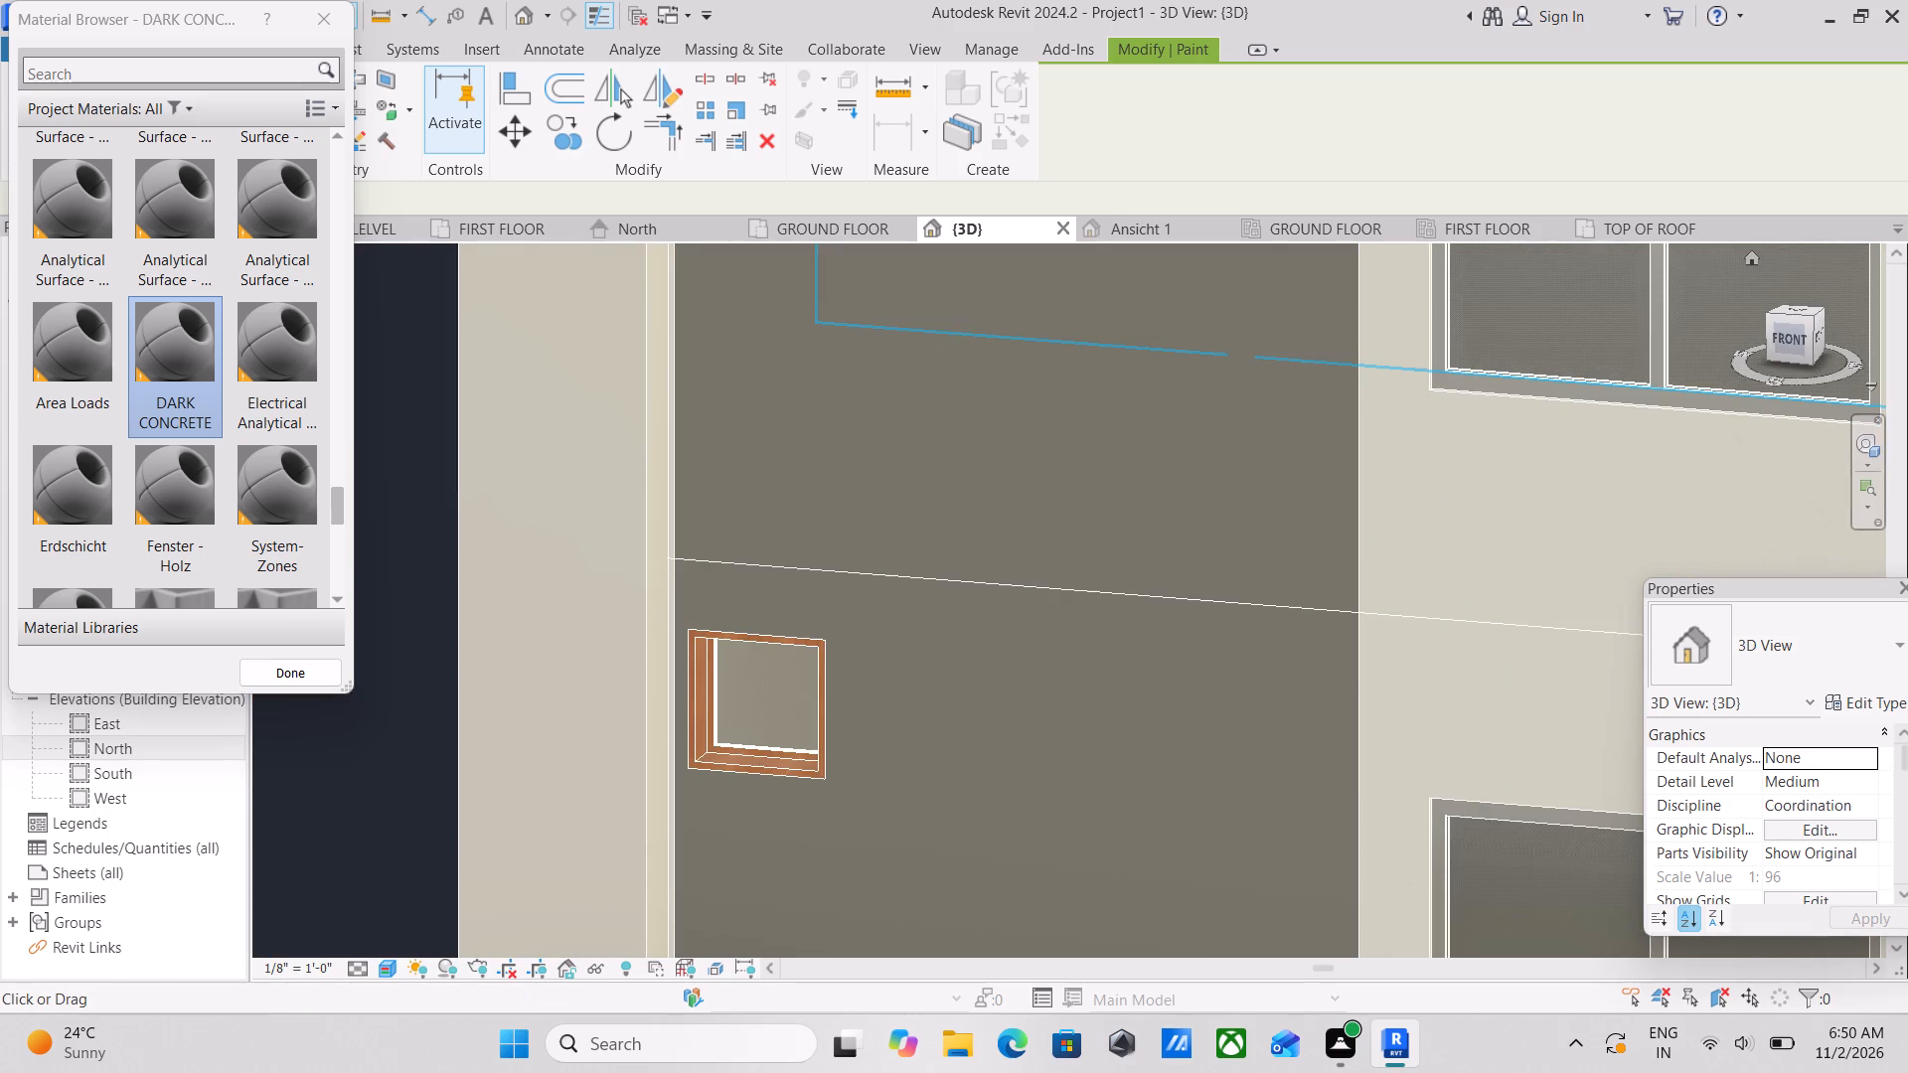
{"action": "left_click", "coordinate": [1791, 337]}
{"action": "scroll", "coordinate": [1095, 624], "scroll_direction": "up", "scroll_amount": 3}
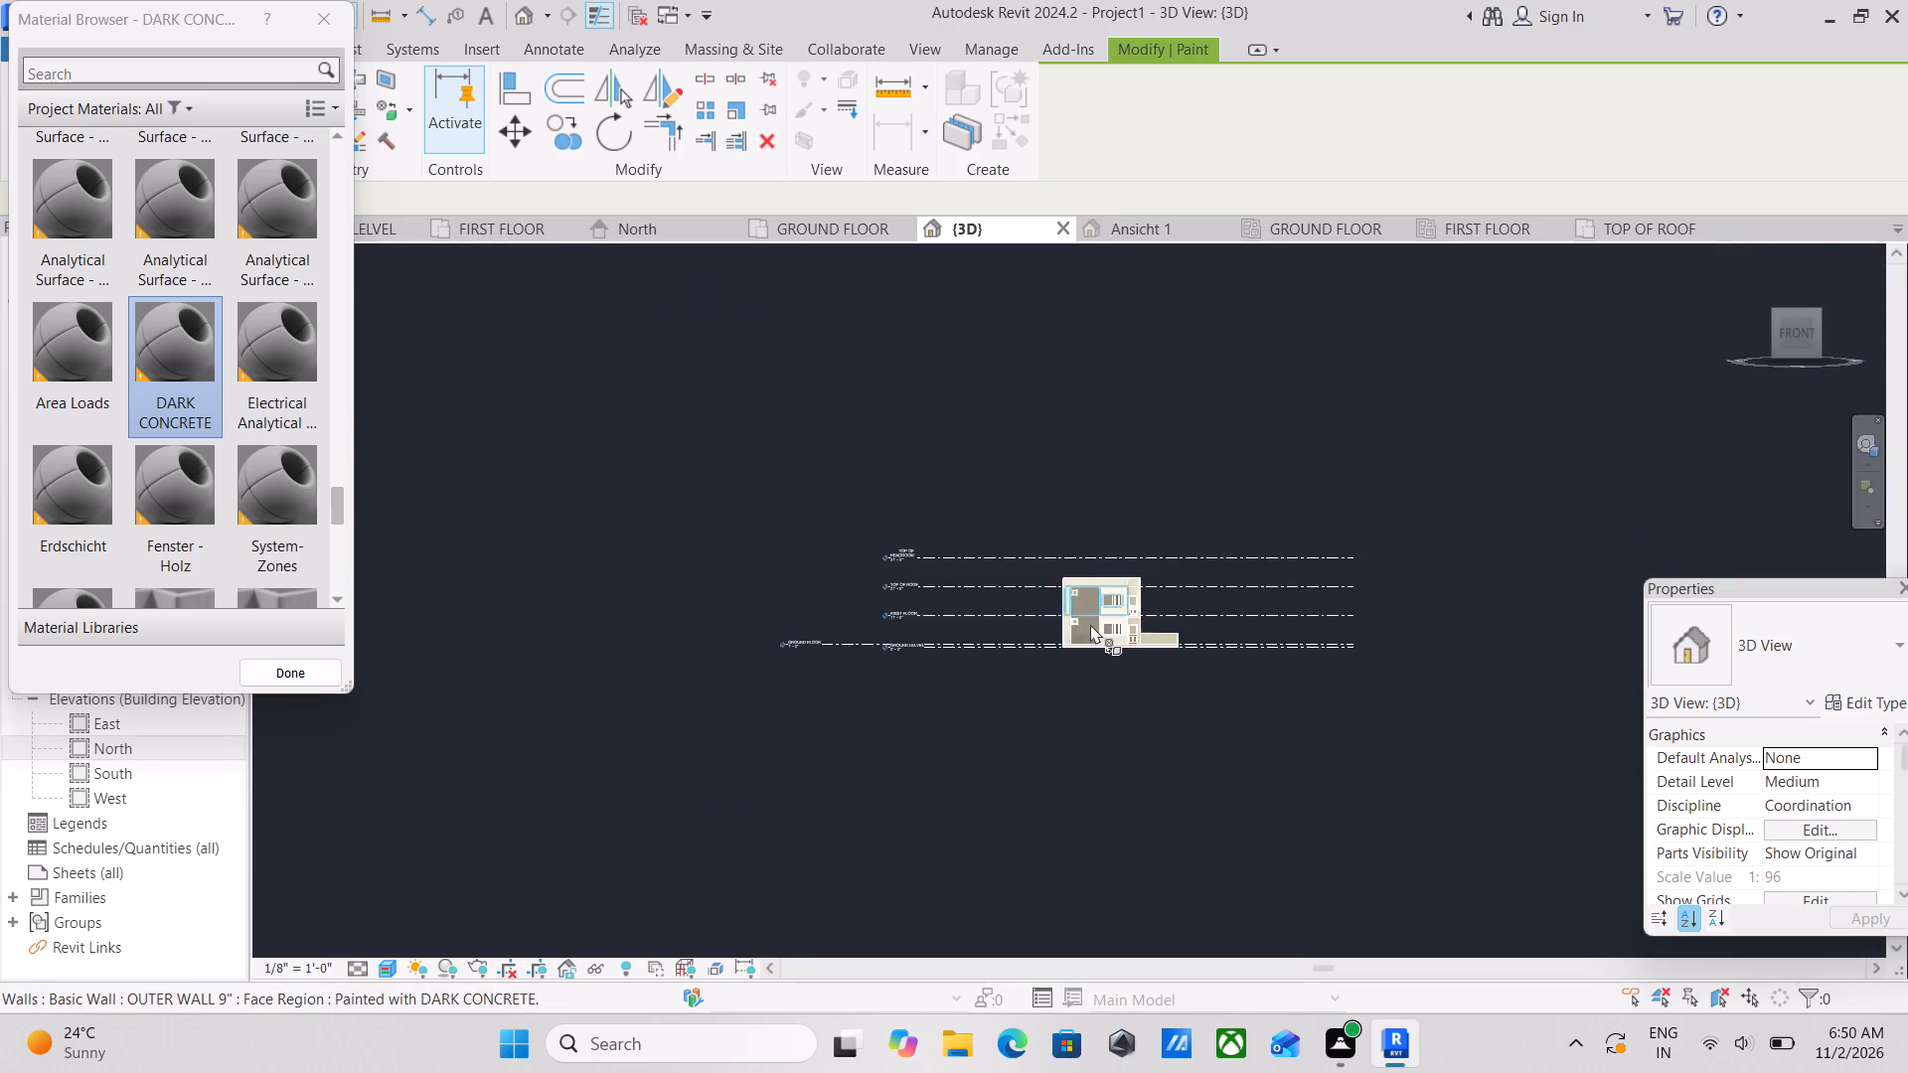
{"action": "scroll", "coordinate": [1090, 624], "scroll_direction": "up", "scroll_amount": 11}
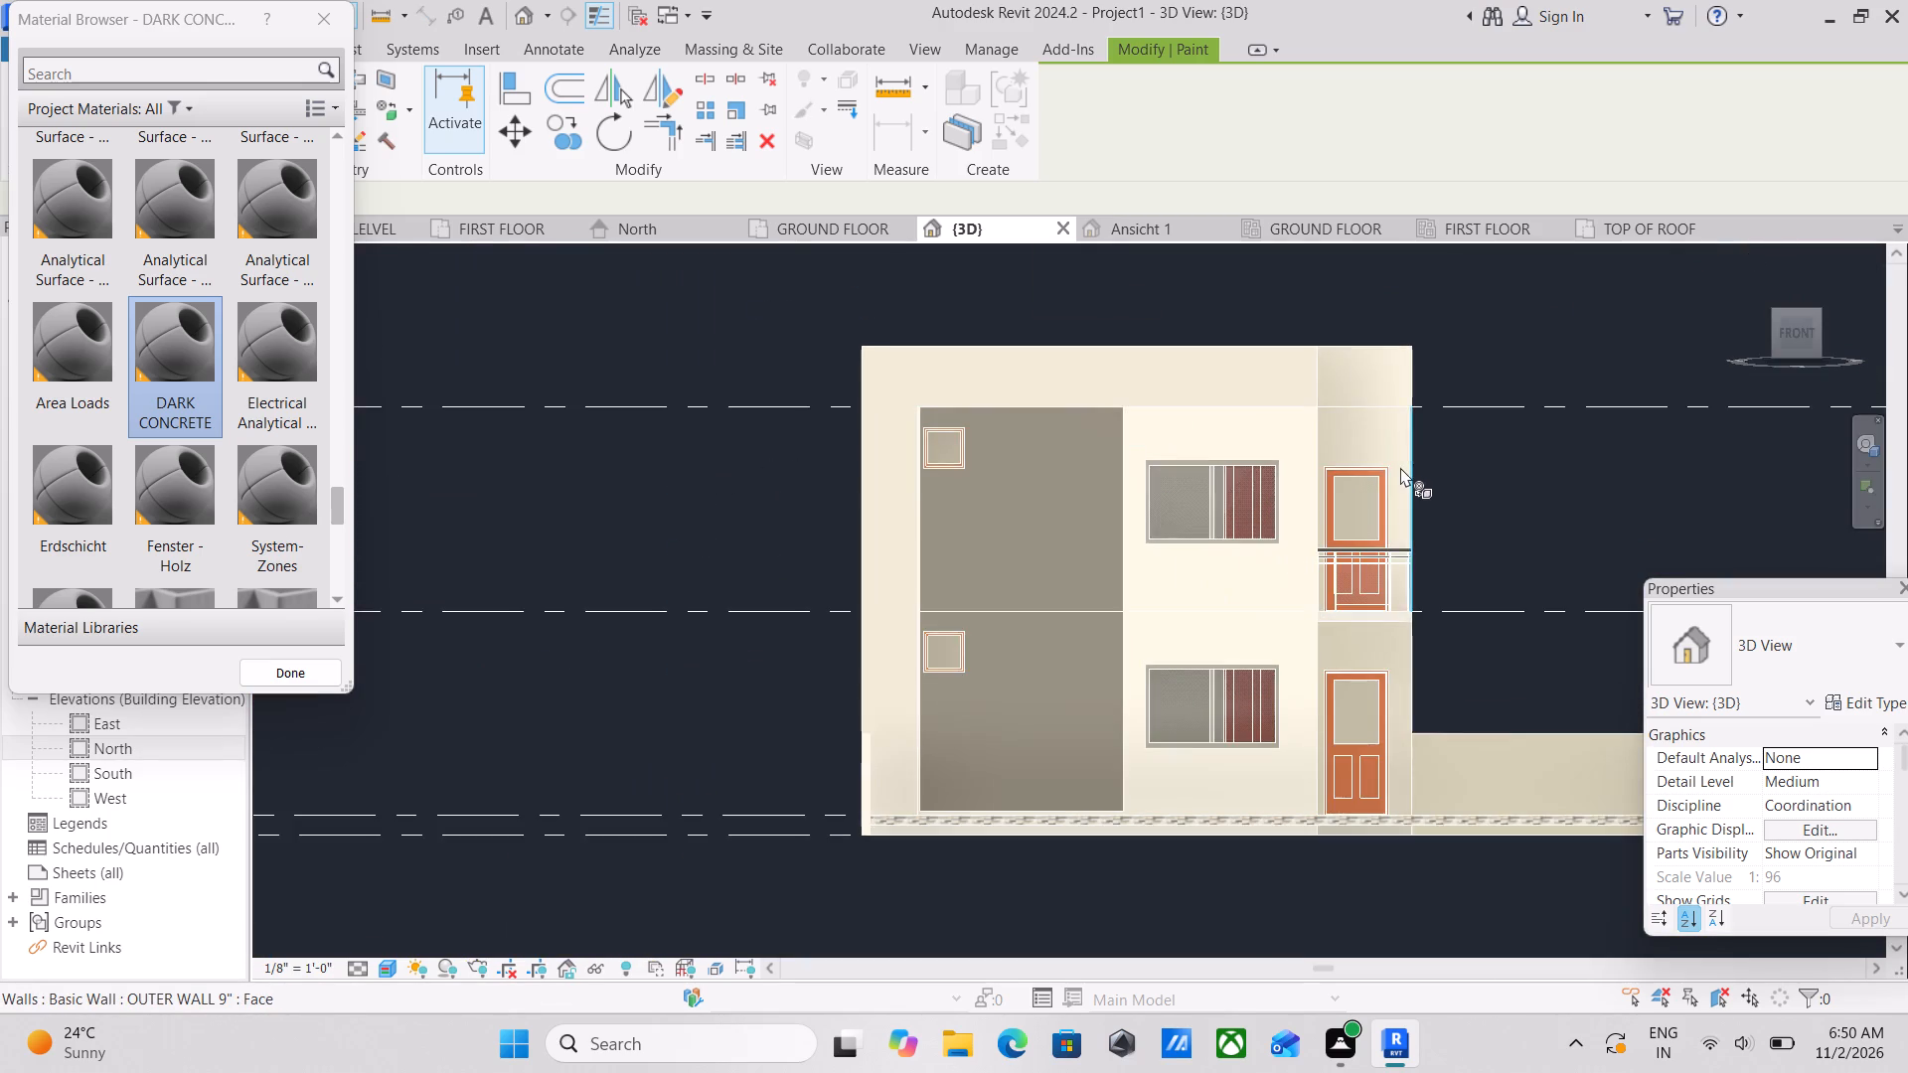
{"action": "scroll", "coordinate": [1400, 467], "scroll_direction": "up", "scroll_amount": 4}
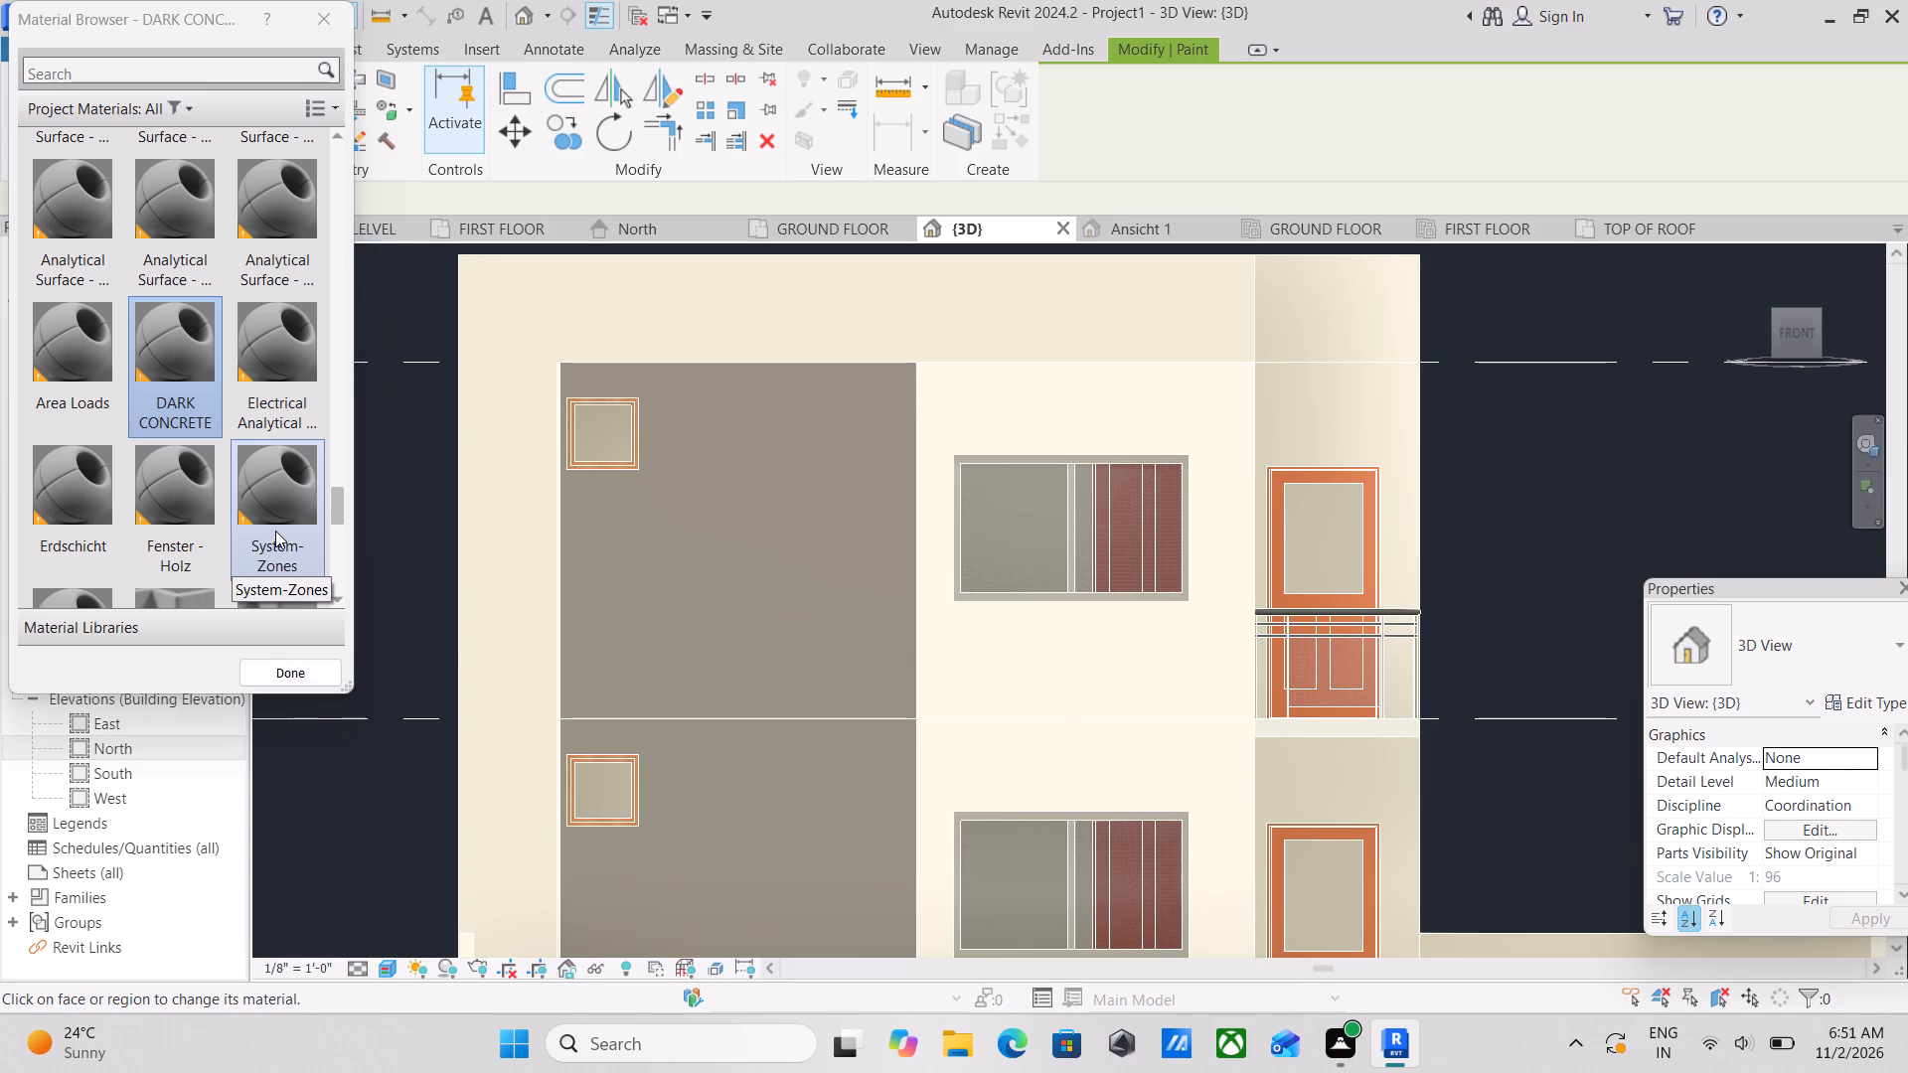
Browse the project materials for another facade finish while the Paint tool is active, then leave the tool.
{"action": "scroll", "coordinate": [146, 457], "scroll_direction": "down", "scroll_amount": 2}
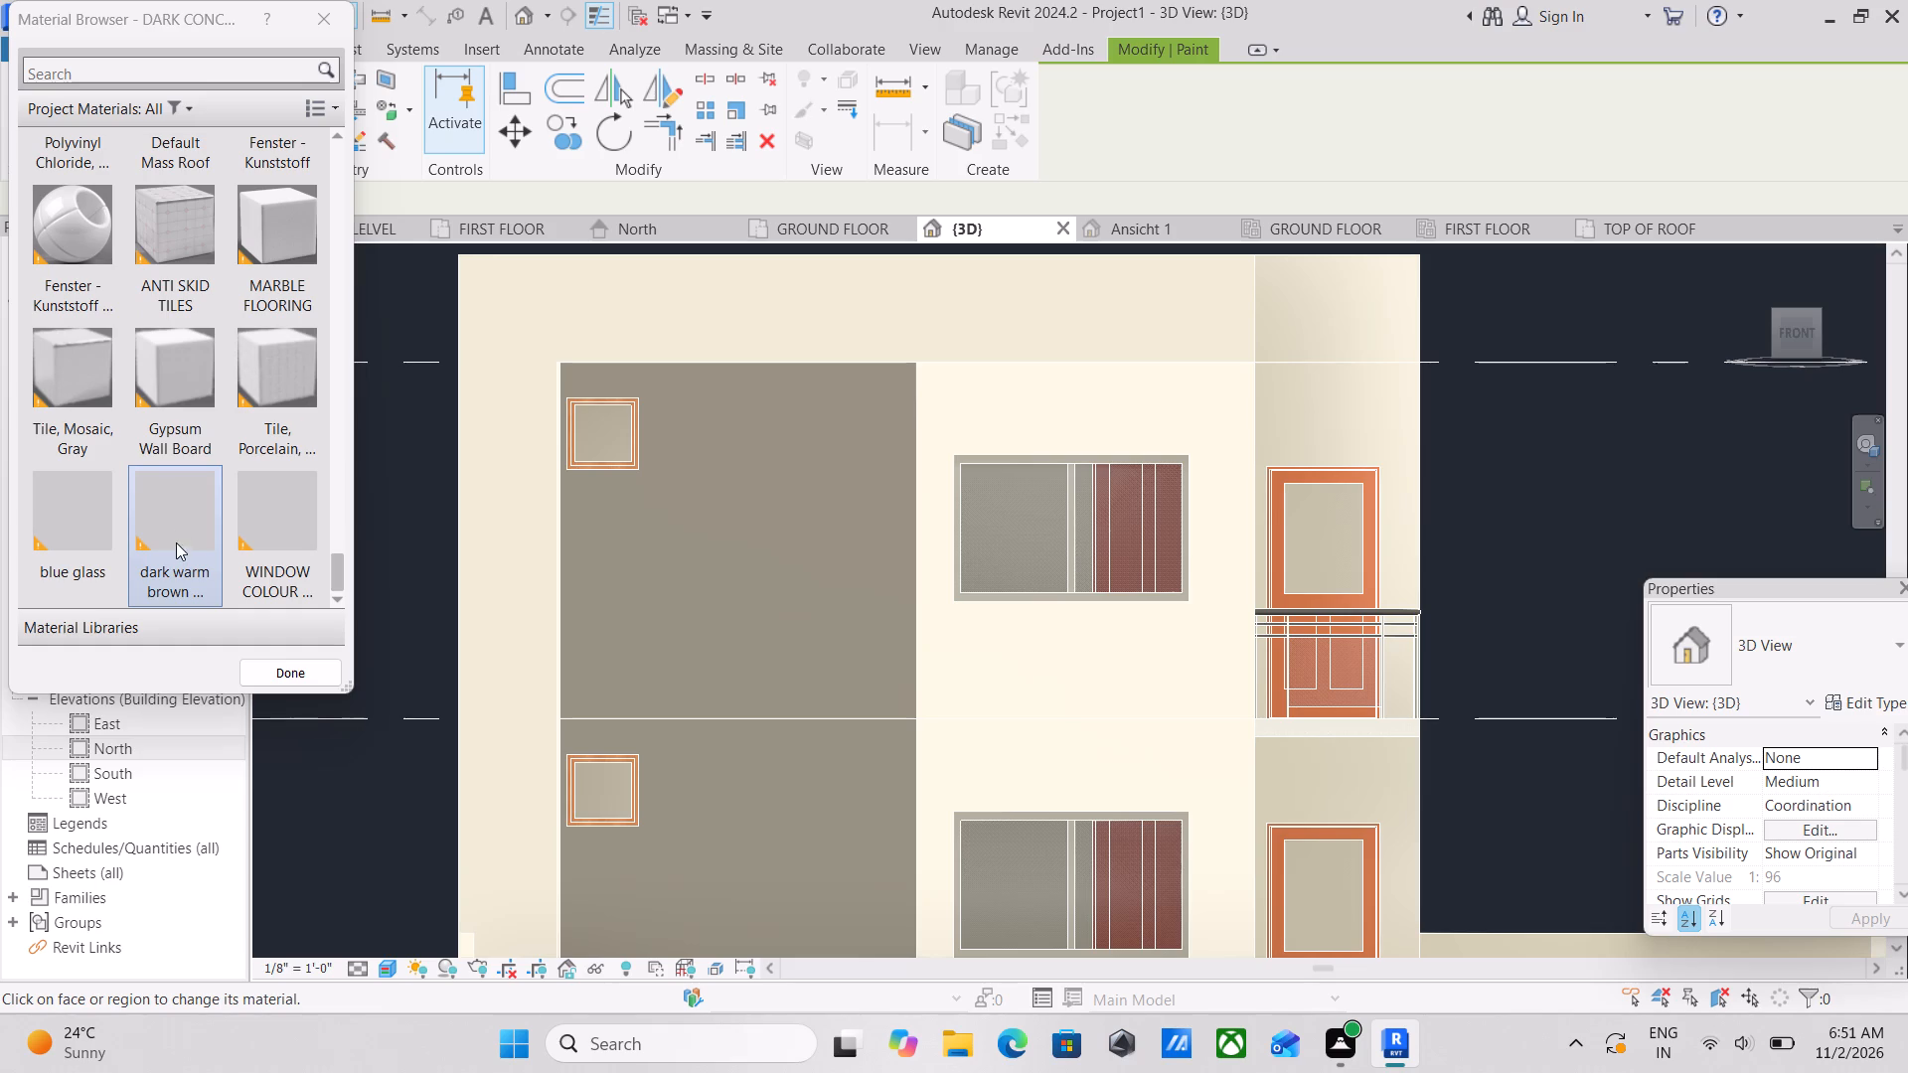
{"action": "scroll", "coordinate": [170, 559], "scroll_direction": "down", "scroll_amount": 1}
{"action": "scroll", "coordinate": [177, 584], "scroll_direction": "up", "scroll_amount": 9}
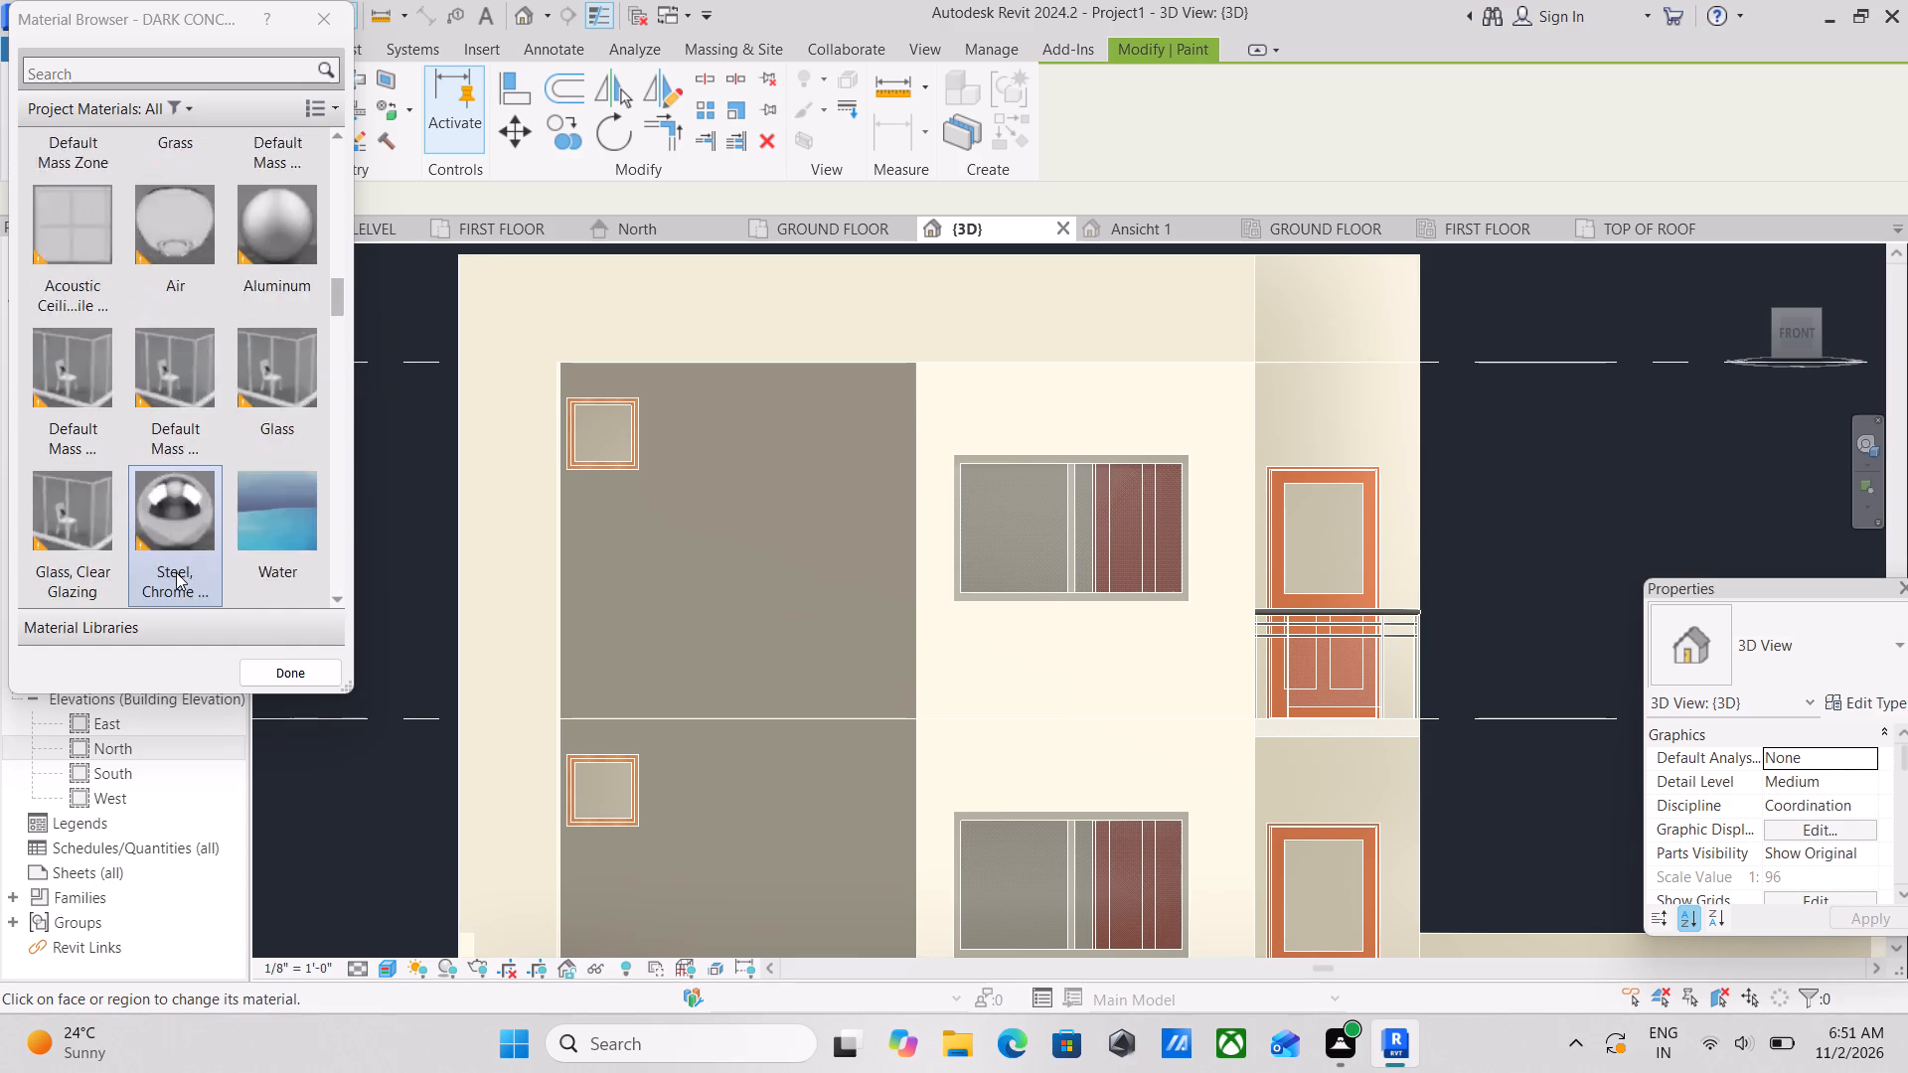
{"action": "scroll", "coordinate": [176, 572], "scroll_direction": "up", "scroll_amount": 12}
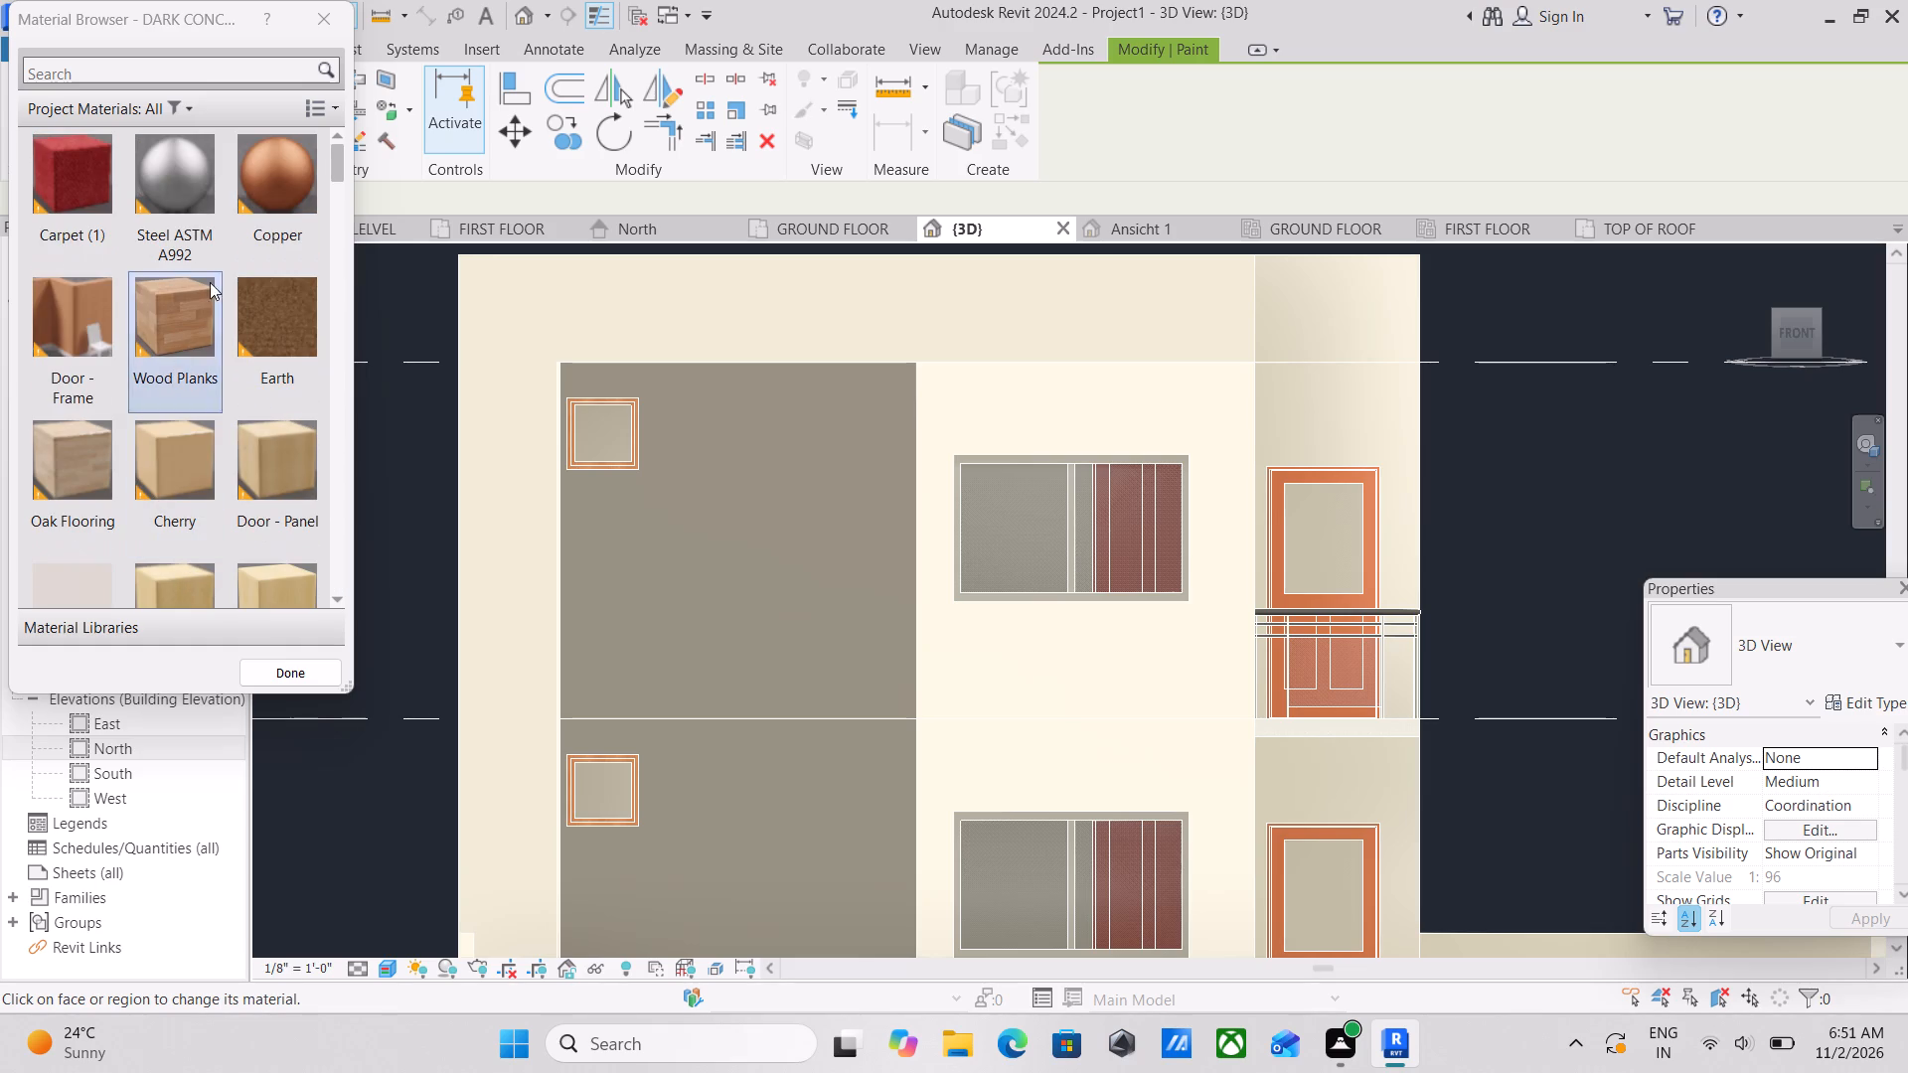
{"action": "left_click", "coordinate": [338, 22]}
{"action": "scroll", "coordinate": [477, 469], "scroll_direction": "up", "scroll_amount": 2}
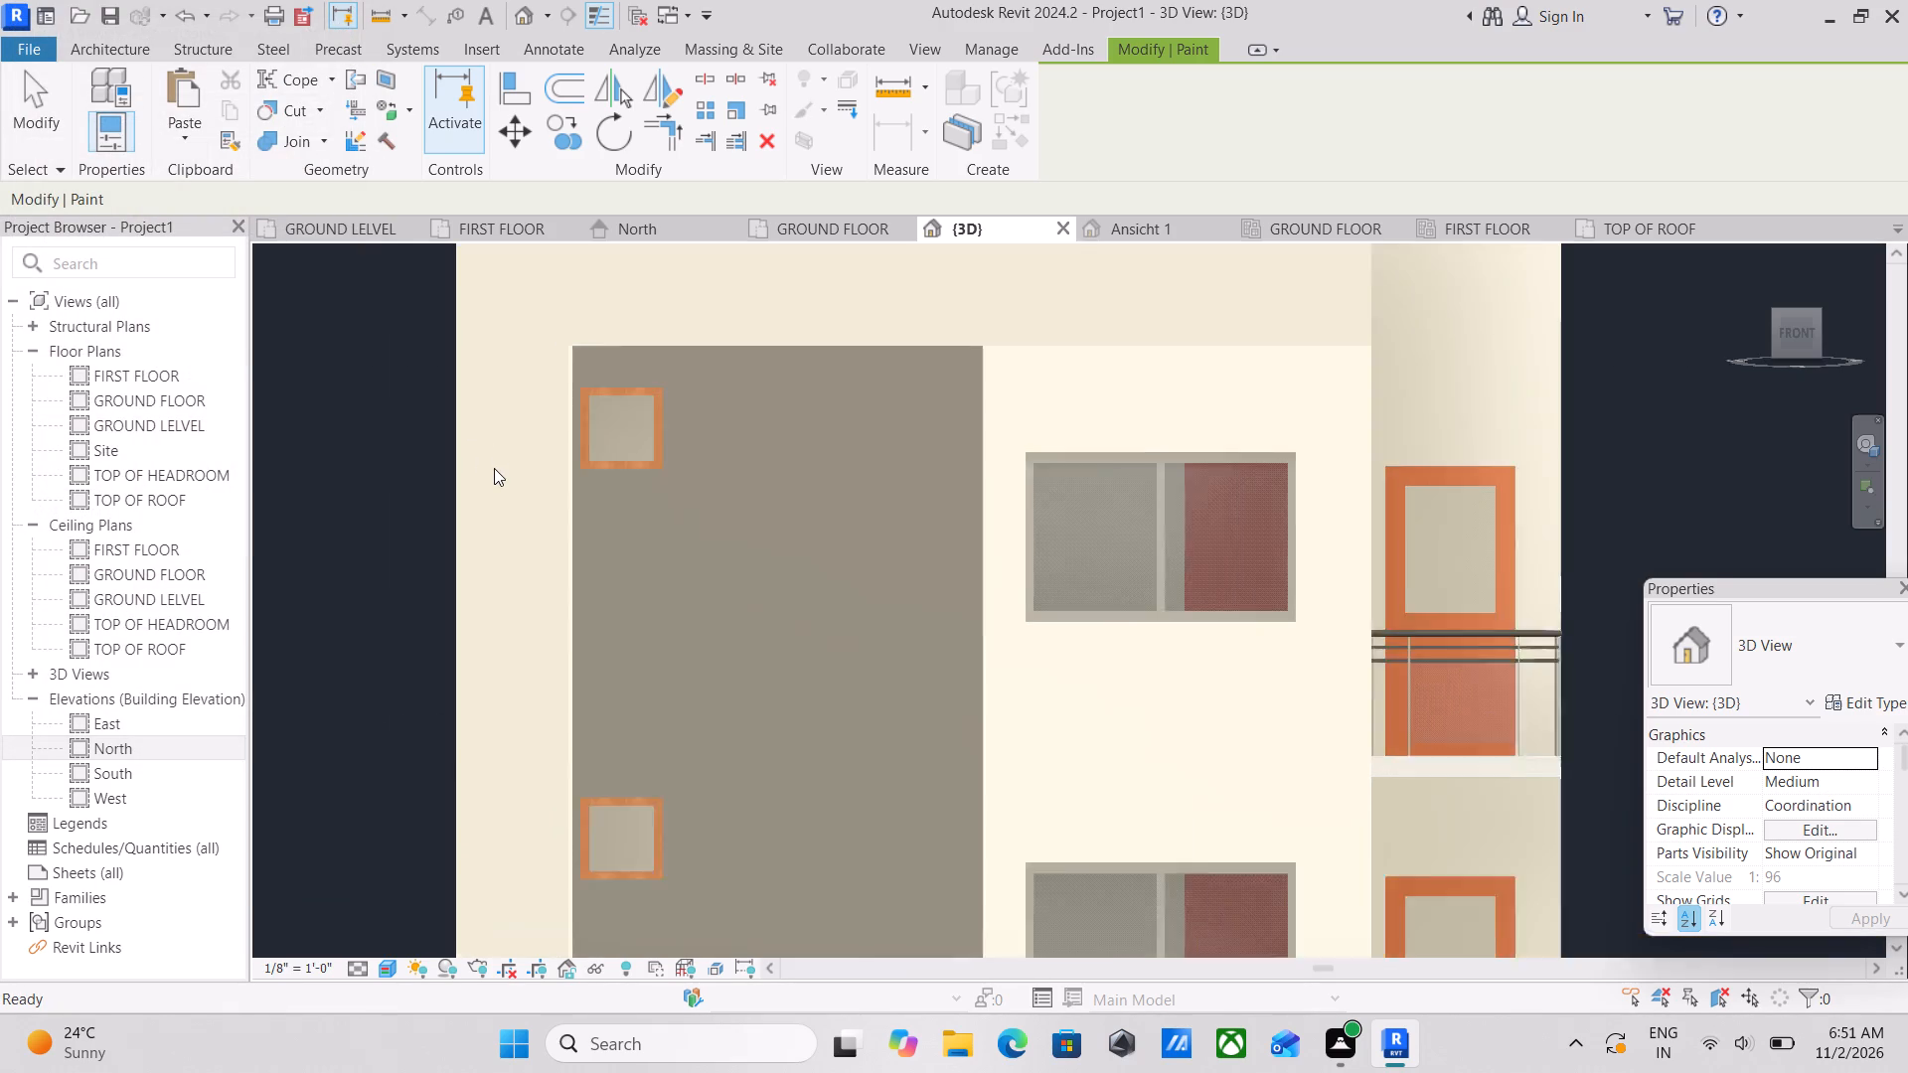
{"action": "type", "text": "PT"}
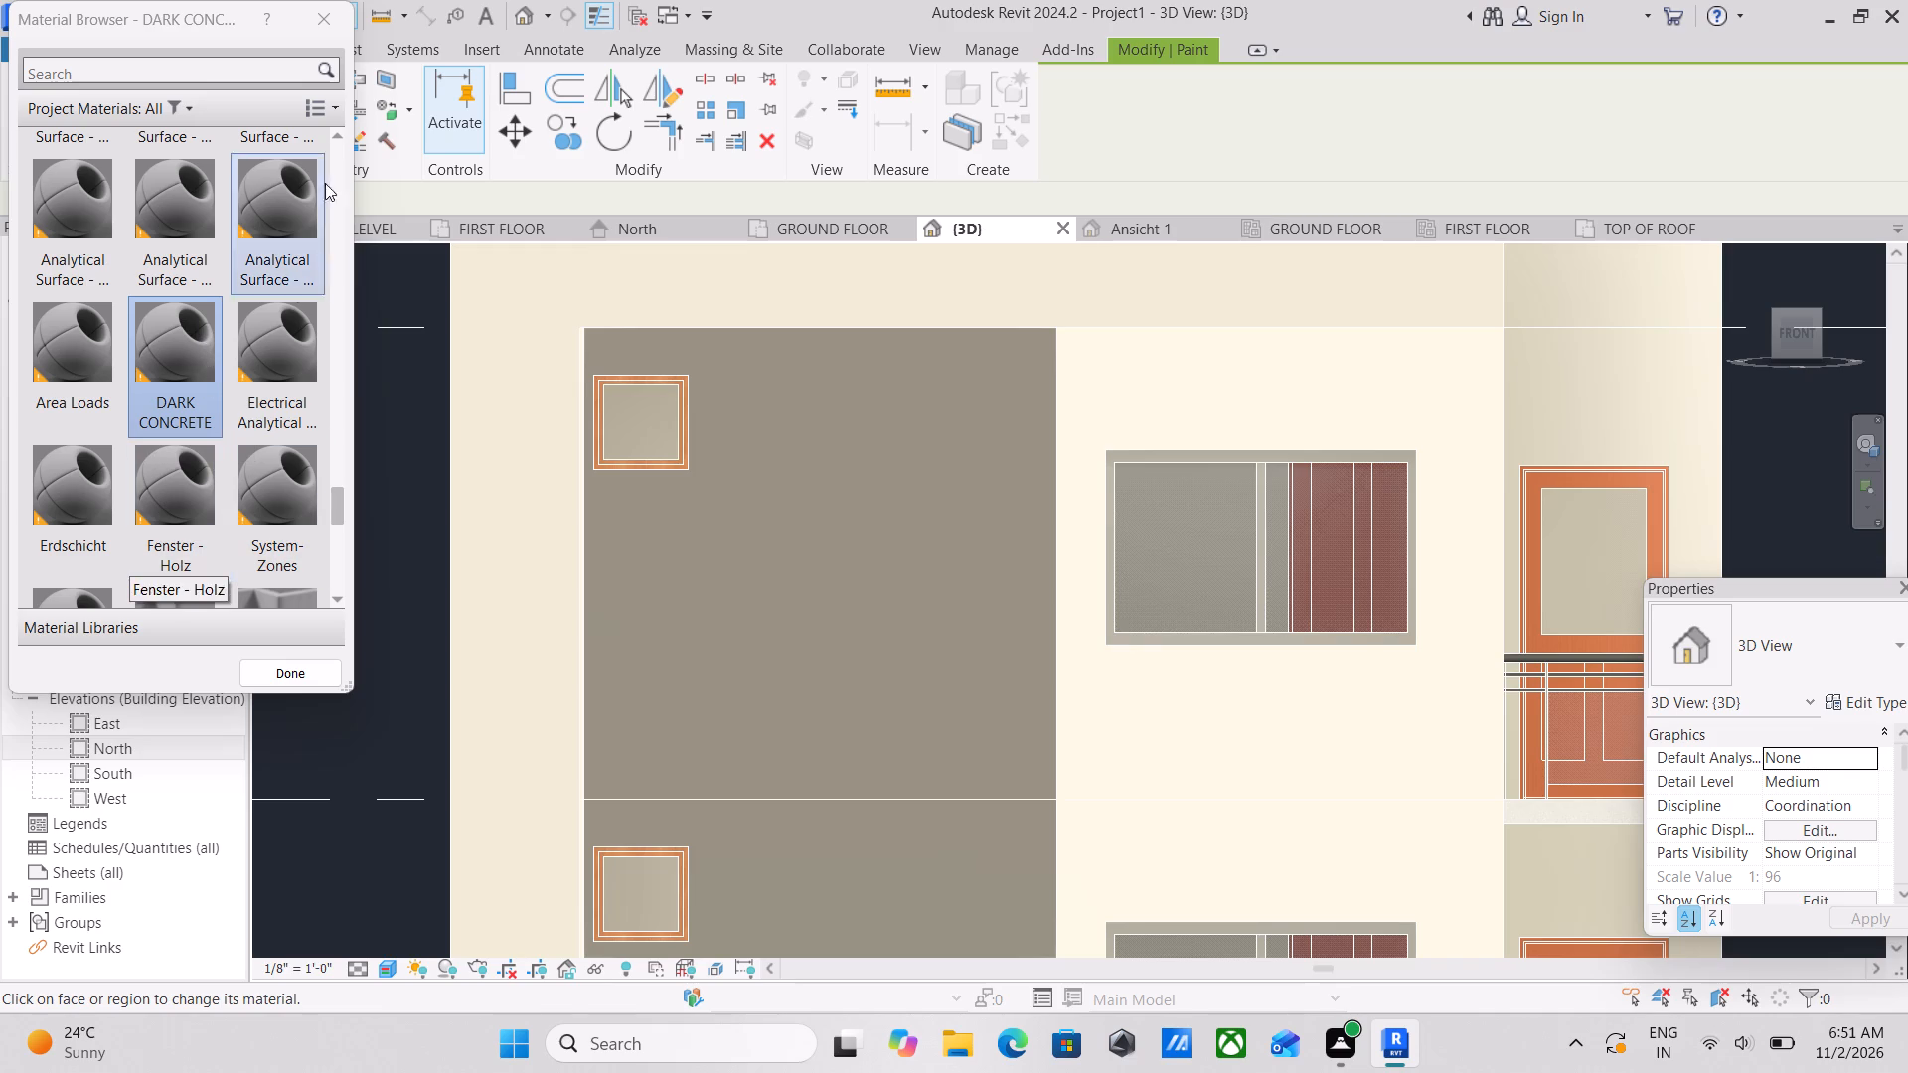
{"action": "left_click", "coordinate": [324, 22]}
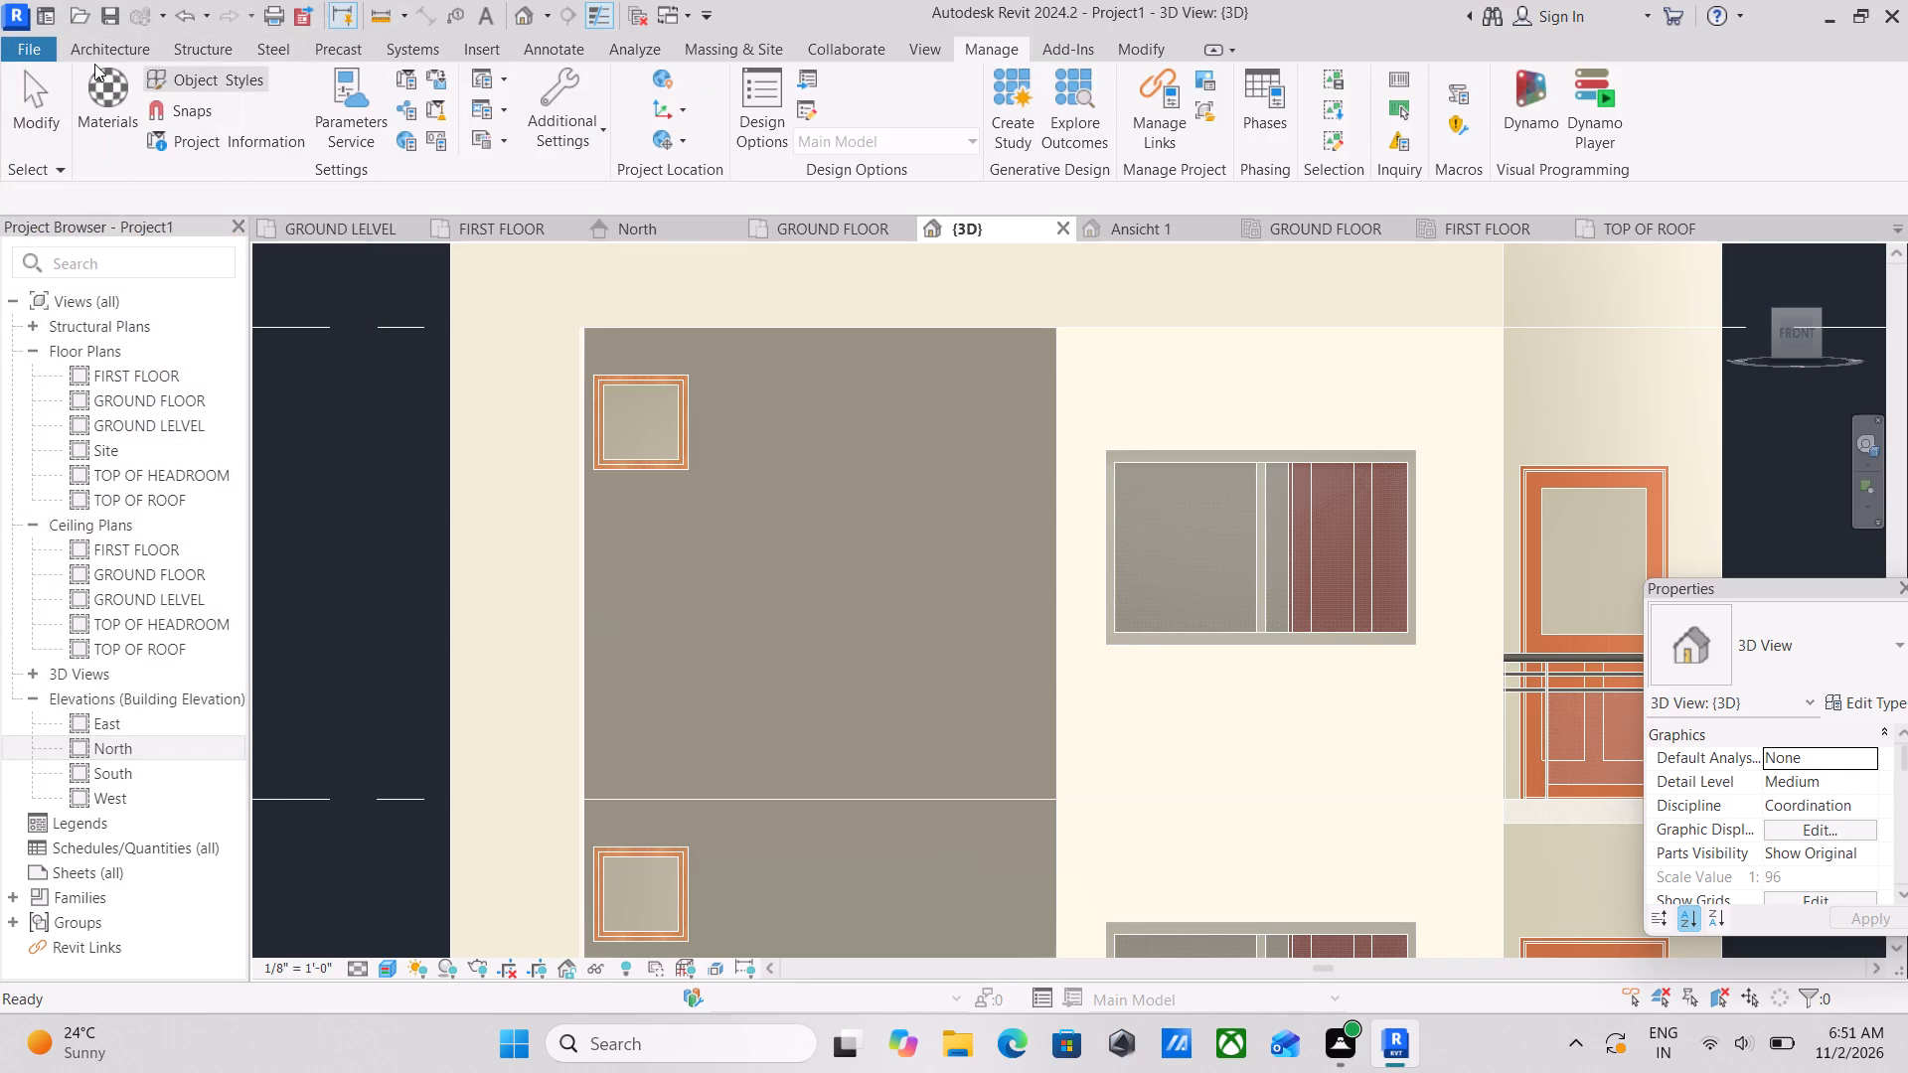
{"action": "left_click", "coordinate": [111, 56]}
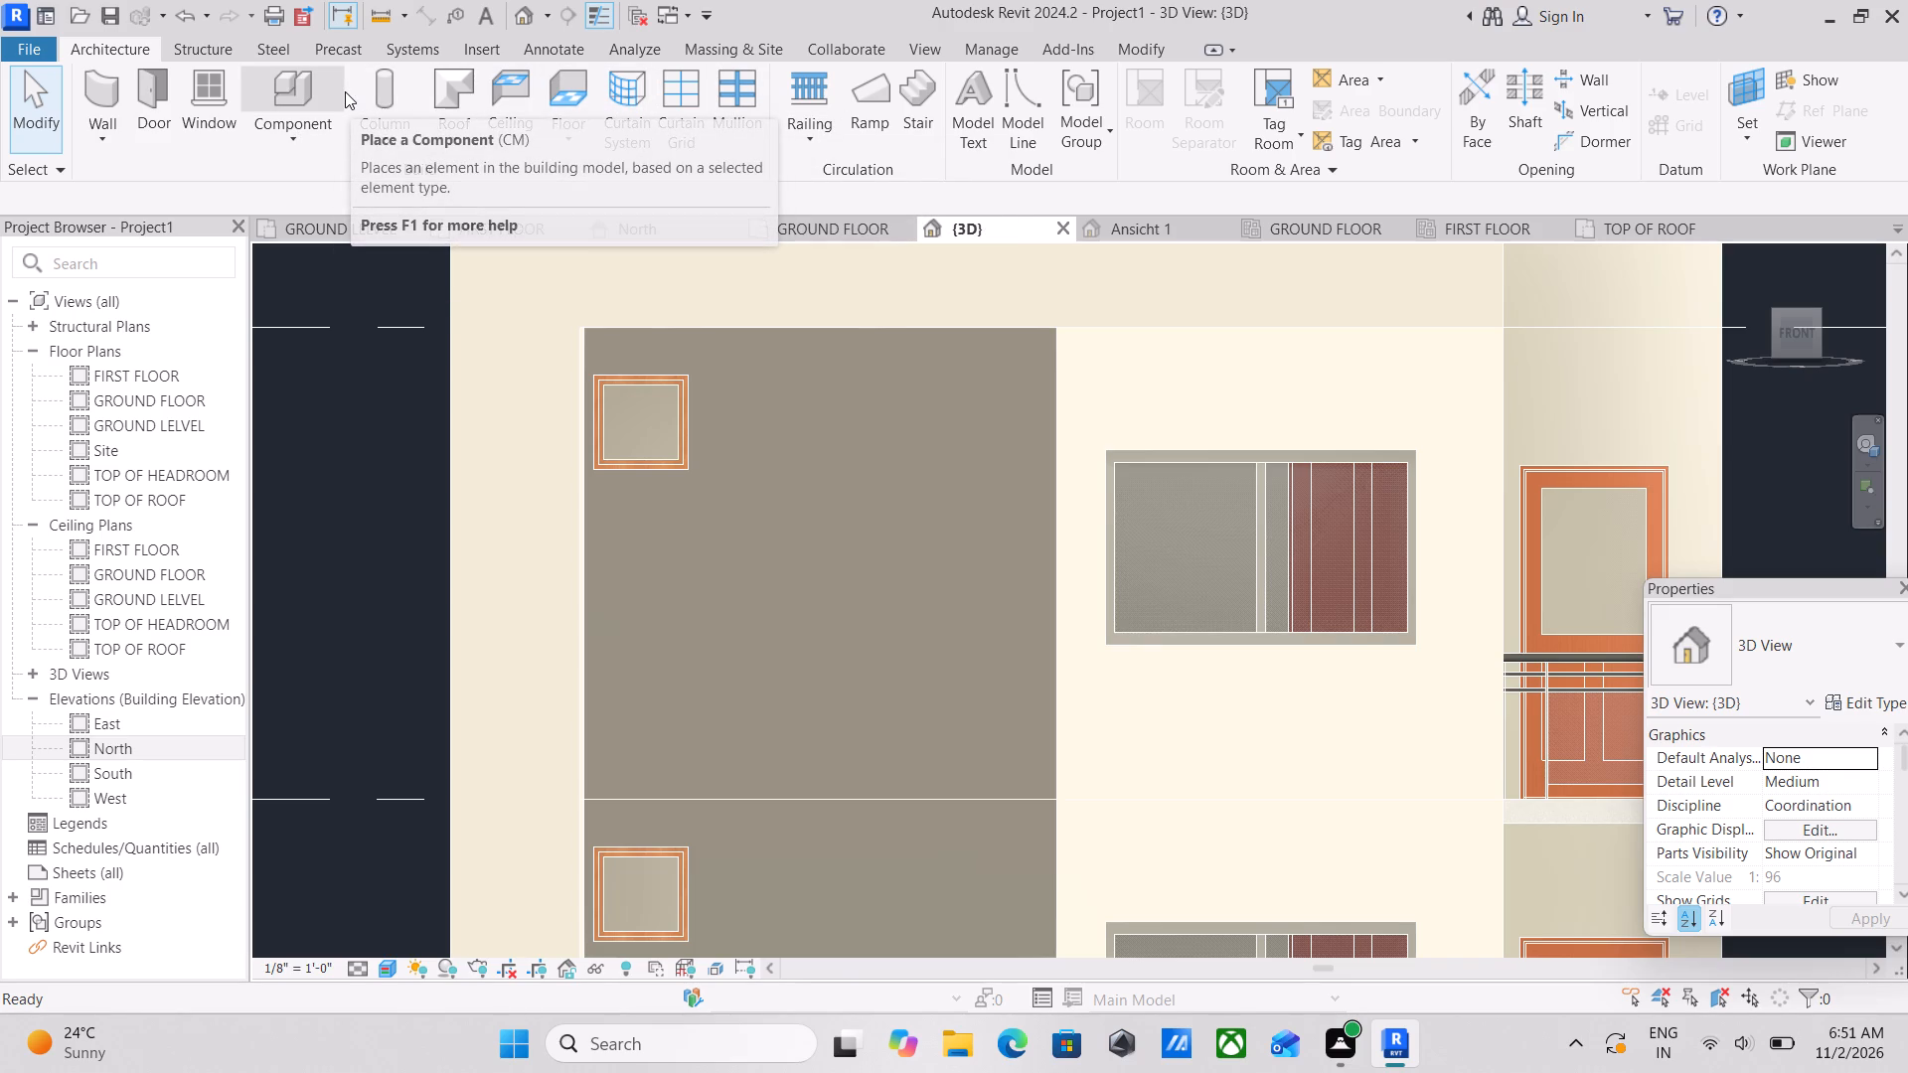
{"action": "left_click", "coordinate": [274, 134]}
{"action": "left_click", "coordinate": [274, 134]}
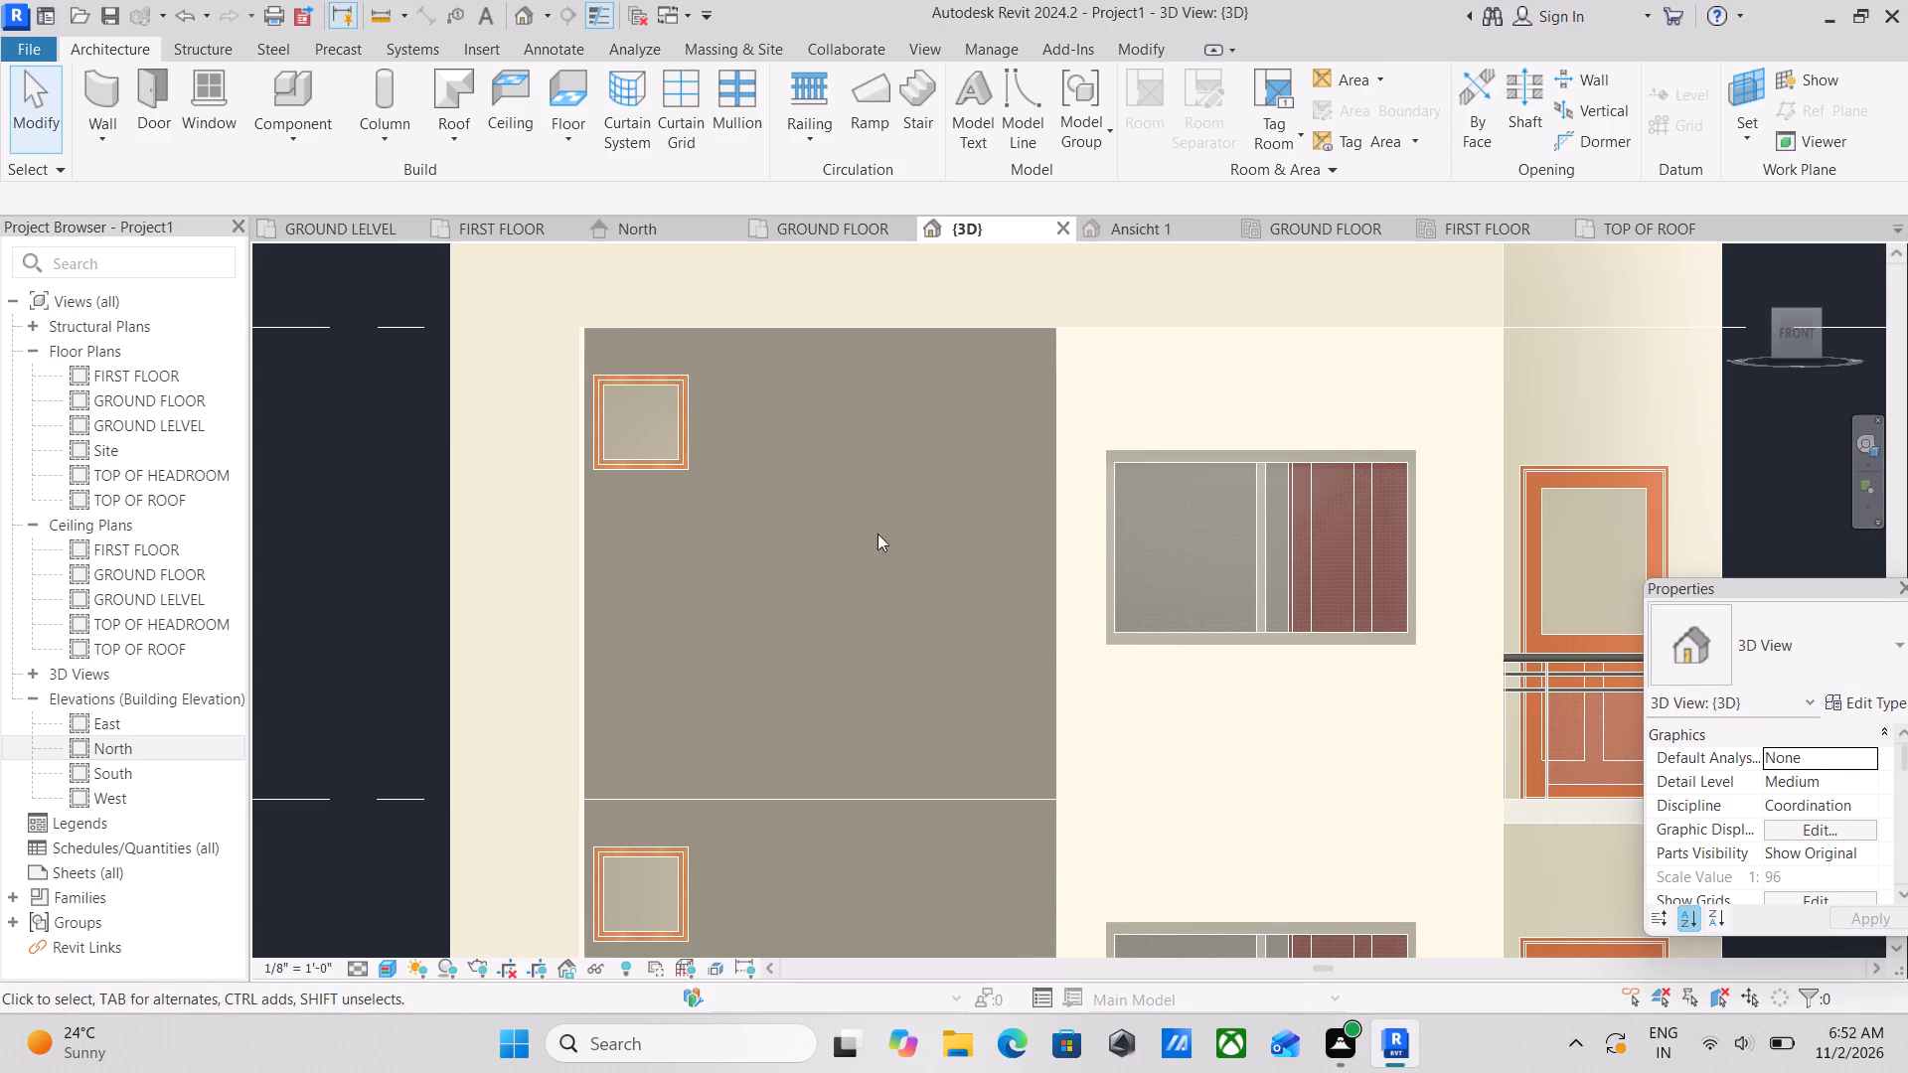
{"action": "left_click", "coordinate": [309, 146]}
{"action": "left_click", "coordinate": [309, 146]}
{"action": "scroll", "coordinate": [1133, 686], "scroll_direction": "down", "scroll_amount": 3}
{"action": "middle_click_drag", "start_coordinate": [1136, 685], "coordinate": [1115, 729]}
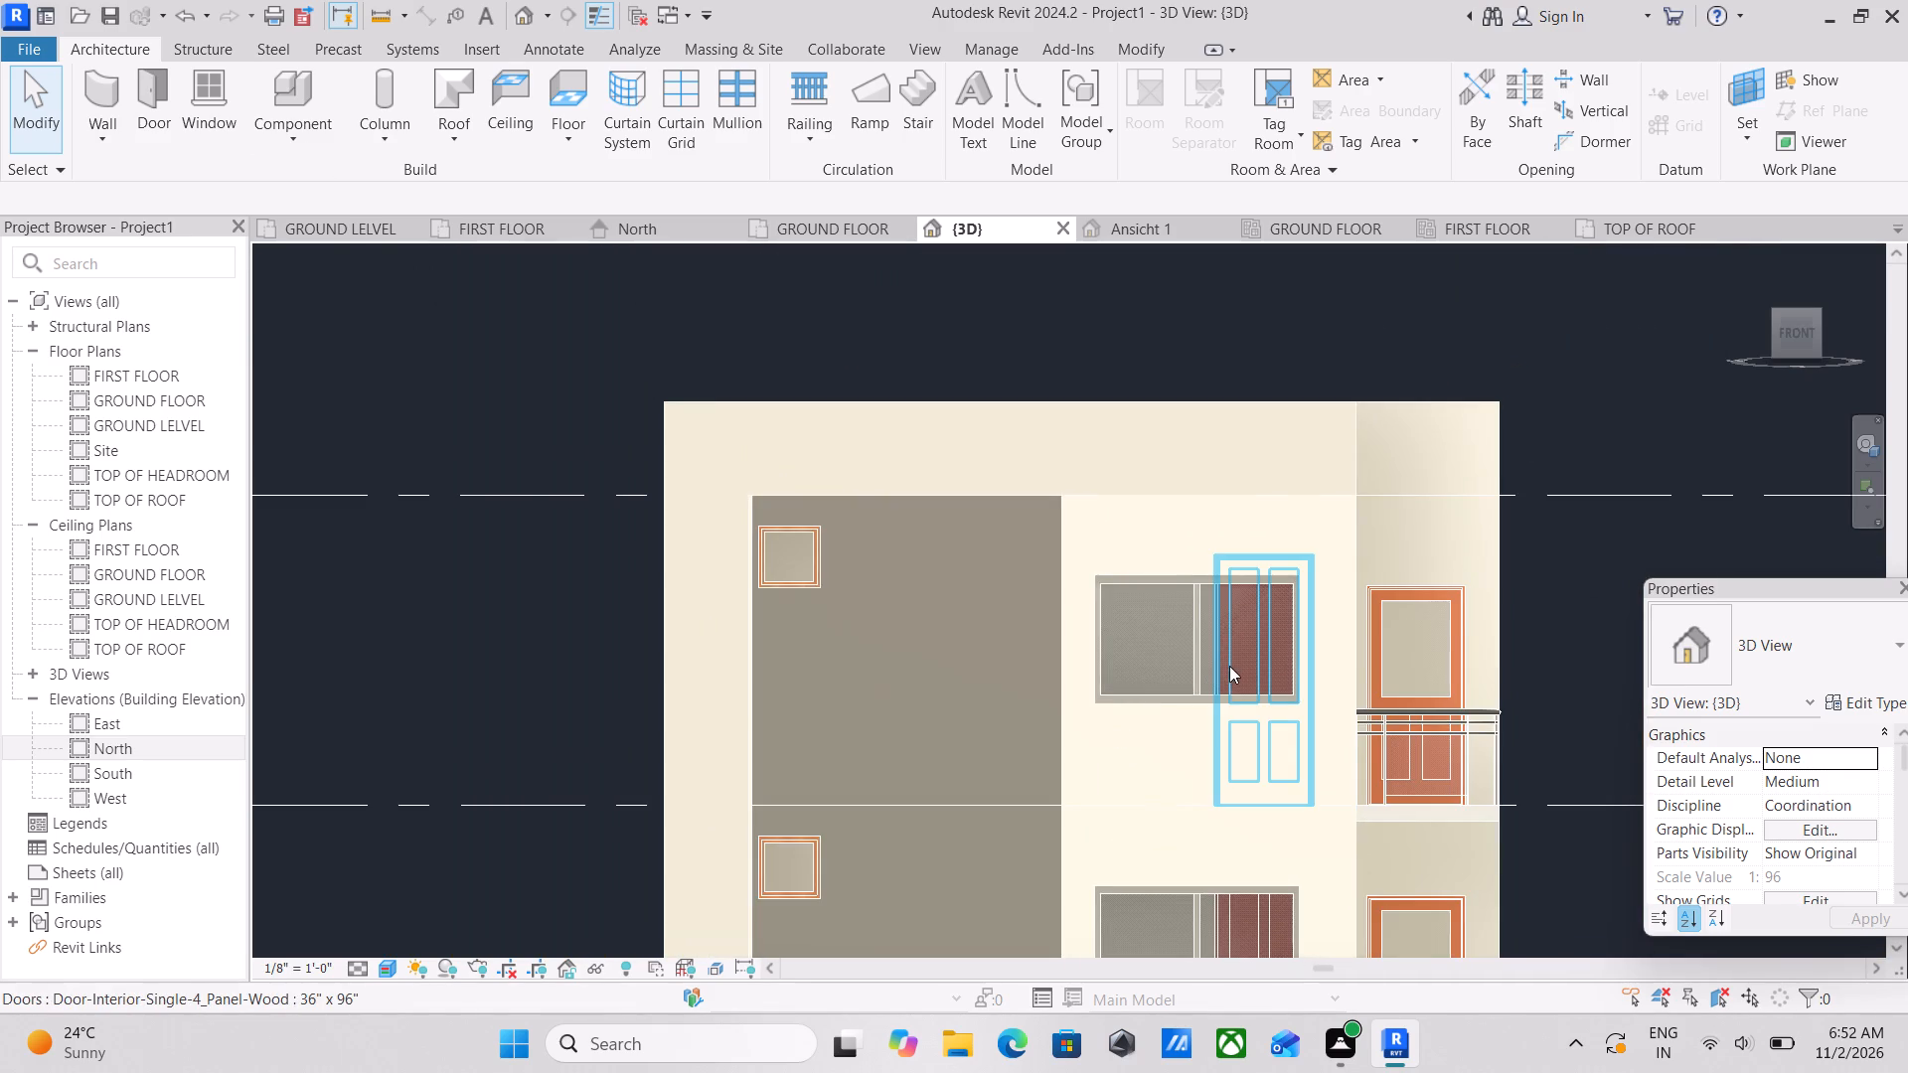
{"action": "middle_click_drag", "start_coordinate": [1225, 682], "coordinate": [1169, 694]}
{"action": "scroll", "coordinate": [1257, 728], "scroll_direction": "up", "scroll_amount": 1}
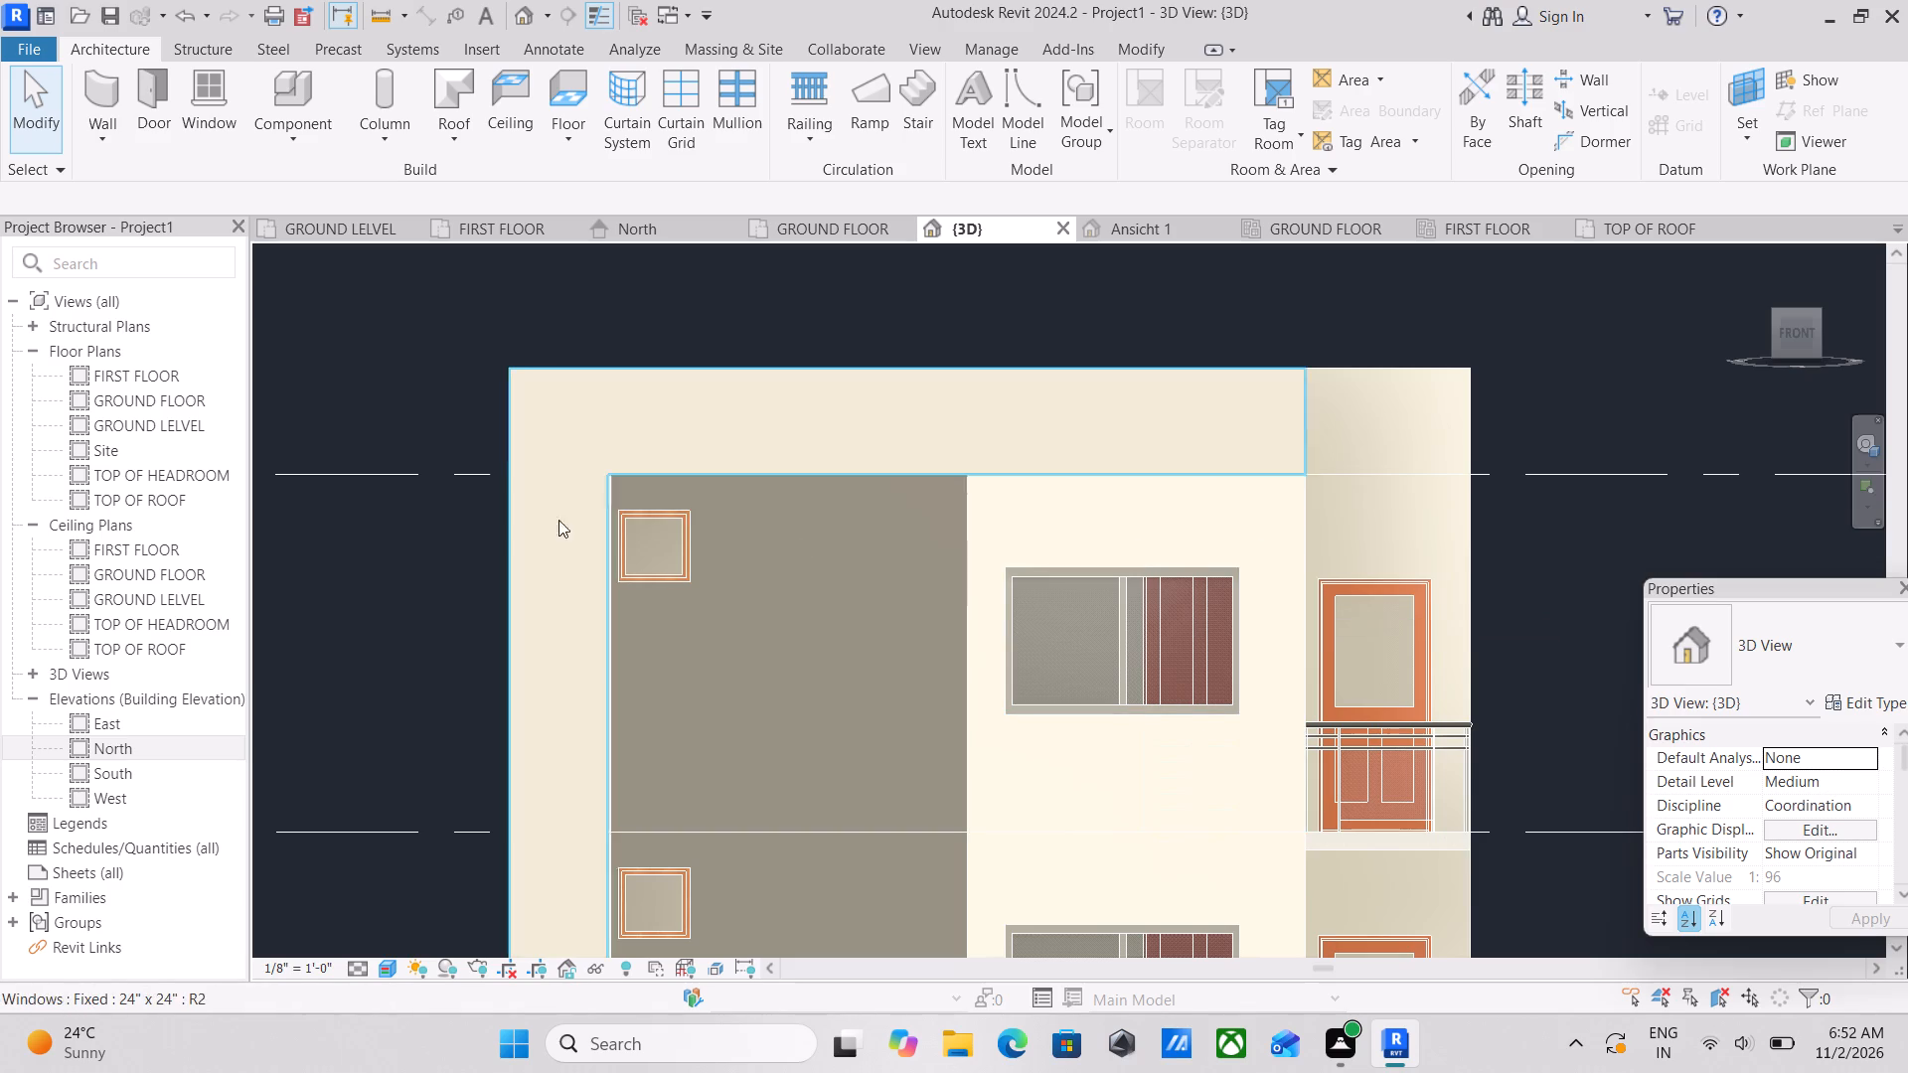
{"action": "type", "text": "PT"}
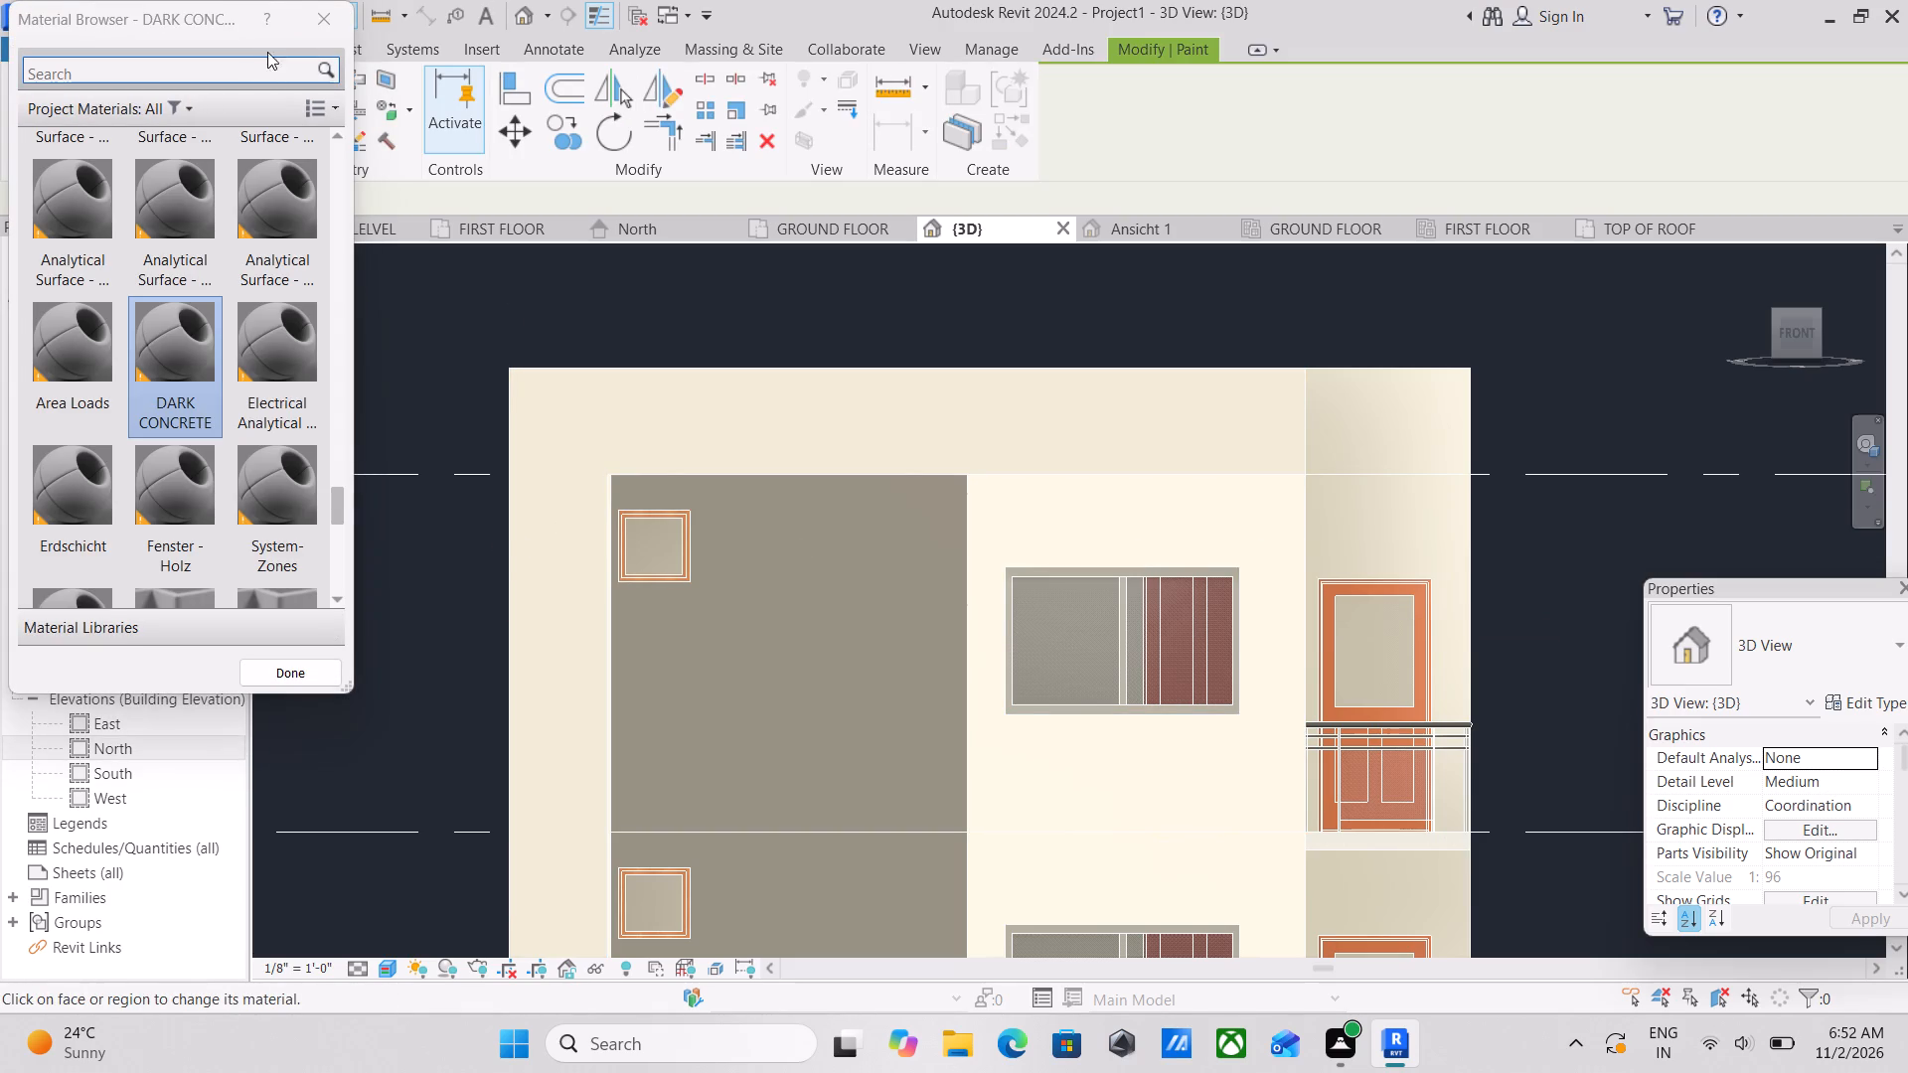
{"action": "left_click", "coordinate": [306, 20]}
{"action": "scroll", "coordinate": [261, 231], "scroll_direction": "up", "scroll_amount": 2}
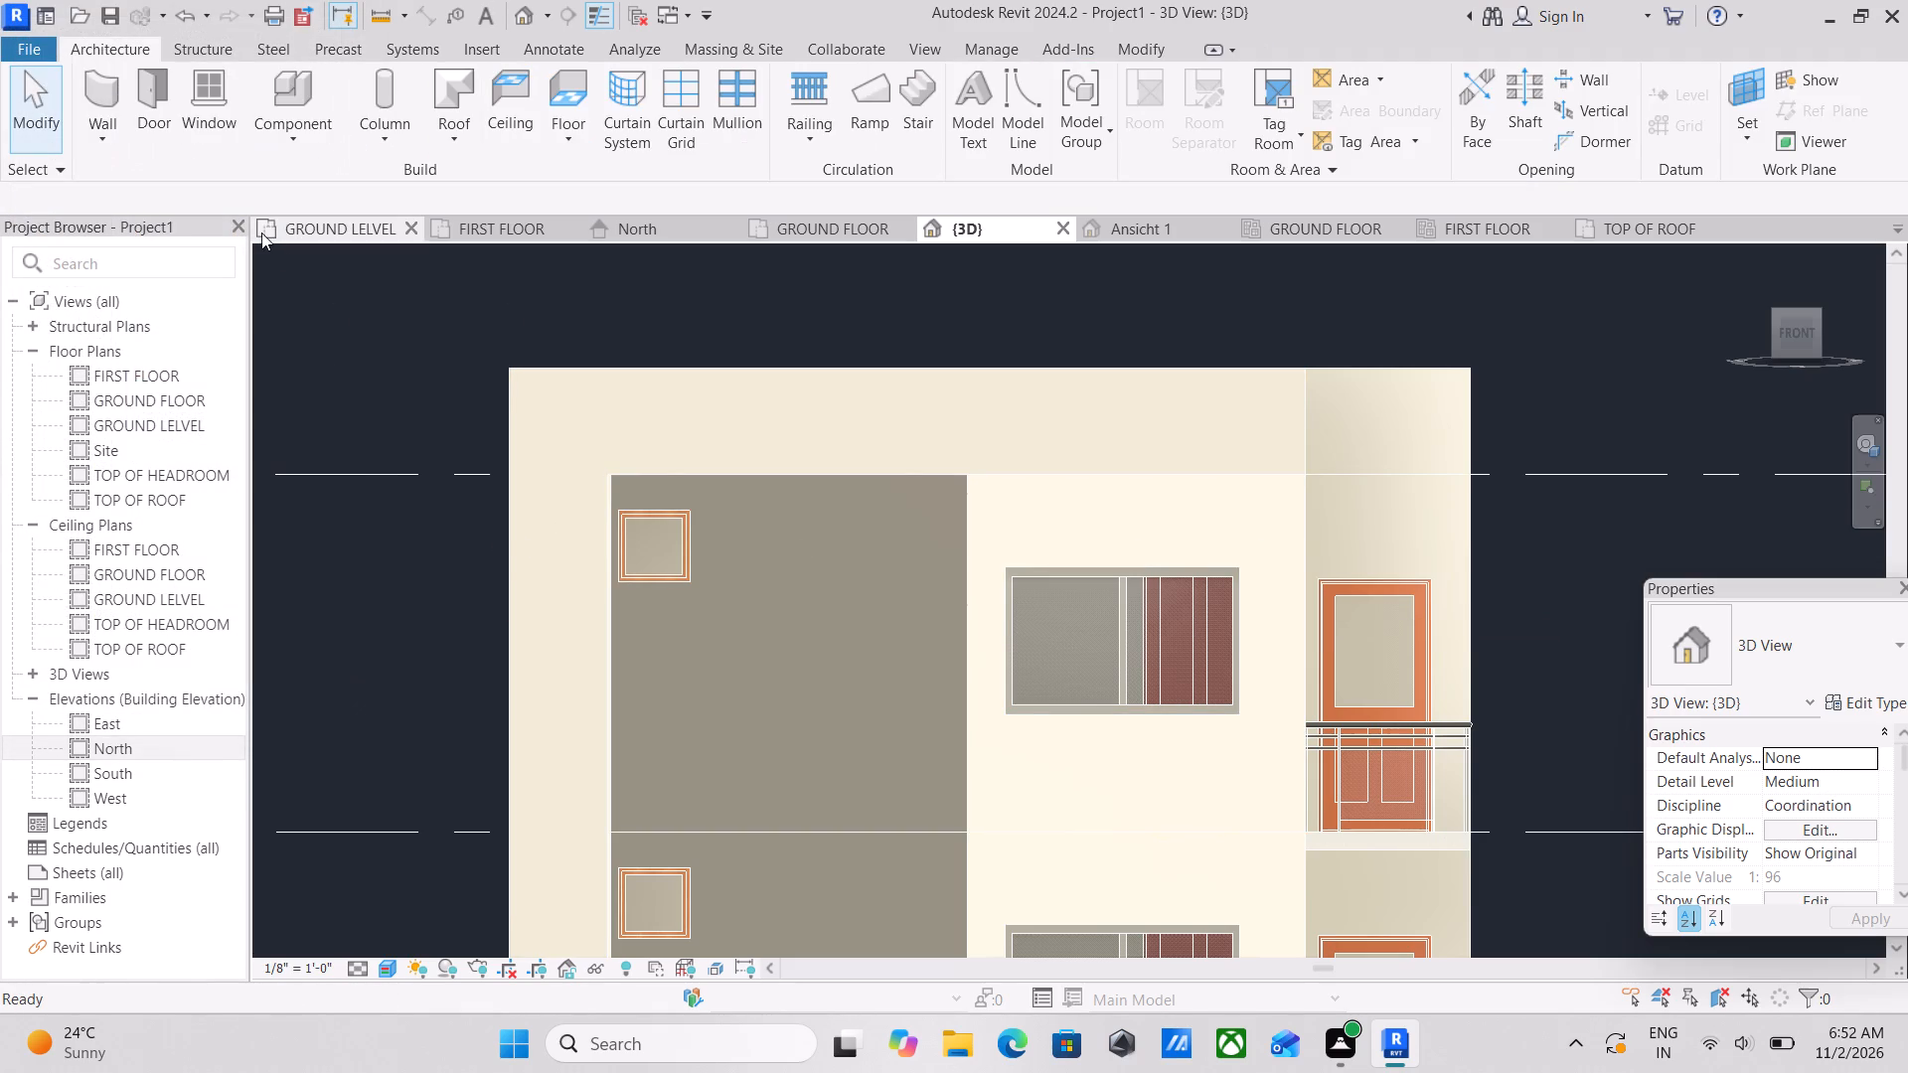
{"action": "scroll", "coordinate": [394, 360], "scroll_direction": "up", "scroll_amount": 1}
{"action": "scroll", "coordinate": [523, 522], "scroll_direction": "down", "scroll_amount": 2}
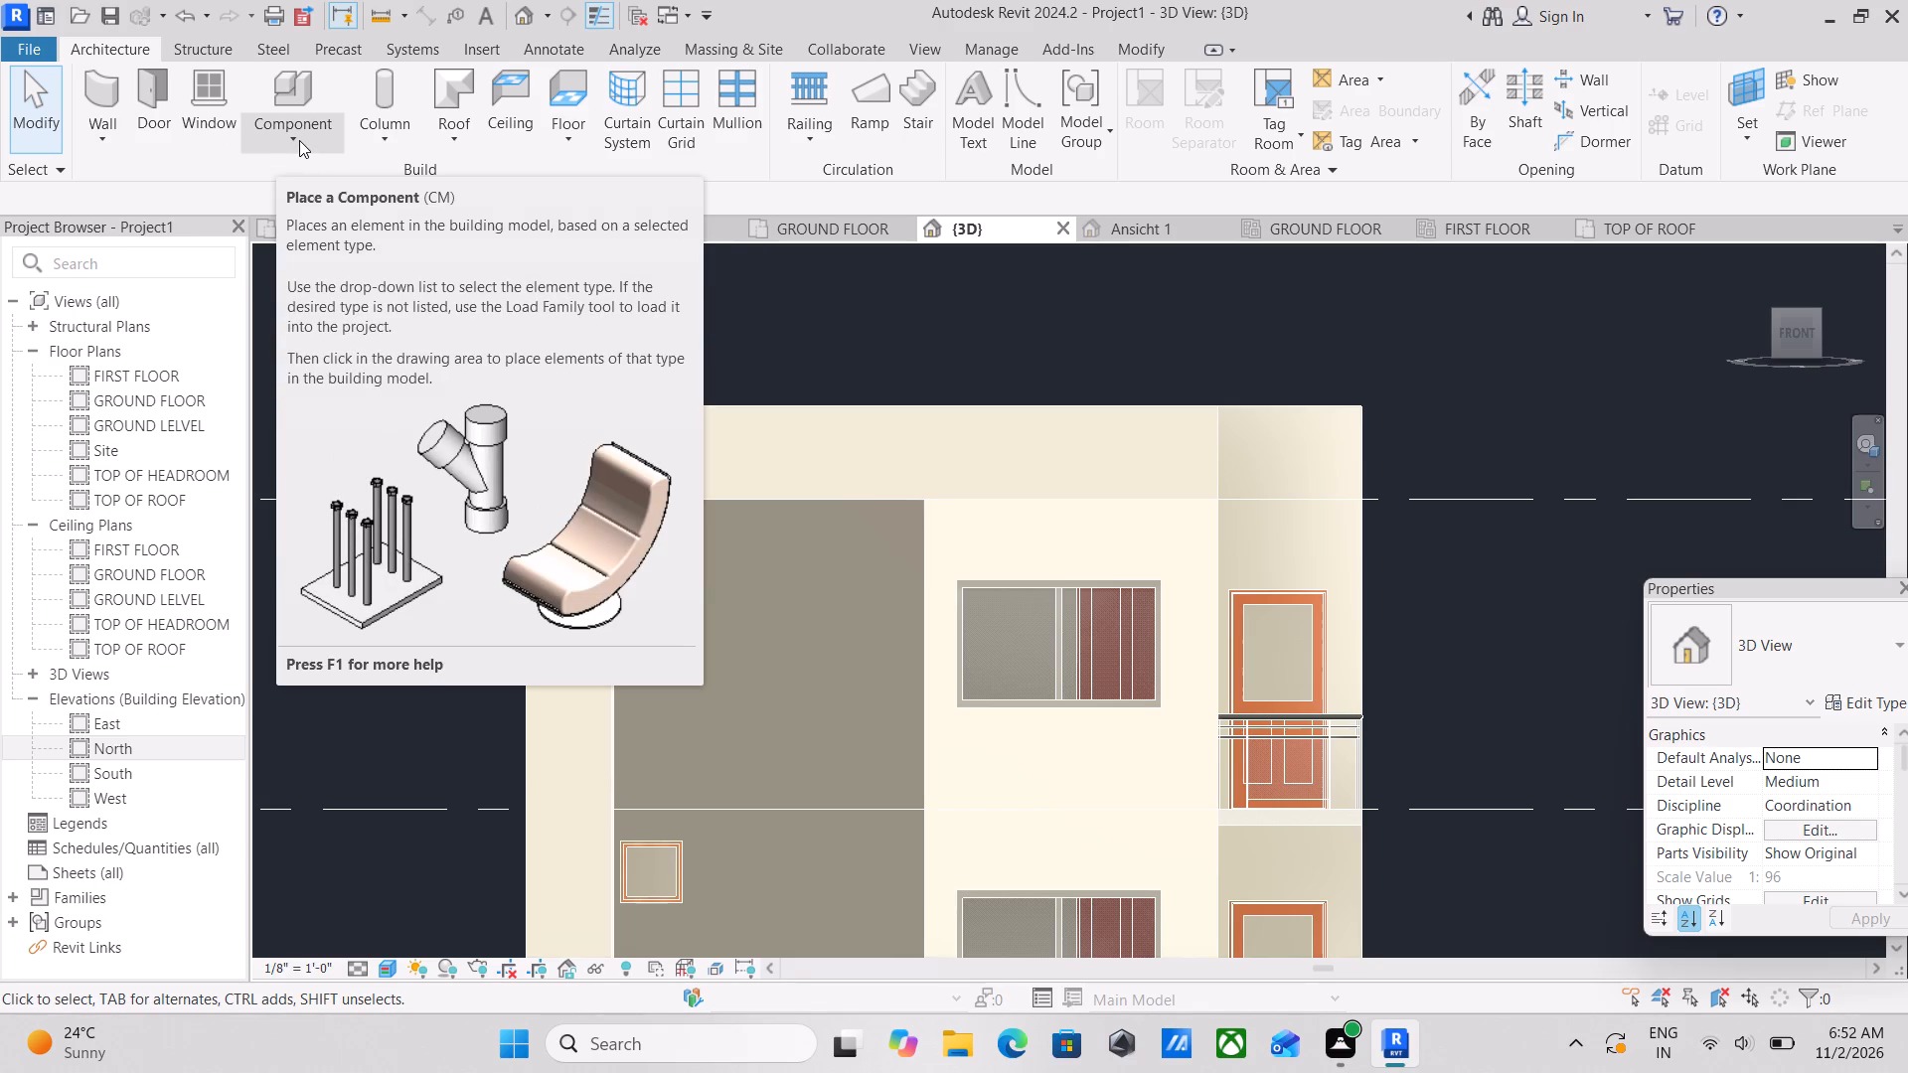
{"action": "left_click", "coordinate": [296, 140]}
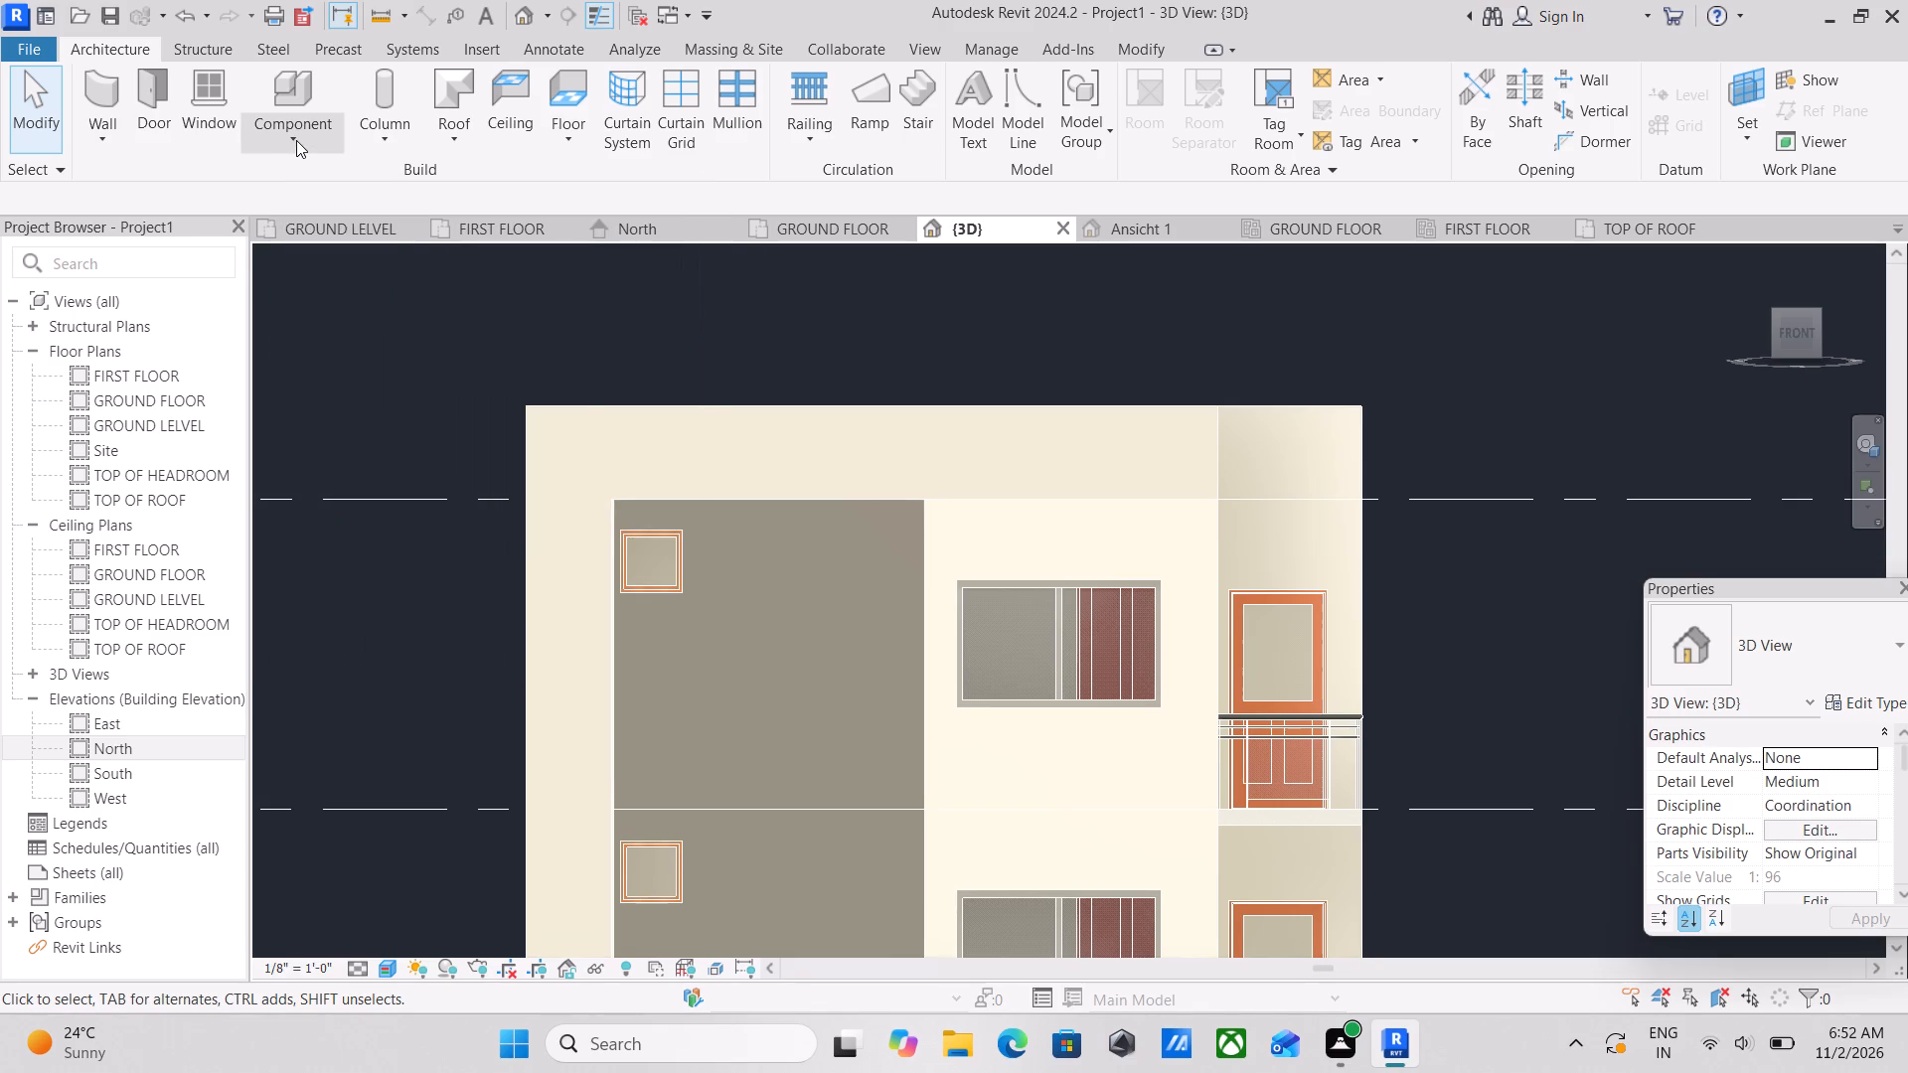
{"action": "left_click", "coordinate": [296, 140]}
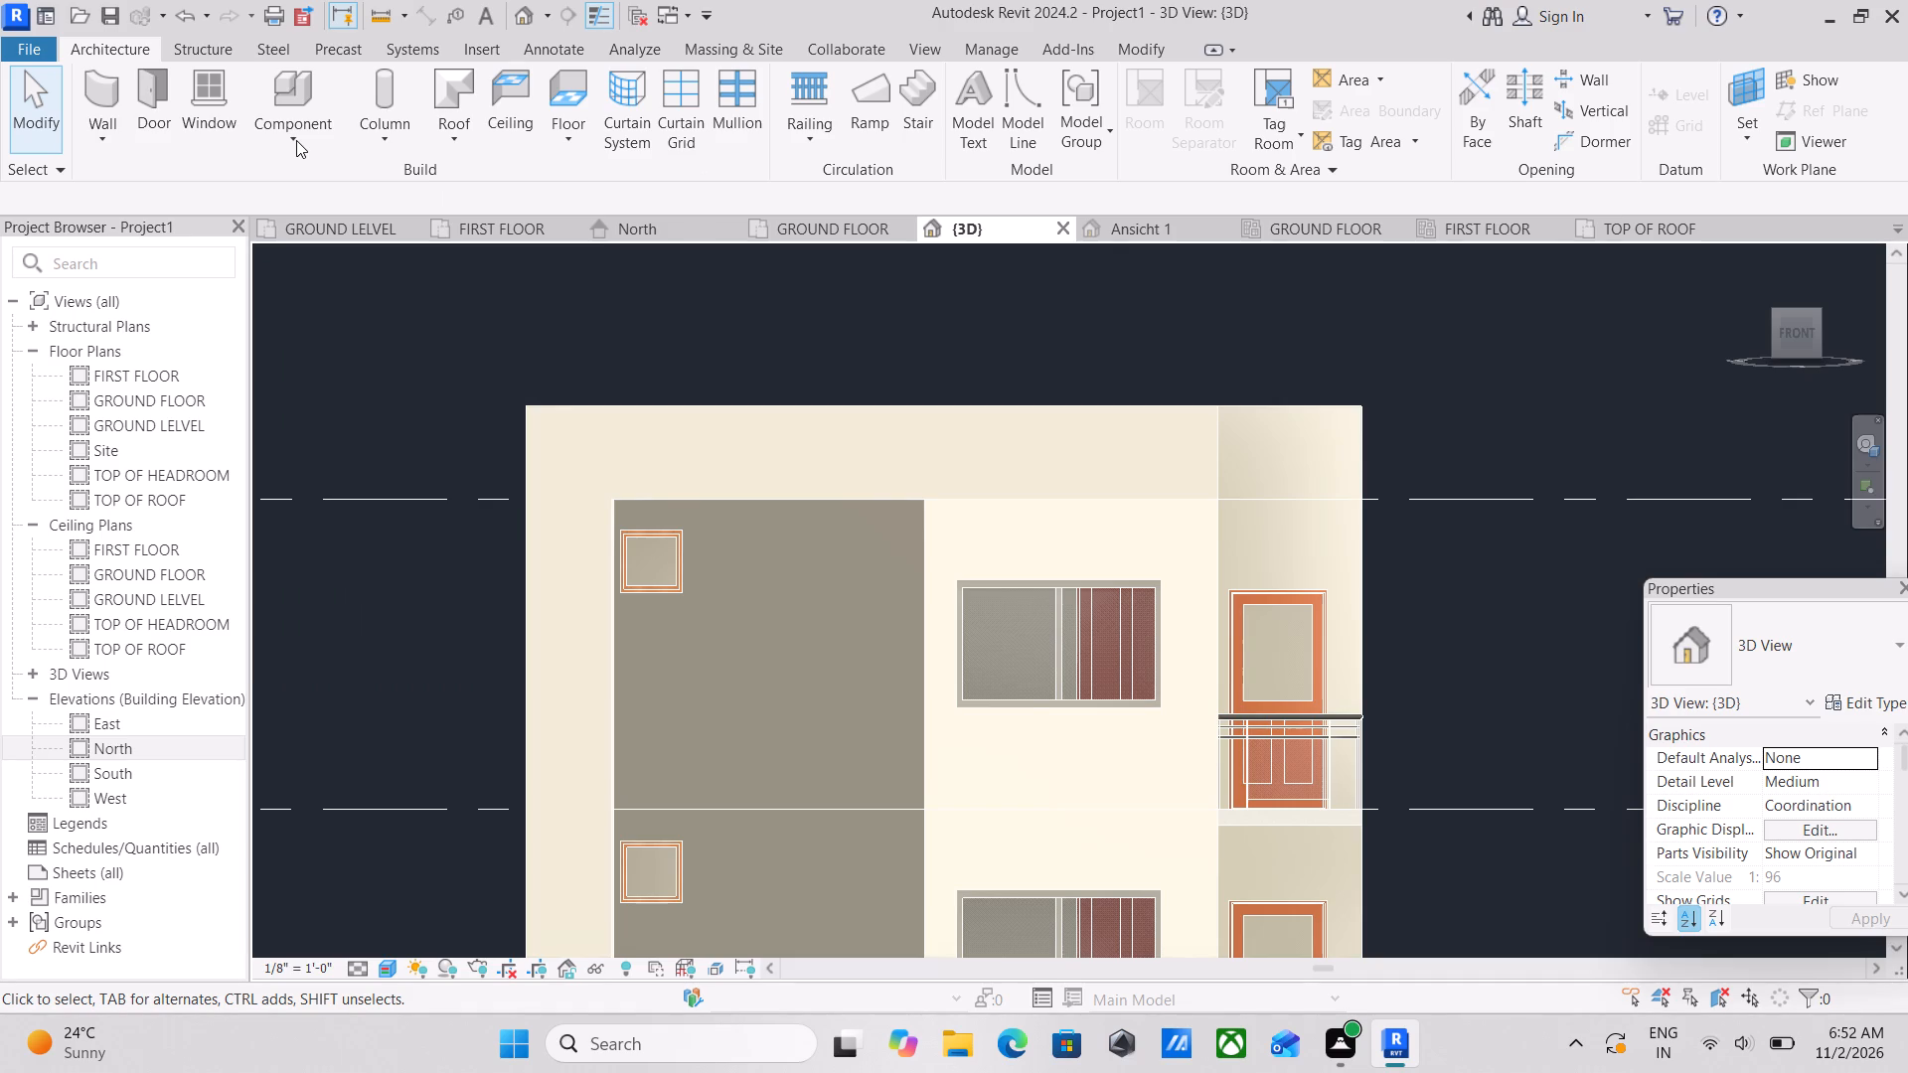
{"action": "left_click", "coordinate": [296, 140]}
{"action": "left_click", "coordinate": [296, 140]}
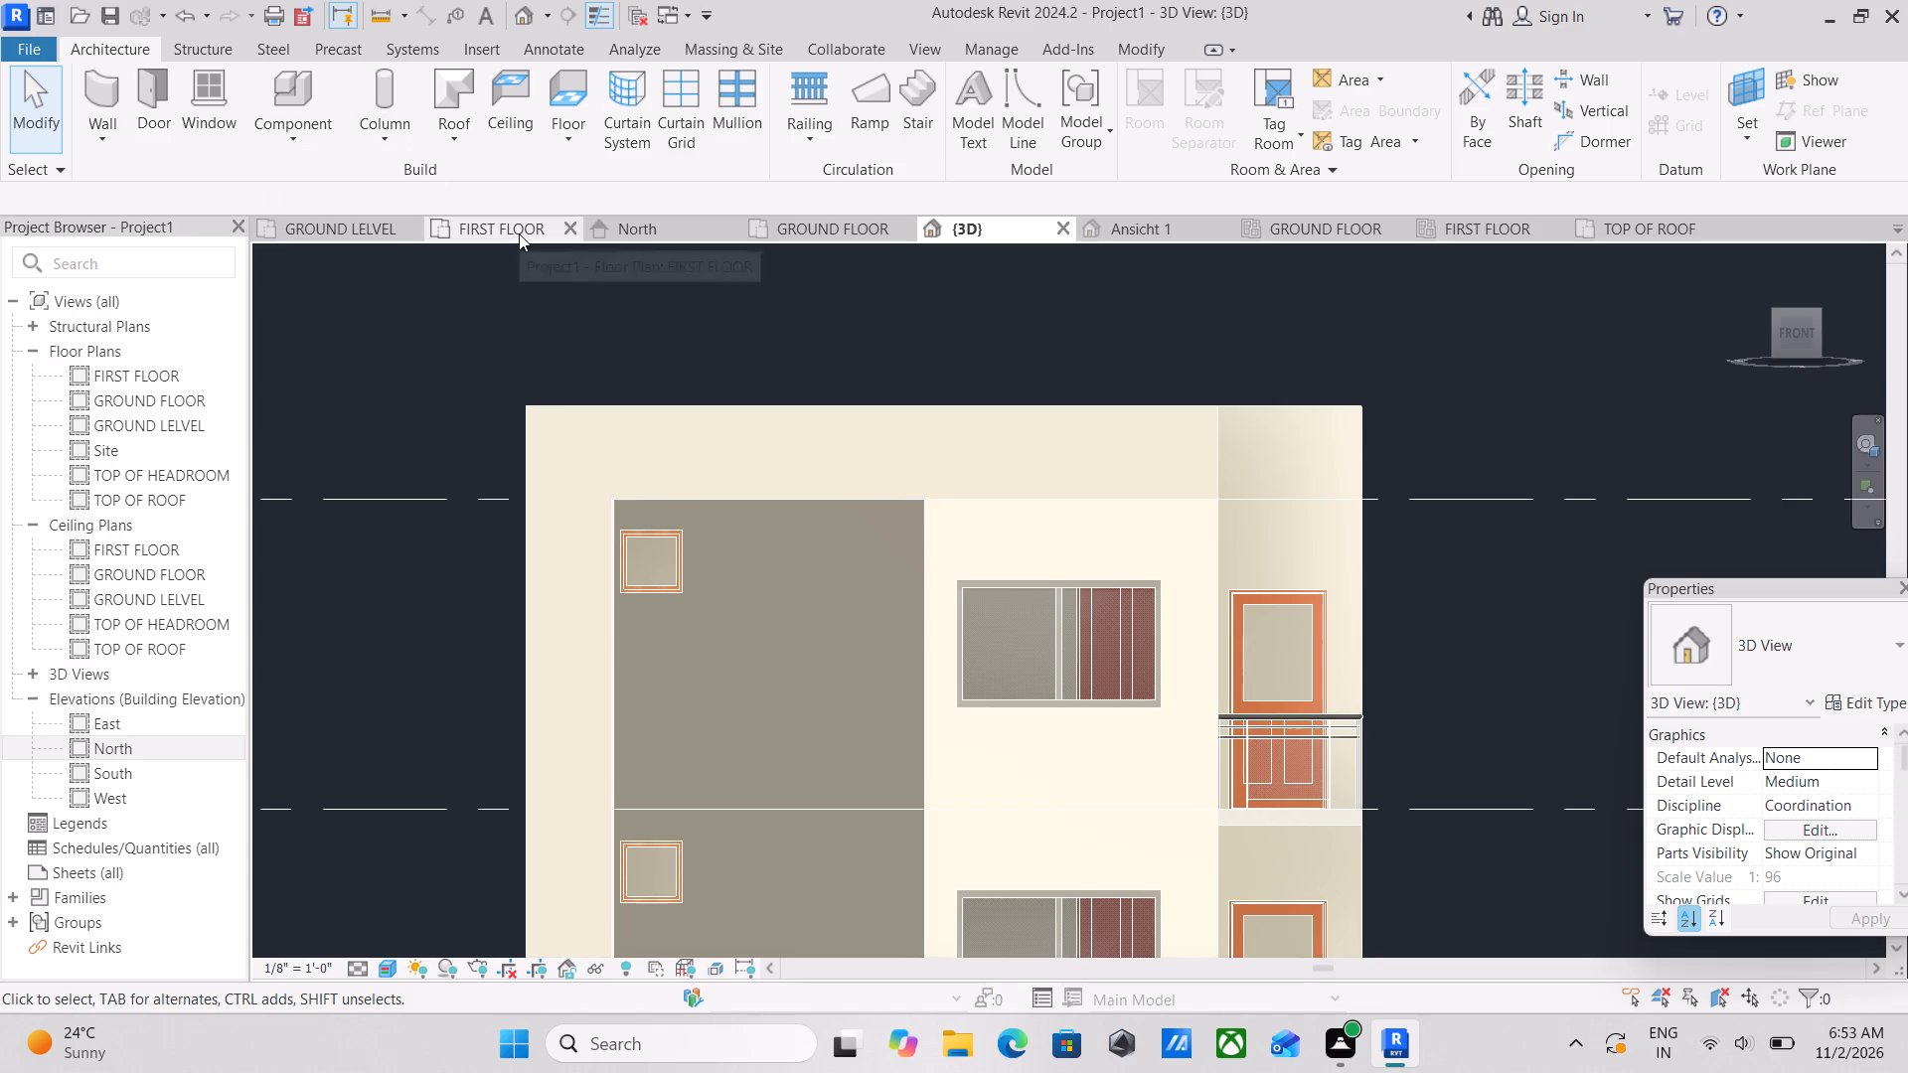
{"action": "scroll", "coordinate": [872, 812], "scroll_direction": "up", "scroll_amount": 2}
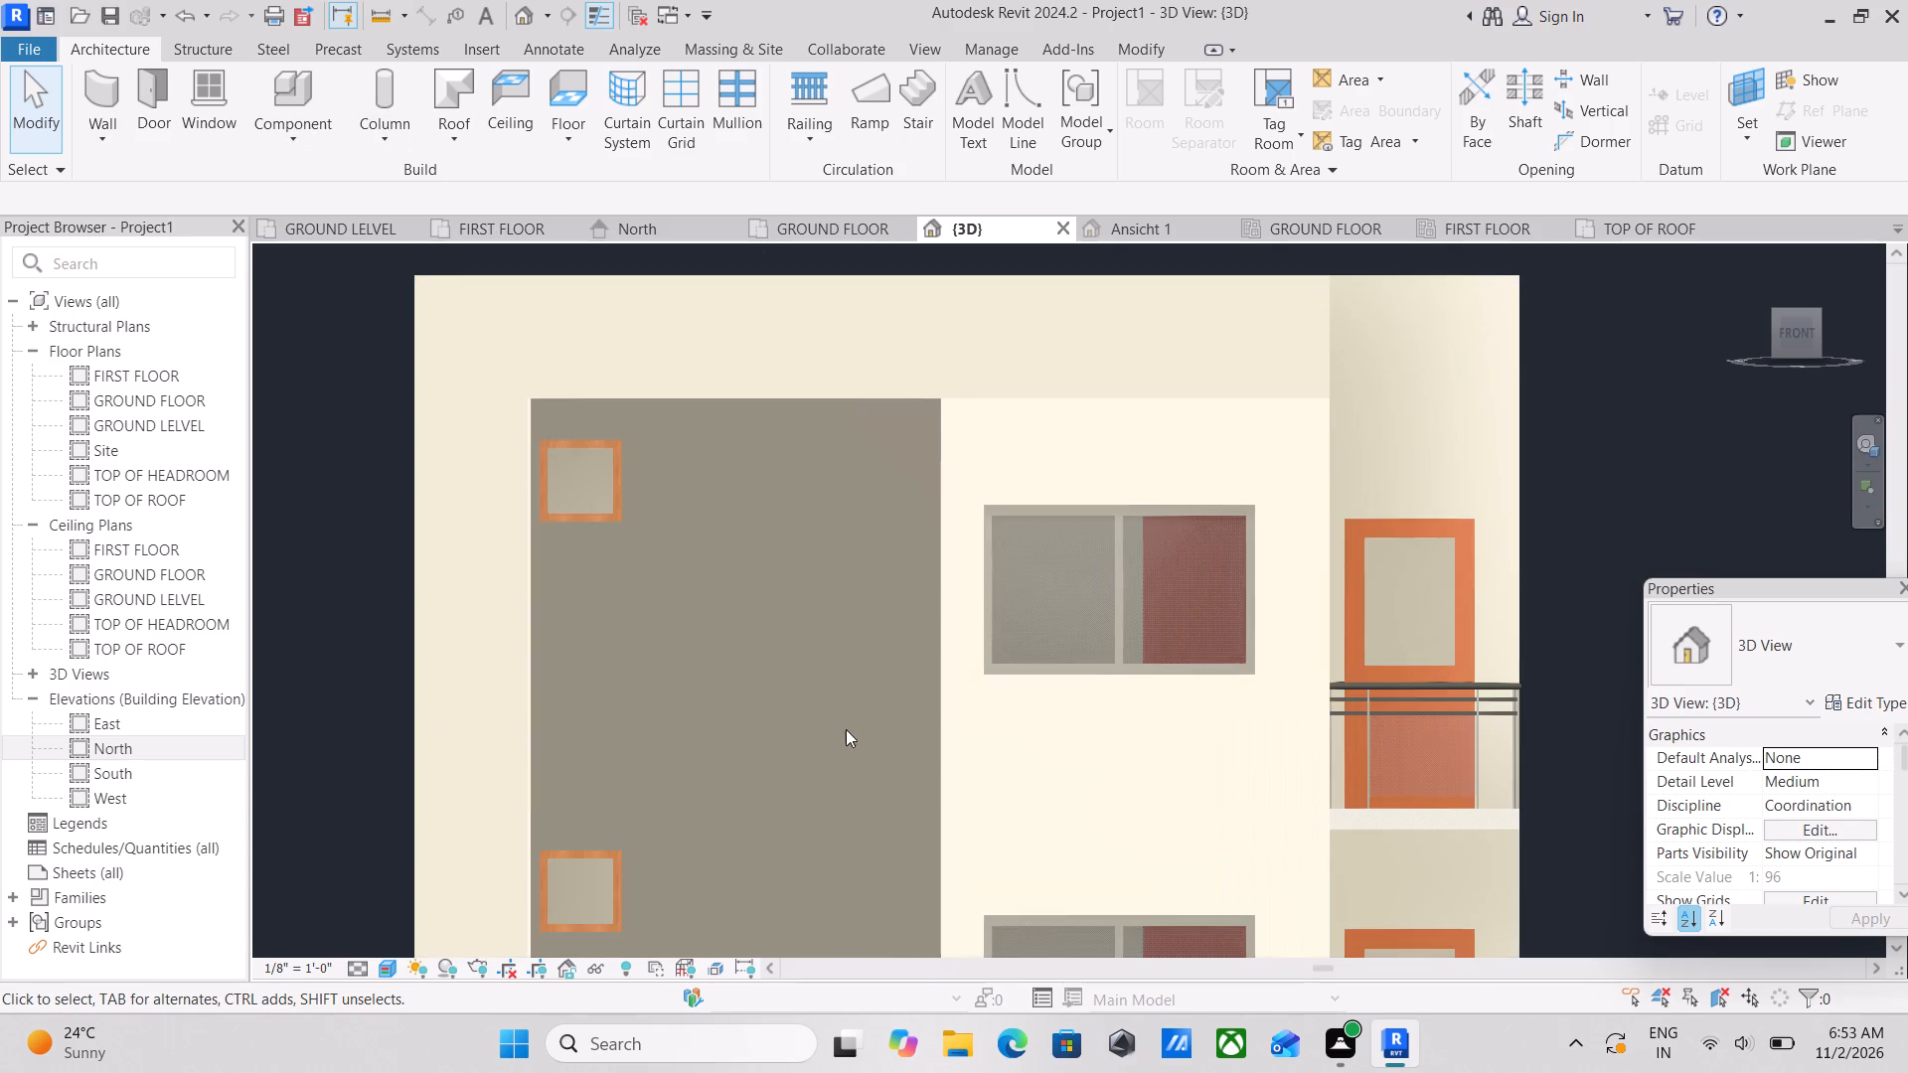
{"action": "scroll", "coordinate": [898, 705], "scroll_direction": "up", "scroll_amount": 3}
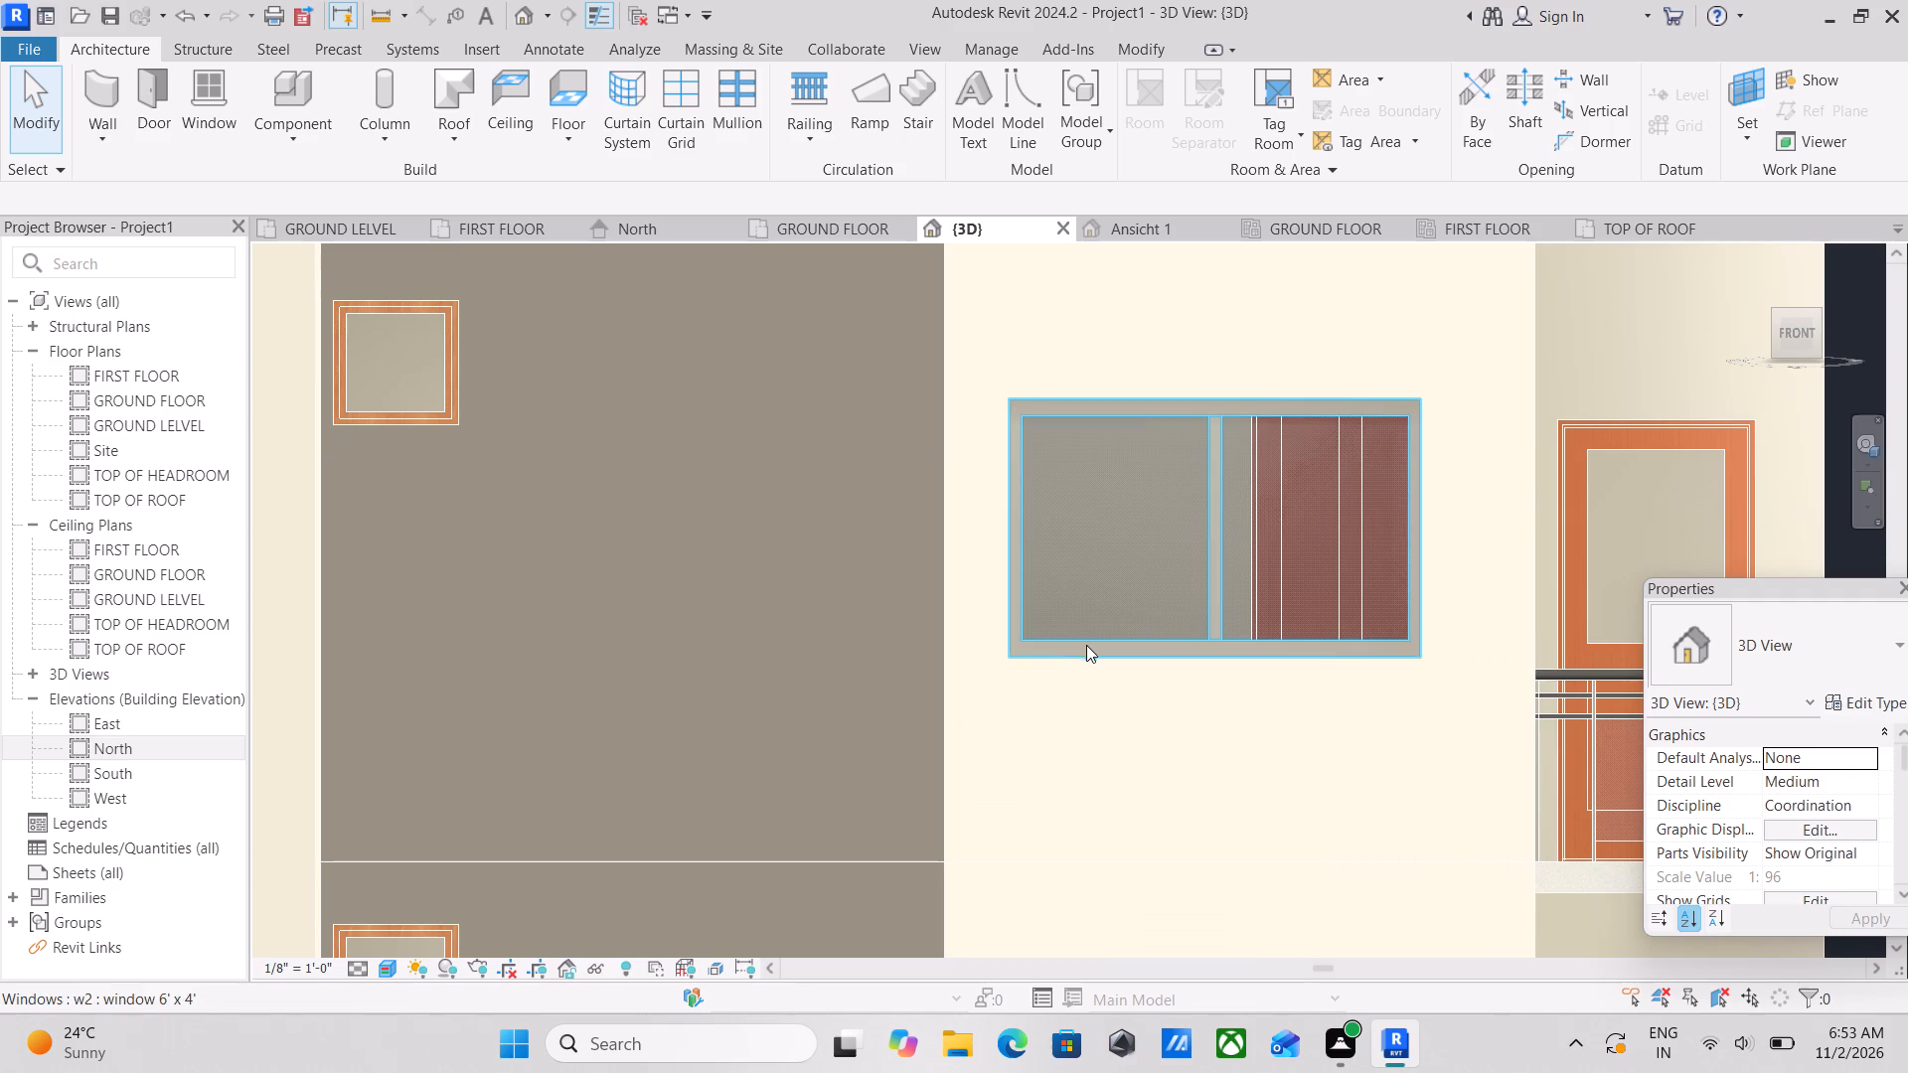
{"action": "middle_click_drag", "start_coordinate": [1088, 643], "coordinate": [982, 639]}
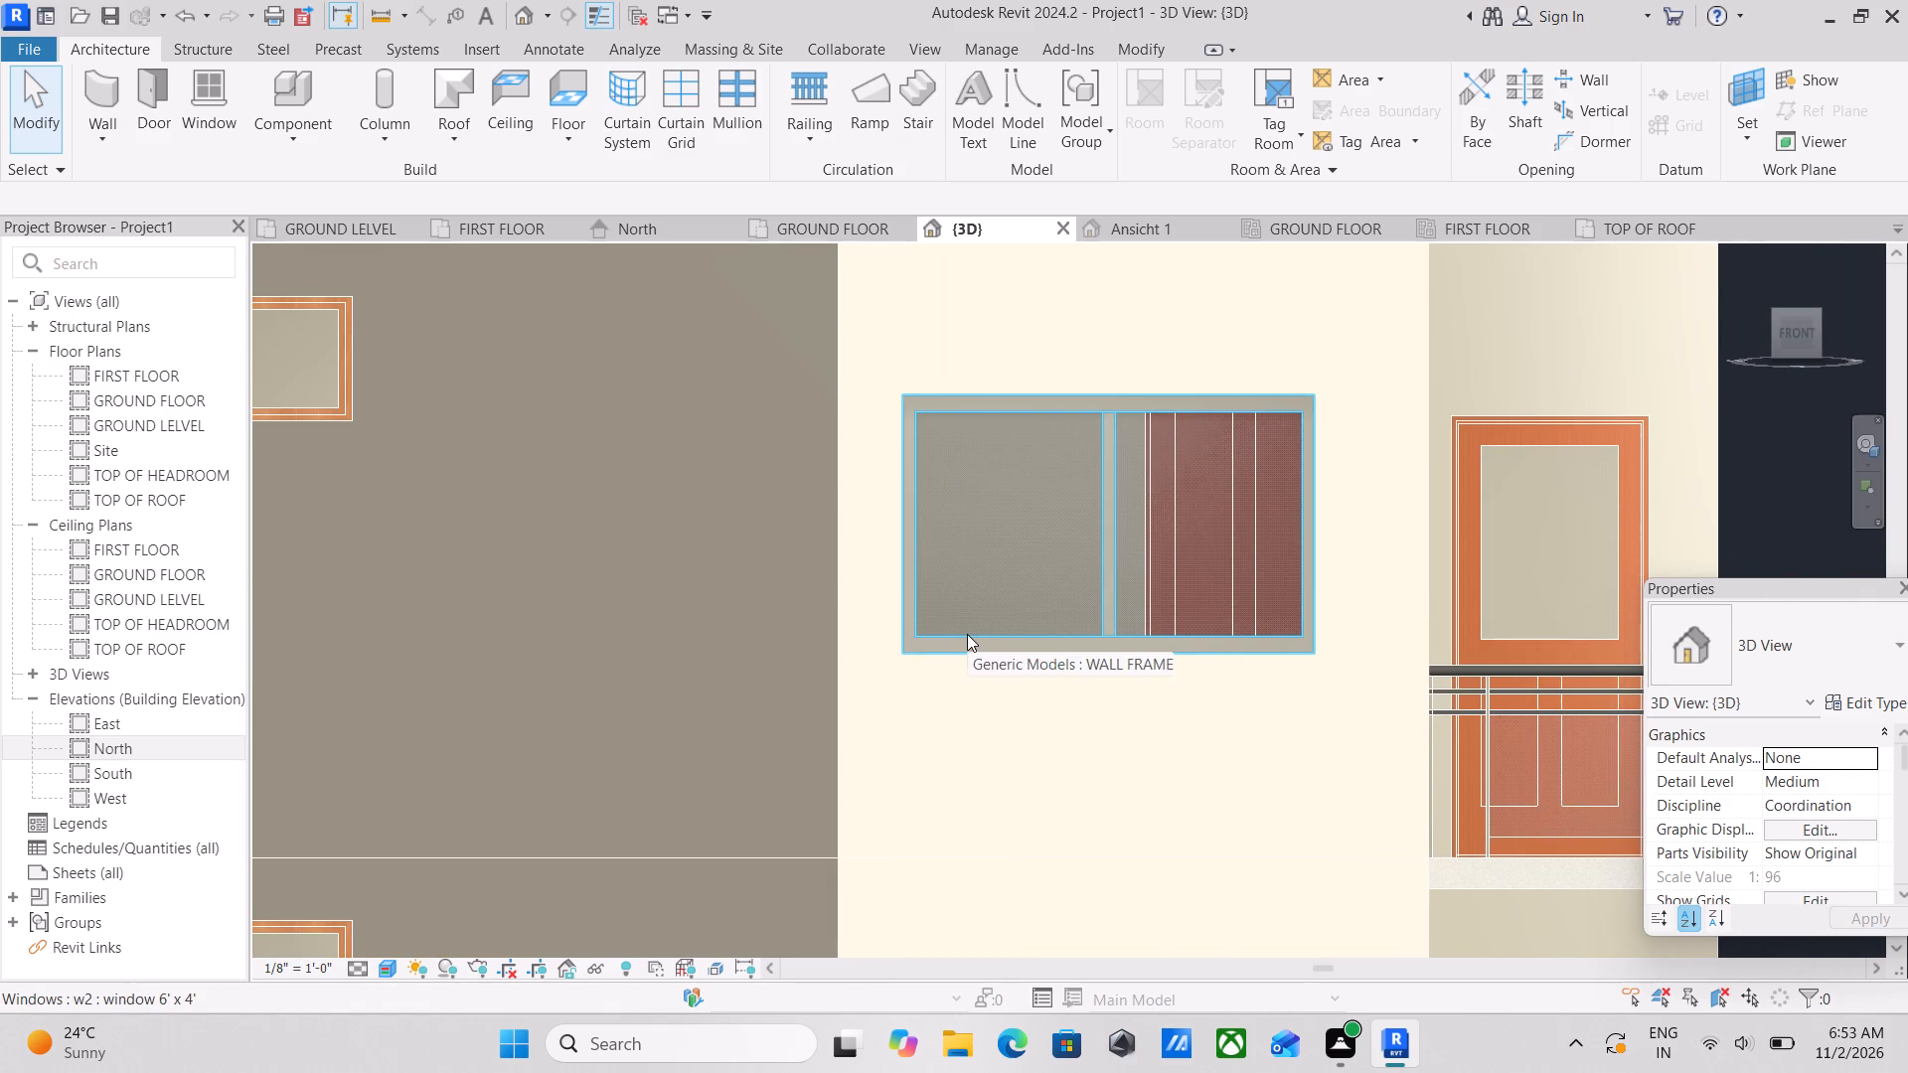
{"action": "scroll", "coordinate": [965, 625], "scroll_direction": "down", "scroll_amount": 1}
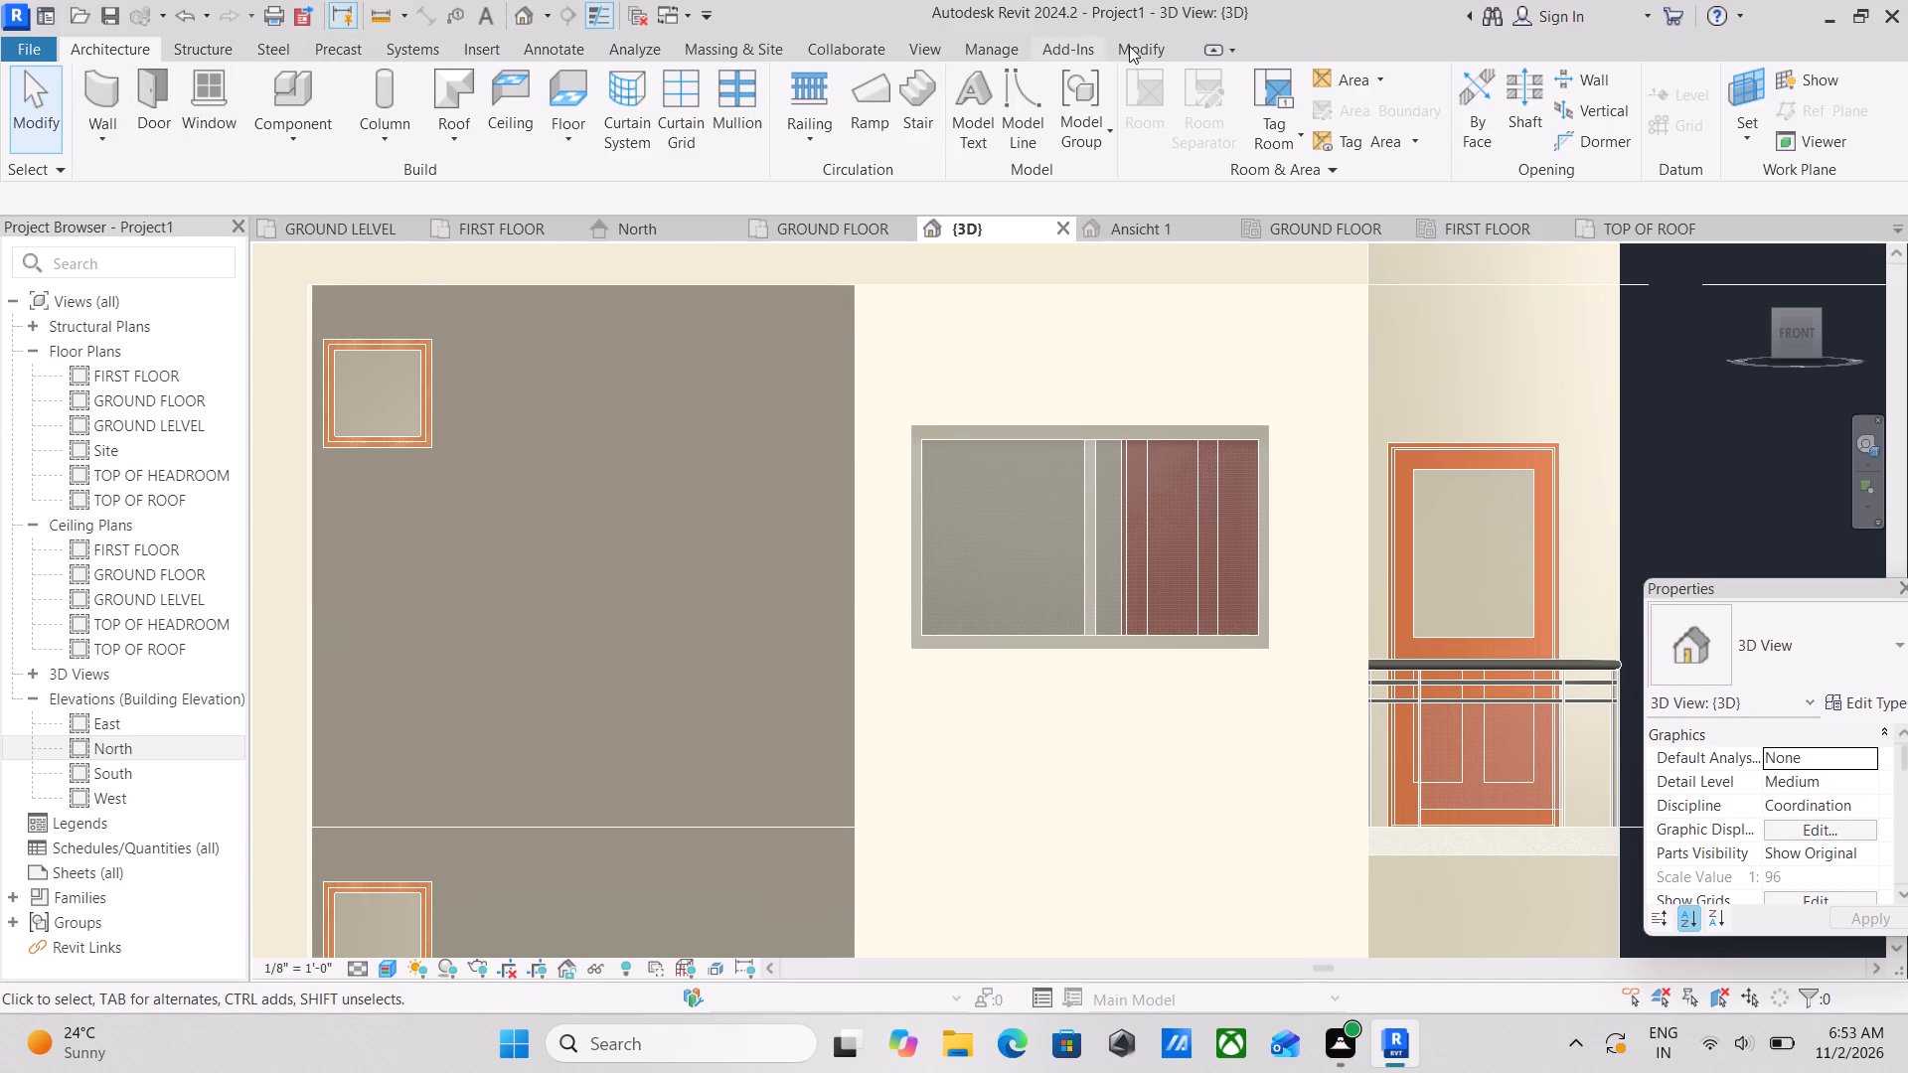
Create a new material in the project's Material Browser.
{"action": "left_click", "coordinate": [1003, 54]}
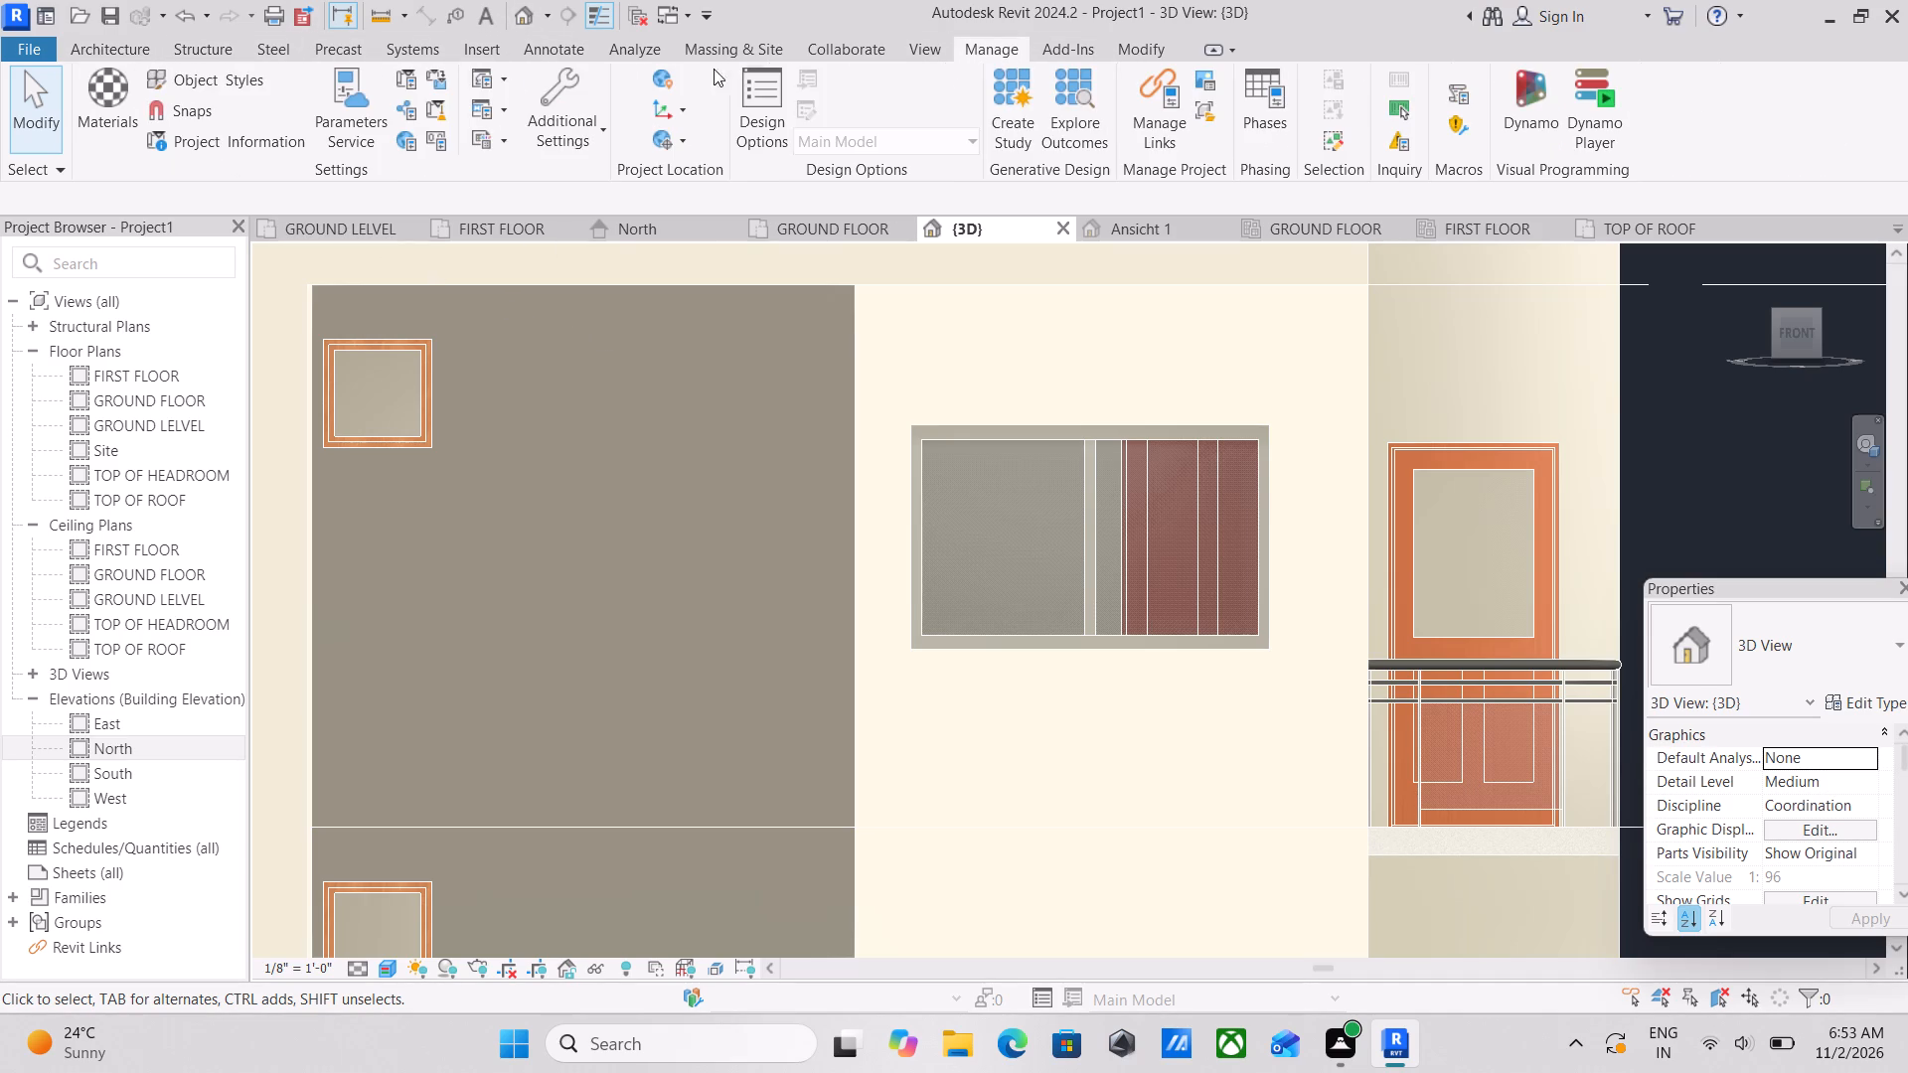
{"action": "left_click", "coordinate": [108, 116]}
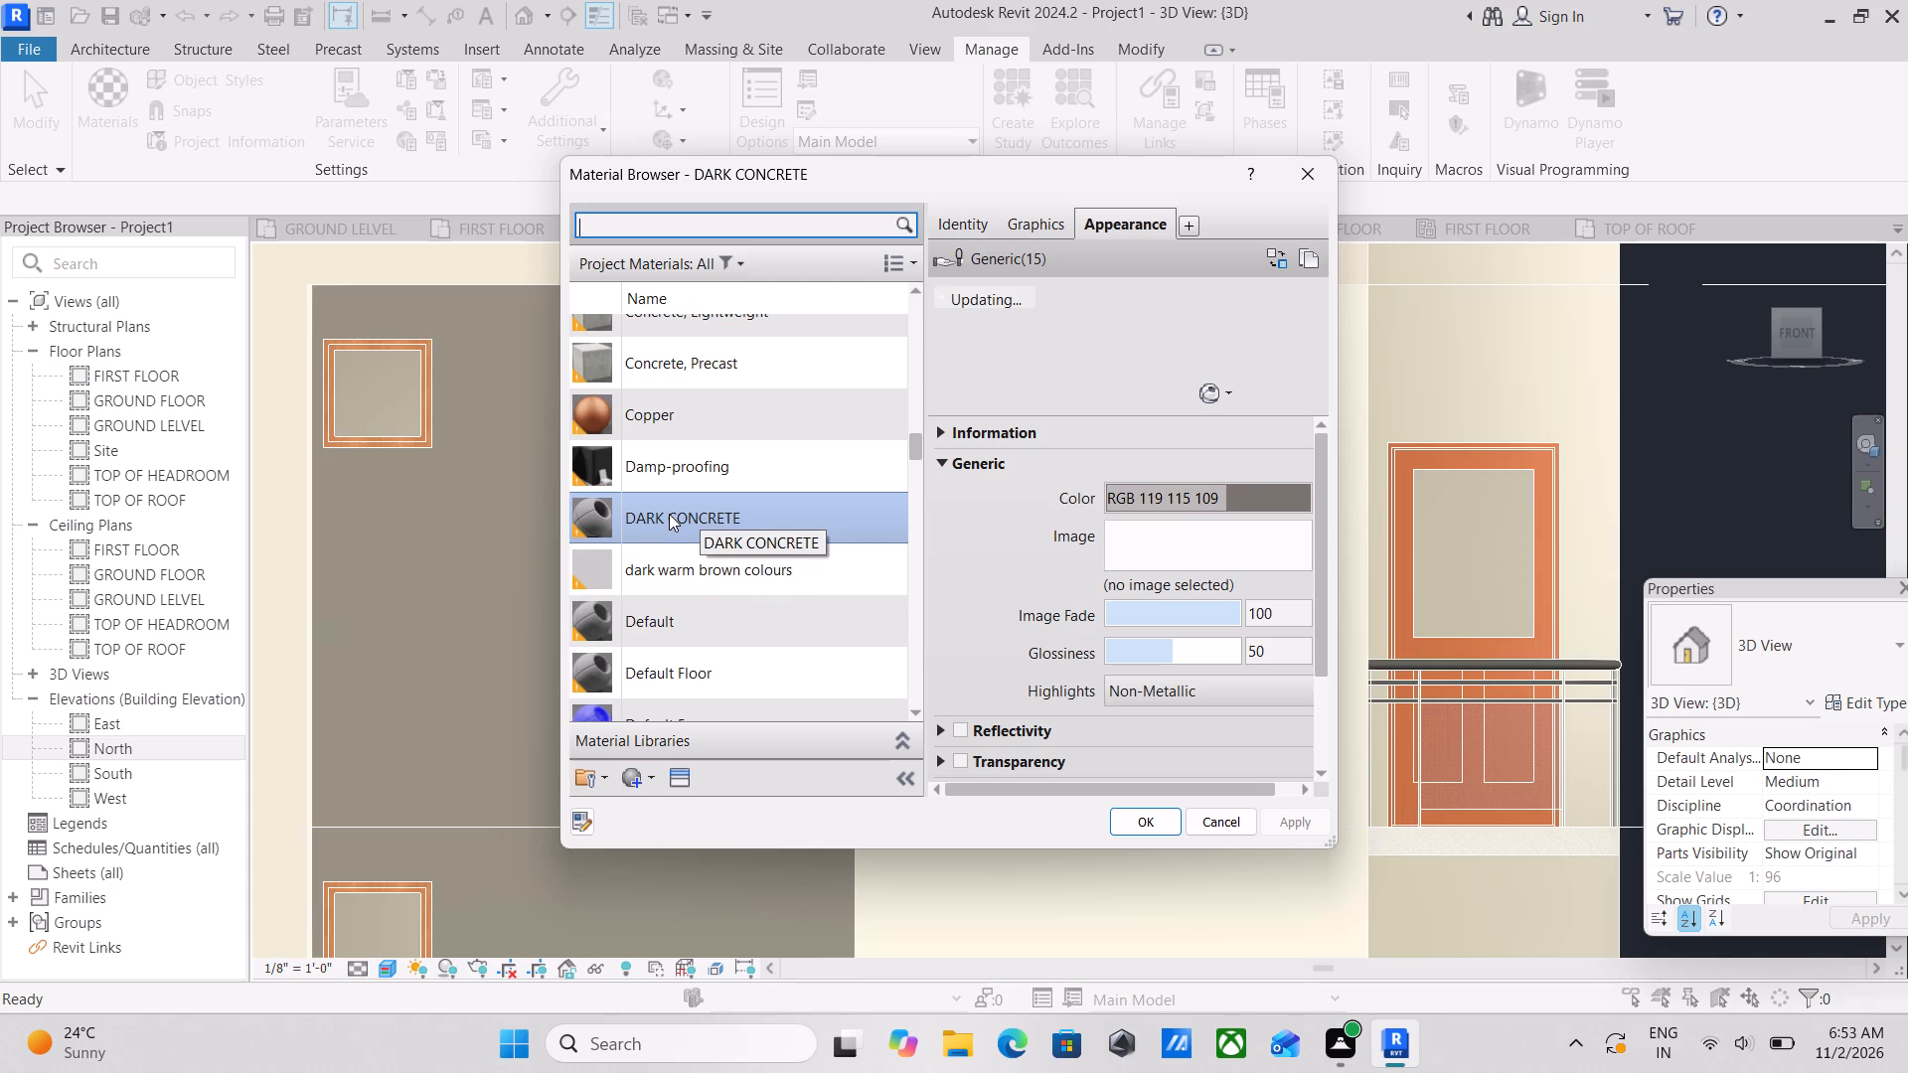
{"action": "left_click", "coordinate": [630, 771]}
{"action": "left_click", "coordinate": [651, 803]}
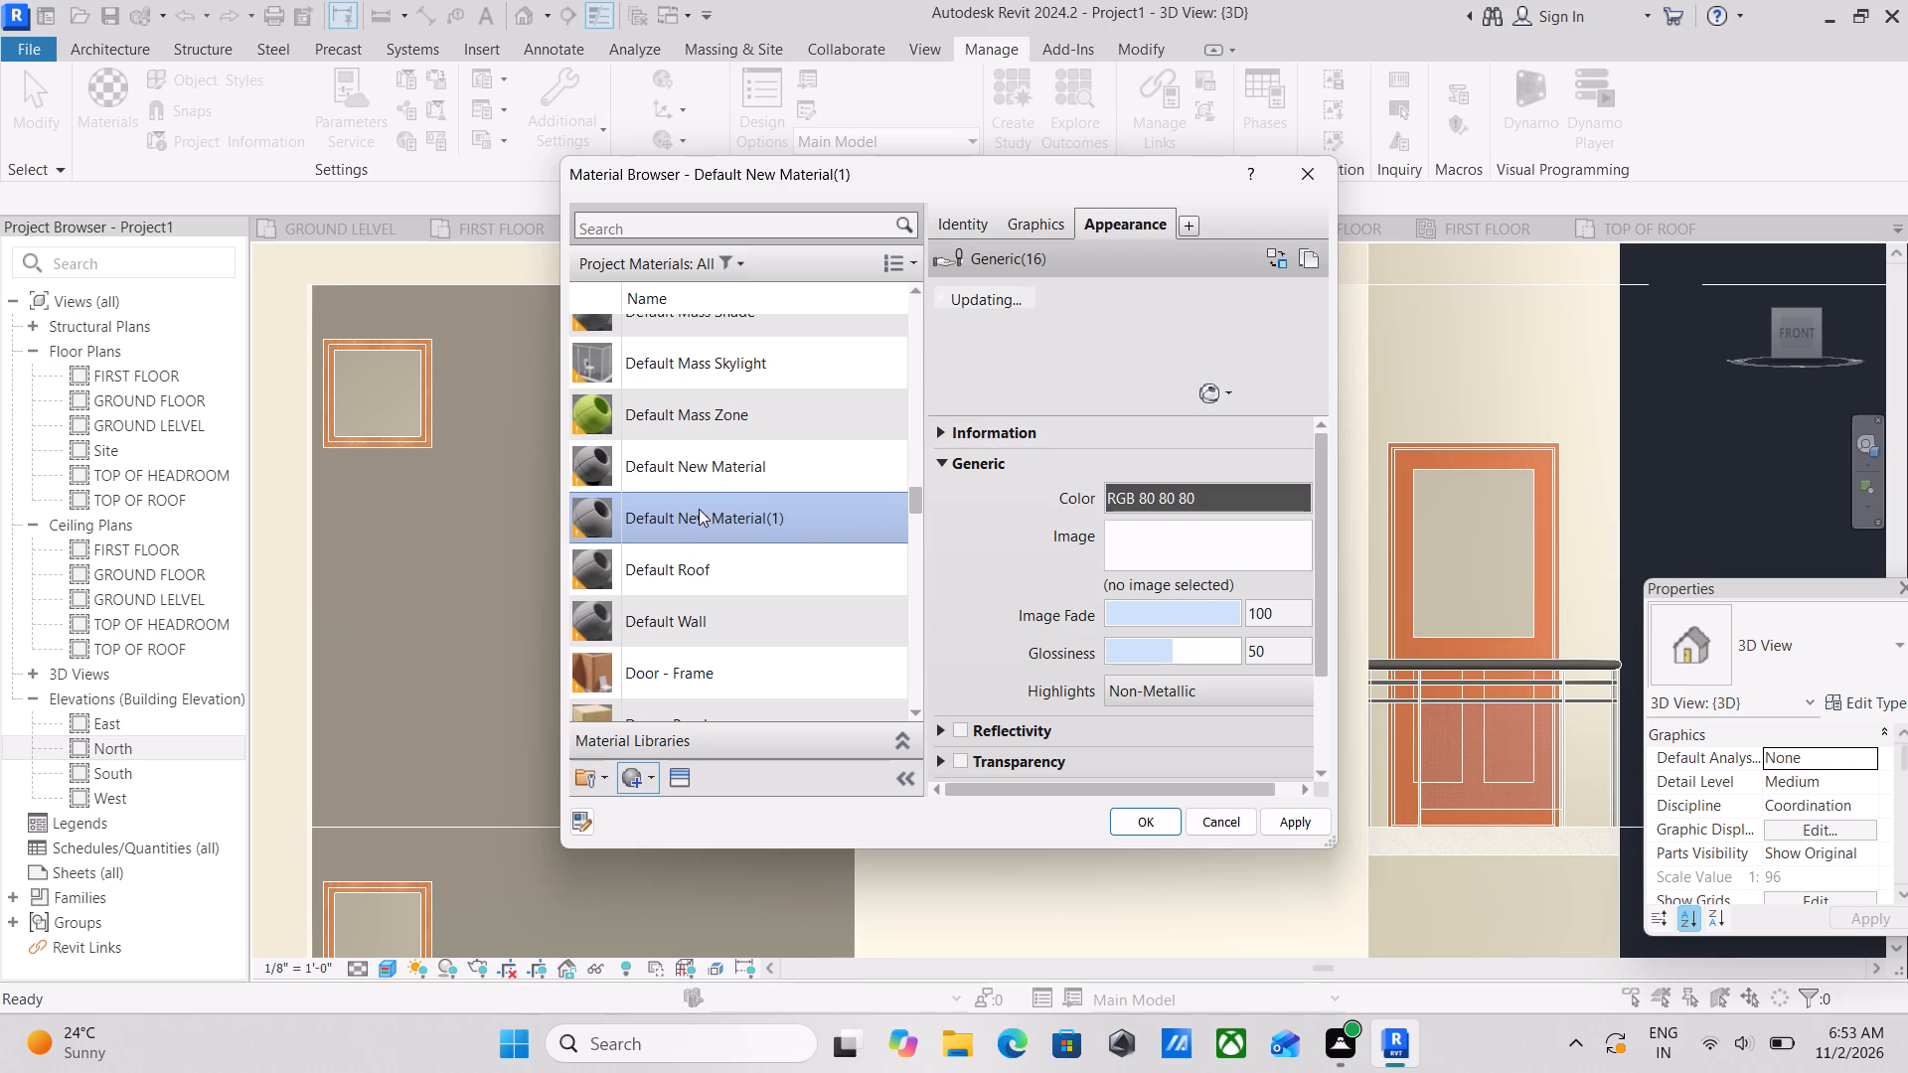
Rename the new material as WOOD MATERIAL 6".
{"action": "right_click", "coordinate": [699, 509]}
{"action": "left_click", "coordinate": [755, 614]}
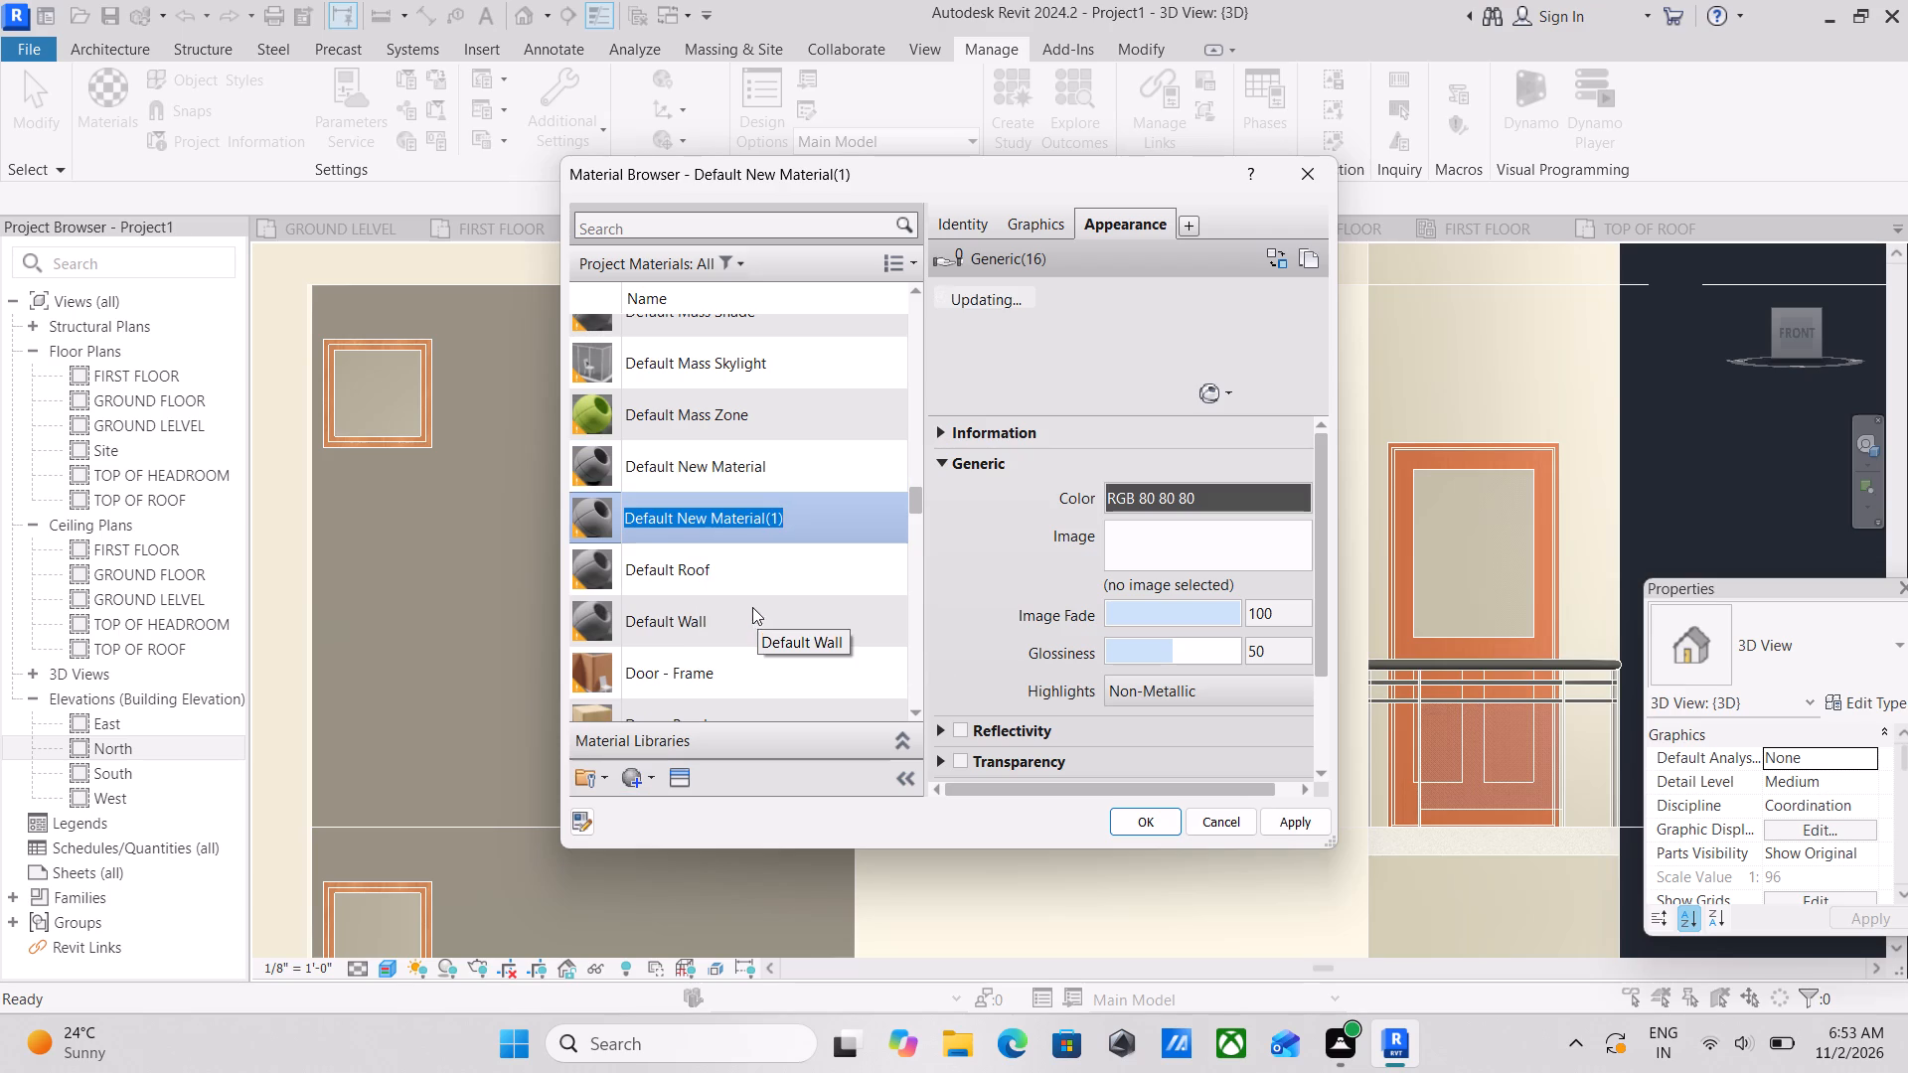
{"action": "type", "text": "MA"}
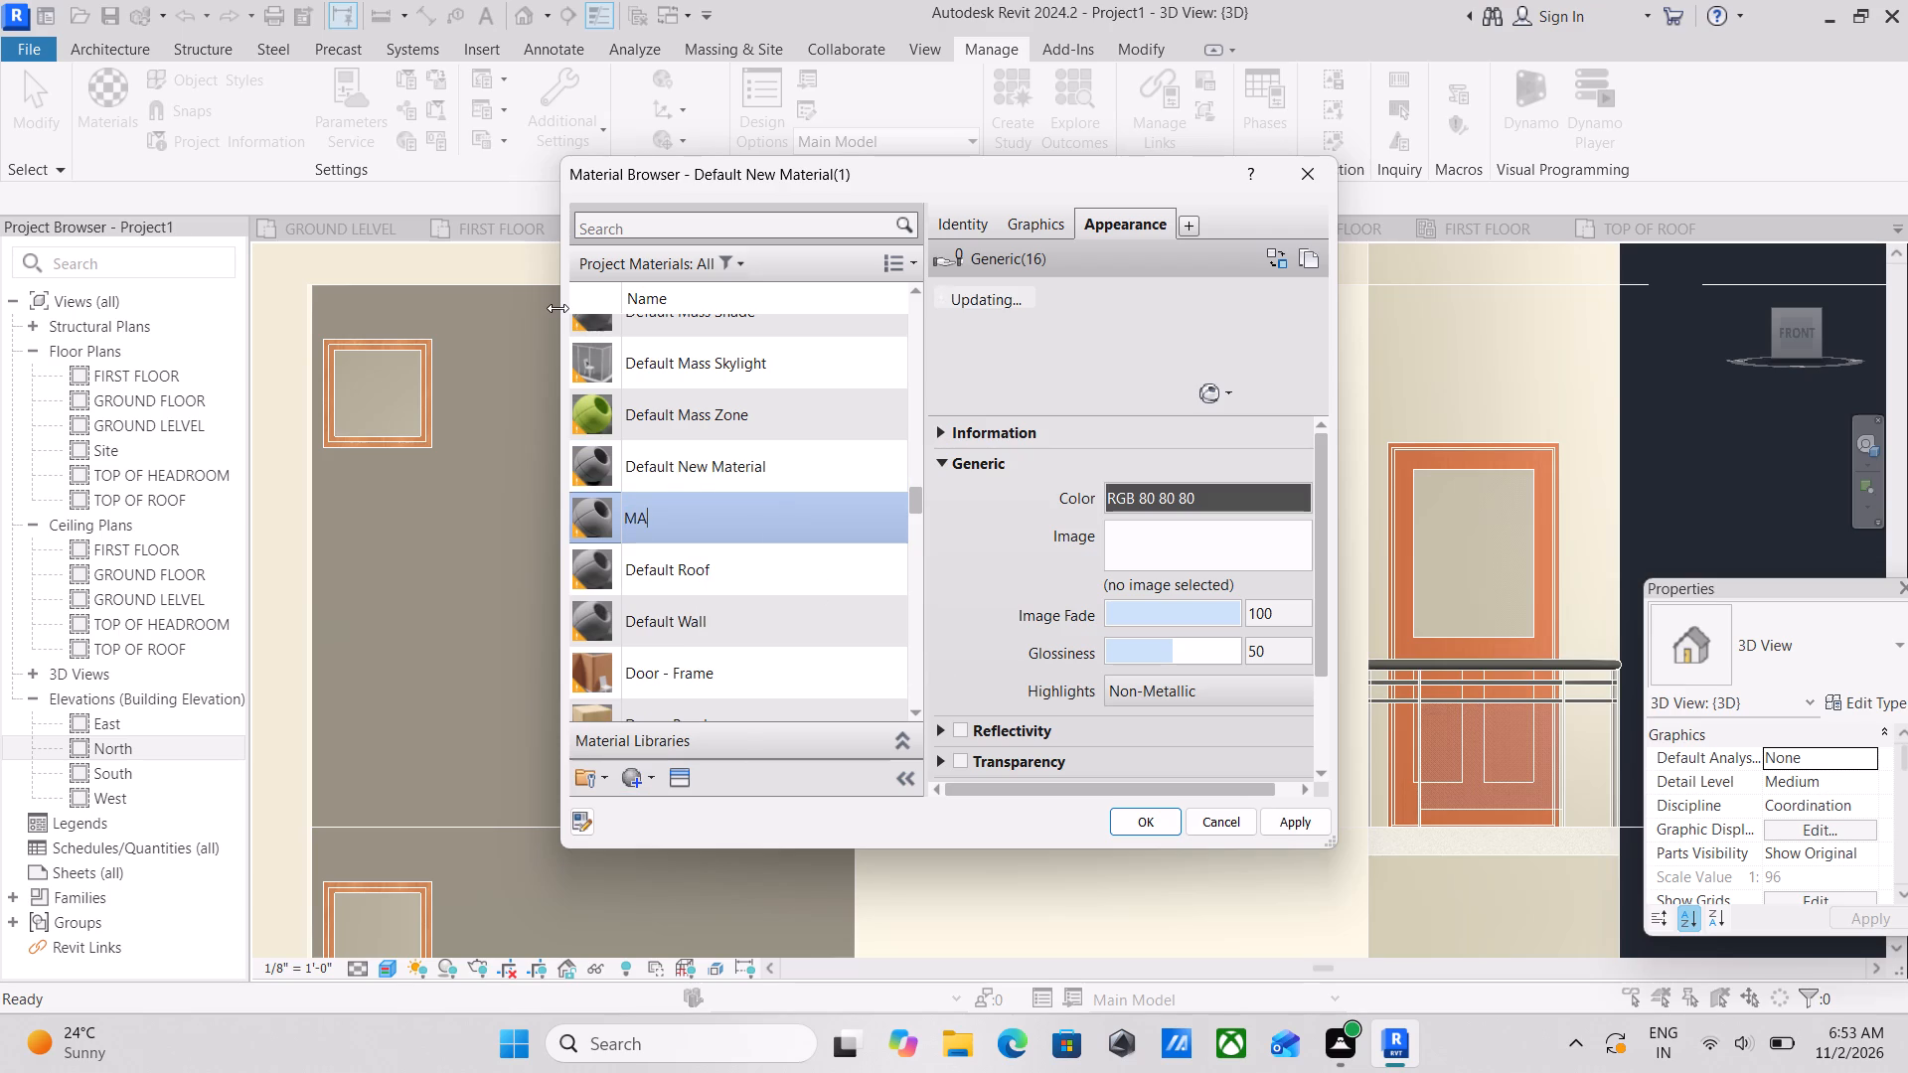
{"action": "key", "text": "BackSpace"}
{"action": "key", "text": "BackSpace"}
{"action": "key", "text": "BackSpace"}
{"action": "key", "text": "p"}
{"action": "key", "text": "BackSpace"}
{"action": "key", "text": "BackSpace"}
{"action": "type", "text": "MAT"}
{"action": "type", "text": "ER"}
{"action": "type", "text": "IAL"}
{"action": "key", "text": "BackSpace"}
{"action": "key", "text": "BackSpace"}
{"action": "key", "text": "BackSpace"}
{"action": "key", "text": "BackSpace"}
{"action": "key", "text": "BackSpace"}
{"action": "key", "text": "BackSpace"}
{"action": "key", "text": "BackSpace"}
{"action": "key", "text": "BackSpace"}
{"action": "key", "text": "BackSpace"}
{"action": "key", "text": "BackSpace"}
{"action": "key", "text": "BackSpace"}
{"action": "key", "text": "BackSpace"}
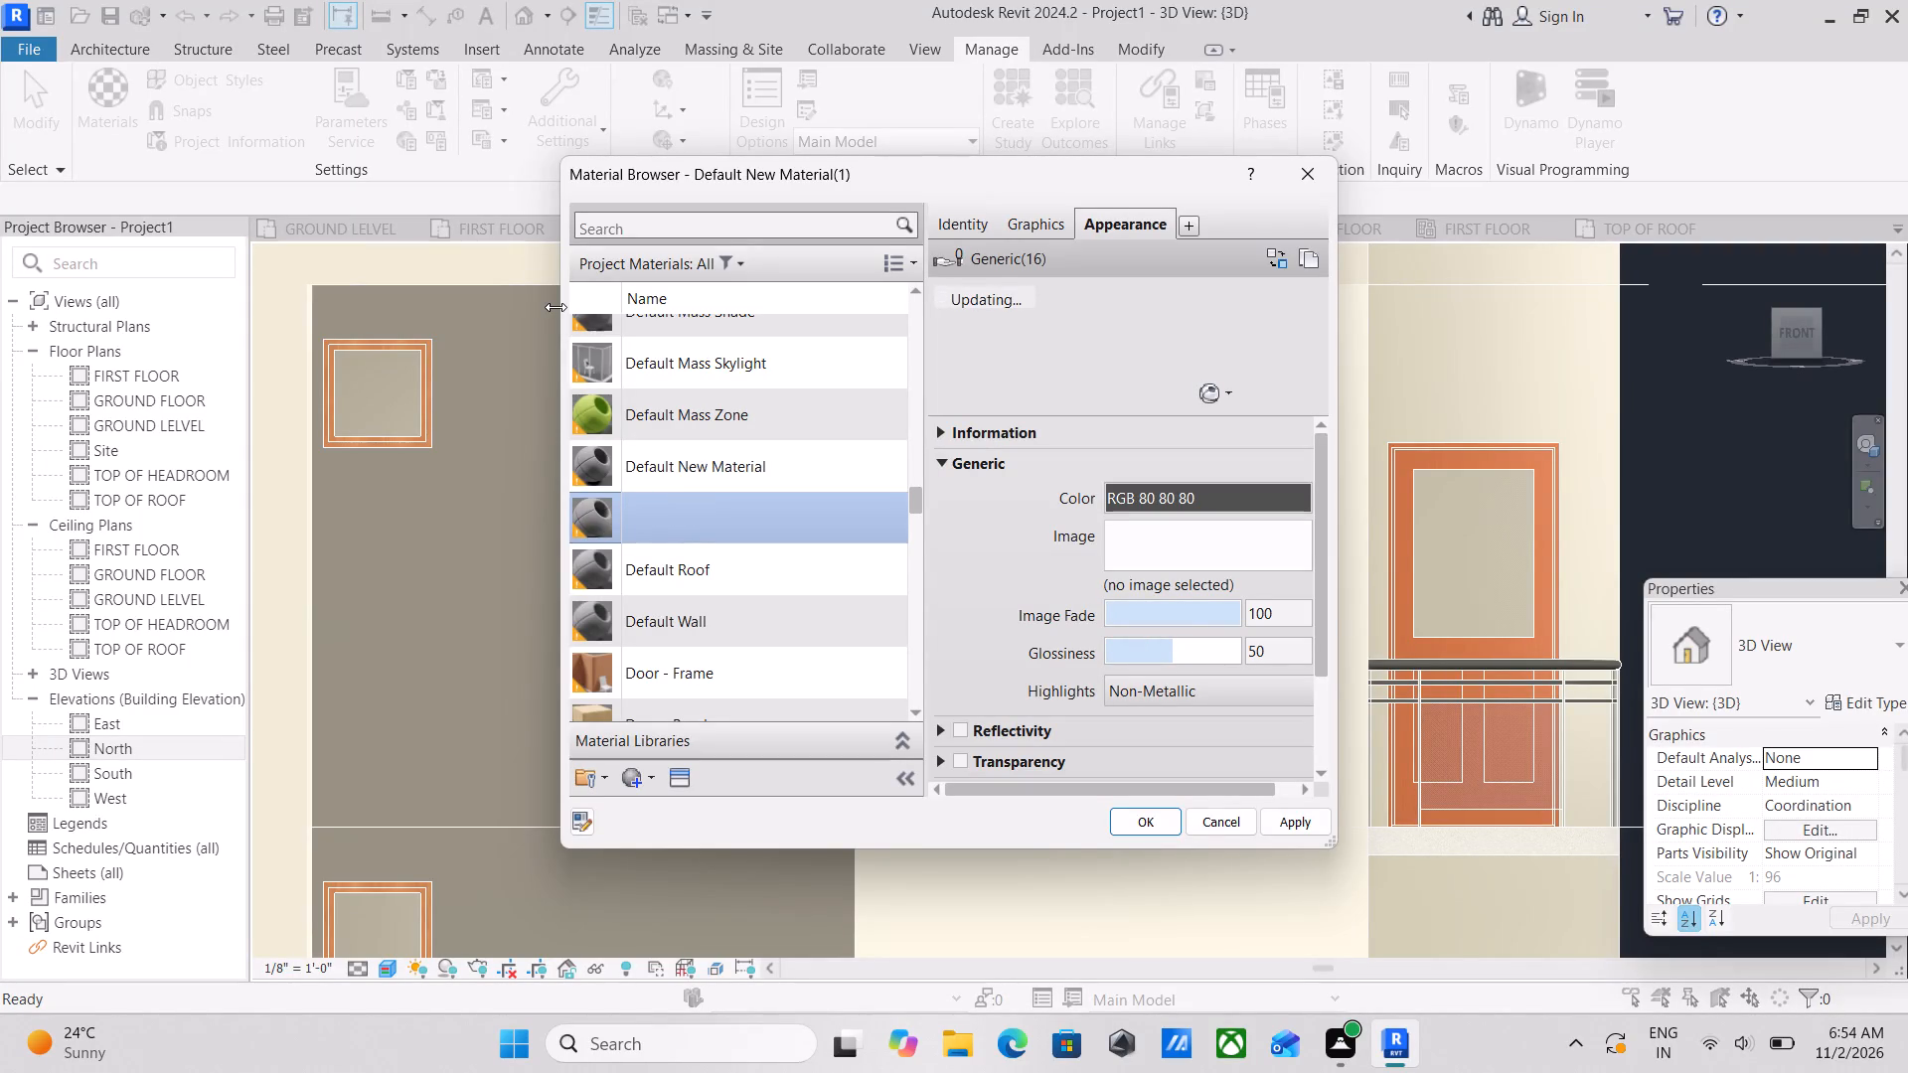
{"action": "key", "text": "m"}
{"action": "key", "text": "a"}
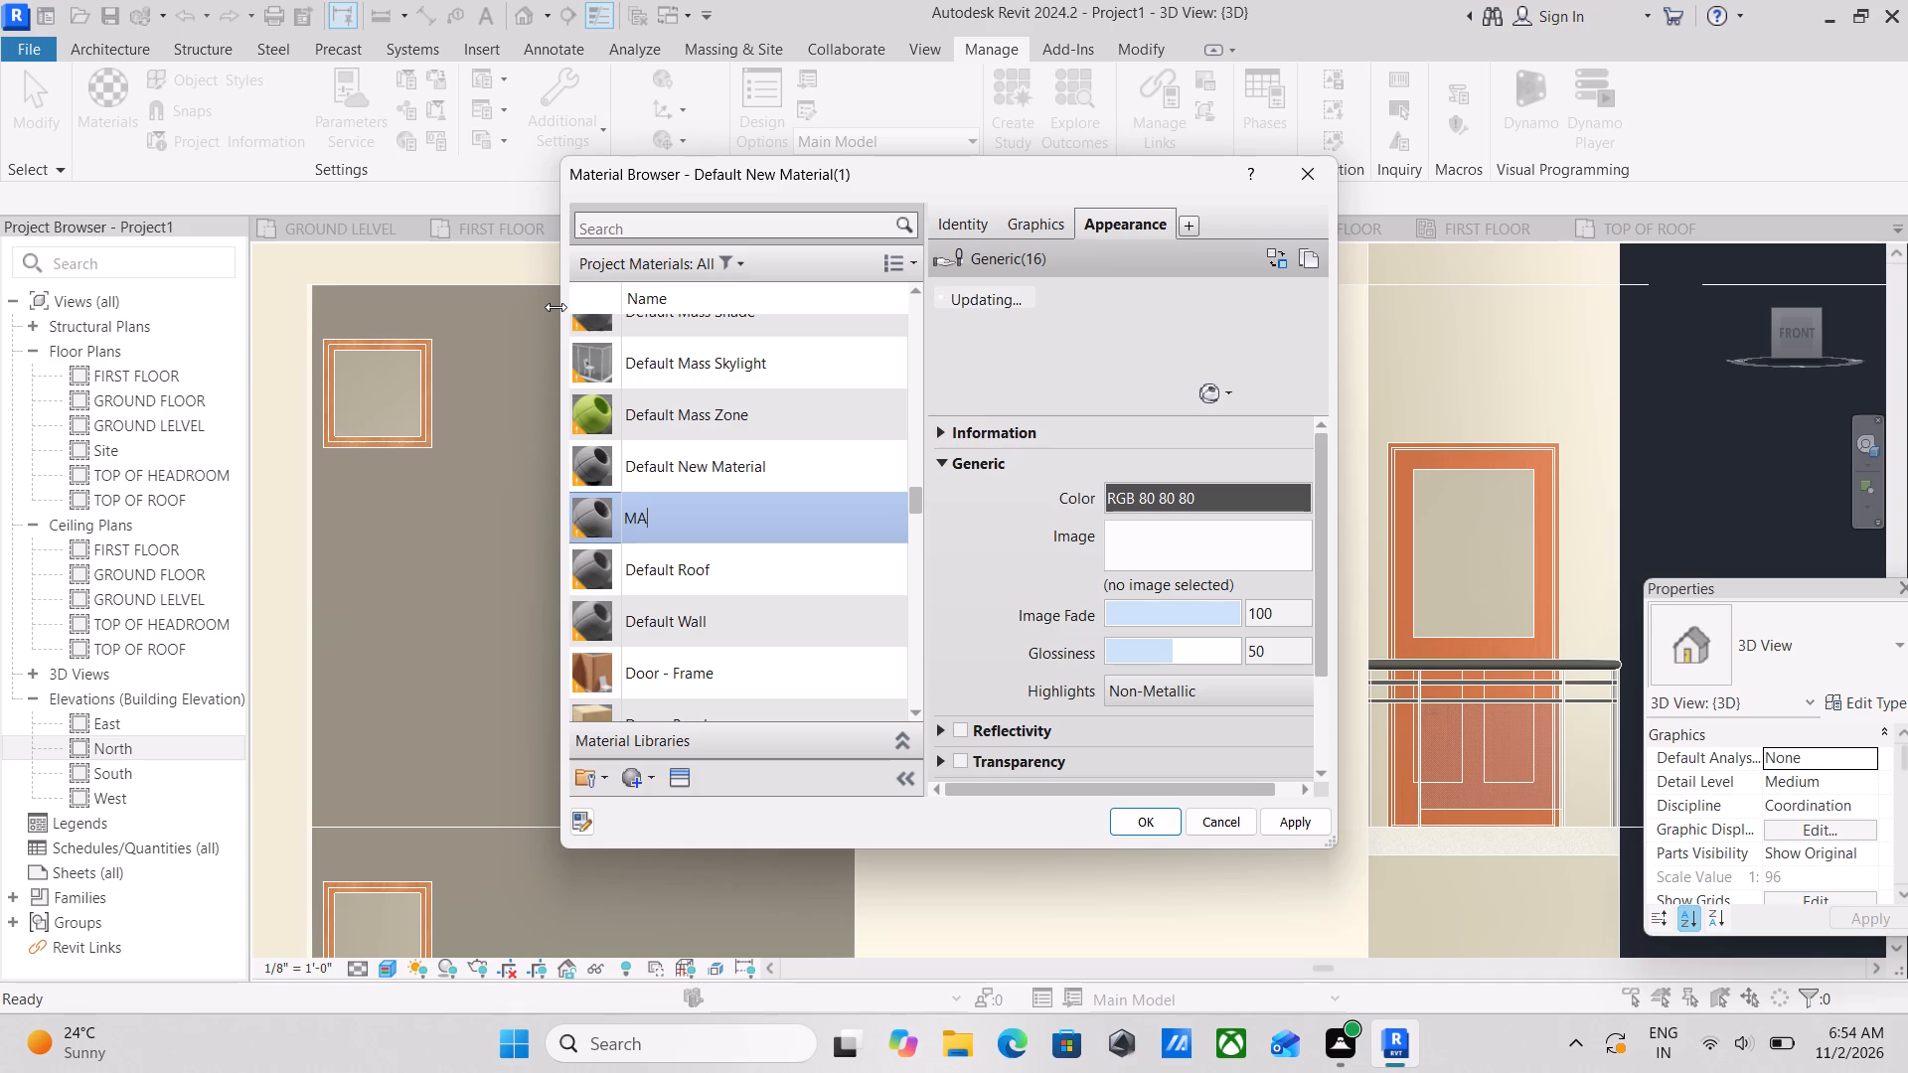
{"action": "type", "text": "TERI"}
{"action": "key", "text": "l"}
{"action": "key", "text": "space"}
{"action": "key", "text": "BackSpace"}
{"action": "key", "text": "BackSpace"}
{"action": "key", "text": "BackSpace"}
{"action": "key", "text": "BackSpace"}
{"action": "key", "text": "BackSpace"}
{"action": "key", "text": "BackSpace"}
{"action": "key", "text": "BackSpace"}
{"action": "key", "text": "BackSpace"}
{"action": "key", "text": "BackSpace"}
{"action": "key", "text": "BackSpace"}
{"action": "key", "text": "BackSpace"}
{"action": "key", "text": "BackSpace"}
{"action": "key", "text": "BackSpace"}
{"action": "key", "text": "BackSpace"}
{"action": "key", "text": "BackSpace"}
{"action": "type", "text": "WOOD"}
{"action": "key", "text": "space"}
{"action": "type", "text": "MATER"}
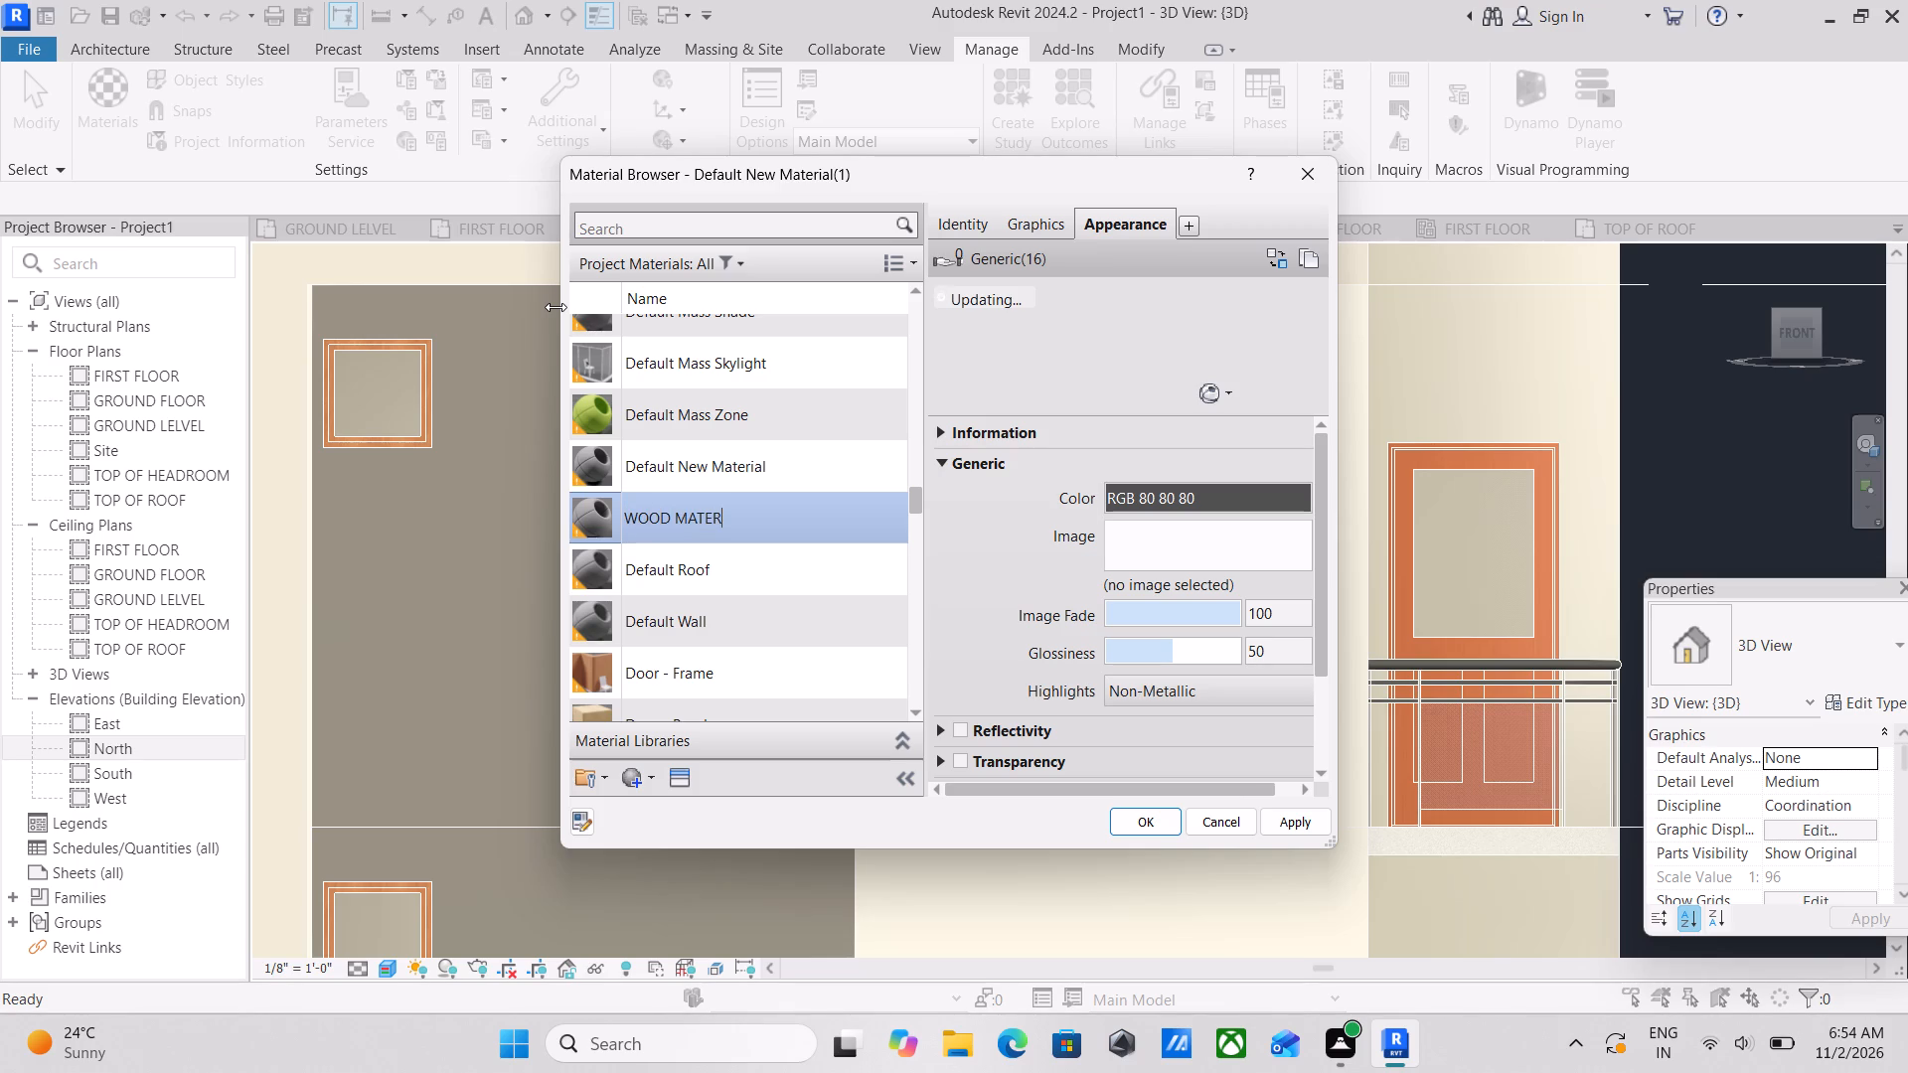
{"action": "type", "text": "IAL"}
{"action": "key", "text": "space"}
{"action": "key", "text": "5"}
{"action": "key", "text": "BackSpace"}
{"action": "key", "text": "6"}
{"action": "key", "text": "shift+quotedbl"}
{"action": "left_click_drag", "start_coordinate": [774, 512], "coordinate": [744, 521]}
{"action": "left_click_drag", "start_coordinate": [744, 521], "coordinate": [764, 513]}
Display the Wood: Panels category of the Appearance Library in the Asset Browser for WOOD MATERIAL 6".
{"action": "left_click", "coordinate": [674, 770]}
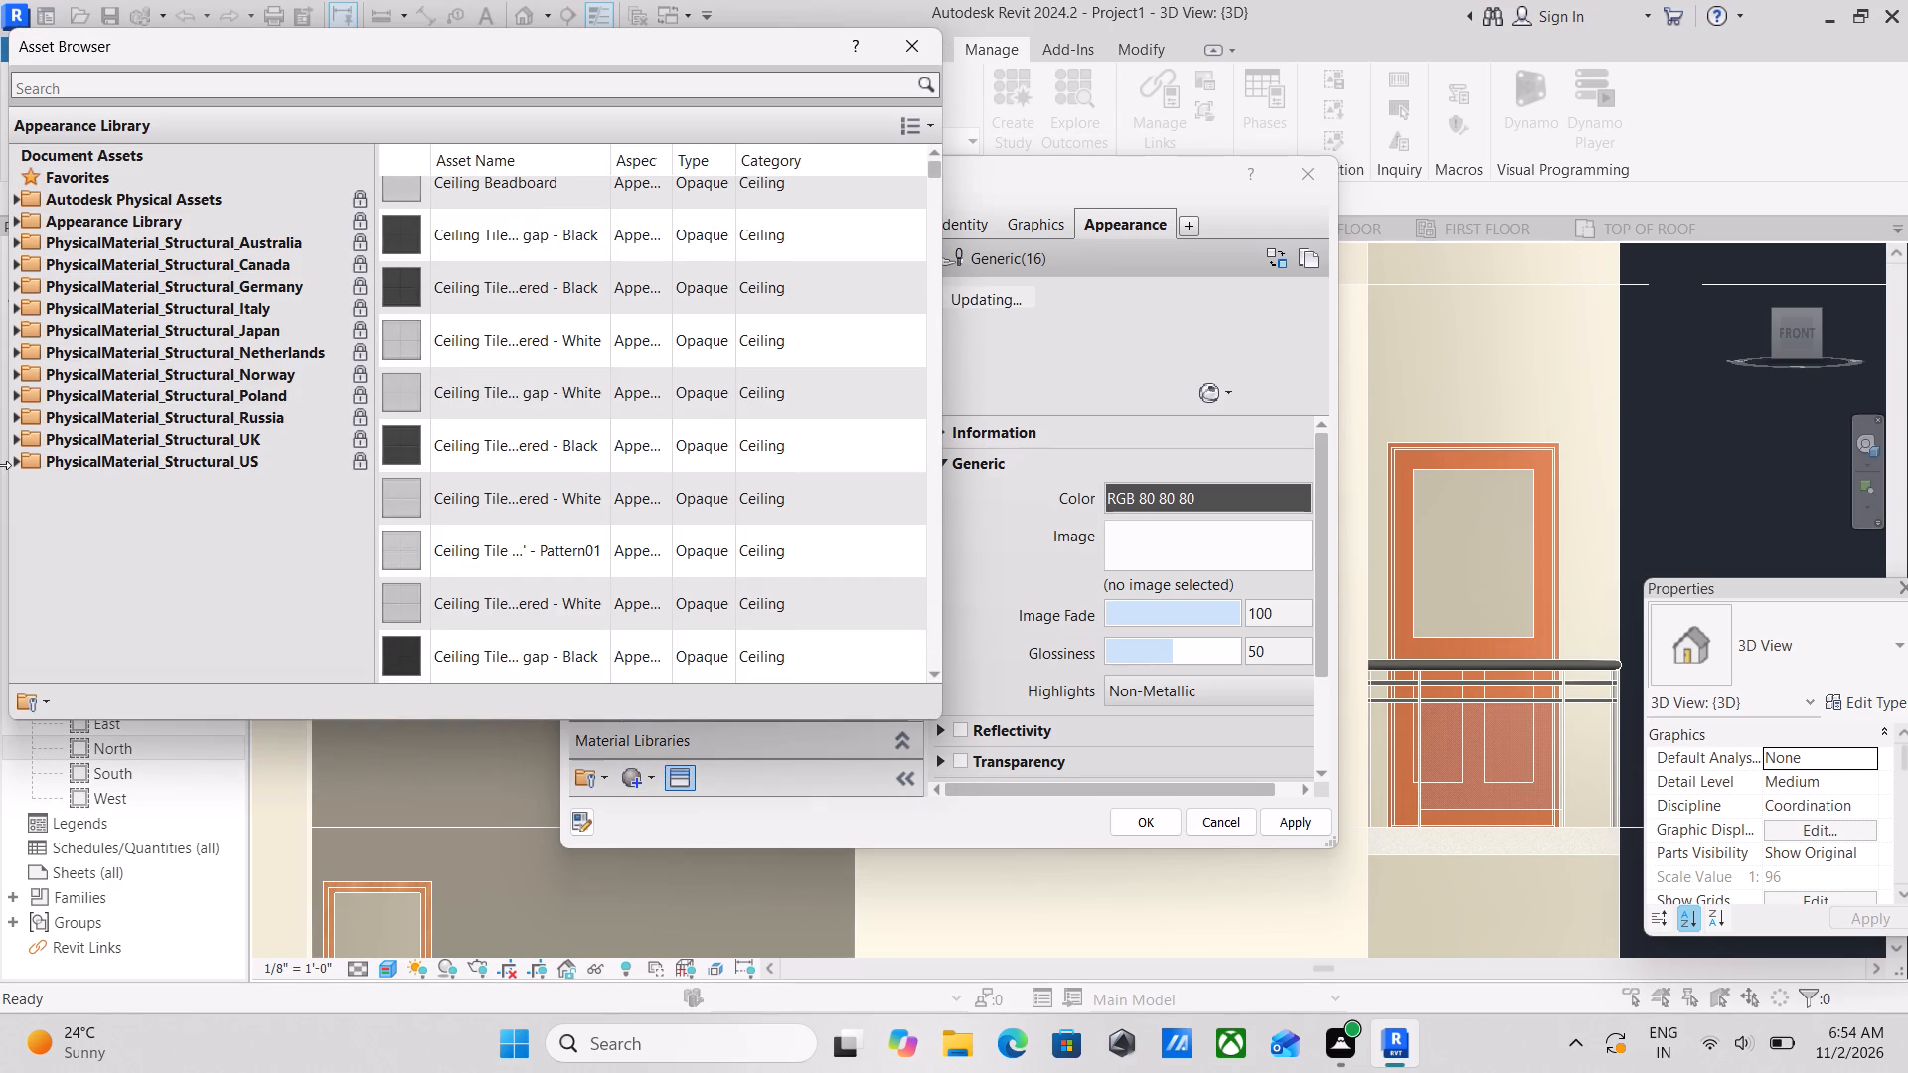
{"action": "left_click", "coordinate": [16, 221]}
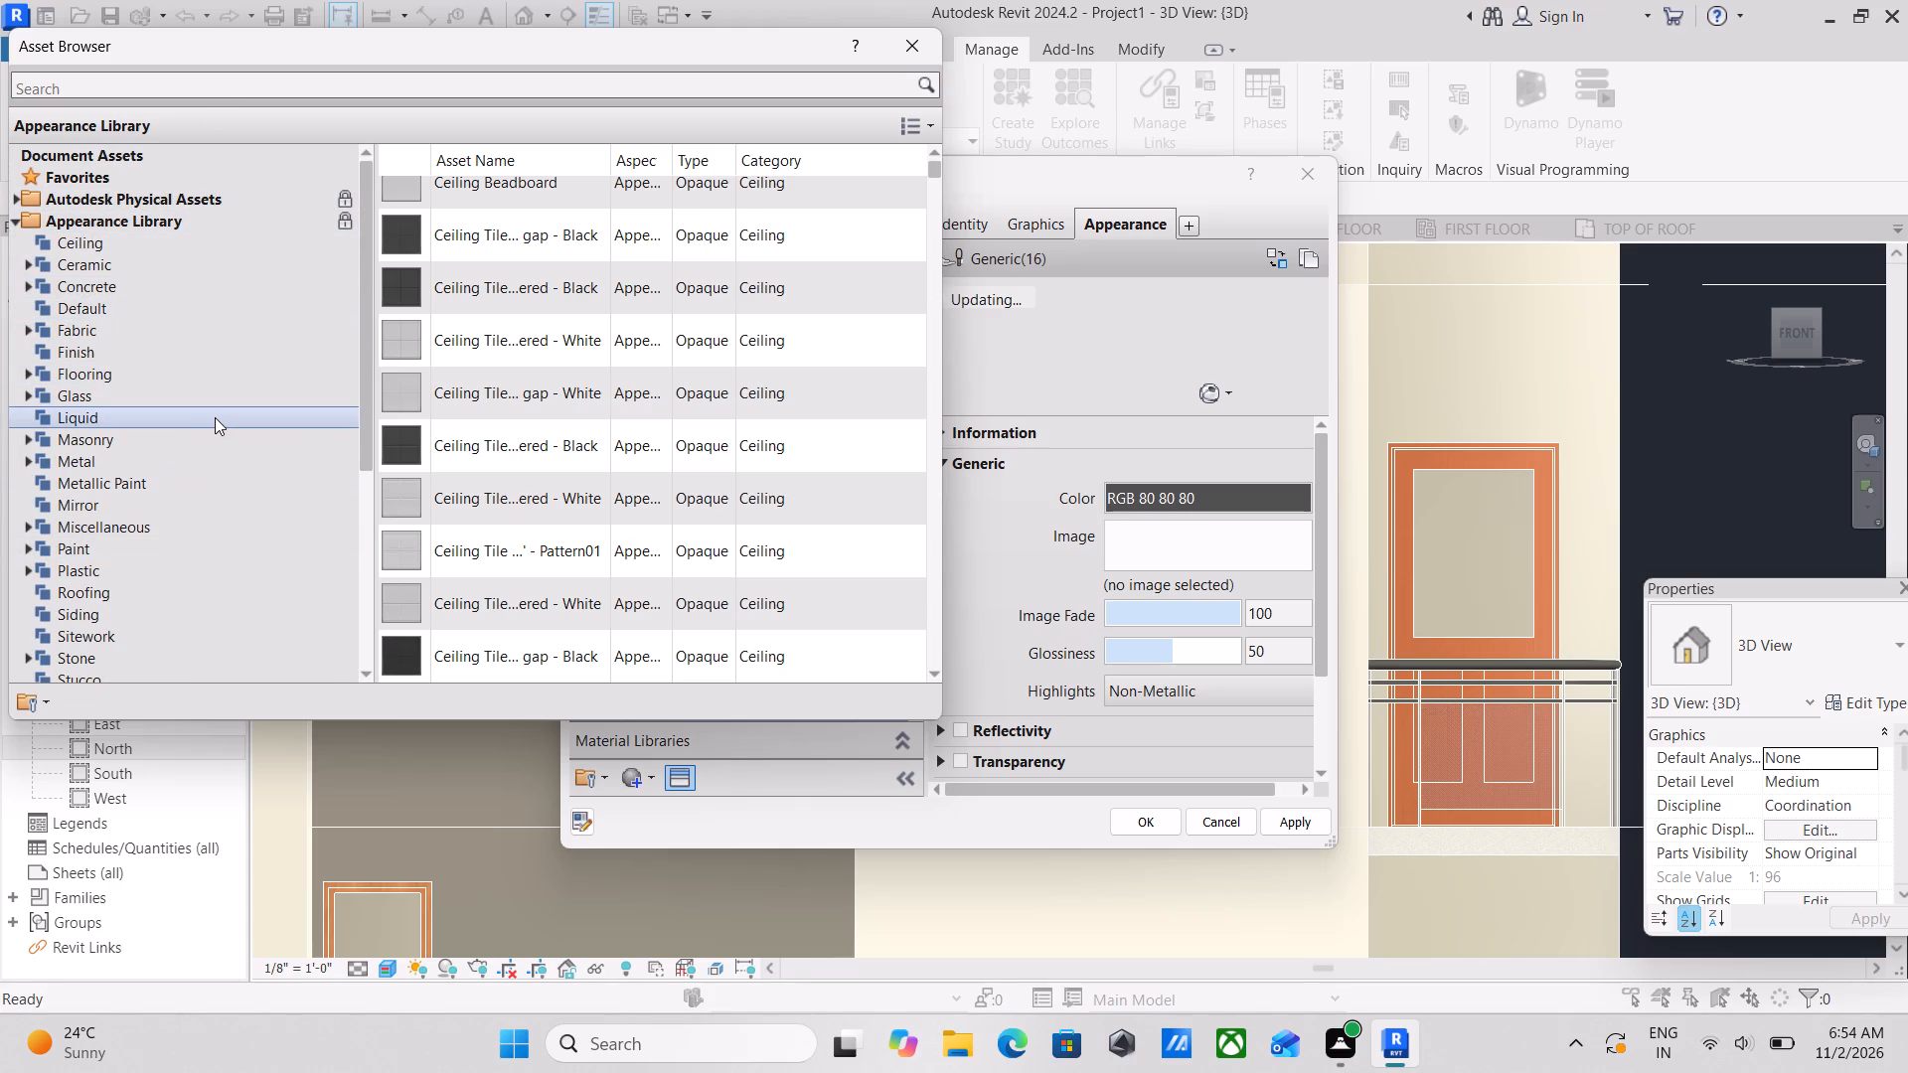
{"action": "scroll", "coordinate": [48, 694], "scroll_direction": "down", "scroll_amount": 3}
{"action": "scroll", "coordinate": [102, 600], "scroll_direction": "down", "scroll_amount": 3}
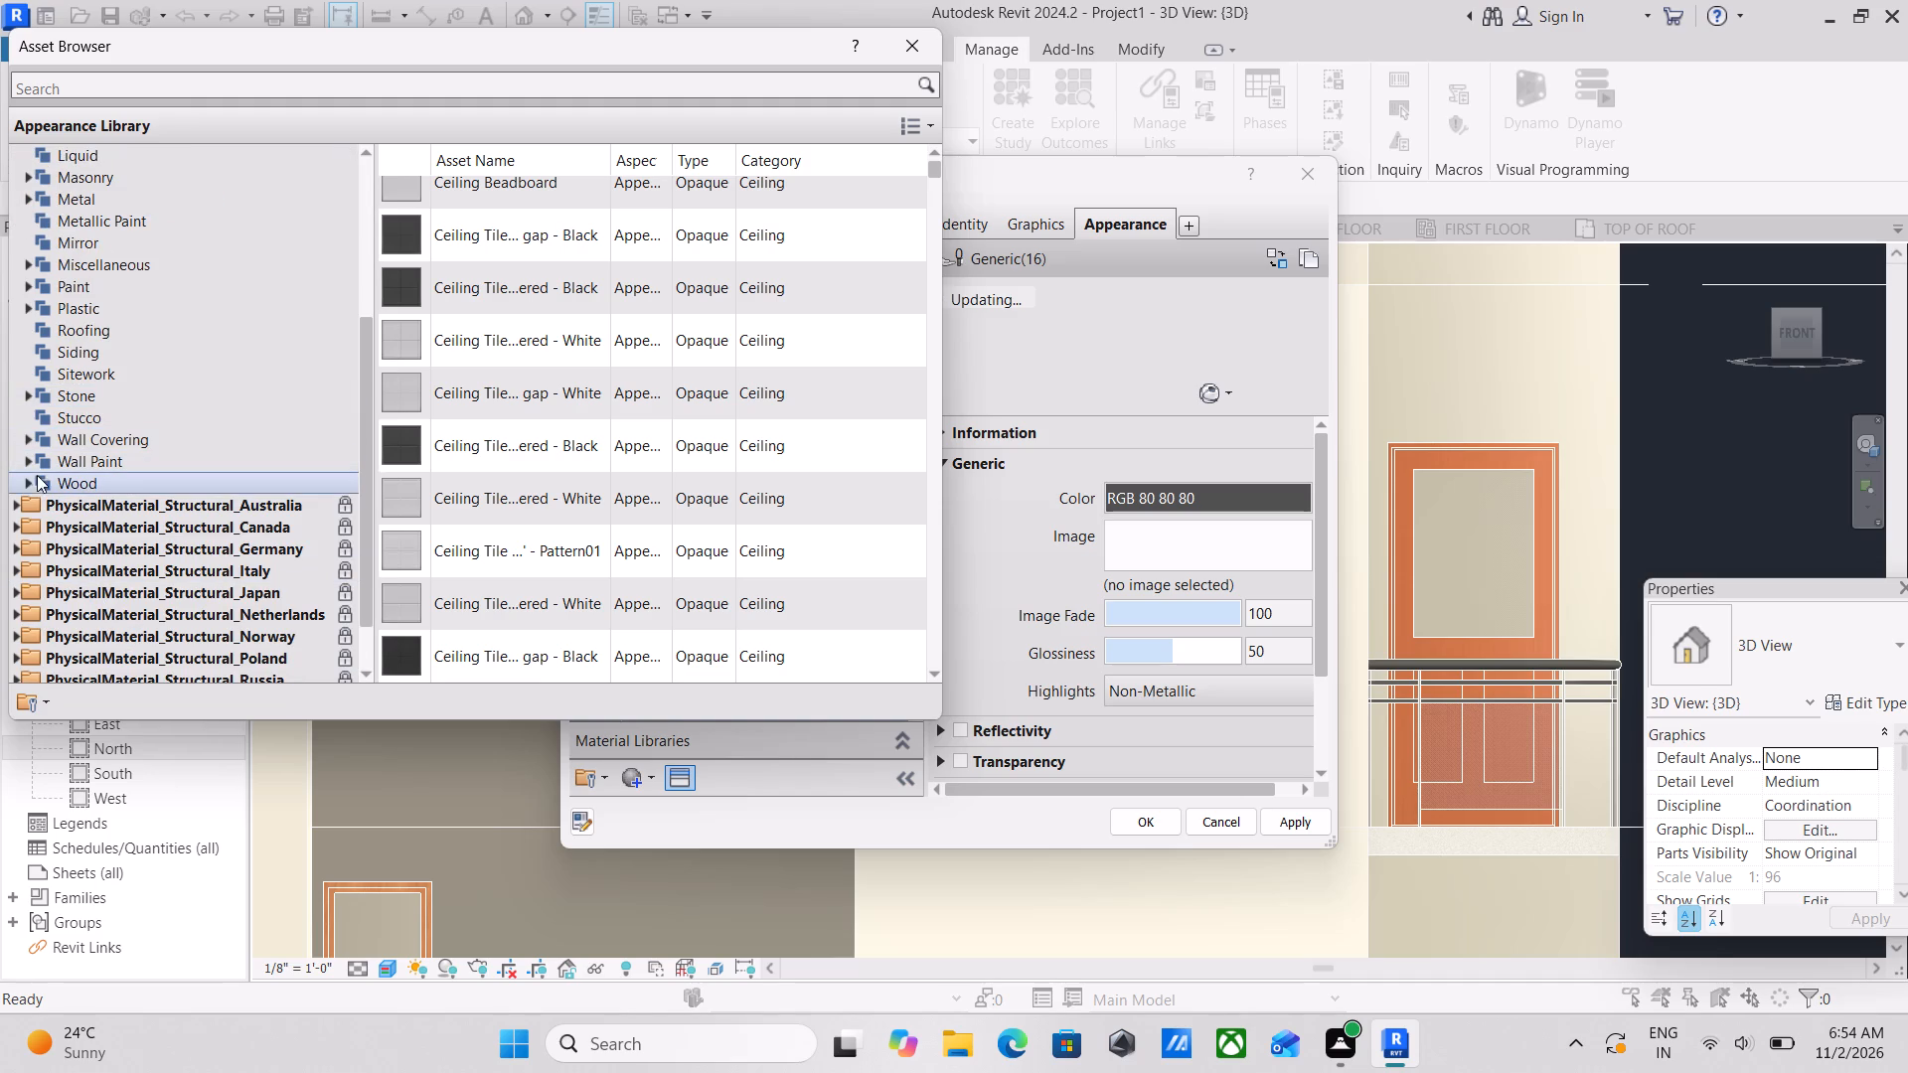
{"action": "left_click", "coordinate": [26, 479]}
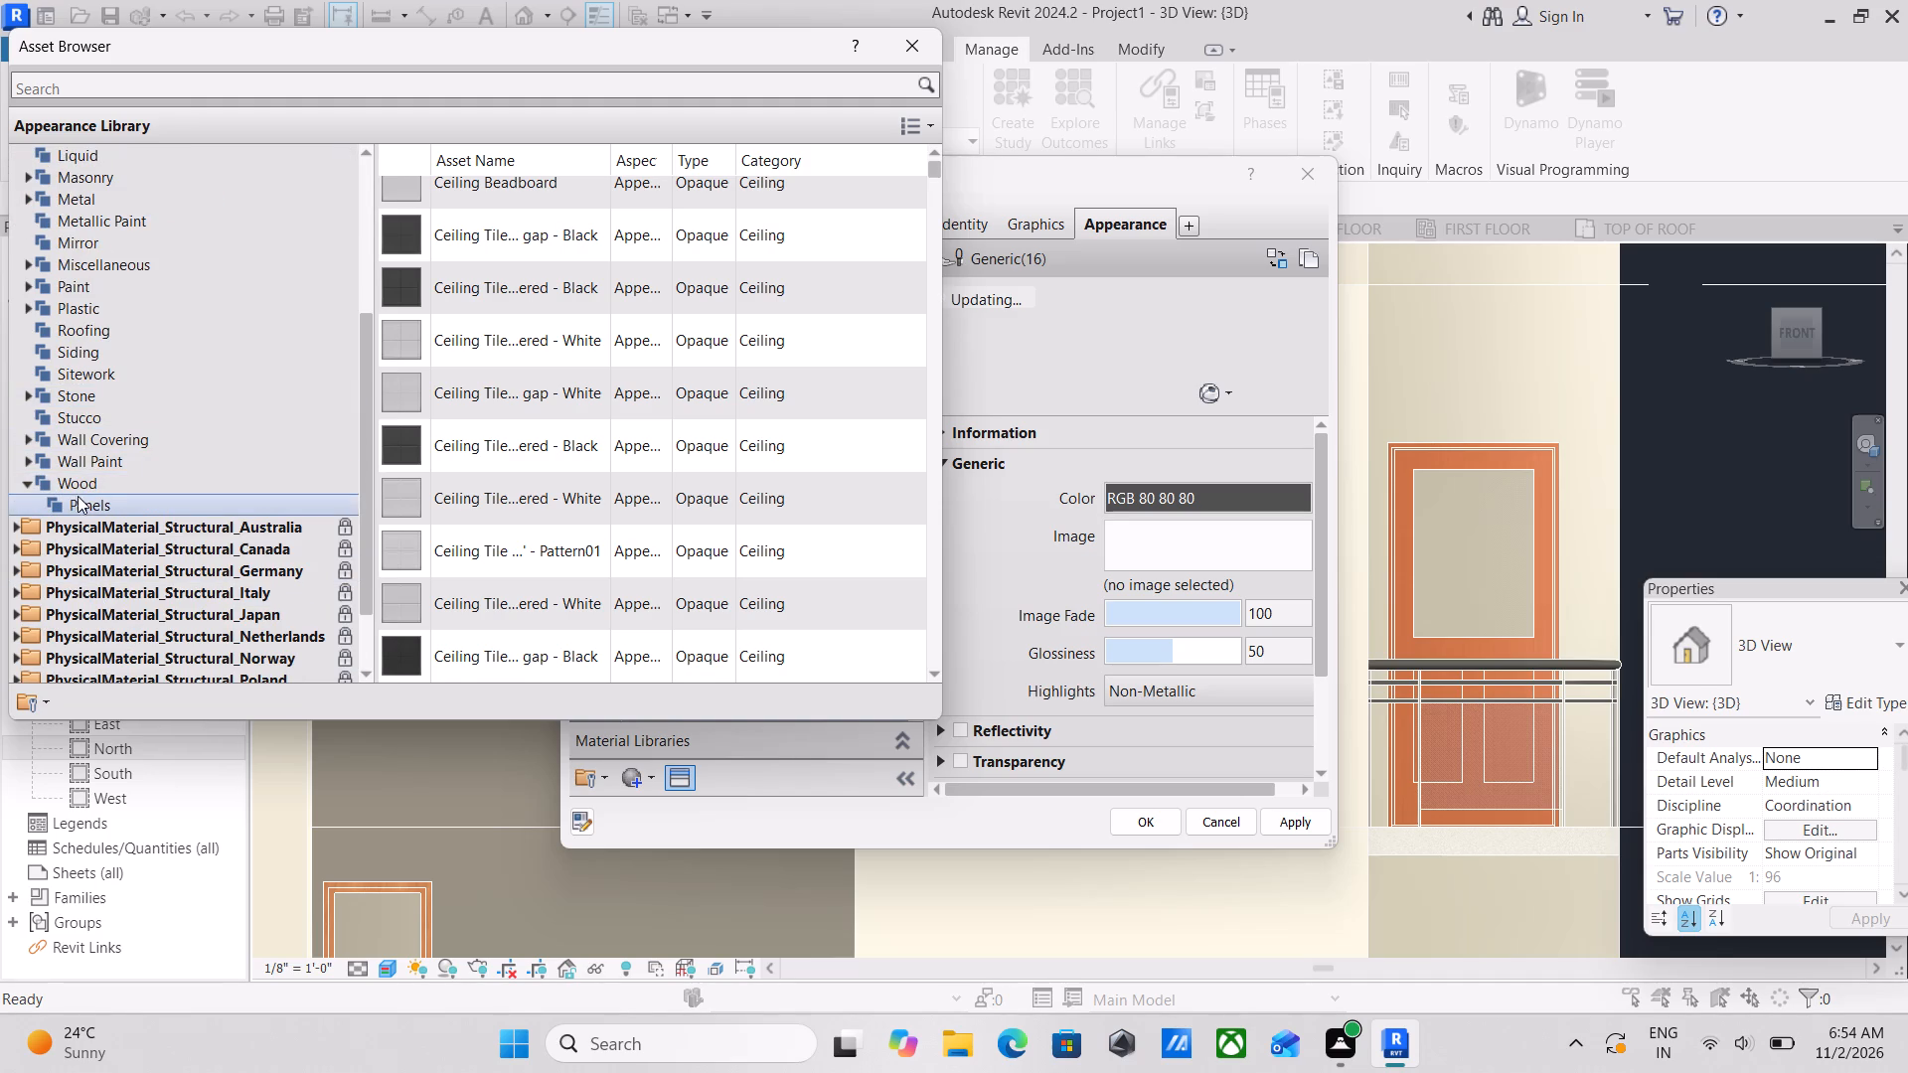
{"action": "double_click", "coordinate": [82, 498]}
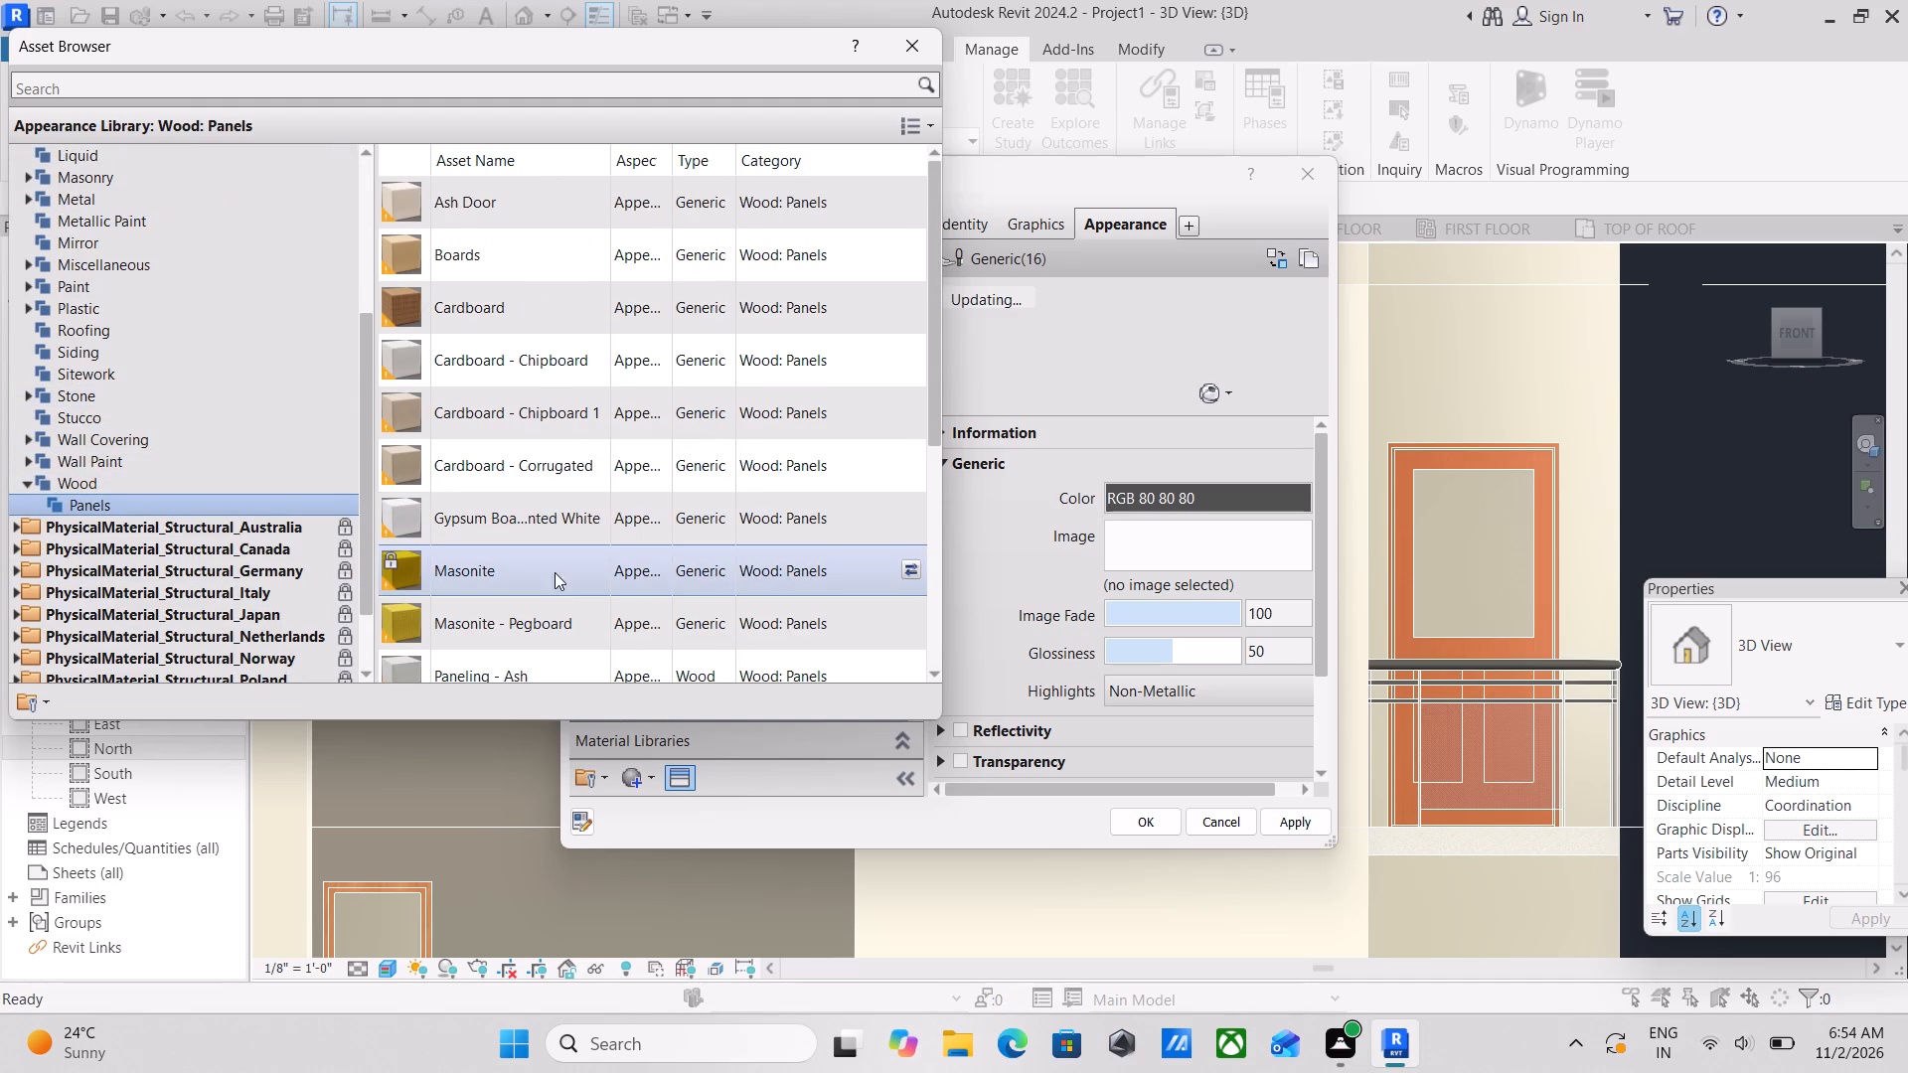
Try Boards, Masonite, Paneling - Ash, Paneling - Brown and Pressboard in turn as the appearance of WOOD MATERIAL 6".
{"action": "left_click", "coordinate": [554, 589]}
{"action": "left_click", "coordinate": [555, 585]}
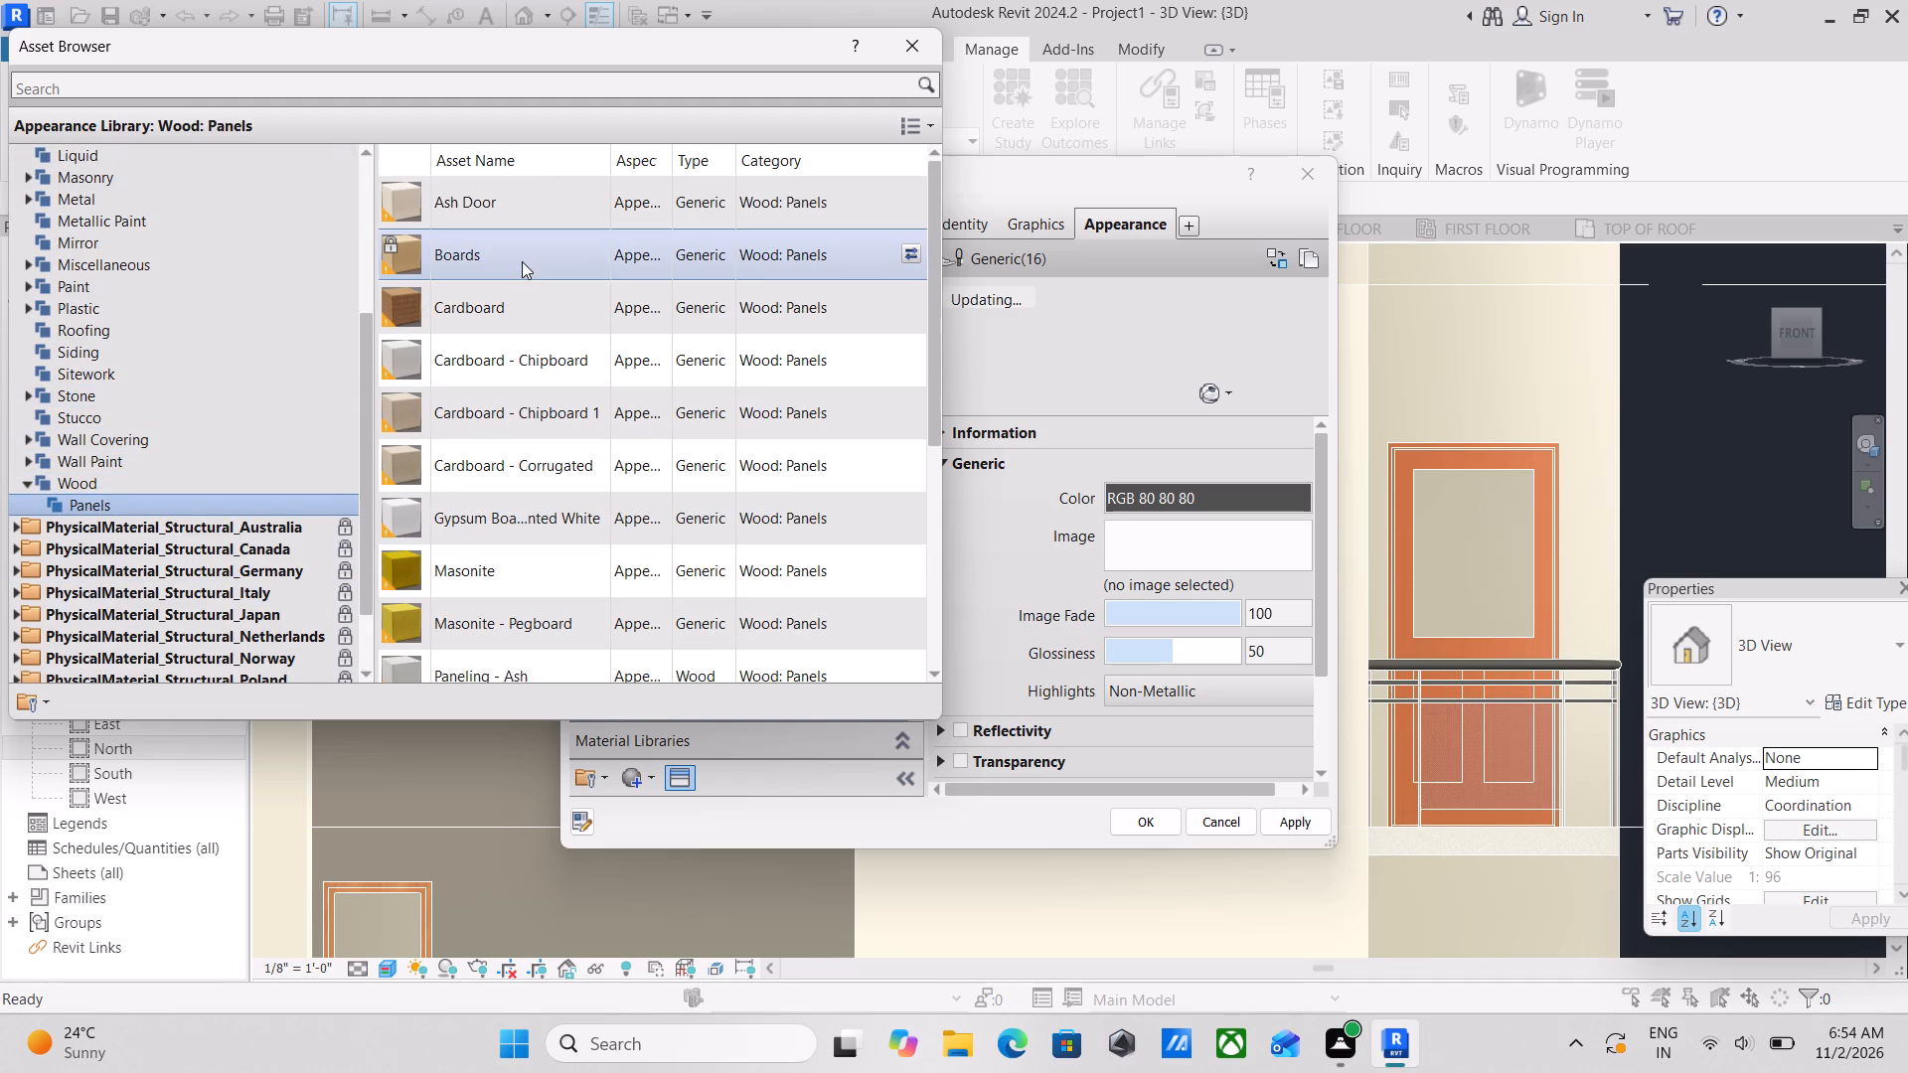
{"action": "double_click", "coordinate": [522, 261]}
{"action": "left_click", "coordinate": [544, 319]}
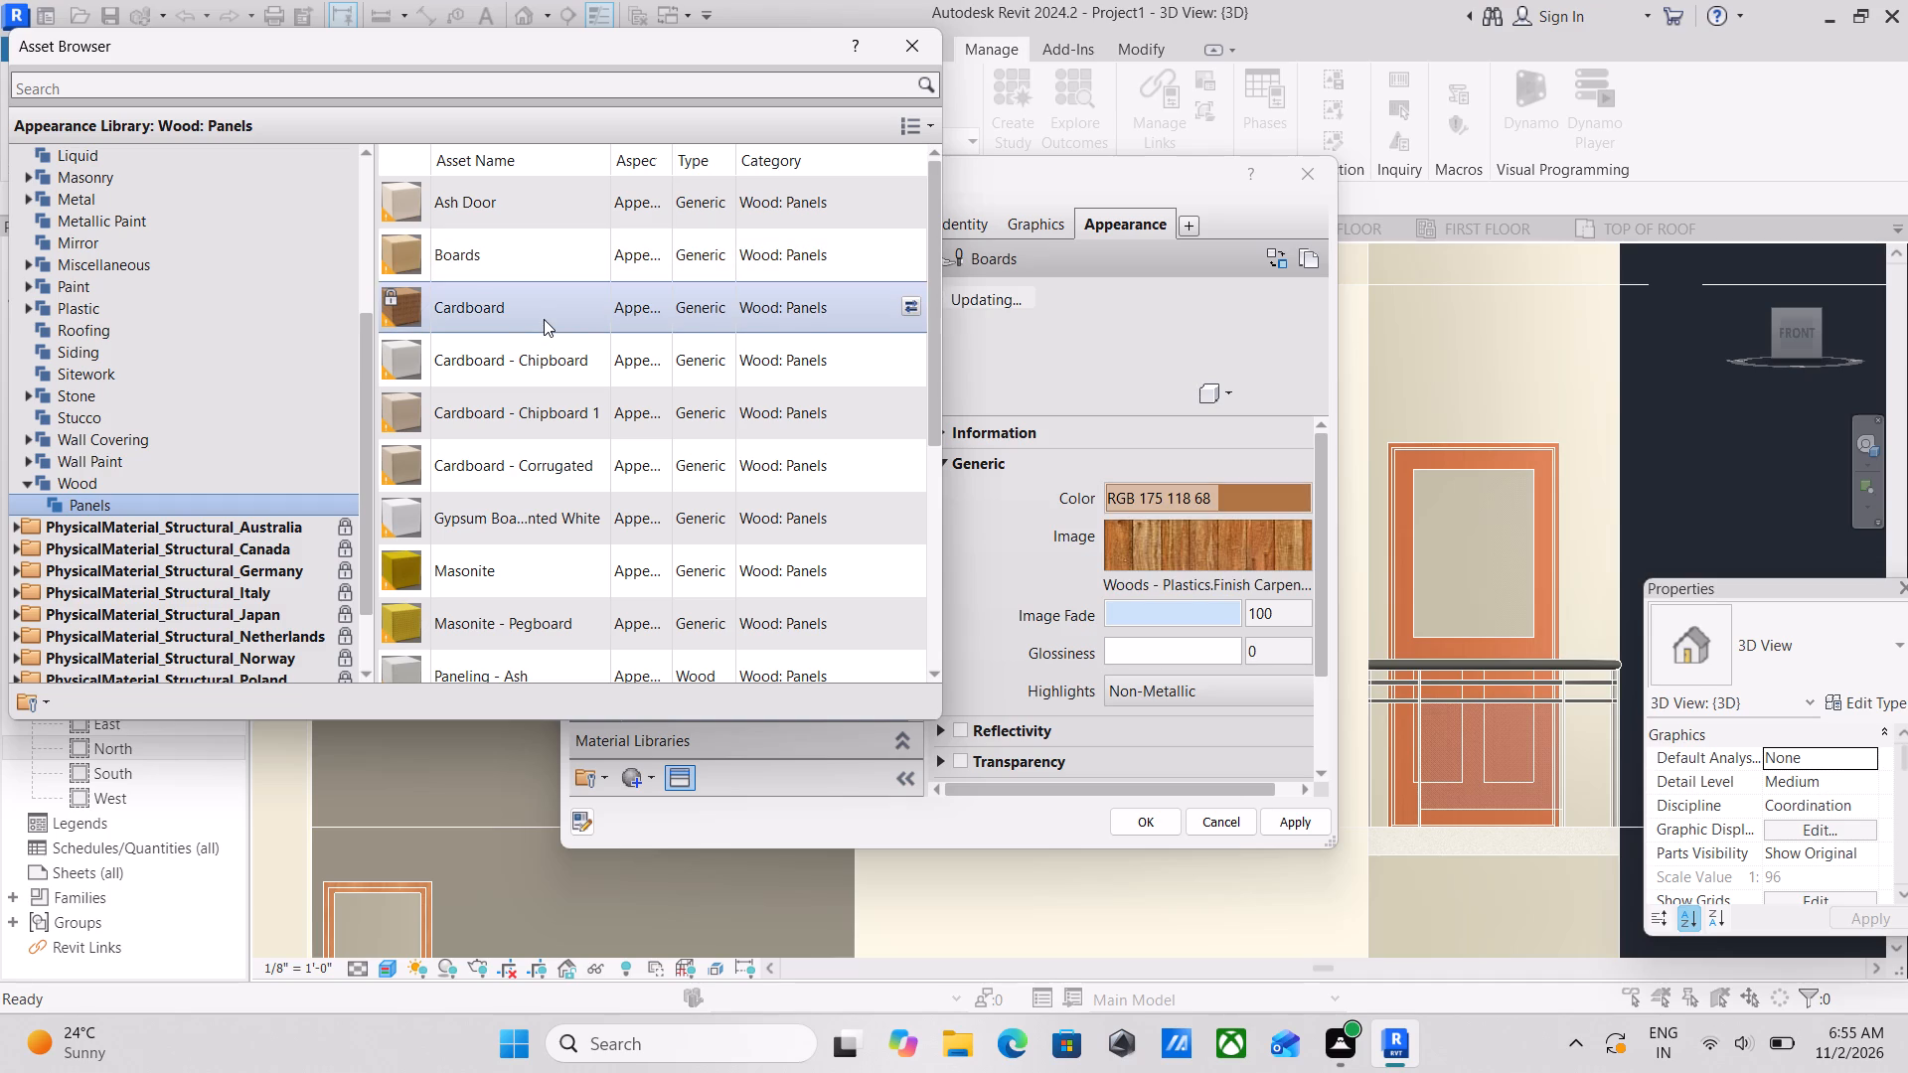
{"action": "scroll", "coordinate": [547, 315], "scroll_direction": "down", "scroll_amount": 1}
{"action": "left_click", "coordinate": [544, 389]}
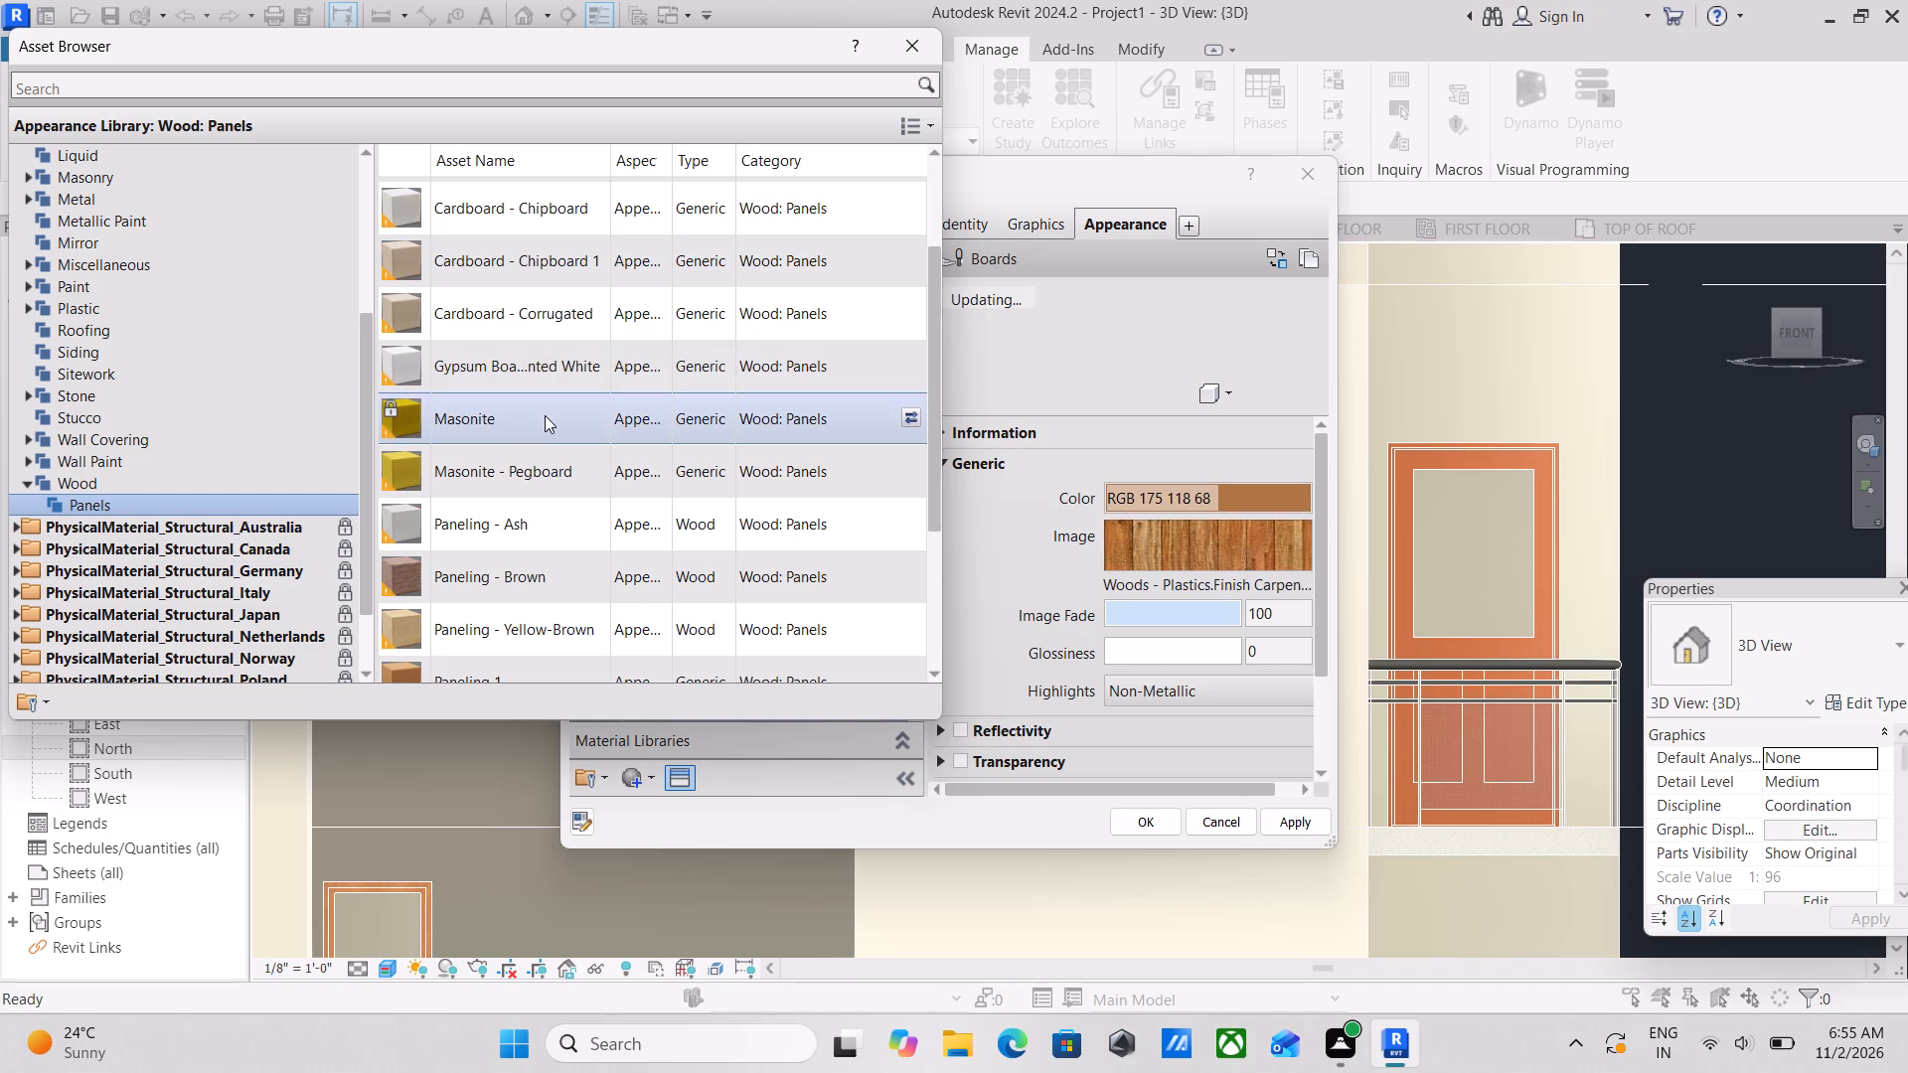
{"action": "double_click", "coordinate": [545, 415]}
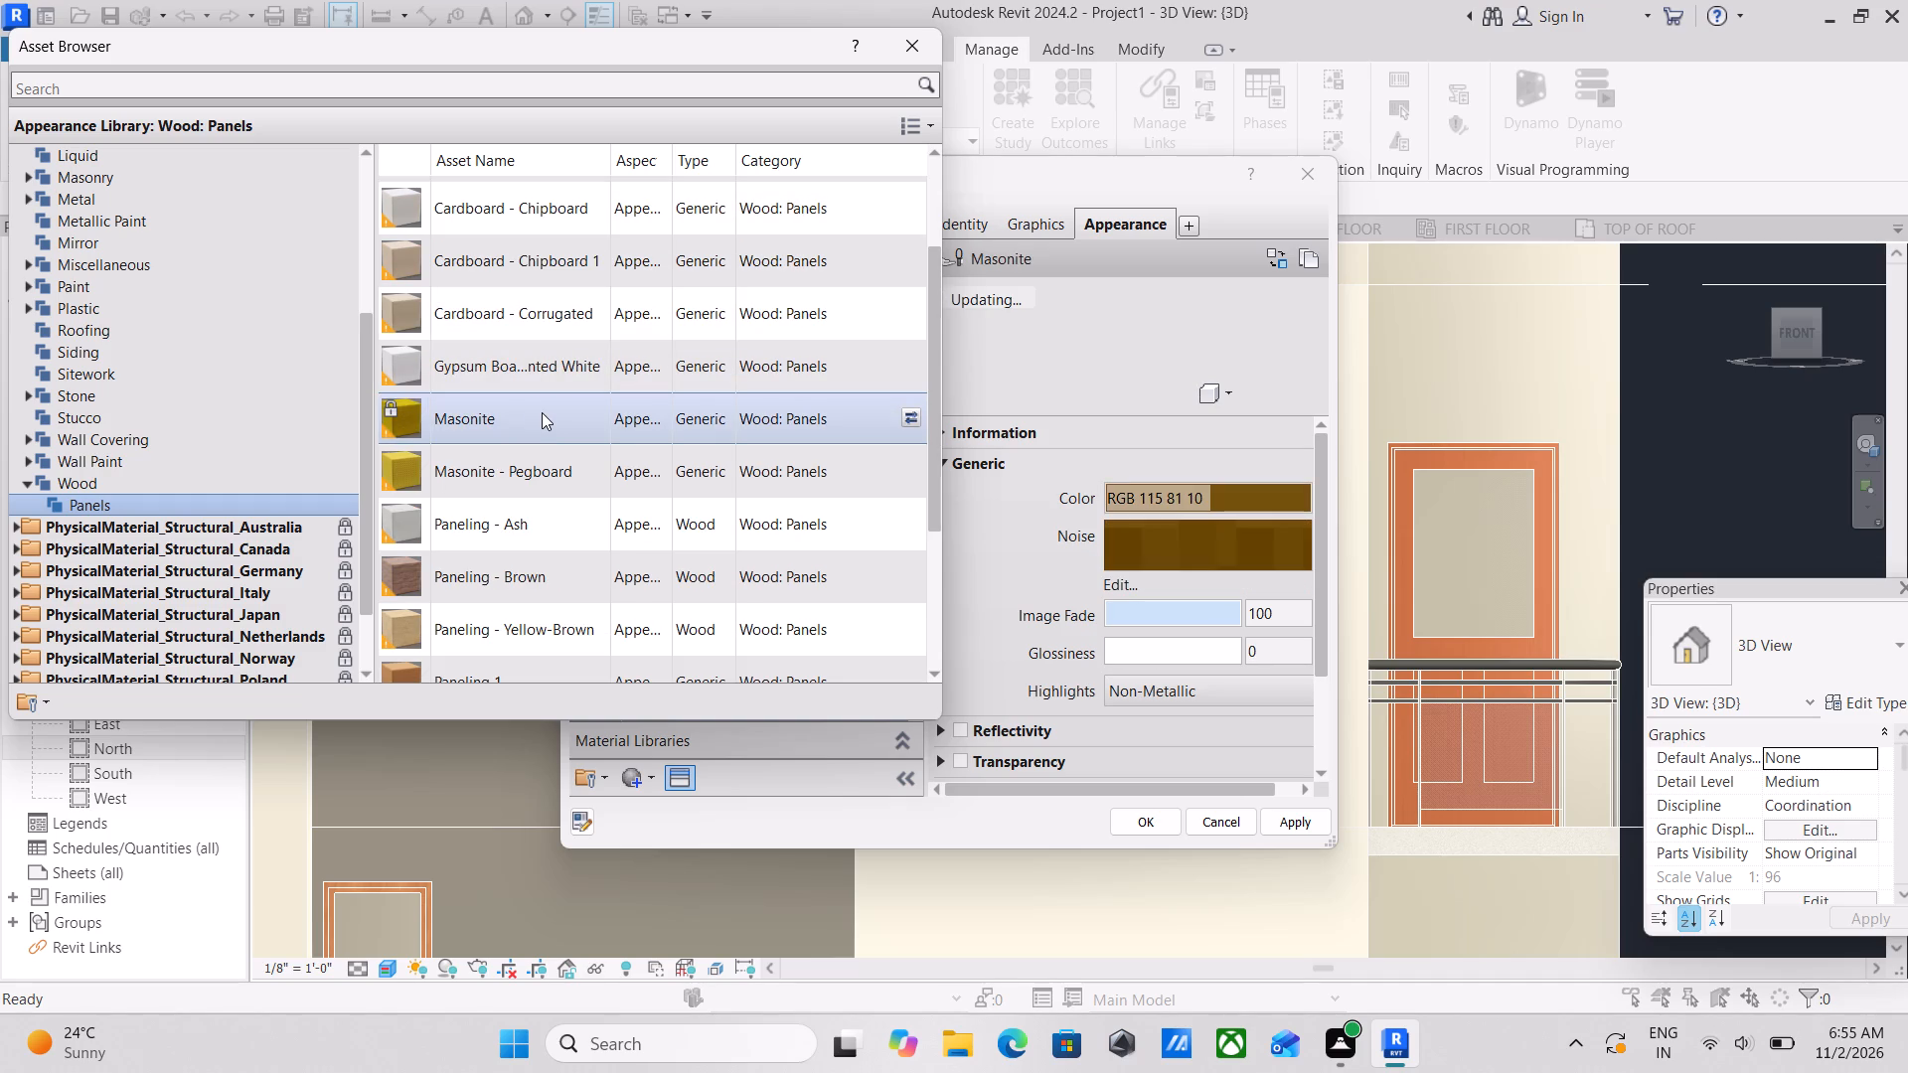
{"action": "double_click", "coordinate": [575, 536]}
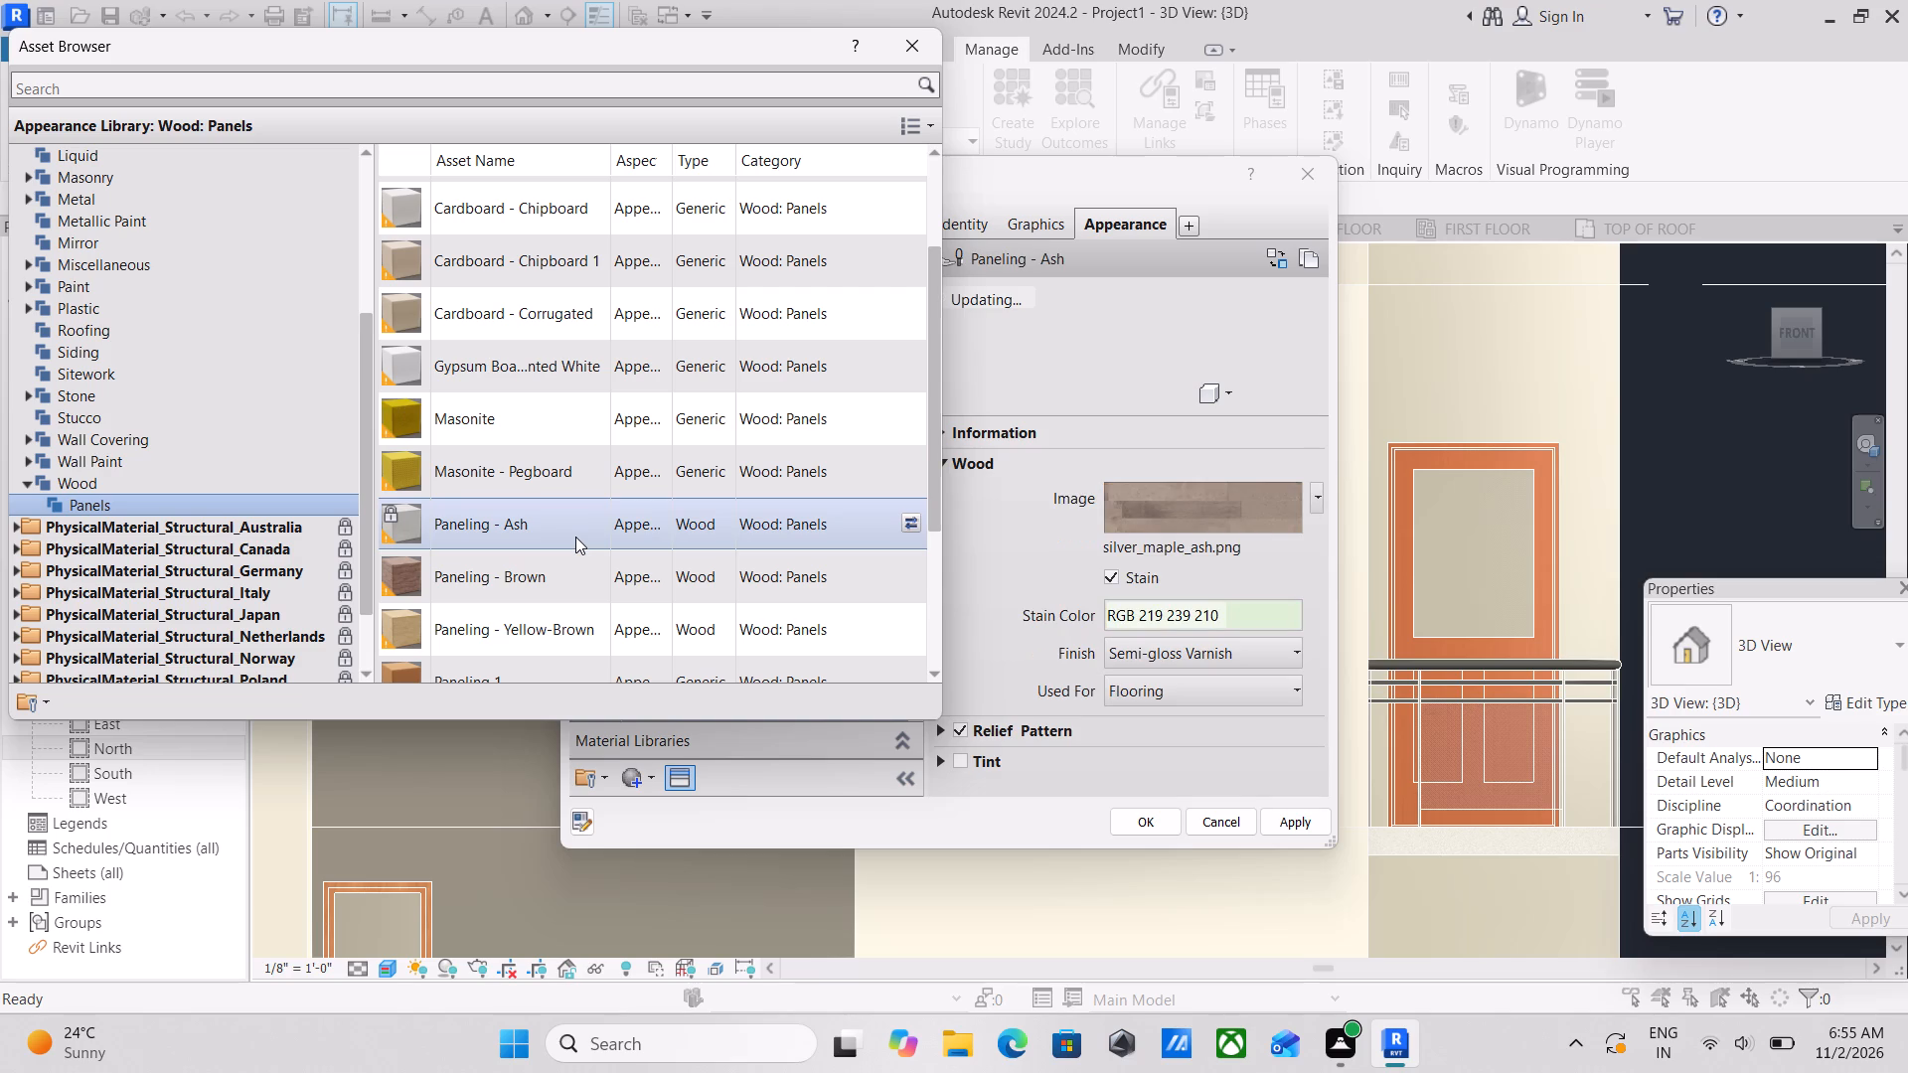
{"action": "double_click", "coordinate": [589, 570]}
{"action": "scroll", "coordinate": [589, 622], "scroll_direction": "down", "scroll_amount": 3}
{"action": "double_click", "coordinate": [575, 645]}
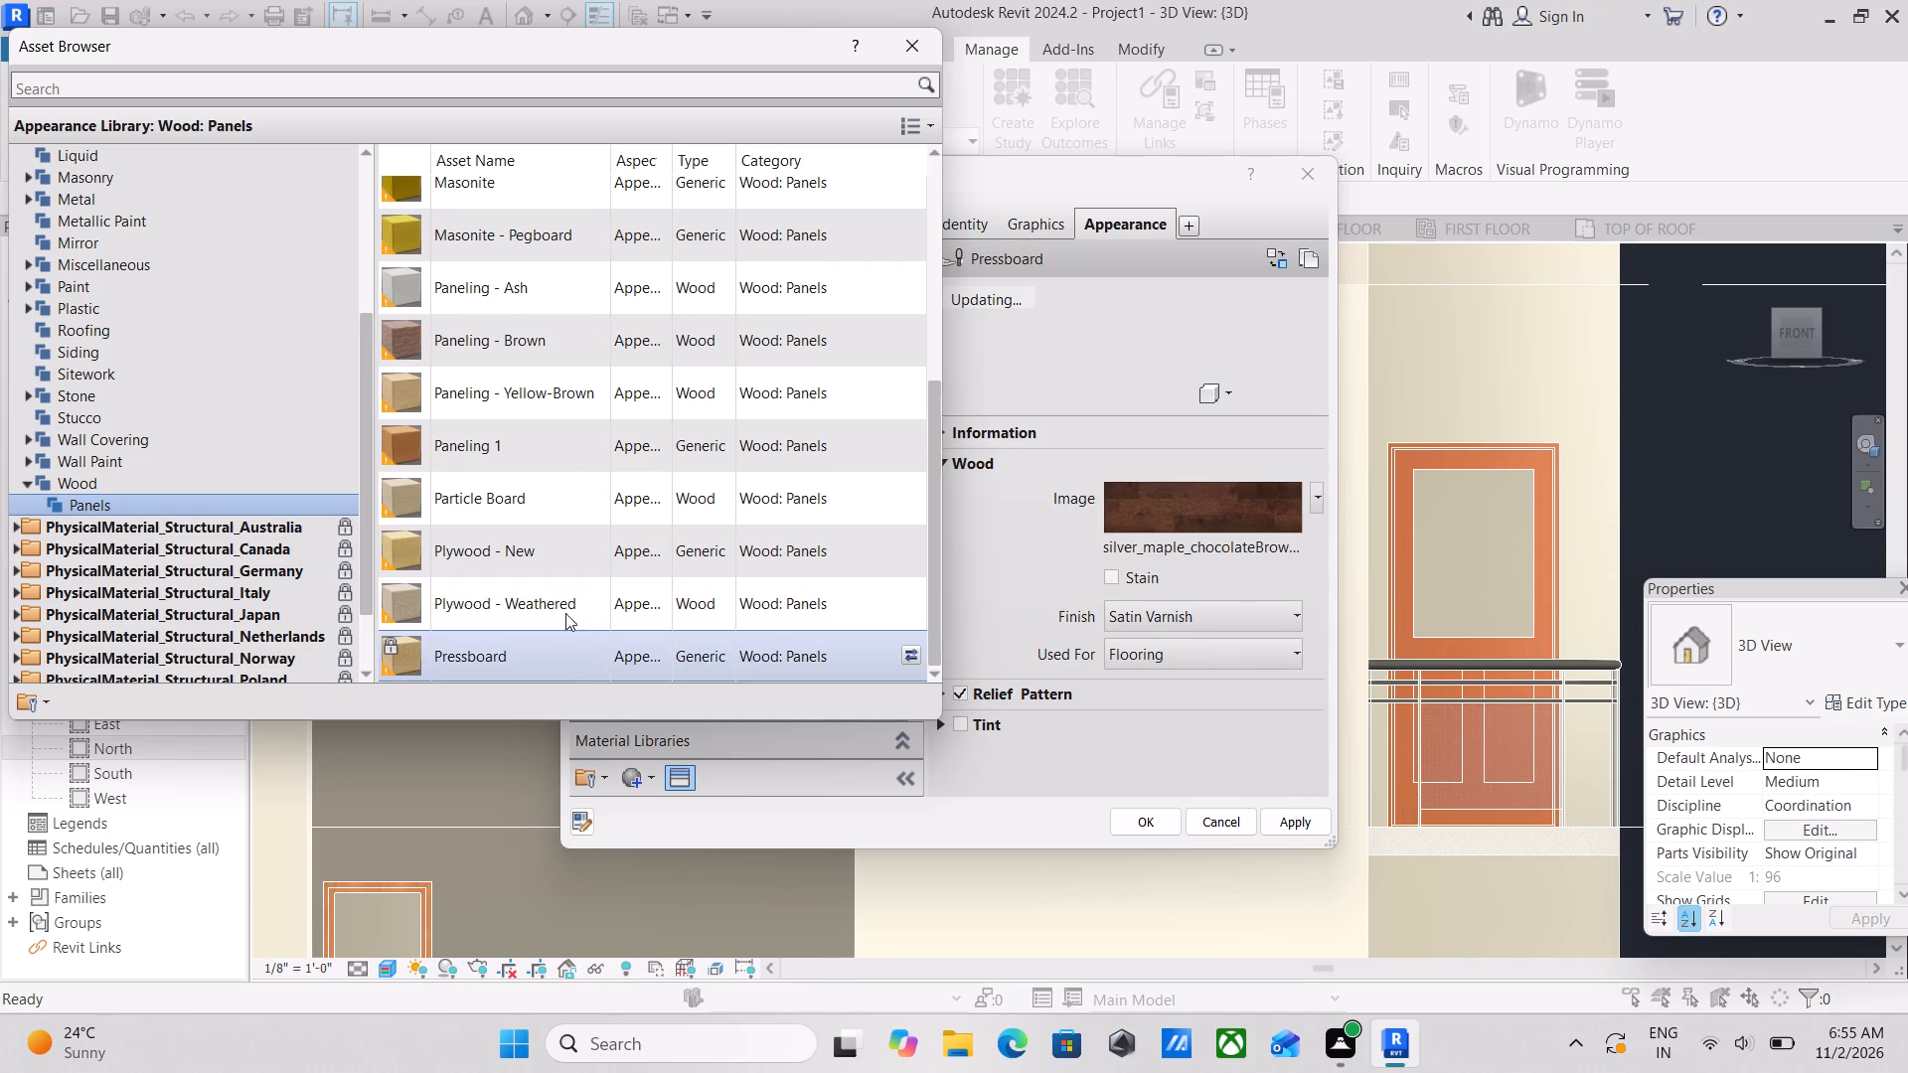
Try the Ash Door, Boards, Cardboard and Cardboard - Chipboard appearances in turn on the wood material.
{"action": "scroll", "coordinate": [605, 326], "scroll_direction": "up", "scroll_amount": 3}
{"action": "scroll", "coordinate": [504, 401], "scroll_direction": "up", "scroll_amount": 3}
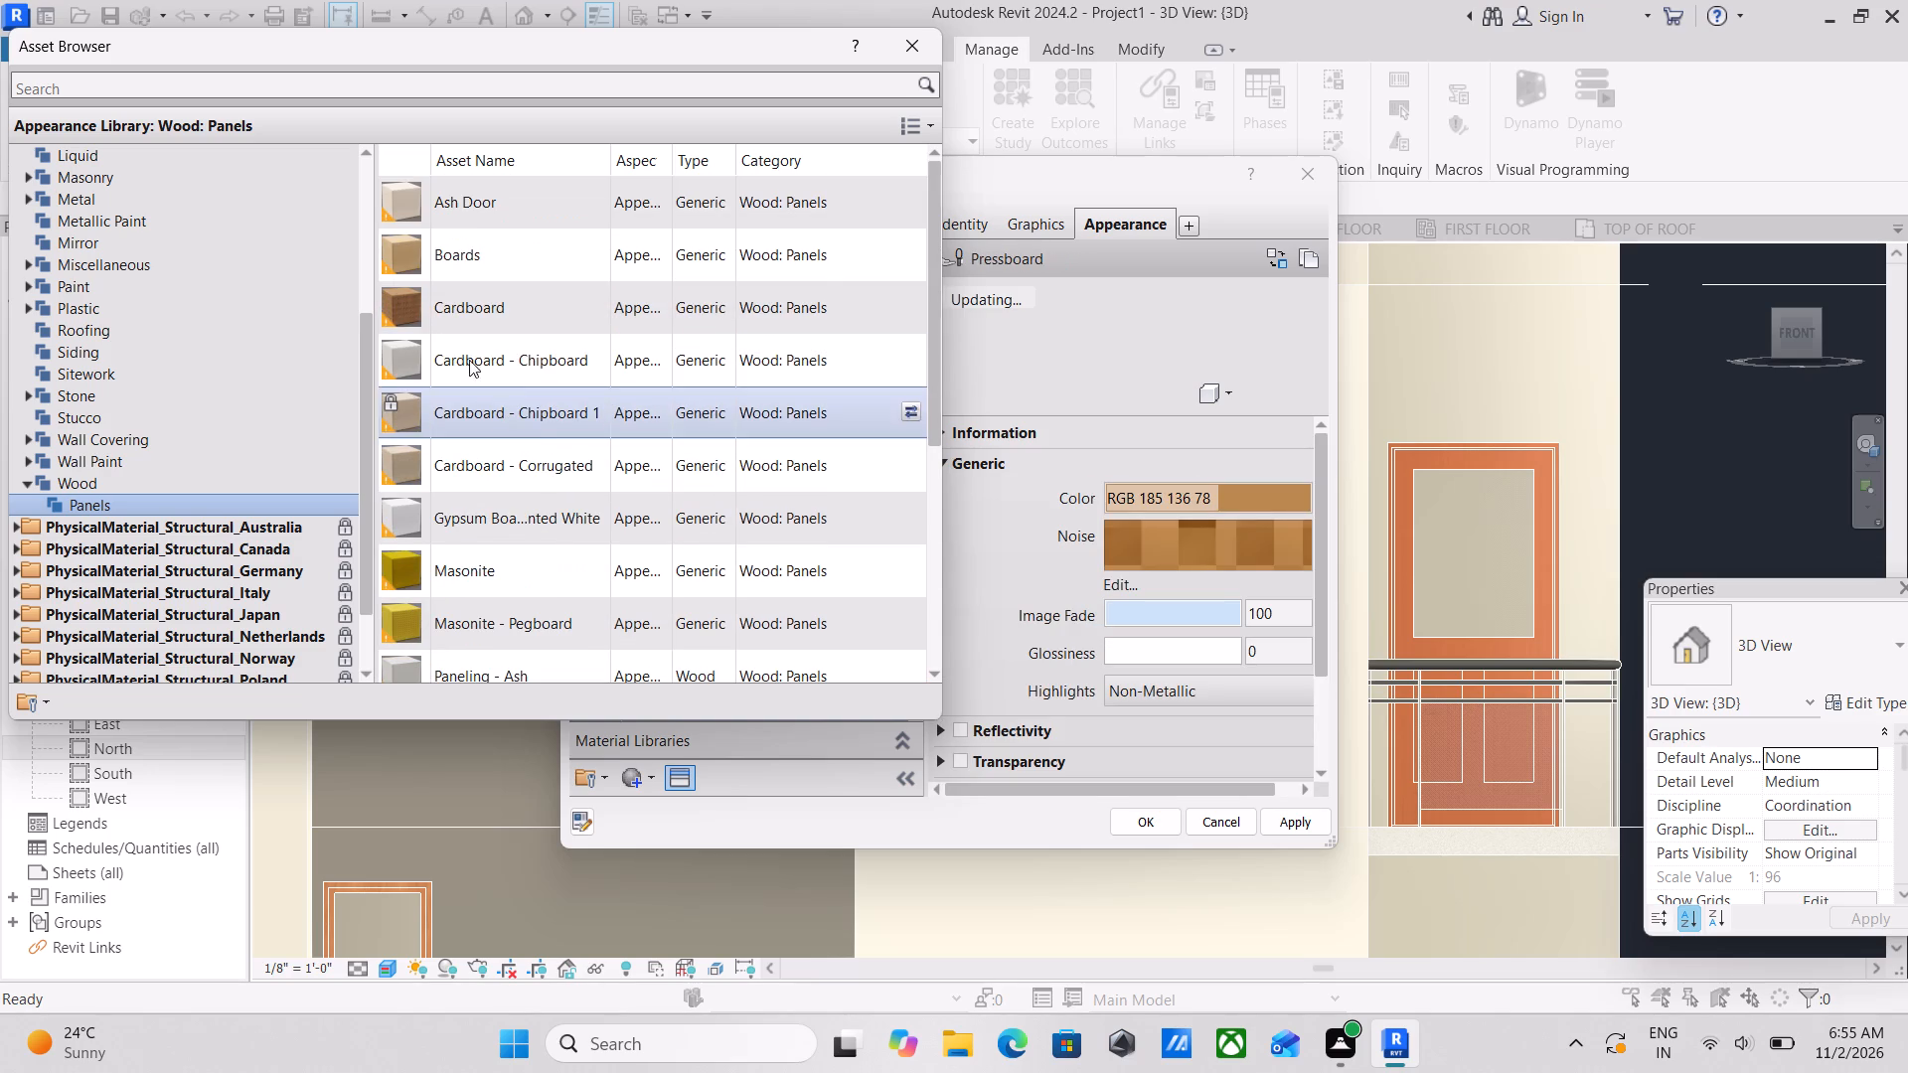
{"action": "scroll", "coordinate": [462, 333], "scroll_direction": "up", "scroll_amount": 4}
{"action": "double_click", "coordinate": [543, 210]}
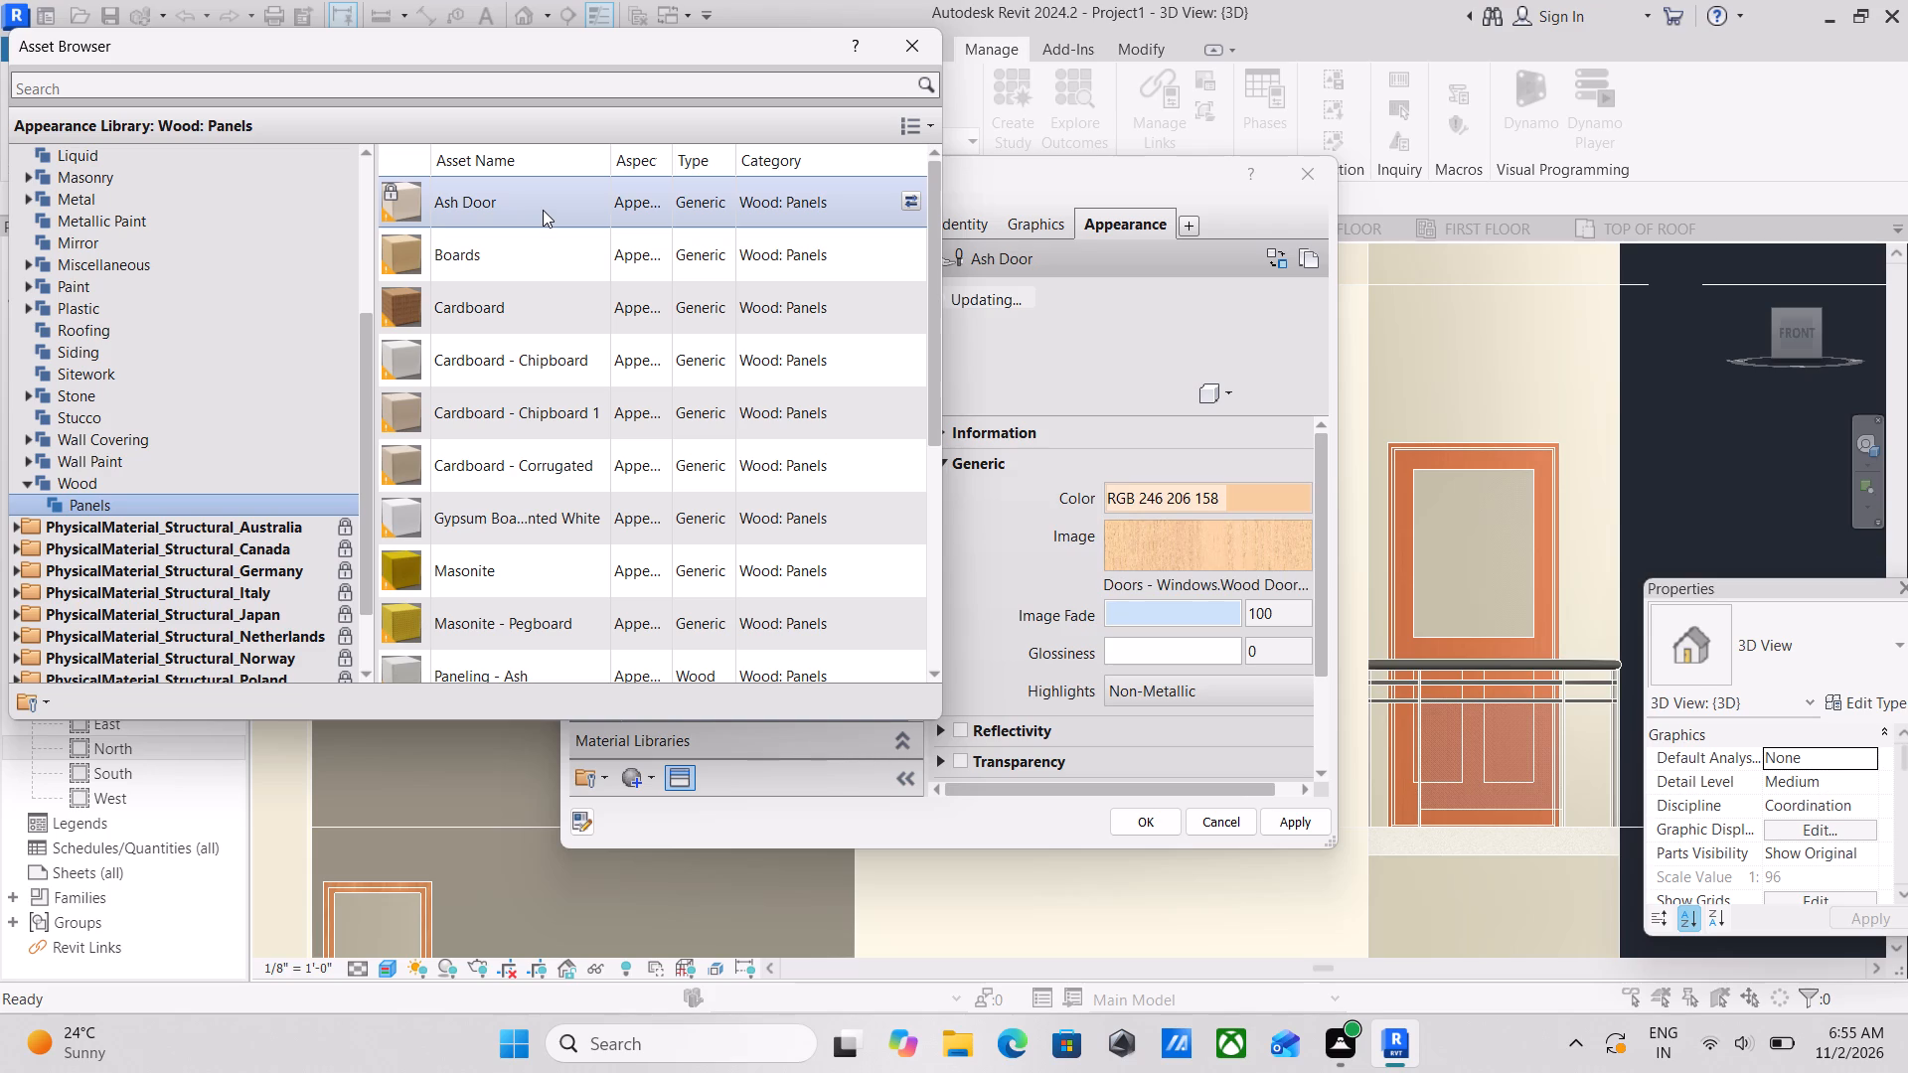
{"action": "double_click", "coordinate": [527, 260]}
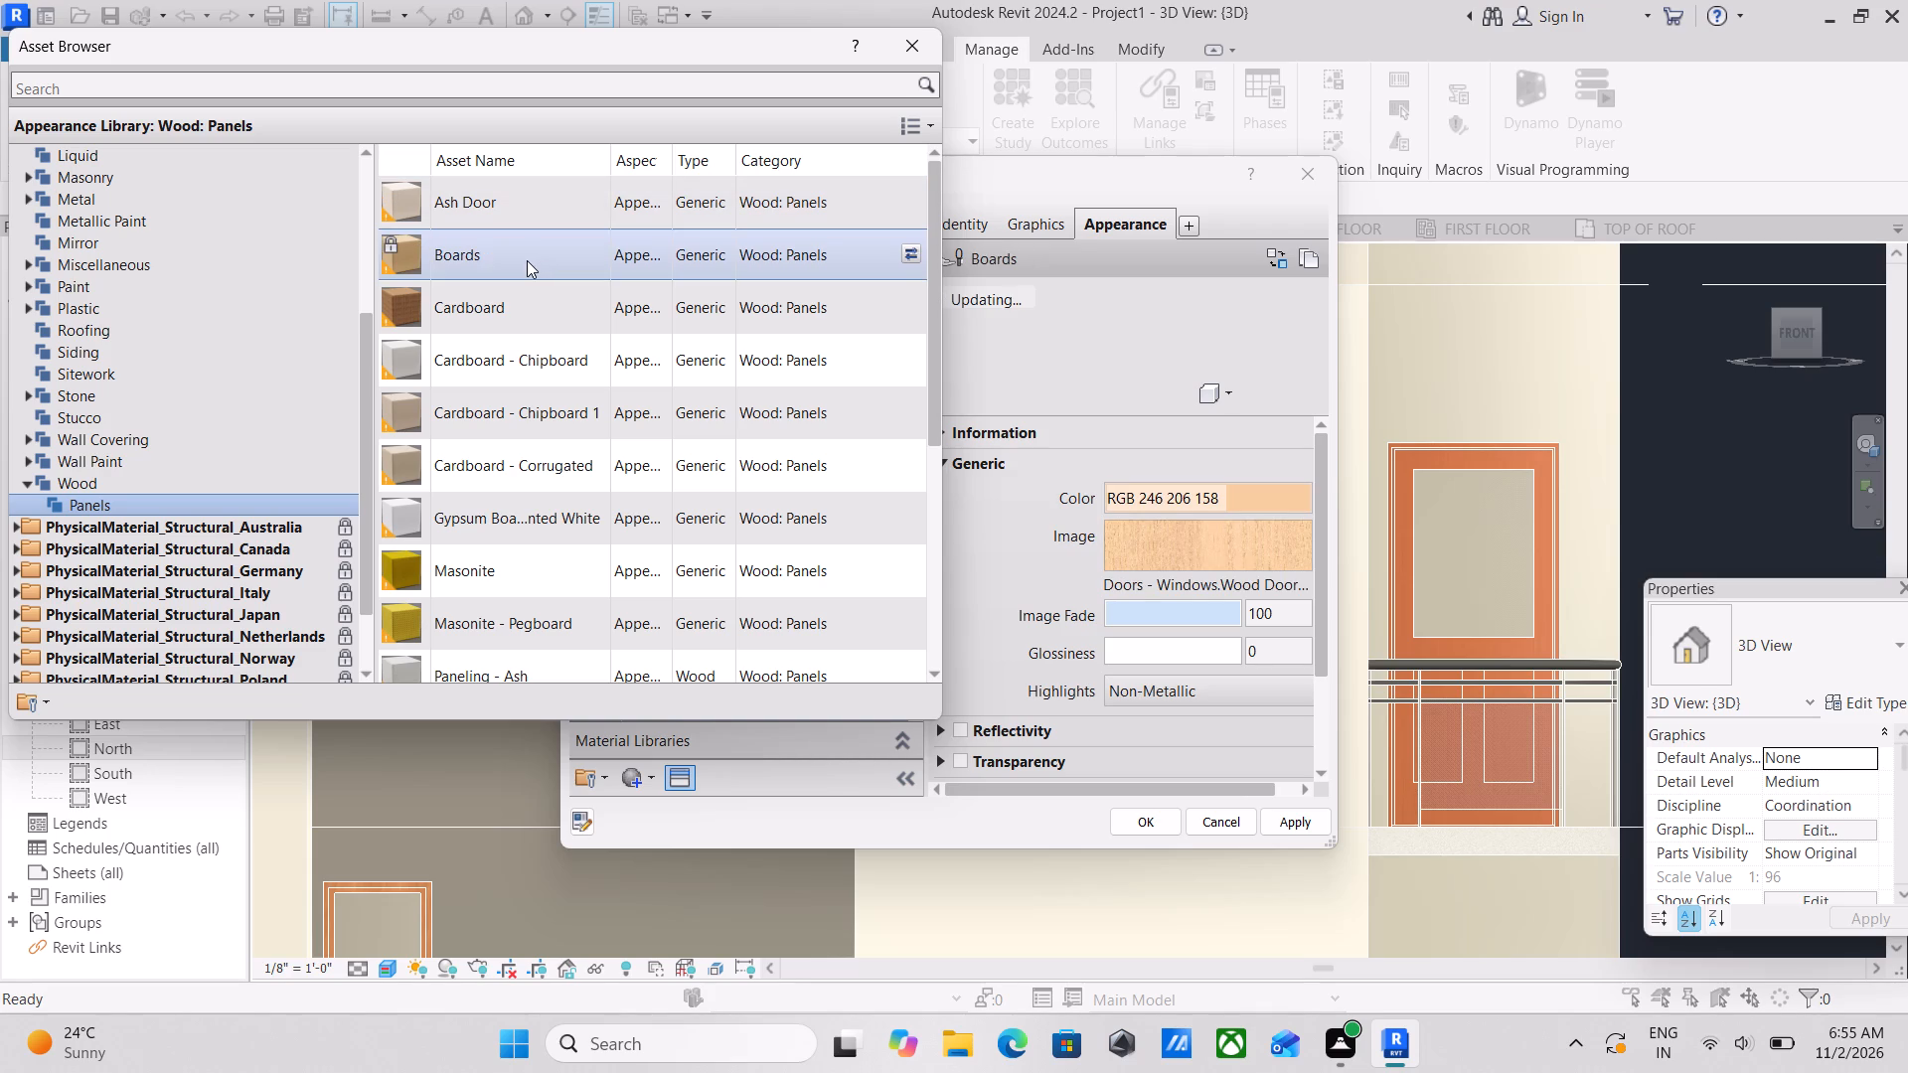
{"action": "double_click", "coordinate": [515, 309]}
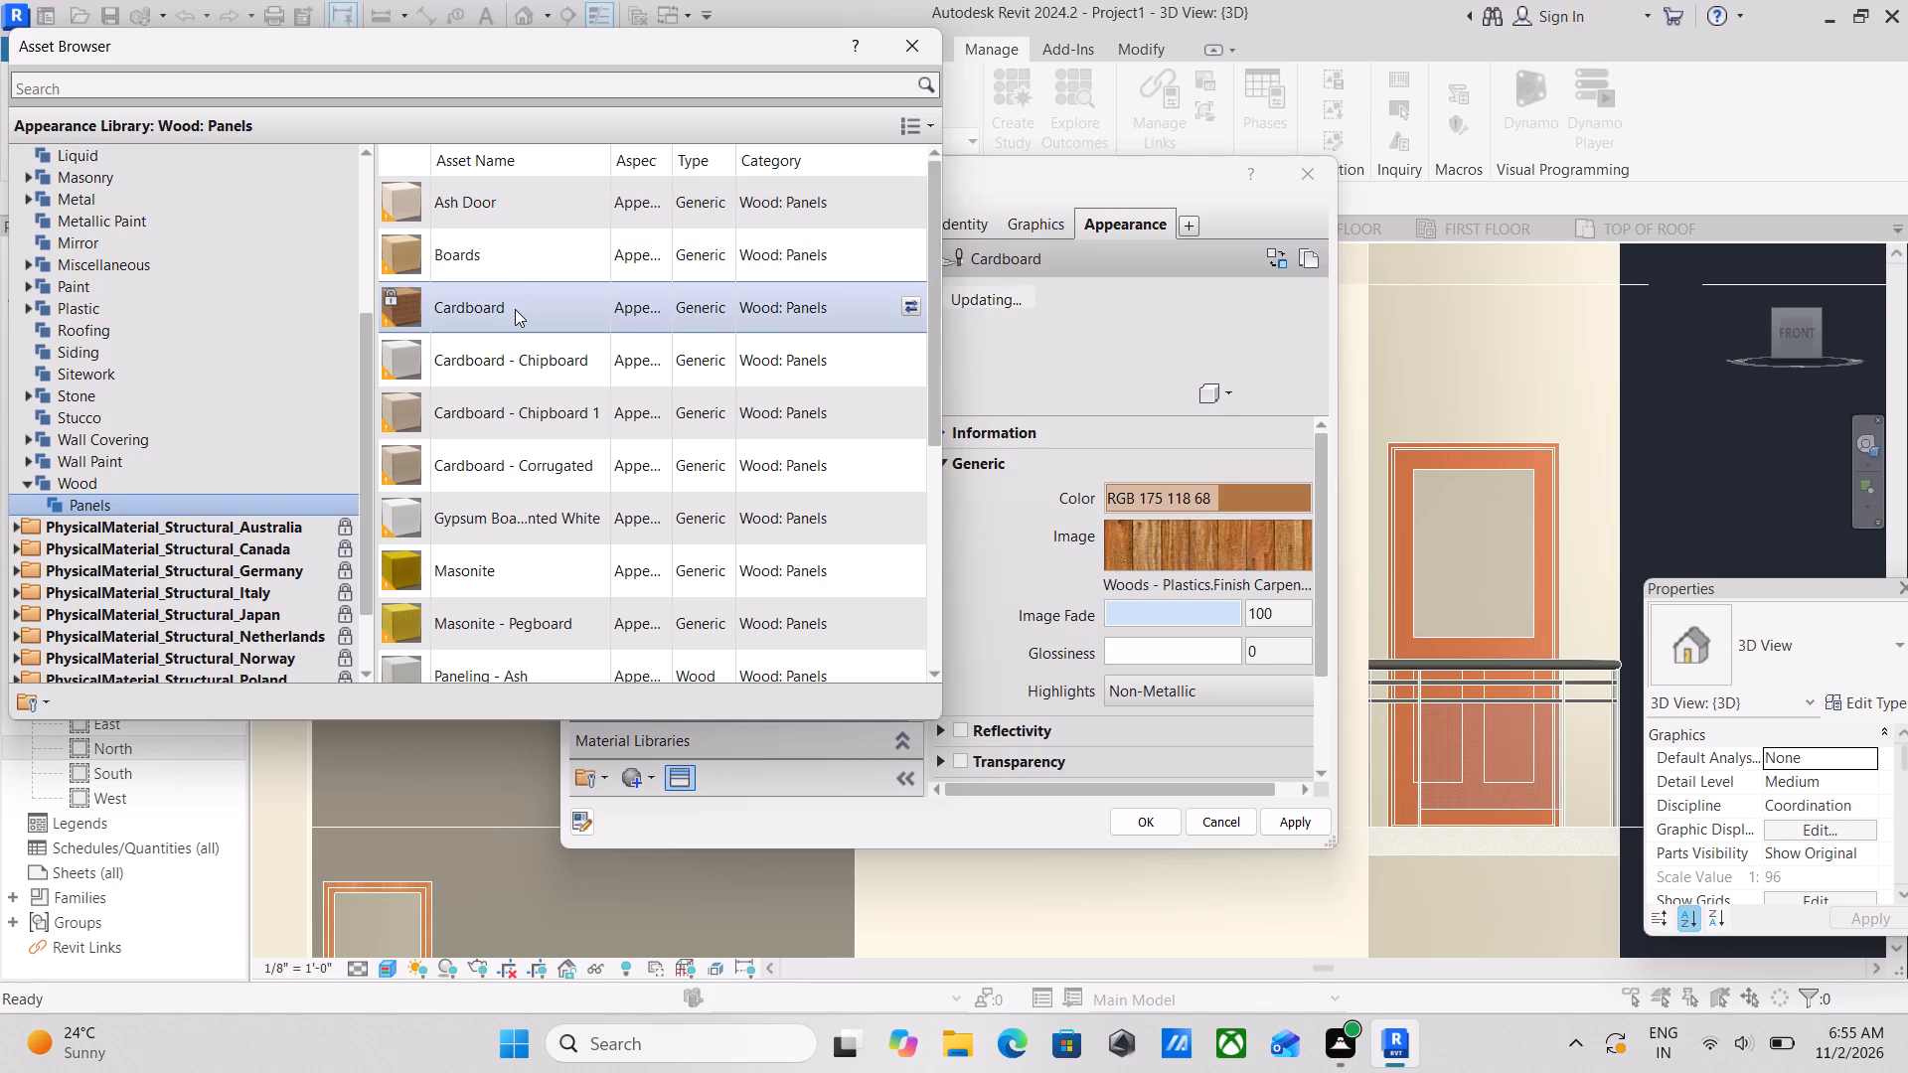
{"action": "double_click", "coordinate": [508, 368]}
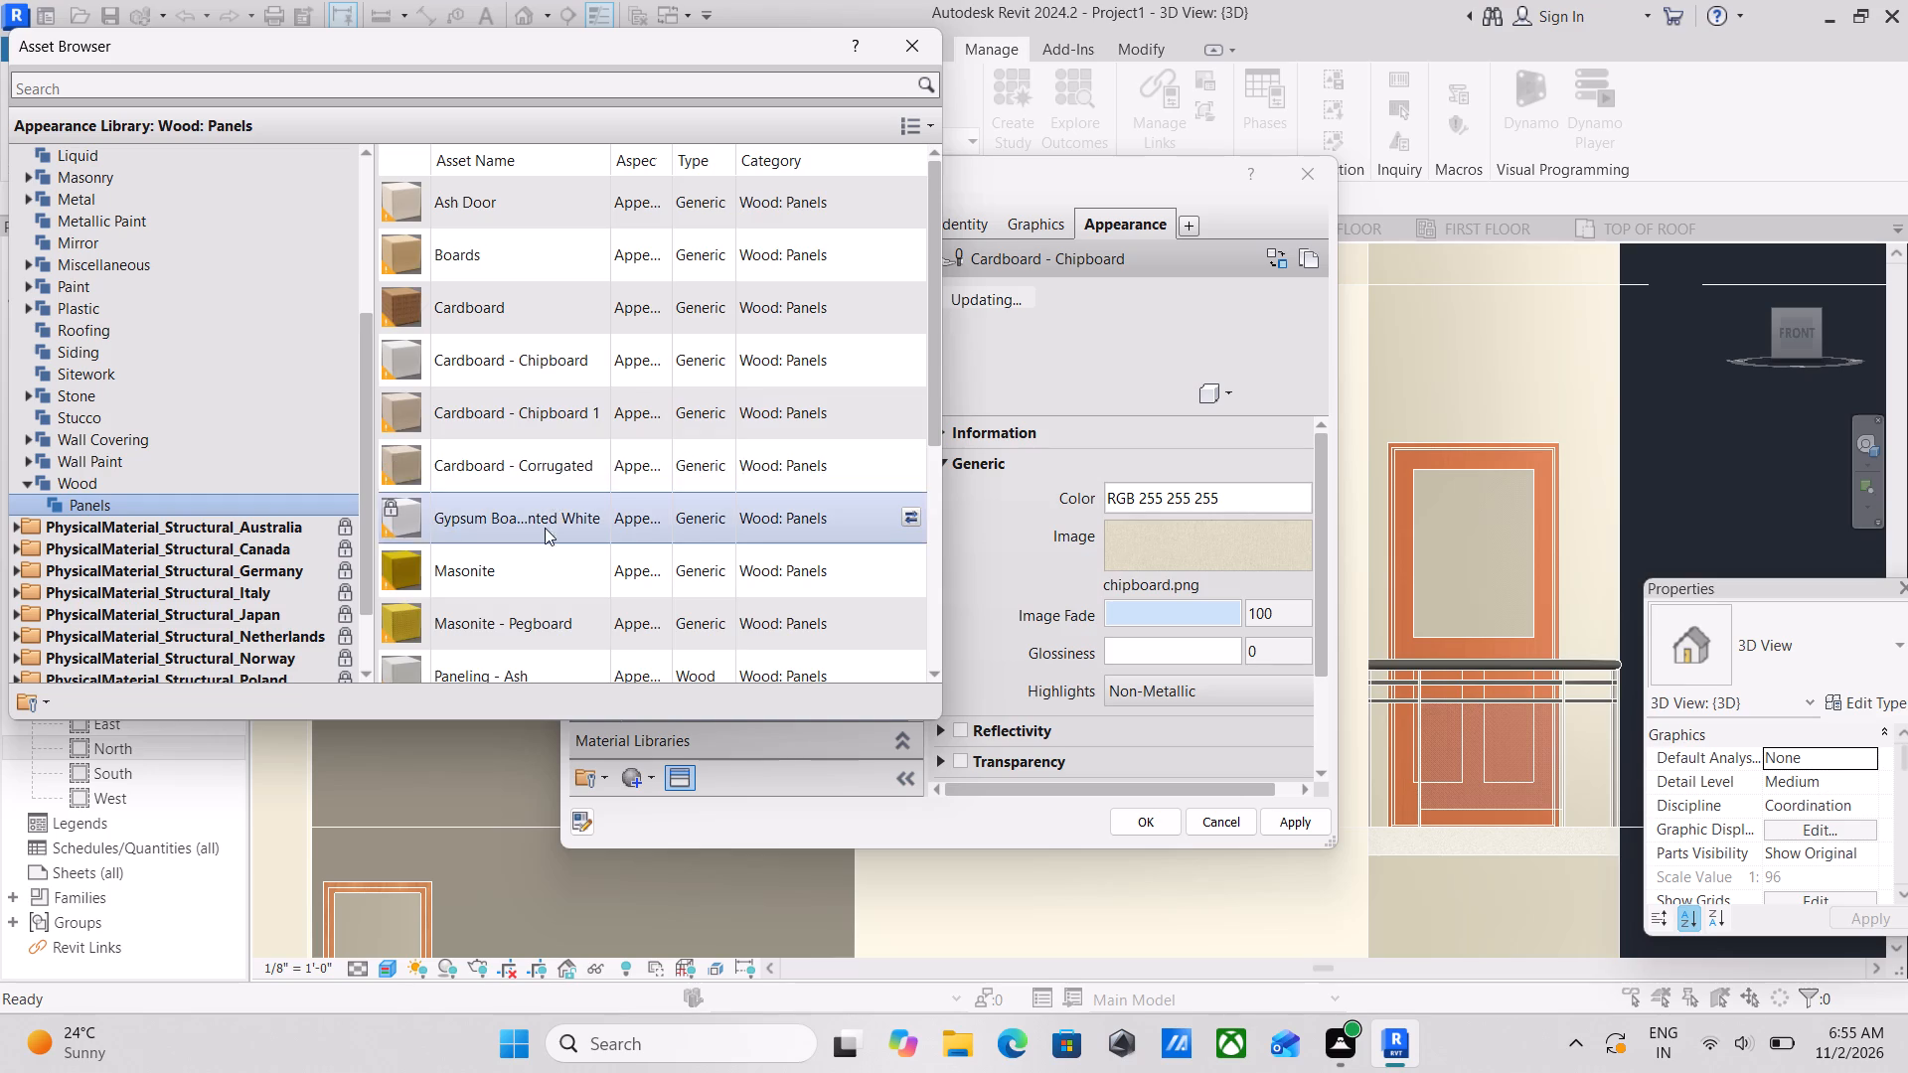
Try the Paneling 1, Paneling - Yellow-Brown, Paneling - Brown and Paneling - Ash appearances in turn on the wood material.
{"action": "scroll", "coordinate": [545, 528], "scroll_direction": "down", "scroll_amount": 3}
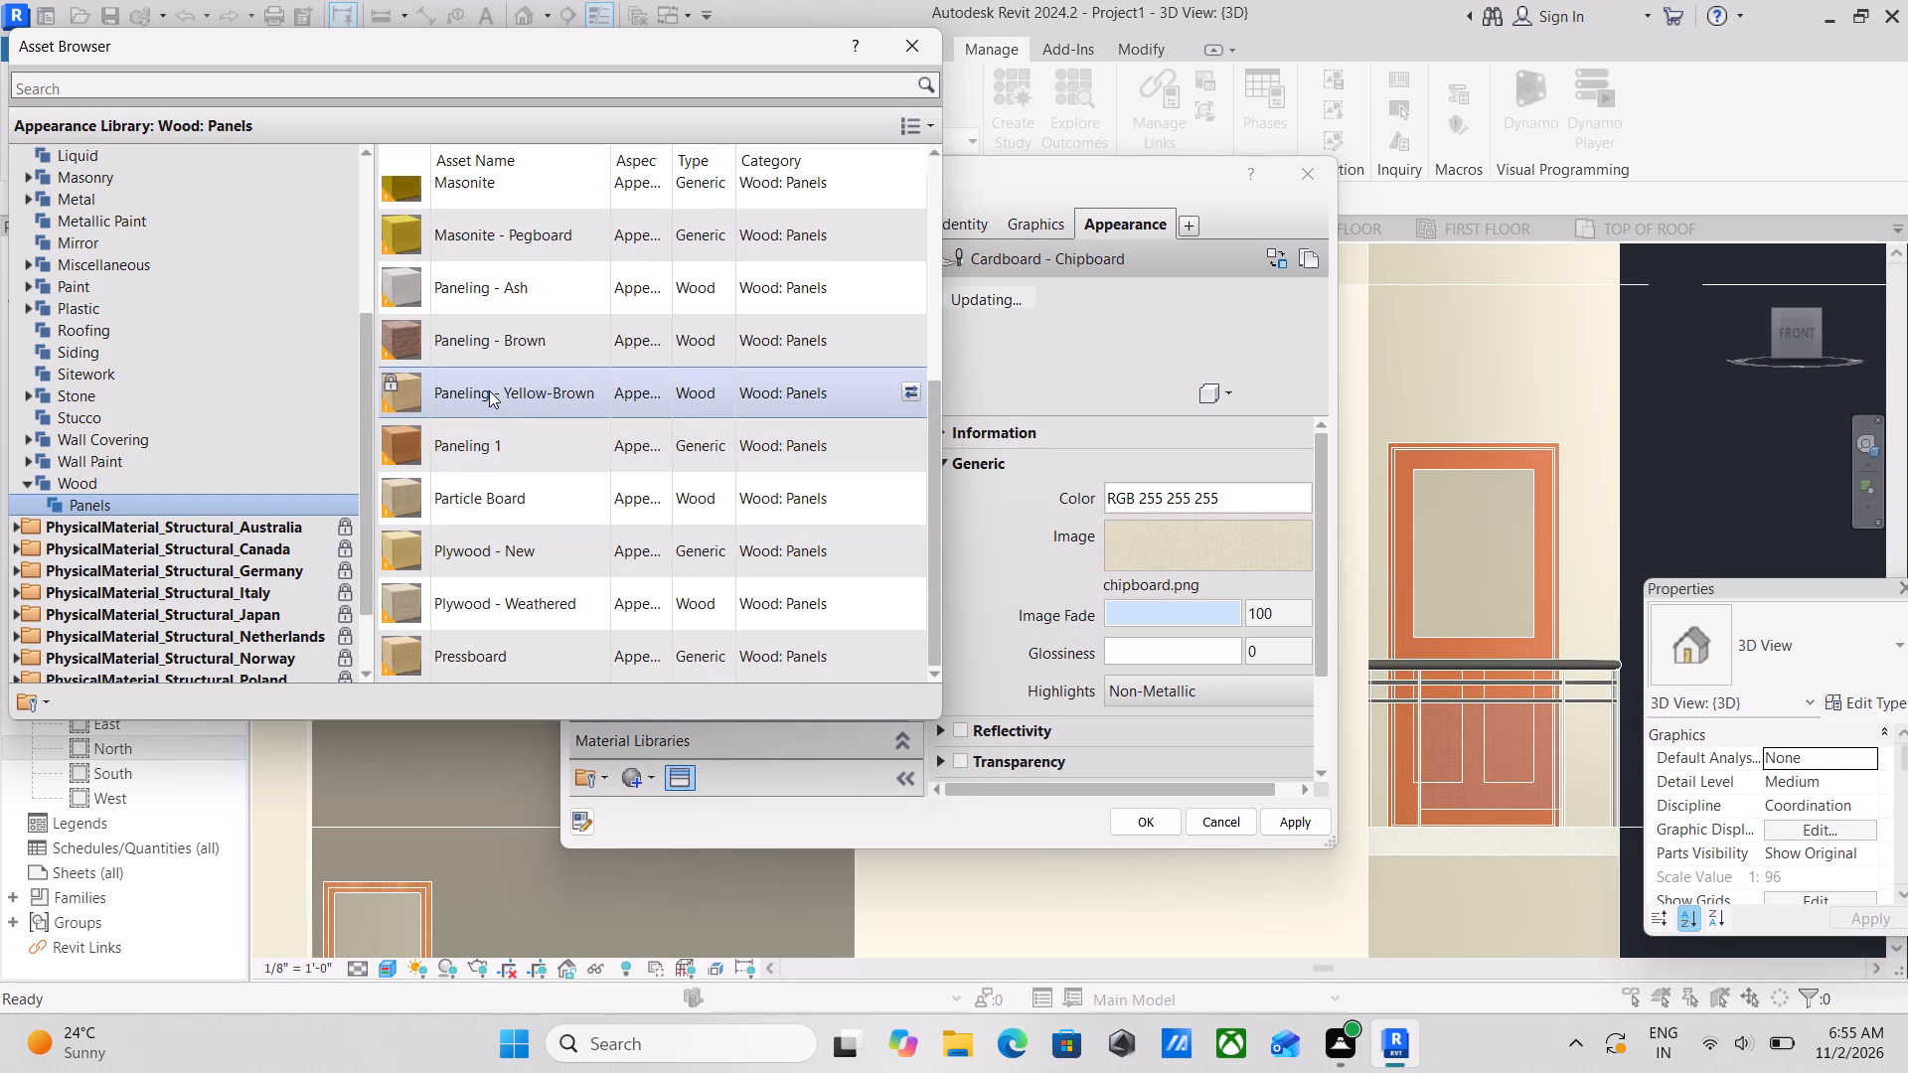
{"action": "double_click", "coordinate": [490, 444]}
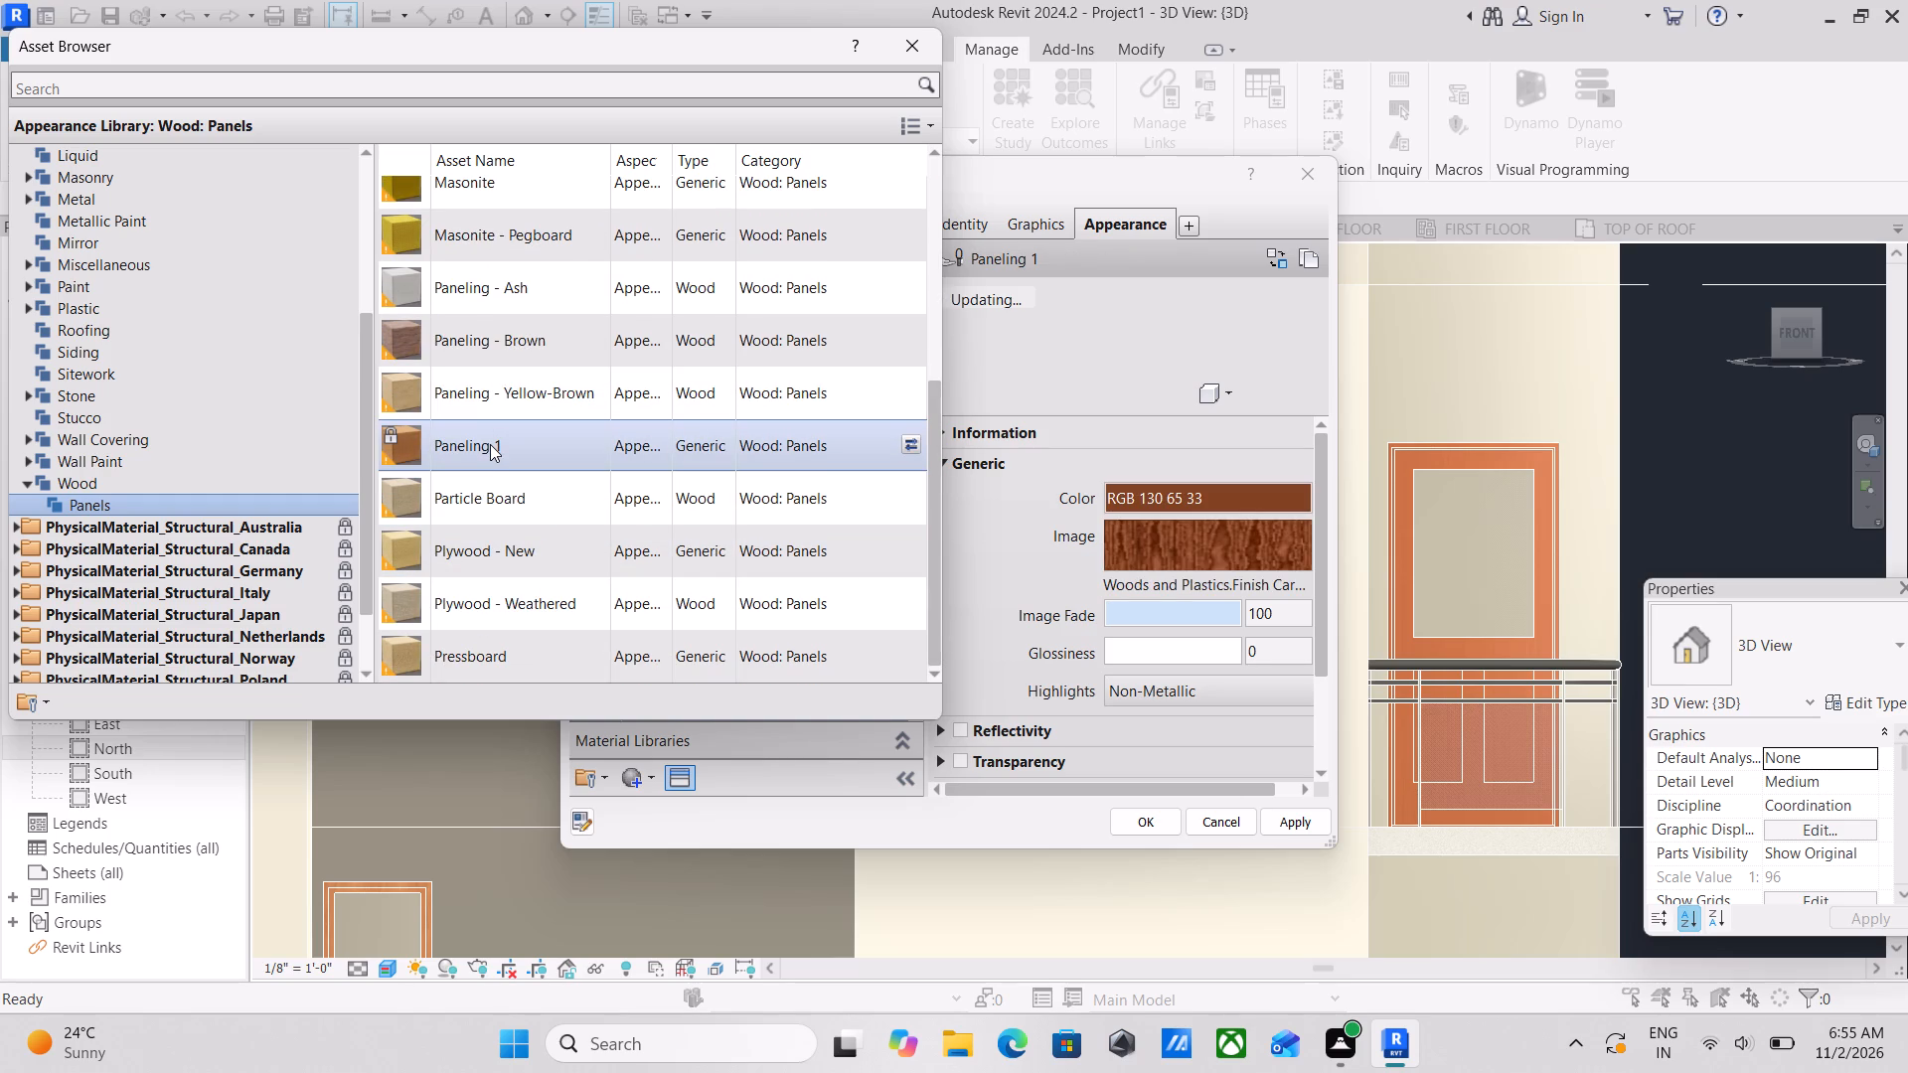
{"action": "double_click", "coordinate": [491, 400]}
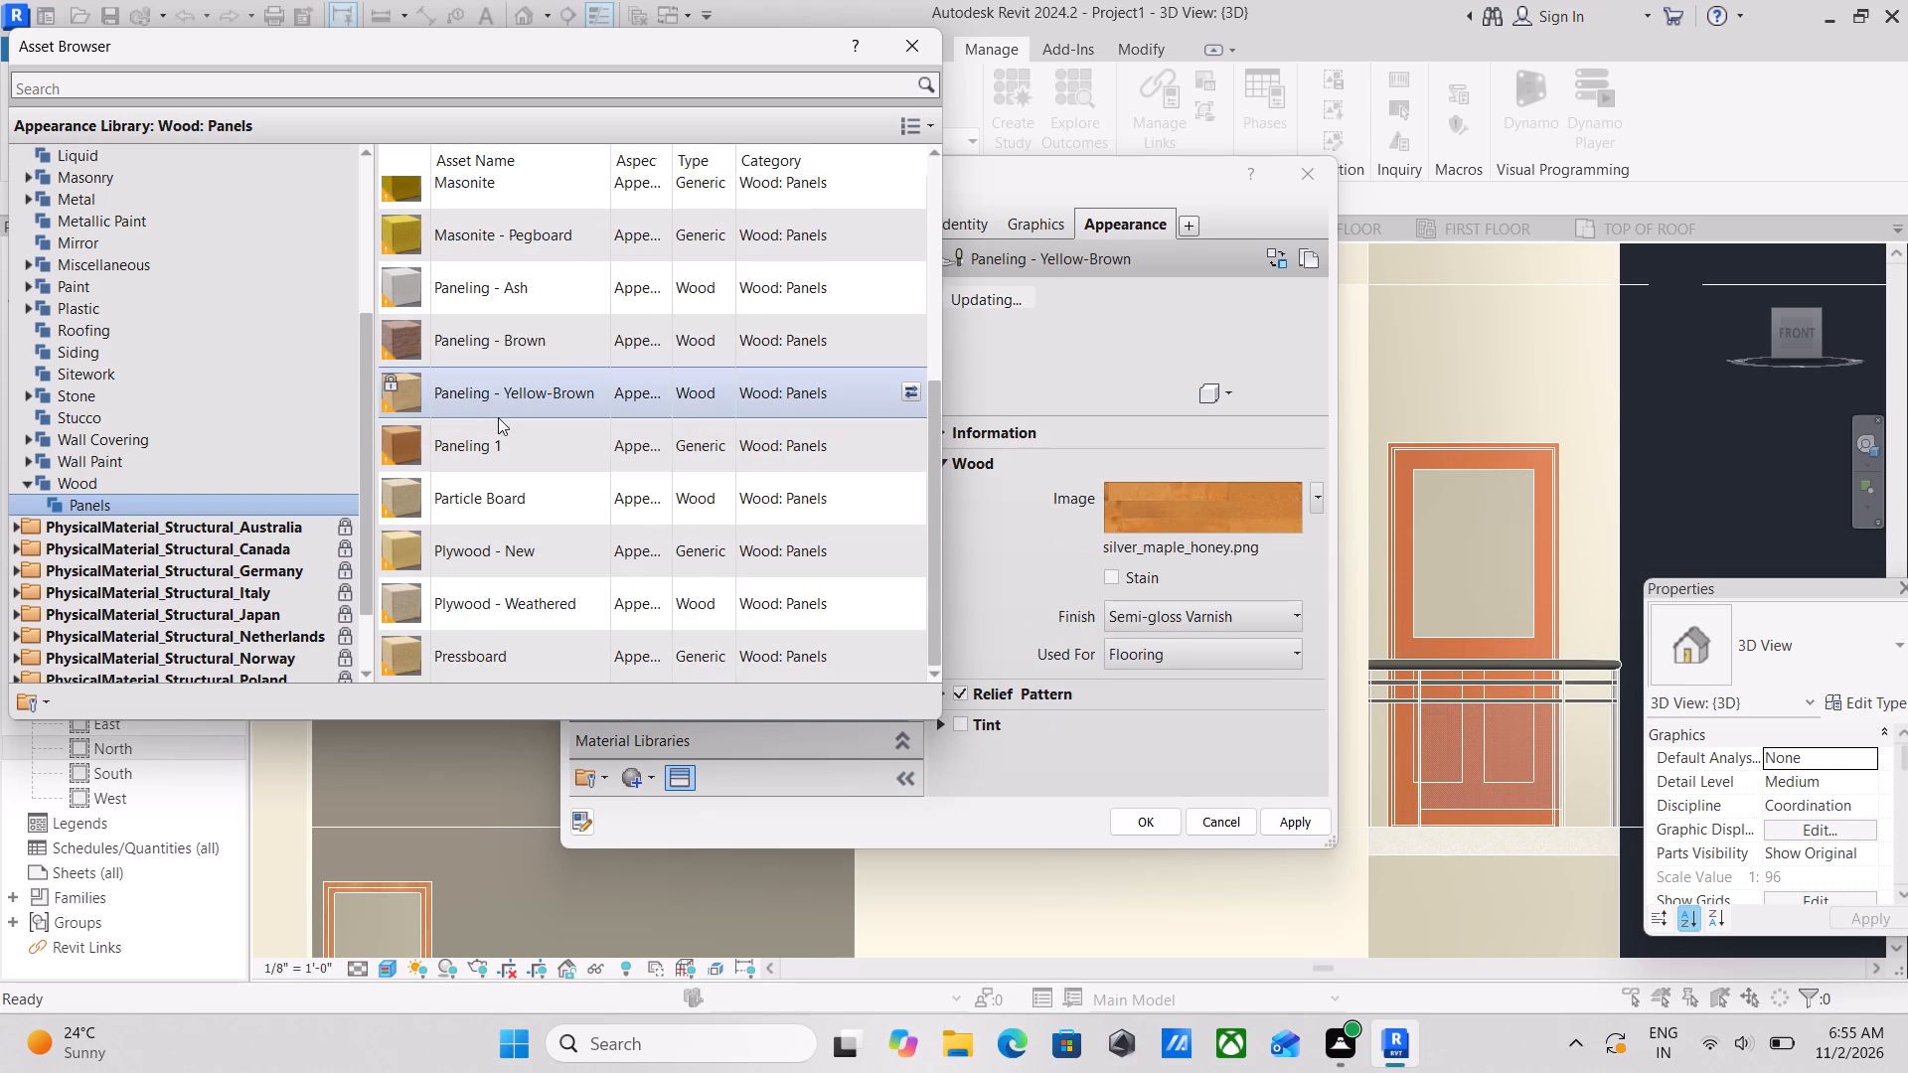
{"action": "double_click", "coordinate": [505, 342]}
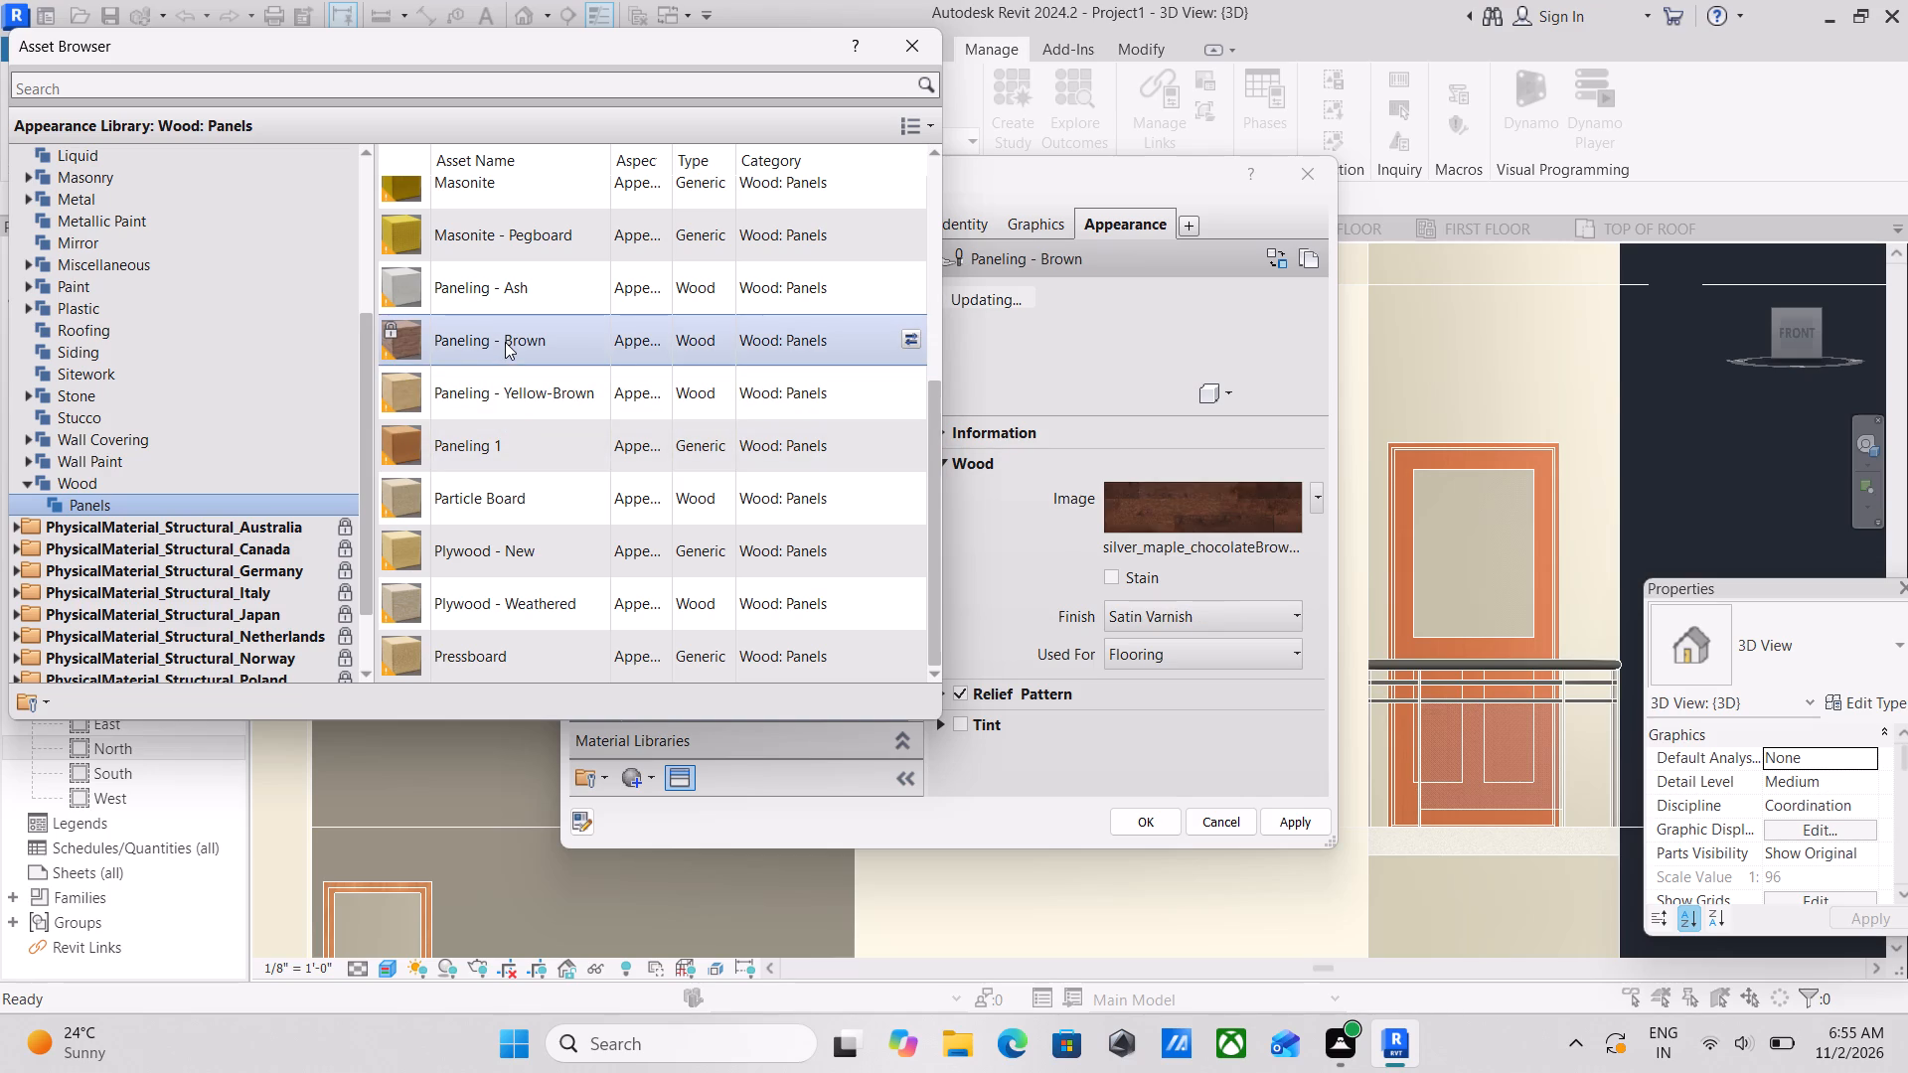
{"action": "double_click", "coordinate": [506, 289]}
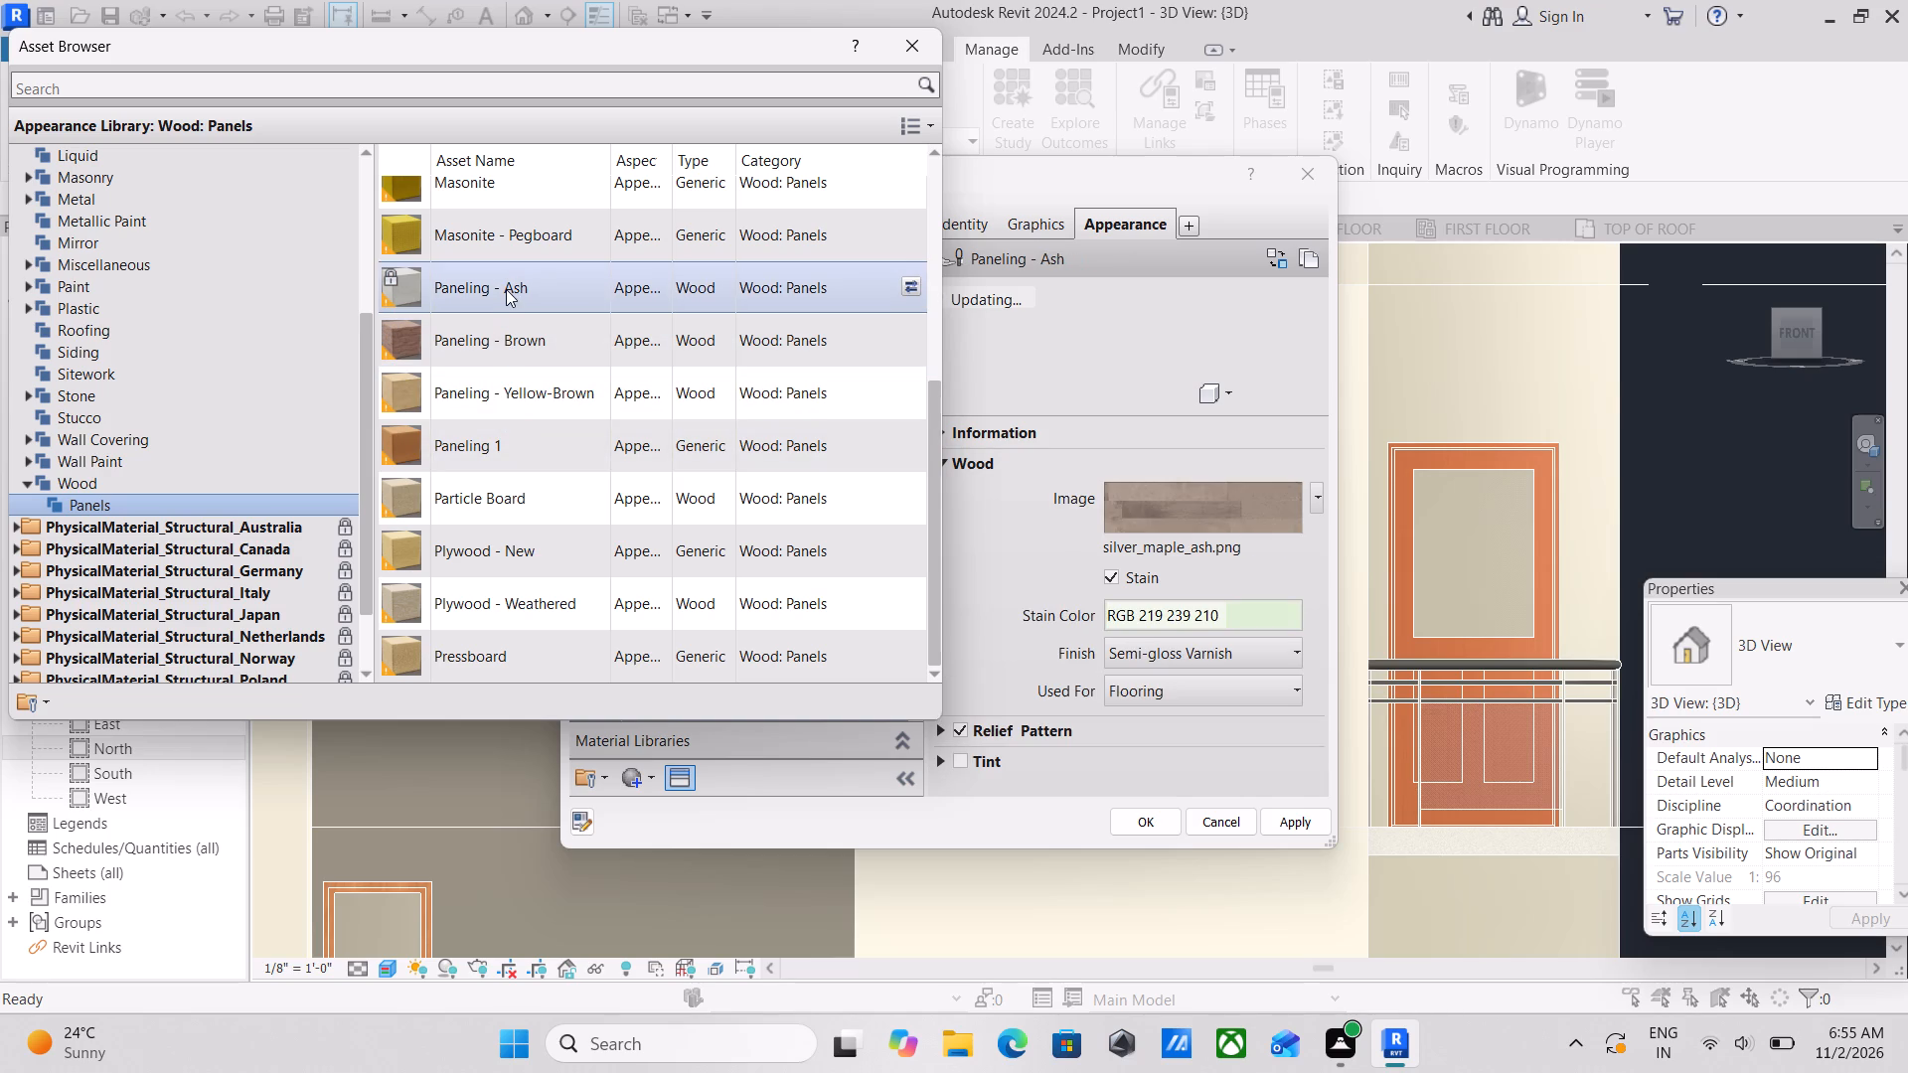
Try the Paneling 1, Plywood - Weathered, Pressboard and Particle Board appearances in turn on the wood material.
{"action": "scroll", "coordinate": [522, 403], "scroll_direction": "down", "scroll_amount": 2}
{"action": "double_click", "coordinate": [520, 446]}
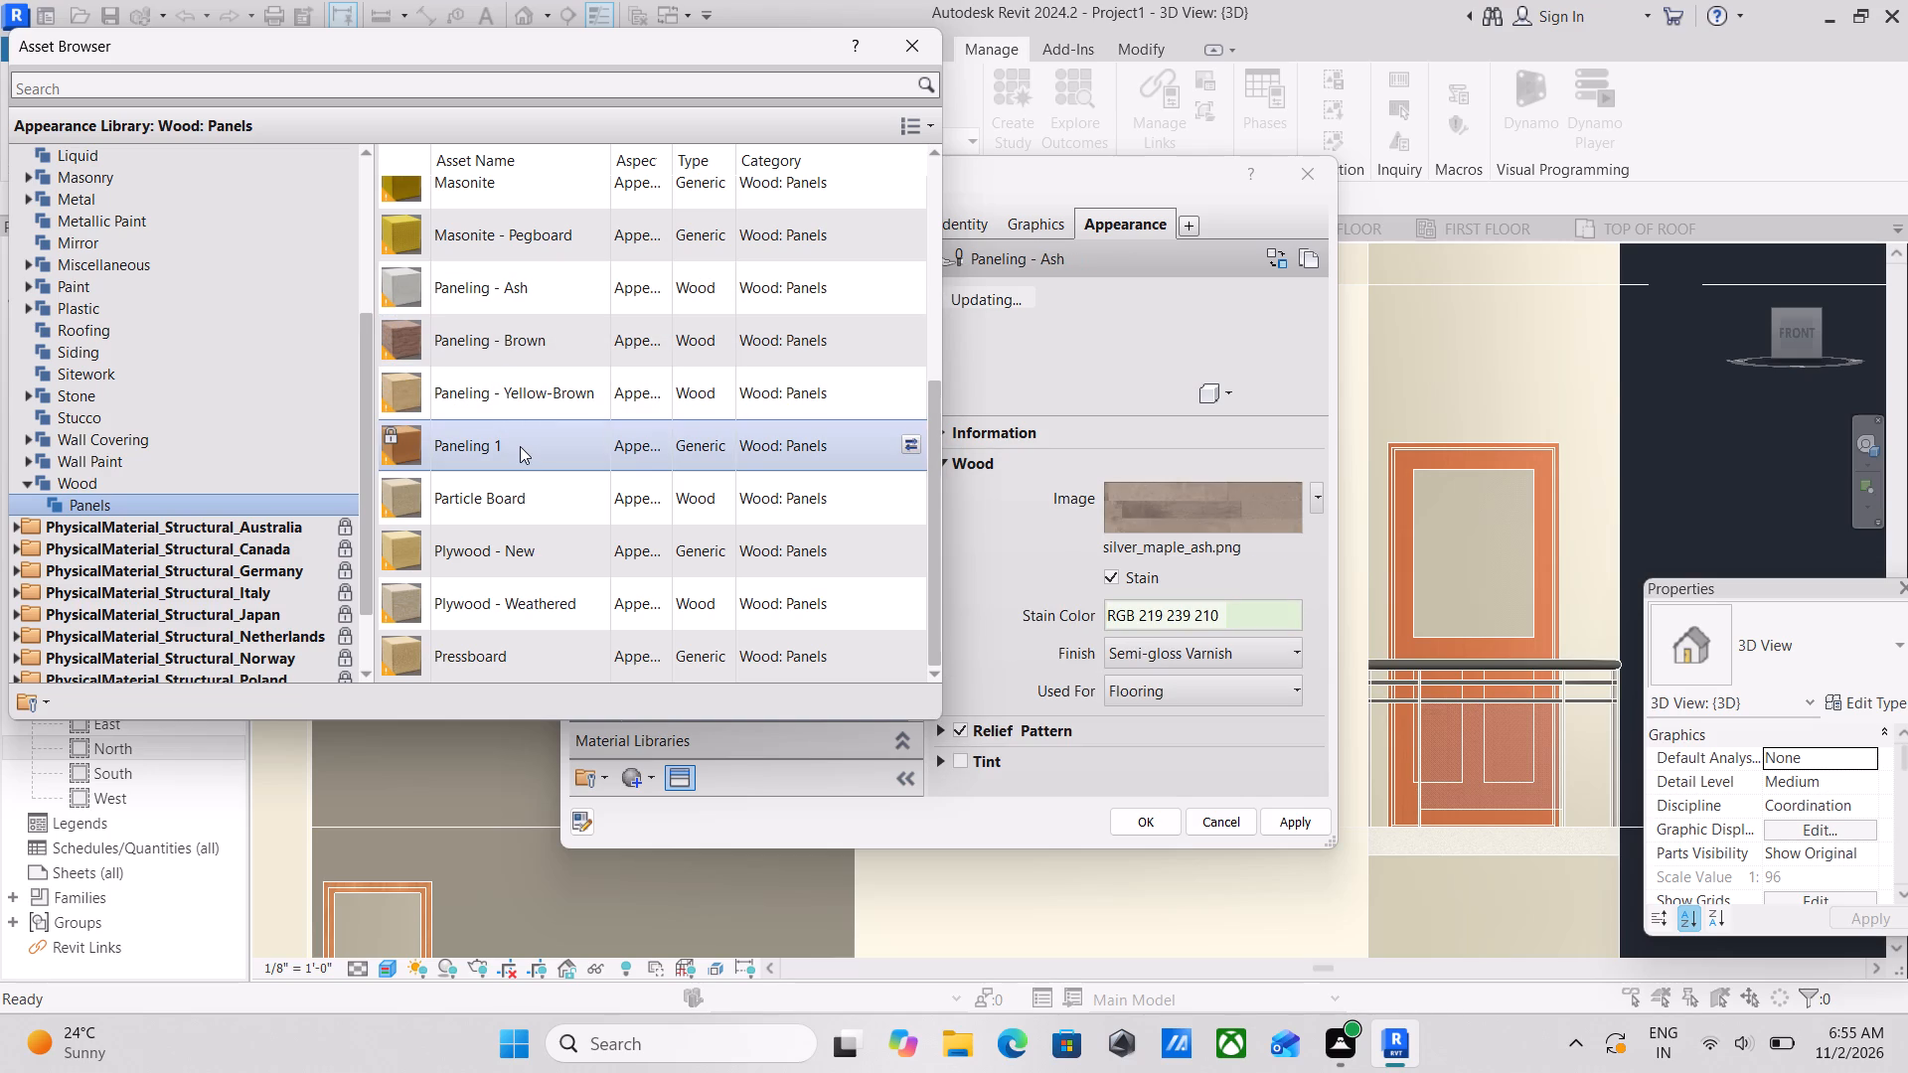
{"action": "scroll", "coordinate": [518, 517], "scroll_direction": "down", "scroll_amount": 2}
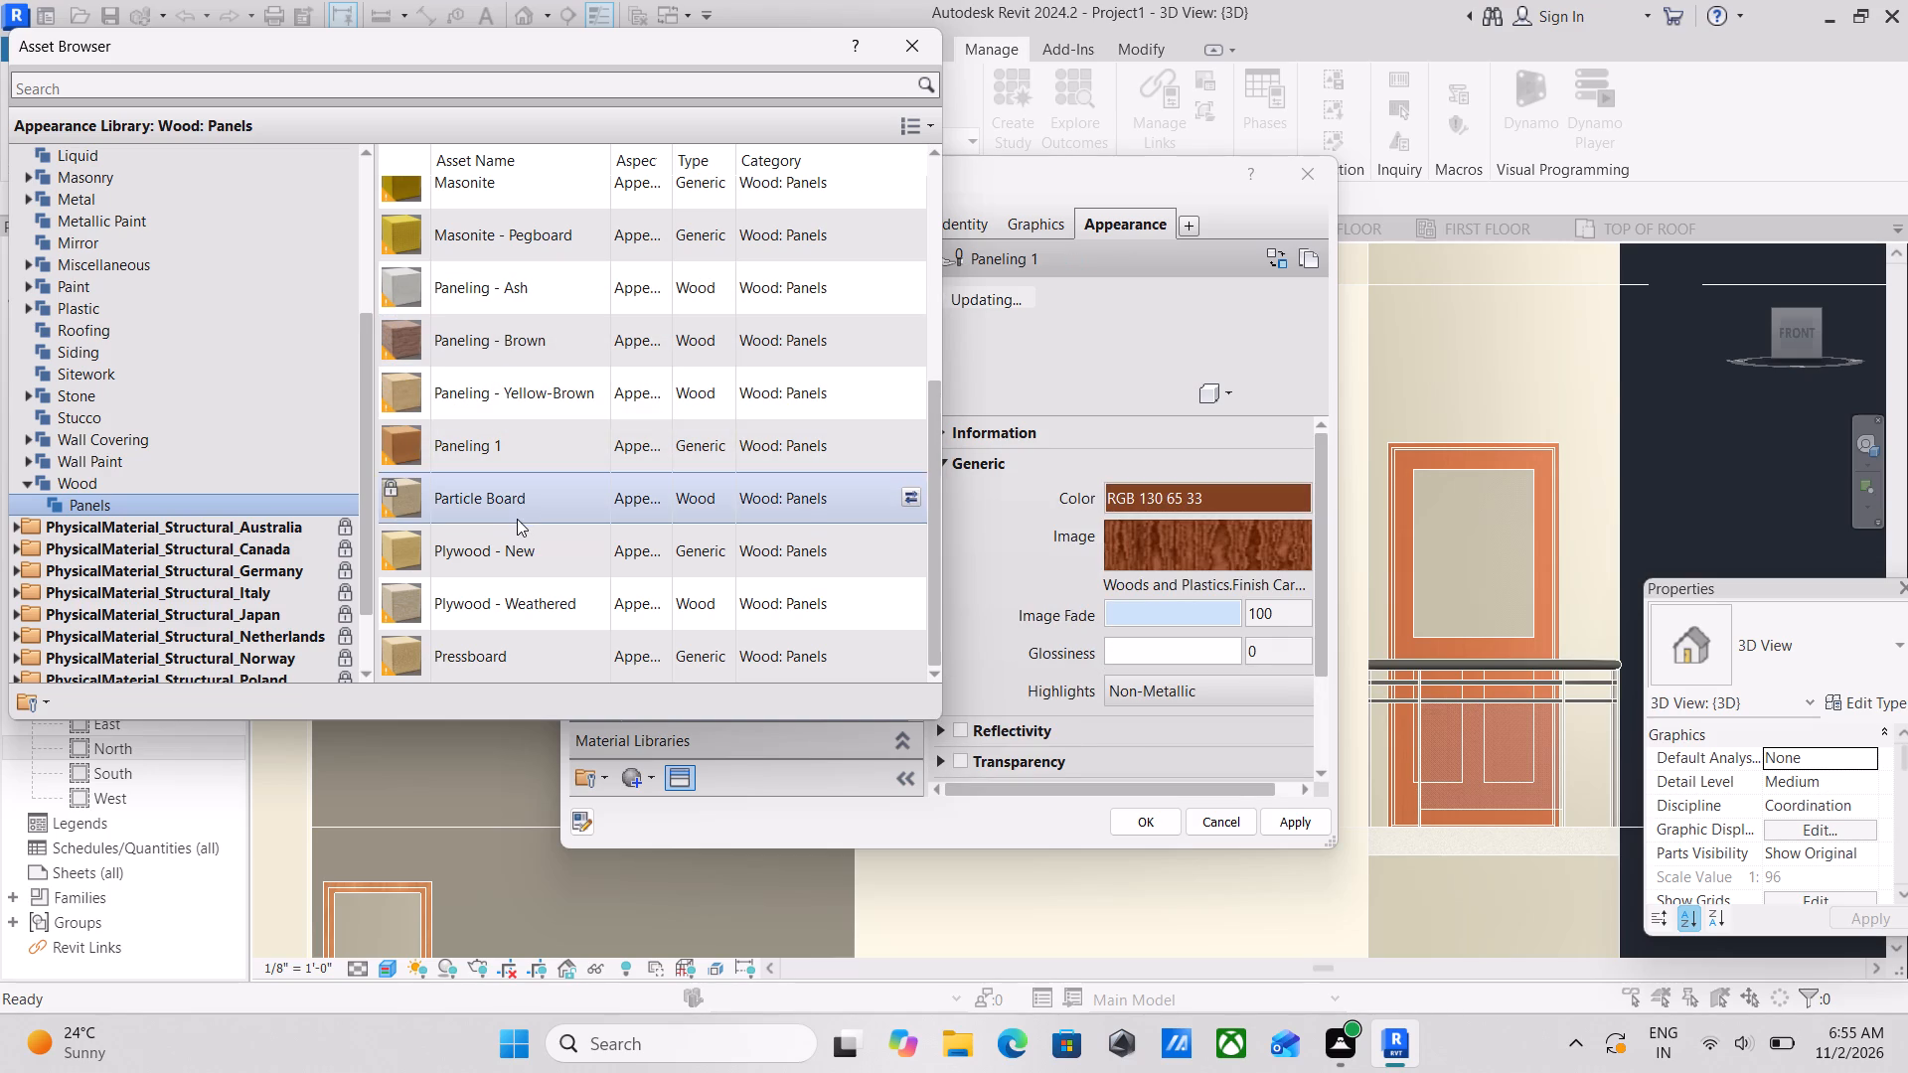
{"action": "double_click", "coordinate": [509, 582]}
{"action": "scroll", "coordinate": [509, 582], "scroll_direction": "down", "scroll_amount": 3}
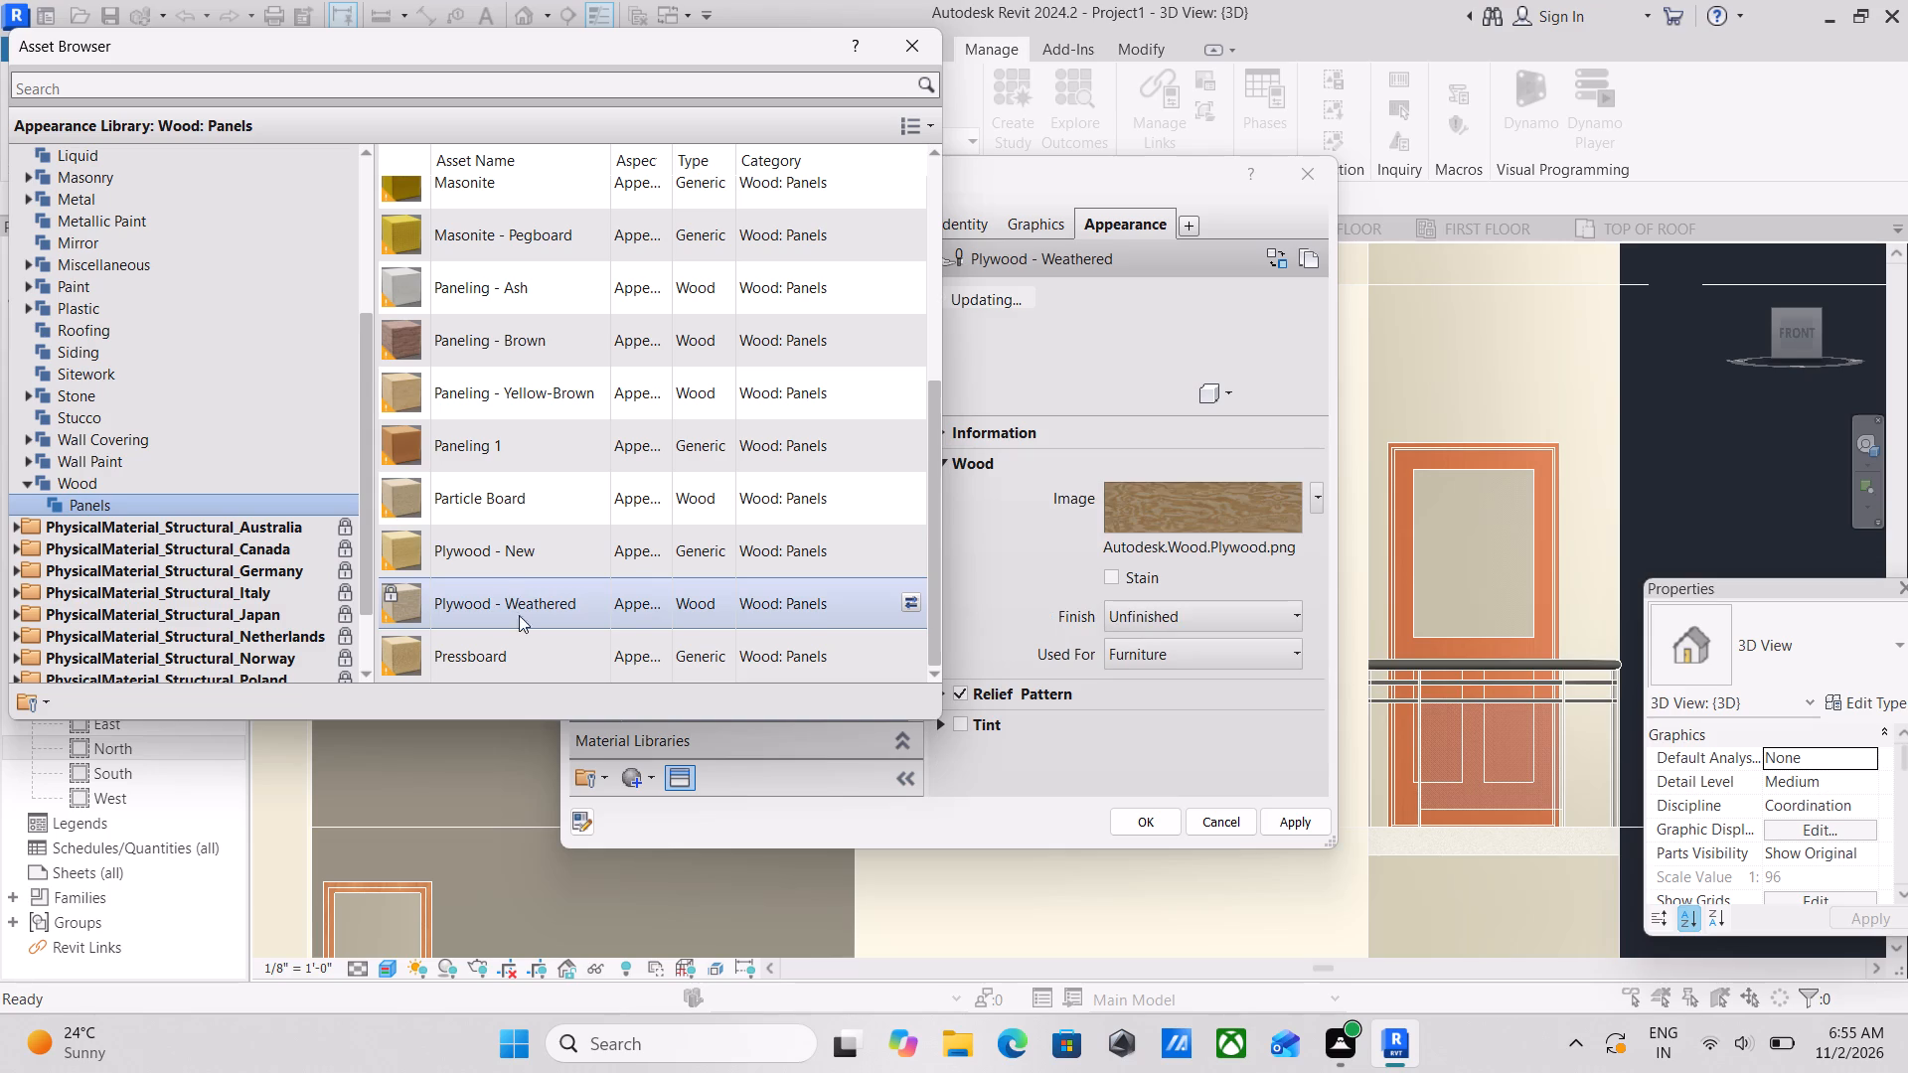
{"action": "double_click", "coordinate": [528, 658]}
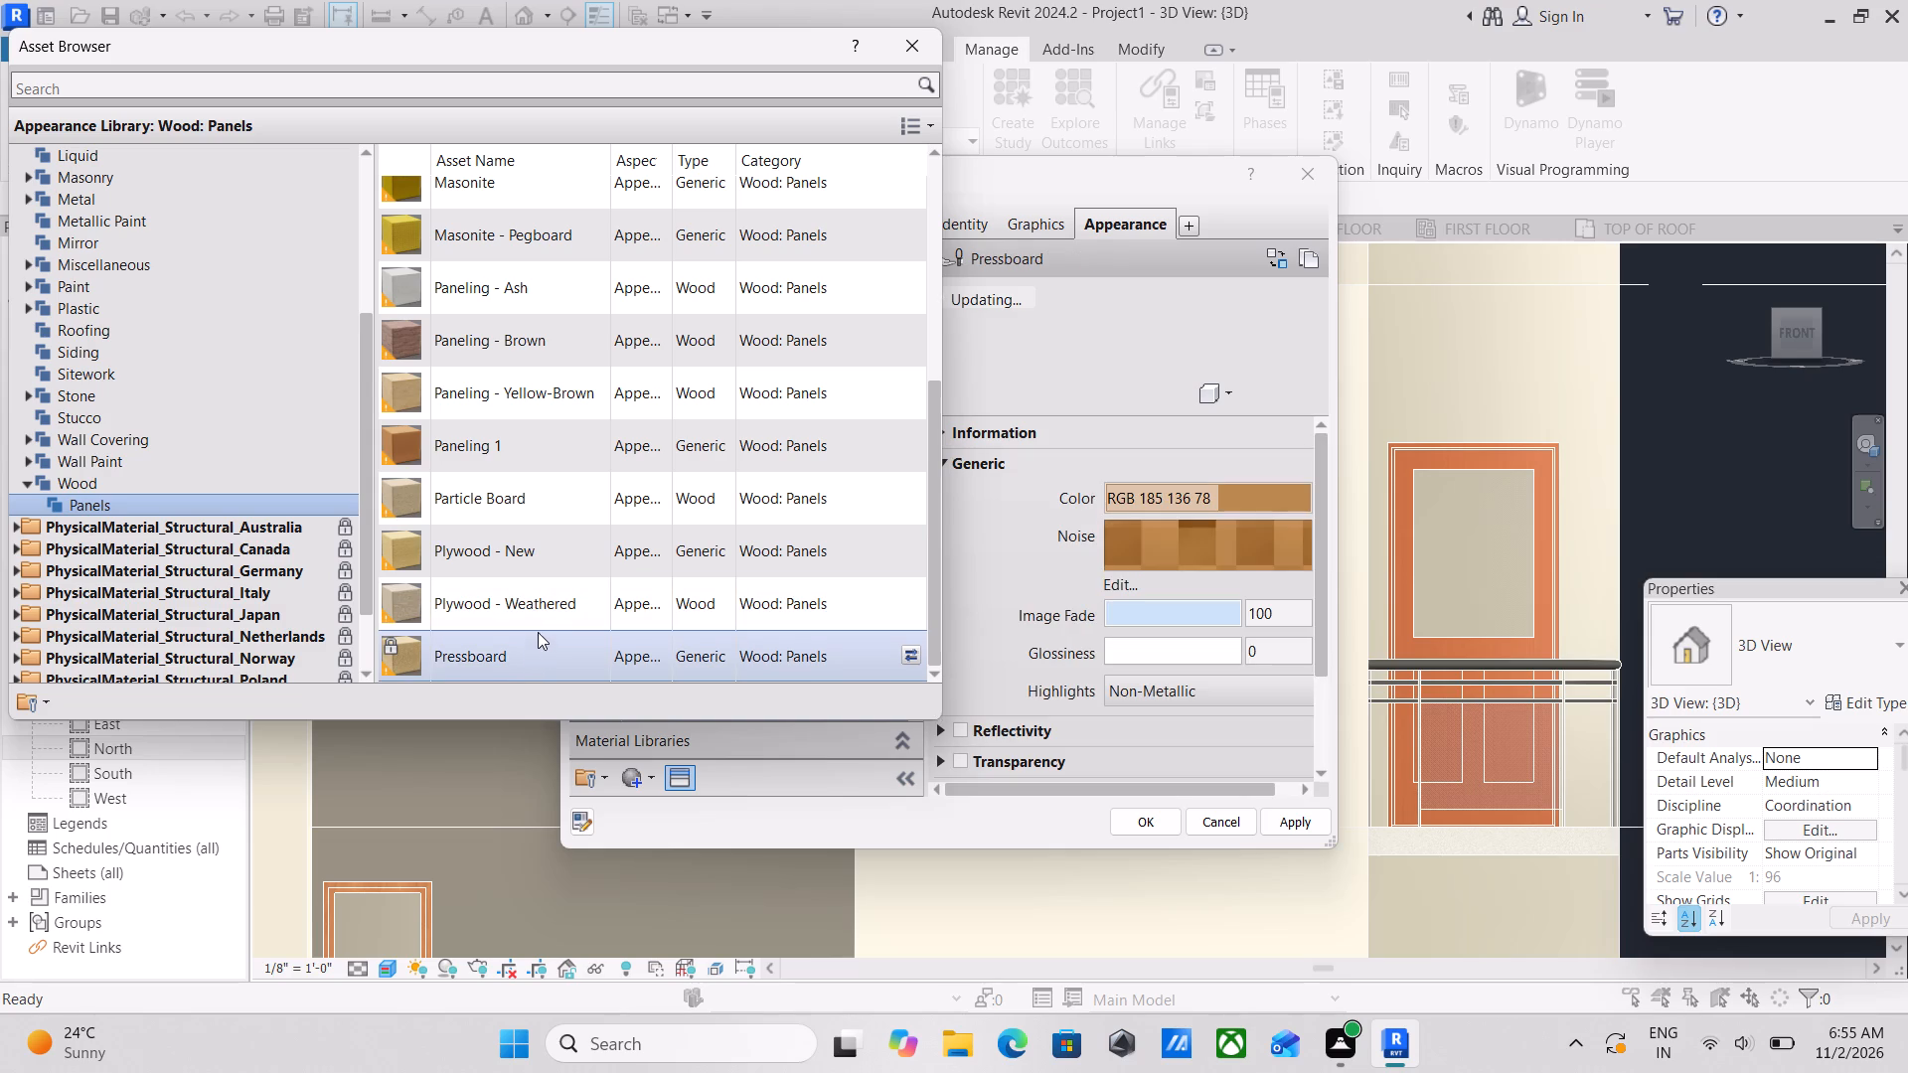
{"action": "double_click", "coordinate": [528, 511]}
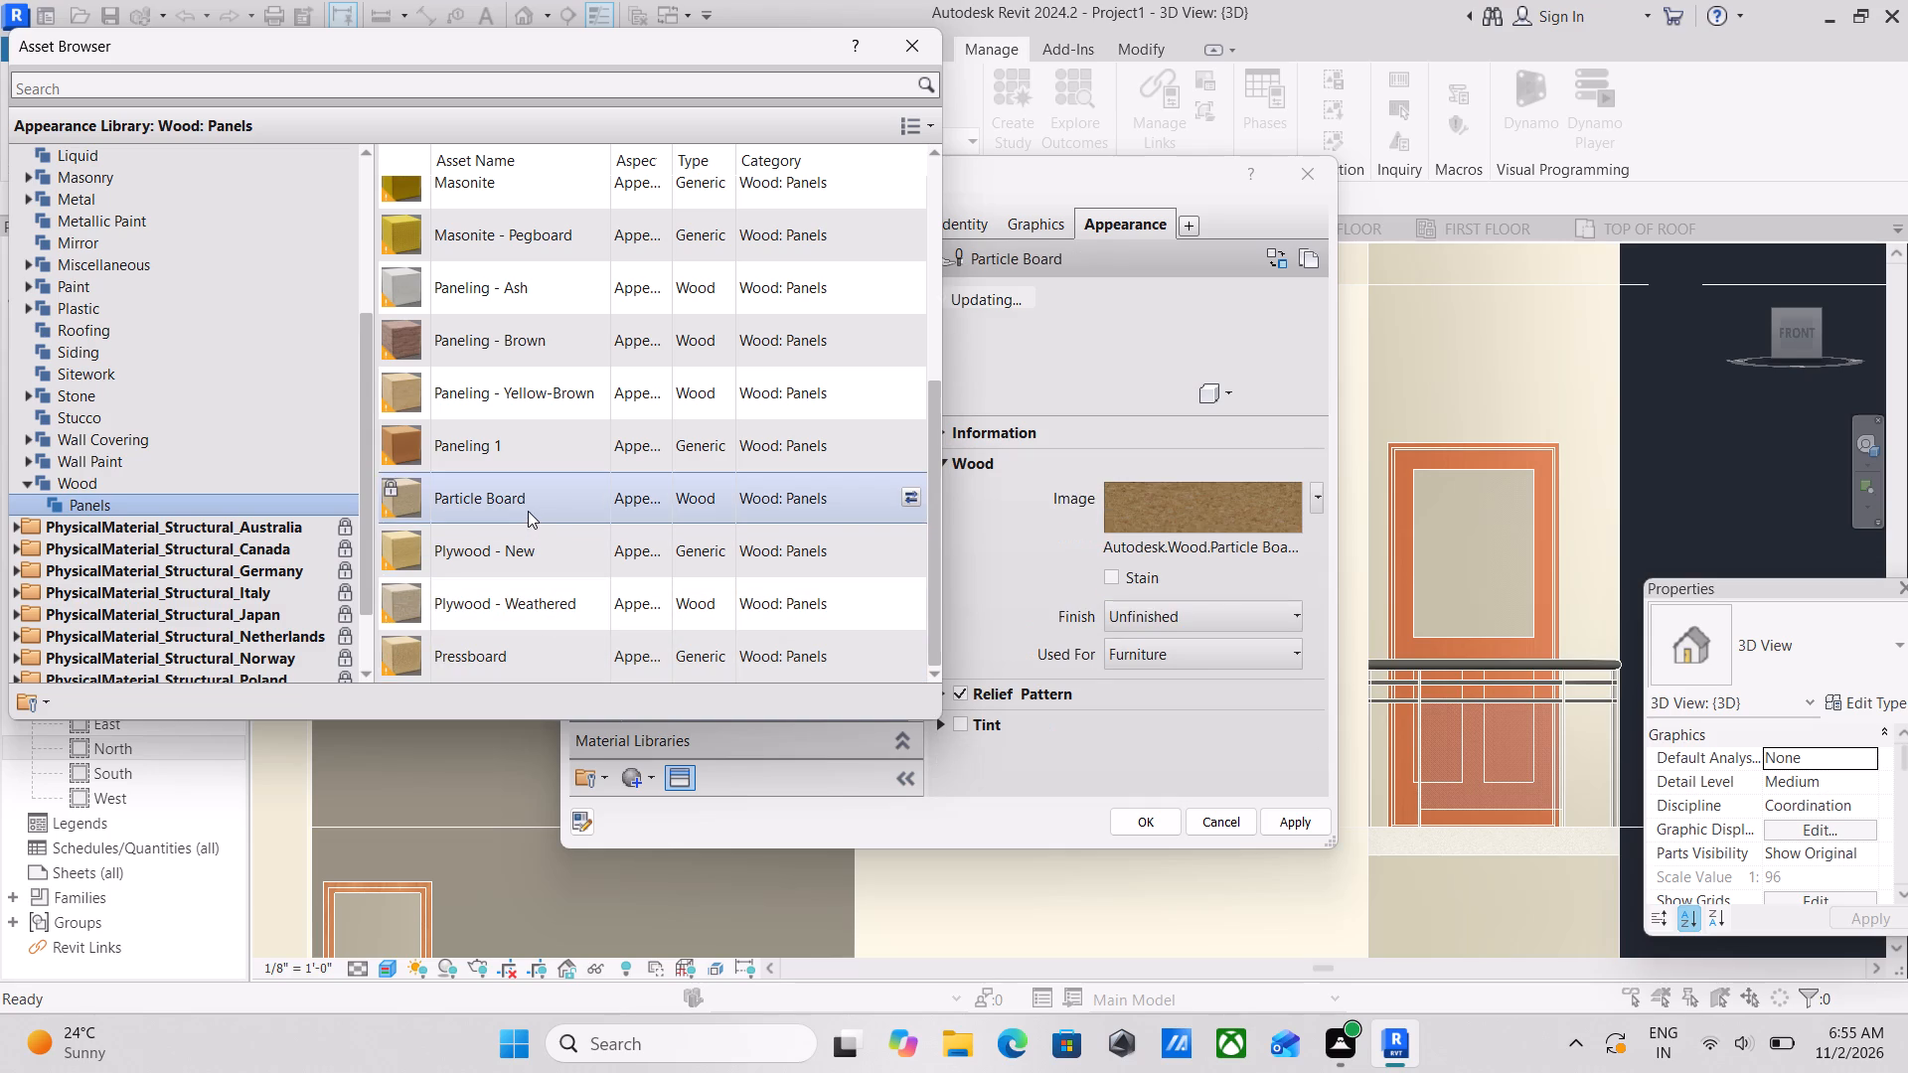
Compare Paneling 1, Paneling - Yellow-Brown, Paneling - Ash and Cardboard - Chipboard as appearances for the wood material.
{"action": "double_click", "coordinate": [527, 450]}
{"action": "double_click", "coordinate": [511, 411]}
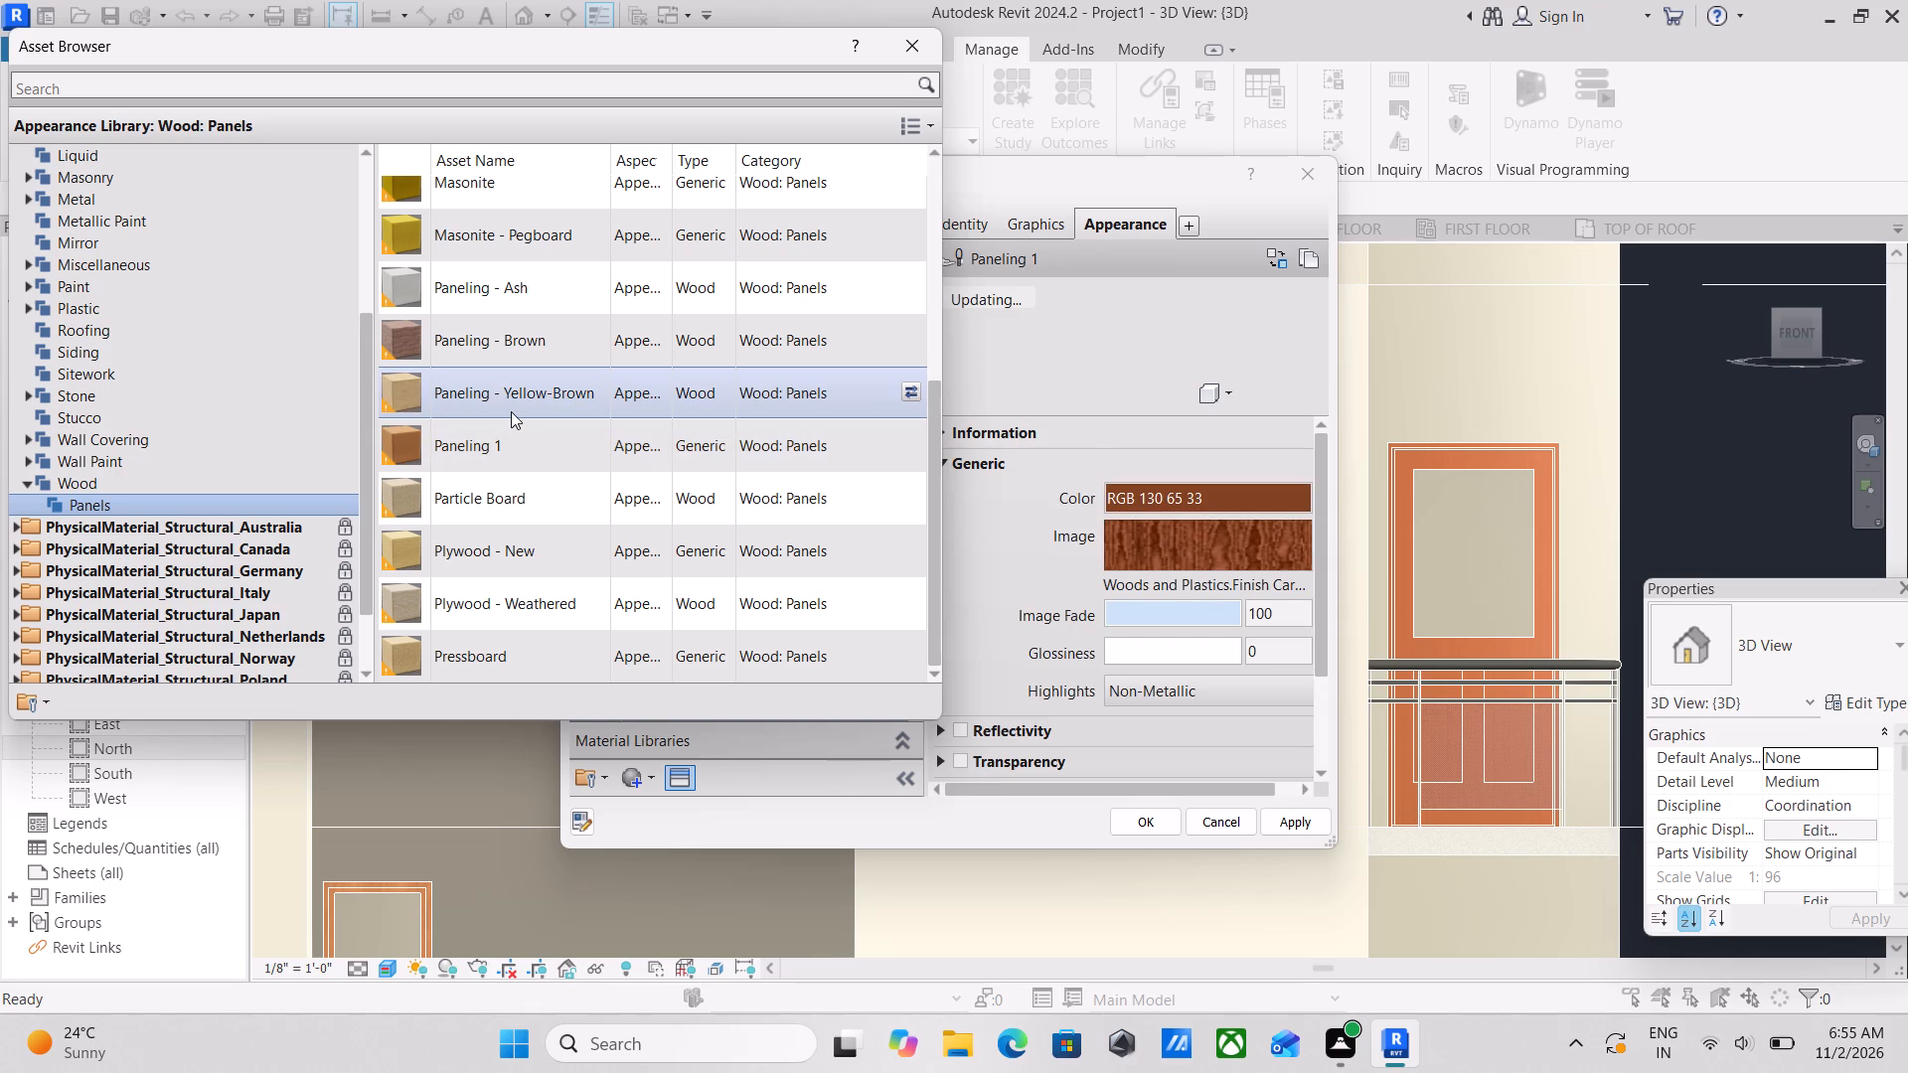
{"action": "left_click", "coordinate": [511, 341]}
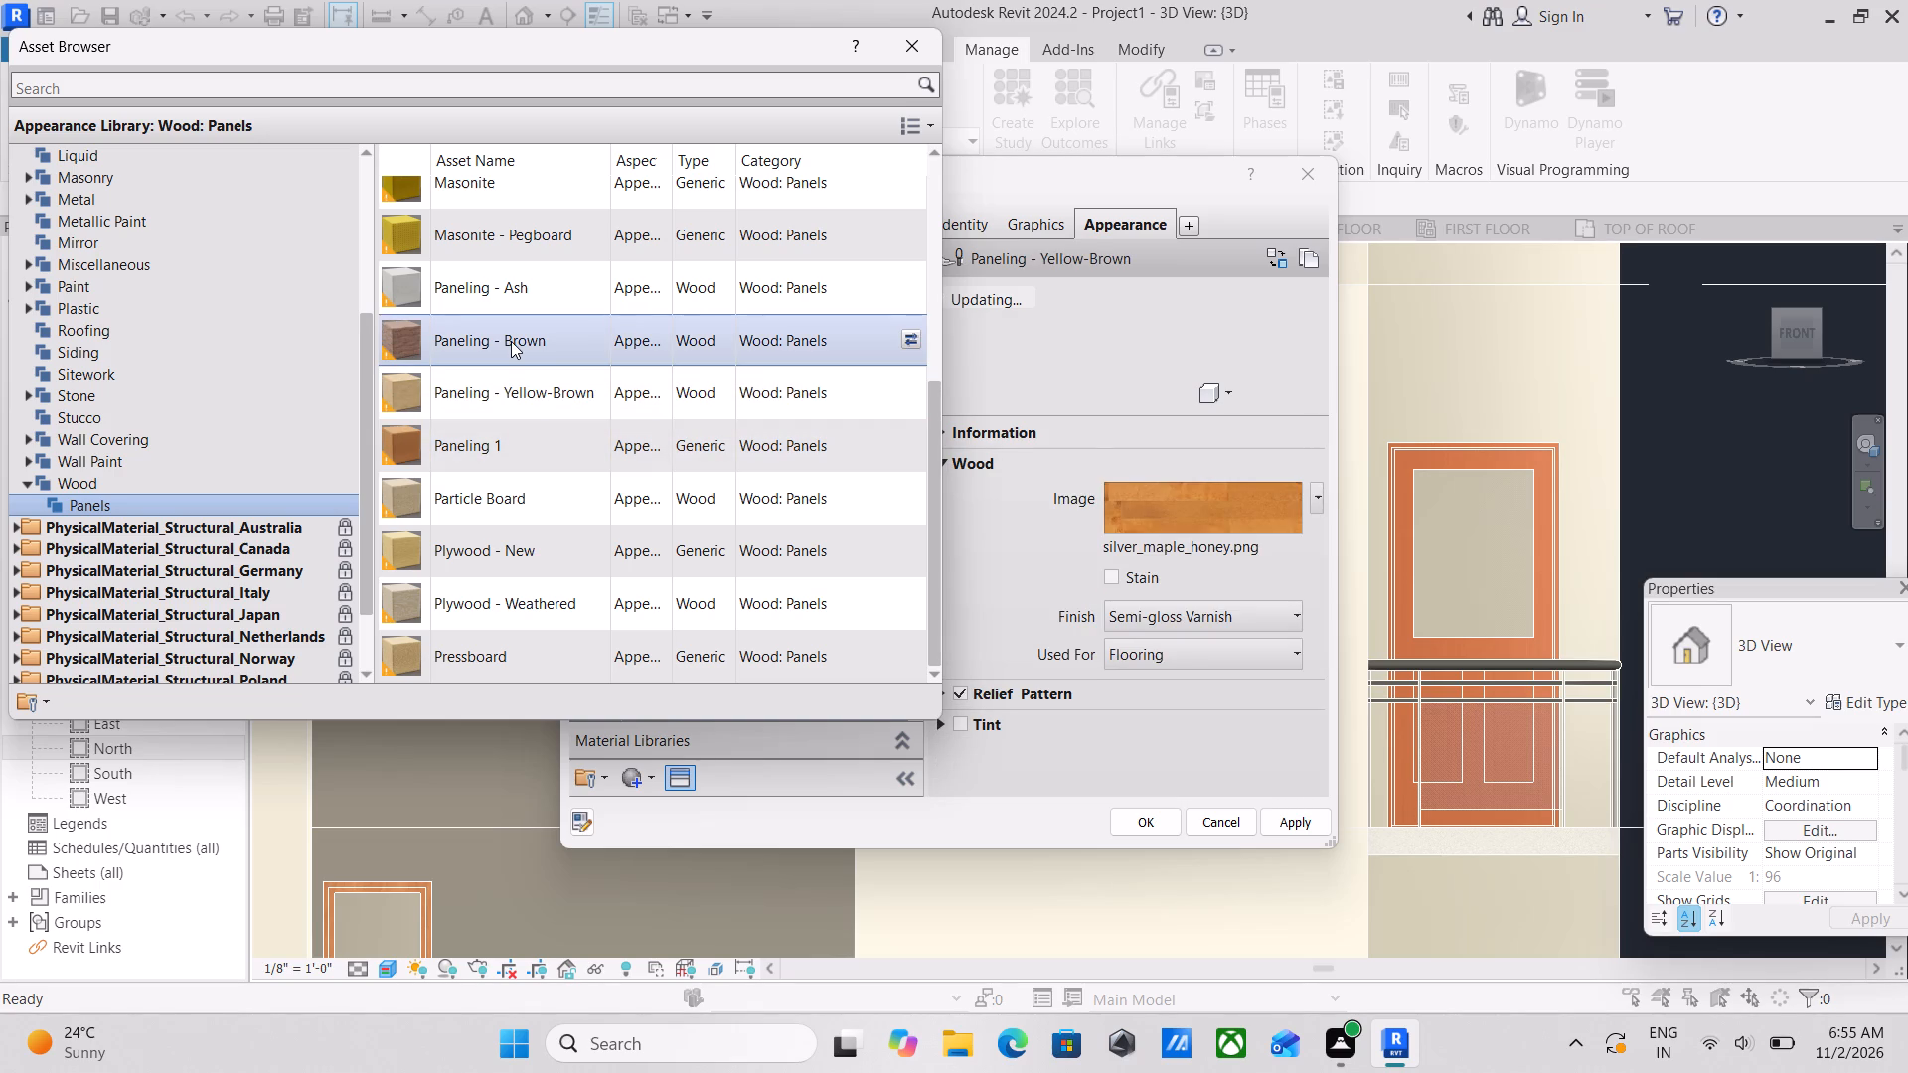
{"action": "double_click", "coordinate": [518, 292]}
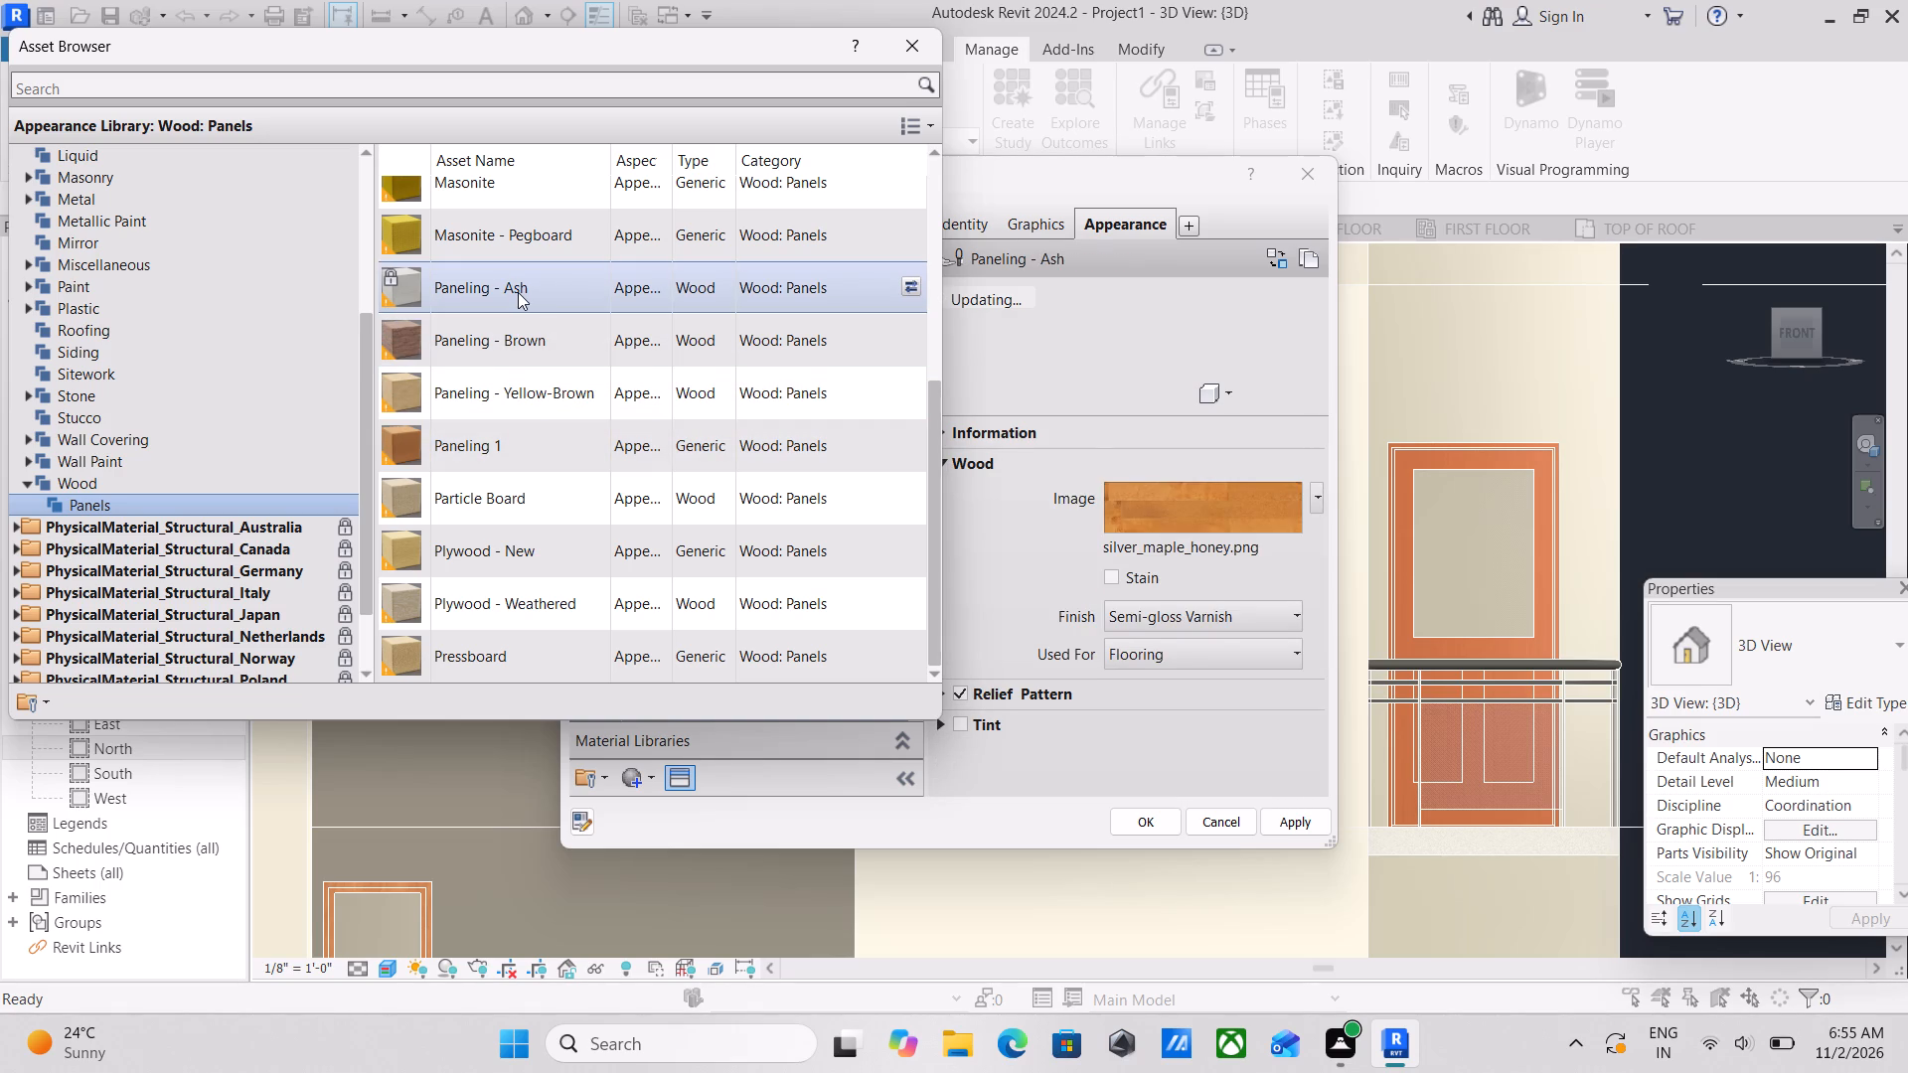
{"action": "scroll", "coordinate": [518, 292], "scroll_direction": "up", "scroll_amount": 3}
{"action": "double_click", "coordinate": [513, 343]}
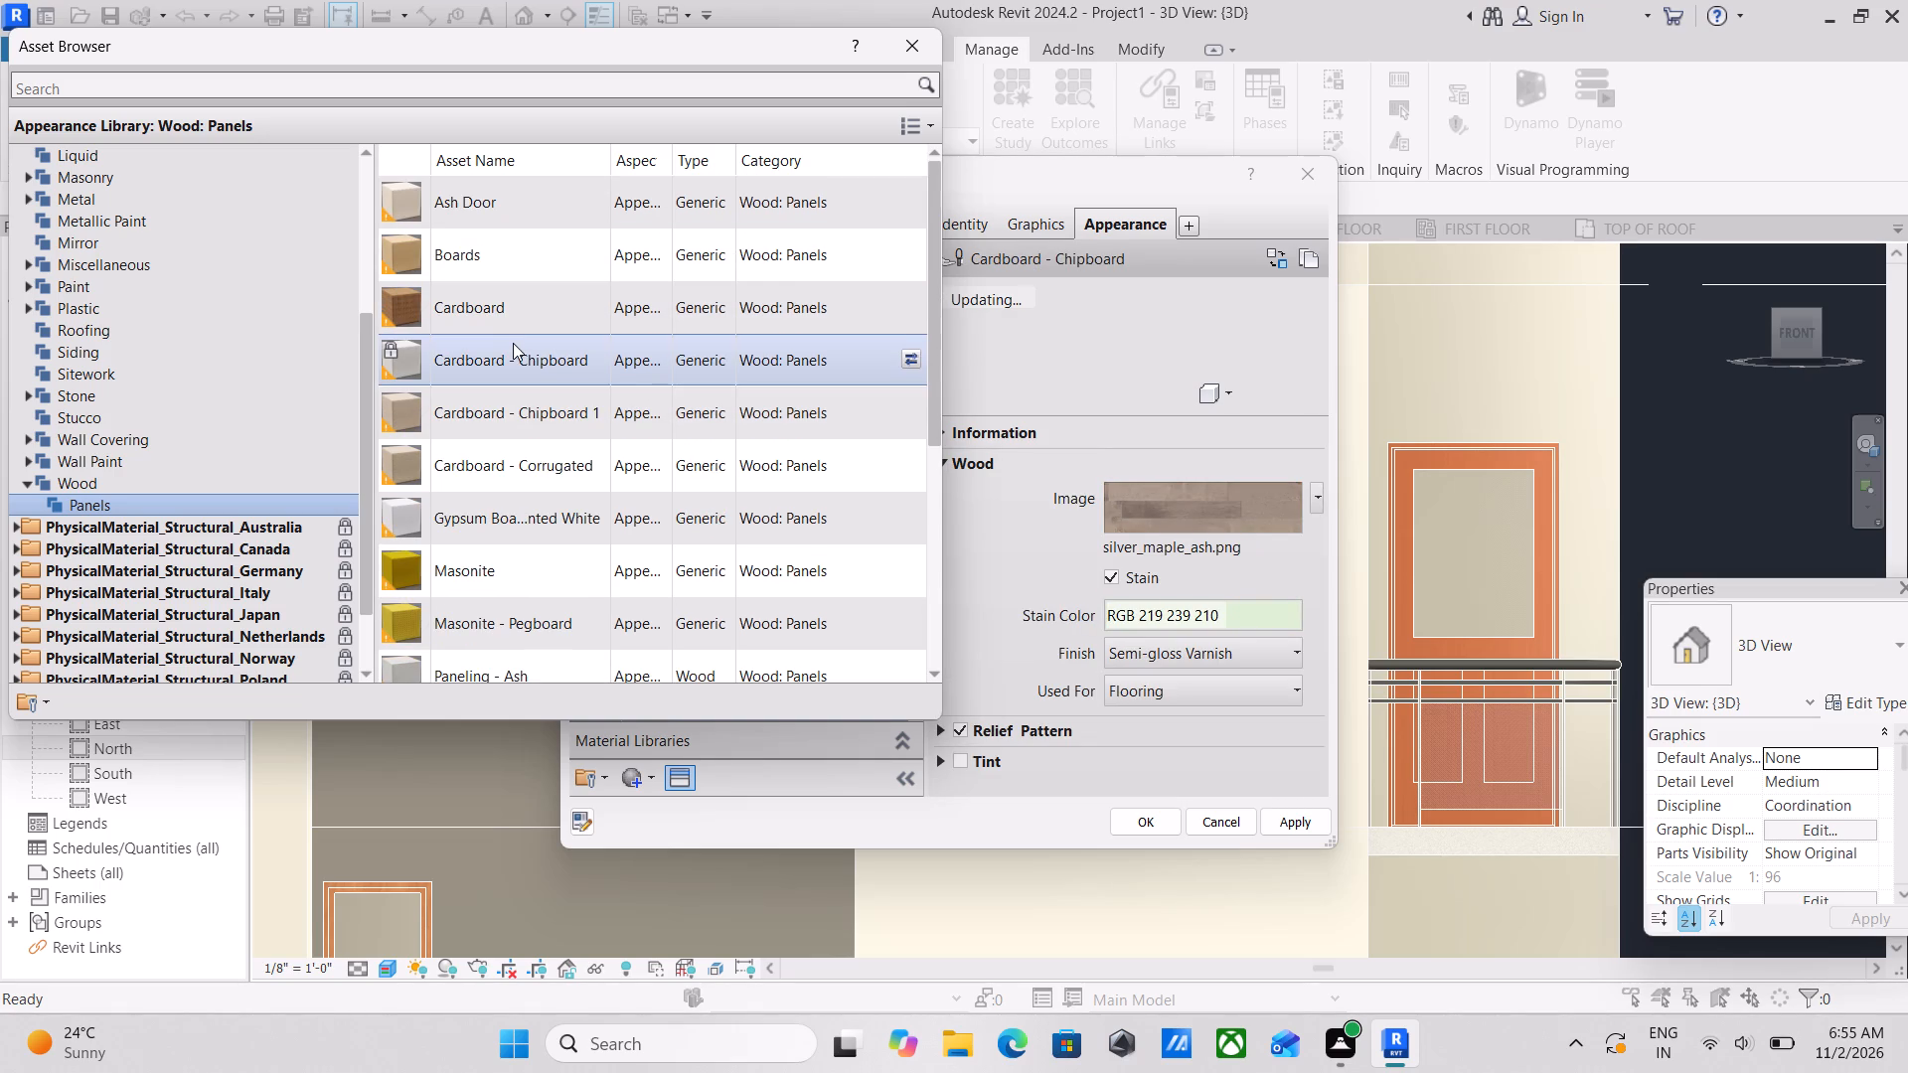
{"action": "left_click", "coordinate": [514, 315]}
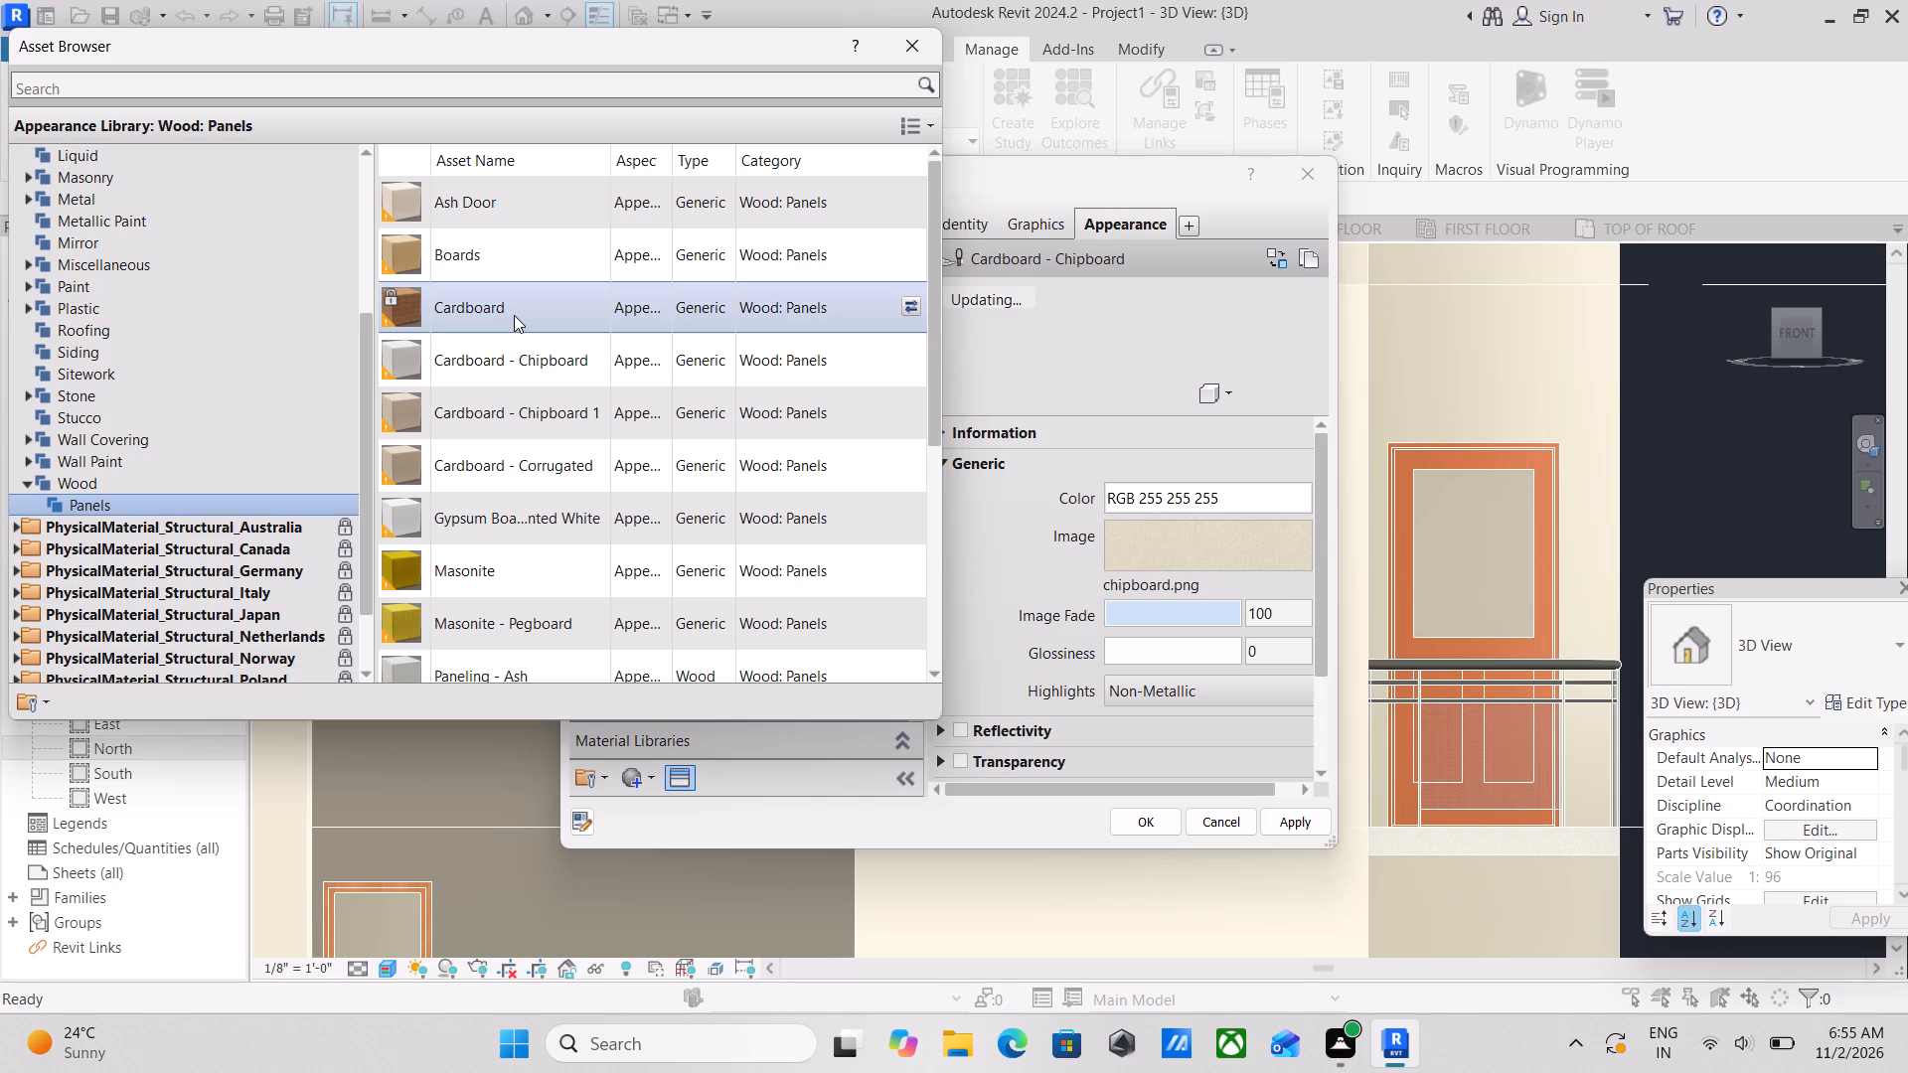
Assign the Boards appearance to WOOD MATERIAL 6", apply it and close the Material Browser.
{"action": "scroll", "coordinate": [514, 315], "scroll_direction": "up", "scroll_amount": 2}
{"action": "double_click", "coordinate": [514, 259]}
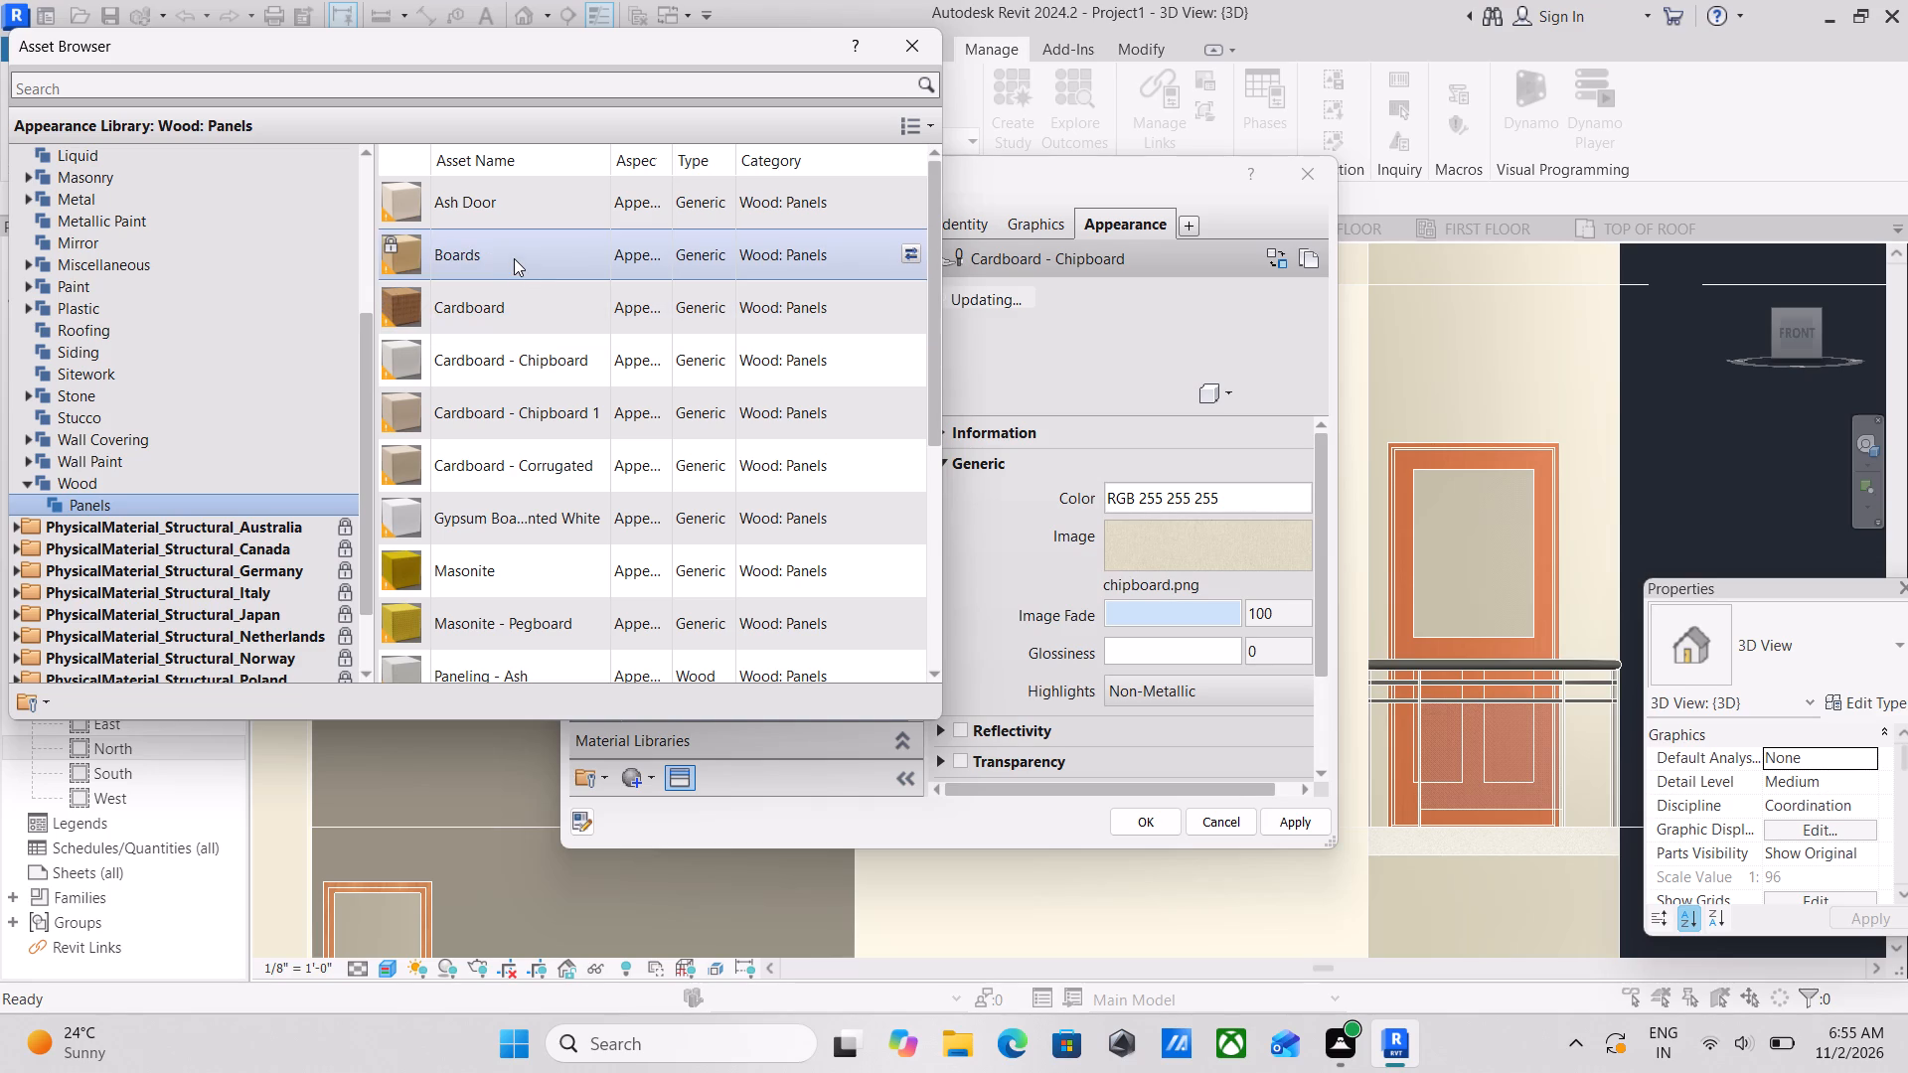
{"action": "scroll", "coordinate": [508, 244], "scroll_direction": "up", "scroll_amount": 2}
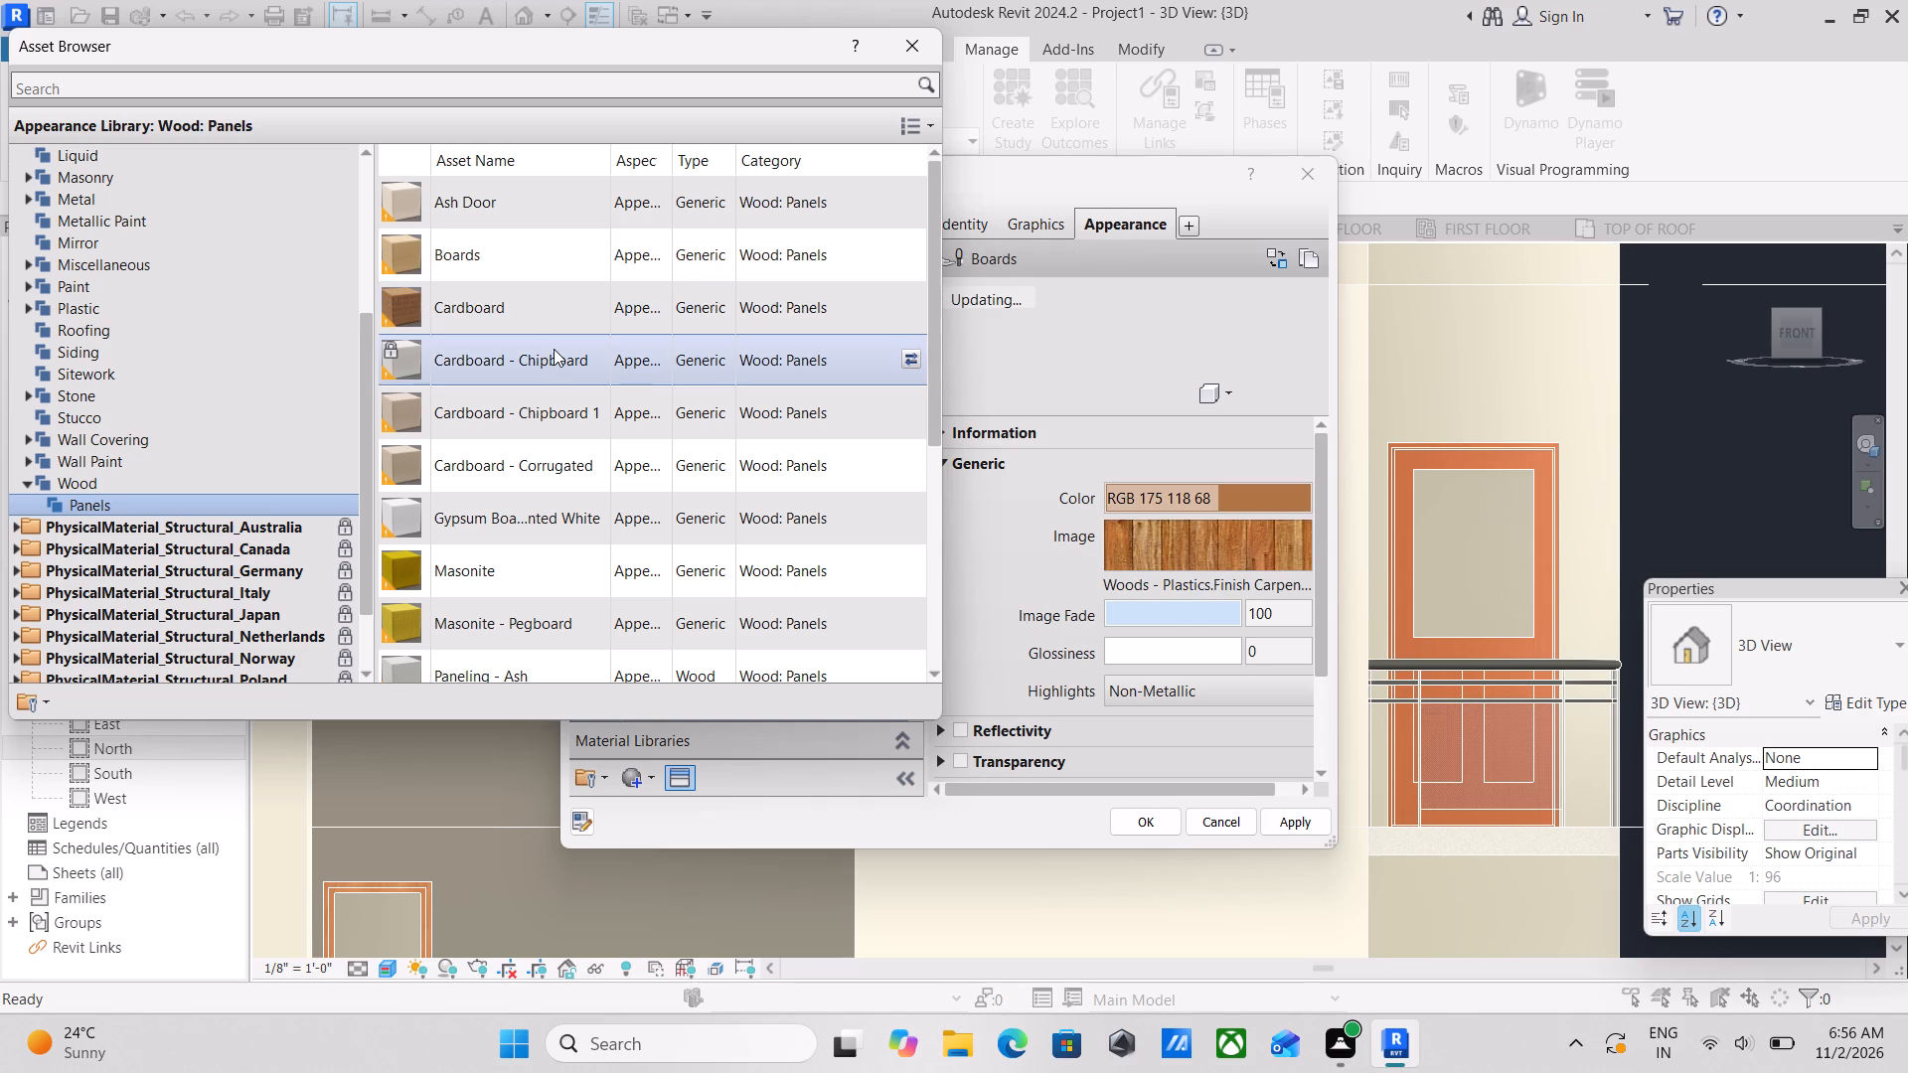
{"action": "left_click", "coordinate": [1317, 831]}
{"action": "left_click", "coordinate": [1146, 820]}
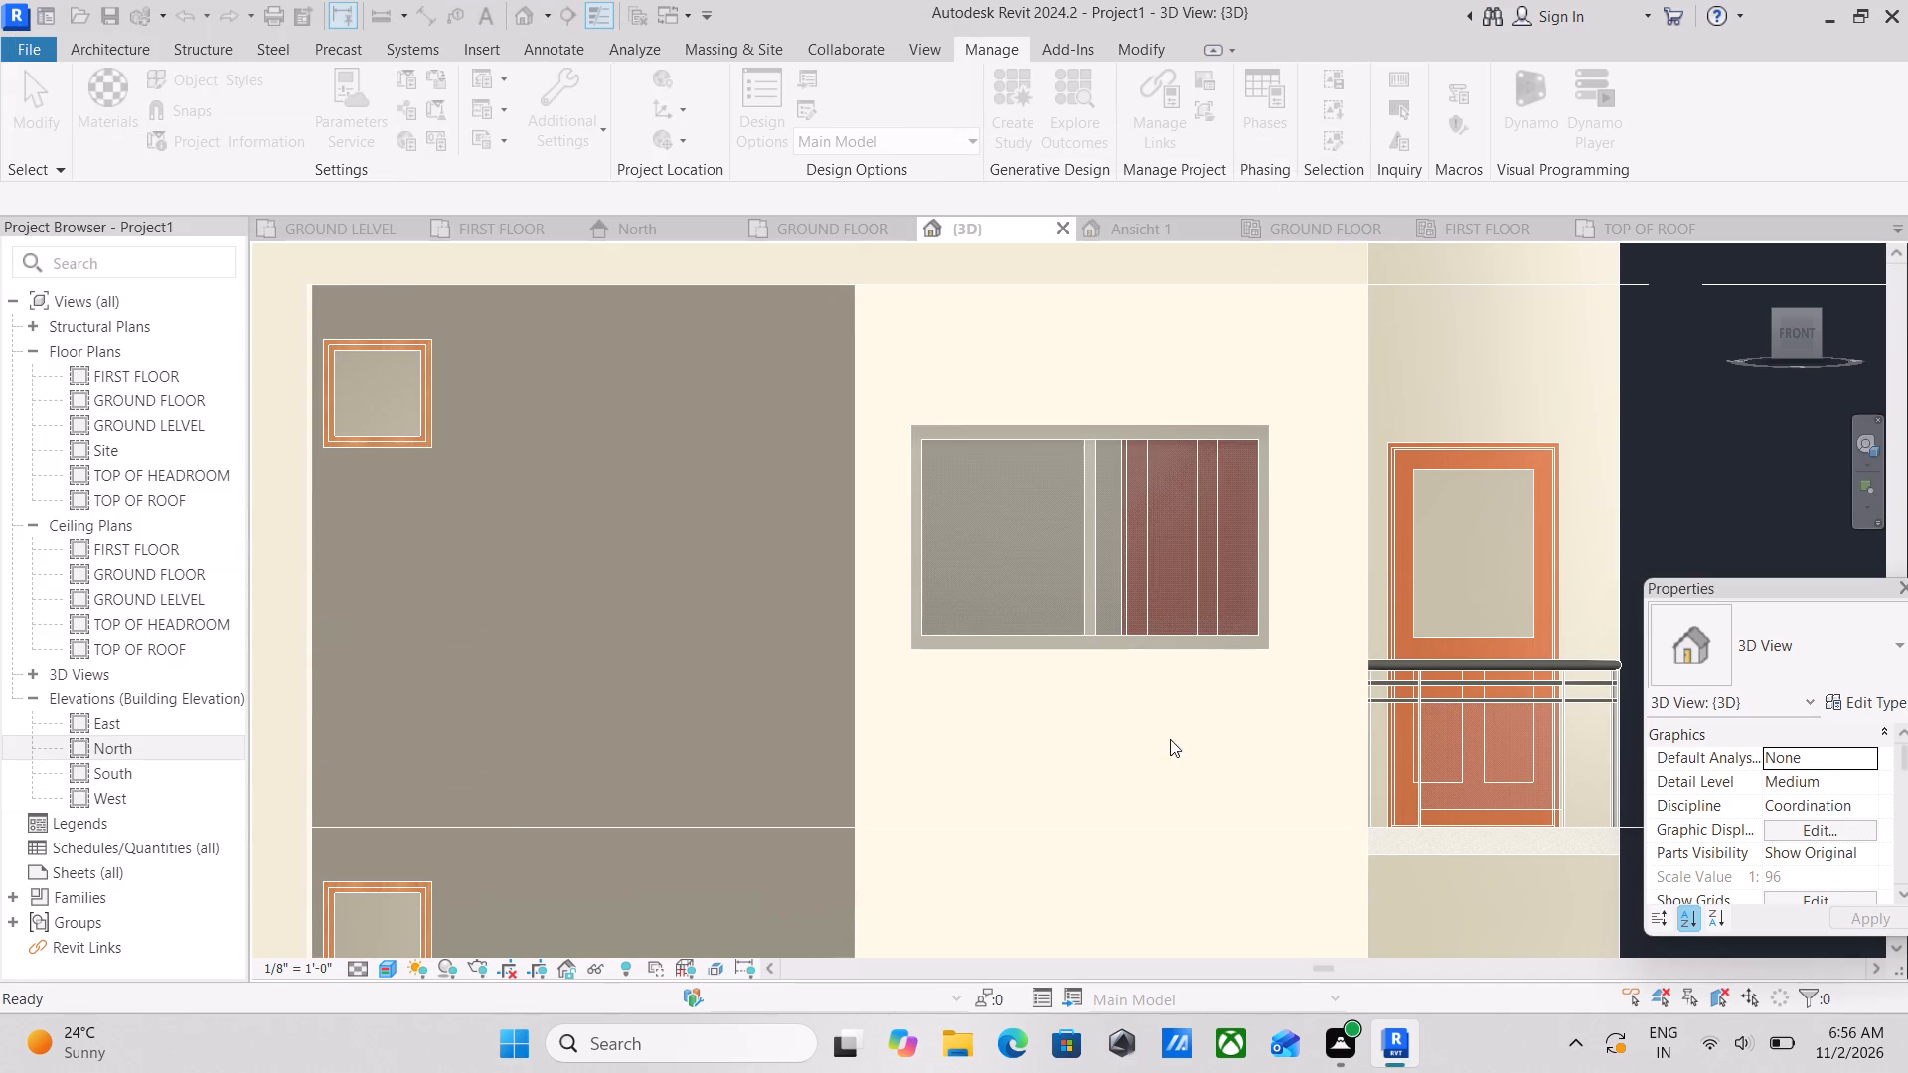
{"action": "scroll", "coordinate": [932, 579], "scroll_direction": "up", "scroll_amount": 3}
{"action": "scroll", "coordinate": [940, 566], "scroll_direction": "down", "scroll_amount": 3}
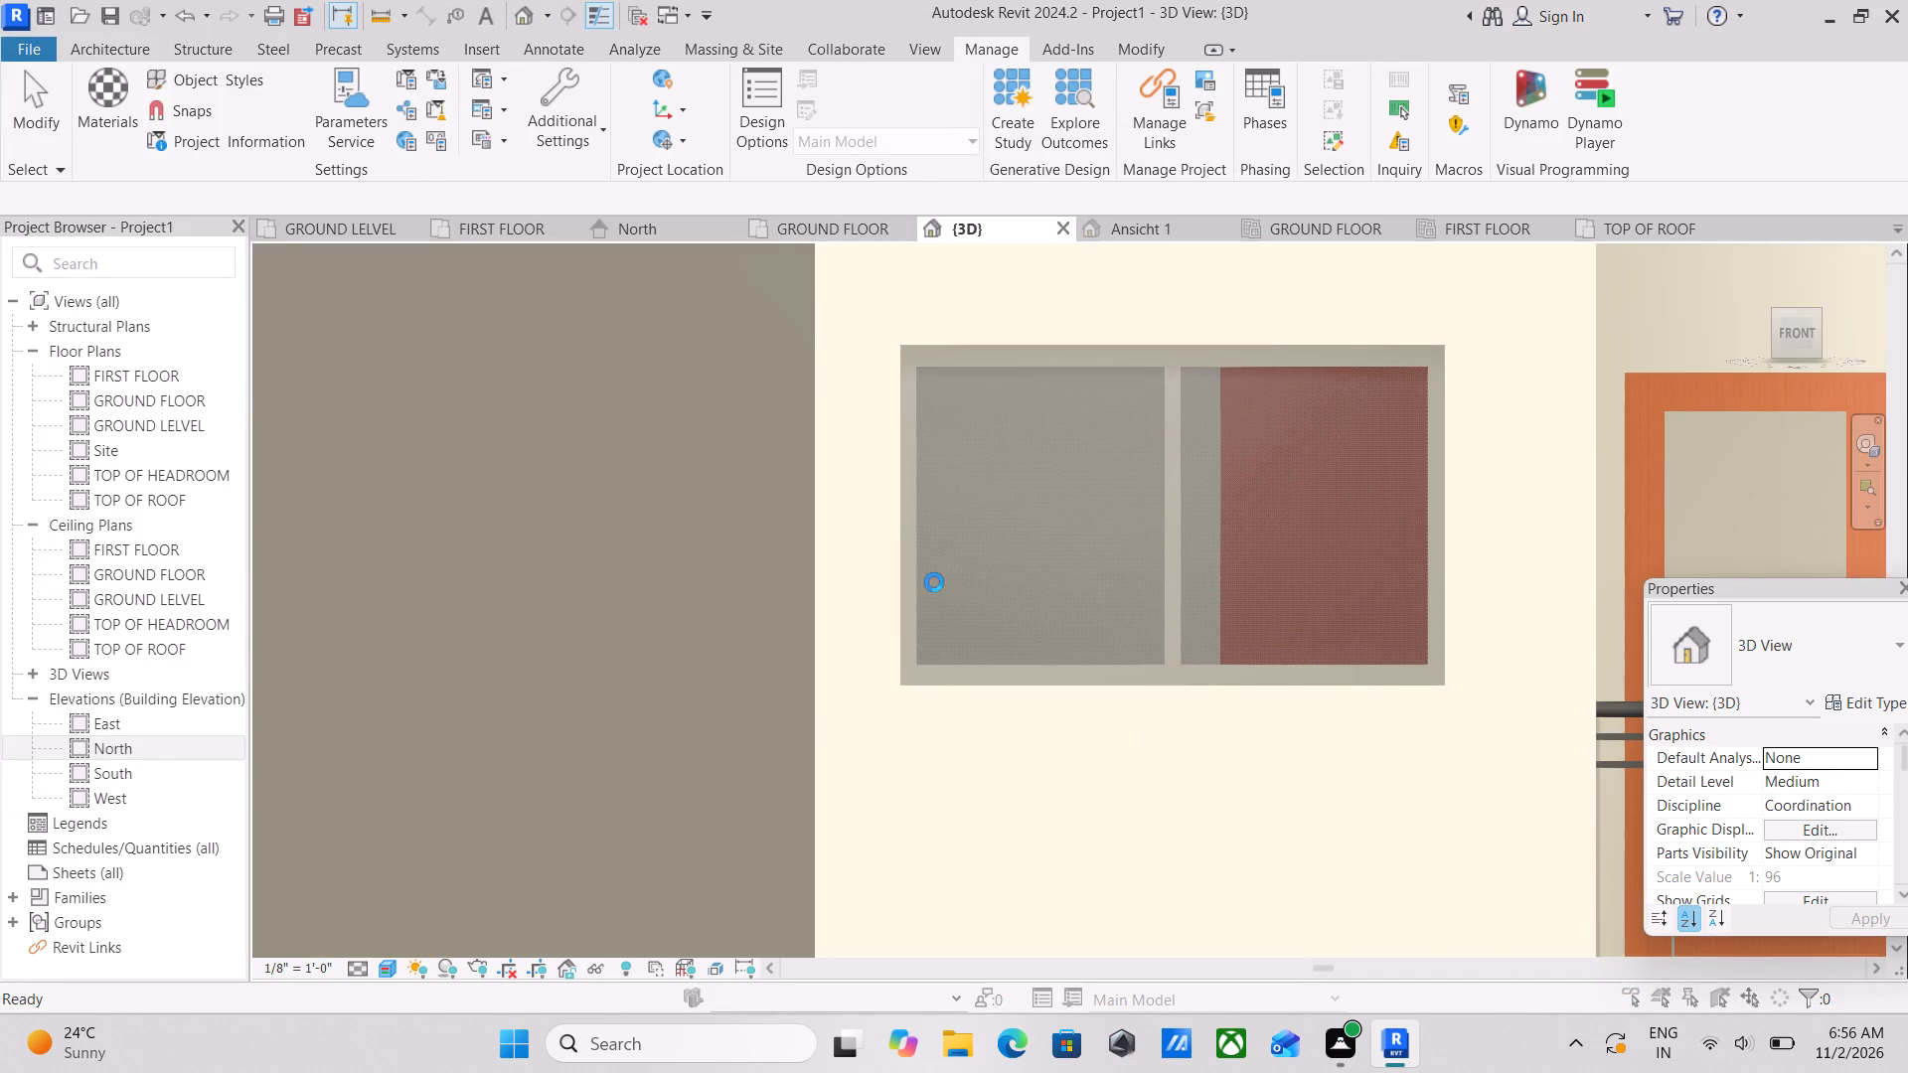
Start the Paint tool, search the project materials for "WOO" and choose WOOD MATERIAL 6".
{"action": "scroll", "coordinate": [933, 585], "scroll_direction": "down", "scroll_amount": 2}
{"action": "left_click", "coordinate": [1161, 309]}
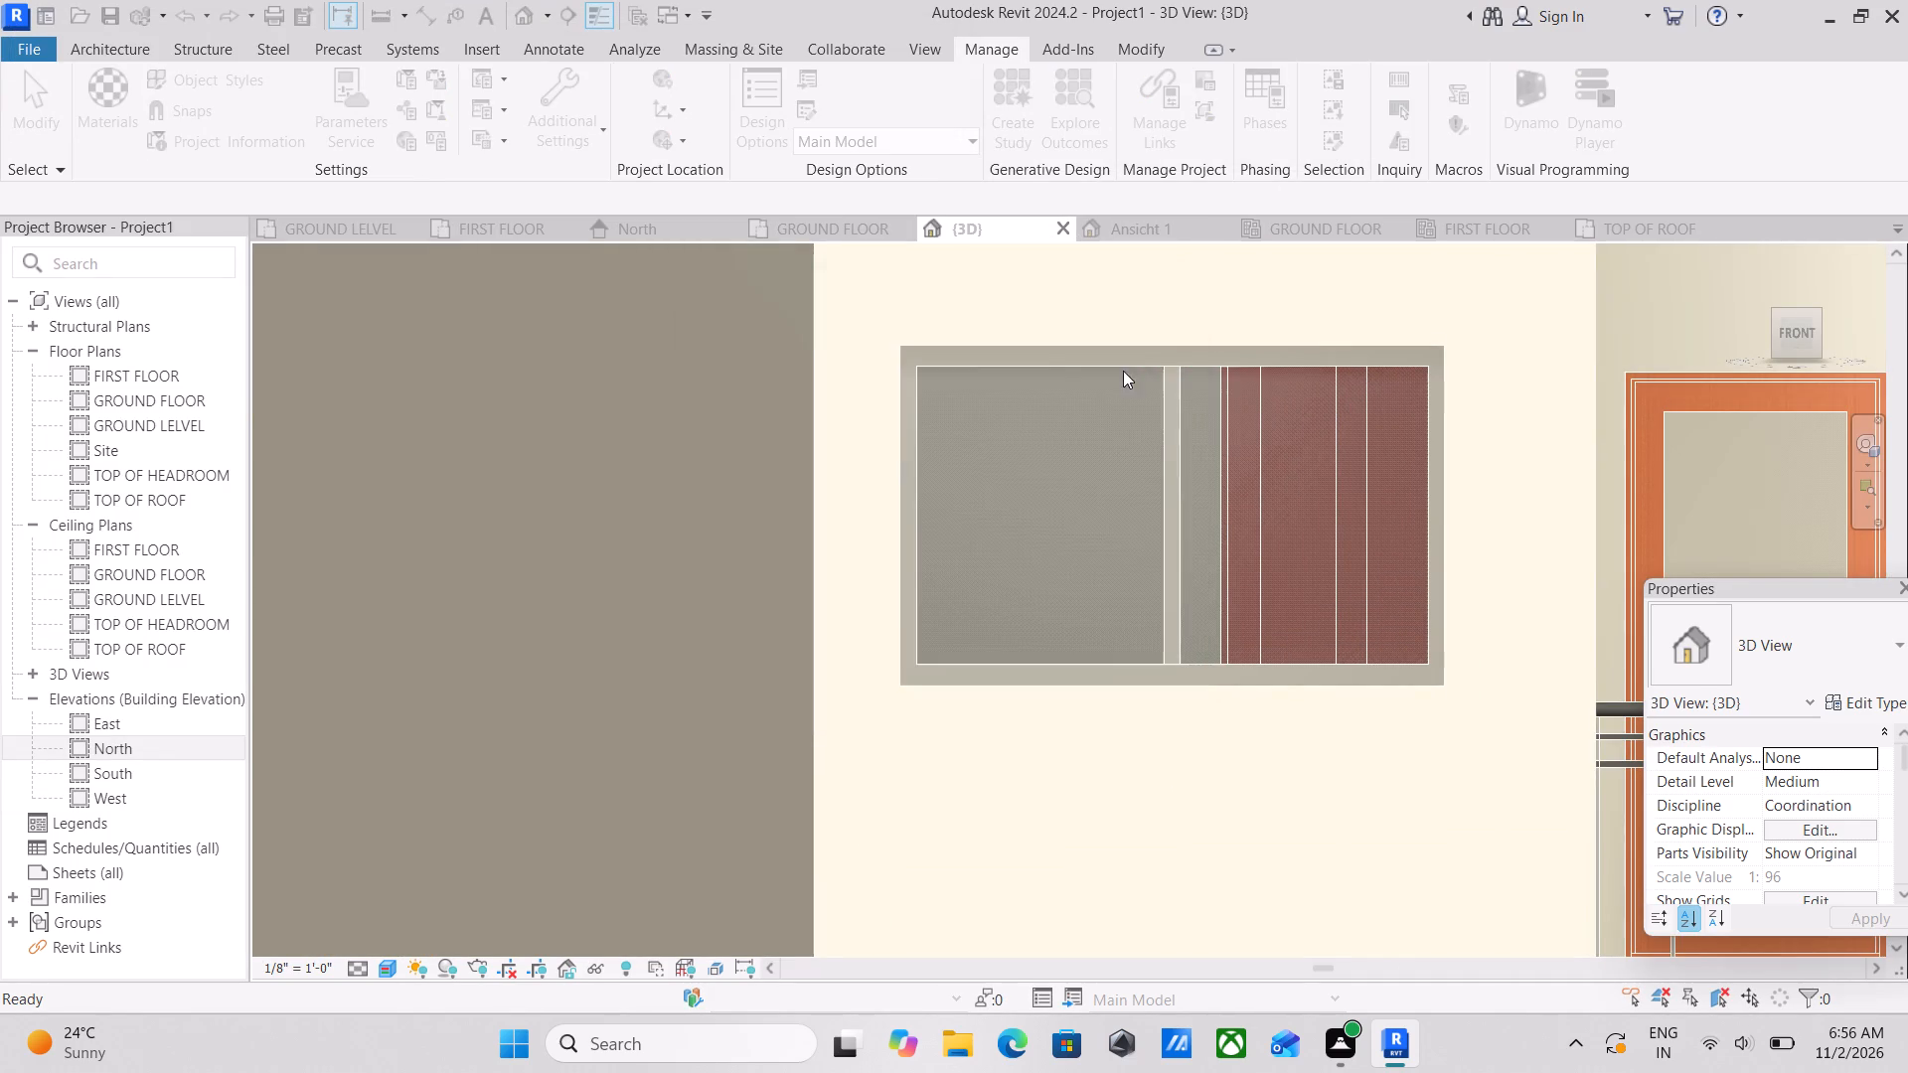
{"action": "scroll", "coordinate": [988, 527], "scroll_direction": "down", "scroll_amount": 7}
{"action": "middle_click_drag", "start_coordinate": [929, 556], "coordinate": [842, 645]}
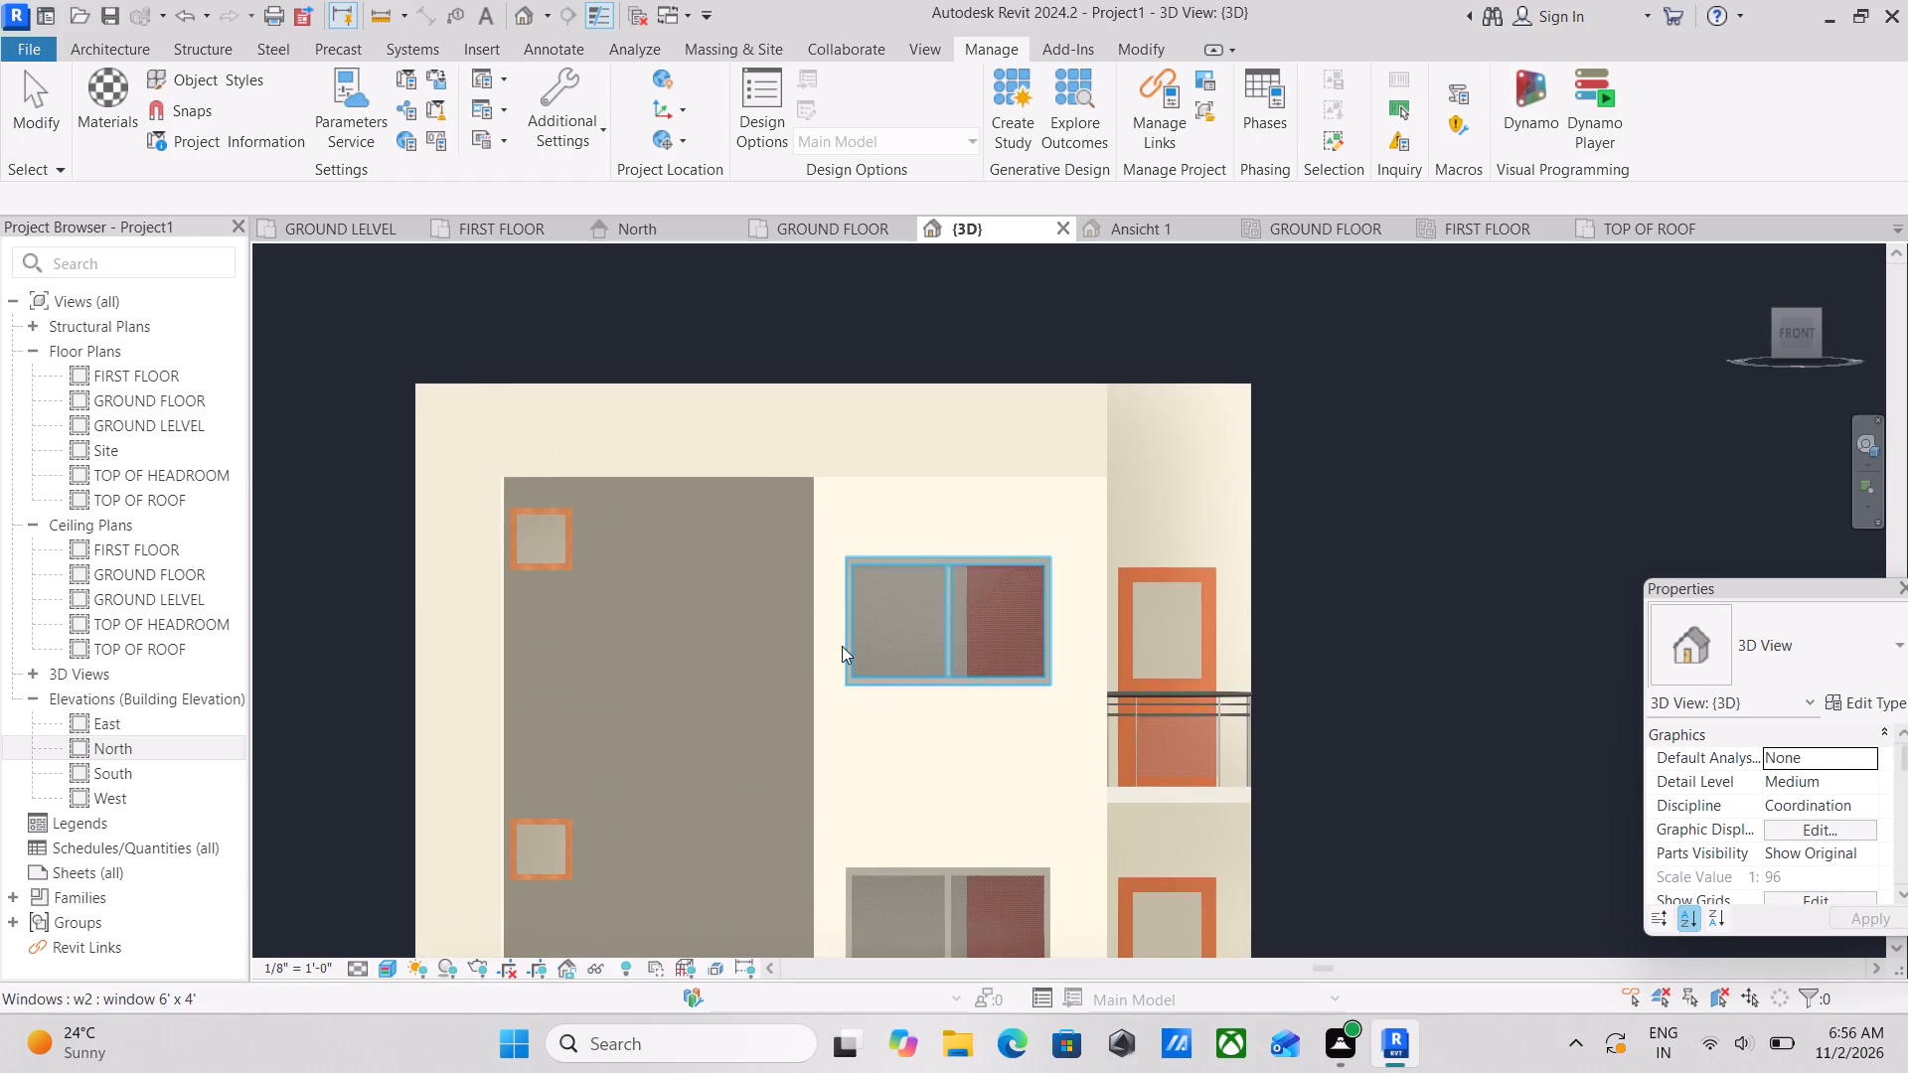
{"action": "key", "text": "p"}
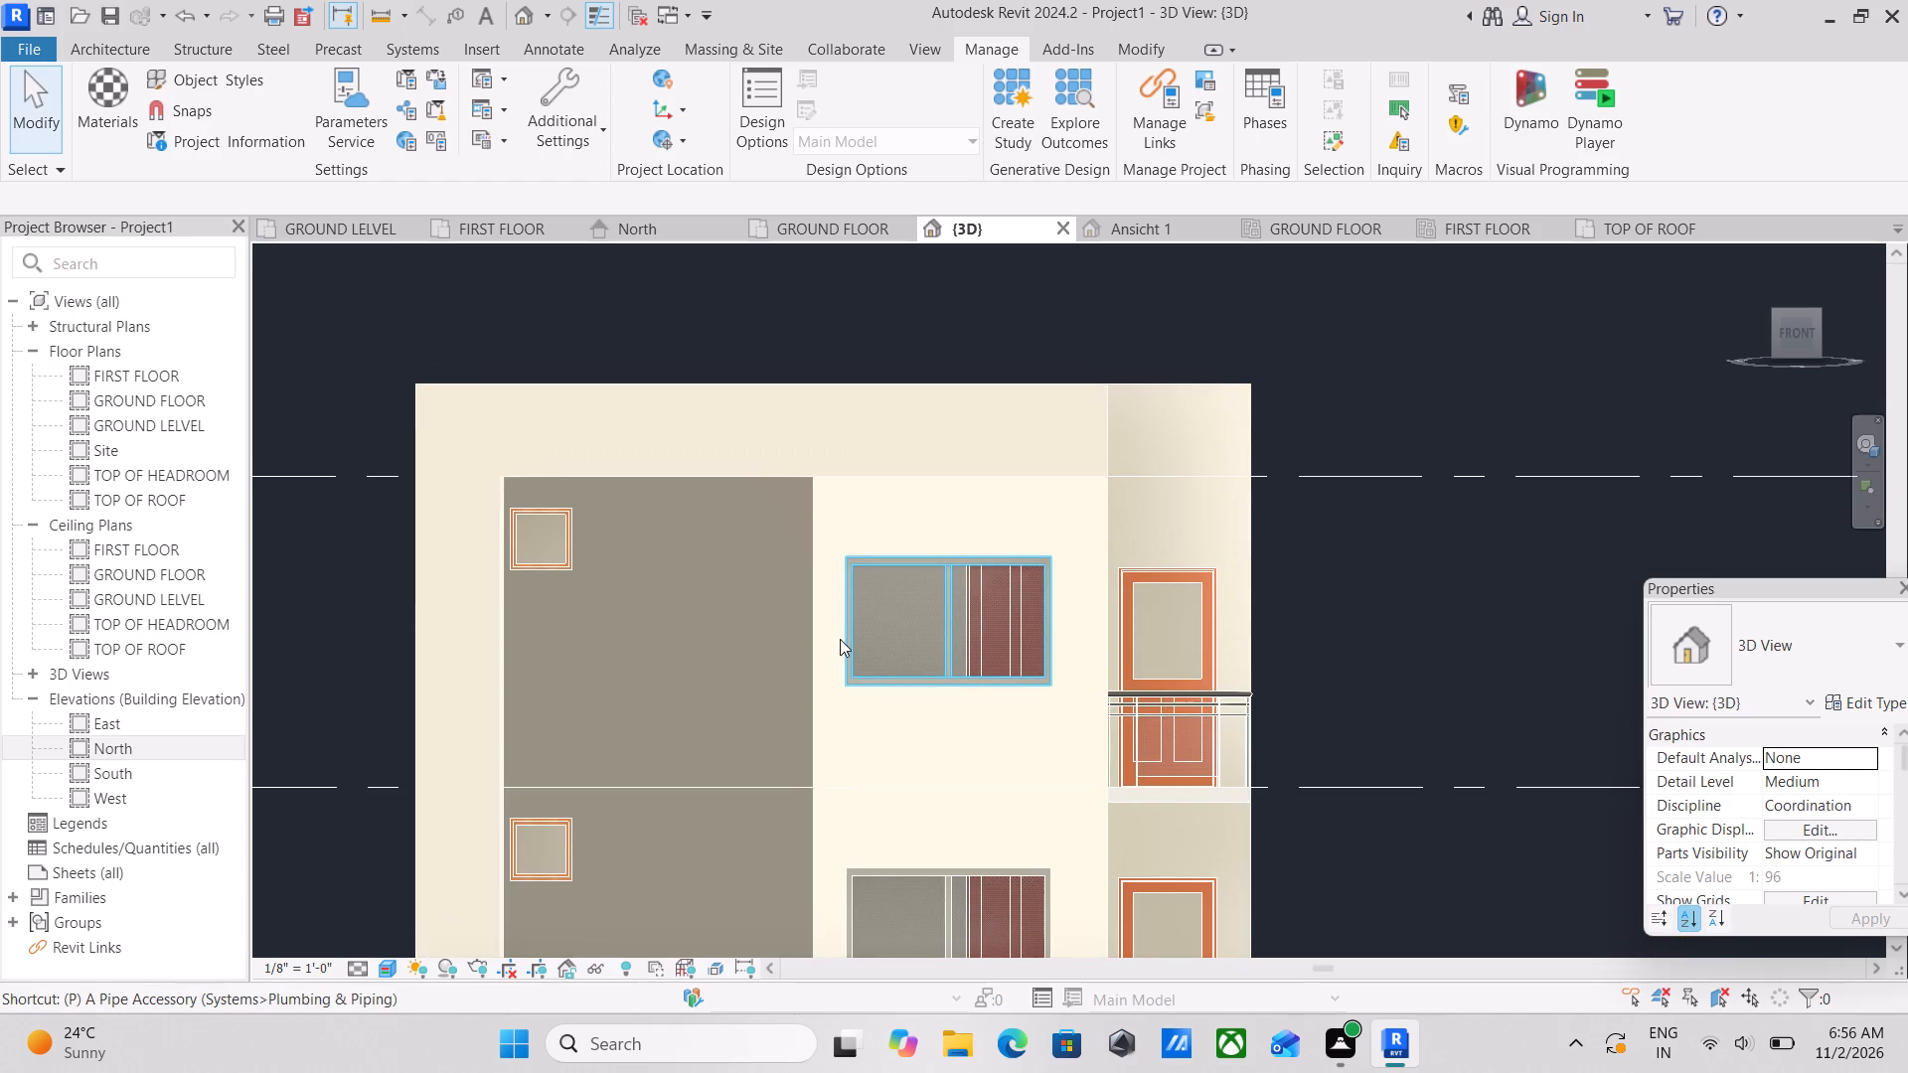
{"action": "key", "text": "t"}
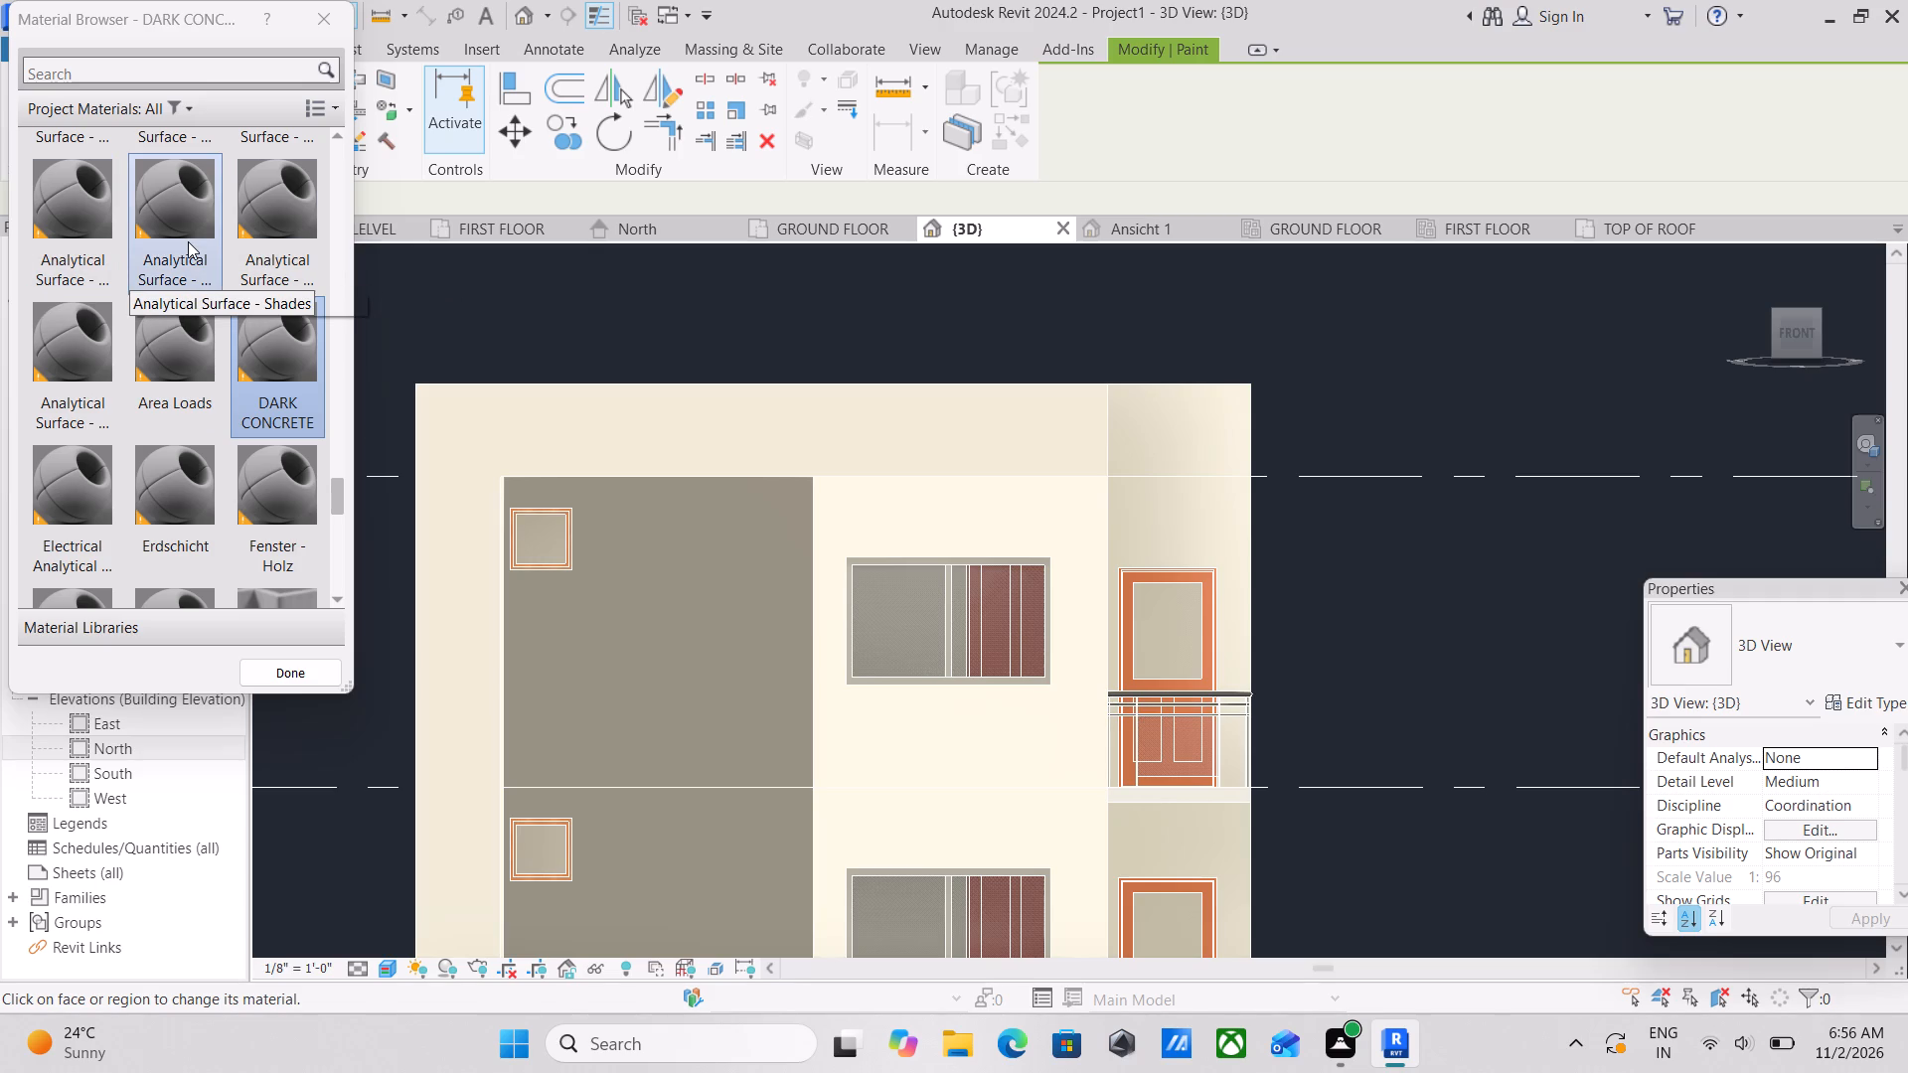
{"action": "scroll", "coordinate": [302, 523], "scroll_direction": "down", "scroll_amount": 2}
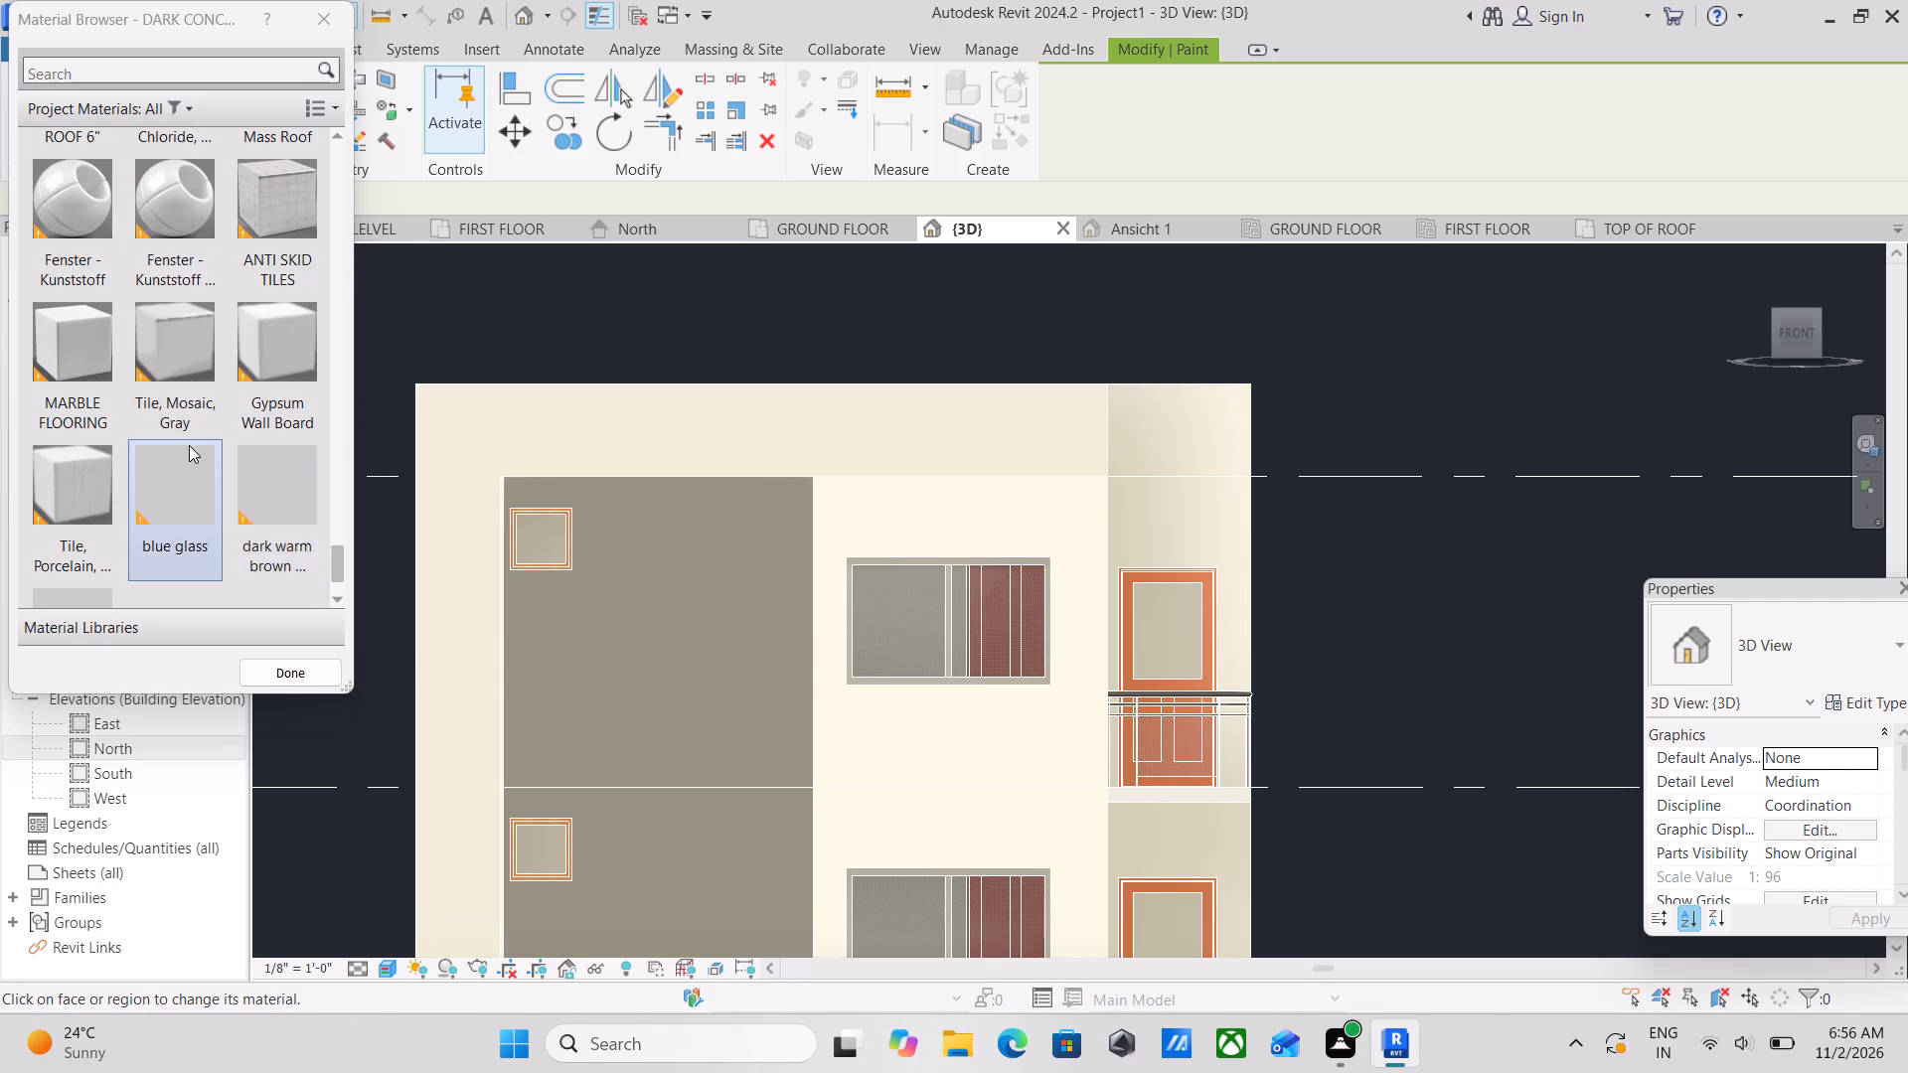
{"action": "scroll", "coordinate": [189, 445], "scroll_direction": "up", "scroll_amount": 4}
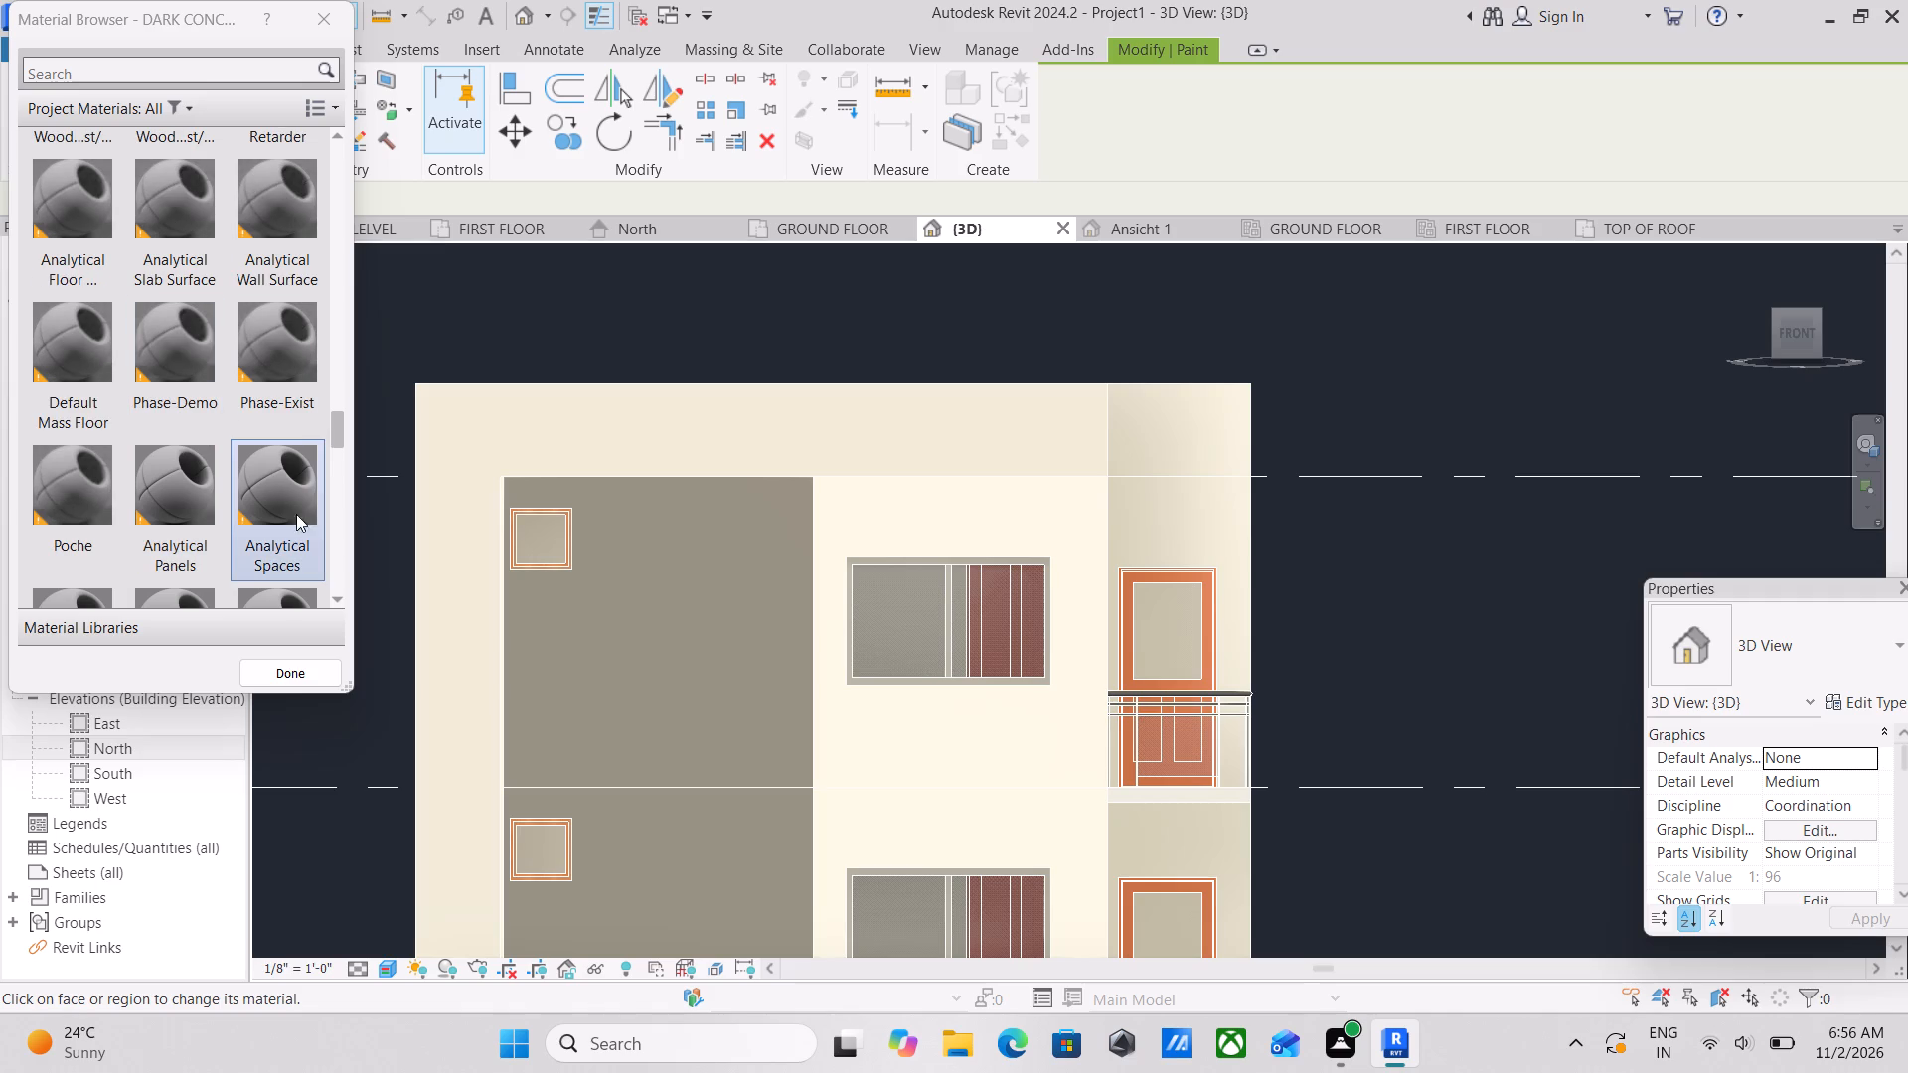
{"action": "scroll", "coordinate": [278, 394], "scroll_direction": "up", "scroll_amount": 3}
{"action": "scroll", "coordinate": [220, 392], "scroll_direction": "down", "scroll_amount": 2}
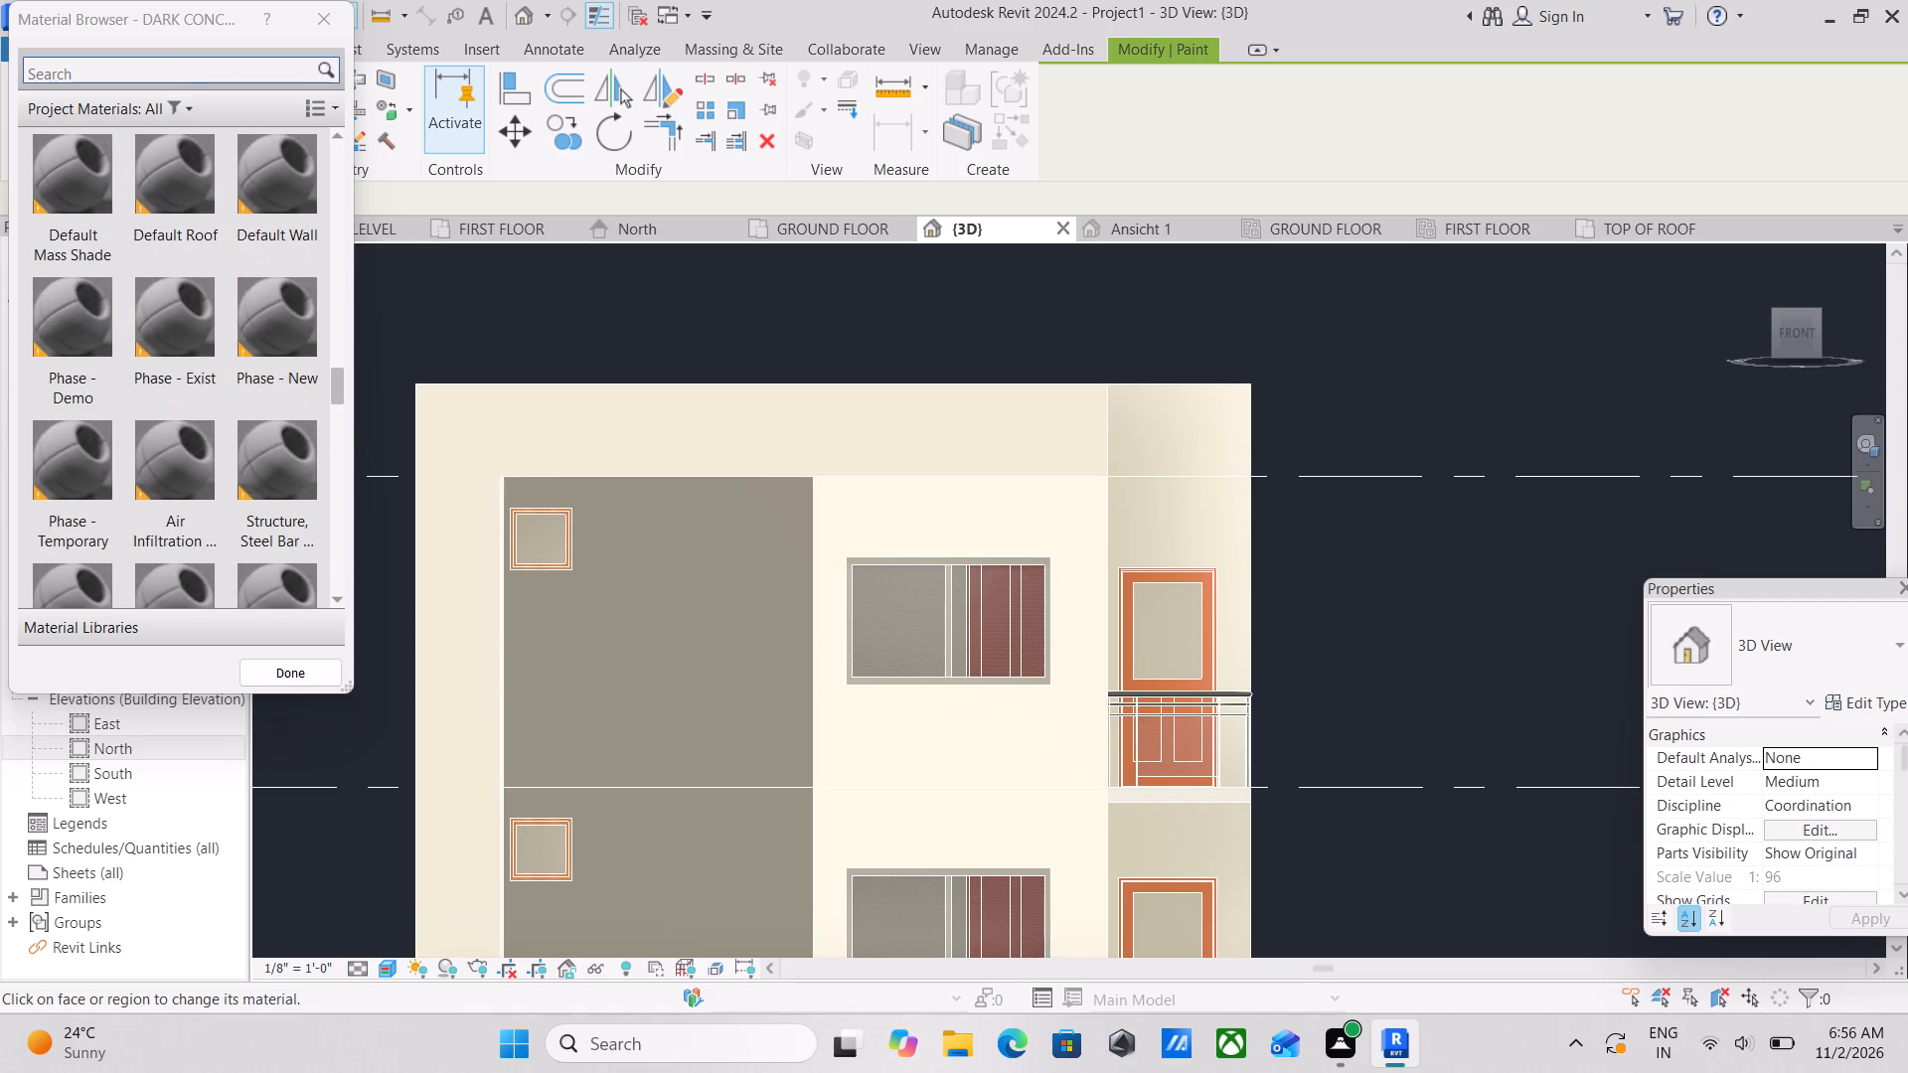
{"action": "left_click", "coordinate": [170, 68]}
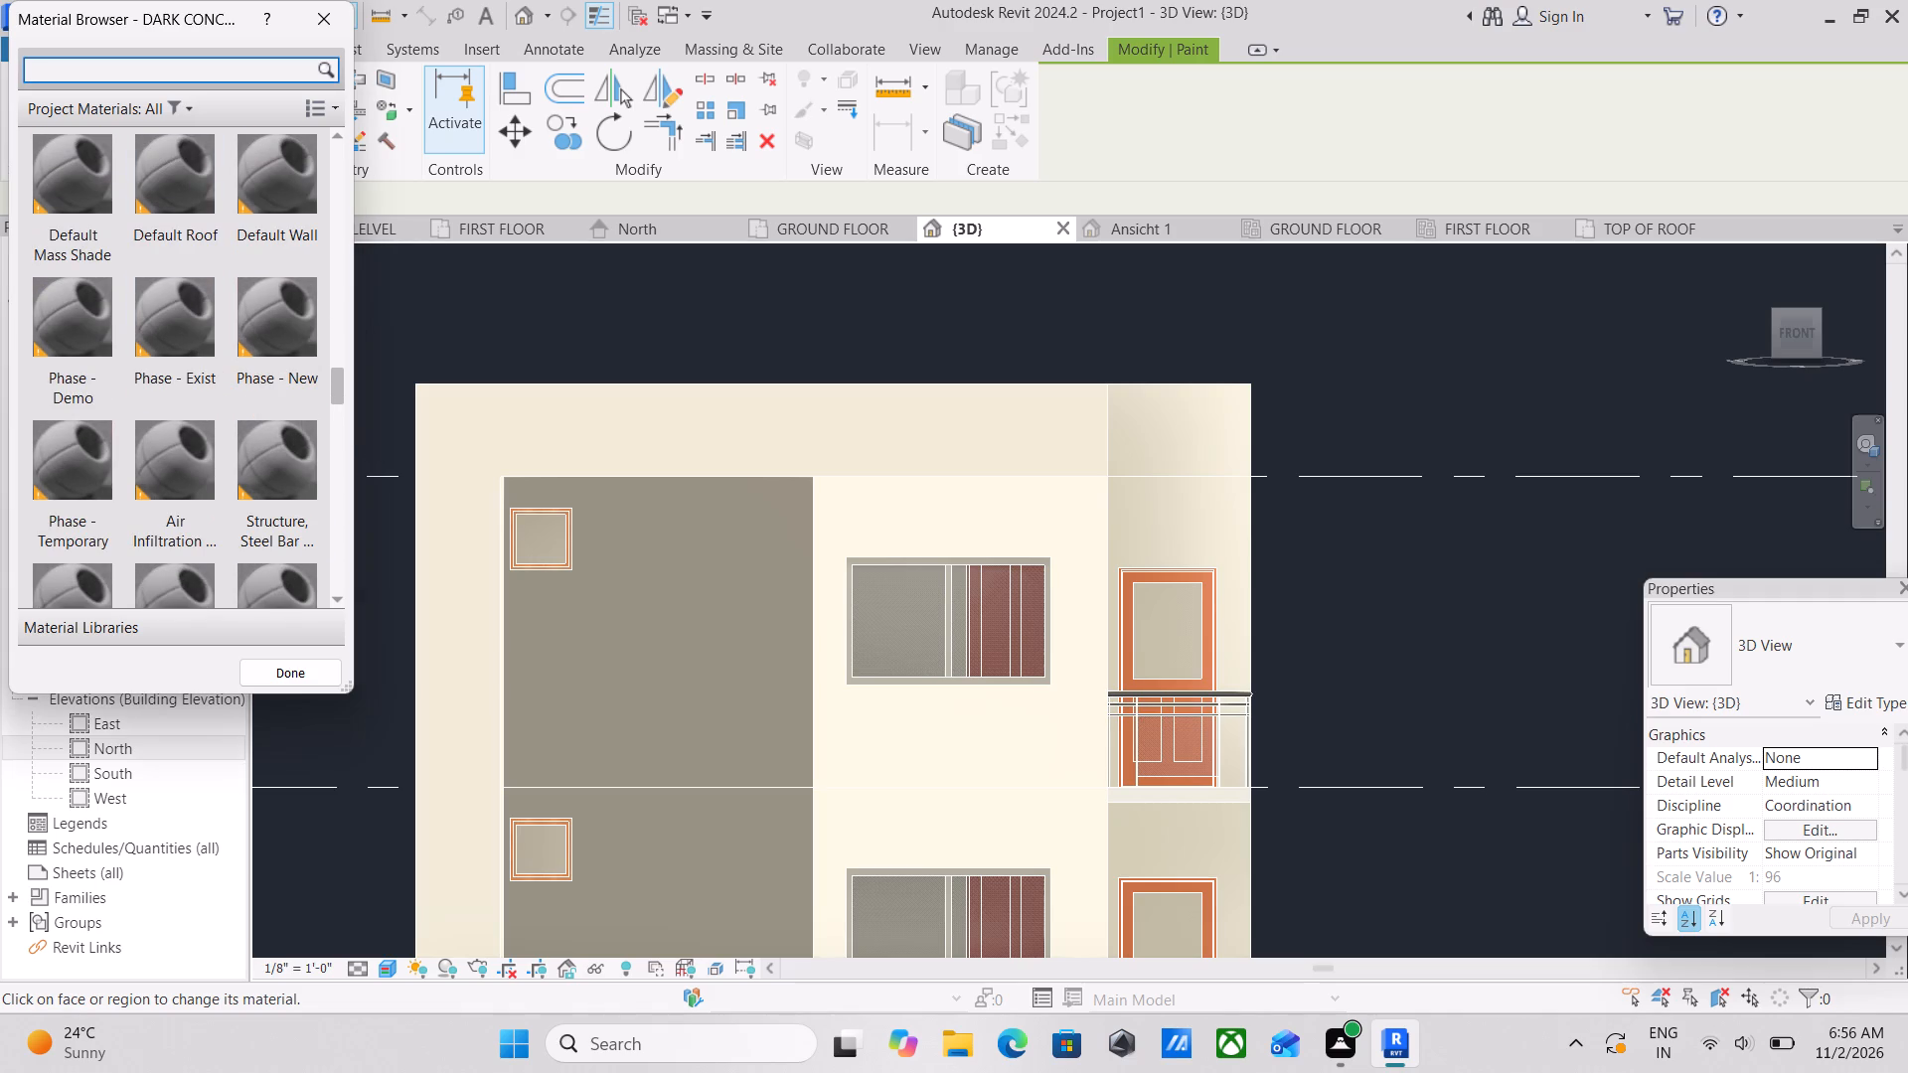
{"action": "key", "text": "w"}
{"action": "type", "text": "OO"}
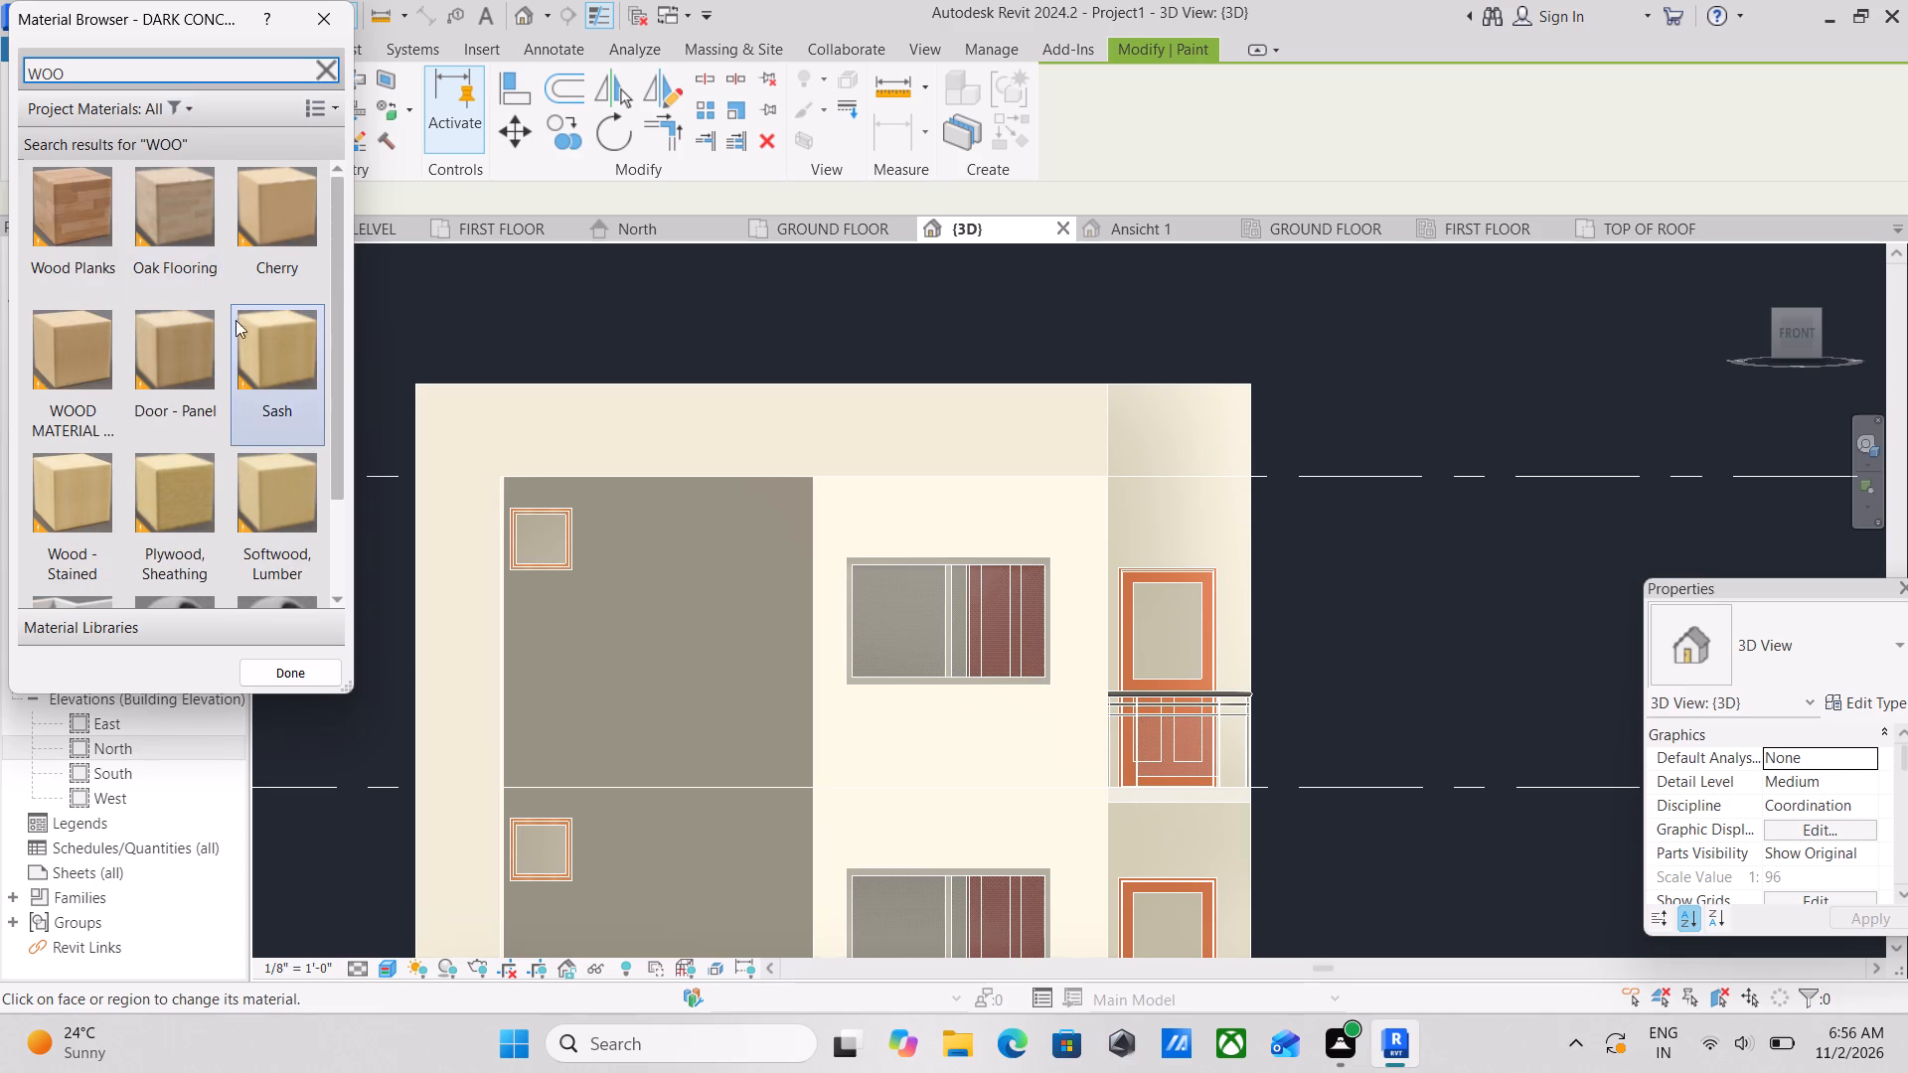
{"action": "scroll", "coordinate": [247, 378], "scroll_direction": "down", "scroll_amount": 3}
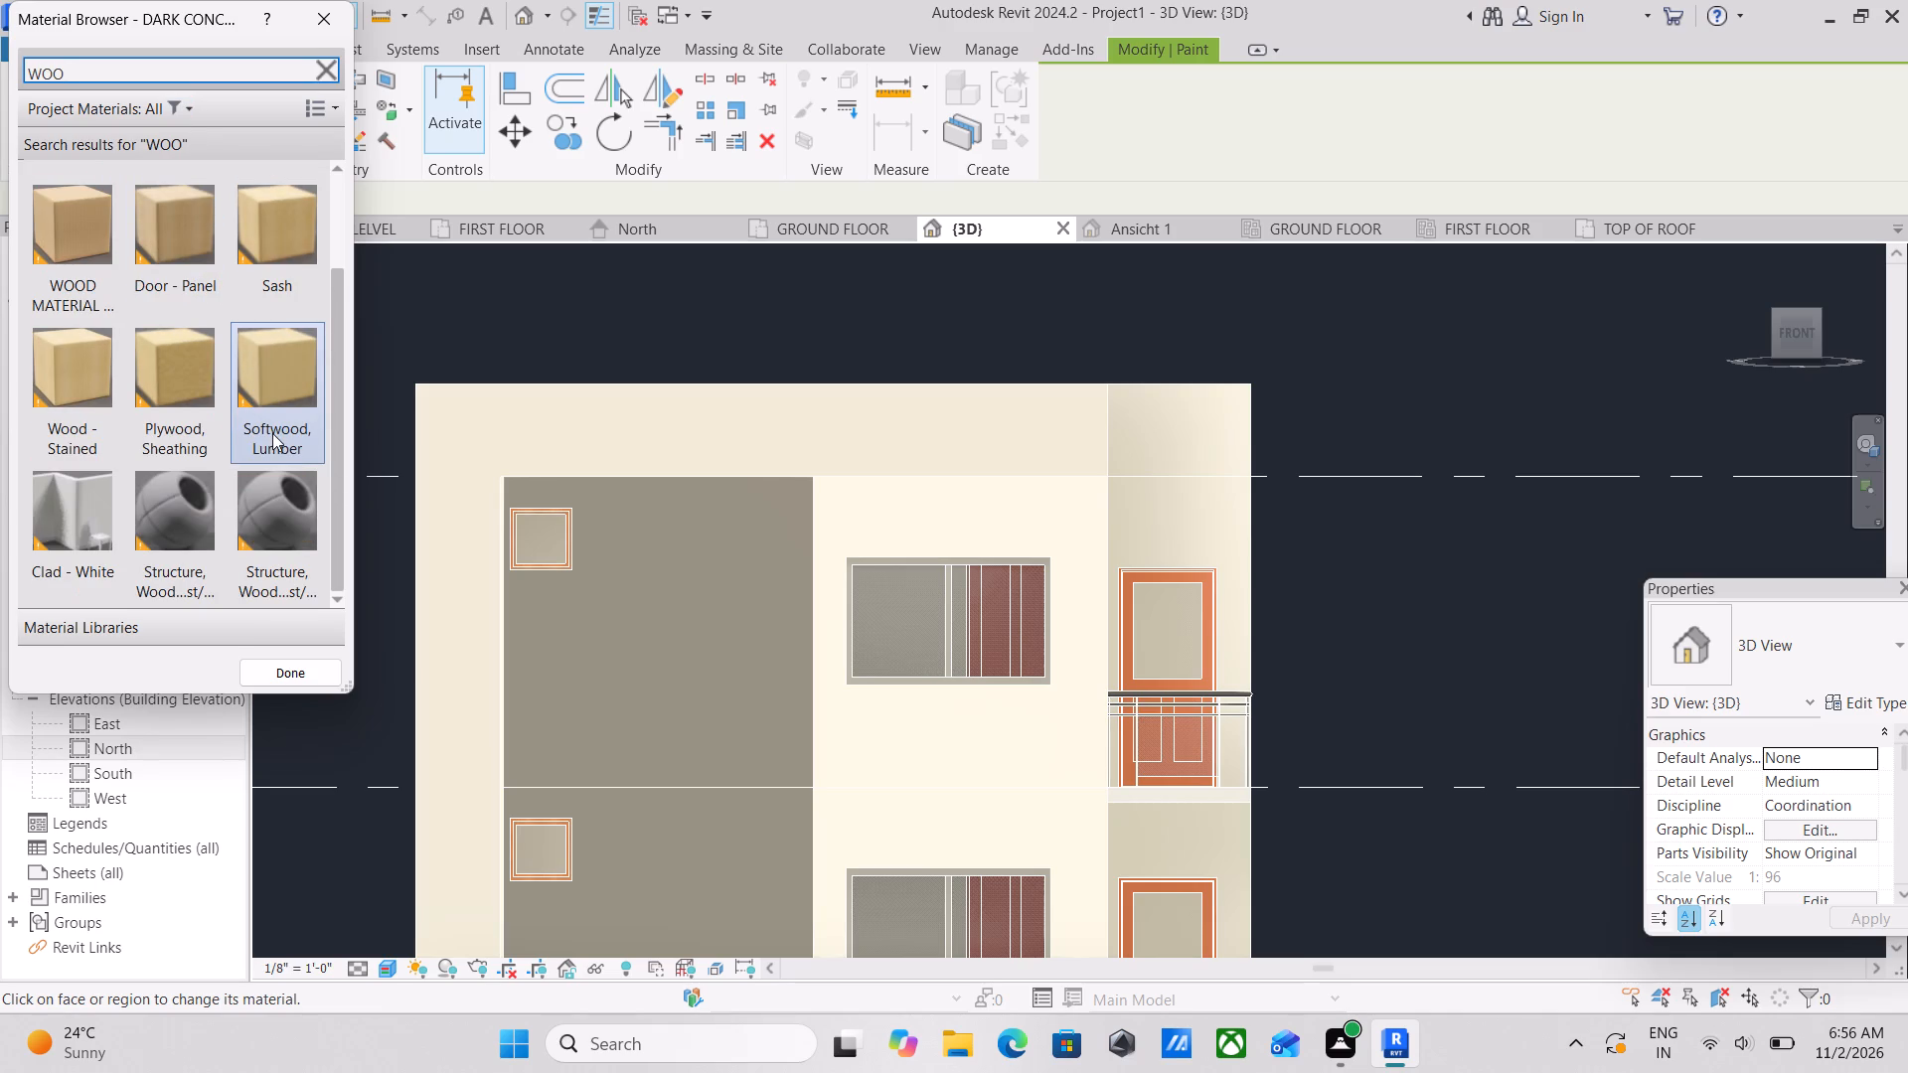
{"action": "scroll", "coordinate": [177, 566], "scroll_direction": "up", "scroll_amount": 3}
{"action": "scroll", "coordinate": [150, 479], "scroll_direction": "up", "scroll_amount": 3}
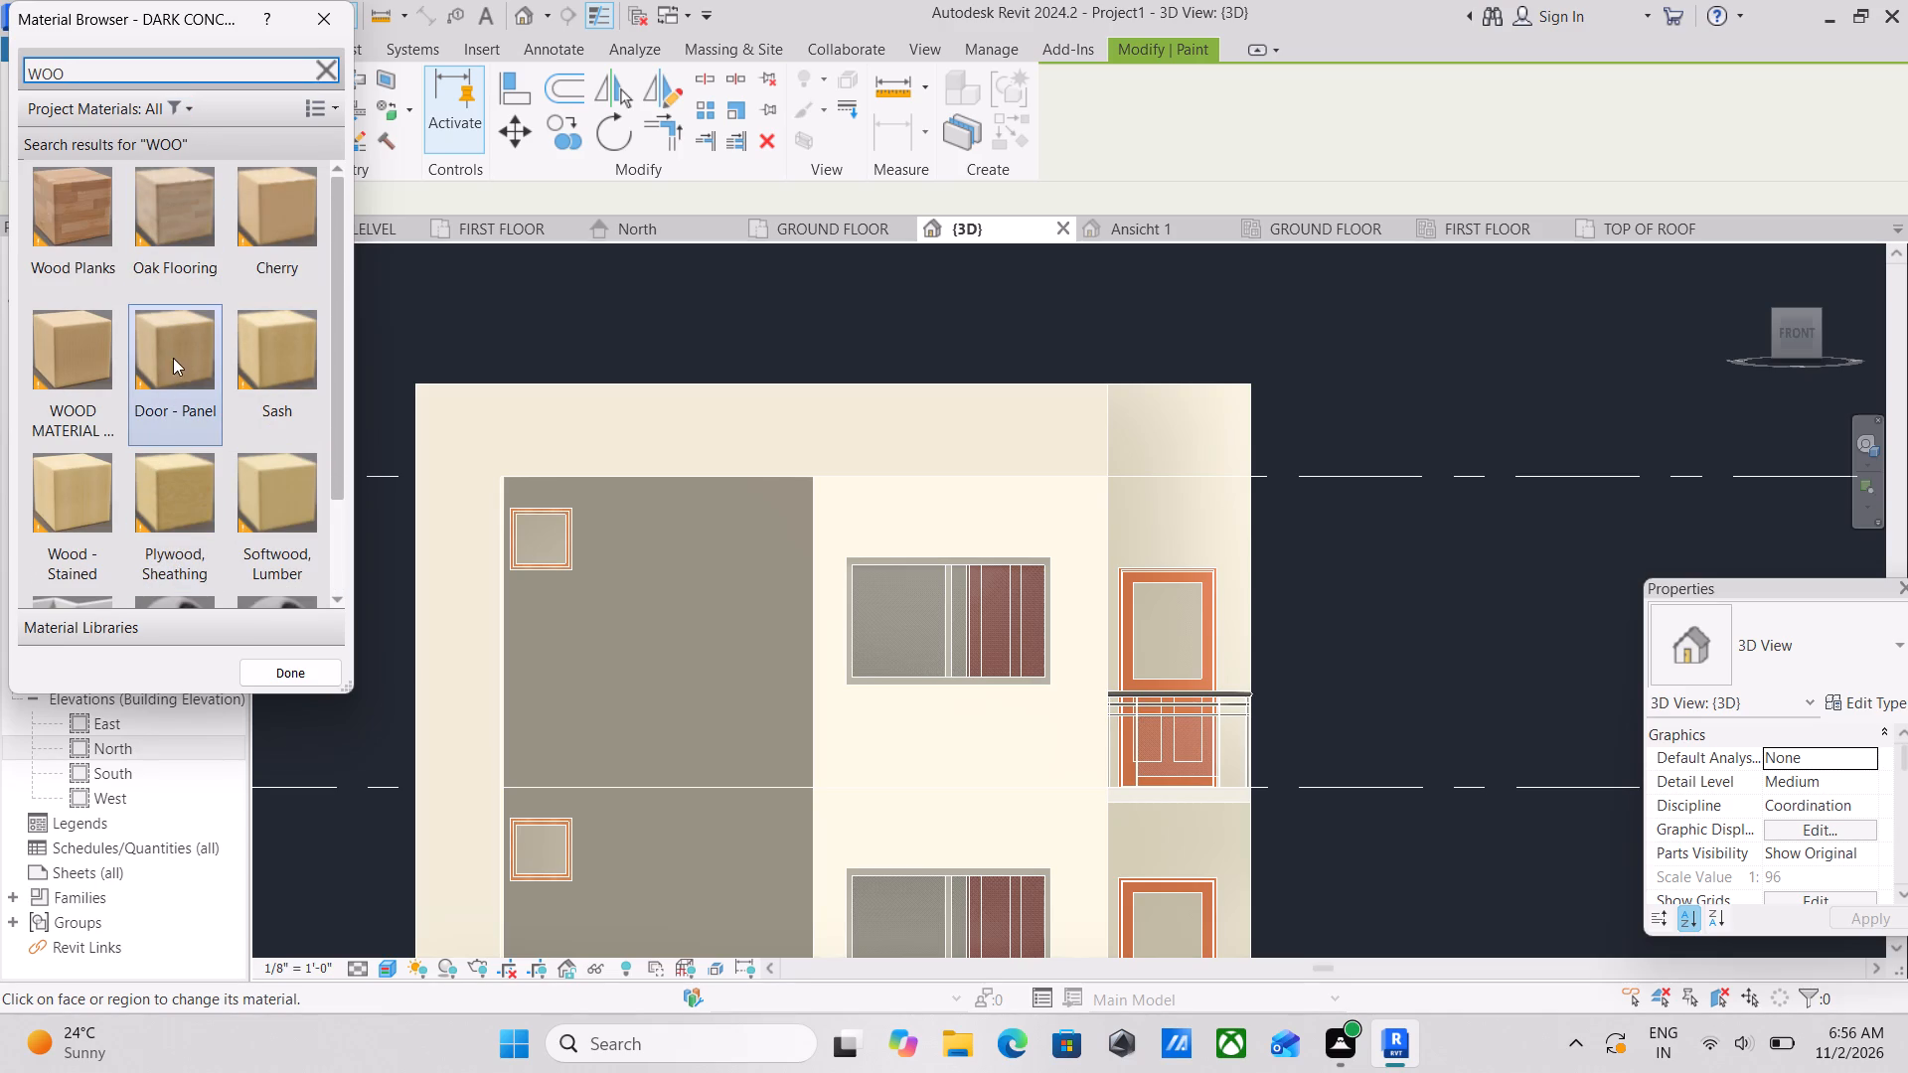
{"action": "double_click", "coordinate": [54, 375]}
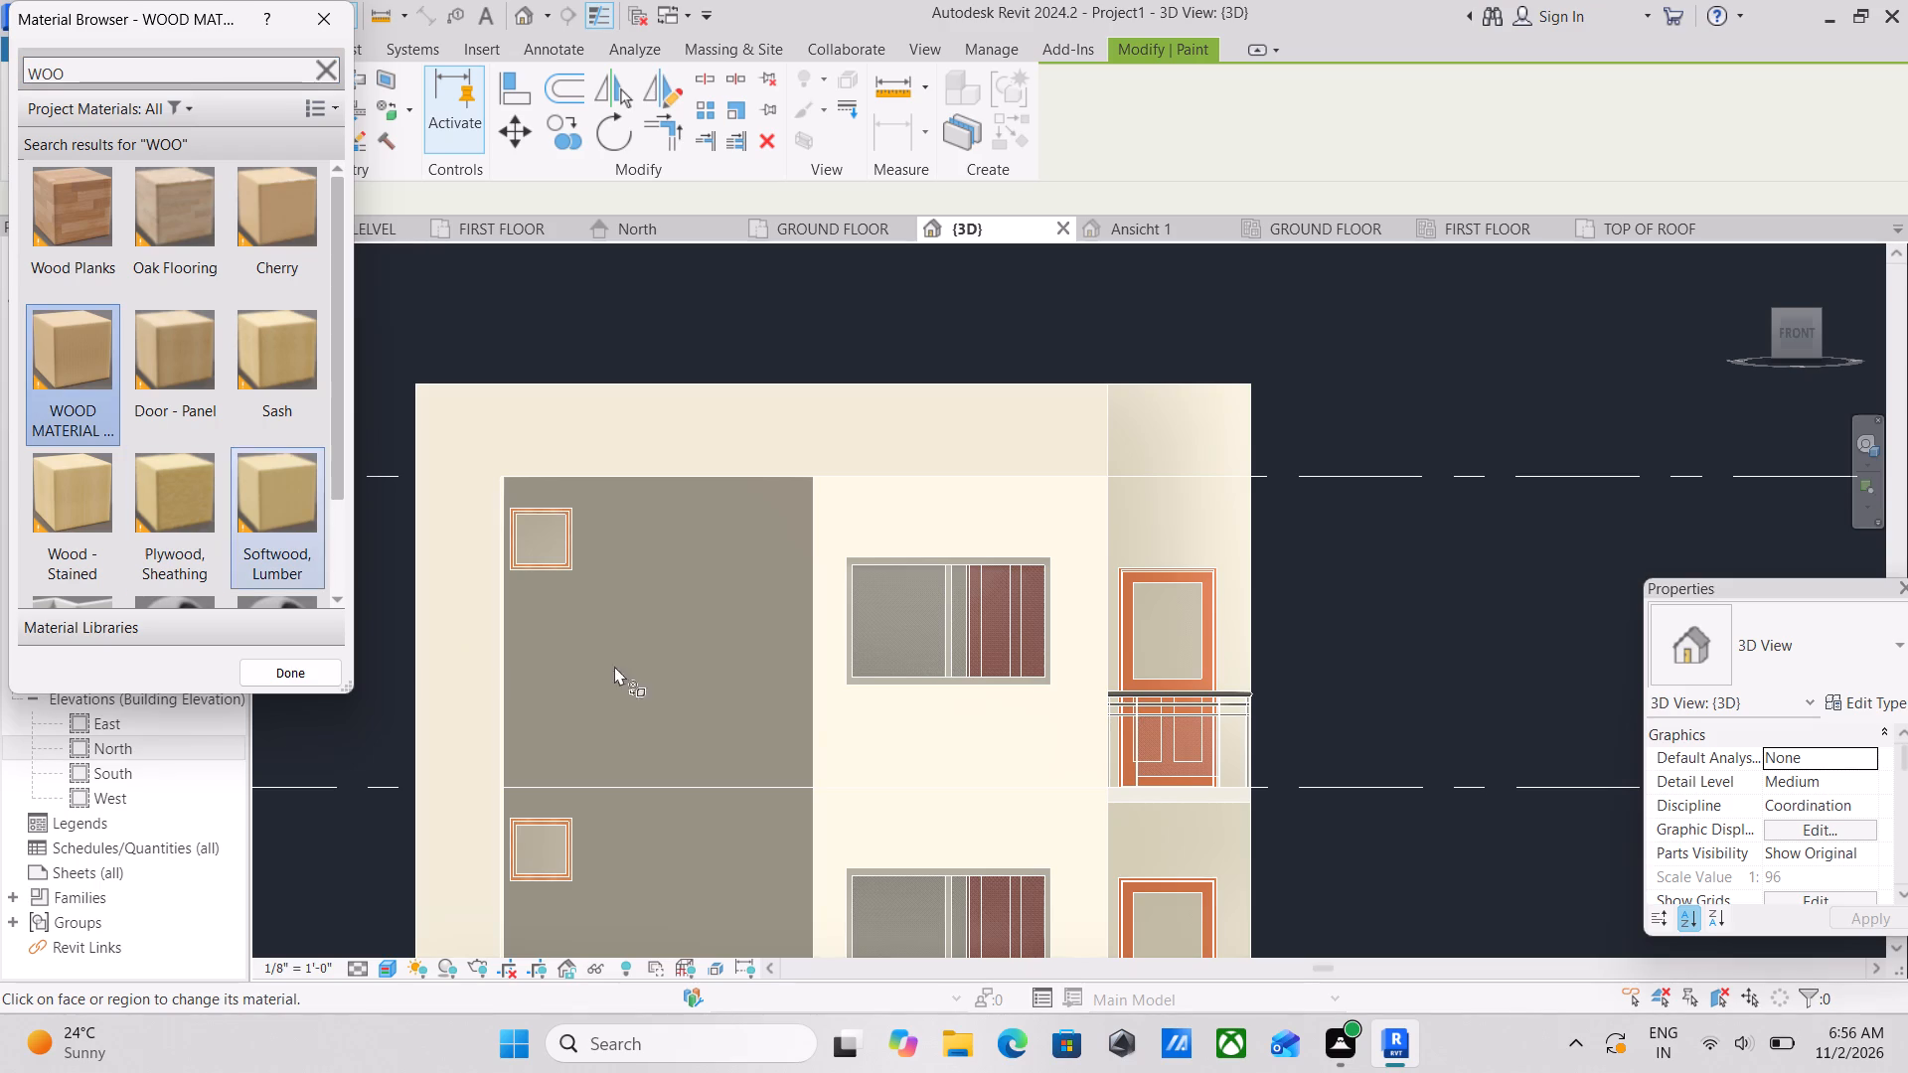
Paint the front wall regions around the upper and lower windows with WOOD MATERIAL 6" and close the Material Browser.
{"action": "left_click", "coordinate": [1069, 758]}
{"action": "middle_click_drag", "start_coordinate": [1070, 758], "coordinate": [1070, 721]}
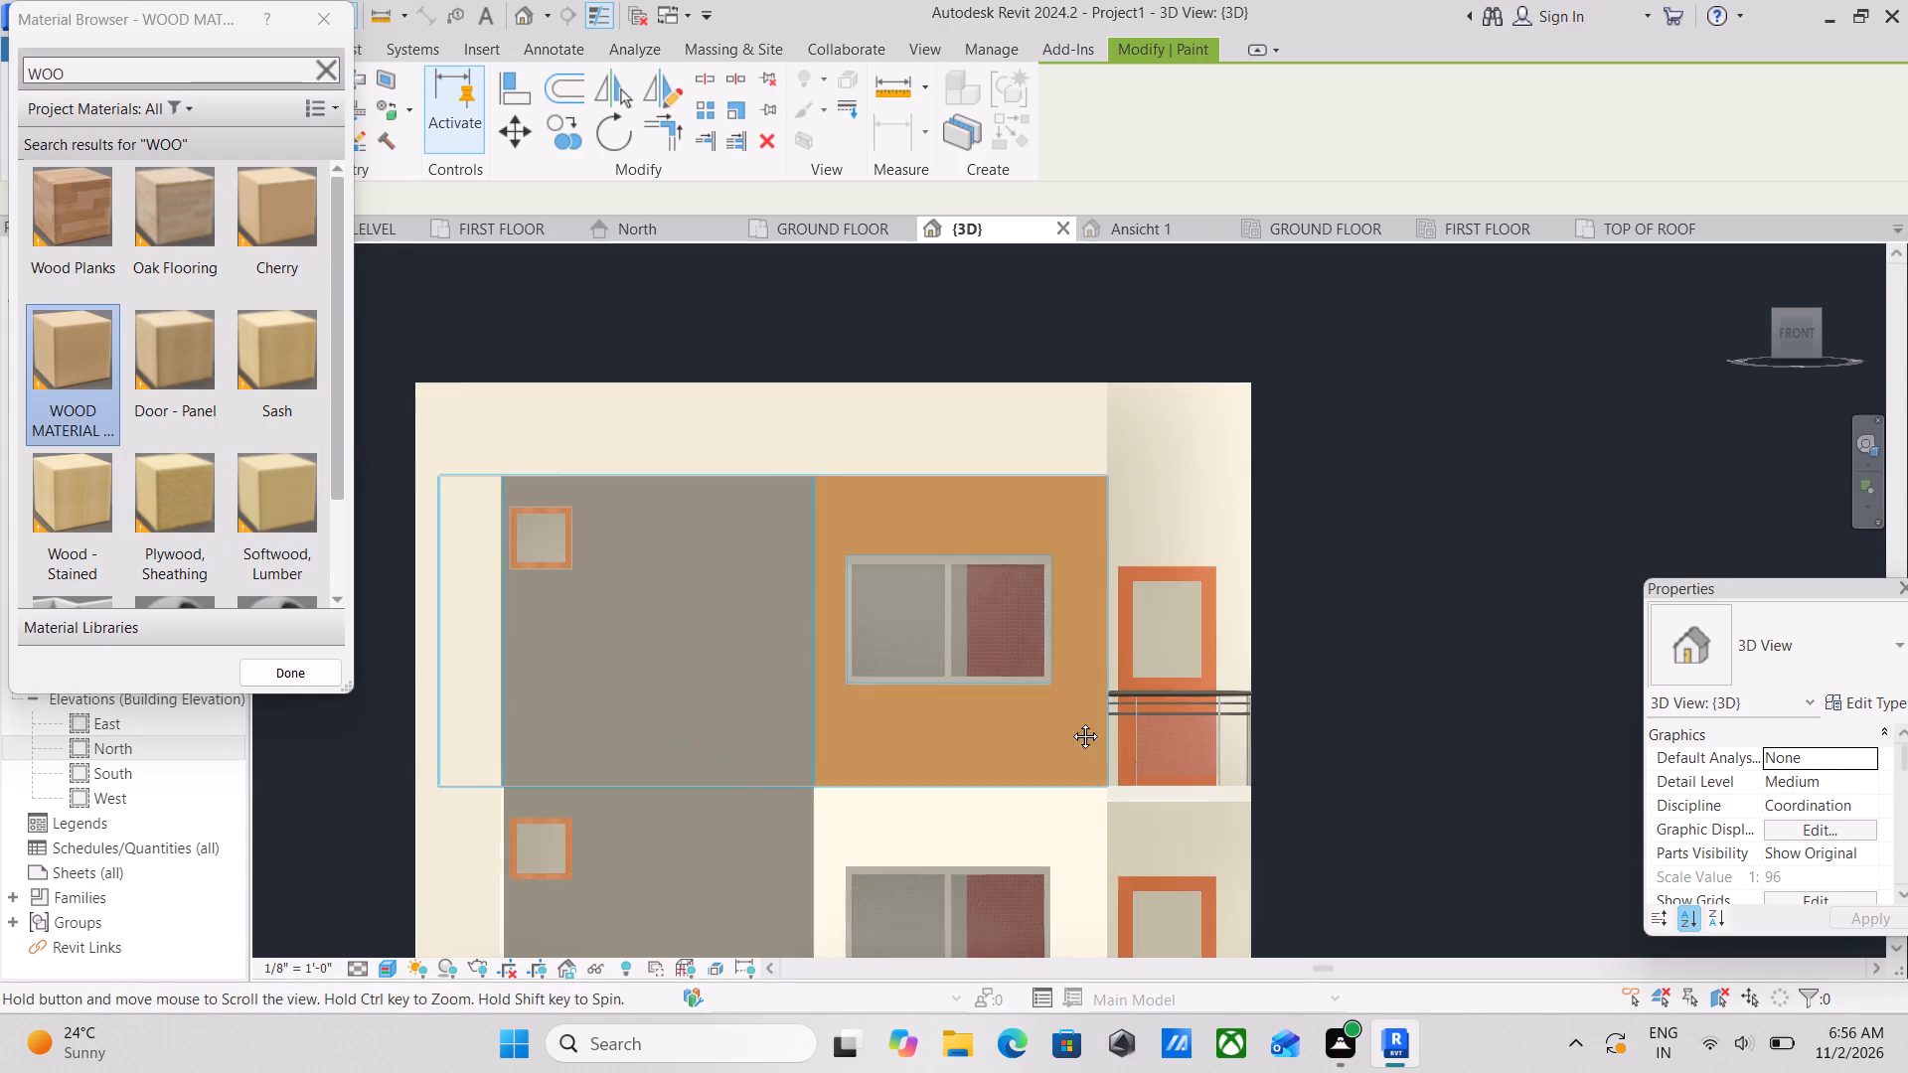
{"action": "middle_click_drag", "start_coordinate": [1070, 721], "coordinate": [1024, 578]}
{"action": "left_click", "coordinate": [1034, 666]}
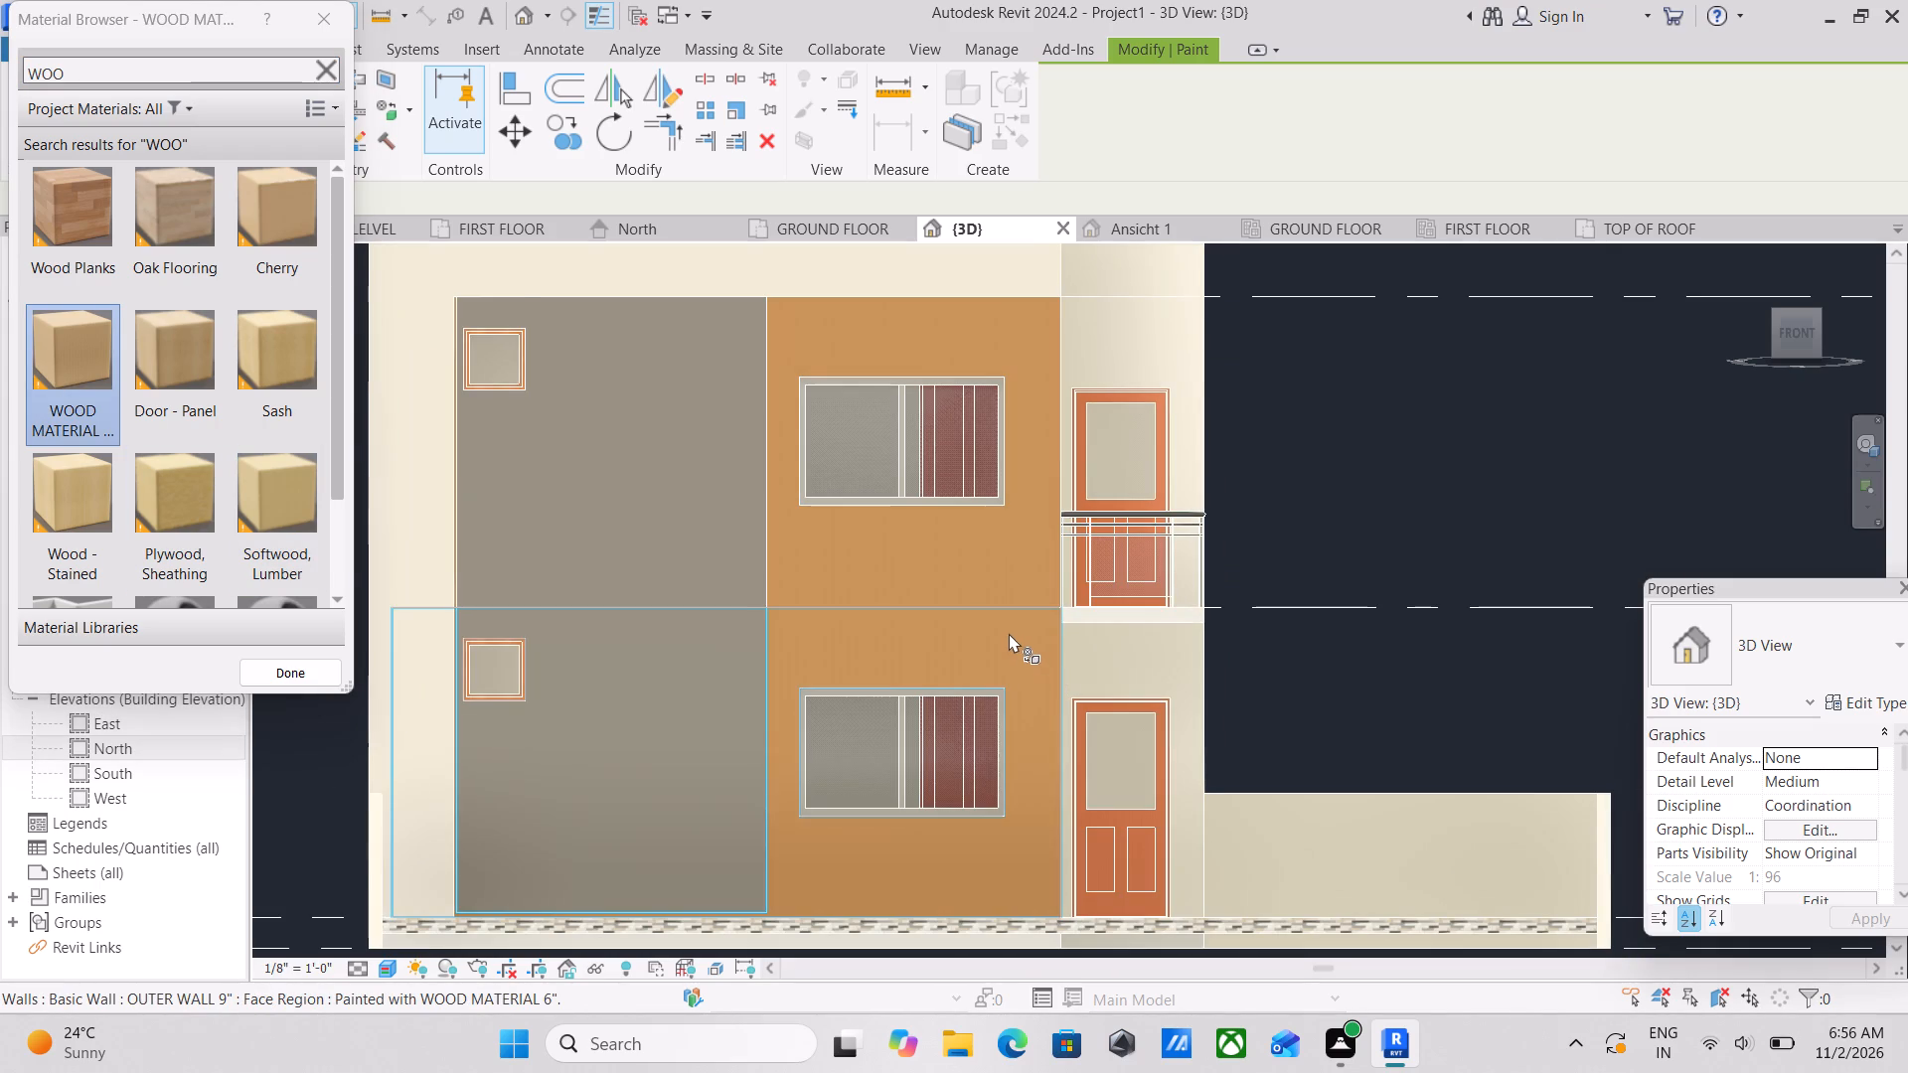
{"action": "scroll", "coordinate": [1009, 633], "scroll_direction": "down", "scroll_amount": 1}
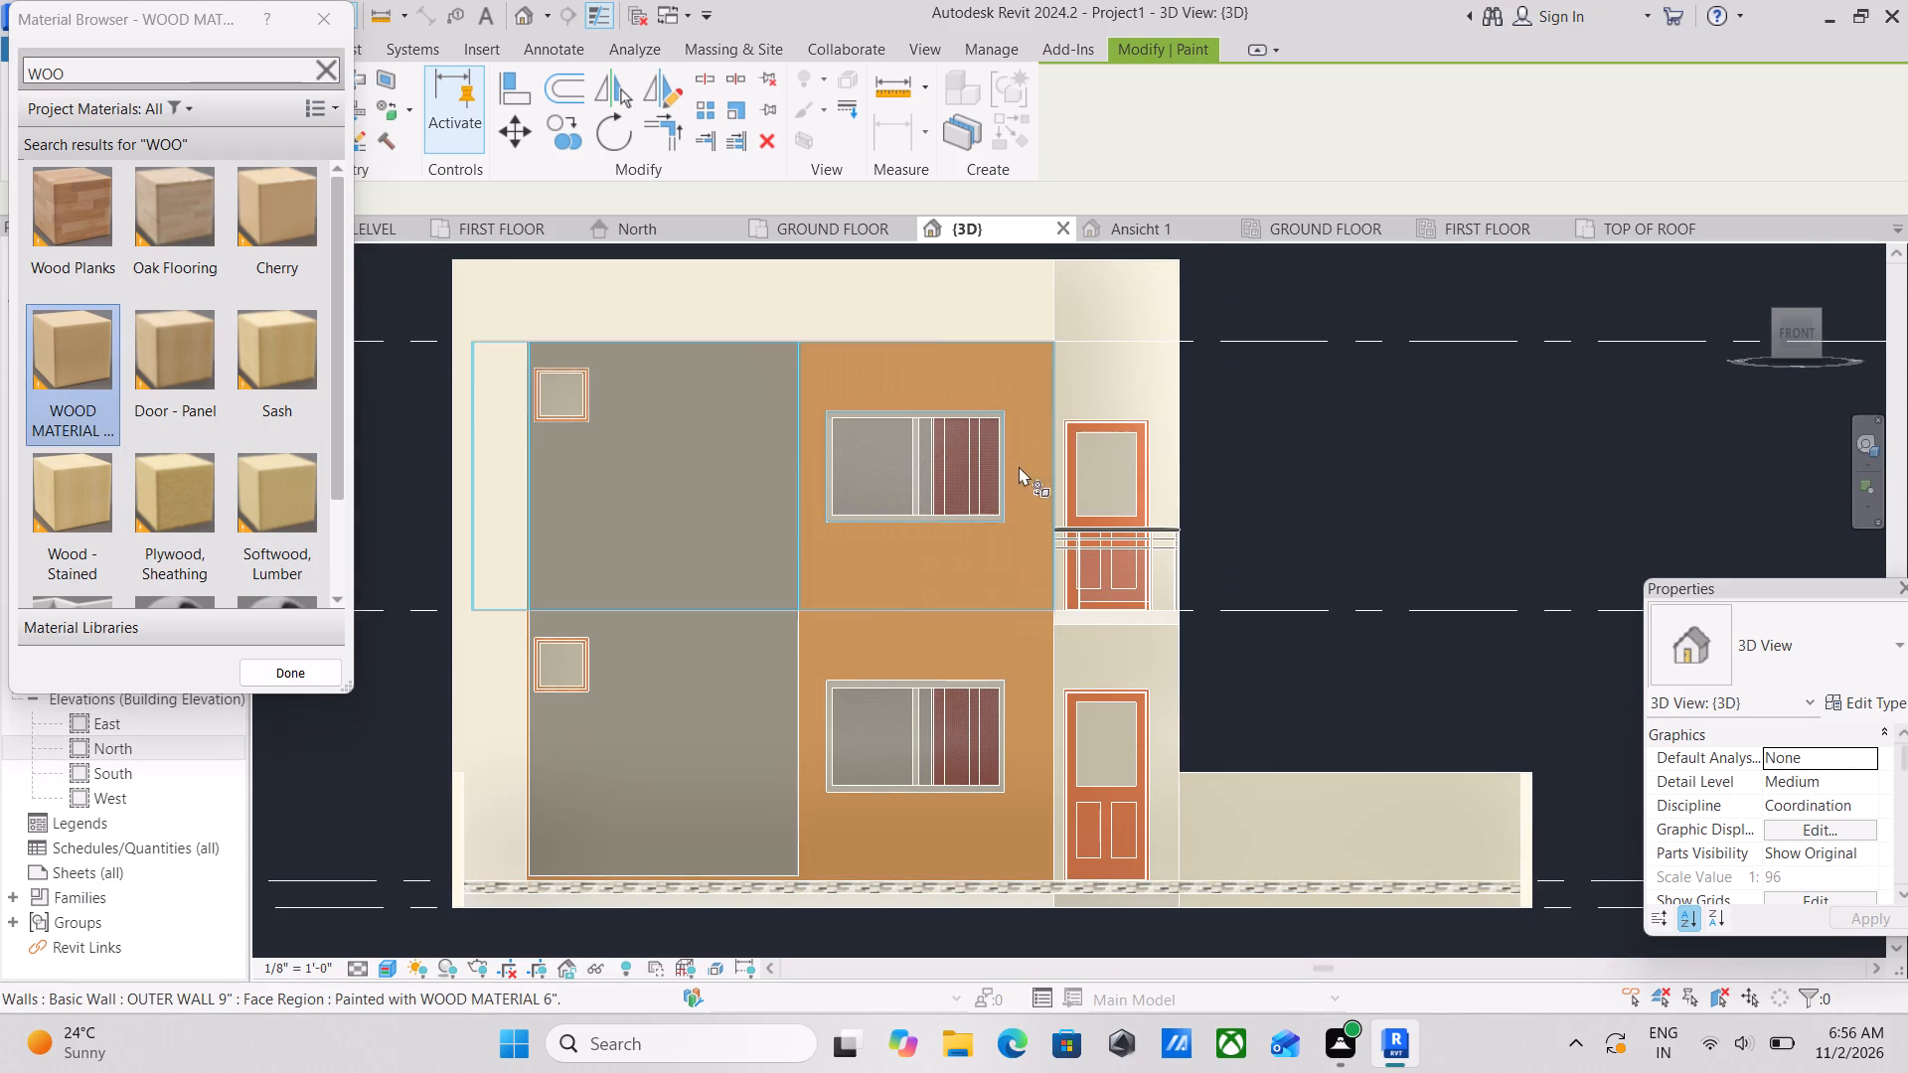
{"action": "left_click", "coordinate": [324, 21]}
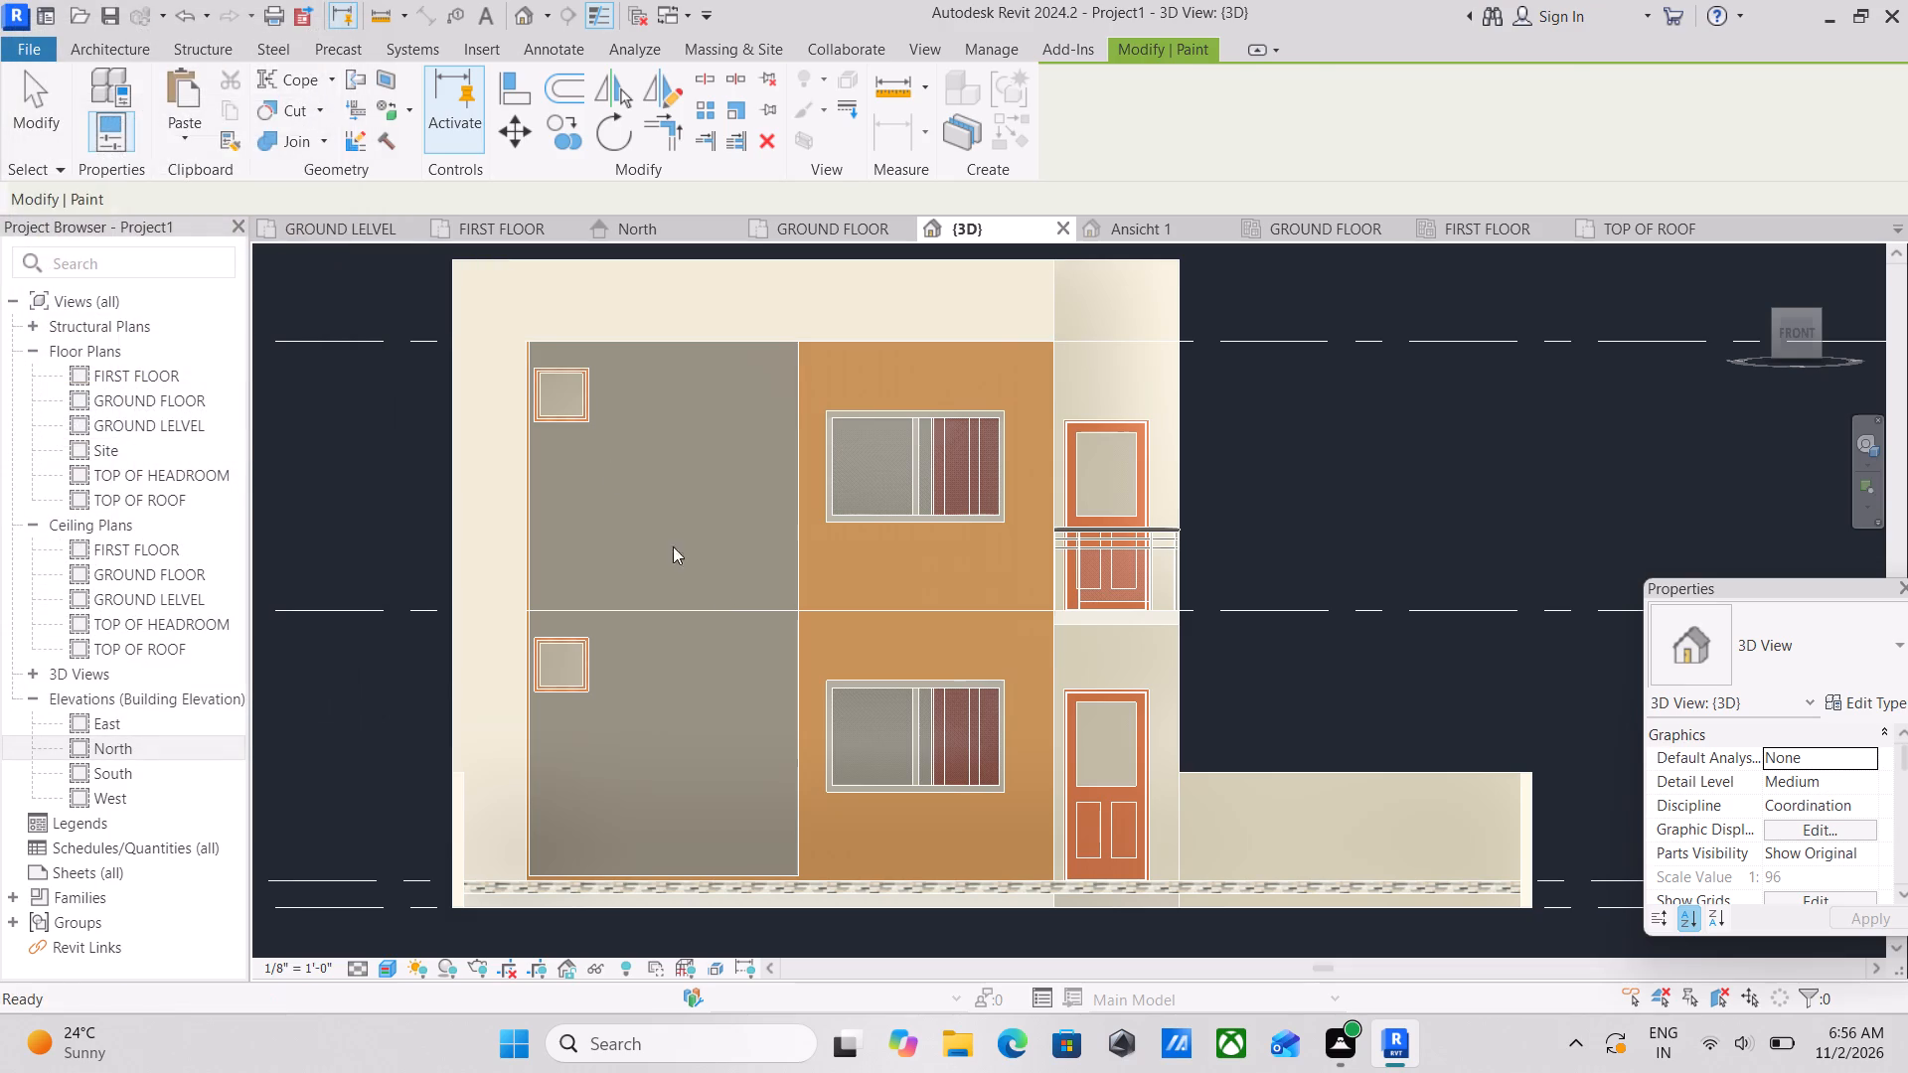
Examine the painted wood regions of the front facade up close and from an angle, including the grain and the window surrounds.
{"action": "scroll", "coordinate": [744, 626], "scroll_direction": "down", "scroll_amount": 3}
{"action": "middle_click_drag", "start_coordinate": [776, 642], "coordinate": [844, 775], "text": "shift"}
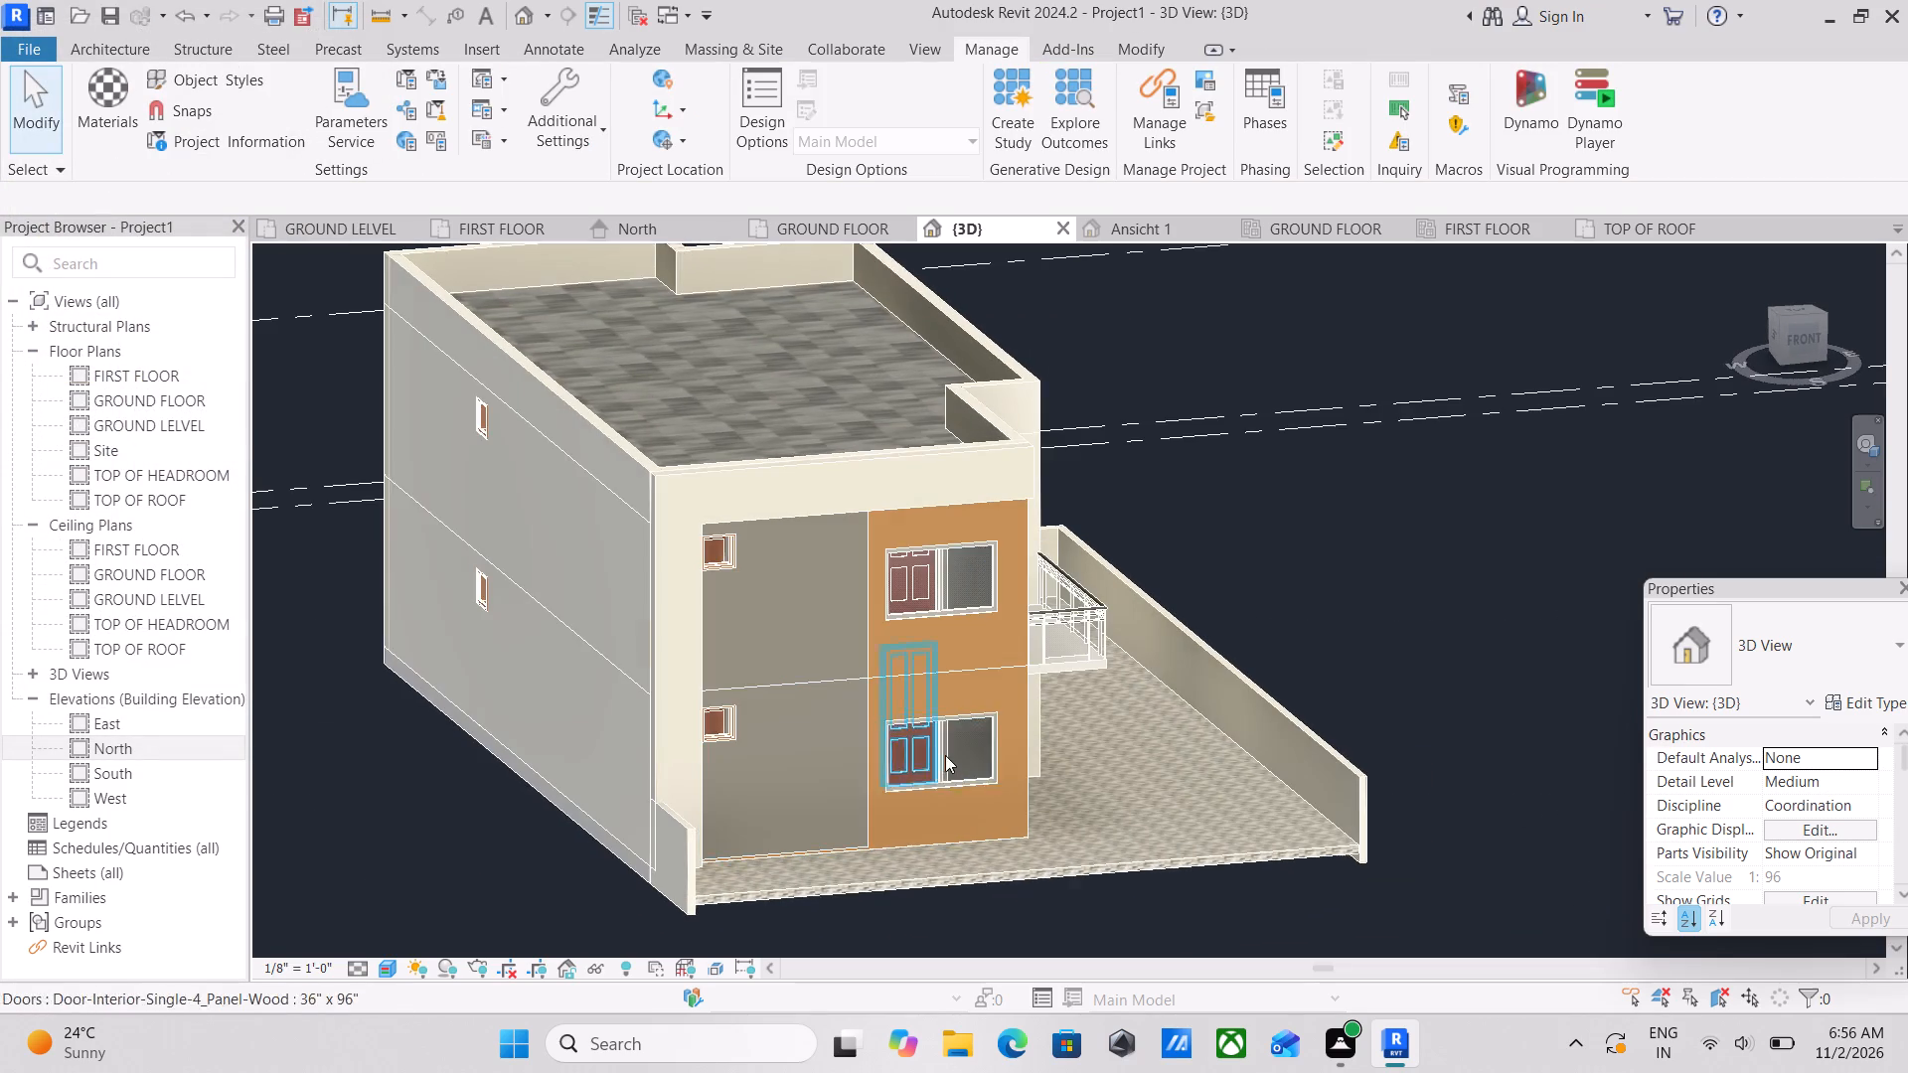
{"action": "scroll", "coordinate": [1009, 718], "scroll_direction": "up", "scroll_amount": 3}
{"action": "key", "text": "Escape"}
{"action": "scroll", "coordinate": [1008, 661], "scroll_direction": "up", "scroll_amount": 11}
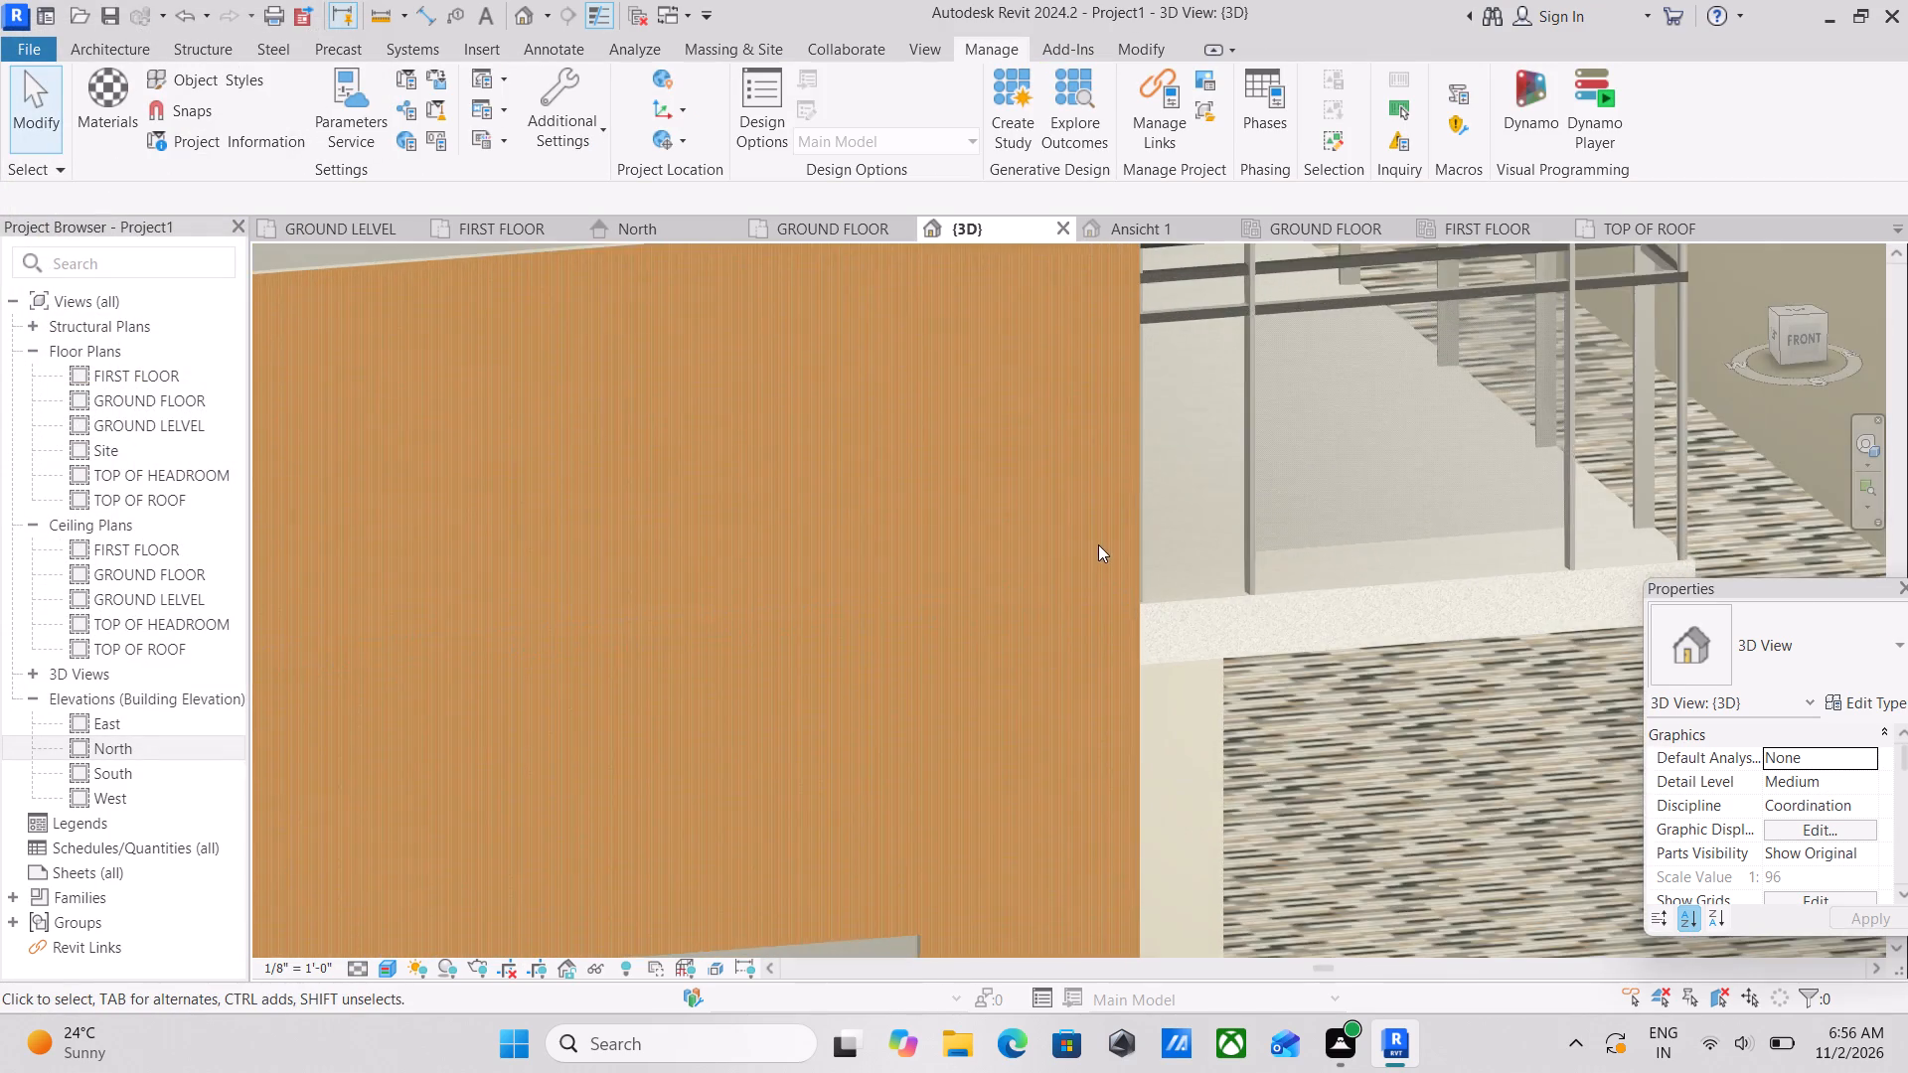
{"action": "scroll", "coordinate": [1098, 542], "scroll_direction": "up", "scroll_amount": 14}
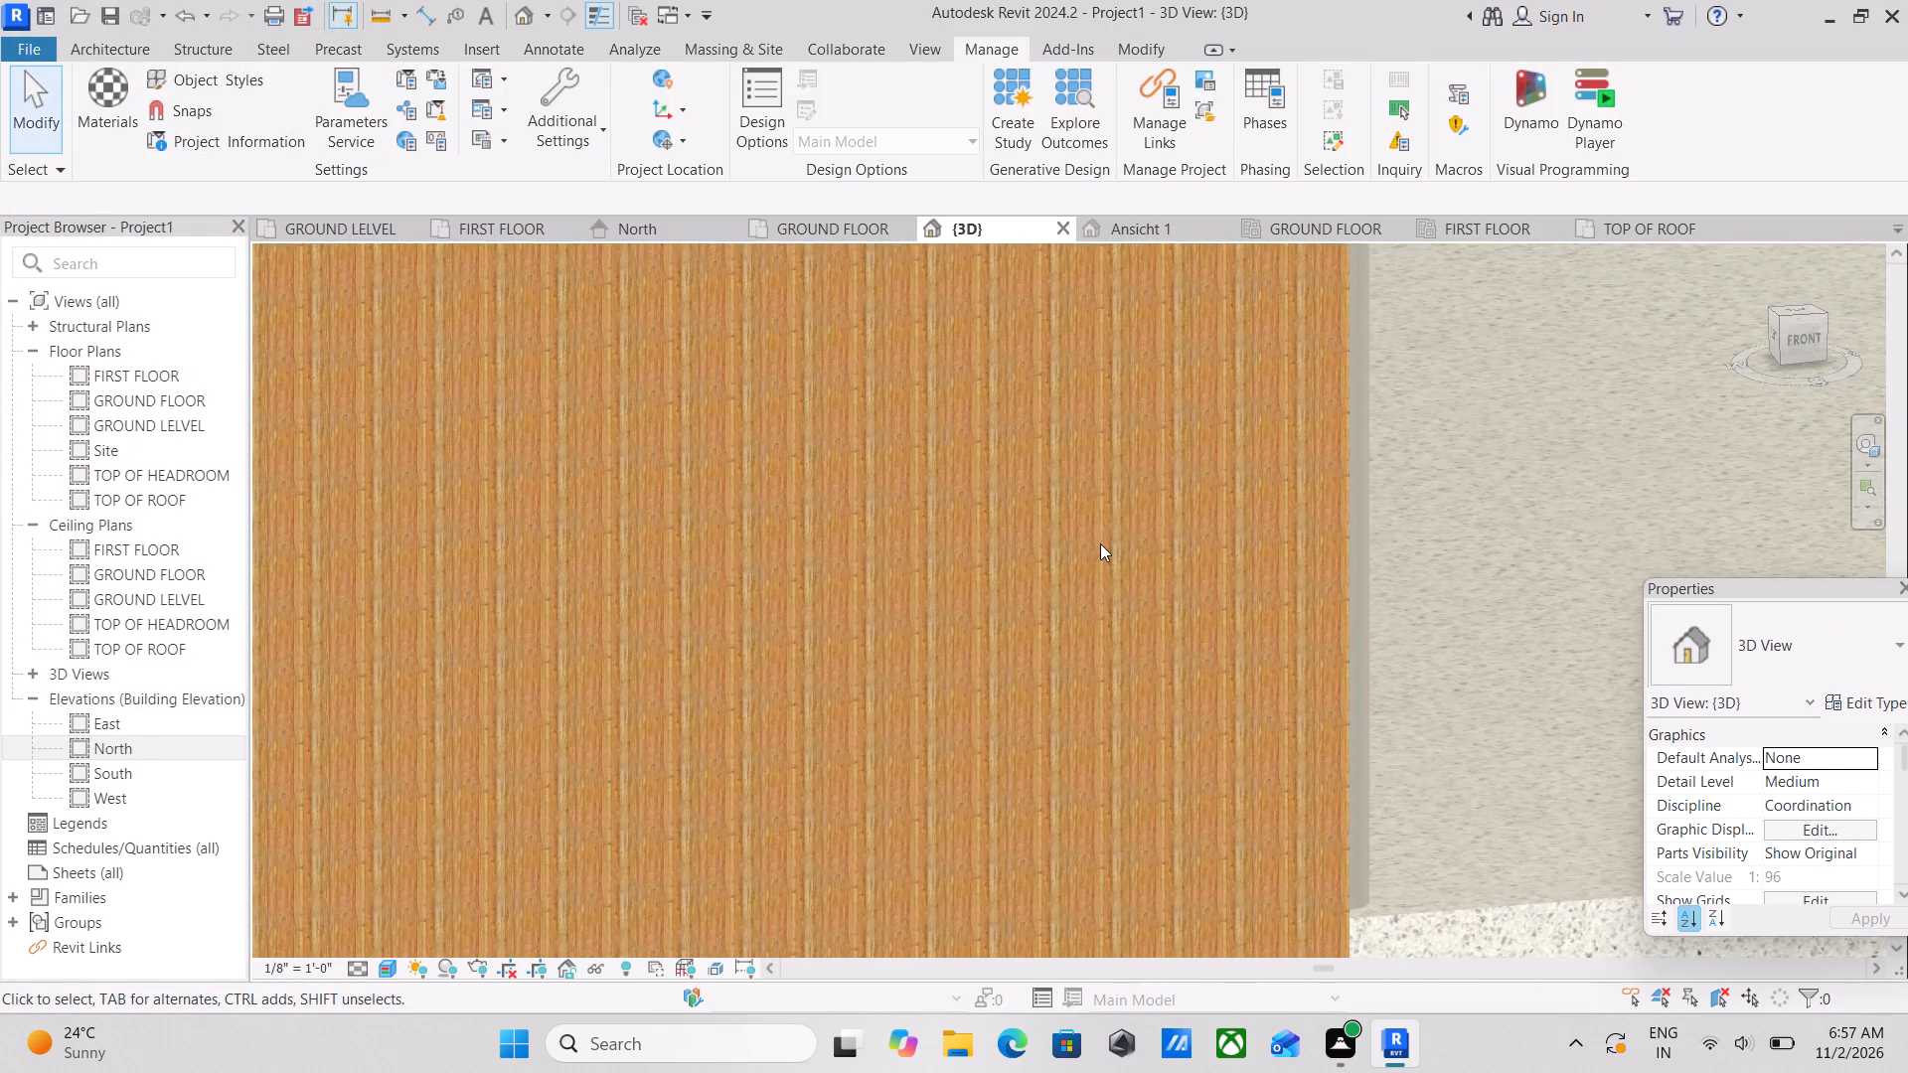
{"action": "scroll", "coordinate": [1100, 543], "scroll_direction": "down", "scroll_amount": 5}
{"action": "scroll", "coordinate": [1100, 543], "scroll_direction": "down", "scroll_amount": 16}
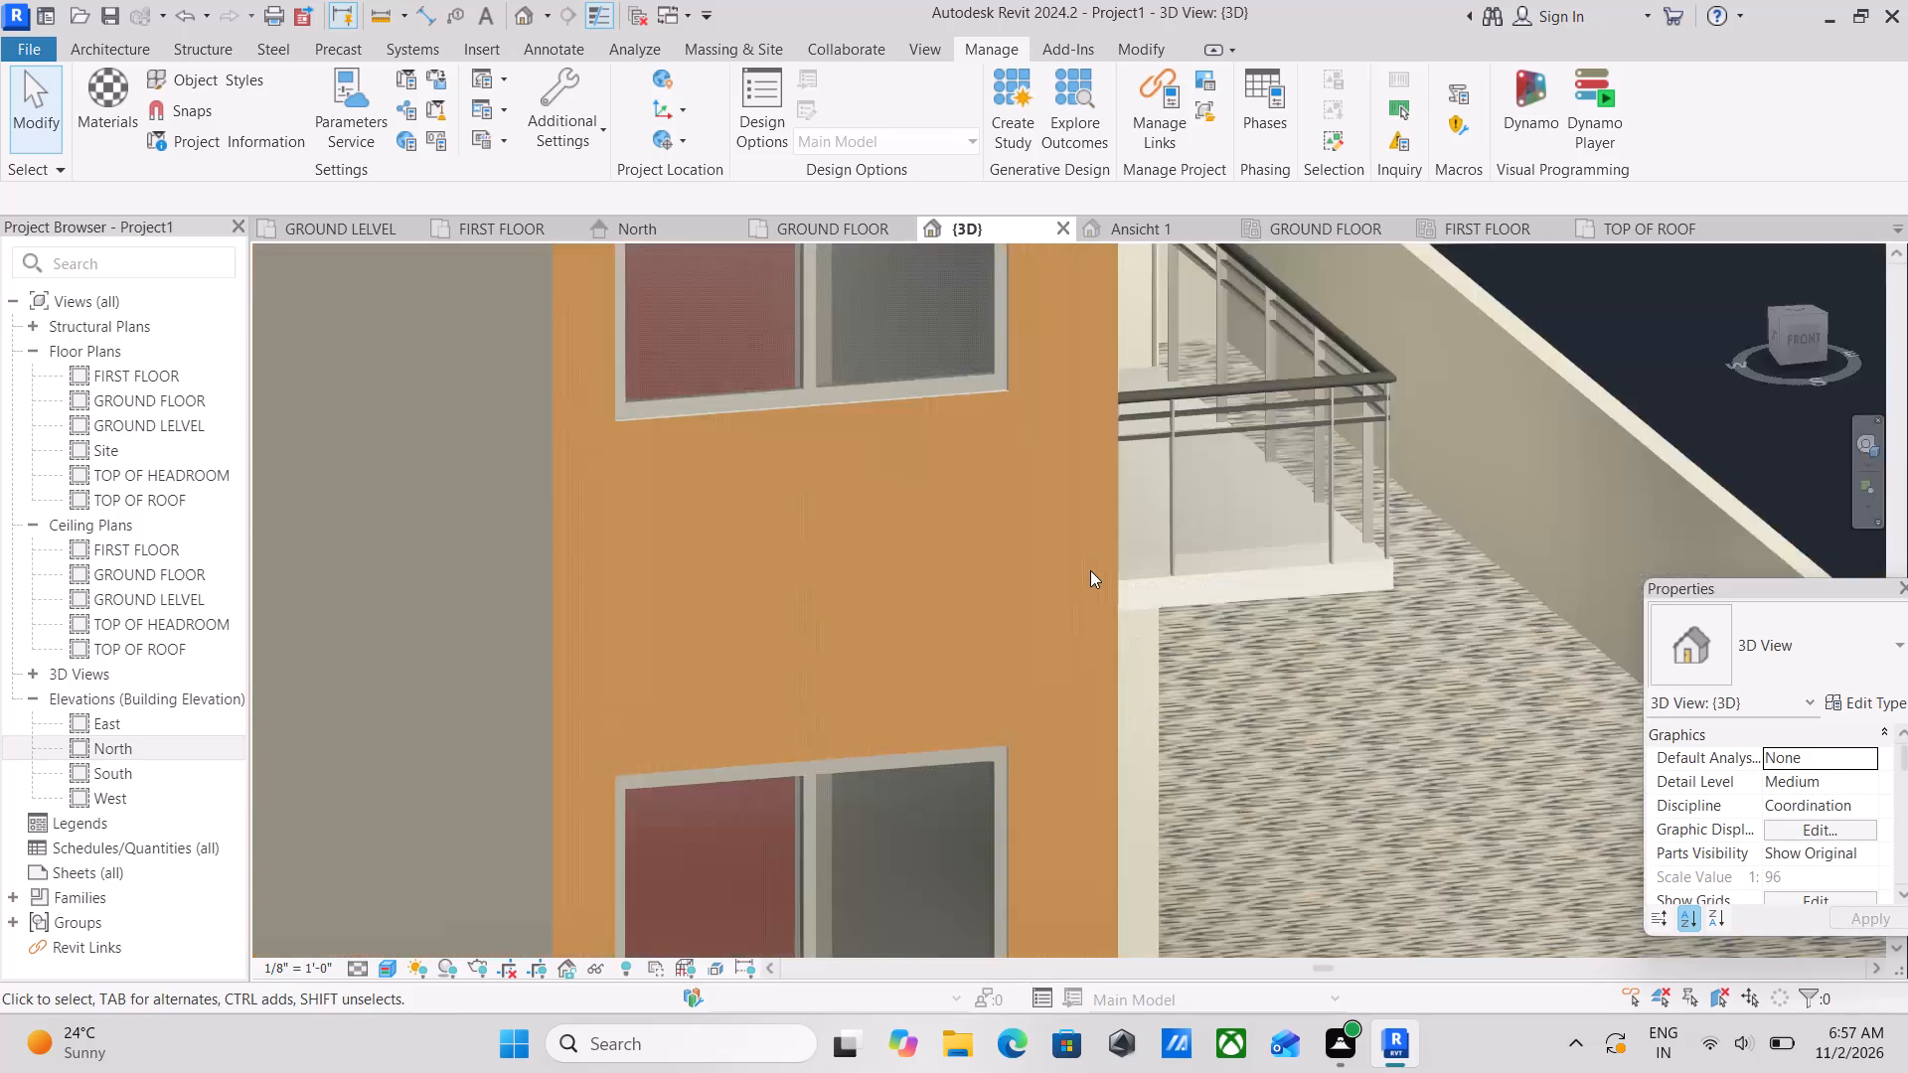
{"action": "scroll", "coordinate": [1090, 570], "scroll_direction": "down", "scroll_amount": 2}
{"action": "middle_click_drag", "start_coordinate": [1090, 571], "coordinate": [1100, 645]}
{"action": "scroll", "coordinate": [883, 562], "scroll_direction": "down", "scroll_amount": 2}
{"action": "middle_click_drag", "start_coordinate": [883, 562], "coordinate": [898, 659]}
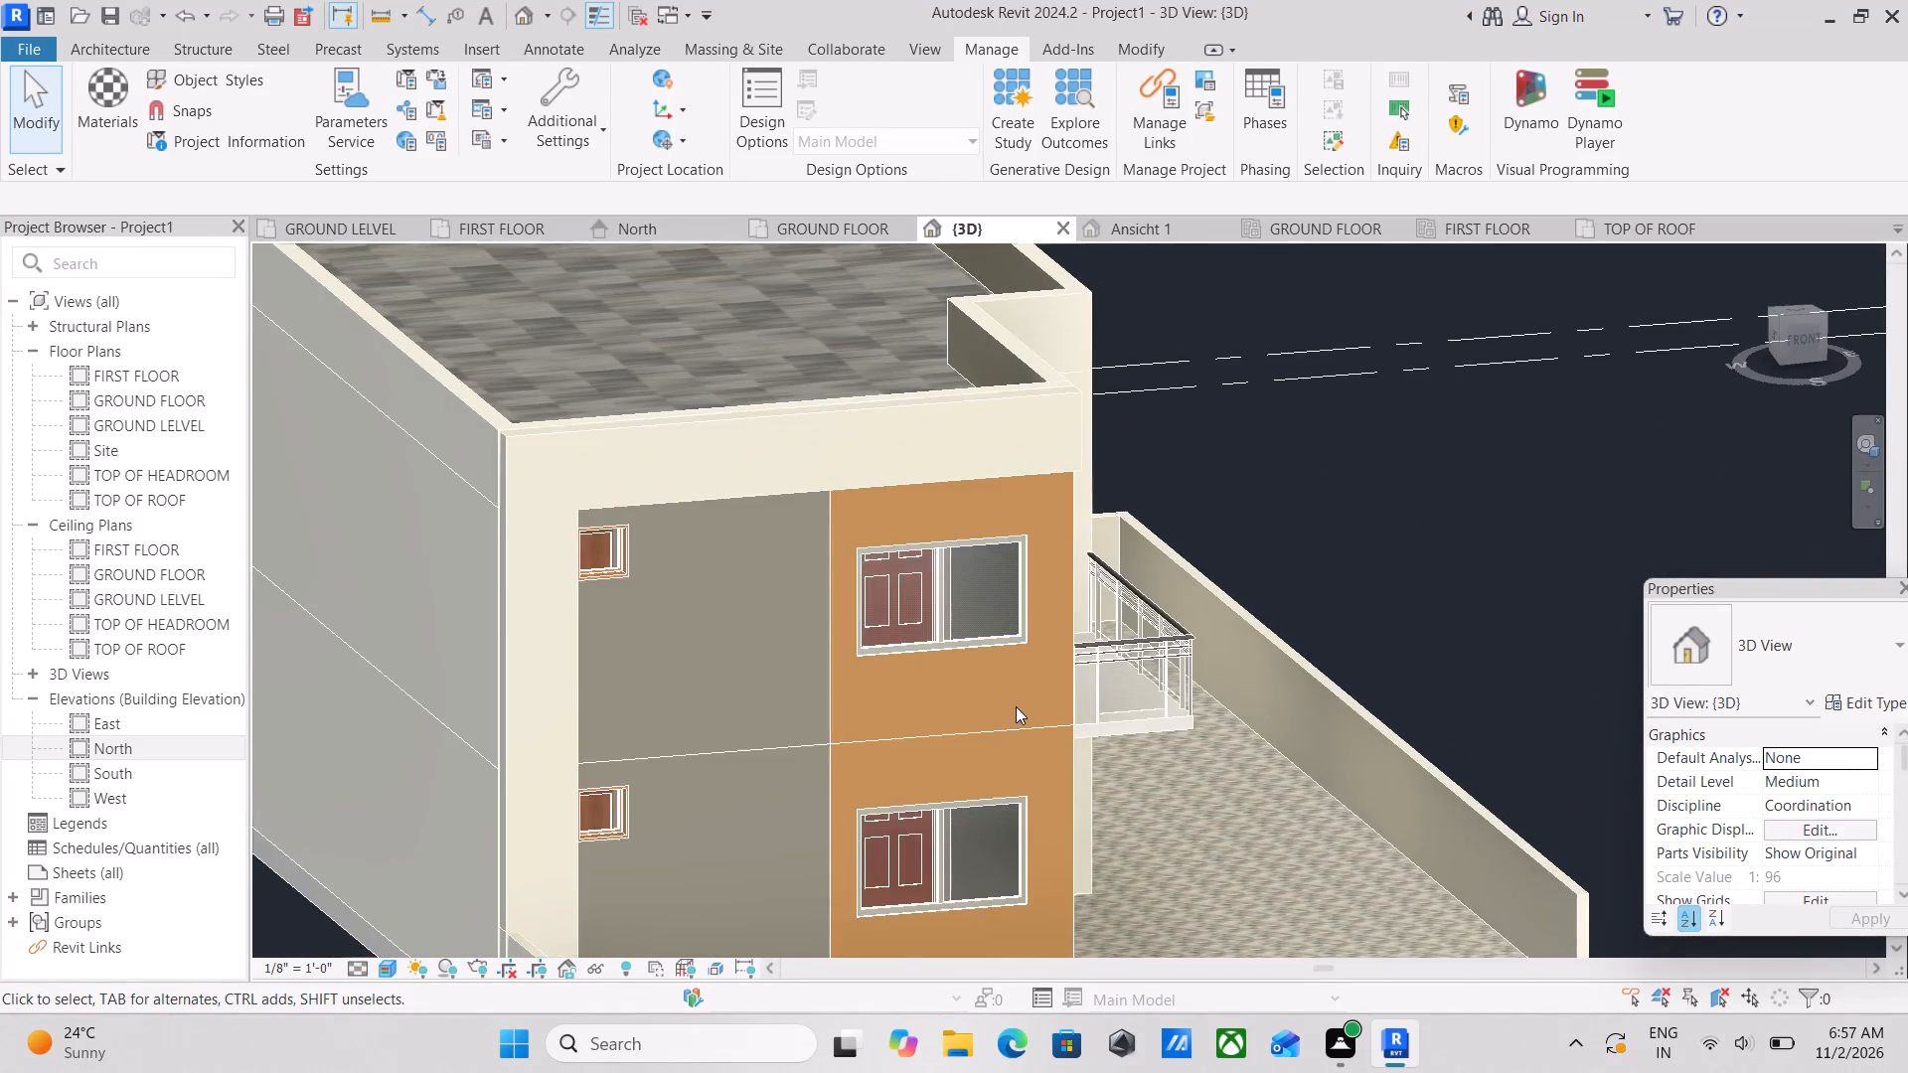
{"action": "scroll", "coordinate": [1016, 706], "scroll_direction": "up", "scroll_amount": 9}
{"action": "scroll", "coordinate": [849, 591], "scroll_direction": "down", "scroll_amount": 1}
{"action": "middle_click_drag", "start_coordinate": [849, 591], "coordinate": [891, 698]}
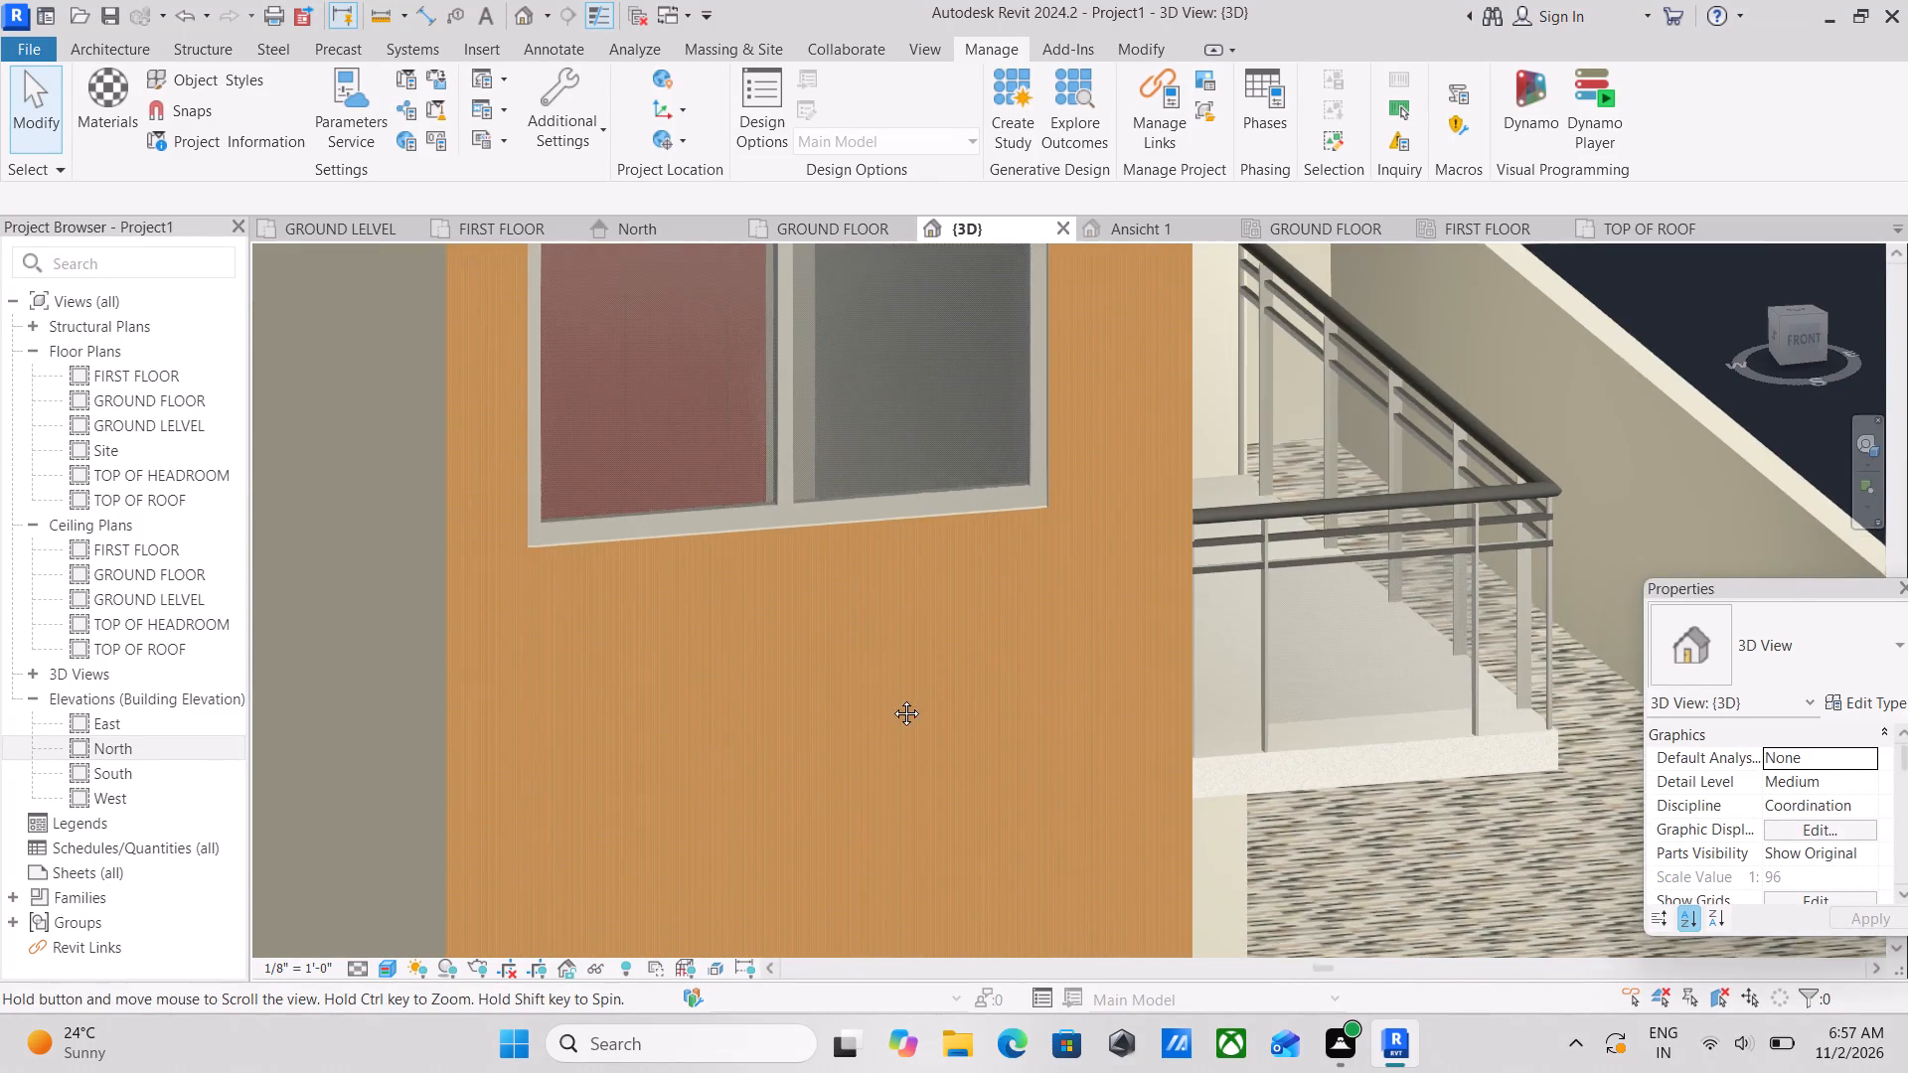
{"action": "middle_click_drag", "start_coordinate": [891, 698], "coordinate": [898, 716]}
{"action": "scroll", "coordinate": [743, 708], "scroll_direction": "up", "scroll_amount": 2}
{"action": "middle_click_drag", "start_coordinate": [705, 702], "coordinate": [710, 617]}
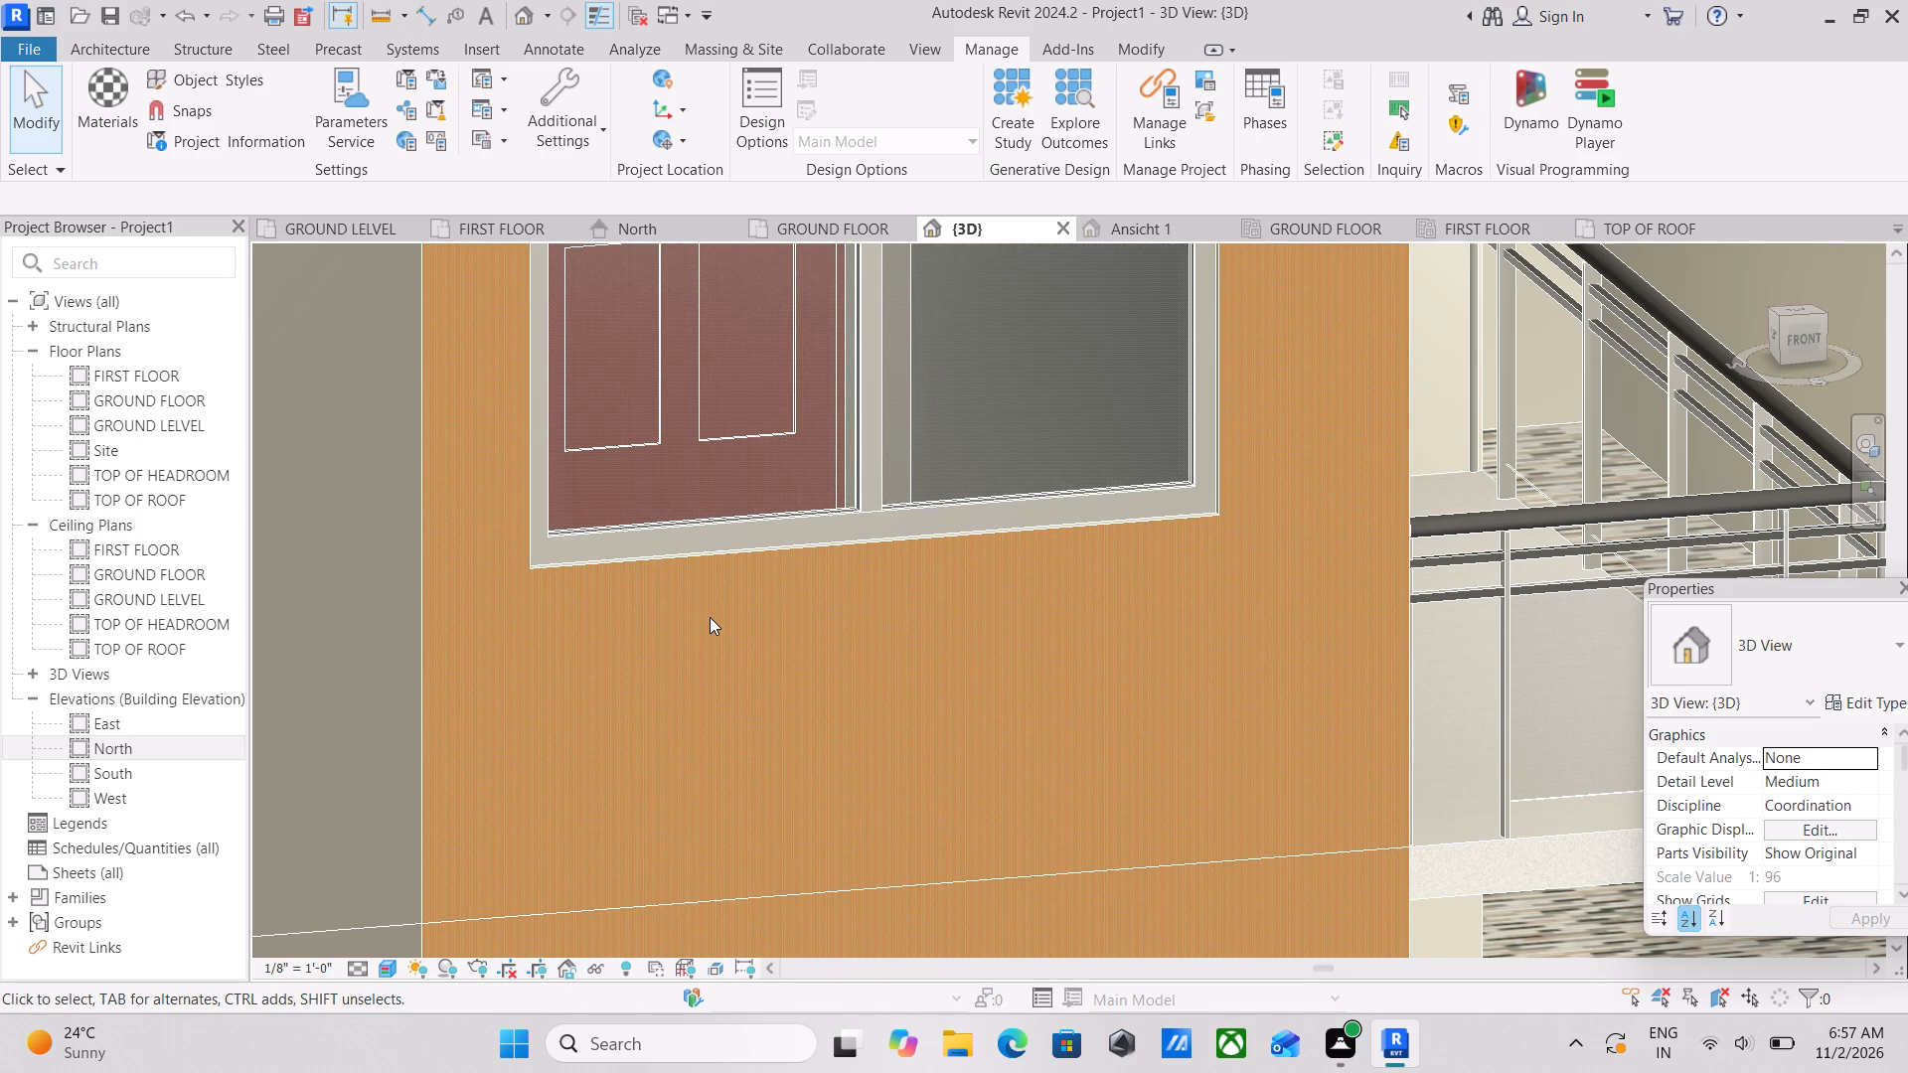
{"action": "scroll", "coordinate": [713, 597], "scroll_direction": "down", "scroll_amount": 5}
{"action": "middle_click_drag", "start_coordinate": [716, 648], "coordinate": [751, 631]}
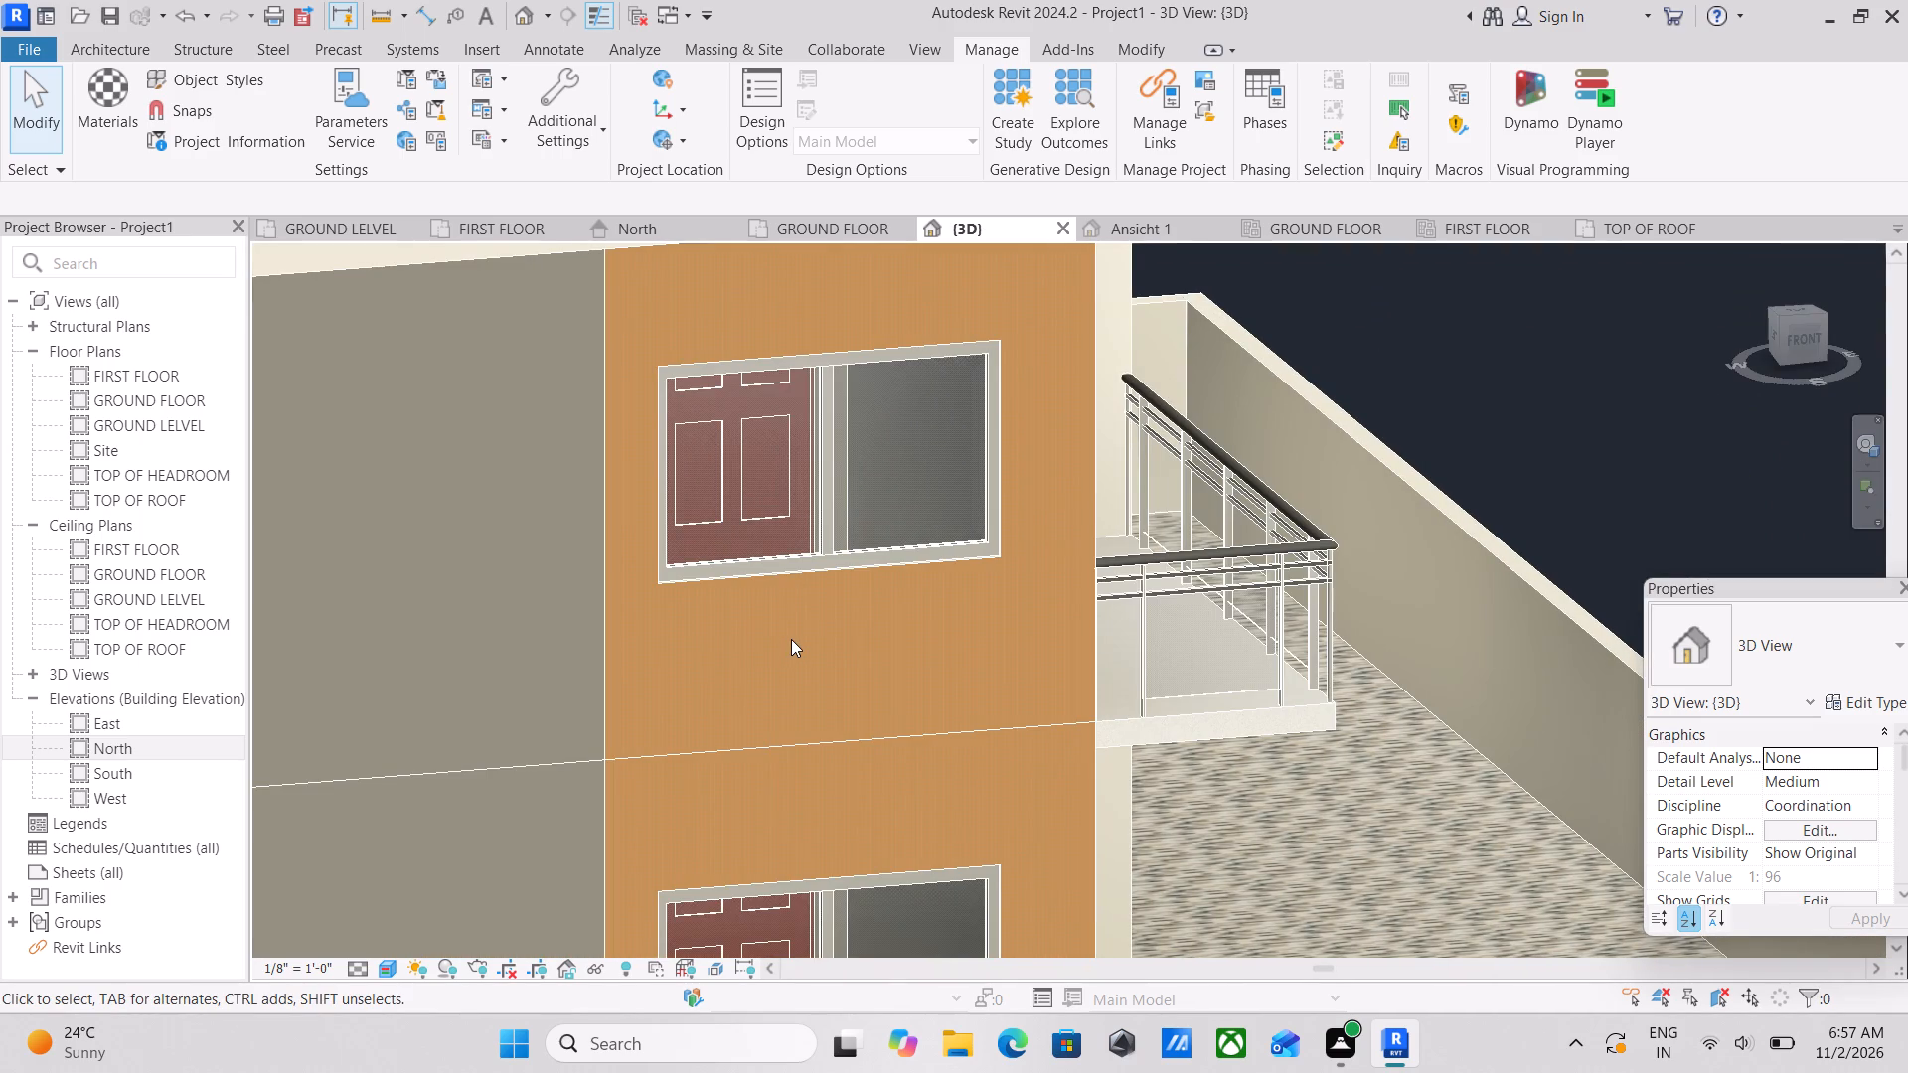
{"action": "scroll", "coordinate": [791, 639], "scroll_direction": "down", "scroll_amount": 2}
{"action": "middle_click", "coordinate": [791, 639]}
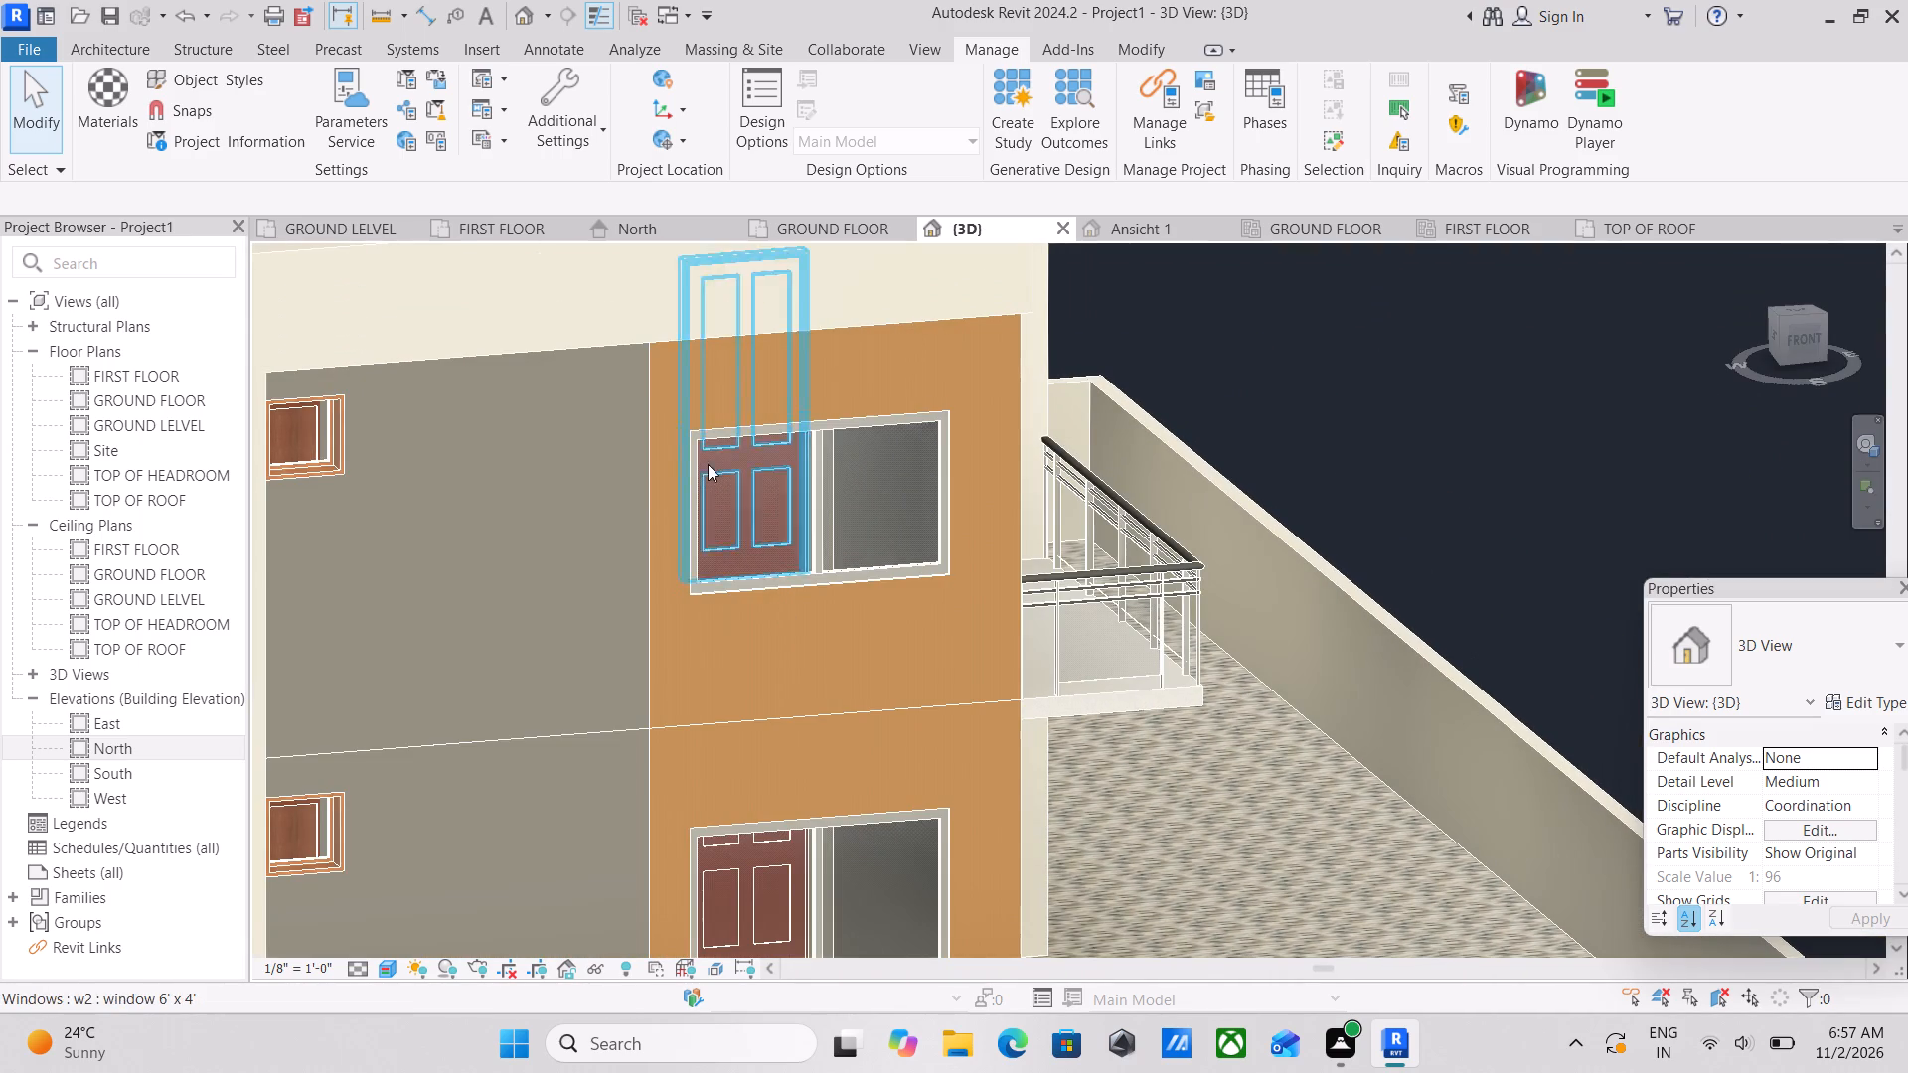
{"action": "scroll", "coordinate": [631, 379], "scroll_direction": "up", "scroll_amount": 3}
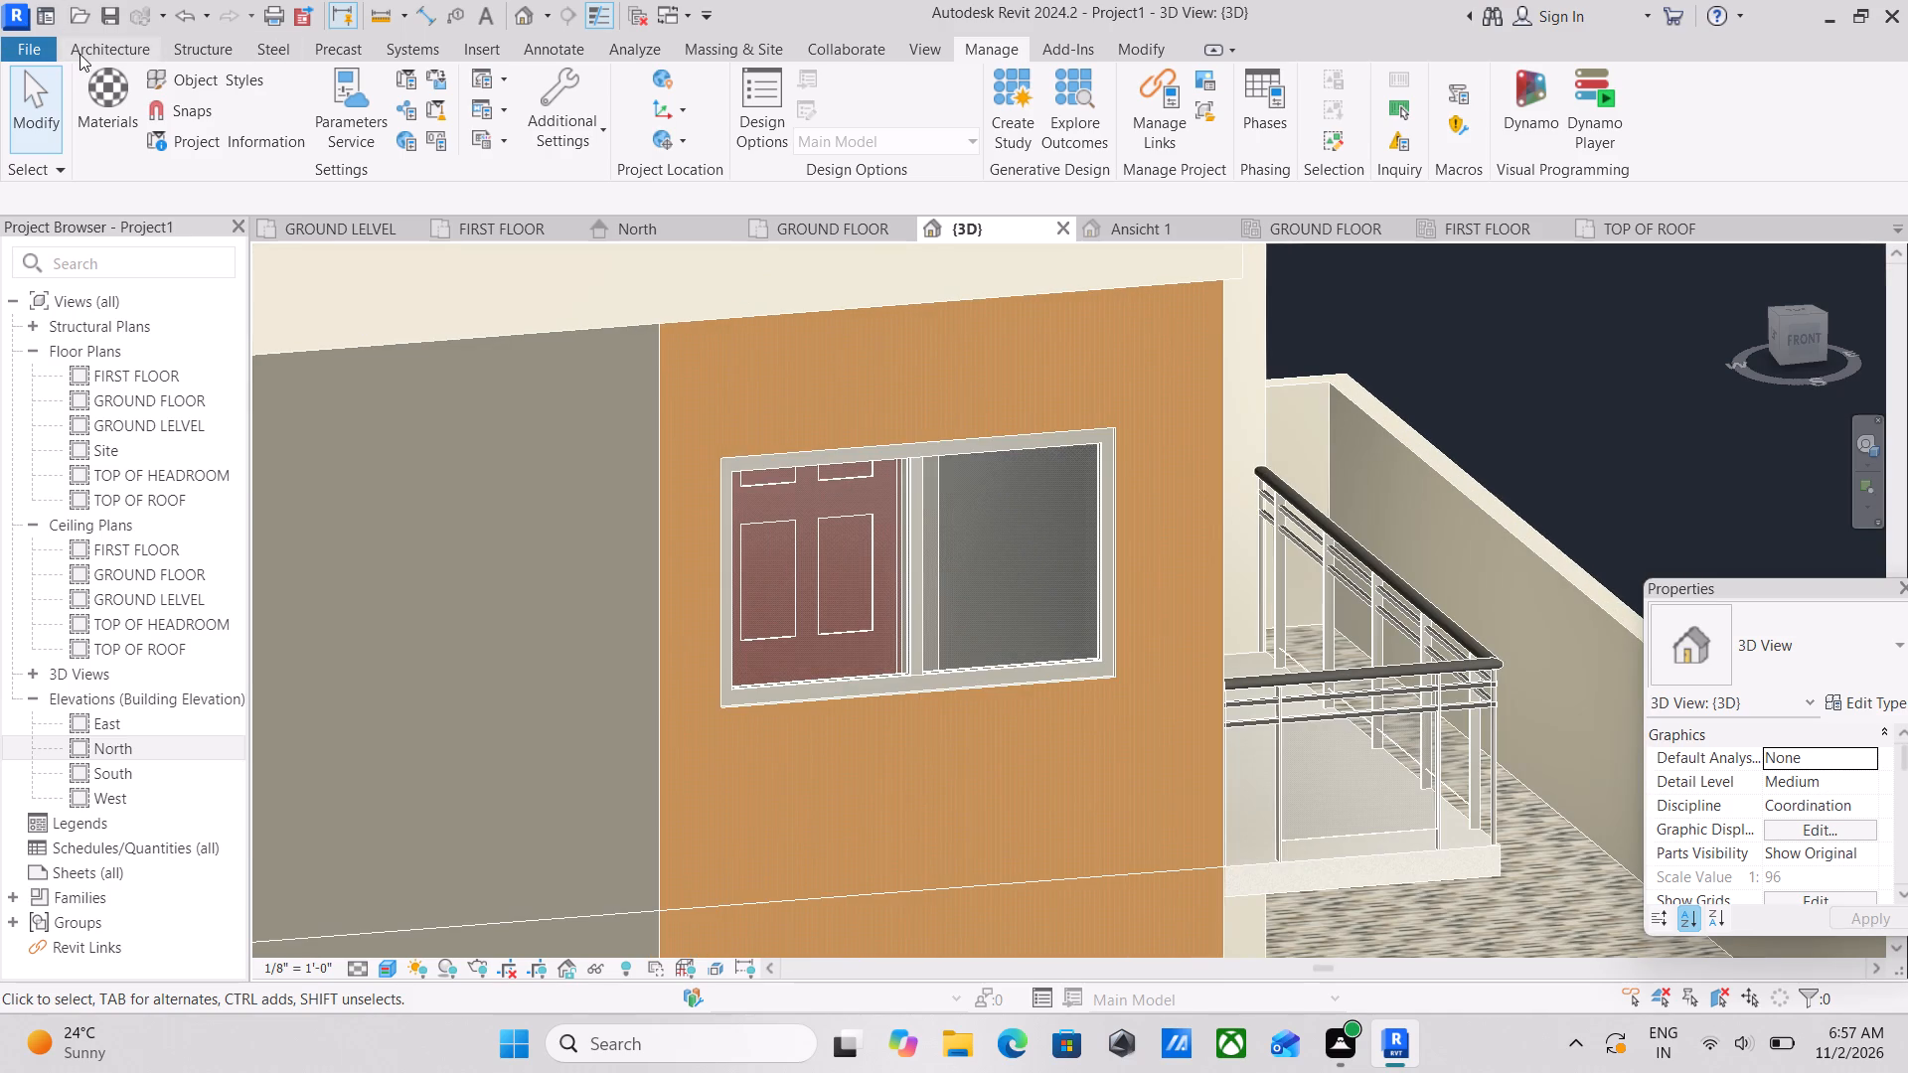
Create an in-place model in the Generic Models category, accepting the default name.
{"action": "left_click", "coordinate": [79, 54]}
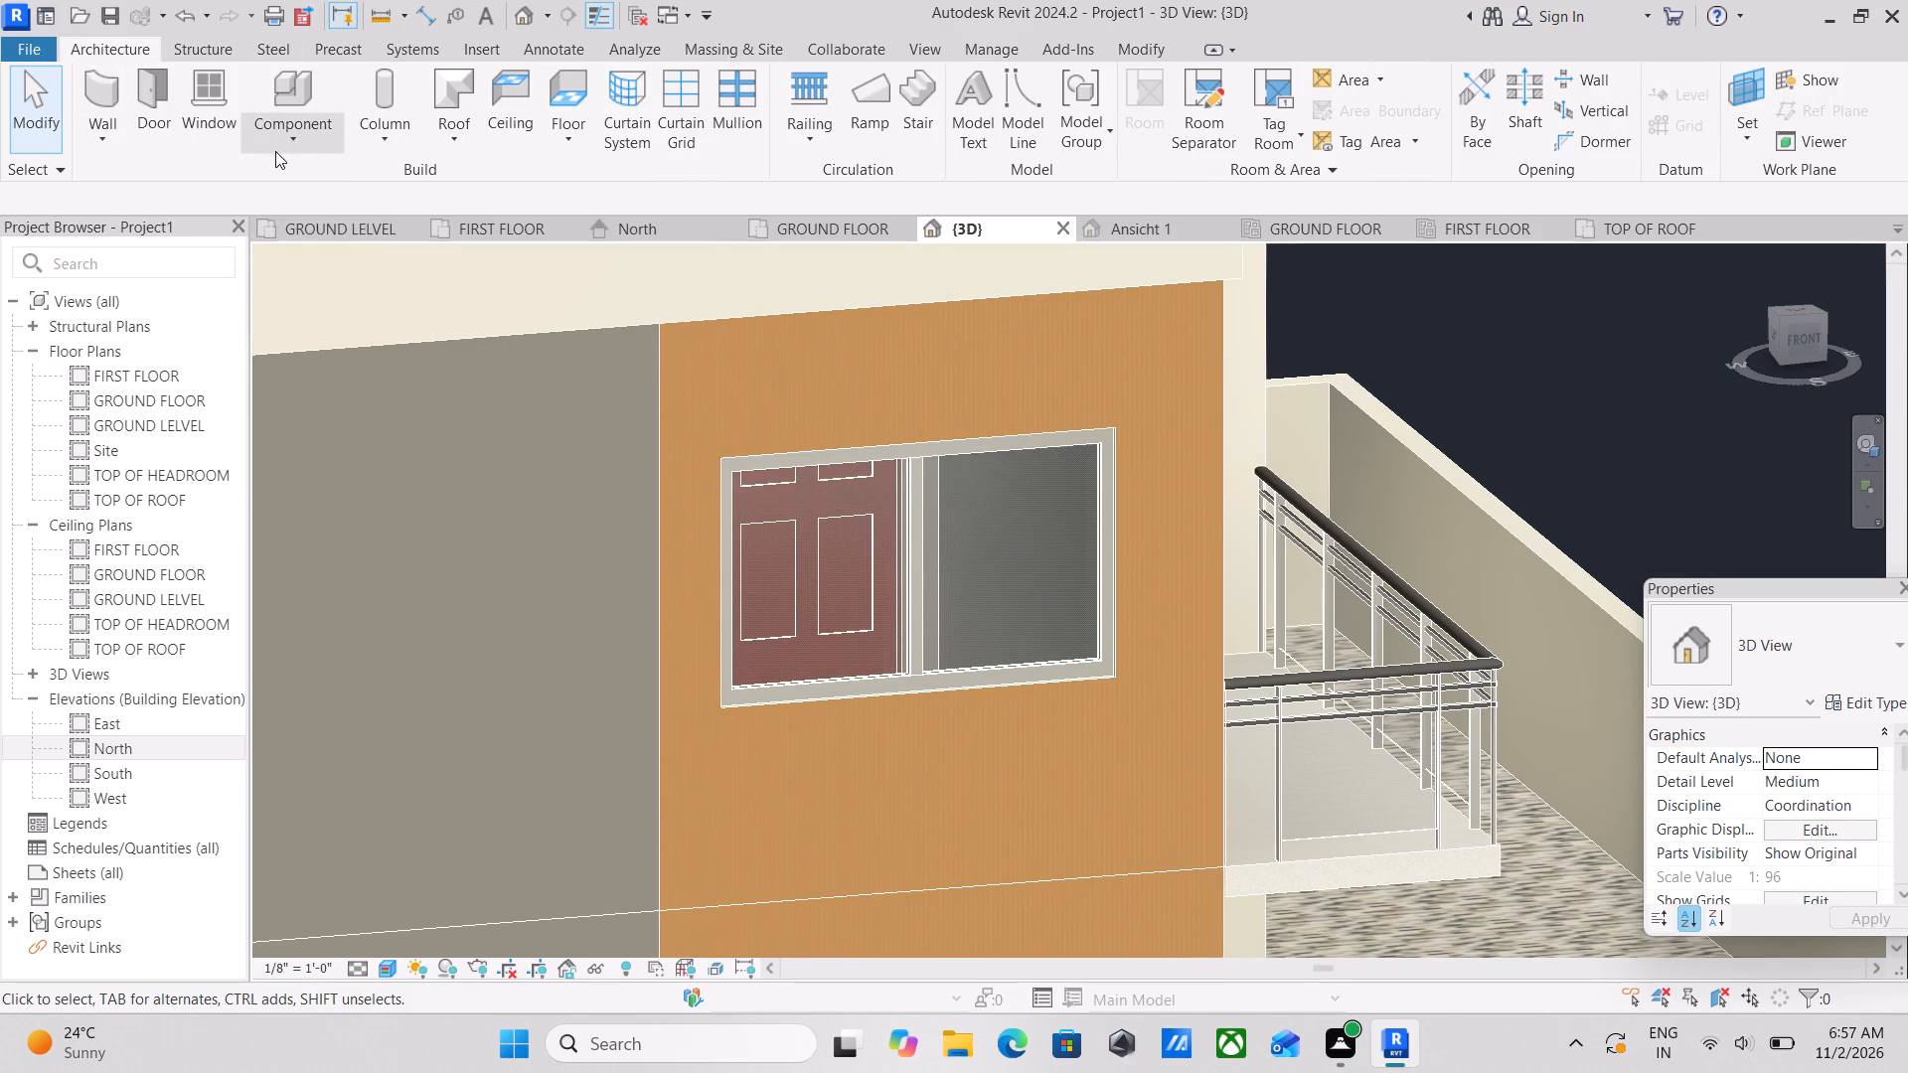
{"action": "left_click", "coordinate": [275, 151]}
{"action": "left_click", "coordinate": [297, 244]}
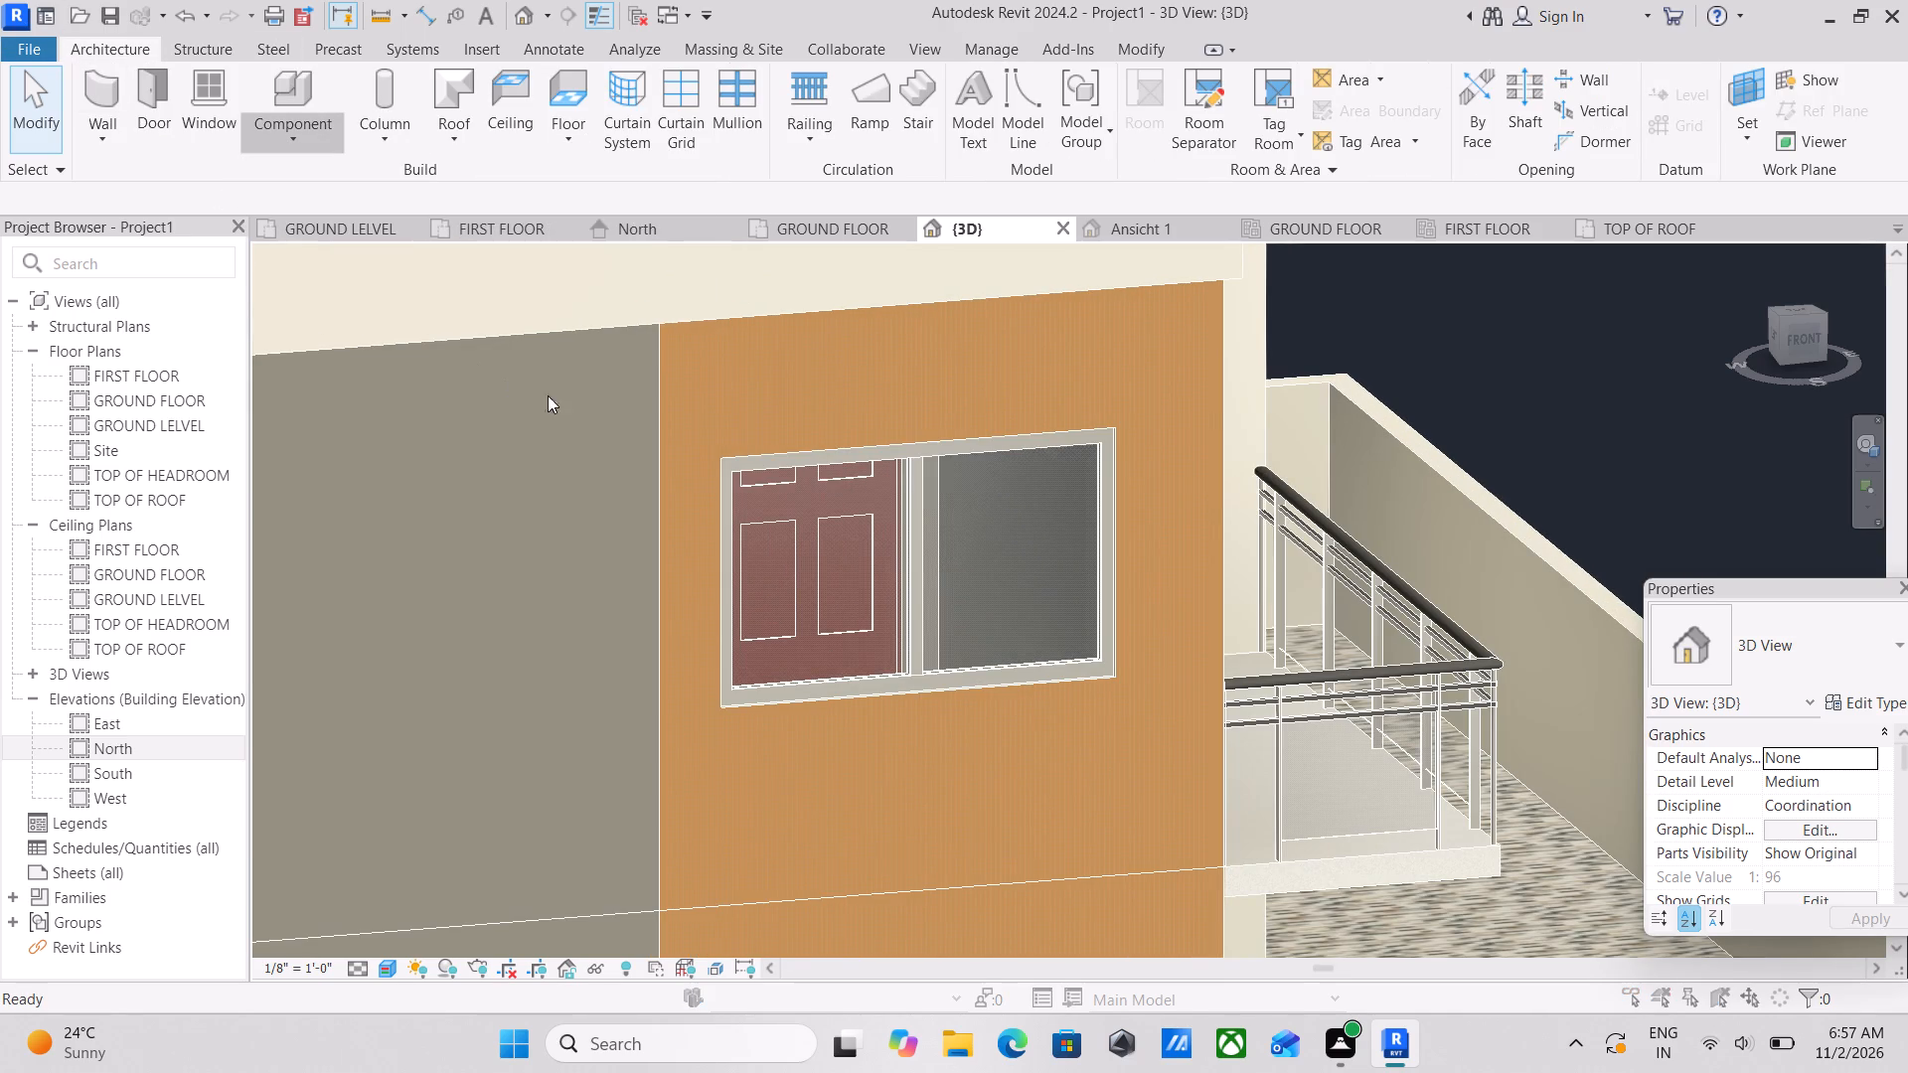
{"action": "scroll", "coordinate": [786, 465], "scroll_direction": "down", "scroll_amount": 3}
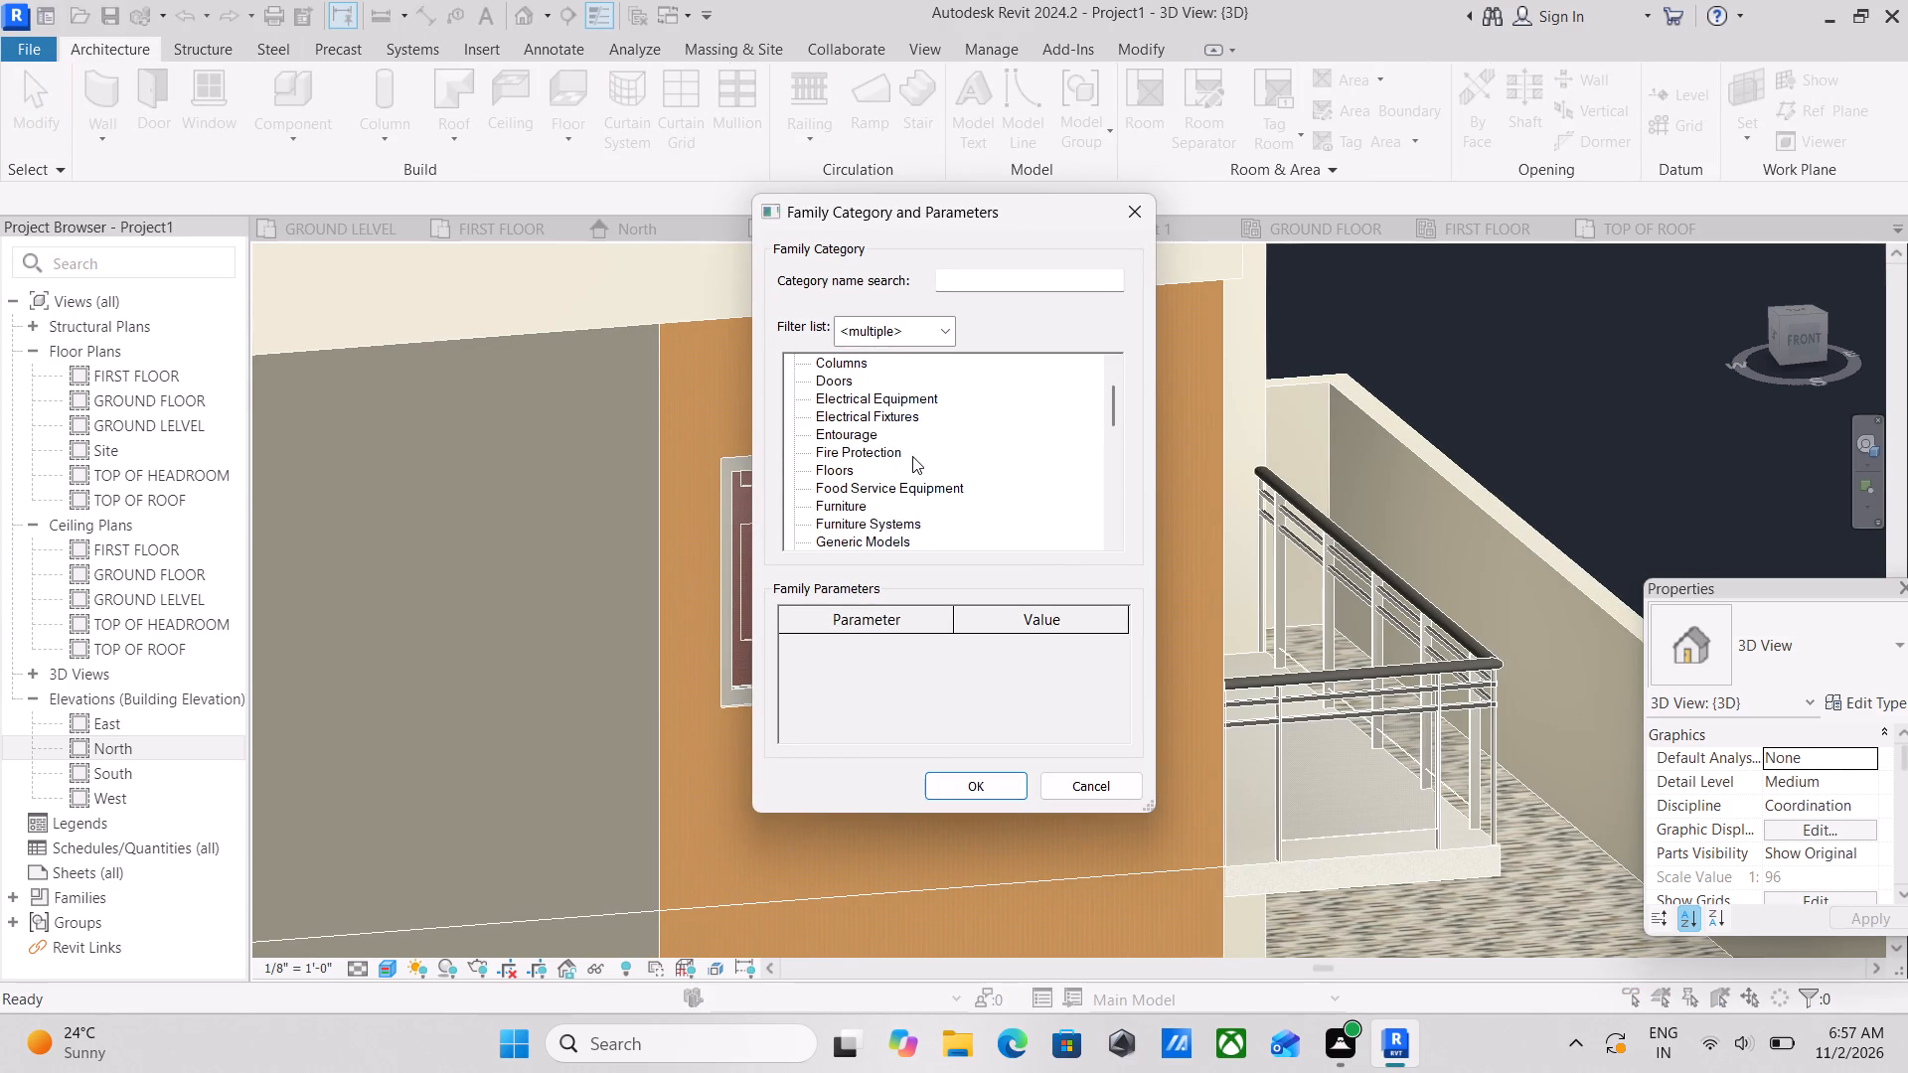
{"action": "scroll", "coordinate": [890, 442], "scroll_direction": "down", "scroll_amount": 3}
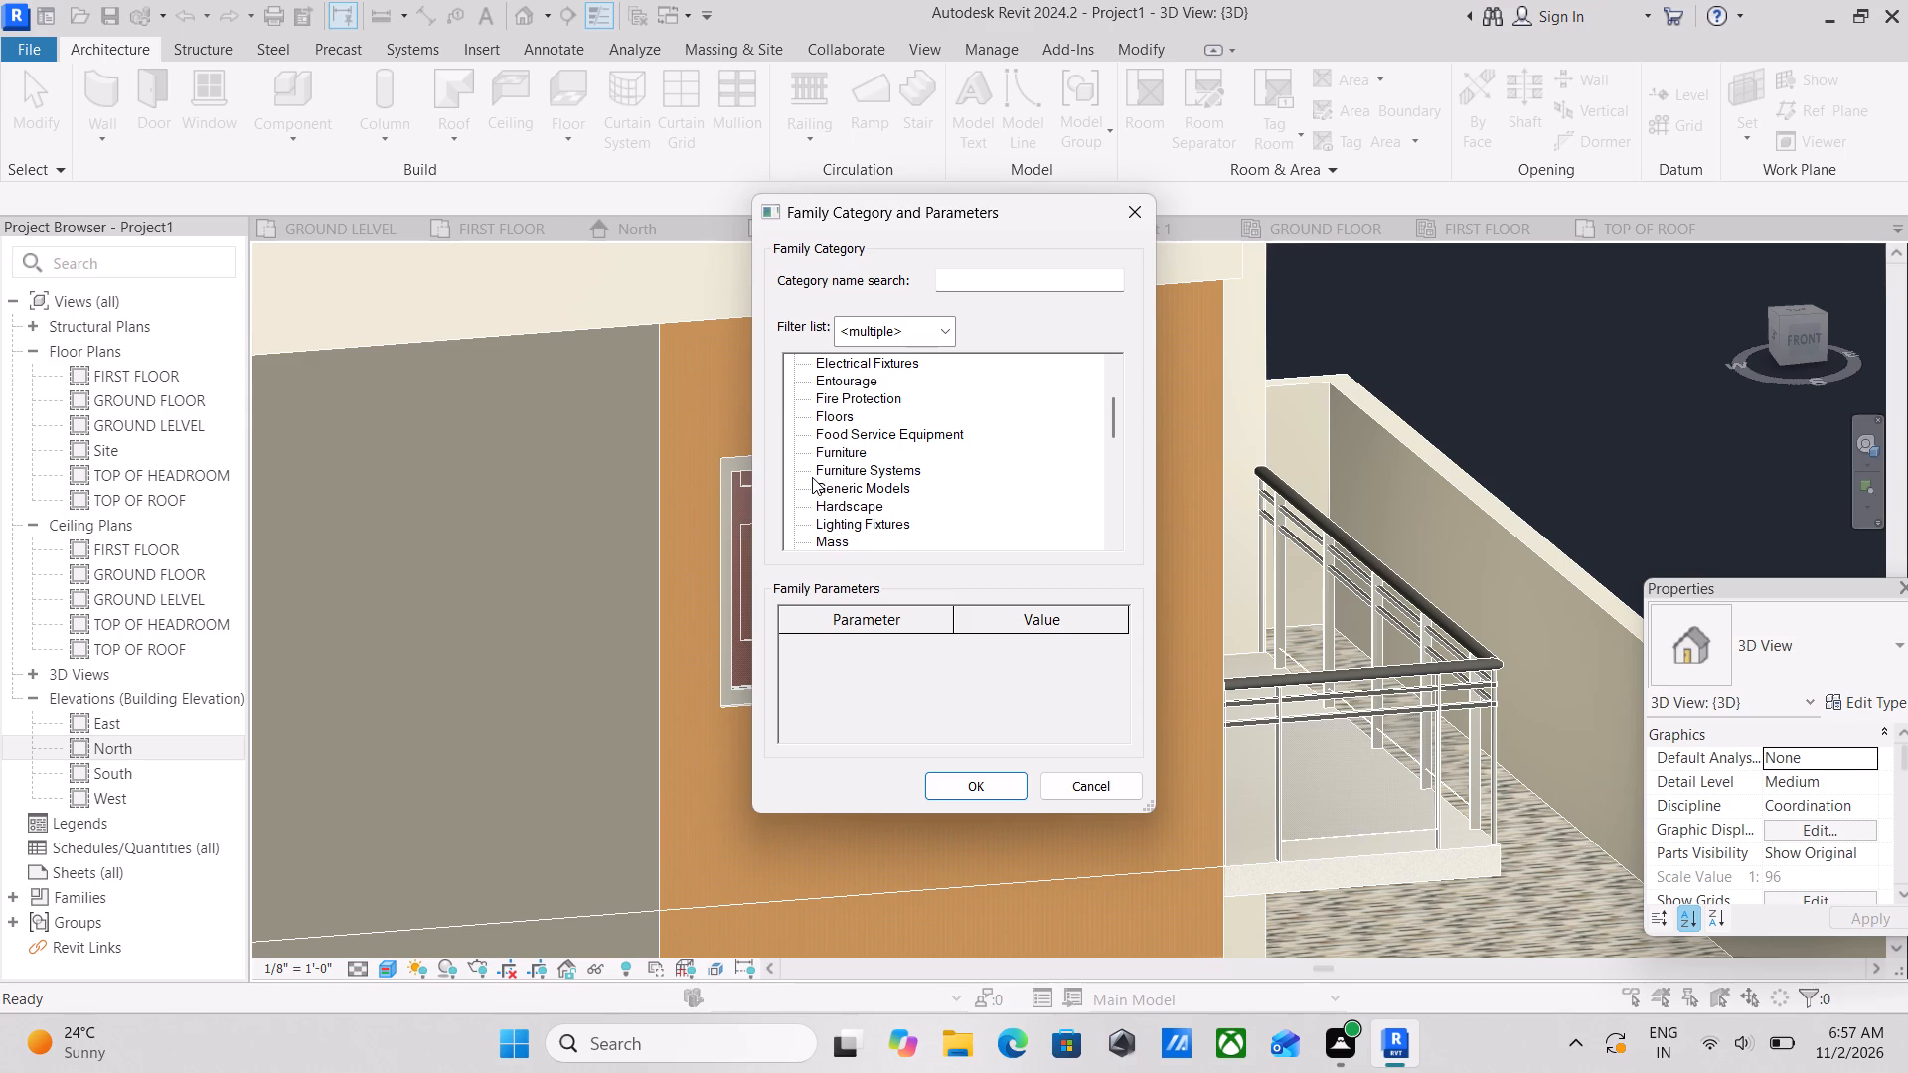
{"action": "left_click", "coordinate": [818, 493]}
{"action": "left_click", "coordinate": [956, 787]}
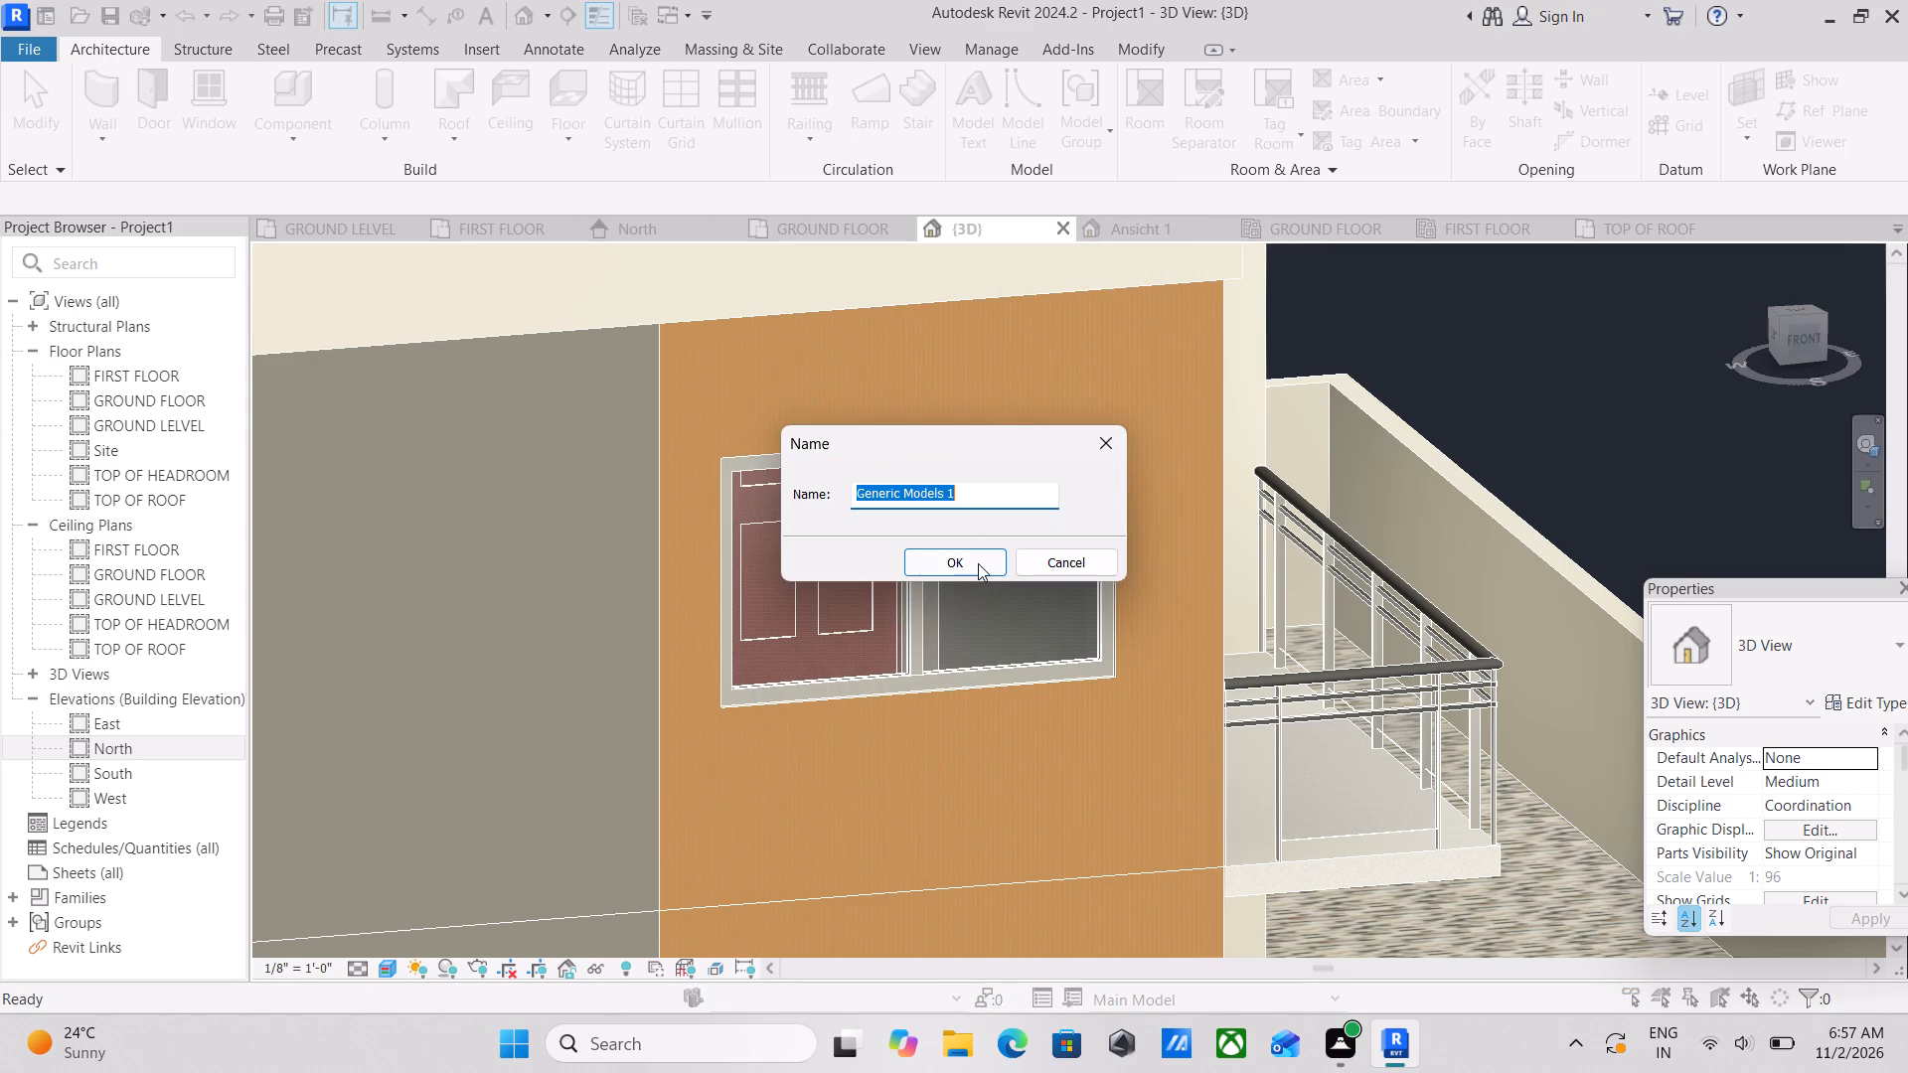
{"action": "left_click", "coordinate": [964, 576]}
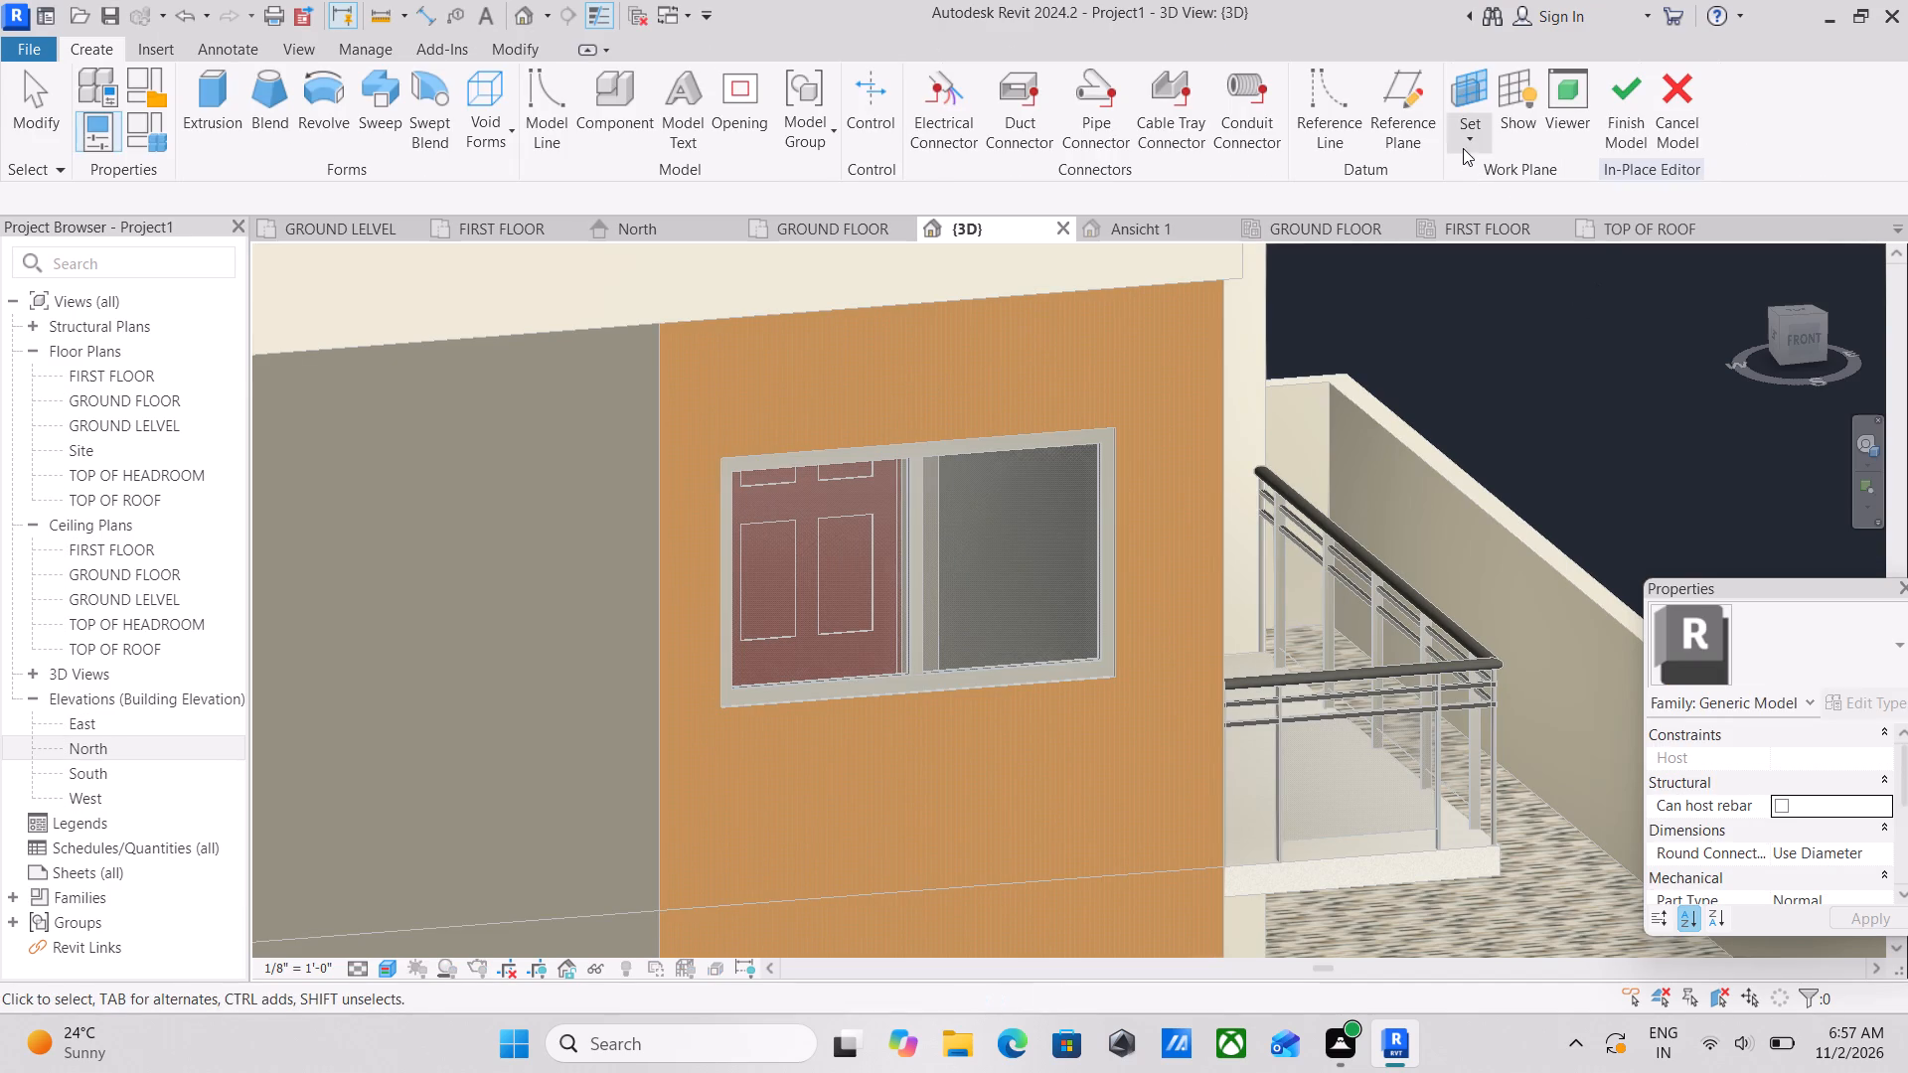
Set the in-place model's work plane by picking the wood-painted front wall face at the upper window.
{"action": "left_click", "coordinate": [1466, 138]}
{"action": "left_click", "coordinate": [1508, 225]}
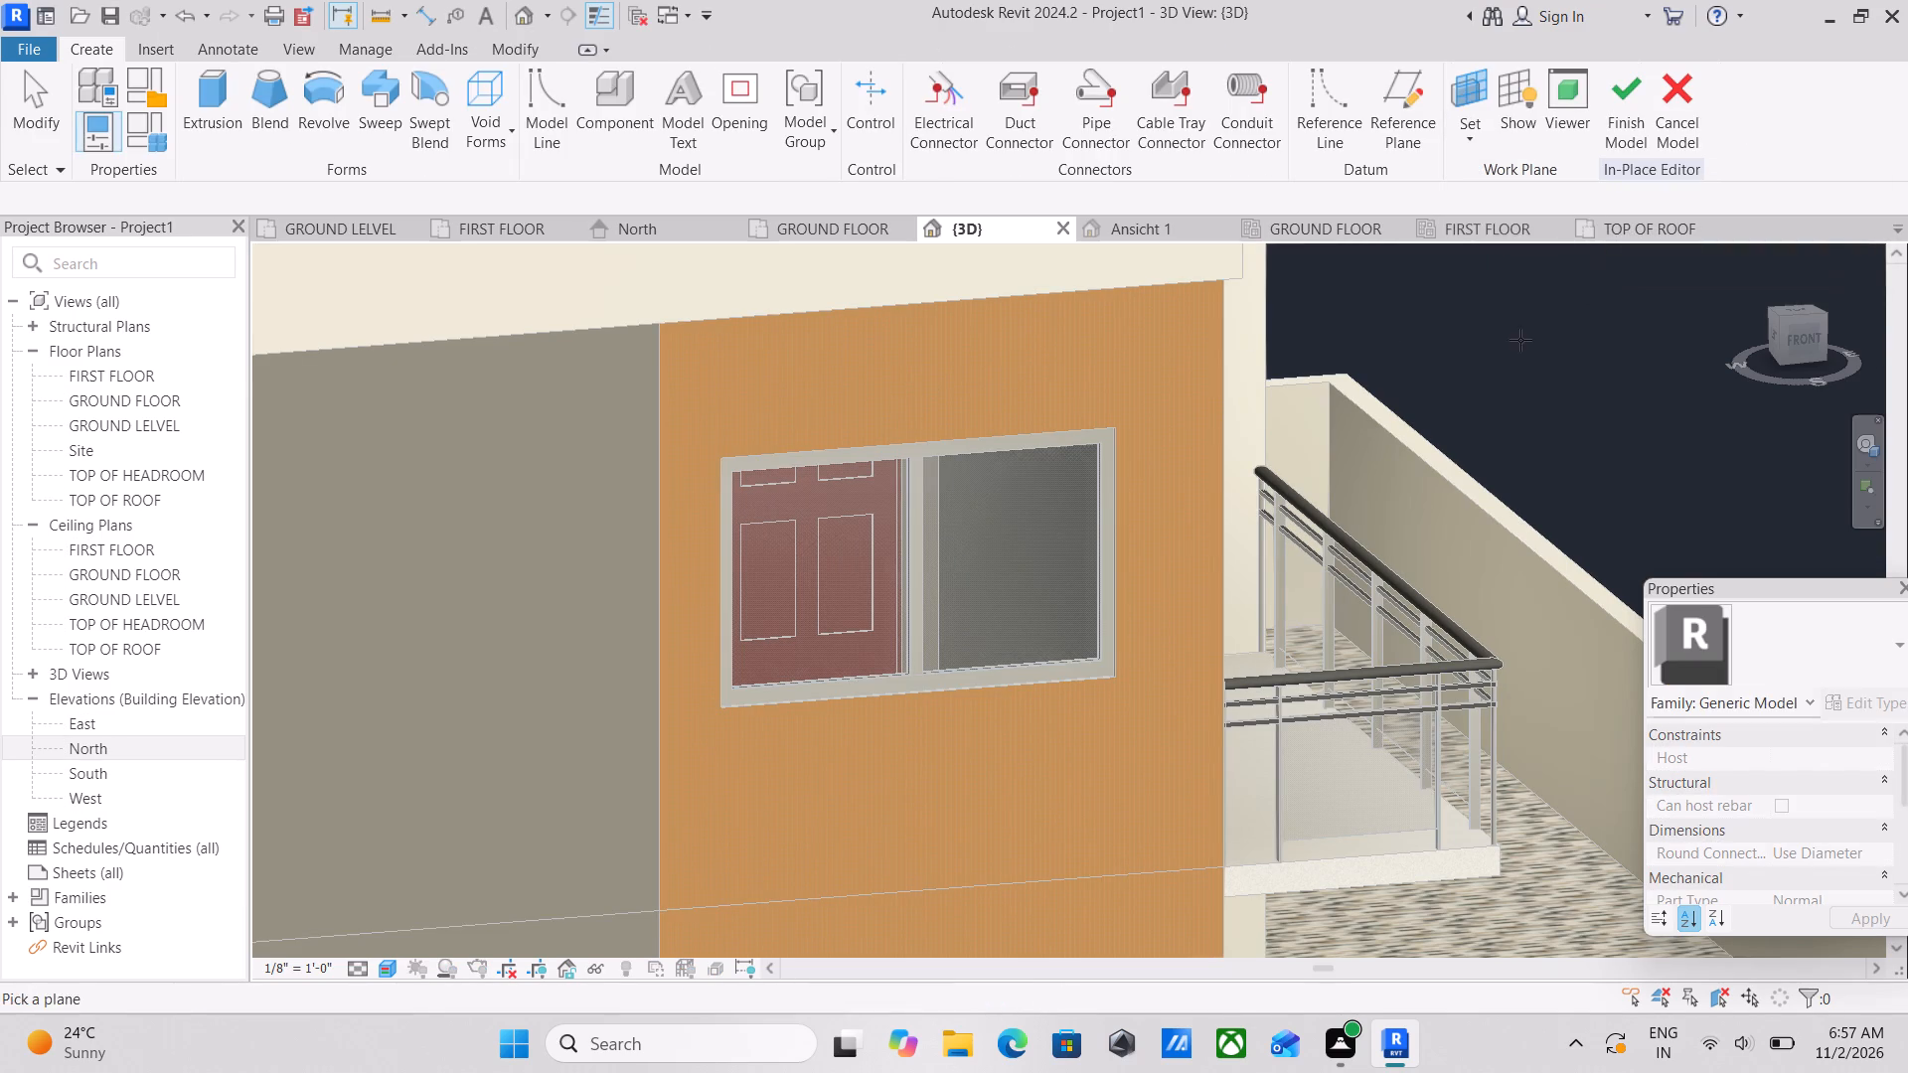
{"action": "scroll", "coordinate": [990, 588], "scroll_direction": "up", "scroll_amount": 3}
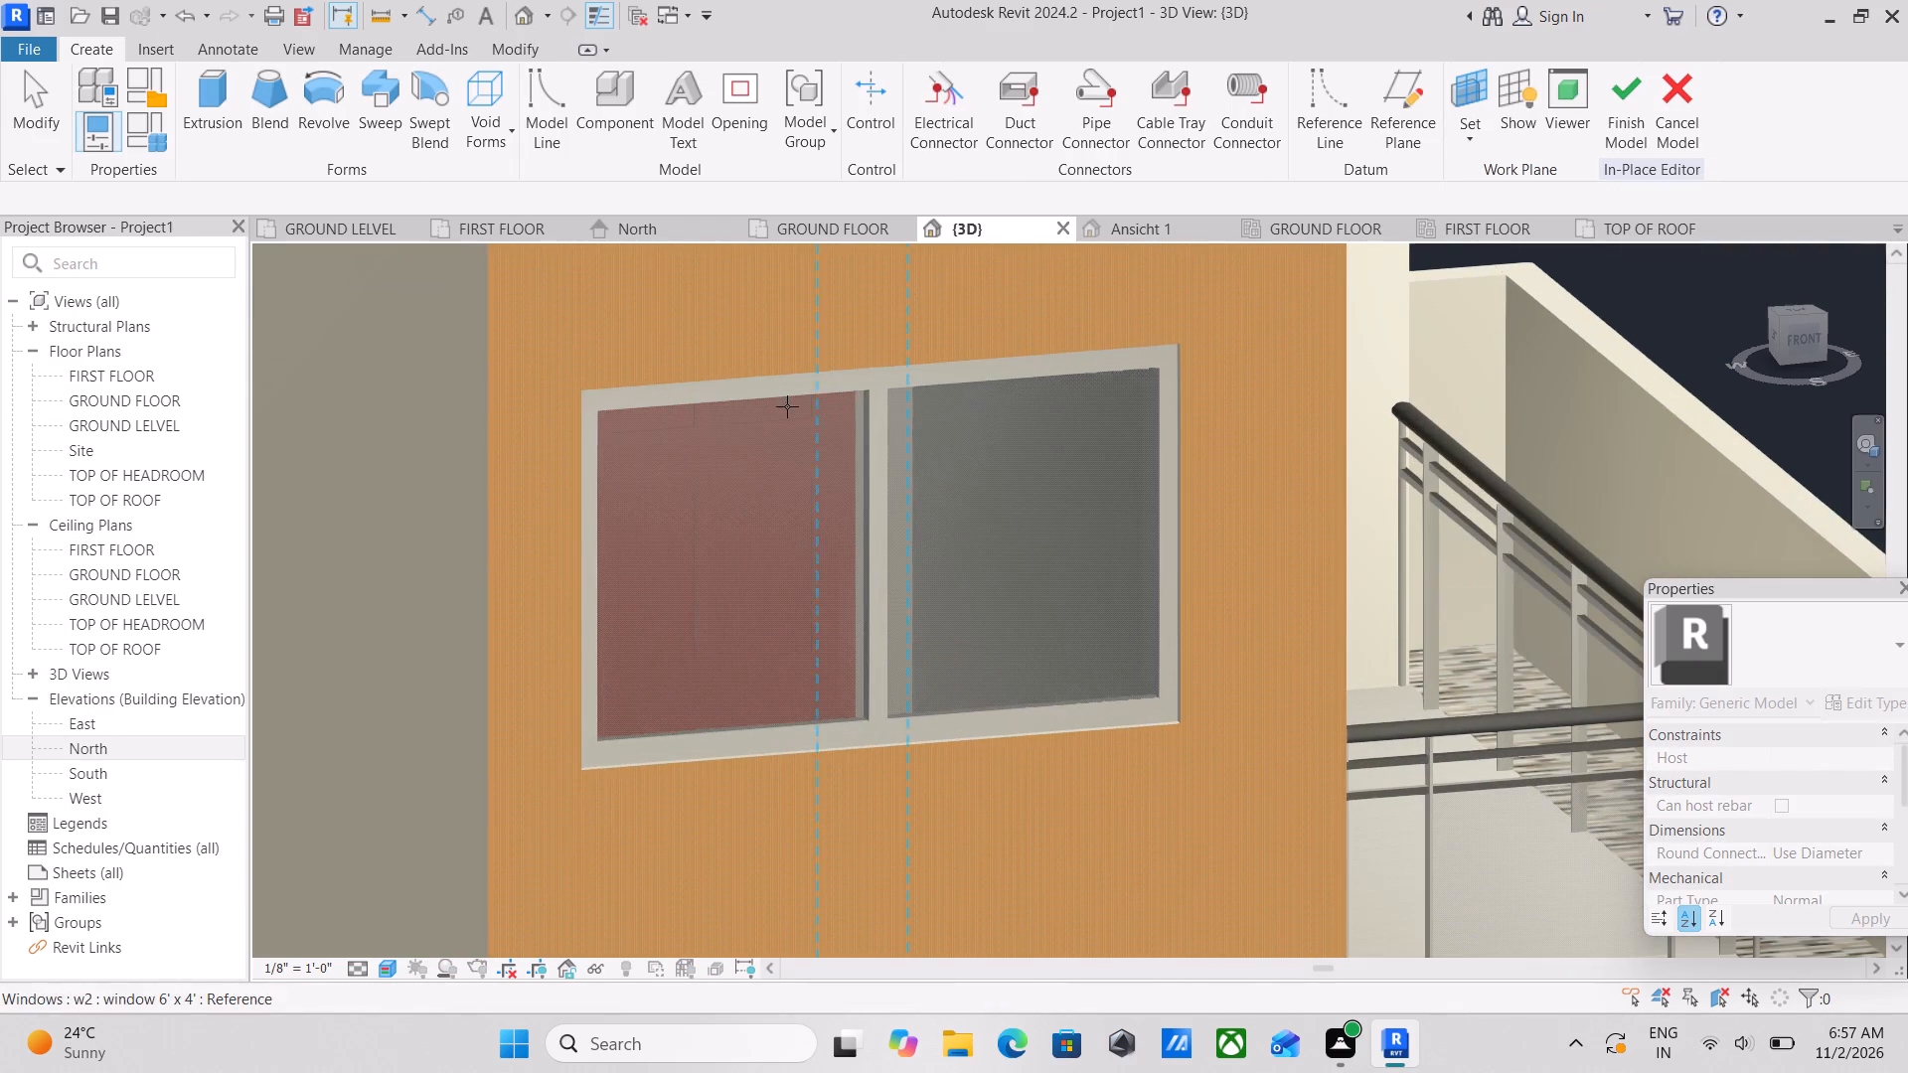
{"action": "middle_click_drag", "start_coordinate": [589, 374], "coordinate": [548, 610]}
{"action": "scroll", "coordinate": [553, 585], "scroll_direction": "up", "scroll_amount": 1}
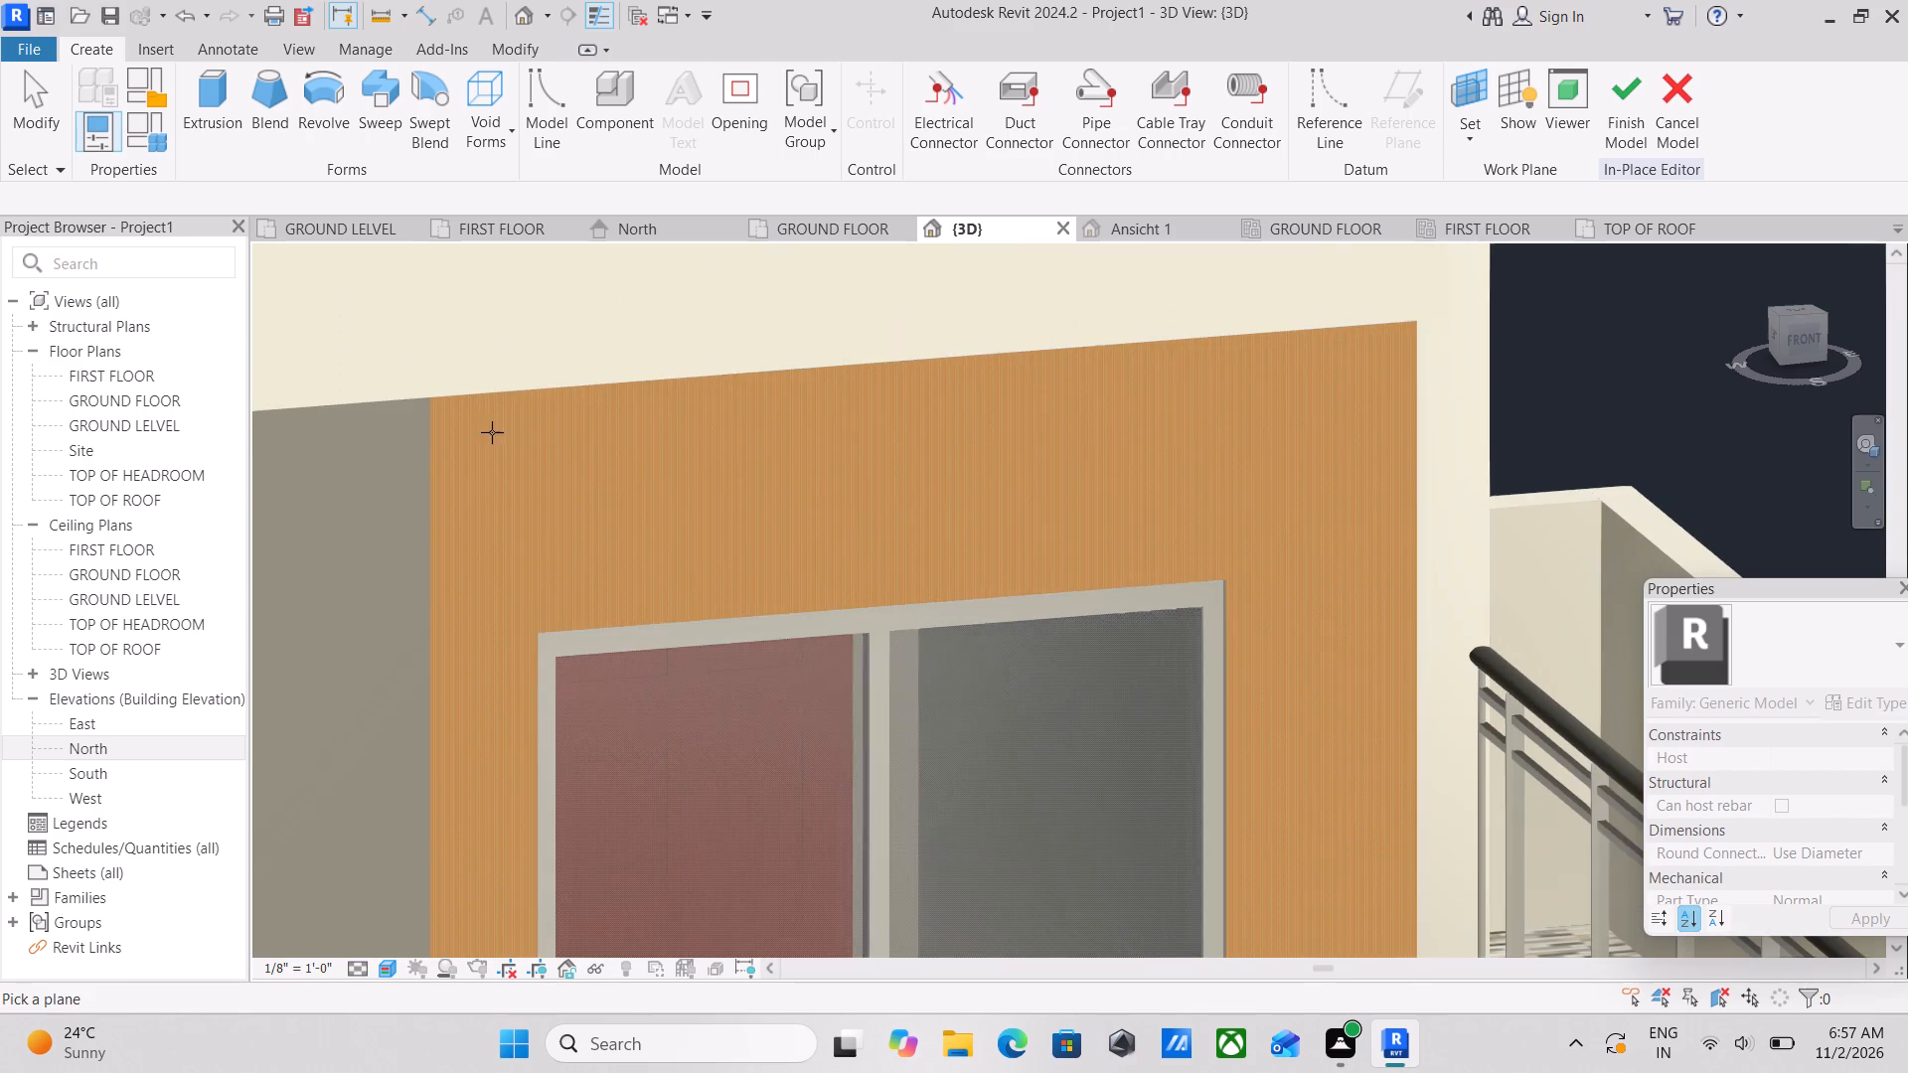
{"action": "left_click", "coordinate": [1417, 373]}
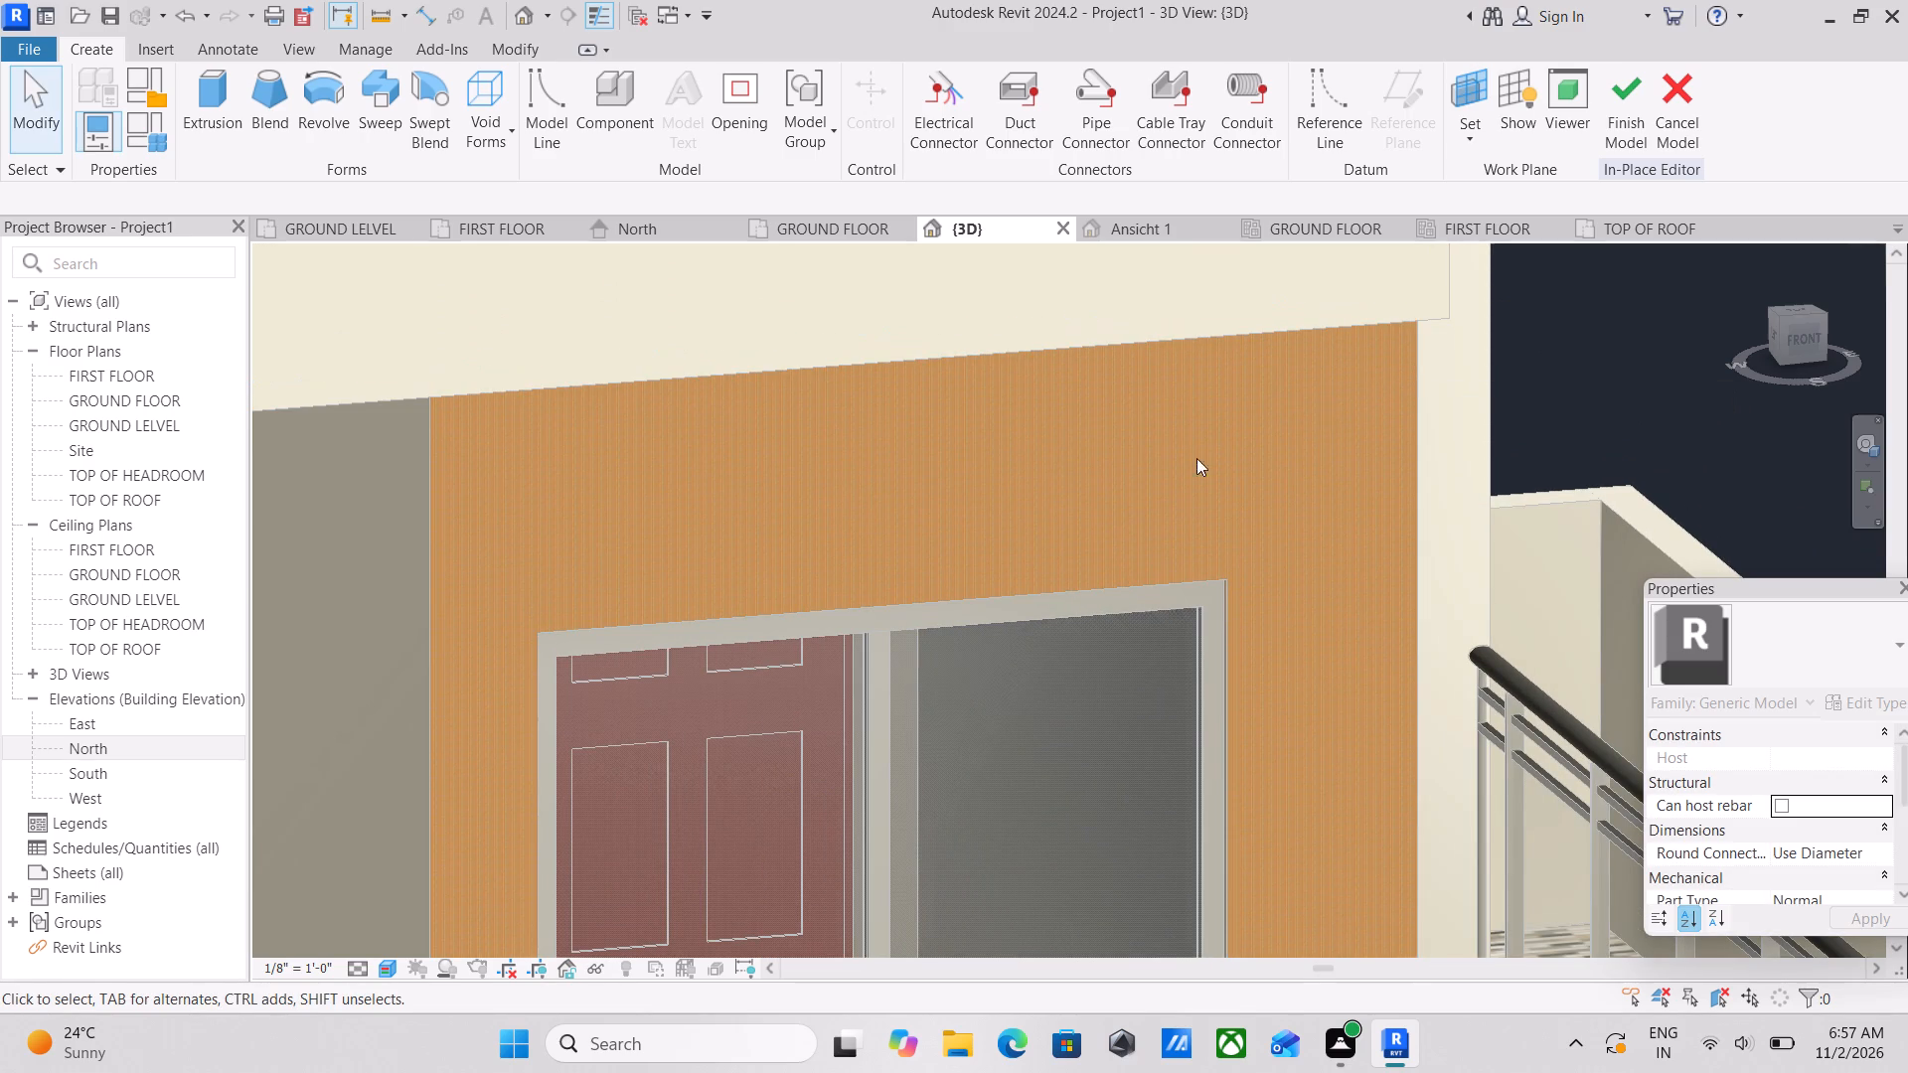
Start a solid Extrusion and sketch a rectangle along the upper front window's opening, snapping to its opposite corners.
{"action": "scroll", "coordinate": [598, 623], "scroll_direction": "down", "scroll_amount": 7}
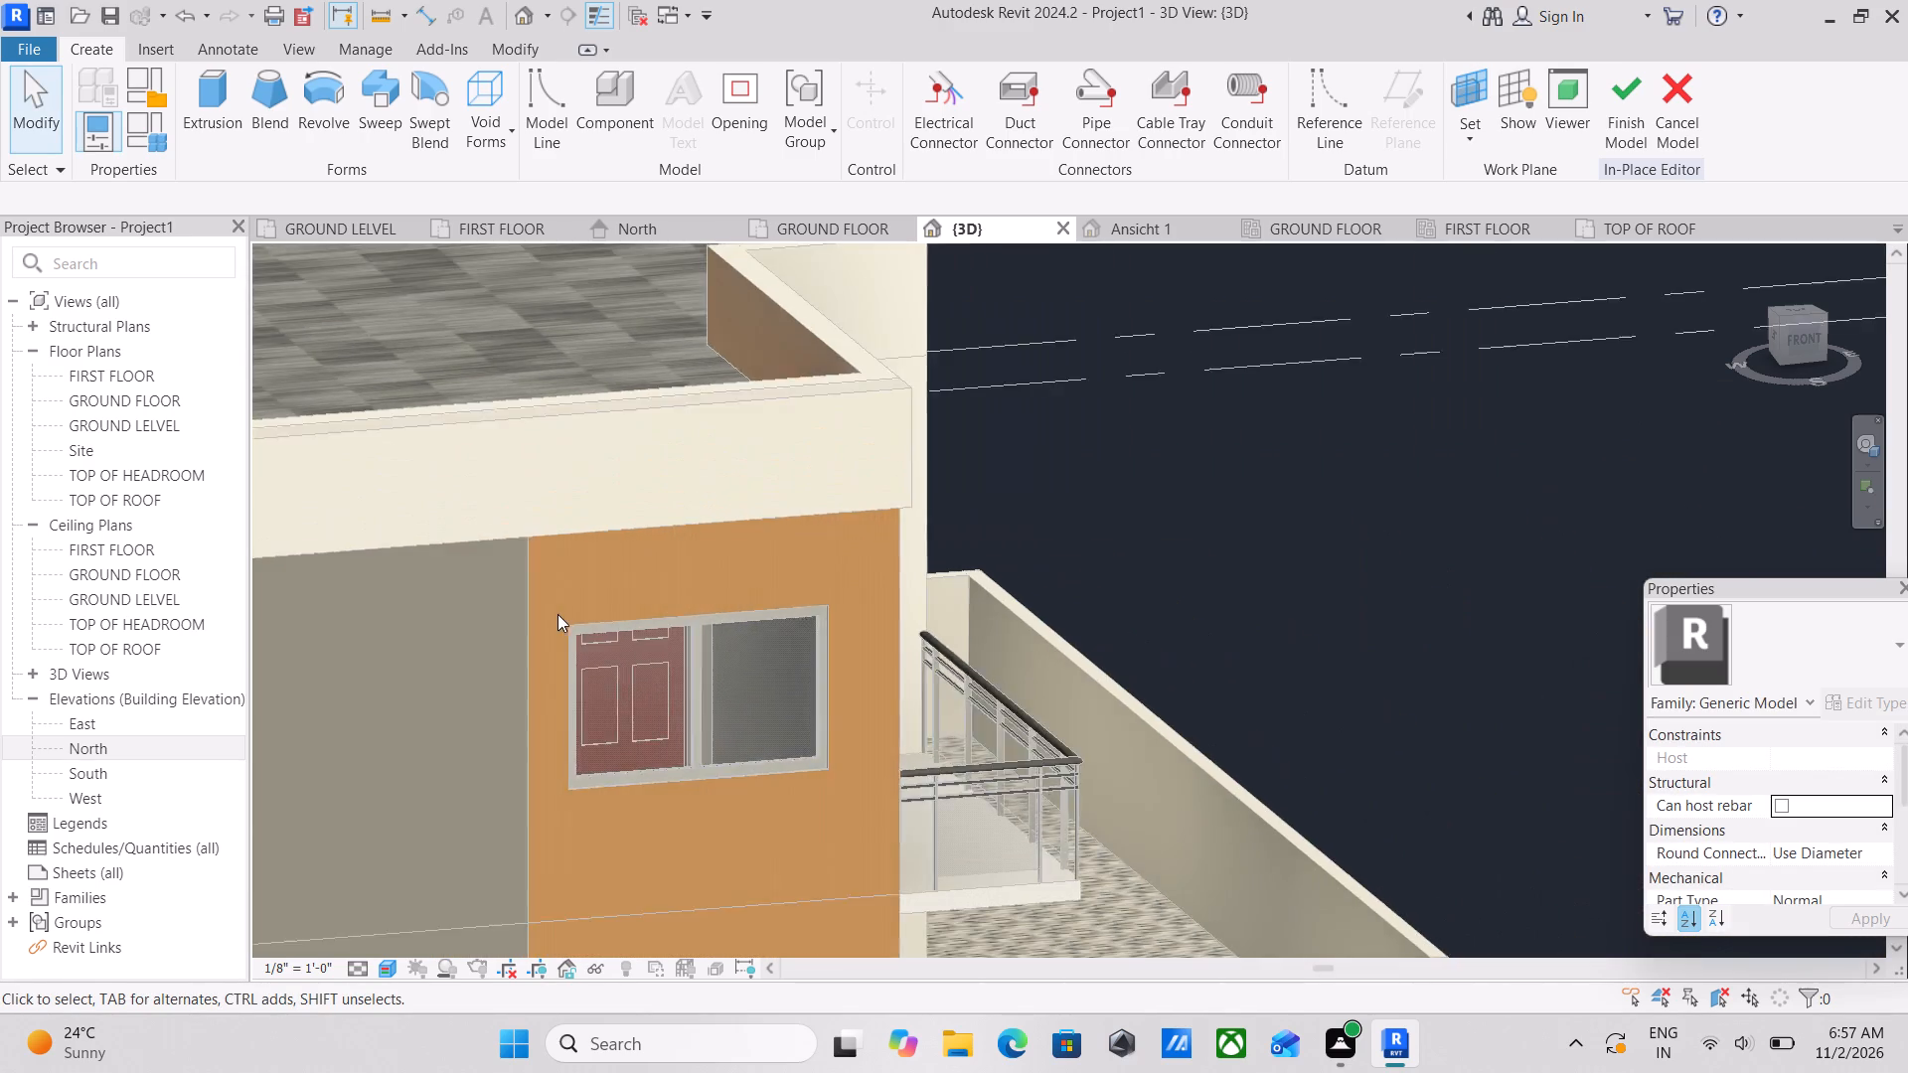
{"action": "scroll", "coordinate": [559, 613], "scroll_direction": "up", "scroll_amount": 9}
{"action": "scroll", "coordinate": [558, 616], "scroll_direction": "down", "scroll_amount": 2}
{"action": "middle_click_drag", "start_coordinate": [558, 614], "coordinate": [558, 613]}
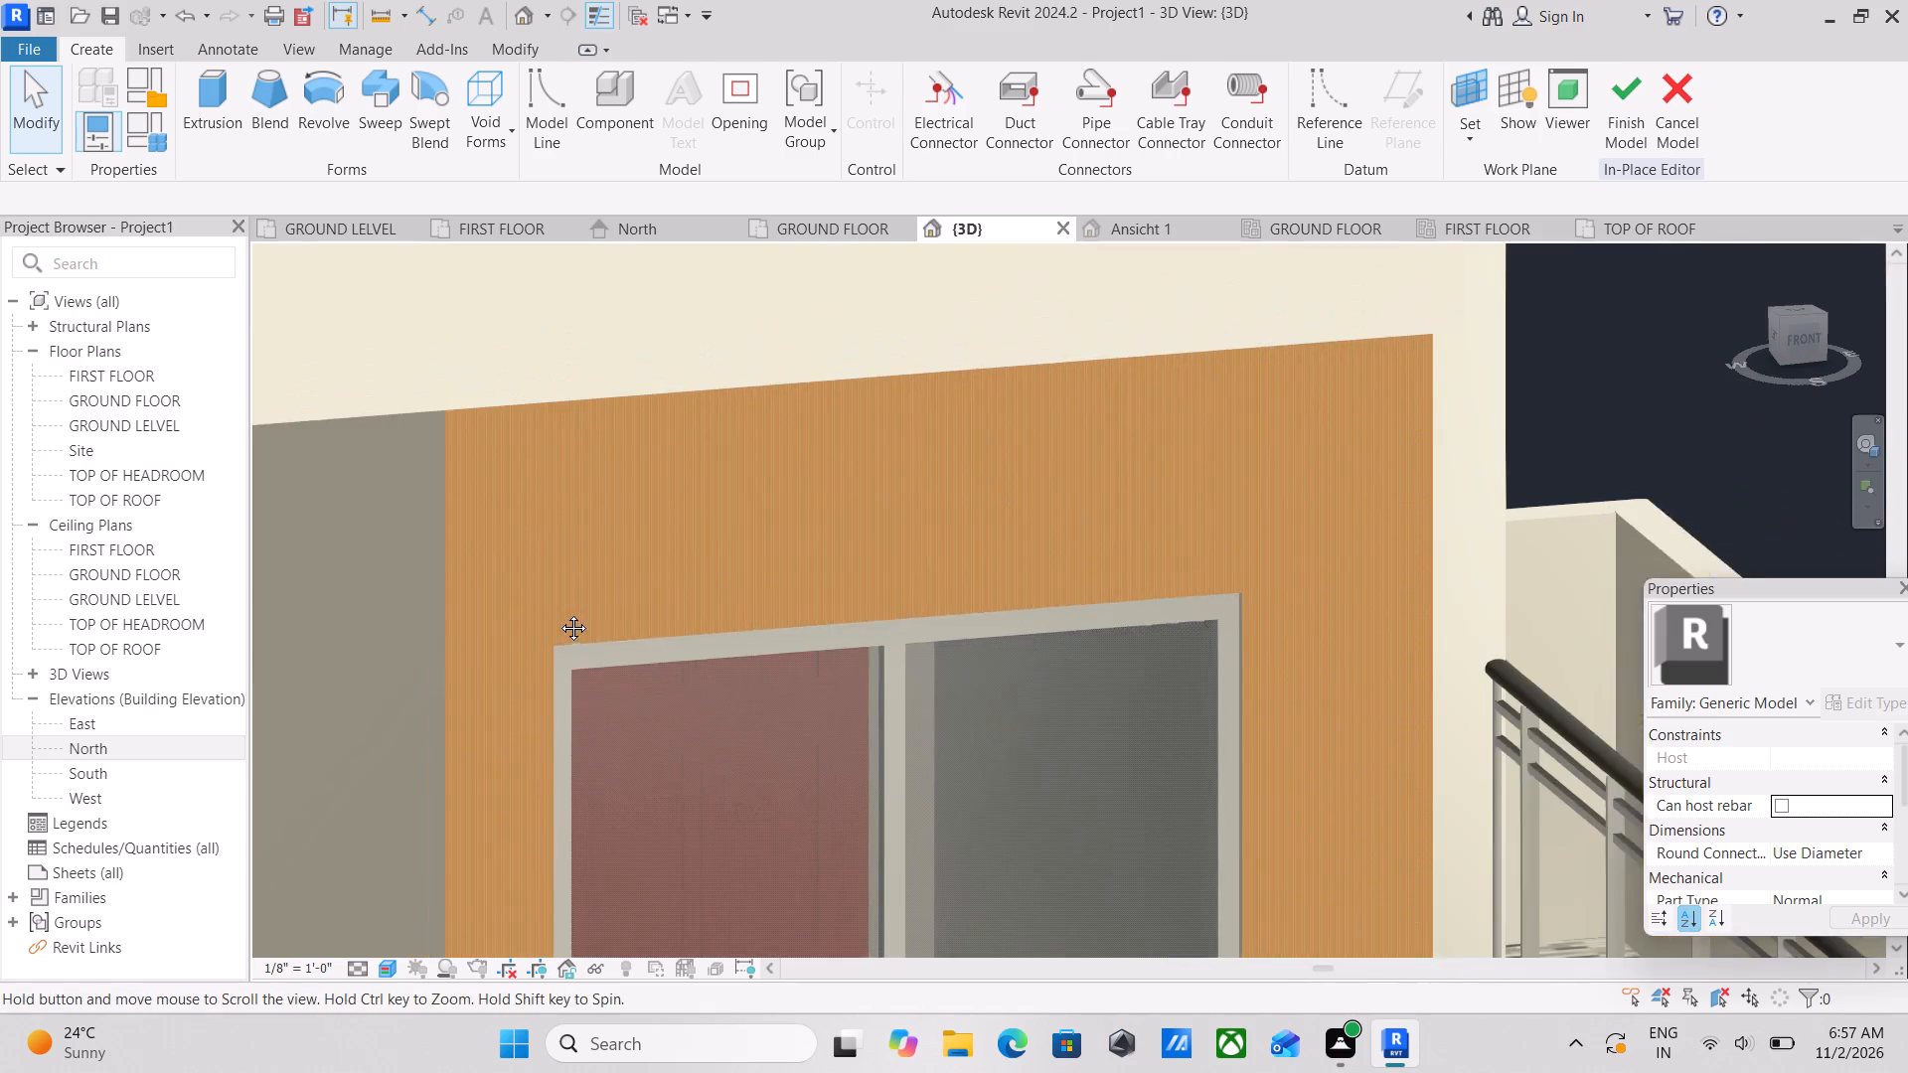
{"action": "middle_click_drag", "start_coordinate": [558, 613], "coordinate": [631, 618]}
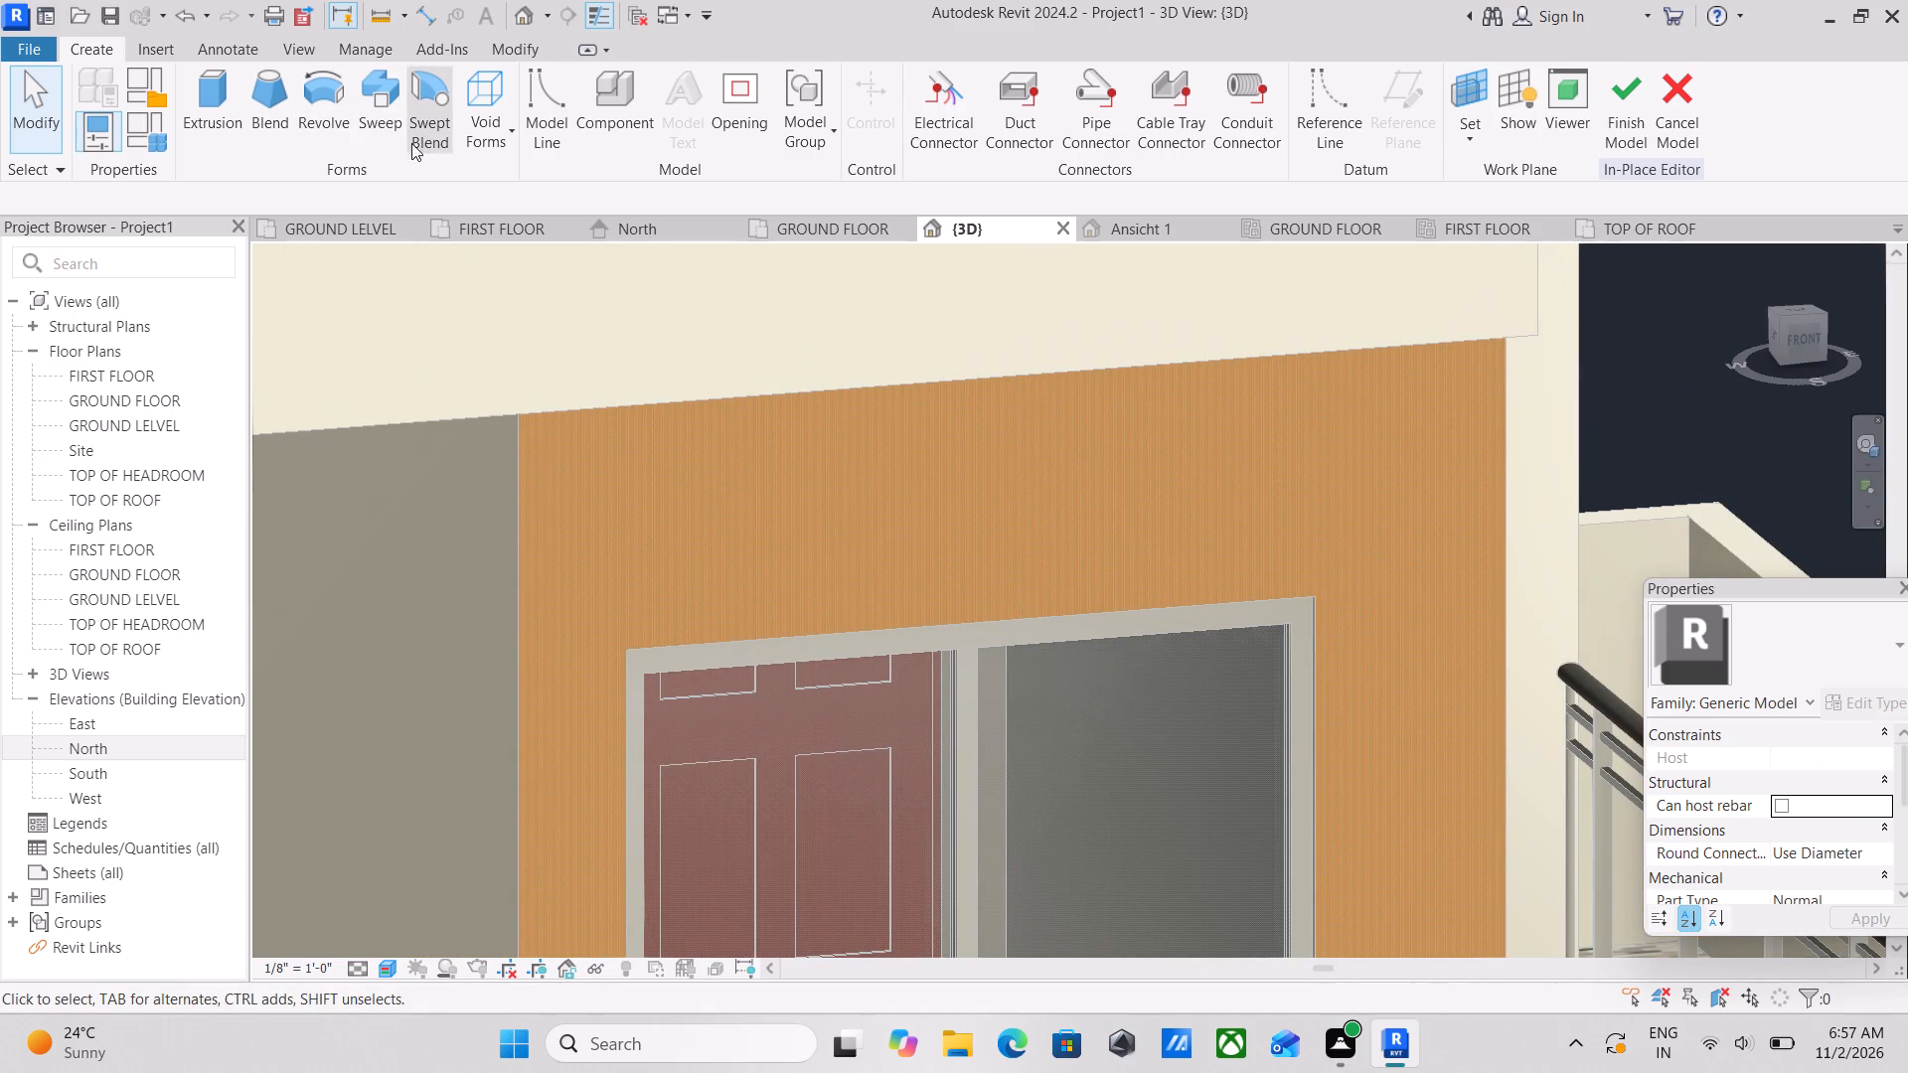
{"action": "left_click", "coordinate": [219, 106]}
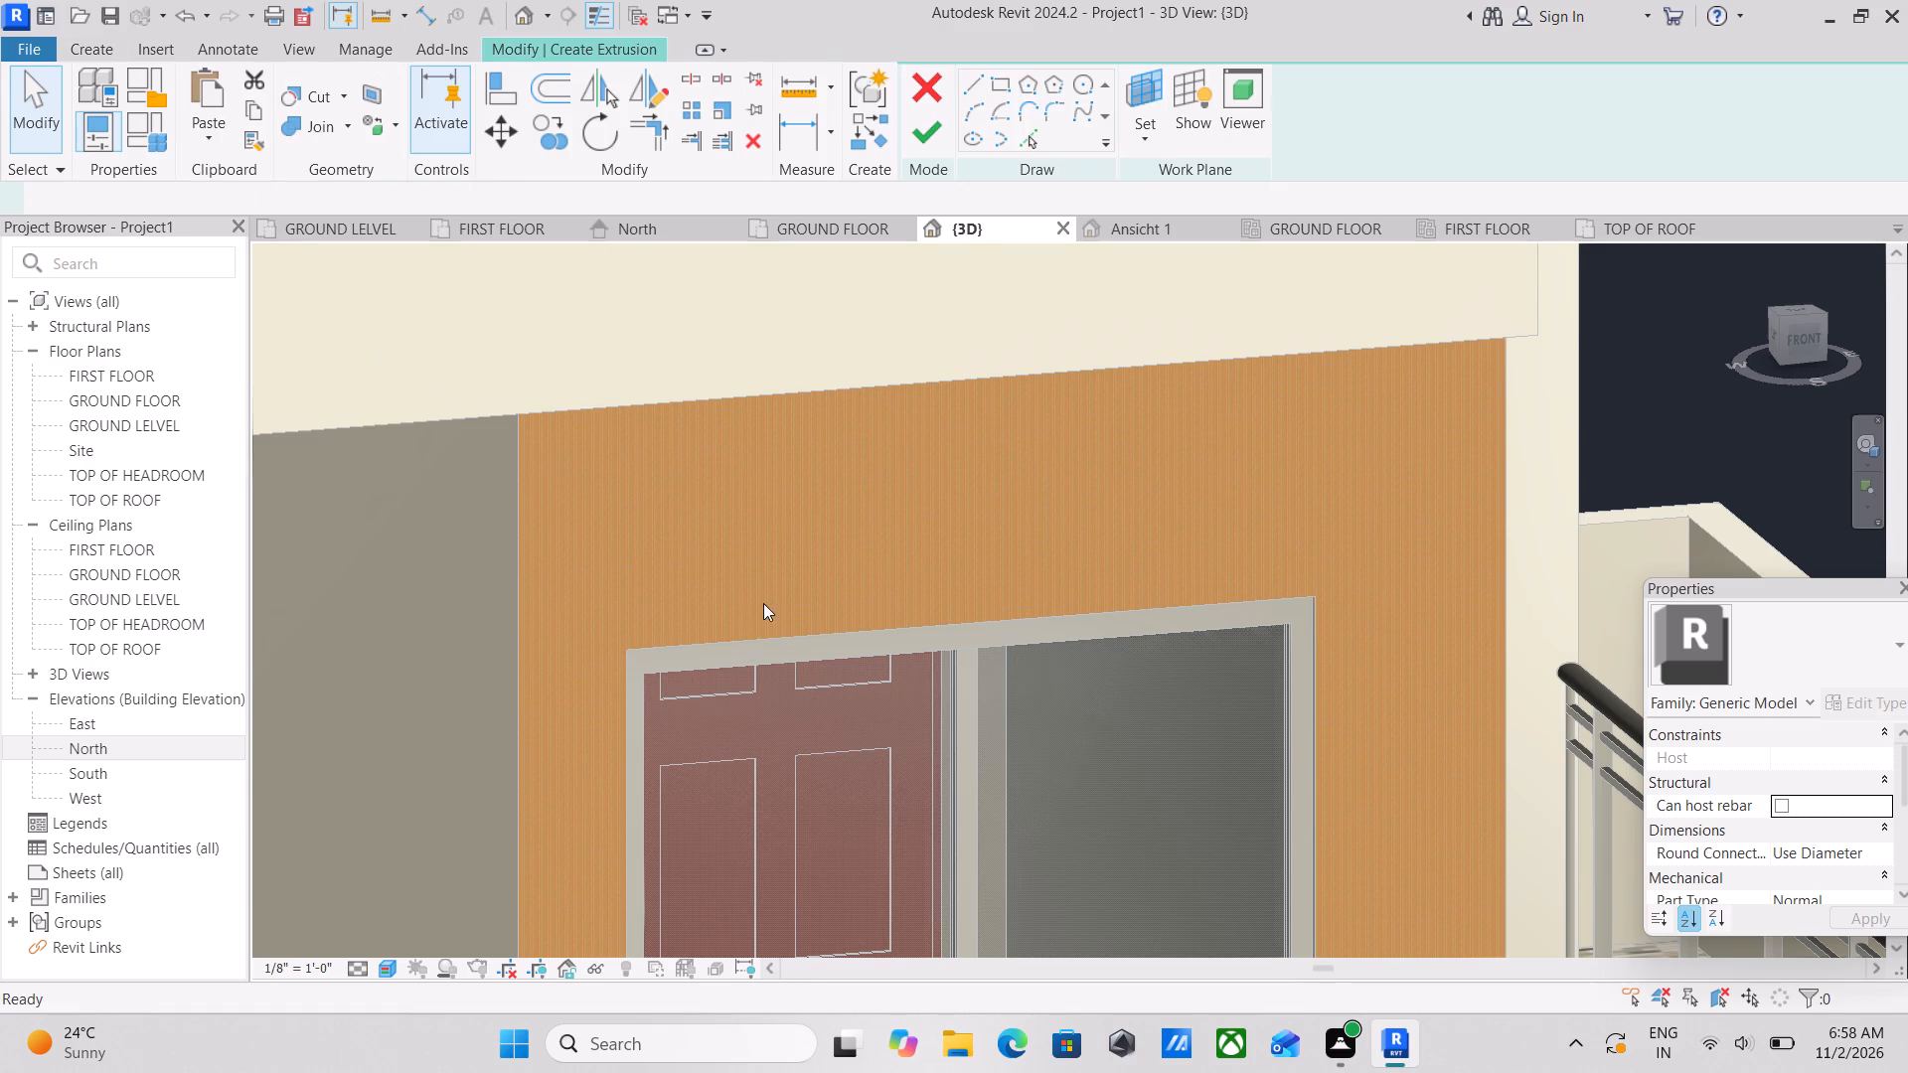
{"action": "left_click", "coordinate": [1155, 137]}
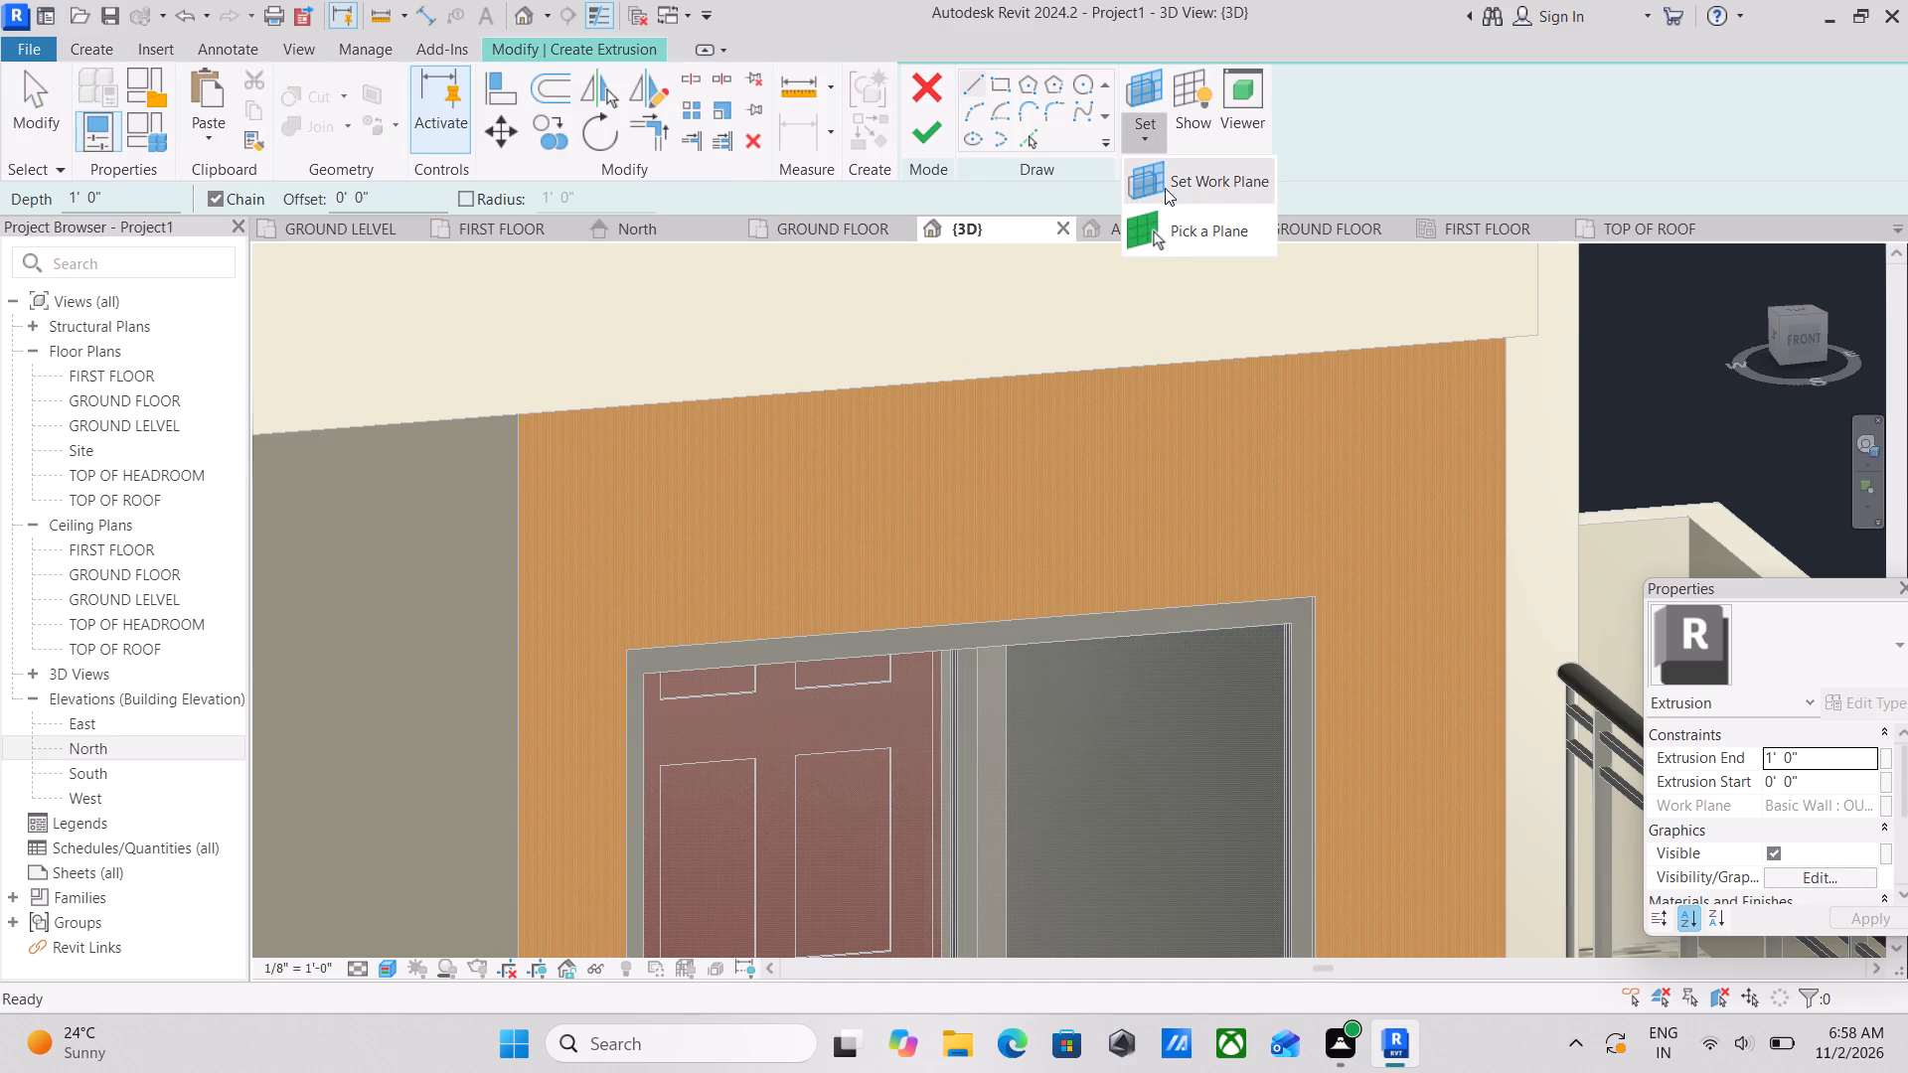
{"action": "left_click", "coordinate": [1146, 122]}
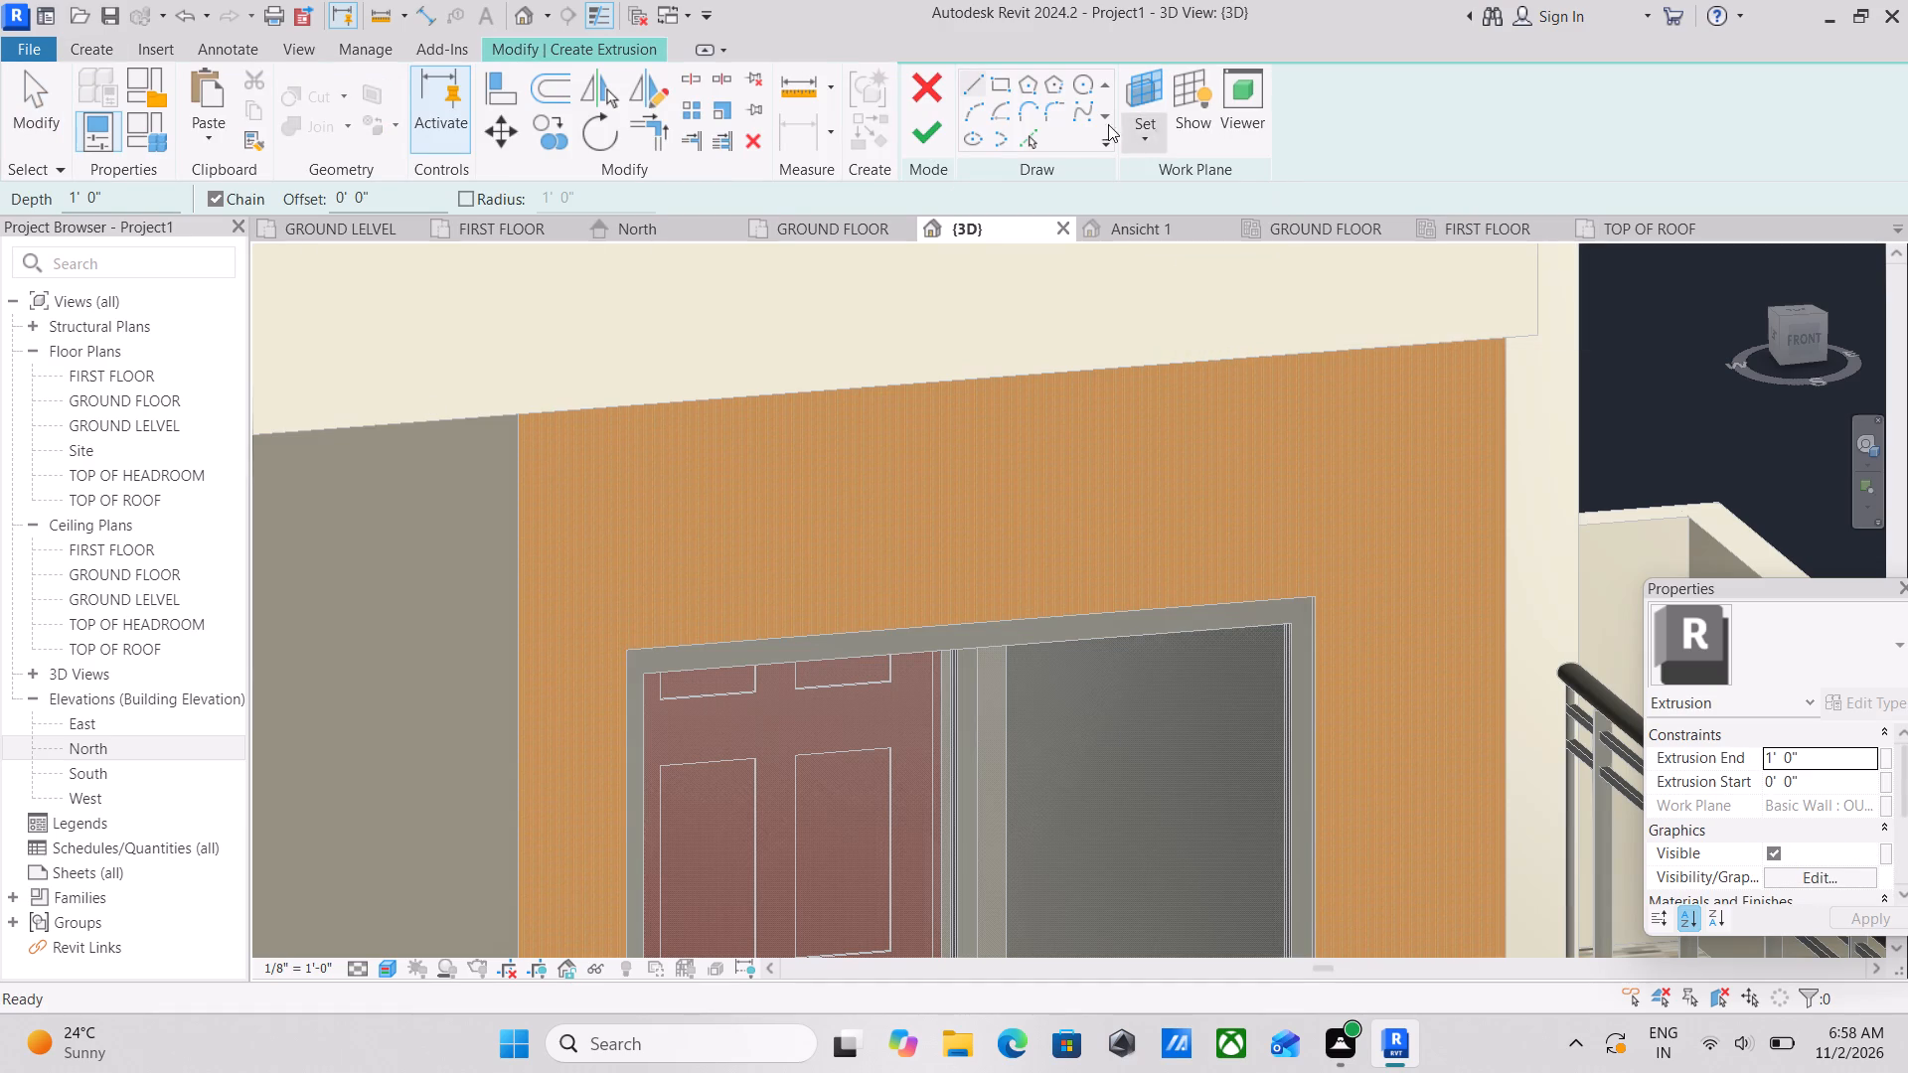
{"action": "left_click", "coordinate": [1009, 83]}
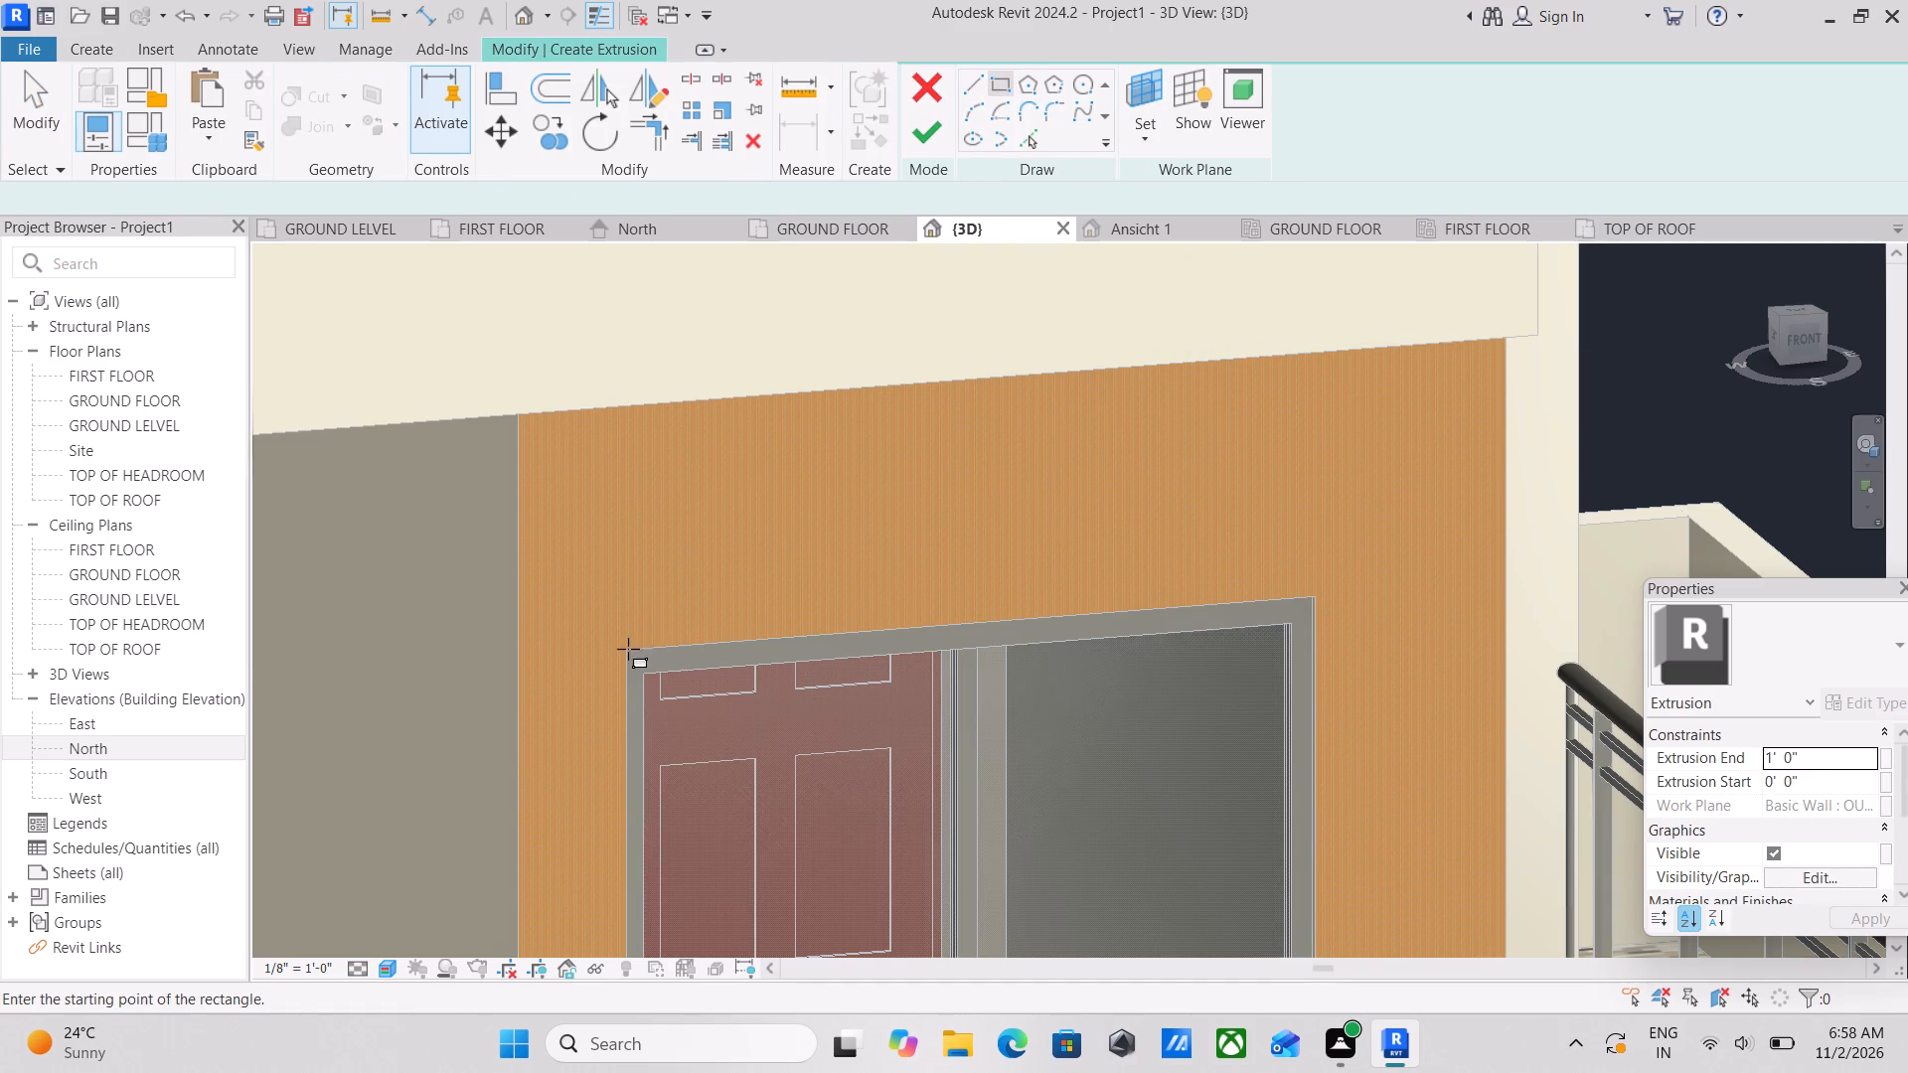
{"action": "scroll", "coordinate": [611, 659], "scroll_direction": "up", "scroll_amount": 4}
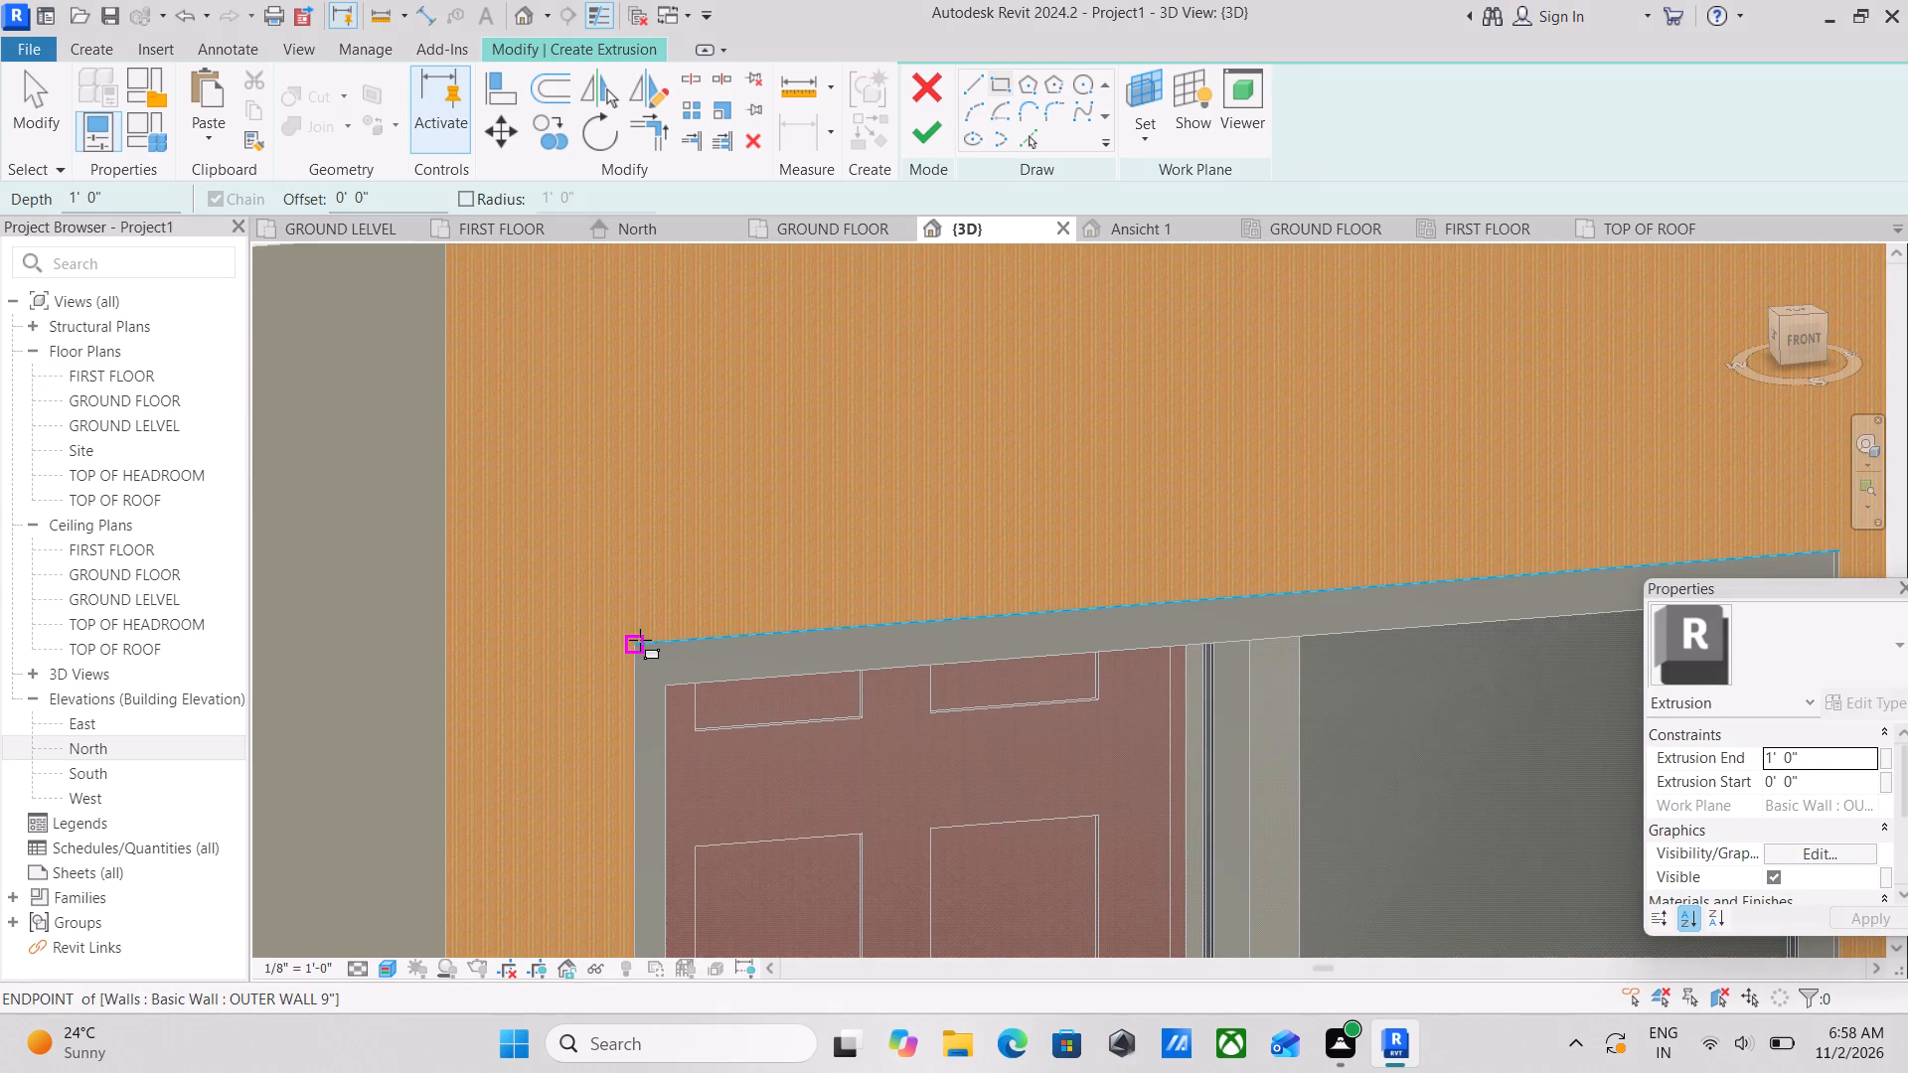
{"action": "left_click", "coordinate": [640, 640]}
{"action": "middle_click_drag", "start_coordinate": [862, 742], "coordinate": [788, 451]}
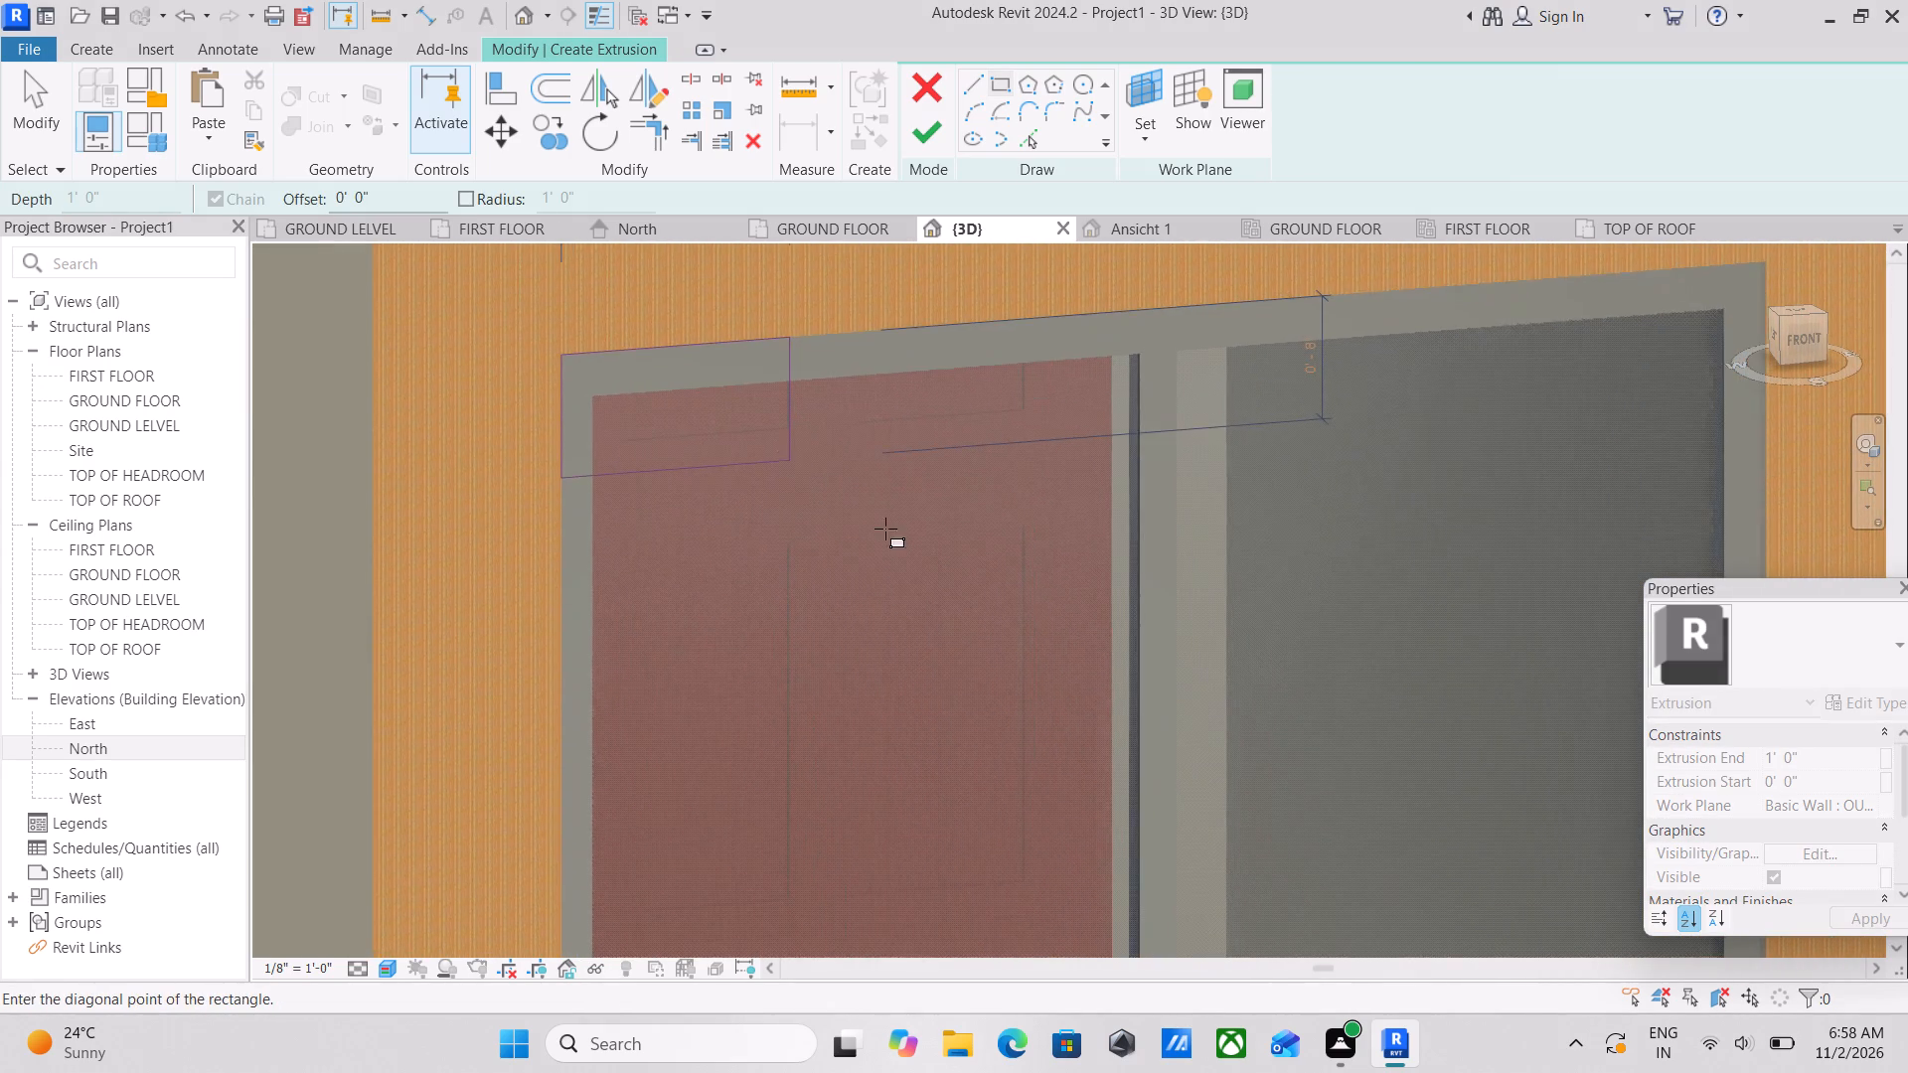
{"action": "middle_click_drag", "start_coordinate": [1038, 665], "coordinate": [933, 493]}
{"action": "middle_click_drag", "start_coordinate": [1154, 625], "coordinate": [1084, 543]}
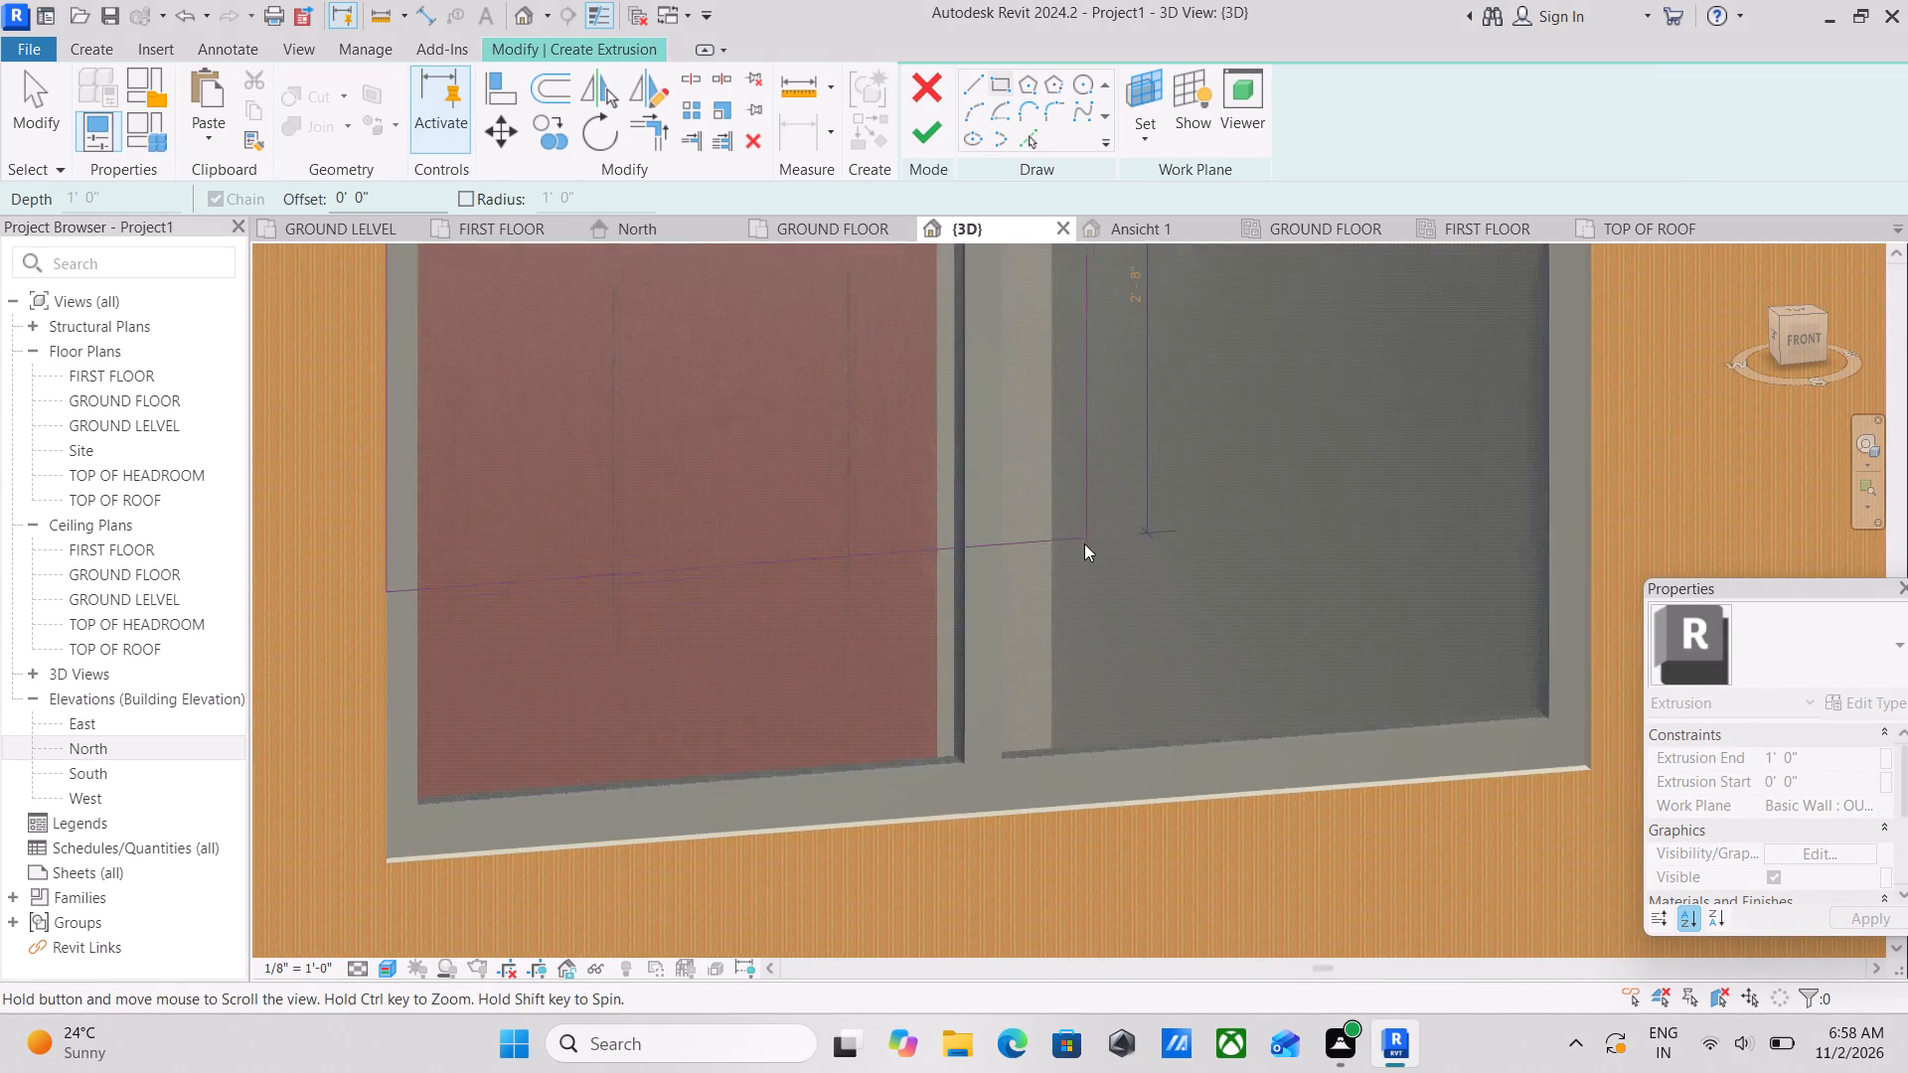
{"action": "left_click", "coordinate": [1587, 771]}
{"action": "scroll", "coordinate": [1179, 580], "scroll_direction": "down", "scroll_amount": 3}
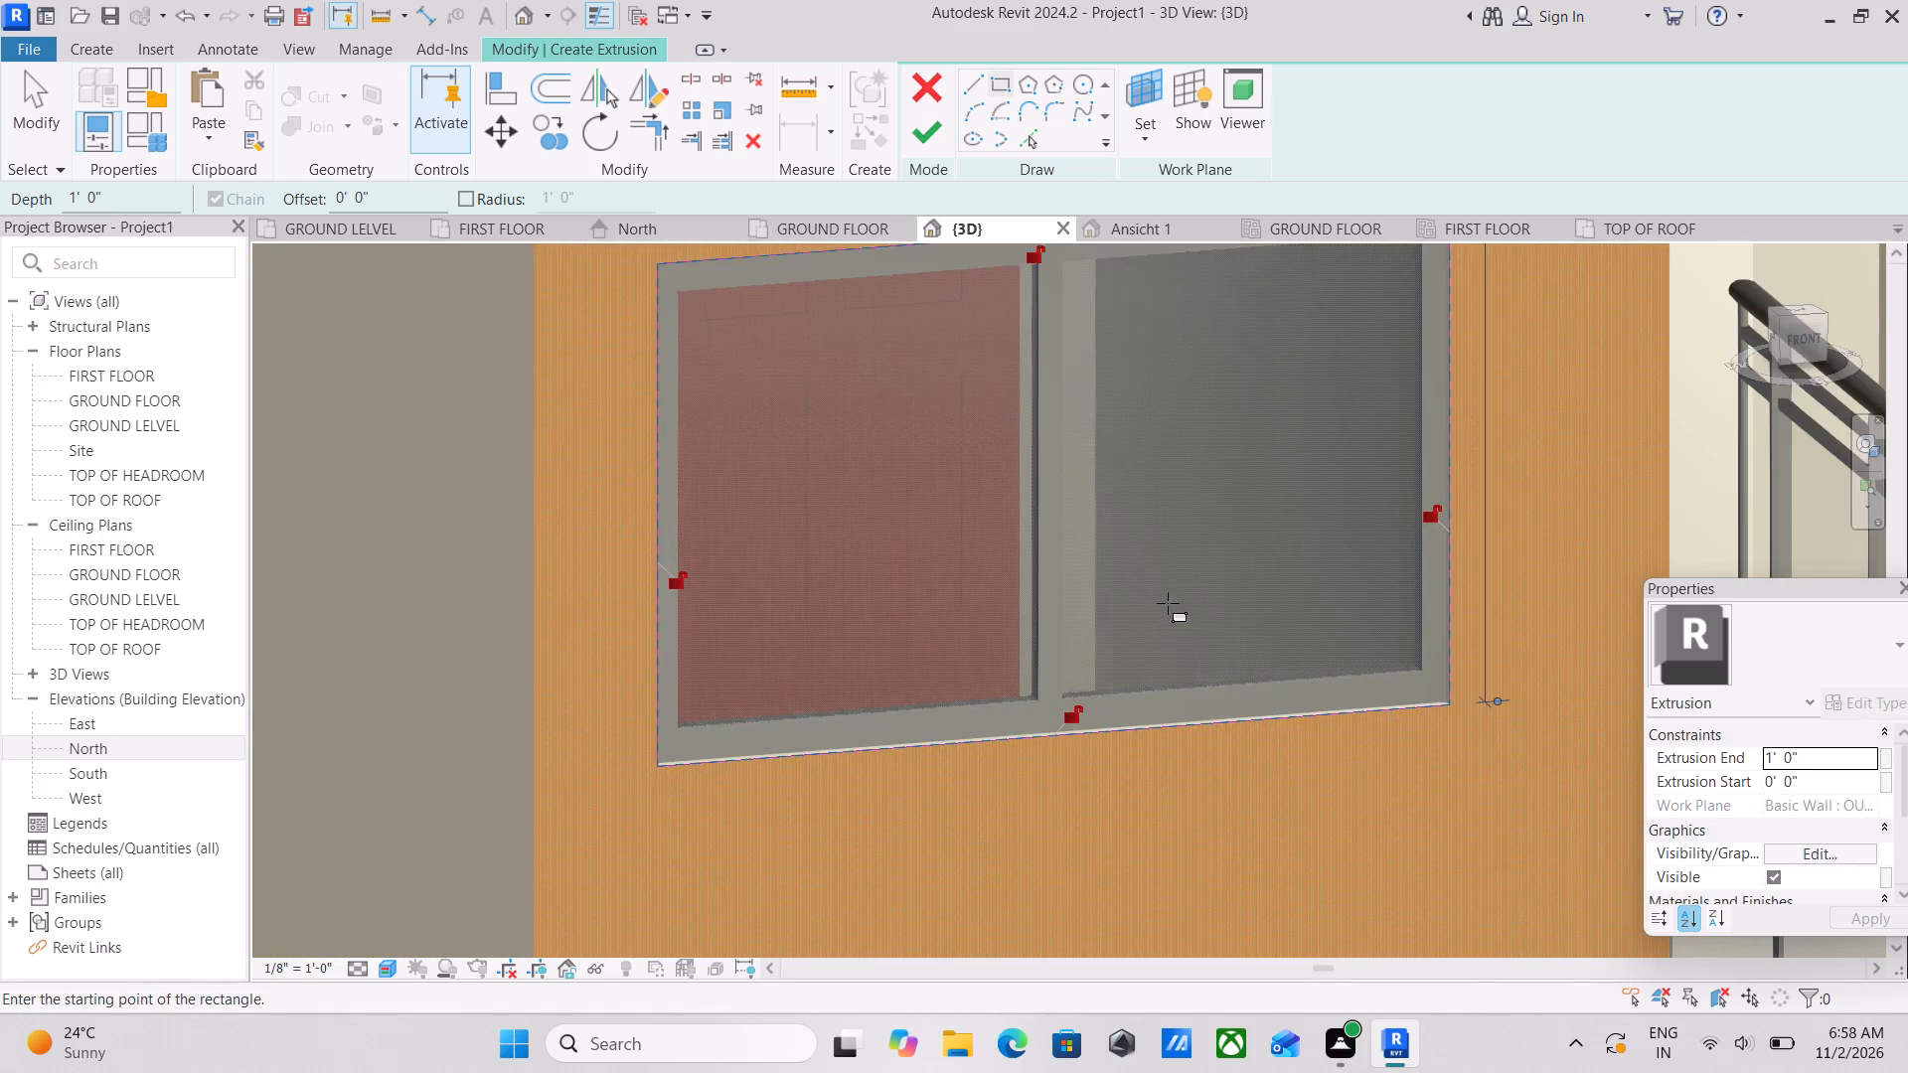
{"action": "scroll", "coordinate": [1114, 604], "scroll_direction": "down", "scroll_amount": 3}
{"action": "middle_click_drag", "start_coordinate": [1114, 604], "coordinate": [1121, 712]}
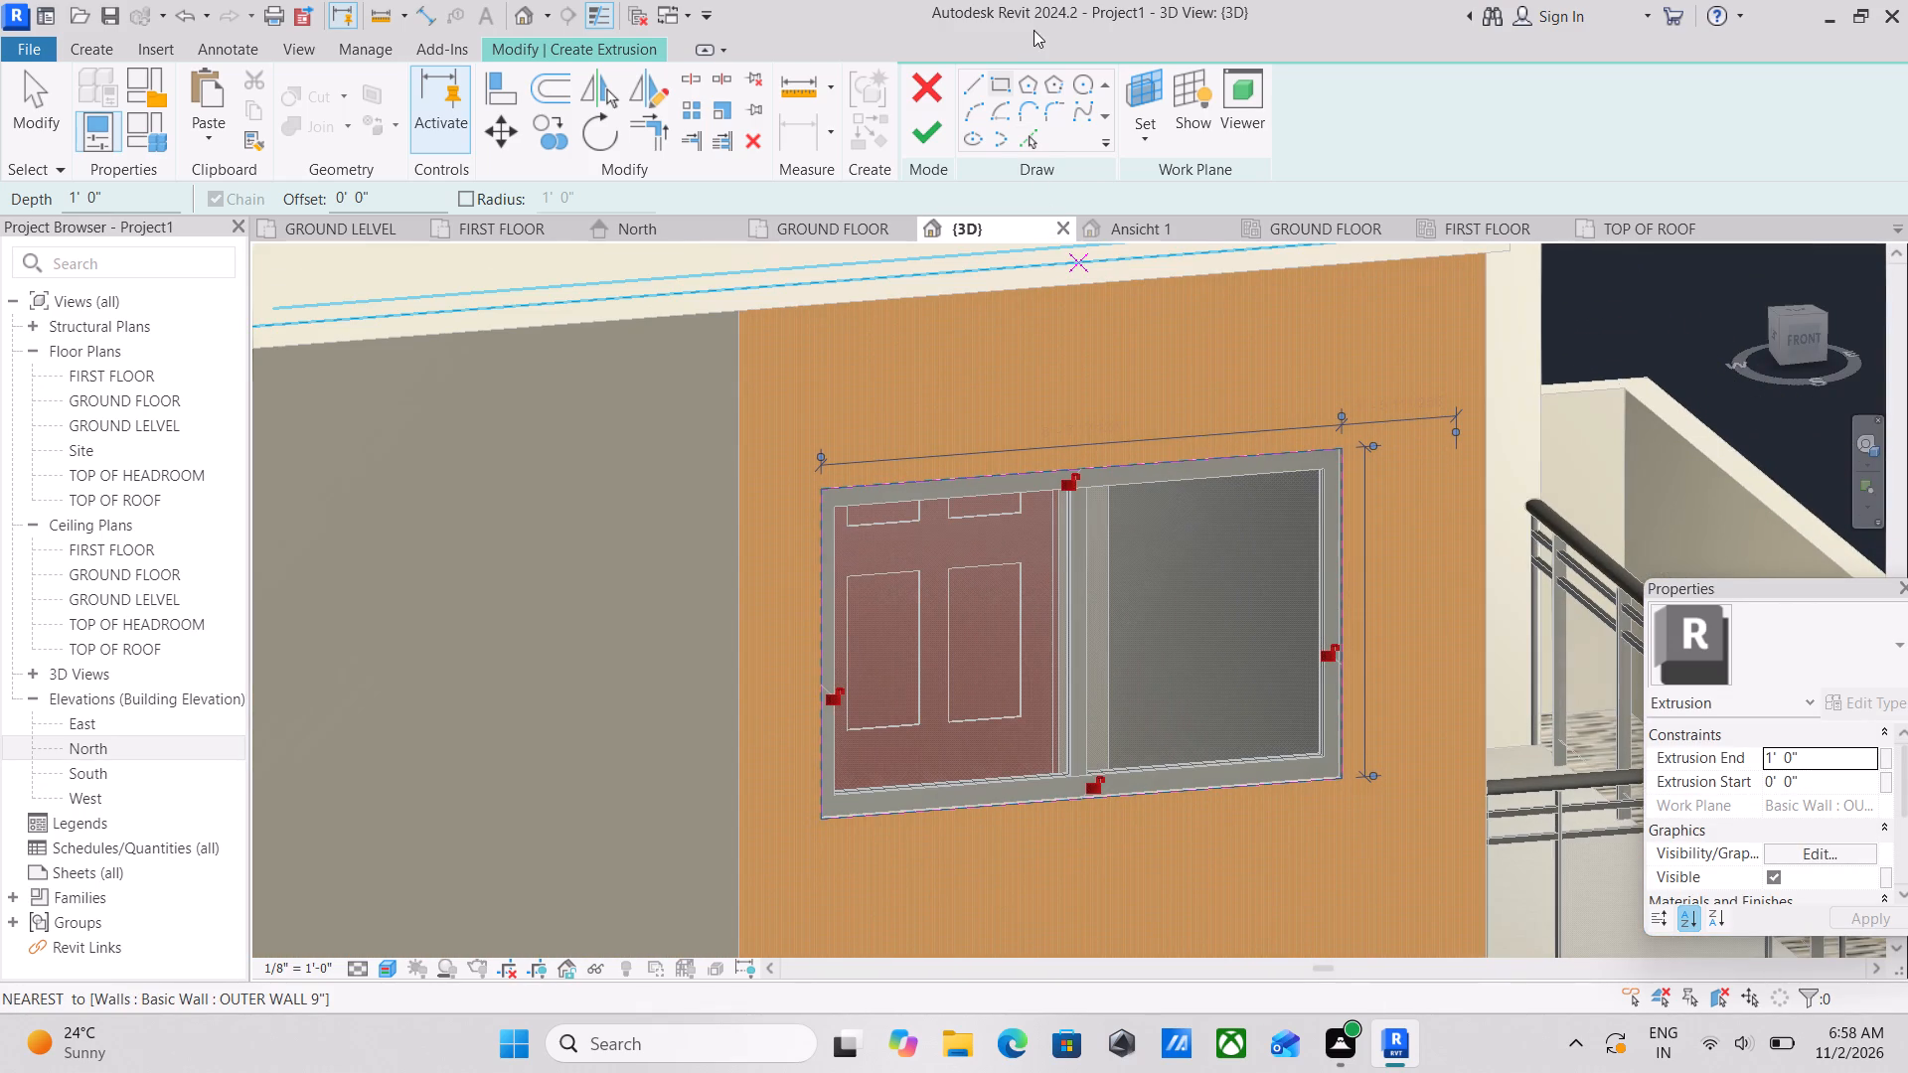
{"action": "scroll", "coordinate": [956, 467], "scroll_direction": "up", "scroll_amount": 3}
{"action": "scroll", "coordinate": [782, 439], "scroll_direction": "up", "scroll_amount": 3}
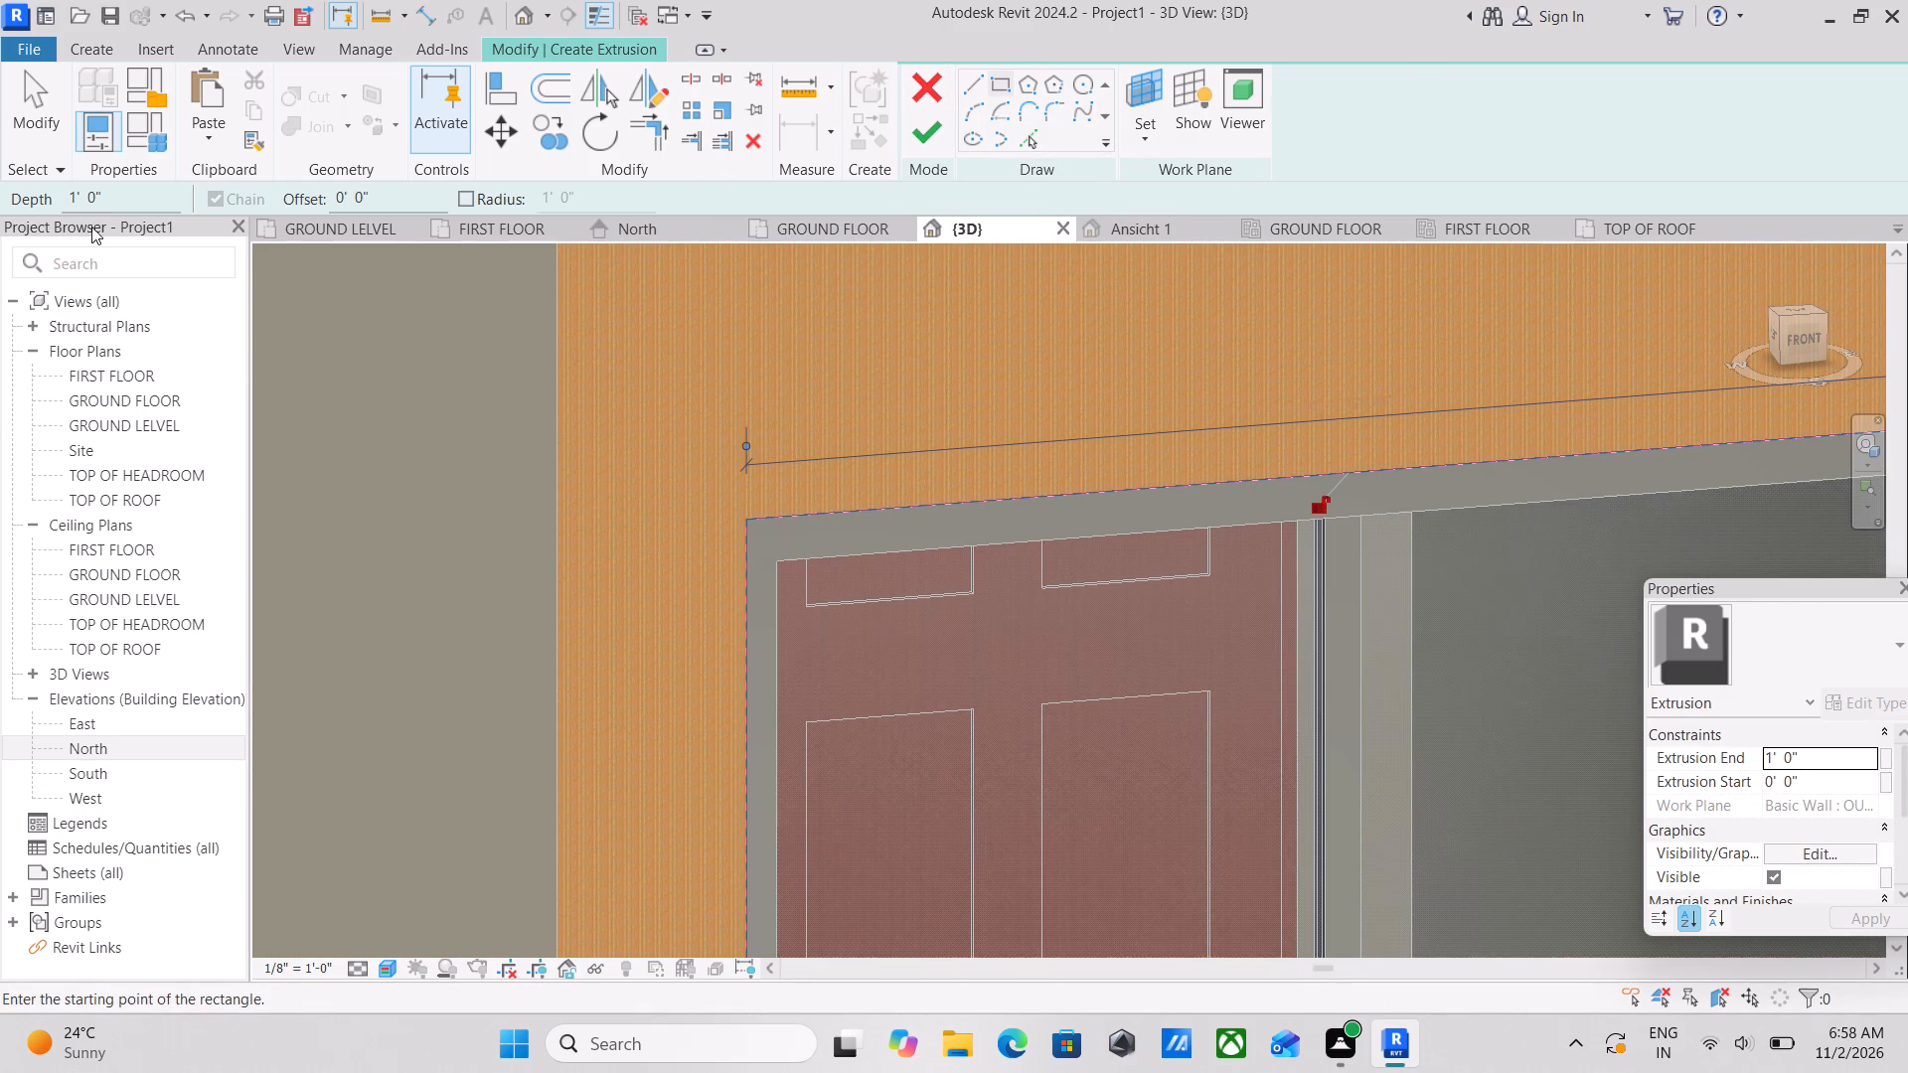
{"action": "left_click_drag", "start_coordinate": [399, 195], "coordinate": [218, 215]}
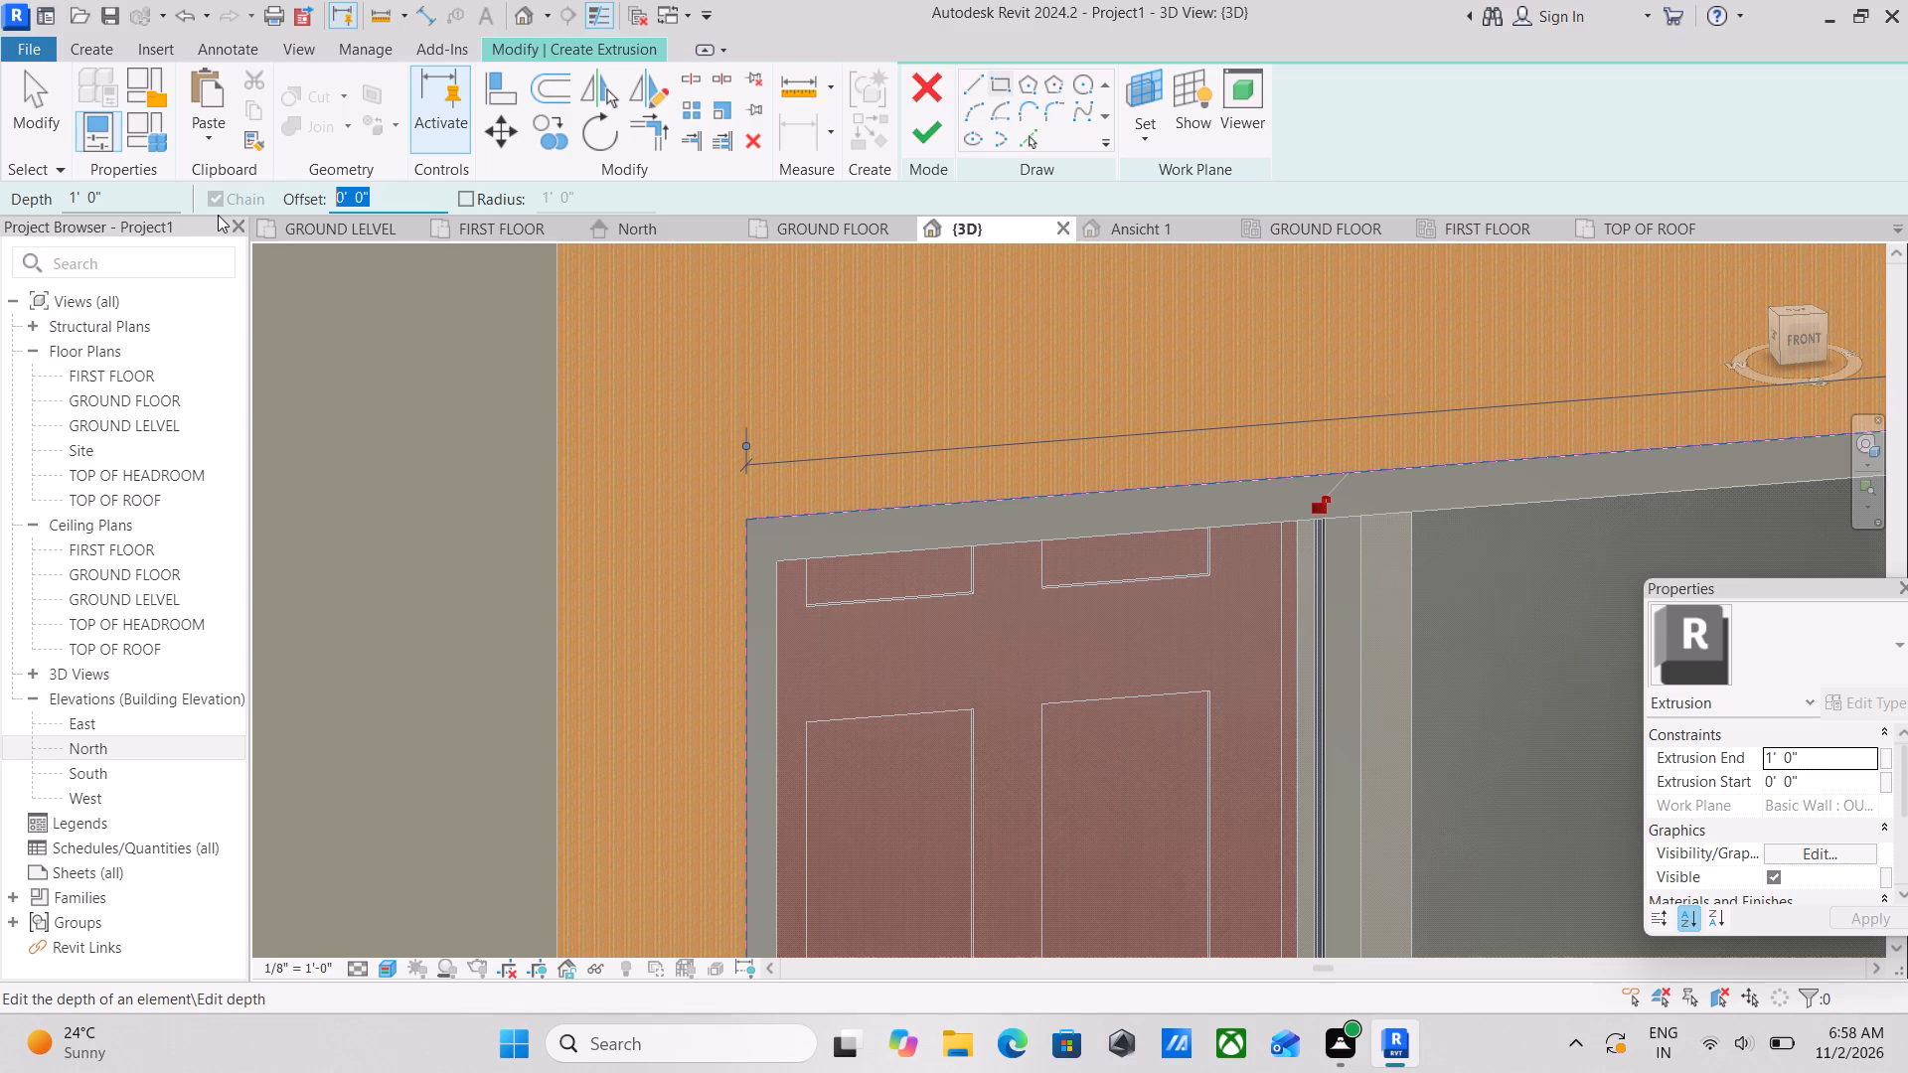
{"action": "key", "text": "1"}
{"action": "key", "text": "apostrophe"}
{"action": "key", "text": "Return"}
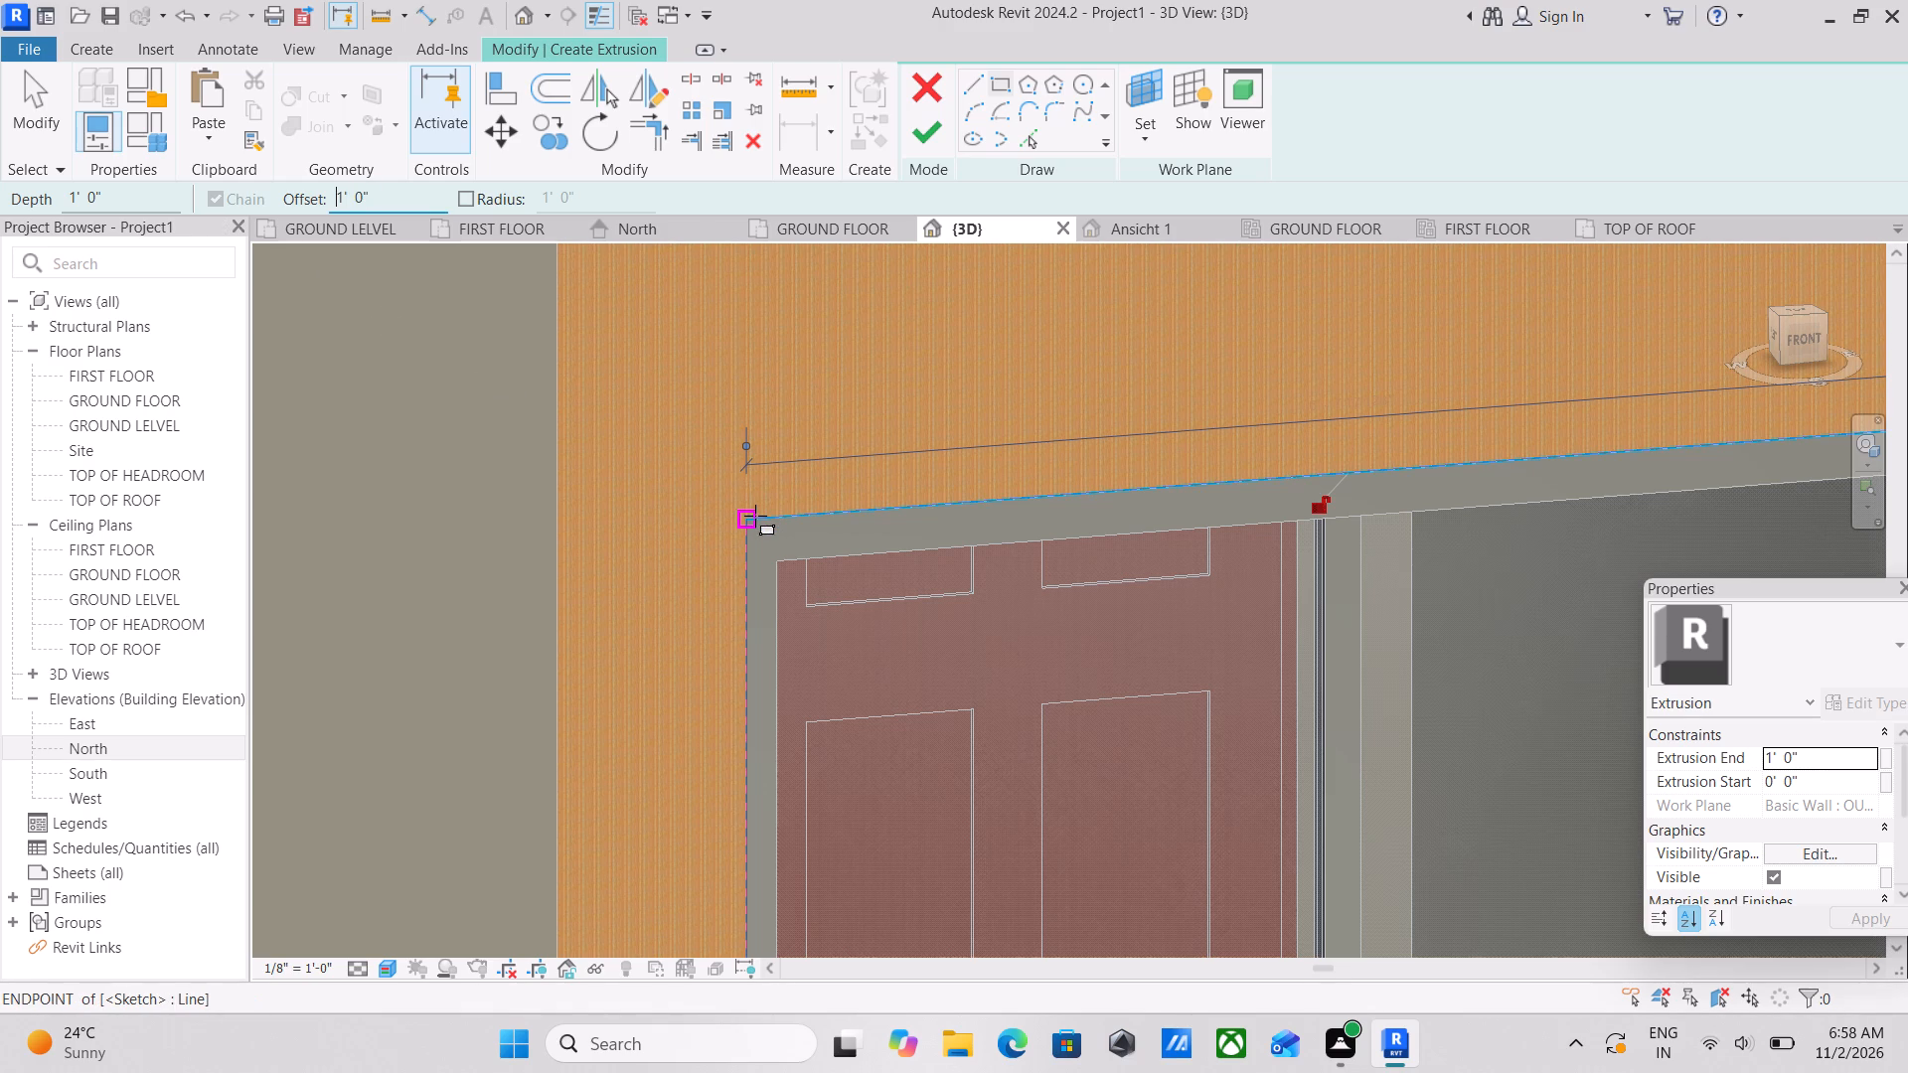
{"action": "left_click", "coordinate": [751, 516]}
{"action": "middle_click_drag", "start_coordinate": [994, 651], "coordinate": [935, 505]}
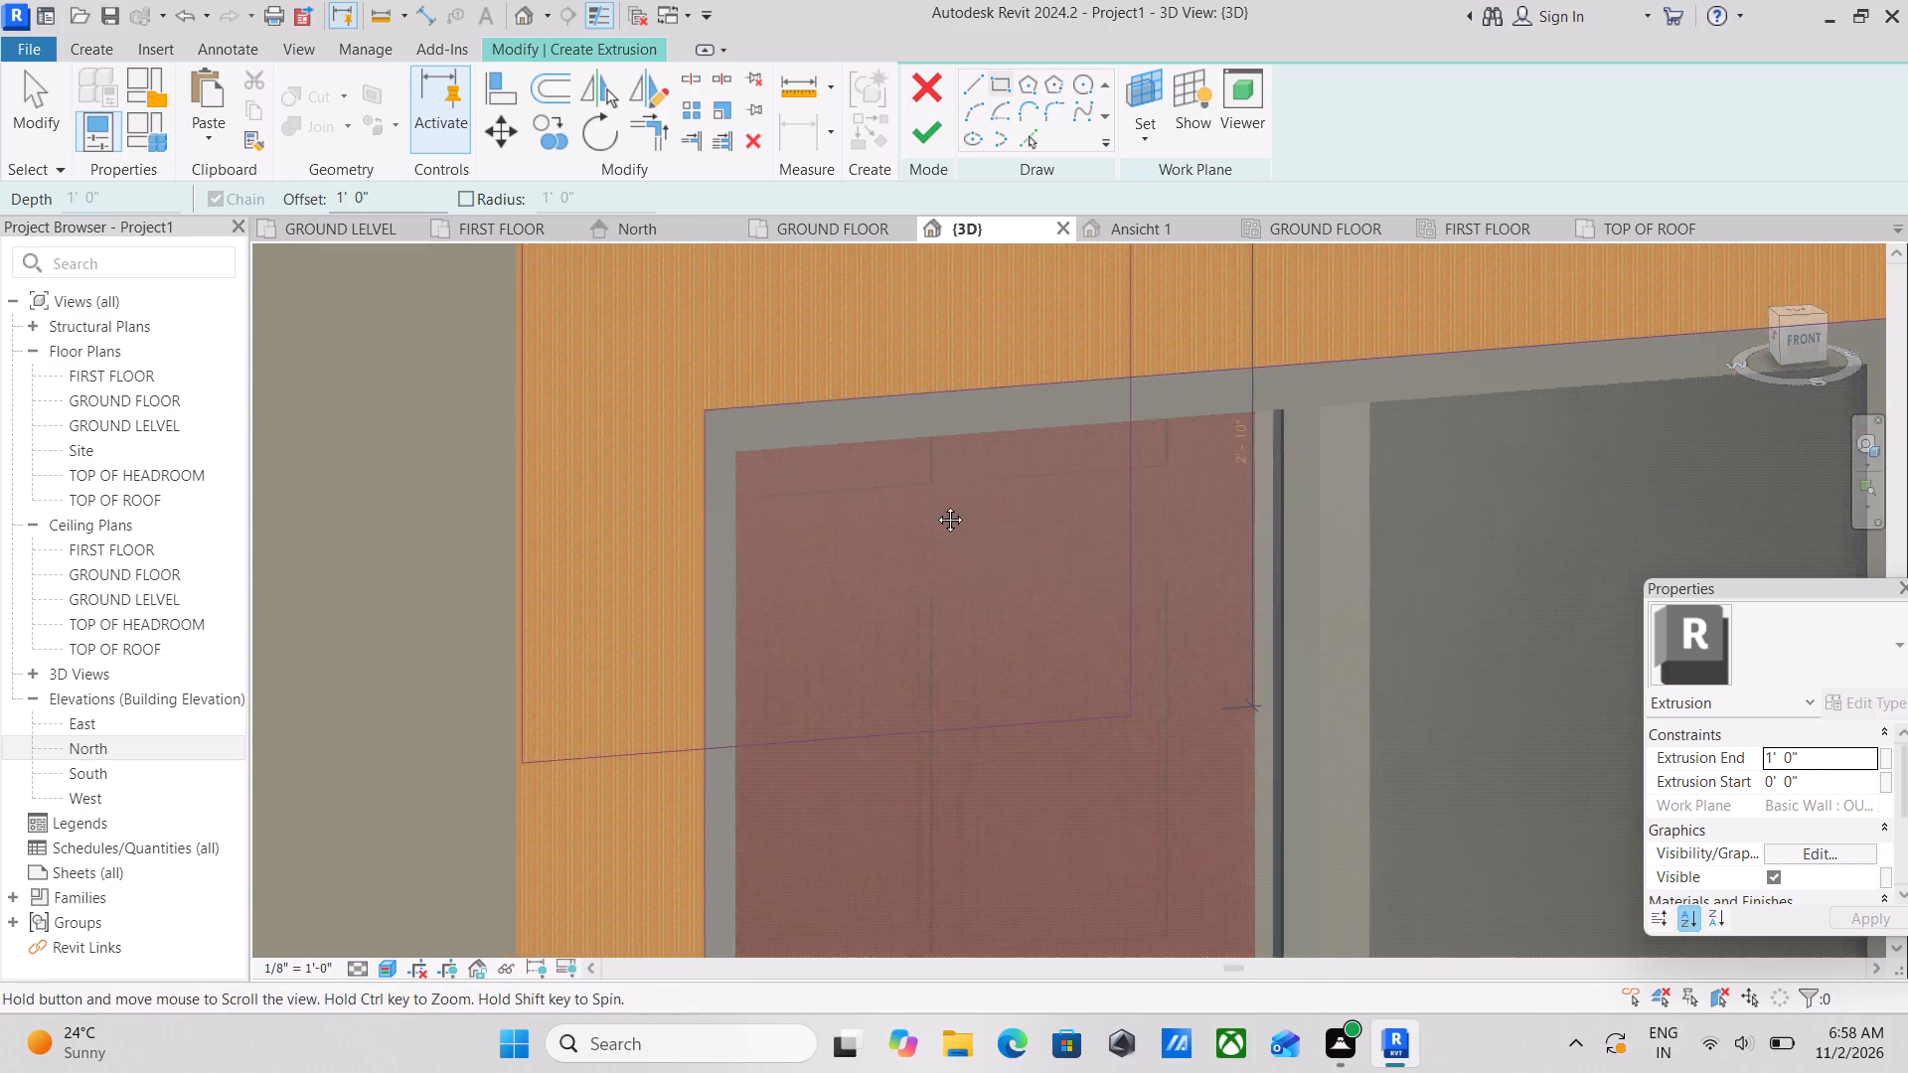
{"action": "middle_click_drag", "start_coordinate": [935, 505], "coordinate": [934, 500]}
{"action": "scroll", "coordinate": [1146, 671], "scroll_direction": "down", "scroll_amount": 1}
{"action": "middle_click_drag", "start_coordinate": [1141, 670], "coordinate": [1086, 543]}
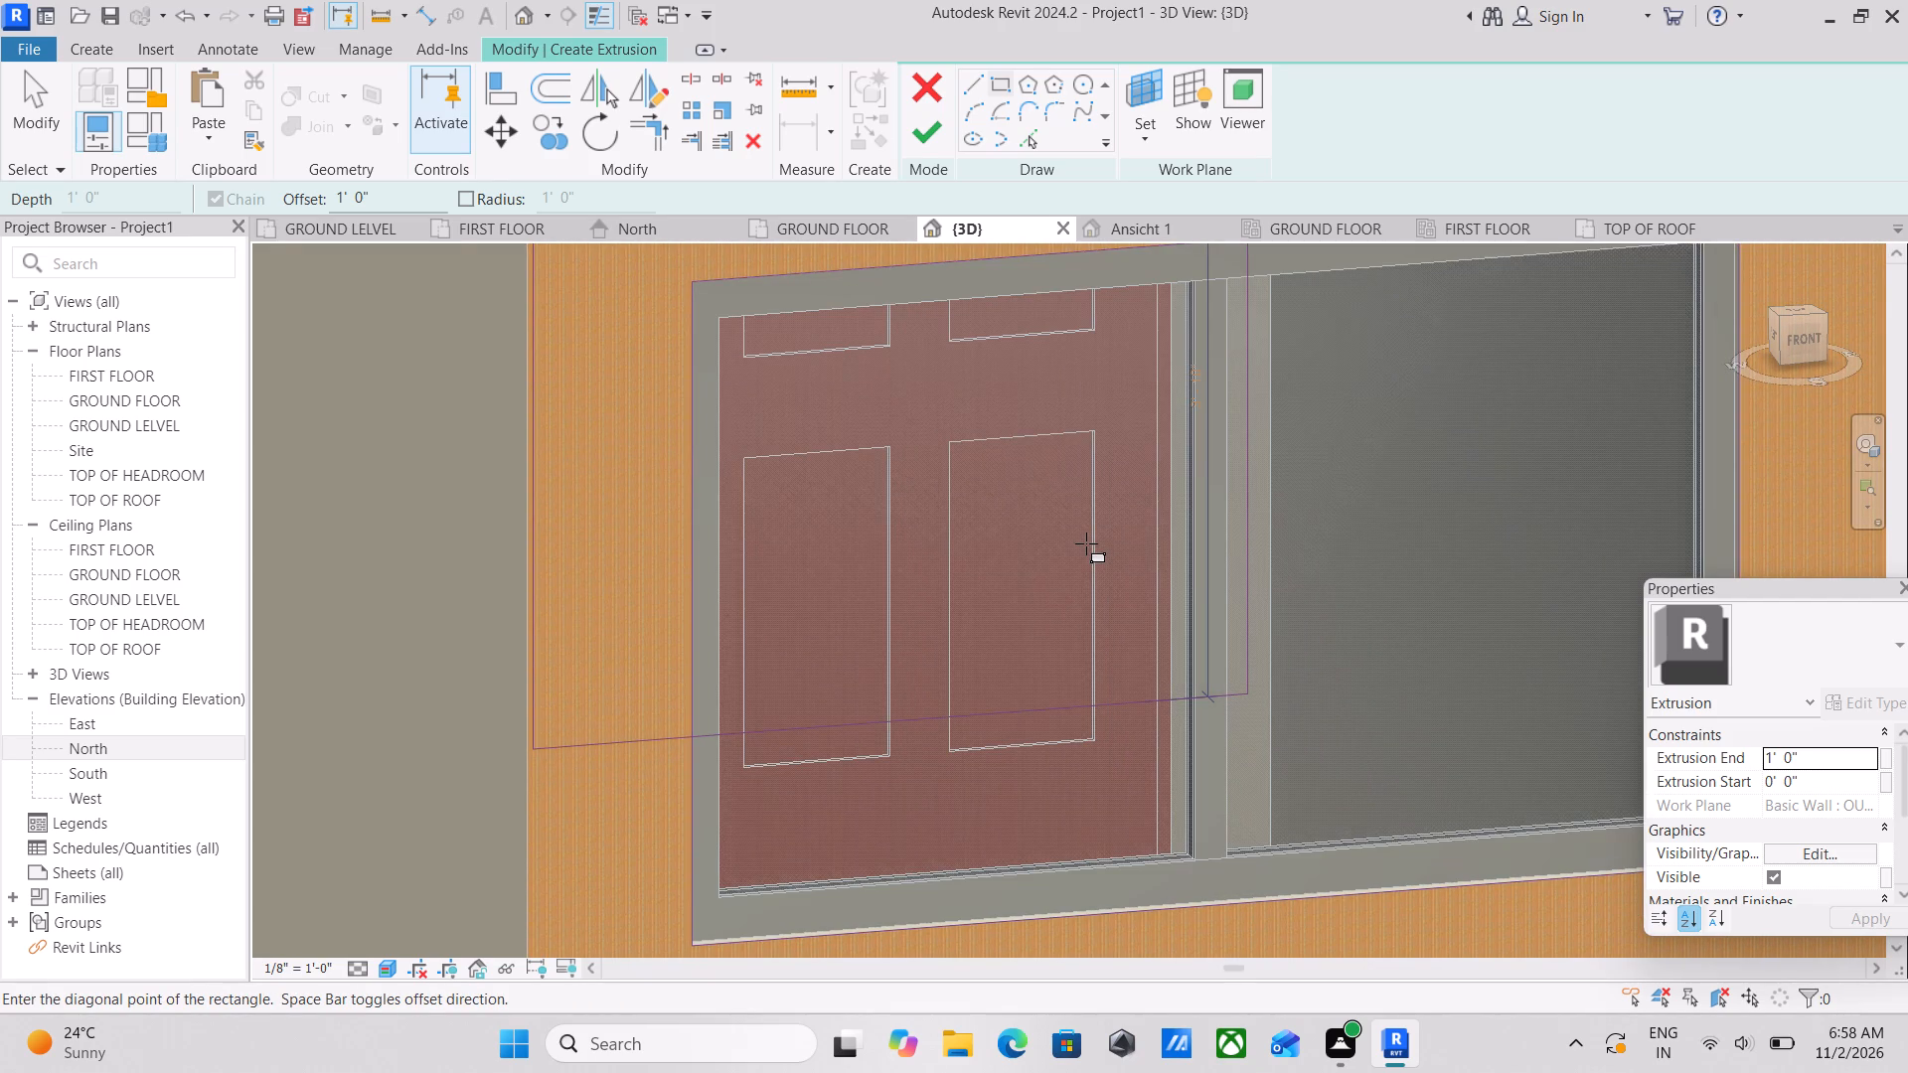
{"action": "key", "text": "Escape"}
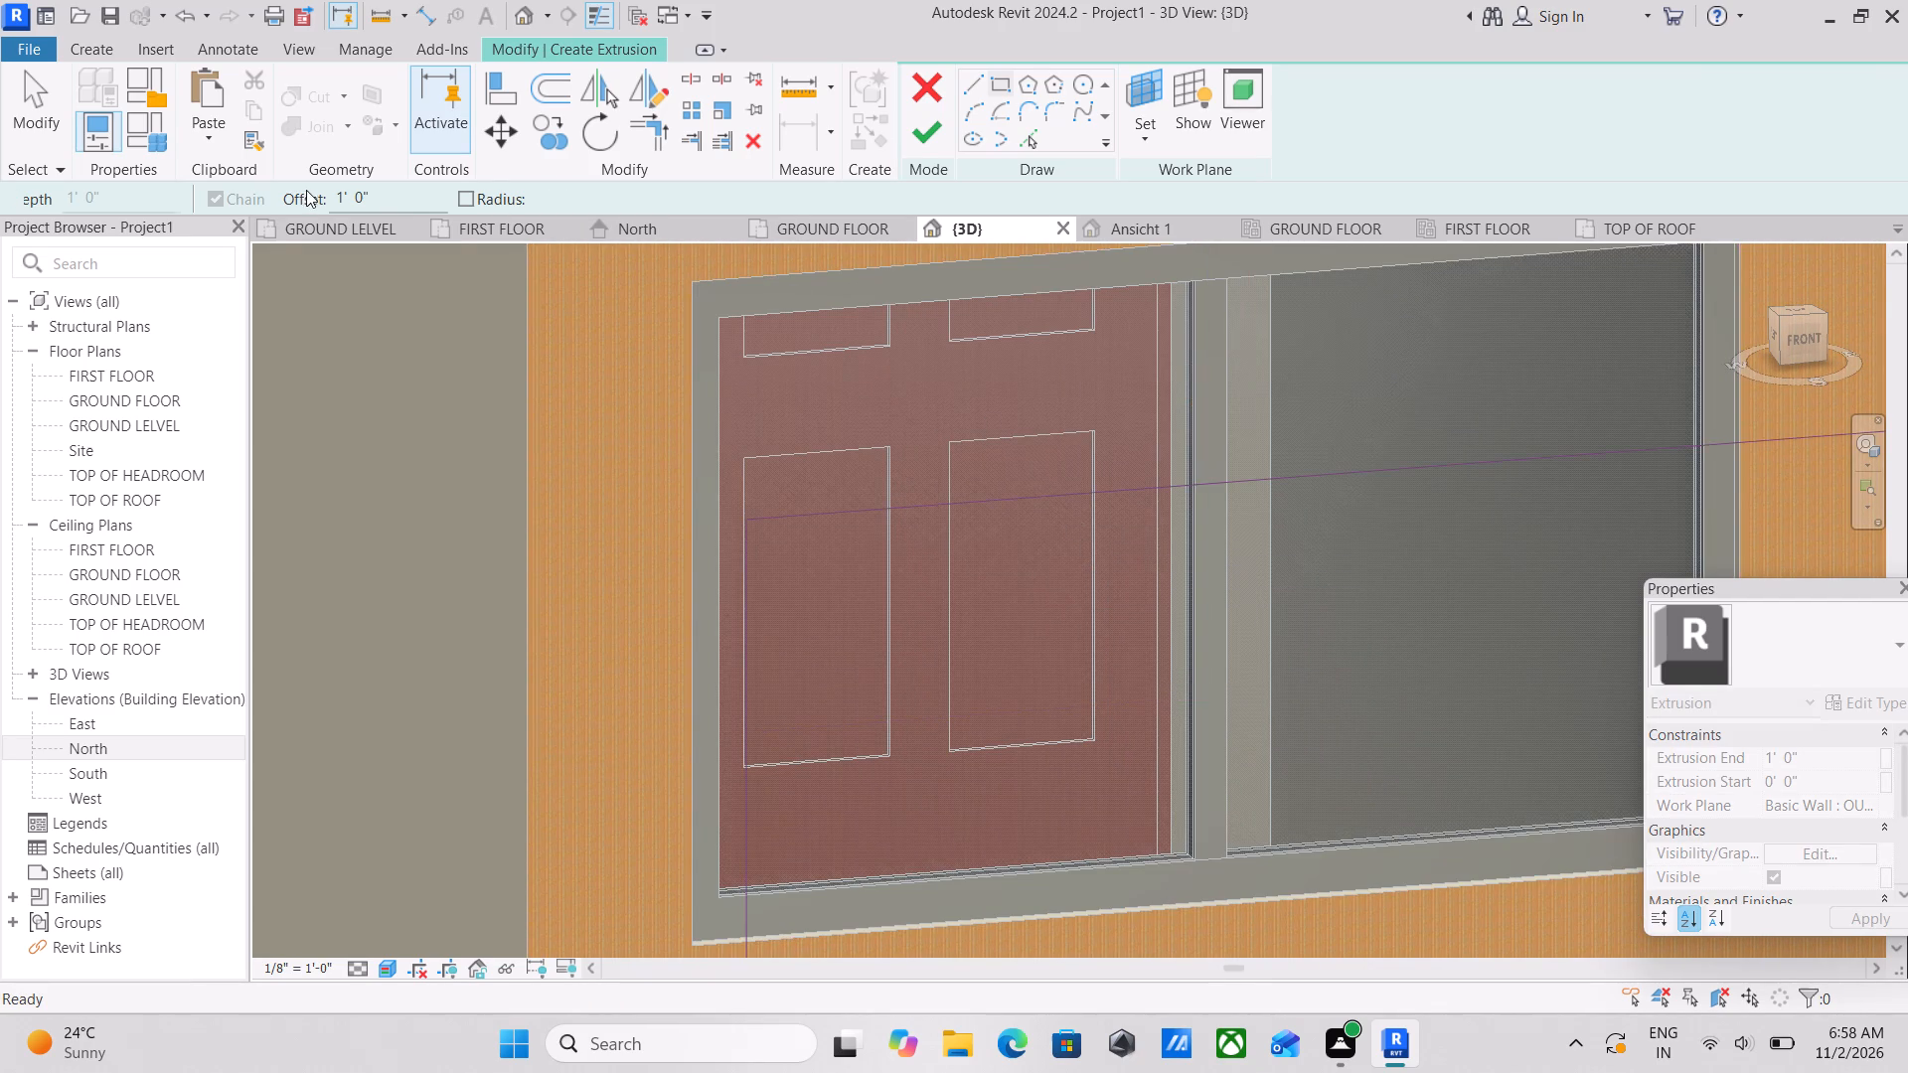
Sketch a second rectangle around the window with a 3" outward offset, using the first rectangle's opposite corners.
{"action": "scroll", "coordinate": [702, 448], "scroll_direction": "up", "scroll_amount": 1}
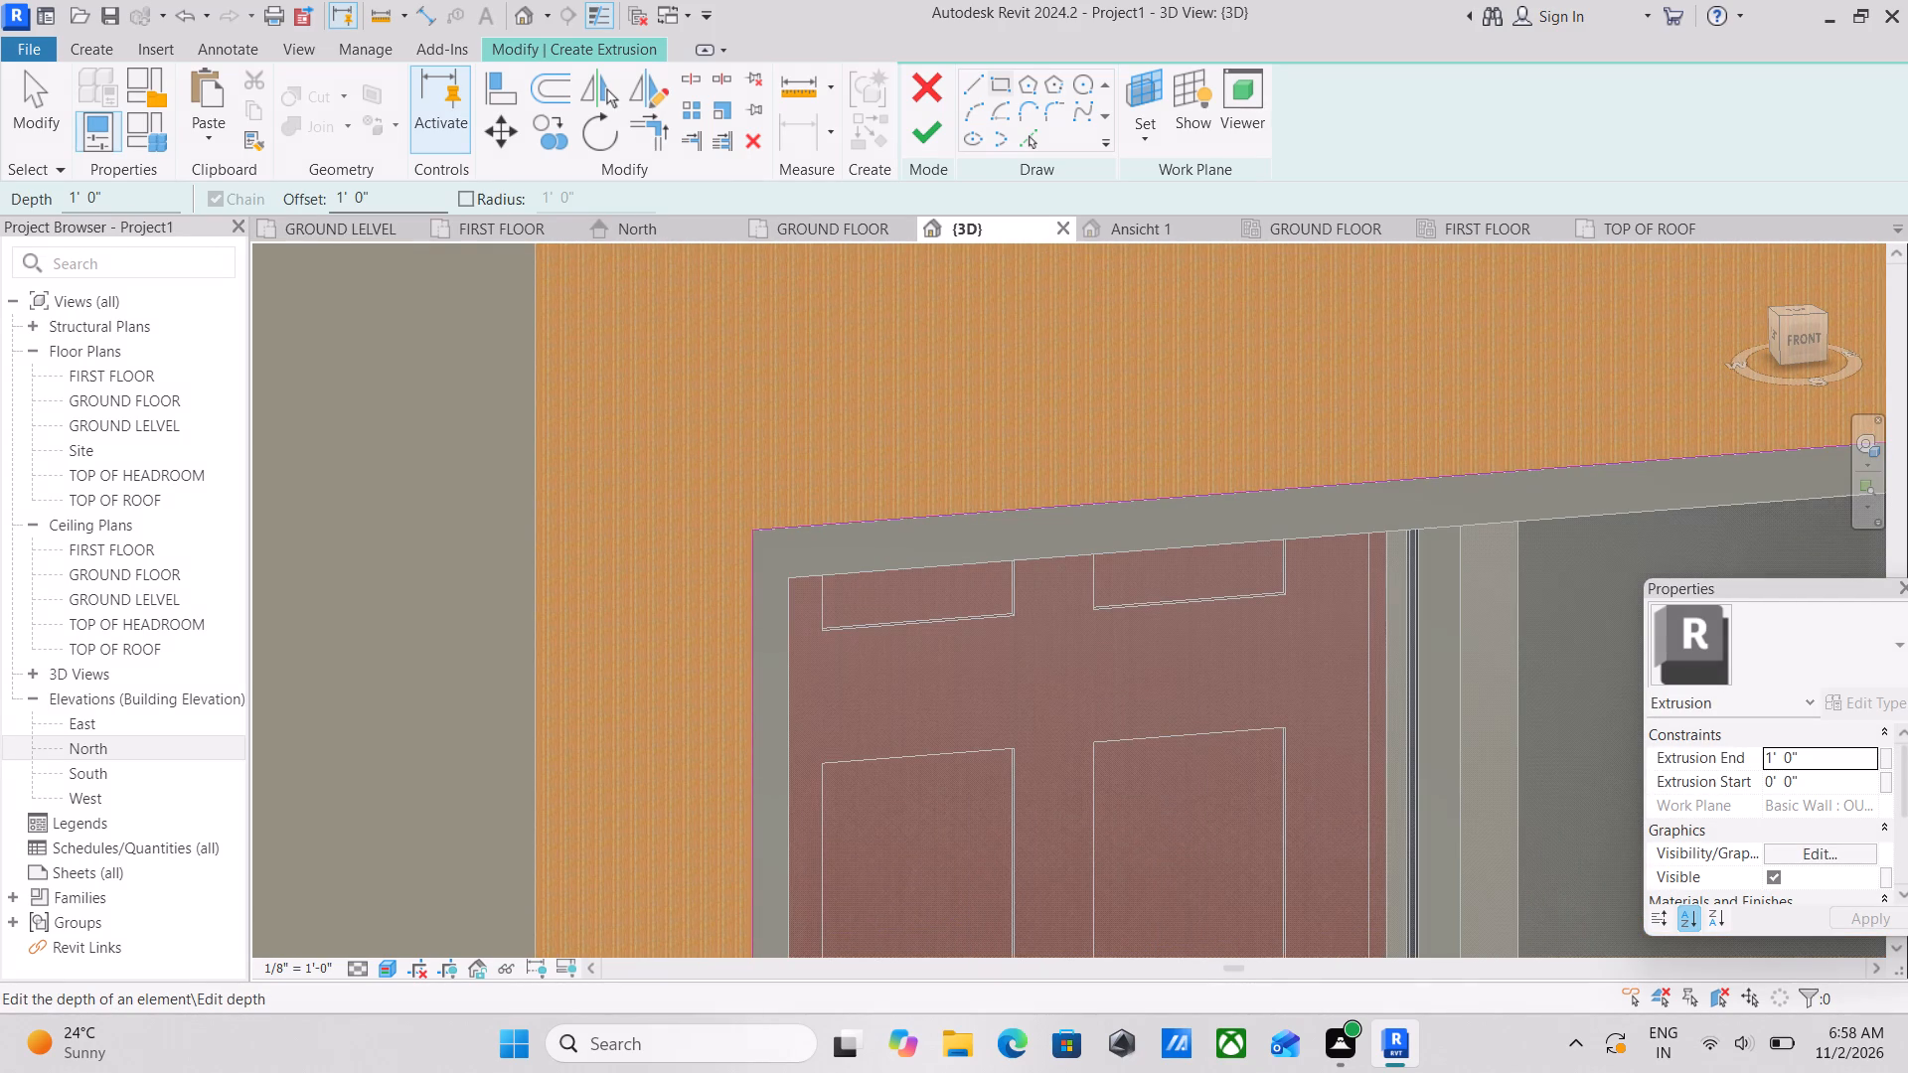
{"action": "left_click_drag", "start_coordinate": [415, 204], "coordinate": [308, 207]}
{"action": "key", "text": "3"}
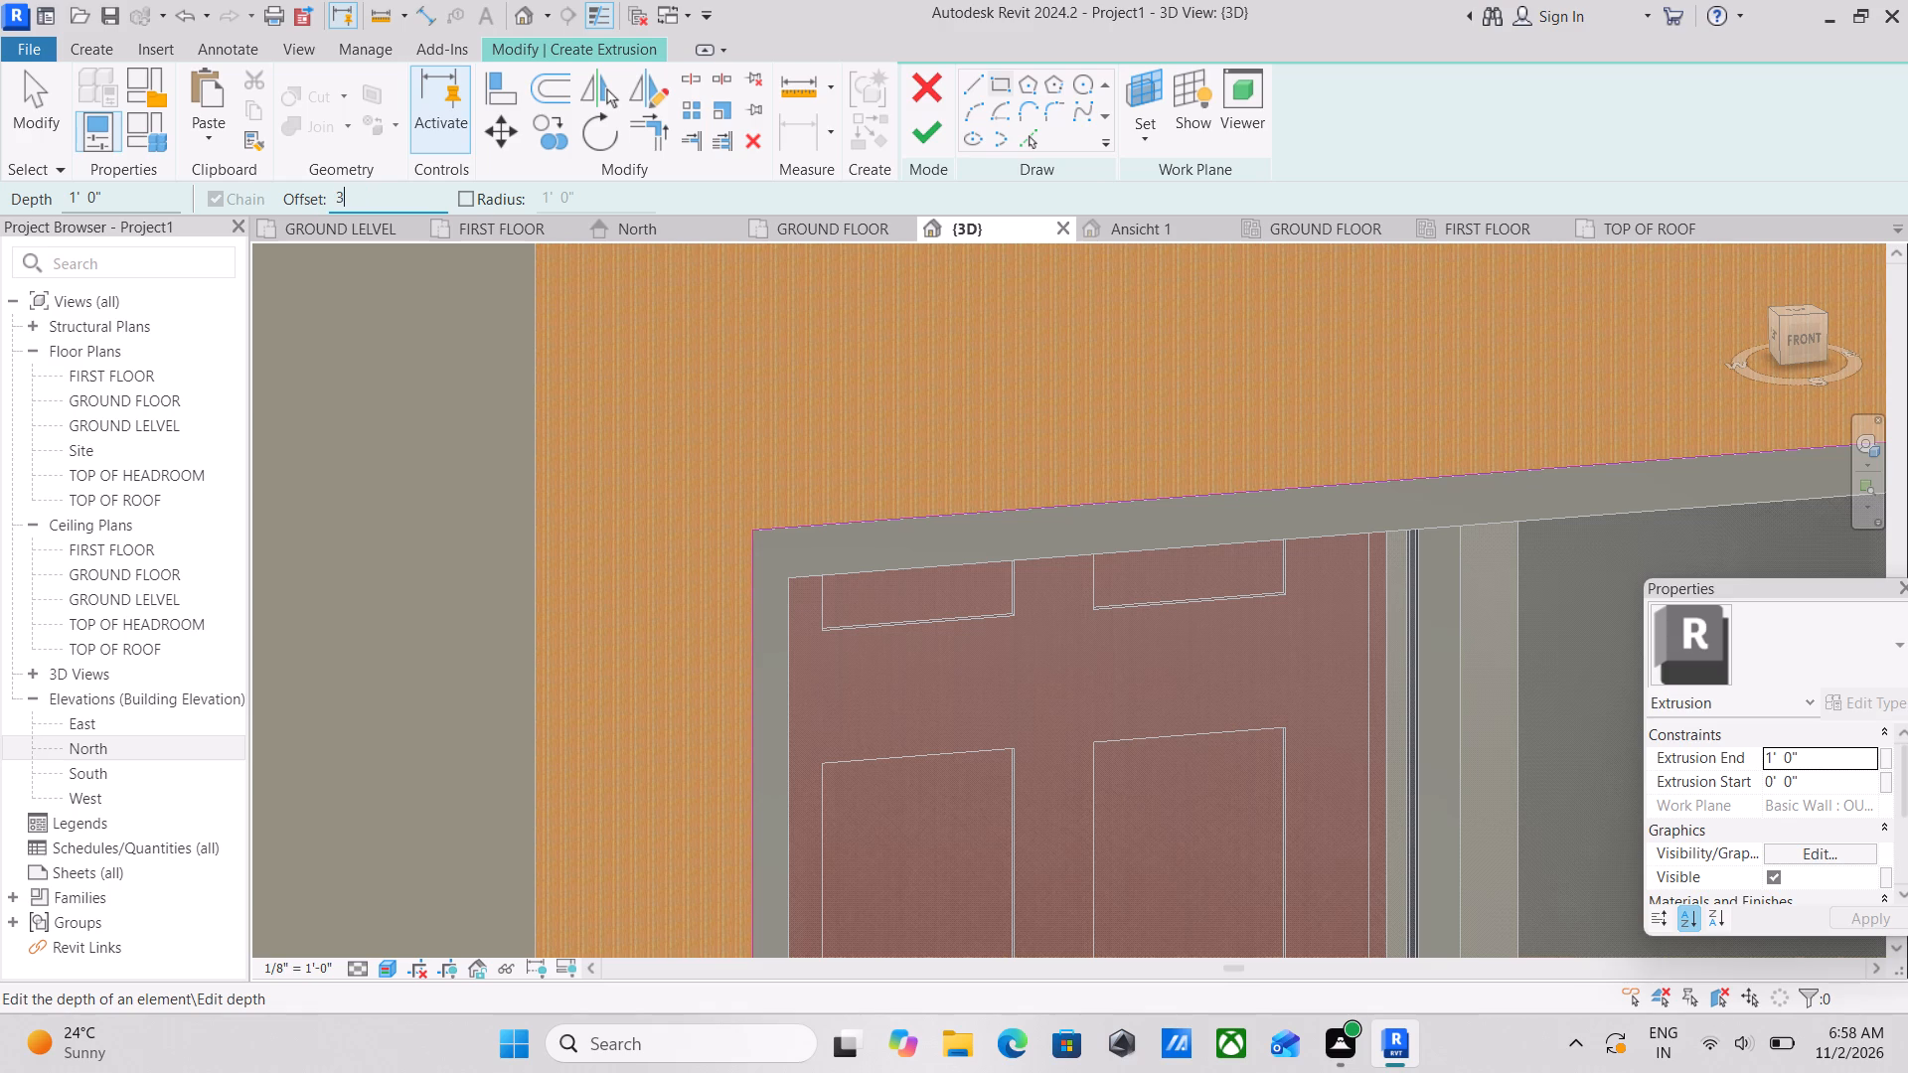
{"action": "key", "text": "shift+quotedbl"}
{"action": "key", "text": "Return"}
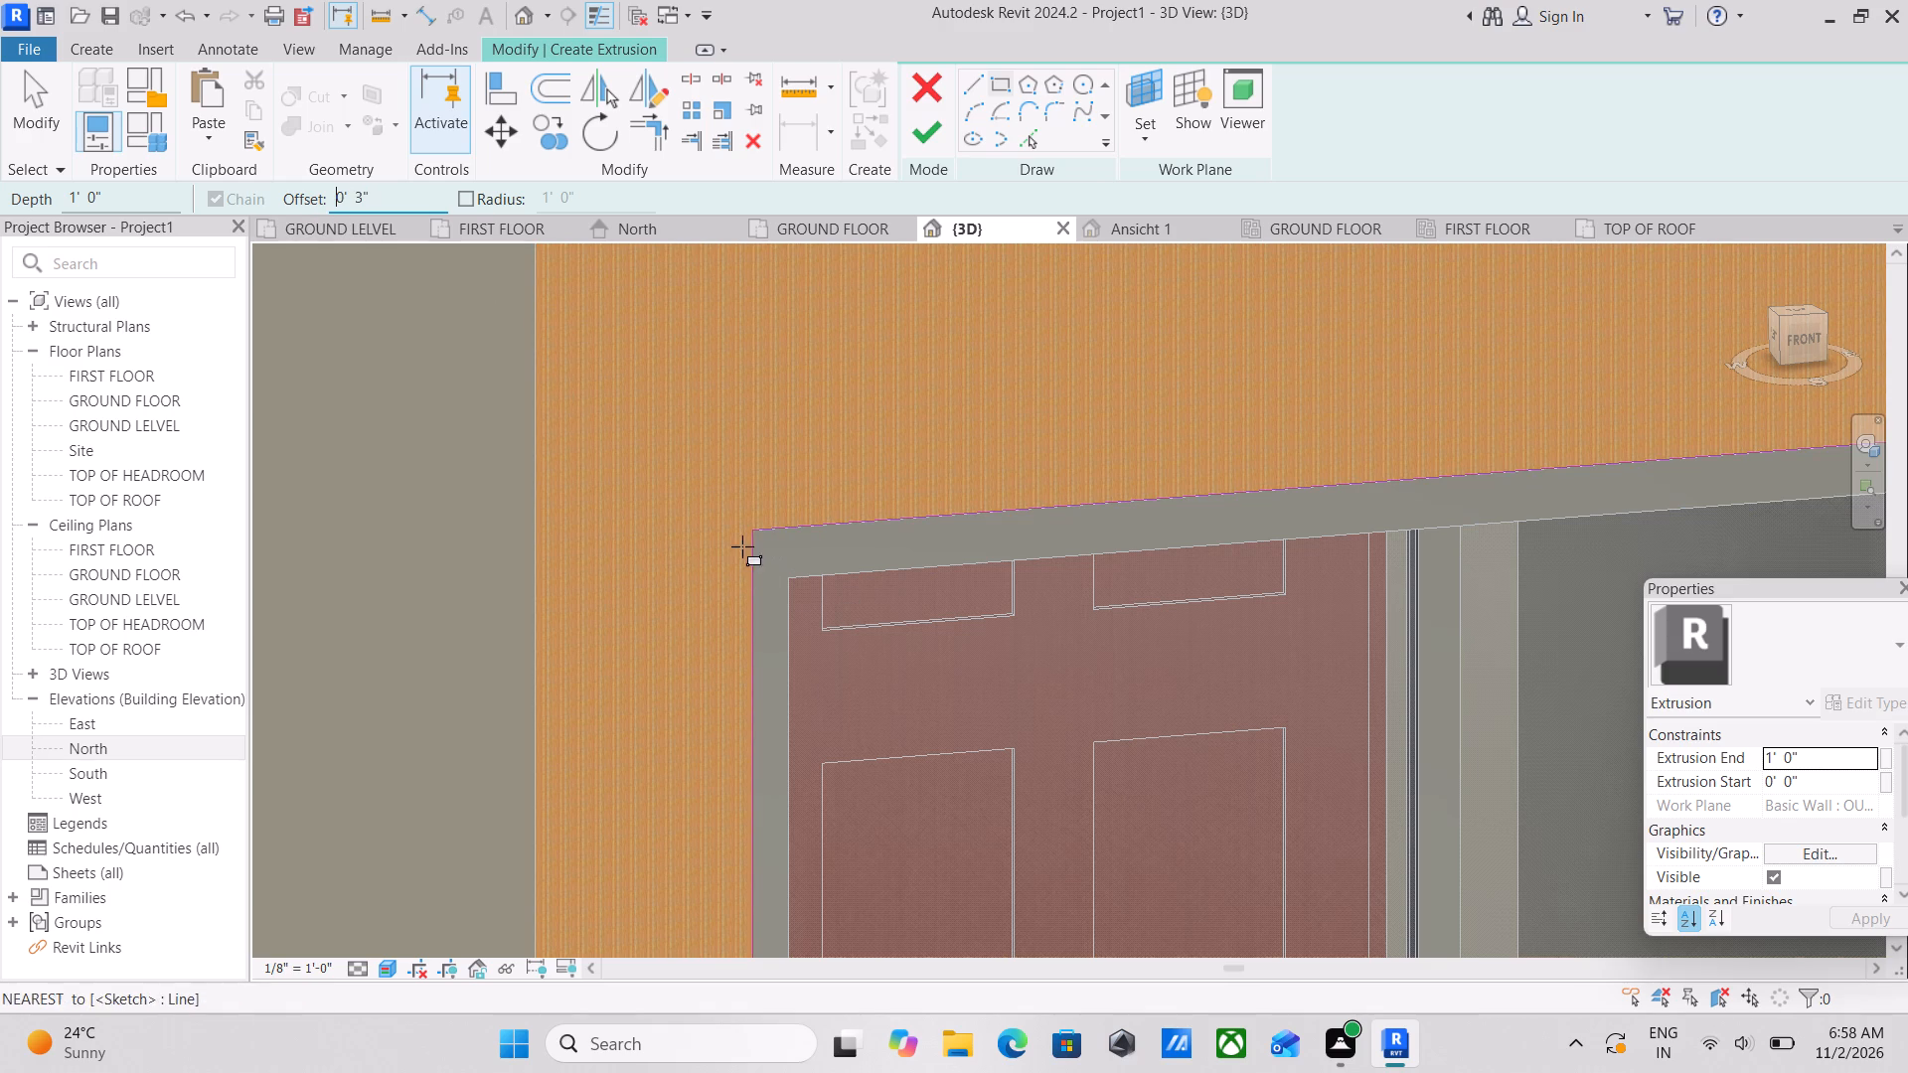
{"action": "left_click", "coordinate": [752, 530]}
{"action": "middle_click_drag", "start_coordinate": [962, 601], "coordinate": [873, 454]}
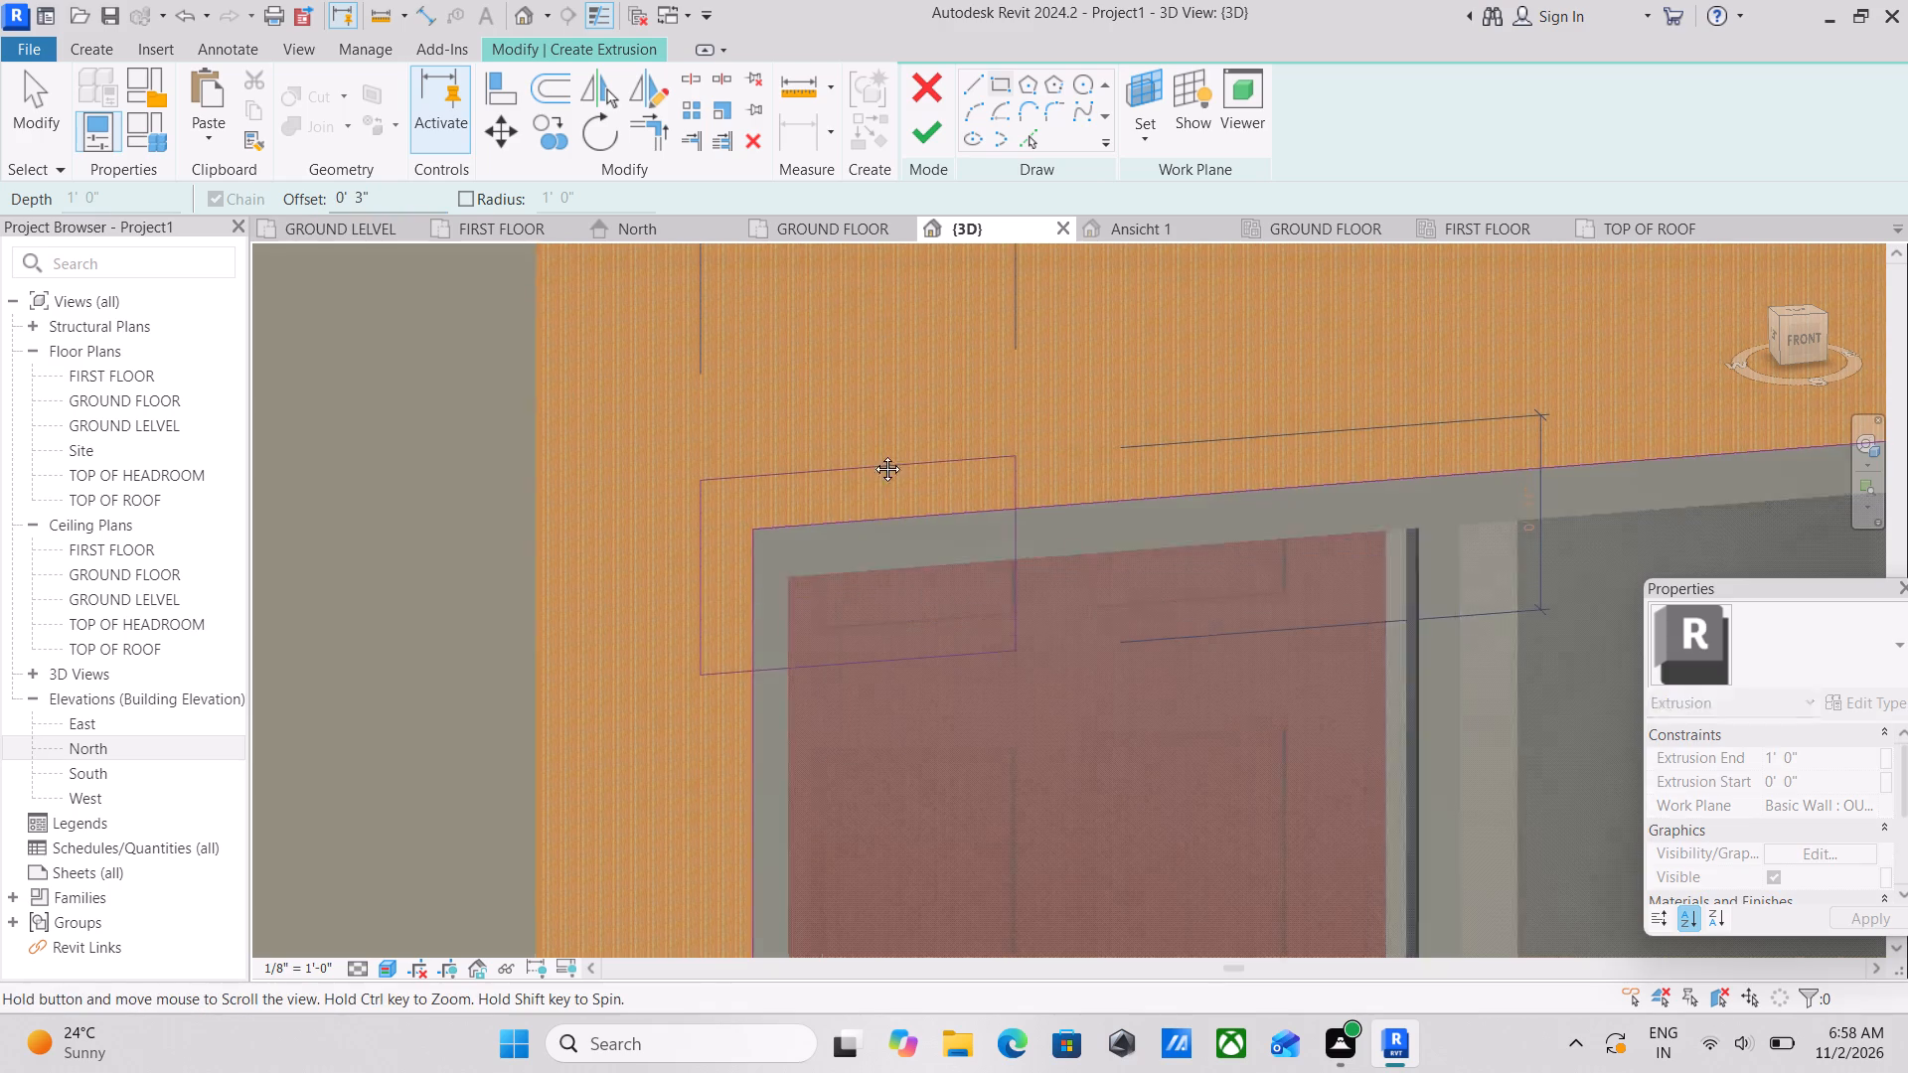
{"action": "middle_click_drag", "start_coordinate": [873, 454], "coordinate": [852, 419]}
{"action": "middle_click_drag", "start_coordinate": [1002, 536], "coordinate": [935, 453]}
{"action": "scroll", "coordinate": [1100, 549], "scroll_direction": "down", "scroll_amount": 3}
{"action": "scroll", "coordinate": [1258, 637], "scroll_direction": "down", "scroll_amount": 2}
{"action": "middle_click_drag", "start_coordinate": [1246, 627], "coordinate": [1112, 482]}
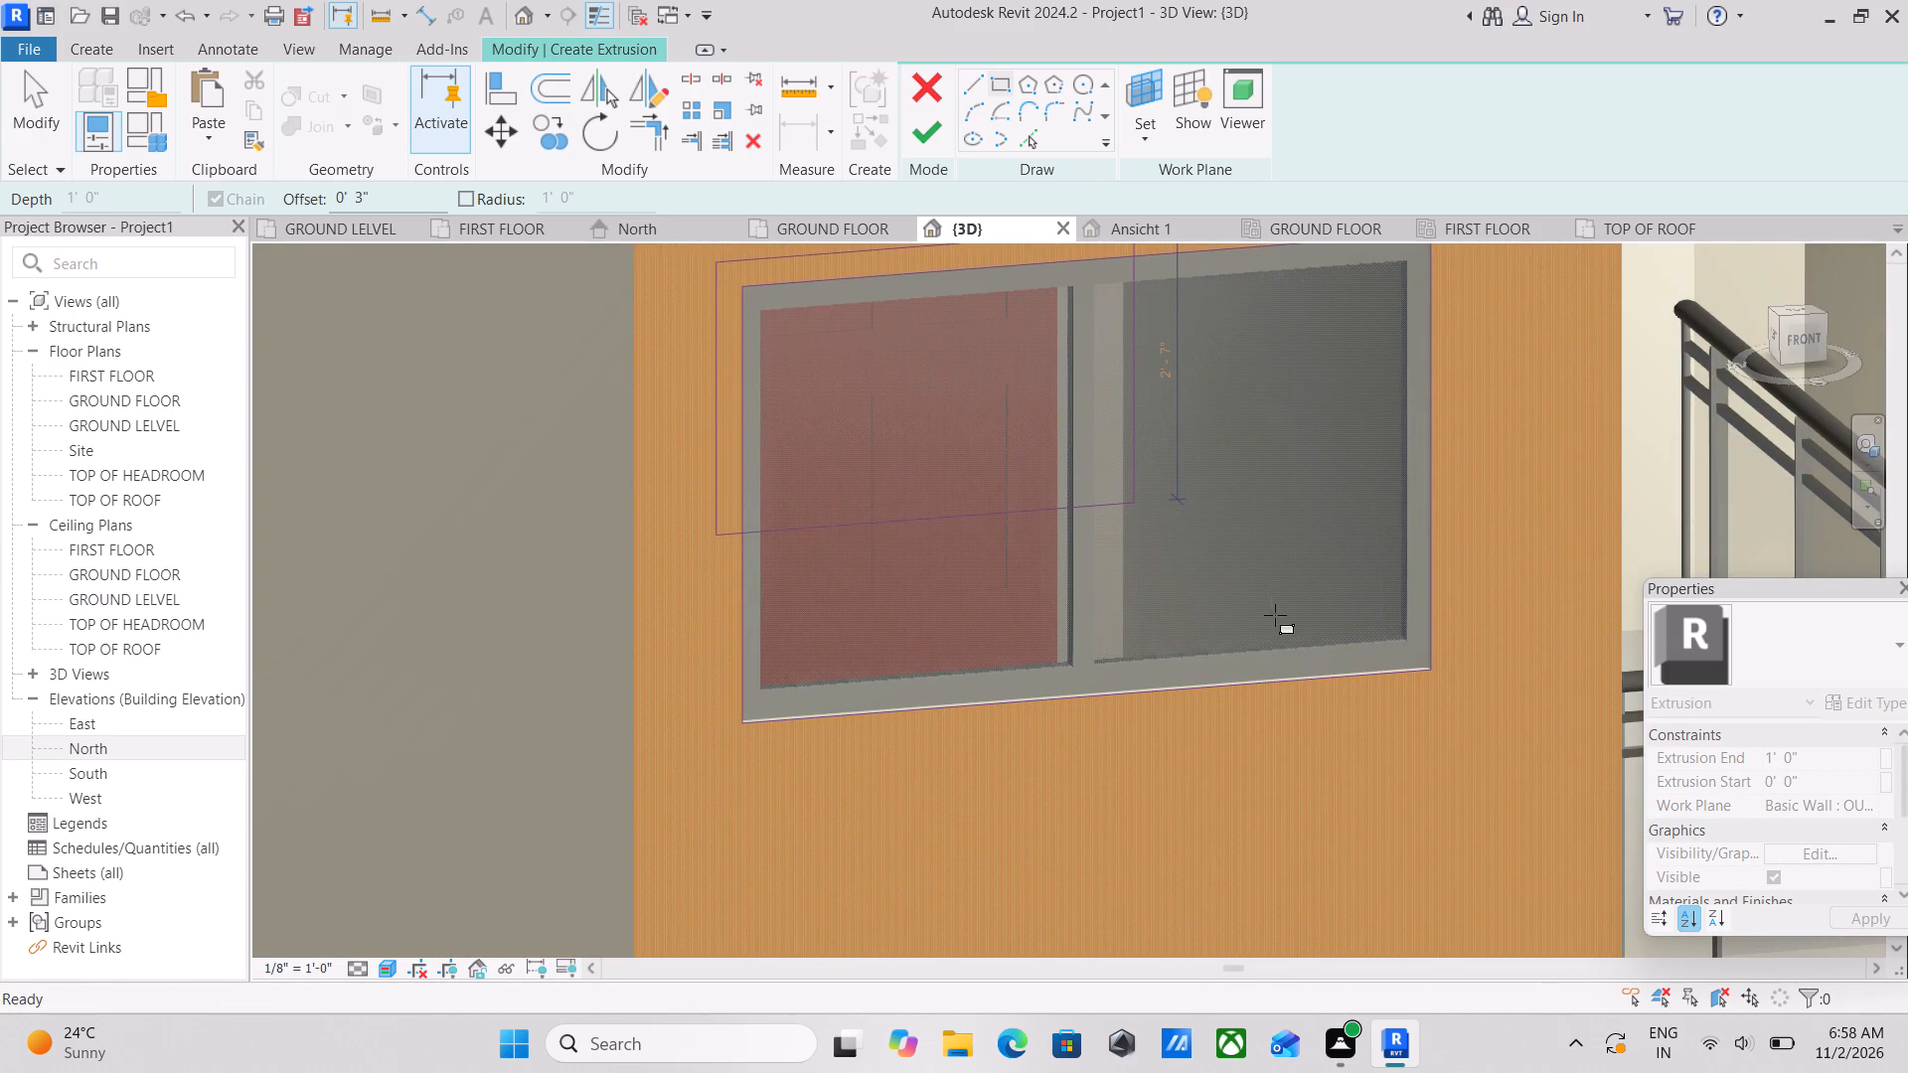
{"action": "scroll", "coordinate": [1434, 668], "scroll_direction": "up", "scroll_amount": 1}
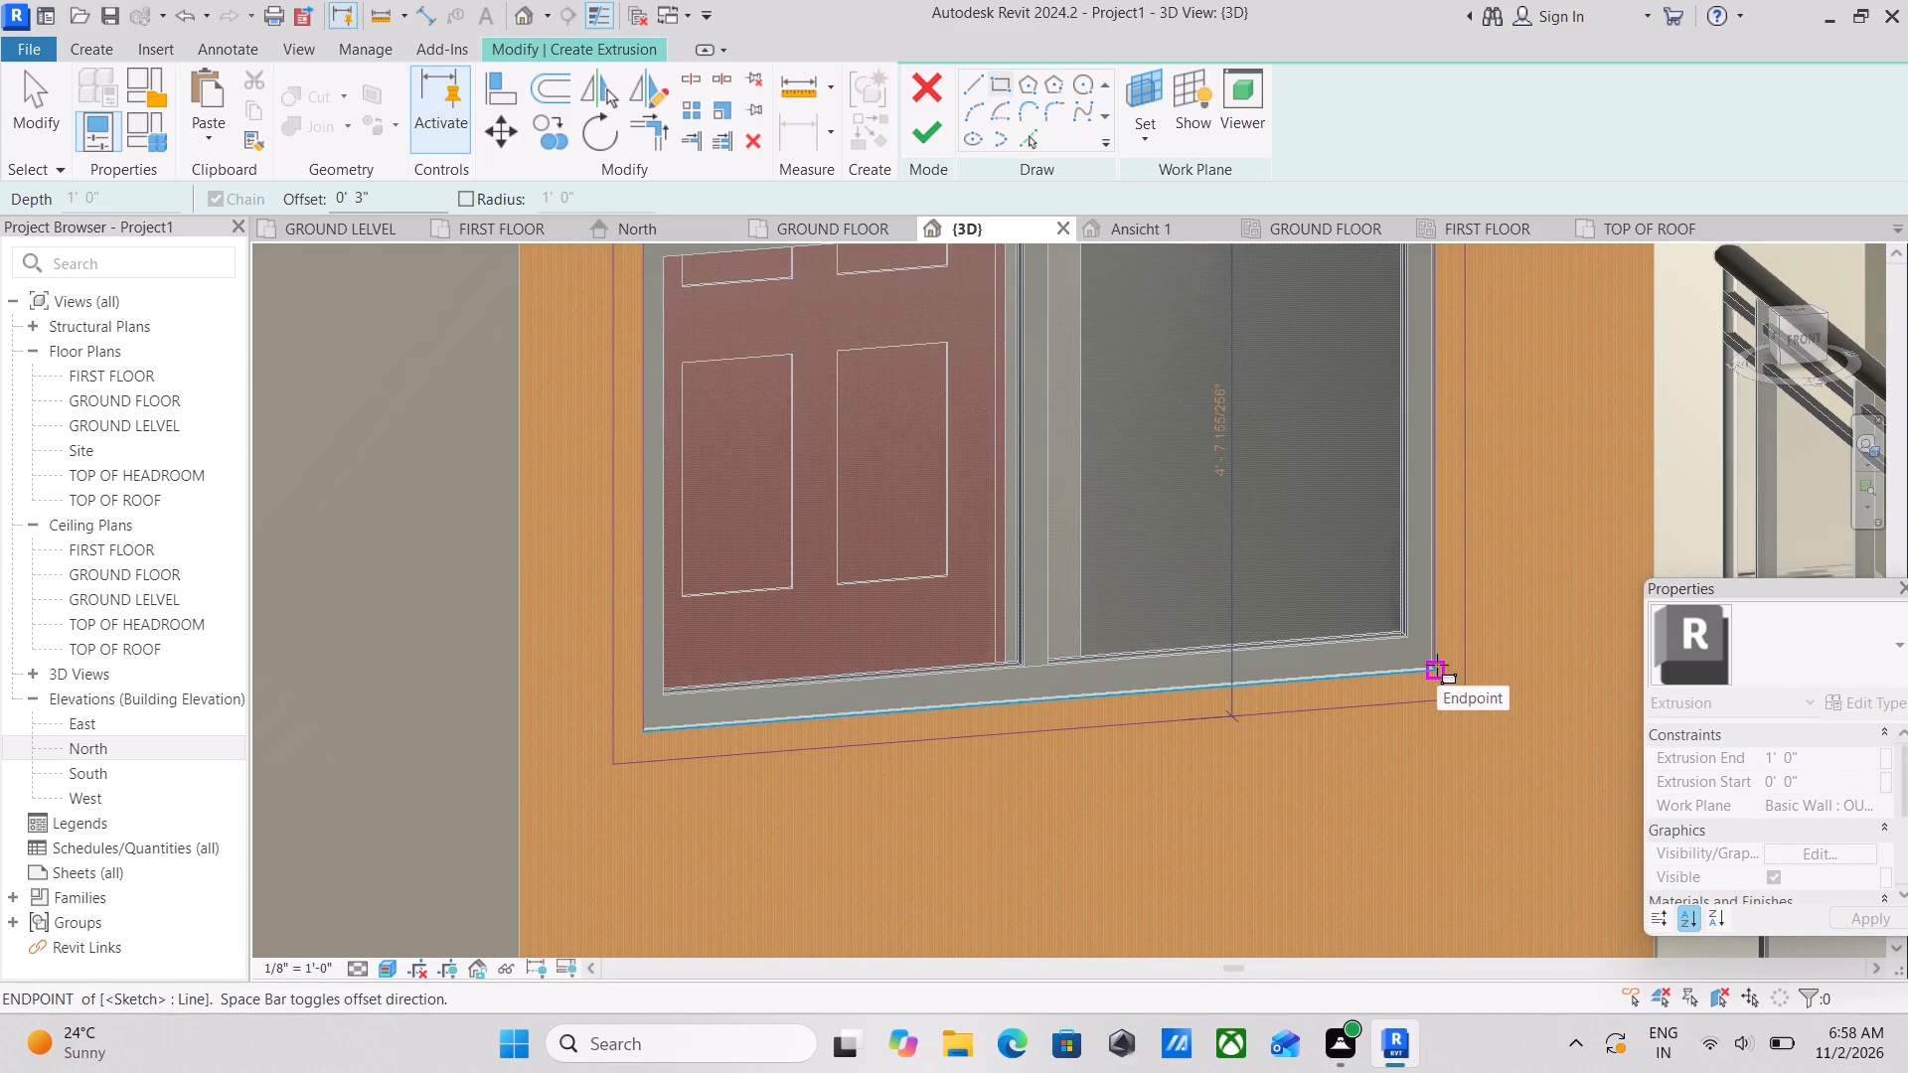
{"action": "left_click", "coordinate": [1437, 665]}
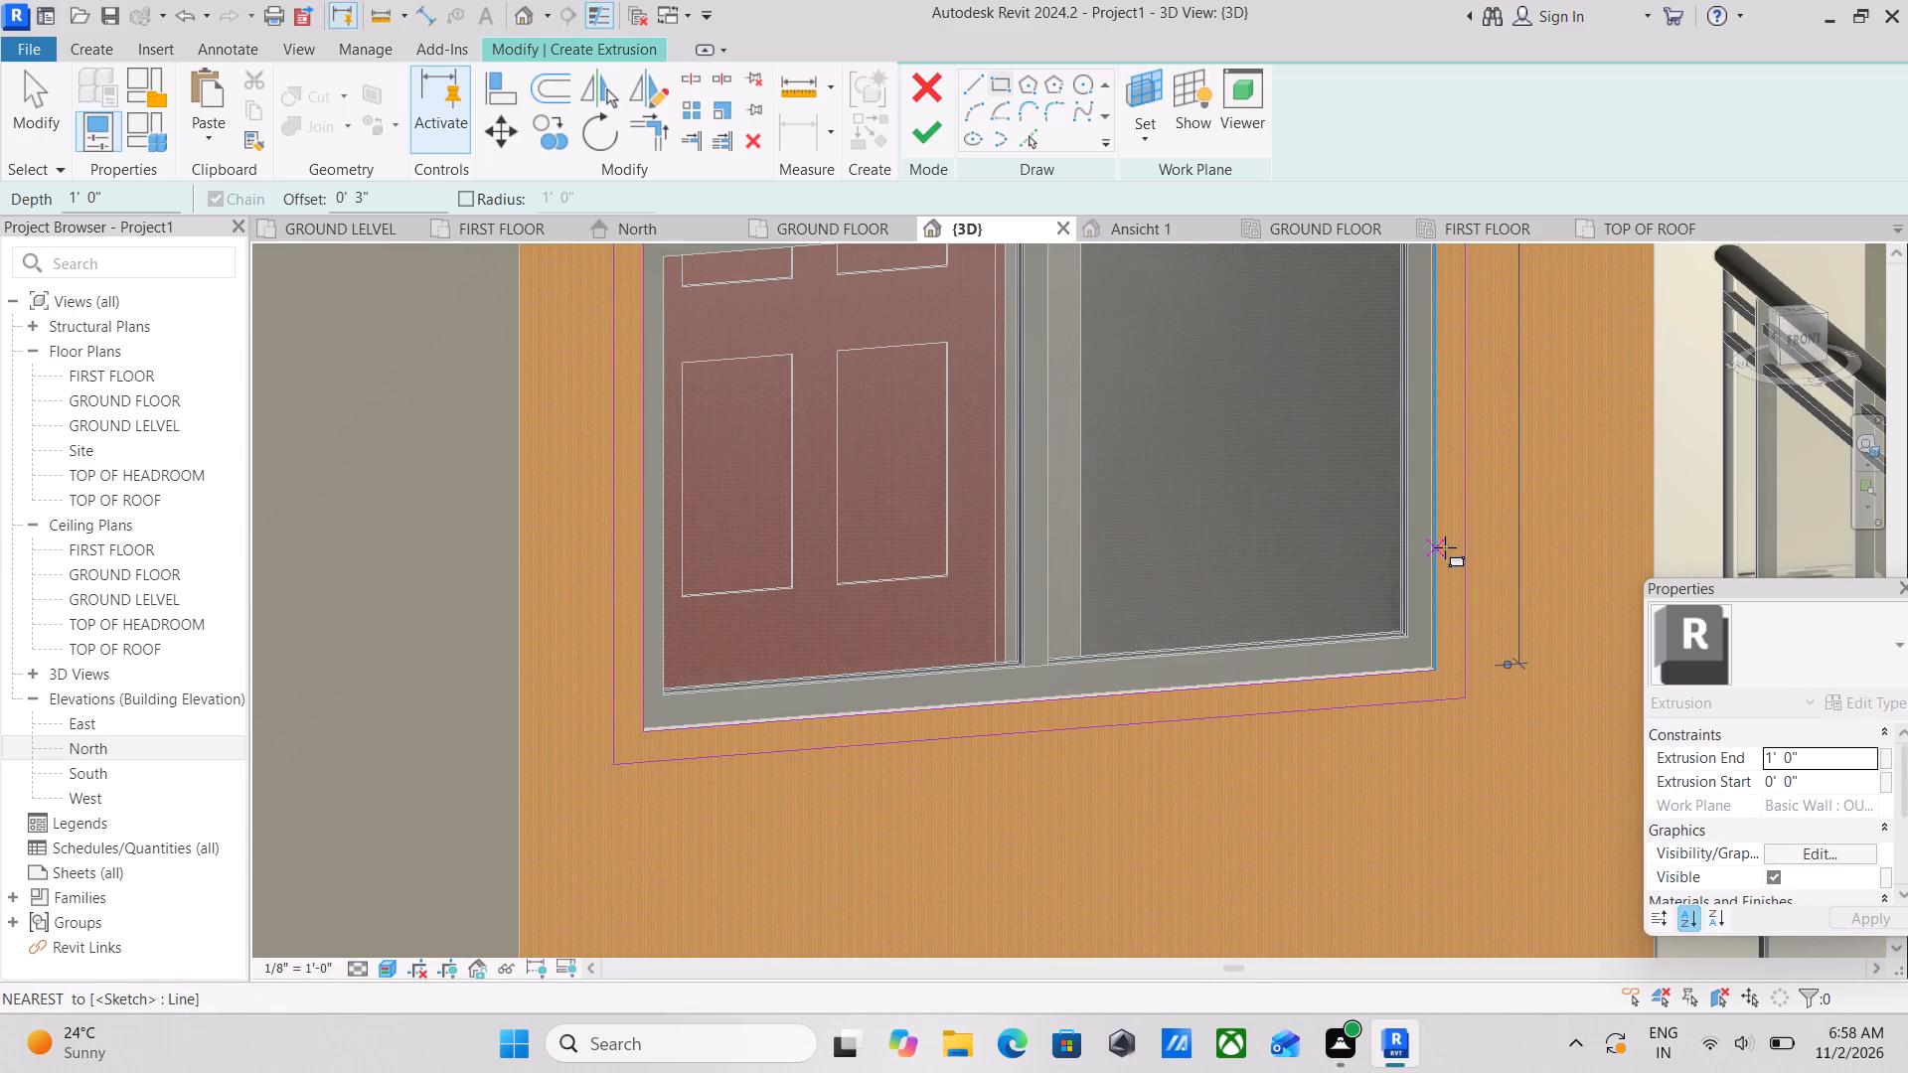
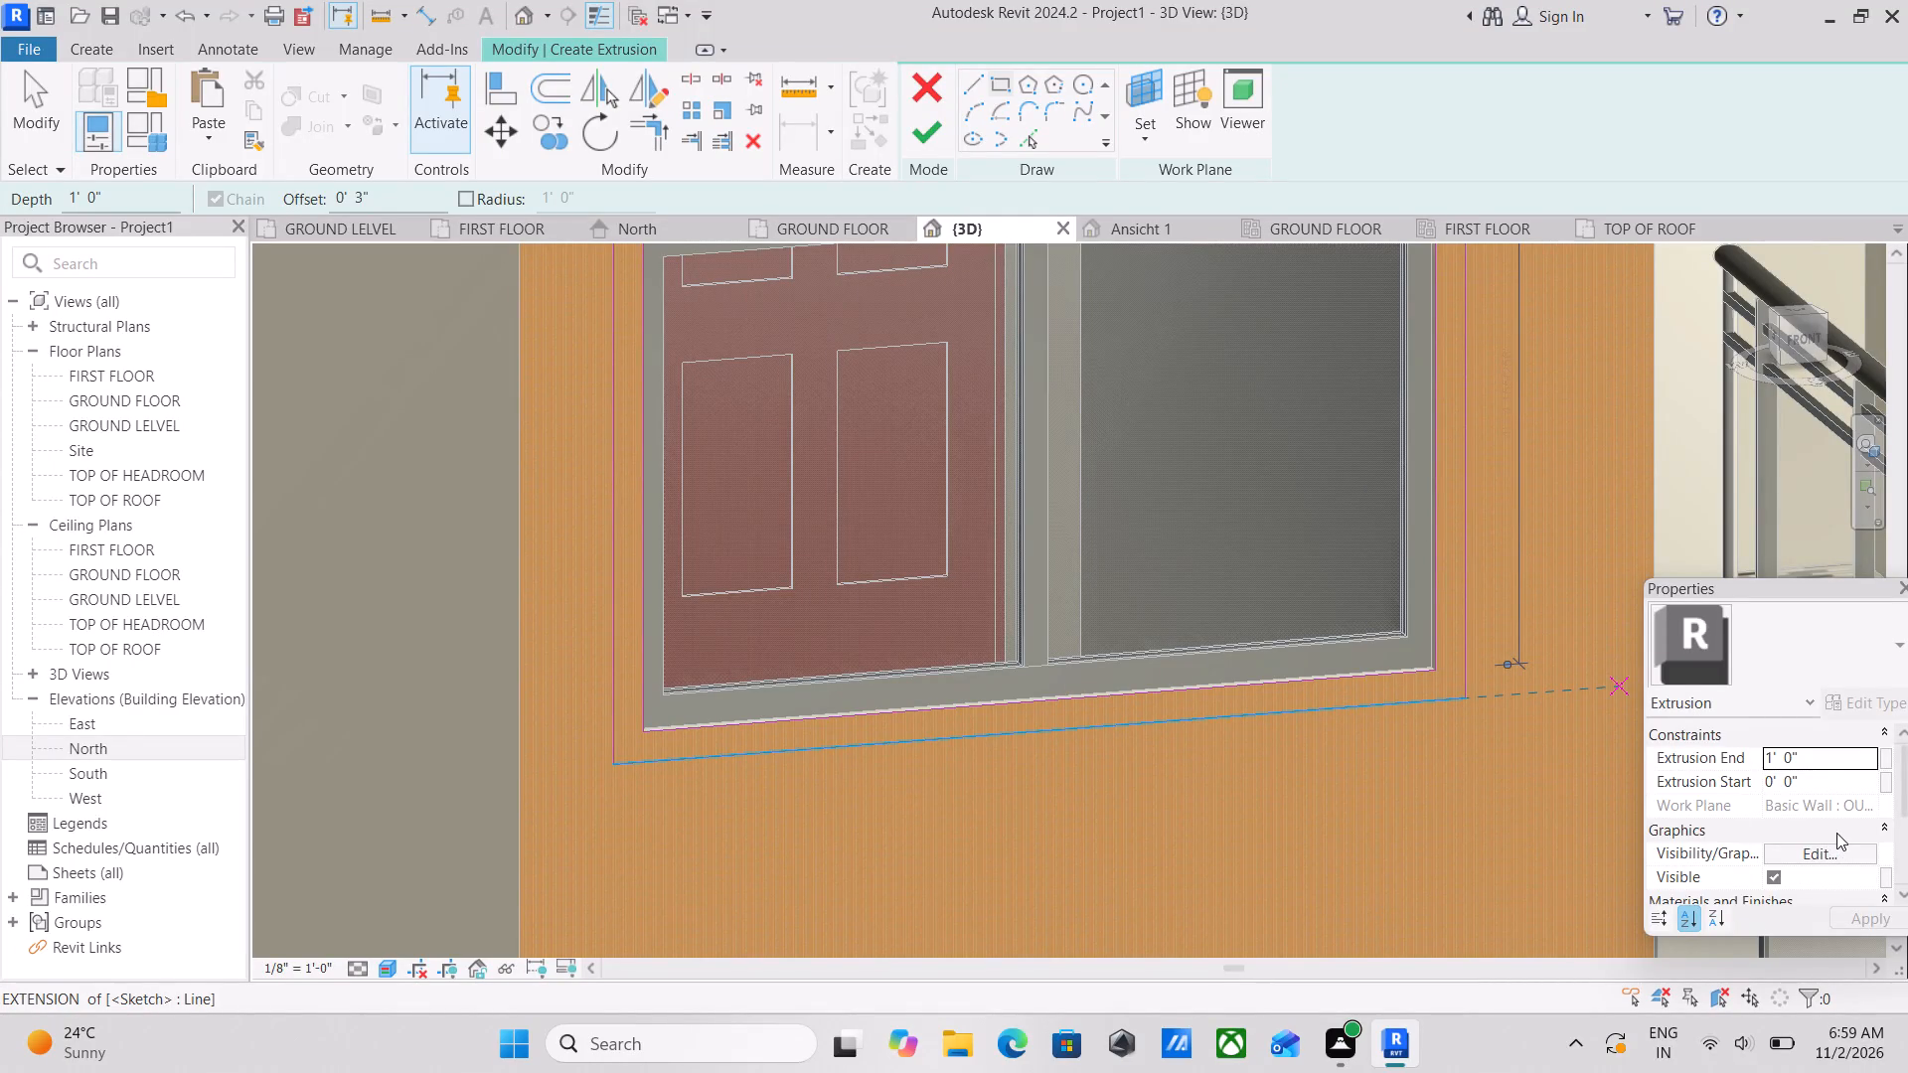
Create a new material named BLACK FRAMING 6" from the extrusion's material property.
{"action": "scroll", "coordinate": [1836, 833], "scroll_direction": "down", "scroll_amount": 2}
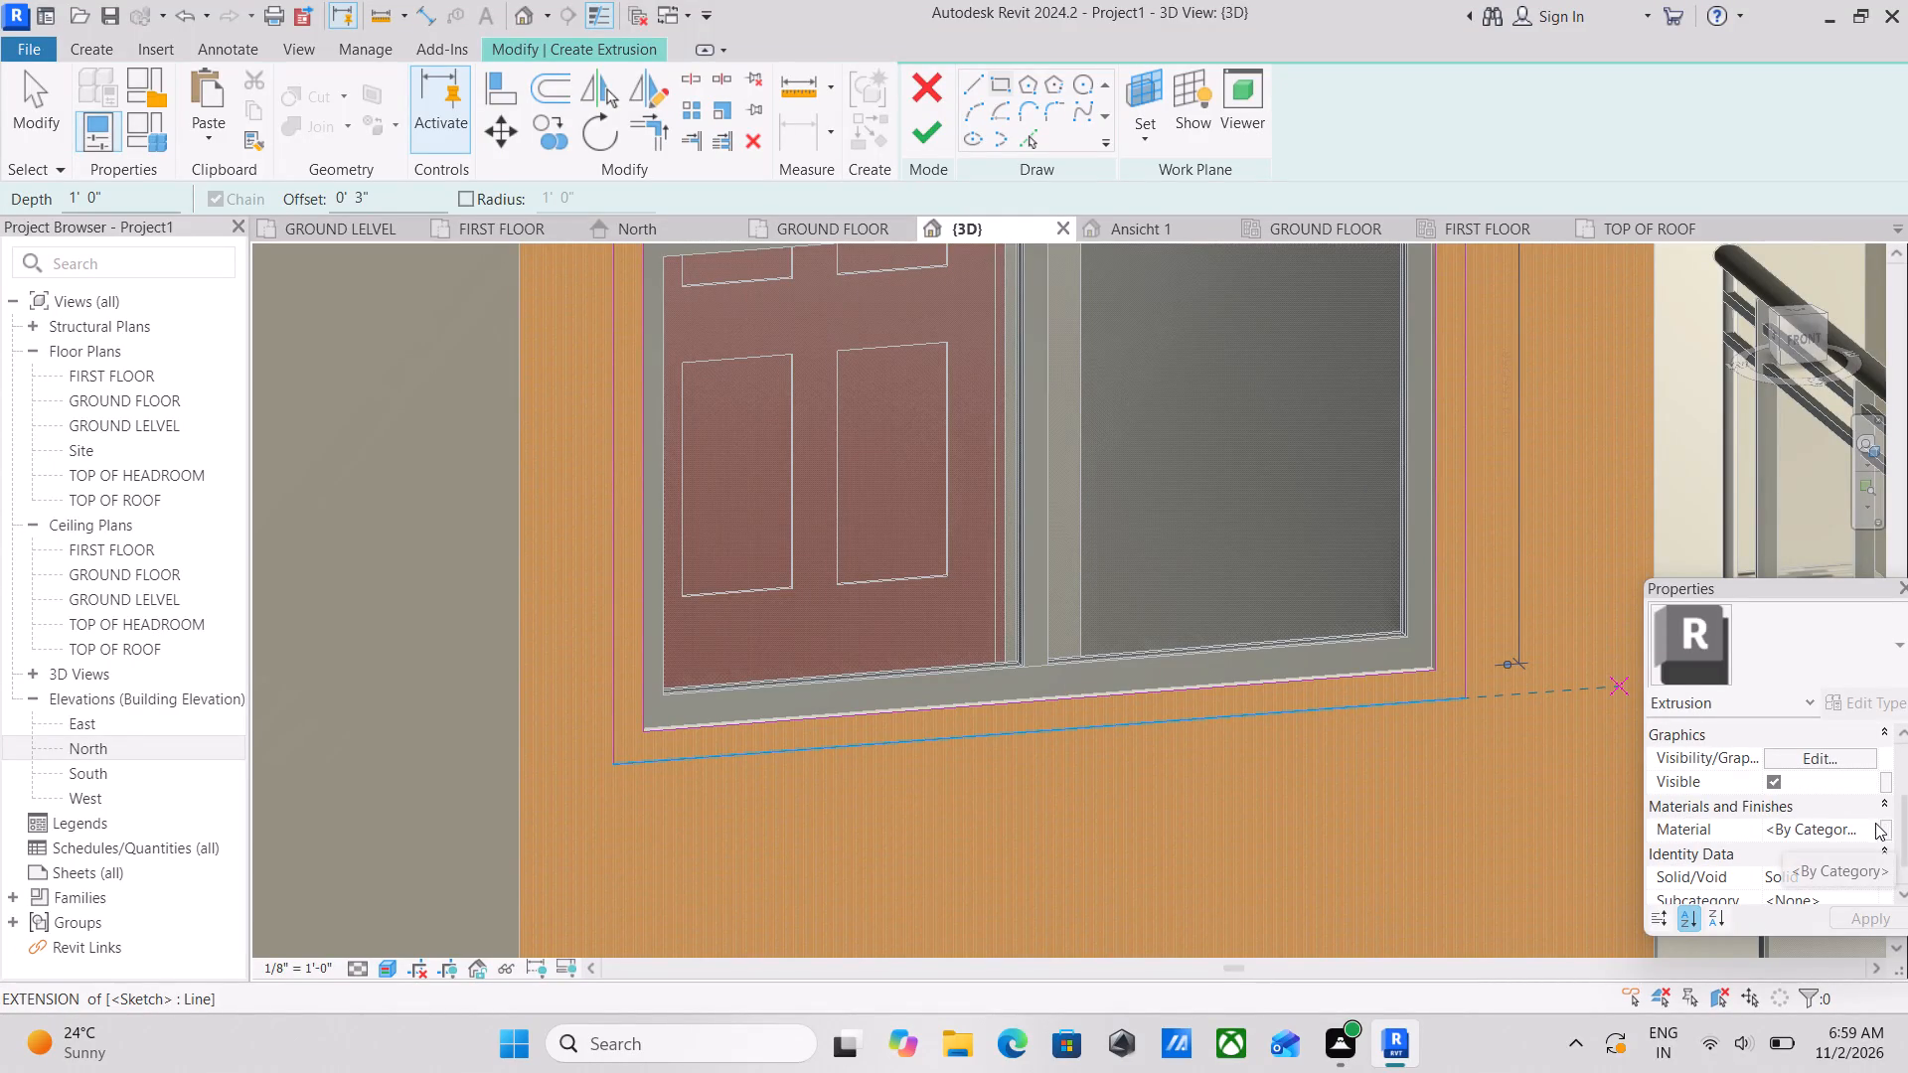
{"action": "left_click", "coordinate": [1860, 834]}
{"action": "left_click", "coordinate": [1871, 830]}
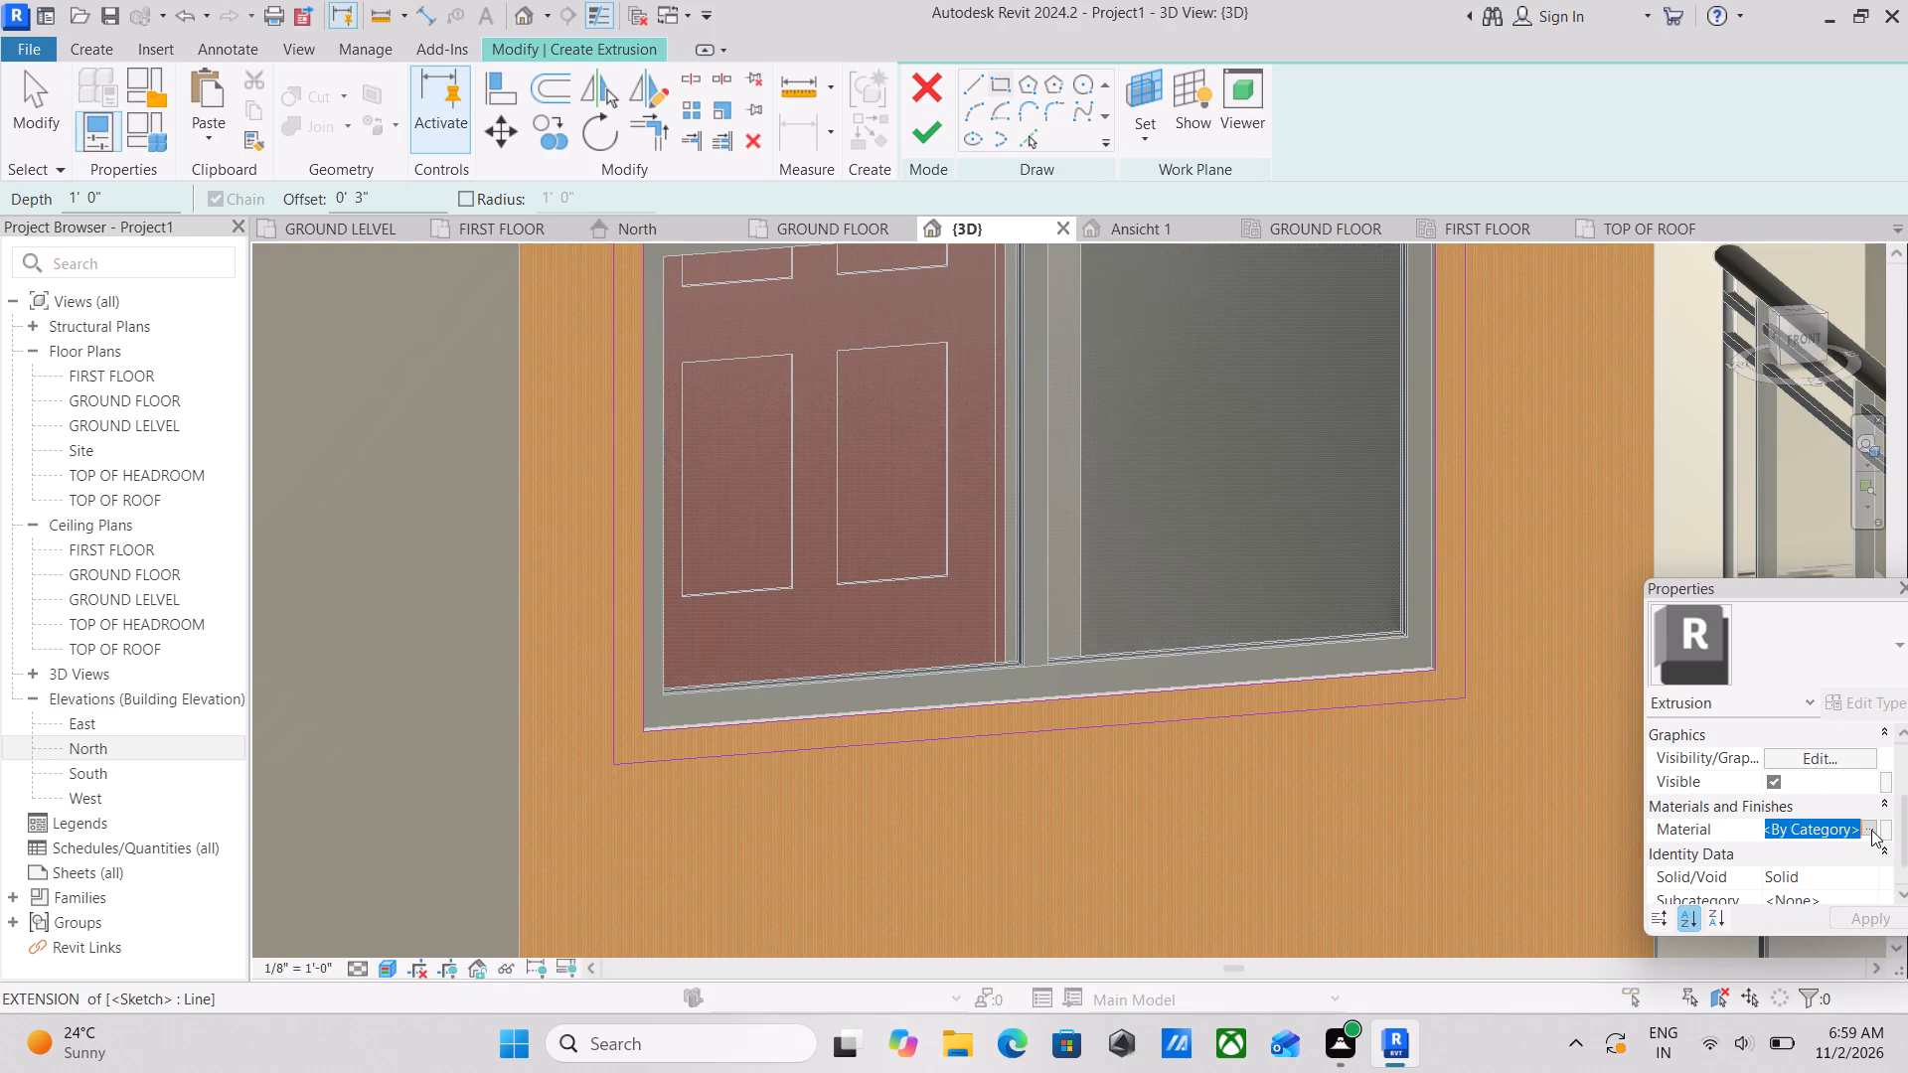
{"action": "left_click", "coordinate": [1871, 830]}
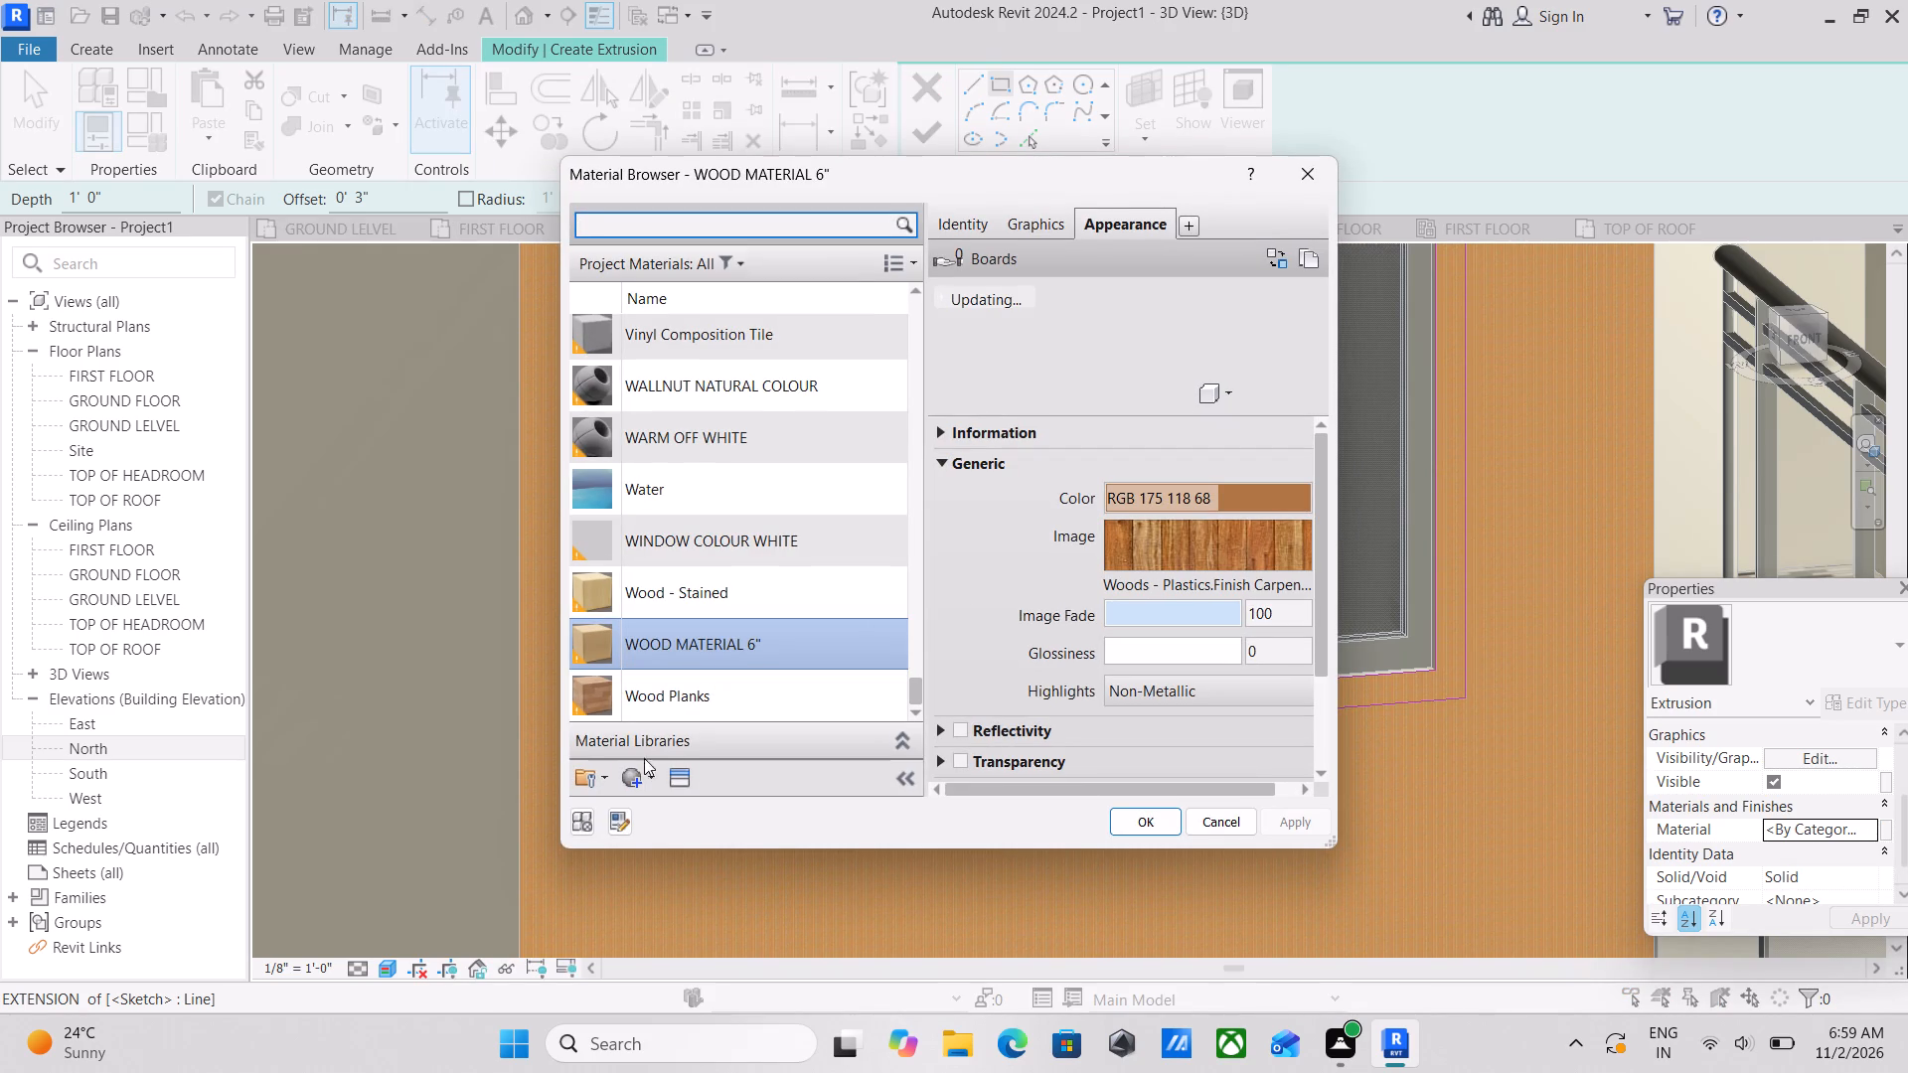
{"action": "scroll", "coordinate": [642, 774], "scroll_direction": "down", "scroll_amount": 1}
{"action": "left_click", "coordinate": [632, 780]}
{"action": "left_click", "coordinate": [659, 817]}
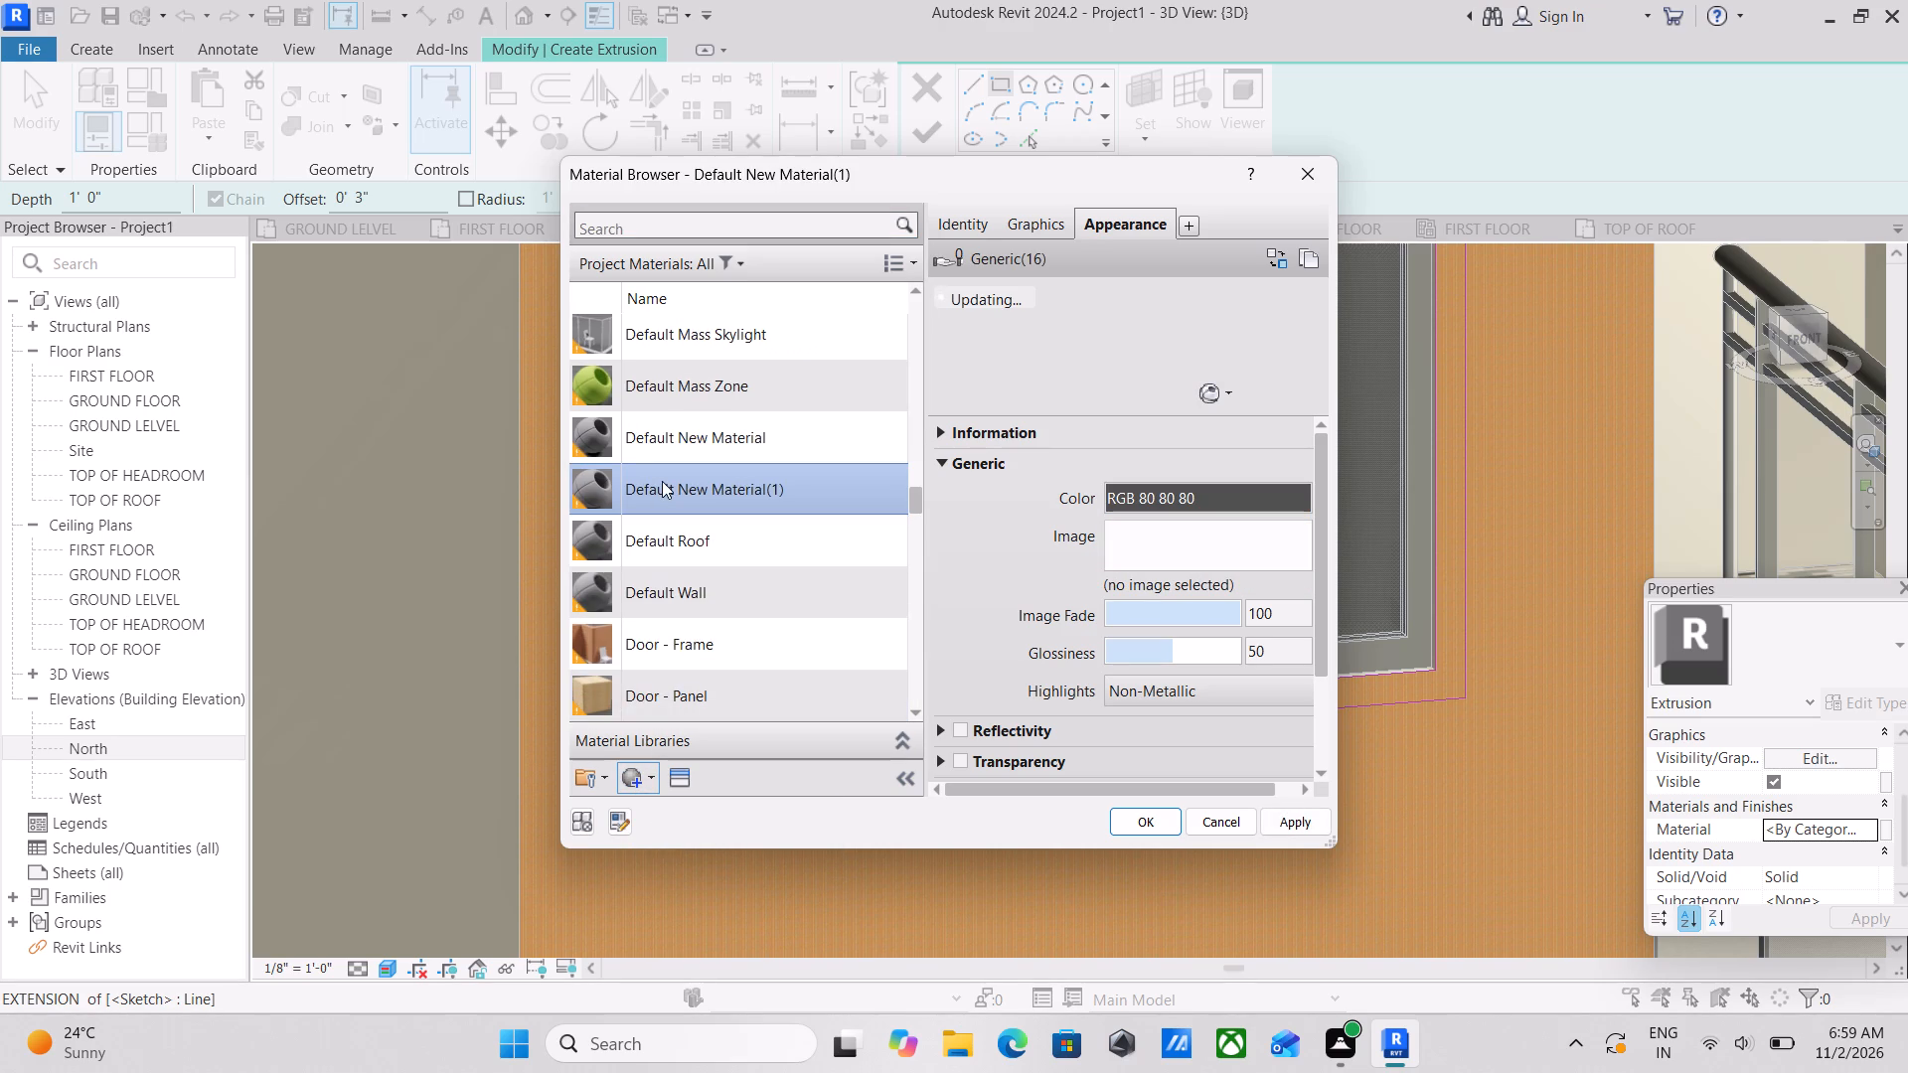
{"action": "right_click", "coordinate": [662, 481]}
{"action": "left_click", "coordinate": [750, 573]}
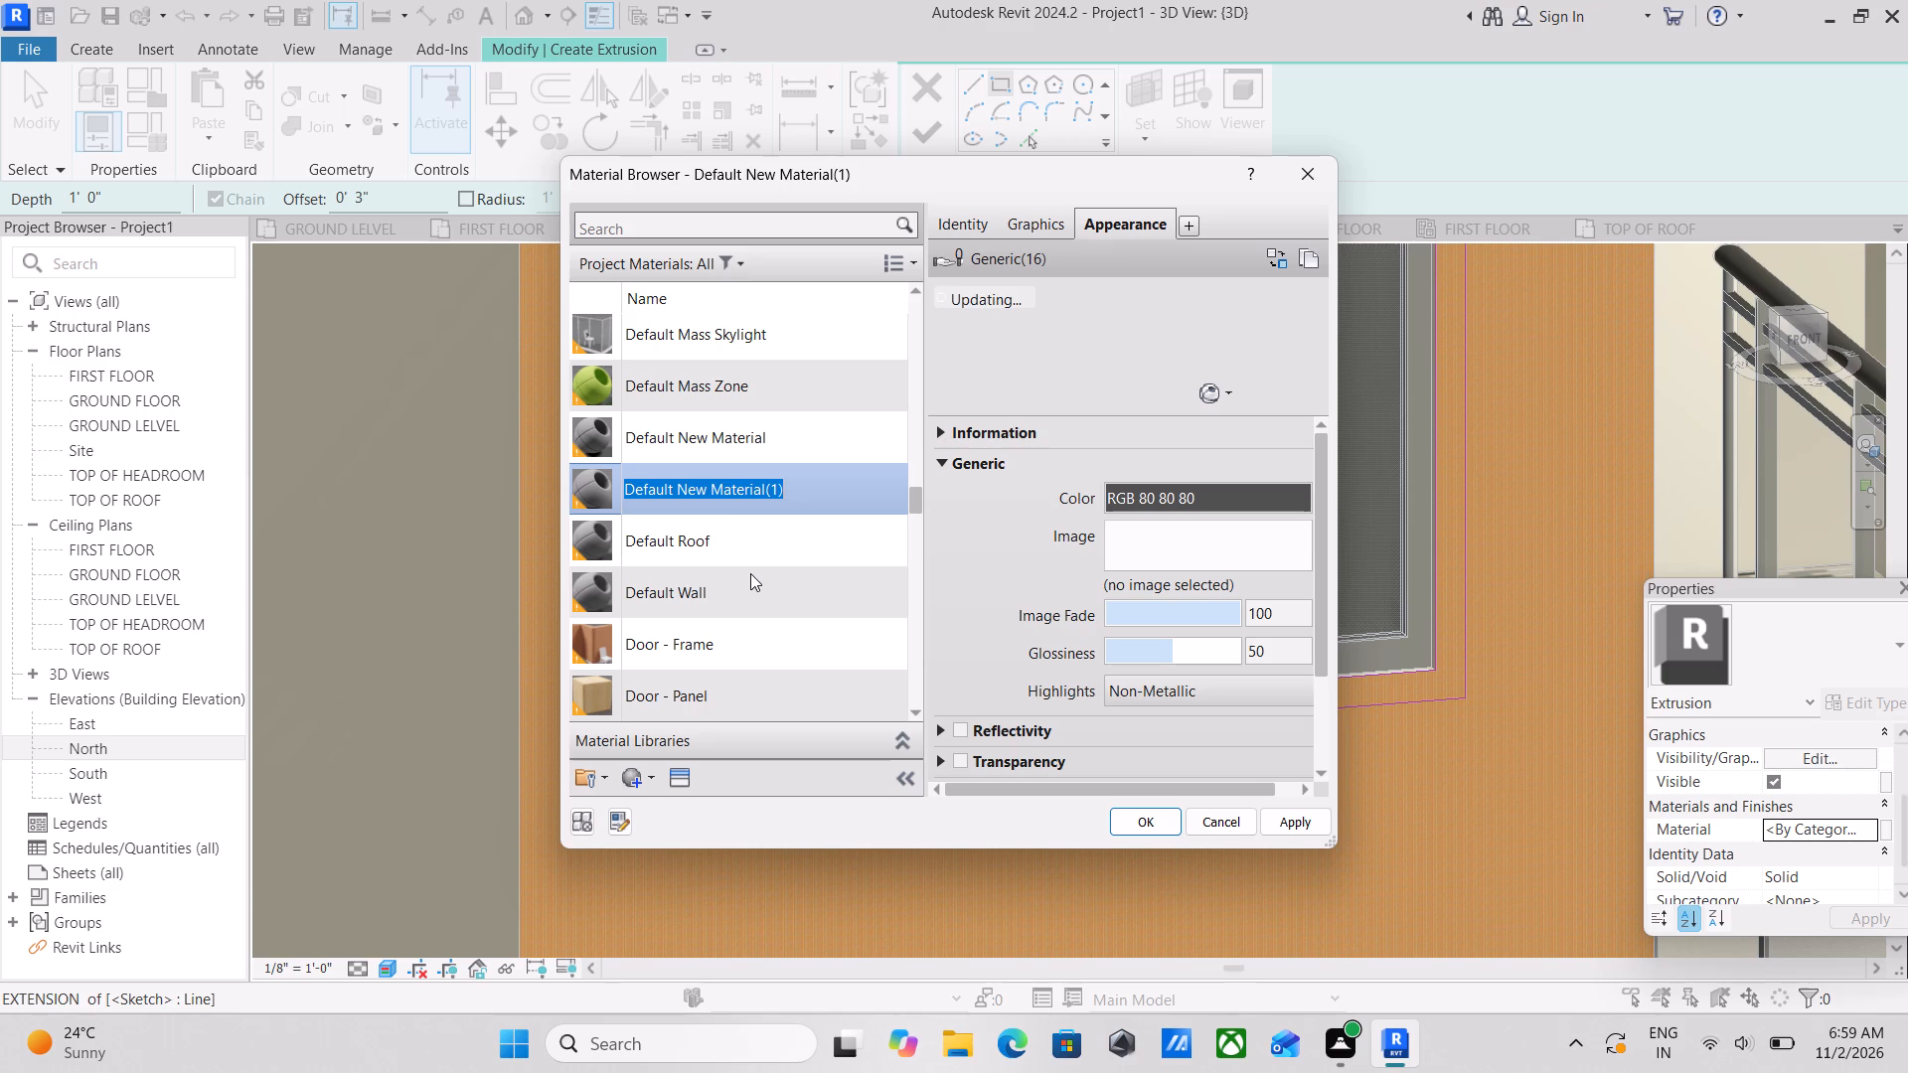
{"action": "type", "text": "BLACK"}
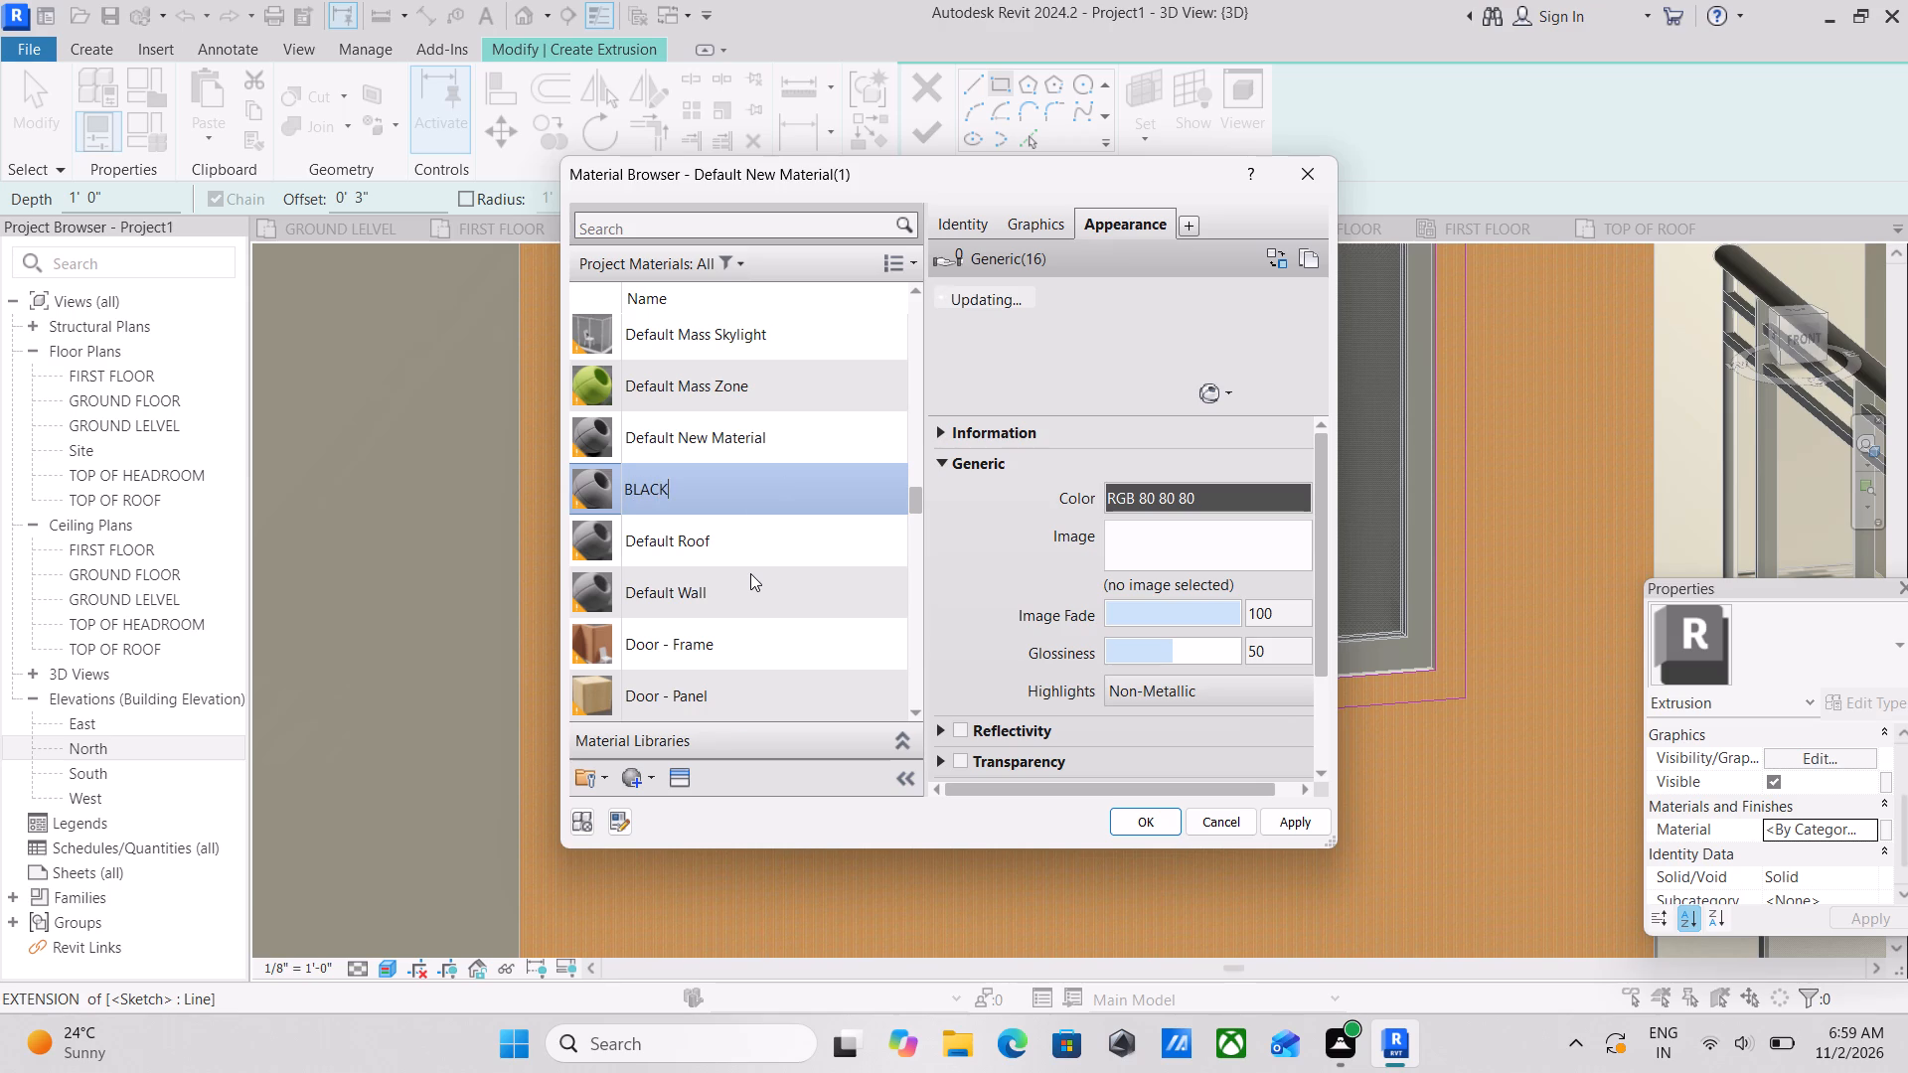
{"action": "key", "text": "space"}
{"action": "type", "text": "FT"}
{"action": "key", "text": "BackSpace"}
{"action": "type", "text": "RAMING"}
{"action": "key", "text": "space"}
{"action": "key", "text": "6"}
{"action": "key", "text": "shift+quotedbl"}
{"action": "left_click", "coordinate": [1295, 814]}
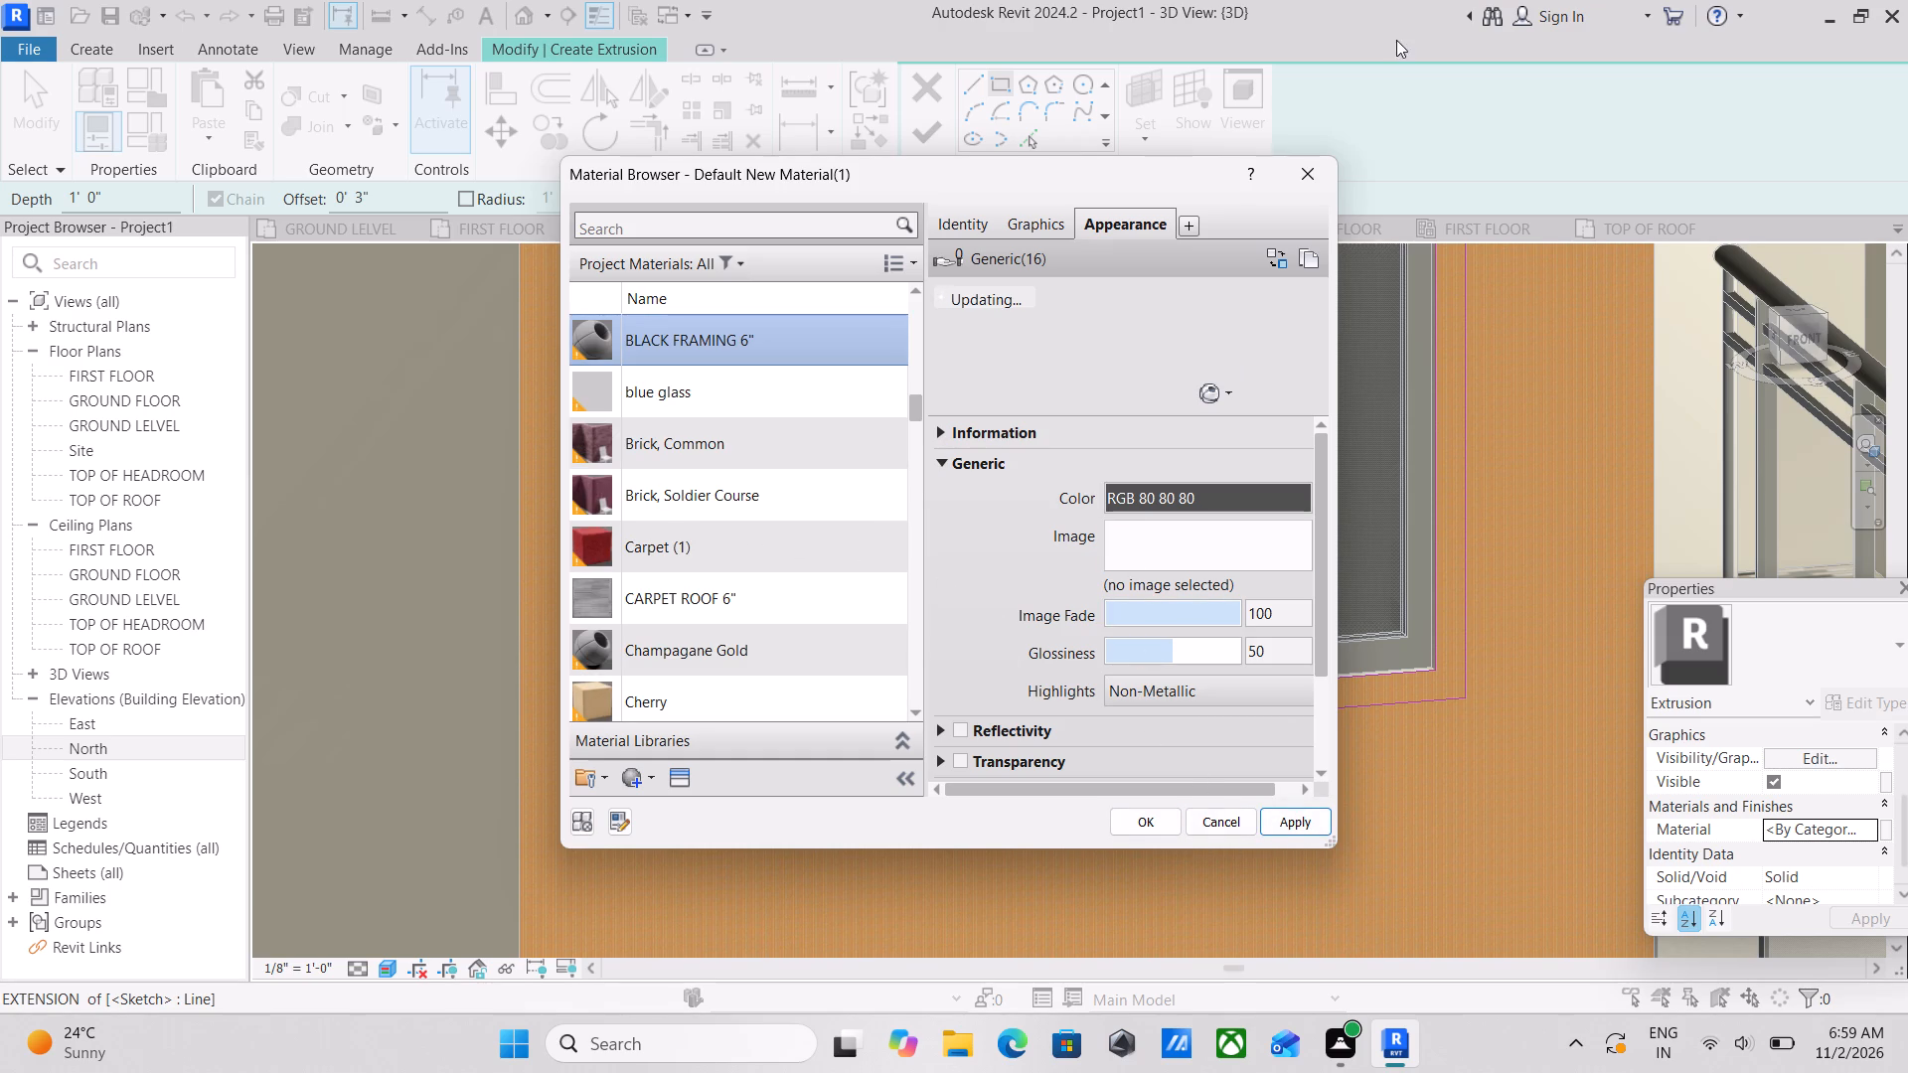
Set the BLACK FRAMING 6" material's appearance color to black, RGB 0 0 0, and assign it to the extrusion.
{"action": "left_click", "coordinate": [1185, 501]}
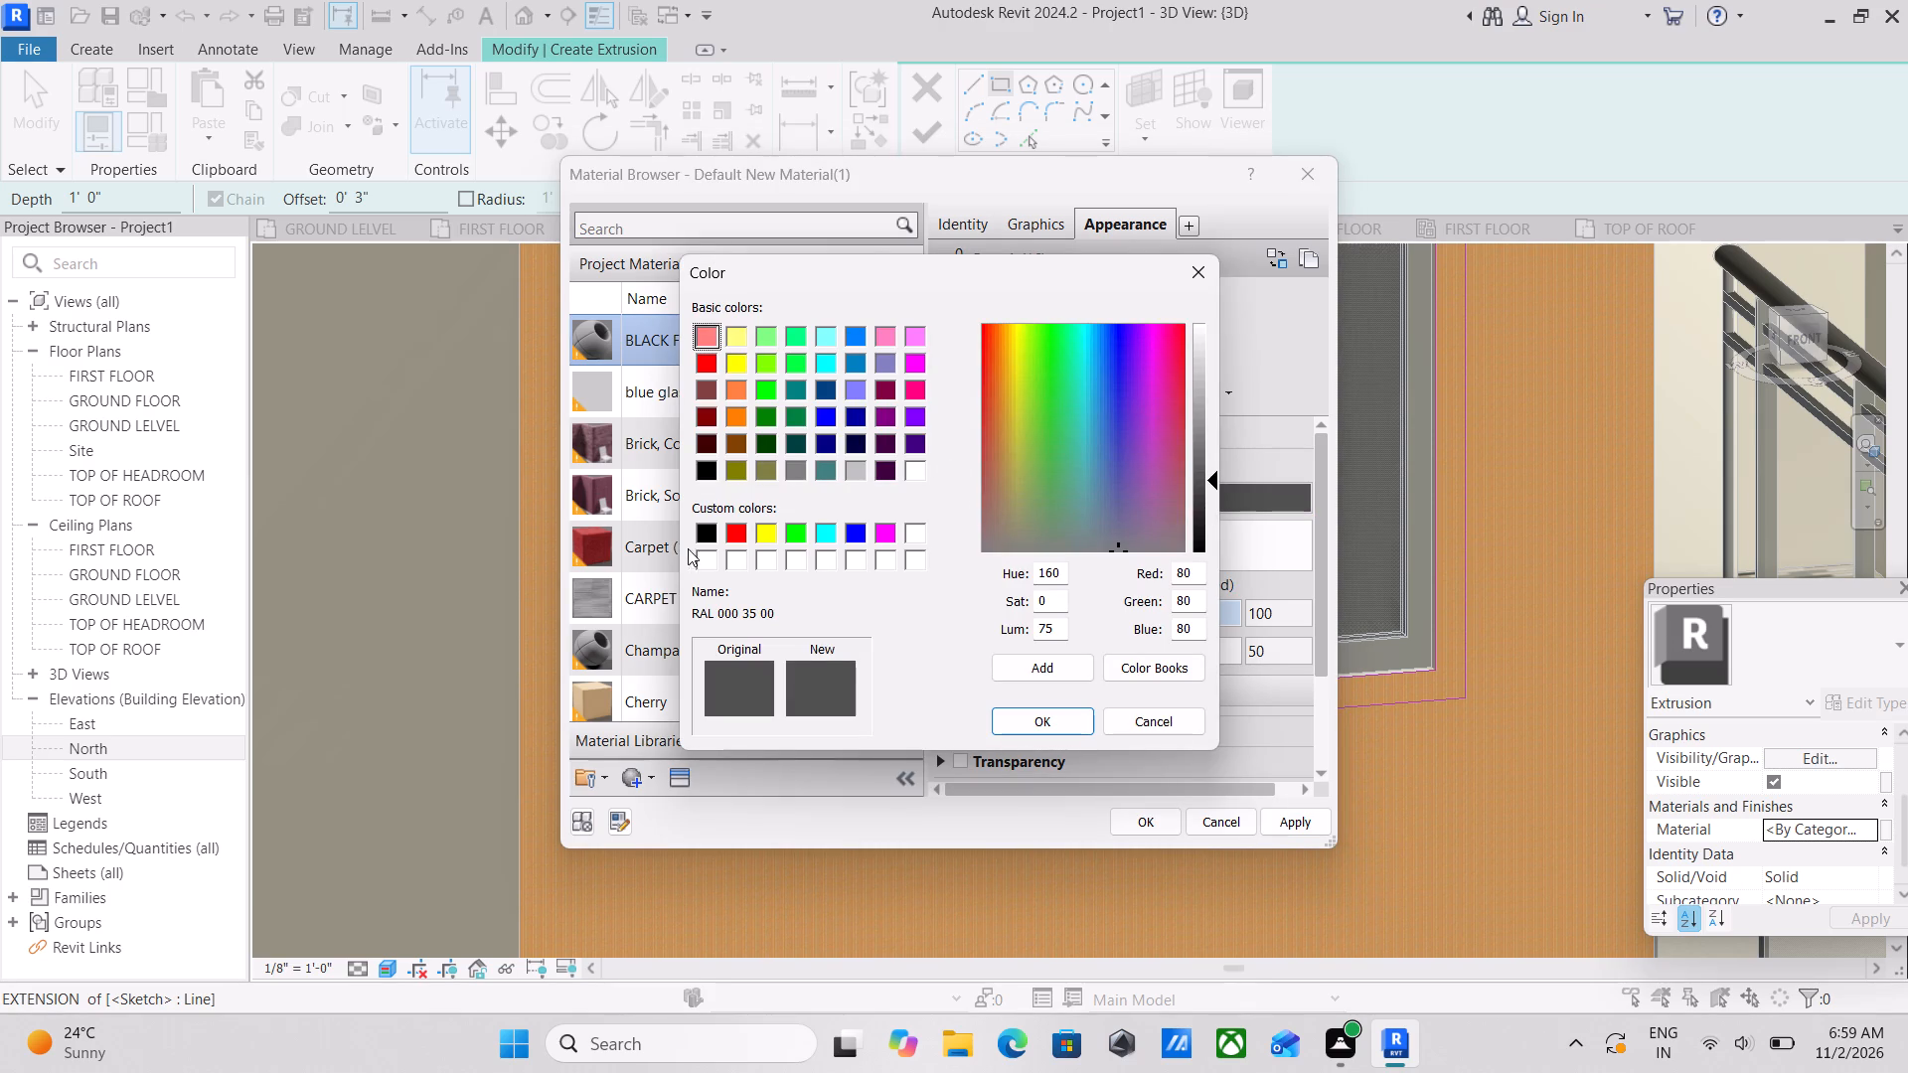
{"action": "left_click", "coordinate": [706, 530]}
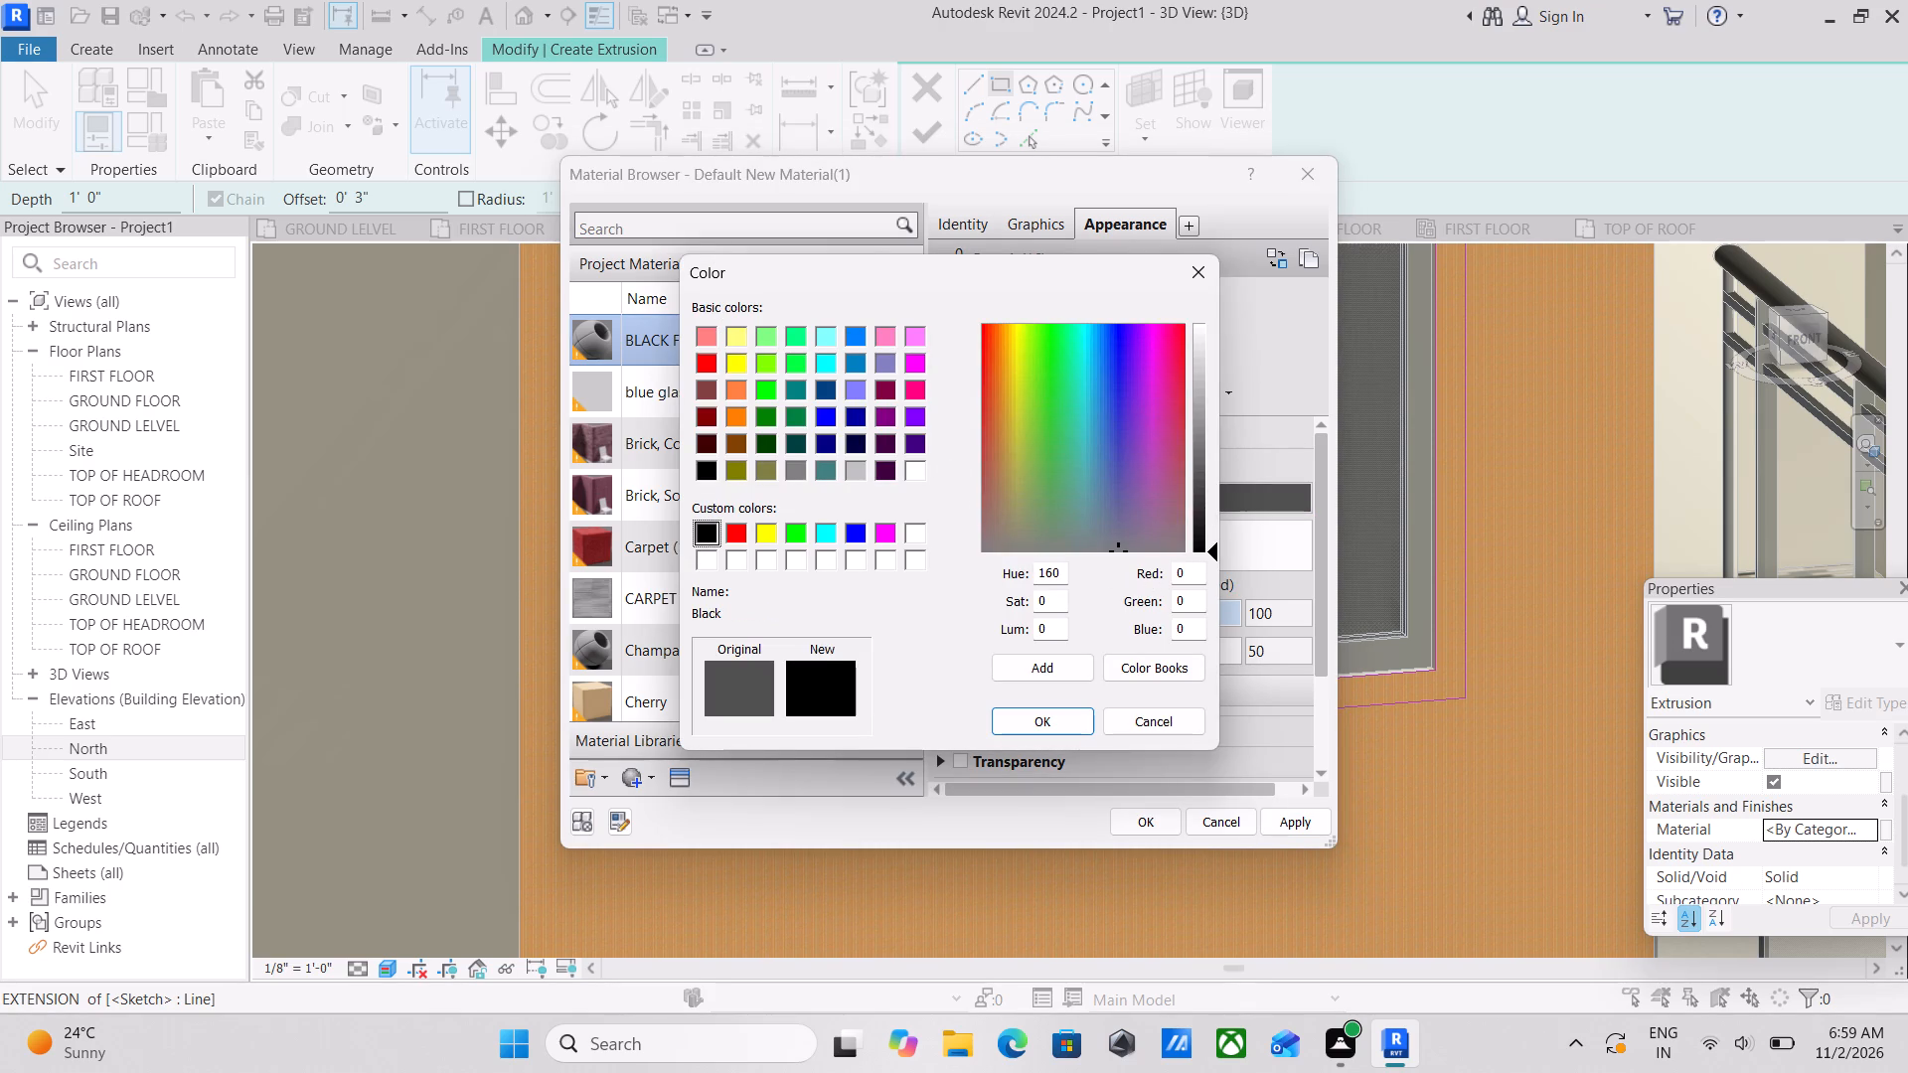
{"action": "left_click_drag", "start_coordinate": [1188, 572], "coordinate": [1139, 580]}
{"action": "left_click_drag", "start_coordinate": [1186, 603], "coordinate": [1148, 606]}
{"action": "left_click_drag", "start_coordinate": [1198, 628], "coordinate": [1161, 630]}
{"action": "left_click", "coordinate": [798, 688]}
{"action": "left_click", "coordinate": [1037, 716]}
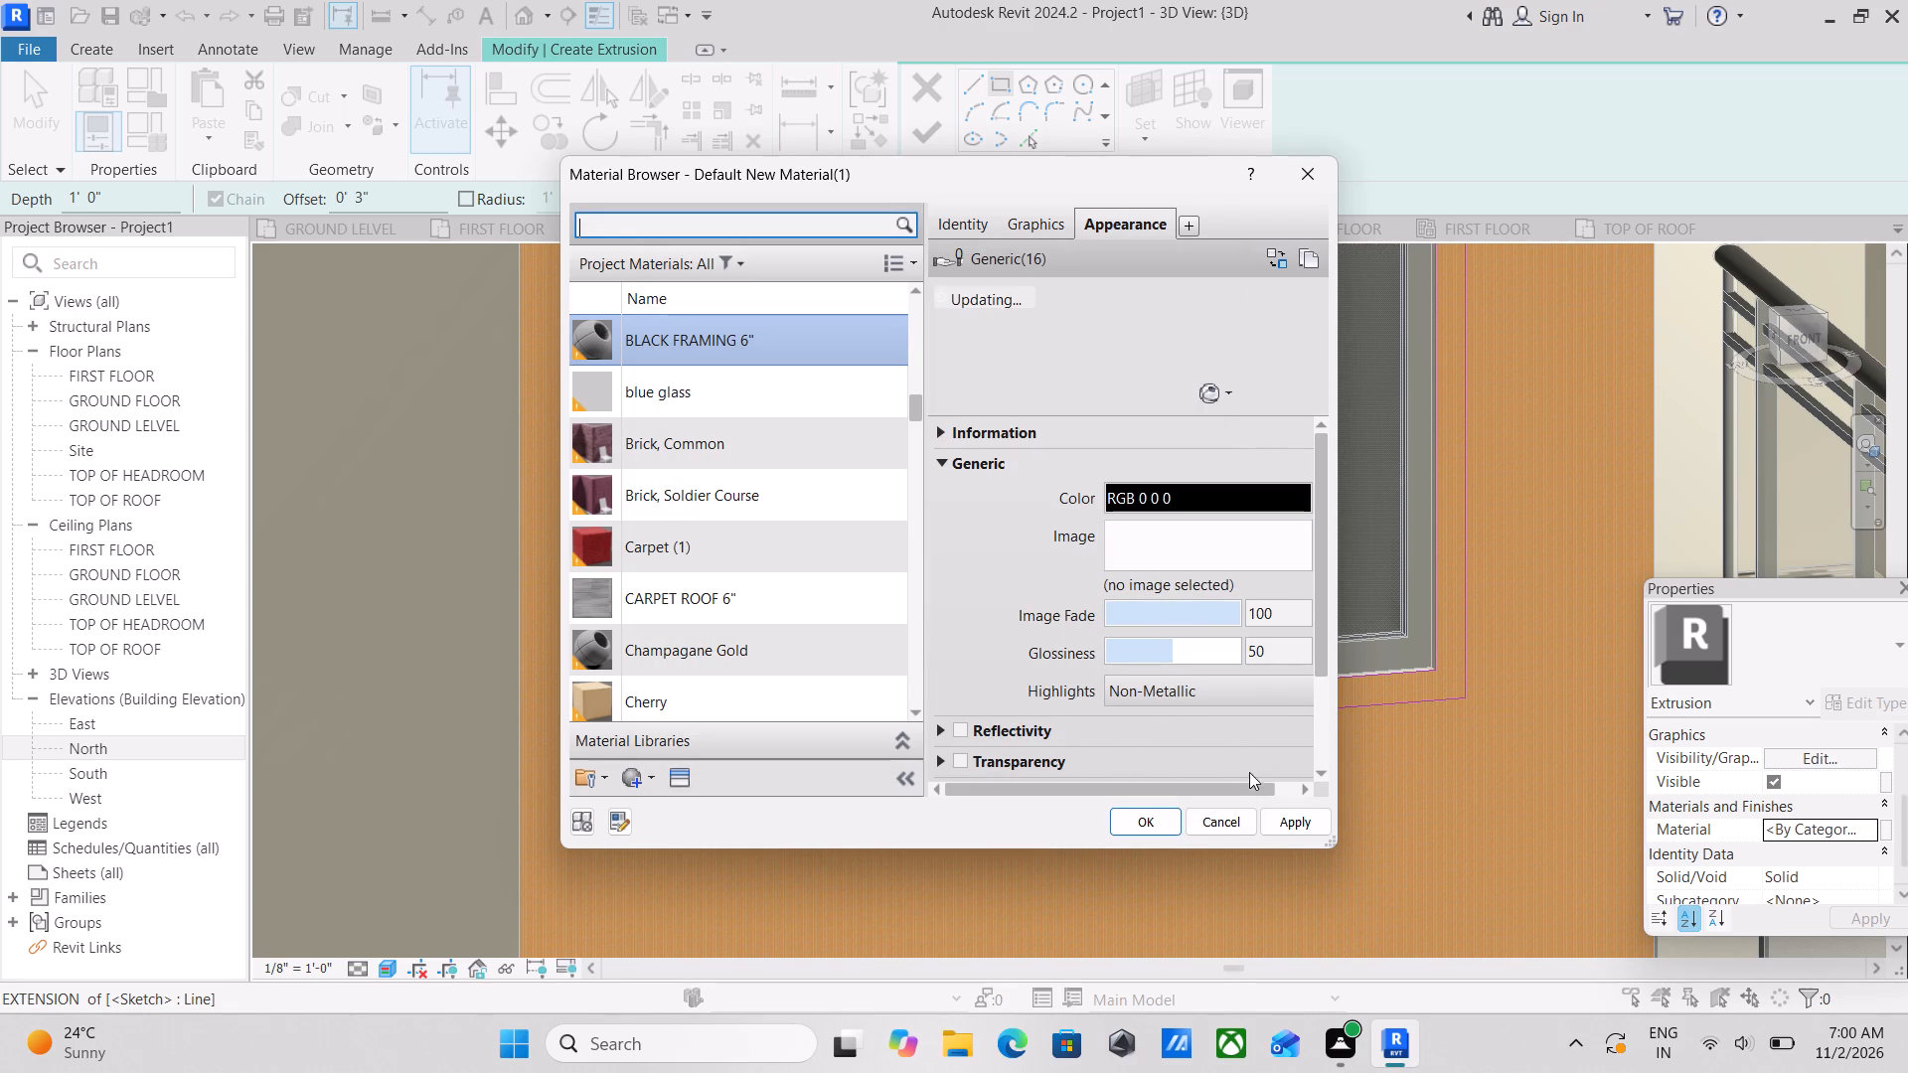
{"action": "left_click", "coordinate": [1271, 816]}
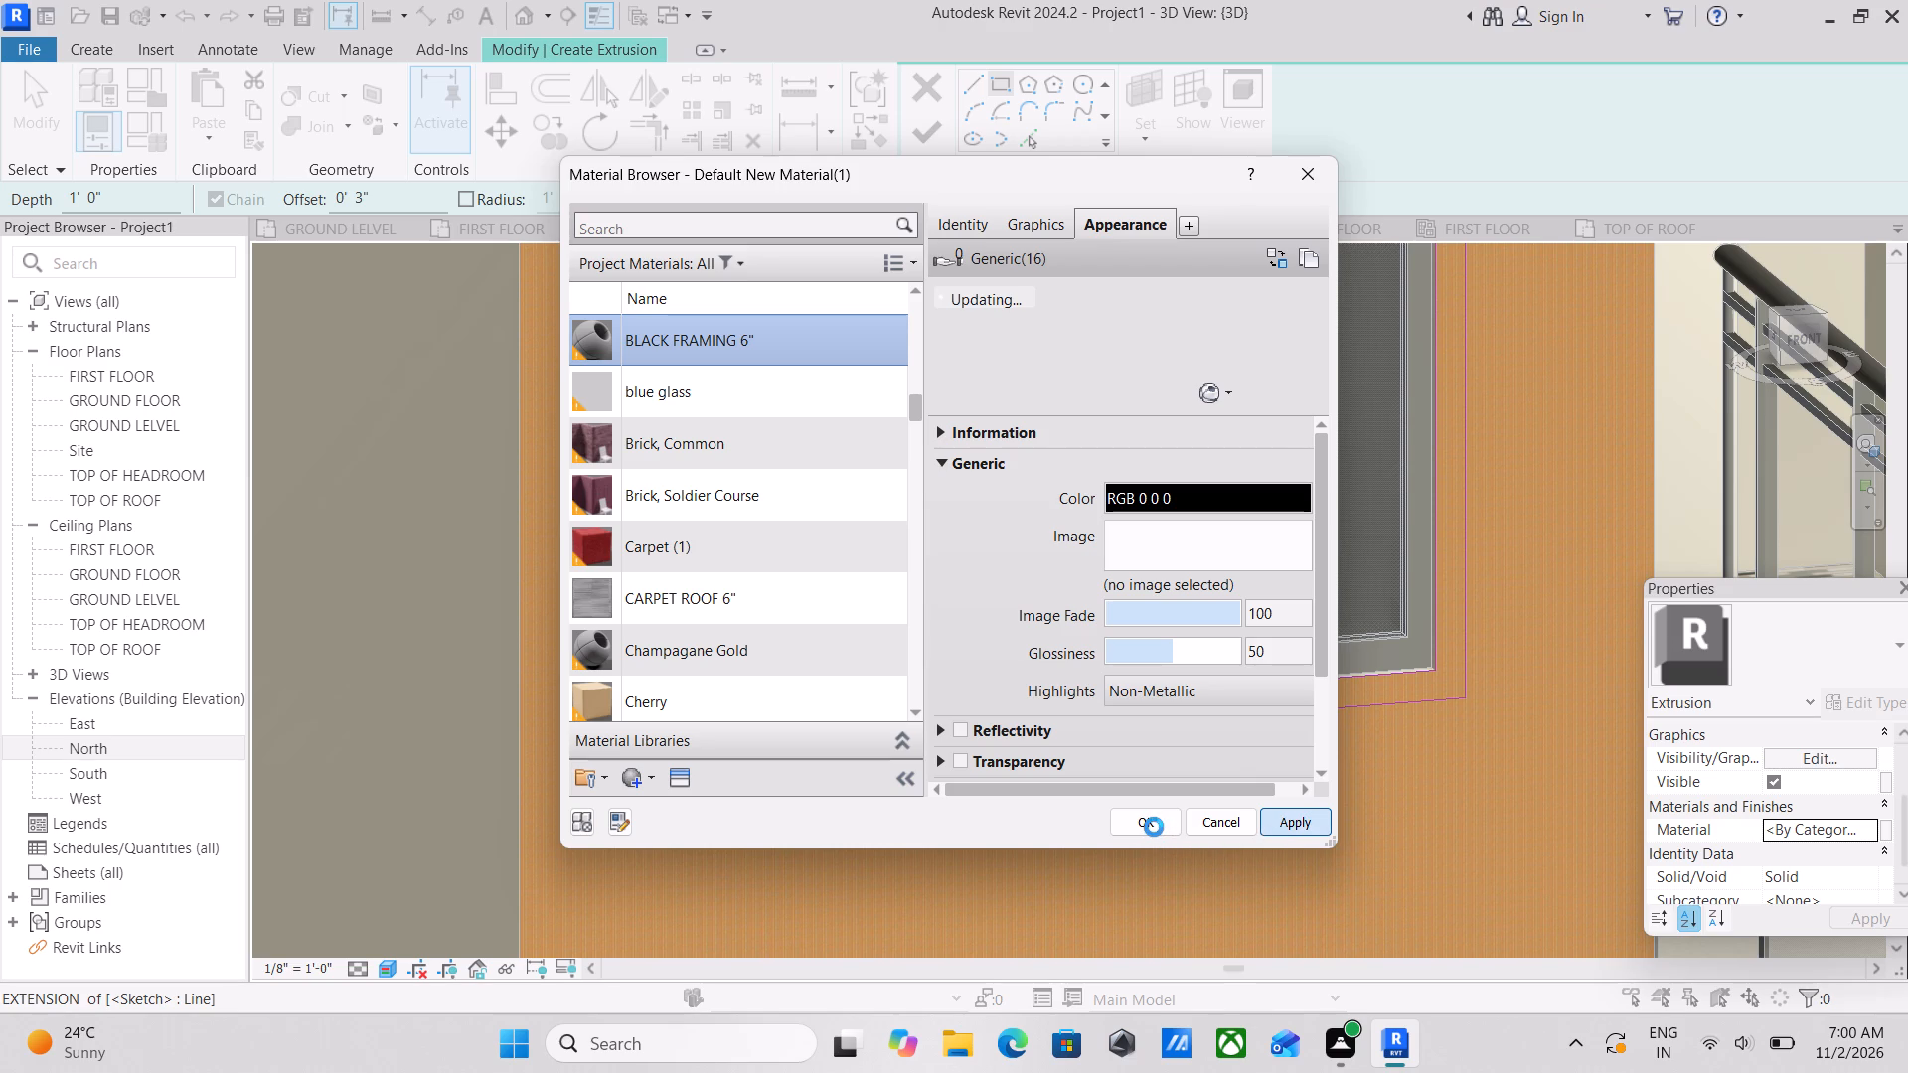
{"action": "left_click", "coordinate": [1154, 827]}
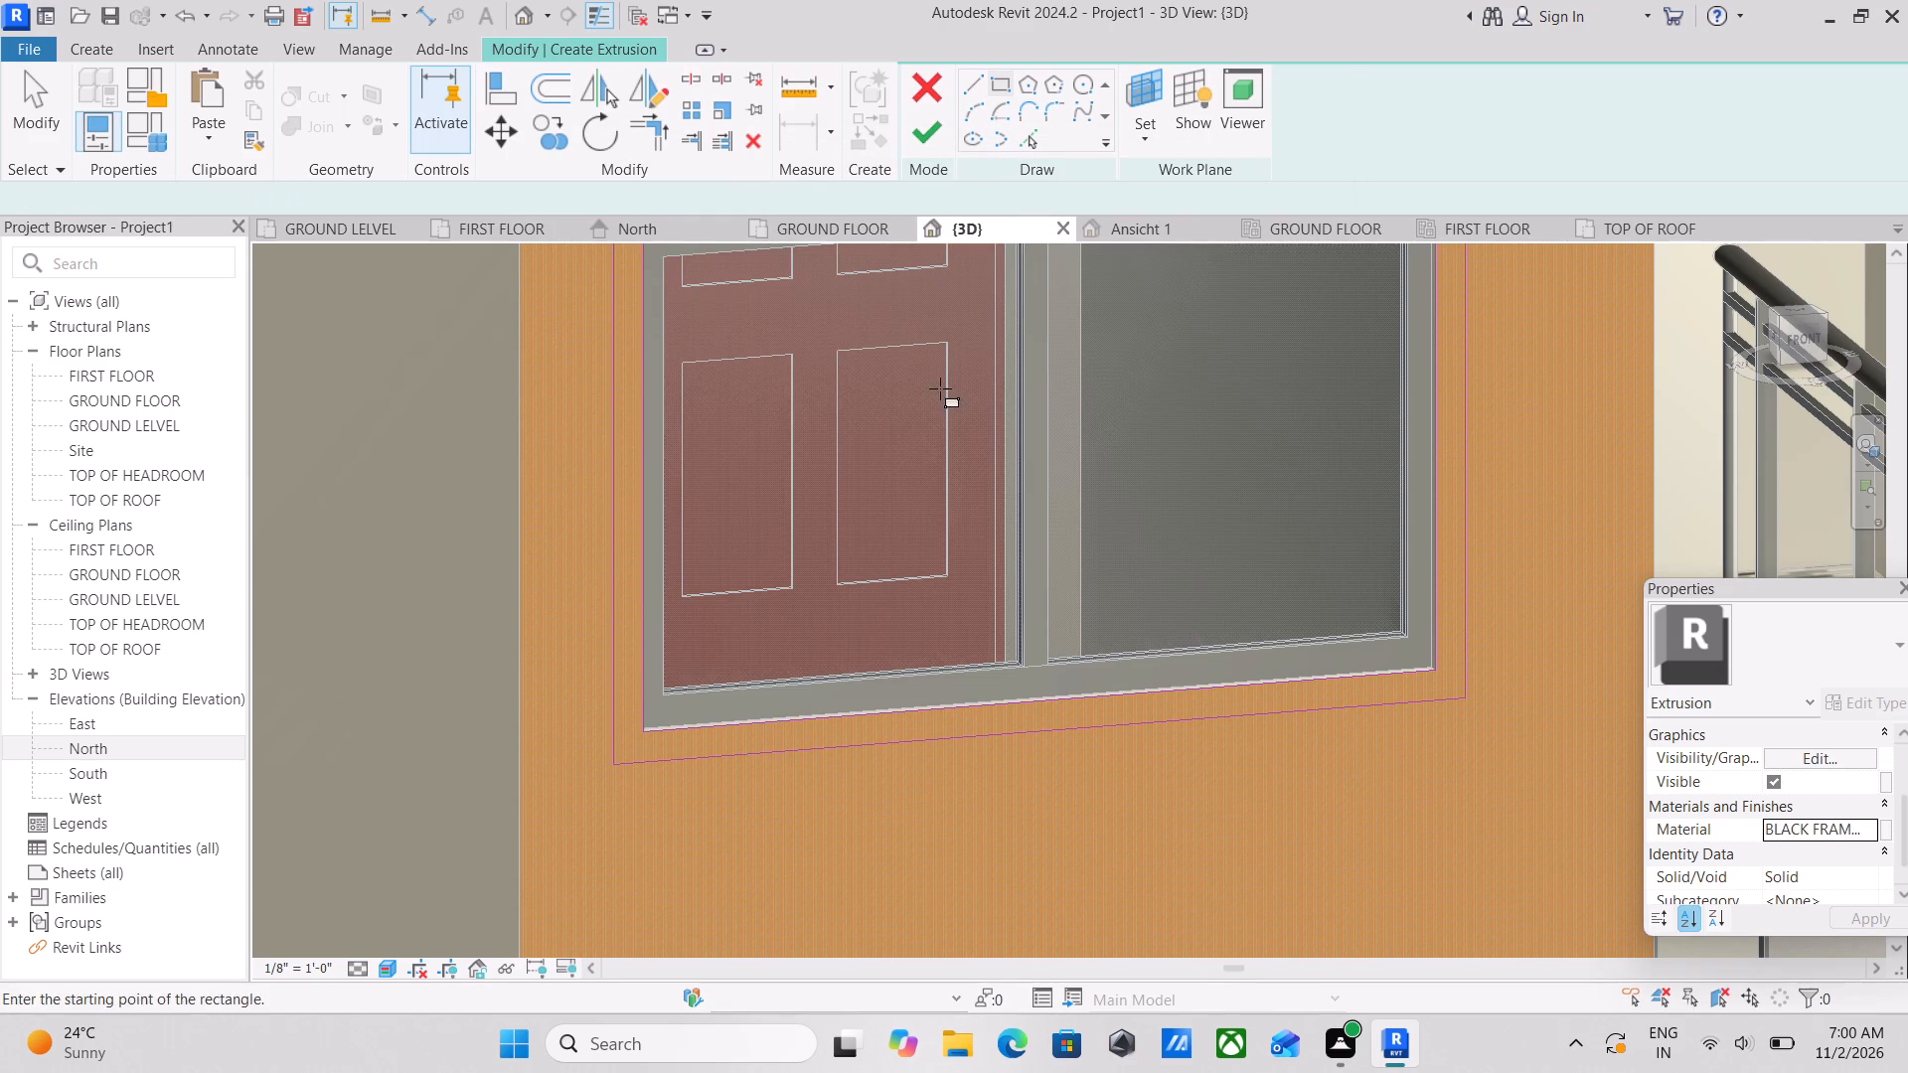
Finish the window frame extrusion sketch and complete the in-place model.
{"action": "left_click", "coordinate": [930, 144]}
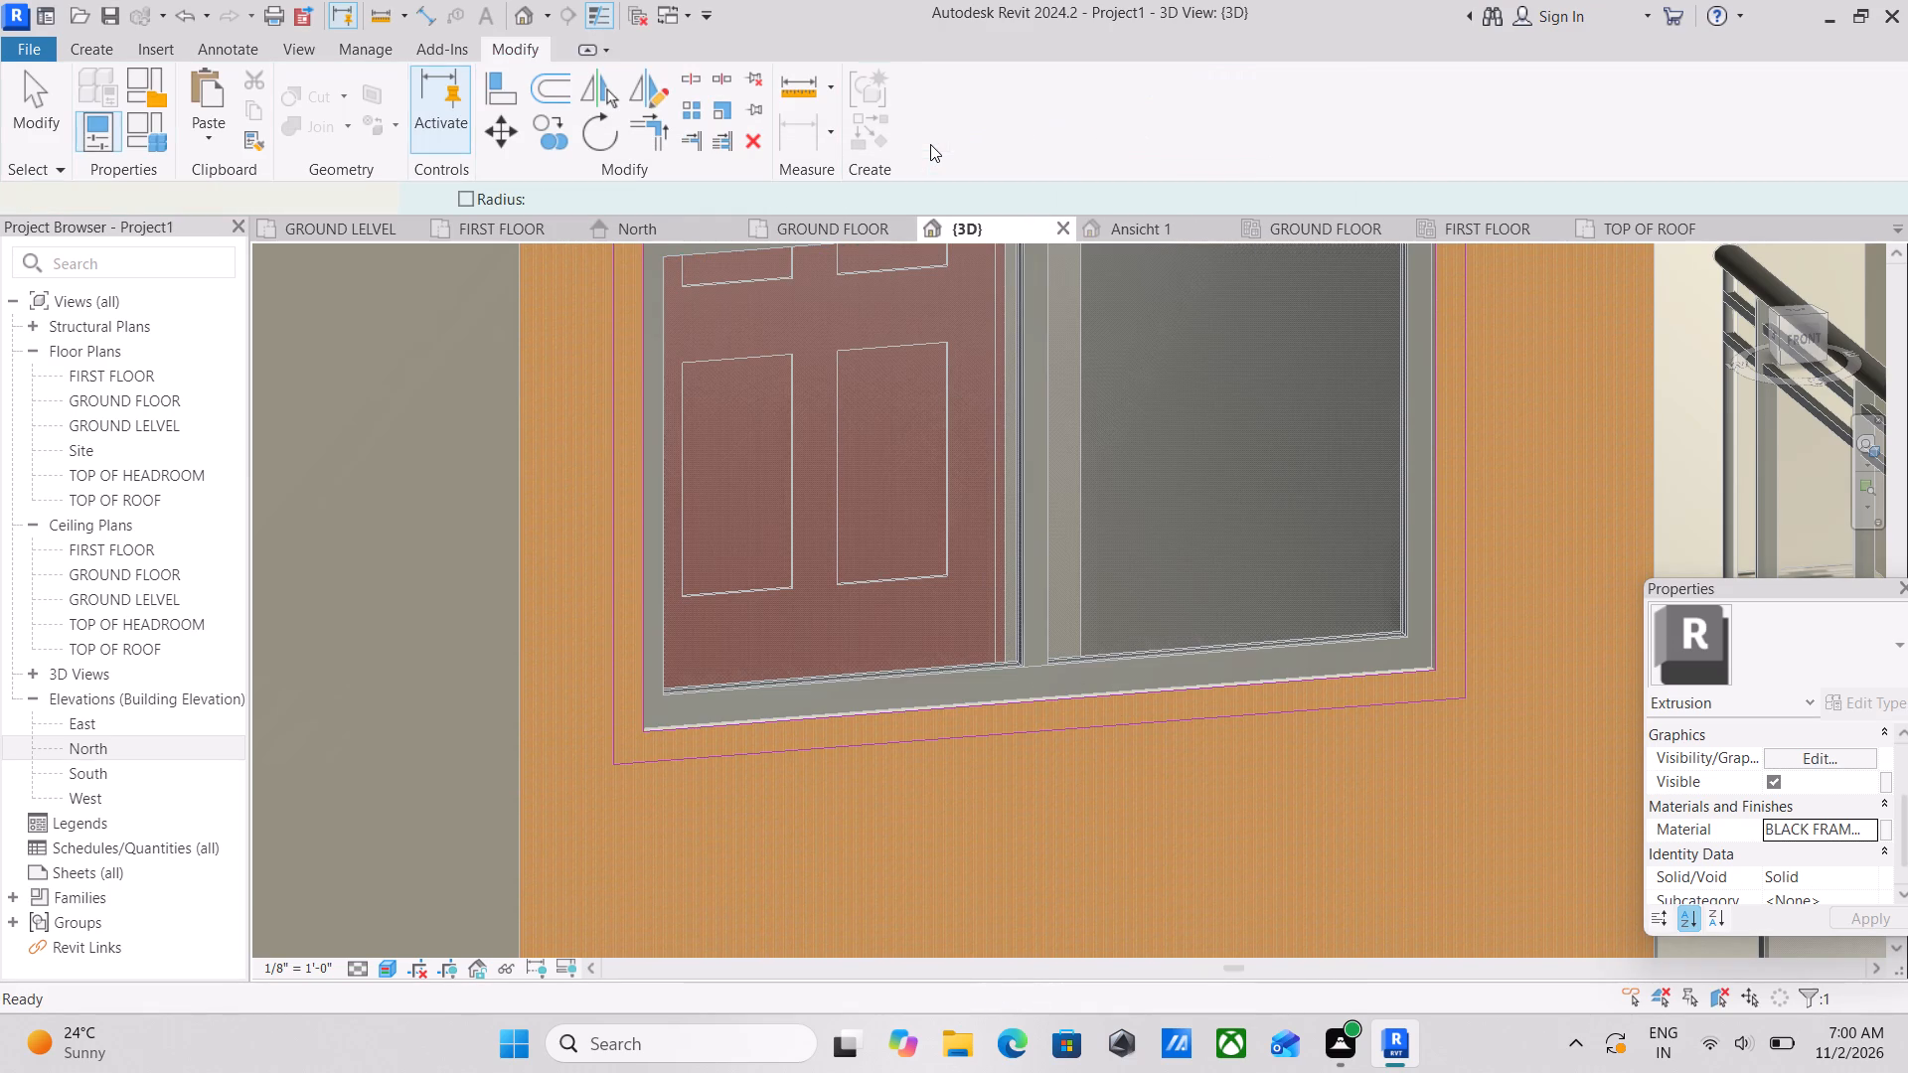
{"action": "scroll", "coordinate": [928, 343], "scroll_direction": "down", "scroll_amount": 5}
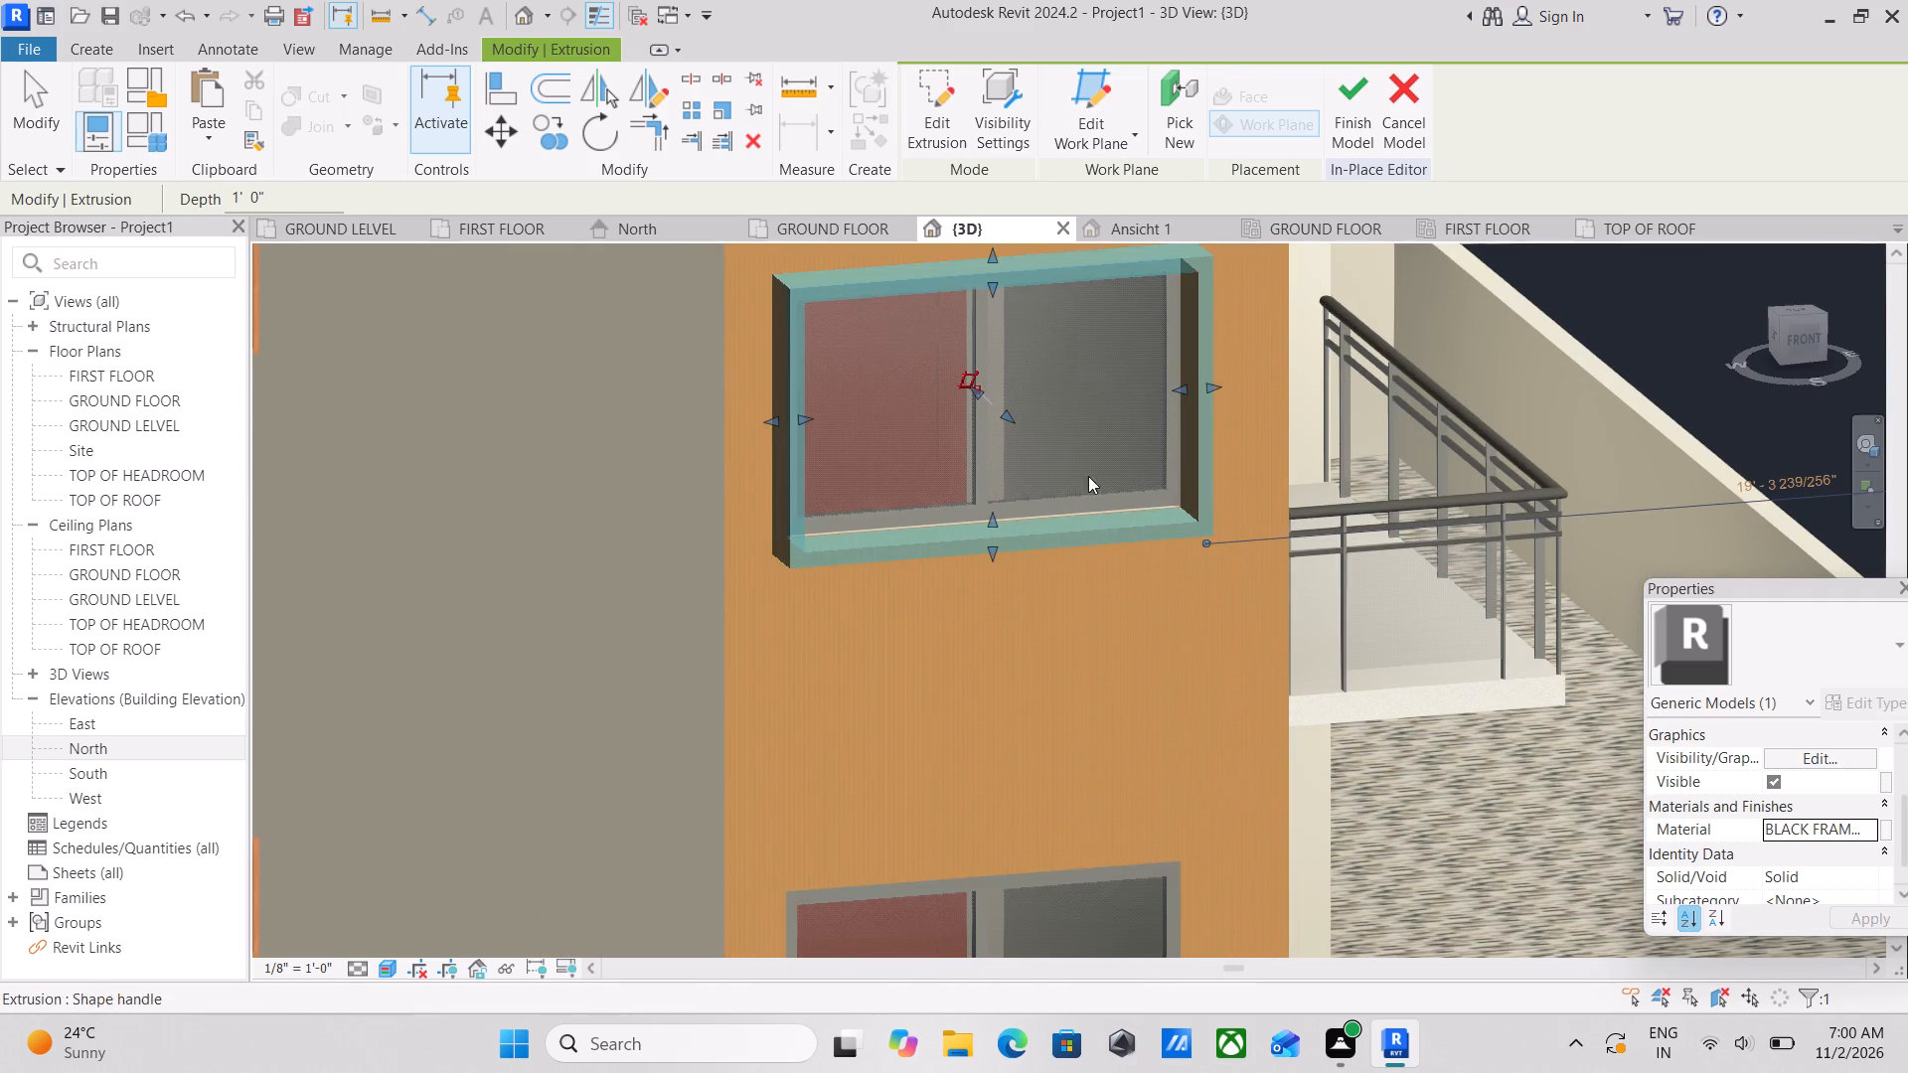
{"action": "scroll", "coordinate": [1842, 839], "scroll_direction": "down", "scroll_amount": 3}
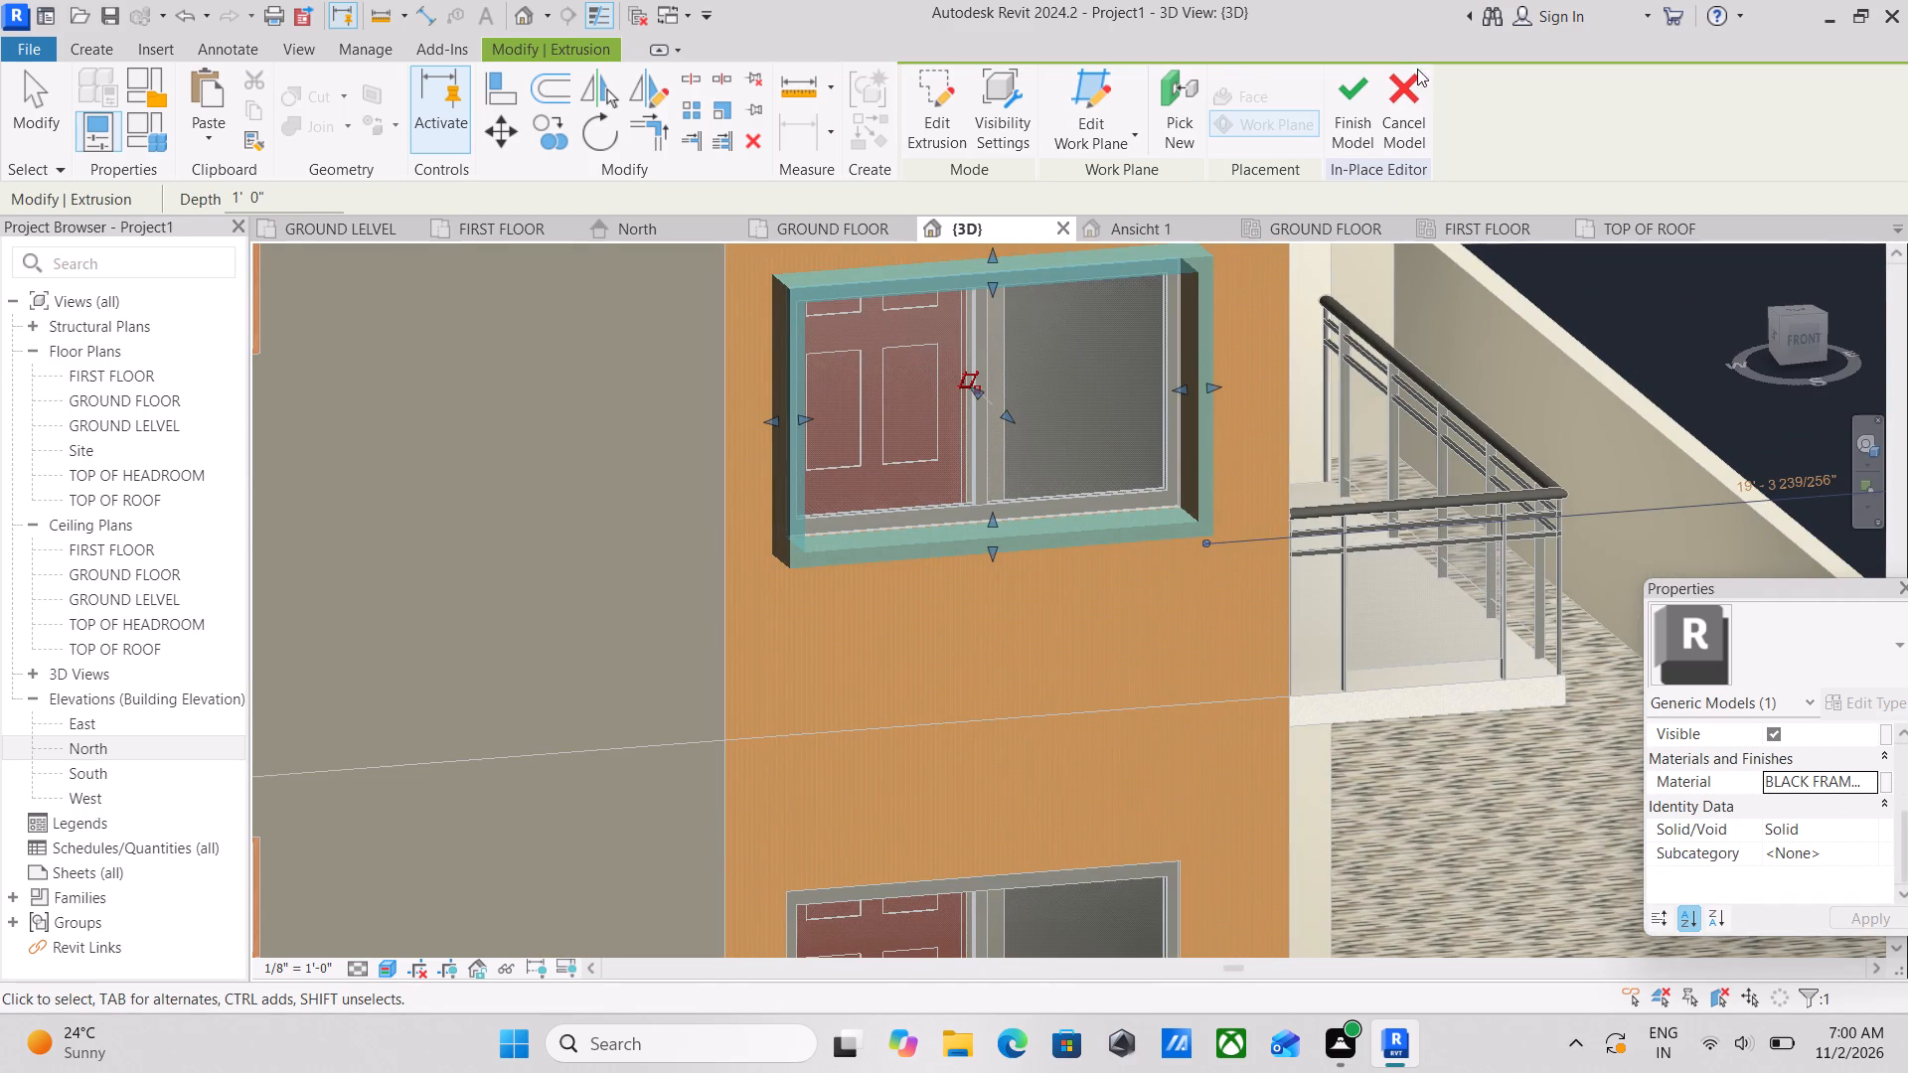
{"action": "left_click", "coordinate": [1338, 93]}
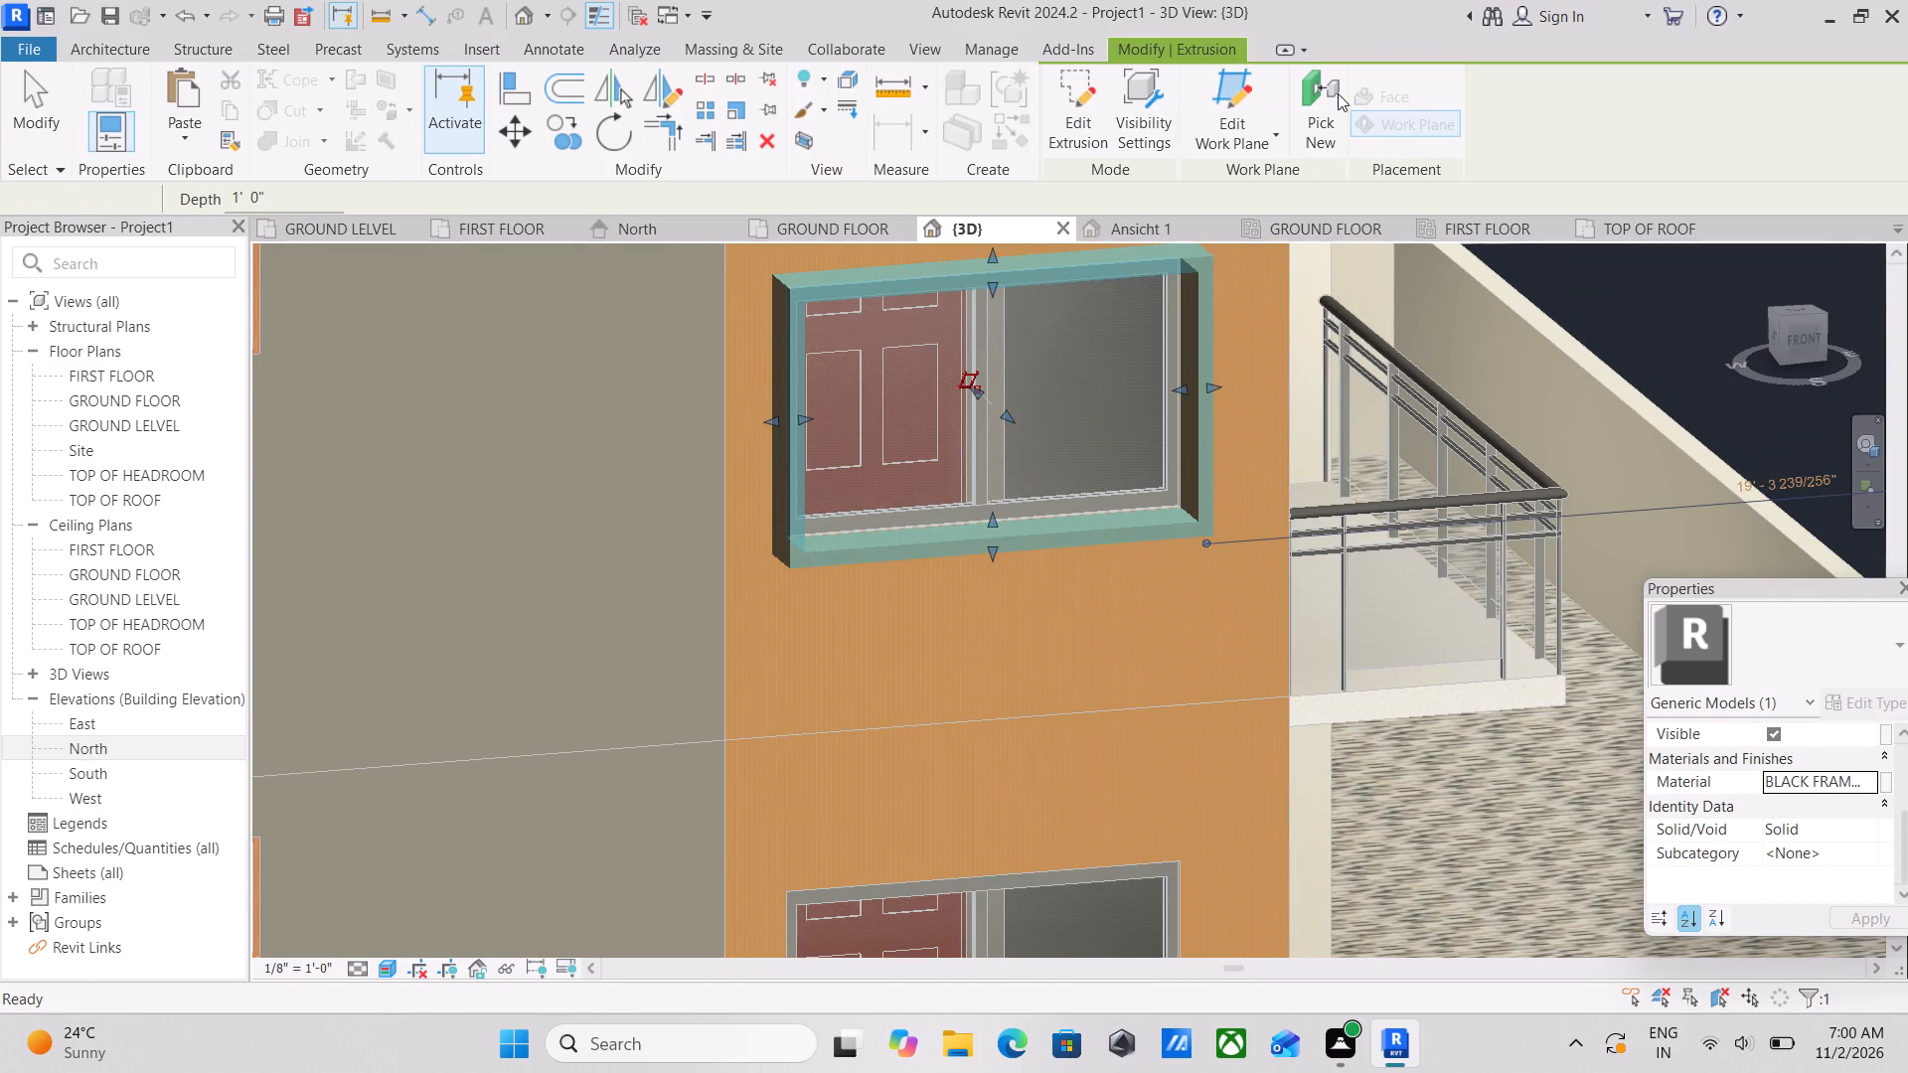
Reopen the upper window's frame for in-place editing, set its Extrusion End to 6", and finish the model.
{"action": "scroll", "coordinate": [967, 567], "scroll_direction": "down", "scroll_amount": 6}
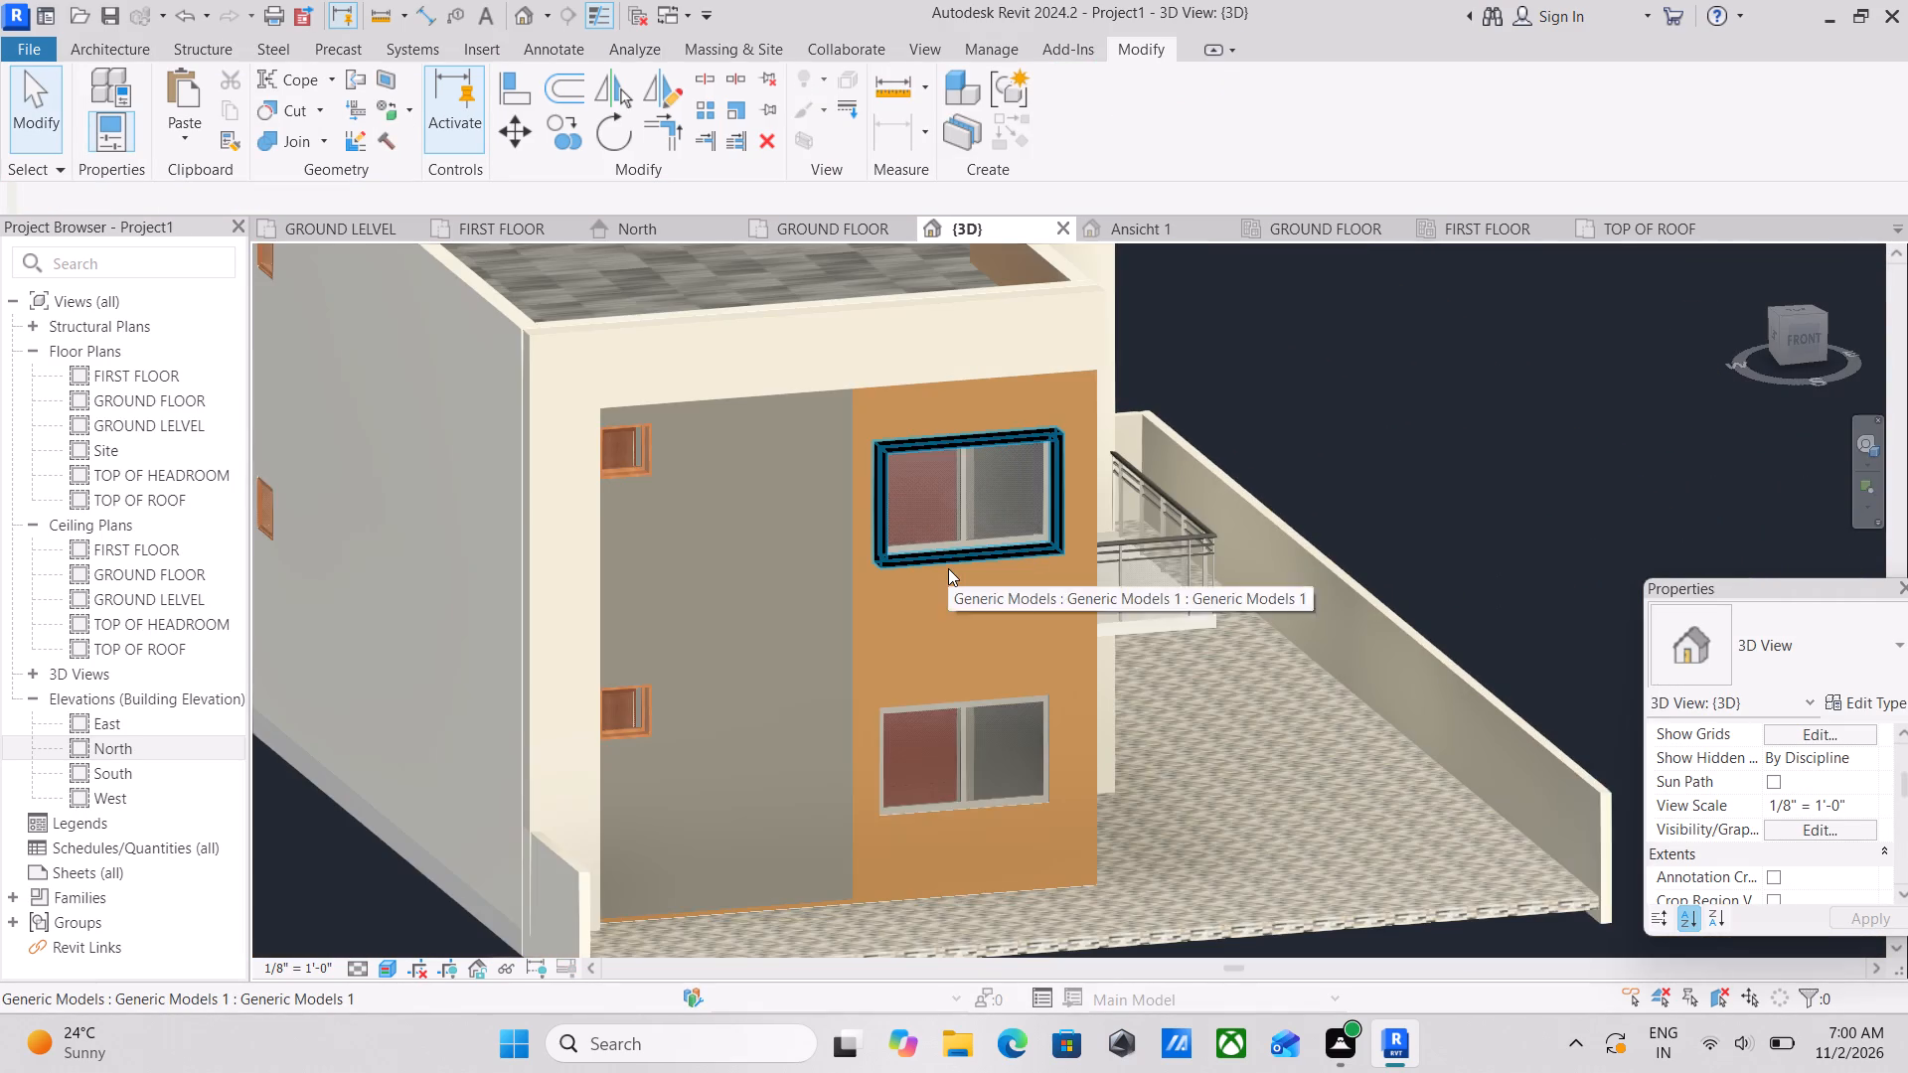
{"action": "scroll", "coordinate": [953, 573], "scroll_direction": "up", "scroll_amount": 2}
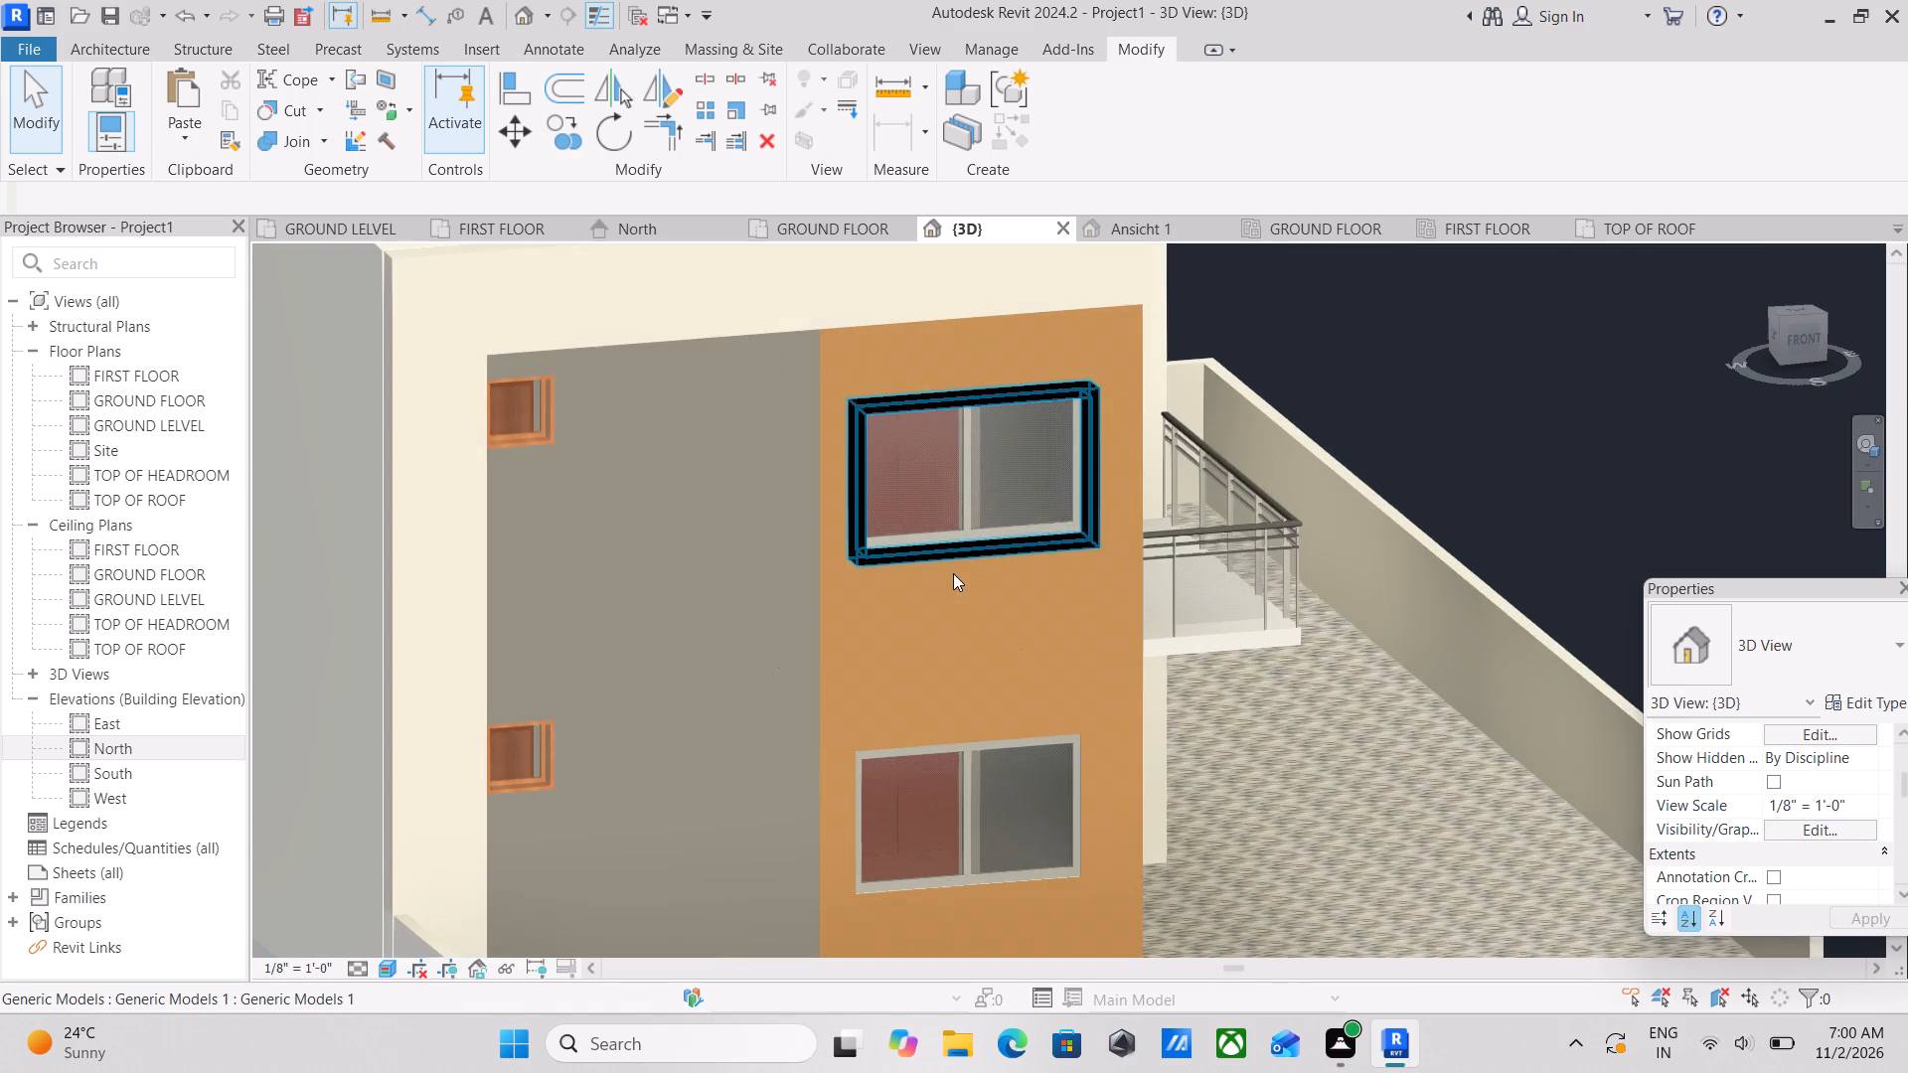
{"action": "scroll", "coordinate": [953, 573], "scroll_direction": "up", "scroll_amount": 3}
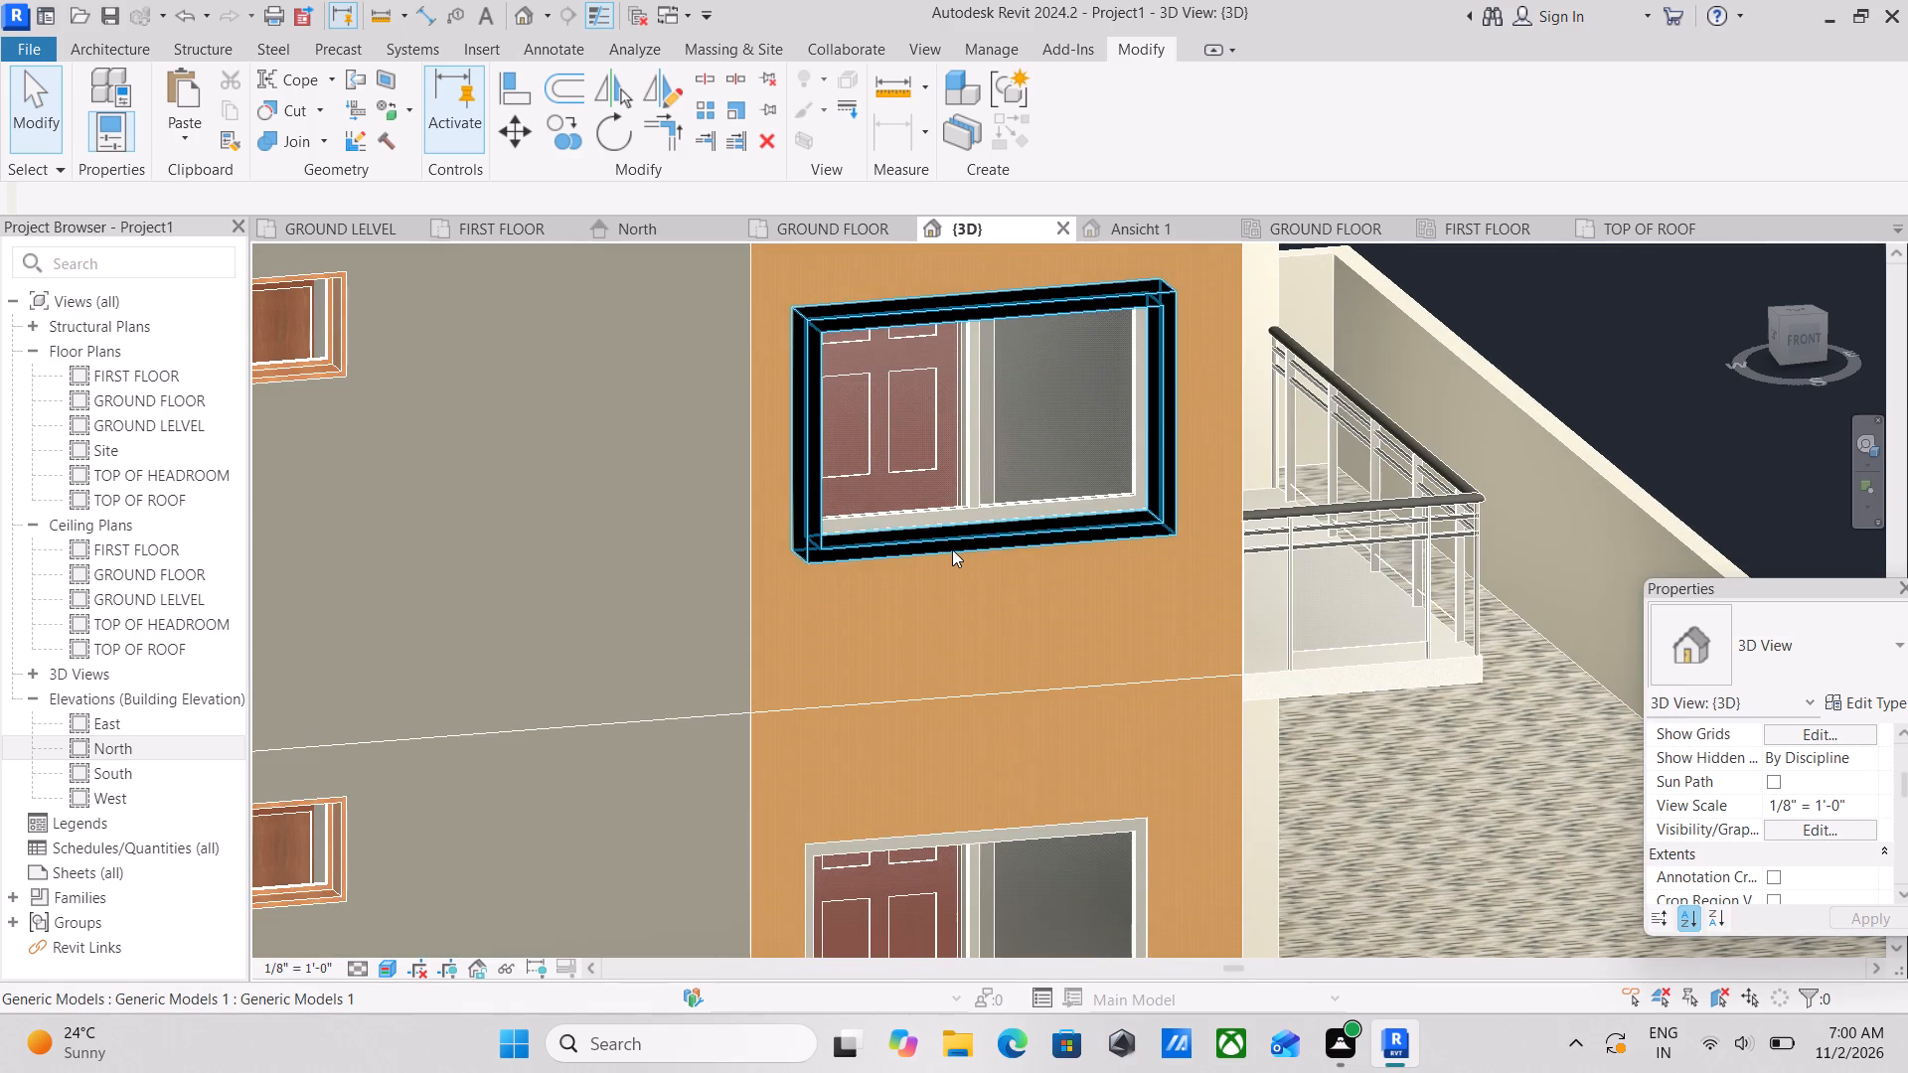
{"action": "left_click", "coordinate": [952, 549]}
{"action": "scroll", "coordinate": [1809, 837], "scroll_direction": "down", "scroll_amount": 2}
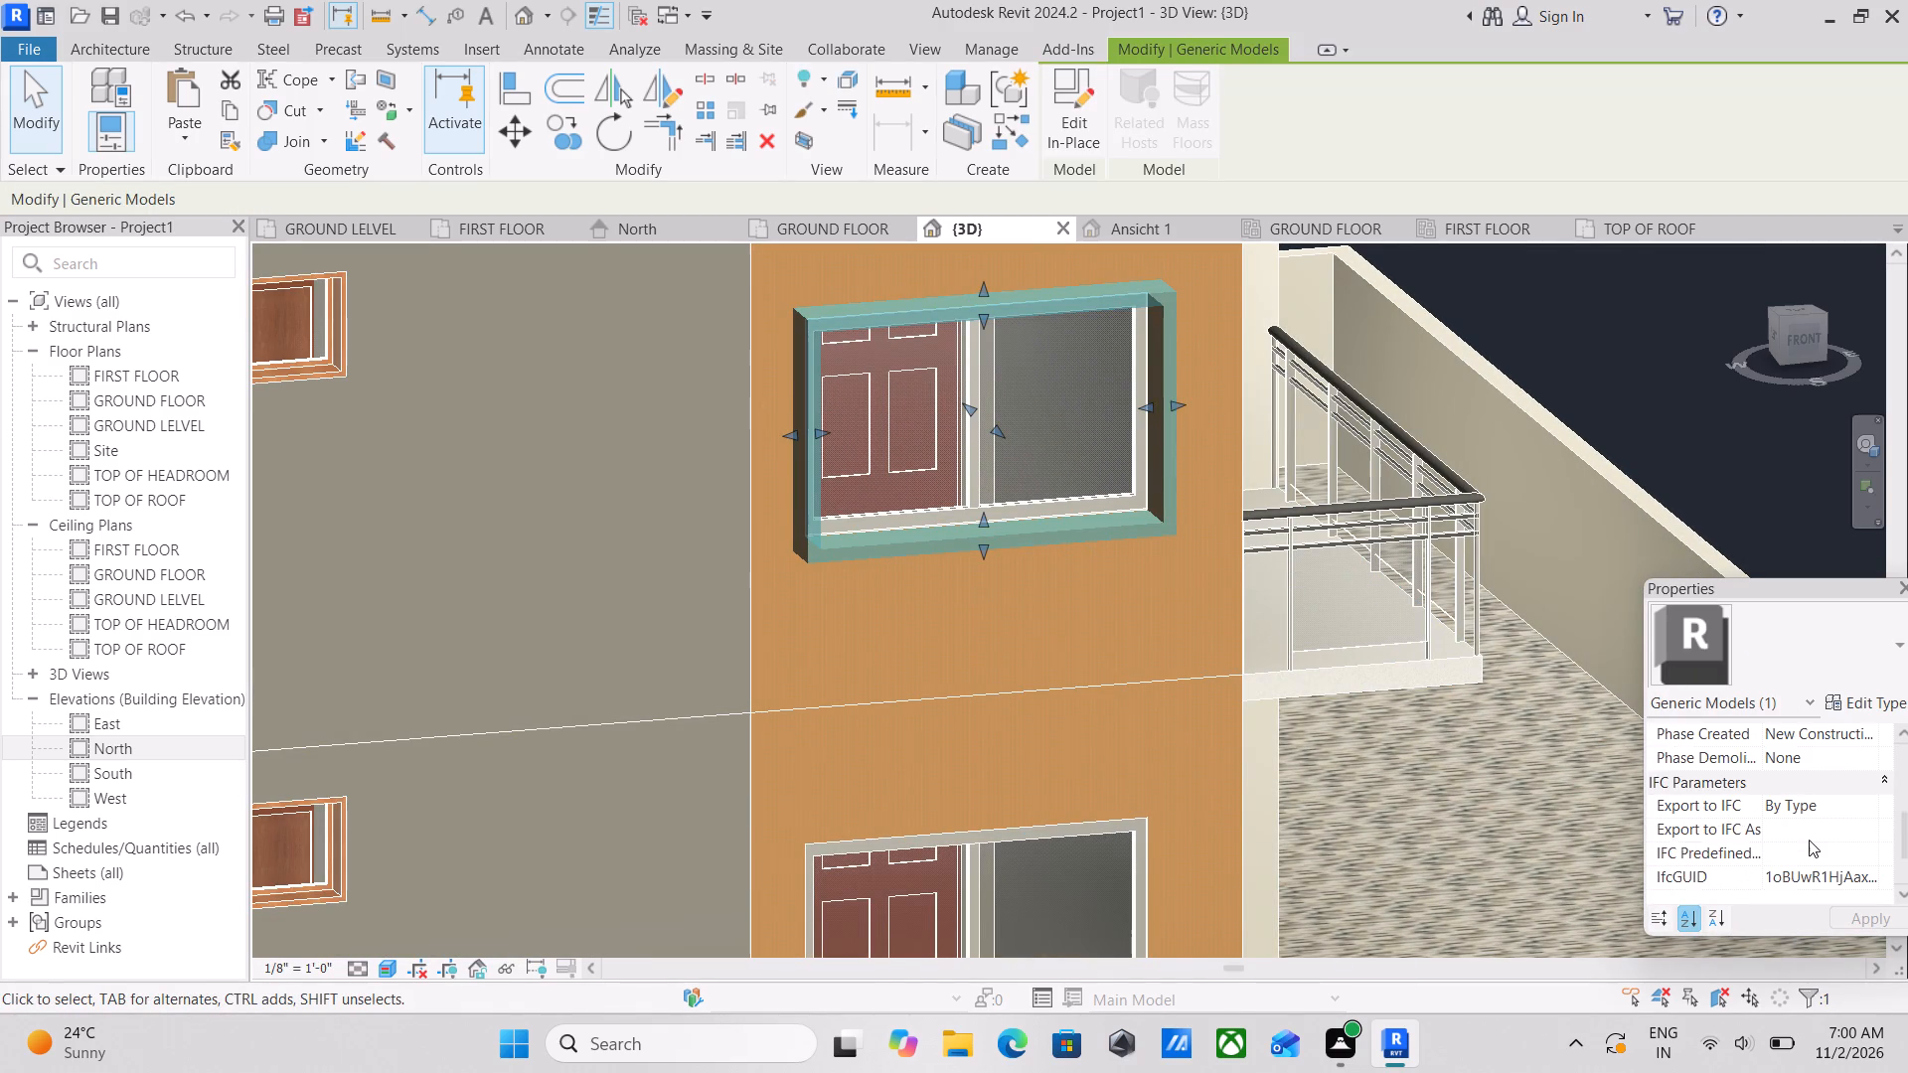
{"action": "scroll", "coordinate": [1807, 840], "scroll_direction": "up", "scroll_amount": 4}
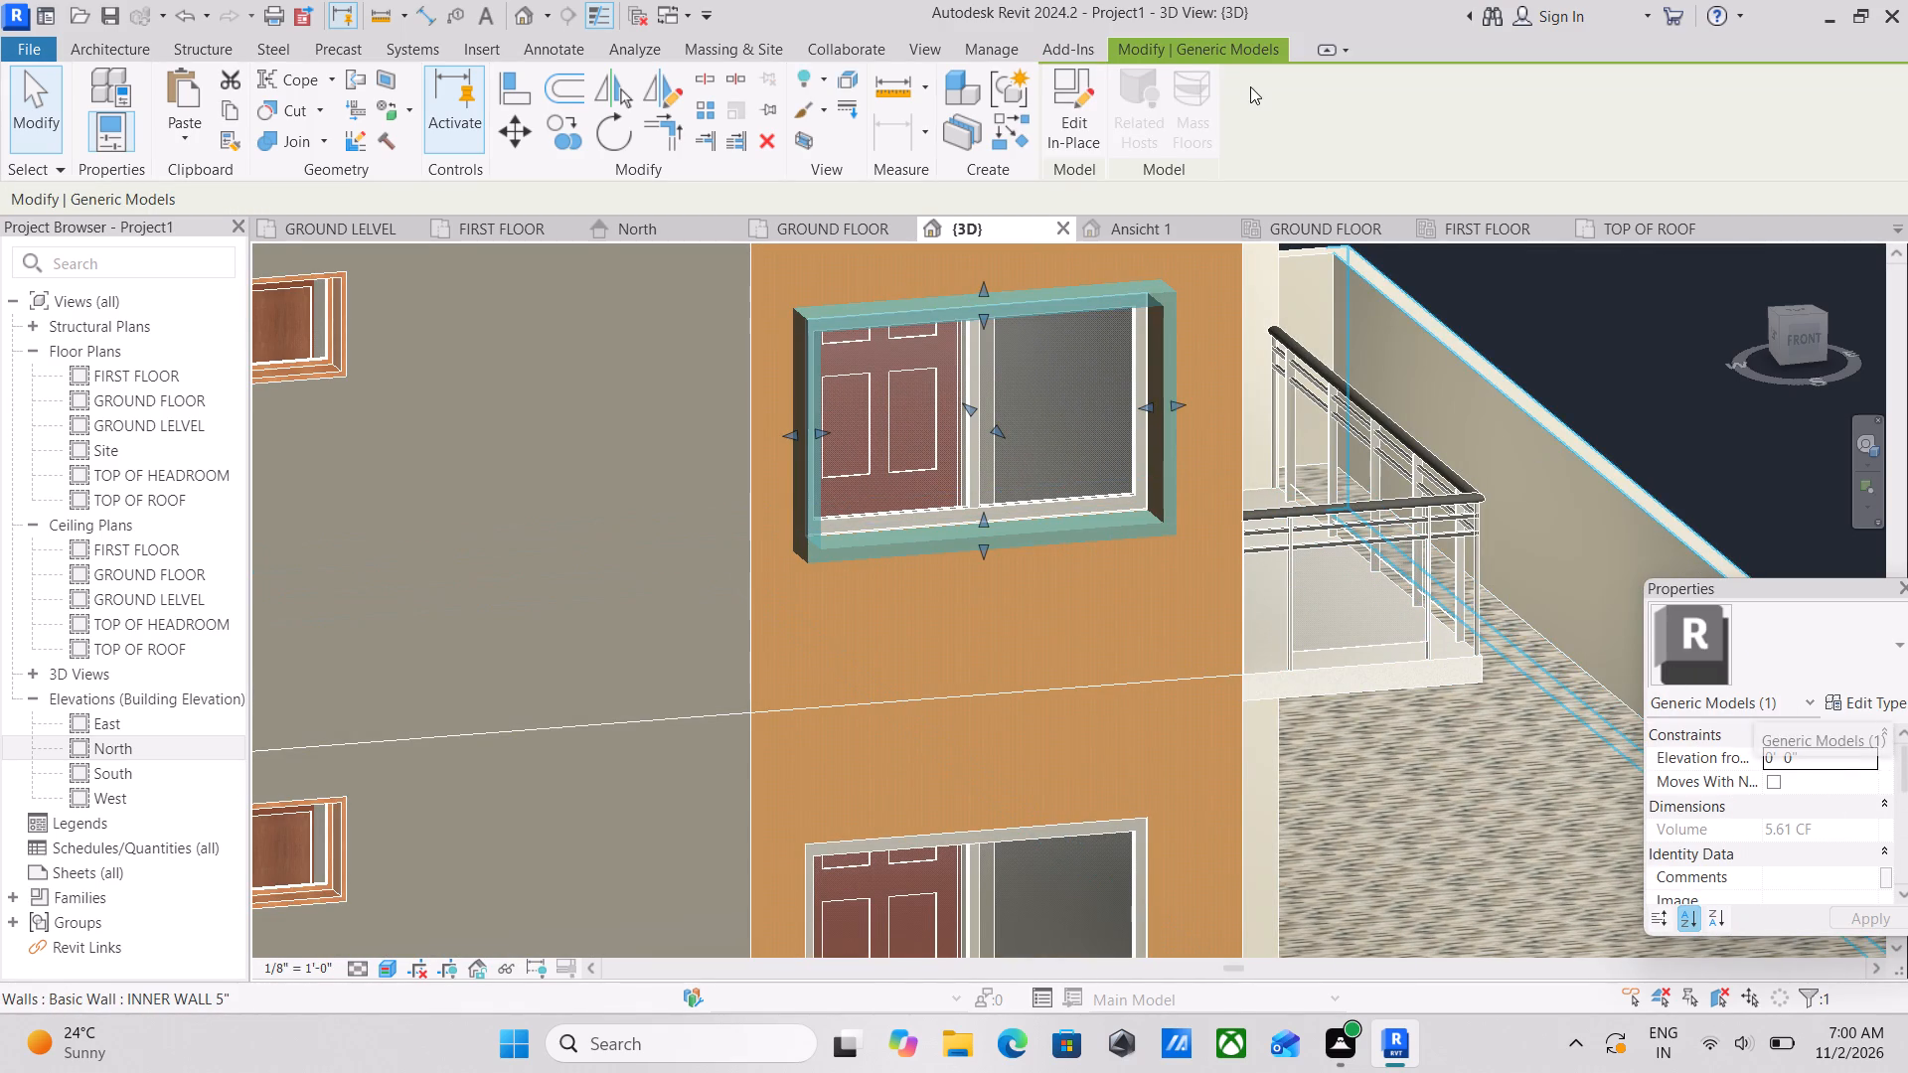
{"action": "left_click", "coordinate": [1068, 130]}
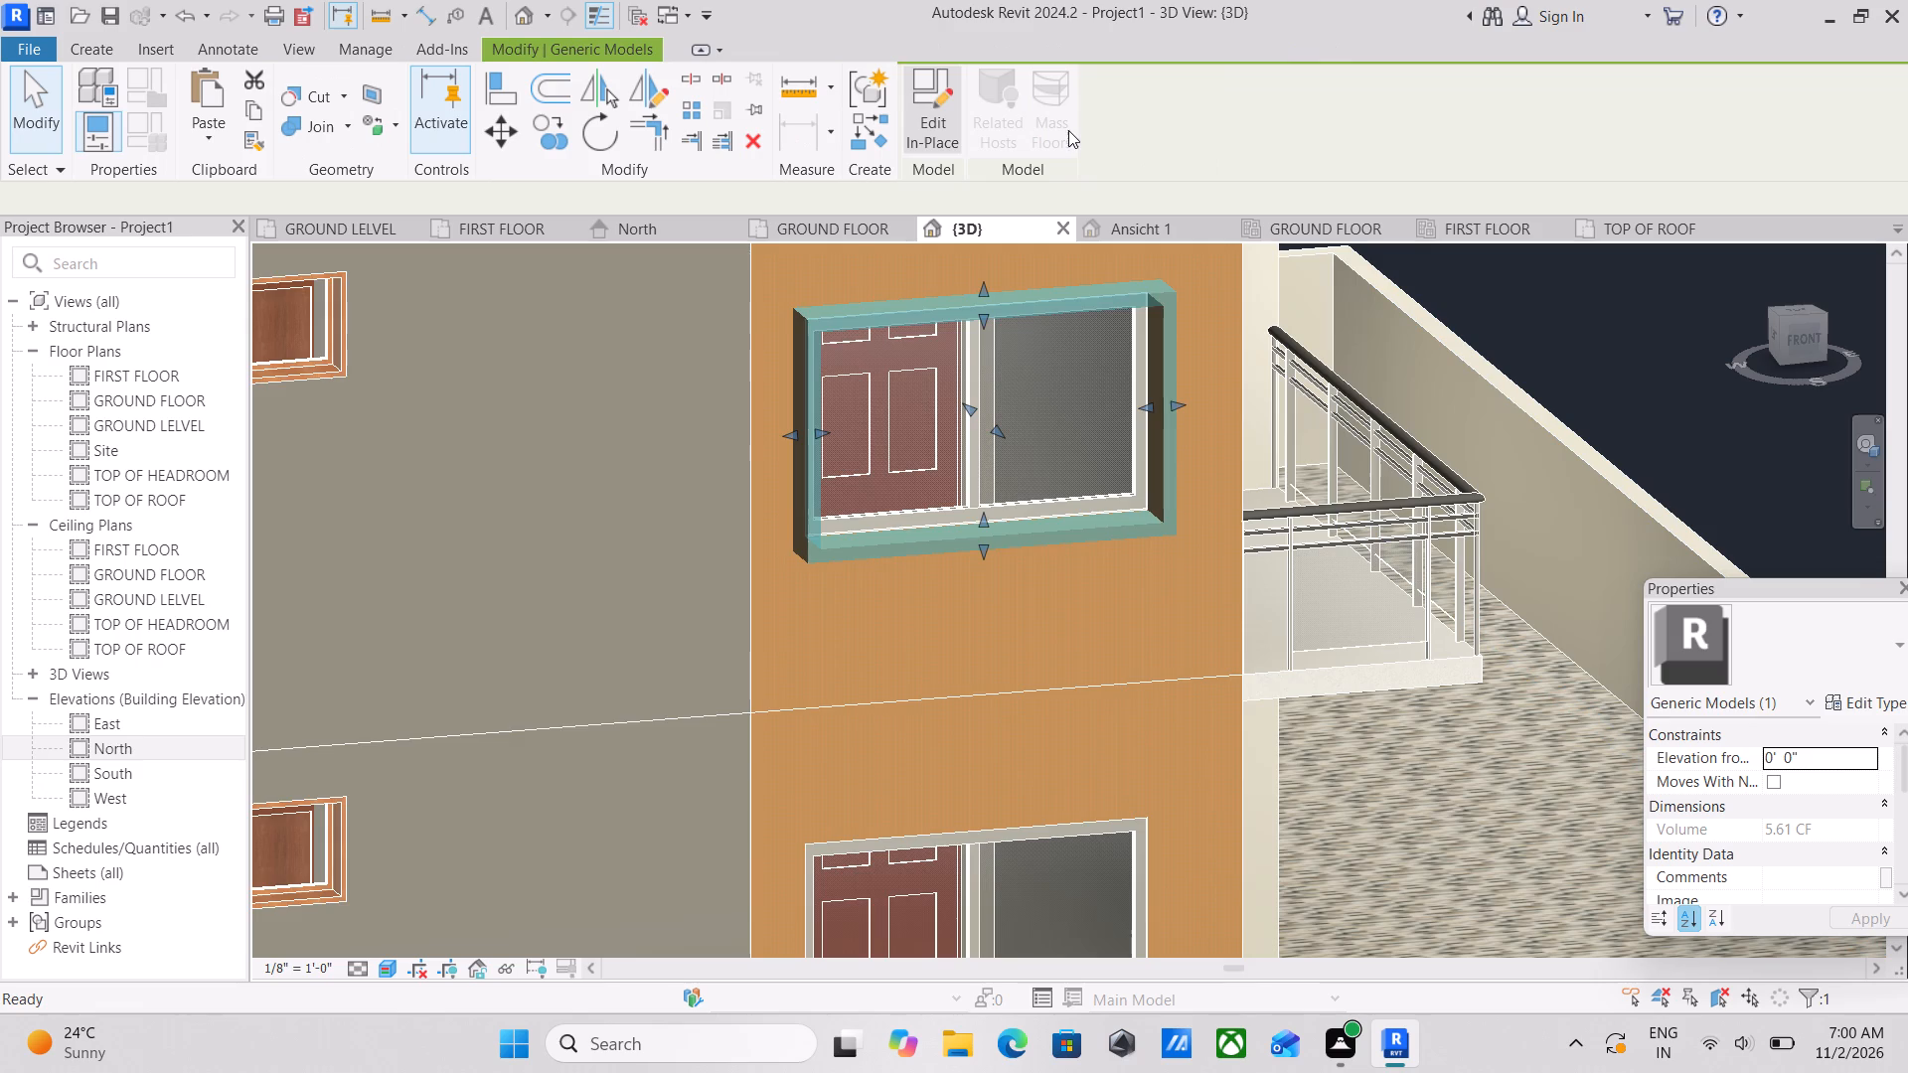
{"action": "left_click", "coordinate": [1171, 474]}
{"action": "left_click", "coordinate": [1809, 767]}
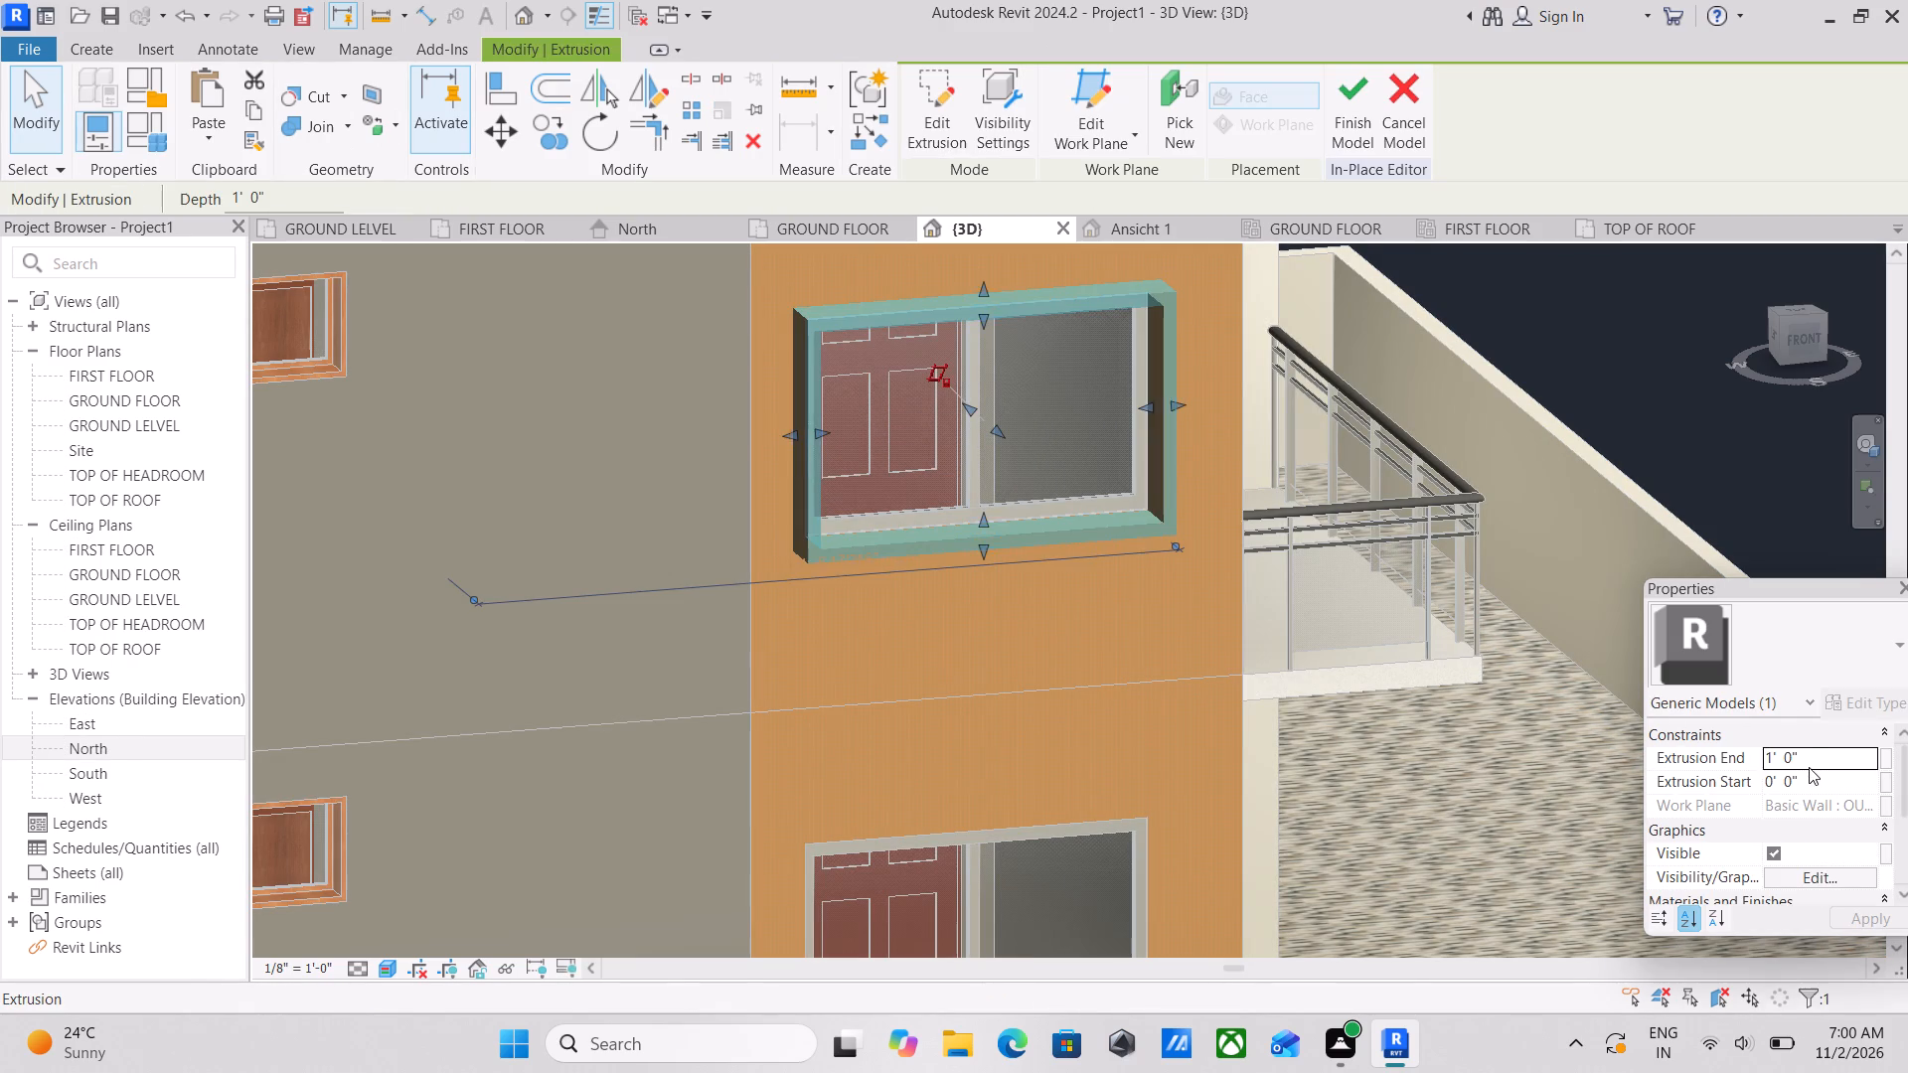
{"action": "key", "text": "6"}
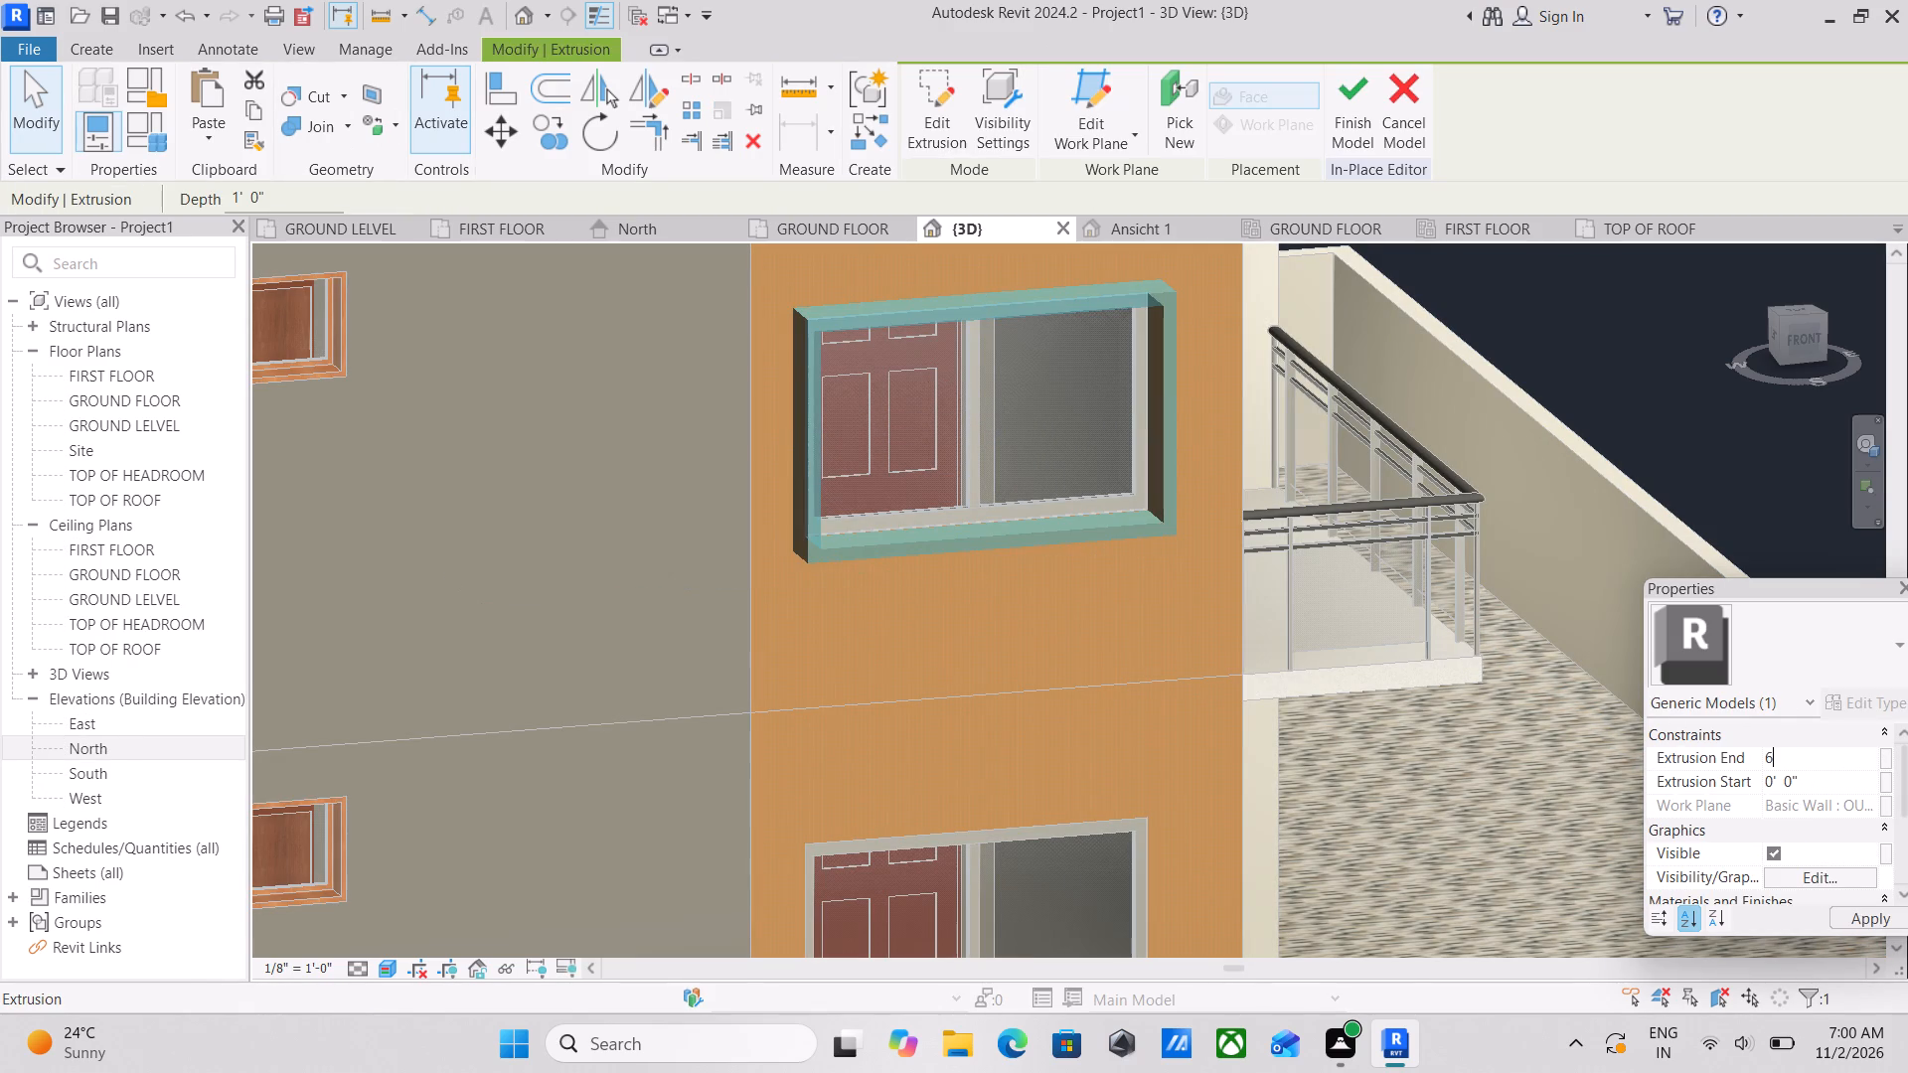
{"action": "key", "text": "shift+quotedbl"}
{"action": "key", "text": "Return"}
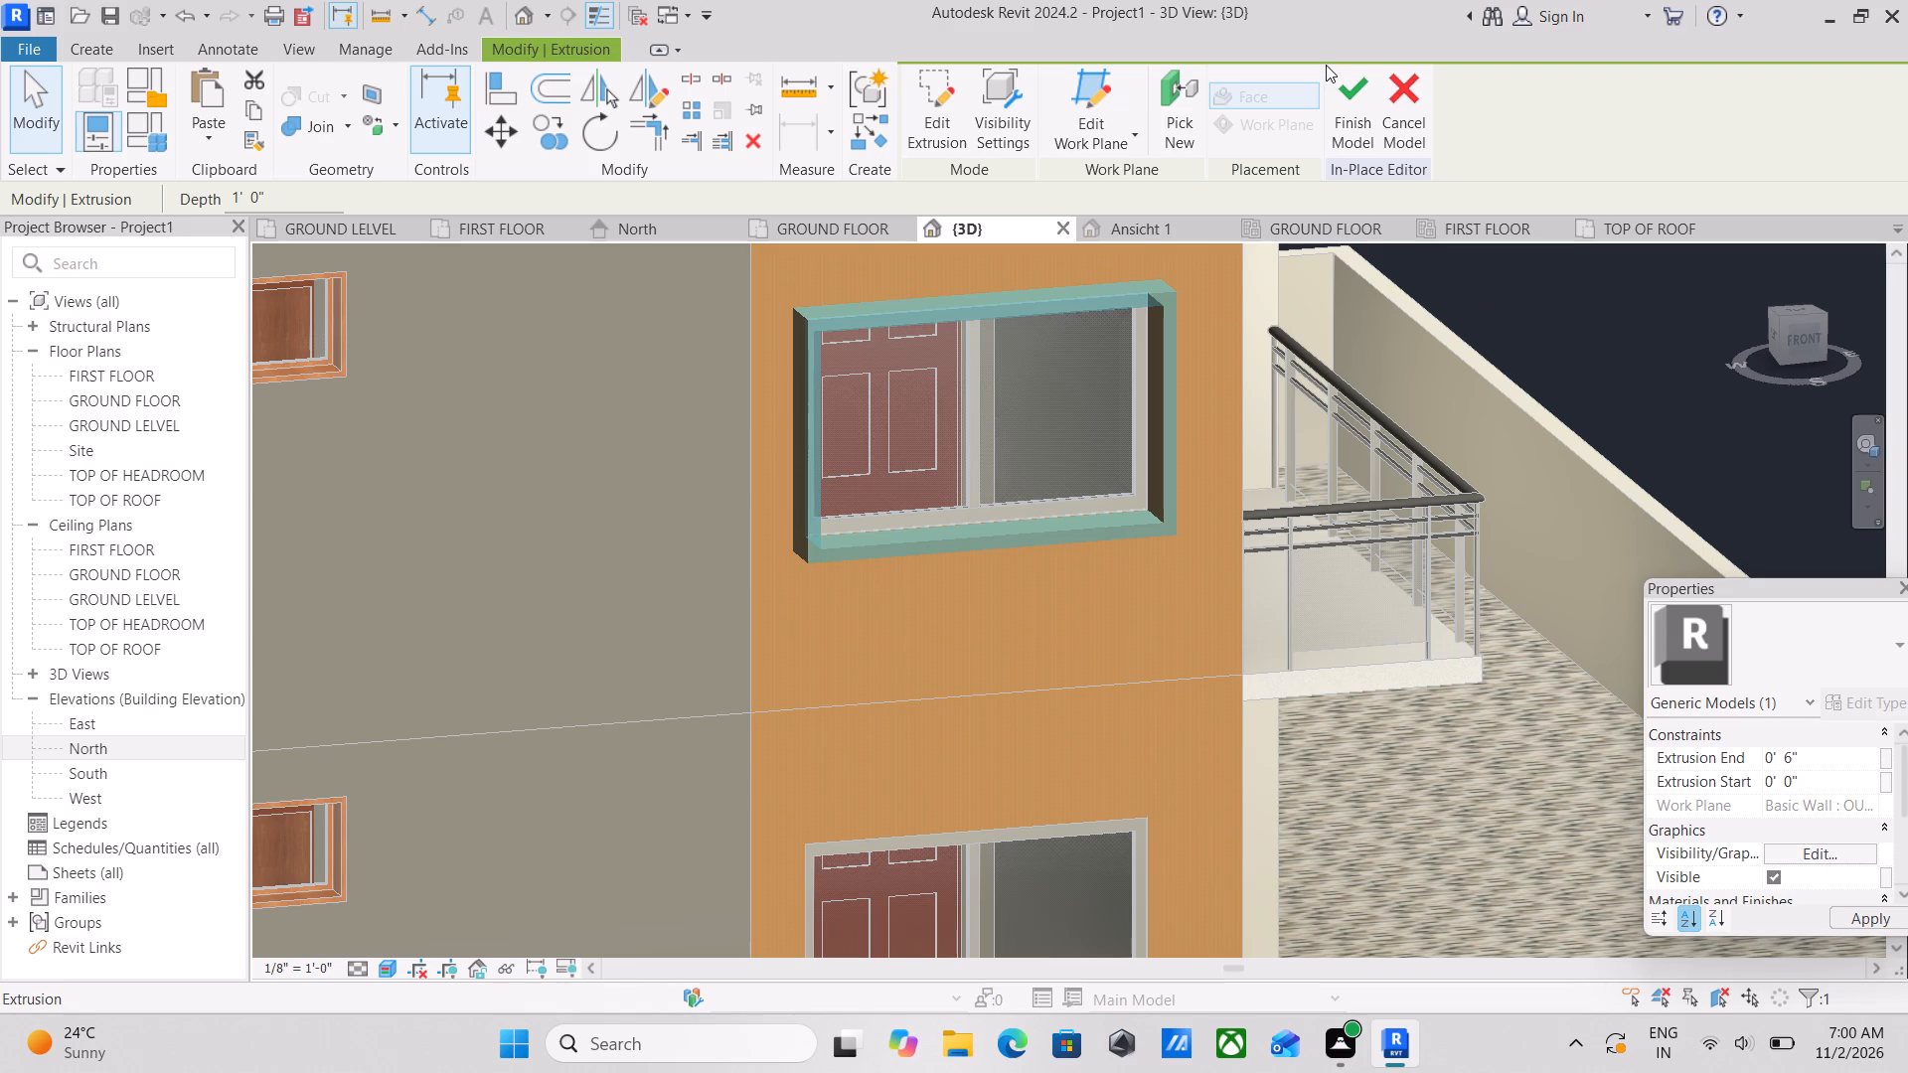
{"action": "left_click", "coordinate": [1345, 89]}
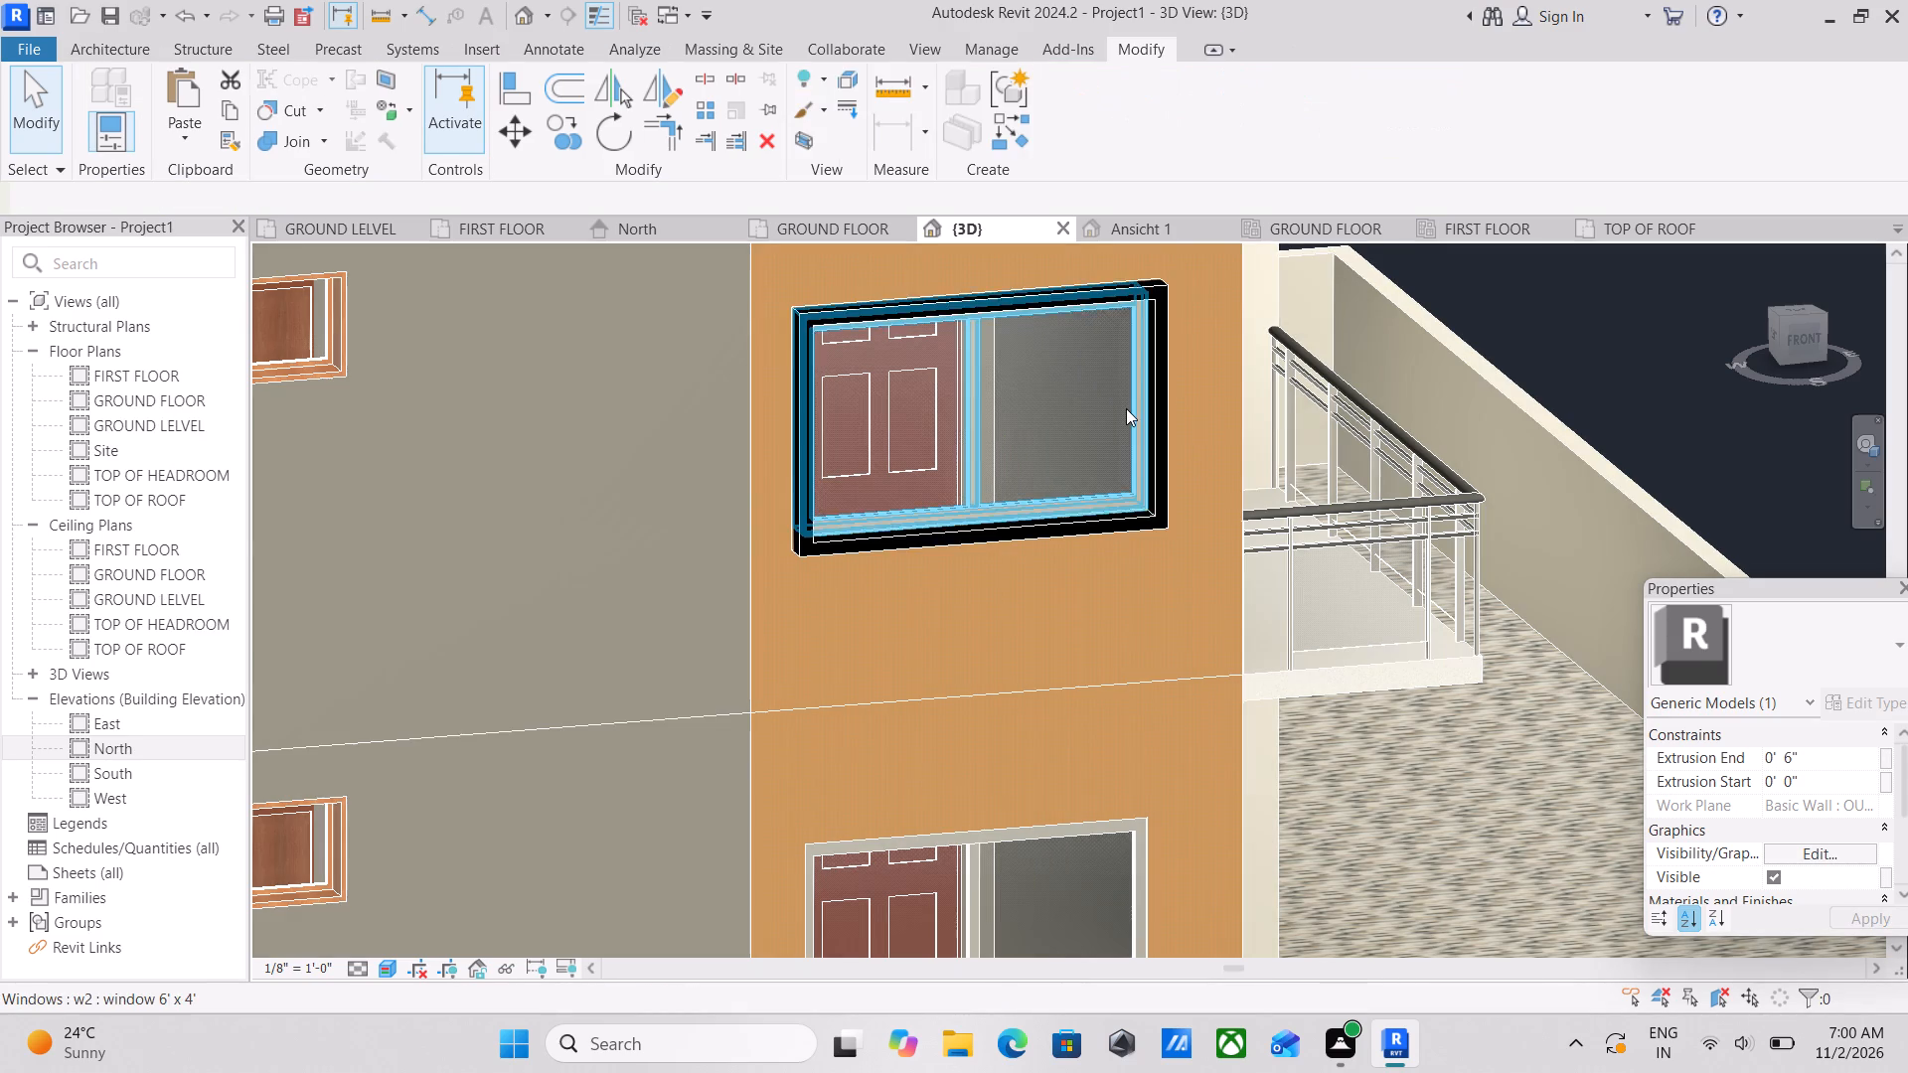
{"action": "scroll", "coordinate": [1126, 408], "scroll_direction": "down", "scroll_amount": 3}
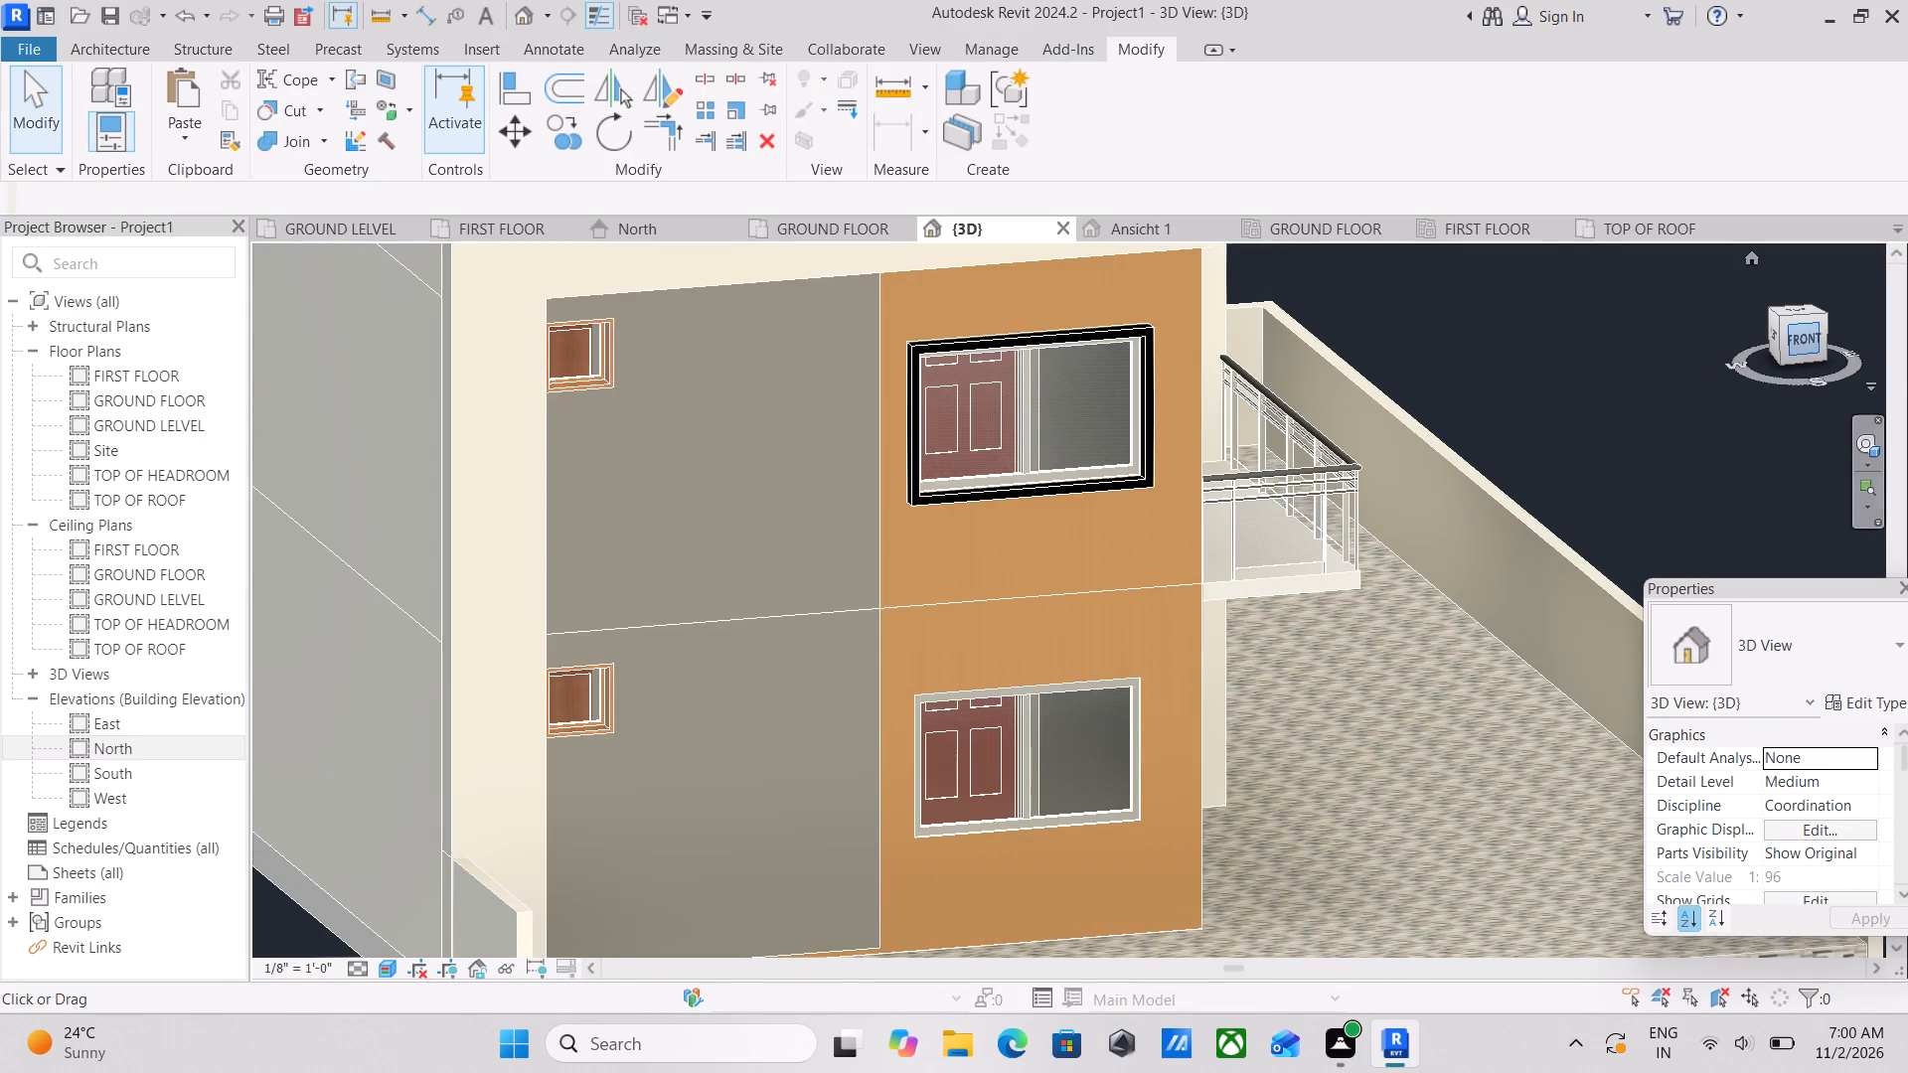
Copy the upper front window's black frame straight down from its top-edge midpoint onto the top of the lower front window.
{"action": "left_click", "coordinate": [1816, 340]}
{"action": "scroll", "coordinate": [767, 443], "scroll_direction": "up", "scroll_amount": 4}
{"action": "scroll", "coordinate": [941, 533], "scroll_direction": "up", "scroll_amount": 4}
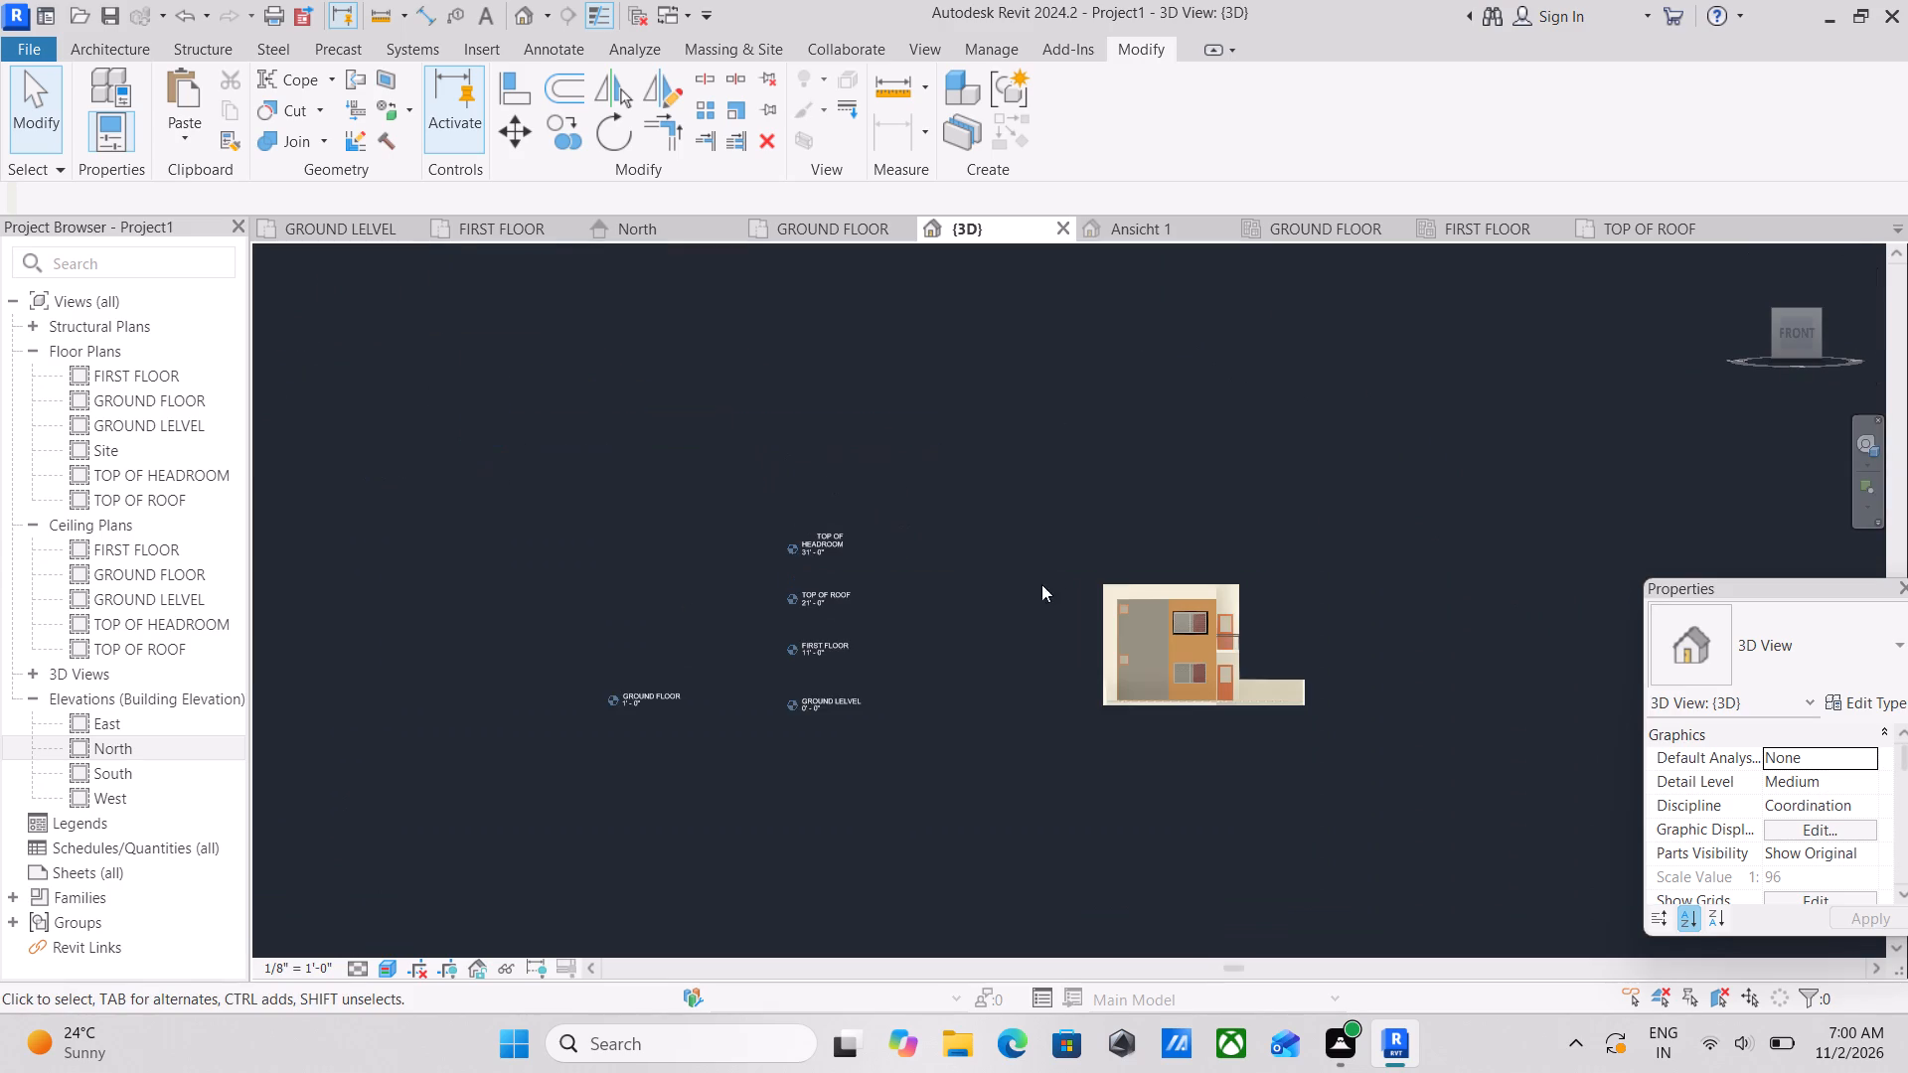
{"action": "scroll", "coordinate": [1218, 660], "scroll_direction": "up", "scroll_amount": 5}
{"action": "scroll", "coordinate": [1368, 690], "scroll_direction": "up", "scroll_amount": 4}
{"action": "scroll", "coordinate": [1379, 553], "scroll_direction": "up", "scroll_amount": 3}
{"action": "middle_click_drag", "start_coordinate": [1372, 543], "coordinate": [1318, 540]}
{"action": "scroll", "coordinate": [1339, 500], "scroll_direction": "up", "scroll_amount": 4}
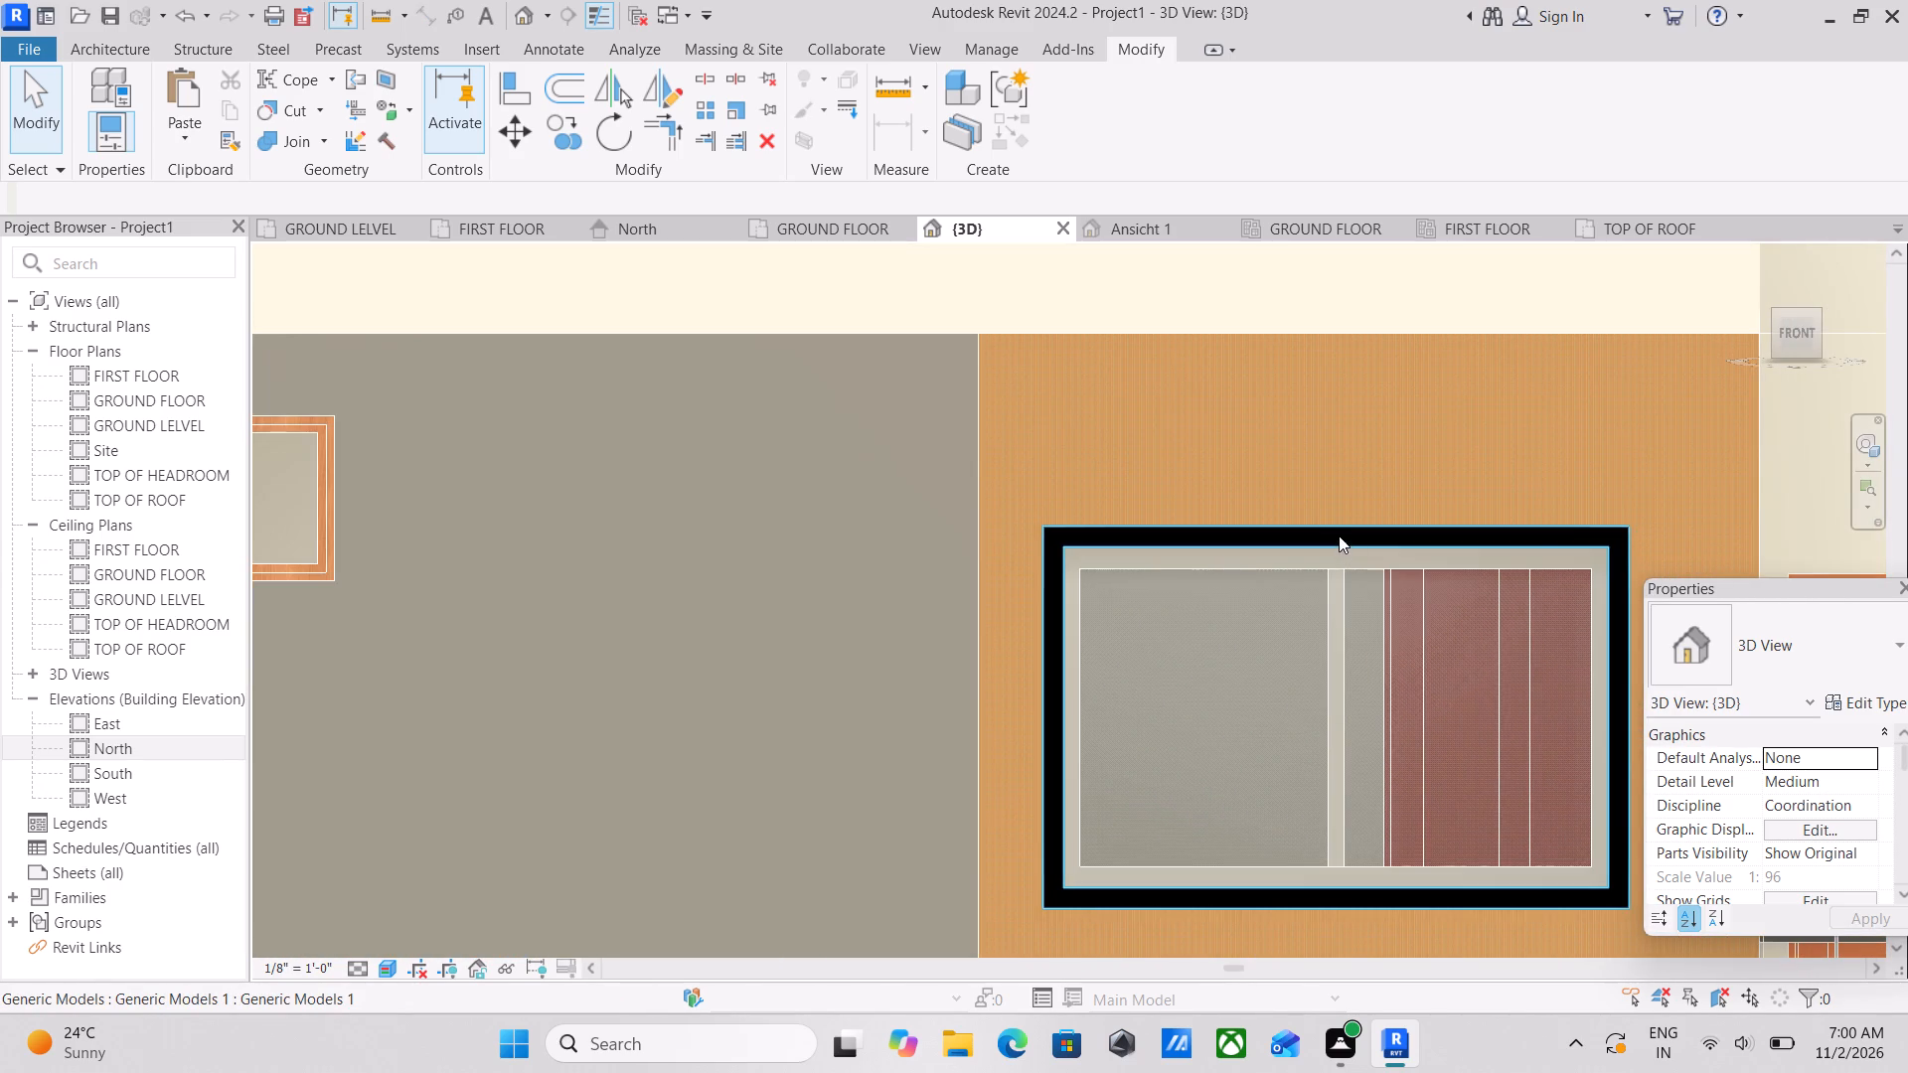
{"action": "left_click", "coordinate": [1339, 533]}
{"action": "scroll", "coordinate": [1339, 533], "scroll_direction": "down", "scroll_amount": 6}
{"action": "middle_click_drag", "start_coordinate": [1370, 577], "coordinate": [1336, 557]}
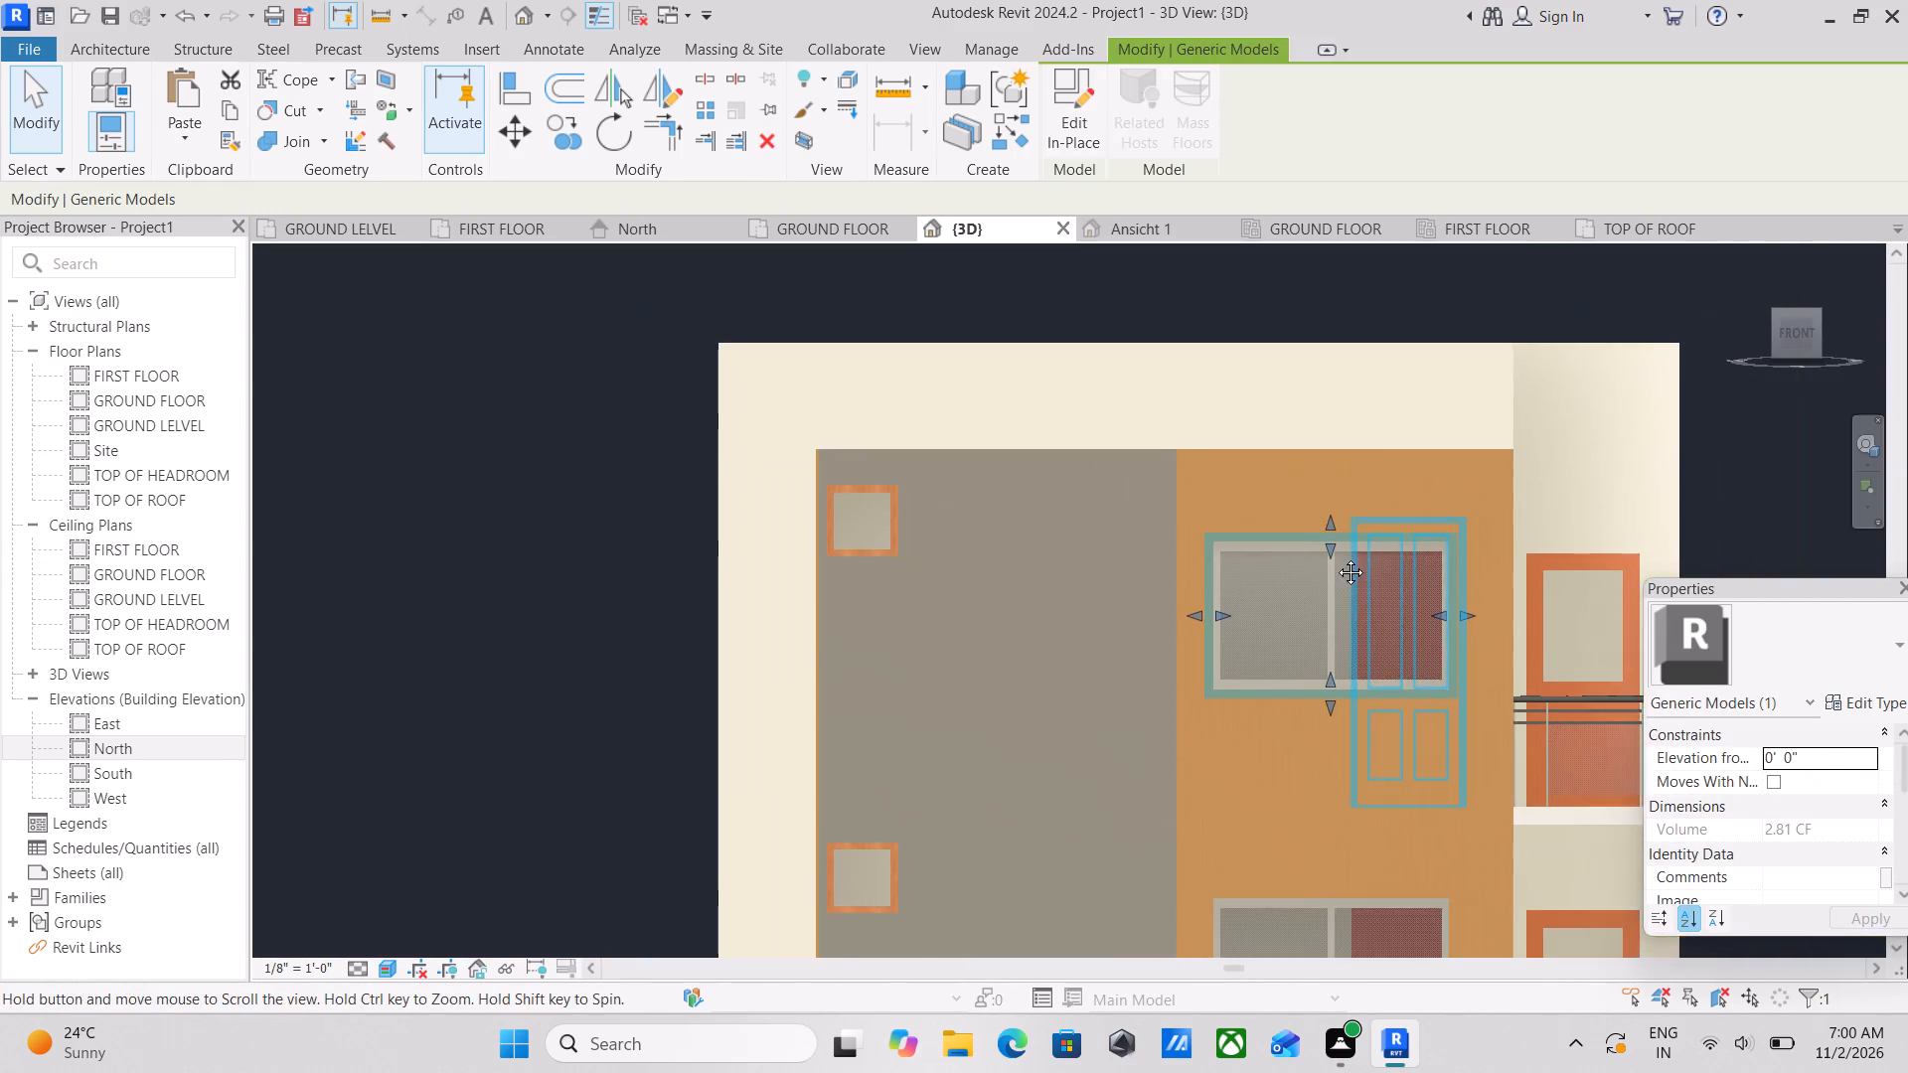
{"action": "middle_click_drag", "start_coordinate": [1336, 557], "coordinate": [1320, 547]}
{"action": "scroll", "coordinate": [1320, 547], "scroll_direction": "down", "scroll_amount": 1}
{"action": "scroll", "coordinate": [1334, 598], "scroll_direction": "up", "scroll_amount": 4}
{"action": "middle_click_drag", "start_coordinate": [1328, 614], "coordinate": [1119, 578]}
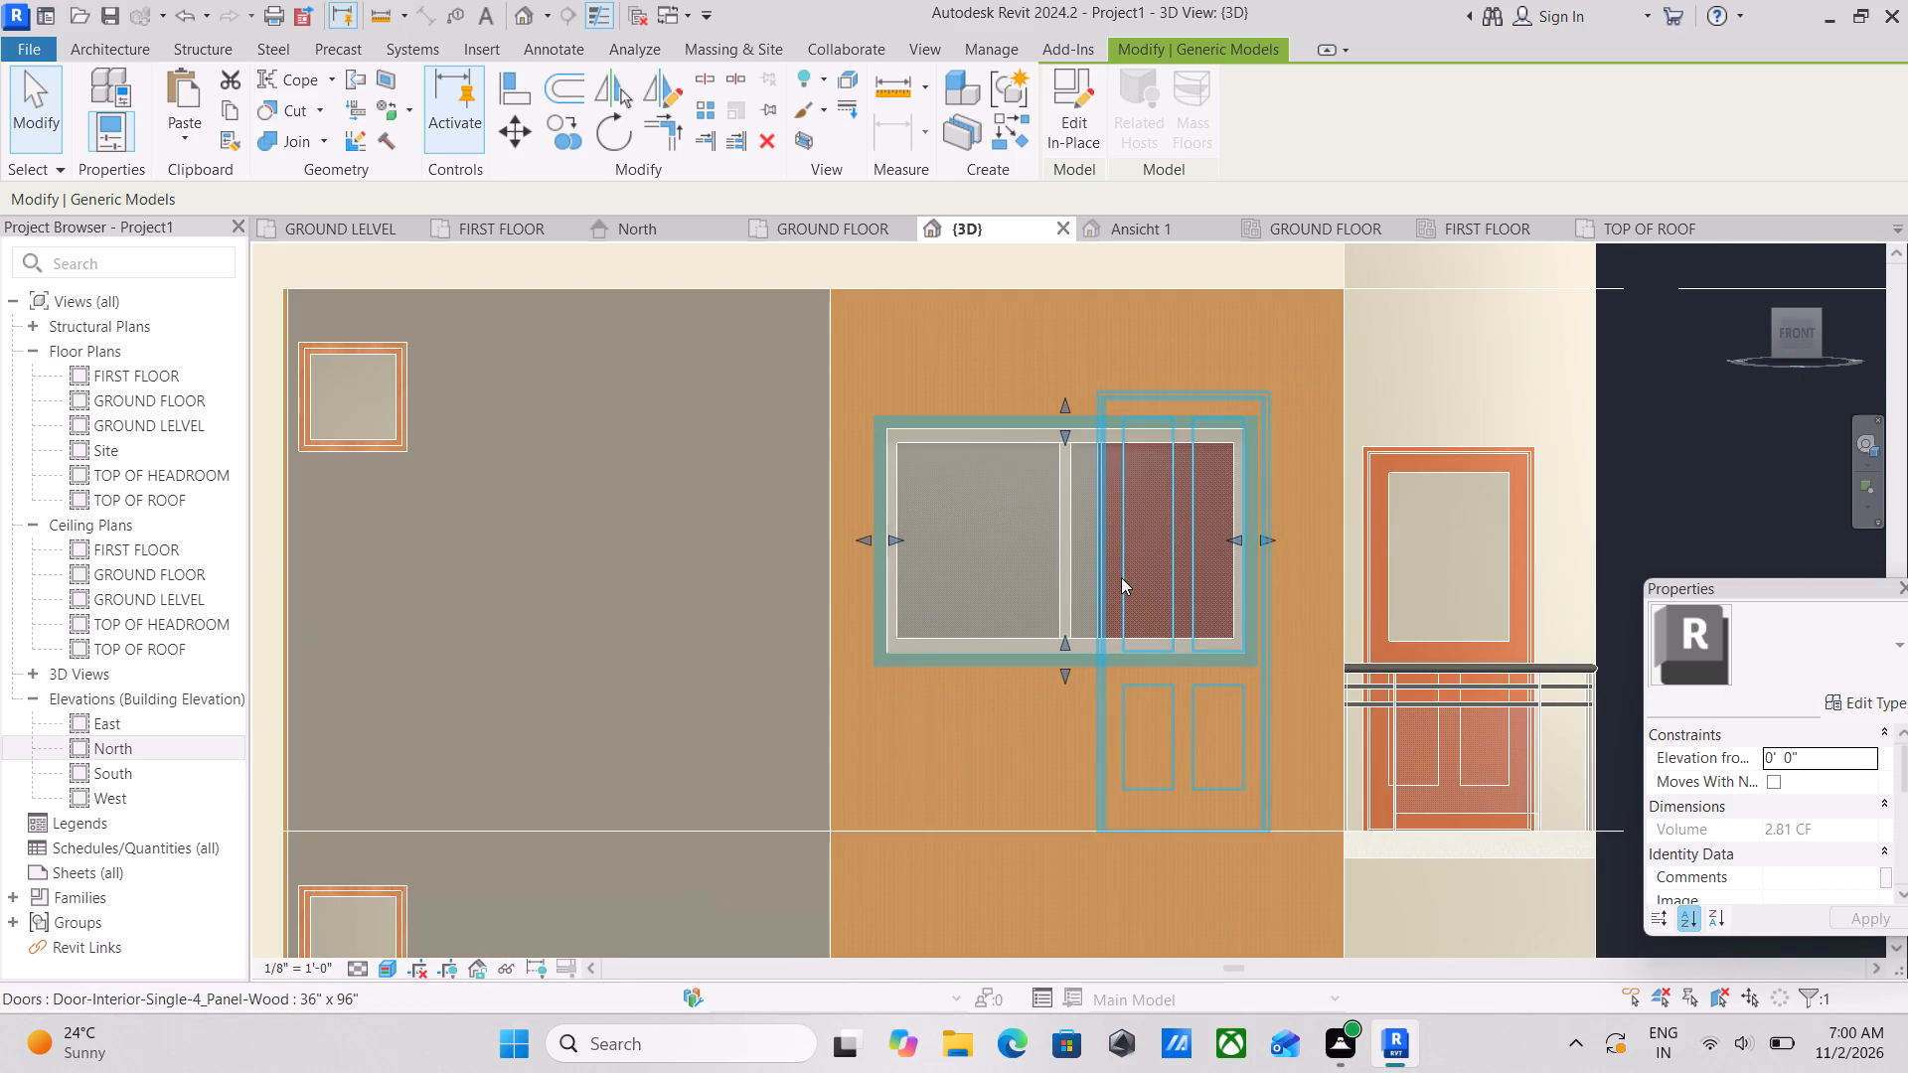
{"action": "type", "text": "CO"}
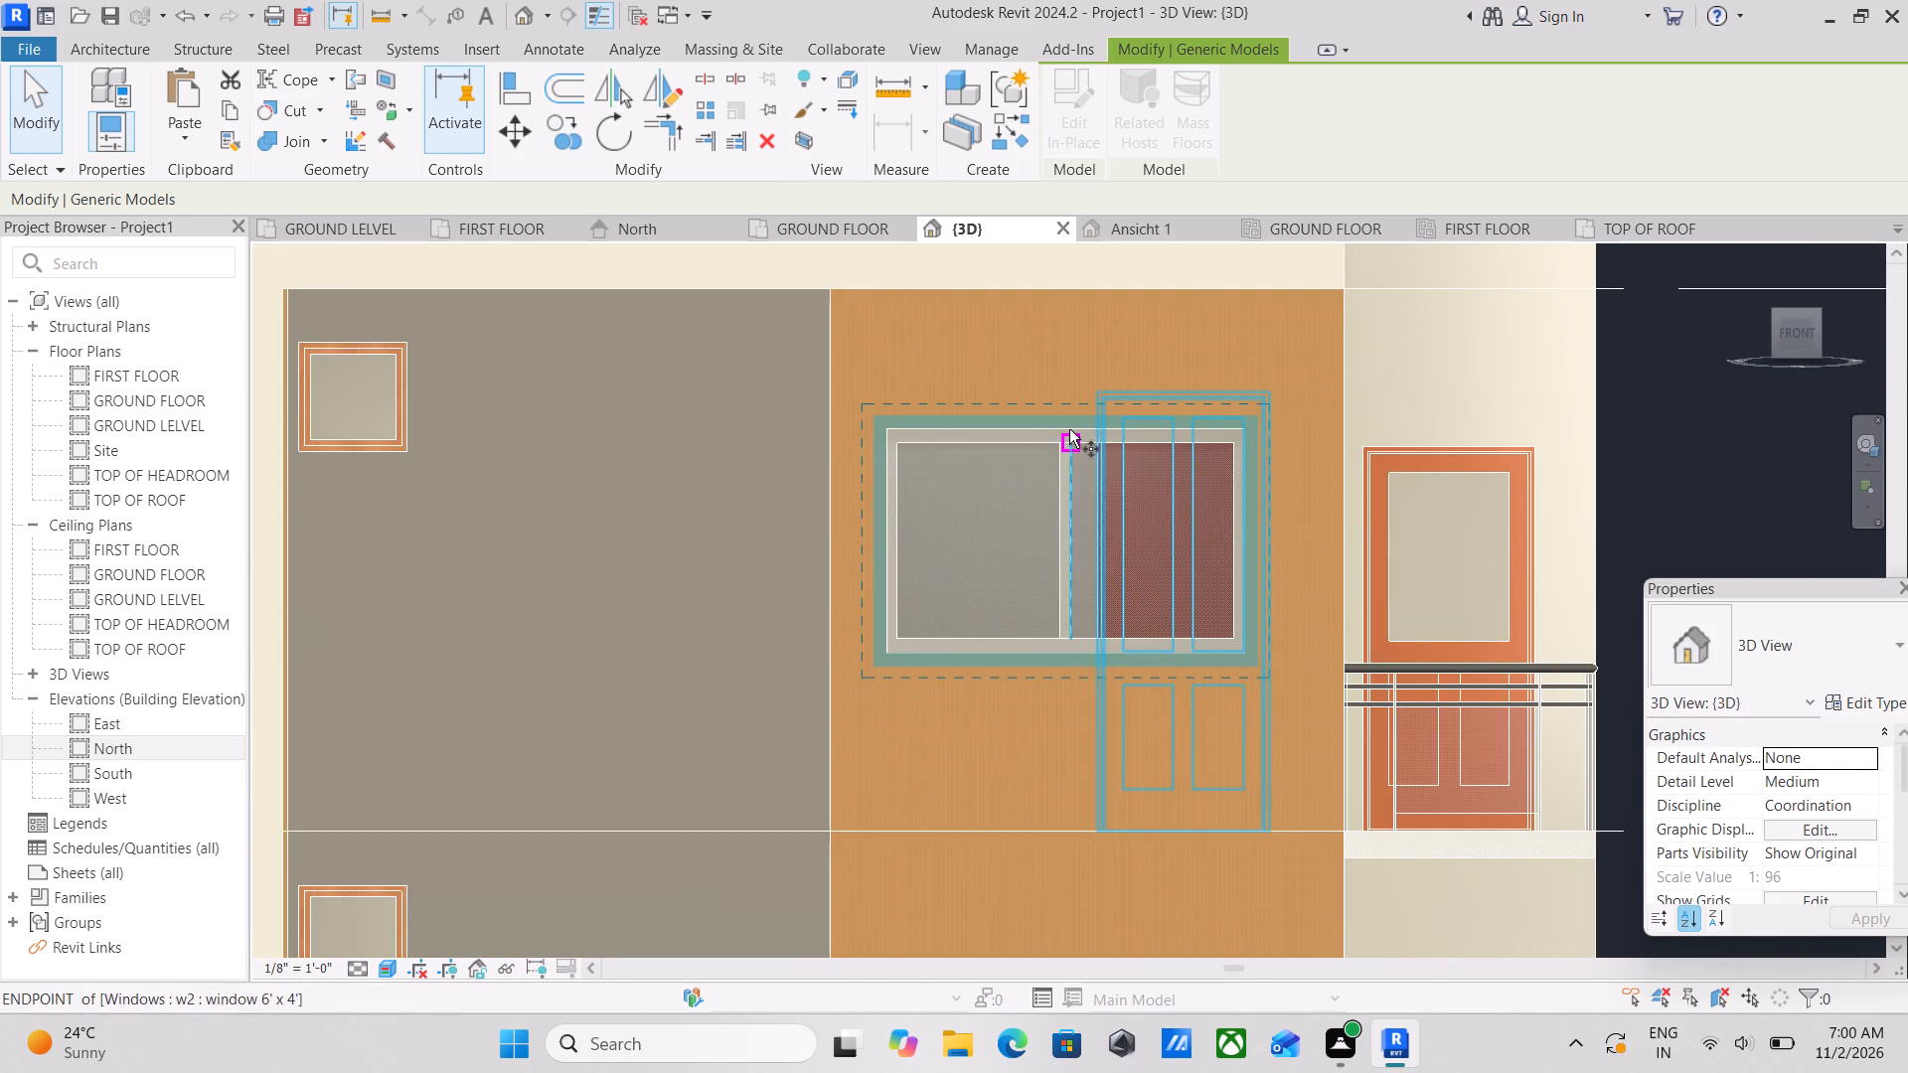
{"action": "scroll", "coordinate": [1059, 388], "scroll_direction": "up", "scroll_amount": 3}
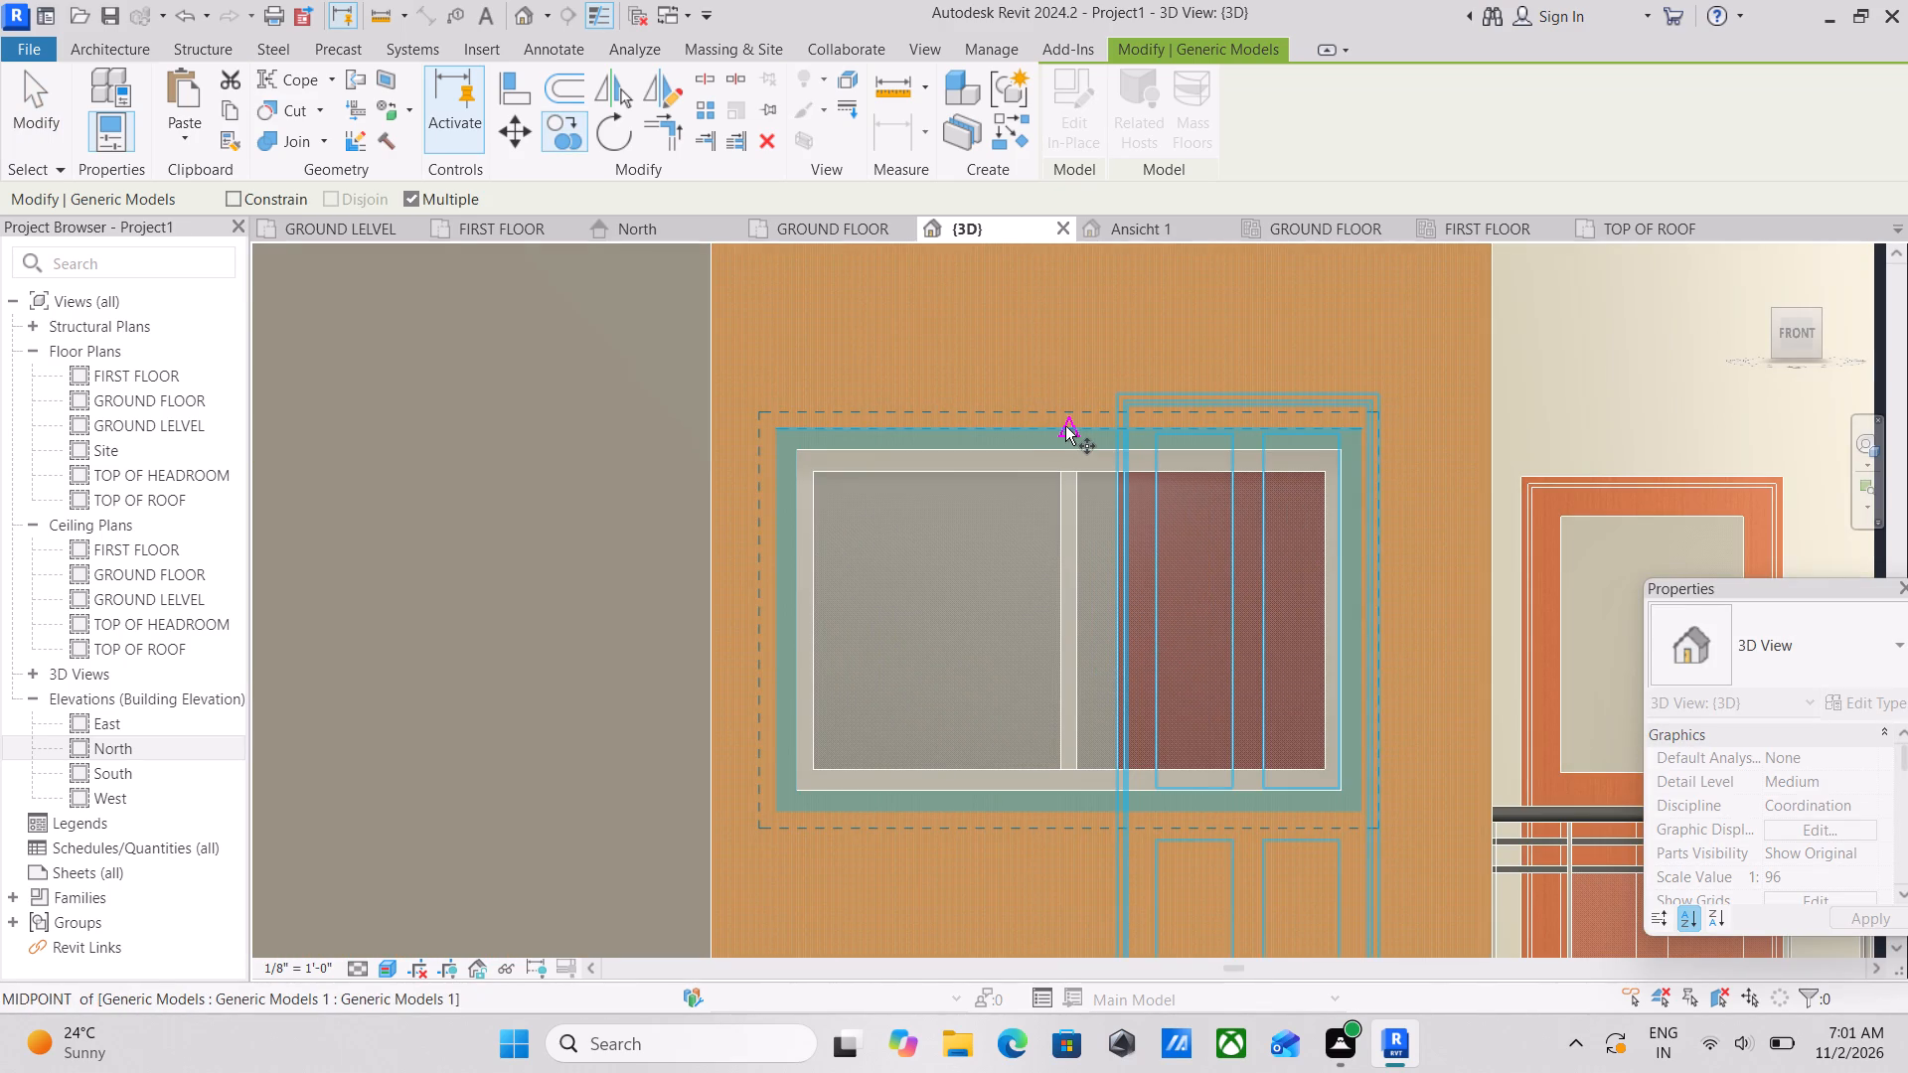
{"action": "left_click", "coordinate": [1065, 426]}
{"action": "scroll", "coordinate": [1068, 567], "scroll_direction": "down", "scroll_amount": 1}
{"action": "middle_click_drag", "start_coordinate": [1064, 561], "coordinate": [1057, 359]}
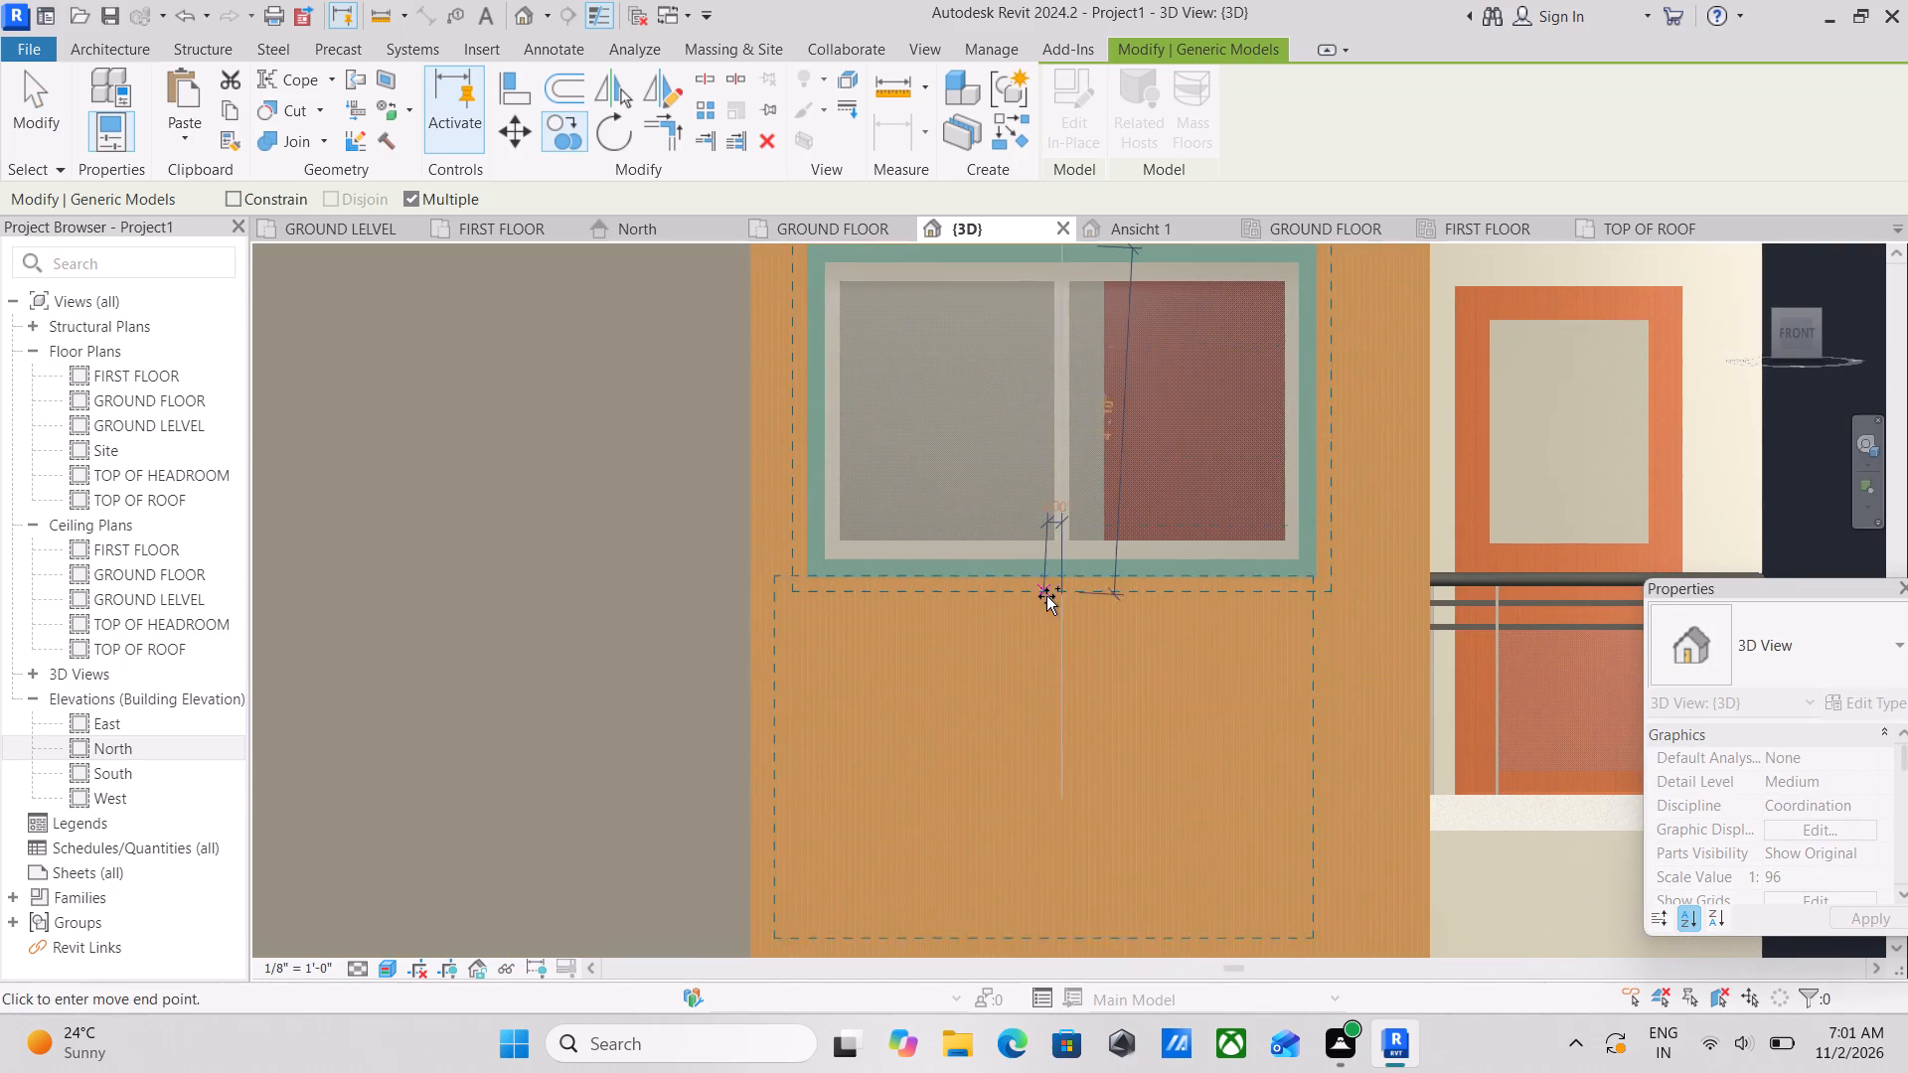
{"action": "middle_click_drag", "start_coordinate": [1043, 595], "coordinate": [1099, 387]}
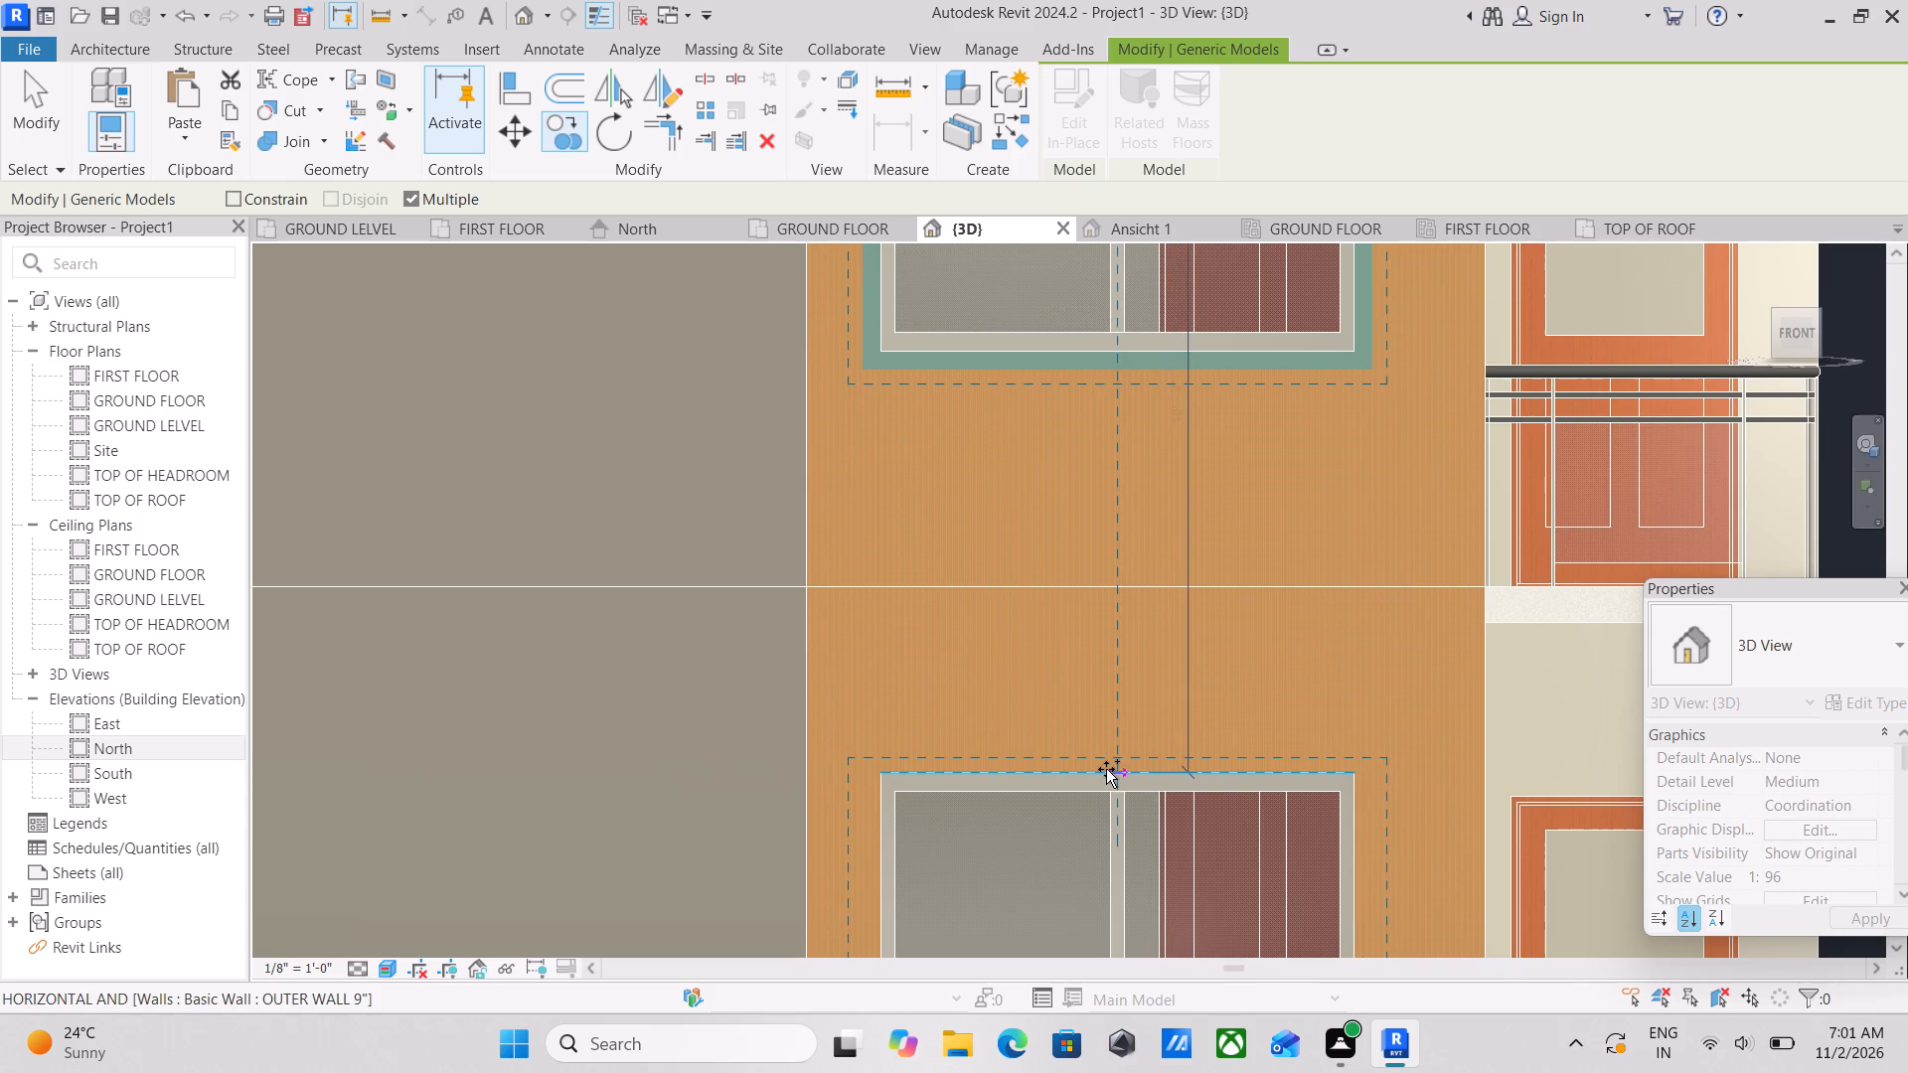
{"action": "left_click", "coordinate": [1114, 771]}
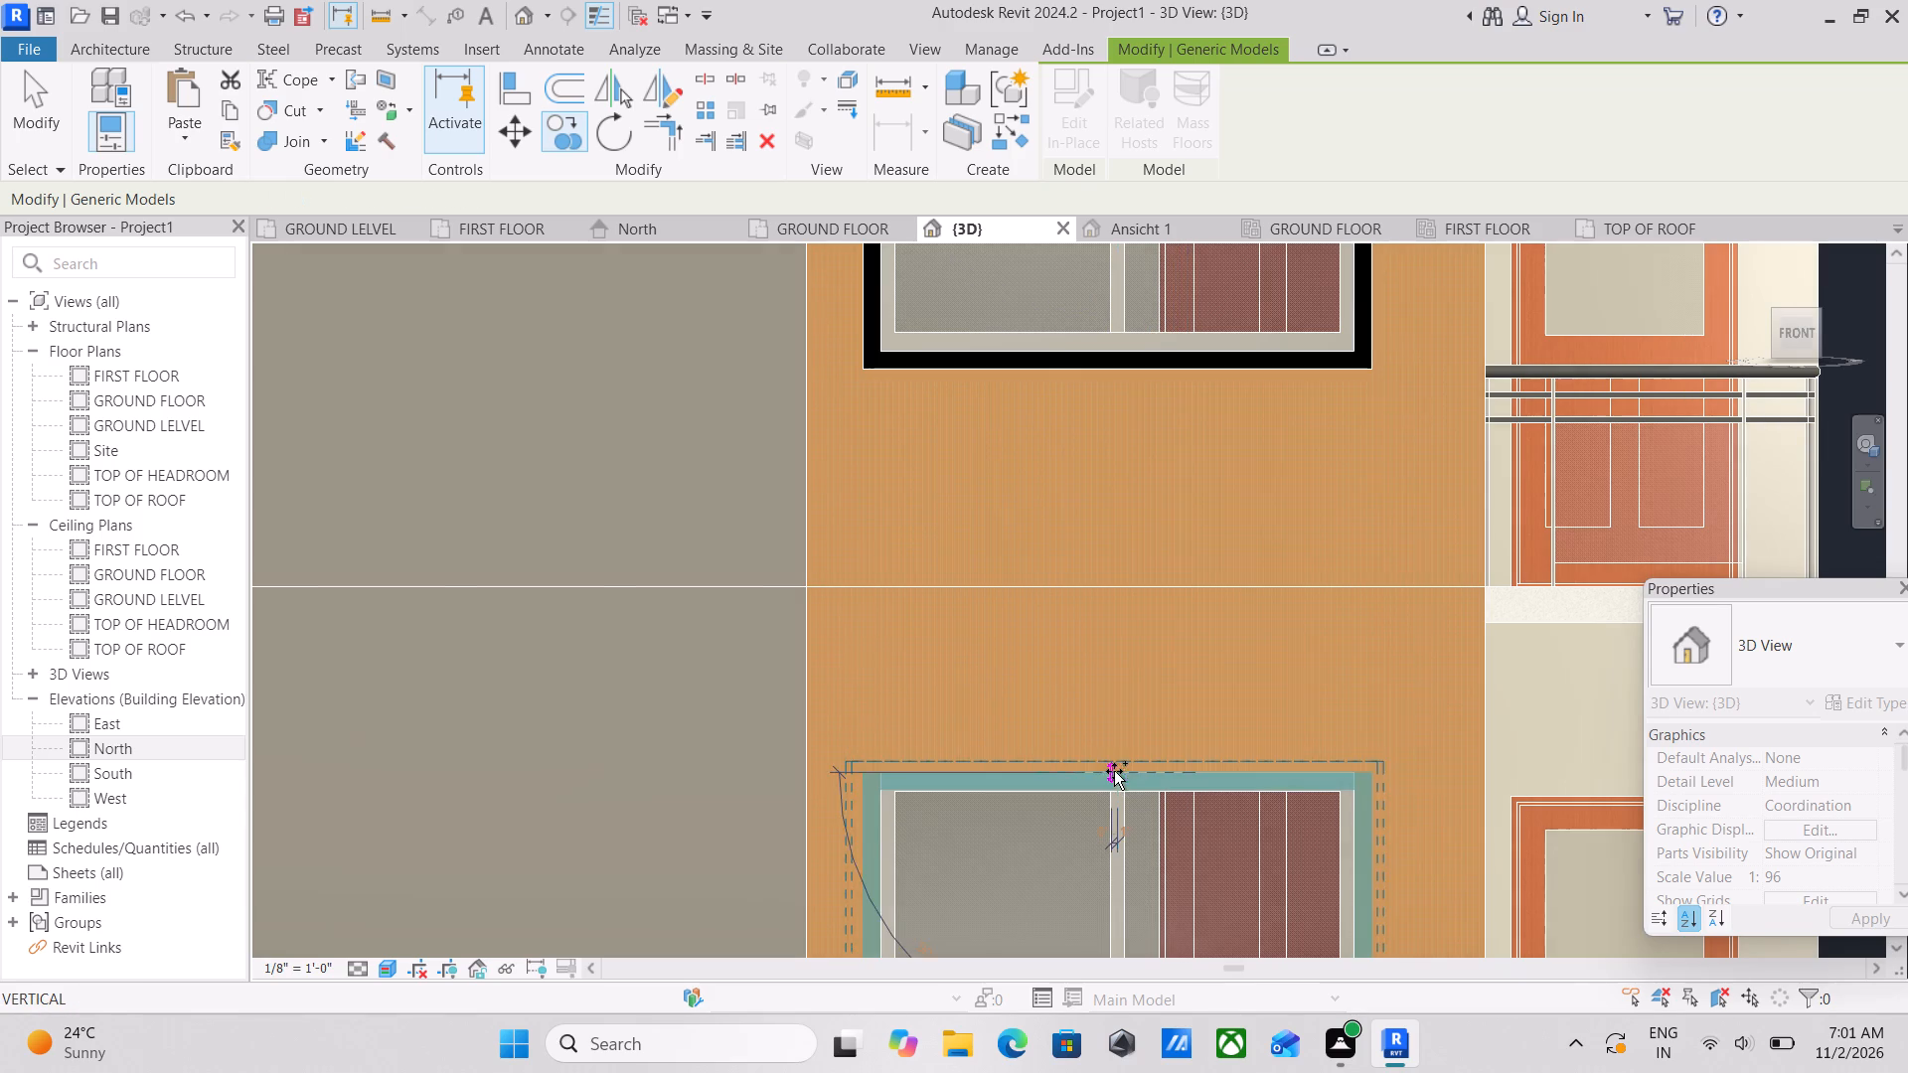
{"action": "scroll", "coordinate": [1132, 714], "scroll_direction": "down", "scroll_amount": 2}
{"action": "key", "text": "Escape"}
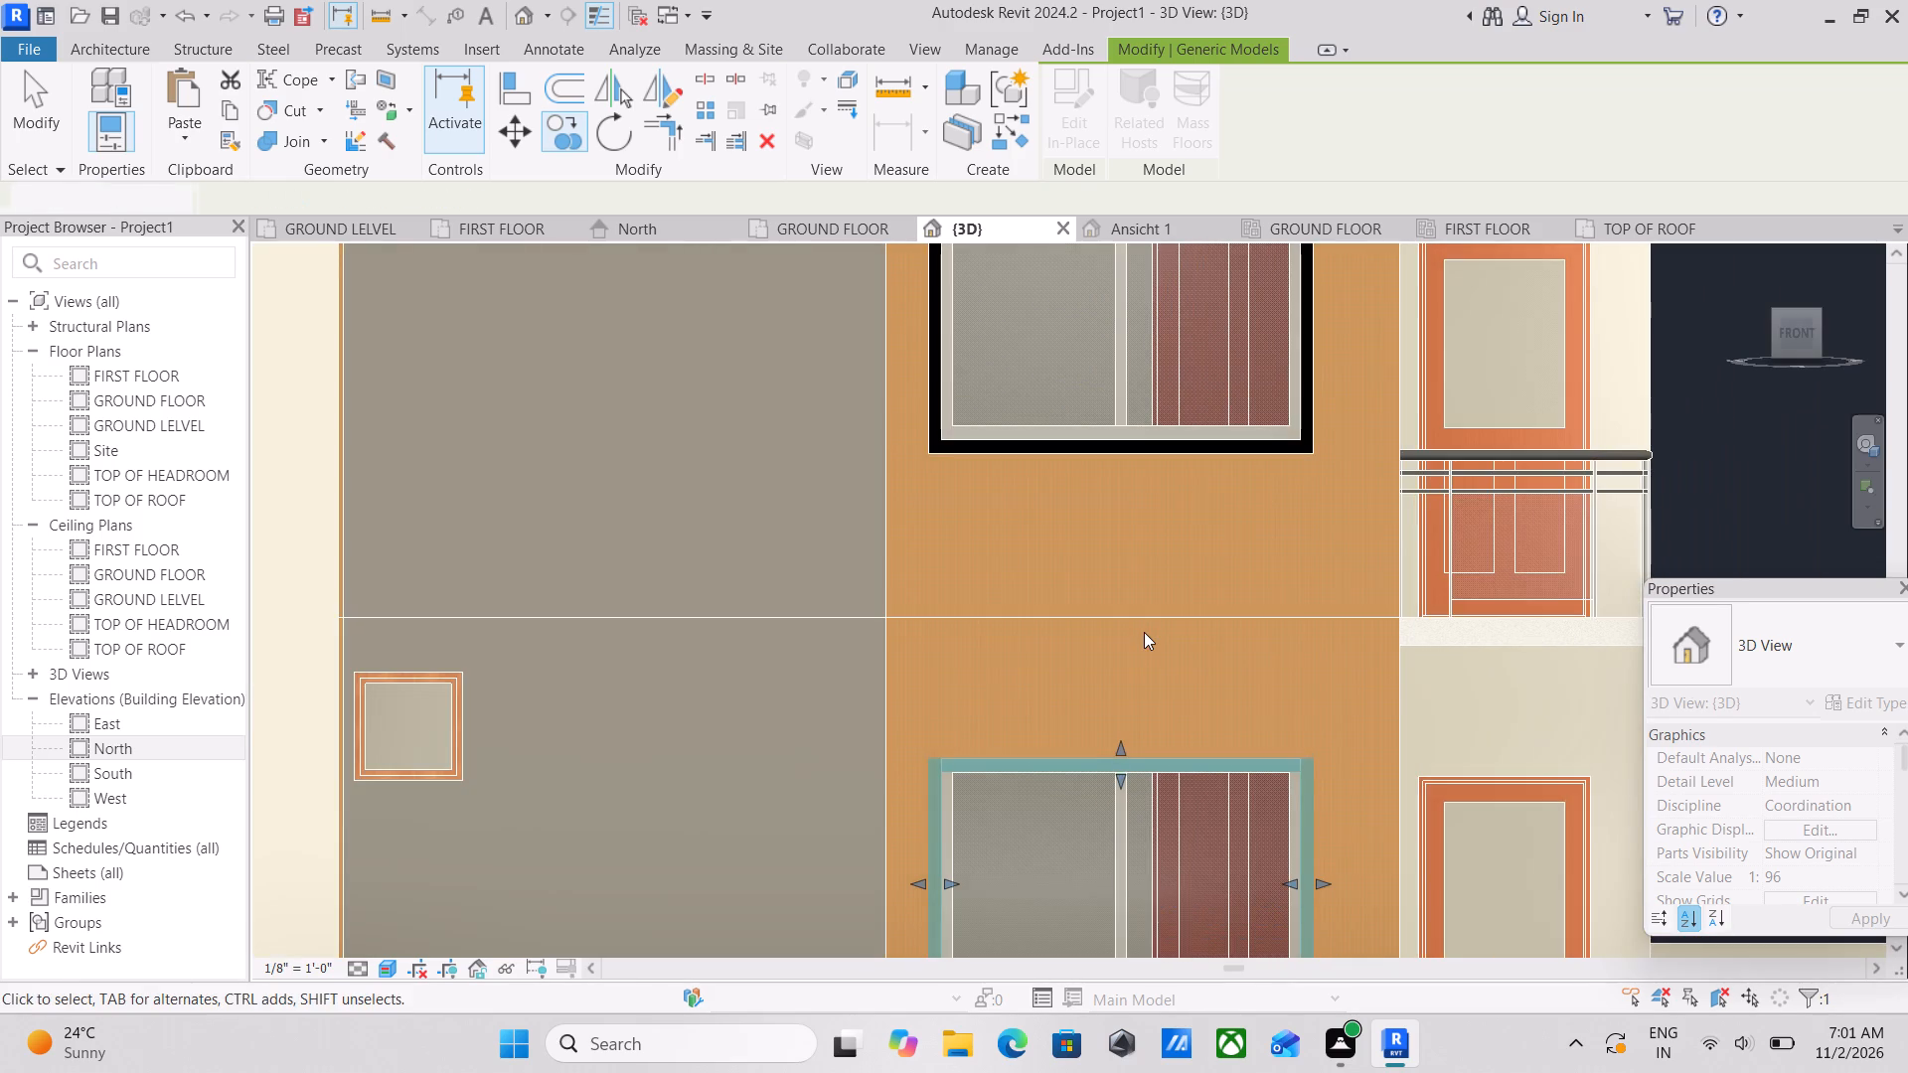
{"action": "scroll", "coordinate": [1144, 632], "scroll_direction": "down", "scroll_amount": 3}
{"action": "key", "text": "Escape"}
Nudge the copied black frame upward to an elevation of -10' 0" so it fits around the lower front window.
{"action": "scroll", "coordinate": [1110, 882], "scroll_direction": "up", "scroll_amount": 3}
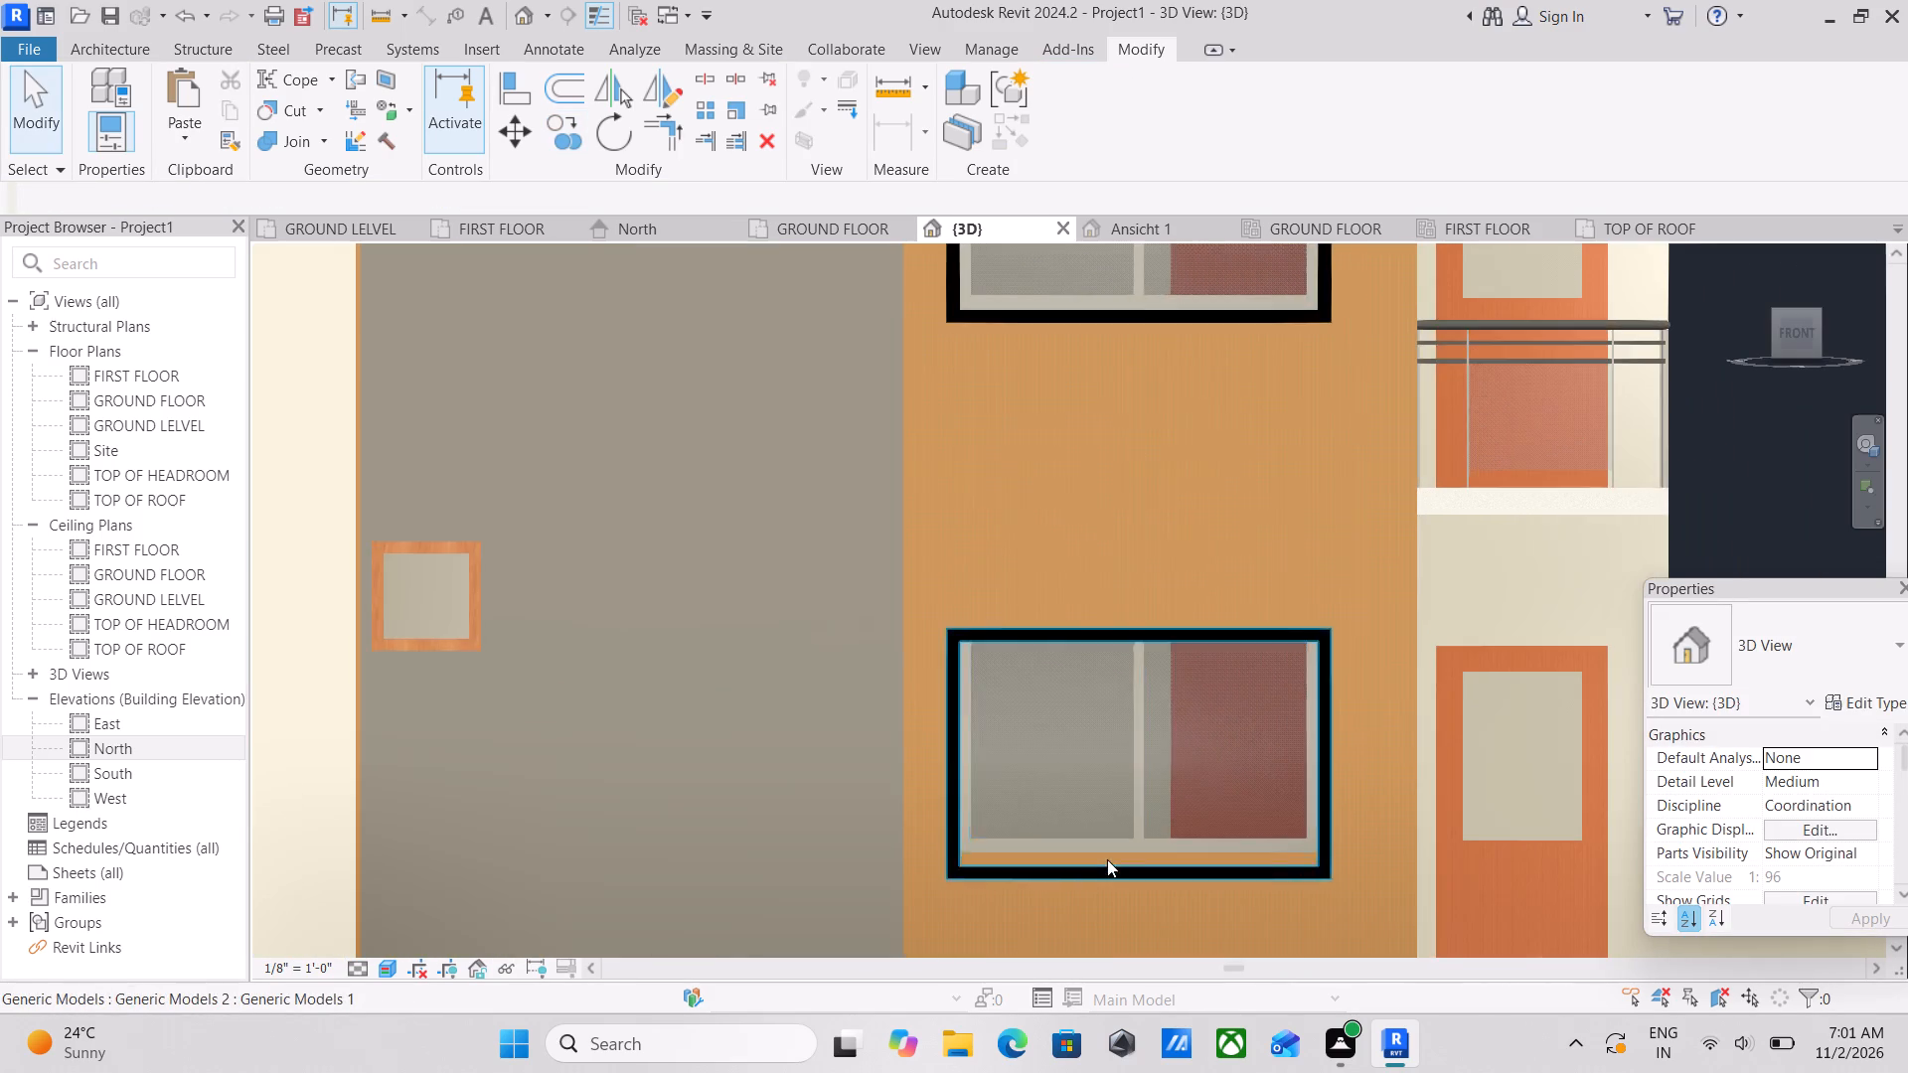
{"action": "left_click", "coordinate": [1150, 633]}
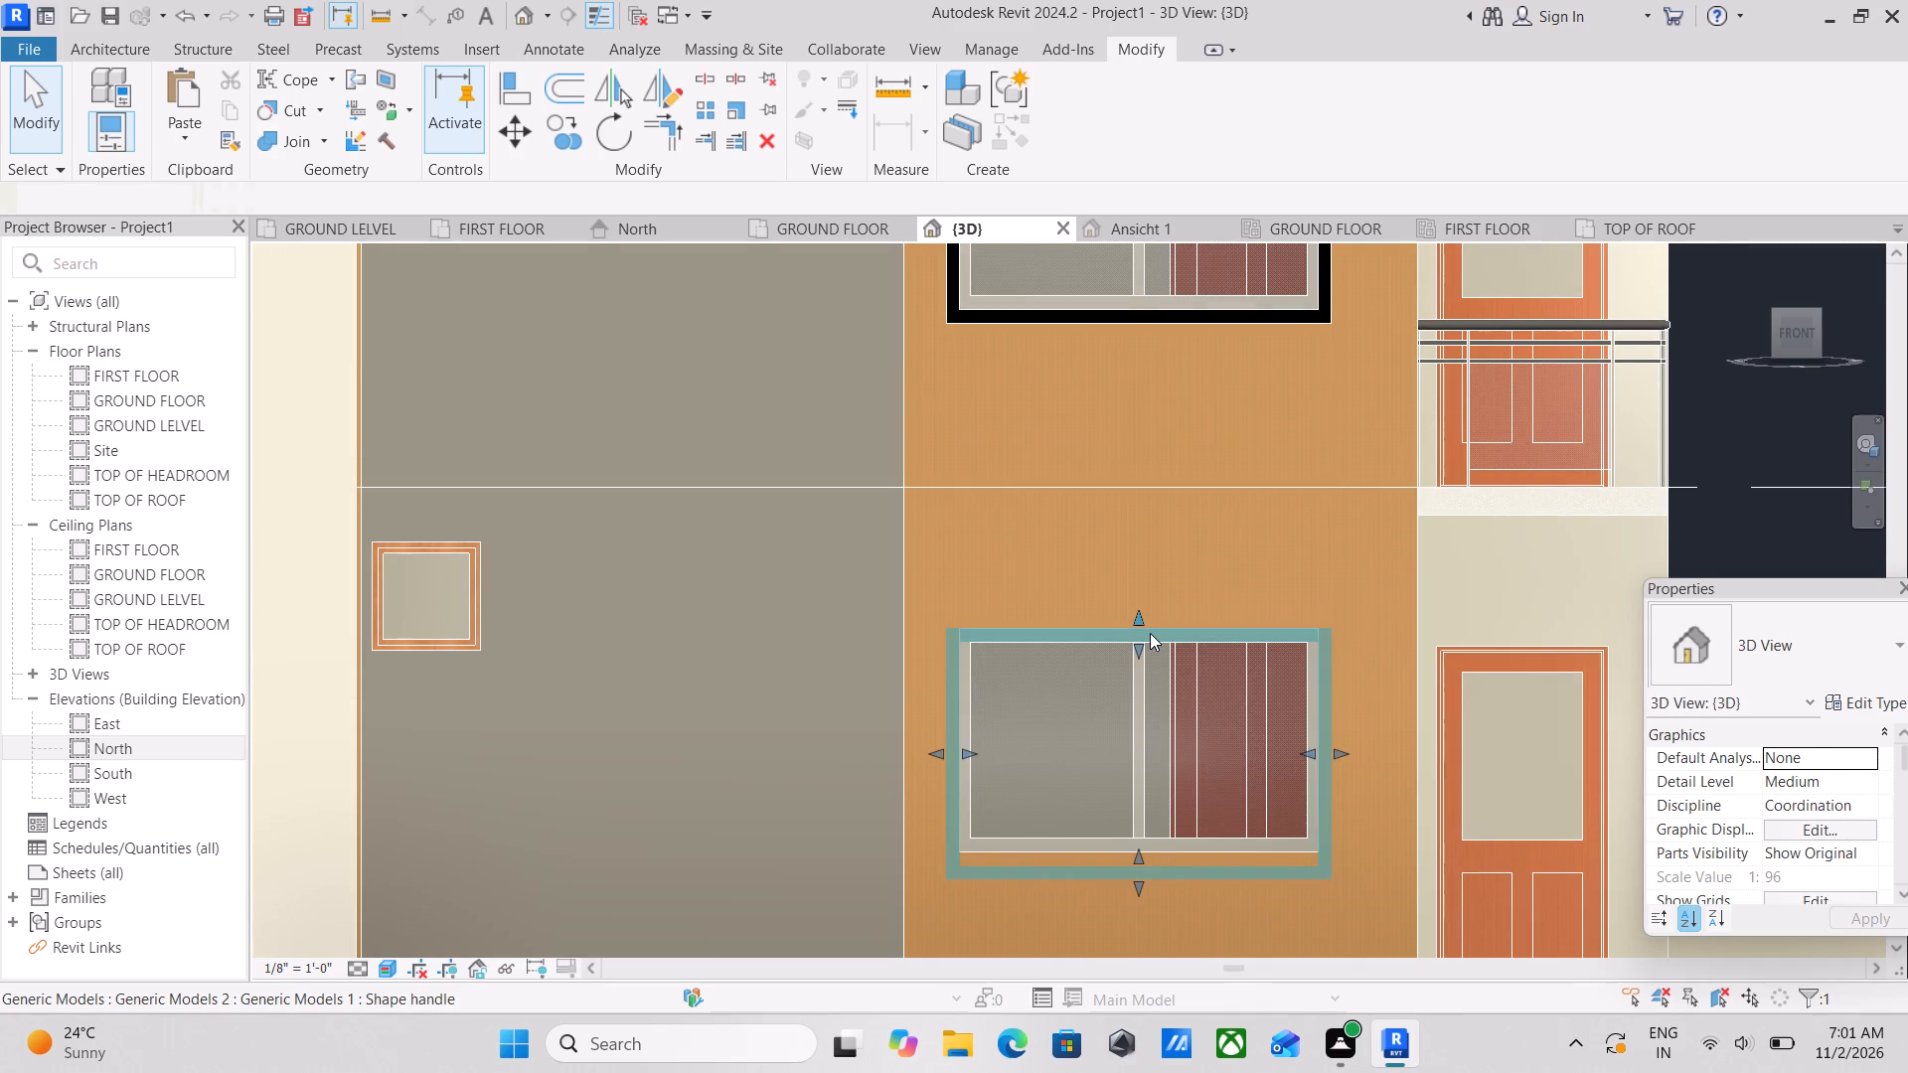
{"action": "key", "text": "Up"}
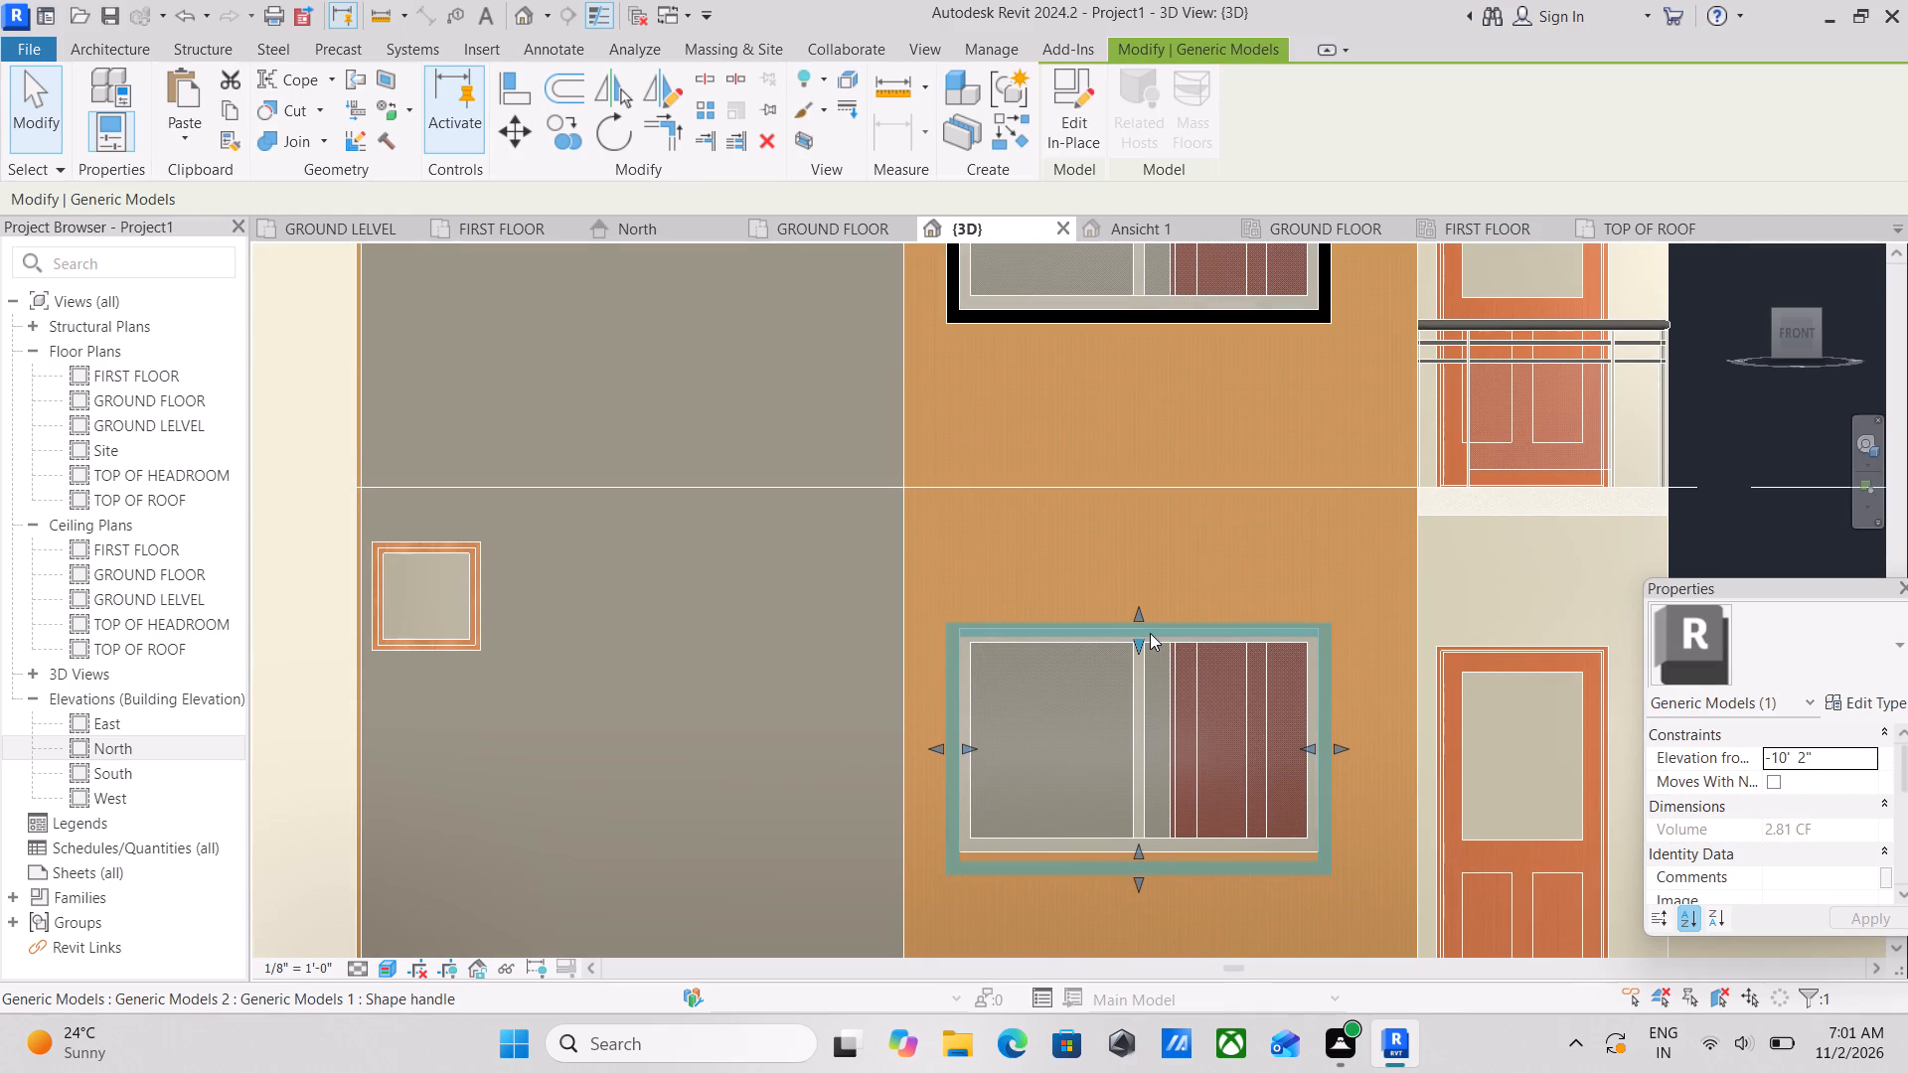
{"action": "key", "text": "Up"}
{"action": "key", "text": "Up"}
{"action": "key", "text": "Up"}
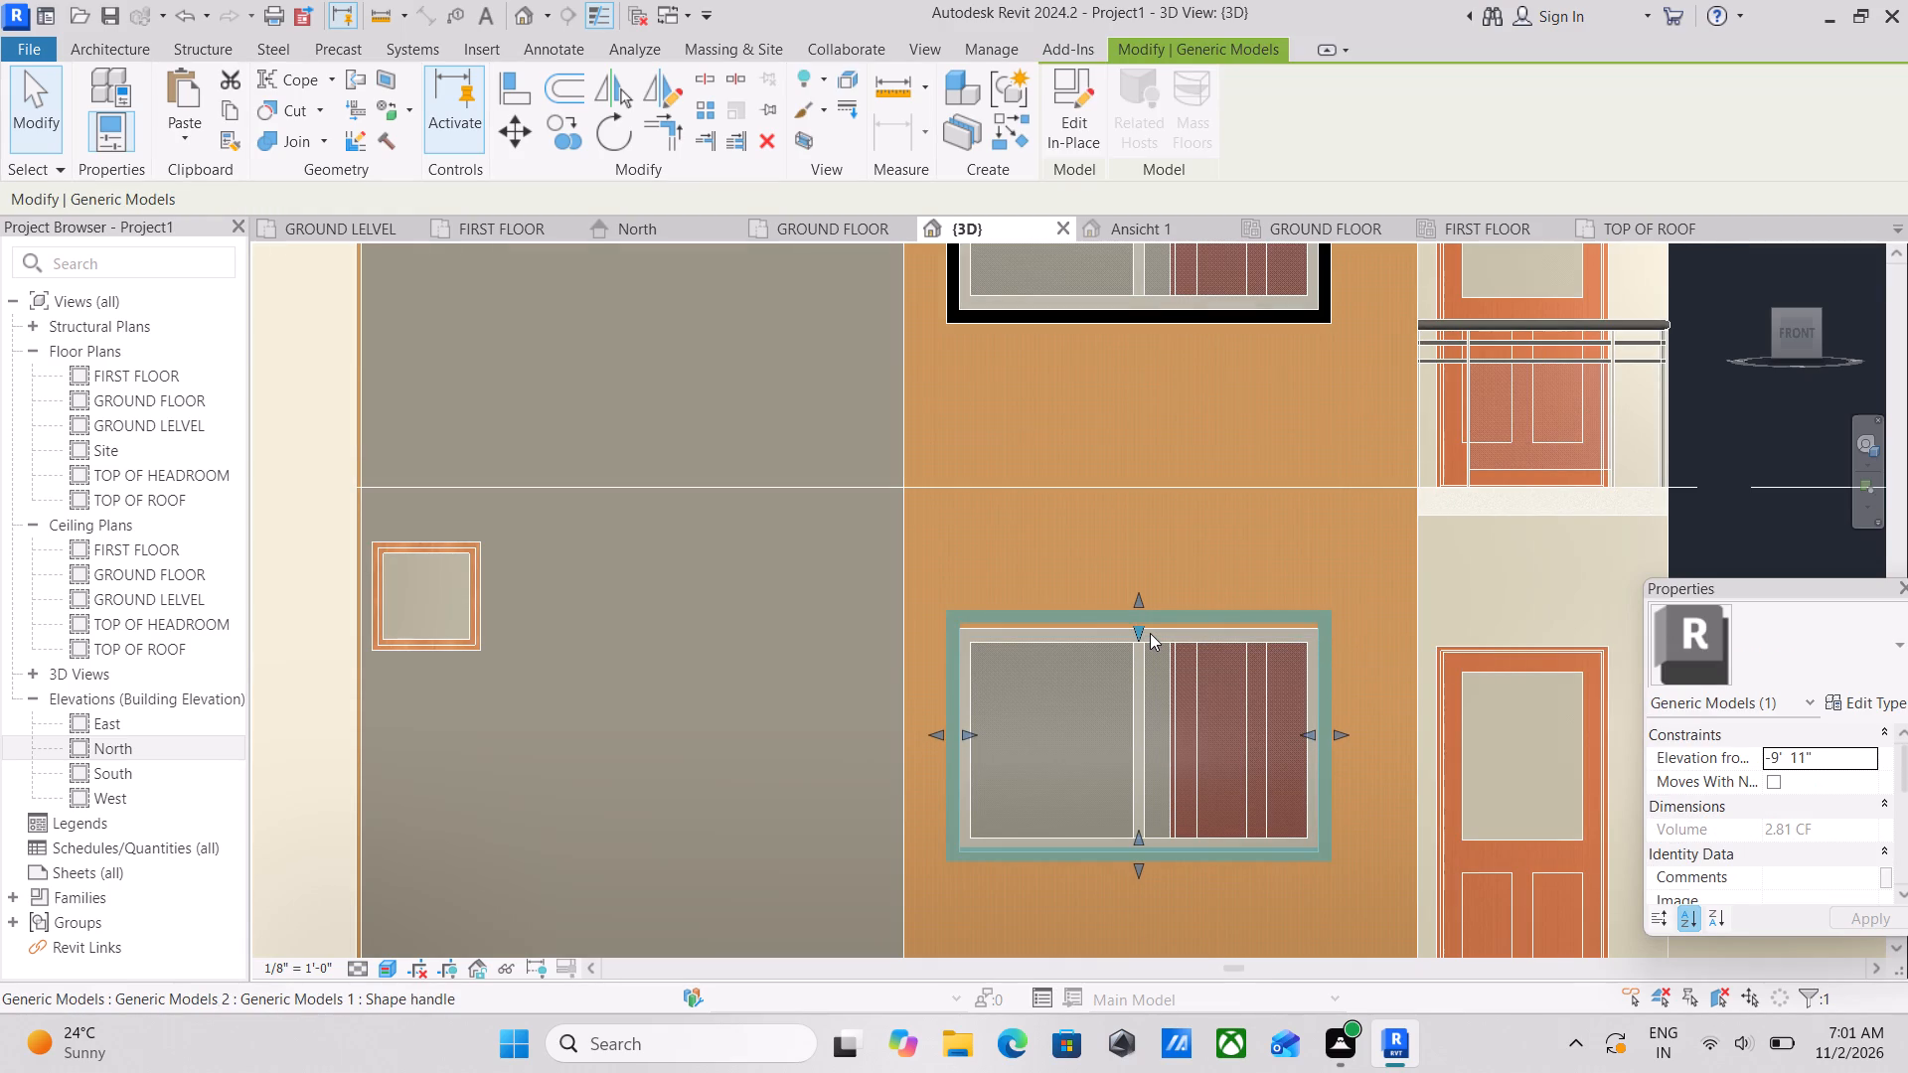
{"action": "key", "text": "Down"}
{"action": "scroll", "coordinate": [1150, 634], "scroll_direction": "up", "scroll_amount": 3}
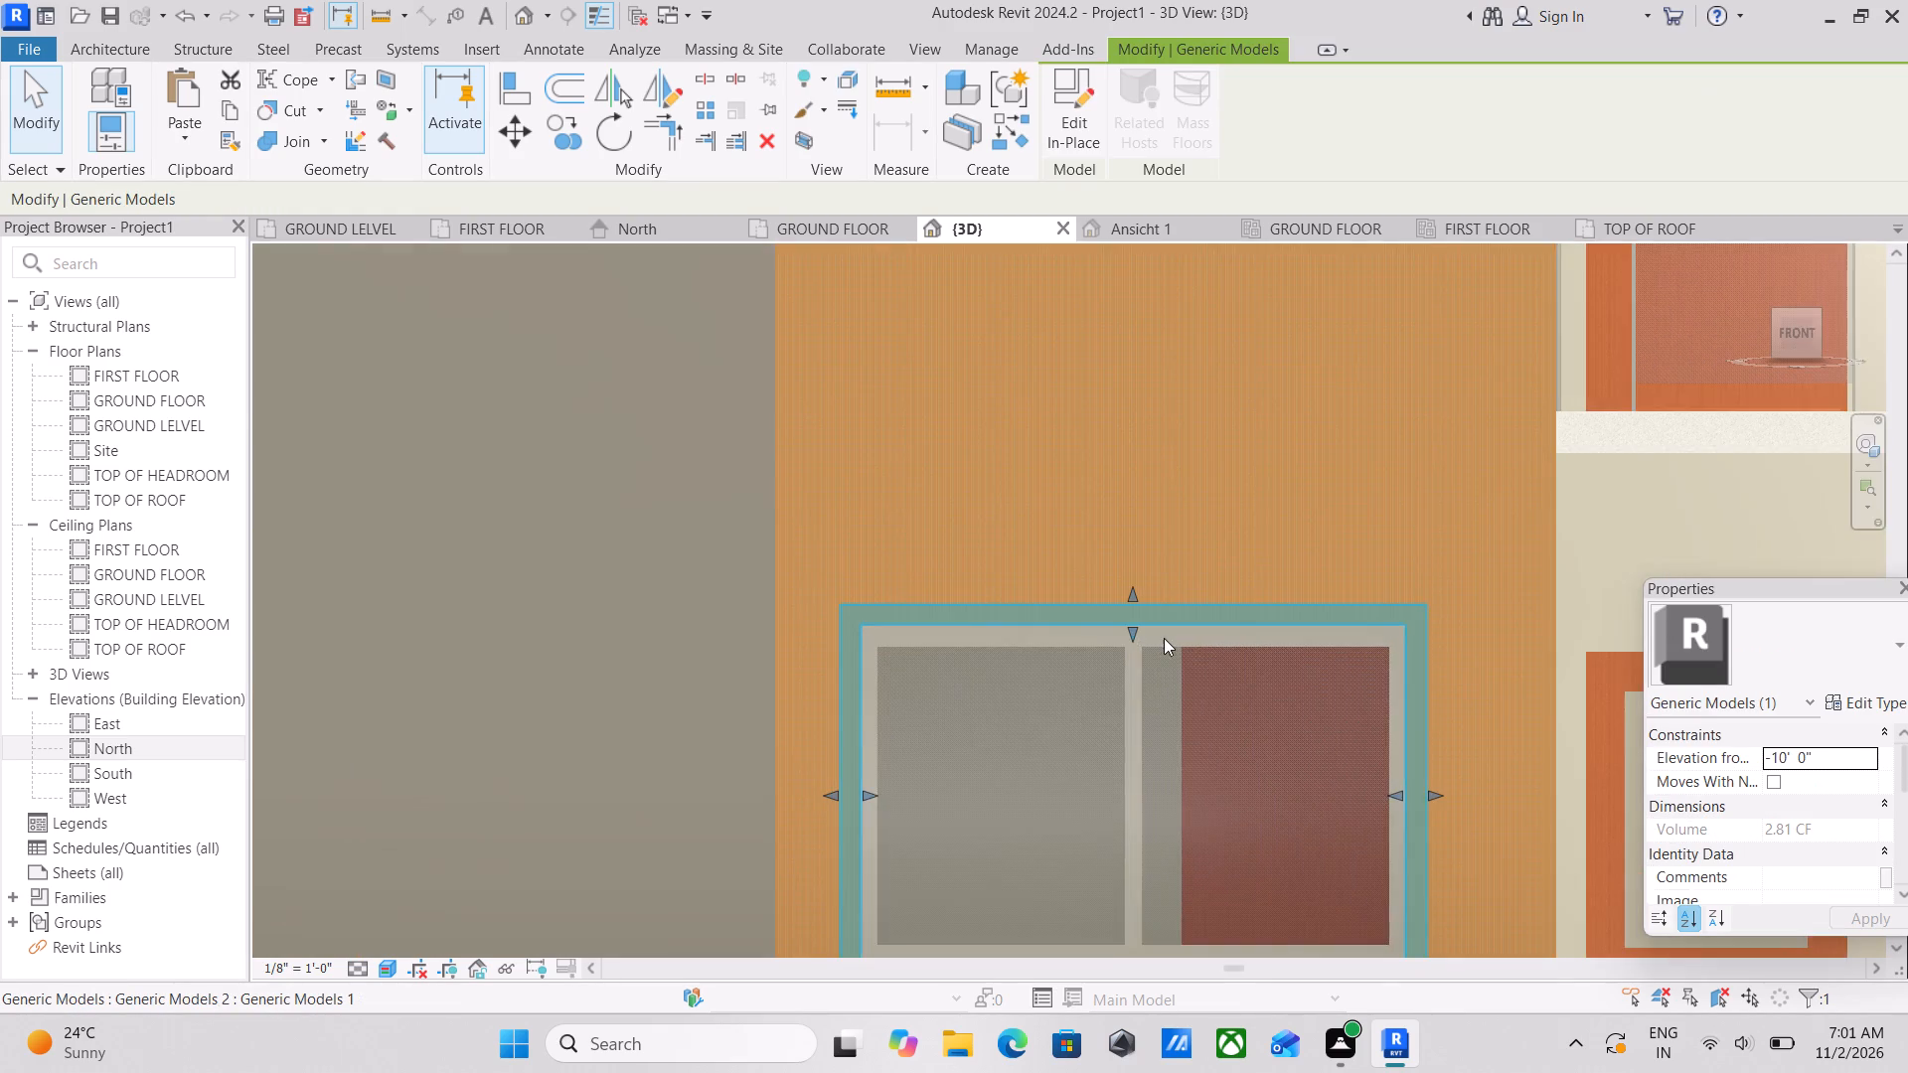
{"action": "scroll", "coordinate": [1167, 638], "scroll_direction": "up", "scroll_amount": 5}
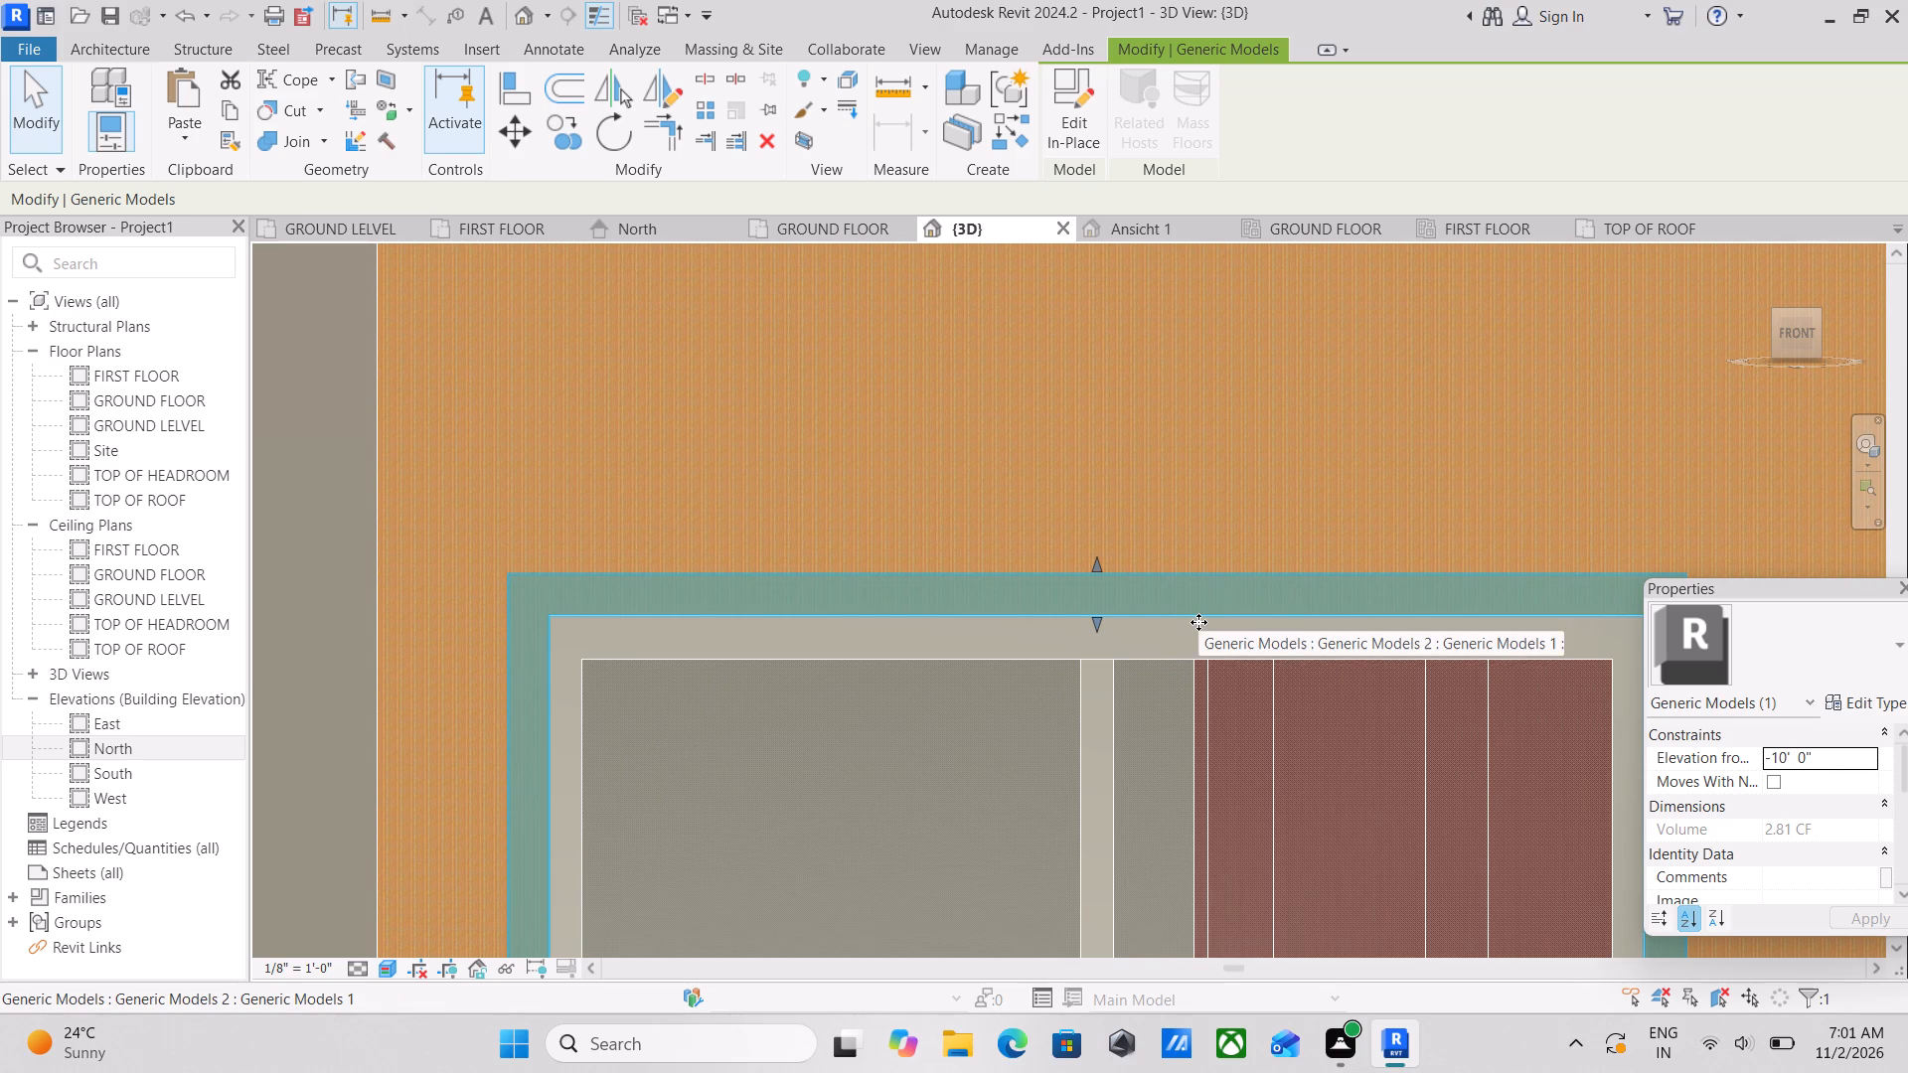
{"action": "key", "text": "Up"}
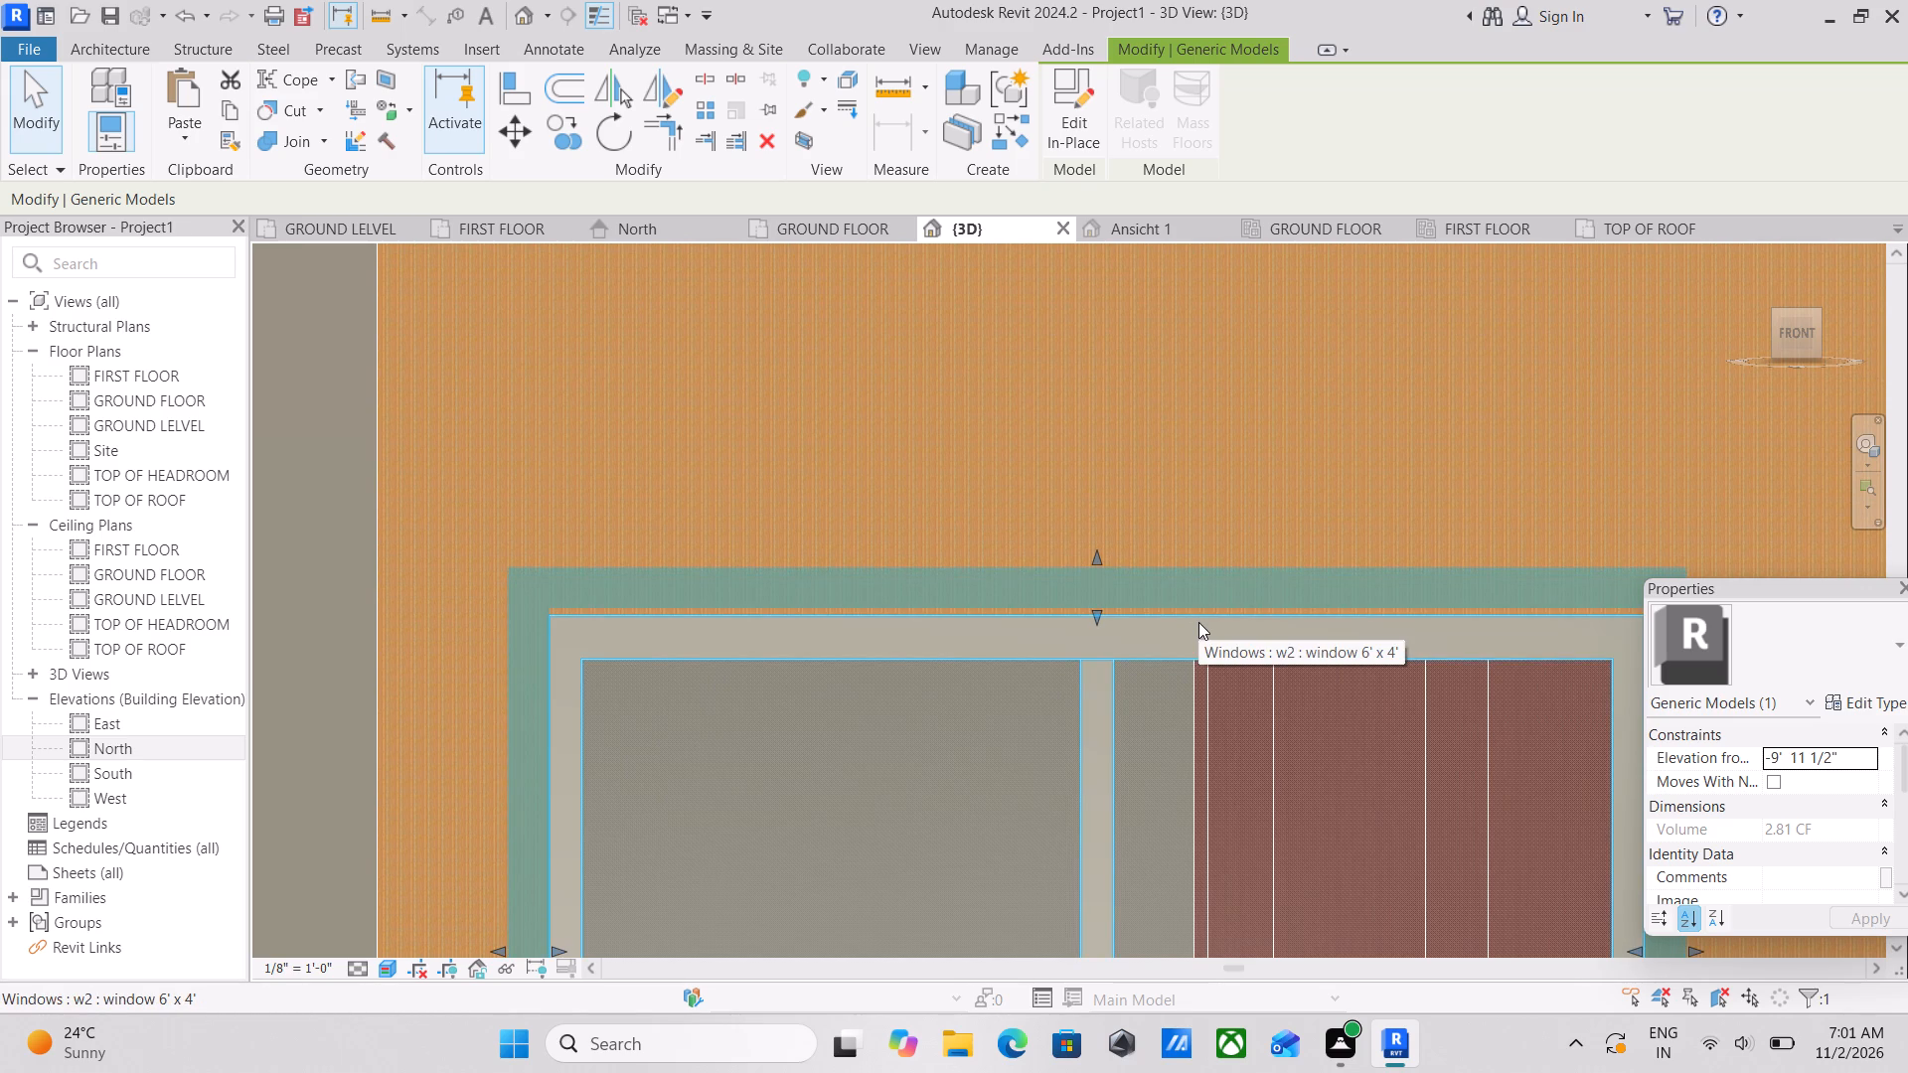
{"action": "key", "text": "Down"}
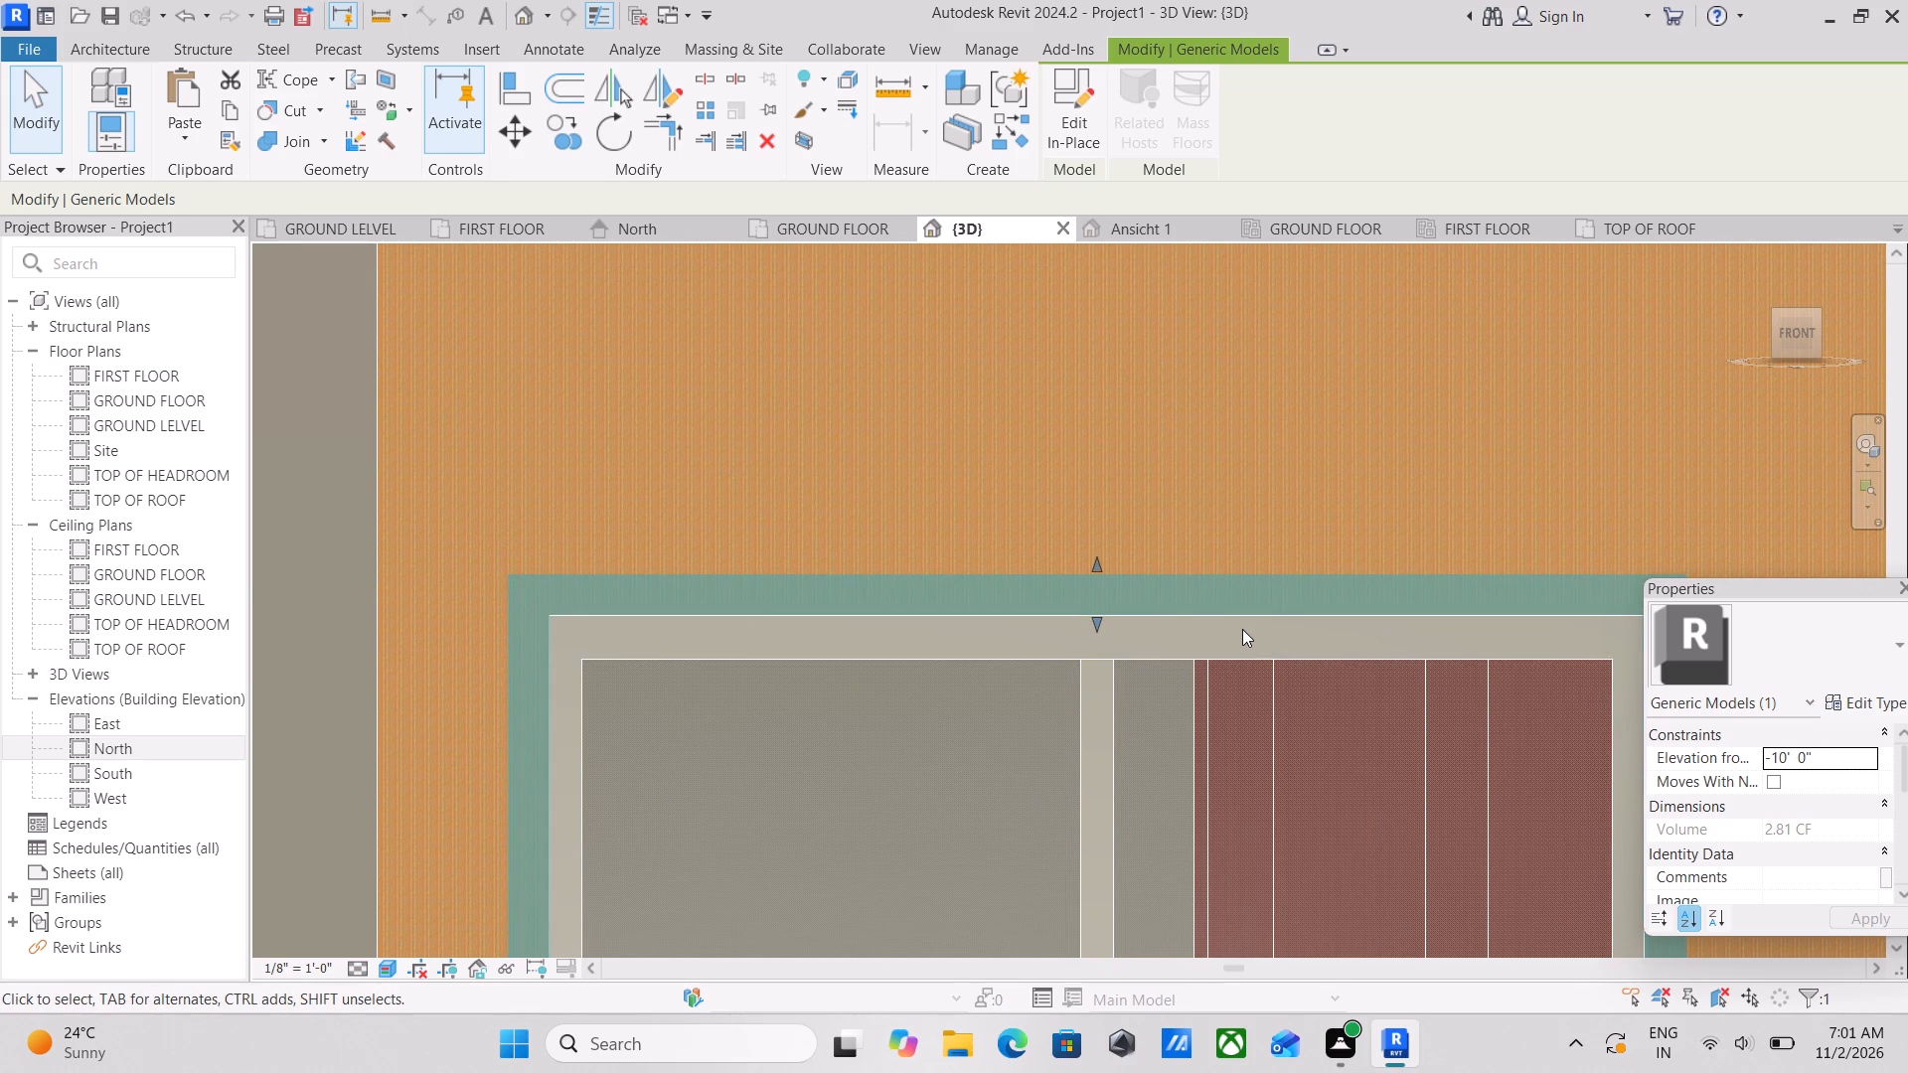
{"action": "key", "text": "Down"}
{"action": "key", "text": "Up"}
{"action": "scroll", "coordinate": [1366, 711], "scroll_direction": "down", "scroll_amount": 6}
{"action": "key", "text": "Escape"}
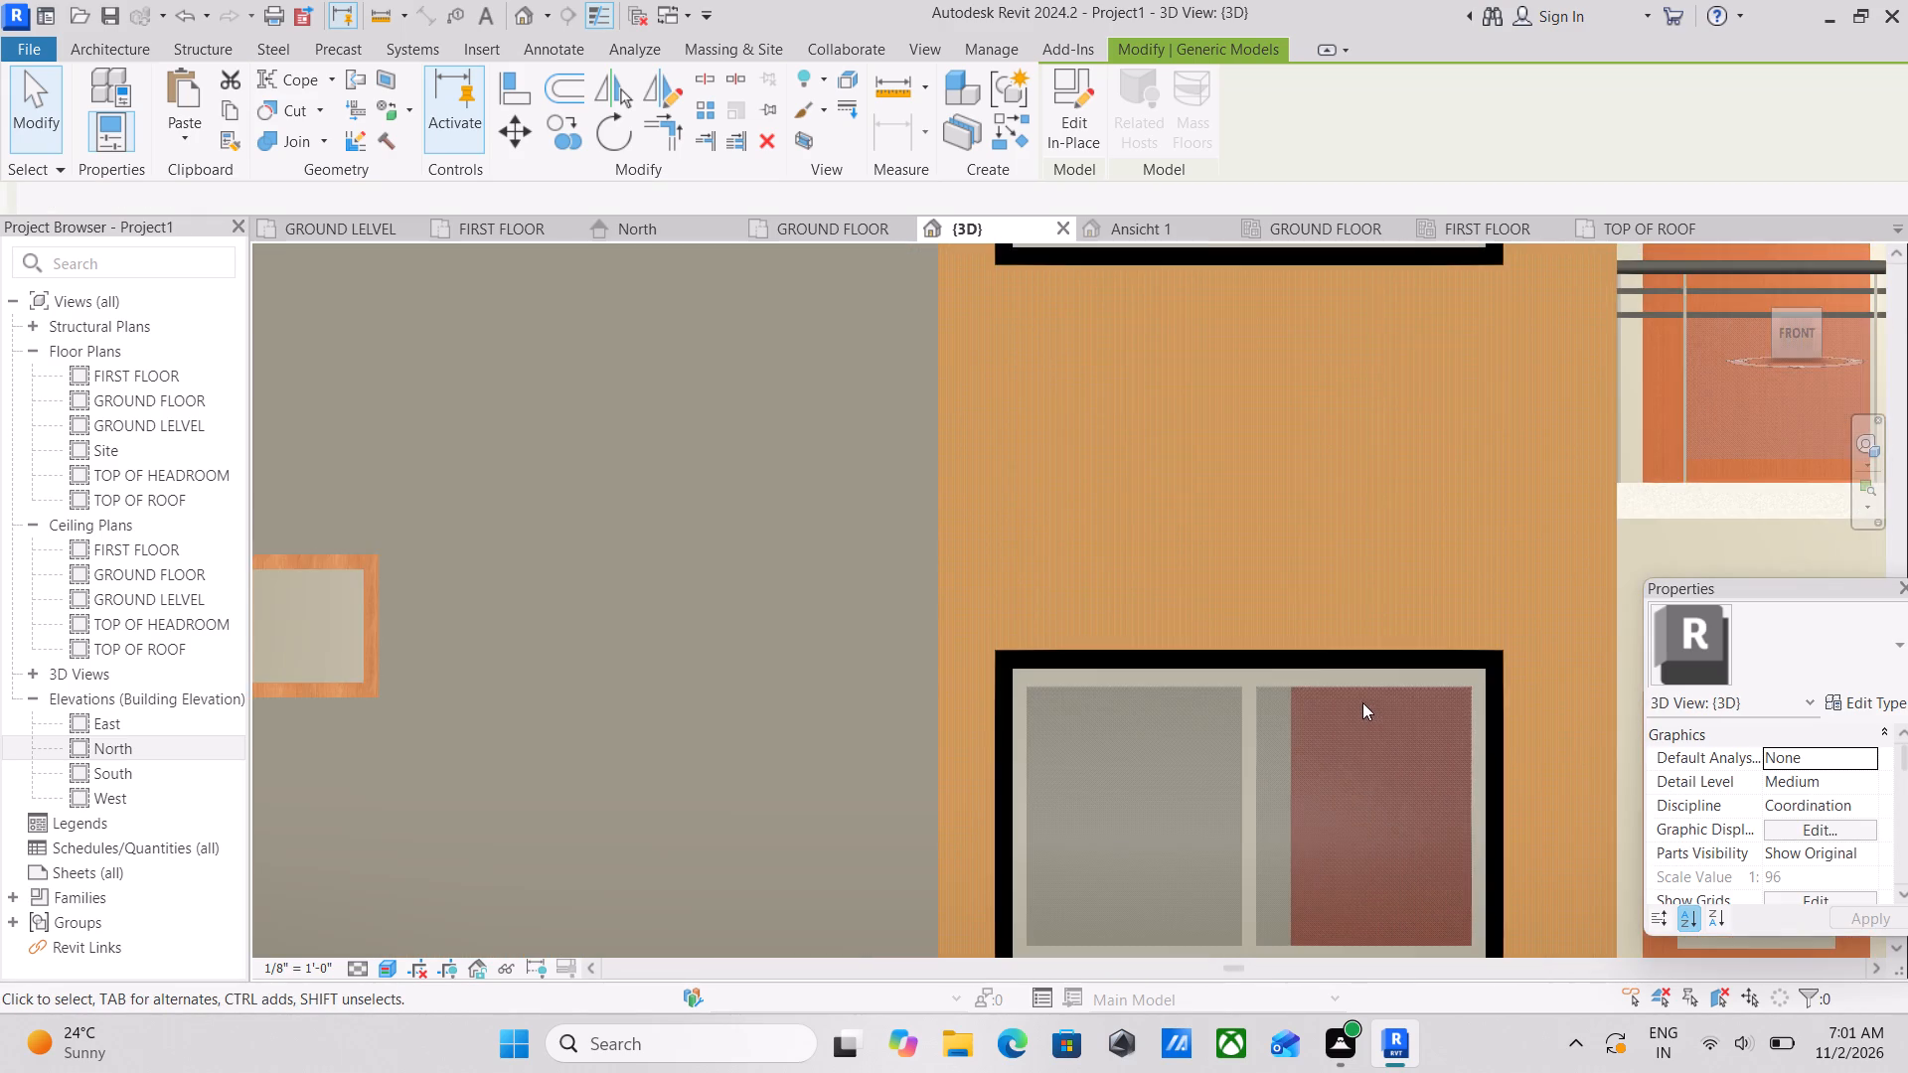
Examine the black frames around both front windows from an angled view of the facade.
{"action": "scroll", "coordinate": [1360, 688], "scroll_direction": "down", "scroll_amount": 3}
{"action": "scroll", "coordinate": [1209, 678], "scroll_direction": "down", "scroll_amount": 9}
{"action": "scroll", "coordinate": [1121, 644], "scroll_direction": "down", "scroll_amount": 1, "text": "shift"}
{"action": "middle_click_drag", "start_coordinate": [1121, 644], "coordinate": [1121, 645], "text": "shift"}
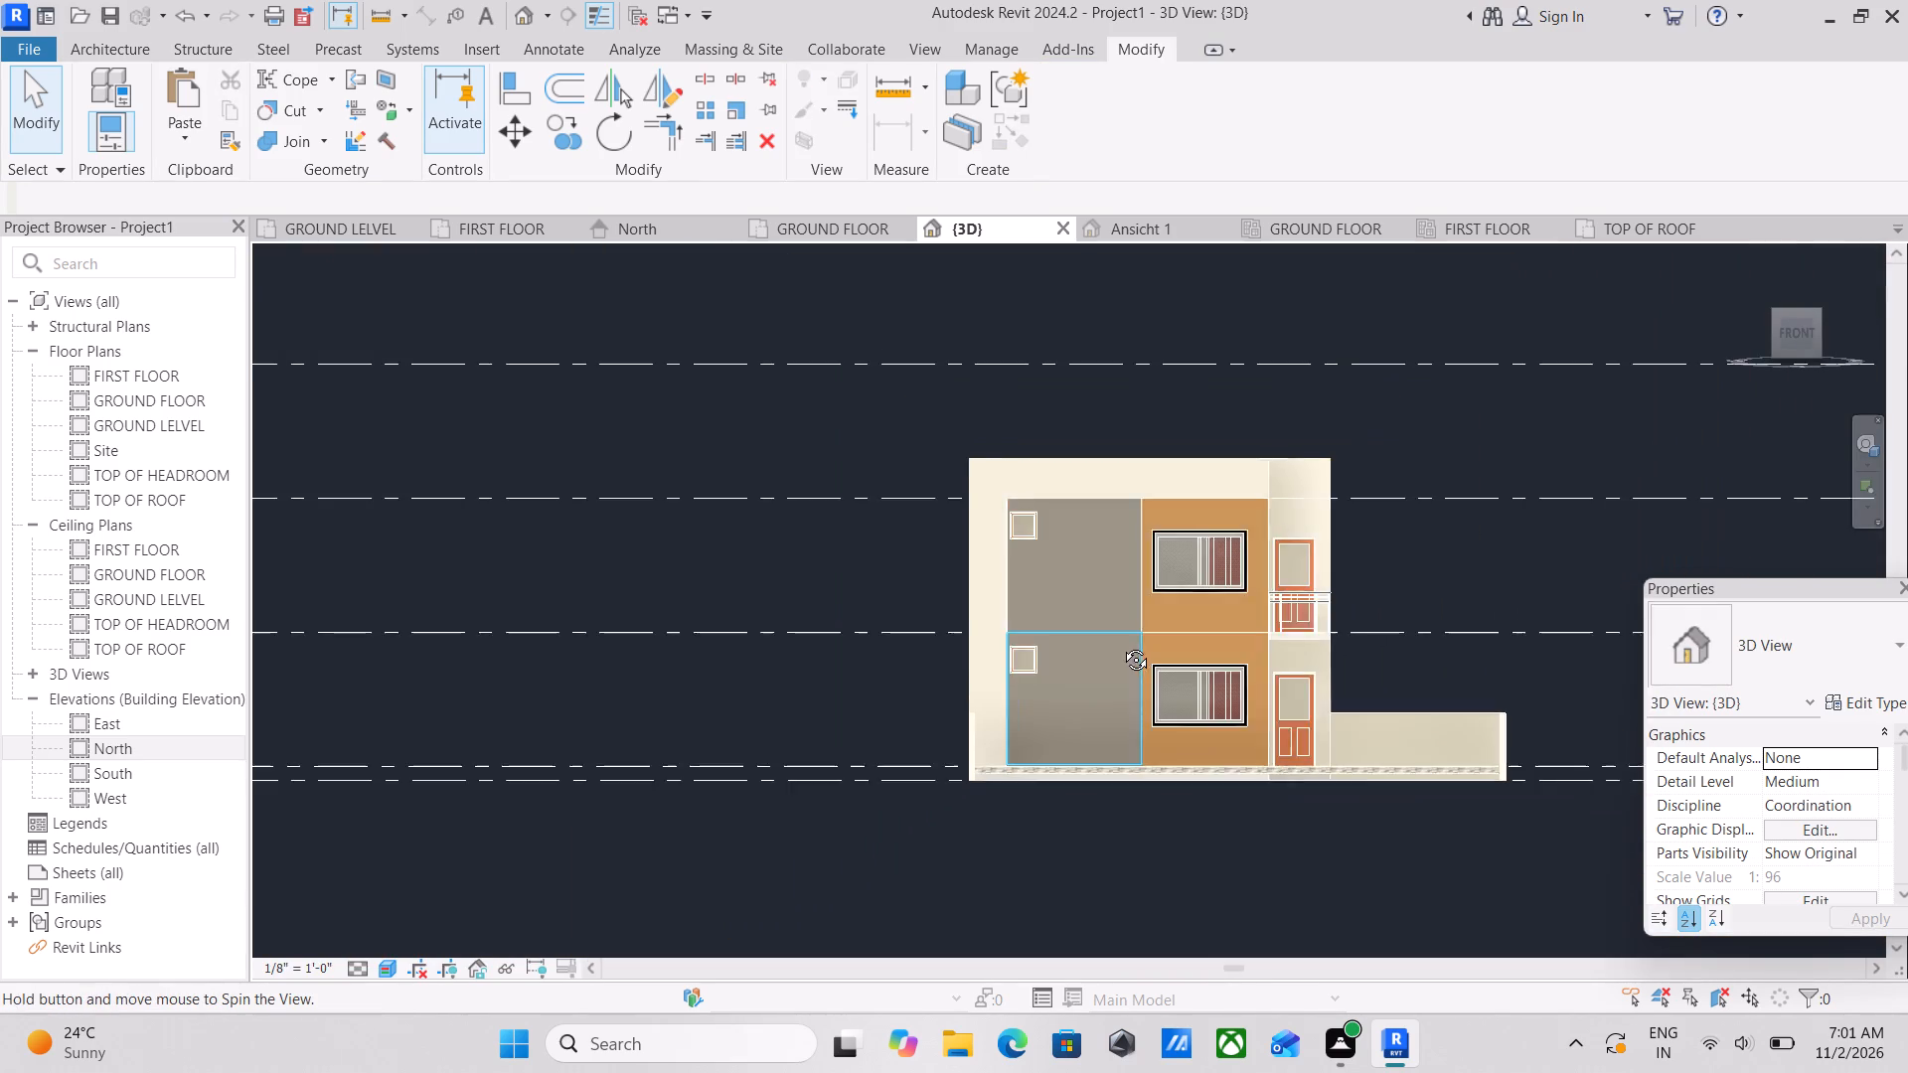
{"action": "middle_click_drag", "start_coordinate": [1121, 645], "coordinate": [1270, 781], "text": "shift"}
{"action": "scroll", "coordinate": [1310, 707], "scroll_direction": "up", "scroll_amount": 1}
{"action": "scroll", "coordinate": [1354, 592], "scroll_direction": "up", "scroll_amount": 8}
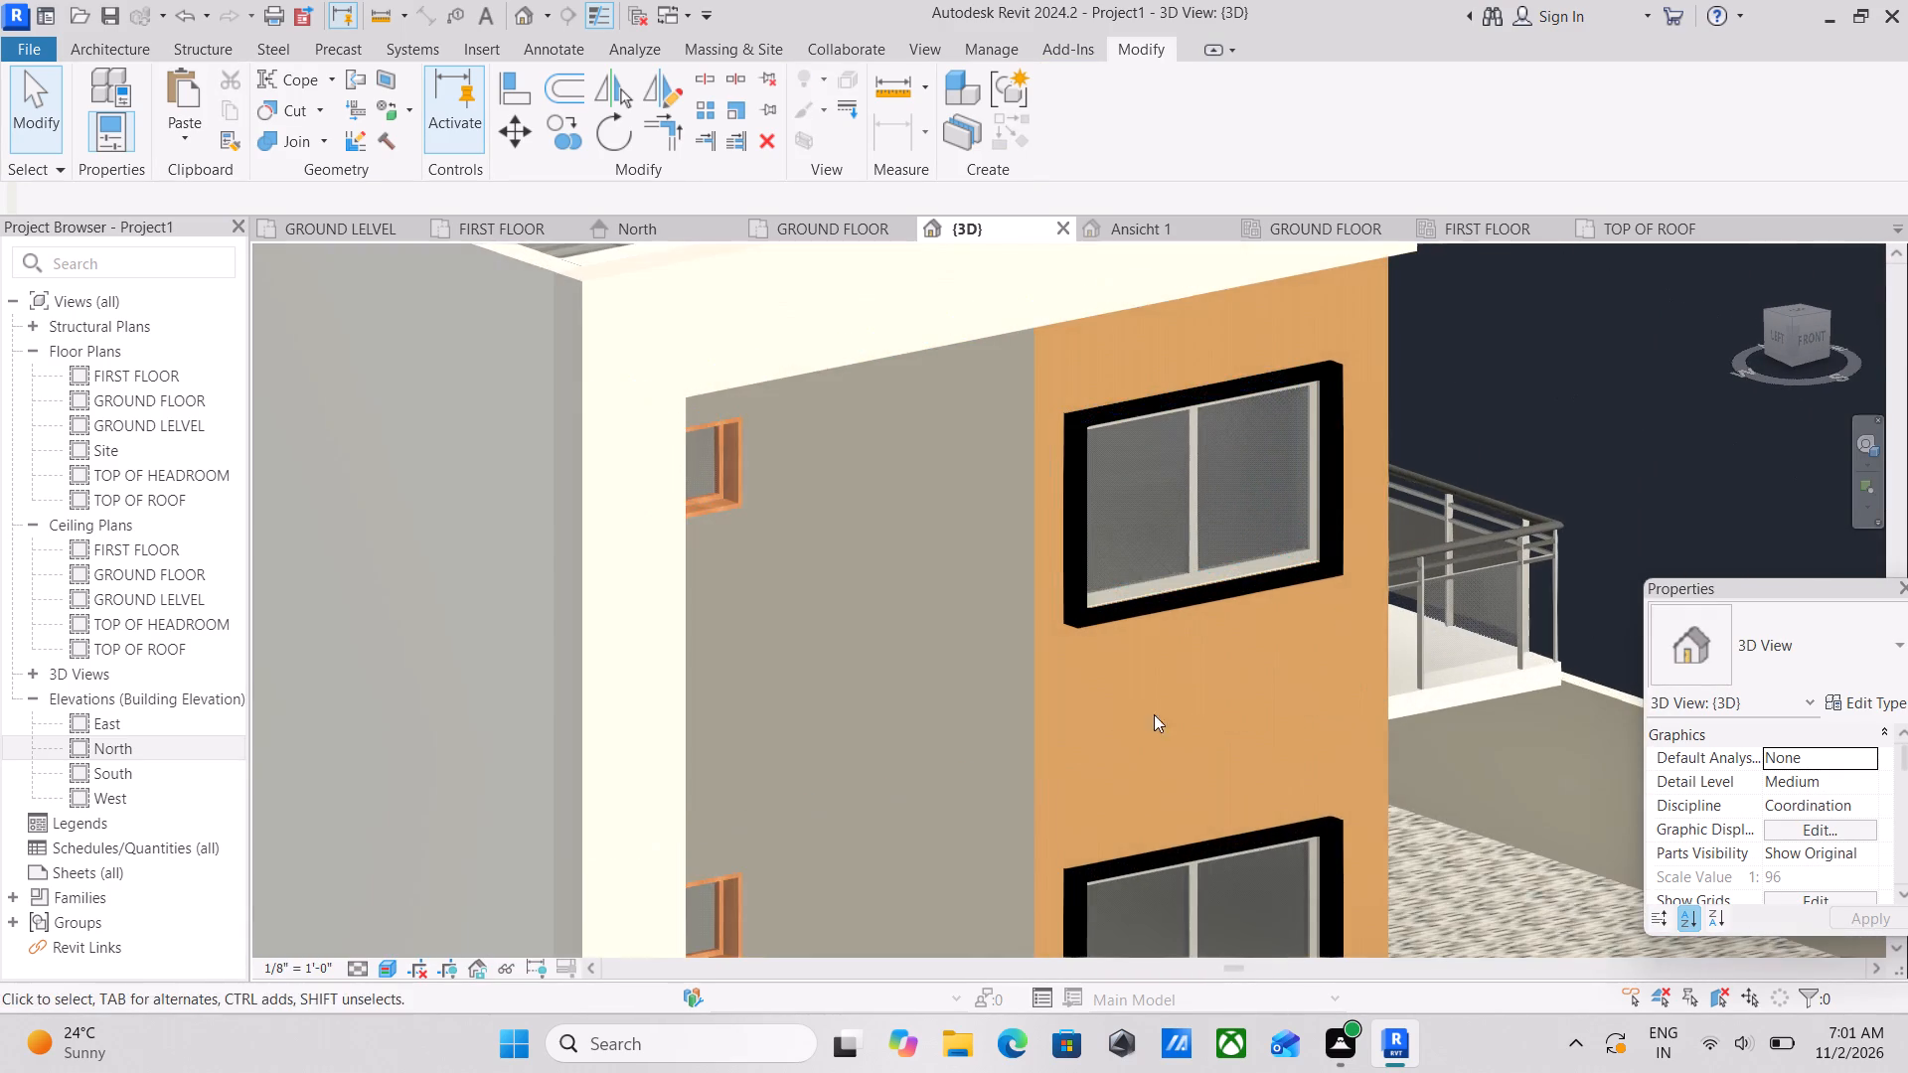
{"action": "scroll", "coordinate": [1027, 864], "scroll_direction": "up", "scroll_amount": 4}
{"action": "middle_click_drag", "start_coordinate": [1217, 821], "coordinate": [1081, 878]}
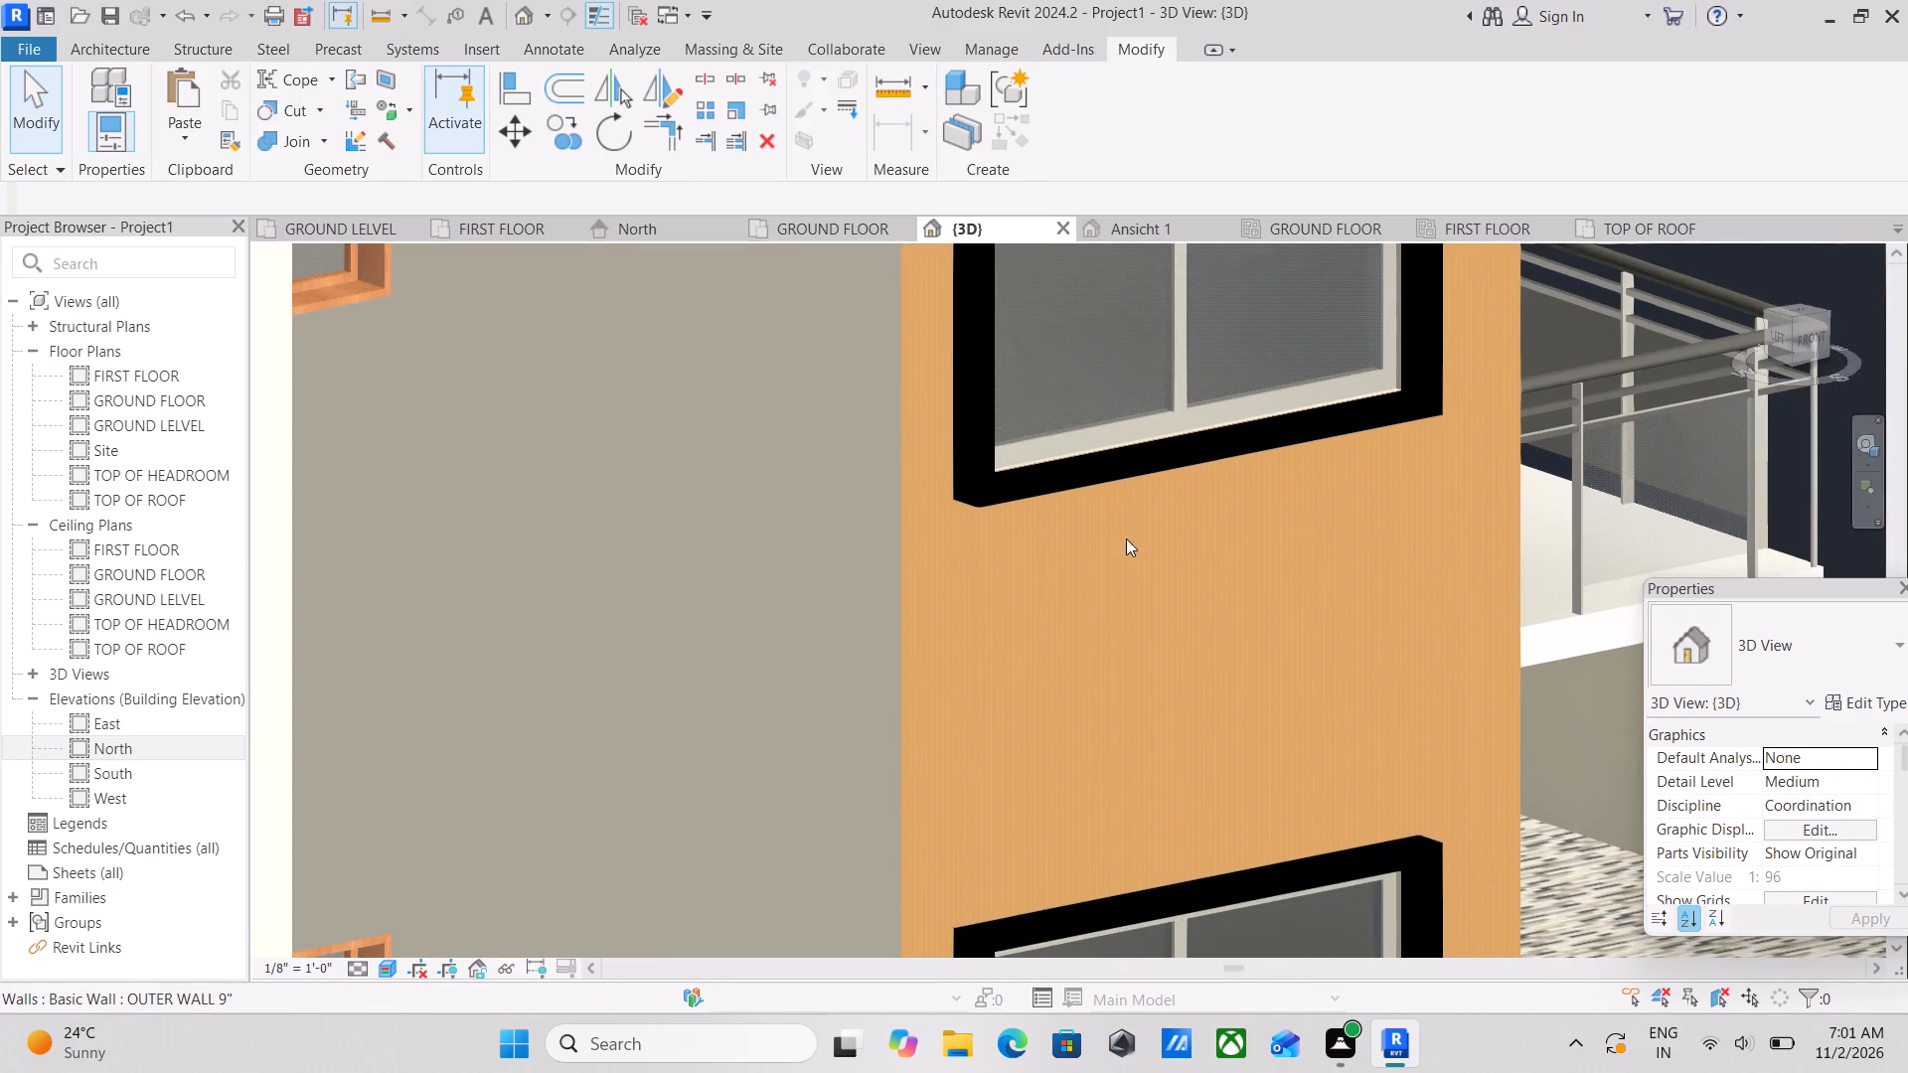
{"action": "scroll", "coordinate": [1133, 531], "scroll_direction": "up", "scroll_amount": 4}
{"action": "scroll", "coordinate": [1135, 530], "scroll_direction": "down", "scroll_amount": 9}
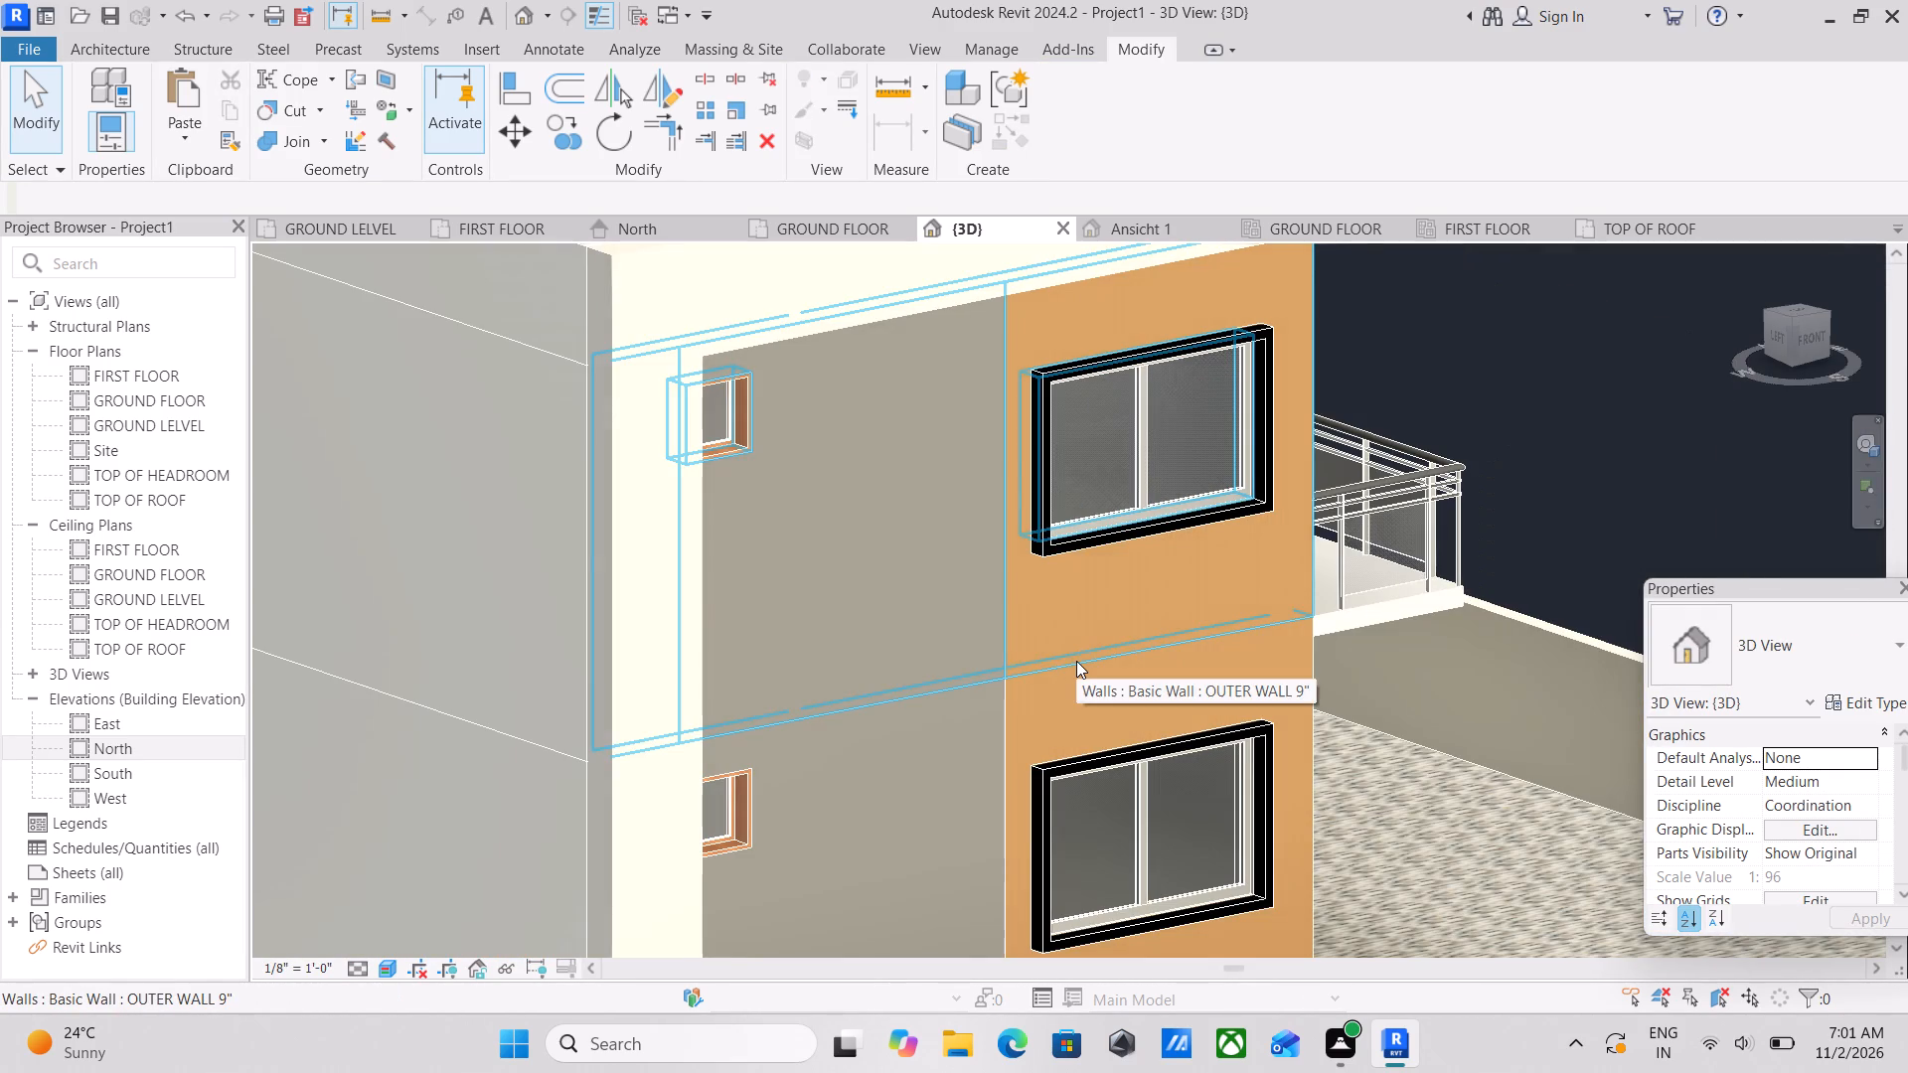
{"action": "scroll", "coordinate": [1076, 661], "scroll_direction": "down", "scroll_amount": 2}
{"action": "scroll", "coordinate": [845, 609], "scroll_direction": "up", "scroll_amount": 2}
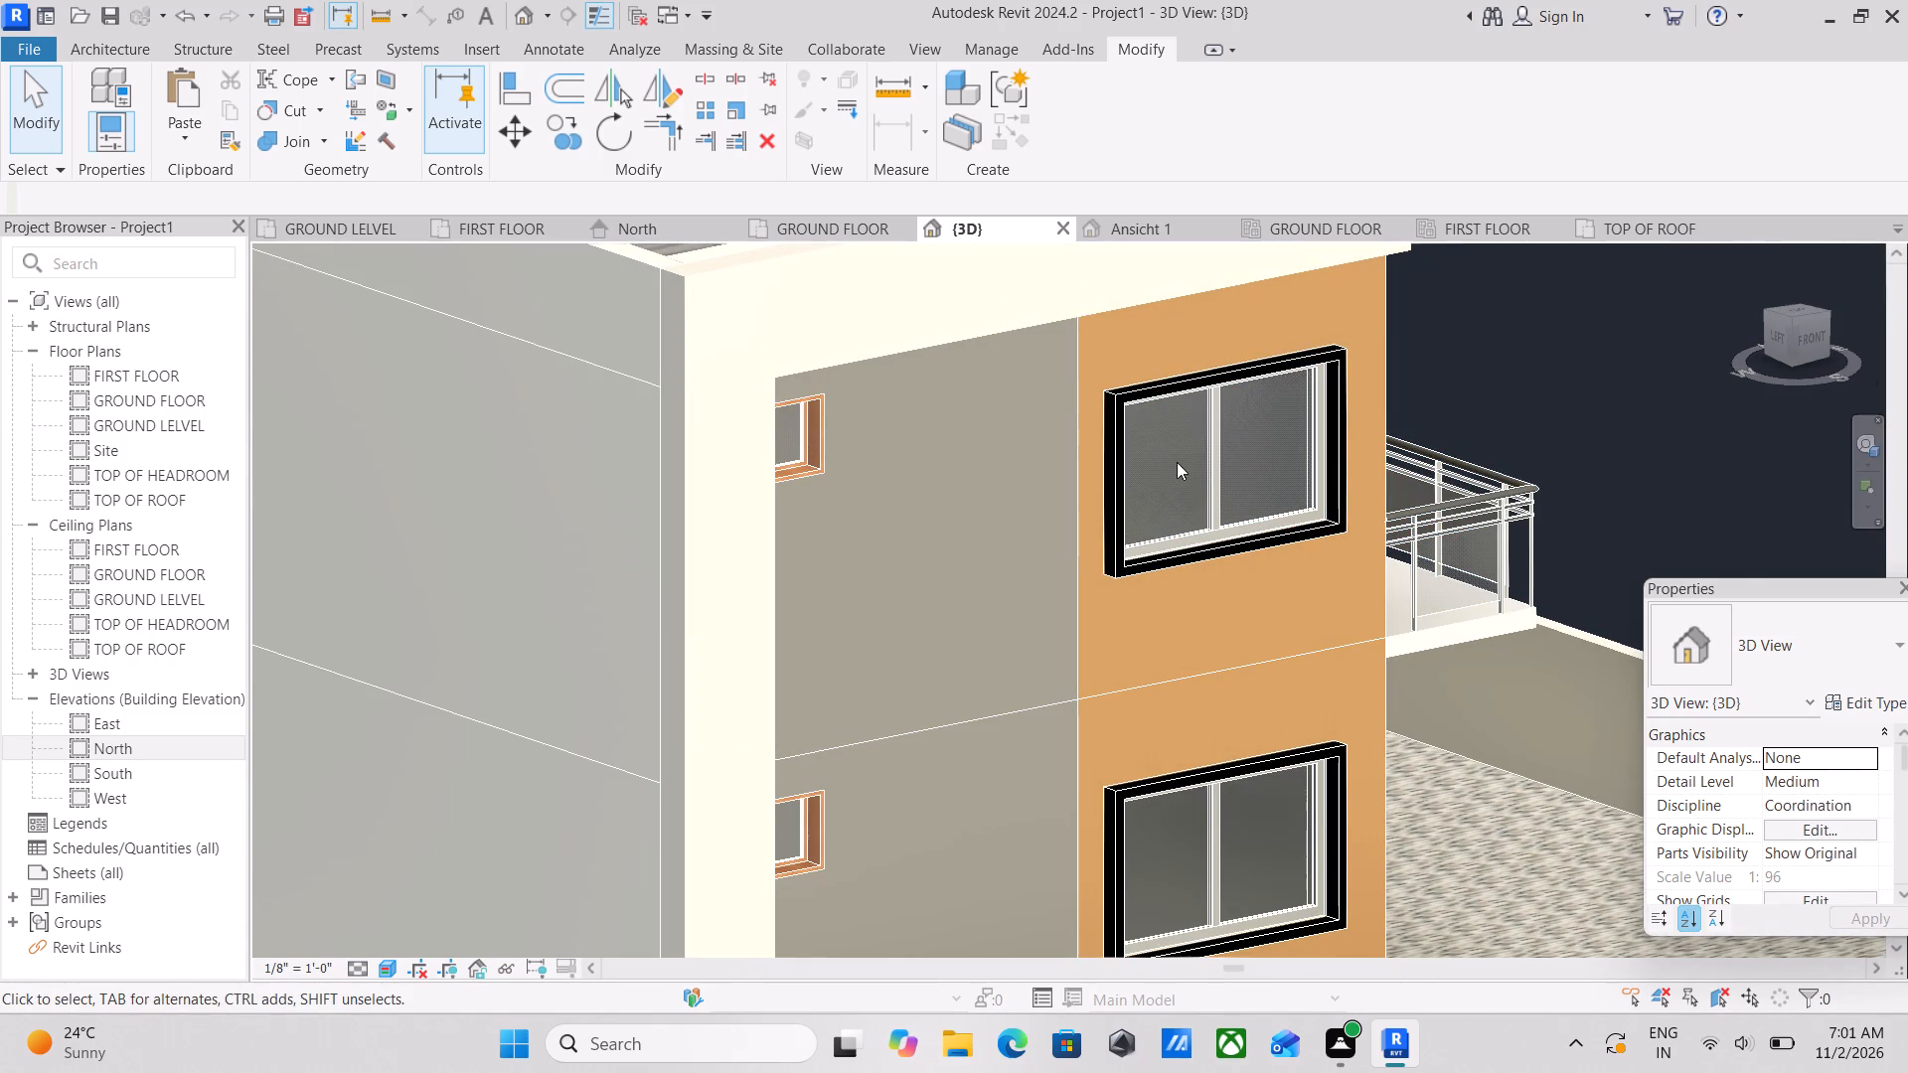
Start a new in-place model in the Generic Models category for the upper small front window, named Generic Models 3.
{"action": "left_click", "coordinate": [1809, 330]}
{"action": "scroll", "coordinate": [825, 451], "scroll_direction": "up", "scroll_amount": 4}
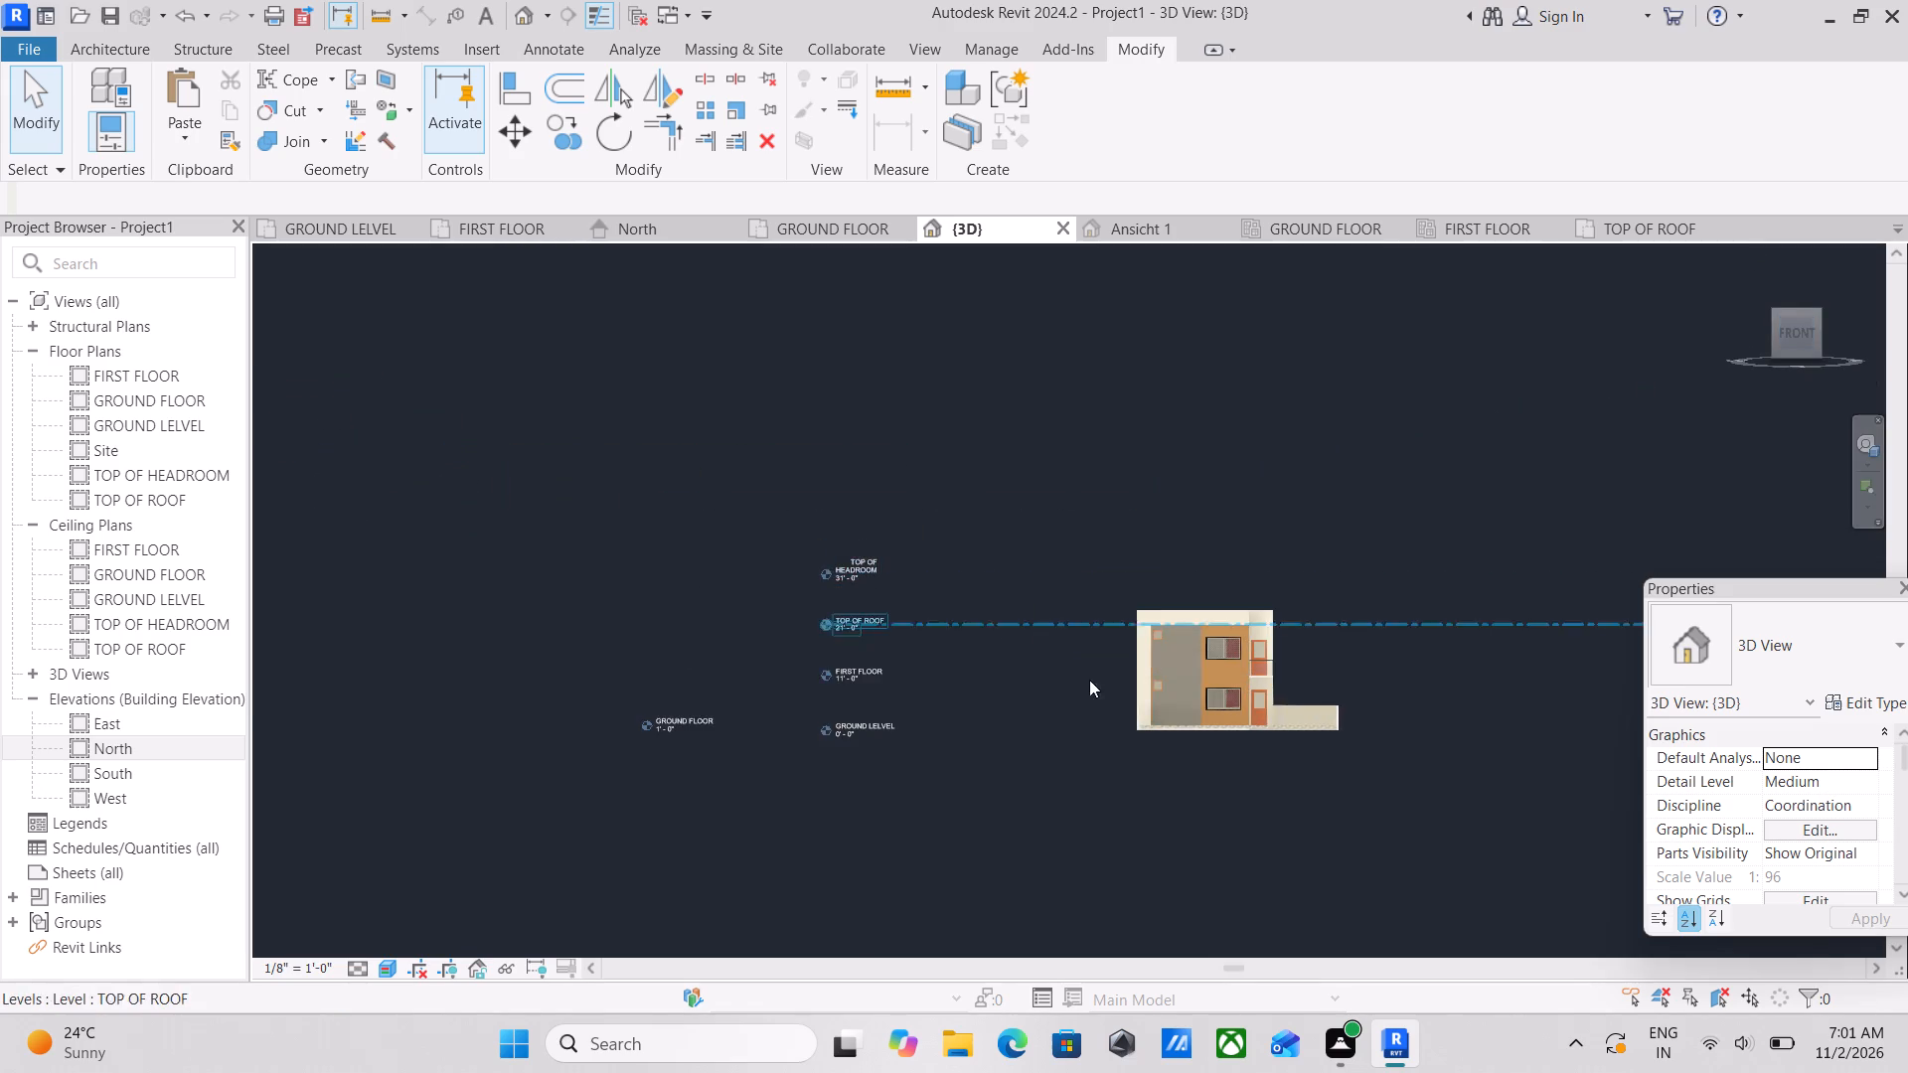
{"action": "scroll", "coordinate": [1116, 690], "scroll_direction": "up", "scroll_amount": 5}
{"action": "scroll", "coordinate": [1203, 593], "scroll_direction": "up", "scroll_amount": 10}
{"action": "scroll", "coordinate": [957, 485], "scroll_direction": "up", "scroll_amount": 4}
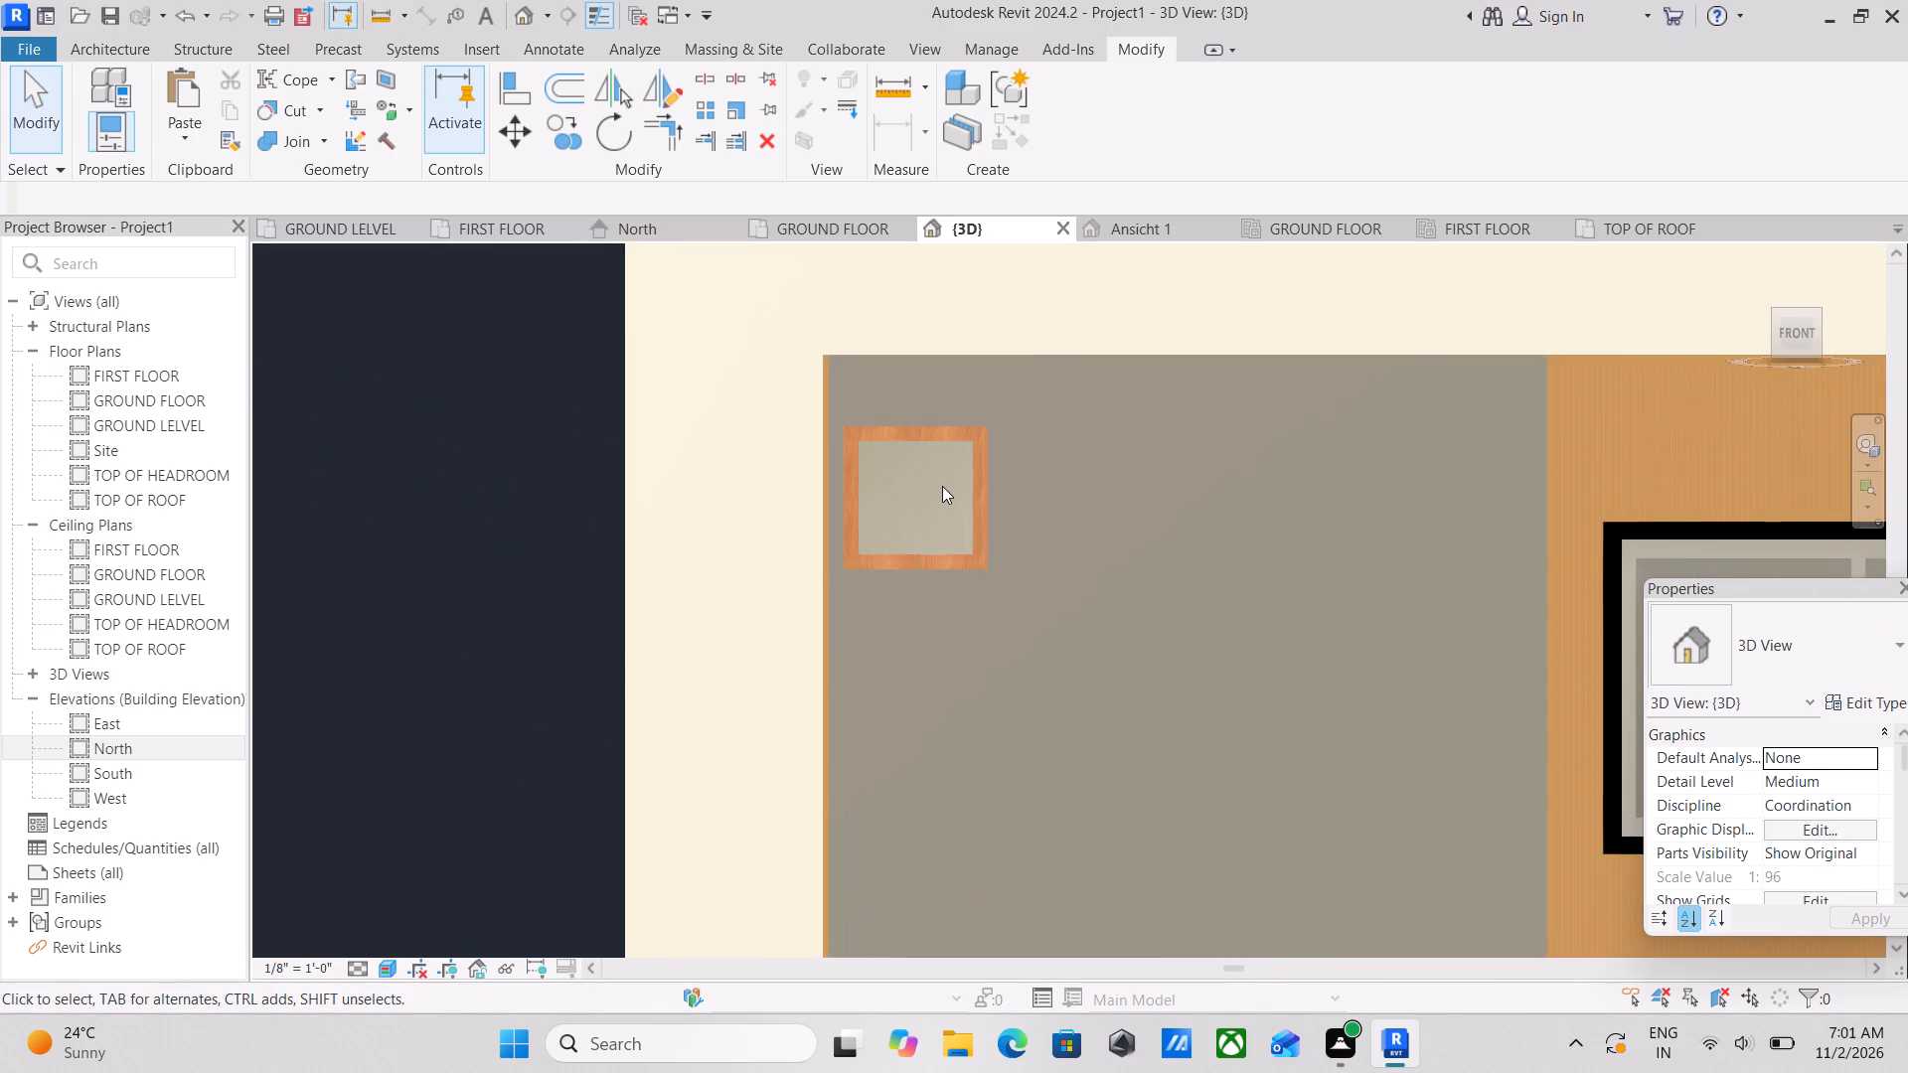
{"action": "scroll", "coordinate": [942, 486], "scroll_direction": "up", "scroll_amount": 1}
{"action": "middle_click_drag", "start_coordinate": [942, 486], "coordinate": [1000, 652]}
{"action": "scroll", "coordinate": [976, 591], "scroll_direction": "up", "scroll_amount": 4}
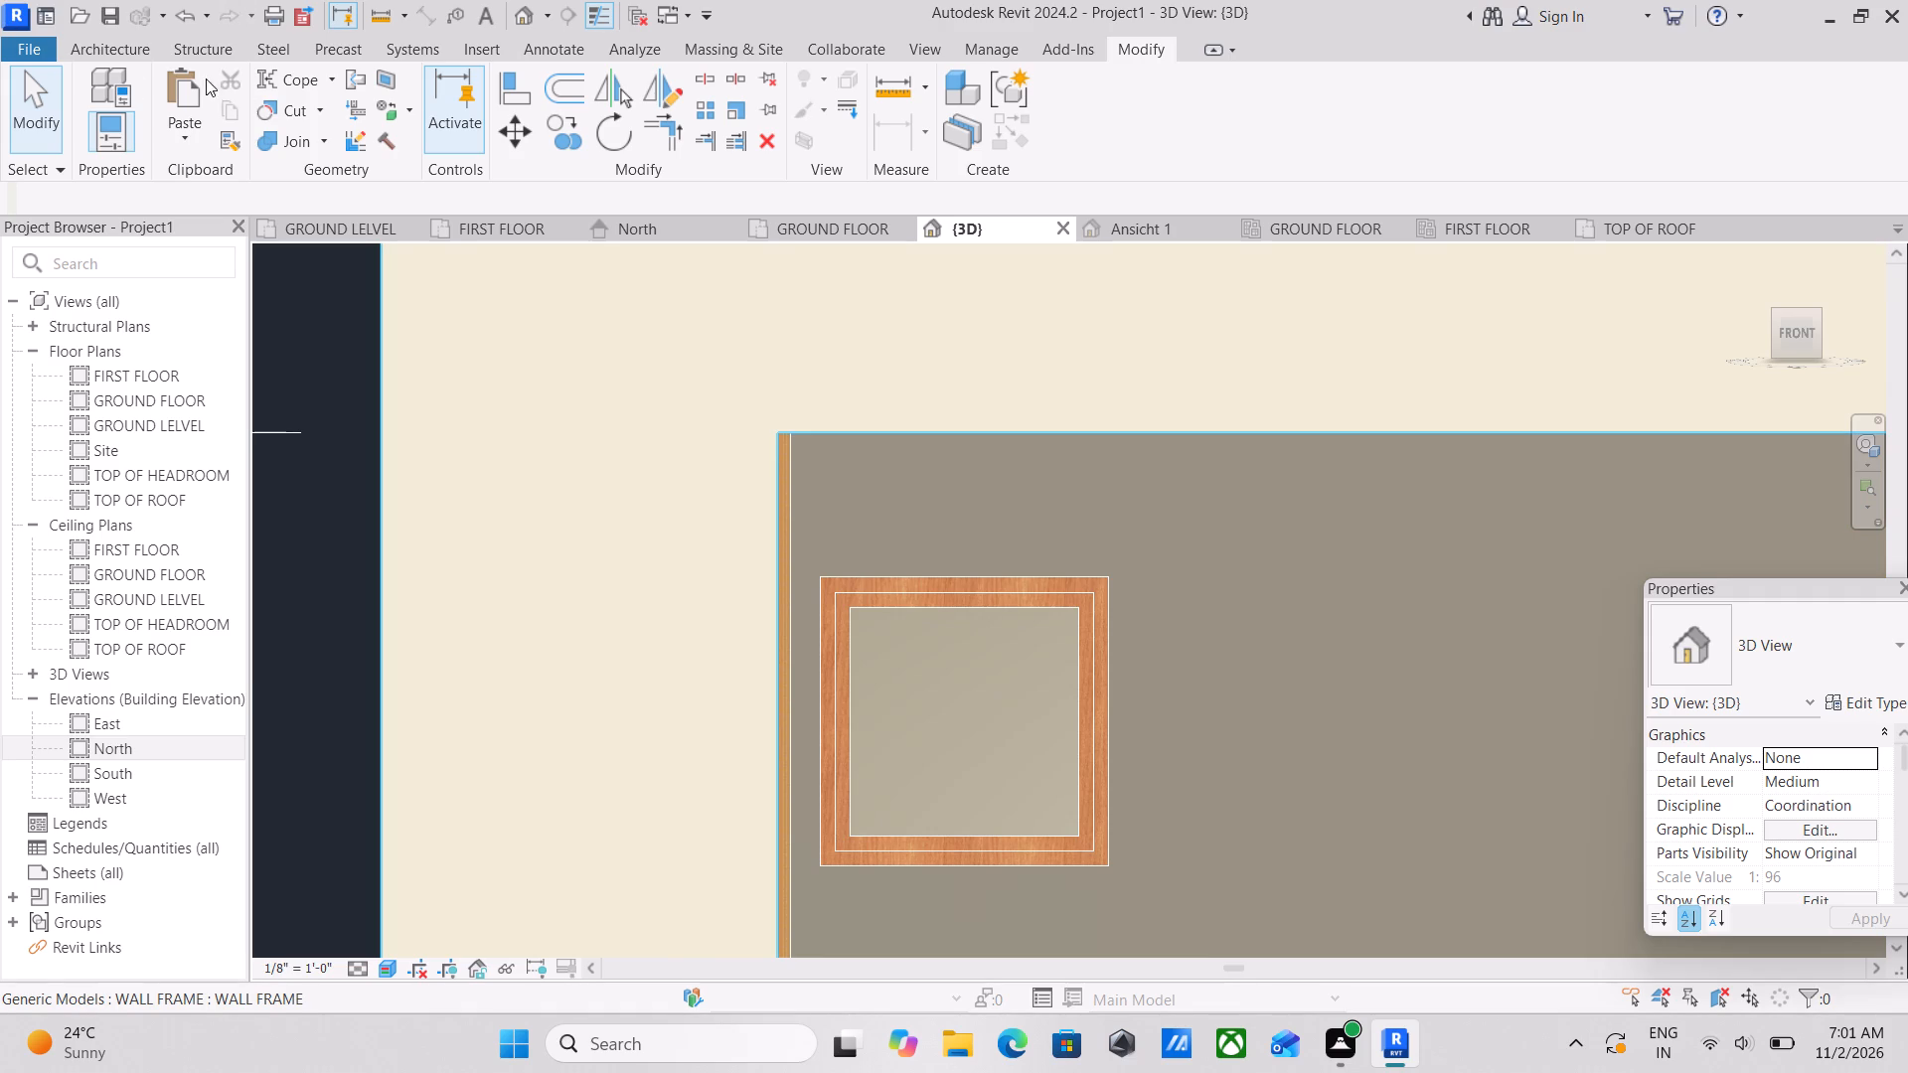
{"action": "left_click", "coordinate": [77, 37]}
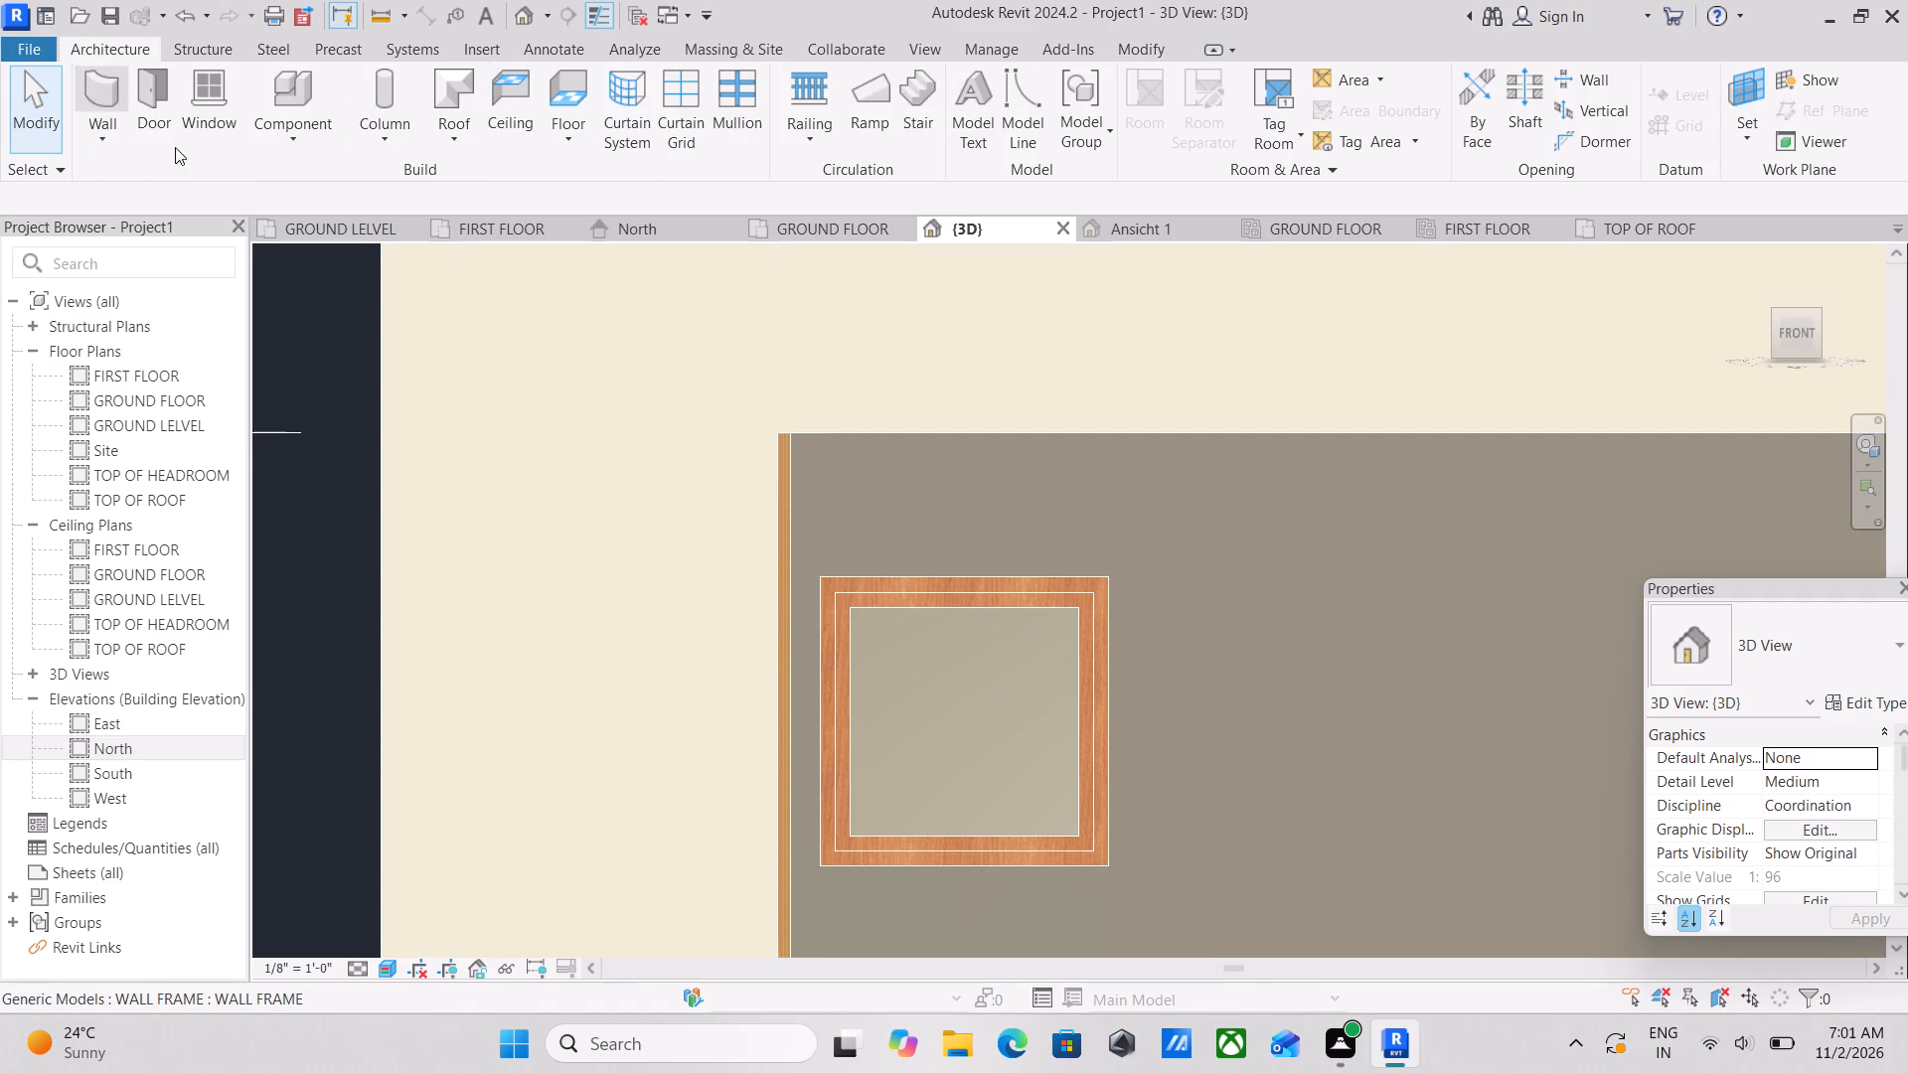
{"action": "left_click", "coordinate": [572, 140]}
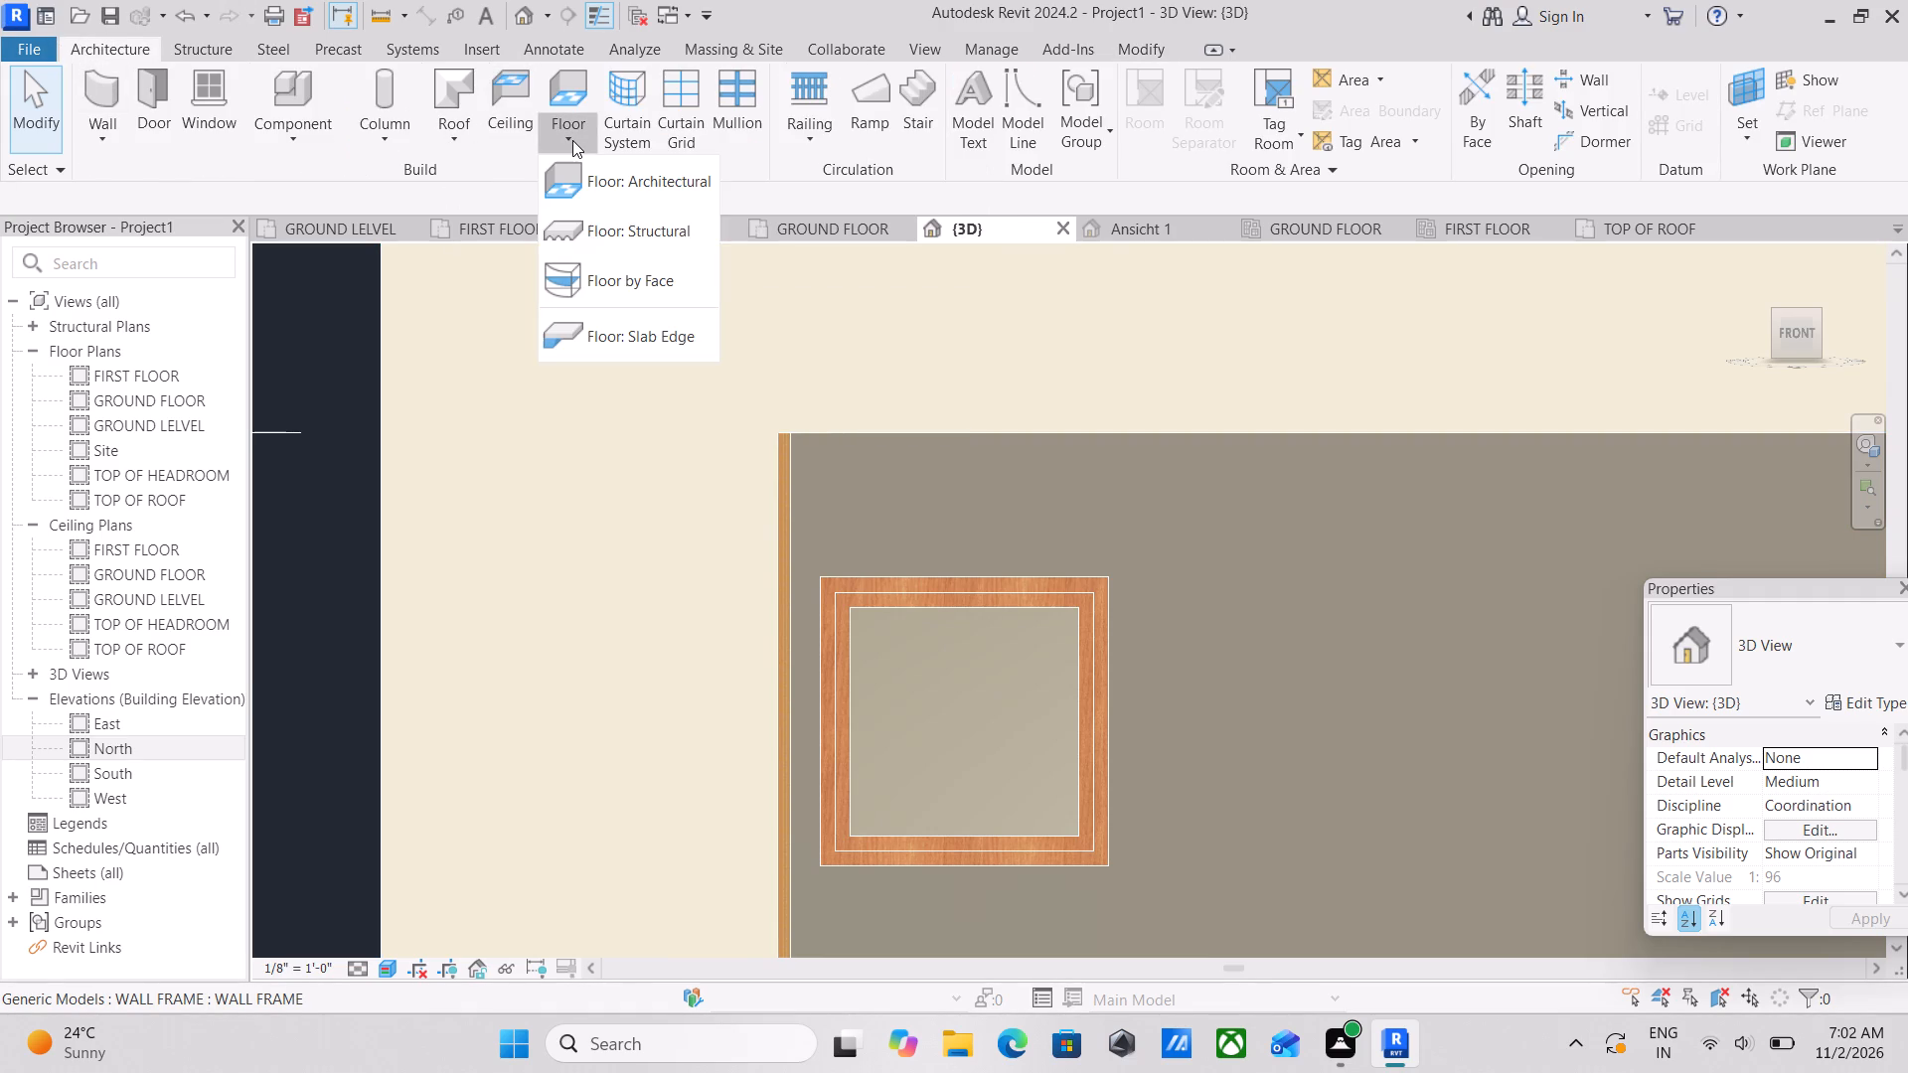
{"action": "left_click", "coordinate": [572, 140]}
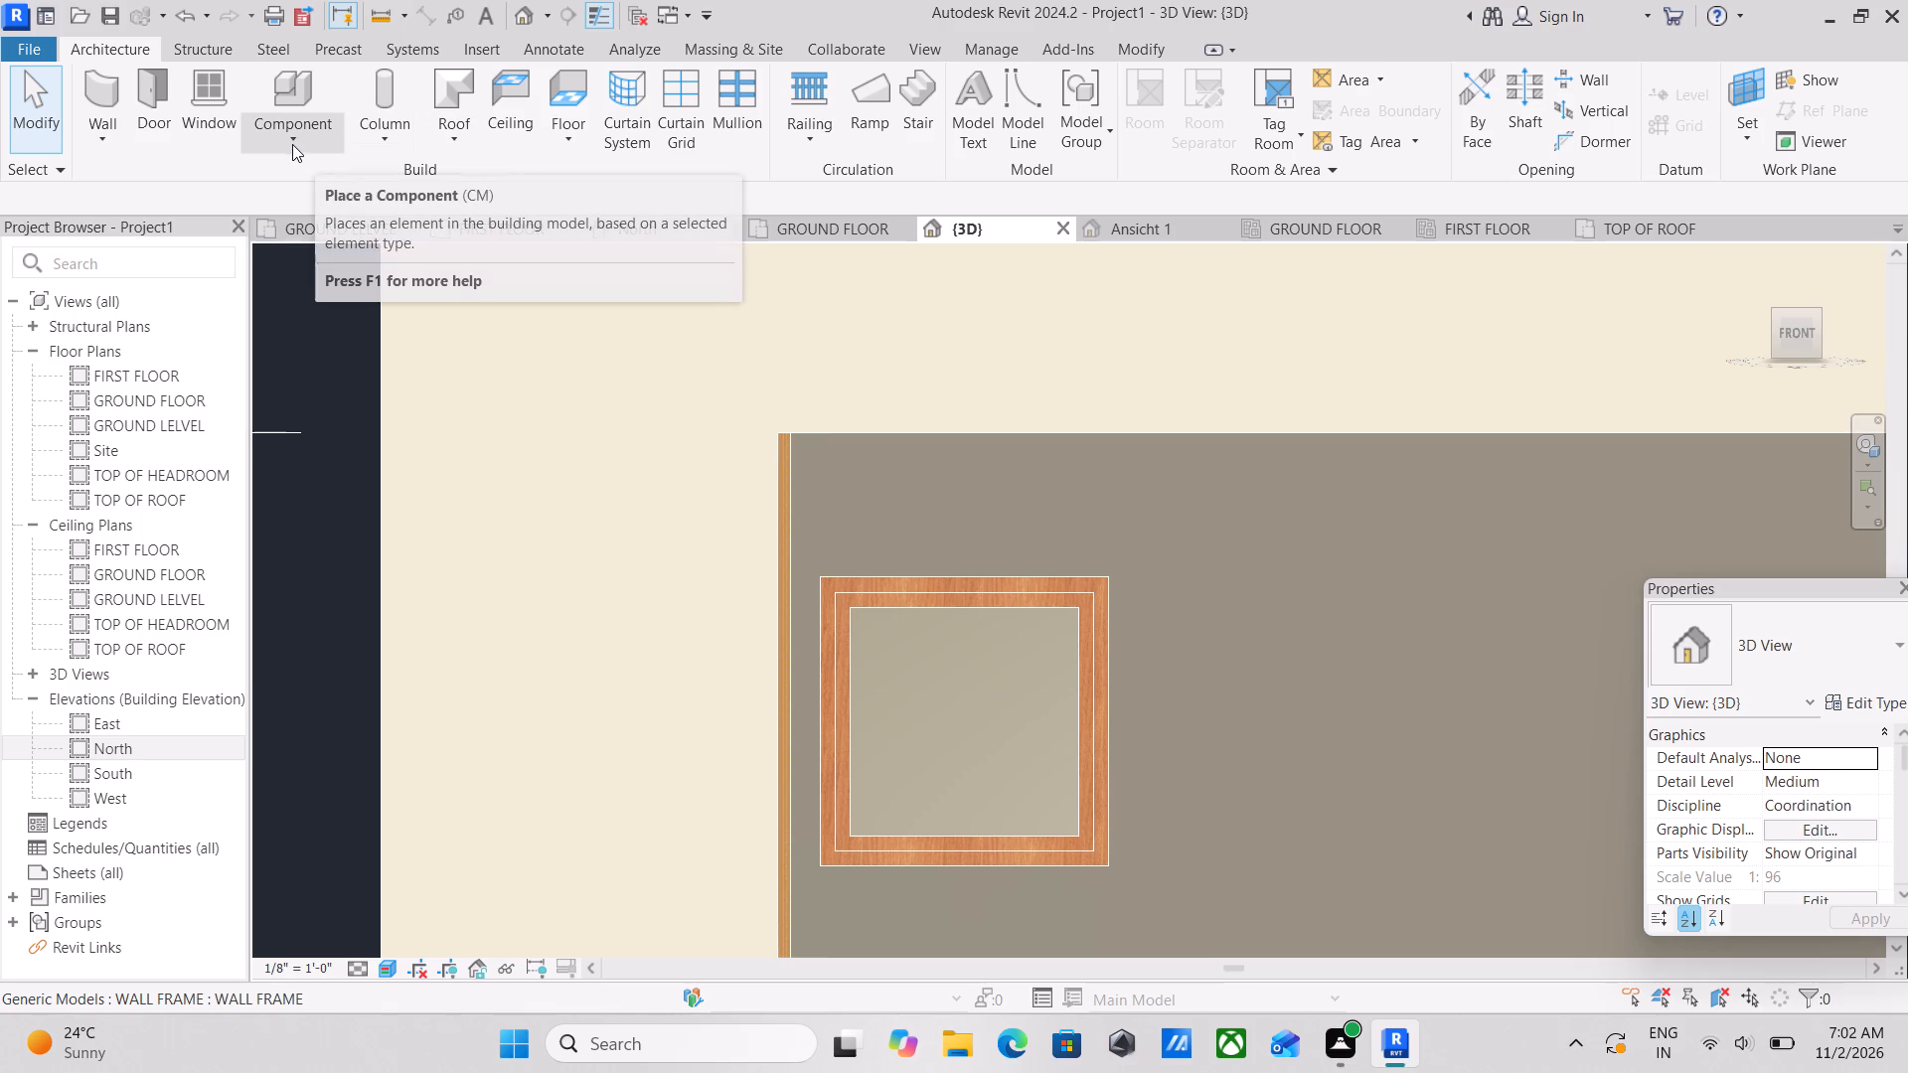
{"action": "left_click", "coordinate": [292, 144]}
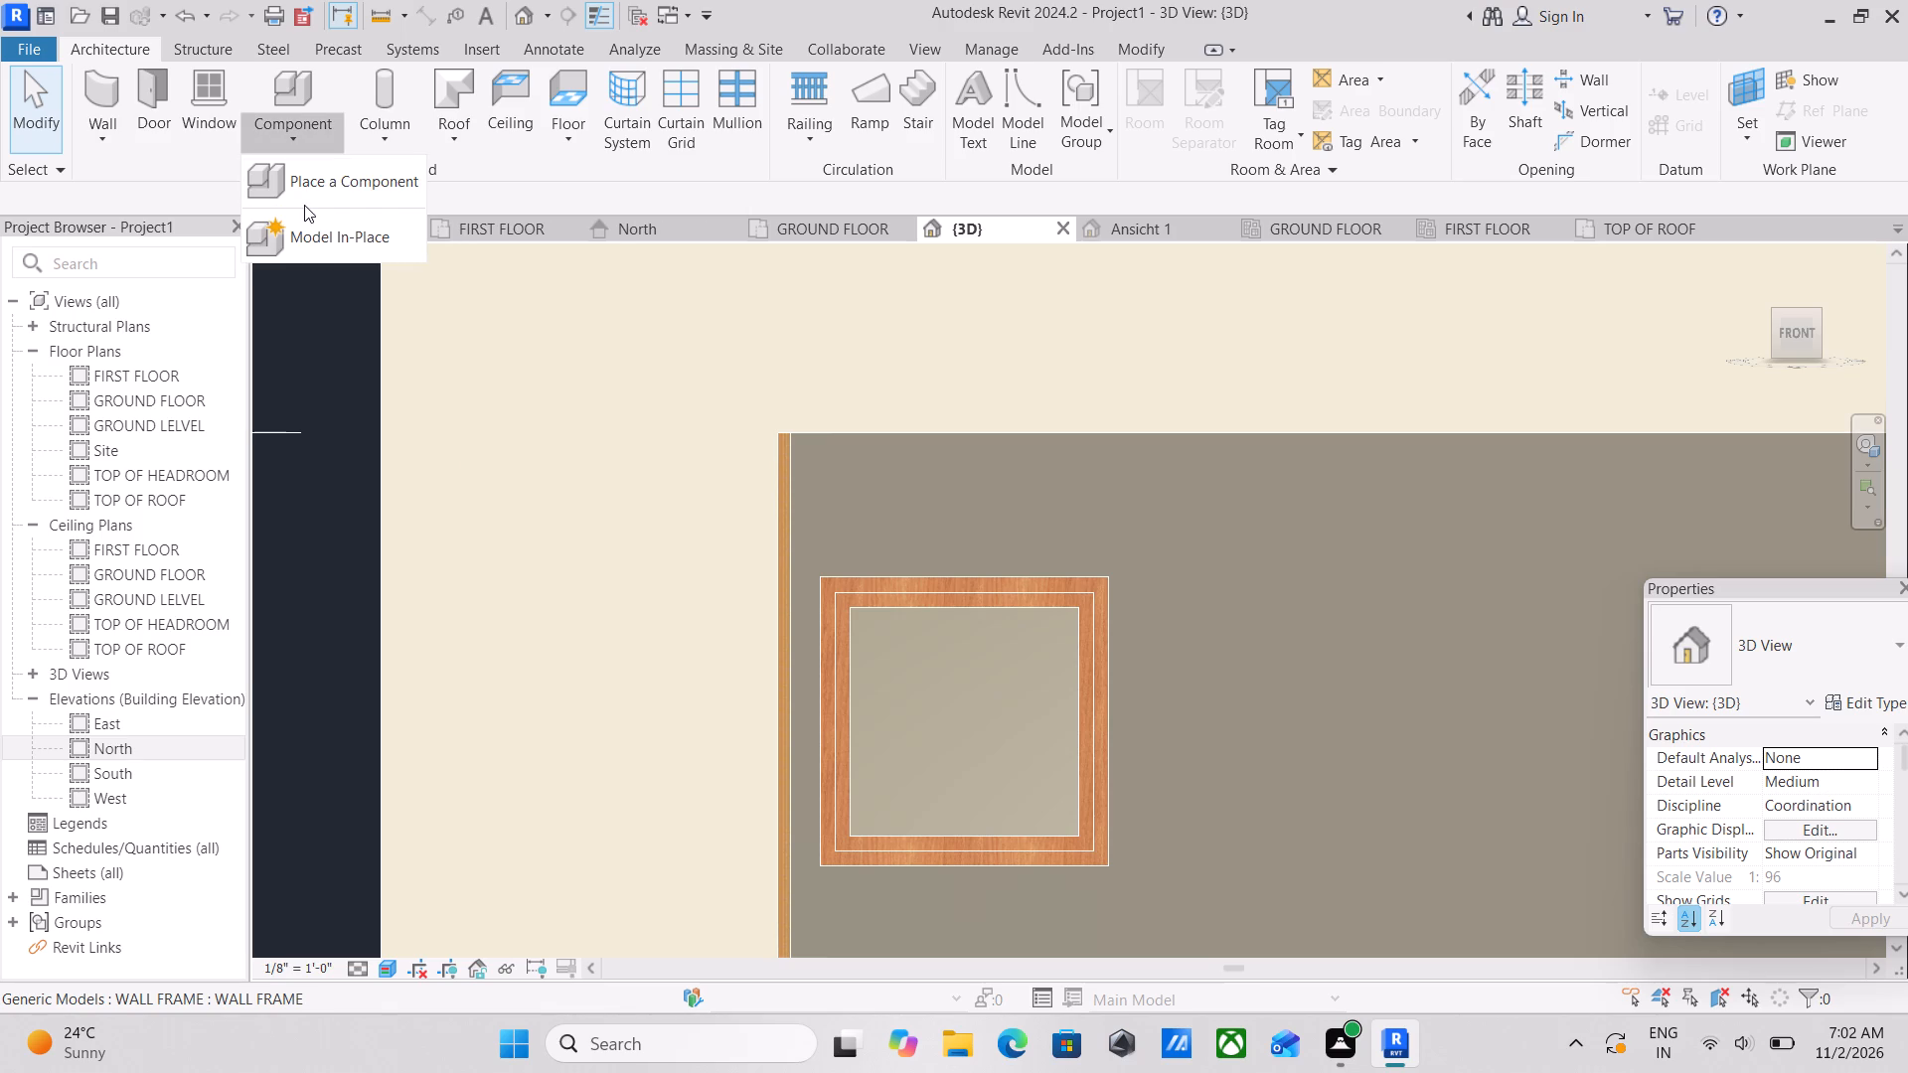
{"action": "left_click", "coordinate": [309, 239]}
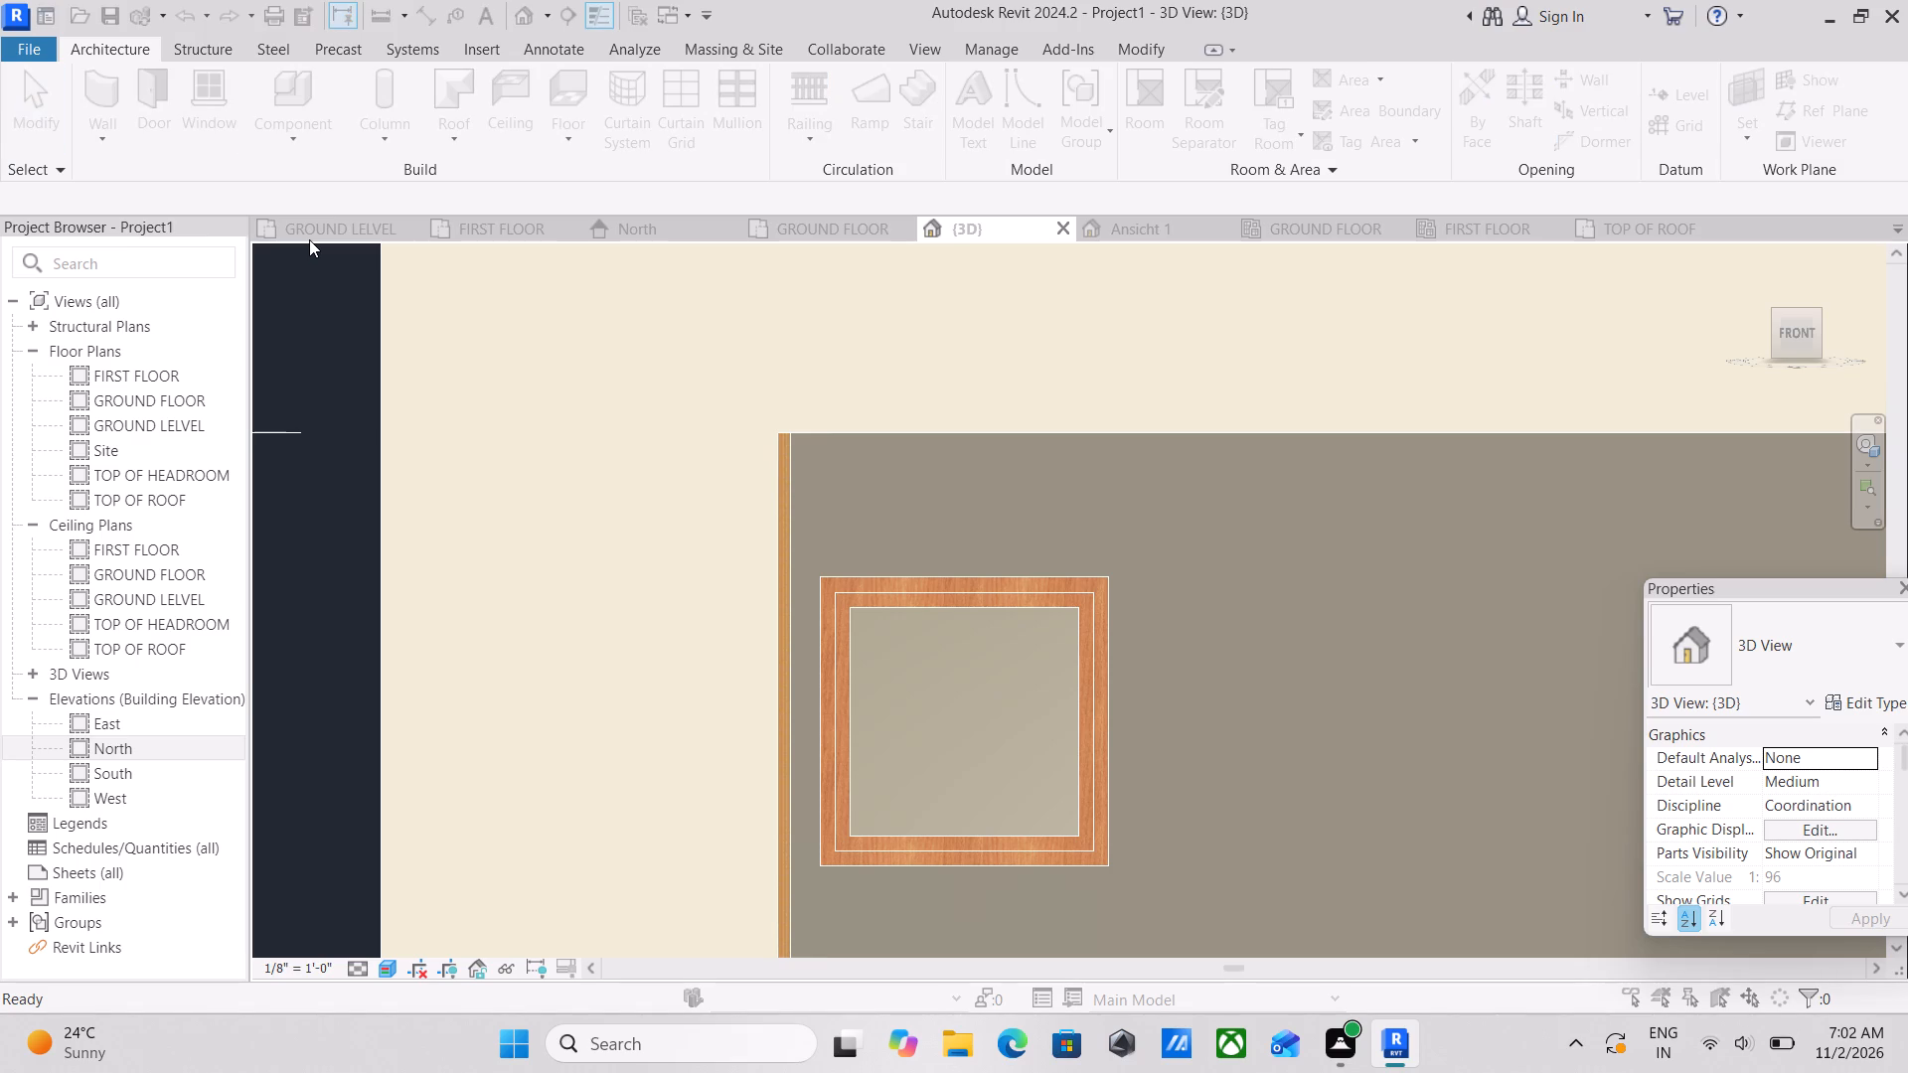
{"action": "scroll", "coordinate": [878, 430], "scroll_direction": "down", "scroll_amount": 3}
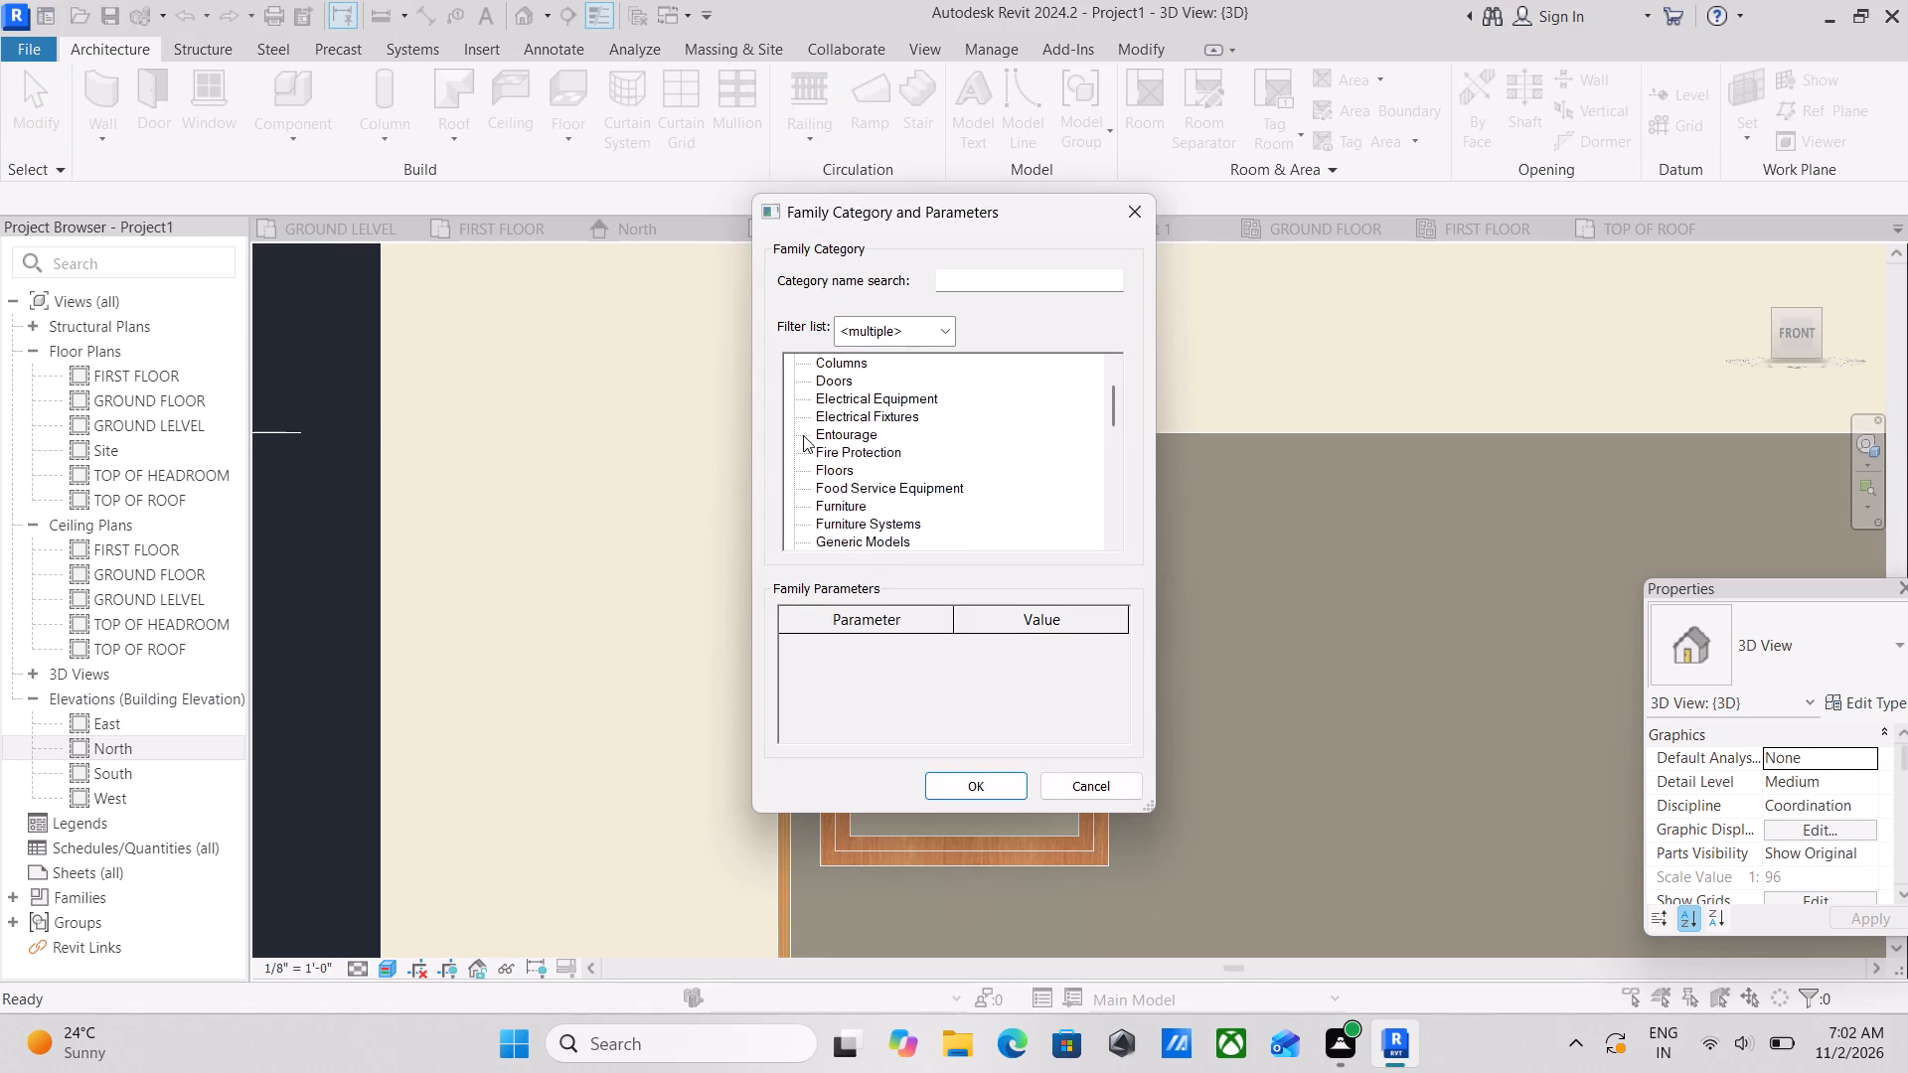
{"action": "scroll", "coordinate": [803, 435], "scroll_direction": "down", "scroll_amount": 2}
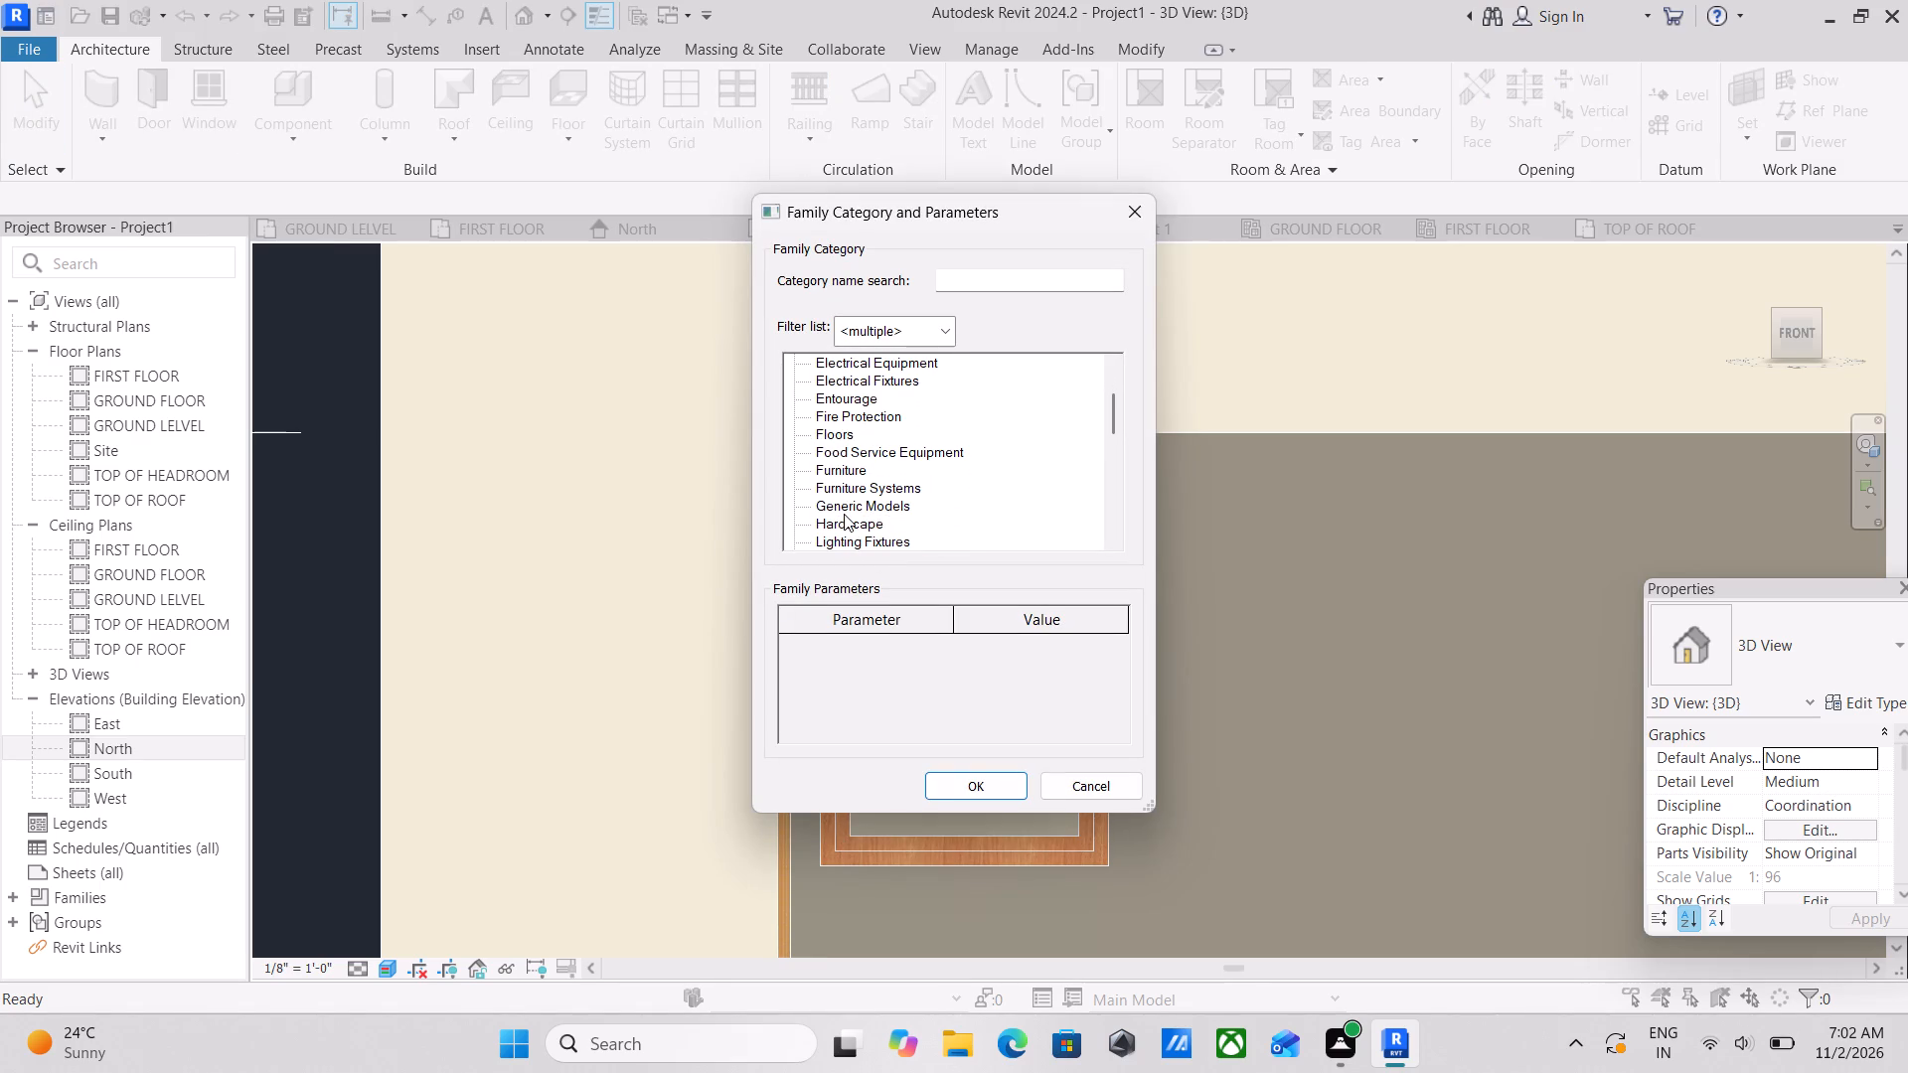
{"action": "left_click", "coordinate": [859, 506]}
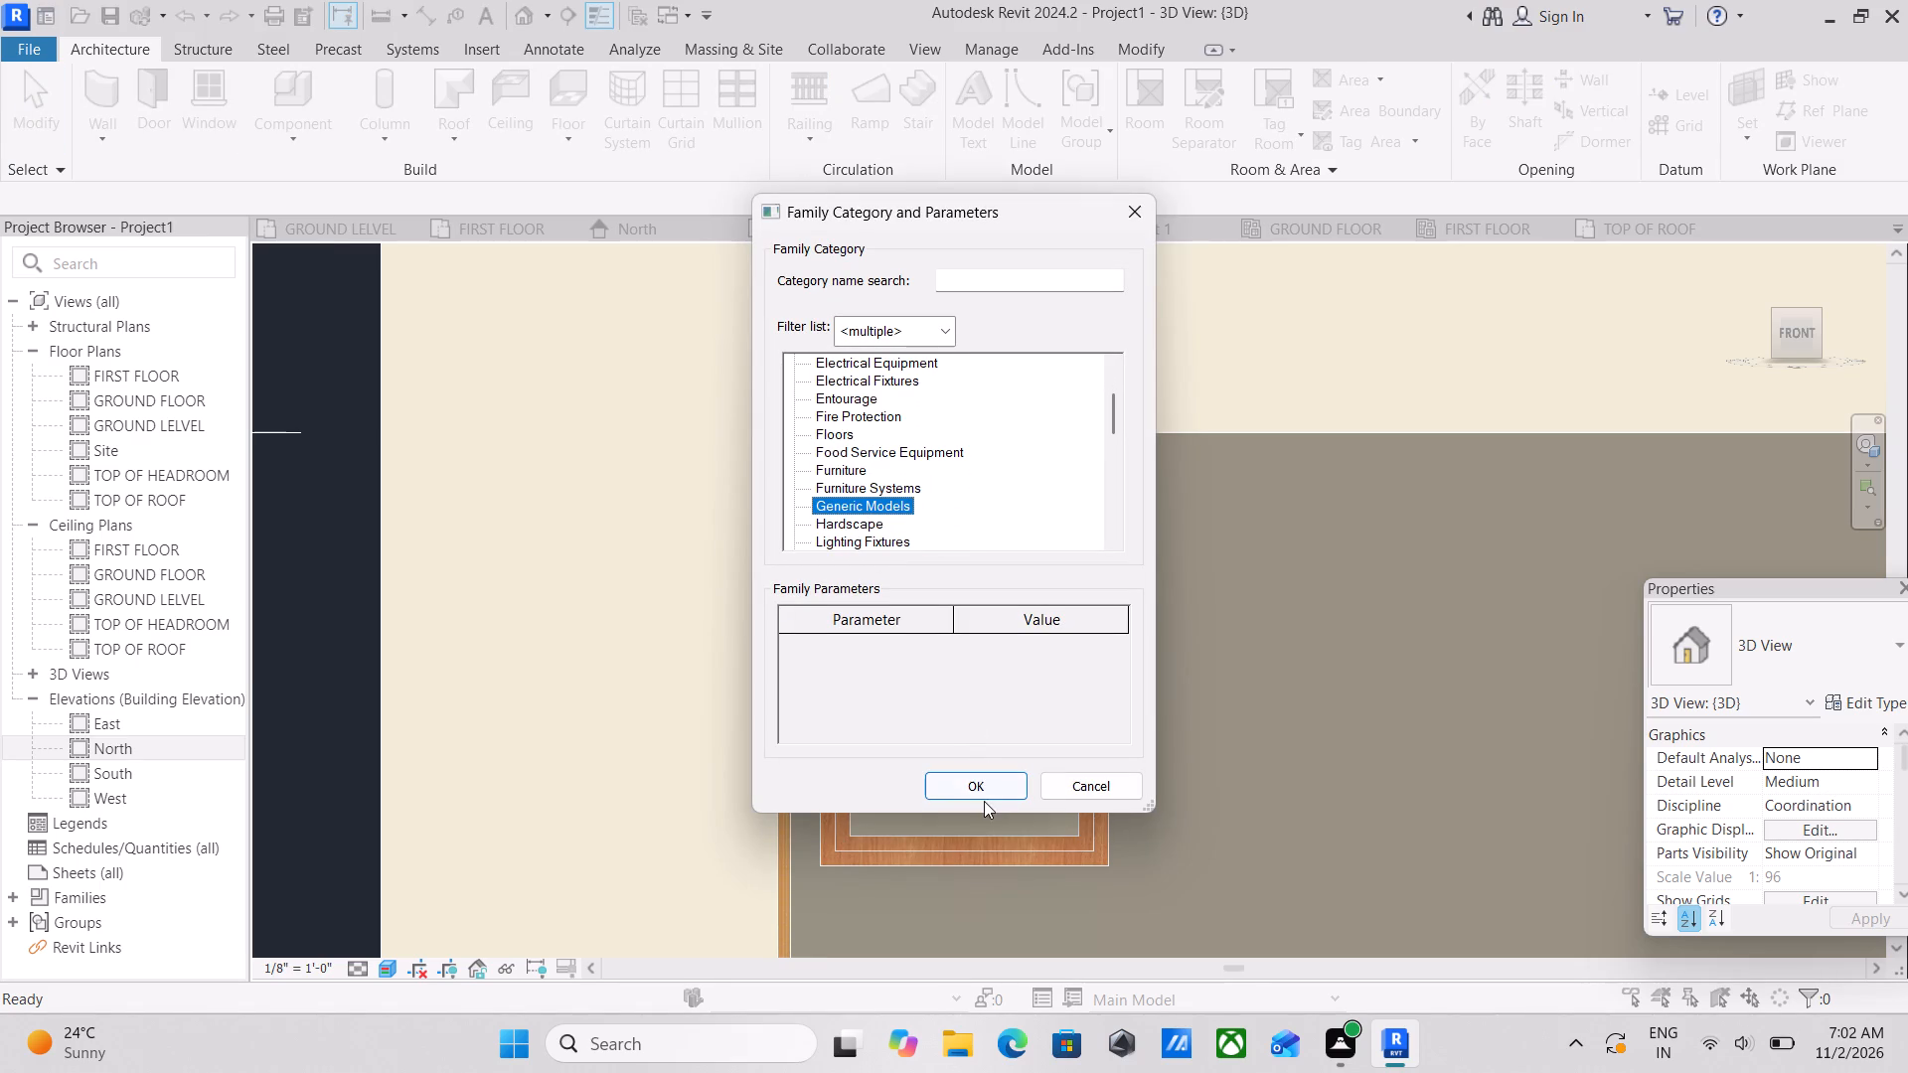
{"action": "left_click", "coordinate": [980, 784]}
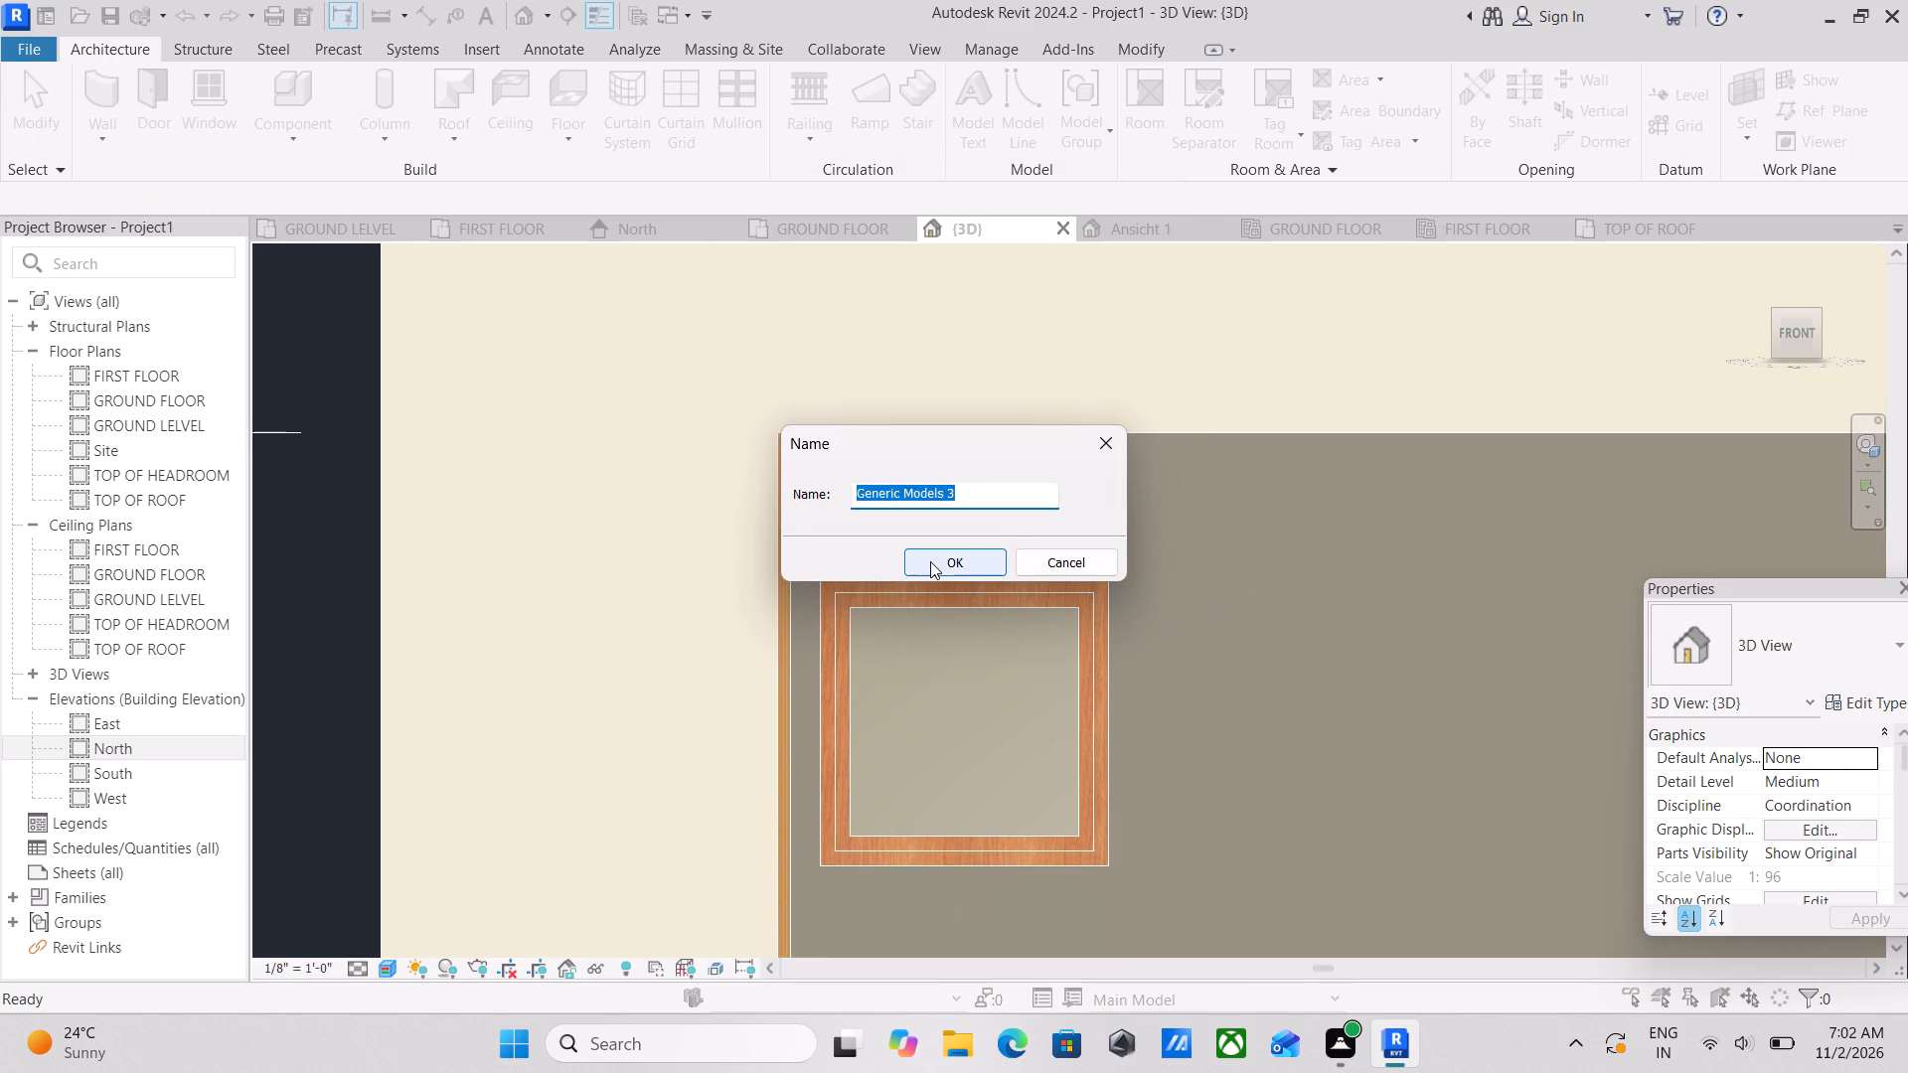
{"action": "left_click", "coordinate": [930, 561]}
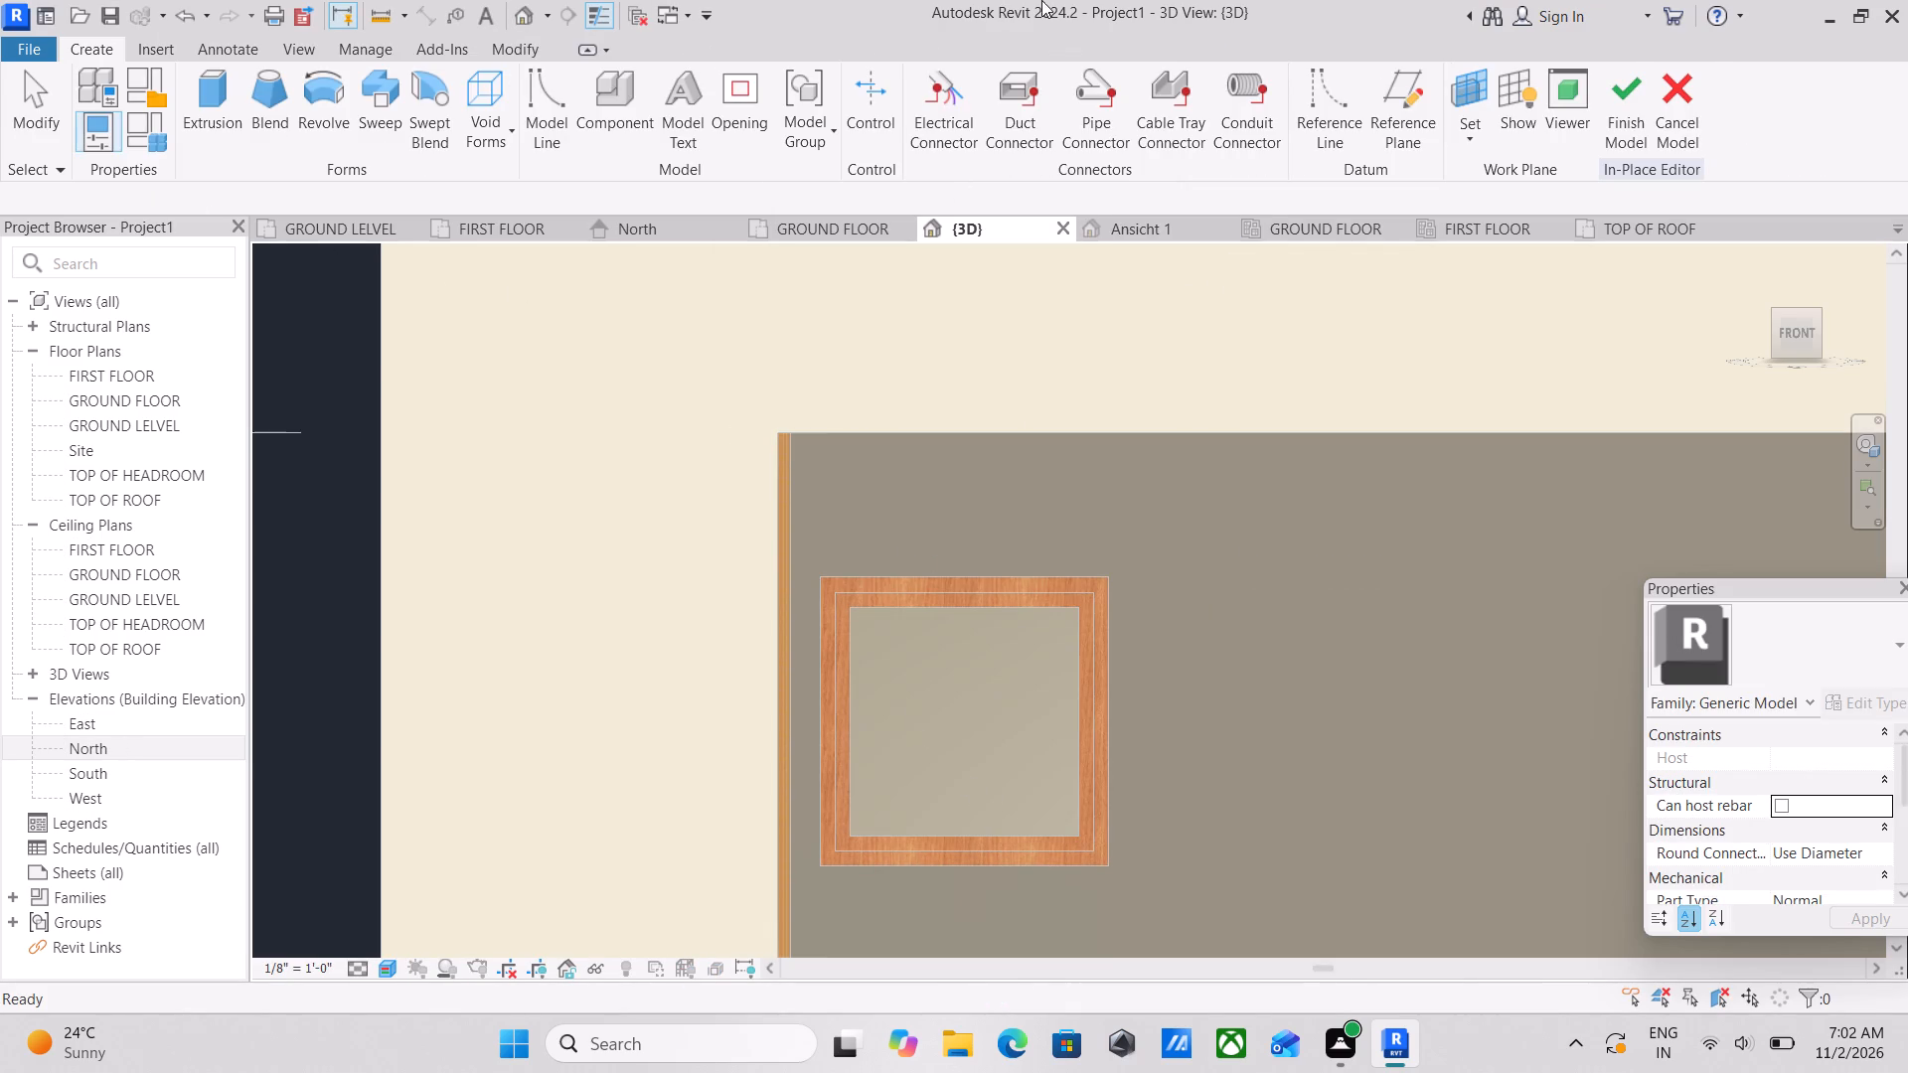
Set the work plane by picking the OUTER WALL 9" face that holds the small upper window.
{"action": "left_click", "coordinate": [1469, 146]}
{"action": "left_click", "coordinate": [1492, 242]}
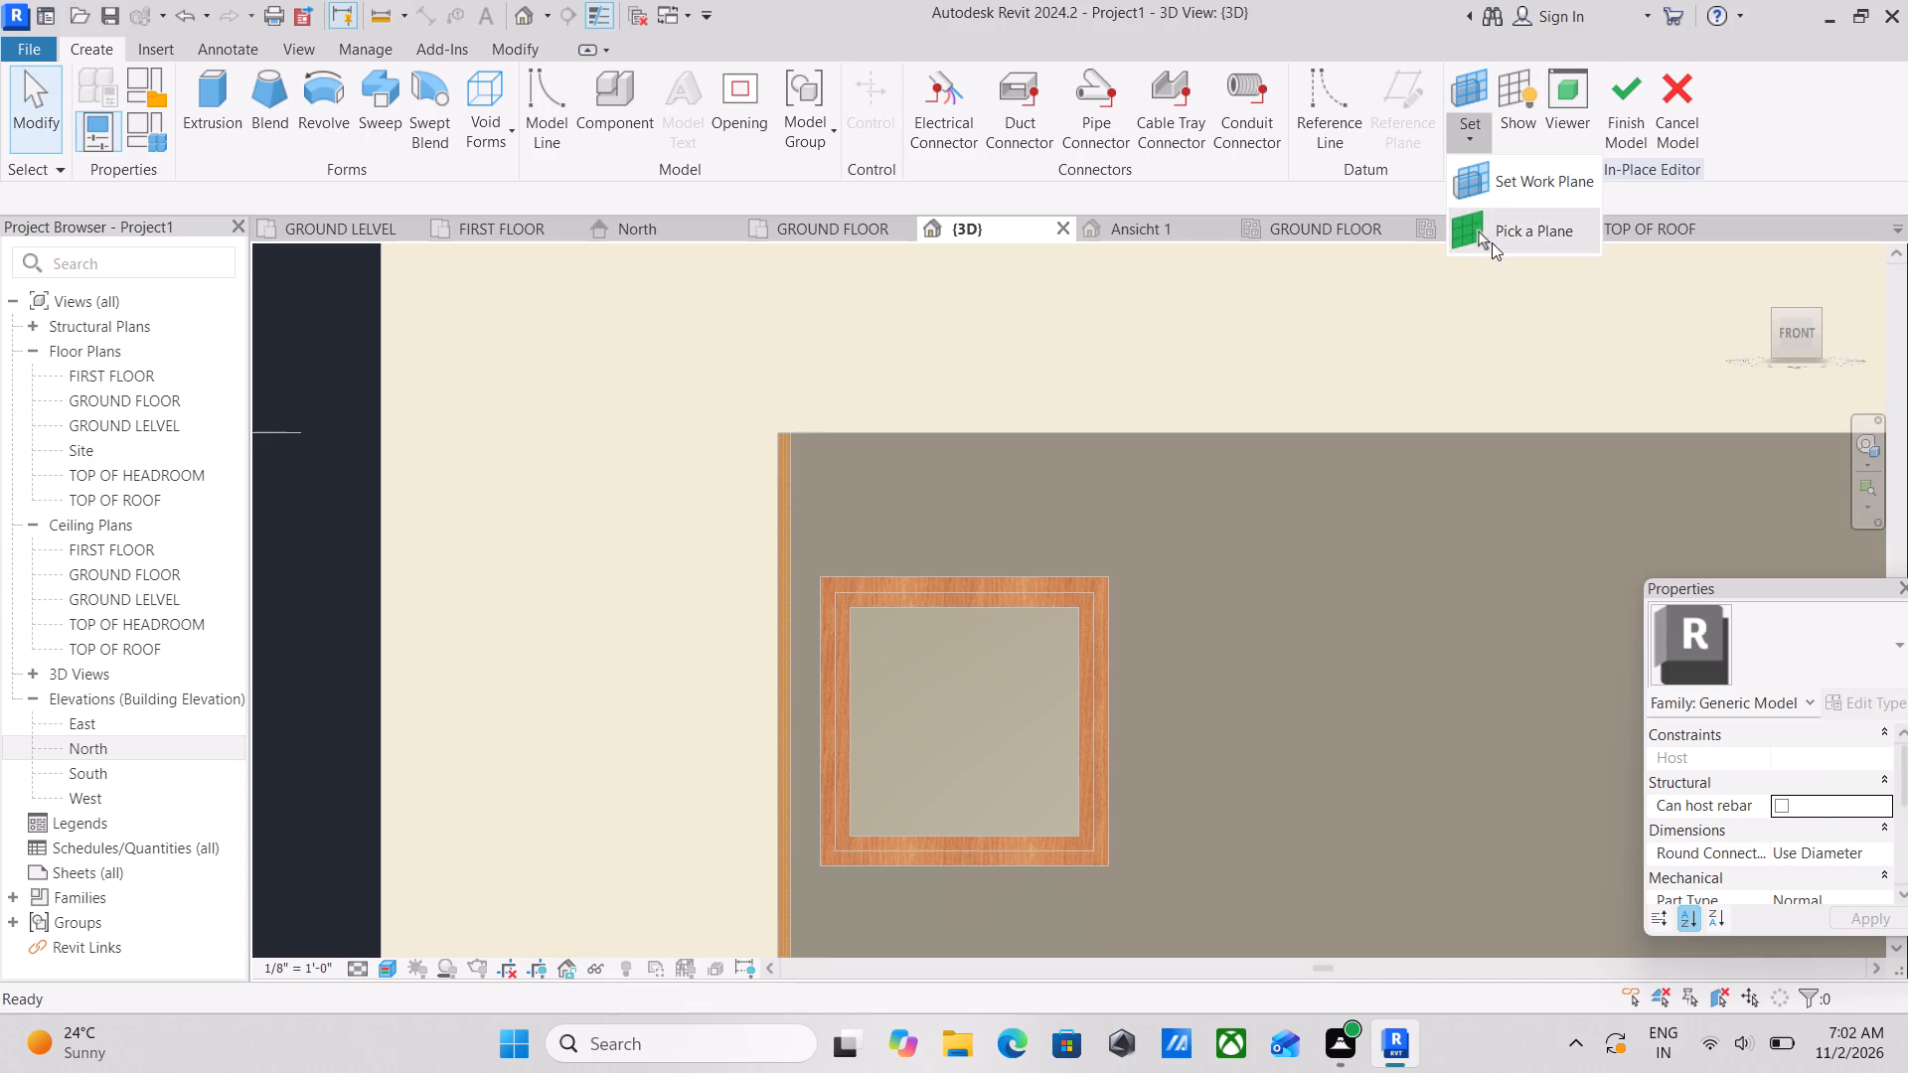
{"action": "scroll", "coordinate": [1003, 589], "scroll_direction": "down", "scroll_amount": 1}
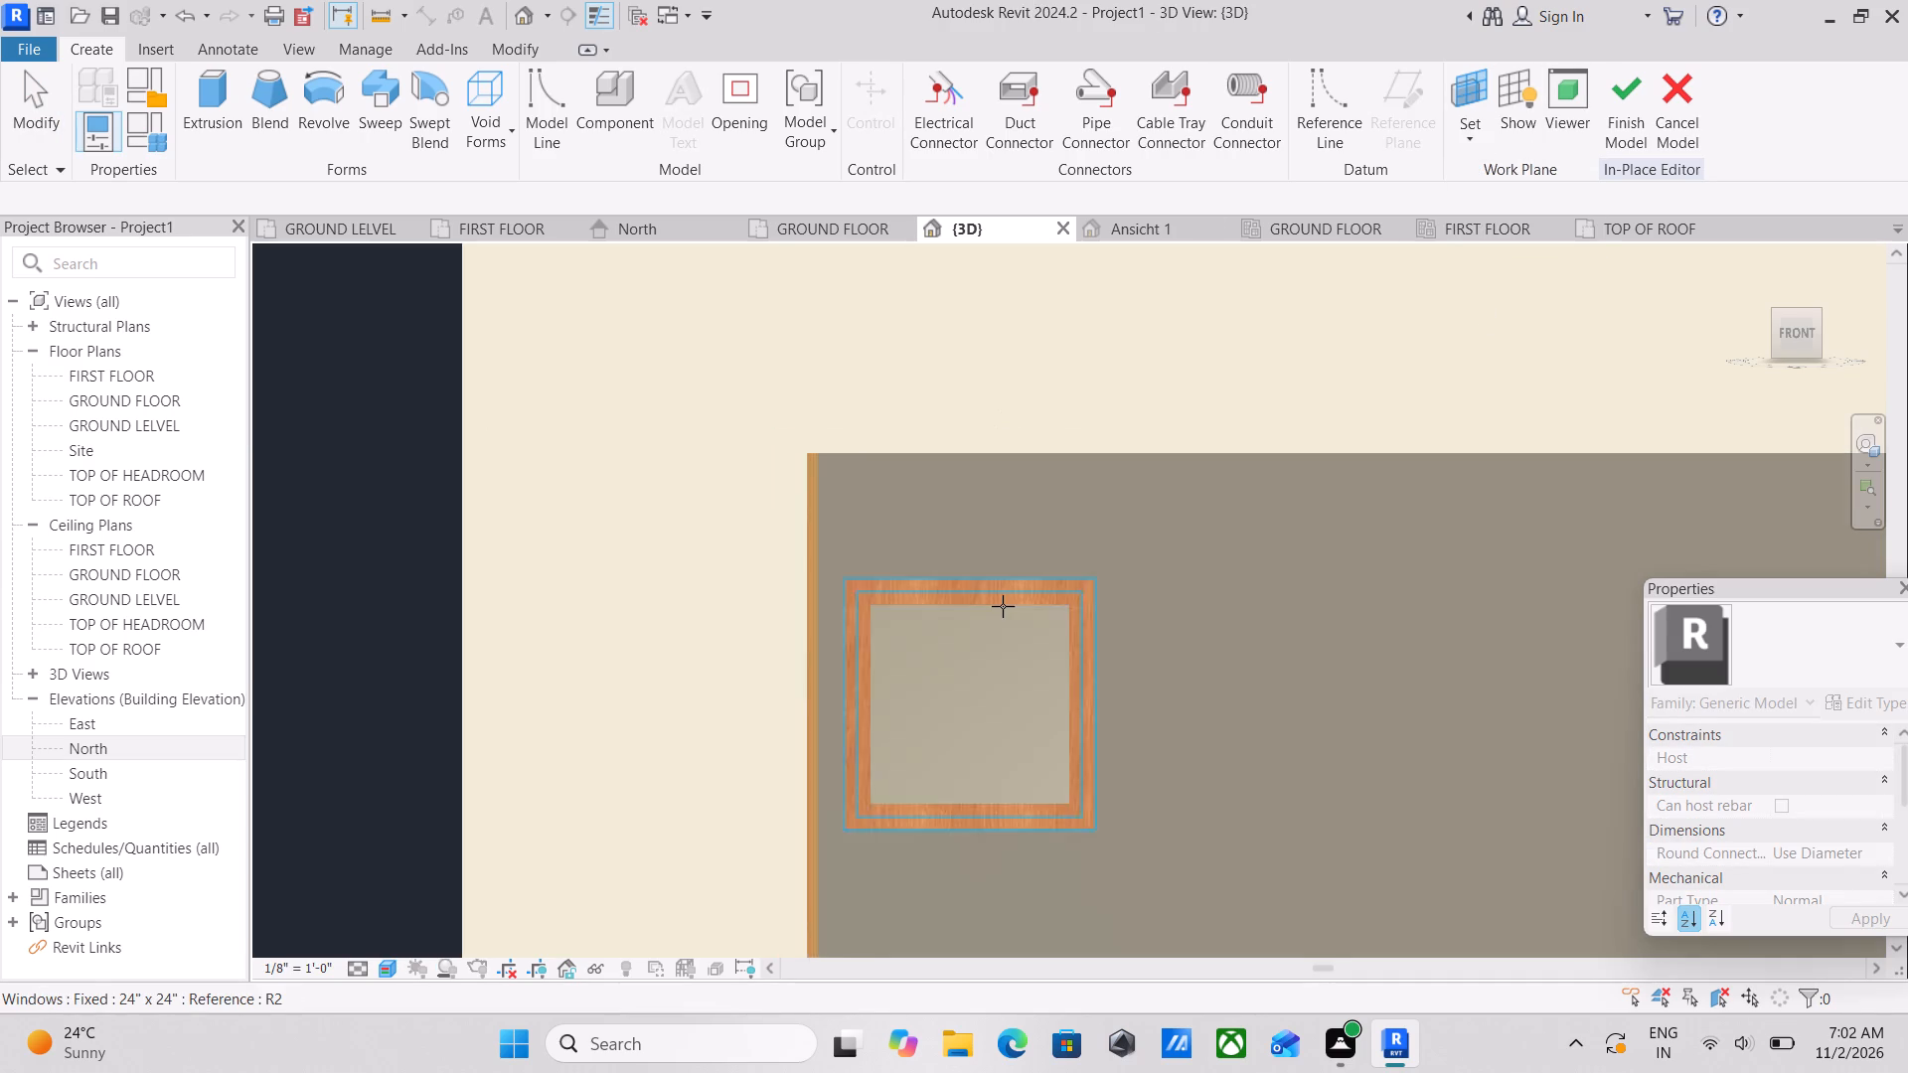
{"action": "scroll", "coordinate": [1003, 606], "scroll_direction": "down", "scroll_amount": 1}
{"action": "middle_click_drag", "start_coordinate": [997, 621], "coordinate": [1020, 703], "text": "shift"}
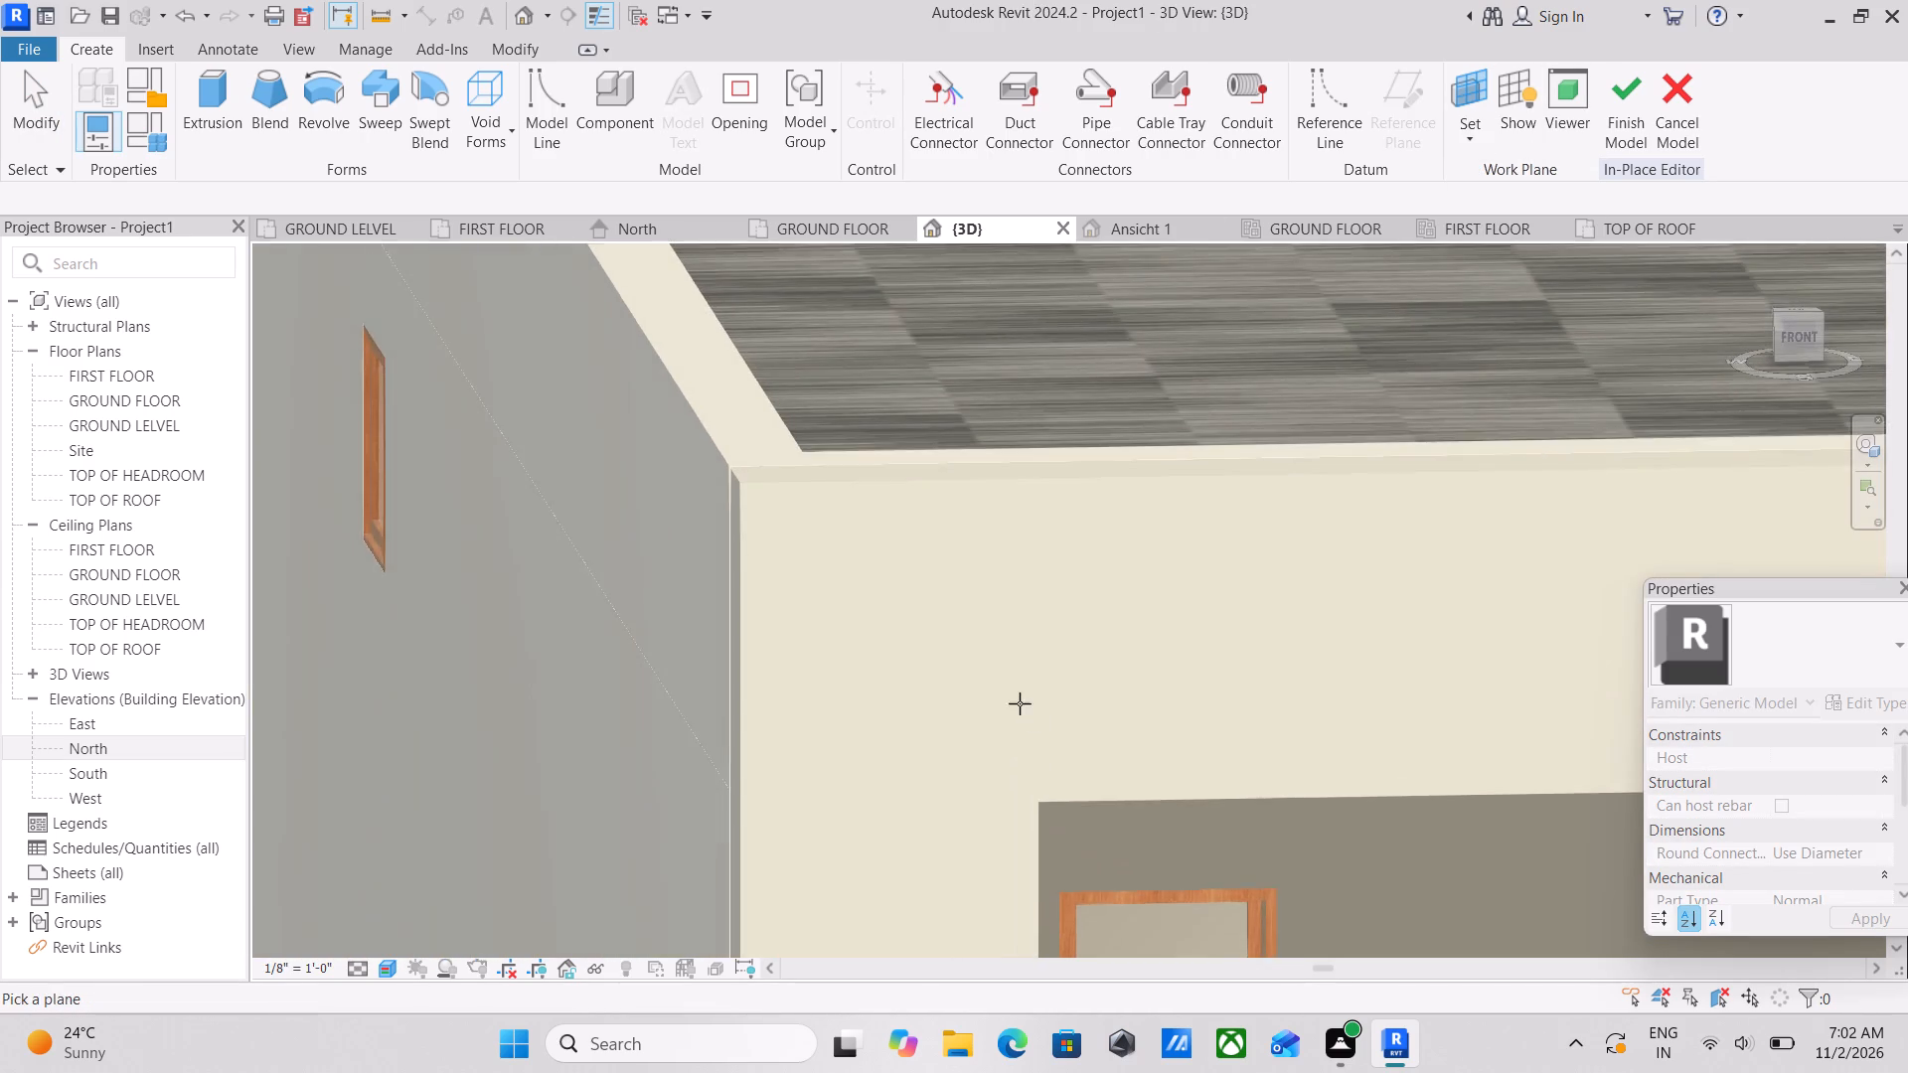
{"action": "middle_click_drag", "start_coordinate": [1021, 691], "coordinate": [791, 415]}
{"action": "scroll", "coordinate": [880, 558], "scroll_direction": "down", "scroll_amount": 2}
{"action": "middle_click_drag", "start_coordinate": [880, 558], "coordinate": [891, 575], "text": "shift"}
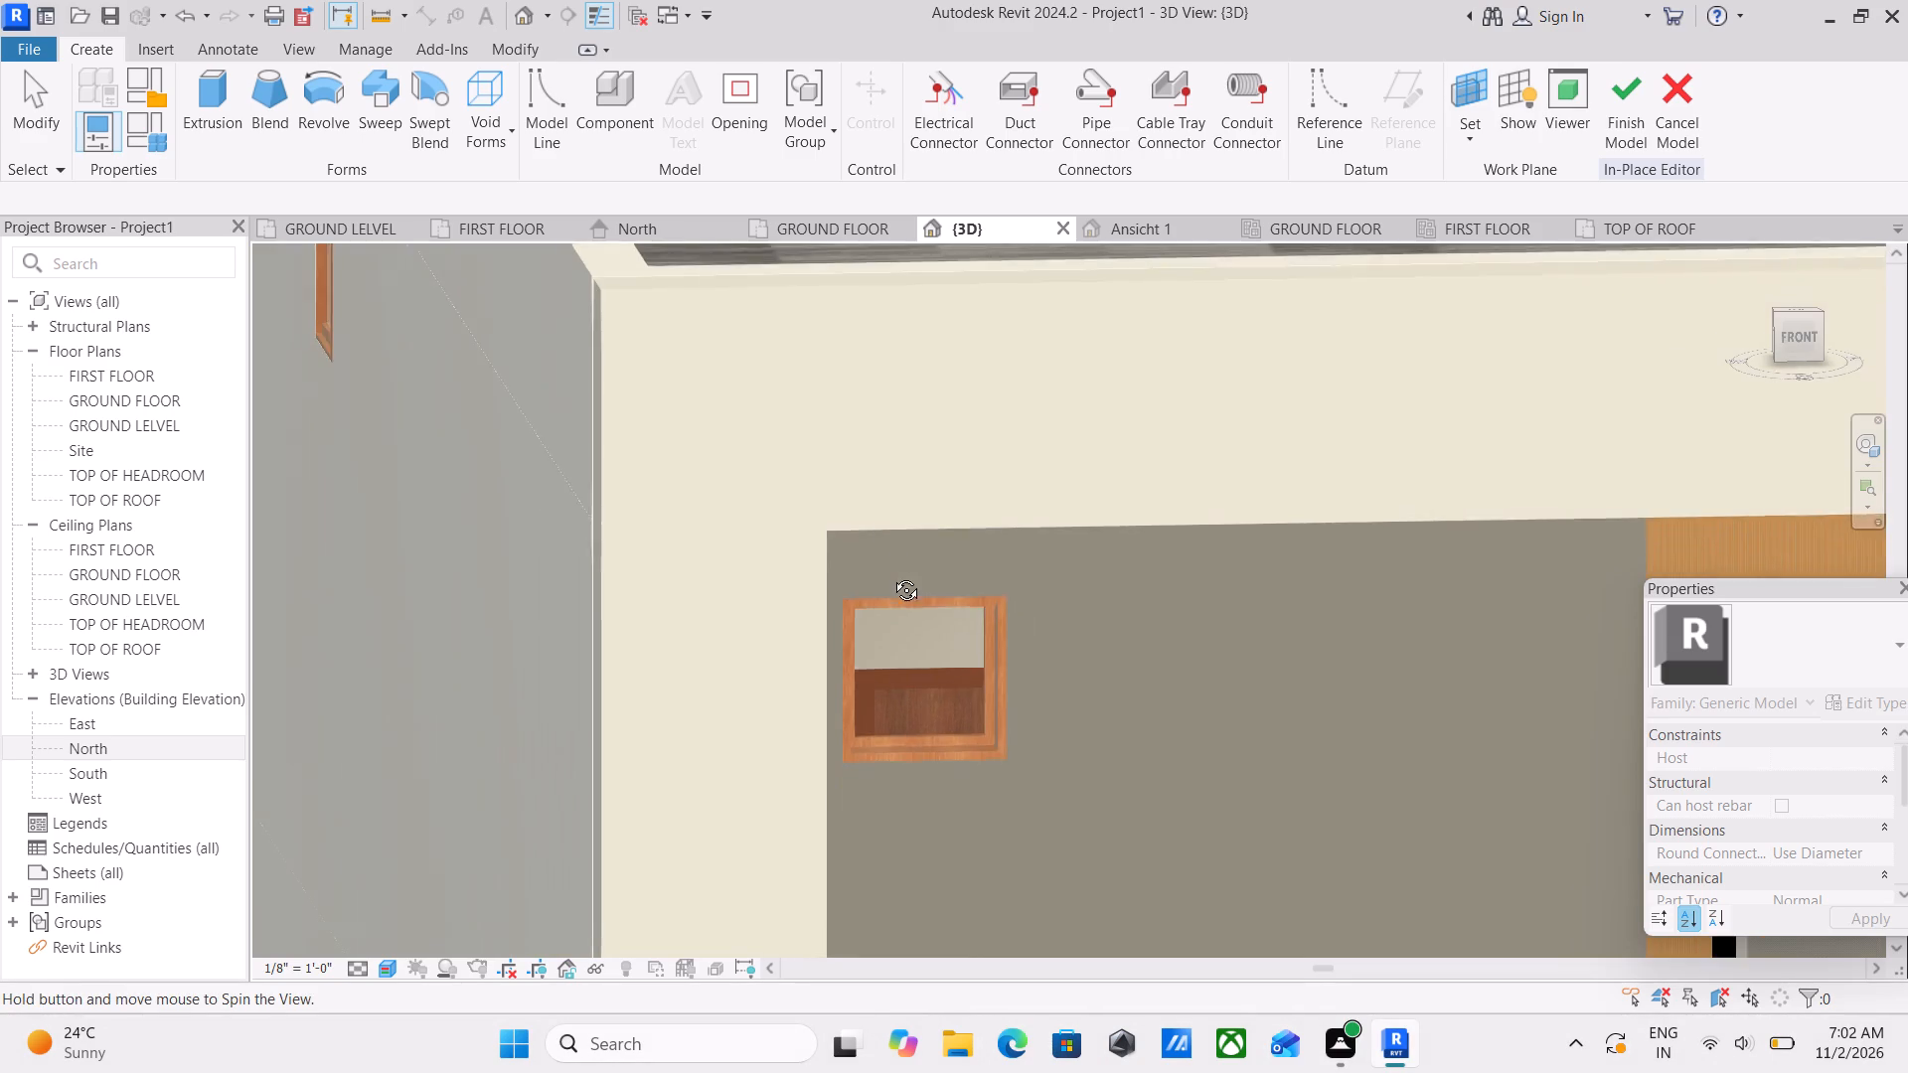
{"action": "middle_click_drag", "start_coordinate": [891, 575], "coordinate": [894, 590], "text": "shift"}
{"action": "middle_click_drag", "start_coordinate": [894, 590], "coordinate": [696, 433]}
{"action": "scroll", "coordinate": [969, 617], "scroll_direction": "down", "scroll_amount": 3}
{"action": "middle_click_drag", "start_coordinate": [968, 617], "coordinate": [800, 441]}
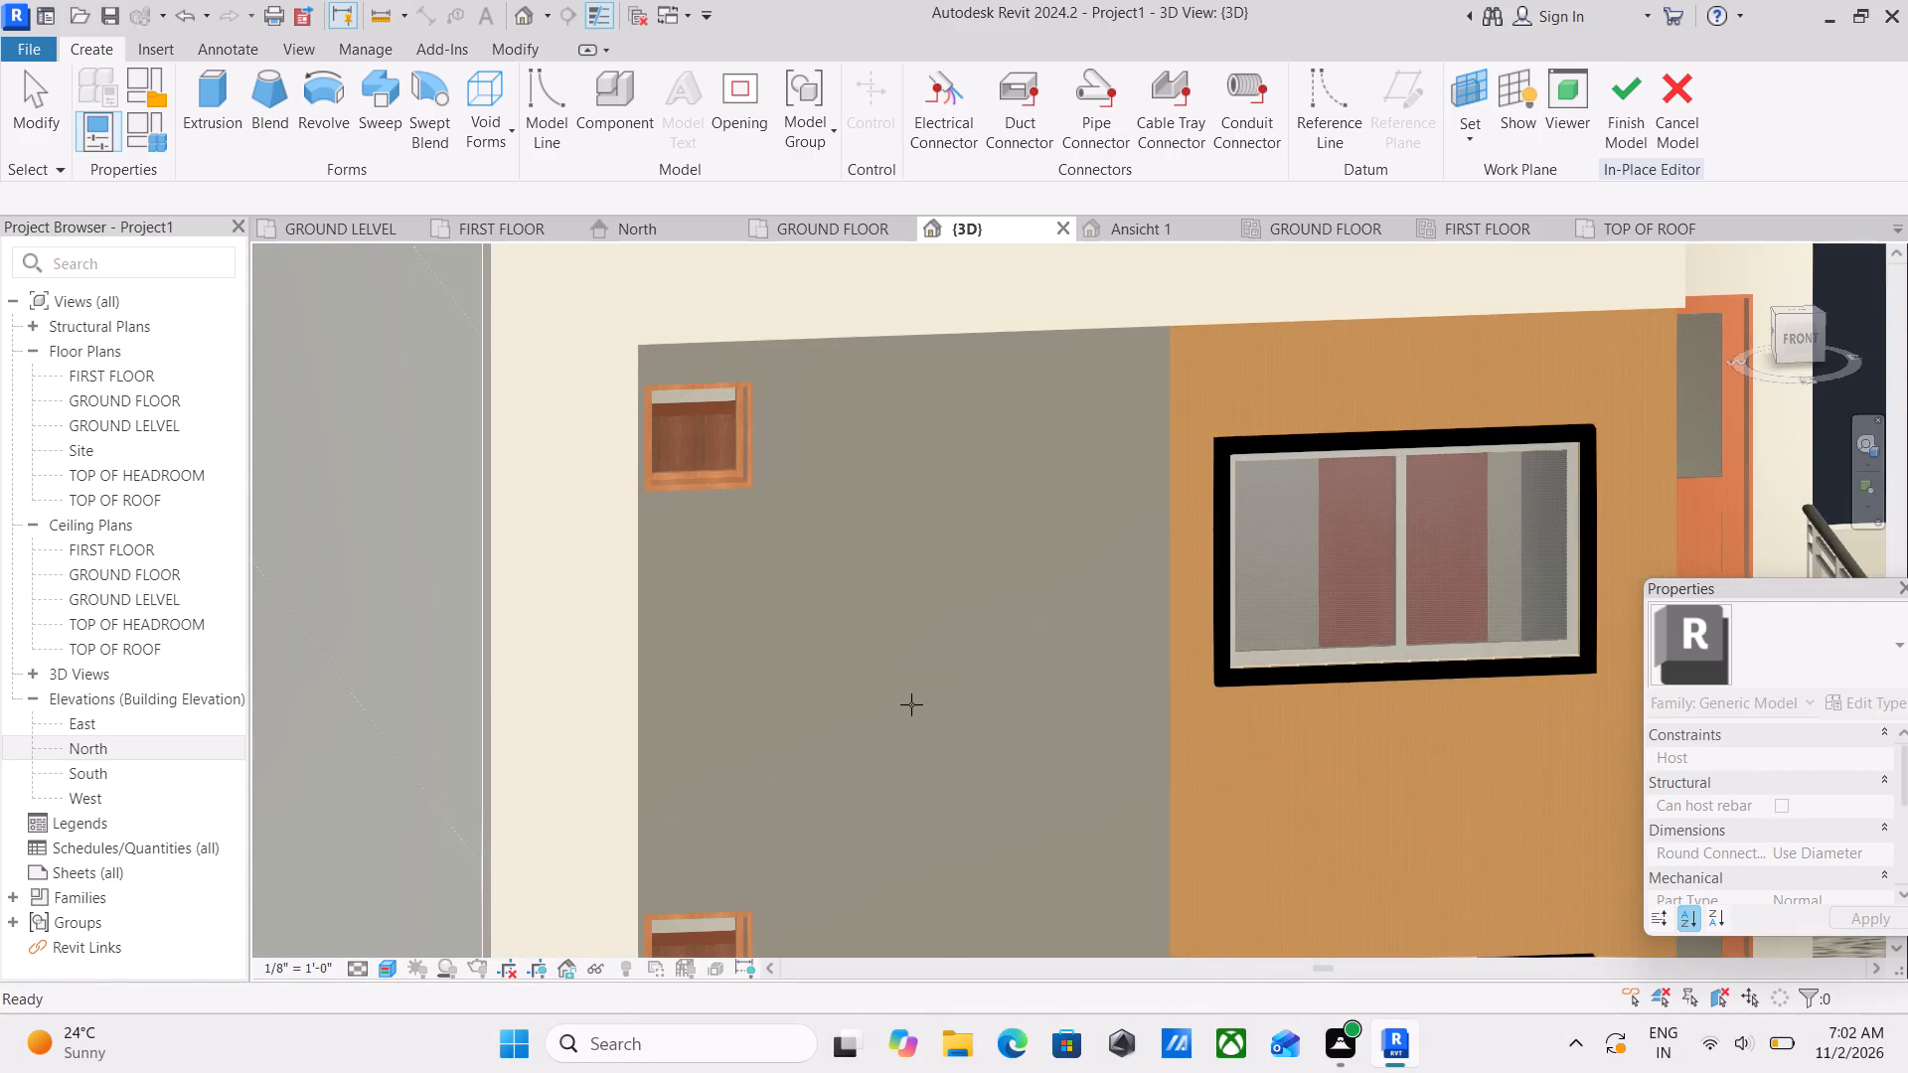
{"action": "scroll", "coordinate": [911, 704], "scroll_direction": "down", "scroll_amount": 3}
{"action": "middle_click_drag", "start_coordinate": [911, 704], "coordinate": [931, 557]}
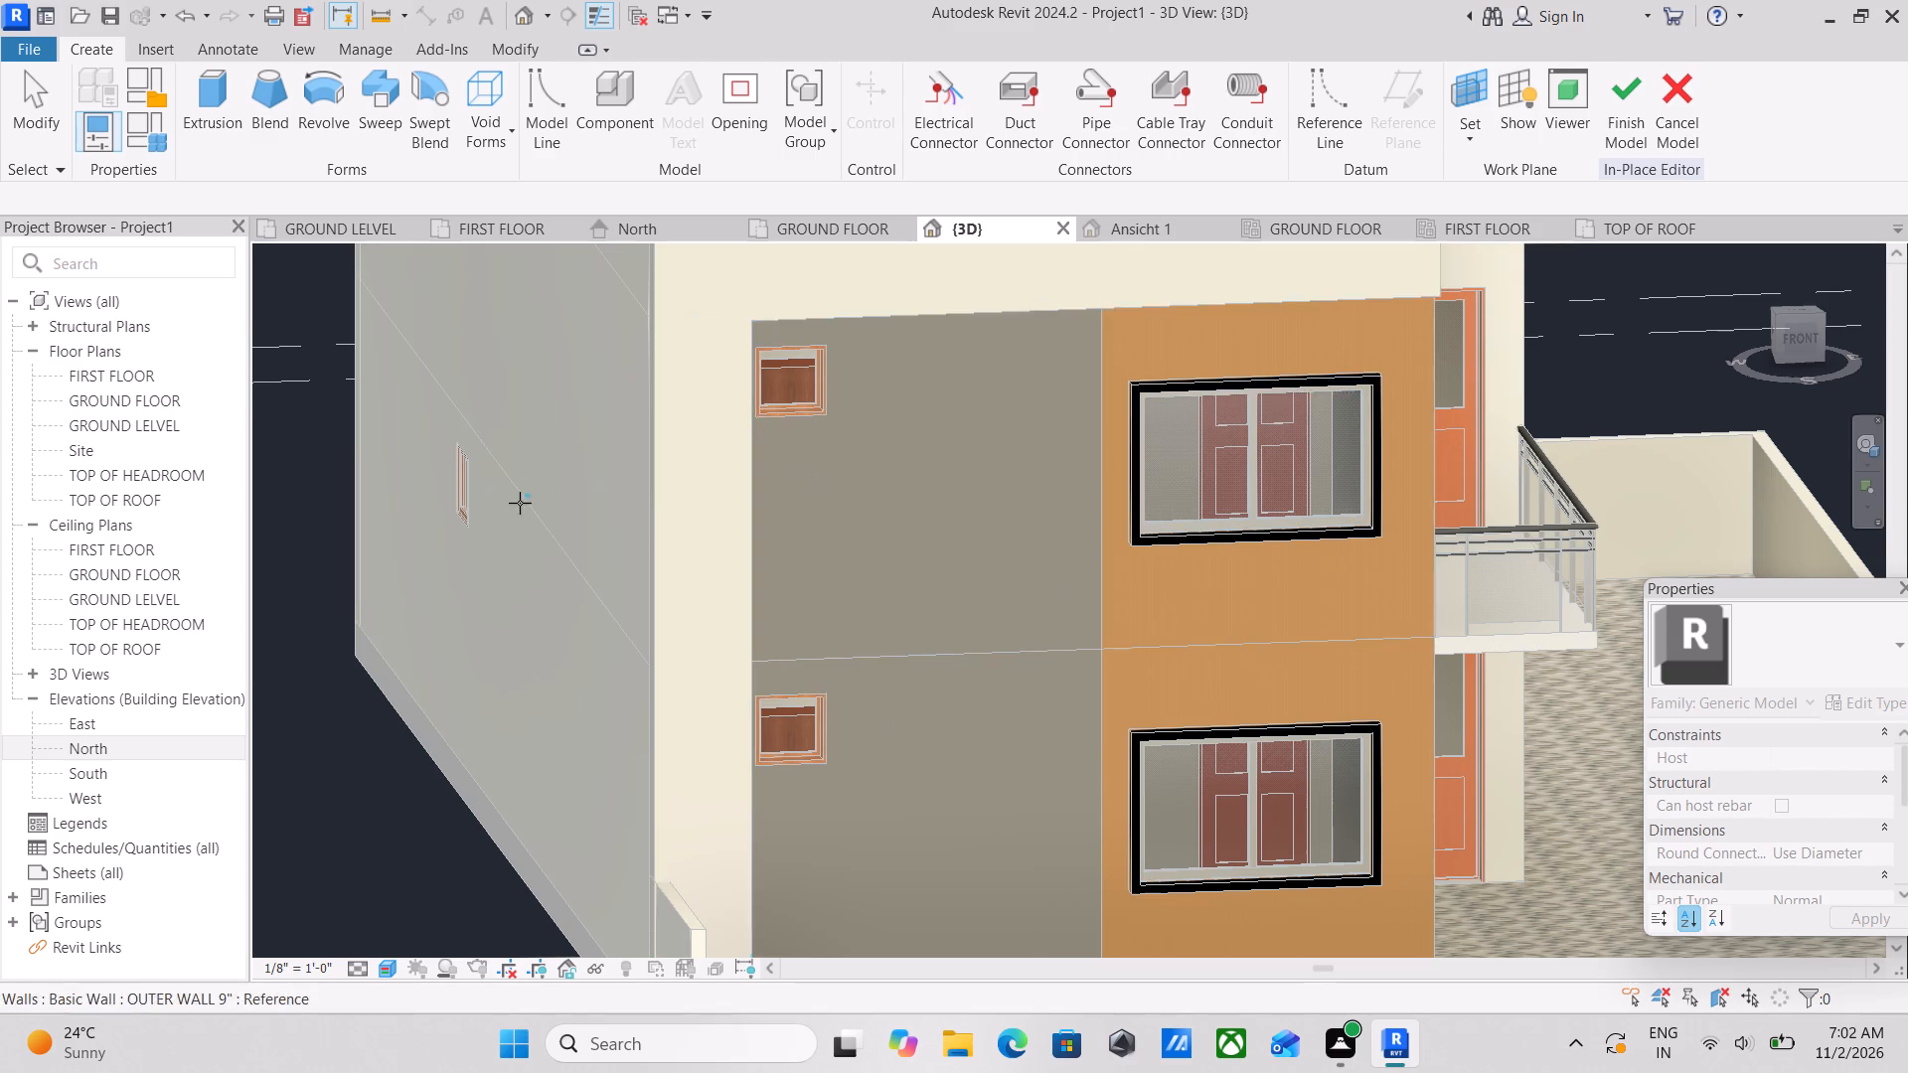
{"action": "scroll", "coordinate": [827, 400], "scroll_direction": "up", "scroll_amount": 3}
{"action": "scroll", "coordinate": [1028, 419], "scroll_direction": "up", "scroll_amount": 2}
{"action": "middle_click_drag", "start_coordinate": [1044, 424], "coordinate": [996, 609]}
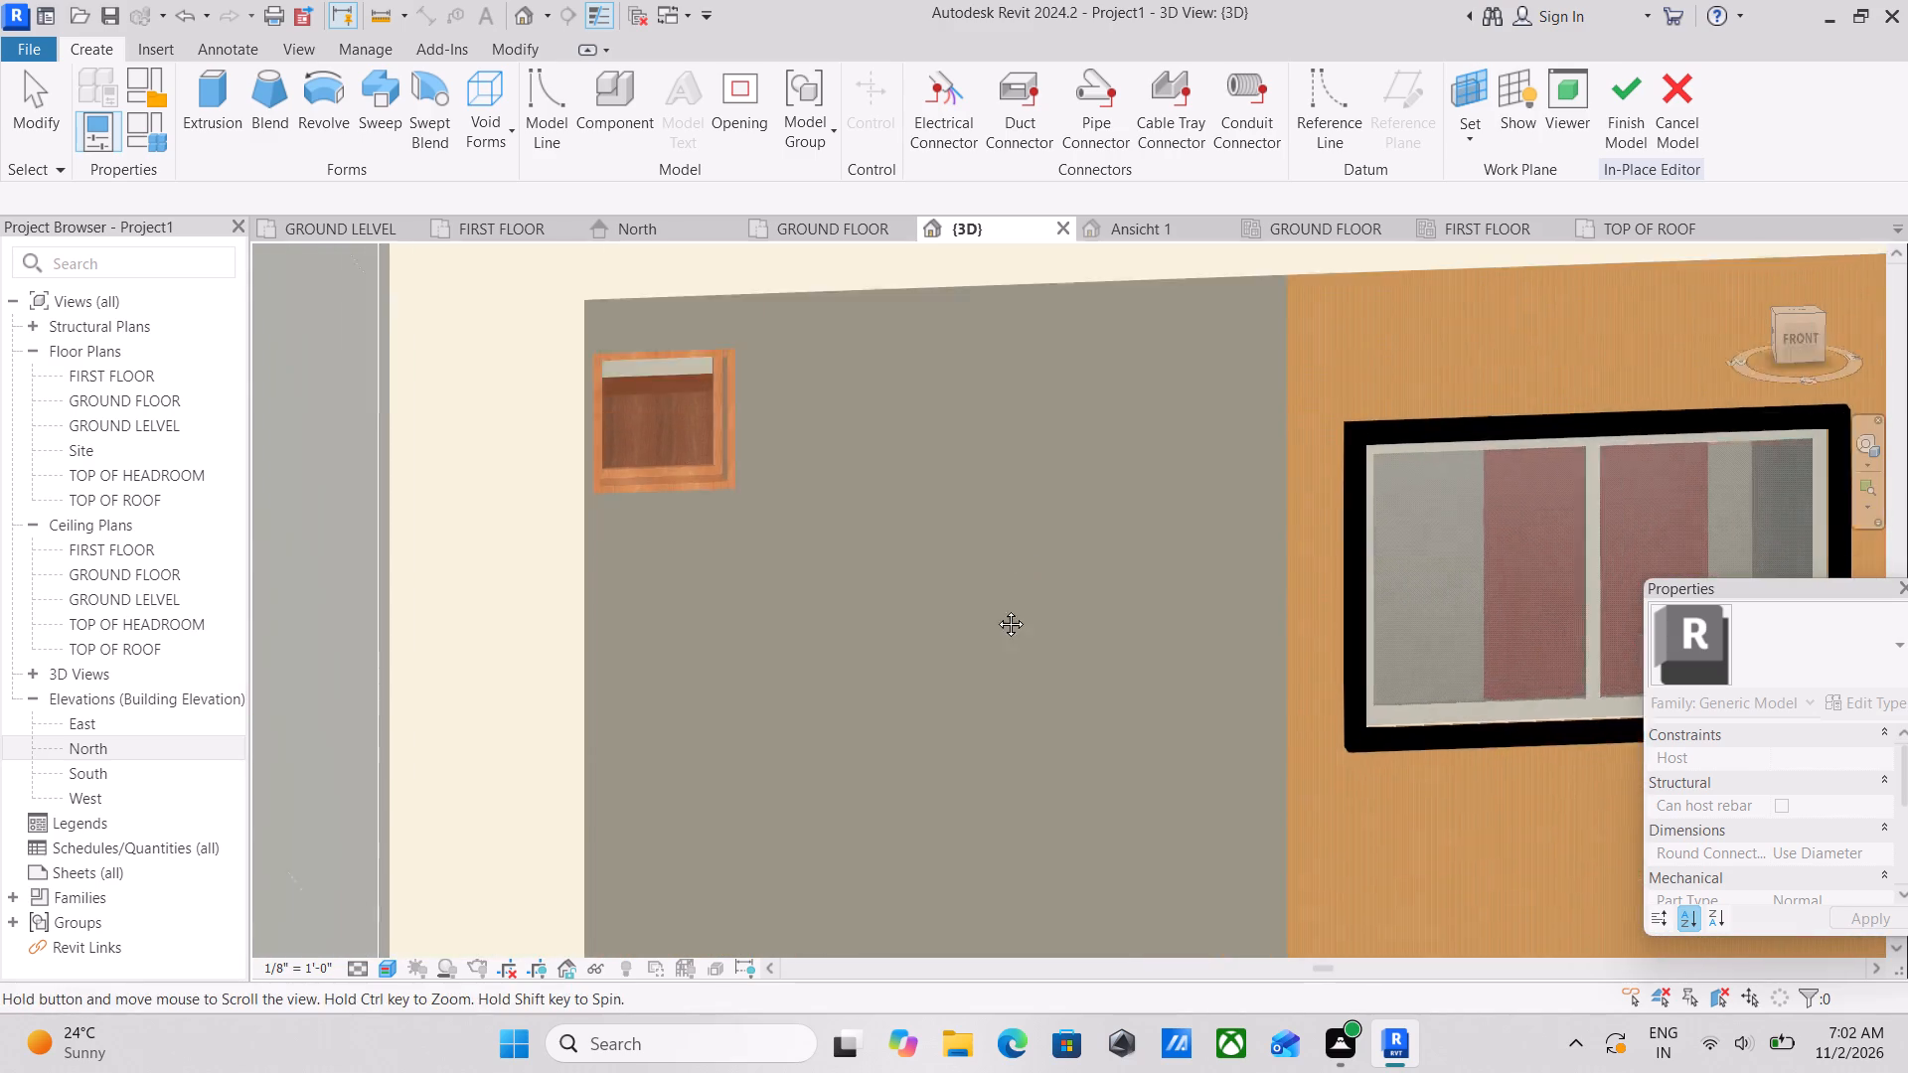
{"action": "middle_click_drag", "start_coordinate": [996, 609], "coordinate": [990, 633]}
{"action": "scroll", "coordinate": [990, 629], "scroll_direction": "up", "scroll_amount": 1}
{"action": "scroll", "coordinate": [1036, 396], "scroll_direction": "up", "scroll_amount": 3}
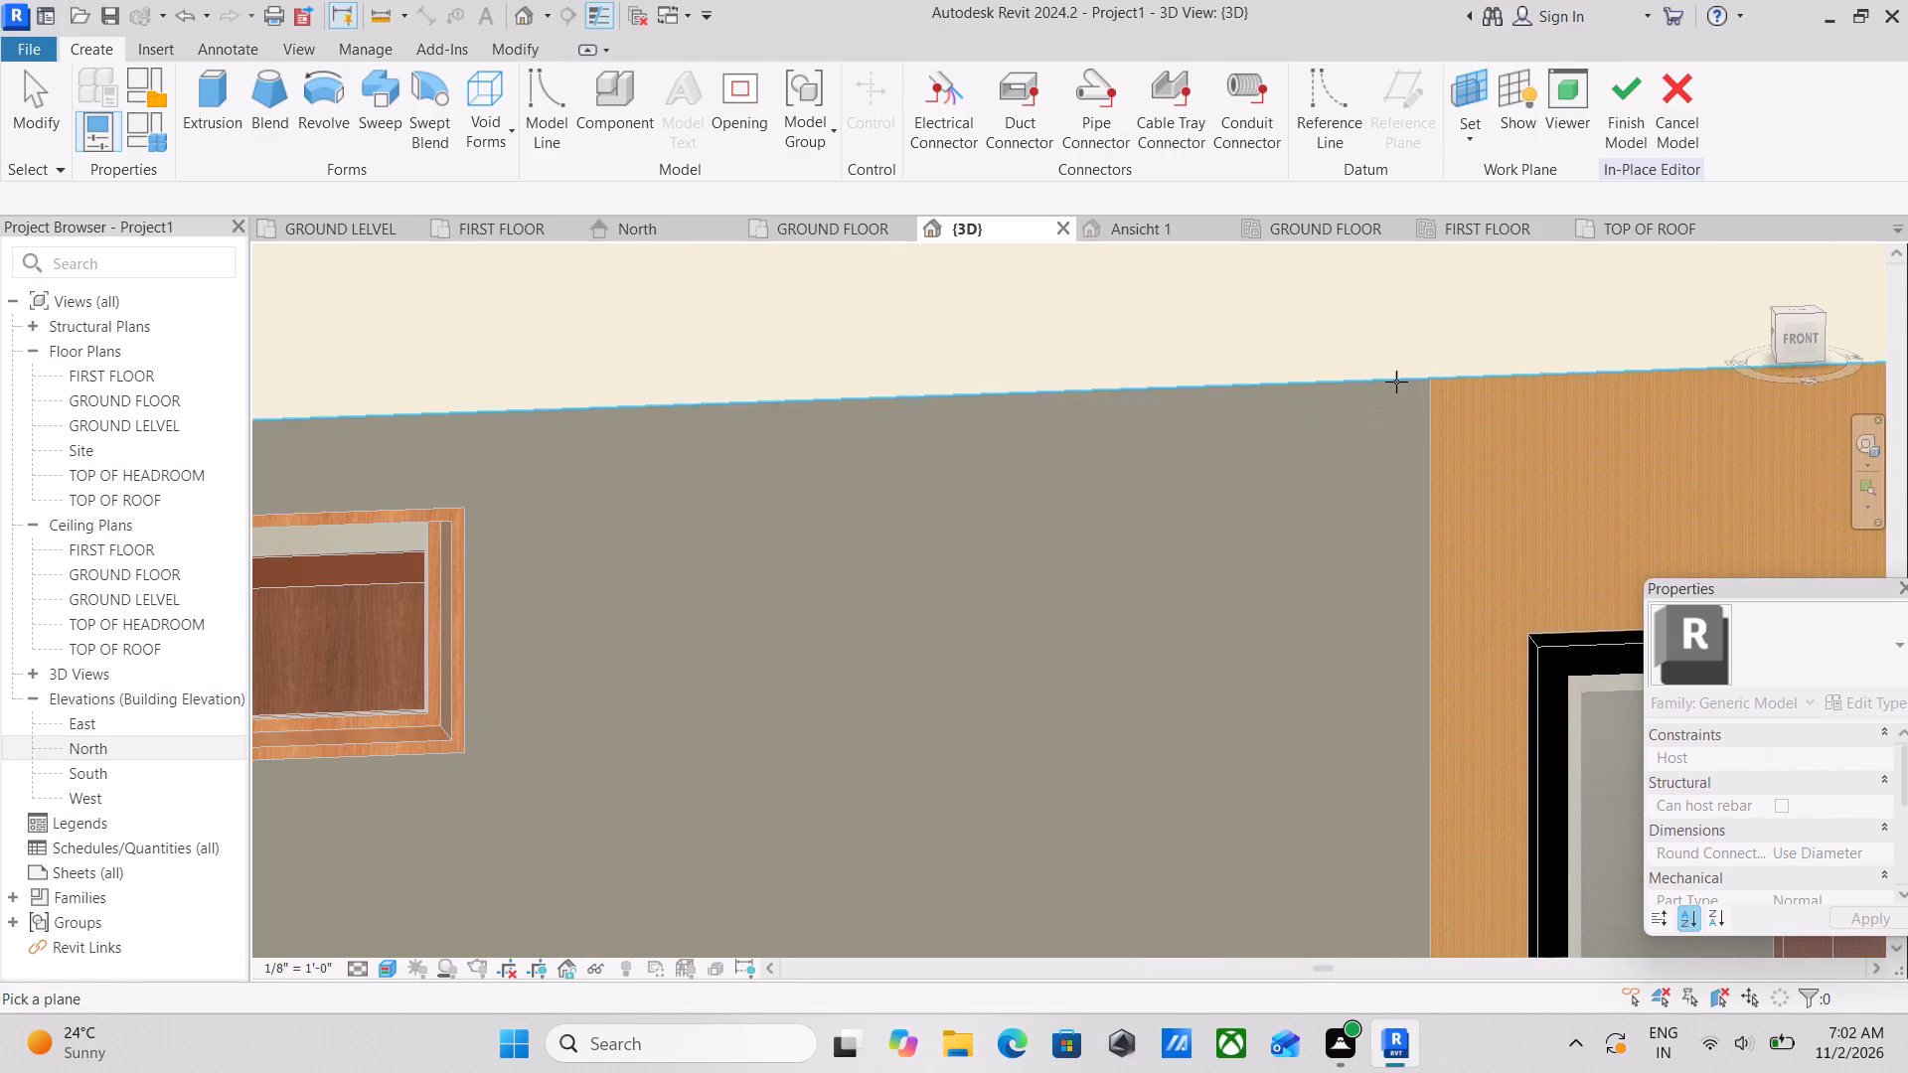
{"action": "scroll", "coordinate": [1421, 388], "scroll_direction": "down", "scroll_amount": 3}
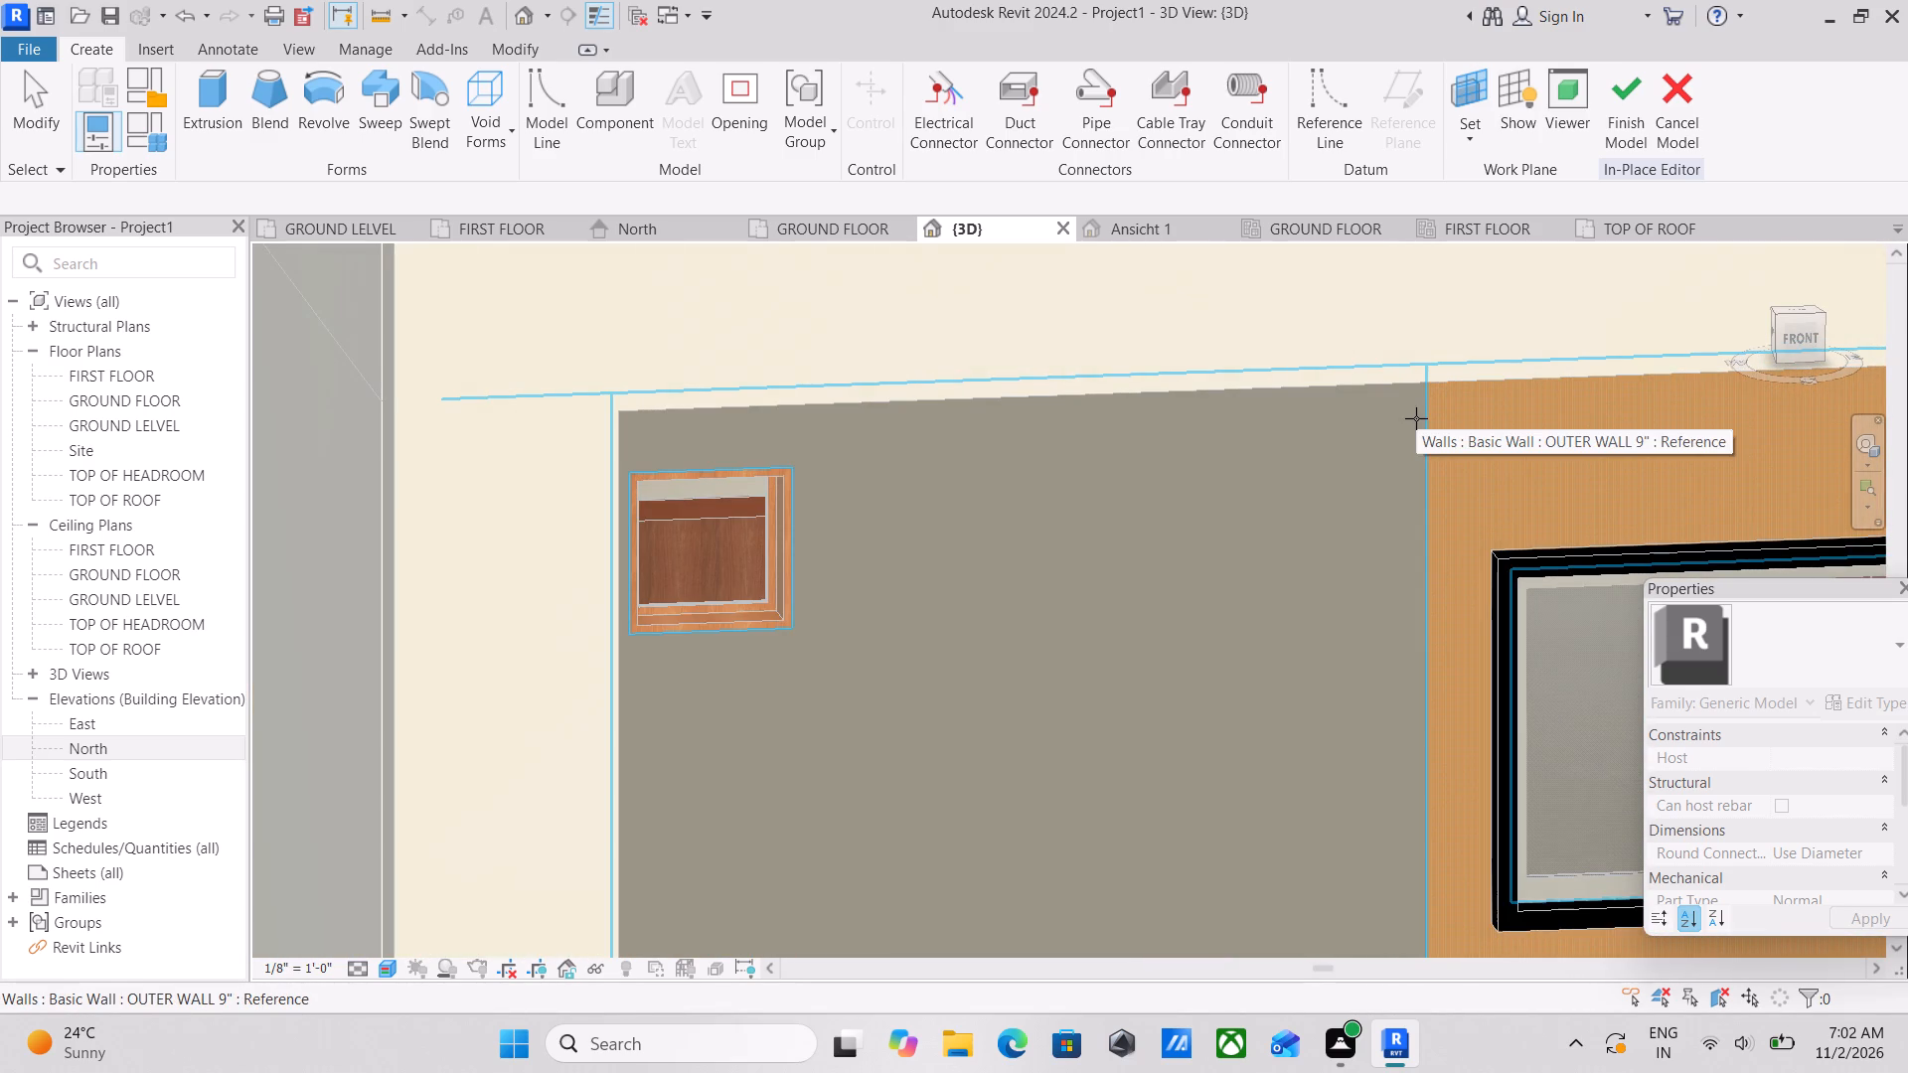
{"action": "left_click", "coordinate": [1416, 418]}
Start an extrusion and sketch a rectangle corner to corner around the small upper window's outer edge.
{"action": "scroll", "coordinate": [682, 494], "scroll_direction": "up", "scroll_amount": 4}
{"action": "scroll", "coordinate": [591, 460], "scroll_direction": "up", "scroll_amount": 3}
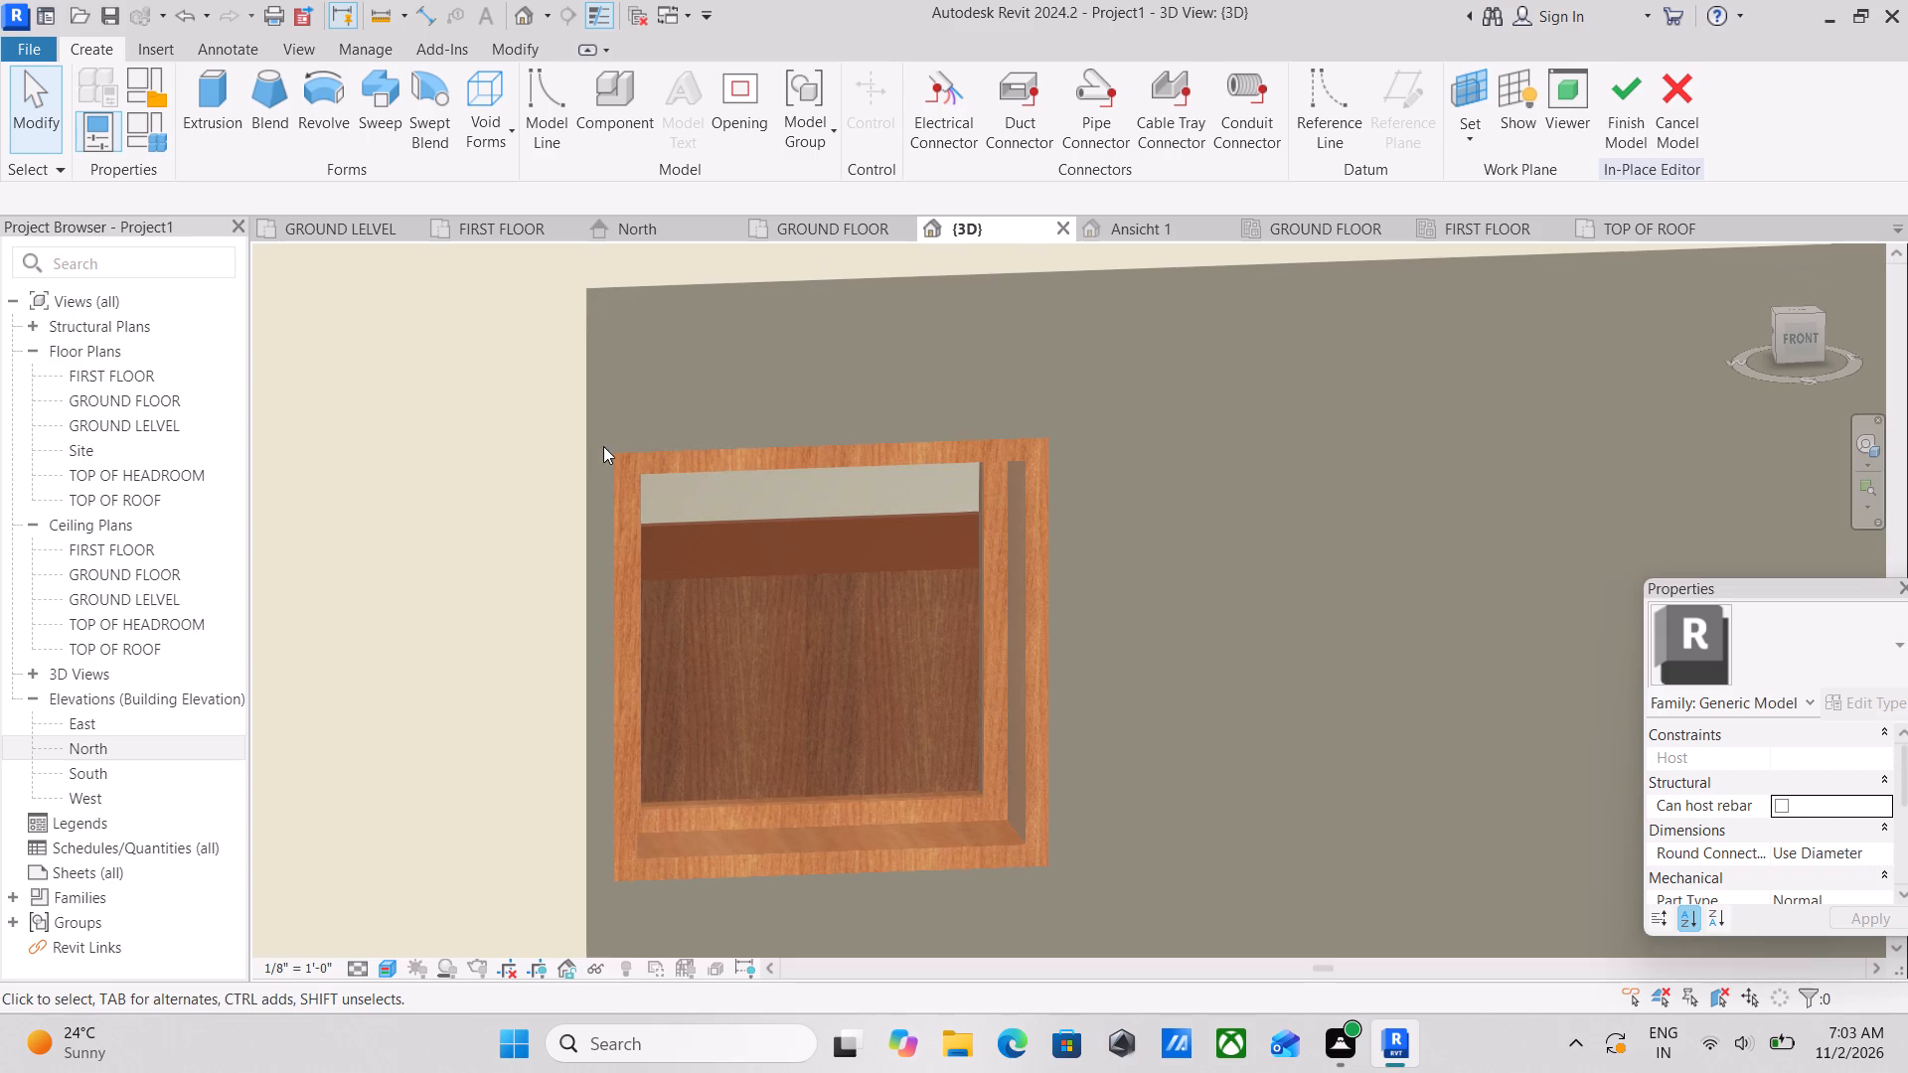
{"action": "middle_click_drag", "start_coordinate": [610, 440], "coordinate": [617, 491]}
{"action": "left_click", "coordinate": [215, 103]}
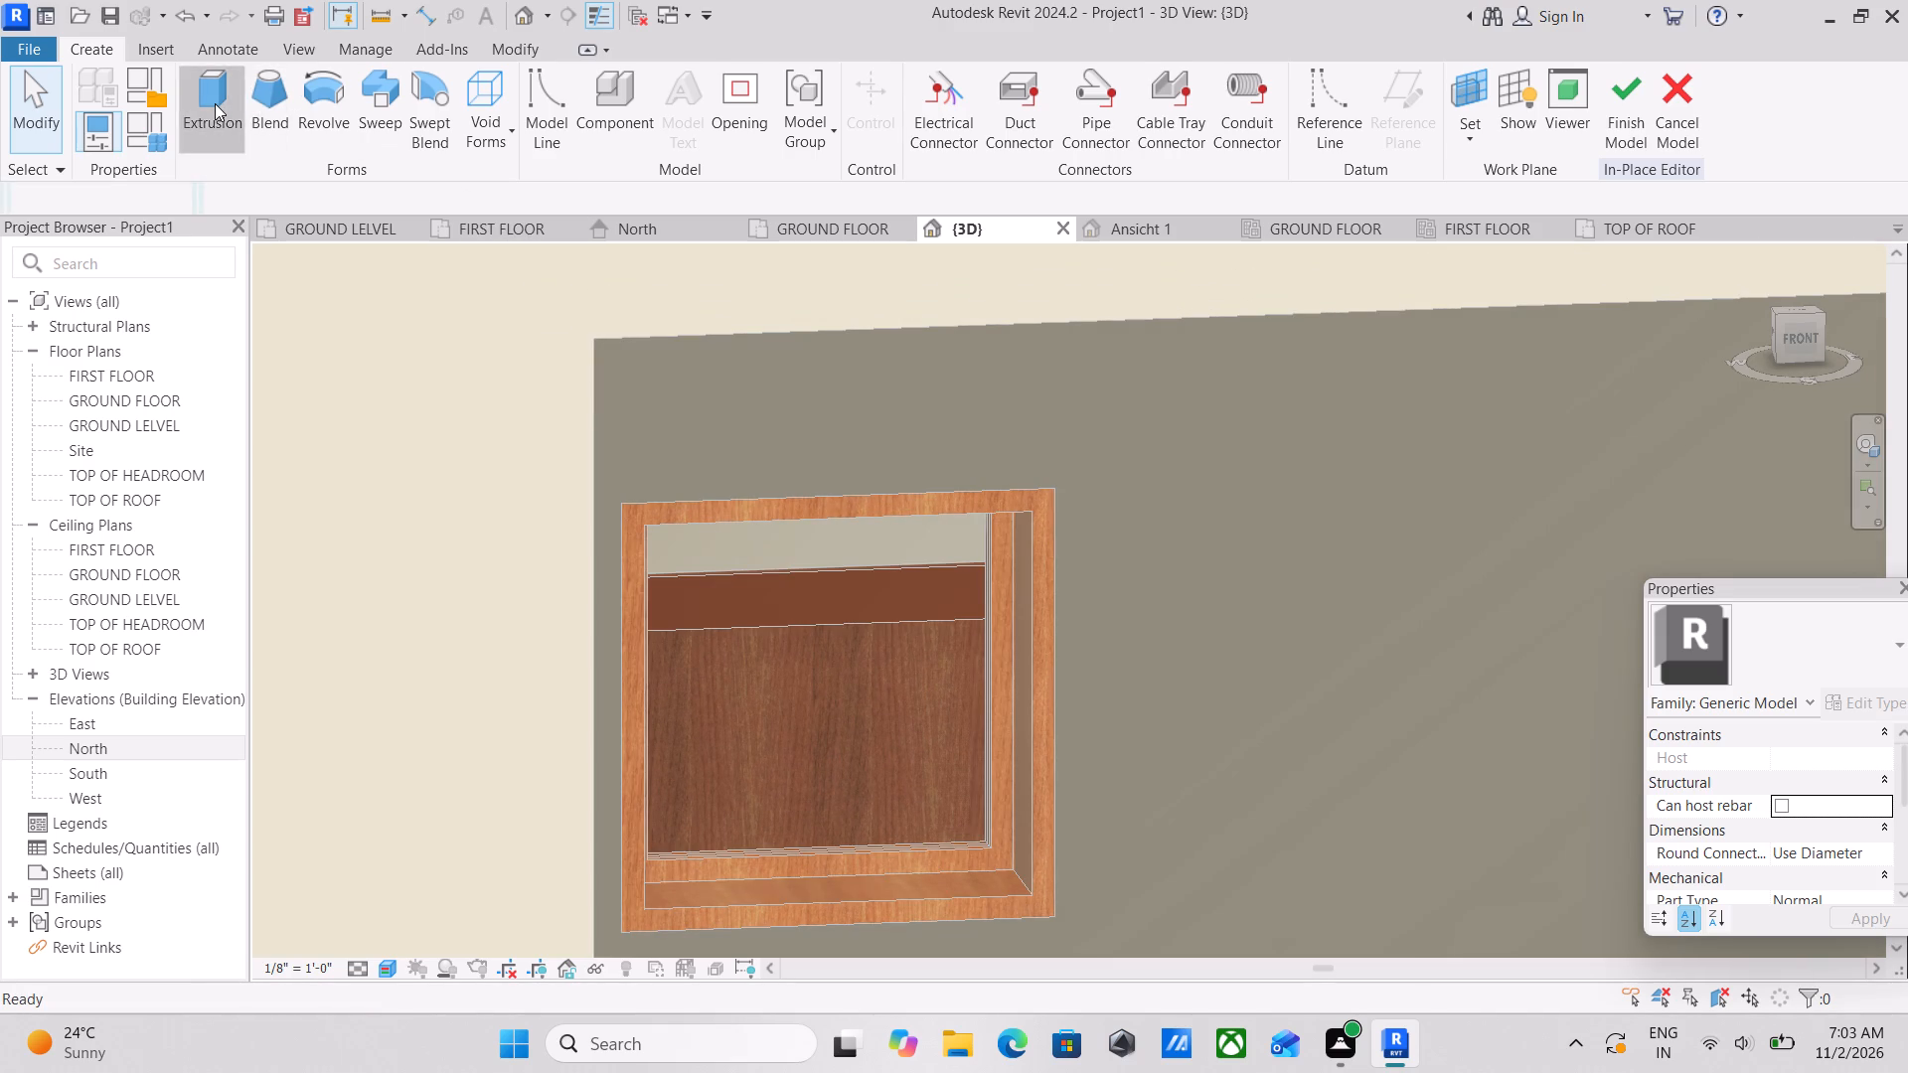
{"action": "left_click", "coordinate": [615, 503]}
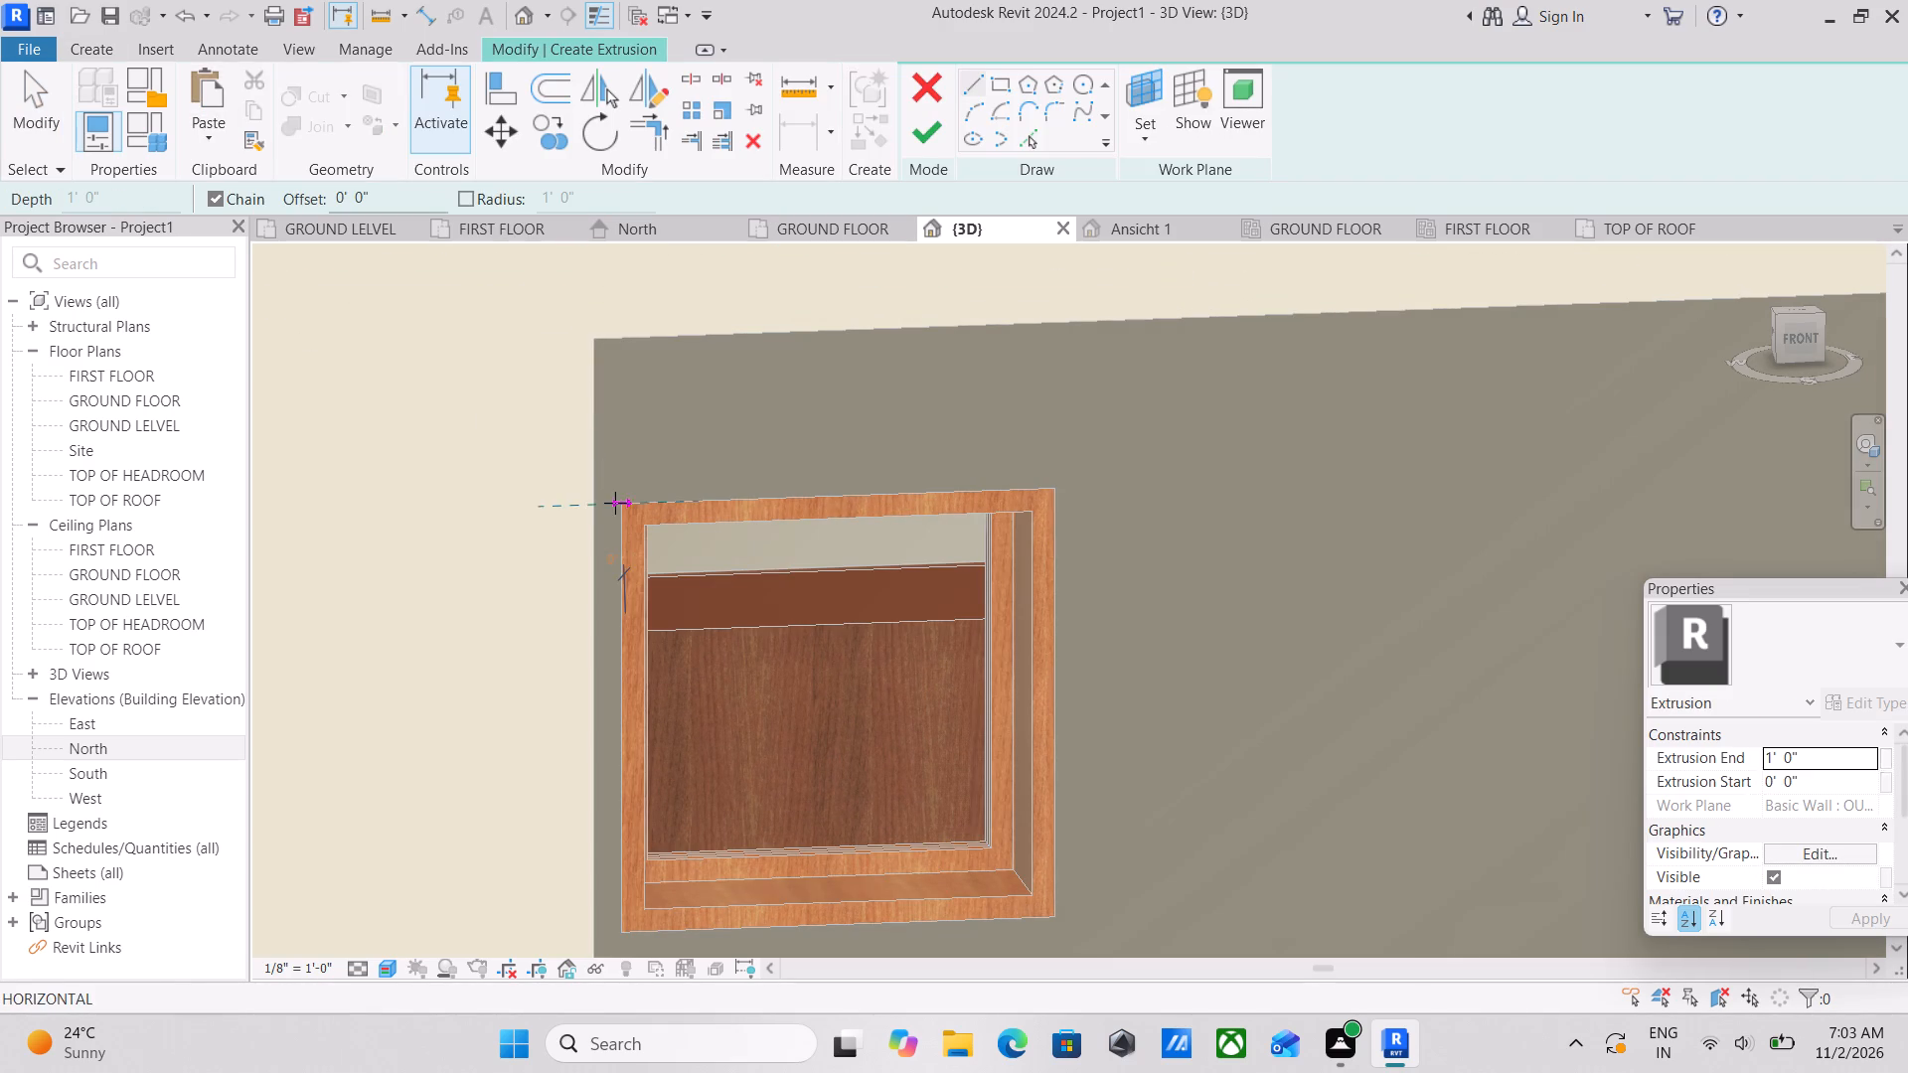
{"action": "key", "text": "Escape"}
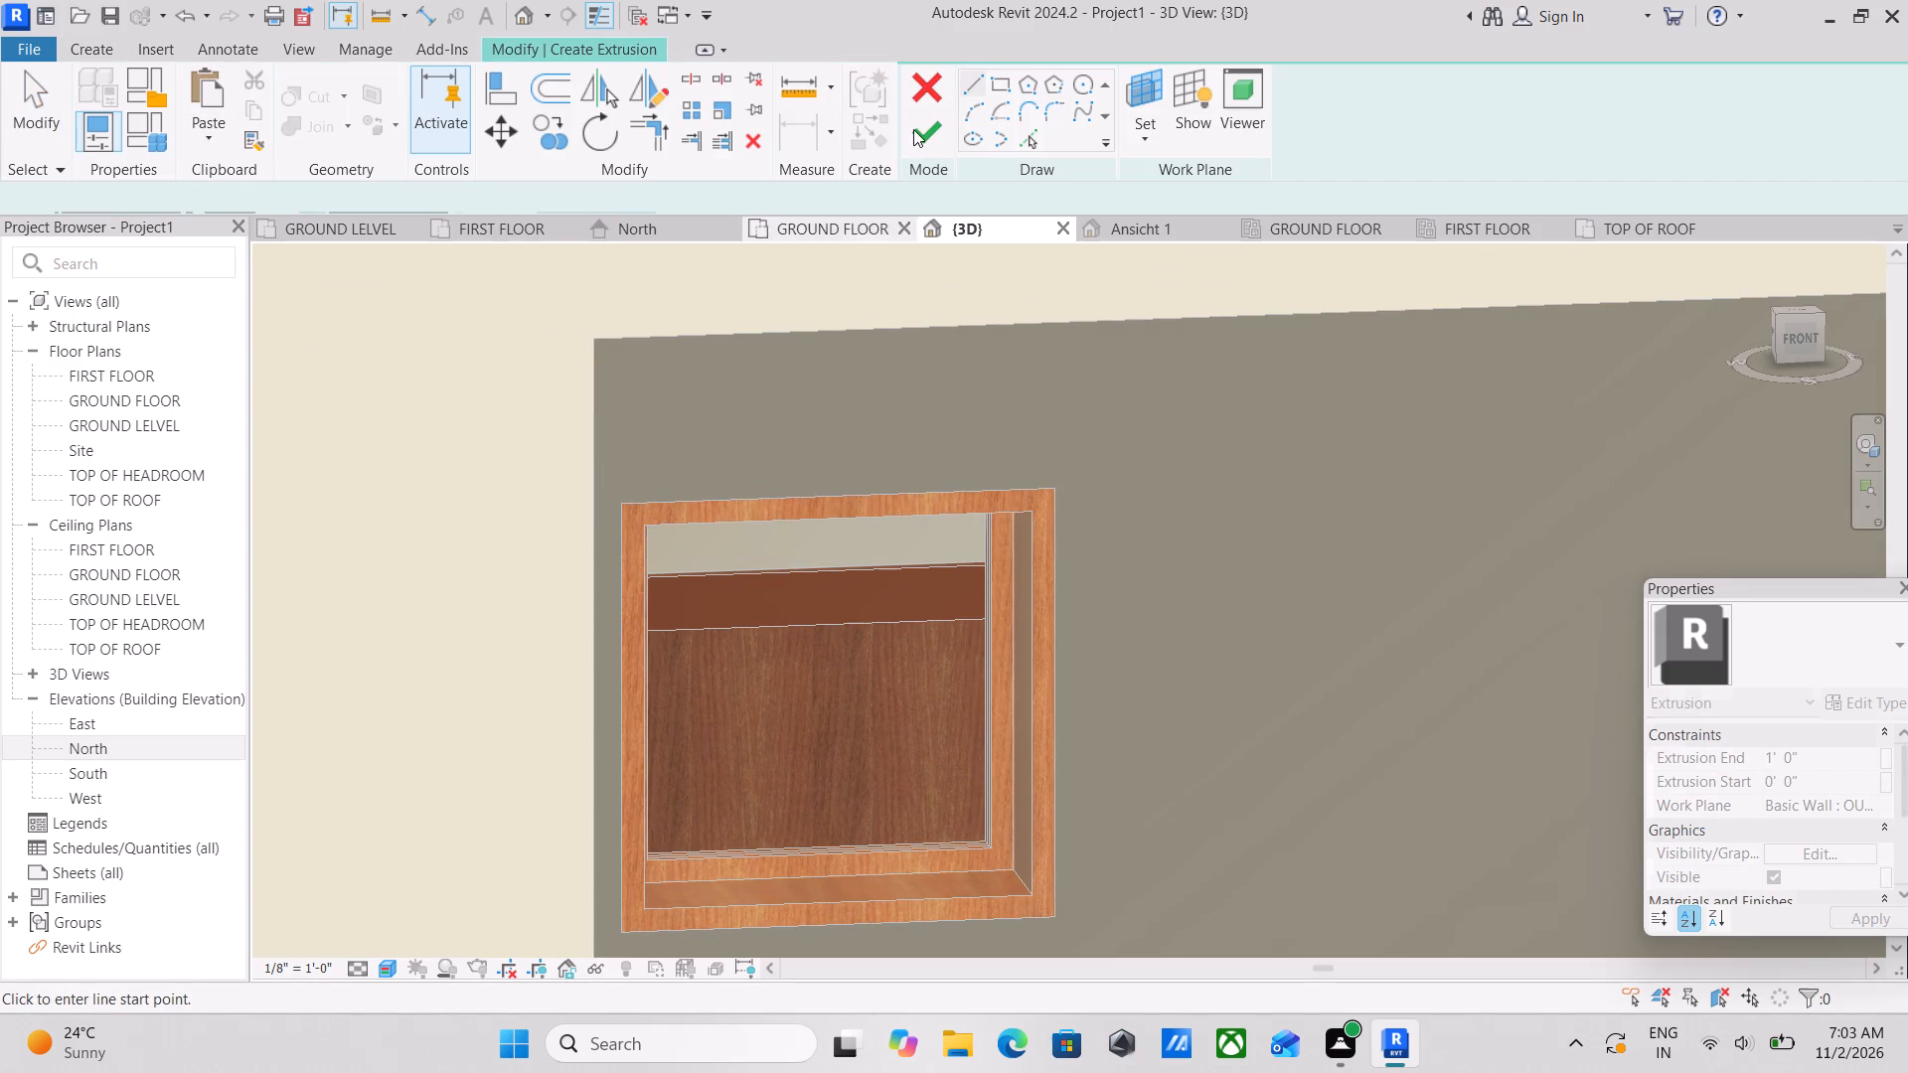
{"action": "left_click", "coordinate": [989, 80]}
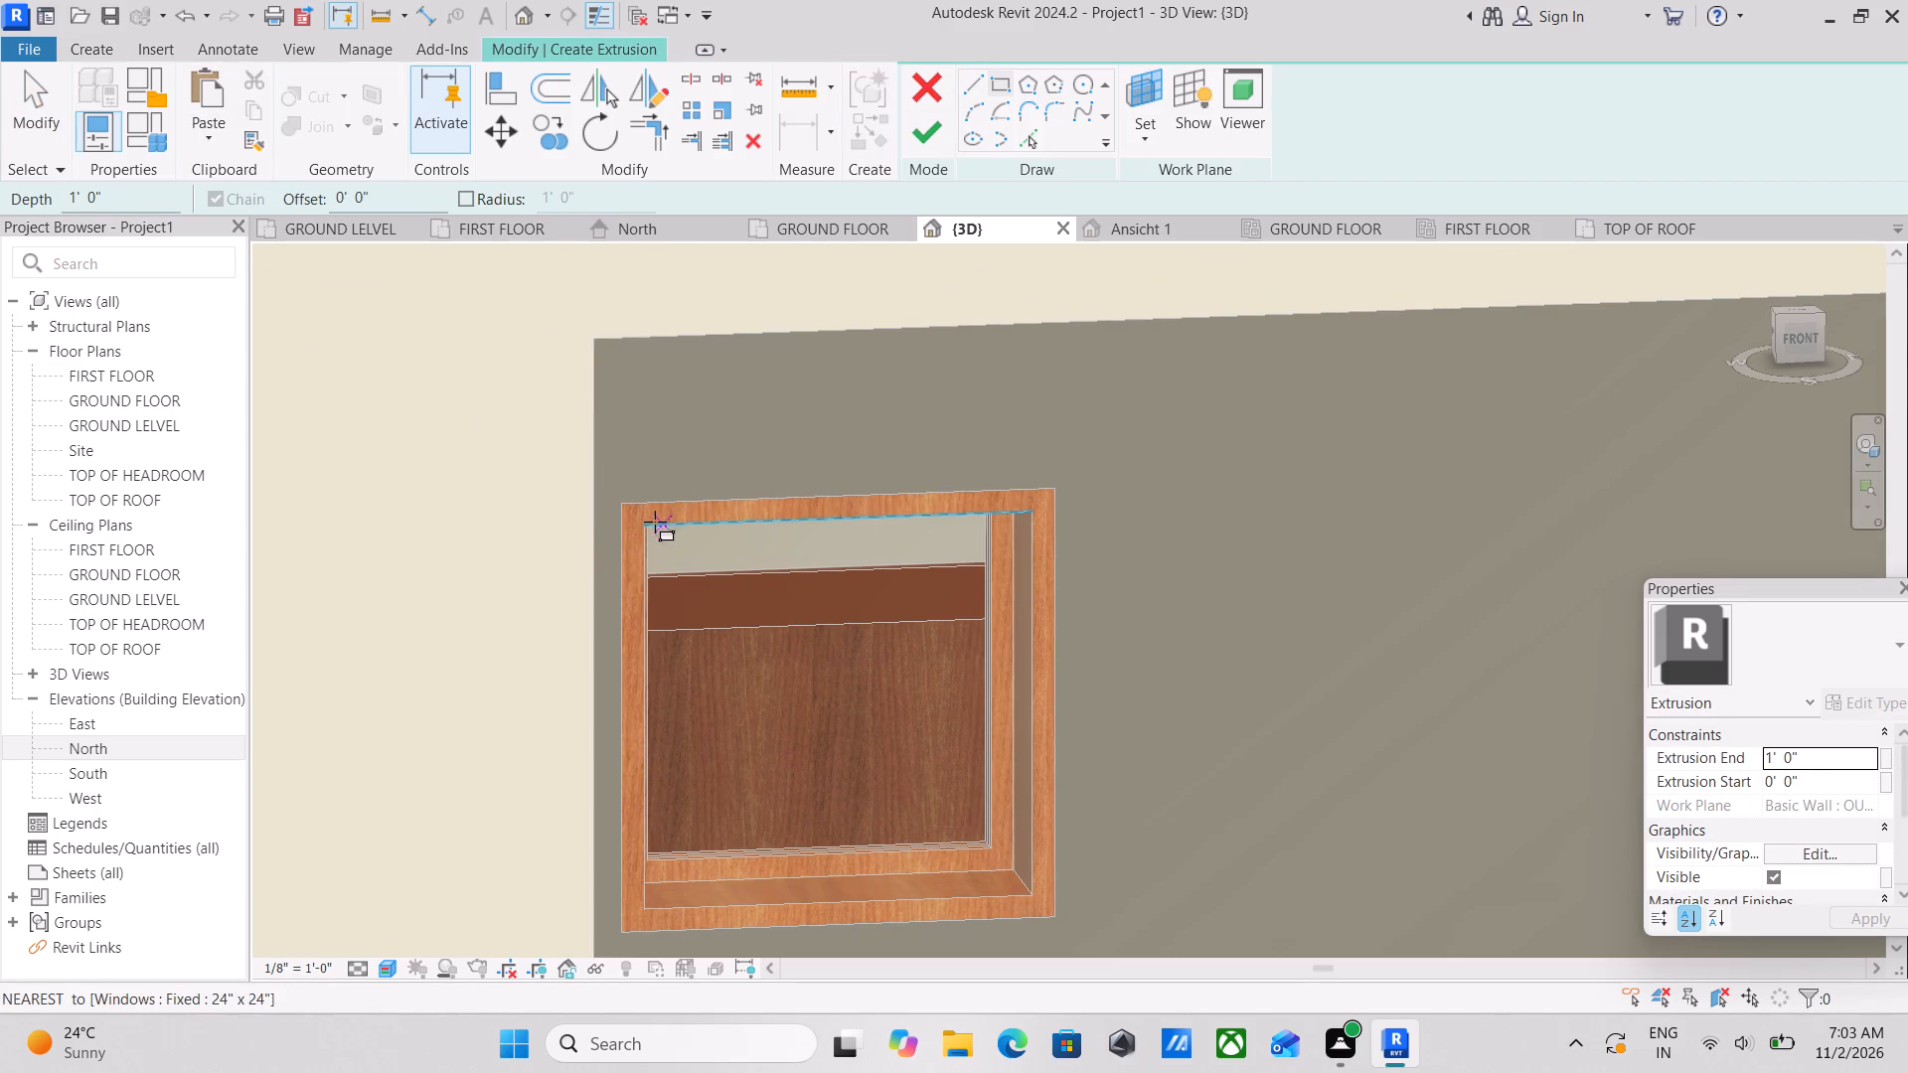
{"action": "scroll", "coordinate": [655, 522], "scroll_direction": "up", "scroll_amount": 6}
{"action": "left_click", "coordinate": [611, 502]}
{"action": "middle_click_drag", "start_coordinate": [856, 716], "coordinate": [751, 367]}
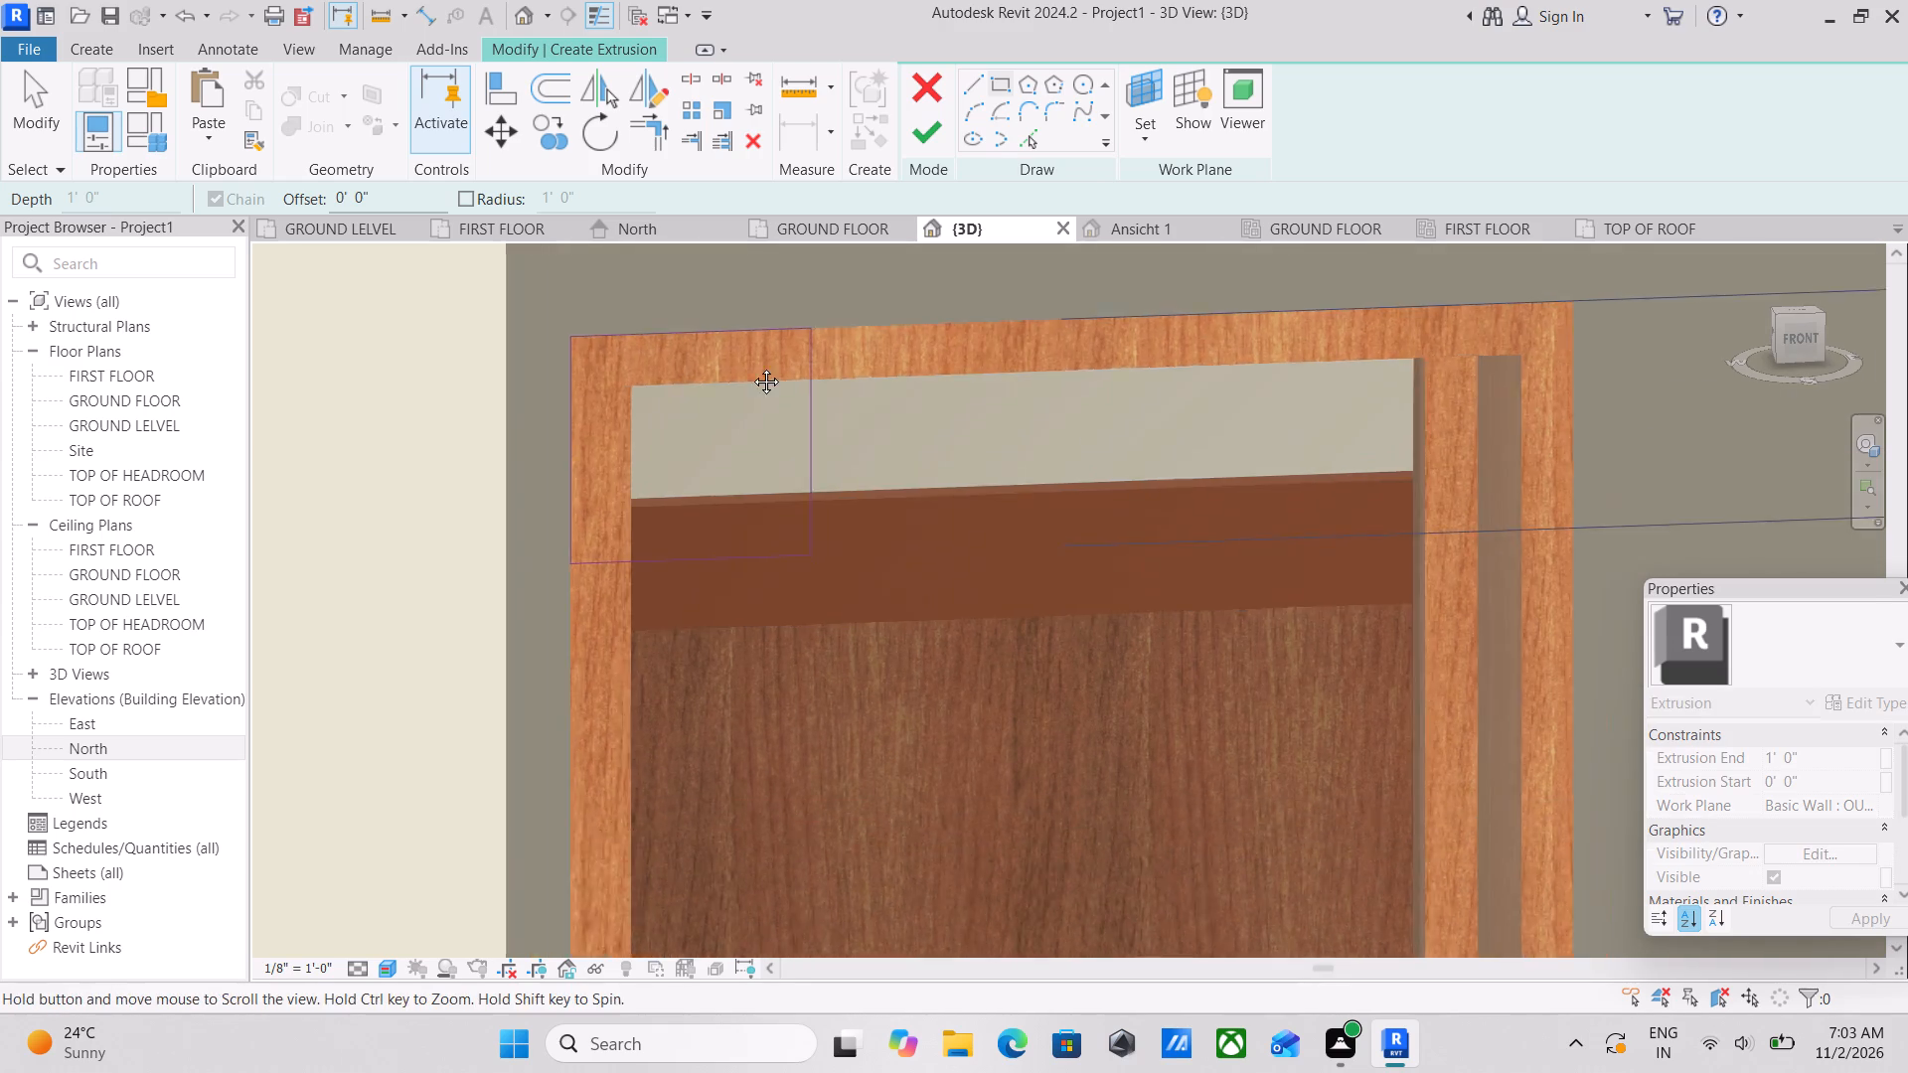
{"action": "middle_click_drag", "start_coordinate": [751, 367], "coordinate": [729, 312]}
{"action": "middle_click_drag", "start_coordinate": [1030, 604], "coordinate": [930, 386]}
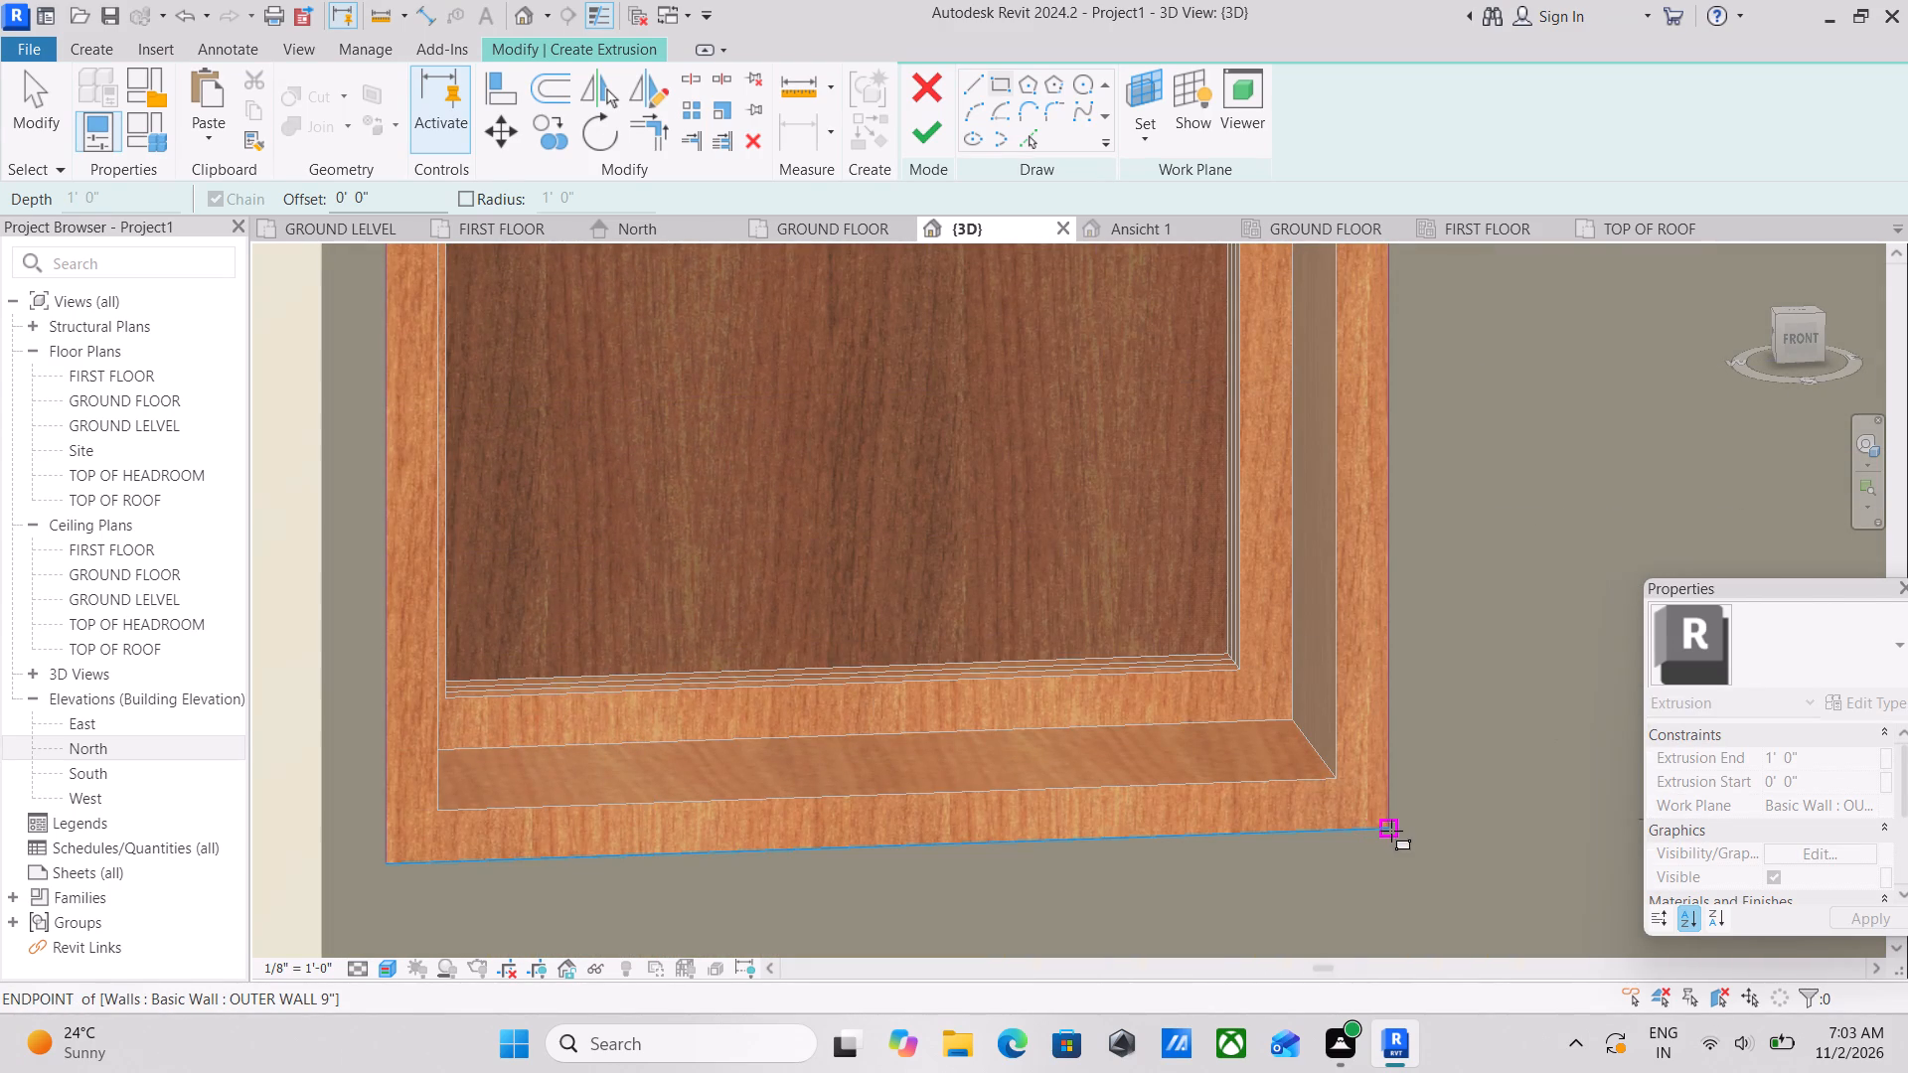
{"action": "left_click", "coordinate": [1387, 829]}
Sketch a second extrusion rectangle offset 2" outward from the small upper window's outer edge, corner to corner.
{"action": "scroll", "coordinate": [1387, 827], "scroll_direction": "down", "scroll_amount": 4}
{"action": "scroll", "coordinate": [1005, 836], "scroll_direction": "down", "scroll_amount": 2}
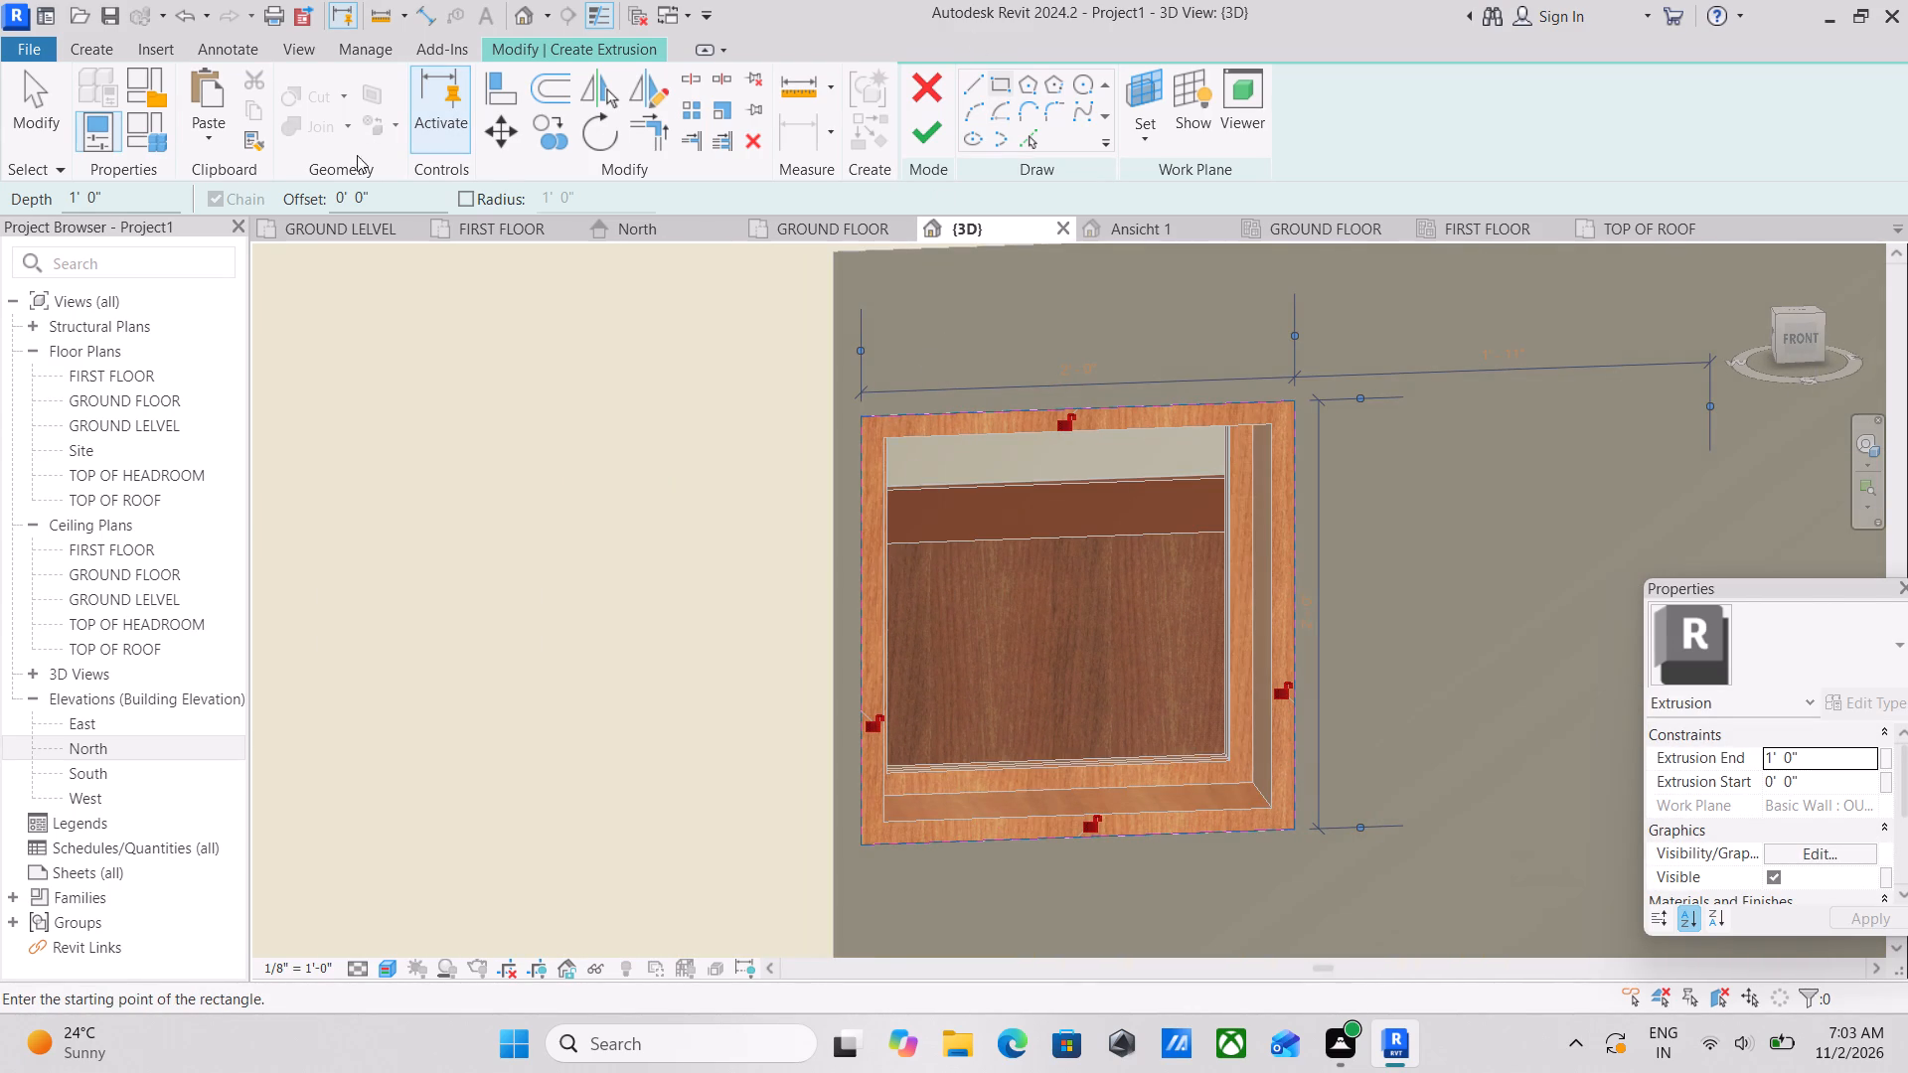
{"action": "left_click_drag", "start_coordinate": [383, 203], "coordinate": [277, 208]}
{"action": "key", "text": "2"}
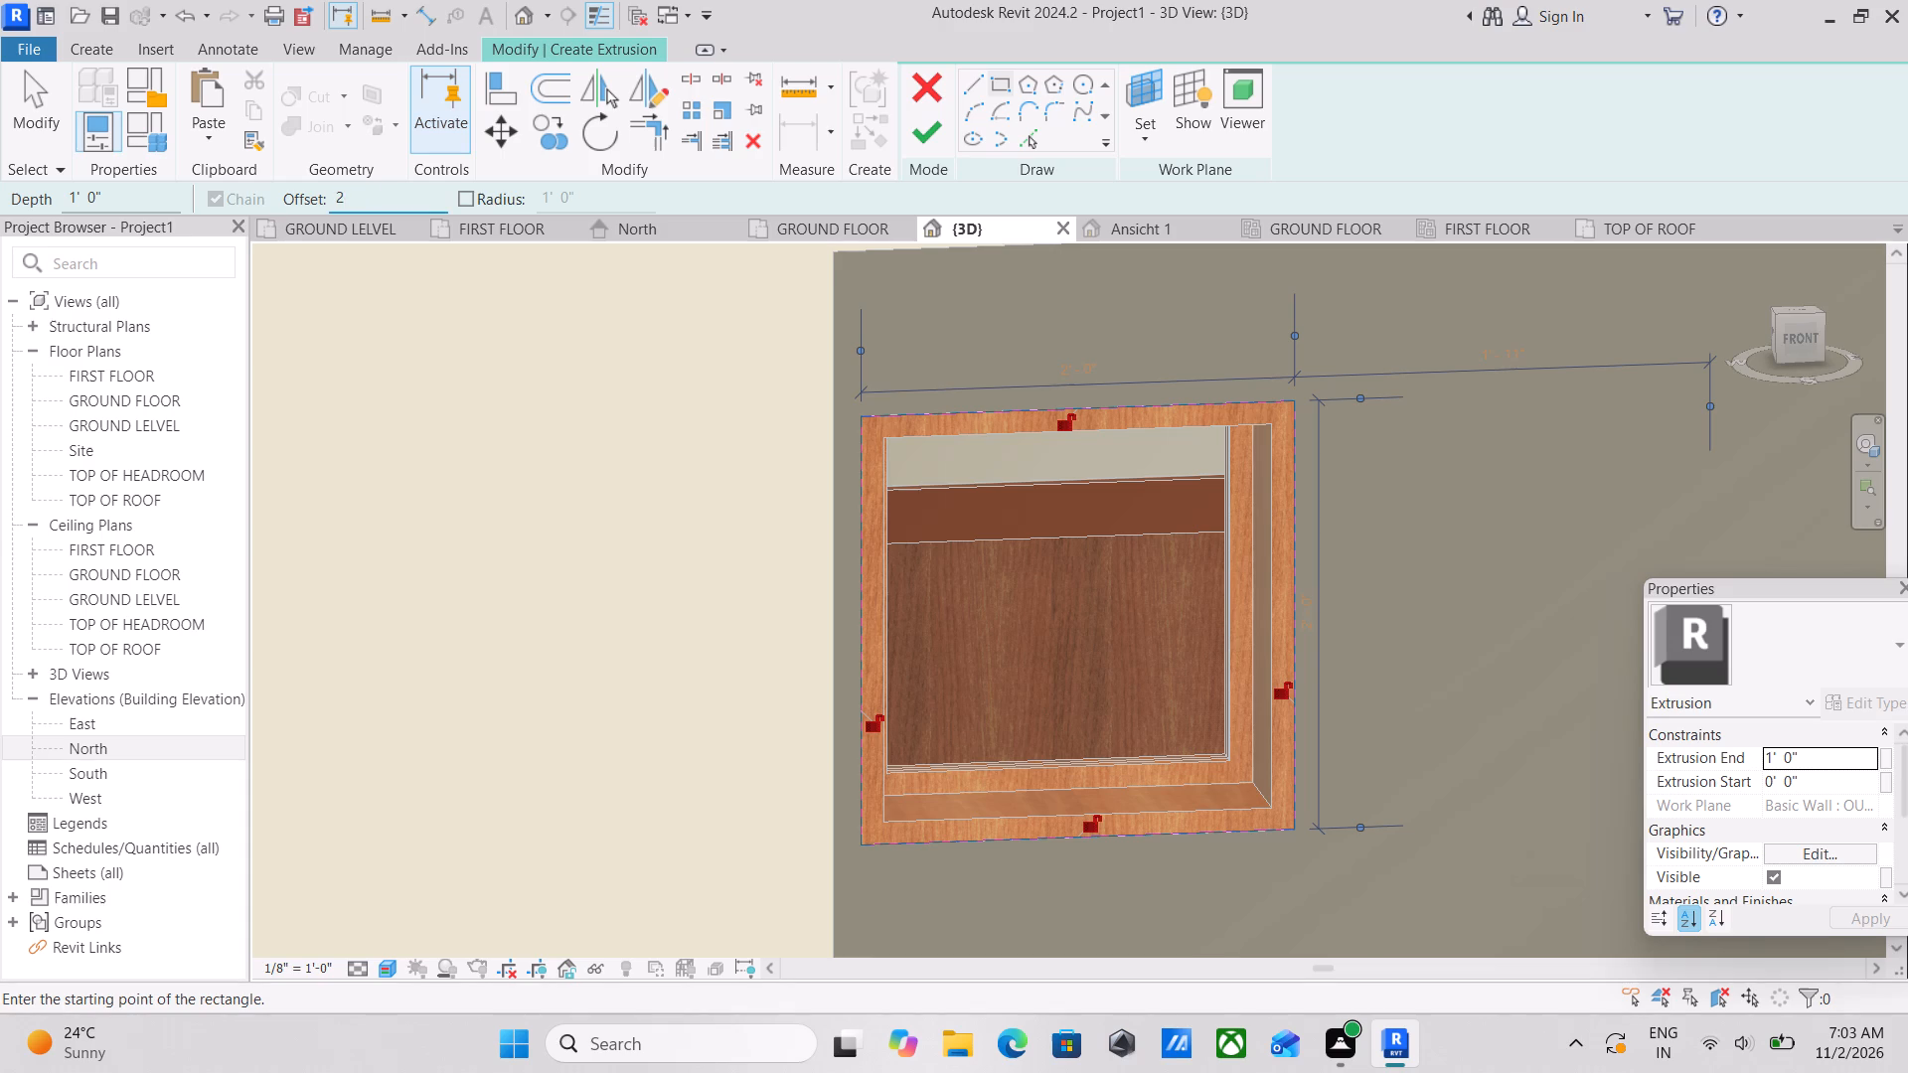
{"action": "key", "text": "shift+quotedbl"}
{"action": "key", "text": "Return"}
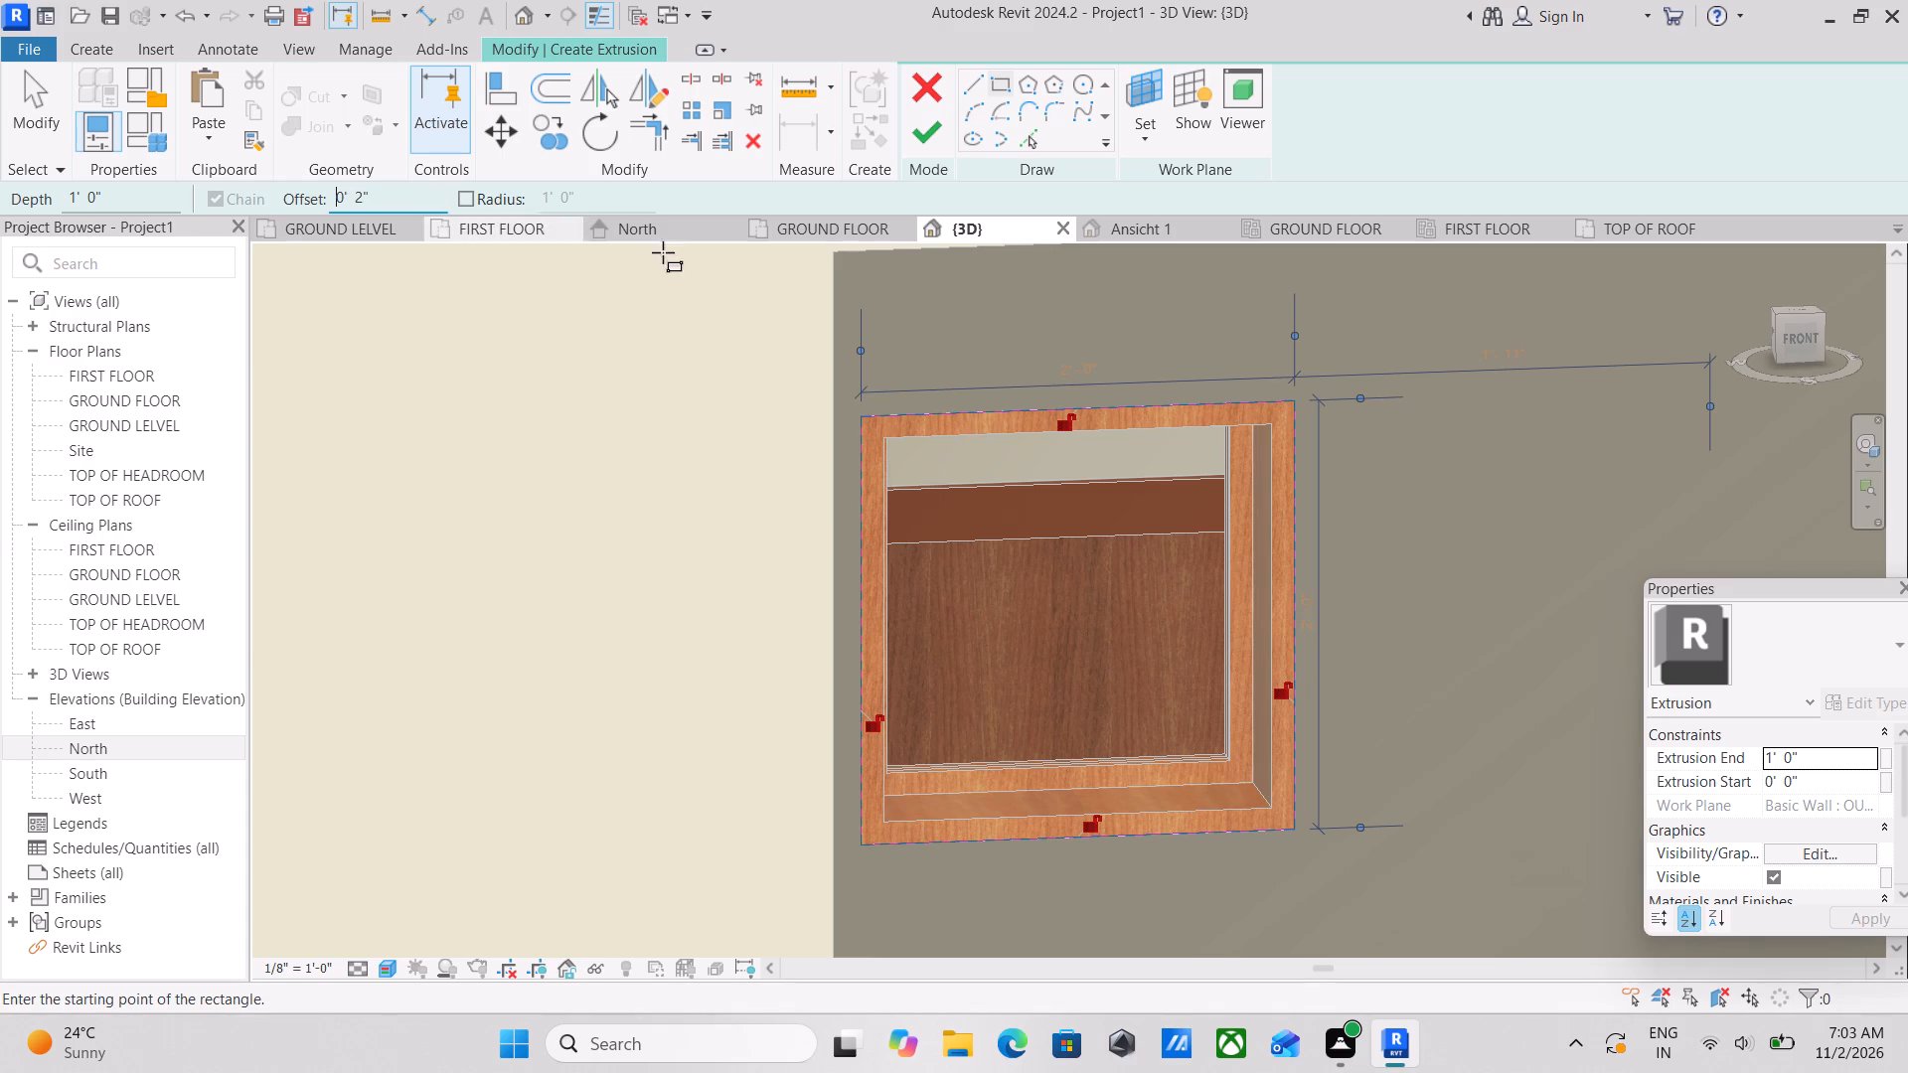
{"action": "scroll", "coordinate": [883, 415], "scroll_direction": "up", "scroll_amount": 7}
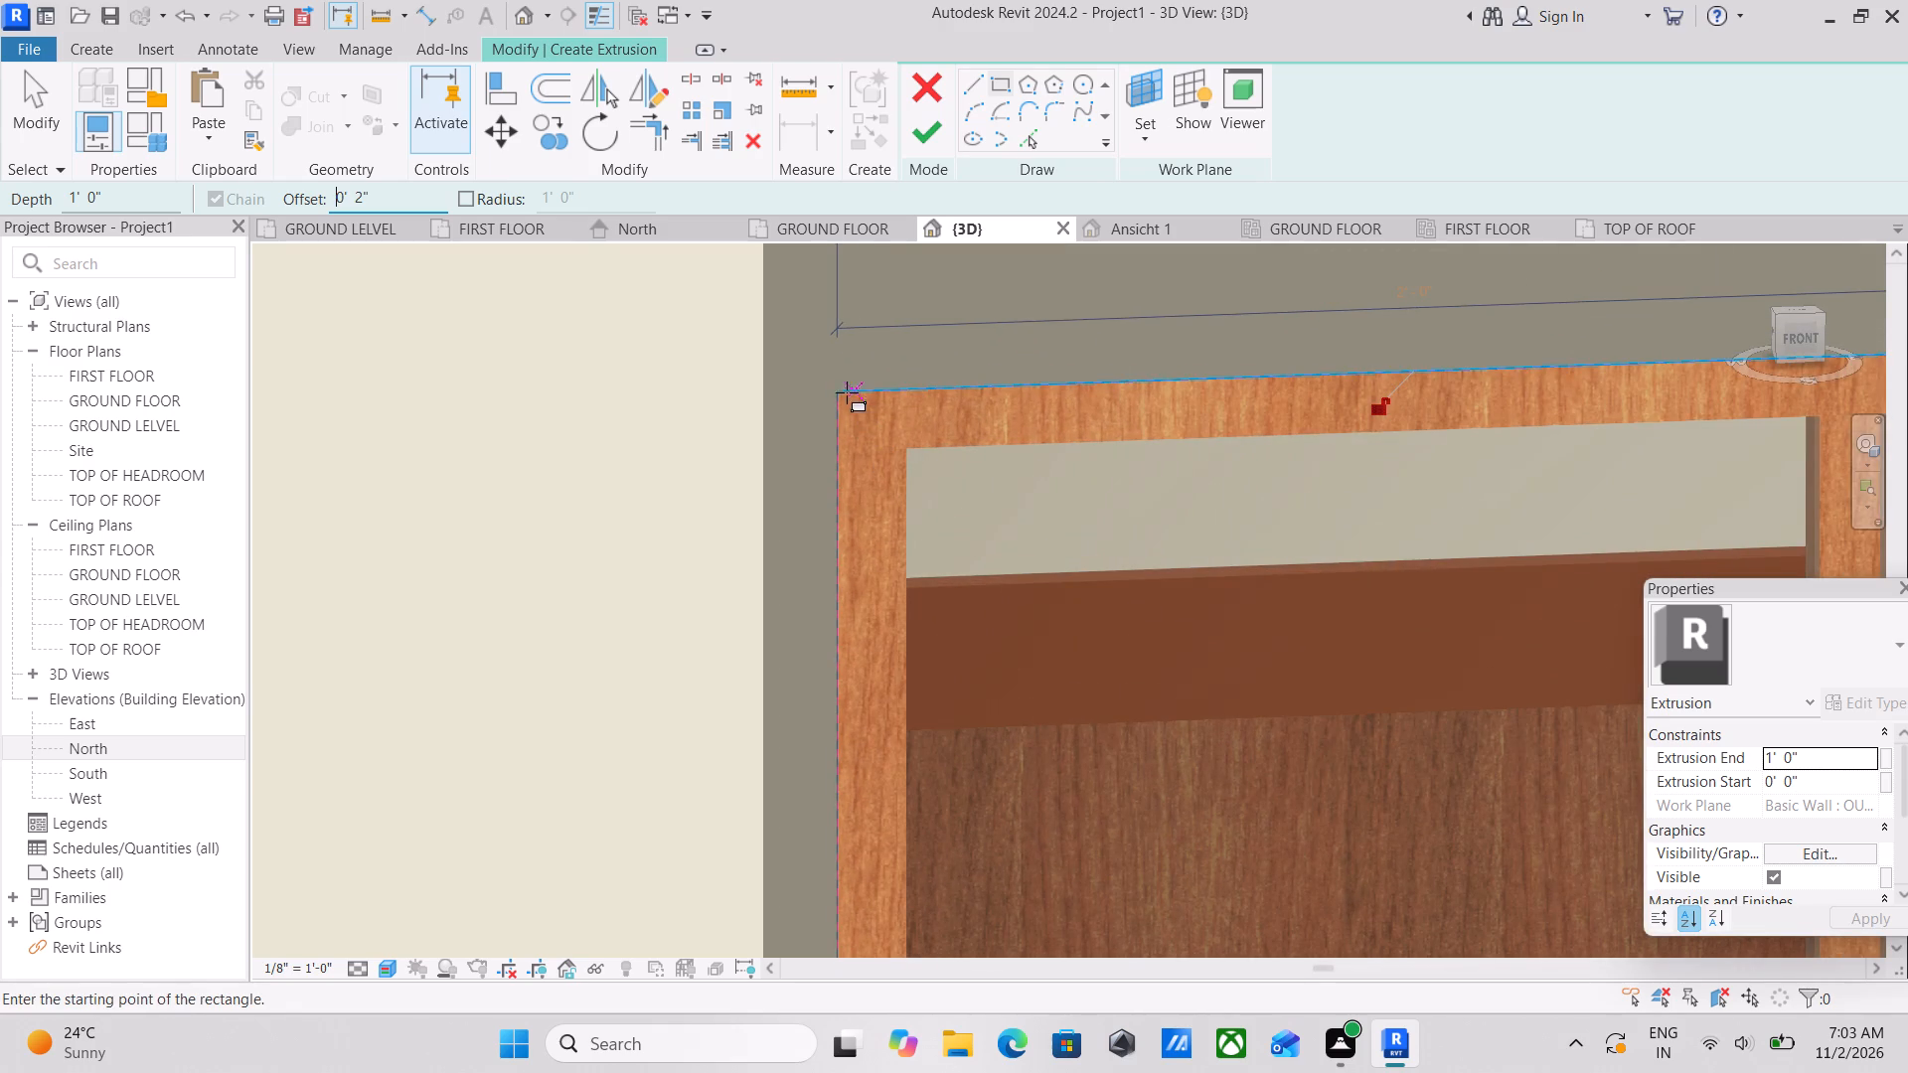
{"action": "left_click", "coordinate": [838, 383]}
{"action": "scroll", "coordinate": [1129, 581], "scroll_direction": "down", "scroll_amount": 1}
{"action": "middle_click_drag", "start_coordinate": [1129, 581], "coordinate": [1022, 455]}
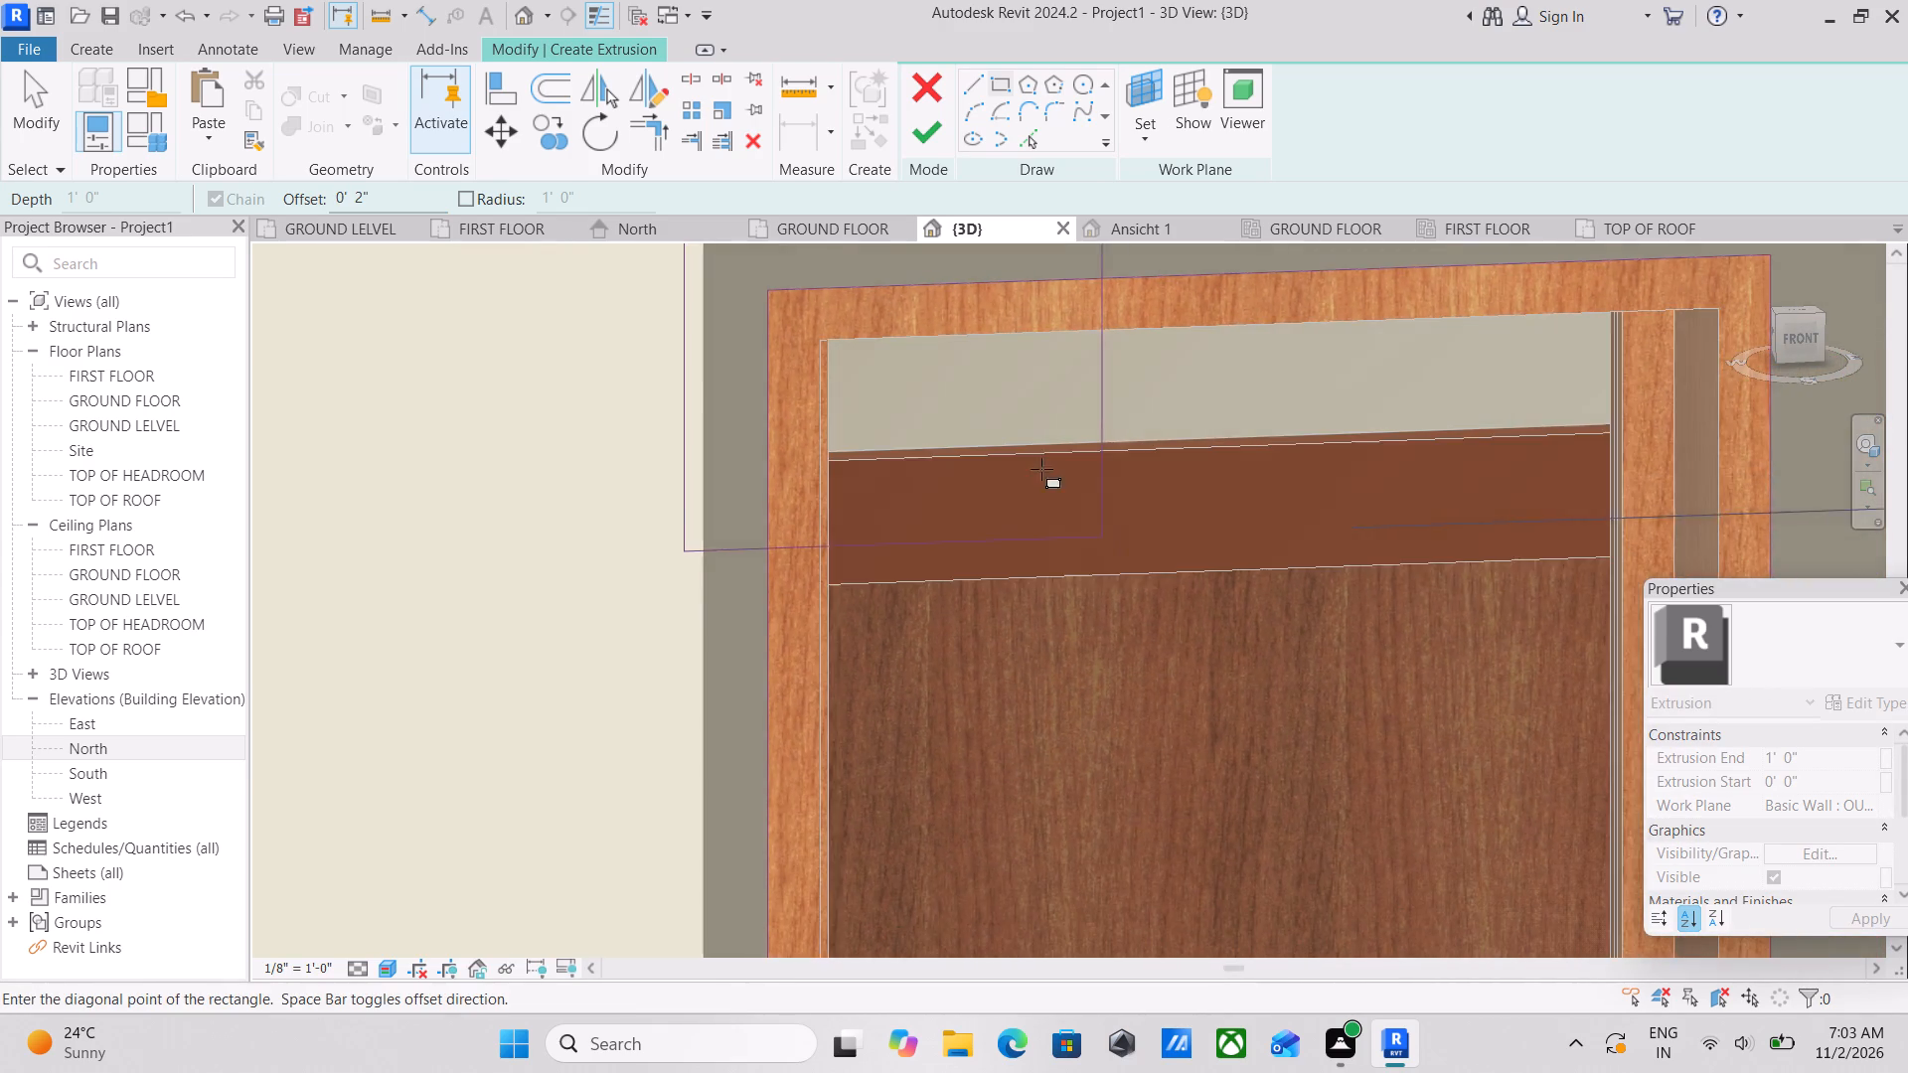
{"action": "scroll", "coordinate": [1264, 637], "scroll_direction": "down", "scroll_amount": 4}
{"action": "middle_click_drag", "start_coordinate": [1265, 638], "coordinate": [1126, 539]}
{"action": "scroll", "coordinate": [1128, 545], "scroll_direction": "up", "scroll_amount": 1}
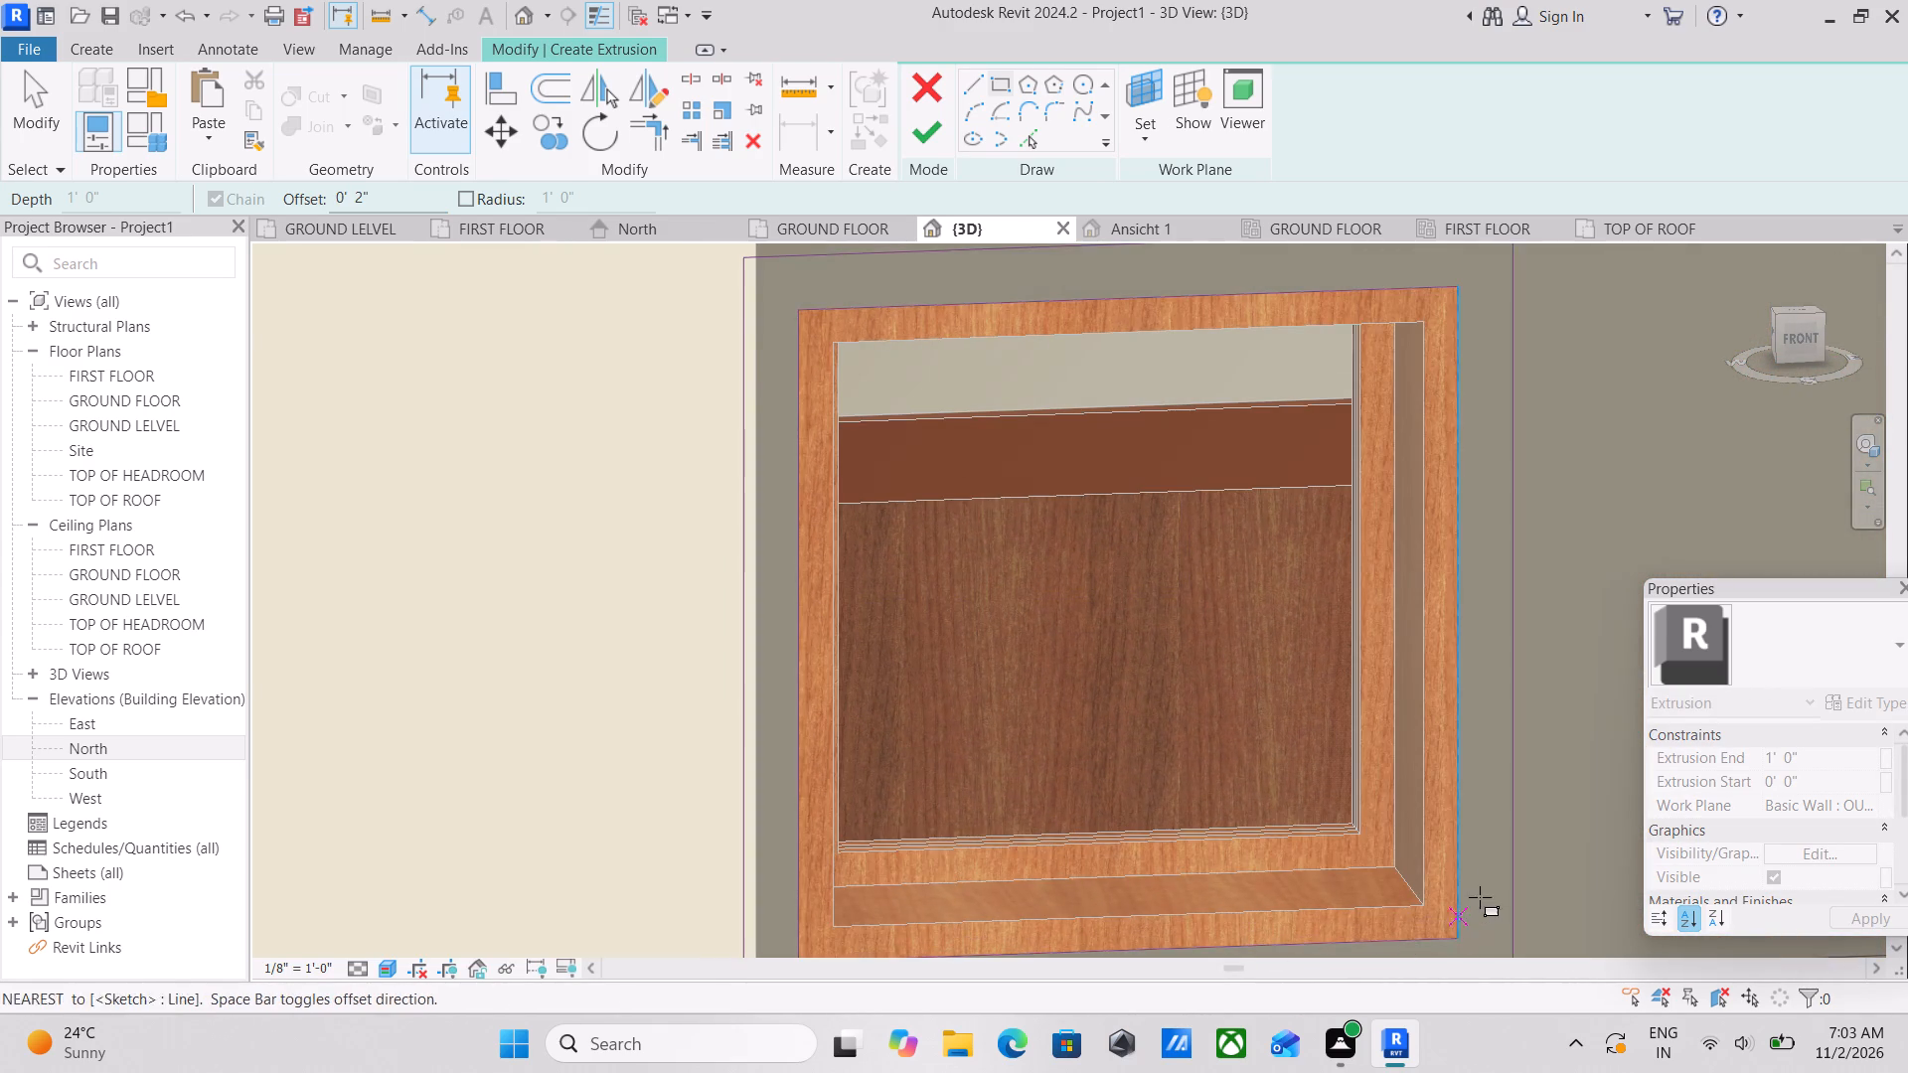
{"action": "scroll", "coordinate": [1483, 892], "scroll_direction": "down", "scroll_amount": 1}
{"action": "middle_click_drag", "start_coordinate": [1440, 850], "coordinate": [1319, 675]}
{"action": "left_click", "coordinate": [1342, 755]}
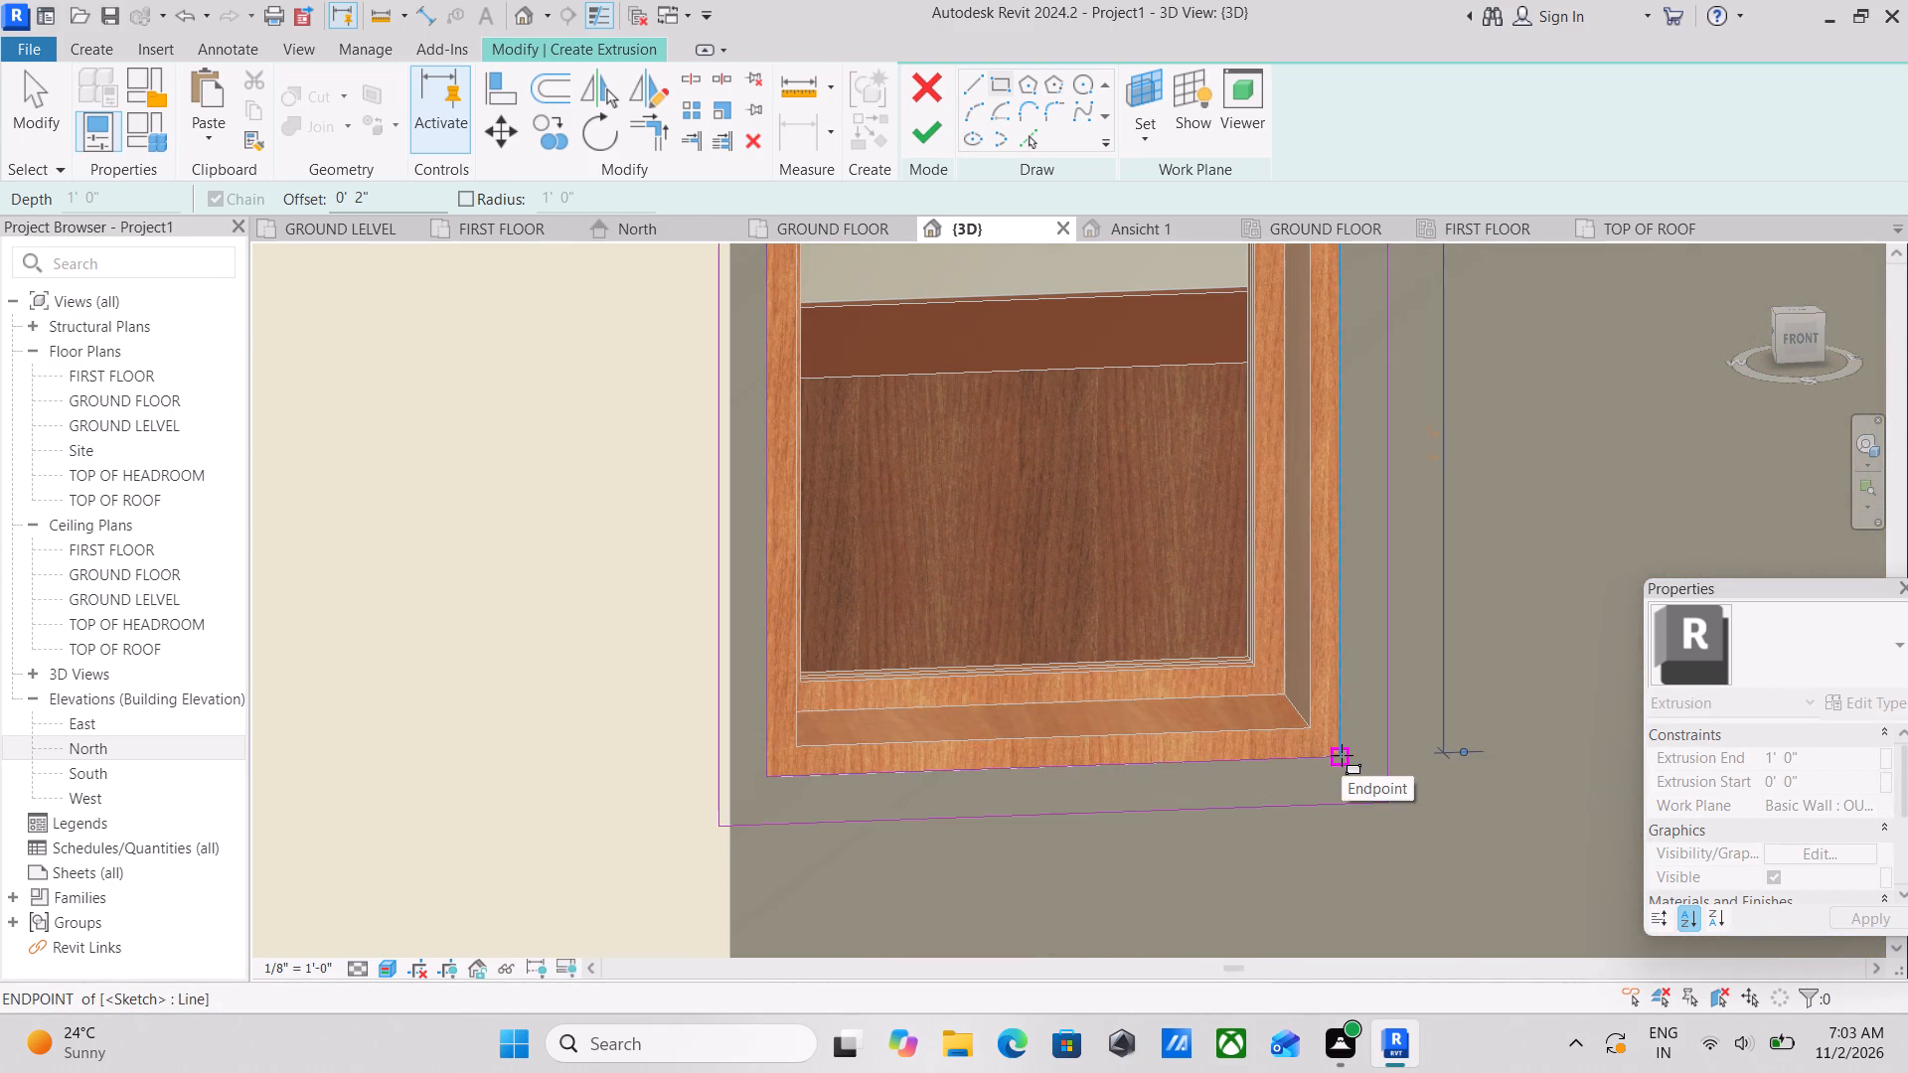
{"action": "scroll", "coordinate": [1343, 755], "scroll_direction": "down", "scroll_amount": 4}
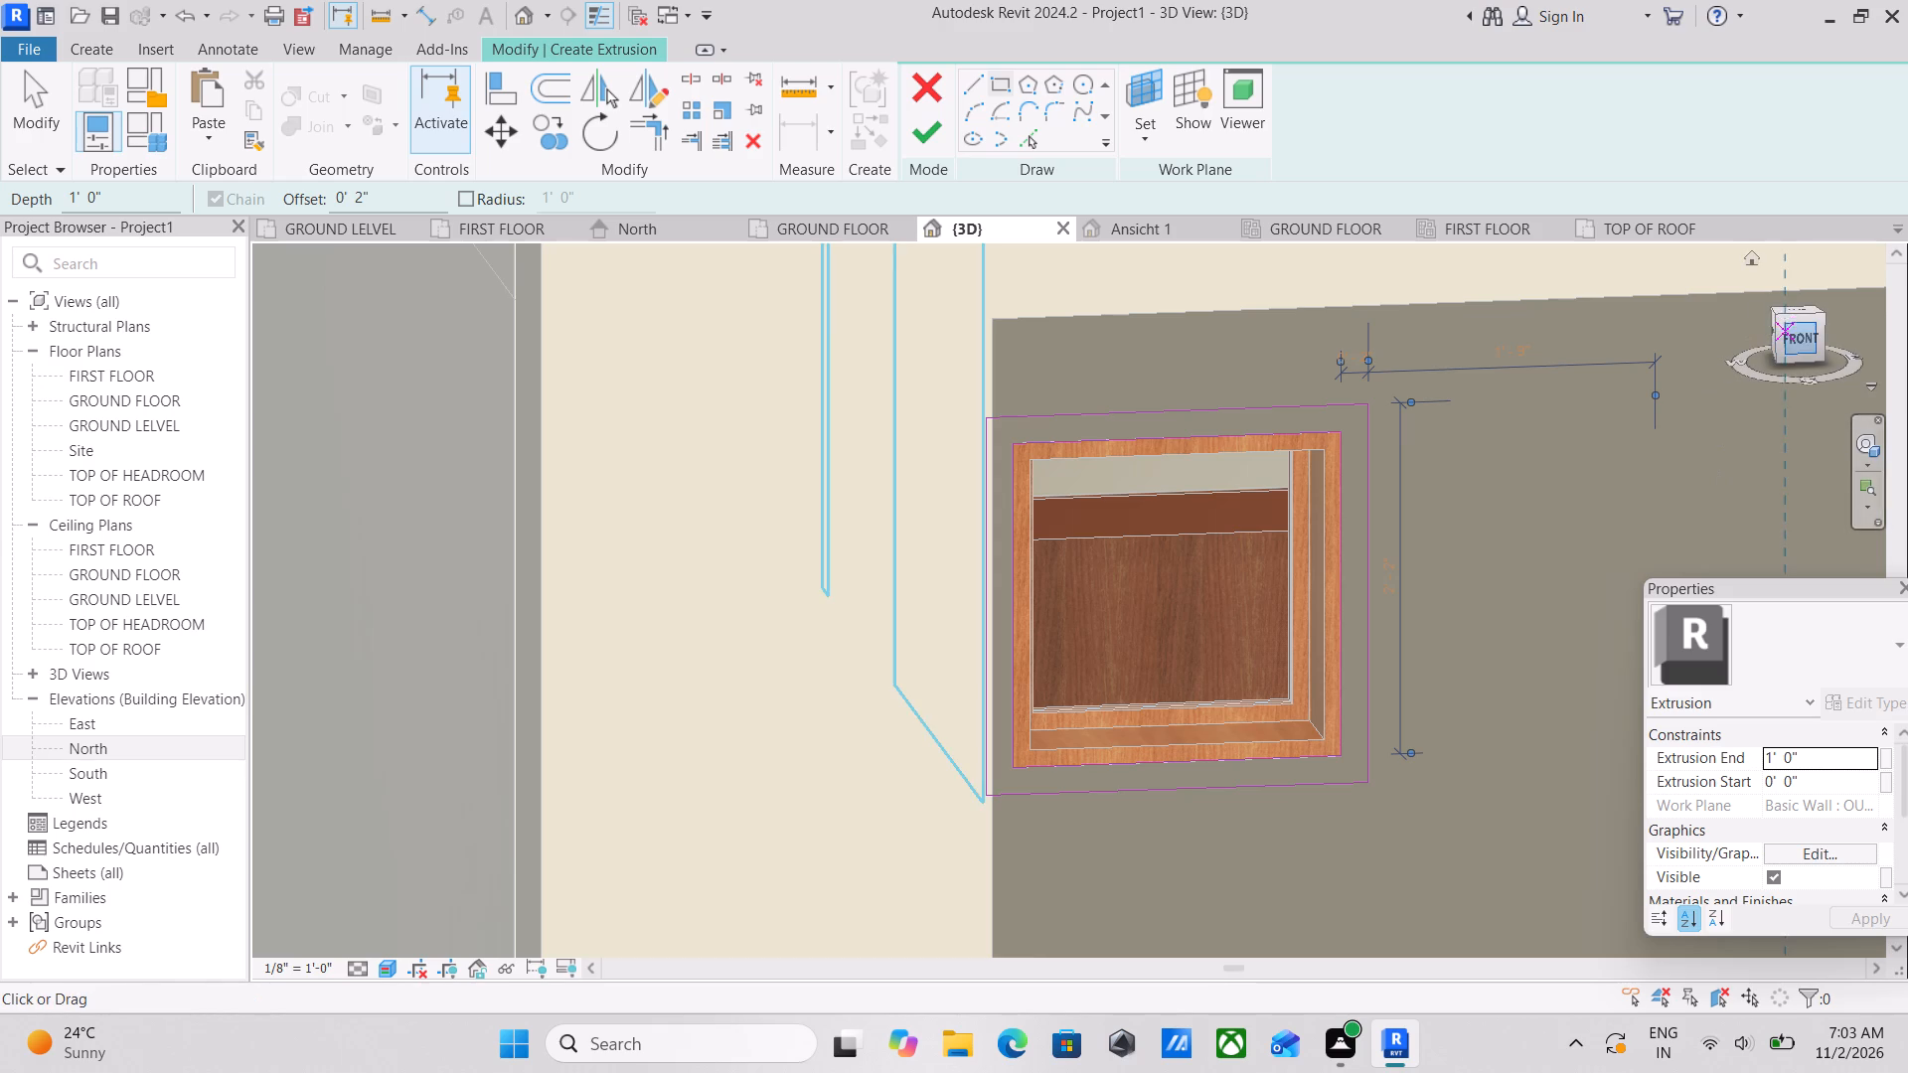
Finish the two-rectangle sketch as a 1' 0" deep extrusion and complete the in-place frame model.
{"action": "left_click", "coordinate": [1804, 346]}
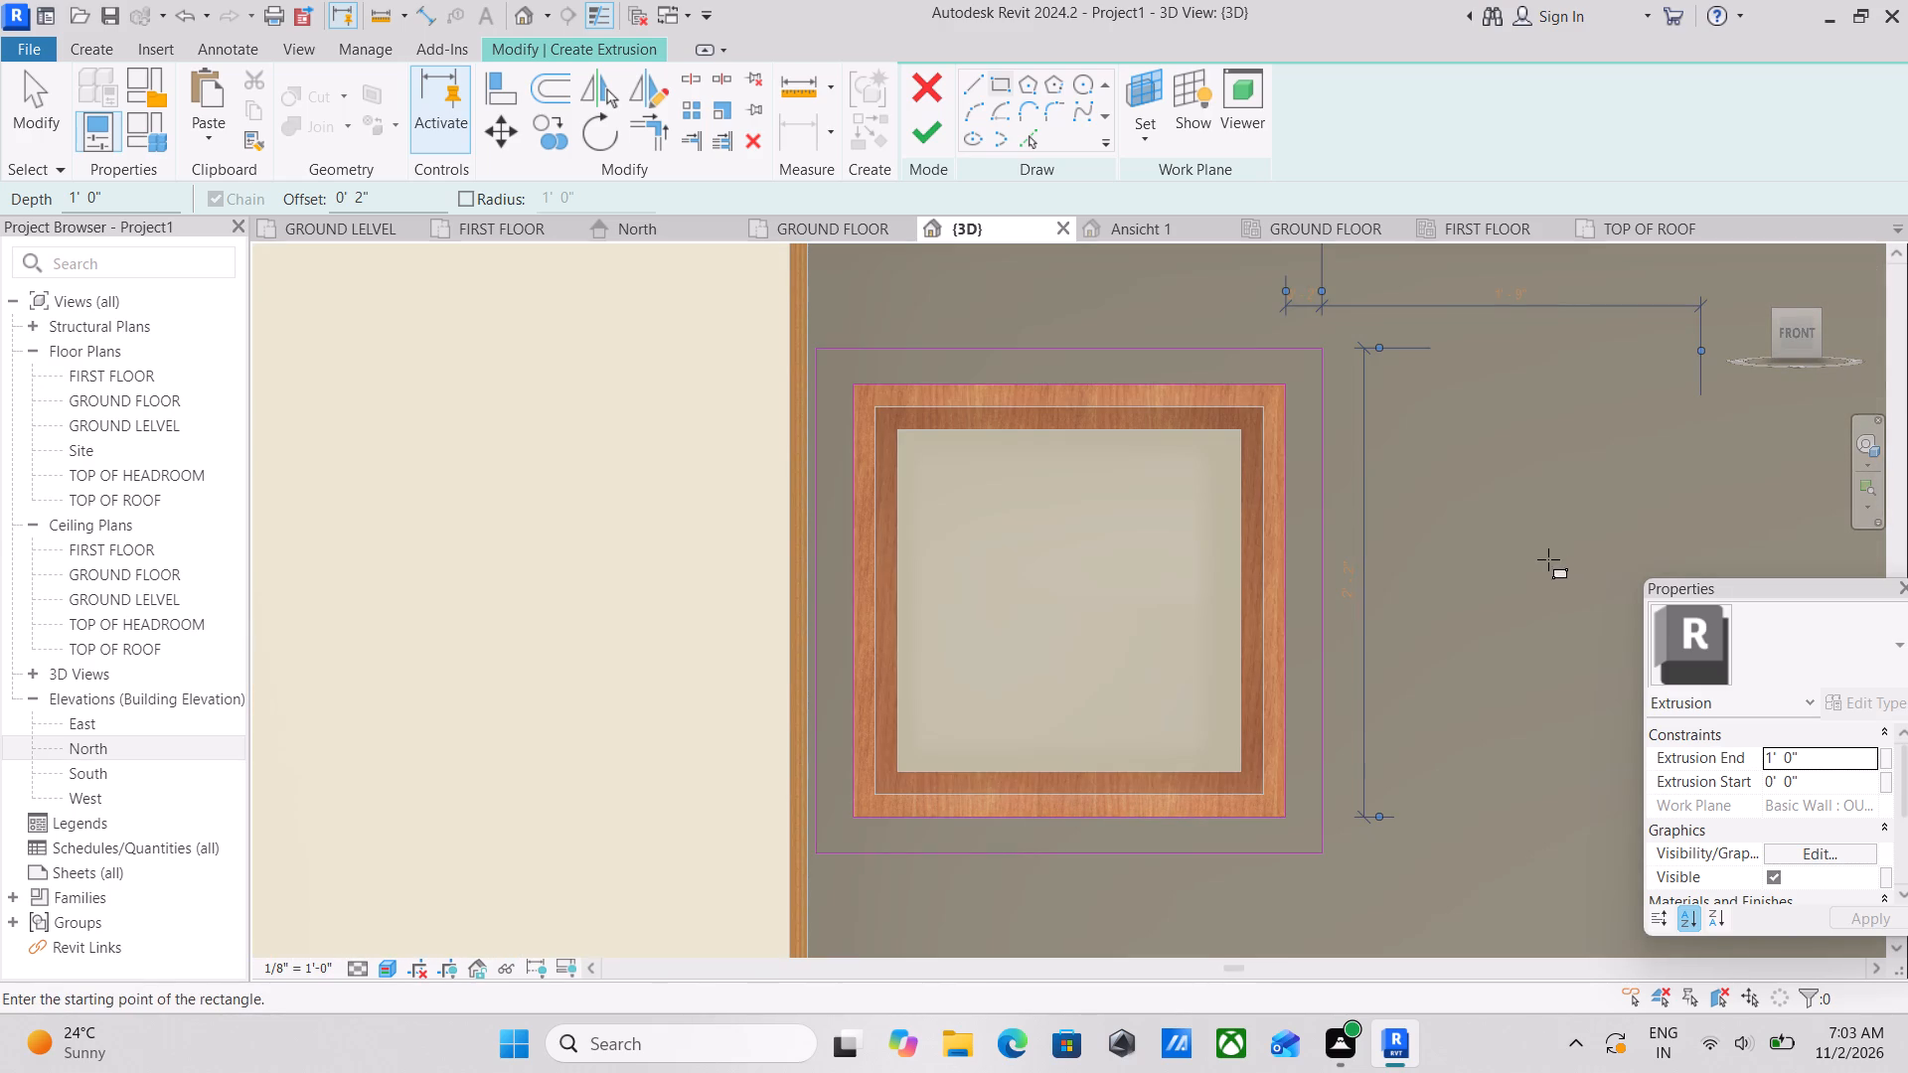
{"action": "scroll", "coordinate": [881, 435], "scroll_direction": "up", "scroll_amount": 4}
{"action": "scroll", "coordinate": [881, 435], "scroll_direction": "down", "scroll_amount": 4}
{"action": "scroll", "coordinate": [1085, 527], "scroll_direction": "down", "scroll_amount": 7}
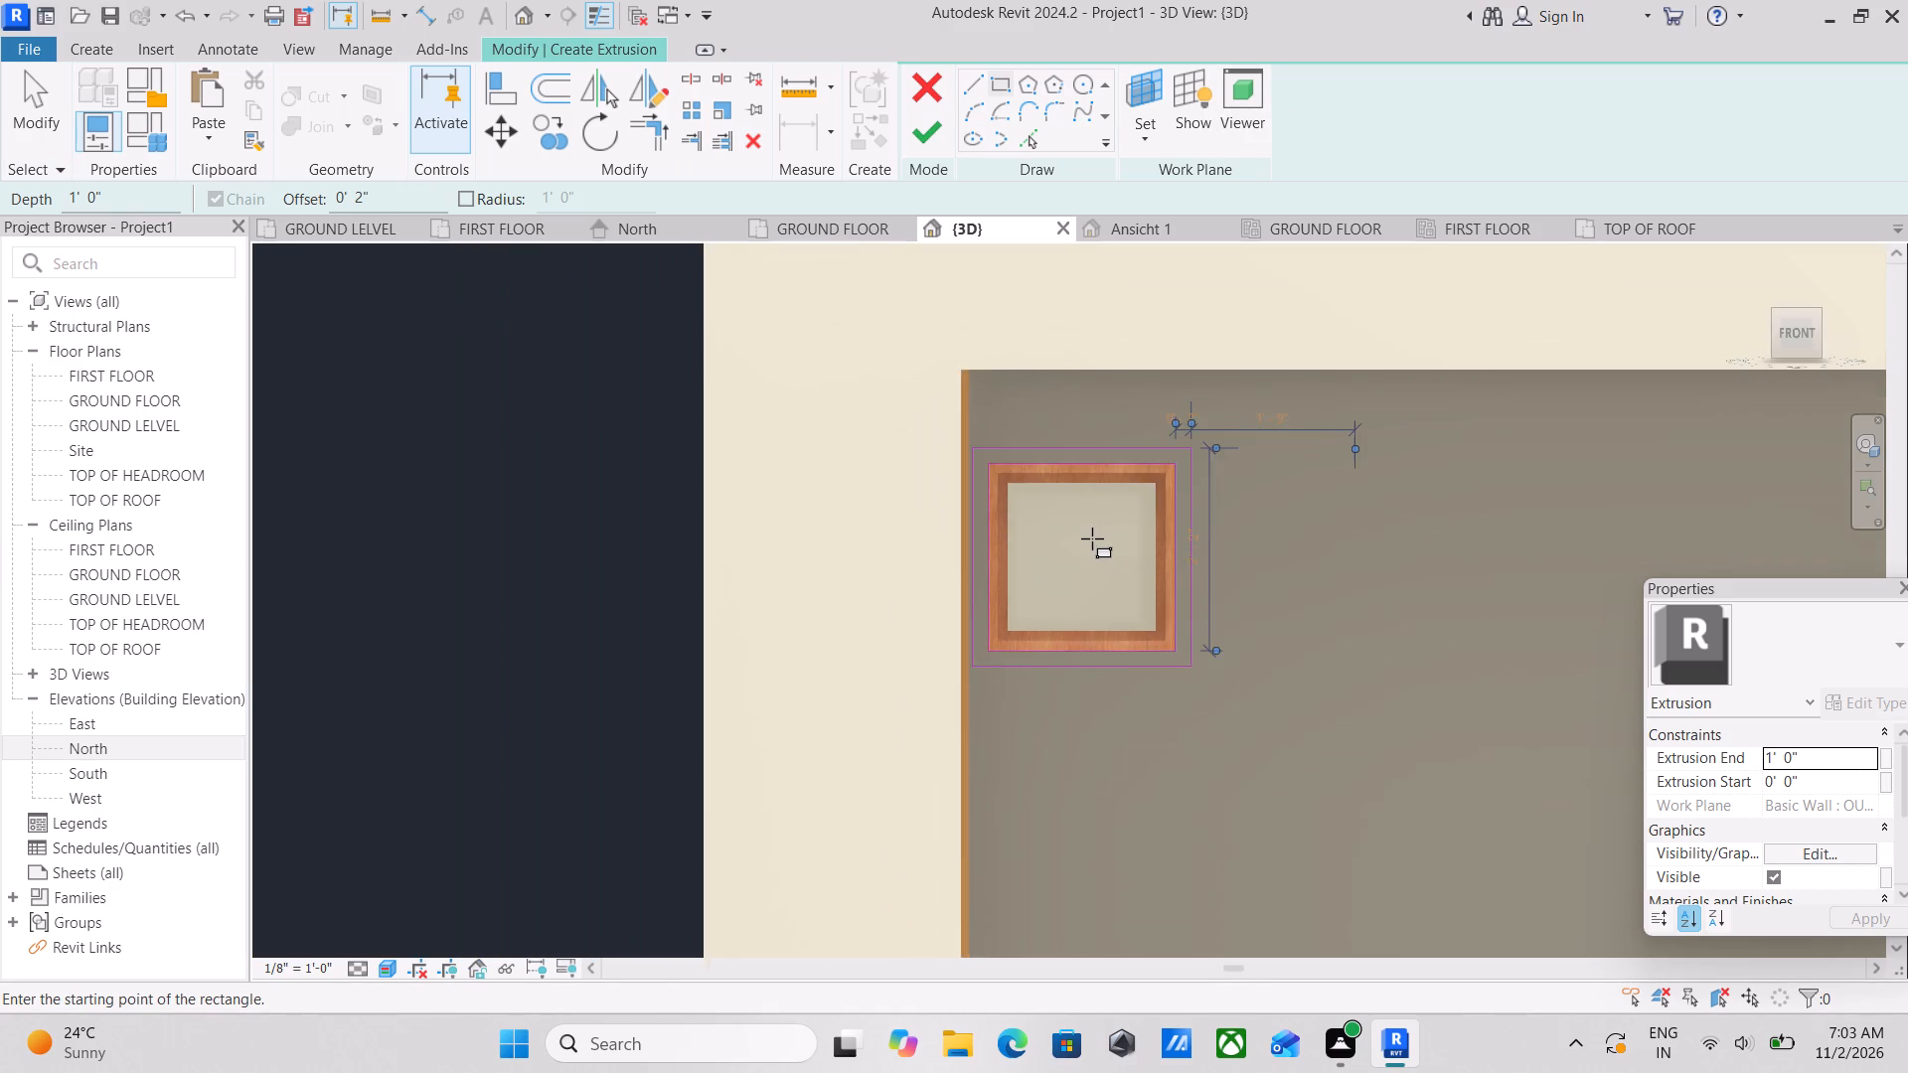
{"action": "scroll", "coordinate": [1092, 538], "scroll_direction": "down", "scroll_amount": 3}
{"action": "middle_click_drag", "start_coordinate": [1092, 538], "coordinate": [1092, 347]}
{"action": "scroll", "coordinate": [1089, 379], "scroll_direction": "up", "scroll_amount": 3}
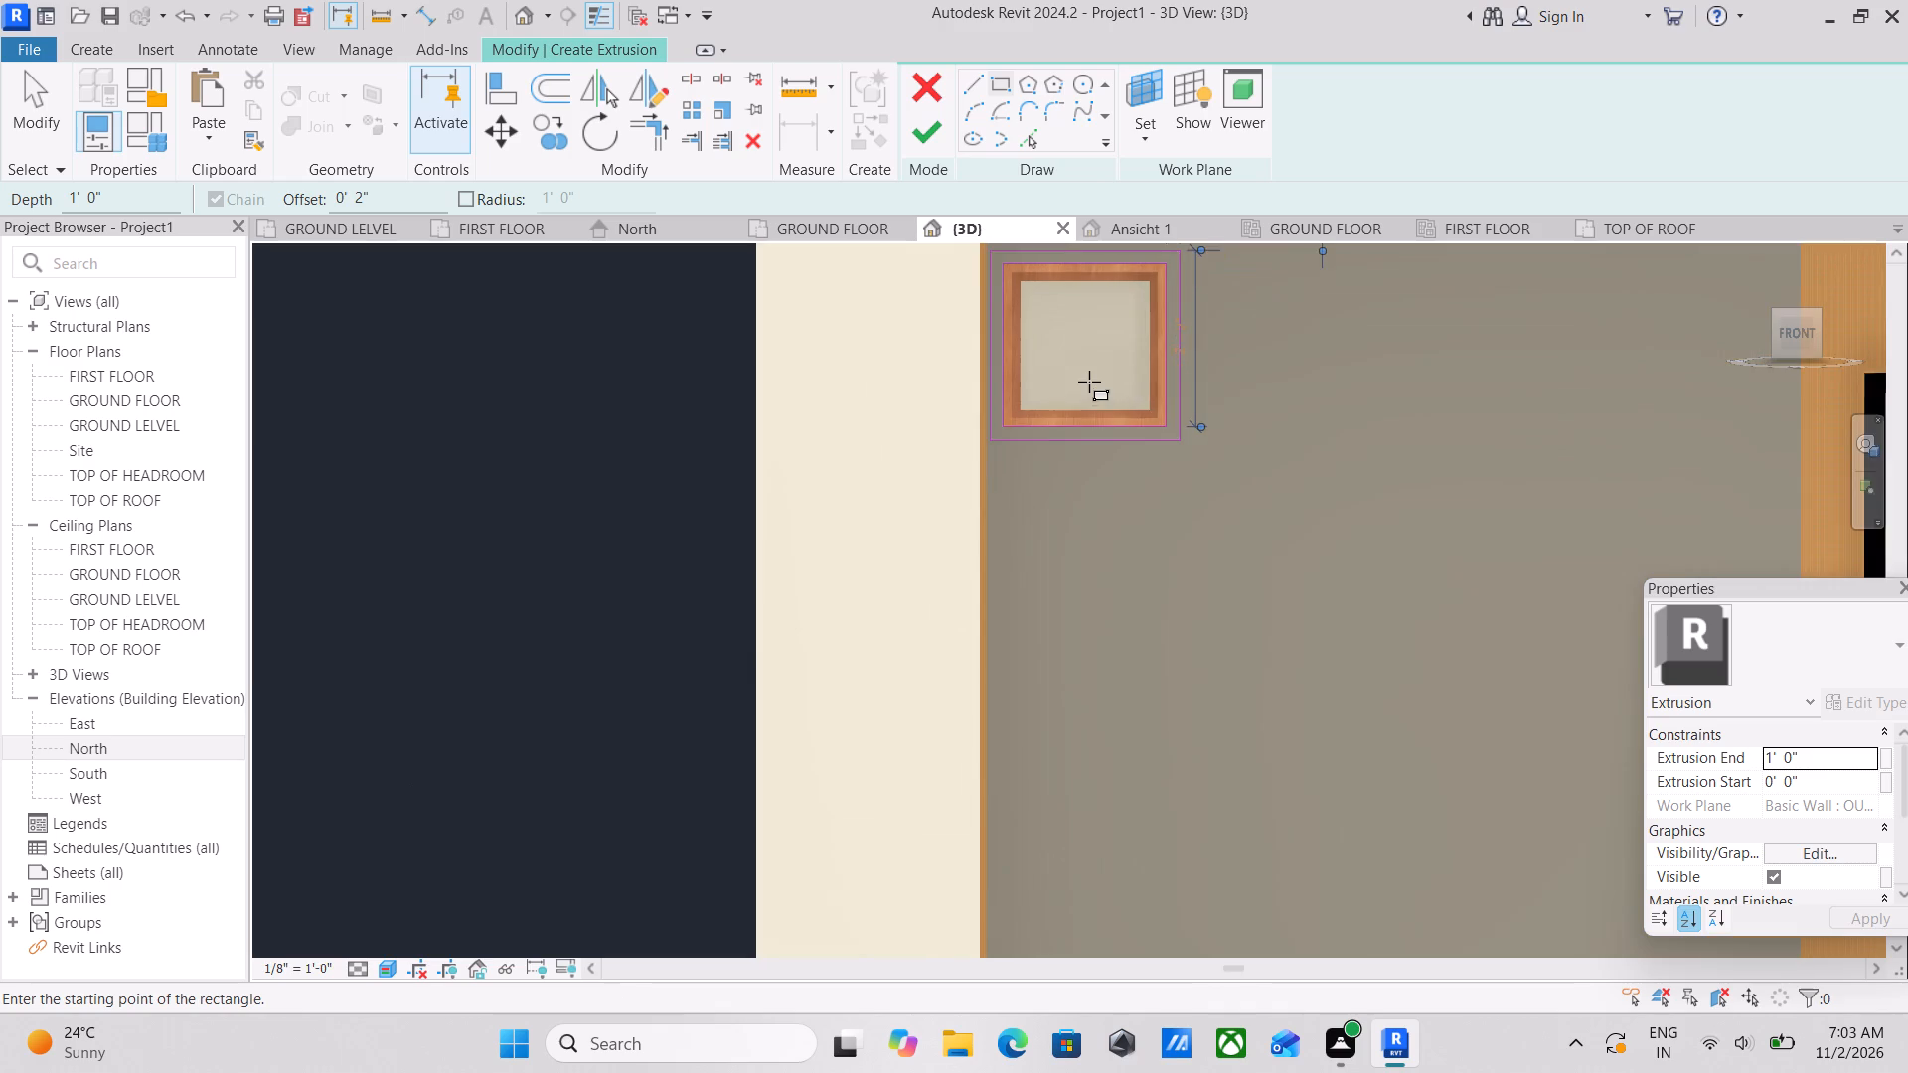
{"action": "scroll", "coordinate": [1088, 386], "scroll_direction": "up", "scroll_amount": 3}
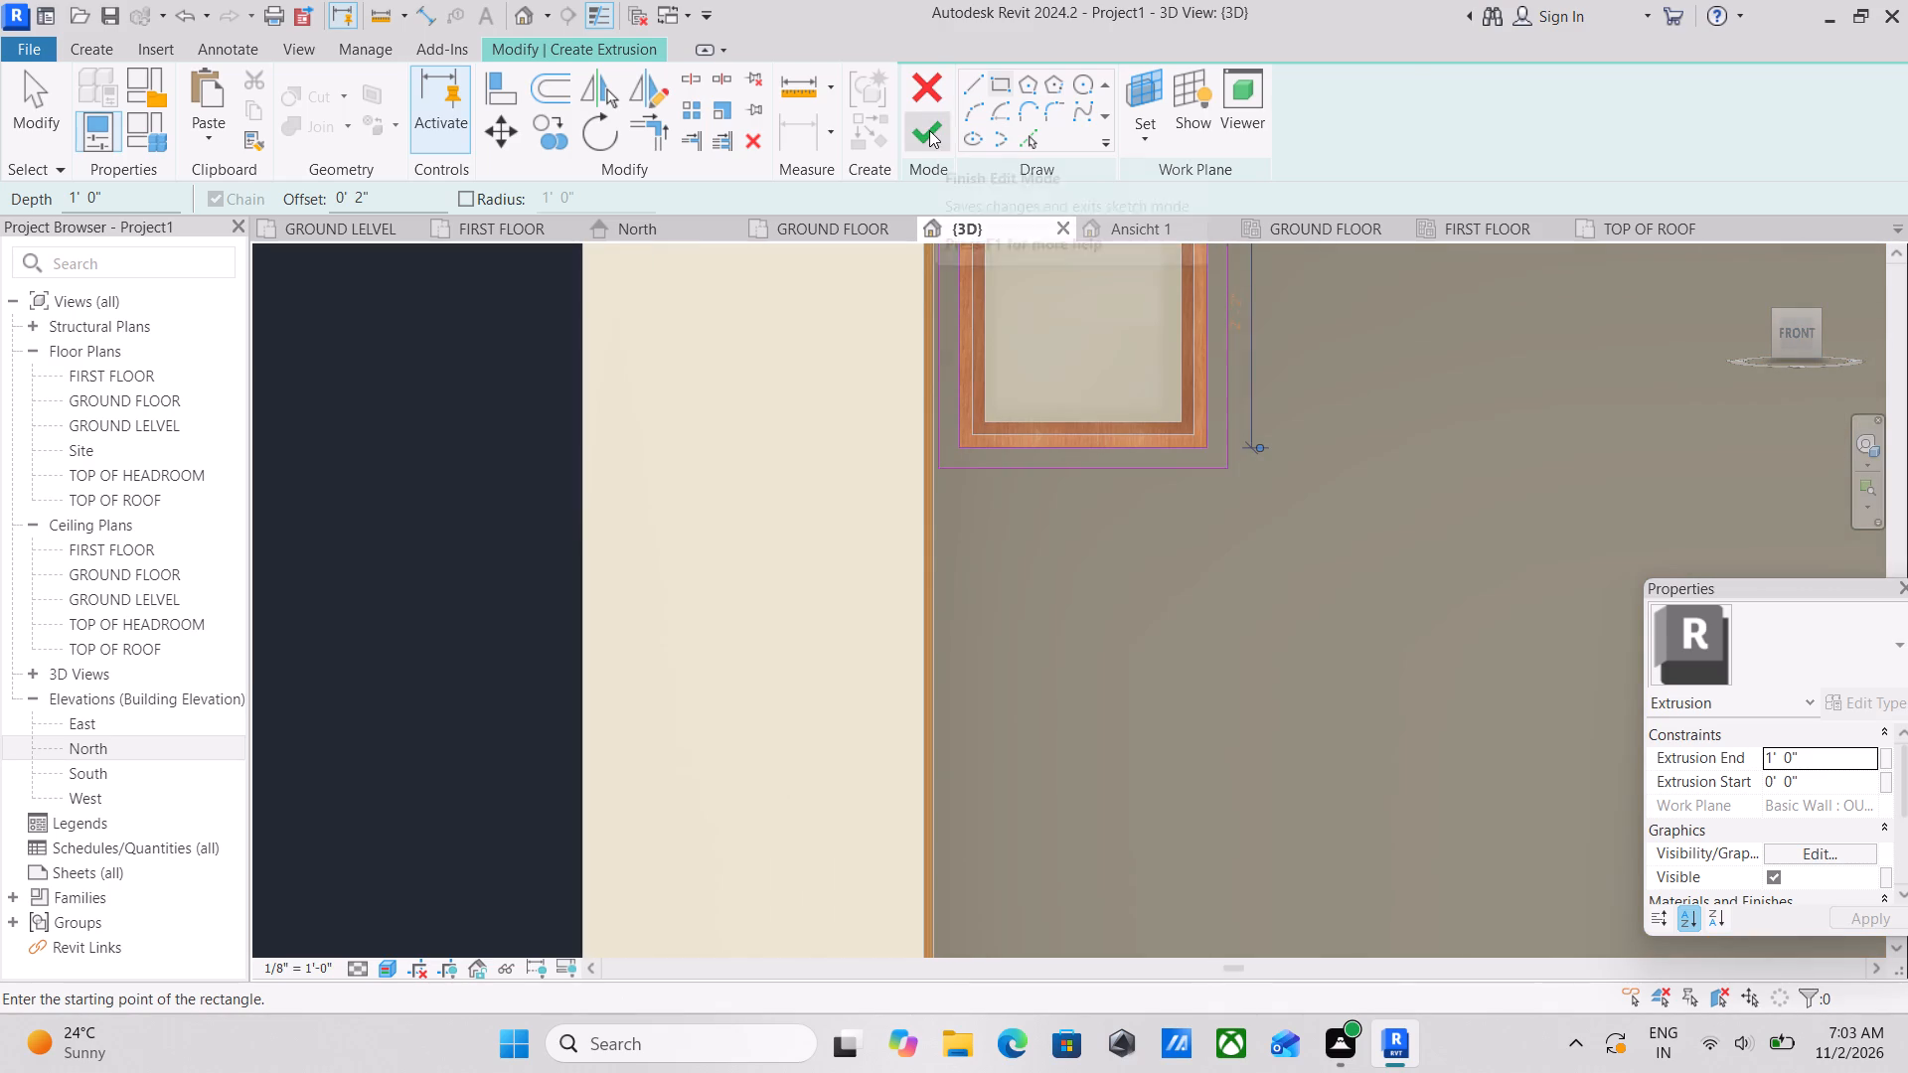
{"action": "left_click", "coordinate": [929, 130]}
{"action": "scroll", "coordinate": [1149, 428], "scroll_direction": "down", "scroll_amount": 3}
{"action": "middle_click_drag", "start_coordinate": [1149, 432], "coordinate": [1118, 796]}
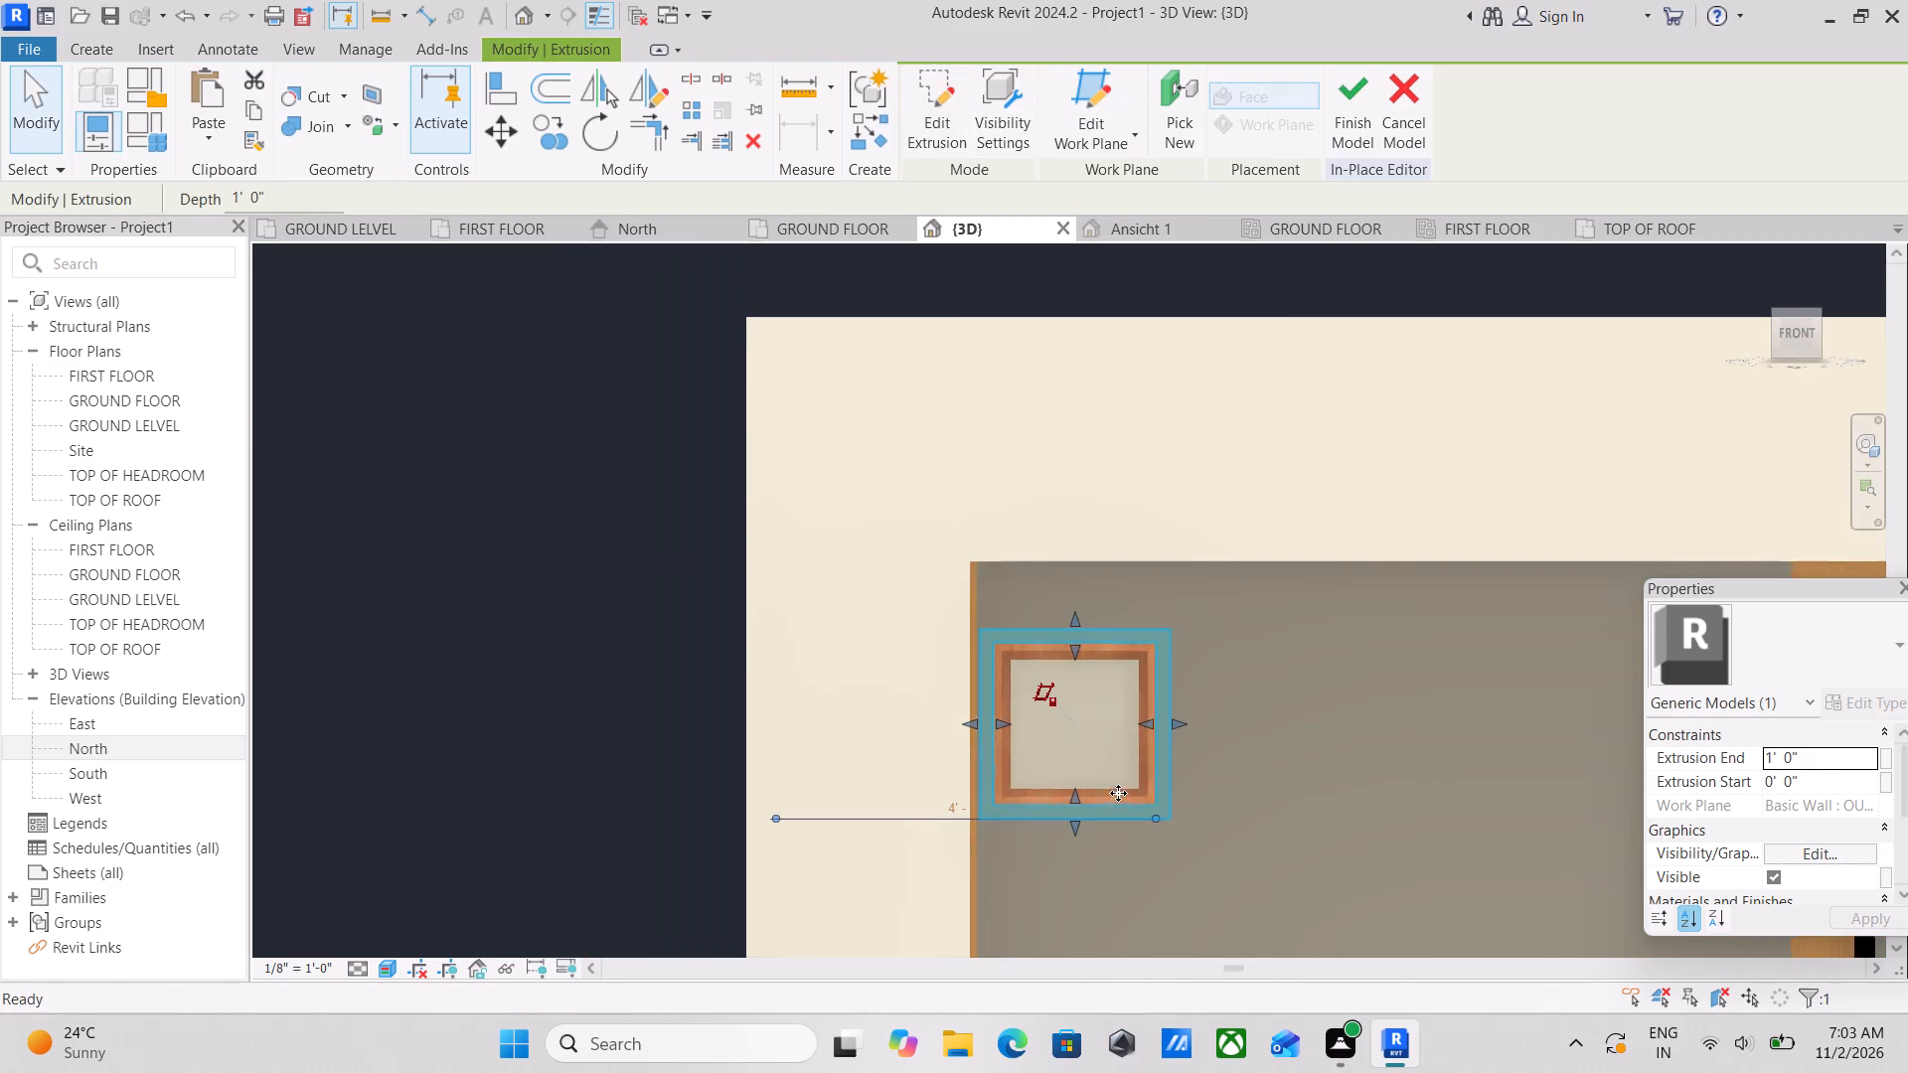
{"action": "left_click", "coordinate": [1351, 96]}
Copy the small upper window's frame straight down onto the matching small lower window, using the top-edge midpoints as reference.
{"action": "scroll", "coordinate": [1124, 639], "scroll_direction": "up", "scroll_amount": 2}
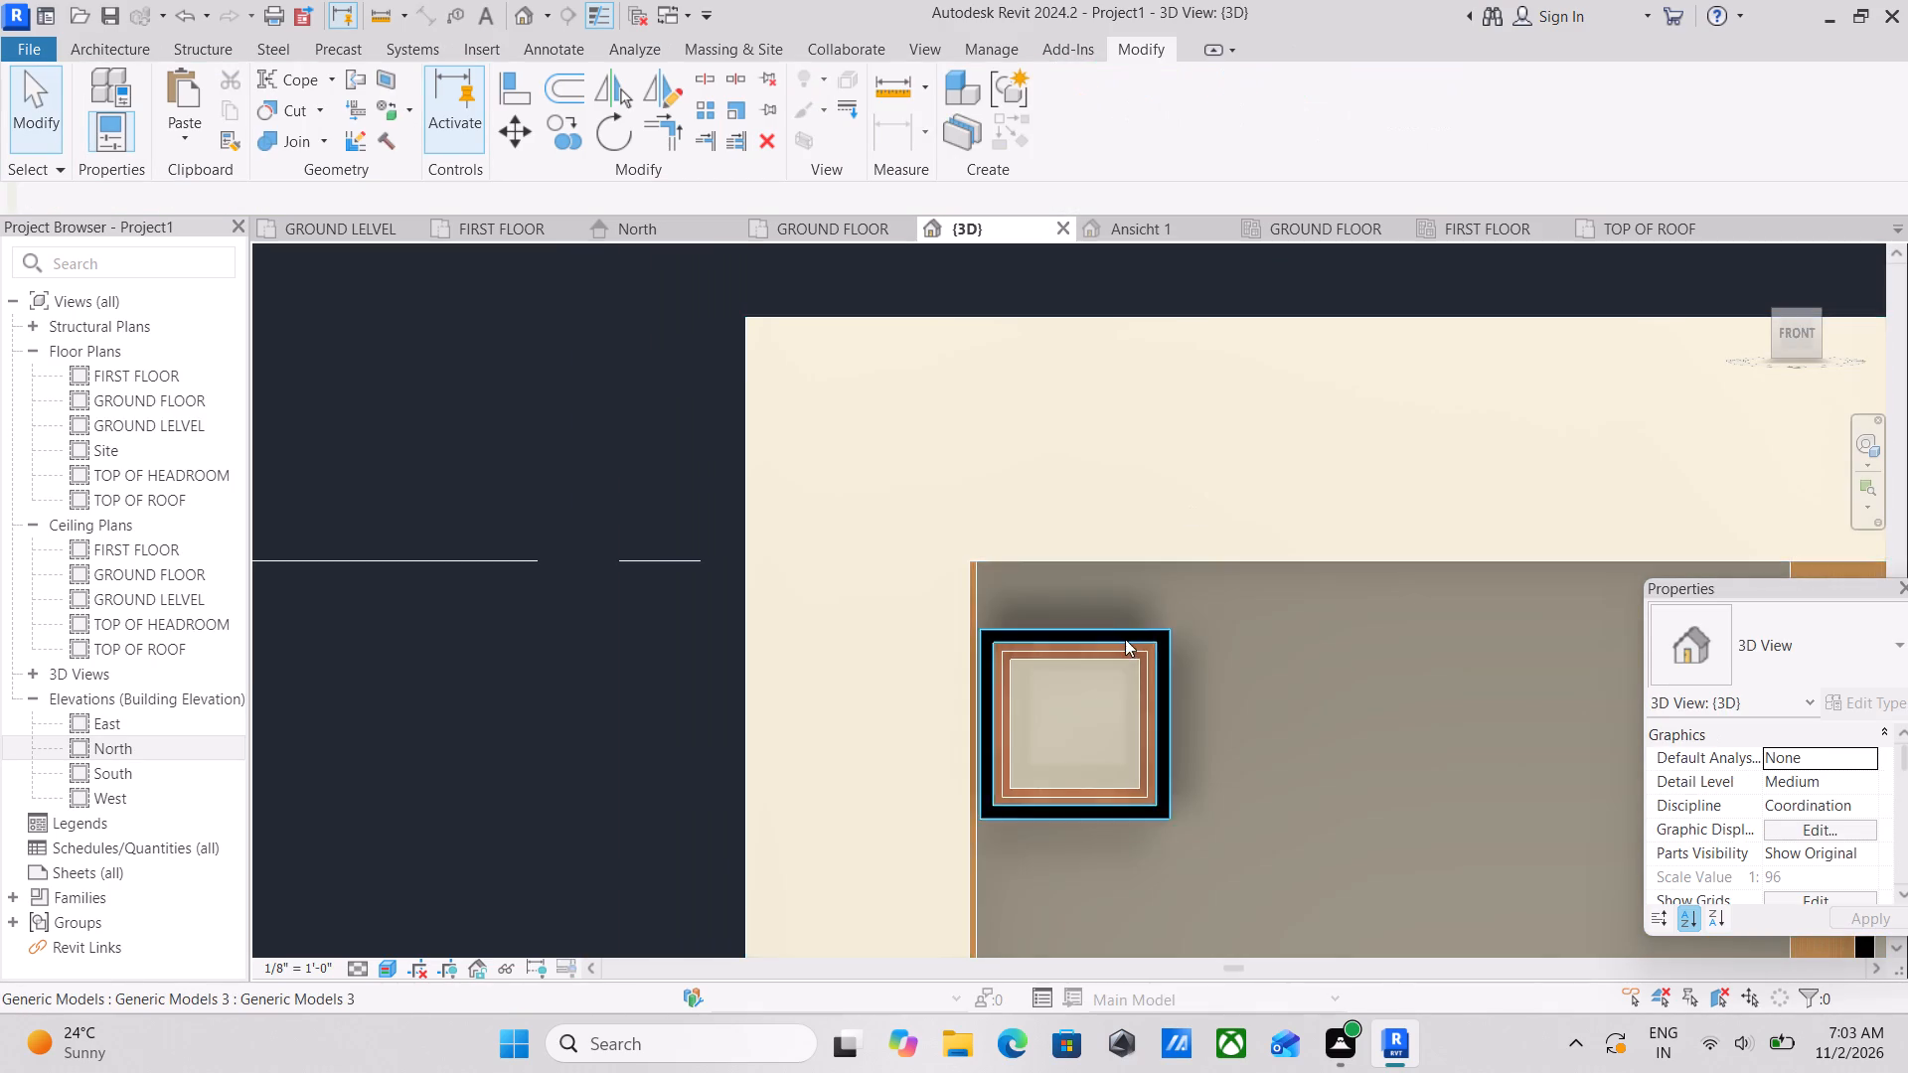
{"action": "scroll", "coordinate": [1125, 639], "scroll_direction": "up", "scroll_amount": 2}
{"action": "key", "text": "Escape"}
{"action": "scroll", "coordinate": [957, 689], "scroll_direction": "up", "scroll_amount": 2}
{"action": "scroll", "coordinate": [1104, 631], "scroll_direction": "up", "scroll_amount": 4}
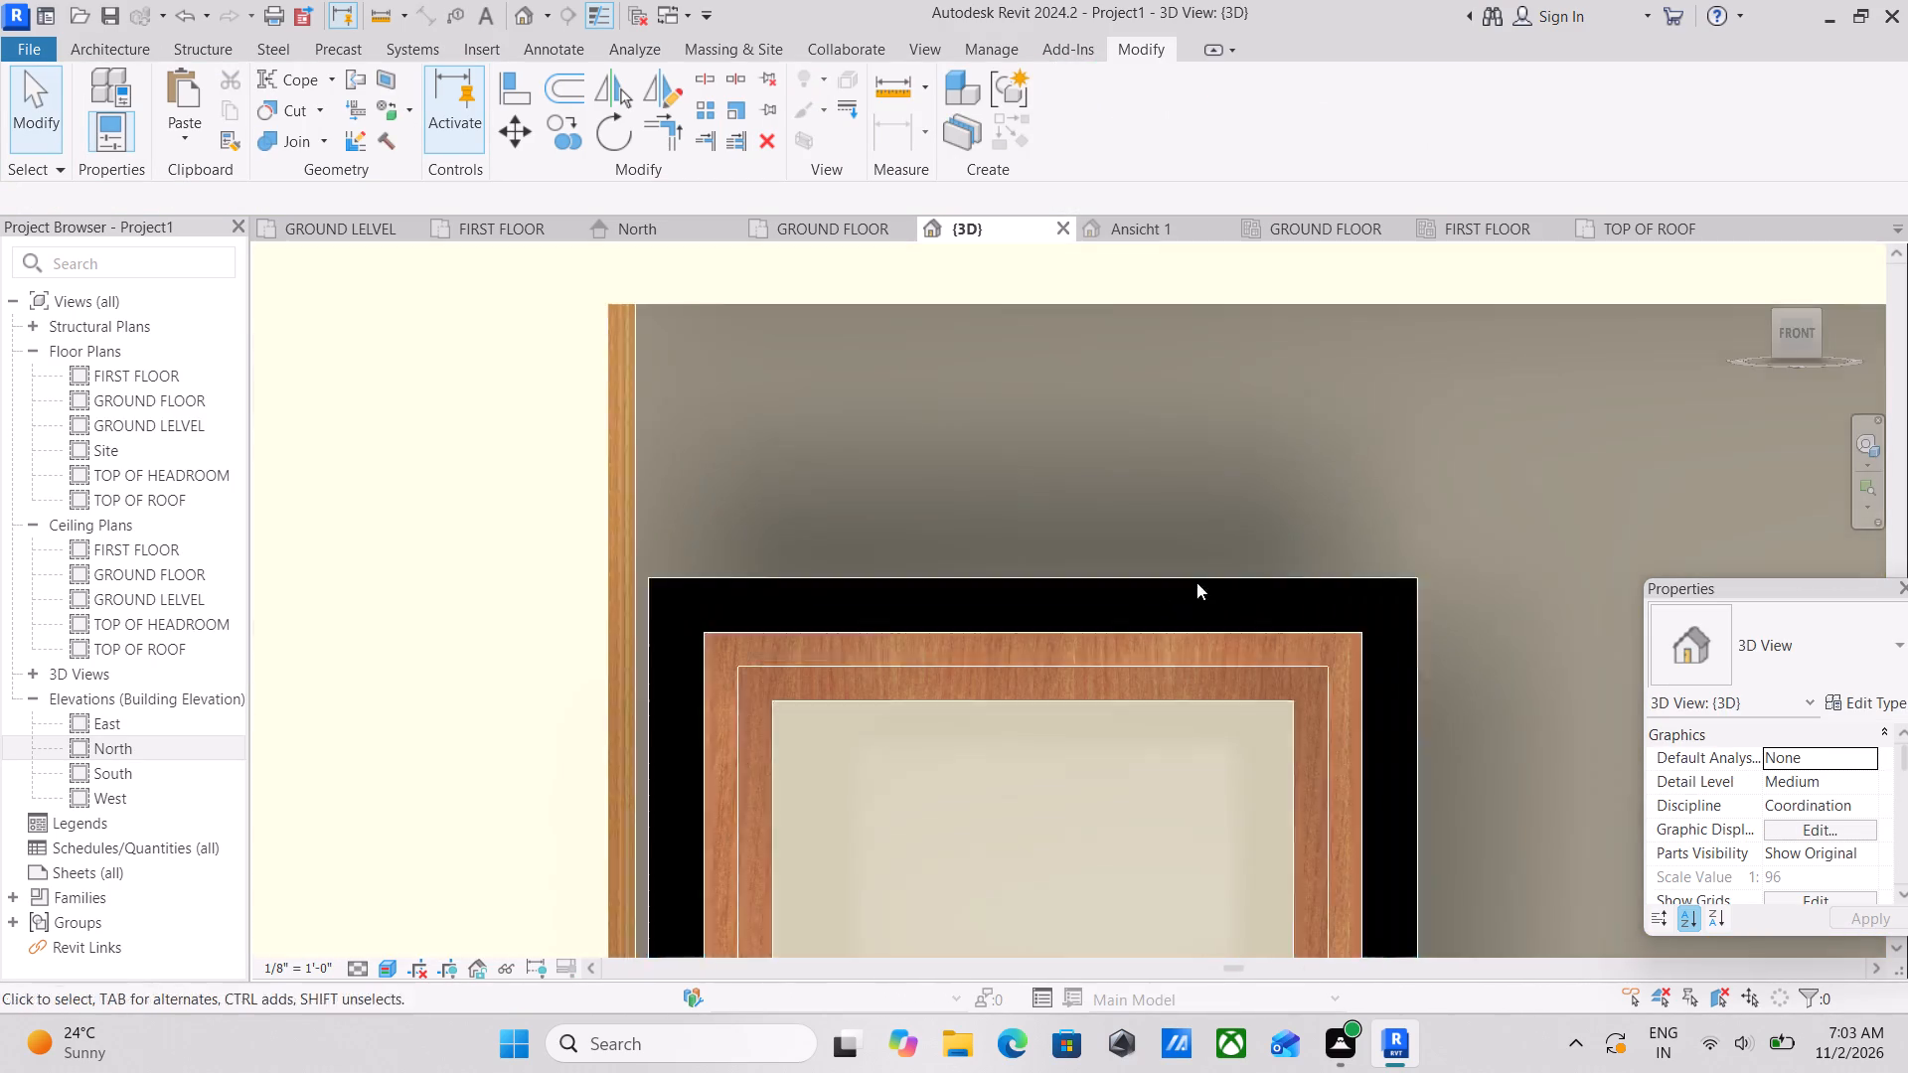
{"action": "left_click", "coordinate": [1227, 626]}
{"action": "scroll", "coordinate": [1227, 626], "scroll_direction": "down", "scroll_amount": 3}
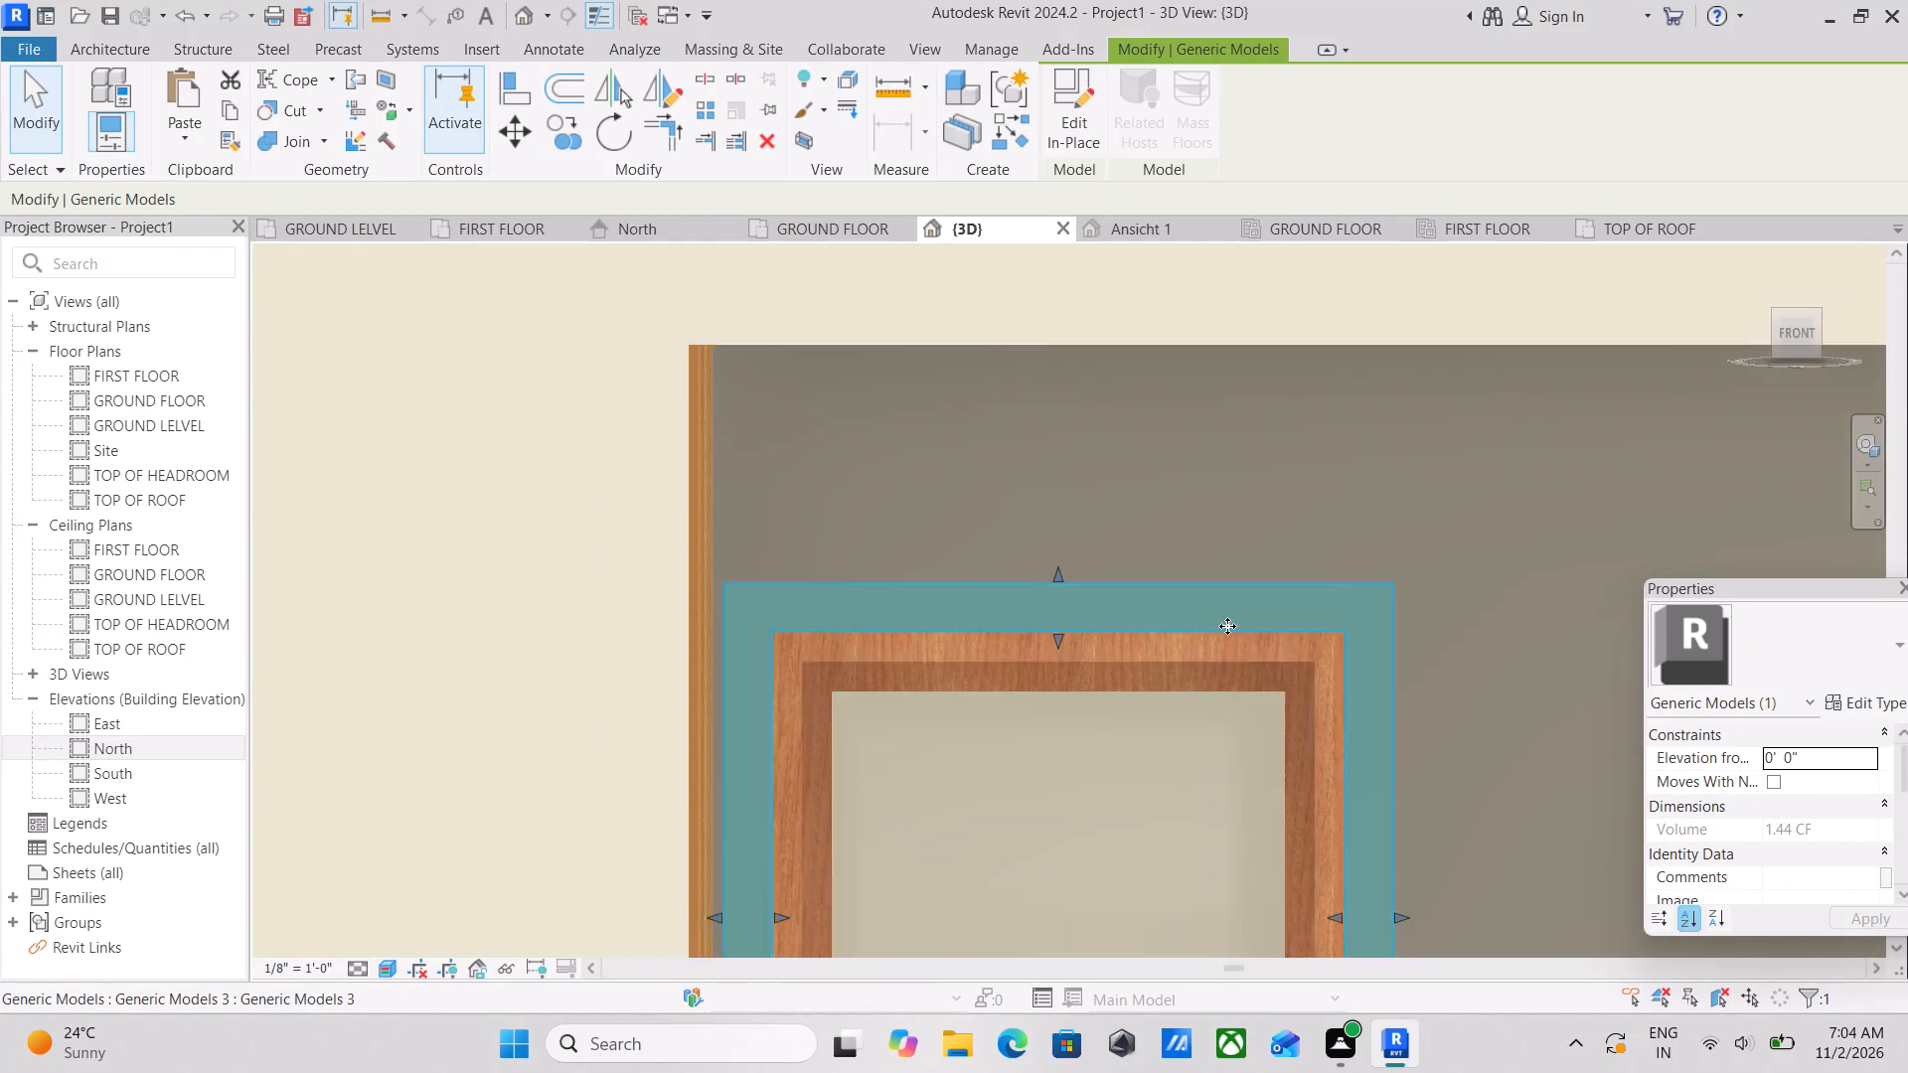
{"action": "scroll", "coordinate": [1227, 626], "scroll_direction": "down", "scroll_amount": 5}
{"action": "middle_click_drag", "start_coordinate": [1221, 655], "coordinate": [1268, 522]}
{"action": "scroll", "coordinate": [1309, 568], "scroll_direction": "down", "scroll_amount": 3}
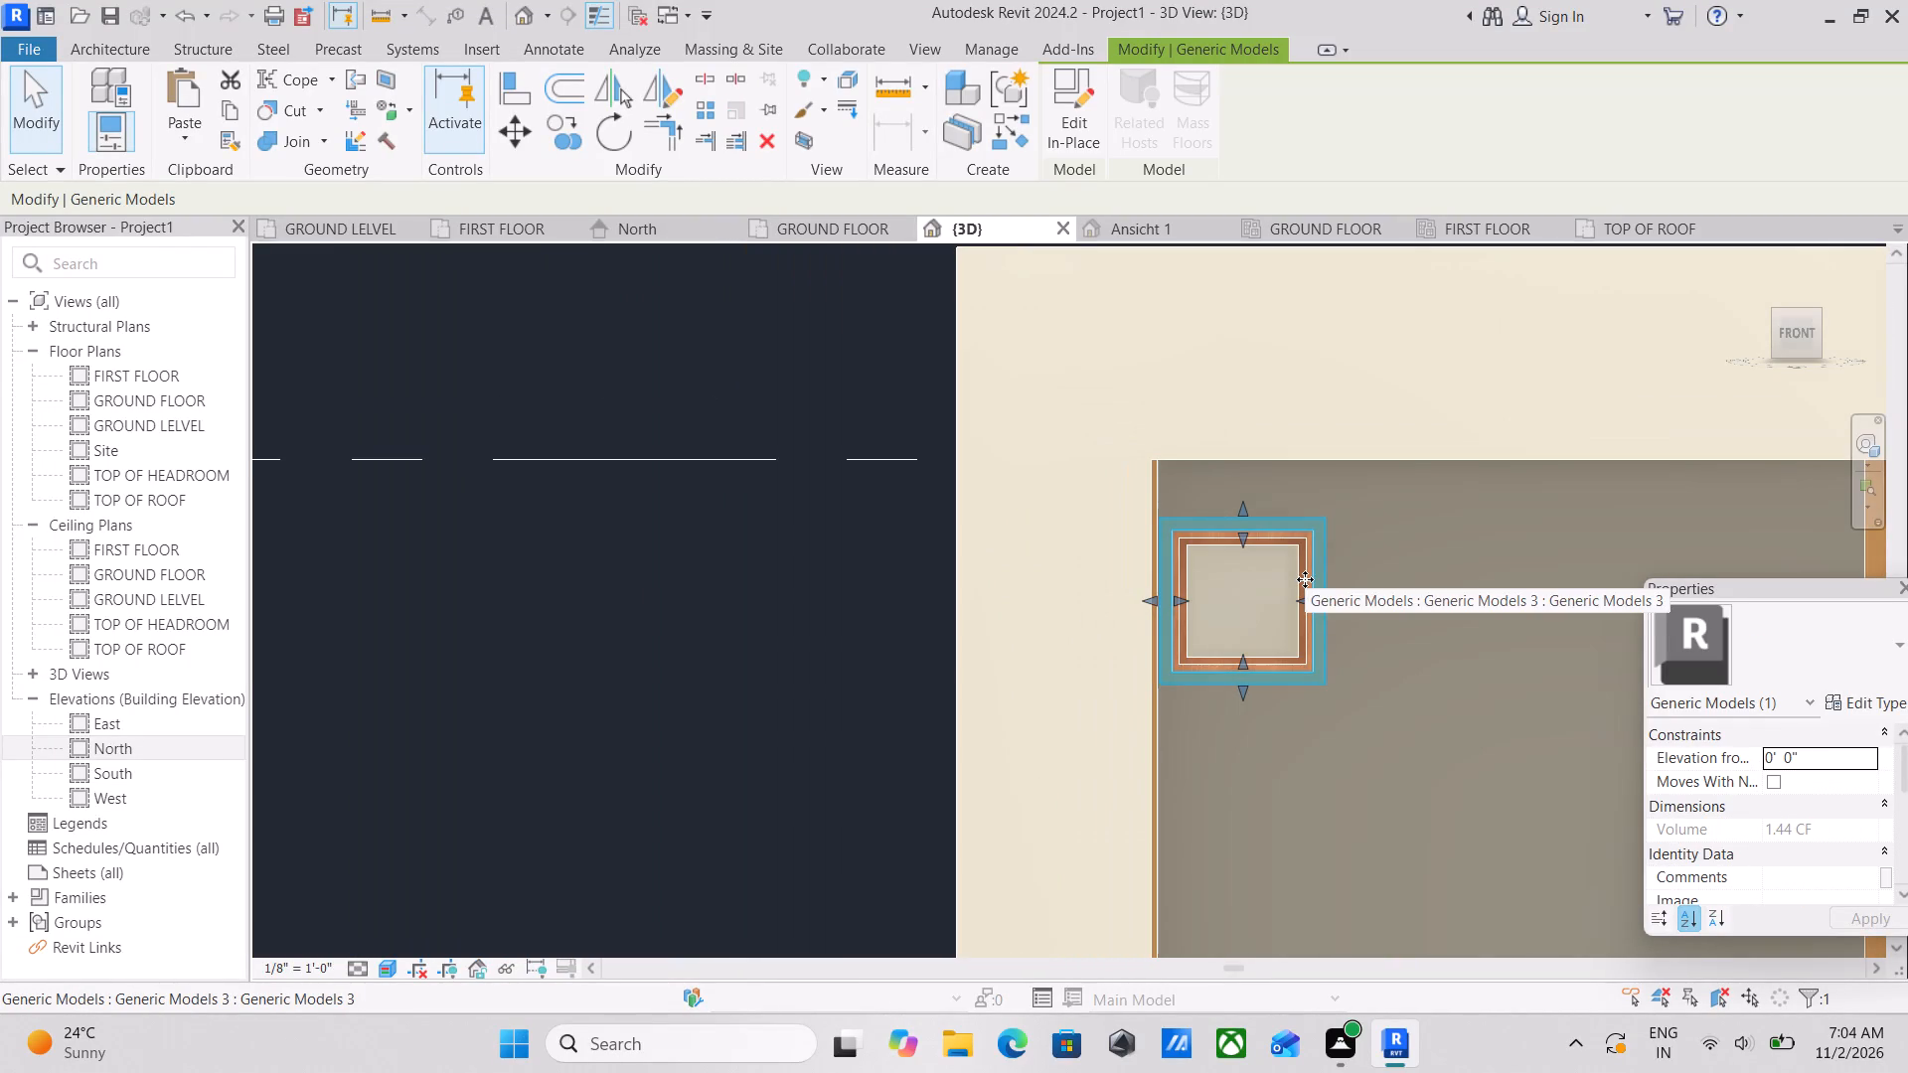
{"action": "type", "text": "CO"}
{"action": "scroll", "coordinate": [1297, 578], "scroll_direction": "up", "scroll_amount": 3}
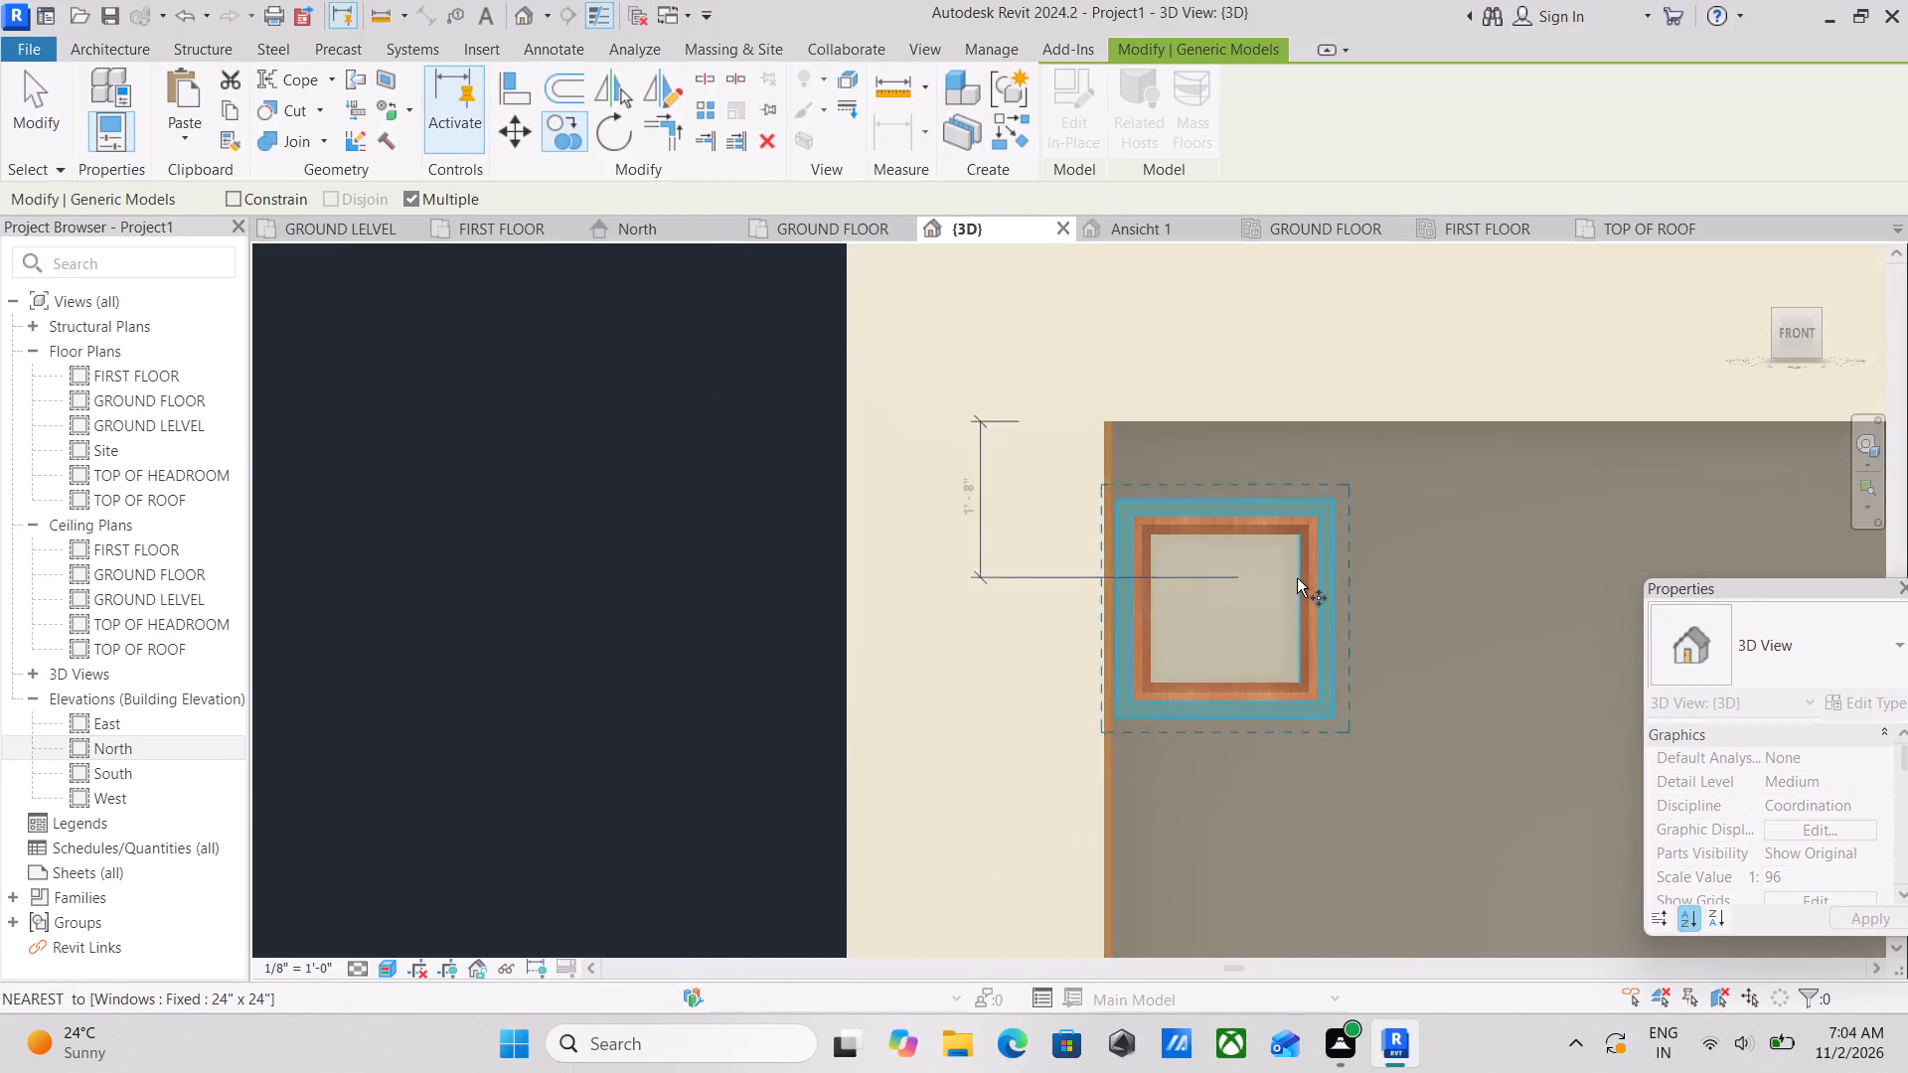
{"action": "left_click", "coordinate": [1209, 507]}
{"action": "middle_click_drag", "start_coordinate": [1196, 770], "coordinate": [1262, 609]}
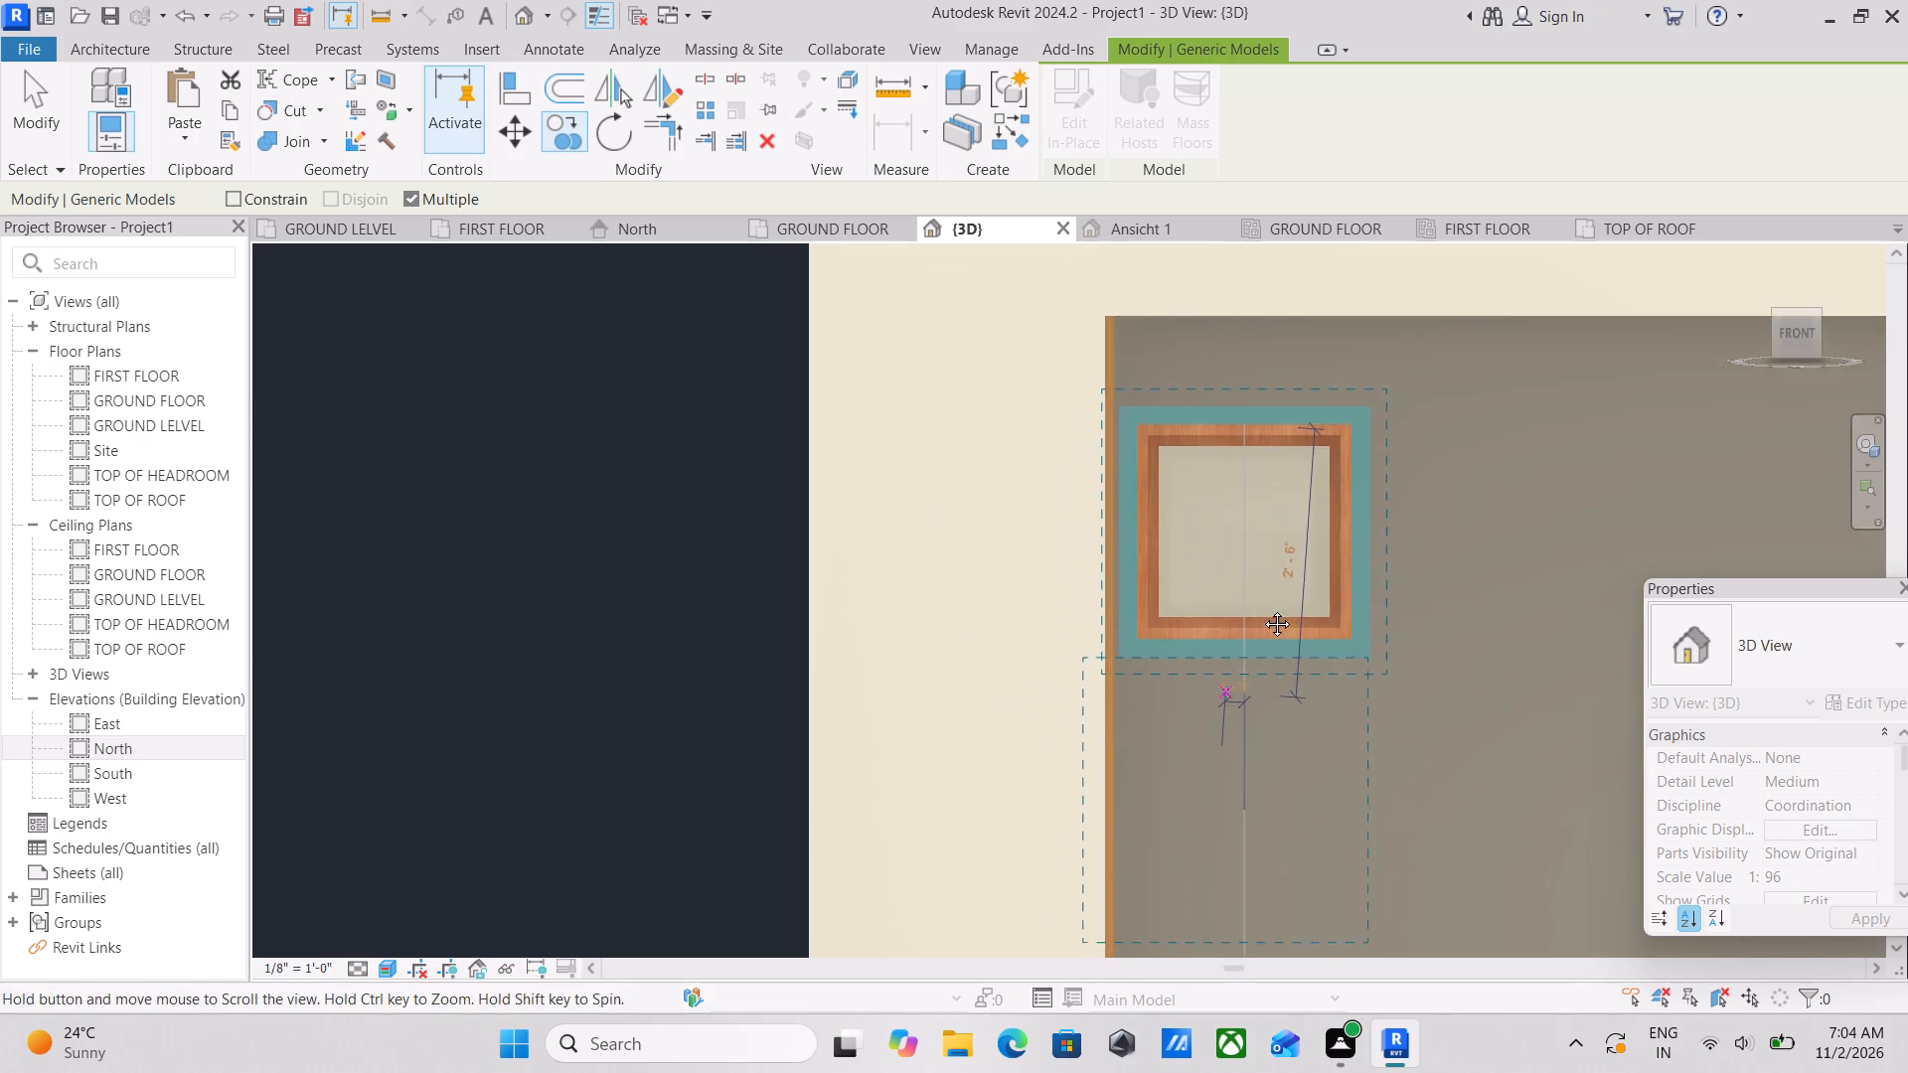
{"action": "middle_click_drag", "start_coordinate": [1262, 609], "coordinate": [1331, 409]}
{"action": "scroll", "coordinate": [1355, 661], "scroll_direction": "down", "scroll_amount": 2}
{"action": "middle_click_drag", "start_coordinate": [1355, 660], "coordinate": [1396, 305]}
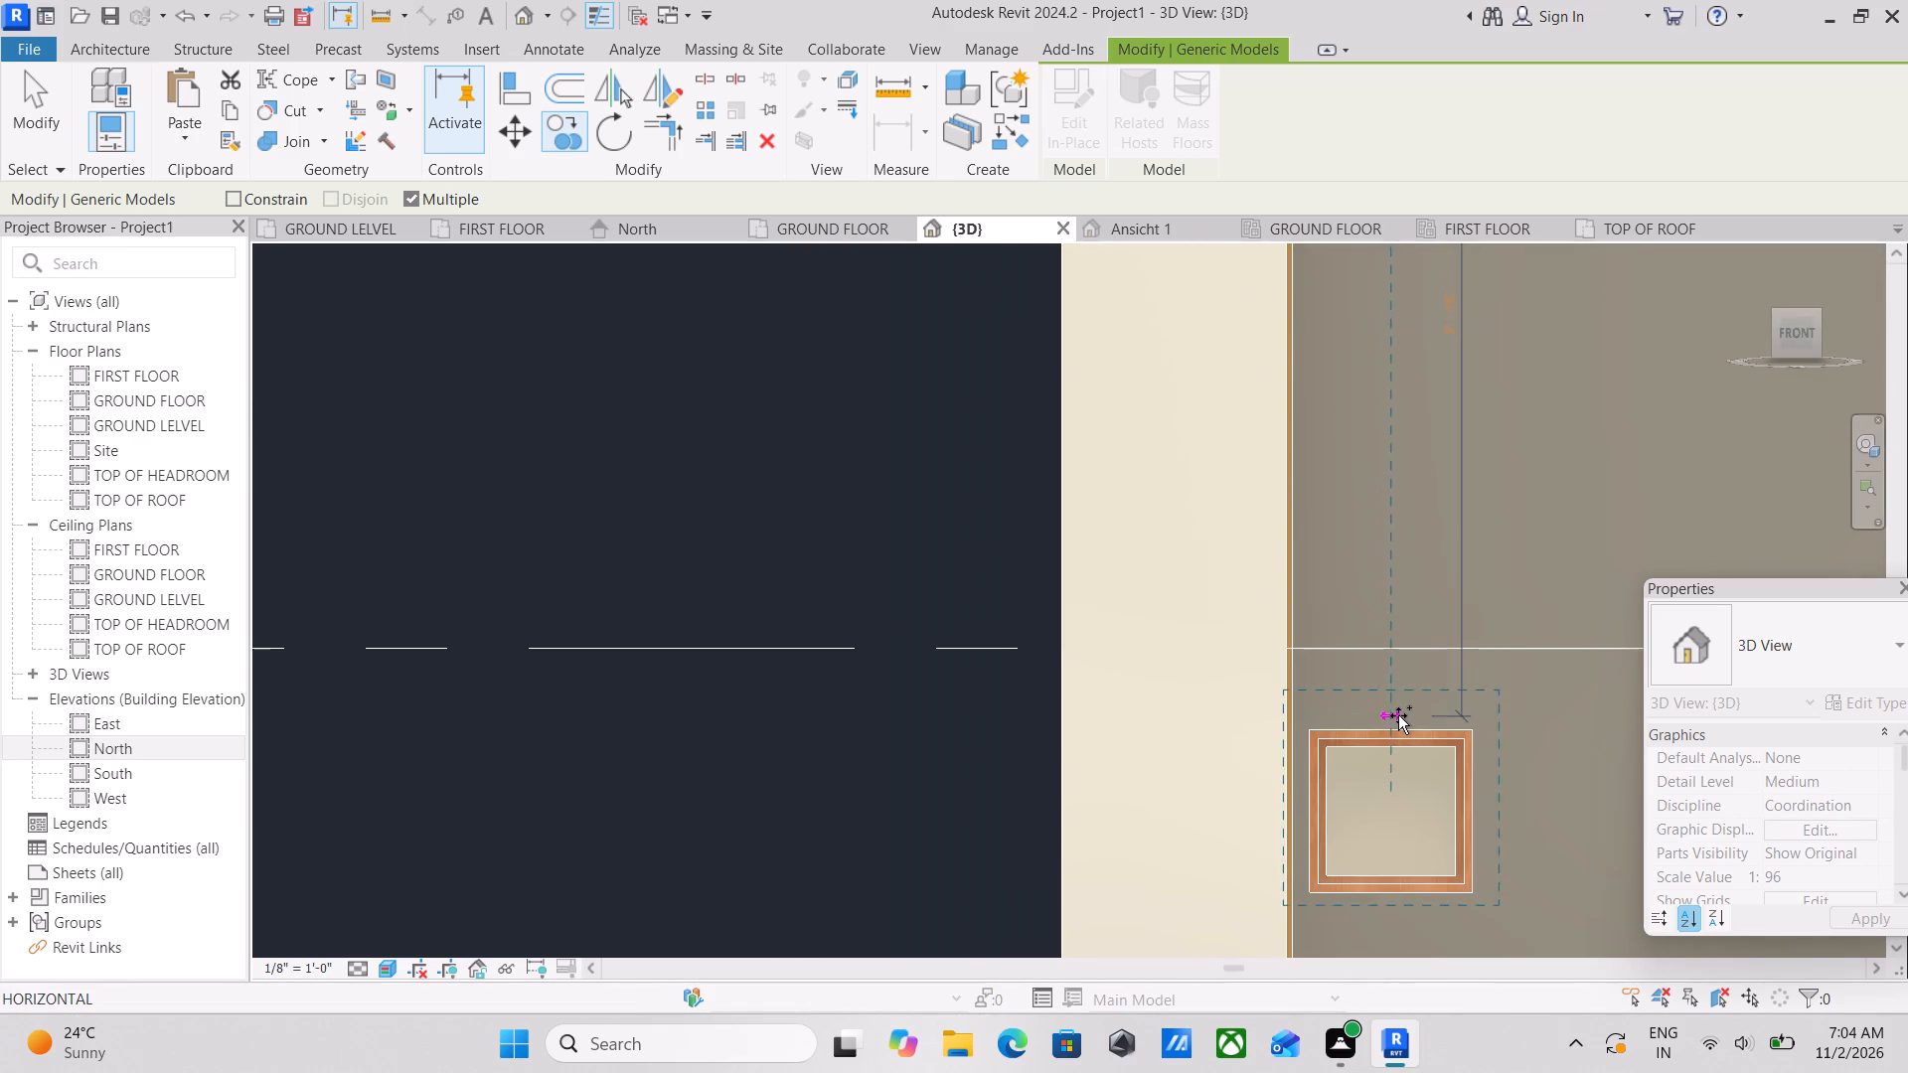
{"action": "scroll", "coordinate": [1398, 715], "scroll_direction": "up", "scroll_amount": 7}
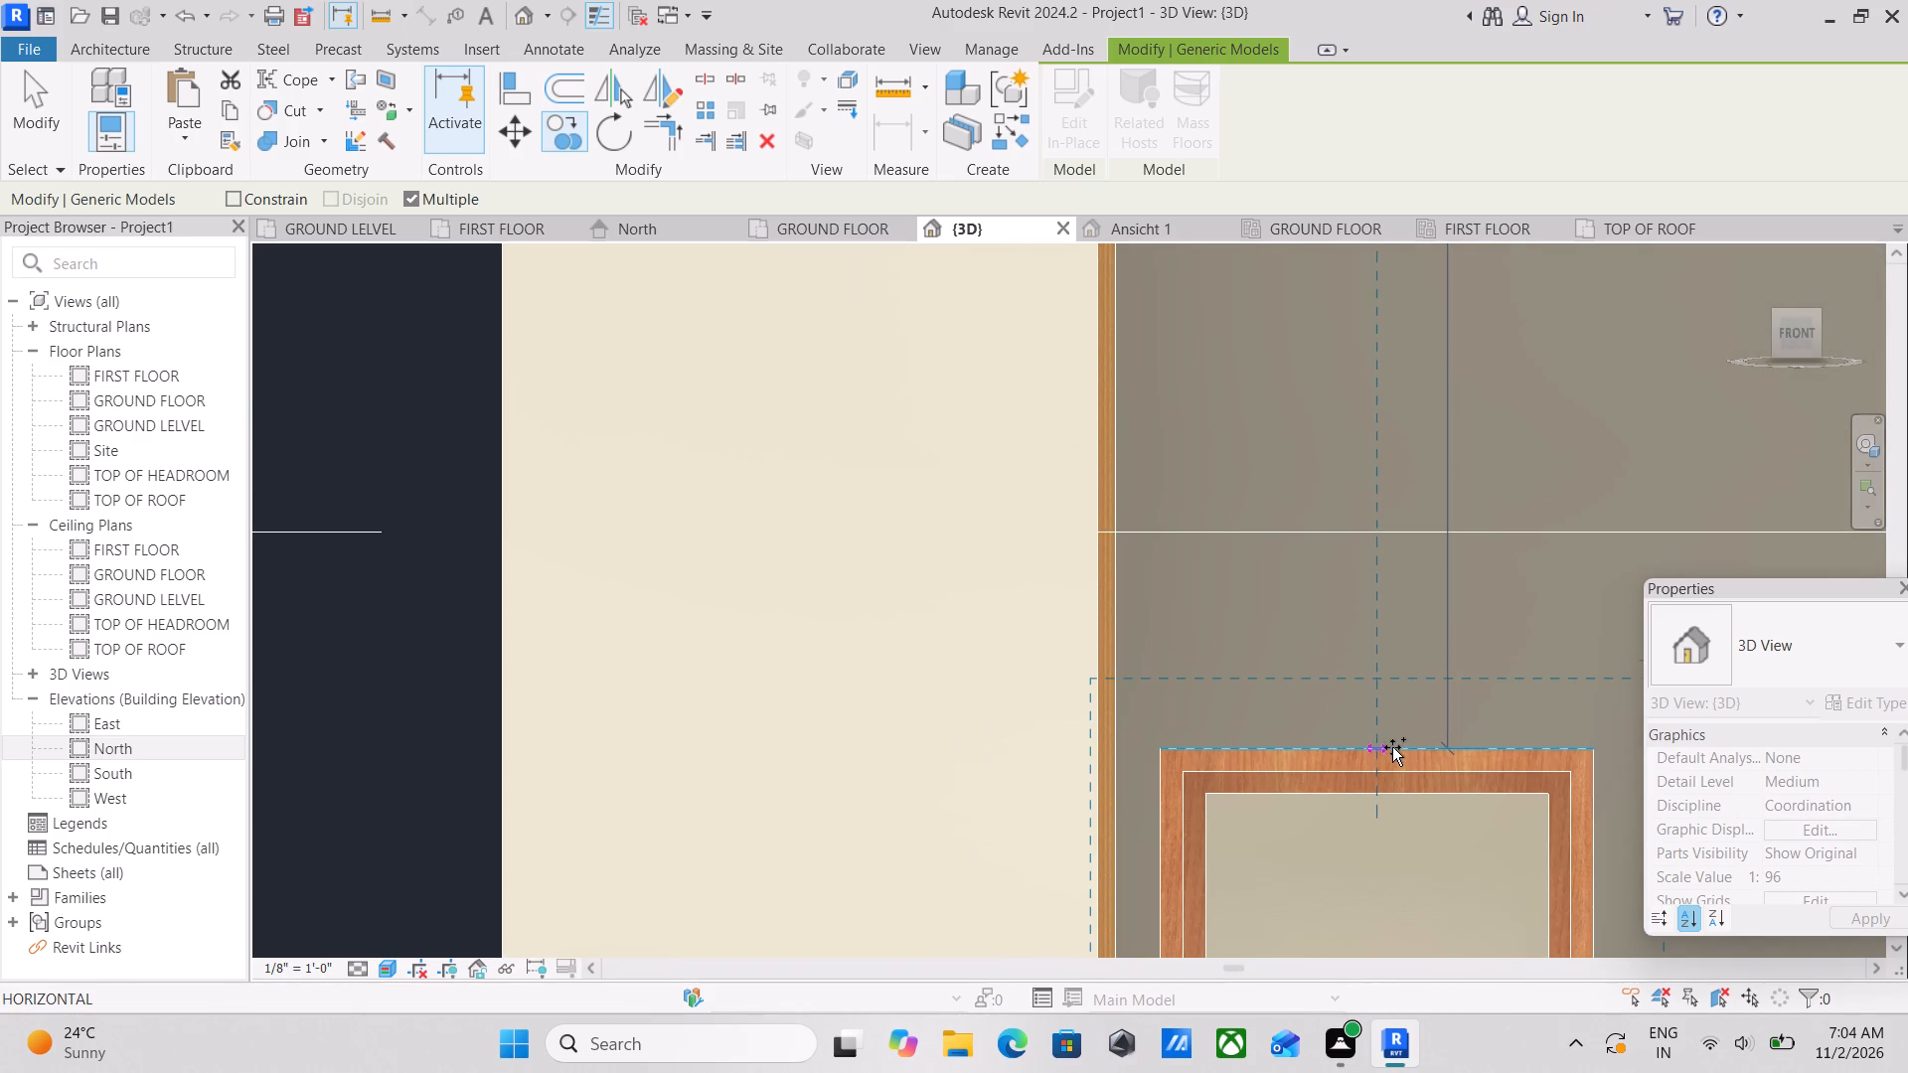
{"action": "left_click", "coordinate": [1381, 746]}
{"action": "scroll", "coordinate": [1408, 720], "scroll_direction": "down", "scroll_amount": 2}
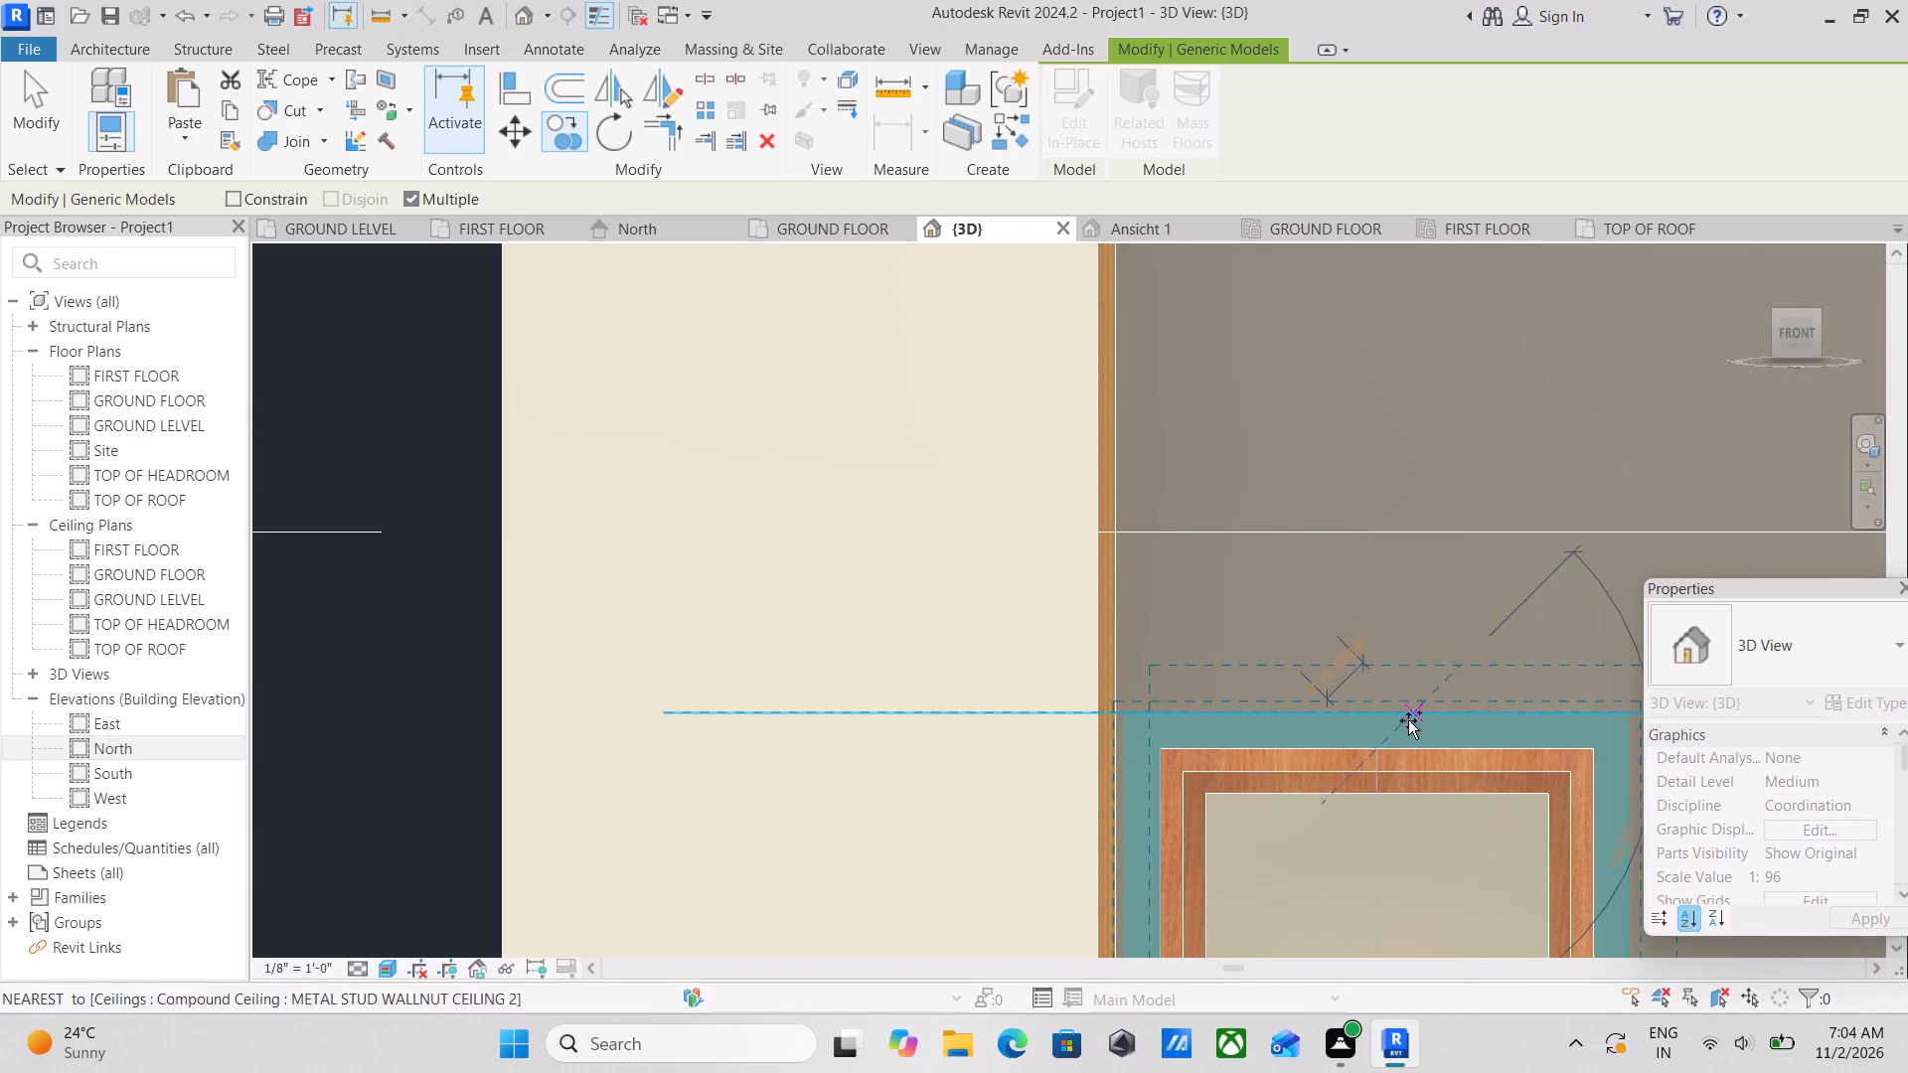
{"action": "scroll", "coordinate": [1408, 720], "scroll_direction": "down", "scroll_amount": 6}
{"action": "middle_click_drag", "start_coordinate": [1420, 700], "coordinate": [1406, 480]}
{"action": "scroll", "coordinate": [1405, 515], "scroll_direction": "down", "scroll_amount": 3}
{"action": "middle_click_drag", "start_coordinate": [1402, 556], "coordinate": [1425, 468]}
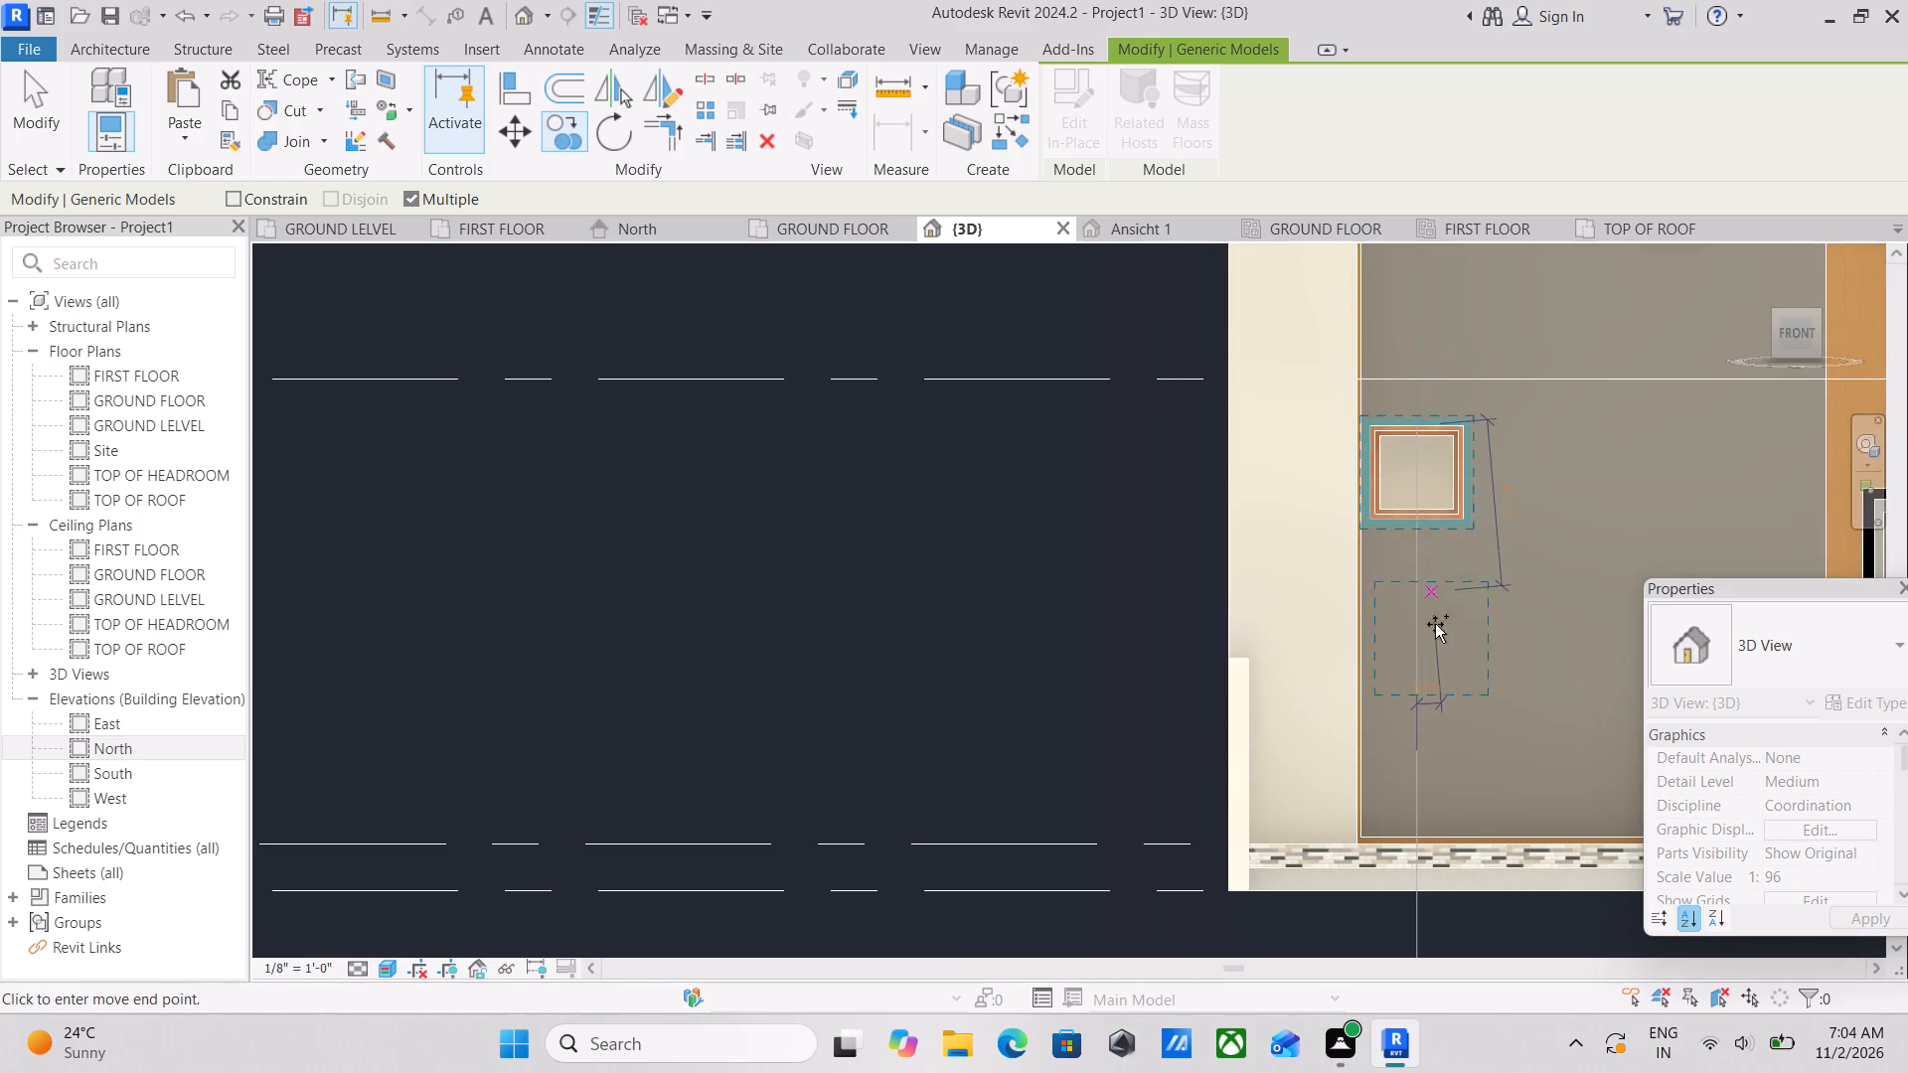
{"action": "scroll", "coordinate": [1433, 665], "scroll_direction": "down", "scroll_amount": 3}
{"action": "middle_click_drag", "start_coordinate": [1432, 666], "coordinate": [1347, 998]}
{"action": "key", "text": "Escape"}
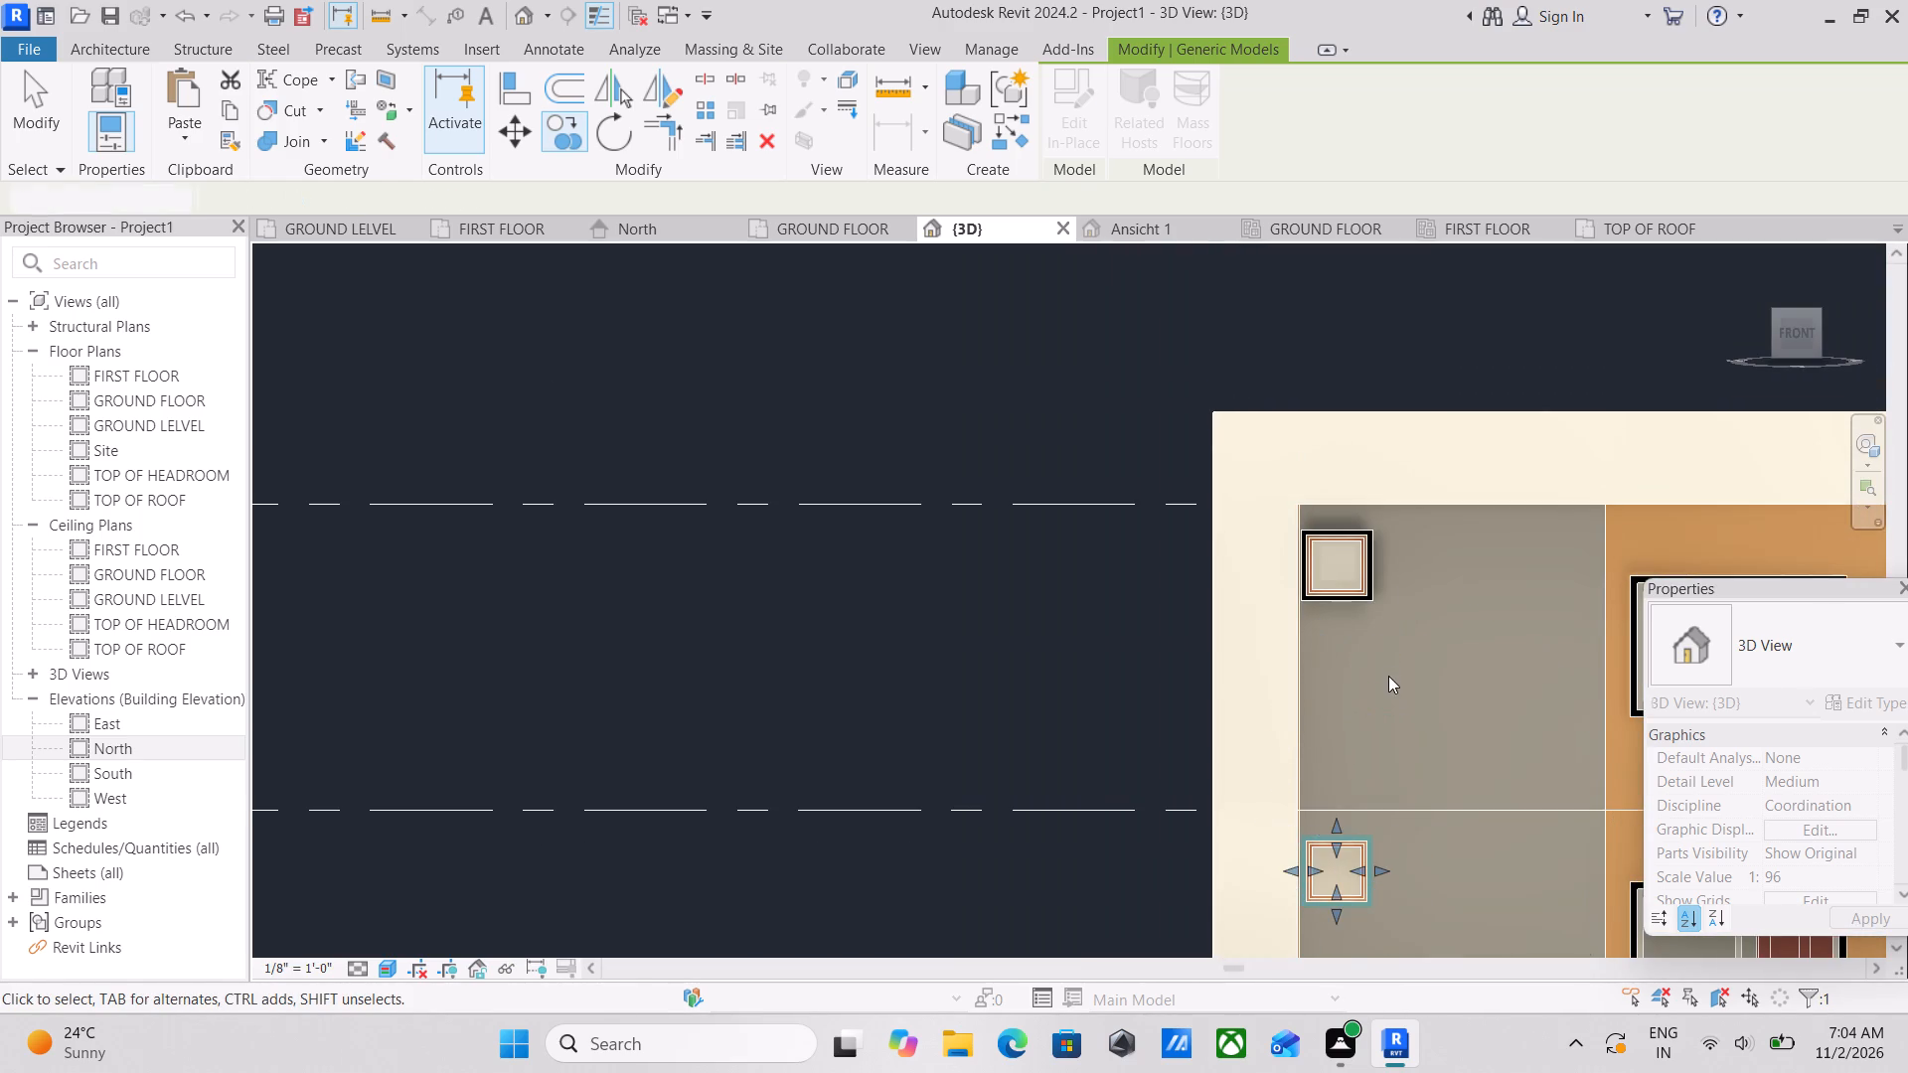
{"action": "scroll", "coordinate": [1392, 669], "scroll_direction": "down", "scroll_amount": 3}
{"action": "key", "text": "Escape"}
Open the copied frame around the small lower window for in-place editing.
{"action": "scroll", "coordinate": [1372, 845], "scroll_direction": "up", "scroll_amount": 13}
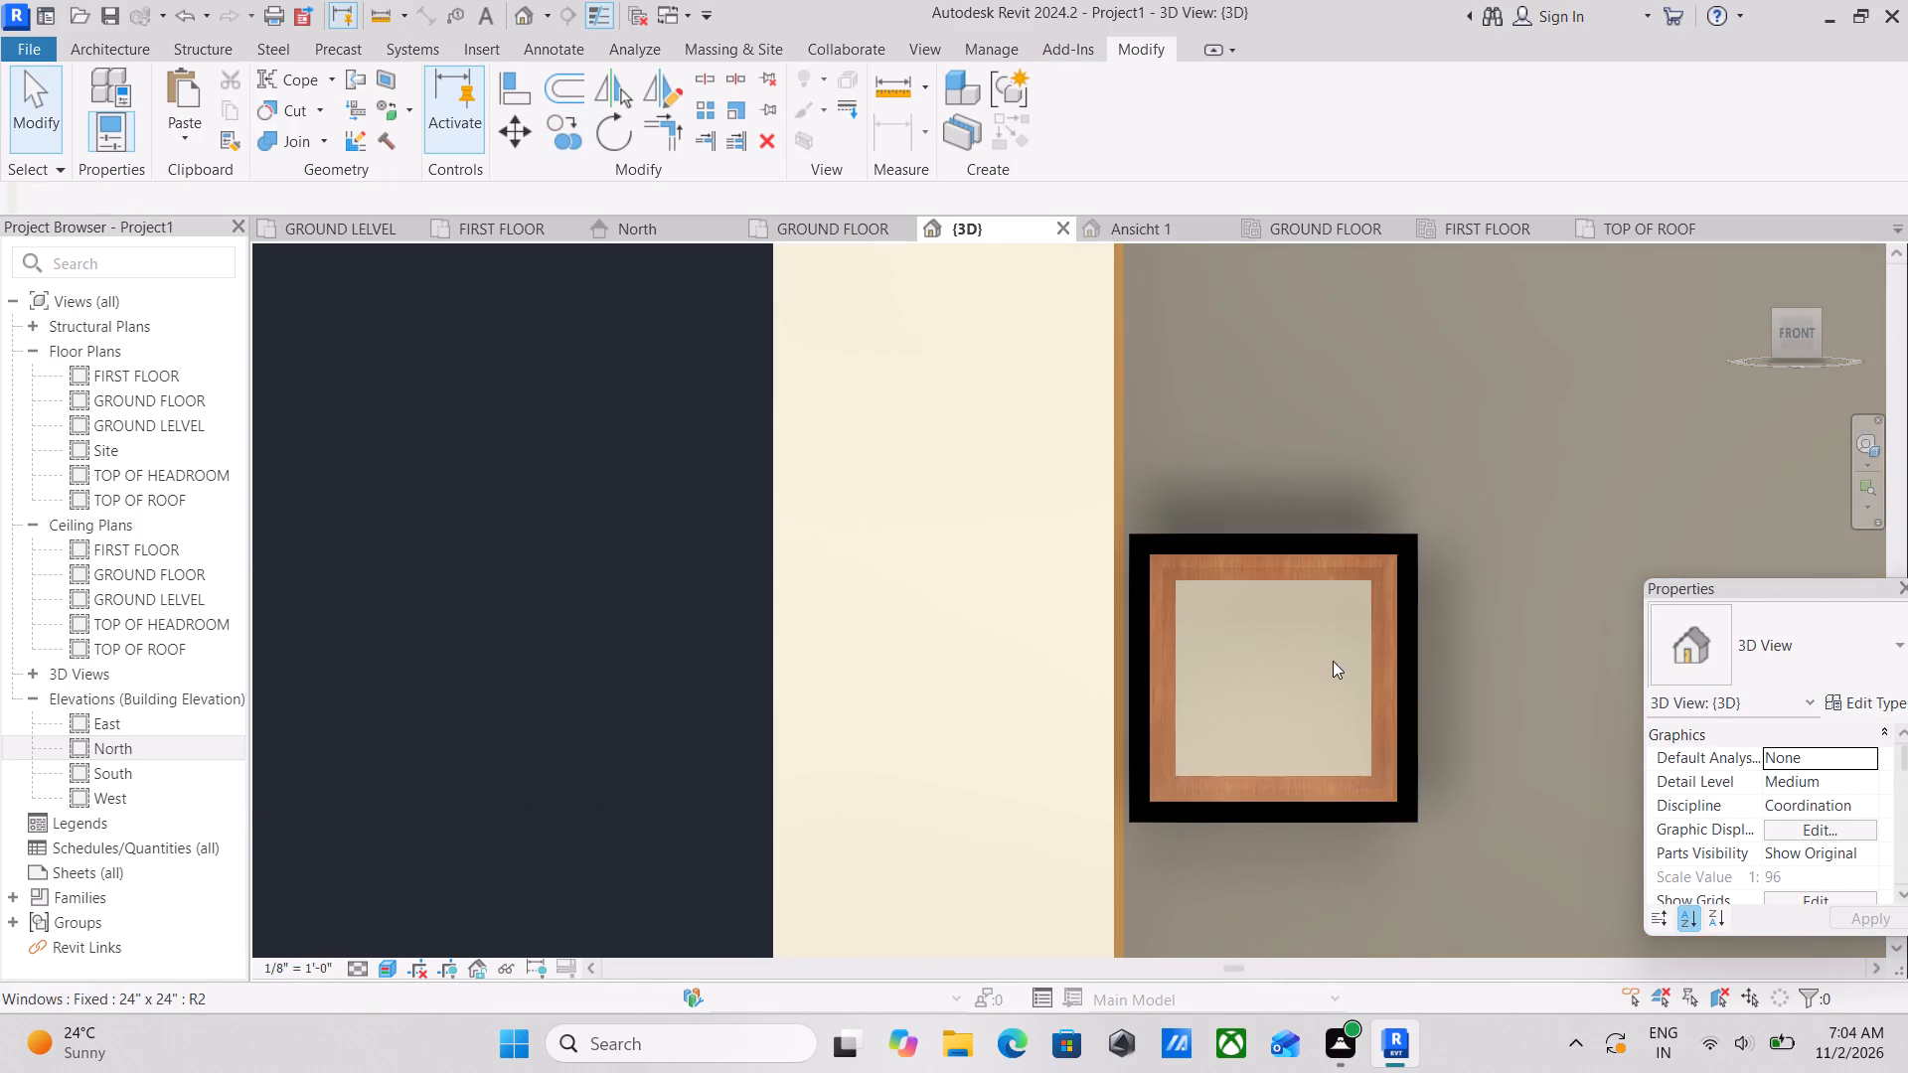
{"action": "scroll", "coordinate": [1330, 502], "scroll_direction": "down", "scroll_amount": 8}
{"action": "middle_click_drag", "start_coordinate": [1303, 425], "coordinate": [1399, 569], "text": "shift"}
{"action": "scroll", "coordinate": [1399, 568], "scroll_direction": "down", "scroll_amount": 1, "text": "shift"}
{"action": "middle_click_drag", "start_coordinate": [1442, 516], "coordinate": [1162, 724], "text": "shift"}
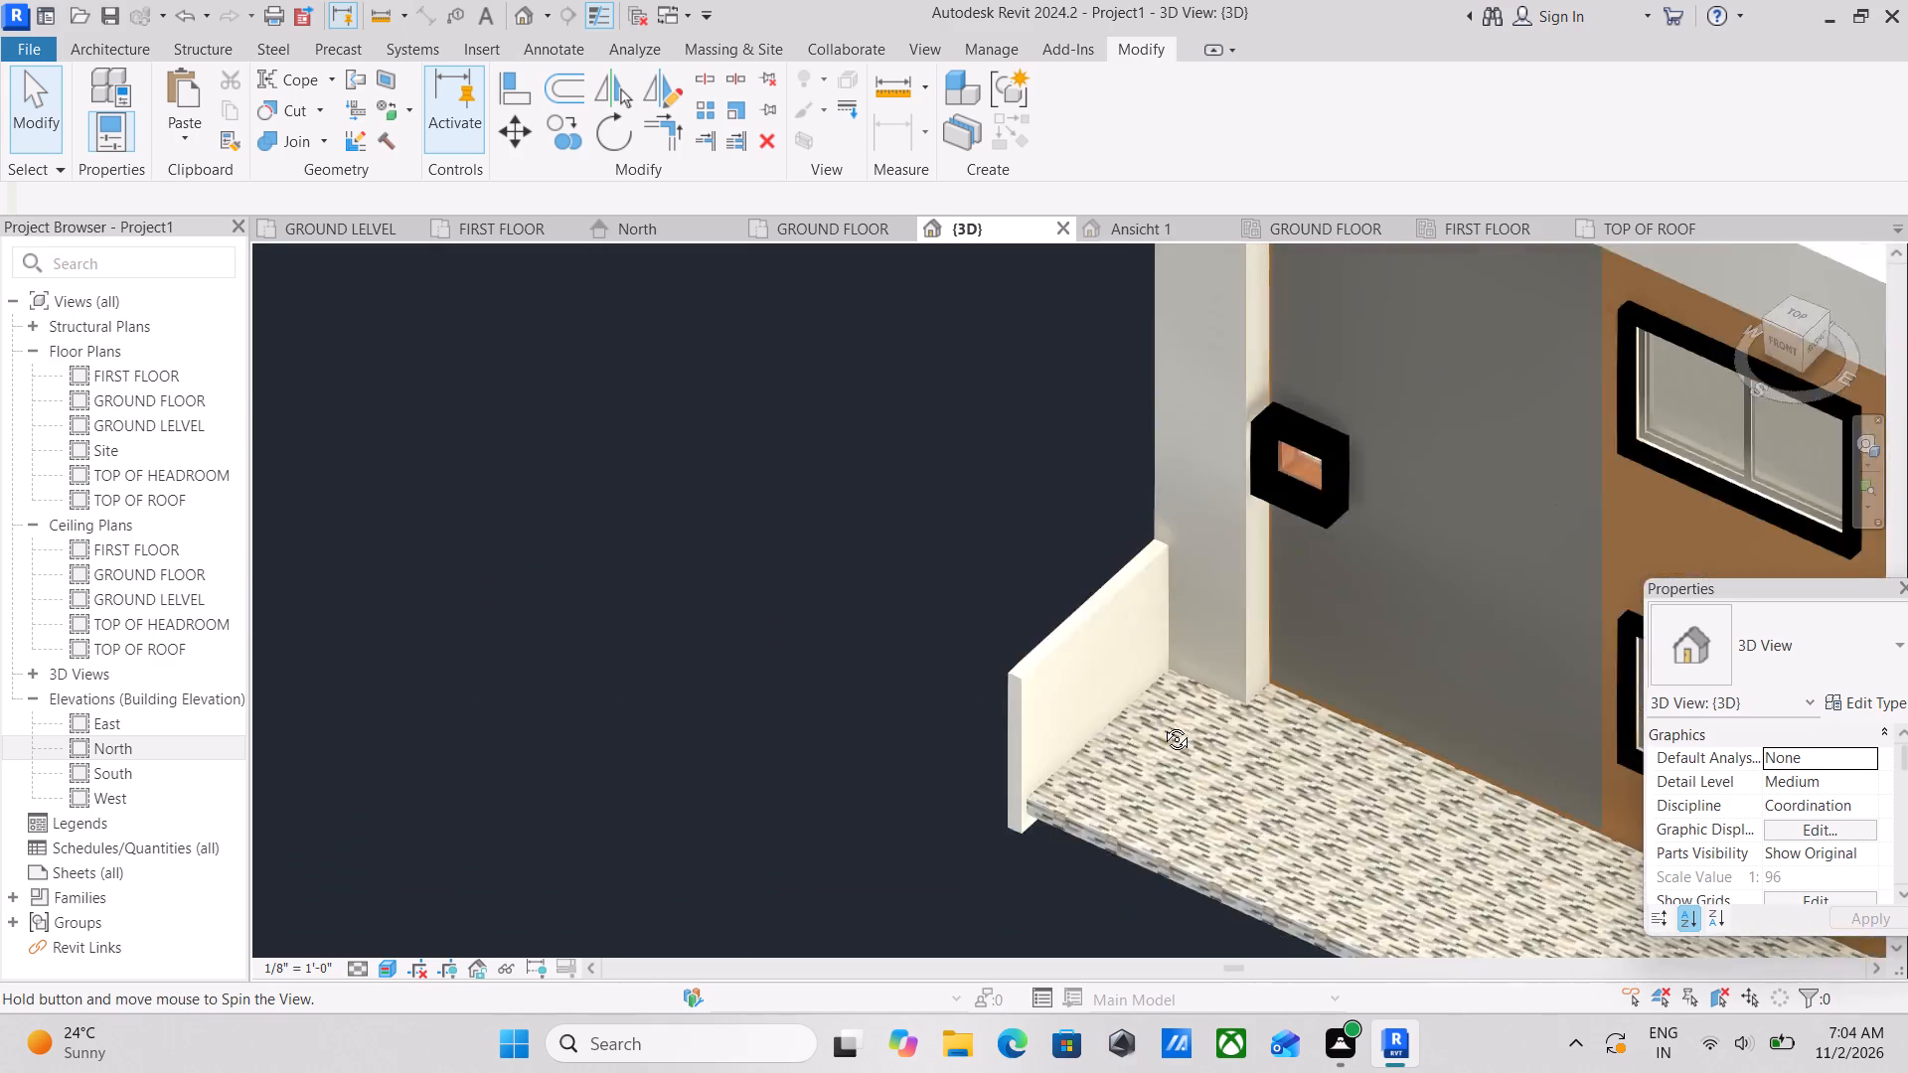
{"action": "middle_click_drag", "start_coordinate": [1162, 724], "coordinate": [1037, 502], "text": "shift"}
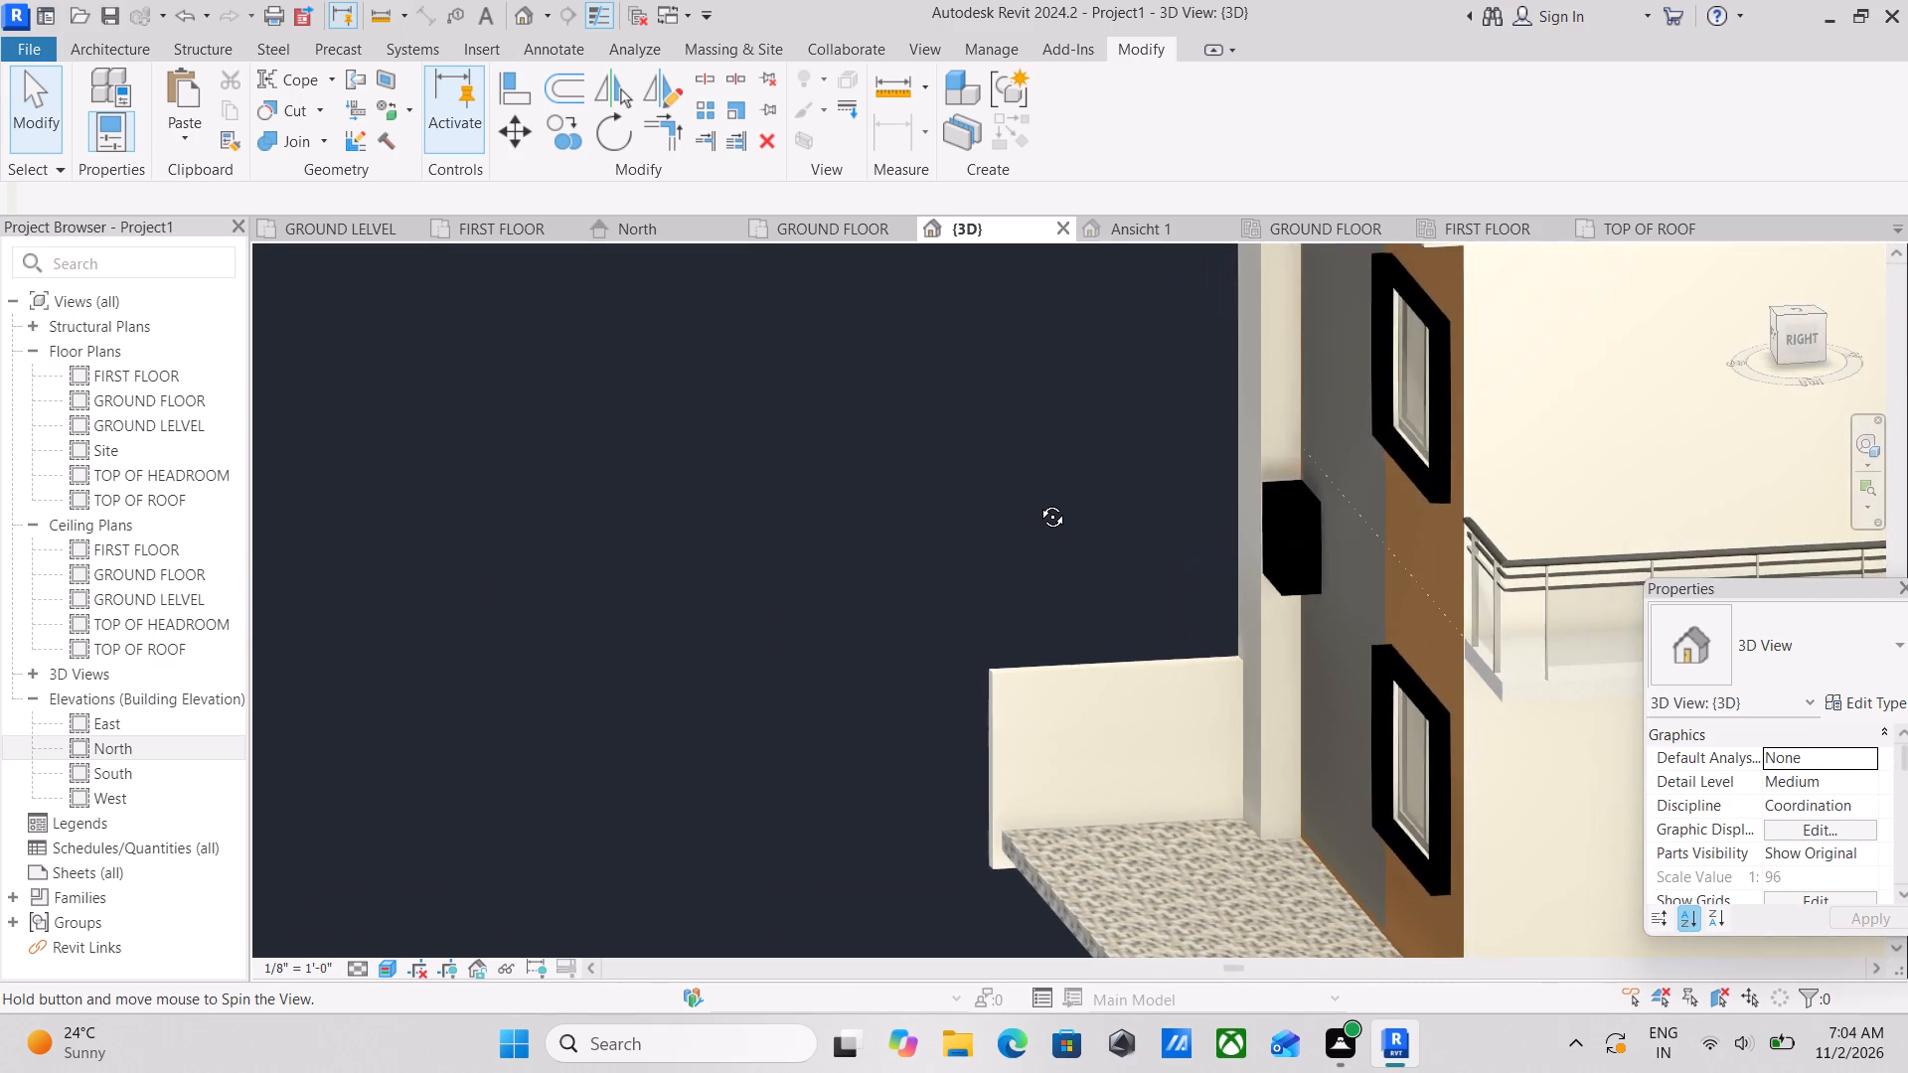
{"action": "middle_click_drag", "start_coordinate": [1037, 502], "coordinate": [1043, 503], "text": "shift"}
{"action": "scroll", "coordinate": [1339, 536], "scroll_direction": "up", "scroll_amount": 10}
{"action": "scroll", "coordinate": [1125, 447], "scroll_direction": "up", "scroll_amount": 3}
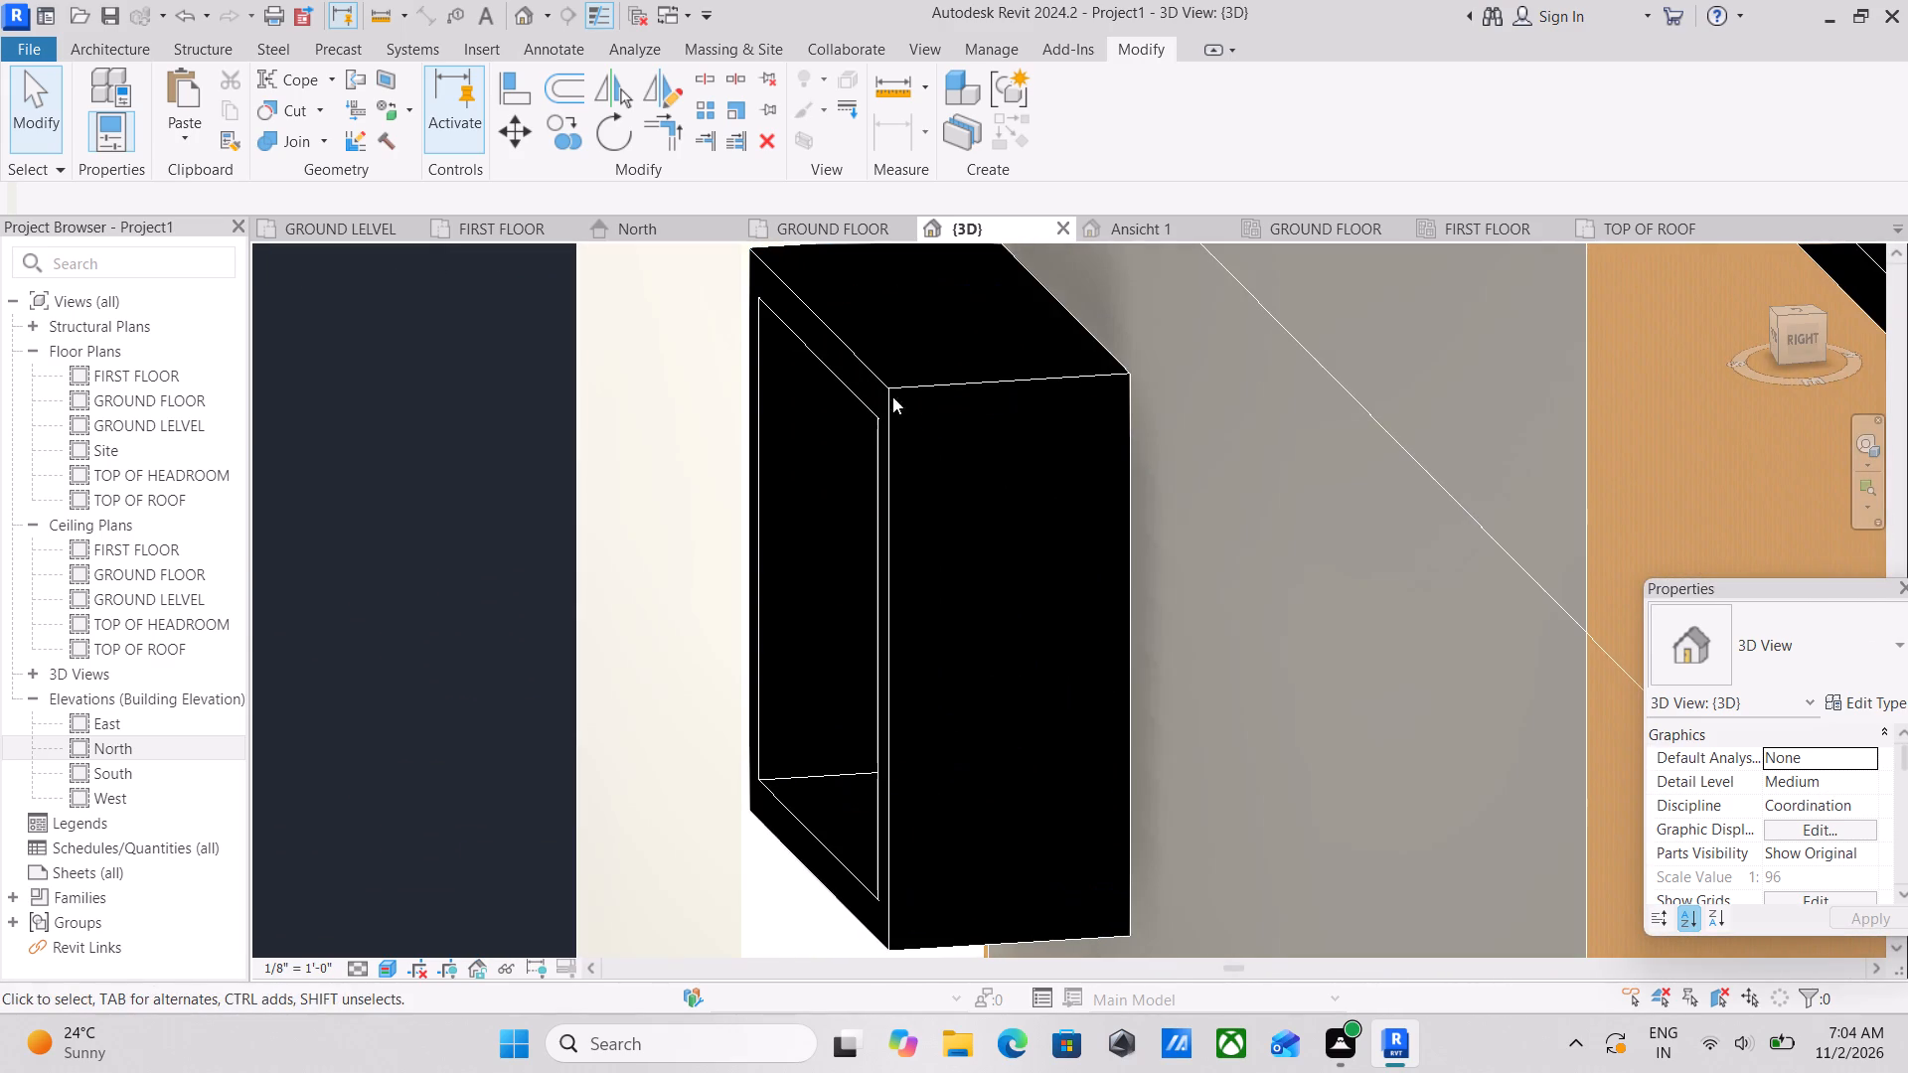
{"action": "left_click", "coordinate": [874, 395]}
{"action": "left_click", "coordinate": [889, 390]}
{"action": "scroll", "coordinate": [895, 396], "scroll_direction": "down", "scroll_amount": 5}
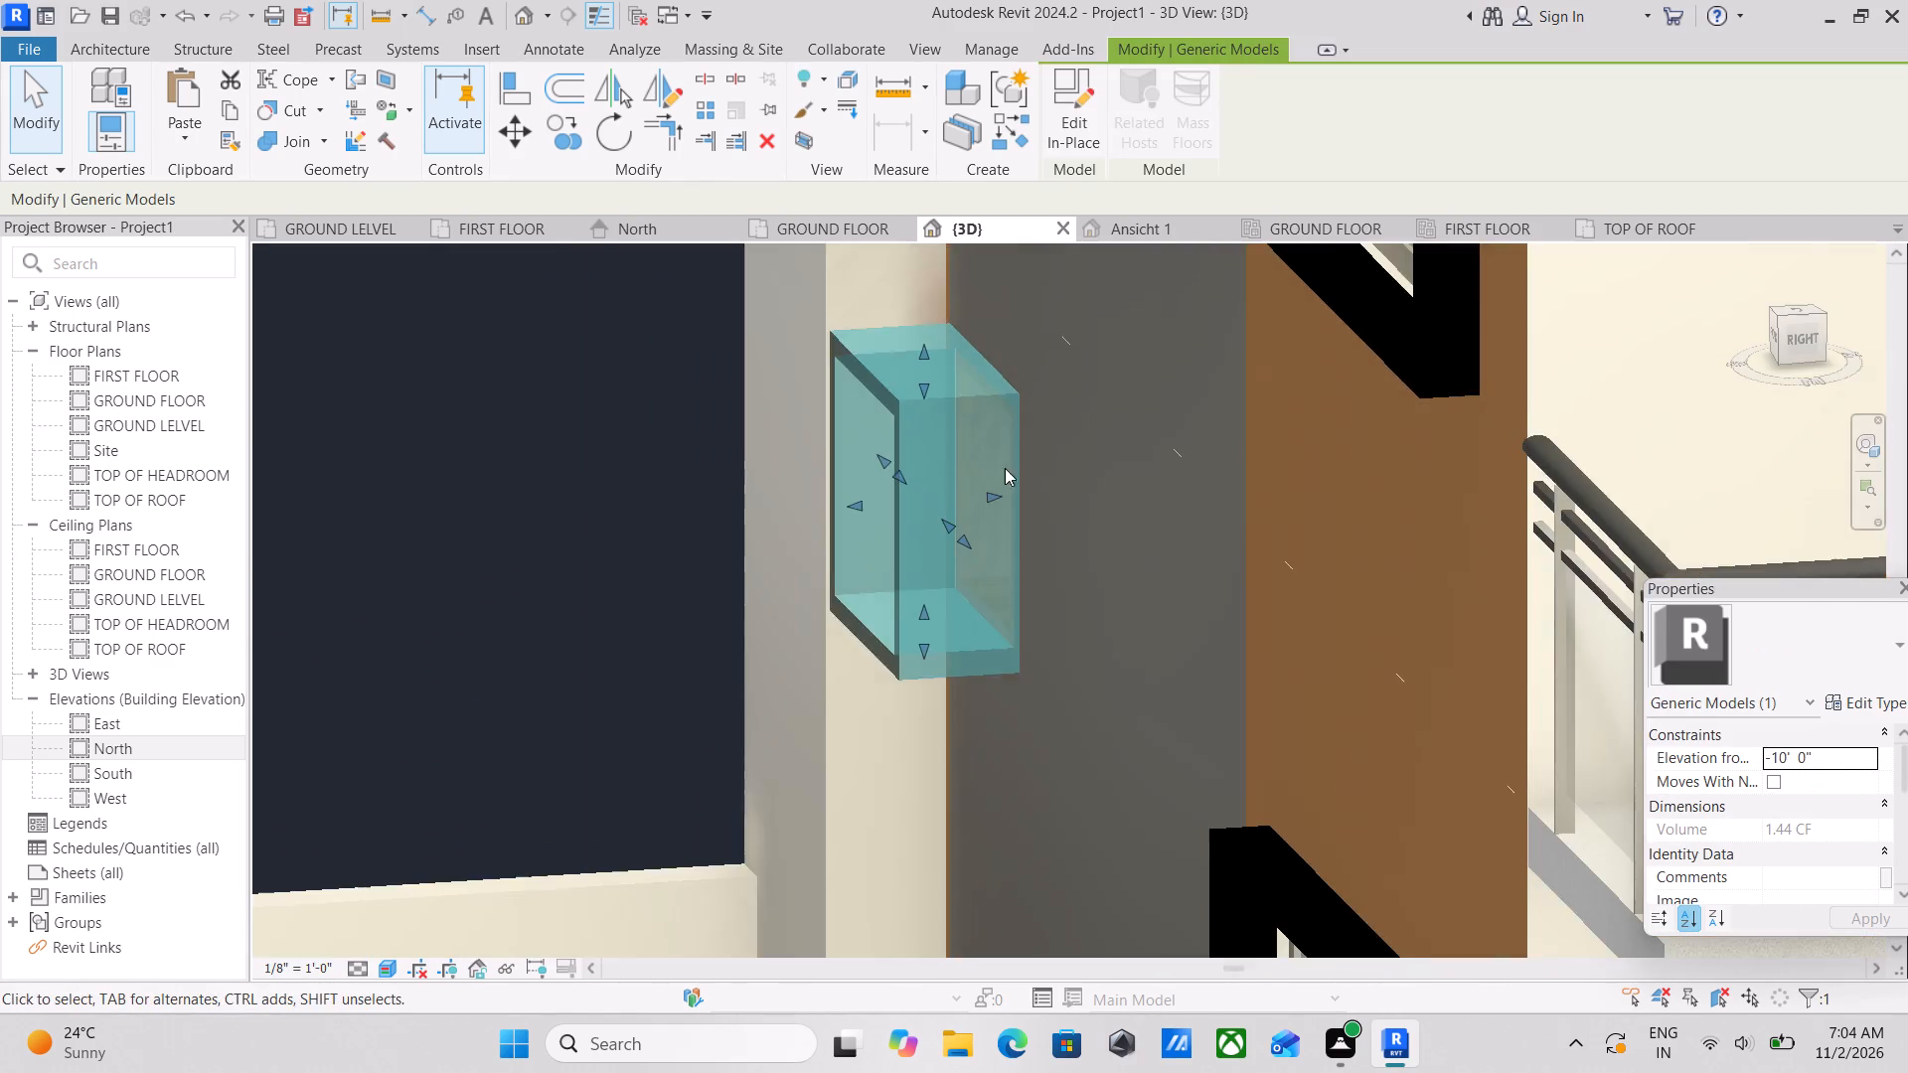
{"action": "scroll", "coordinate": [1064, 484], "scroll_direction": "down", "scroll_amount": 3}
{"action": "middle_click_drag", "start_coordinate": [1060, 491], "coordinate": [994, 717]}
{"action": "scroll", "coordinate": [1034, 563], "scroll_direction": "down", "scroll_amount": 7}
{"action": "middle_click_drag", "start_coordinate": [1022, 585], "coordinate": [1043, 894]}
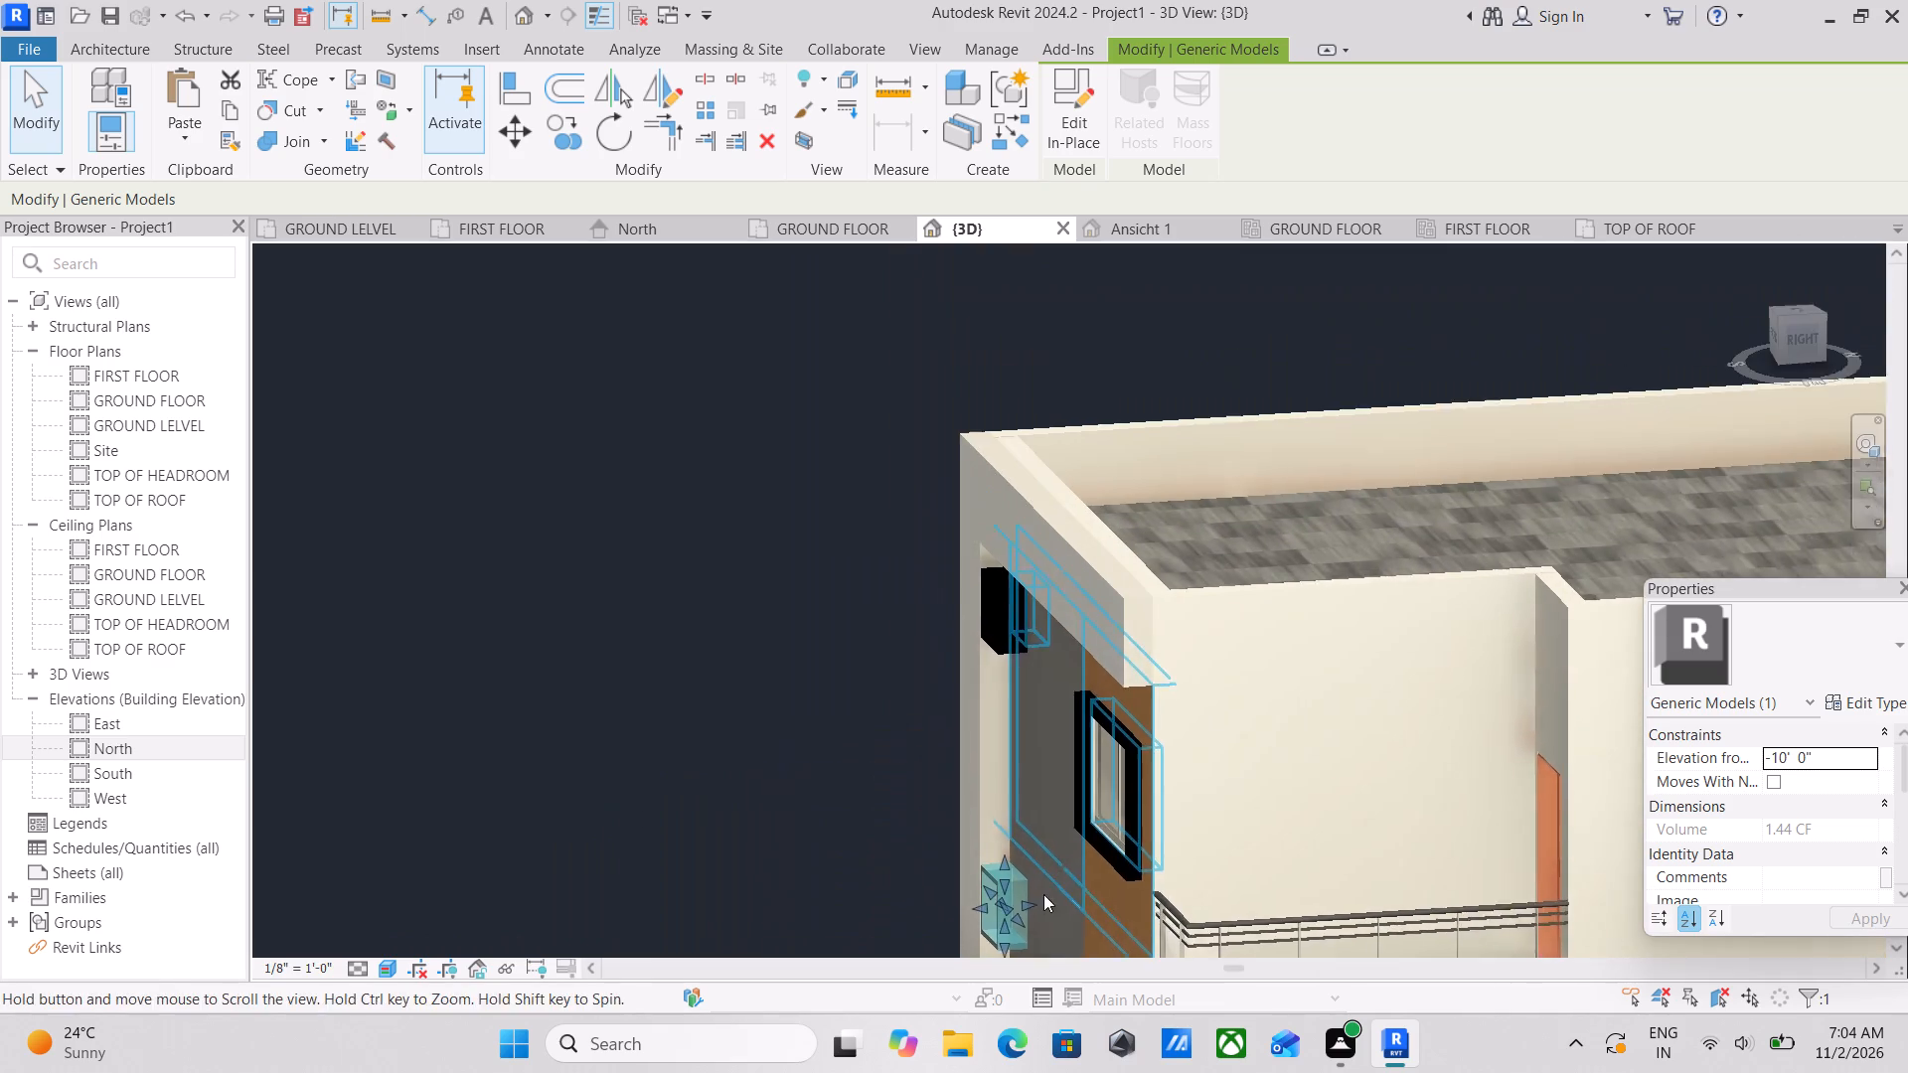
{"action": "middle_click_drag", "start_coordinate": [1043, 894], "coordinate": [1043, 886]}
{"action": "left_click", "coordinate": [1086, 109]}
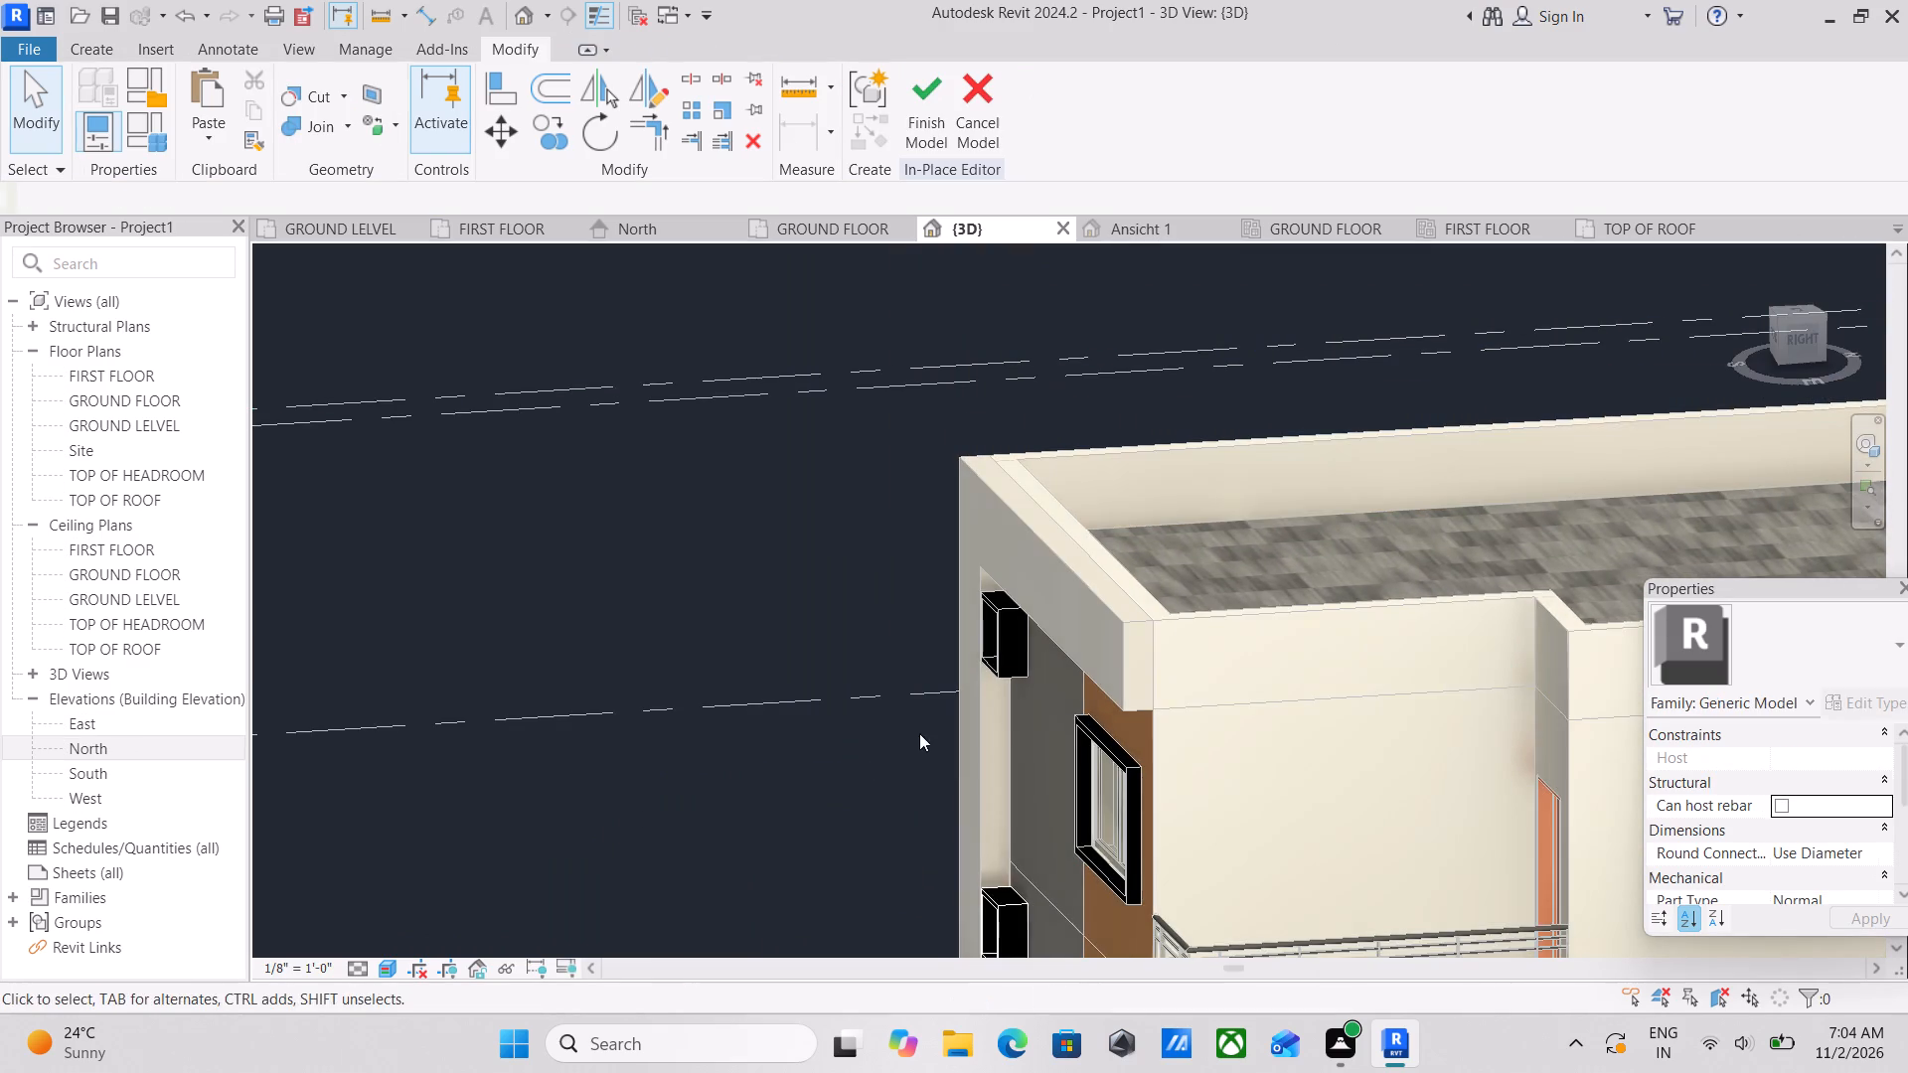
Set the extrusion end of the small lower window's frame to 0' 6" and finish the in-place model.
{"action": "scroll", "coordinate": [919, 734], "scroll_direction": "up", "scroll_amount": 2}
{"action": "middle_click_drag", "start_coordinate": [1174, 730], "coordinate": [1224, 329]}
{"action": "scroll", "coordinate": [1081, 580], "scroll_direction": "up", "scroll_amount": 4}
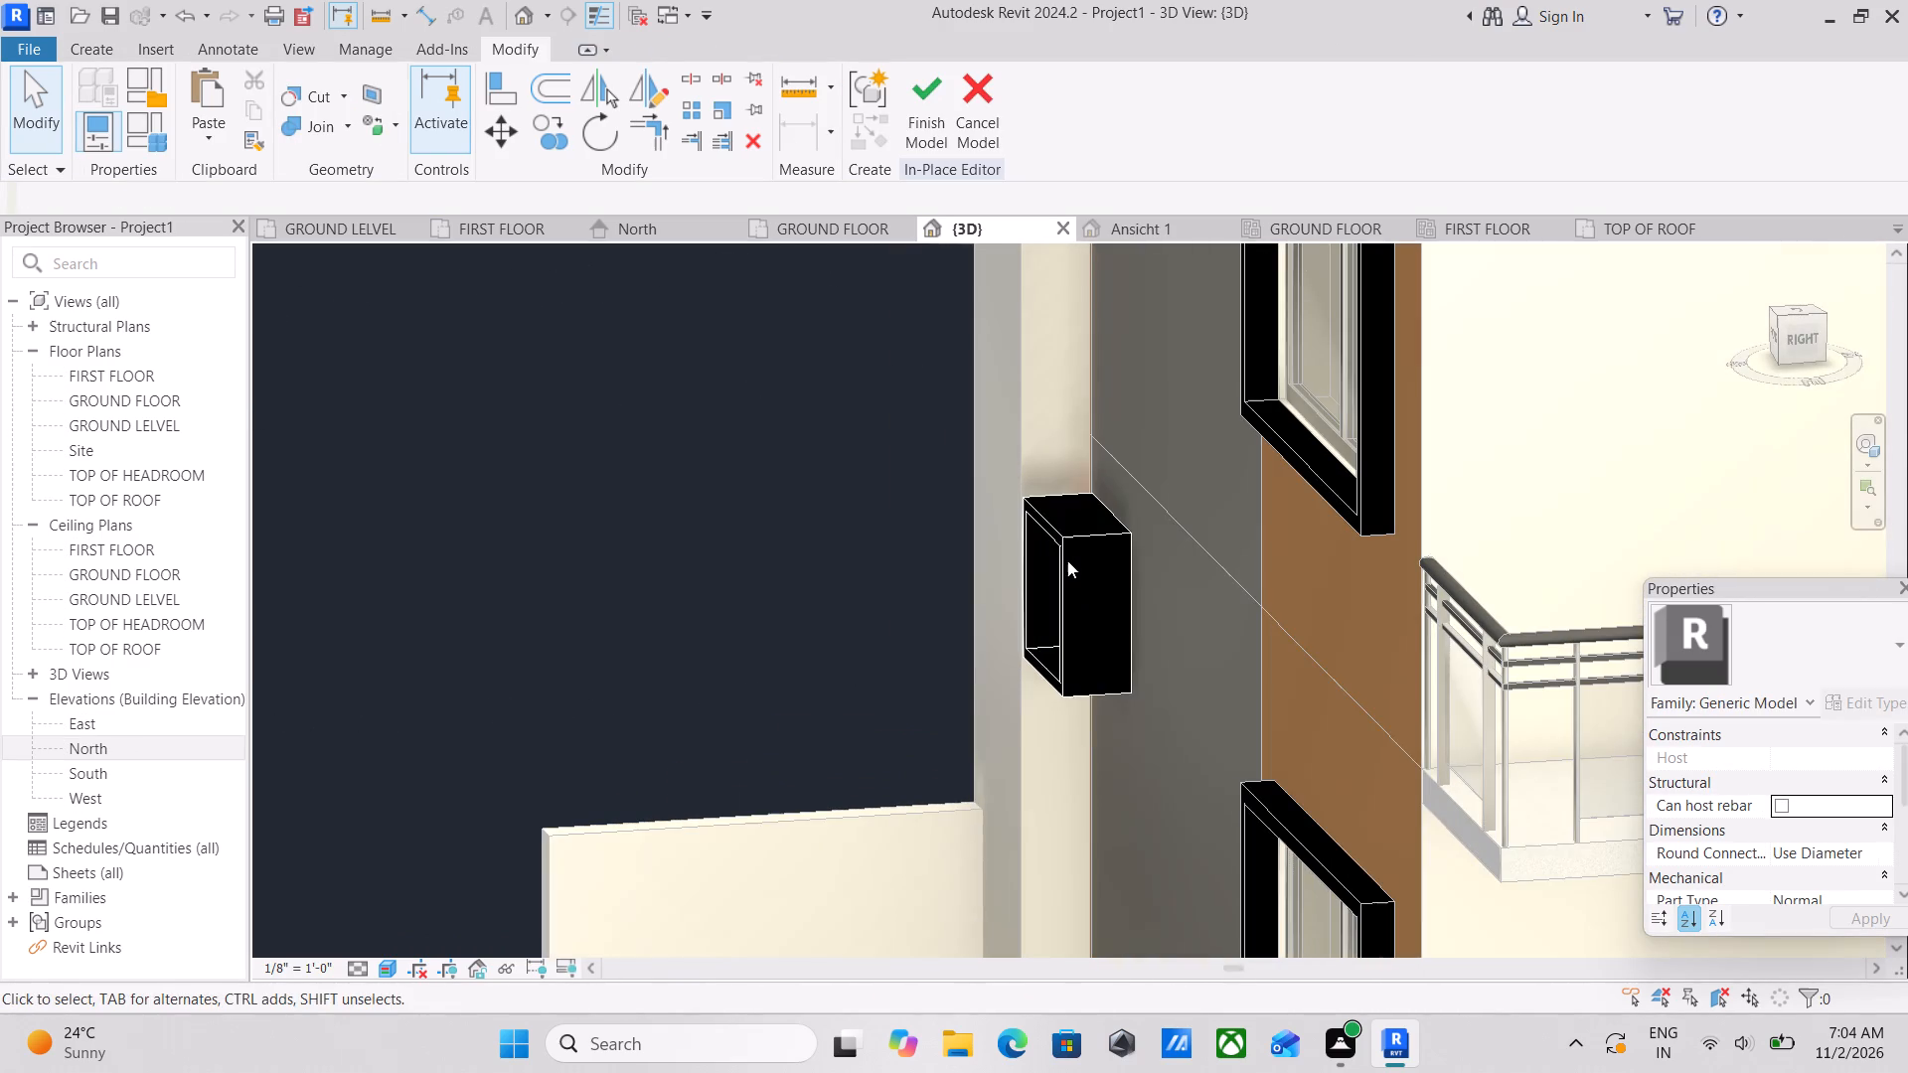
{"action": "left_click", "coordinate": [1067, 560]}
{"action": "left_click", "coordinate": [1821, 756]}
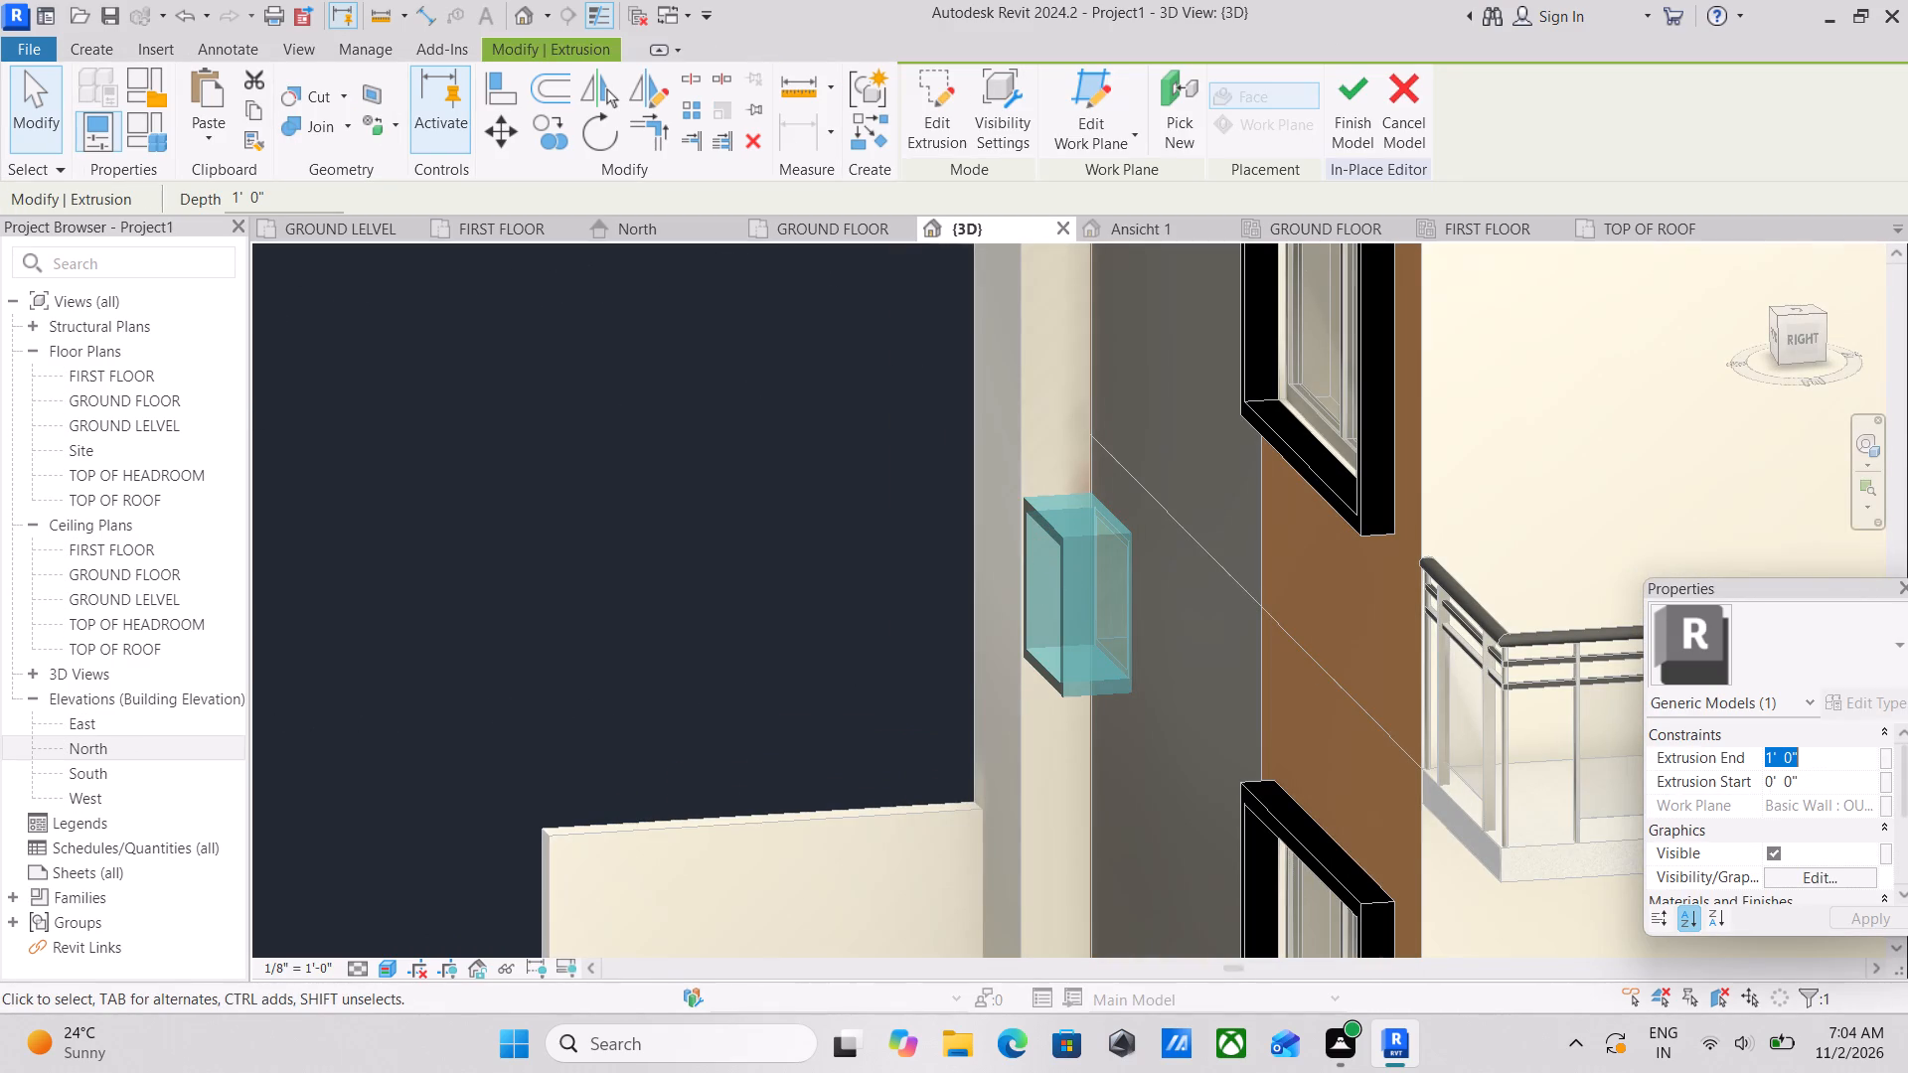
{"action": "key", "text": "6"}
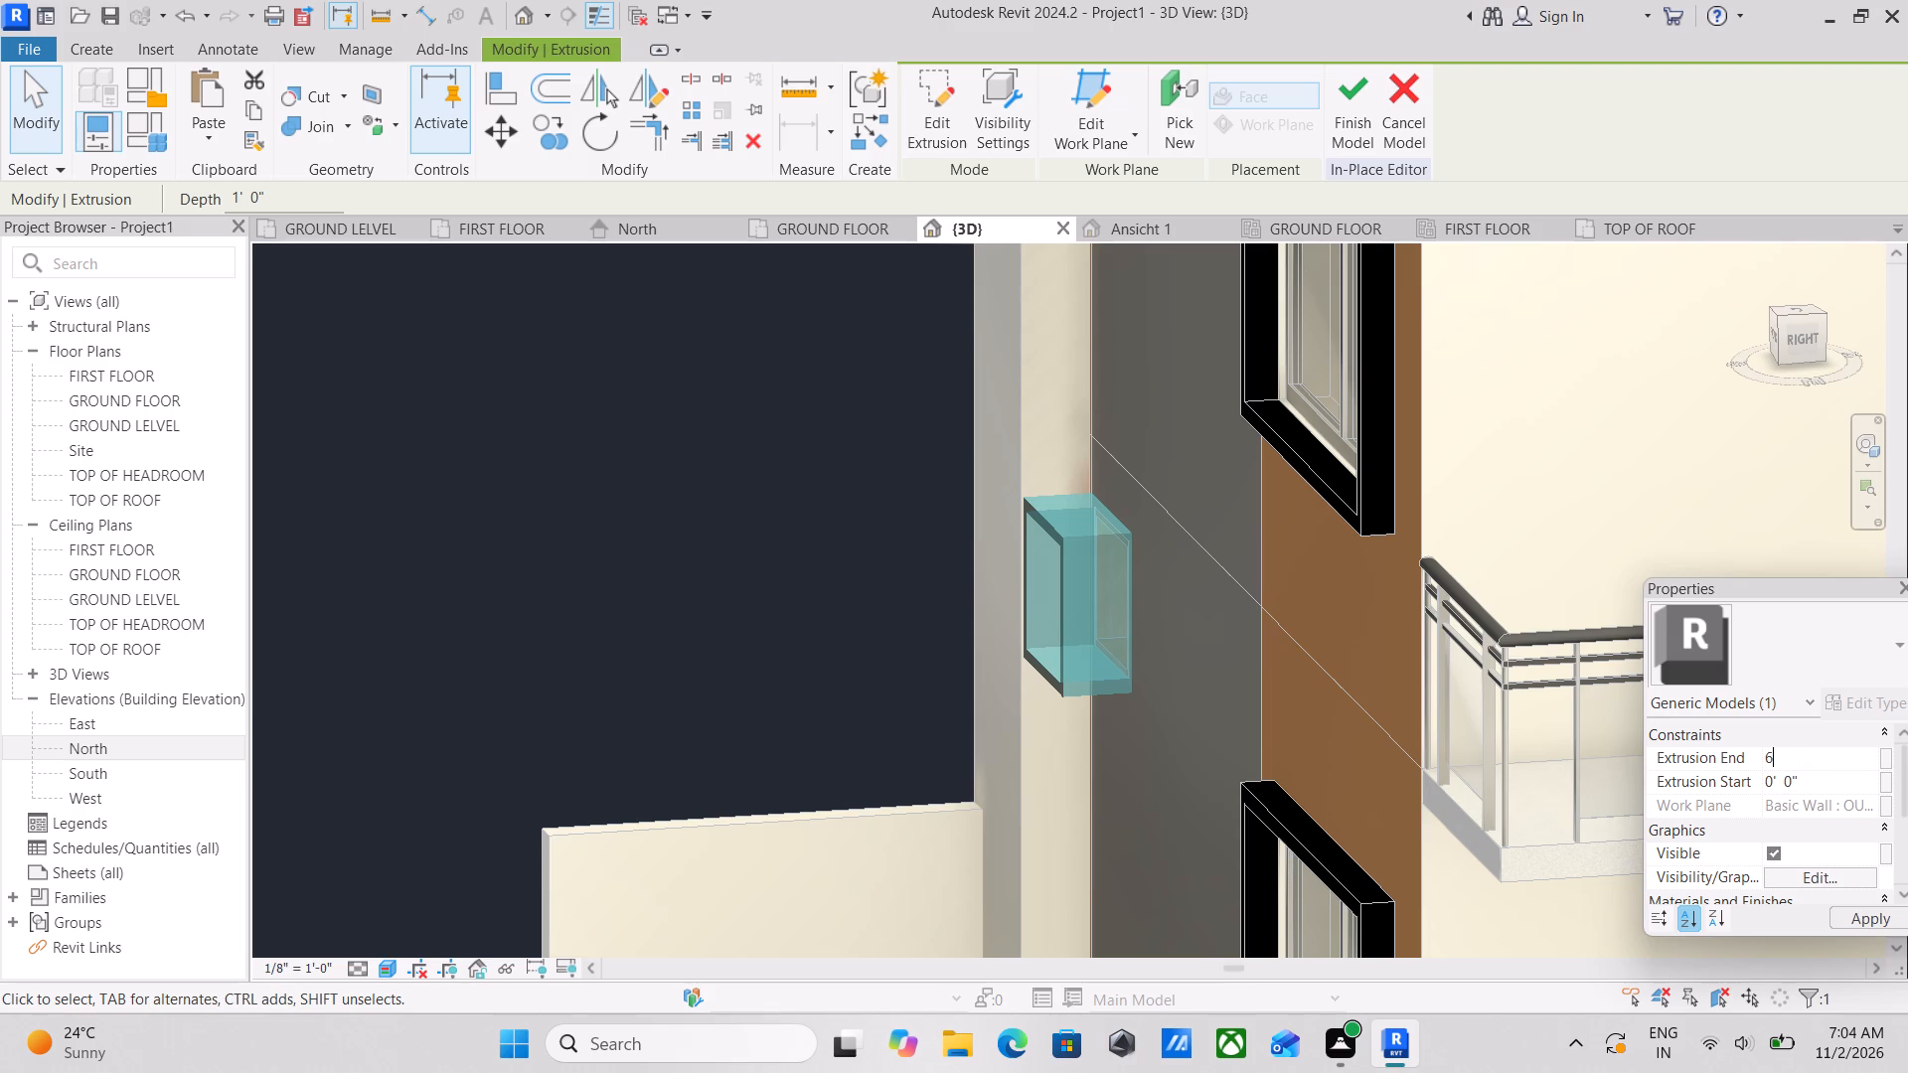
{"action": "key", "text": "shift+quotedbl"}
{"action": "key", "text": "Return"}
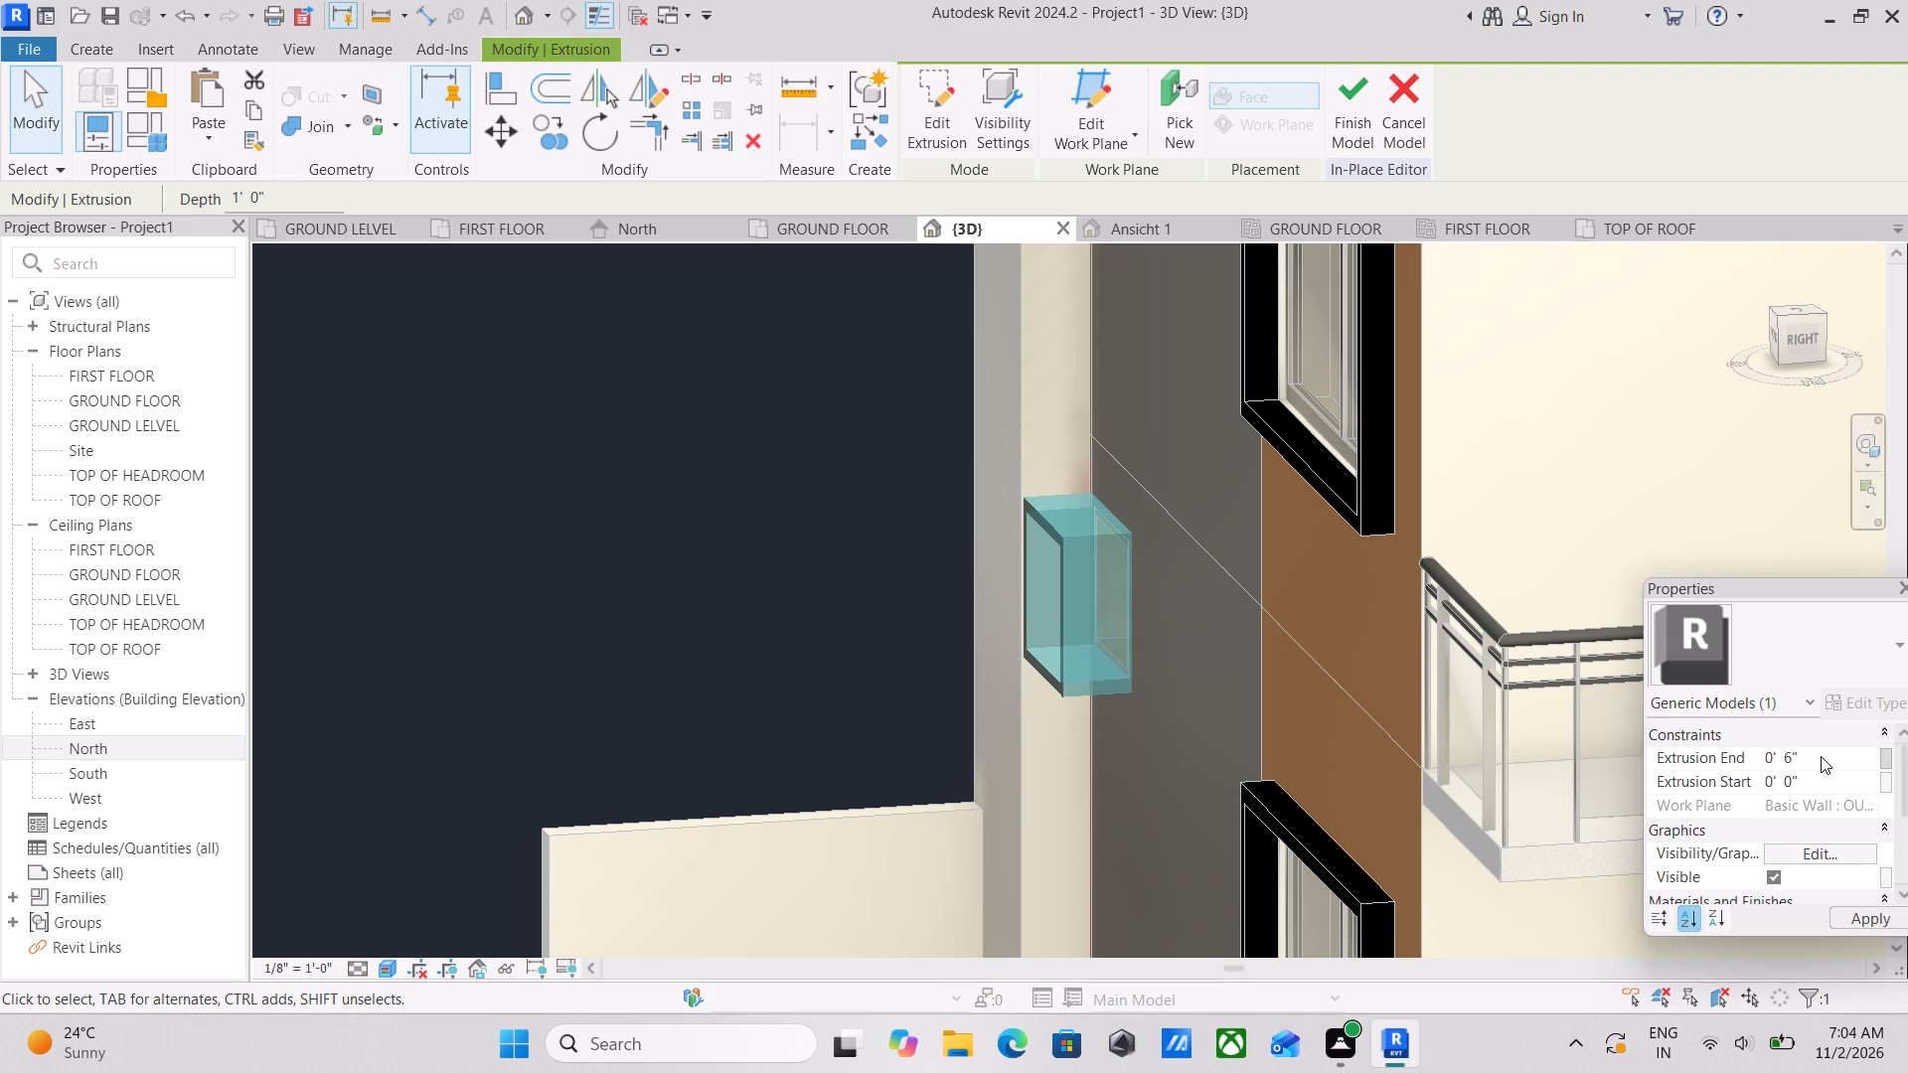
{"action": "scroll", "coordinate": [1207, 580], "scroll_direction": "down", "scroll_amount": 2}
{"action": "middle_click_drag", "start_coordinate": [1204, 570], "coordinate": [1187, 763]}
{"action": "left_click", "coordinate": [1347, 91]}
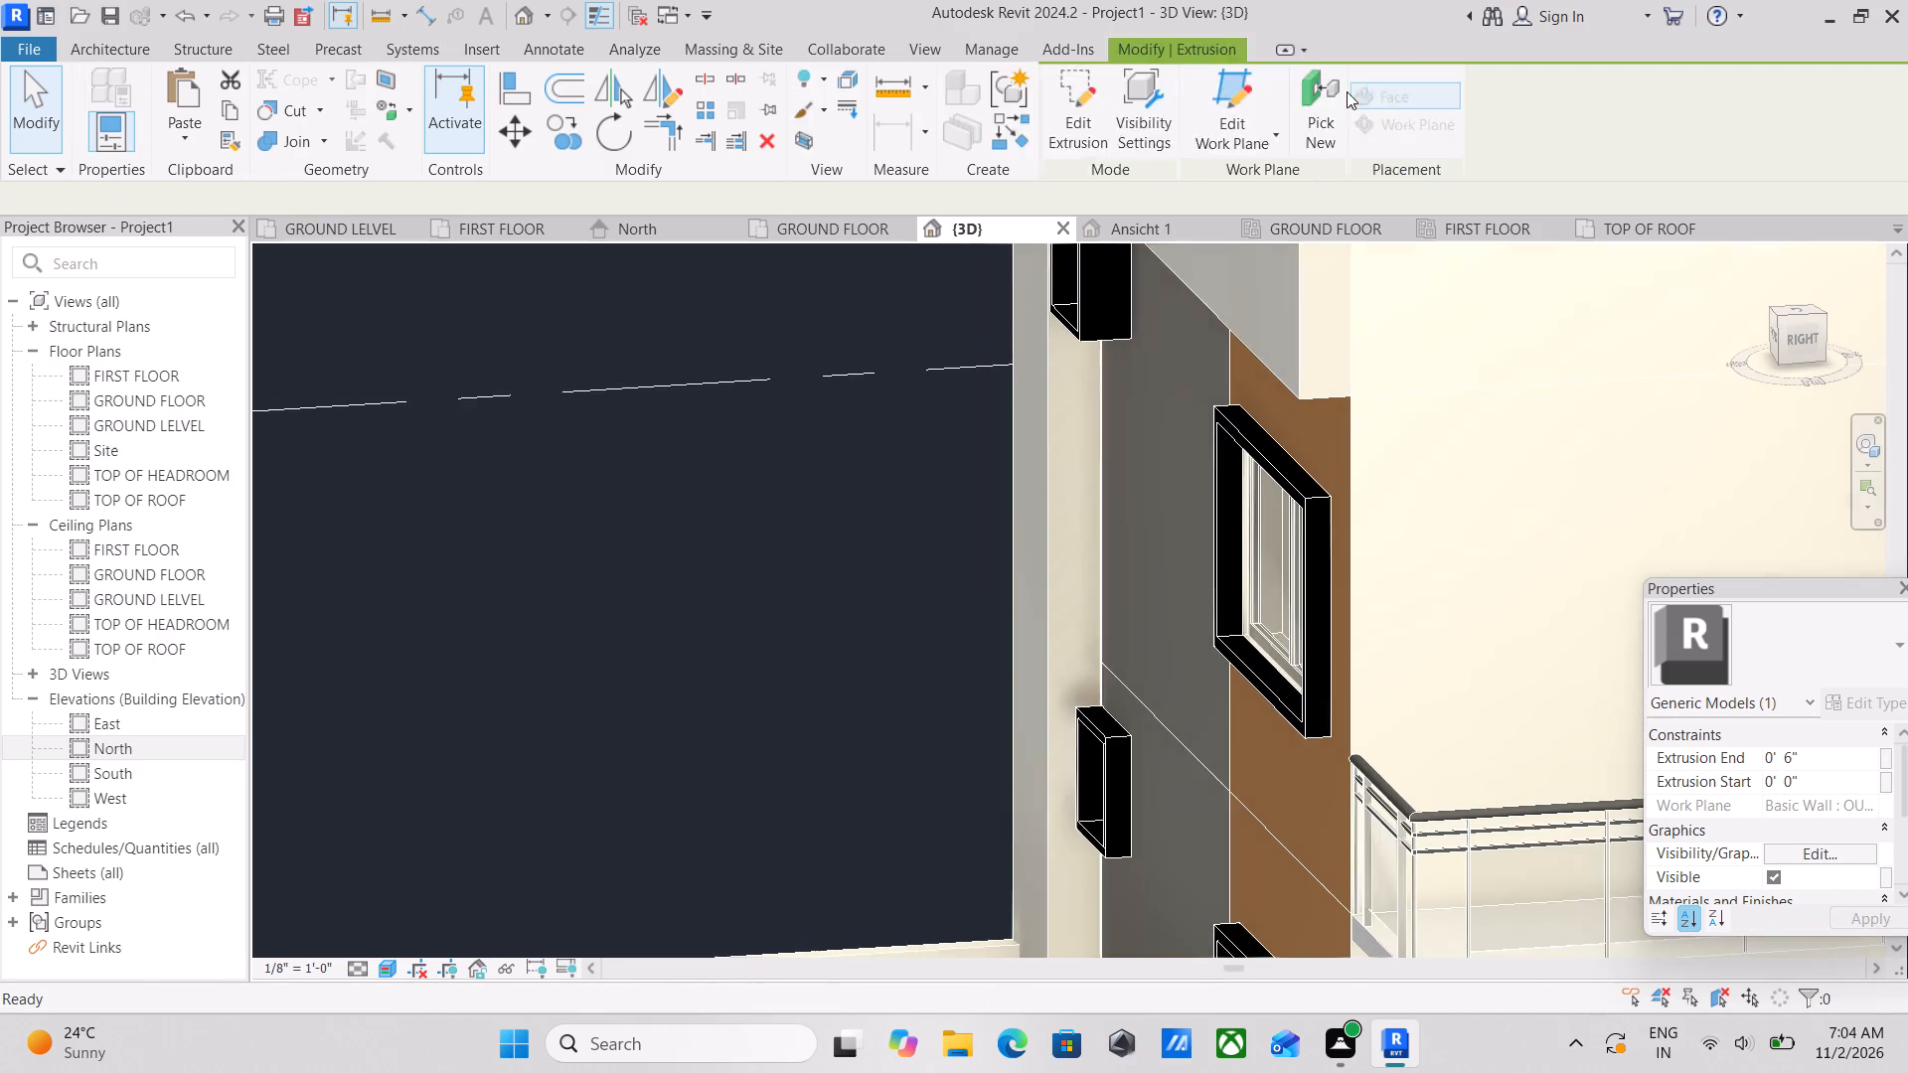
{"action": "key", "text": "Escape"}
Edit the small upper window's frame in place, set its extrusion end to 0' 5", and finish the model.
{"action": "scroll", "coordinate": [1072, 460], "scroll_direction": "up", "scroll_amount": 3}
{"action": "scroll", "coordinate": [1100, 422], "scroll_direction": "down", "scroll_amount": 3}
{"action": "middle_click_drag", "start_coordinate": [1100, 422], "coordinate": [1149, 854]}
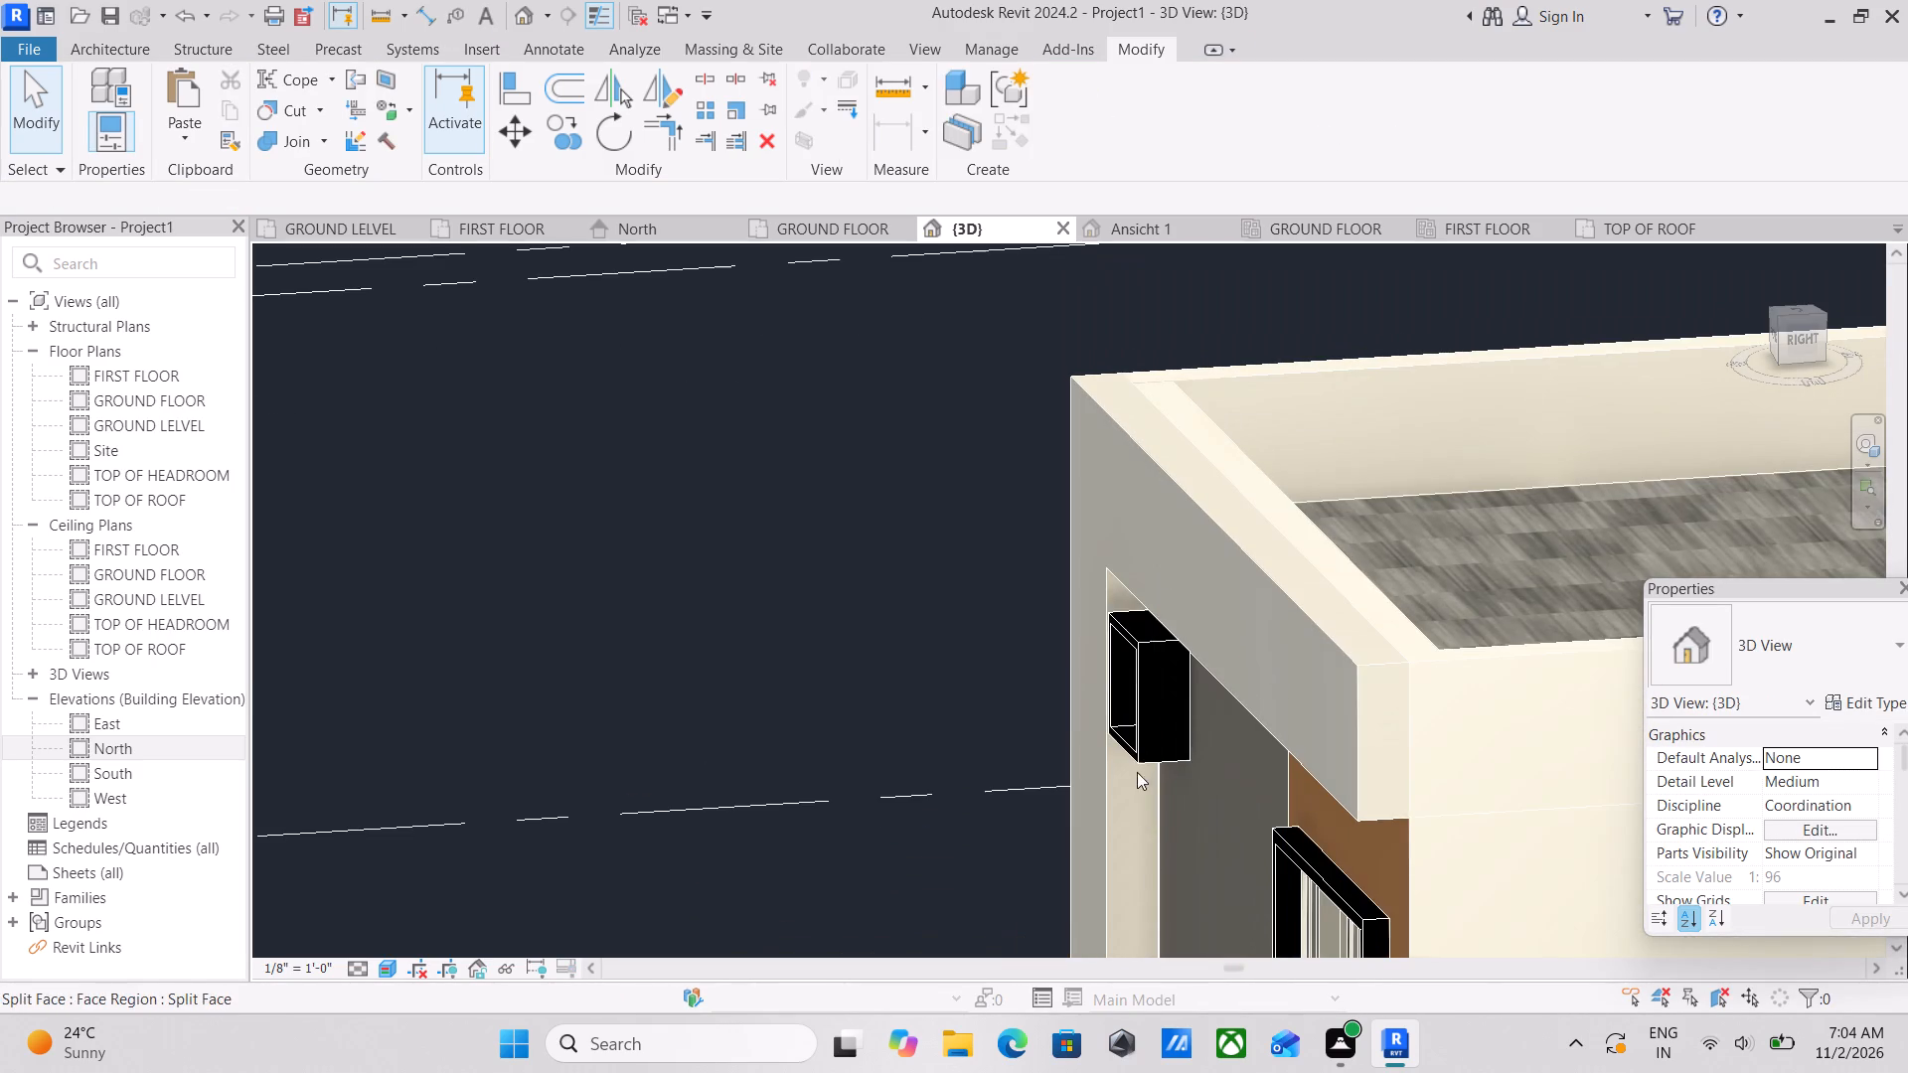
{"action": "left_click", "coordinate": [1141, 715]}
{"action": "scroll", "coordinate": [1226, 776], "scroll_direction": "up", "scroll_amount": 2}
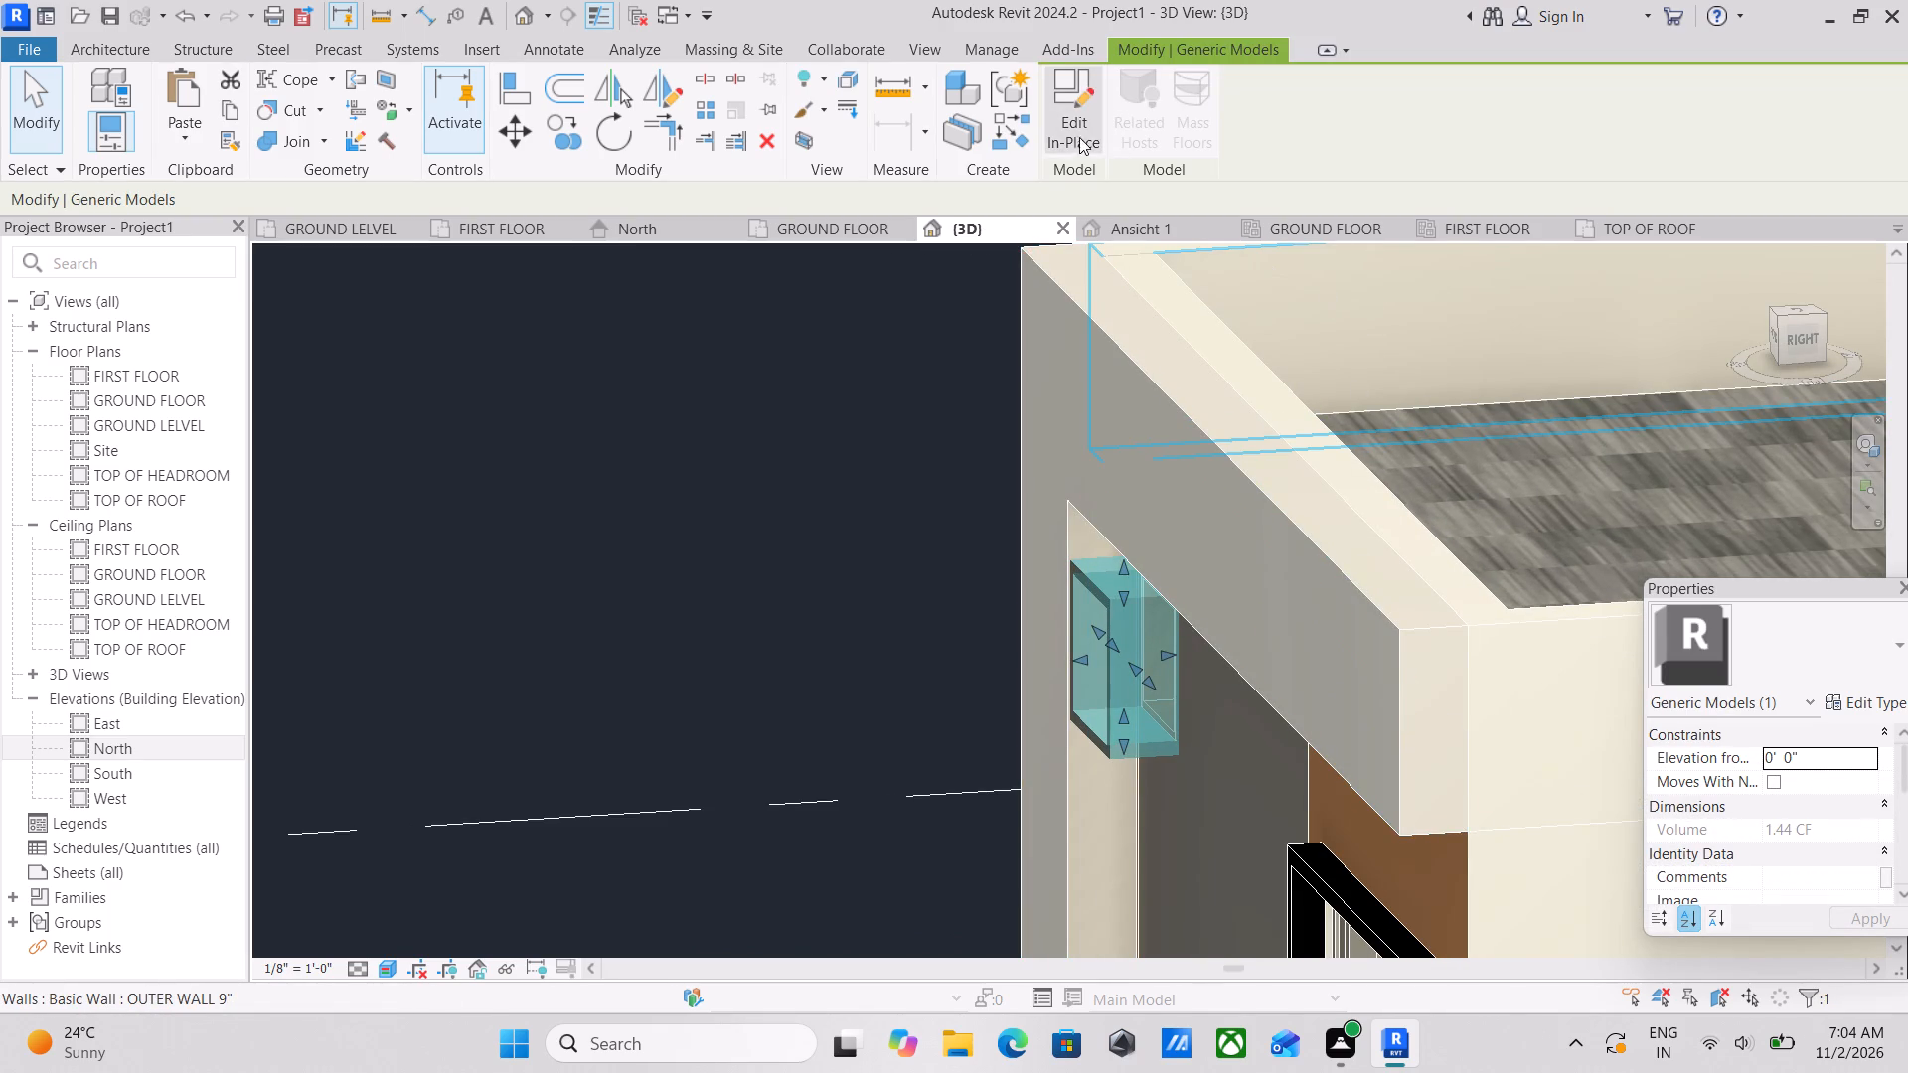
{"action": "left_click", "coordinate": [1084, 109]}
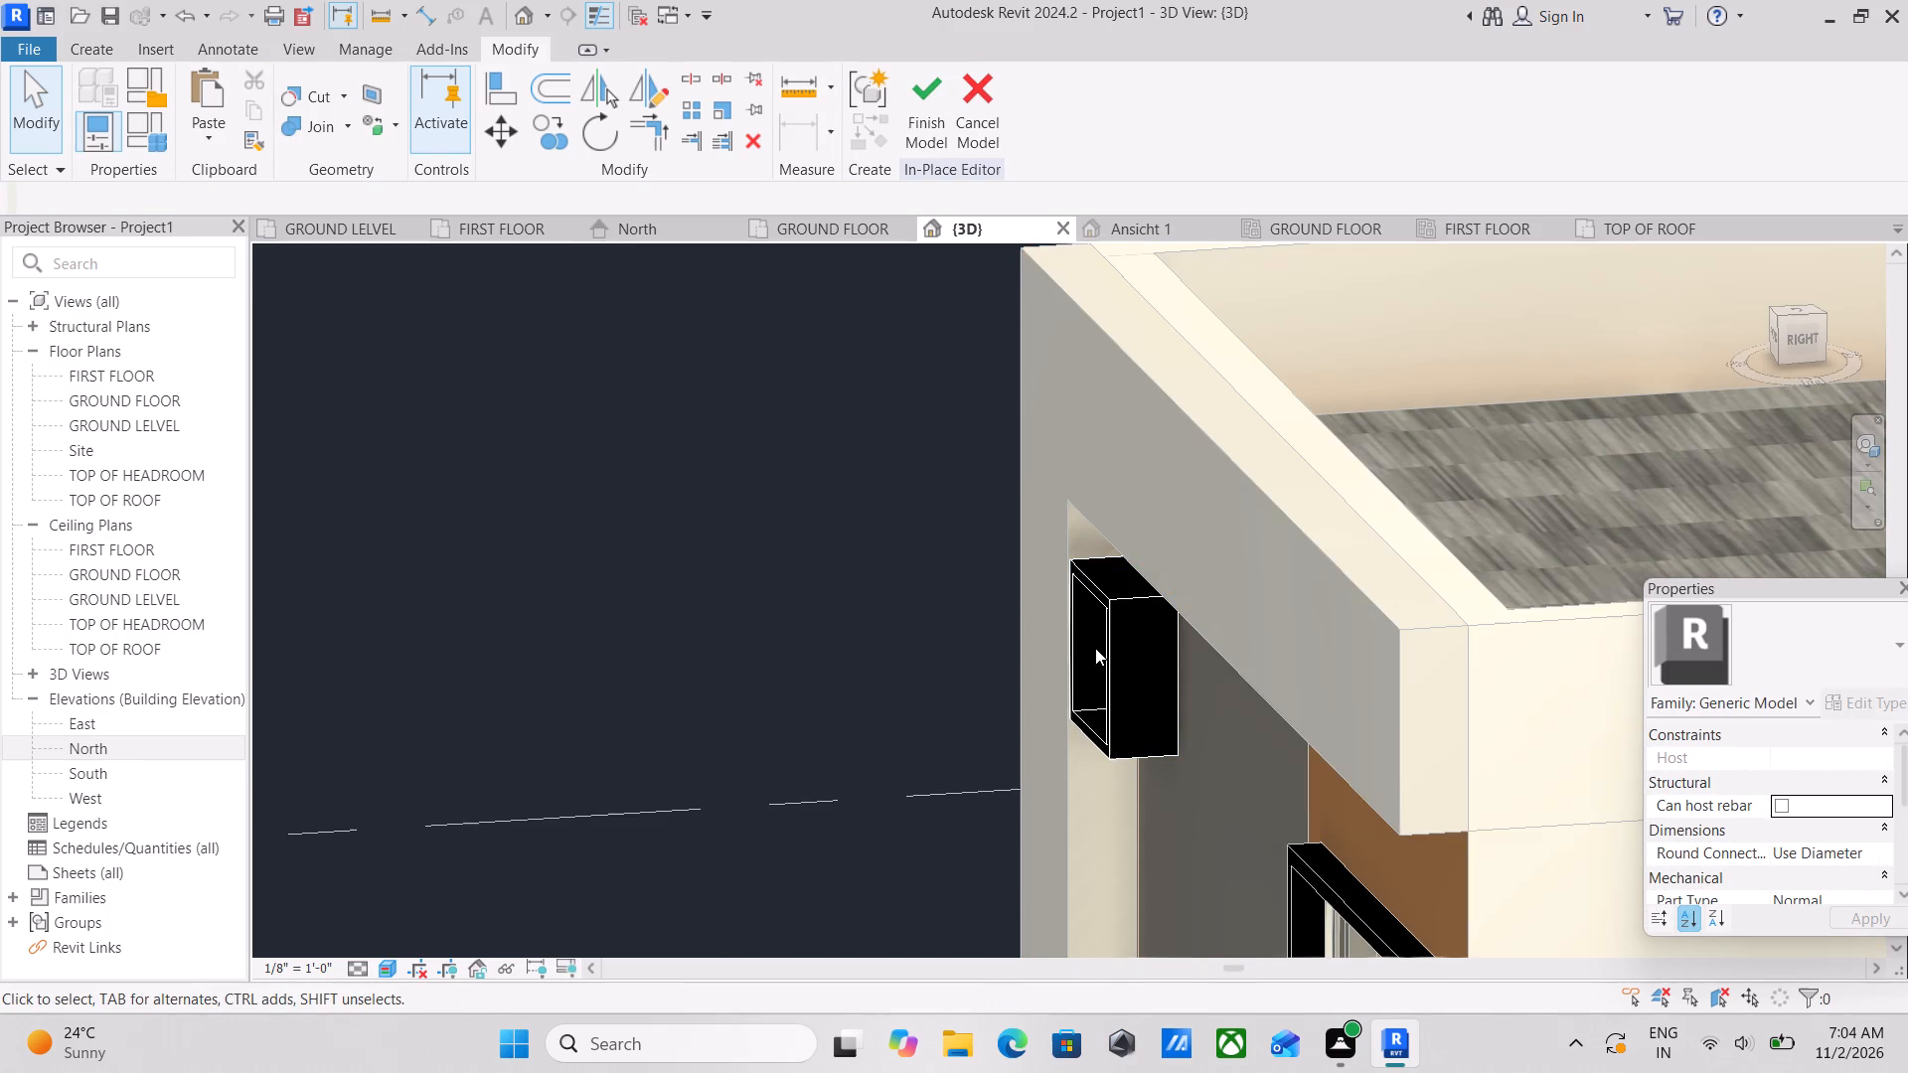
{"action": "left_click", "coordinate": [1117, 659]}
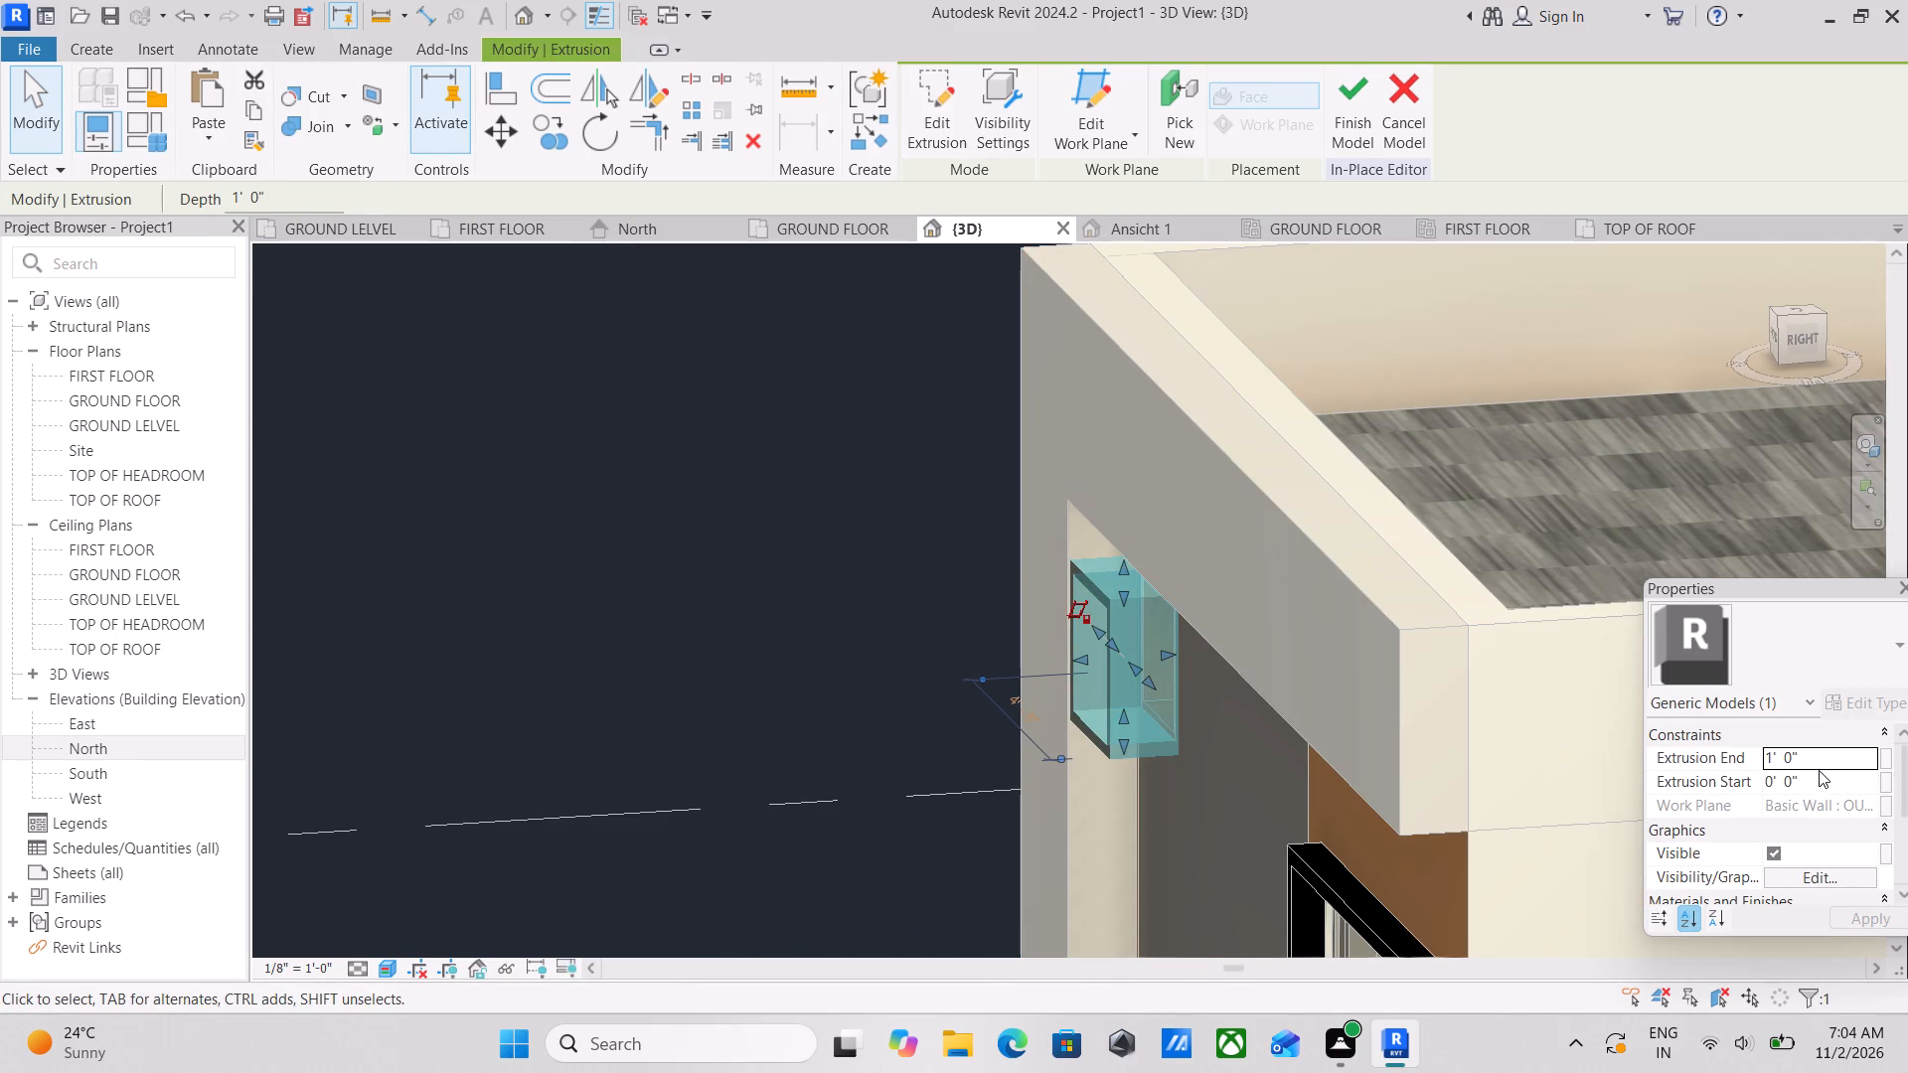
{"action": "left_click", "coordinate": [1825, 762]}
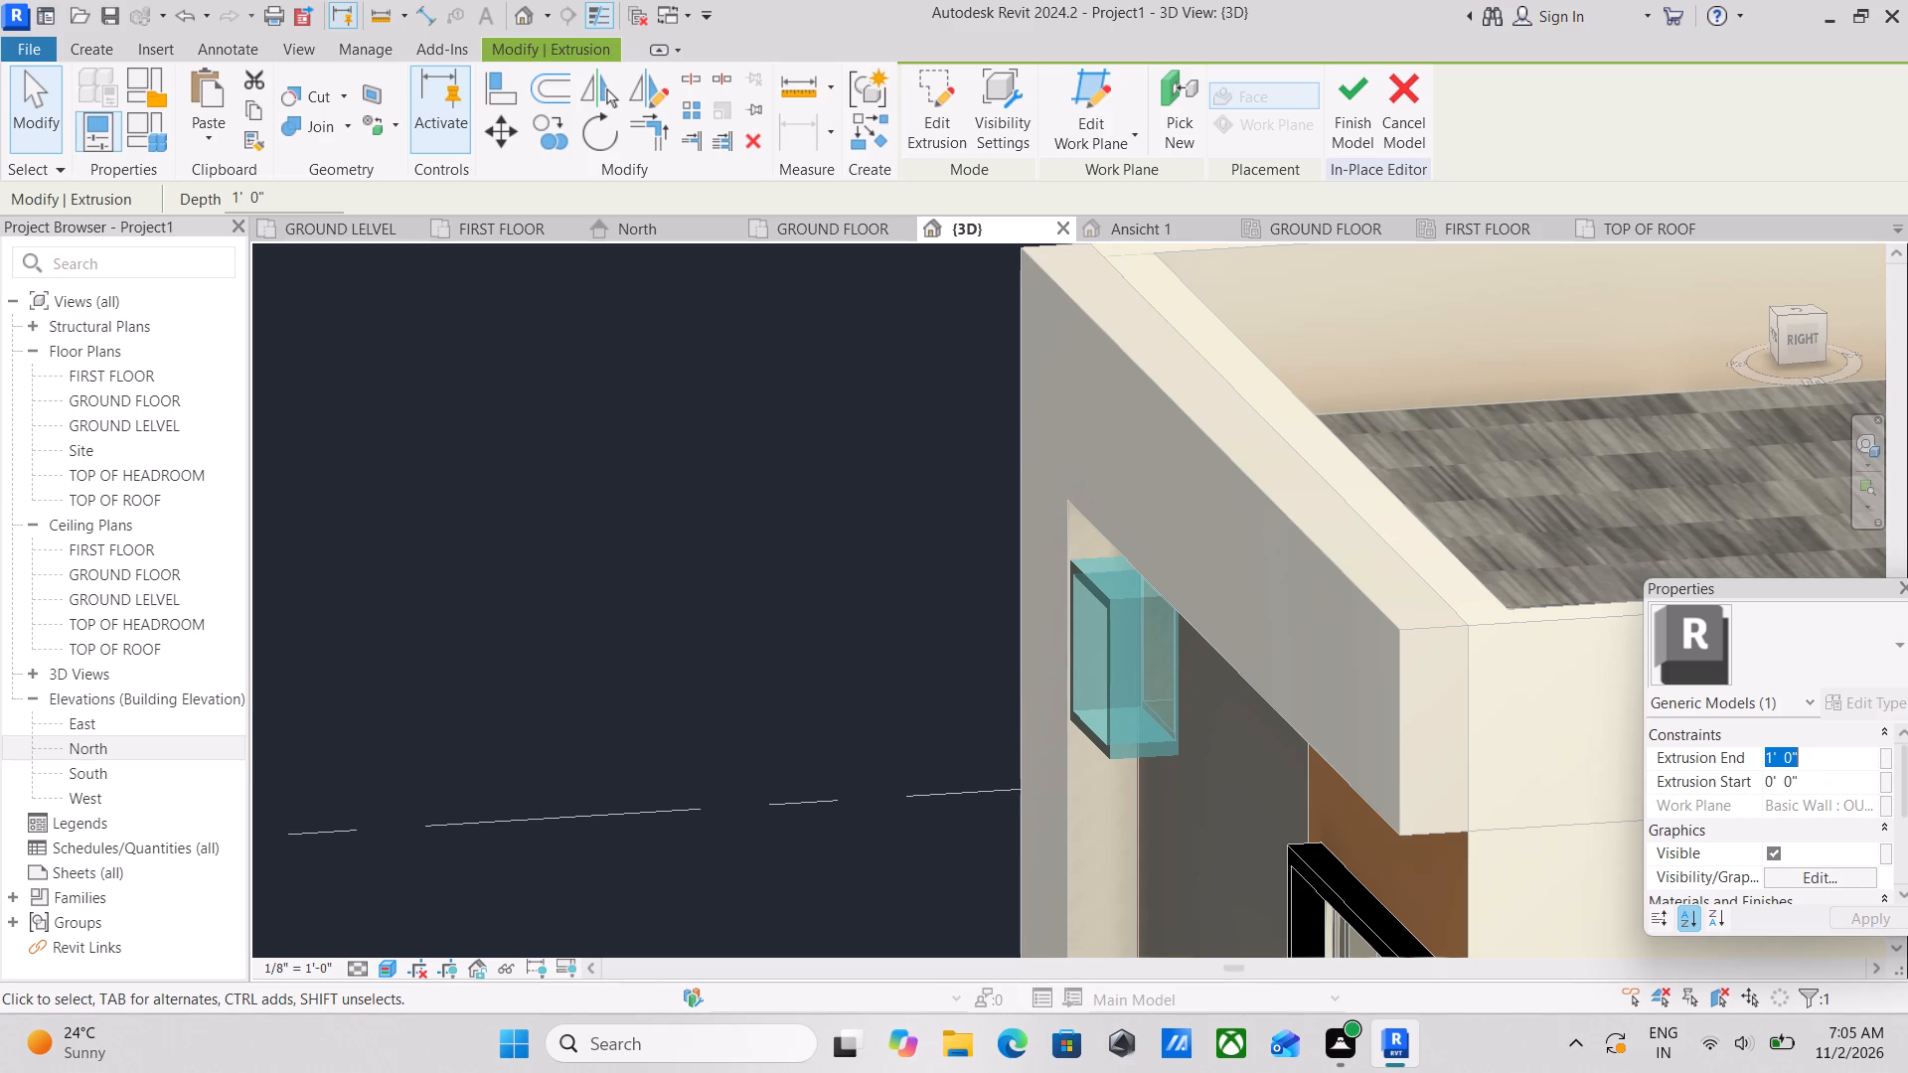
{"action": "key", "text": "5"}
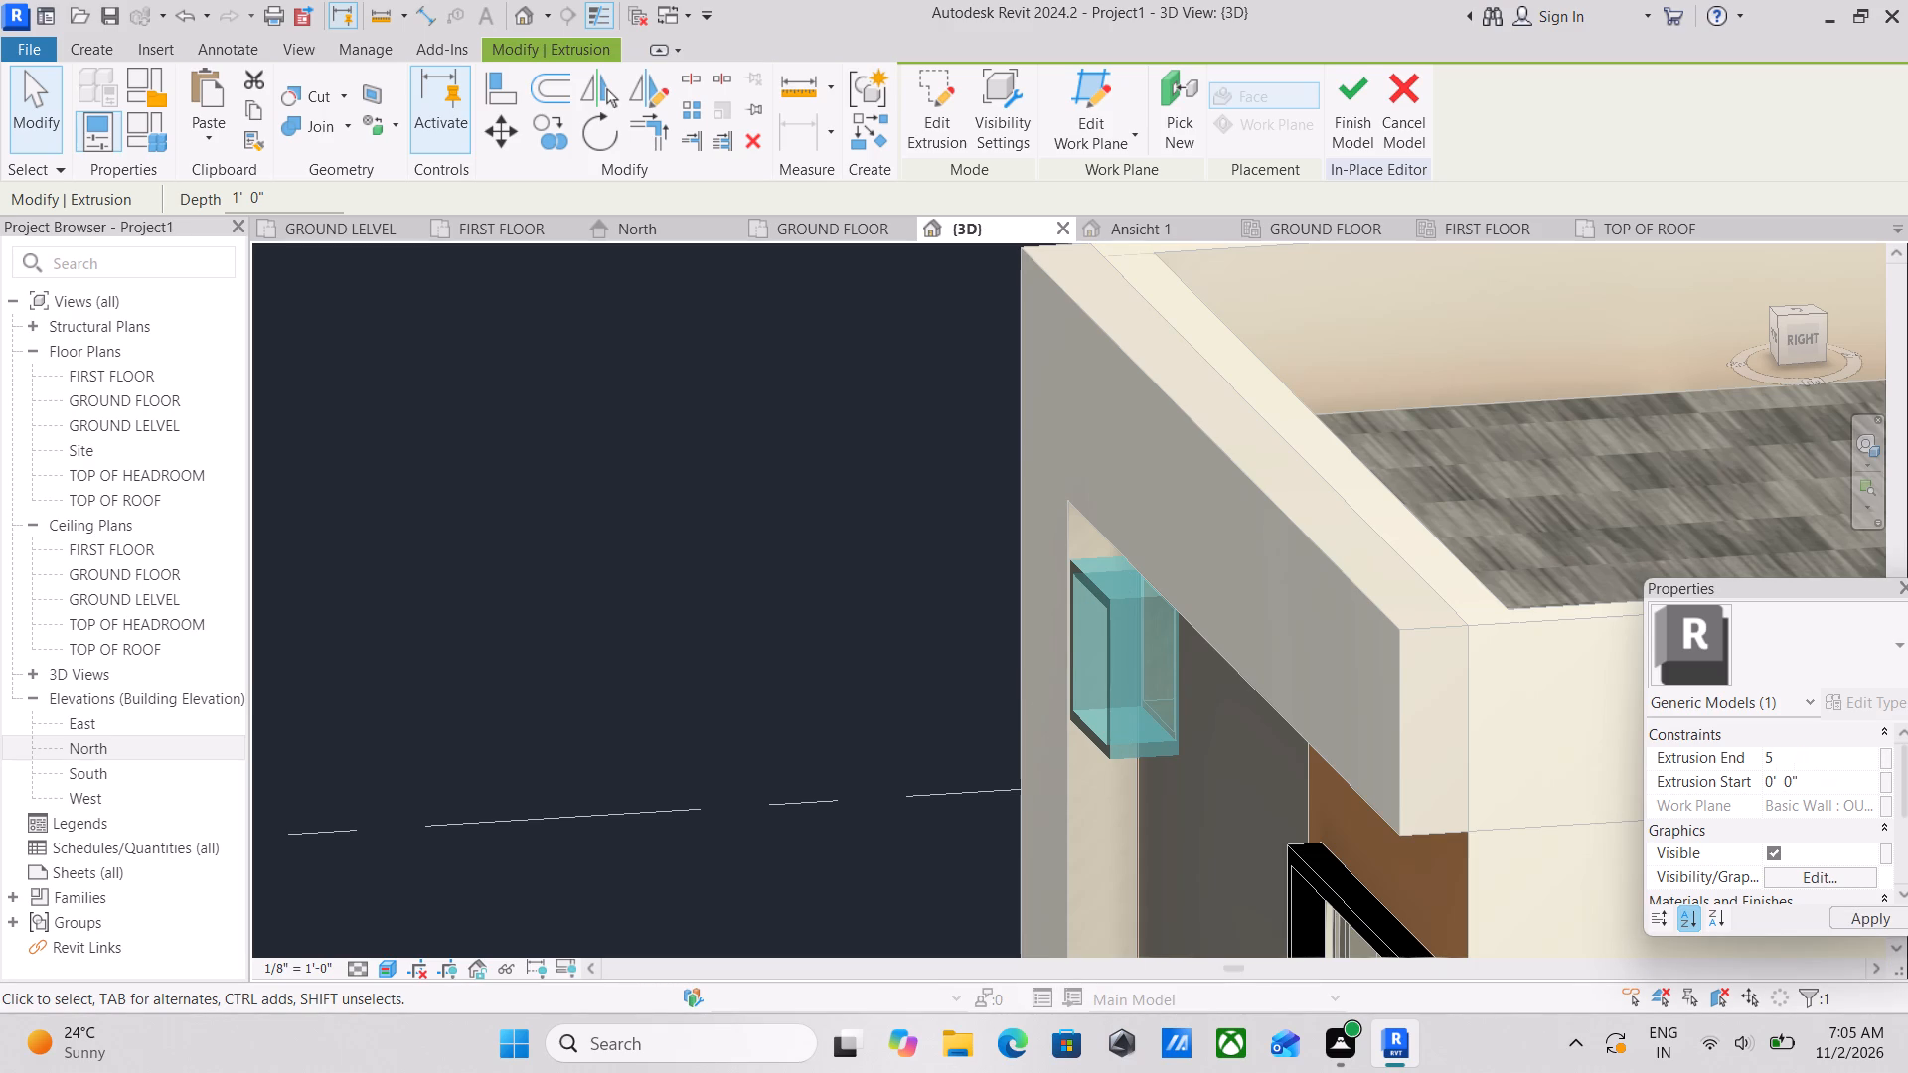
{"action": "key", "text": "shift+quotedbl"}
{"action": "key", "text": "Return"}
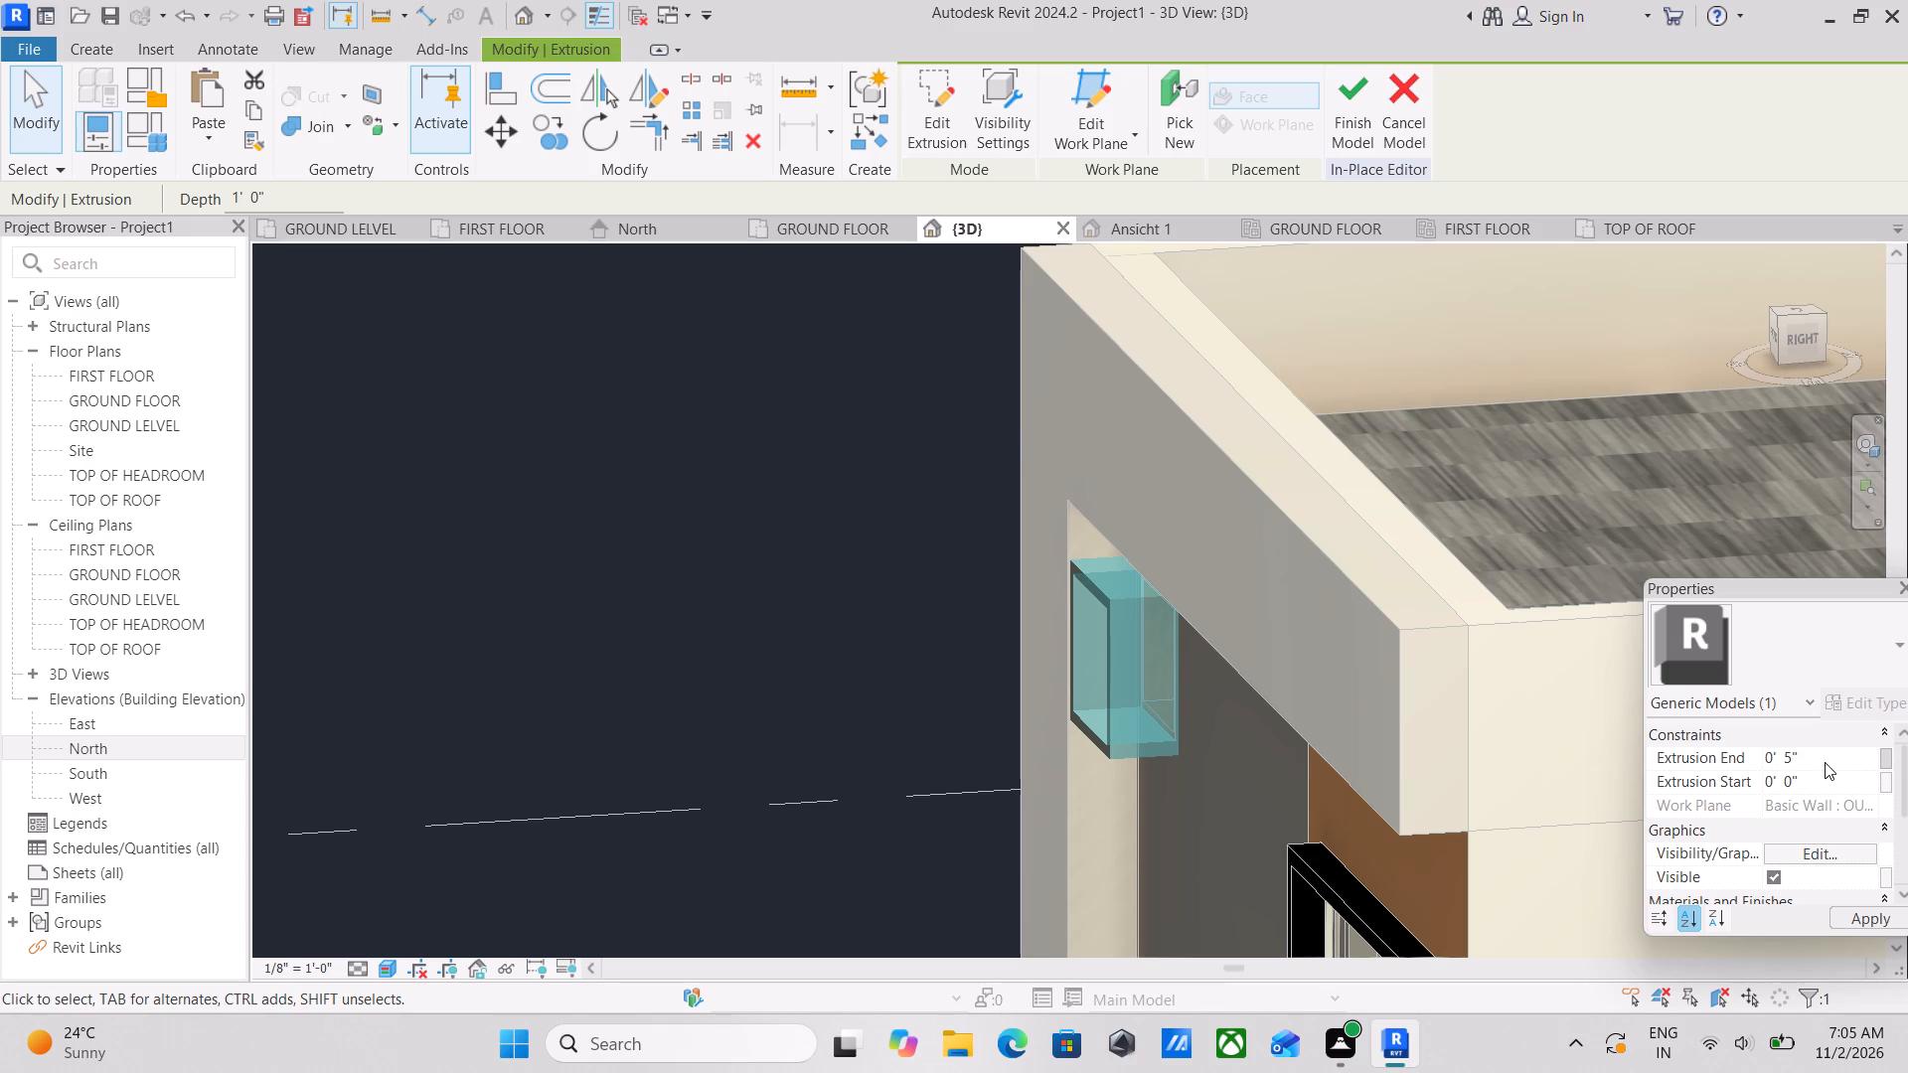
{"action": "scroll", "coordinate": [1294, 701], "scroll_direction": "up", "scroll_amount": 3}
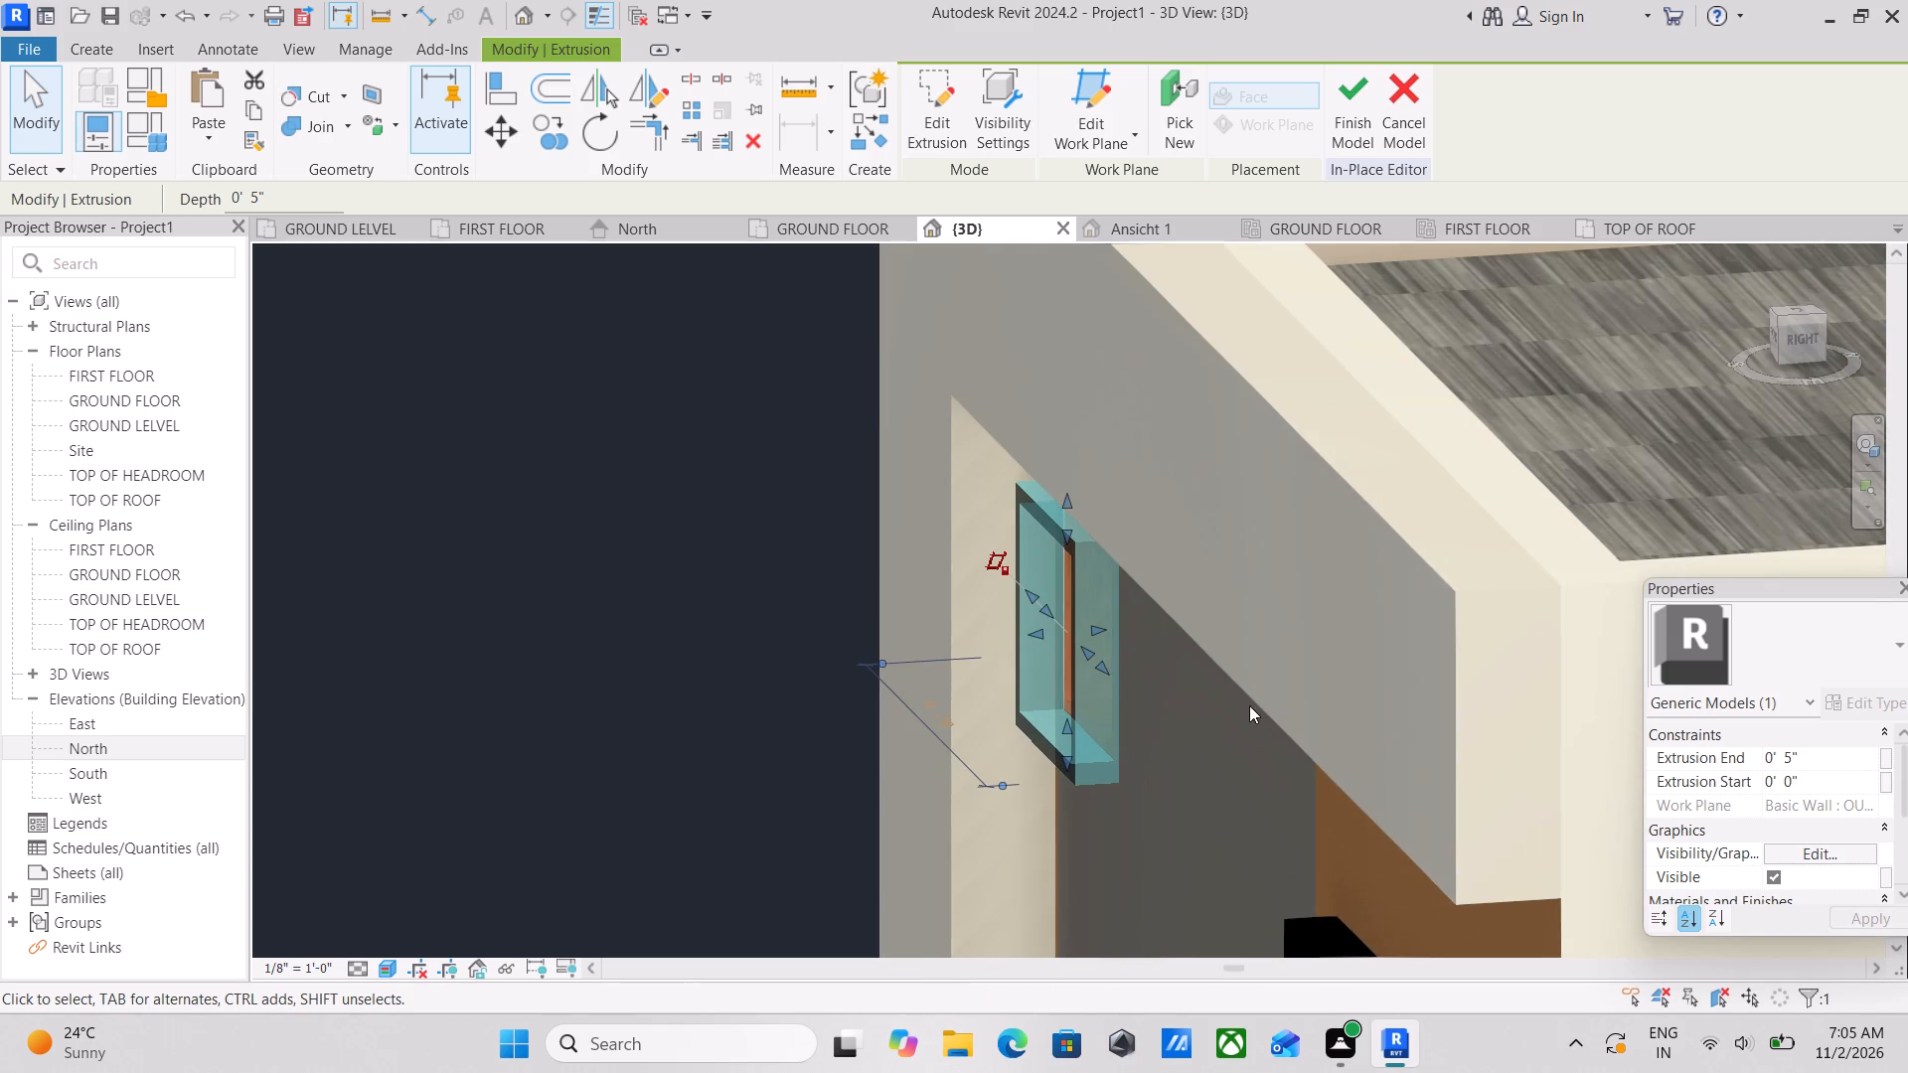
{"action": "left_click", "coordinate": [1347, 96]}
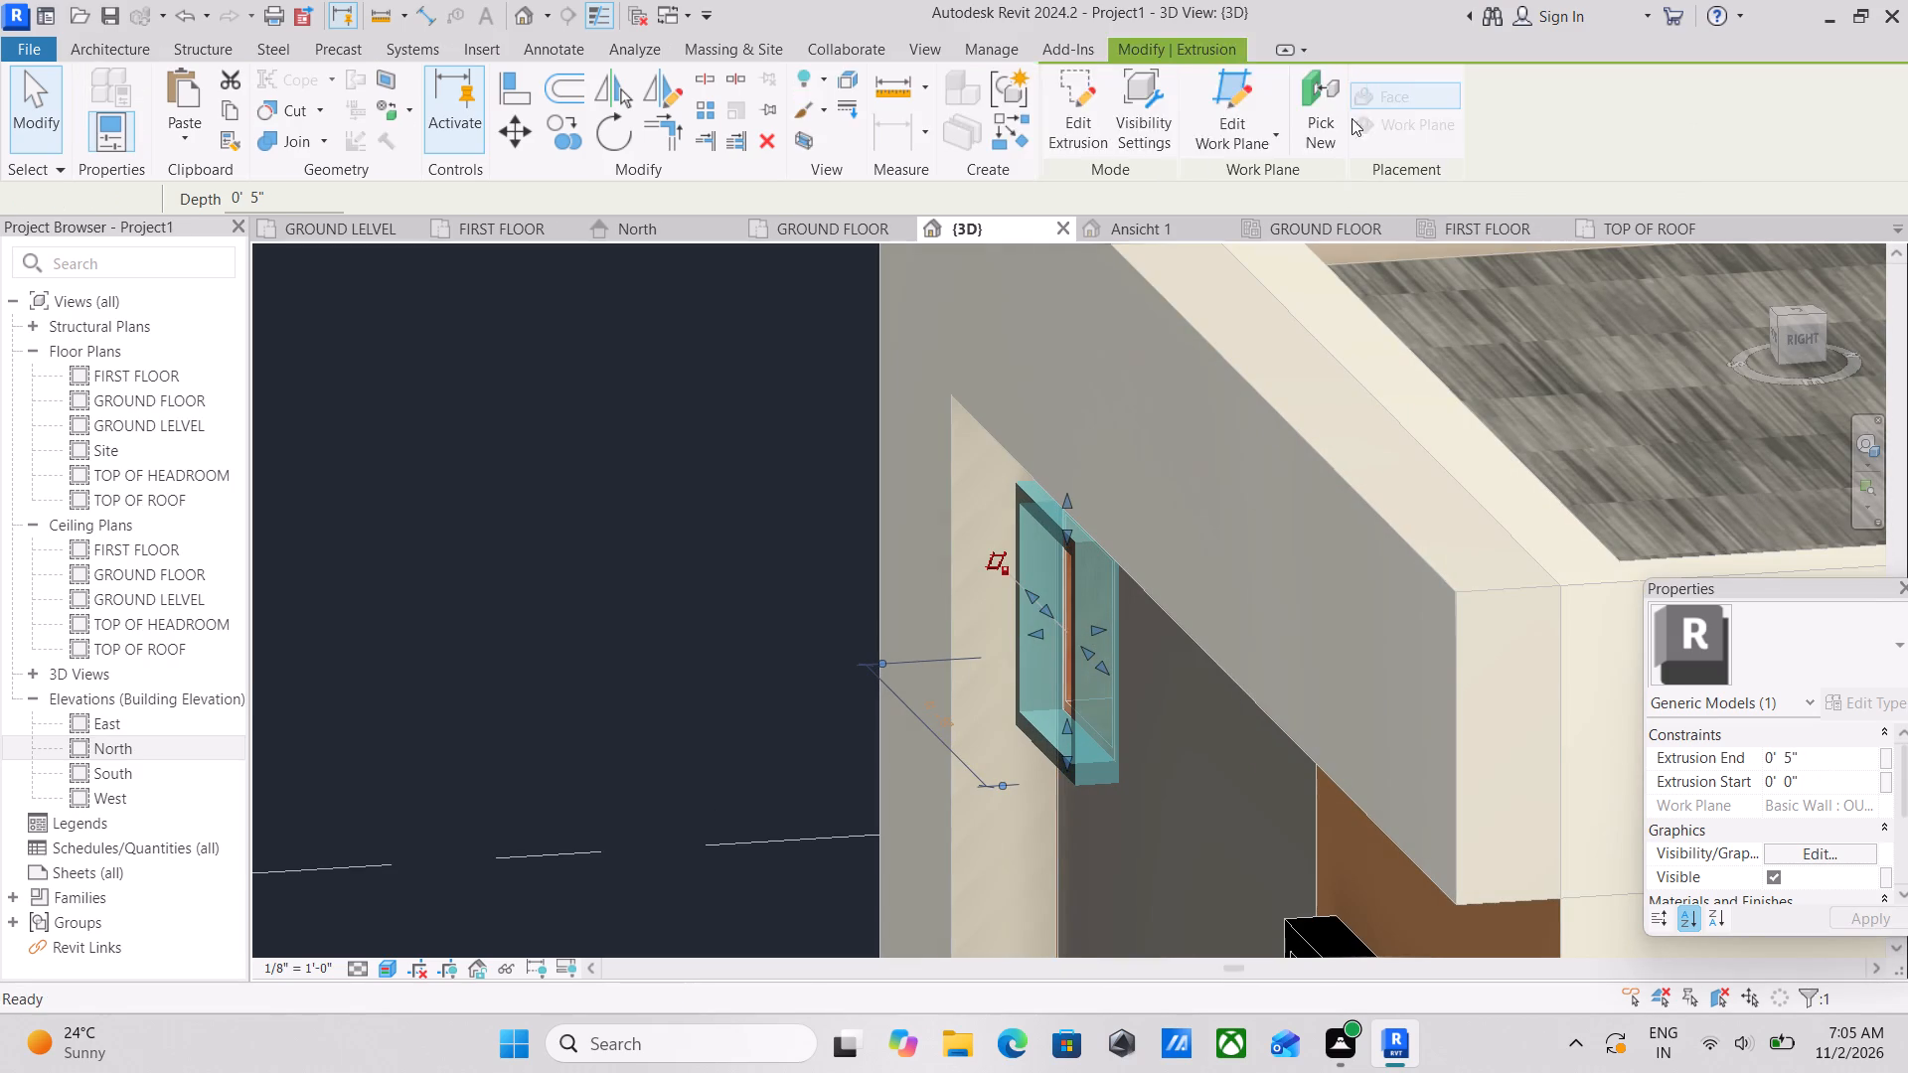
Edit the small lower window's frame in place, set its extrusion end to 0' 5", and finish the model.
{"action": "scroll", "coordinate": [1268, 631], "scroll_direction": "down", "scroll_amount": 5}
{"action": "scroll", "coordinate": [1246, 718], "scroll_direction": "down", "scroll_amount": 8}
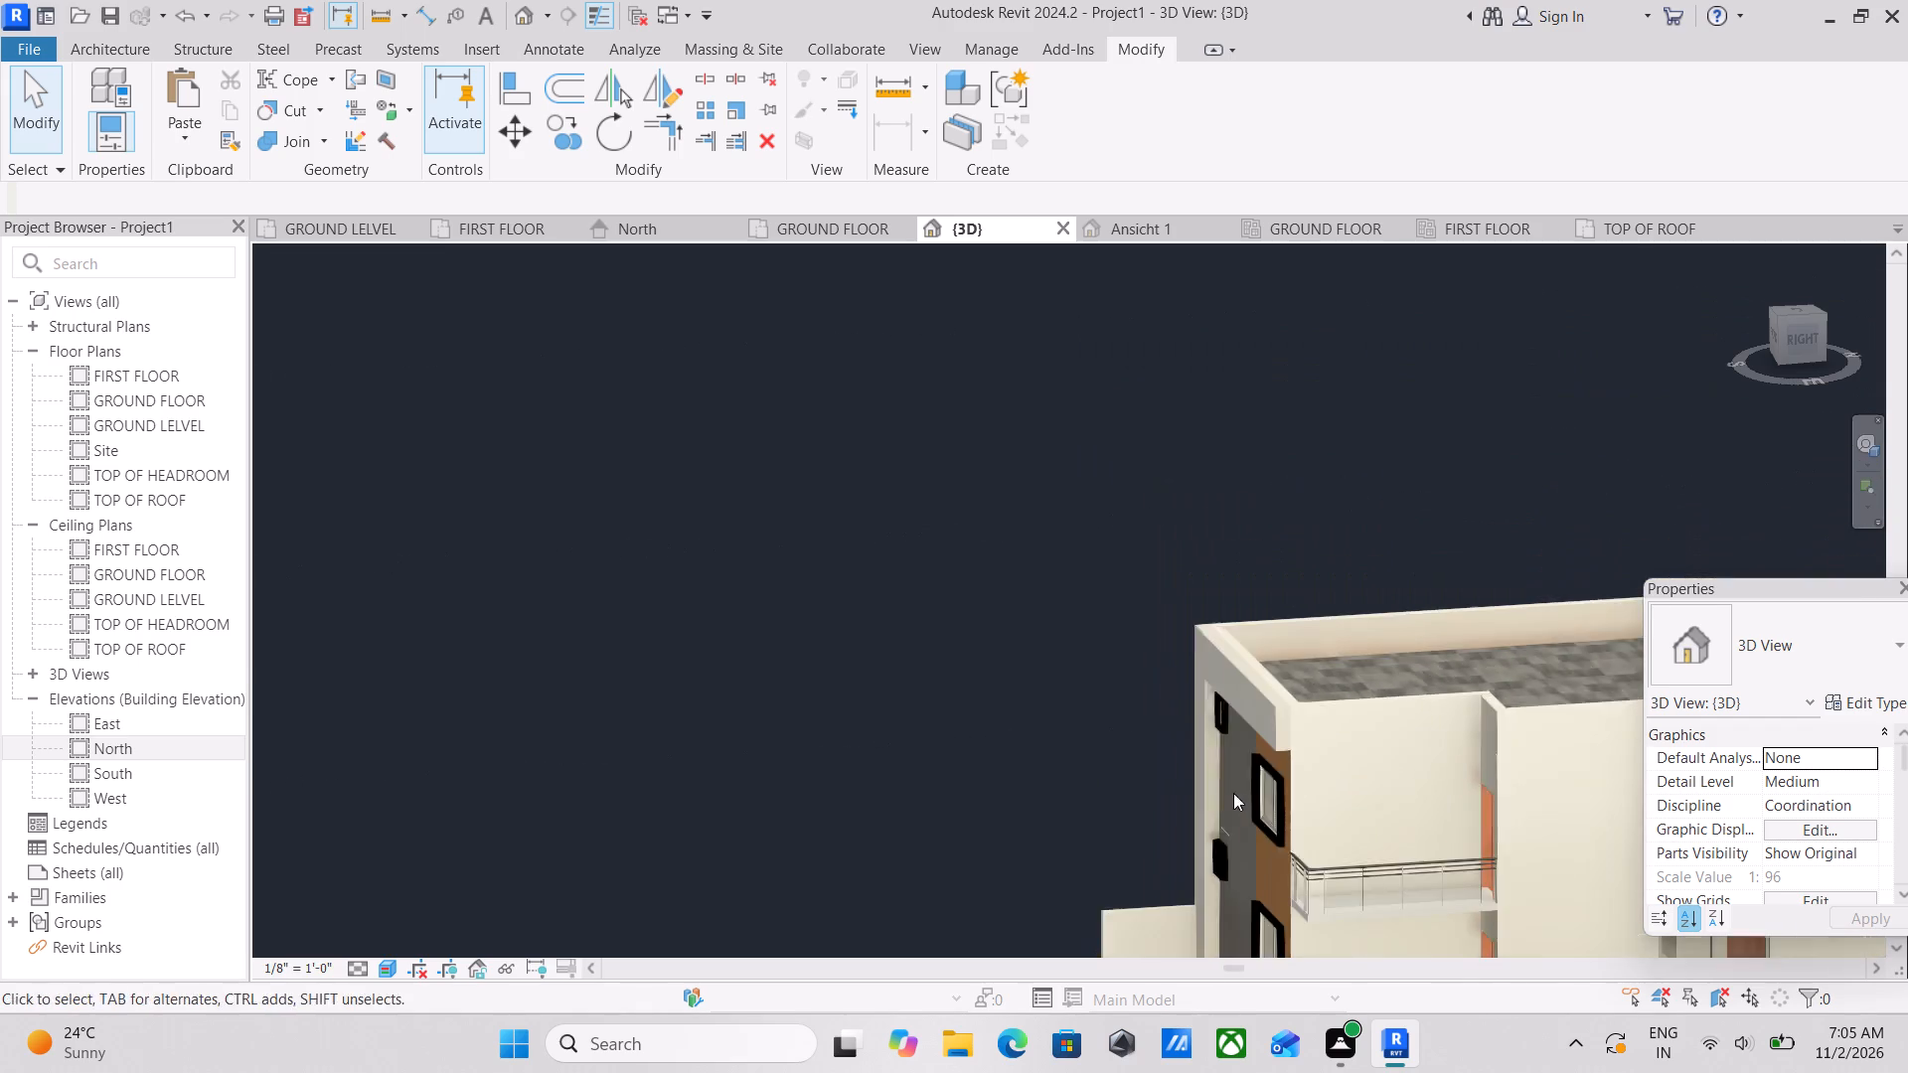
{"action": "scroll", "coordinate": [1233, 793], "scroll_direction": "down", "scroll_amount": 2}
{"action": "middle_click_drag", "start_coordinate": [1221, 780], "coordinate": [1834, 987], "text": "shift"}
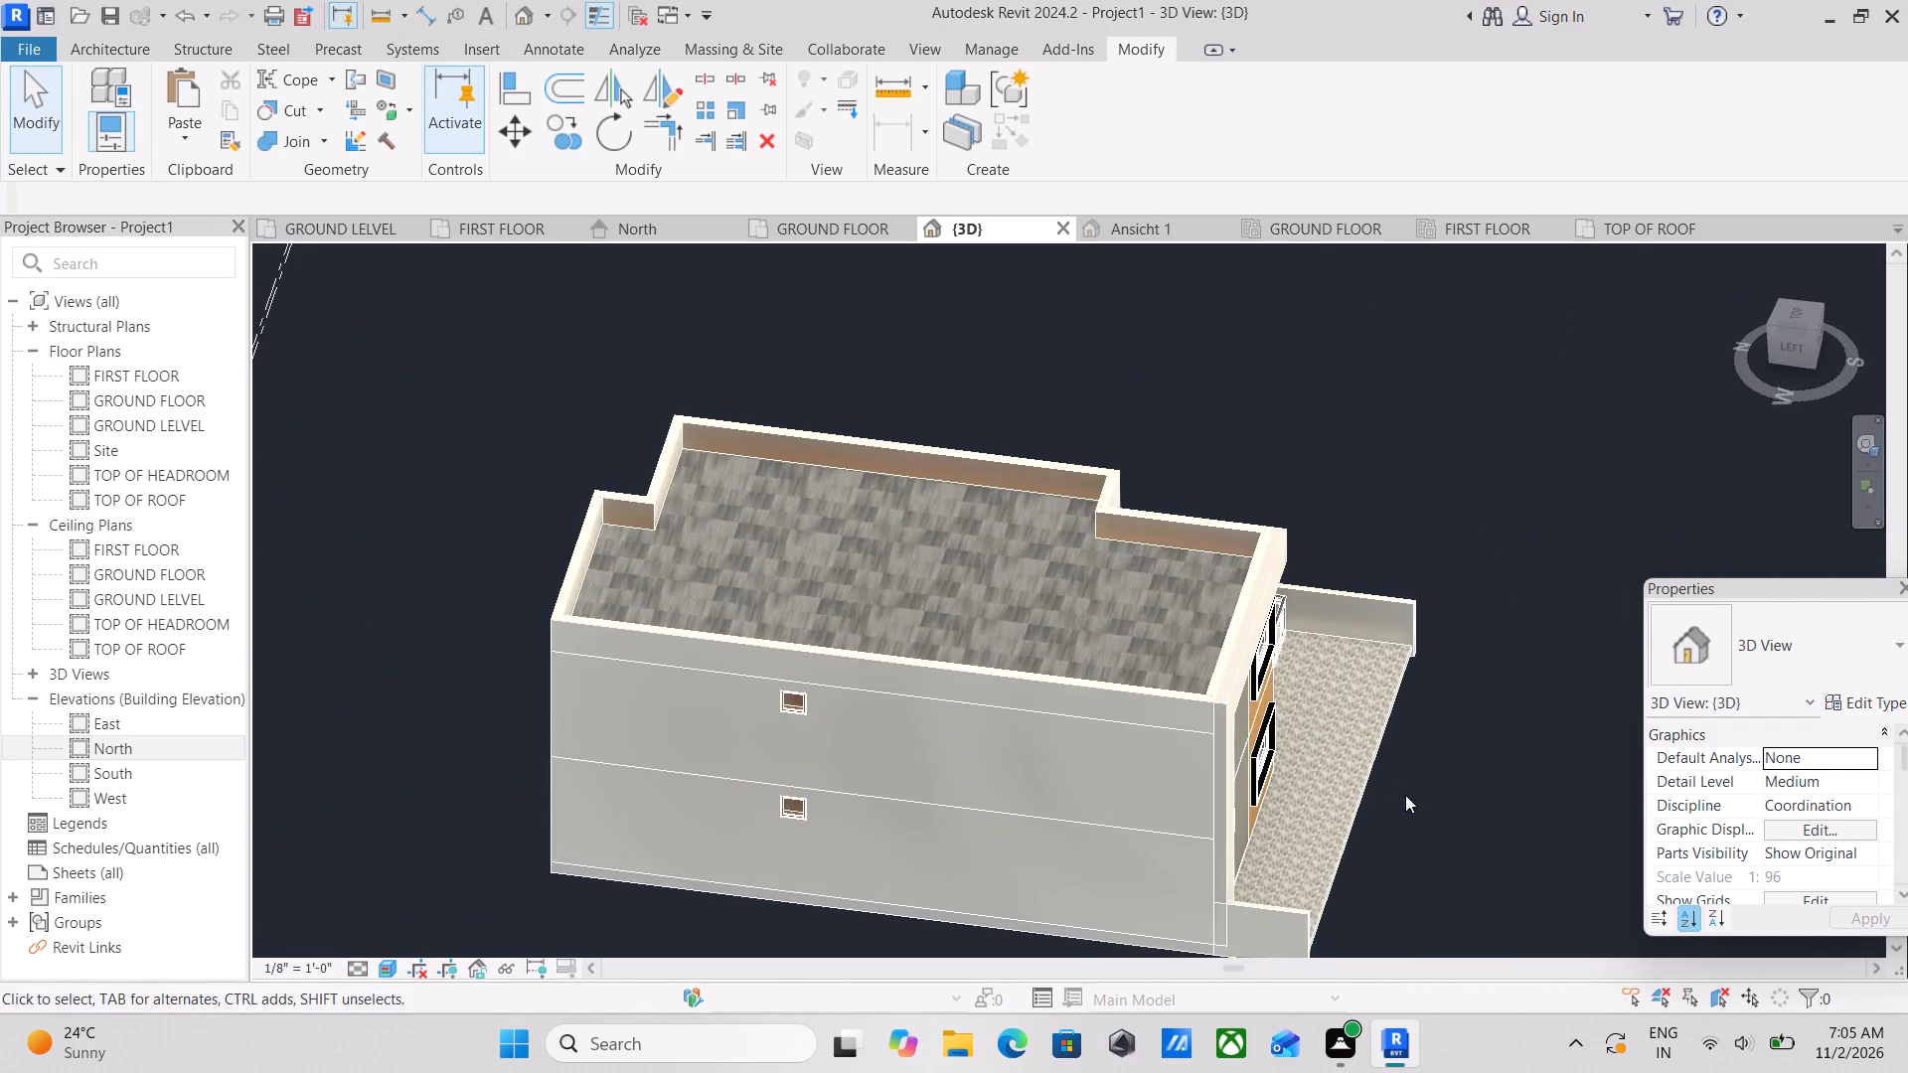
{"action": "middle_click_drag", "start_coordinate": [1405, 795], "coordinate": [1106, 783], "text": "shift"}
{"action": "middle_click_drag", "start_coordinate": [1238, 794], "coordinate": [1234, 792], "text": "shift"}
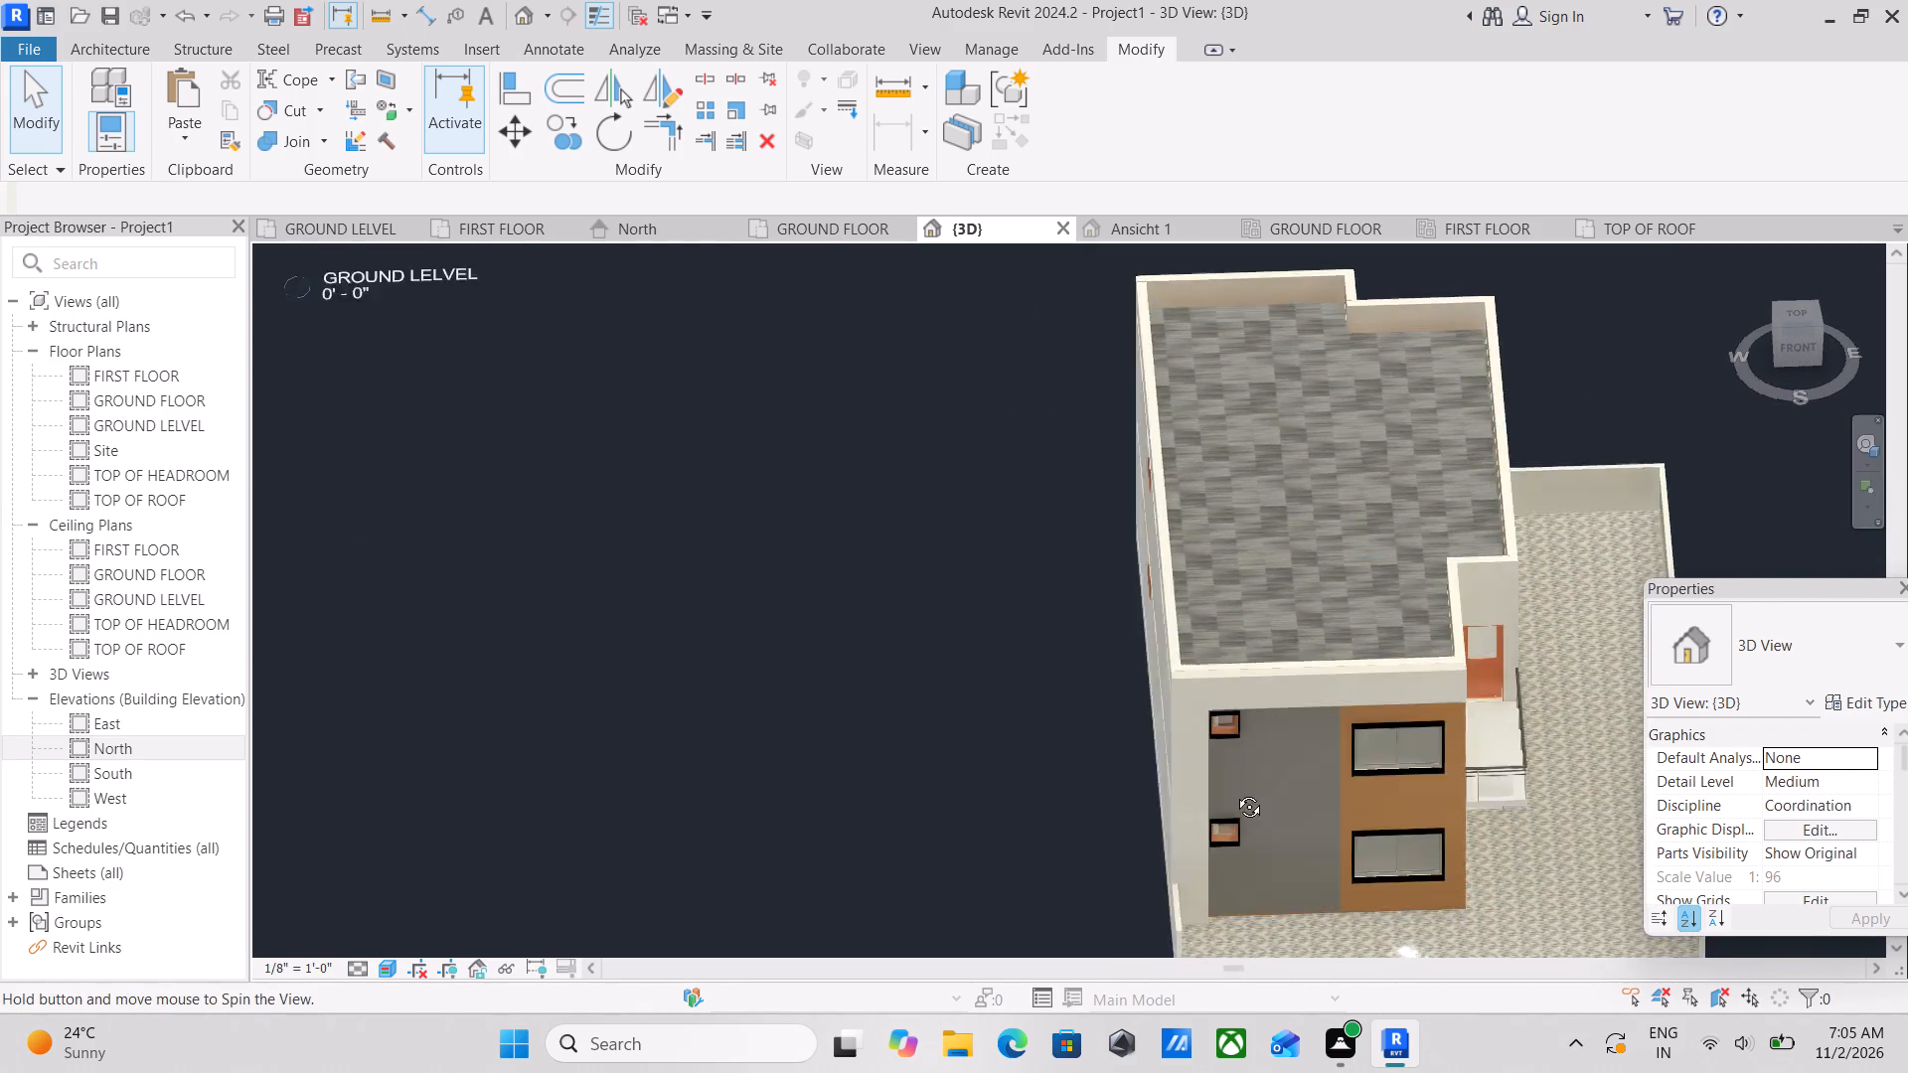
{"action": "middle_click_drag", "start_coordinate": [1234, 792], "coordinate": [1069, 708], "text": "shift"}
{"action": "scroll", "coordinate": [1162, 771], "scroll_direction": "up", "scroll_amount": 13}
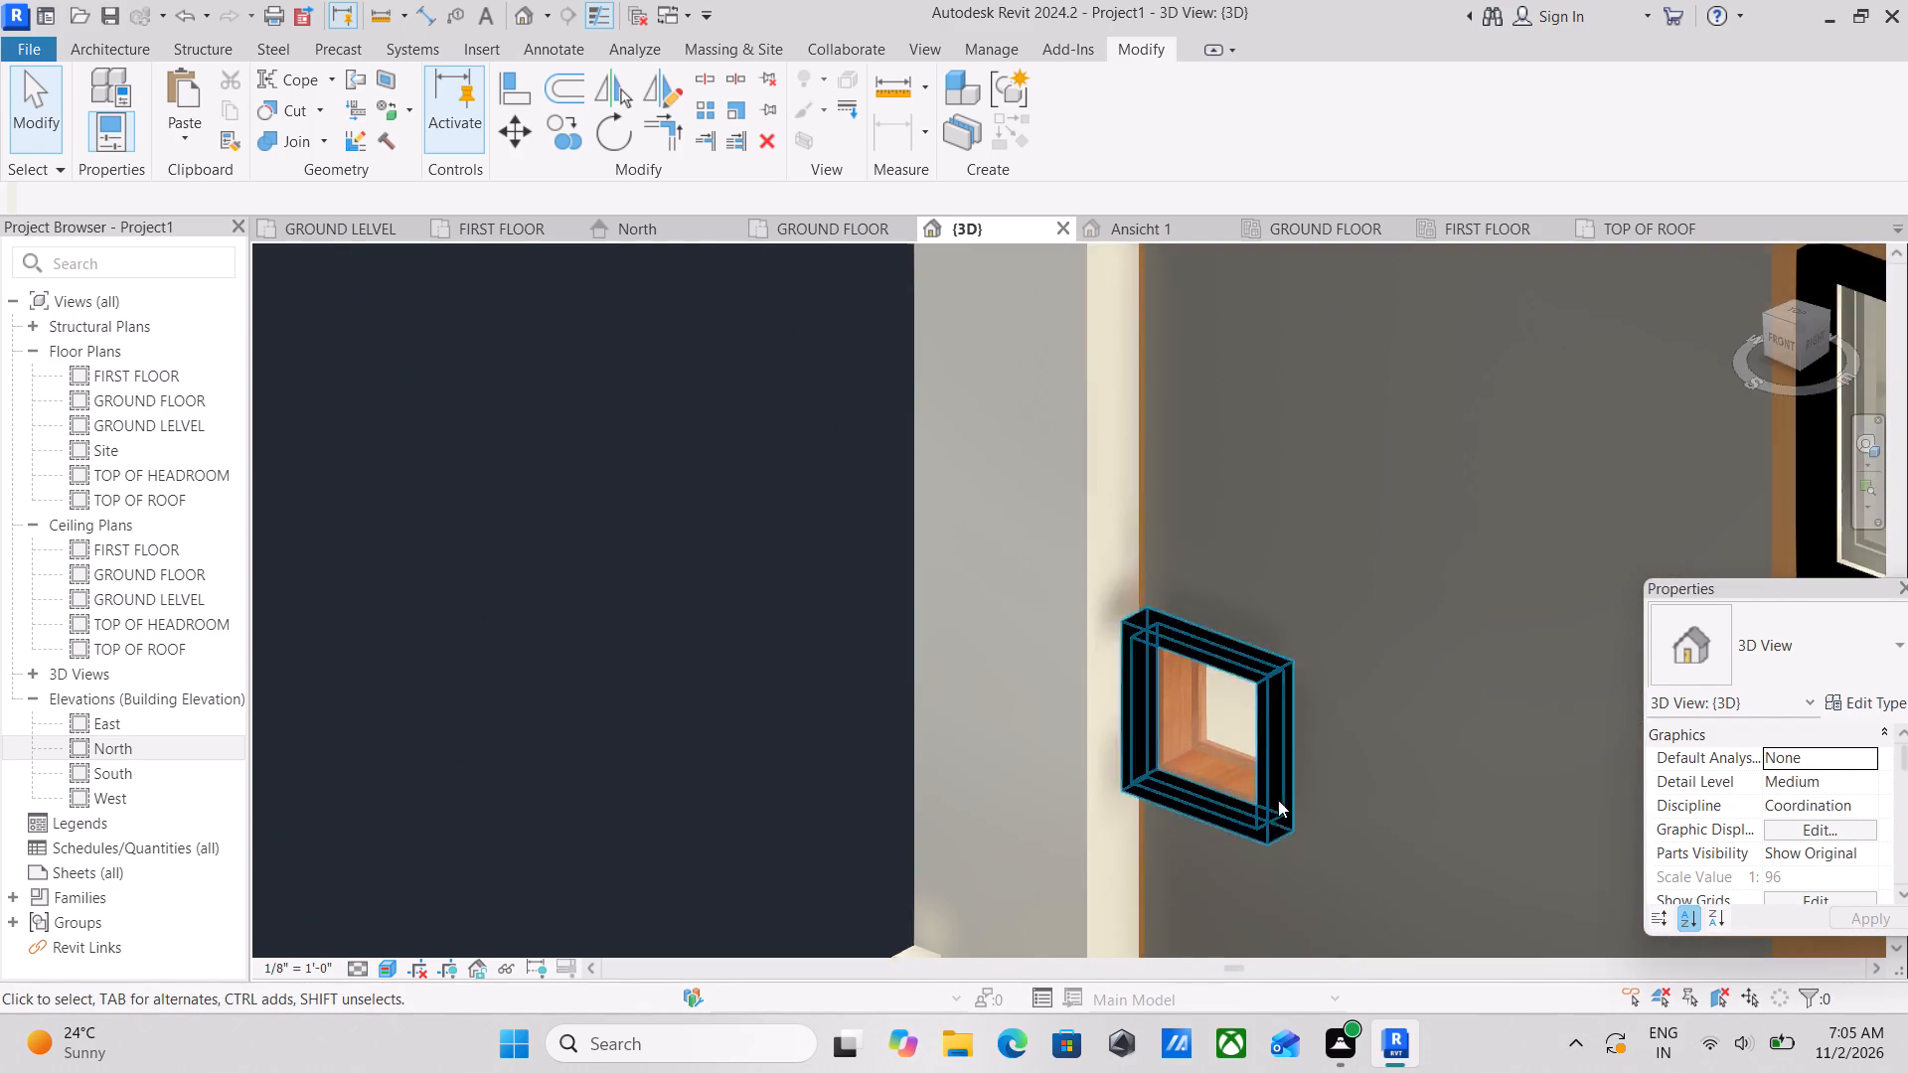
{"action": "scroll", "coordinate": [1270, 730], "scroll_direction": "up", "scroll_amount": 3}
{"action": "left_click", "coordinate": [1267, 682]}
{"action": "scroll", "coordinate": [1789, 818], "scroll_direction": "down", "scroll_amount": 1}
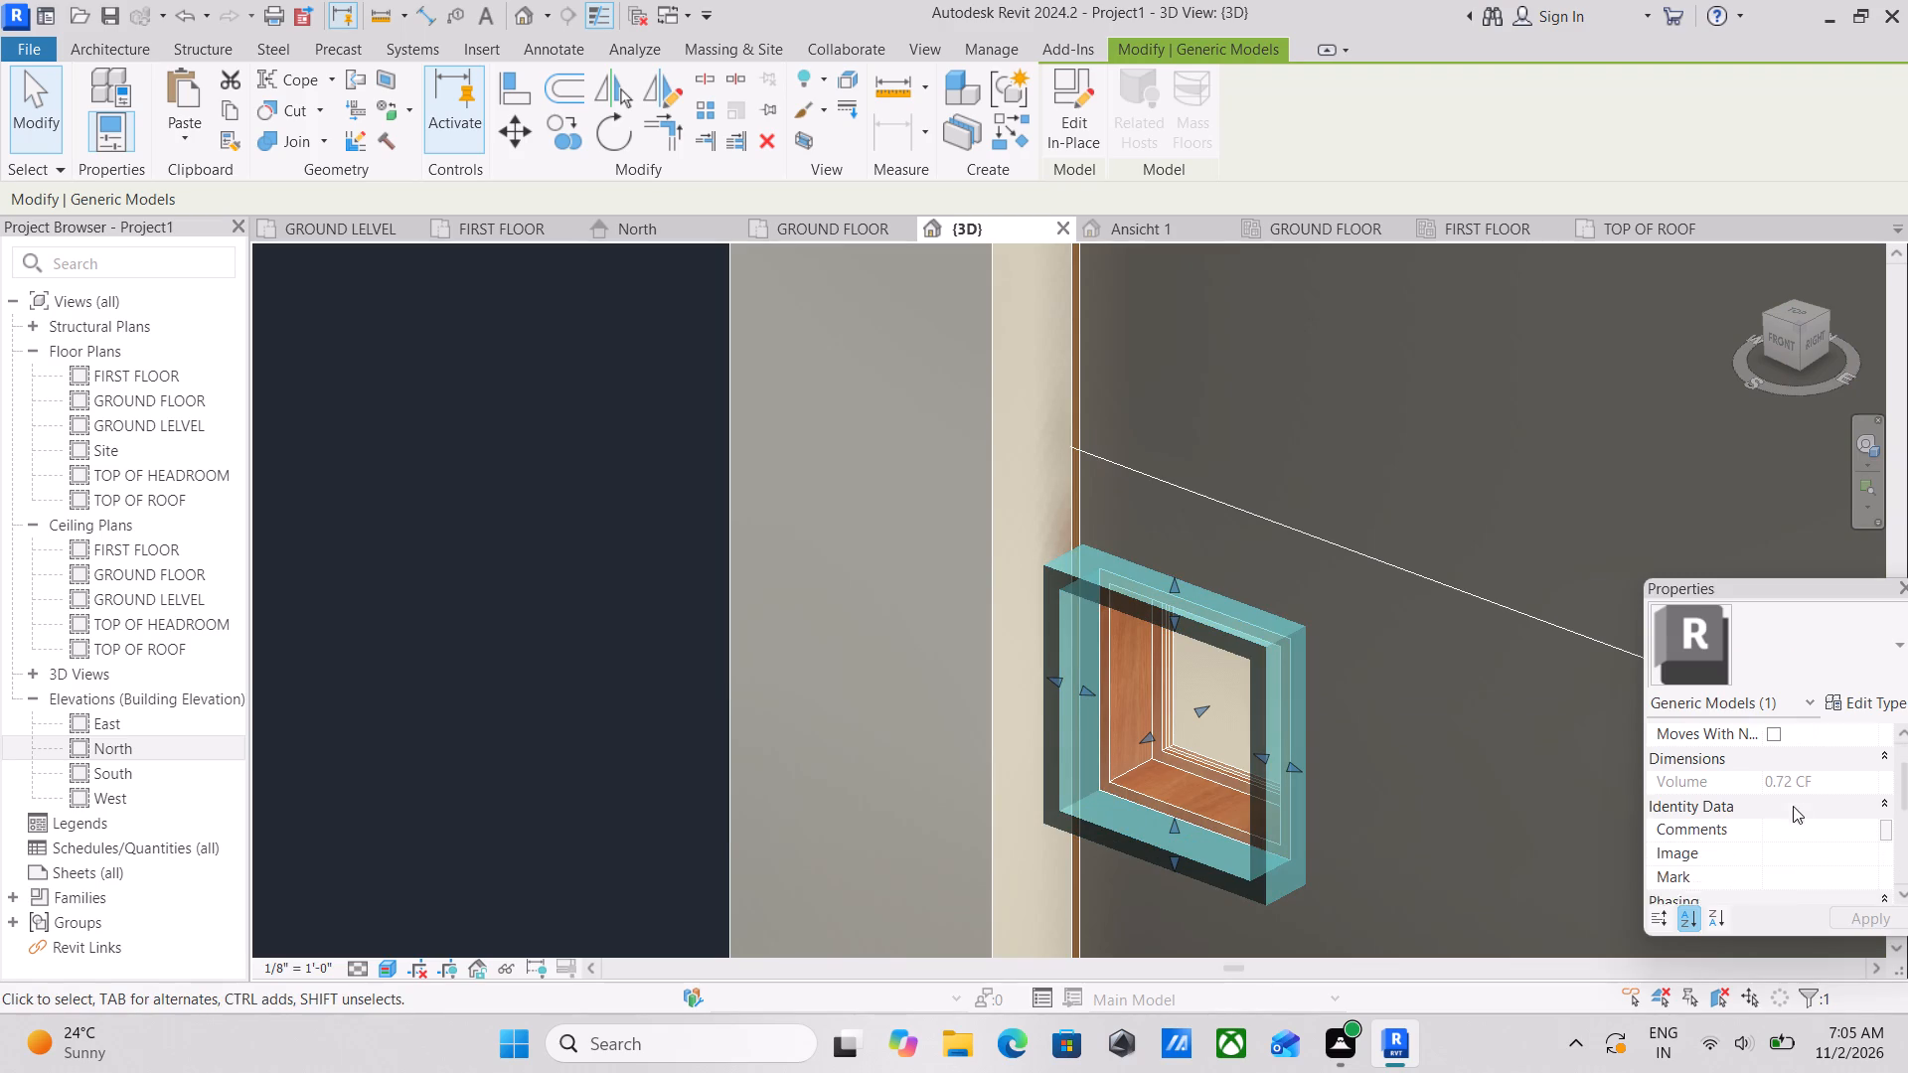
{"action": "scroll", "coordinate": [1793, 806], "scroll_direction": "down", "scroll_amount": 1}
{"action": "left_click", "coordinate": [1071, 86]}
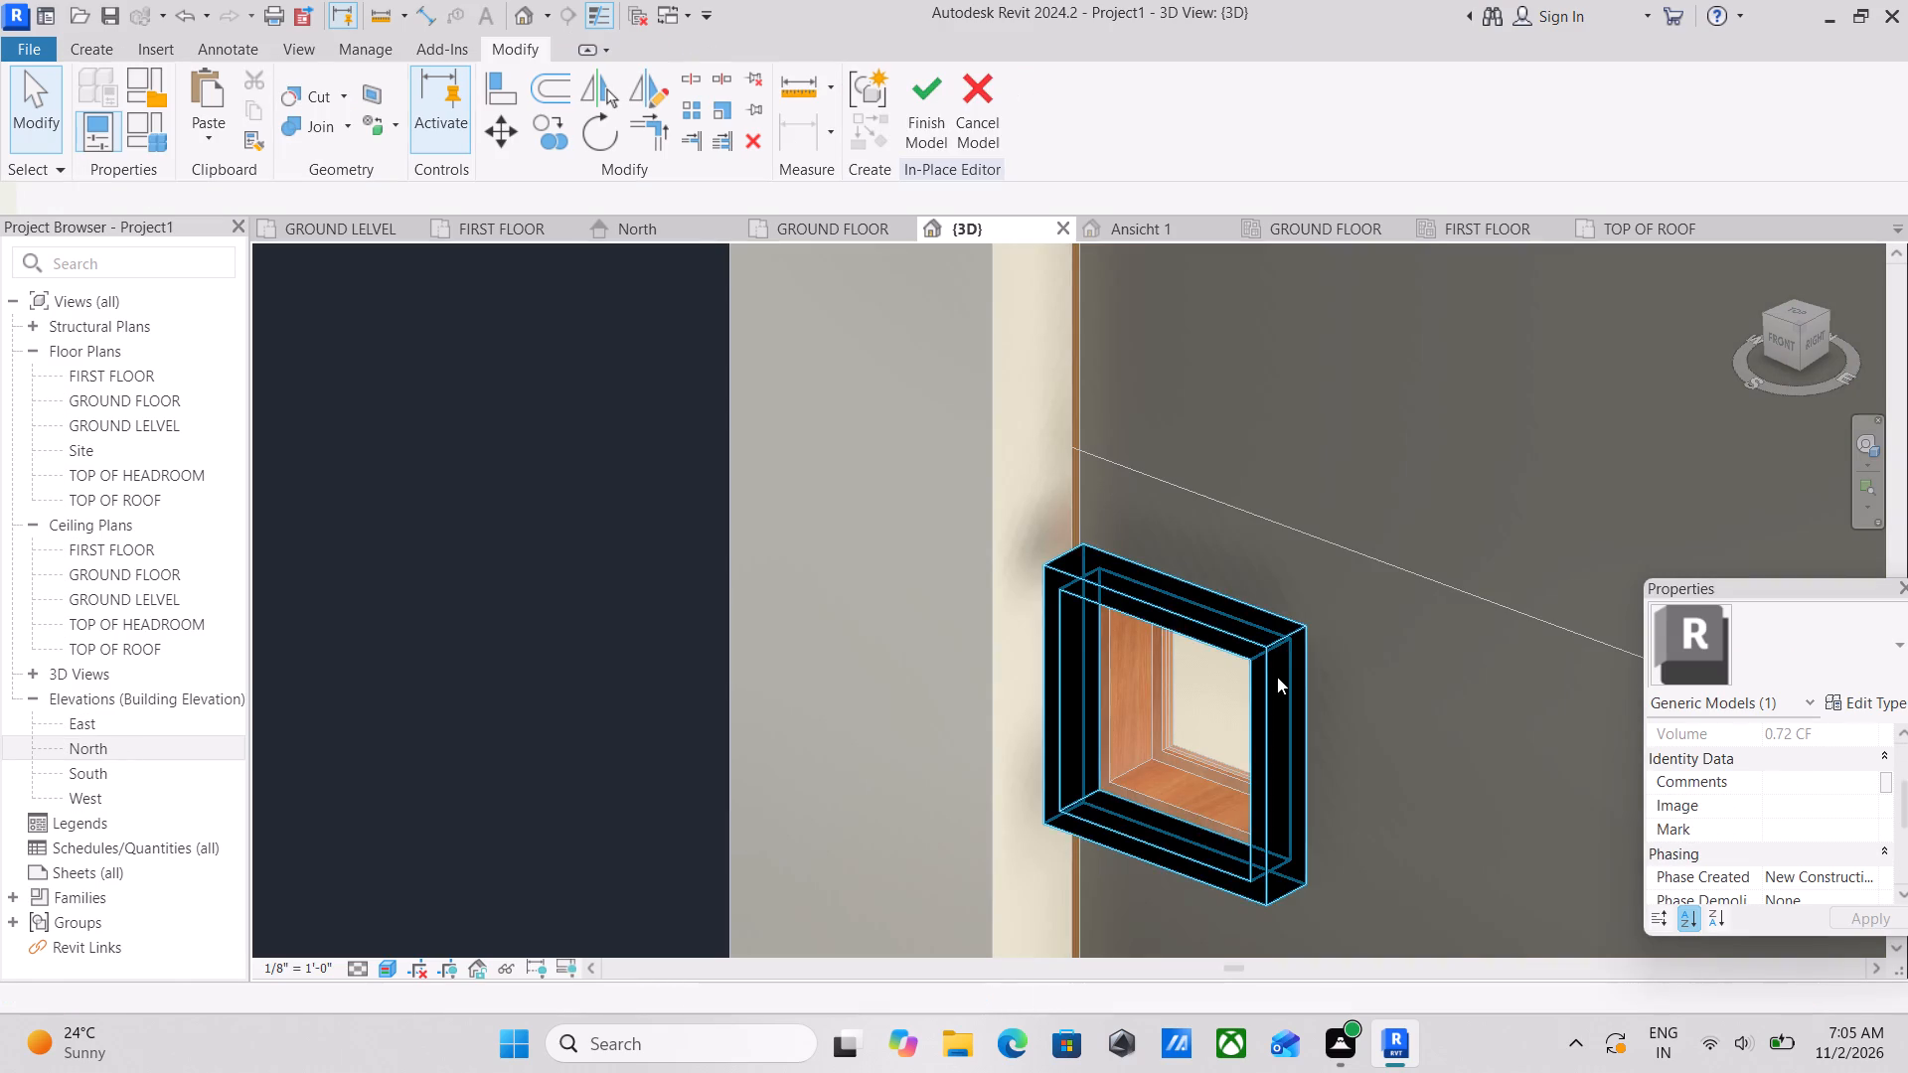
{"action": "left_click", "coordinate": [1277, 677]}
{"action": "scroll", "coordinate": [1898, 852], "scroll_direction": "down", "scroll_amount": 2}
{"action": "scroll", "coordinate": [1855, 828], "scroll_direction": "up", "scroll_amount": 2}
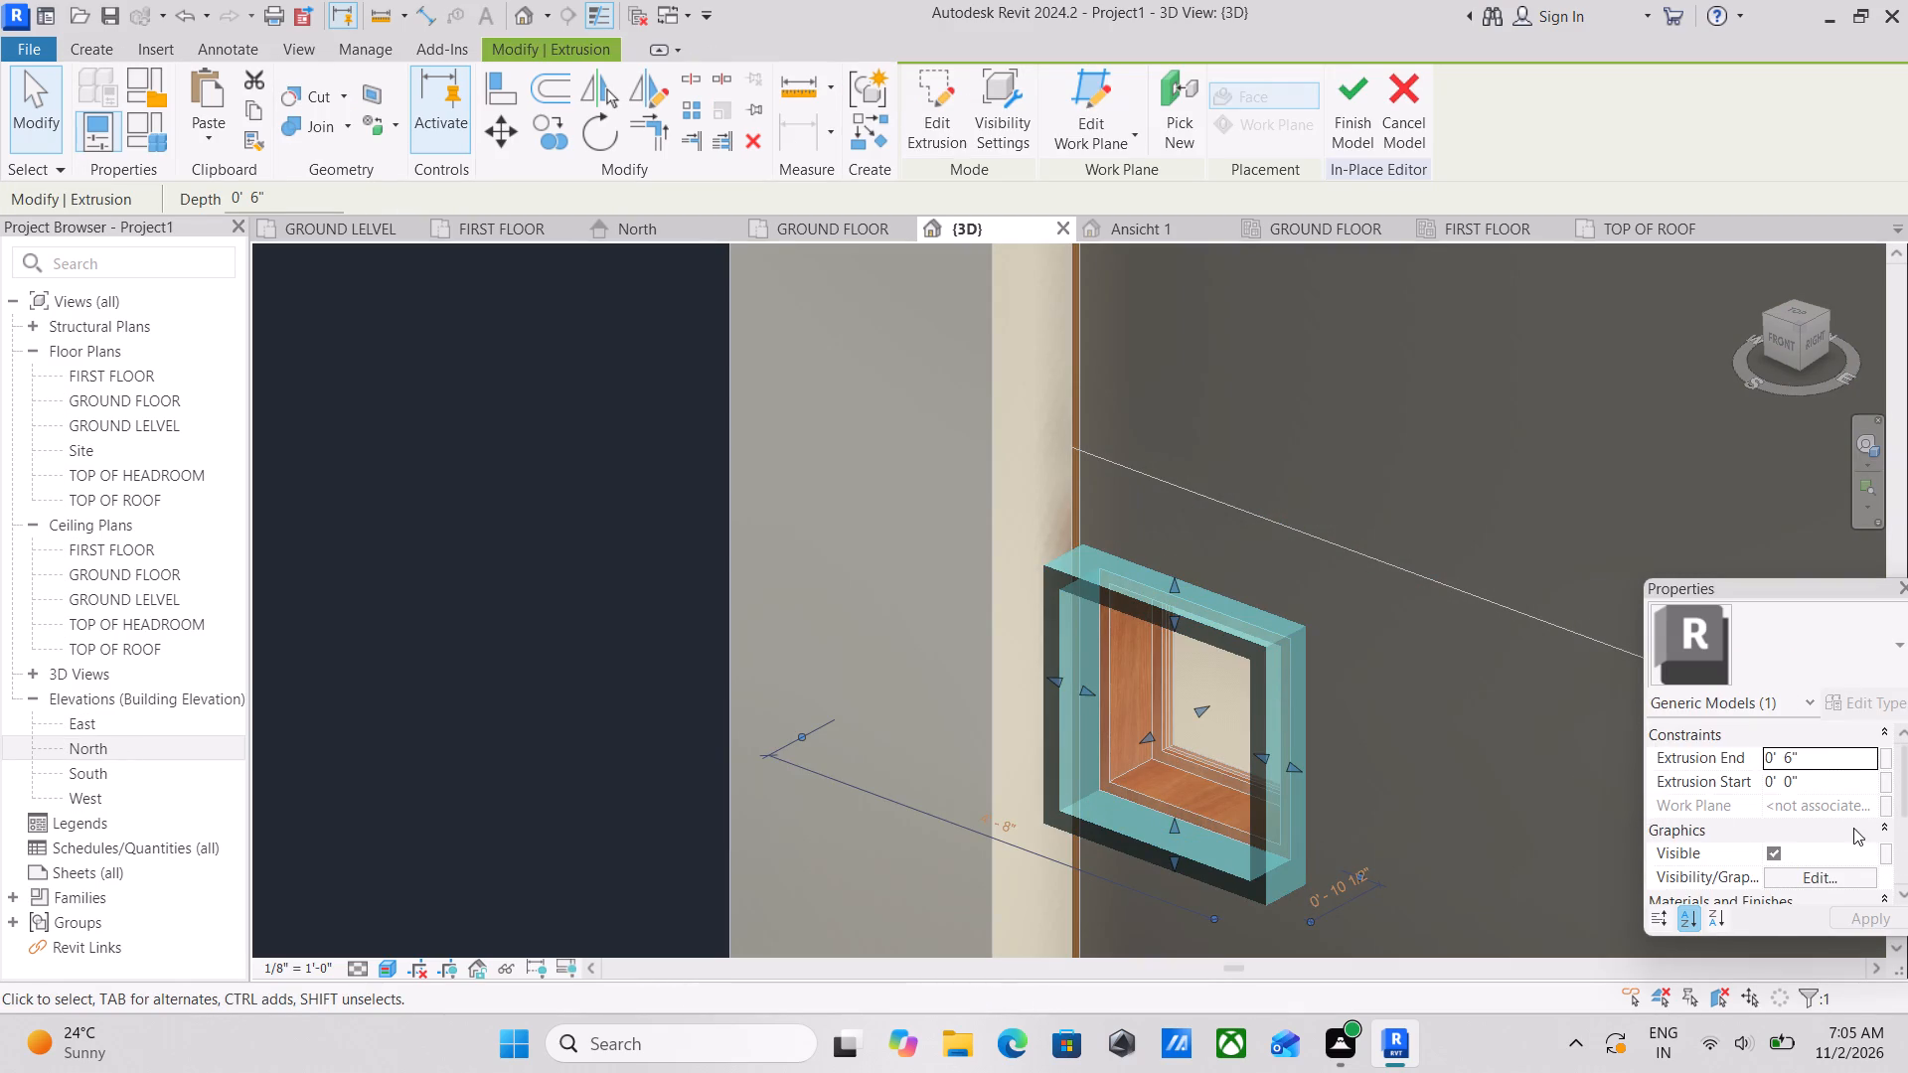
{"action": "scroll", "coordinate": [1846, 818], "scroll_direction": "up", "scroll_amount": 2}
{"action": "left_click", "coordinate": [1816, 748]}
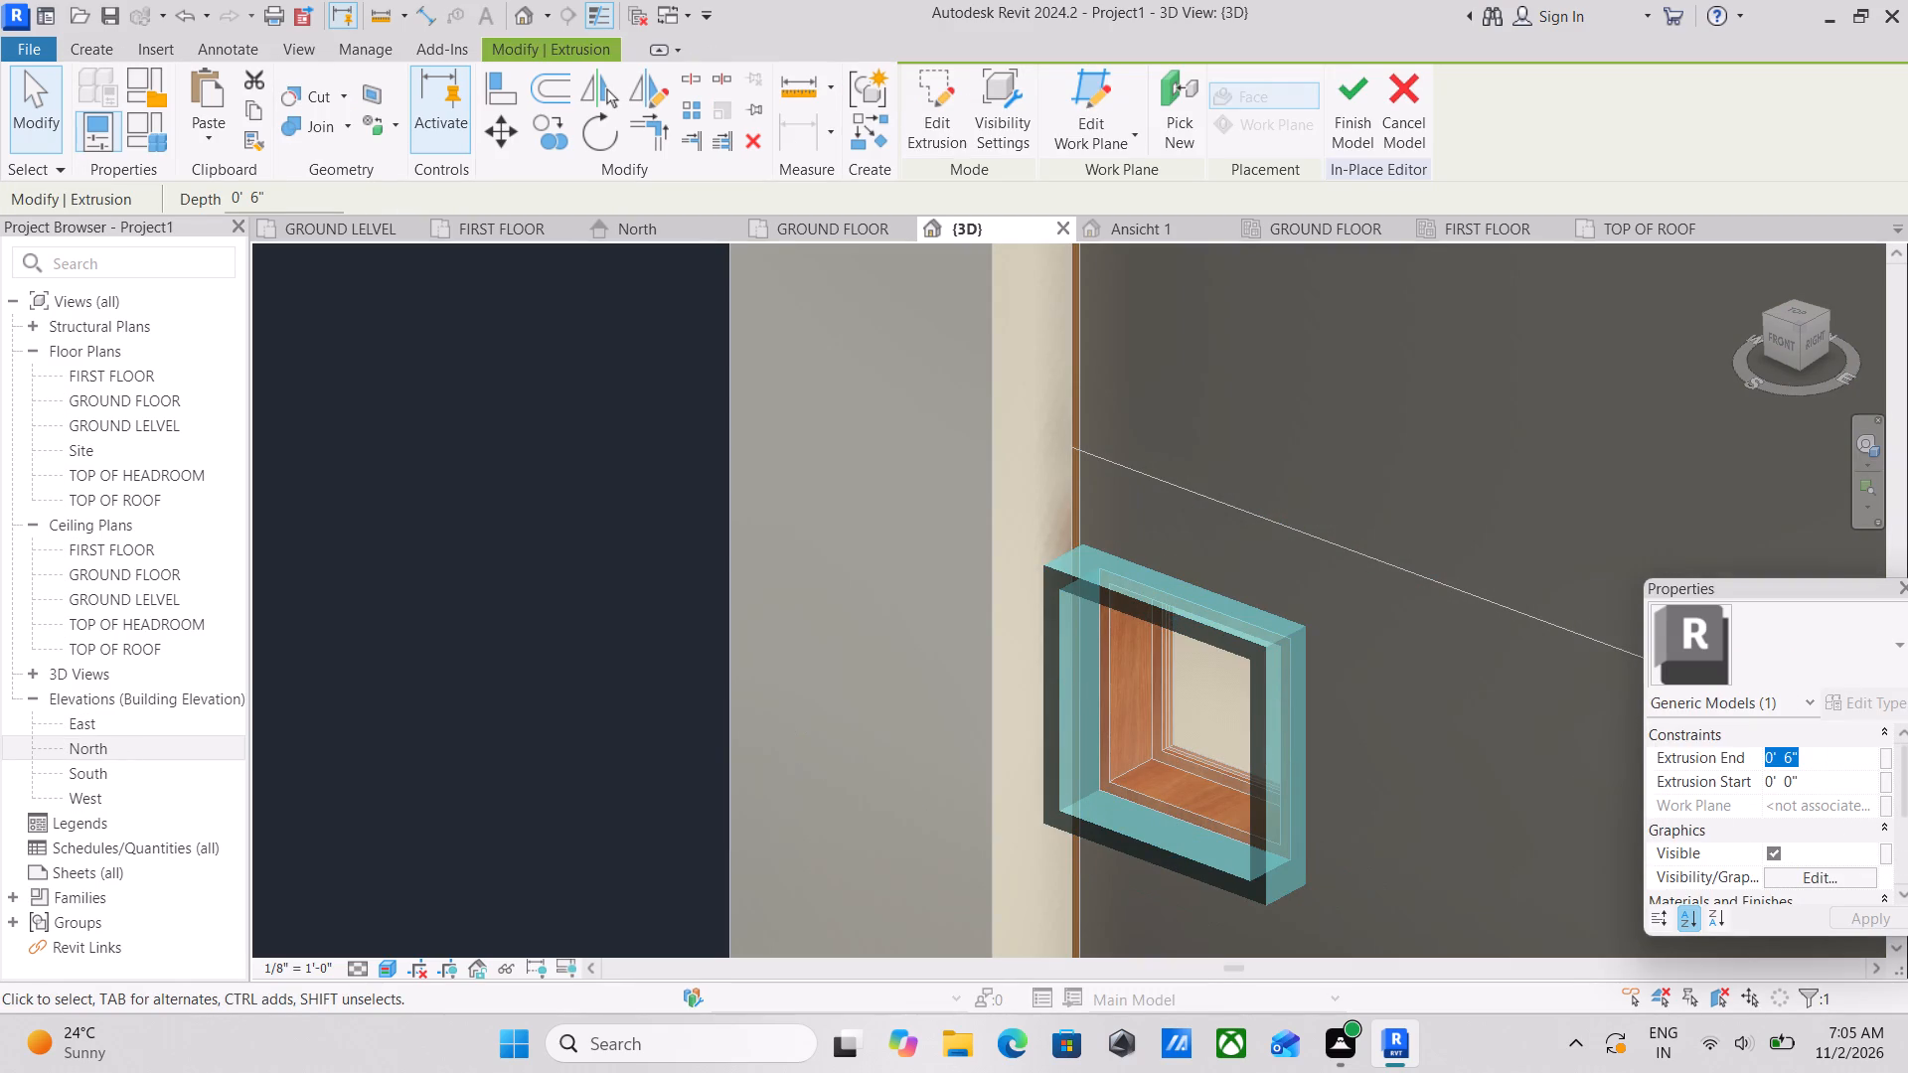
{"action": "key", "text": "5"}
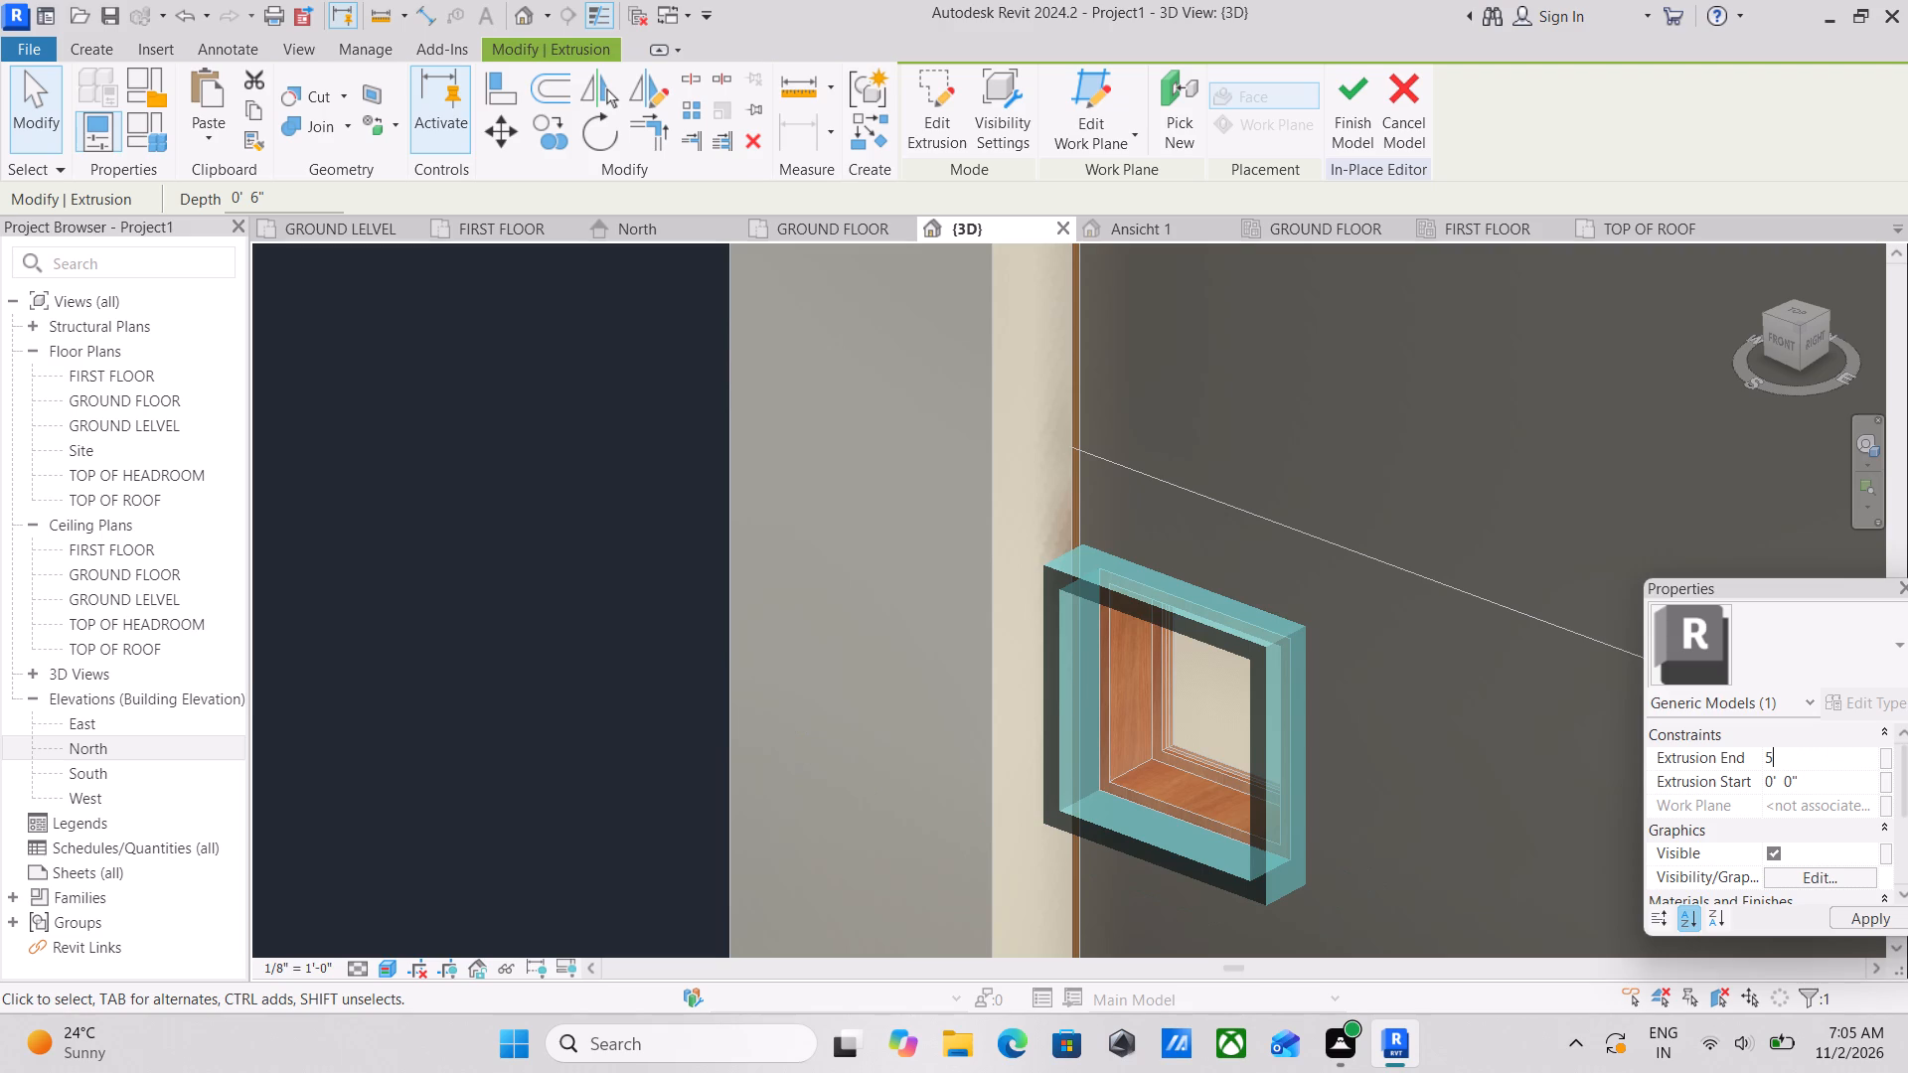
{"action": "key", "text": "shift+quotedbl"}
{"action": "key", "text": "Return"}
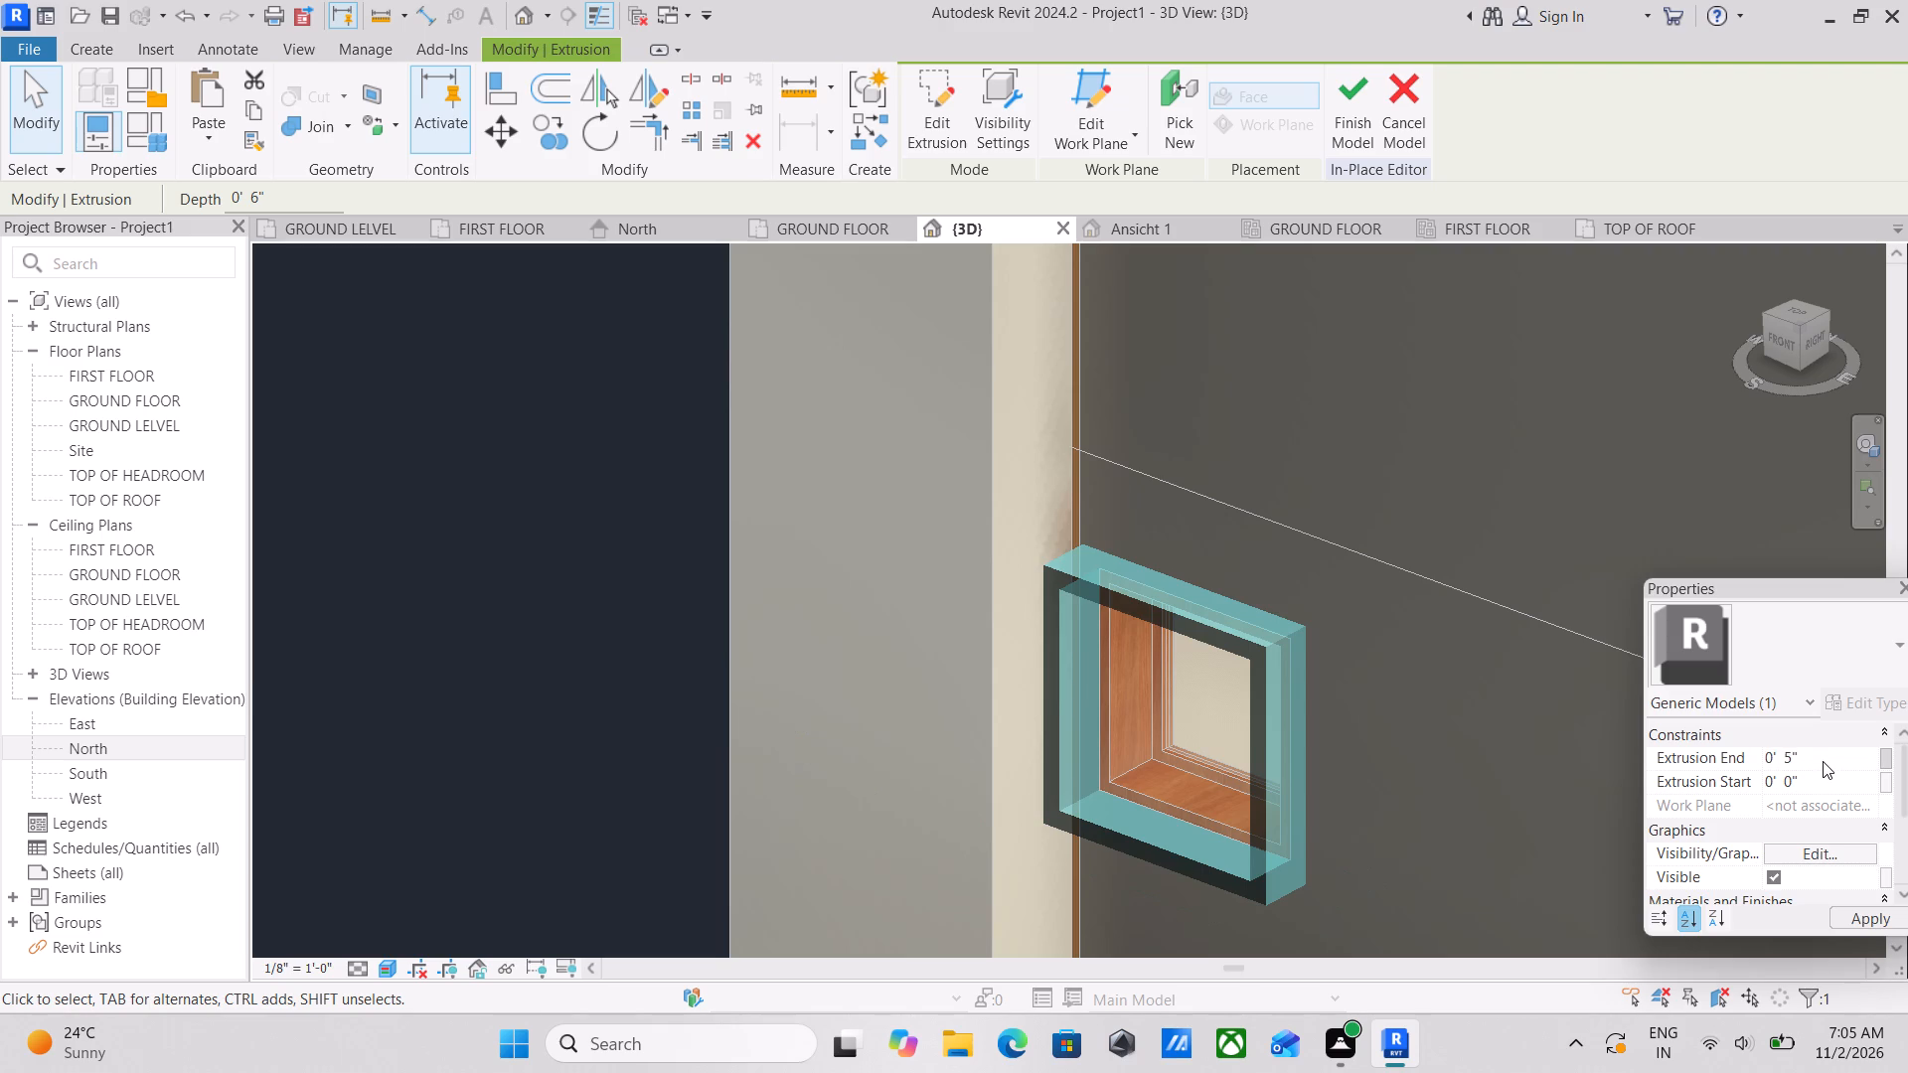
{"action": "scroll", "coordinate": [1201, 865], "scroll_direction": "down", "scroll_amount": 2}
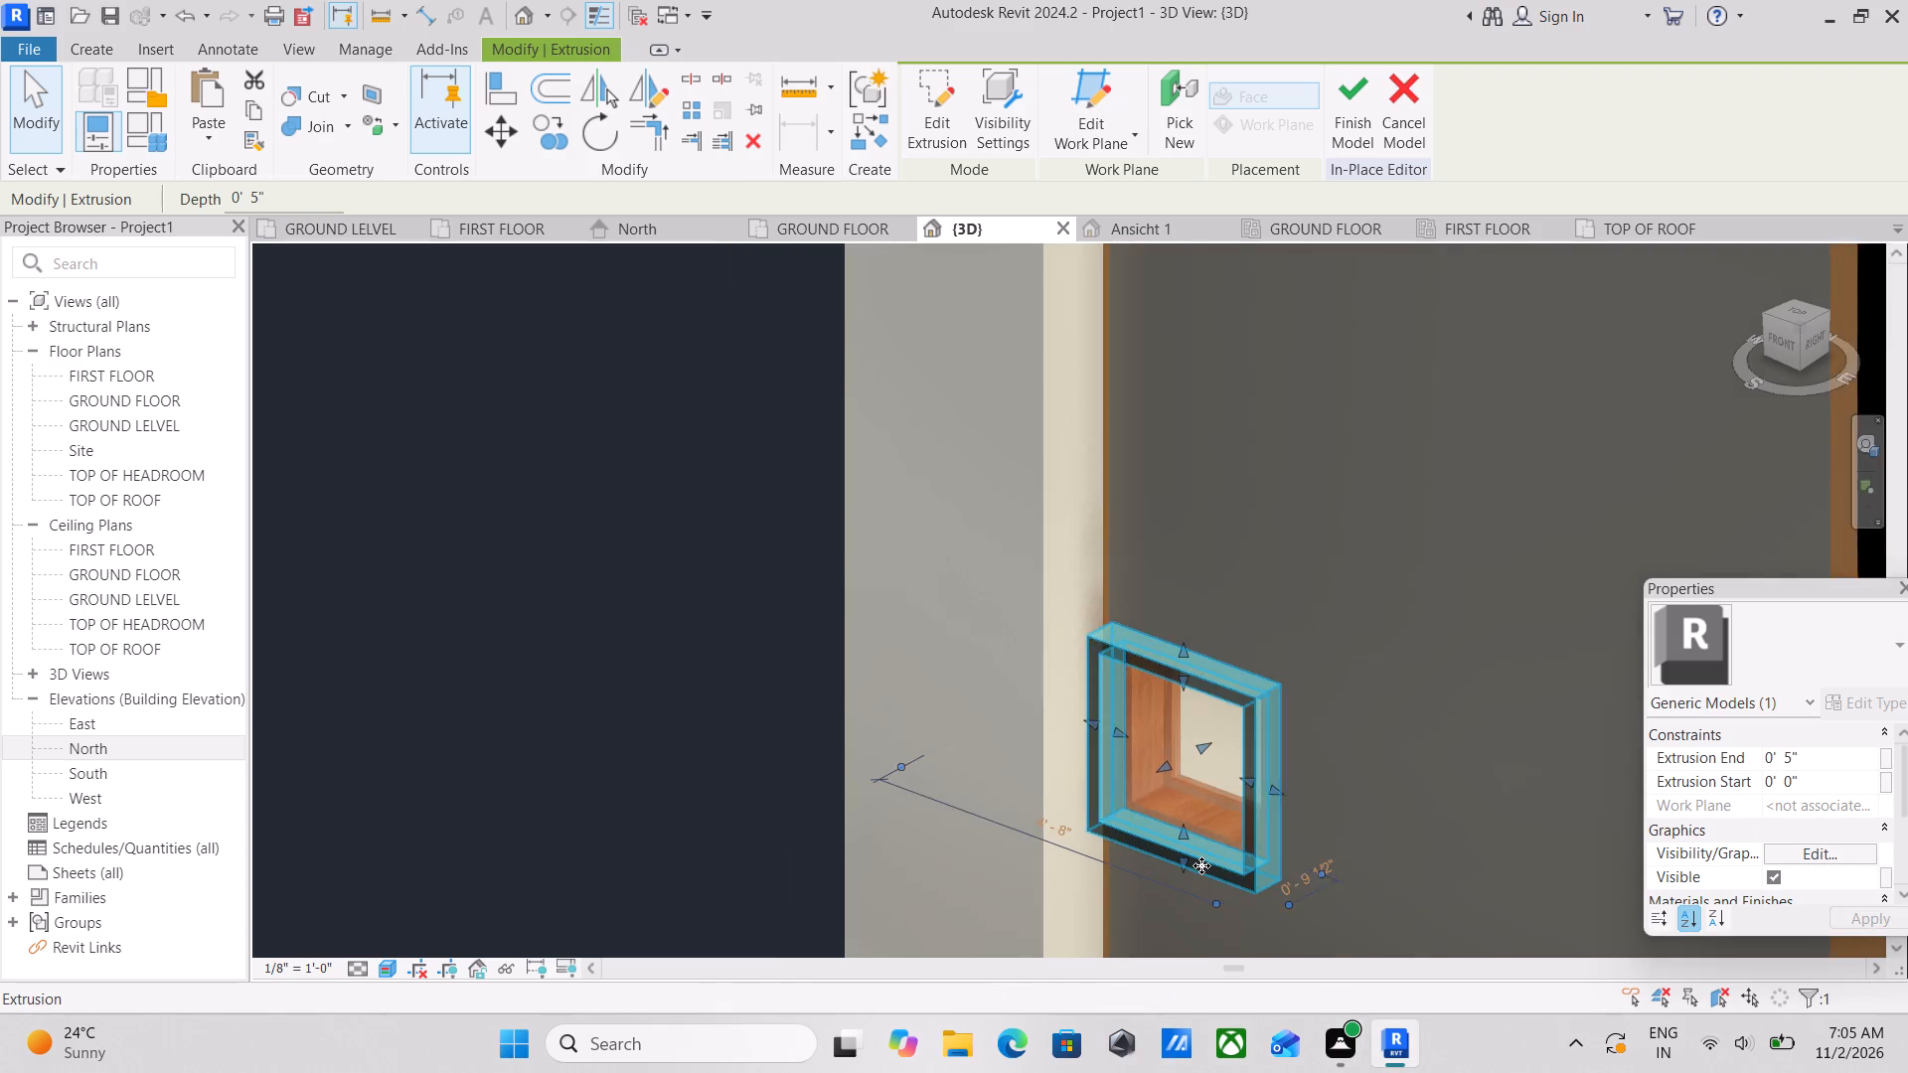
{"action": "scroll", "coordinate": [1201, 865], "scroll_direction": "down", "scroll_amount": 2}
{"action": "middle_click_drag", "start_coordinate": [1201, 865], "coordinate": [1160, 957]}
{"action": "left_click", "coordinate": [1350, 119]}
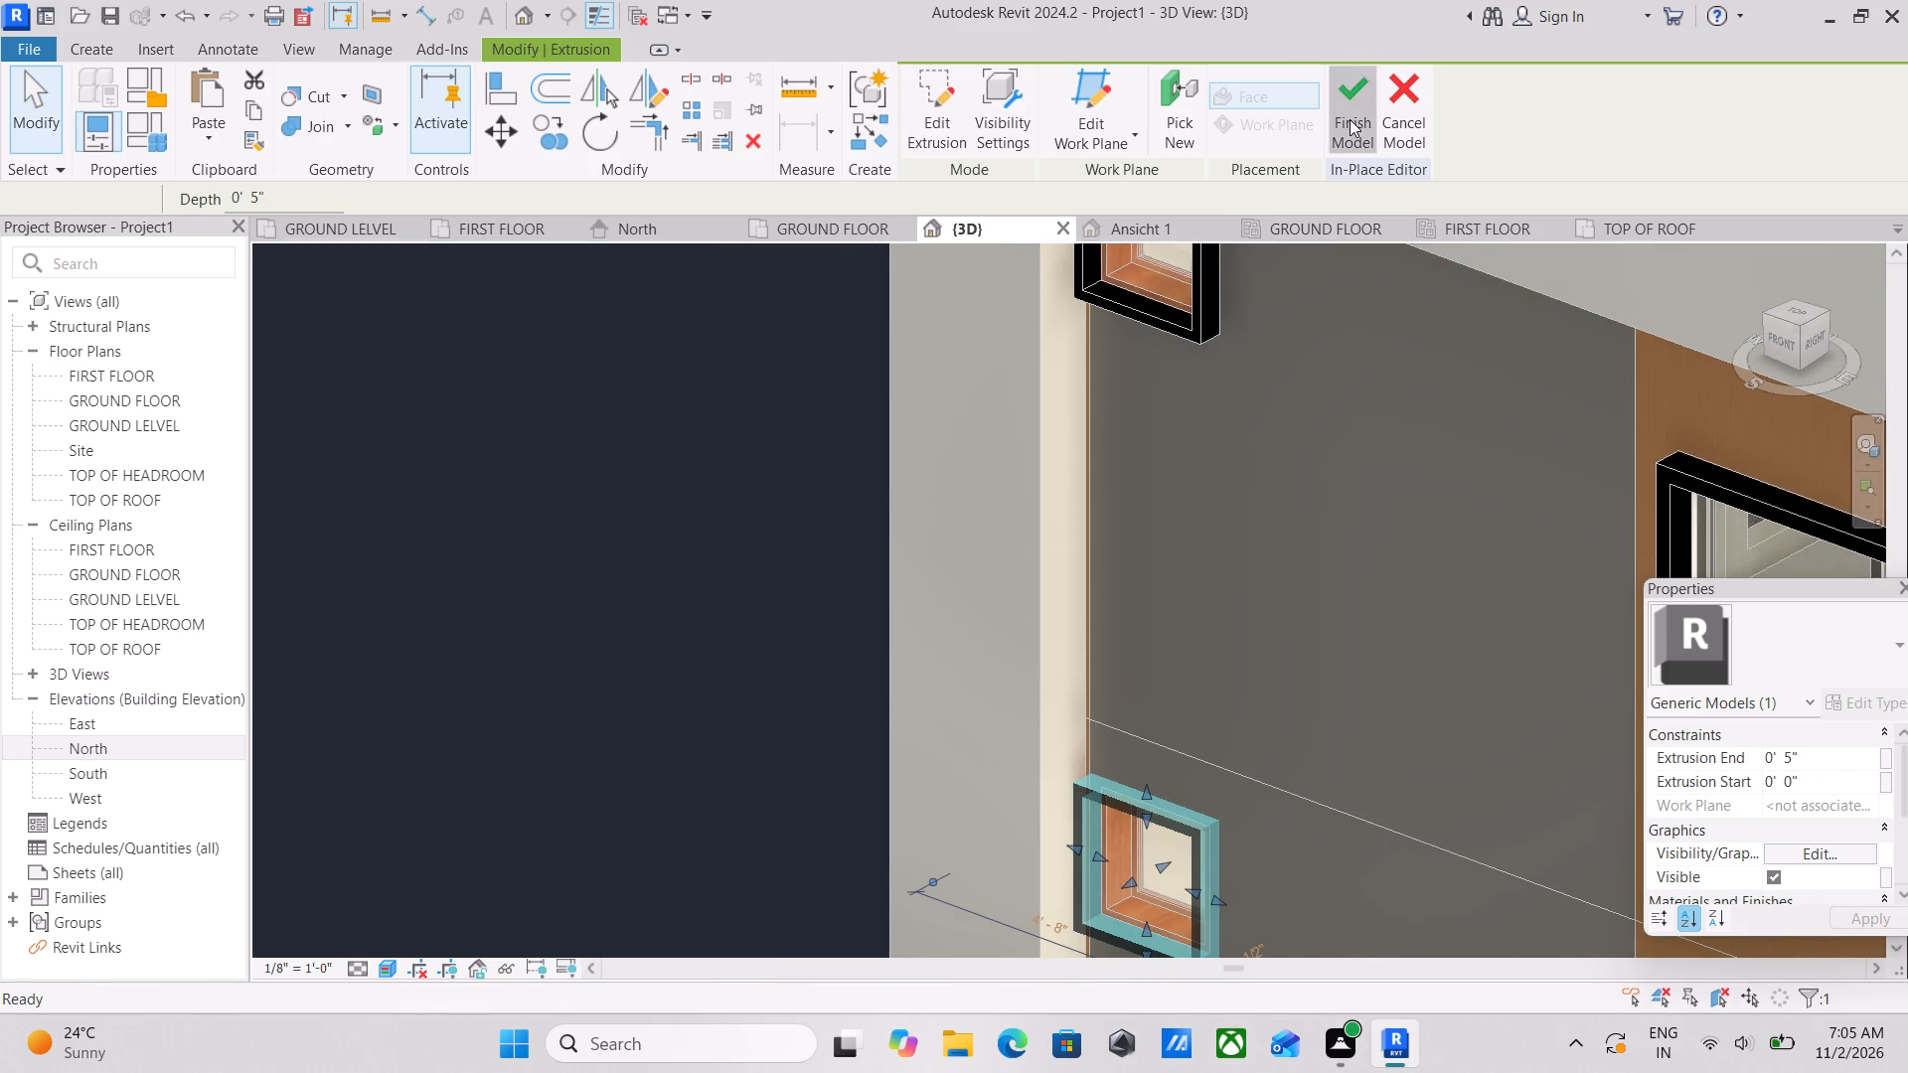
Examine the black frames around the small and large front windows, from the whole facade and close up.
{"action": "scroll", "coordinate": [1205, 763], "scroll_direction": "down", "scroll_amount": 8}
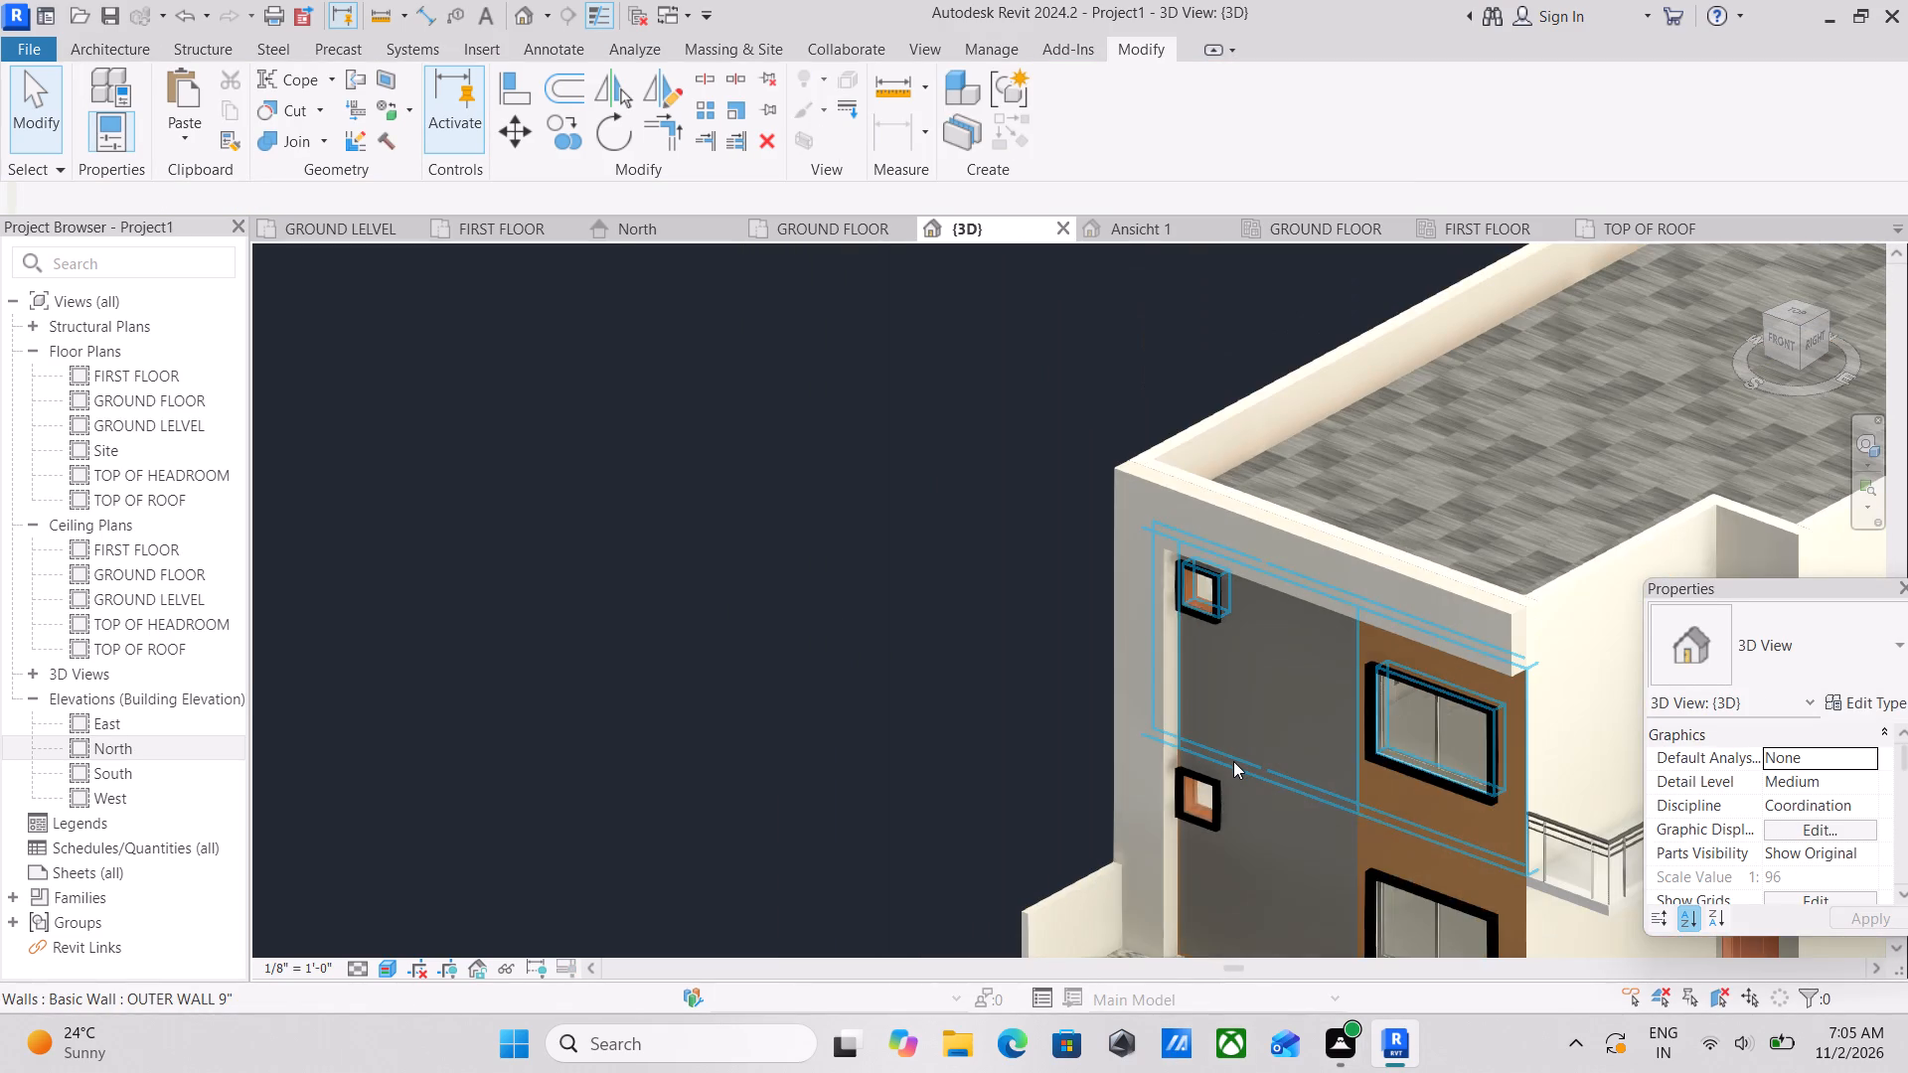
{"action": "scroll", "coordinate": [1239, 746], "scroll_direction": "down", "scroll_amount": 2}
{"action": "key", "text": "Escape"}
{"action": "scroll", "coordinate": [1282, 723], "scroll_direction": "up", "scroll_amount": 3}
{"action": "scroll", "coordinate": [1283, 723], "scroll_direction": "down", "scroll_amount": 4}
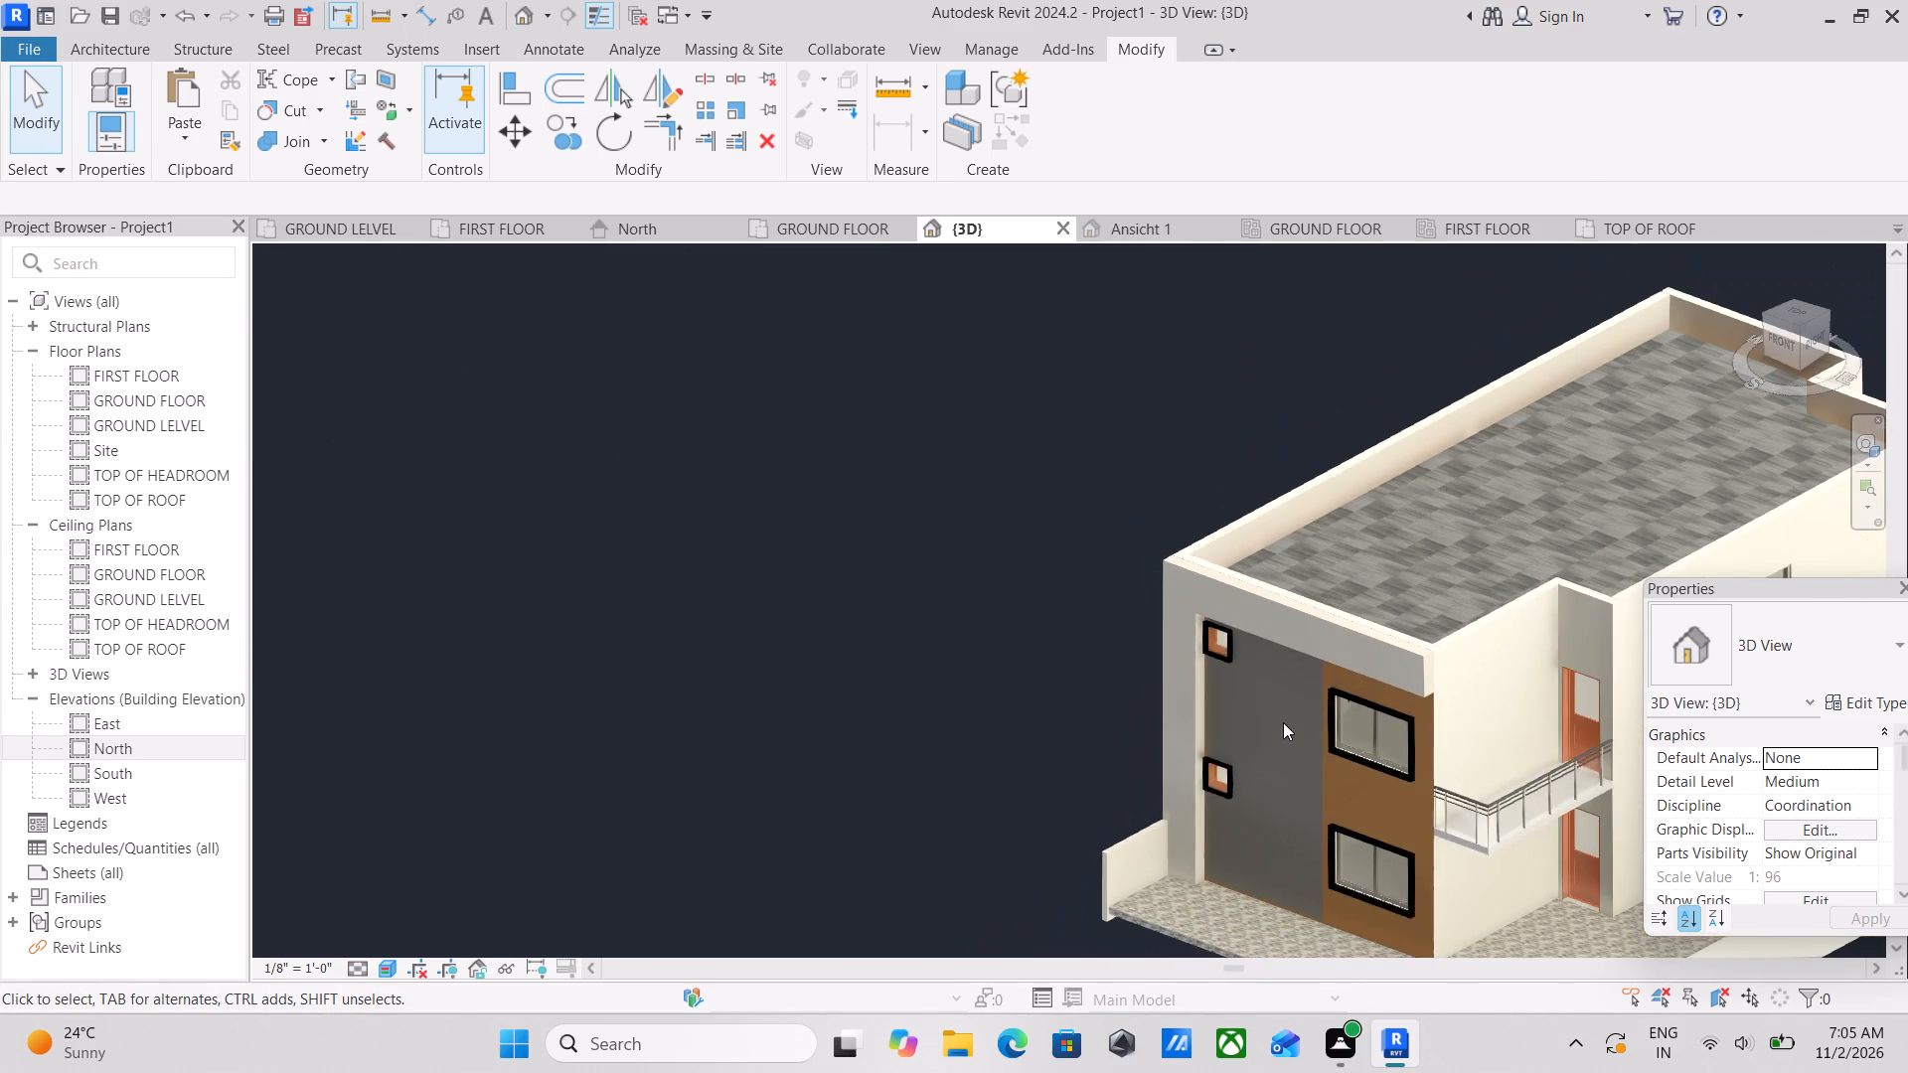
{"action": "middle_click_drag", "start_coordinate": [1299, 724], "coordinate": [1410, 700], "text": "shift"}
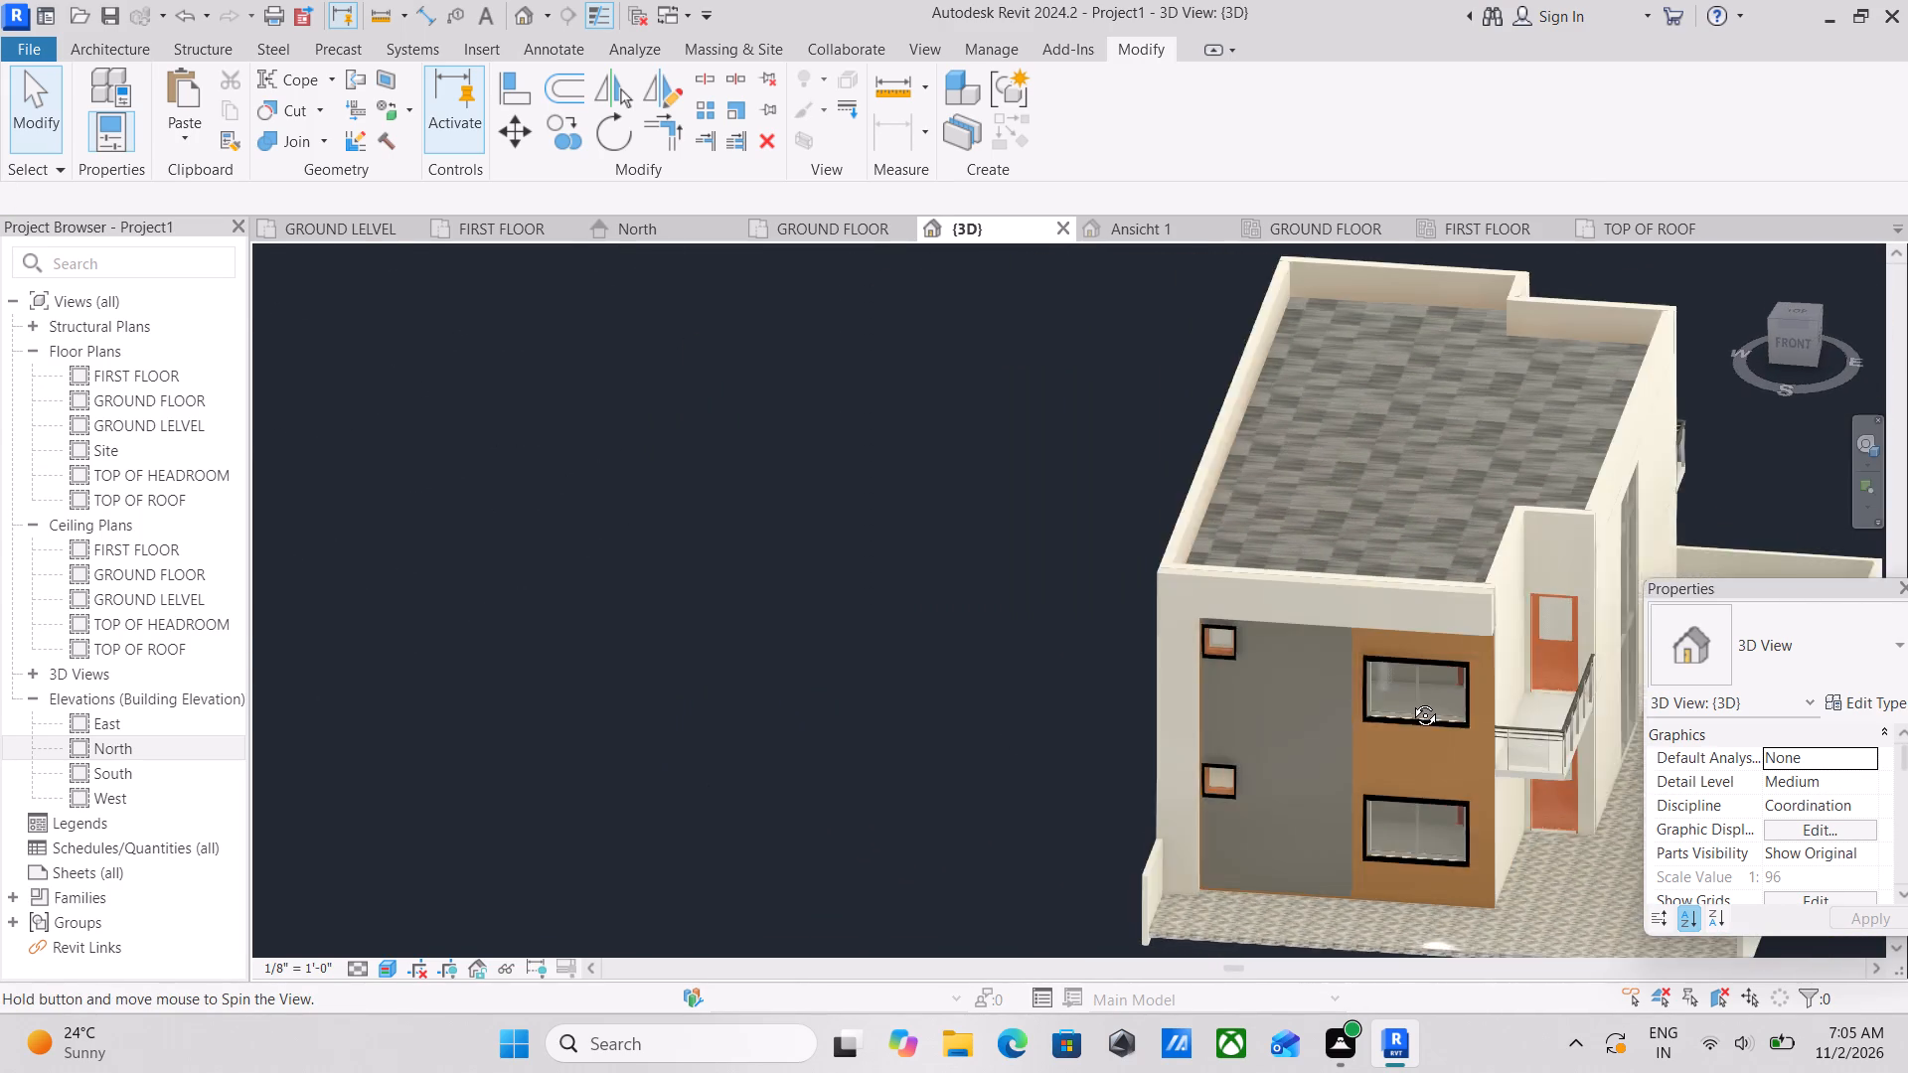
{"action": "middle_click_drag", "start_coordinate": [1410, 700], "coordinate": [1402, 700], "text": "shift"}
{"action": "scroll", "coordinate": [1401, 772], "scroll_direction": "up", "scroll_amount": 4}
{"action": "middle_click_drag", "start_coordinate": [1413, 804], "coordinate": [1342, 632]}
{"action": "scroll", "coordinate": [1342, 632], "scroll_direction": "up", "scroll_amount": 3}
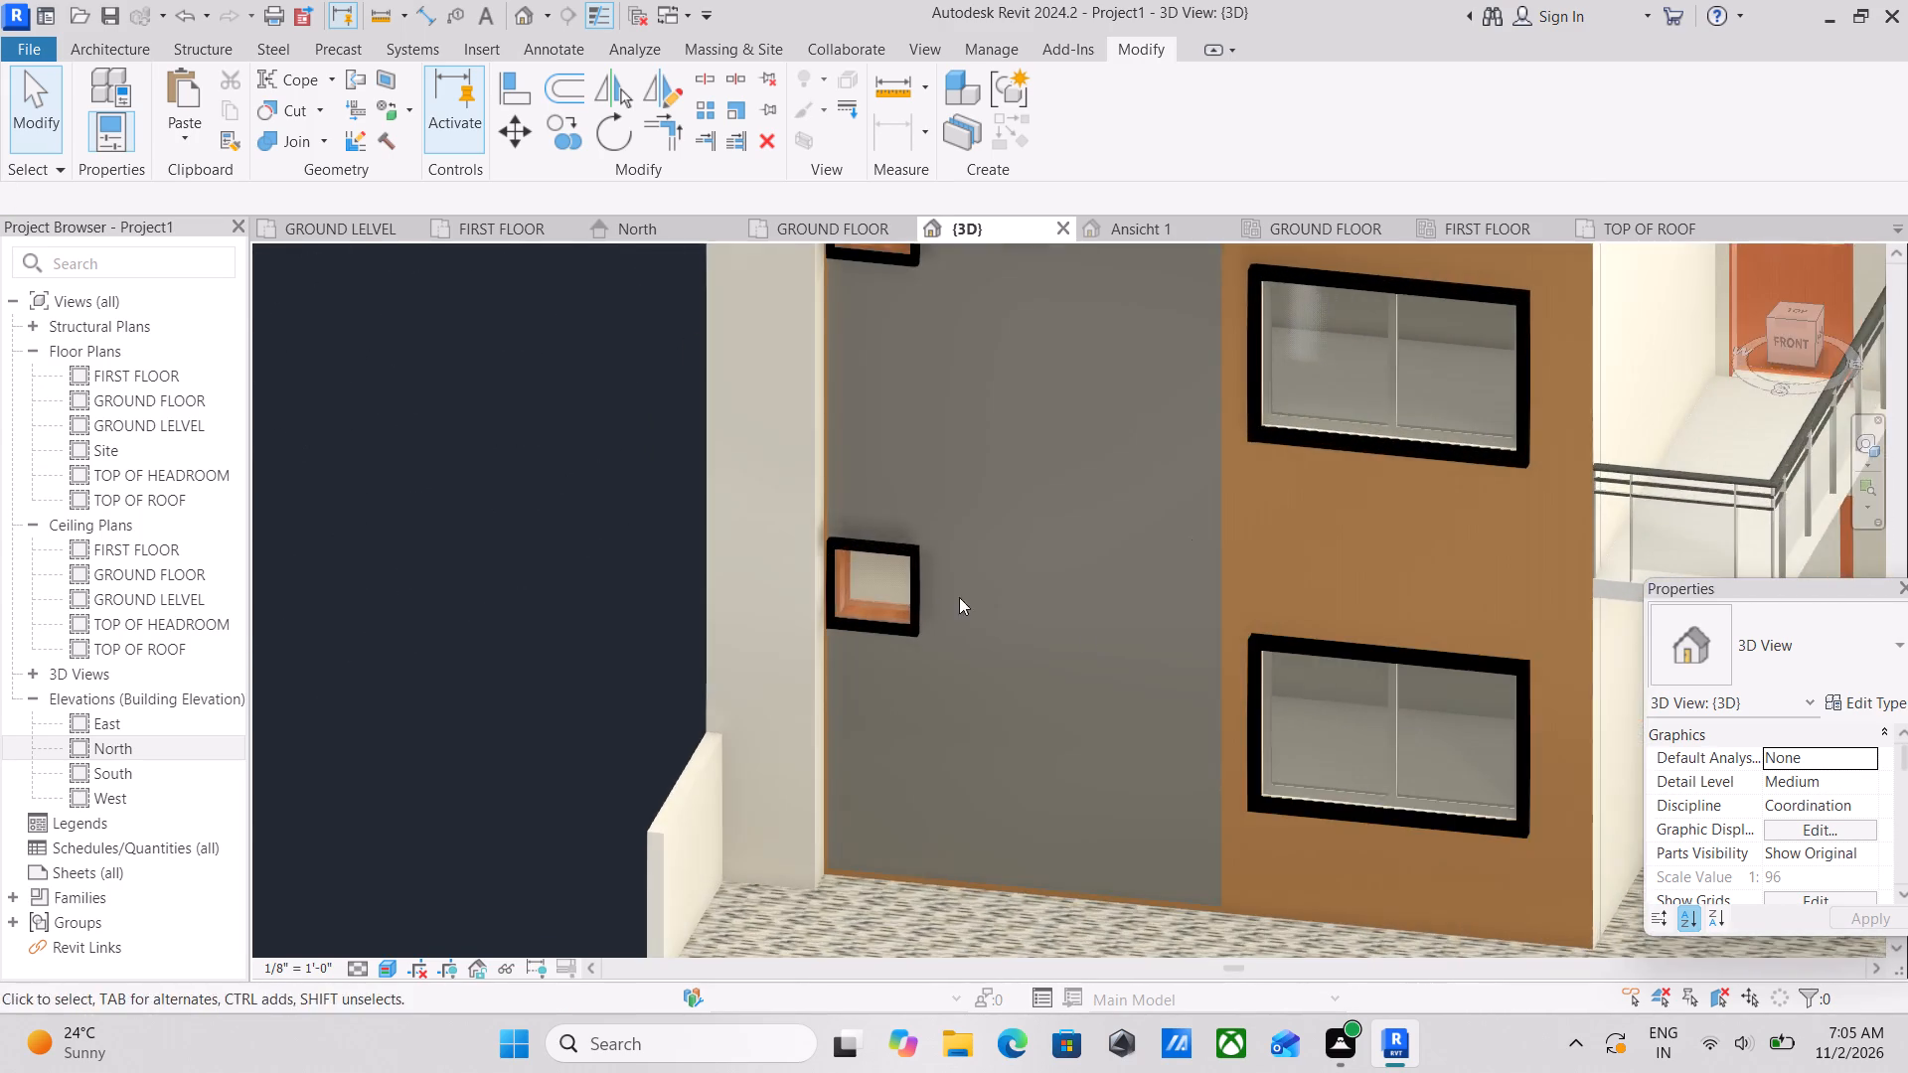
{"action": "scroll", "coordinate": [872, 565], "scroll_direction": "up", "scroll_amount": 9}
{"action": "scroll", "coordinate": [872, 565], "scroll_direction": "down", "scroll_amount": 5}
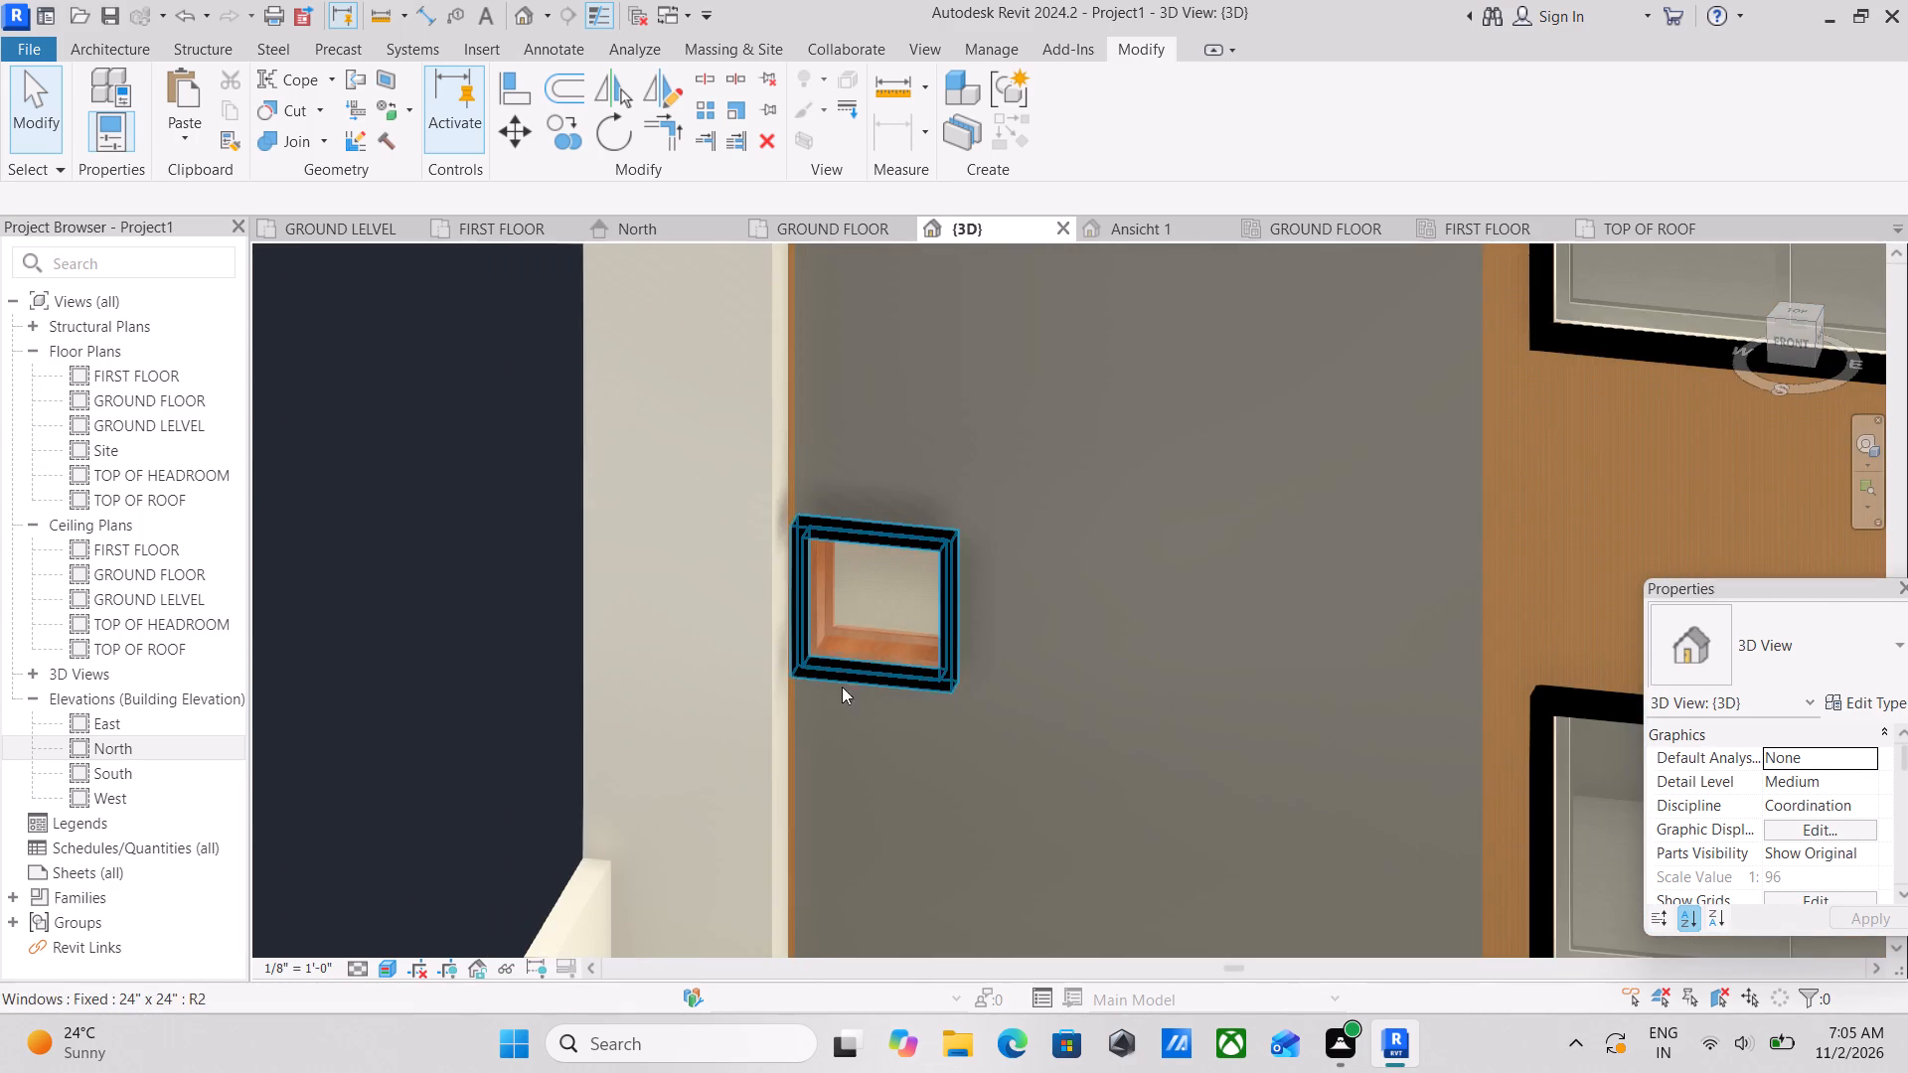
{"action": "scroll", "coordinate": [808, 759], "scroll_direction": "down", "scroll_amount": 4}
{"action": "scroll", "coordinate": [951, 824], "scroll_direction": "down", "scroll_amount": 2}
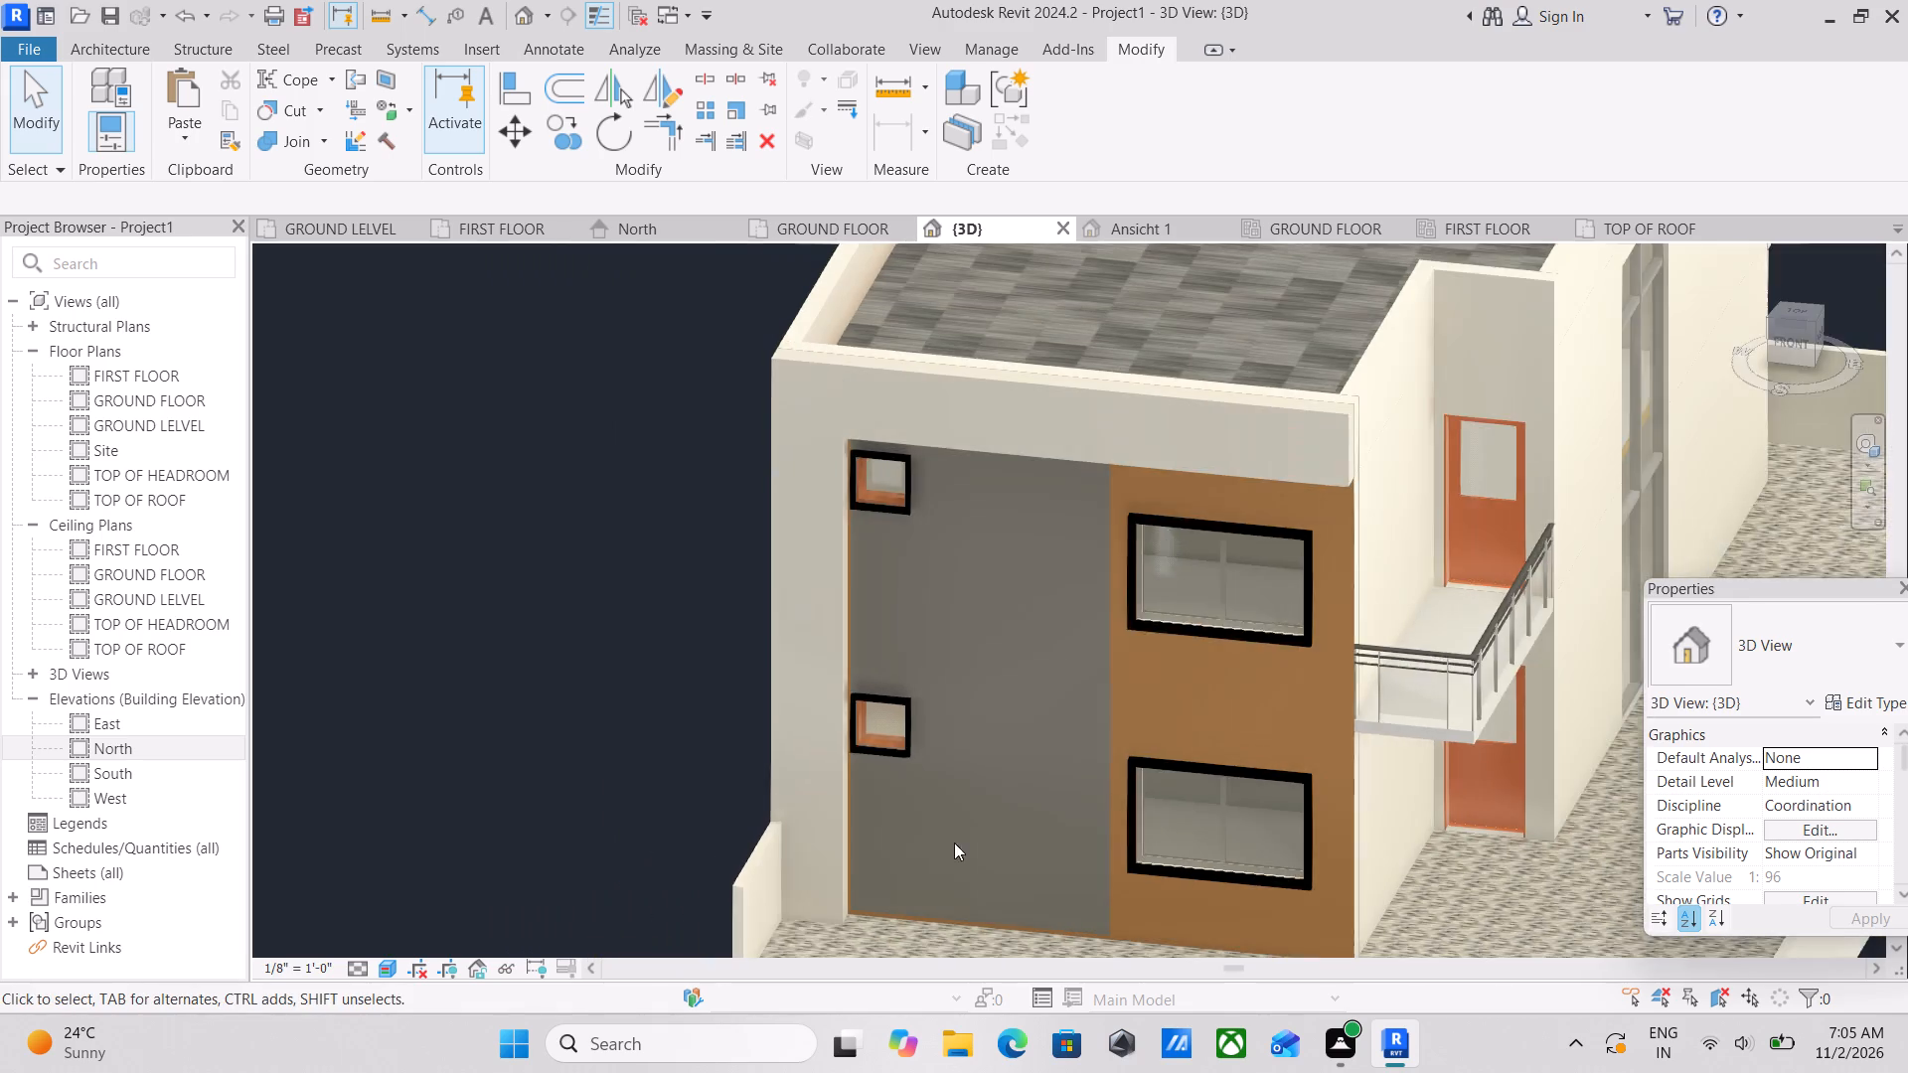
{"action": "scroll", "coordinate": [954, 843], "scroll_direction": "down", "scroll_amount": 3}
{"action": "middle_click_drag", "start_coordinate": [1025, 824], "coordinate": [1069, 826]}
{"action": "scroll", "coordinate": [1210, 842], "scroll_direction": "up", "scroll_amount": 3}
{"action": "scroll", "coordinate": [1259, 746], "scroll_direction": "up", "scroll_amount": 5}
{"action": "middle_click_drag", "start_coordinate": [1283, 680], "coordinate": [1175, 931]}
{"action": "middle_click_drag", "start_coordinate": [1177, 841], "coordinate": [1146, 868]}
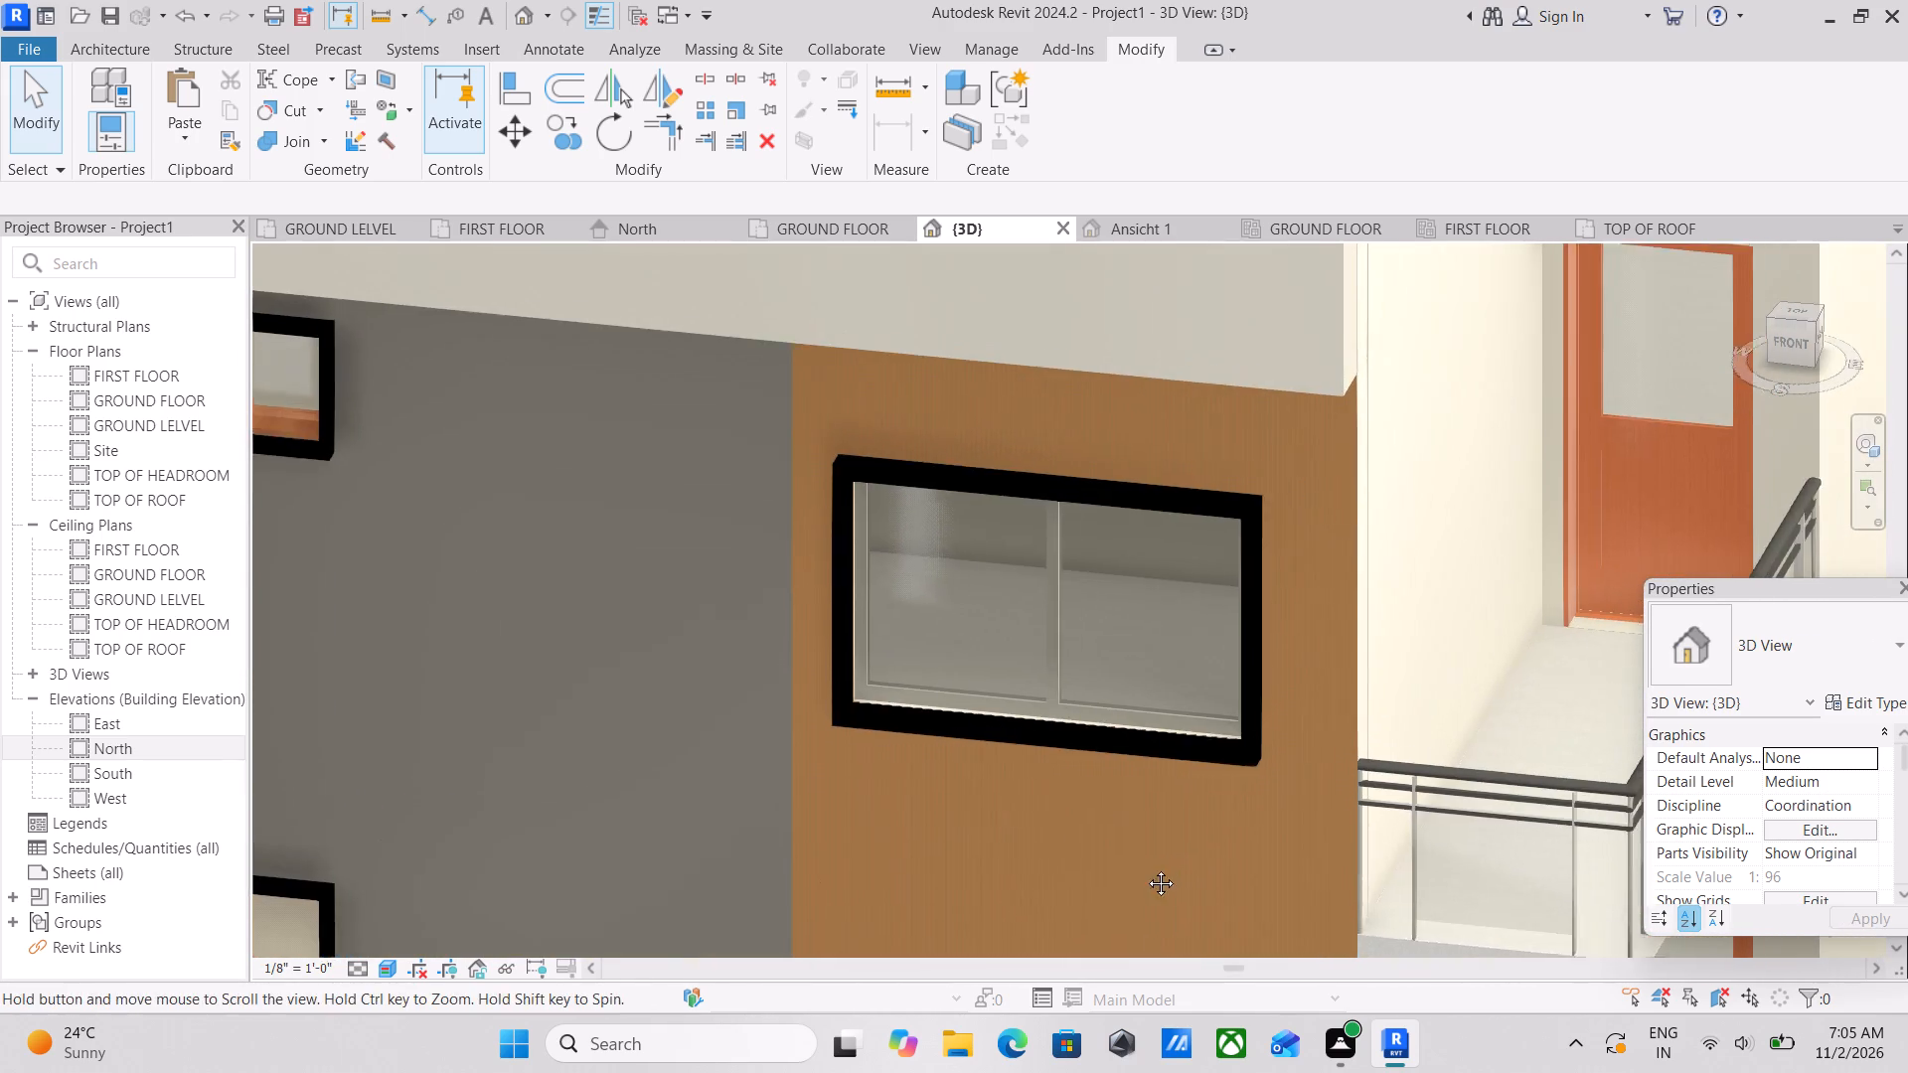
{"action": "middle_click_drag", "start_coordinate": [1146, 868], "coordinate": [1141, 878]}
Browse the available wall types for a new wall, from the exterior and generic types to the curtain walls.
{"action": "type", "text": "WA"}
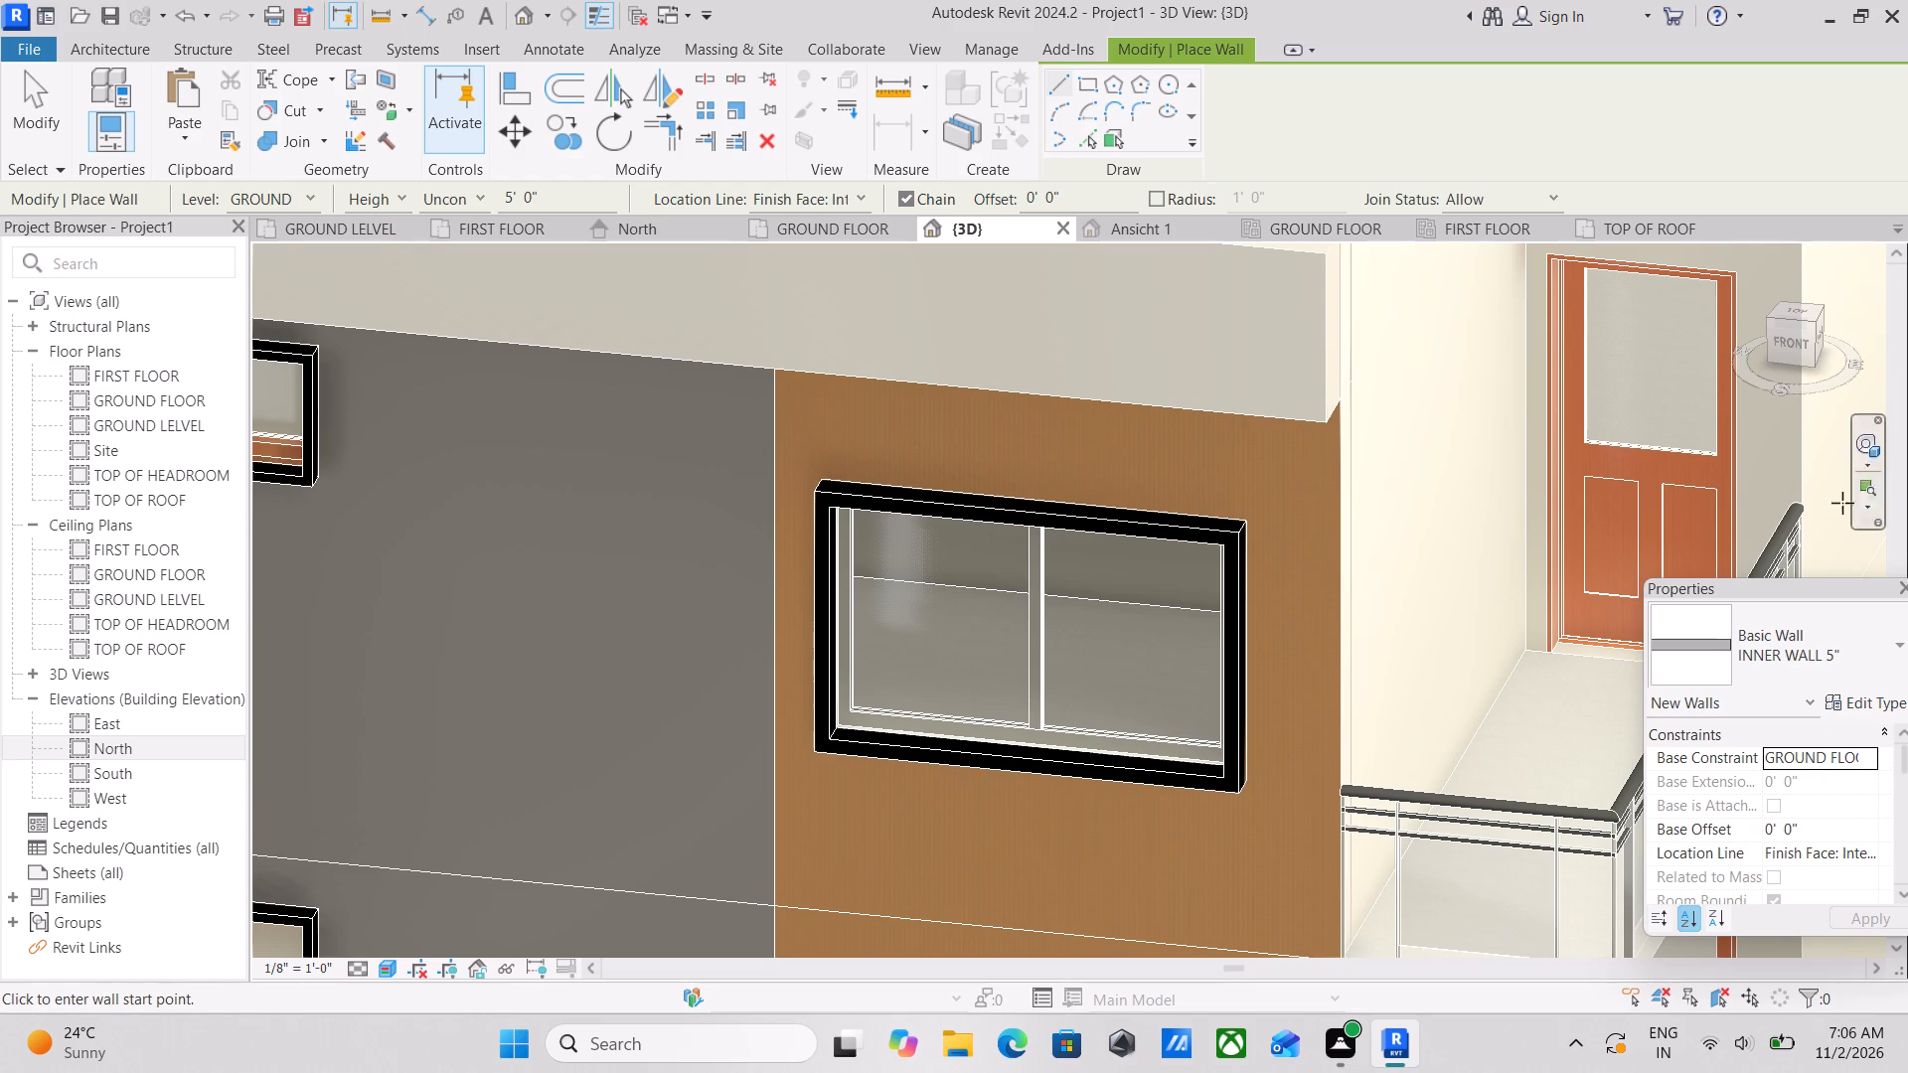
{"action": "left_click", "coordinate": [1887, 655]}
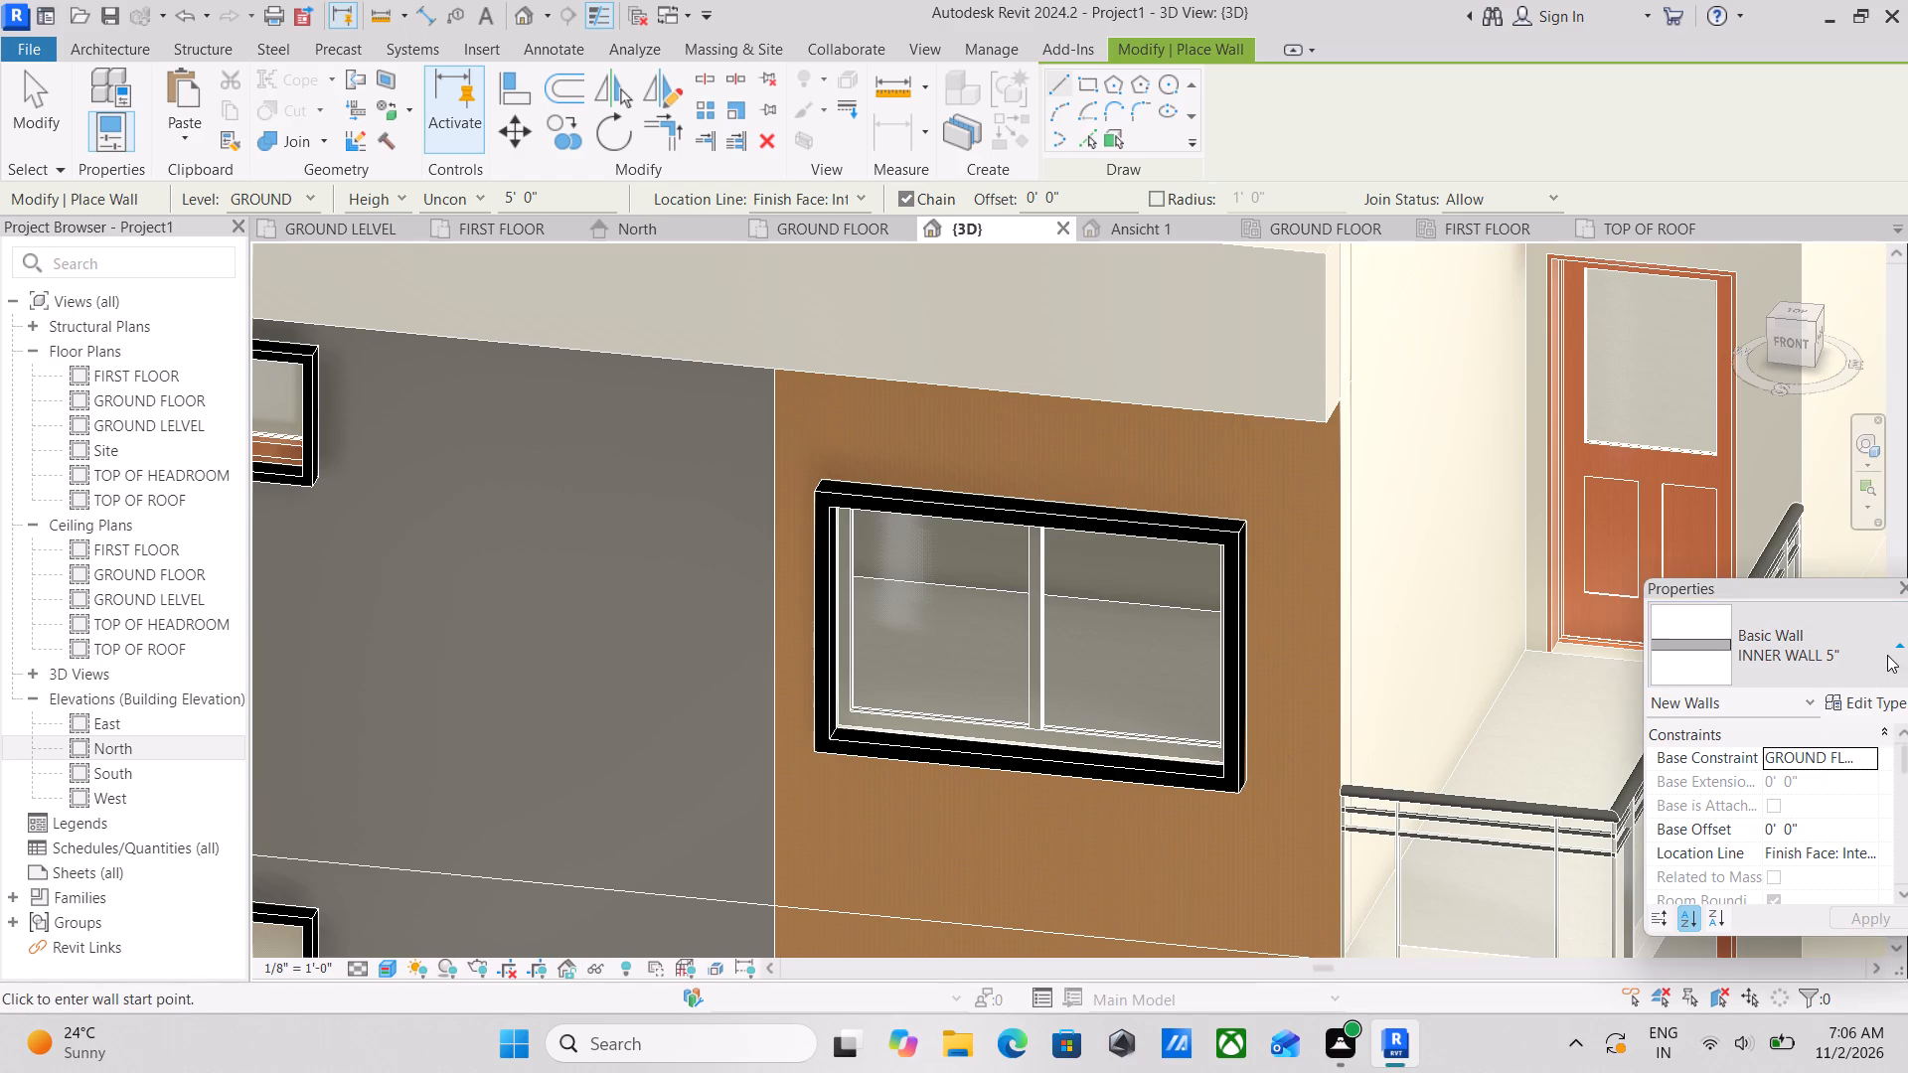
{"action": "scroll", "coordinate": [1745, 568], "scroll_direction": "down", "scroll_amount": 1}
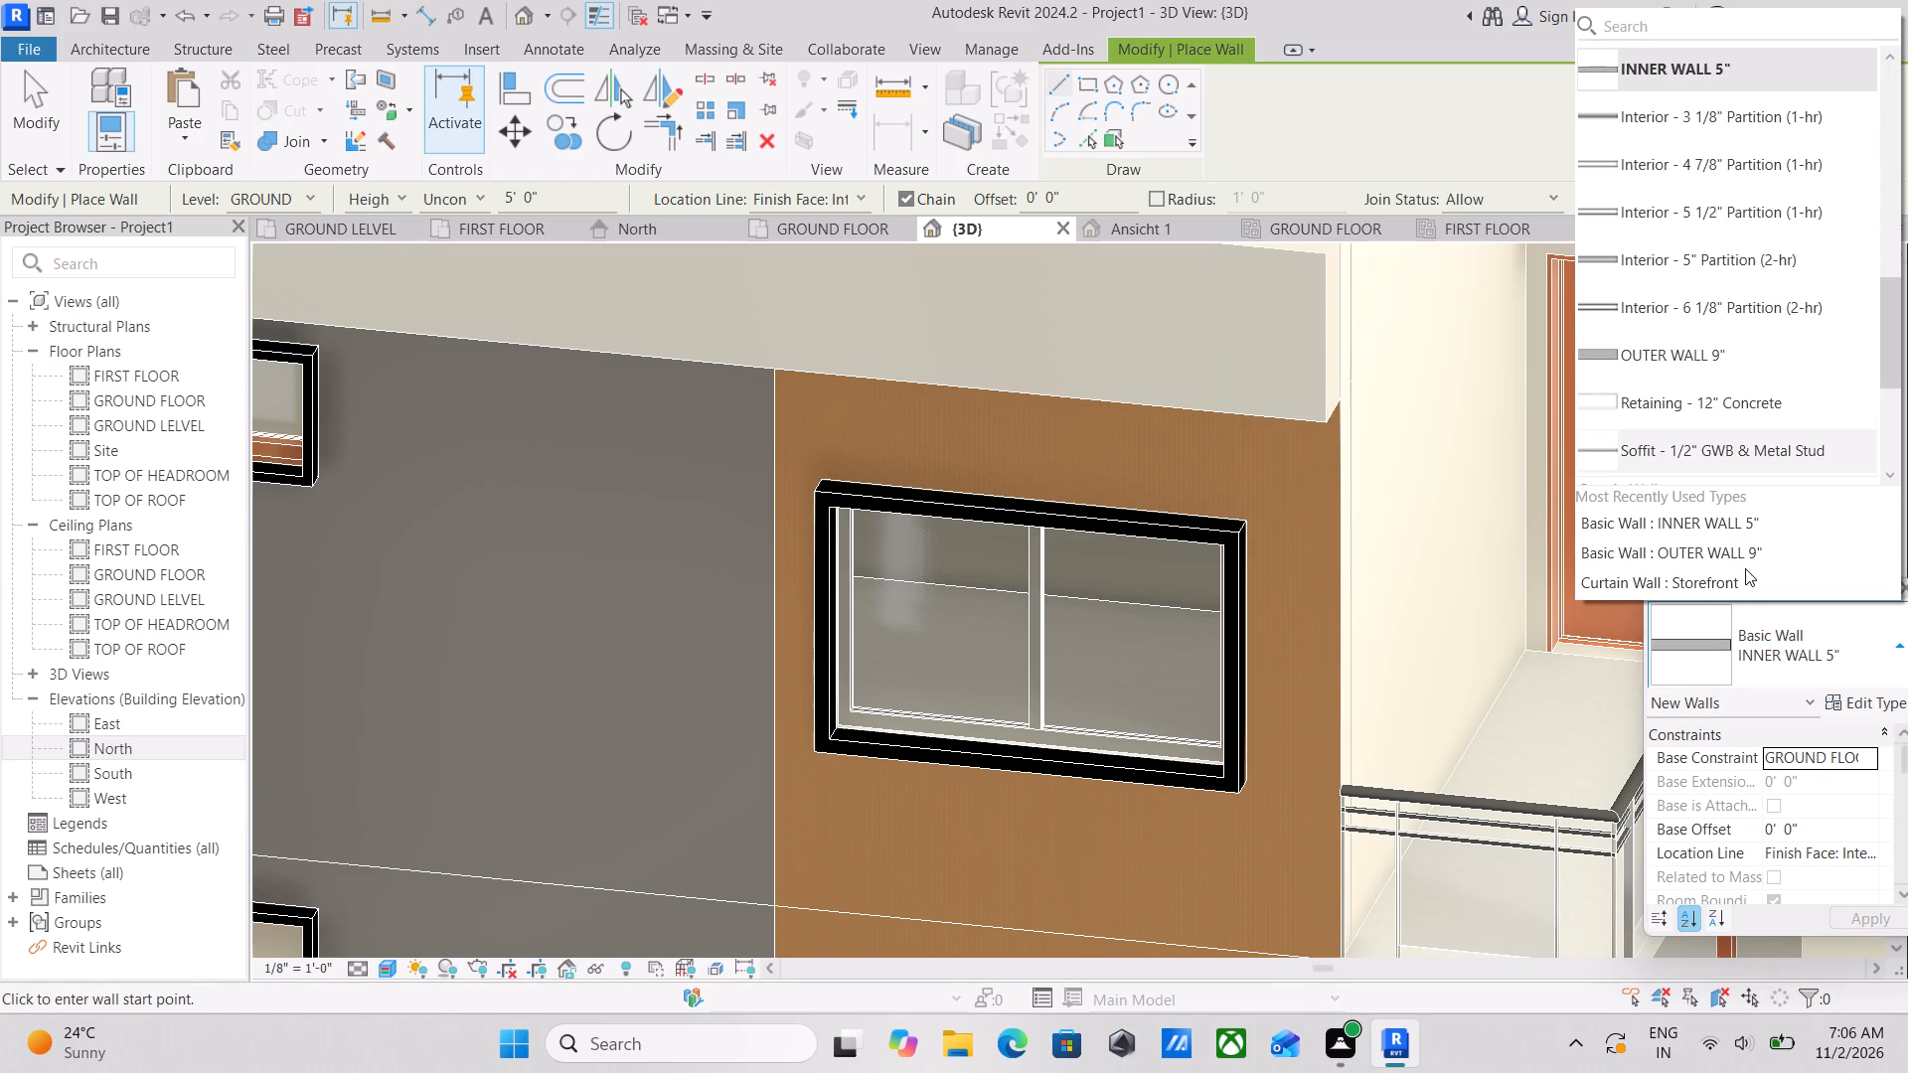
{"action": "scroll", "coordinate": [1745, 554], "scroll_direction": "down", "scroll_amount": 1}
{"action": "scroll", "coordinate": [1689, 539], "scroll_direction": "up", "scroll_amount": 1}
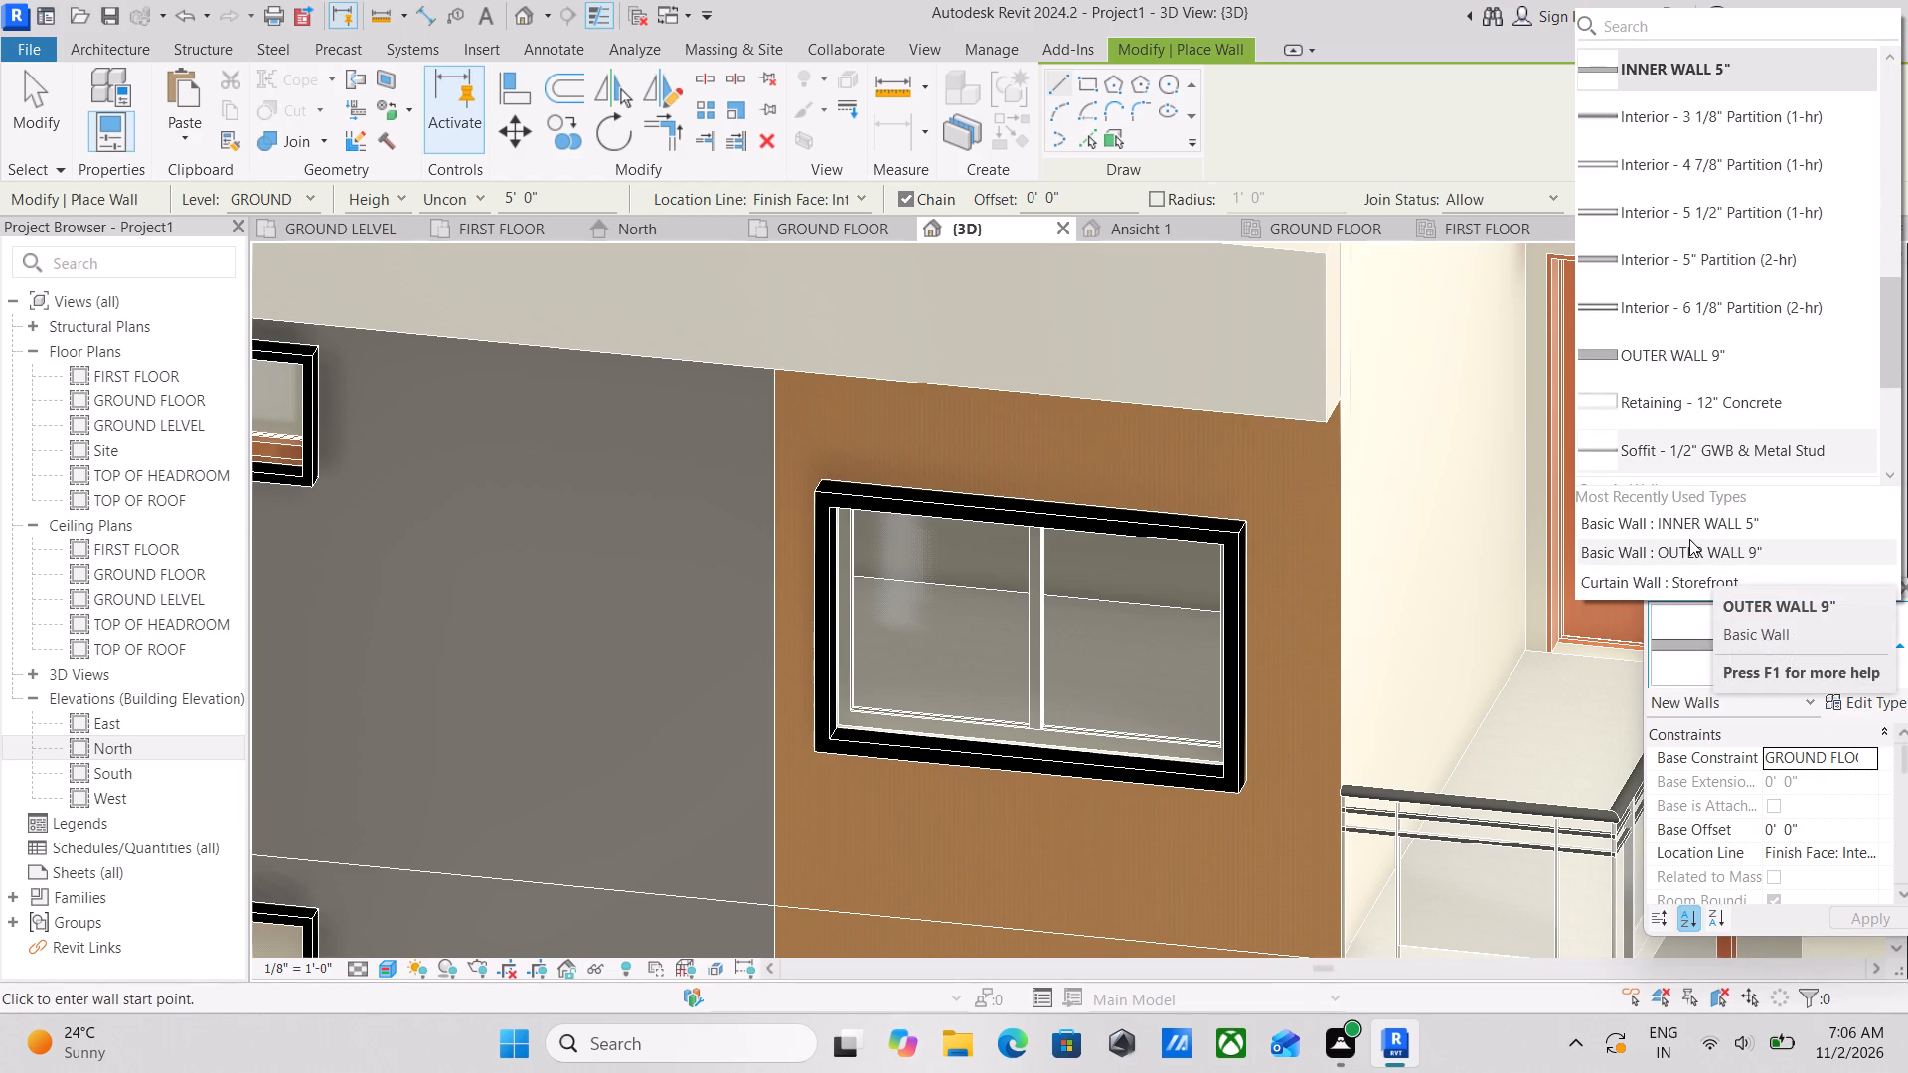
{"action": "scroll", "coordinate": [1689, 539], "scroll_direction": "up", "scroll_amount": 1}
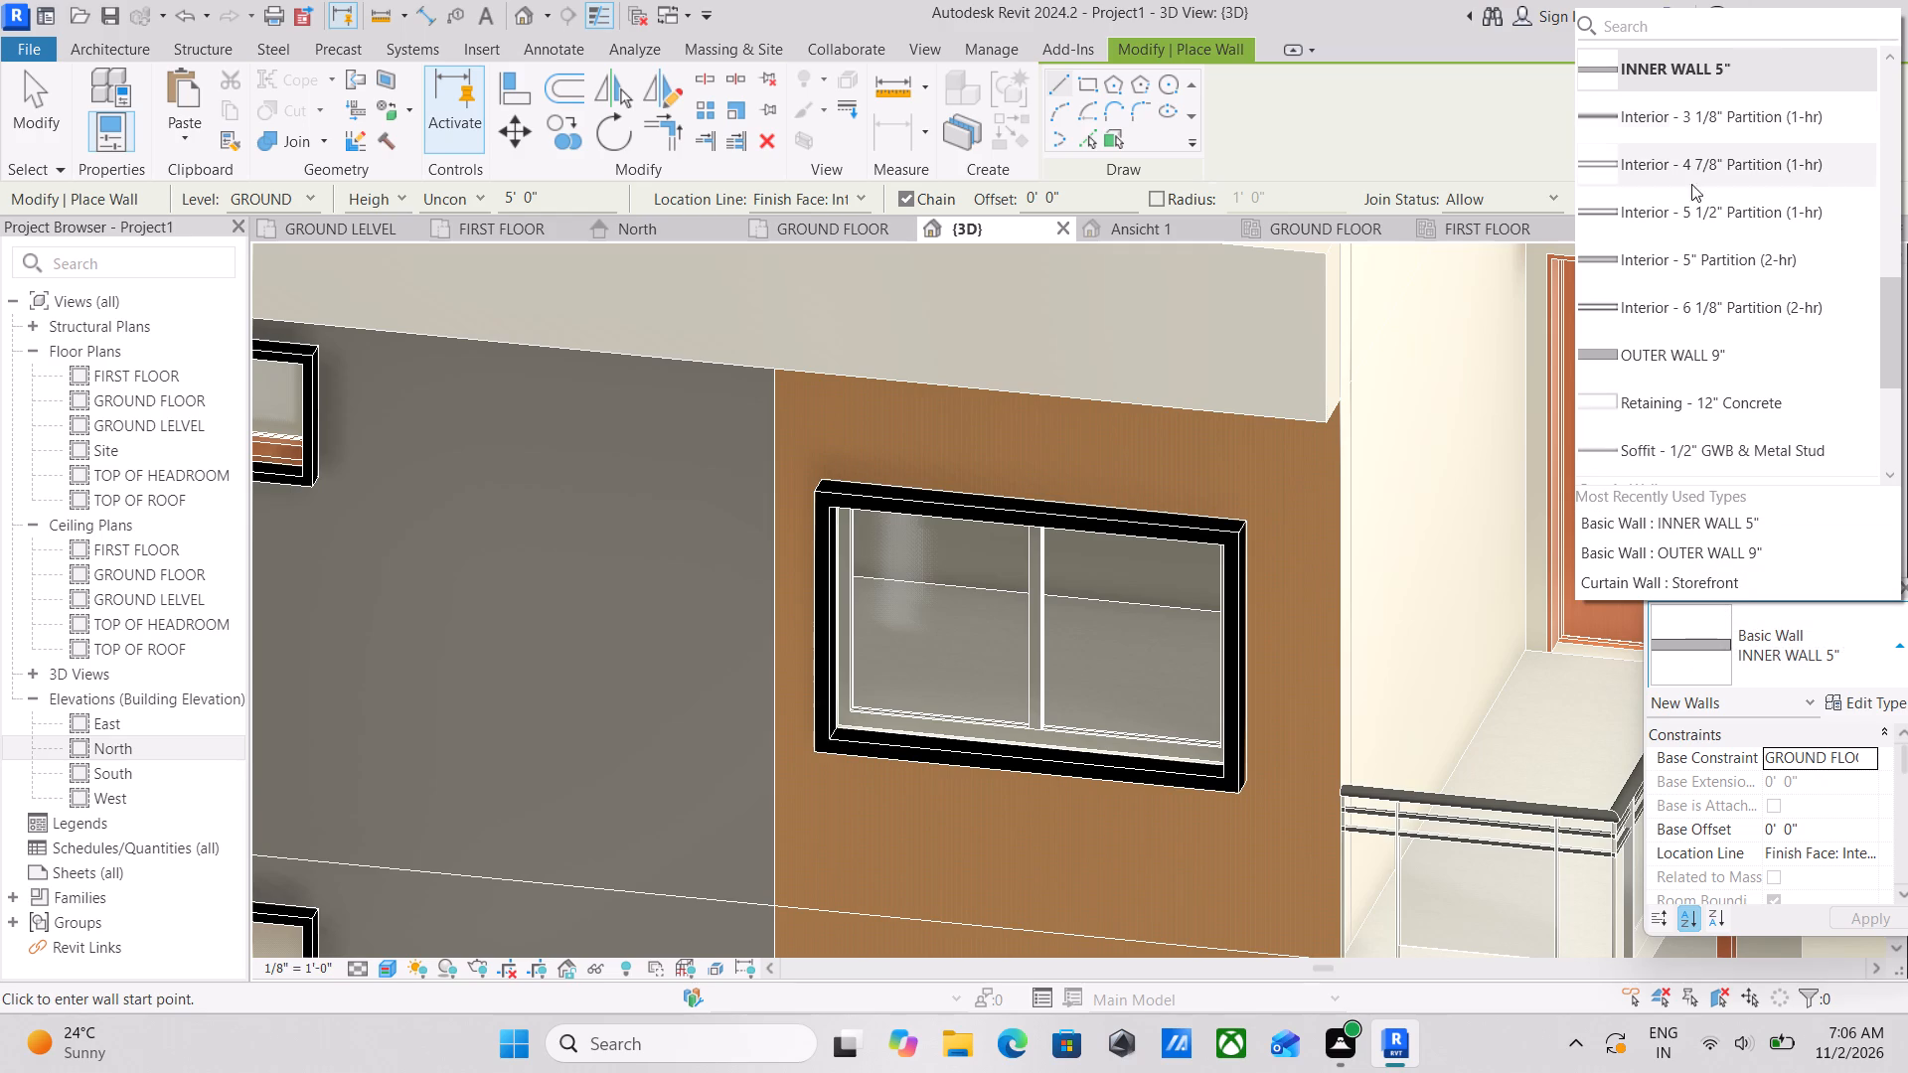
{"action": "scroll", "coordinate": [1692, 452], "scroll_direction": "down", "scroll_amount": 1}
{"action": "scroll", "coordinate": [1712, 424], "scroll_direction": "up", "scroll_amount": 2}
{"action": "scroll", "coordinate": [1703, 337], "scroll_direction": "up", "scroll_amount": 1}
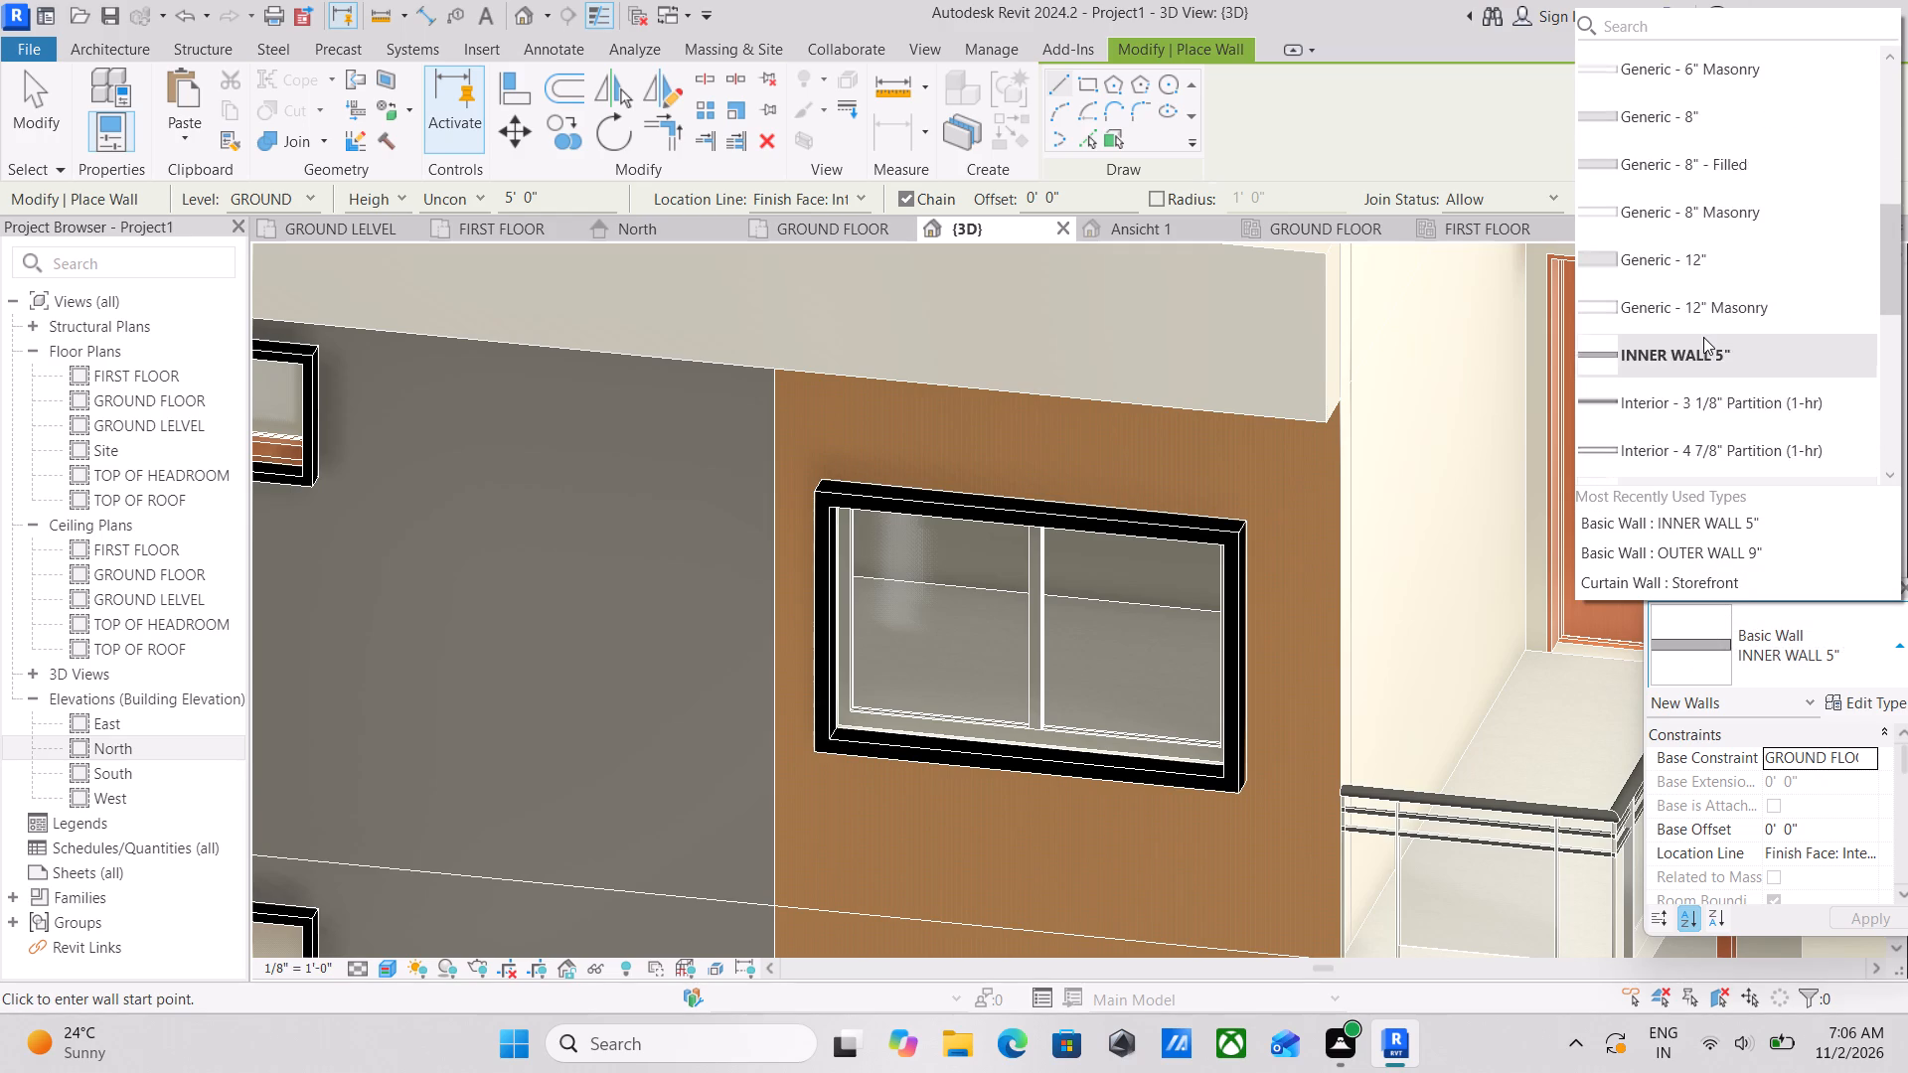
{"action": "scroll", "coordinate": [1703, 337], "scroll_direction": "up", "scroll_amount": 1}
{"action": "scroll", "coordinate": [1703, 337], "scroll_direction": "down", "scroll_amount": 4}
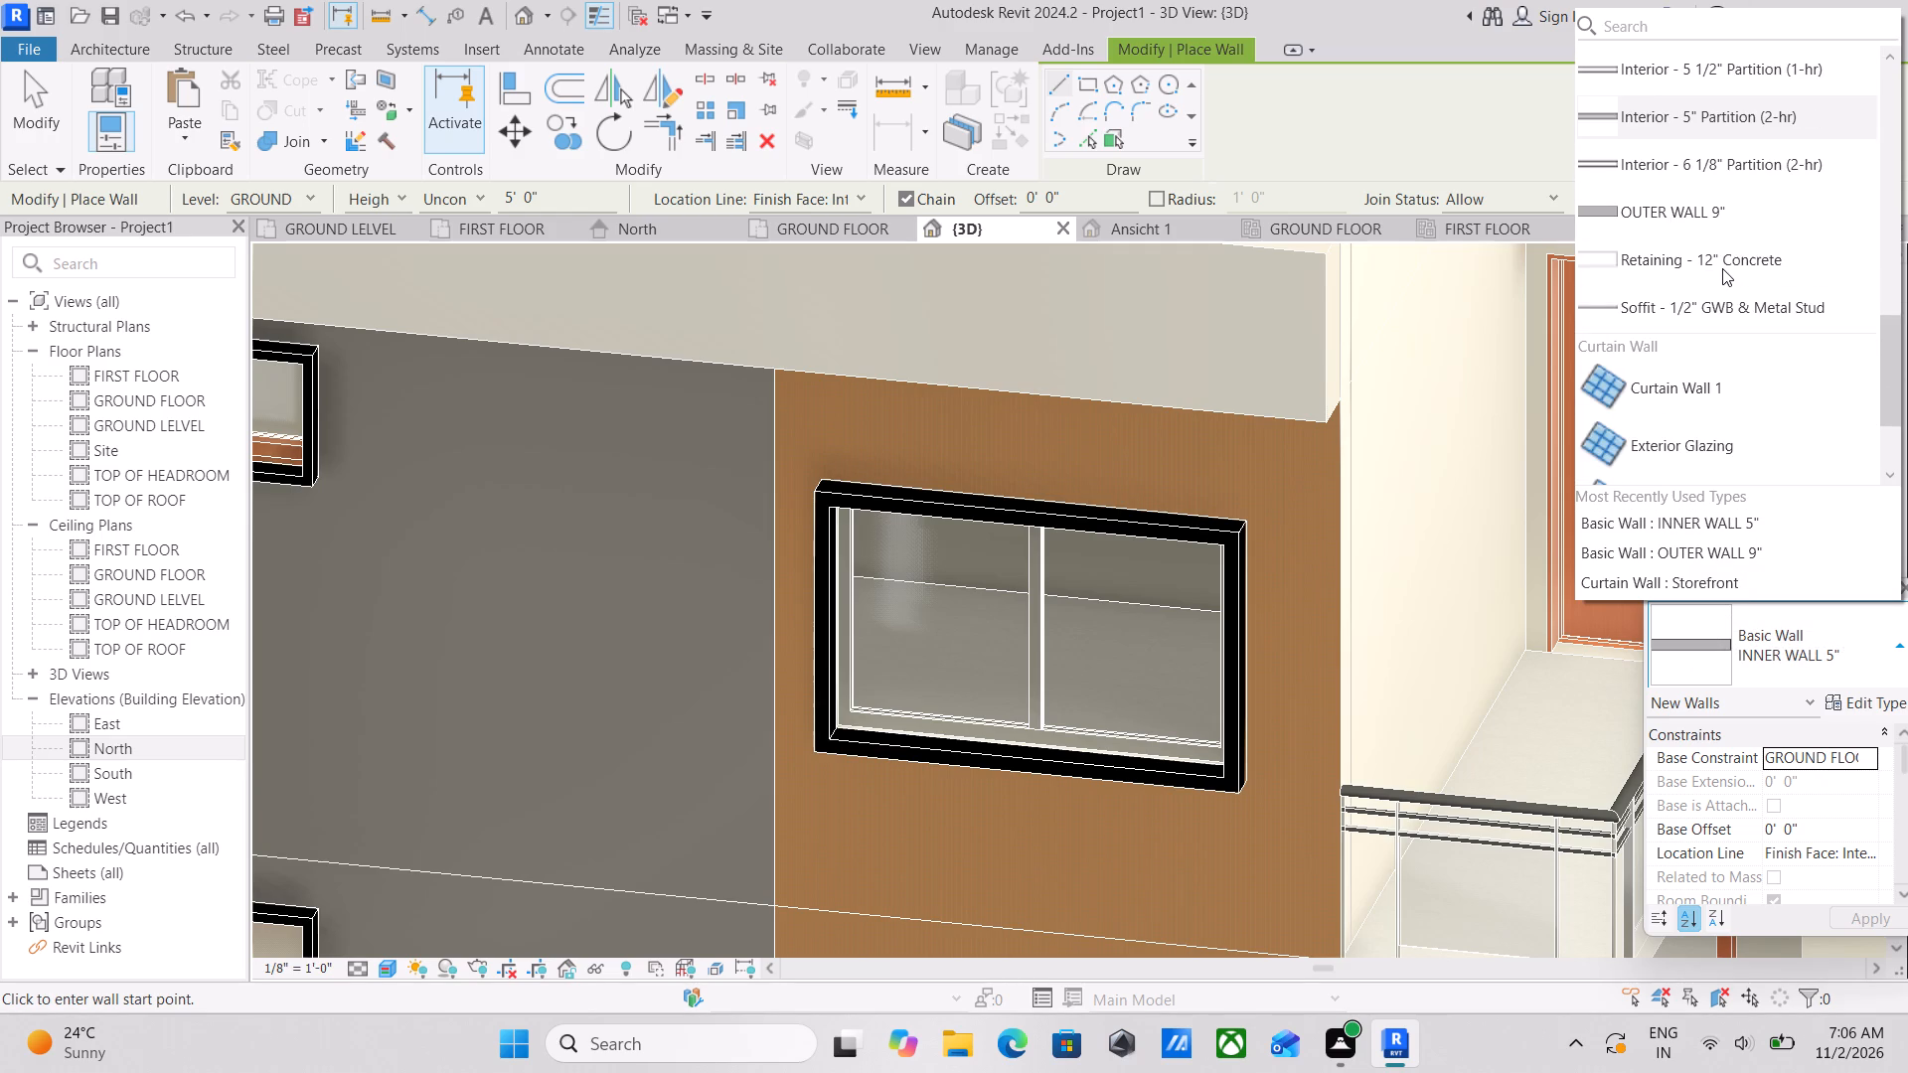
{"action": "scroll", "coordinate": [1691, 461], "scroll_direction": "down", "scroll_amount": 1}
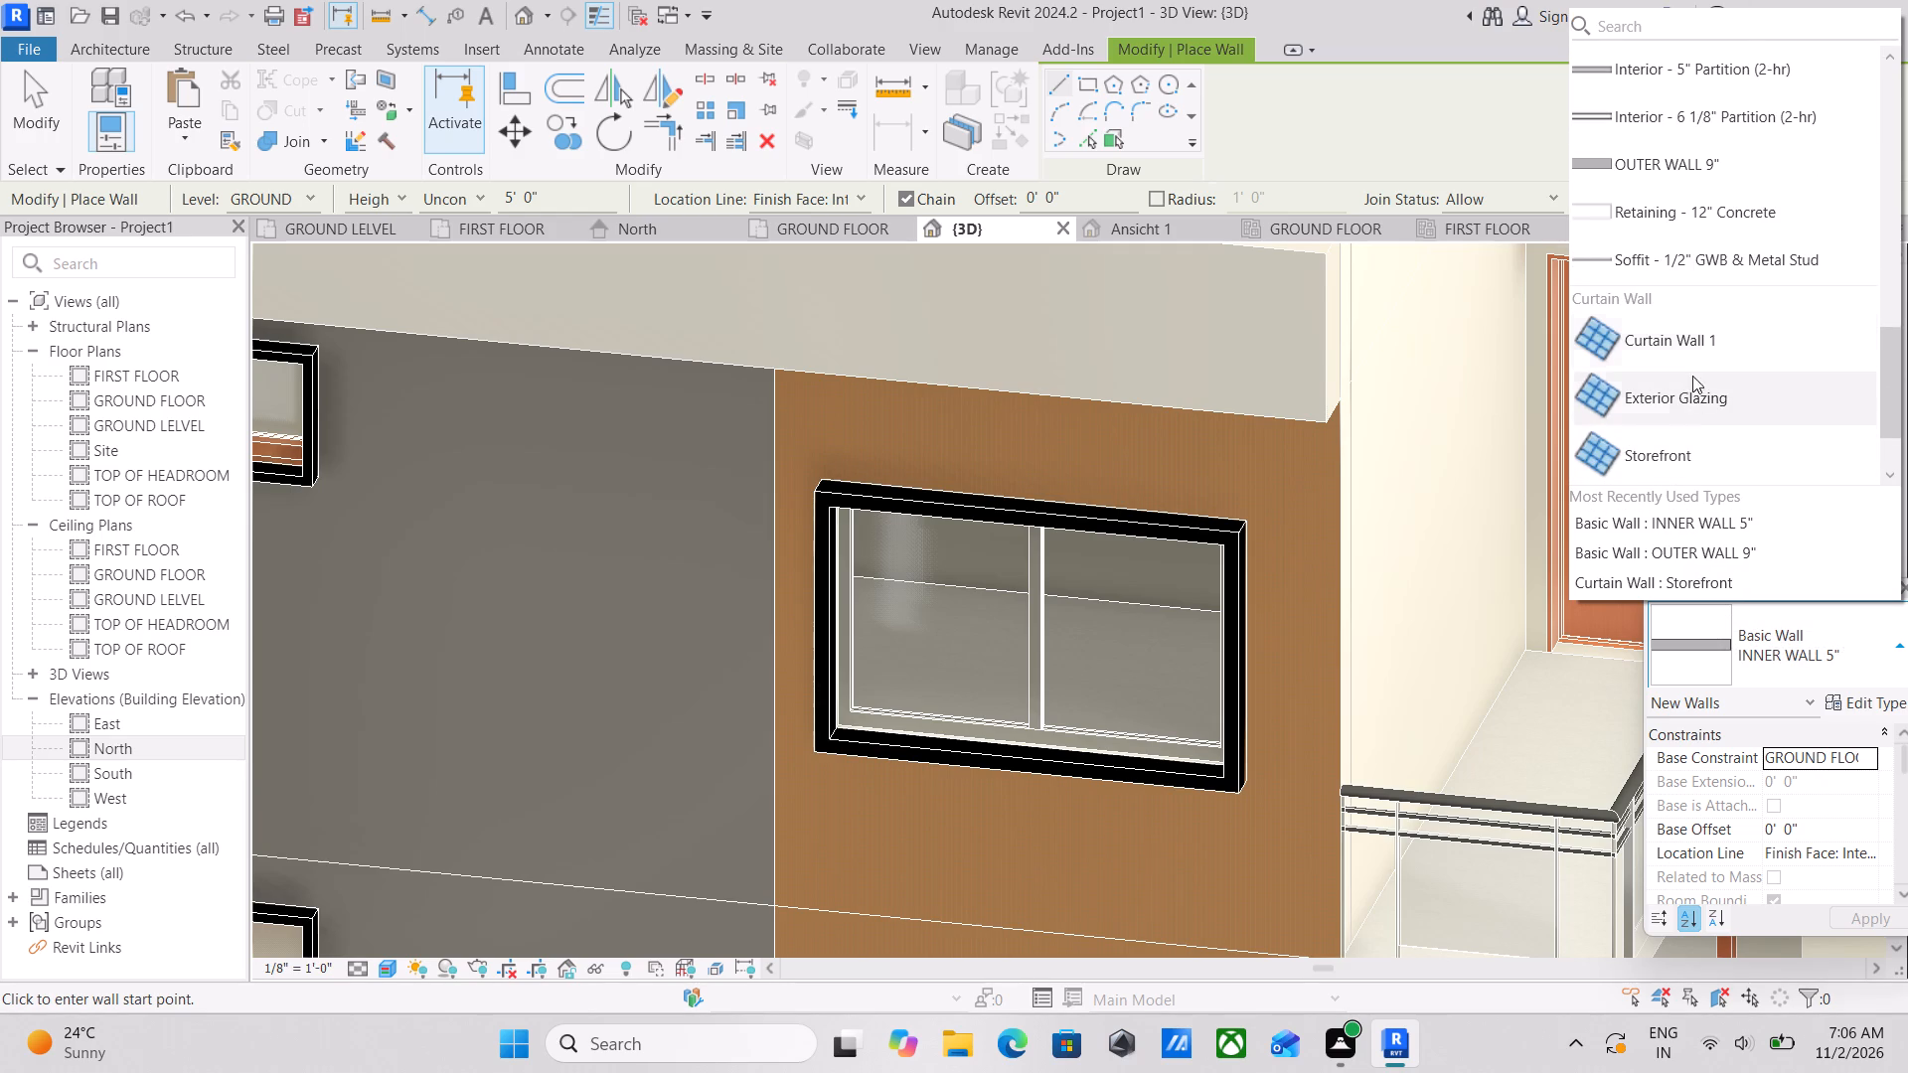
{"action": "scroll", "coordinate": [1687, 389], "scroll_direction": "up", "scroll_amount": 3}
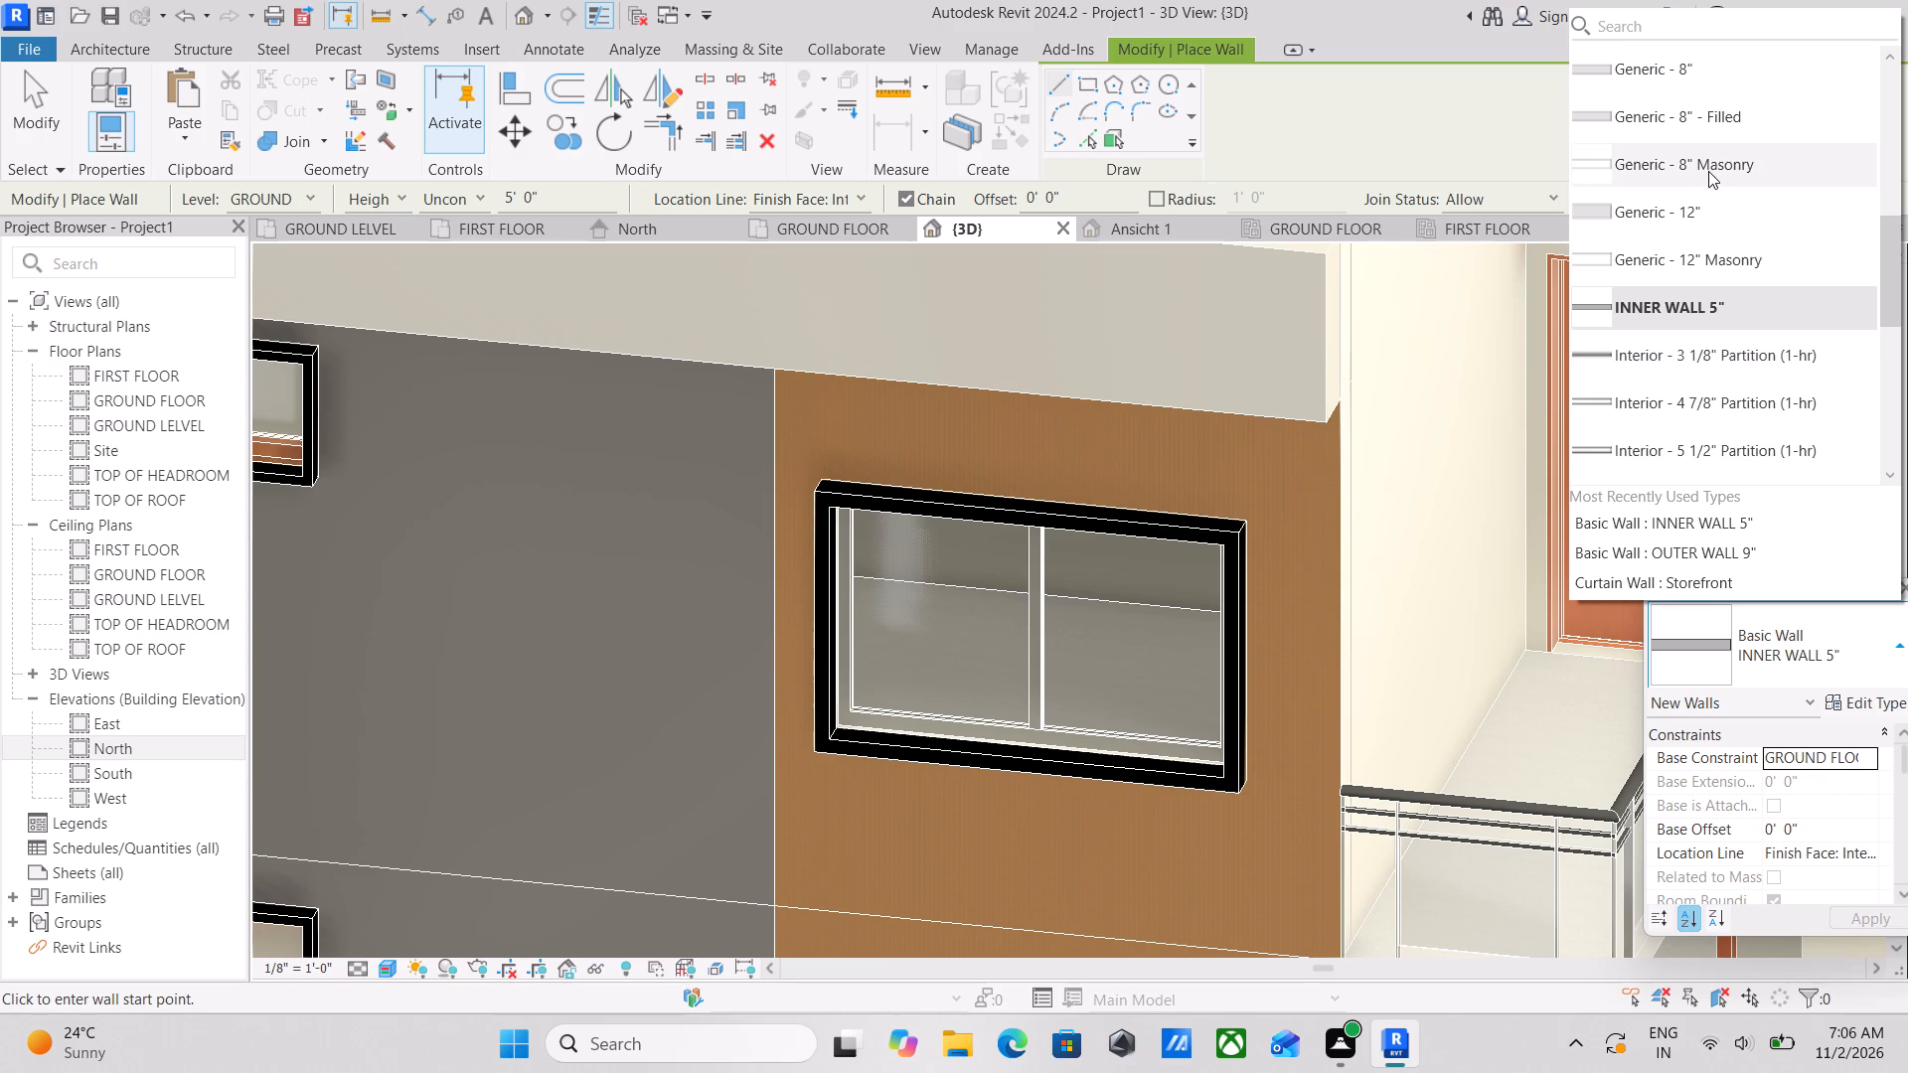
{"action": "scroll", "coordinate": [1673, 268], "scroll_direction": "up", "scroll_amount": 1}
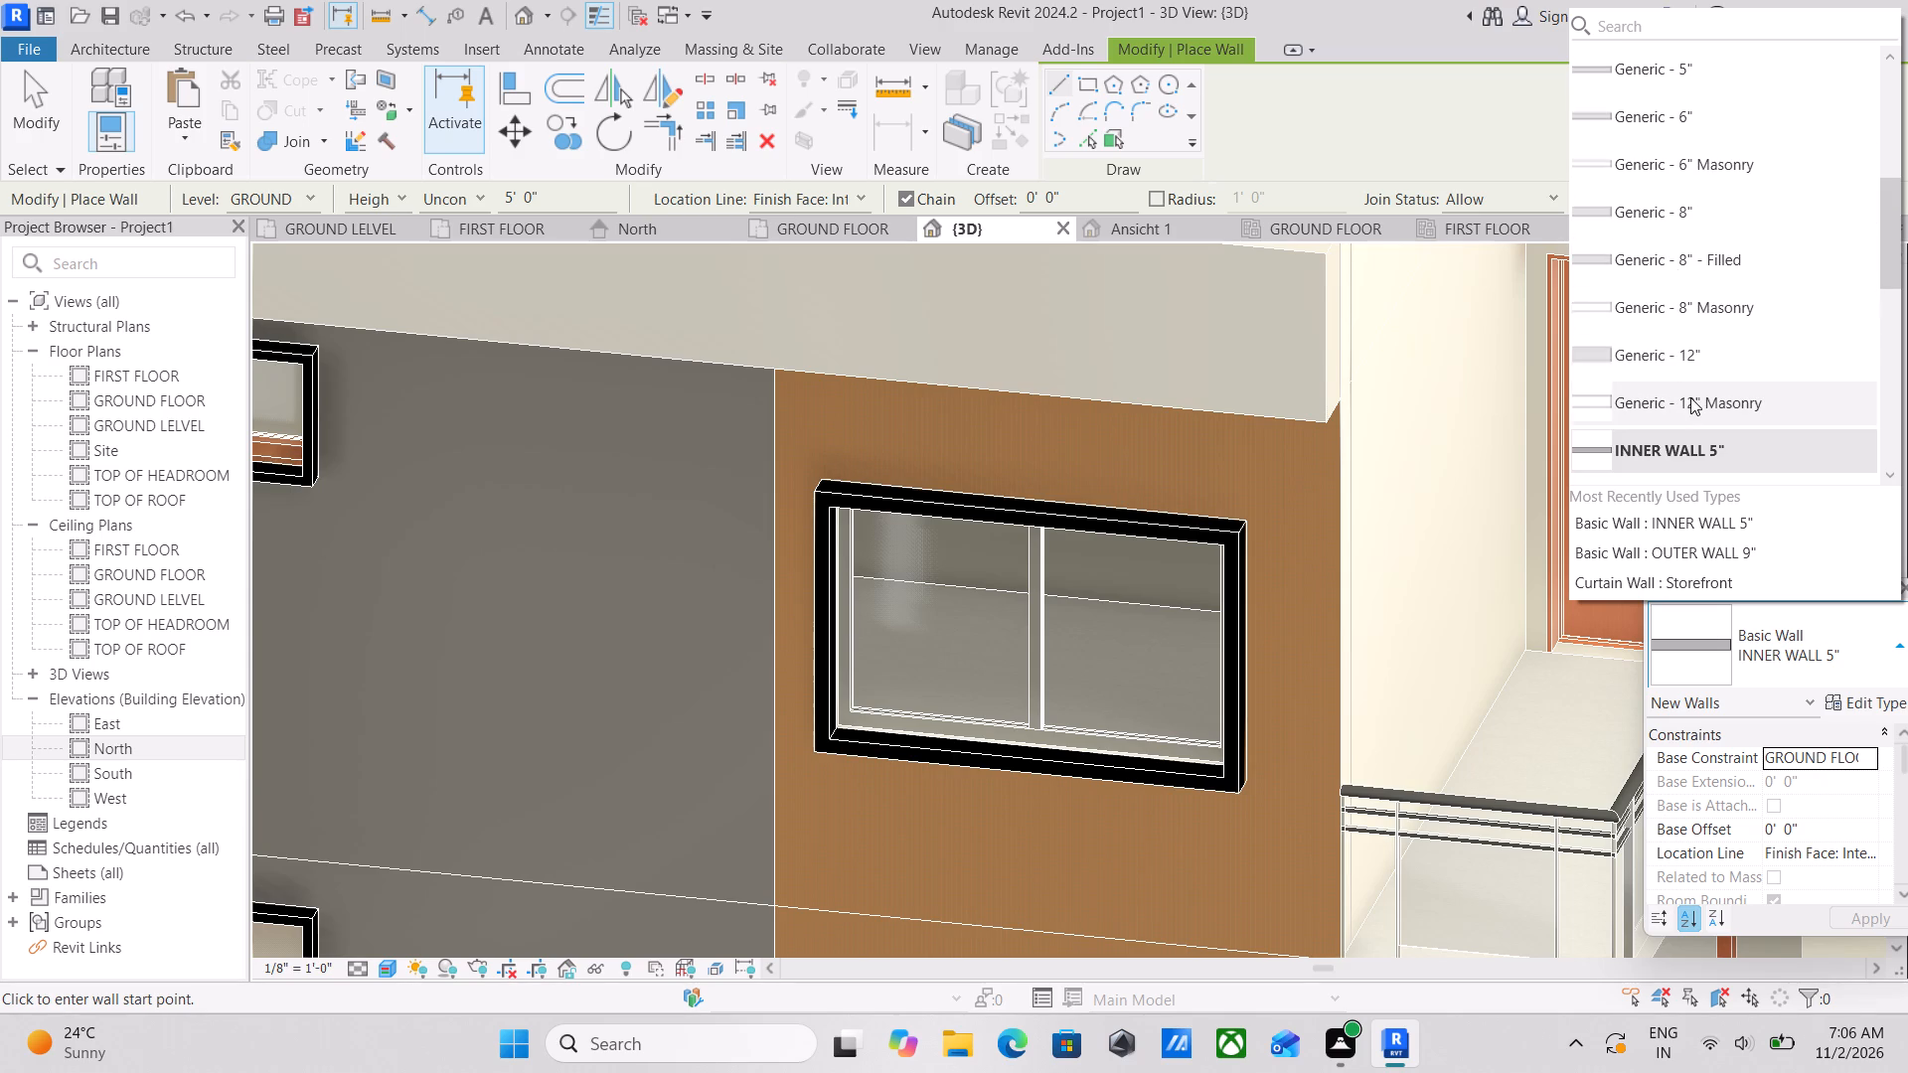
{"action": "scroll", "coordinate": [1684, 343], "scroll_direction": "up", "scroll_amount": 2}
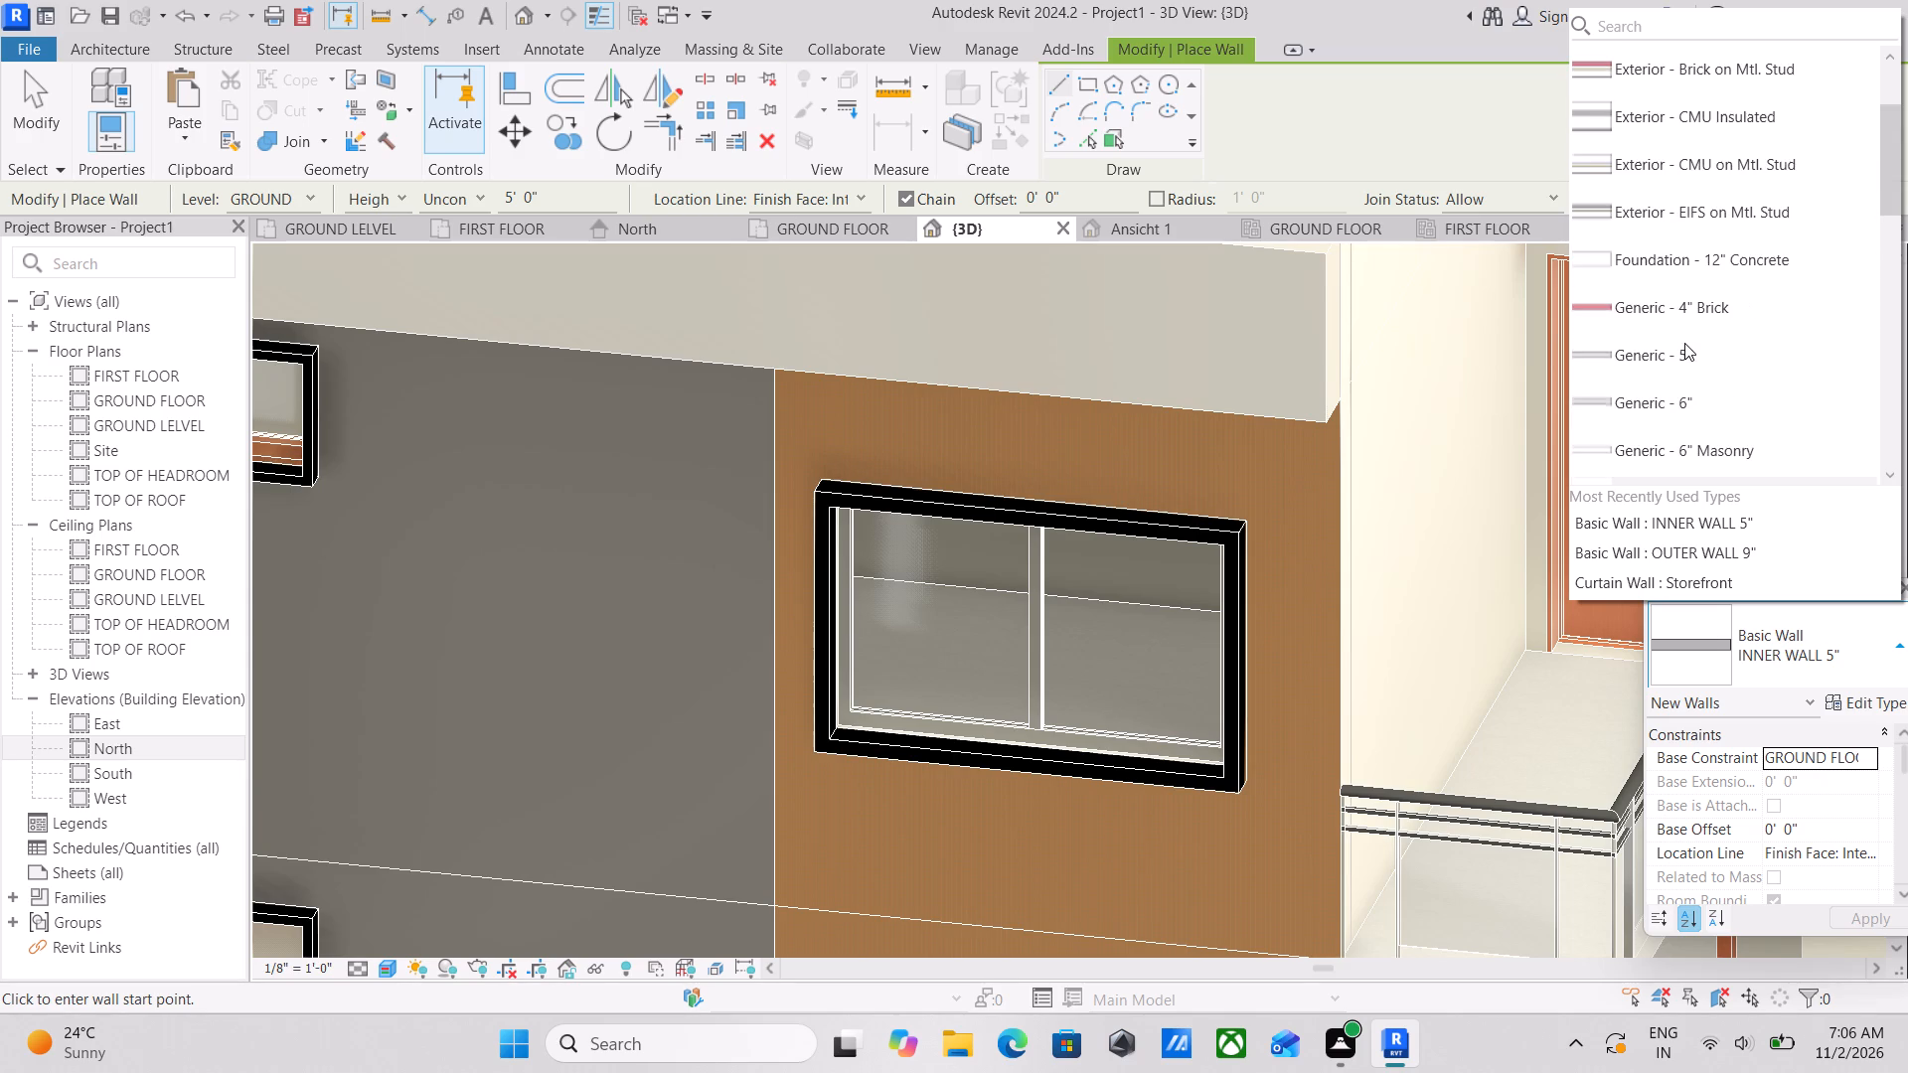
{"action": "scroll", "coordinate": [1693, 317], "scroll_direction": "up", "scroll_amount": 5}
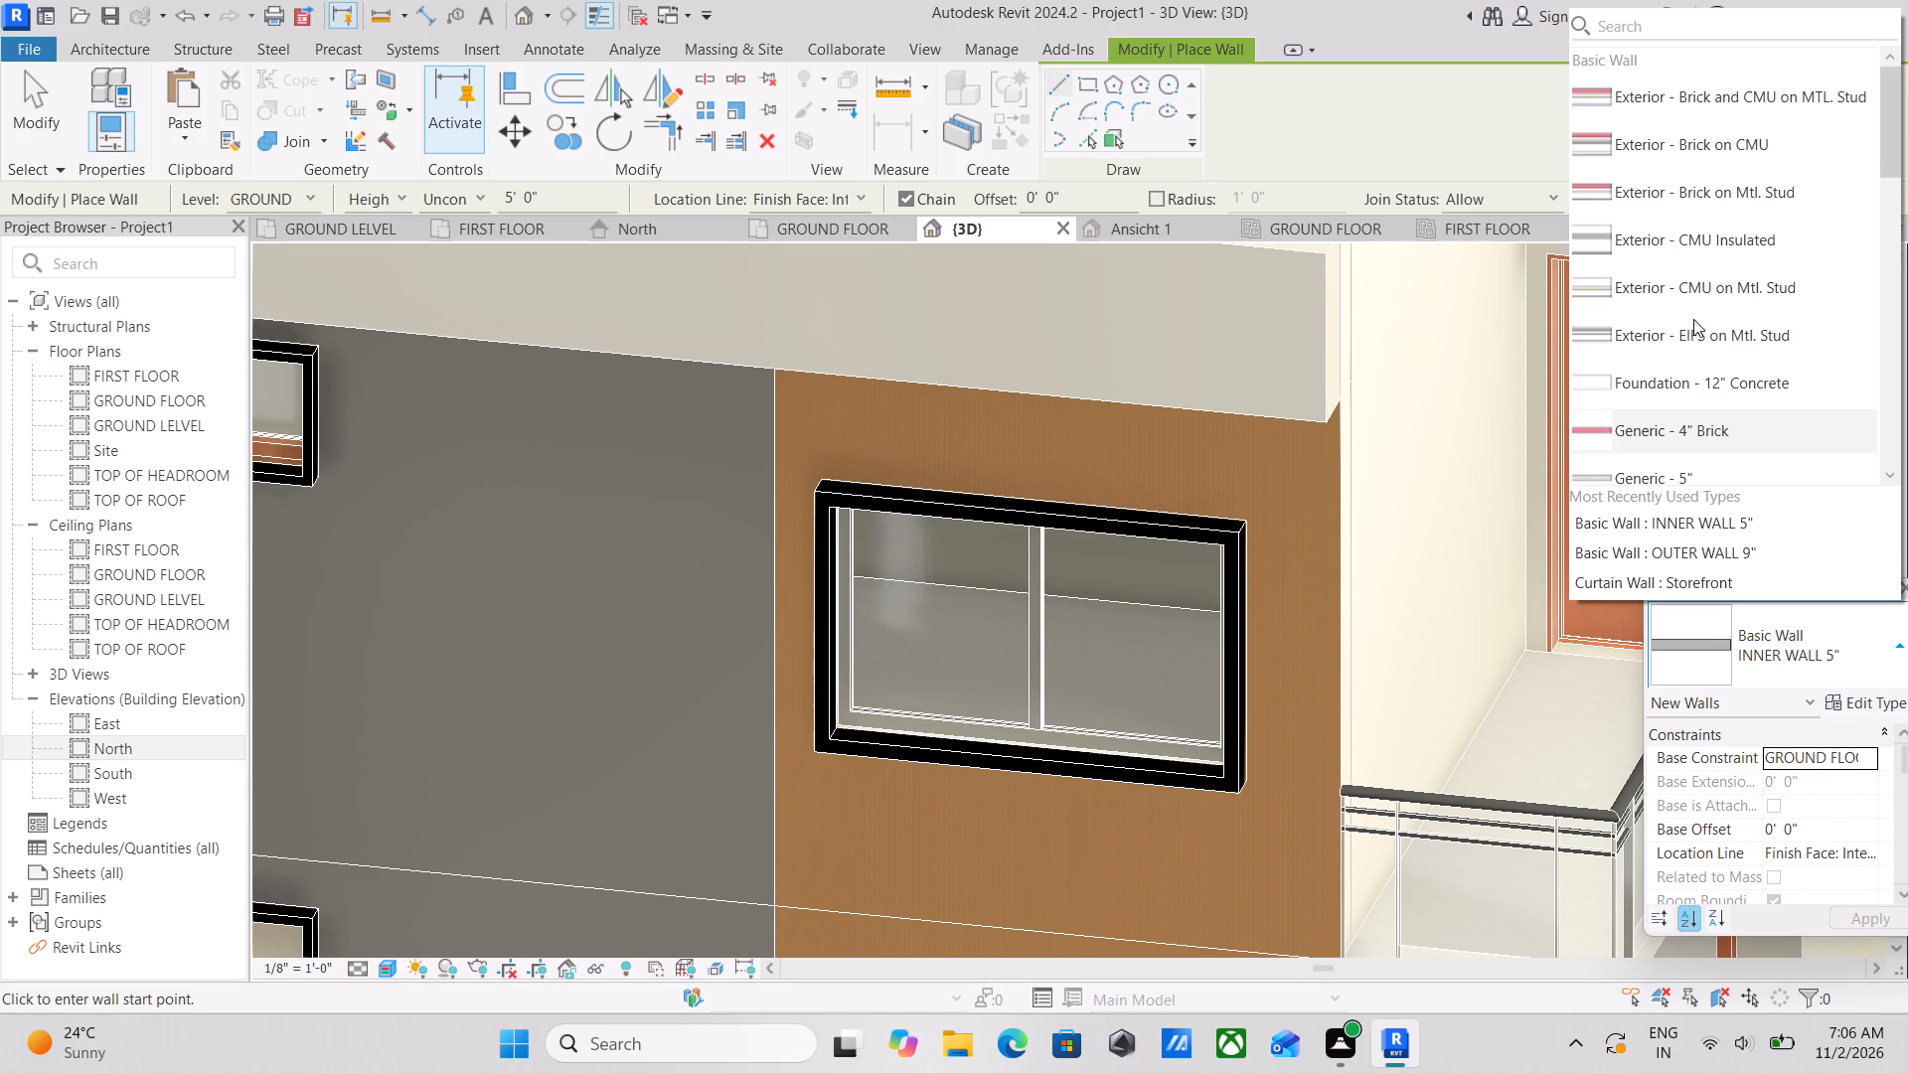
{"action": "scroll", "coordinate": [1693, 319], "scroll_direction": "up", "scroll_amount": 1}
{"action": "scroll", "coordinate": [1689, 378], "scroll_direction": "down", "scroll_amount": 4}
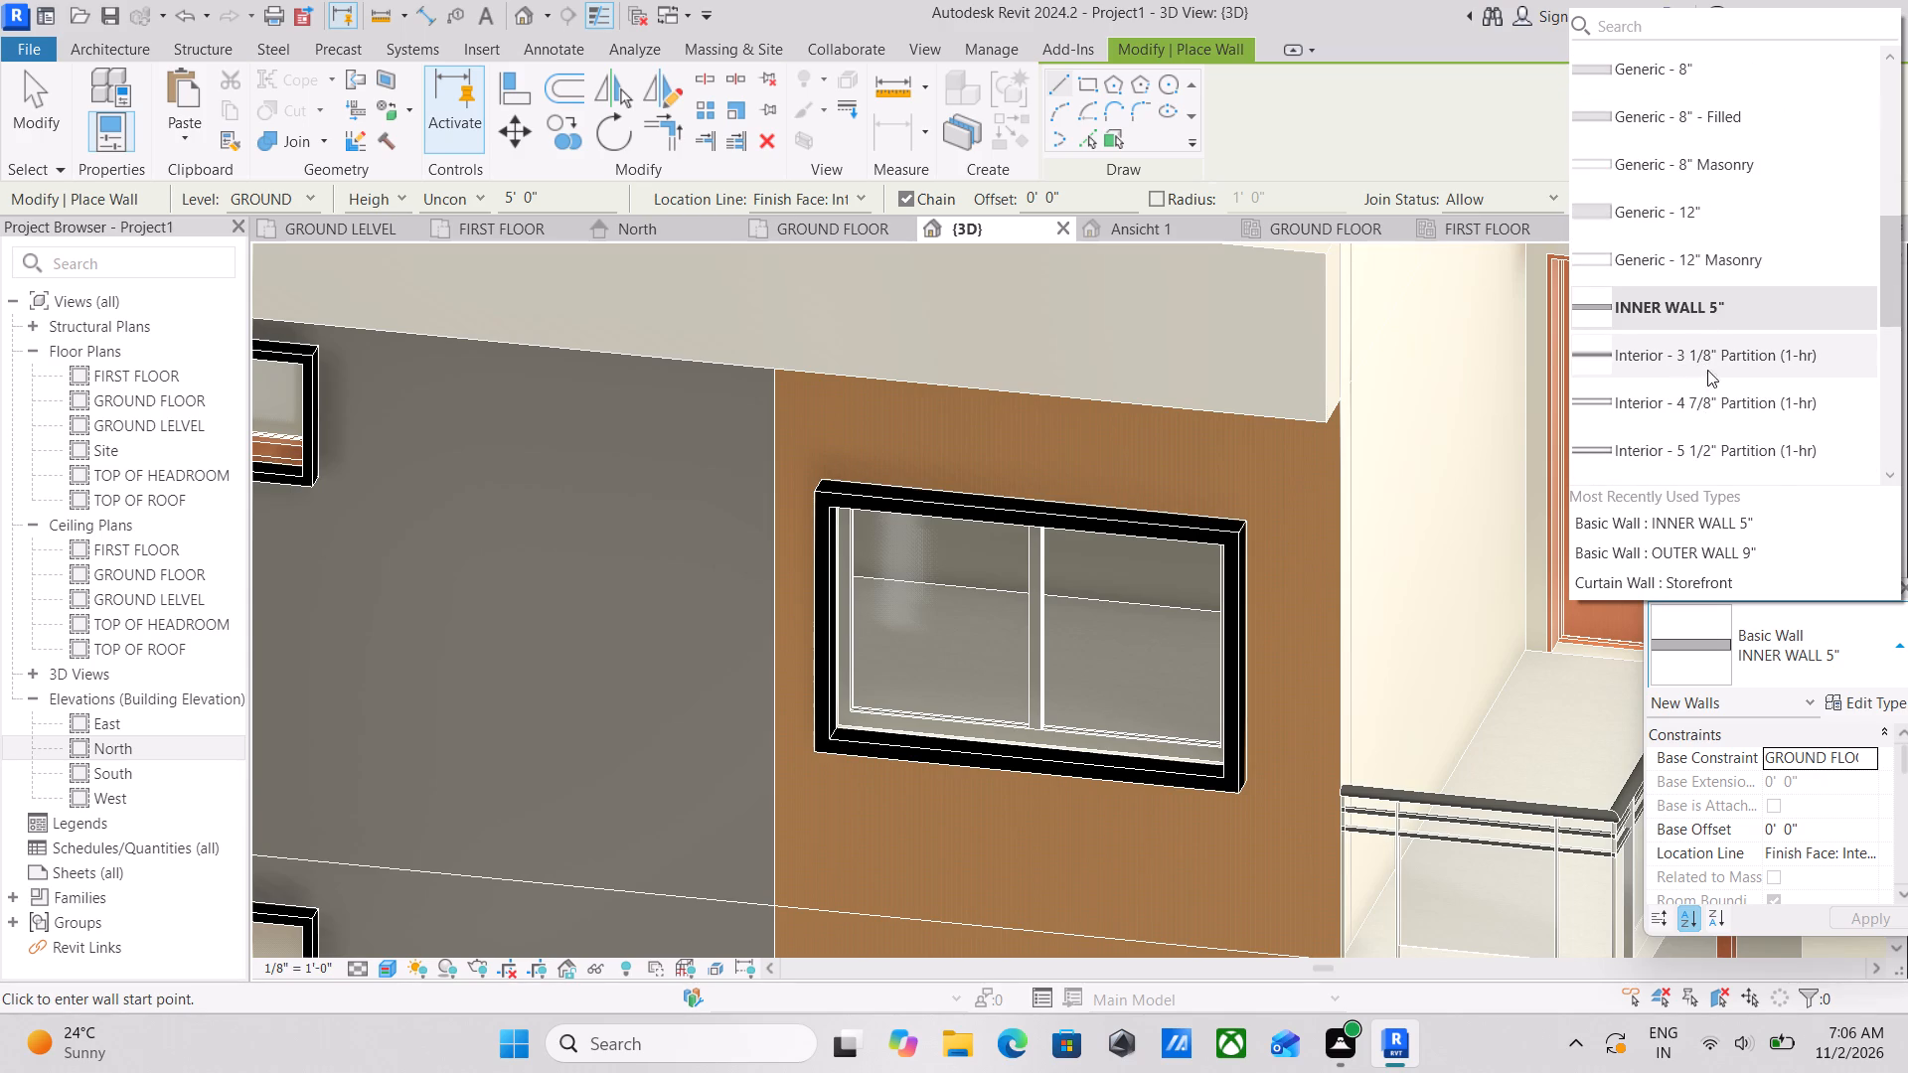
{"action": "scroll", "coordinate": [1708, 290], "scroll_direction": "up", "scroll_amount": 3}
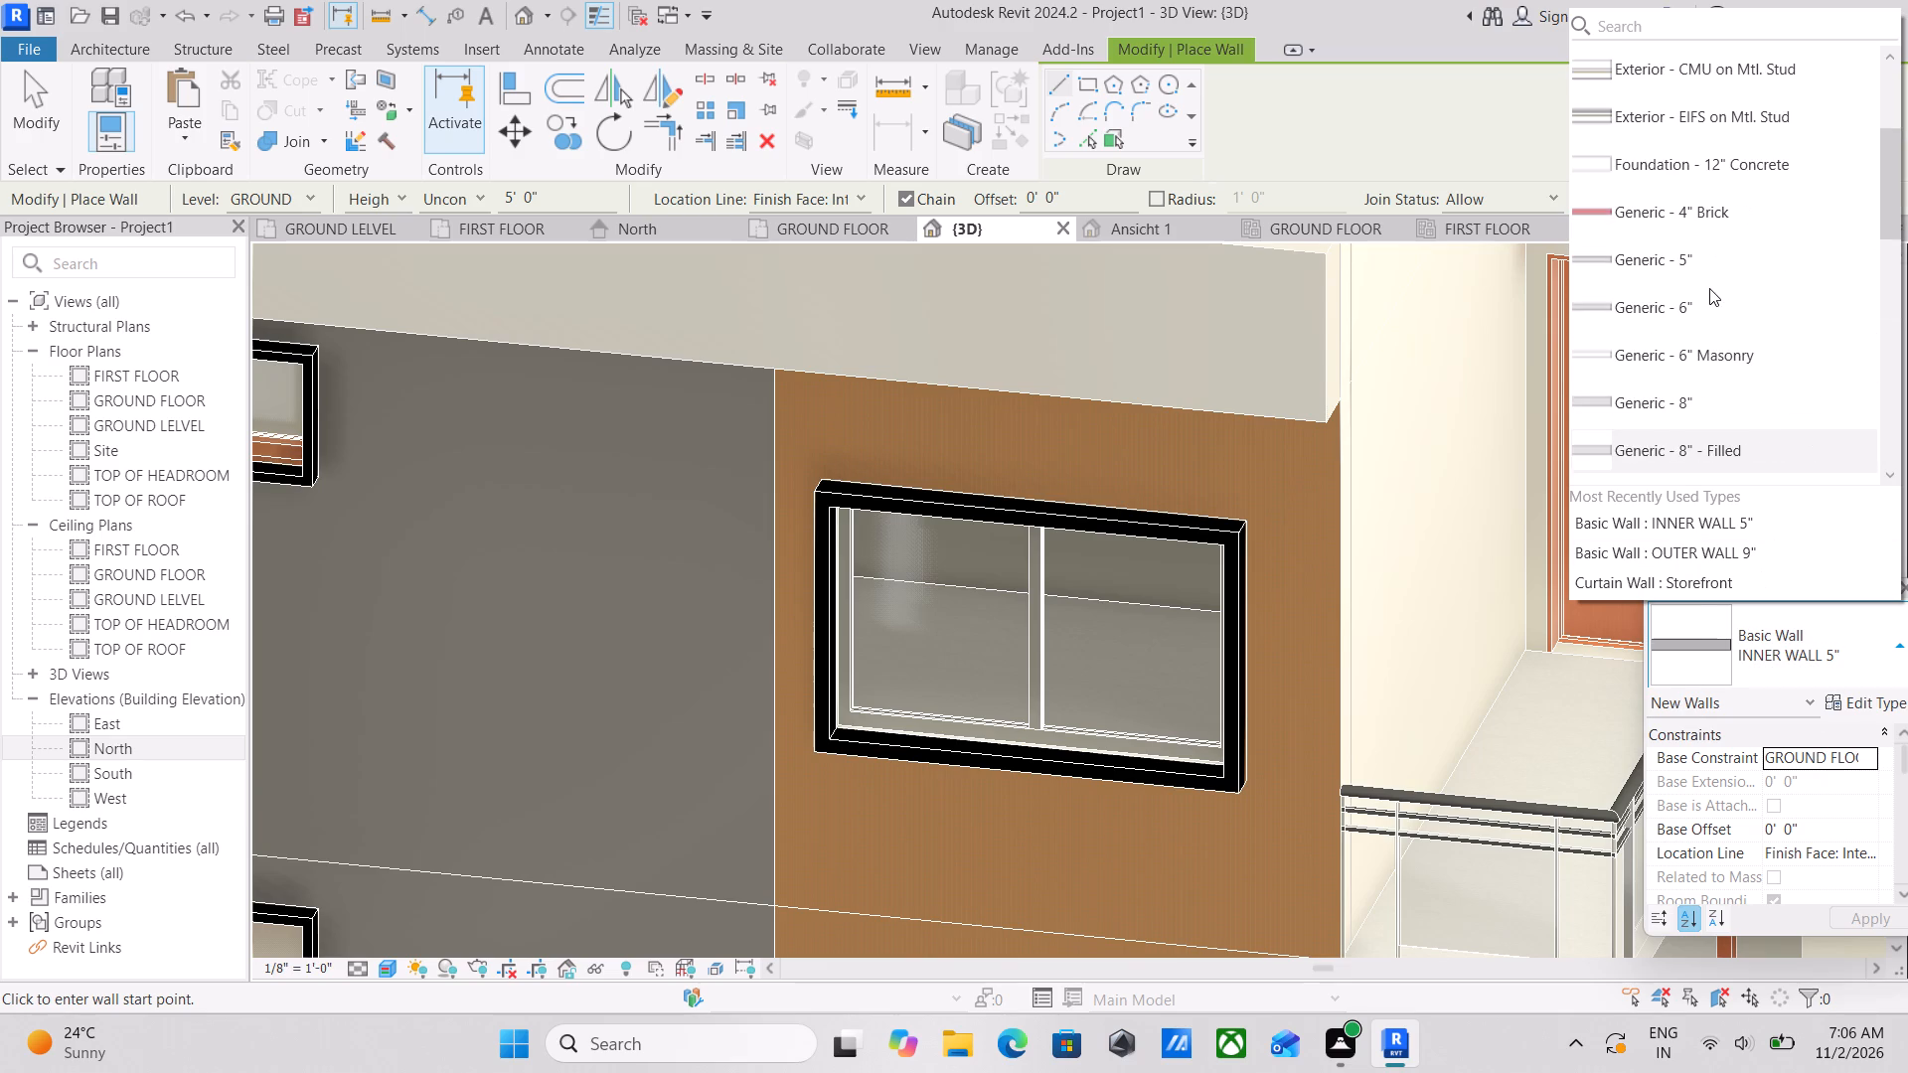
{"action": "scroll", "coordinate": [1707, 297], "scroll_direction": "down", "scroll_amount": 3}
{"action": "scroll", "coordinate": [1741, 617], "scroll_direction": "down", "scroll_amount": 1}
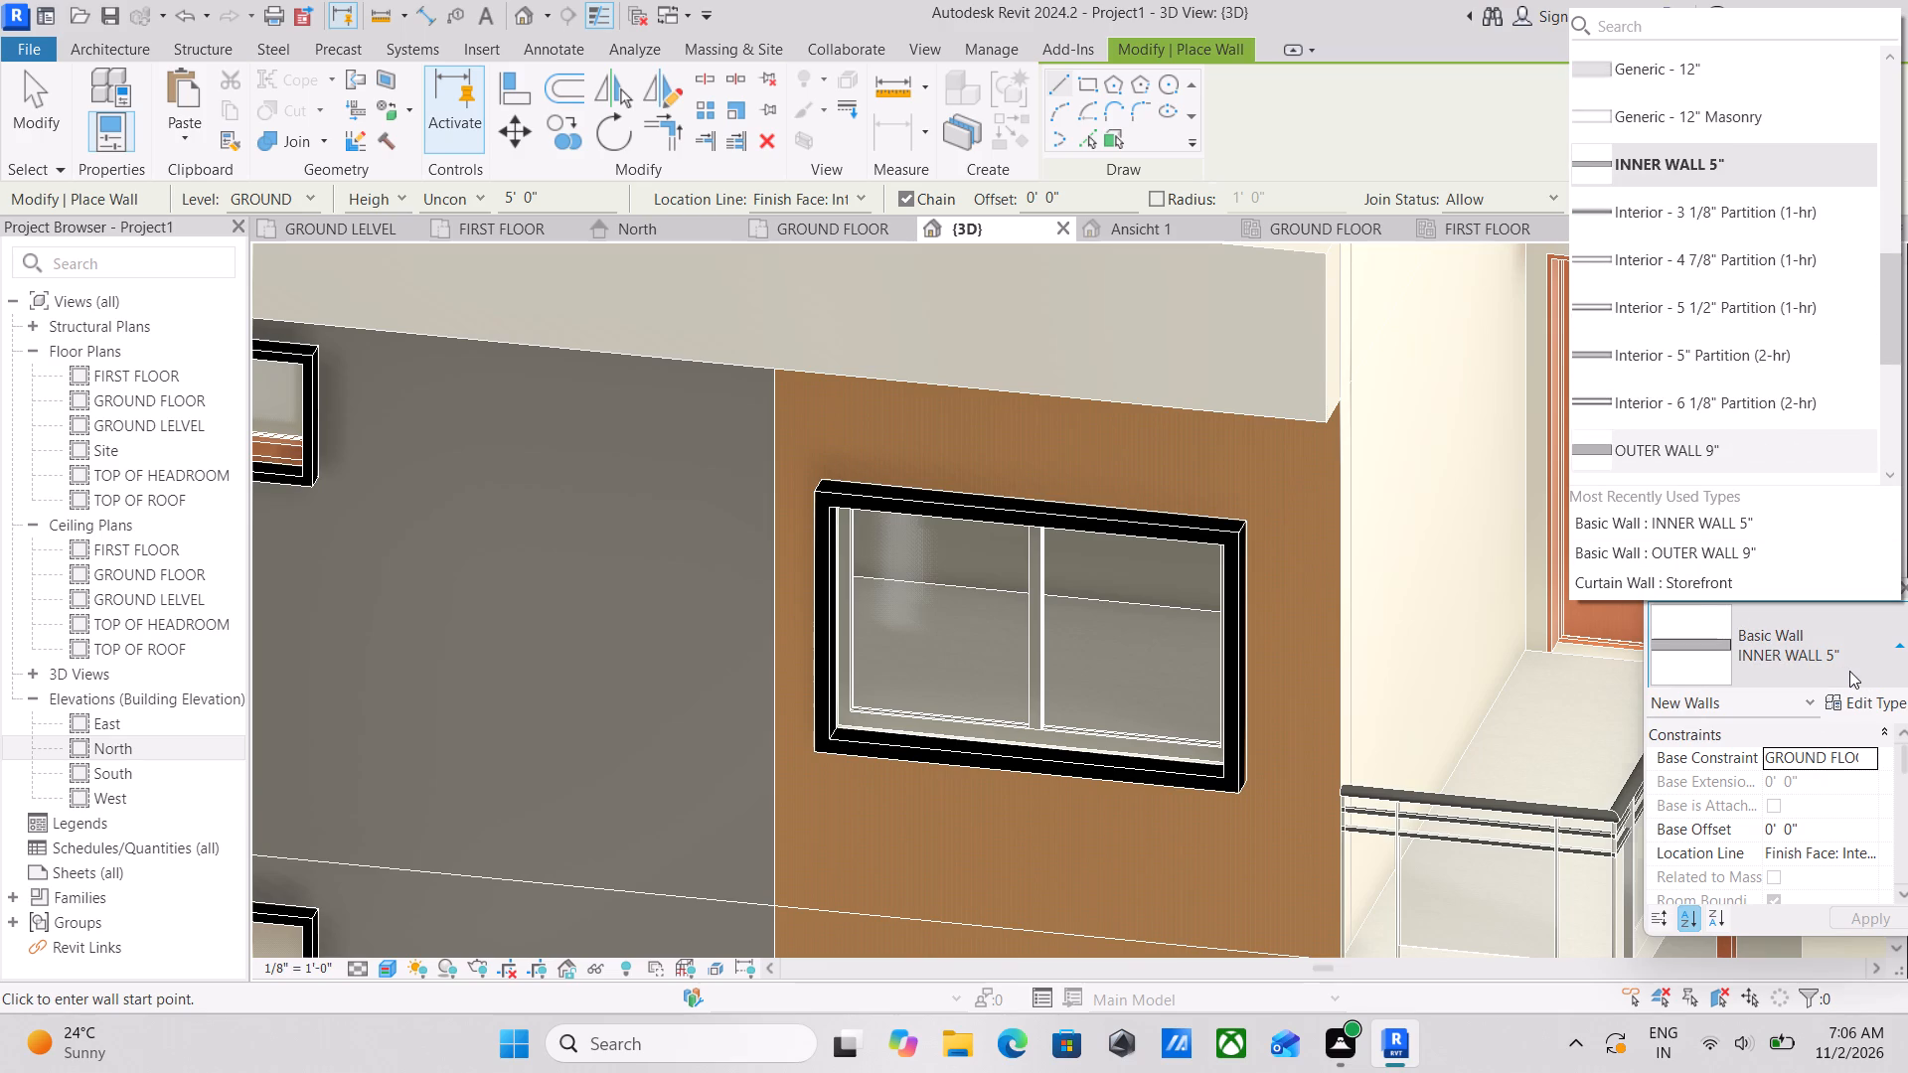
{"action": "left_click", "coordinate": [1849, 672]}
{"action": "left_click", "coordinate": [1884, 656]}
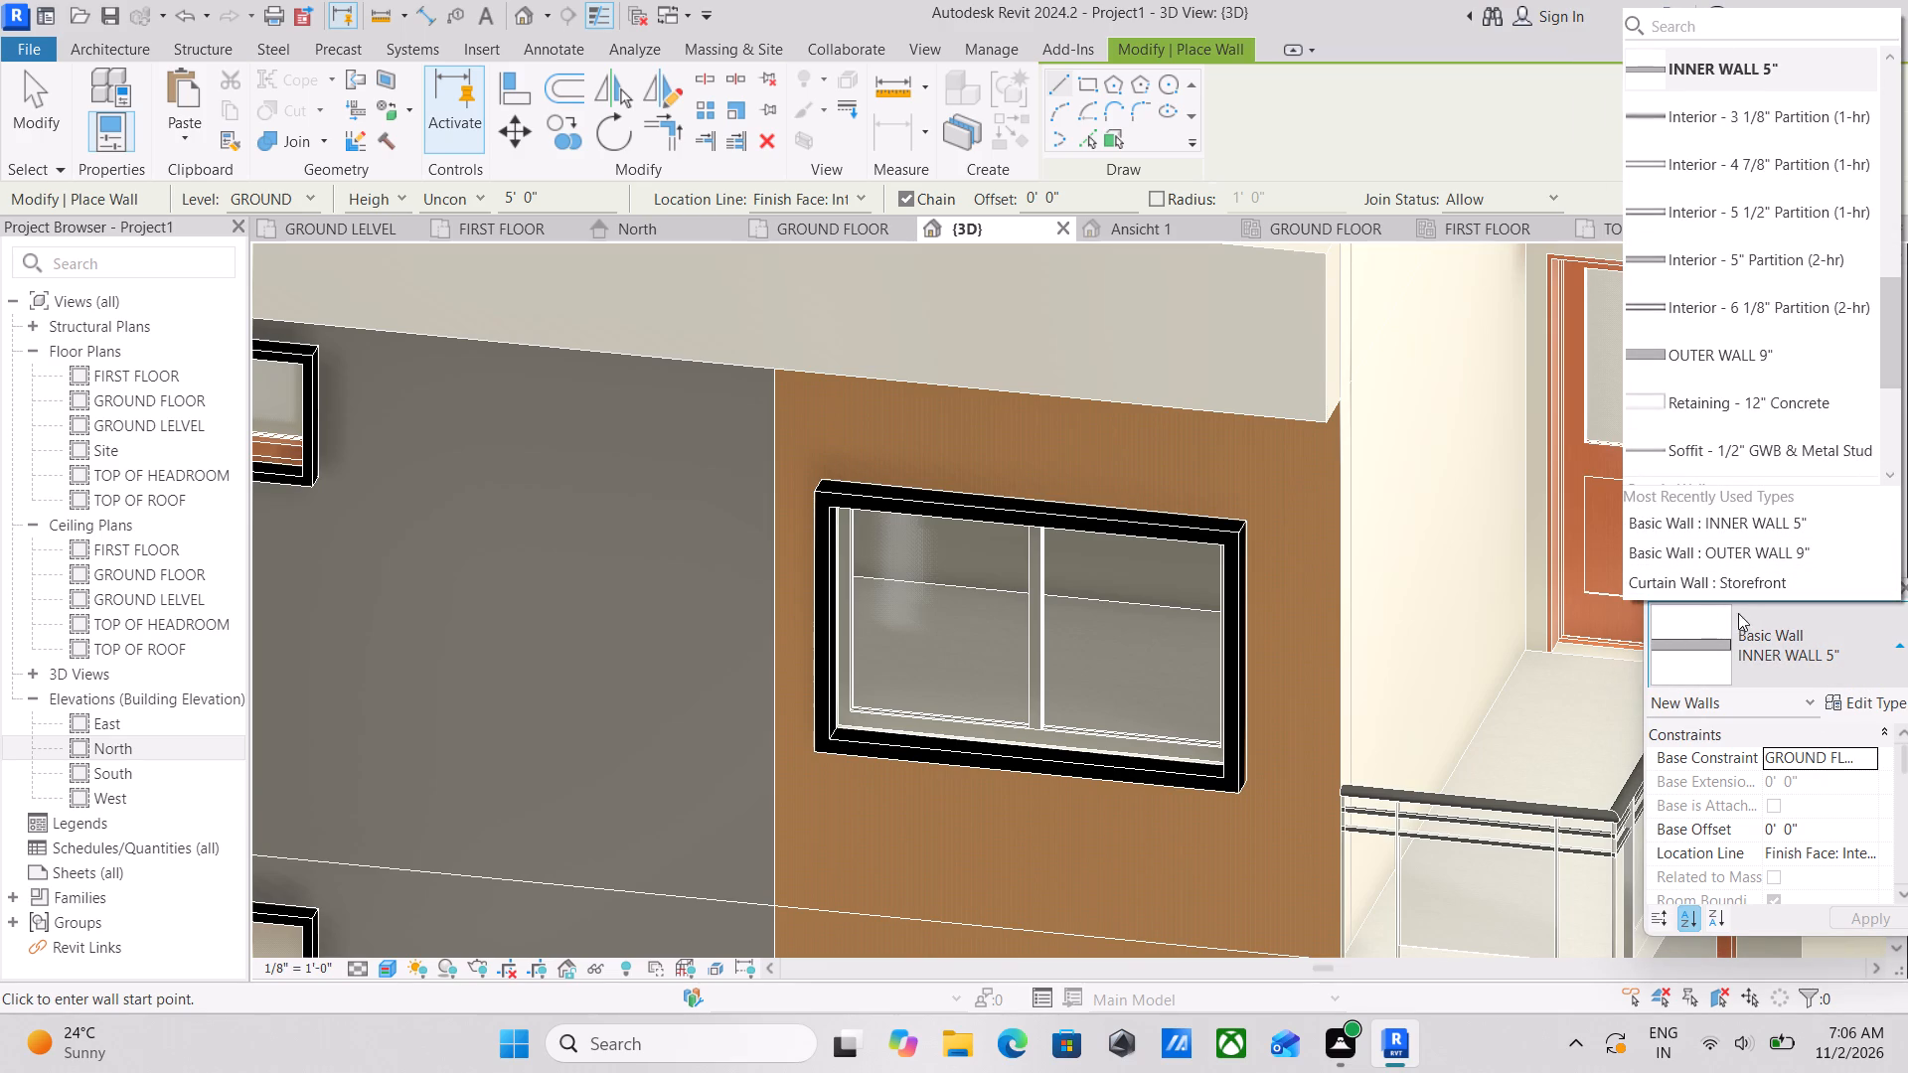
{"action": "left_click", "coordinate": [1878, 667]}
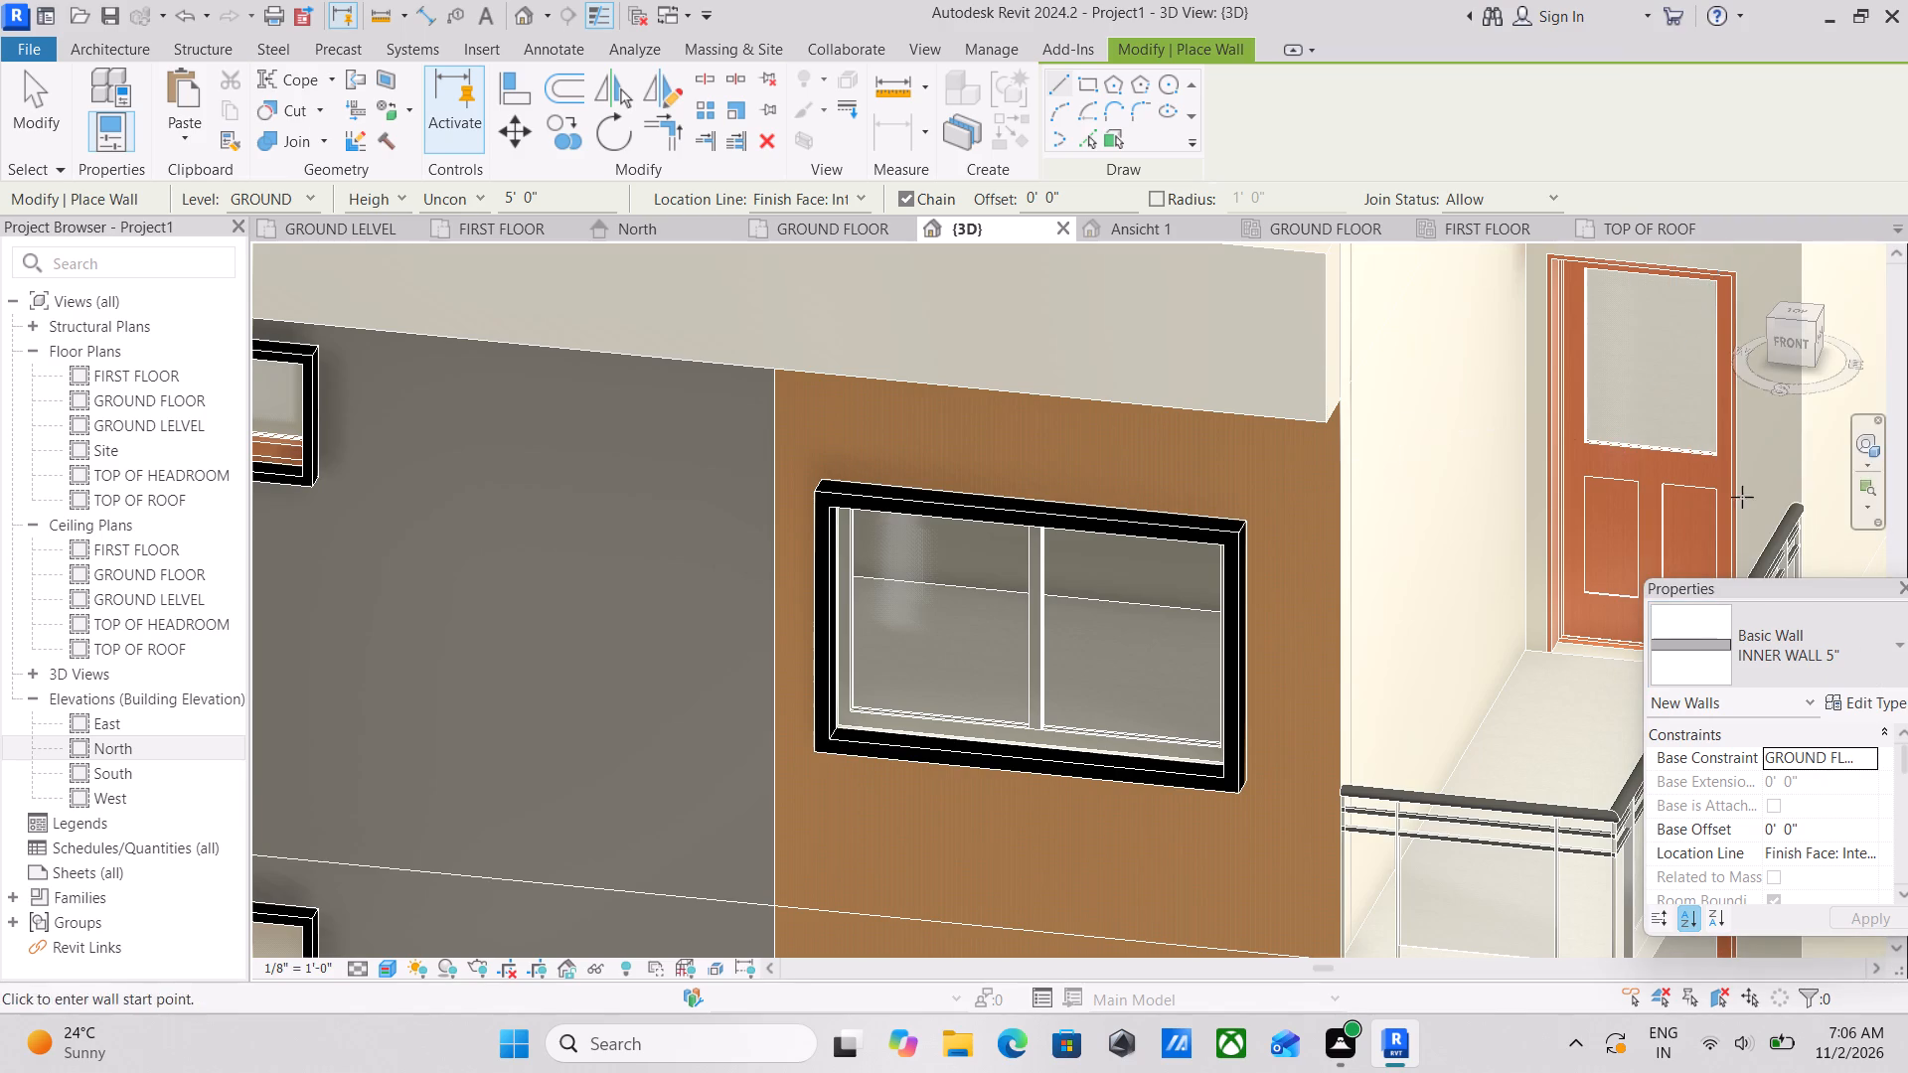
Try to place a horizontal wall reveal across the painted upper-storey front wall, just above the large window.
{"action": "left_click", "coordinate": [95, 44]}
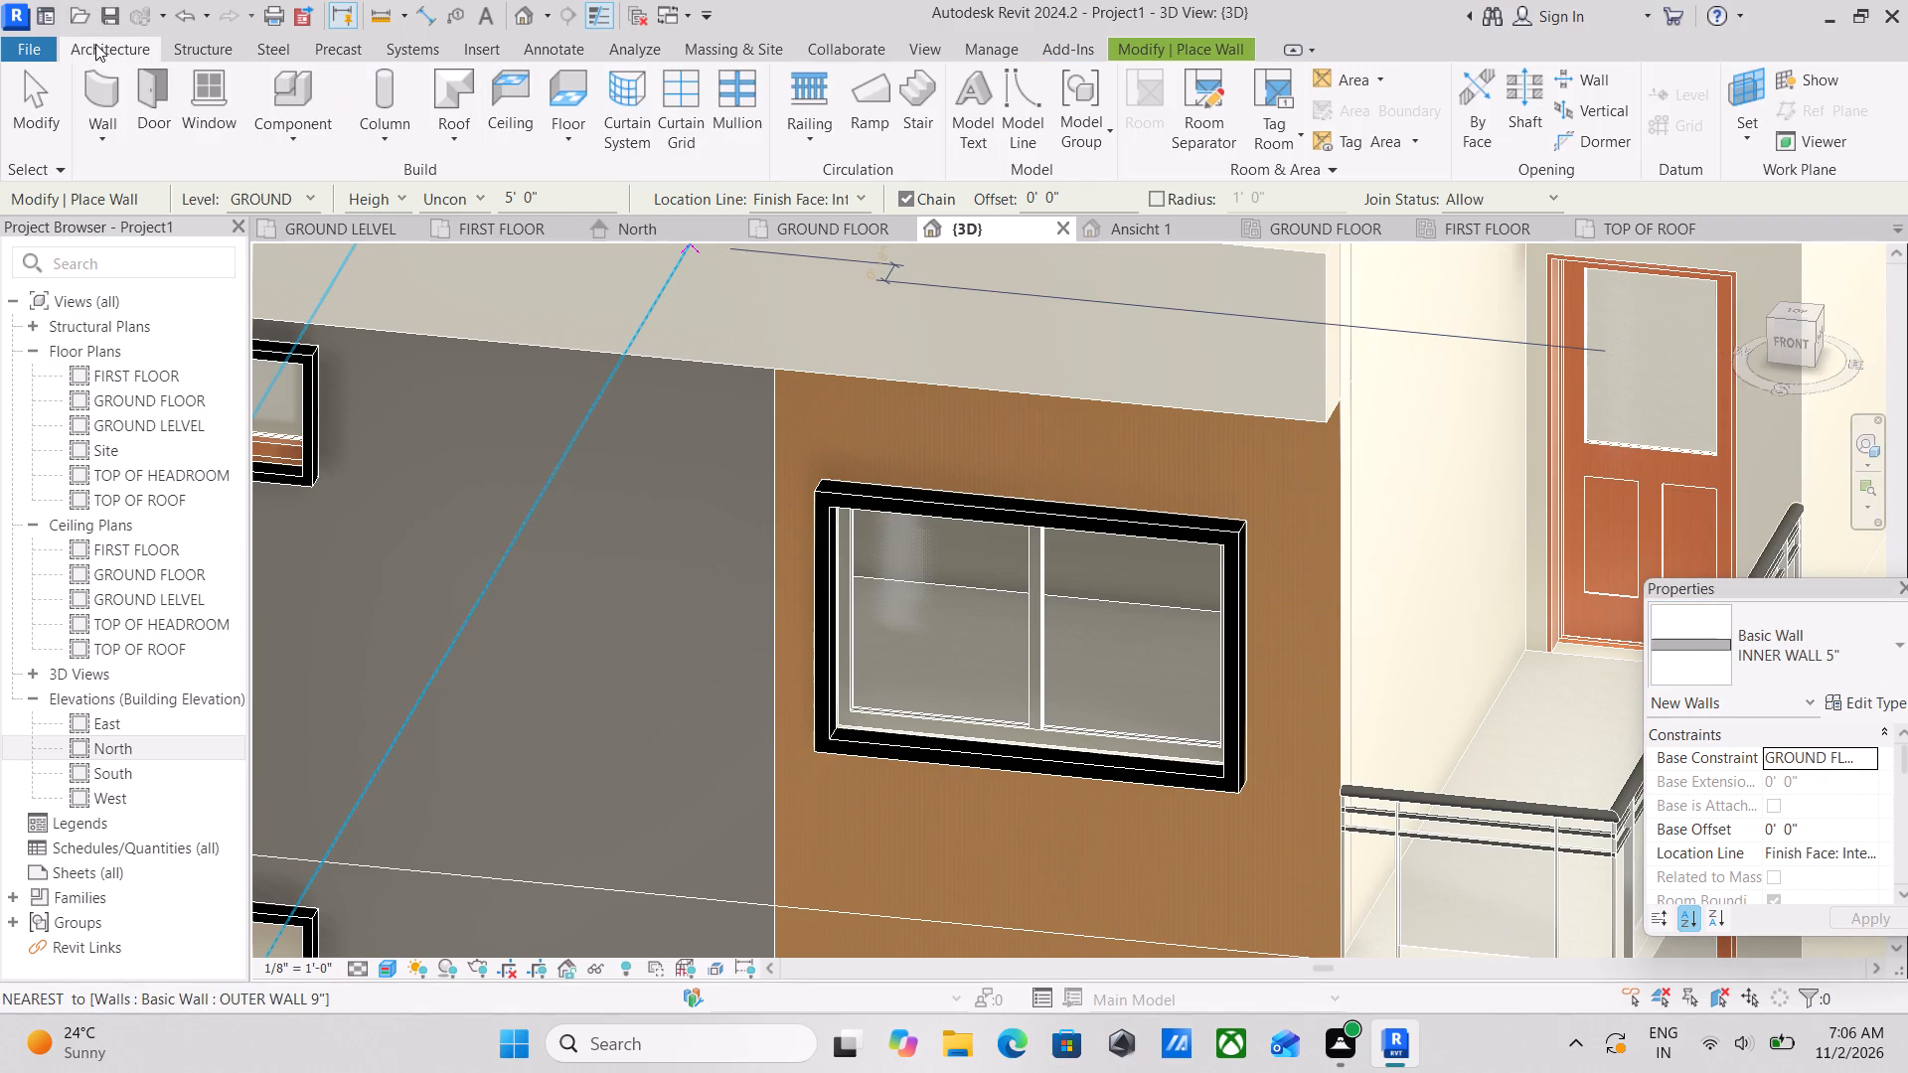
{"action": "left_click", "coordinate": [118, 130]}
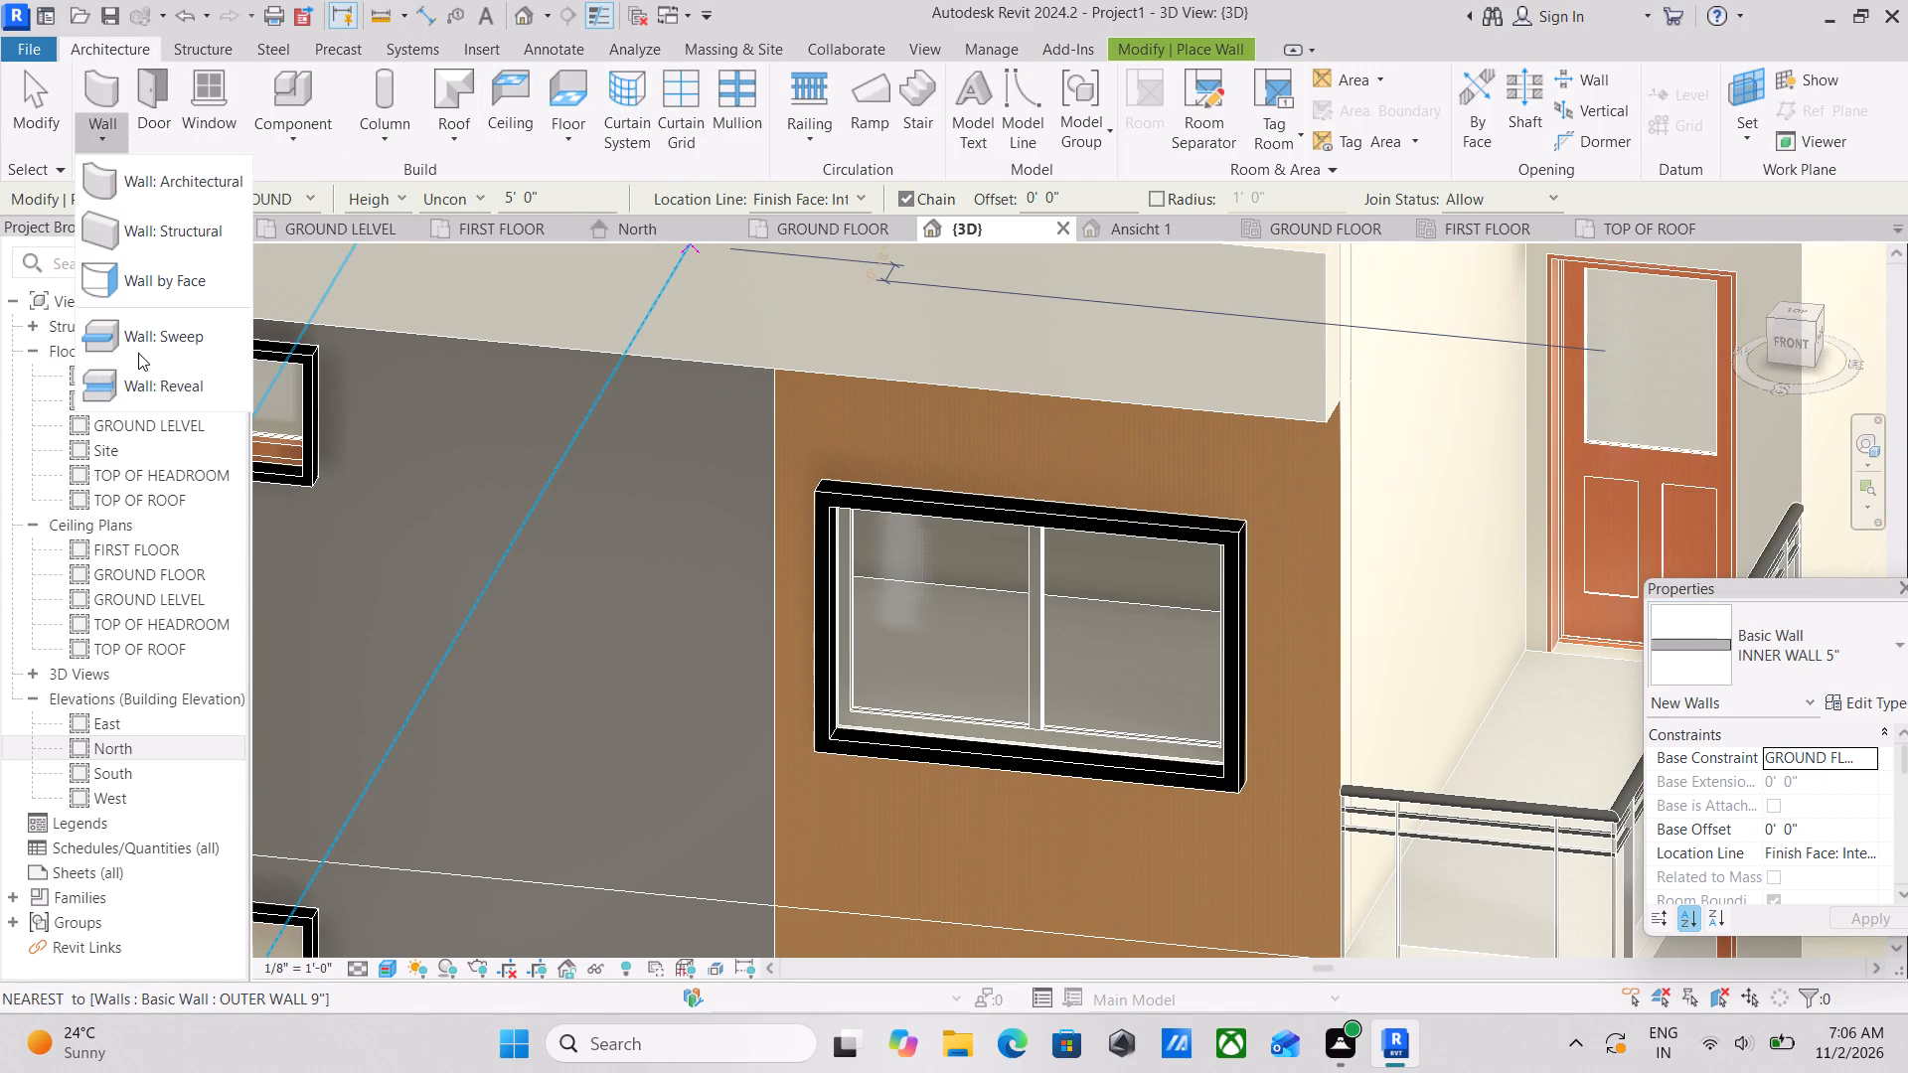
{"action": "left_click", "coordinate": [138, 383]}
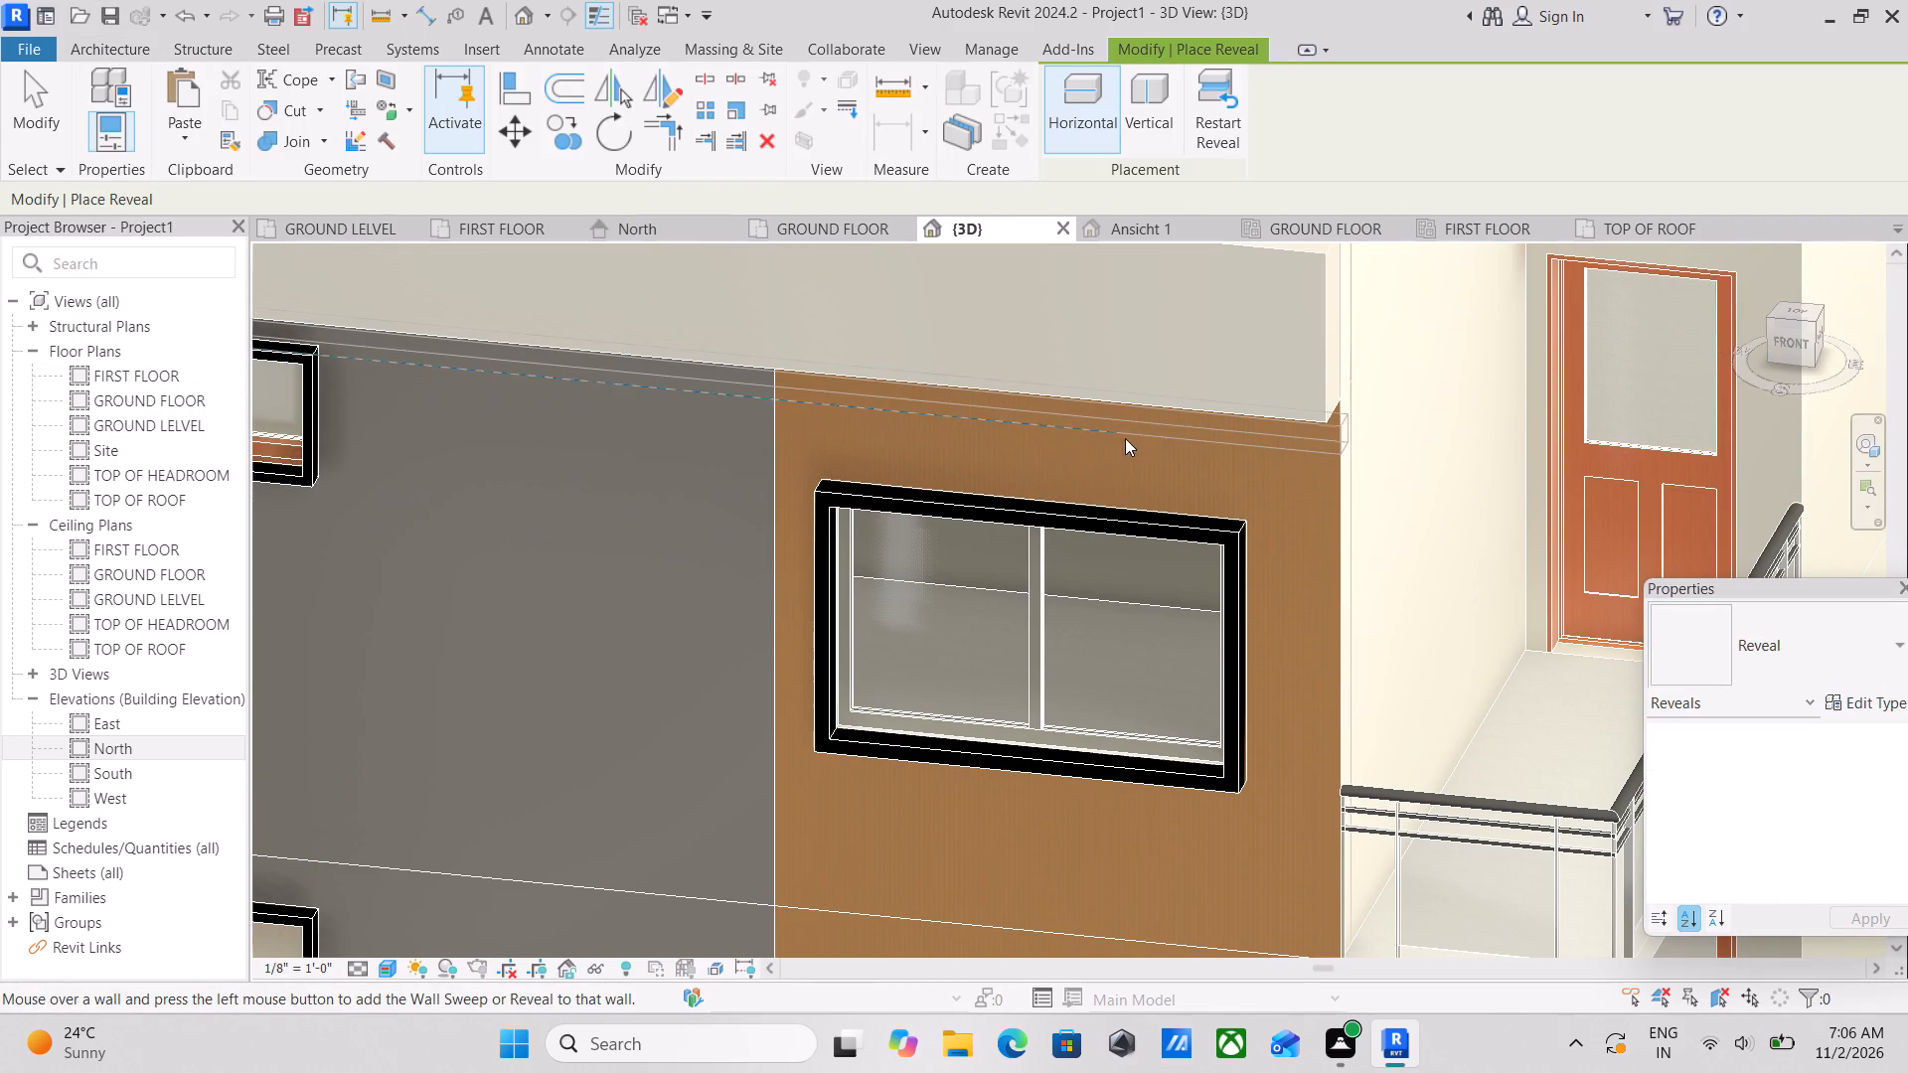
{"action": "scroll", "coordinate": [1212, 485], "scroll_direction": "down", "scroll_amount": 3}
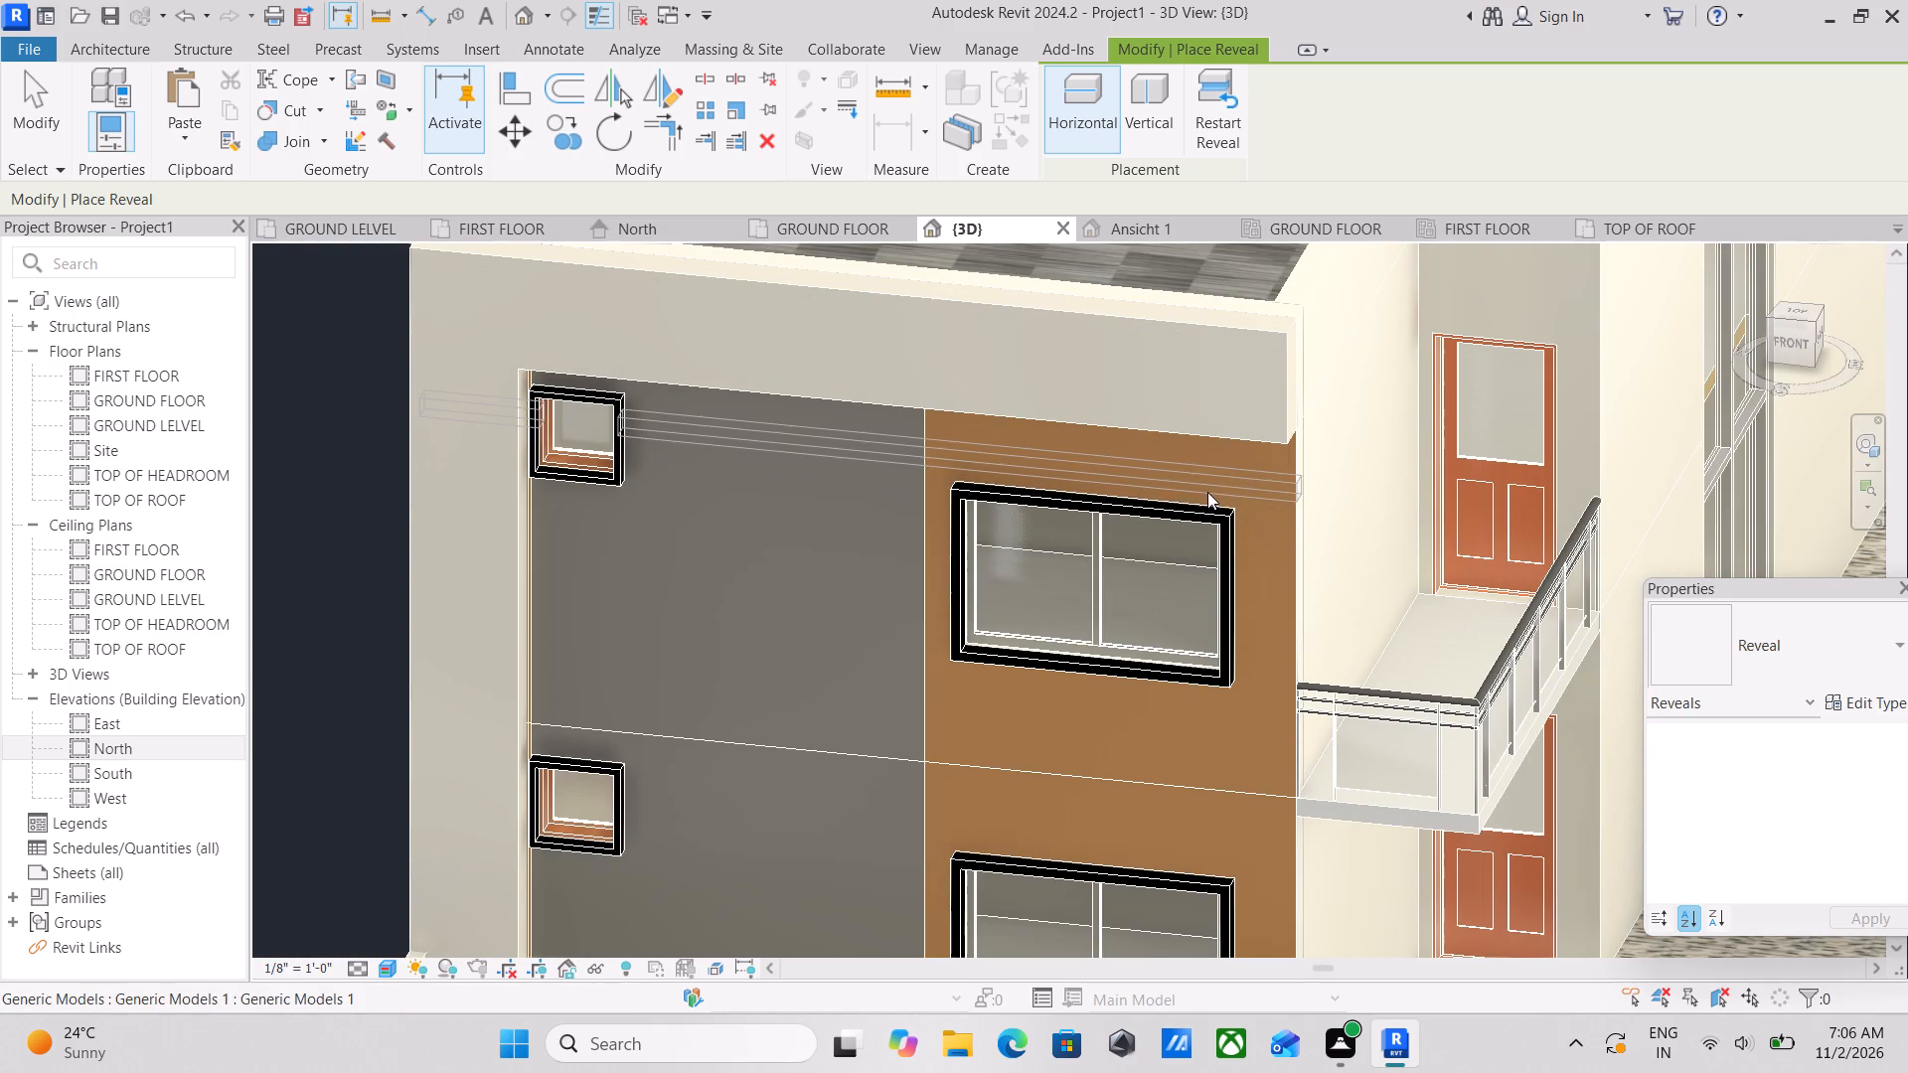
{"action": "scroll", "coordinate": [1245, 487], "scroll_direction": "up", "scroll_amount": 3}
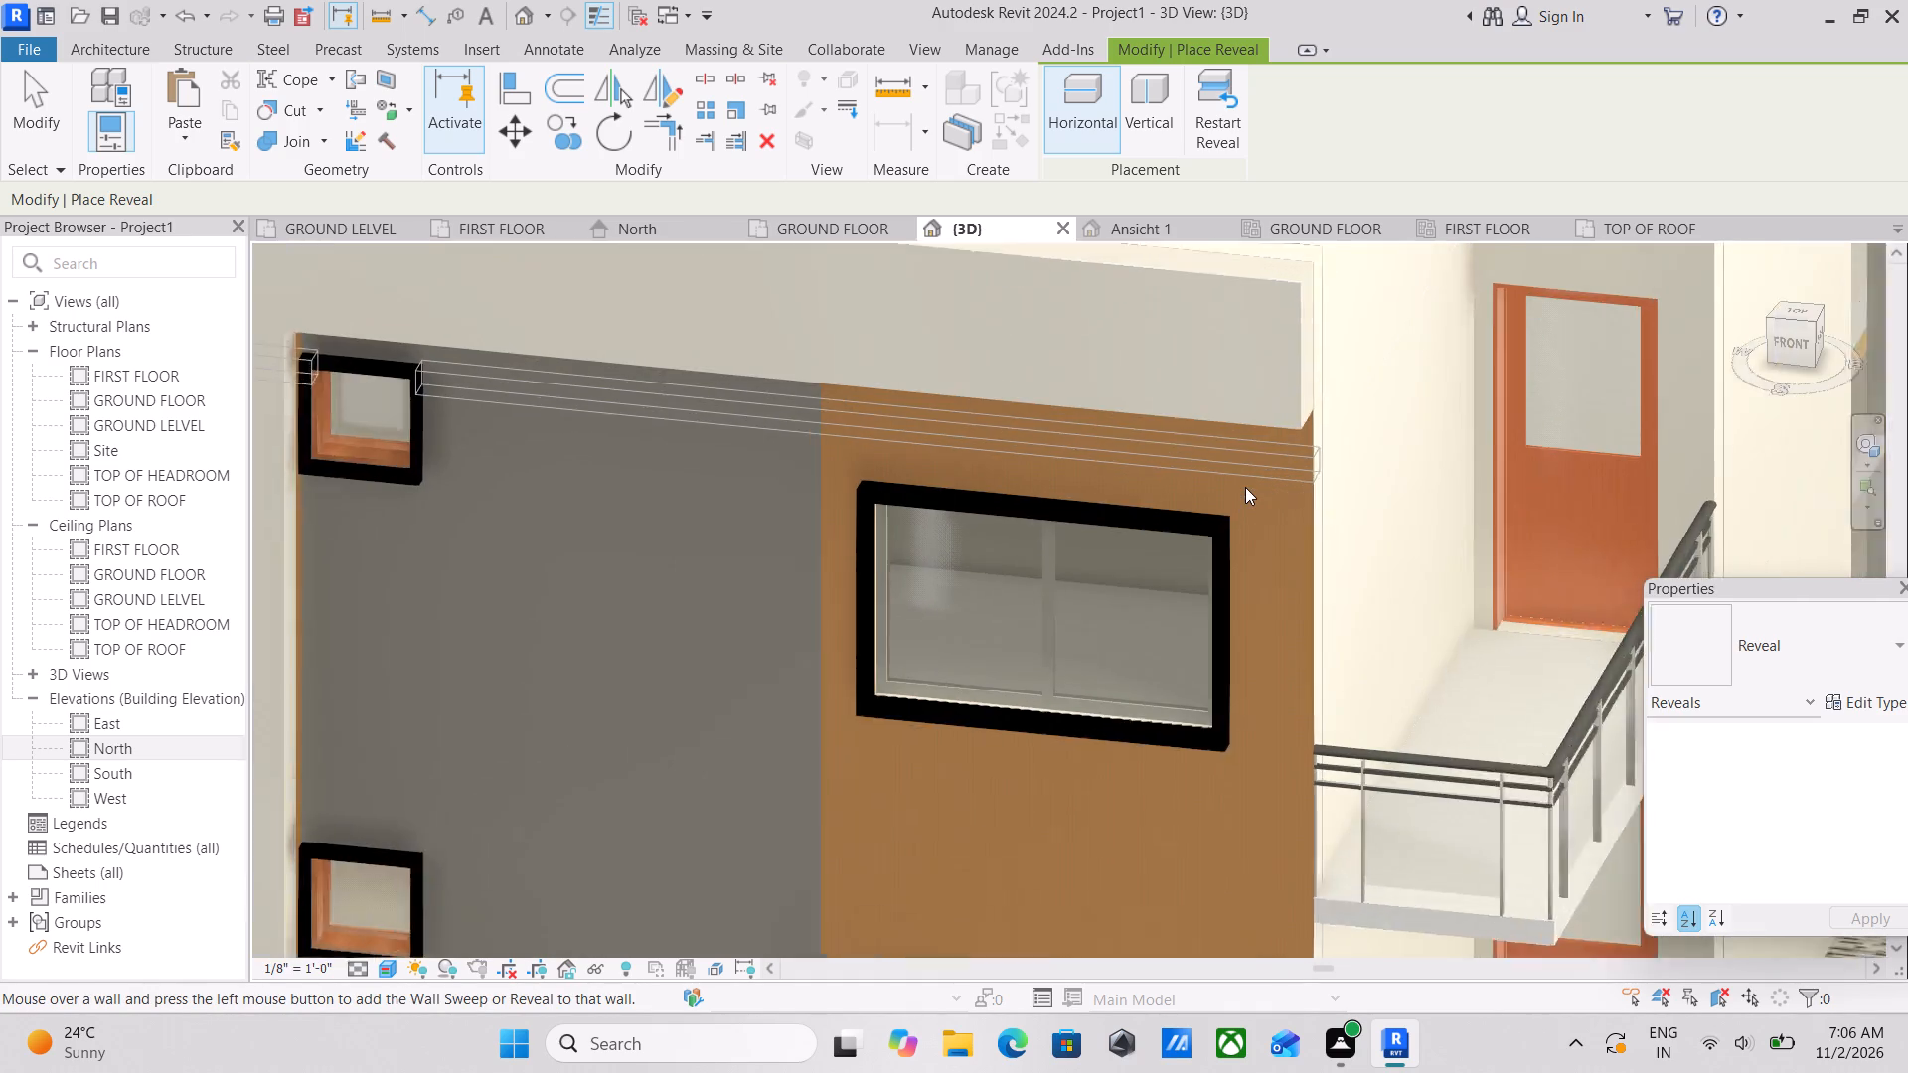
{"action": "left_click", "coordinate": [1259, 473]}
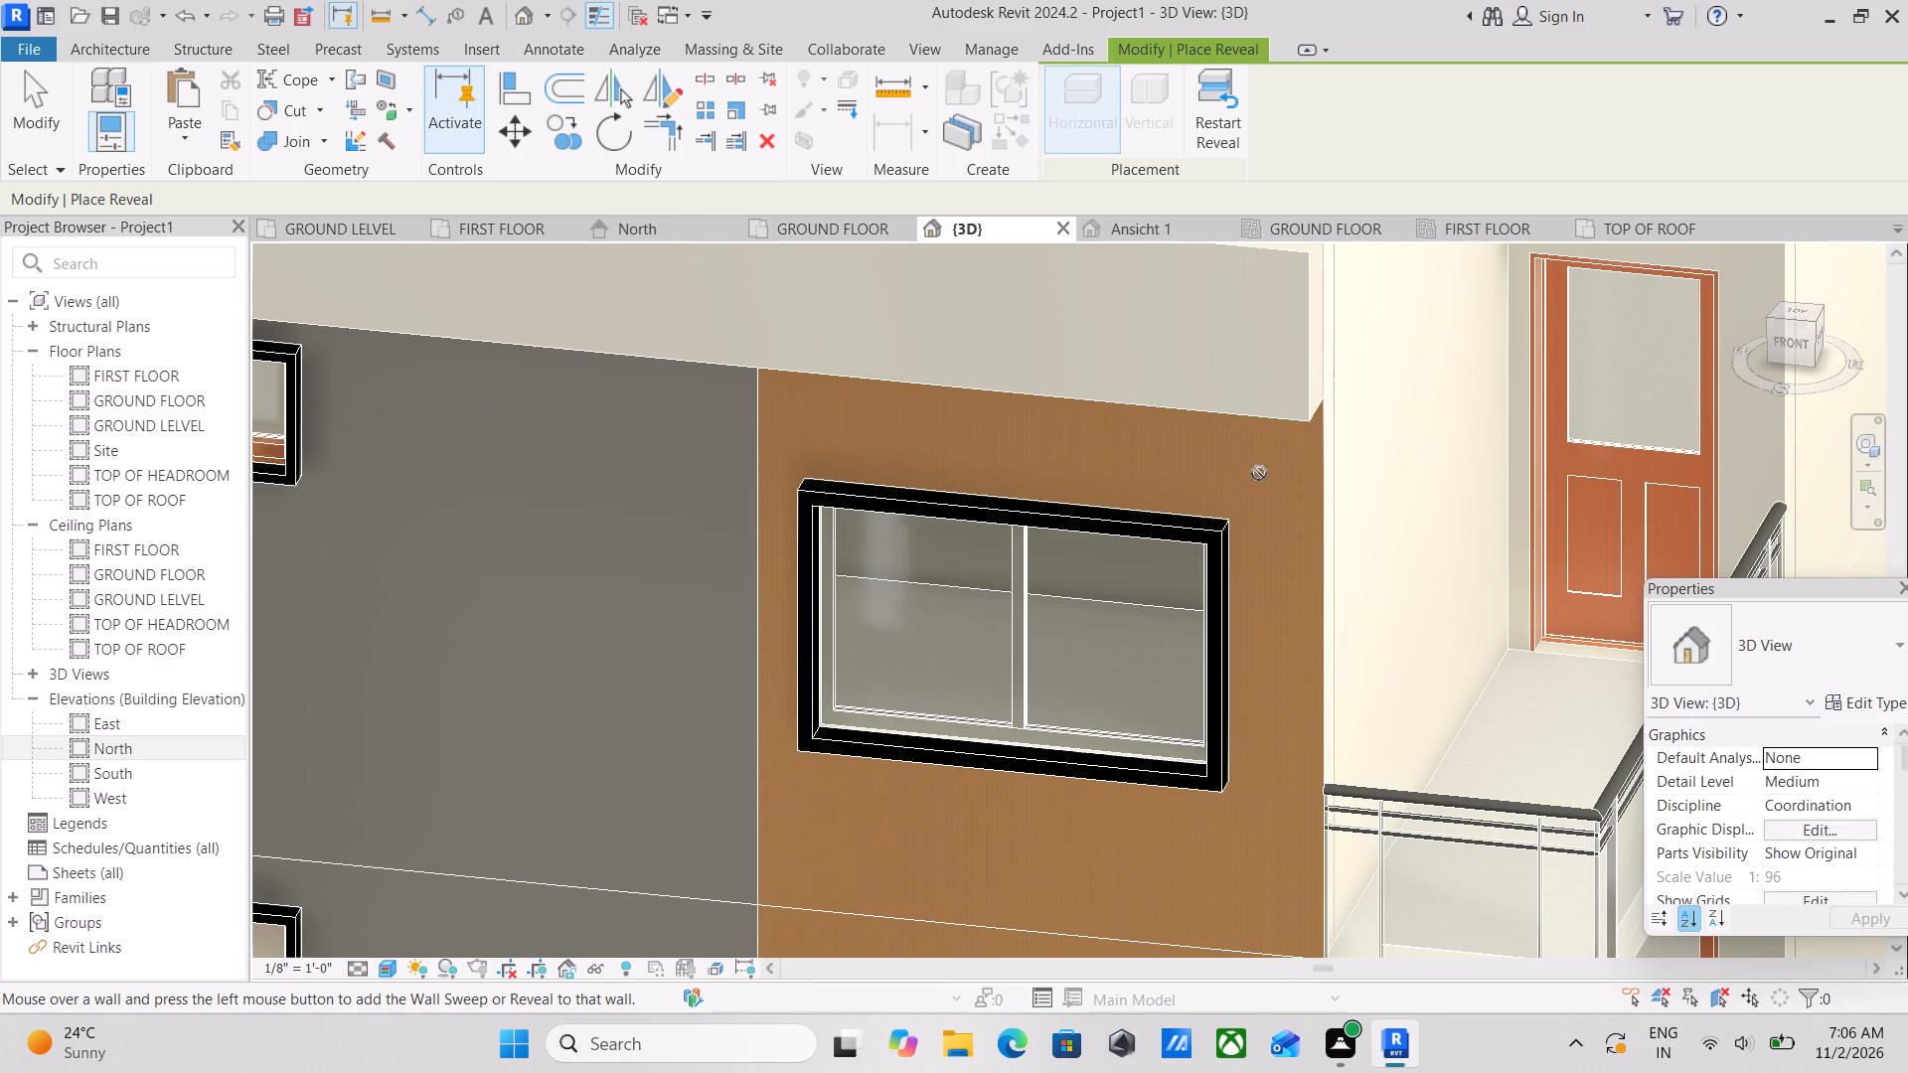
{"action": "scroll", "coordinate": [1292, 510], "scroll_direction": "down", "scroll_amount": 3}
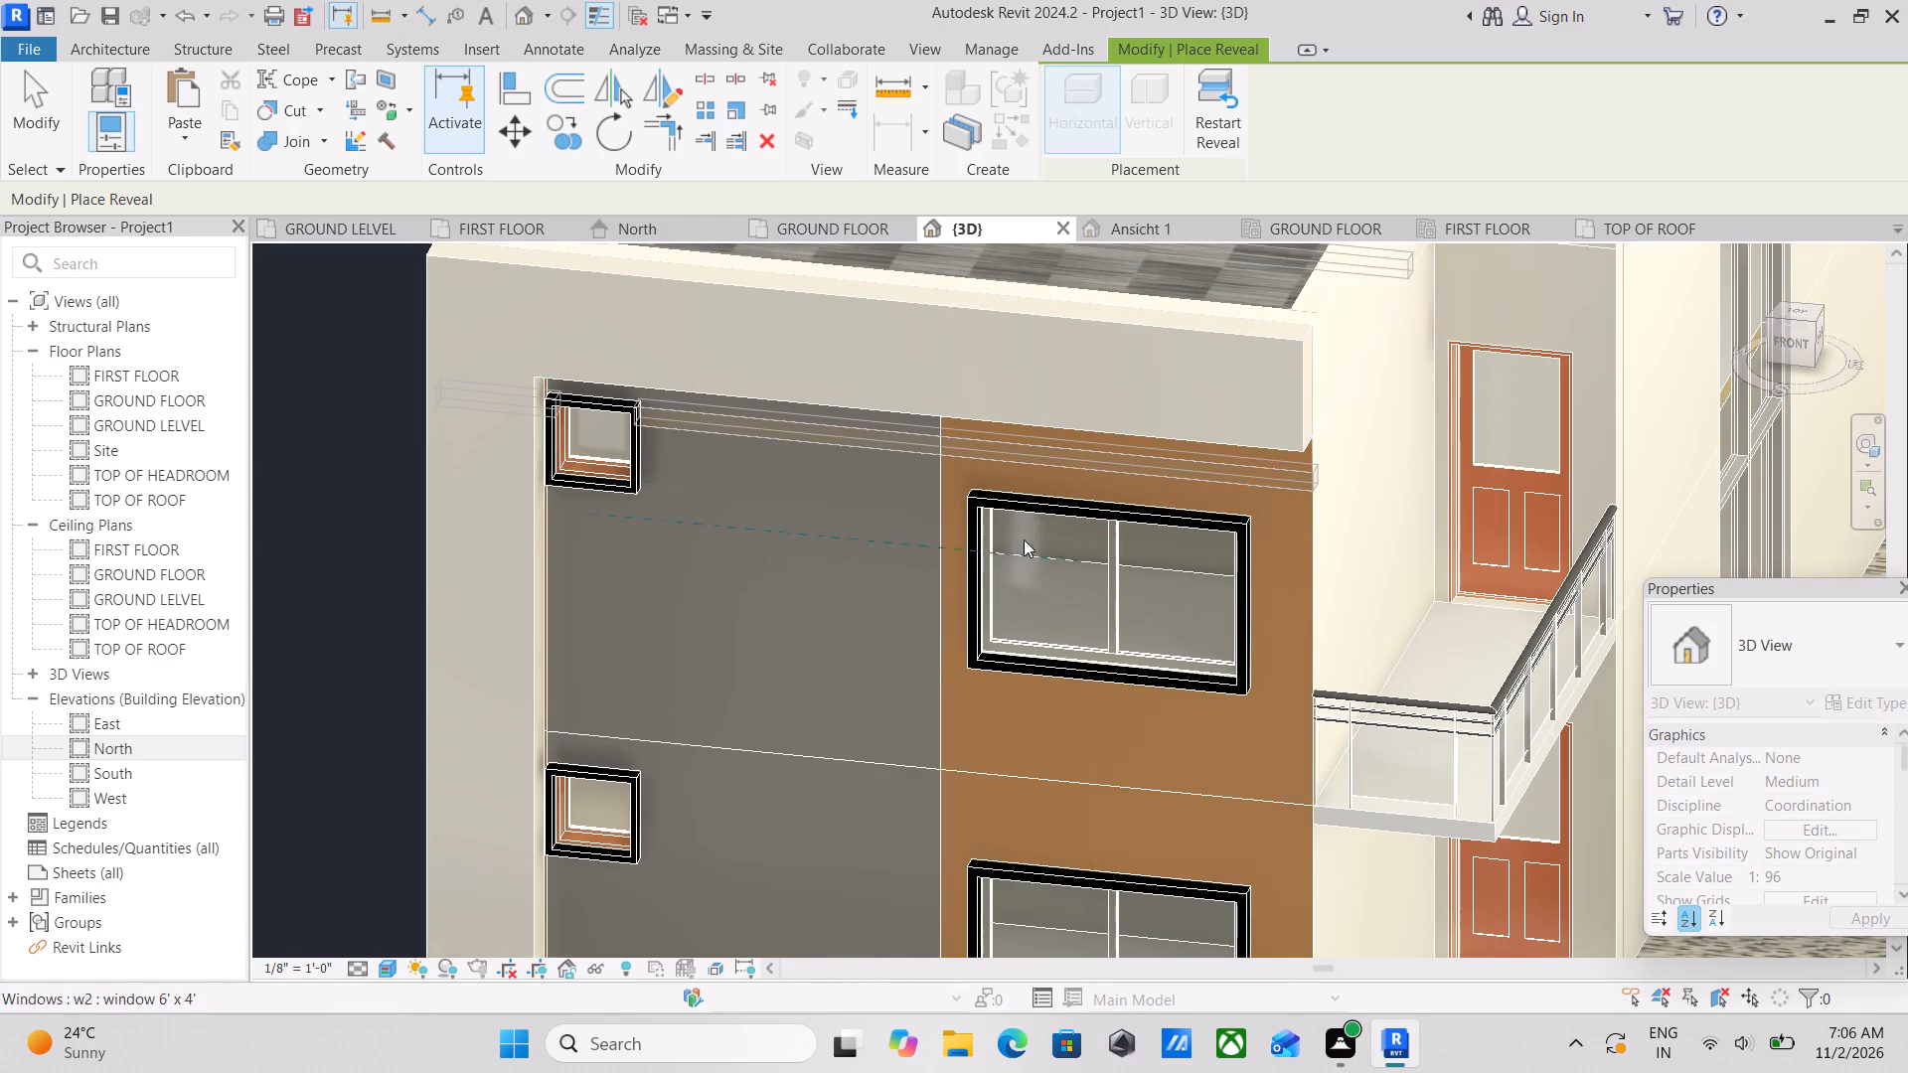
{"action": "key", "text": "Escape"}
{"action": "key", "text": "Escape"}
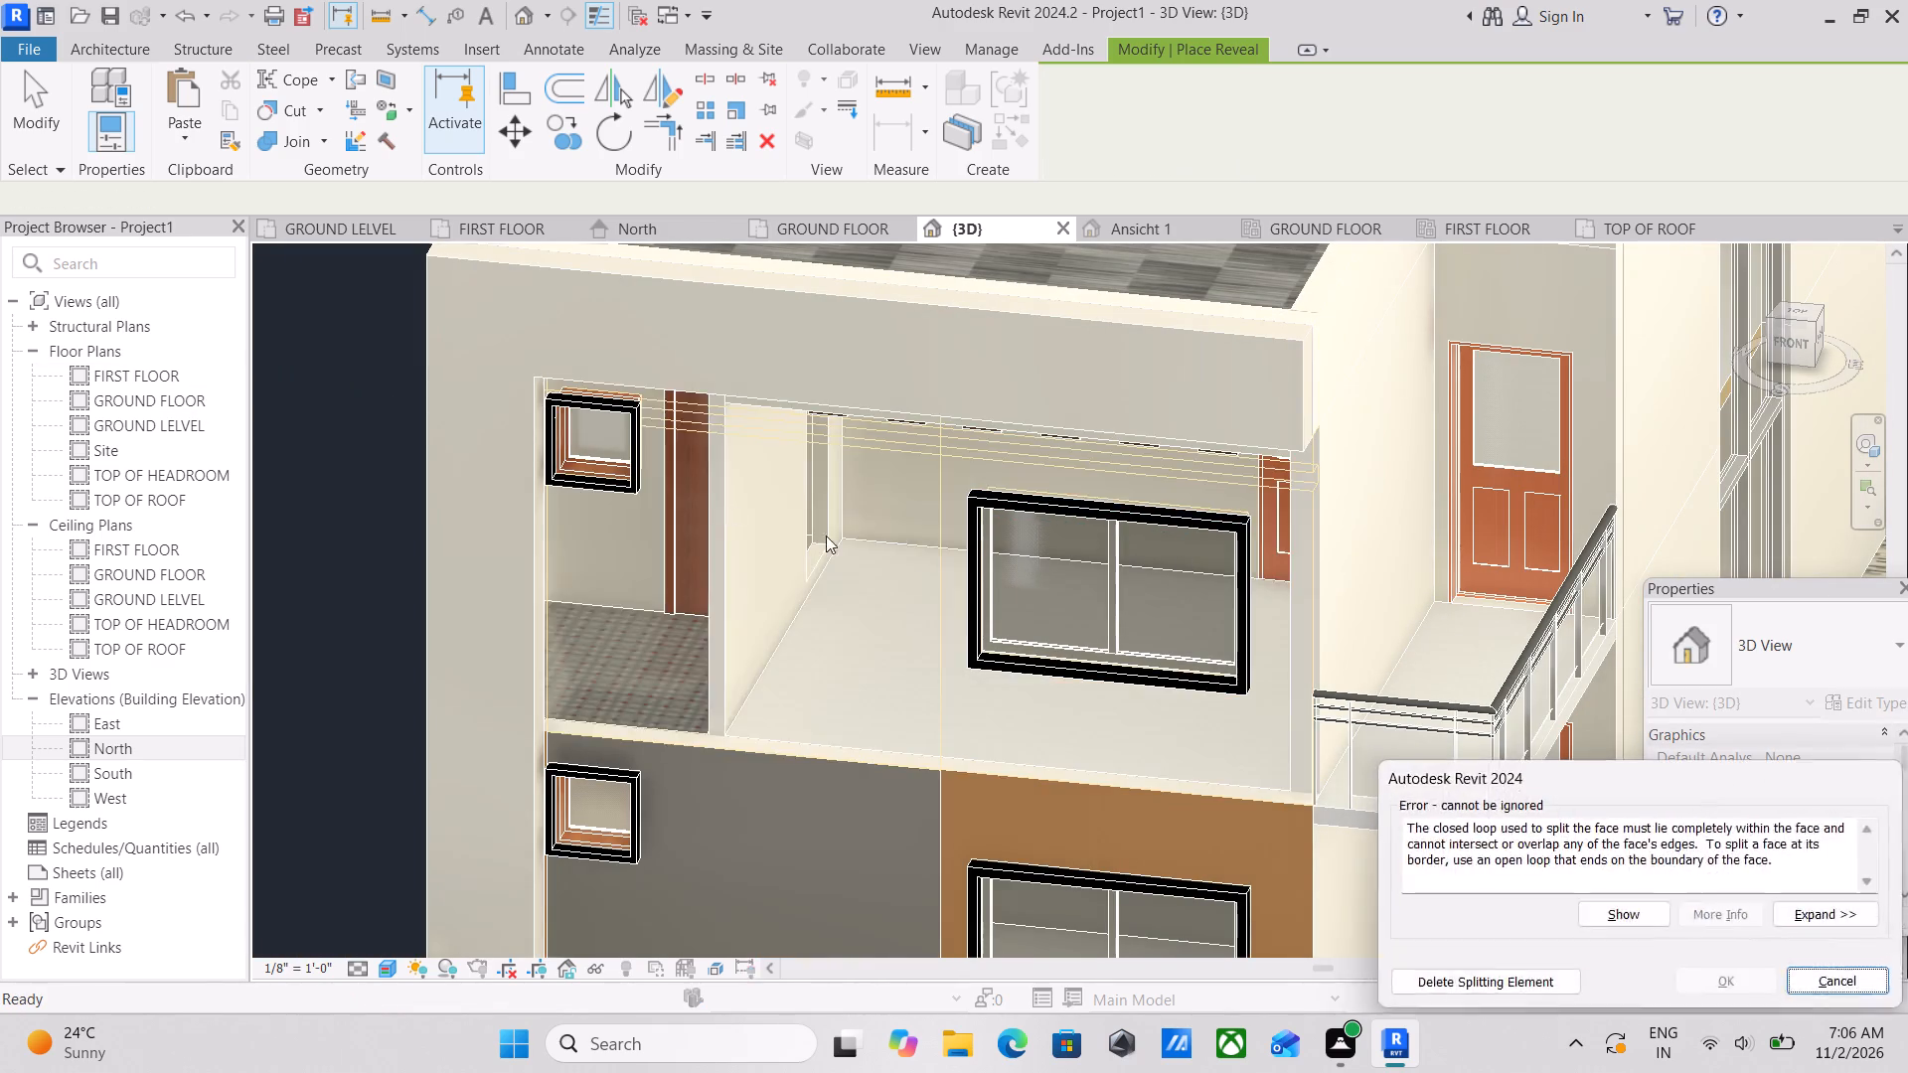
Place a horizontal wall reveal across the upper-storey front wall above the large window, deleting the splitting element that conflicts with it.
{"action": "scroll", "coordinate": [1192, 482], "scroll_direction": "down", "scroll_amount": 2}
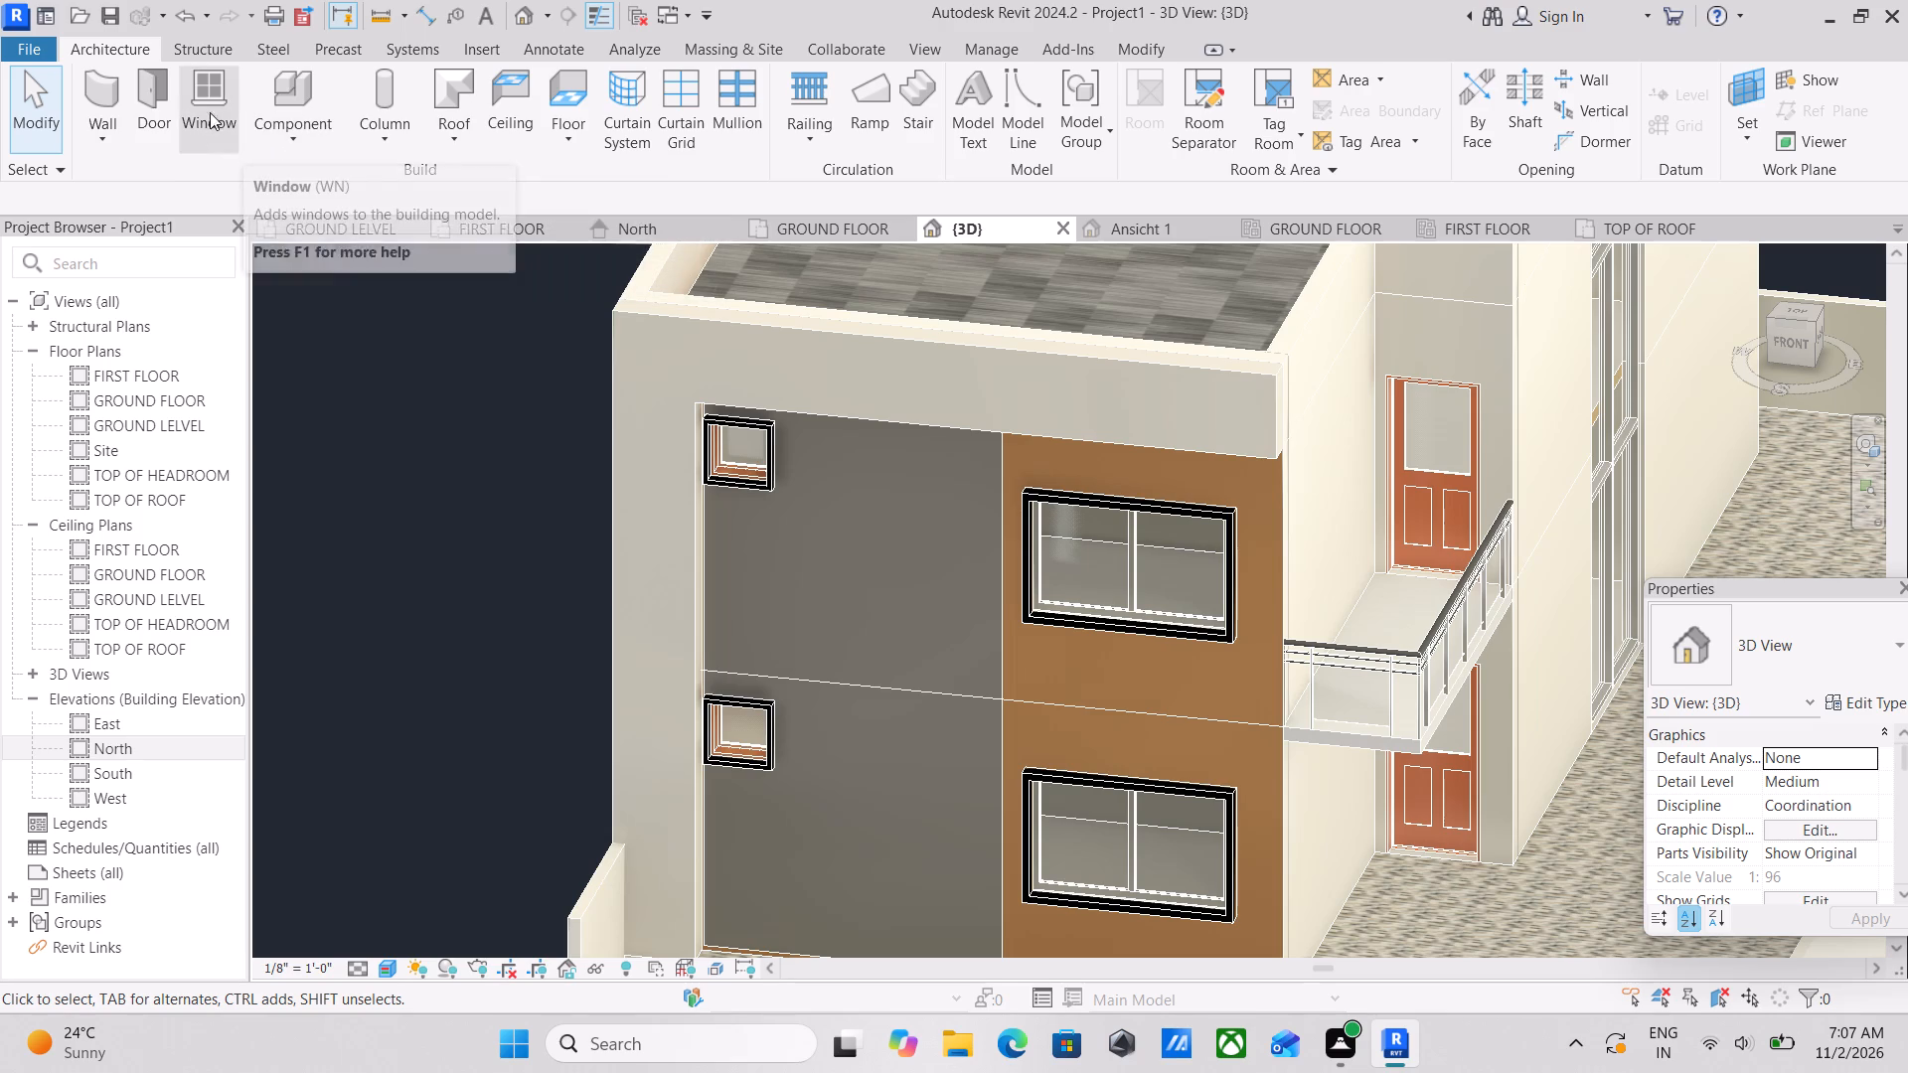
{"action": "left_click", "coordinate": [265, 138]}
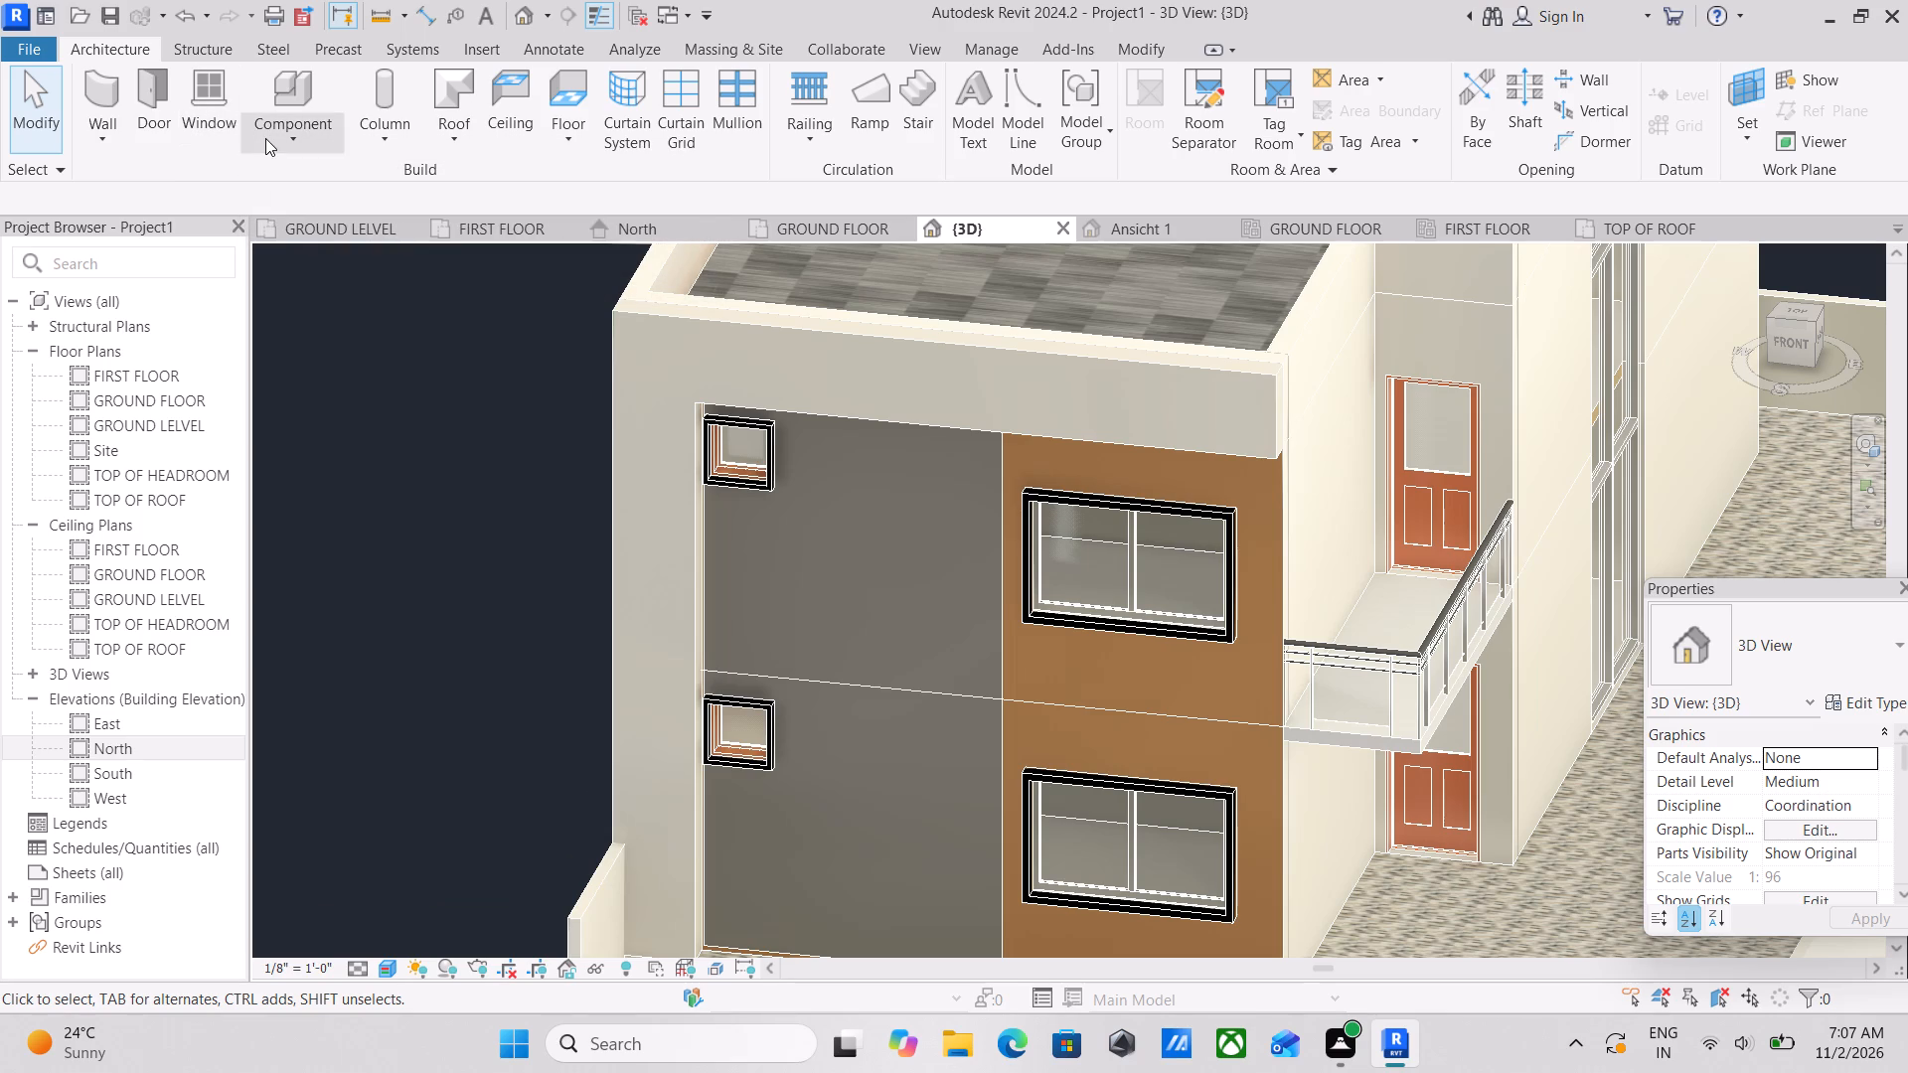
{"action": "left_click", "coordinate": [265, 138]}
{"action": "left_click", "coordinate": [98, 134]}
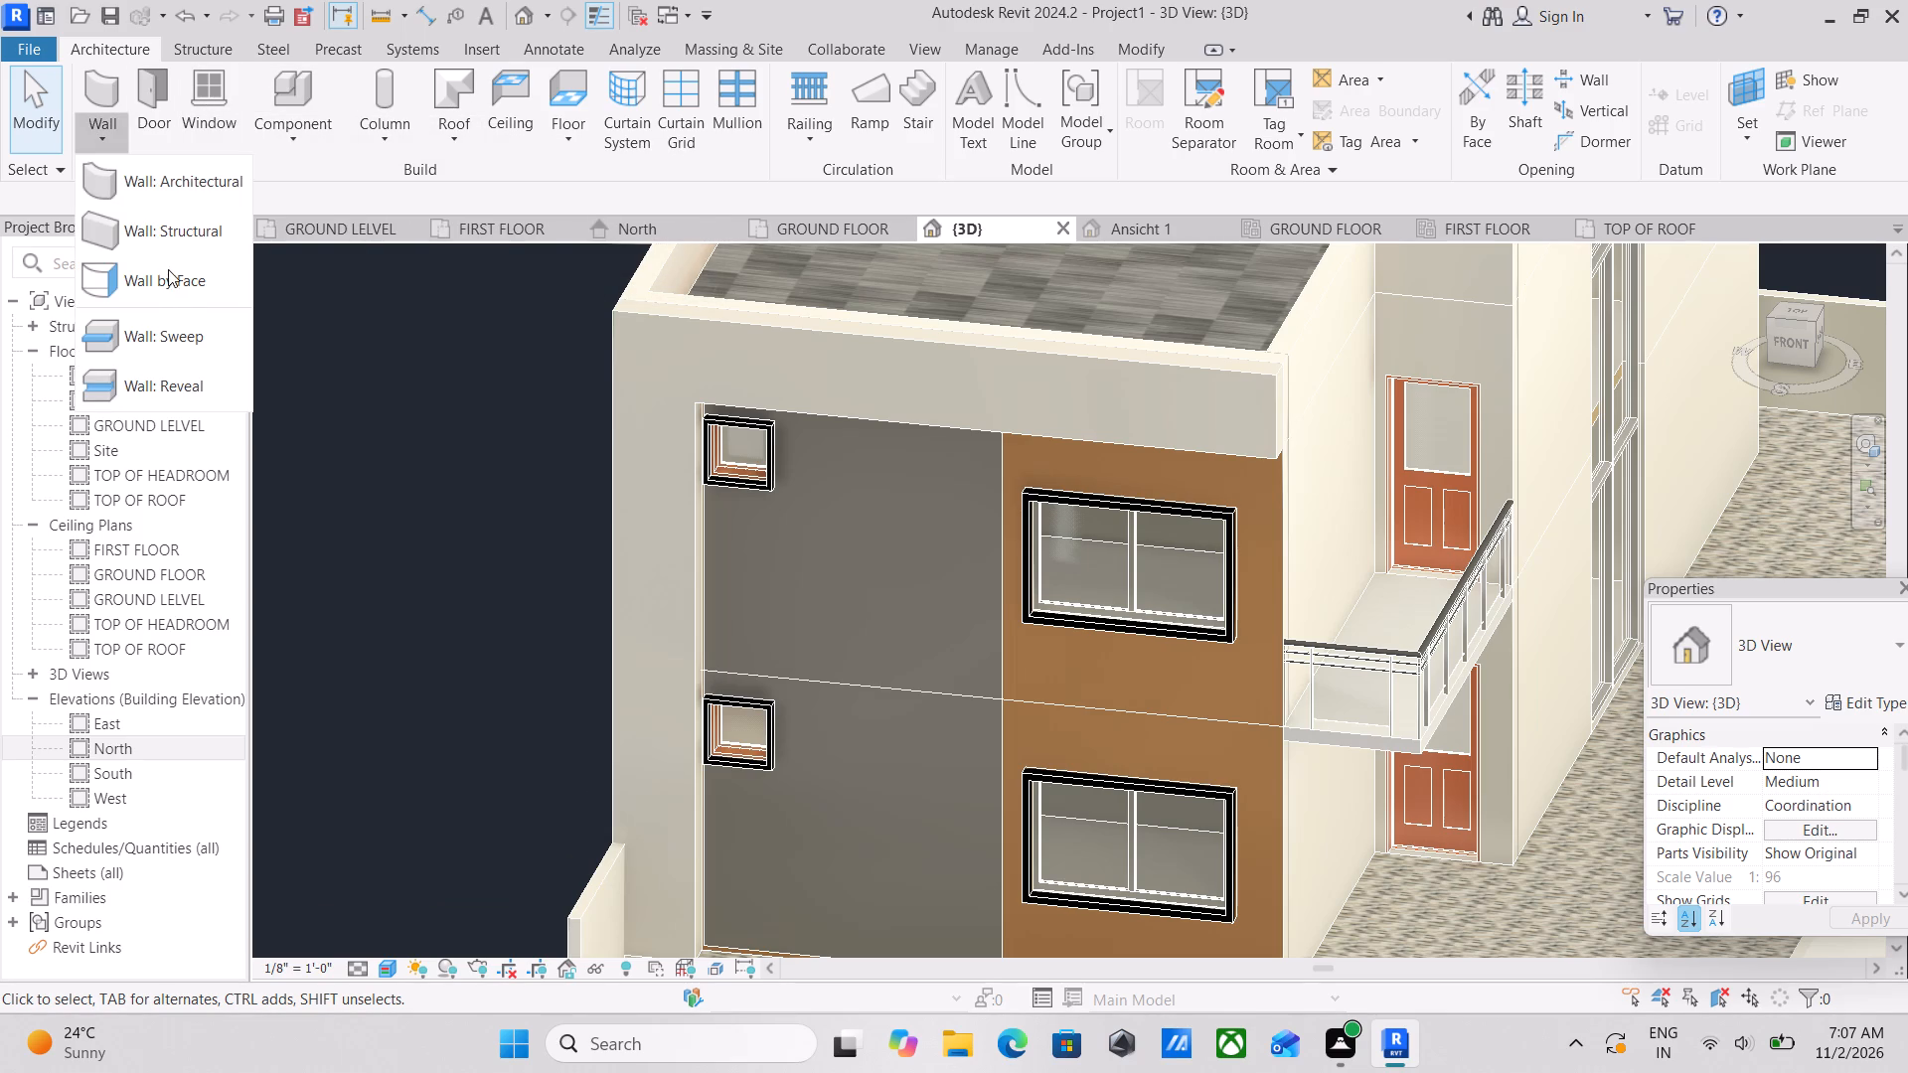
{"action": "left_click", "coordinate": [190, 380]}
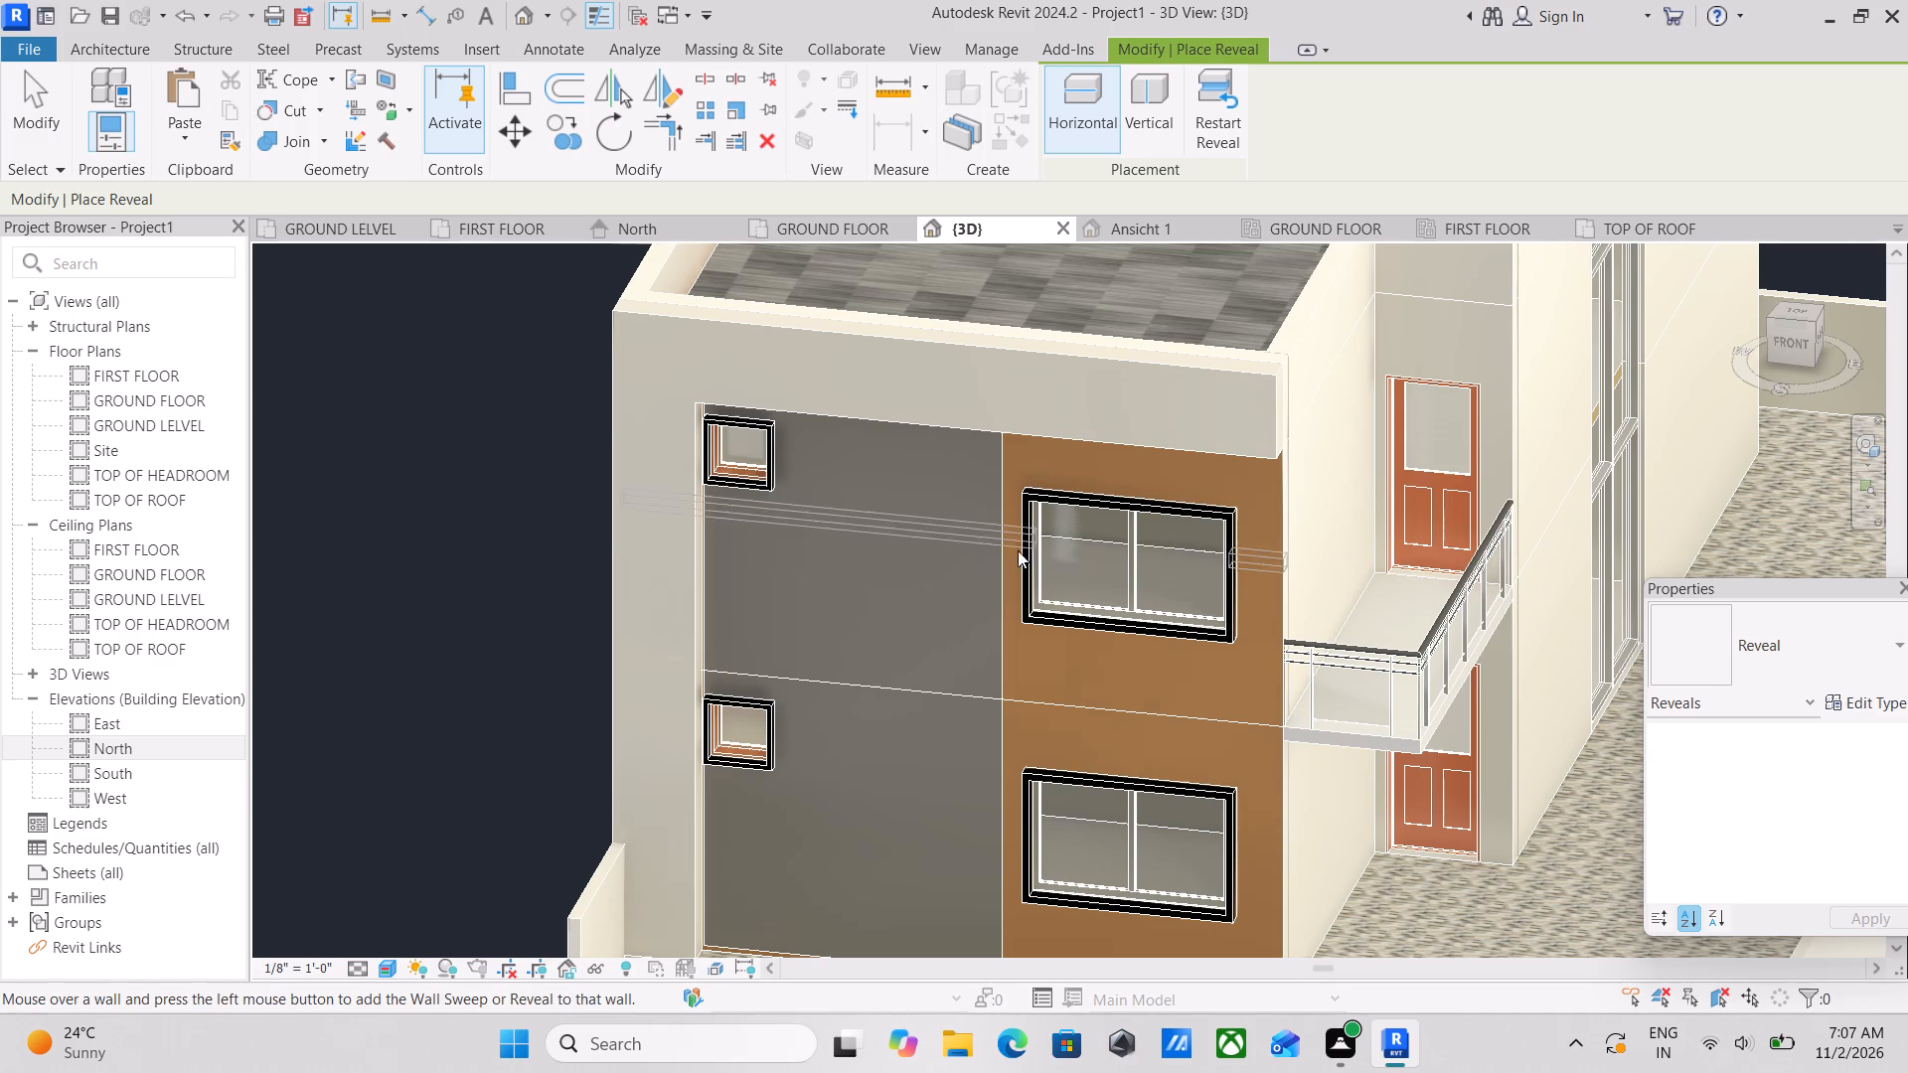
{"action": "scroll", "coordinate": [1192, 497], "scroll_direction": "up", "scroll_amount": 7}
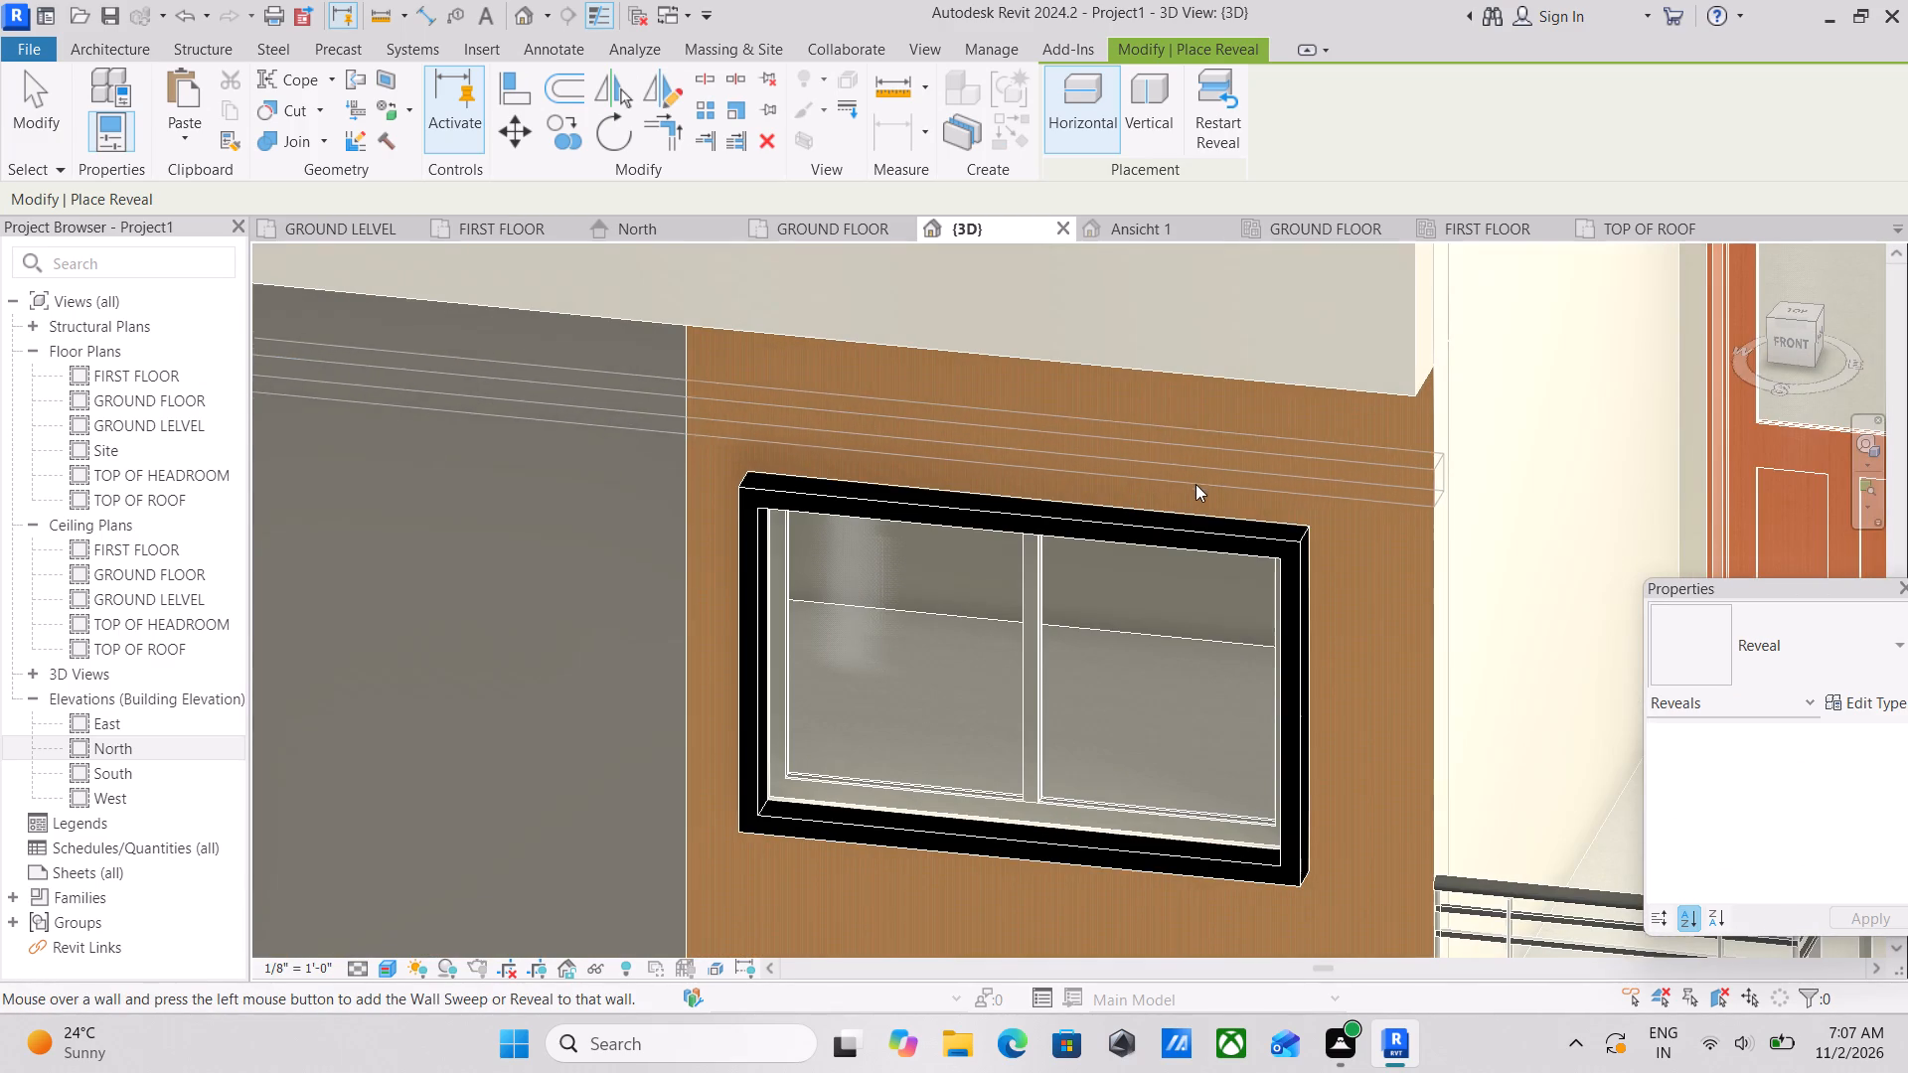
{"action": "left_click", "coordinate": [1203, 452]}
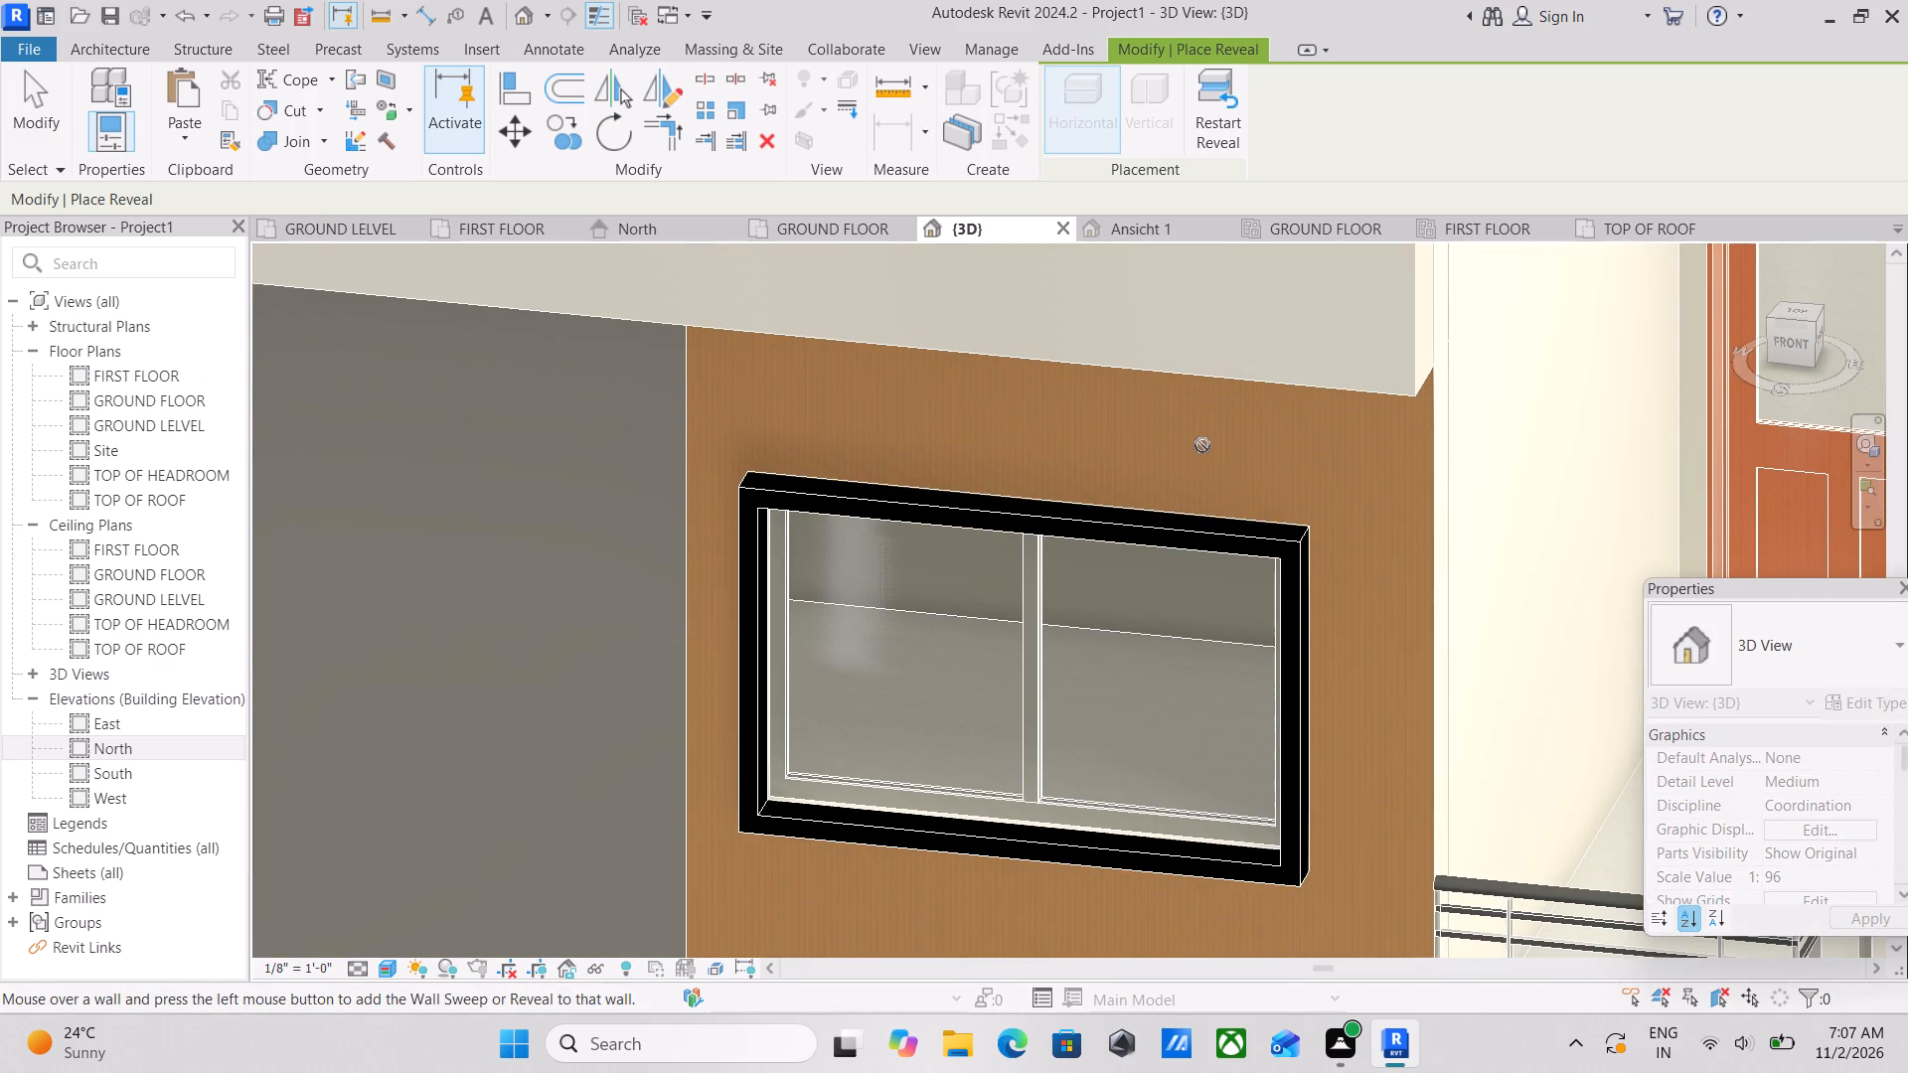
{"action": "scroll", "coordinate": [1256, 486], "scroll_direction": "down", "scroll_amount": 3}
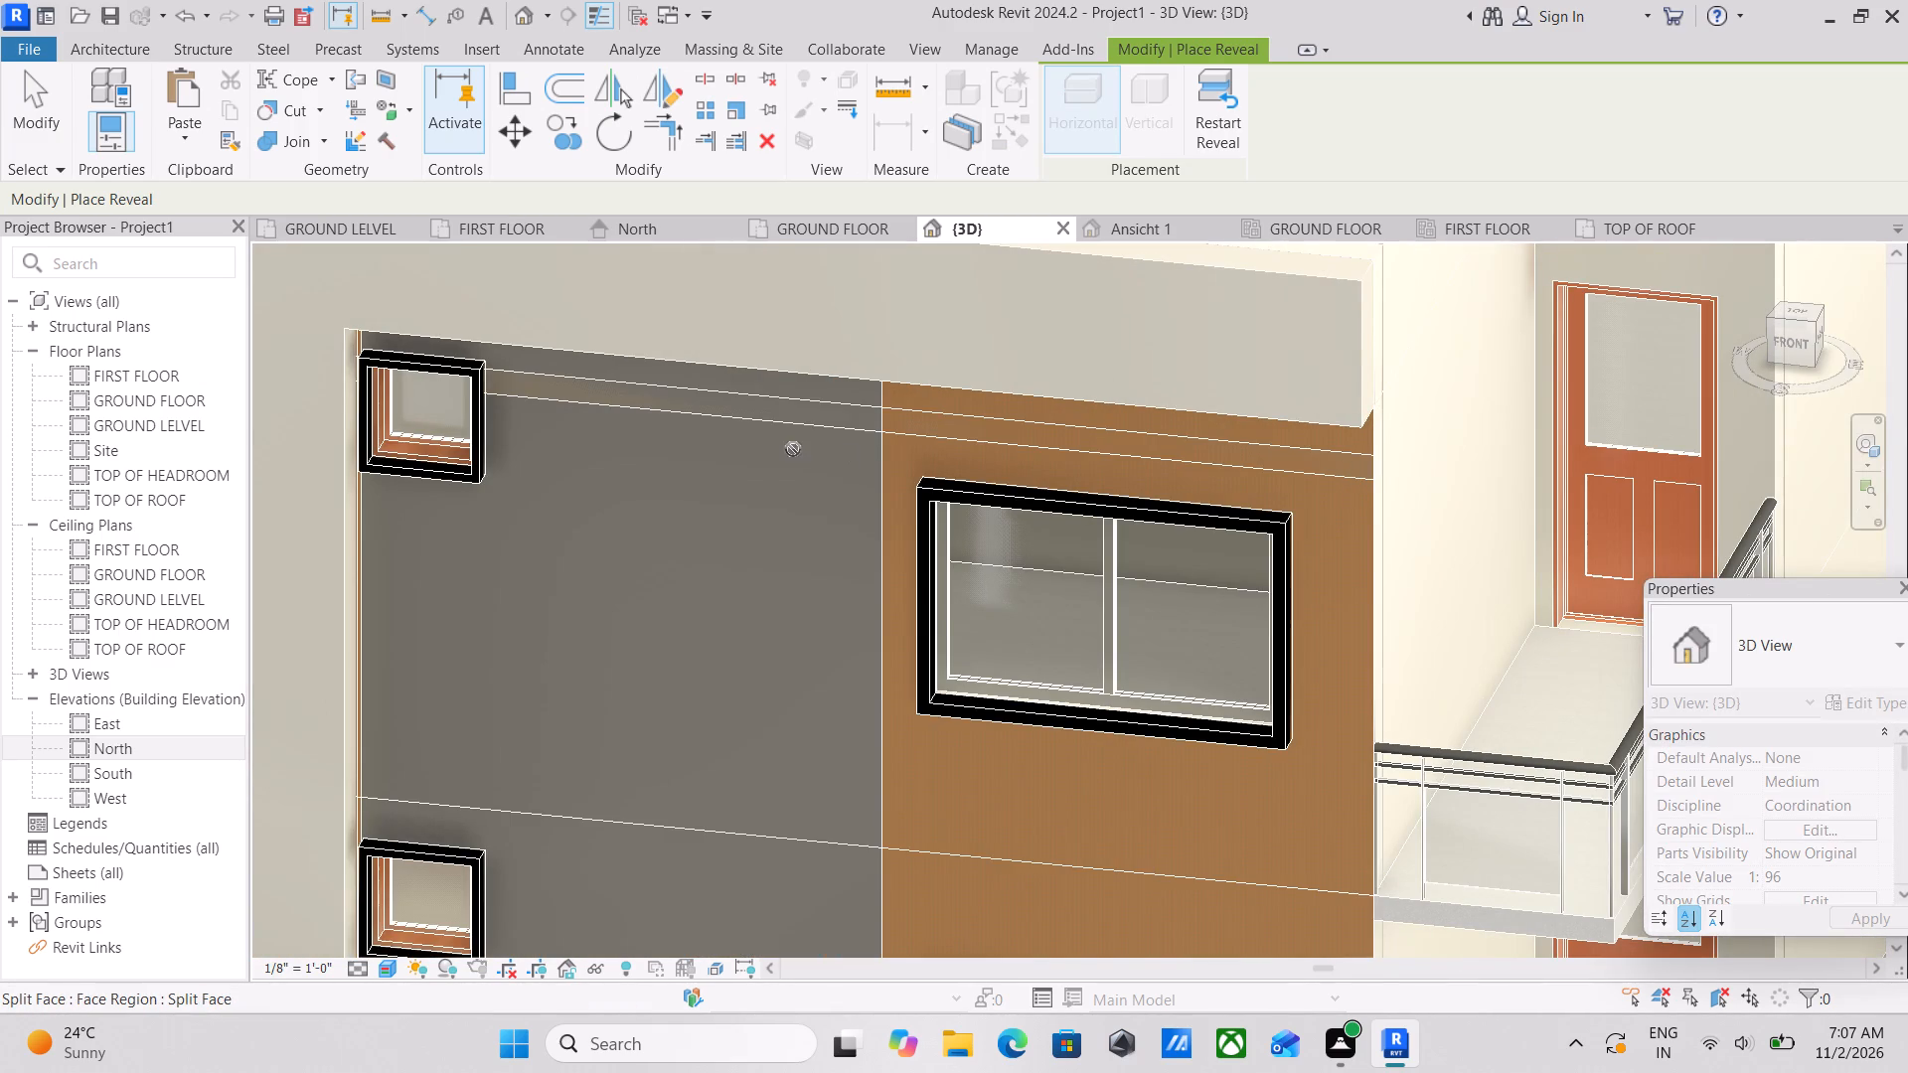
{"action": "scroll", "coordinate": [1066, 441], "scroll_direction": "up", "scroll_amount": 2}
{"action": "key", "text": "Escape"}
{"action": "scroll", "coordinate": [1145, 436], "scroll_direction": "down", "scroll_amount": 3}
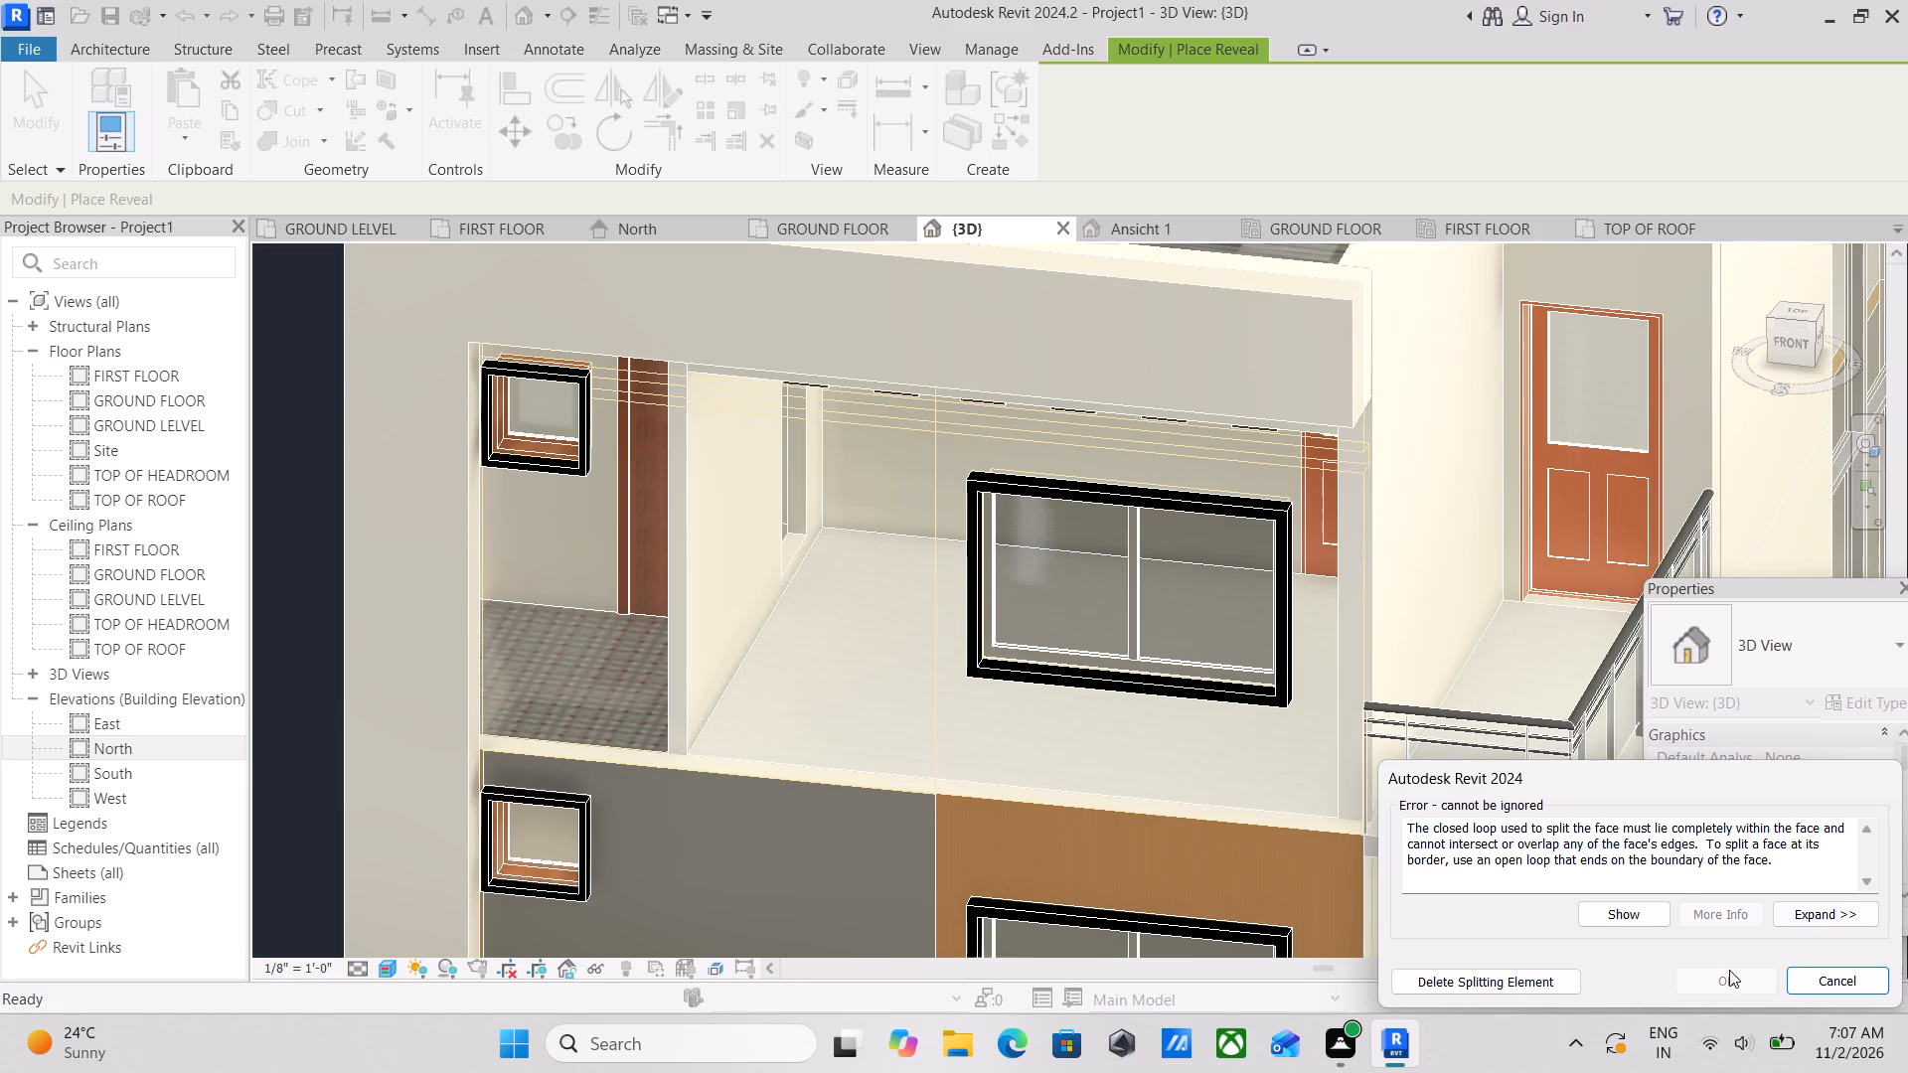
{"action": "left_click", "coordinate": [1513, 982]}
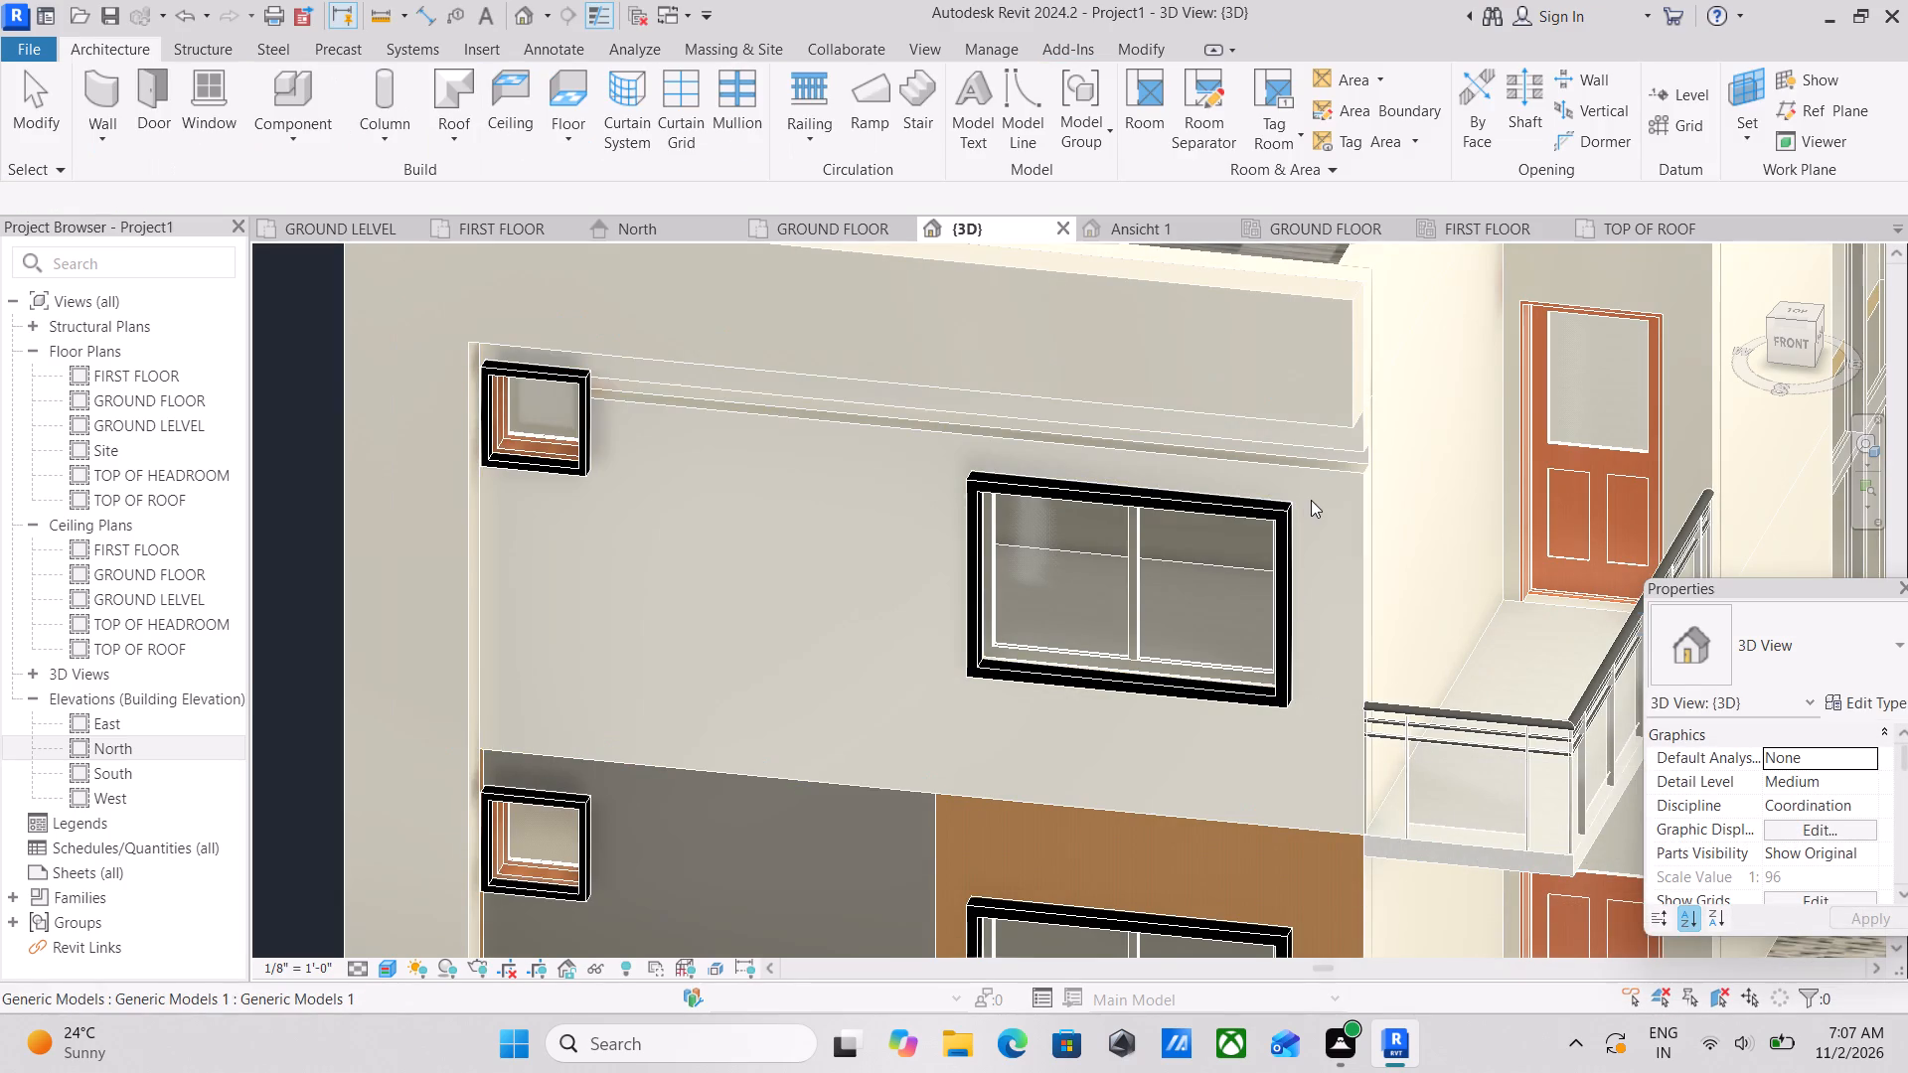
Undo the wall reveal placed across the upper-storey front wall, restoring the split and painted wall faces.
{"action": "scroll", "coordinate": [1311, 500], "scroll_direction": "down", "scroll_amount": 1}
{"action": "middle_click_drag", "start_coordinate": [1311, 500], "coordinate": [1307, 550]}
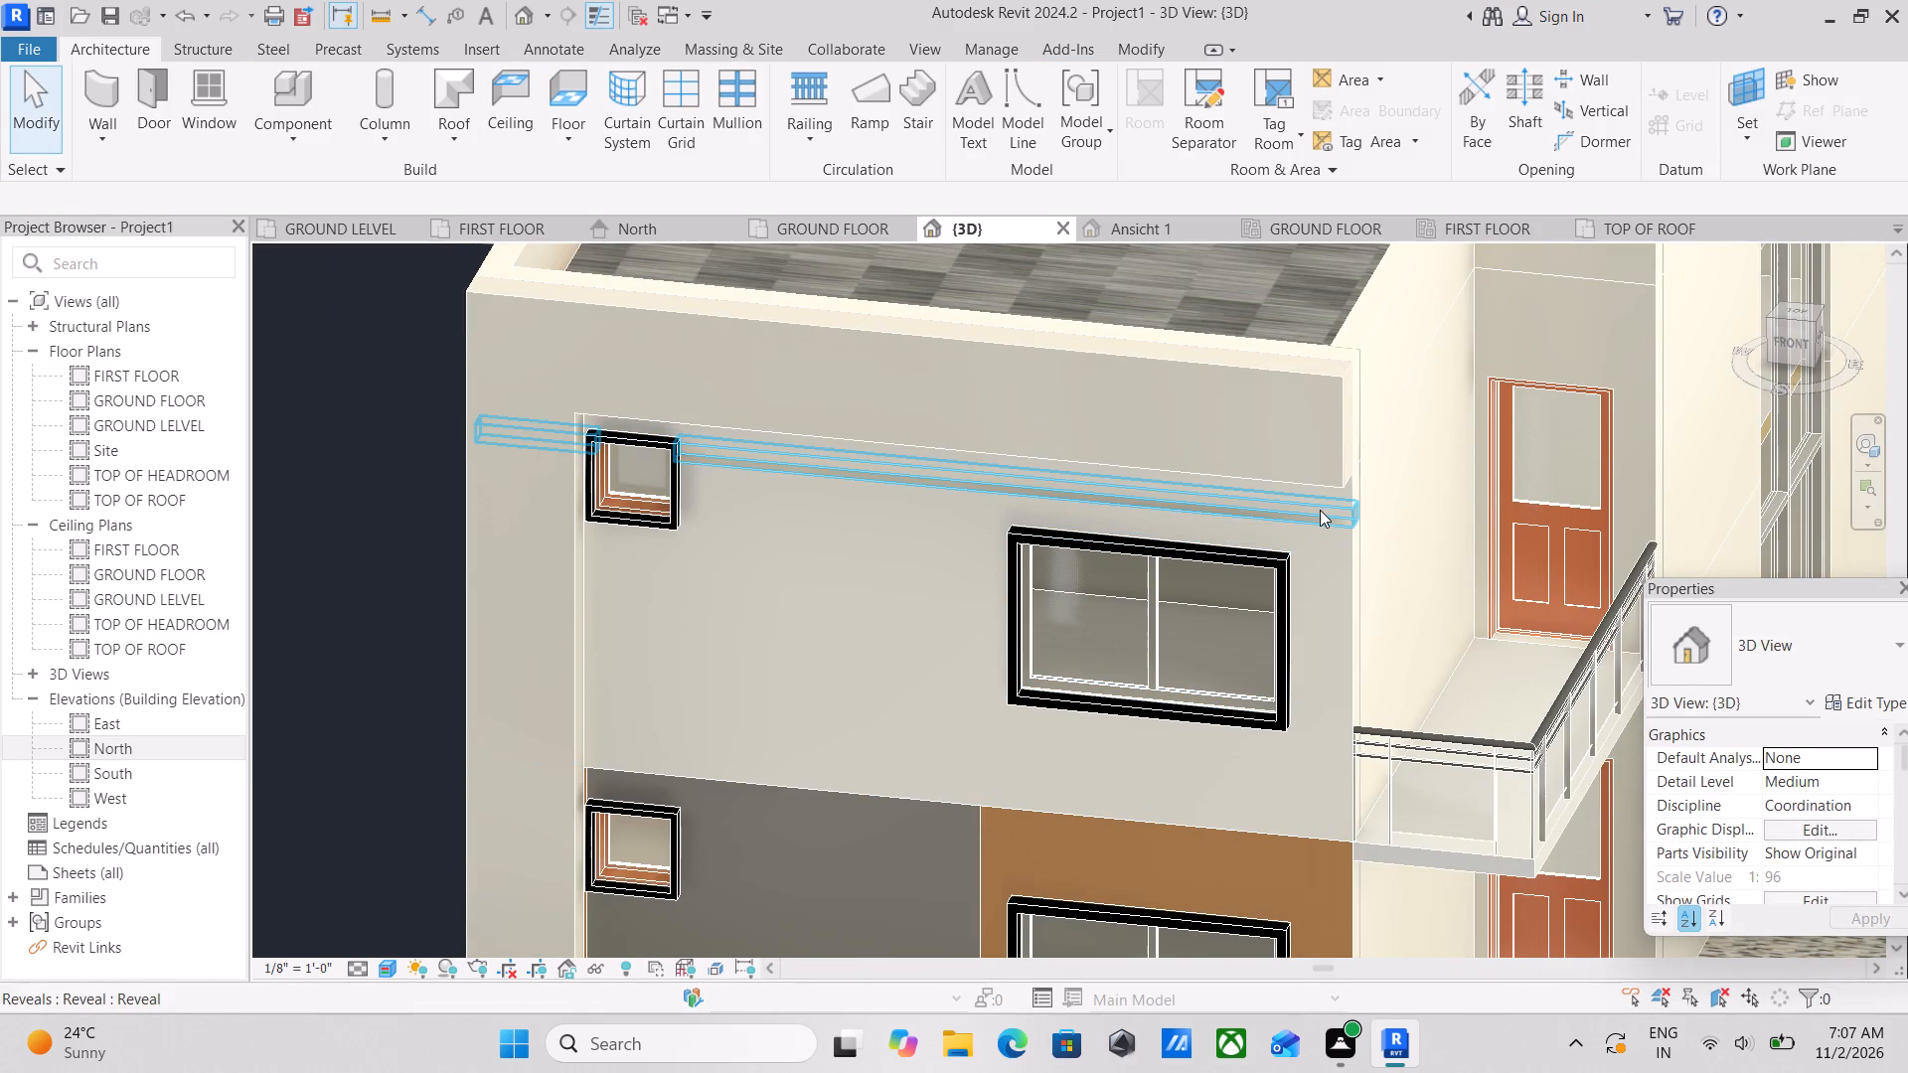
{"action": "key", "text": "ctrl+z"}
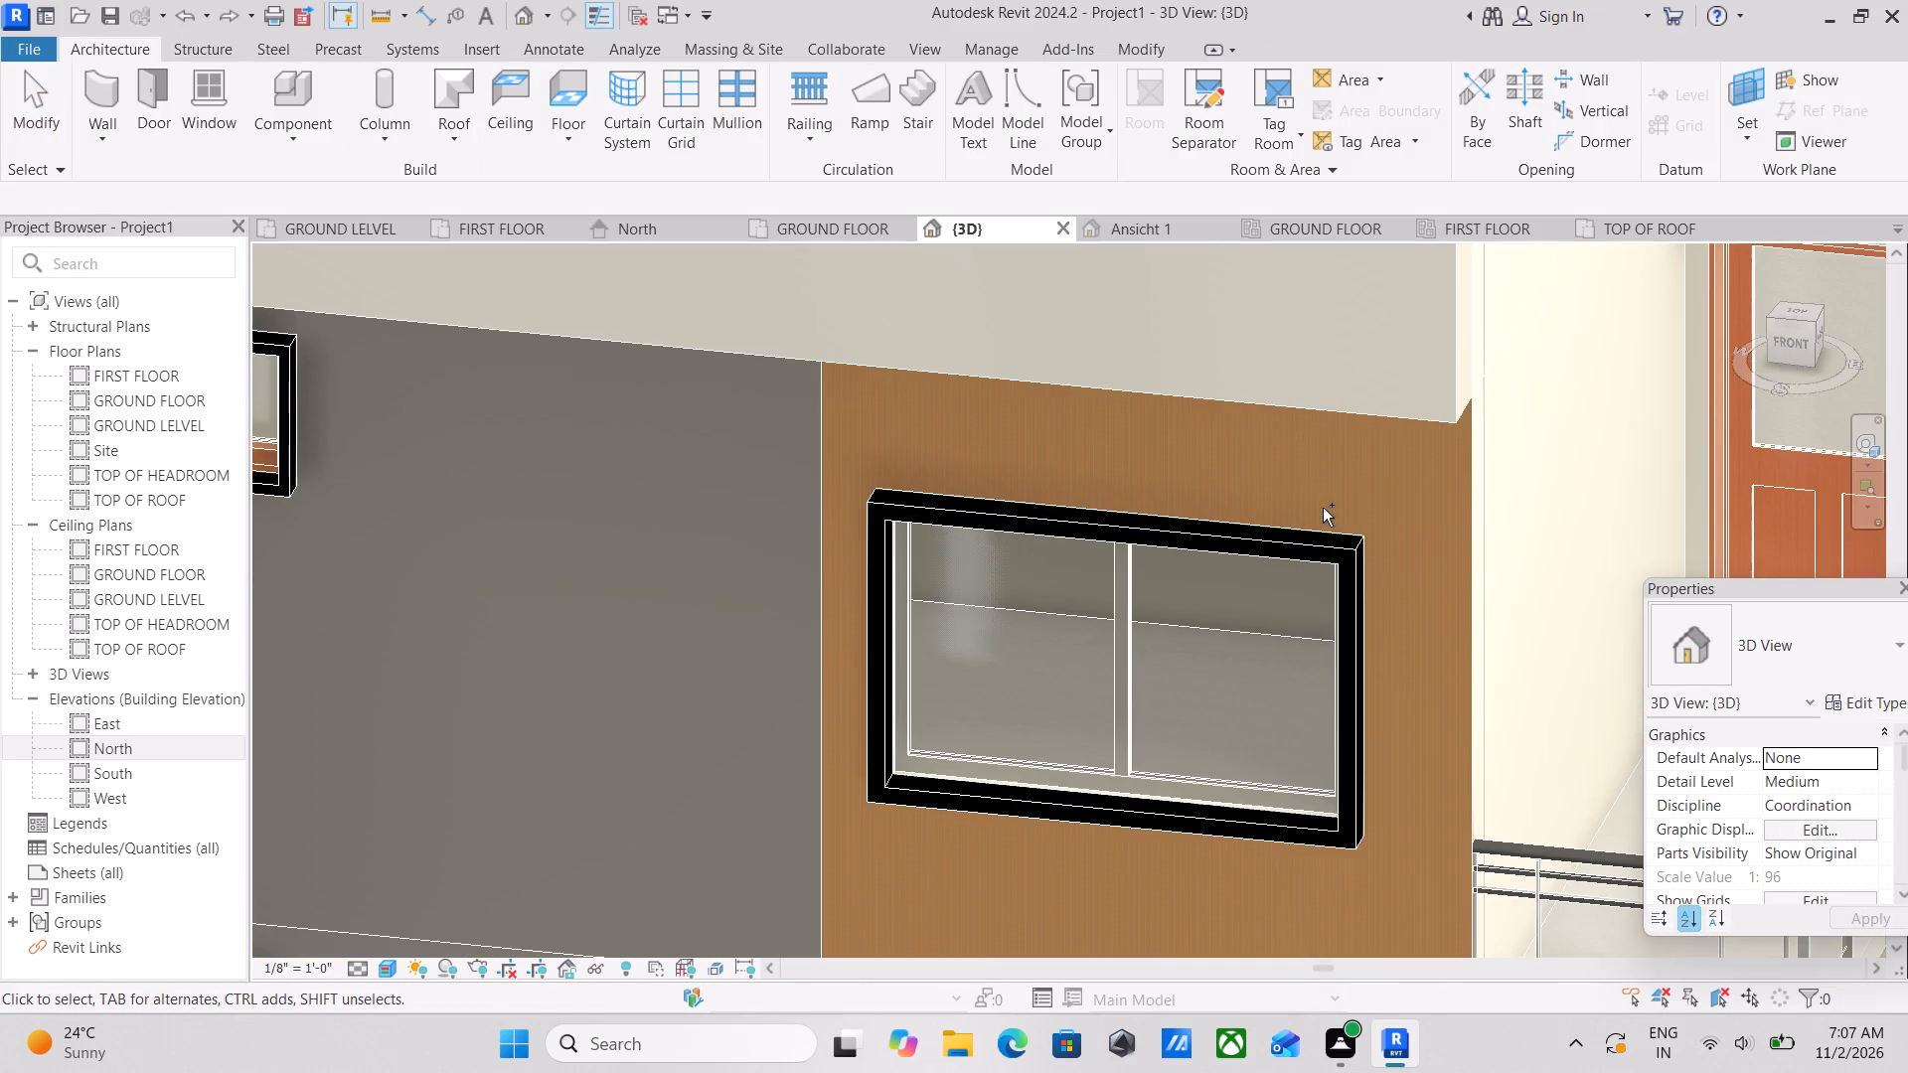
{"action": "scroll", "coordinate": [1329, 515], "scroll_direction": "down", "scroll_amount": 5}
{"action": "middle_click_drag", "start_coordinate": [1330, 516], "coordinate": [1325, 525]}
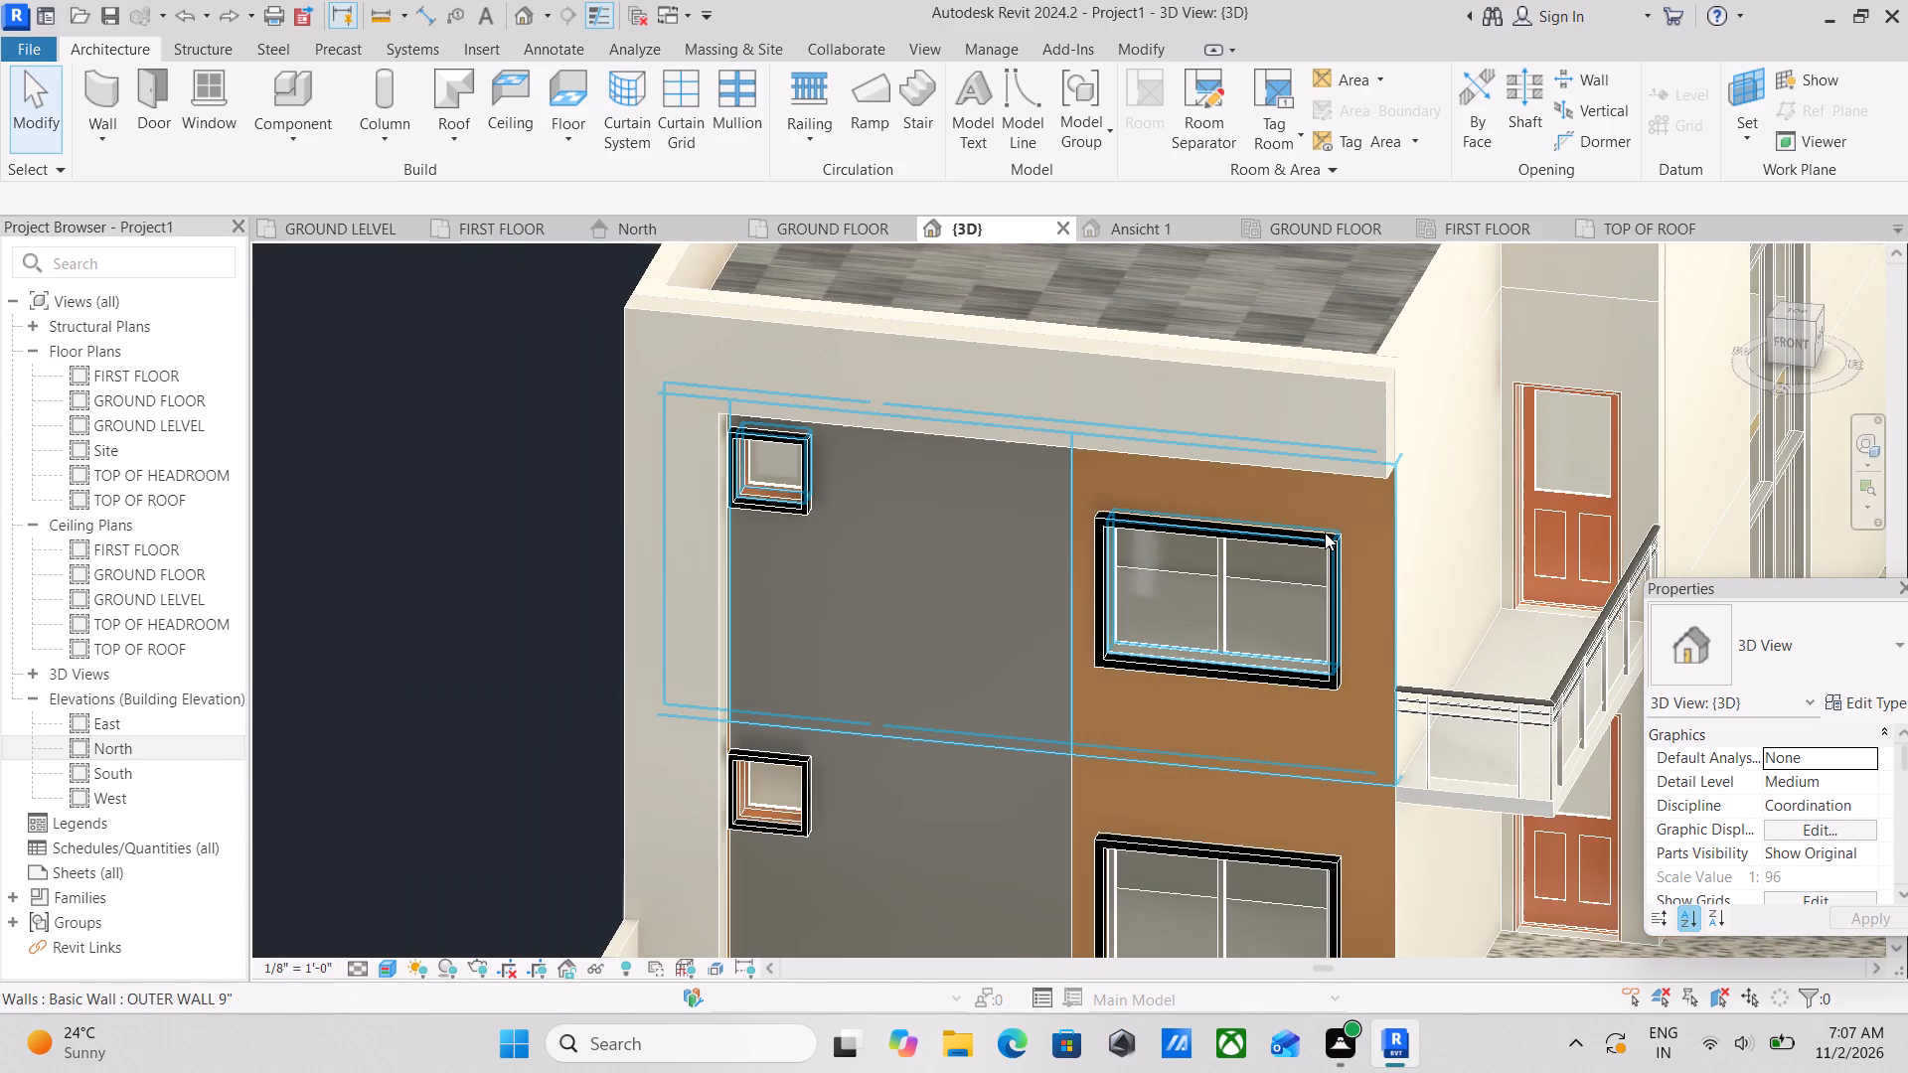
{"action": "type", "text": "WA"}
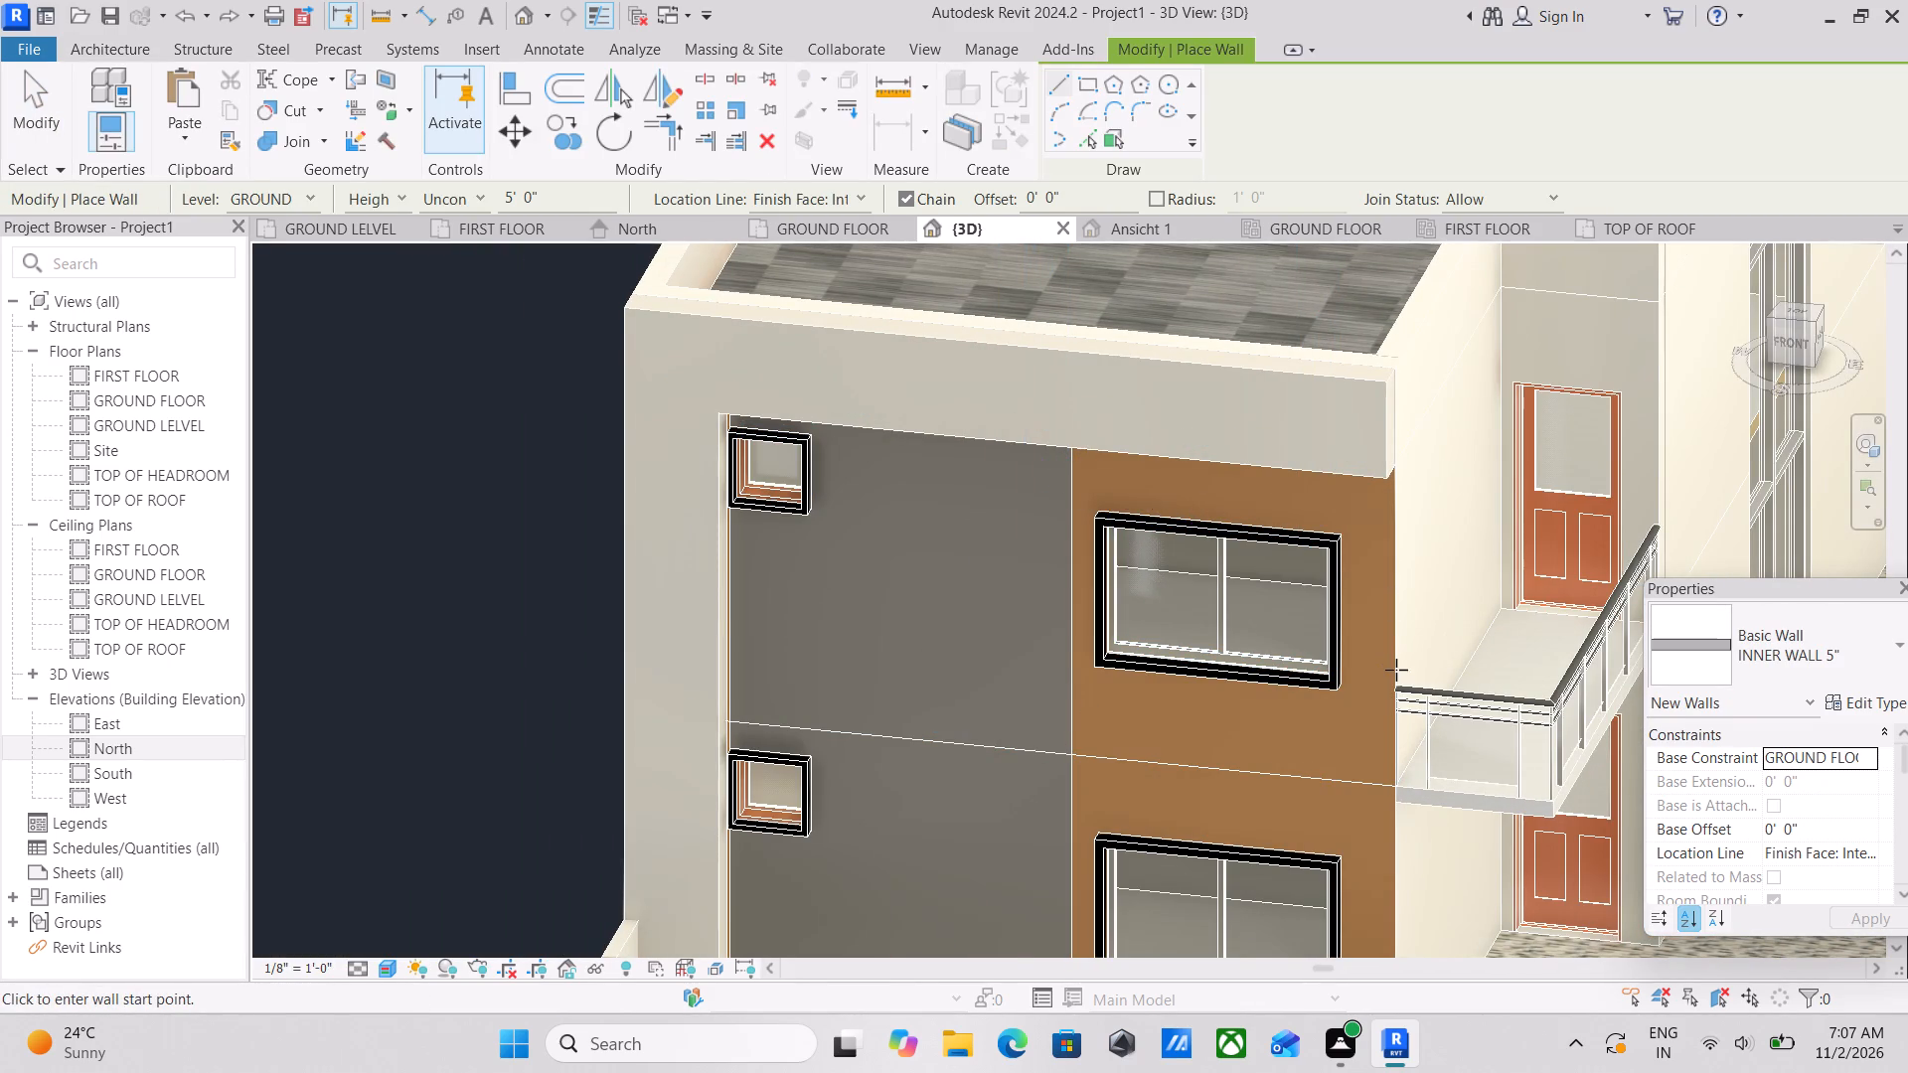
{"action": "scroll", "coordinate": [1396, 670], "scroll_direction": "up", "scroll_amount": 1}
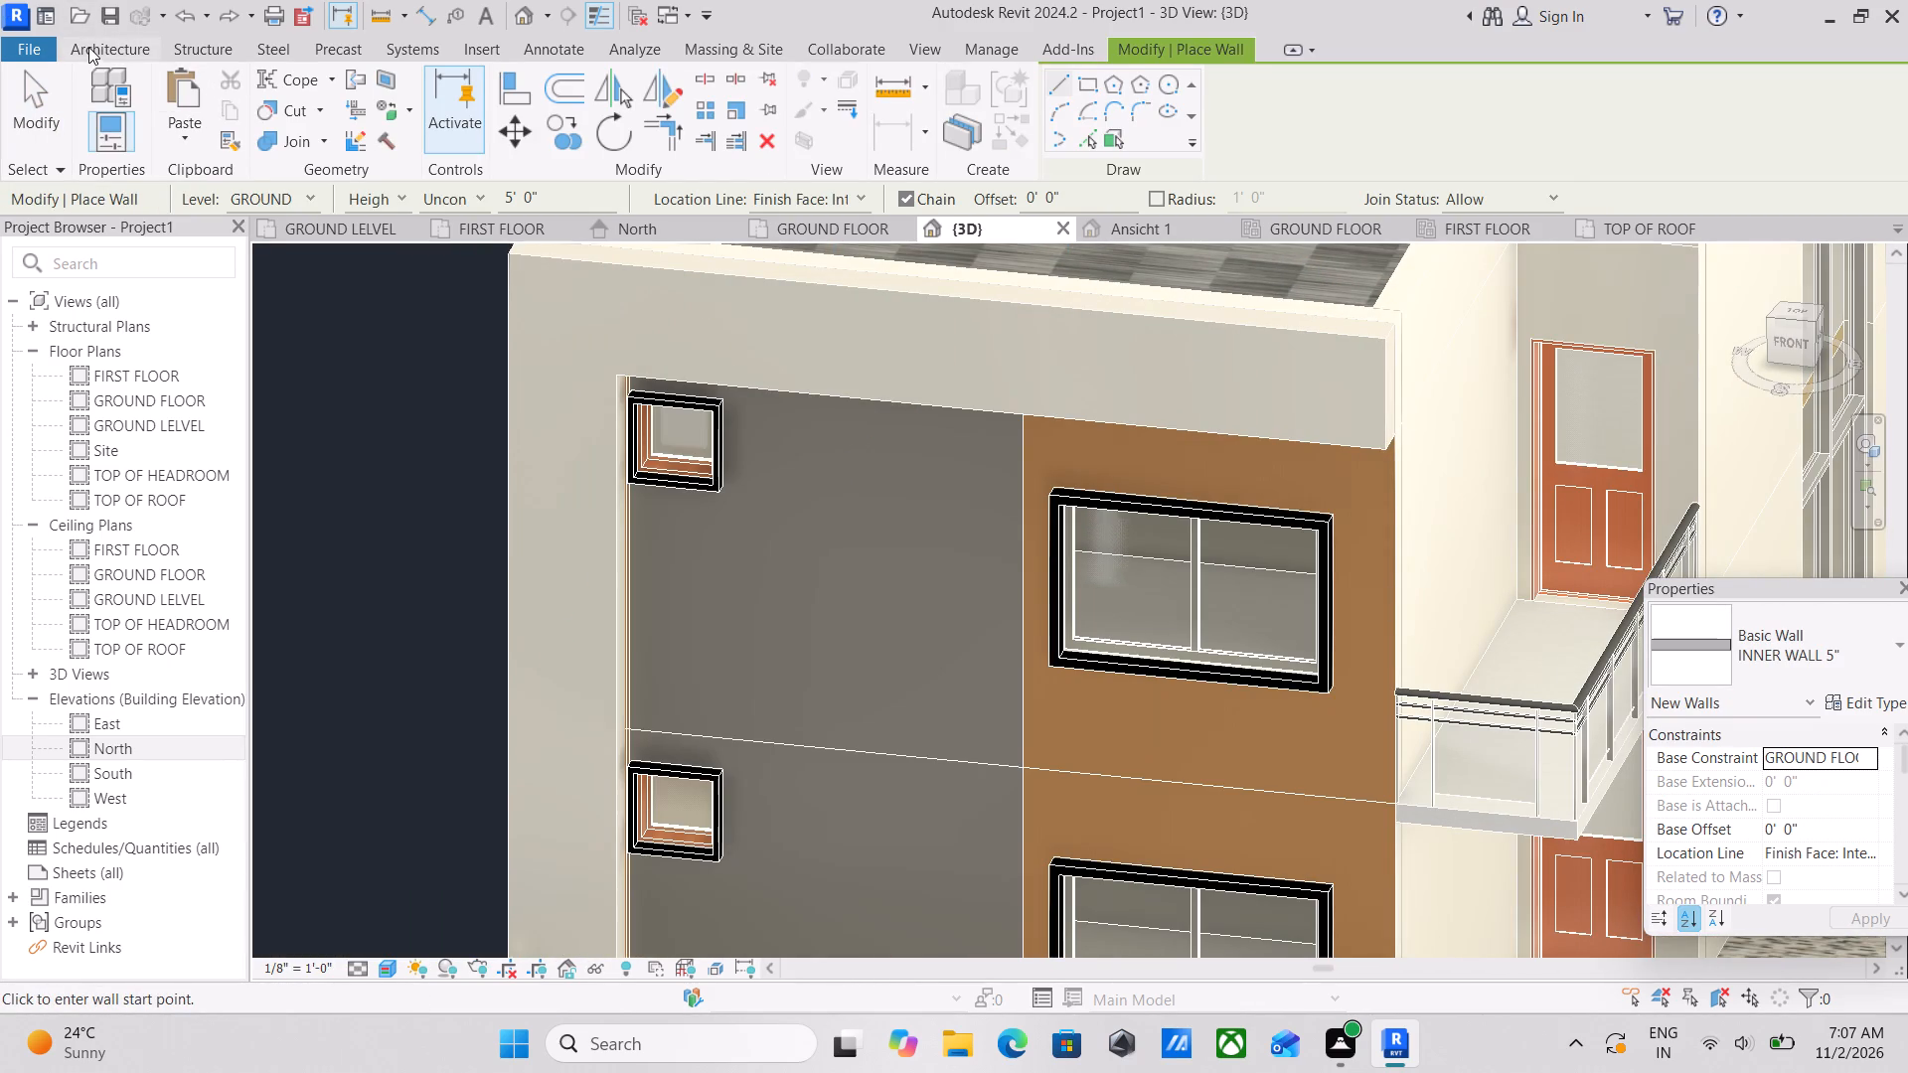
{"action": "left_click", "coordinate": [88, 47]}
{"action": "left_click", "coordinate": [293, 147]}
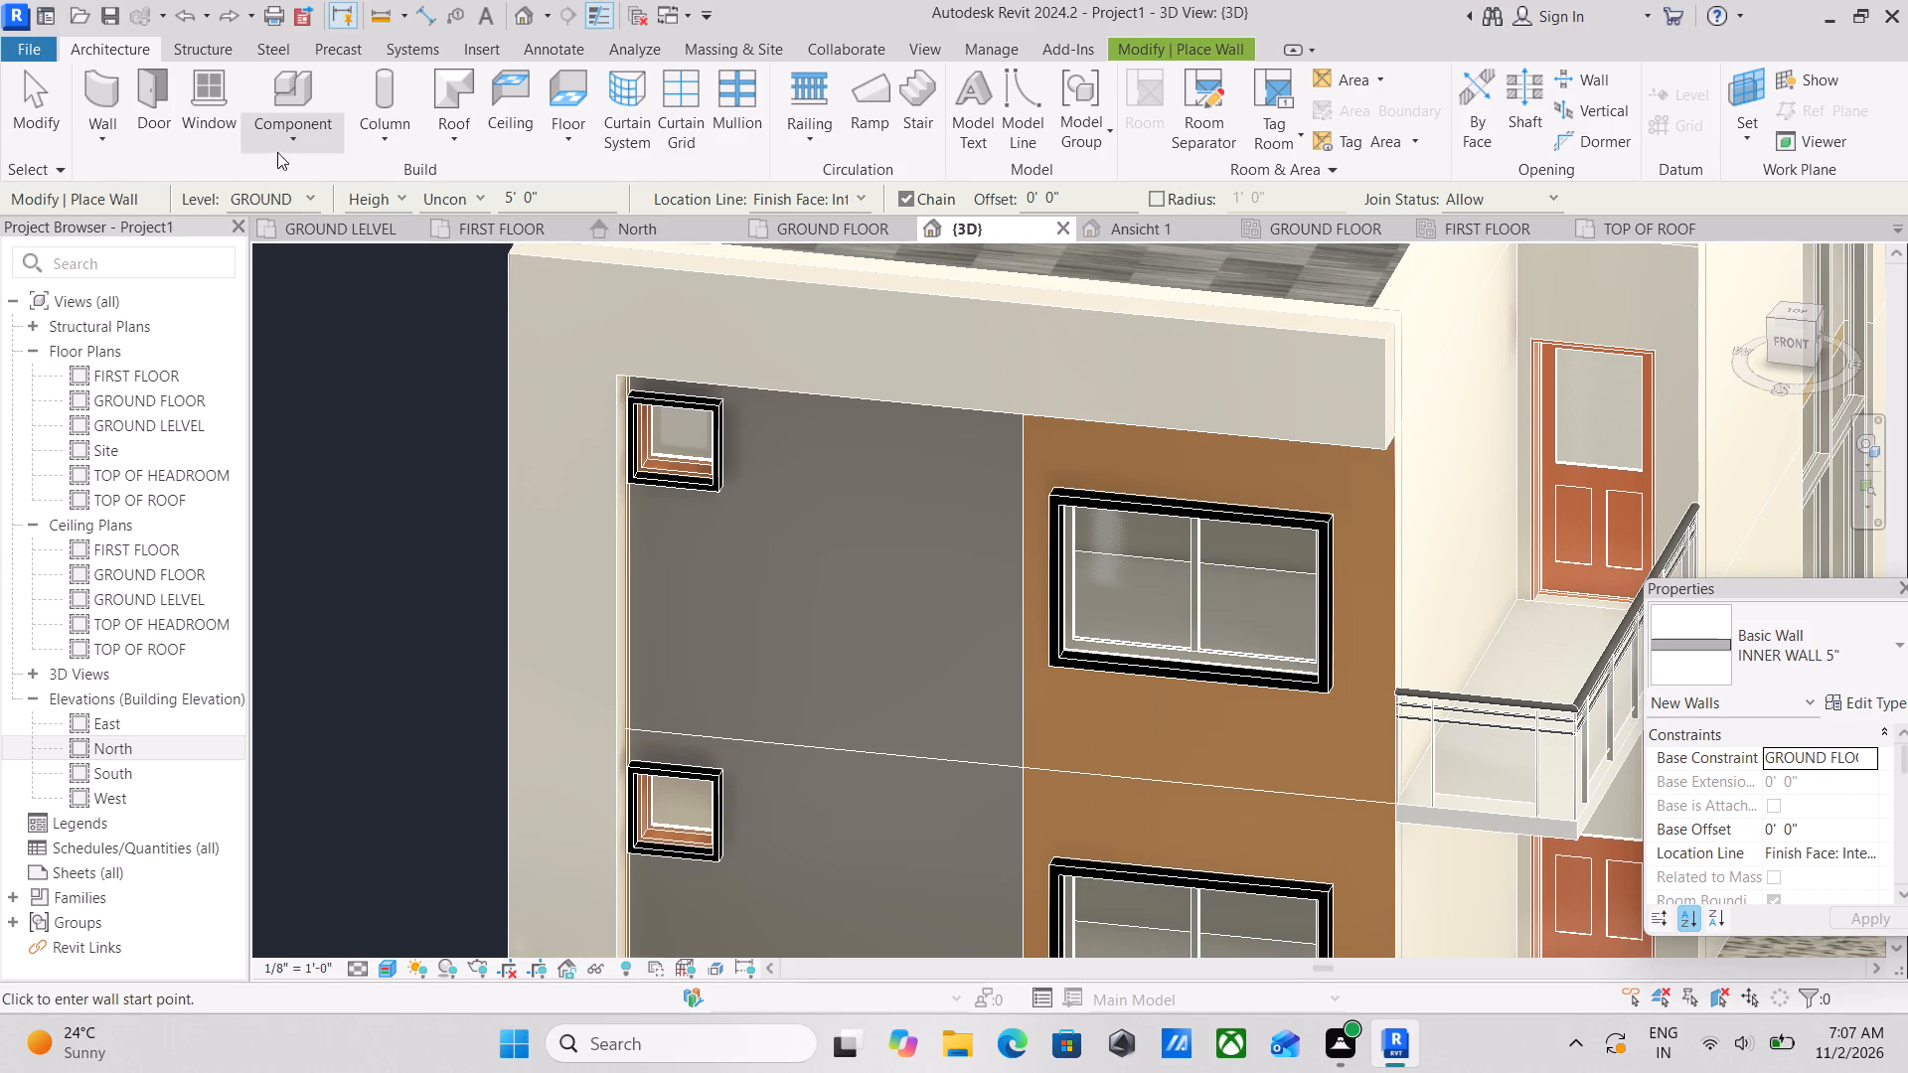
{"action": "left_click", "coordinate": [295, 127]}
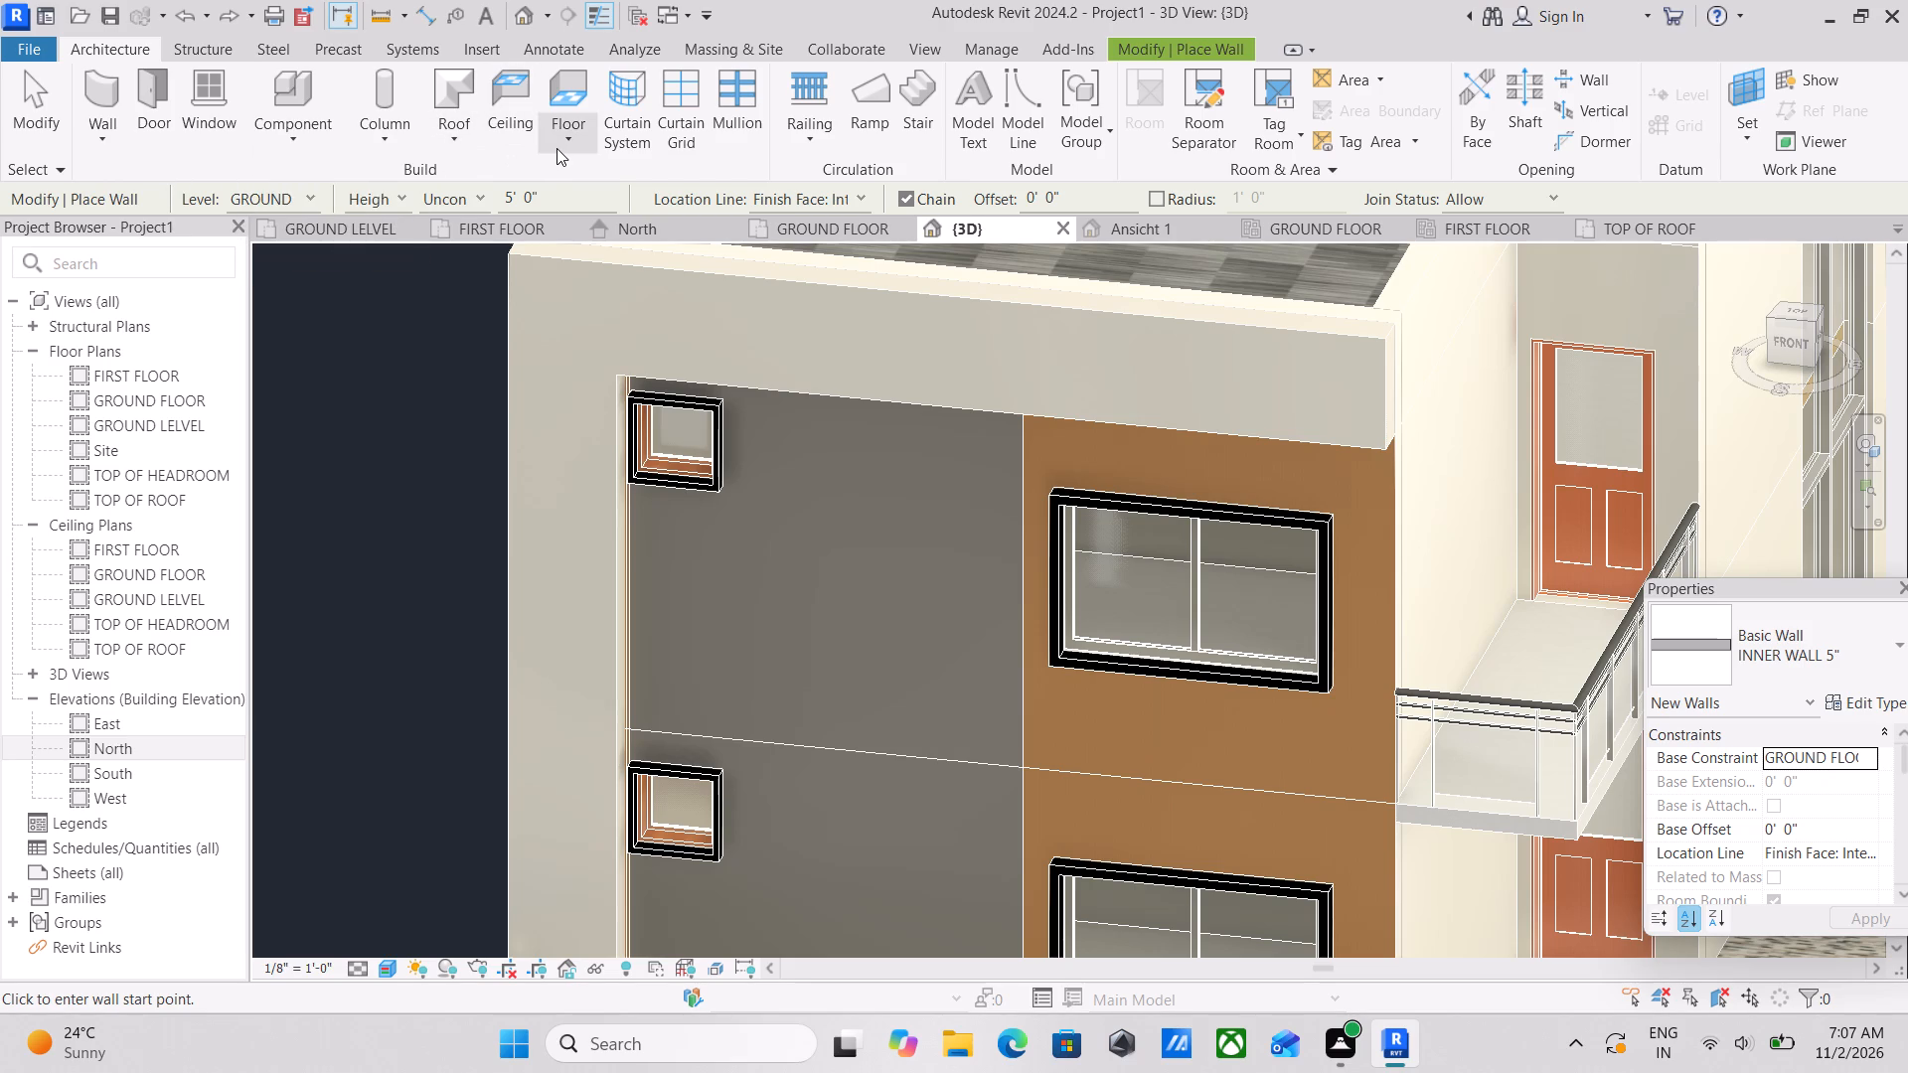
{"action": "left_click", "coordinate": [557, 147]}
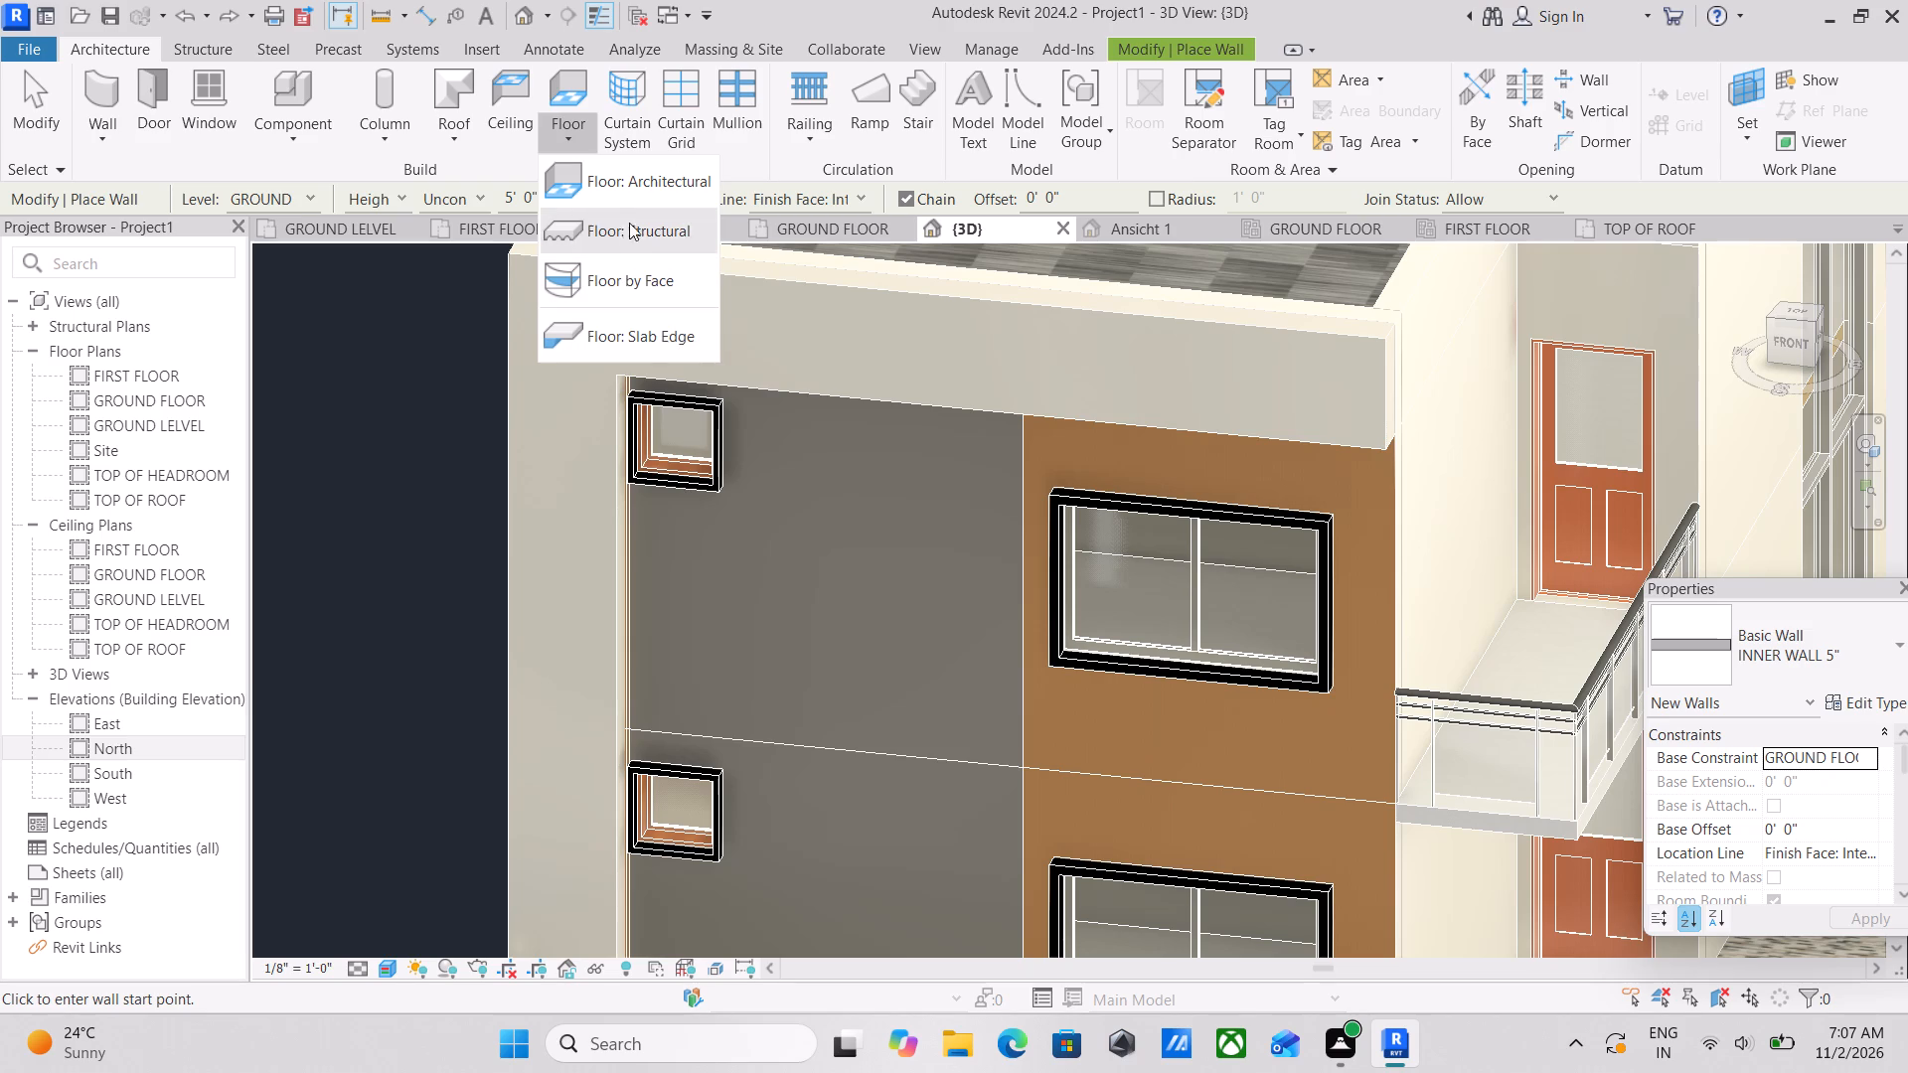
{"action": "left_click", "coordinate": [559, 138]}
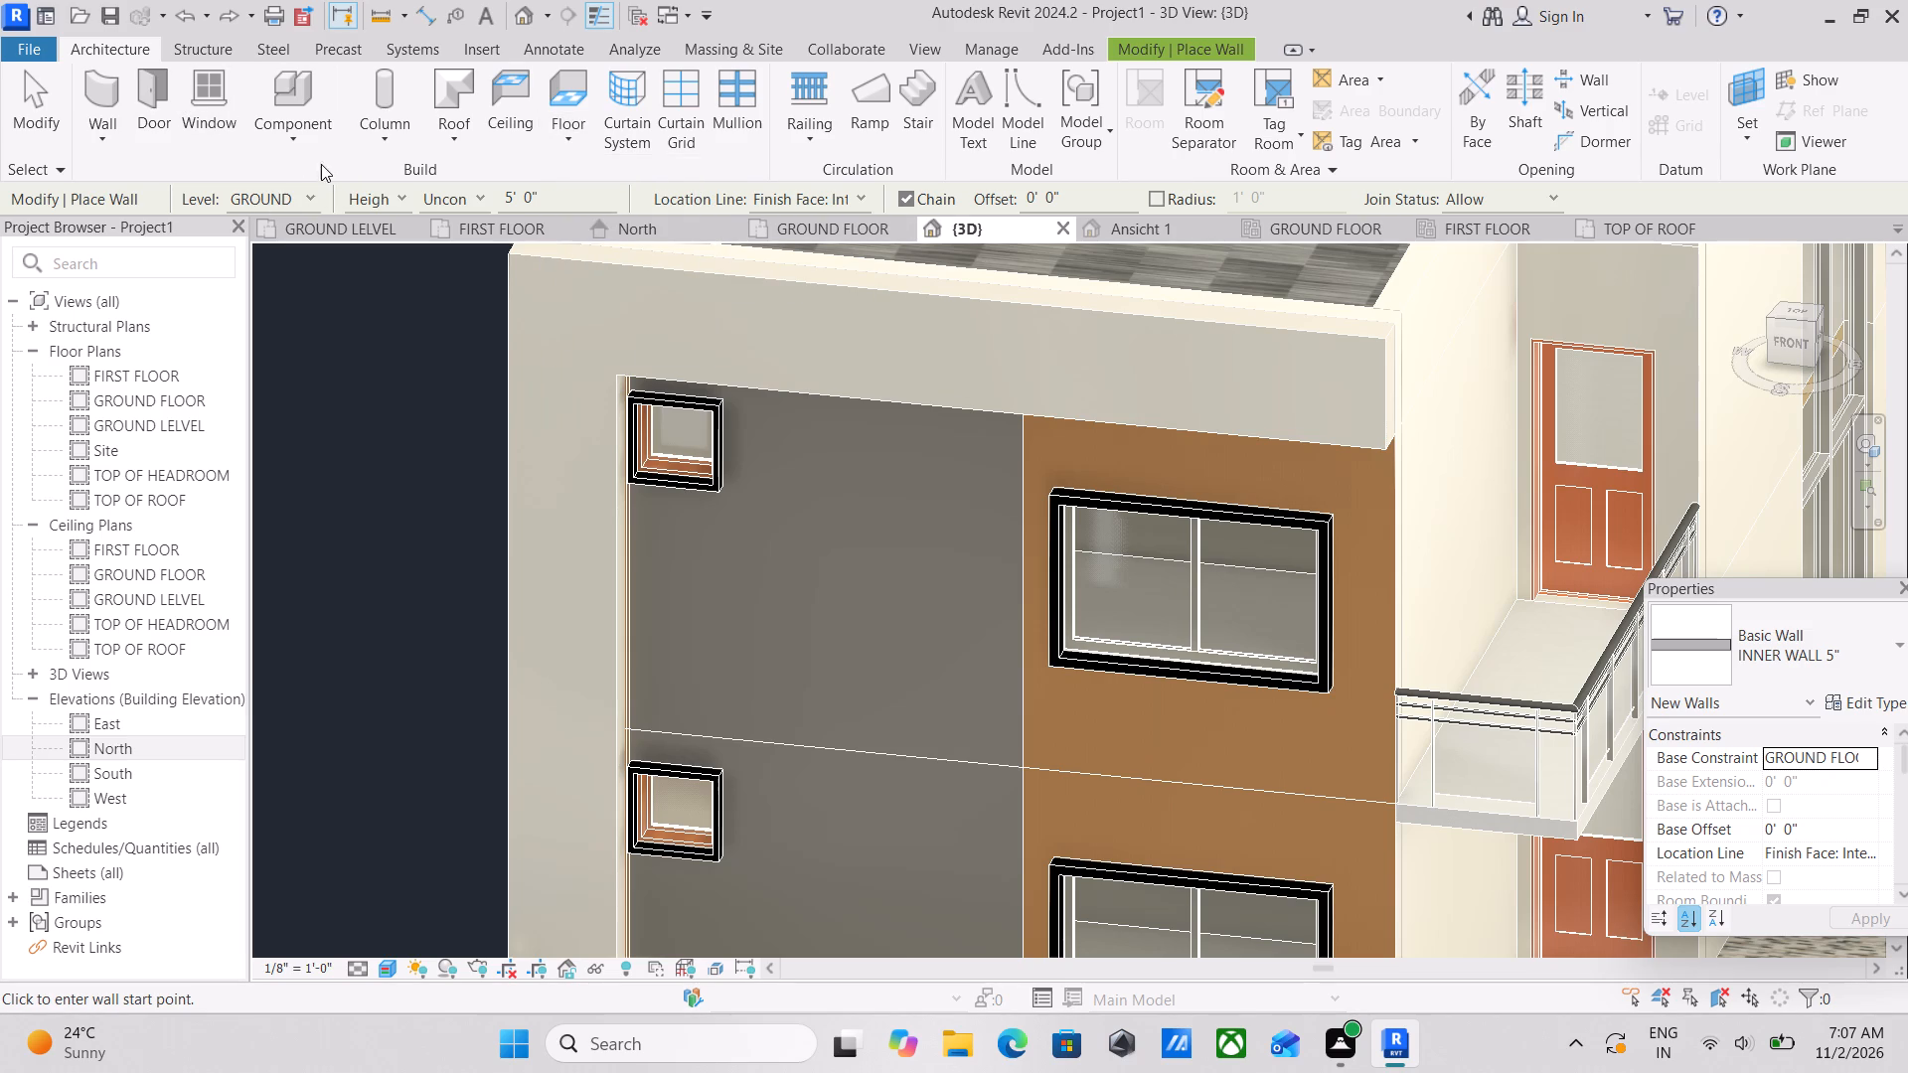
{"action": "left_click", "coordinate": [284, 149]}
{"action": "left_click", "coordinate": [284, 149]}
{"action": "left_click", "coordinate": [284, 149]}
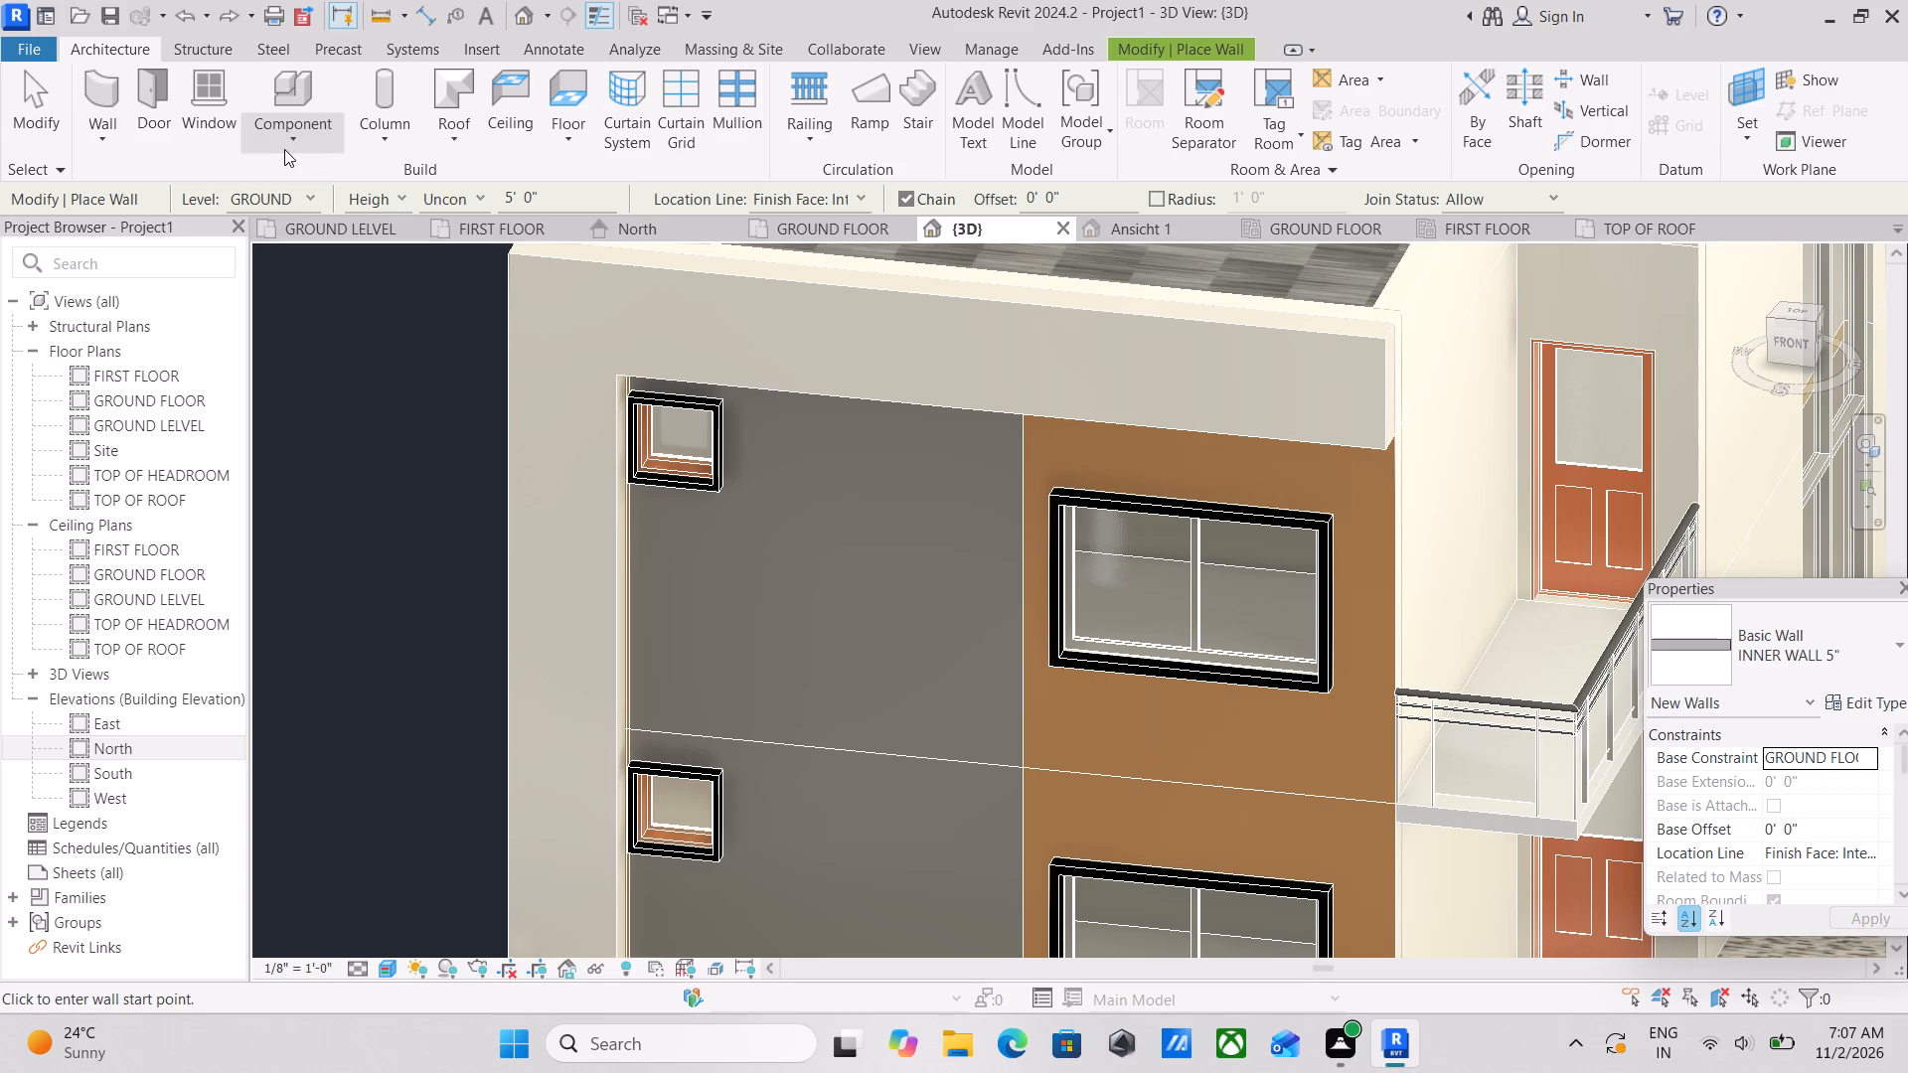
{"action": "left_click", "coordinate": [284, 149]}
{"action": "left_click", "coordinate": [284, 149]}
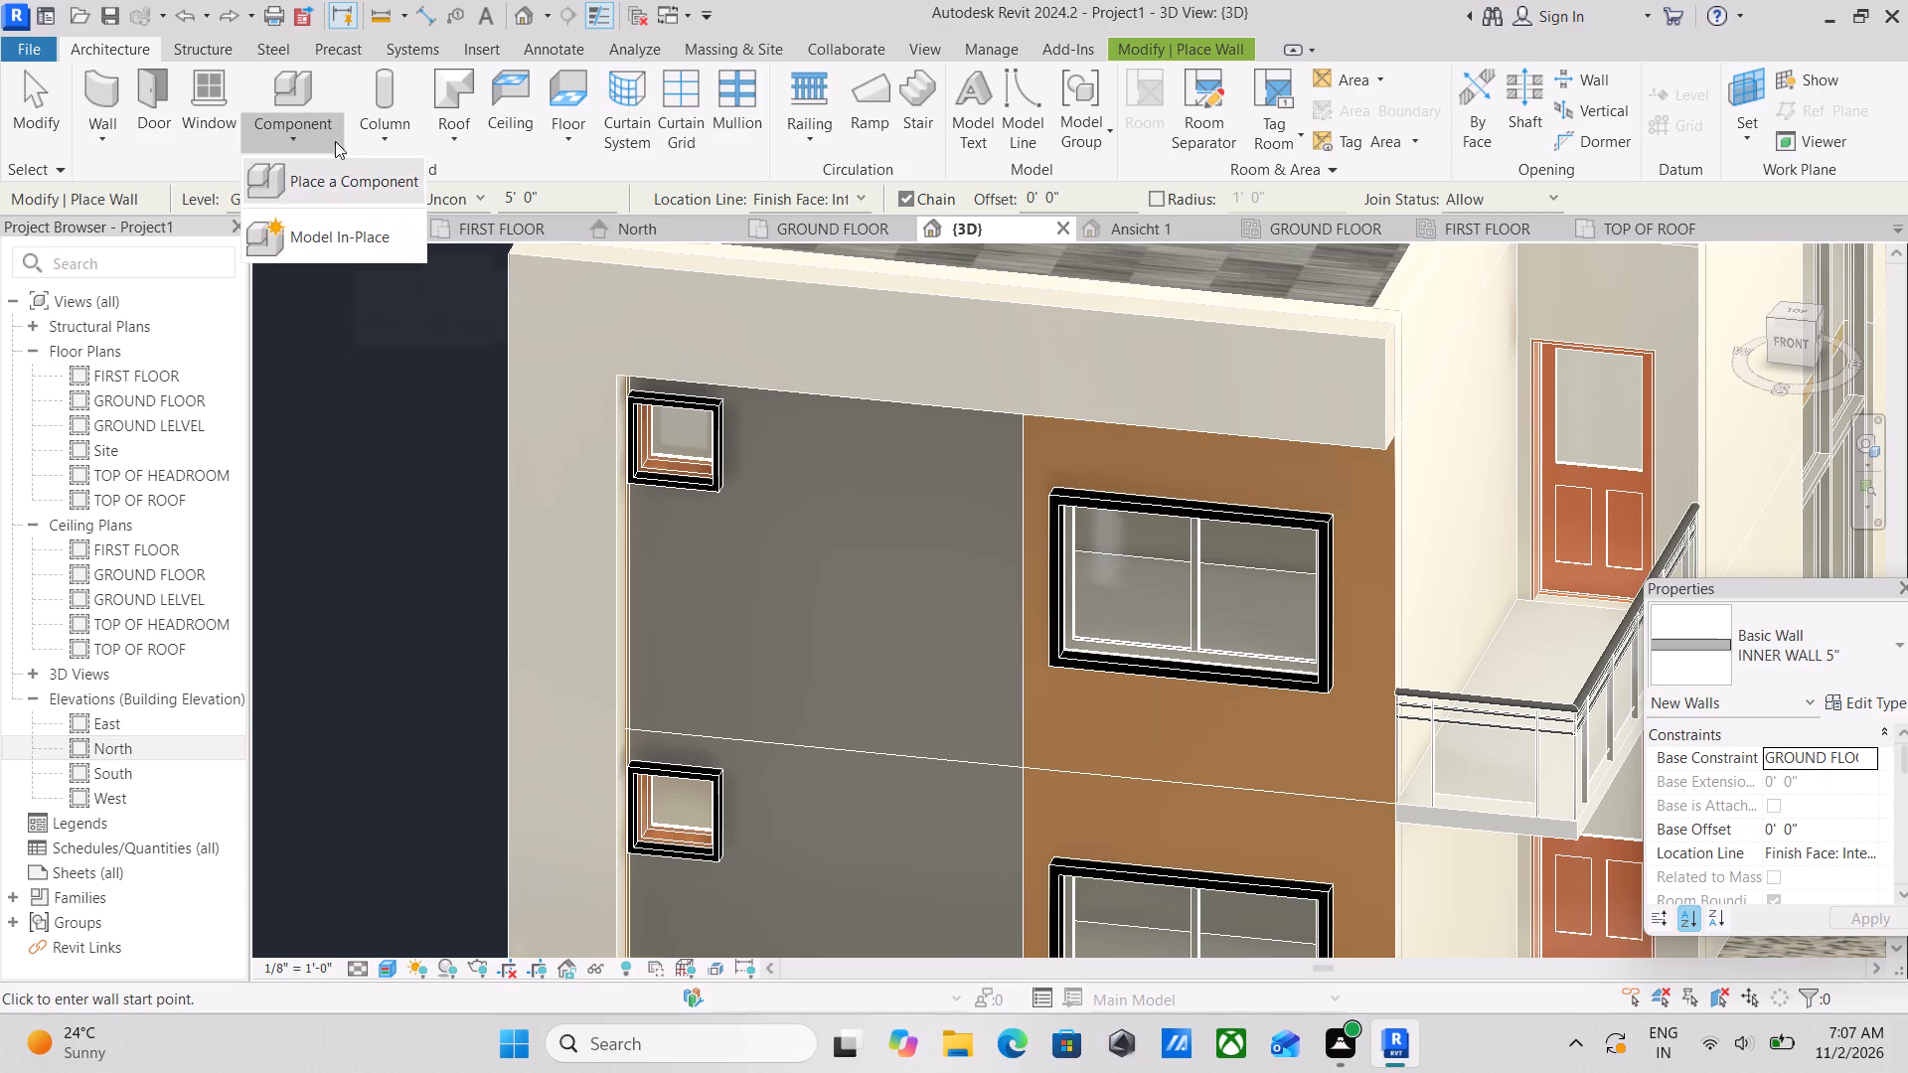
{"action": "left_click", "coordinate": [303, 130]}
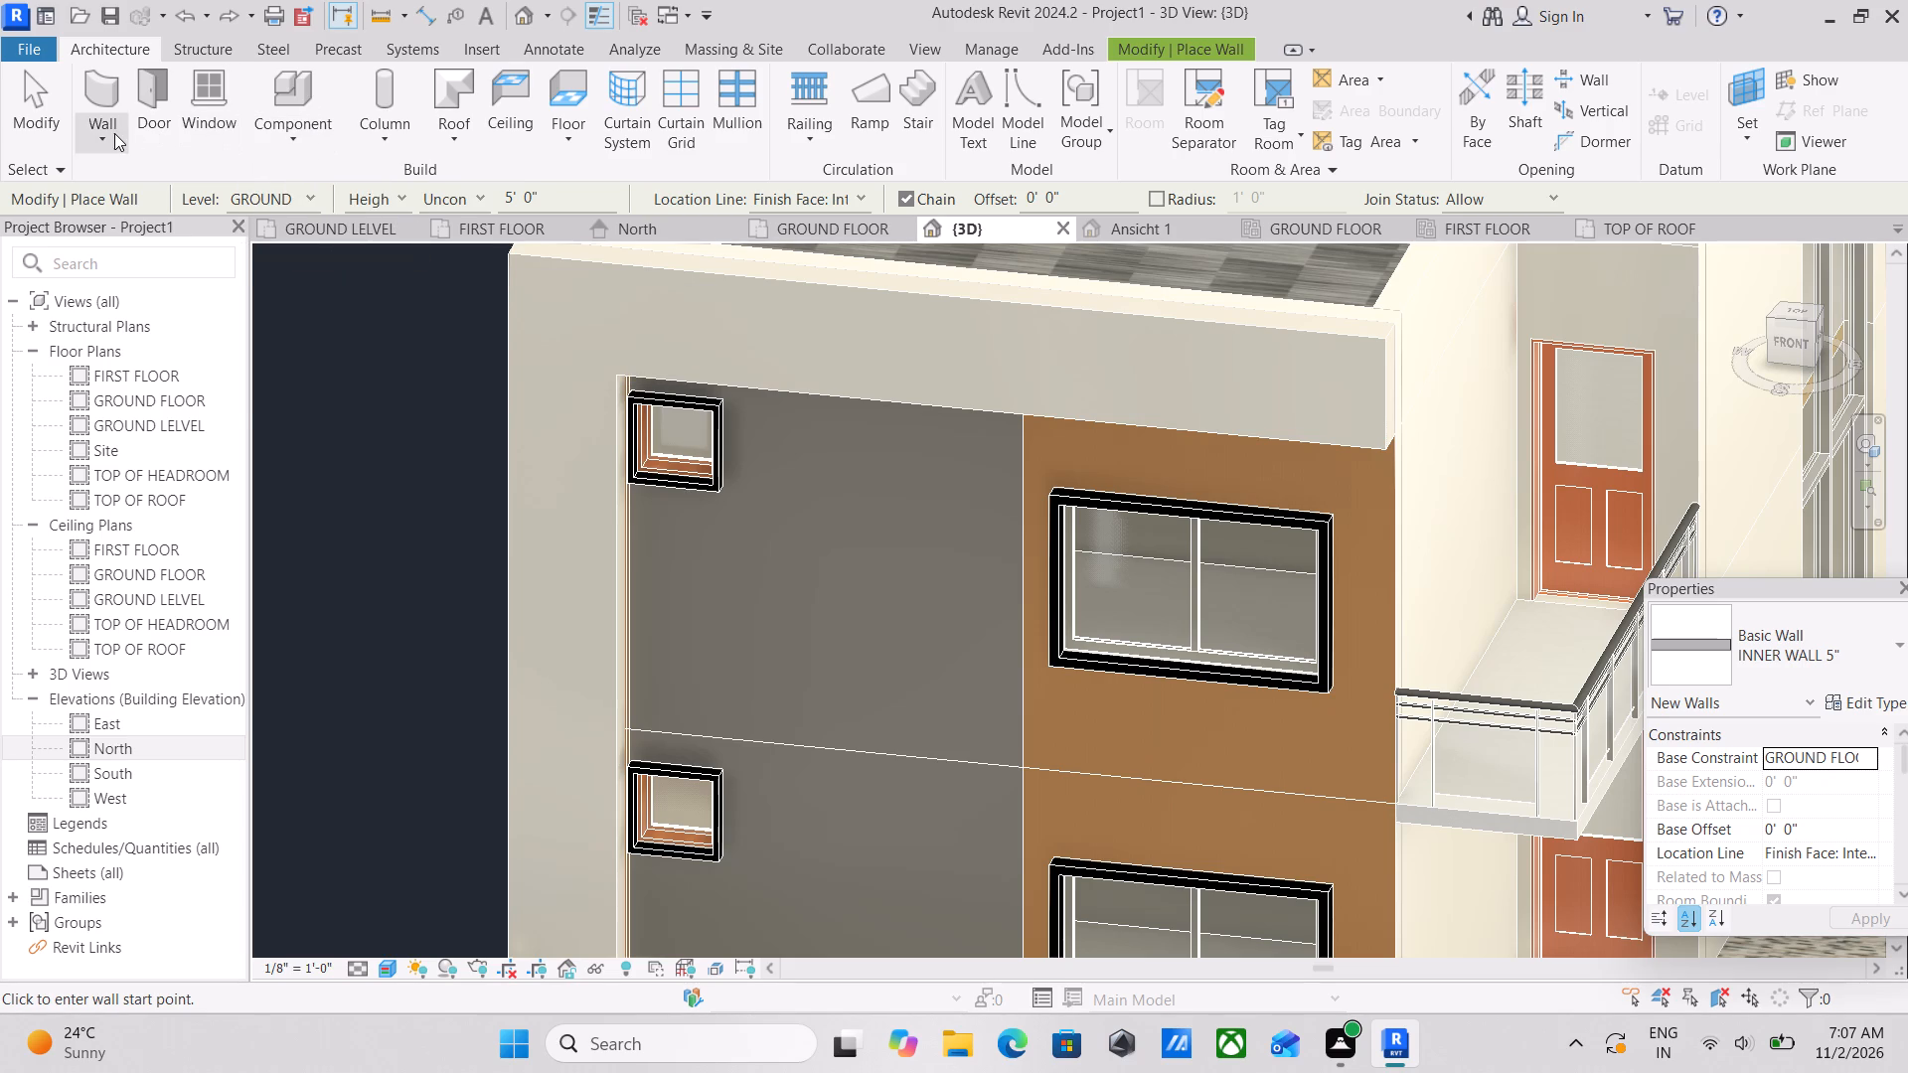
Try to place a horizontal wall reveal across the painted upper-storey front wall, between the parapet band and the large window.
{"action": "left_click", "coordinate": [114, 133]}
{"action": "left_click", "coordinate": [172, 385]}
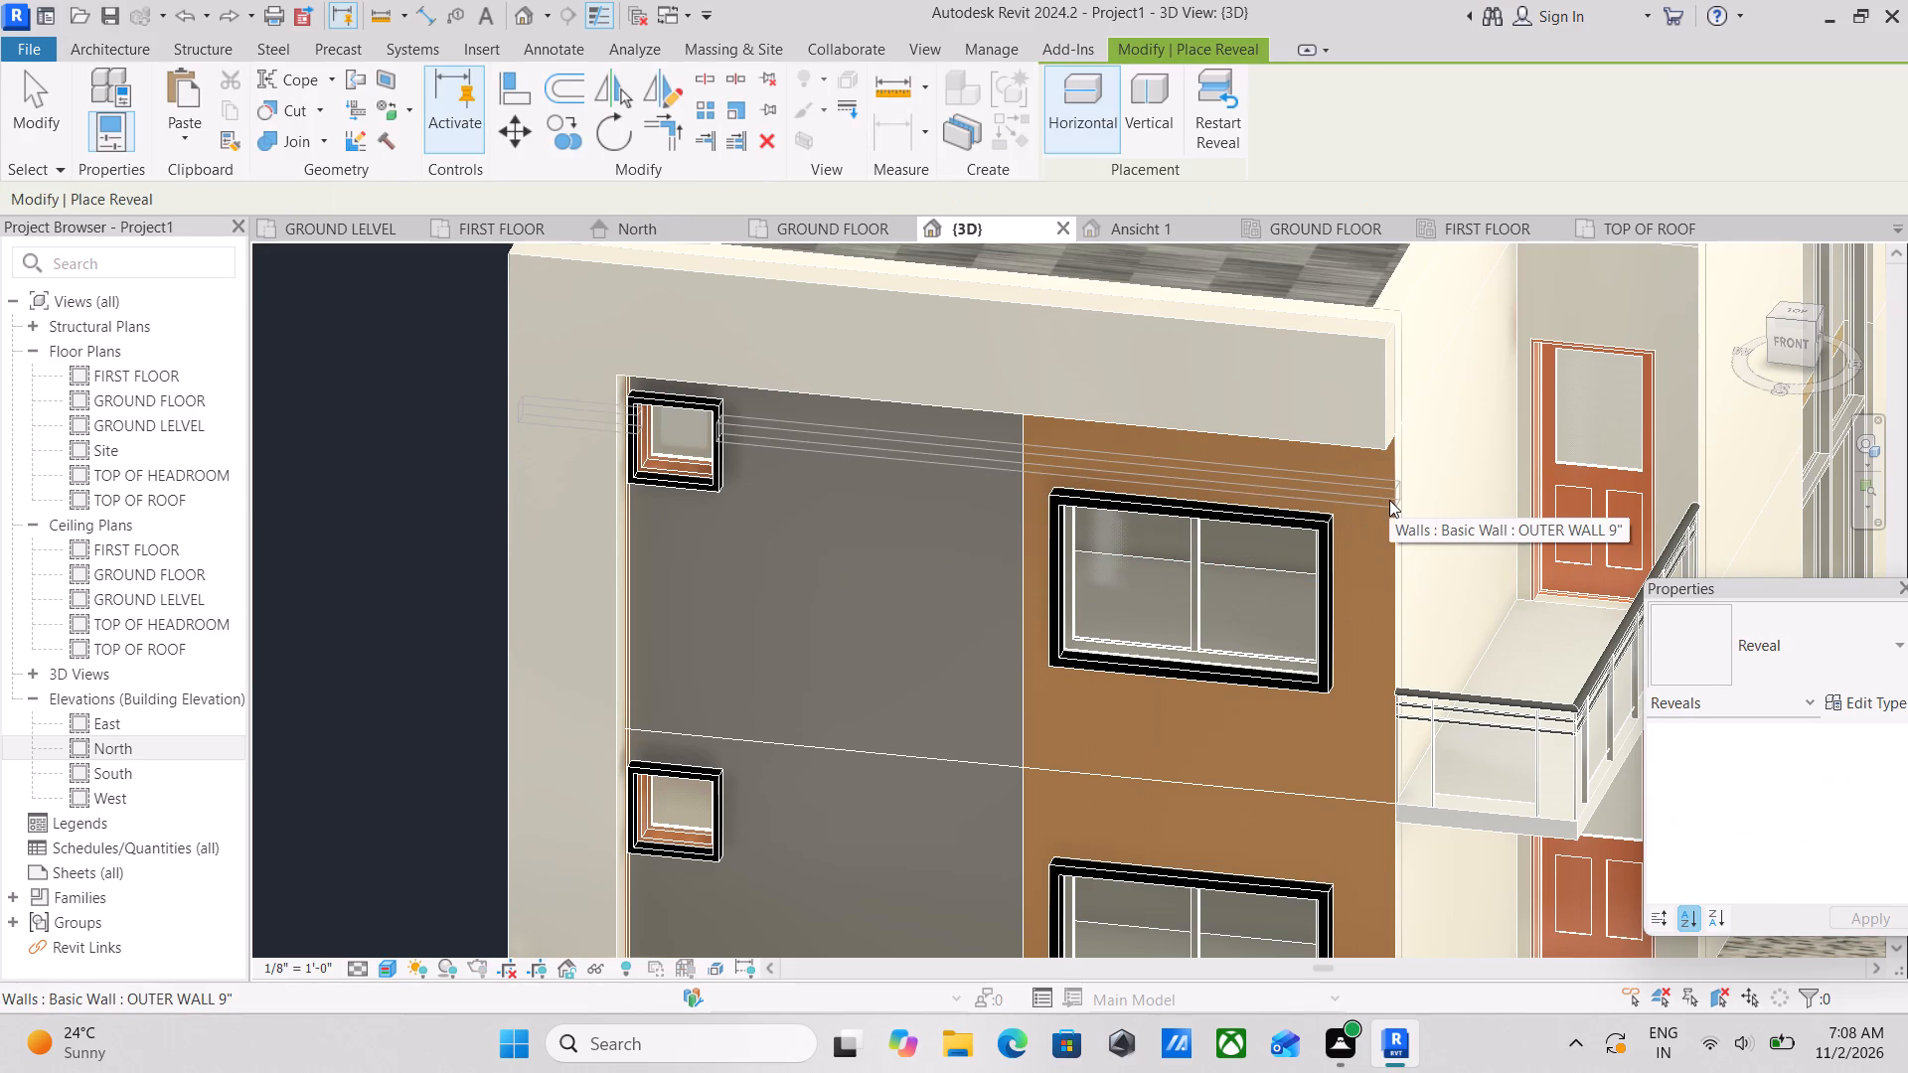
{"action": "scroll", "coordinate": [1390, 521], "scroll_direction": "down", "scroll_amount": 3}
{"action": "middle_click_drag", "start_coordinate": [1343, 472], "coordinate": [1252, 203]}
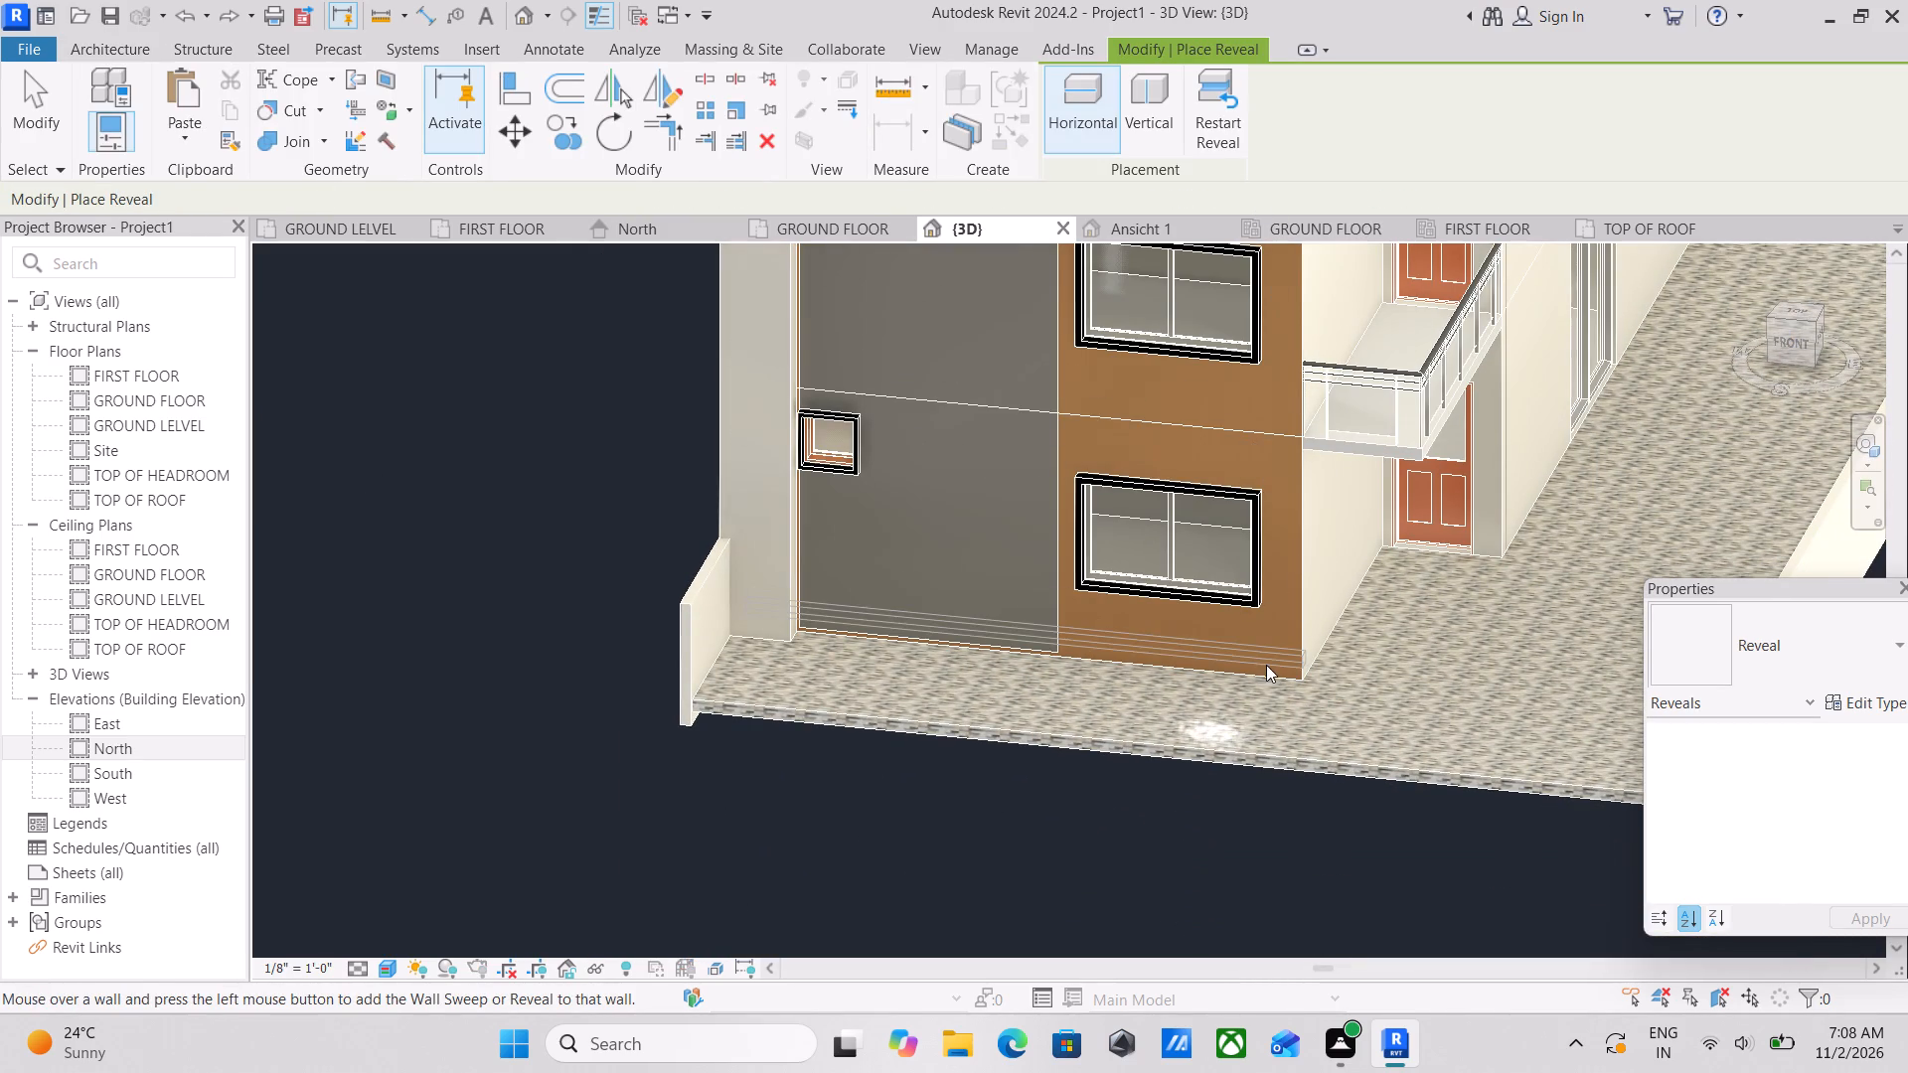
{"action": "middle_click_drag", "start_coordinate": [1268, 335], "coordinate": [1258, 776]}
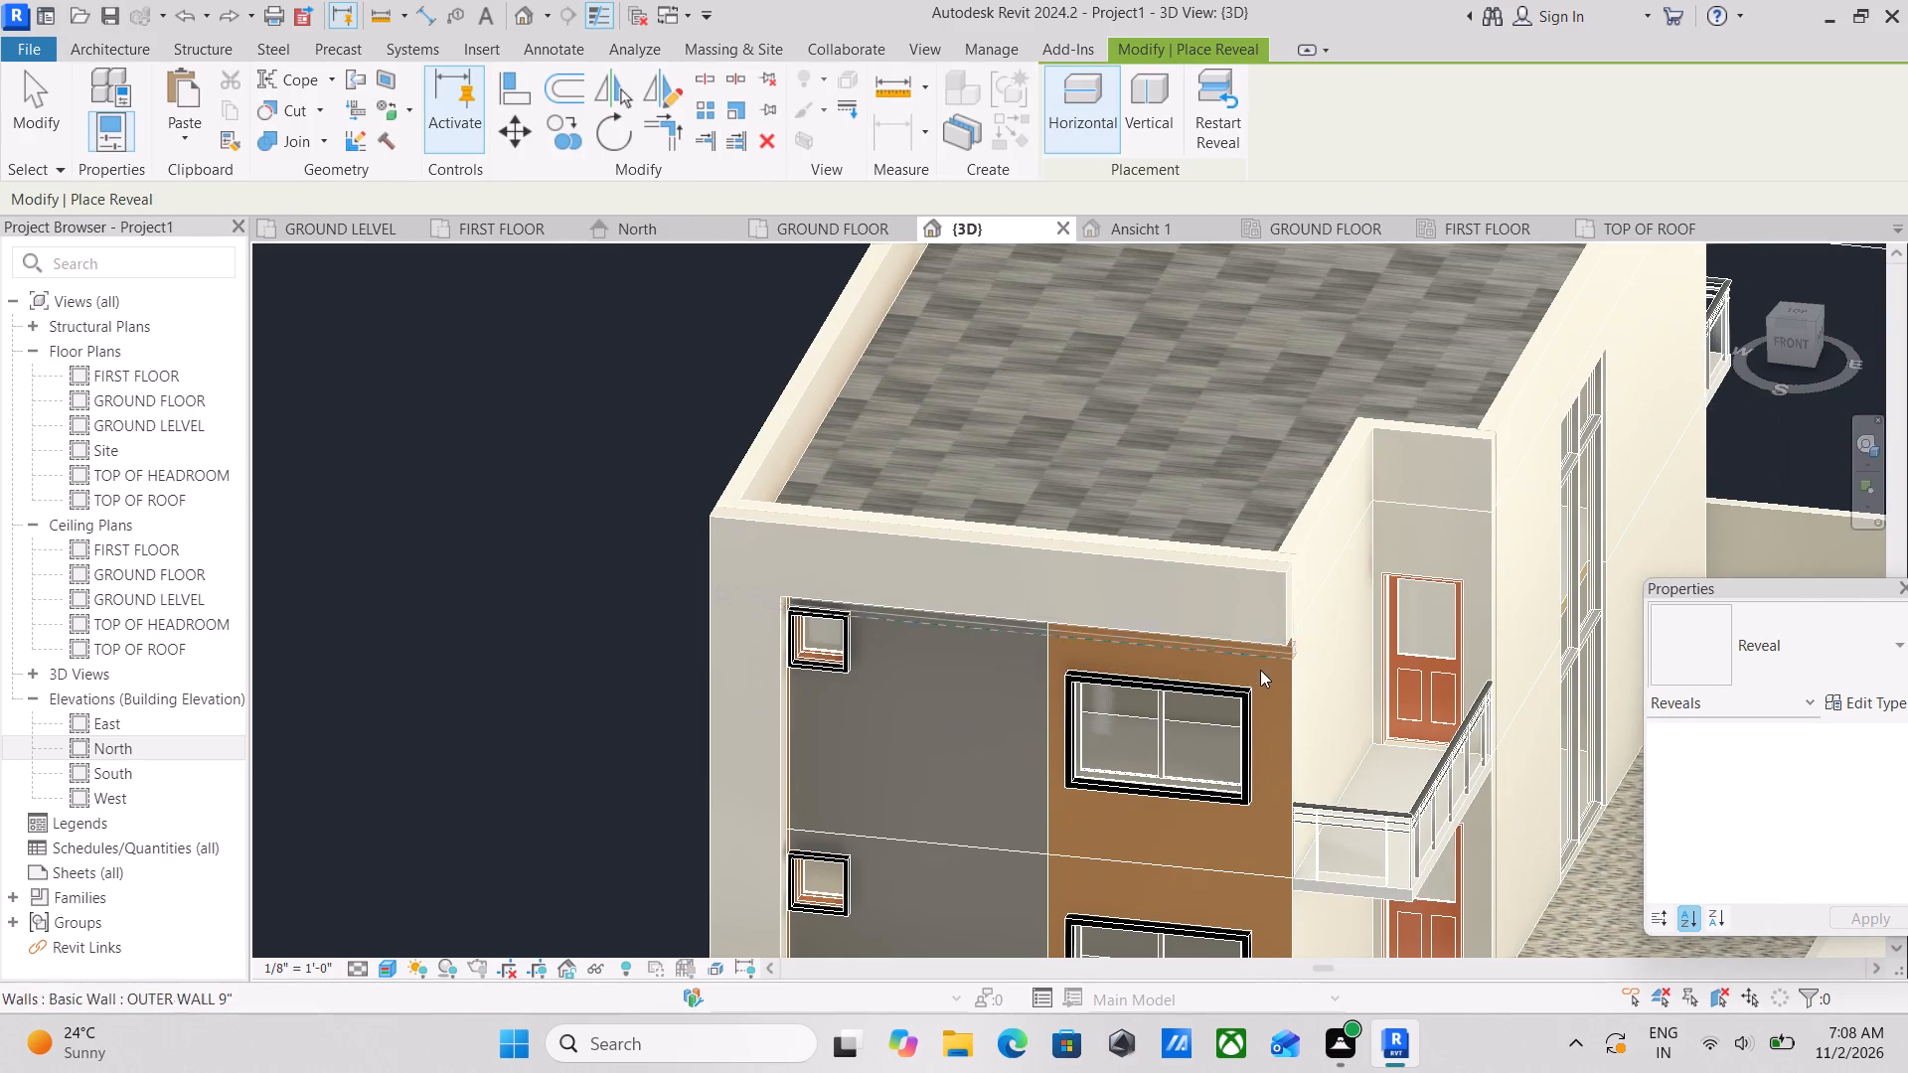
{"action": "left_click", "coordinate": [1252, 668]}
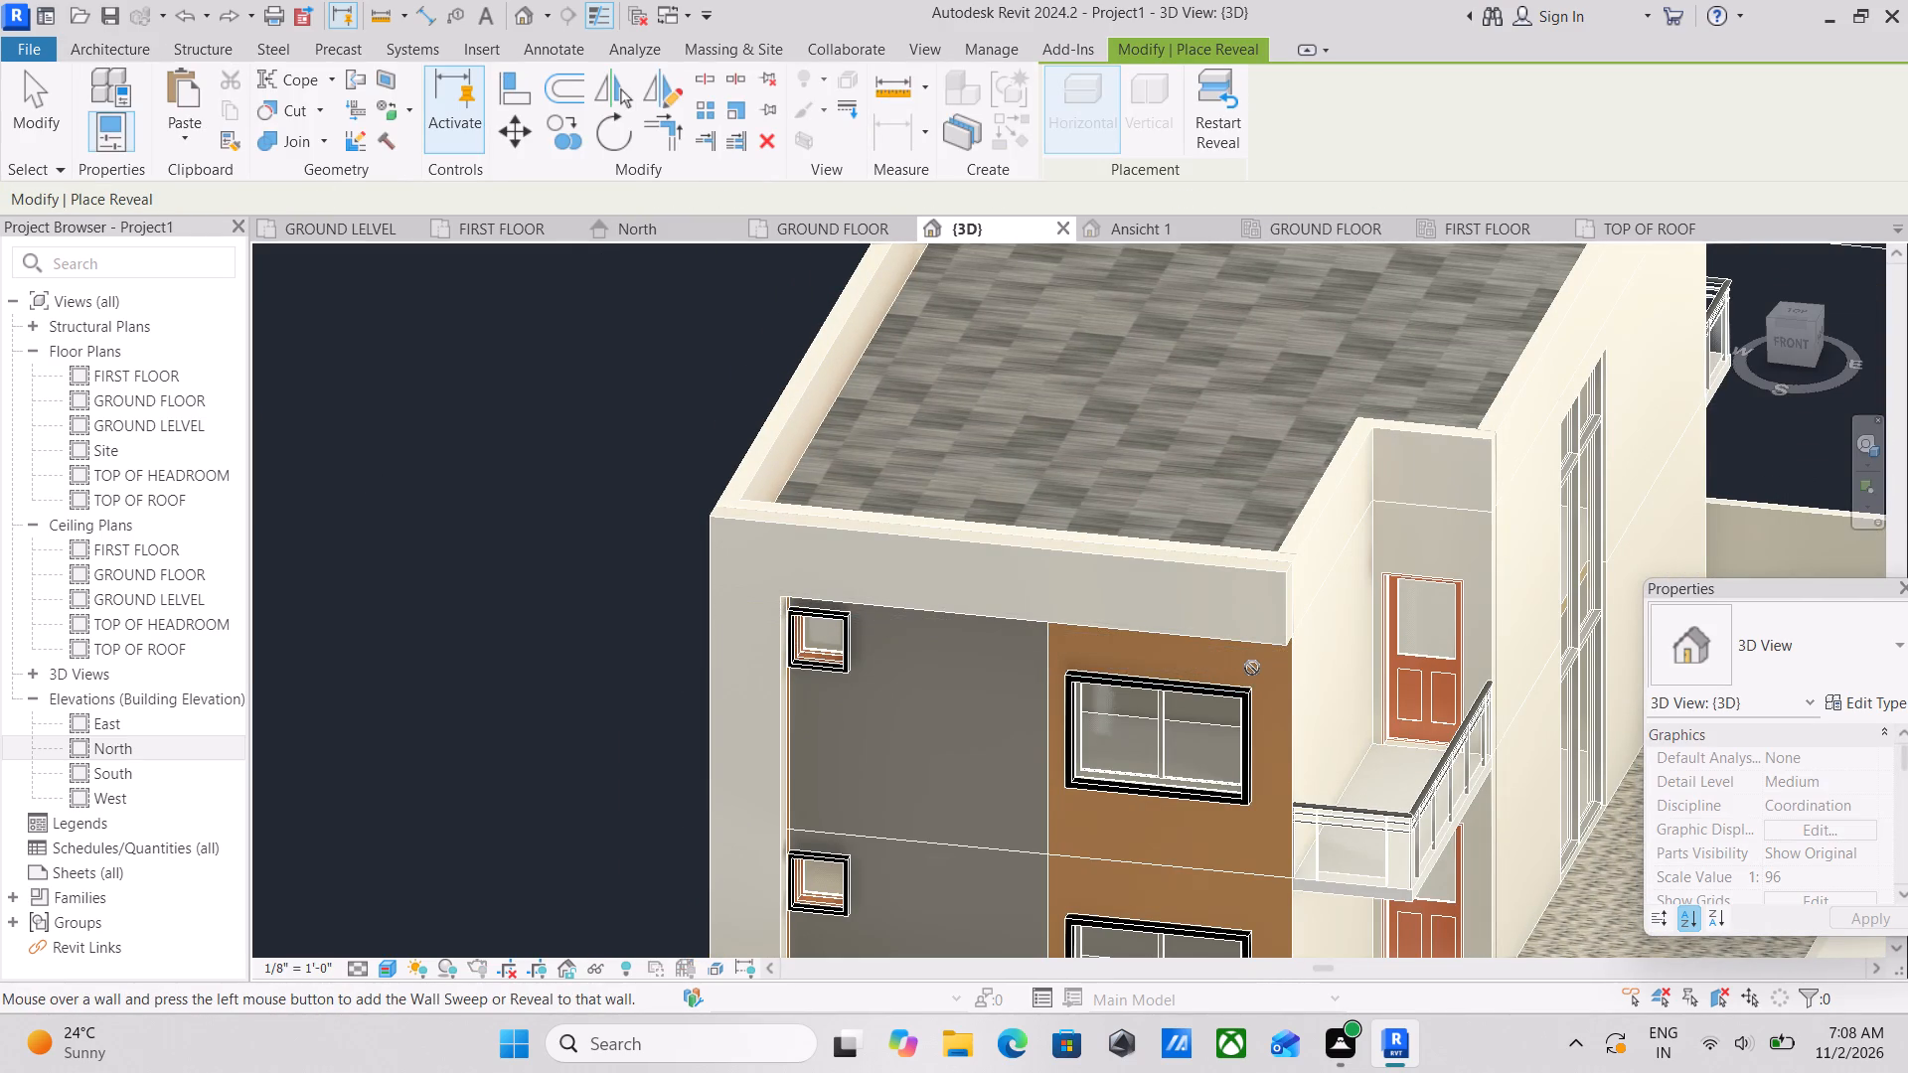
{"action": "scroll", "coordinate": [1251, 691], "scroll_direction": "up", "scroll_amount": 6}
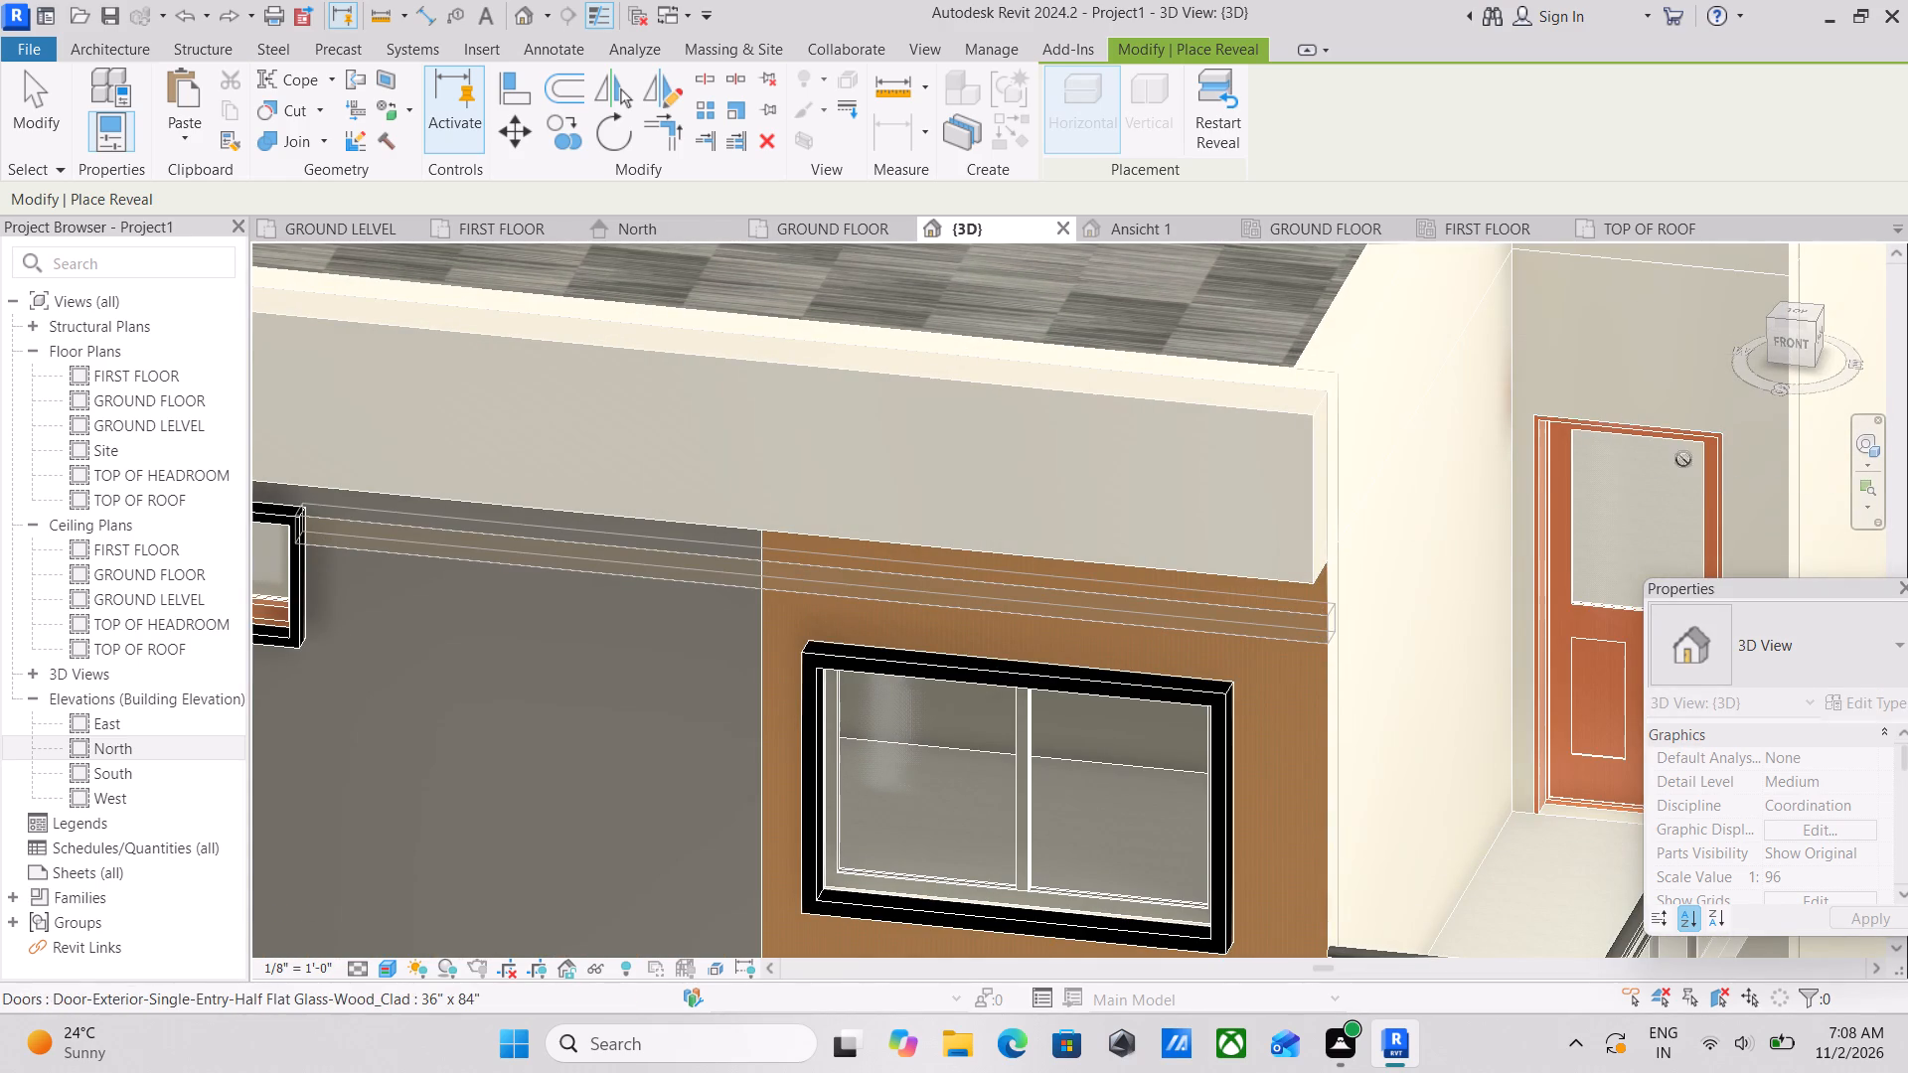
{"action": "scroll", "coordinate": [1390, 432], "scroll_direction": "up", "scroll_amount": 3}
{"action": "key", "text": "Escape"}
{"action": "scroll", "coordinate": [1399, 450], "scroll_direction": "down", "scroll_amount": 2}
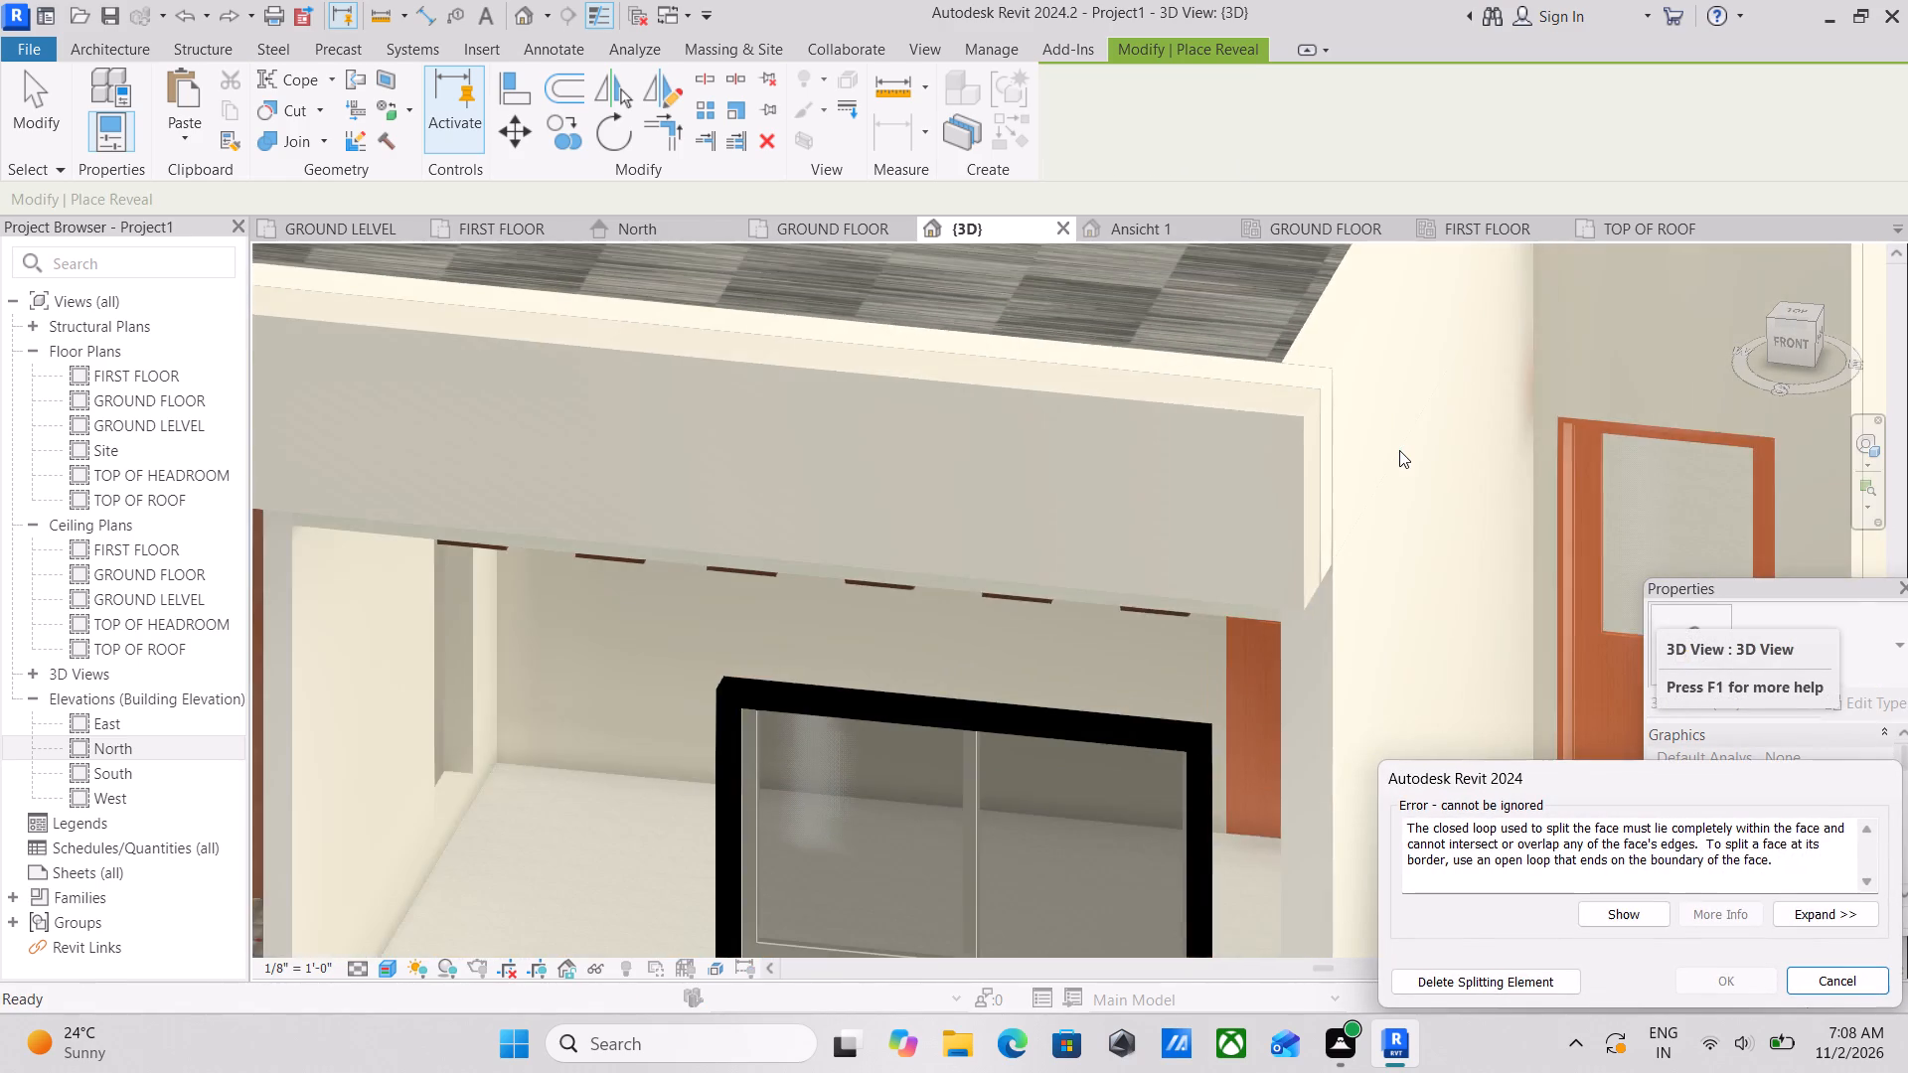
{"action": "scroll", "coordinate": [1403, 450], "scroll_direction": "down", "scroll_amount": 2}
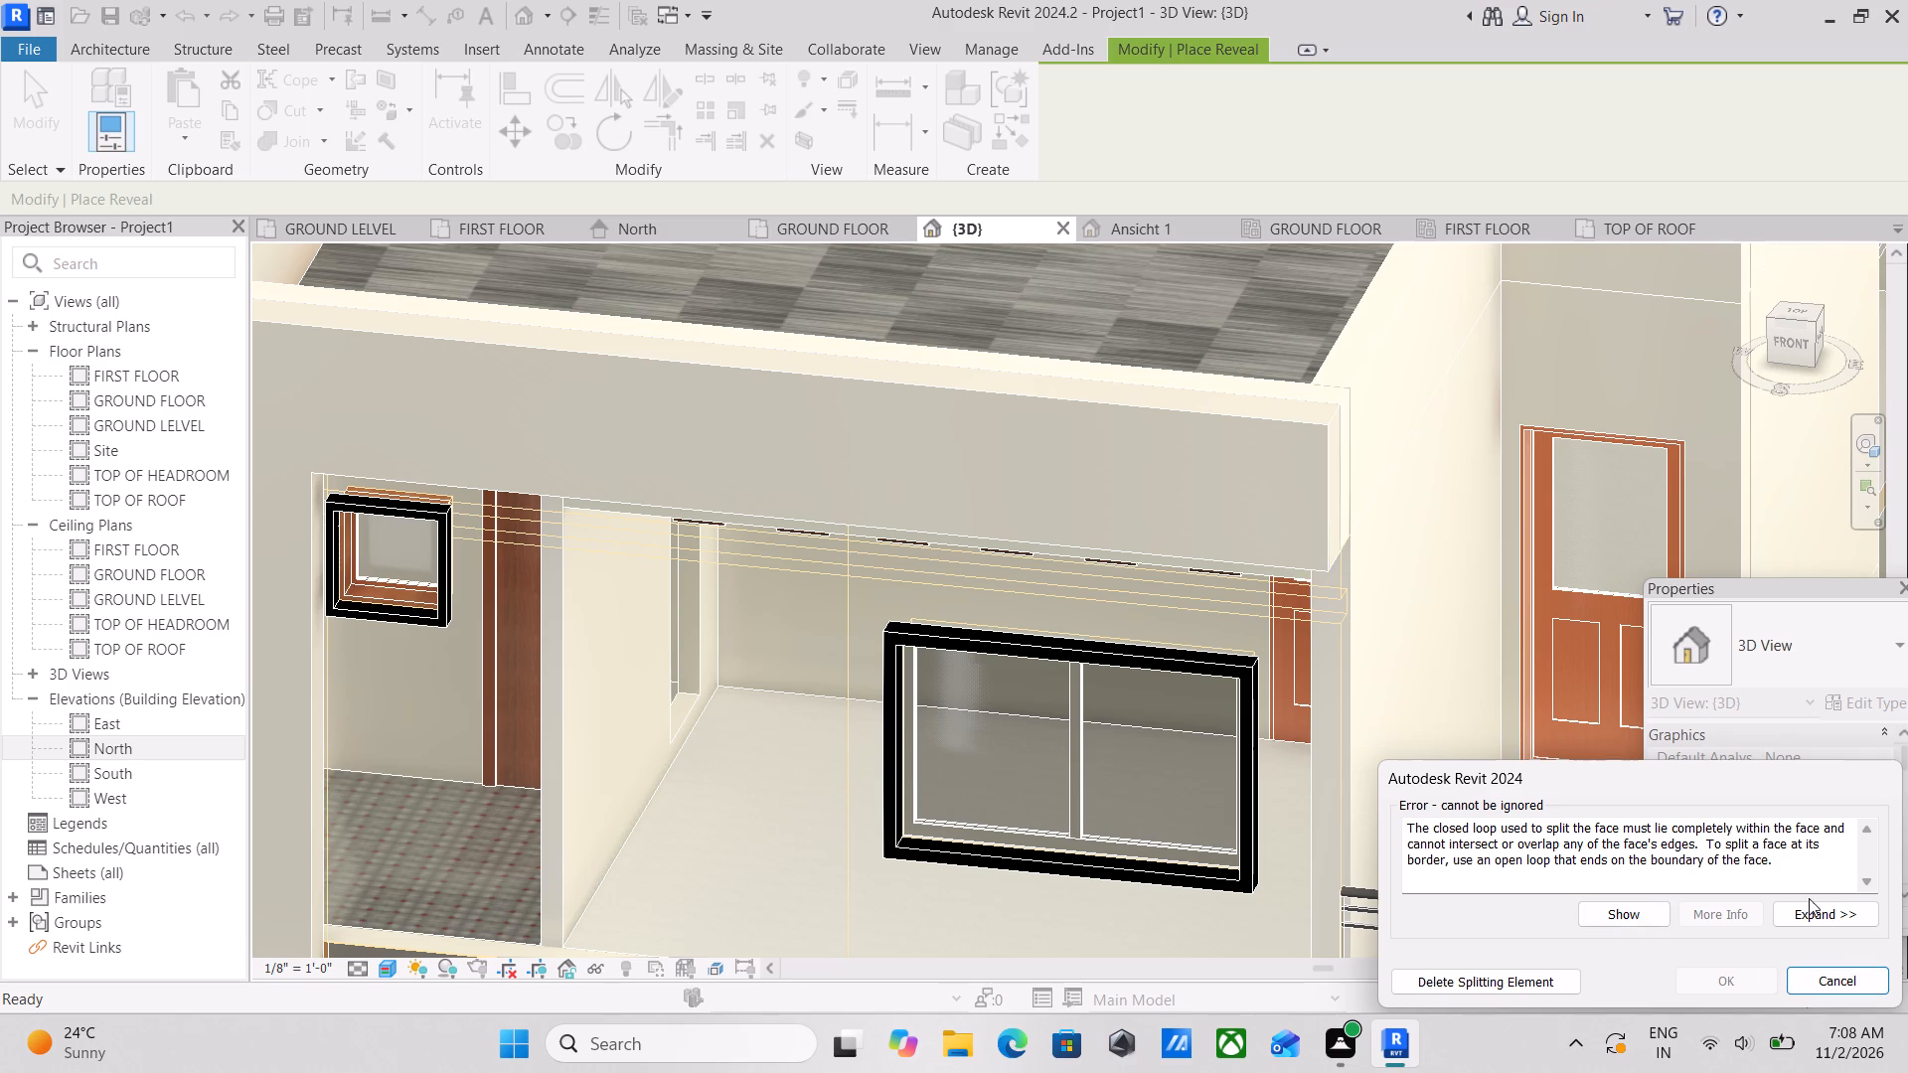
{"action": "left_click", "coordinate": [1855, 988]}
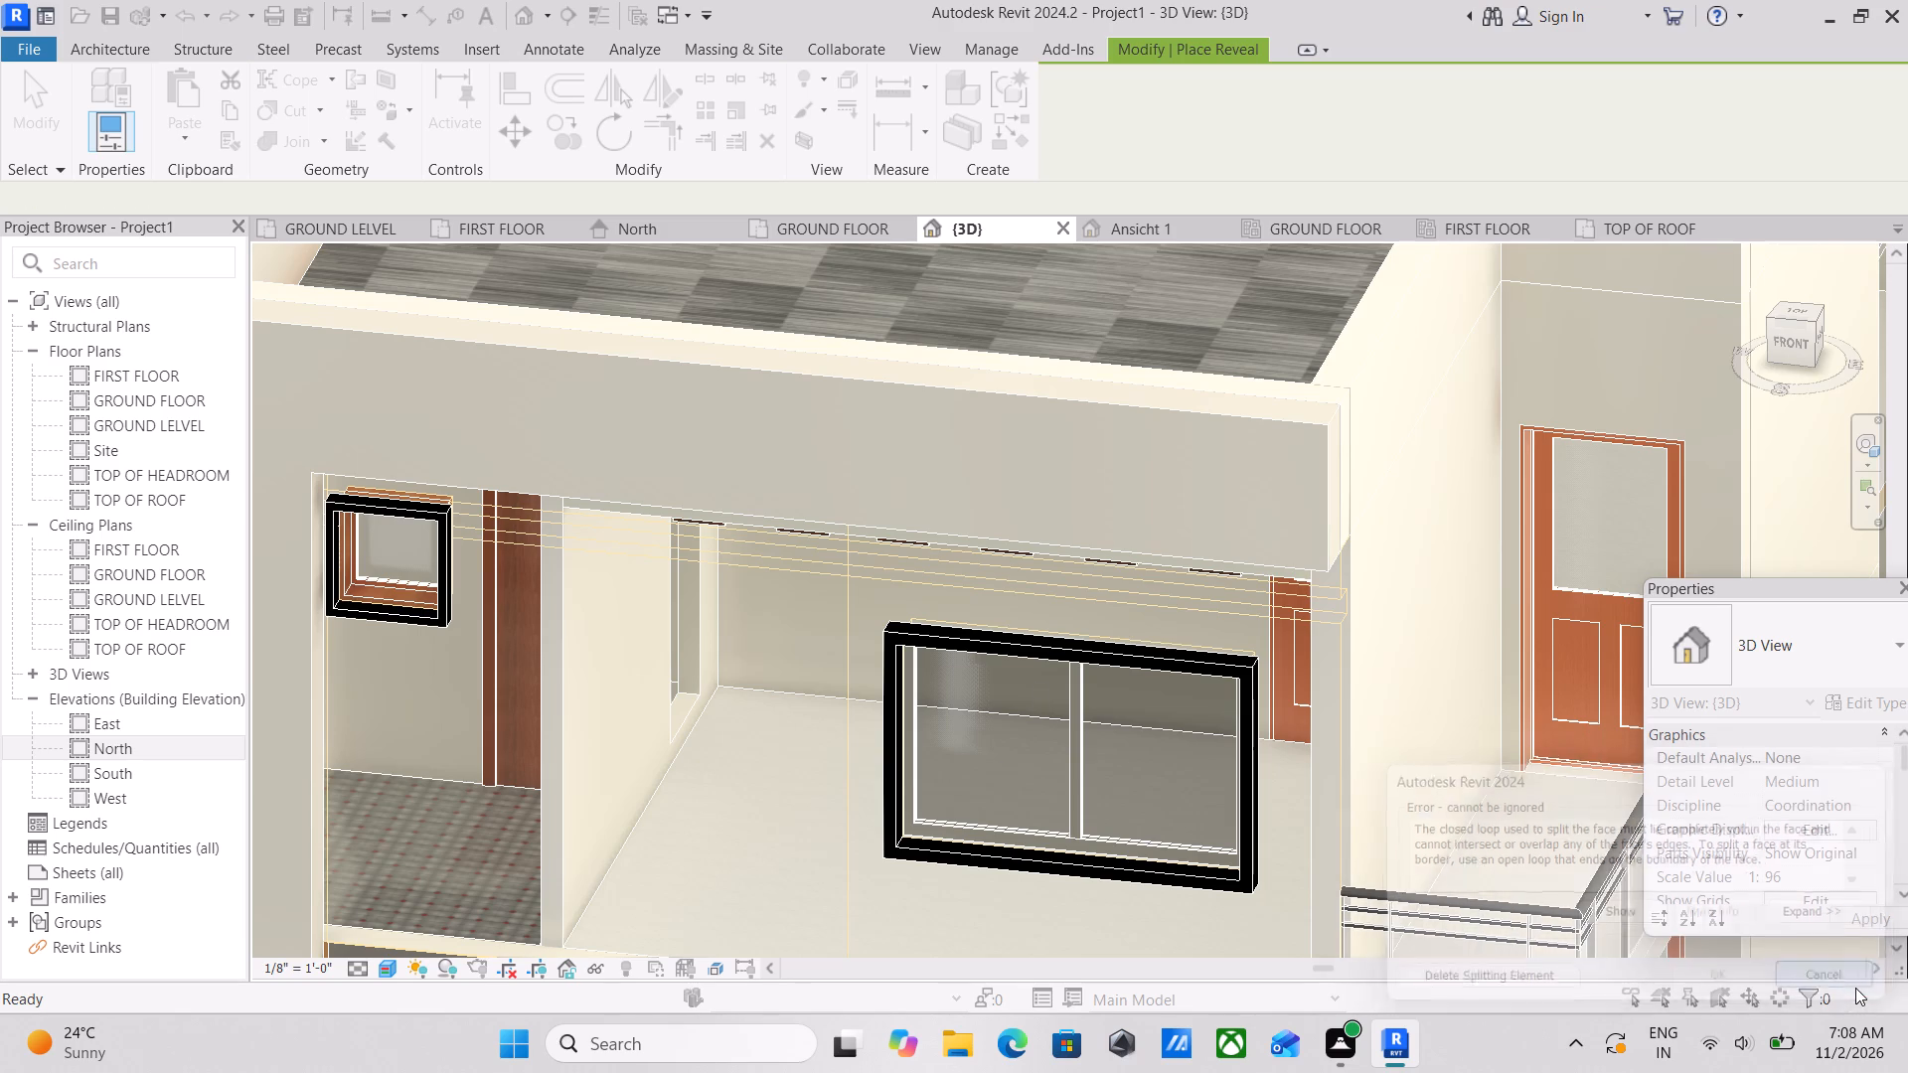
Examine the painted front facade and its black window frames, from the upper large window out to the whole house.
{"action": "scroll", "coordinate": [925, 724], "scroll_direction": "down", "scroll_amount": 3}
{"action": "middle_click_drag", "start_coordinate": [924, 714], "coordinate": [945, 414]}
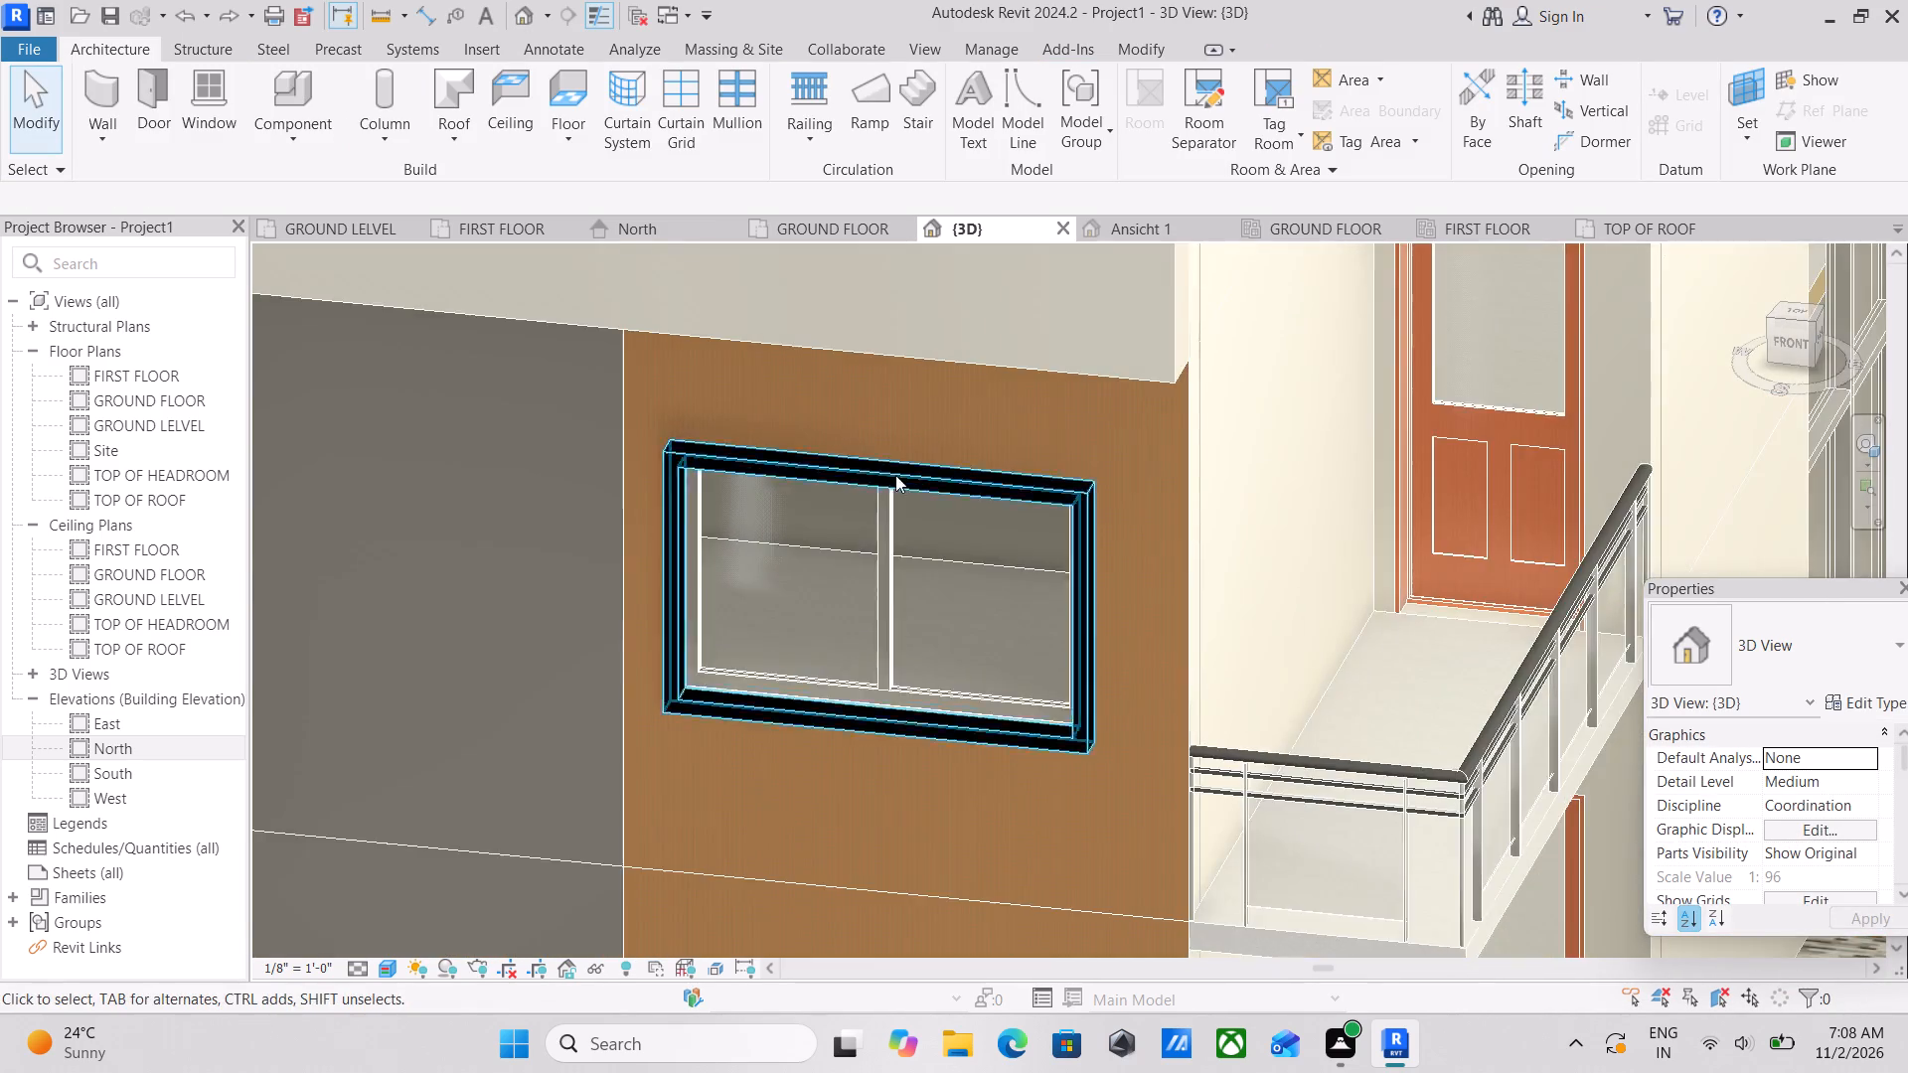
{"action": "scroll", "coordinate": [872, 510], "scroll_direction": "down", "scroll_amount": 2}
{"action": "middle_click_drag", "start_coordinate": [871, 513], "coordinate": [923, 381]}
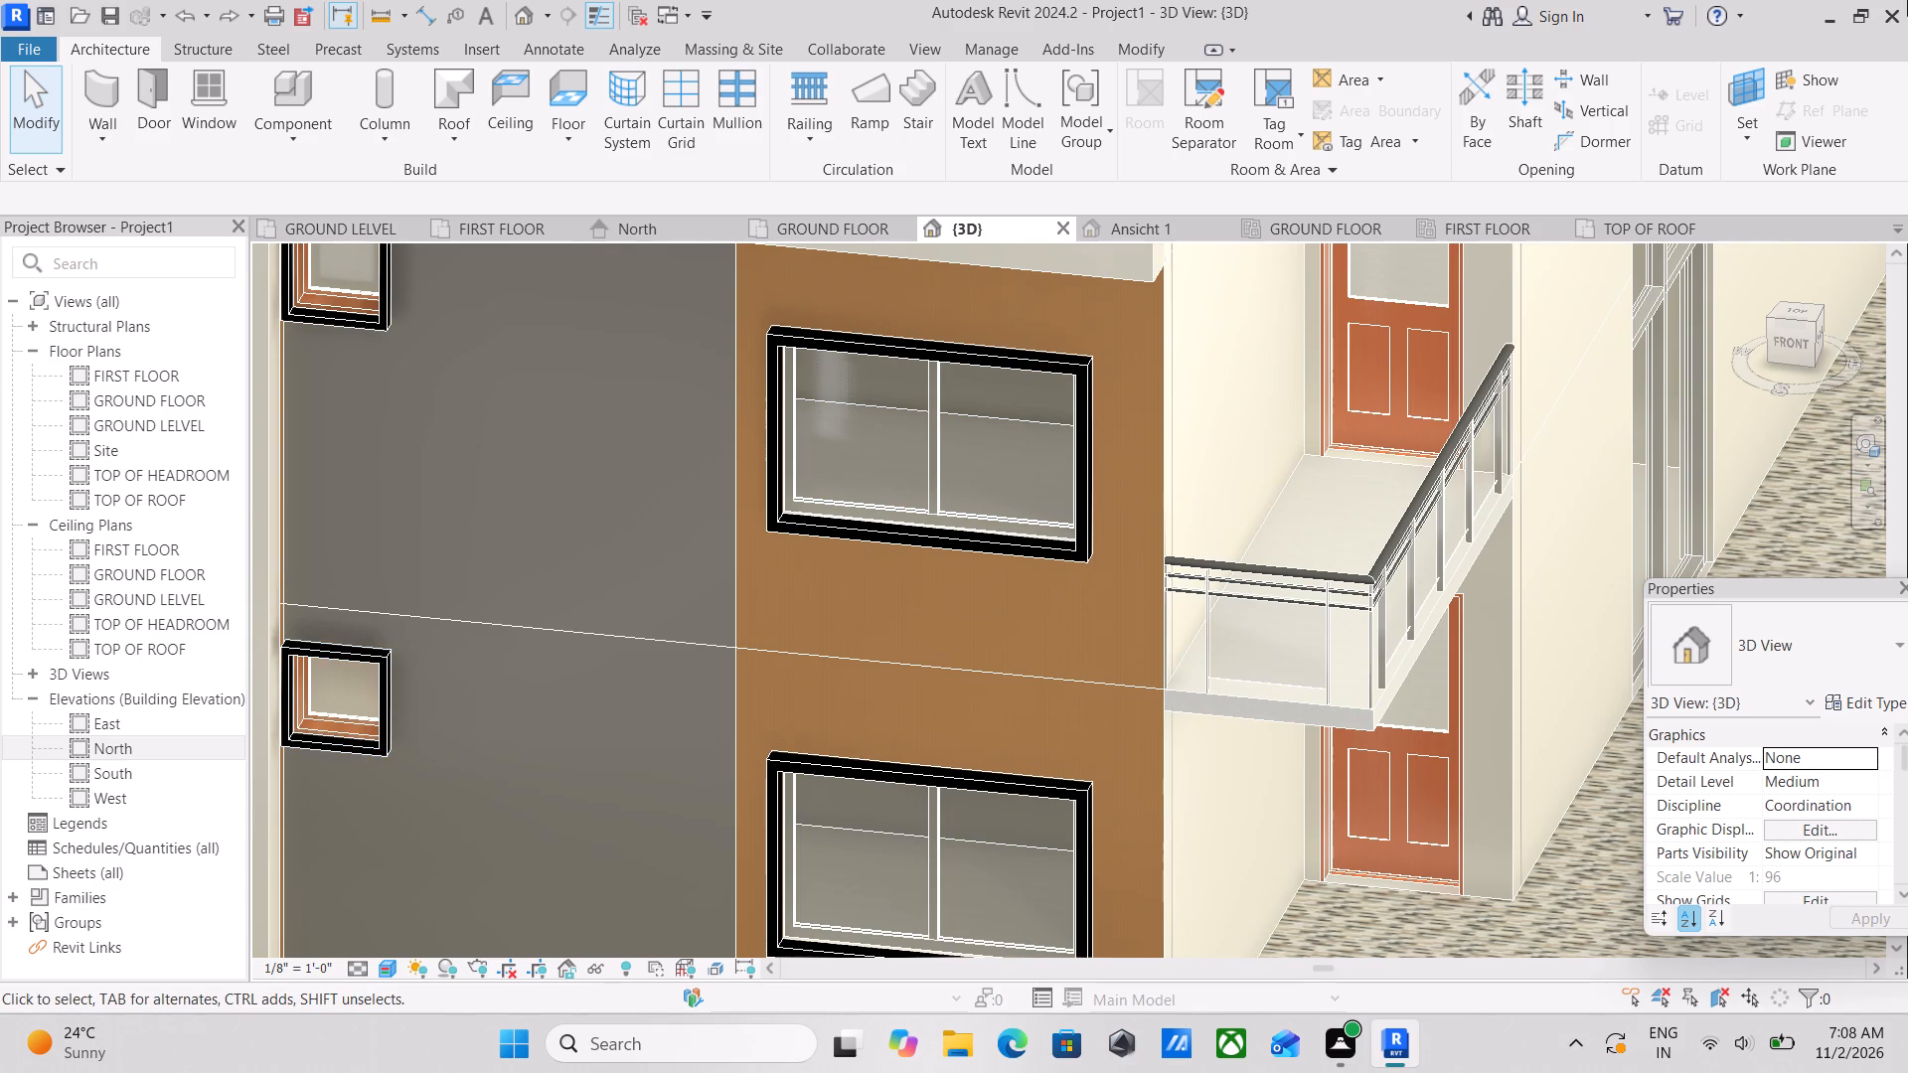
{"action": "scroll", "coordinate": [1828, 0], "scroll_direction": "down", "scroll_amount": 3}
{"action": "scroll", "coordinate": [1430, 468], "scroll_direction": "down", "scroll_amount": 1}
{"action": "scroll", "coordinate": [1132, 428], "scroll_direction": "down", "scroll_amount": 4}
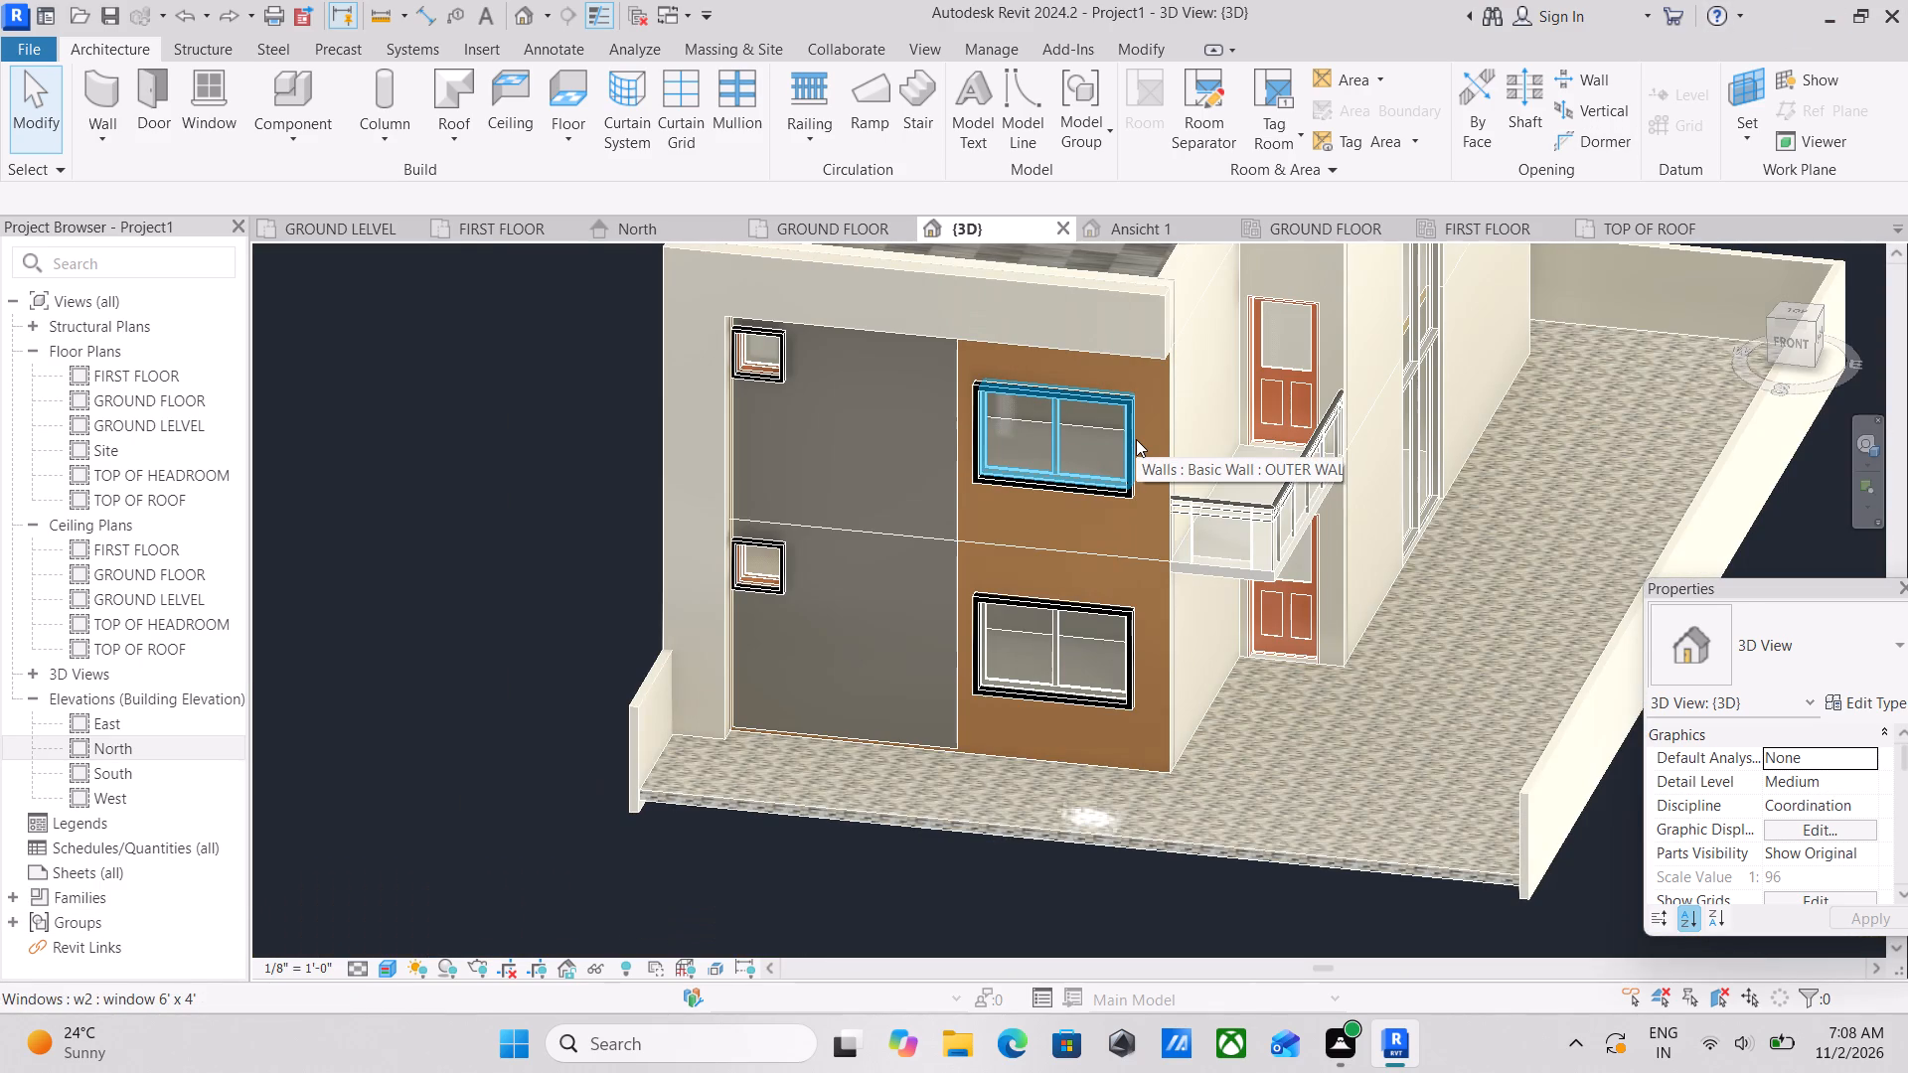
{"action": "scroll", "coordinate": [1215, 587], "scroll_direction": "down", "scroll_amount": 2}
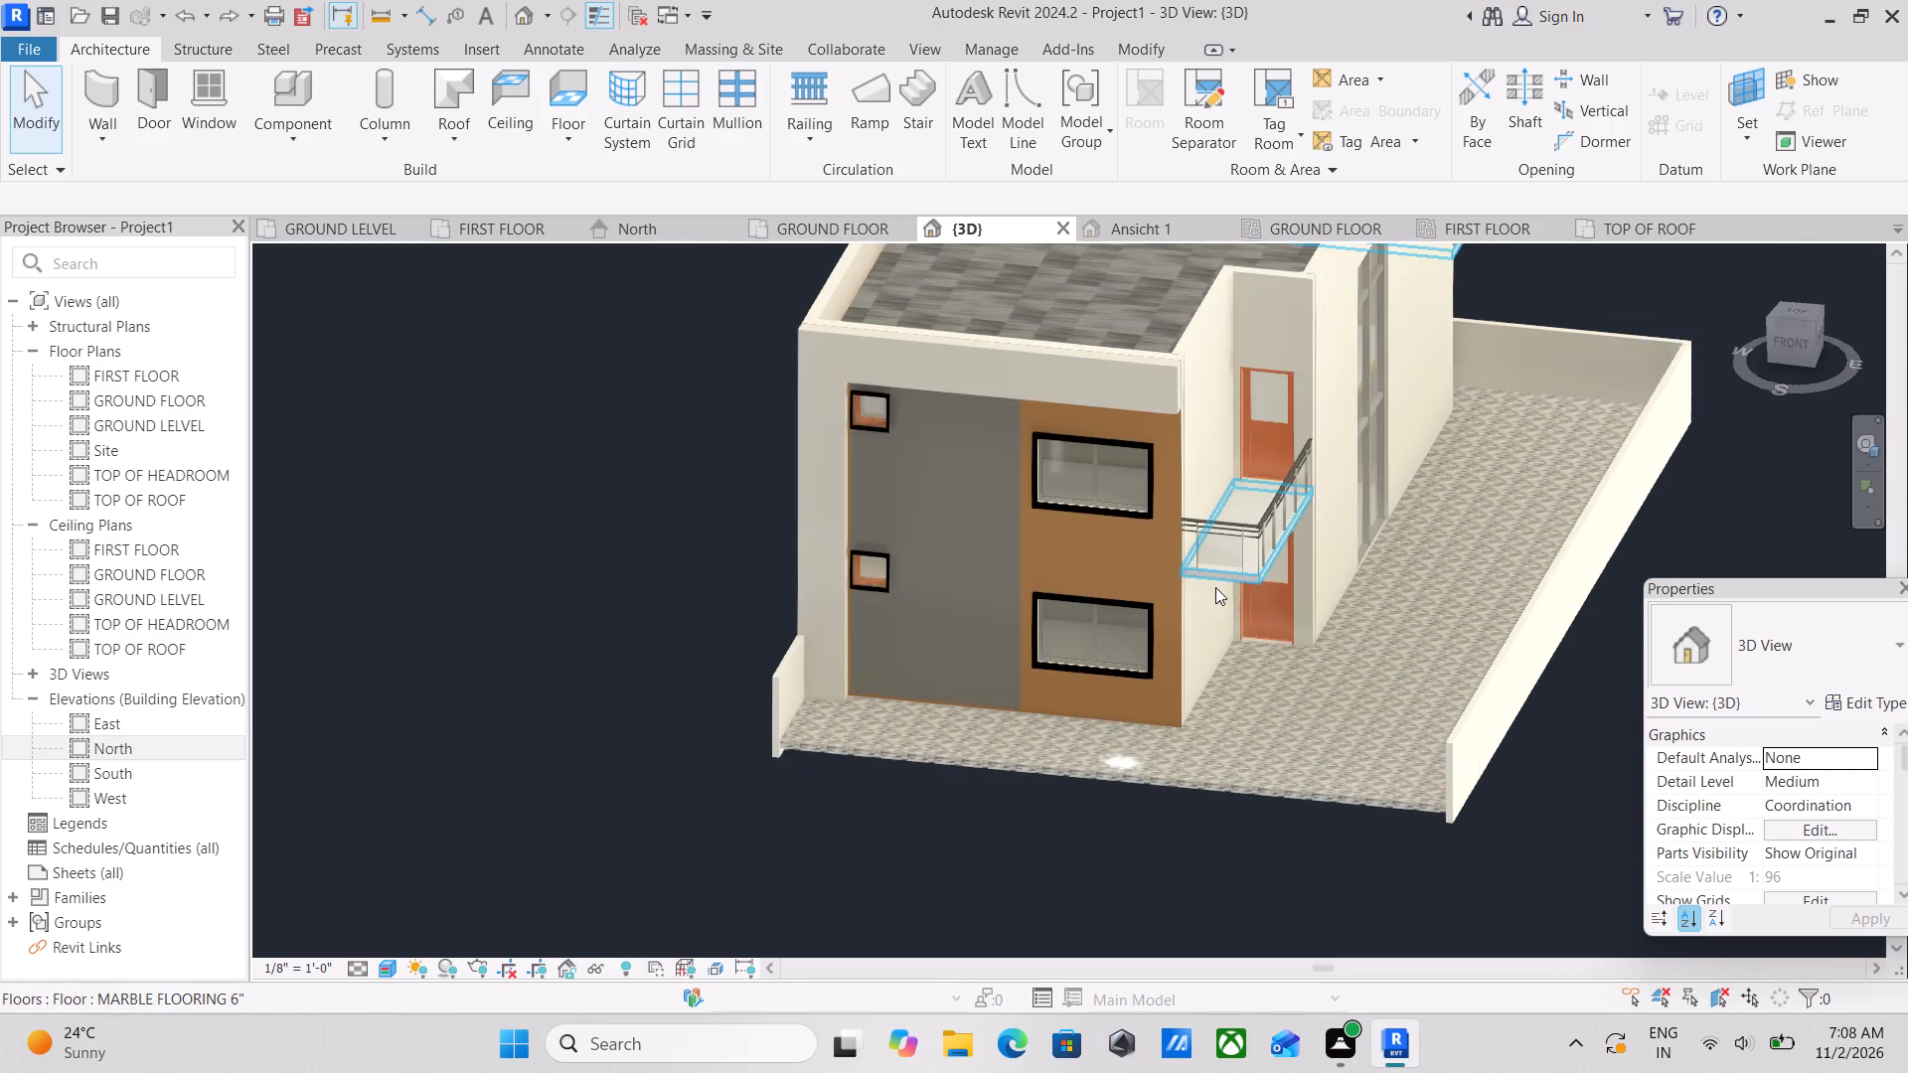
{"action": "middle_click_drag", "start_coordinate": [1215, 587], "coordinate": [1124, 666]}
{"action": "scroll", "coordinate": [1124, 666], "scroll_direction": "up", "scroll_amount": 2}
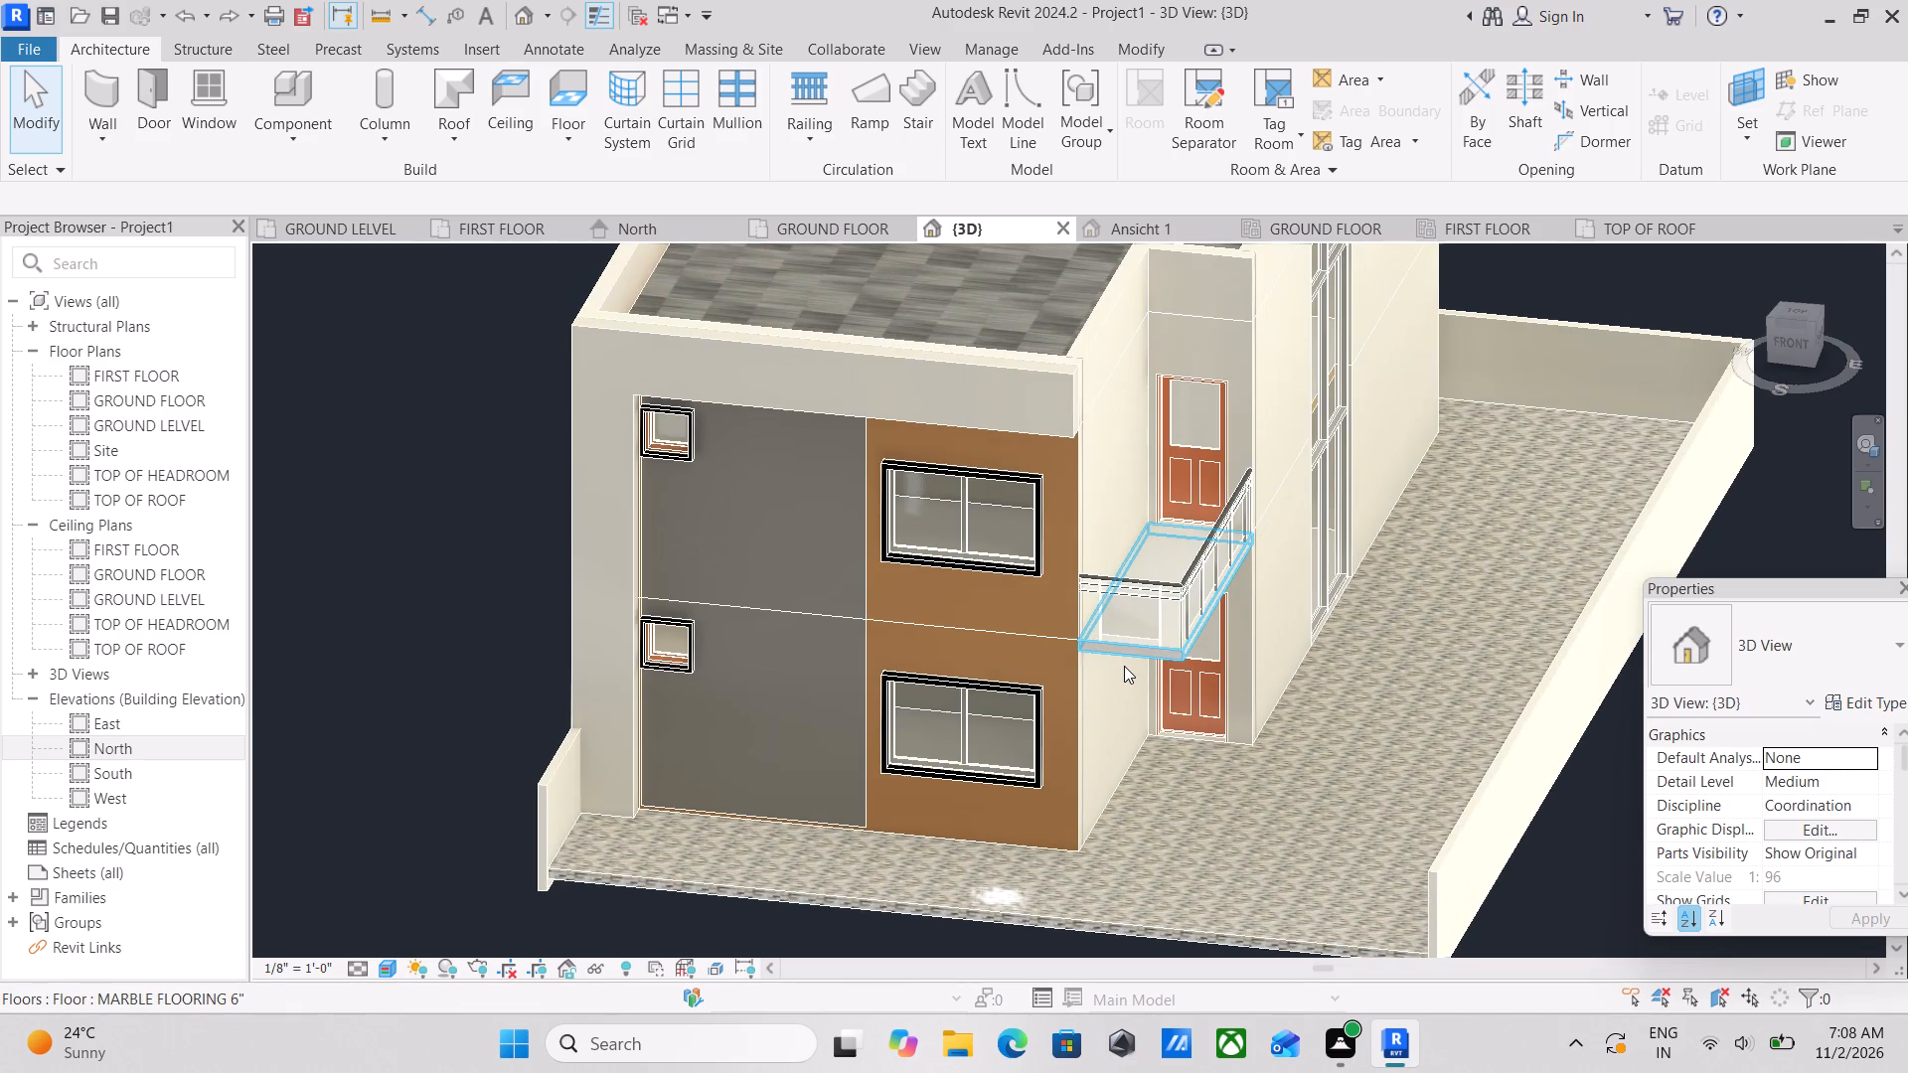
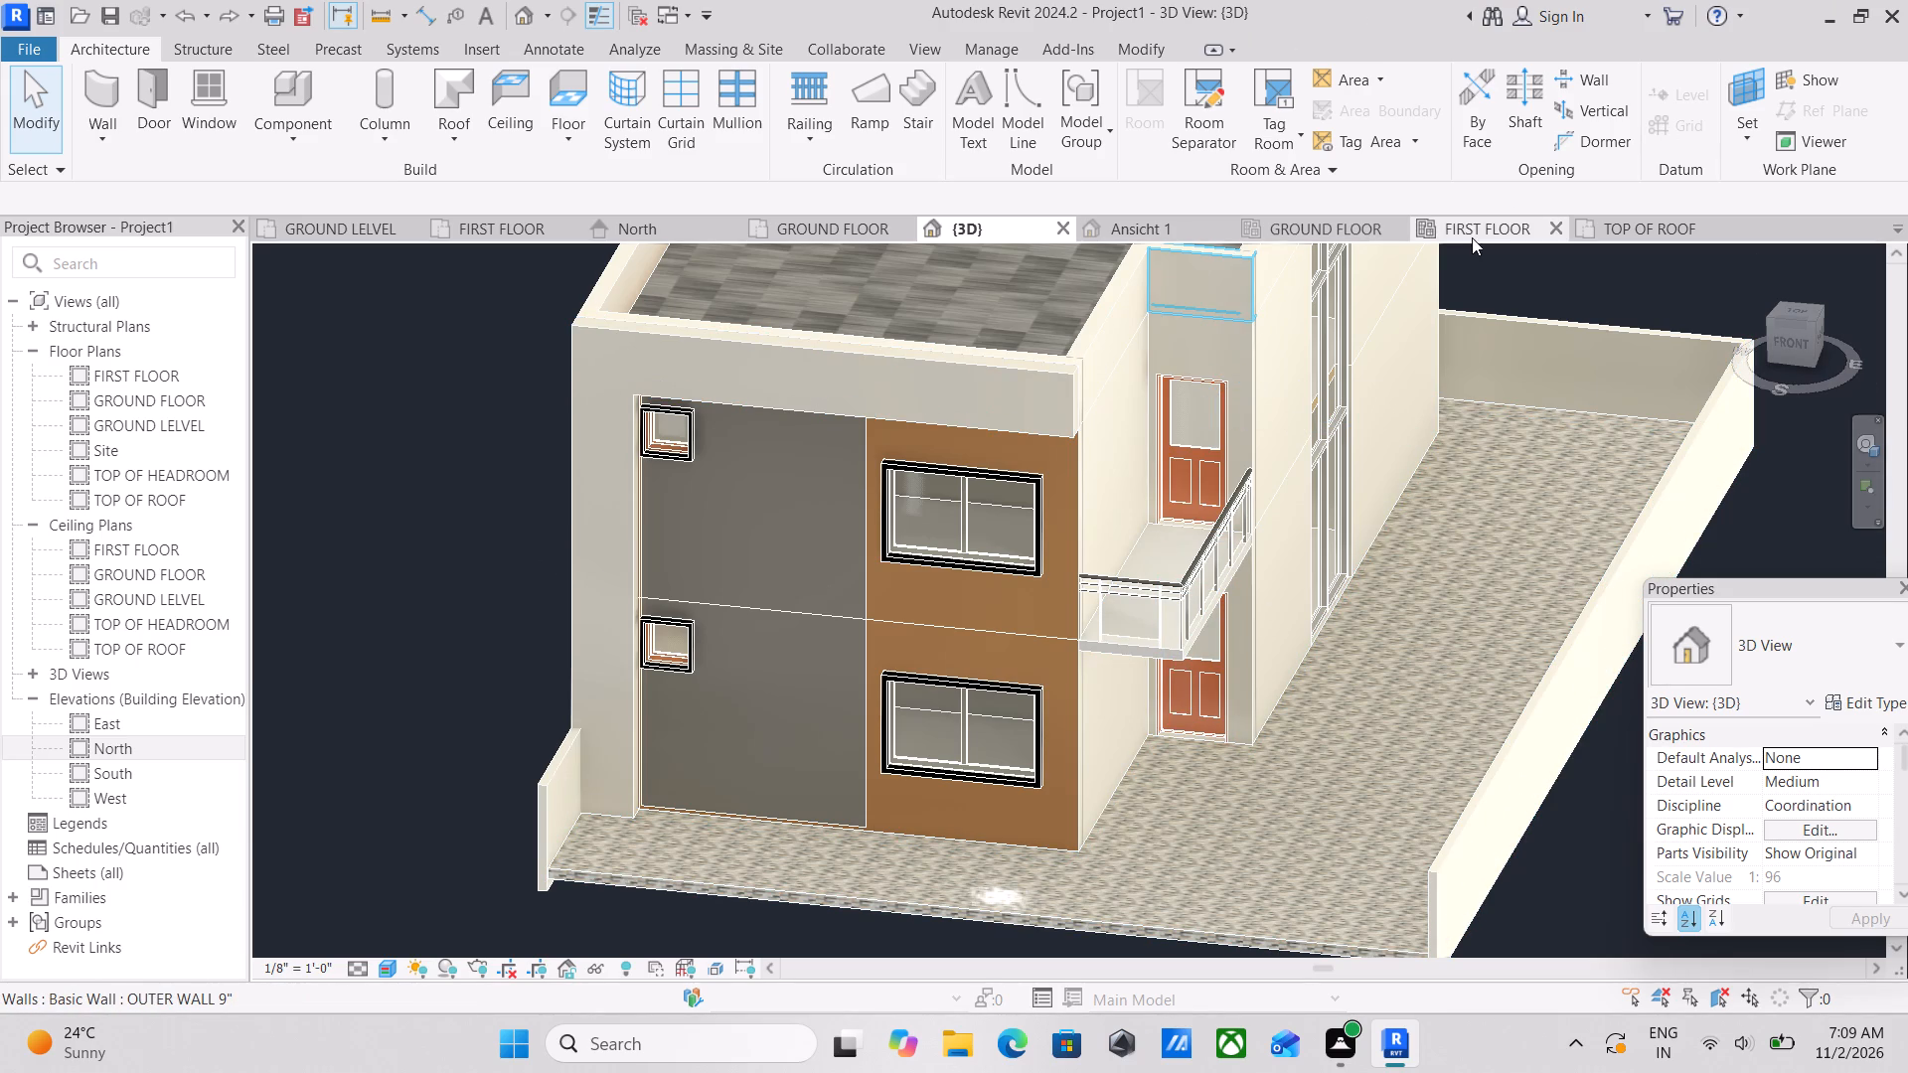
Close the open FIRST FLOOR and GROUND FLOOR ceiling plan views, keeping the 3D view active.
{"action": "left_click", "coordinate": [1559, 227]}
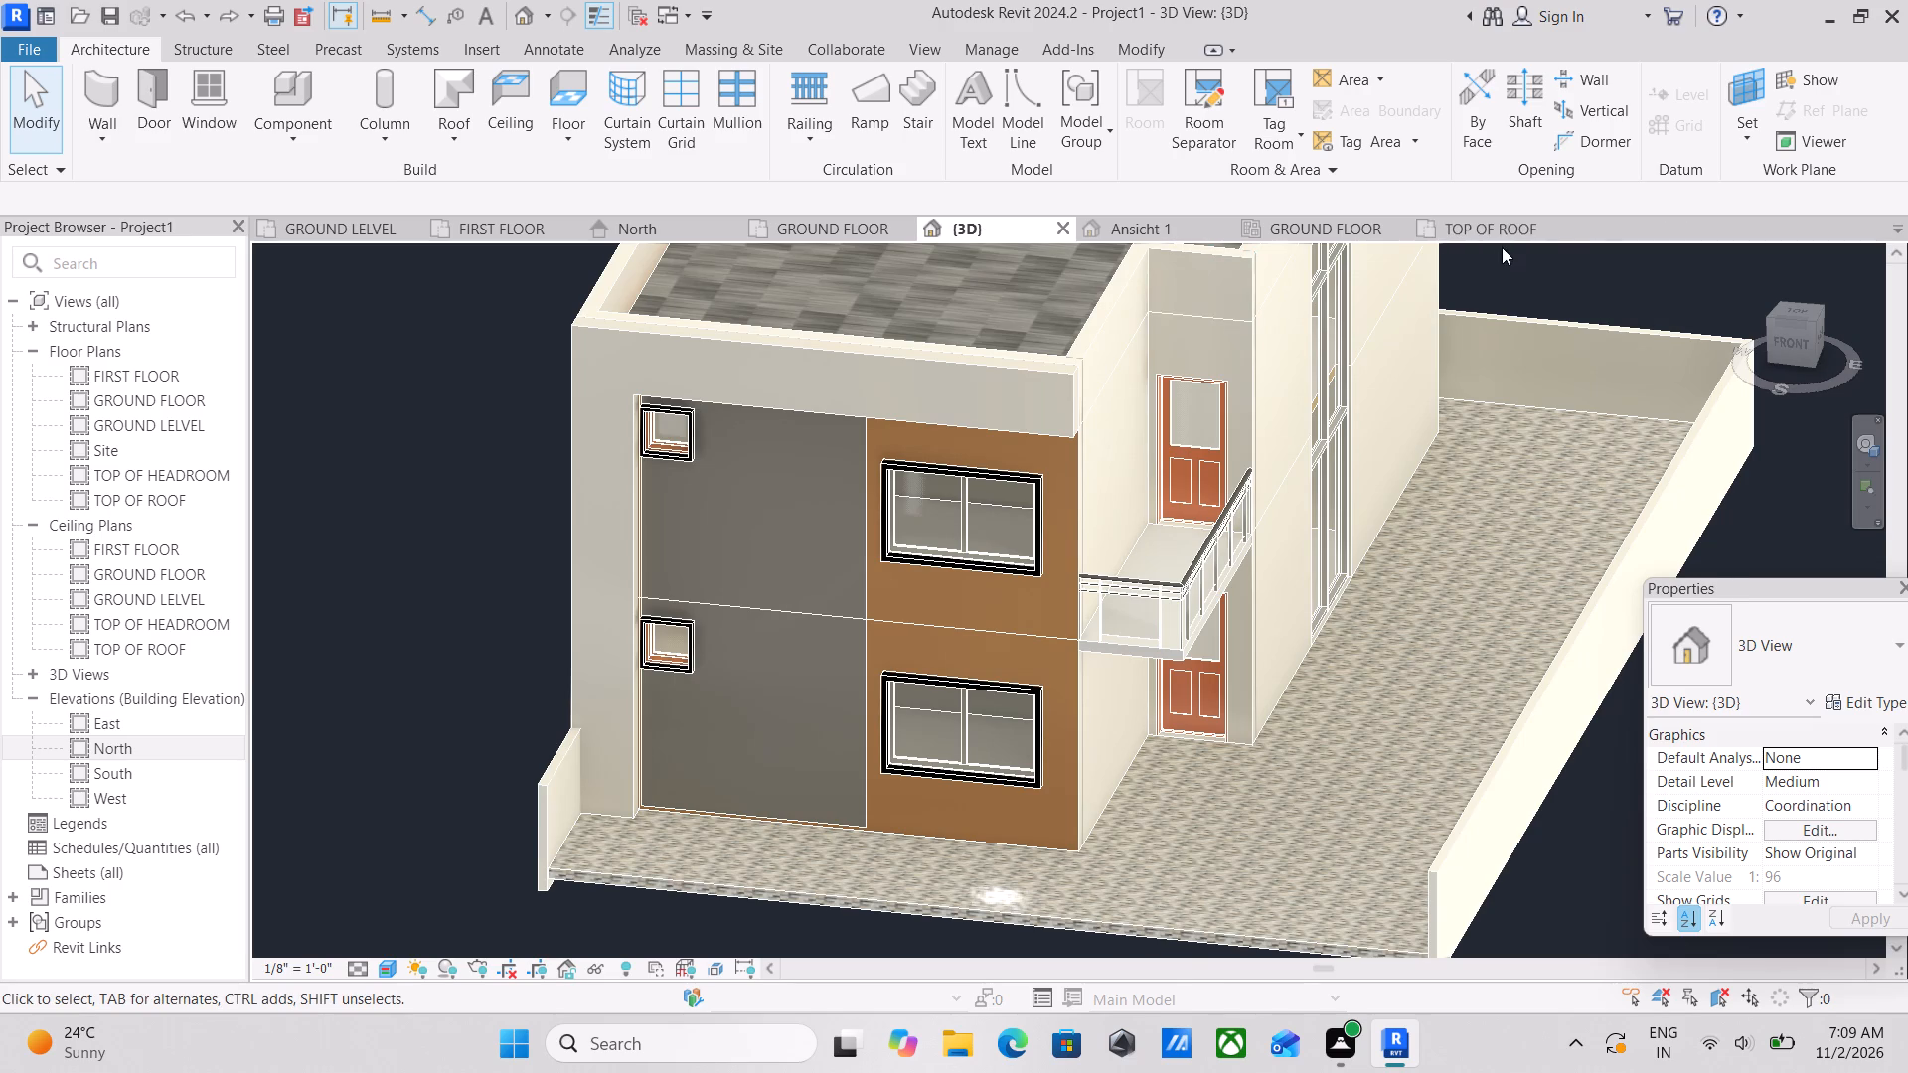
{"action": "left_click", "coordinate": [1403, 224]}
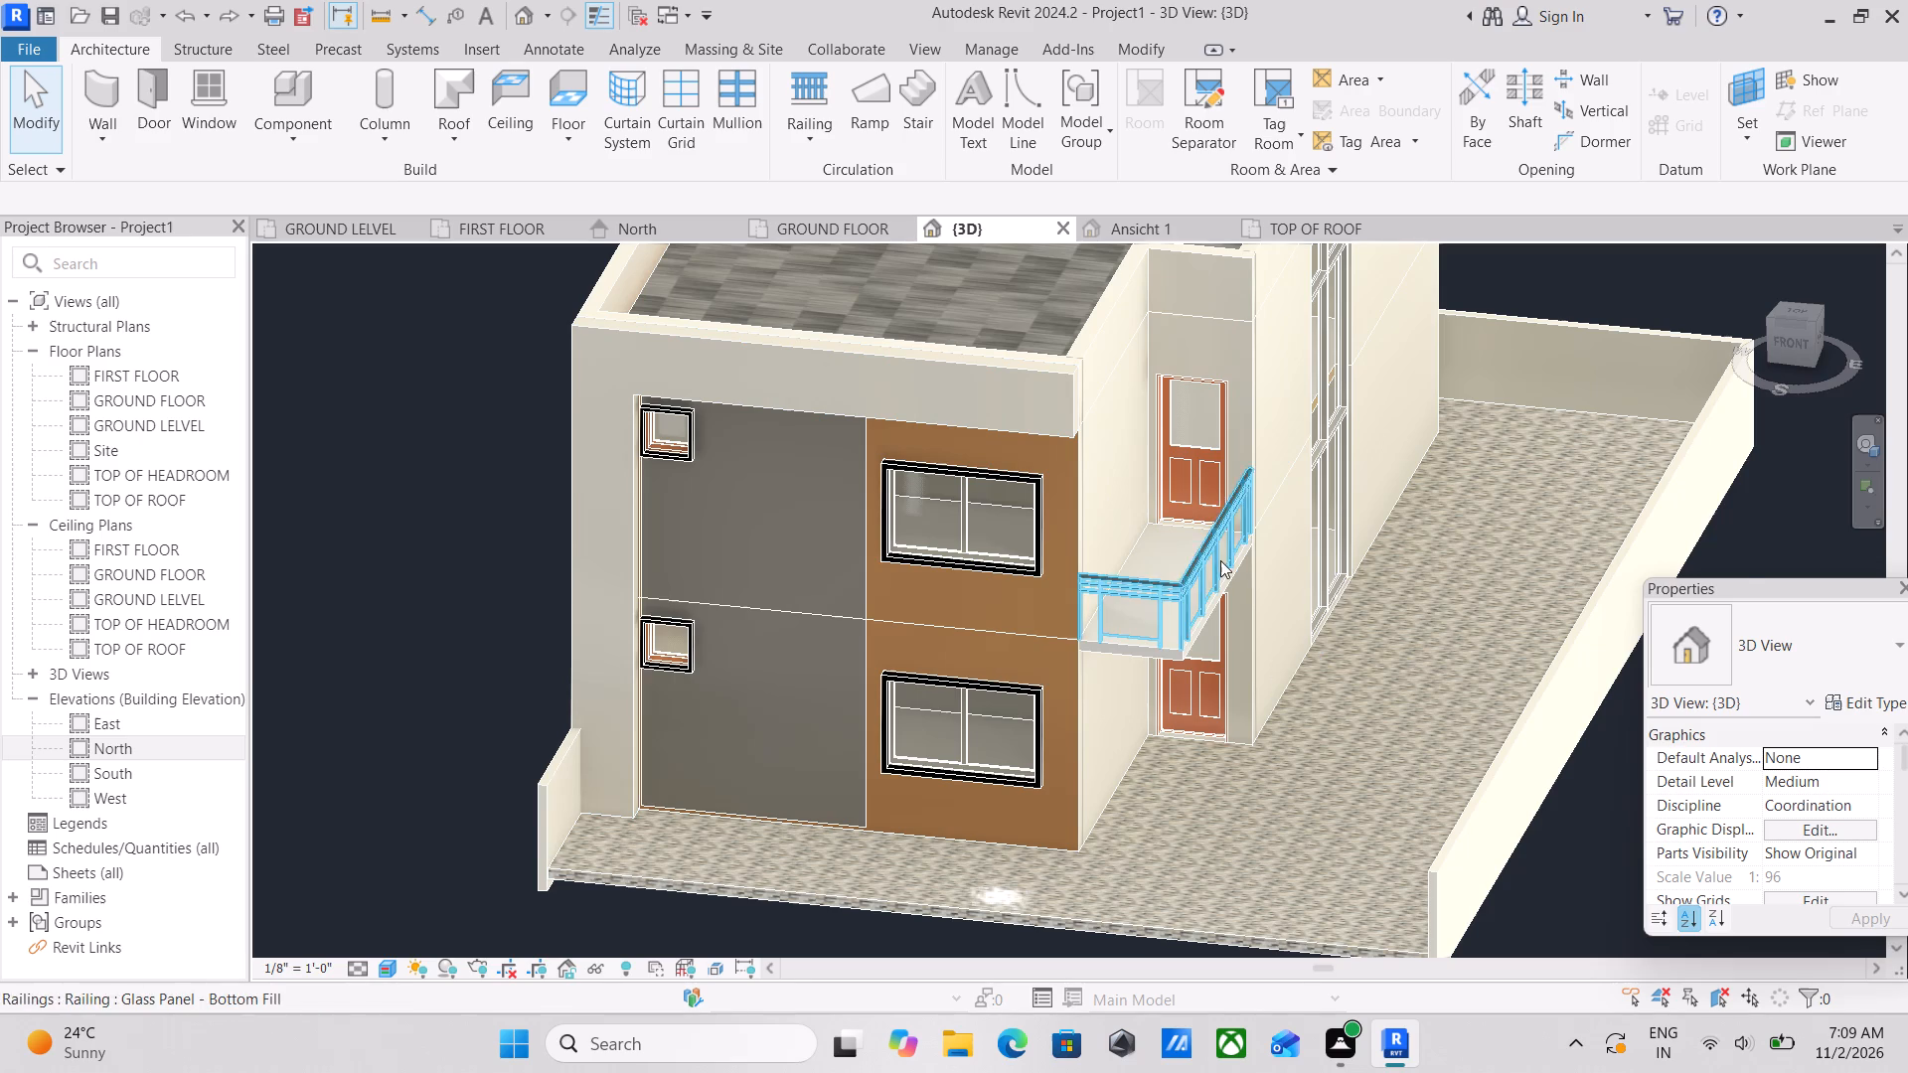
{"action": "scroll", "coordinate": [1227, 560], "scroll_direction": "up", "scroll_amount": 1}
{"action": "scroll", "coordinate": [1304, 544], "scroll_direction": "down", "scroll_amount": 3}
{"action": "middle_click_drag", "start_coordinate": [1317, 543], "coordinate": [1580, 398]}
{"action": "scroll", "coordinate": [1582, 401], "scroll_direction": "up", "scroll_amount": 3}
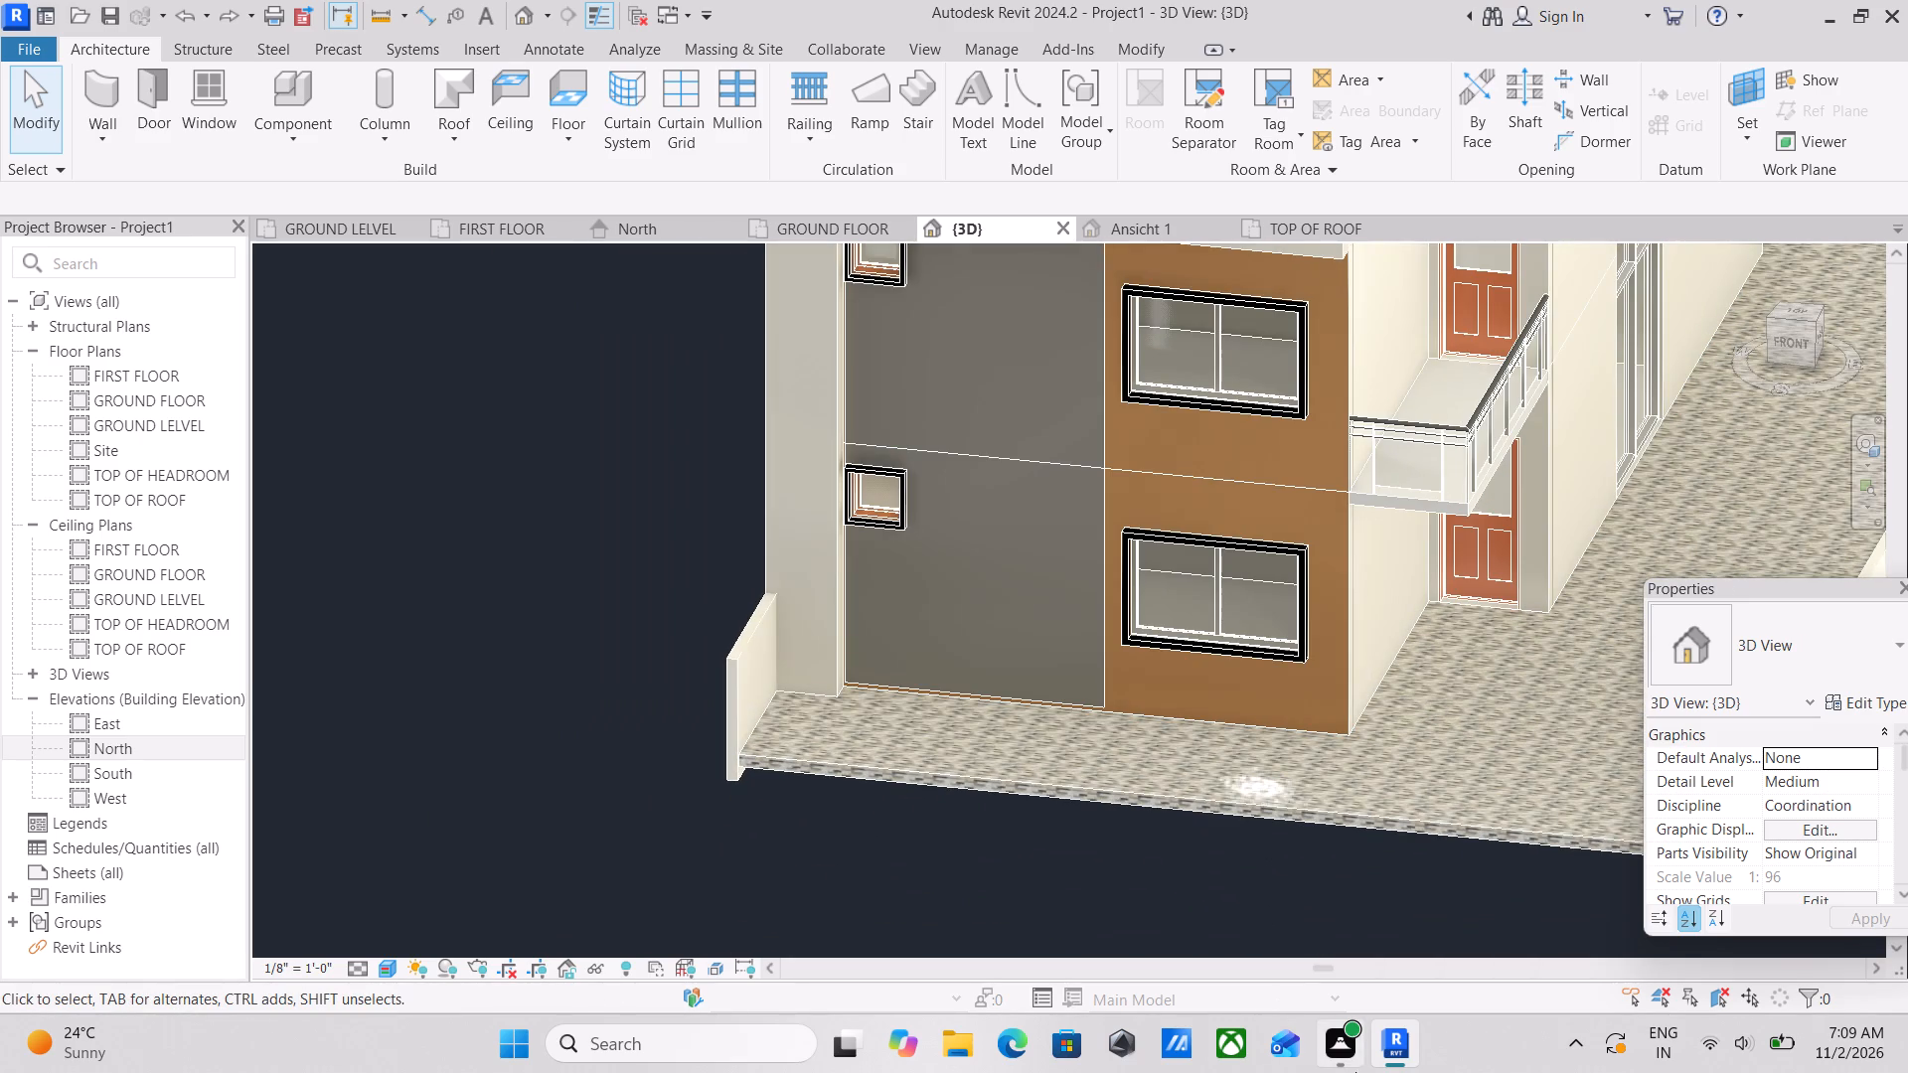
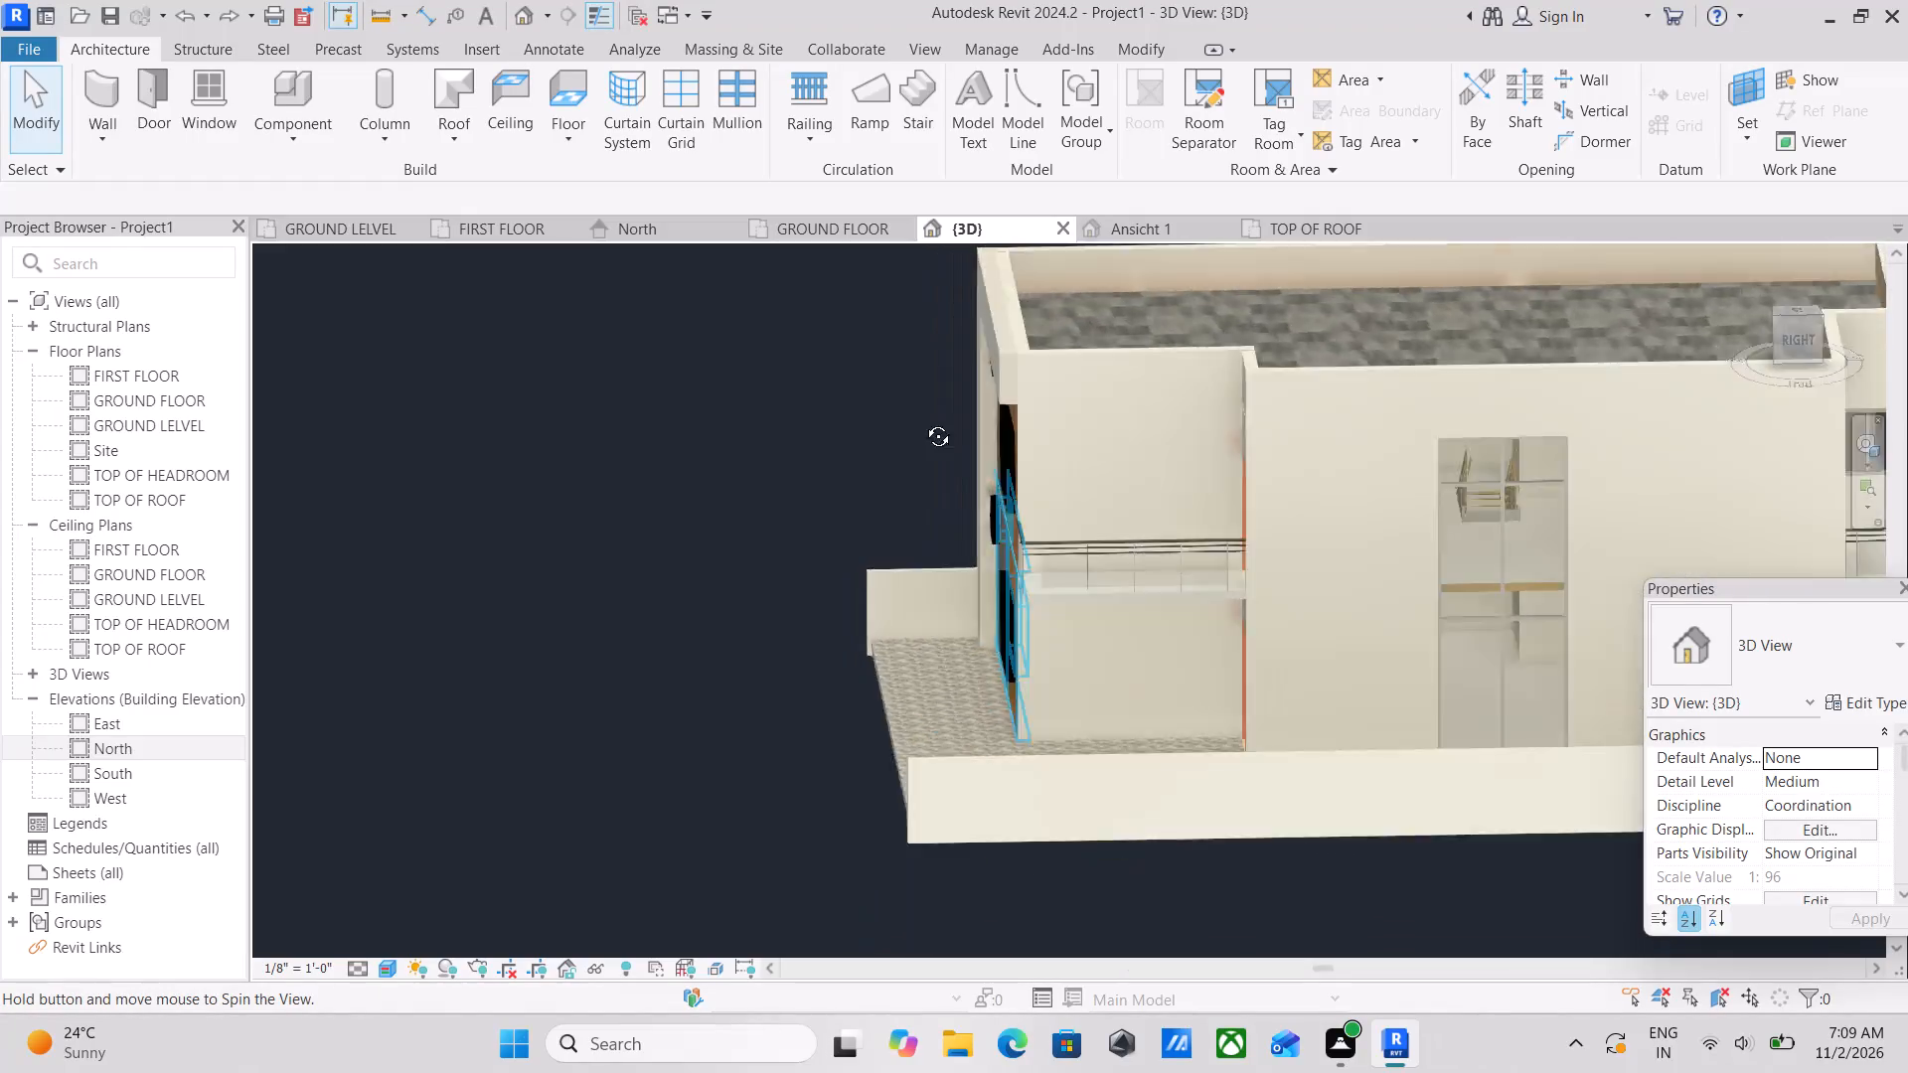
Examine the house's front facade, first-floor balcony and balcony door from several angles and close up.
{"action": "middle_click_drag", "start_coordinate": [1261, 425], "coordinate": [1195, 547], "text": "shift"}
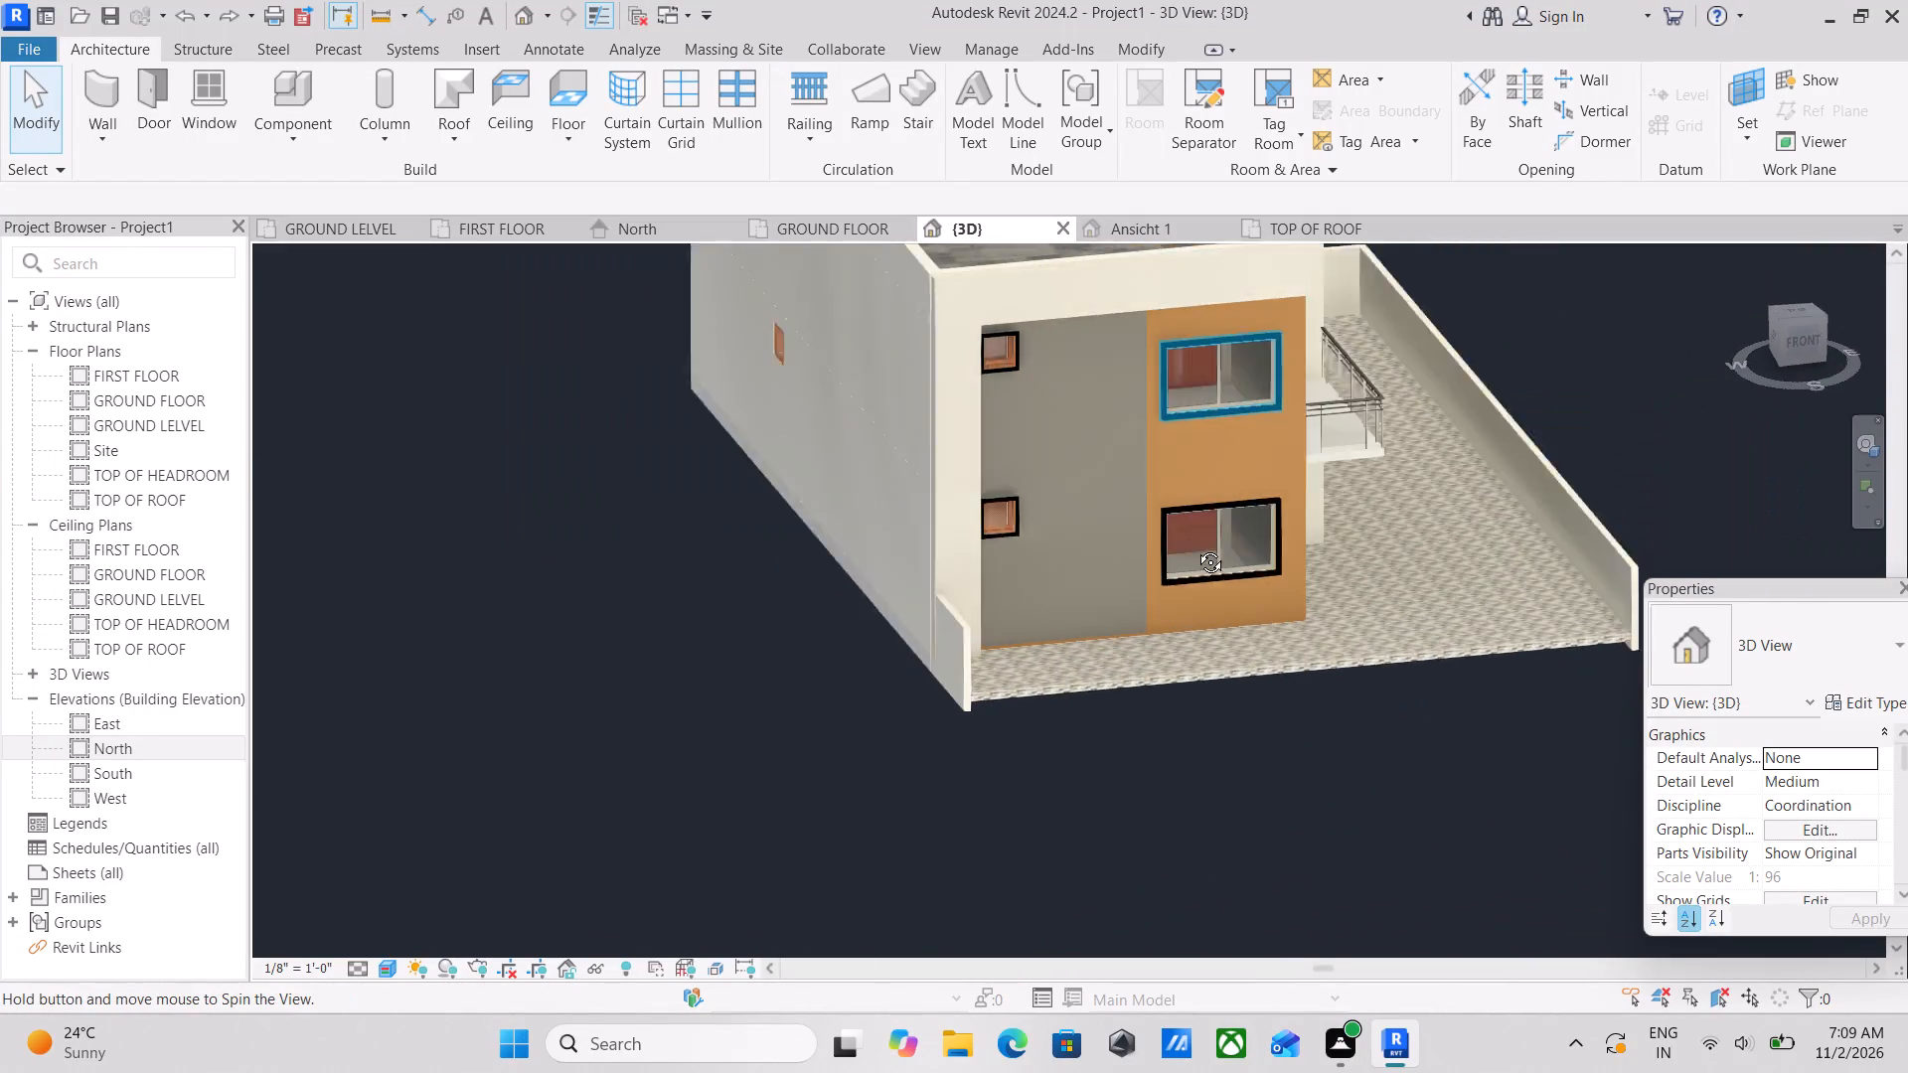
{"action": "middle_click_drag", "start_coordinate": [1195, 547], "coordinate": [1204, 543], "text": "shift"}
{"action": "scroll", "coordinate": [1333, 365], "scroll_direction": "up", "scroll_amount": 2}
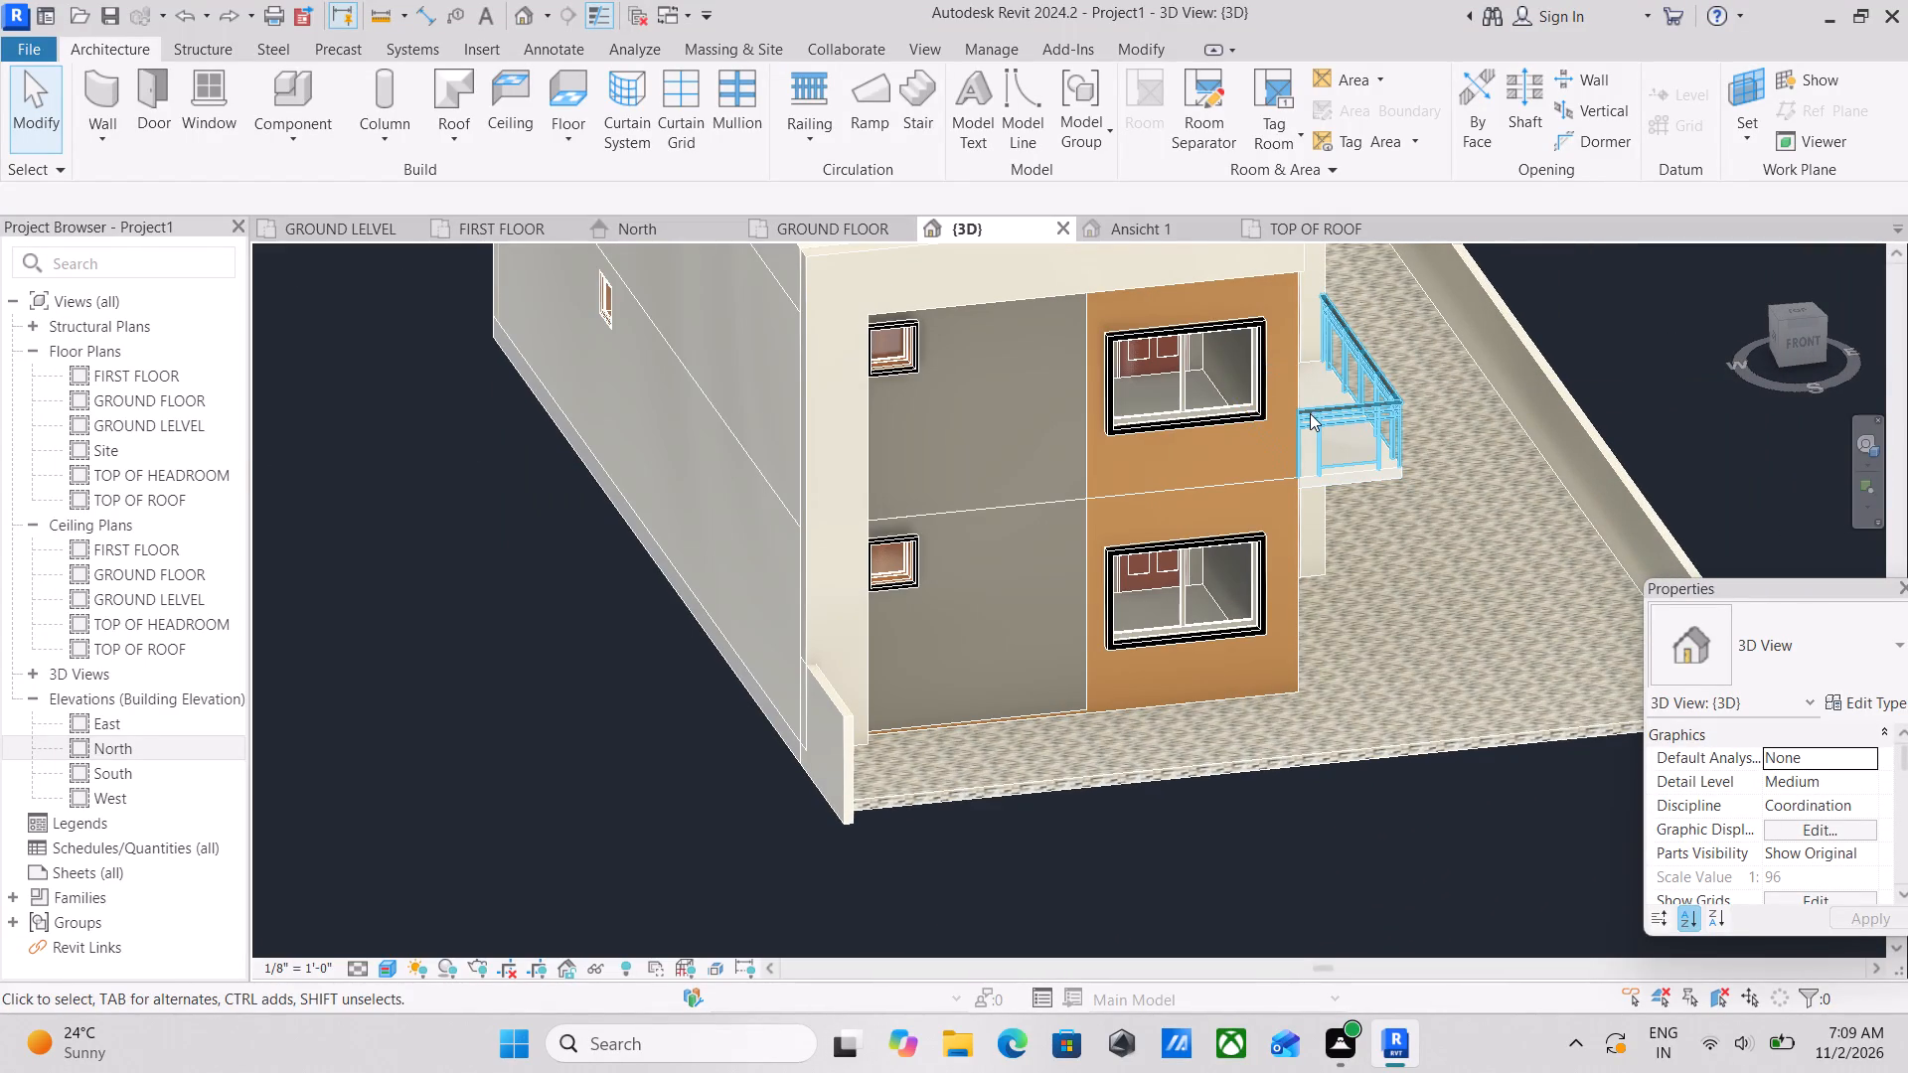
{"action": "scroll", "coordinate": [1310, 413], "scroll_direction": "up", "scroll_amount": 1}
{"action": "scroll", "coordinate": [1310, 413], "scroll_direction": "down", "scroll_amount": 2}
{"action": "middle_click_drag", "start_coordinate": [1282, 408], "coordinate": [1165, 440]}
{"action": "middle_click_drag", "start_coordinate": [1172, 441], "coordinate": [1082, 452], "text": "shift"}
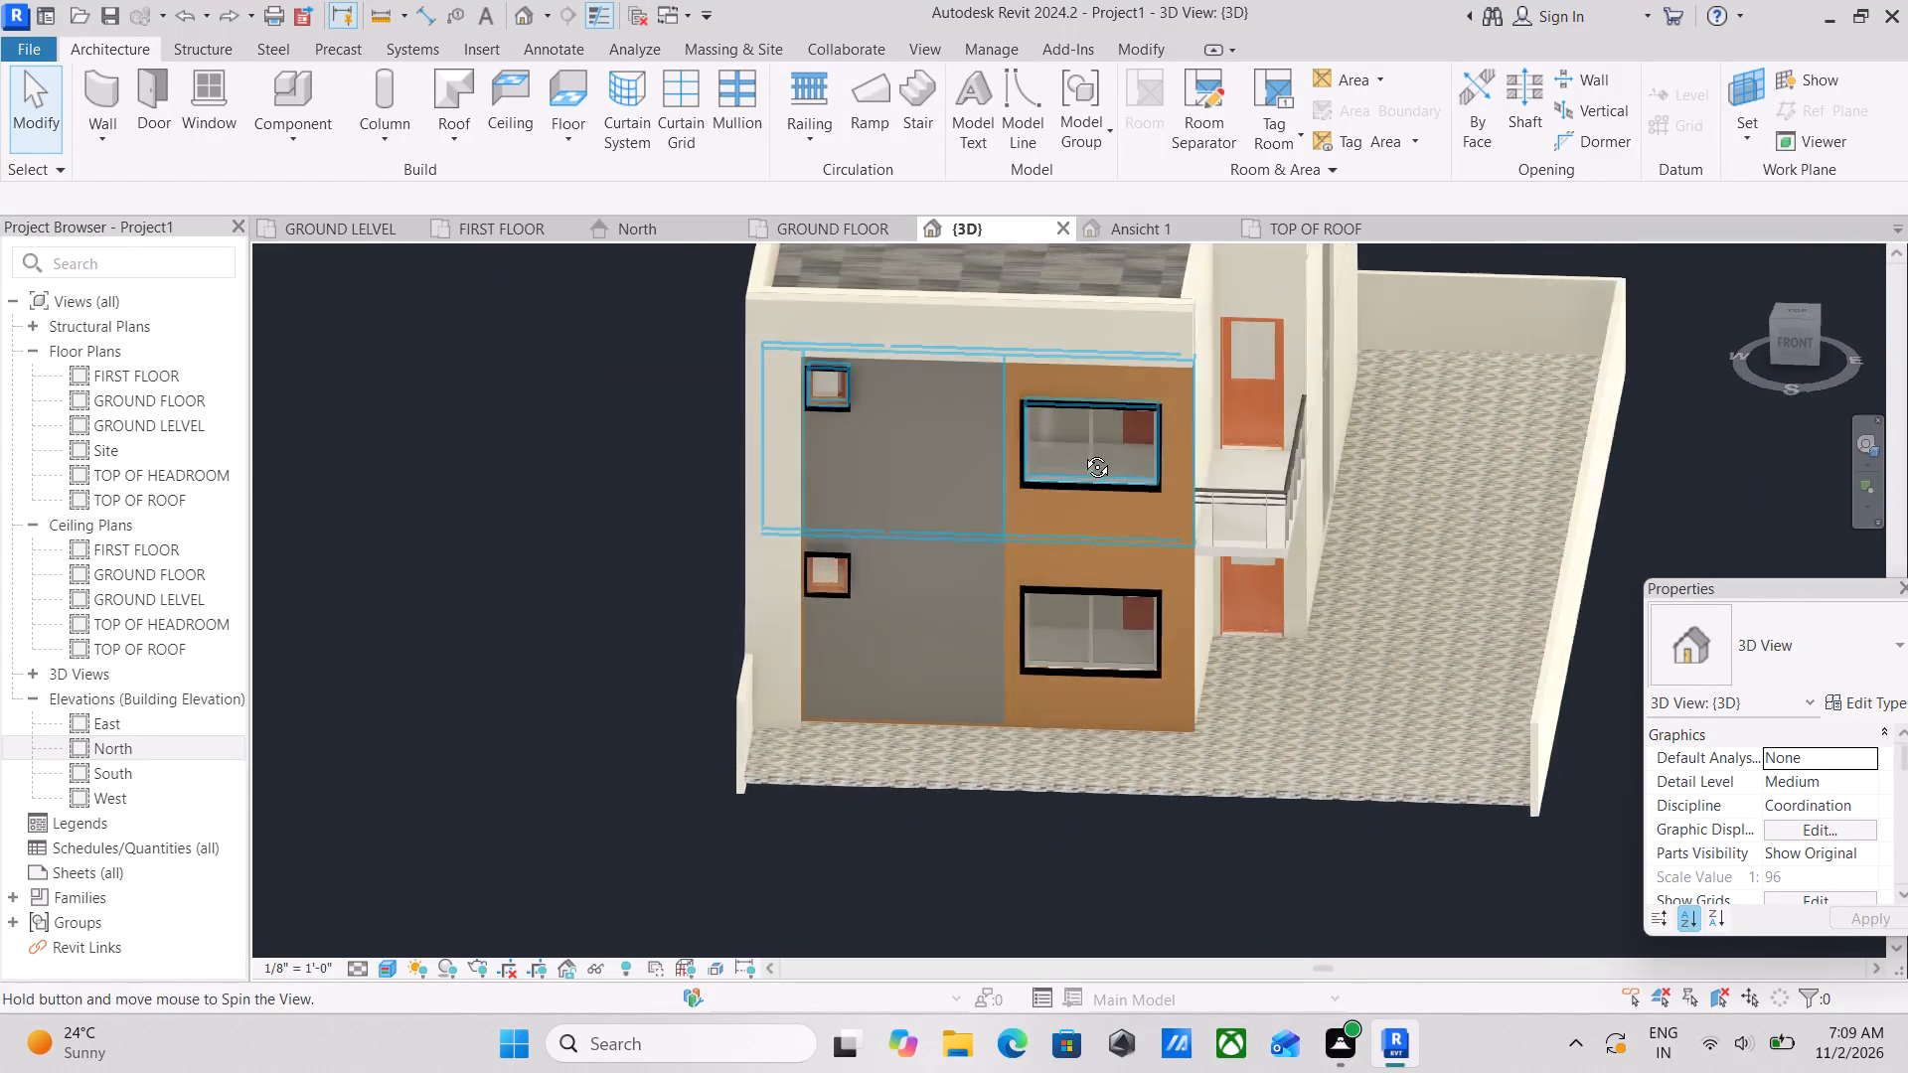
{"action": "middle_click_drag", "start_coordinate": [1082, 452], "coordinate": [1072, 455], "text": "shift"}
{"action": "scroll", "coordinate": [1122, 485], "scroll_direction": "up", "scroll_amount": 2}
{"action": "scroll", "coordinate": [1171, 462], "scroll_direction": "down", "scroll_amount": 2}
{"action": "middle_click_drag", "start_coordinate": [1173, 462], "coordinate": [1340, 471]}
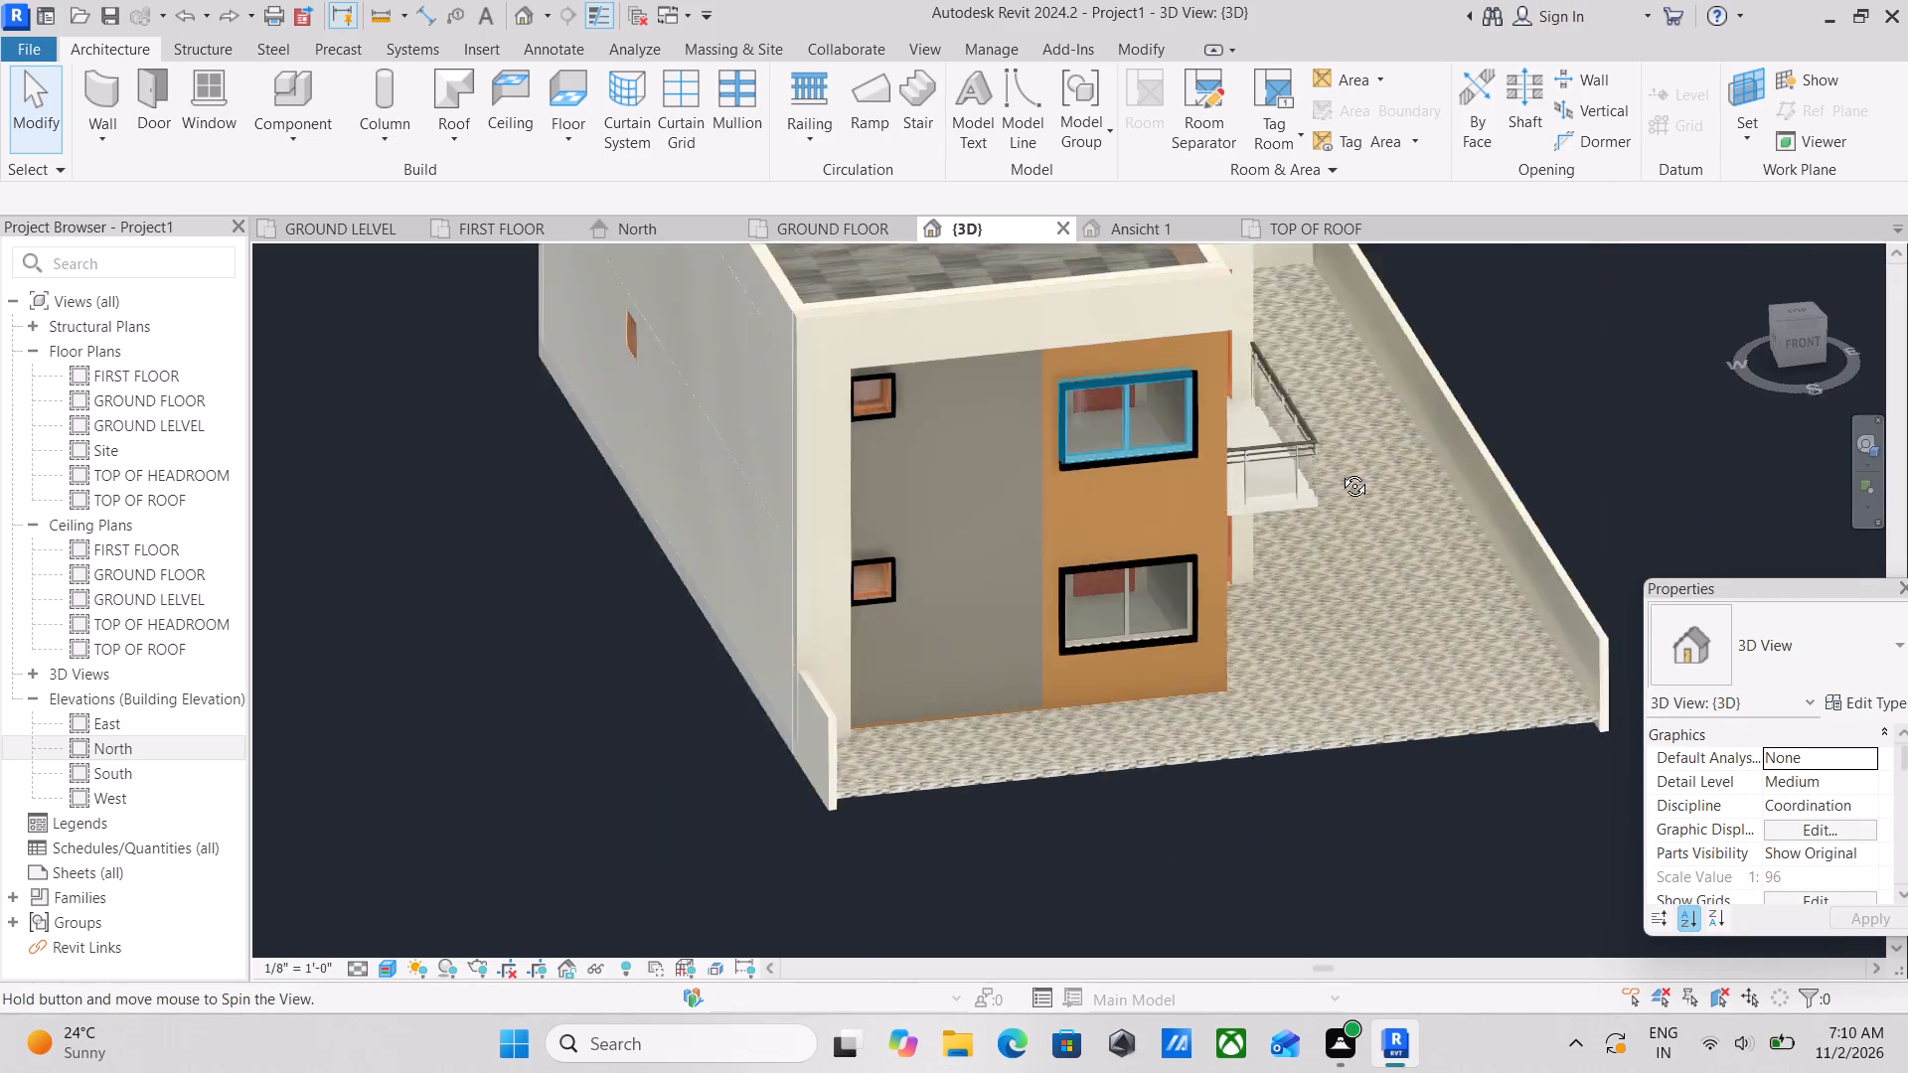
{"action": "middle_click_drag", "start_coordinate": [1340, 471], "coordinate": [1323, 470]}
{"action": "scroll", "coordinate": [1319, 469], "scroll_direction": "up", "scroll_amount": 2}
{"action": "scroll", "coordinate": [1184, 338], "scroll_direction": "down", "scroll_amount": 2}
{"action": "middle_click_drag", "start_coordinate": [1184, 338], "coordinate": [1058, 505], "text": "shift"}
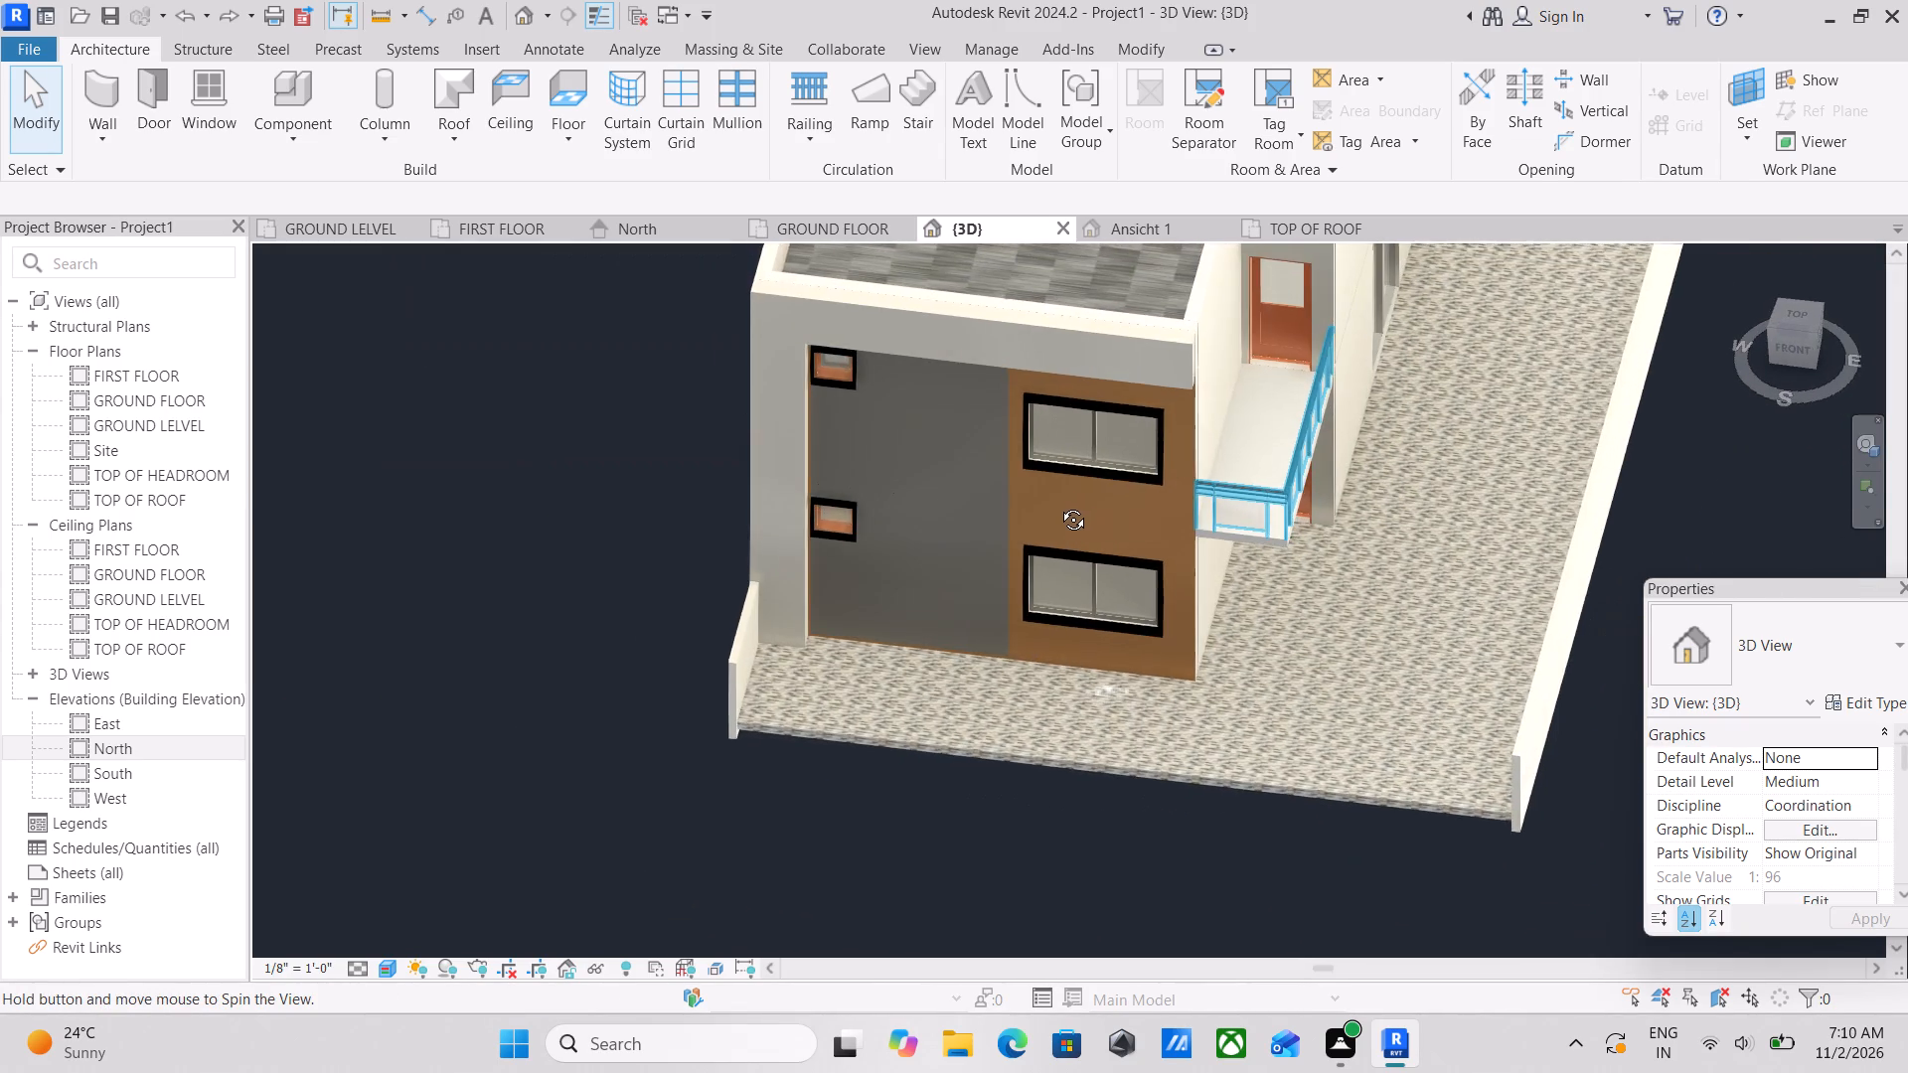
{"action": "middle_click_drag", "start_coordinate": [1058, 505], "coordinate": [1065, 505], "text": "shift"}
{"action": "scroll", "coordinate": [1168, 519], "scroll_direction": "up", "scroll_amount": 1}
{"action": "scroll", "coordinate": [1310, 463], "scroll_direction": "up", "scroll_amount": 2}
{"action": "scroll", "coordinate": [1304, 420], "scroll_direction": "down", "scroll_amount": 2}
{"action": "middle_click_drag", "start_coordinate": [1304, 424], "coordinate": [1295, 492]}
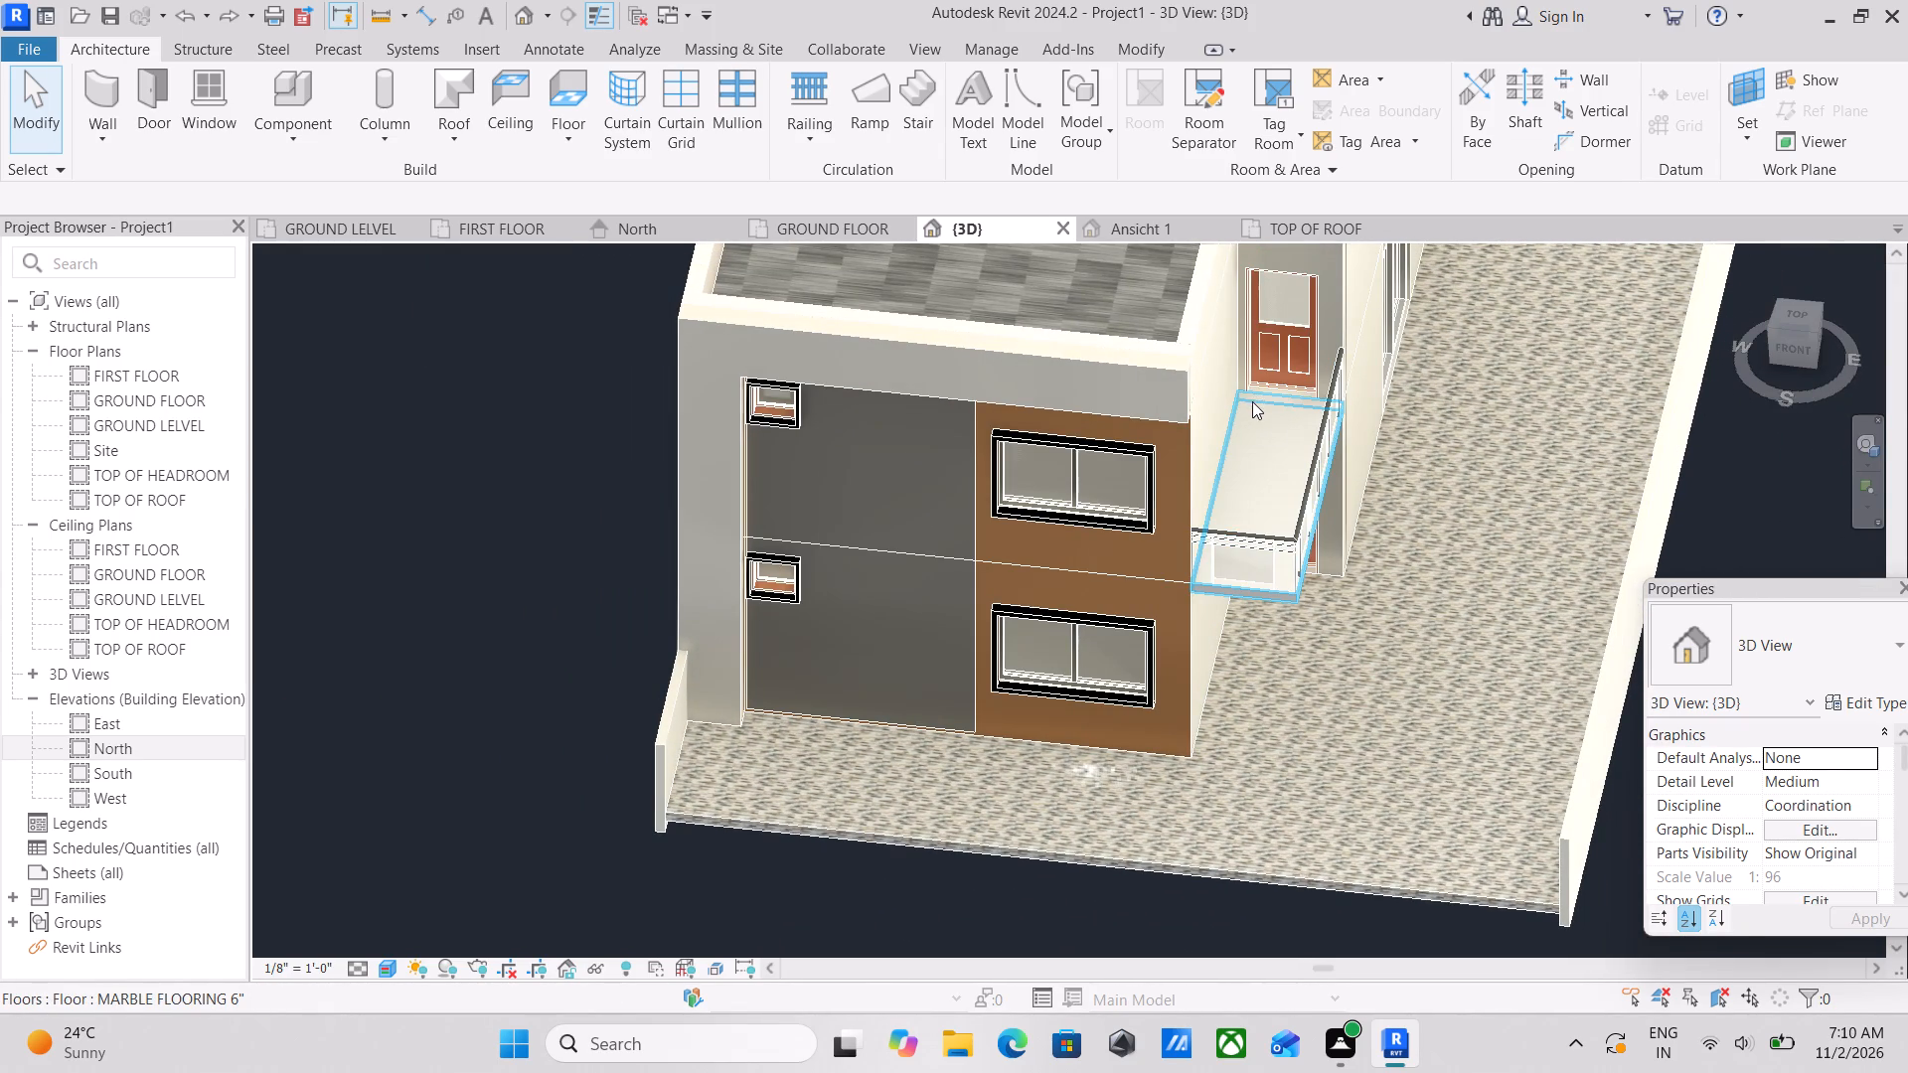
{"action": "scroll", "coordinate": [1159, 281], "scroll_direction": "up", "scroll_amount": 2}
{"action": "scroll", "coordinate": [1223, 446], "scroll_direction": "down", "scroll_amount": 1}
{"action": "middle_click_drag", "start_coordinate": [1223, 446], "coordinate": [1255, 106], "text": "shift"}
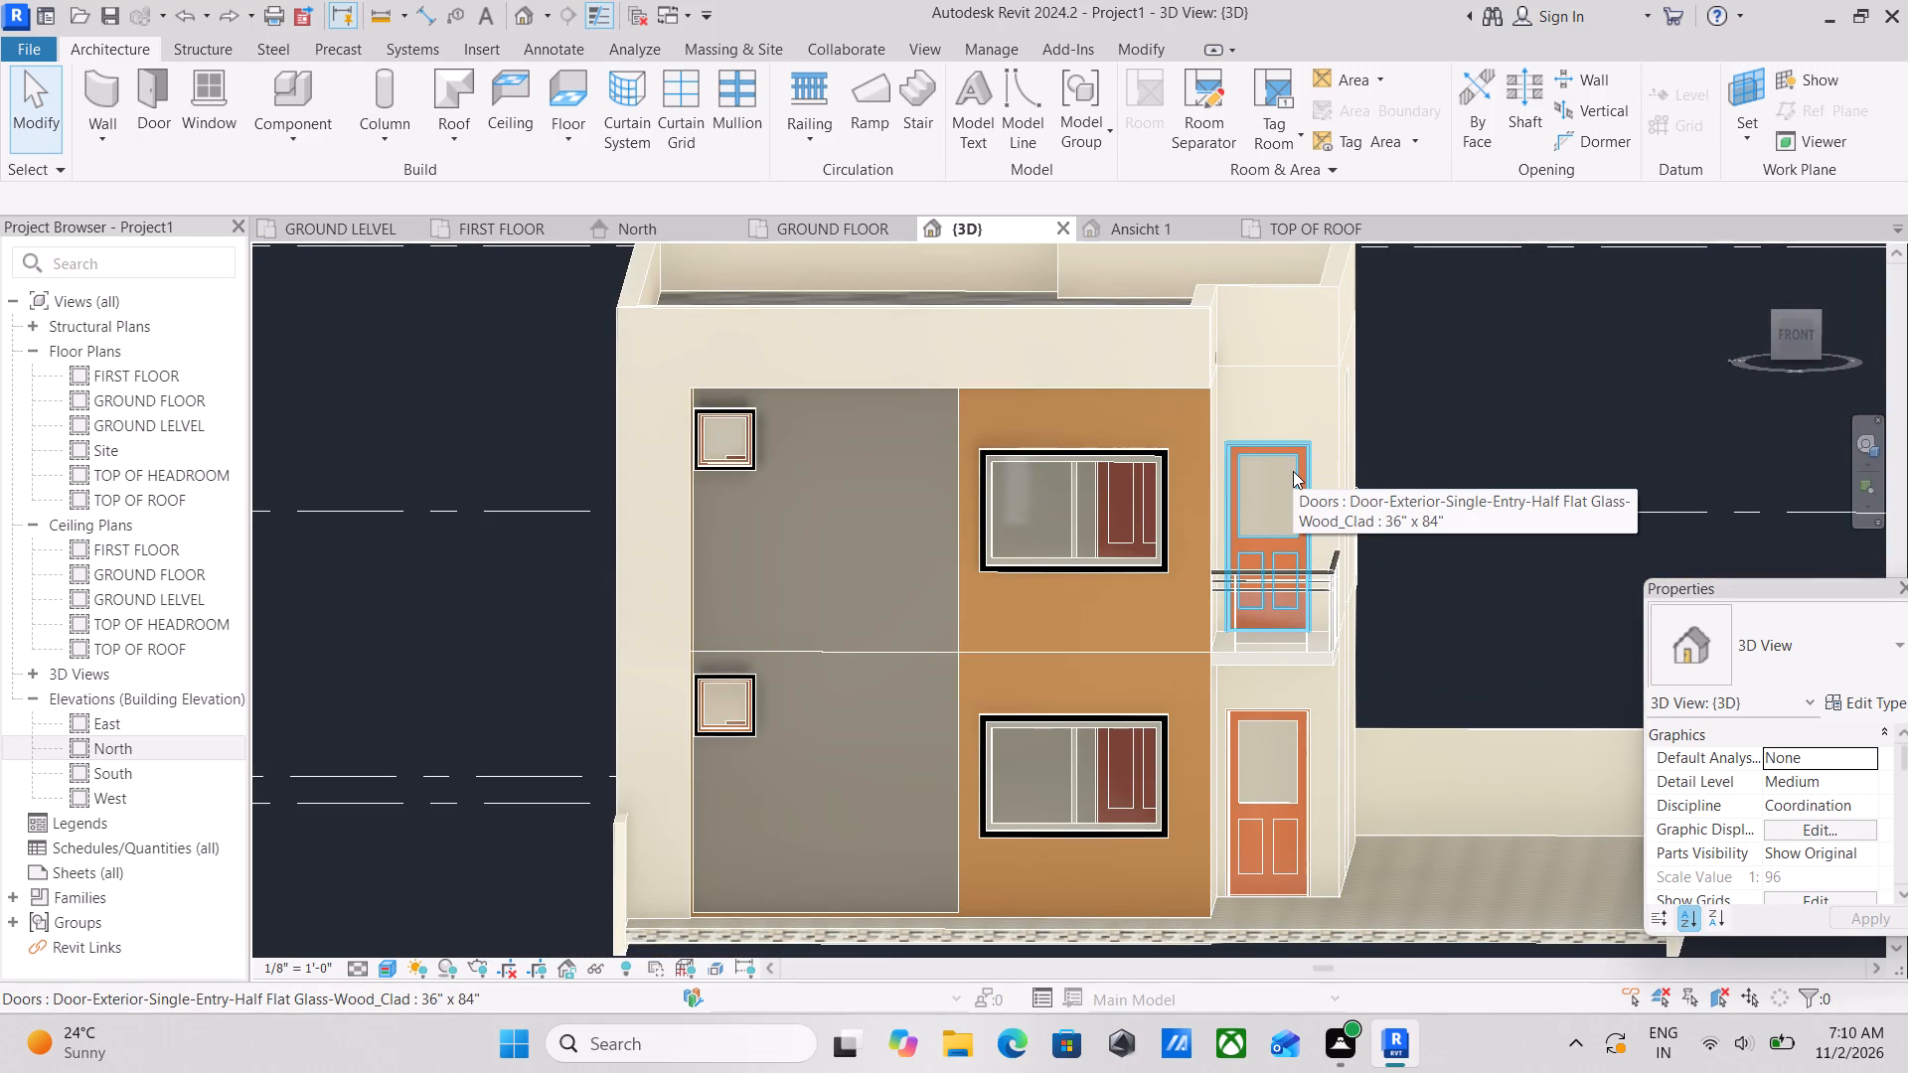
{"action": "scroll", "coordinate": [1405, 555], "scroll_direction": "down", "scroll_amount": 2}
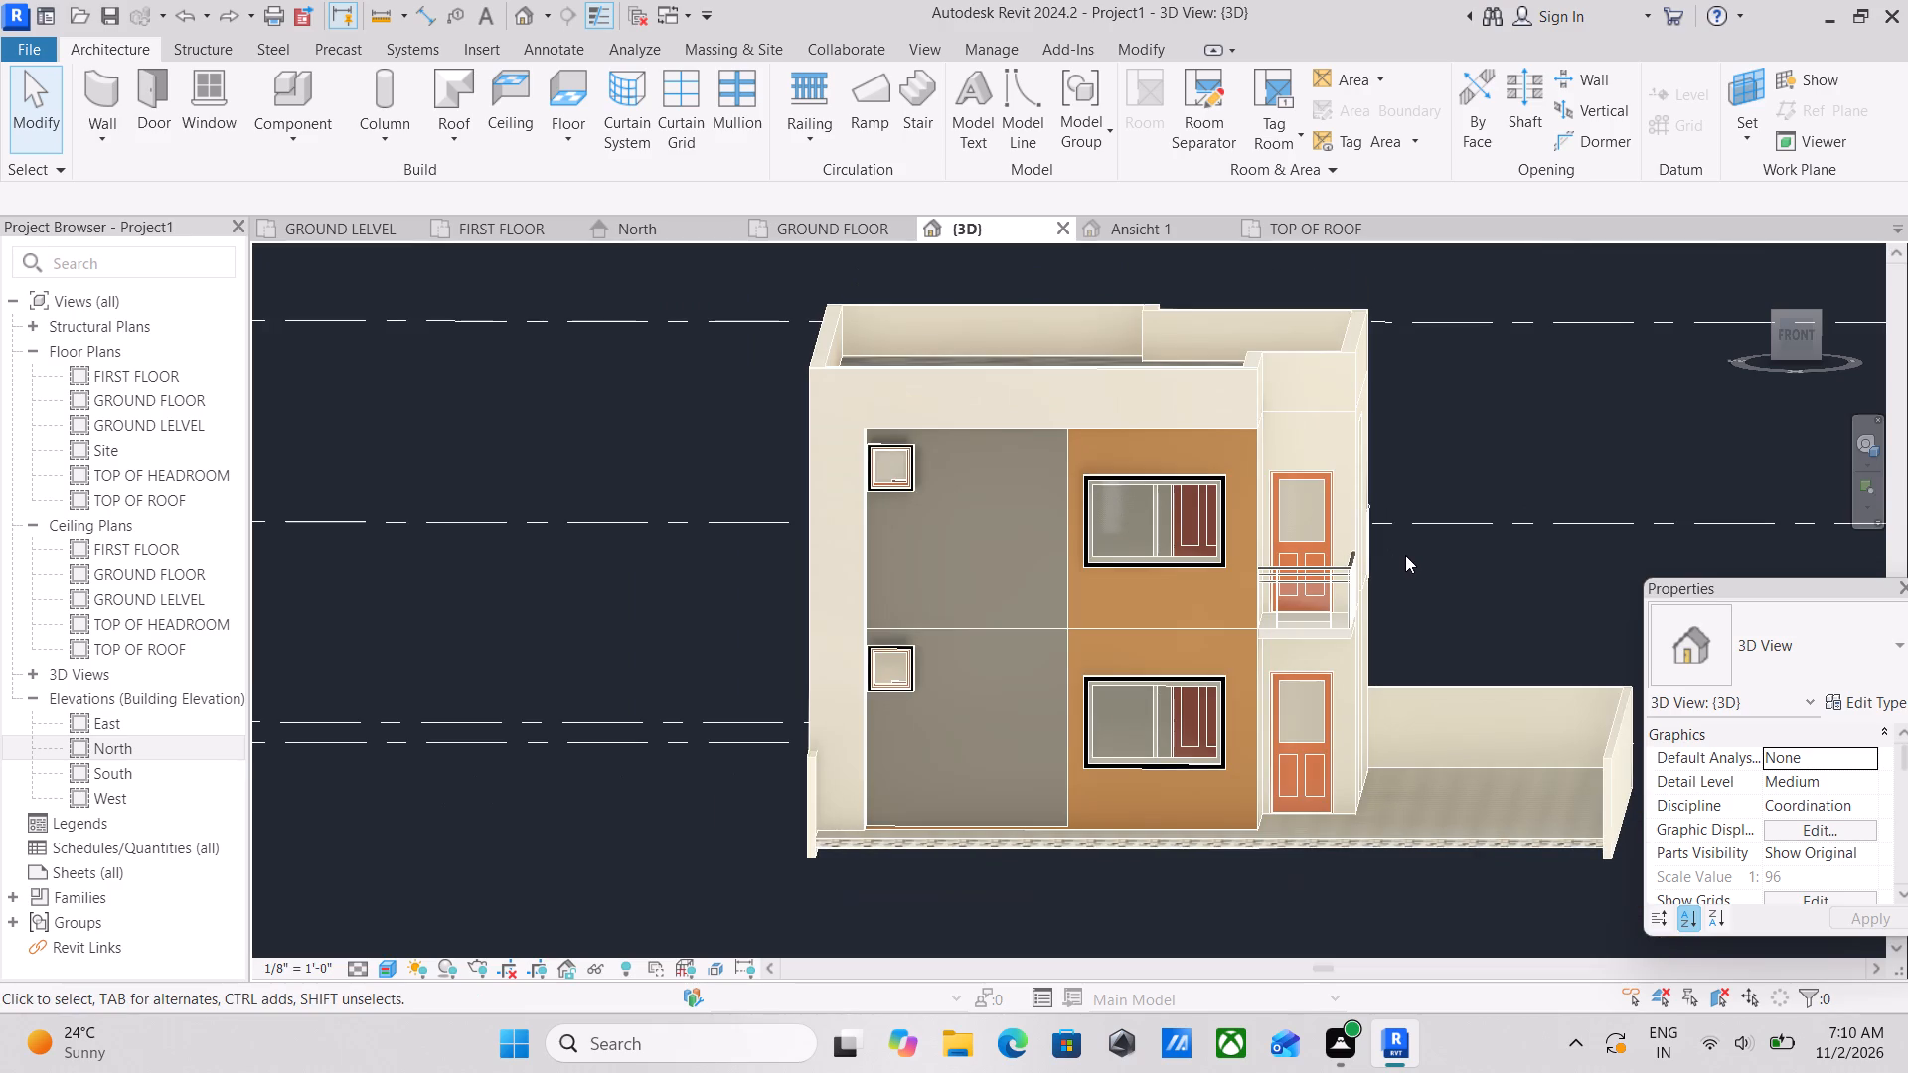
{"action": "scroll", "coordinate": [1386, 413], "scroll_direction": "up", "scroll_amount": 2}
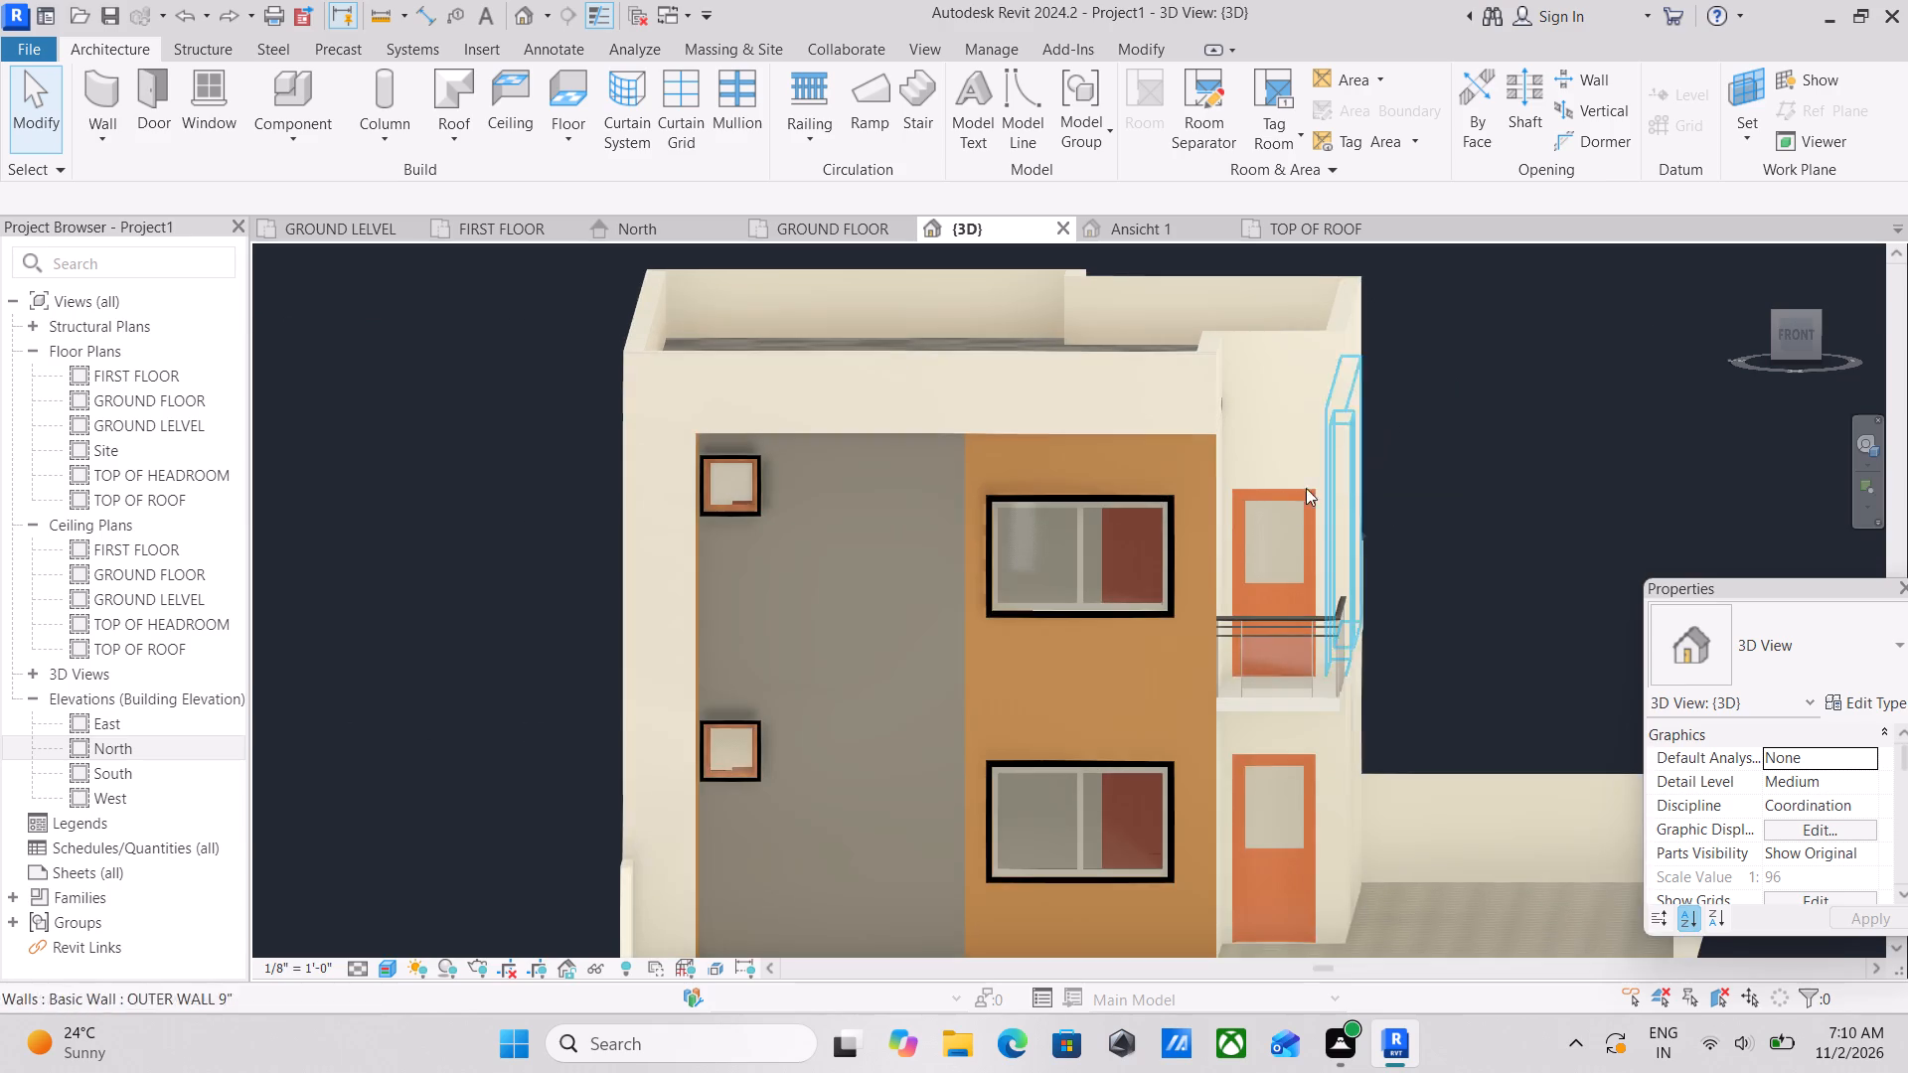
{"action": "scroll", "coordinate": [1300, 496], "scroll_direction": "up", "scroll_amount": 2}
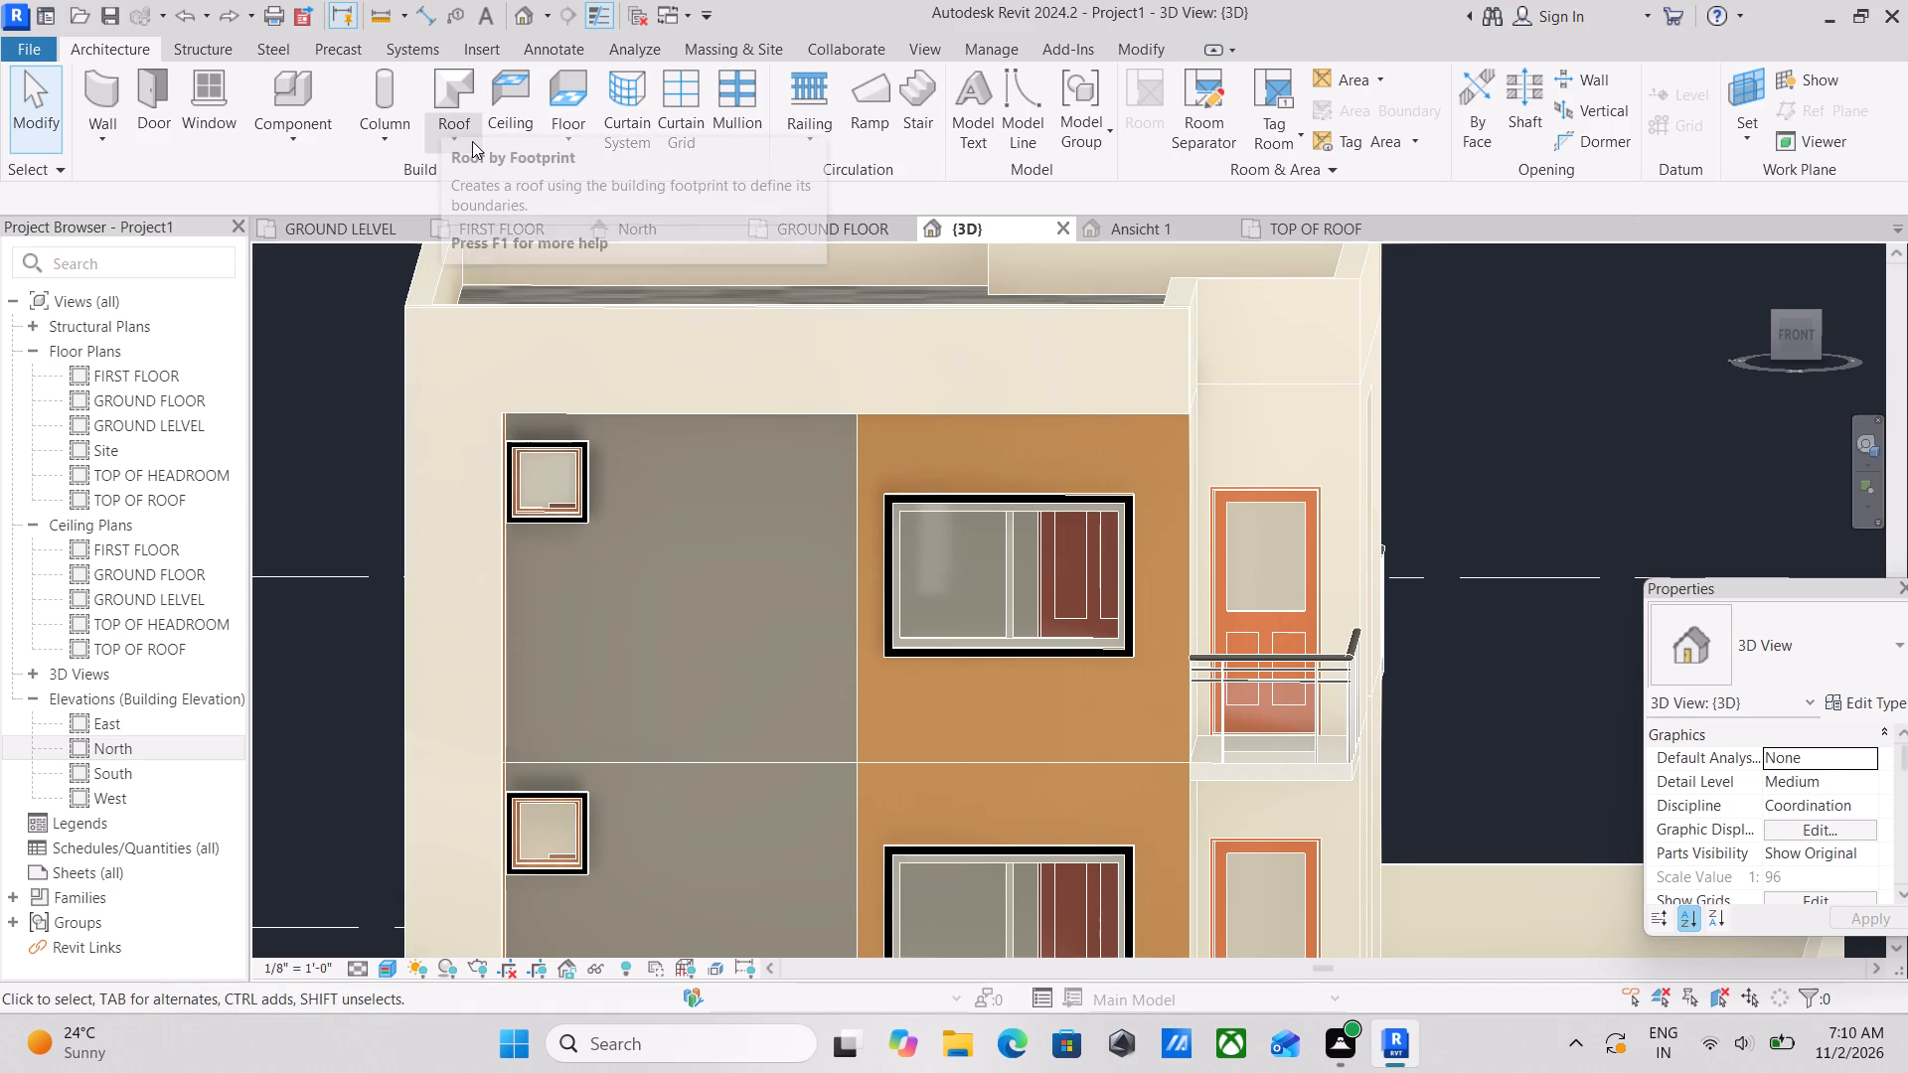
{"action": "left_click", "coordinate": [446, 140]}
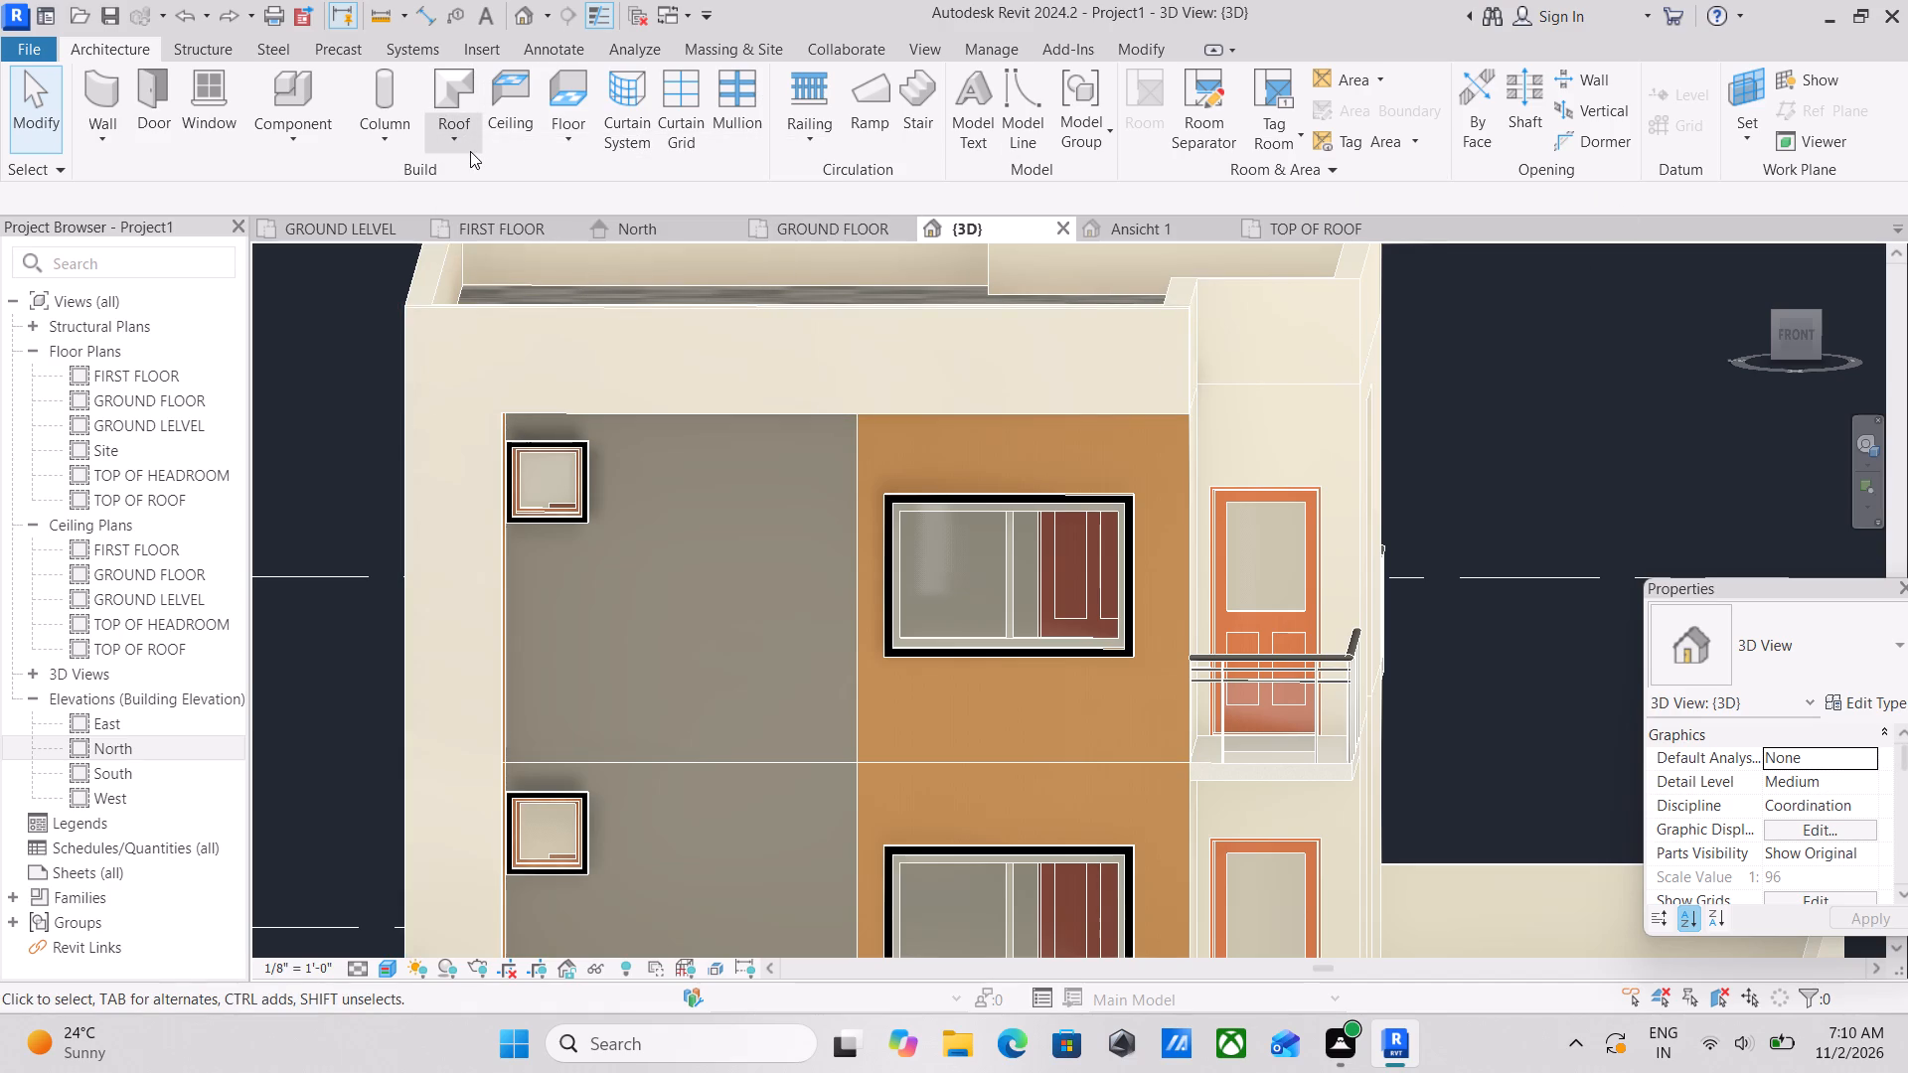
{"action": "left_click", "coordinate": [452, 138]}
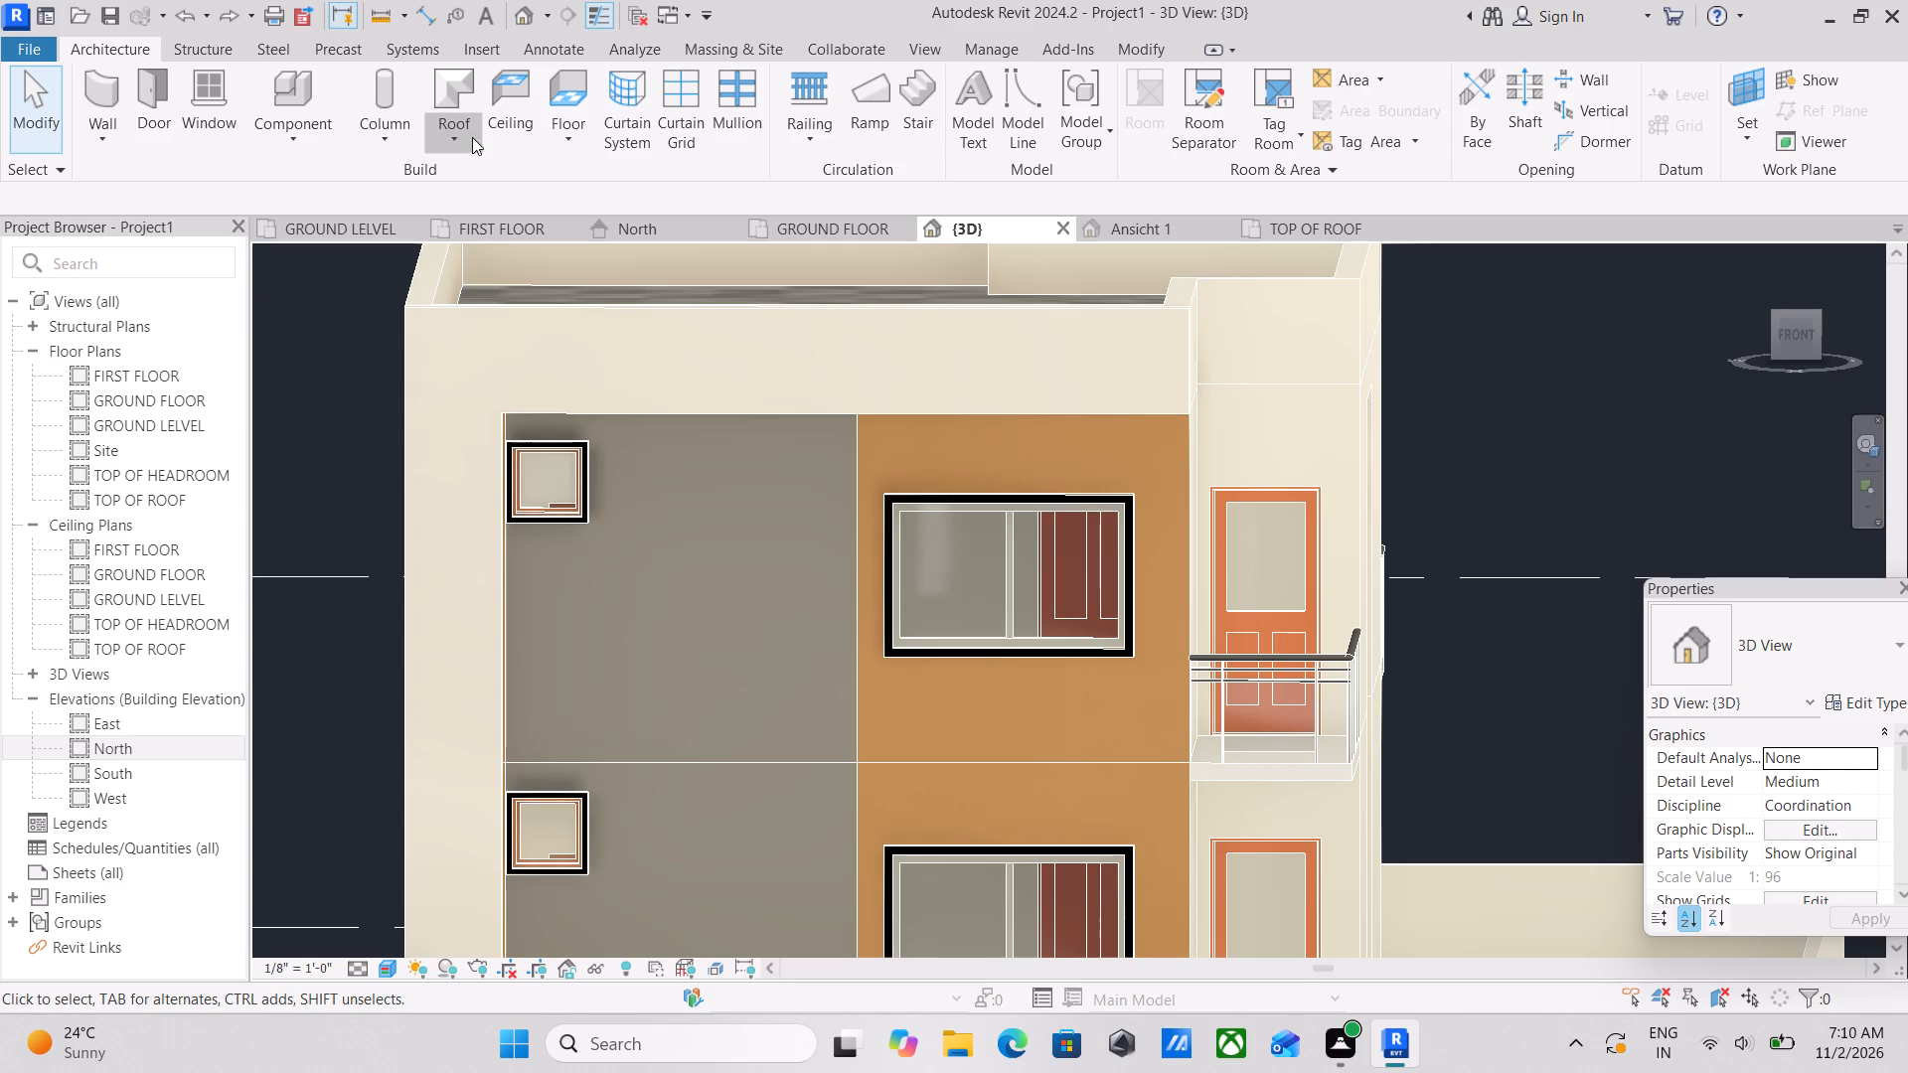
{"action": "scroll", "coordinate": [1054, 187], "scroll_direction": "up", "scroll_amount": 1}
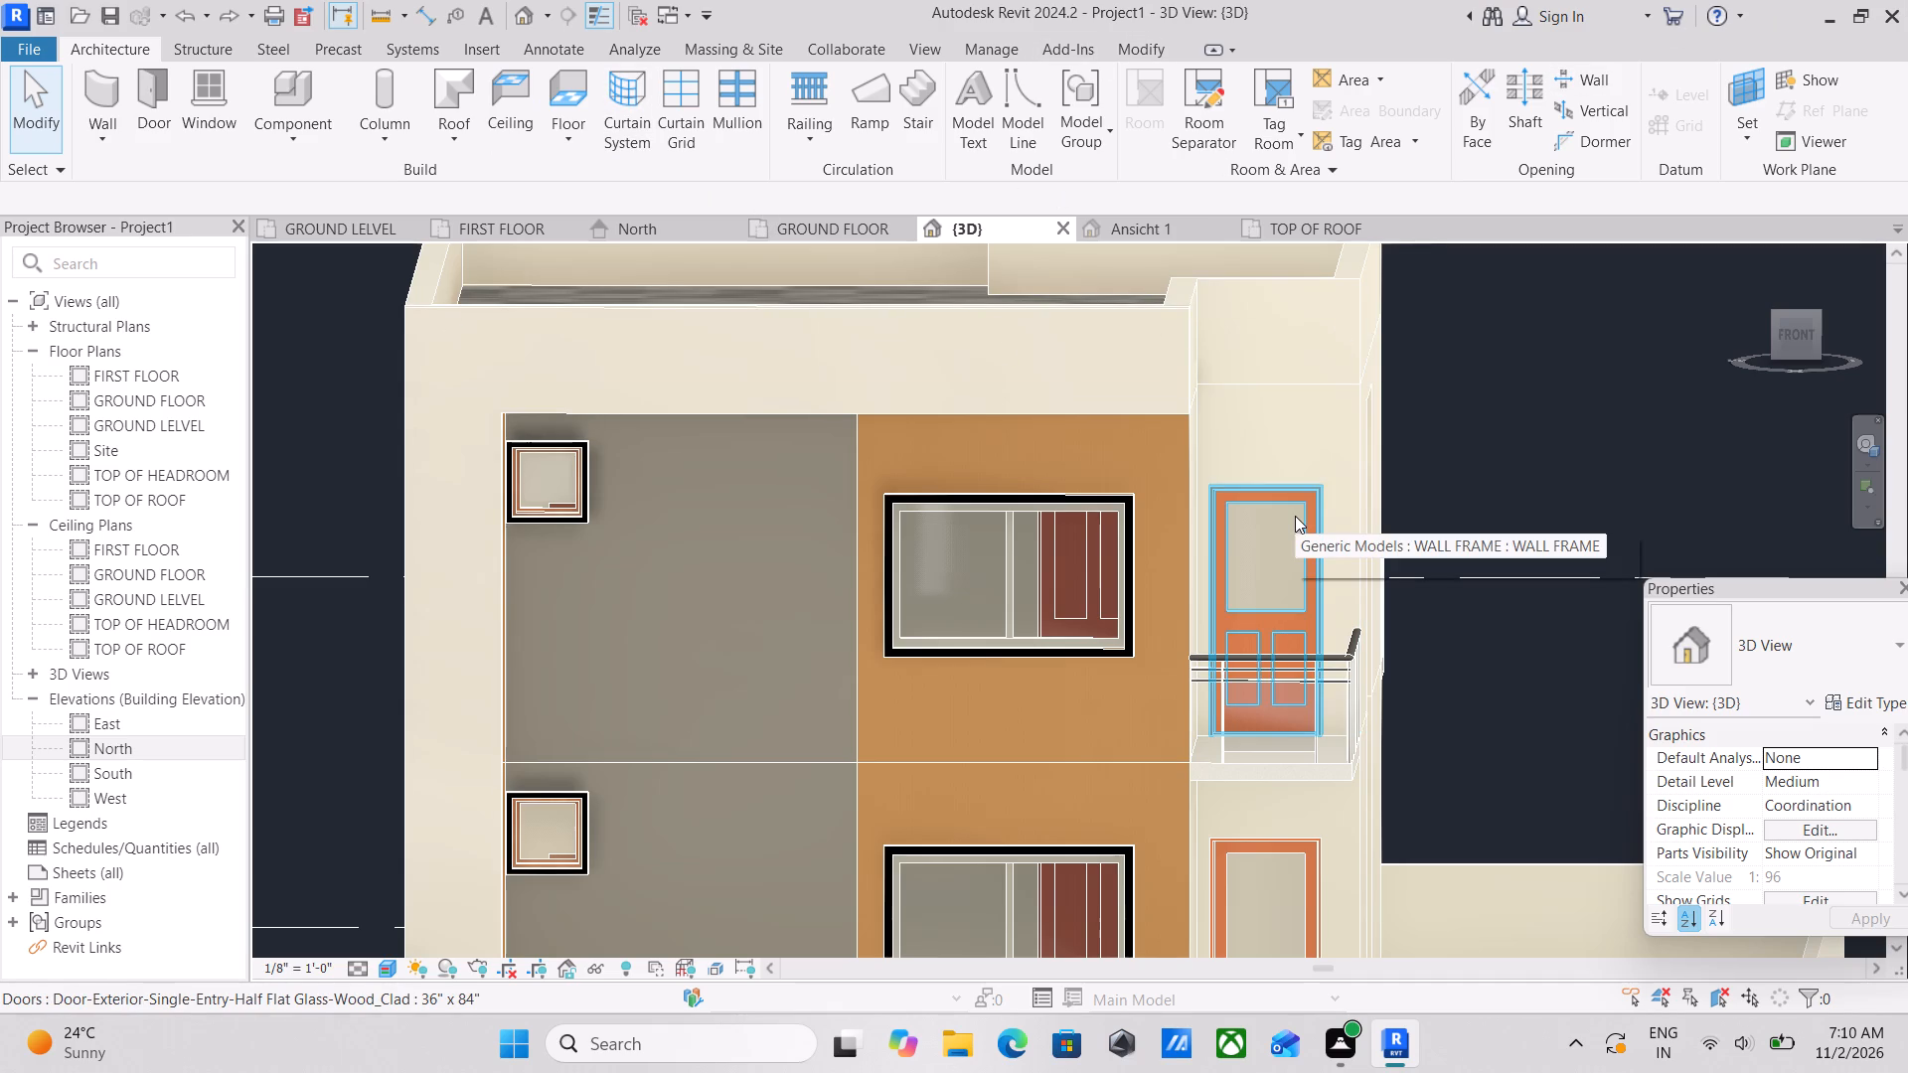
Start an in-place model component in the Generic Models category, accepting the default name.
{"action": "left_click", "coordinate": [279, 138]}
{"action": "left_click", "coordinate": [356, 234]}
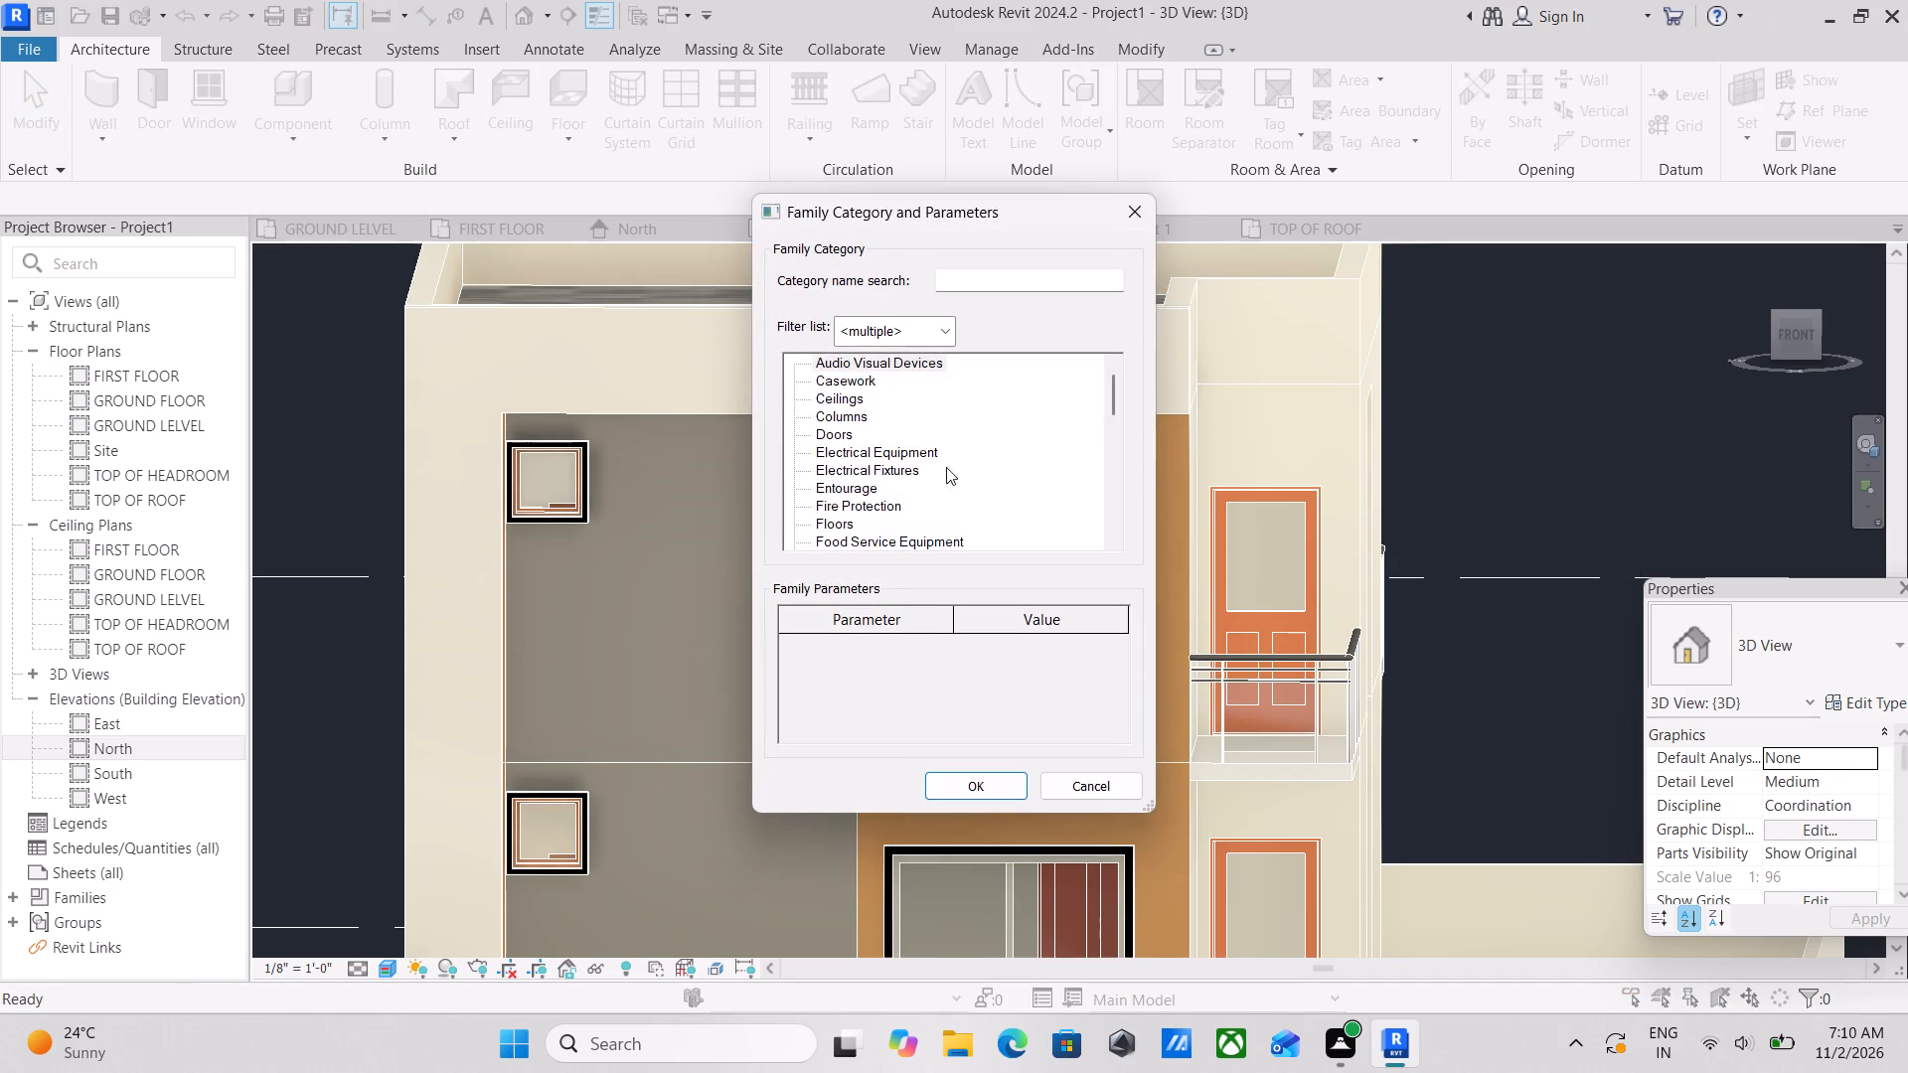
{"action": "scroll", "coordinate": [963, 488], "scroll_direction": "down", "scroll_amount": 7}
{"action": "scroll", "coordinate": [884, 530], "scroll_direction": "down", "scroll_amount": 4}
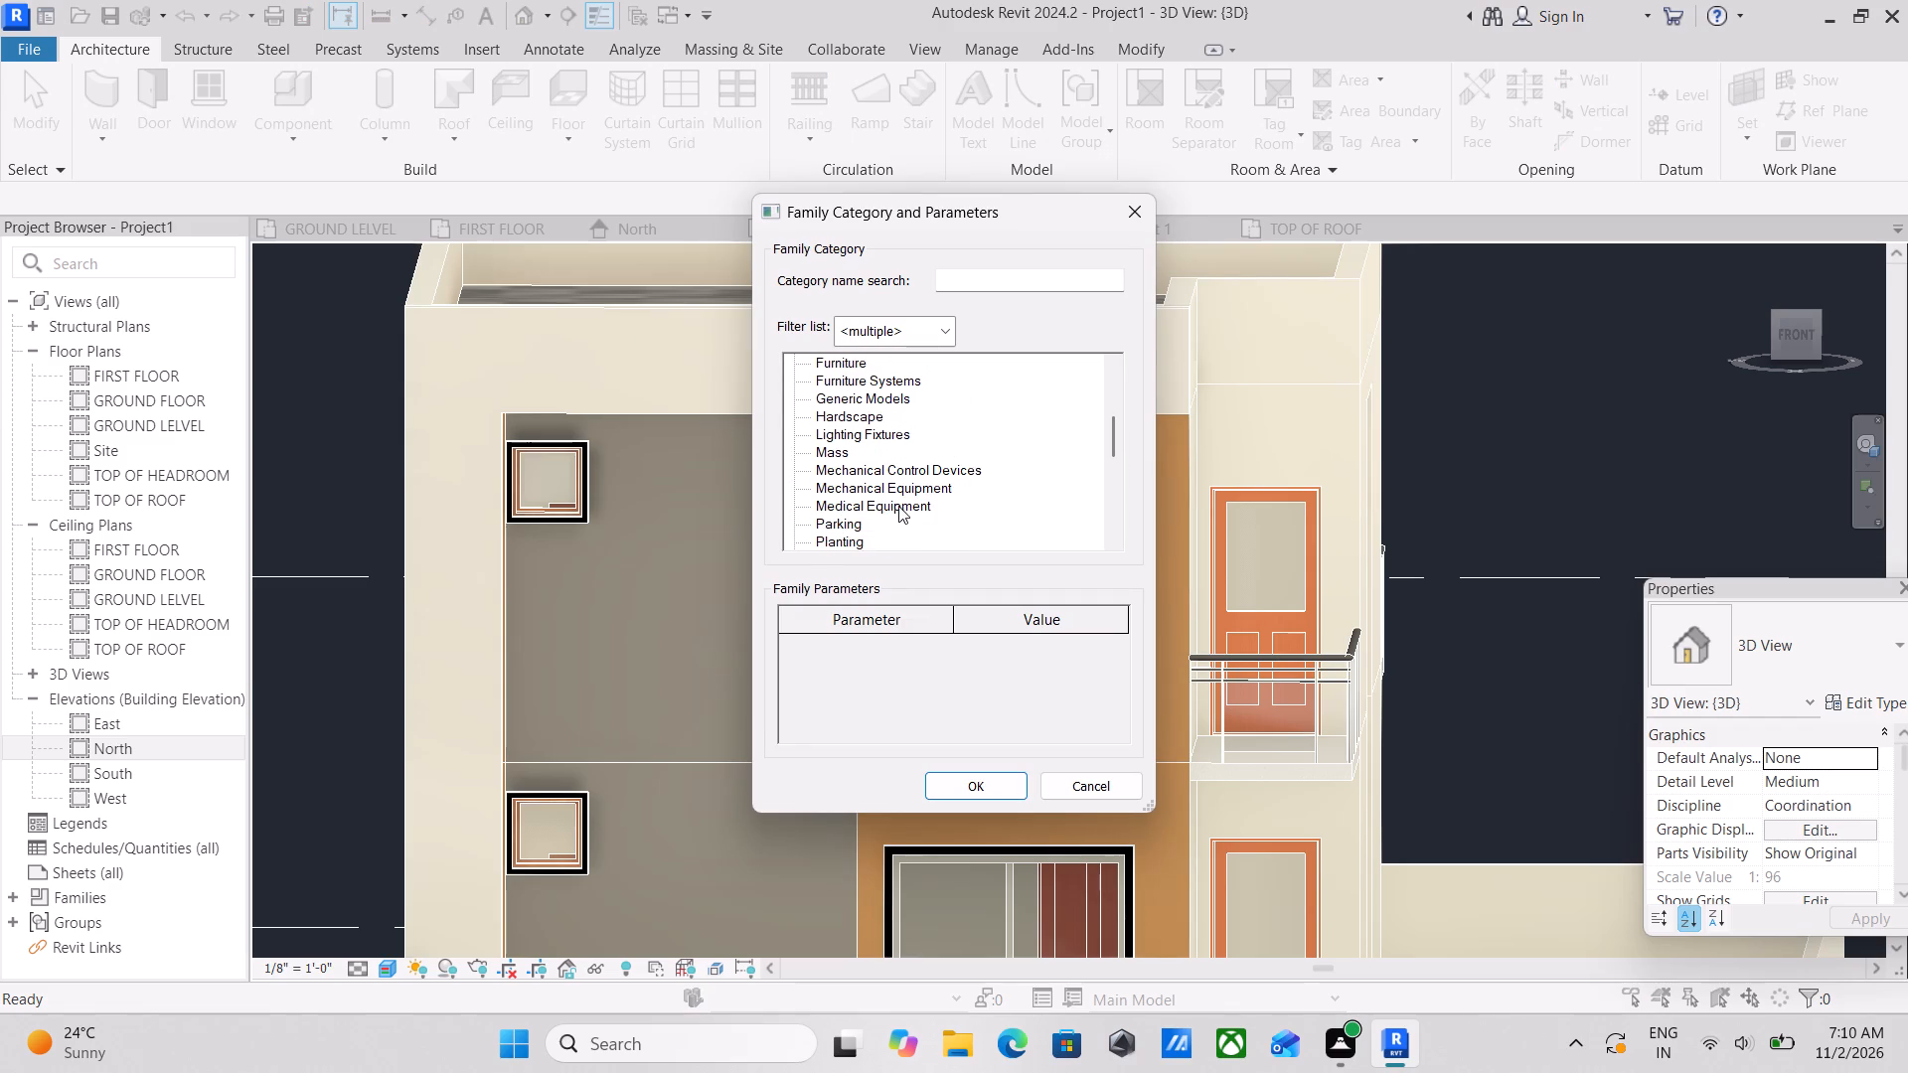
{"action": "scroll", "coordinate": [898, 506], "scroll_direction": "down", "scroll_amount": 3}
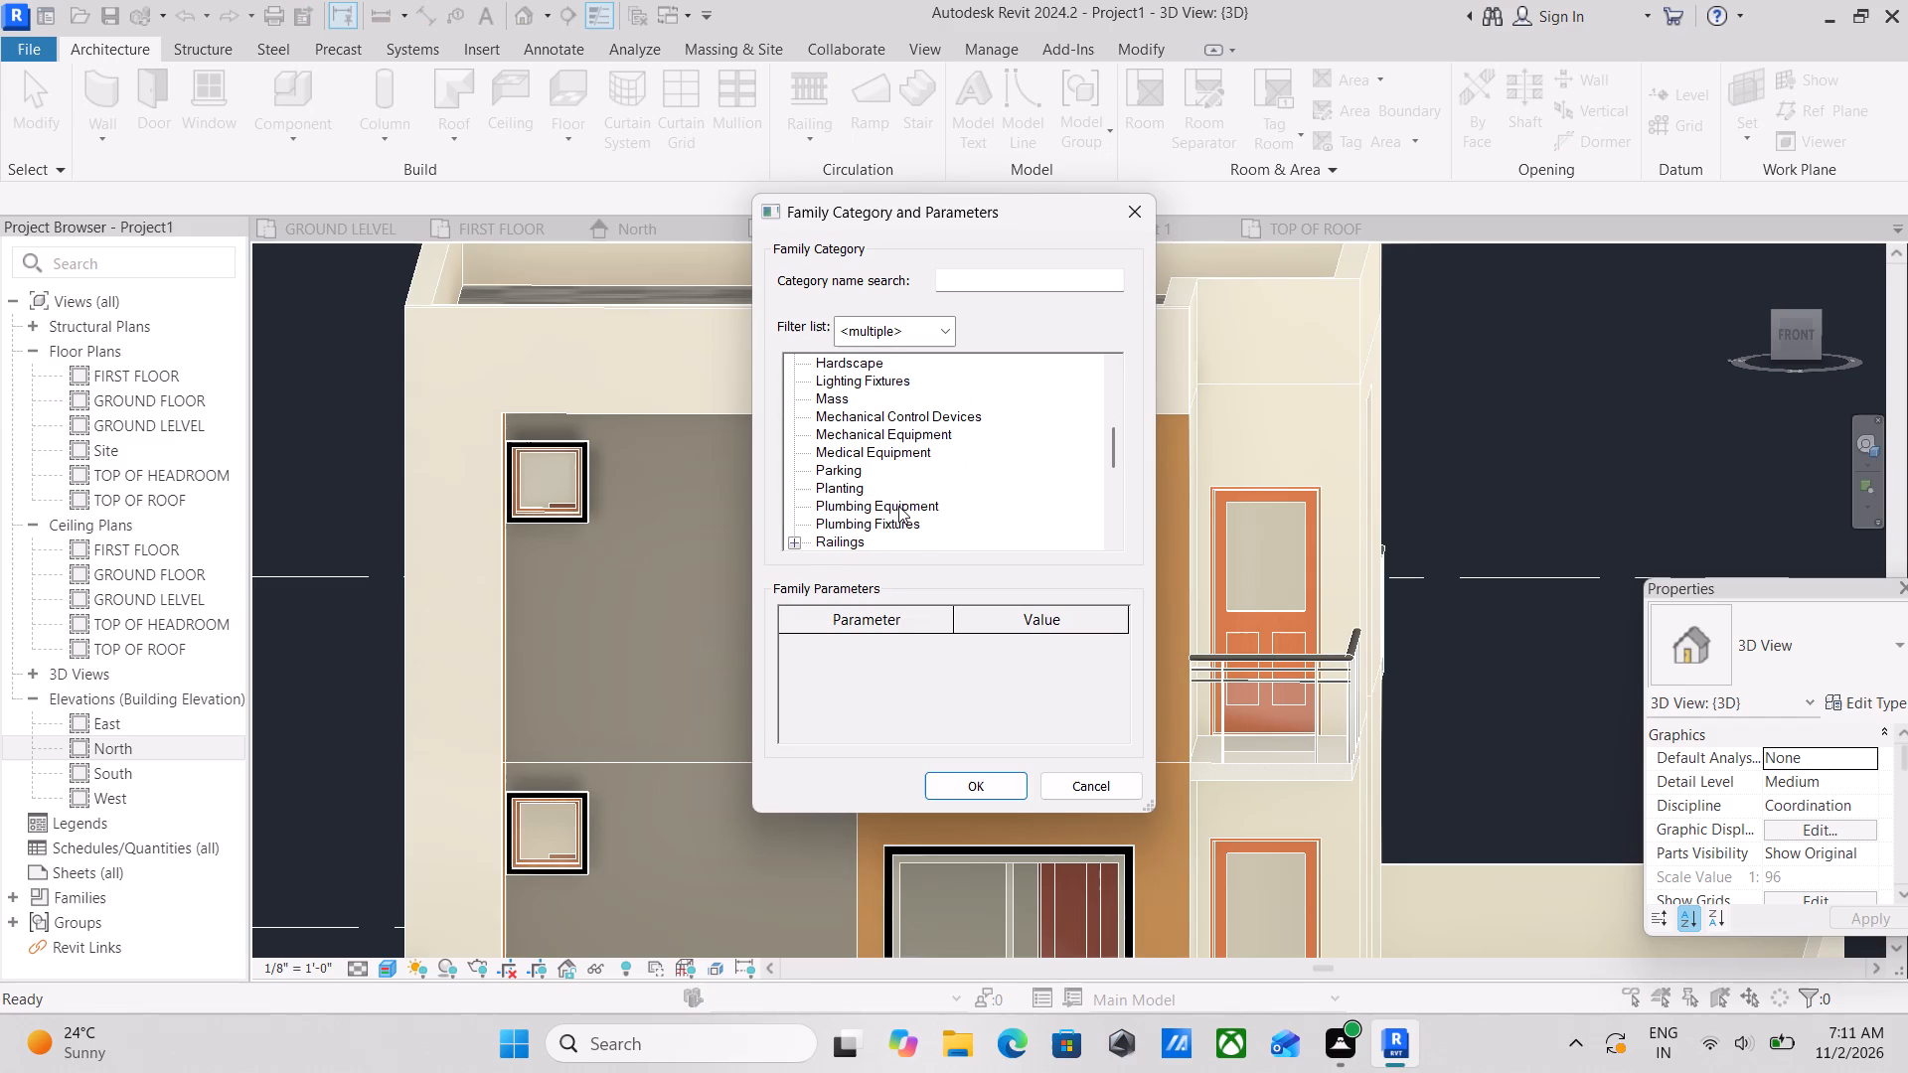
{"action": "scroll", "coordinate": [846, 514], "scroll_direction": "down", "scroll_amount": 3}
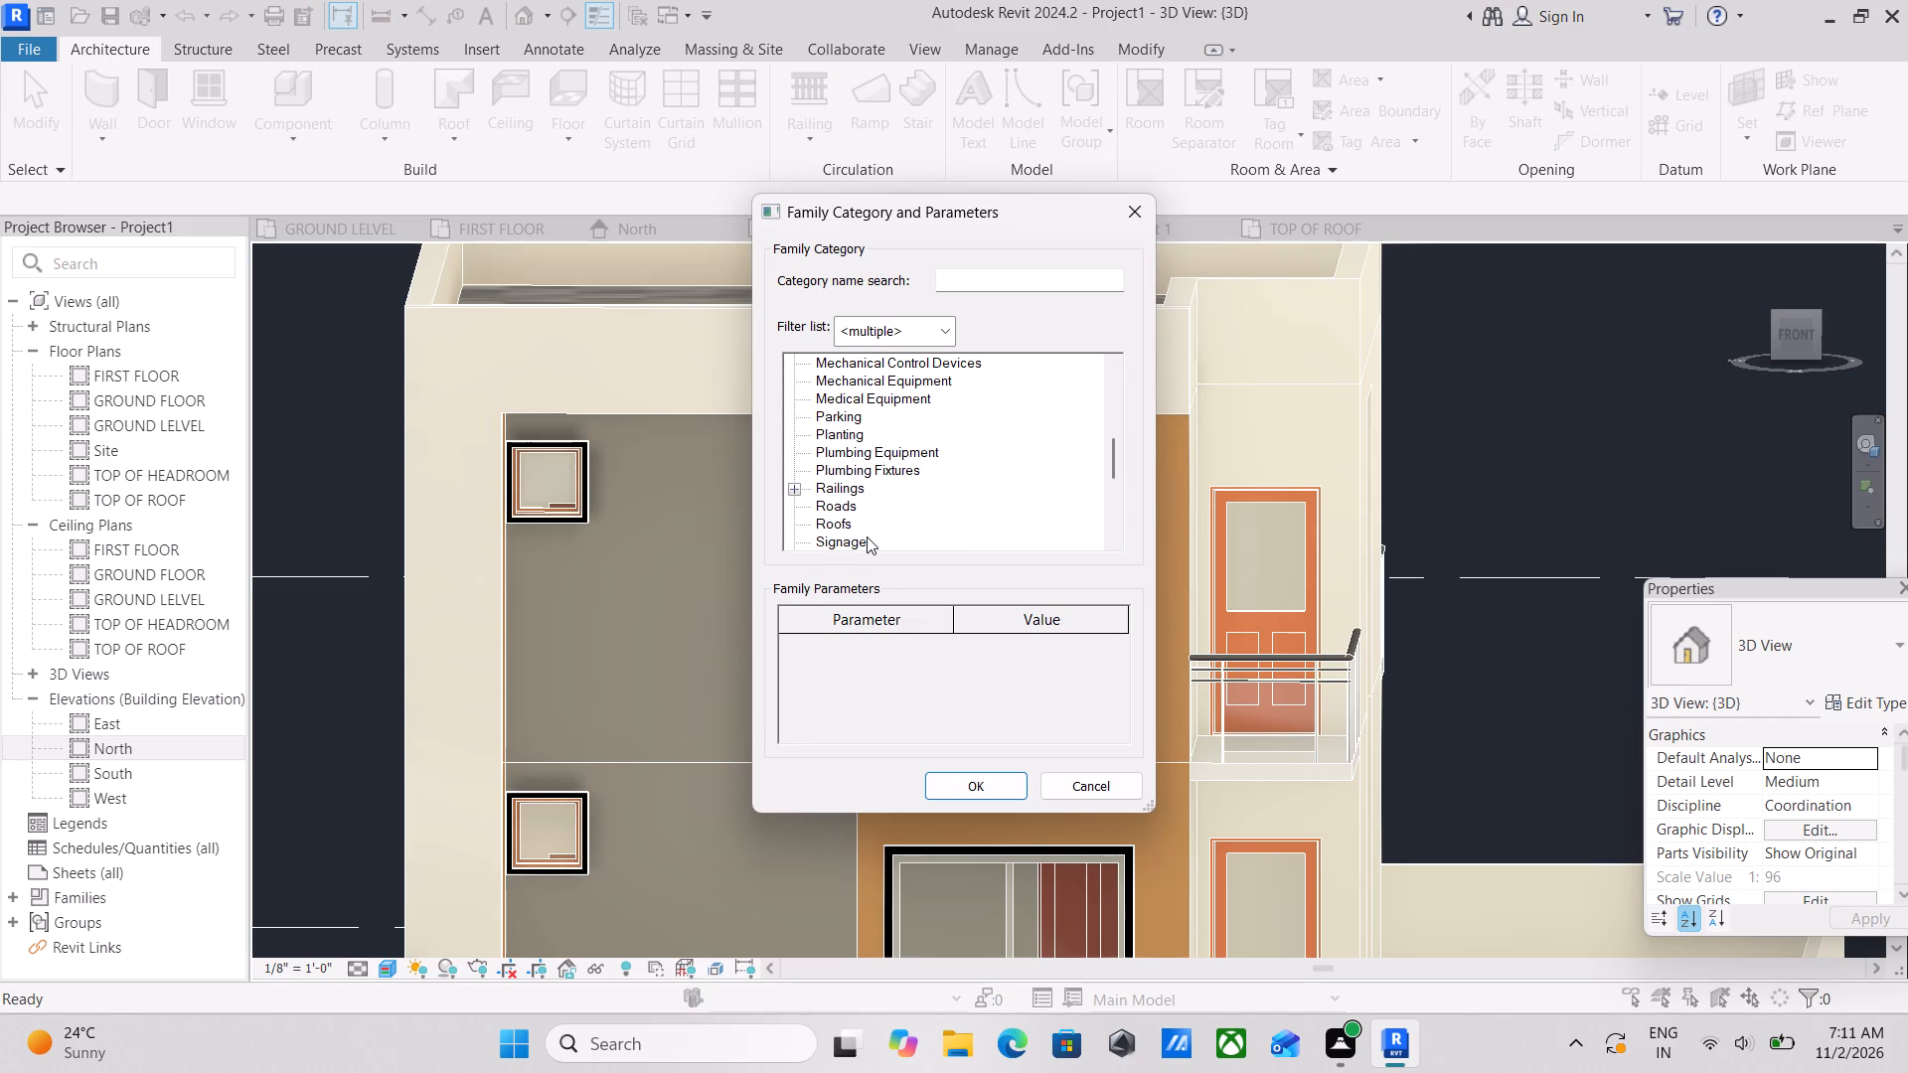
{"action": "scroll", "coordinate": [861, 518], "scroll_direction": "up", "scroll_amount": 1}
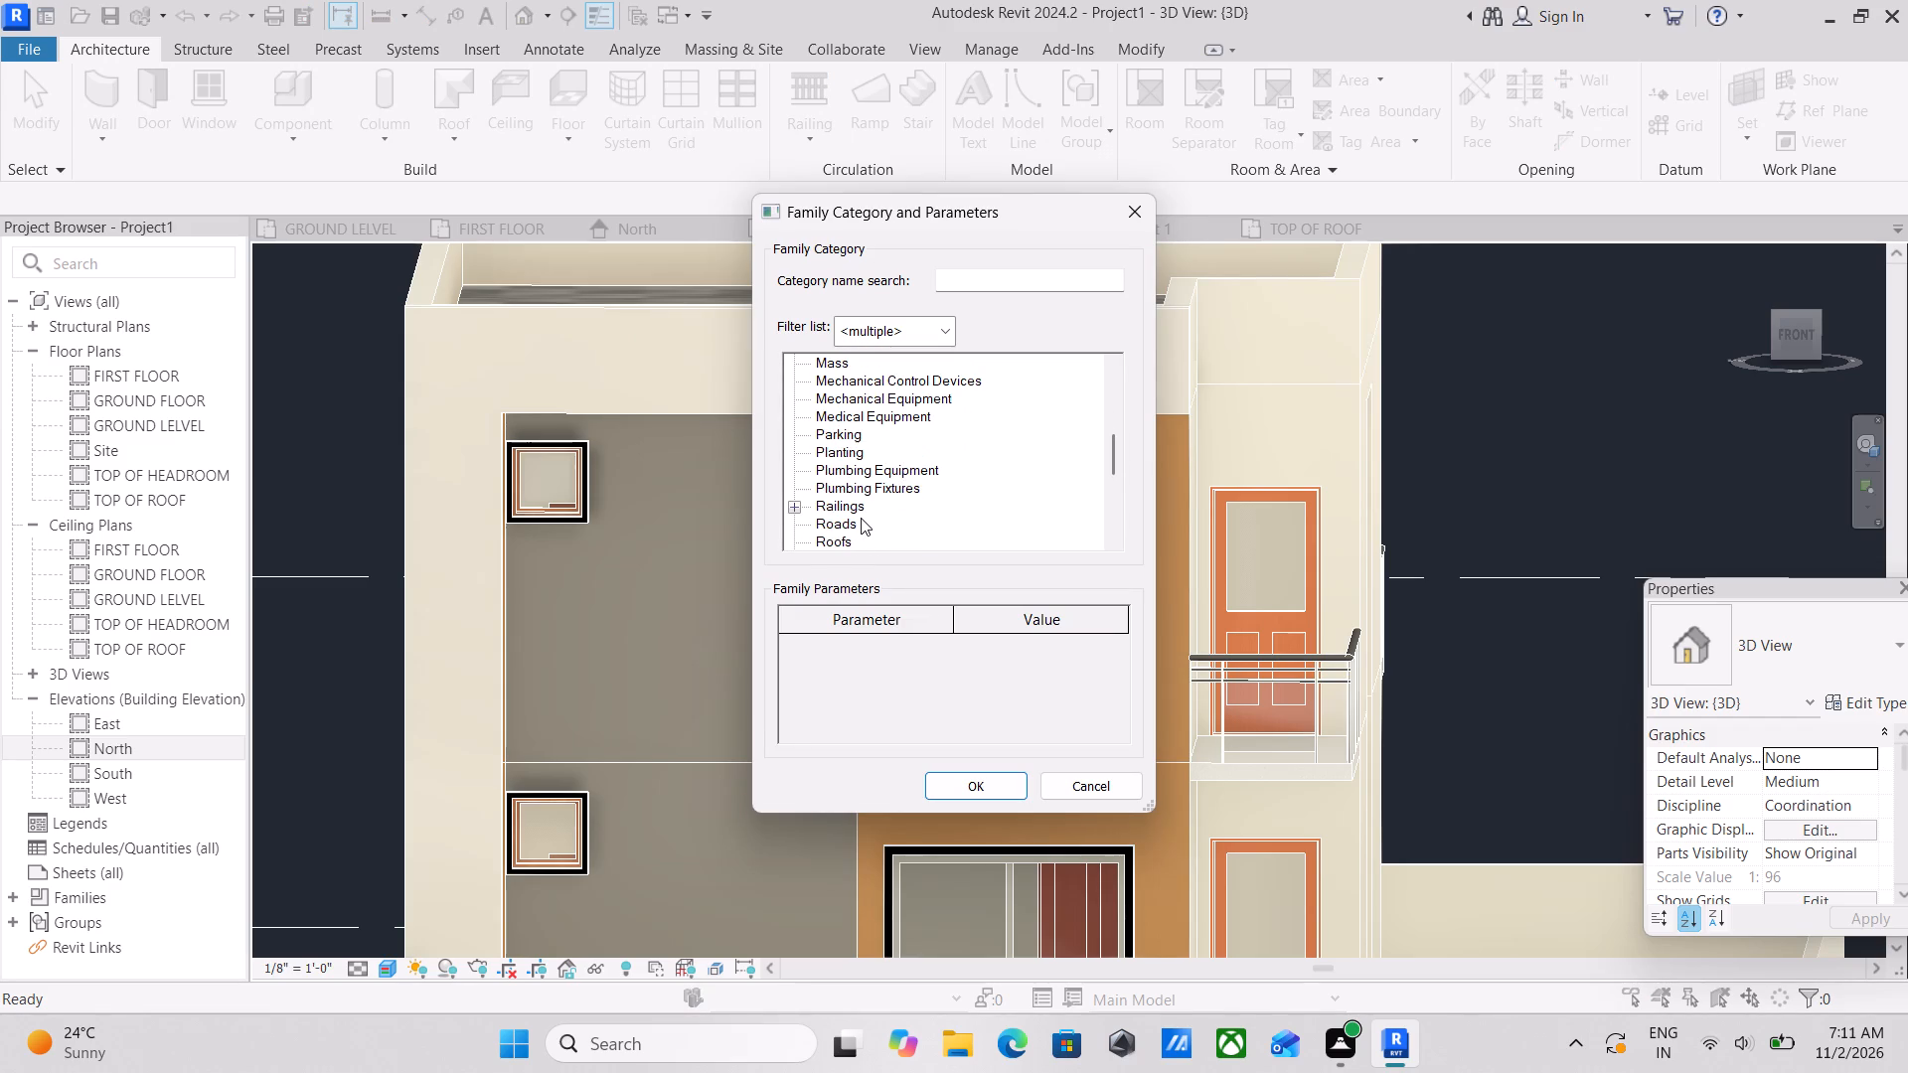
{"action": "scroll", "coordinate": [861, 518], "scroll_direction": "up", "scroll_amount": 5}
{"action": "scroll", "coordinate": [861, 518], "scroll_direction": "down", "scroll_amount": 4}
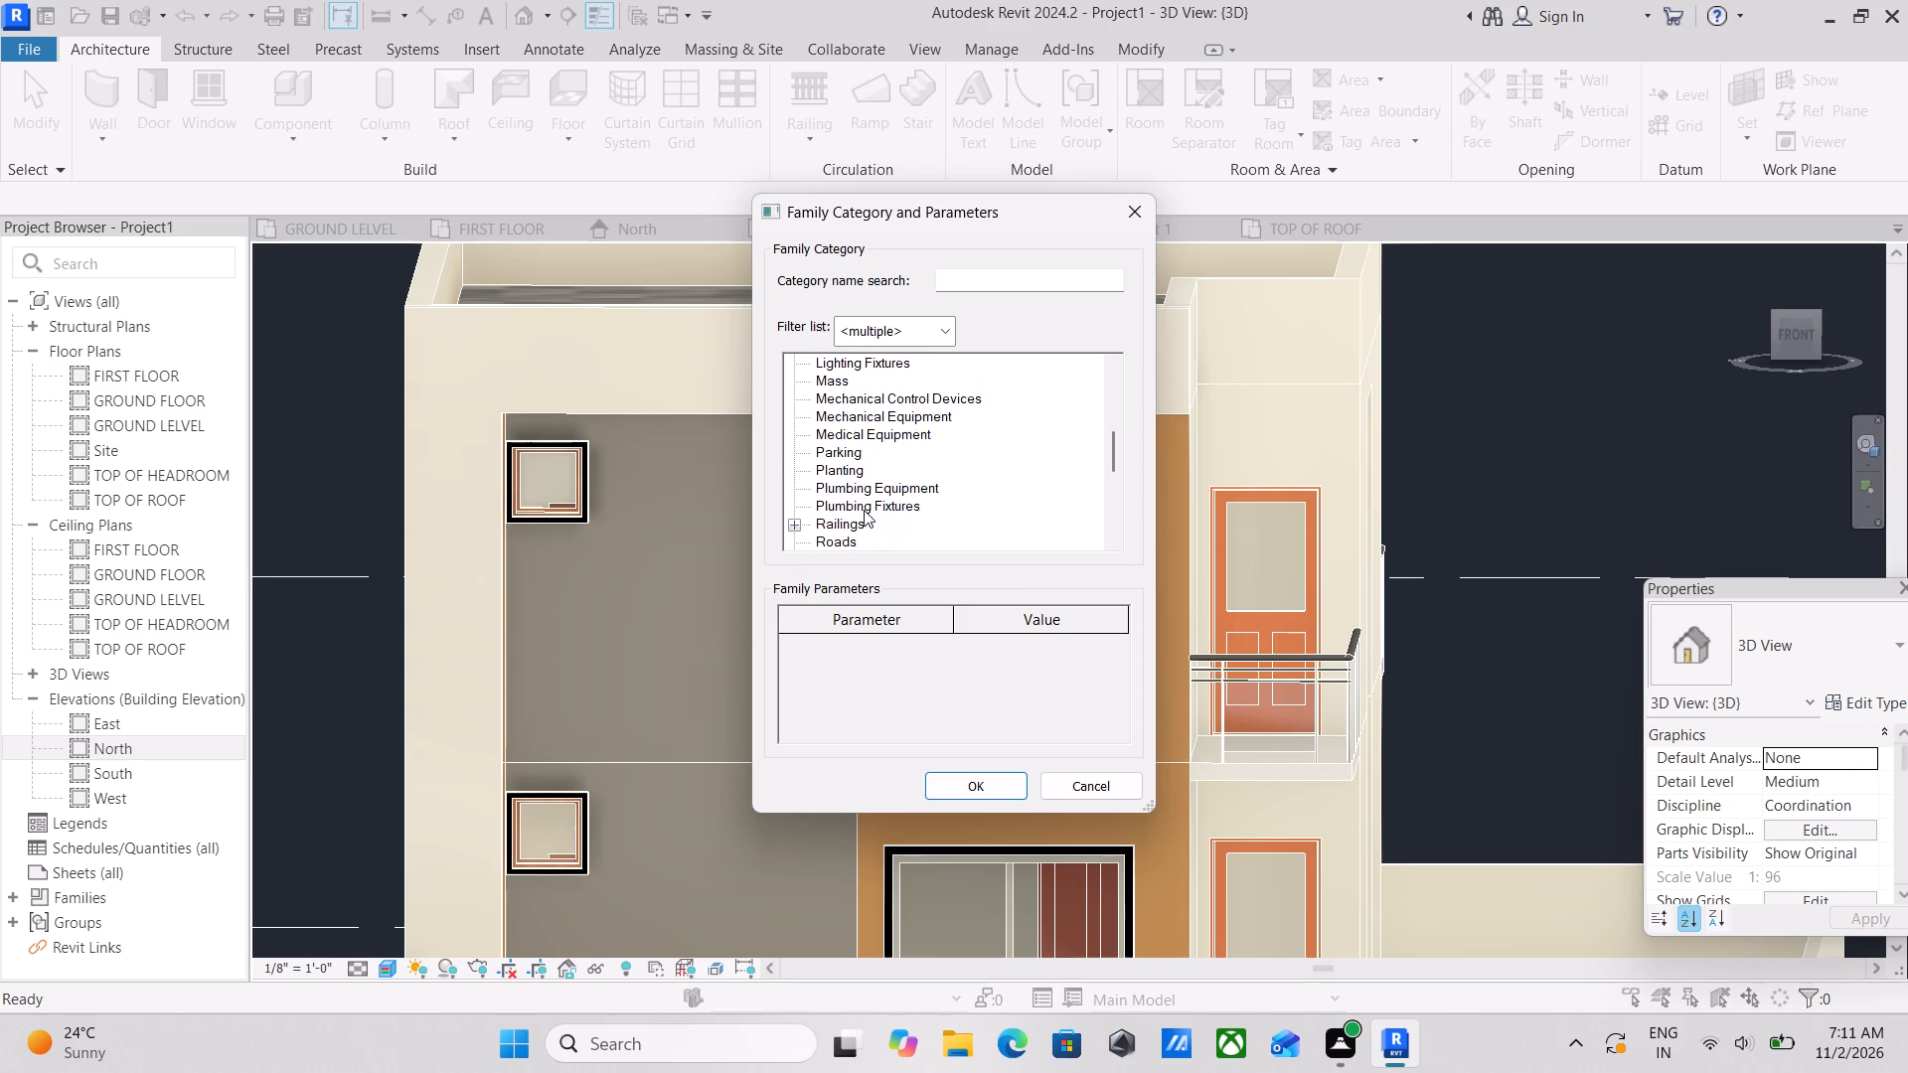
{"action": "scroll", "coordinate": [864, 510], "scroll_direction": "down", "scroll_amount": 8}
{"action": "scroll", "coordinate": [865, 509], "scroll_direction": "up", "scroll_amount": 6}
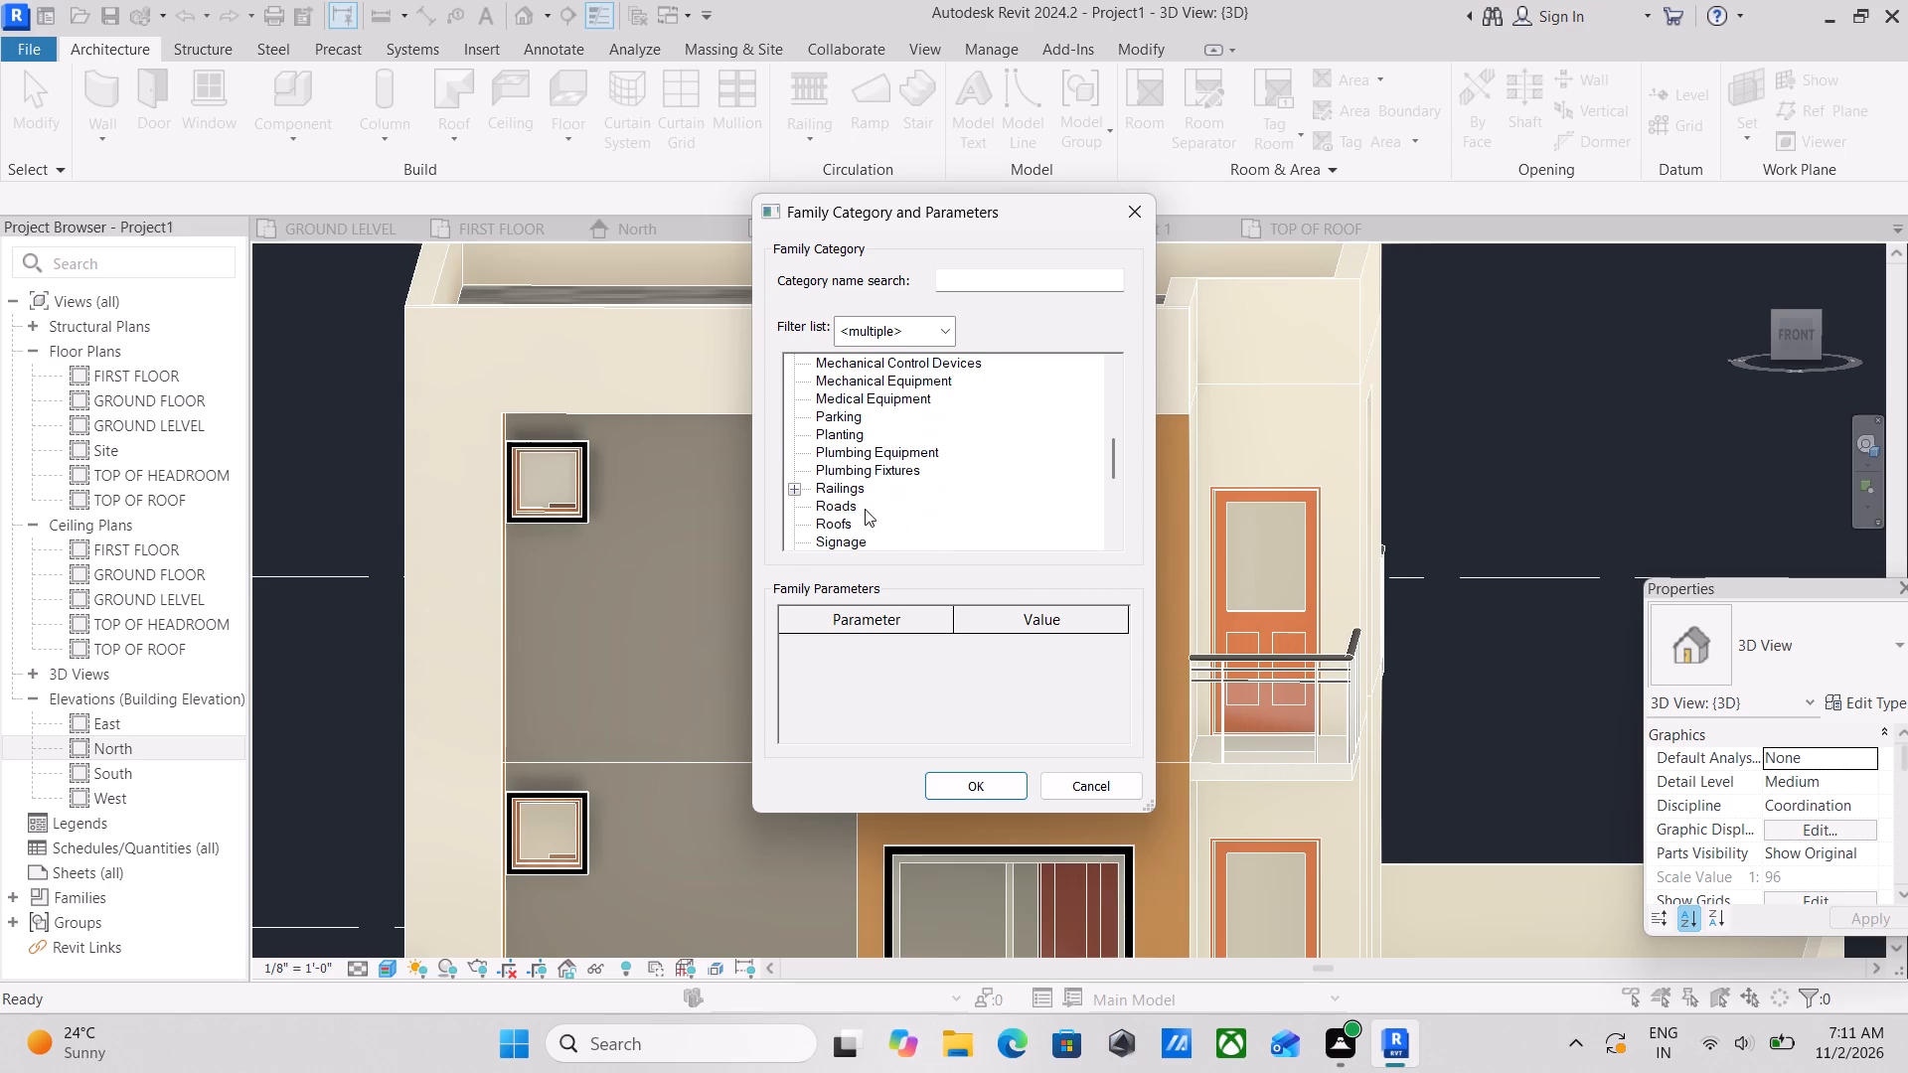
{"action": "scroll", "coordinate": [862, 499], "scroll_direction": "up", "scroll_amount": 6}
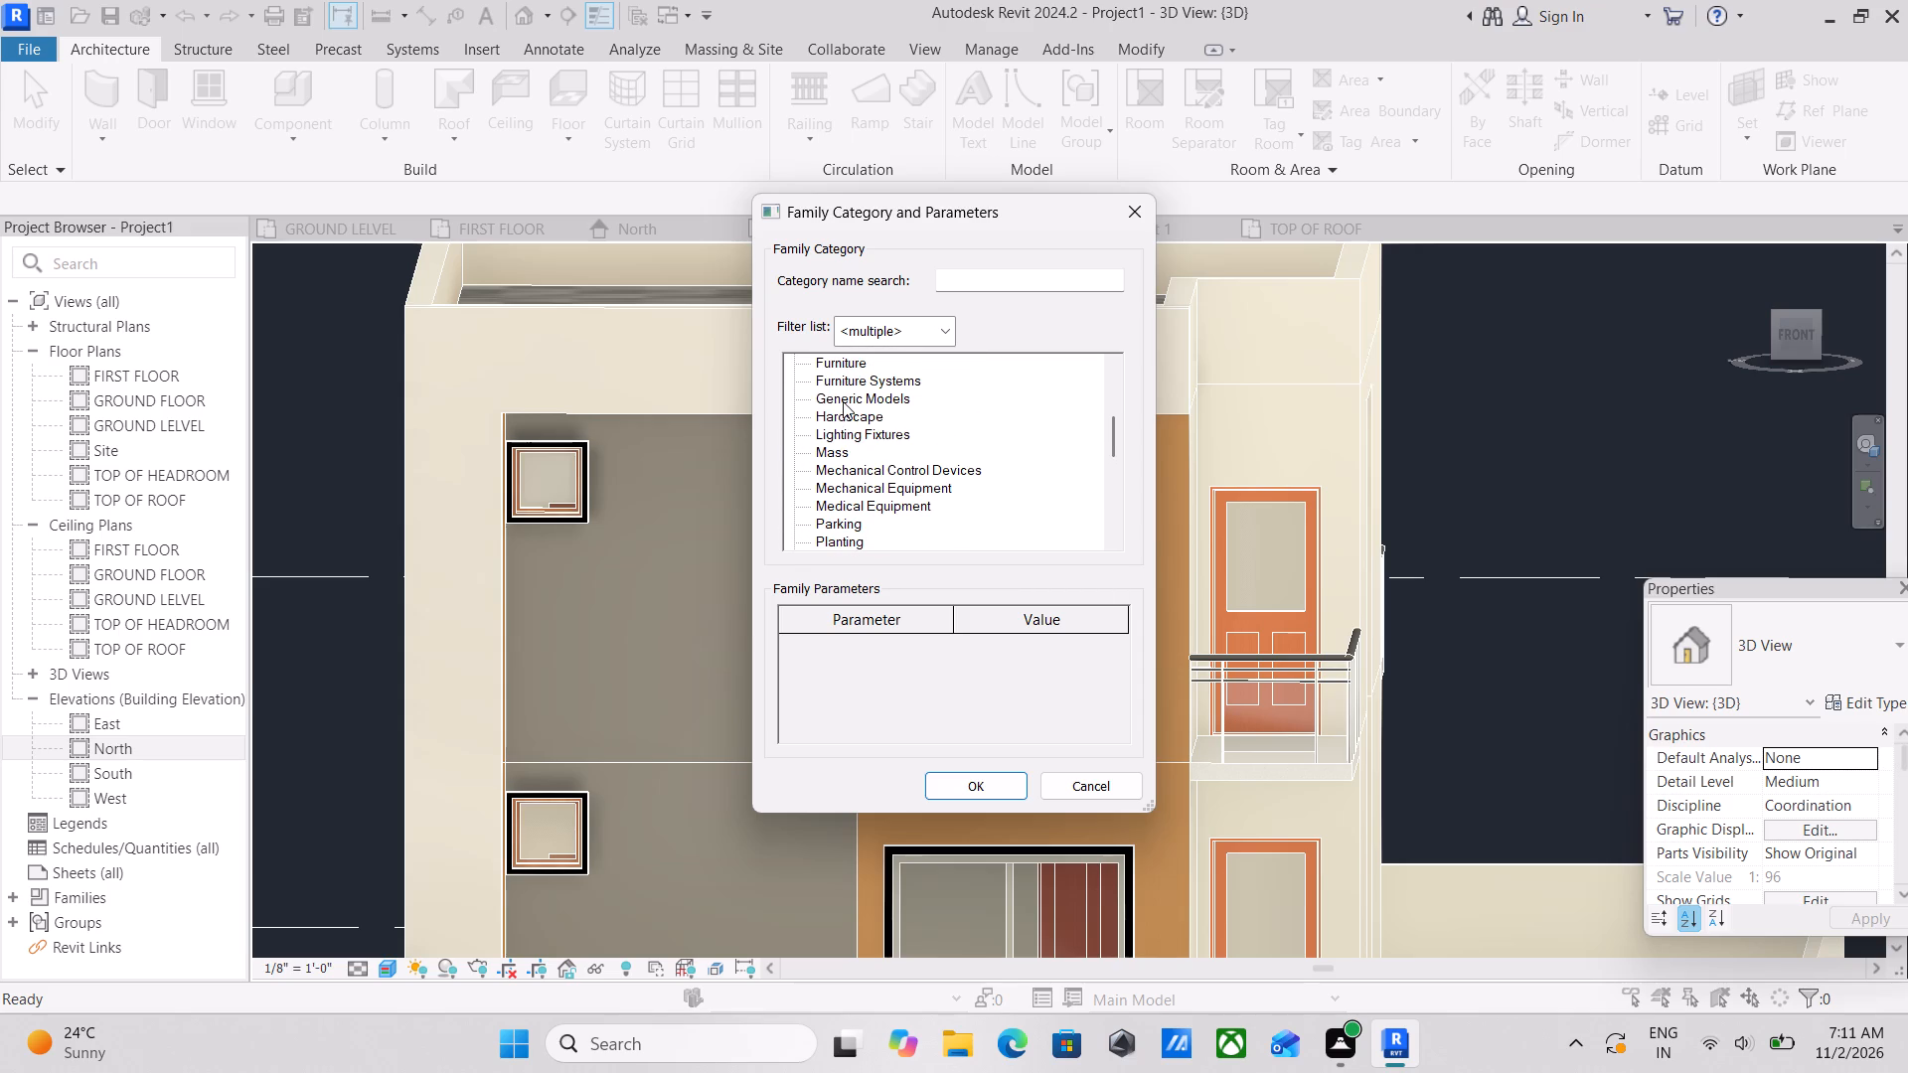
{"action": "left_click", "coordinate": [843, 400]}
{"action": "left_click", "coordinate": [947, 800]}
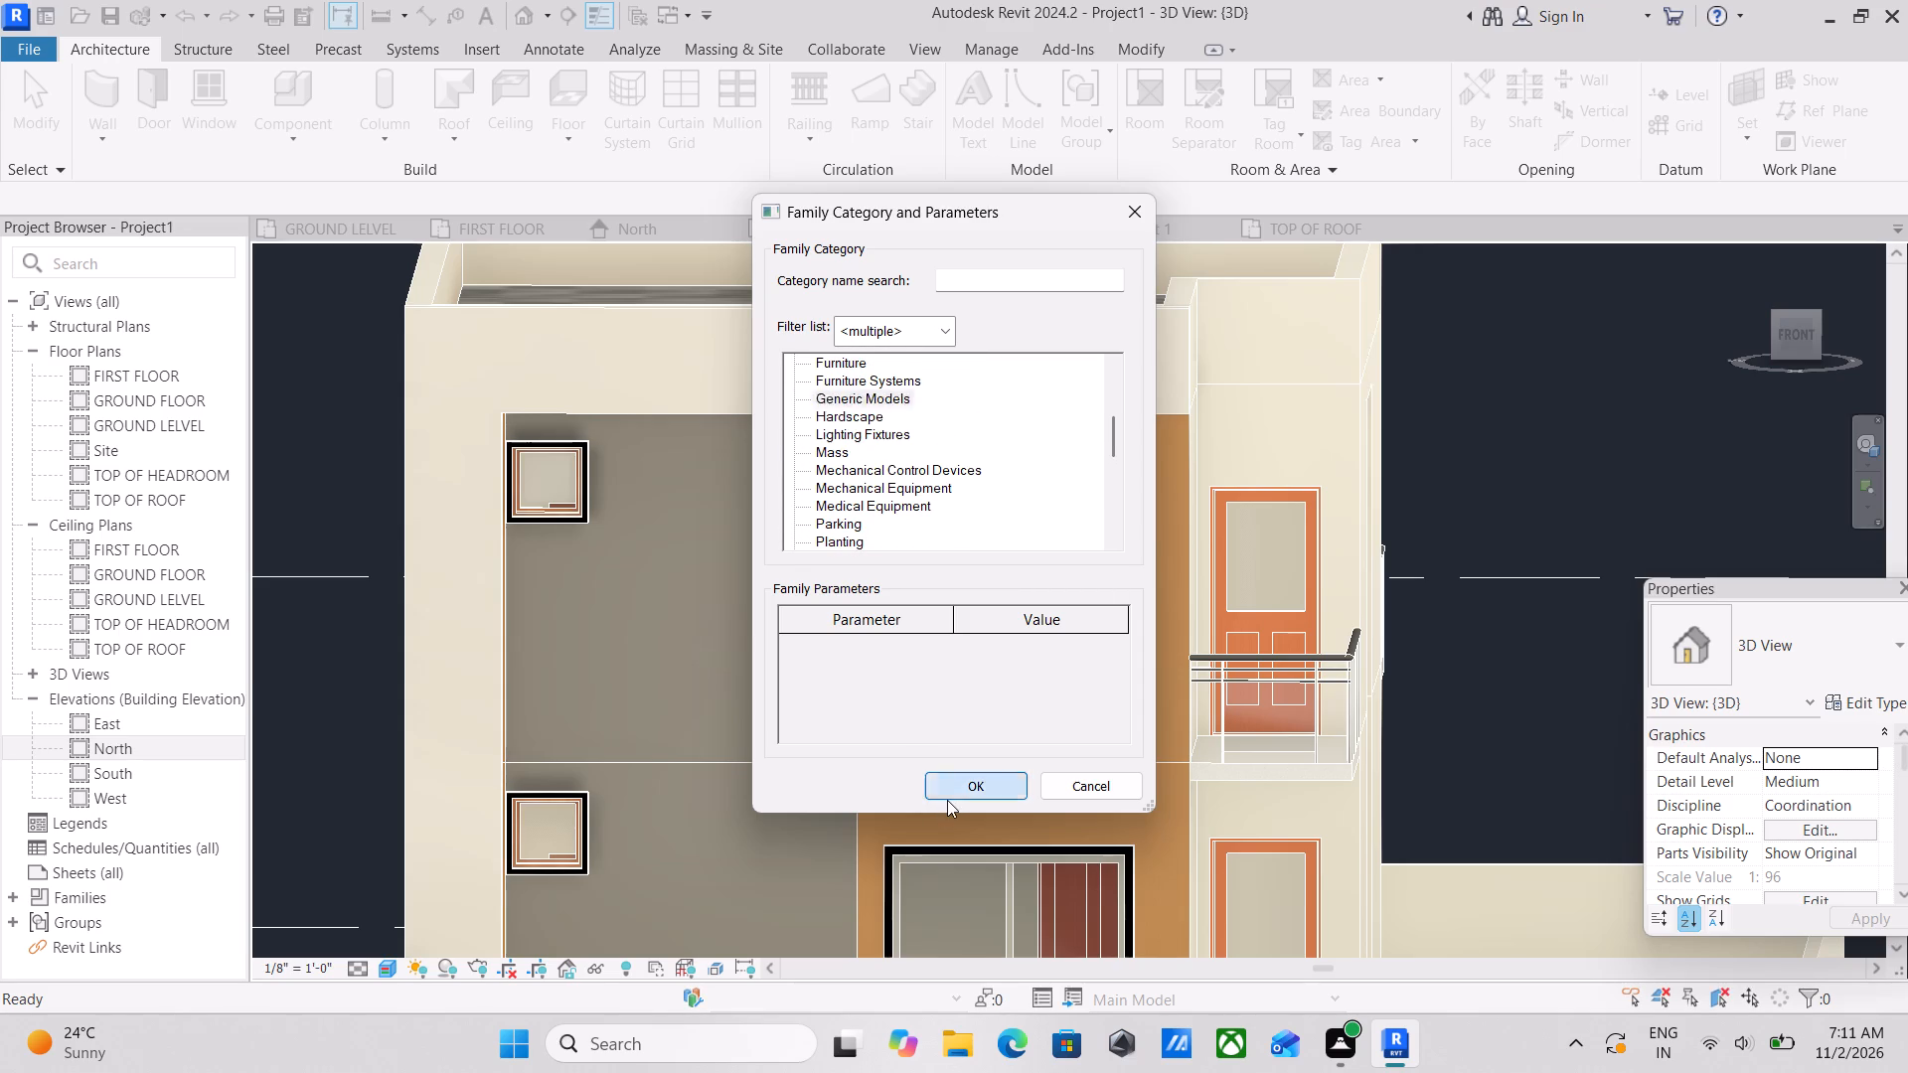
{"action": "left_click", "coordinate": [910, 557]}
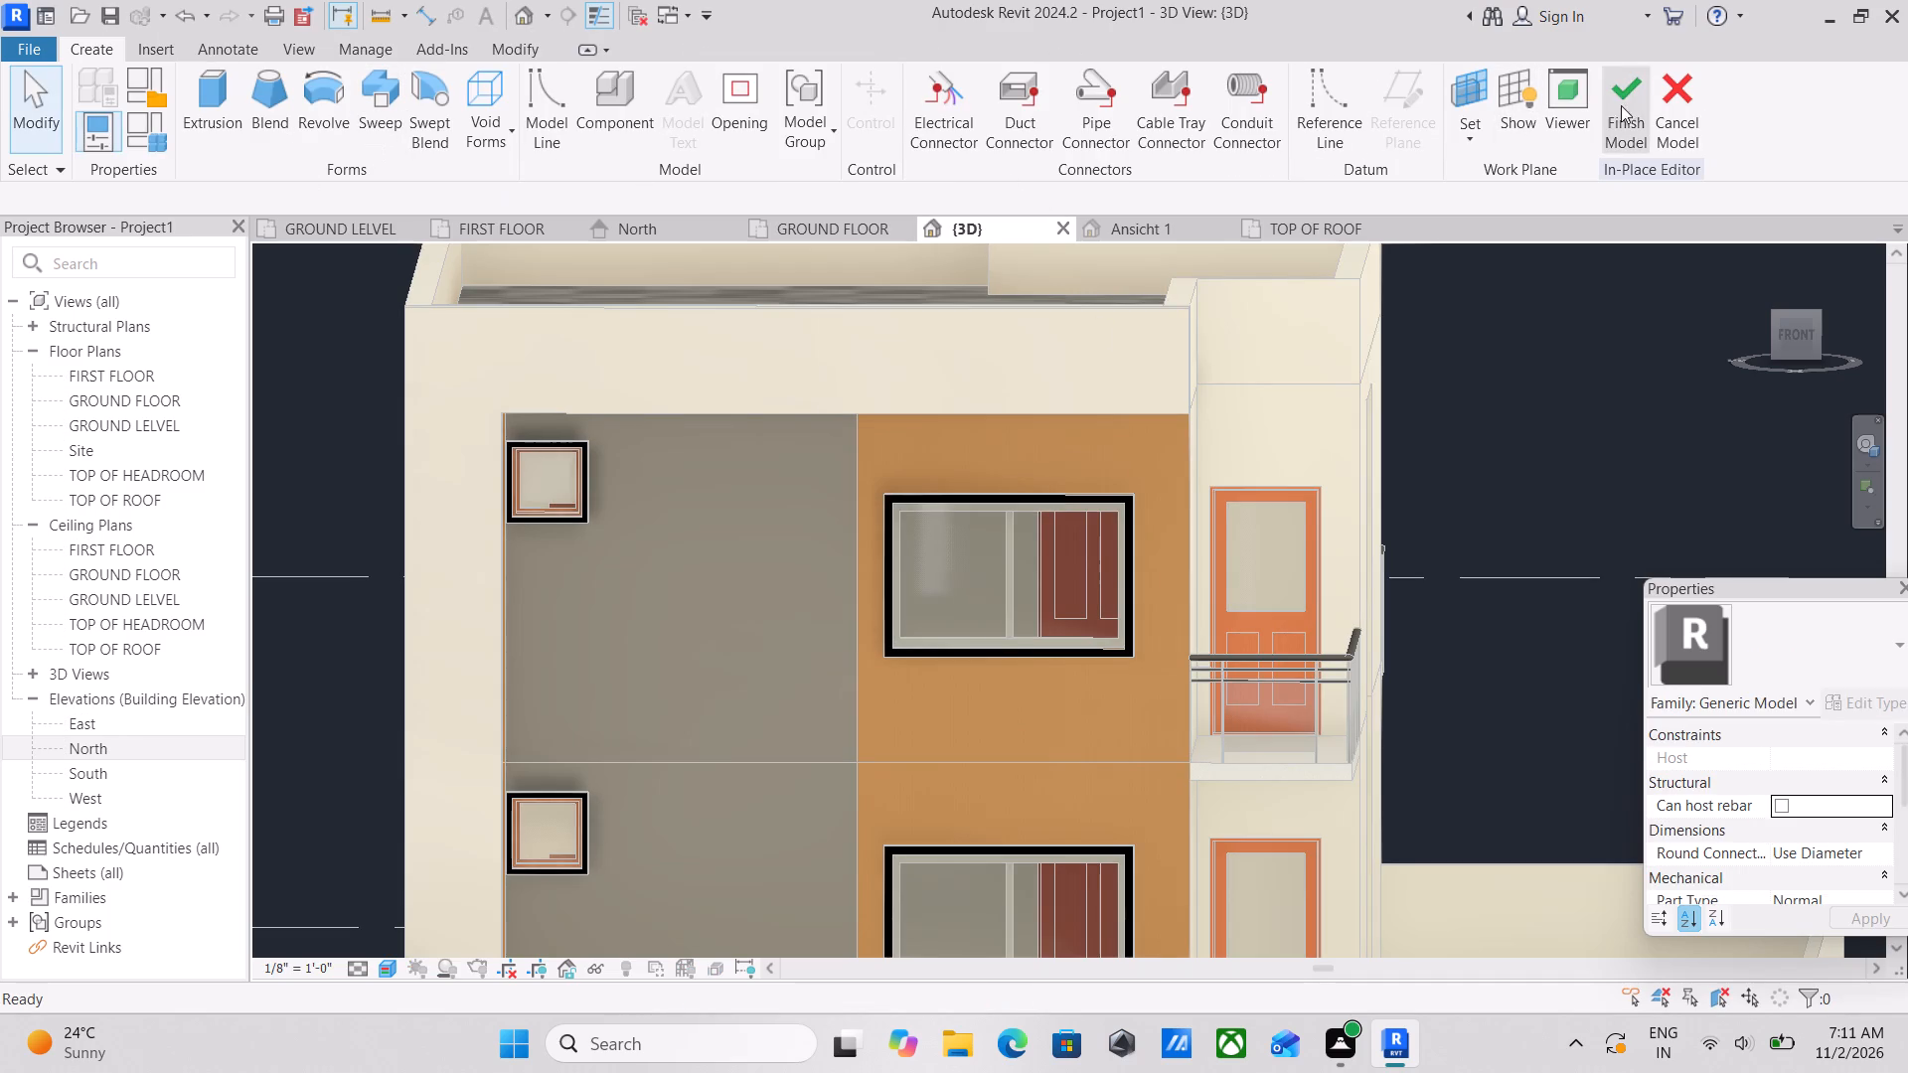
Set the work plane by picking the outer wall face around the first-floor balcony door.
{"action": "left_click", "coordinate": [1475, 128]}
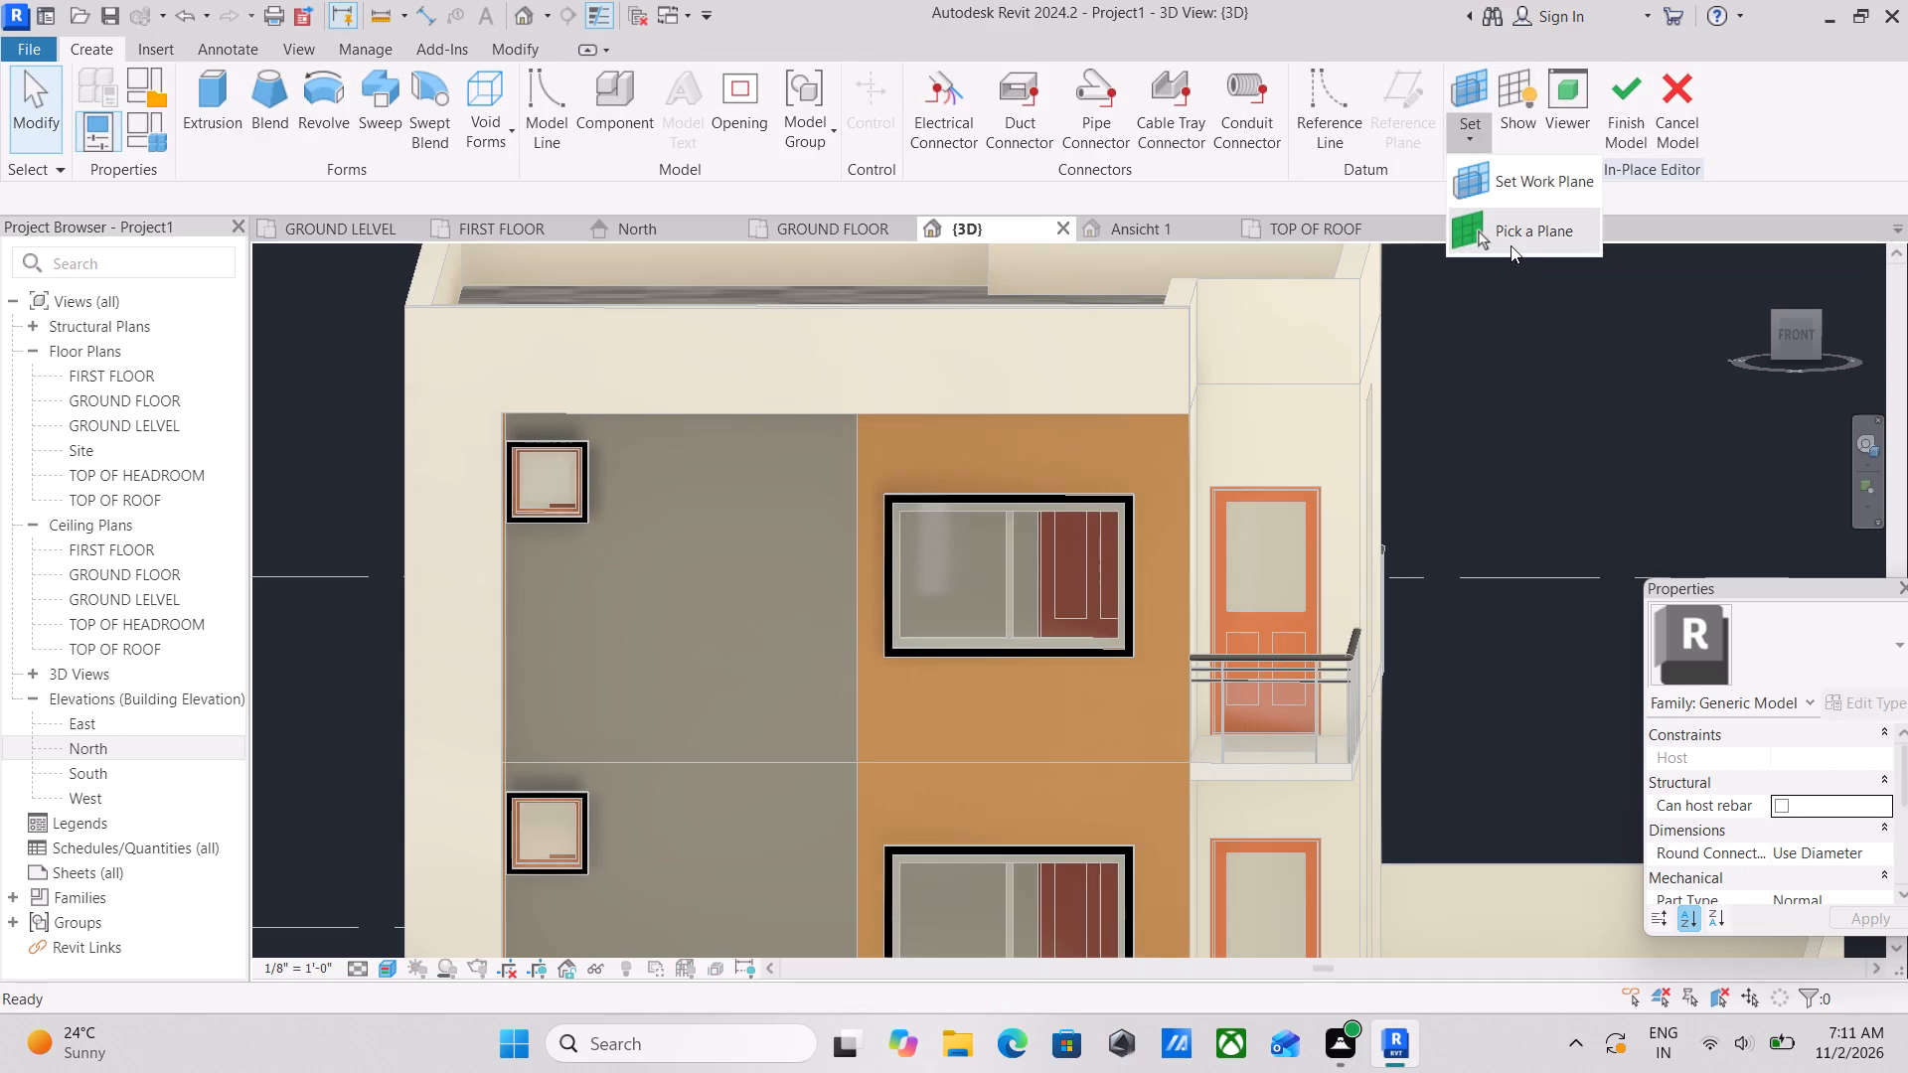
{"action": "left_click", "coordinate": [1510, 245]}
{"action": "scroll", "coordinate": [1171, 426], "scroll_direction": "up", "scroll_amount": 4}
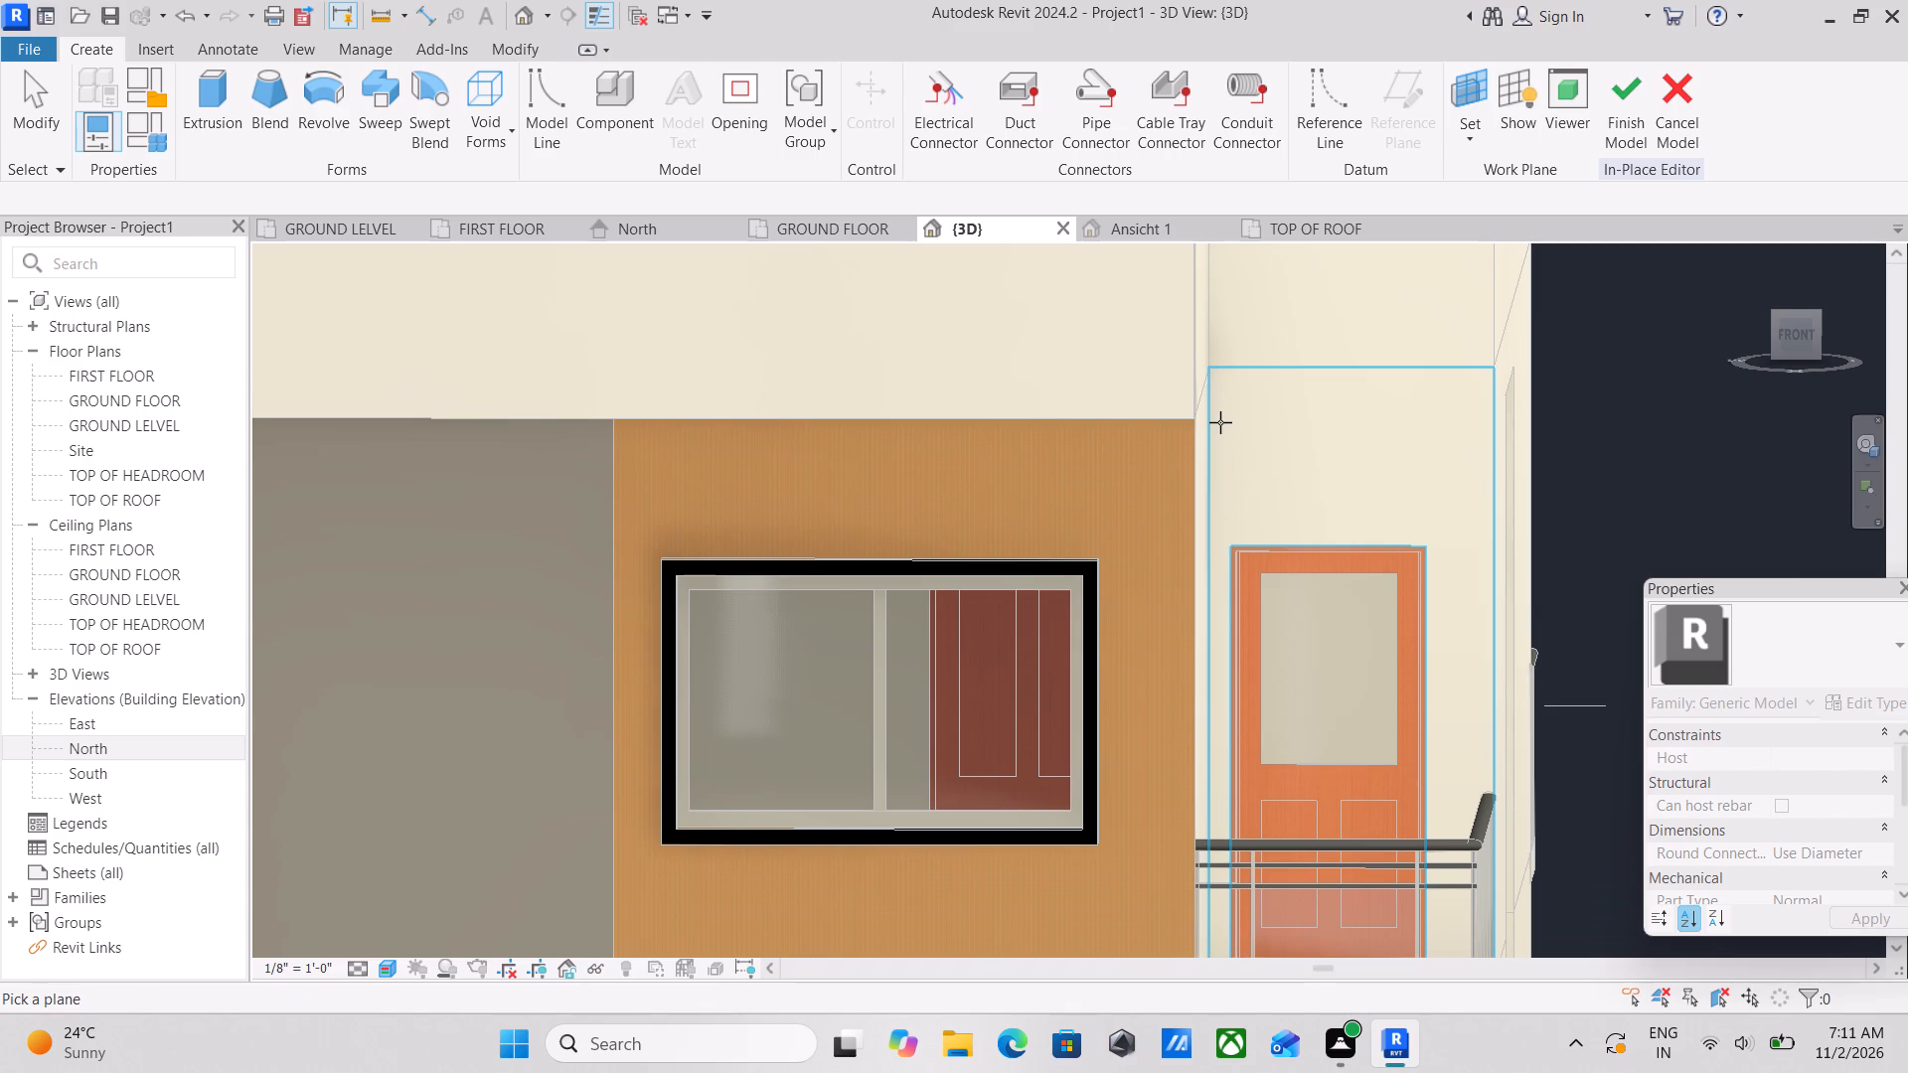
{"action": "scroll", "coordinate": [1280, 394], "scroll_direction": "down", "scroll_amount": 1}
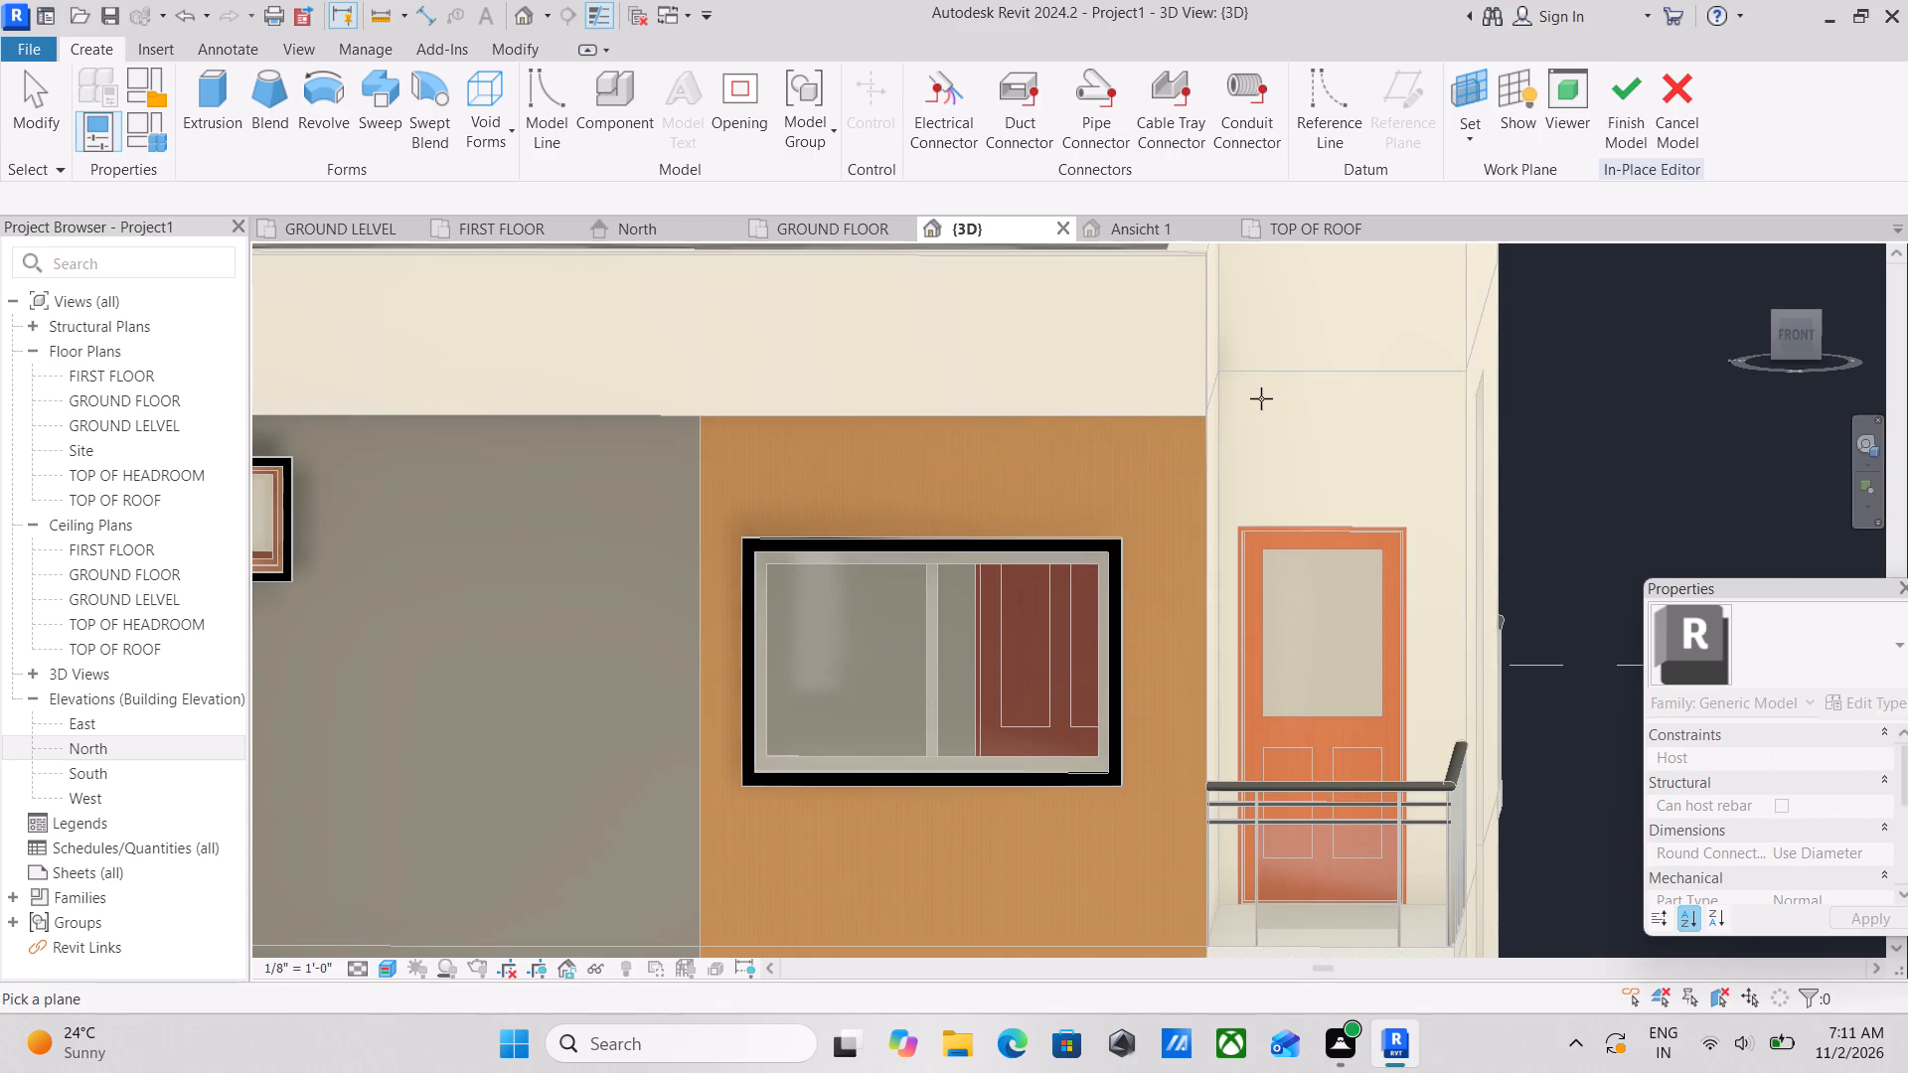
{"action": "middle_click_drag", "start_coordinate": [1264, 404], "coordinate": [1188, 496], "text": "shift"}
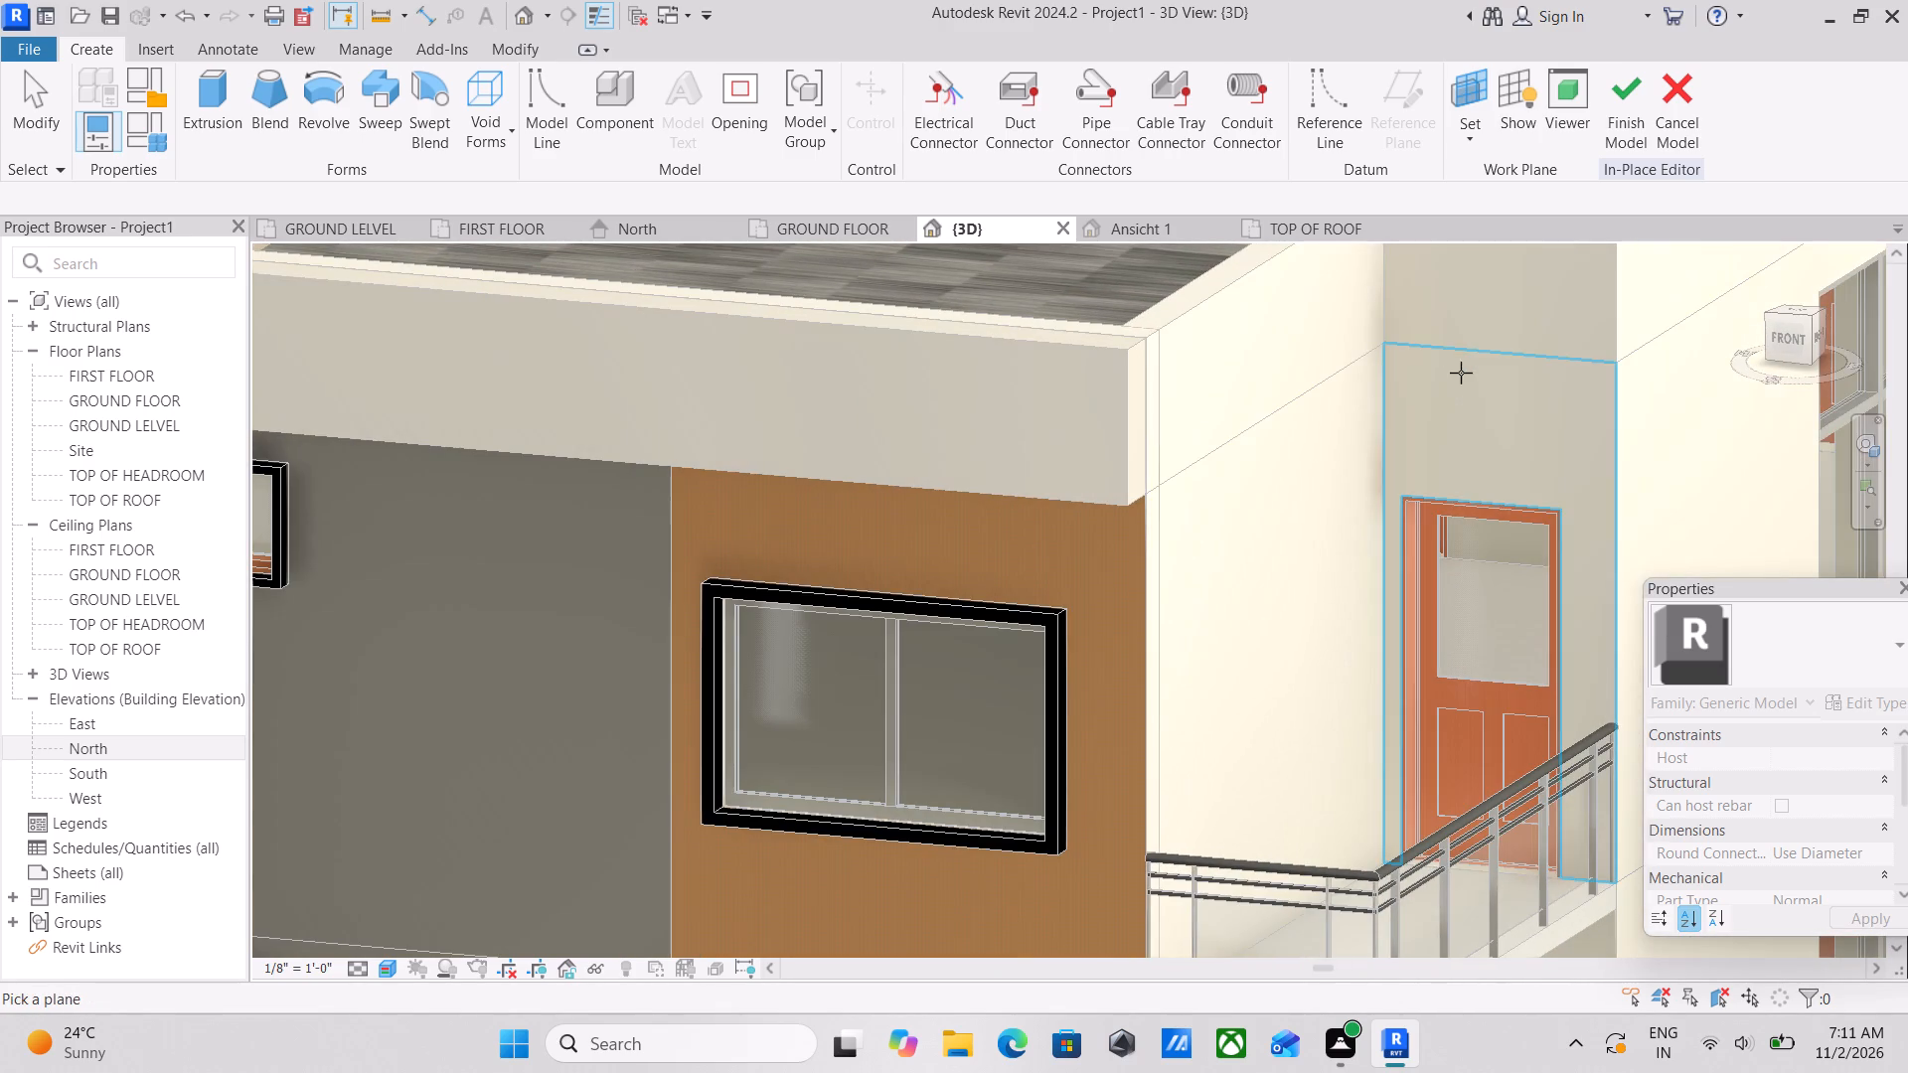
{"action": "left_click", "coordinate": [1386, 350]}
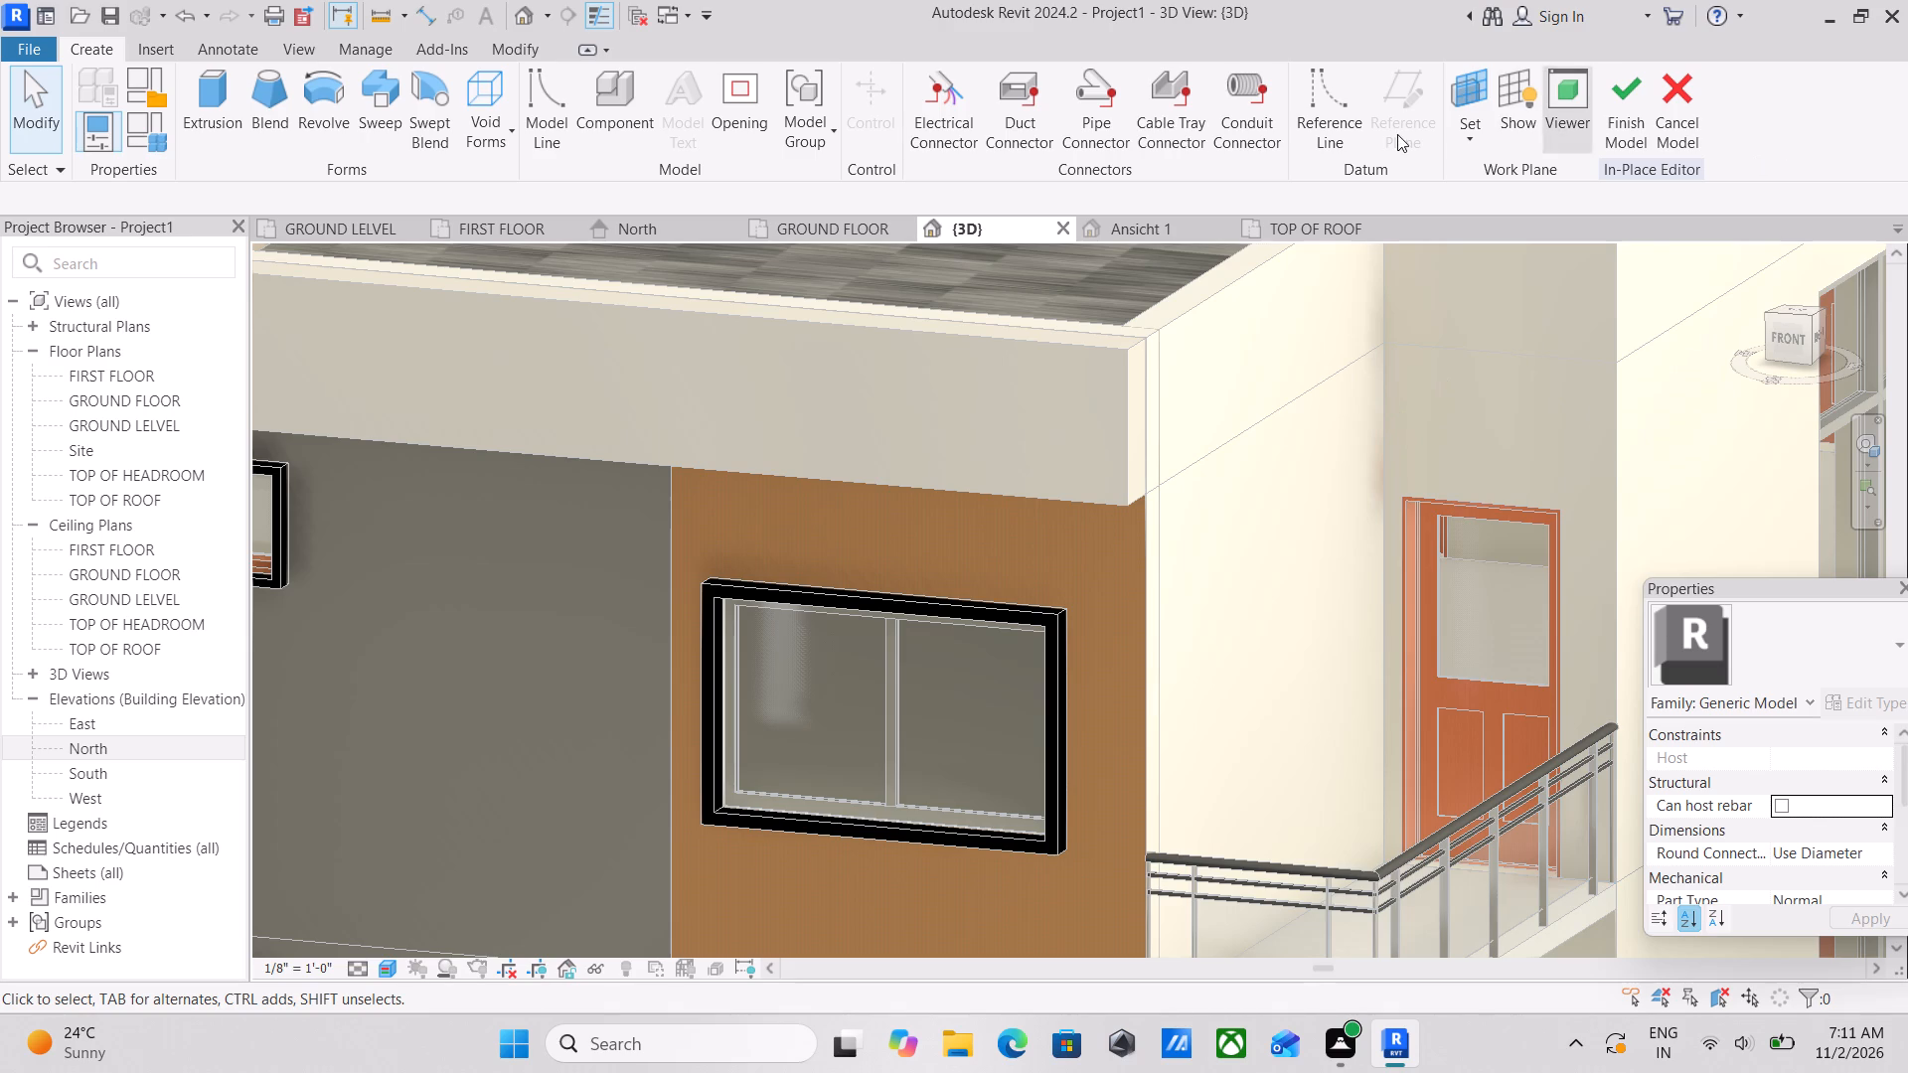
Start an extrusion and sketch a rectangle about 4' 7 1/2" wide and 11 1/2" high across the wall above the balcony door.
{"action": "left_click", "coordinate": [223, 118]}
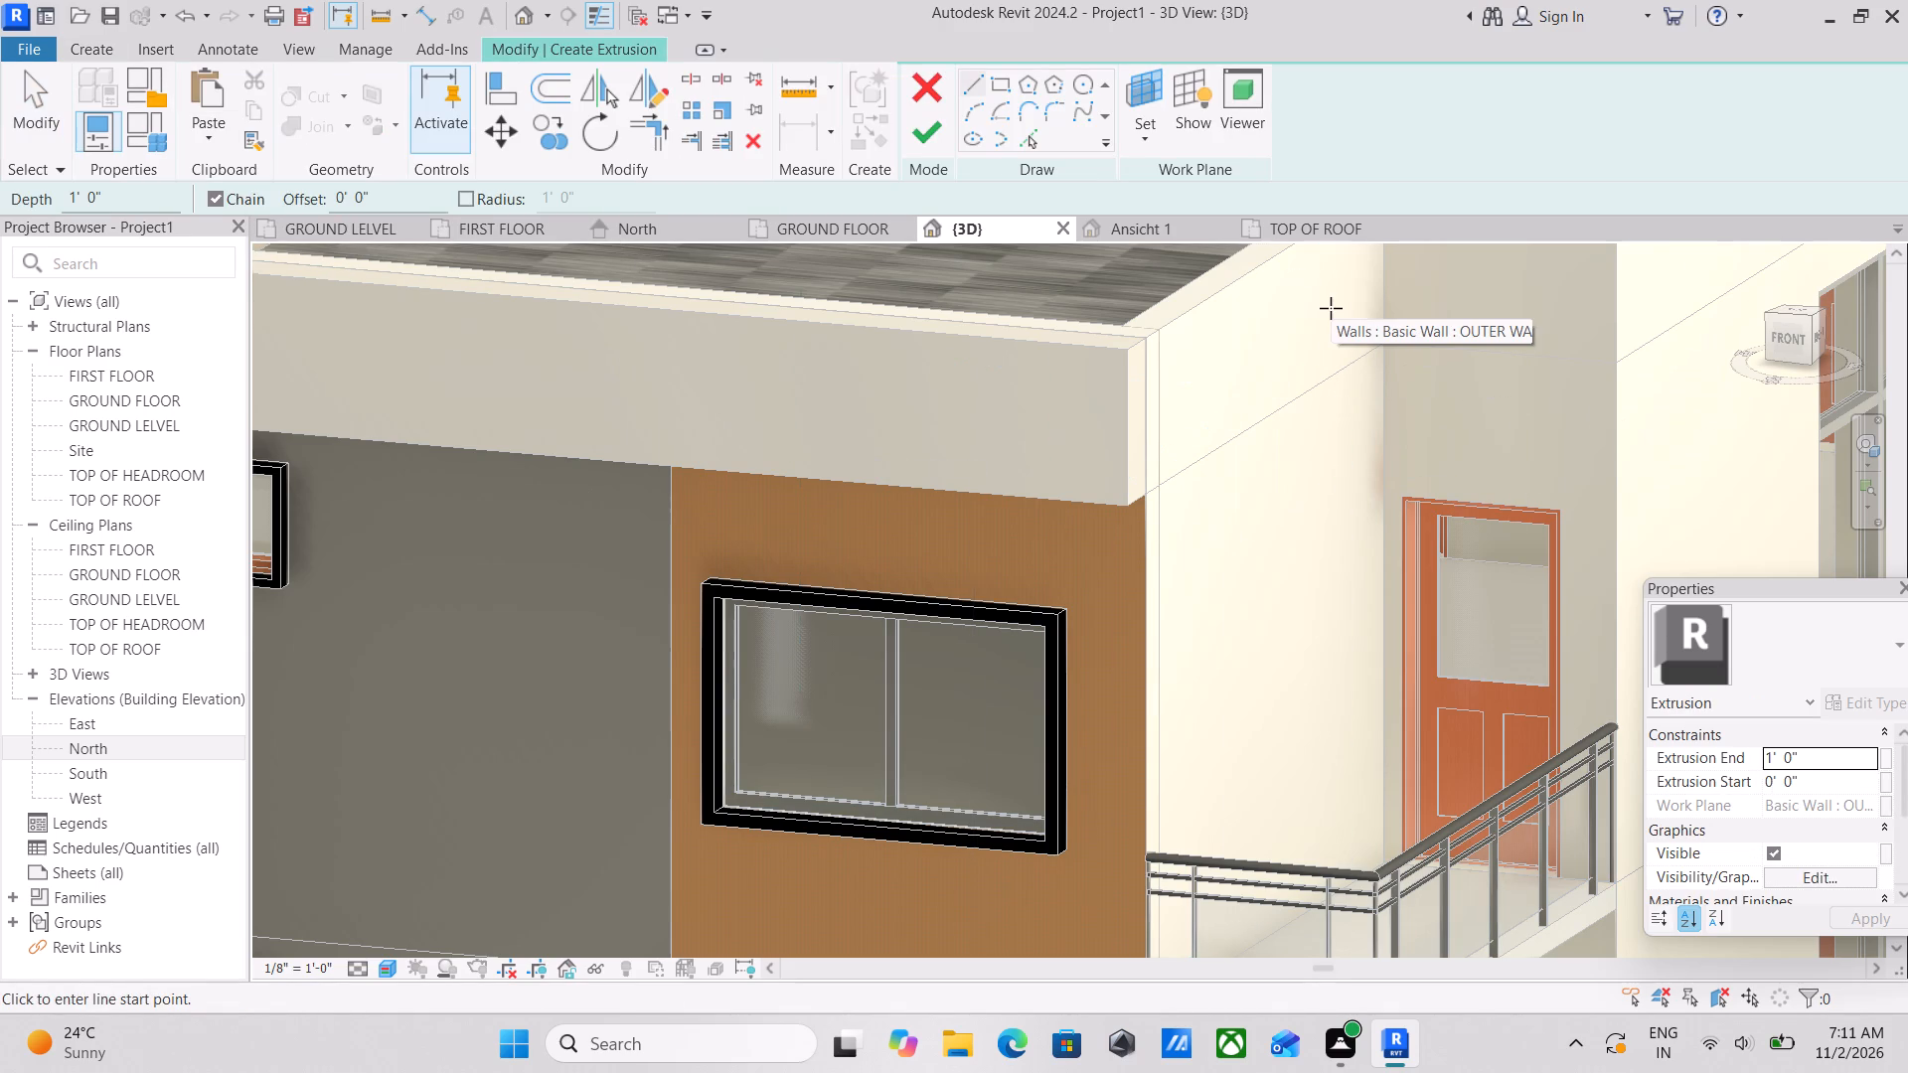
{"action": "scroll", "coordinate": [1406, 352], "scroll_direction": "up", "scroll_amount": 2}
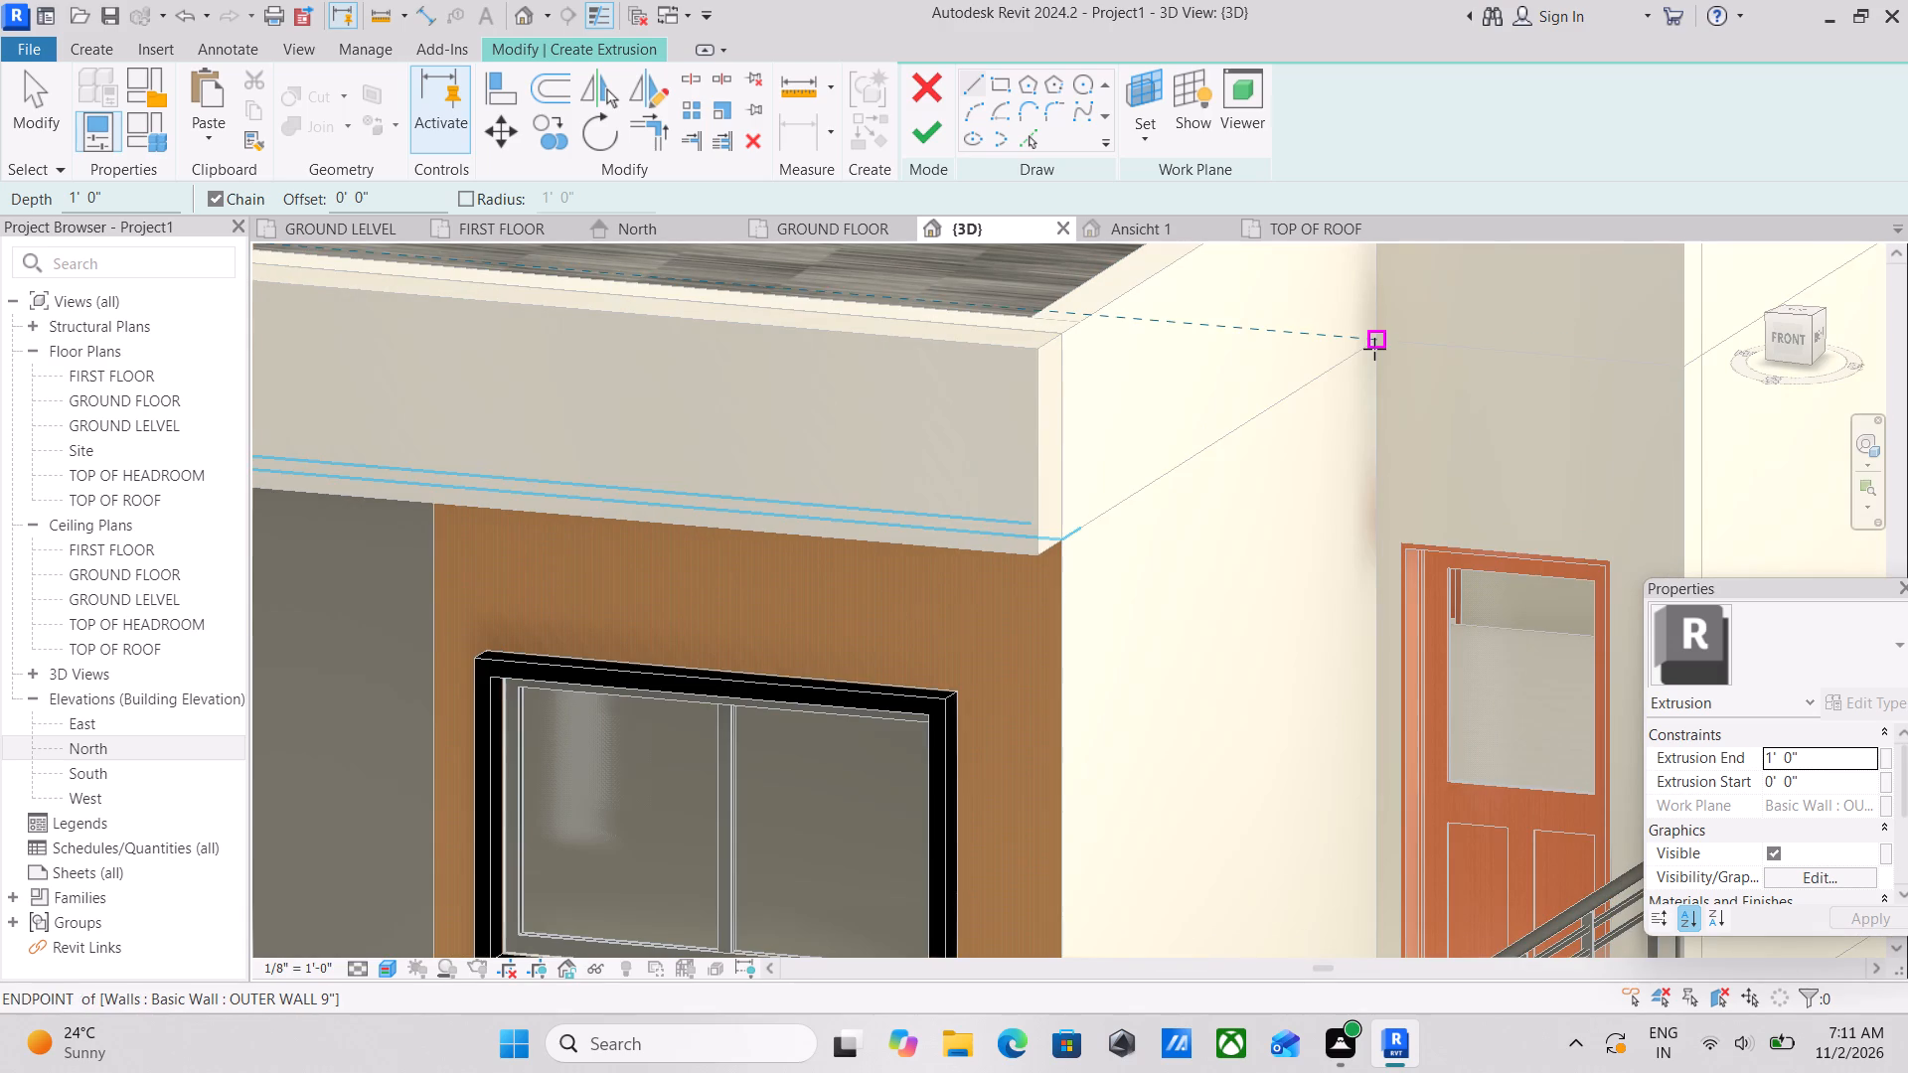
{"action": "left_click", "coordinate": [1374, 349]}
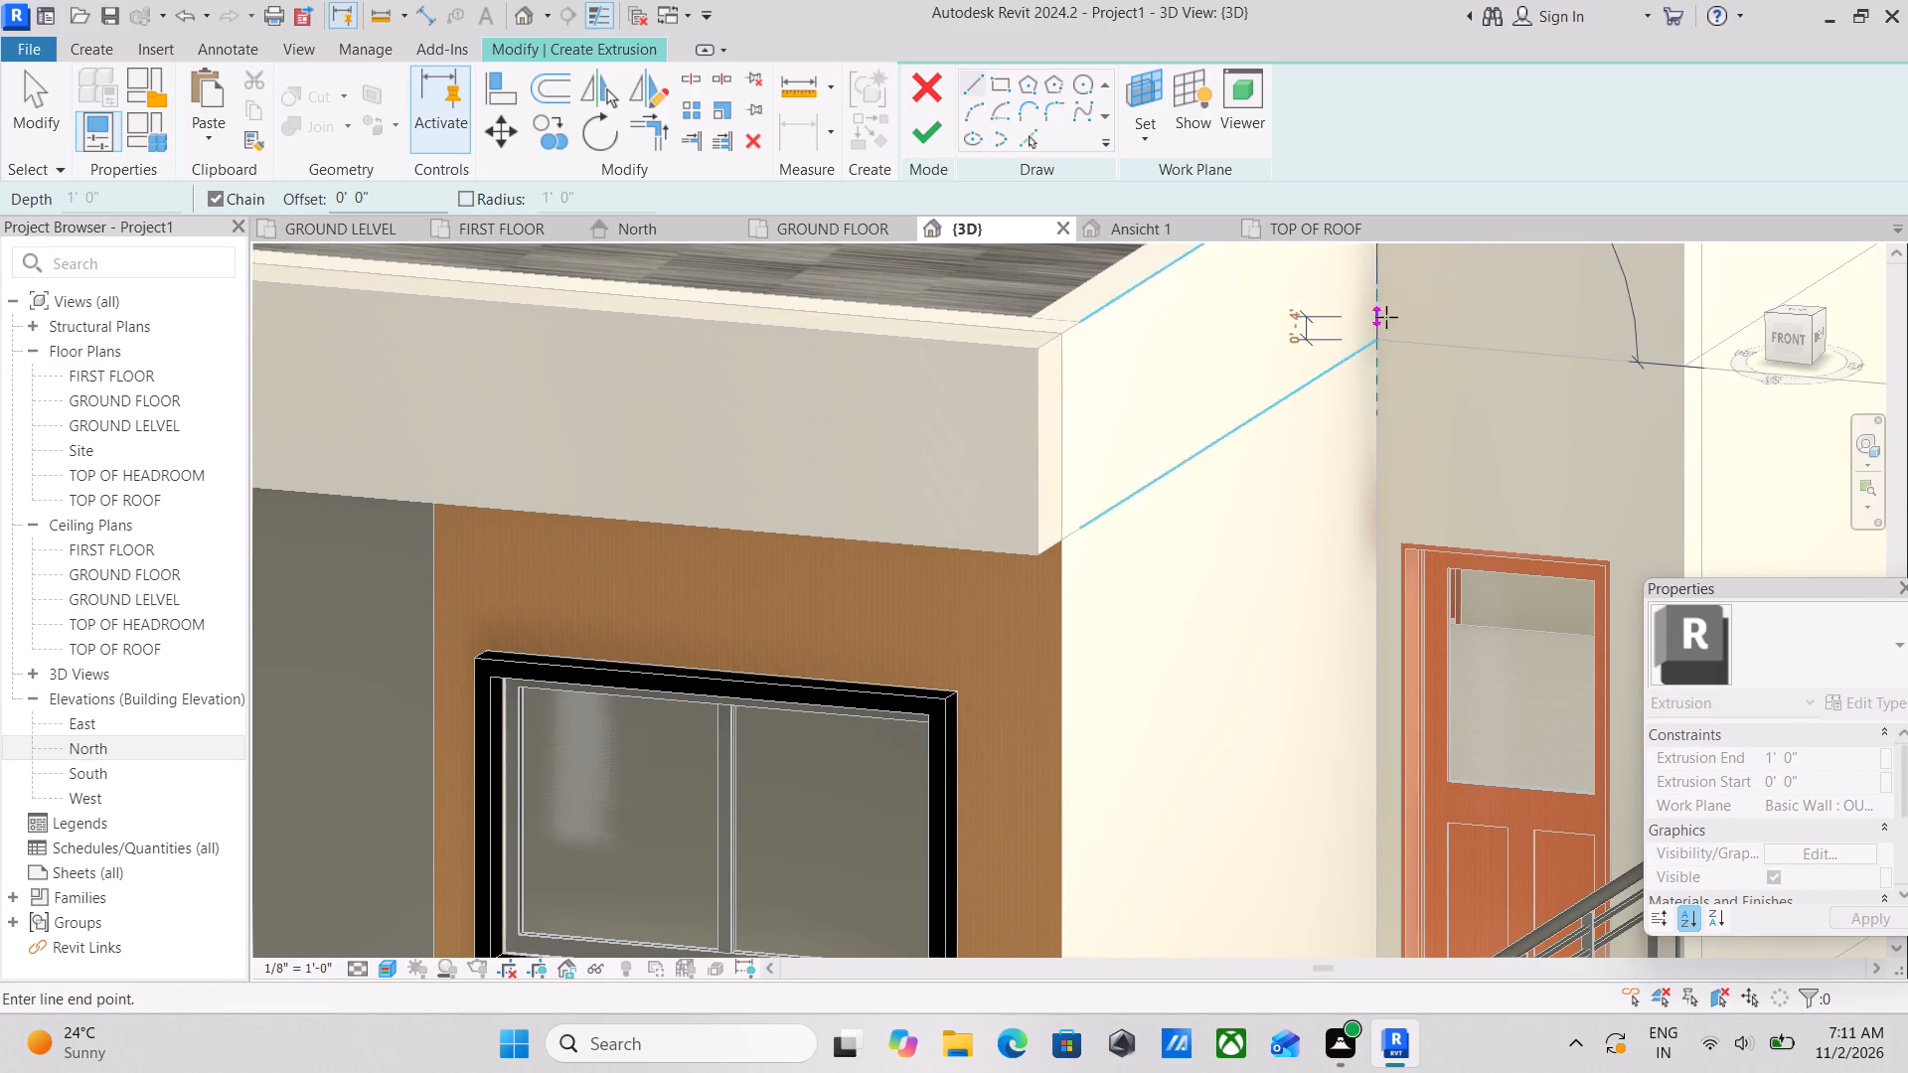
{"action": "key", "text": "Escape"}
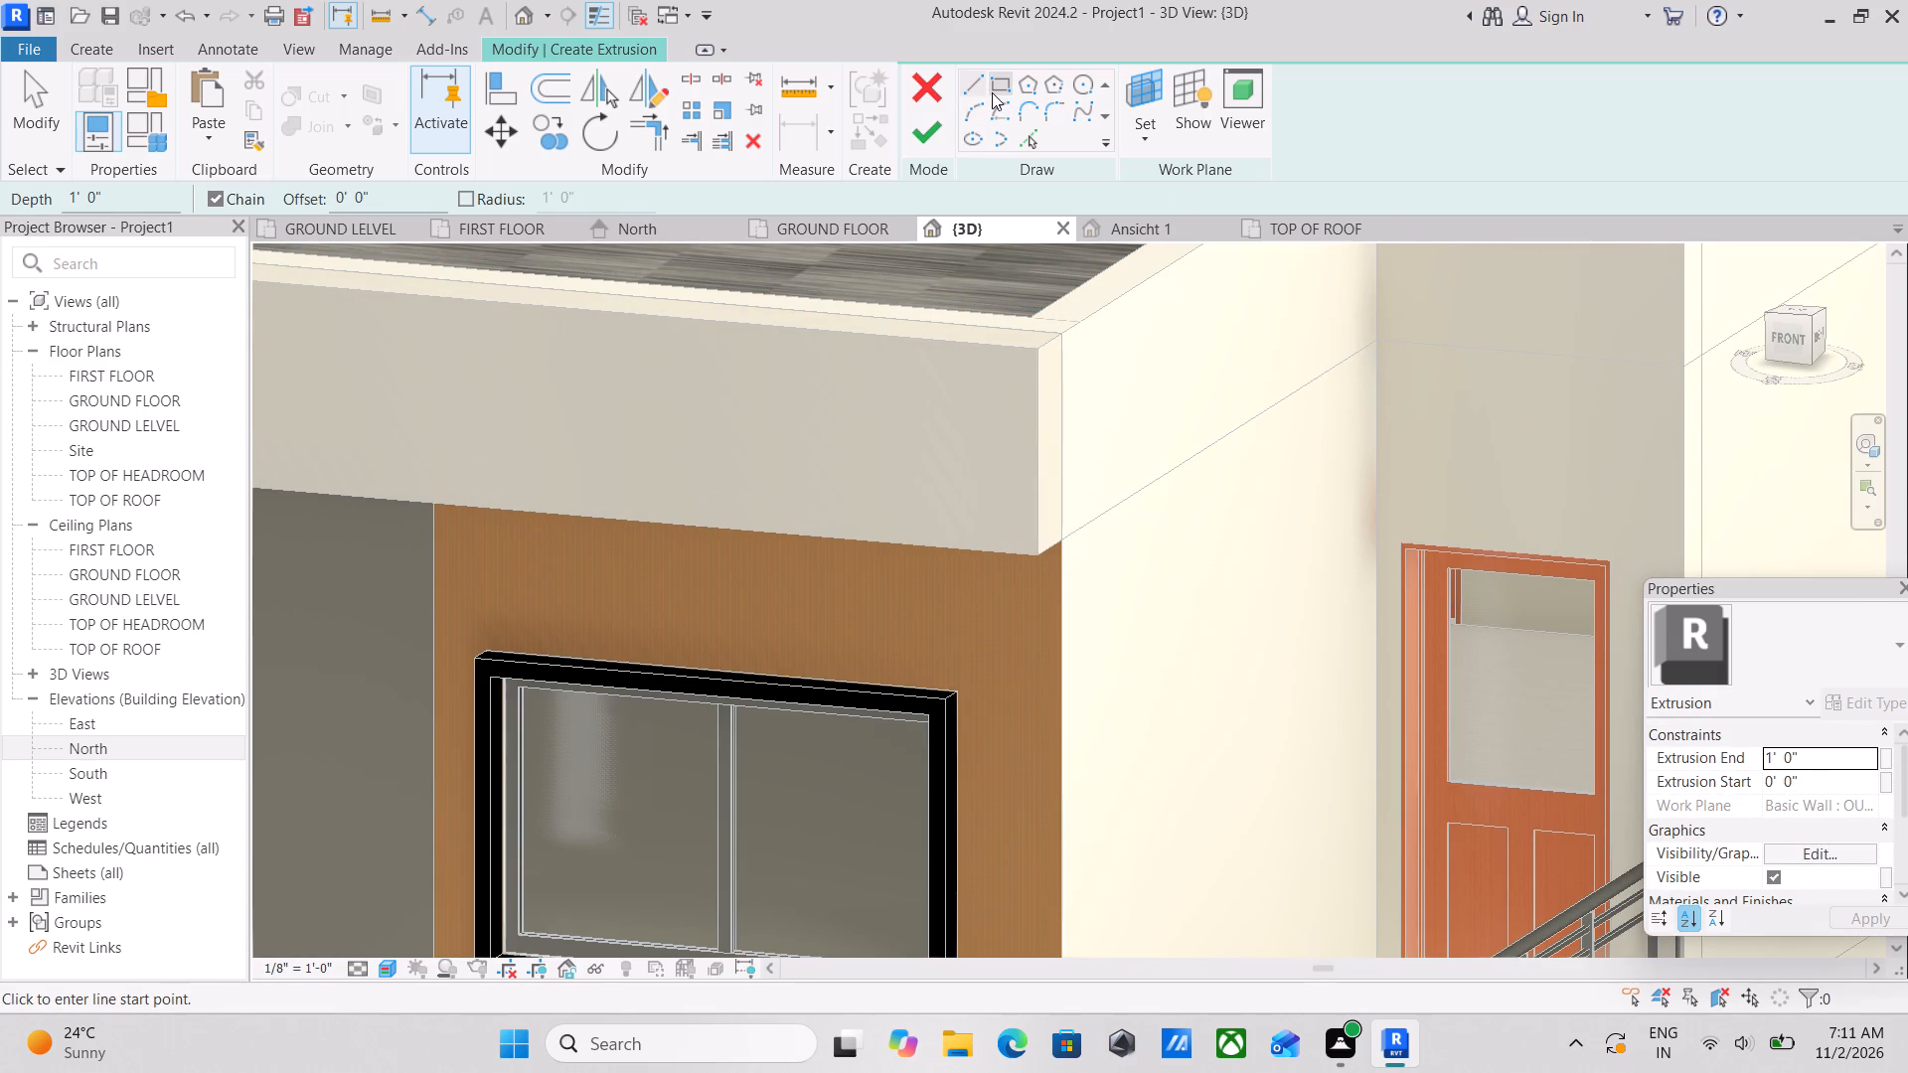
{"action": "left_click", "coordinate": [992, 92]}
{"action": "left_click", "coordinate": [1372, 346]}
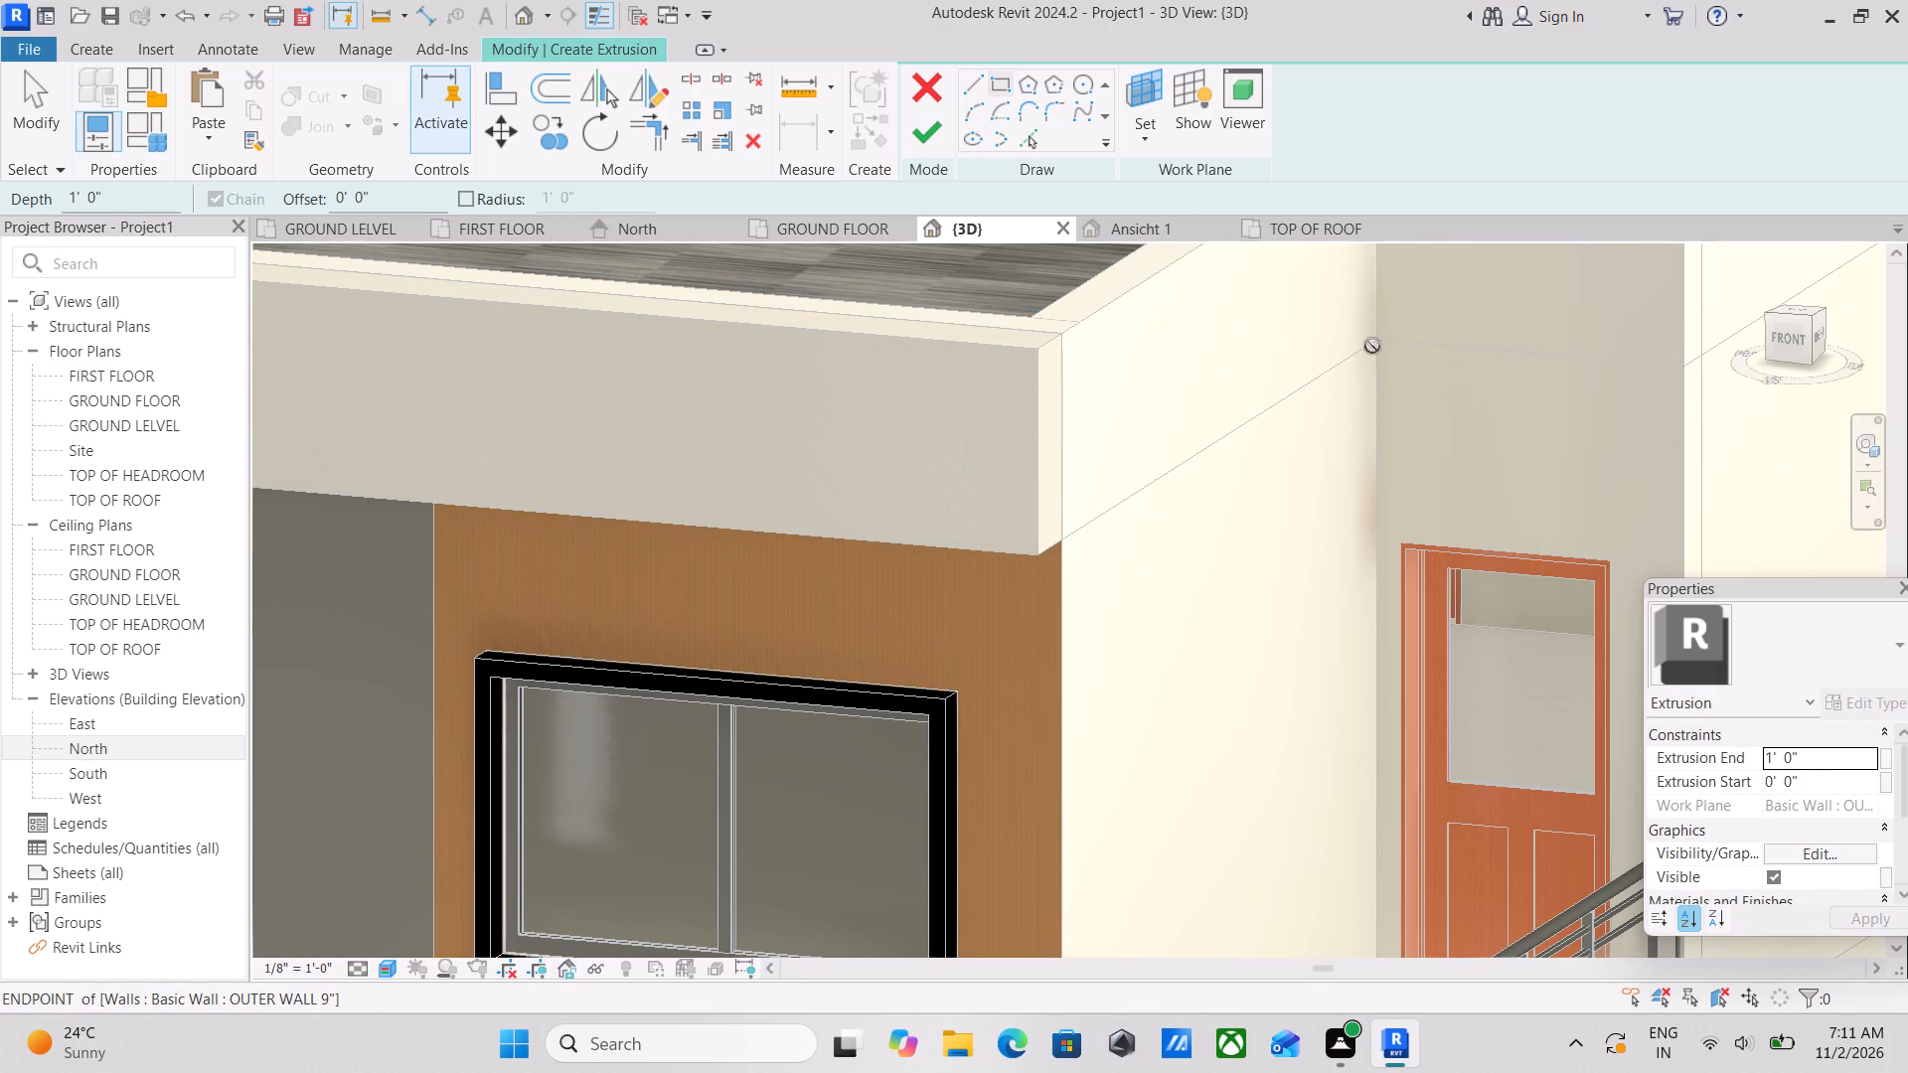
{"action": "left_click", "coordinate": [1684, 432]}
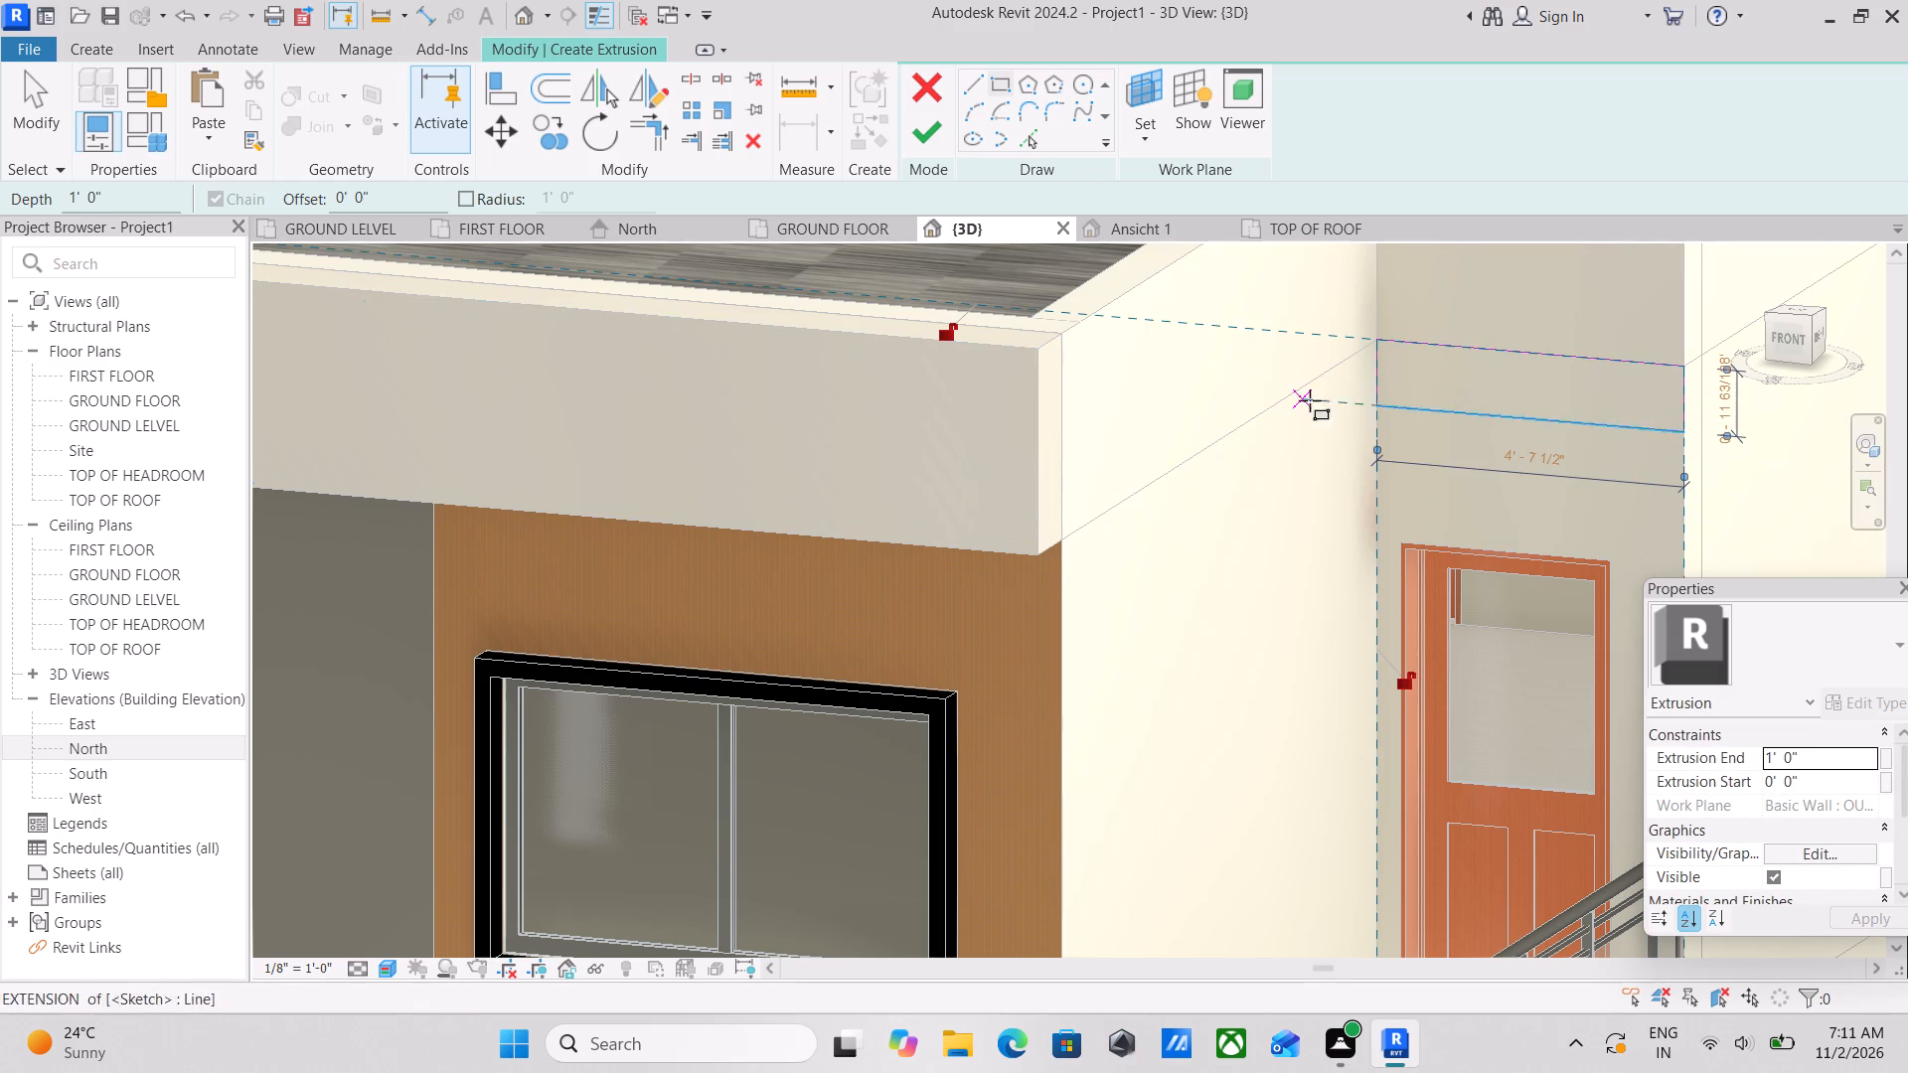
{"action": "key", "text": "Escape"}
{"action": "scroll", "coordinate": [1495, 383], "scroll_direction": "up", "scroll_amount": 1}
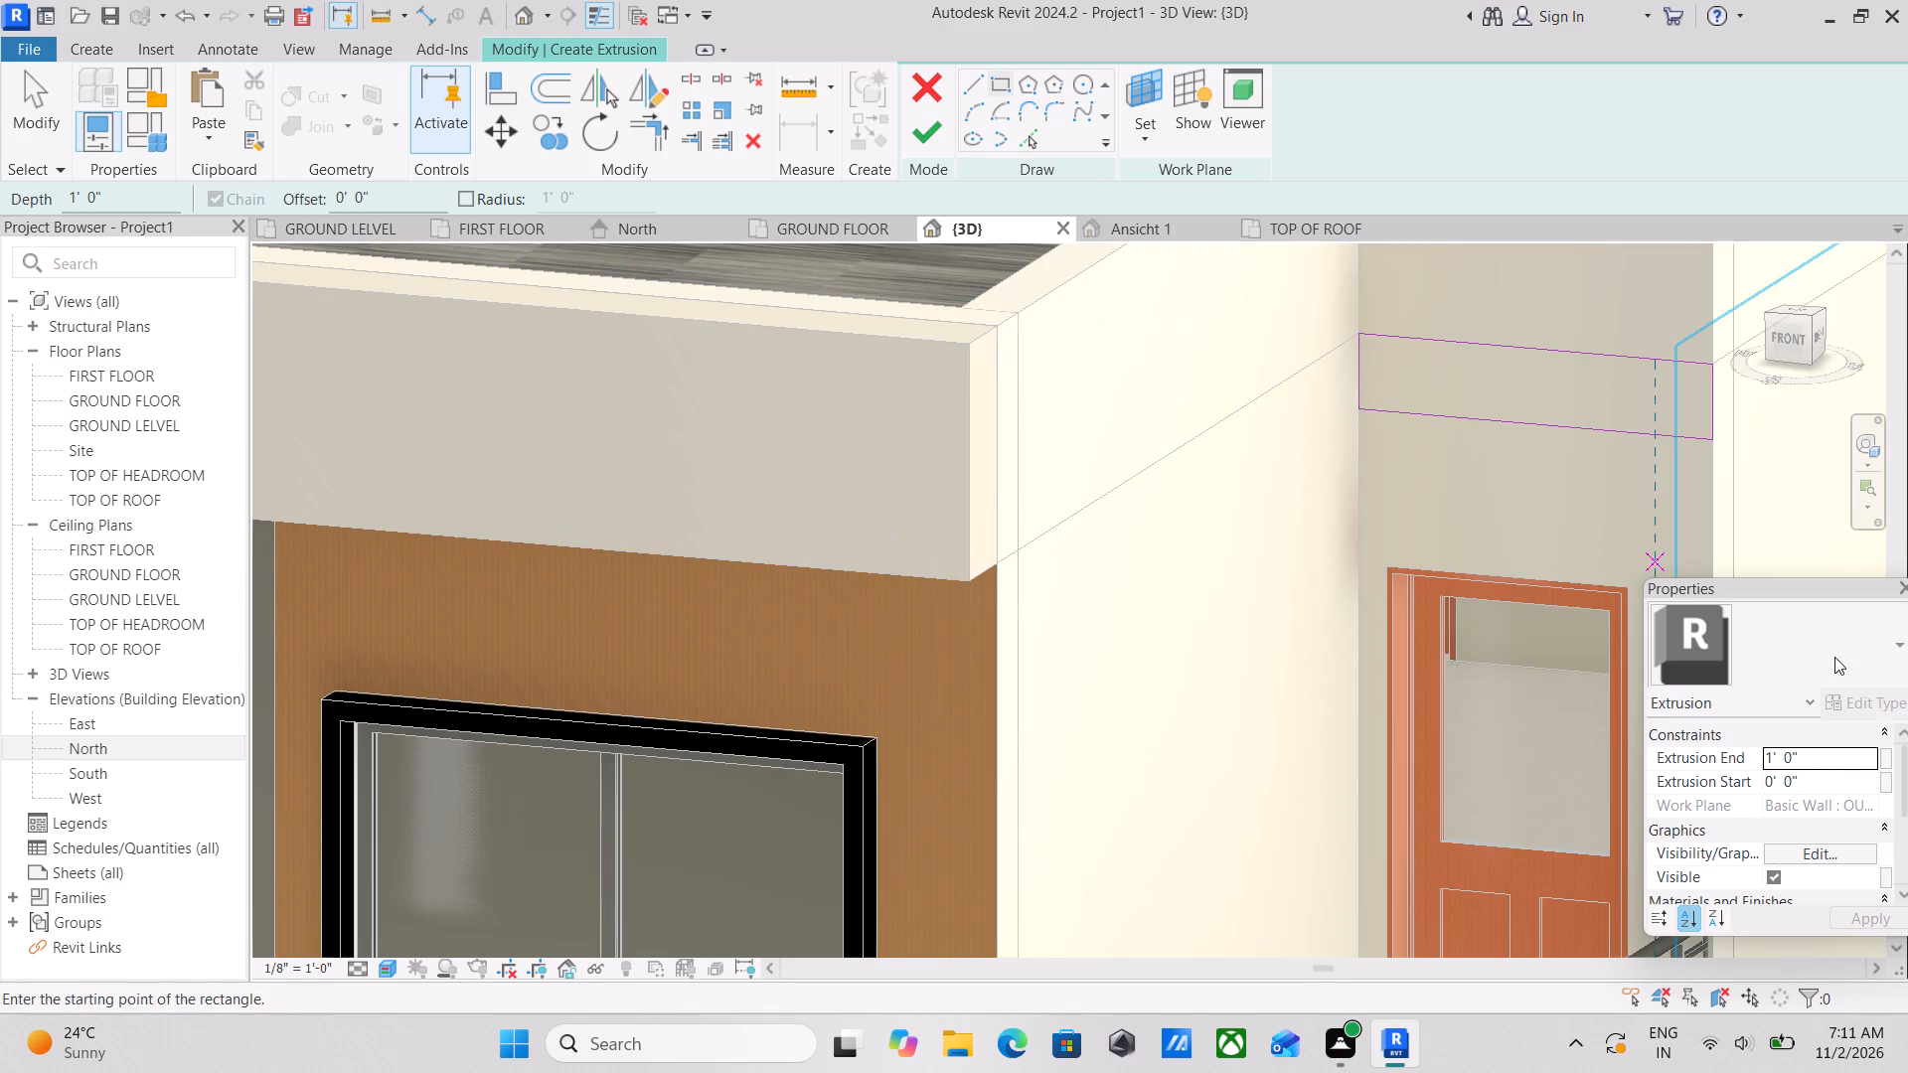
Search the material browser for IVORY and assign the Clad - White material to the extrusion.
{"action": "scroll", "coordinate": [1808, 870], "scroll_direction": "down", "scroll_amount": 1}
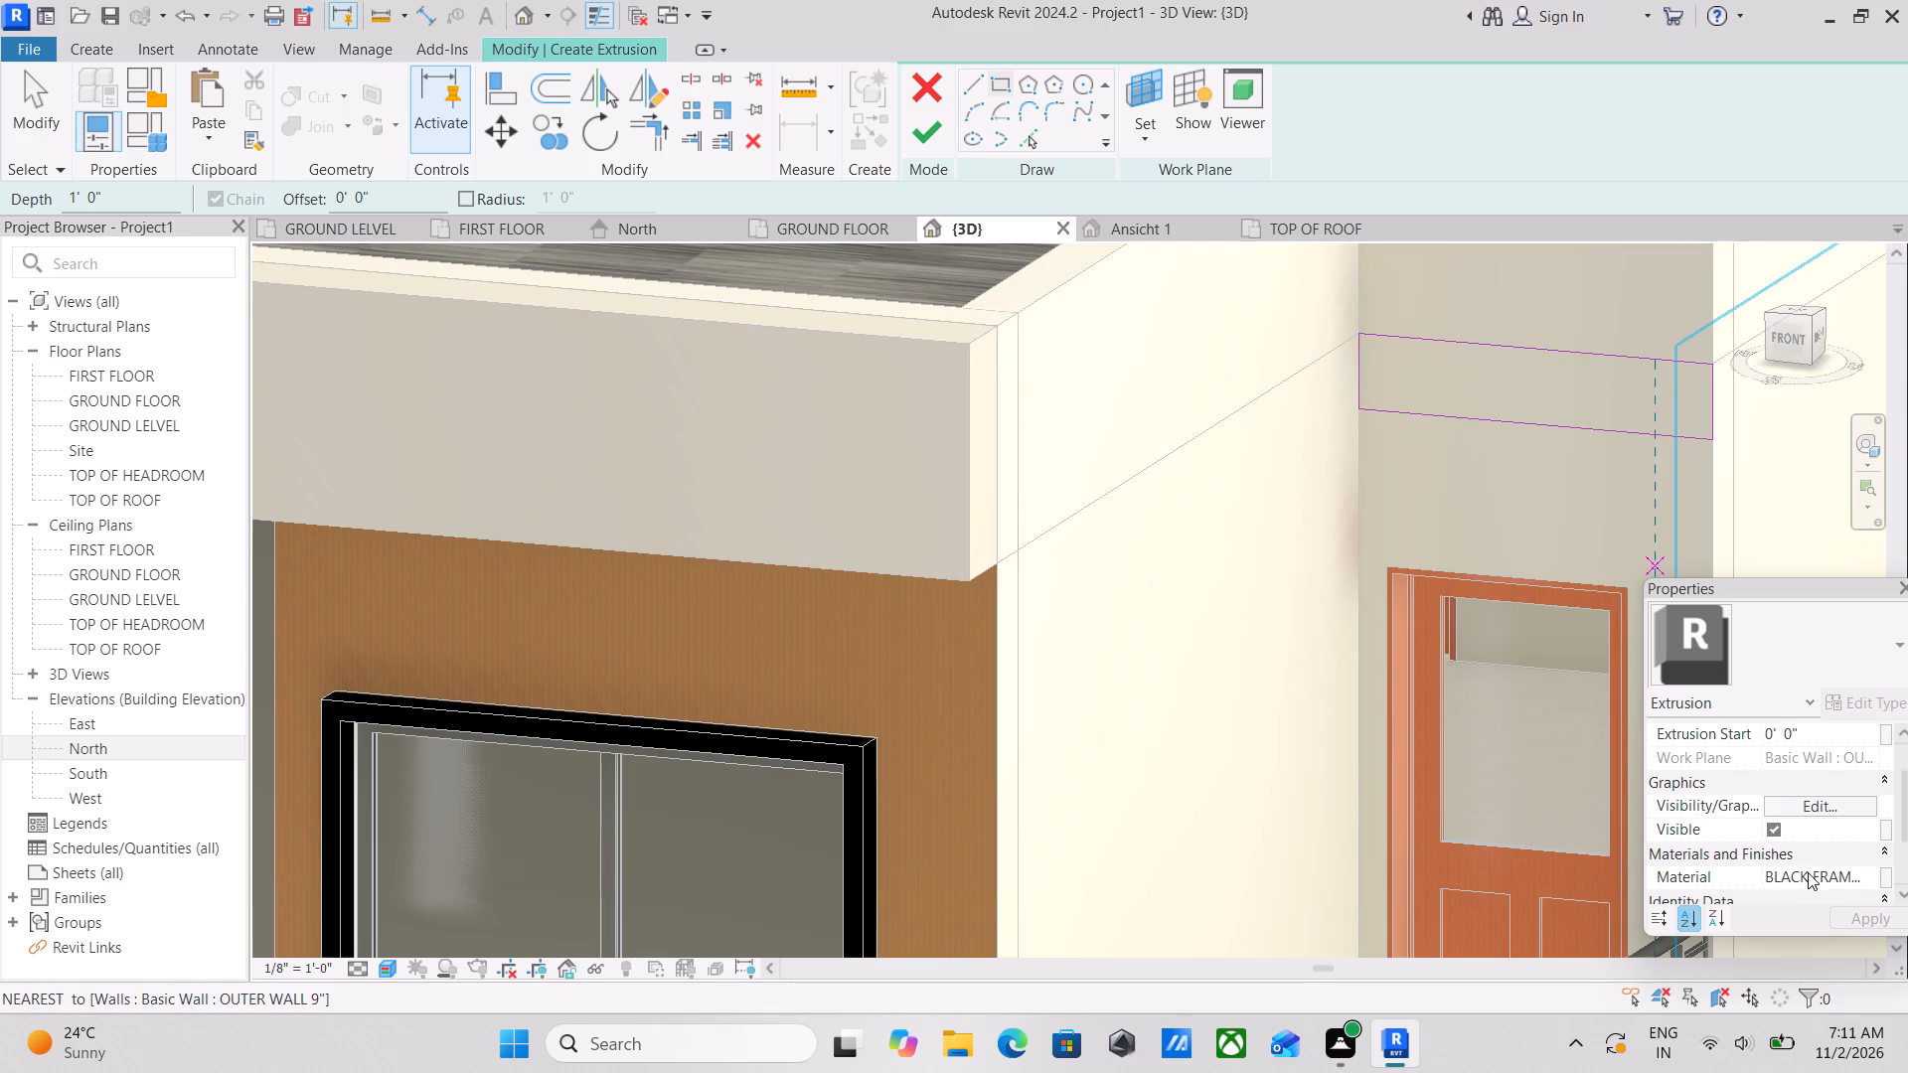
{"action": "scroll", "coordinate": [1814, 874], "scroll_direction": "down", "scroll_amount": 1}
{"action": "left_click", "coordinate": [1869, 828]}
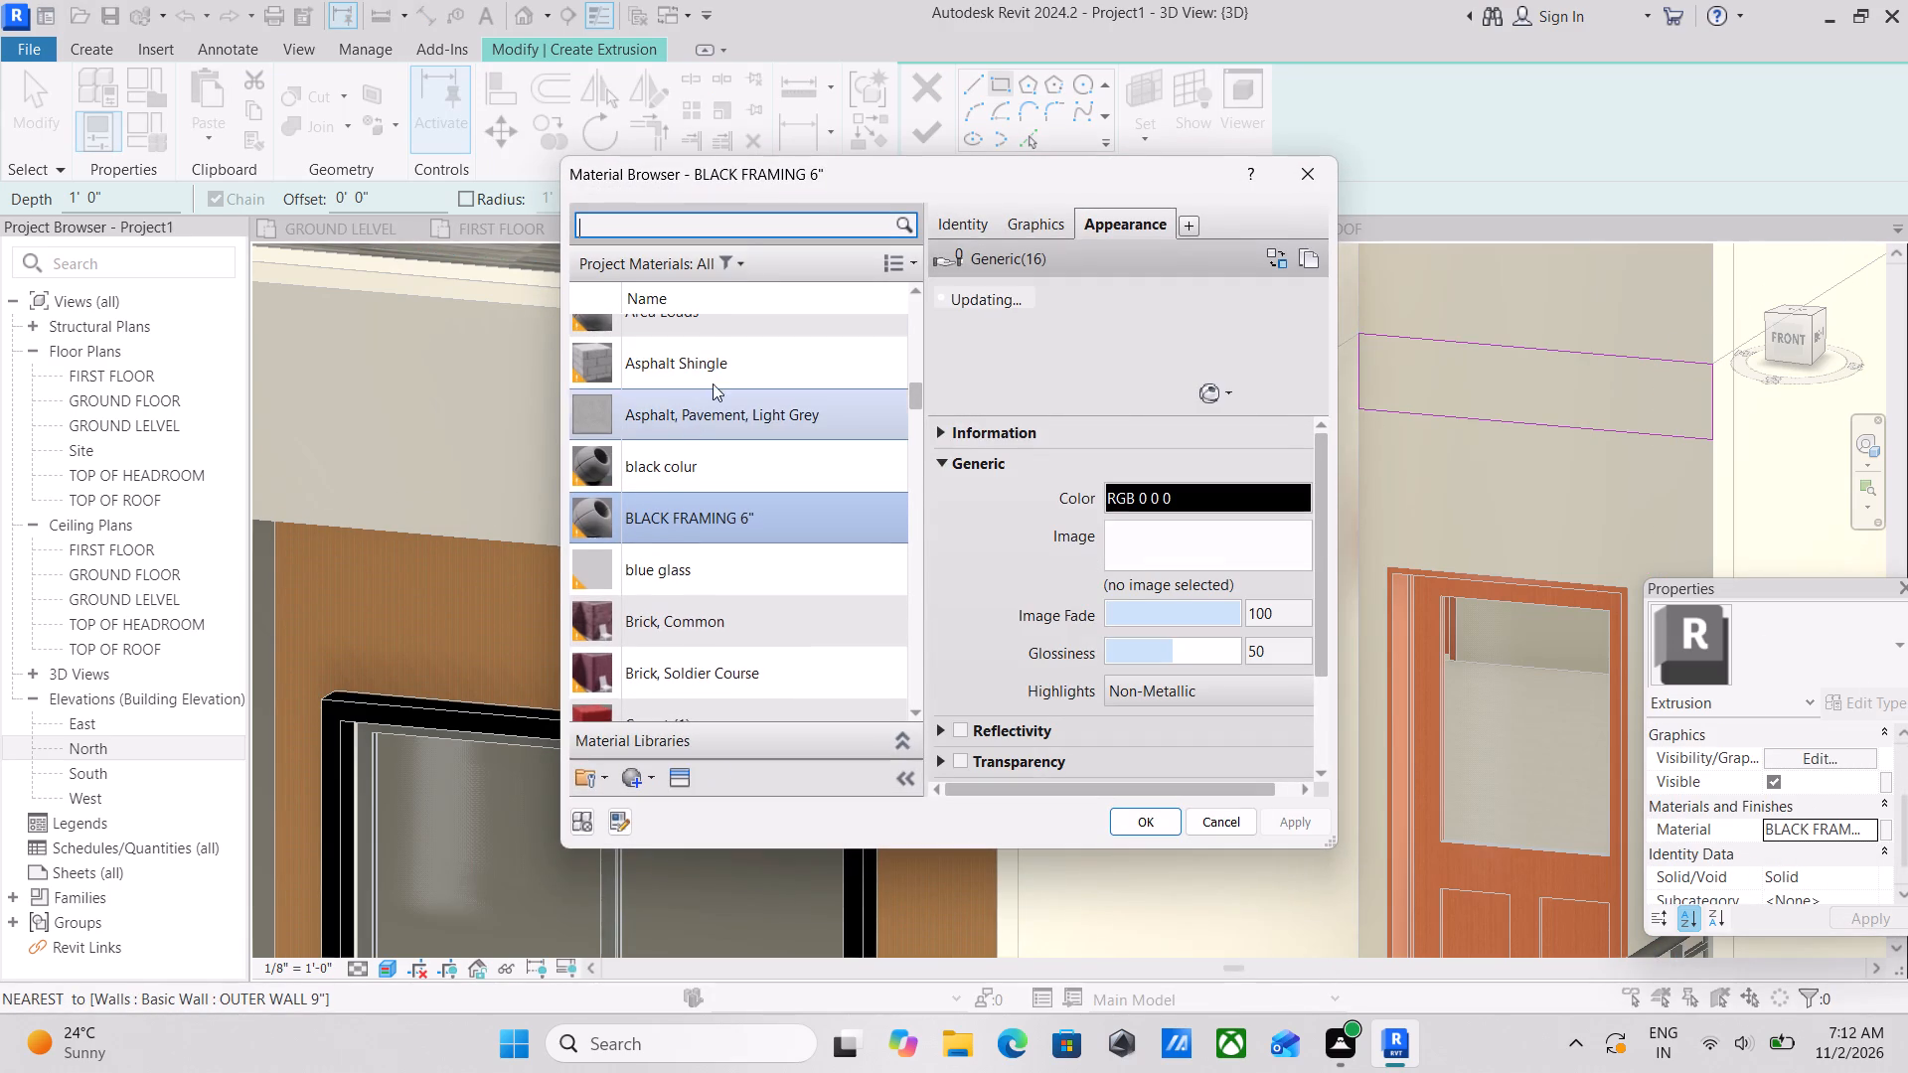
{"action": "left_click", "coordinate": [734, 234]}
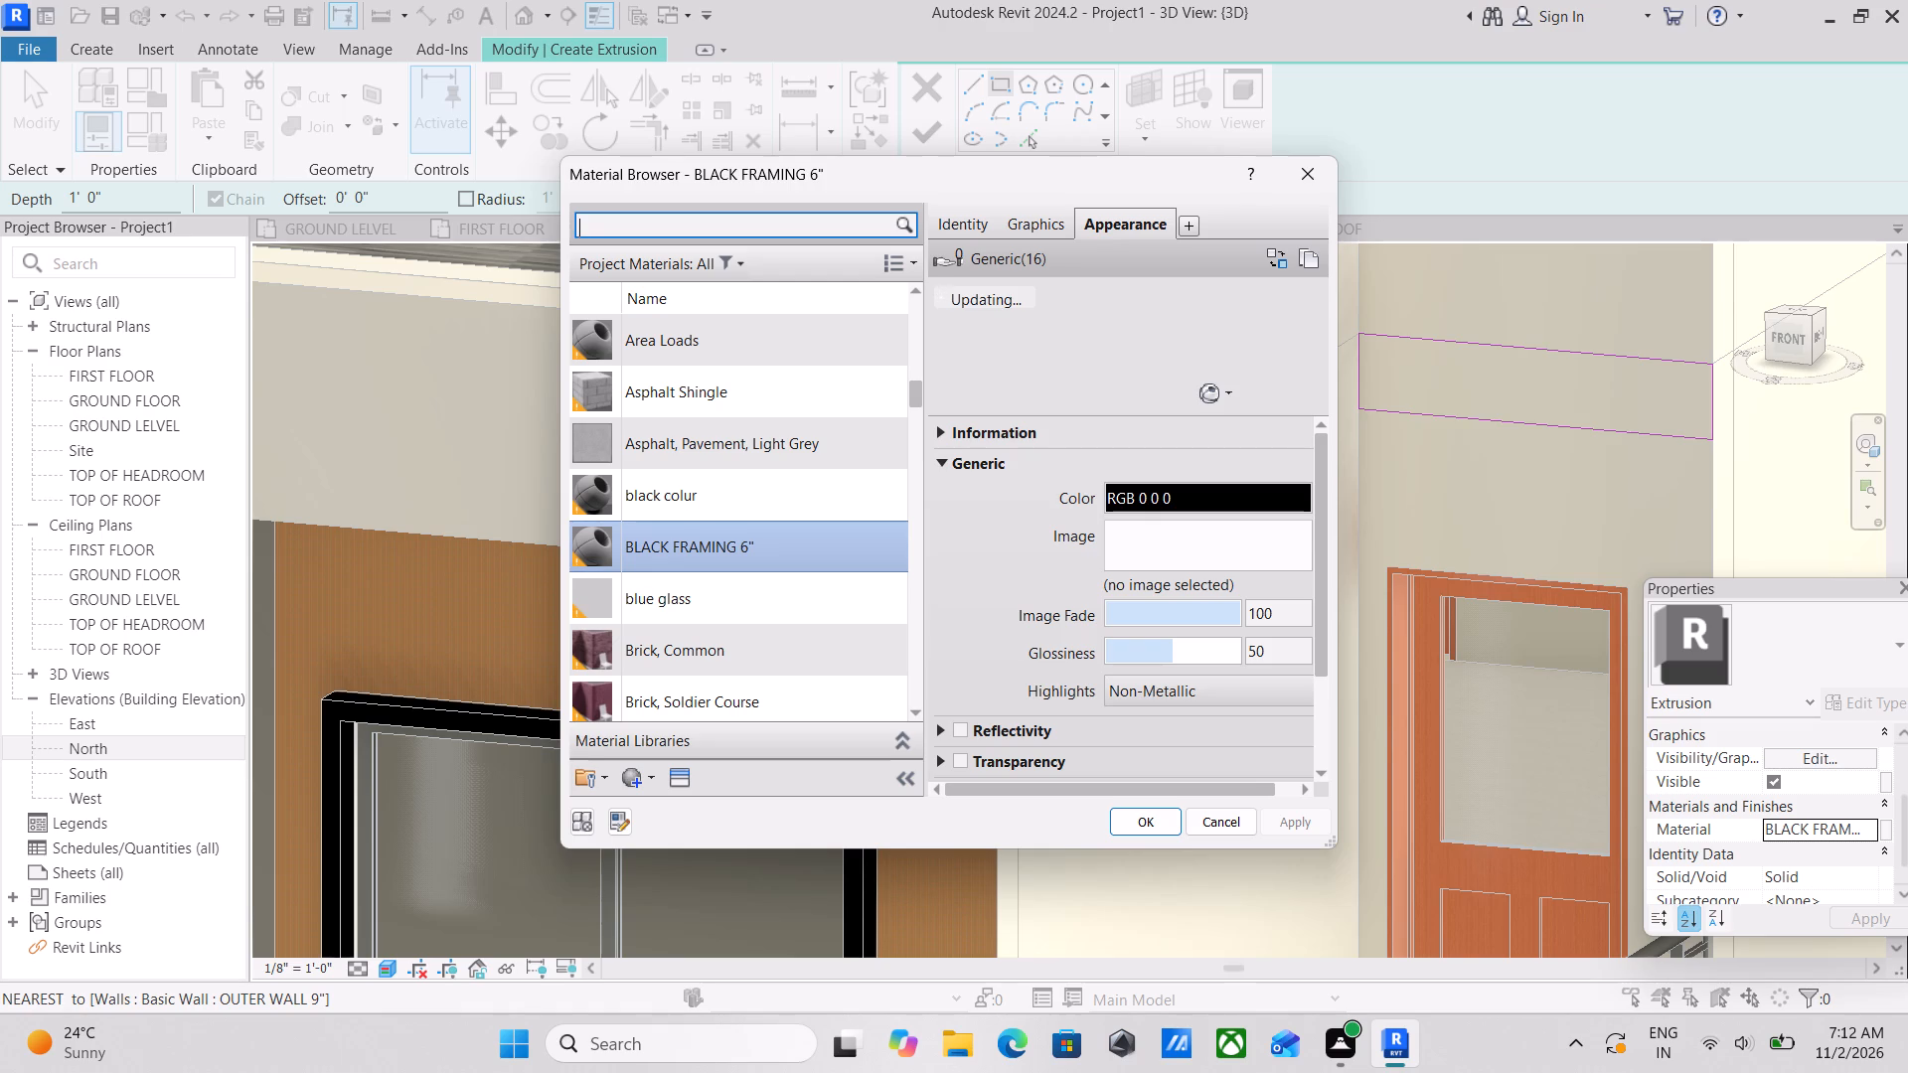
{"action": "type", "text": "IVOR"}
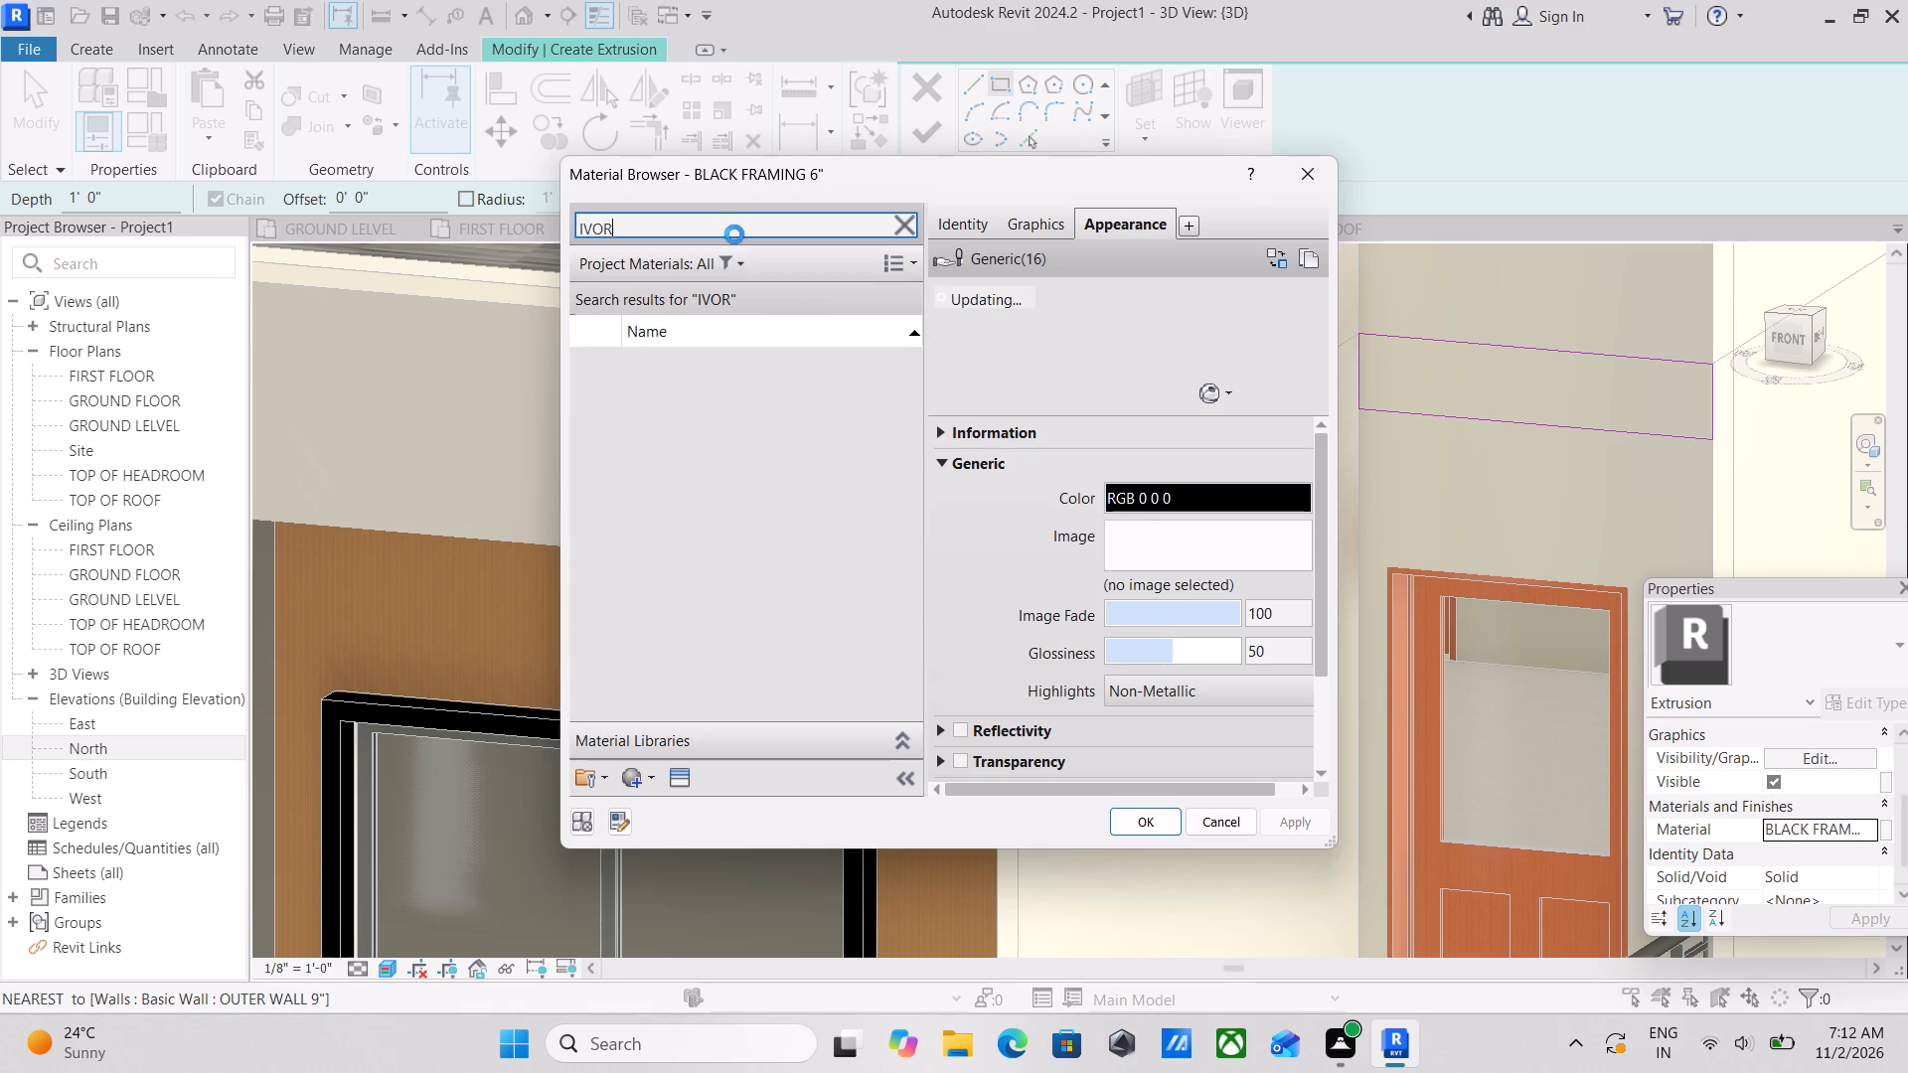
{"action": "key", "text": "y"}
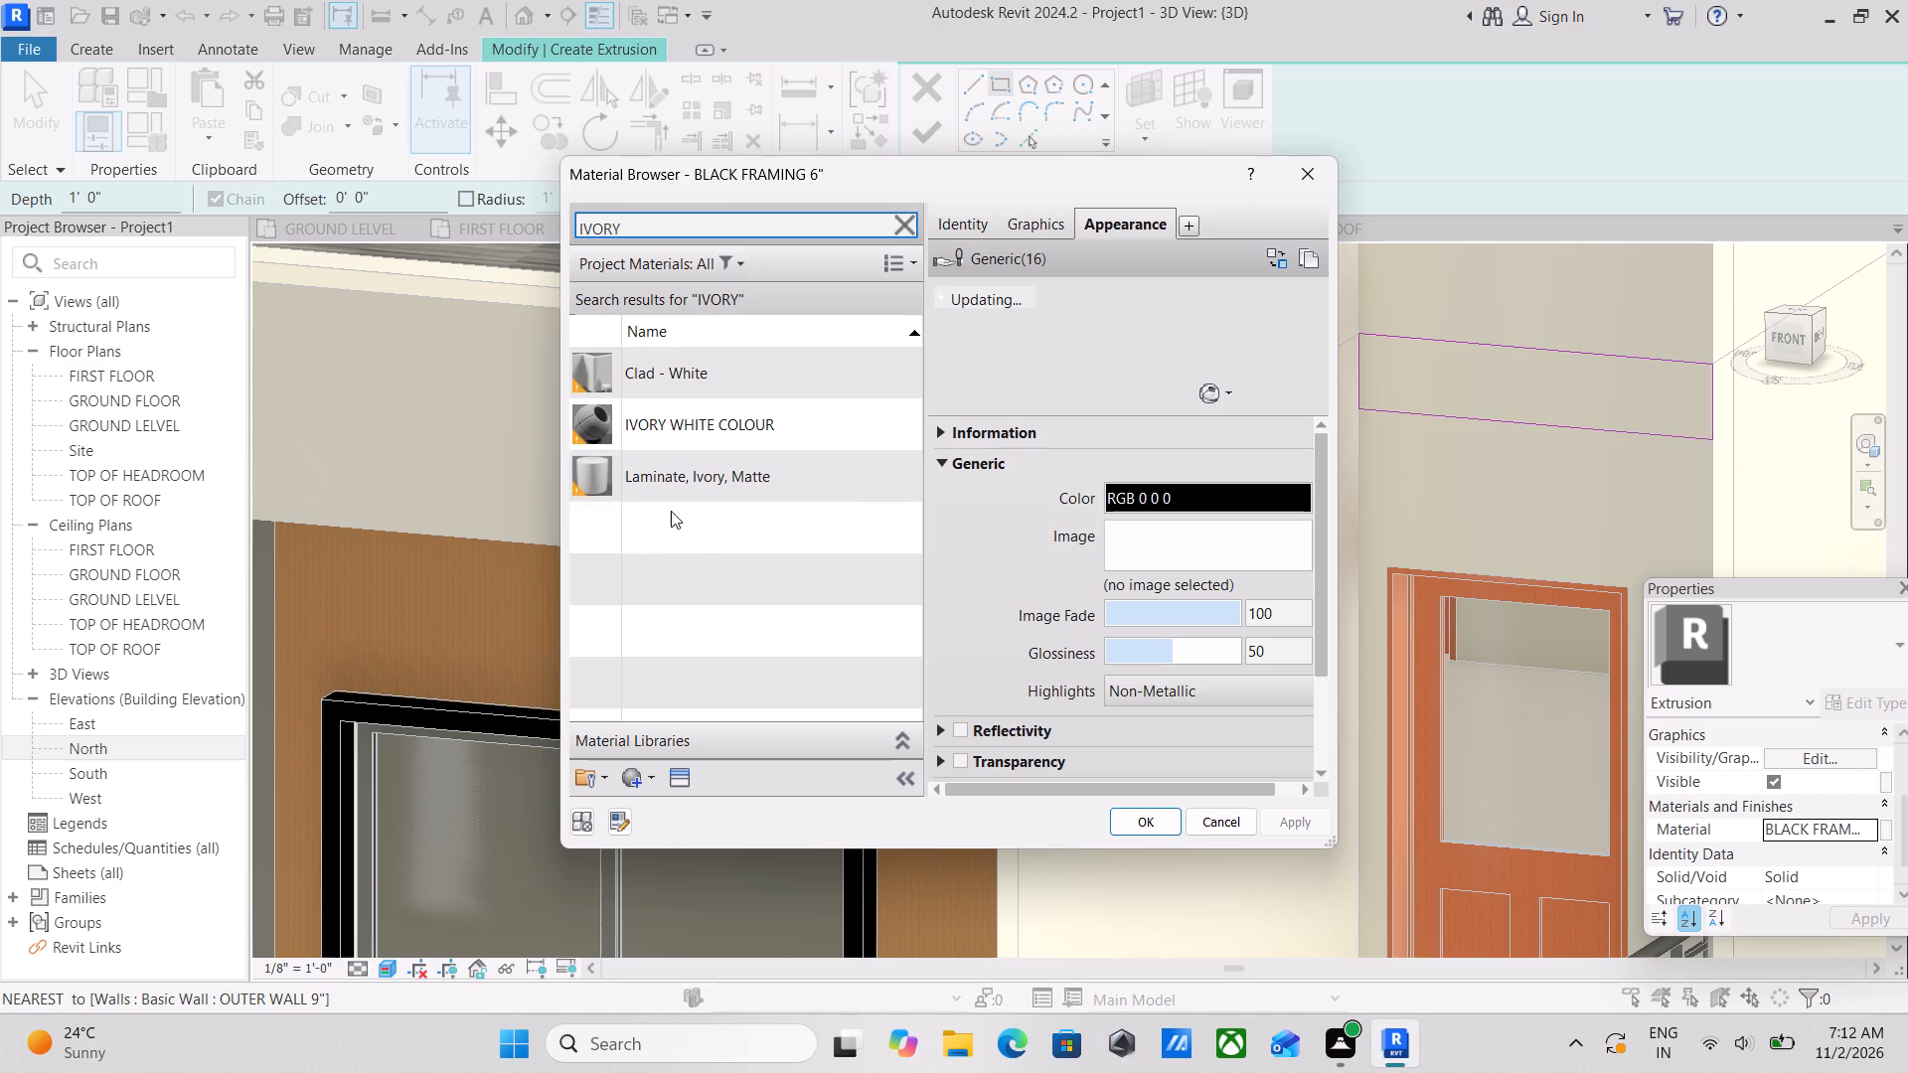
{"action": "left_click", "coordinate": [661, 370]}
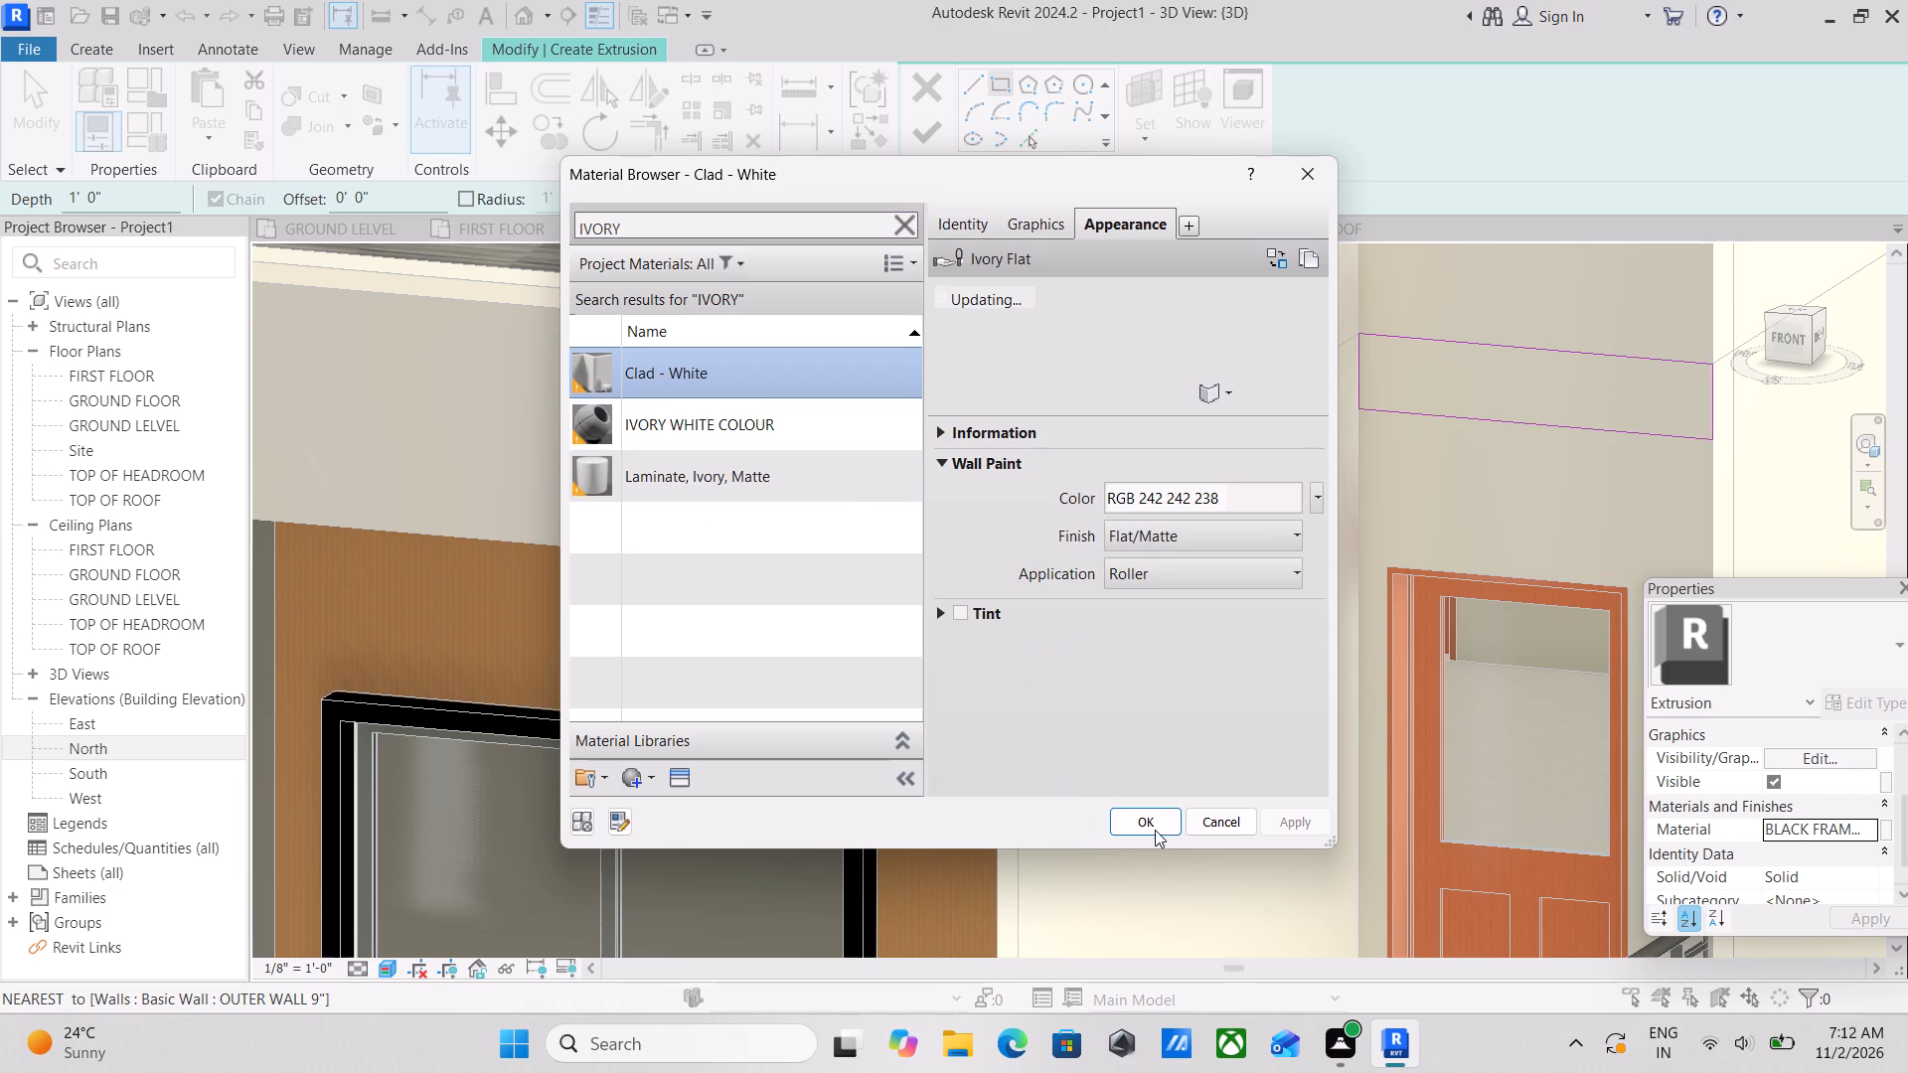
{"action": "left_click", "coordinate": [1156, 823]}
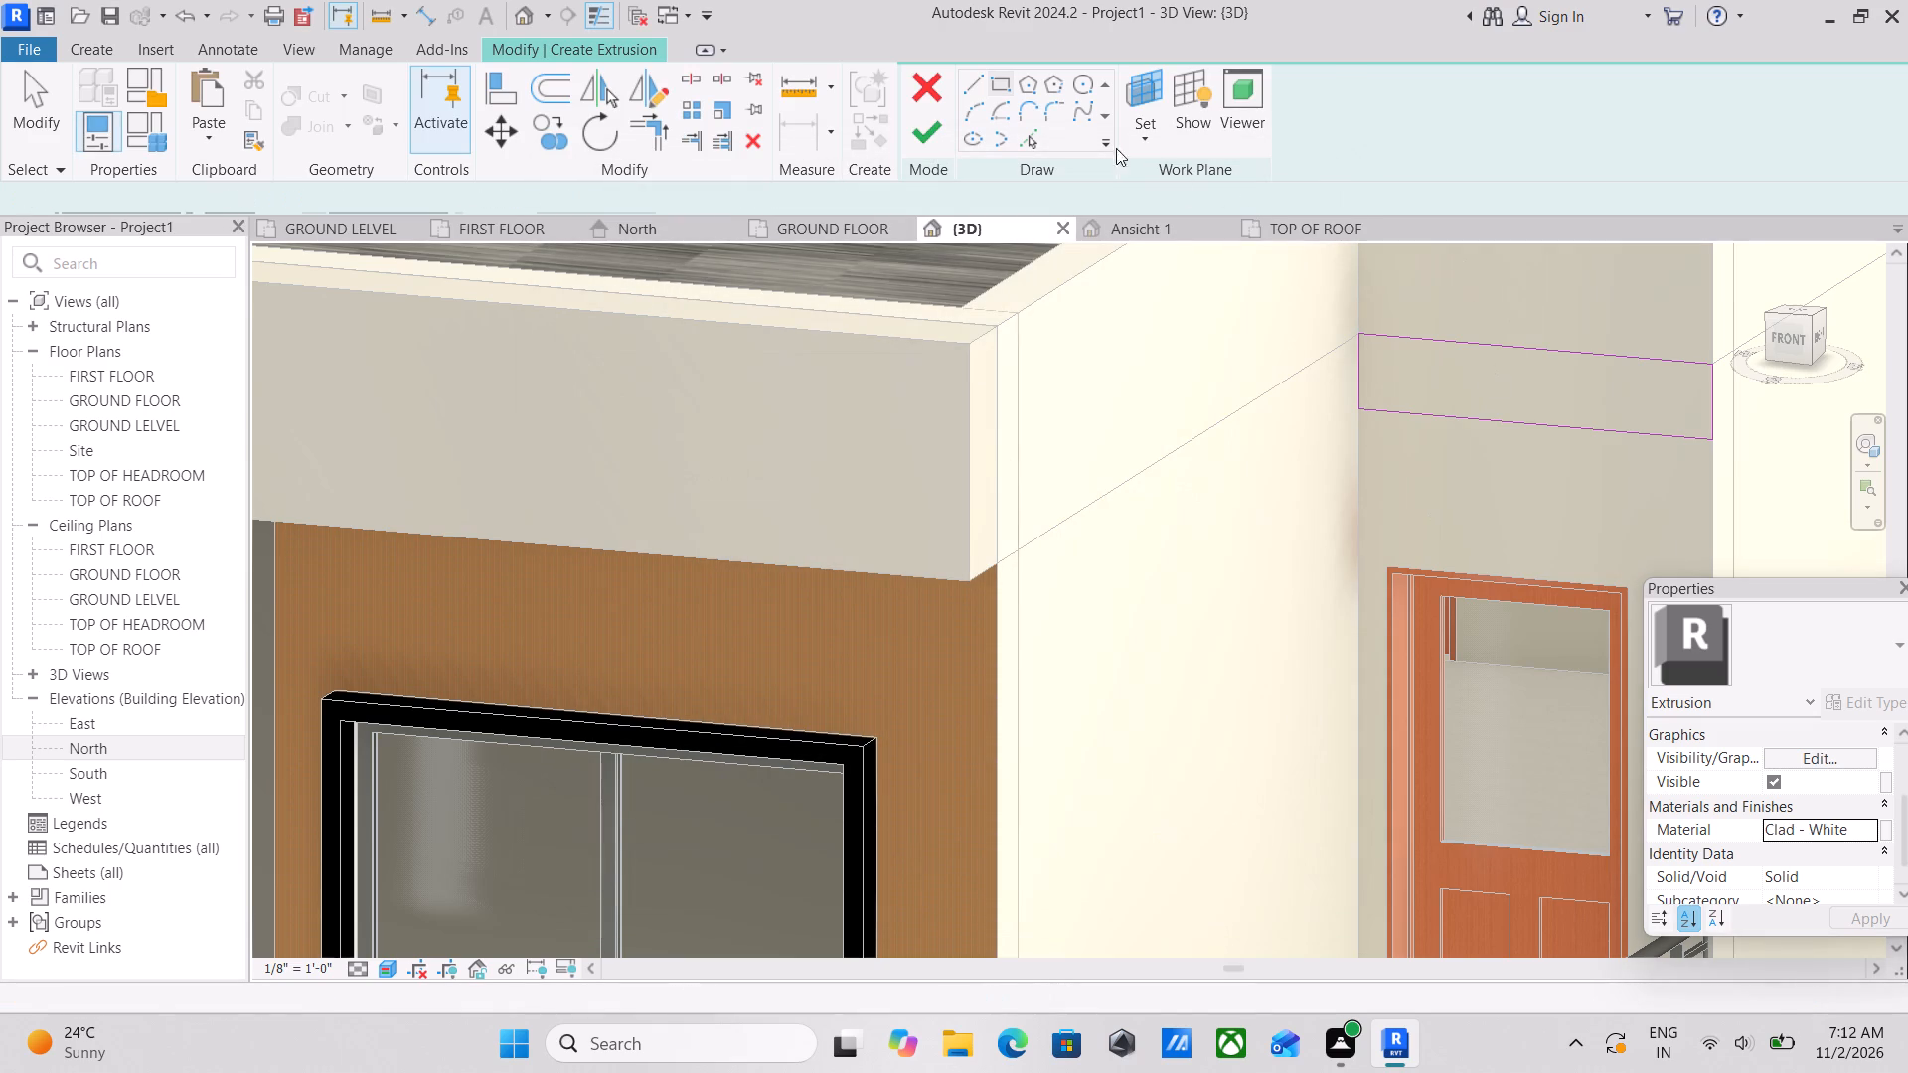
Finish the extrusion sketch above the balcony door and complete the in-place model.
{"action": "left_click", "coordinate": [920, 123]}
{"action": "scroll", "coordinate": [1485, 457], "scroll_direction": "down", "scroll_amount": 3}
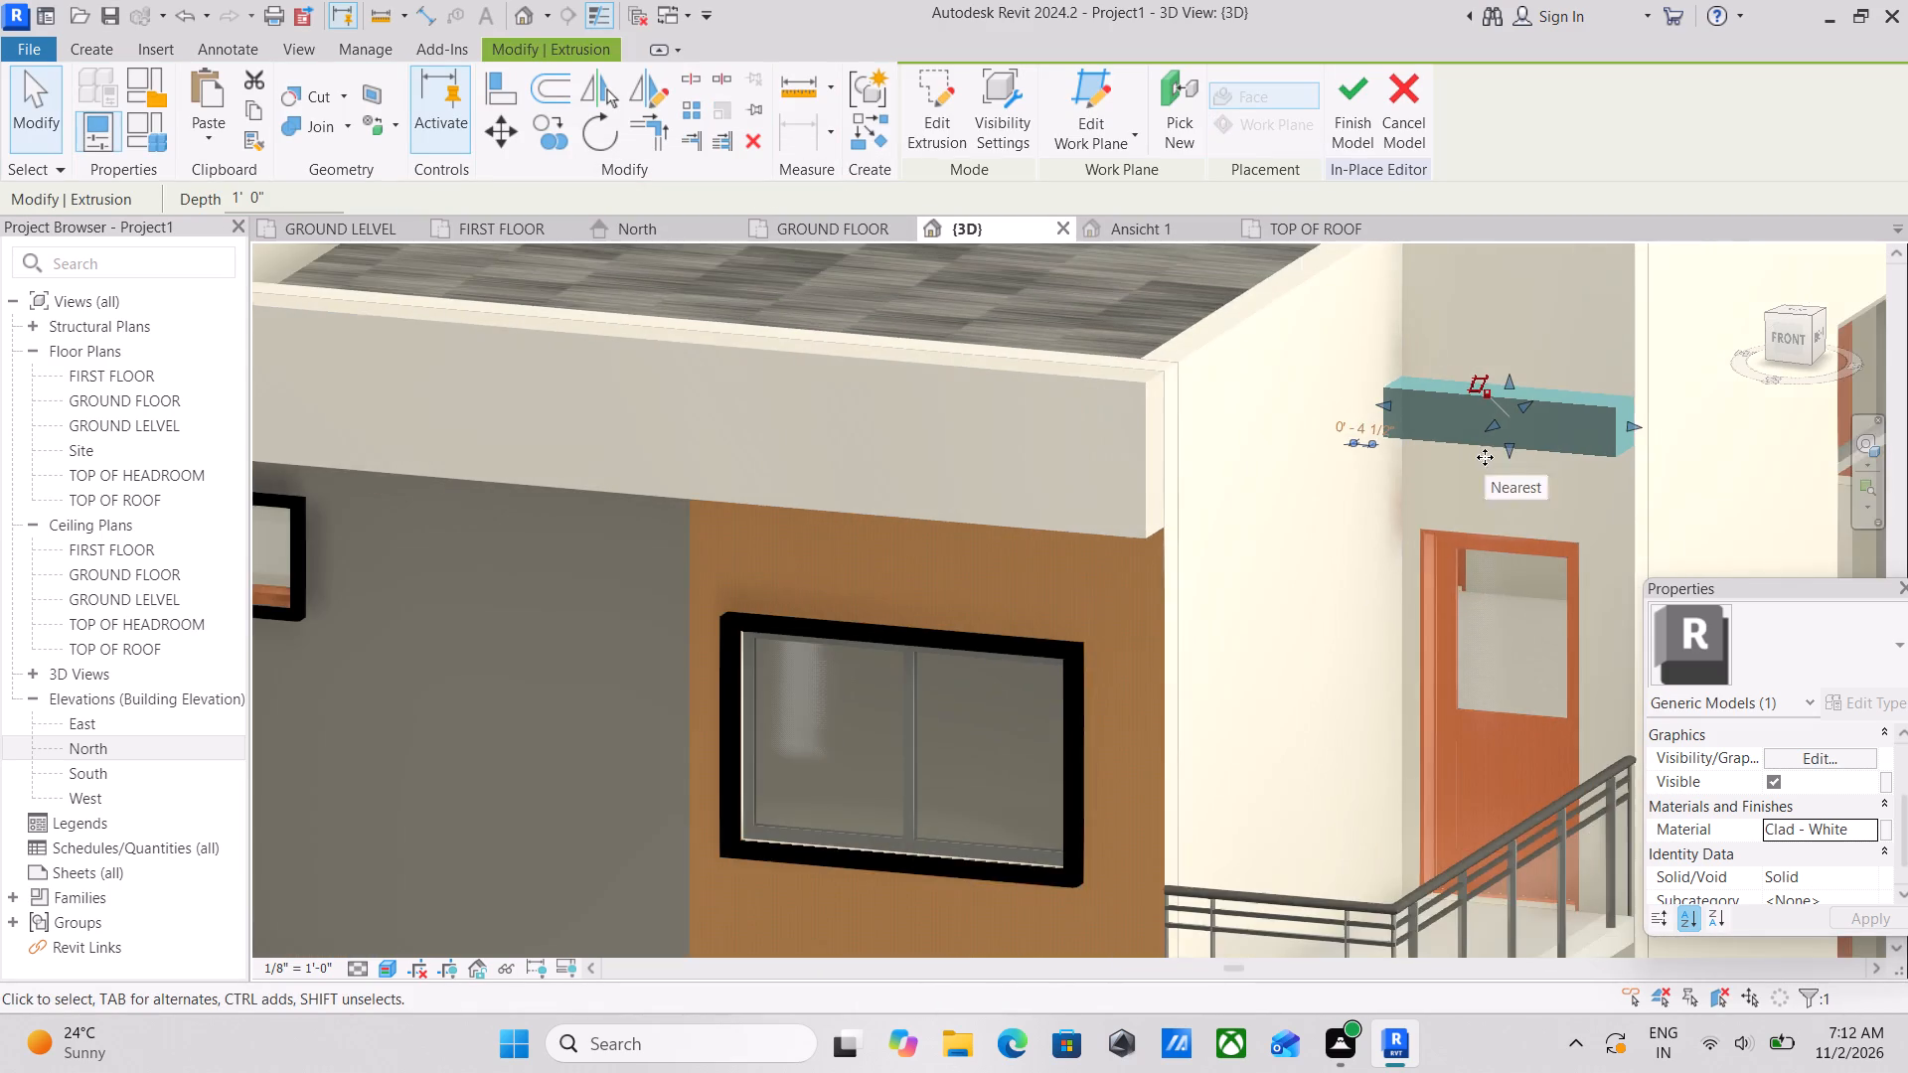
{"action": "scroll", "coordinate": [1505, 474], "scroll_direction": "down", "scroll_amount": 2}
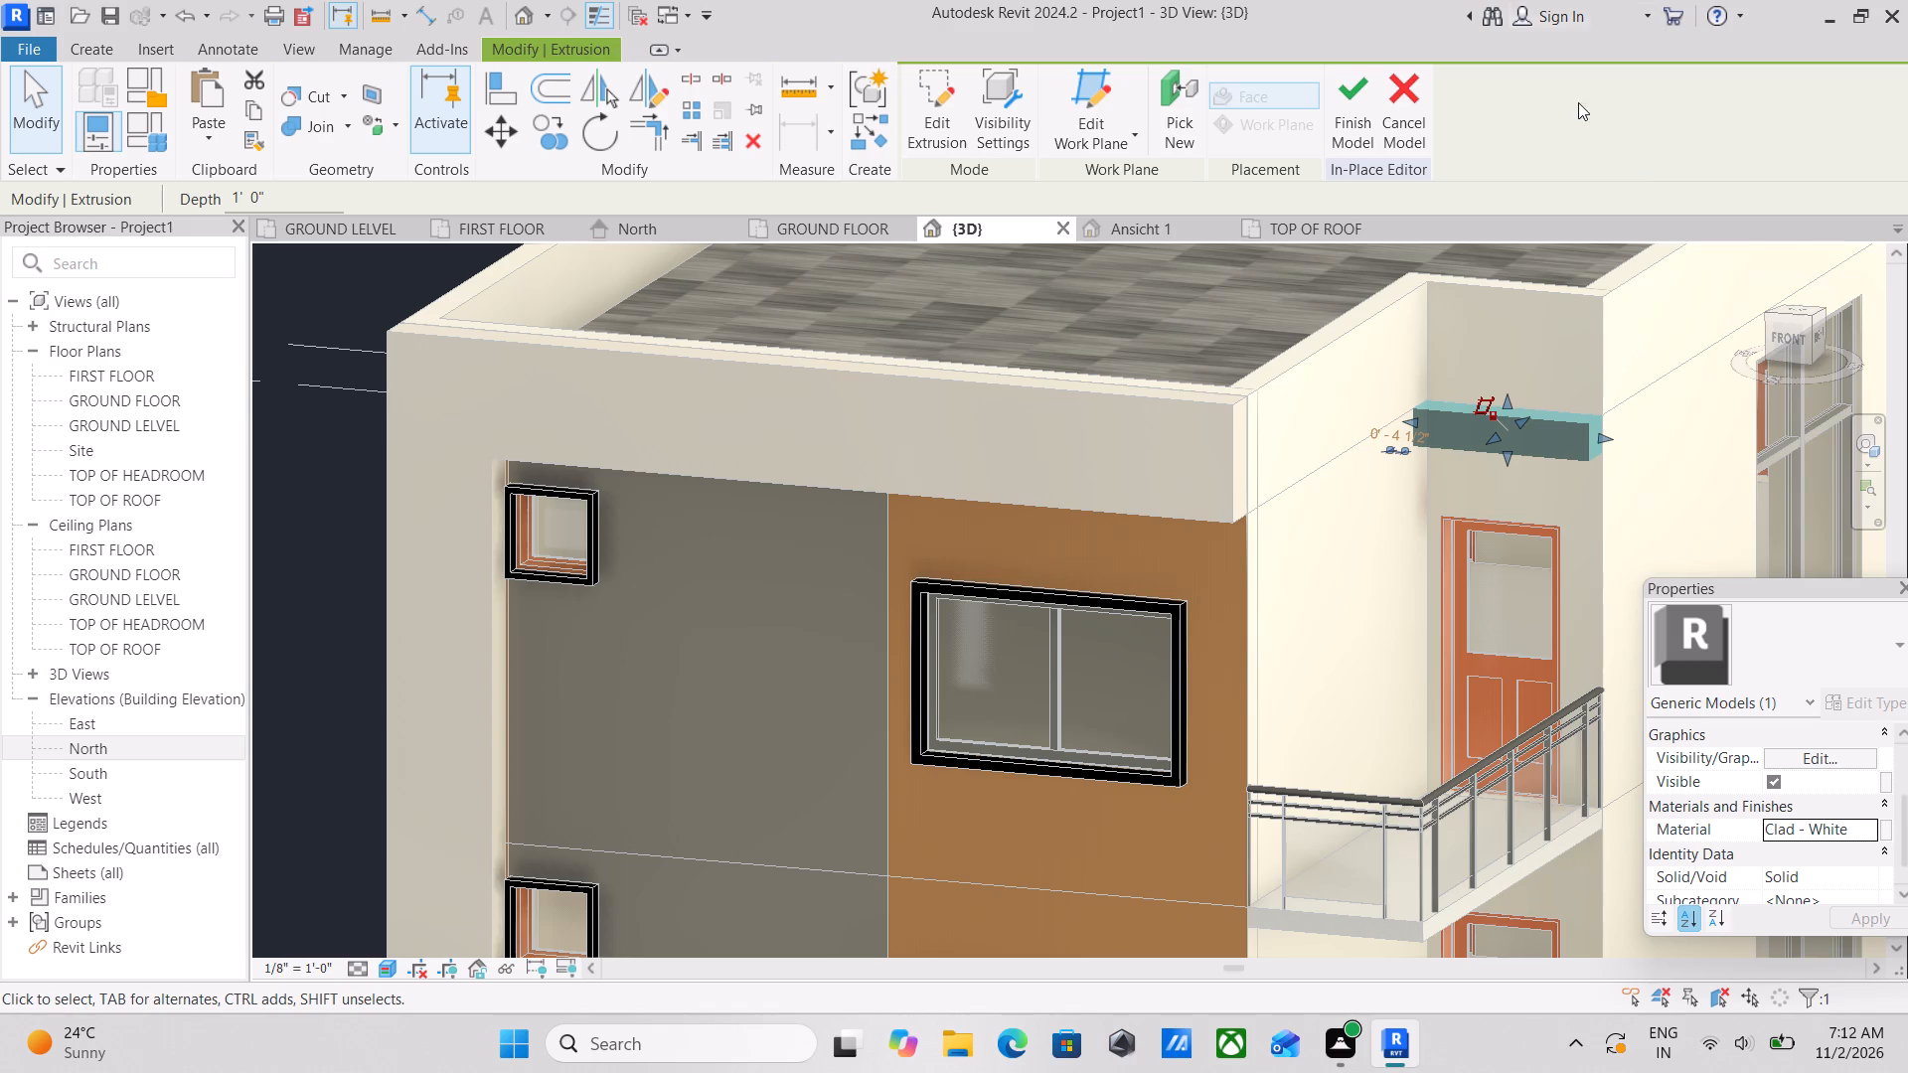
{"action": "left_click", "coordinate": [1345, 130]}
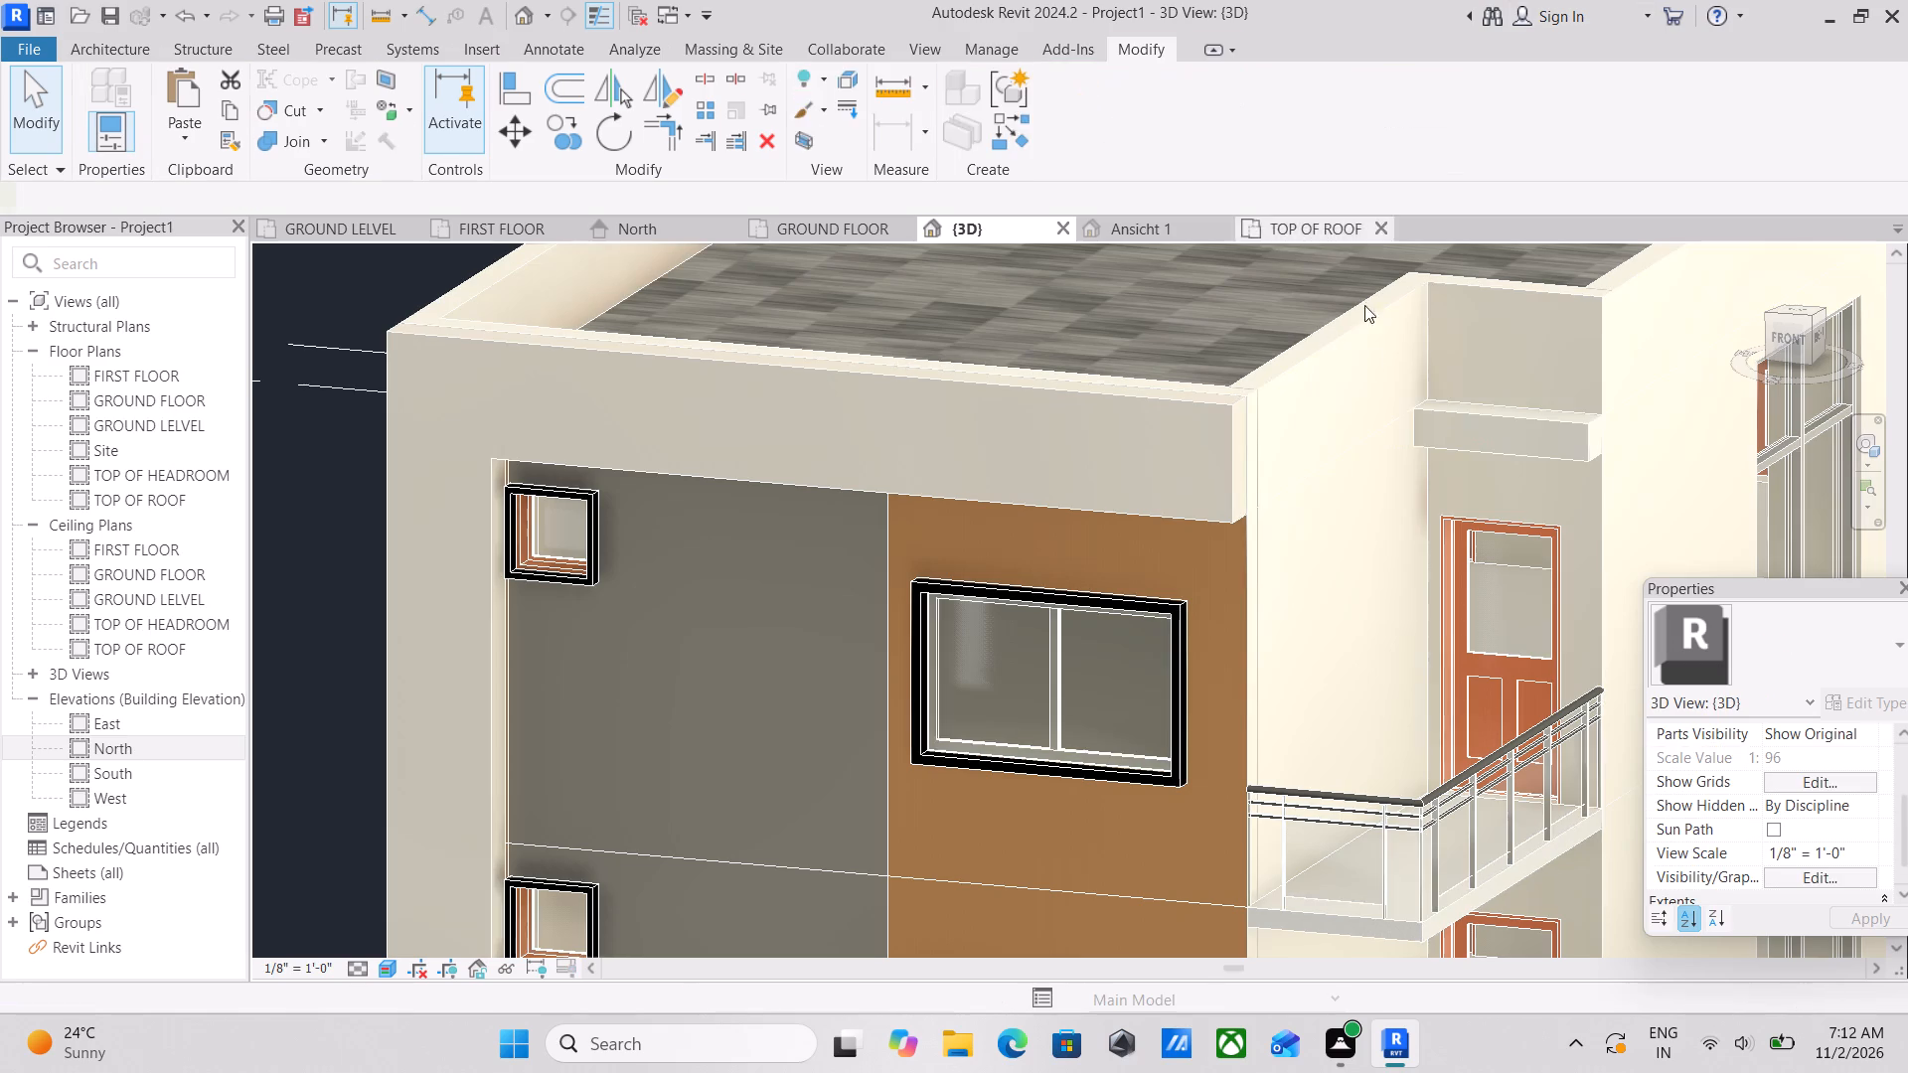
Stretch the new slab above the balcony door outward over the balcony to about the front facade's corner.
{"action": "scroll", "coordinate": [1428, 479], "scroll_direction": "down", "scroll_amount": 3}
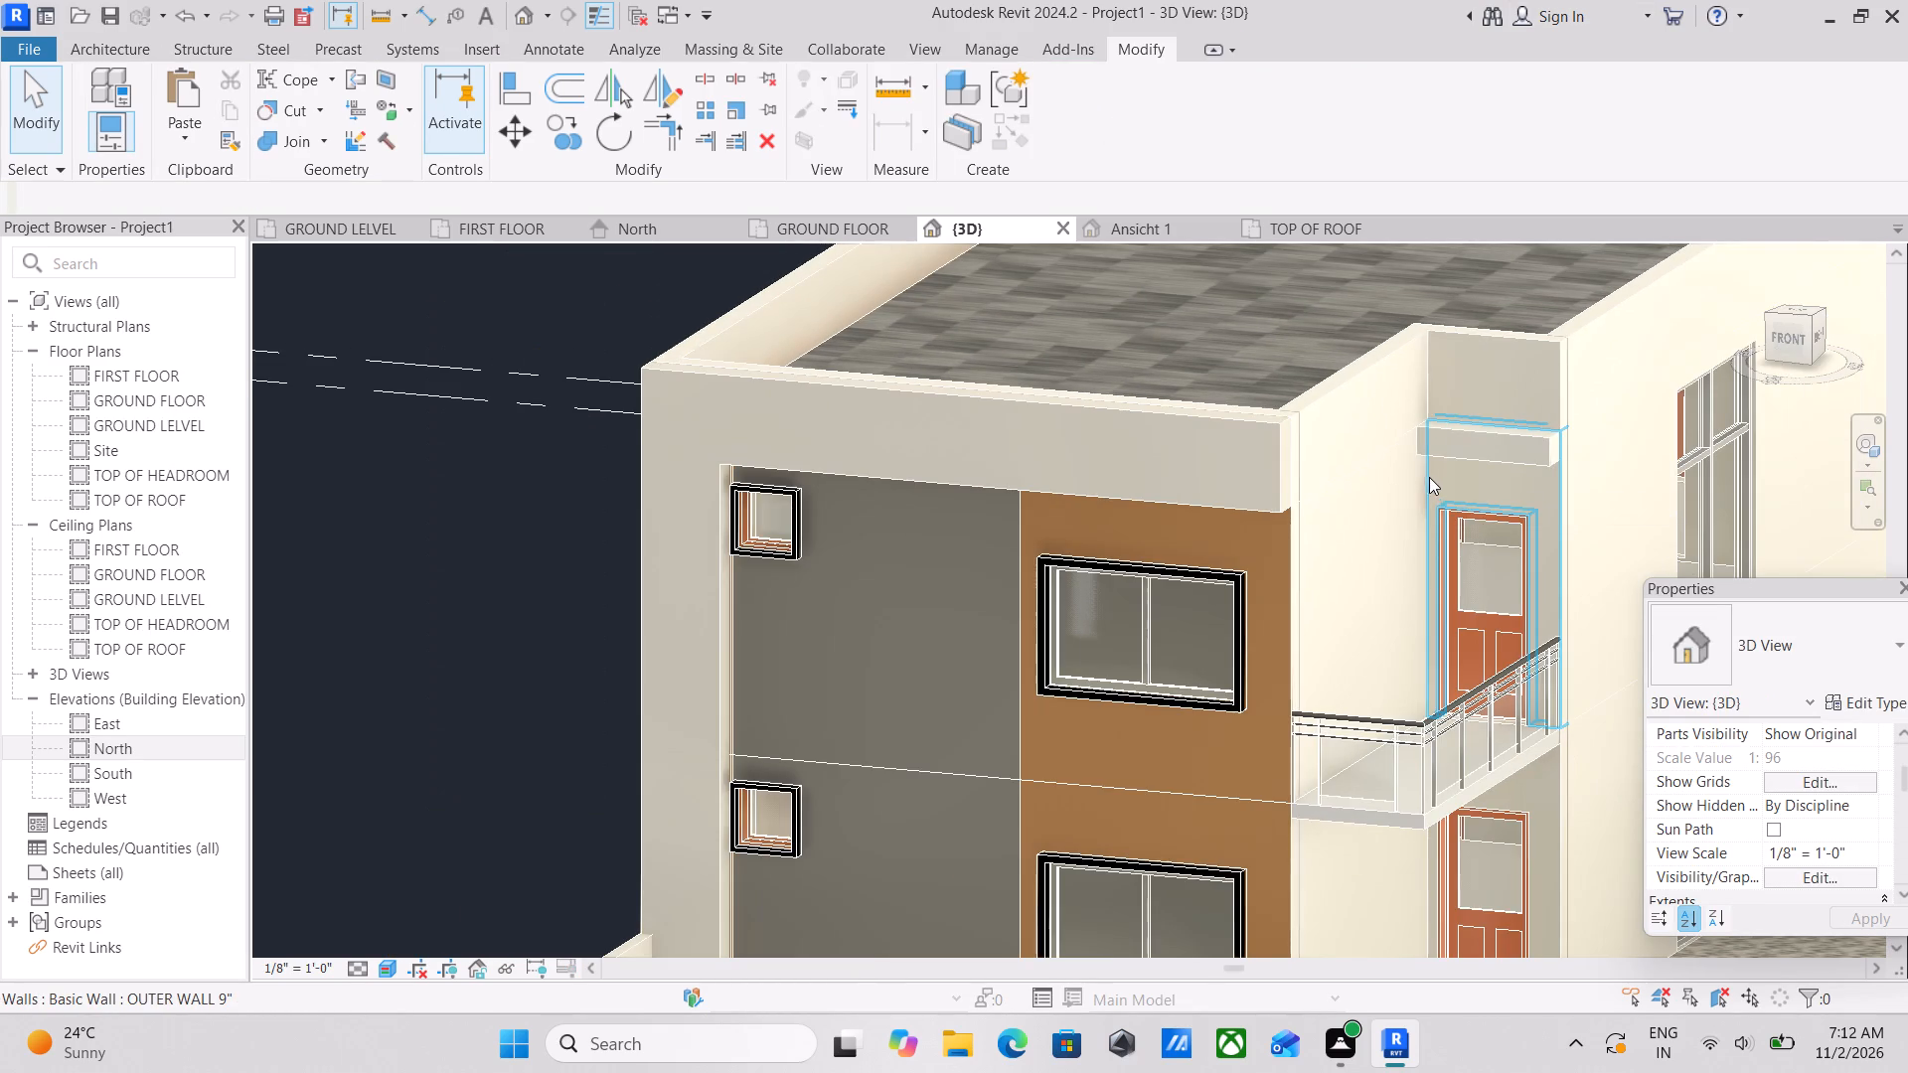
{"action": "middle_click_drag", "start_coordinate": [1428, 477], "coordinate": [1291, 463], "text": "shift"}
{"action": "scroll", "coordinate": [1410, 573], "scroll_direction": "up", "scroll_amount": 4}
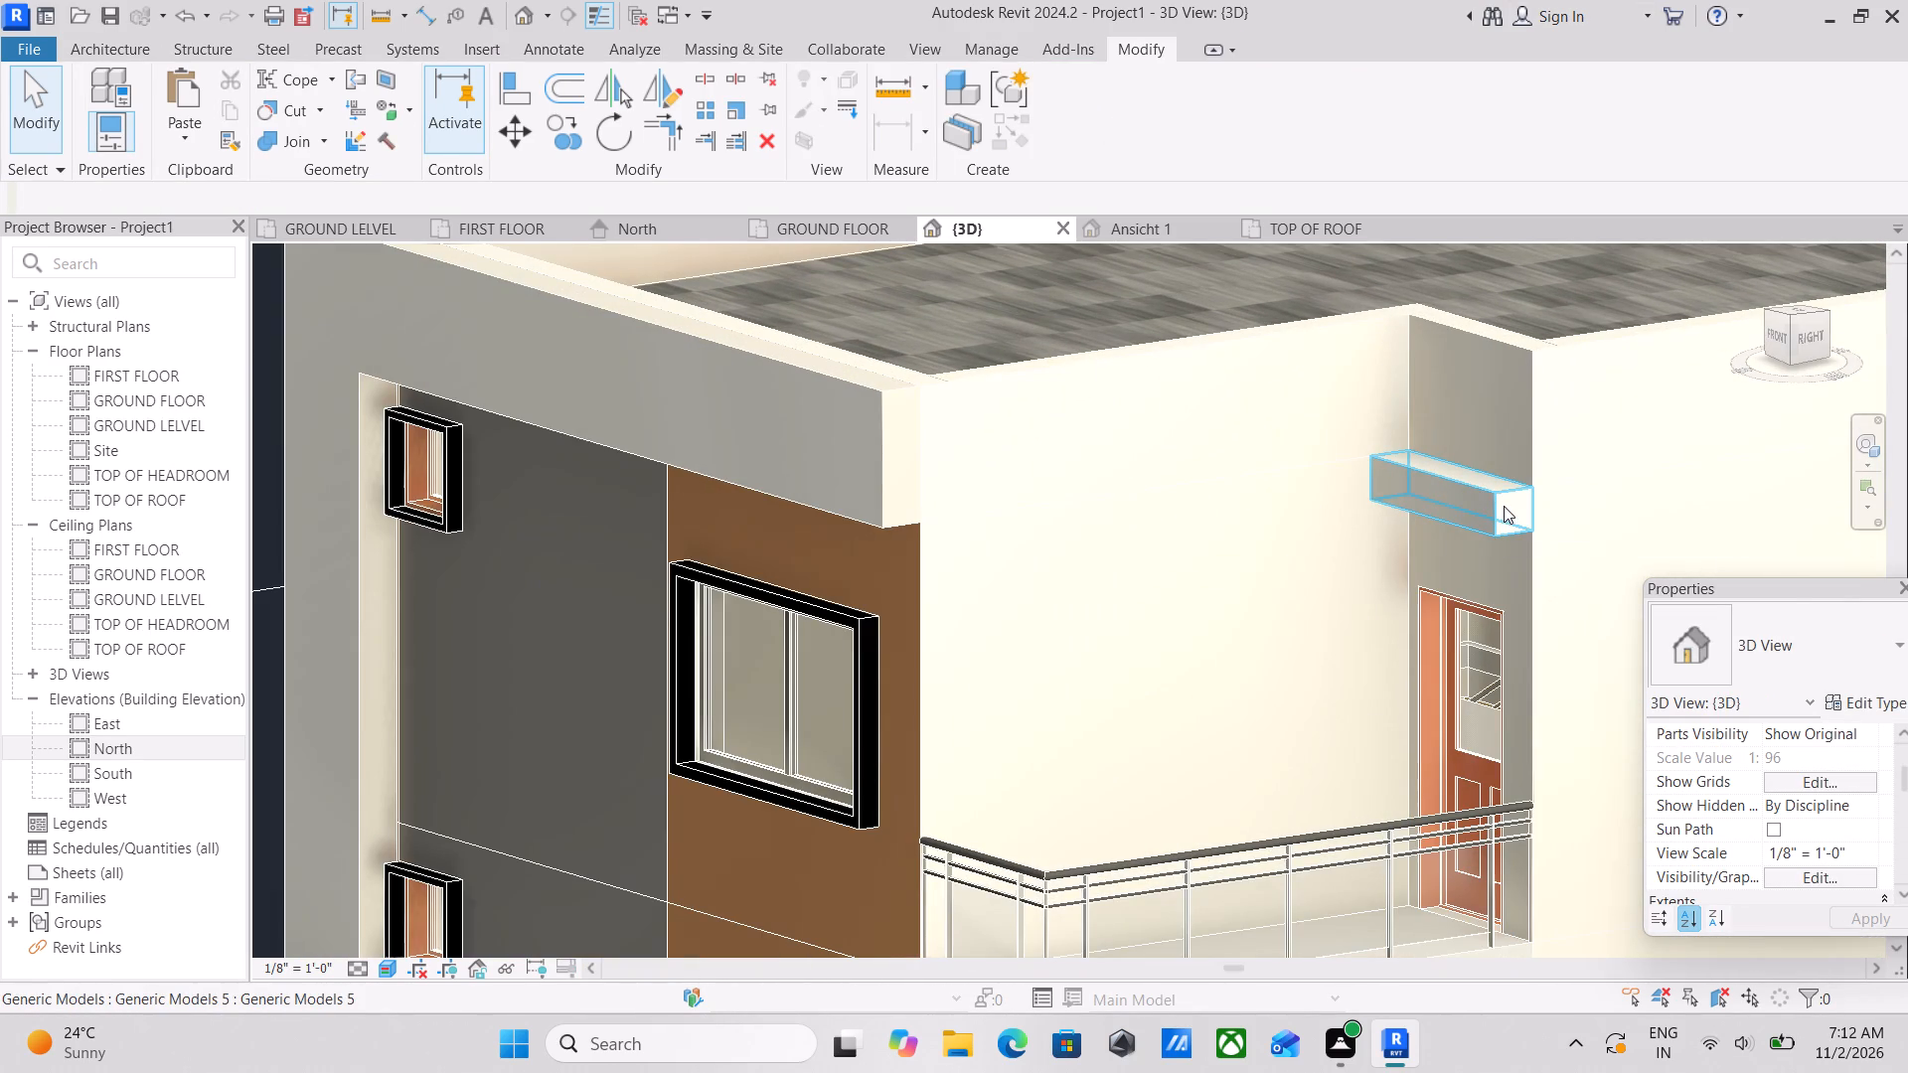
{"action": "left_click", "coordinate": [1504, 506]}
{"action": "scroll", "coordinate": [1455, 507], "scroll_direction": "up", "scroll_amount": 2}
{"action": "left_click_drag", "start_coordinate": [1414, 497], "coordinate": [1357, 514]}
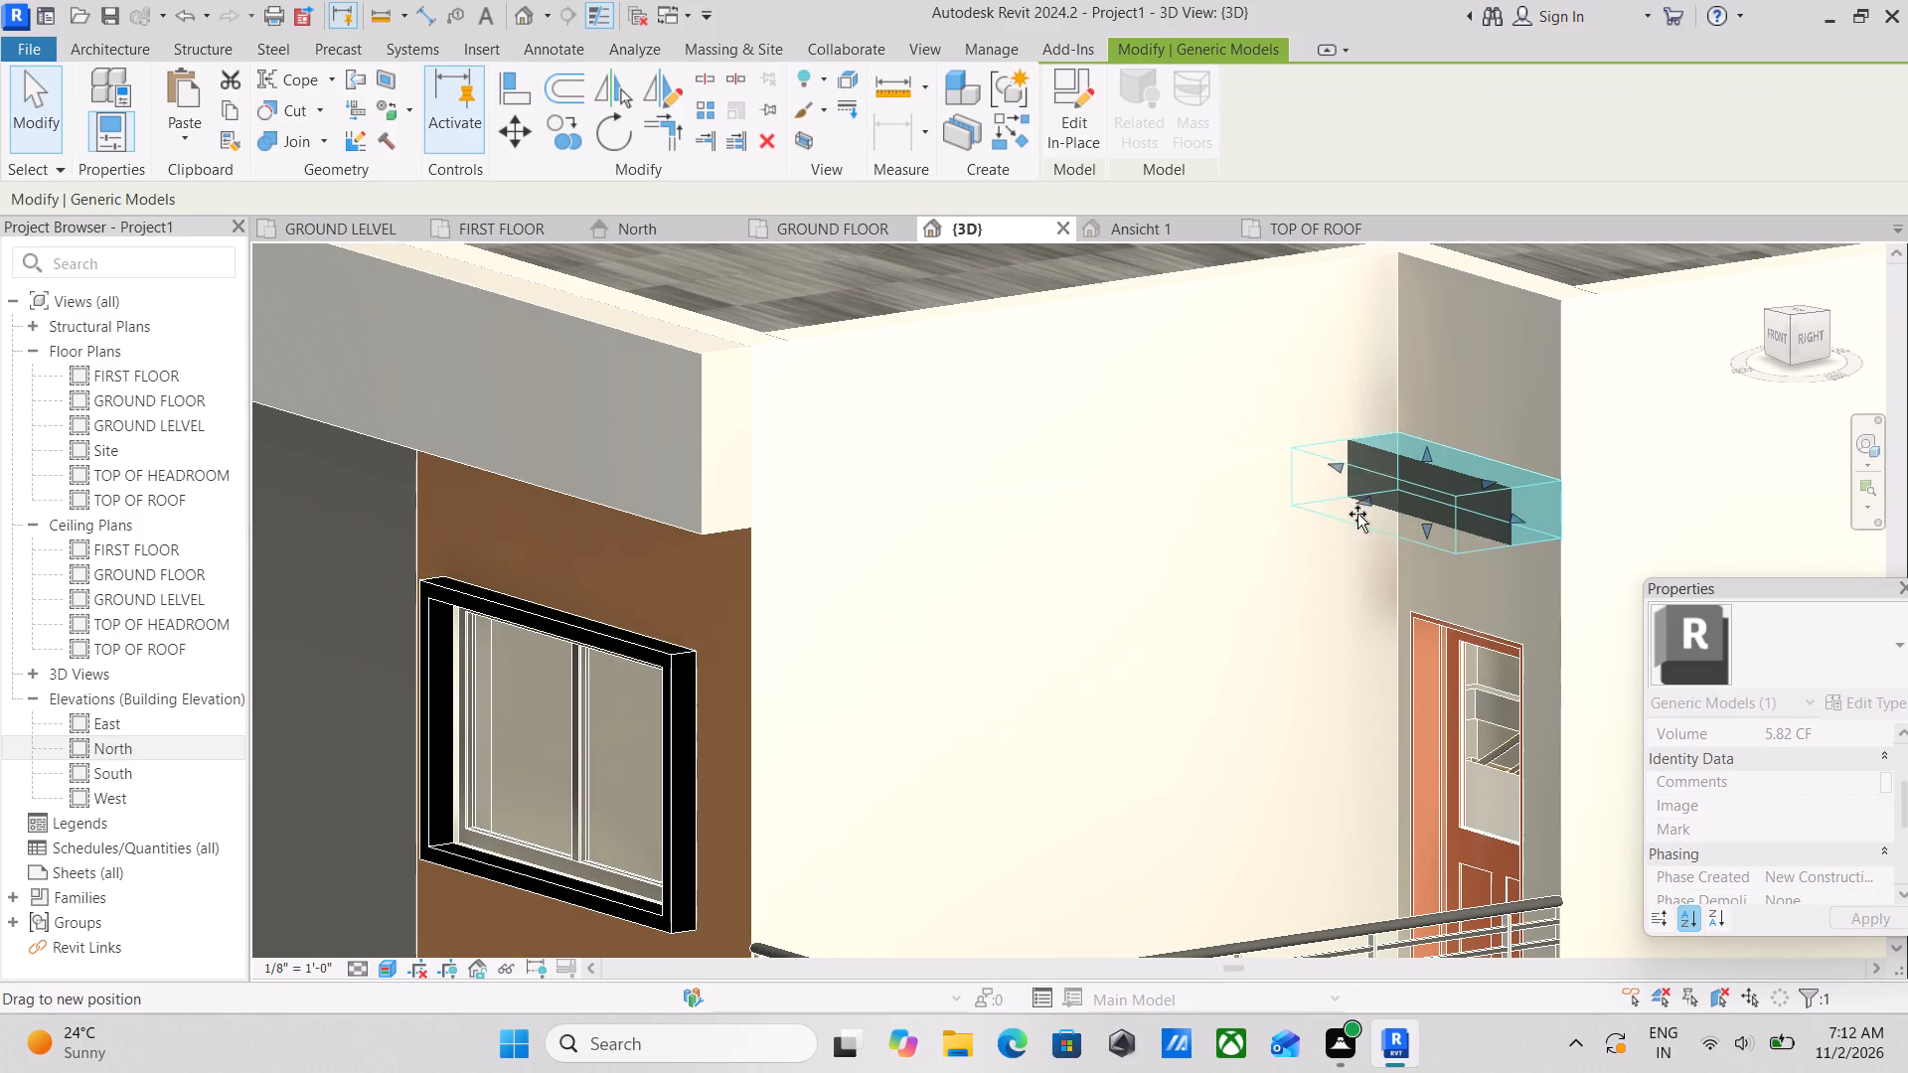
{"action": "left_click_drag", "start_coordinate": [1357, 514], "coordinate": [855, 653]}
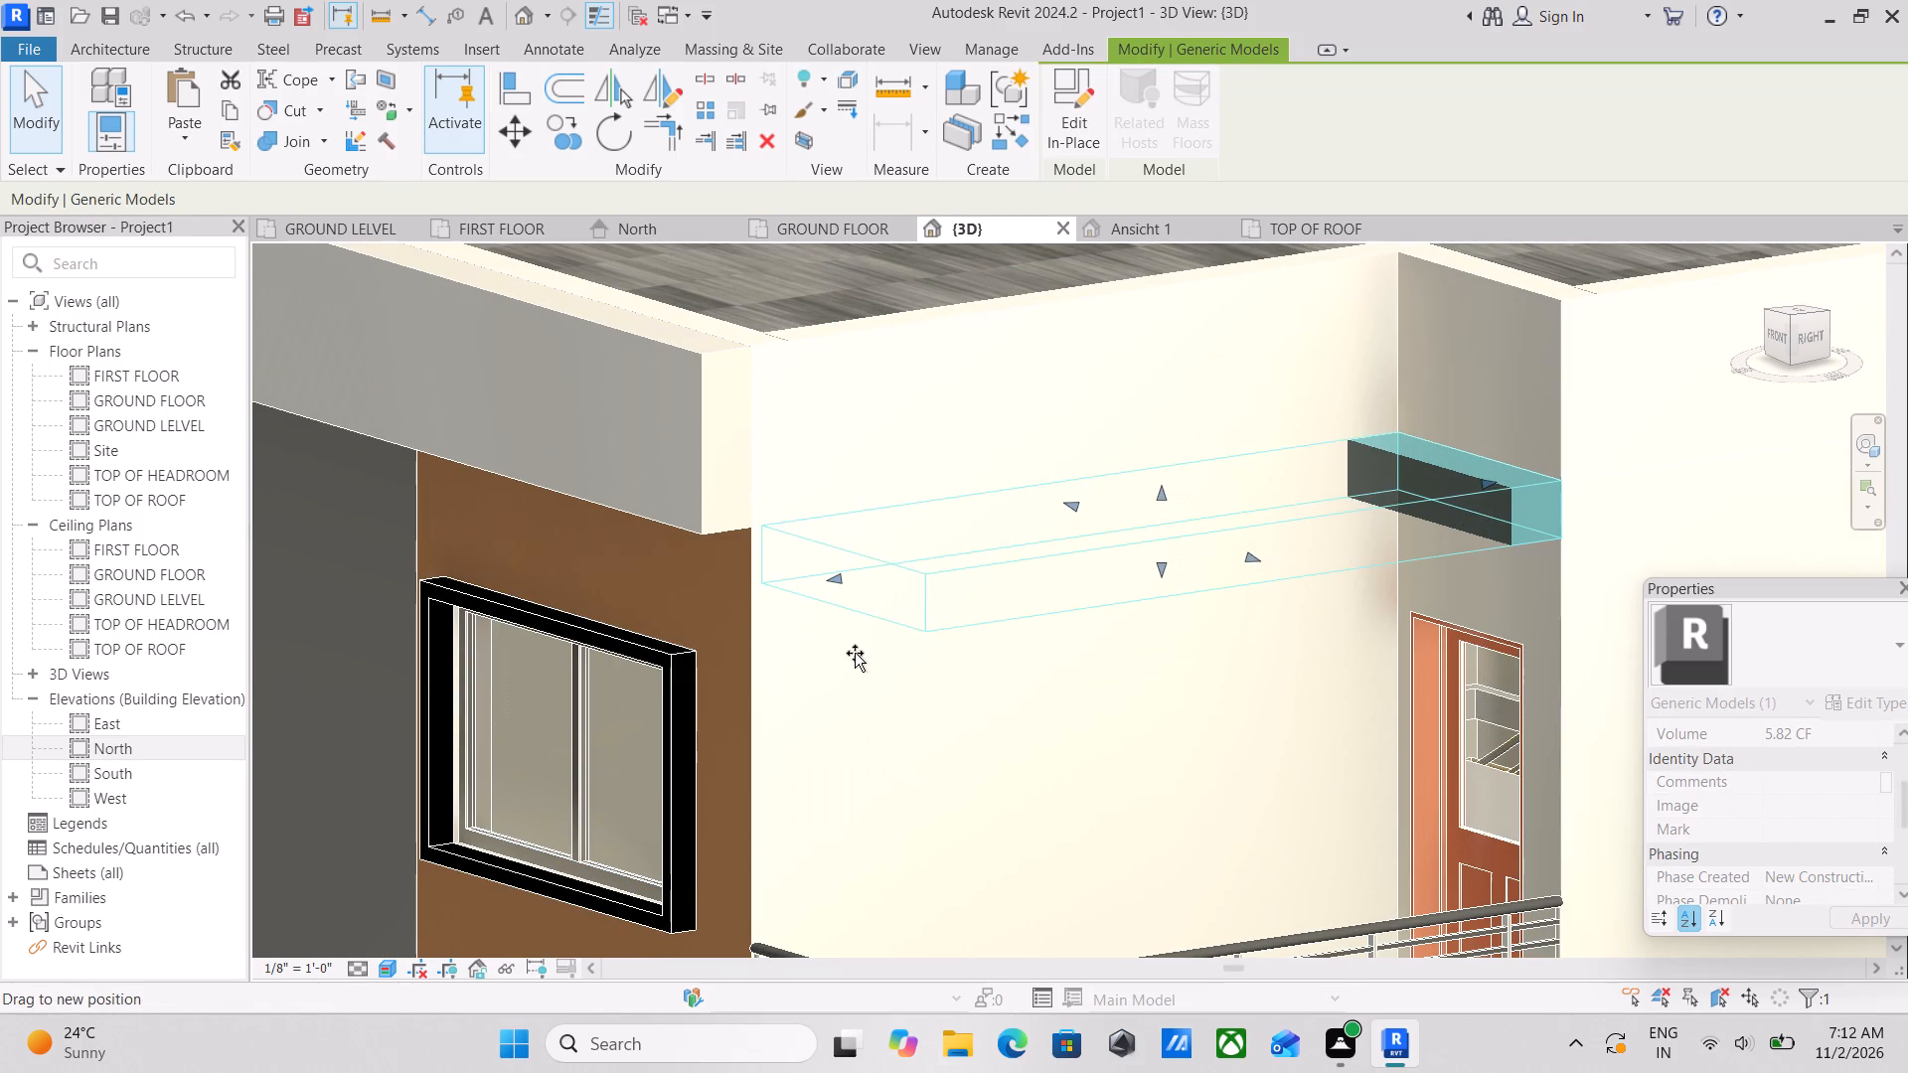
{"action": "left_click_drag", "start_coordinate": [855, 653], "coordinate": [849, 655]}
{"action": "scroll", "coordinate": [947, 625], "scroll_direction": "down", "scroll_amount": 2}
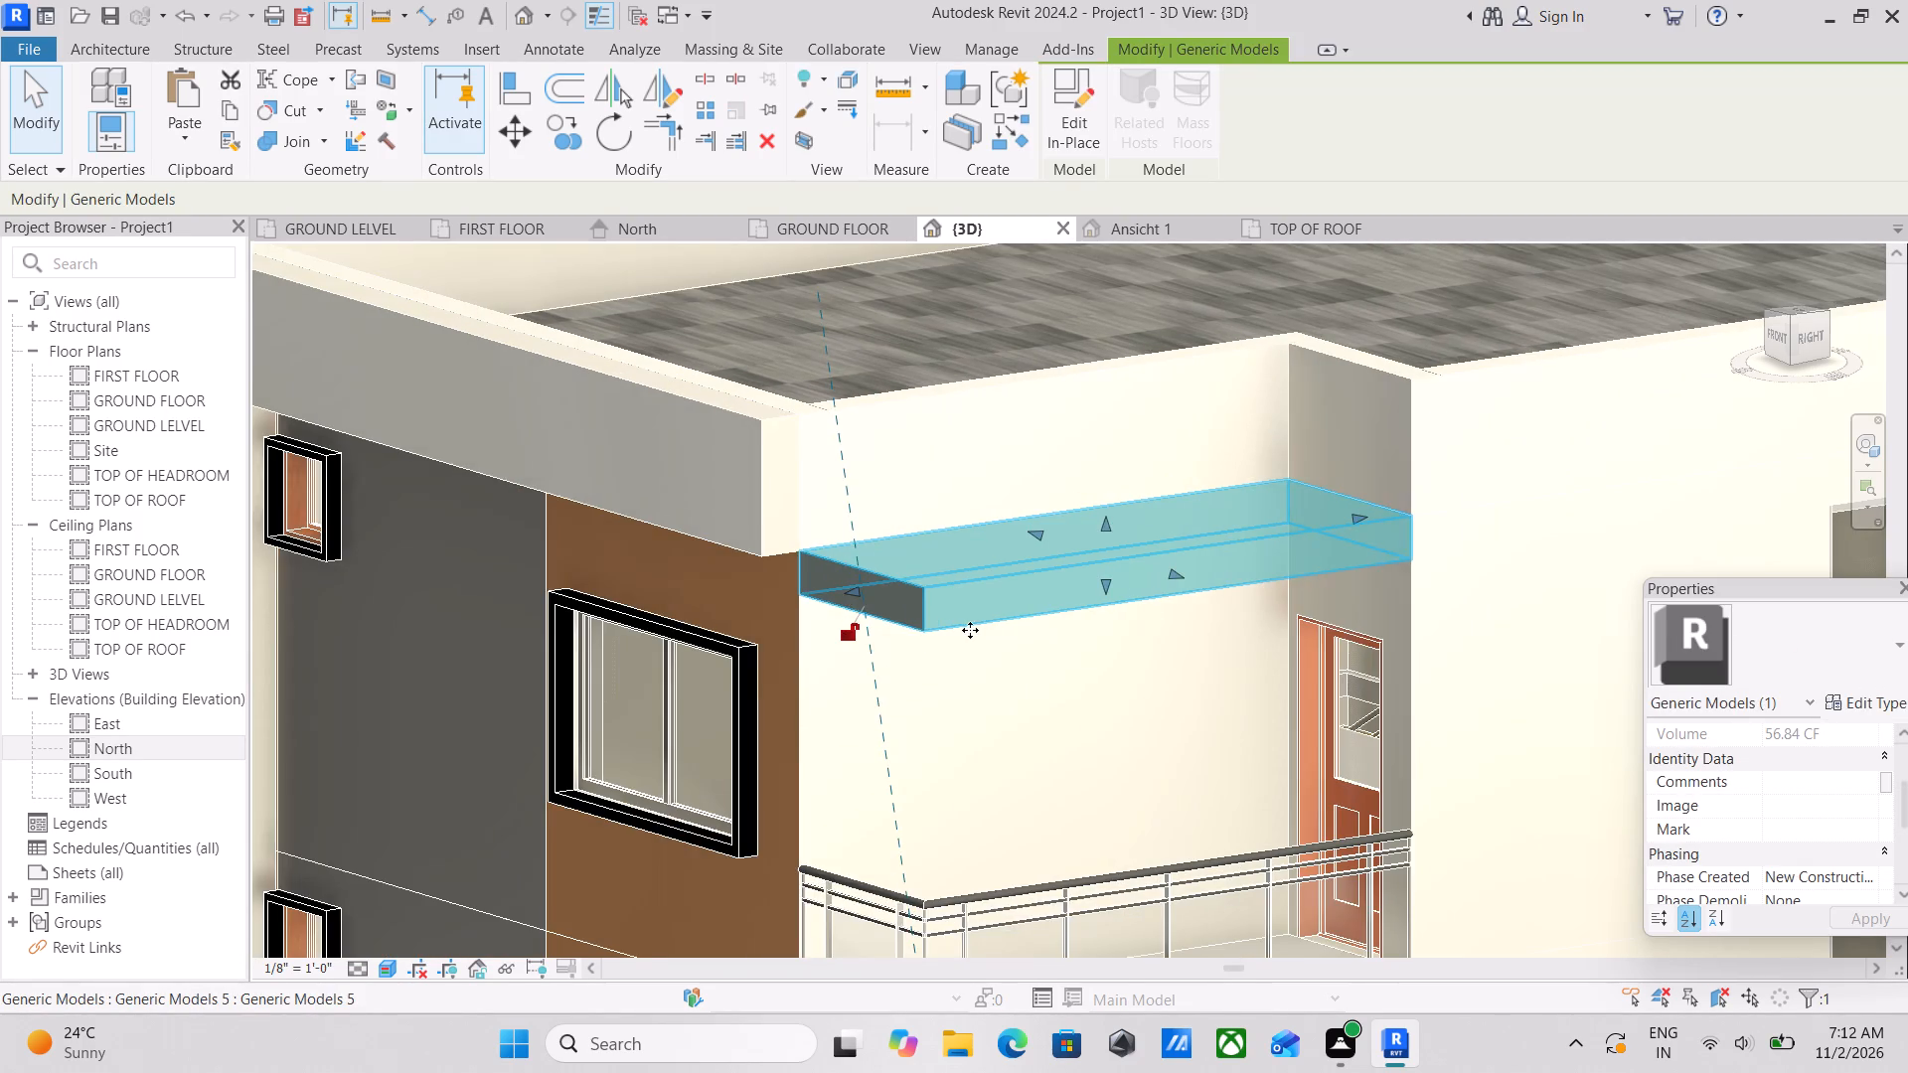
{"action": "key", "text": "Escape"}
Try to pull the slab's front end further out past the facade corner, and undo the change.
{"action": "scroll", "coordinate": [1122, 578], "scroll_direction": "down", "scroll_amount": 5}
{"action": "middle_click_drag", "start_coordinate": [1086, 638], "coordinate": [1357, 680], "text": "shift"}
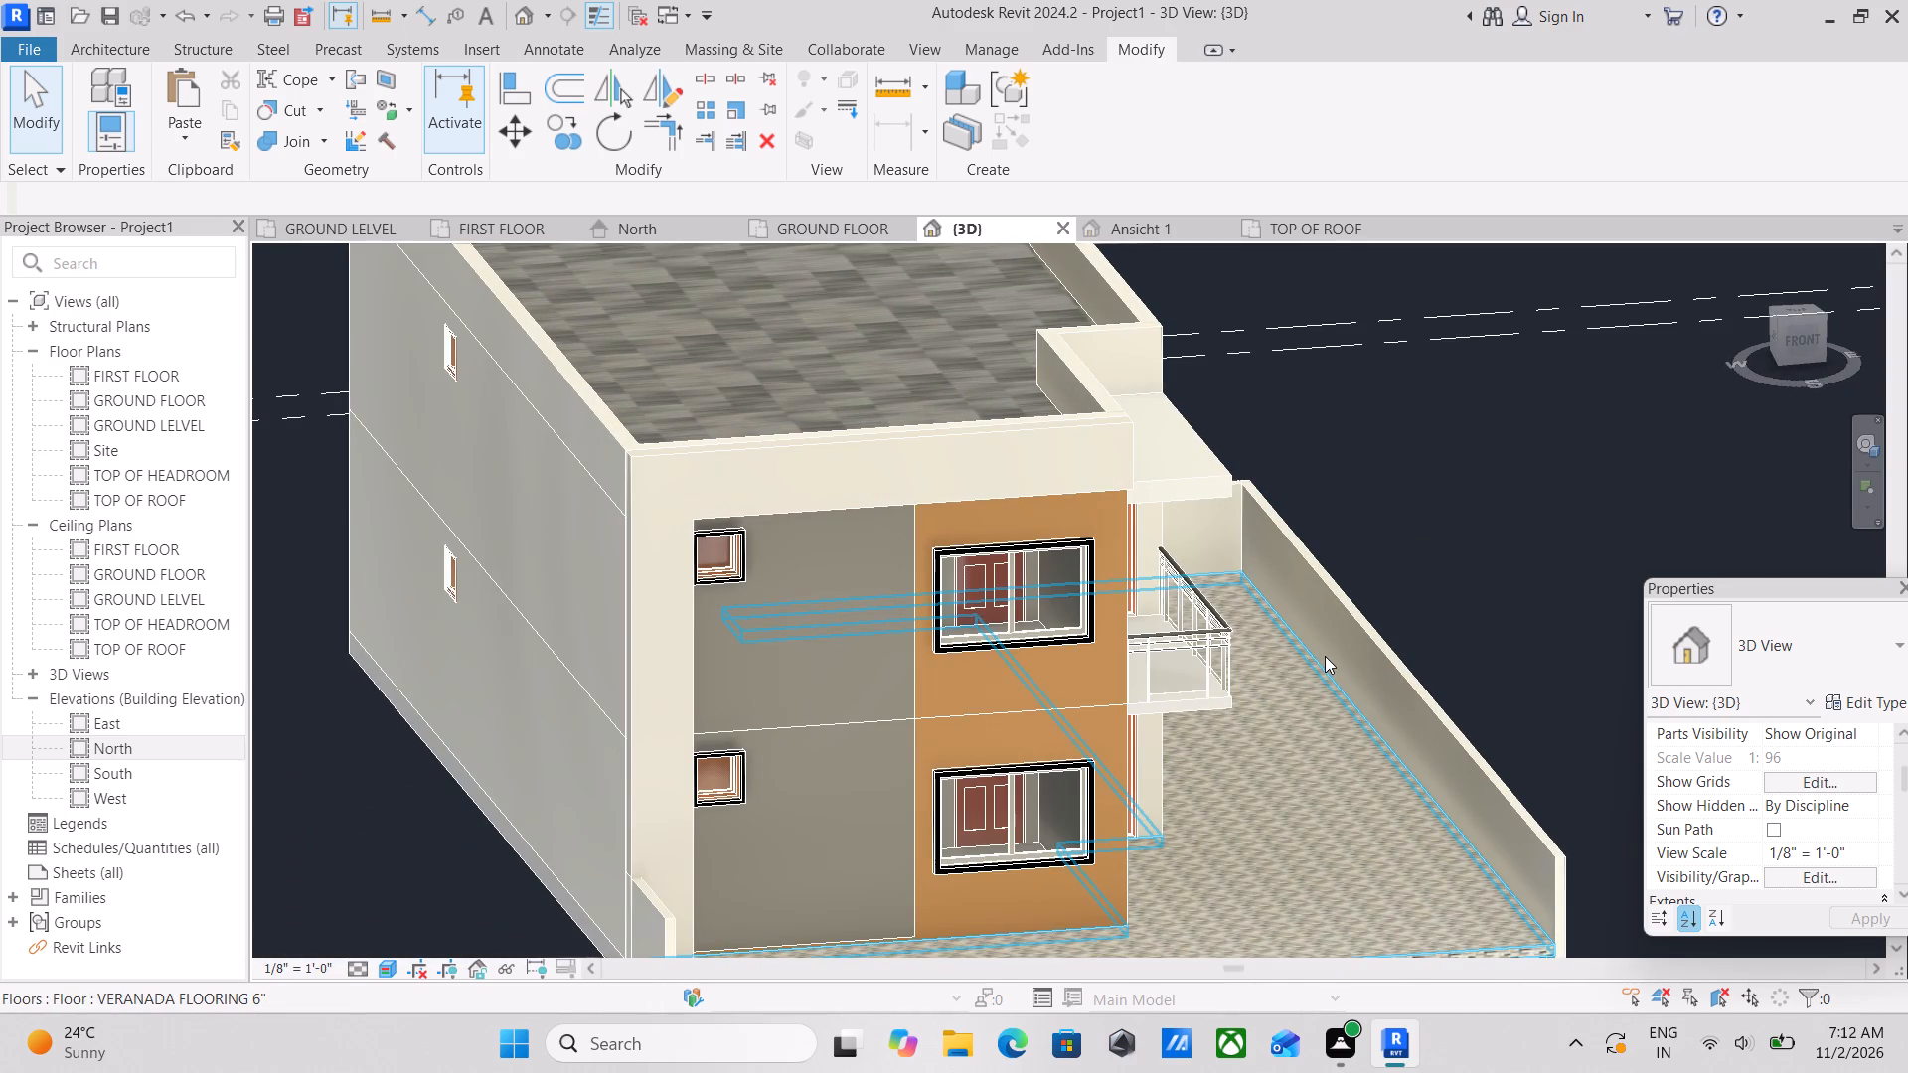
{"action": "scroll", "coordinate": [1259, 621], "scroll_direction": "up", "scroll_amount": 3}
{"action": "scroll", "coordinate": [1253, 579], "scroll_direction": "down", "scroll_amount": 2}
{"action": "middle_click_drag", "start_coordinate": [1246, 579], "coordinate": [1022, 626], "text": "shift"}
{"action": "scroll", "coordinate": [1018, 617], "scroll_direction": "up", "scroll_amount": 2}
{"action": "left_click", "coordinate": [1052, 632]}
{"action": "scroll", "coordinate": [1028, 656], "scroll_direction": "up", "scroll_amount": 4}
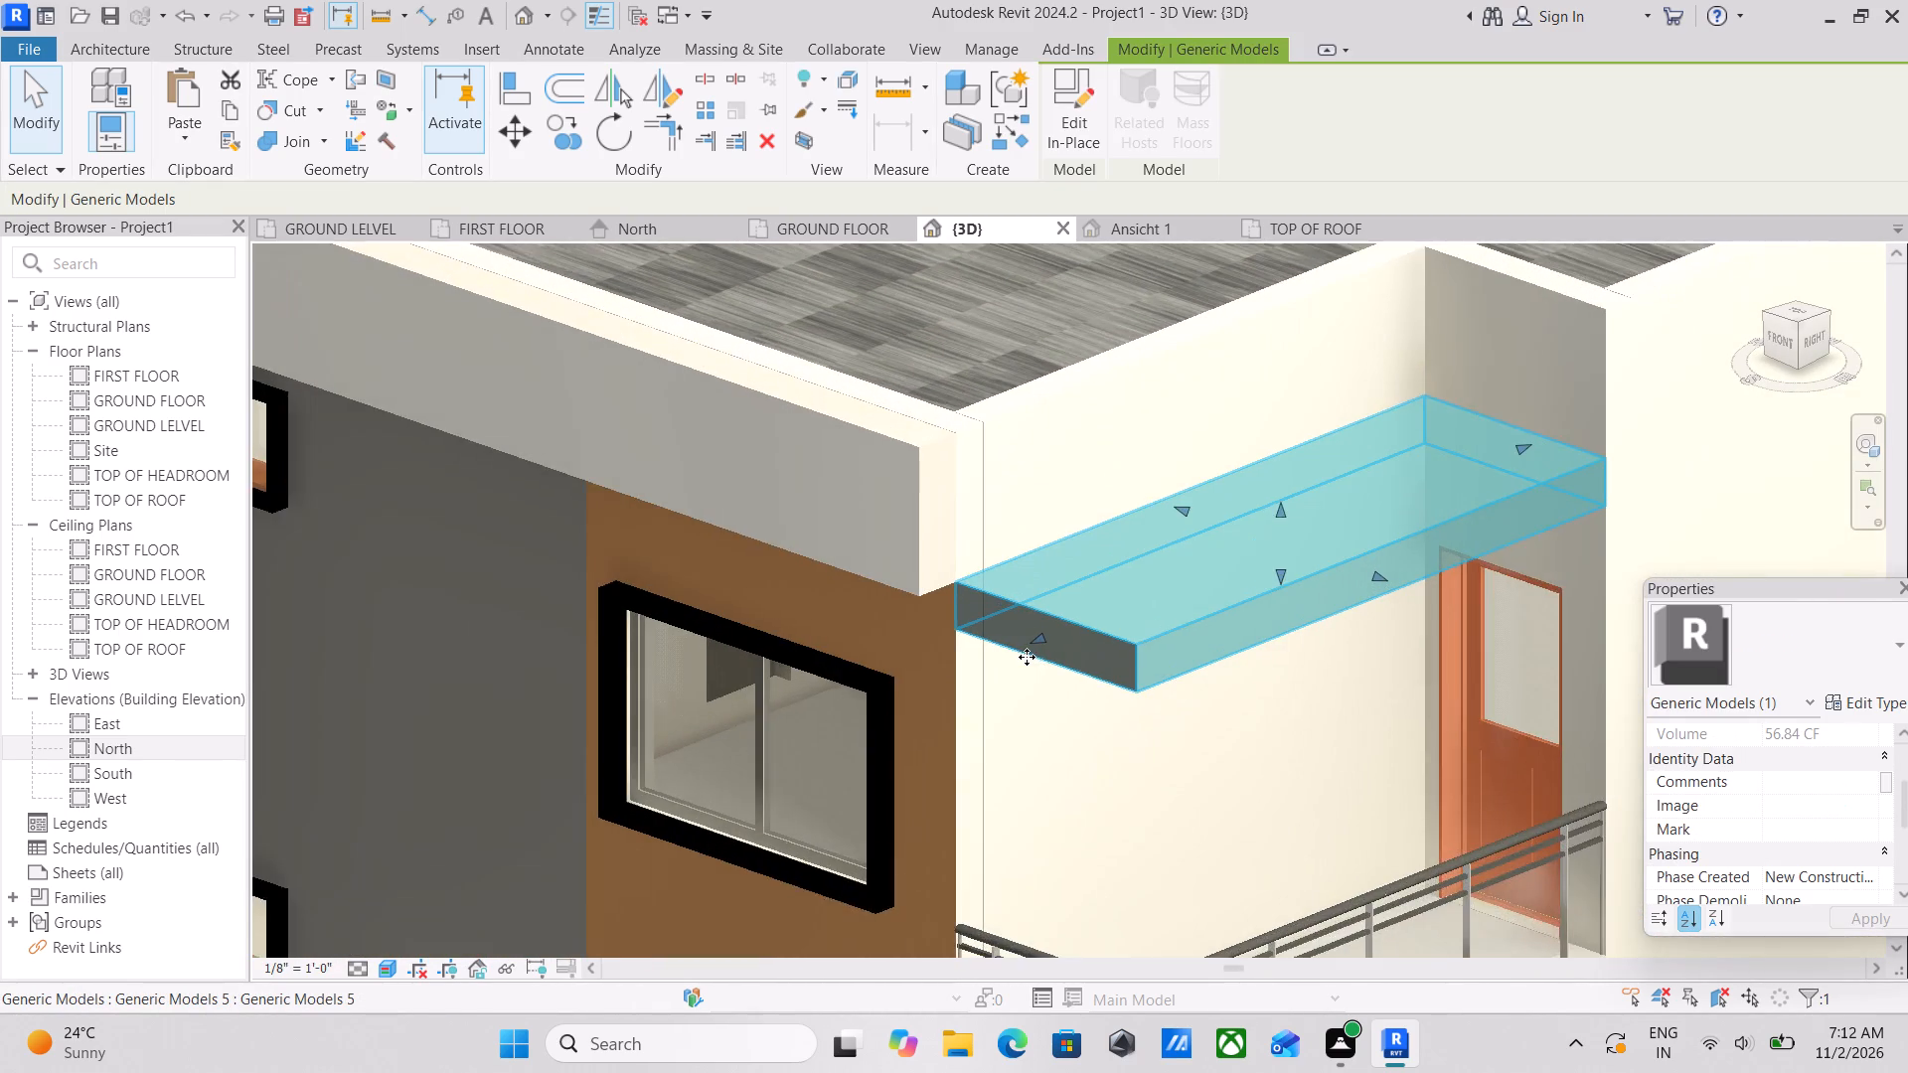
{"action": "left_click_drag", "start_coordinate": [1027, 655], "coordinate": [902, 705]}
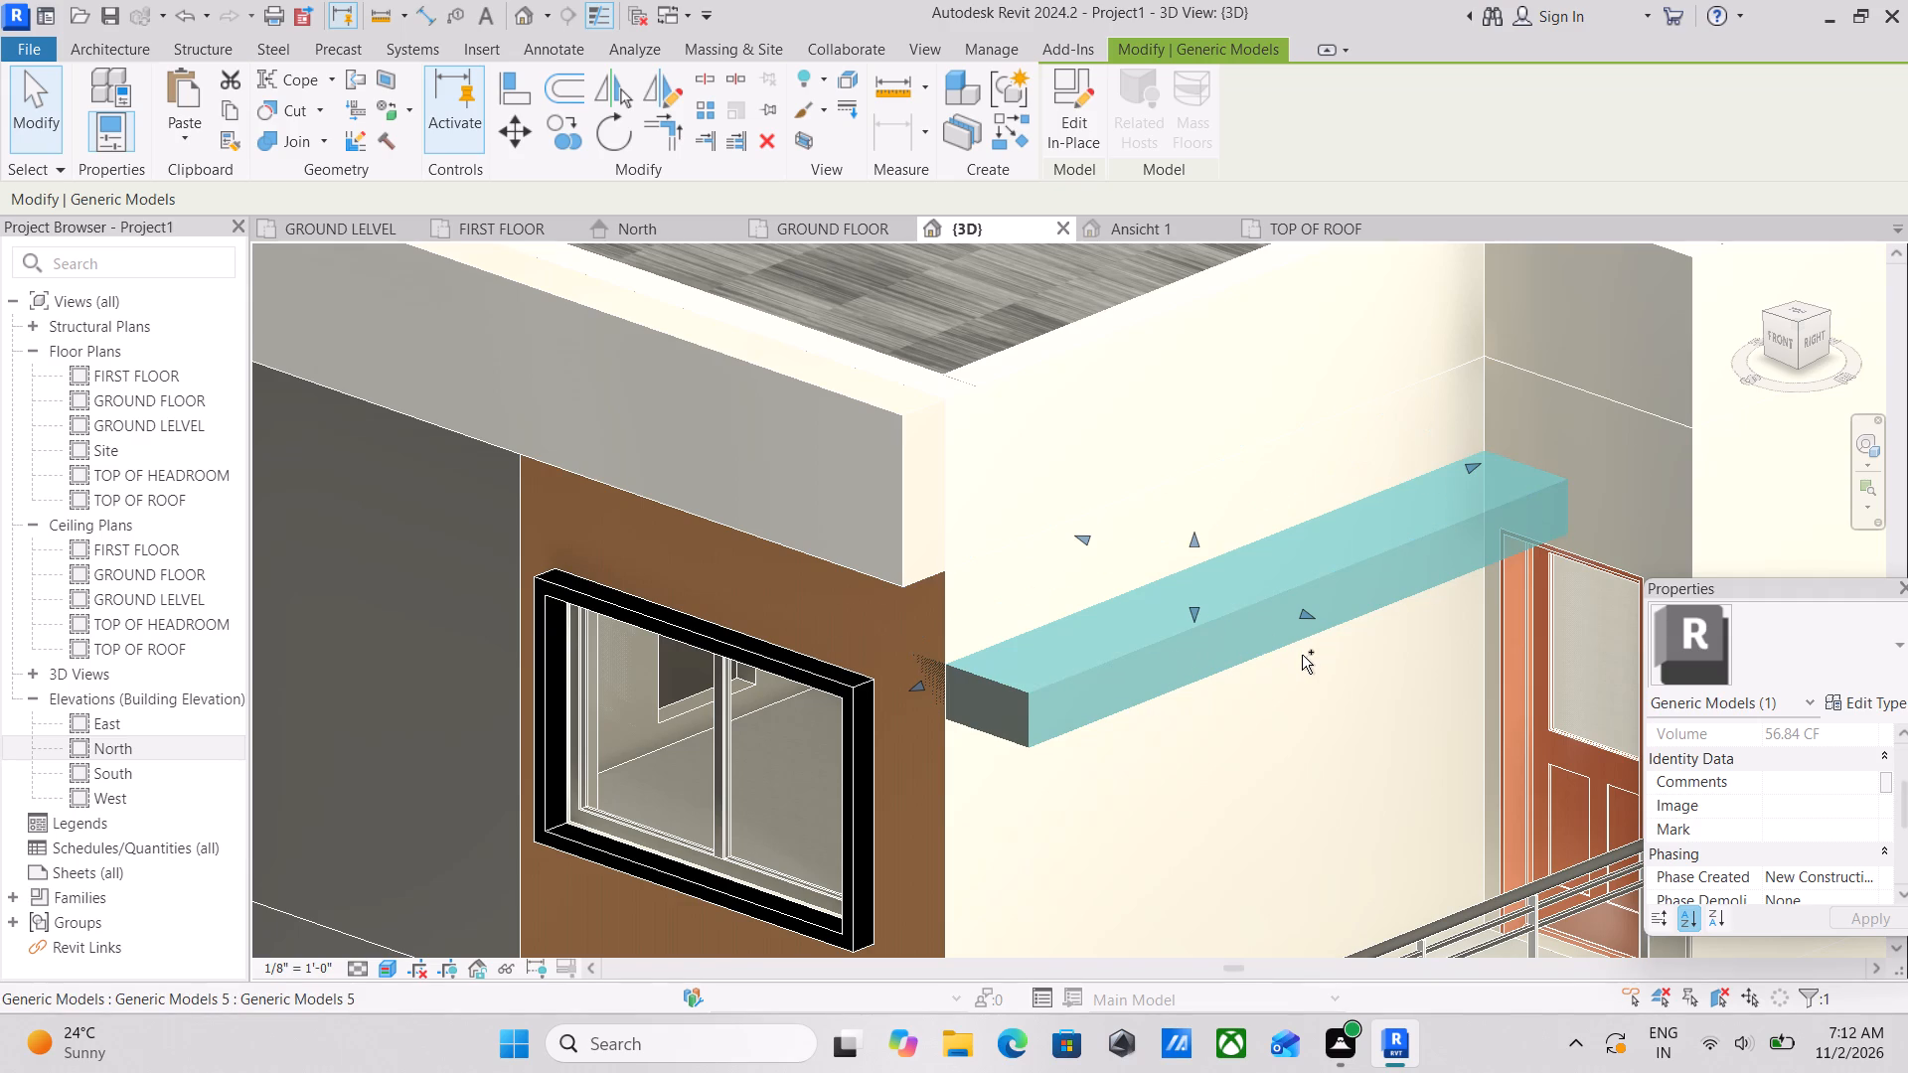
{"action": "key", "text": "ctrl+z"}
Stretch the slab's front end past the facade corner so it projects beyond the front wall as a balcony canopy.
{"action": "left_click", "coordinate": [1275, 593]}
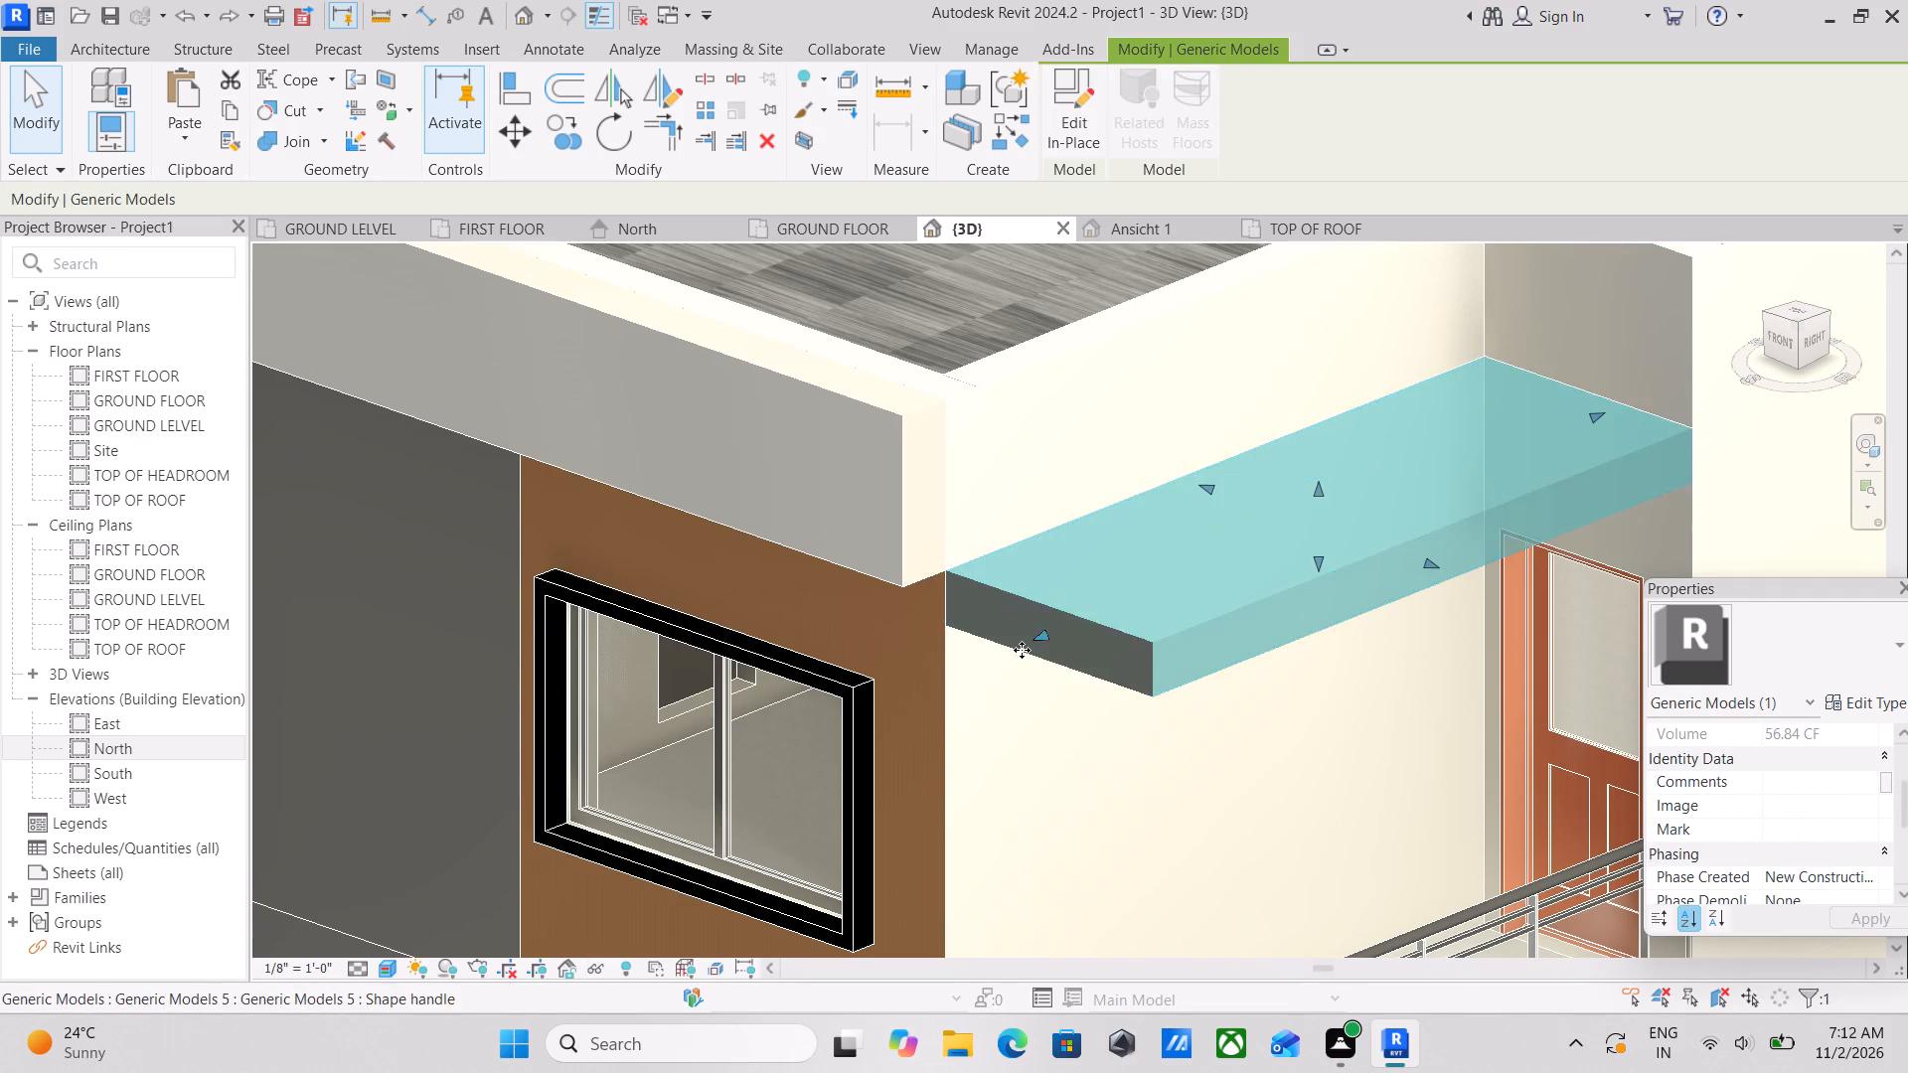
{"action": "scroll", "coordinate": [1022, 650], "scroll_direction": "up", "scroll_amount": 2}
{"action": "left_click_drag", "start_coordinate": [1041, 641], "coordinate": [989, 660]}
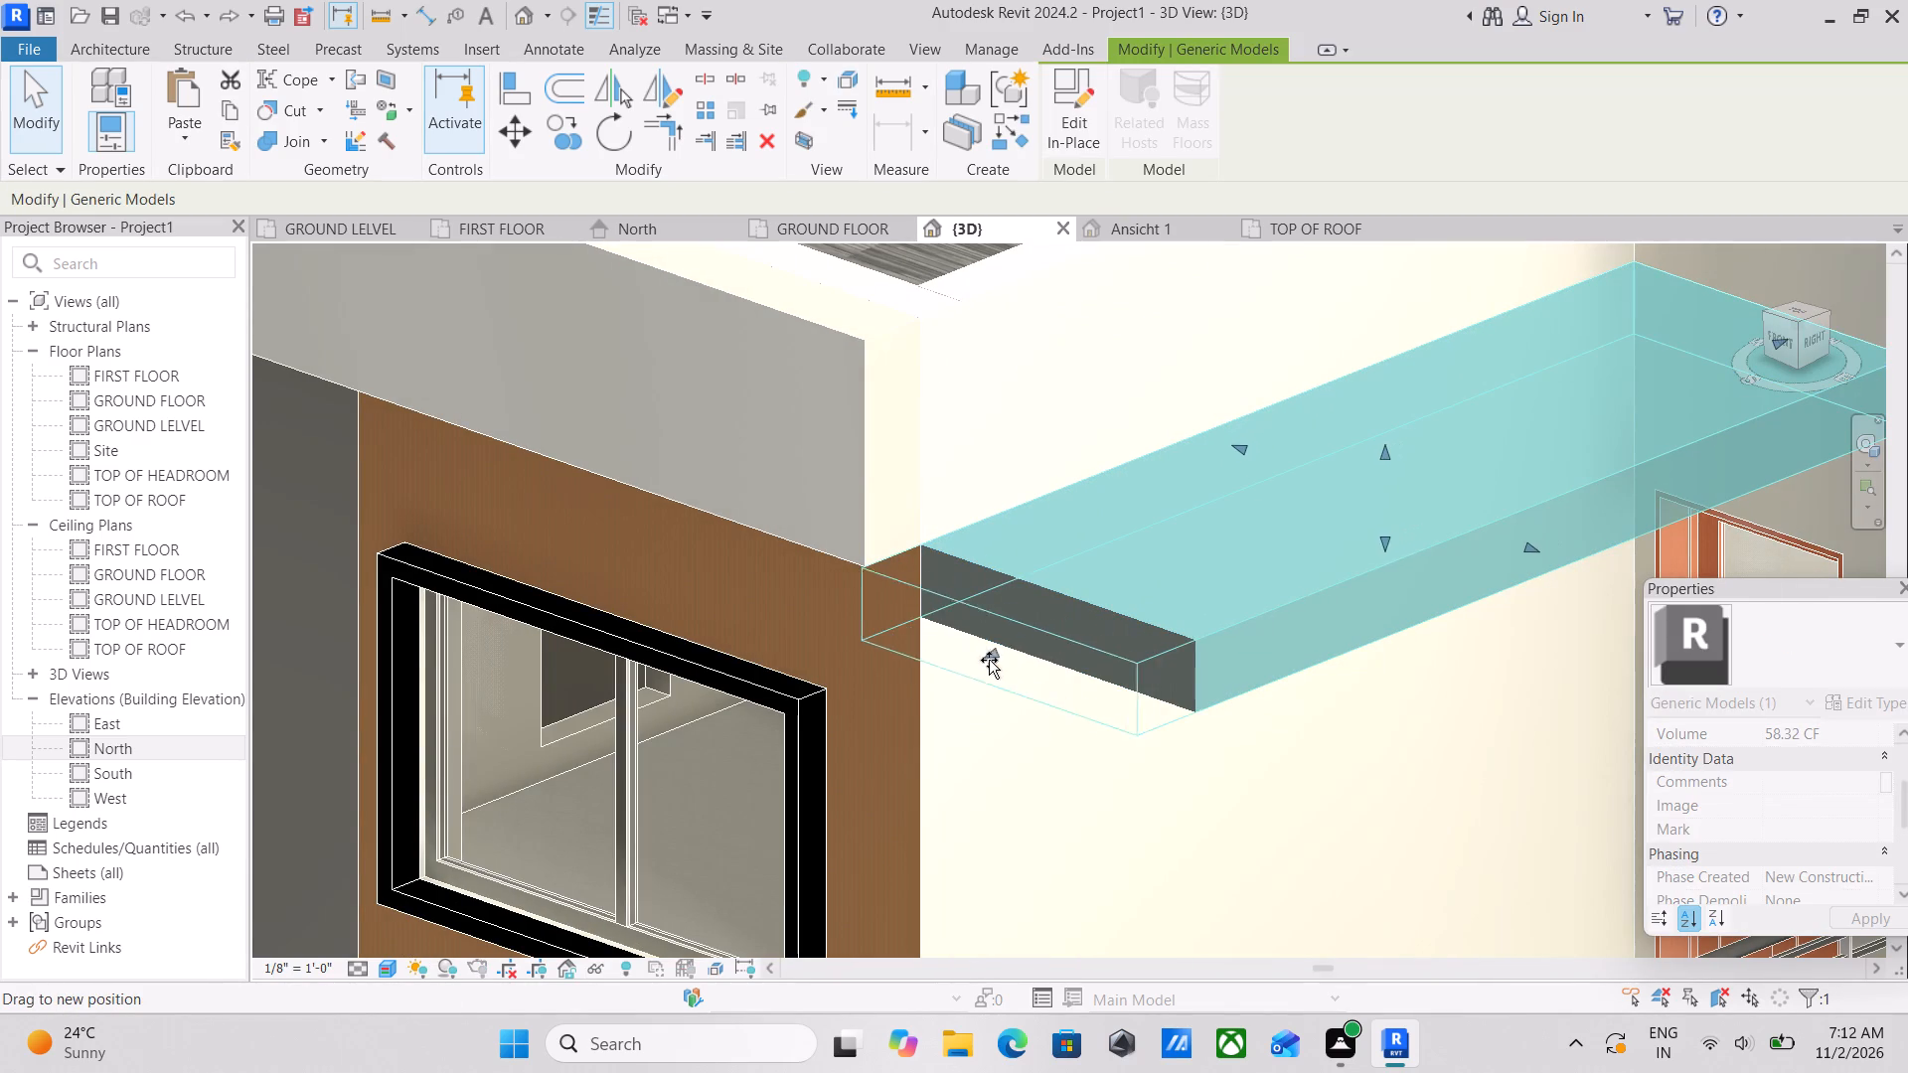
{"action": "left_click_drag", "start_coordinate": [989, 660], "coordinate": [909, 688]}
{"action": "scroll", "coordinate": [987, 674], "scroll_direction": "down", "scroll_amount": 1}
{"action": "key", "text": "Escape"}
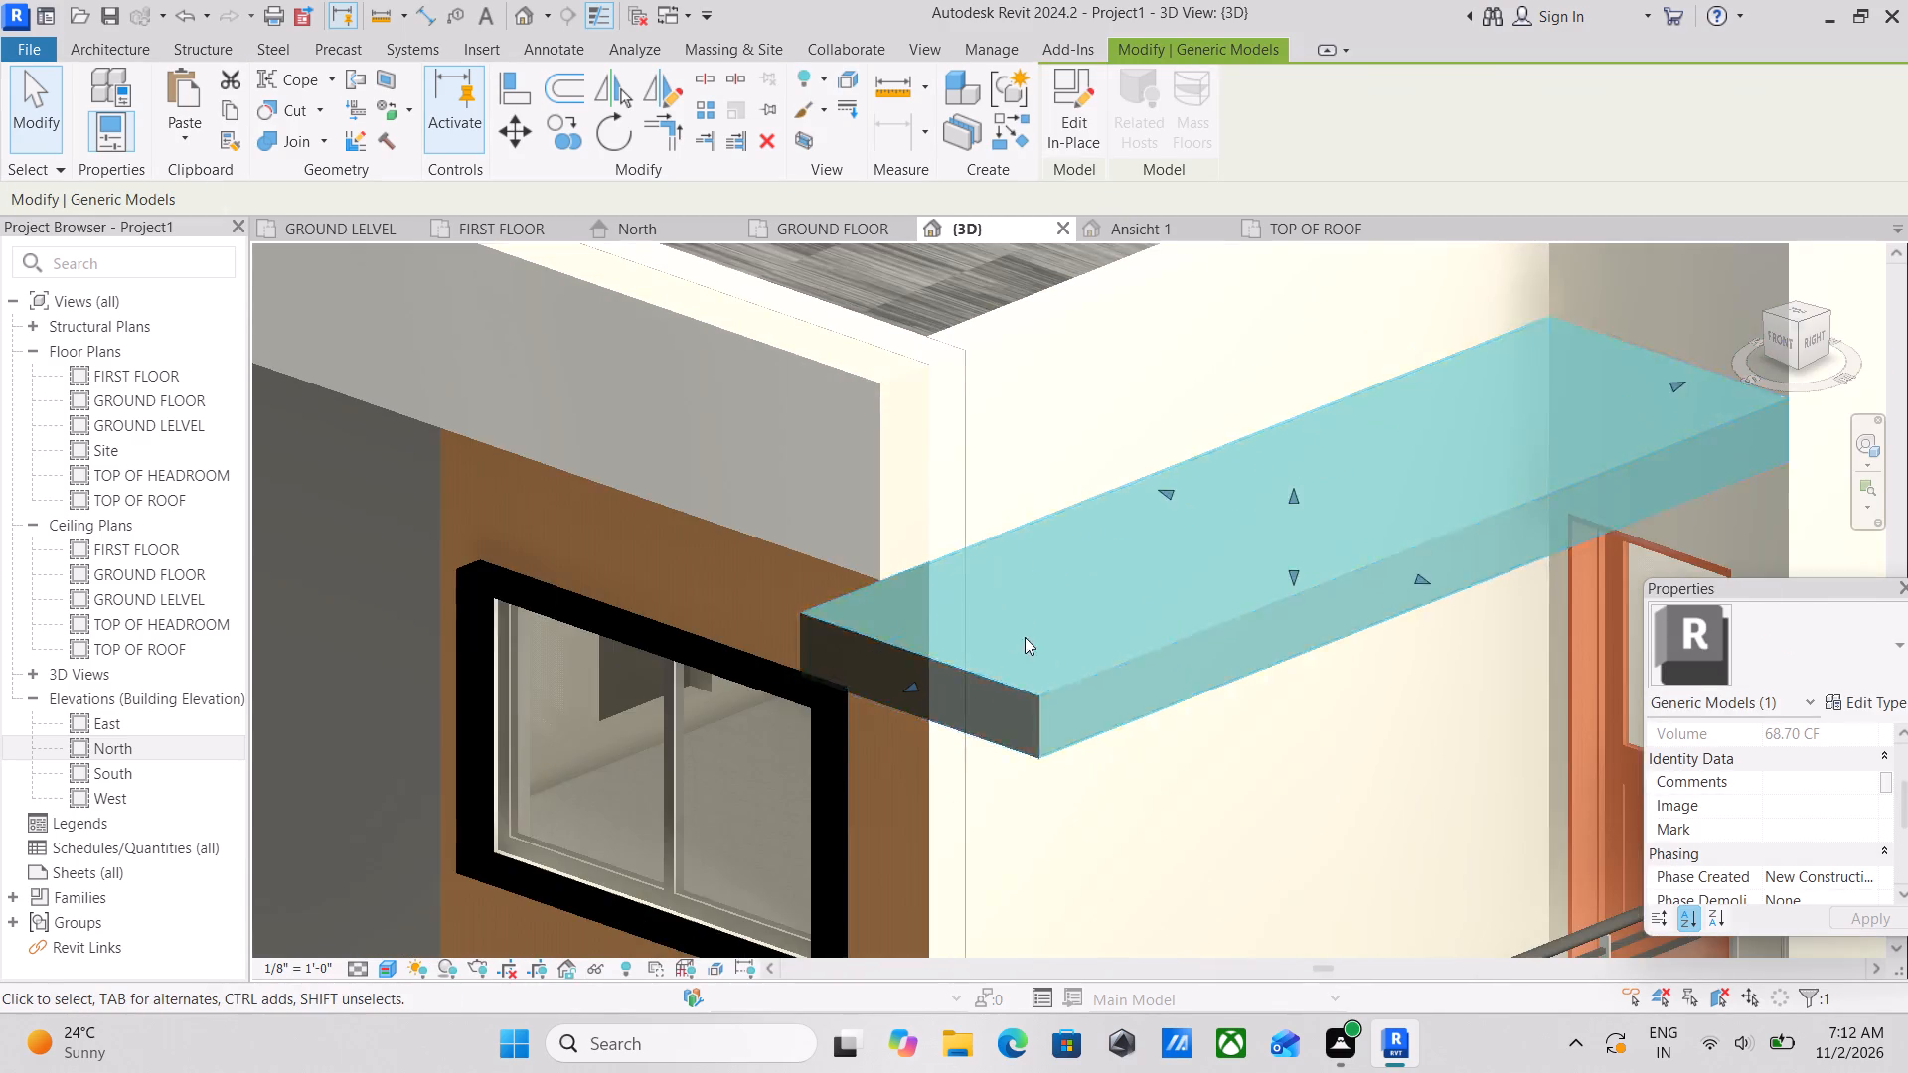
Examine the canopy slab, the first-floor balcony and the ground-floor door below it from several angles and close up.
{"action": "scroll", "coordinate": [1094, 592], "scroll_direction": "down", "scroll_amount": 3}
{"action": "scroll", "coordinate": [1204, 598], "scroll_direction": "down", "scroll_amount": 3}
{"action": "middle_click_drag", "start_coordinate": [1195, 716], "coordinate": [1322, 606]}
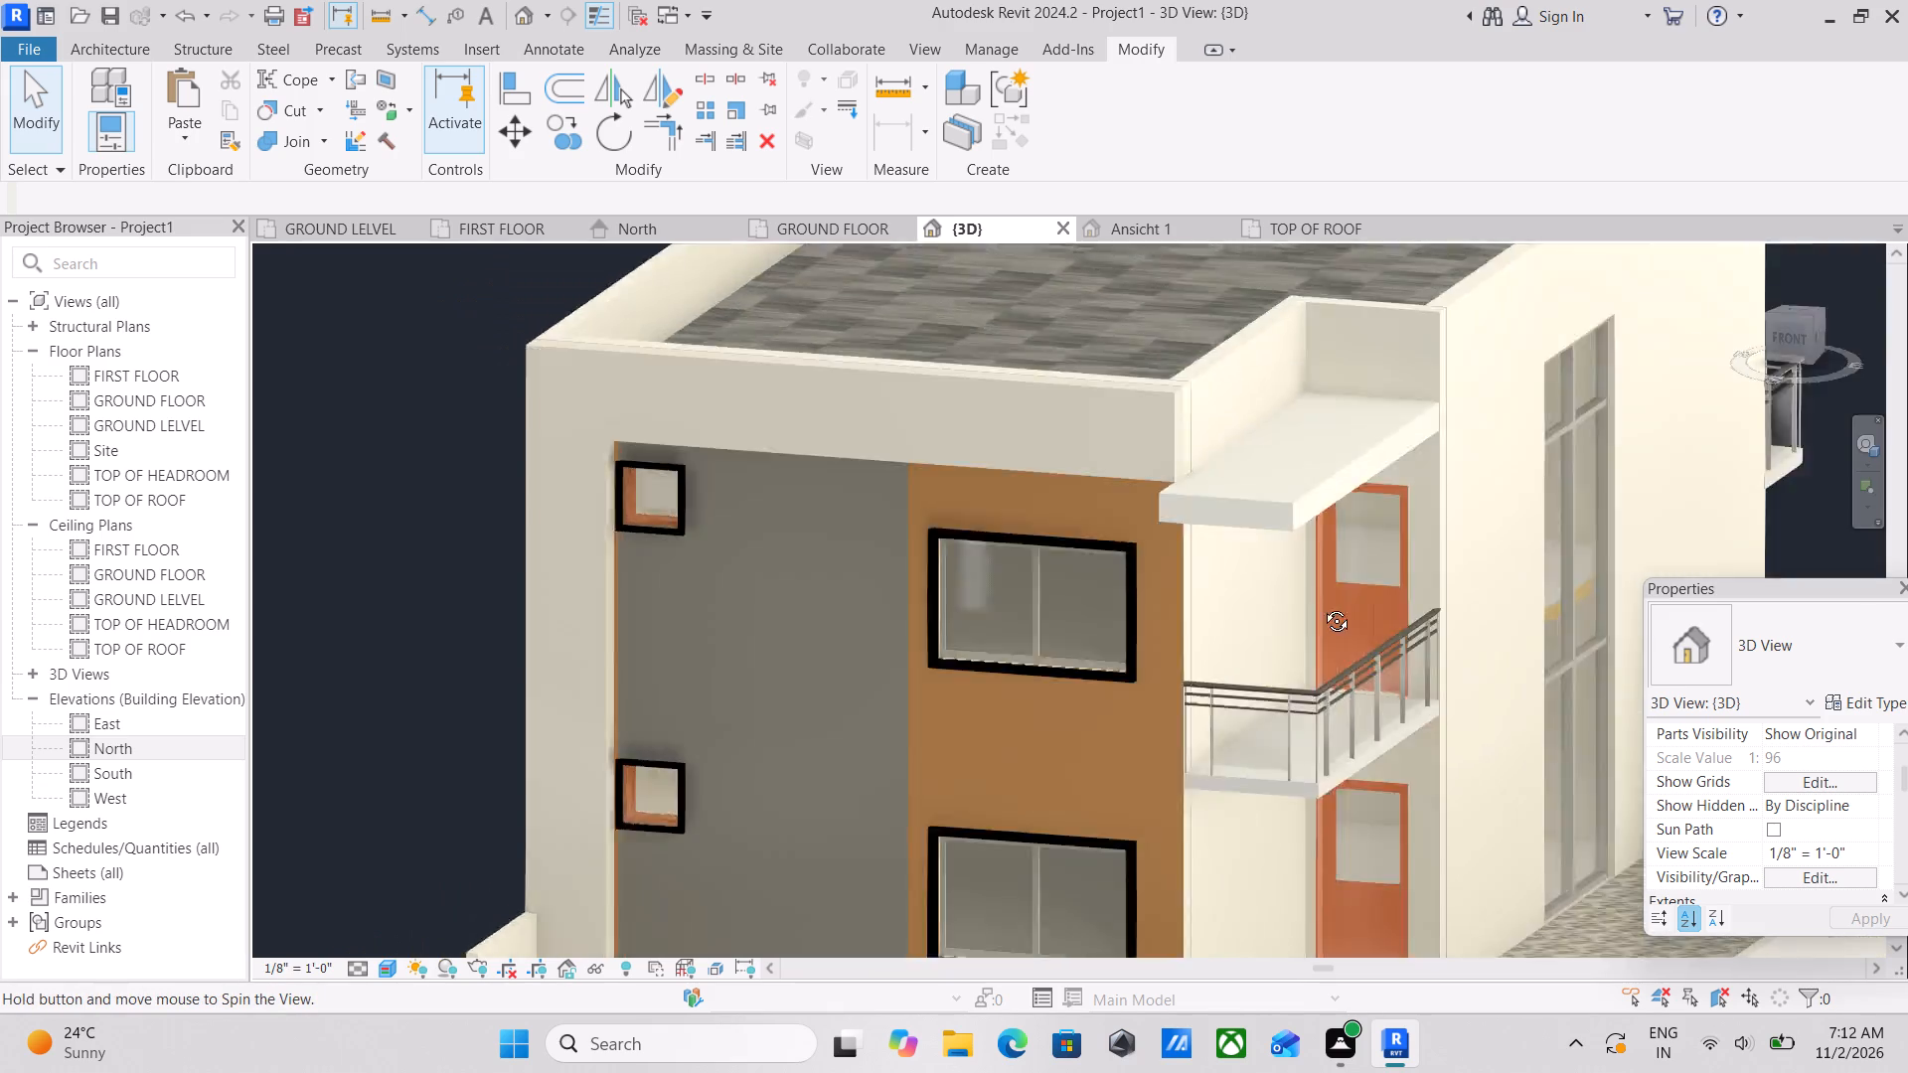
{"action": "middle_click_drag", "start_coordinate": [1322, 606], "coordinate": [1359, 556]}
{"action": "middle_click_drag", "start_coordinate": [1359, 556], "coordinate": [1384, 546], "text": "shift"}
{"action": "scroll", "coordinate": [1359, 556], "scroll_direction": "up", "scroll_amount": 1, "text": "shift"}
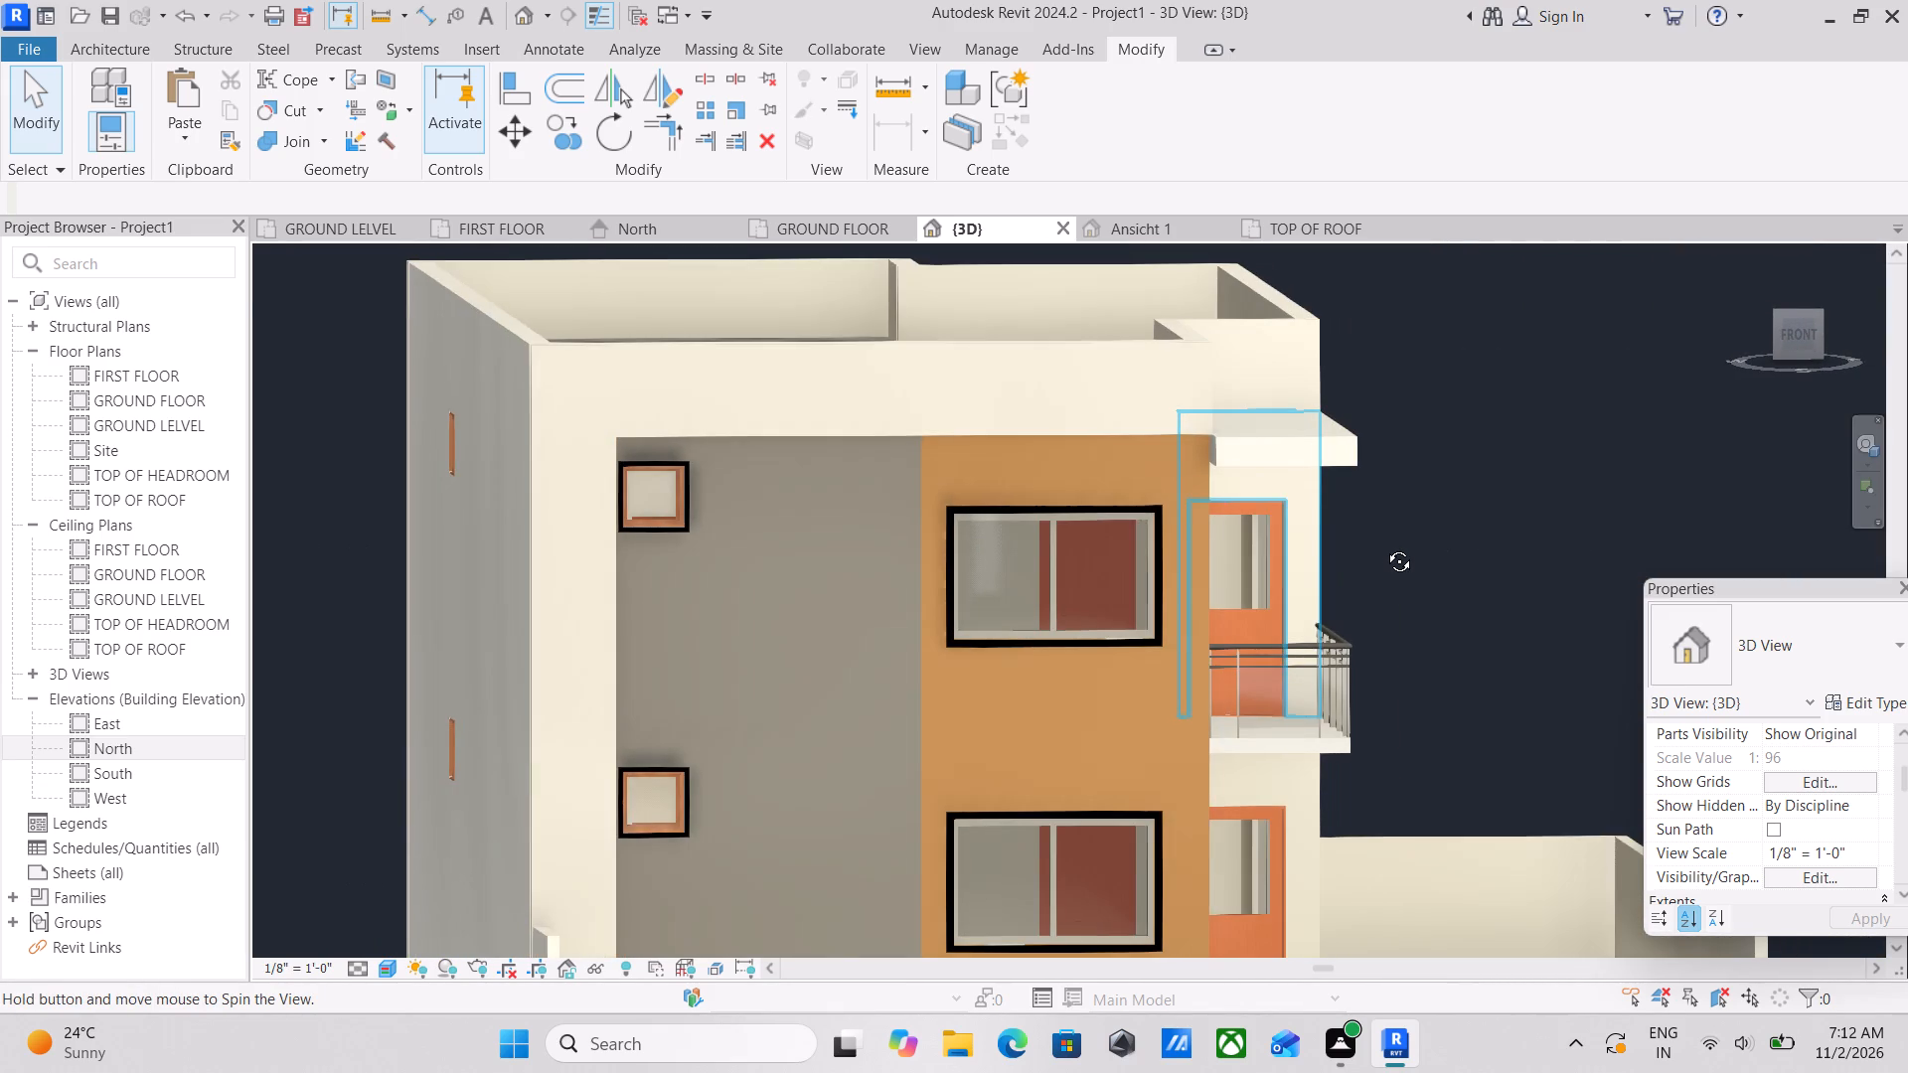
{"action": "middle_click_drag", "start_coordinate": [1384, 546], "coordinate": [1380, 545], "text": "shift"}
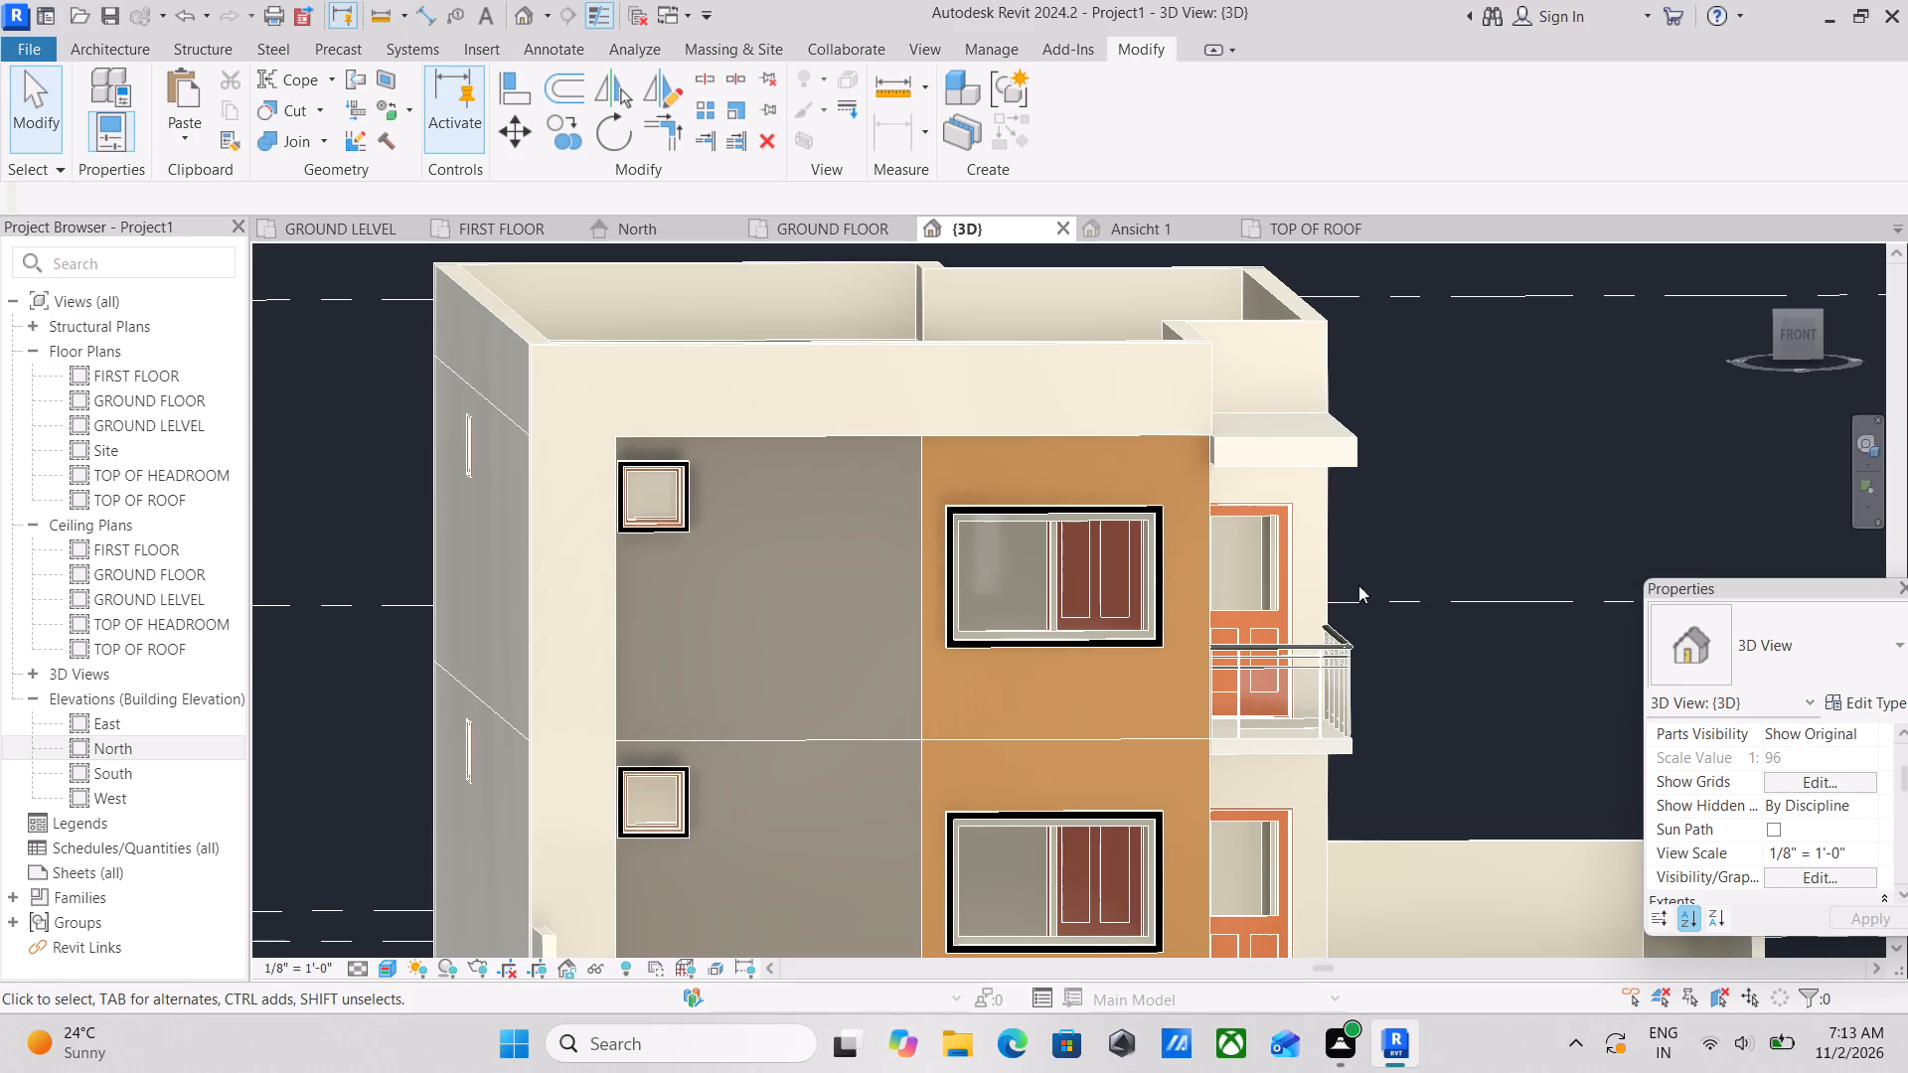
{"action": "scroll", "coordinate": [1279, 748], "scroll_direction": "up", "scroll_amount": 2}
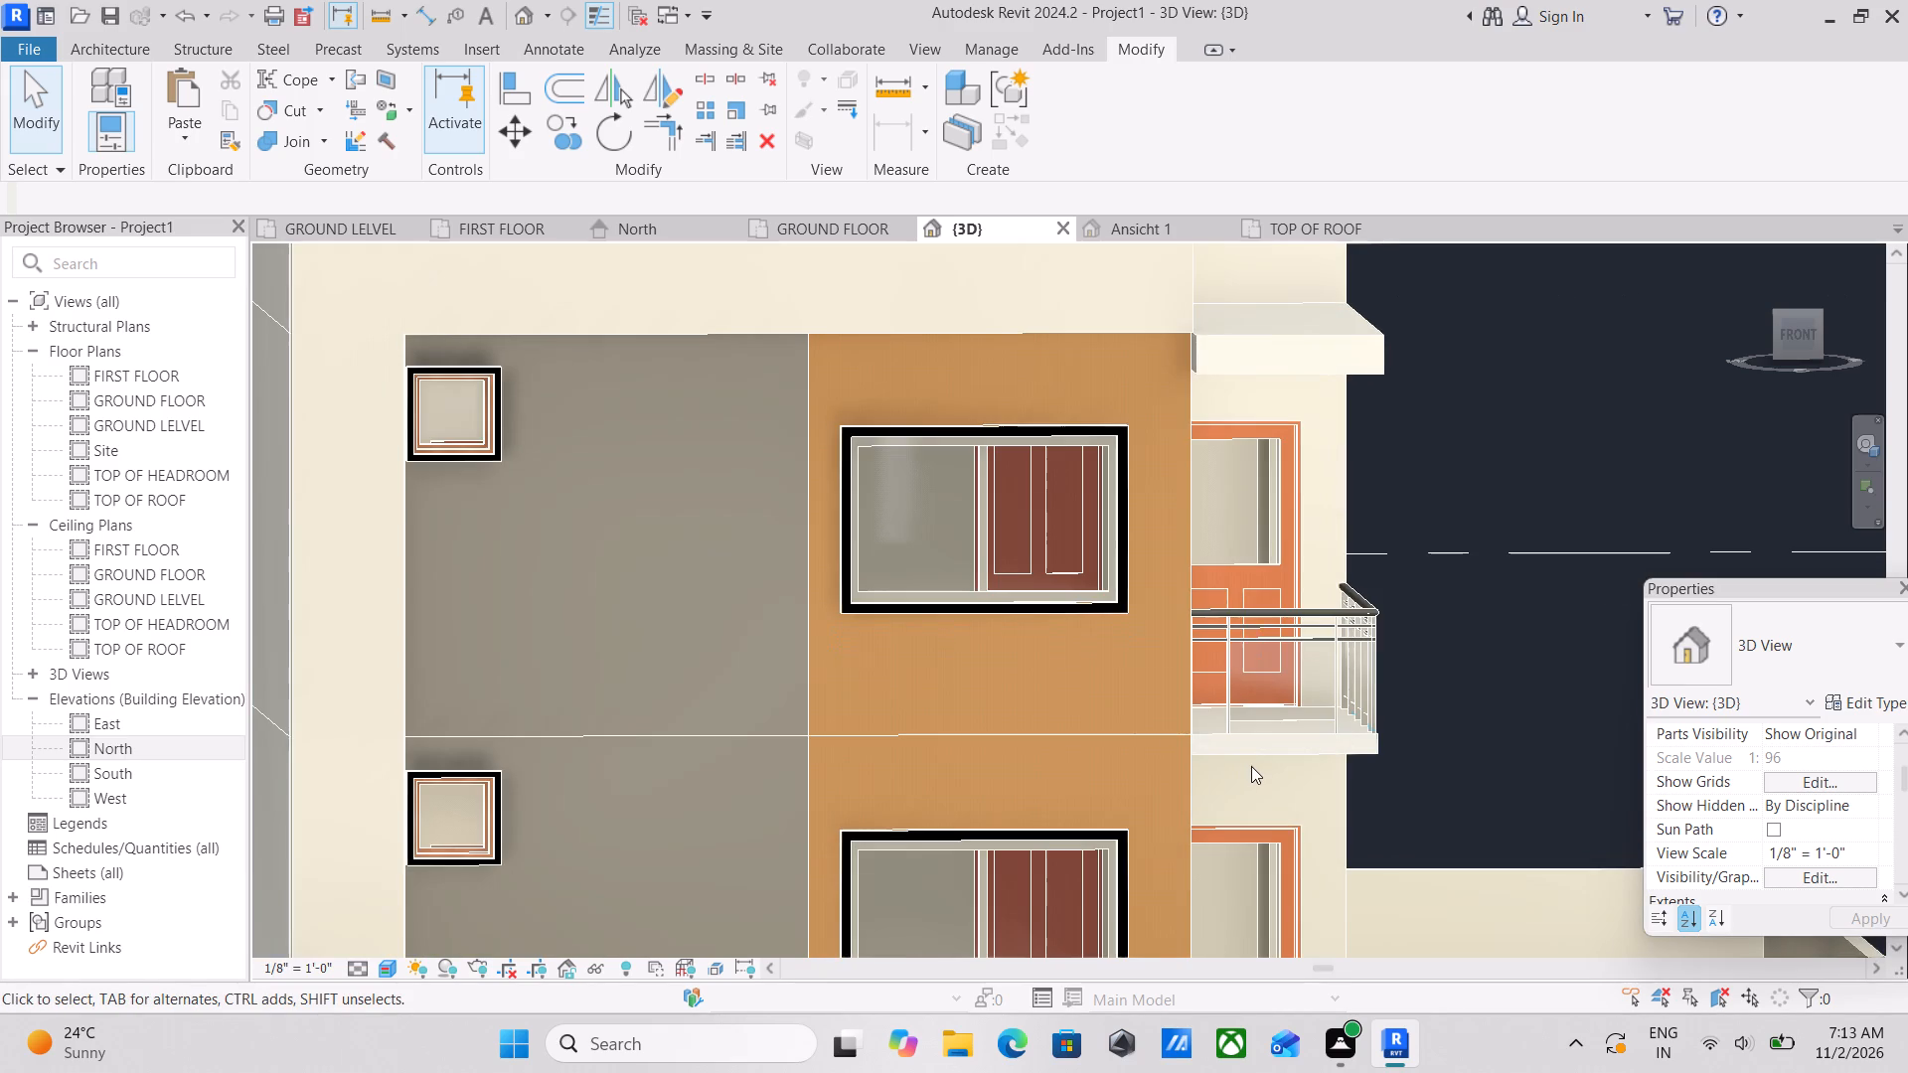
{"action": "middle_click_drag", "start_coordinate": [1267, 624], "coordinate": [1282, 660], "text": "shift"}
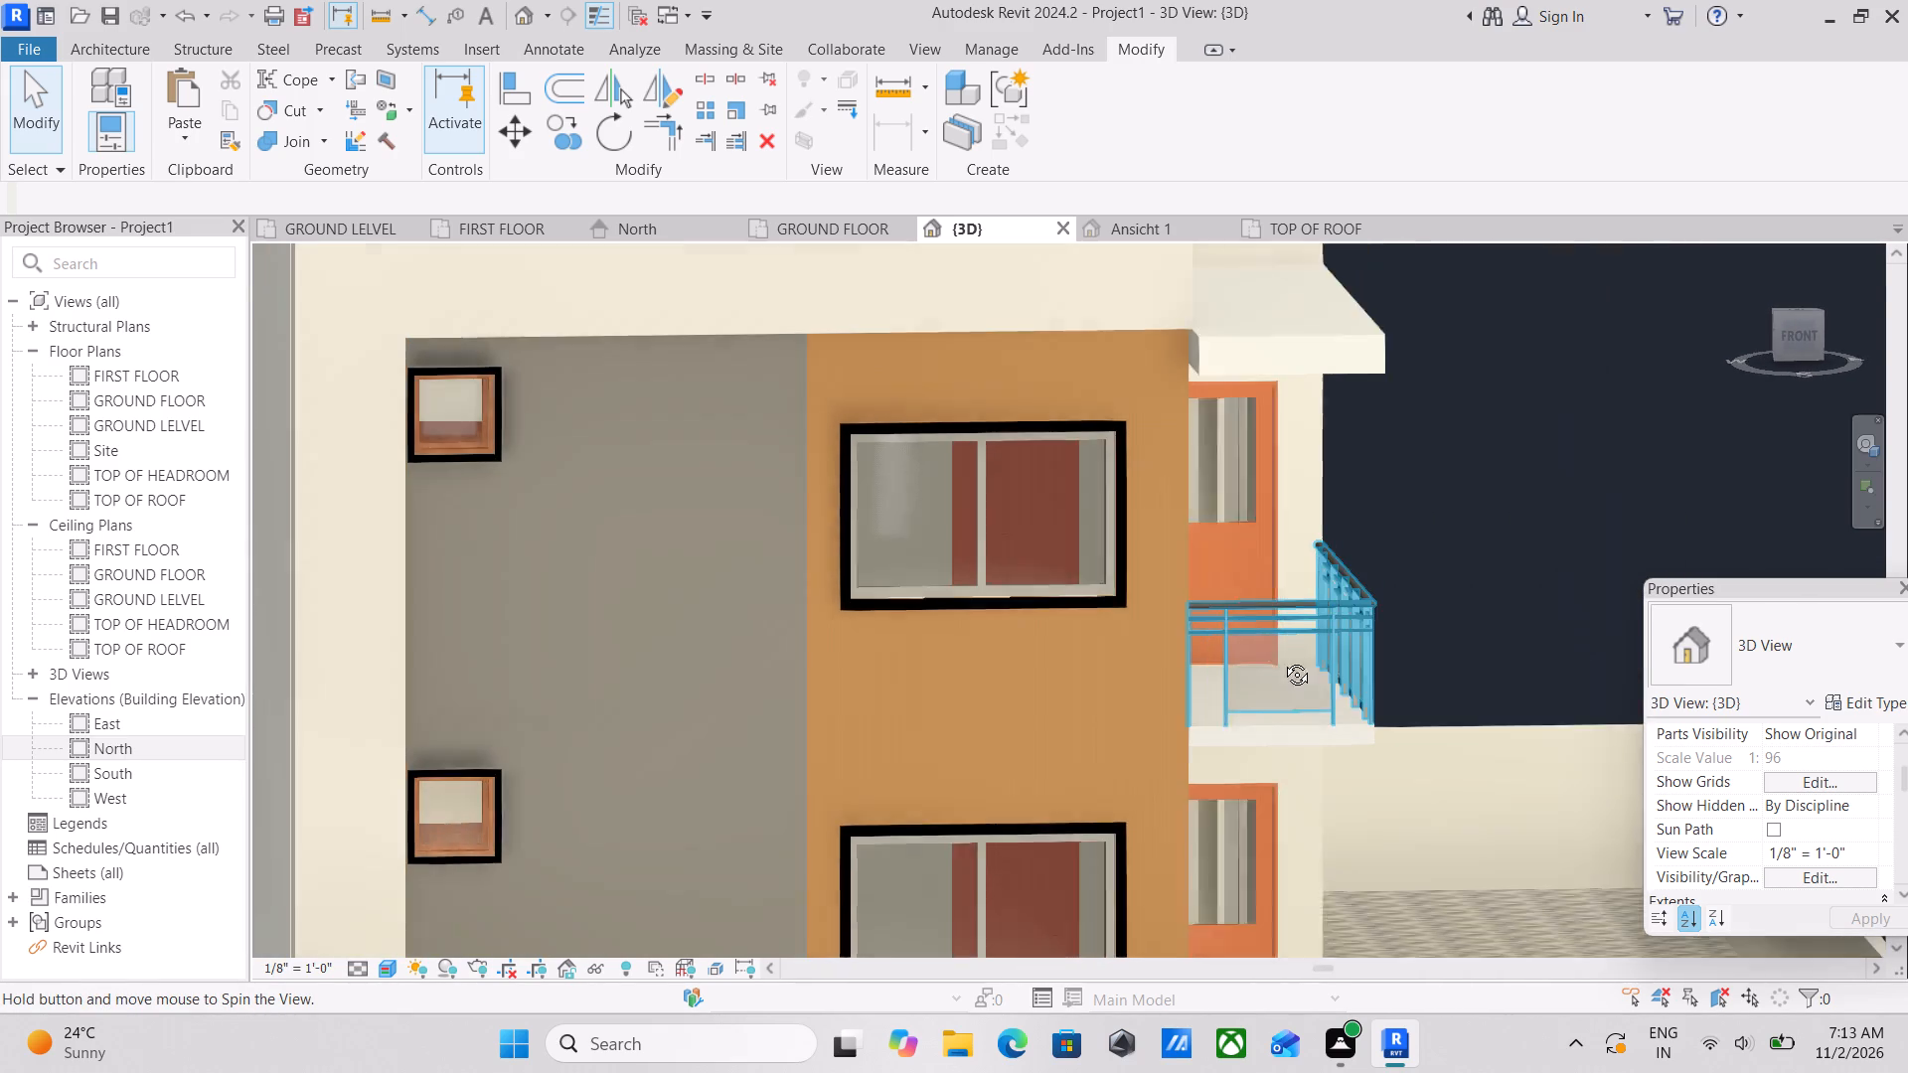
{"action": "middle_click_drag", "start_coordinate": [1282, 660], "coordinate": [1279, 667], "text": "shift"}
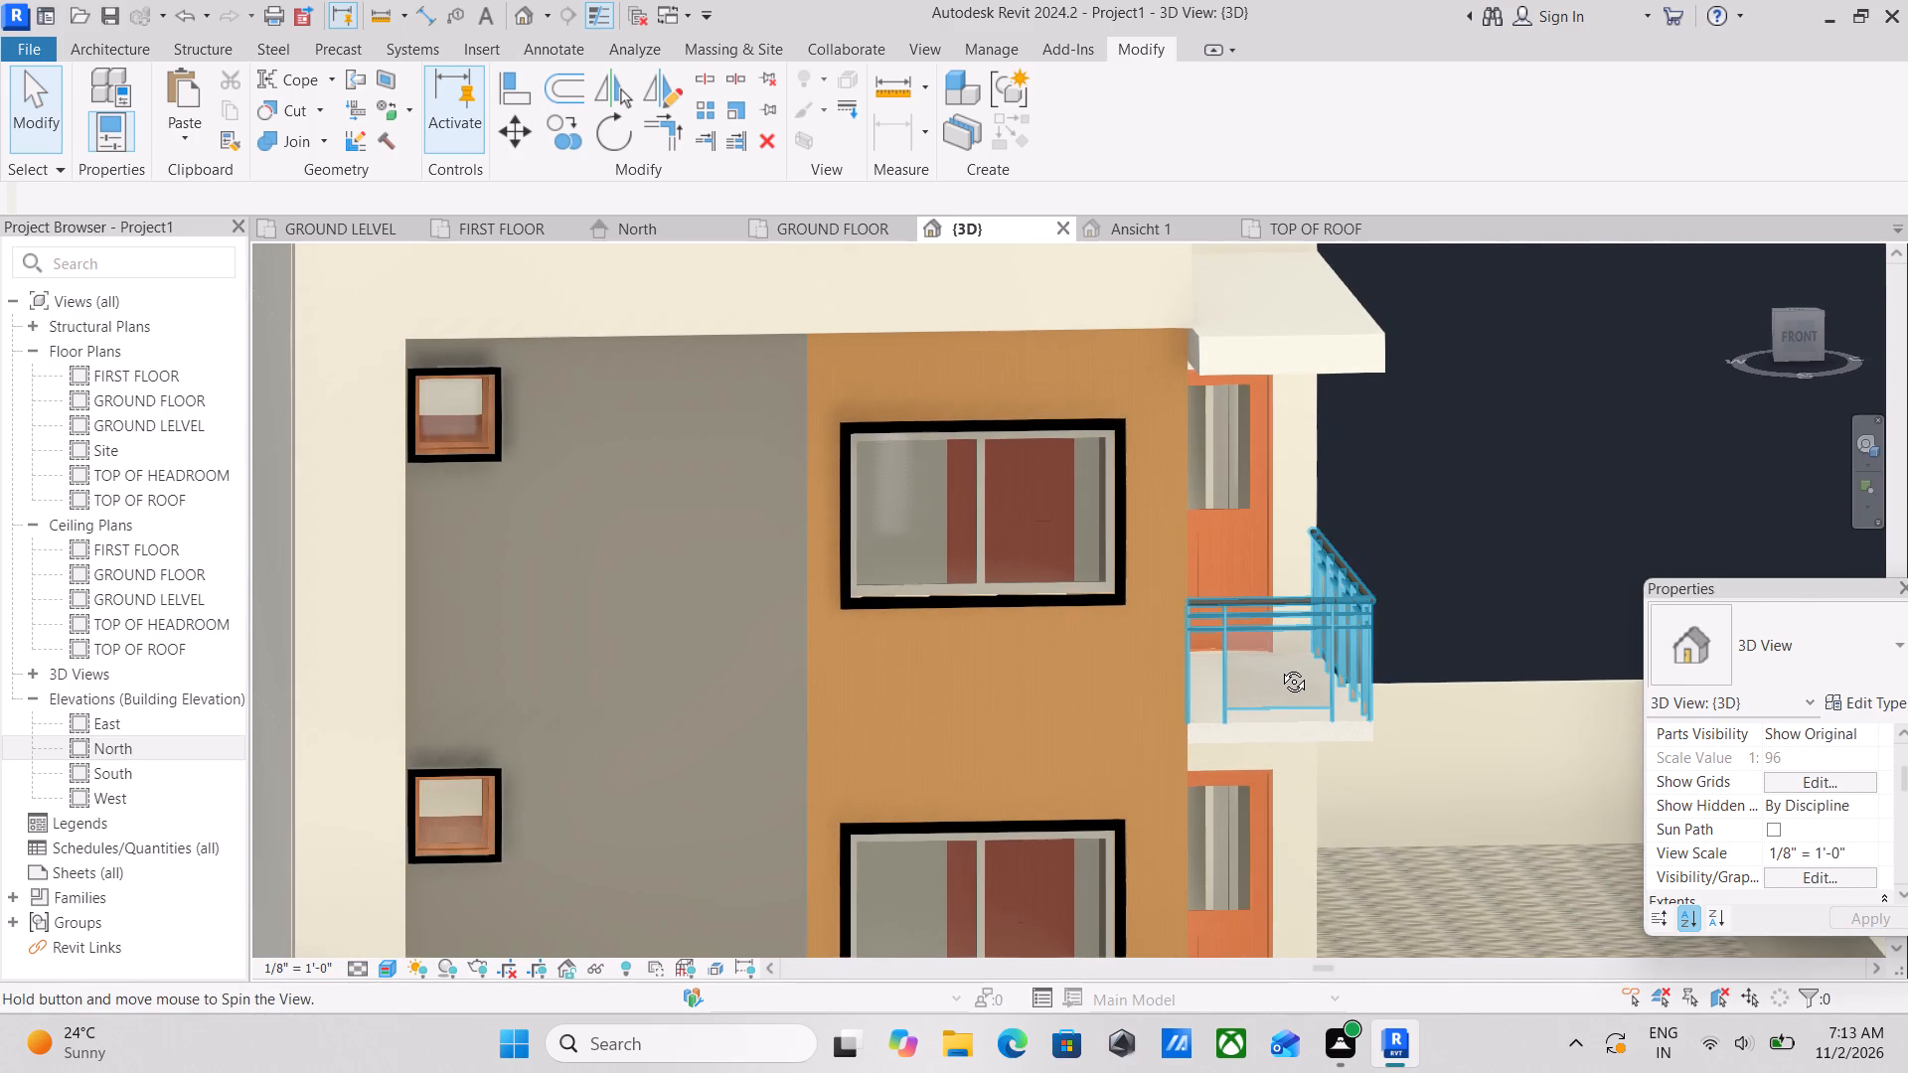
{"action": "middle_click_drag", "start_coordinate": [1279, 667], "coordinate": [1279, 668], "text": "shift"}
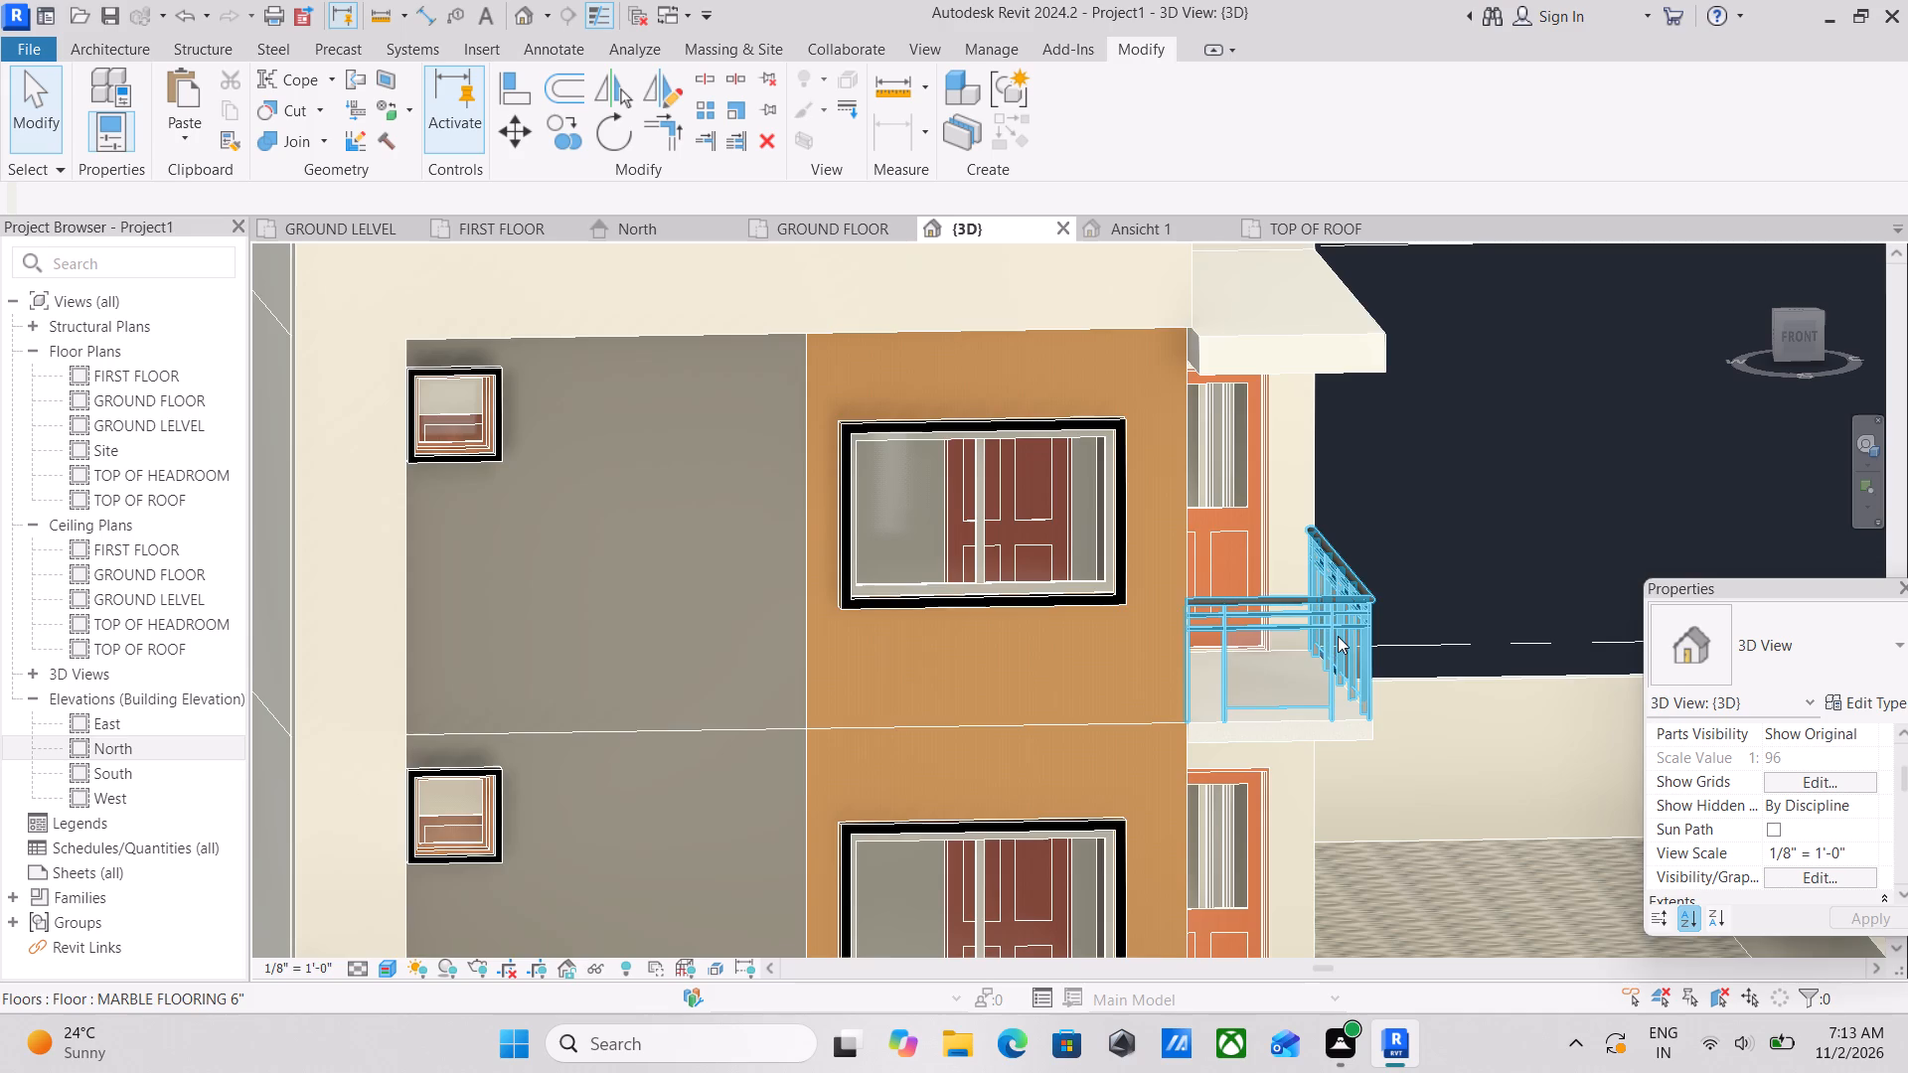
{"action": "scroll", "coordinate": [1338, 636], "scroll_direction": "down", "scroll_amount": 2}
{"action": "middle_click_drag", "start_coordinate": [1335, 636], "coordinate": [1263, 690], "text": "shift"}
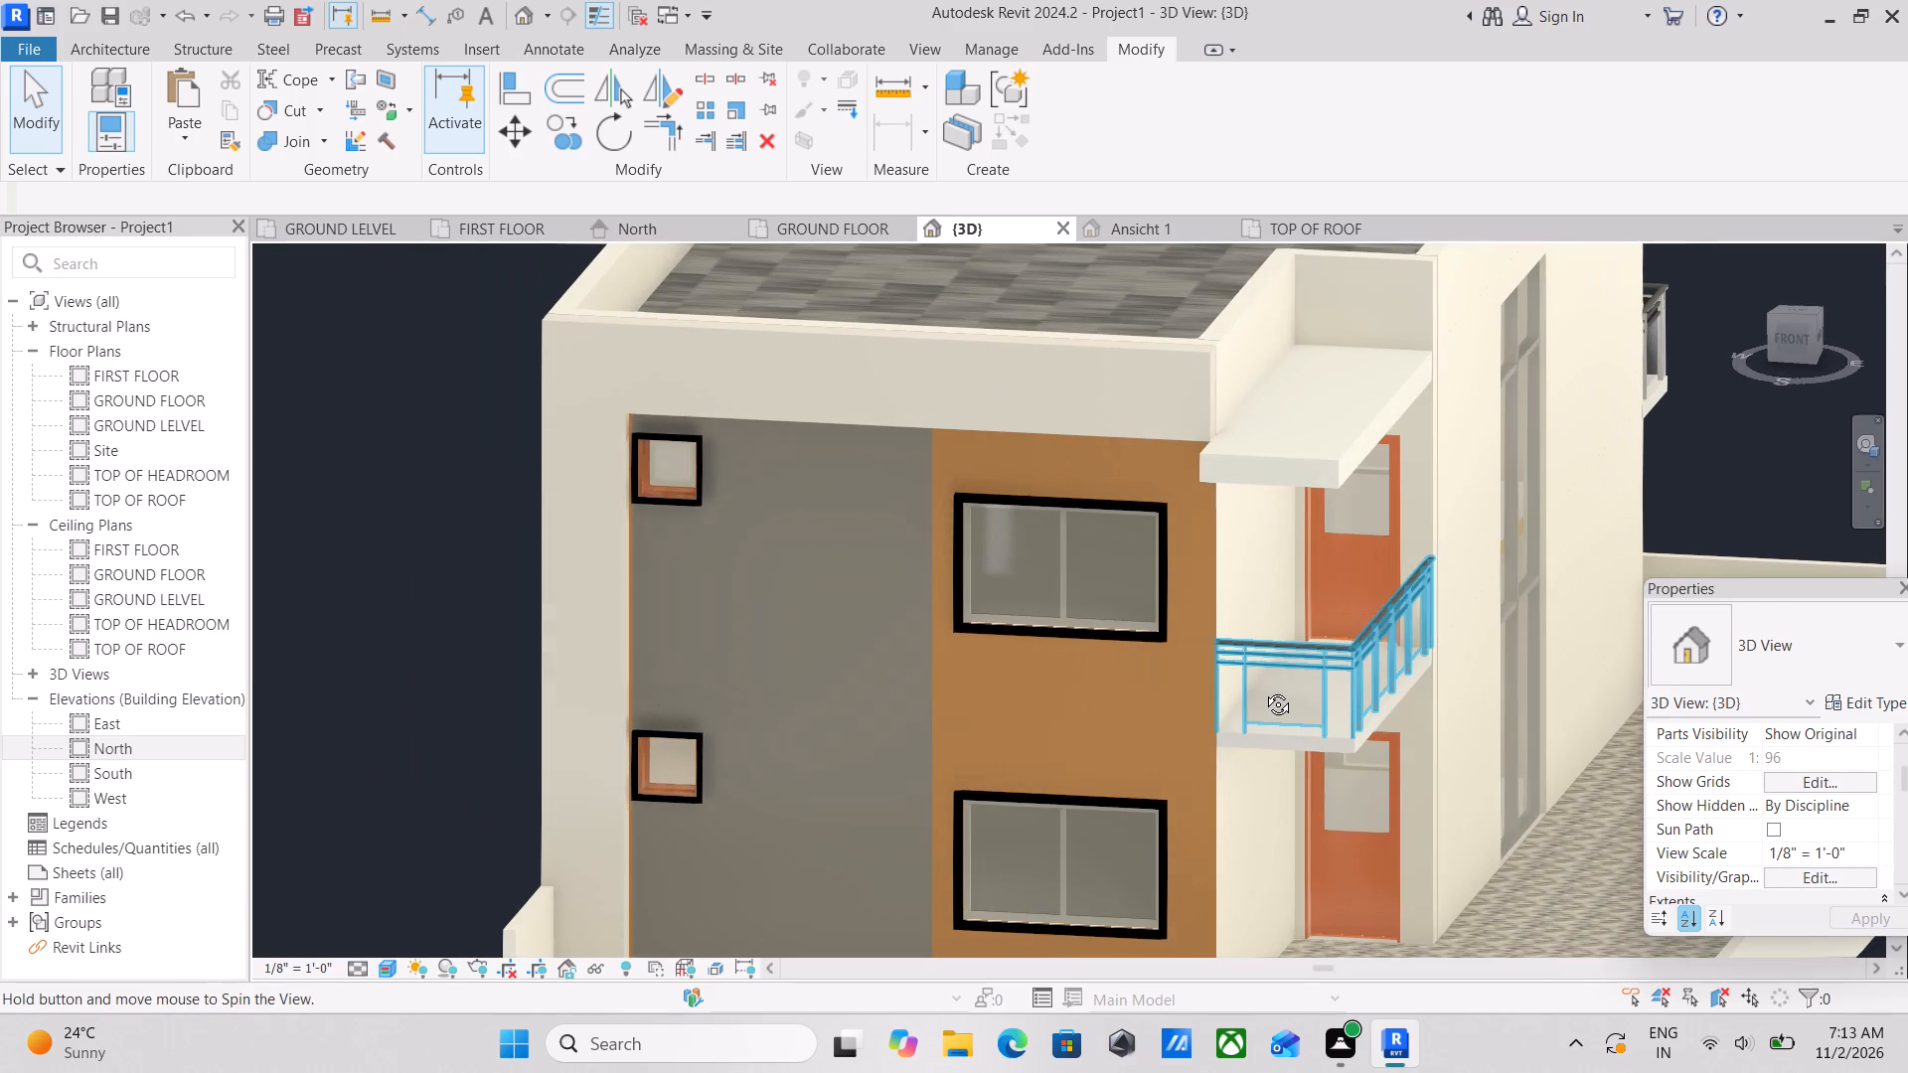
{"action": "middle_click_drag", "start_coordinate": [1263, 690], "coordinate": [1187, 695], "text": "shift"}
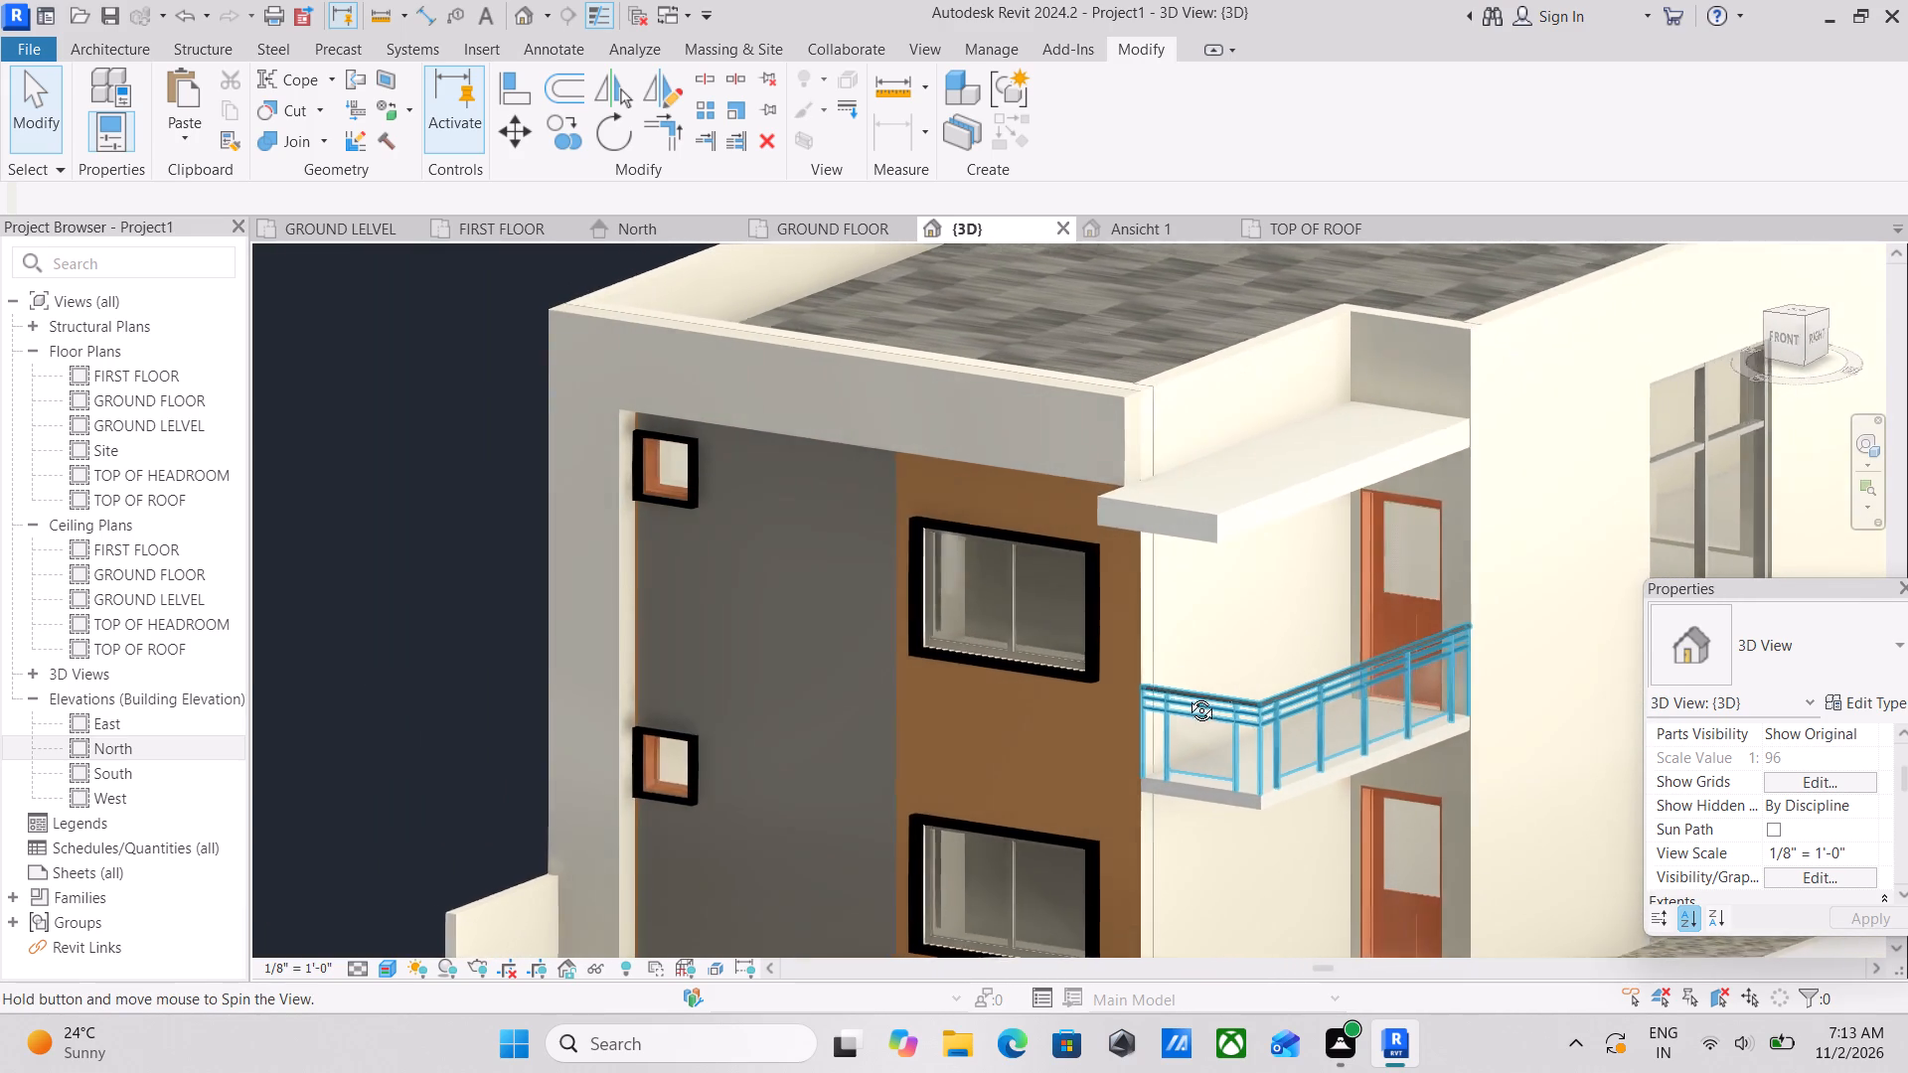
{"action": "middle_click_drag", "start_coordinate": [1187, 695], "coordinate": [1353, 694], "text": "shift"}
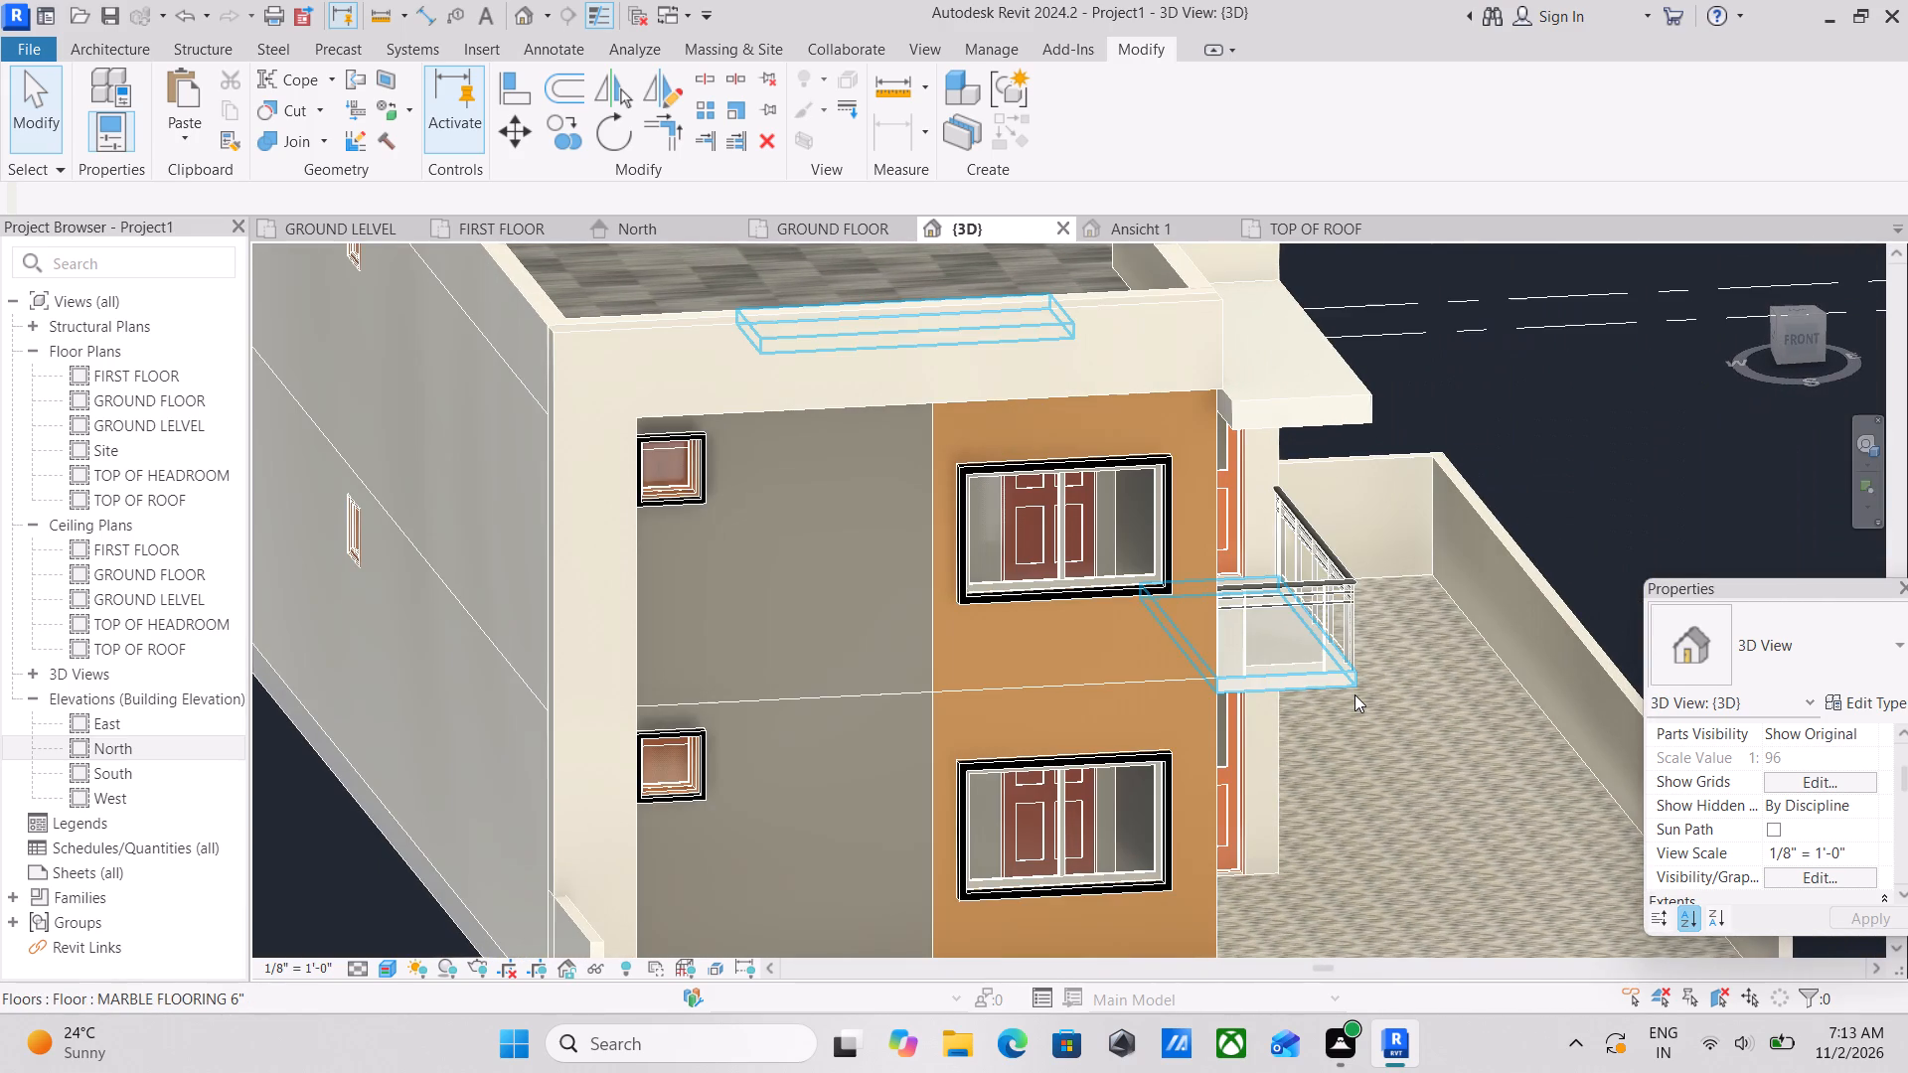
{"action": "scroll", "coordinate": [1342, 751], "scroll_direction": "up", "scroll_amount": 3}
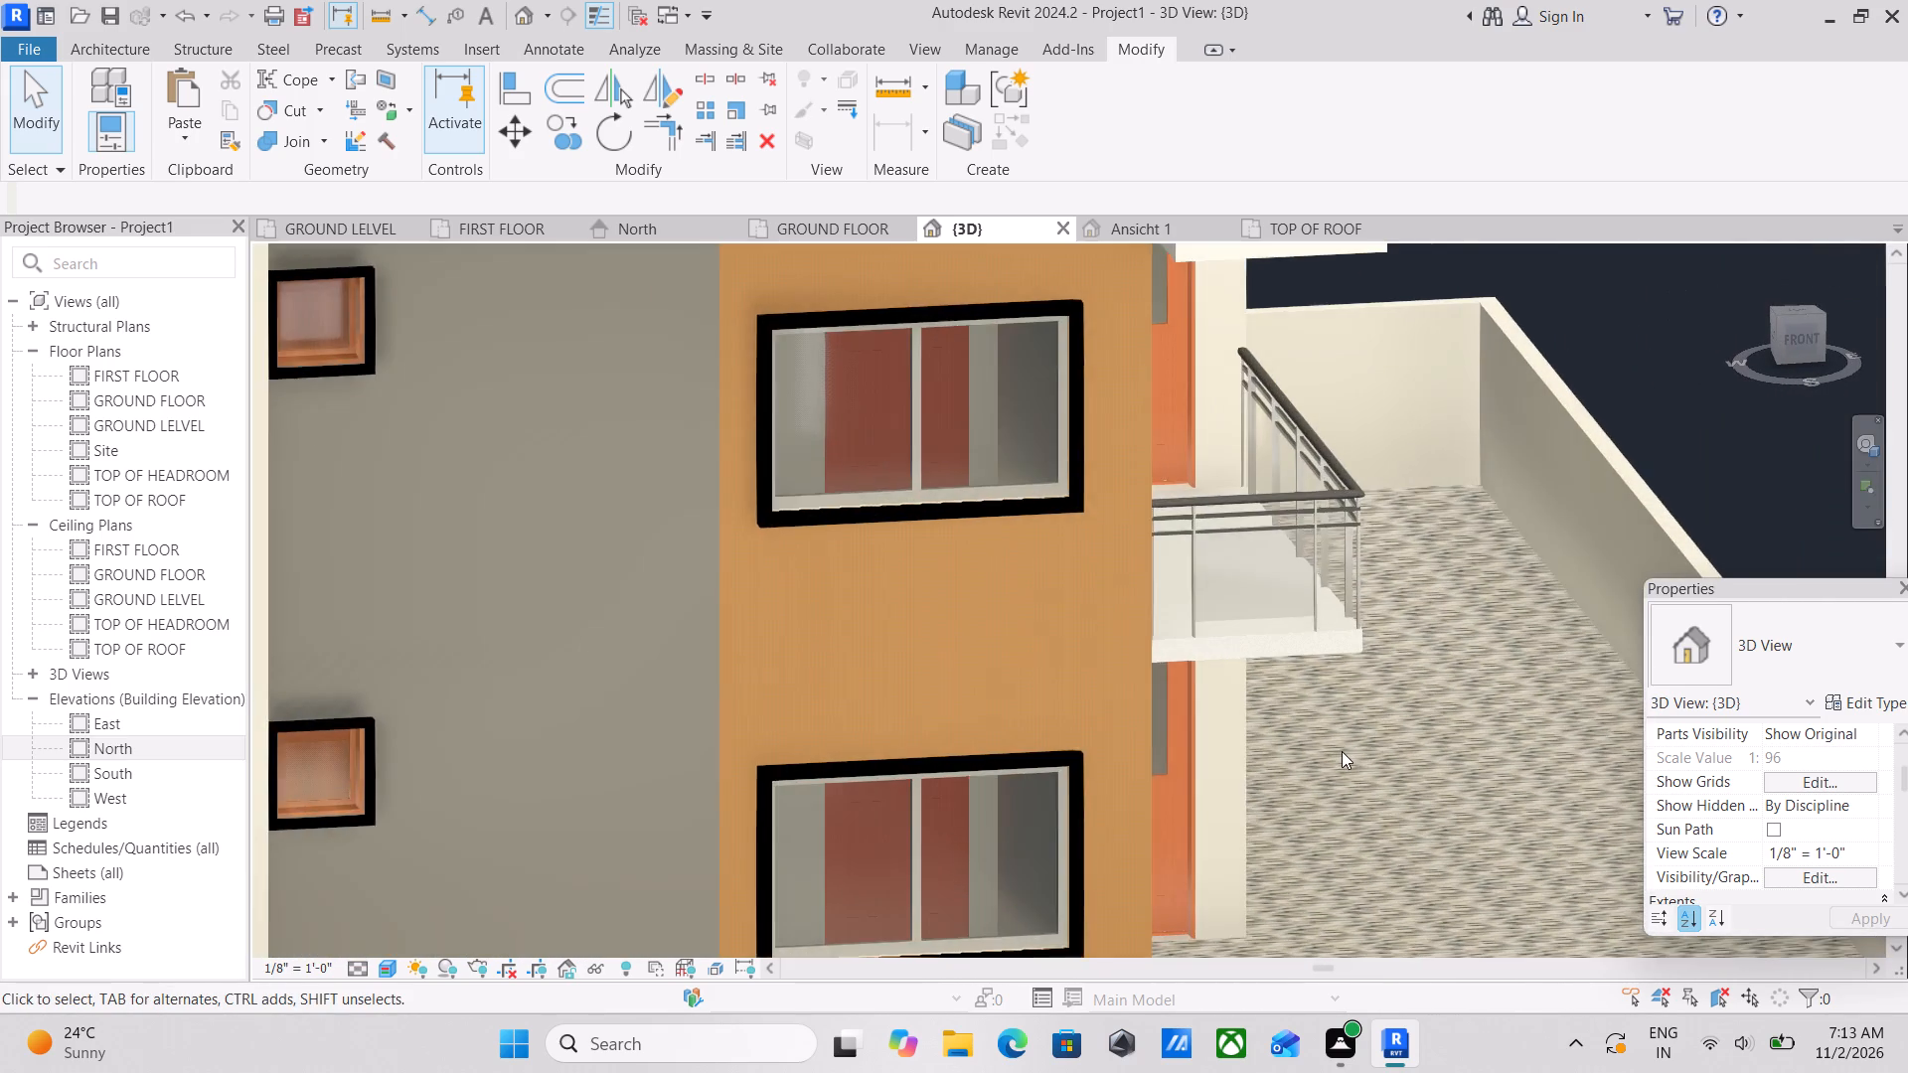
{"action": "middle_click_drag", "start_coordinate": [1341, 750], "coordinate": [1306, 688]}
{"action": "scroll", "coordinate": [1306, 688], "scroll_direction": "up", "scroll_amount": 1}
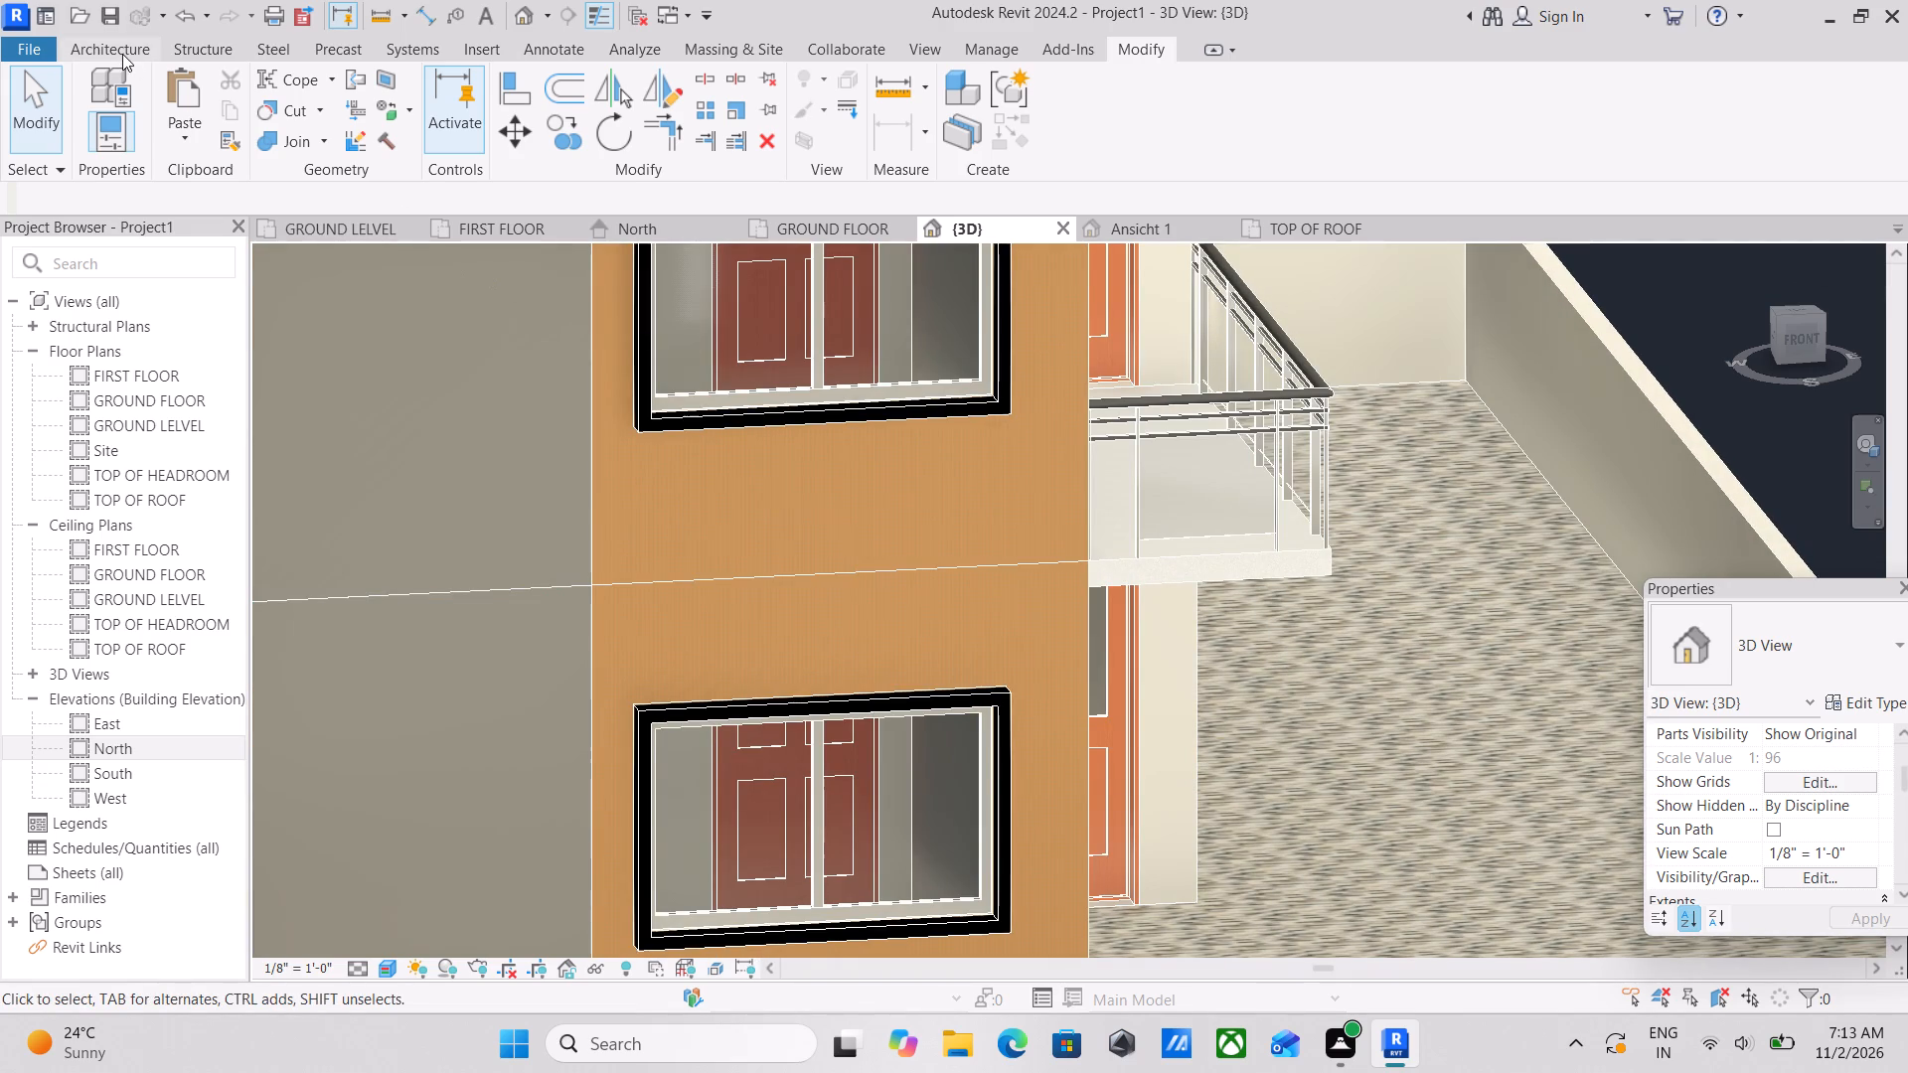
Start a new in-place component in the Generic Models category, keeping its default name.
{"action": "left_click", "coordinate": [122, 53]}
{"action": "left_click", "coordinate": [297, 146]}
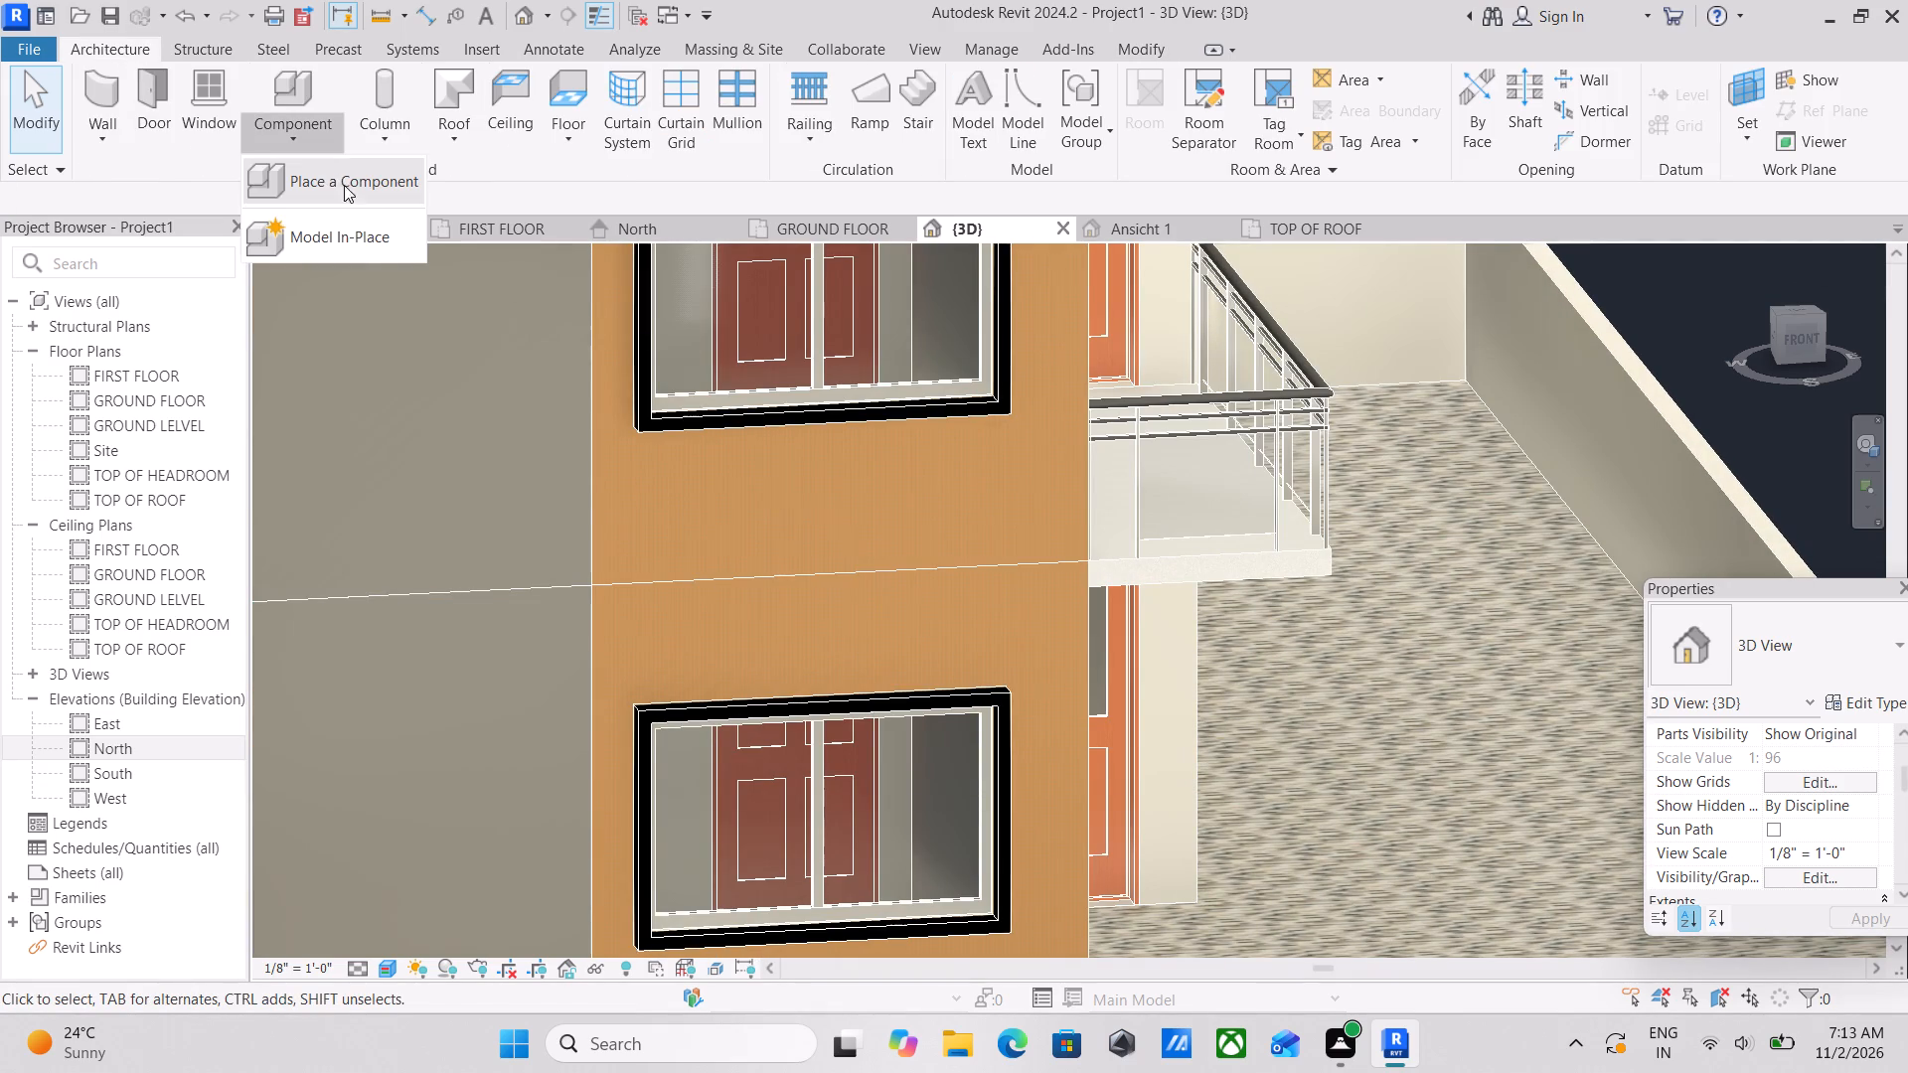
{"action": "left_click", "coordinate": [374, 225]}
{"action": "scroll", "coordinate": [952, 440], "scroll_direction": "down", "scroll_amount": 4}
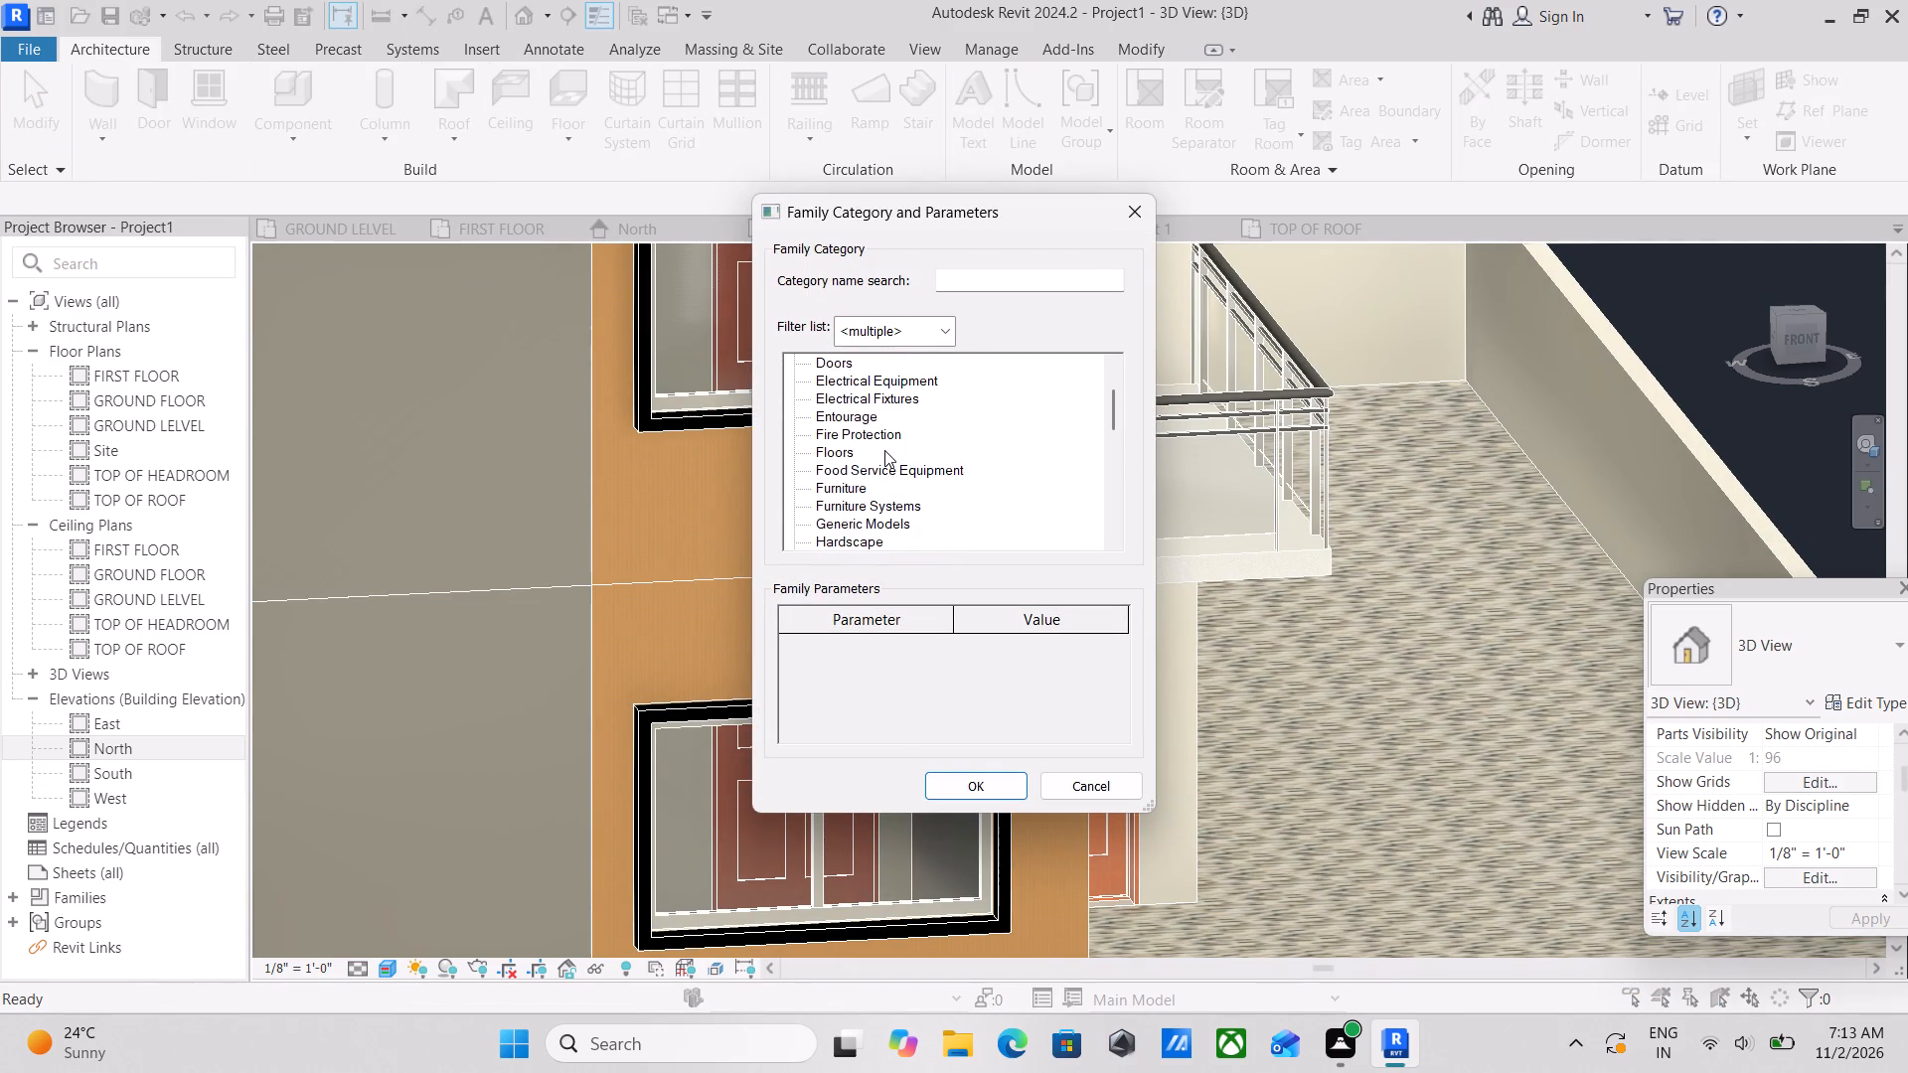
{"action": "scroll", "coordinate": [884, 450], "scroll_direction": "down", "scroll_amount": 3}
{"action": "left_click", "coordinate": [863, 470]}
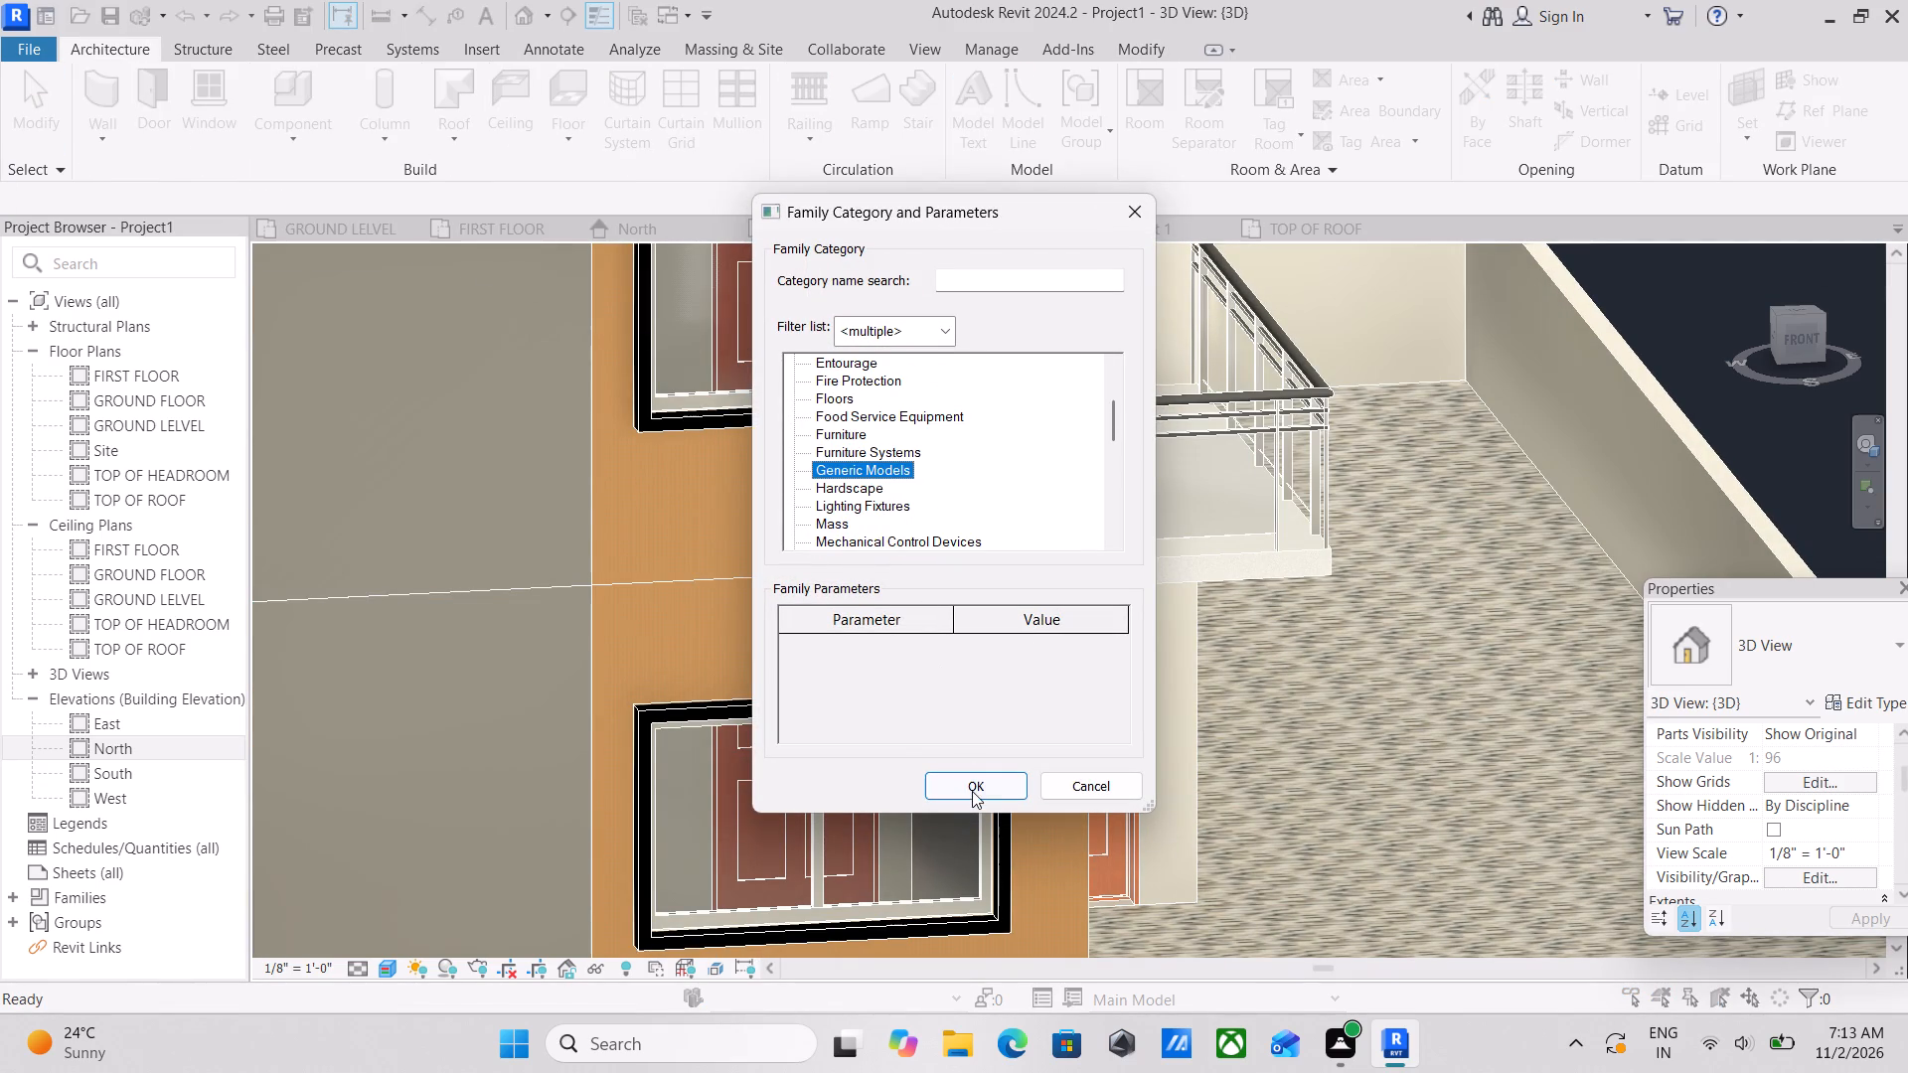
{"action": "left_click", "coordinate": [972, 791]}
{"action": "left_click", "coordinate": [963, 561]}
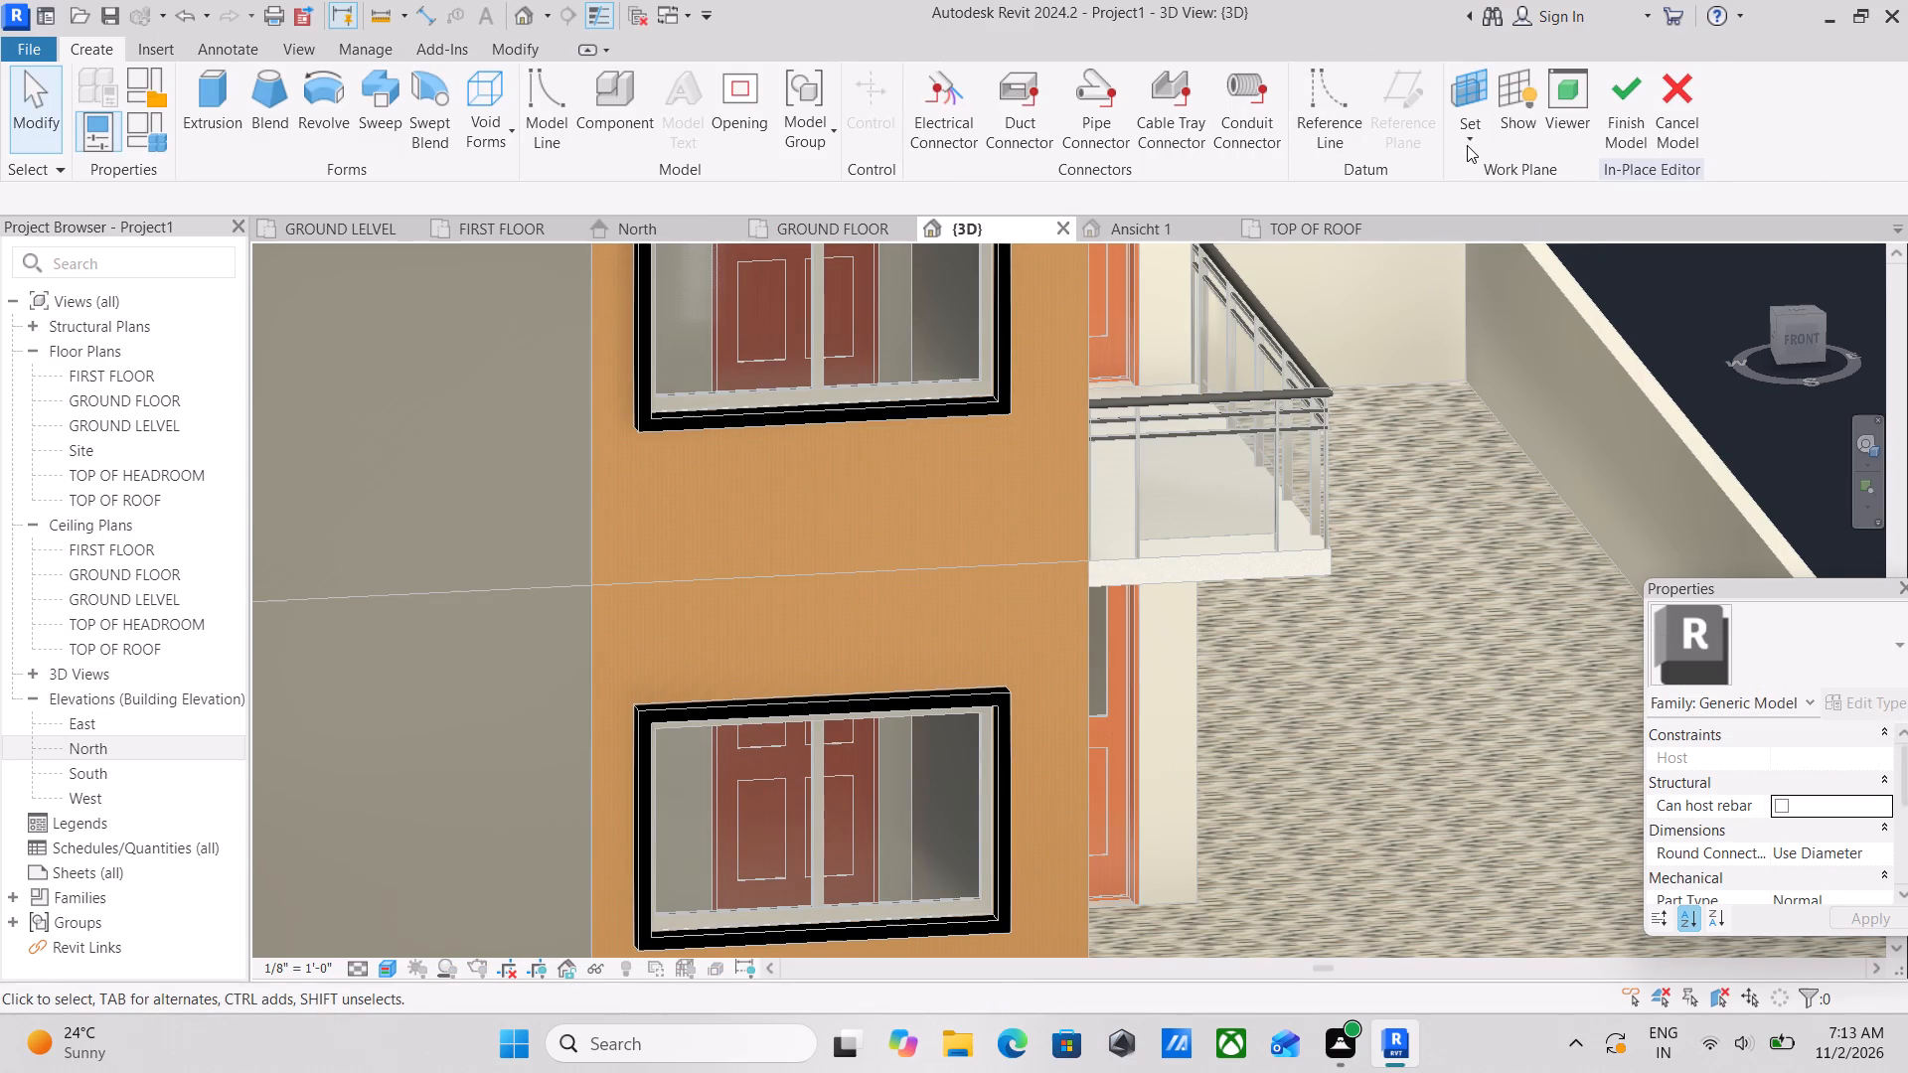
Set the work plane to the front face of the first-floor balcony's floor slab.
{"action": "left_click", "coordinate": [1464, 136]}
{"action": "left_click", "coordinate": [1483, 225]}
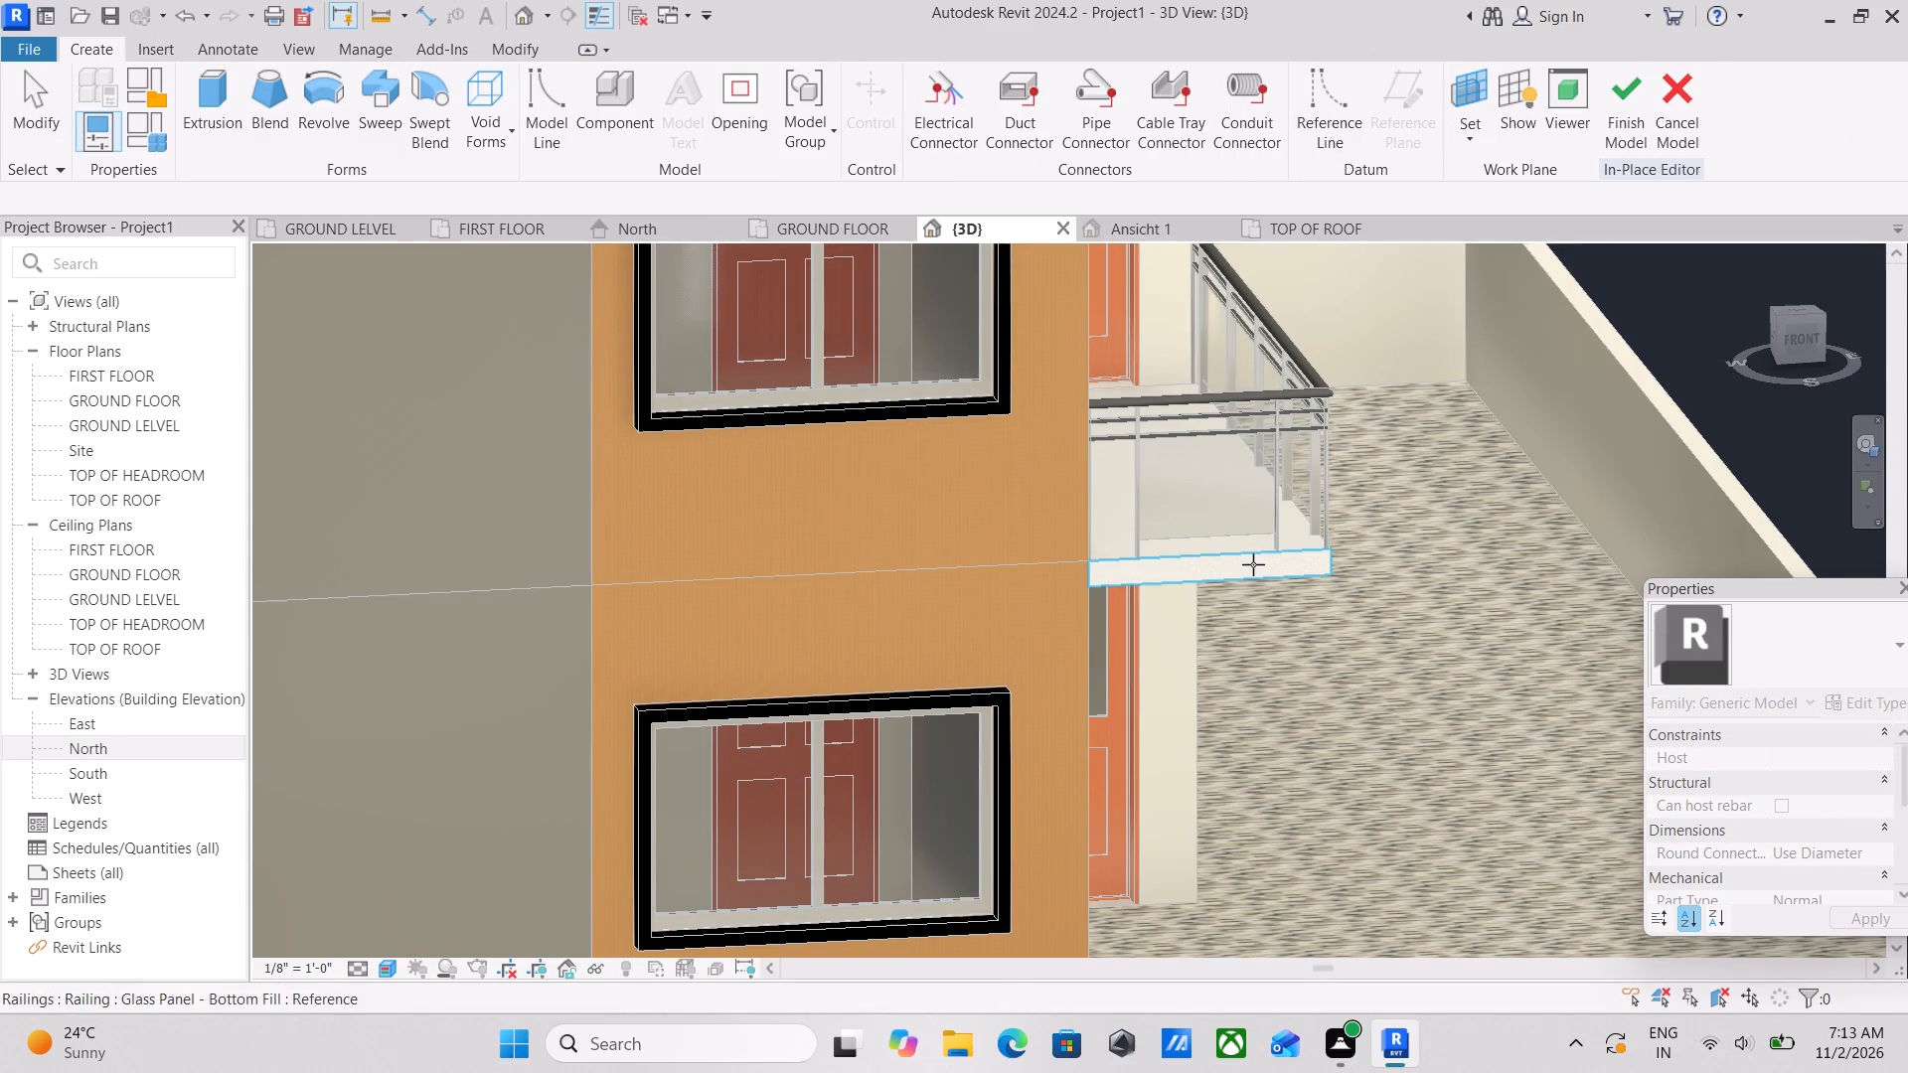
{"action": "left_click", "coordinate": [1465, 143]}
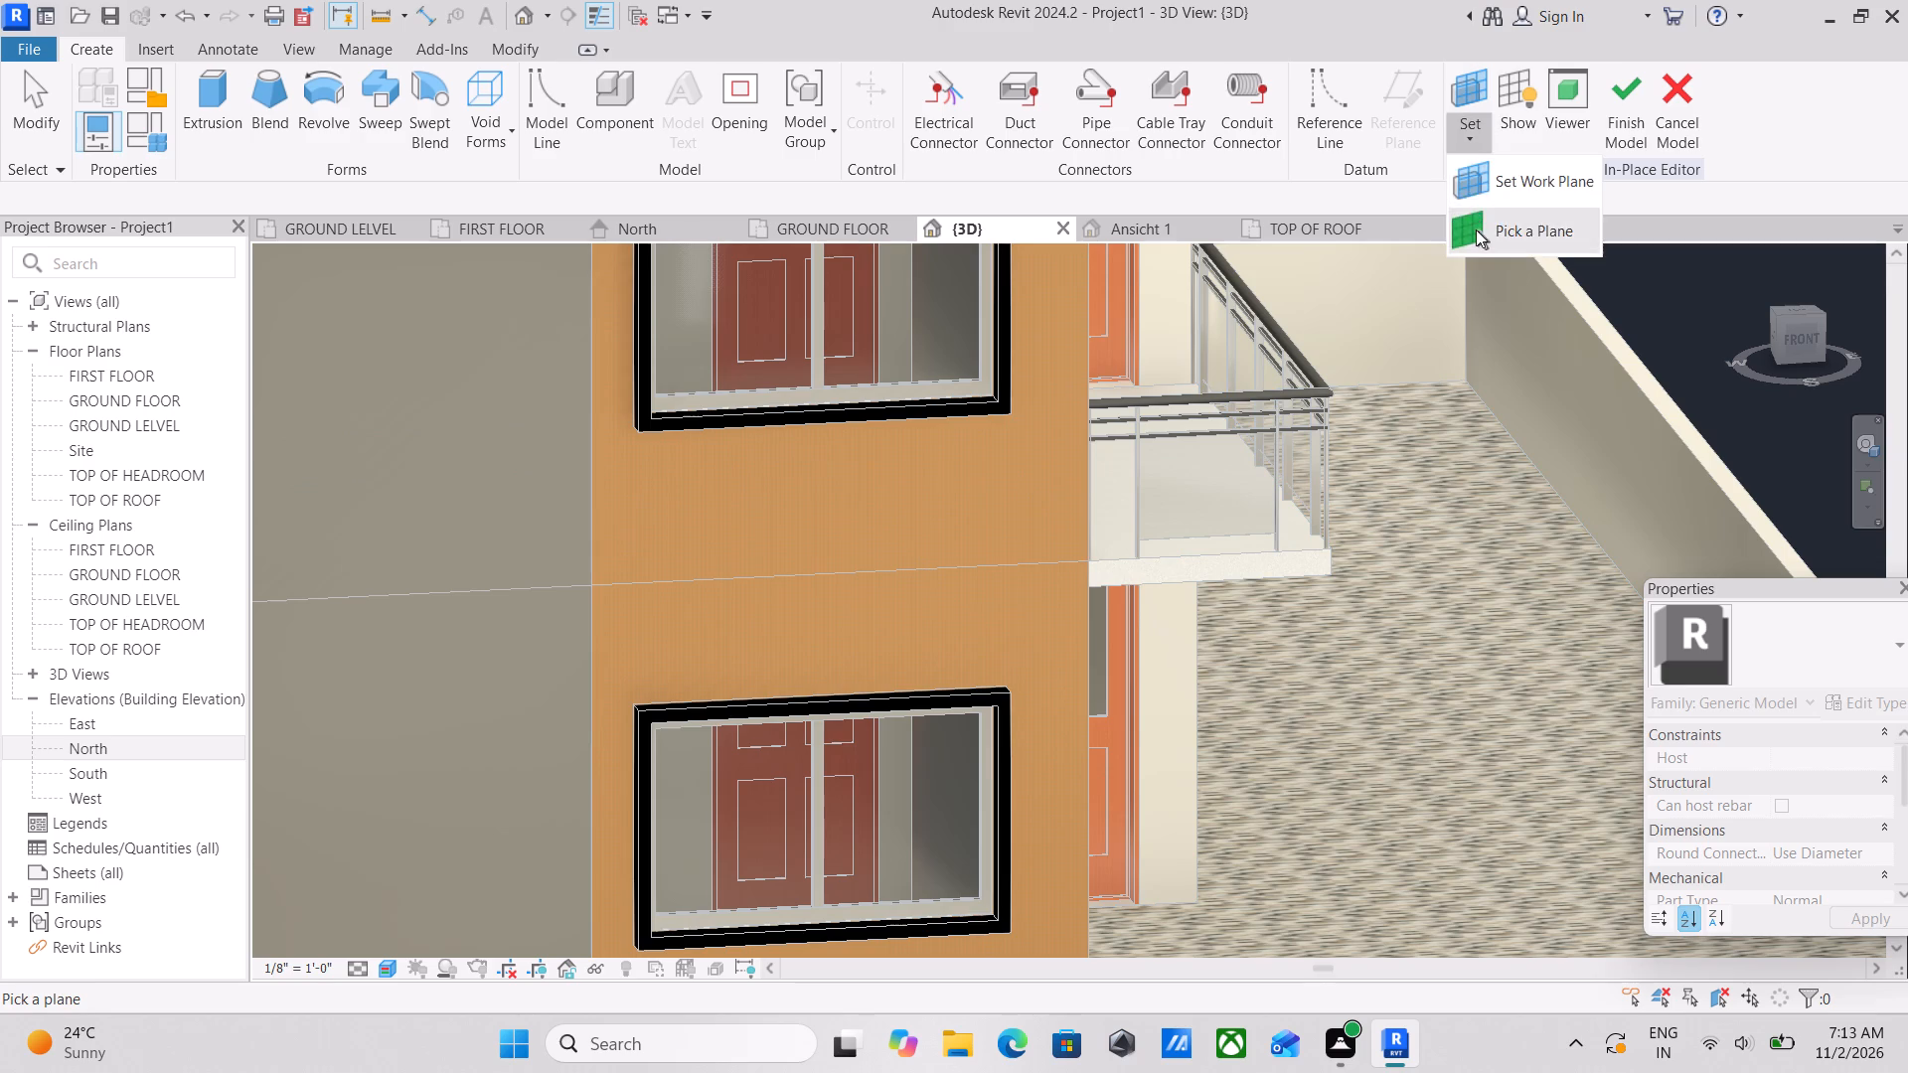
{"action": "left_click", "coordinate": [1476, 230]}
{"action": "scroll", "coordinate": [1083, 638], "scroll_direction": "up", "scroll_amount": 3}
{"action": "scroll", "coordinate": [1191, 540], "scroll_direction": "up", "scroll_amount": 3}
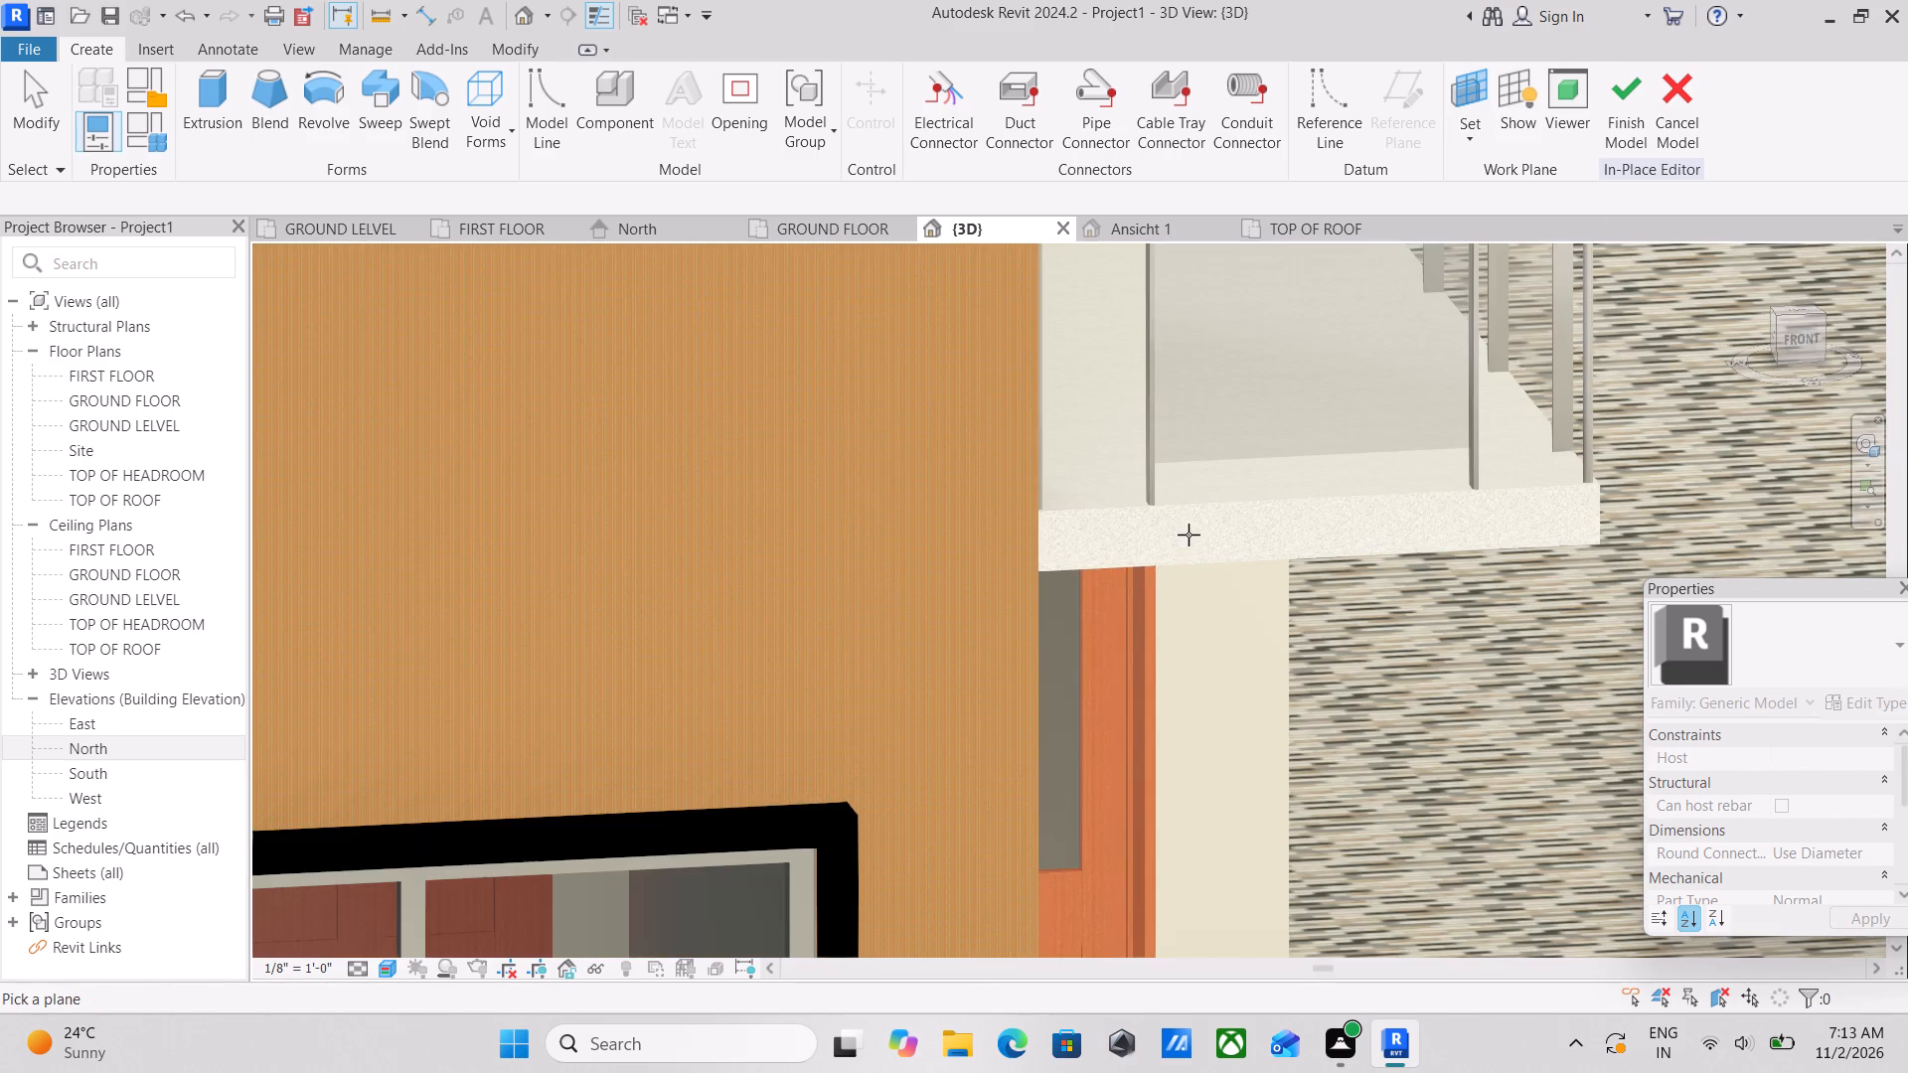
{"action": "left_click", "coordinate": [1589, 535]}
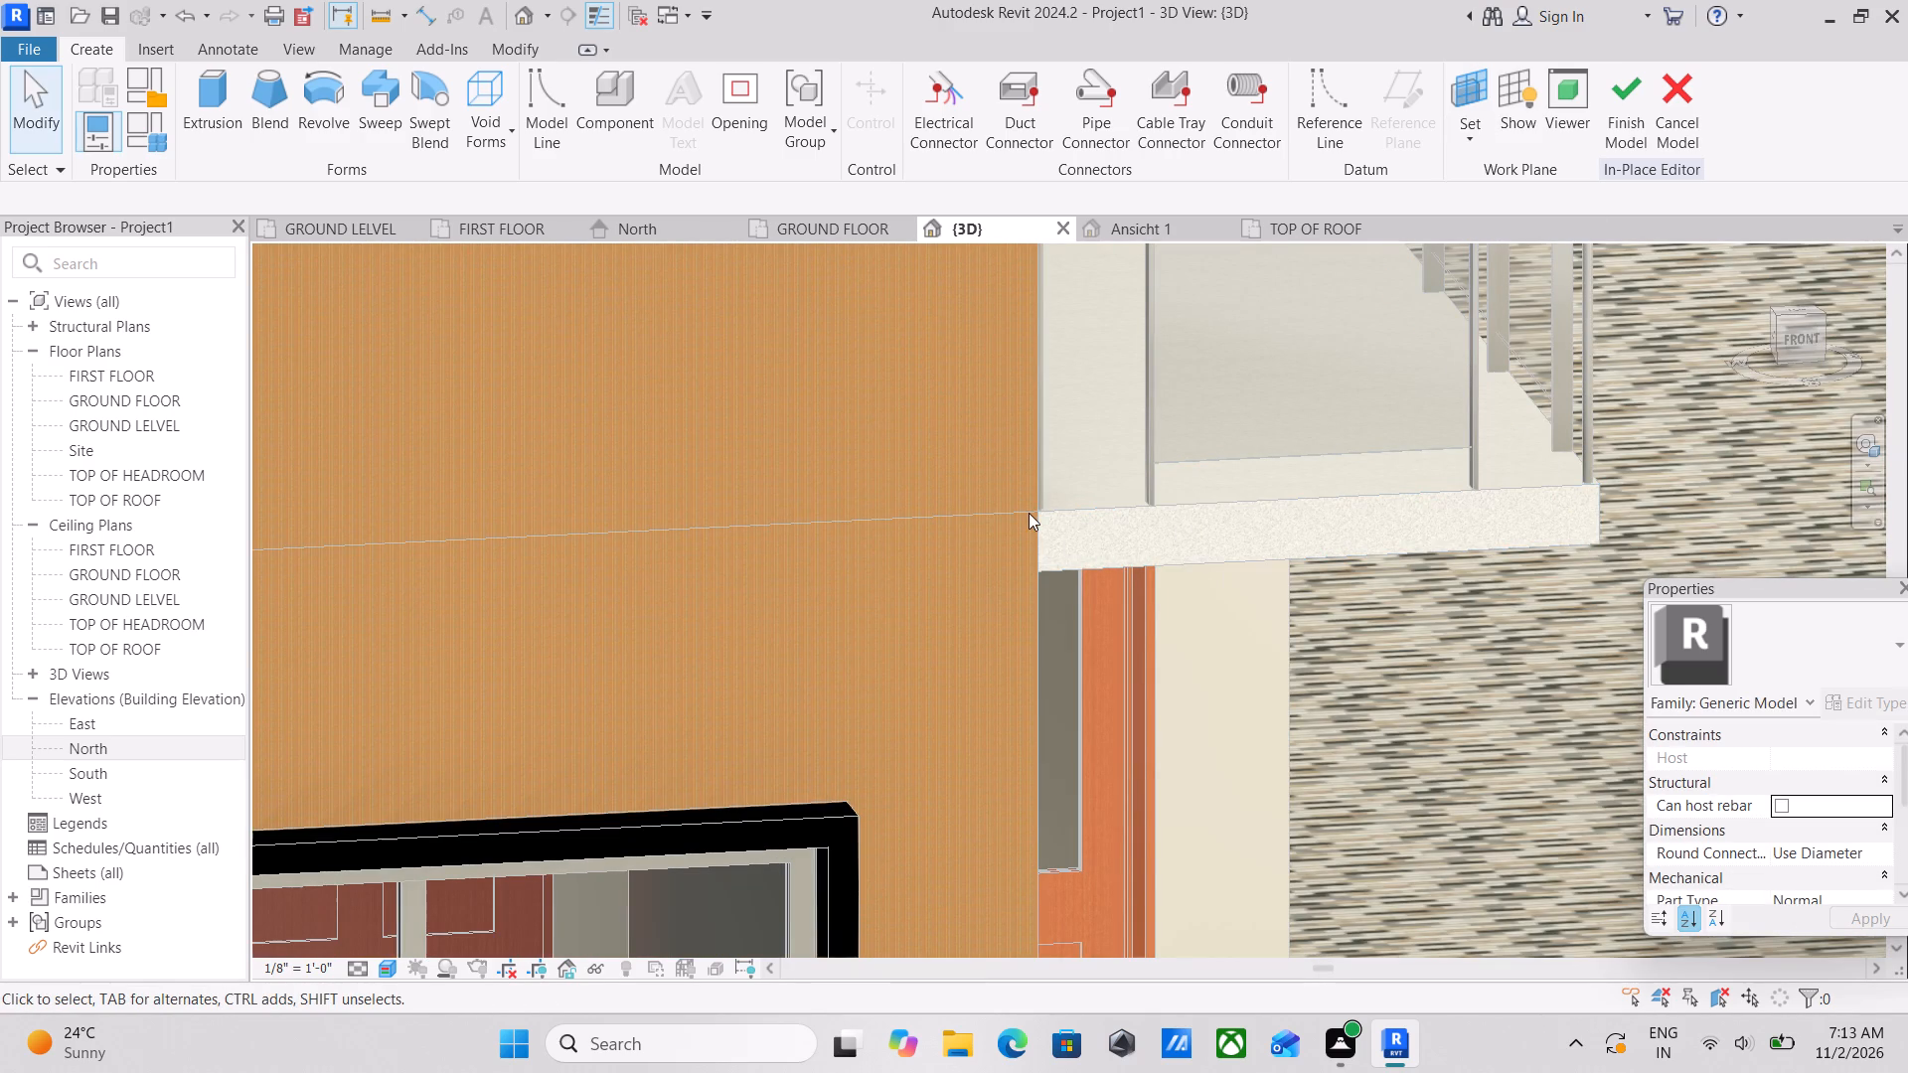
Extrude a rectangle traced over the balcony slab's front edge, from the wall corner to the outer lower corner, with a 1' 0" depth.
{"action": "scroll", "coordinate": [1029, 513], "scroll_direction": "down", "scroll_amount": 8}
{"action": "middle_click_drag", "start_coordinate": [1074, 536], "coordinate": [914, 740]}
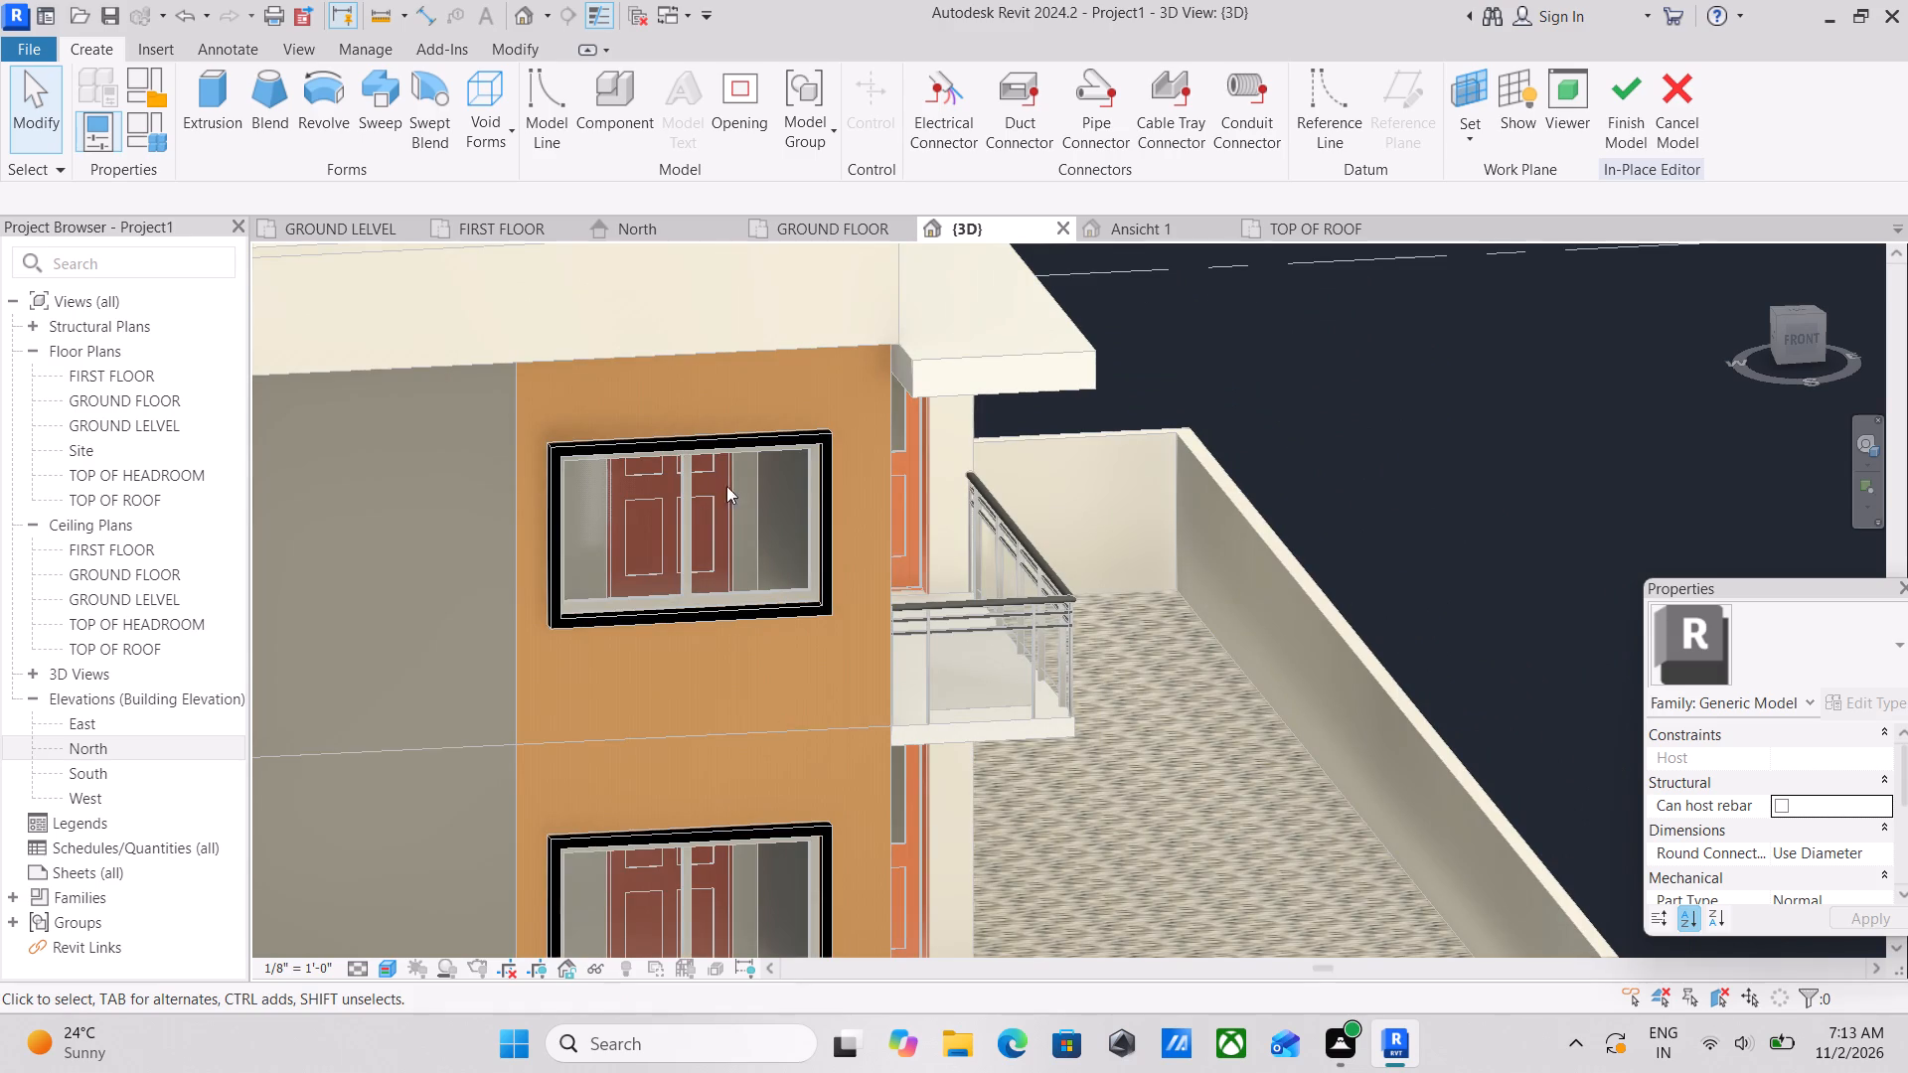
{"action": "left_click", "coordinate": [204, 116]}
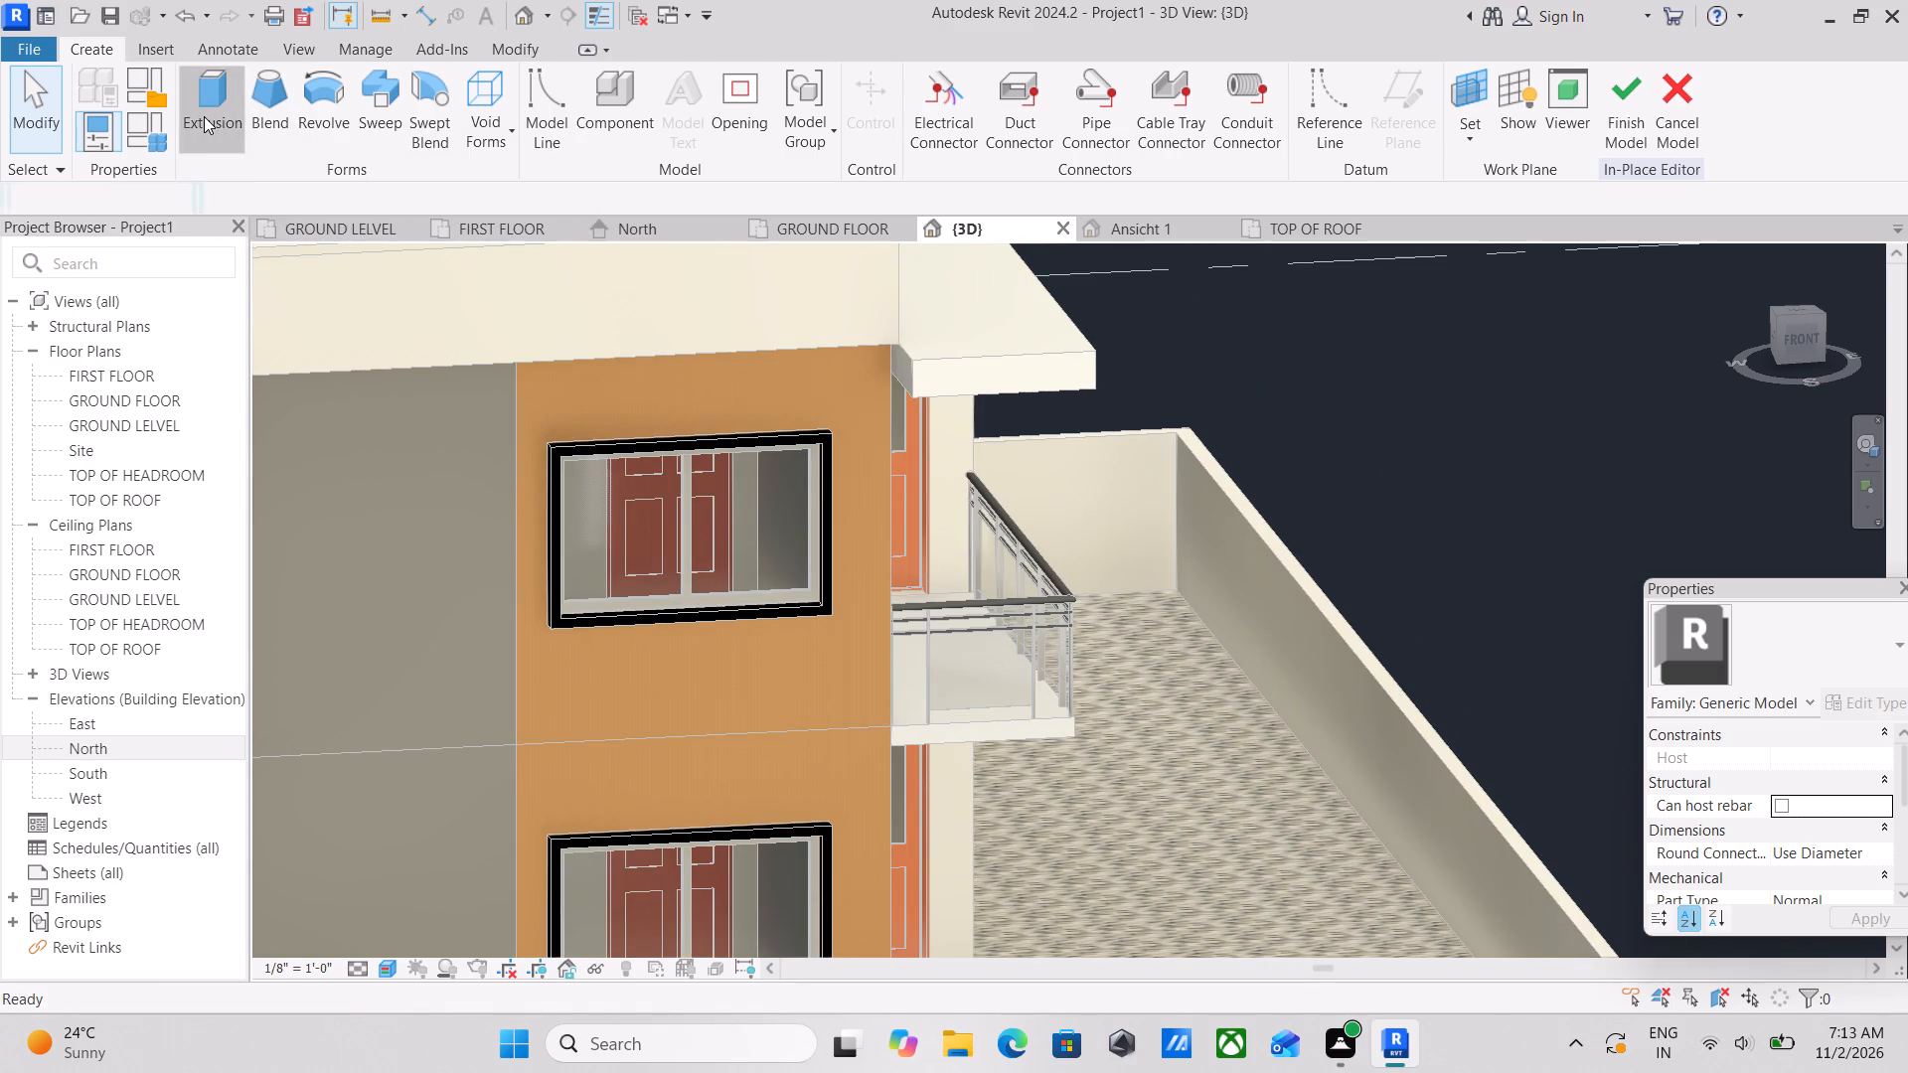
{"action": "scroll", "coordinate": [806, 697], "scroll_direction": "up", "scroll_amount": 2}
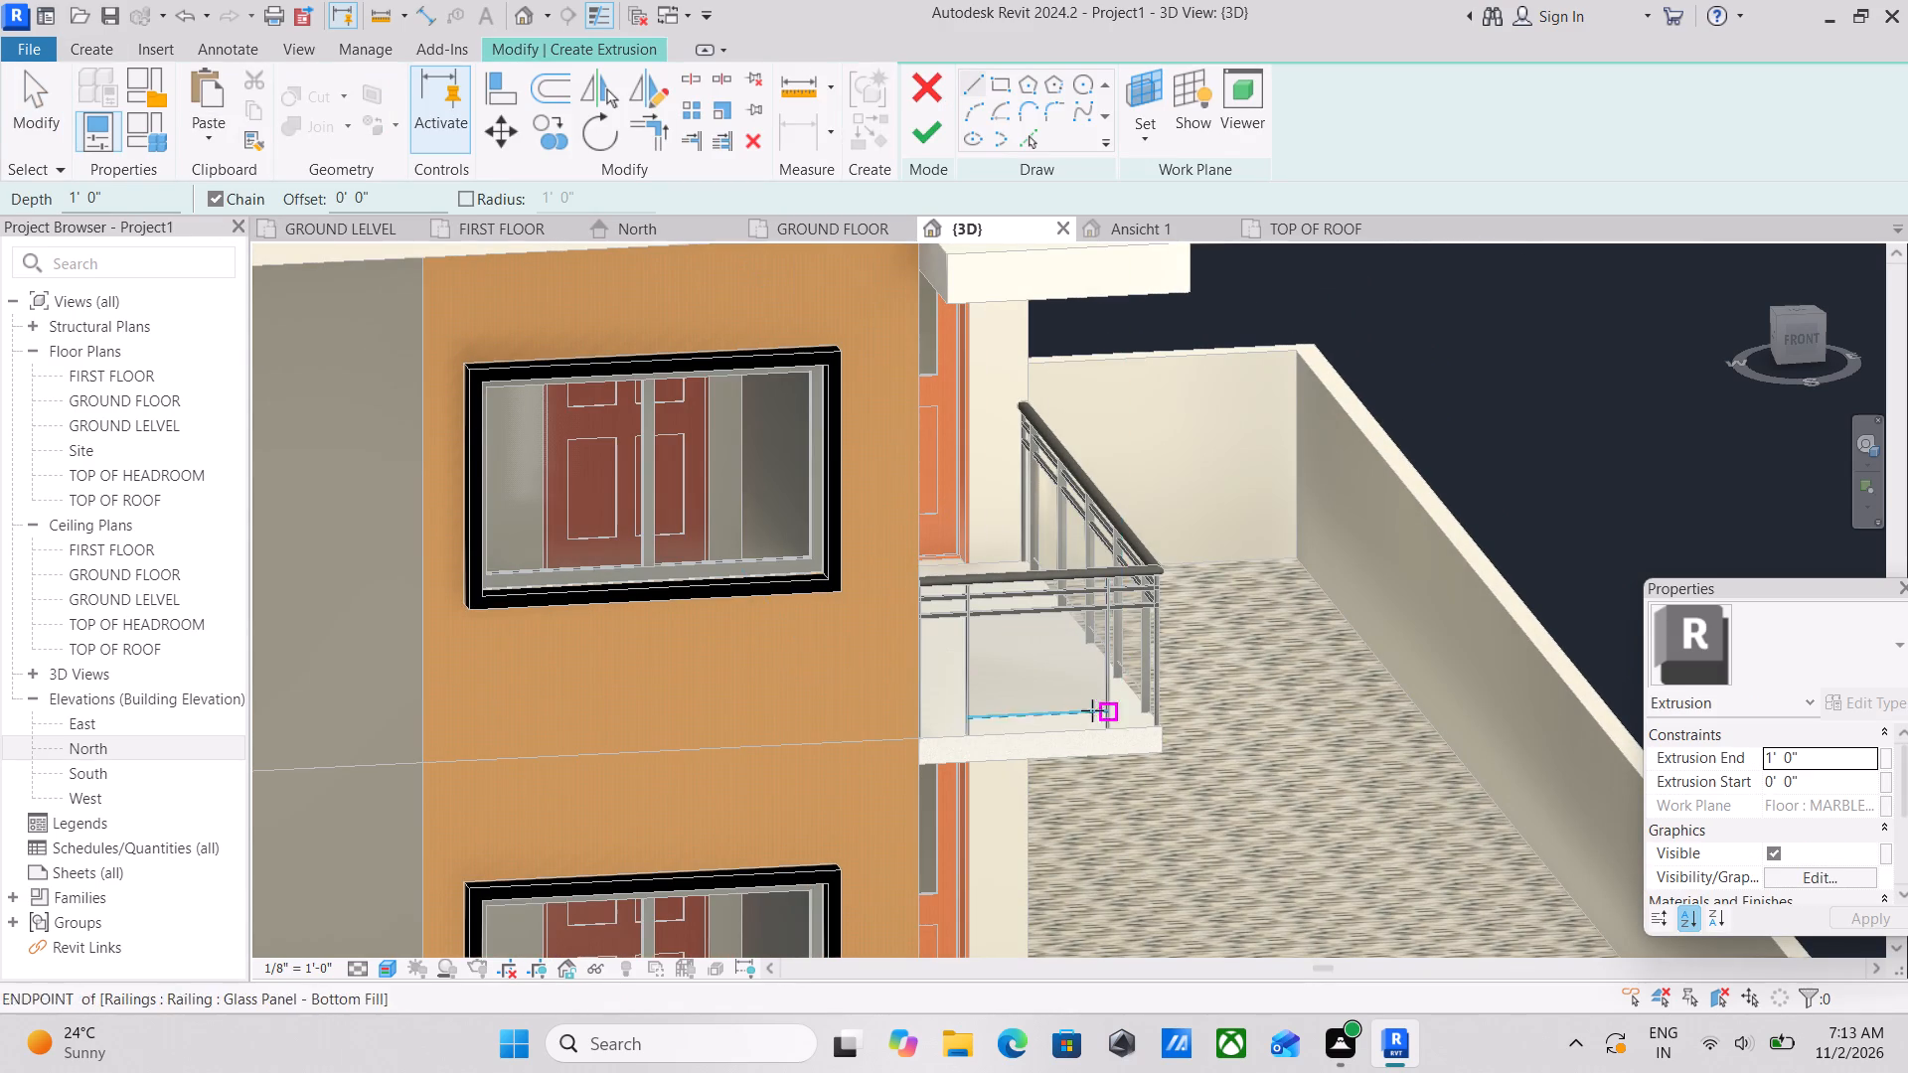
{"action": "scroll", "coordinate": [975, 754], "scroll_direction": "up", "scroll_amount": 8}
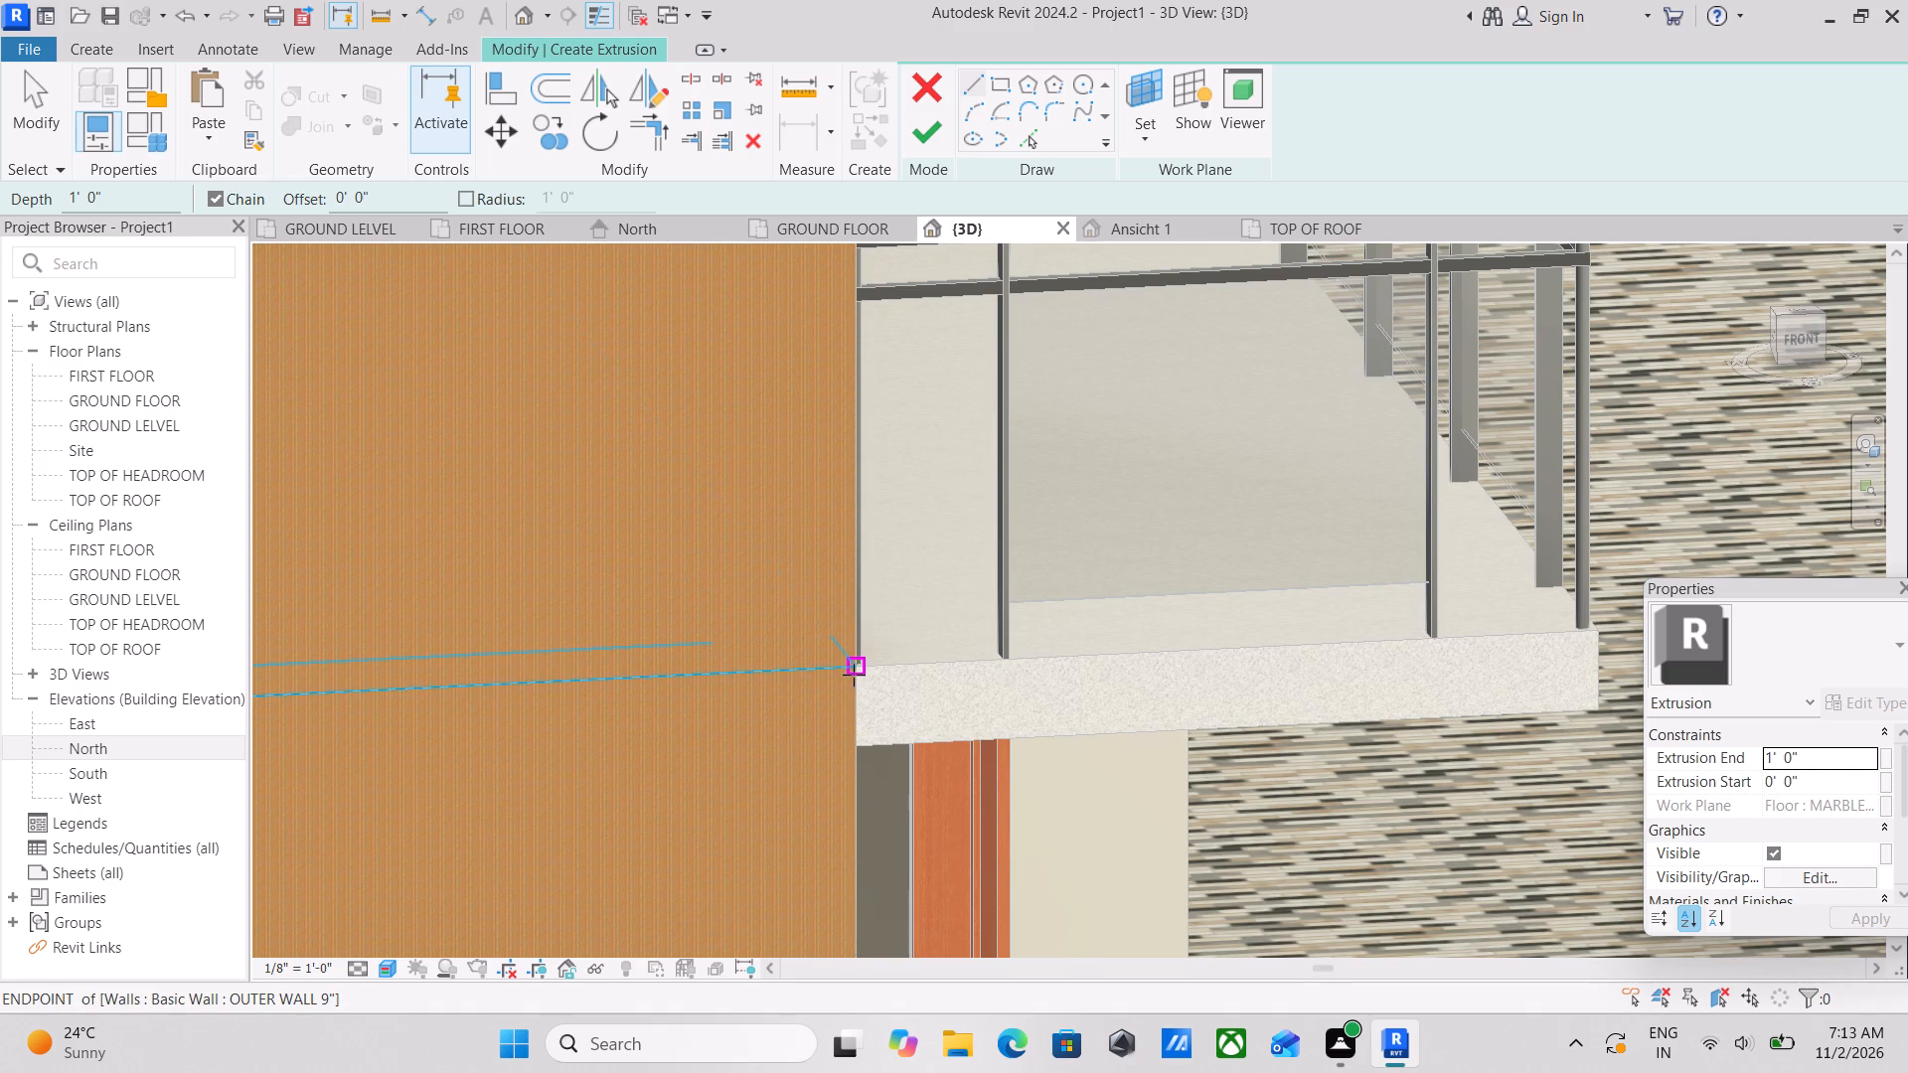
{"action": "left_click", "coordinate": [854, 674]}
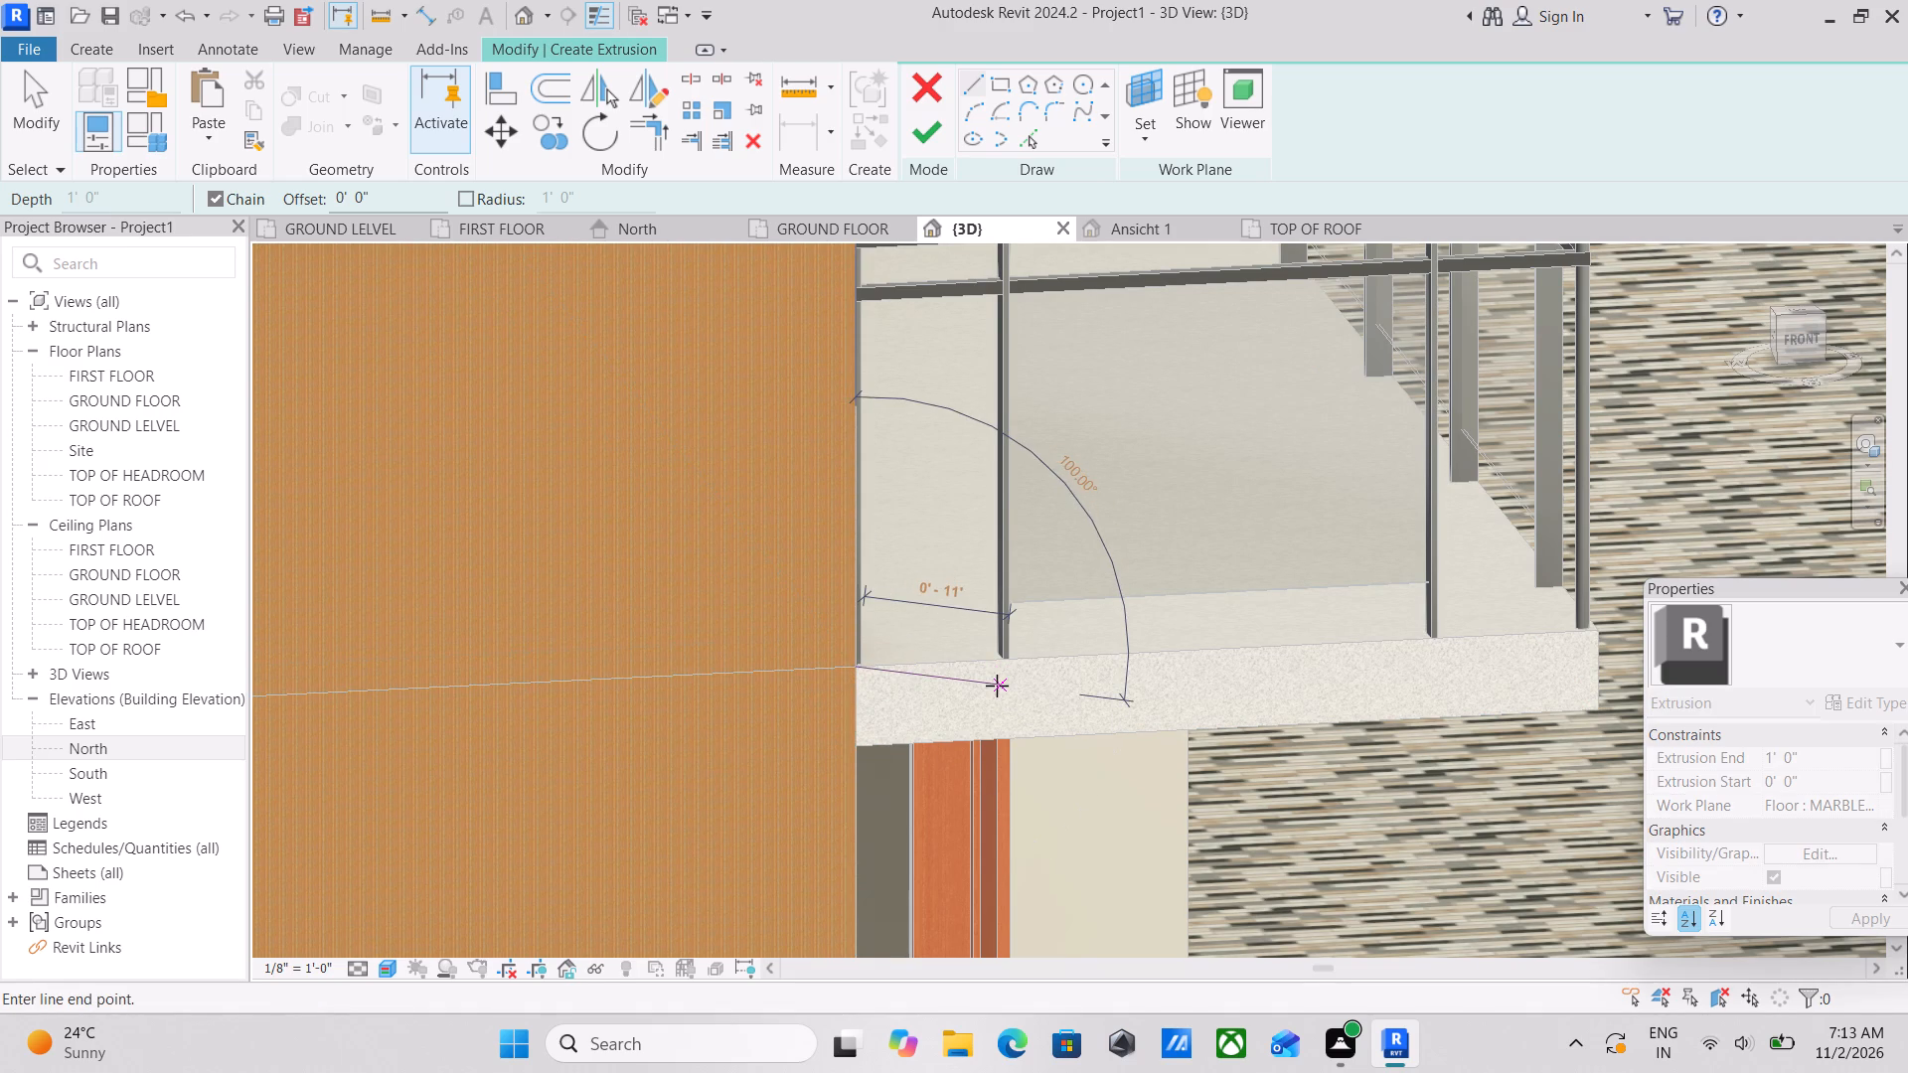
{"action": "key", "text": "Escape"}
{"action": "left_click", "coordinate": [1001, 86]}
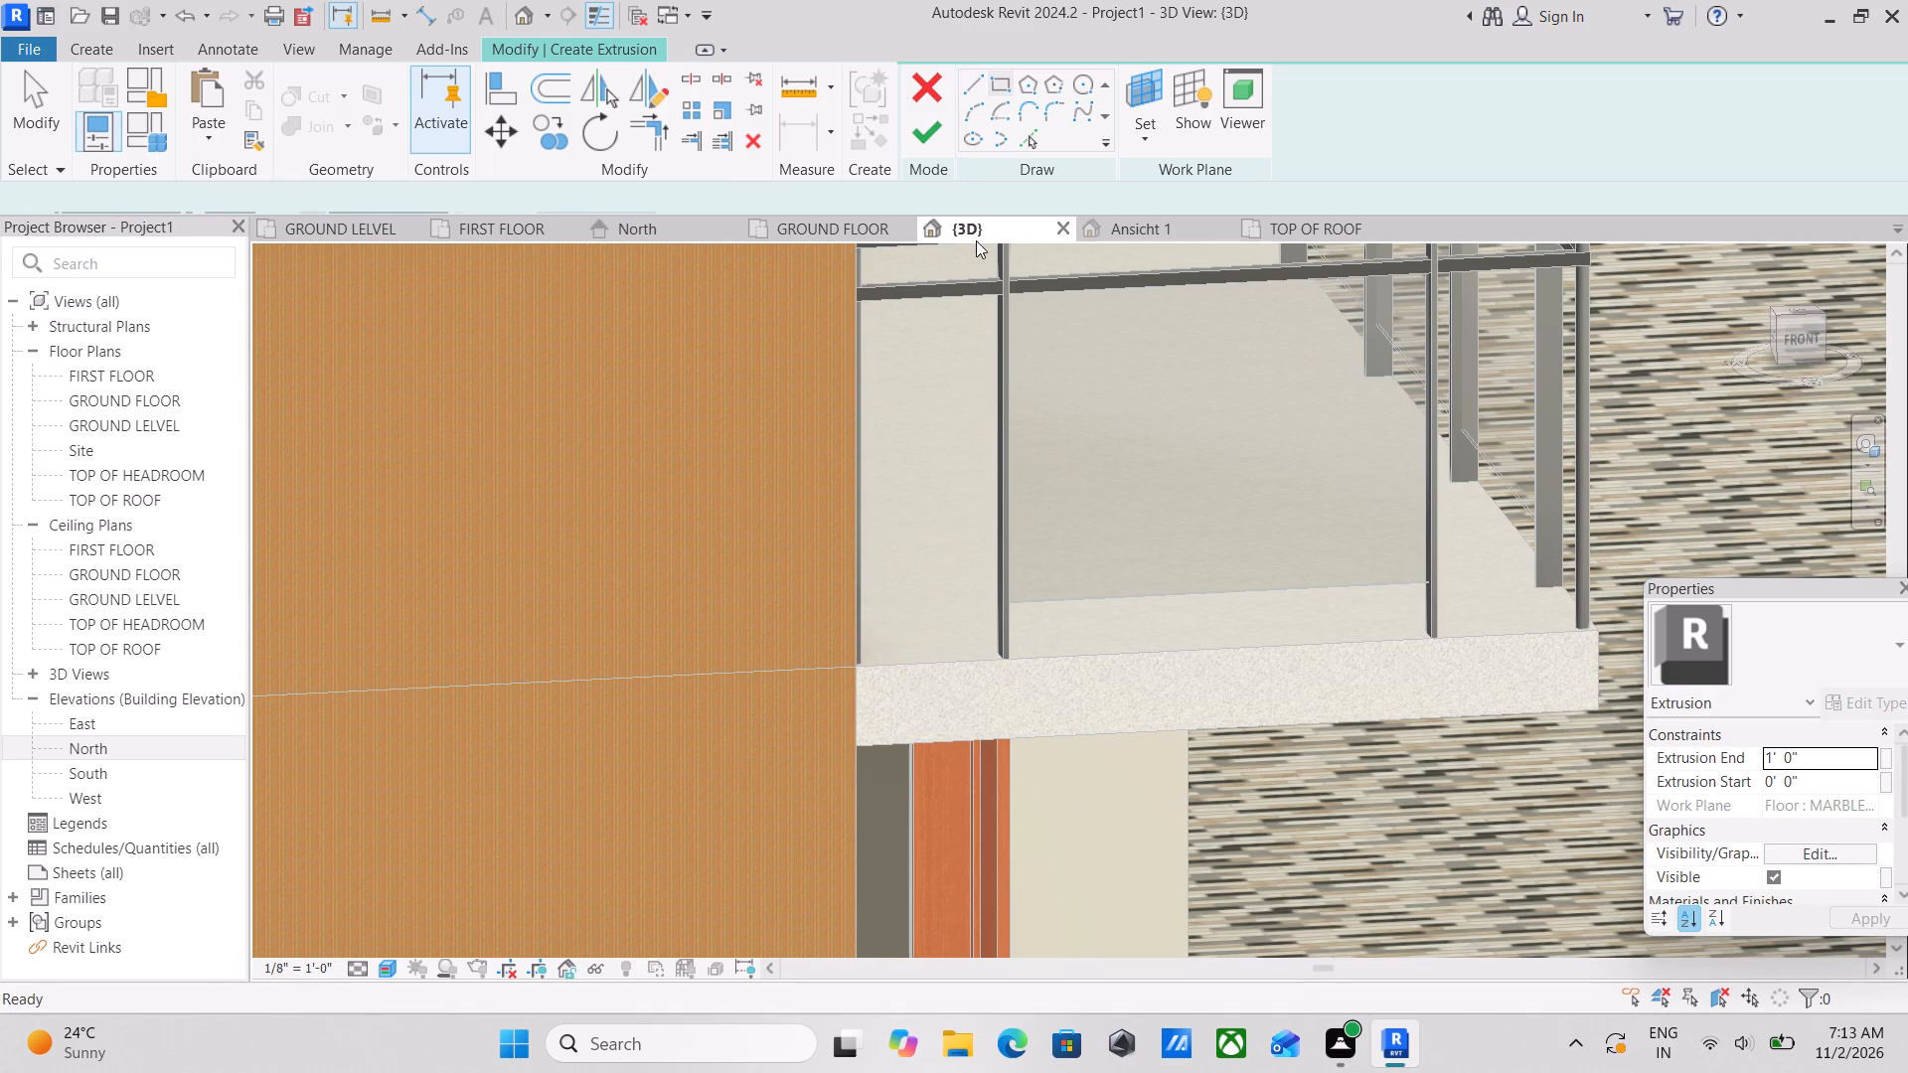
{"action": "left_click", "coordinate": [856, 661]}
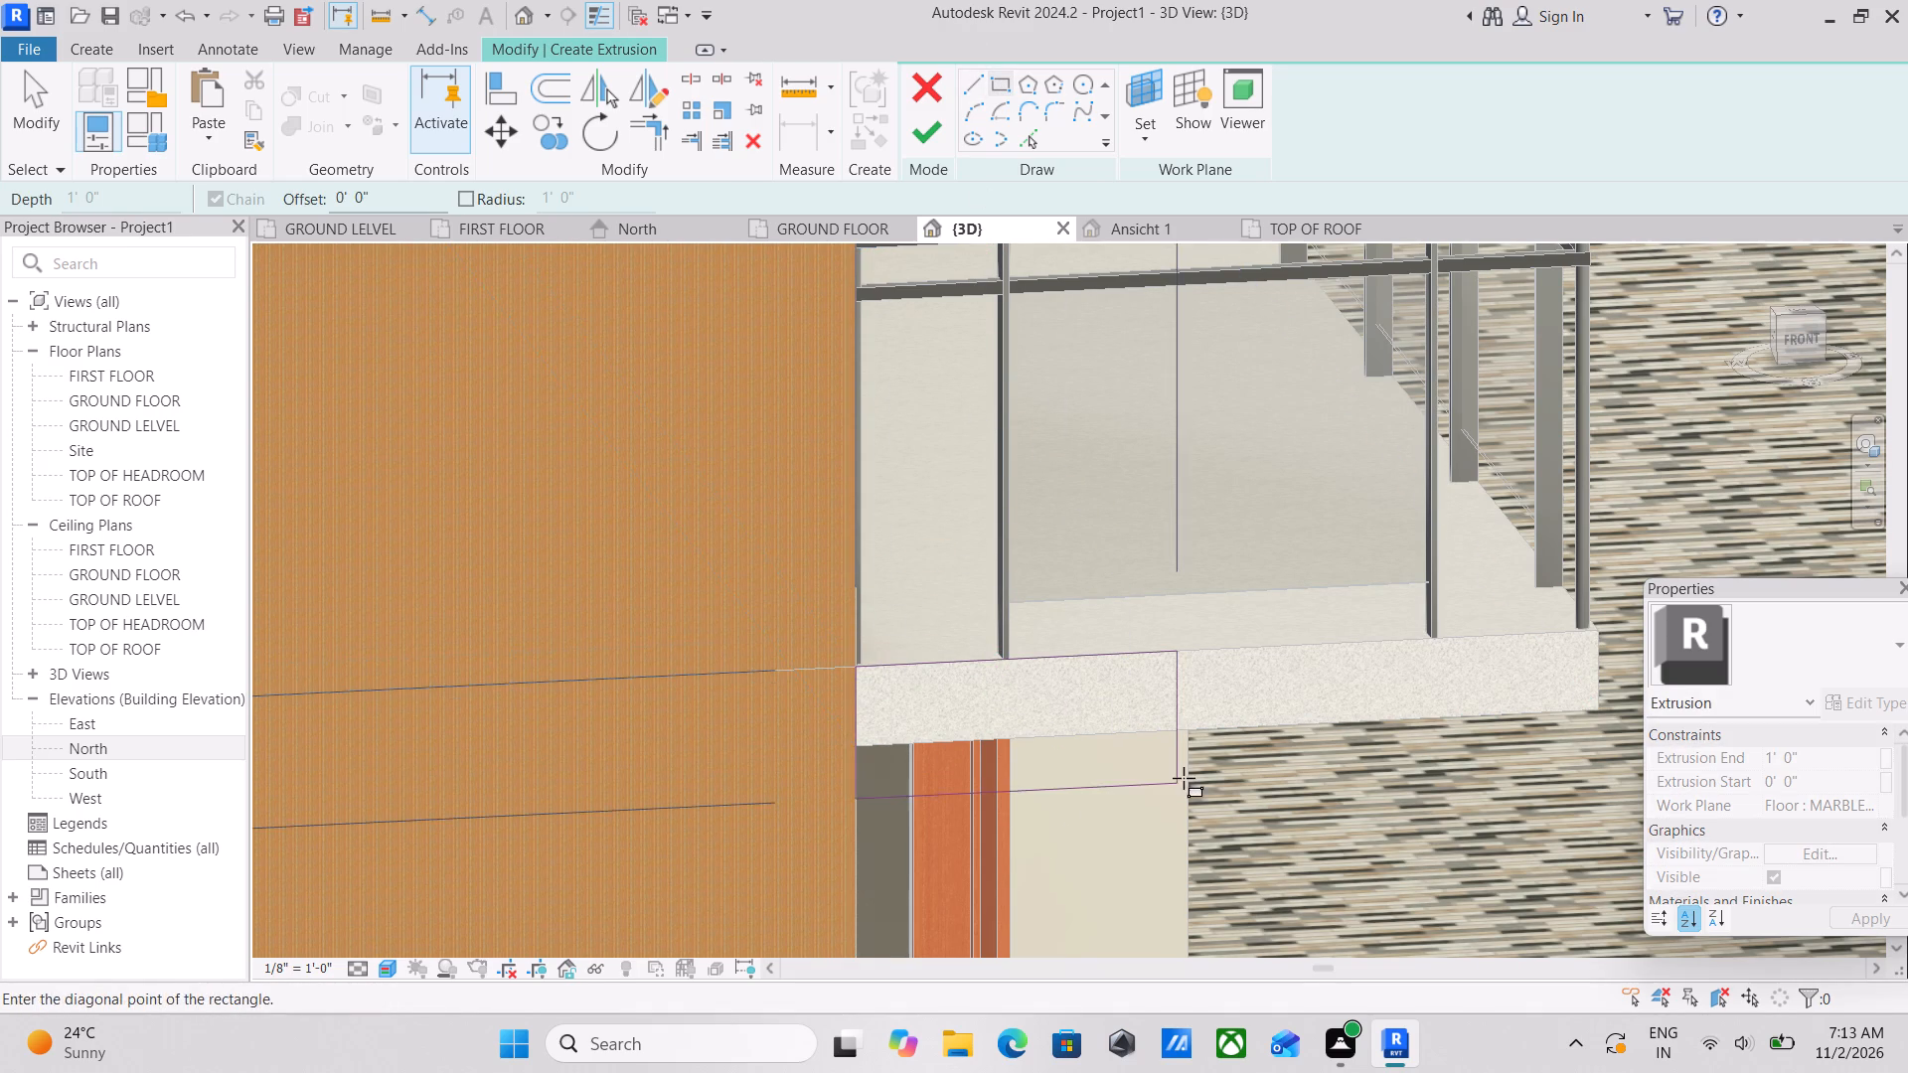
{"action": "middle_click_drag", "start_coordinate": [1177, 770], "coordinate": [955, 665]}
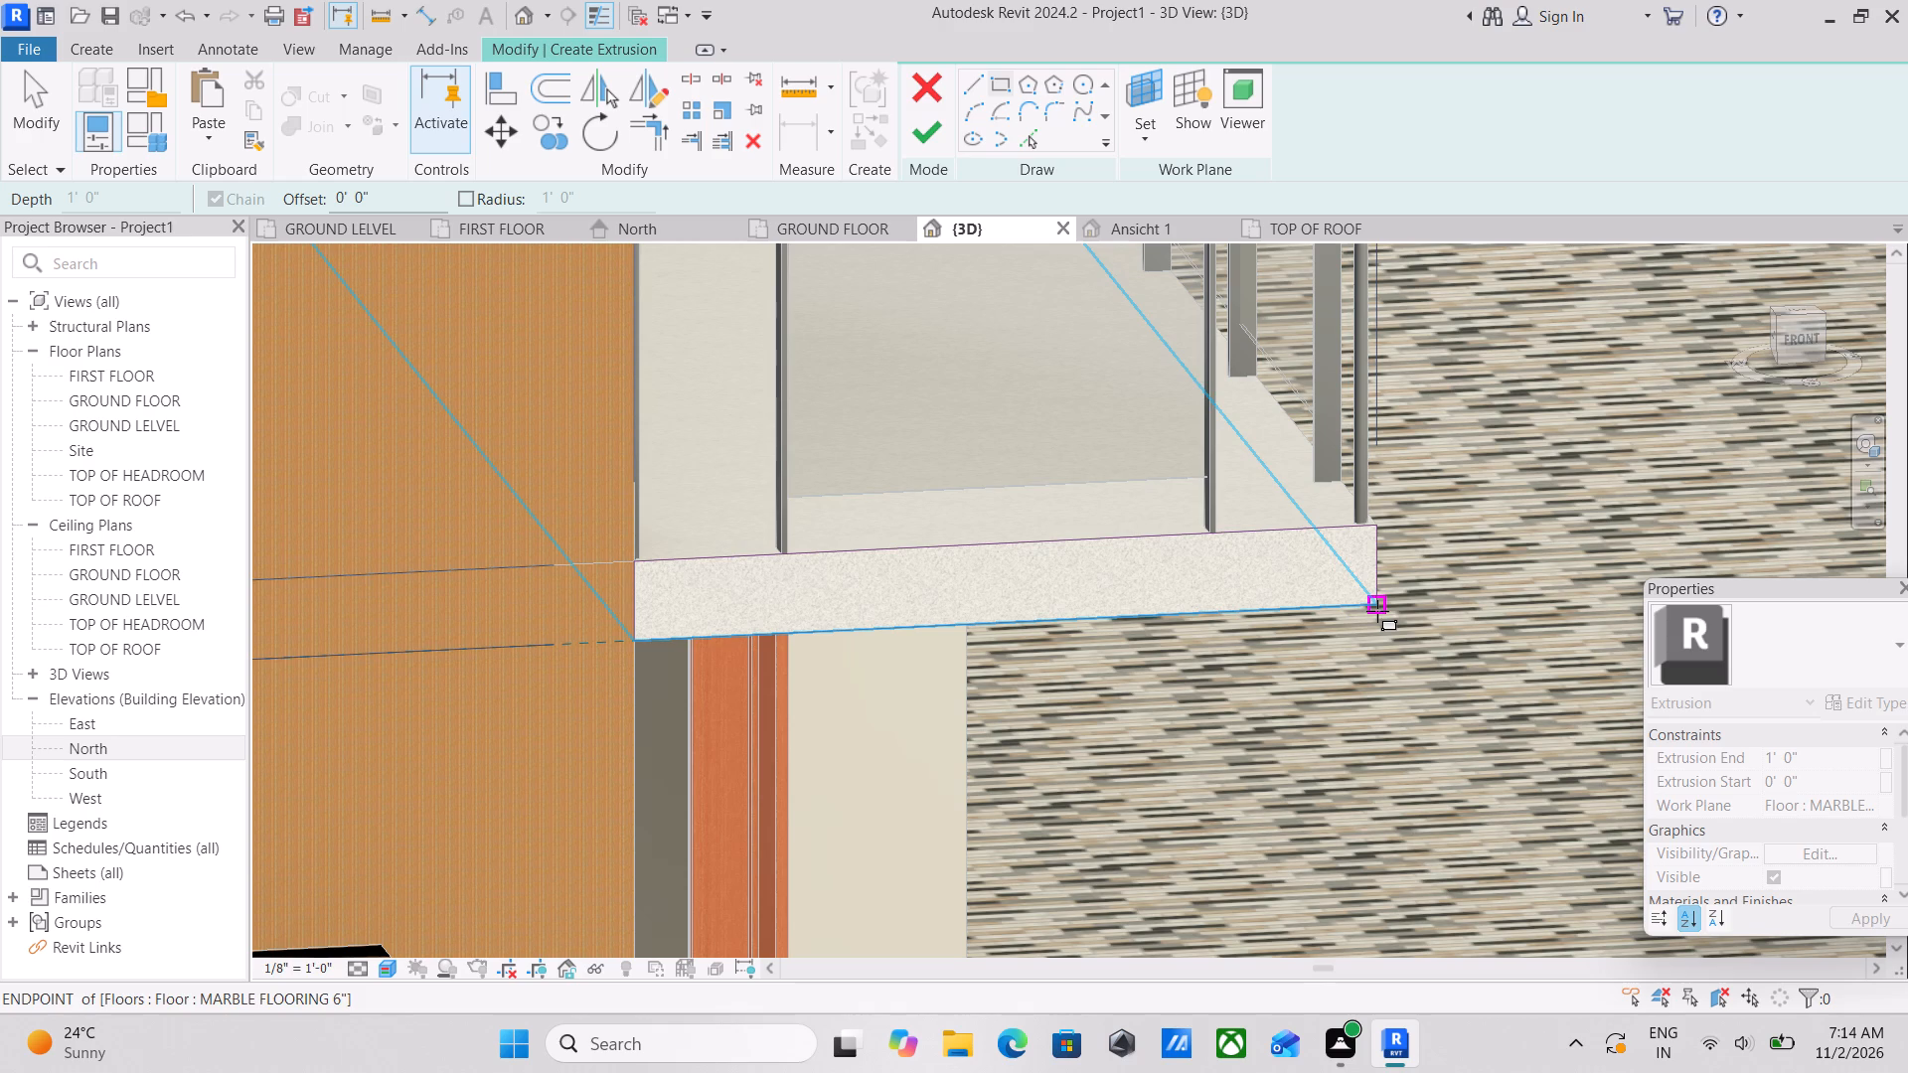
{"action": "left_click", "coordinate": [1377, 611]}
{"action": "scroll", "coordinate": [879, 534], "scroll_direction": "down", "scroll_amount": 9}
{"action": "middle_click_drag", "start_coordinate": [903, 538], "coordinate": [875, 736]}
{"action": "left_click", "coordinate": [907, 136]}
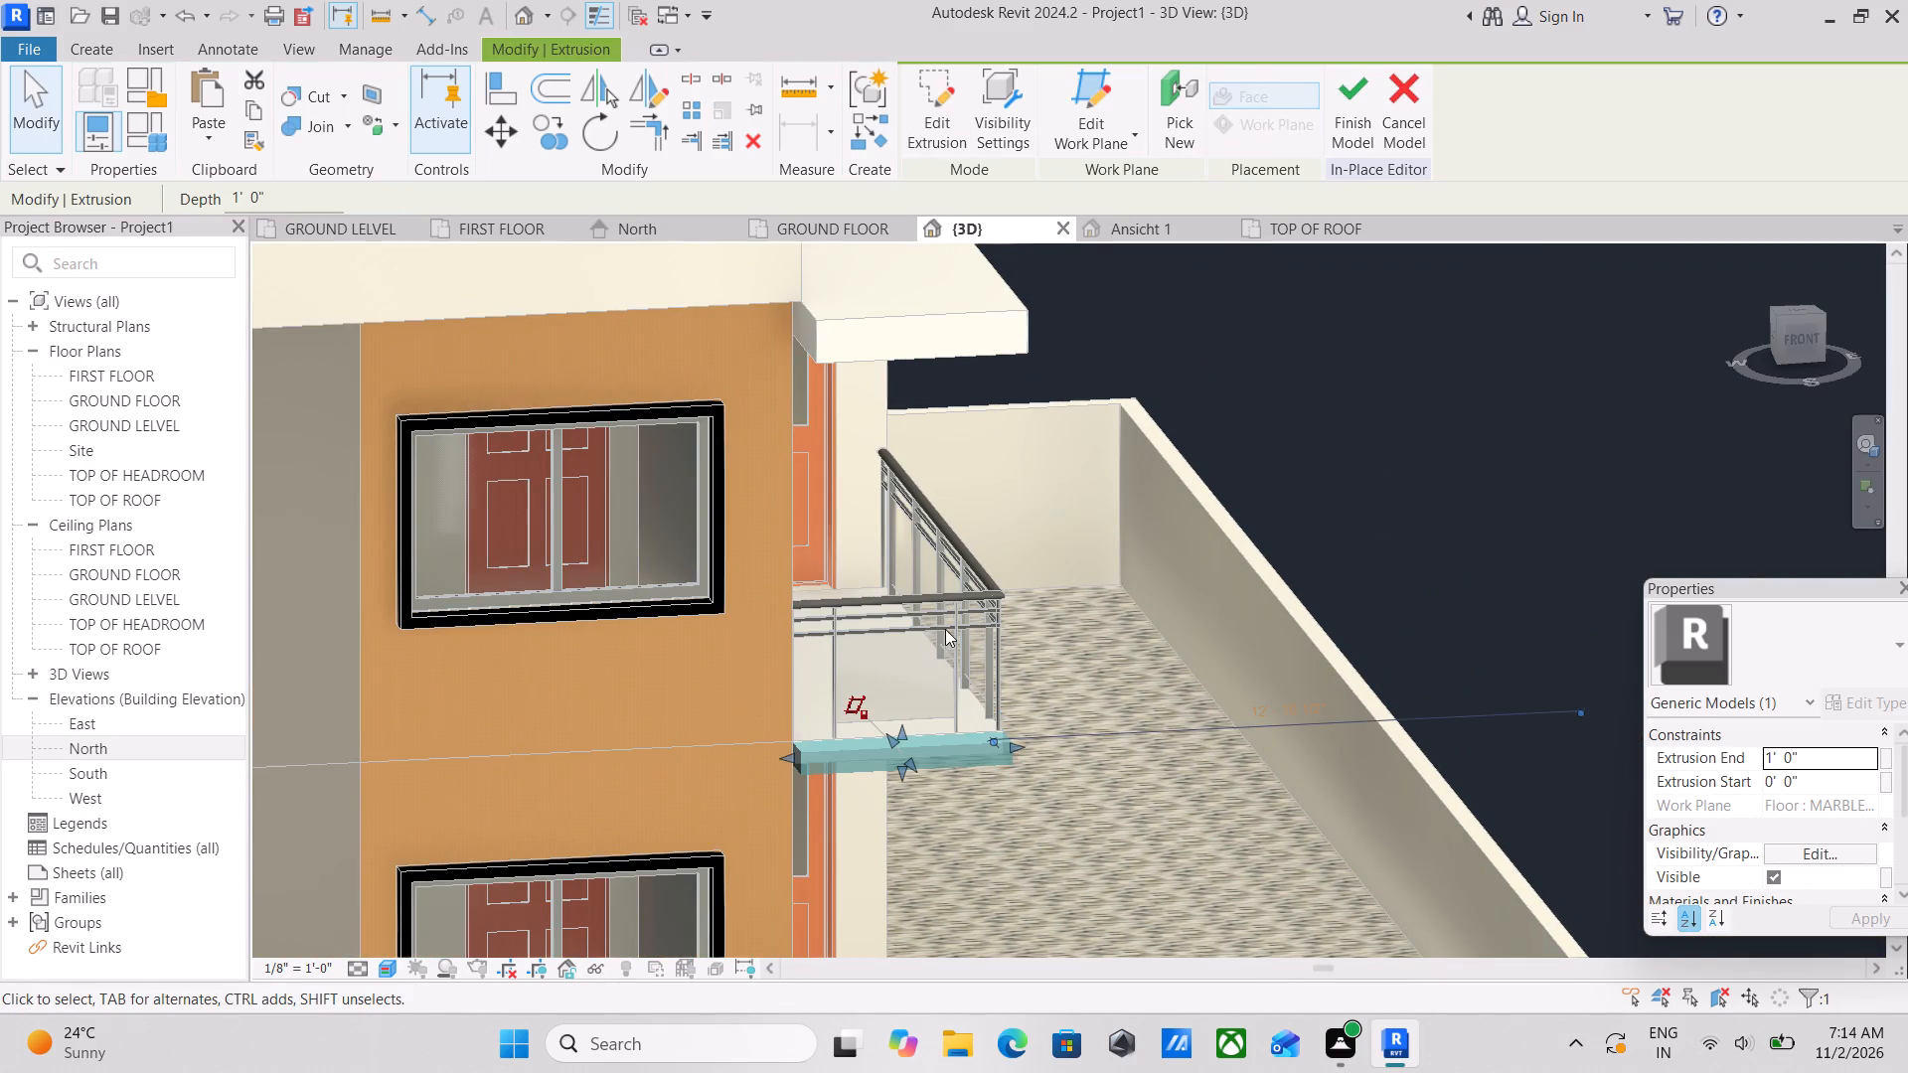
{"action": "scroll", "coordinate": [938, 639], "scroll_direction": "down", "scroll_amount": 3}
{"action": "key", "text": "Escape"}
Stretch the new extrusion's top face upward above the balcony floor, against the lower part of the railing.
{"action": "scroll", "coordinate": [934, 644], "scroll_direction": "down", "scroll_amount": 1}
{"action": "middle_click_drag", "start_coordinate": [895, 611], "coordinate": [775, 554], "text": "shift"}
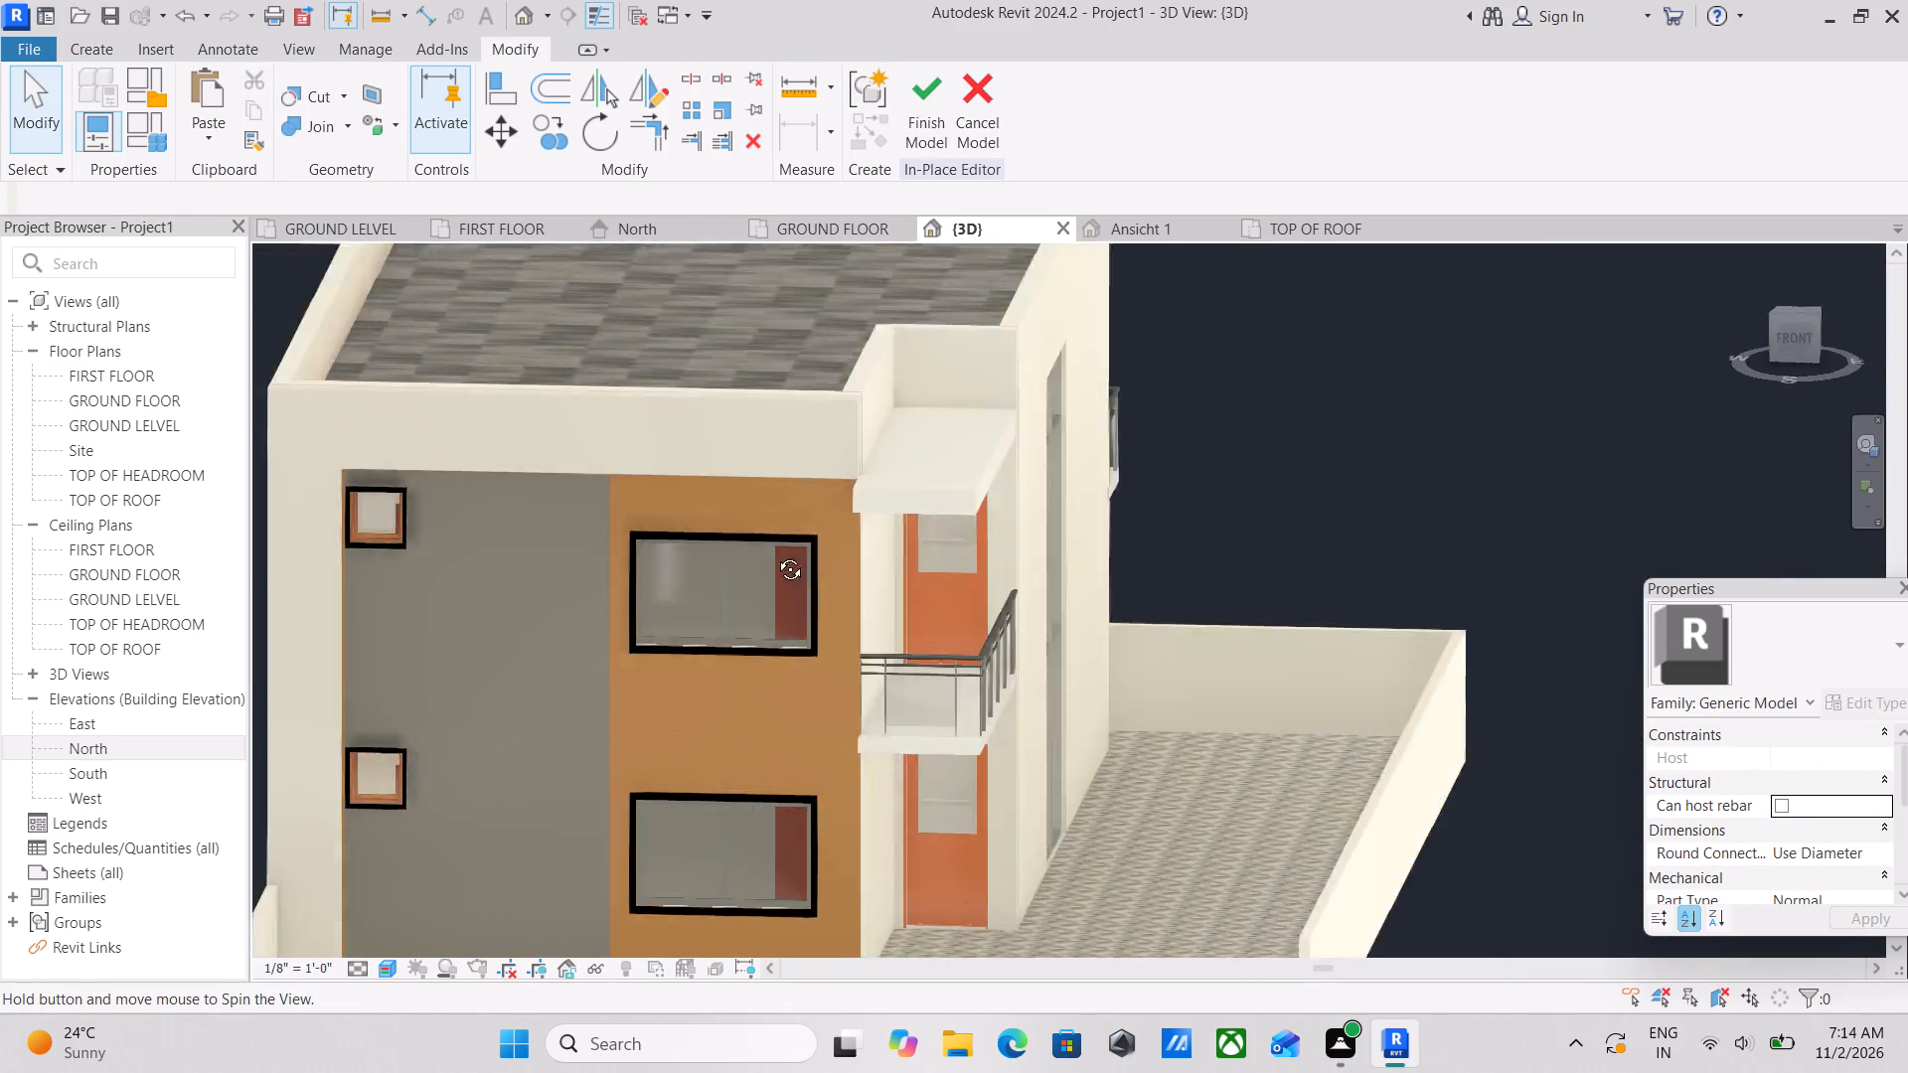
{"action": "middle_click_drag", "start_coordinate": [775, 554], "coordinate": [679, 456], "text": "shift"}
{"action": "scroll", "coordinate": [761, 544], "scroll_direction": "down", "scroll_amount": 1, "text": "shift"}
{"action": "scroll", "coordinate": [771, 748], "scroll_direction": "up", "scroll_amount": 1}
{"action": "middle_click_drag", "start_coordinate": [823, 785], "coordinate": [908, 854], "text": "shift"}
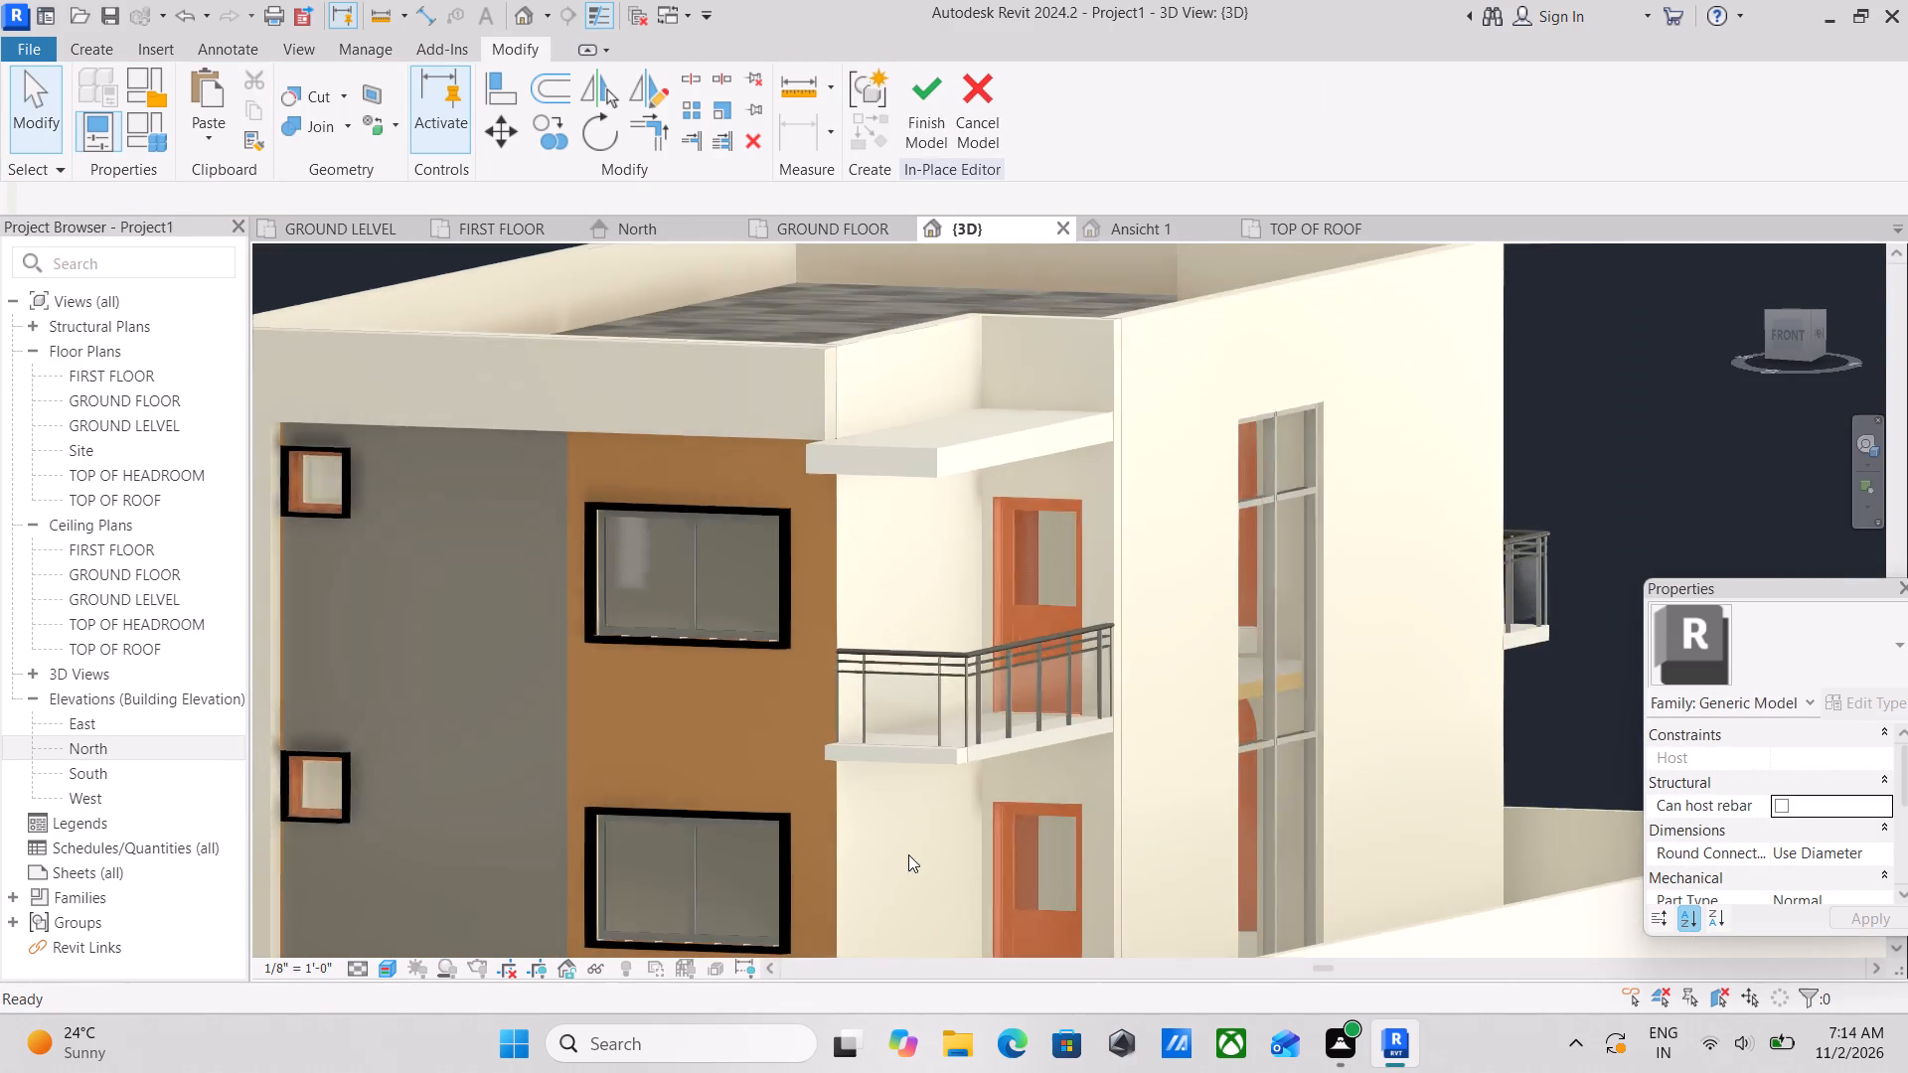
{"action": "scroll", "coordinate": [848, 774], "scroll_direction": "up", "scroll_amount": 3}
{"action": "left_click", "coordinate": [868, 750]}
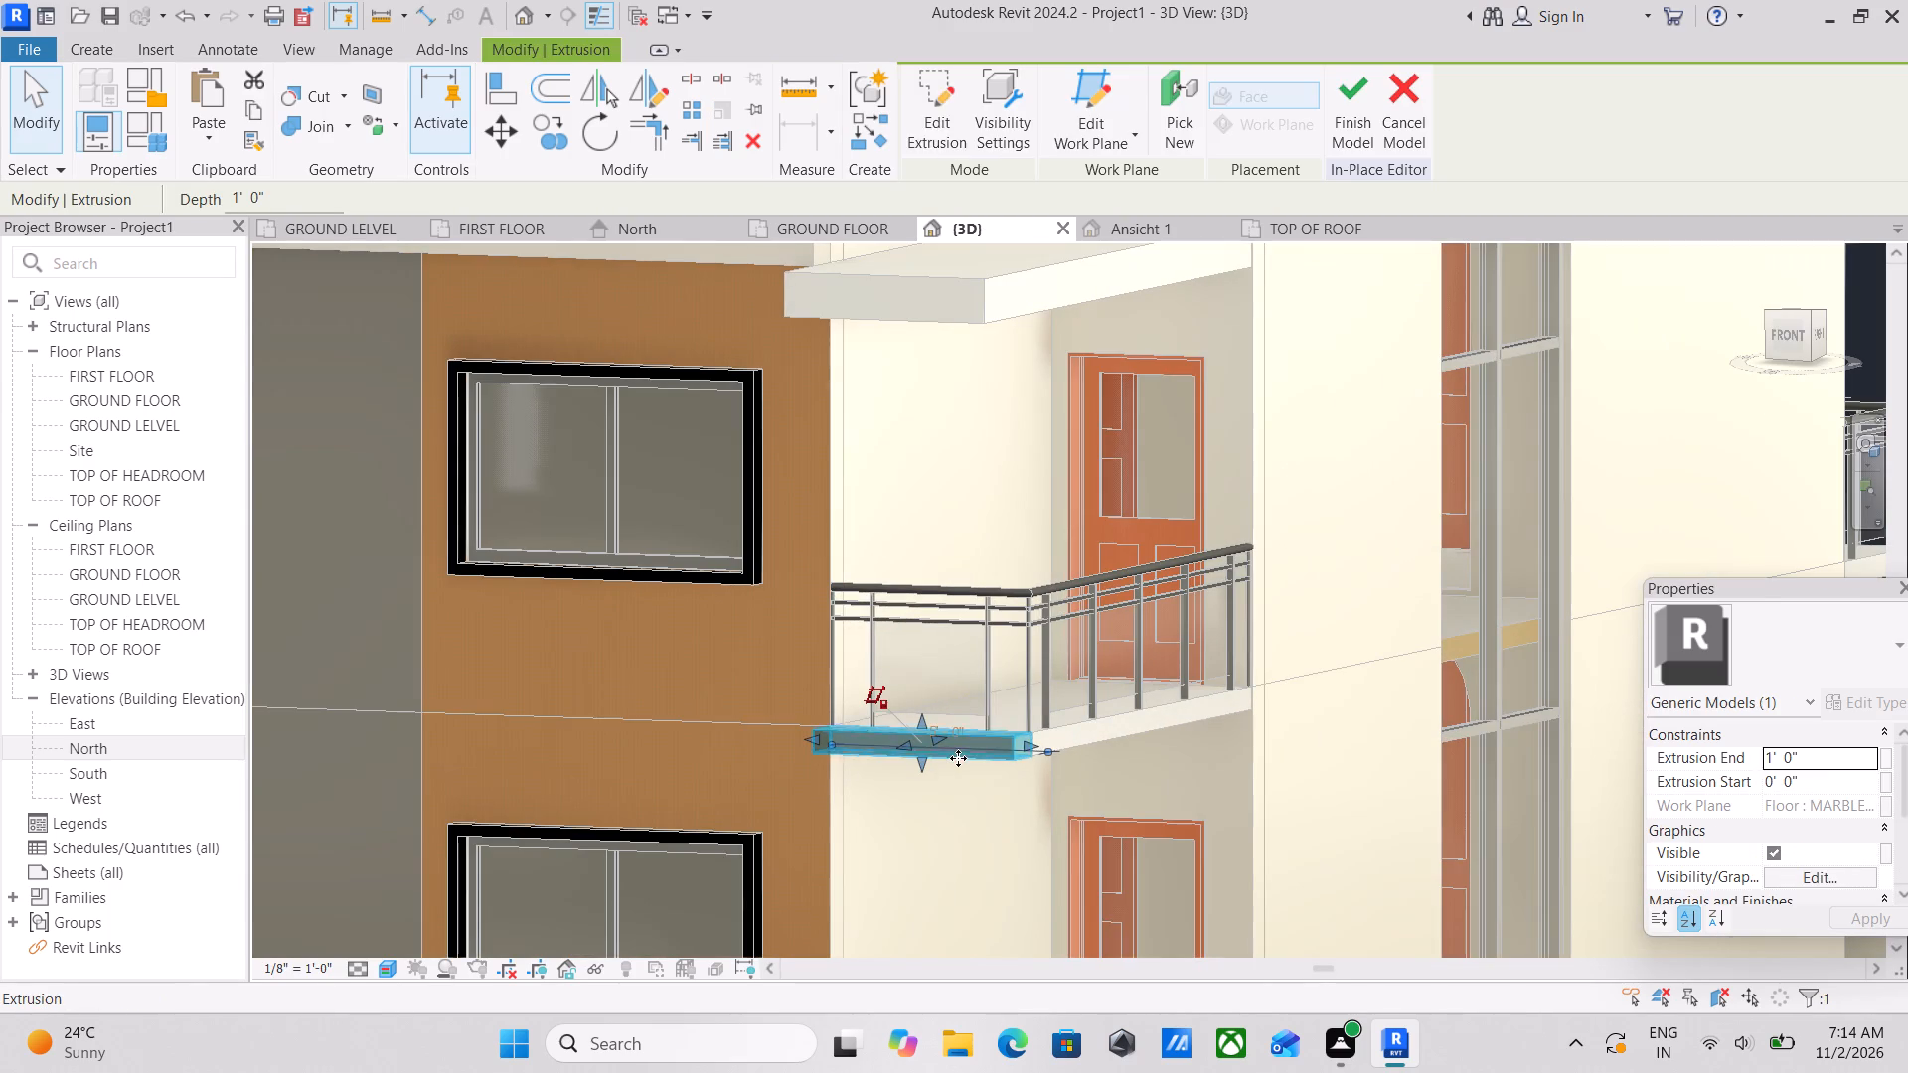
{"action": "scroll", "coordinate": [958, 758], "scroll_direction": "down", "scroll_amount": 2}
{"action": "middle_click_drag", "start_coordinate": [968, 751], "coordinate": [1026, 699]}
{"action": "scroll", "coordinate": [1012, 702], "scroll_direction": "up", "scroll_amount": 3}
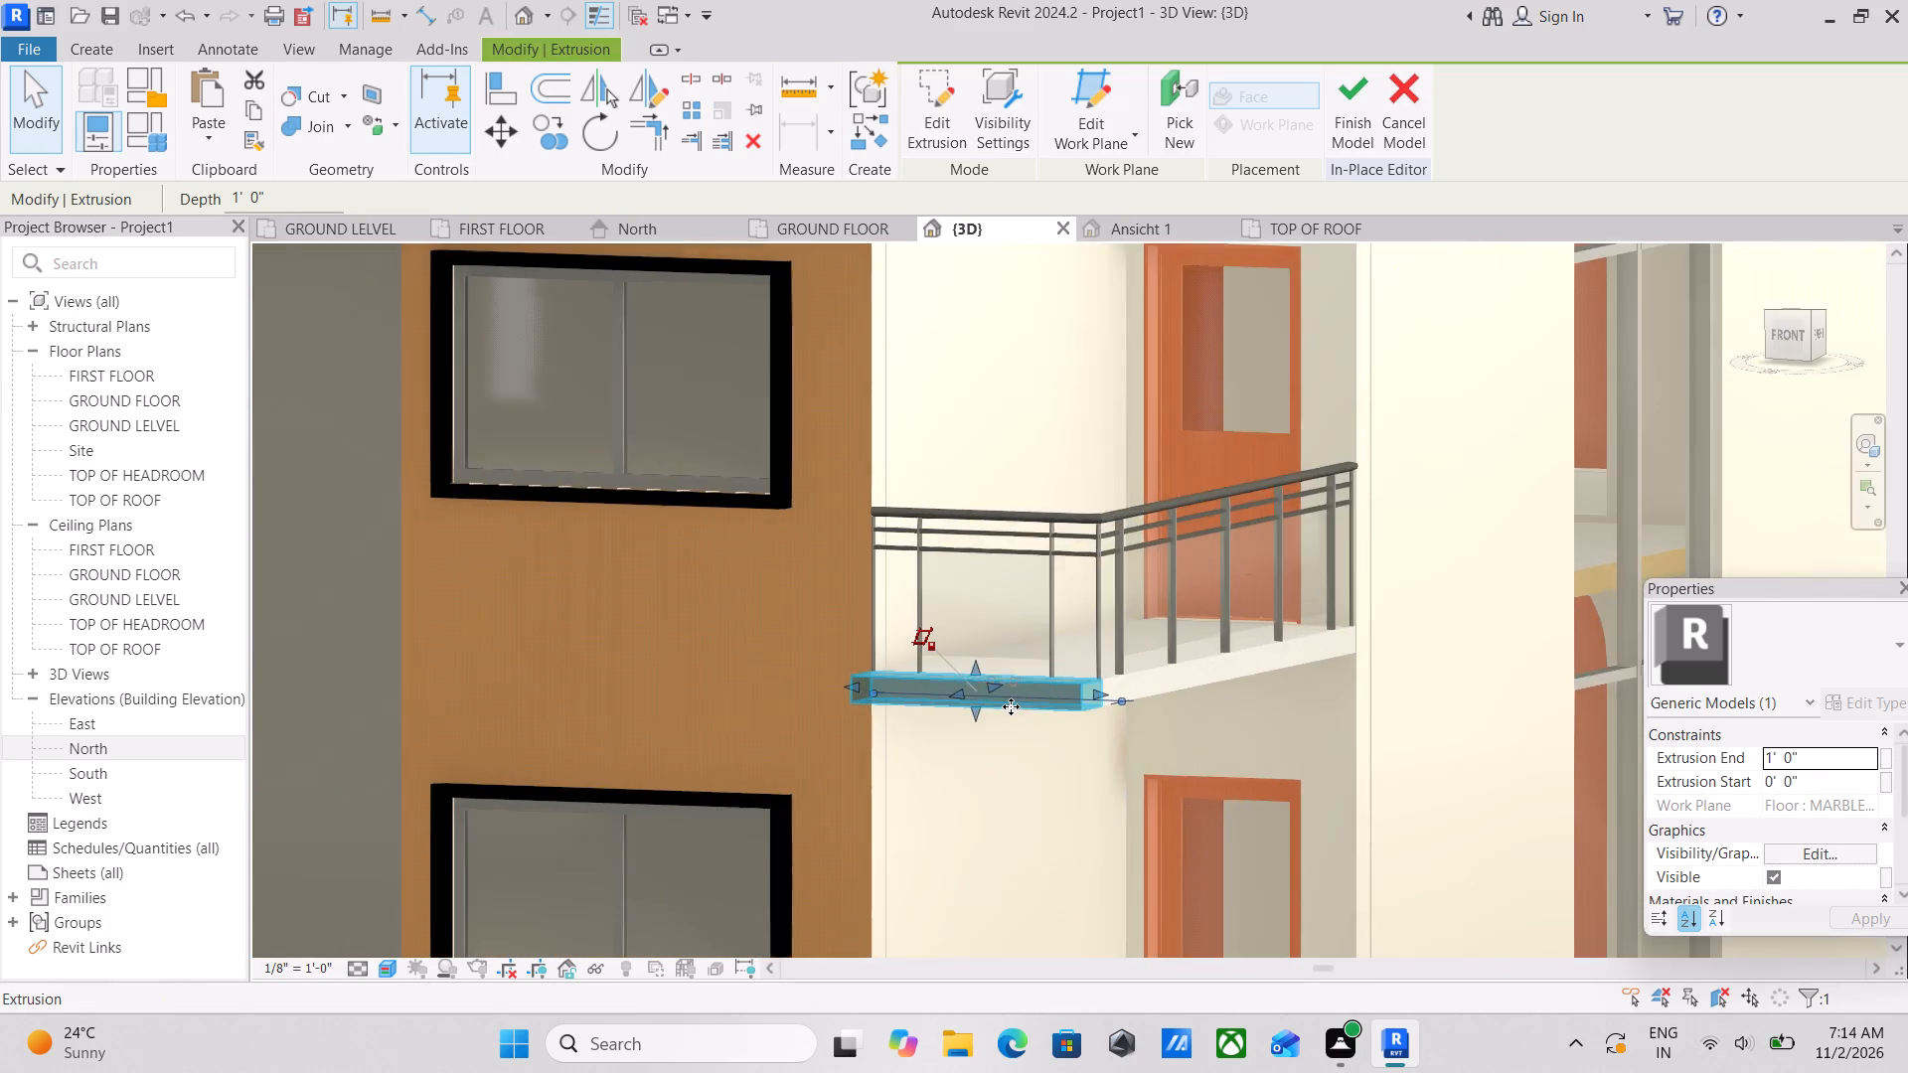
{"action": "scroll", "coordinate": [983, 682], "scroll_direction": "up", "scroll_amount": 2}
{"action": "left_click_drag", "start_coordinate": [979, 659], "coordinate": [972, 643]}
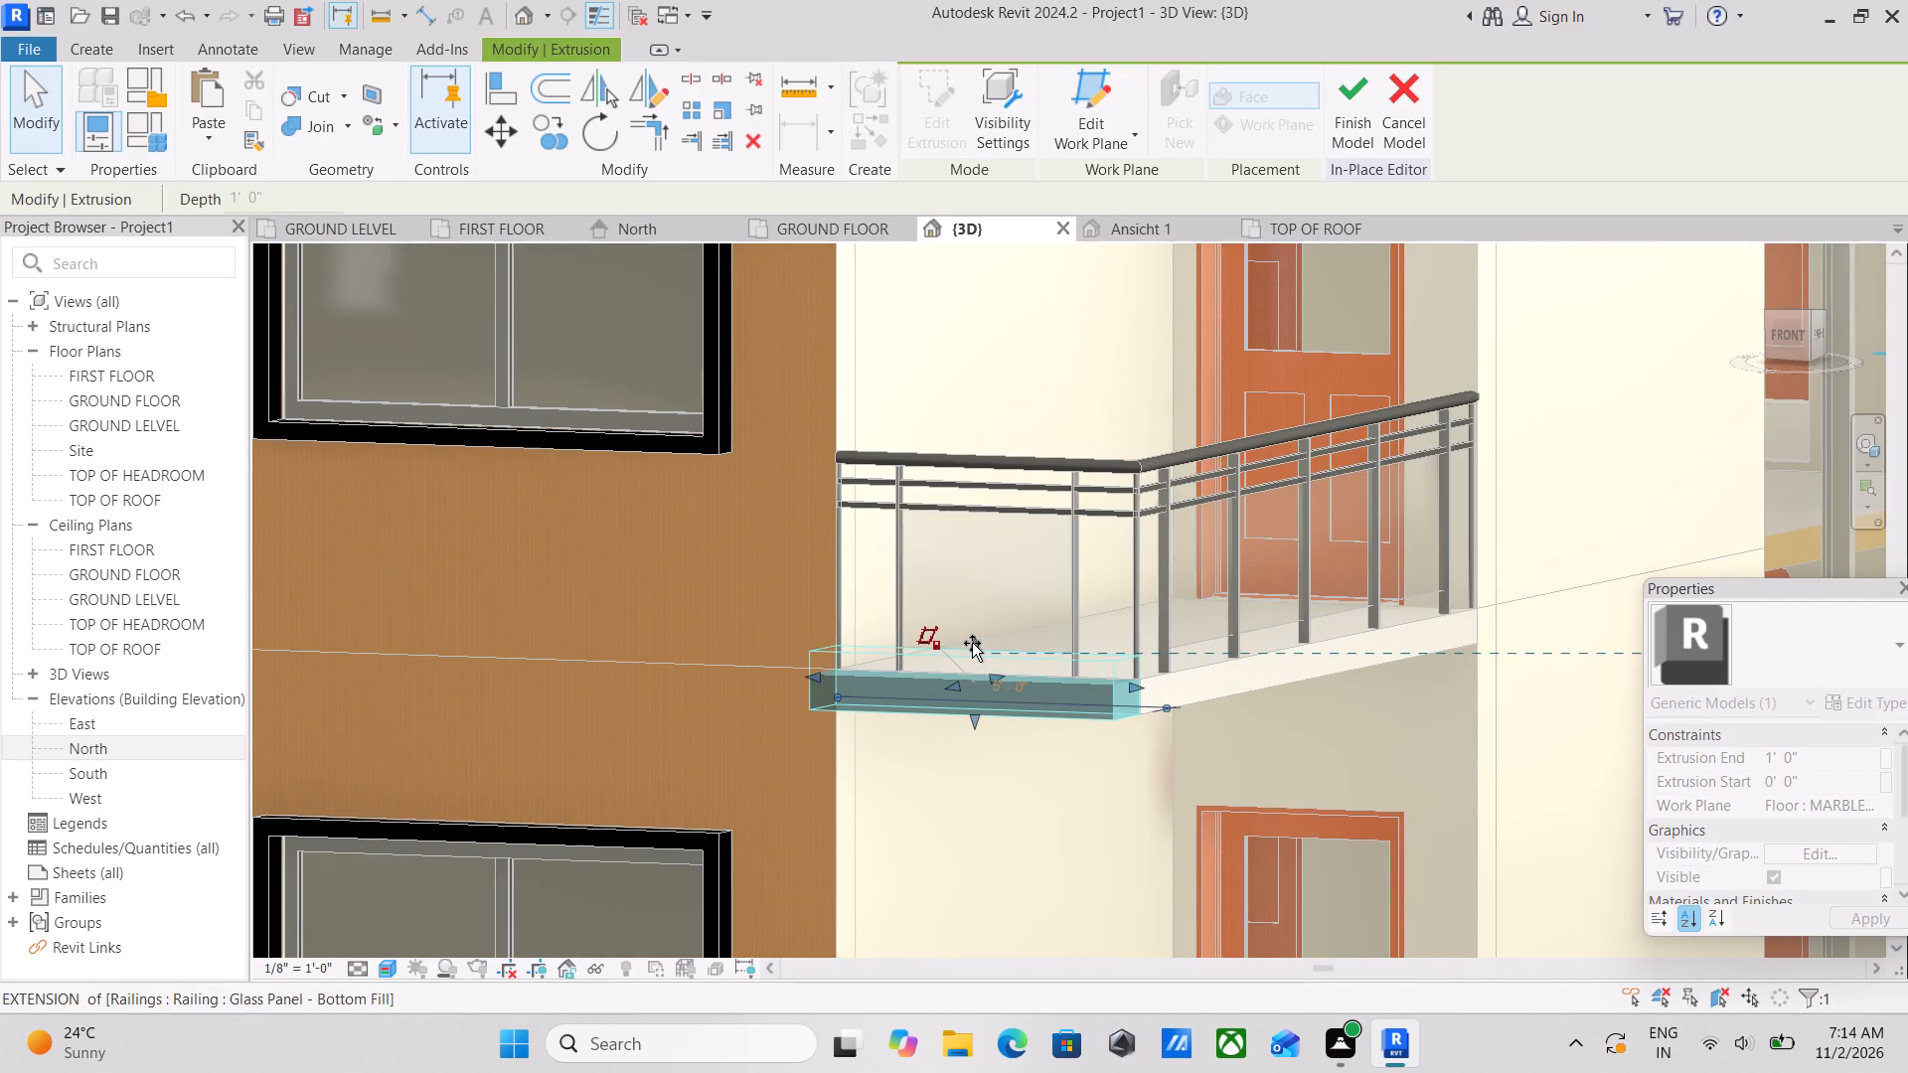
{"action": "left_click_drag", "start_coordinate": [972, 643], "coordinate": [973, 635]}
Stretch the extrusion's bottom face downward below the underside of the balcony slab.
{"action": "left_click_drag", "start_coordinate": [966, 727], "coordinate": [971, 731]}
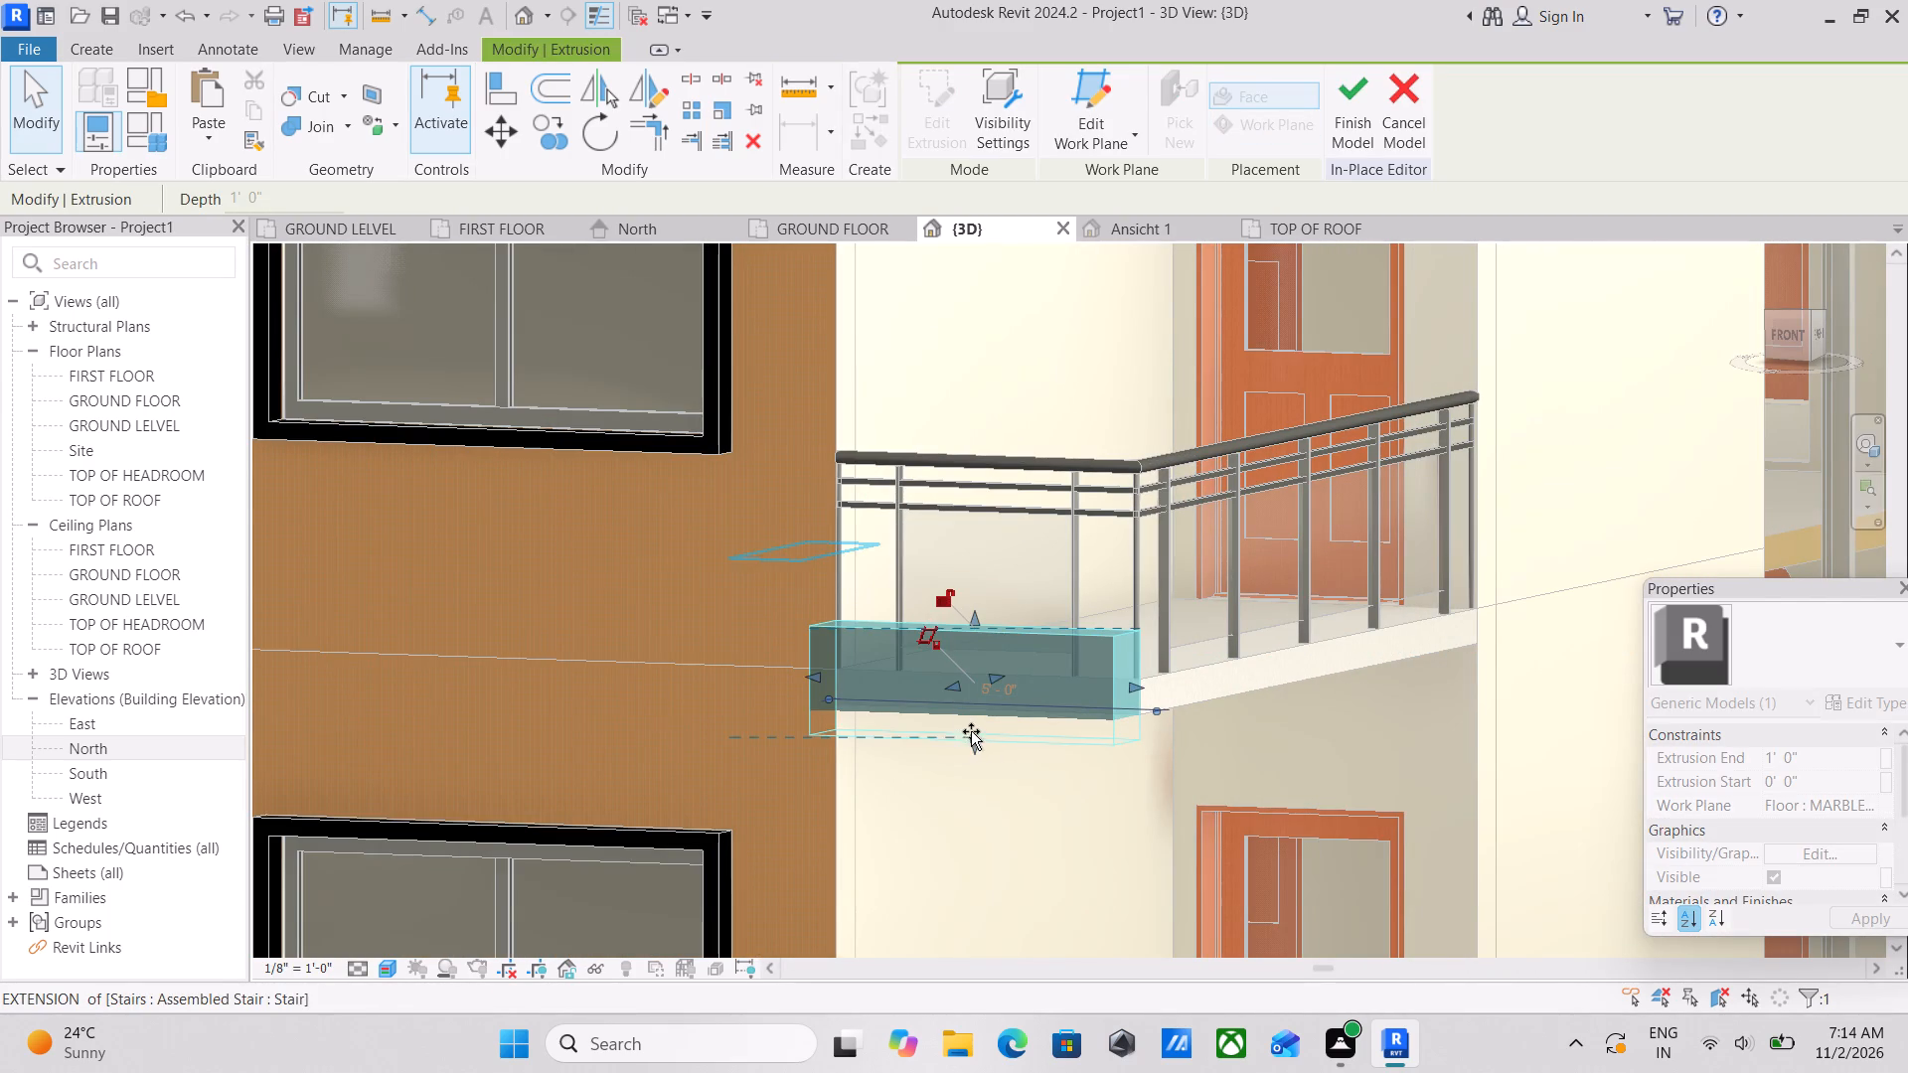
{"action": "left_click_drag", "start_coordinate": [971, 731], "coordinate": [979, 763]}
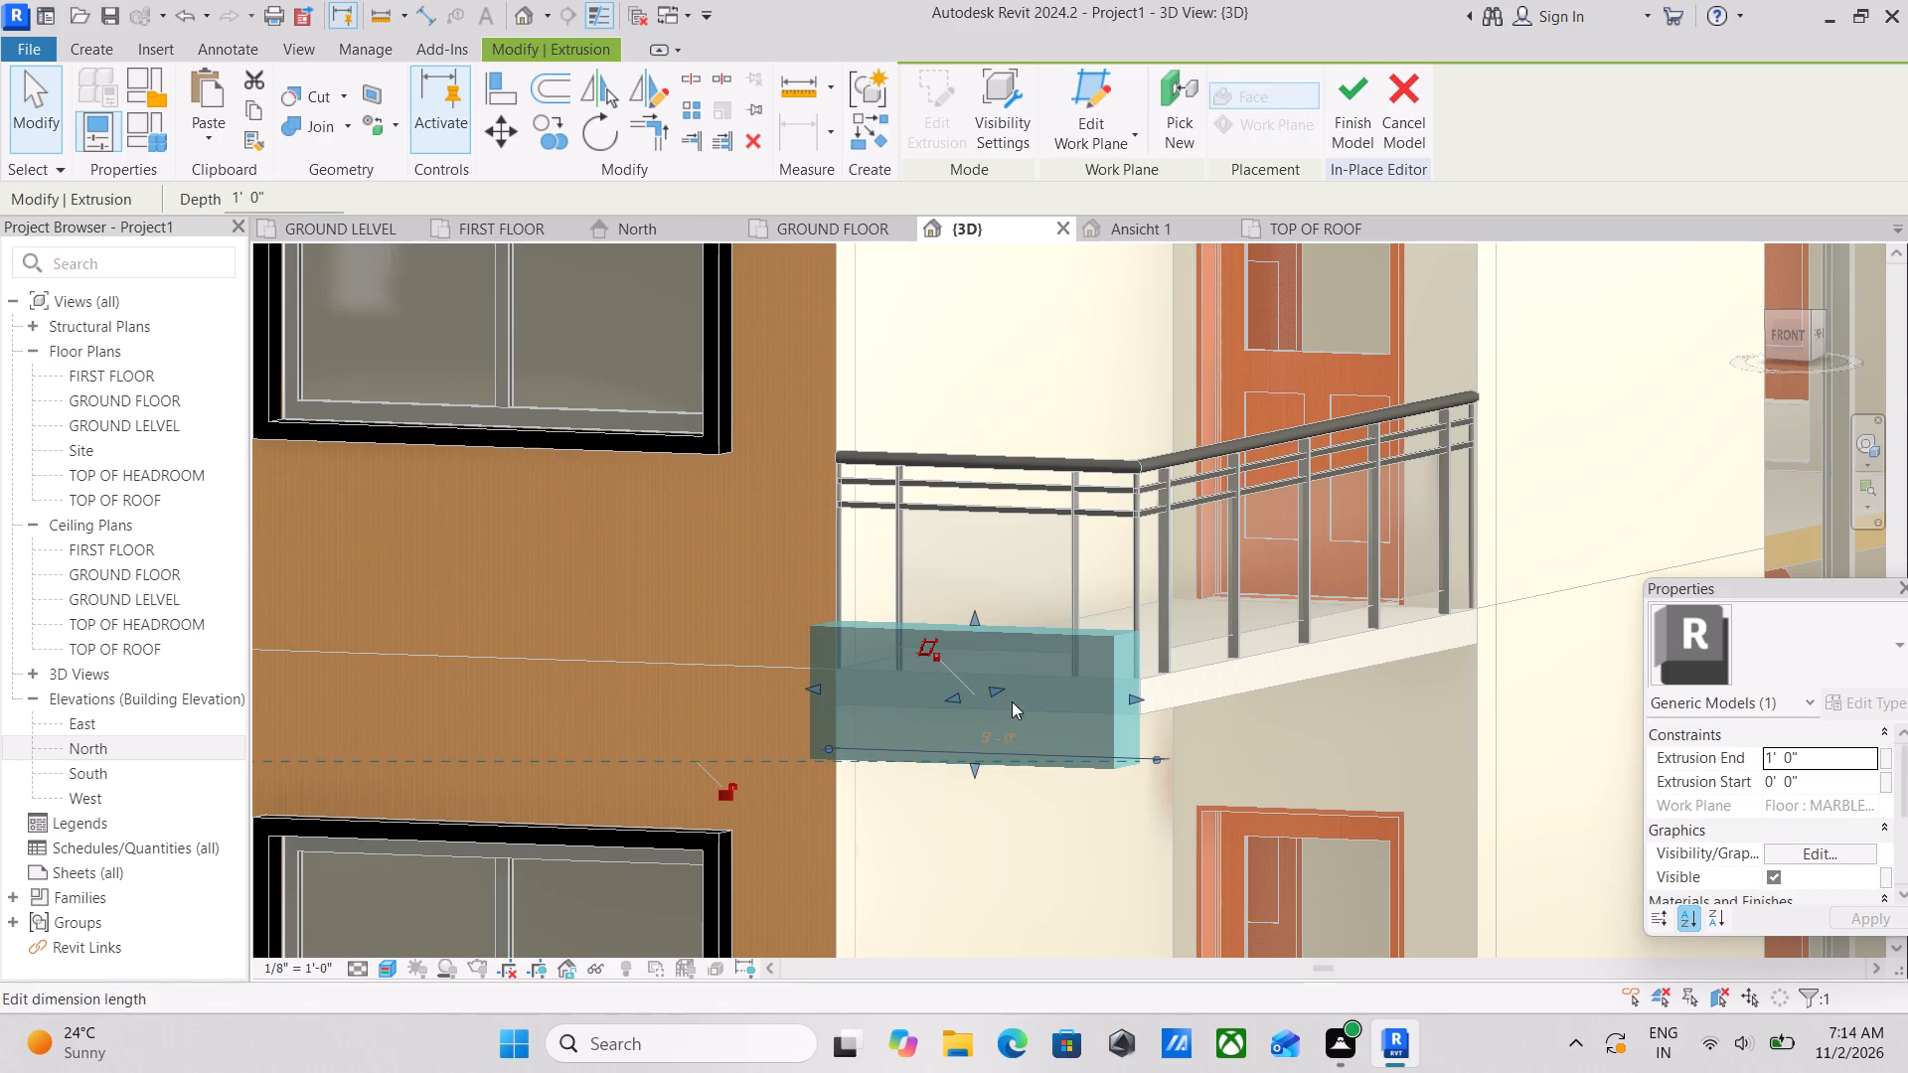
{"action": "scroll", "coordinate": [1018, 696], "scroll_direction": "down", "scroll_amount": 2}
{"action": "key", "text": "Escape"}
{"action": "scroll", "coordinate": [1034, 655], "scroll_direction": "down", "scroll_amount": 4}
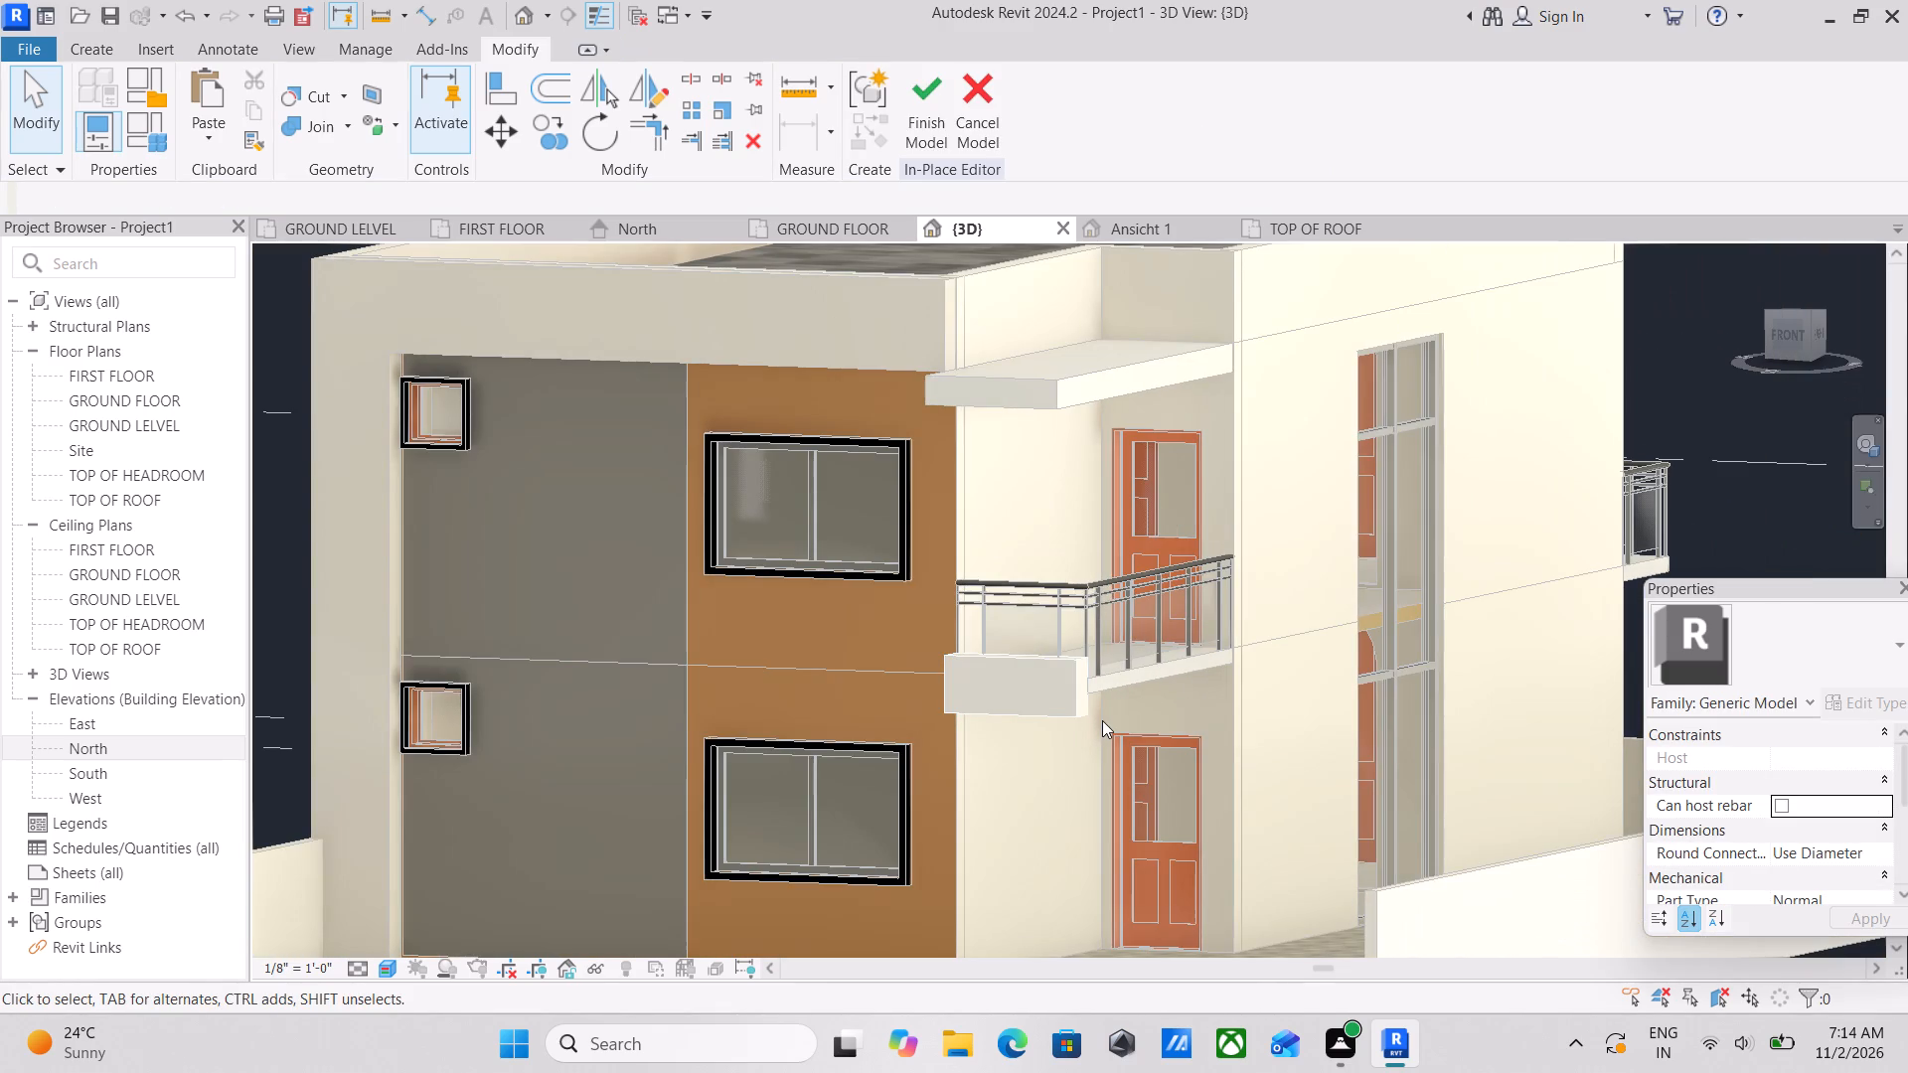
Stretch the extrusion's wall-side end across the orange front wall to about the near edge of the windows.
{"action": "scroll", "coordinate": [1060, 730], "scroll_direction": "up", "scroll_amount": 3}
{"action": "left_click", "coordinate": [881, 626]}
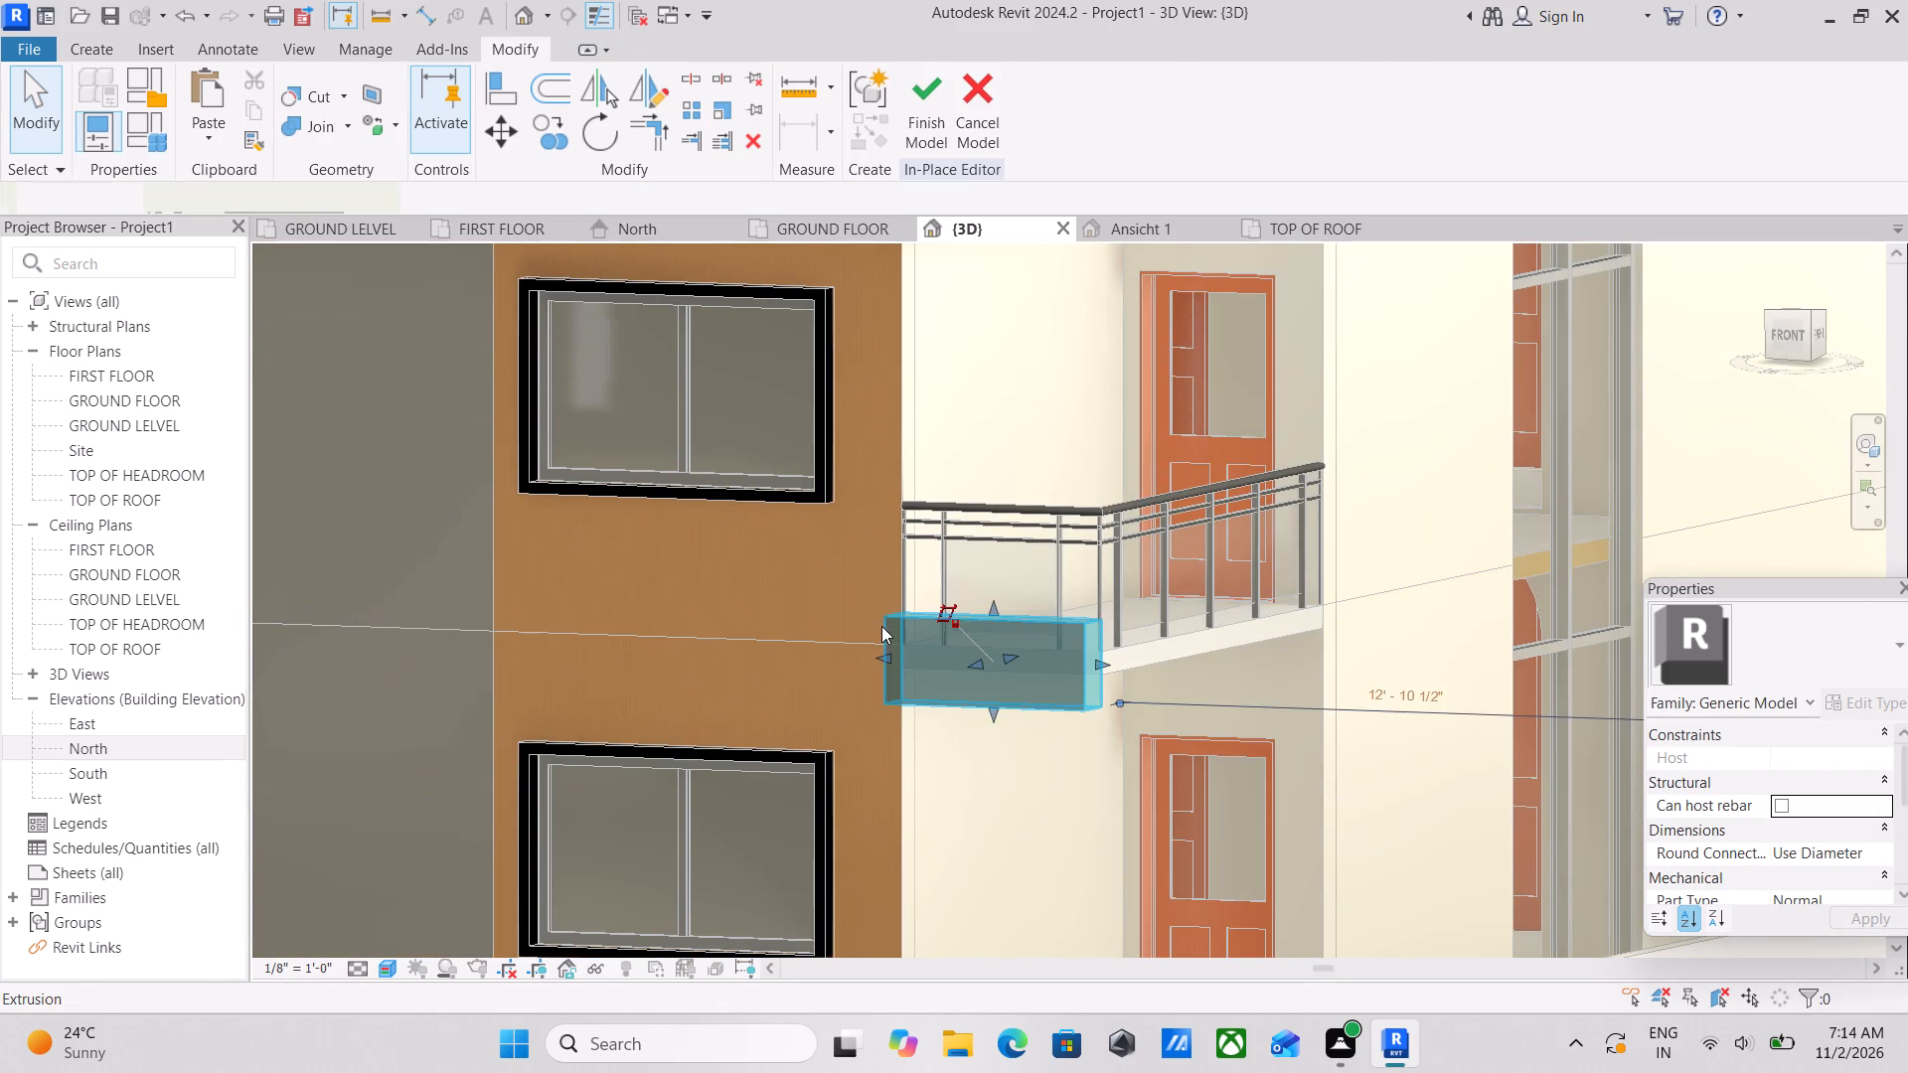
{"action": "scroll", "coordinate": [880, 659], "scroll_direction": "up", "scroll_amount": 4}
{"action": "left_click_drag", "start_coordinate": [892, 655], "coordinate": [842, 653]}
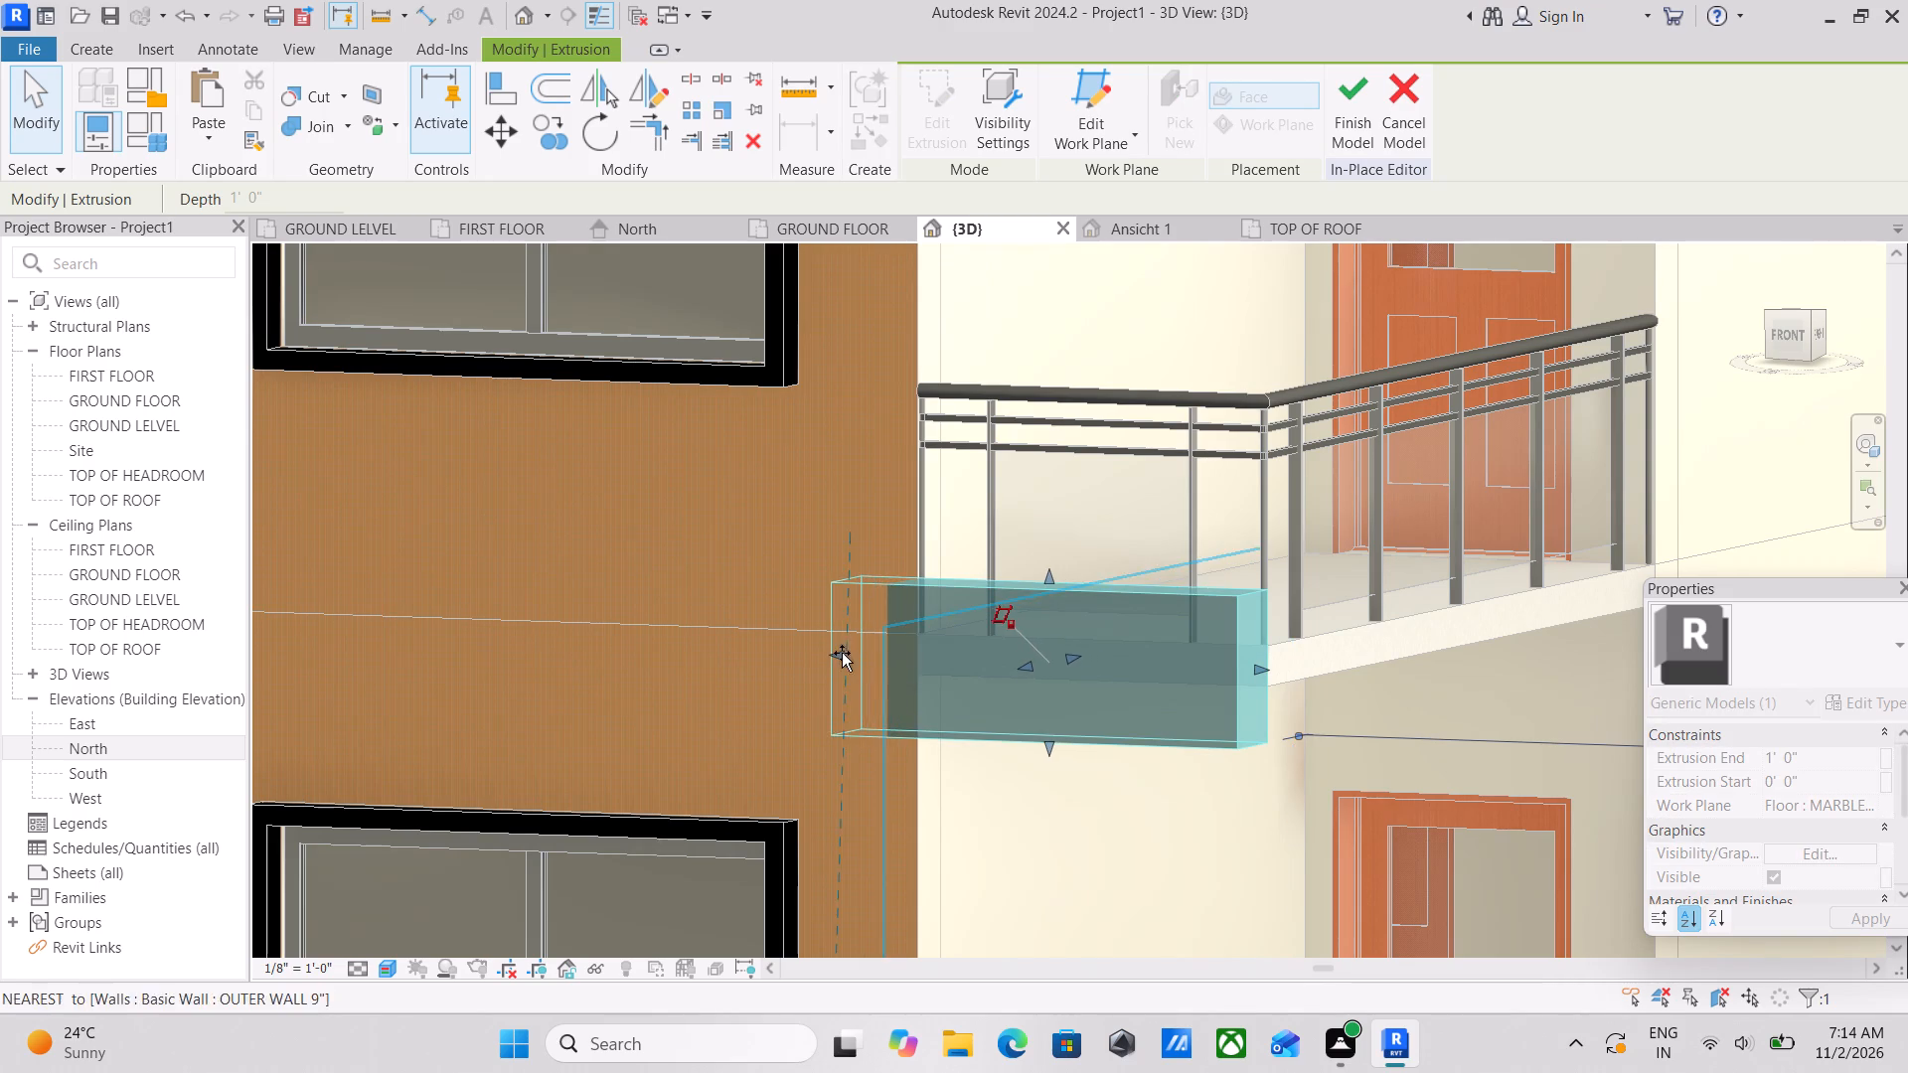
{"action": "left_click_drag", "start_coordinate": [842, 653], "coordinate": [802, 650]}
Examine the widened extrusion on the balcony front and its overlap with the orange wall from several angles and close up.
{"action": "scroll", "coordinate": [816, 650], "scroll_direction": "down", "scroll_amount": 7}
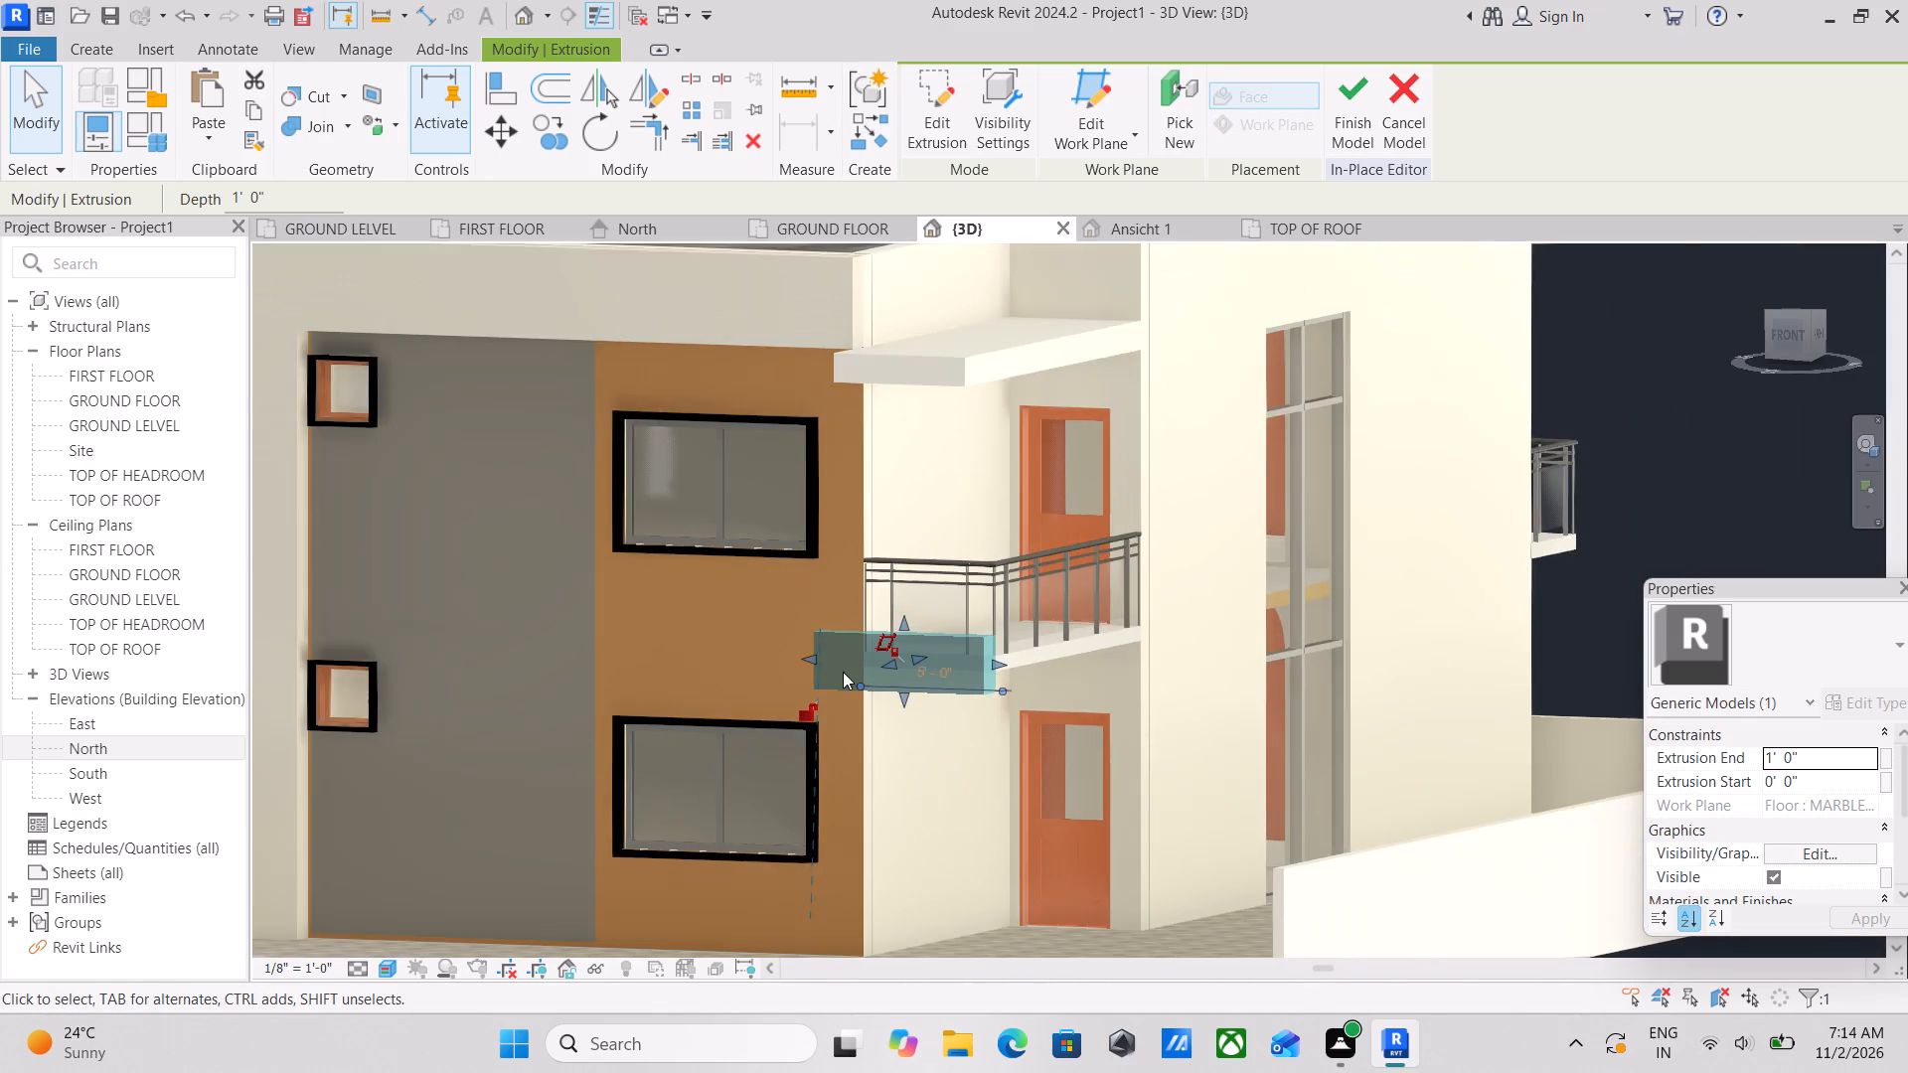
{"action": "middle_click_drag", "start_coordinate": [843, 672], "coordinate": [1219, 843], "text": "shift"}
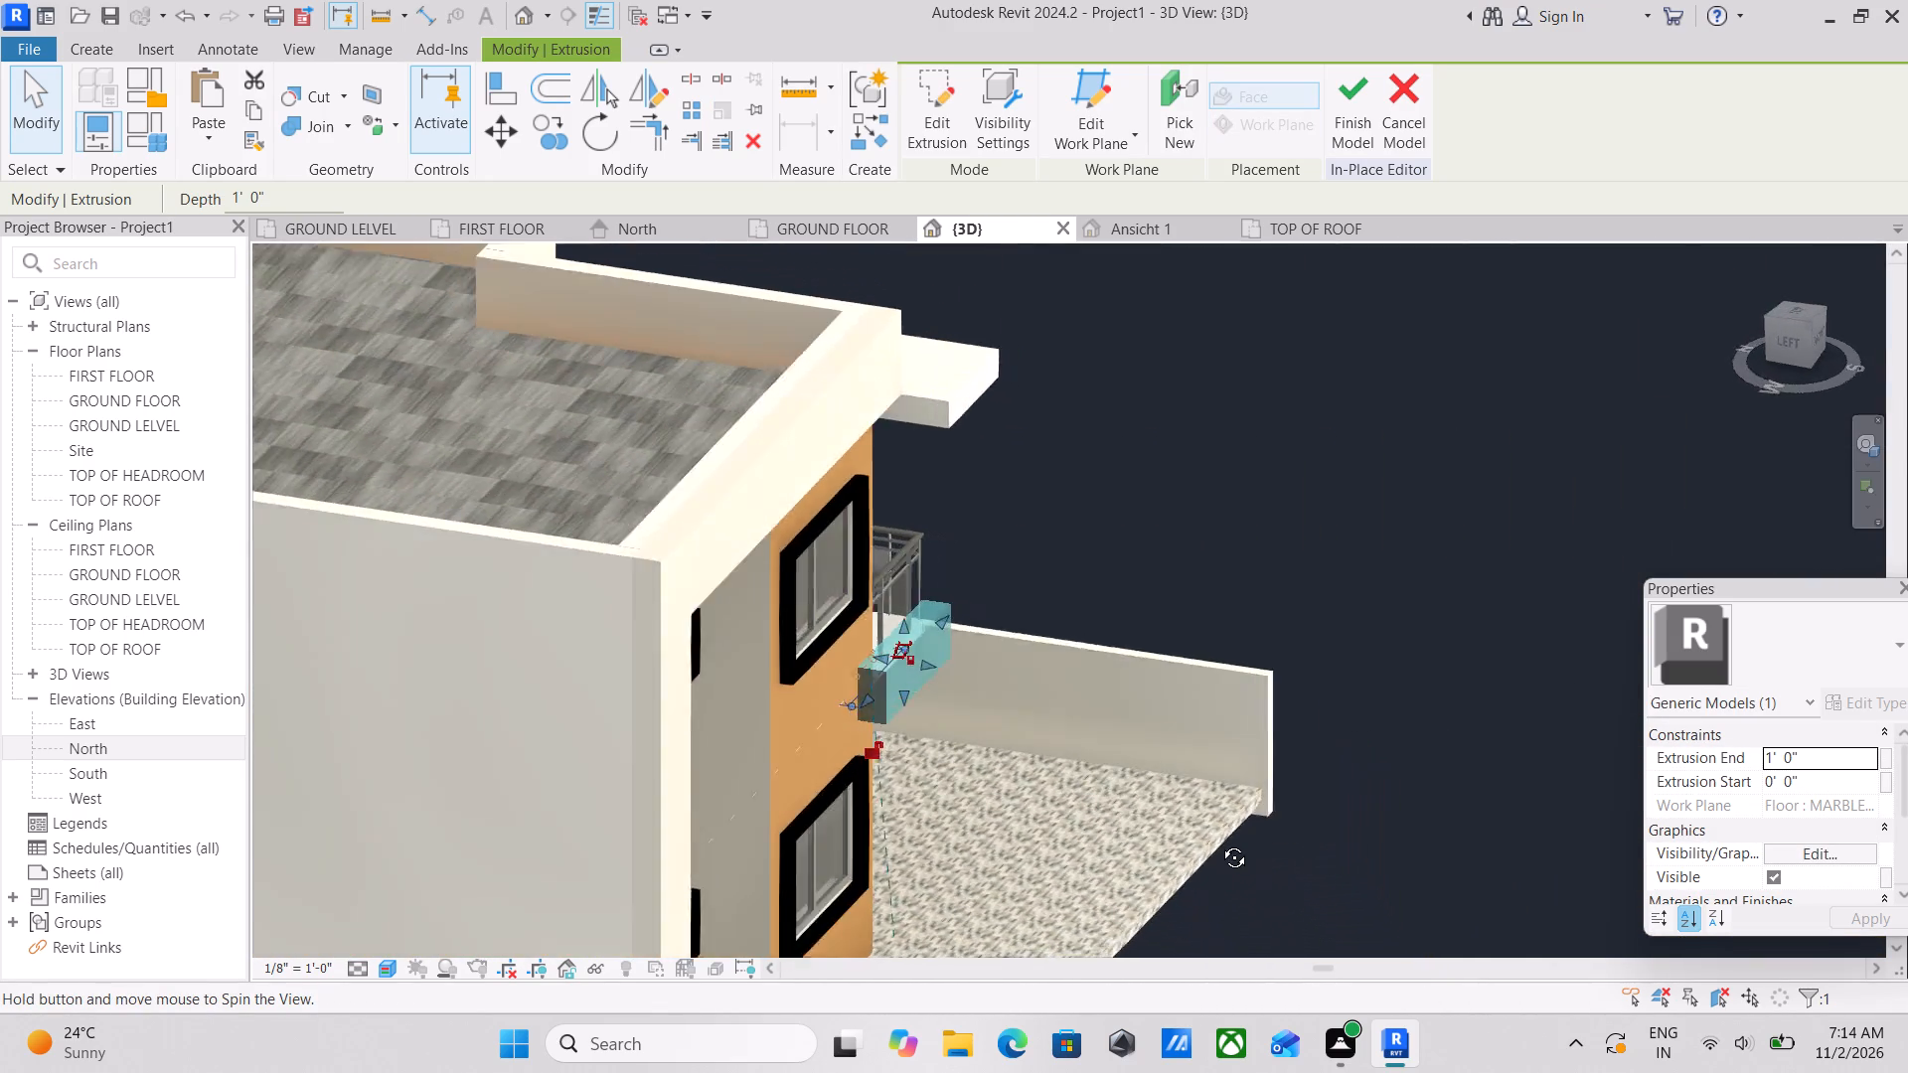
{"action": "middle_click_drag", "start_coordinate": [1219, 843], "coordinate": [1036, 851], "text": "shift"}
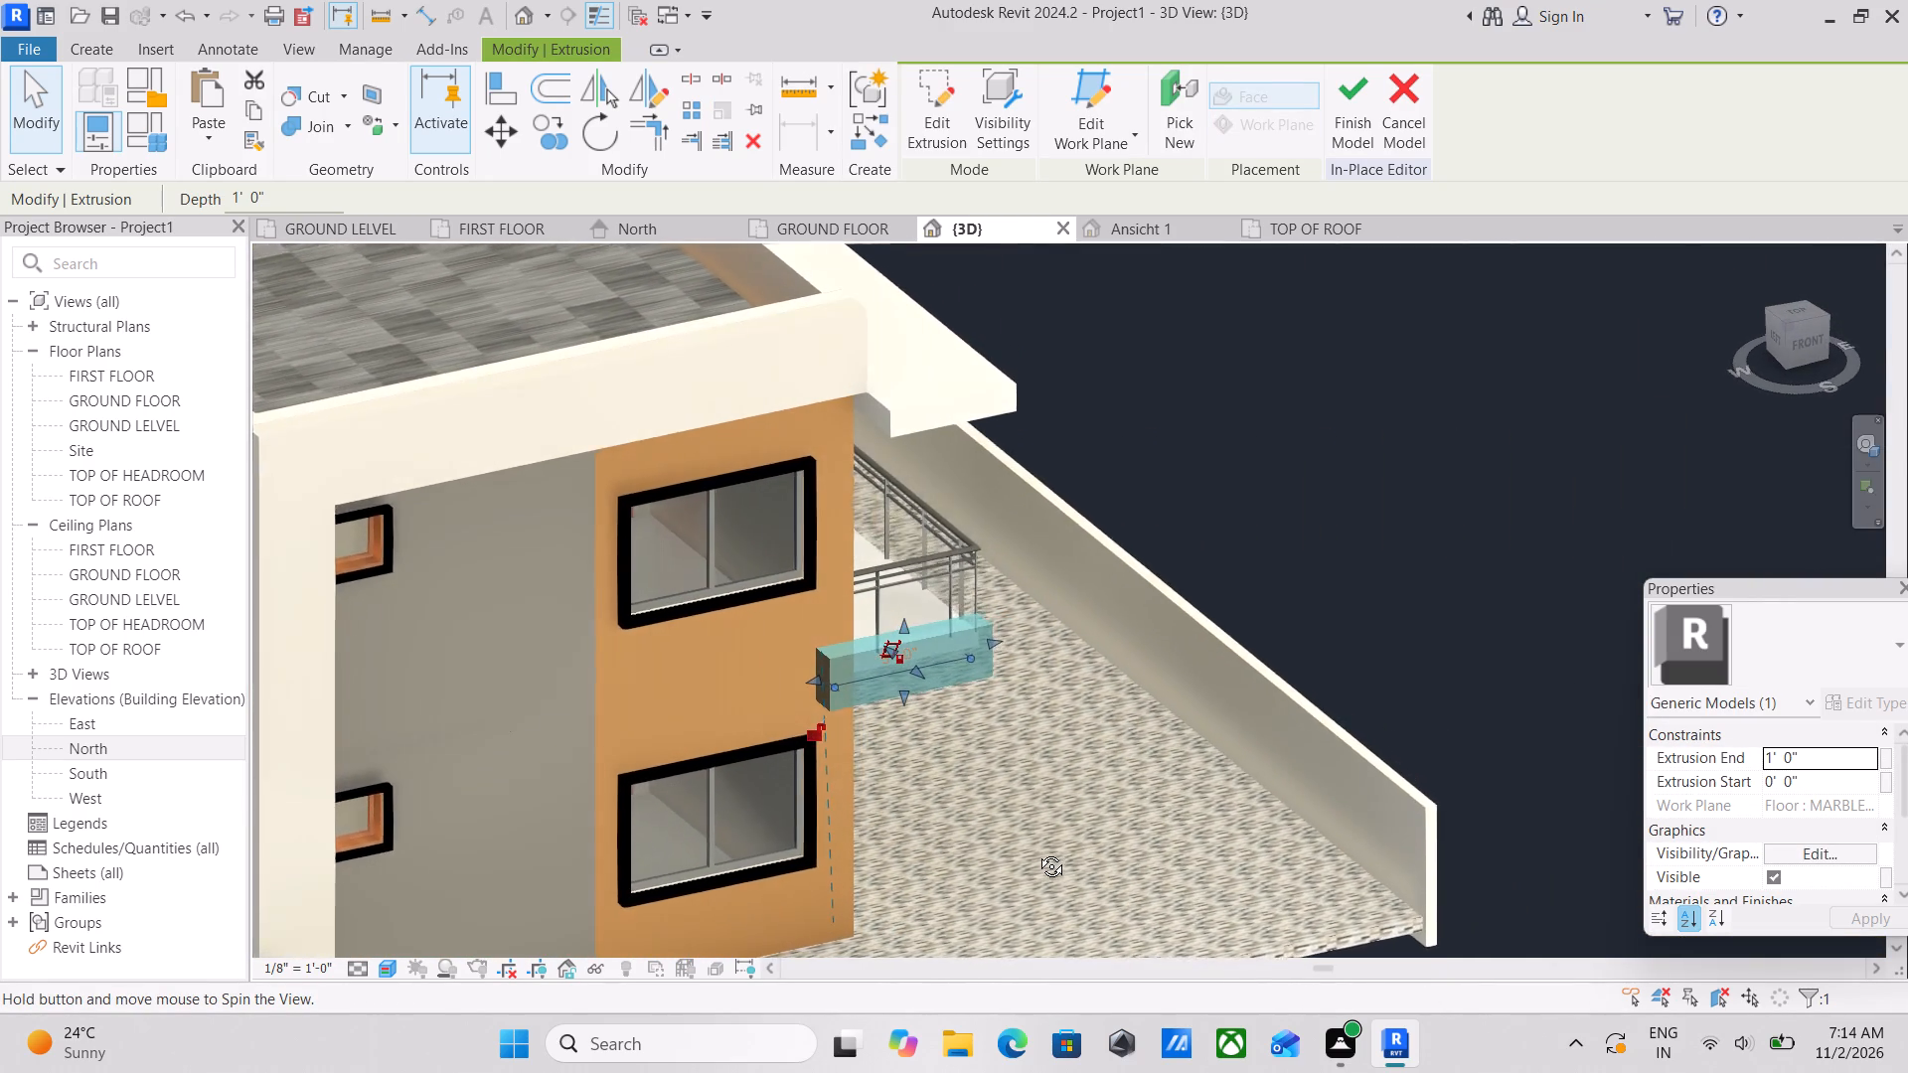
{"action": "middle_click_drag", "start_coordinate": [1036, 851], "coordinate": [615, 861], "text": "shift"}
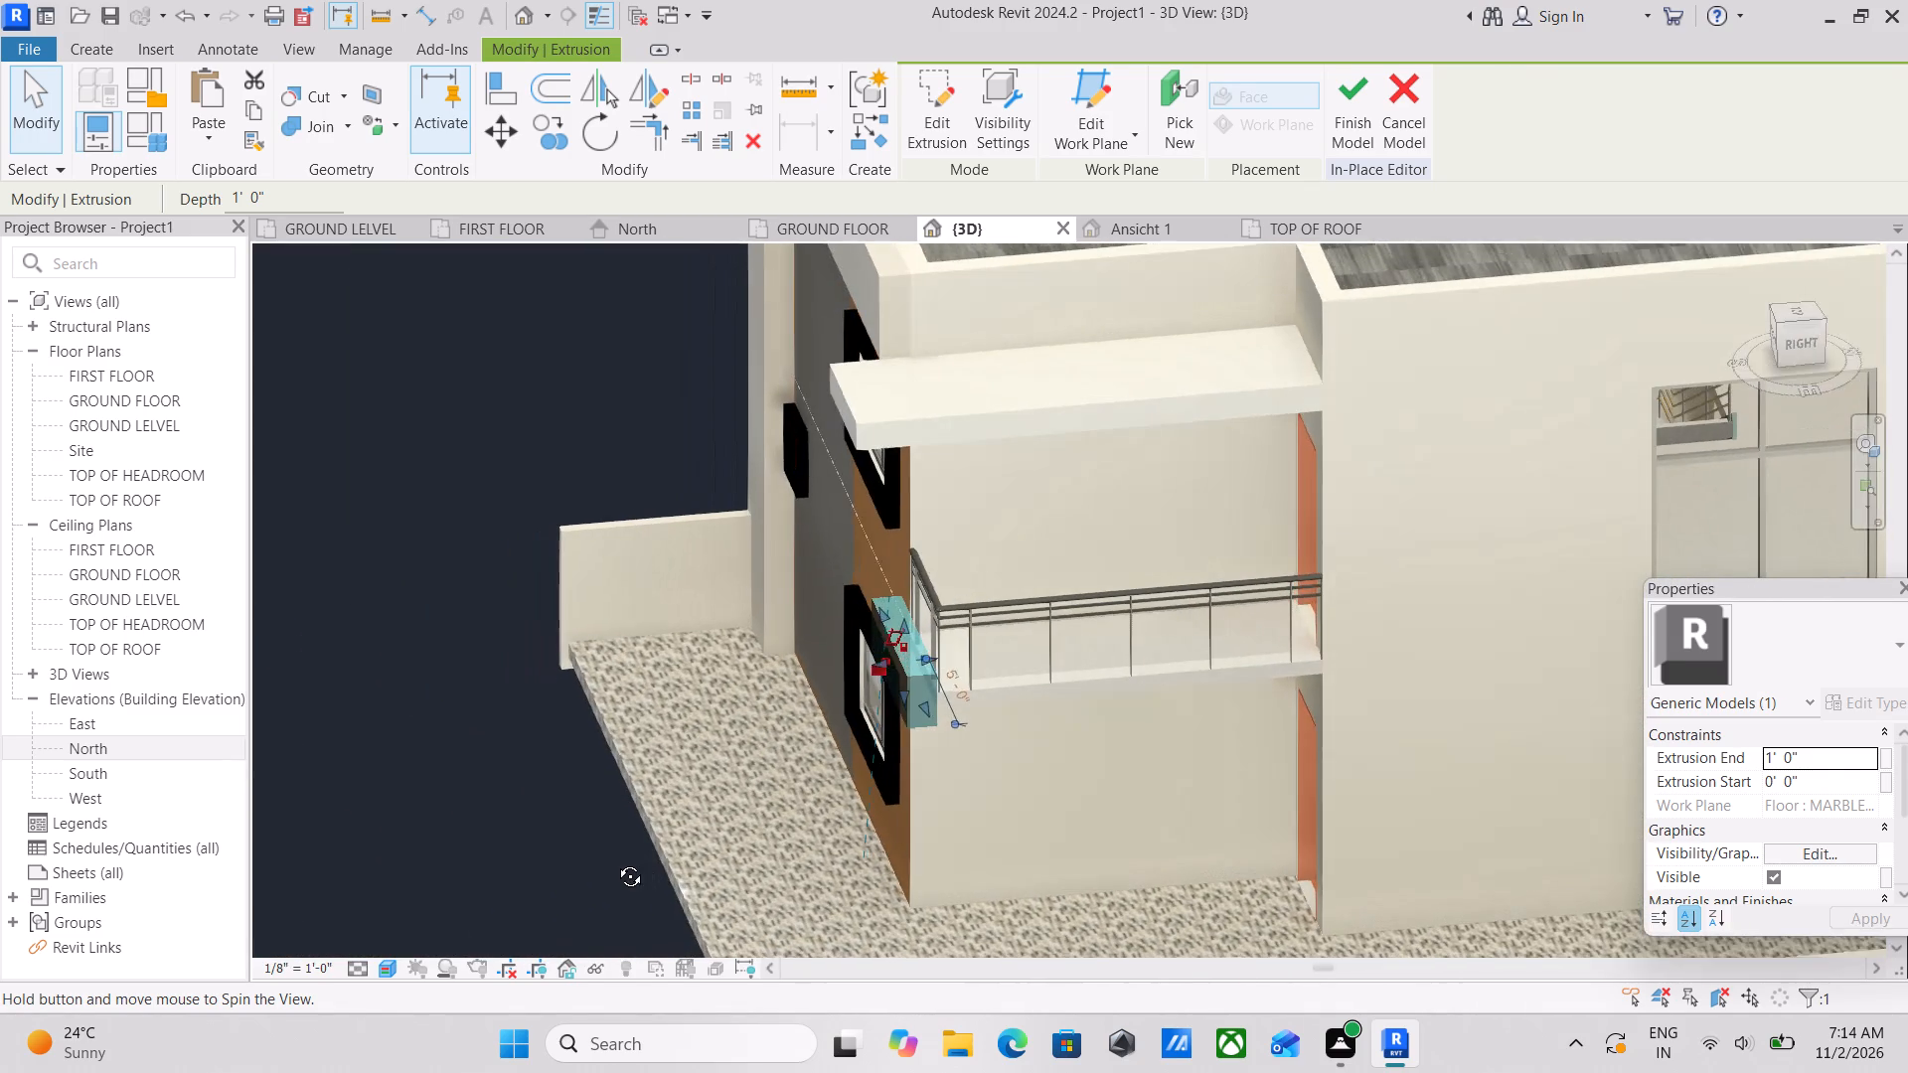
{"action": "middle_click_drag", "start_coordinate": [615, 861], "coordinate": [920, 787], "text": "shift"}
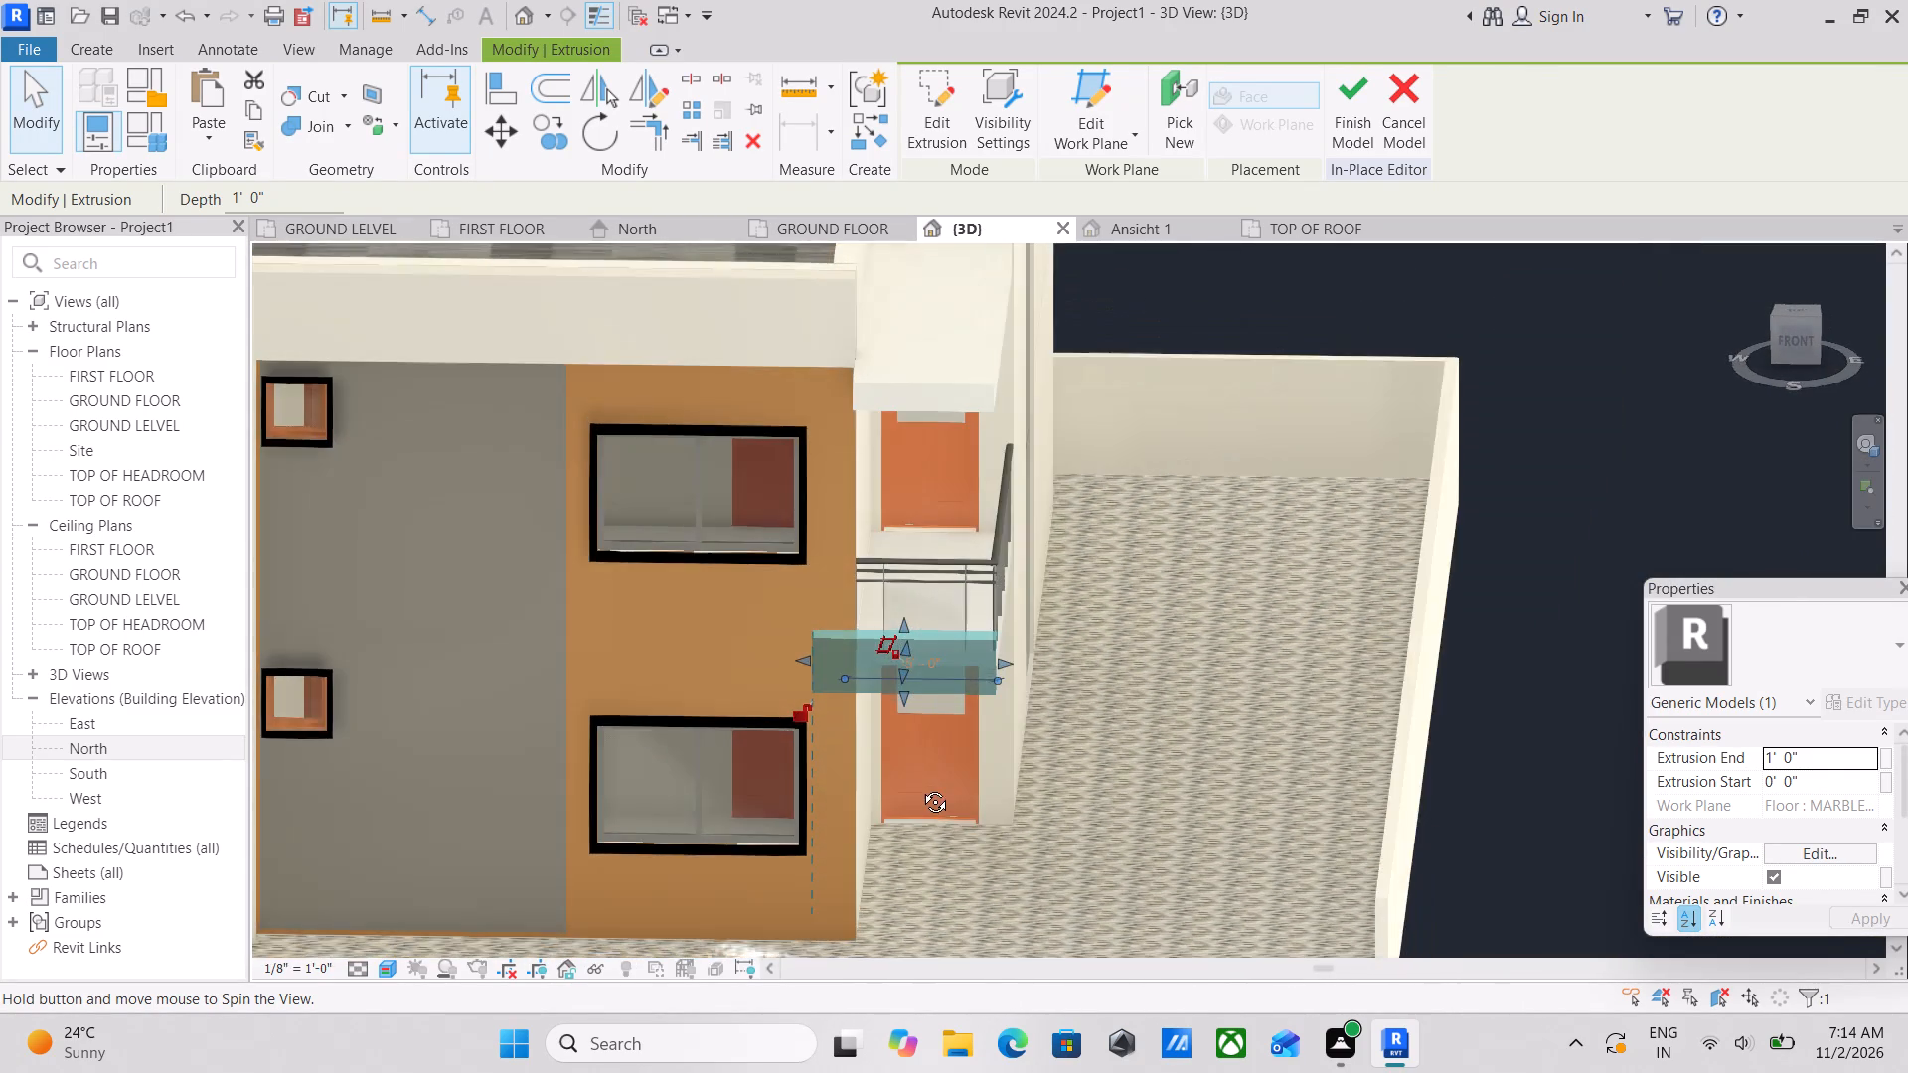
{"action": "middle_click_drag", "start_coordinate": [920, 787], "coordinate": [936, 761], "text": "shift"}
{"action": "scroll", "coordinate": [938, 761], "scroll_direction": "up", "scroll_amount": 1}
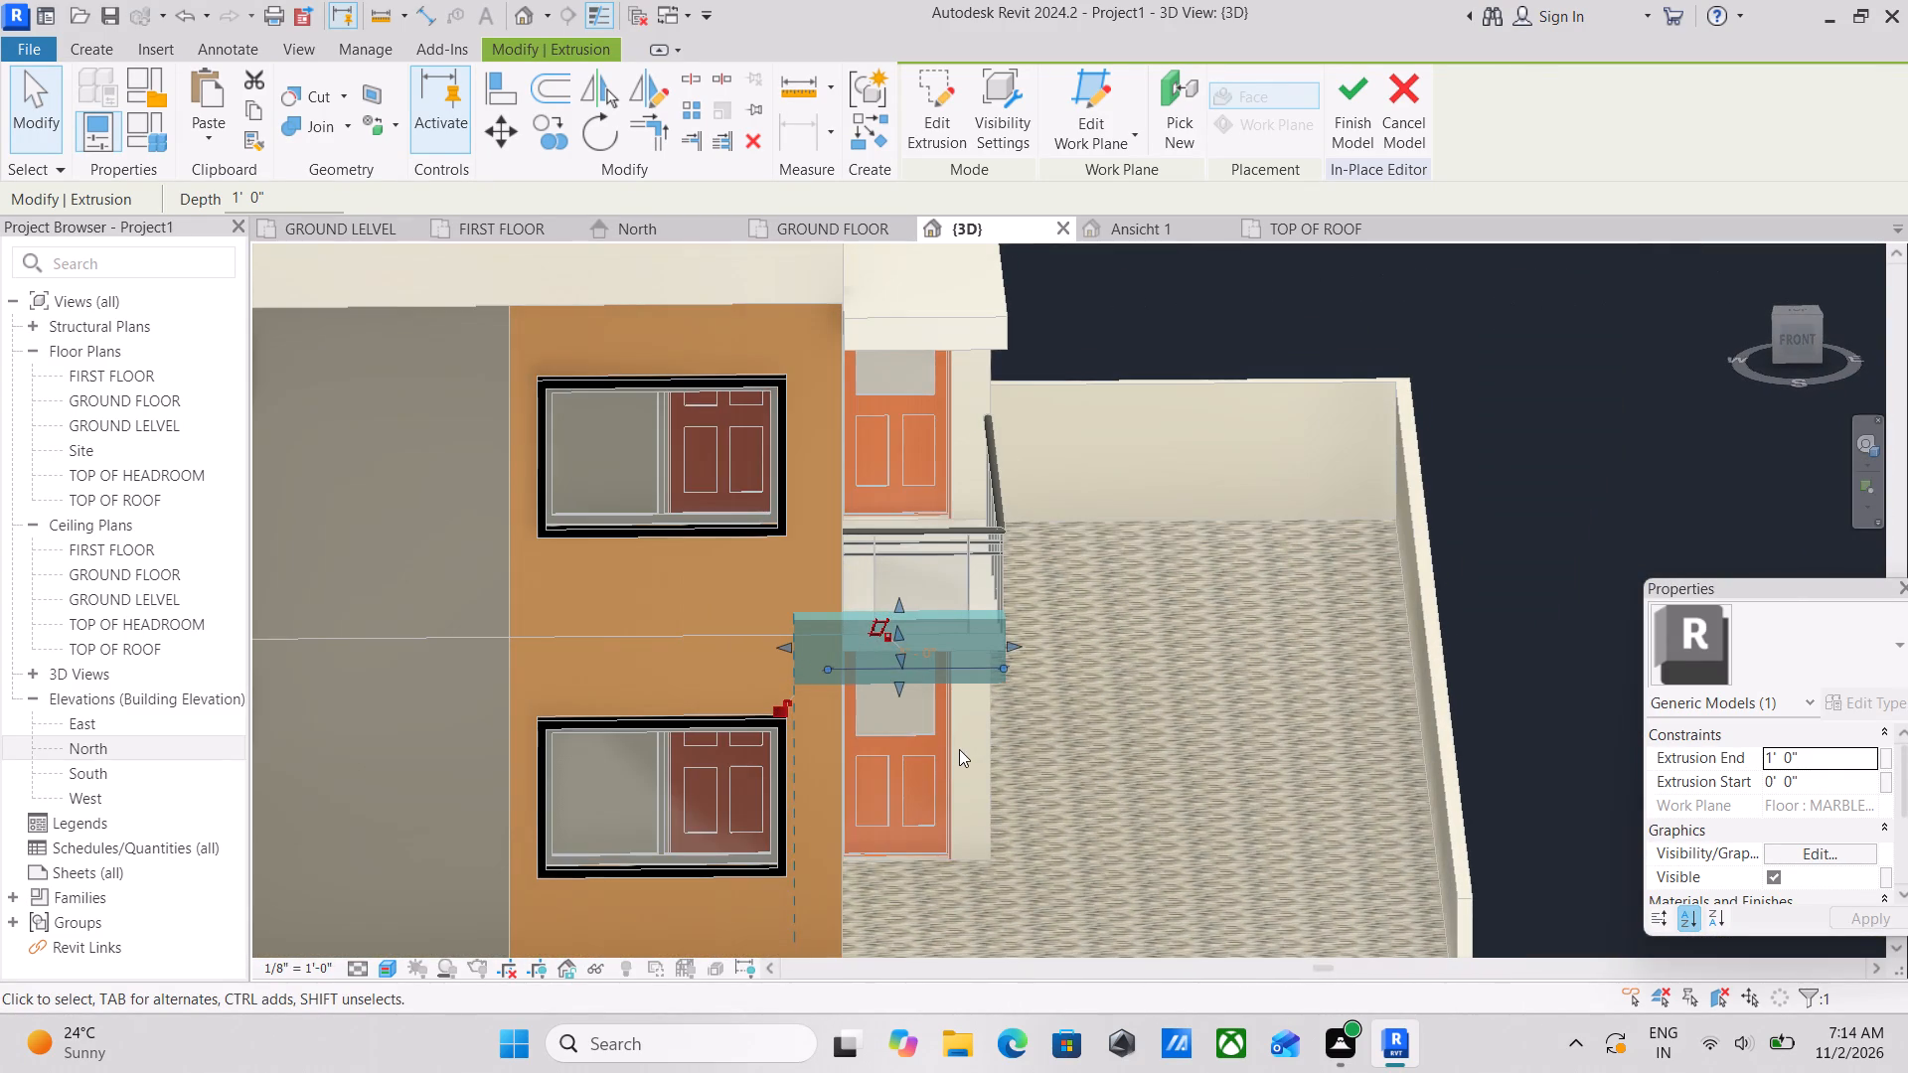
{"action": "scroll", "coordinate": [888, 778], "scroll_direction": "up", "scroll_amount": 8}
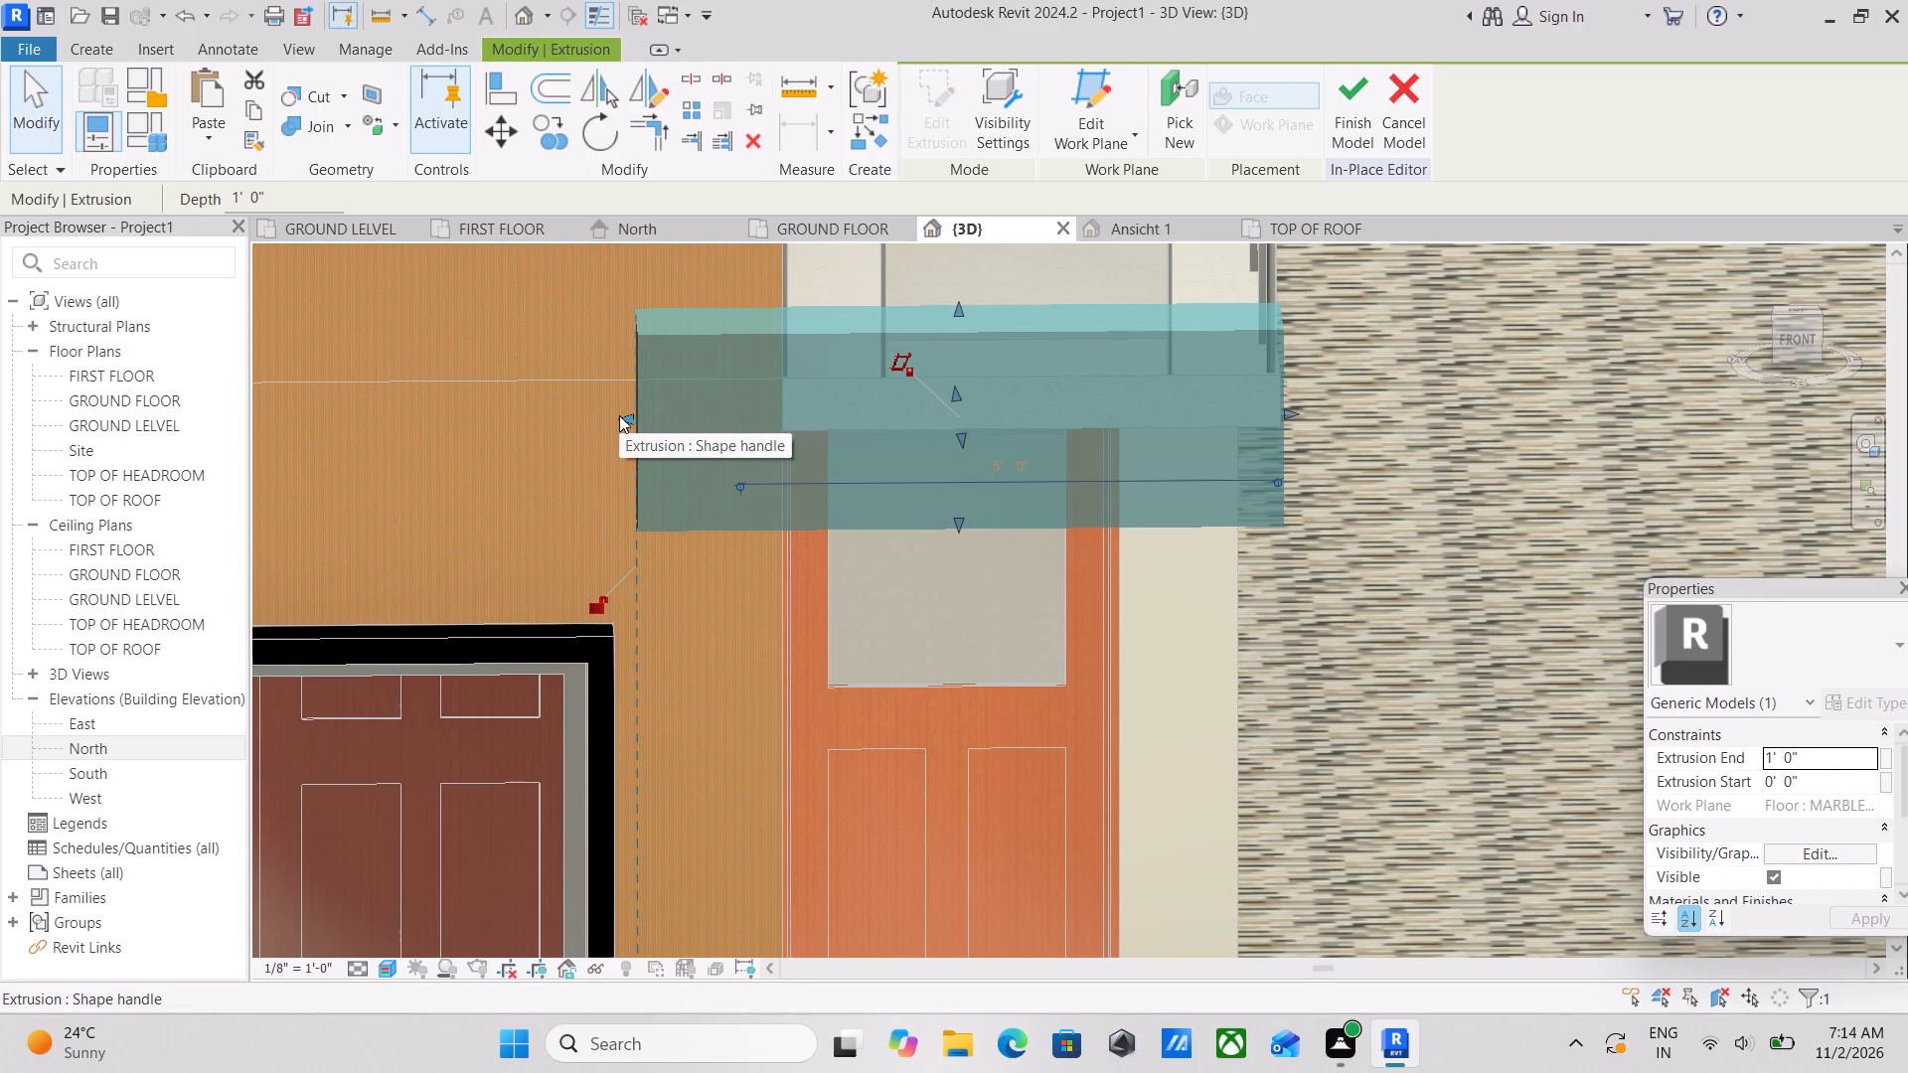
{"action": "scroll", "coordinate": [619, 415], "scroll_direction": "down", "scroll_amount": 9}
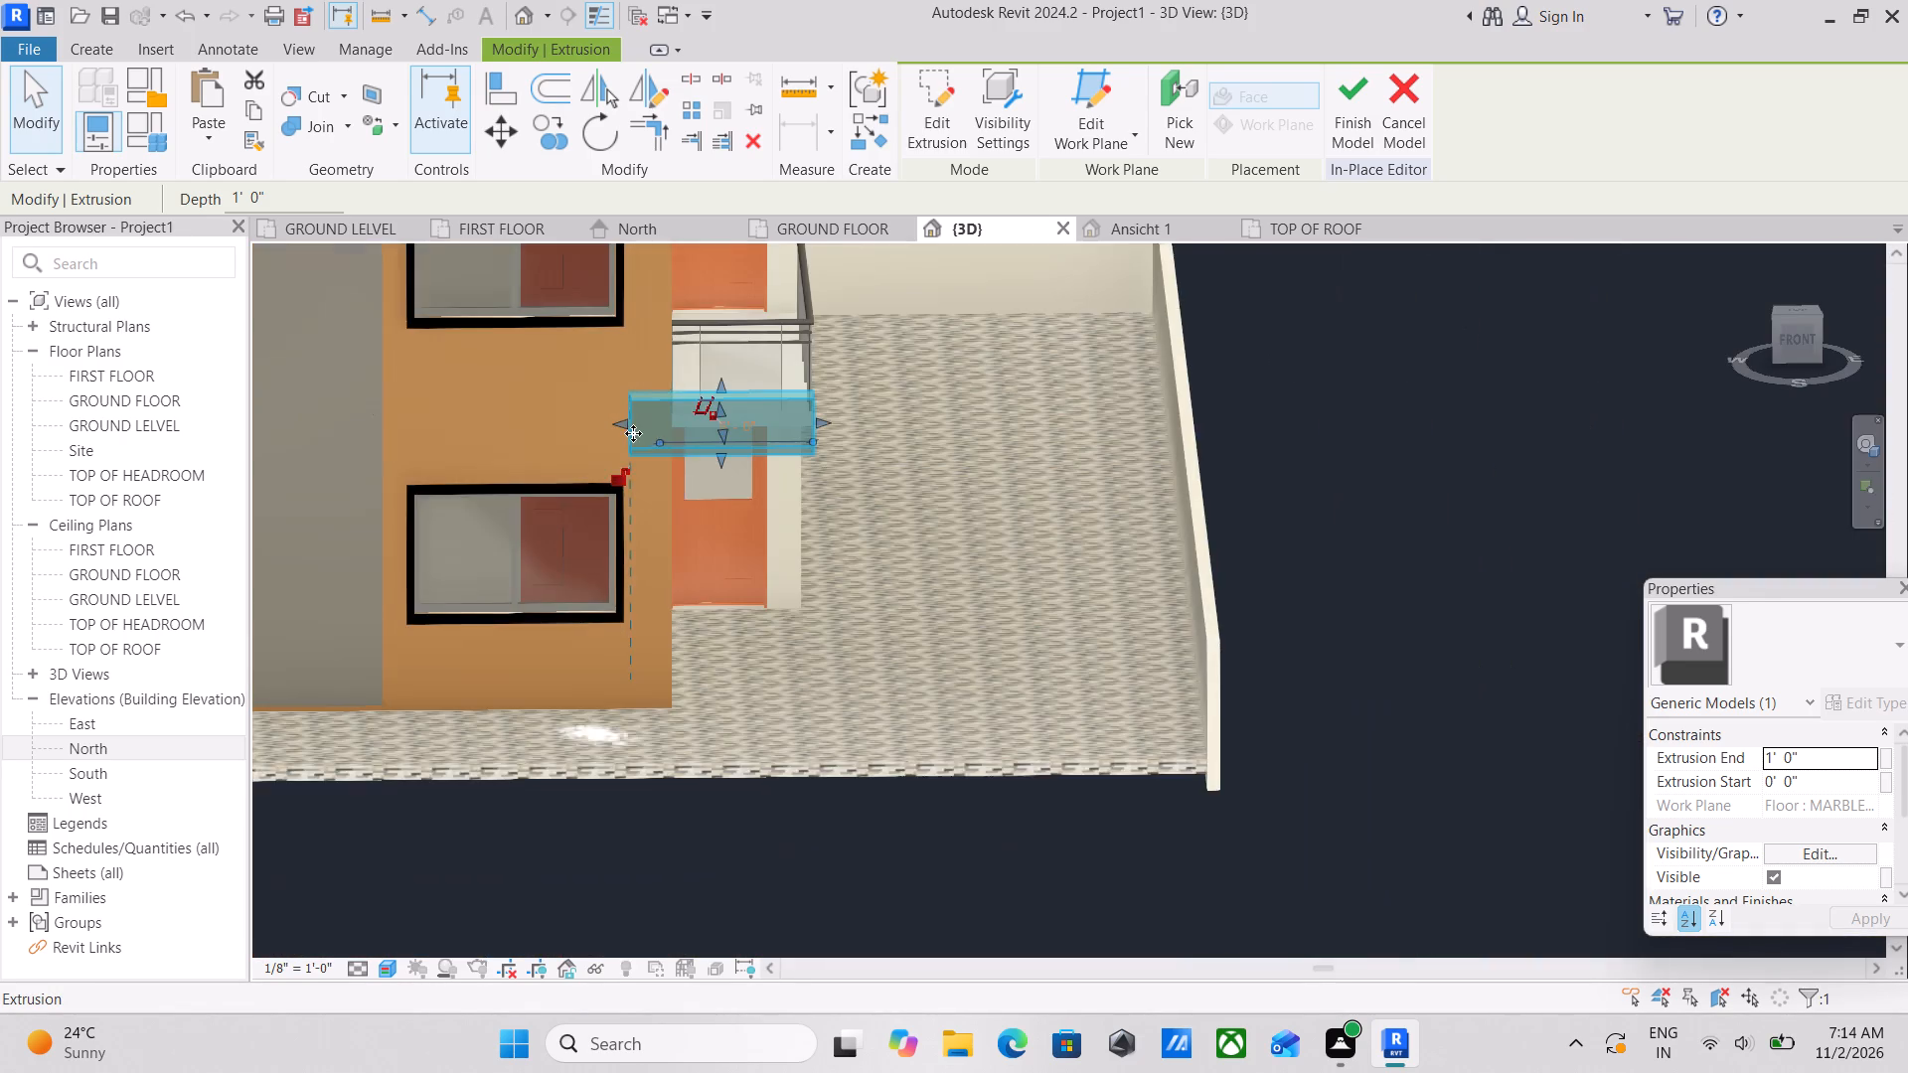
Stretch the fascia extrusion's wall-side end farther across the orange wall, past the windows' near edge by about a quarter of their width.
{"action": "middle_click_drag", "start_coordinate": [633, 434], "coordinate": [806, 548]}
{"action": "scroll", "coordinate": [792, 557], "scroll_direction": "up", "scroll_amount": 8}
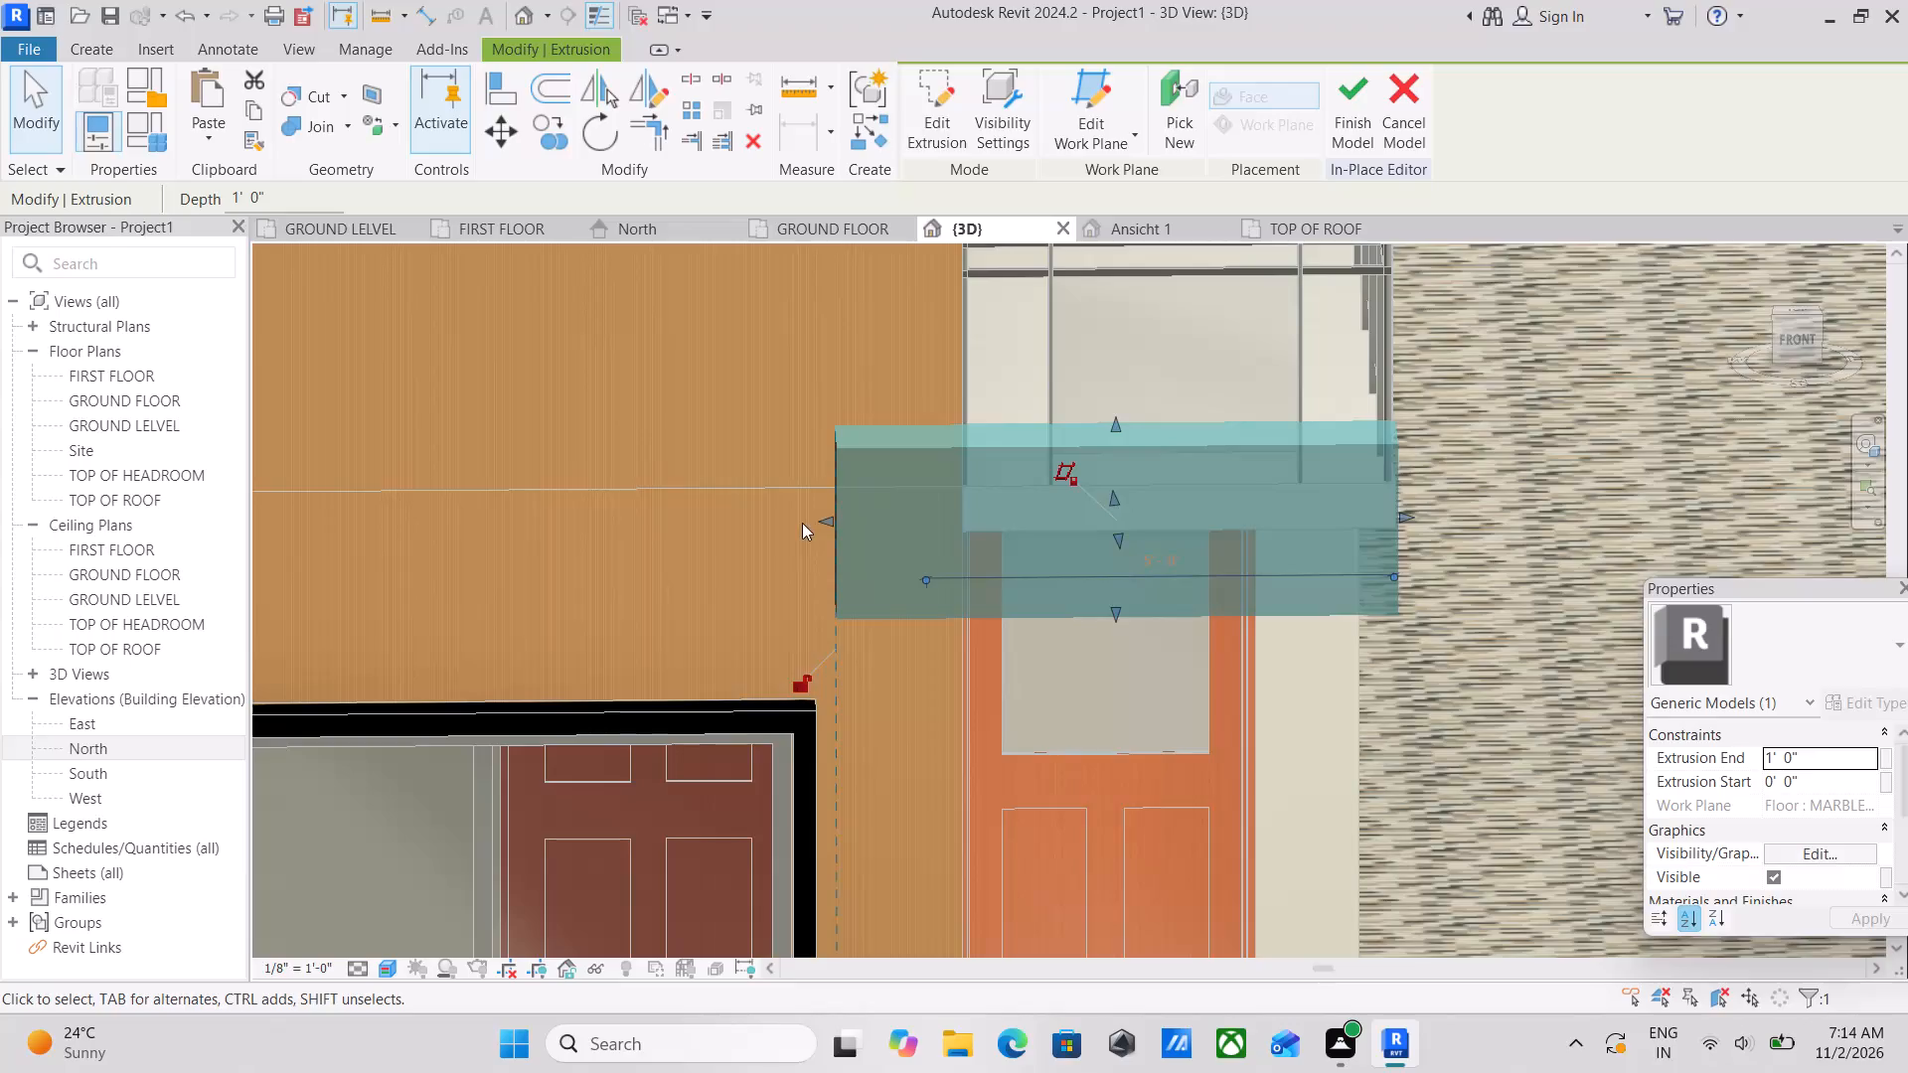
{"action": "left_click_drag", "start_coordinate": [819, 523], "coordinate": [762, 516]}
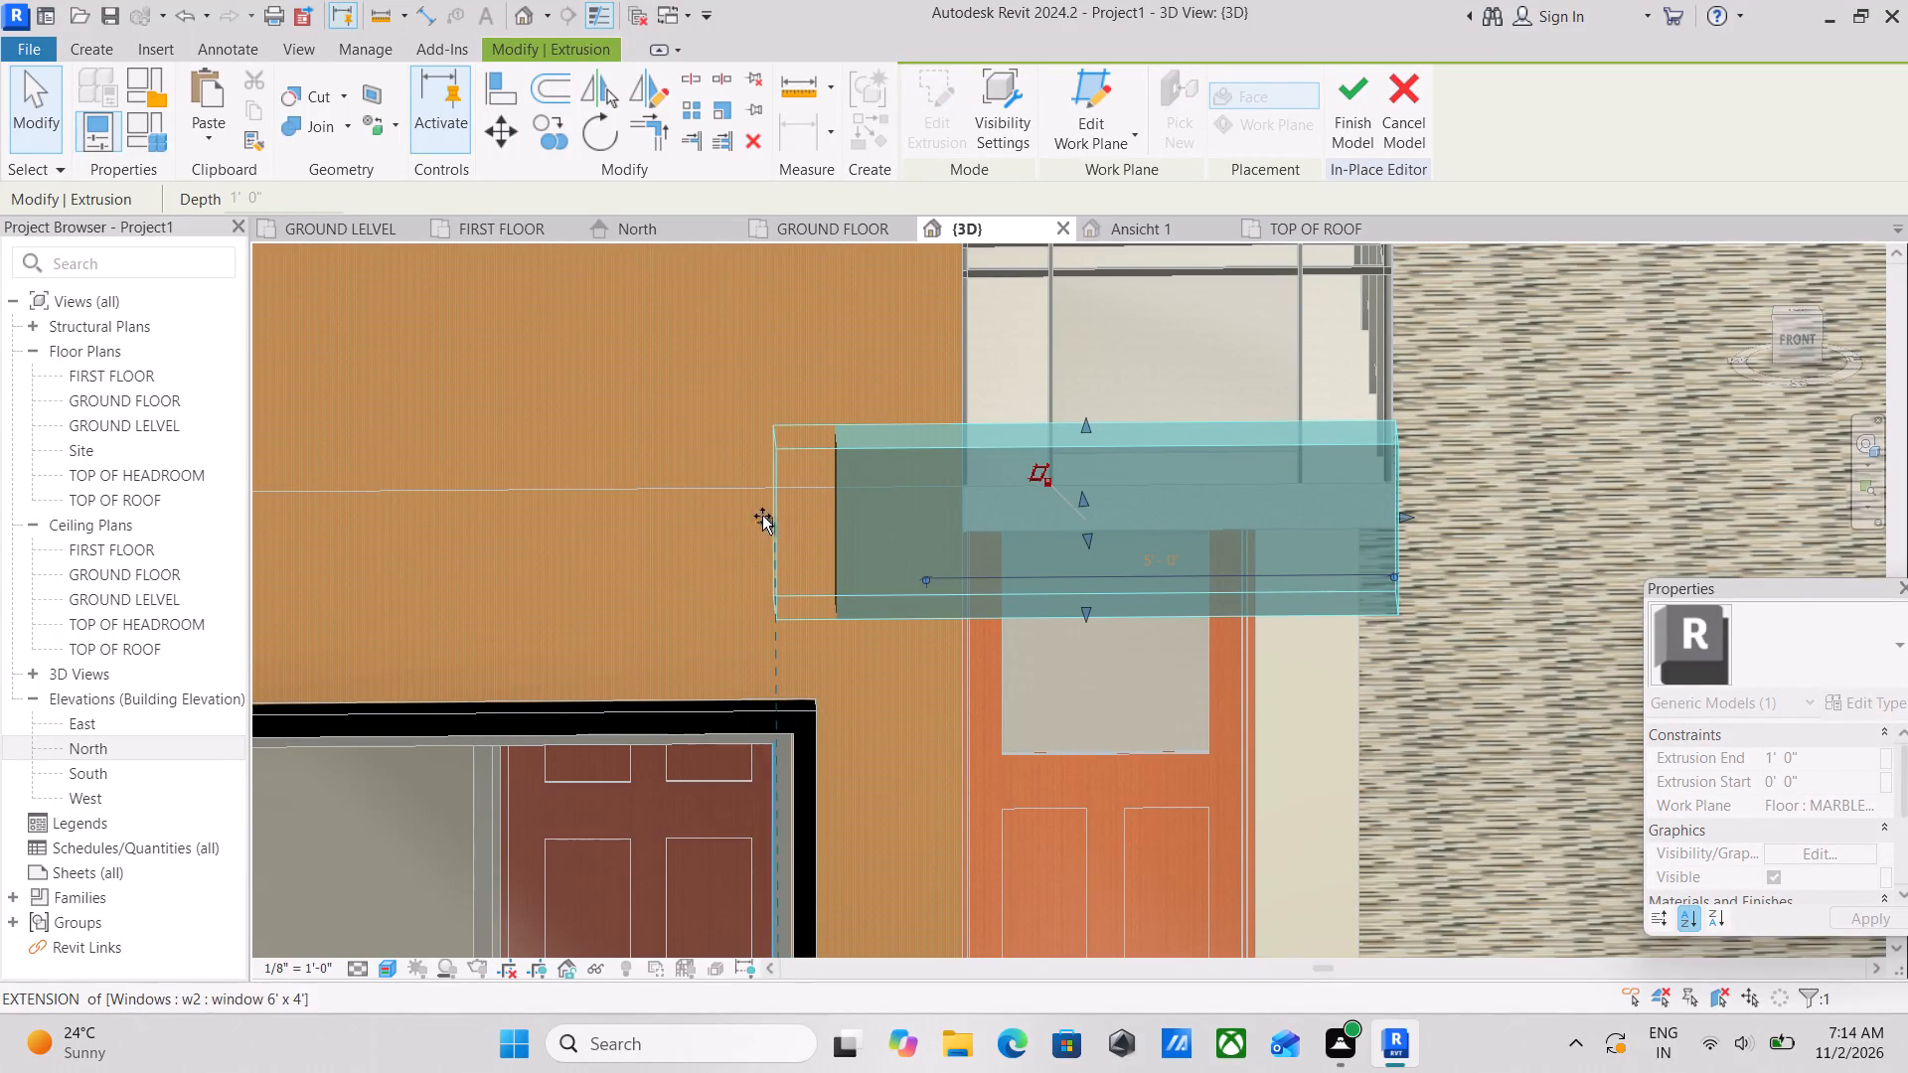
{"action": "left_click_drag", "start_coordinate": [762, 516], "coordinate": [620, 514]}
{"action": "scroll", "coordinate": [627, 519], "scroll_direction": "down", "scroll_amount": 3}
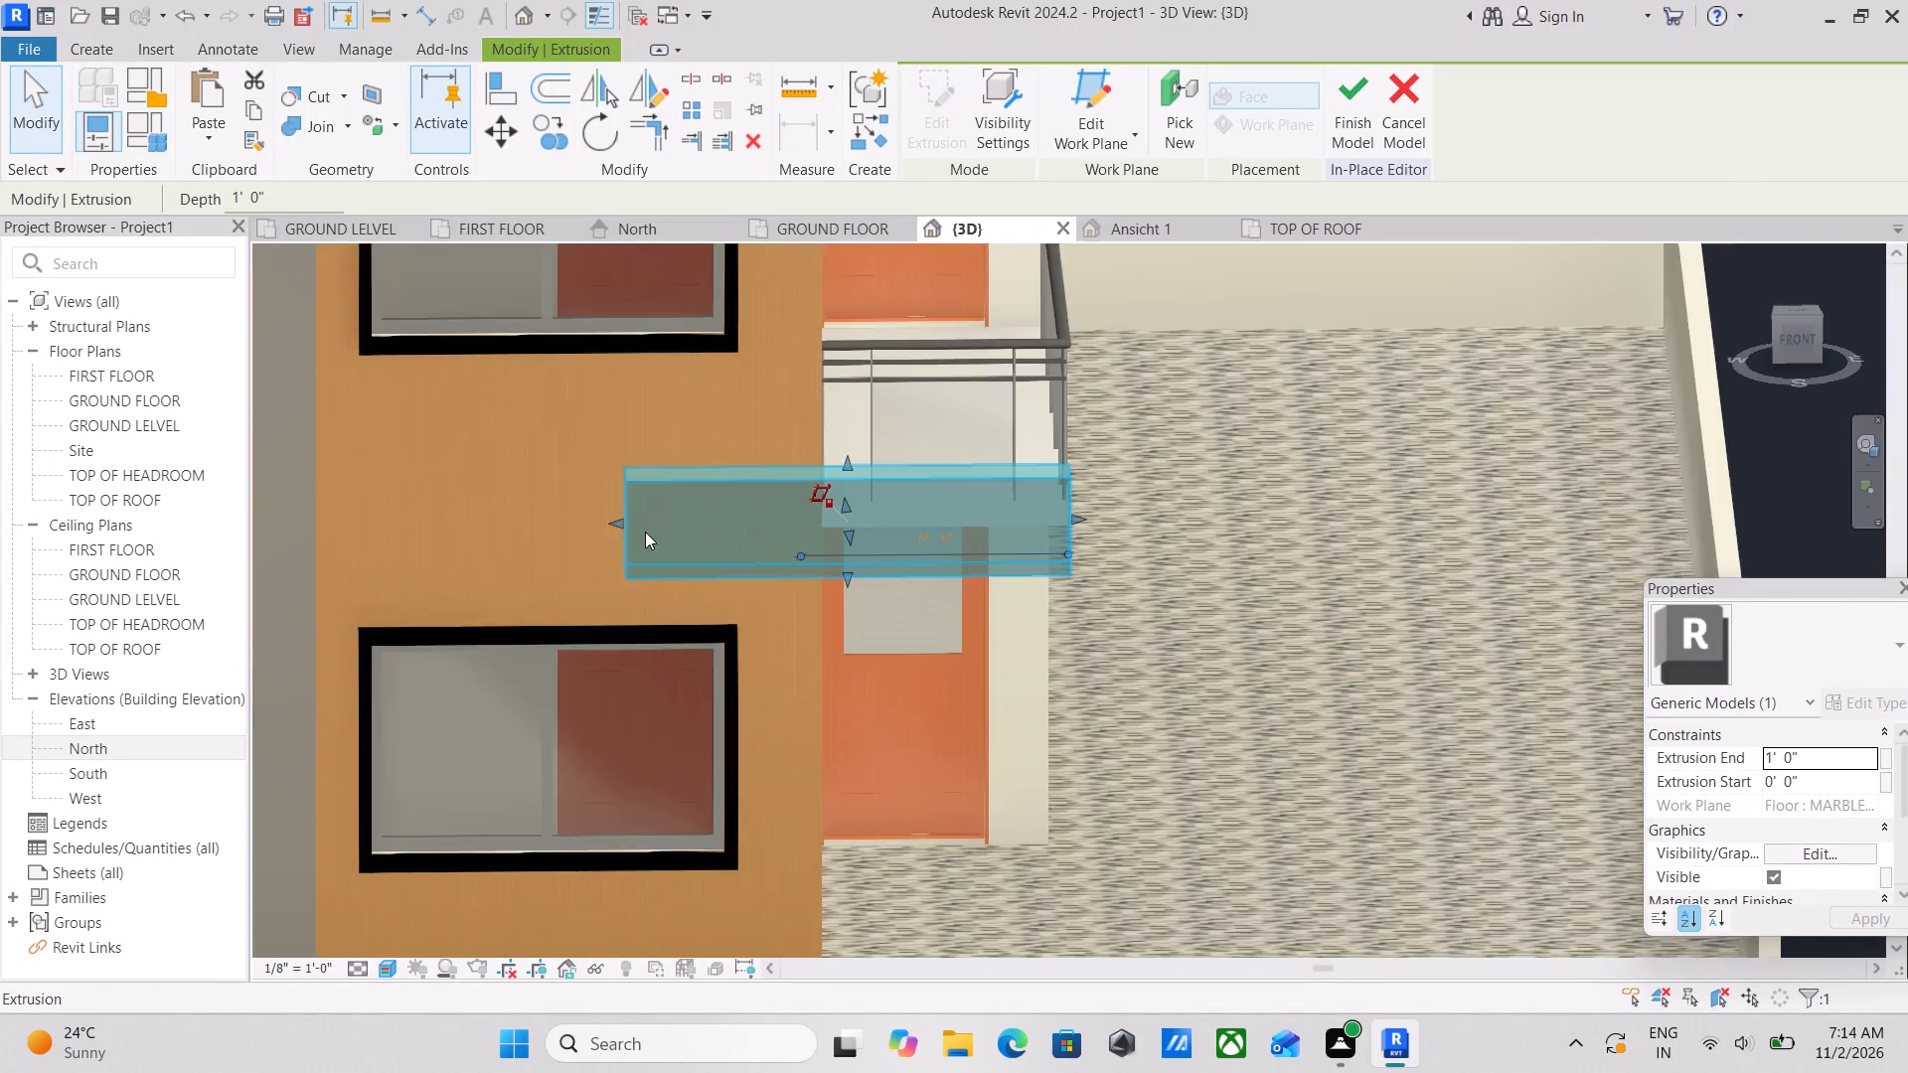
{"action": "scroll", "coordinate": [645, 532], "scroll_direction": "down", "scroll_amount": 5}
{"action": "middle_click_drag", "start_coordinate": [648, 536], "coordinate": [715, 633]}
{"action": "key", "text": "Escape"}
Finish the in-place model of the fascia block on the balcony front.
{"action": "scroll", "coordinate": [726, 653], "scroll_direction": "up", "scroll_amount": 3}
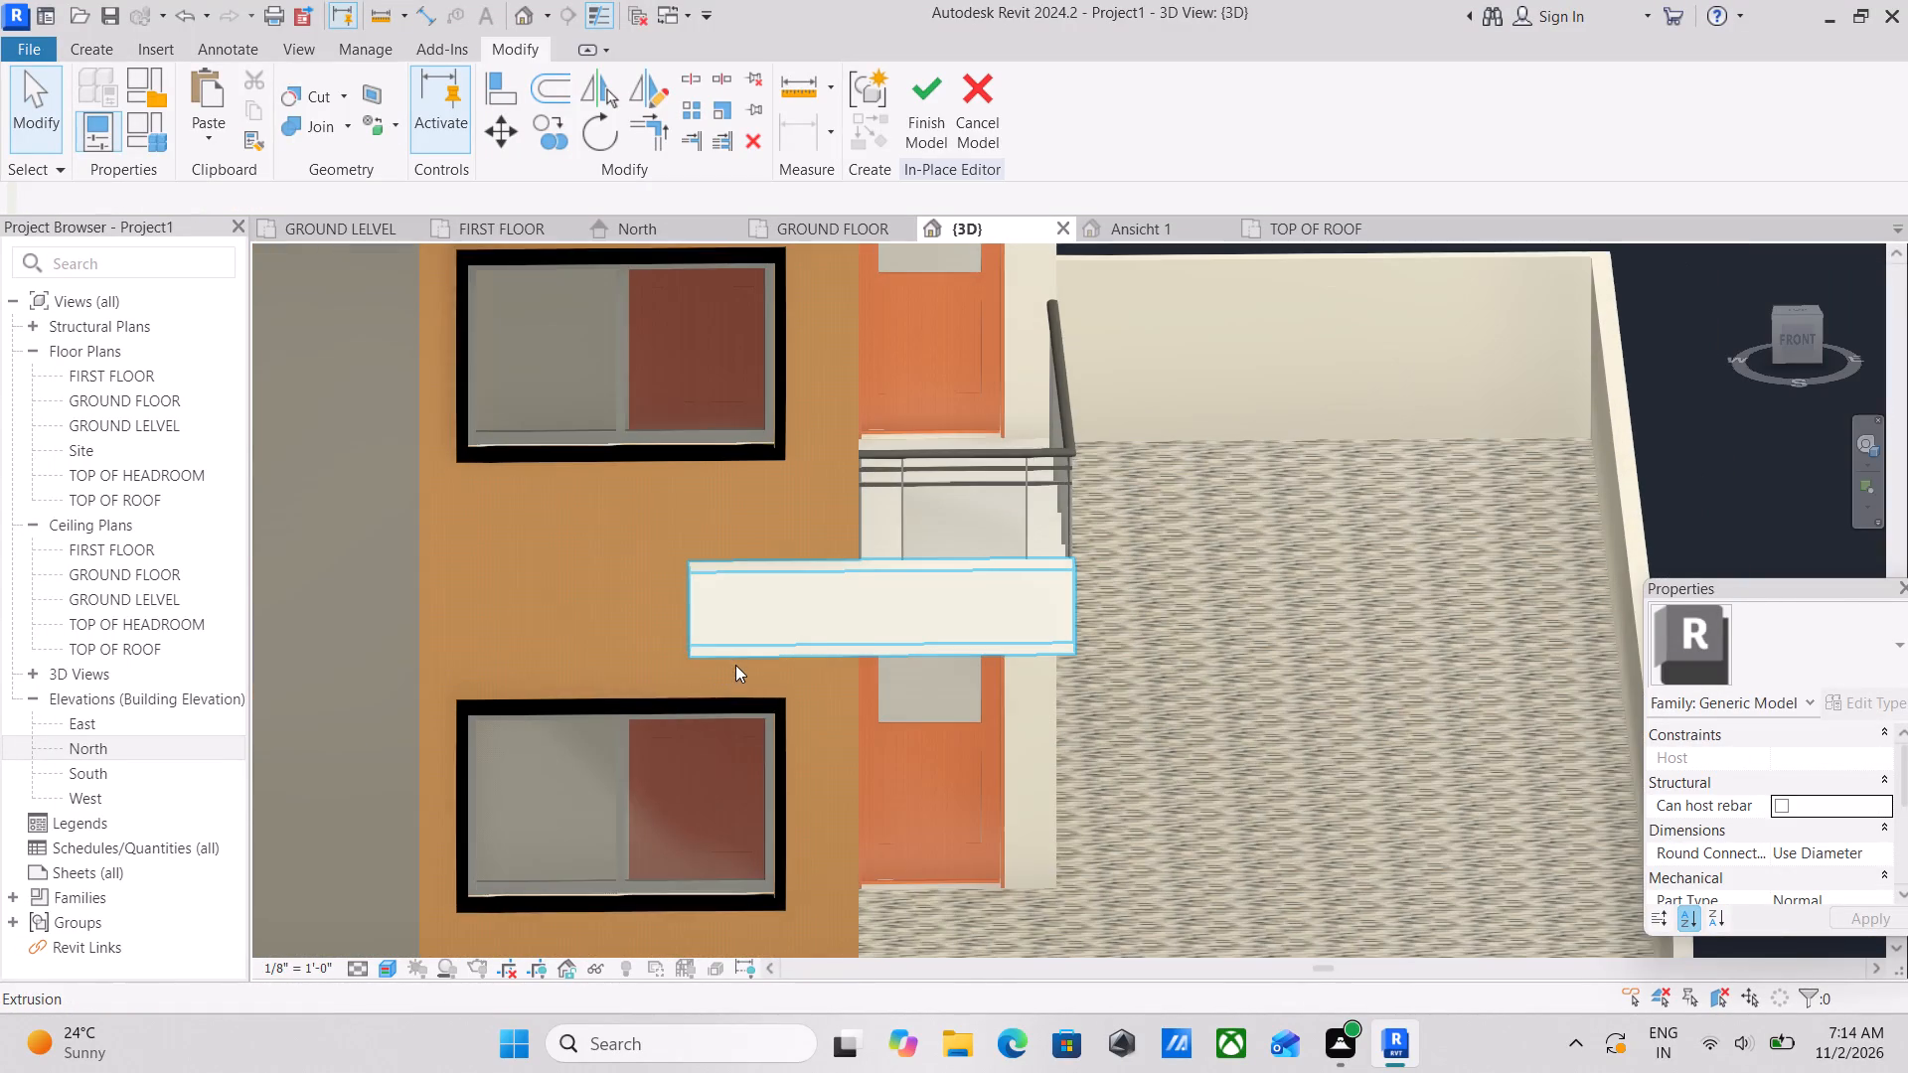
{"action": "scroll", "coordinate": [739, 664], "scroll_direction": "down", "scroll_amount": 4}
{"action": "middle_click_drag", "start_coordinate": [740, 664], "coordinate": [776, 799]}
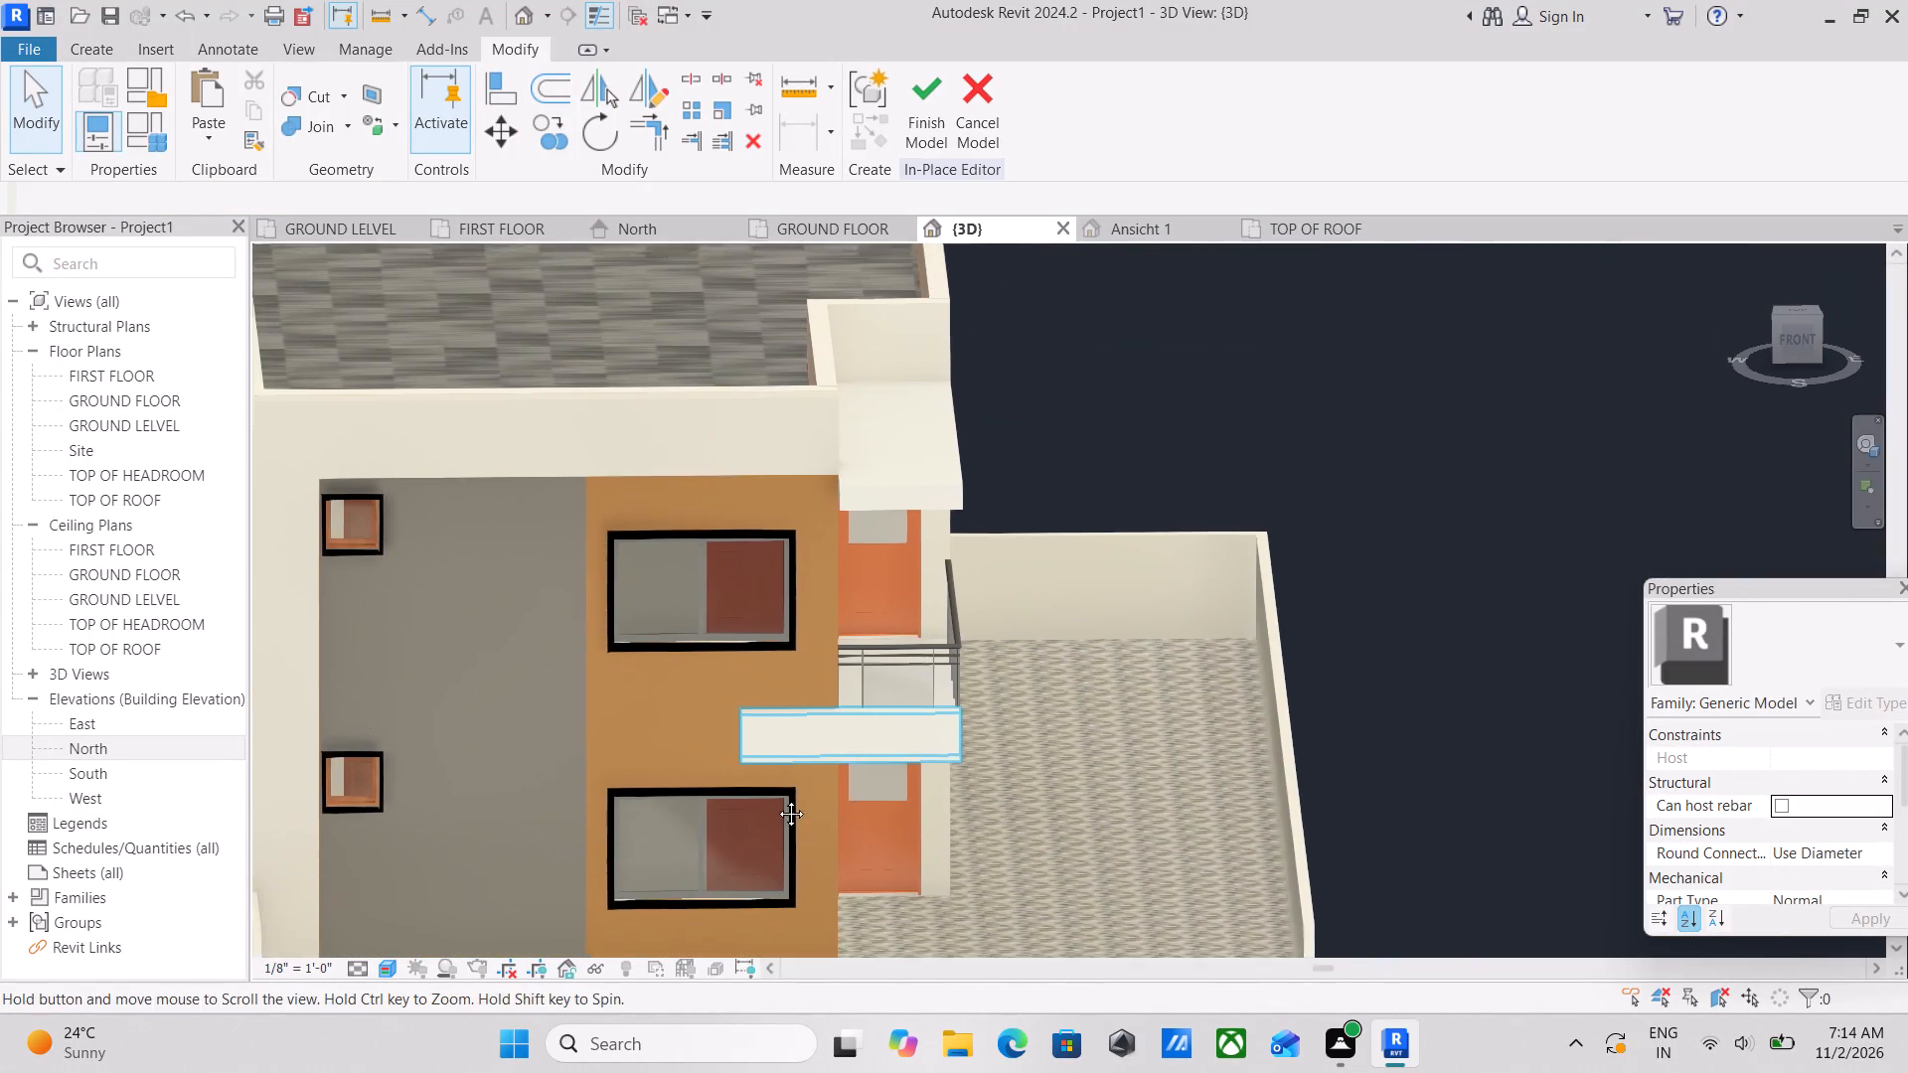
{"action": "middle_click_drag", "start_coordinate": [776, 799], "coordinate": [778, 801]}
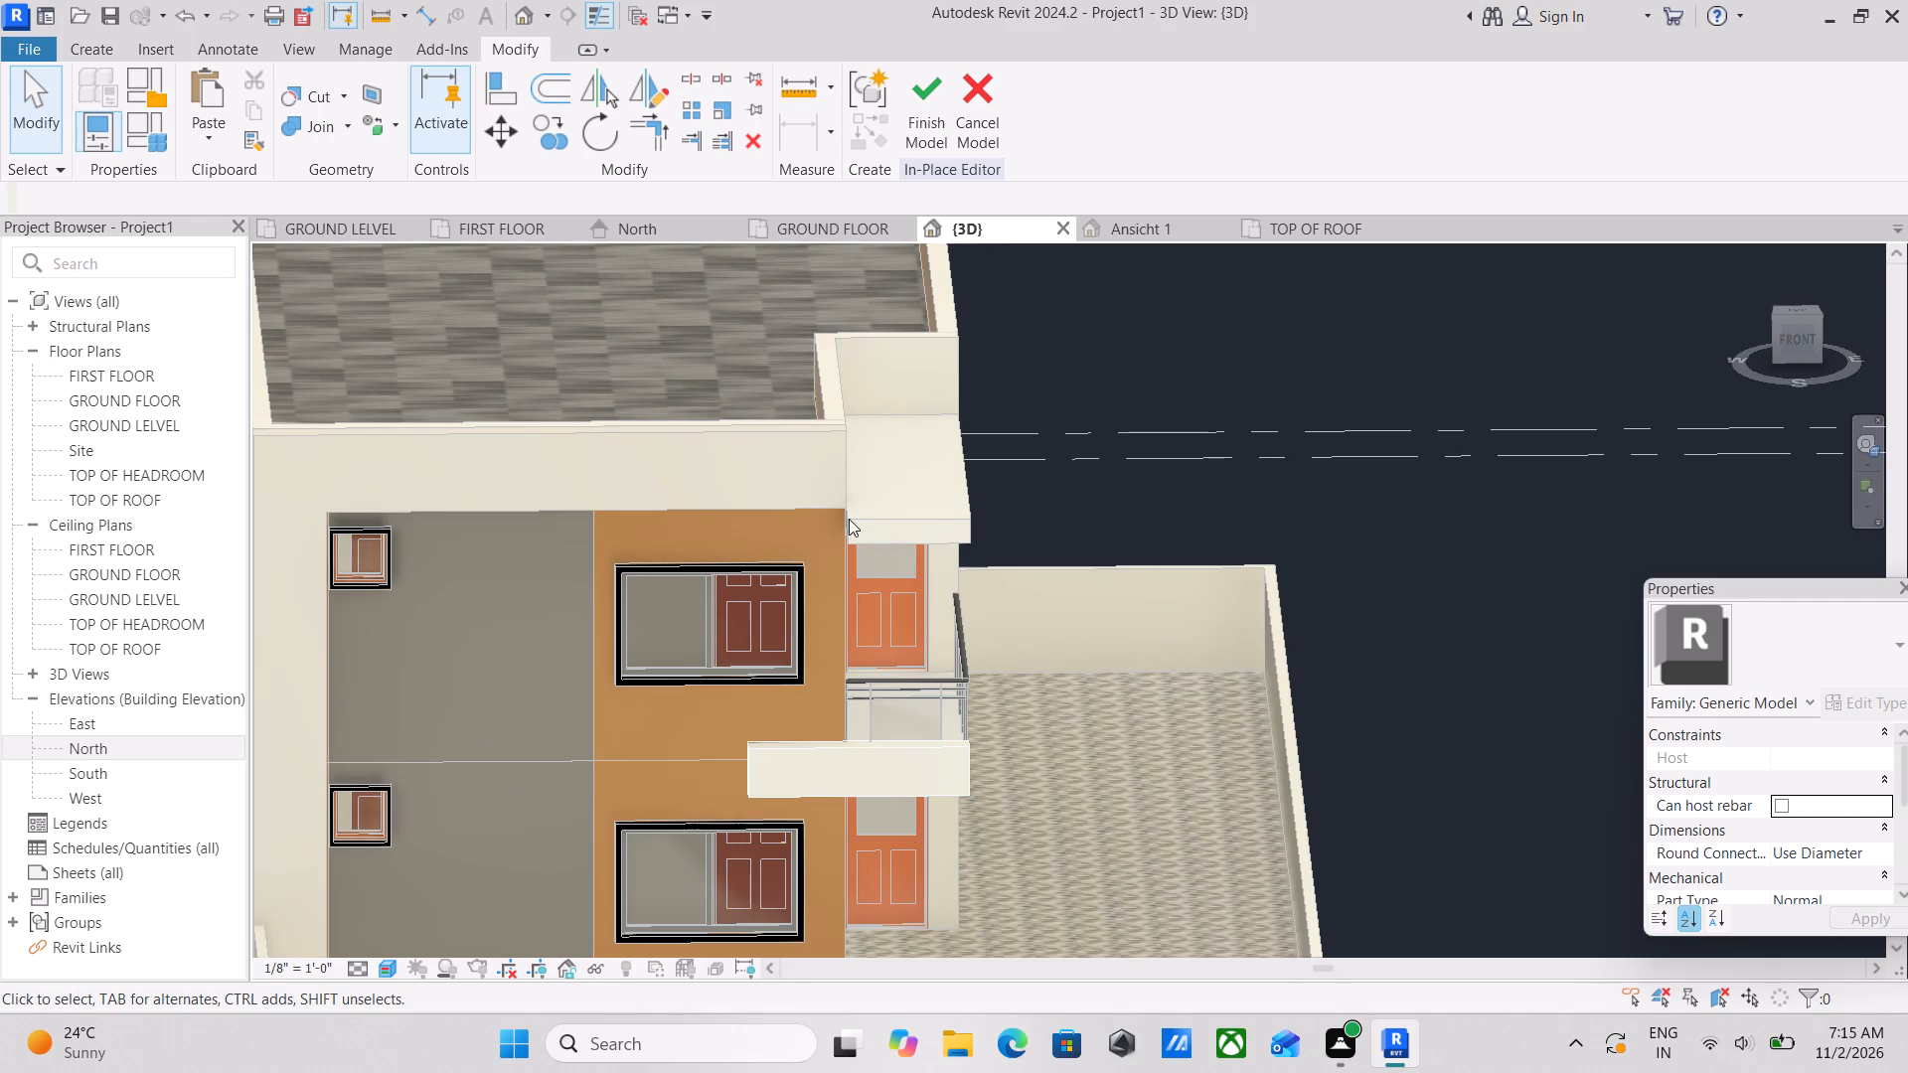
{"action": "left_click", "coordinate": [970, 522]}
{"action": "scroll", "coordinate": [792, 806], "scroll_direction": "up", "scroll_amount": 1}
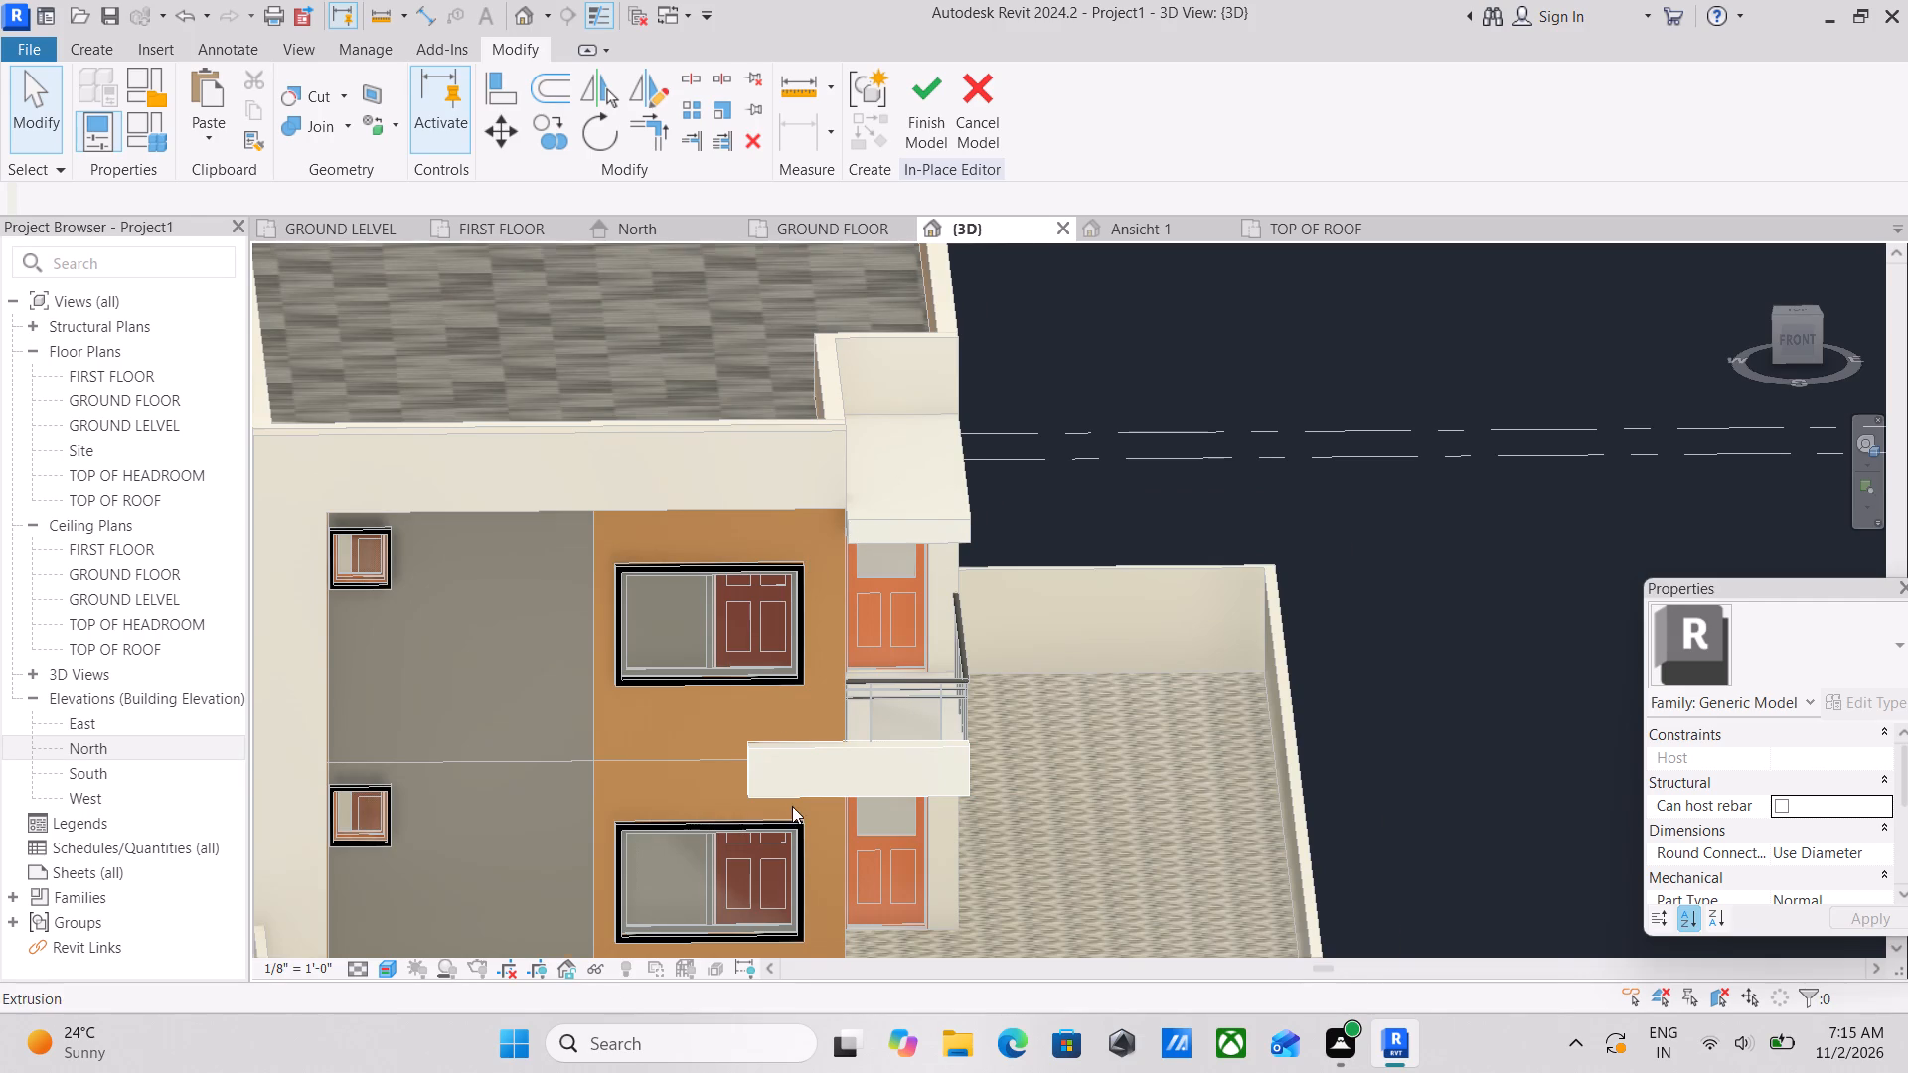
{"action": "scroll", "coordinate": [792, 806], "scroll_direction": "up", "scroll_amount": 2}
{"action": "left_click", "coordinate": [934, 77]}
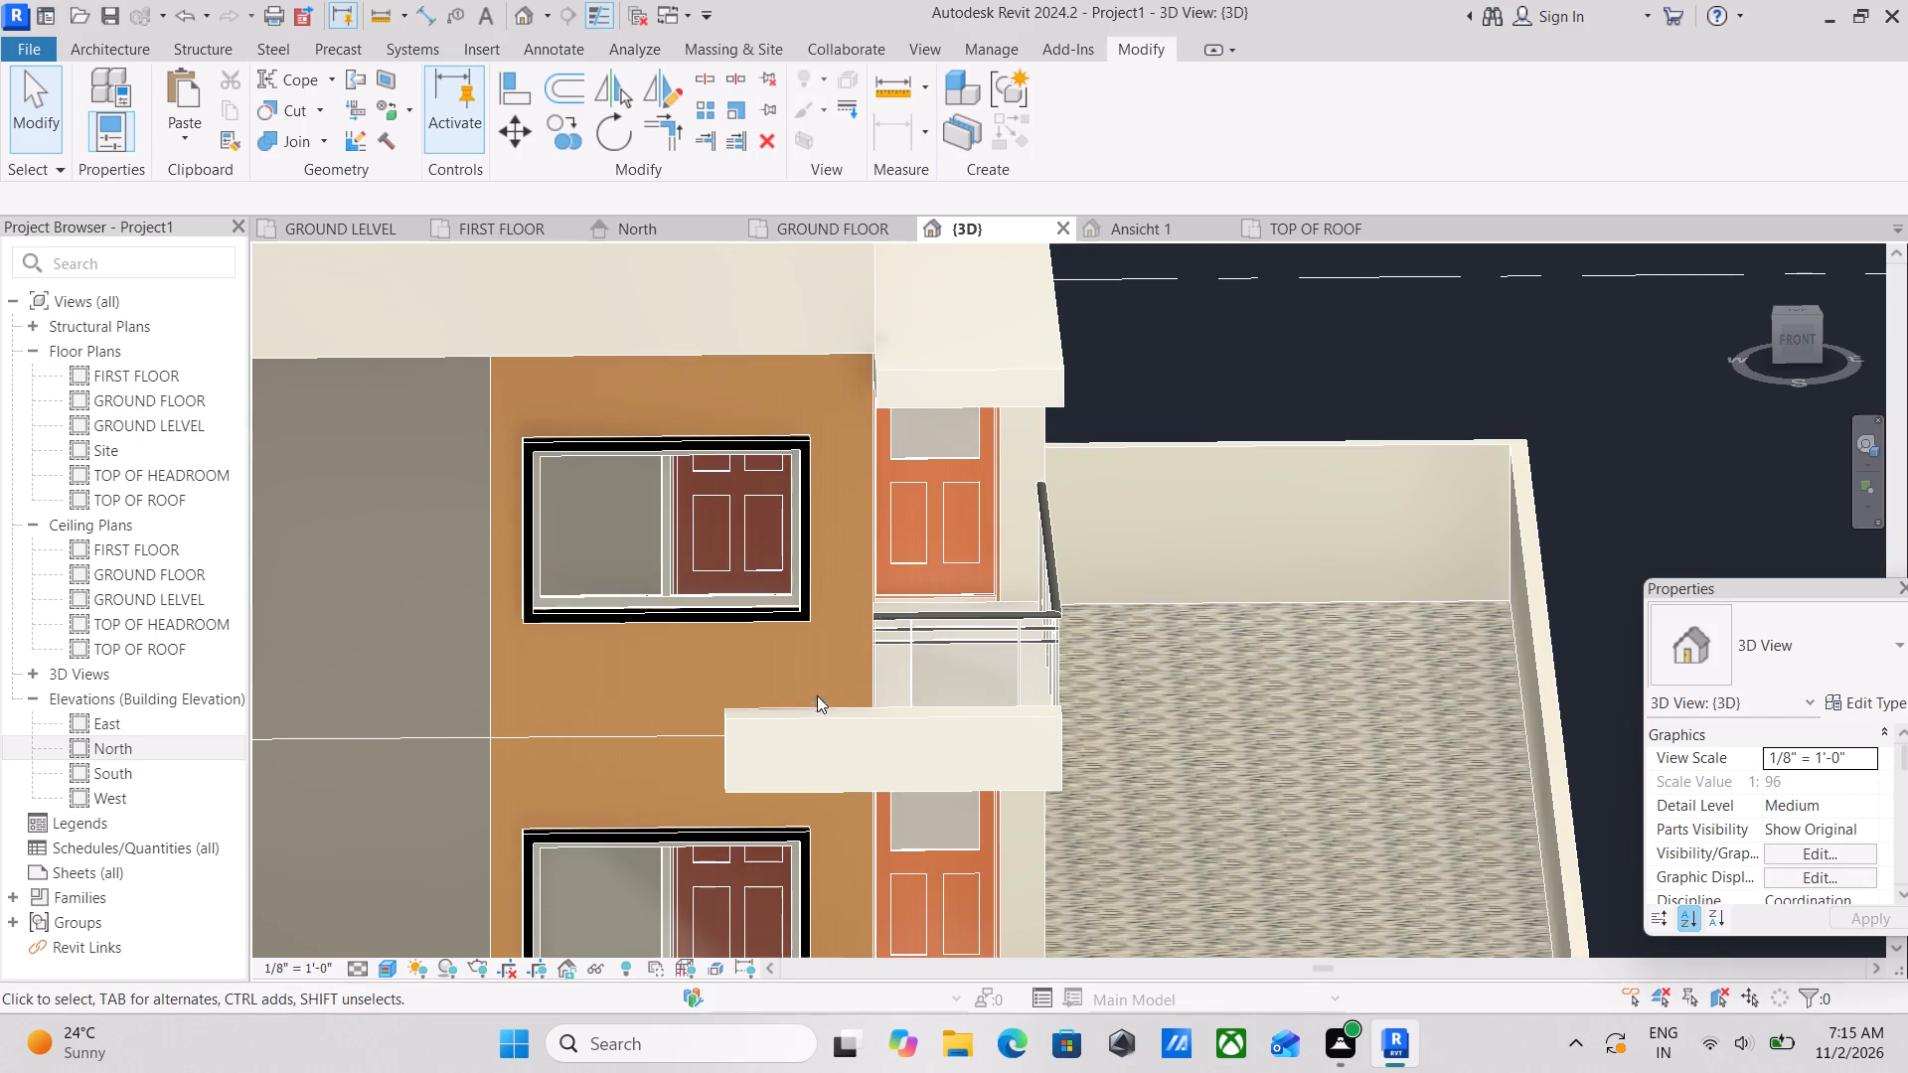
Stretch the finished fascia block's wall-side end slightly farther across the orange wall between the two windows.
{"action": "left_click", "coordinate": [780, 718]}
{"action": "scroll", "coordinate": [750, 765], "scroll_direction": "up", "scroll_amount": 7}
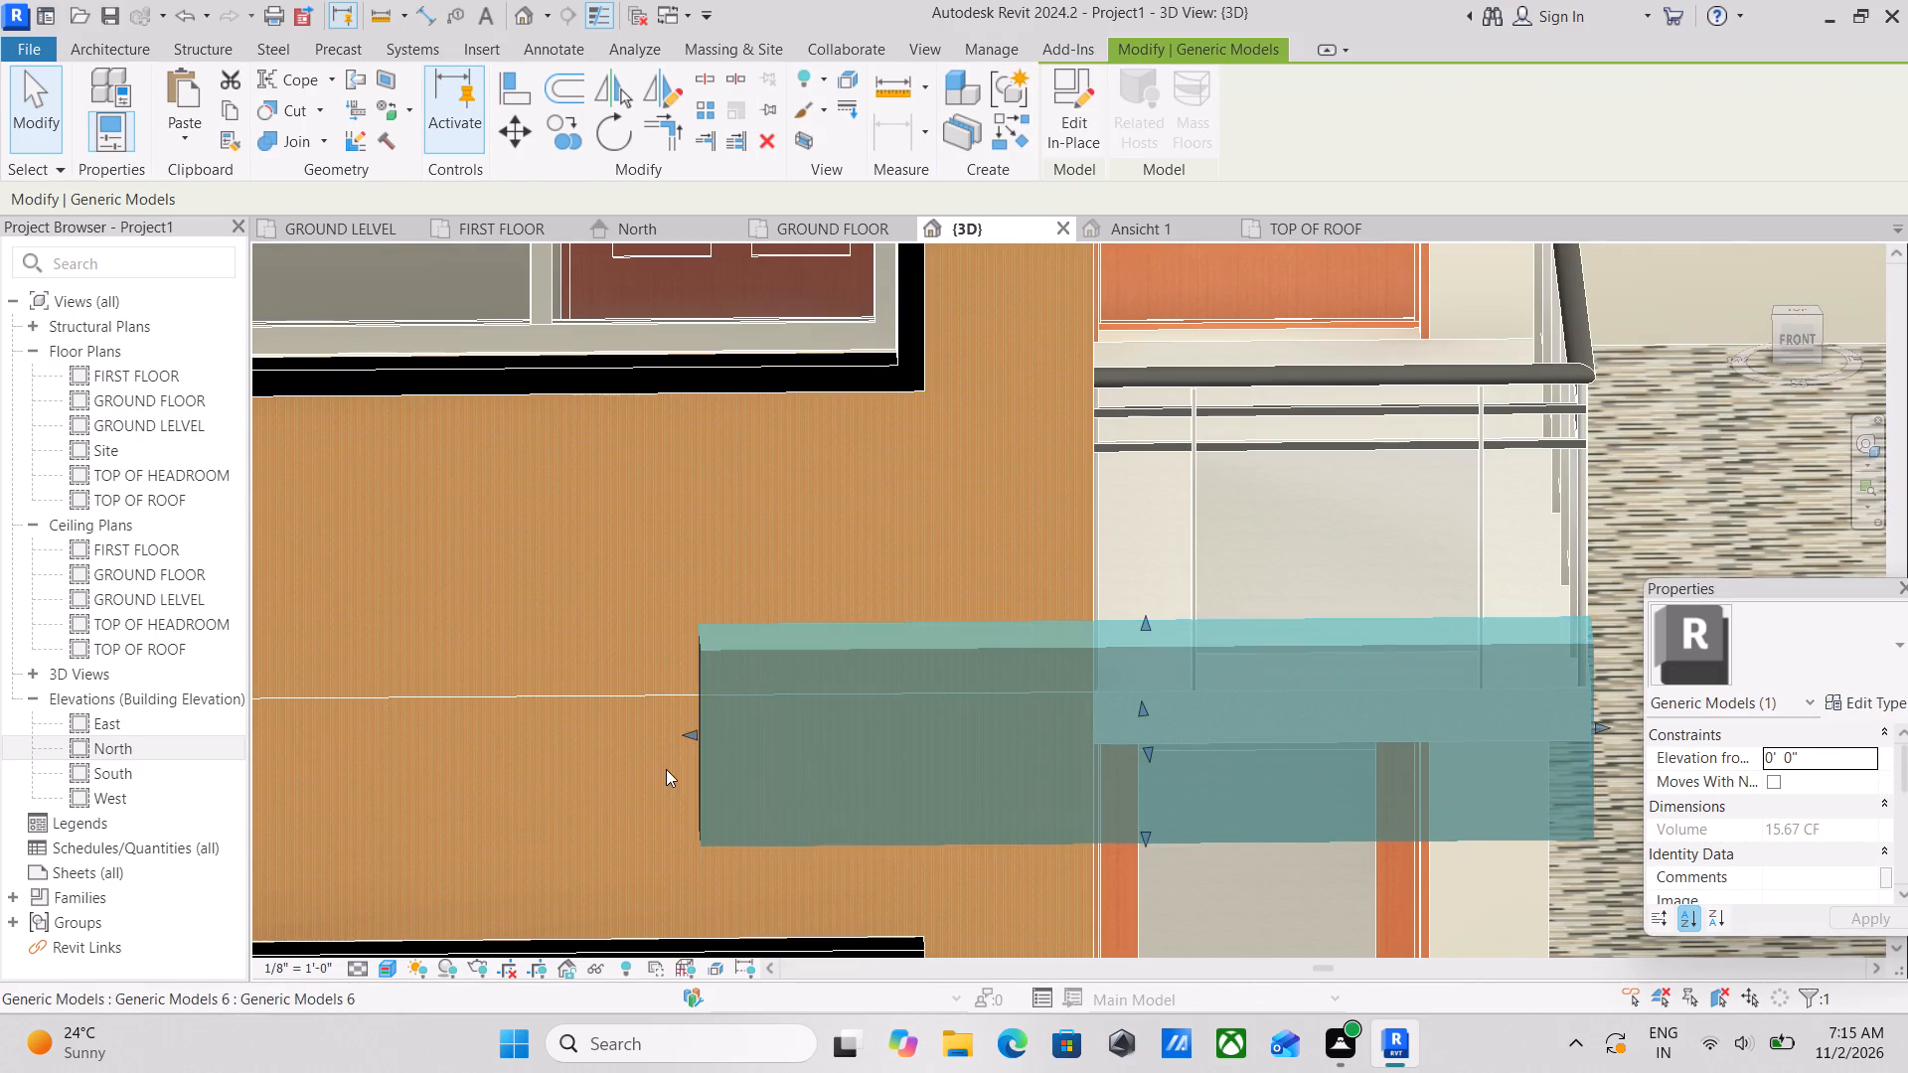
{"action": "scroll", "coordinate": [666, 769], "scroll_direction": "up", "scroll_amount": 3}
{"action": "left_click_drag", "start_coordinate": [693, 717], "coordinate": [679, 717]}
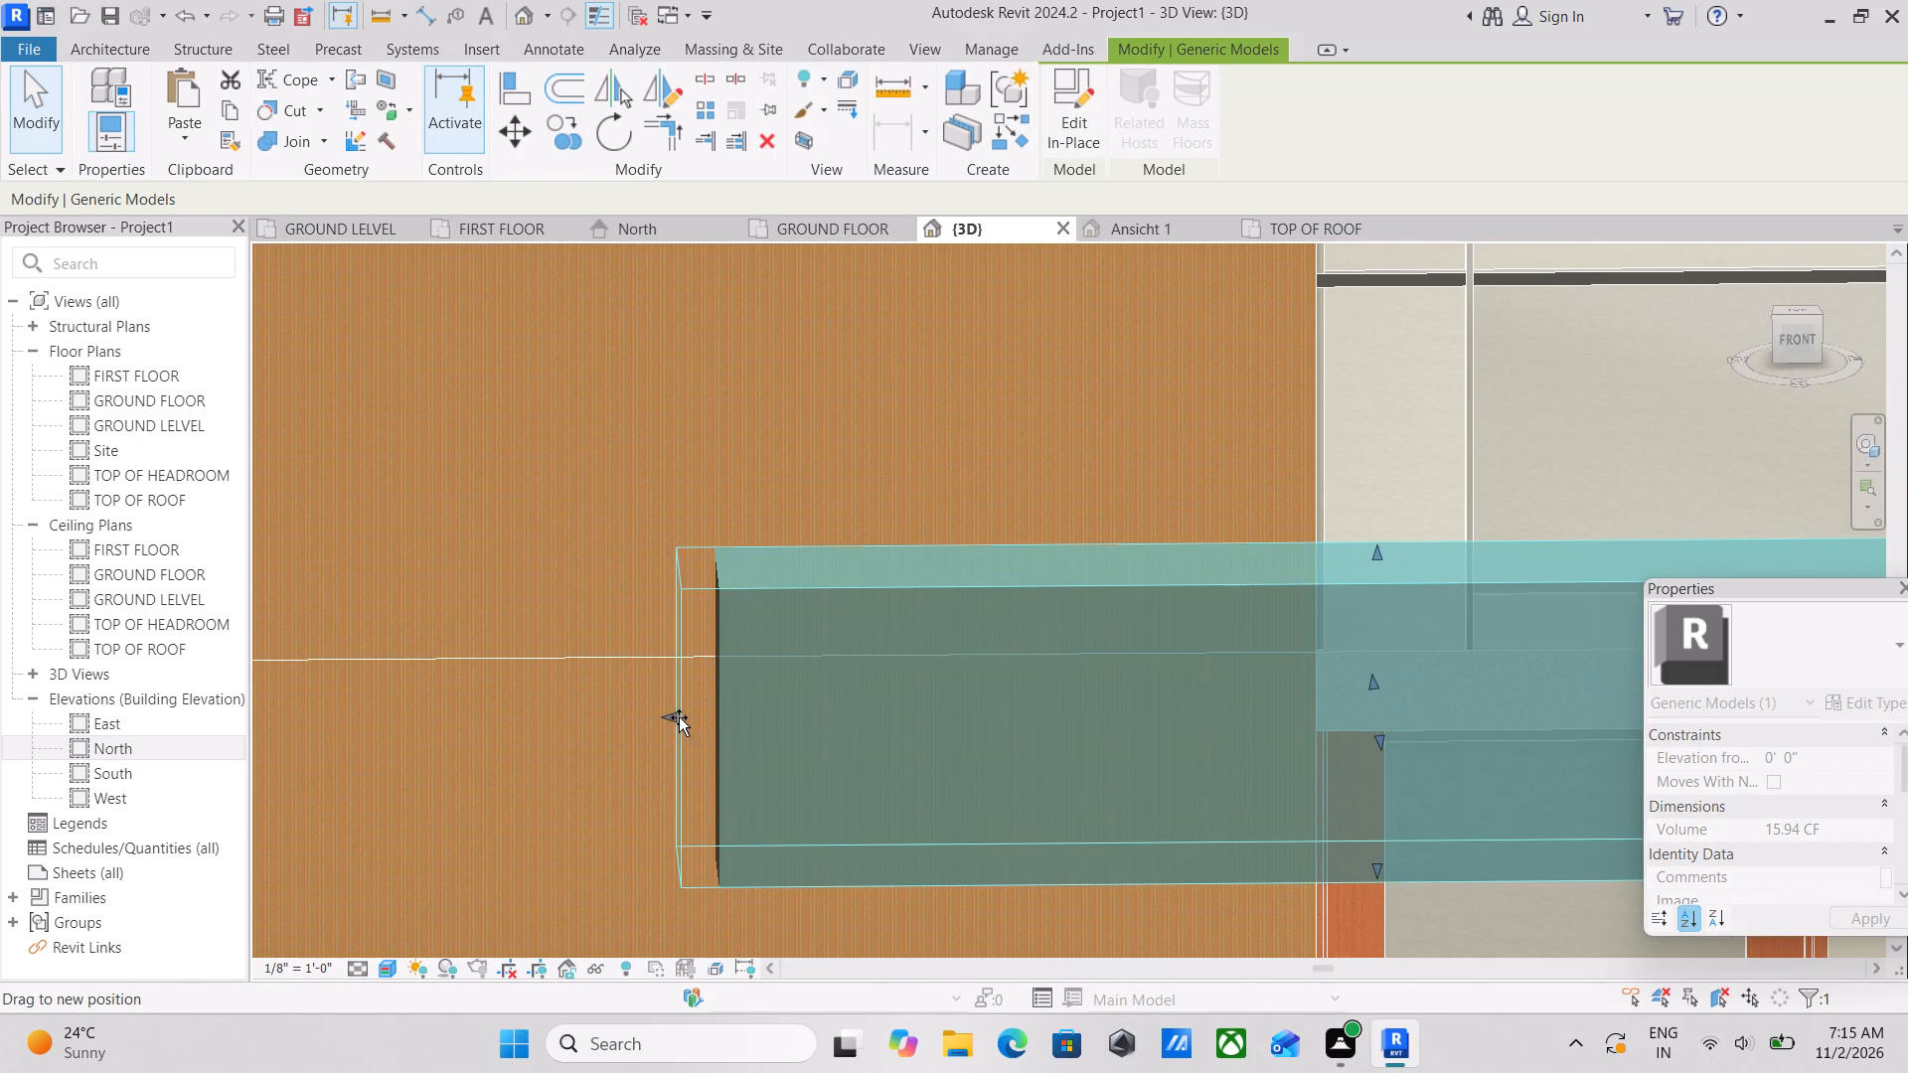
{"action": "left_click_drag", "start_coordinate": [679, 717], "coordinate": [674, 716]}
{"action": "scroll", "coordinate": [674, 716], "scroll_direction": "down", "scroll_amount": 4}
{"action": "key", "text": "Escape"}
{"action": "scroll", "coordinate": [712, 654], "scroll_direction": "down", "scroll_amount": 4}
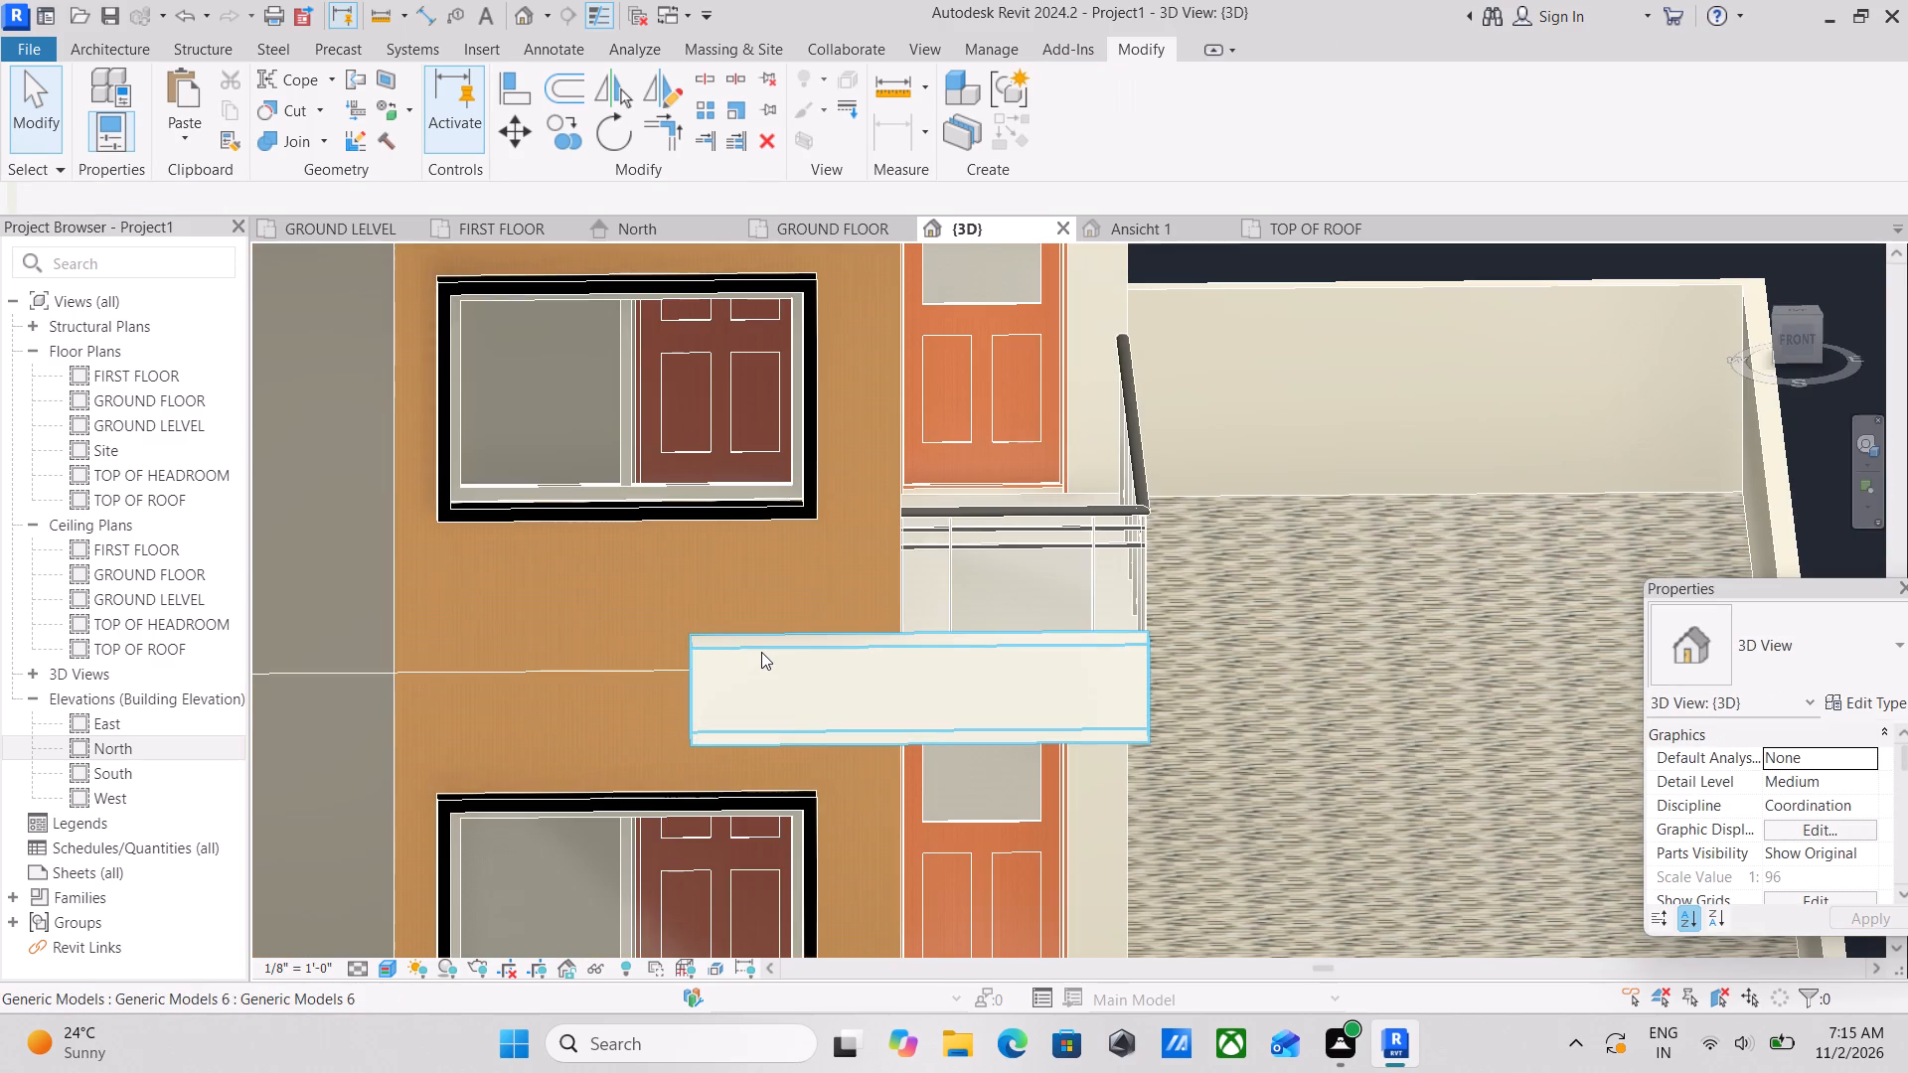
Stretch the balcony canopy's wall-side face across the orange front wall to about the near edge of the upper window.
{"action": "middle_click_drag", "start_coordinate": [759, 647], "coordinate": [495, 535], "text": "shift"}
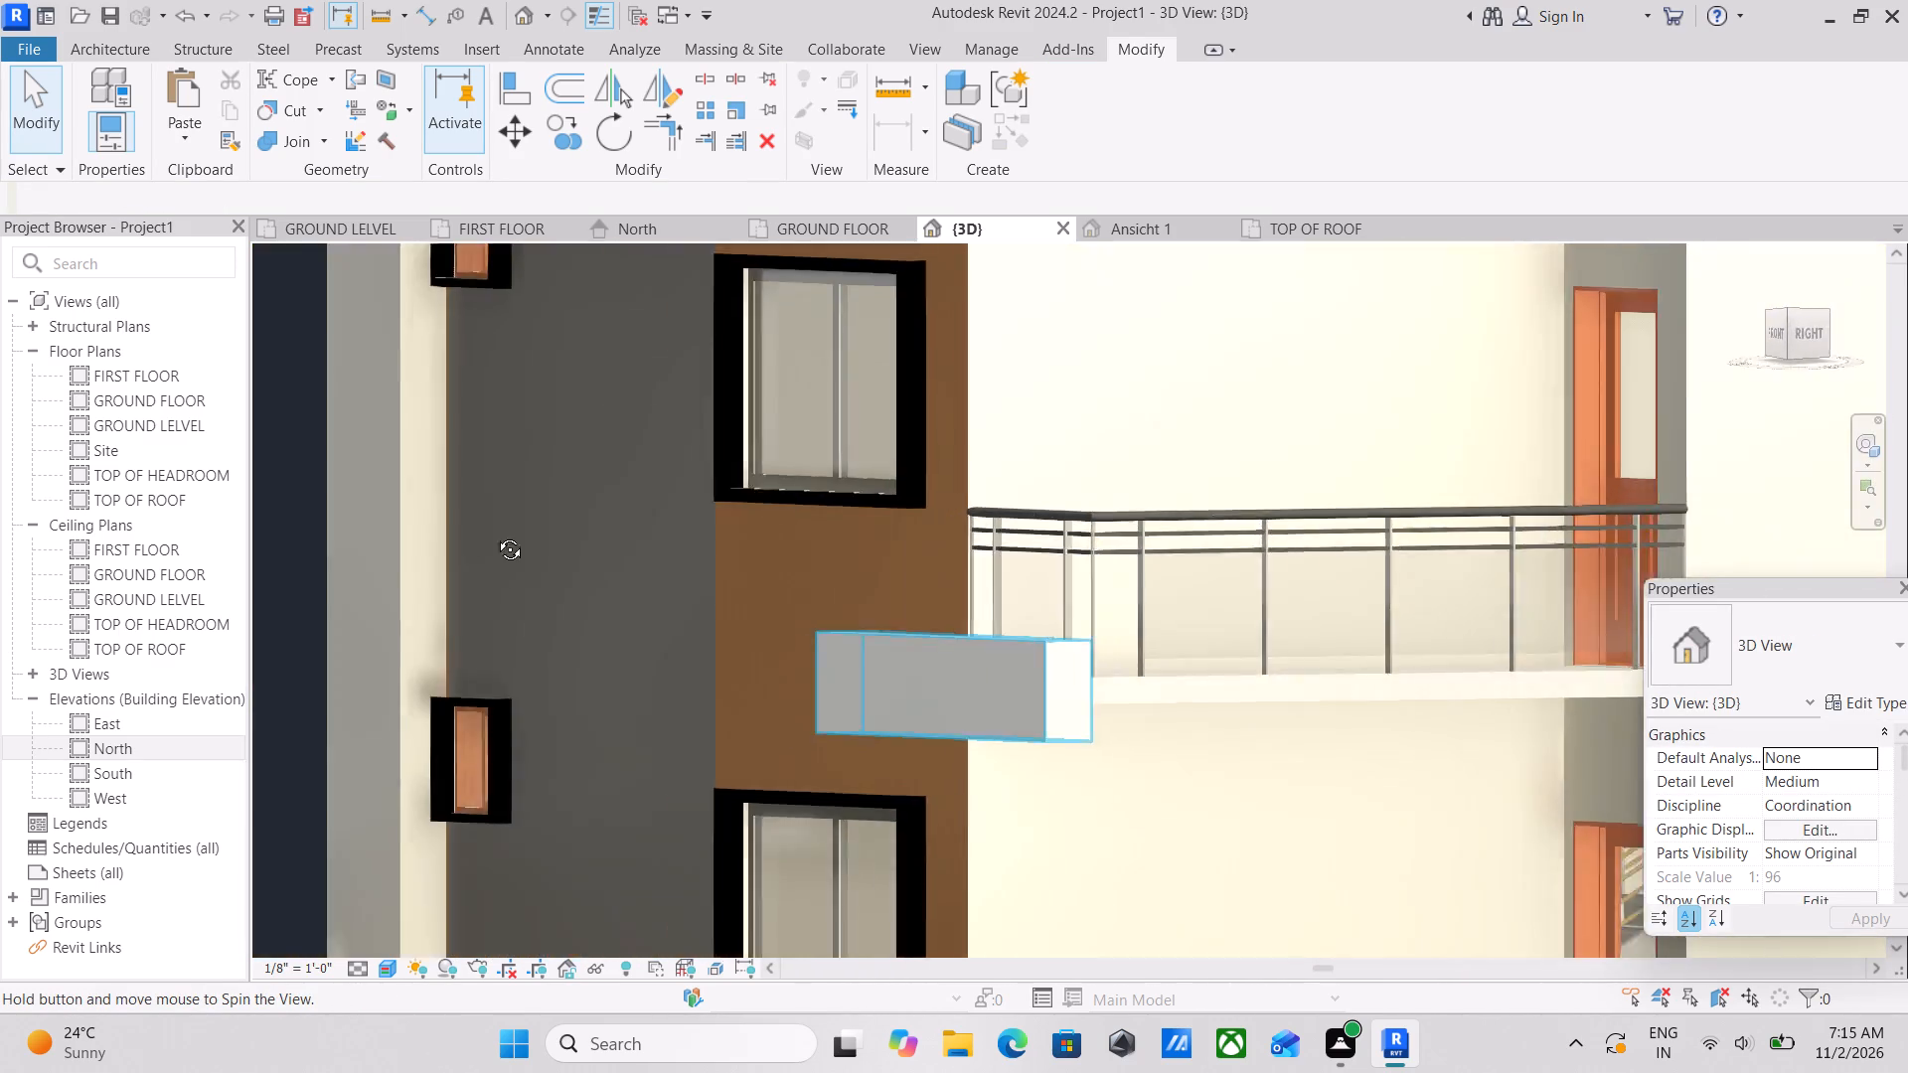
{"action": "middle_click_drag", "start_coordinate": [495, 535], "coordinate": [658, 754], "text": "shift"}
{"action": "middle_click_drag", "start_coordinate": [703, 494], "coordinate": [865, 695]}
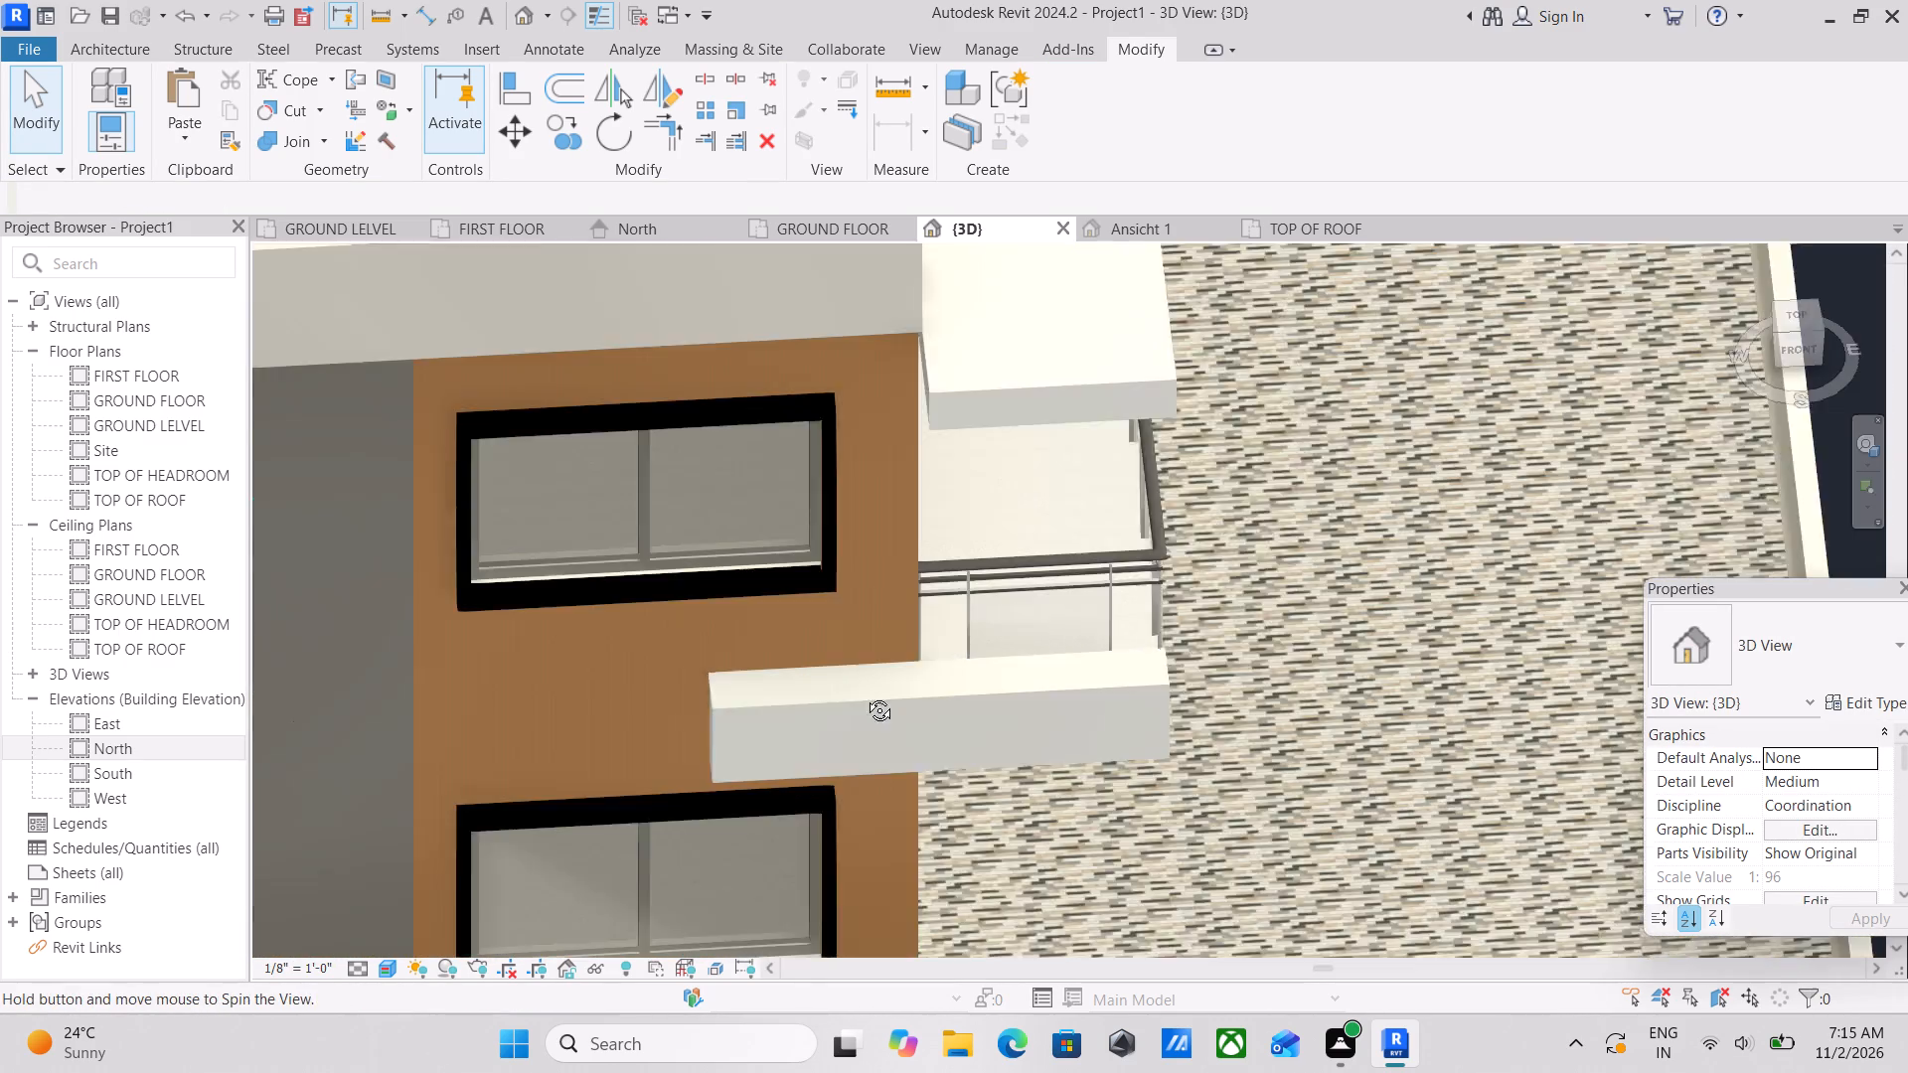
{"action": "middle_click_drag", "start_coordinate": [865, 695], "coordinate": [893, 723]}
{"action": "left_click", "coordinate": [1051, 436]}
{"action": "scroll", "coordinate": [998, 549], "scroll_direction": "down", "scroll_amount": 1, "text": "shift"}
{"action": "middle_click_drag", "start_coordinate": [993, 549], "coordinate": [776, 535], "text": "shift"}
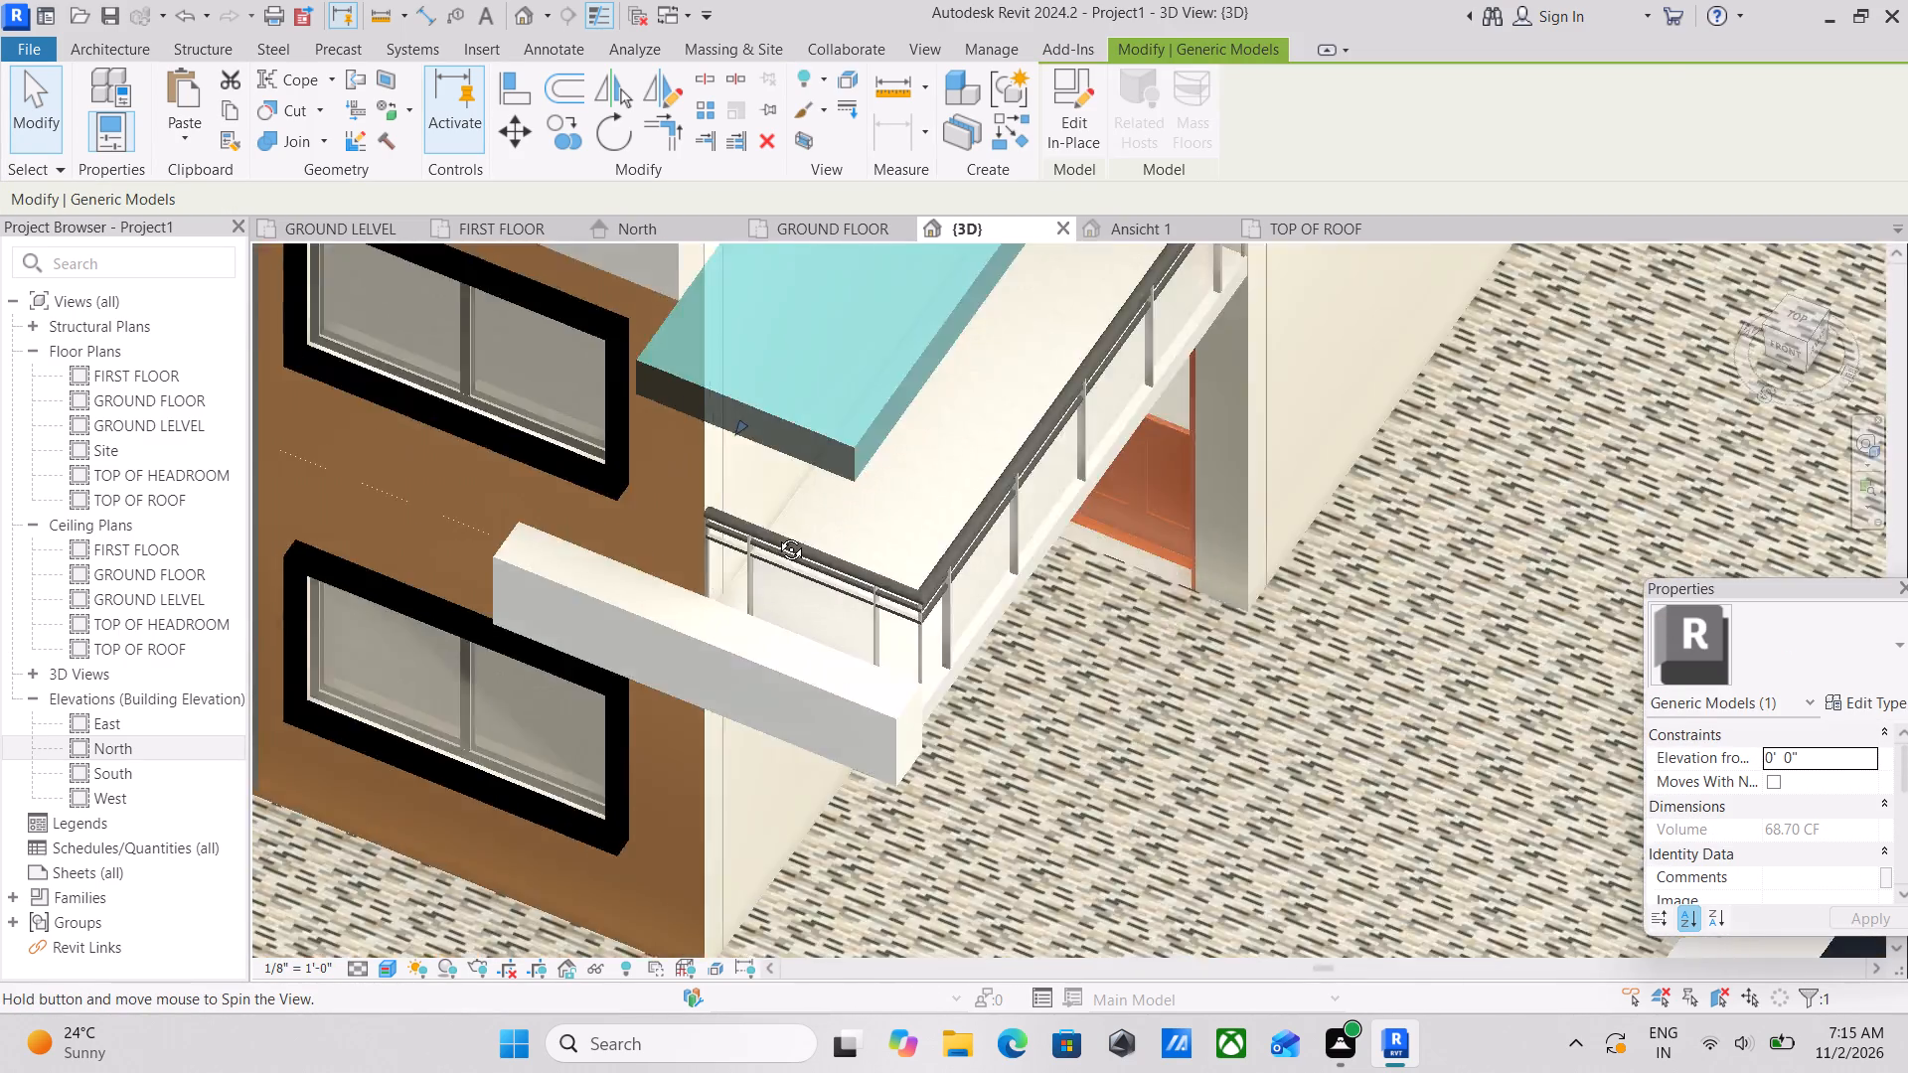
{"action": "middle_click_drag", "start_coordinate": [776, 535], "coordinate": [1112, 110], "text": "shift"}
{"action": "scroll", "coordinate": [1122, 168], "scroll_direction": "up", "scroll_amount": 1}
{"action": "scroll", "coordinate": [1016, 535], "scroll_direction": "down", "scroll_amount": 4}
{"action": "middle_click_drag", "start_coordinate": [994, 587], "coordinate": [958, 855]}
{"action": "scroll", "coordinate": [943, 813], "scroll_direction": "up", "scroll_amount": 4}
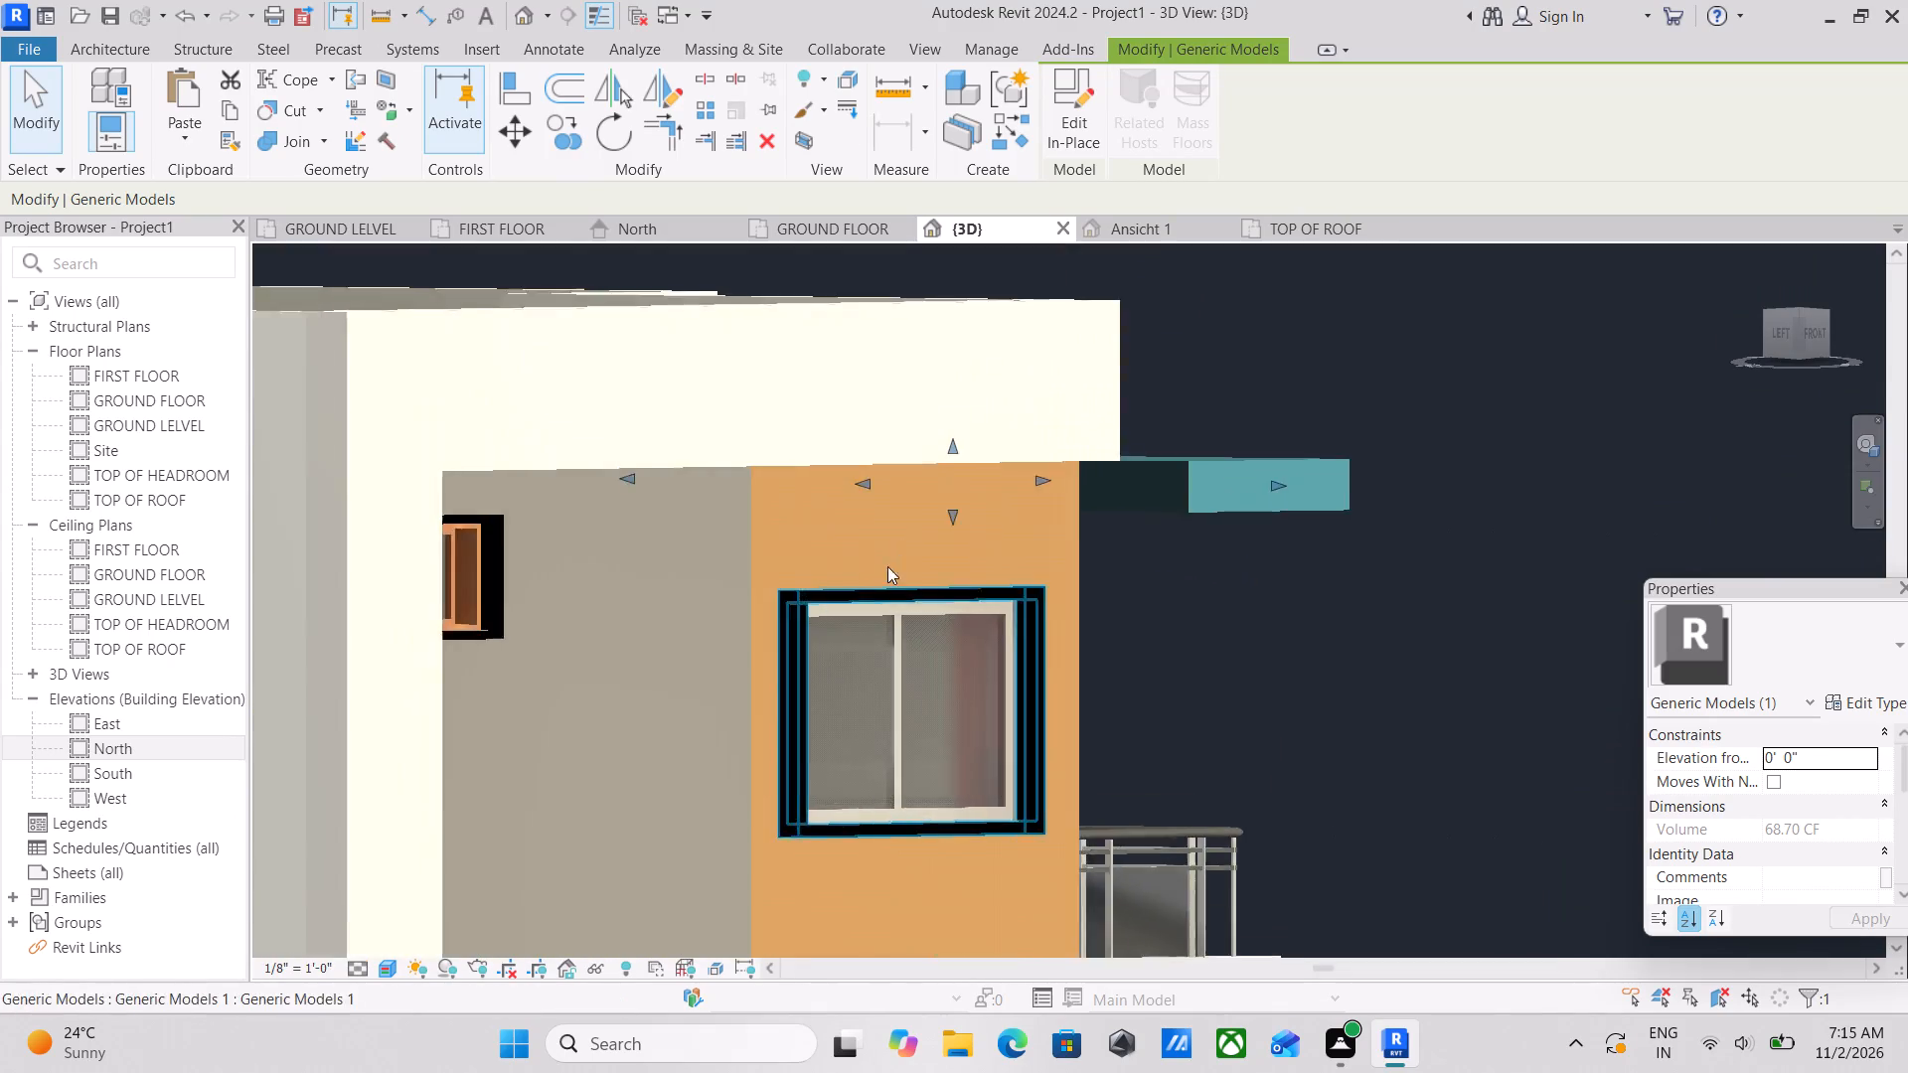
{"action": "scroll", "coordinate": [905, 541], "scroll_direction": "down", "scroll_amount": 1}
{"action": "middle_click_drag", "start_coordinate": [894, 572], "coordinate": [674, 863], "text": "shift"}
{"action": "scroll", "coordinate": [837, 443], "scroll_direction": "up", "scroll_amount": 3}
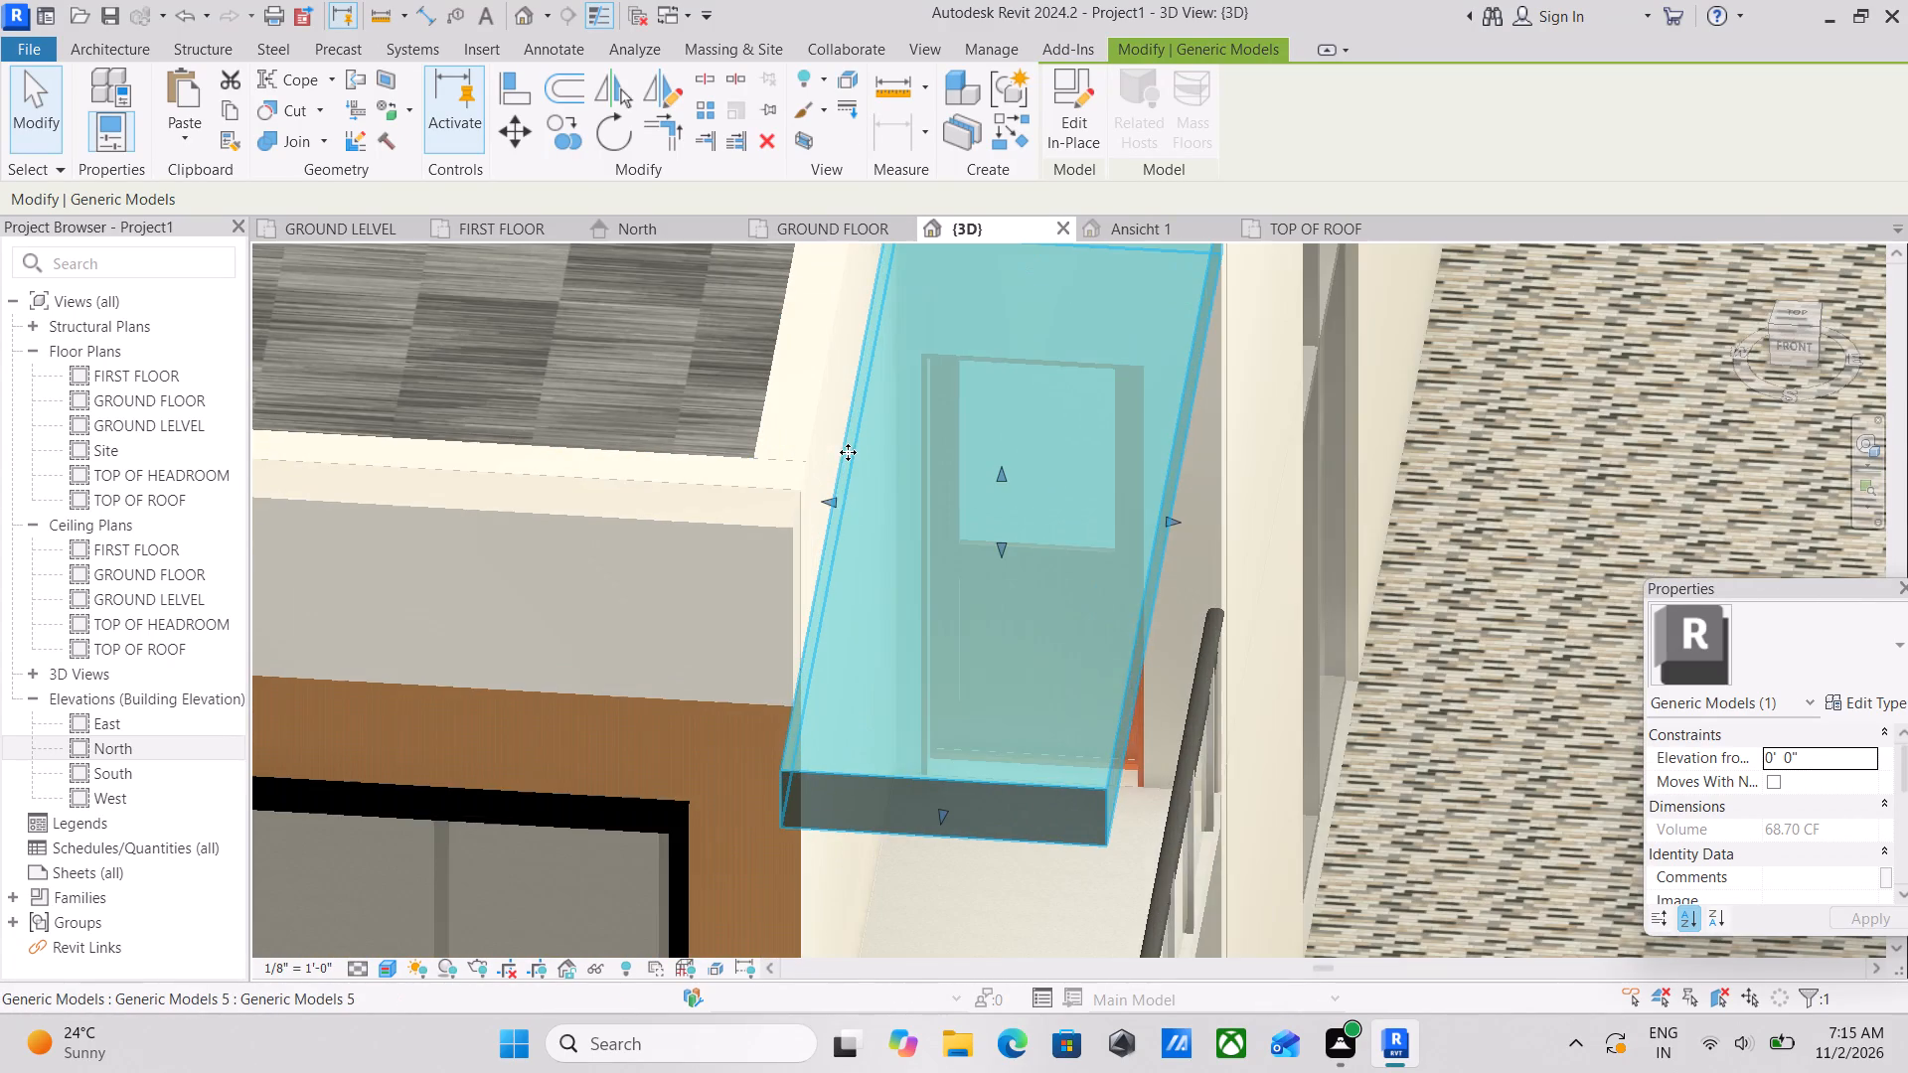
{"action": "left_click_drag", "start_coordinate": [829, 506], "coordinate": [710, 505]}
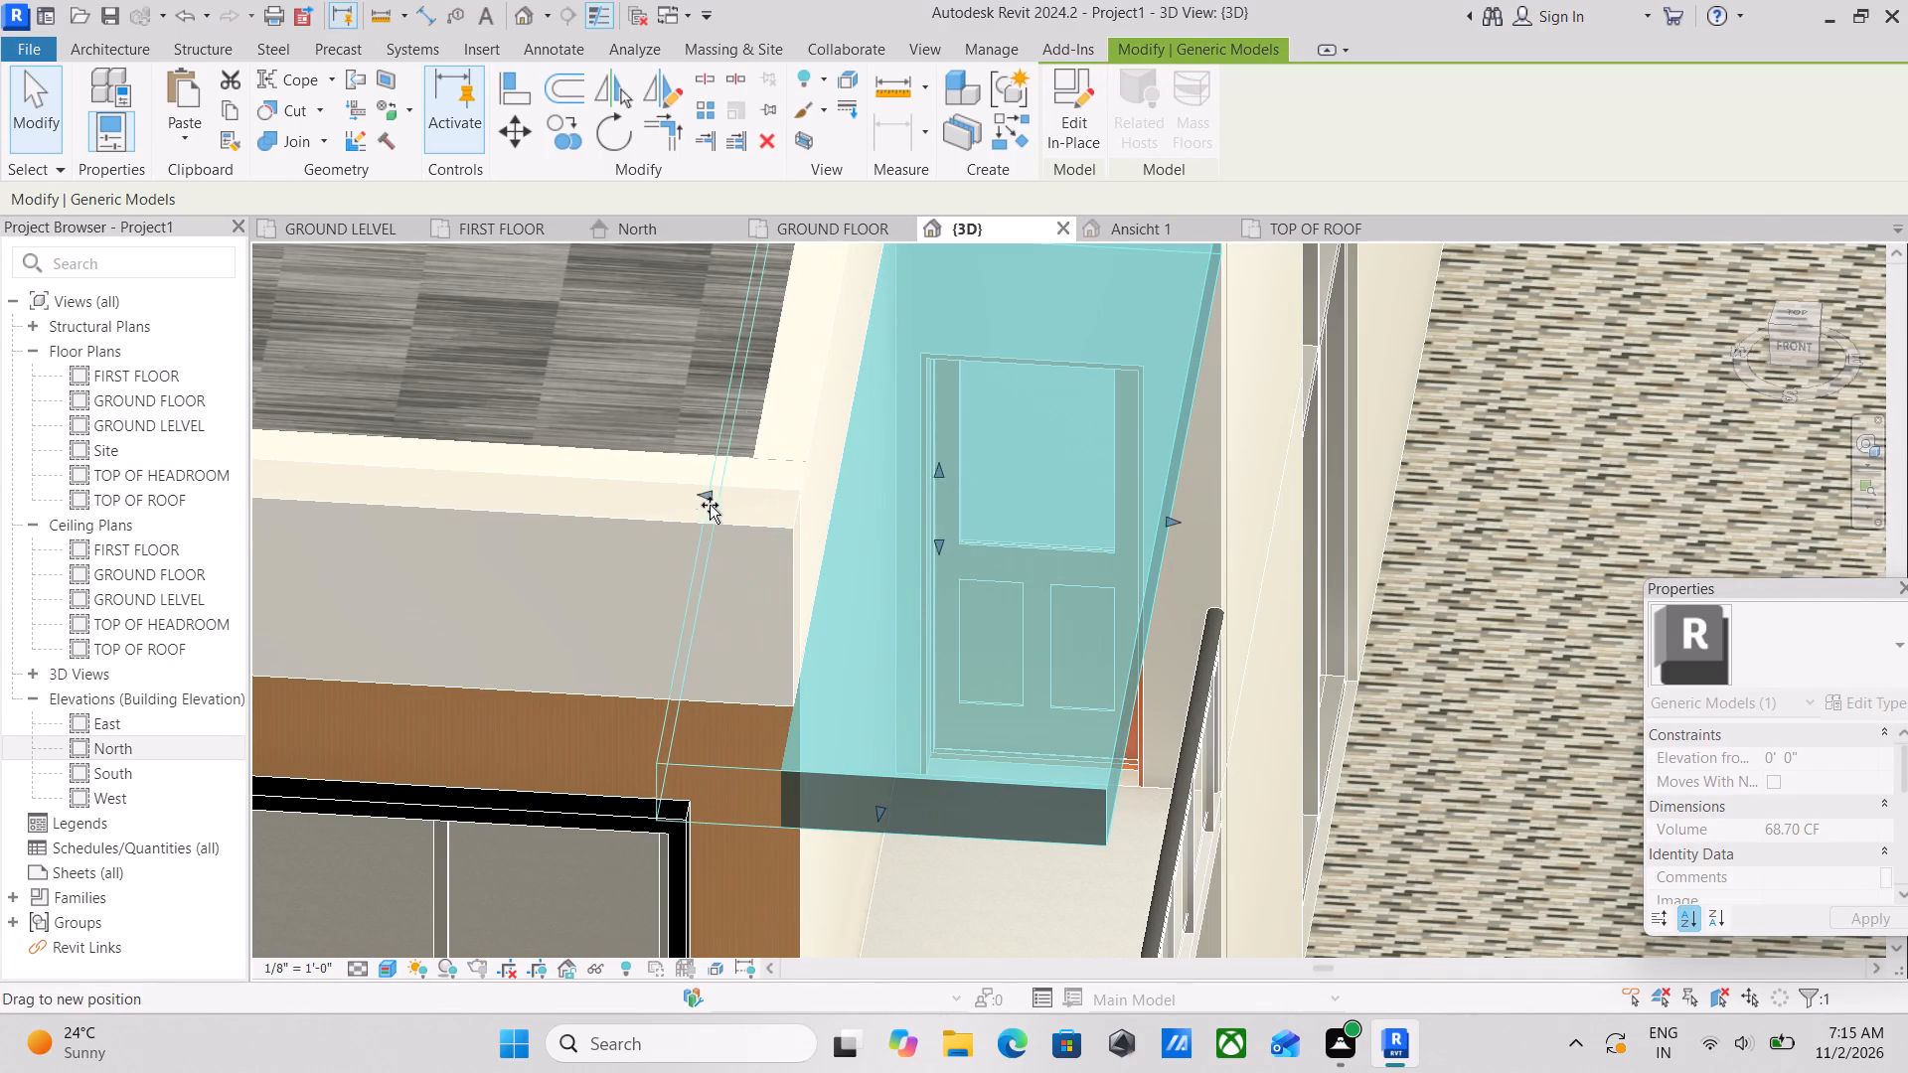
{"action": "left_click_drag", "start_coordinate": [710, 505], "coordinate": [695, 506]}
{"action": "scroll", "coordinate": [703, 506], "scroll_direction": "down", "scroll_amount": 2}
{"action": "key", "text": "Escape"}
Inspect the balcony canopy's extrusion sketch in the in-place editor, and finish the model.
{"action": "scroll", "coordinate": [749, 552], "scroll_direction": "down", "scroll_amount": 3}
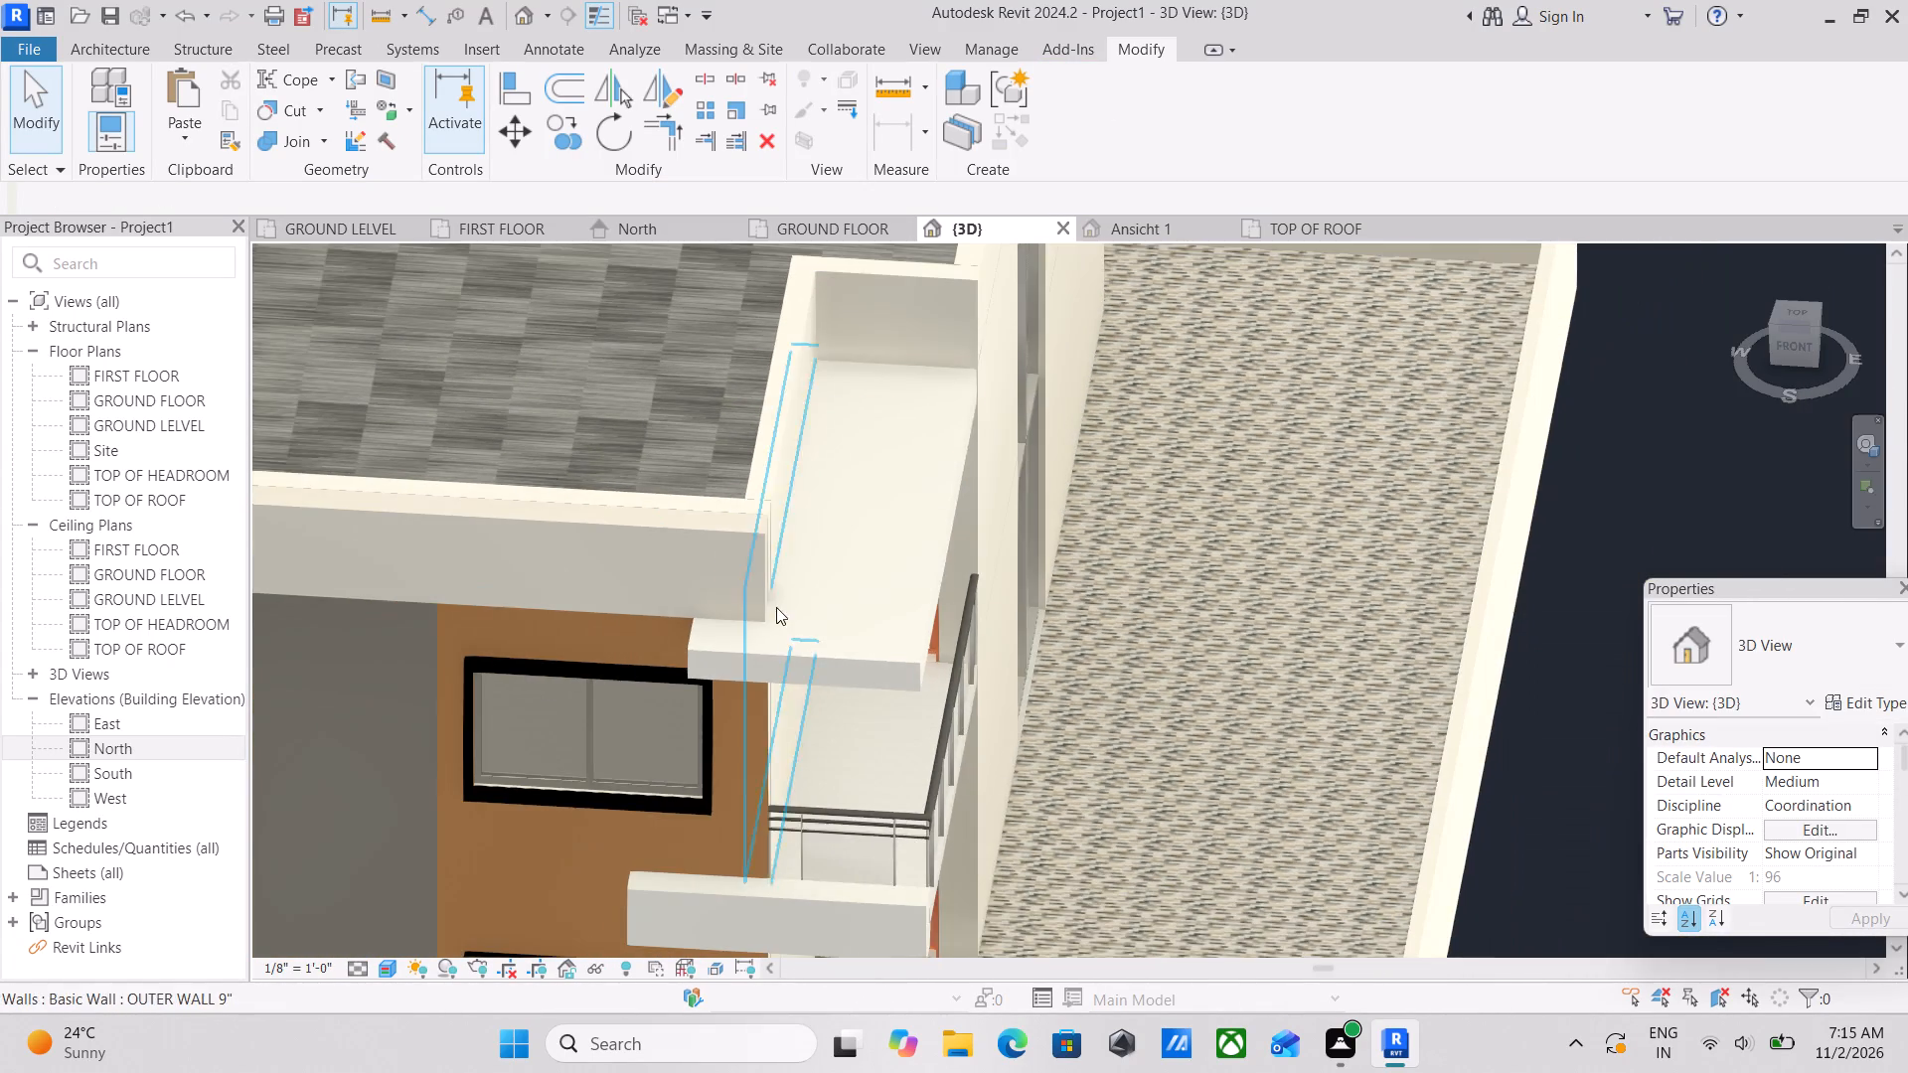
{"action": "scroll", "coordinate": [789, 687], "scroll_direction": "down", "scroll_amount": 1}
{"action": "middle_click_drag", "start_coordinate": [789, 687], "coordinate": [1101, 397], "text": "shift"}
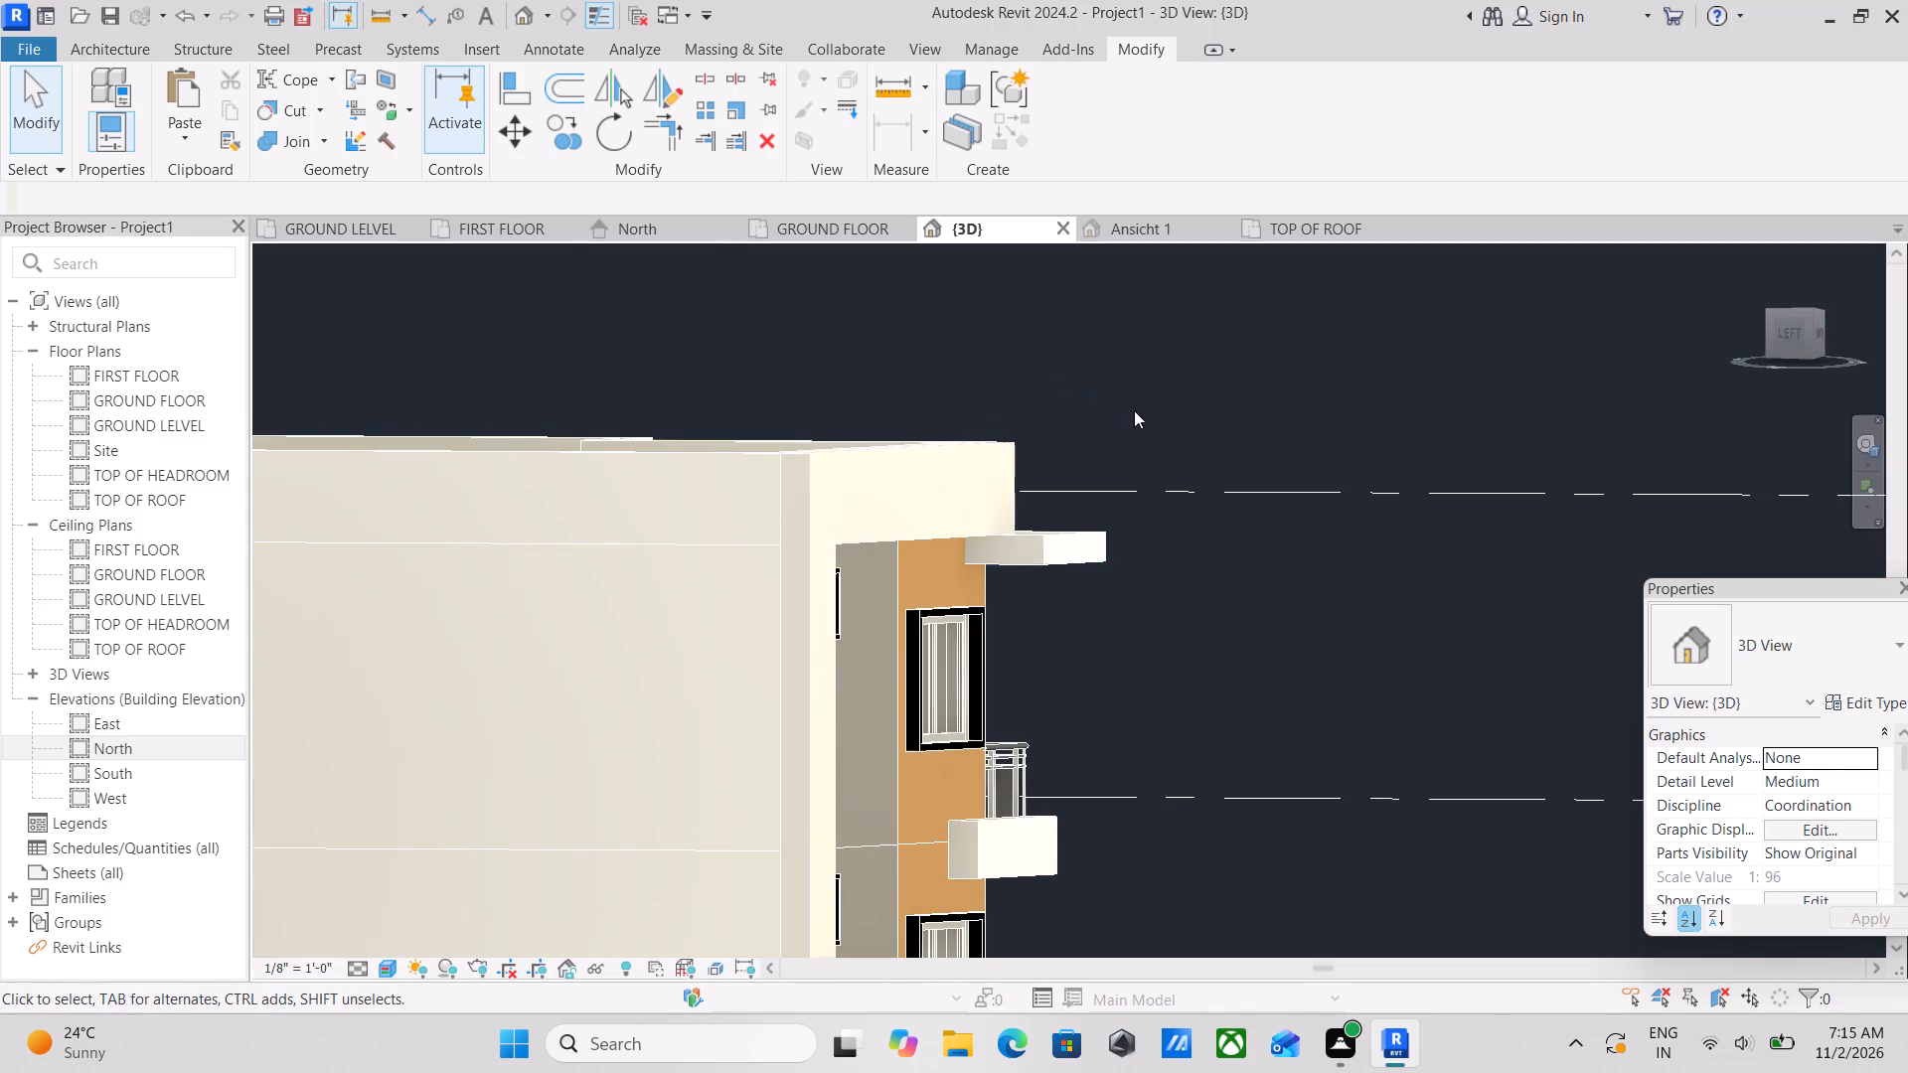
{"action": "scroll", "coordinate": [1129, 456], "scroll_direction": "down", "scroll_amount": 2, "text": "shift"}
{"action": "middle_click_drag", "start_coordinate": [1099, 480], "coordinate": [816, 756], "text": "shift"}
{"action": "scroll", "coordinate": [822, 756], "scroll_direction": "up", "scroll_amount": 1, "text": "shift"}
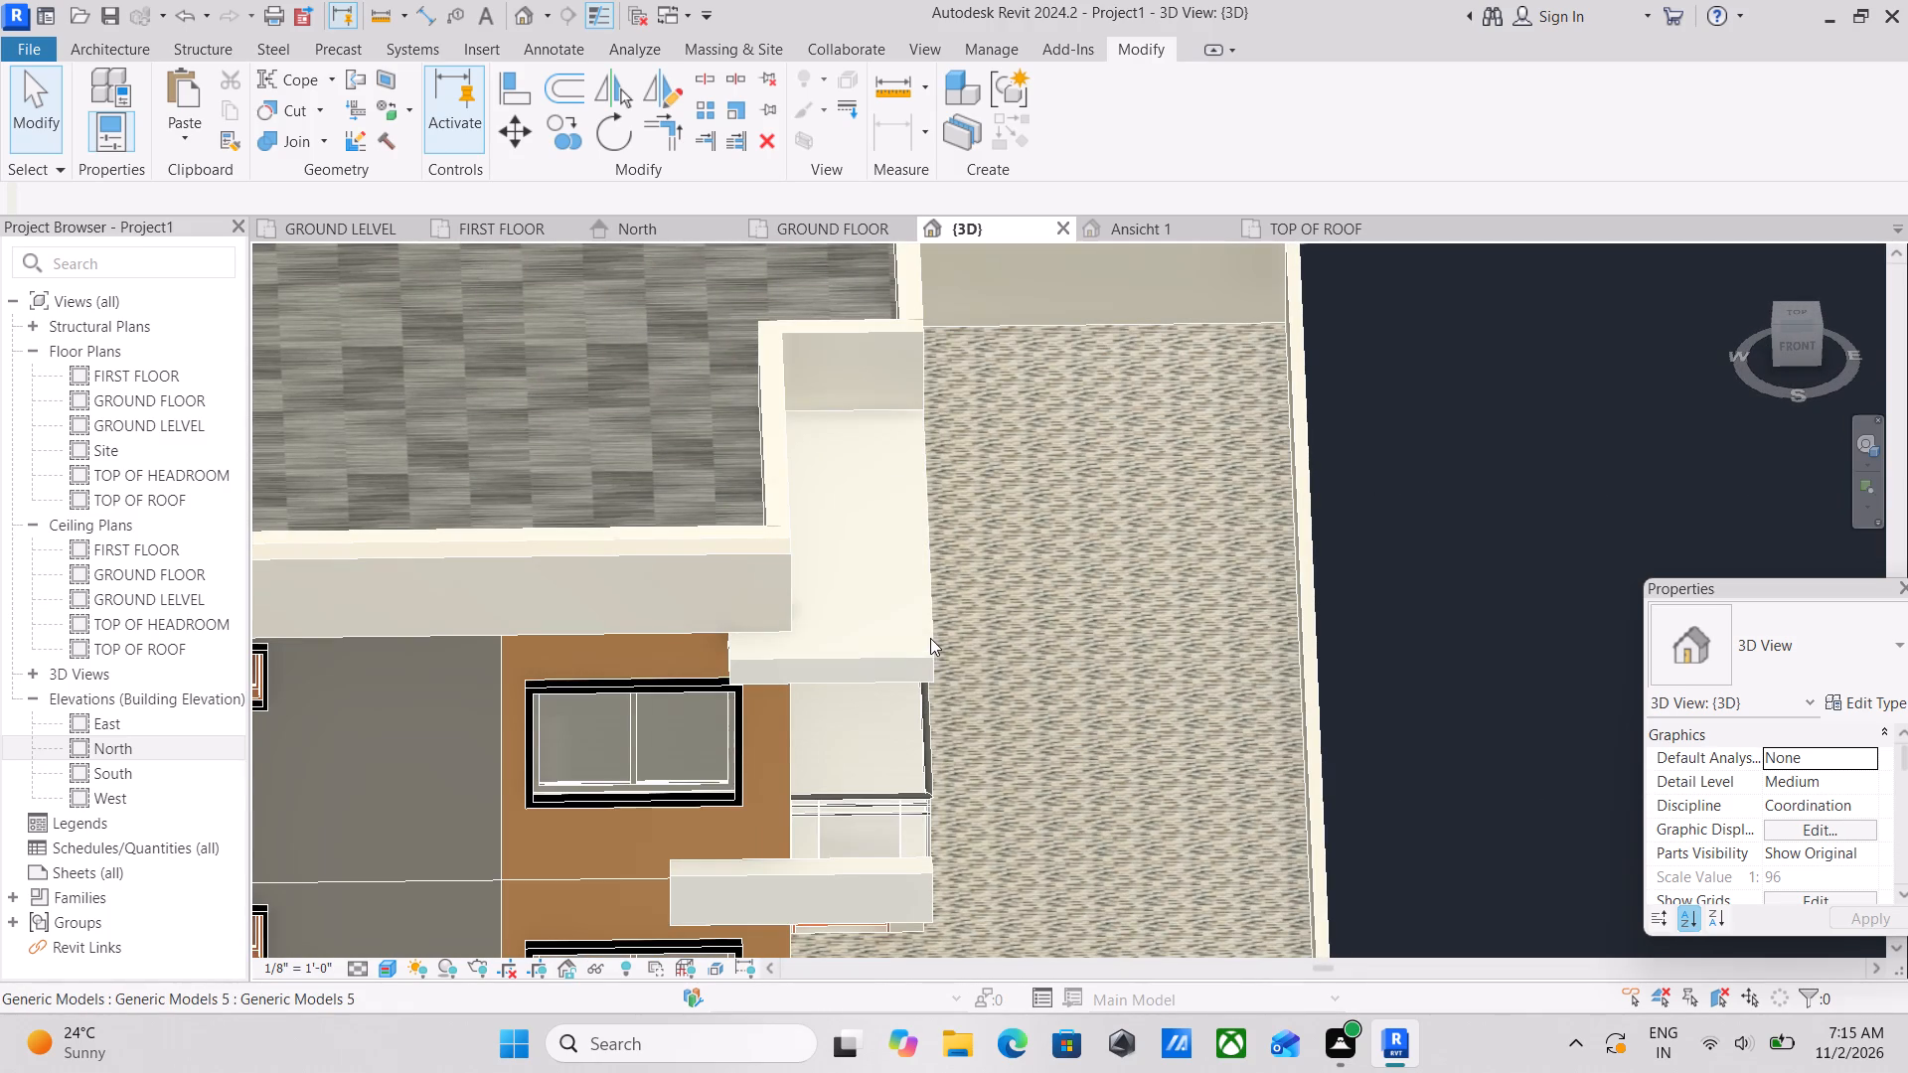
{"action": "left_click", "coordinate": [930, 638]}
{"action": "left_click", "coordinate": [1084, 127]}
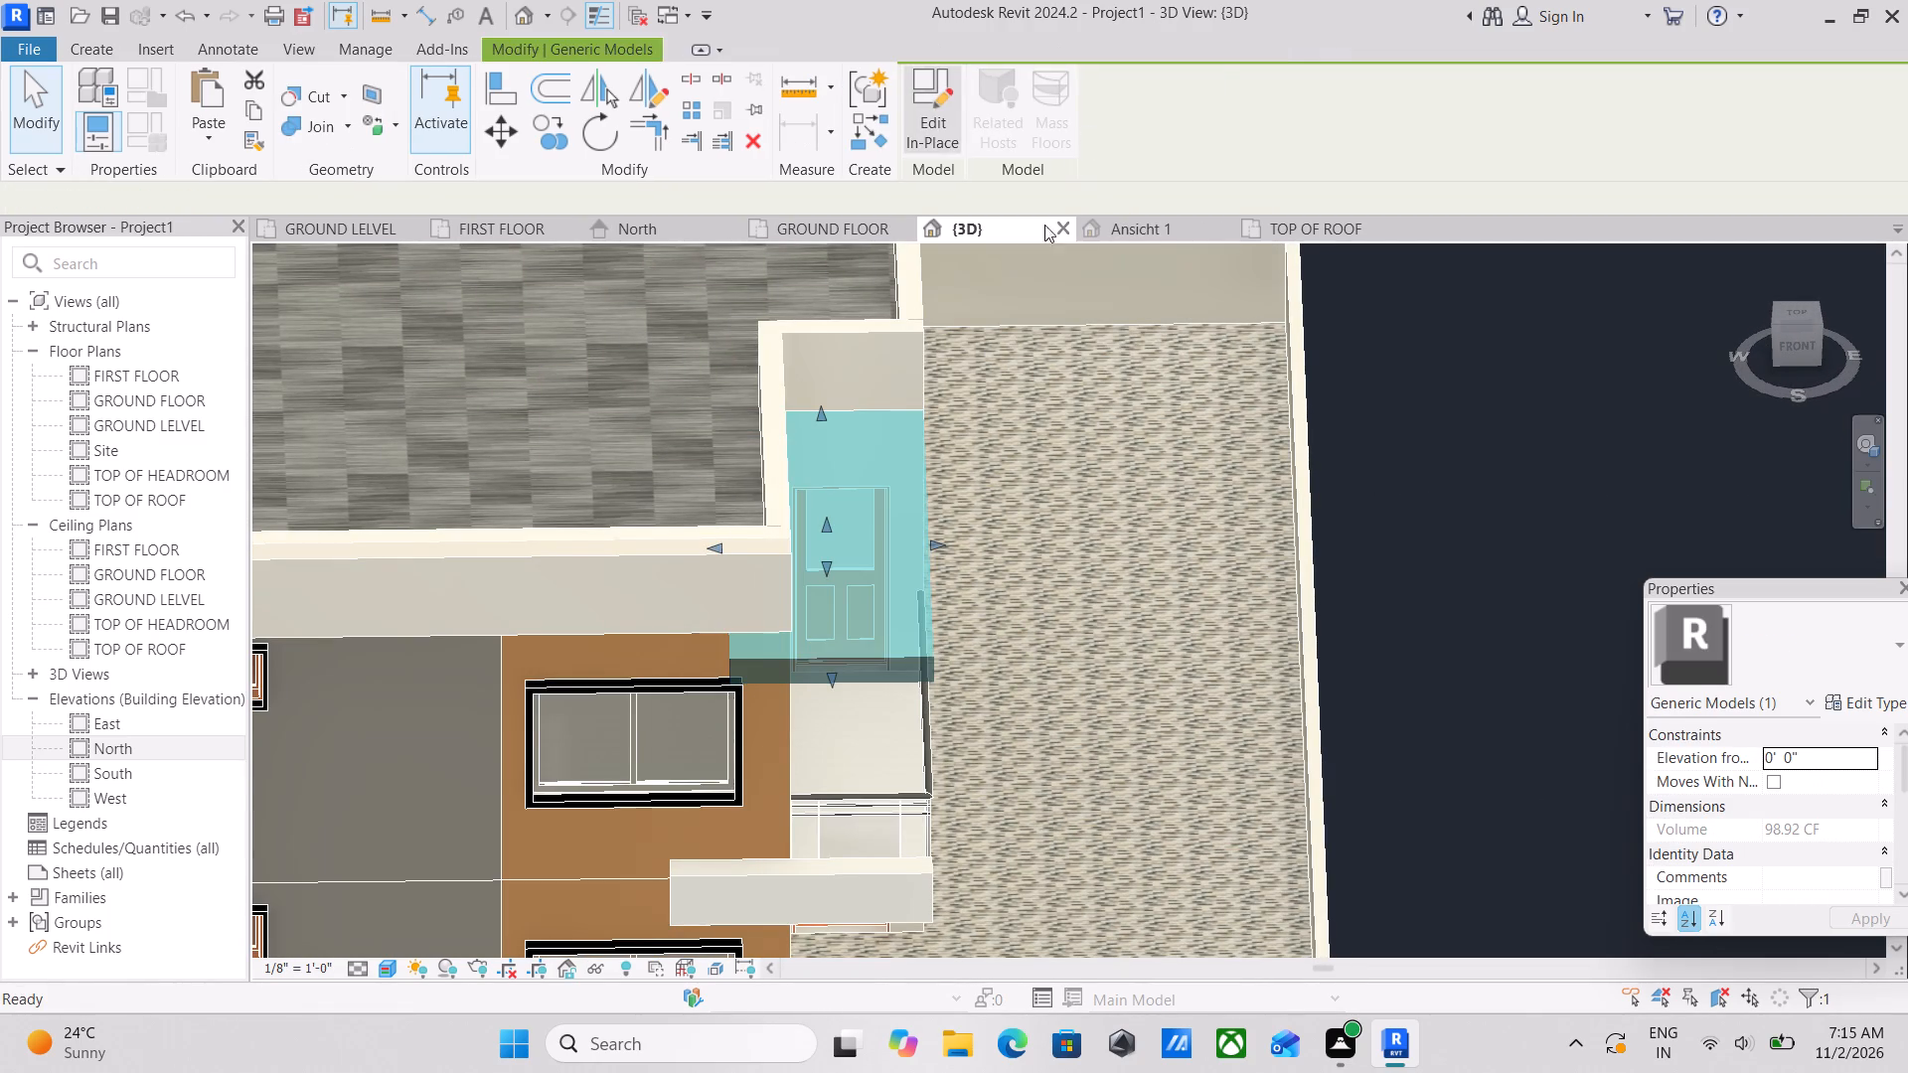
{"action": "left_click", "coordinate": [911, 626]}
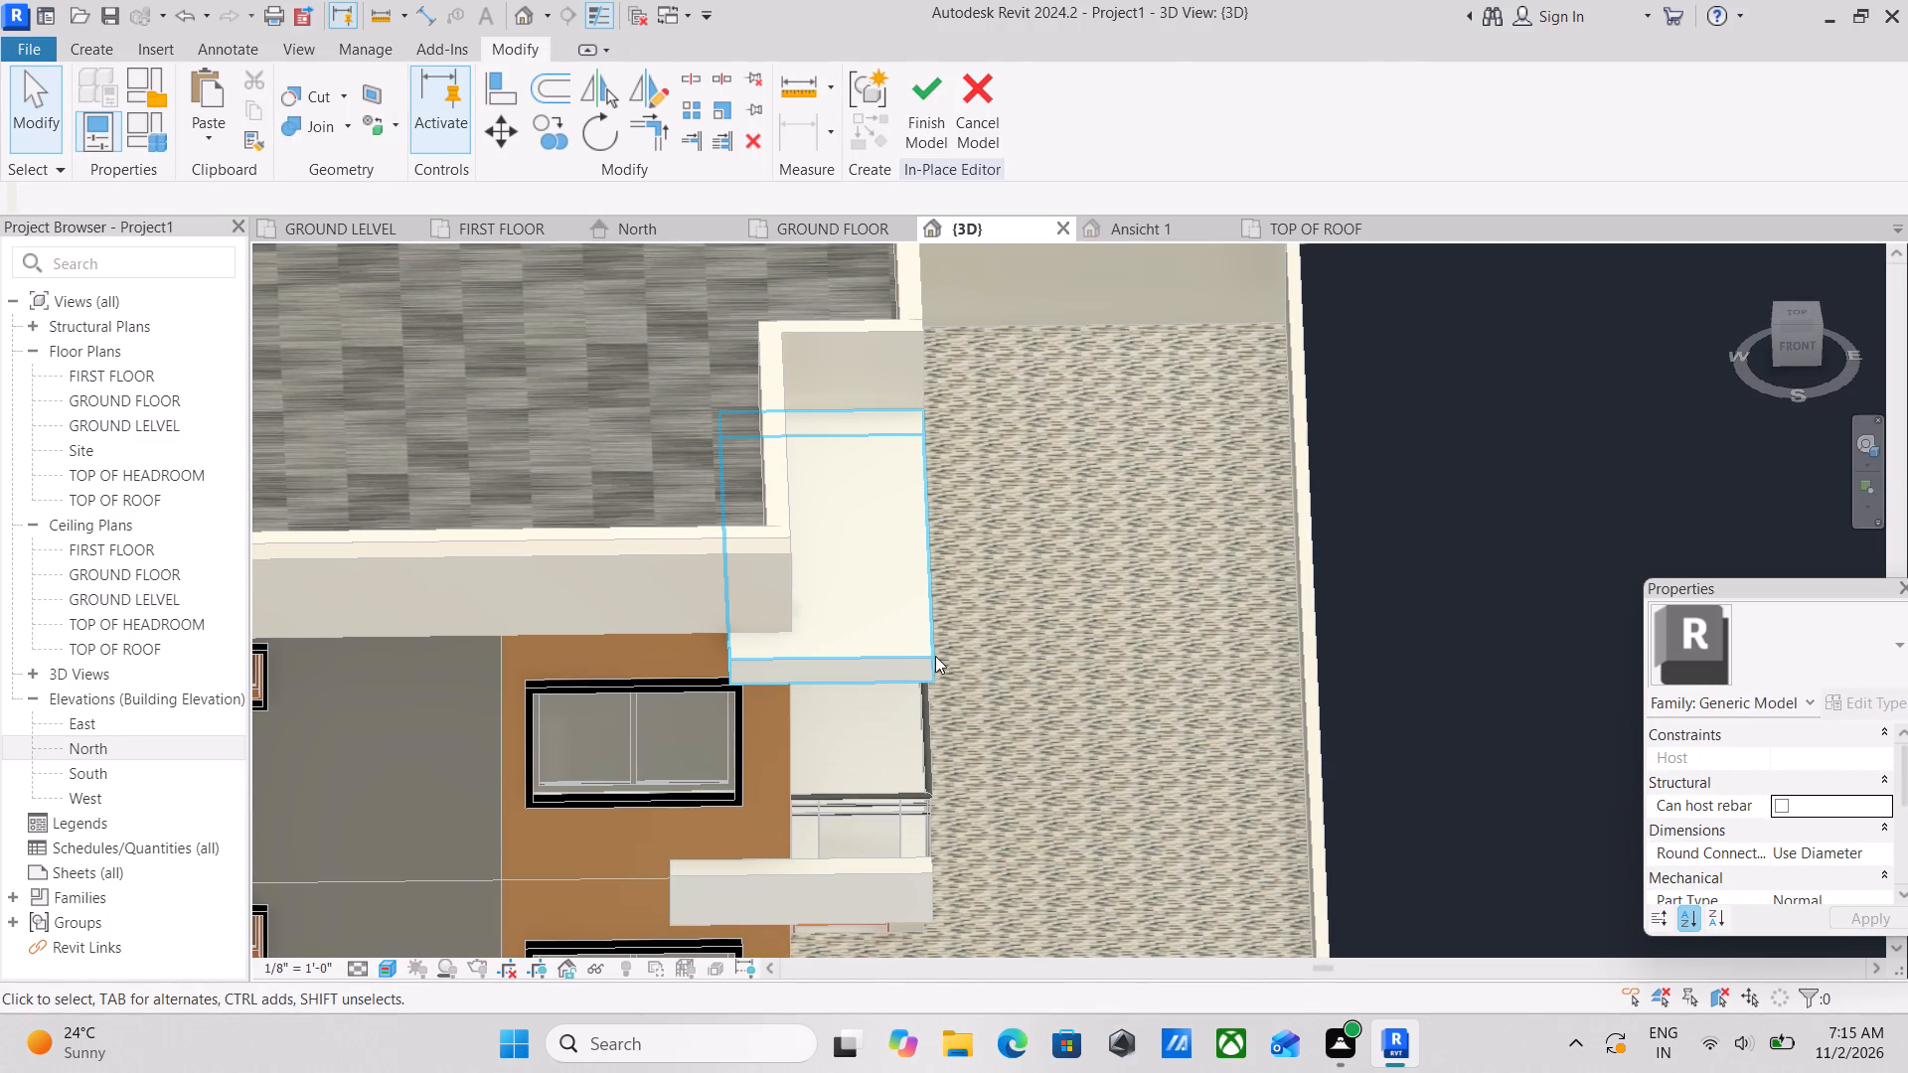
{"action": "left_click", "coordinate": [932, 656]}
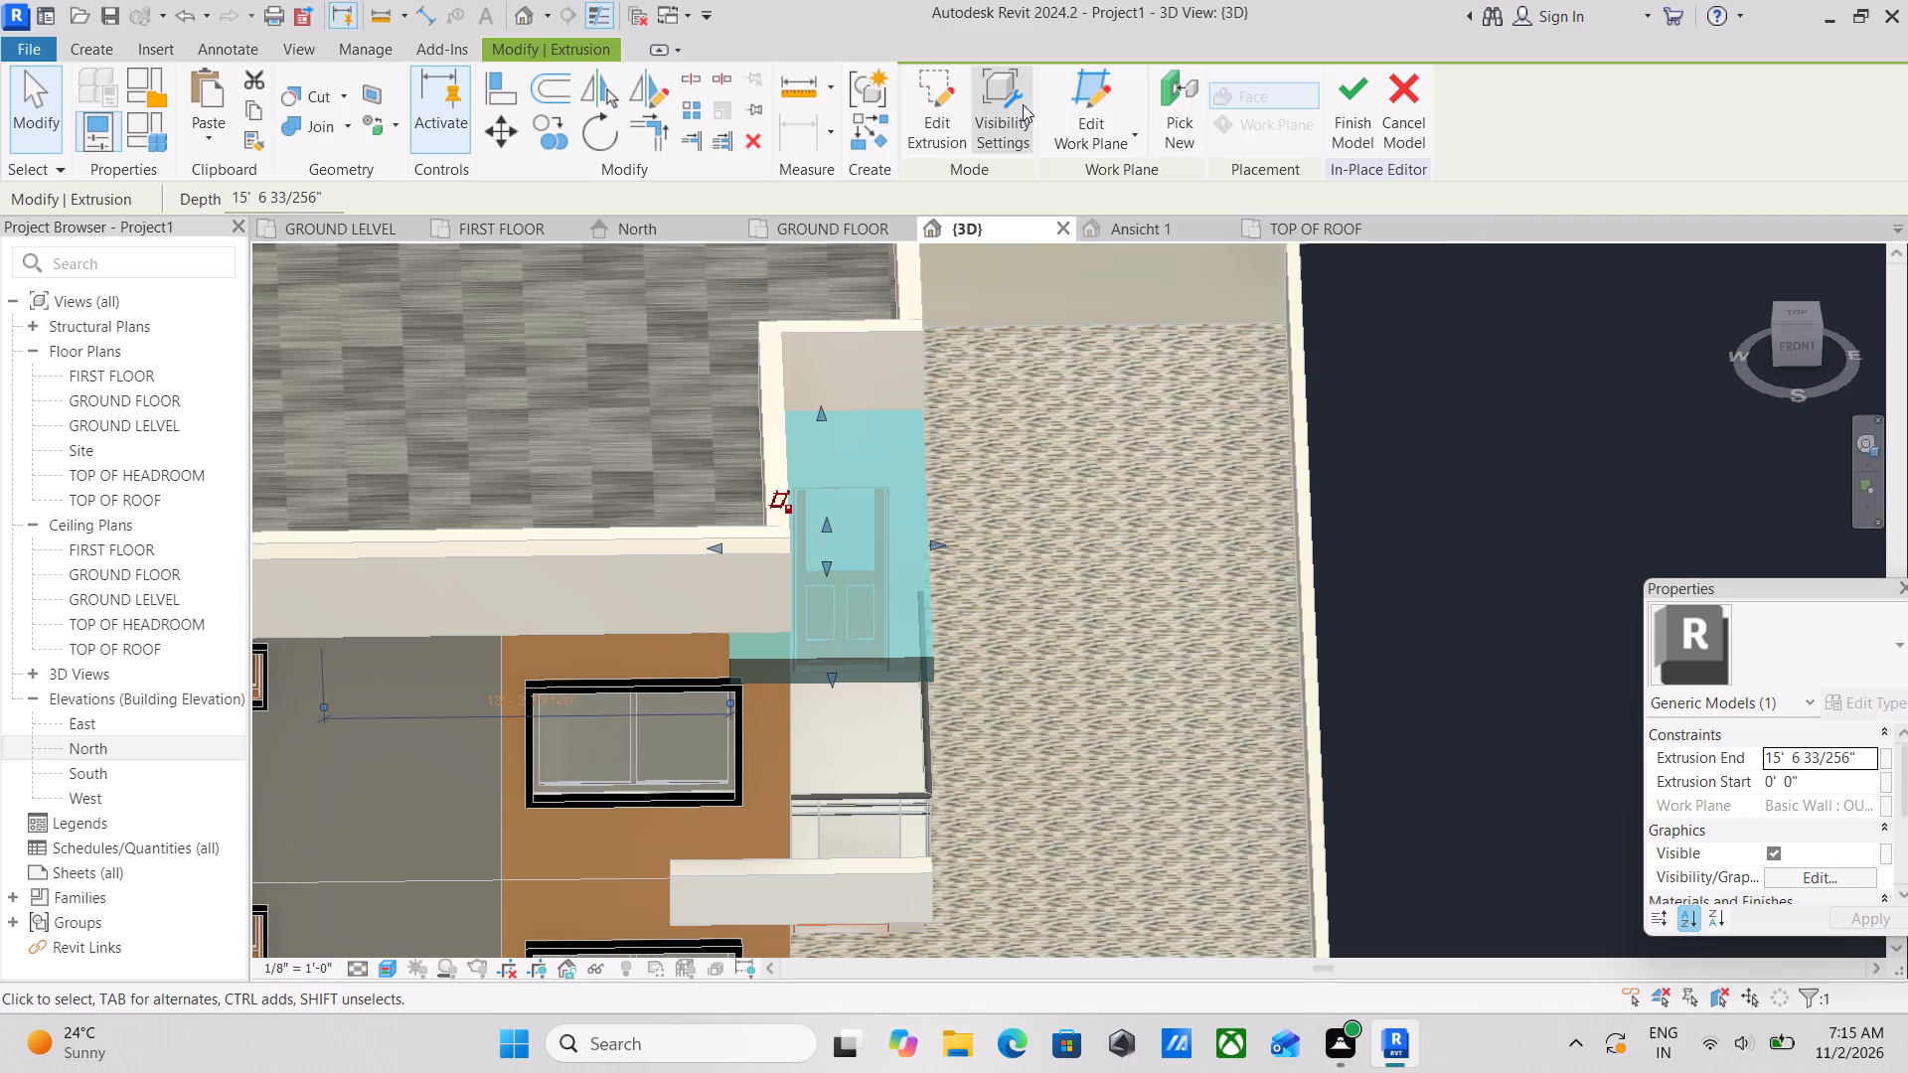
{"action": "left_click", "coordinate": [945, 113]}
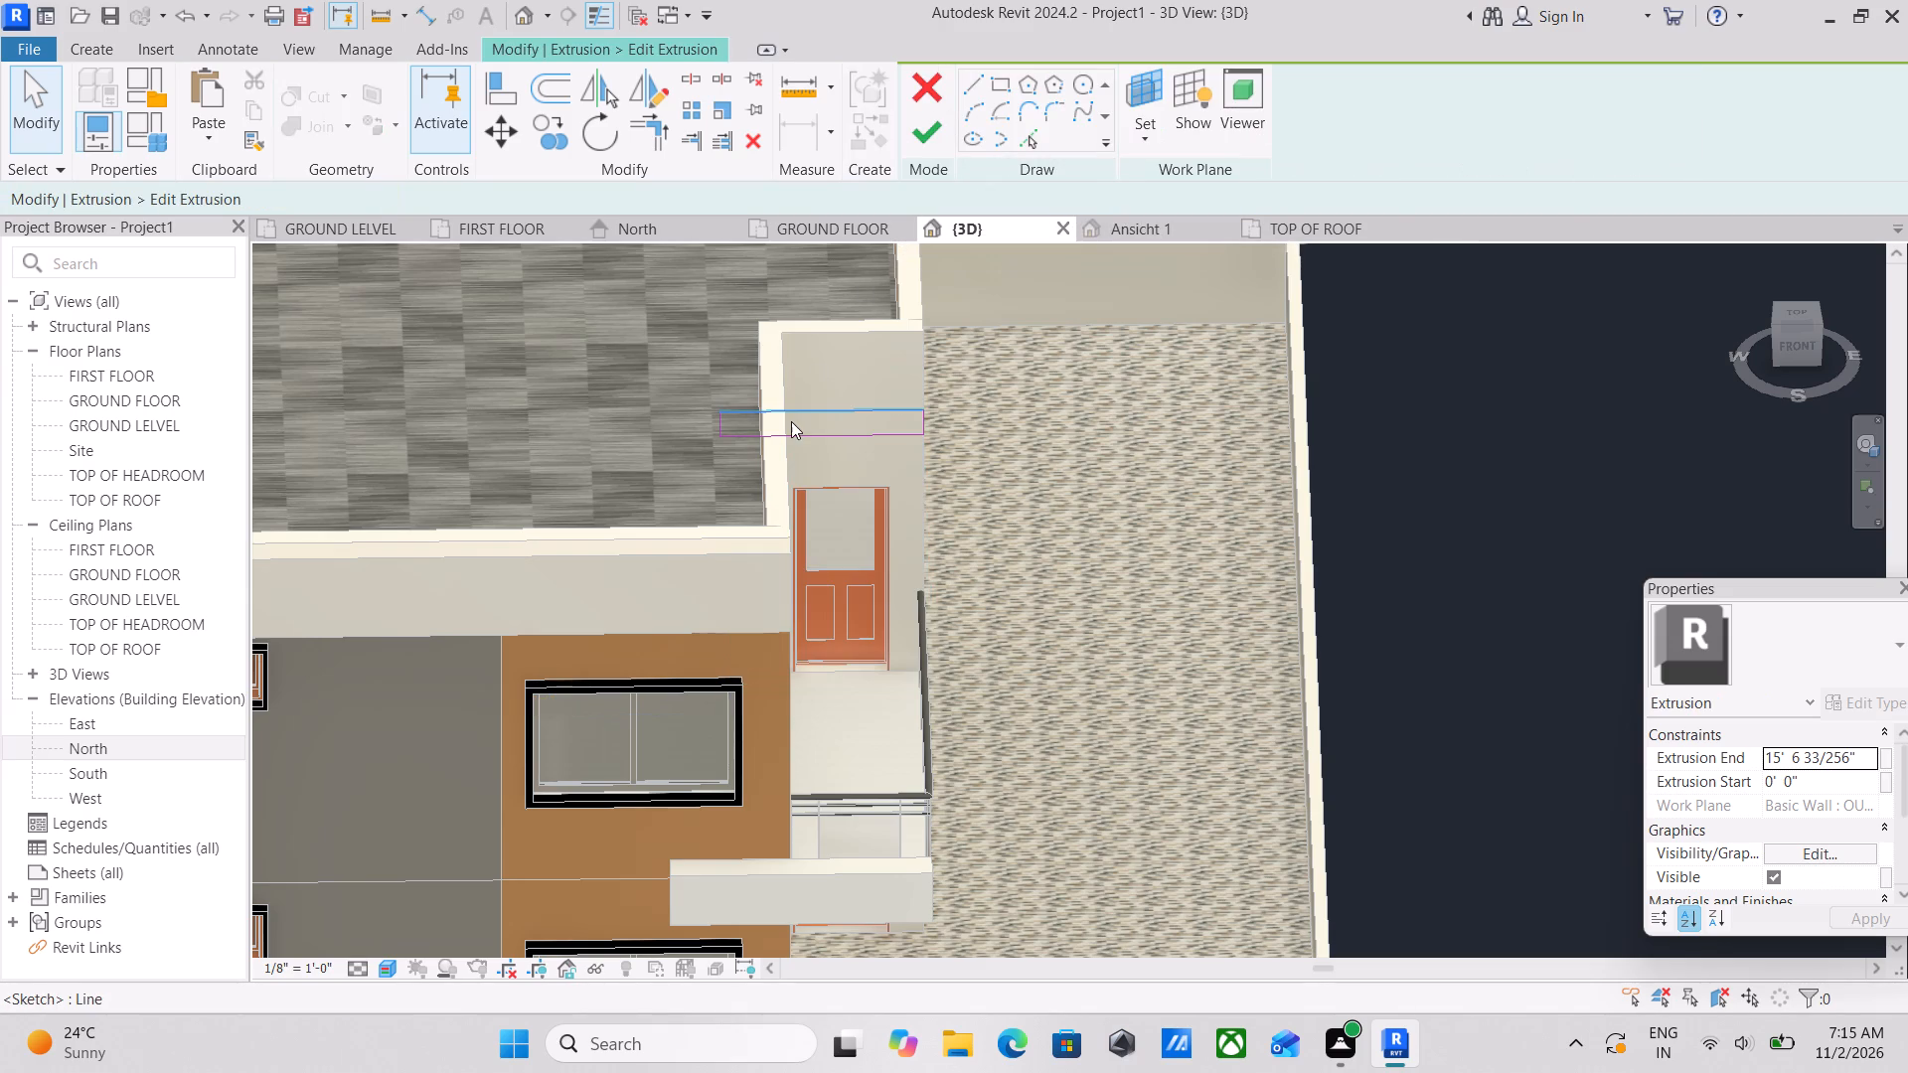
{"action": "left_click", "coordinate": [926, 146]}
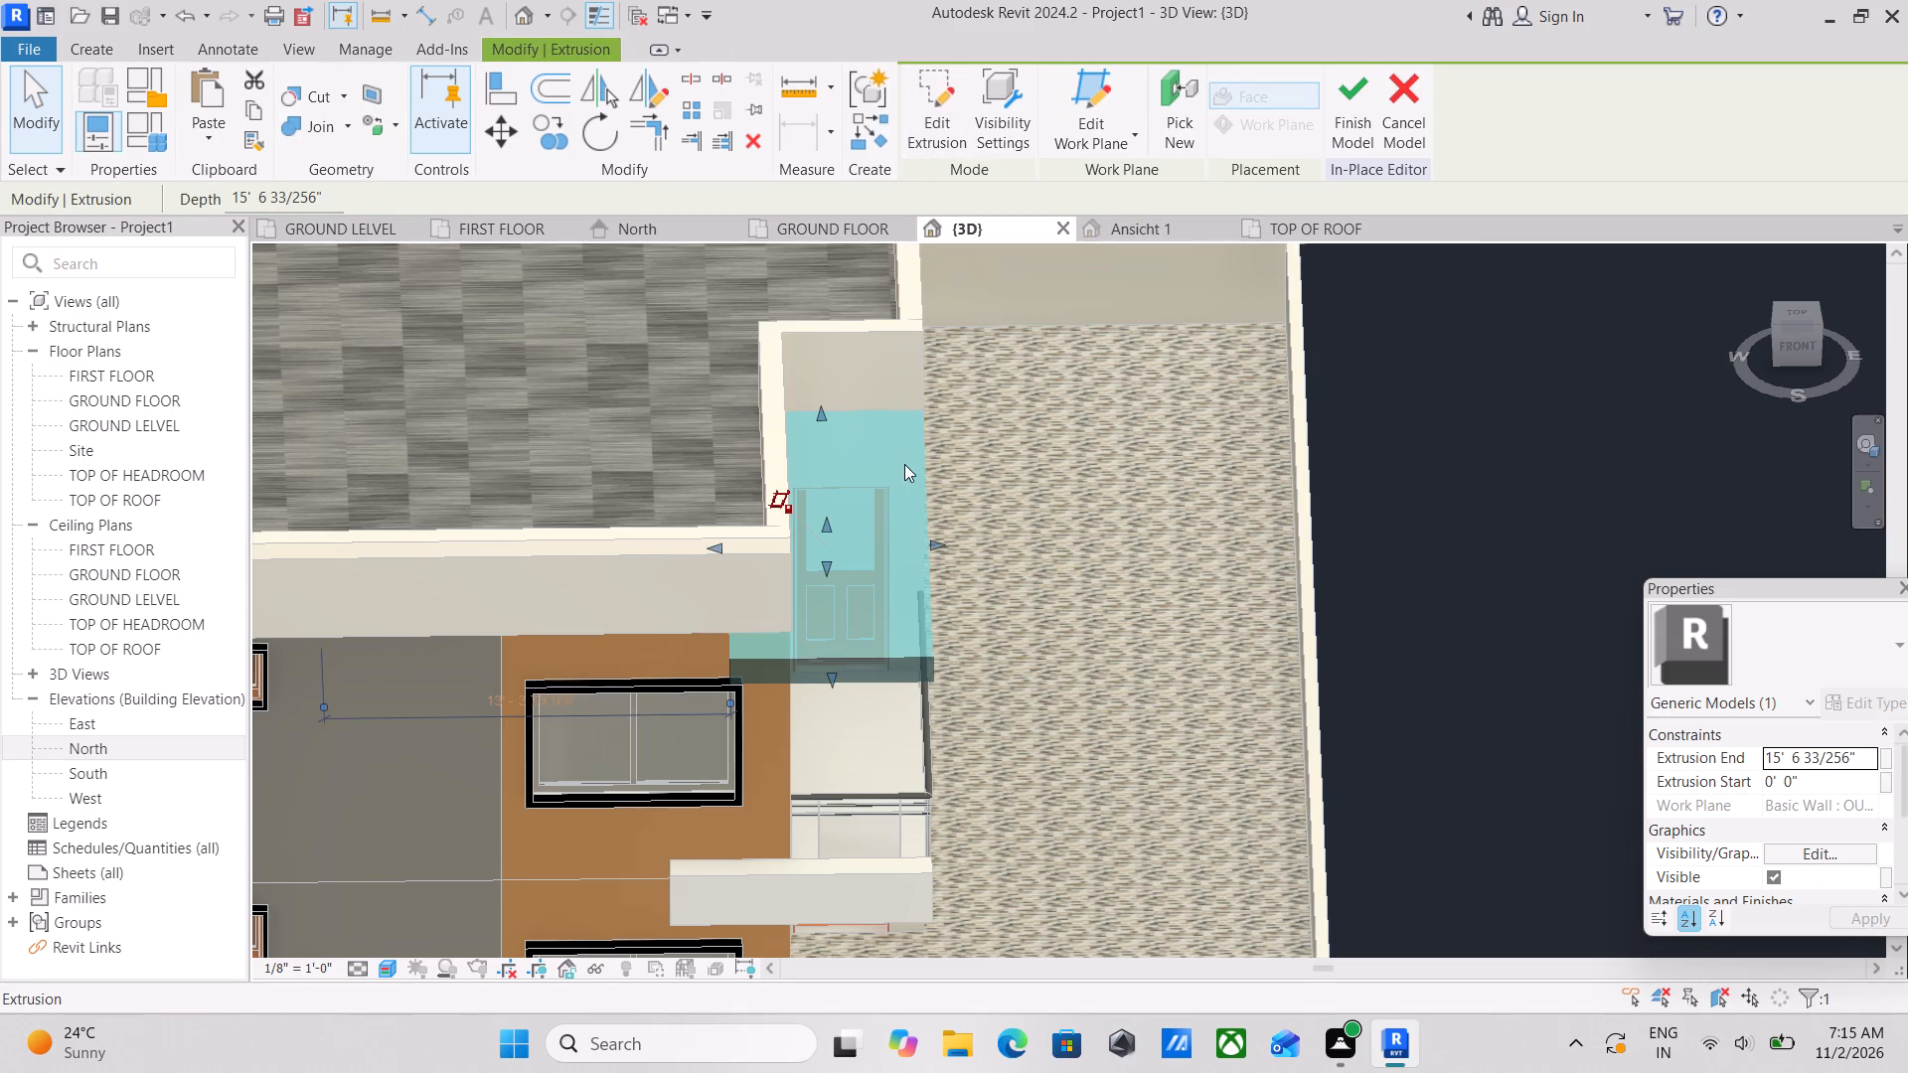
{"action": "left_click", "coordinate": [1356, 99]}
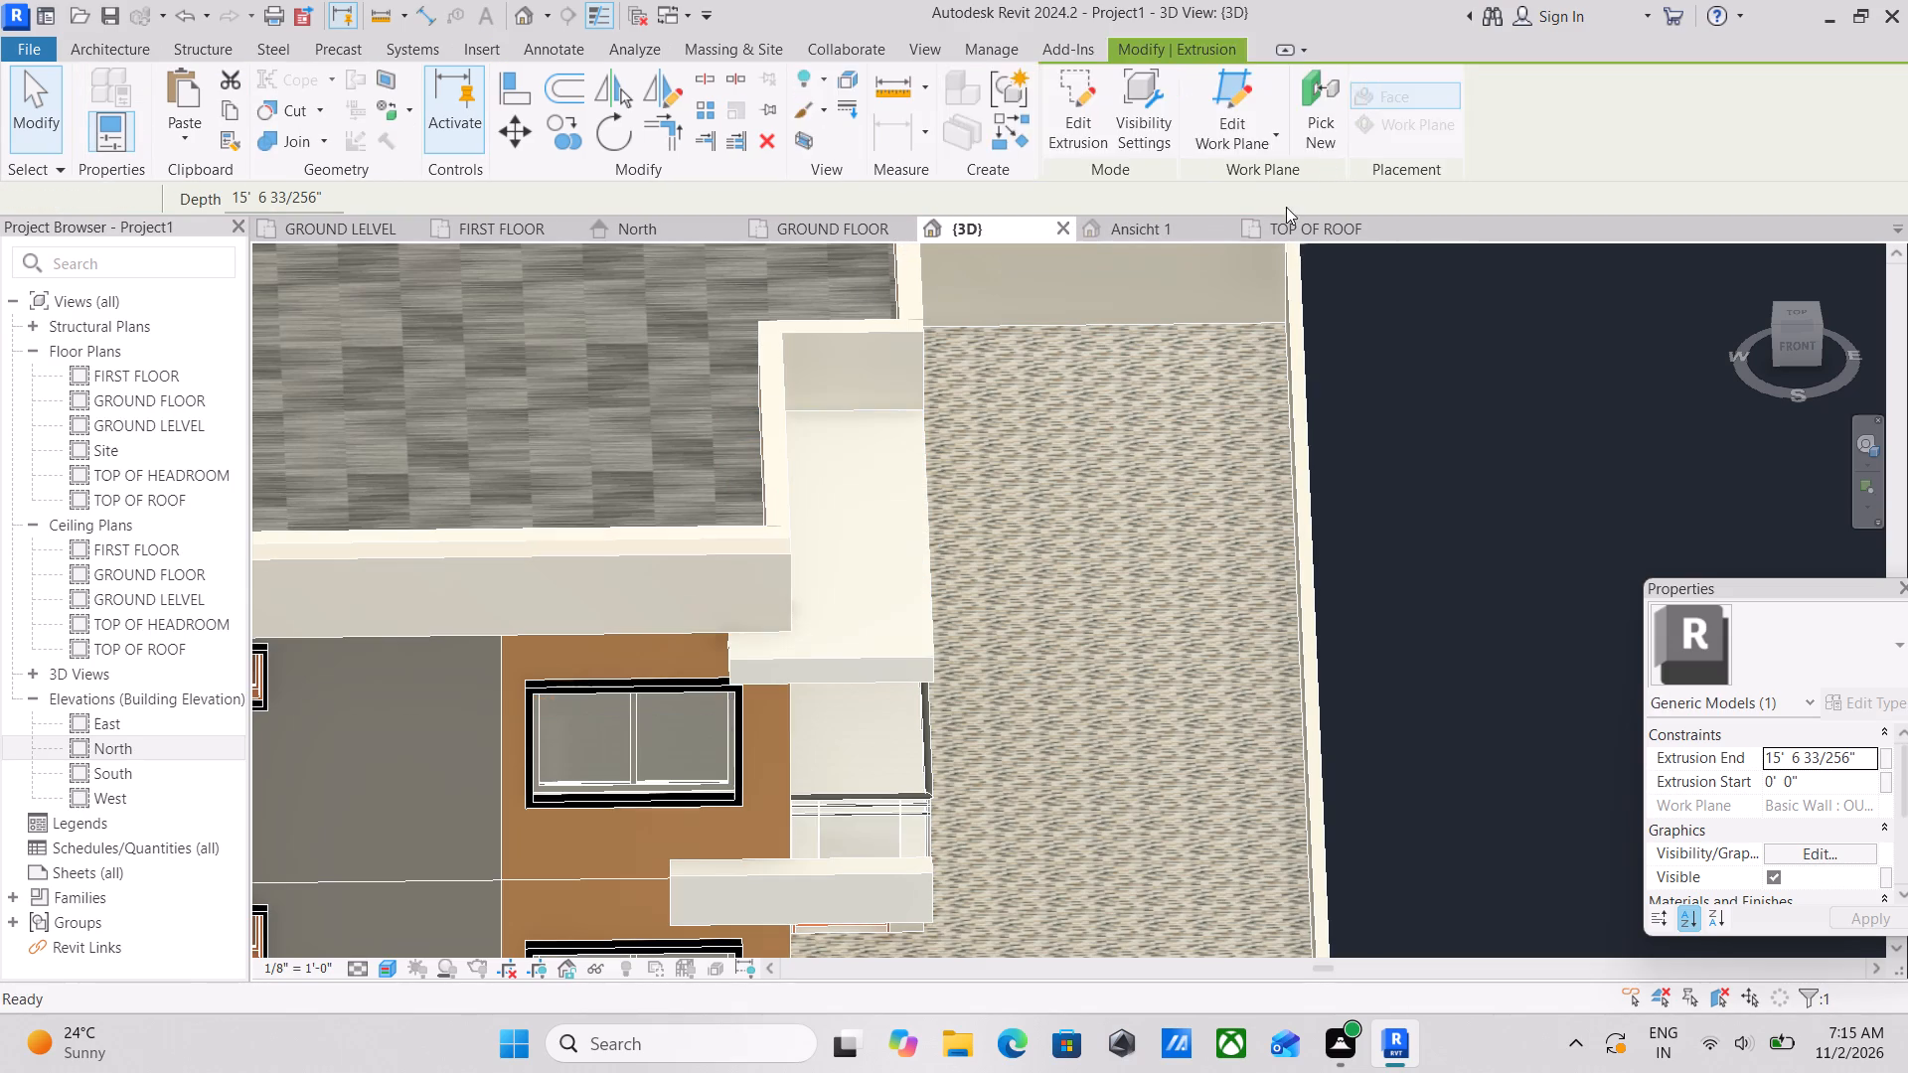
Examine the widened canopy and the fascia block on the front facade from below, straight on and above.
{"action": "key", "text": "grave"}
{"action": "scroll", "coordinate": [767, 622], "scroll_direction": "down", "scroll_amount": 3}
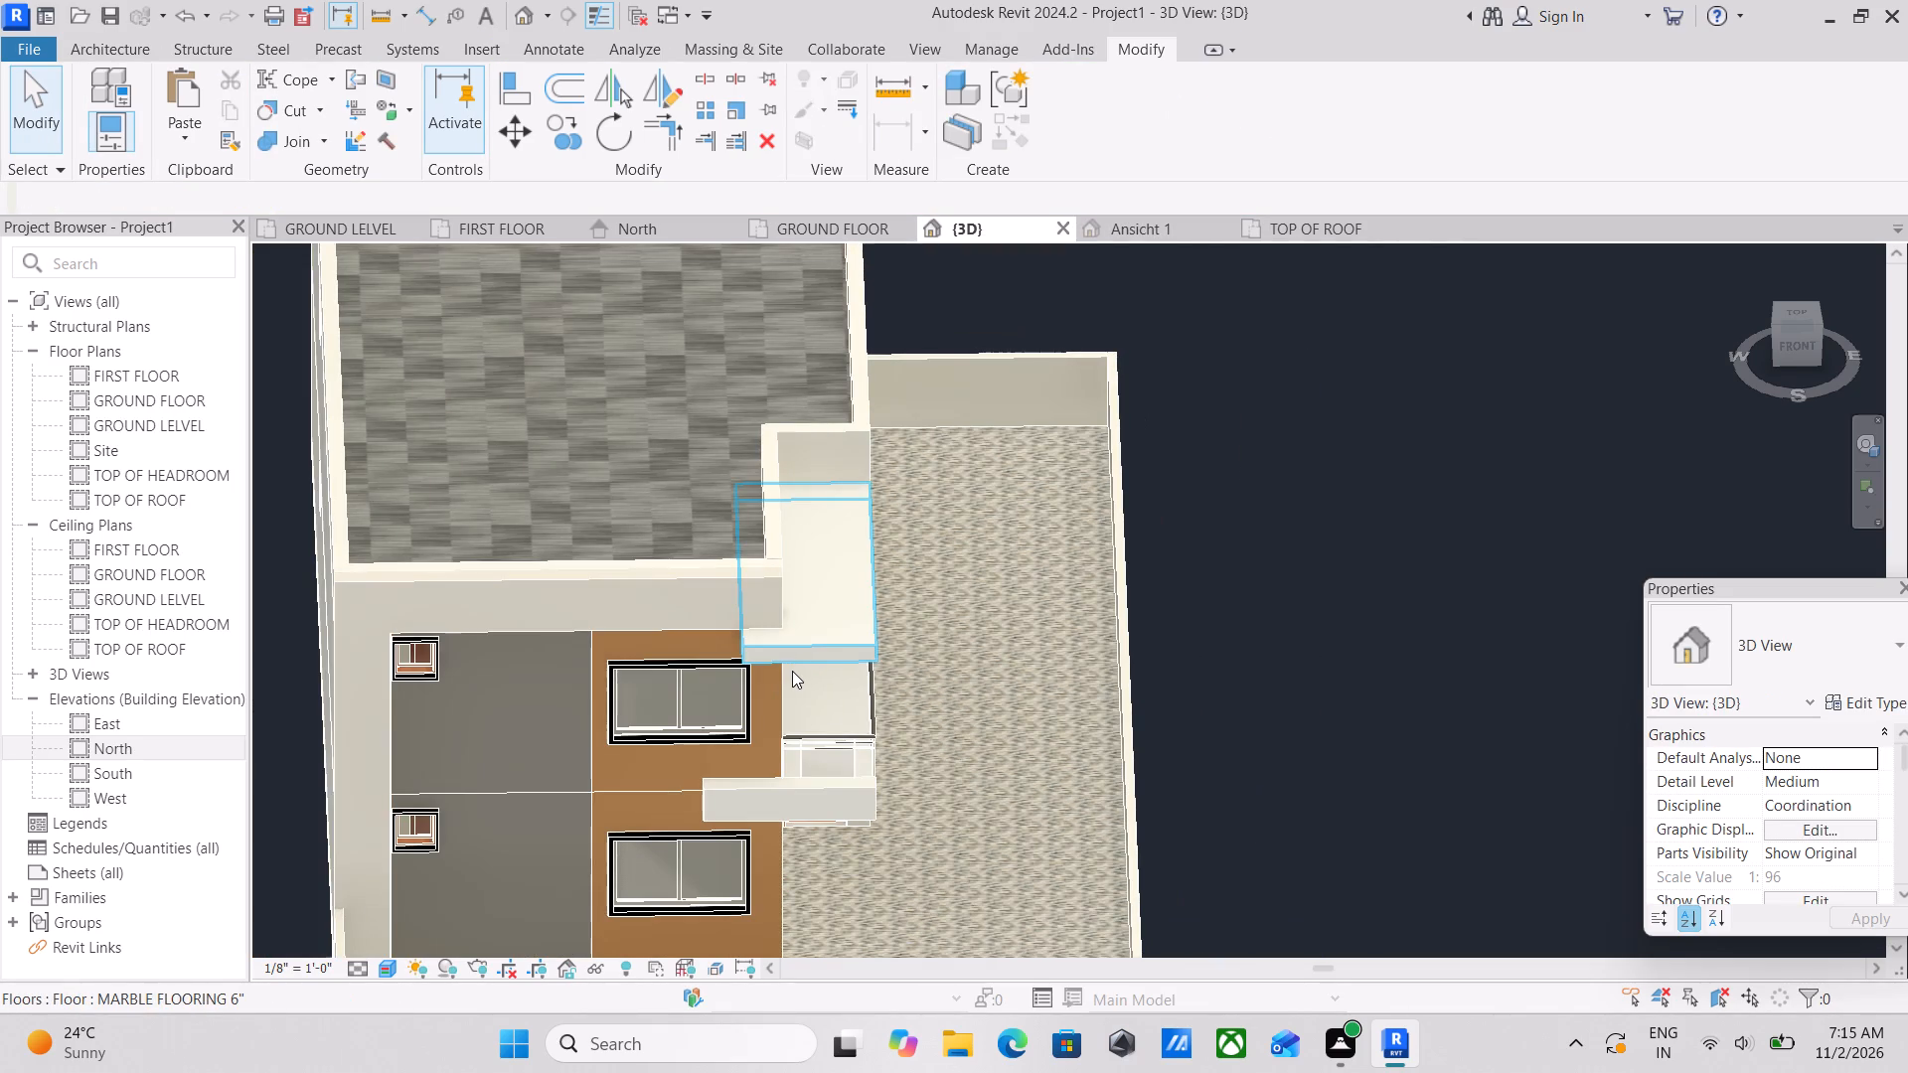
{"action": "middle_click_drag", "start_coordinate": [791, 660], "coordinate": [674, 230], "text": "shift"}
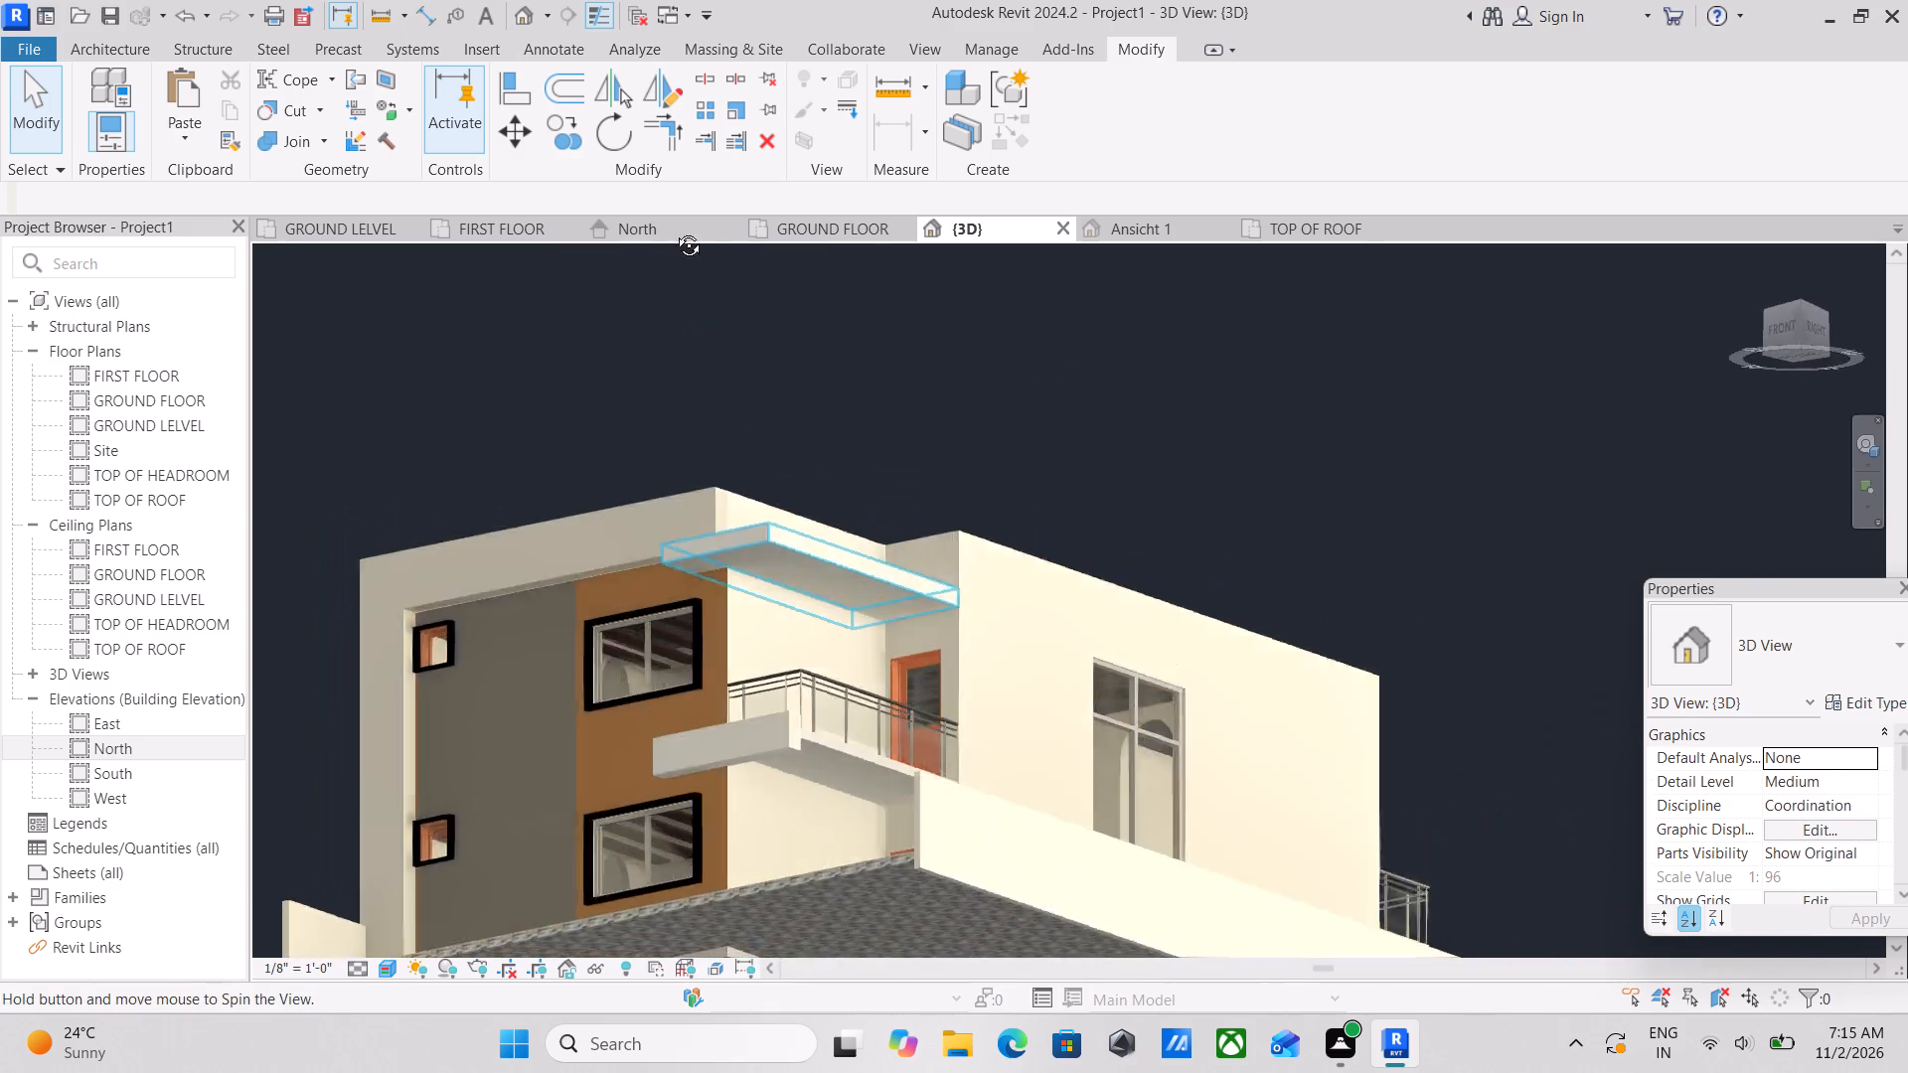
{"action": "middle_click_drag", "start_coordinate": [674, 230], "coordinate": [723, 258], "text": "shift"}
{"action": "scroll", "coordinate": [811, 585], "scroll_direction": "up", "scroll_amount": 3}
{"action": "scroll", "coordinate": [779, 660], "scroll_direction": "up", "scroll_amount": 3}
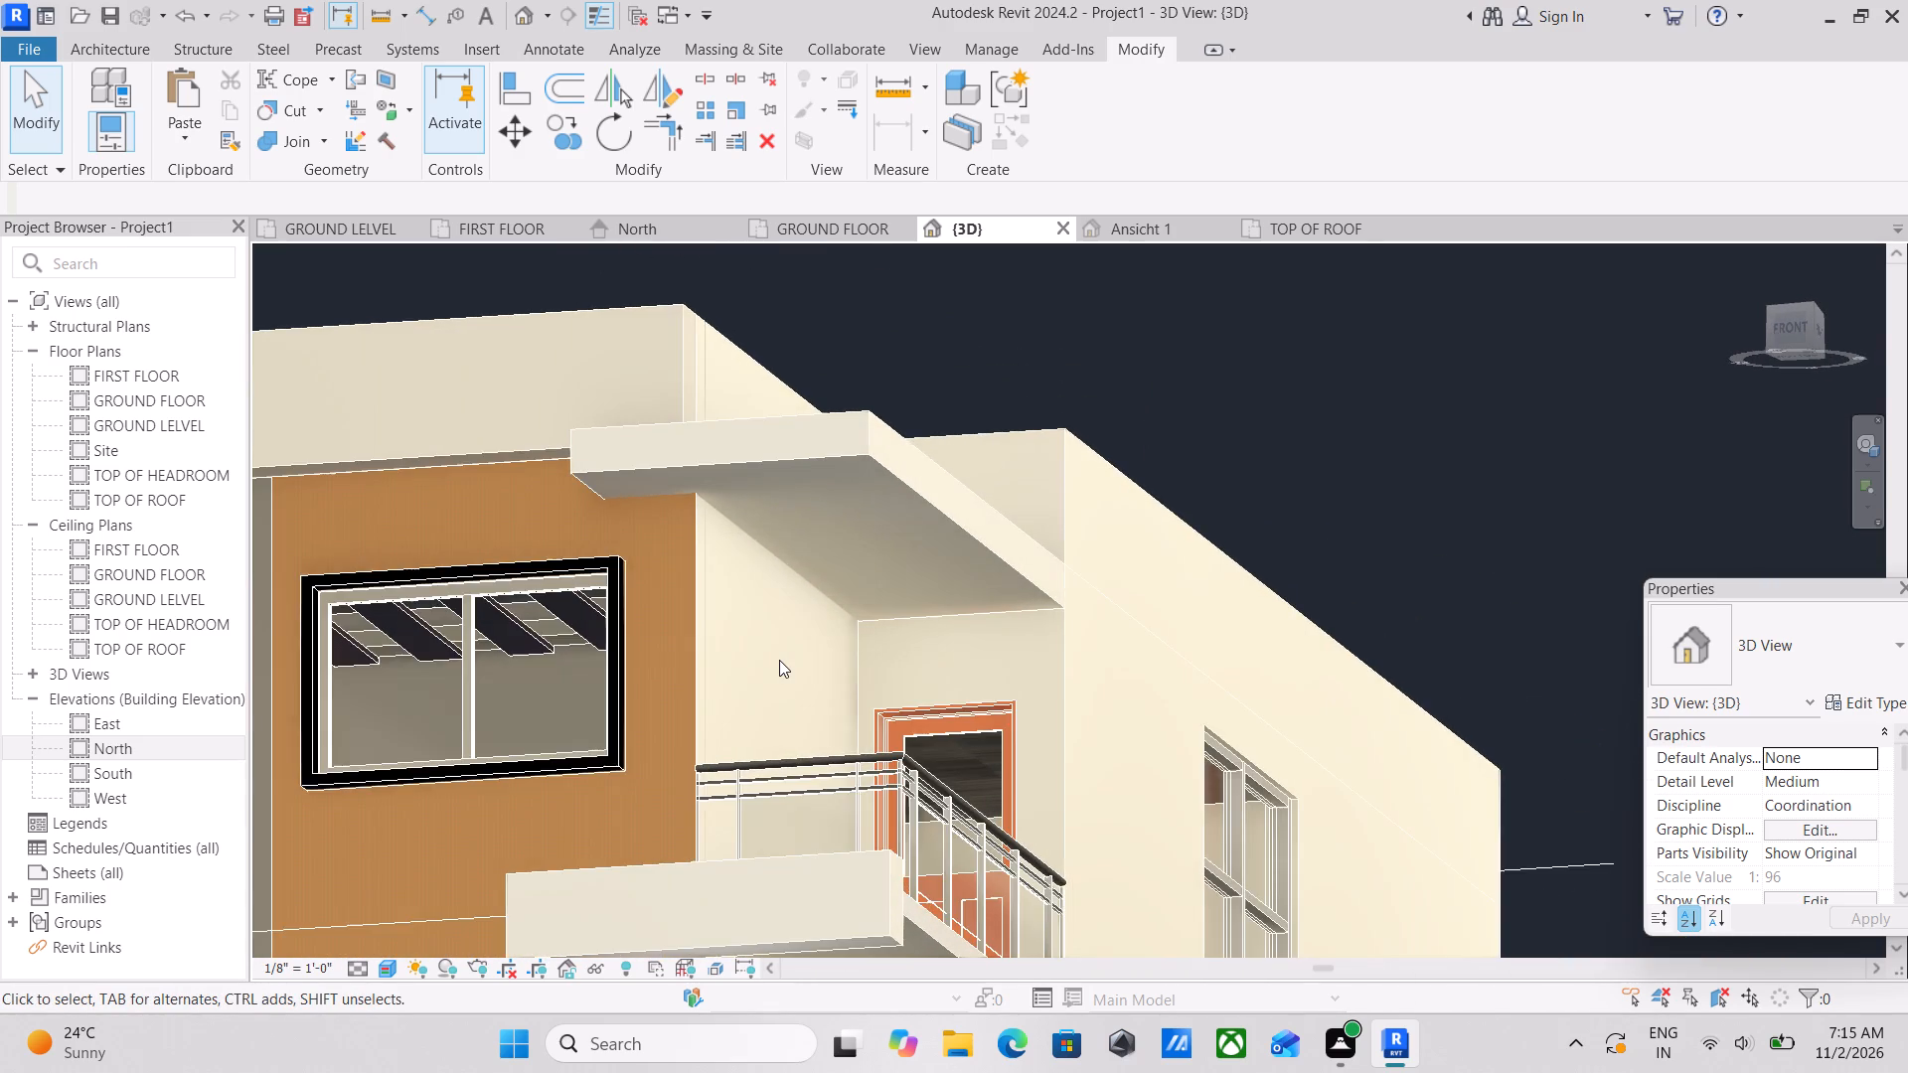
{"action": "scroll", "coordinate": [779, 660], "scroll_direction": "down", "scroll_amount": 3}
{"action": "middle_click_drag", "start_coordinate": [779, 660], "coordinate": [850, 756], "text": "shift"}
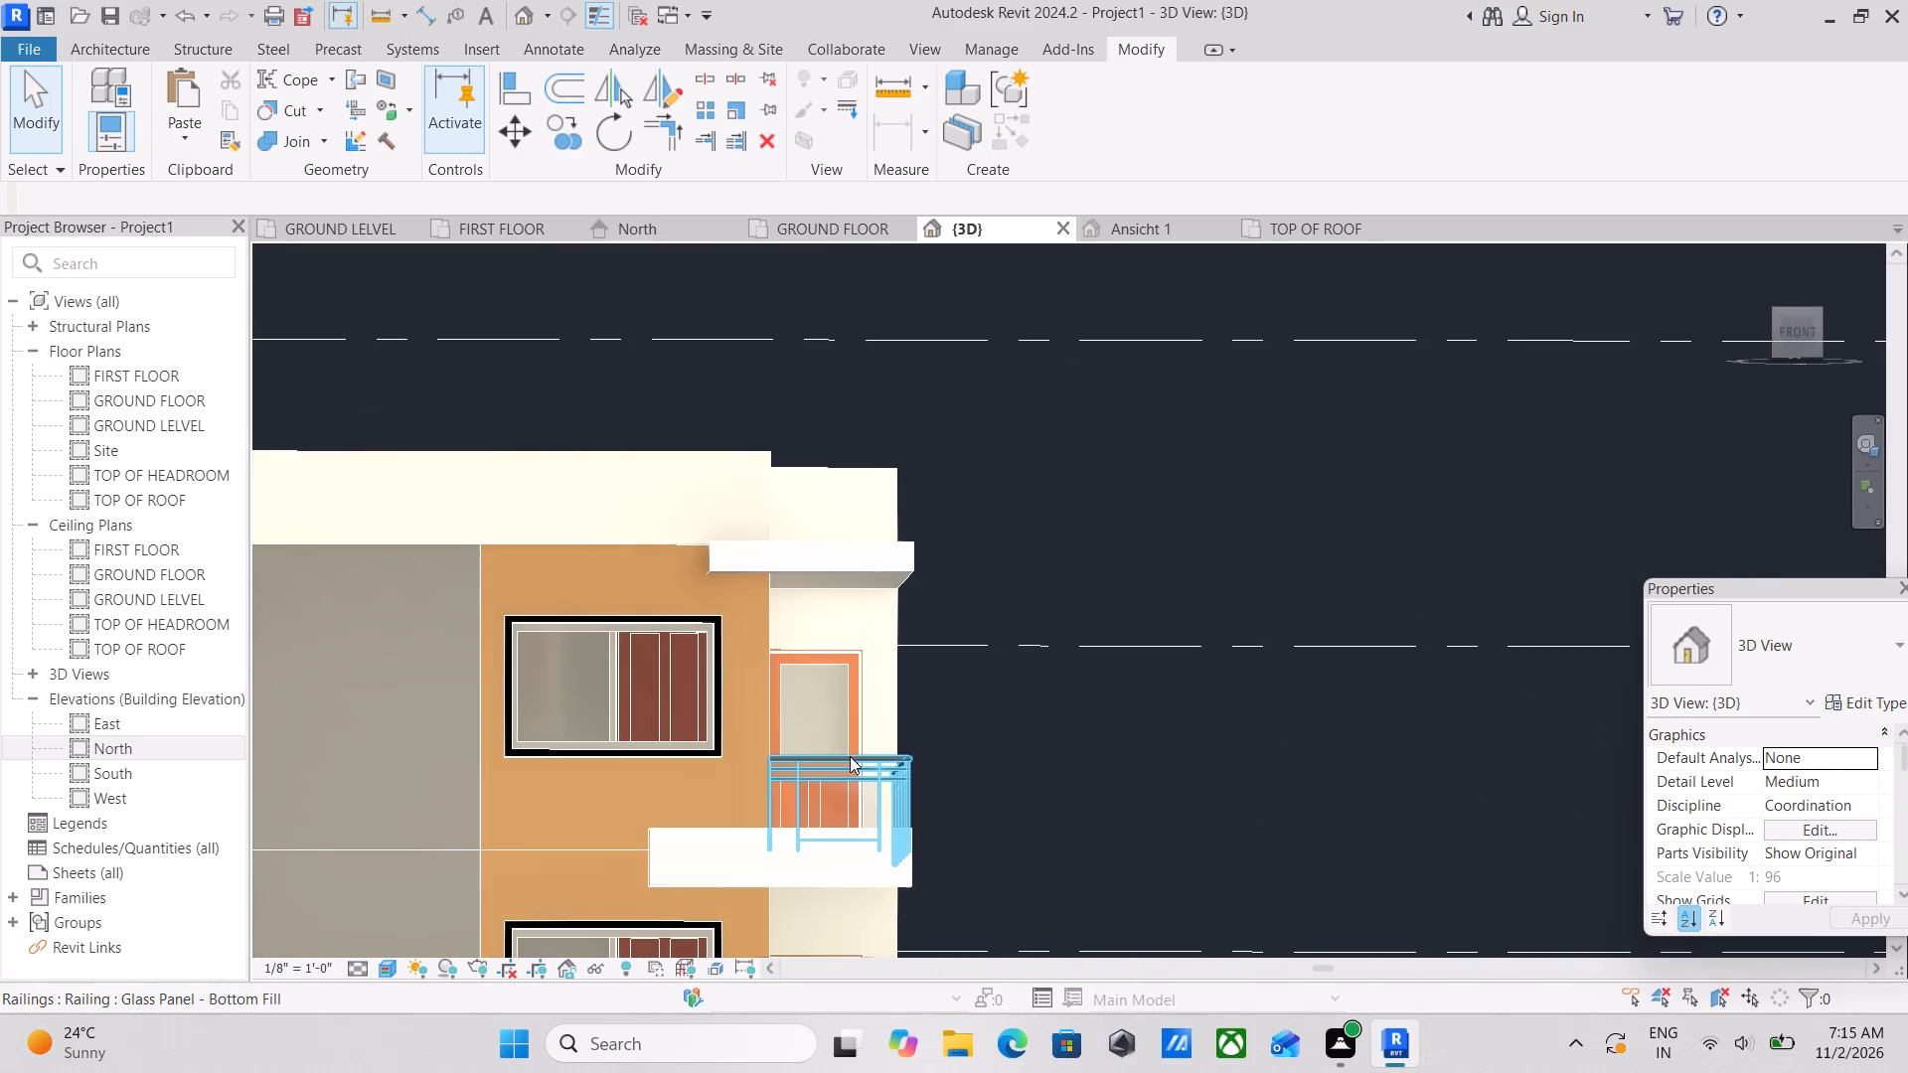
{"action": "scroll", "coordinate": [850, 756], "scroll_direction": "down", "scroll_amount": 1}
{"action": "middle_click_drag", "start_coordinate": [850, 766], "coordinate": [913, 868], "text": "shift"}
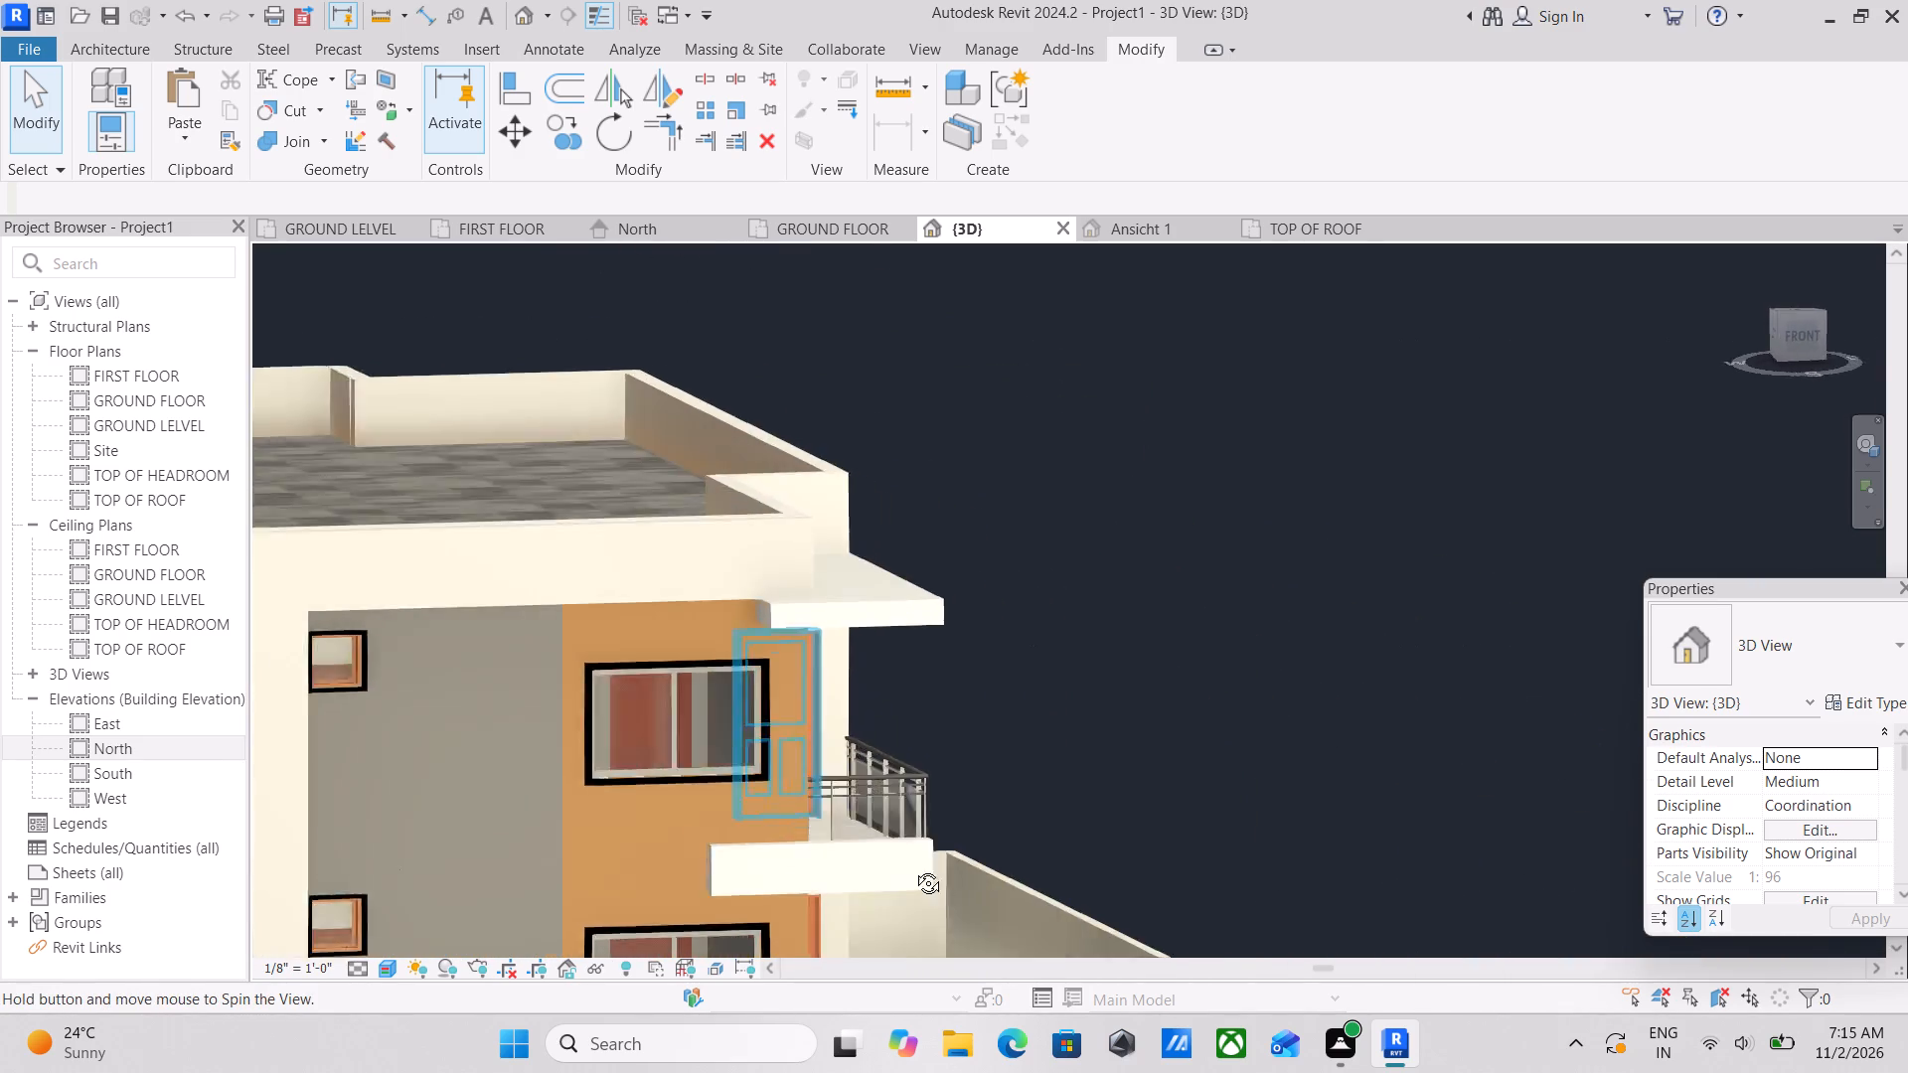
{"action": "middle_click_drag", "start_coordinate": [913, 868], "coordinate": [855, 874], "text": "shift"}
{"action": "middle_click", "coordinate": [853, 874]}
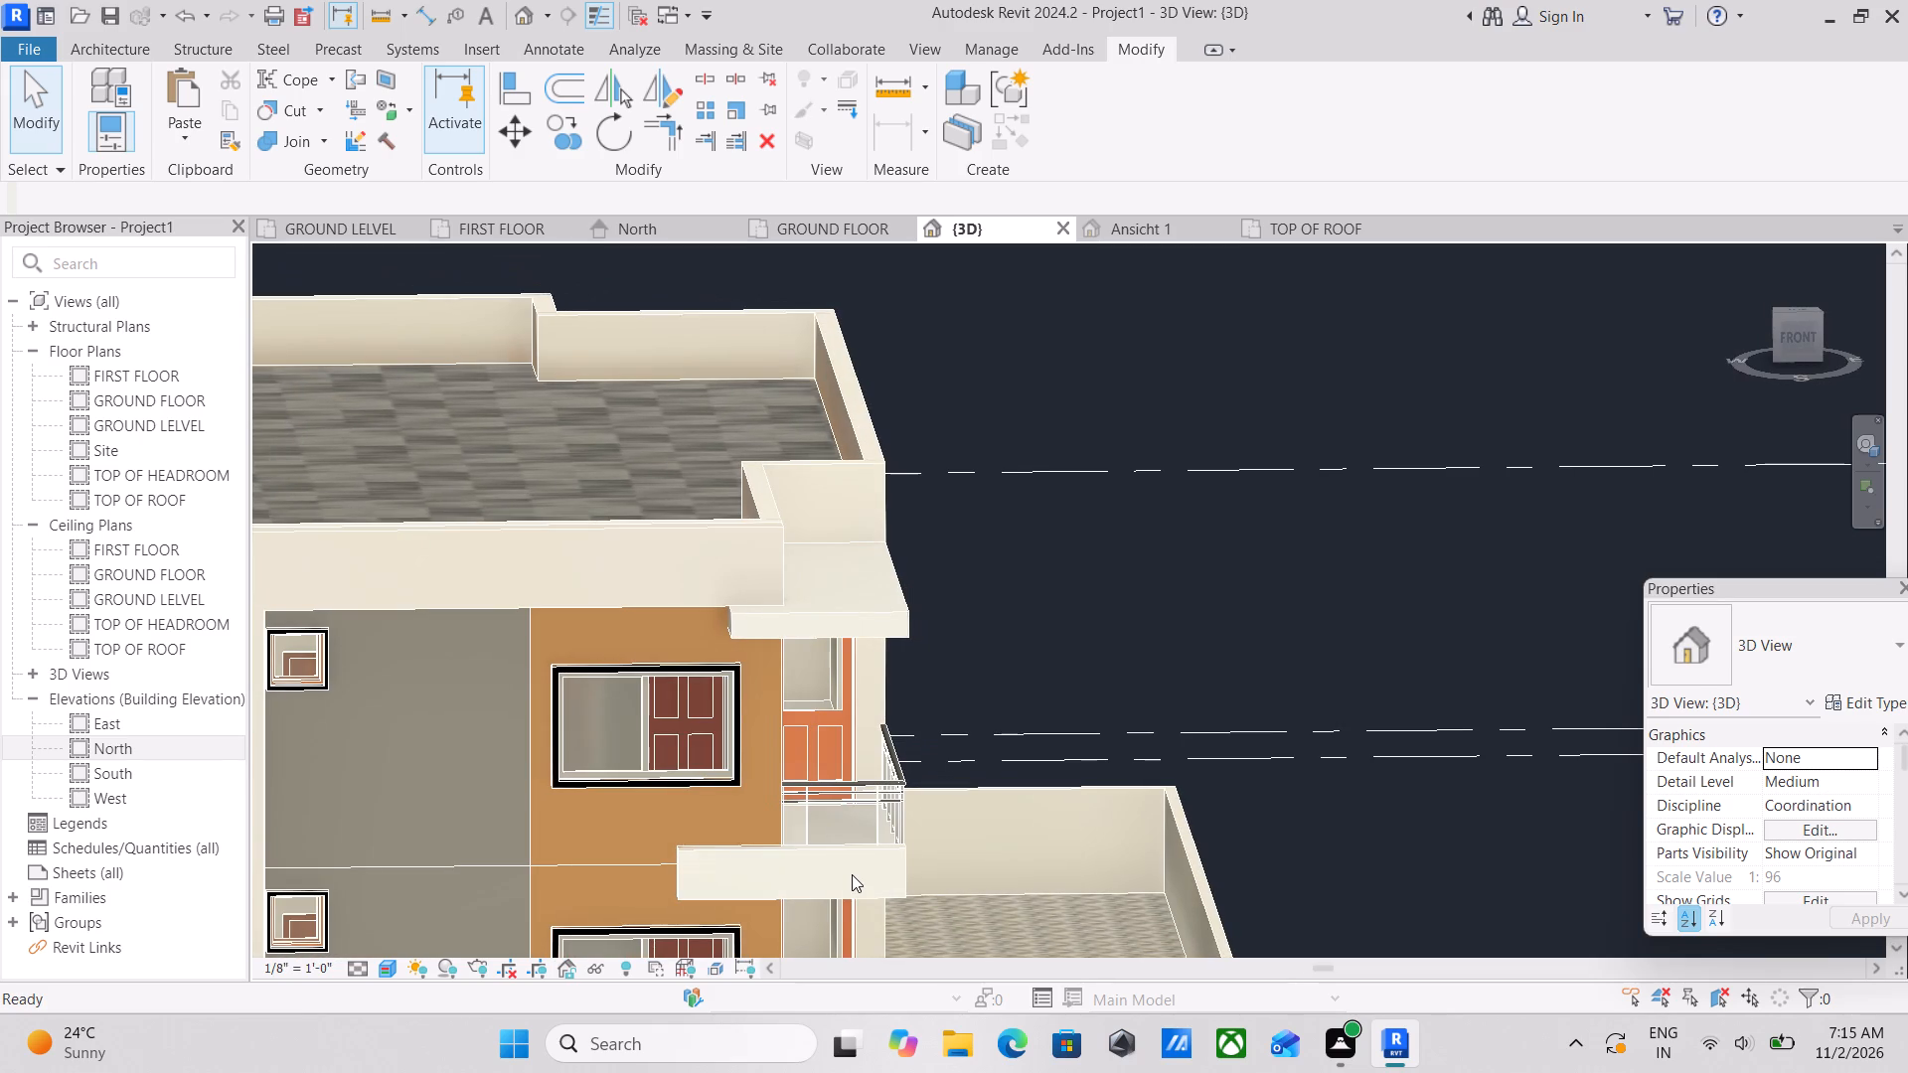
Stretch the front fascia block's wall-side end slightly farther across the orange wall between the upper and lower windows.
{"action": "scroll", "coordinate": [809, 972], "scroll_direction": "up", "scroll_amount": 1}
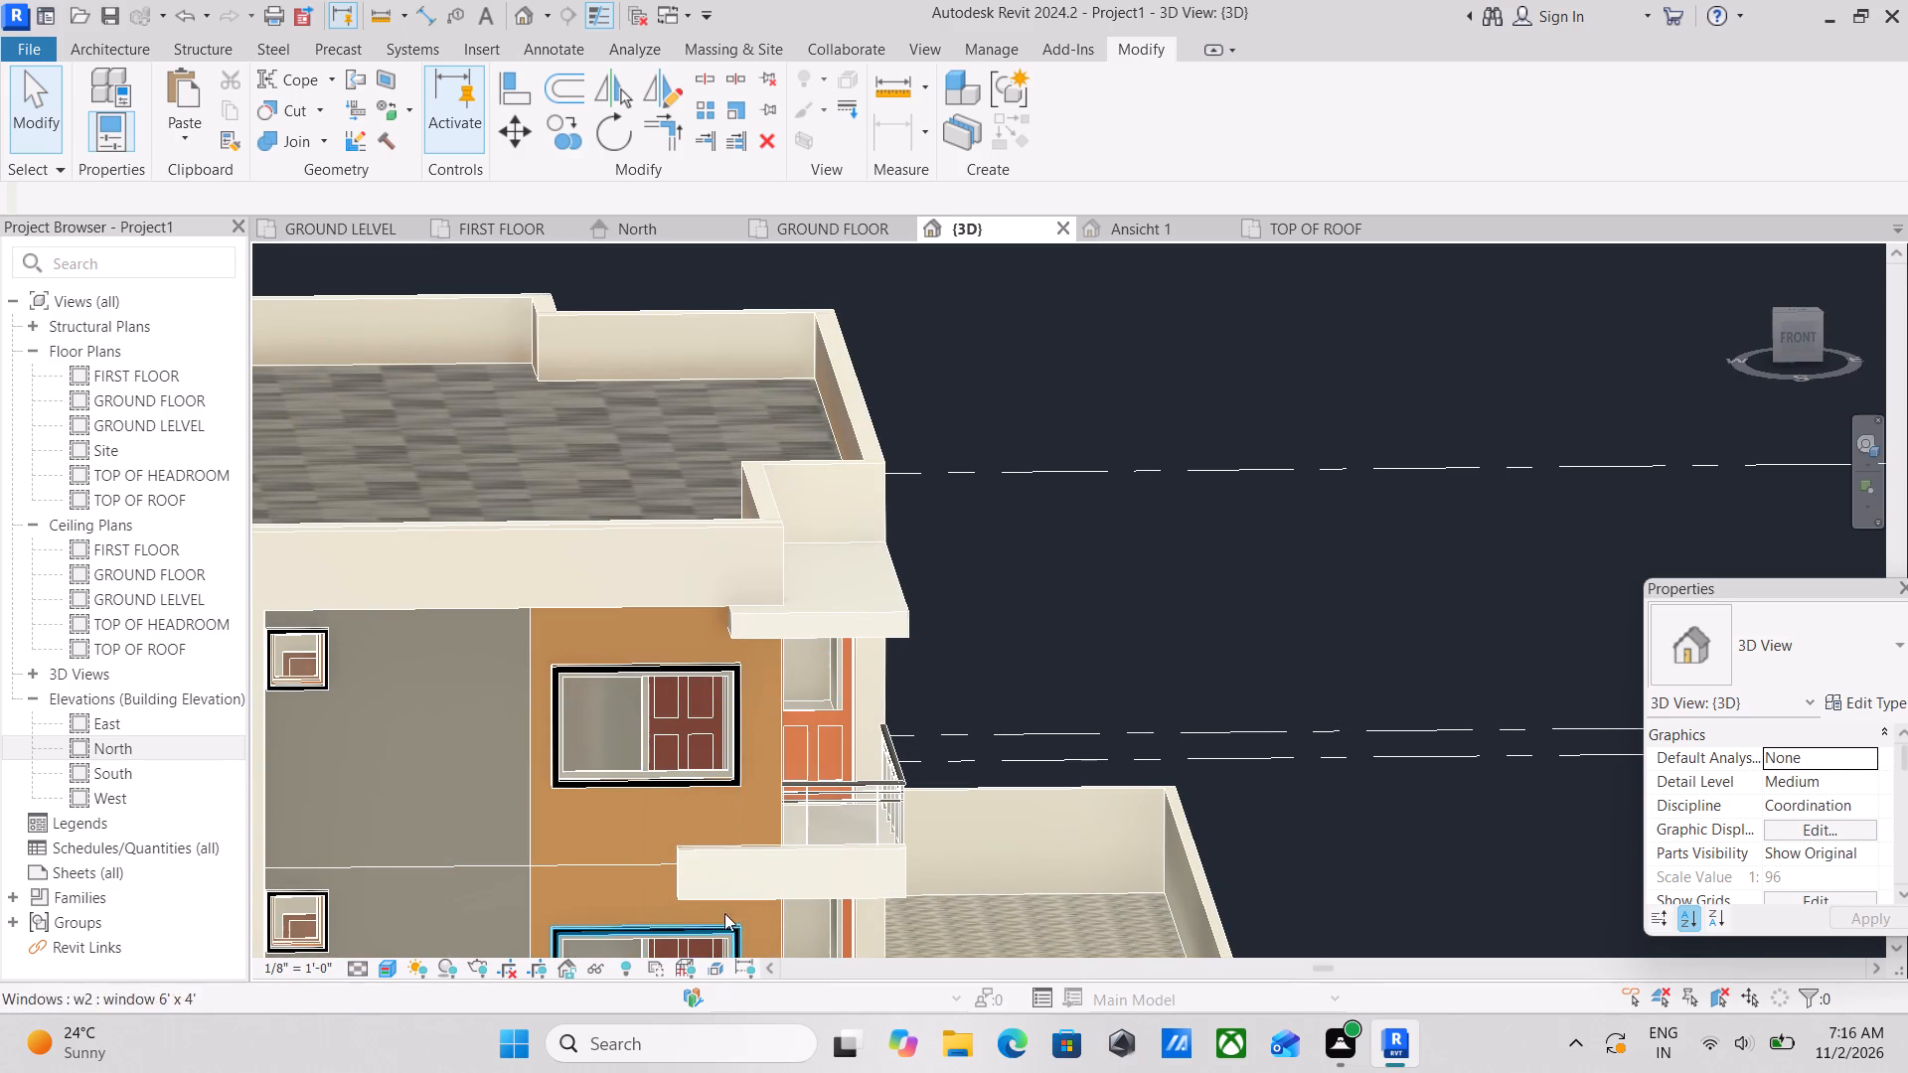
{"action": "scroll", "coordinate": [690, 864], "scroll_direction": "up", "scroll_amount": 2}
{"action": "left_click", "coordinate": [690, 864]}
{"action": "scroll", "coordinate": [690, 864], "scroll_direction": "up", "scroll_amount": 3}
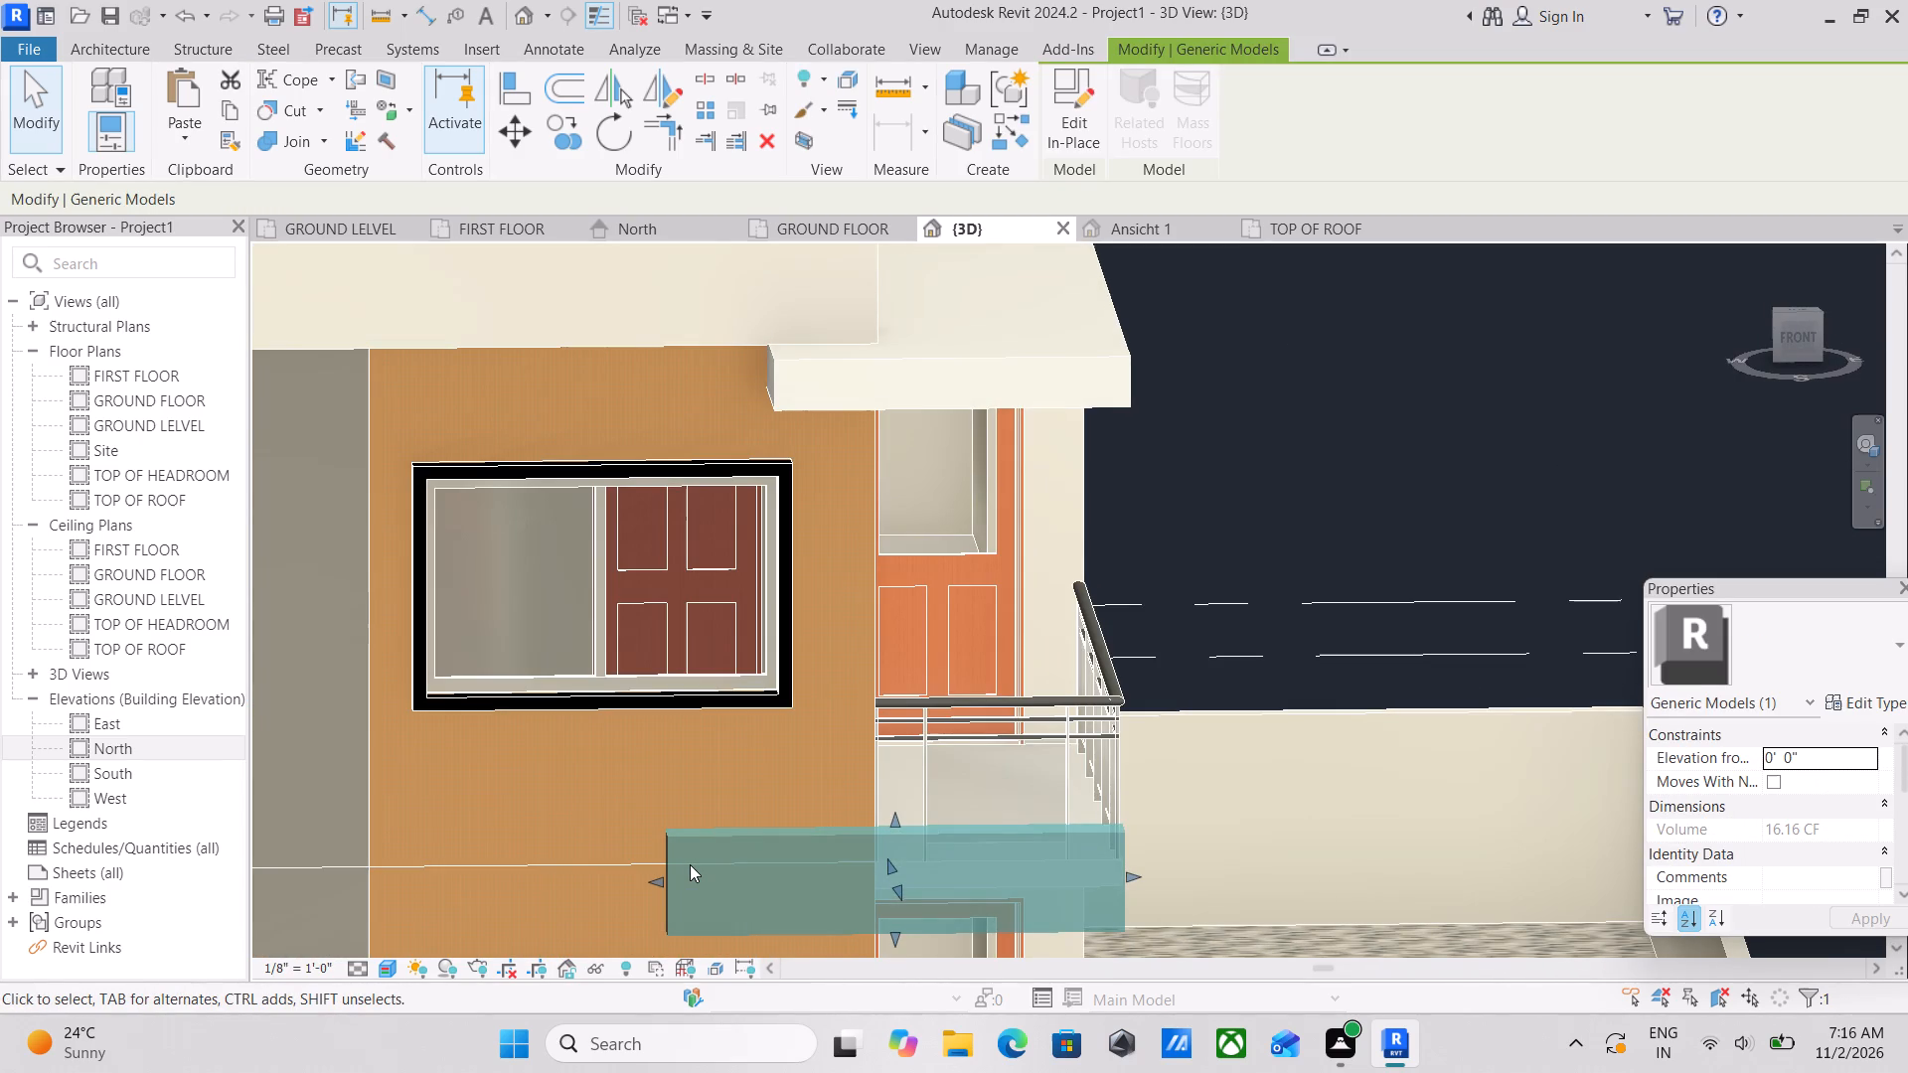
{"action": "scroll", "coordinate": [679, 875], "scroll_direction": "up", "scroll_amount": 2}
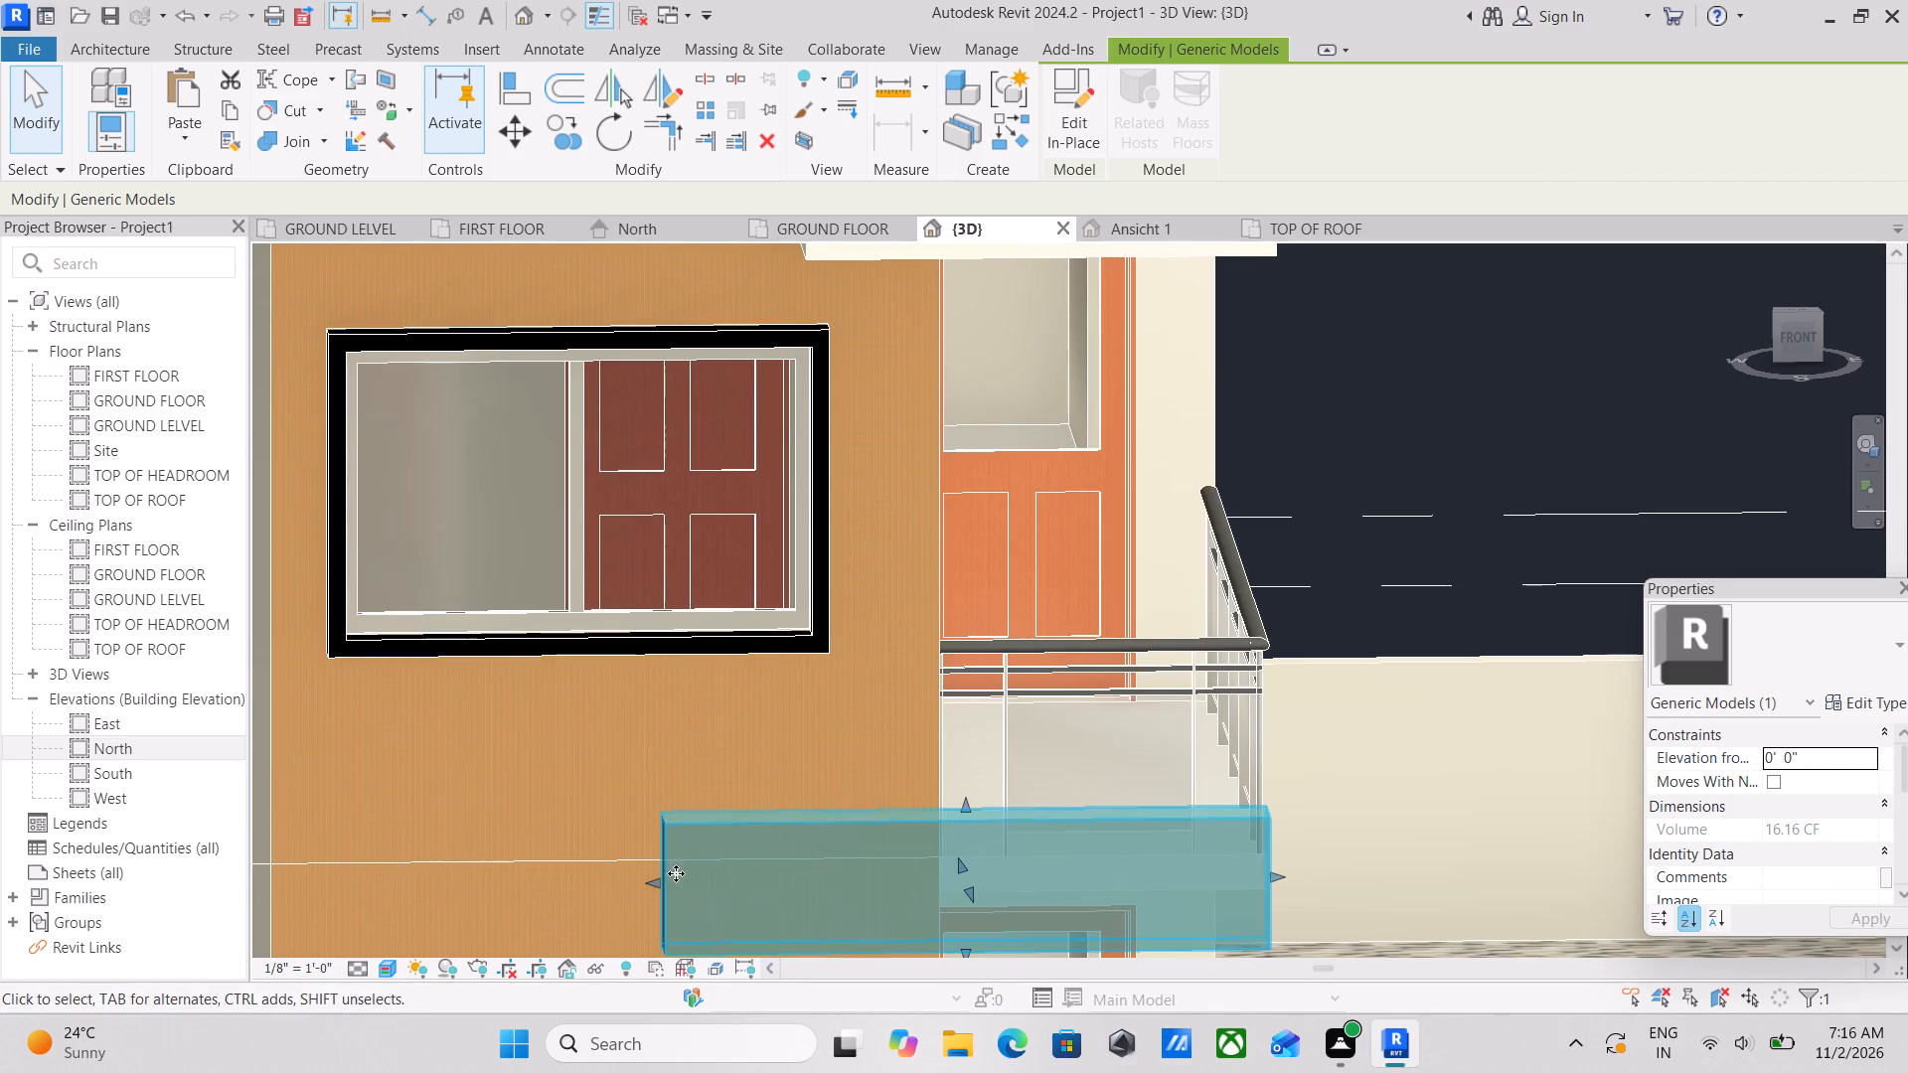
{"action": "left_click_drag", "start_coordinate": [663, 882], "coordinate": [640, 883]}
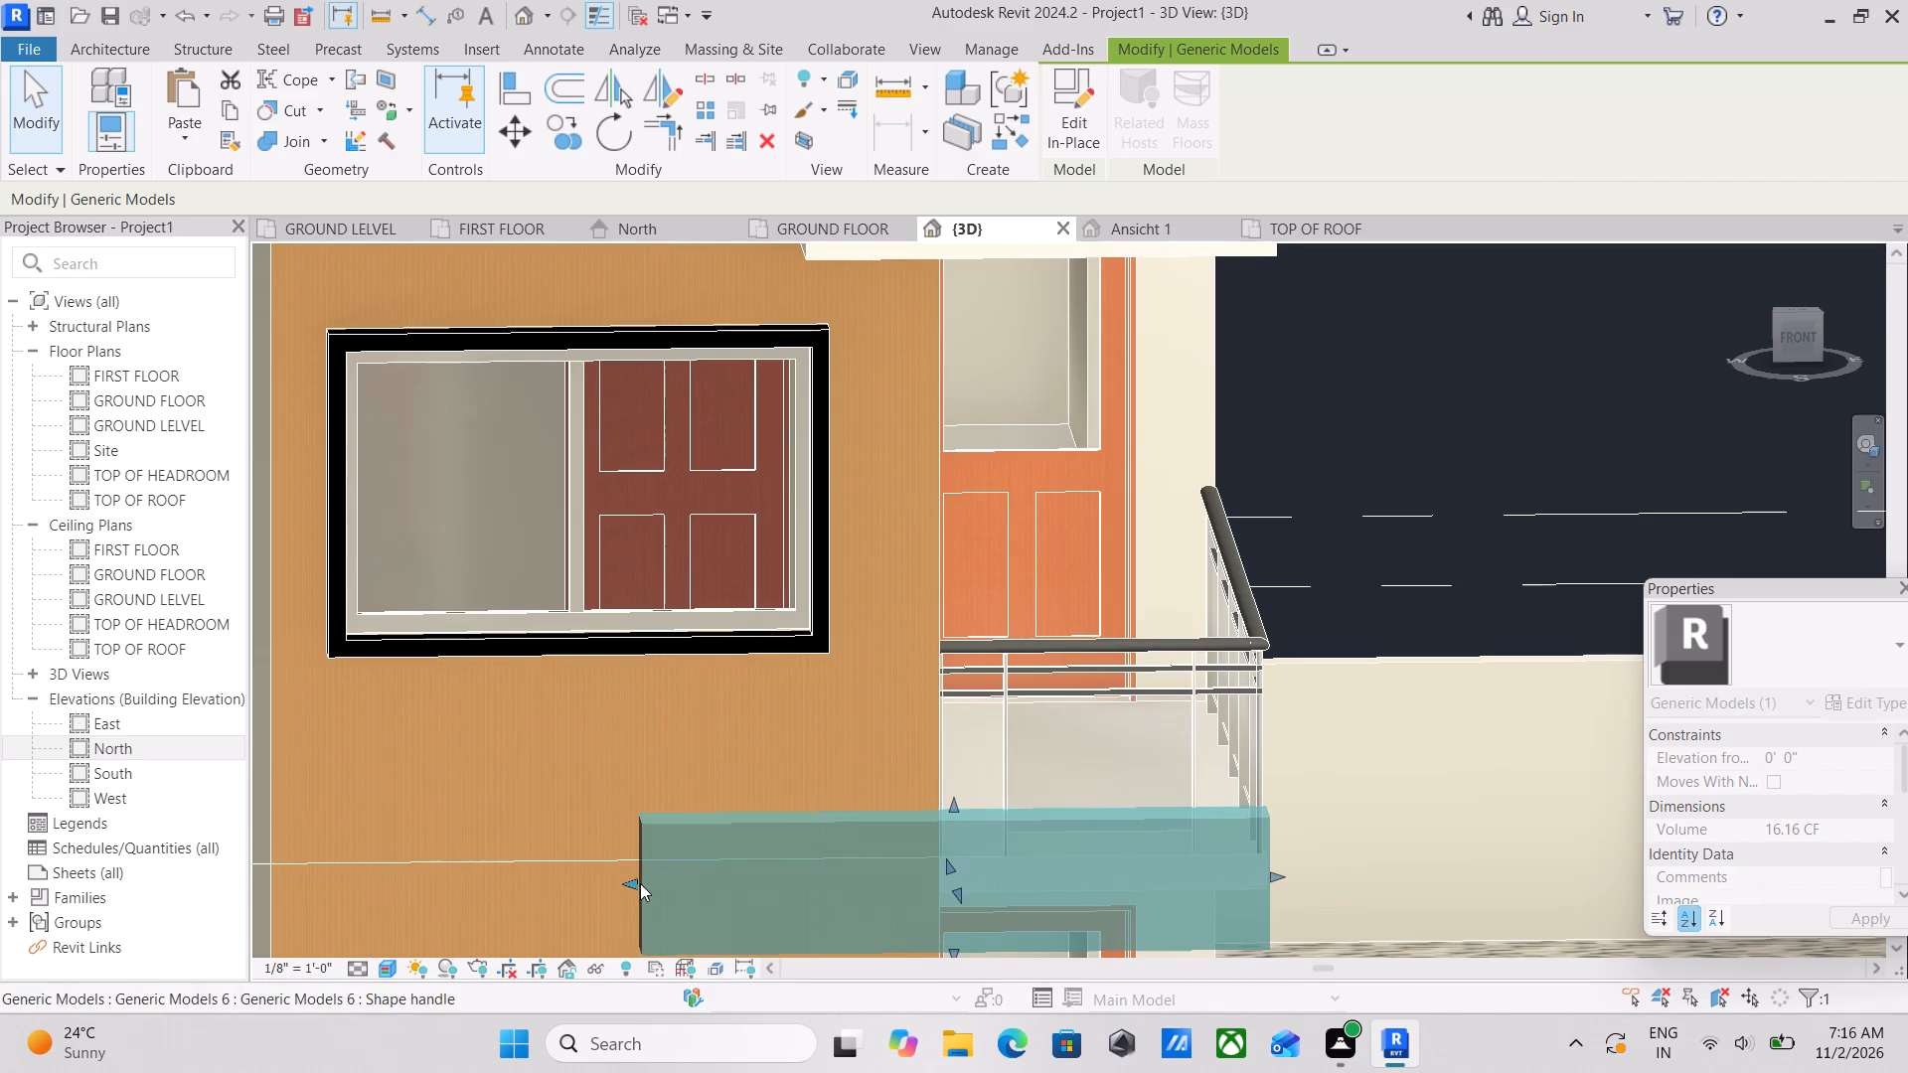
{"action": "scroll", "coordinate": [699, 753], "scroll_direction": "down", "scroll_amount": 4}
{"action": "key", "text": "Escape"}
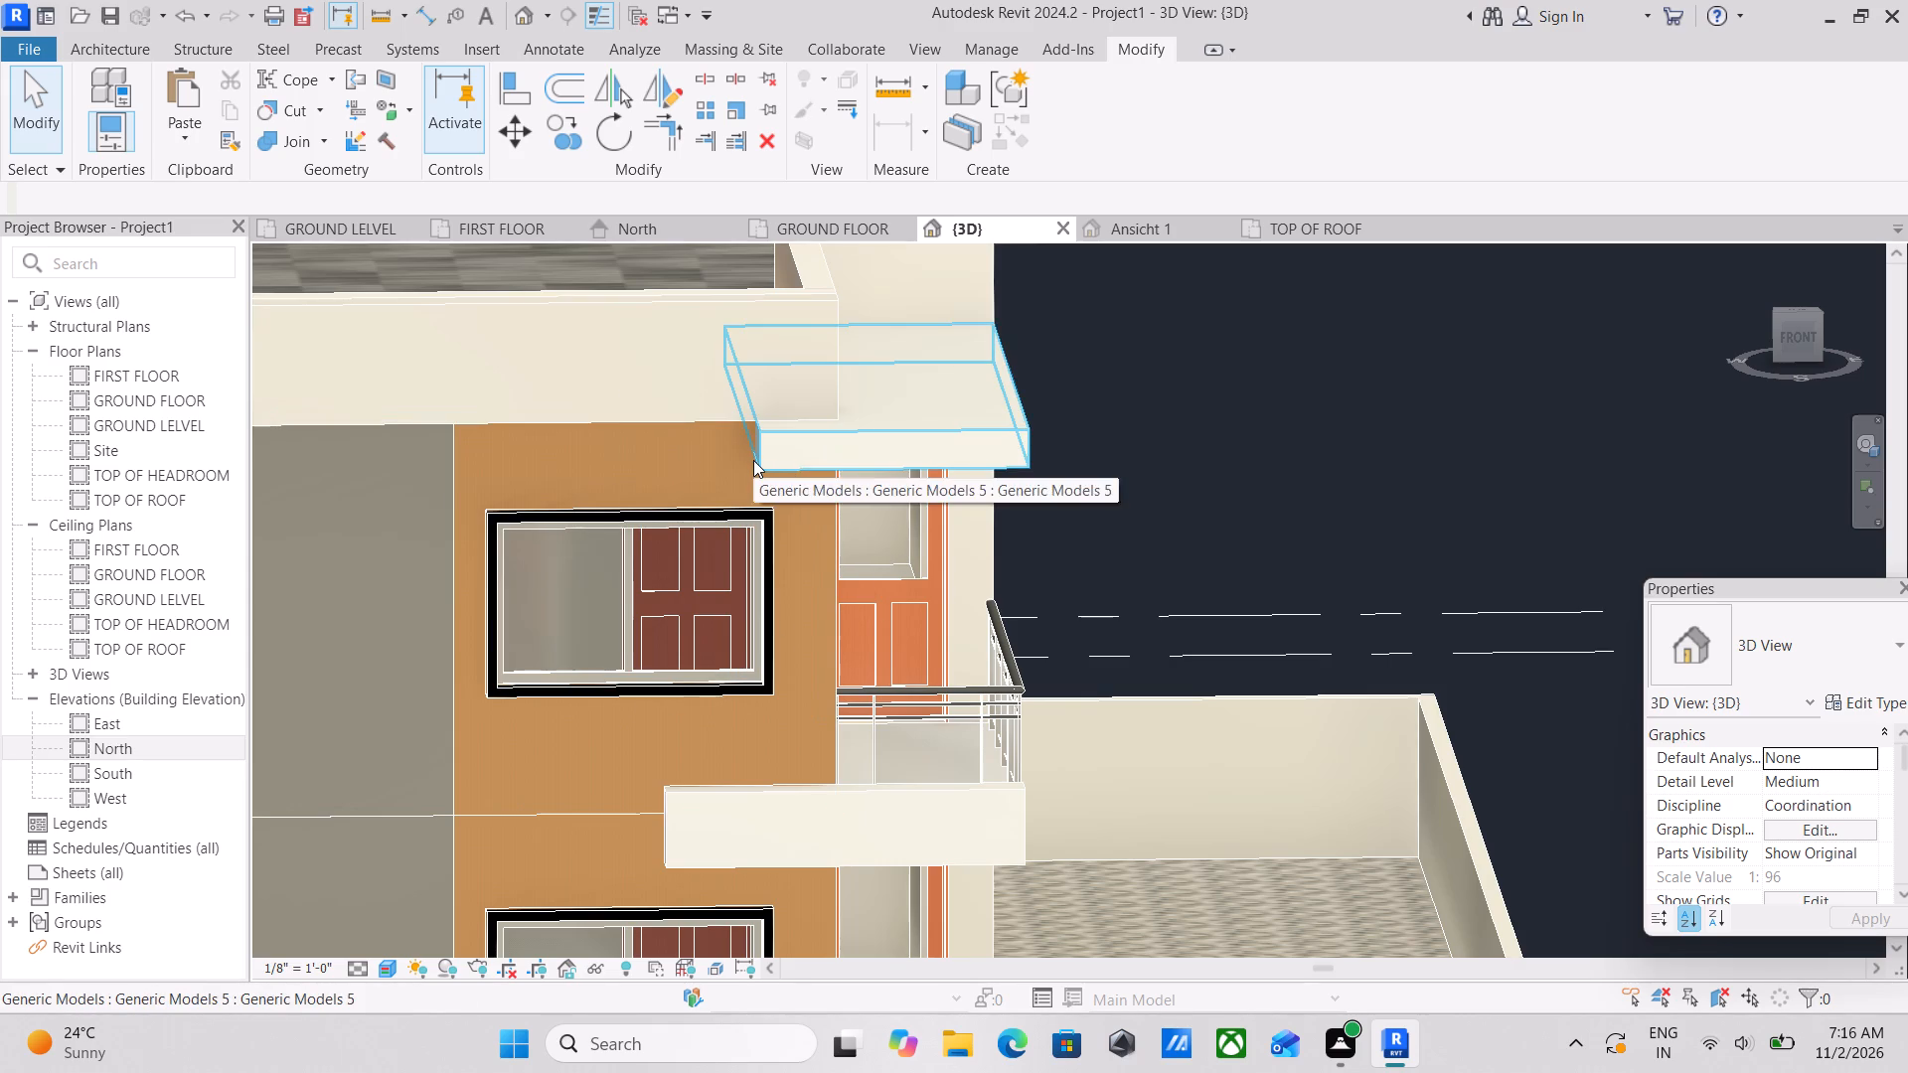
Examine how far the balcony canopy and fascia block project from the front facade, from the front, below, above and the side.
{"action": "scroll", "coordinate": [772, 464], "scroll_direction": "up", "scroll_amount": 3}
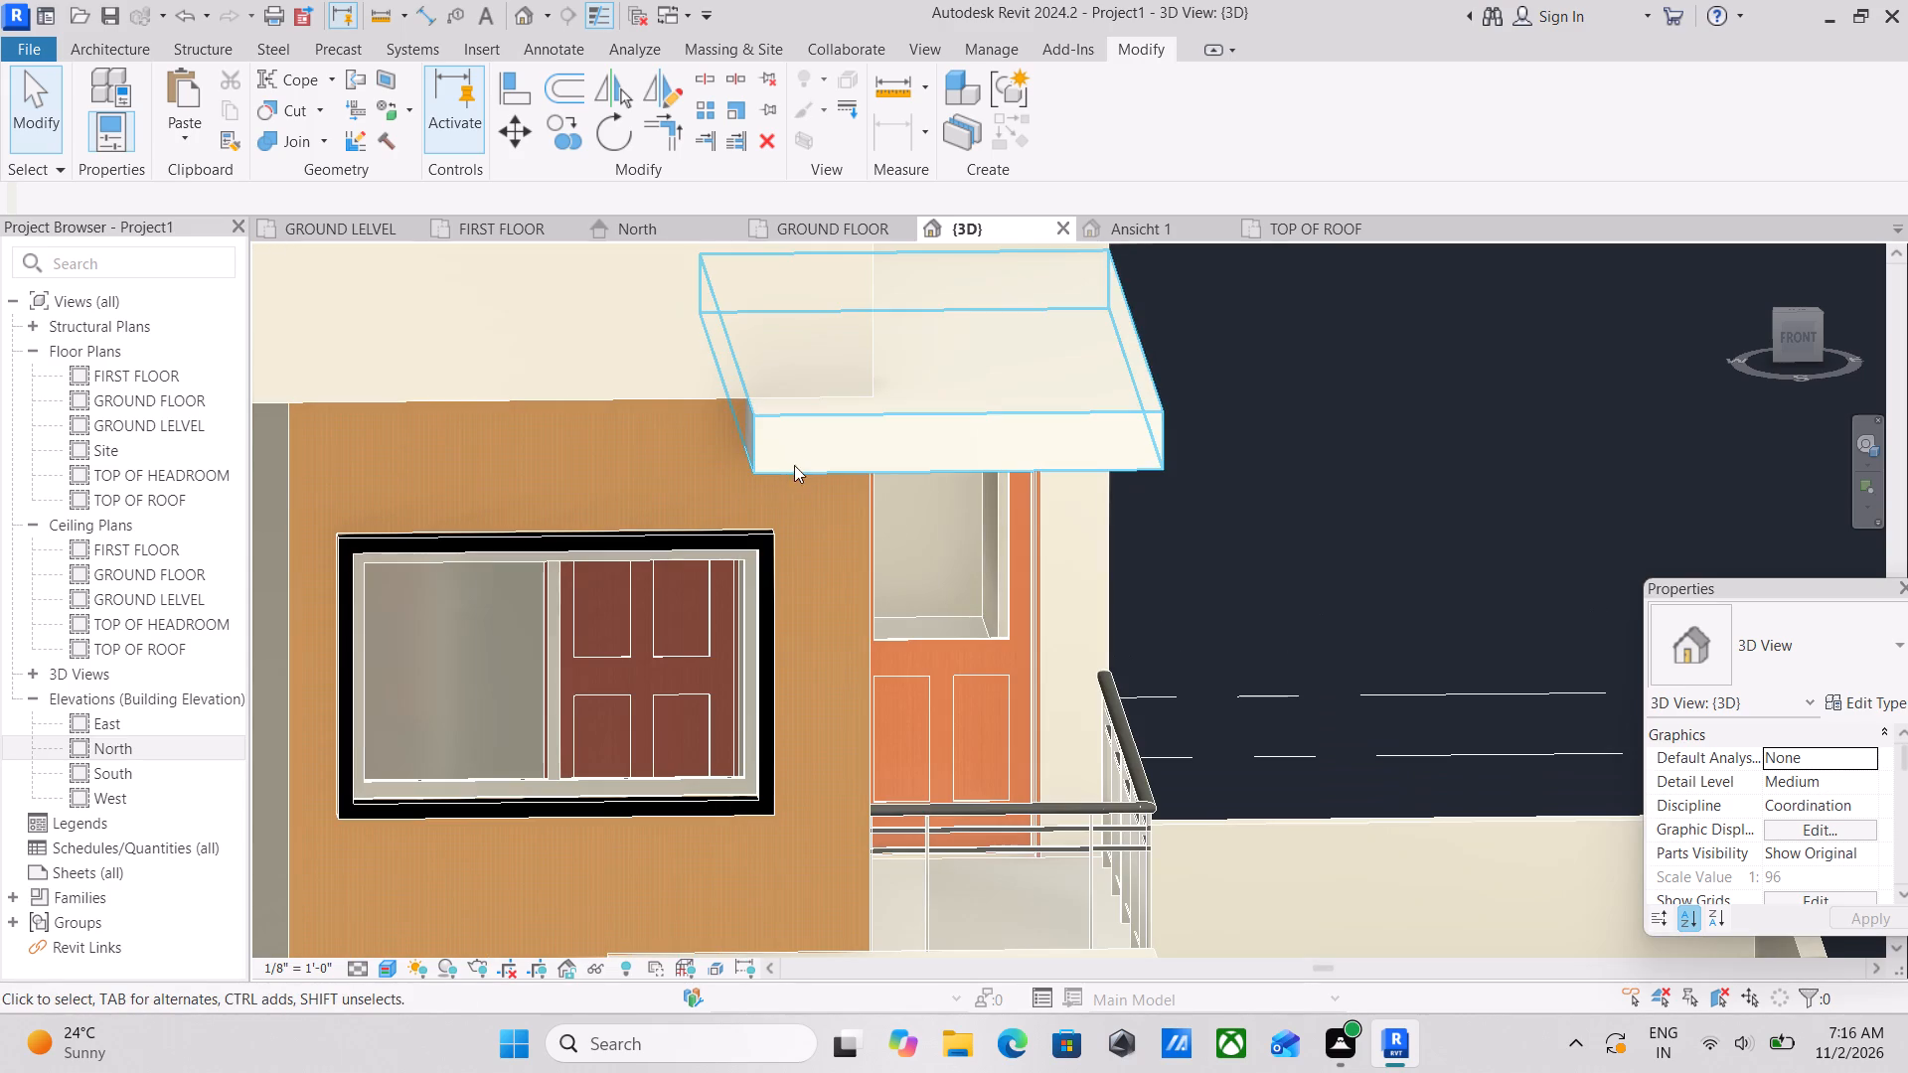
{"action": "key", "text": "Escape"}
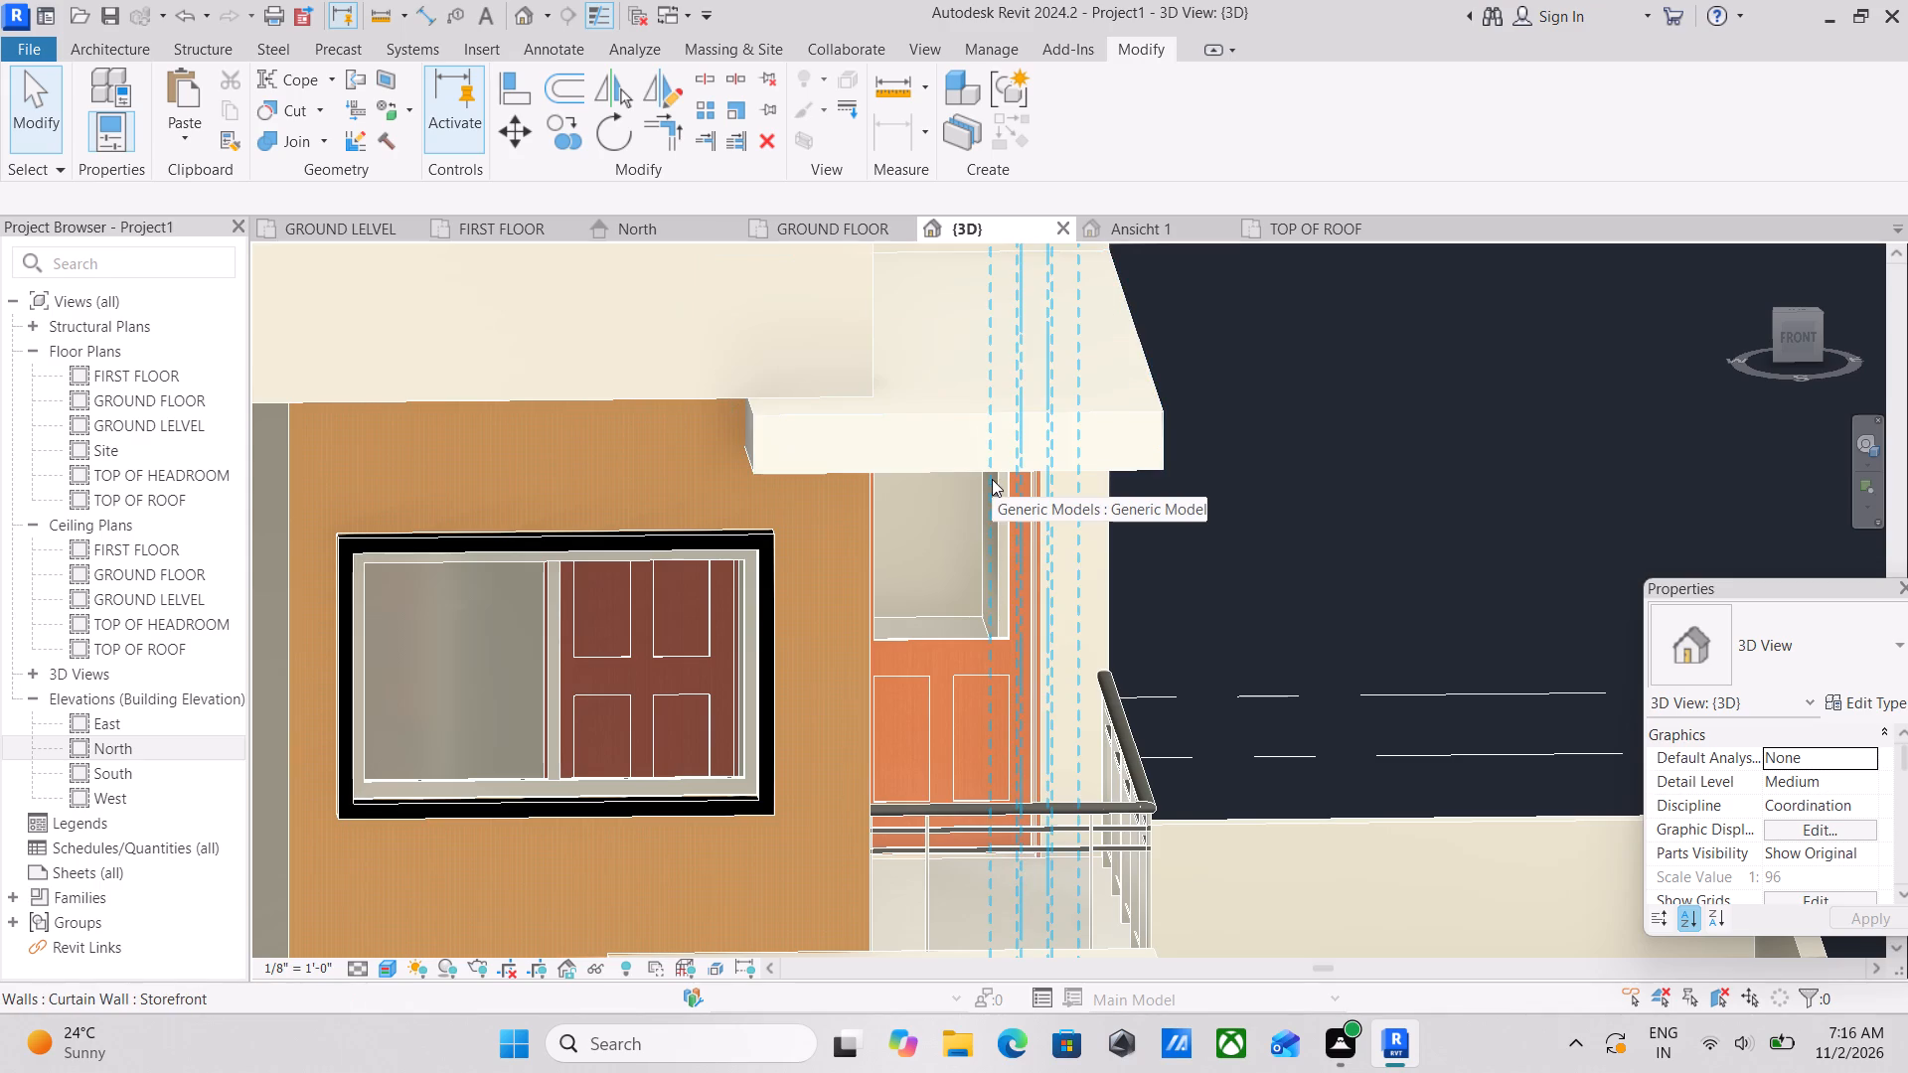
{"action": "scroll", "coordinate": [992, 477], "scroll_direction": "down", "scroll_amount": 2}
{"action": "scroll", "coordinate": [988, 569], "scroll_direction": "down", "scroll_amount": 2}
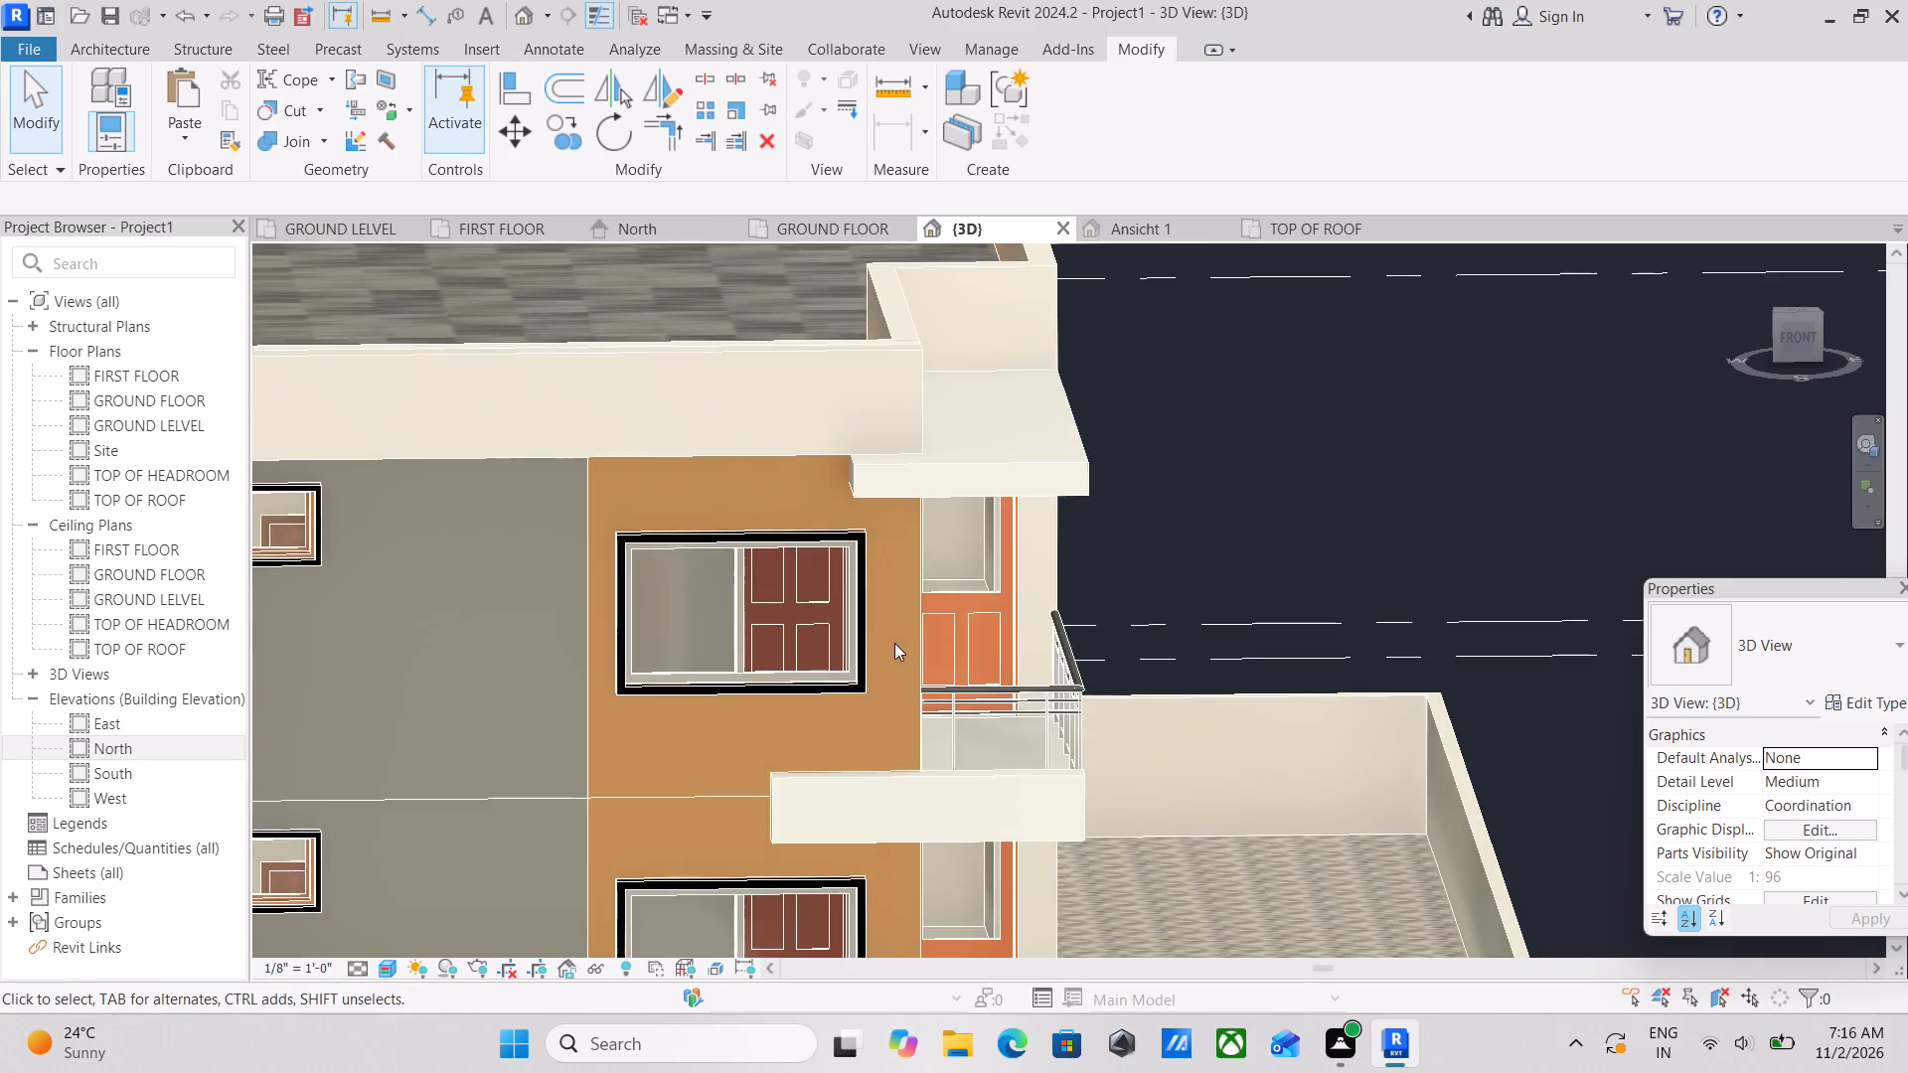
{"action": "middle_click_drag", "start_coordinate": [888, 637], "coordinate": [737, 526], "text": "shift"}
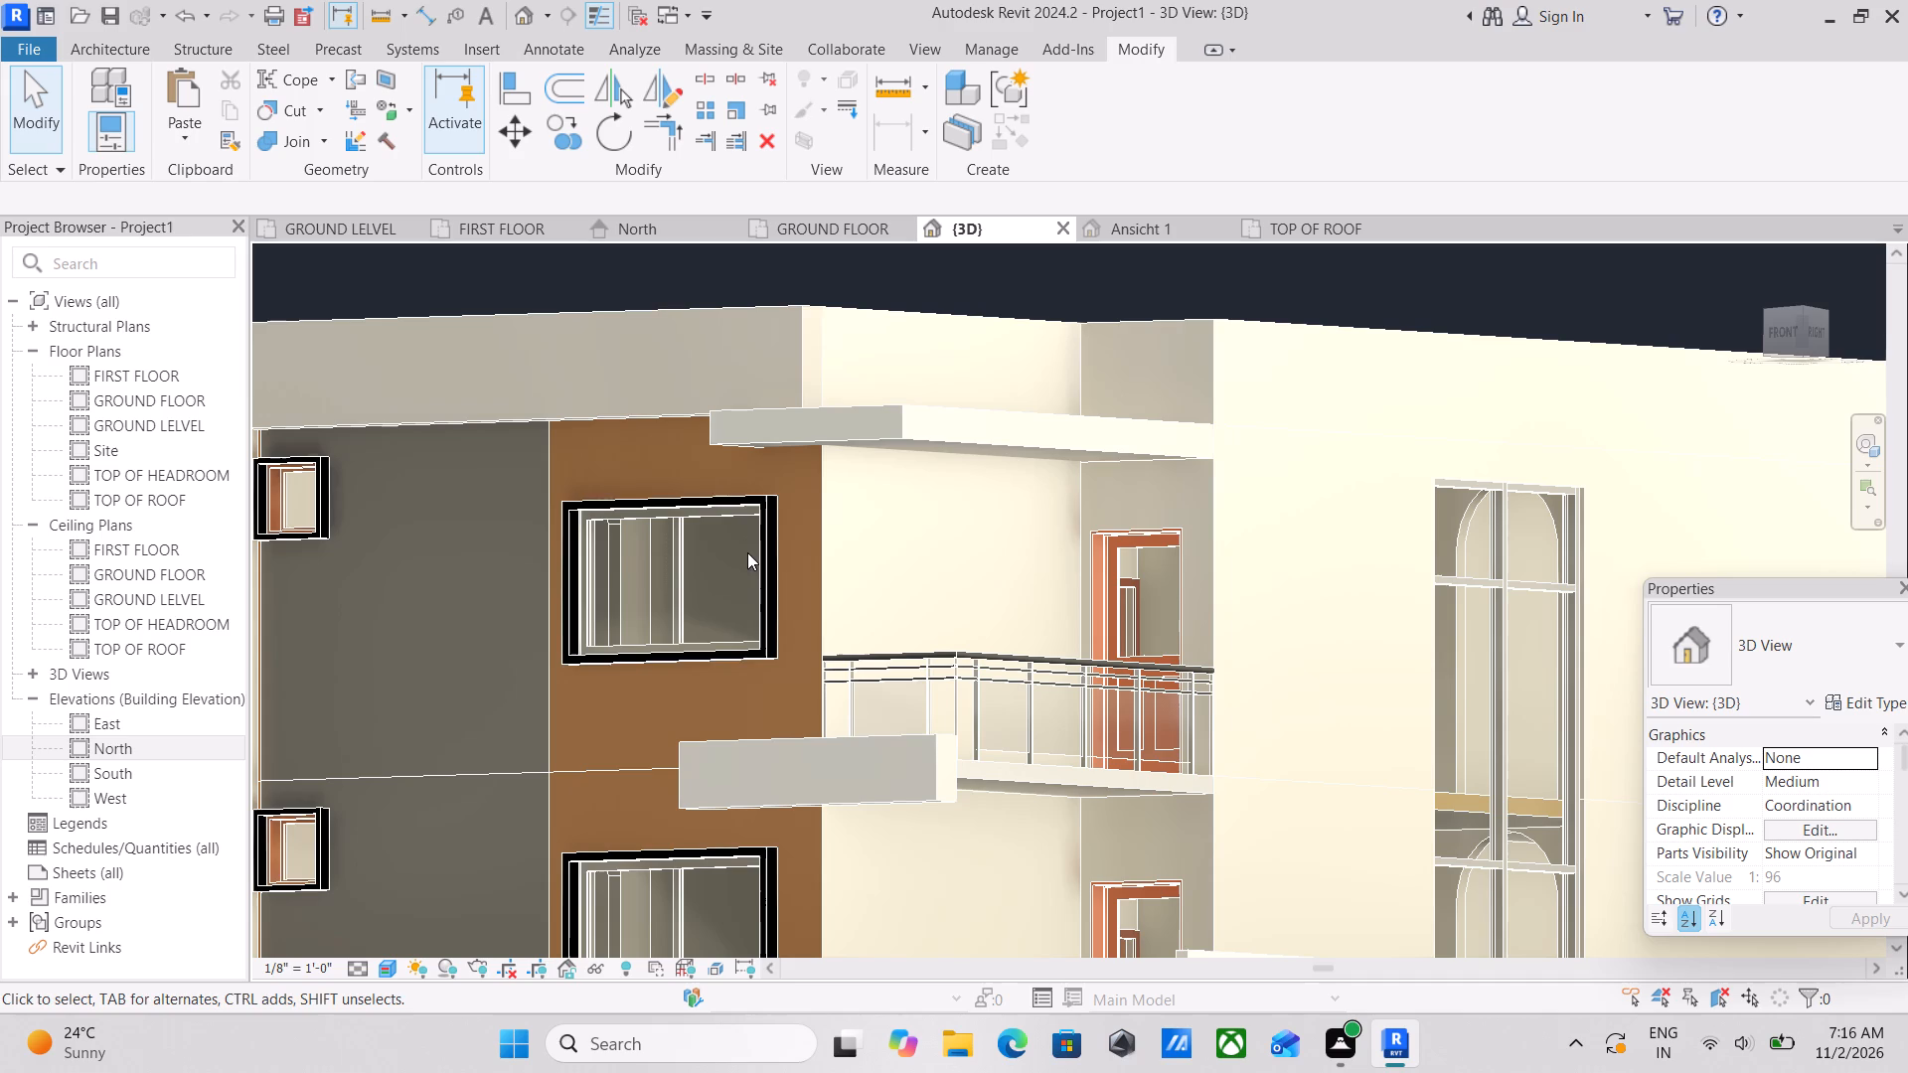
{"action": "scroll", "coordinate": [786, 580], "scroll_direction": "down", "scroll_amount": 1}
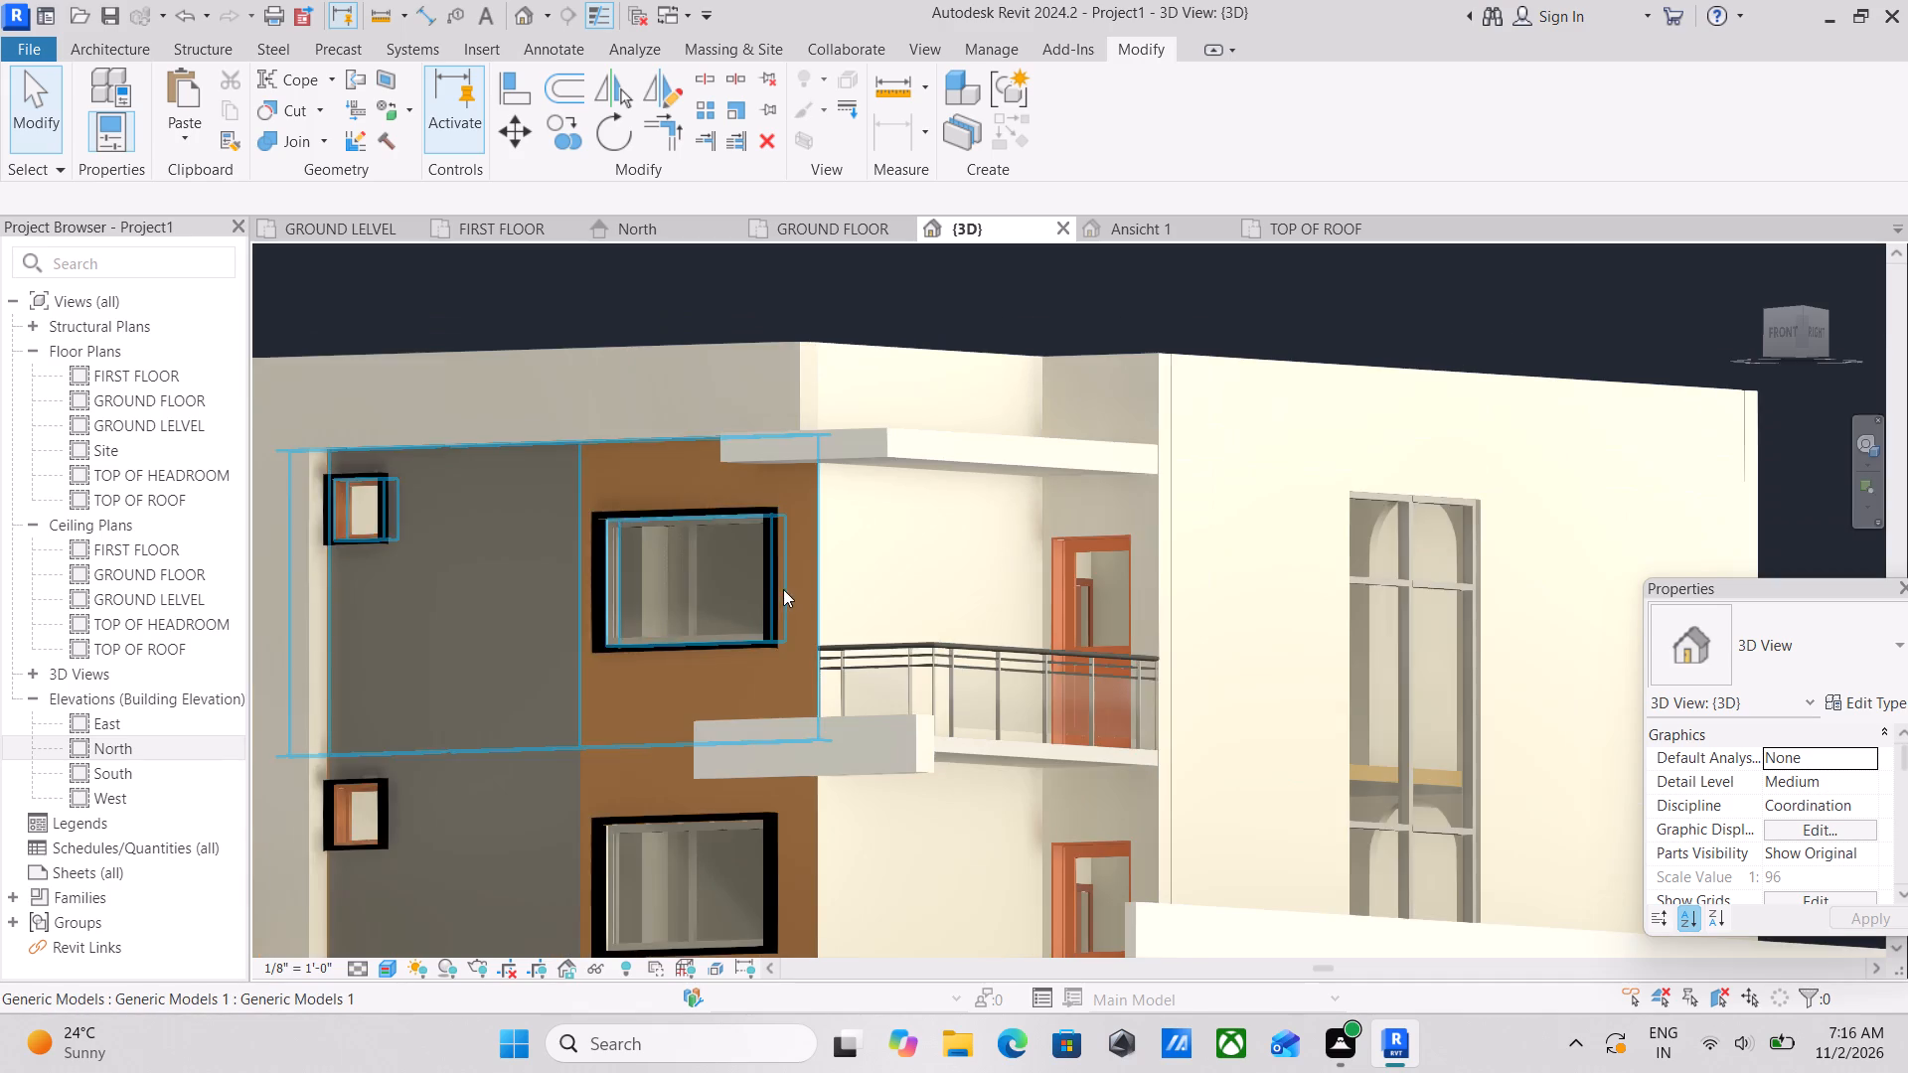
{"action": "middle_click_drag", "start_coordinate": [788, 611], "coordinate": [883, 694], "text": "shift"}
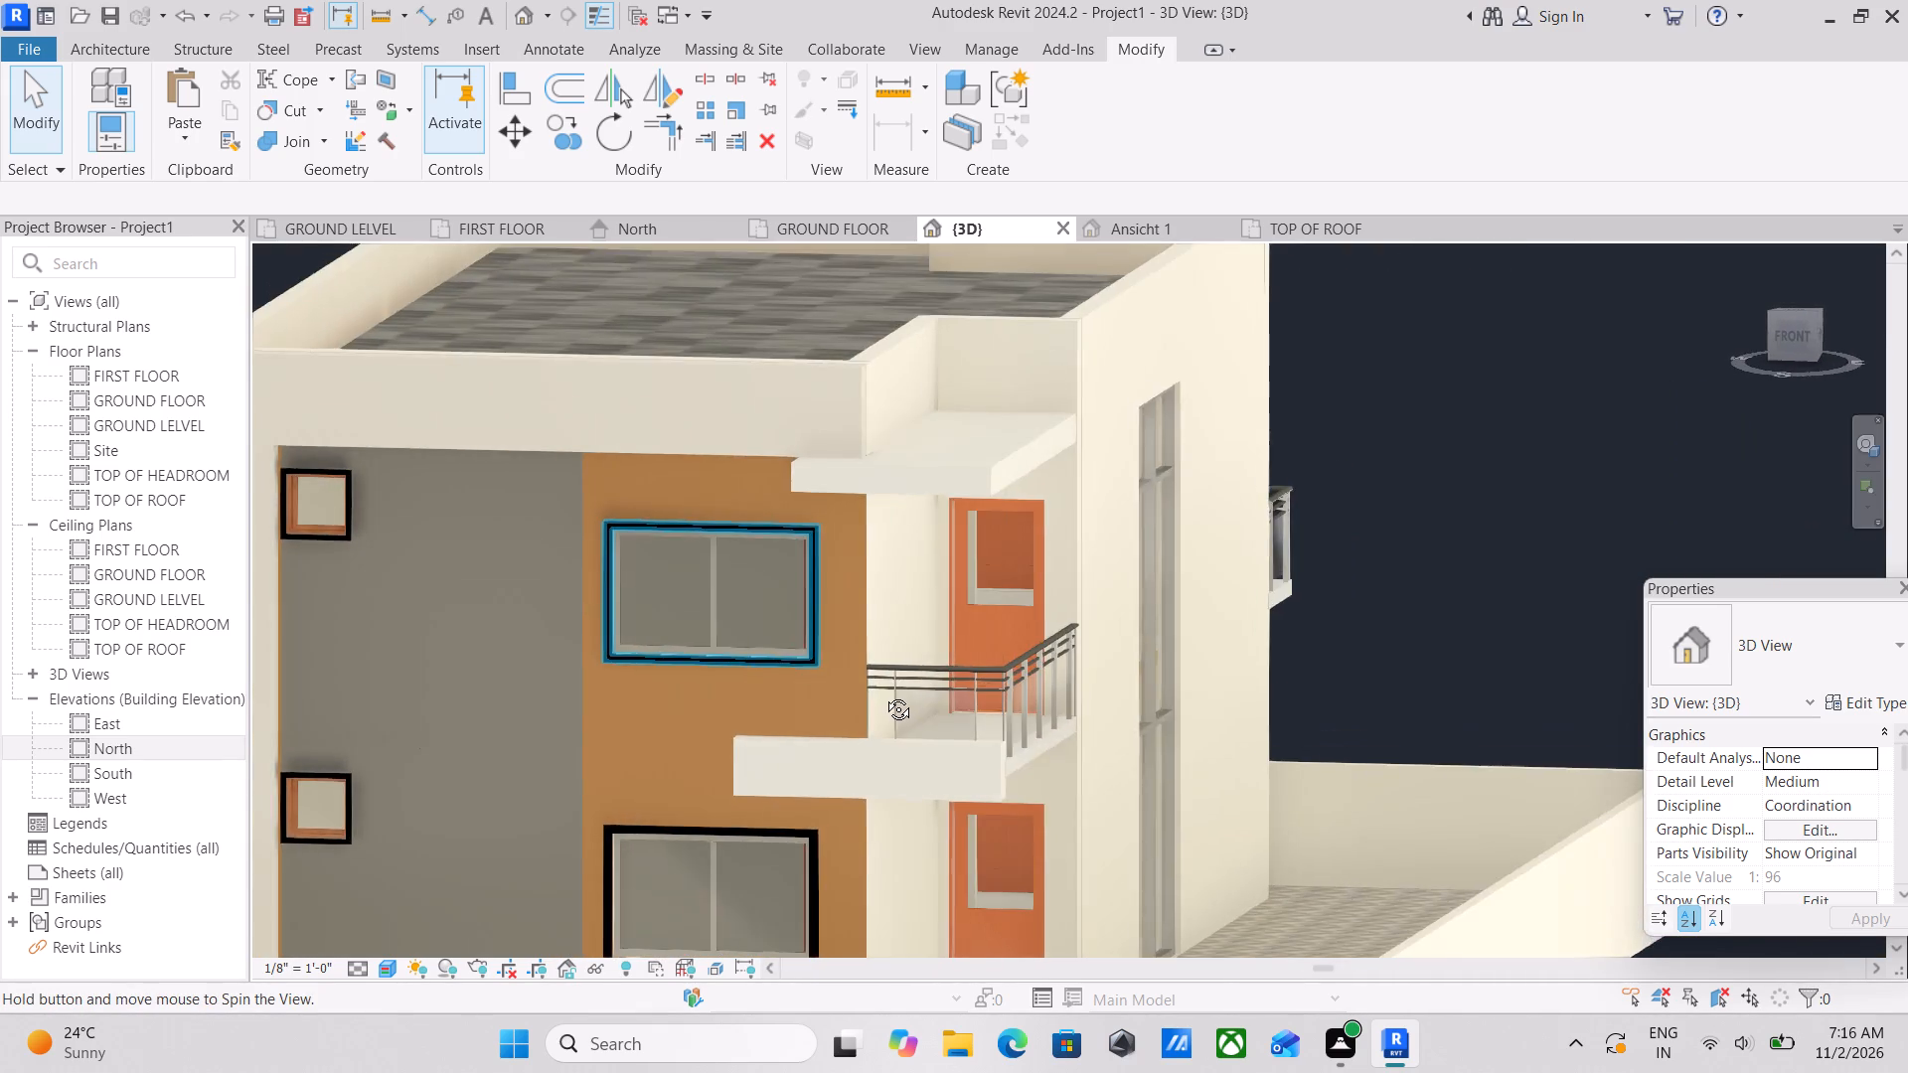
{"action": "middle_click_drag", "start_coordinate": [883, 694], "coordinate": [903, 710], "text": "shift"}
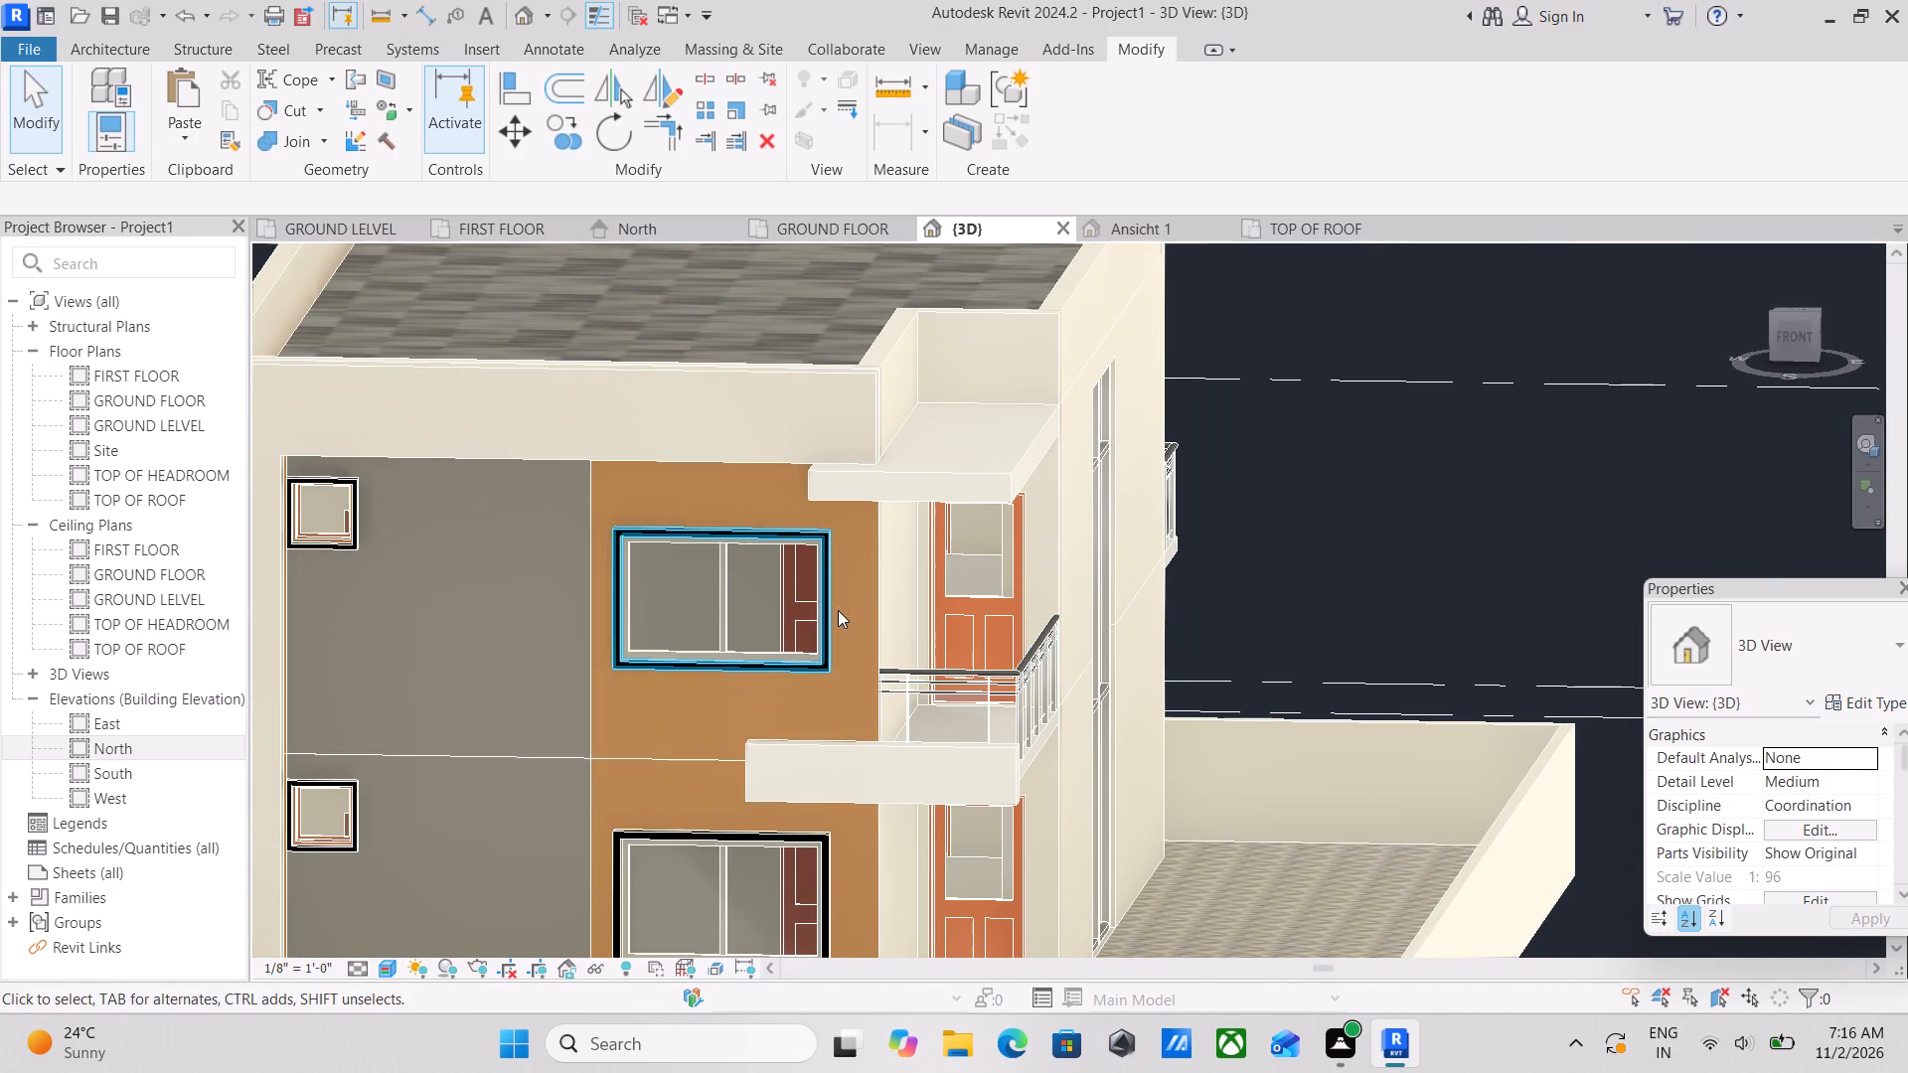
{"action": "middle_click_drag", "start_coordinate": [836, 602], "coordinate": [868, 613], "text": "shift"}
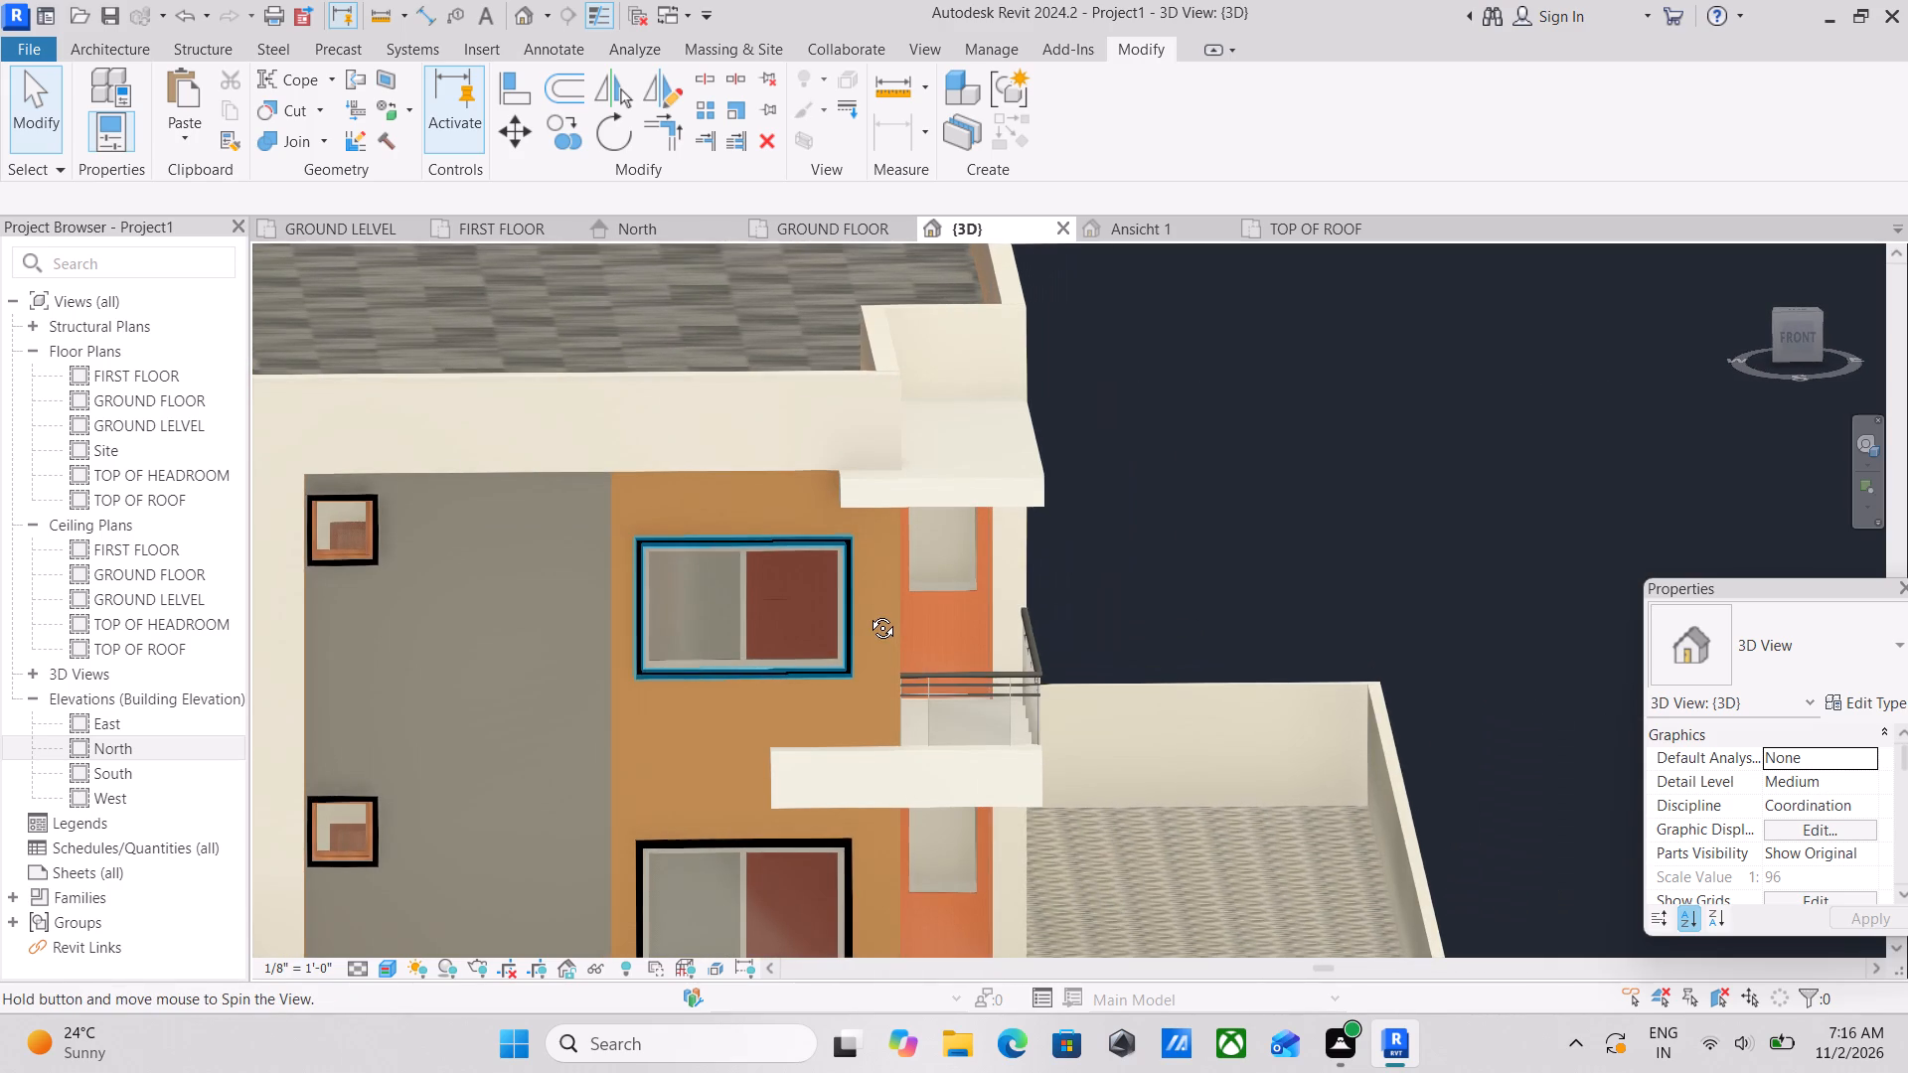
{"action": "middle_click_drag", "start_coordinate": [868, 613], "coordinate": [1070, 744], "text": "shift"}
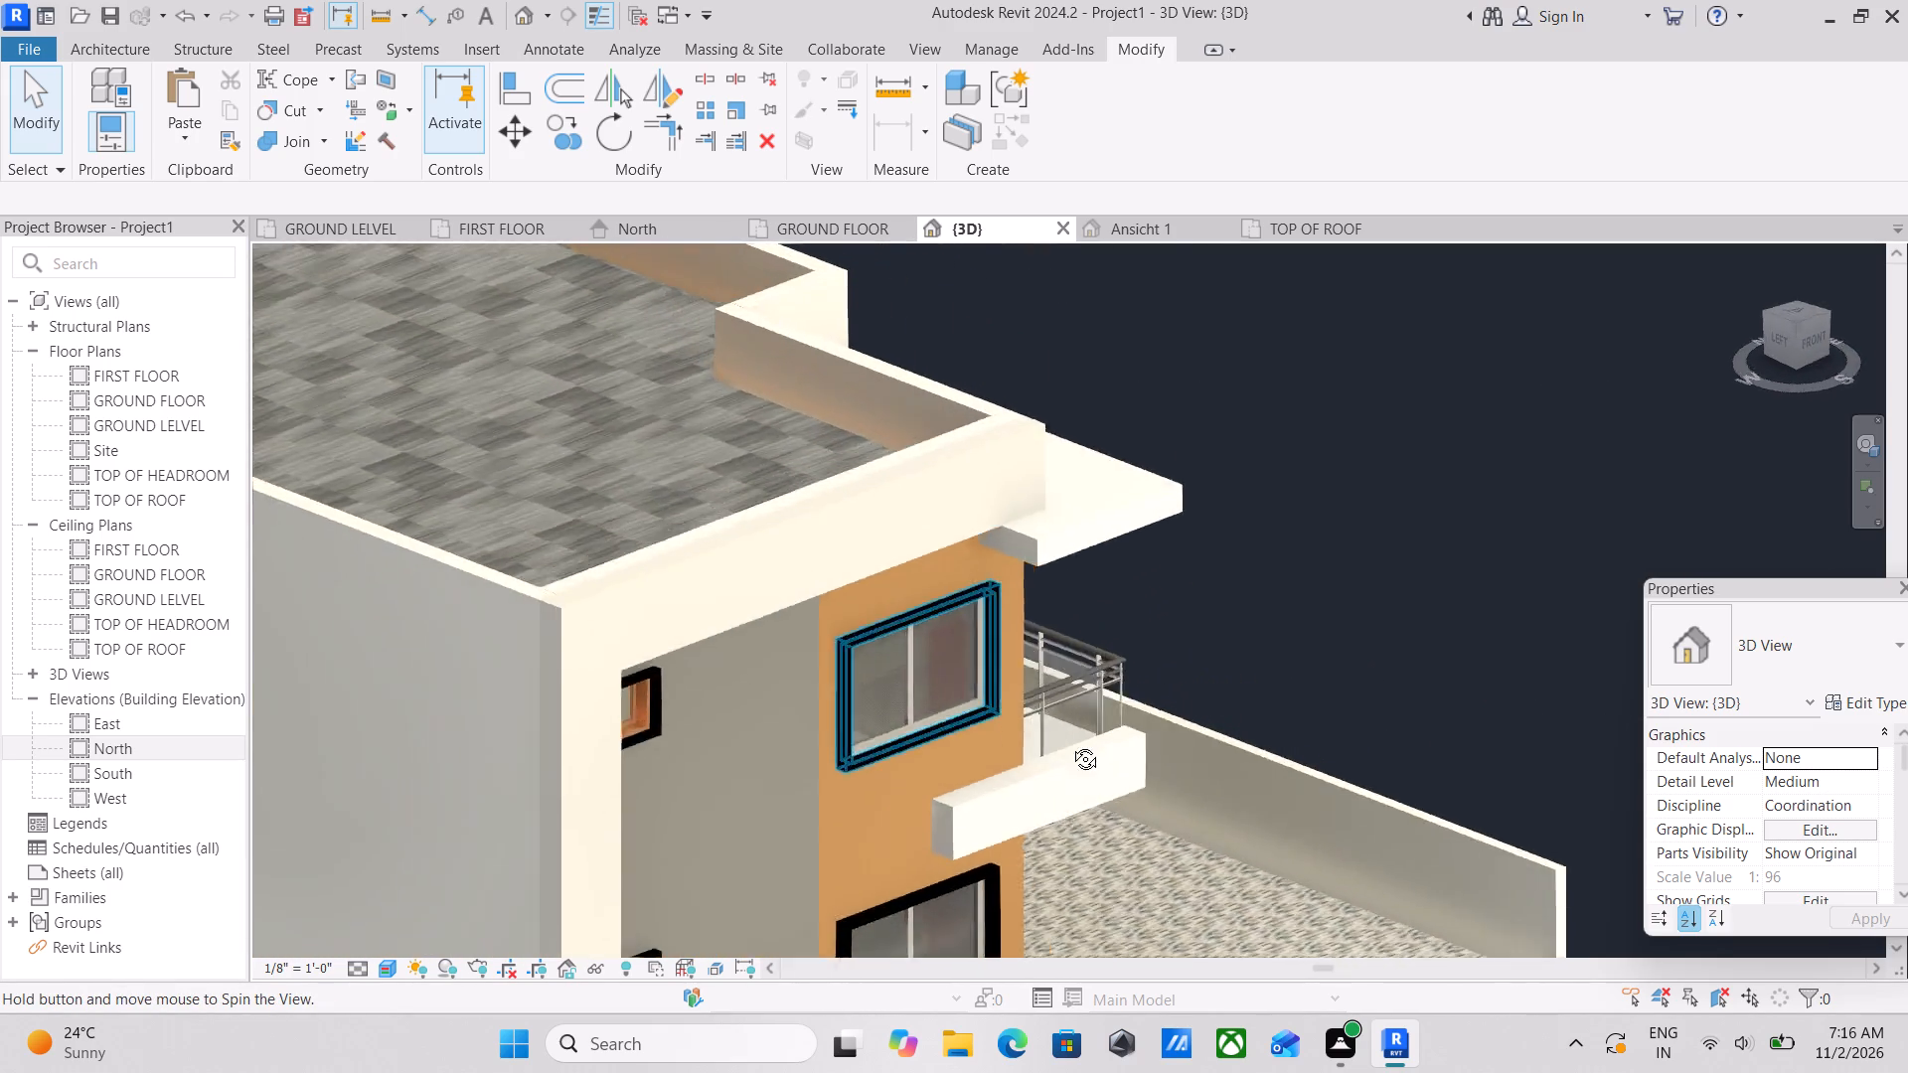
{"action": "middle_click_drag", "start_coordinate": [1070, 744], "coordinate": [1203, 552], "text": "shift"}
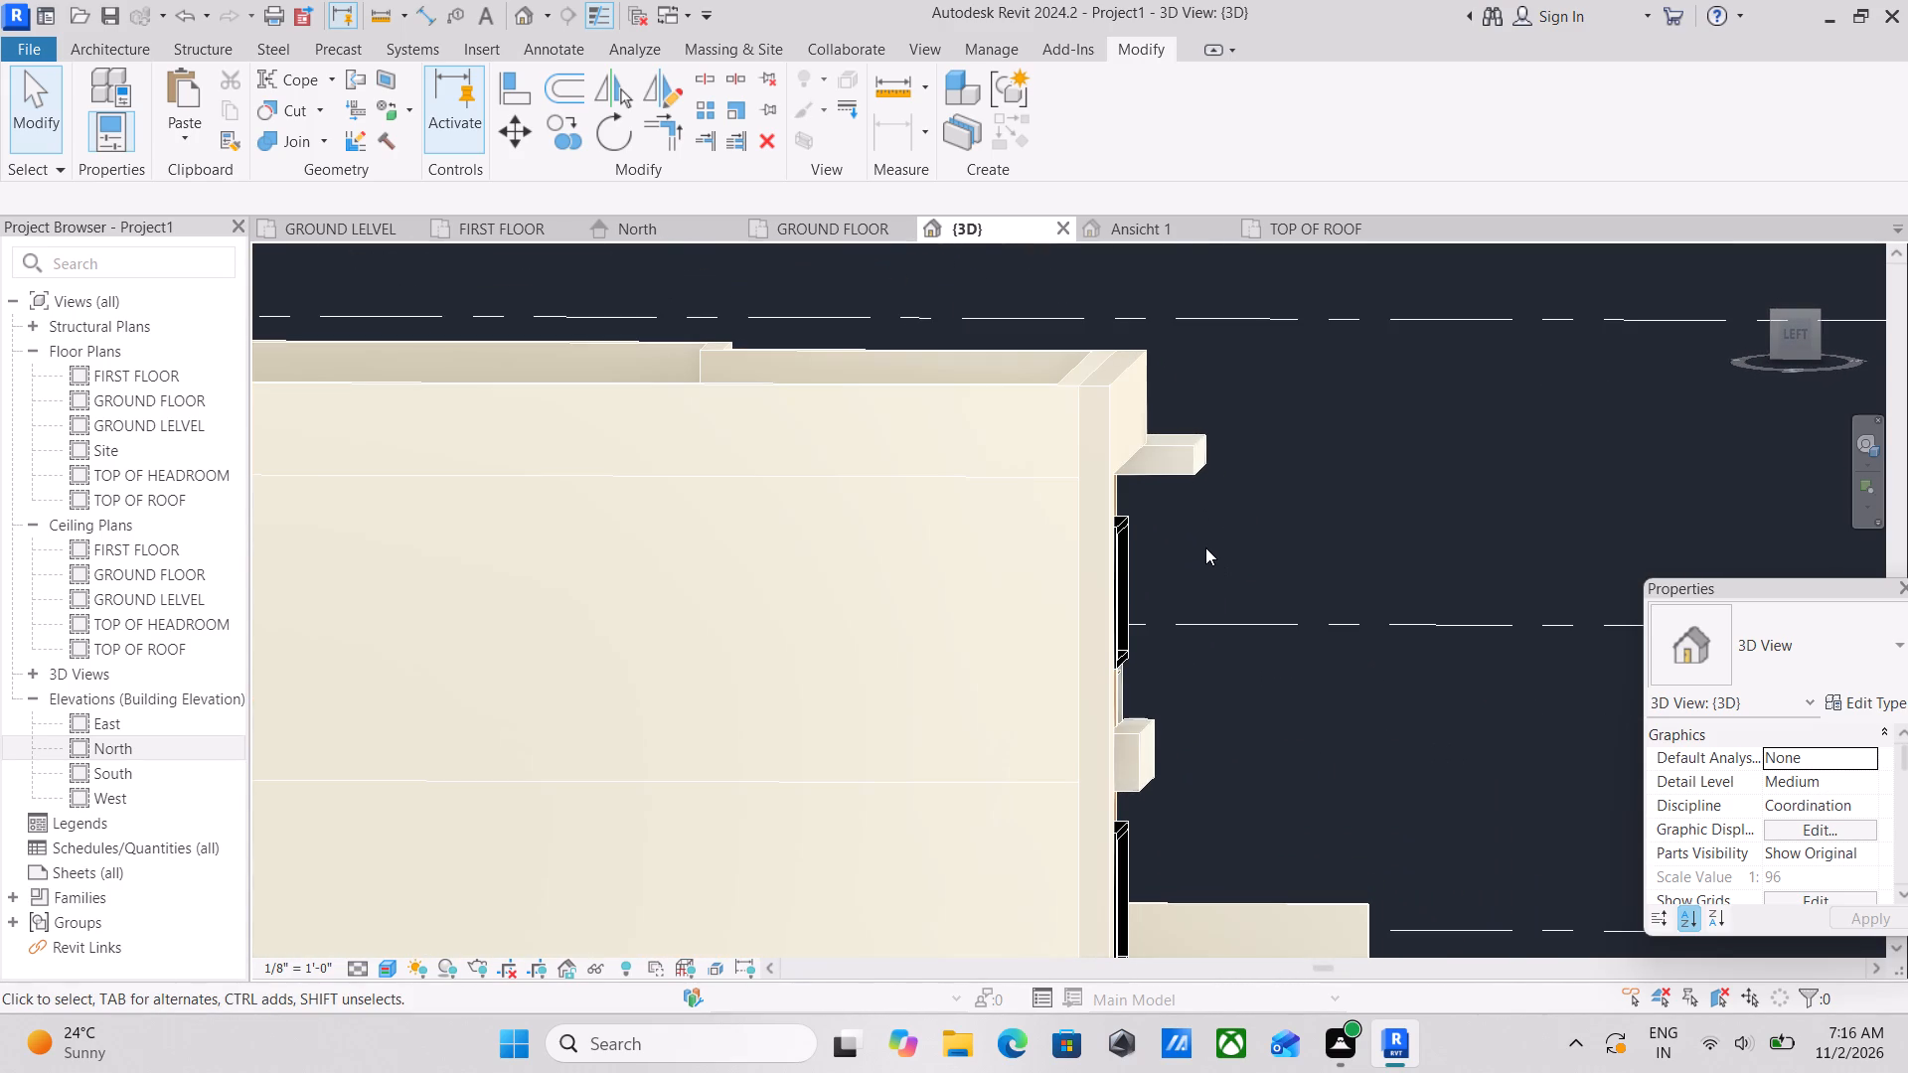
In the right side view, pull the balcony canopy's projecting front face back flush with the wall frame and fascia block.
{"action": "left_click", "coordinate": [1801, 333]}
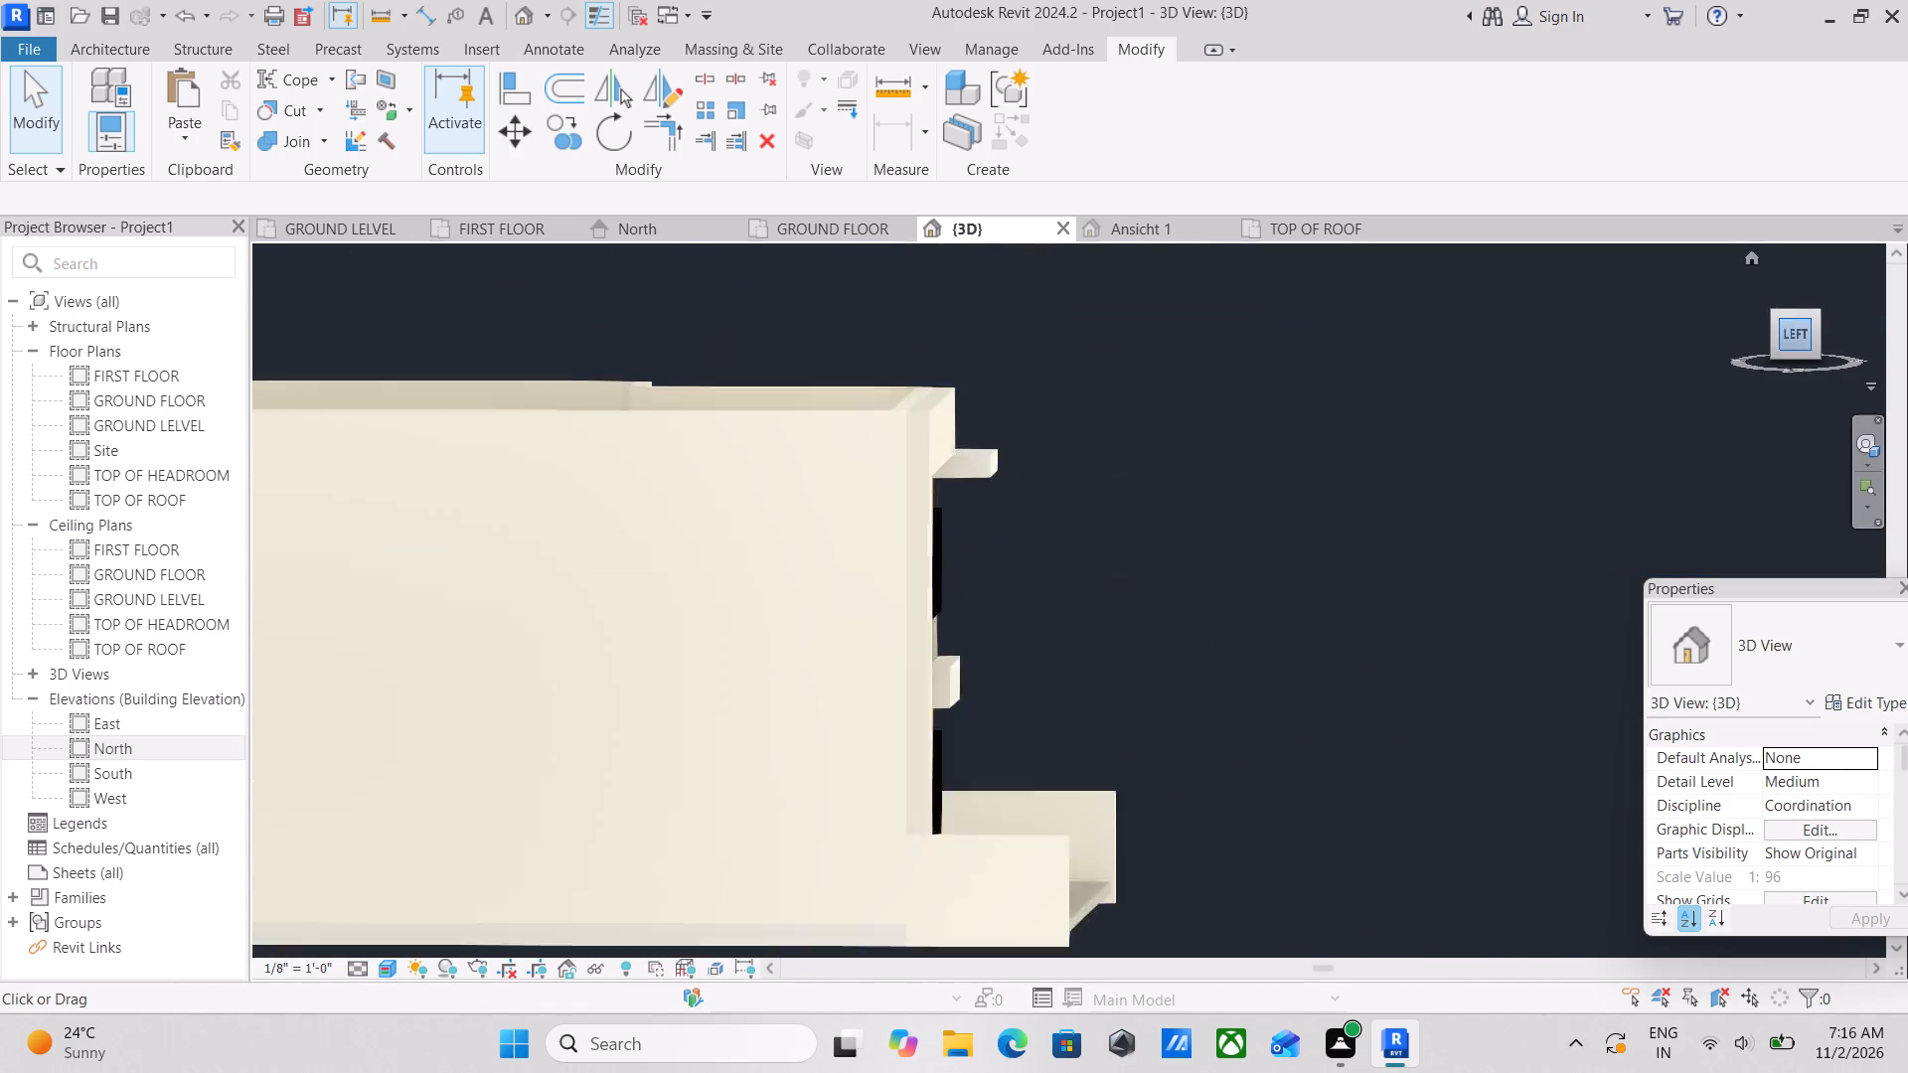
{"action": "scroll", "coordinate": [1231, 568], "scroll_direction": "up", "scroll_amount": 3}
{"action": "scroll", "coordinate": [933, 609], "scroll_direction": "up", "scroll_amount": 6}
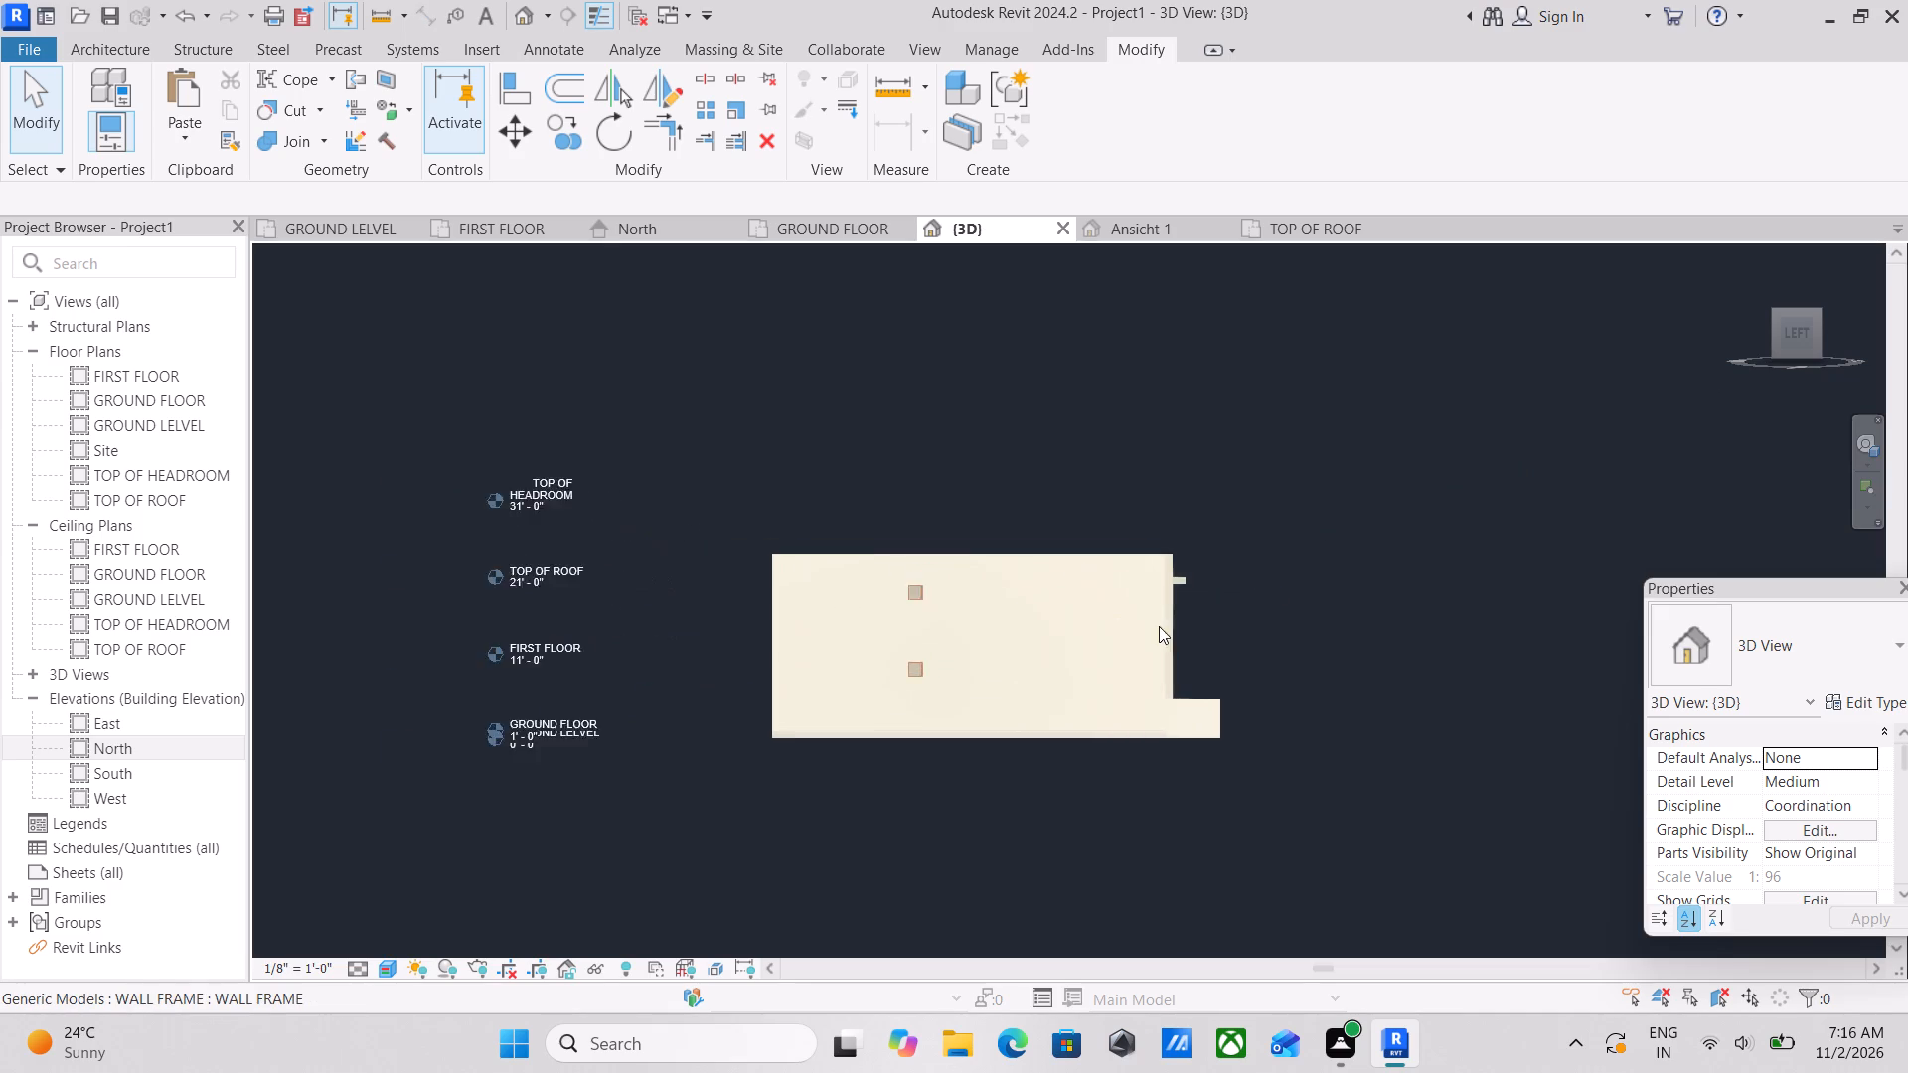
{"action": "scroll", "coordinate": [1159, 626], "scroll_direction": "up", "scroll_amount": 3}
{"action": "middle_click_drag", "start_coordinate": [1159, 626], "coordinate": [1042, 671]}
{"action": "scroll", "coordinate": [1094, 690], "scroll_direction": "up", "scroll_amount": 8}
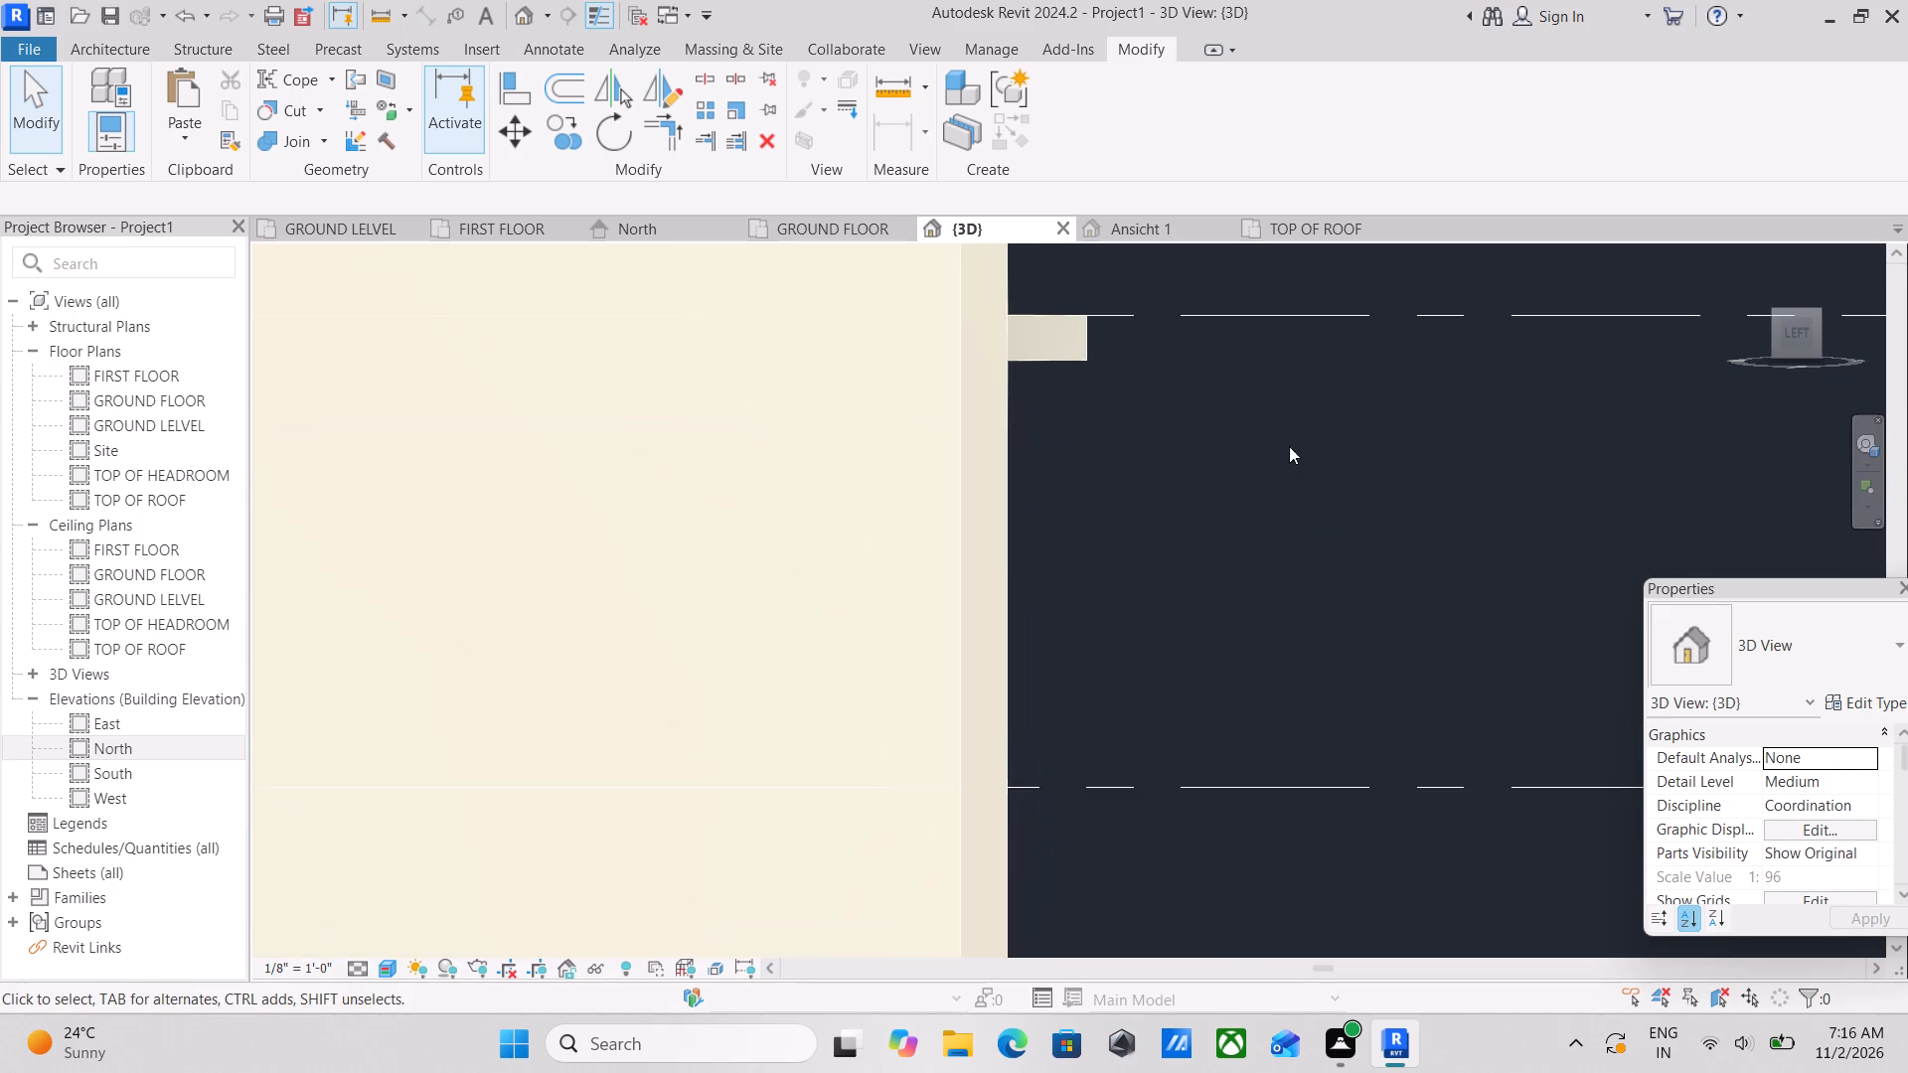
{"action": "left_click", "coordinate": [1819, 333]}
{"action": "left_click", "coordinate": [1822, 340]}
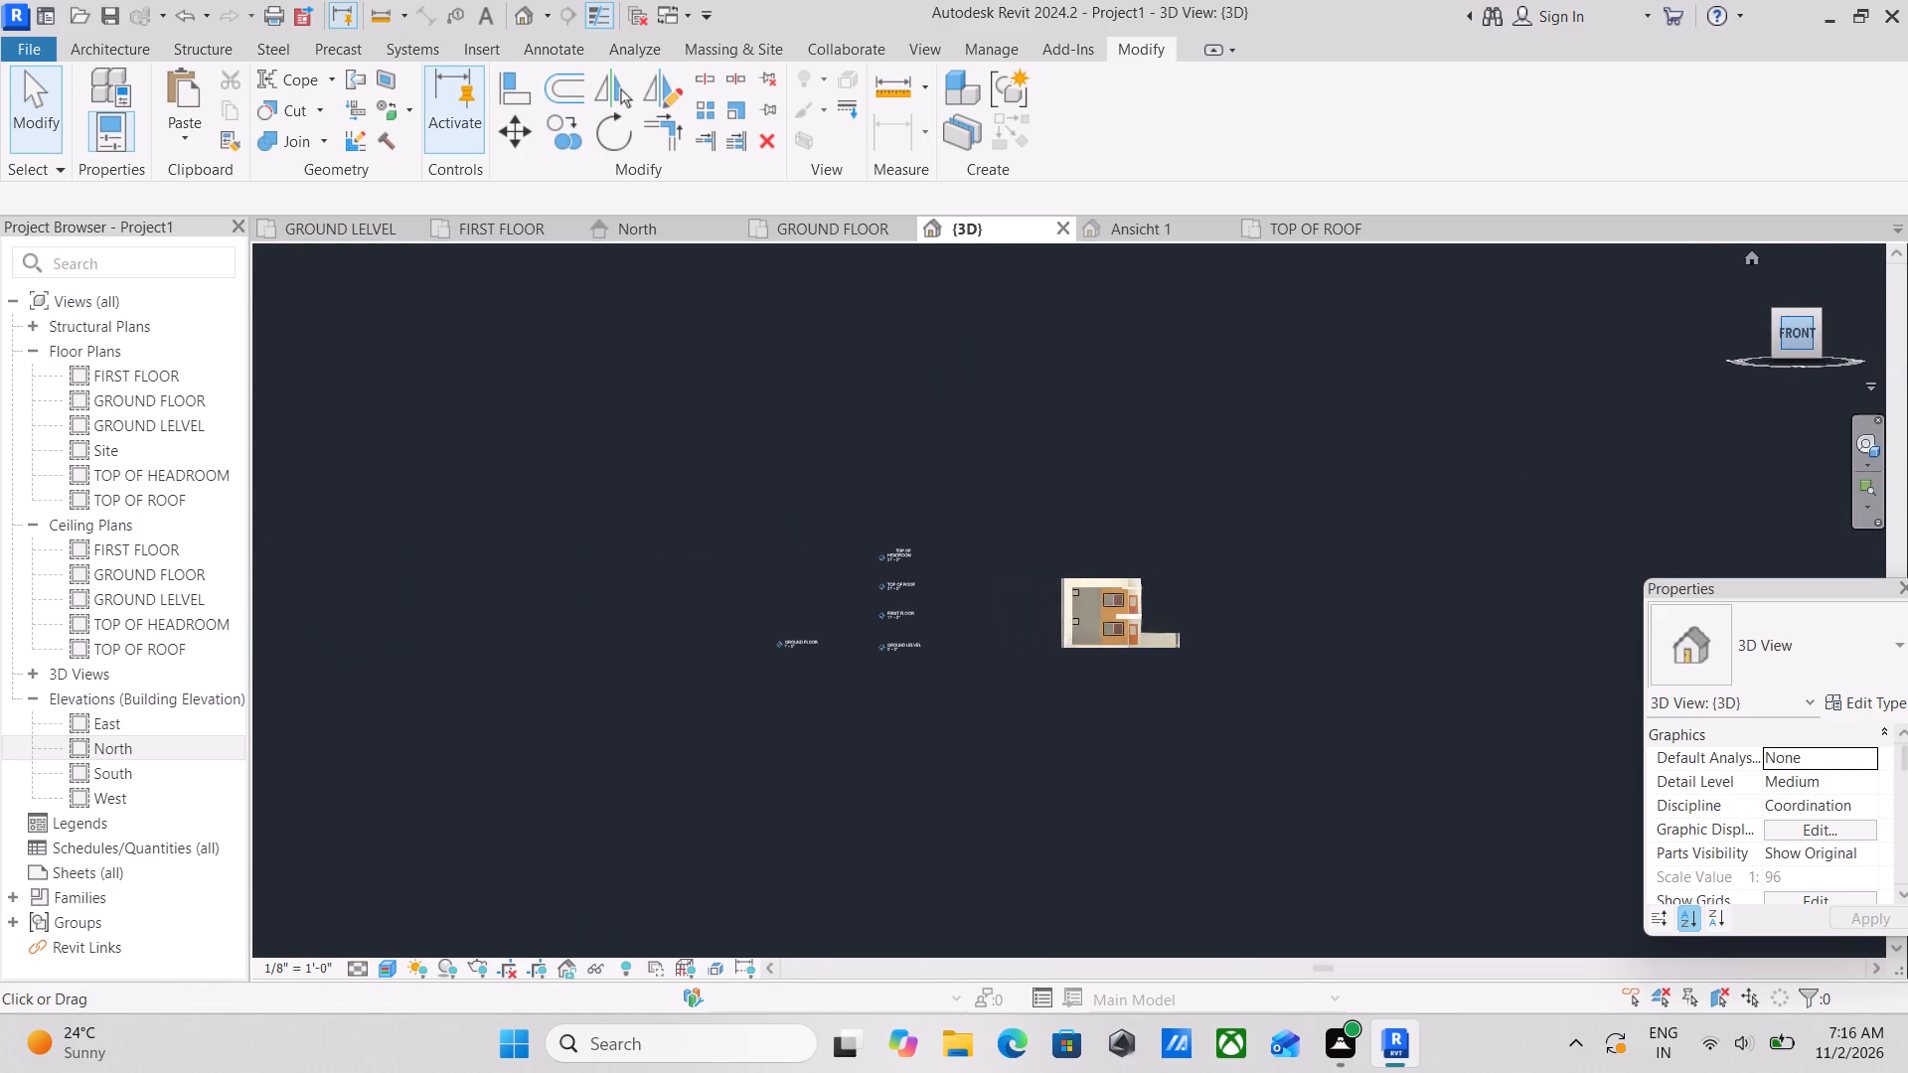
{"action": "left_click", "coordinate": [1818, 334]}
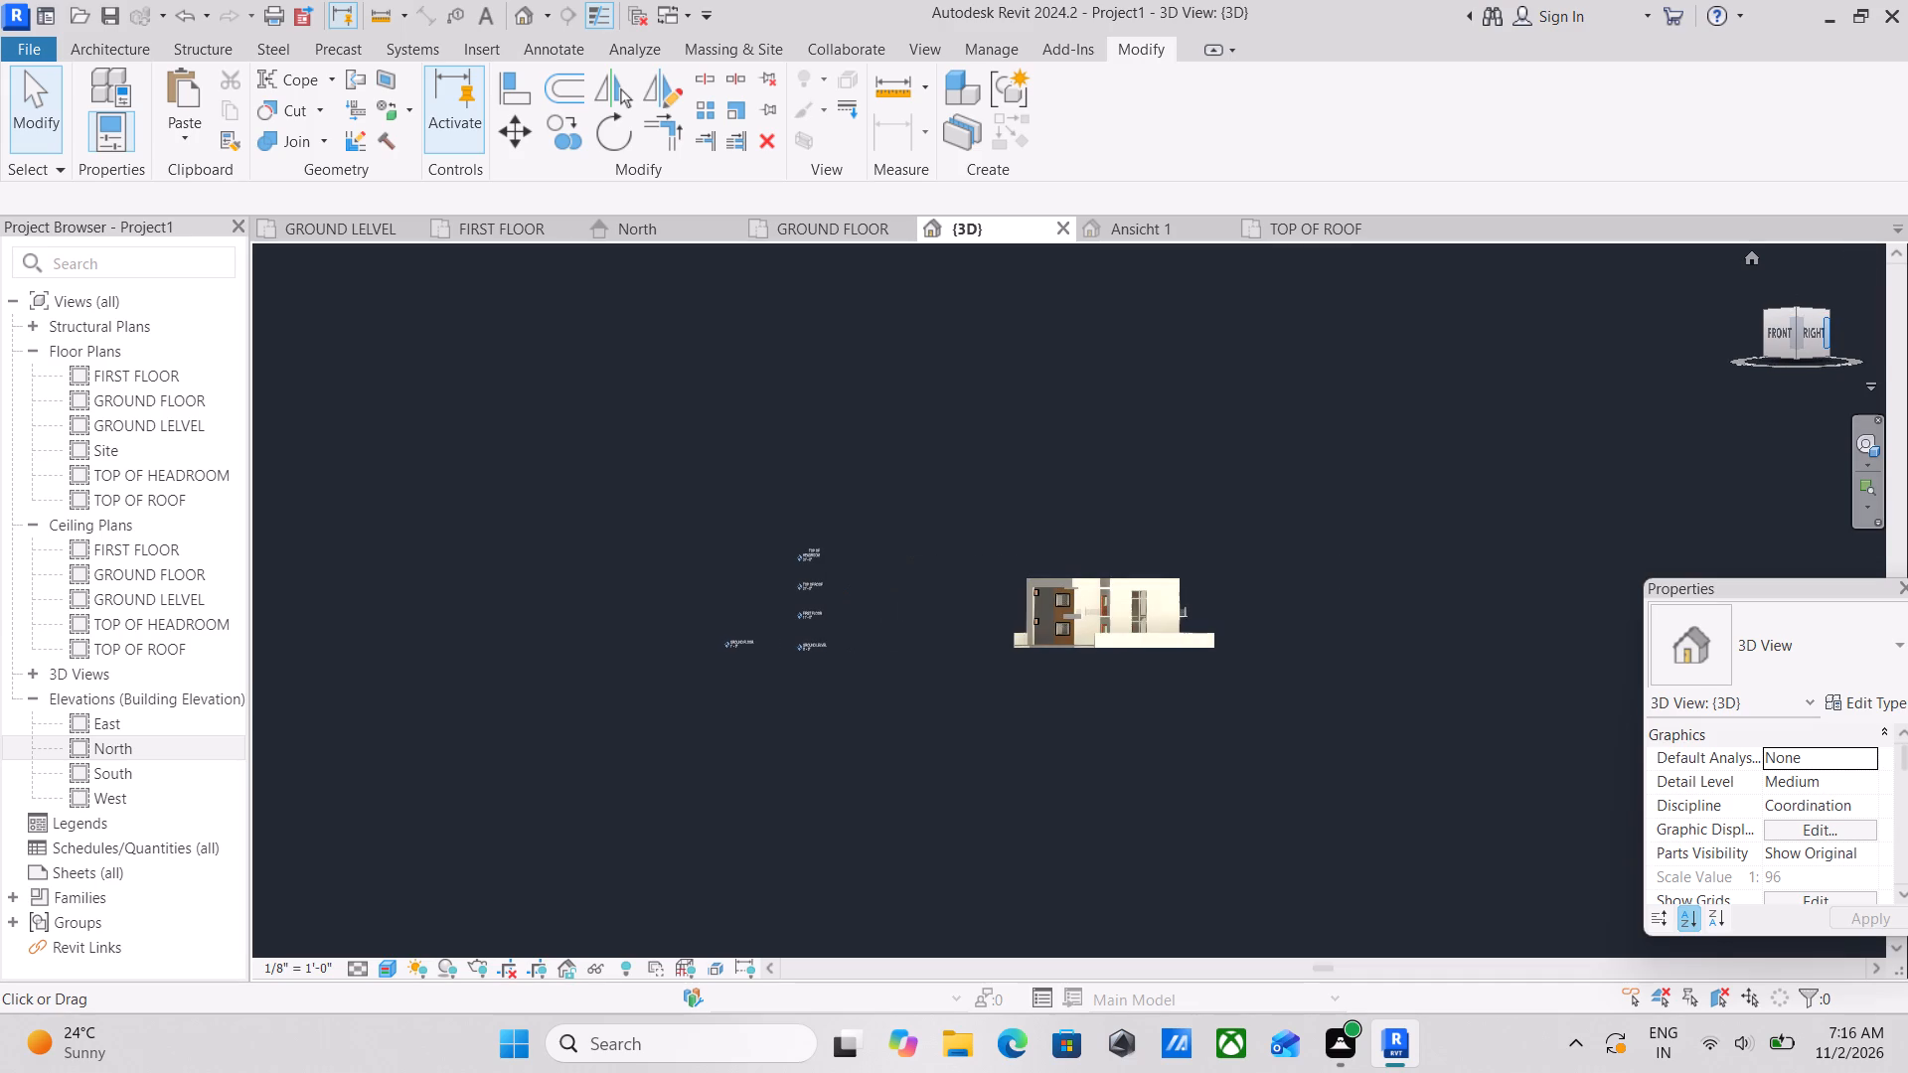
{"action": "left_click", "coordinate": [1819, 335]}
{"action": "scroll", "coordinate": [1130, 568], "scroll_direction": "up", "scroll_amount": 4}
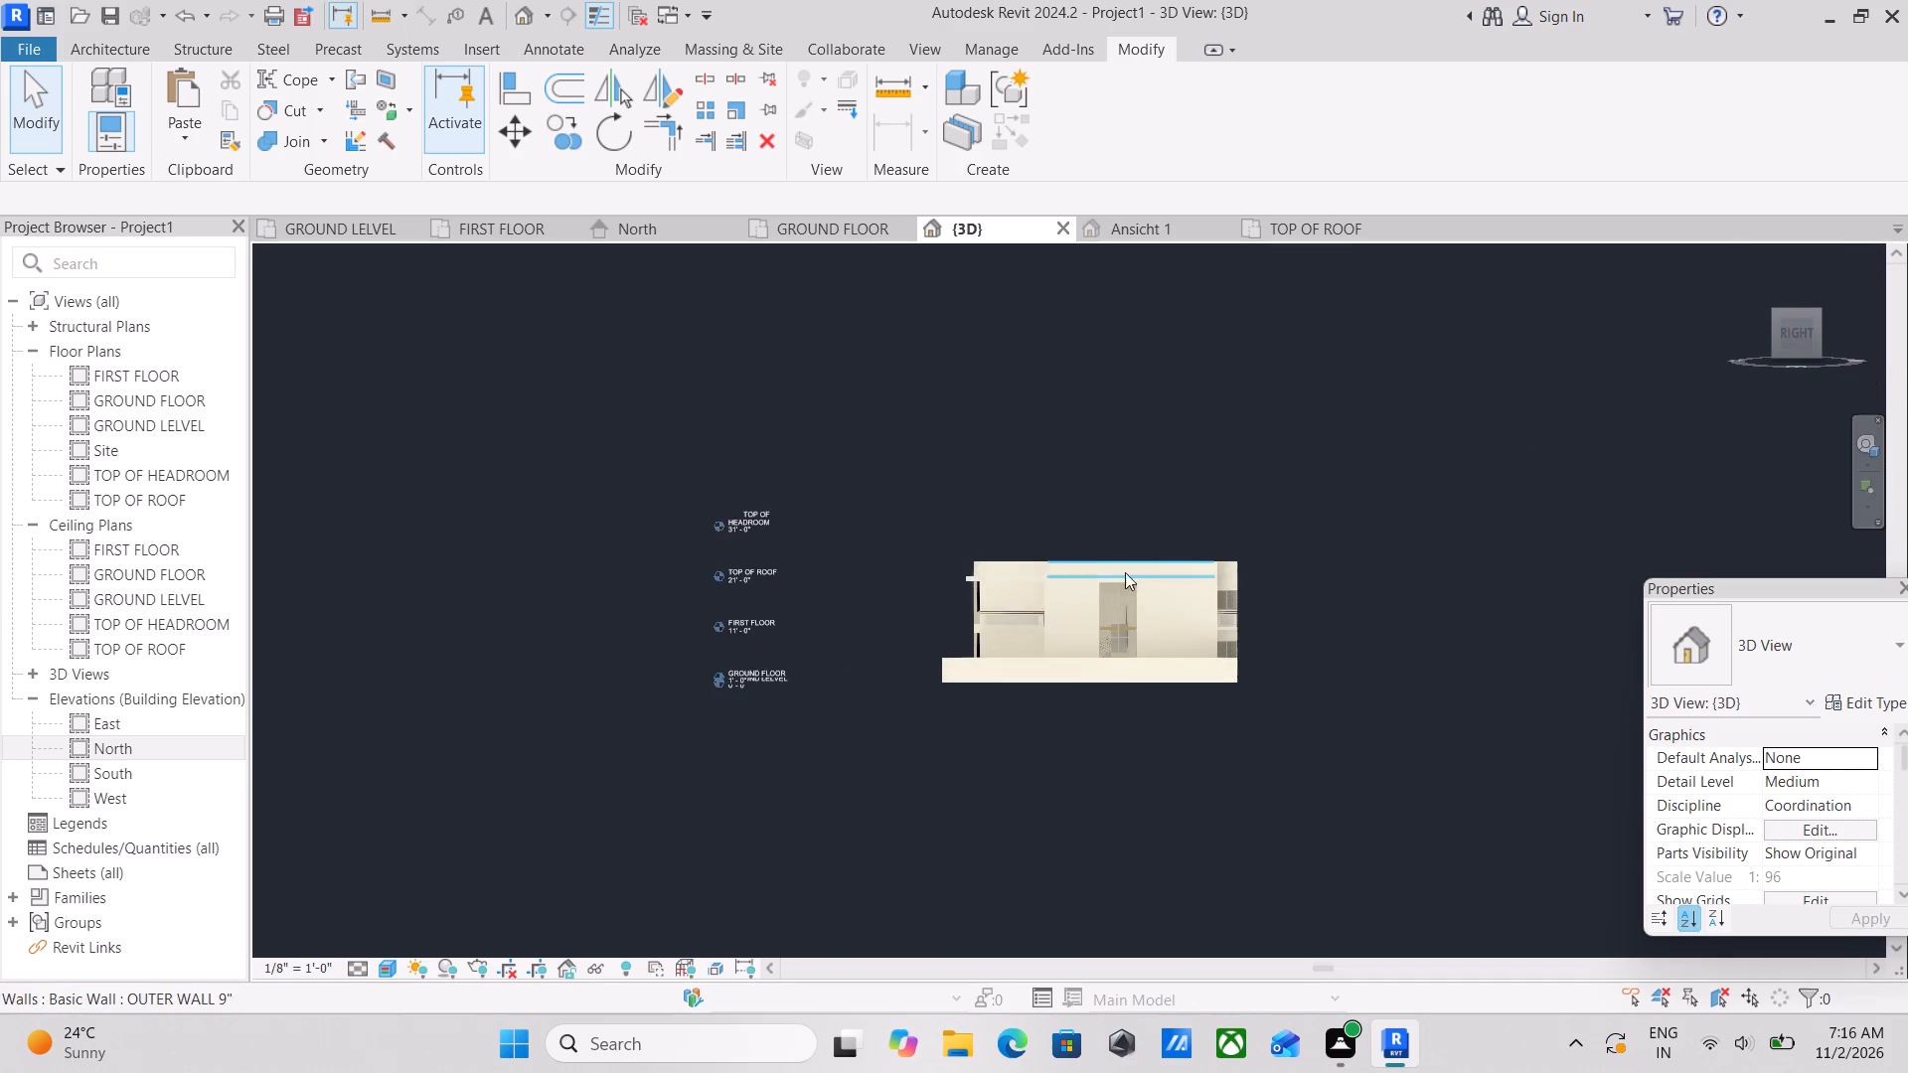
{"action": "scroll", "coordinate": [942, 641], "scroll_direction": "up", "scroll_amount": 17}
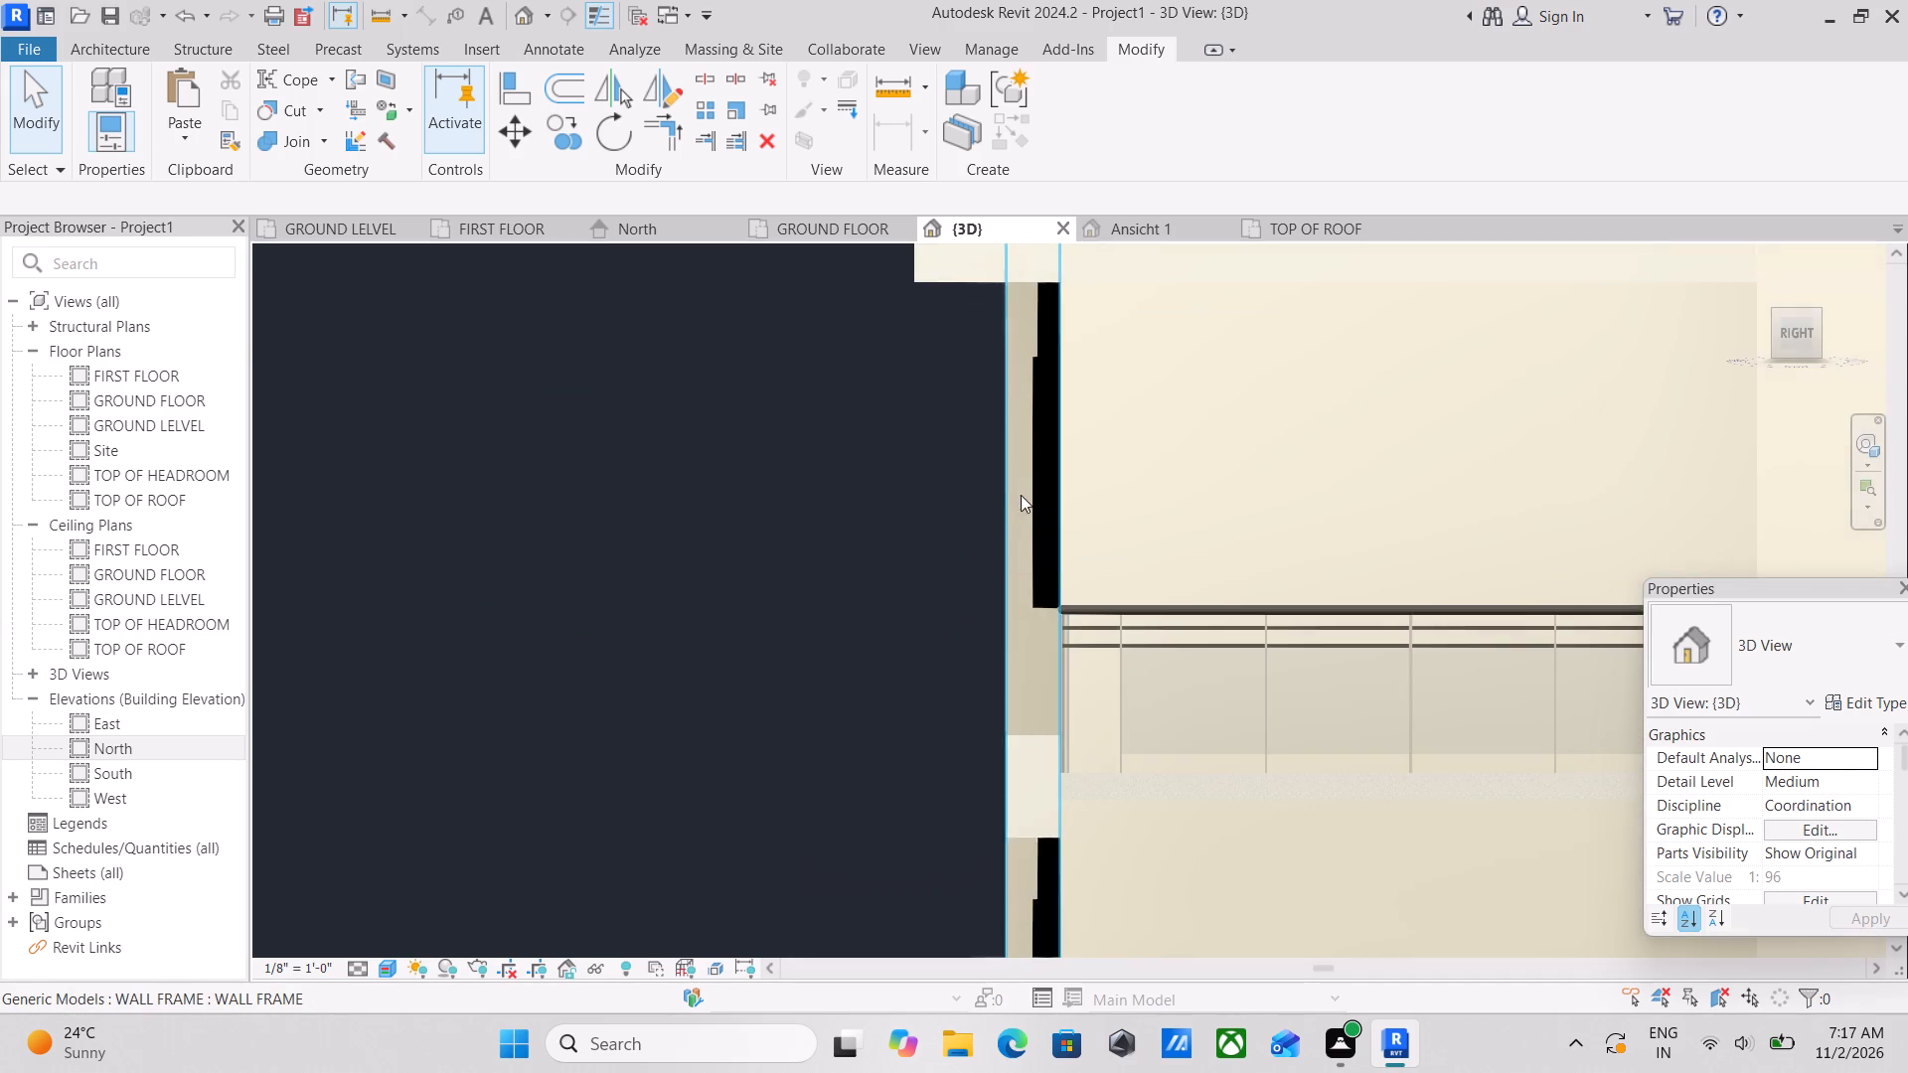
{"action": "scroll", "coordinate": [1021, 495], "scroll_direction": "down", "scroll_amount": 1}
{"action": "middle_click_drag", "start_coordinate": [1021, 494], "coordinate": [1009, 577]}
{"action": "left_click", "coordinate": [921, 368]}
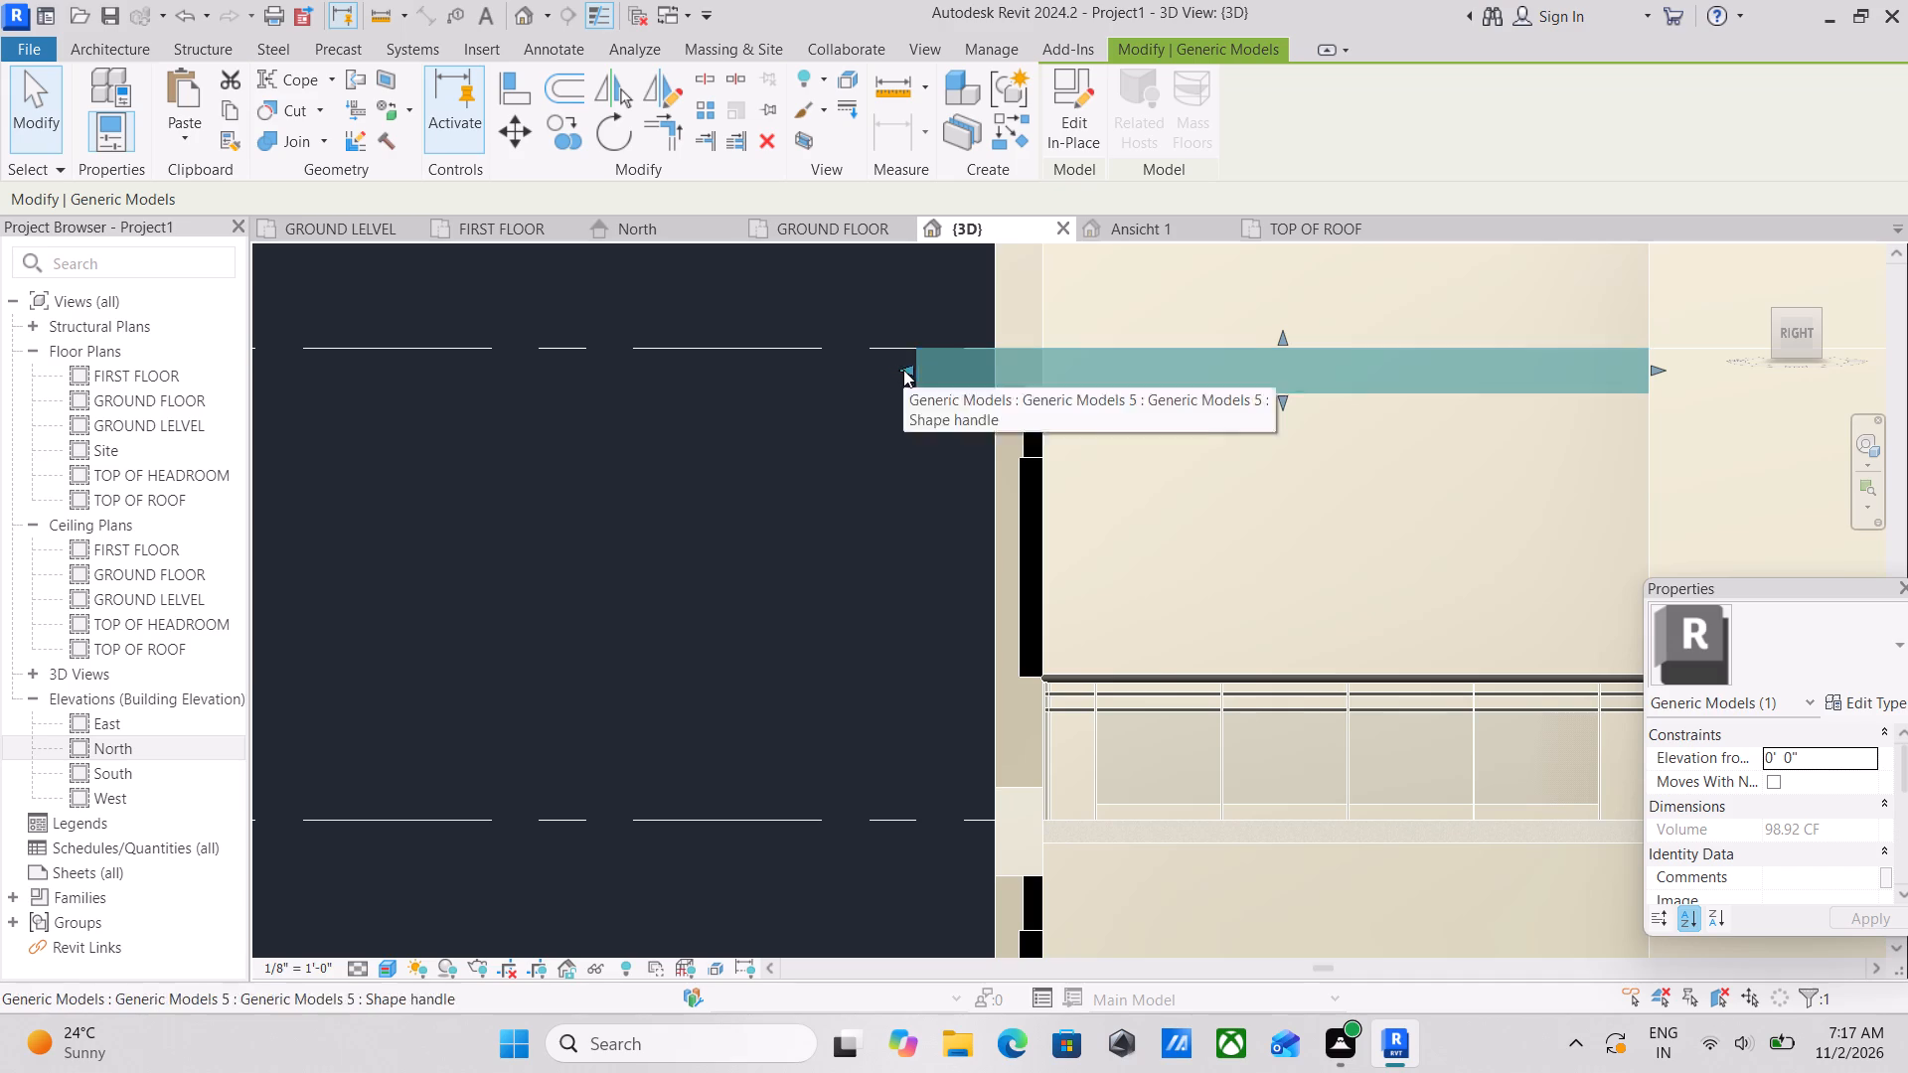
{"action": "left_click_drag", "start_coordinate": [903, 370], "coordinate": [988, 374]}
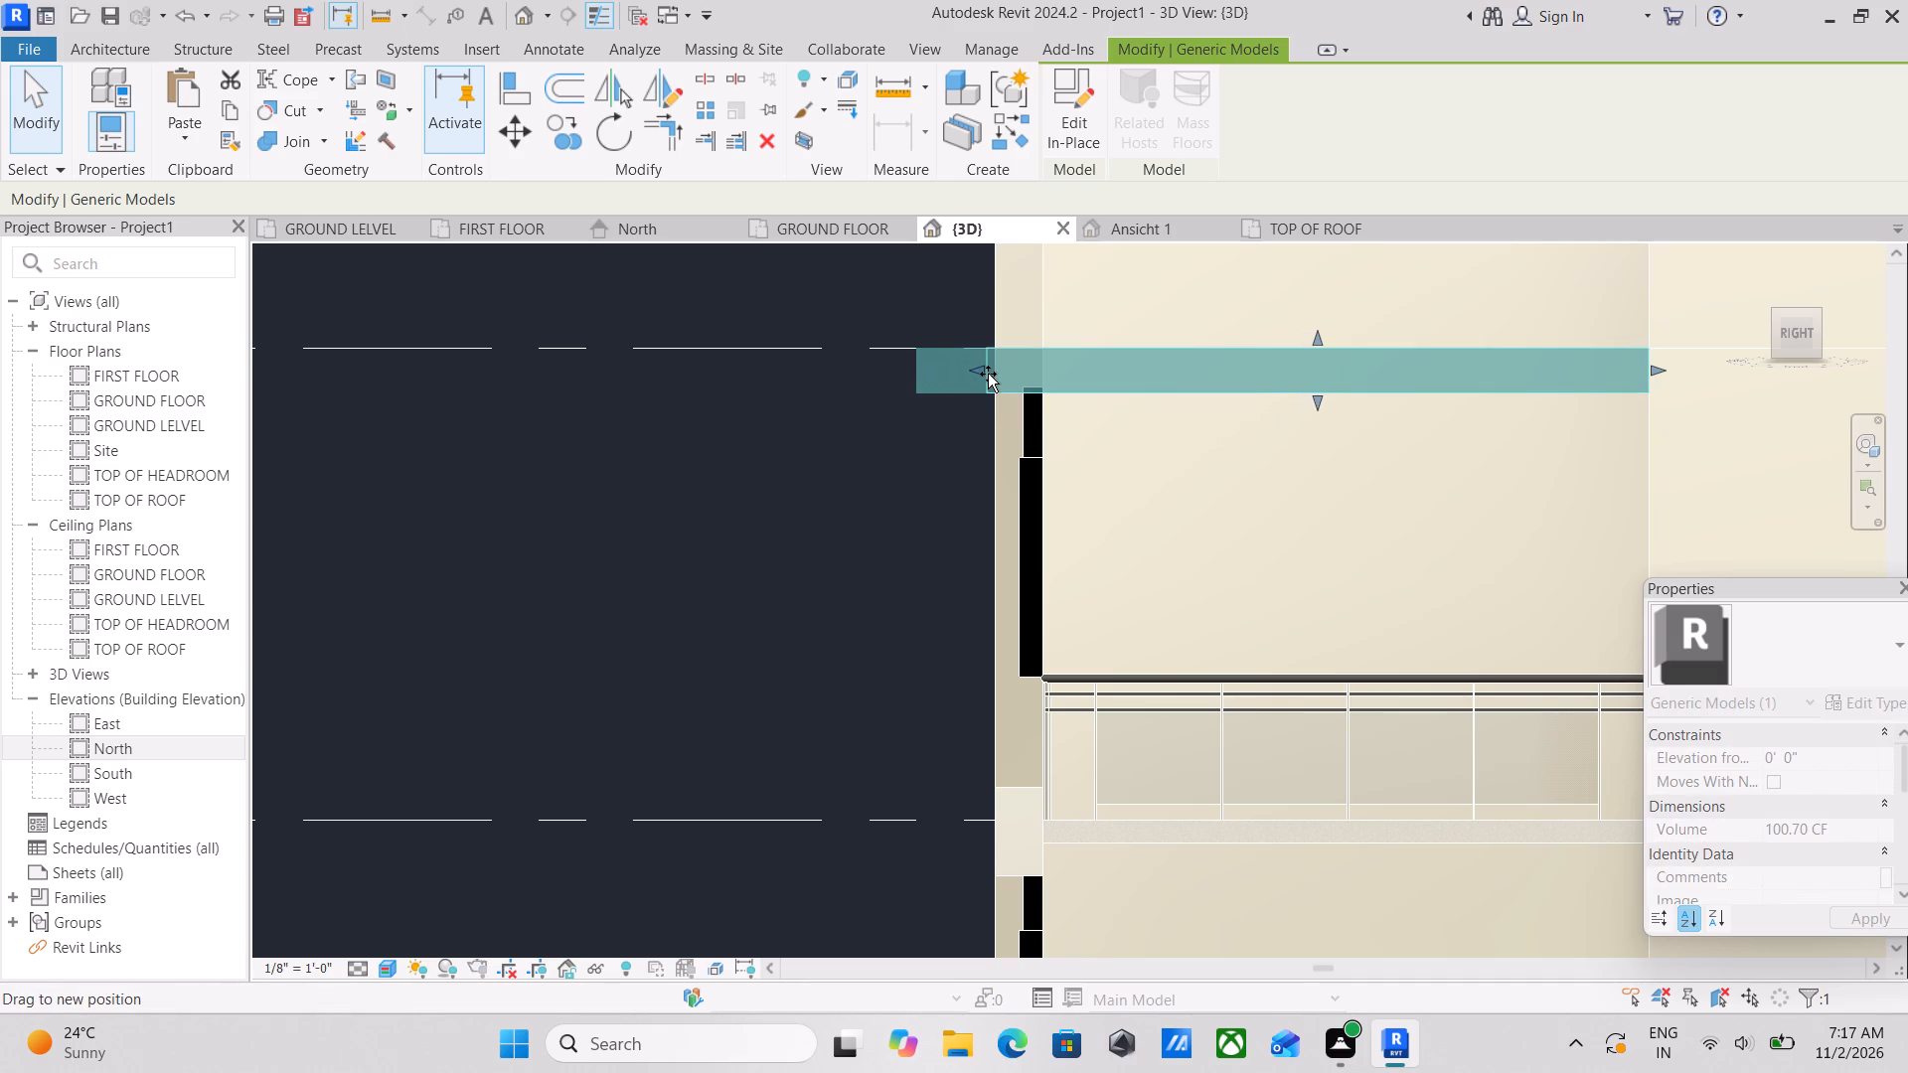
{"action": "left_click_drag", "start_coordinate": [988, 374], "coordinate": [994, 374]}
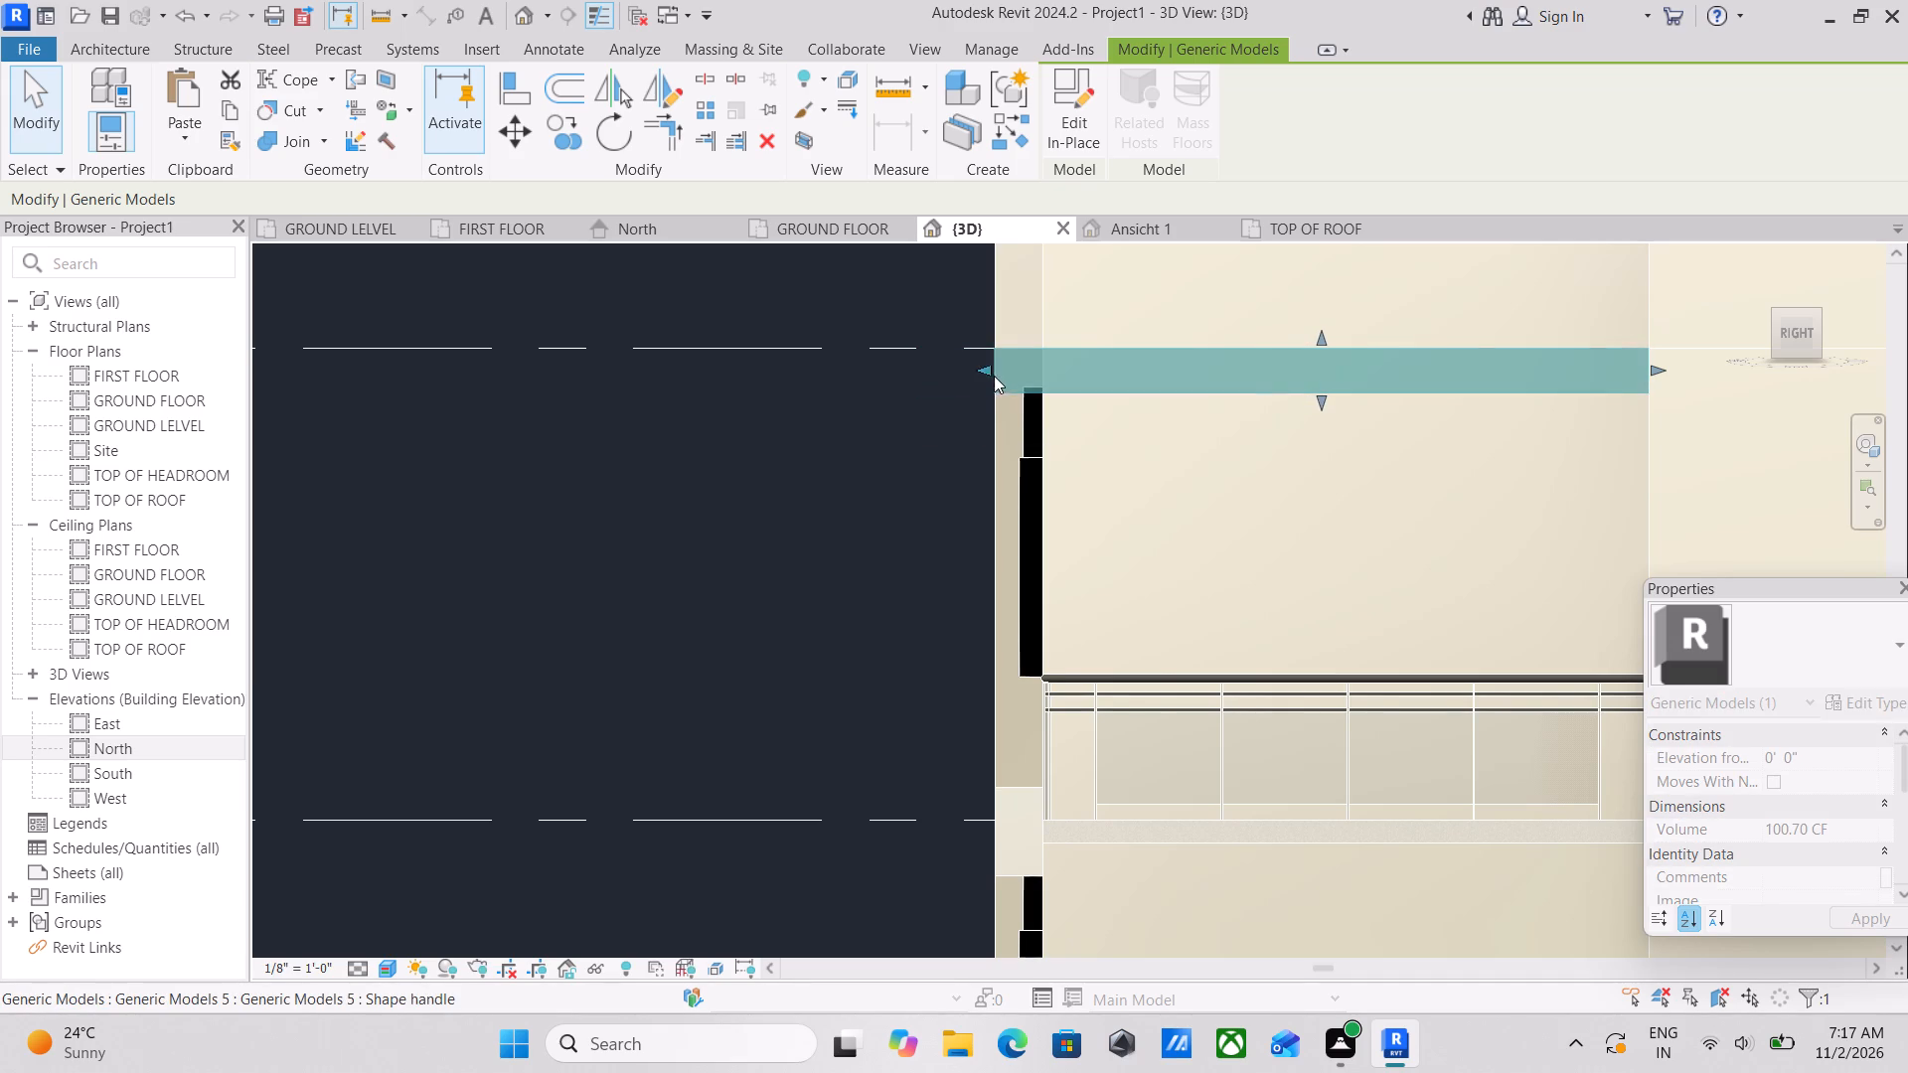
{"action": "scroll", "coordinate": [1019, 414], "scroll_direction": "down", "scroll_amount": 3}
{"action": "key", "text": "Escape"}
{"action": "scroll", "coordinate": [1189, 619], "scroll_direction": "down", "scroll_amount": 3}
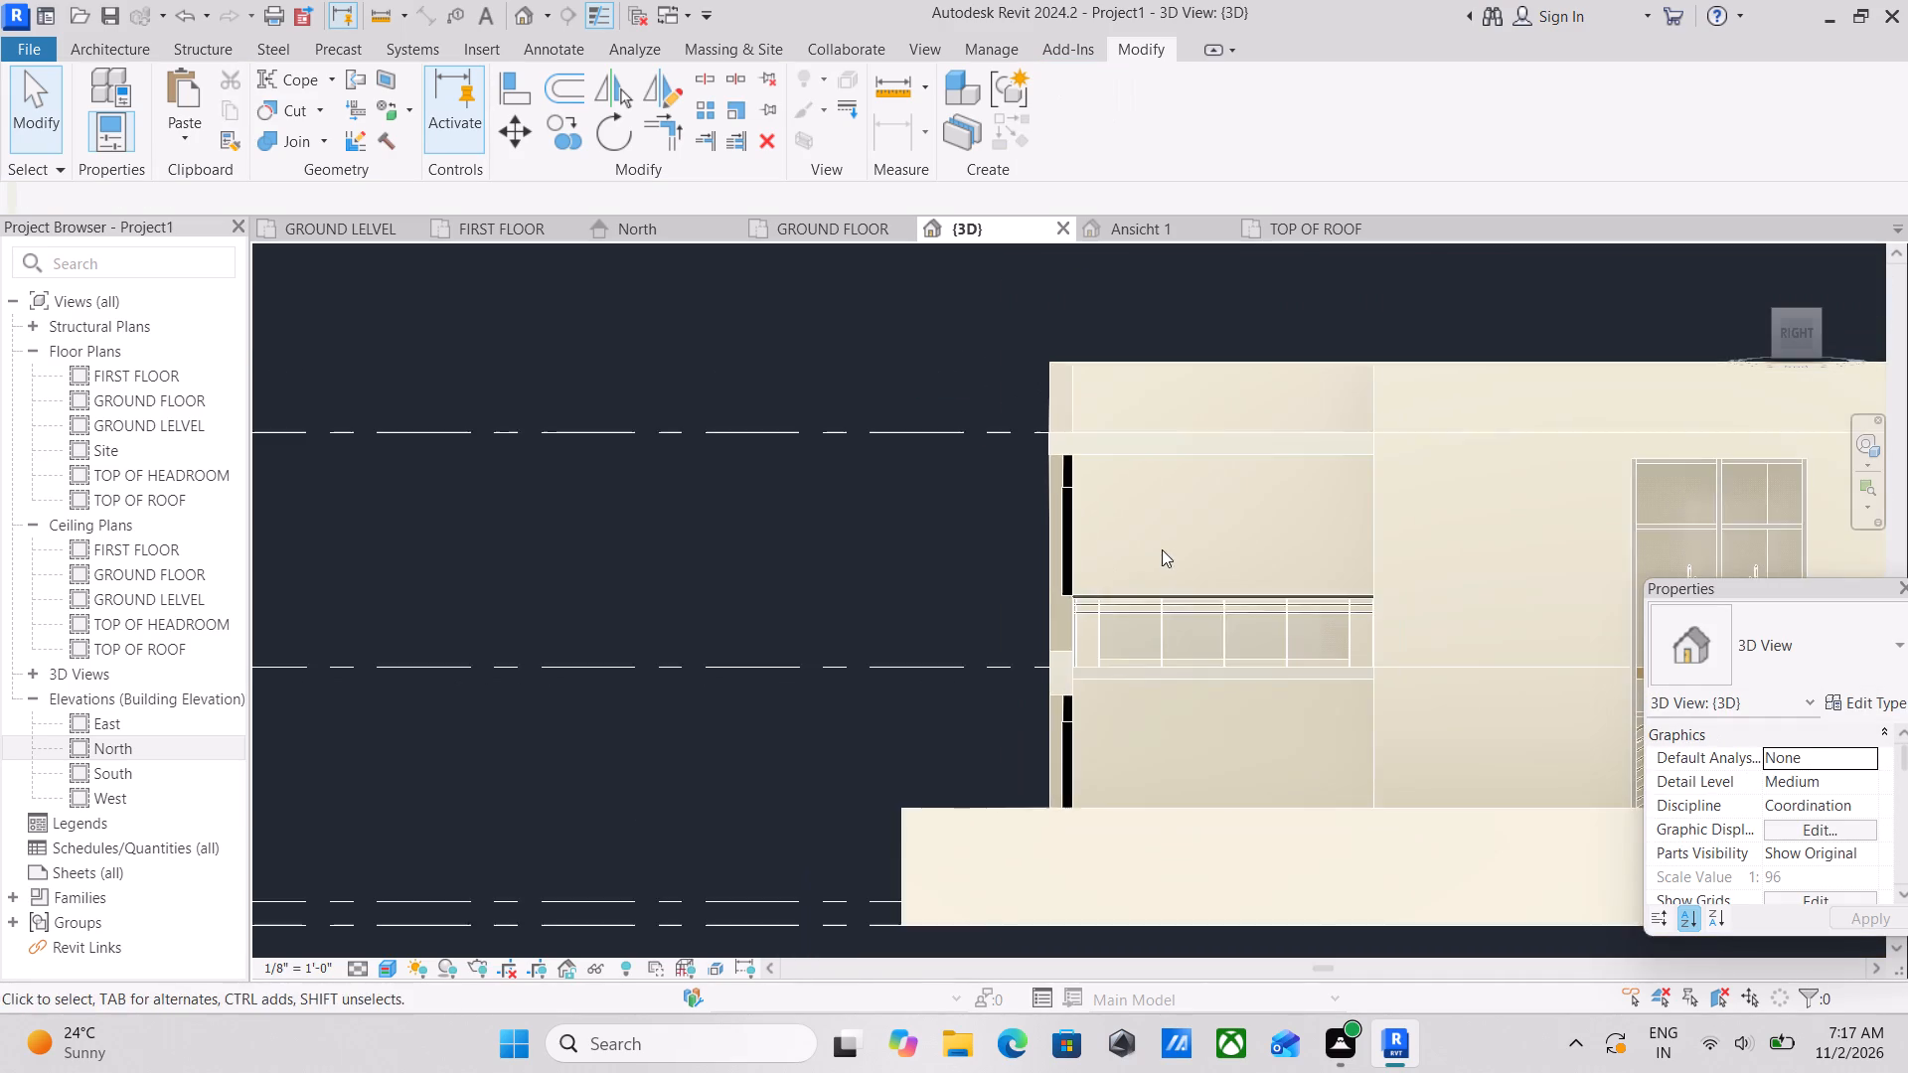
In the front view, stretch the balcony canopy's wall-side end farther across the orange wall above the upper window.
{"action": "middle_click_drag", "start_coordinate": [1160, 549], "coordinate": [1201, 525], "text": "shift"}
{"action": "scroll", "coordinate": [1160, 549], "scroll_direction": "down", "scroll_amount": 1, "text": "shift"}
{"action": "middle_click_drag", "start_coordinate": [1357, 564], "coordinate": [1394, 588], "text": "shift"}
{"action": "middle_click_drag", "start_coordinate": [1411, 551], "coordinate": [1281, 516]}
{"action": "middle_click_drag", "start_coordinate": [1300, 518], "coordinate": [1324, 527], "text": "shift"}
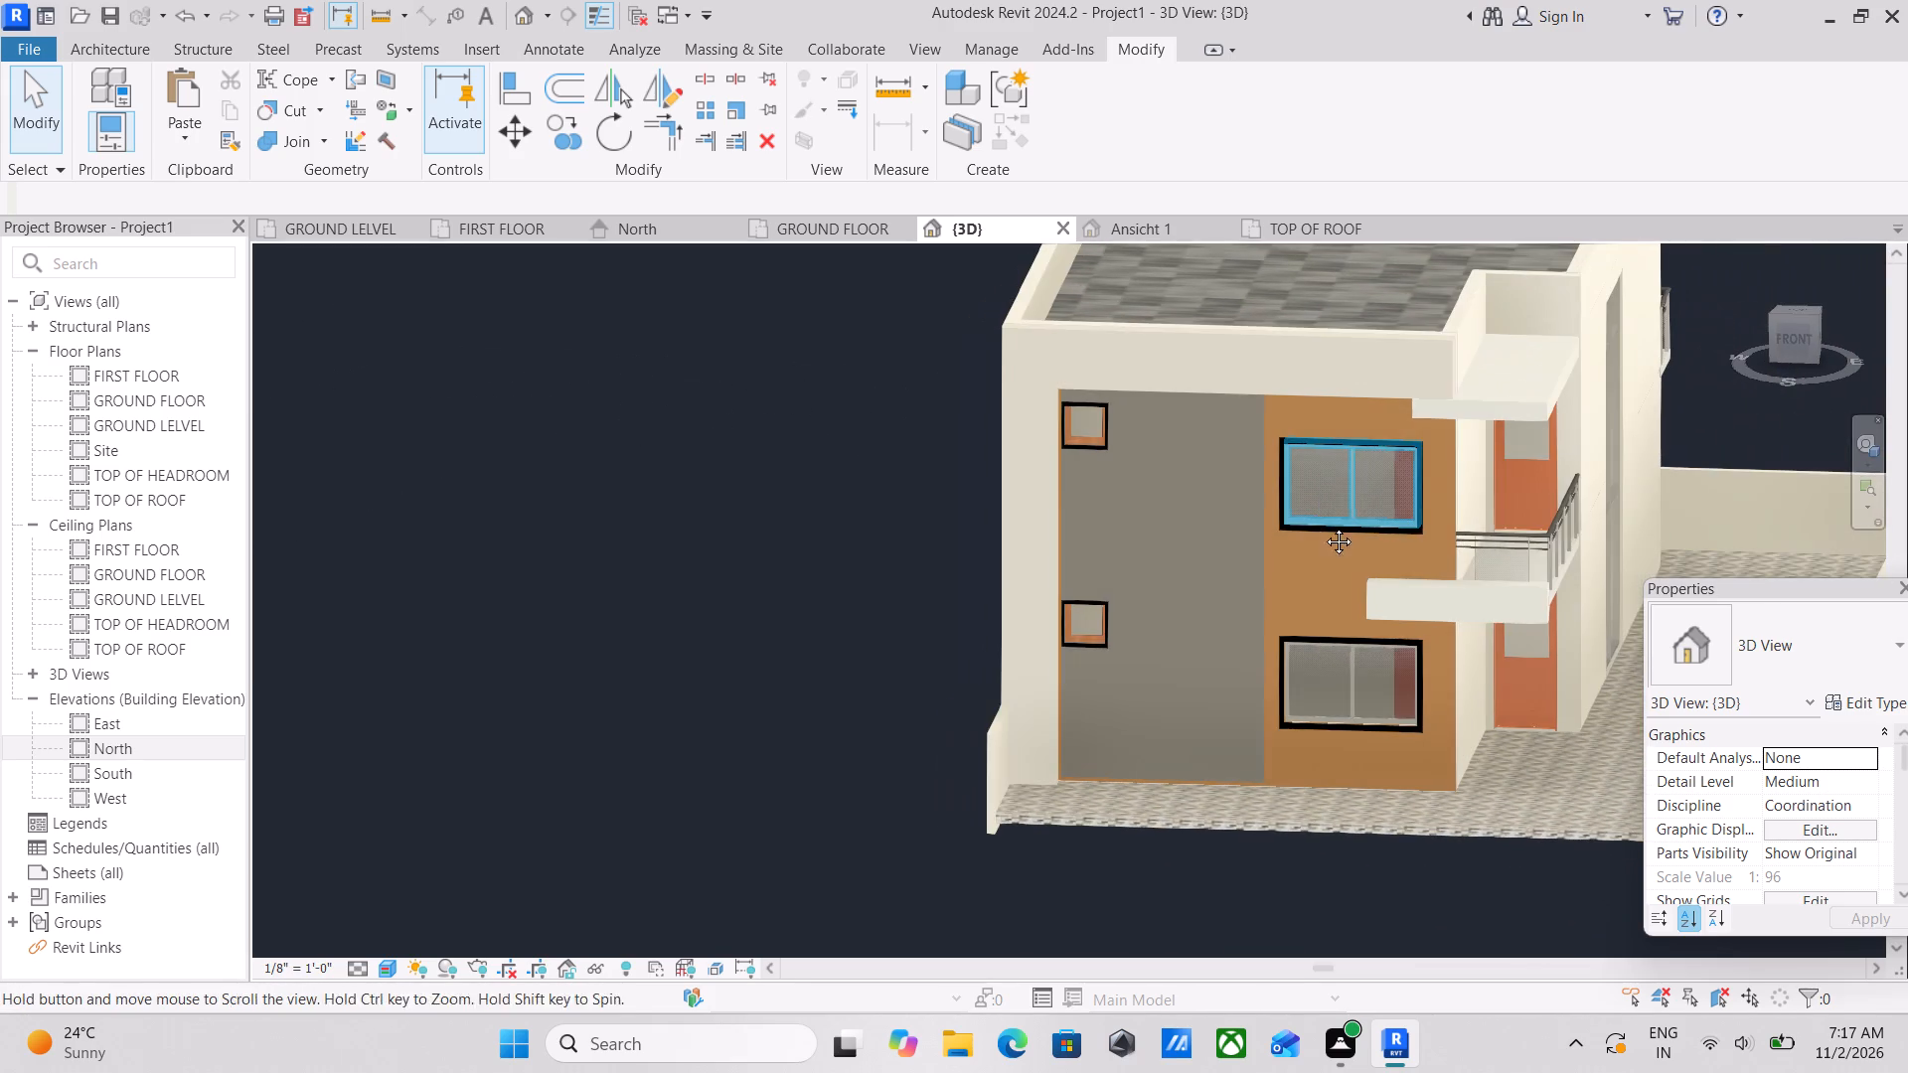
{"action": "middle_click_drag", "start_coordinate": [1324, 527], "coordinate": [1329, 527], "text": "shift"}
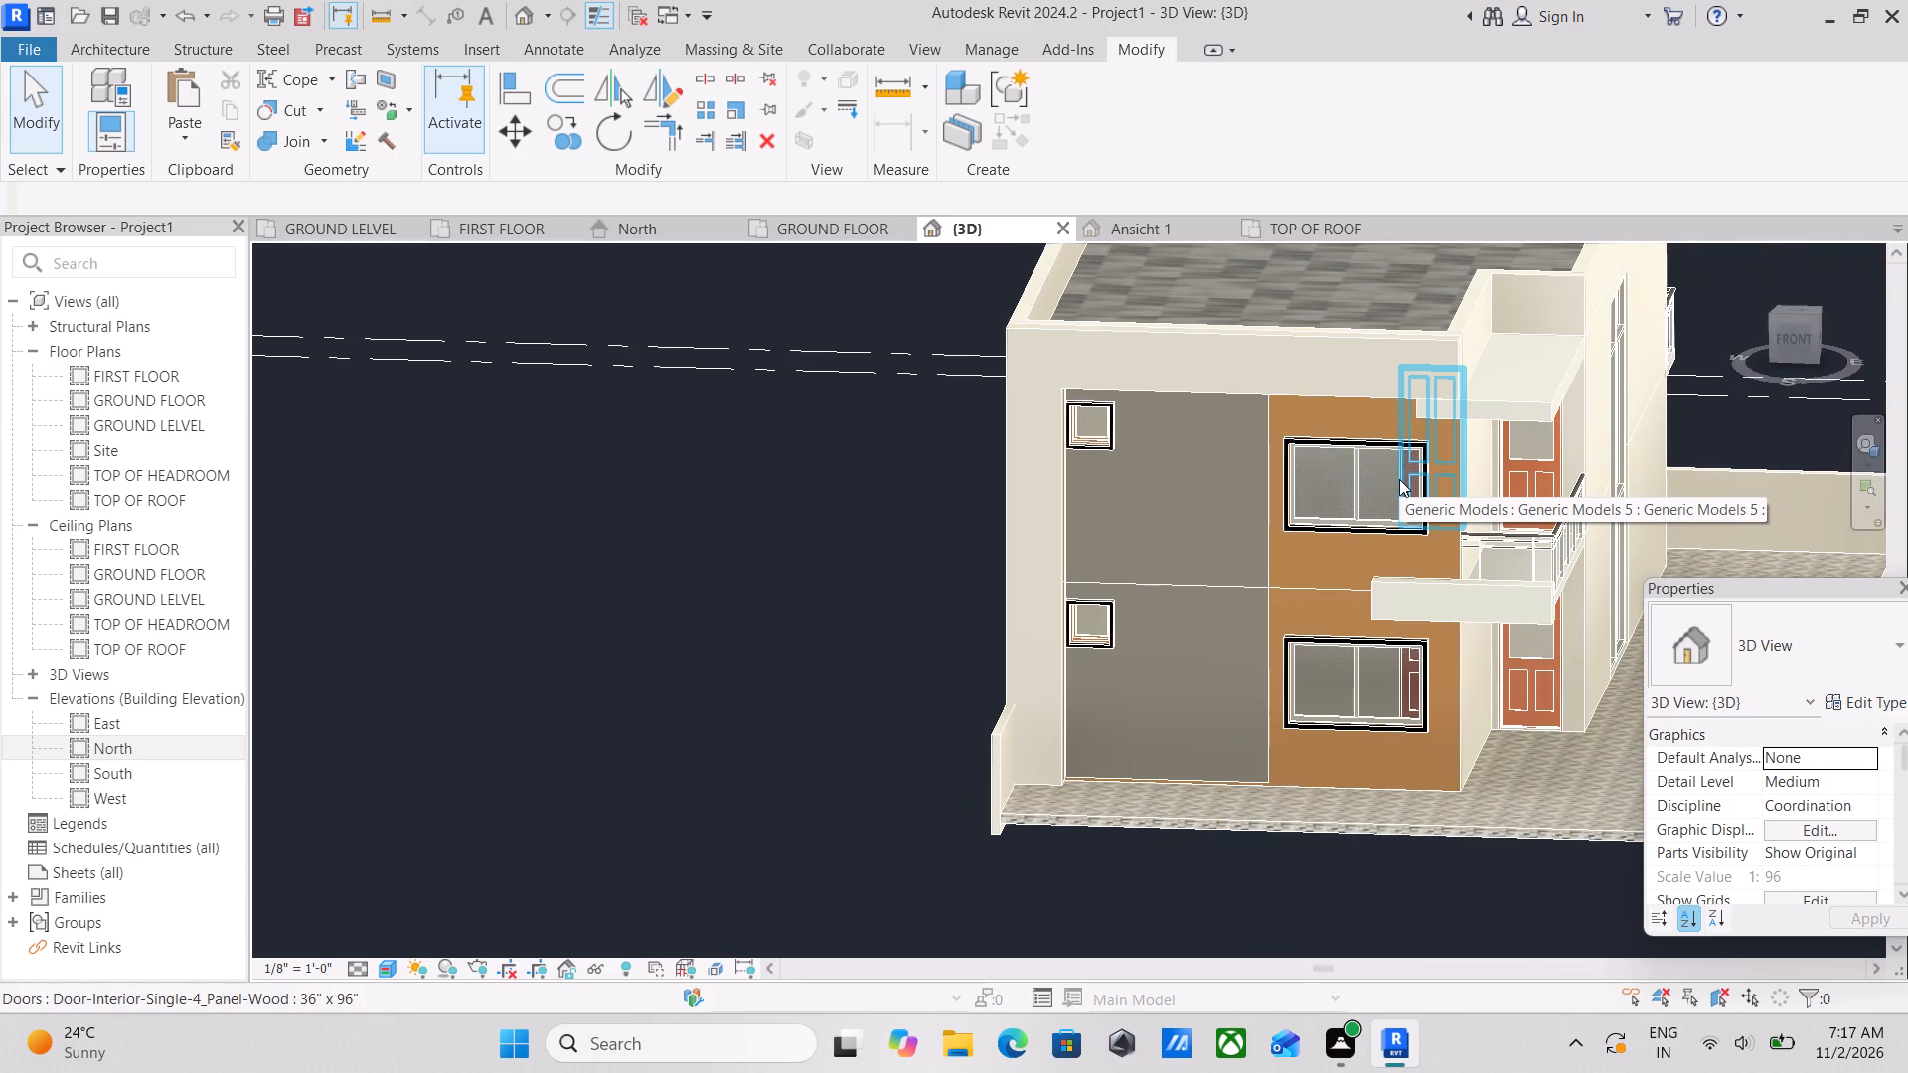
{"action": "middle_click_drag", "start_coordinate": [1407, 545], "coordinate": [1402, 476]}
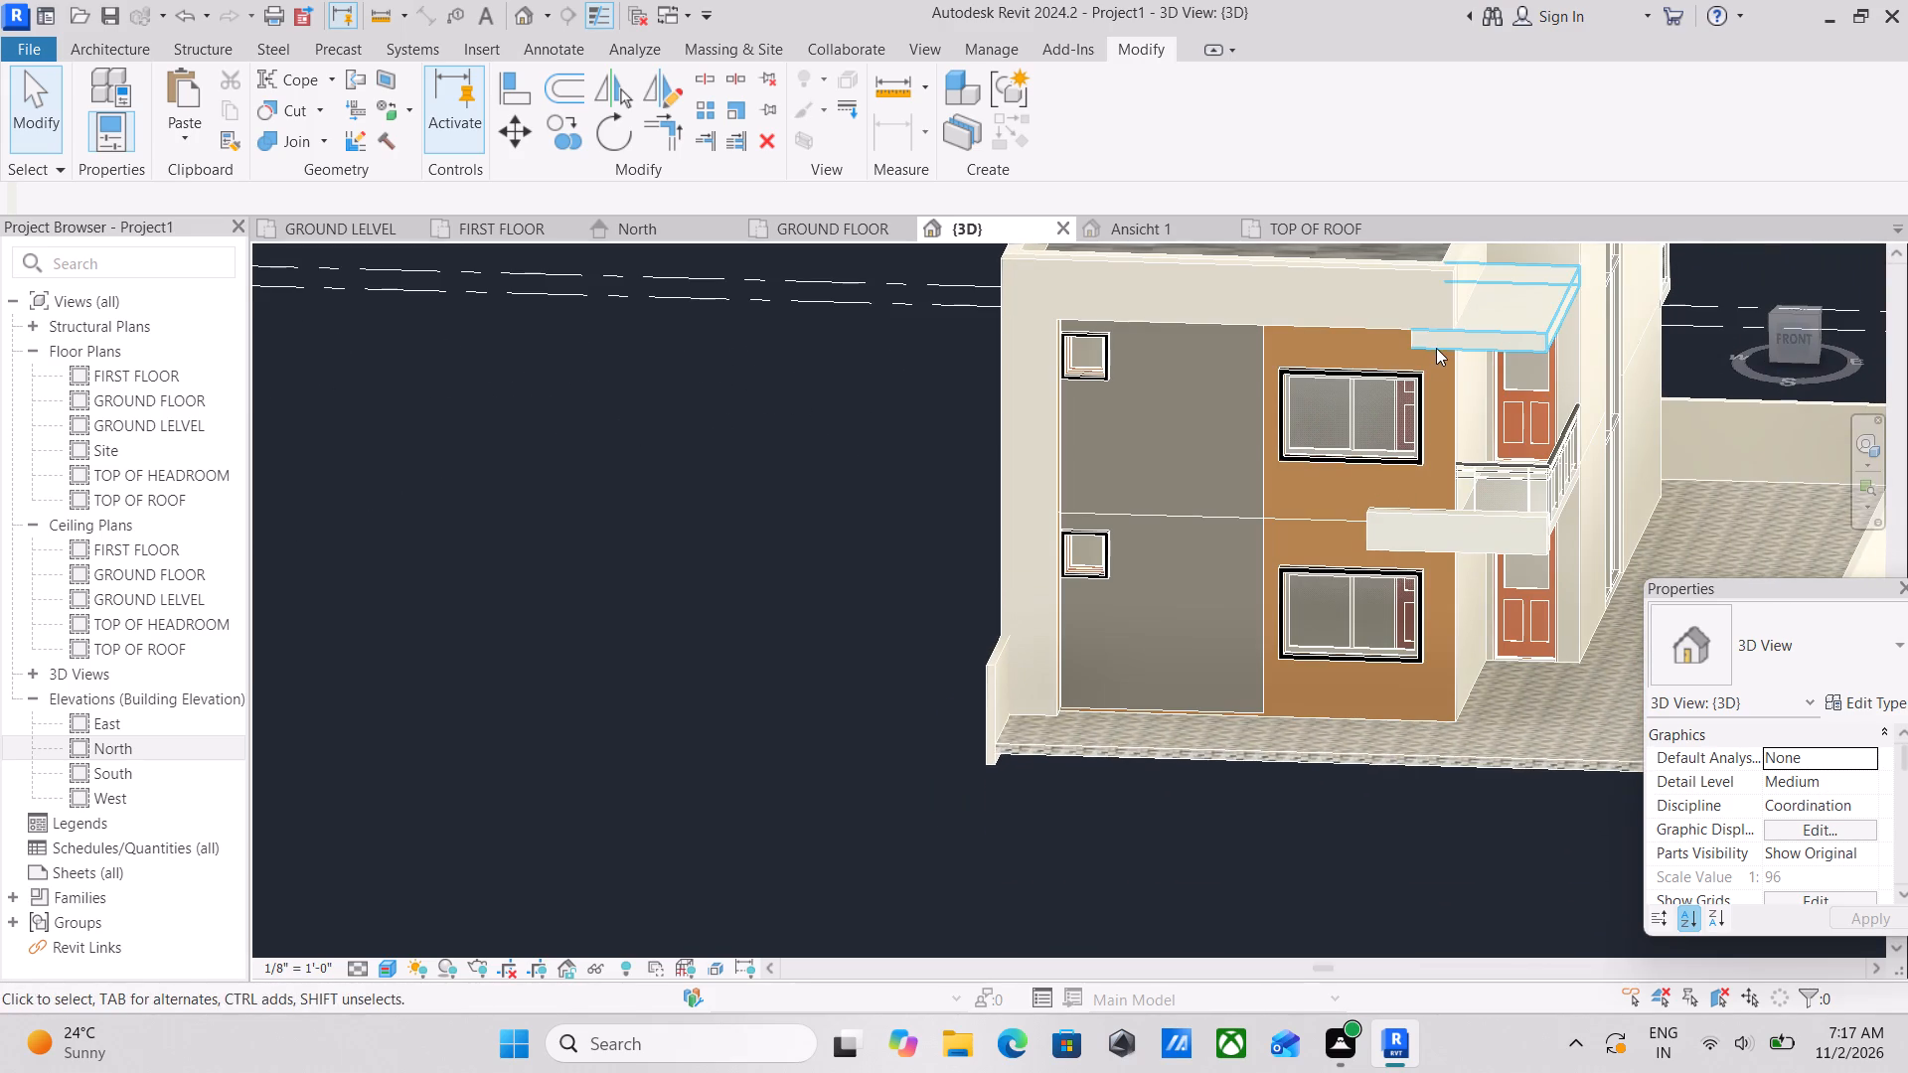
{"action": "left_click", "coordinate": [1436, 345]}
{"action": "scroll", "coordinate": [1425, 333], "scroll_direction": "up", "scroll_amount": 6}
{"action": "middle_click_drag", "start_coordinate": [1424, 330], "coordinate": [1427, 413]}
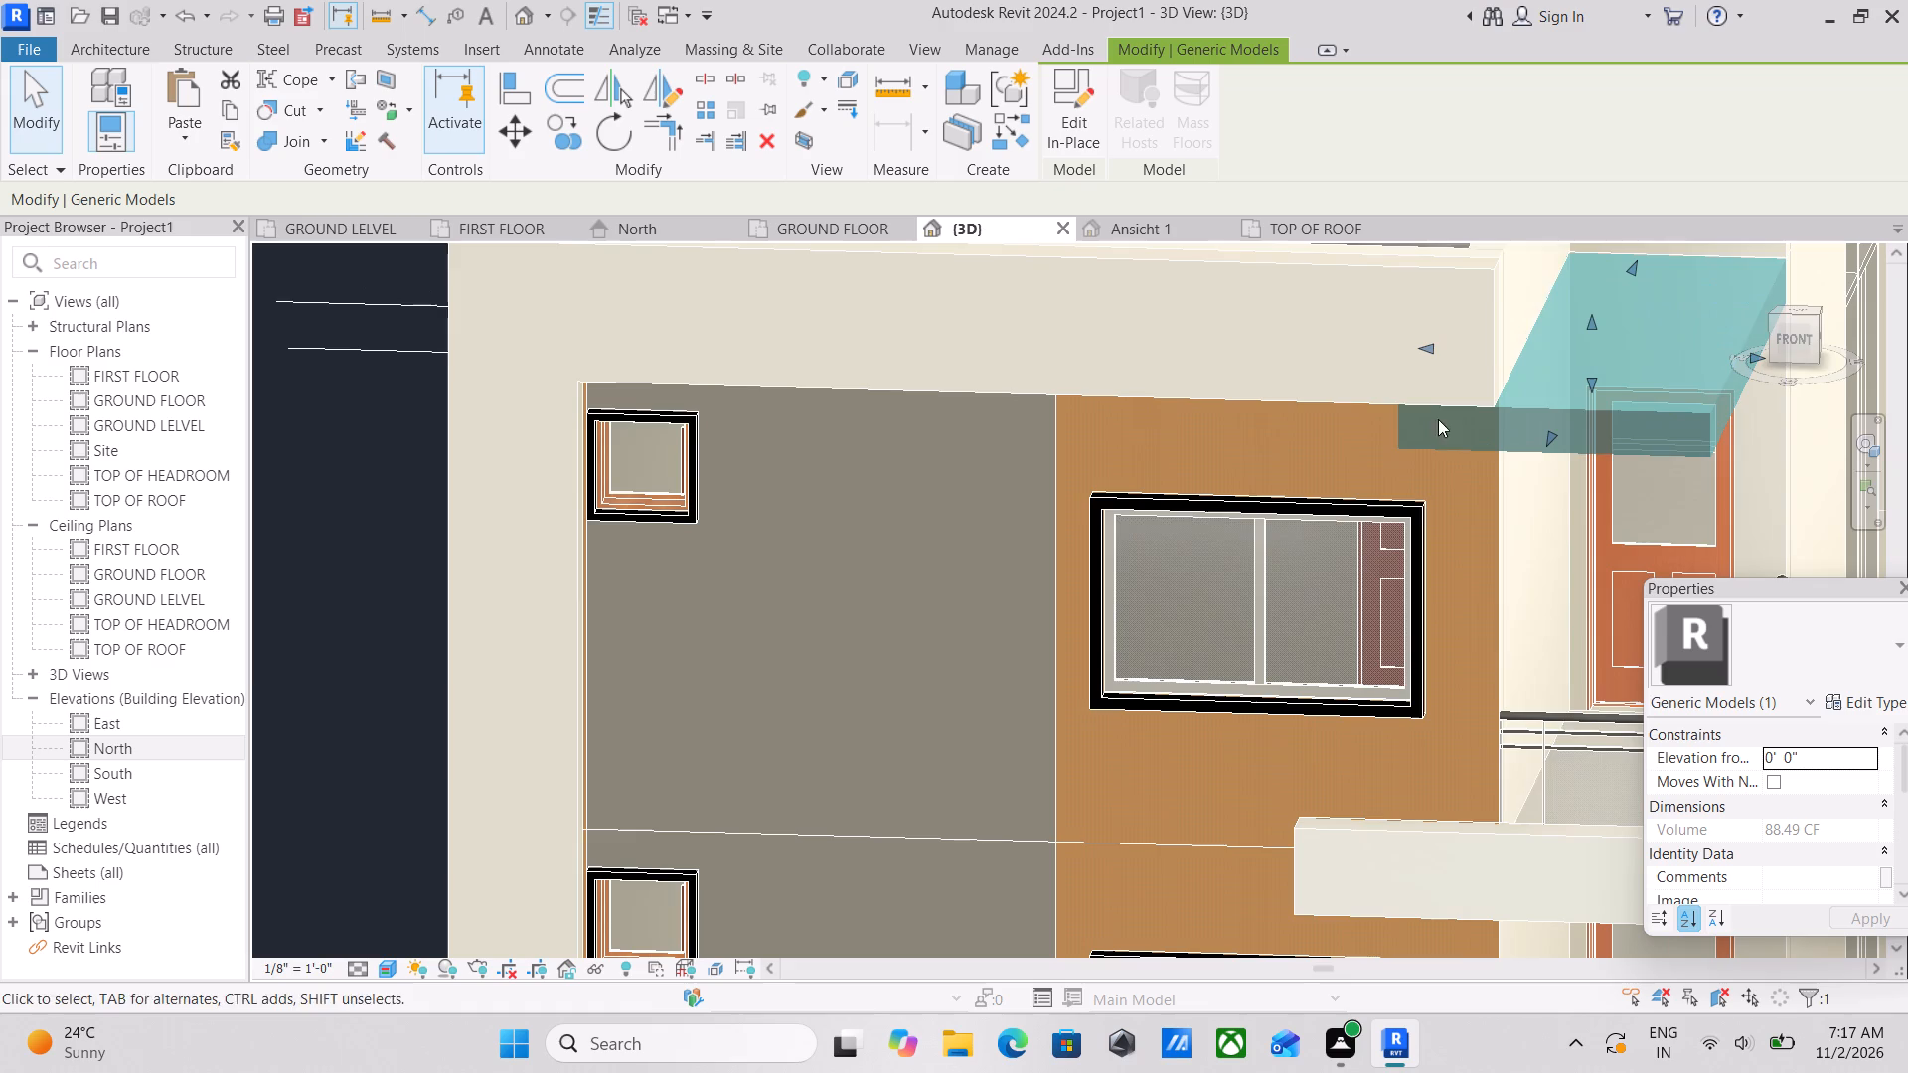
{"action": "left_click", "coordinate": [1806, 336]}
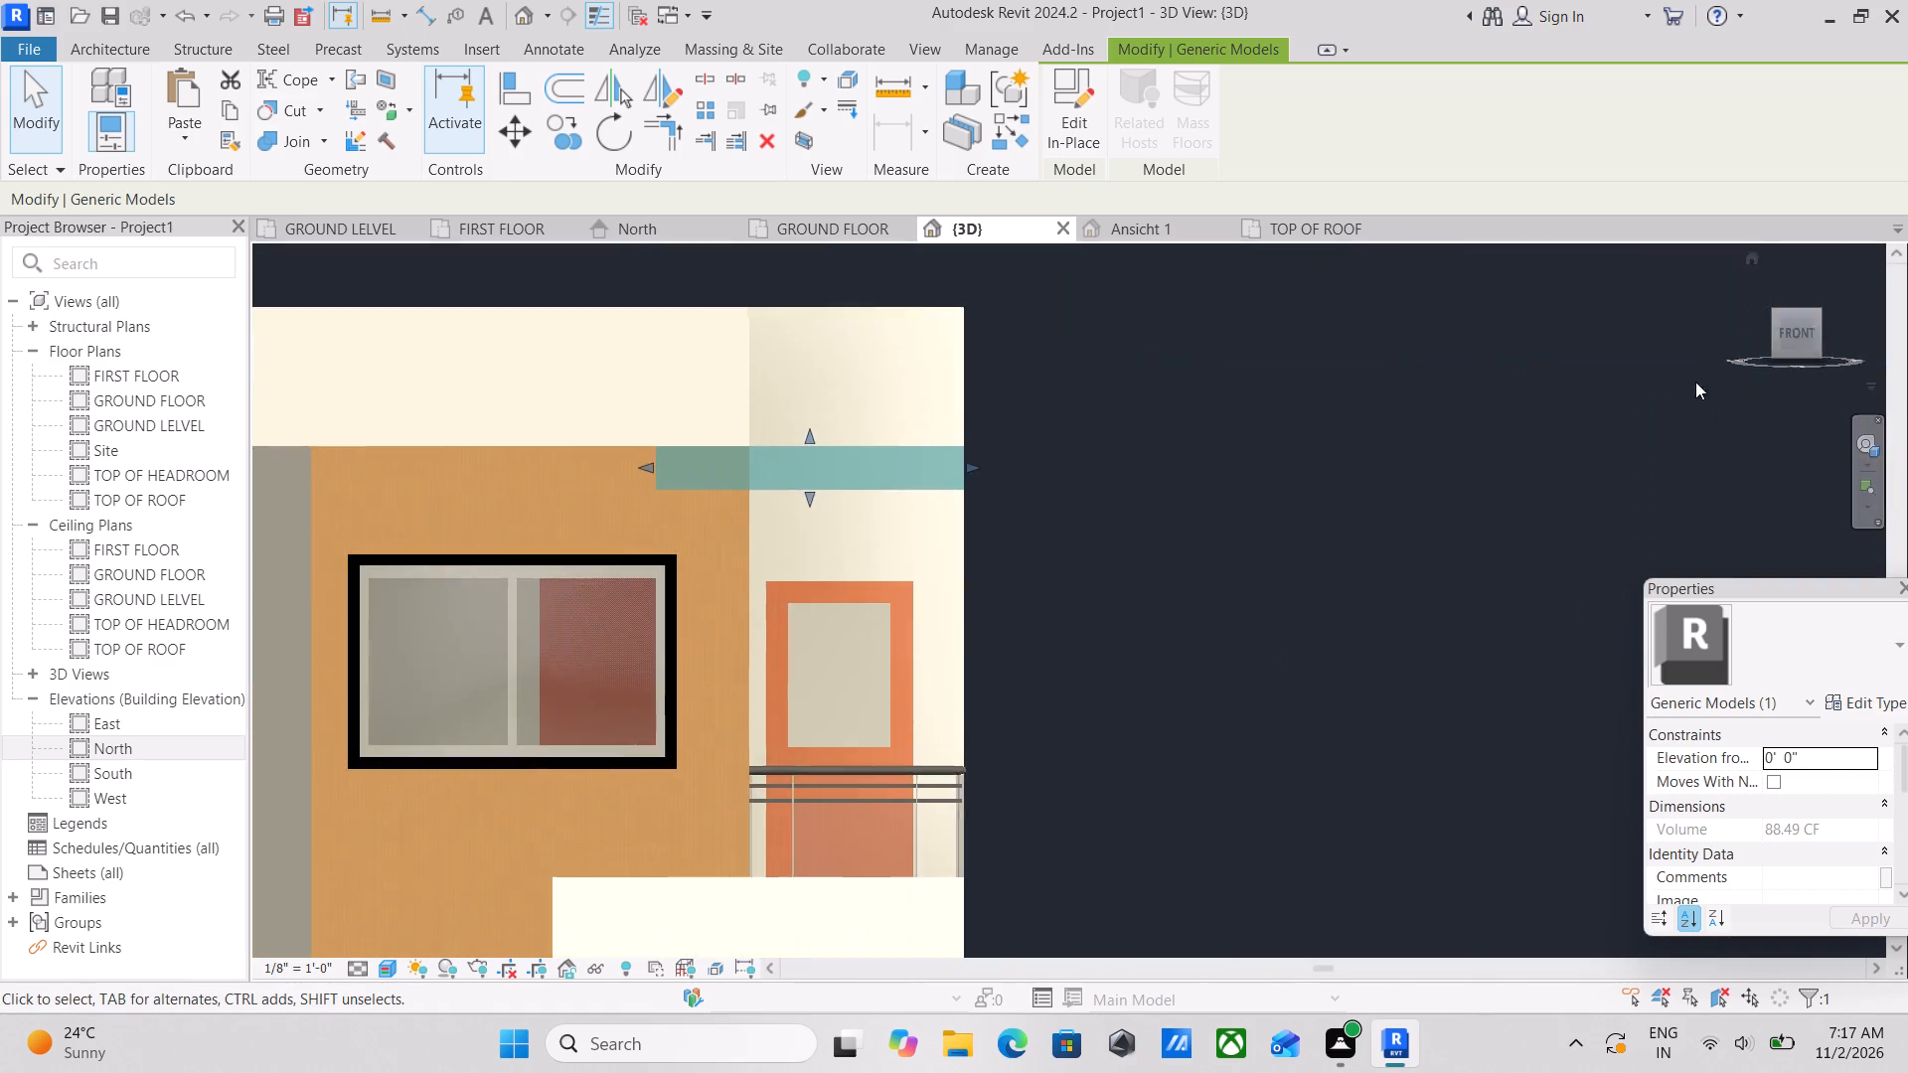
{"action": "scroll", "coordinate": [1272, 509], "scroll_direction": "up", "scroll_amount": 2}
{"action": "scroll", "coordinate": [804, 697], "scroll_direction": "up", "scroll_amount": 3}
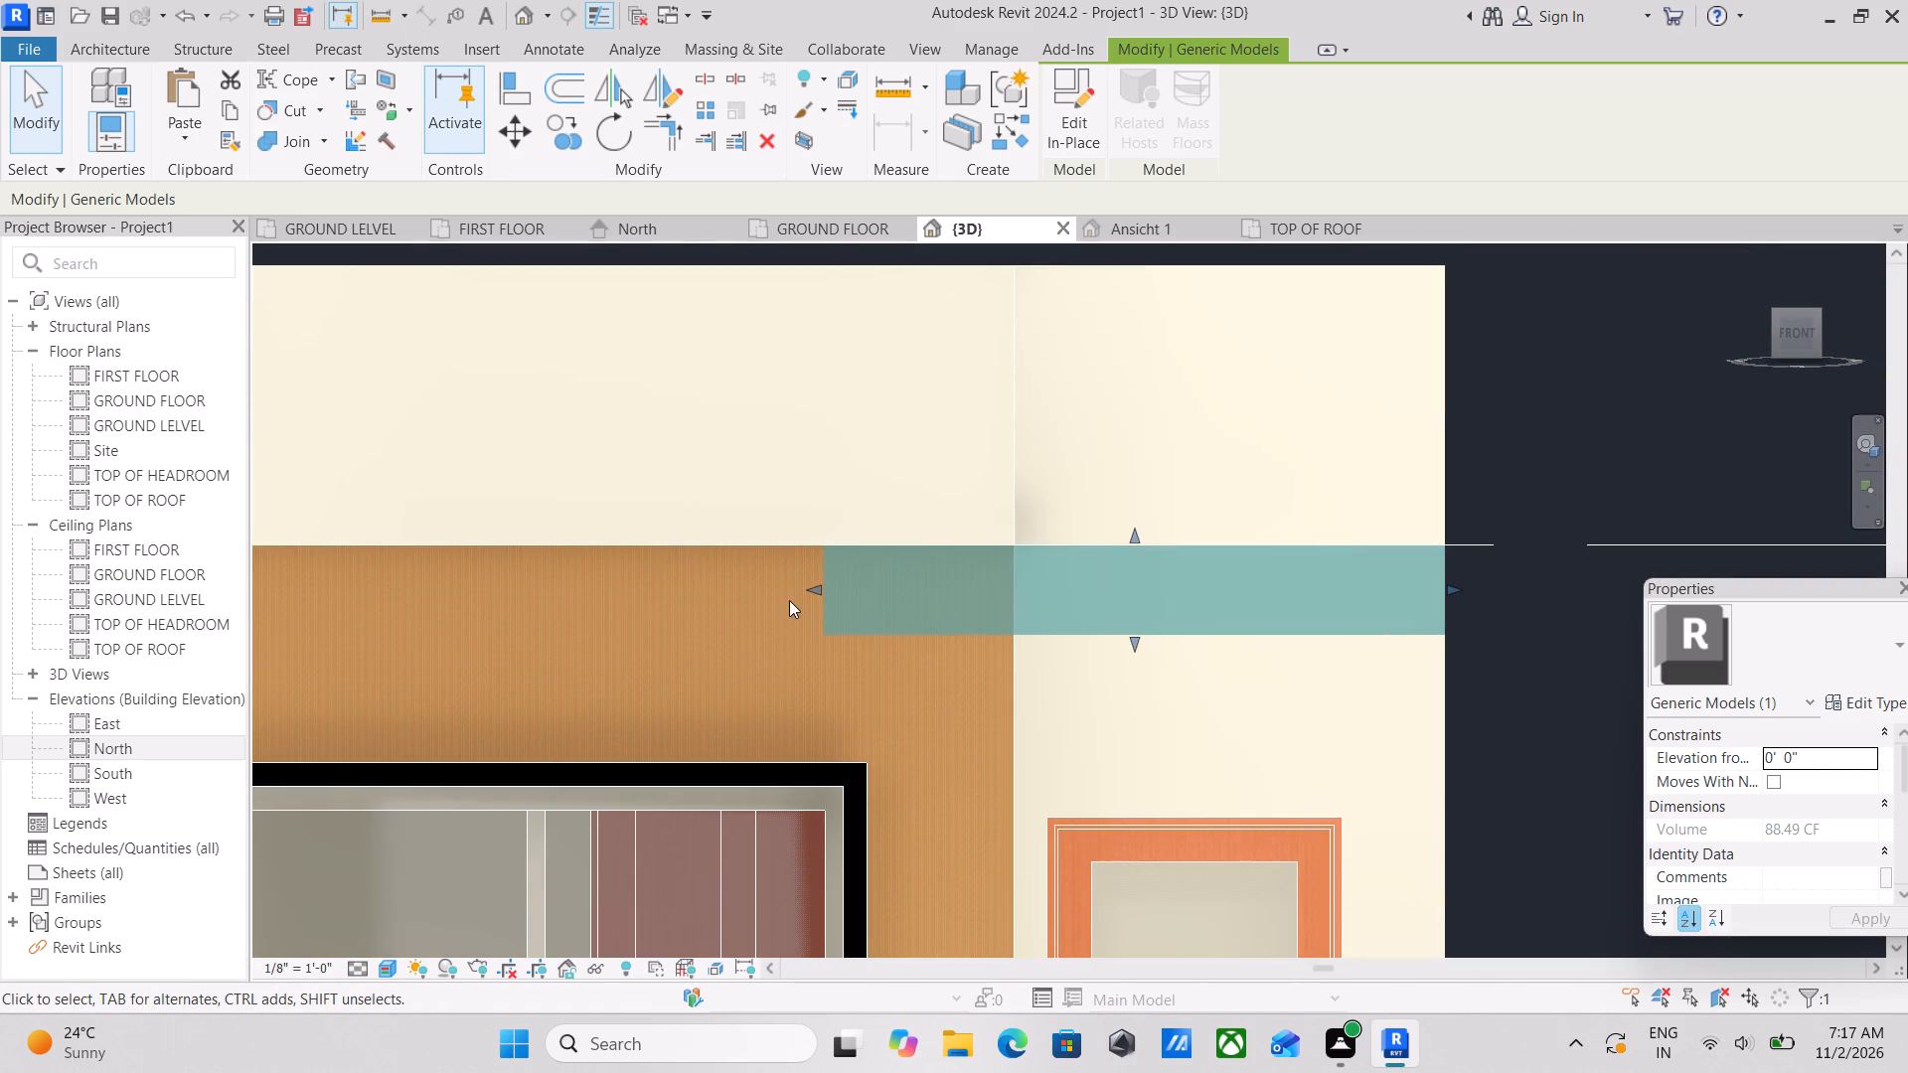
{"action": "left_click_drag", "start_coordinate": [807, 594], "coordinate": [711, 593]}
Extend the balcony canopy's wall-side end a little more, almost in line with the fascia block's end below.
{"action": "scroll", "coordinate": [710, 593], "scroll_direction": "down", "scroll_amount": 6}
{"action": "middle_click_drag", "start_coordinate": [763, 634], "coordinate": [1052, 421]}
{"action": "scroll", "coordinate": [1012, 409], "scroll_direction": "up", "scroll_amount": 1}
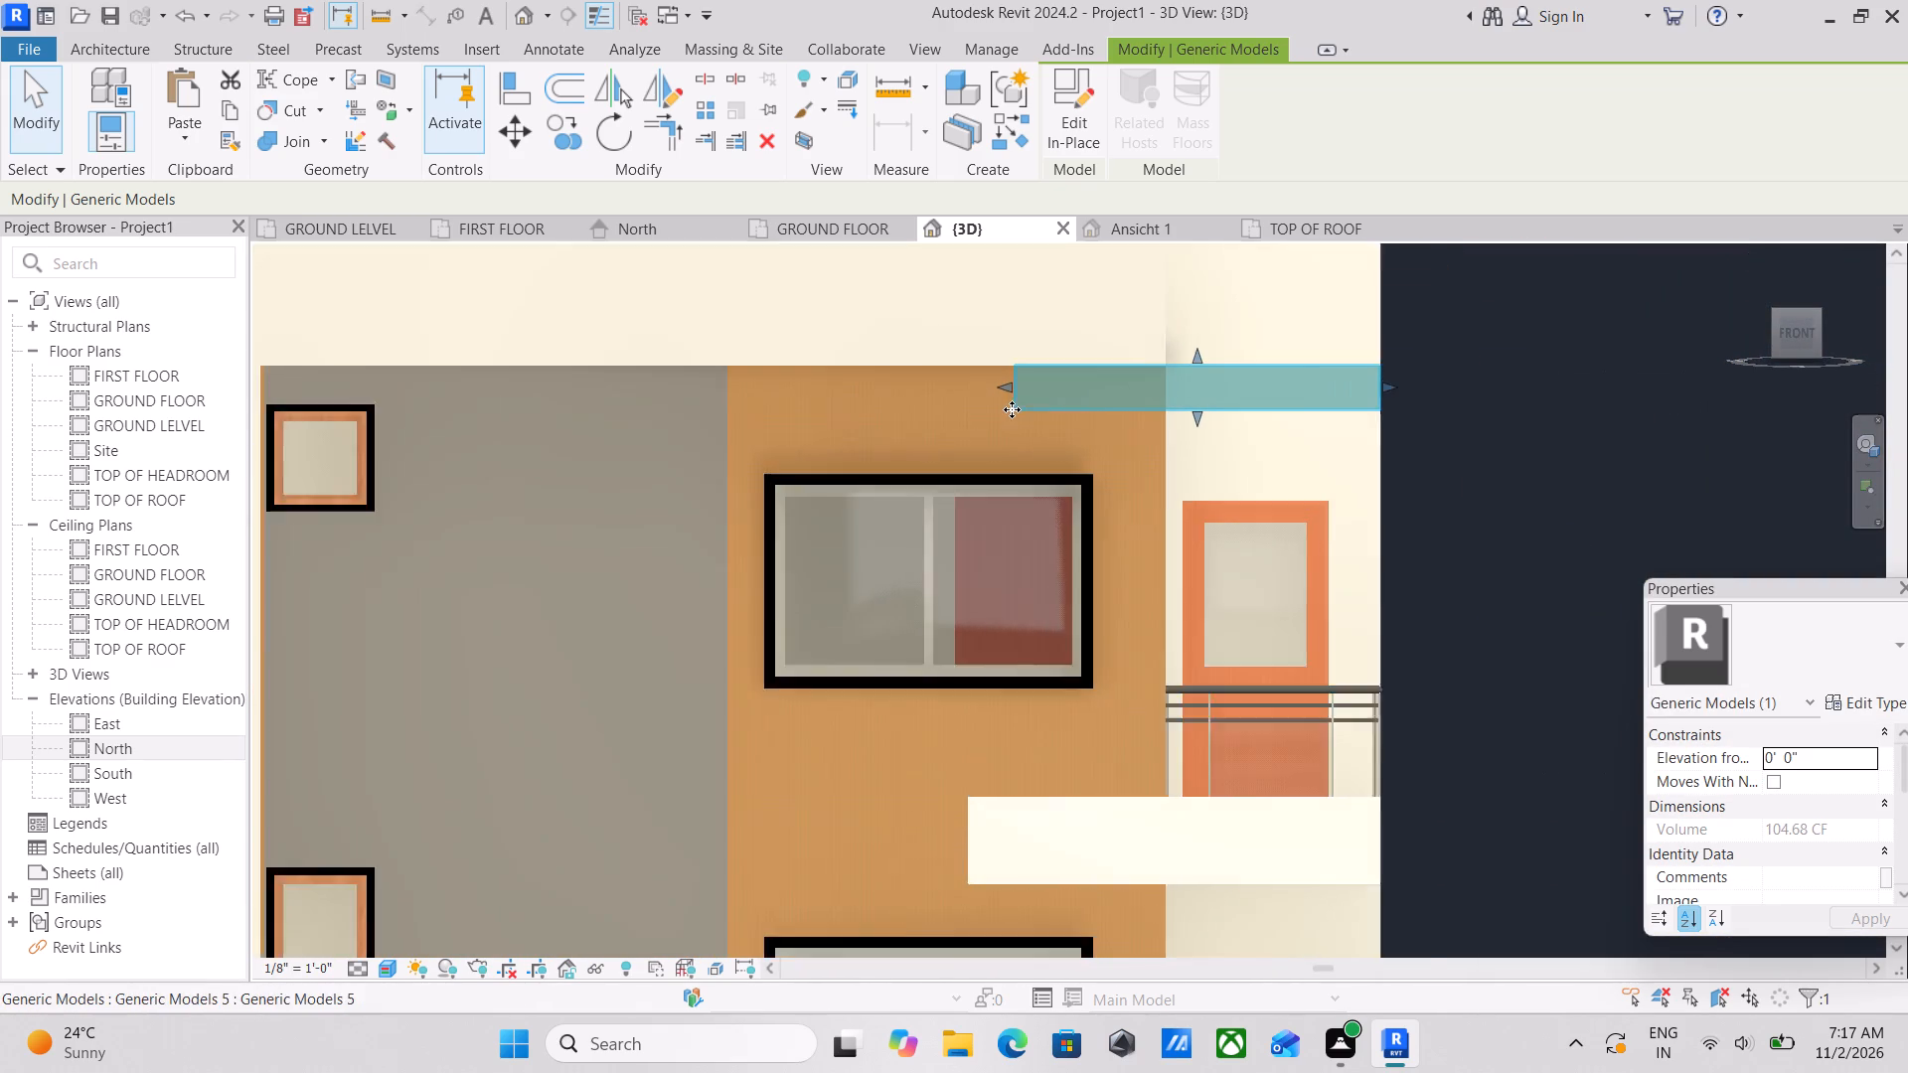
{"action": "scroll", "coordinate": [1012, 409], "scroll_direction": "up", "scroll_amount": 1}
{"action": "left_click_drag", "start_coordinate": [1000, 379], "coordinate": [996, 383]}
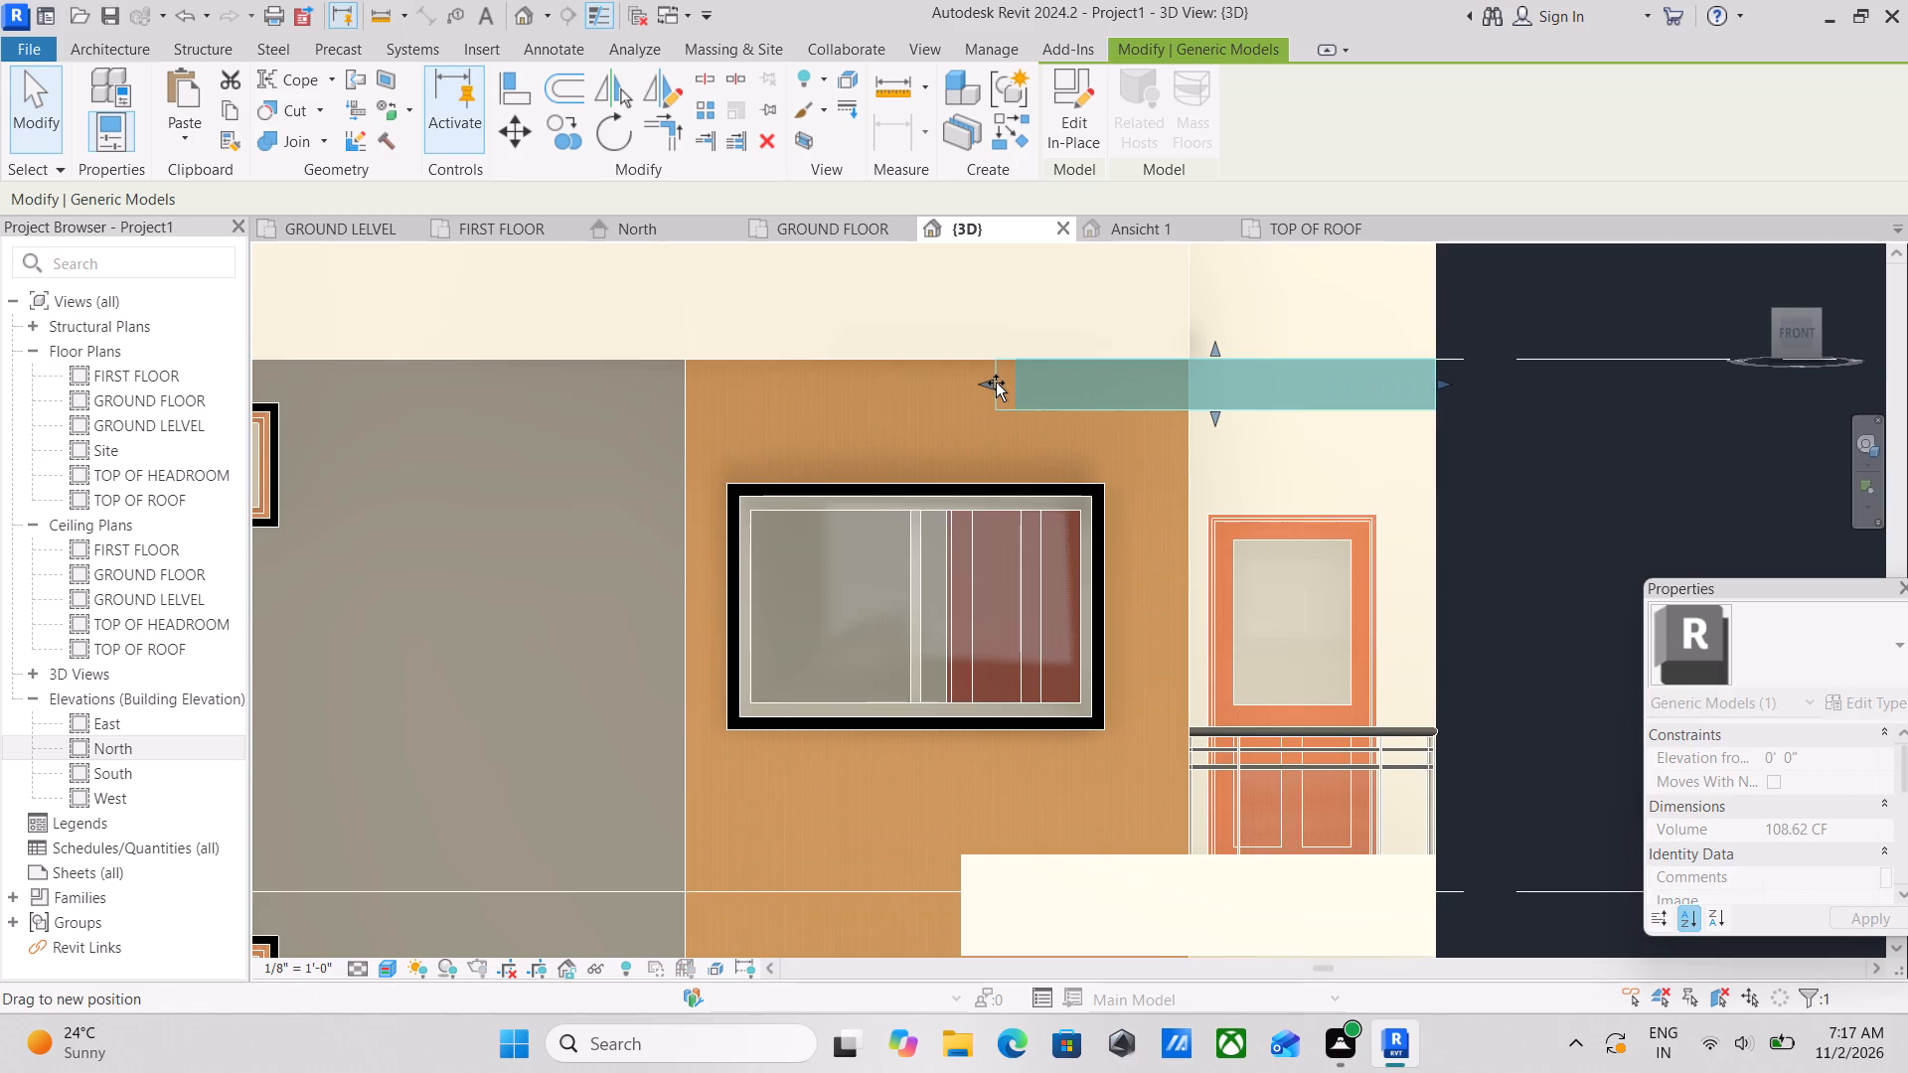
{"action": "left_click_drag", "start_coordinate": [996, 383], "coordinate": [976, 383]}
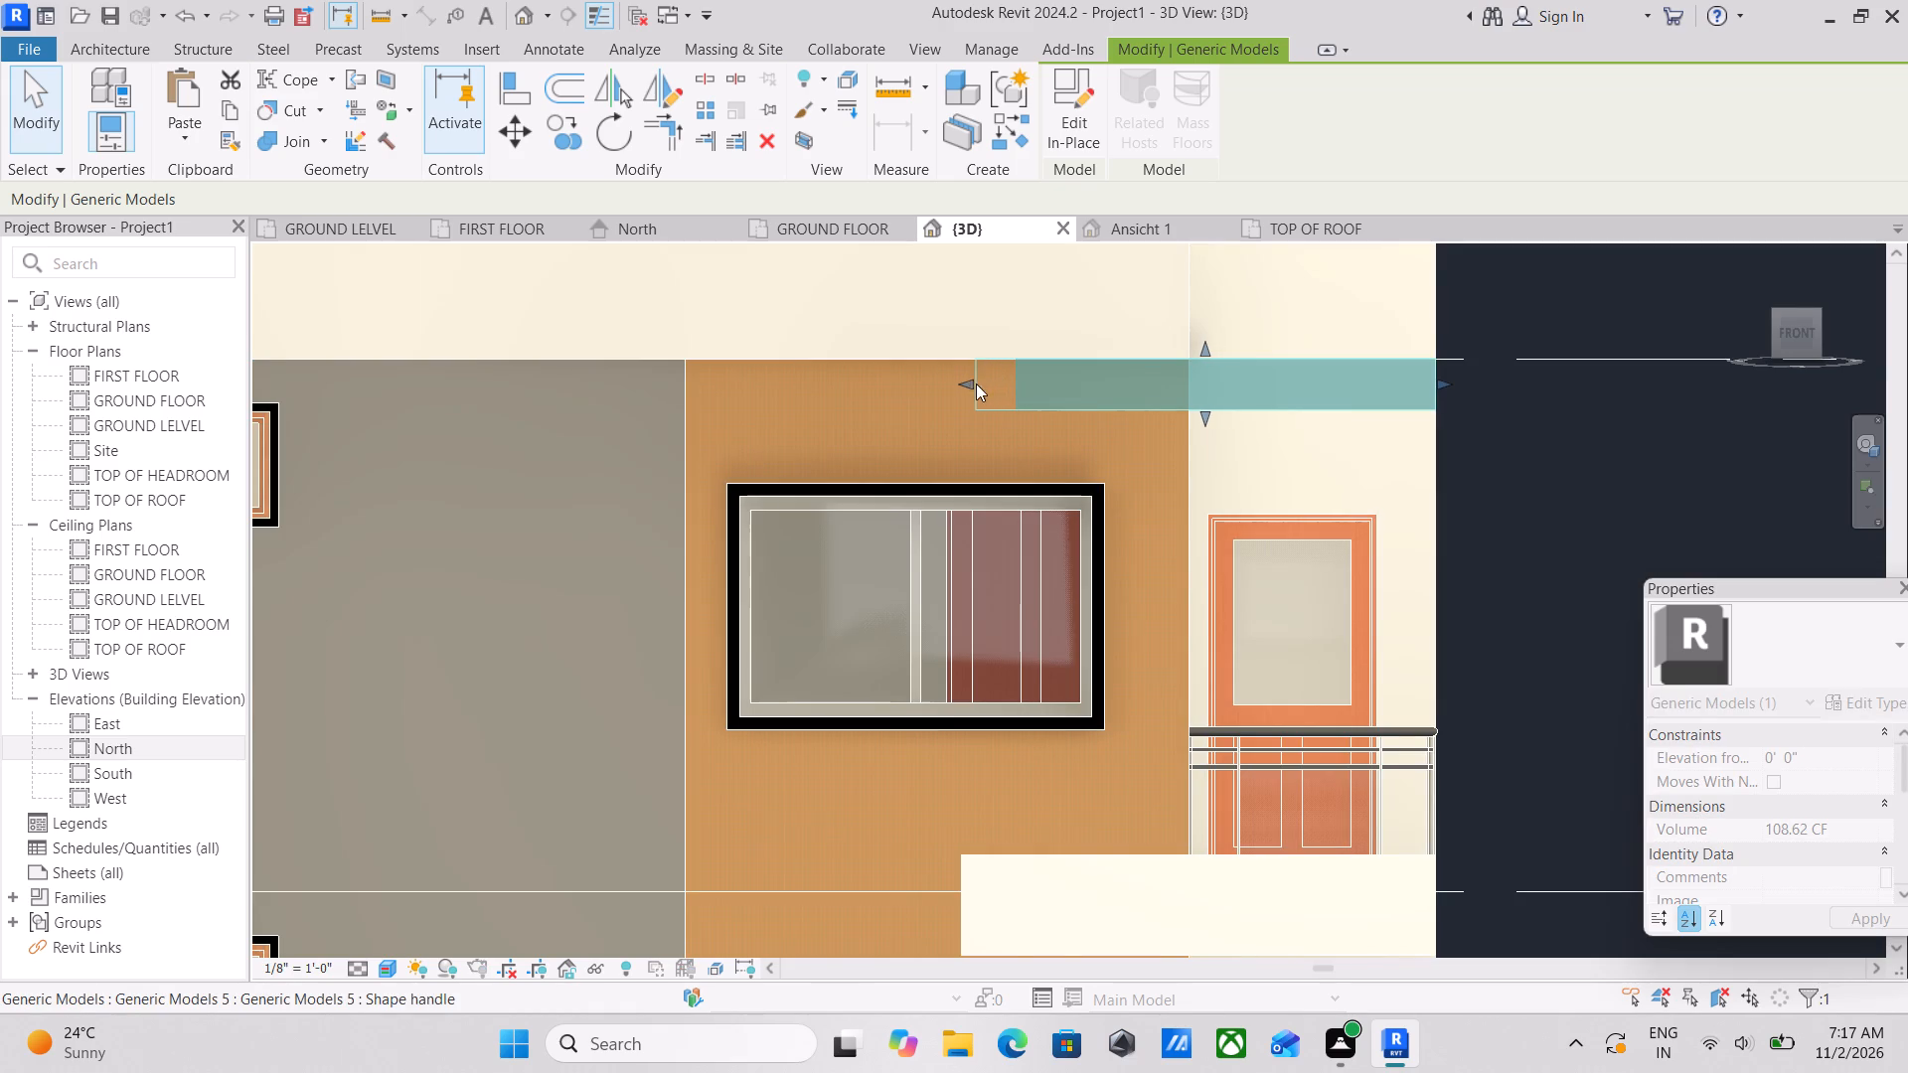
Examine in the front view how the balcony canopy and fascia block ends line up across the orange wall.
{"action": "scroll", "coordinate": [1011, 406], "scroll_direction": "down", "scroll_amount": 5}
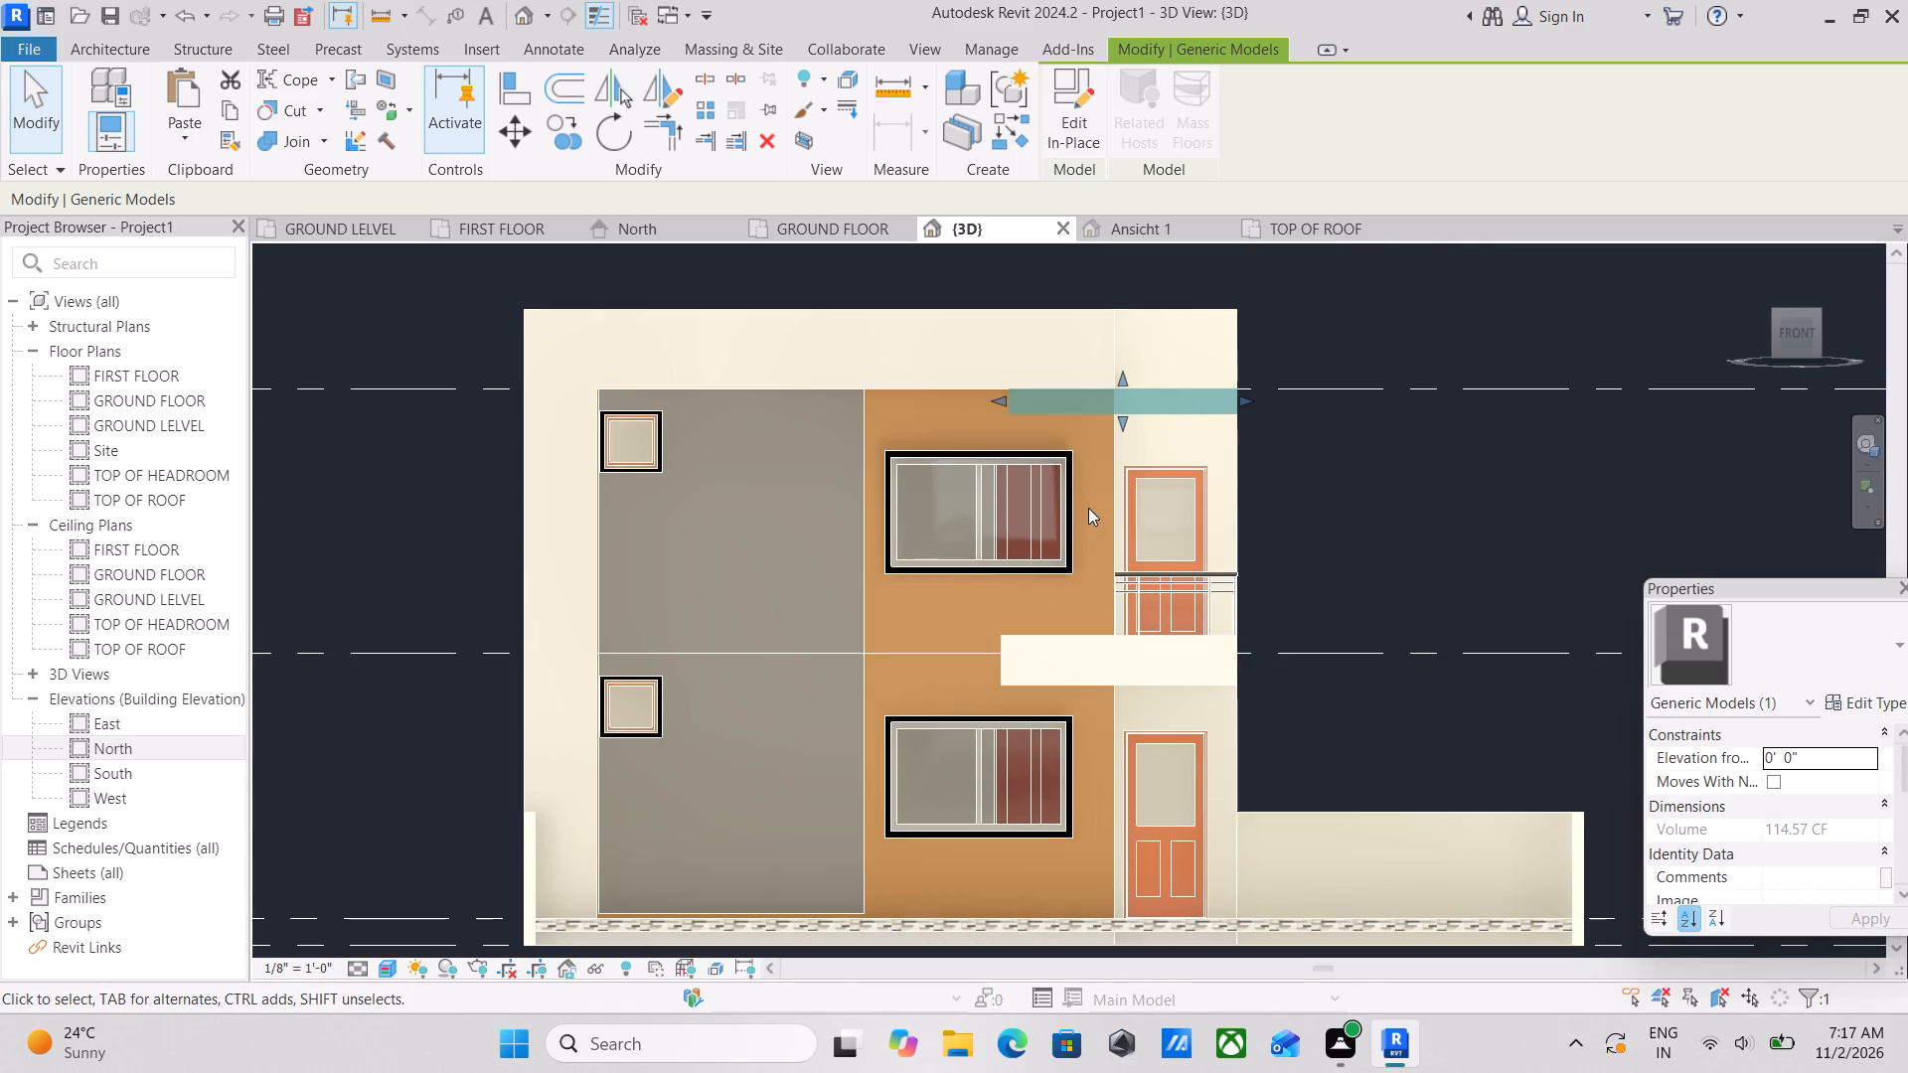
{"action": "scroll", "coordinate": [1088, 508], "scroll_direction": "down", "scroll_amount": 1}
{"action": "key", "text": "Escape"}
{"action": "scroll", "coordinate": [1097, 490], "scroll_direction": "up", "scroll_amount": 3}
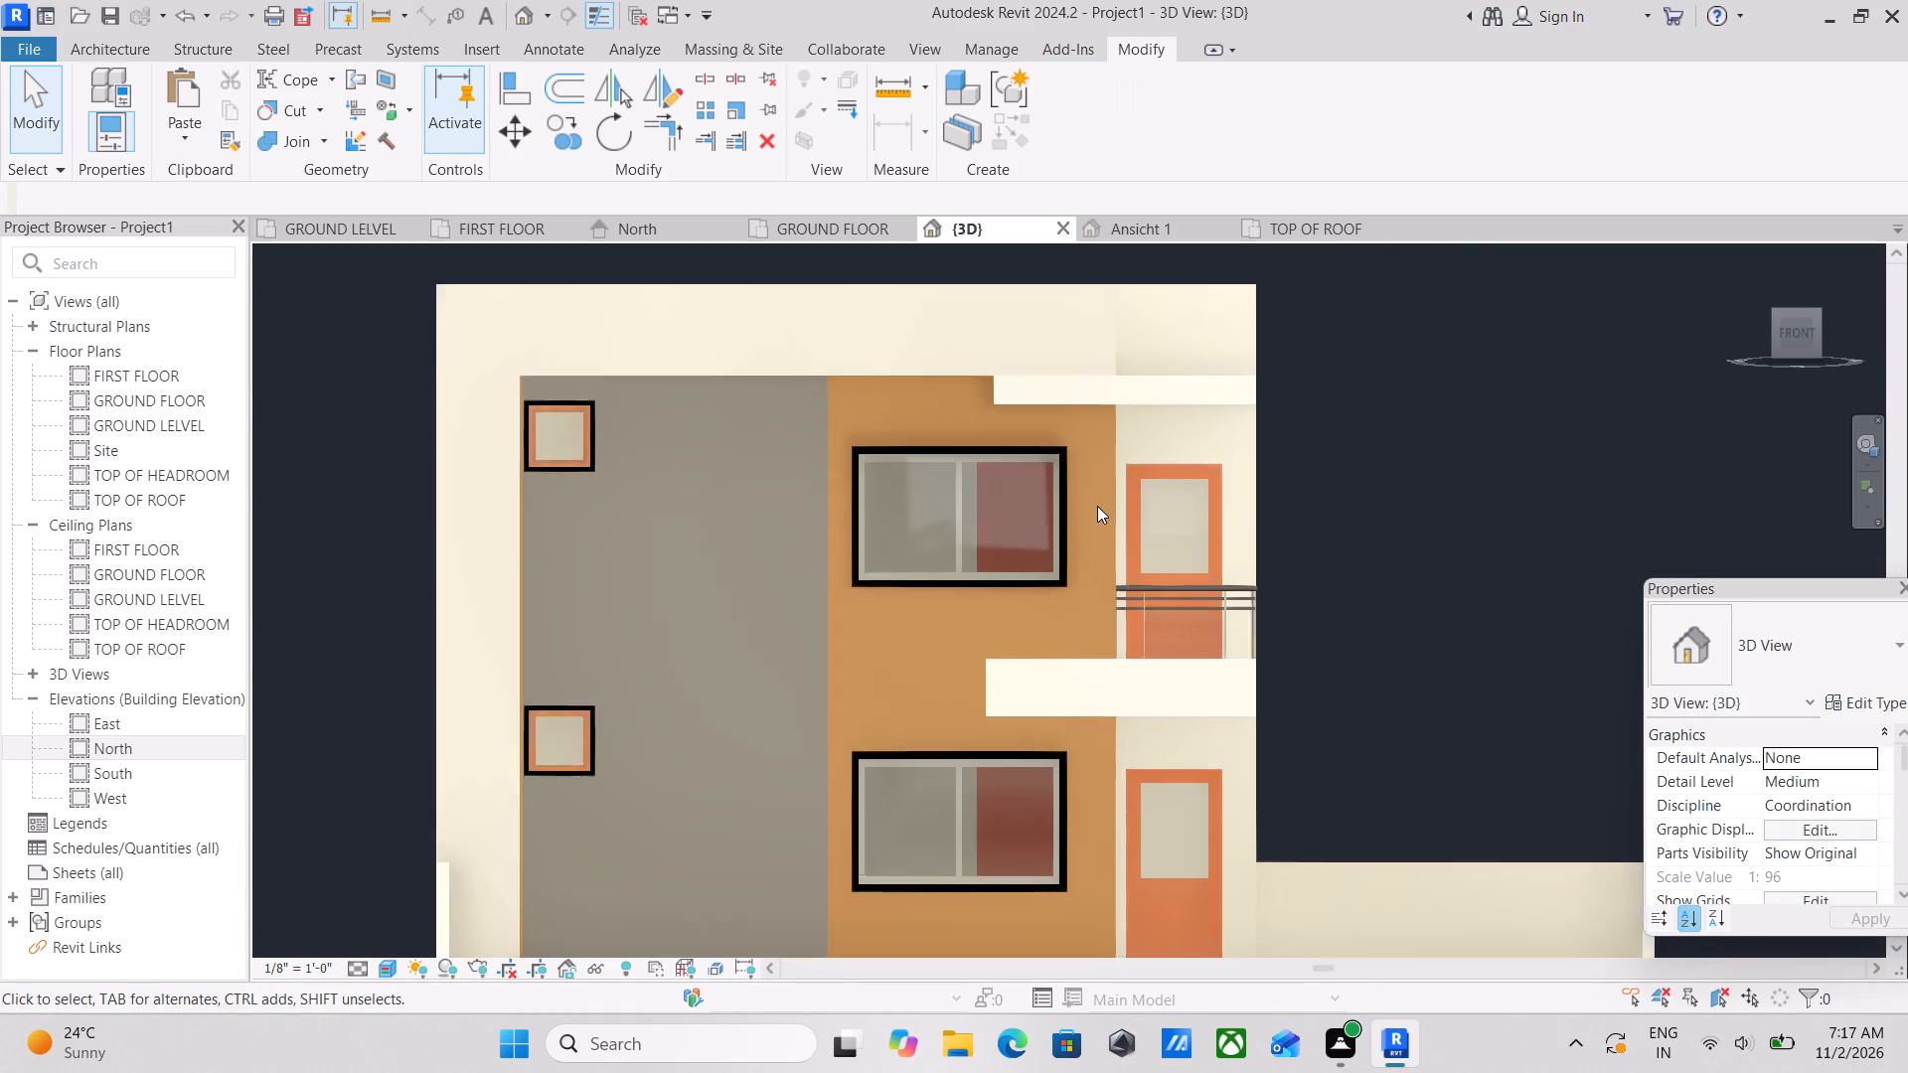
{"action": "middle_click_drag", "start_coordinate": [1111, 535], "coordinate": [1113, 427]}
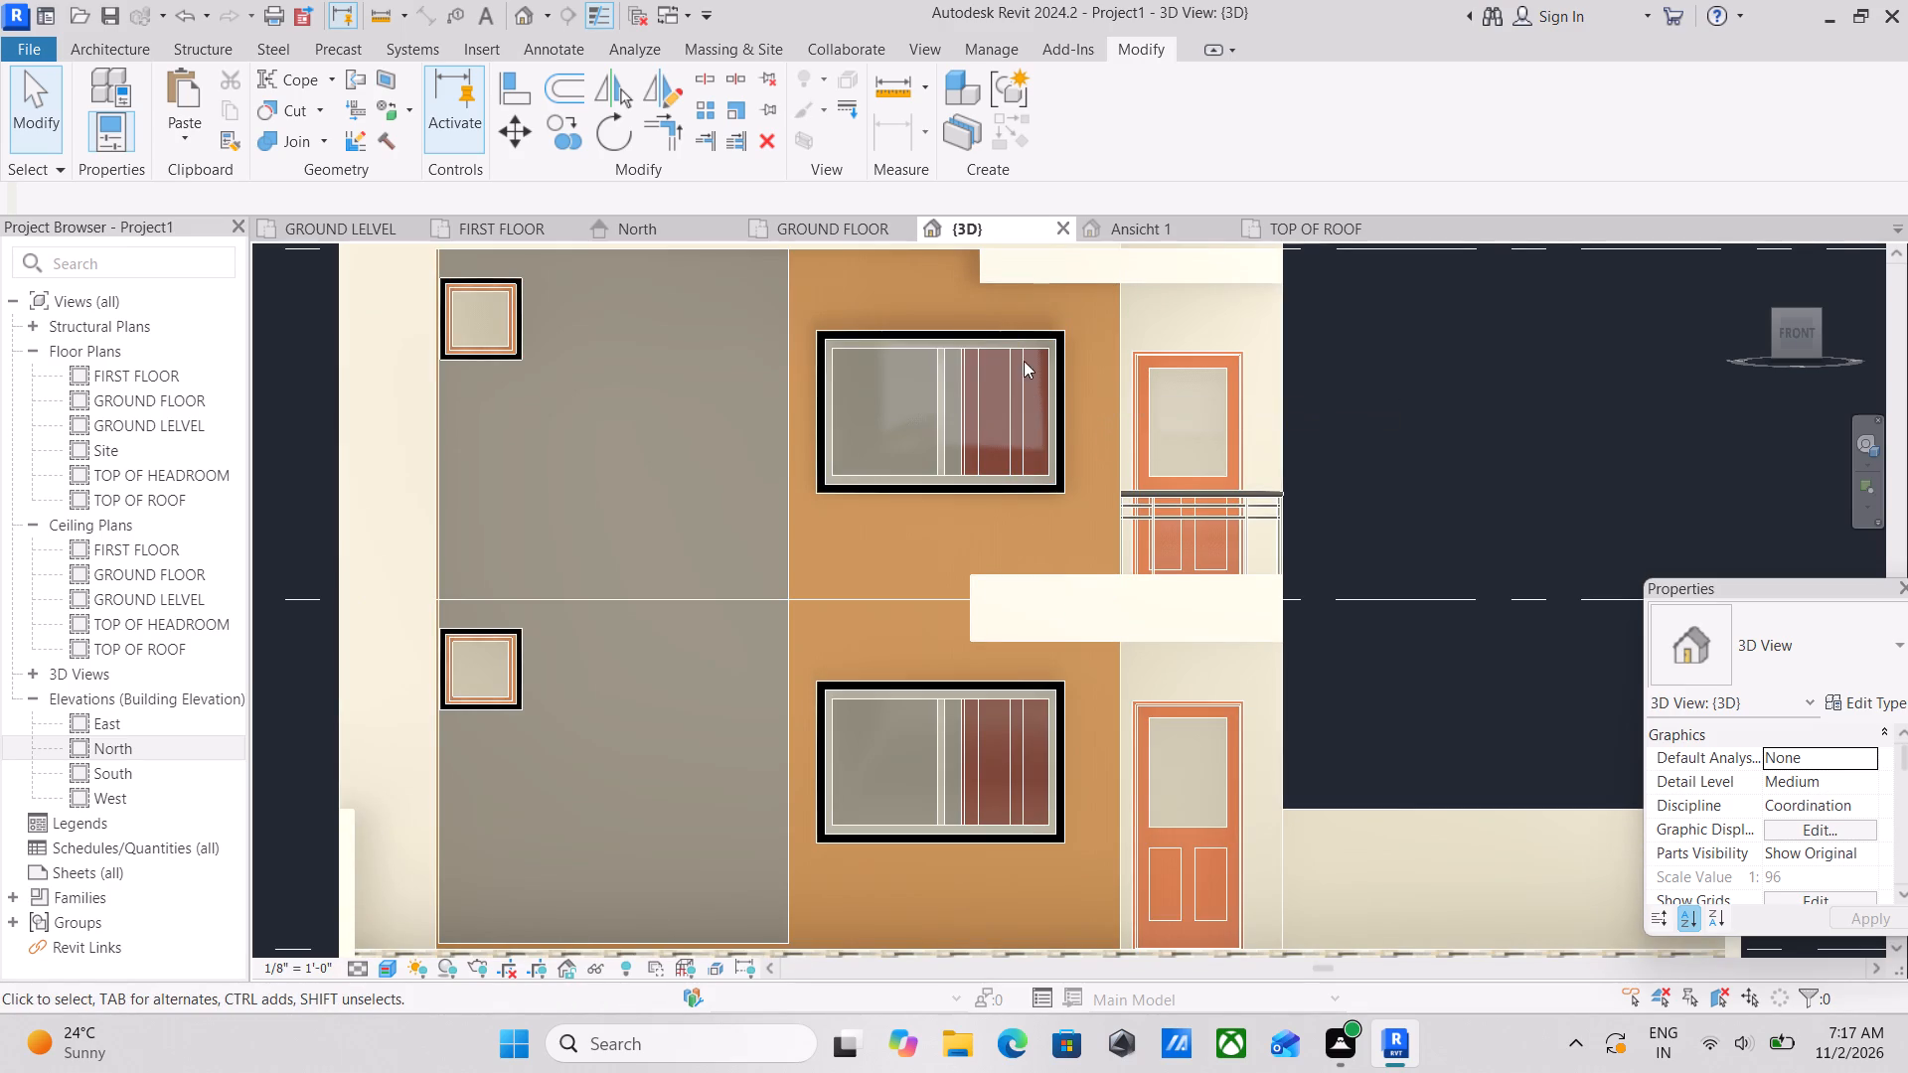
{"action": "scroll", "coordinate": [1103, 432], "scroll_direction": "down", "scroll_amount": 6}
{"action": "middle_click_drag", "start_coordinate": [1094, 441], "coordinate": [874, 600]}
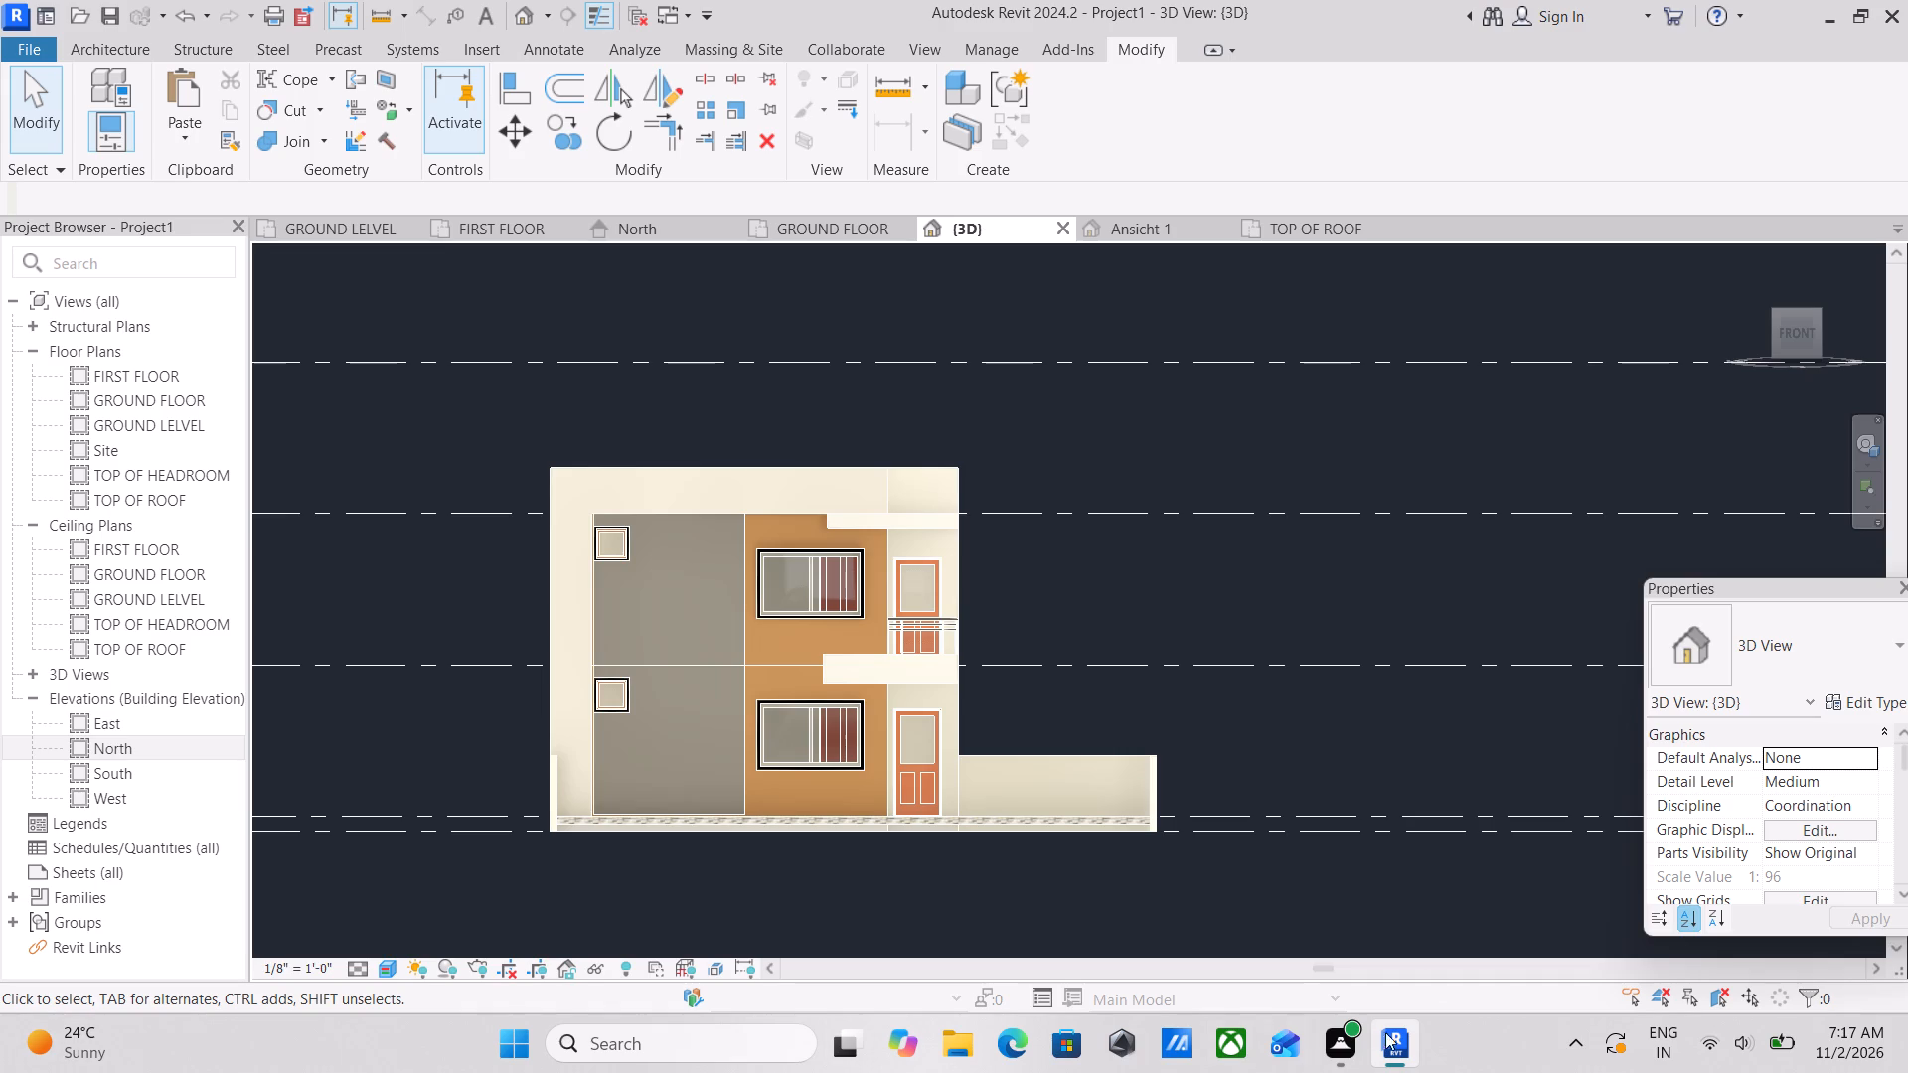
{"action": "scroll", "coordinate": [1876, 634], "scroll_direction": "up", "scroll_amount": 1}
{"action": "scroll", "coordinate": [1239, 0], "scroll_direction": "up", "scroll_amount": 2}
{"action": "scroll", "coordinate": [845, 611], "scroll_direction": "up", "scroll_amount": 4}
{"action": "scroll", "coordinate": [906, 550], "scroll_direction": "up", "scroll_amount": 3}
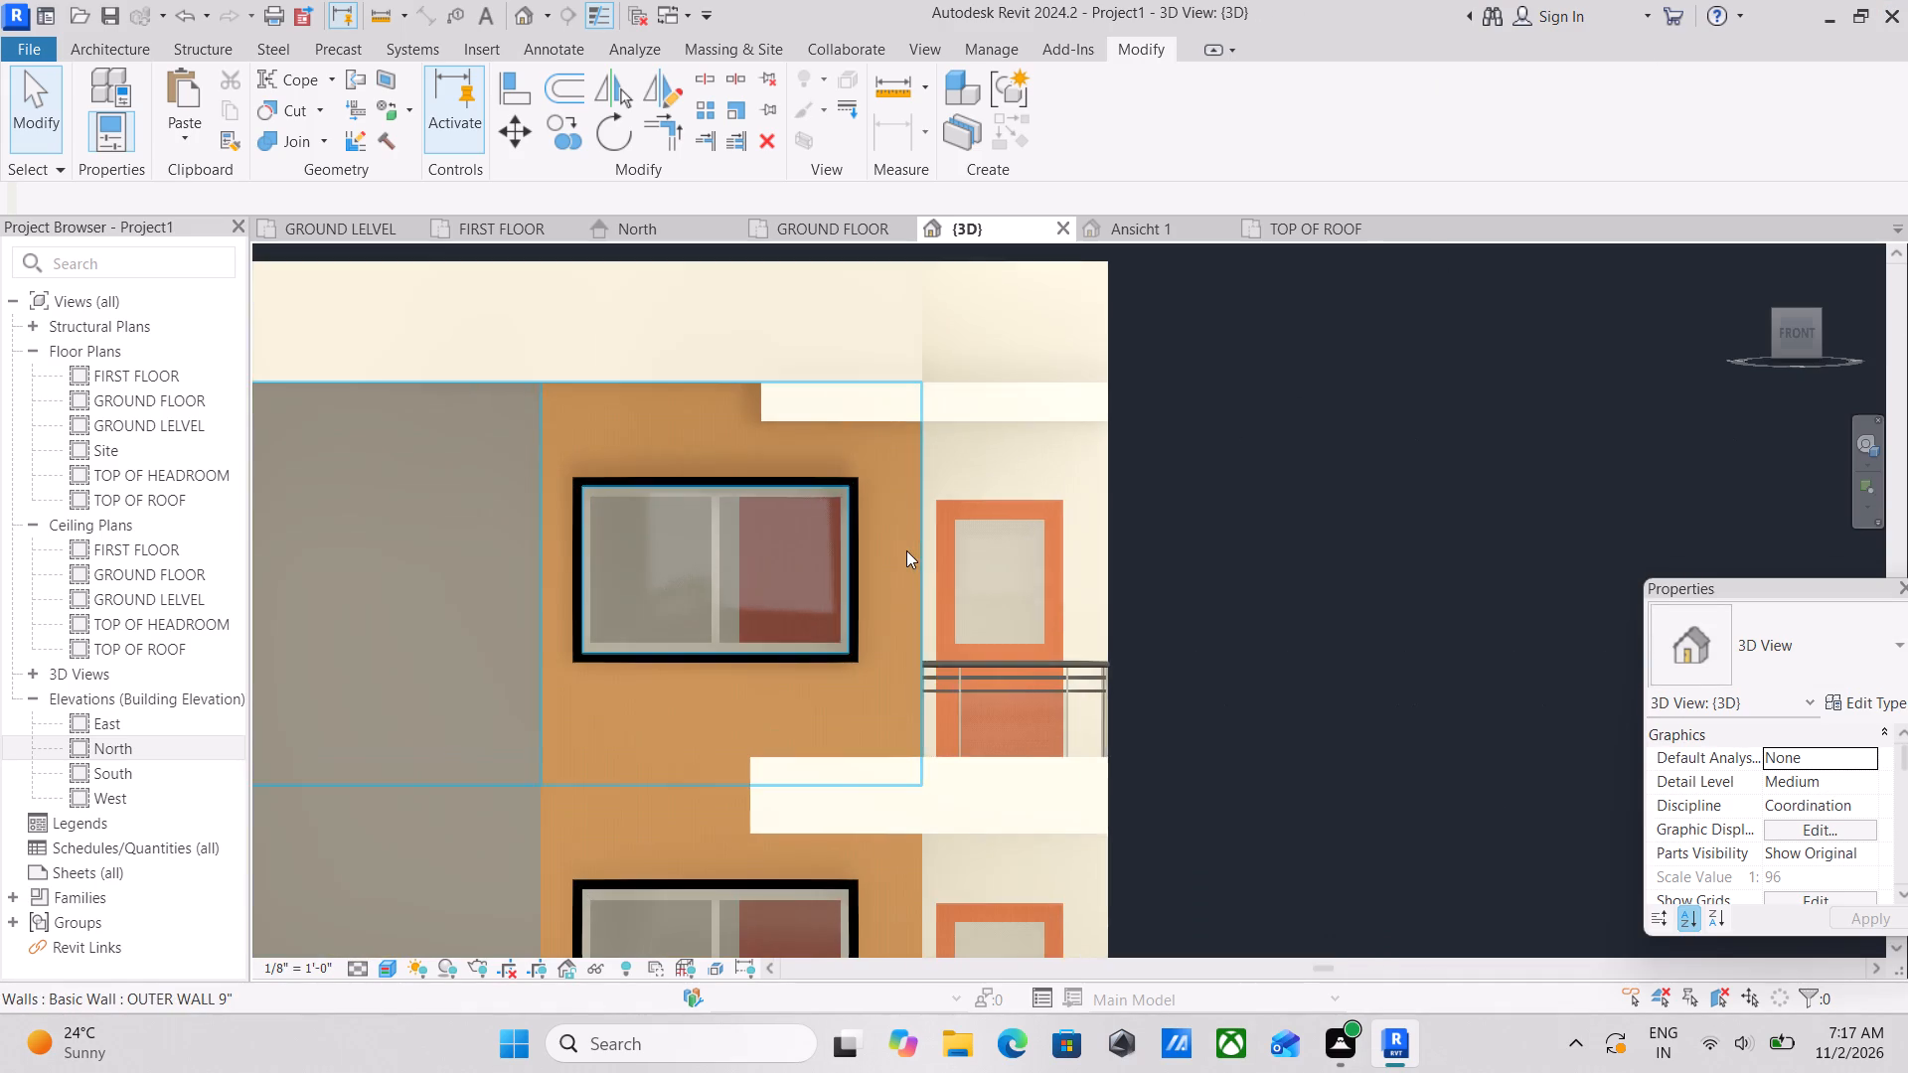
{"action": "middle_click_drag", "start_coordinate": [917, 556], "coordinate": [1141, 675]}
{"action": "scroll", "coordinate": [1106, 607], "scroll_direction": "up", "scroll_amount": 1}
{"action": "middle_click_drag", "start_coordinate": [1087, 544], "coordinate": [1144, 608]}
{"action": "scroll", "coordinate": [1144, 608], "scroll_direction": "up", "scroll_amount": 3}
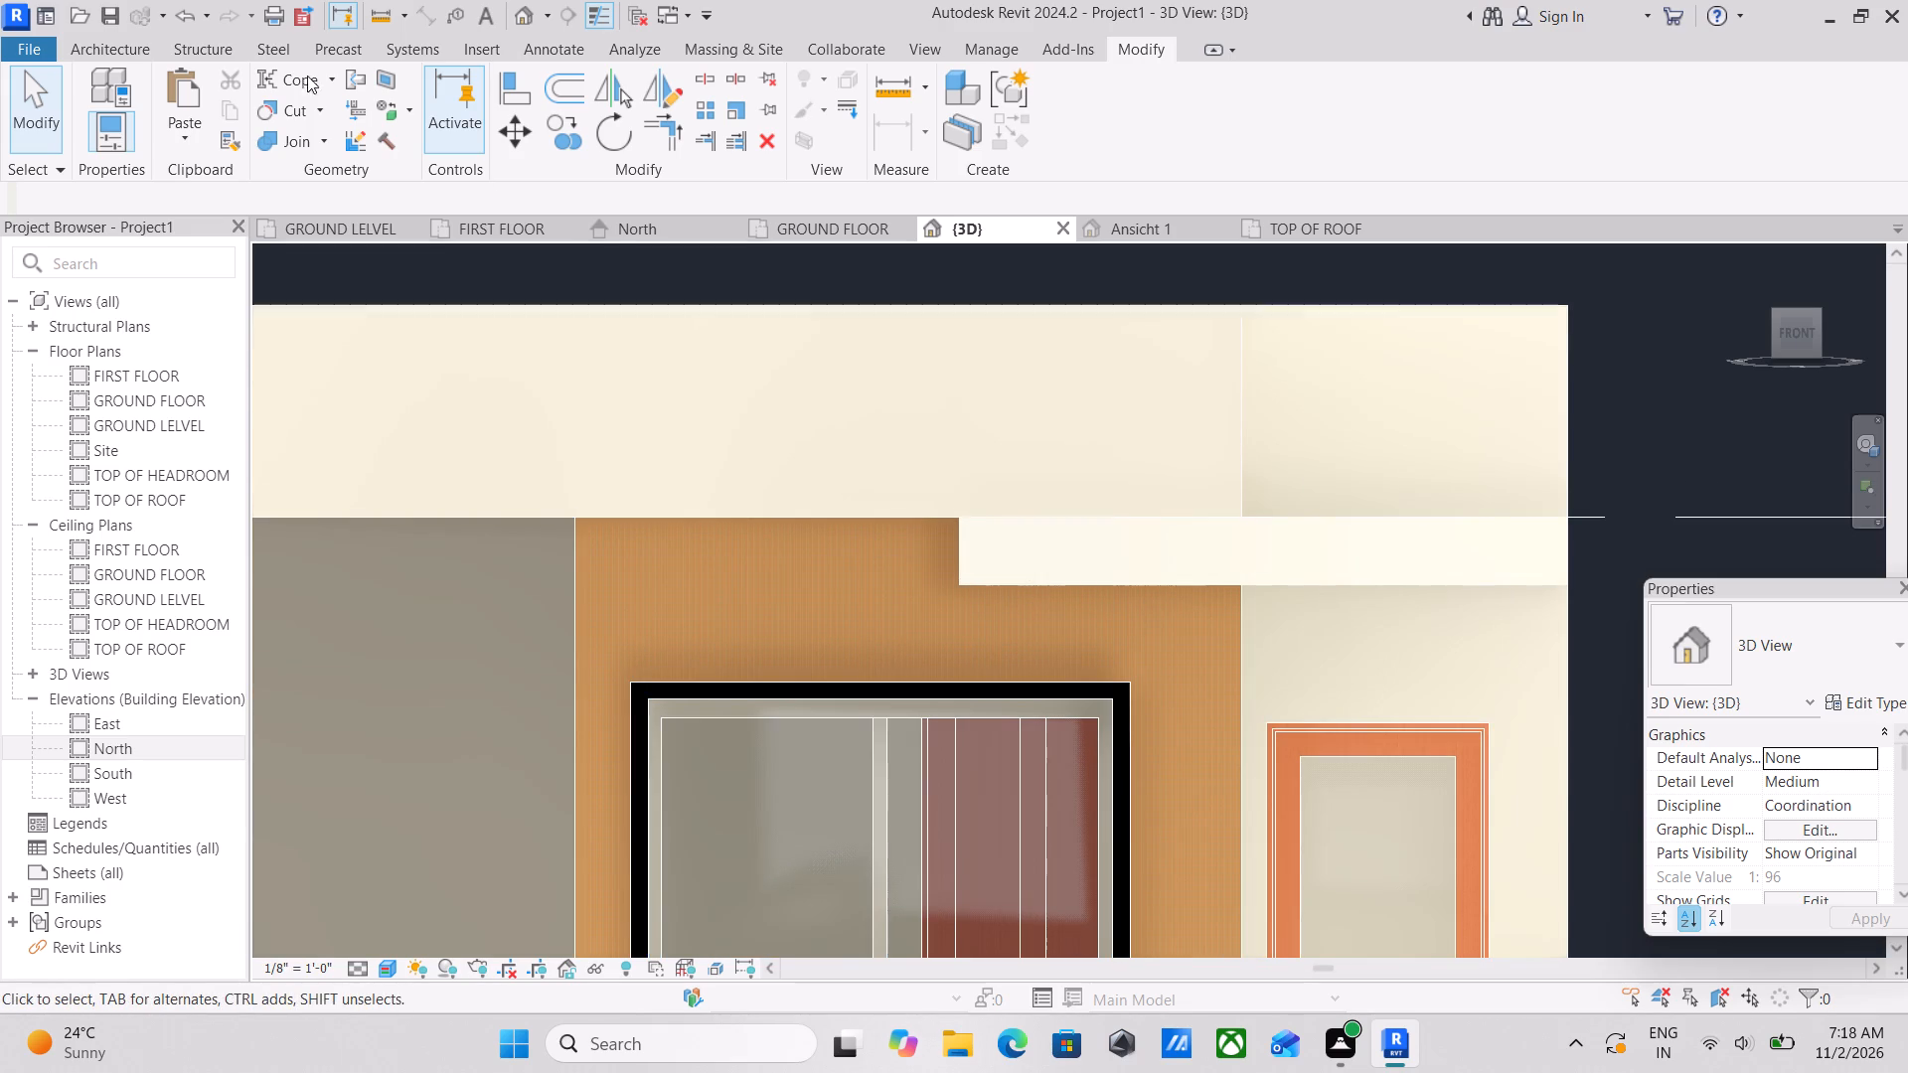
Create a new in-place component in the Generic Models category, keeping the suggested name.
{"action": "left_click", "coordinate": [93, 51]}
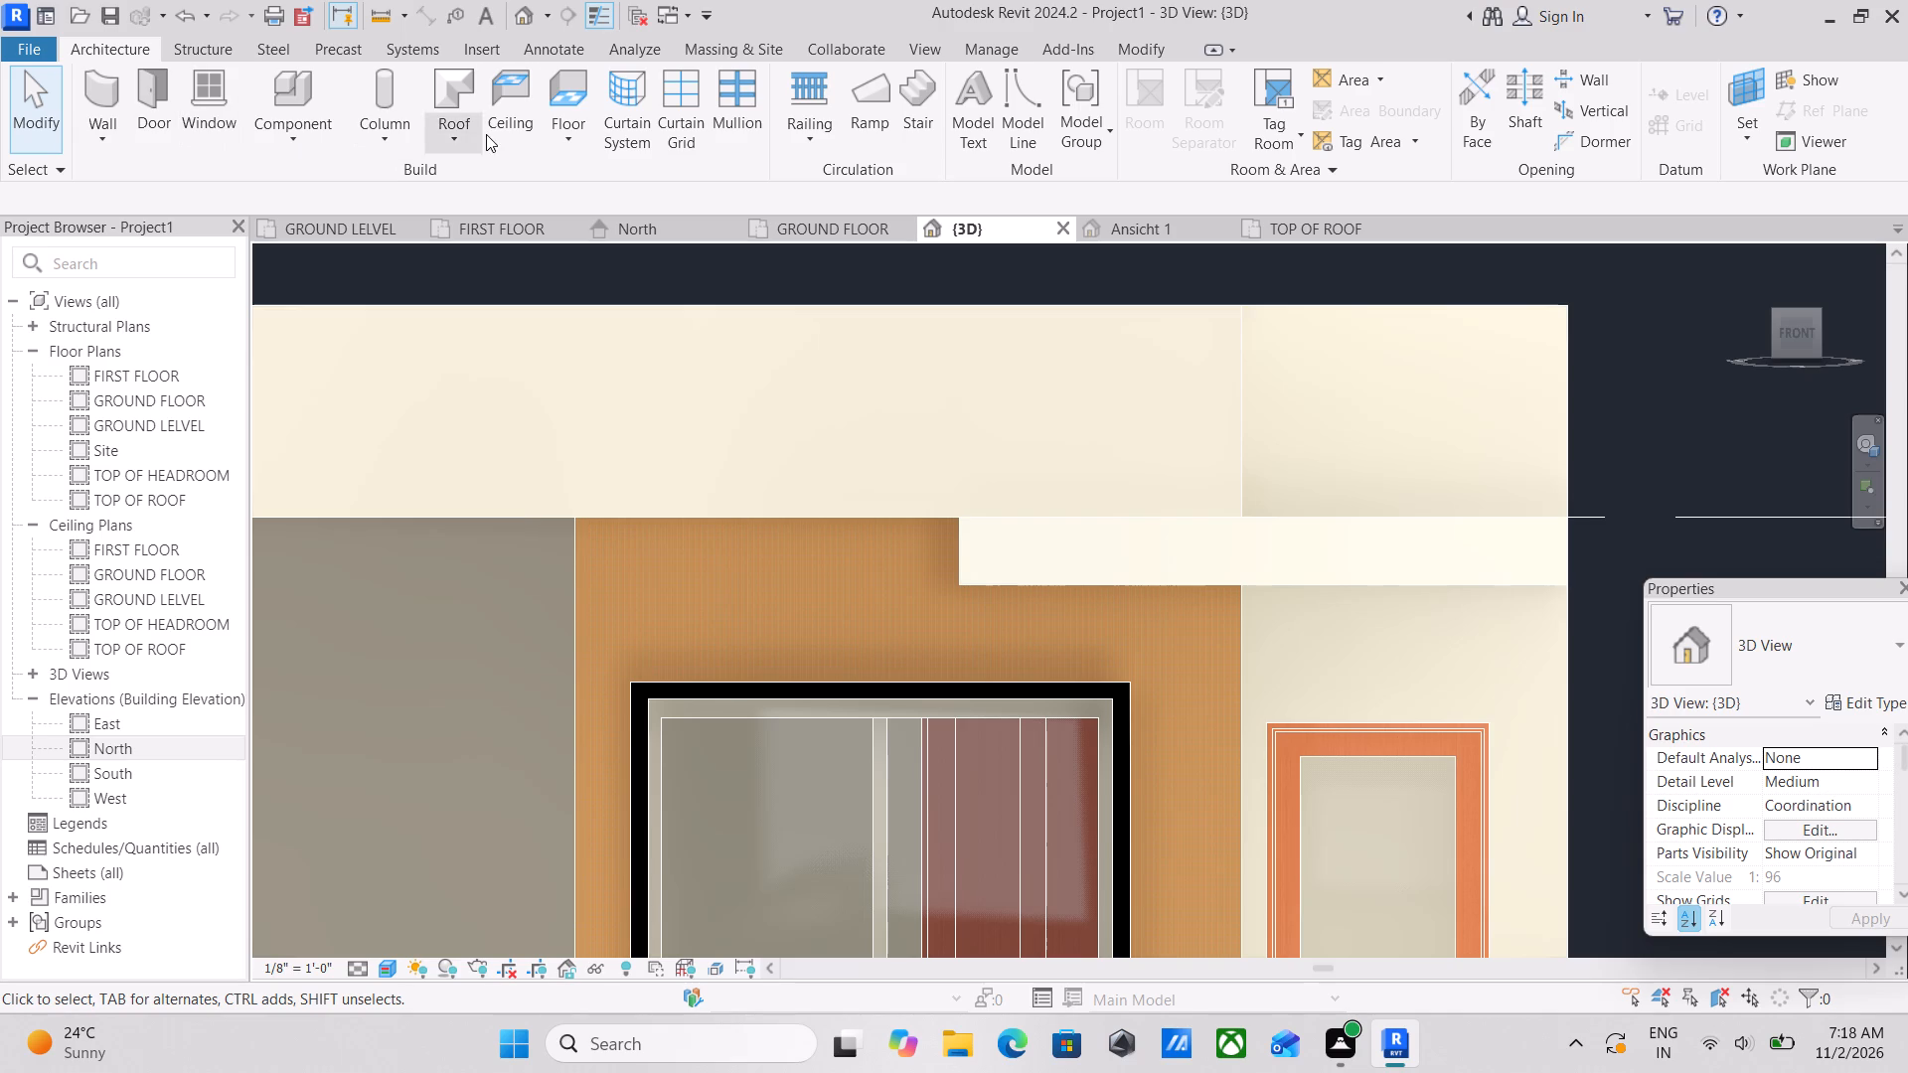
{"action": "left_click", "coordinate": [459, 137]}
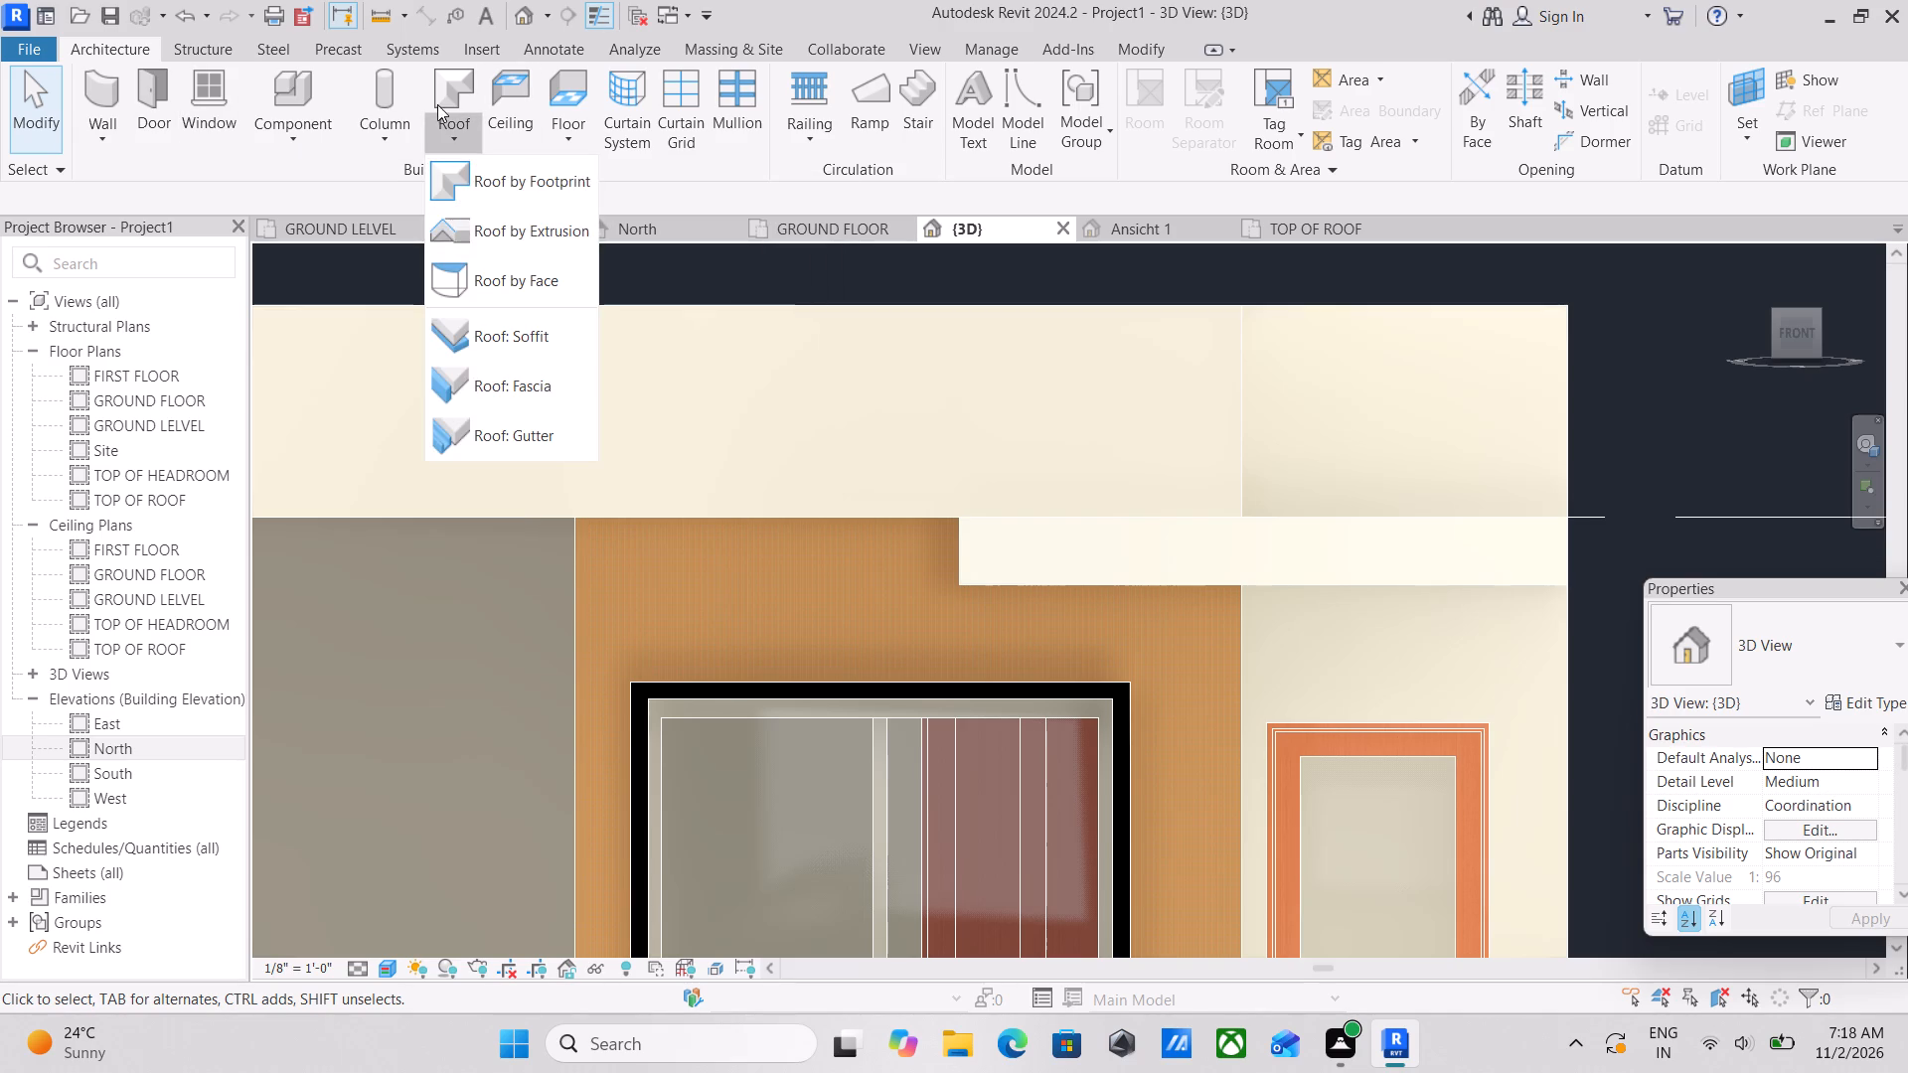
{"action": "left_click", "coordinate": [452, 128]}
{"action": "left_click", "coordinate": [394, 124]}
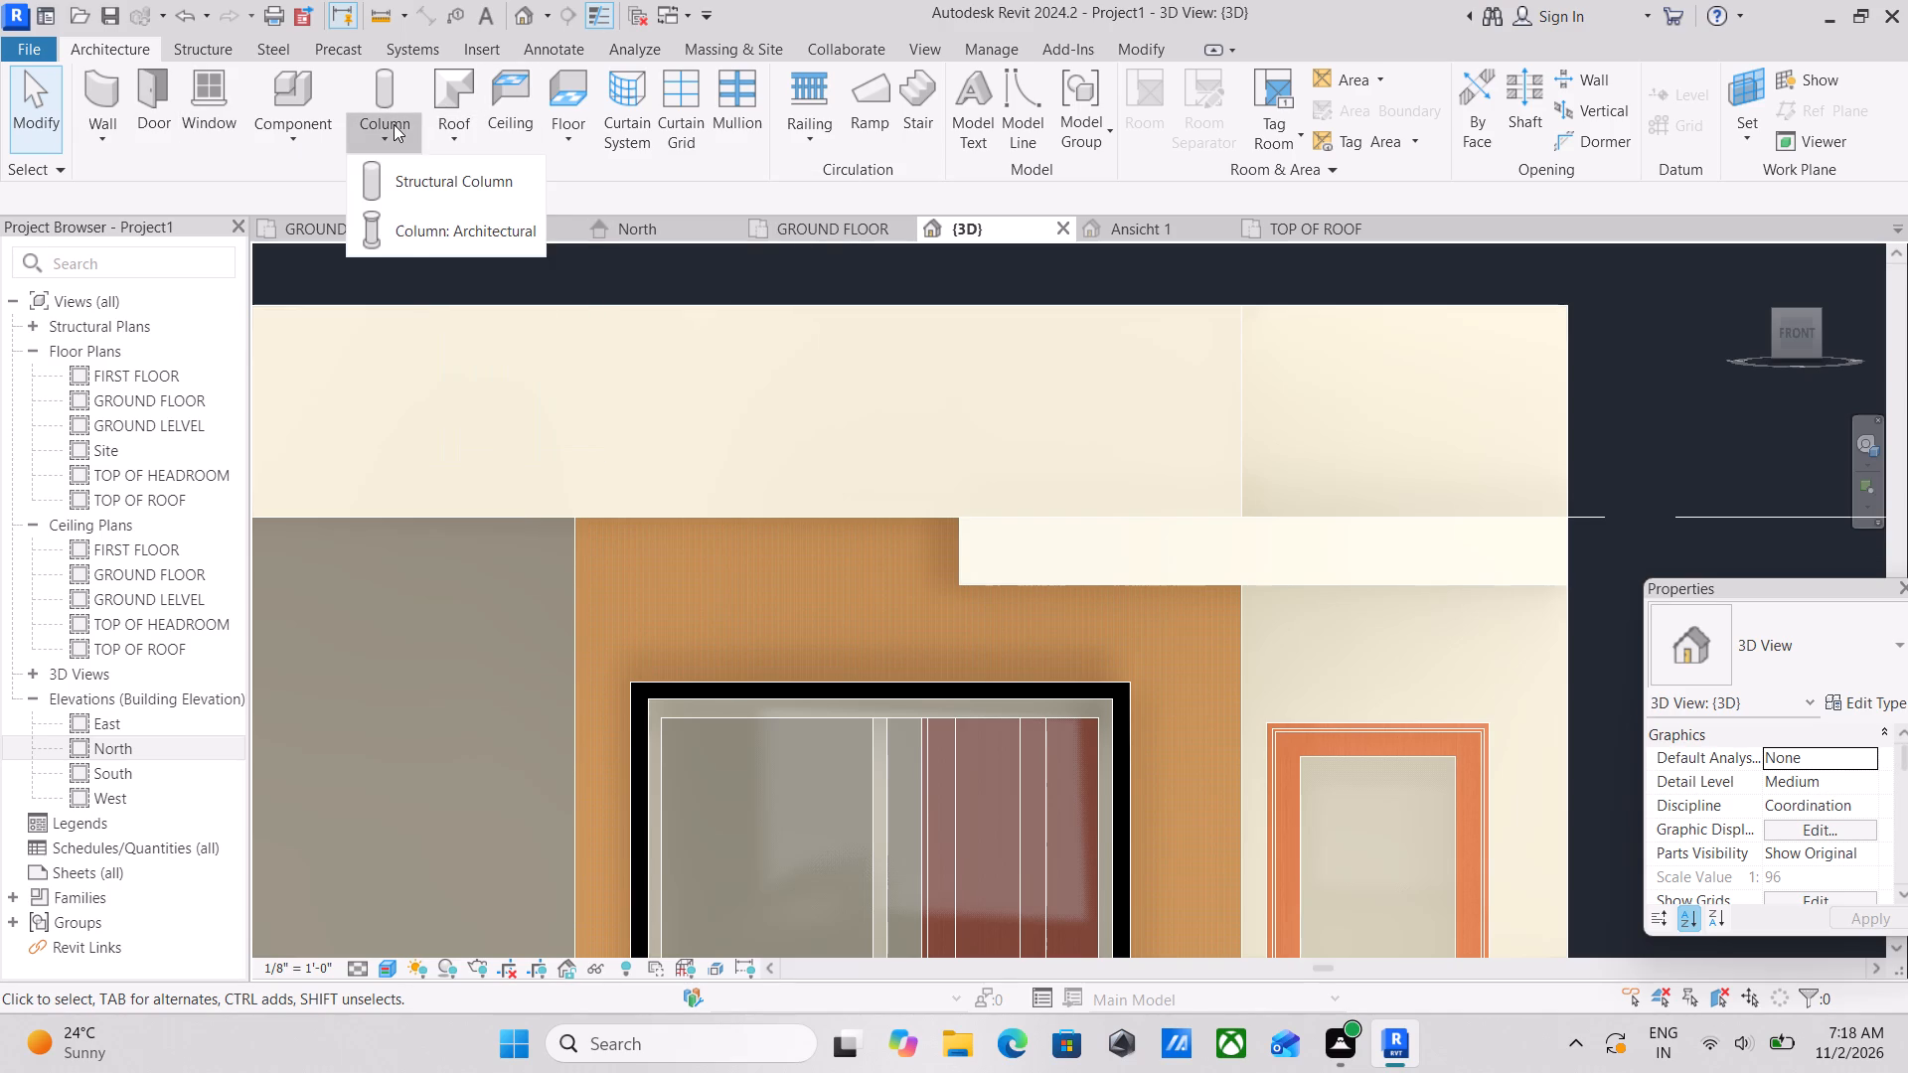
{"action": "left_click", "coordinate": [394, 124]}
{"action": "left_click", "coordinate": [295, 138]}
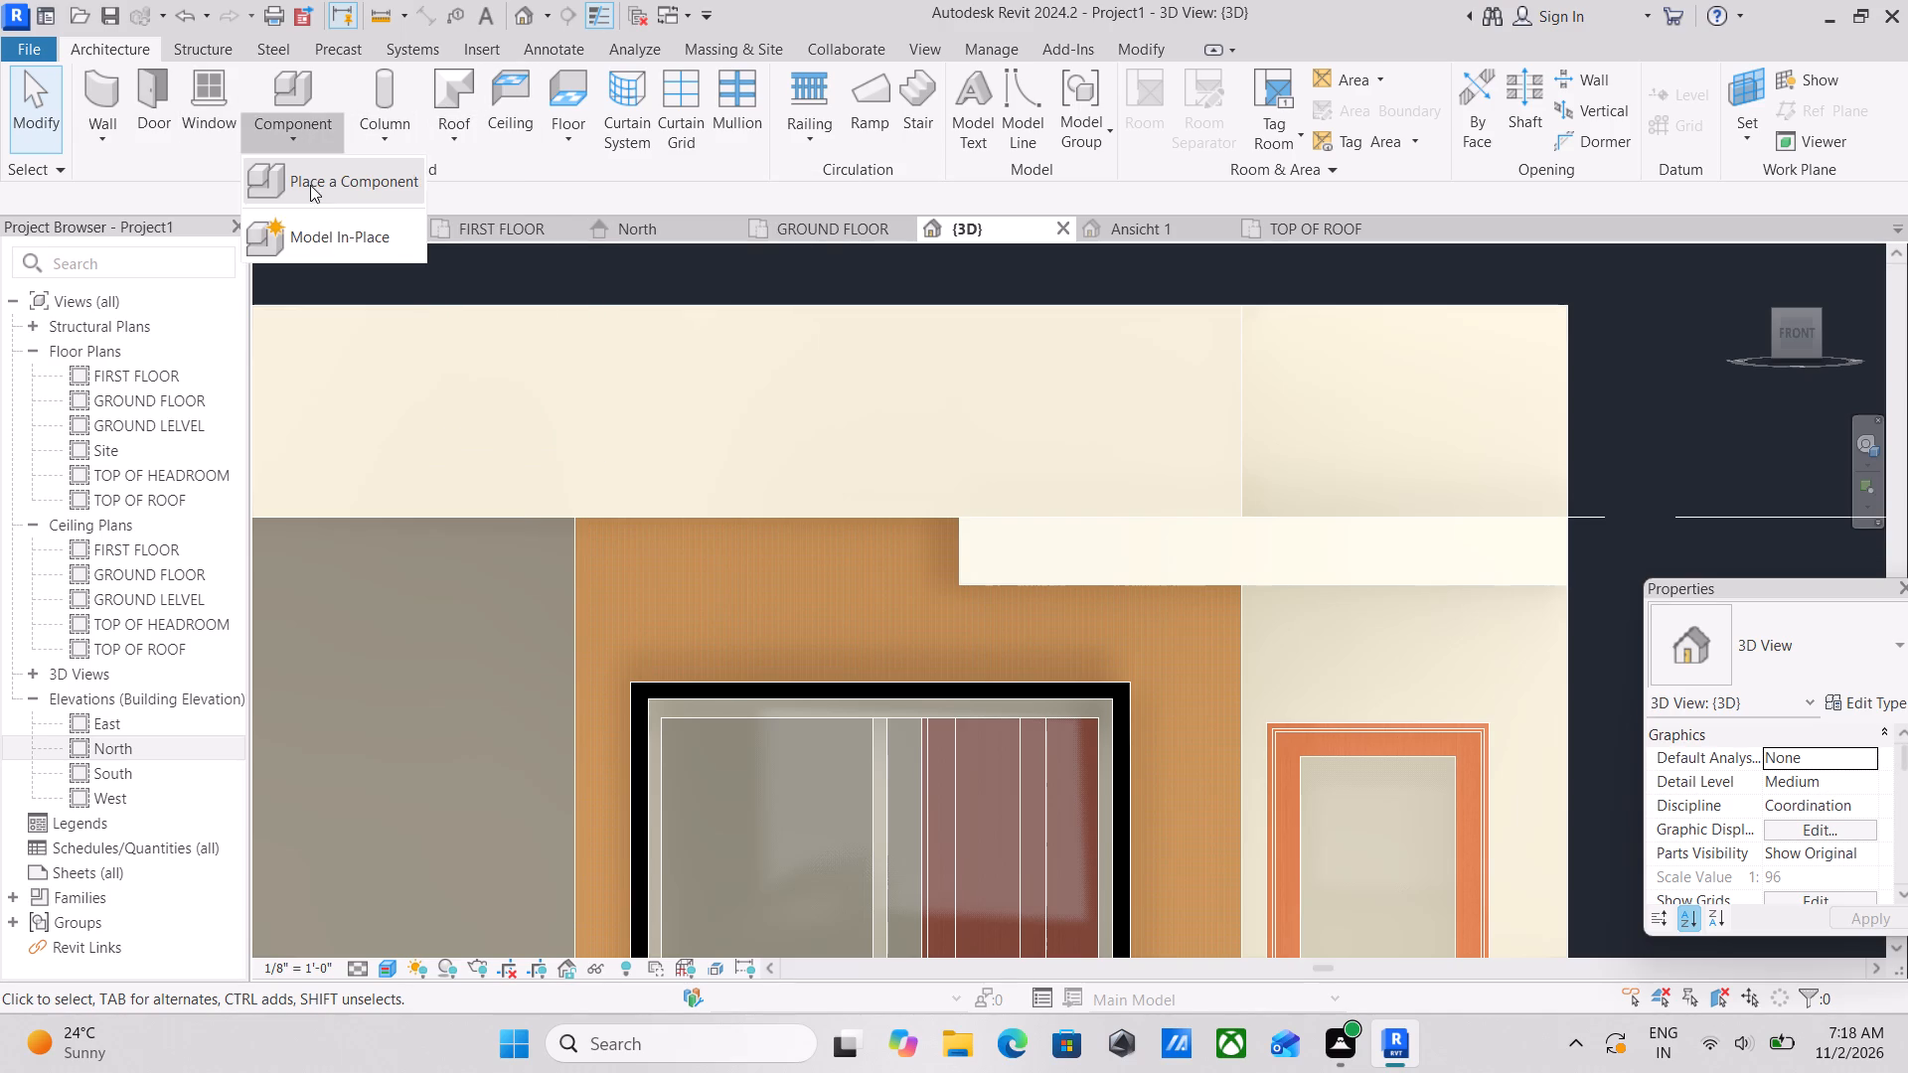
{"action": "left_click", "coordinate": [339, 234]}
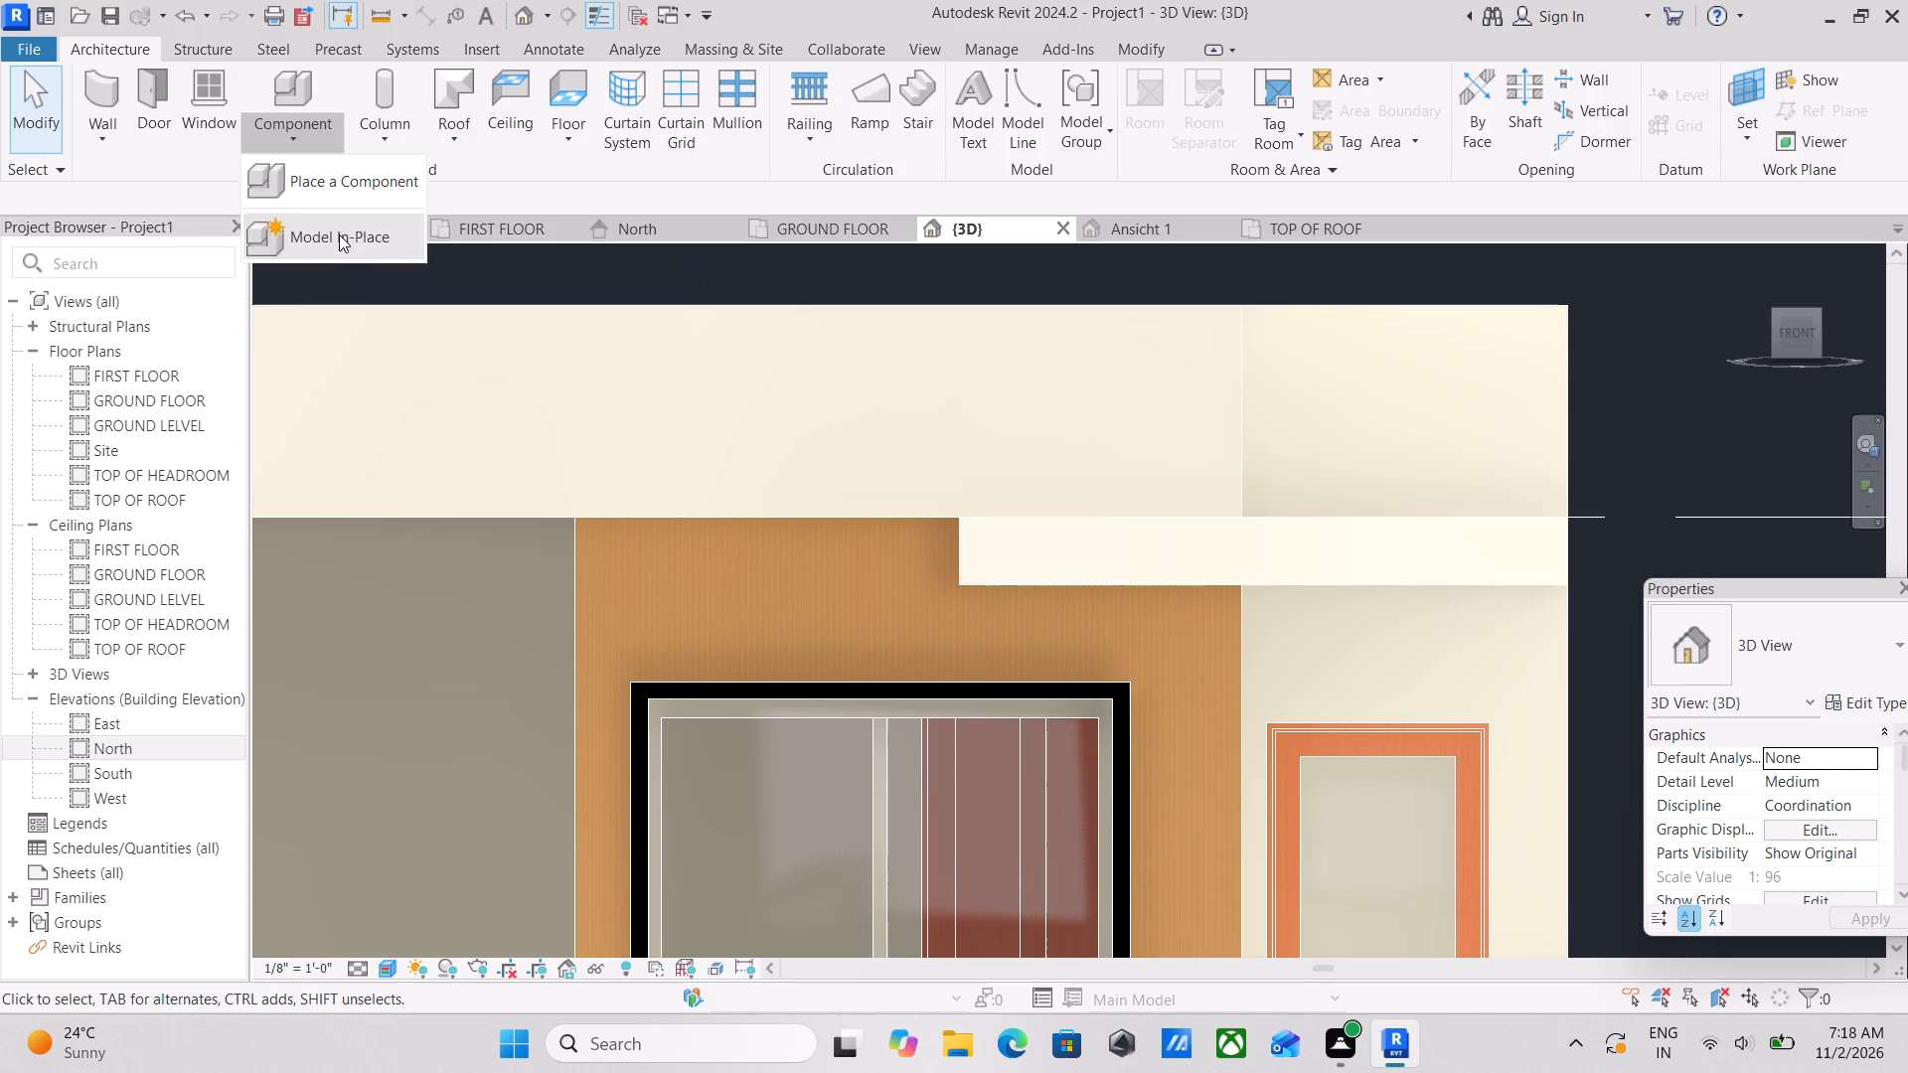
{"action": "scroll", "coordinate": [995, 535], "scroll_direction": "down", "scroll_amount": 3}
{"action": "scroll", "coordinate": [892, 500], "scroll_direction": "down", "scroll_amount": 2}
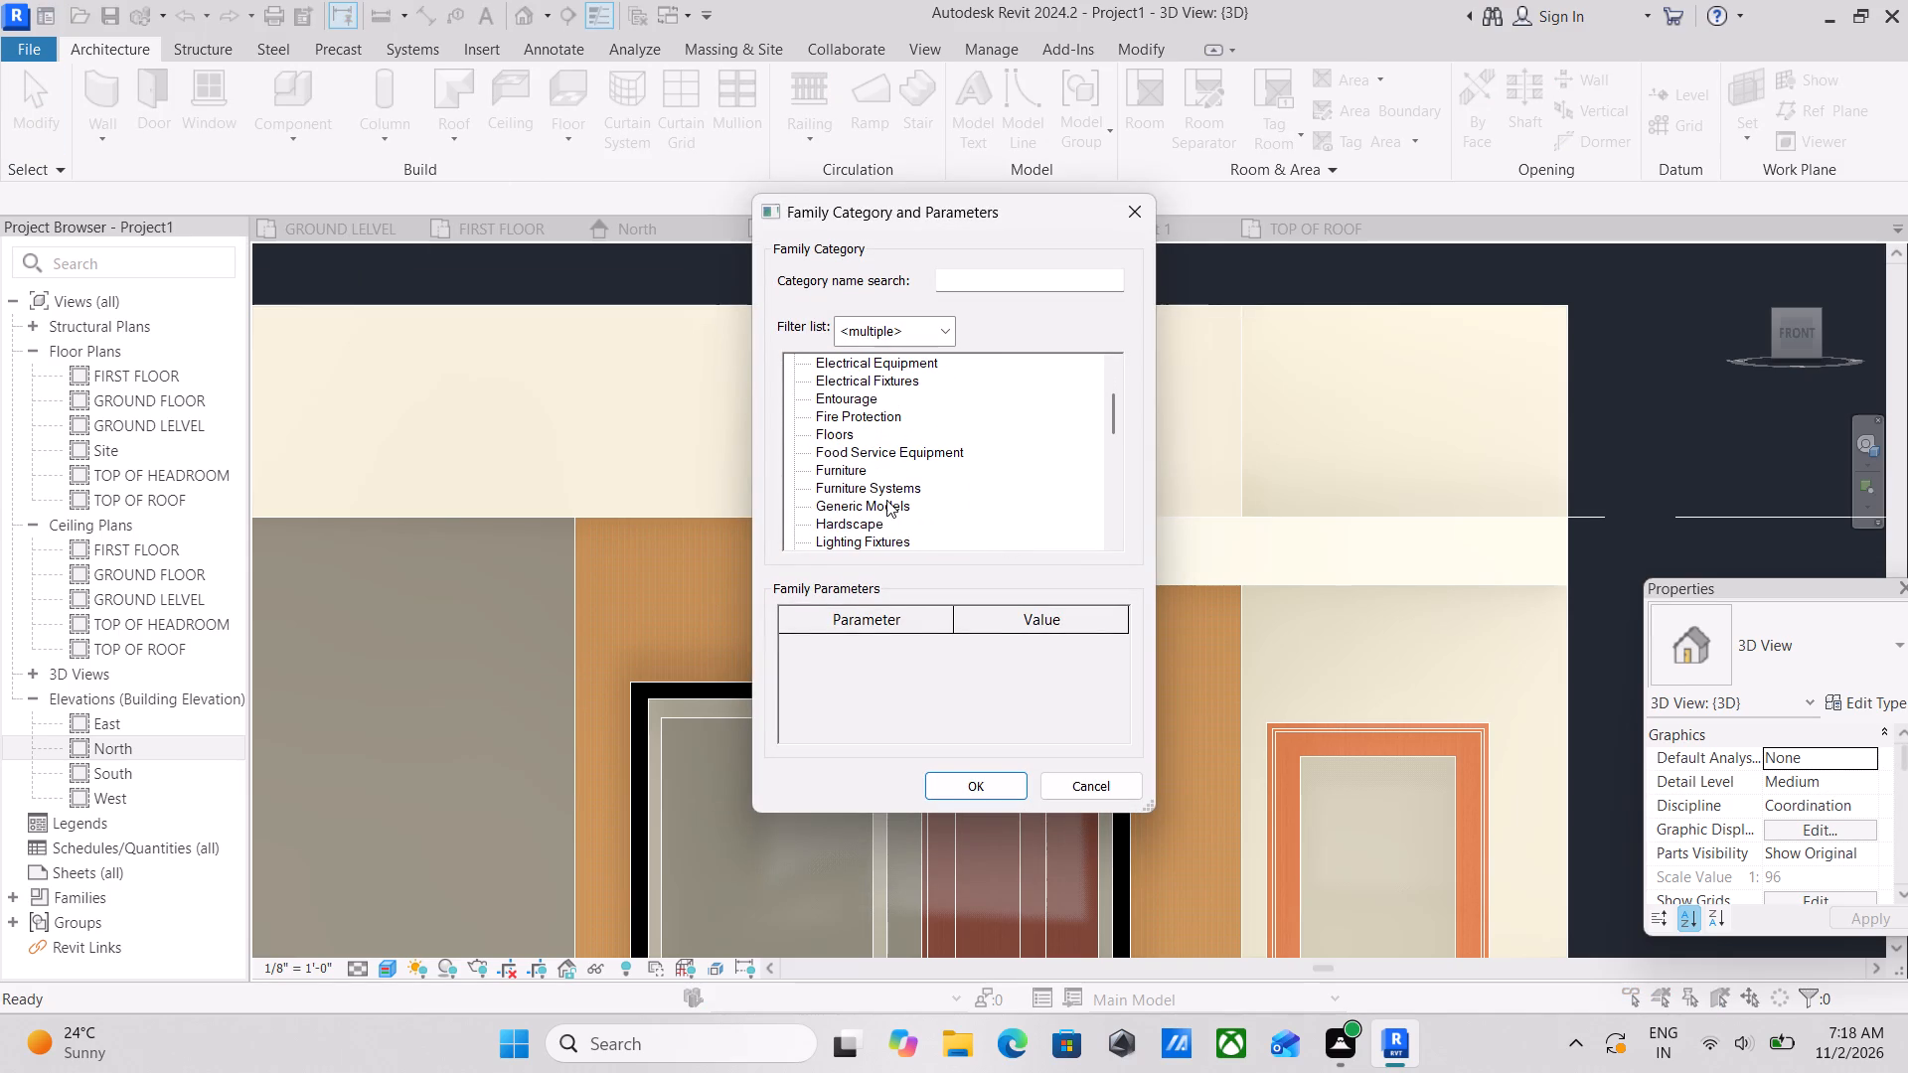
{"action": "left_click", "coordinate": [874, 500]}
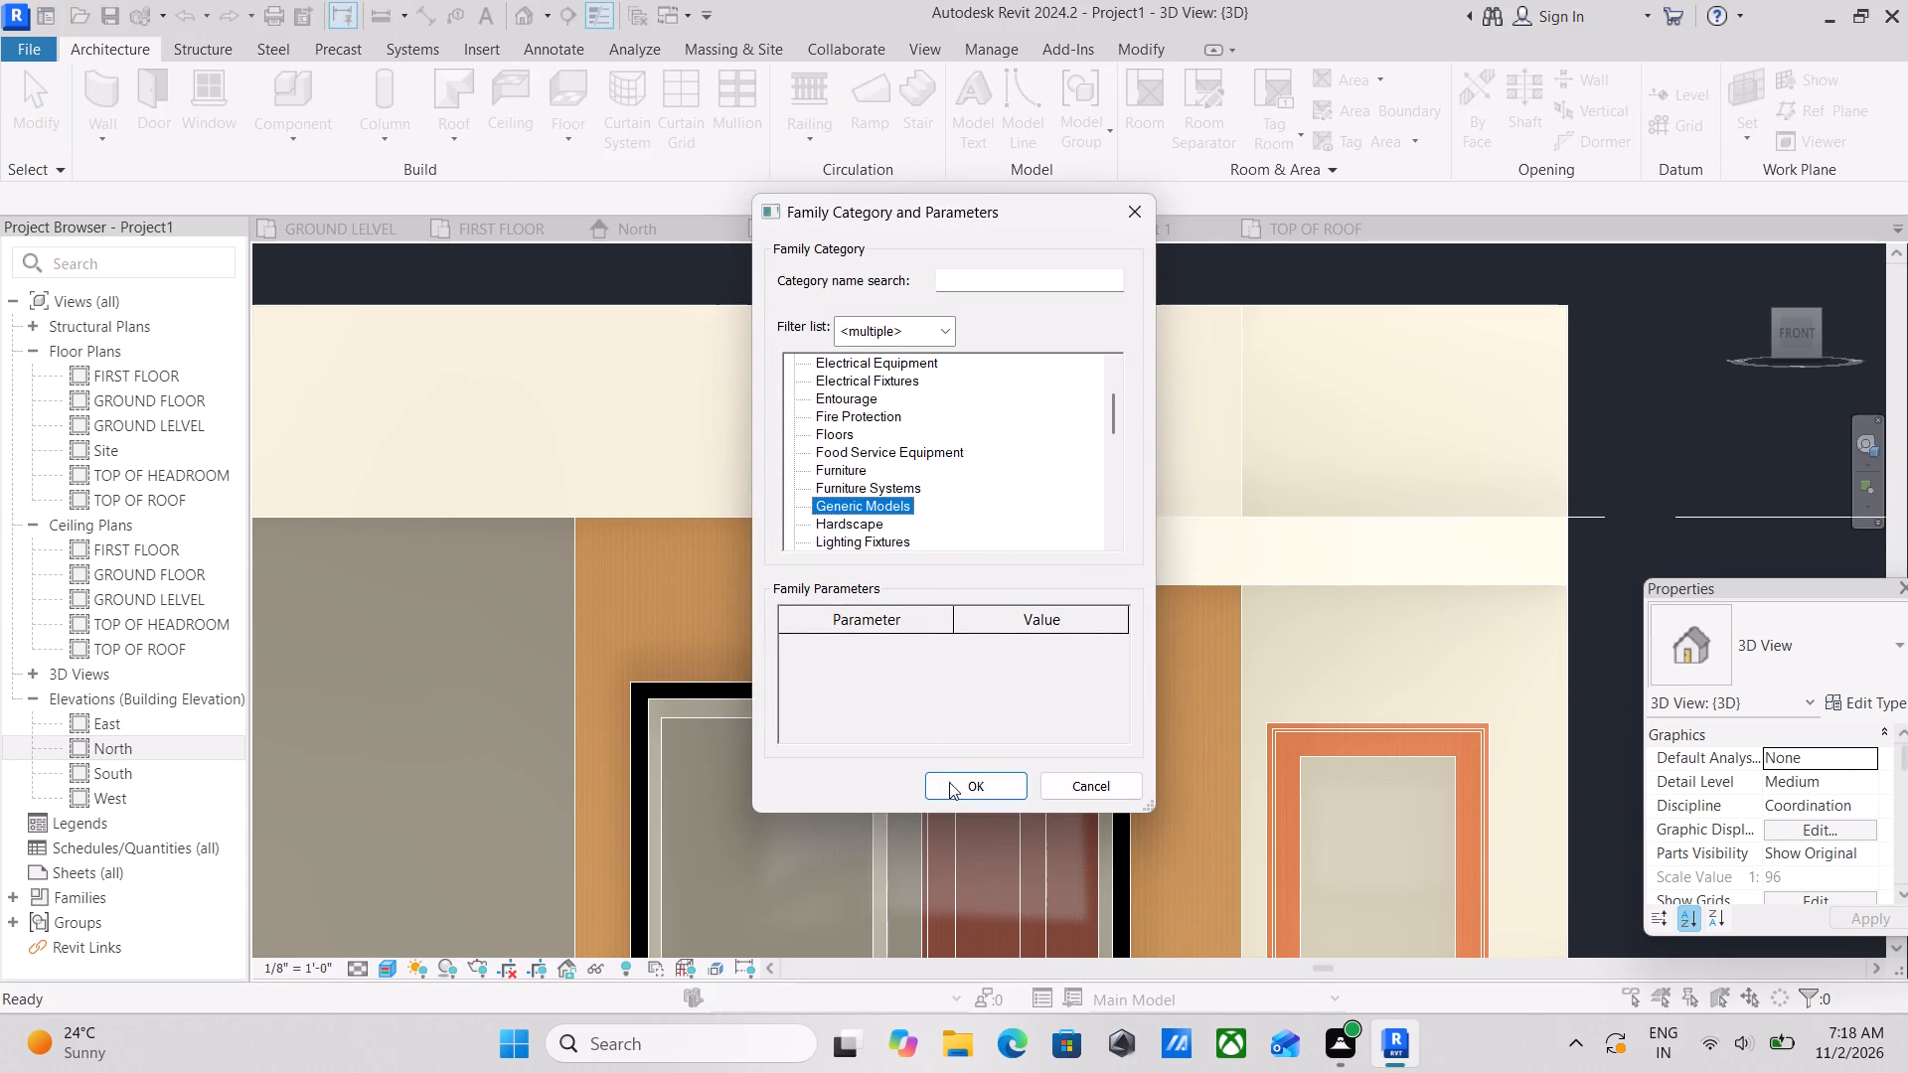
{"action": "scroll", "coordinate": [851, 518], "scroll_direction": "down", "scroll_amount": 1}
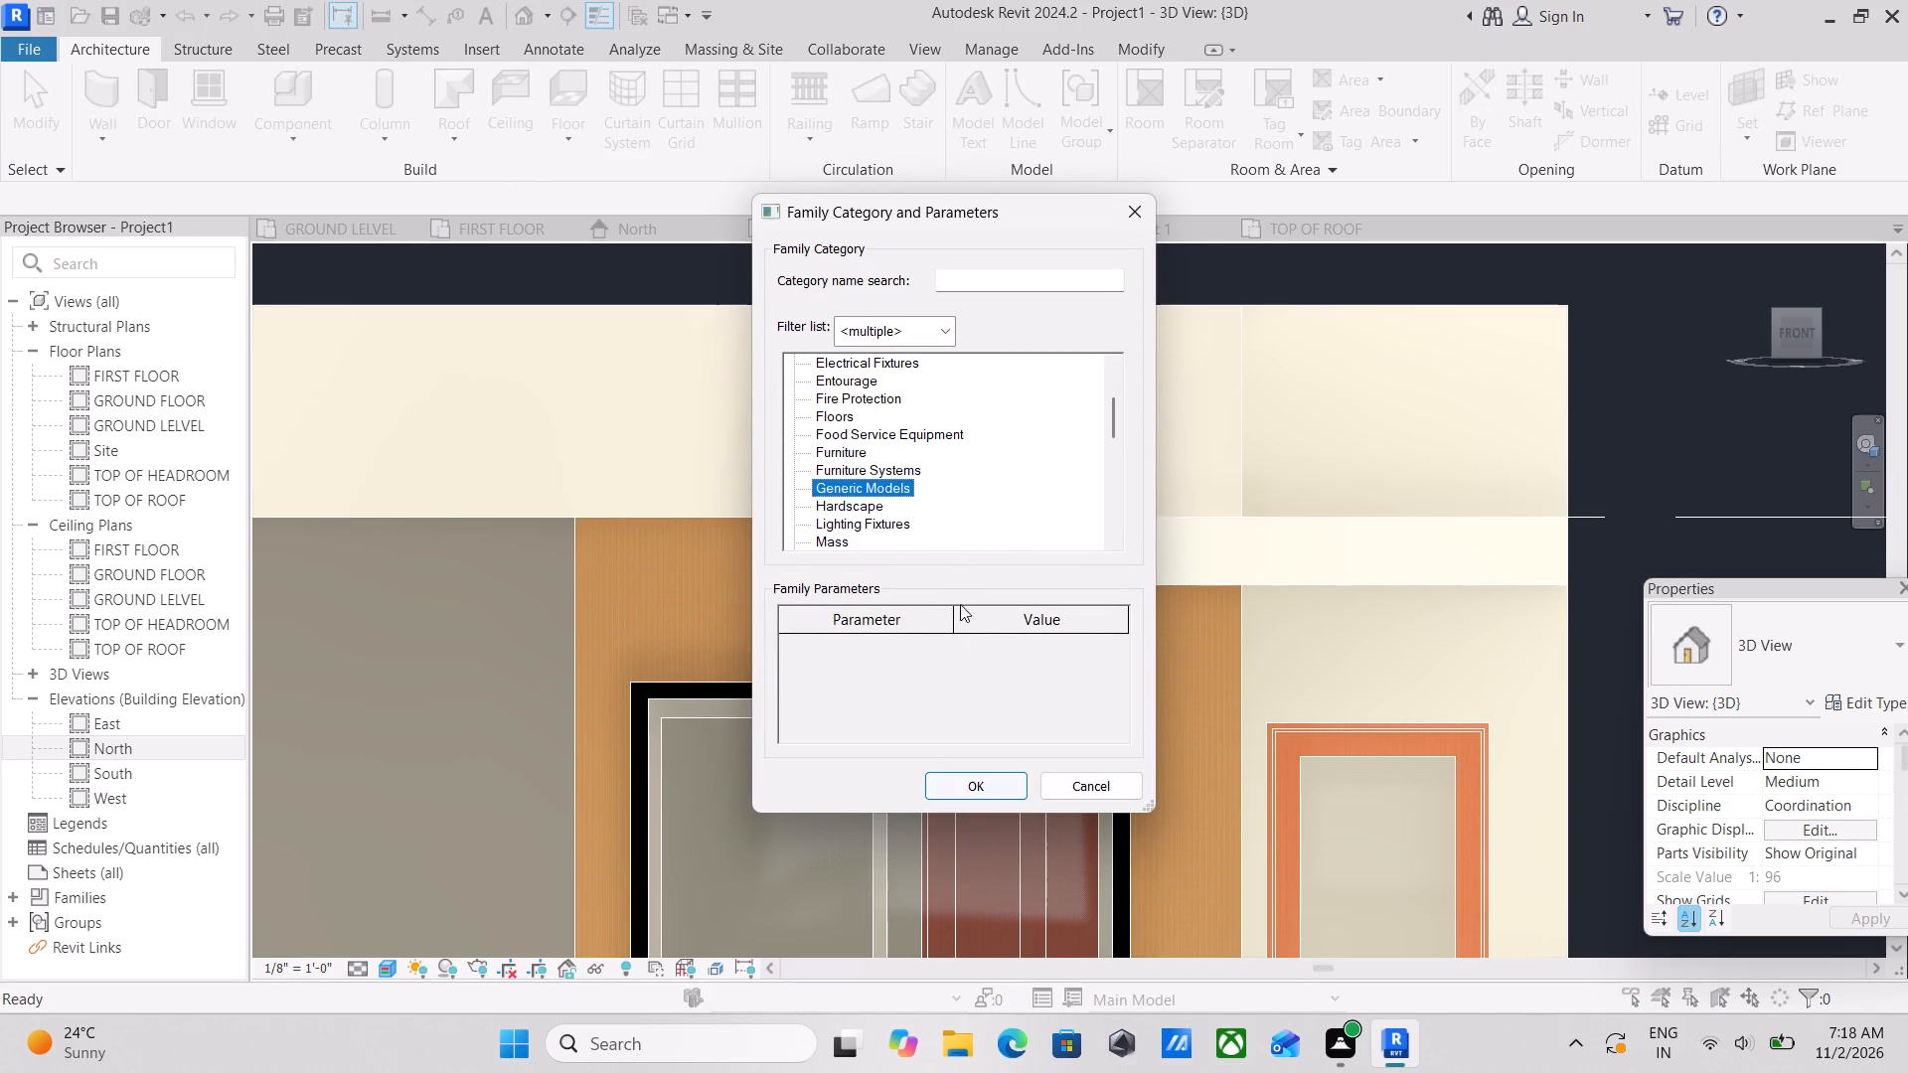
{"action": "left_click", "coordinate": [986, 786]}
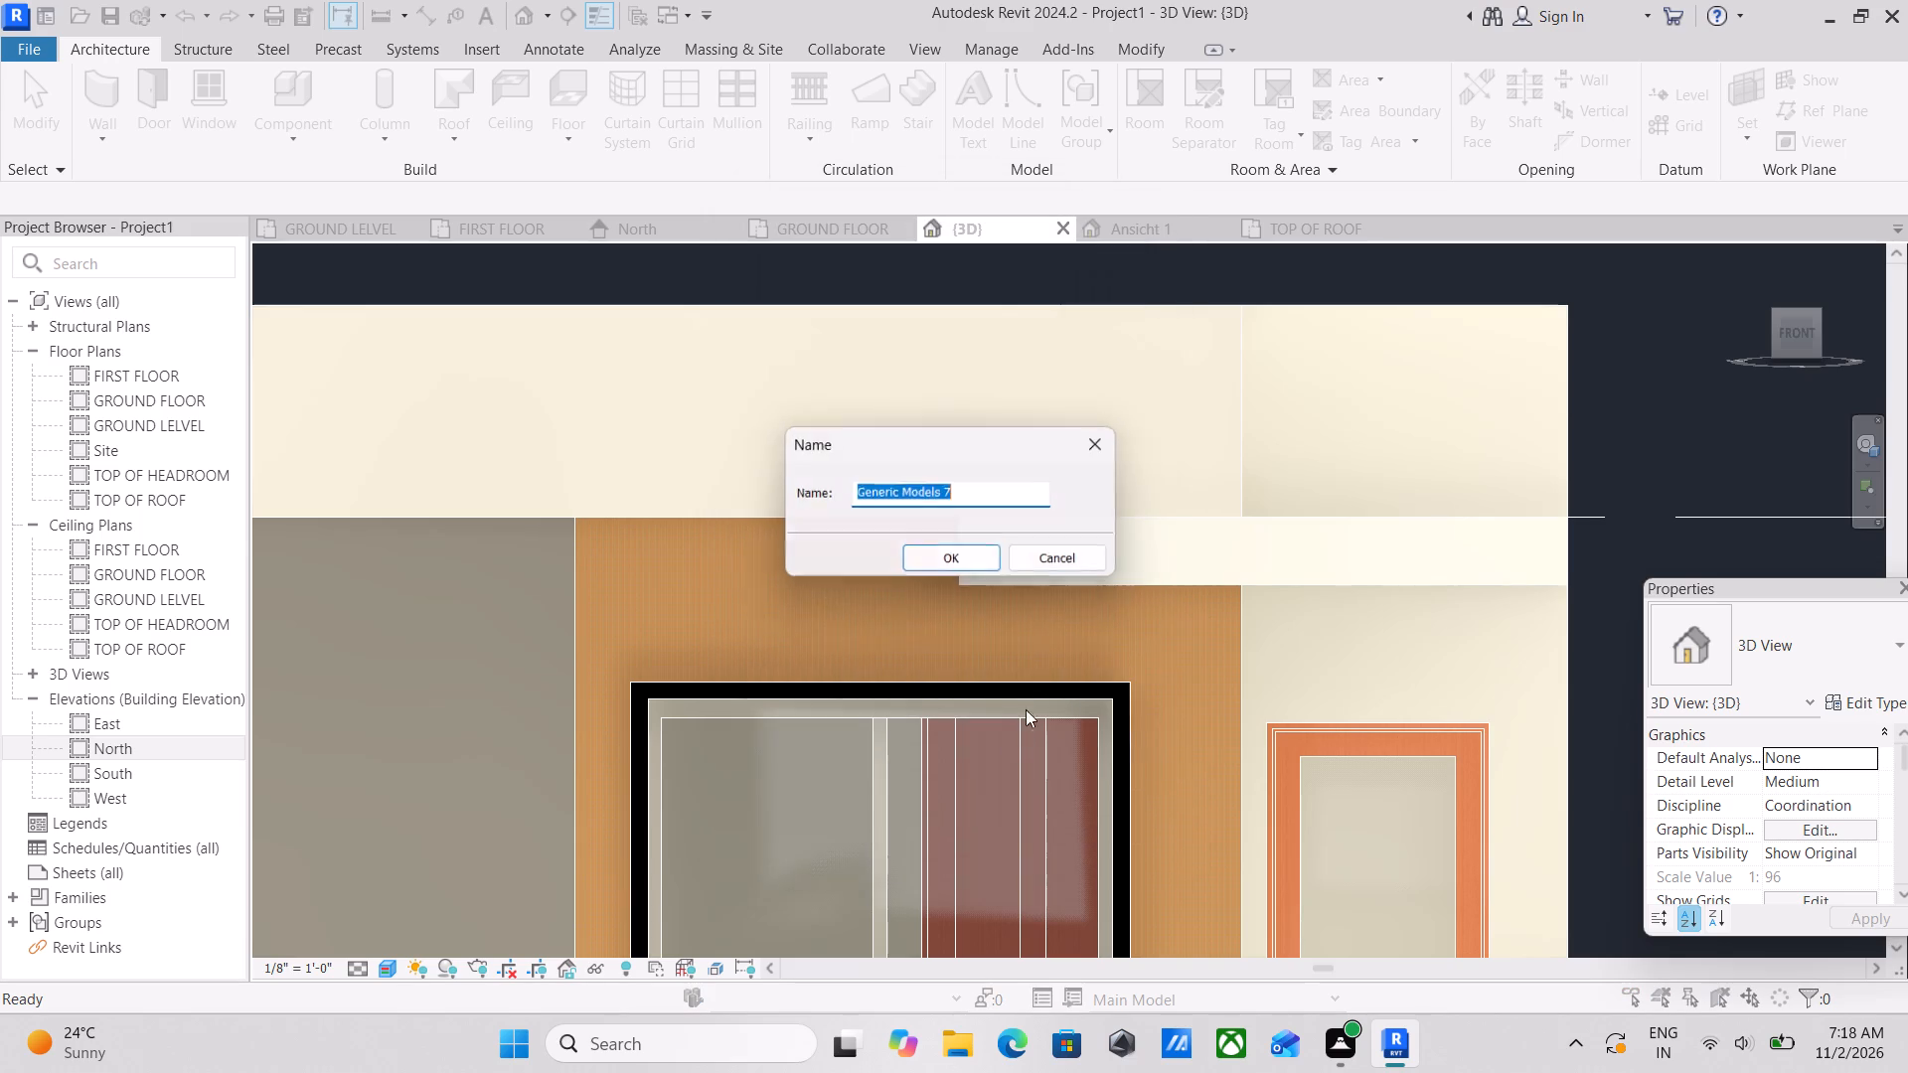
{"action": "left_click", "coordinate": [927, 559]}
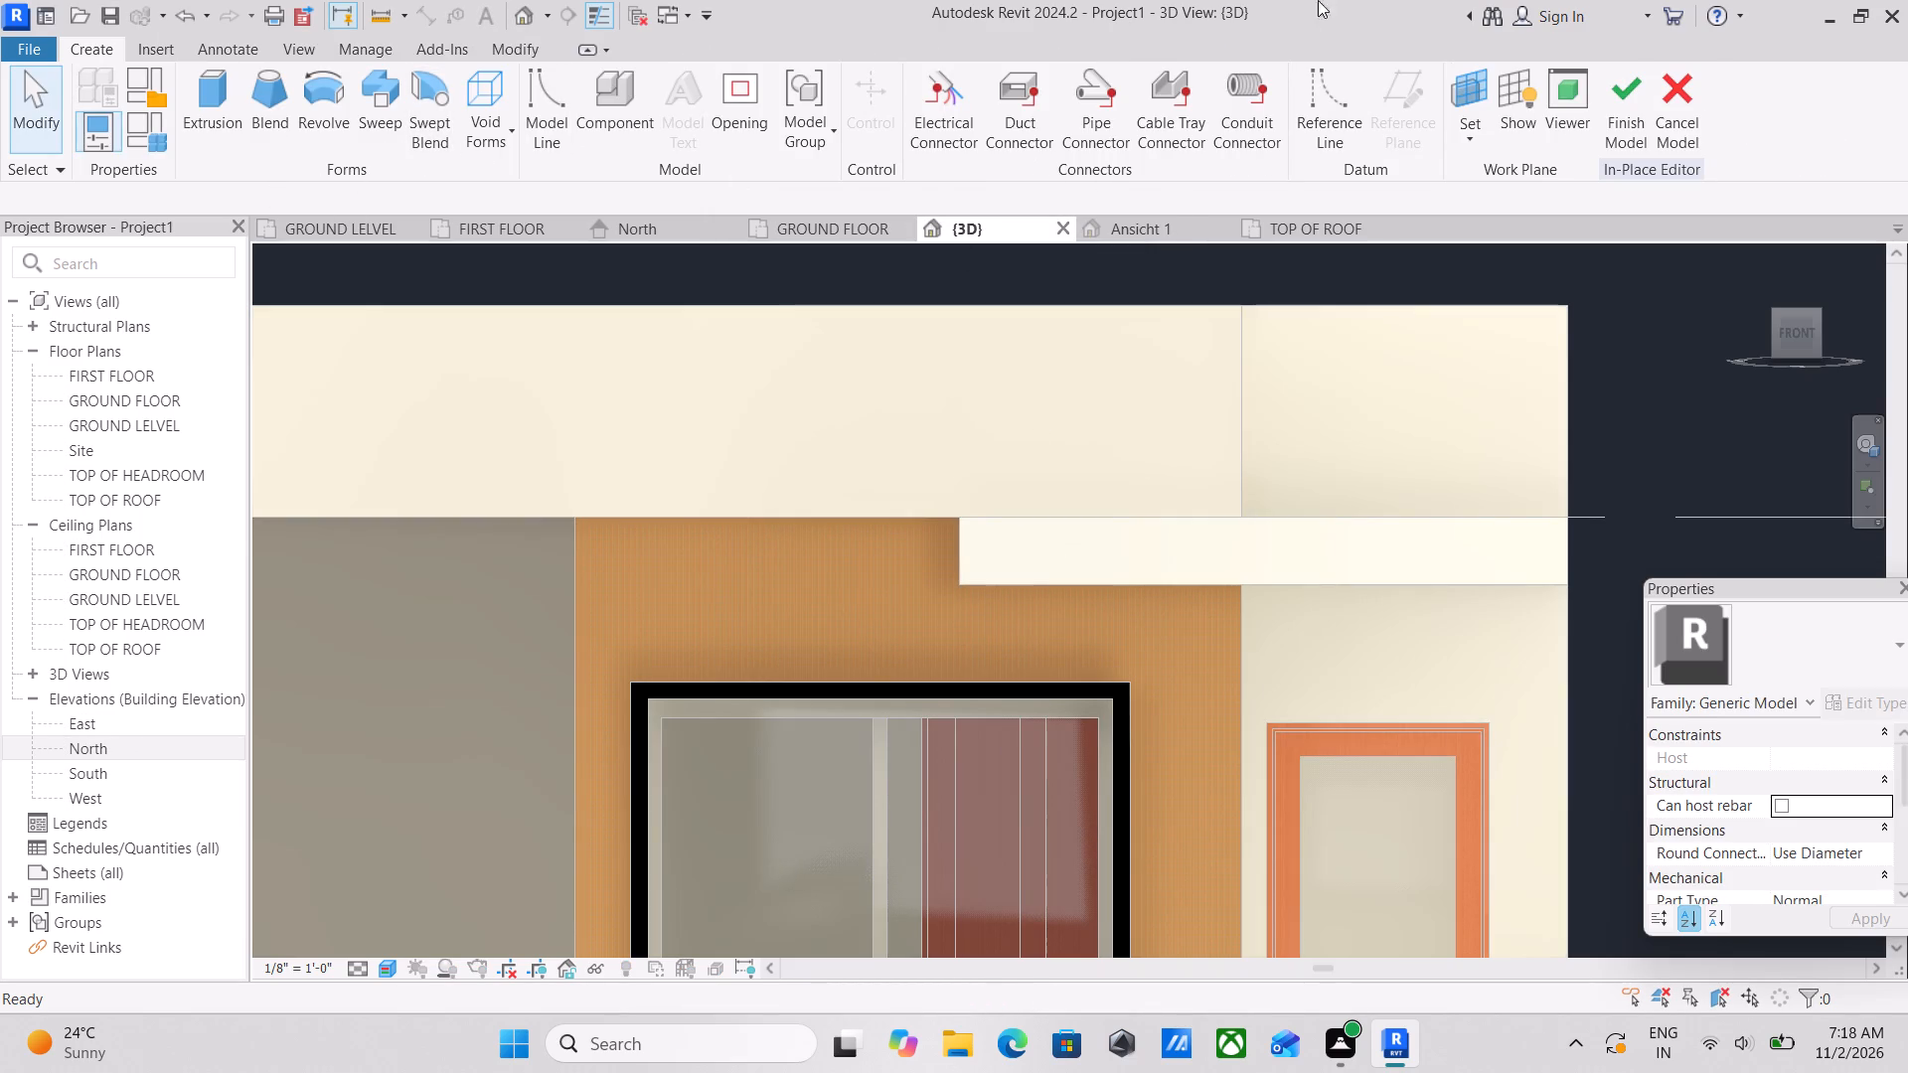
Start an extrusion in the in-place model and set its work plane to the balcony canopy's front face.
{"action": "left_click", "coordinate": [1452, 143]}
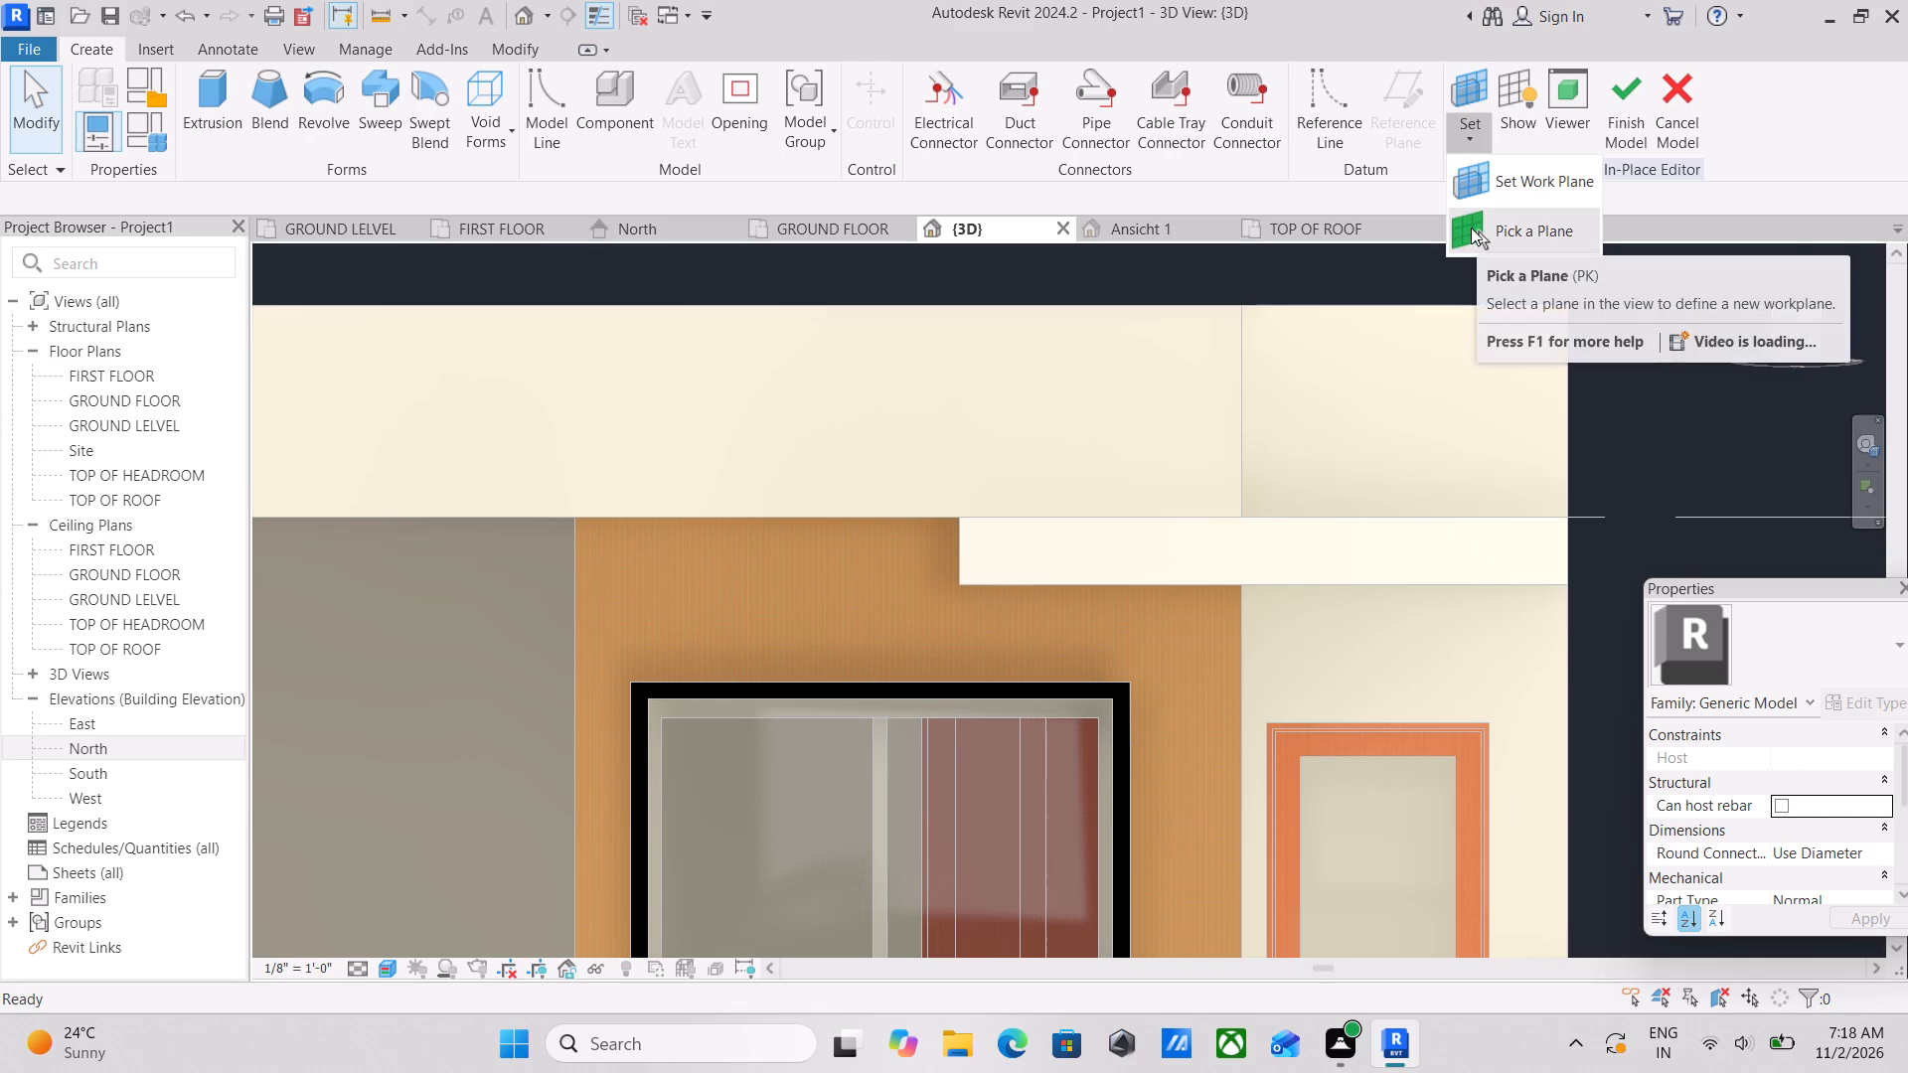
{"action": "left_click", "coordinate": [1471, 228]}
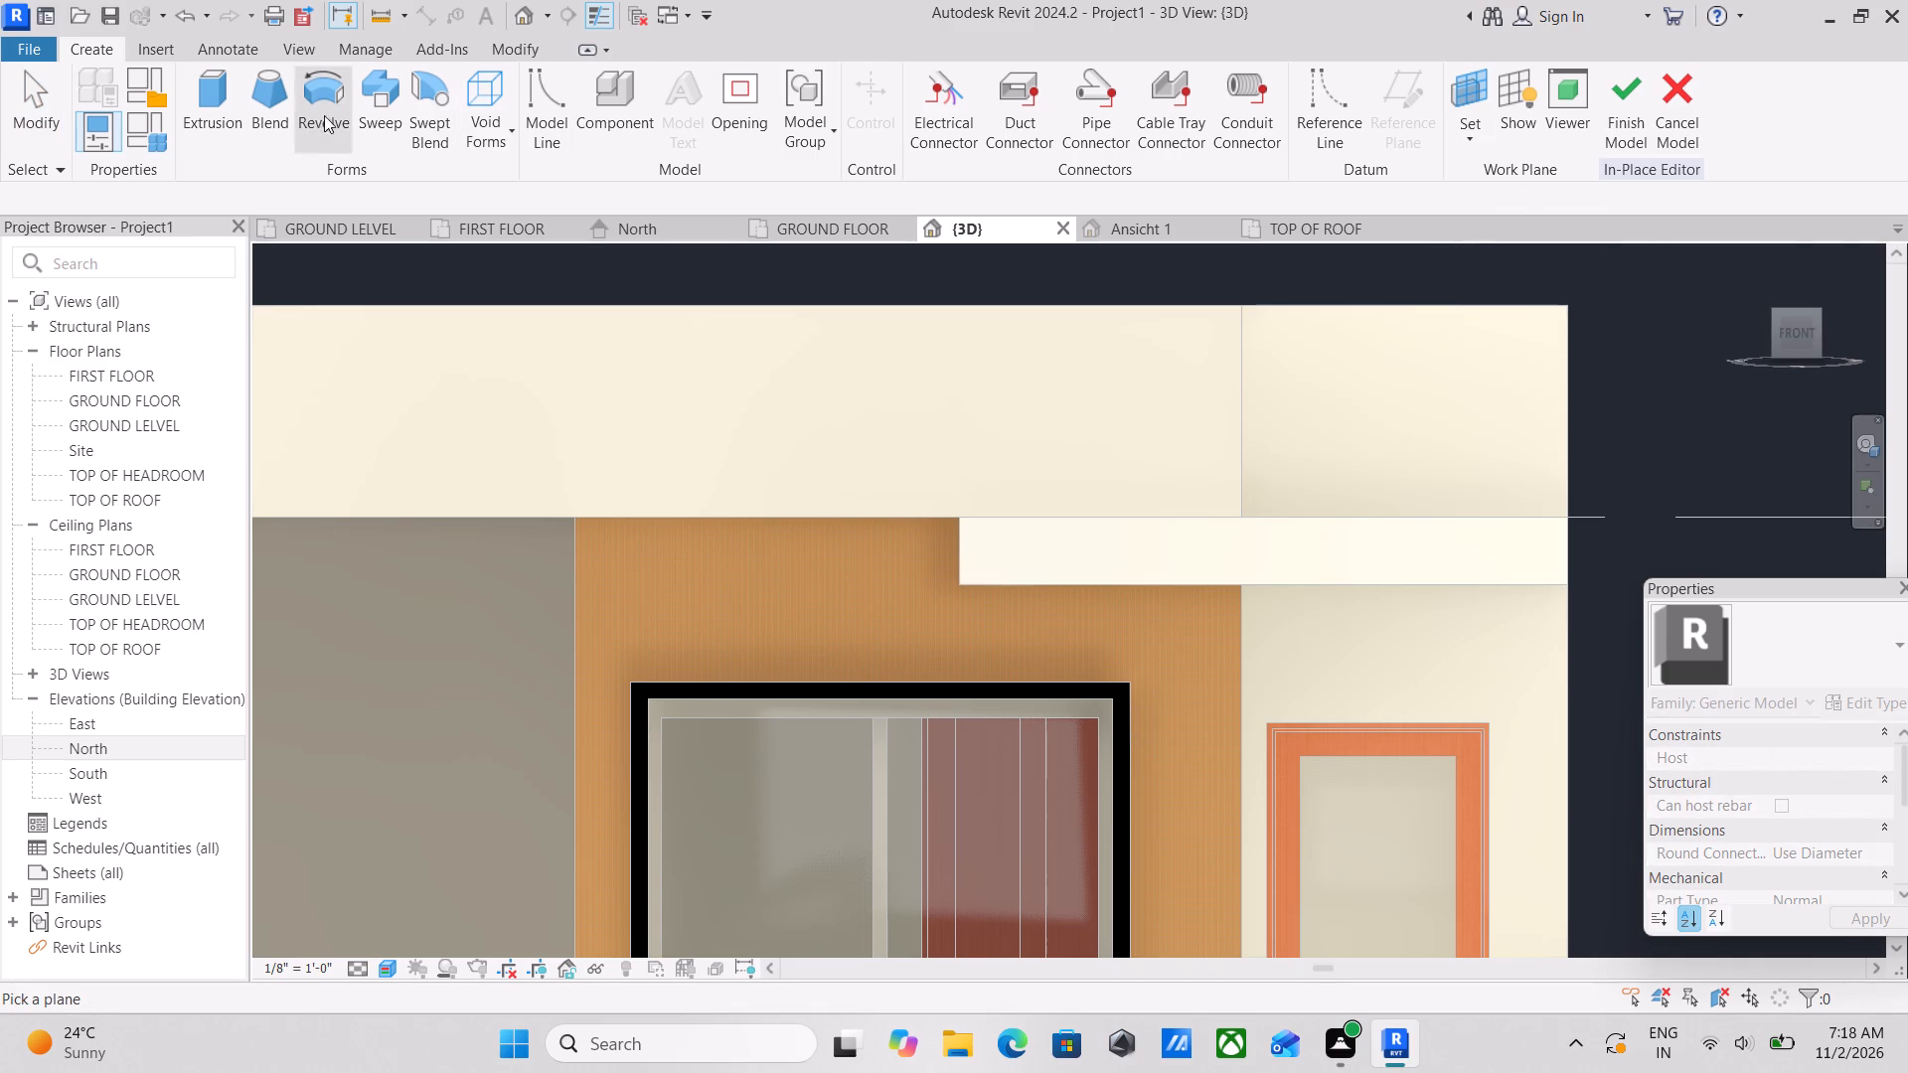
{"action": "left_click", "coordinate": [232, 142]}
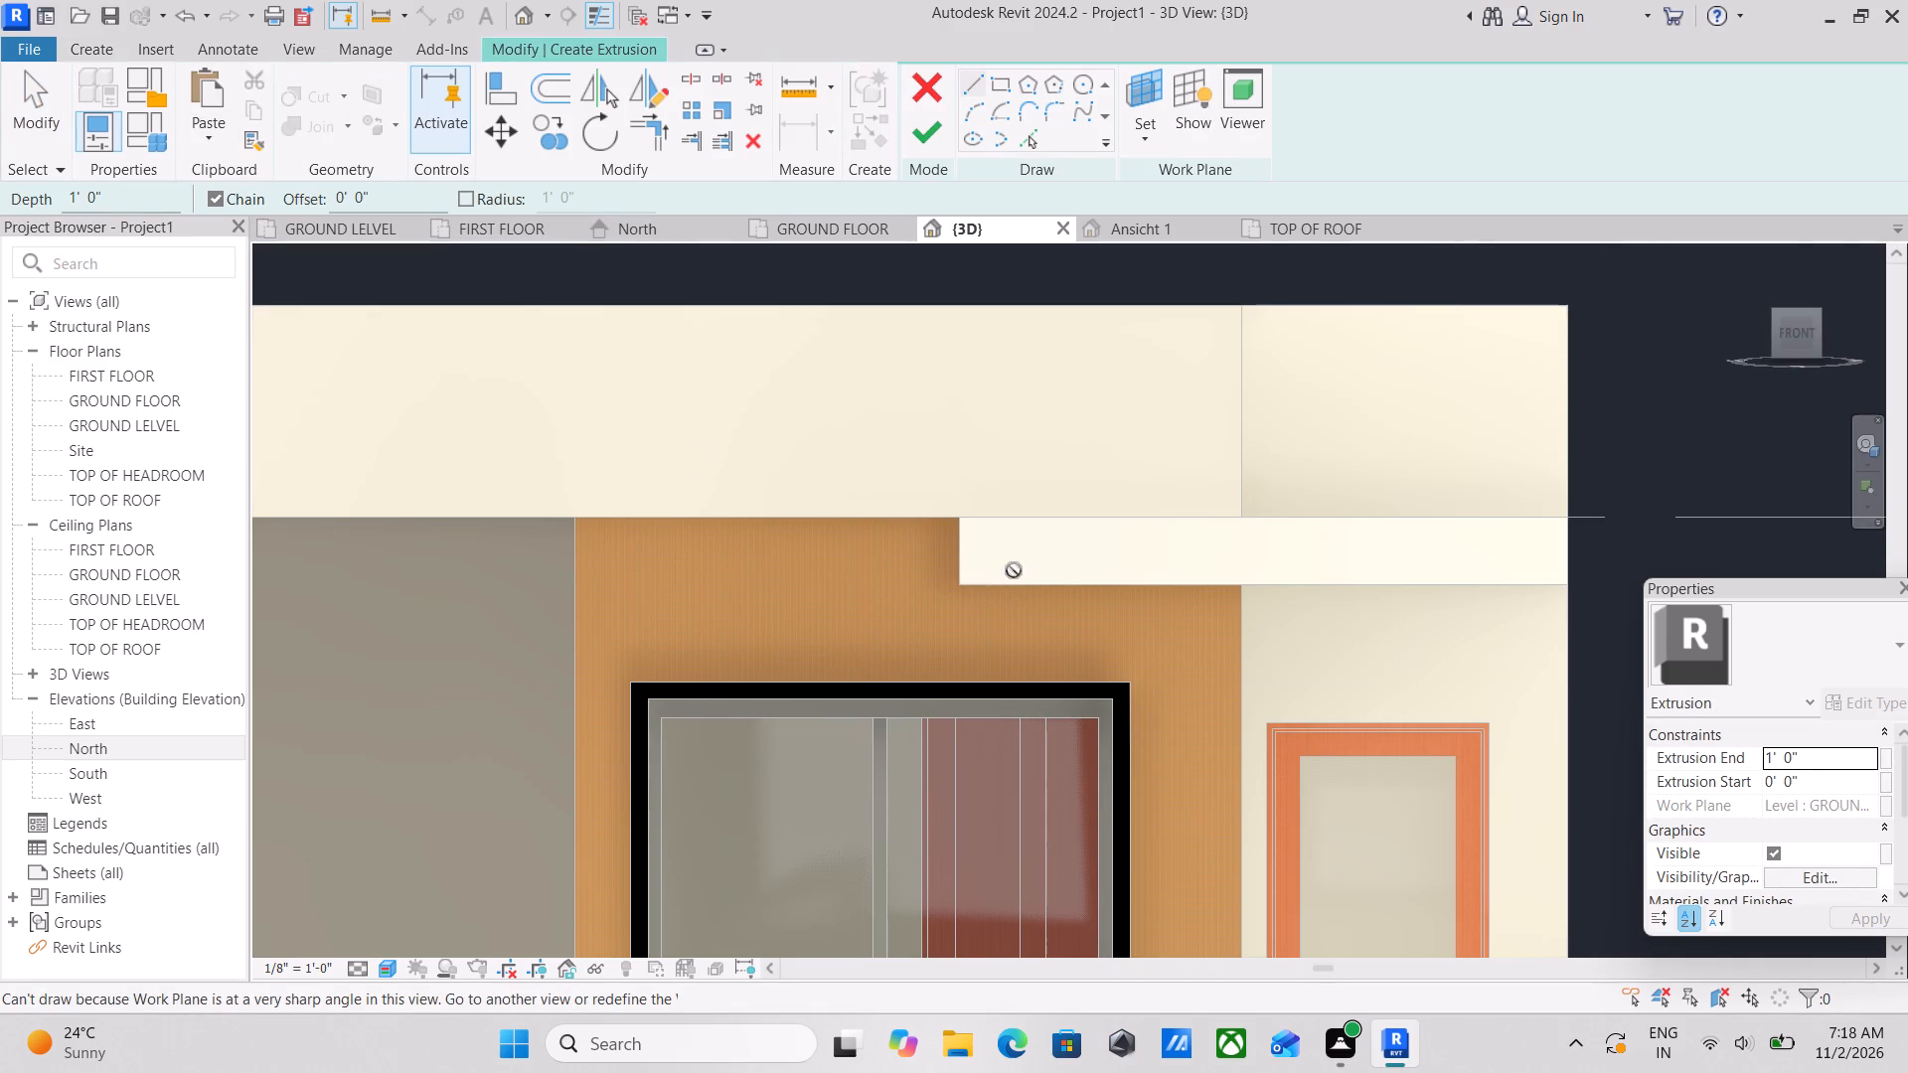
{"action": "scroll", "coordinate": [1014, 570], "scroll_direction": "down", "scroll_amount": 2}
{"action": "middle_click_drag", "start_coordinate": [1029, 606], "coordinate": [950, 753], "text": "shift"}
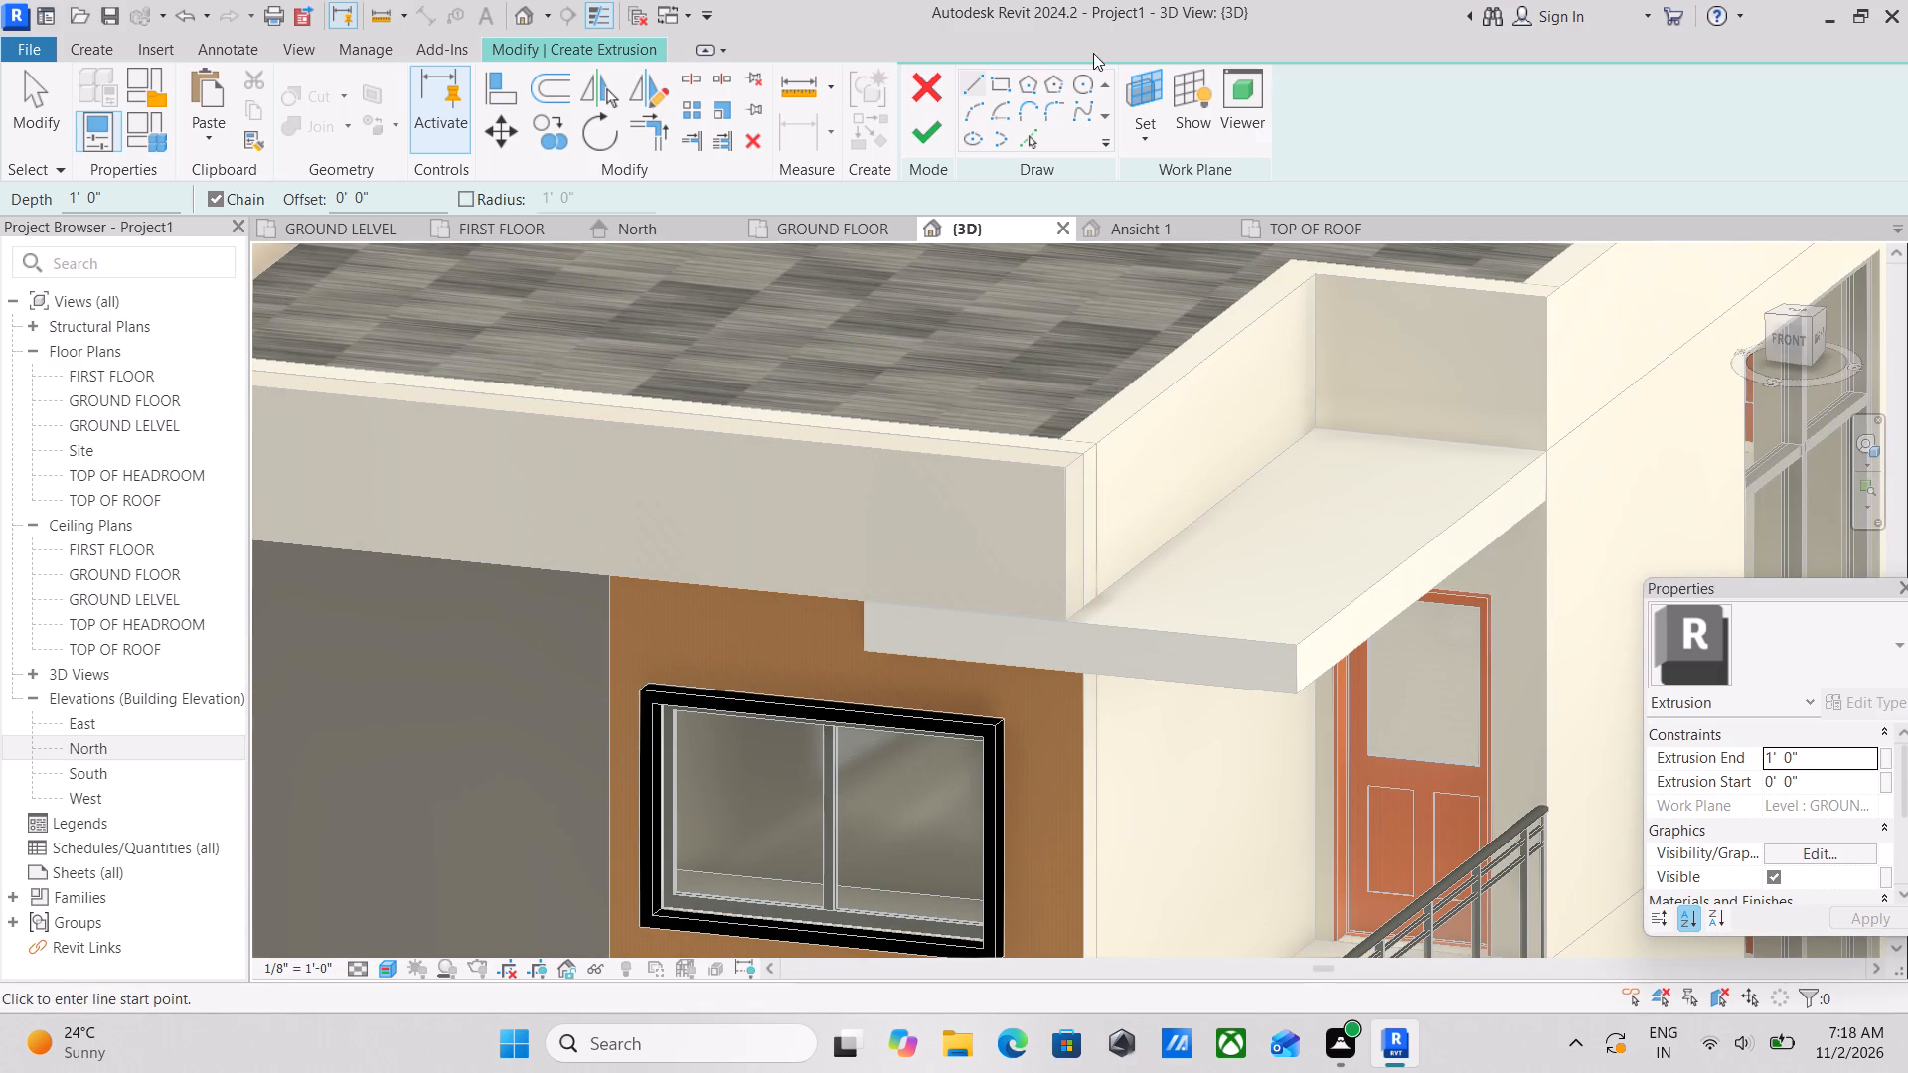
{"action": "left_click", "coordinate": [1146, 147]}
{"action": "left_click", "coordinate": [1181, 225]}
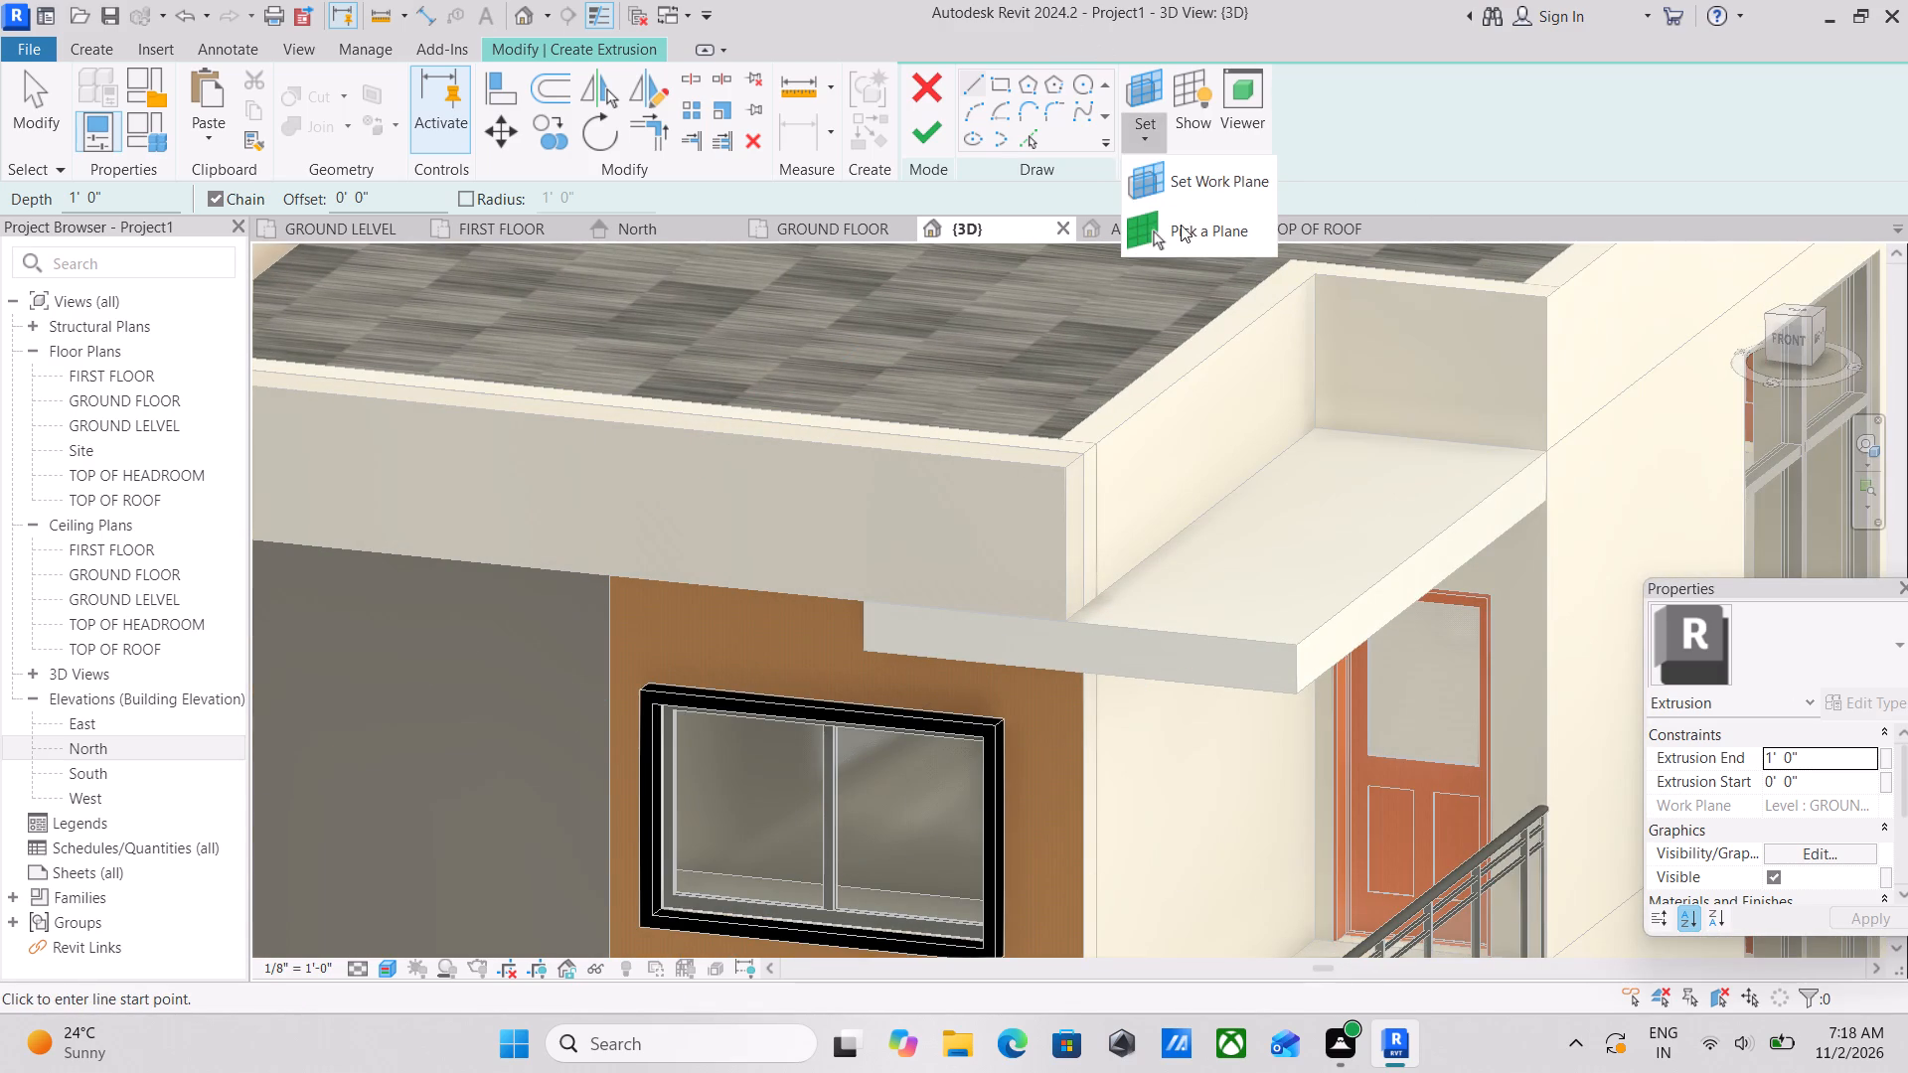
{"action": "left_click", "coordinate": [1199, 638]}
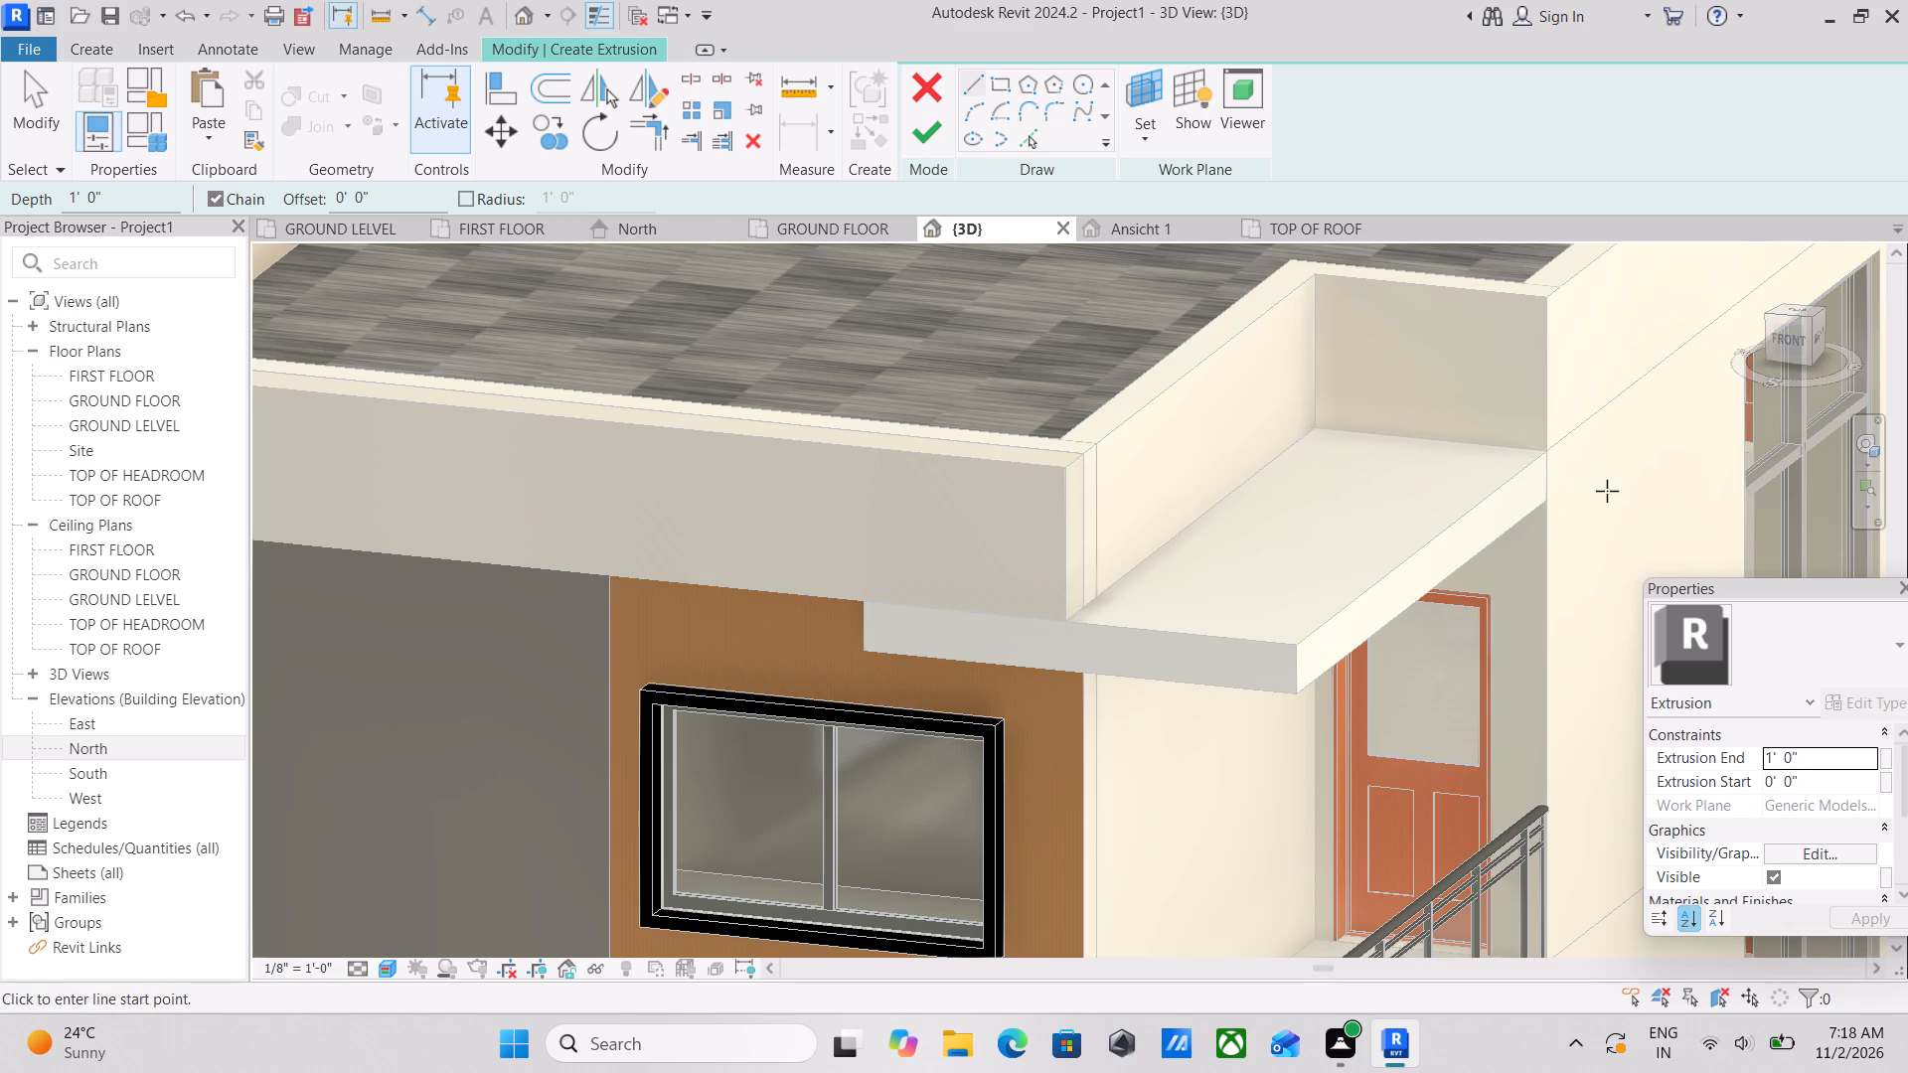
In the front view, sketch a narrow rectangle about 5" wide and 9'-7" high from the balcony canopy down to the FIRST FLOOR level in the fascia block.
{"action": "left_click", "coordinate": [1797, 337]}
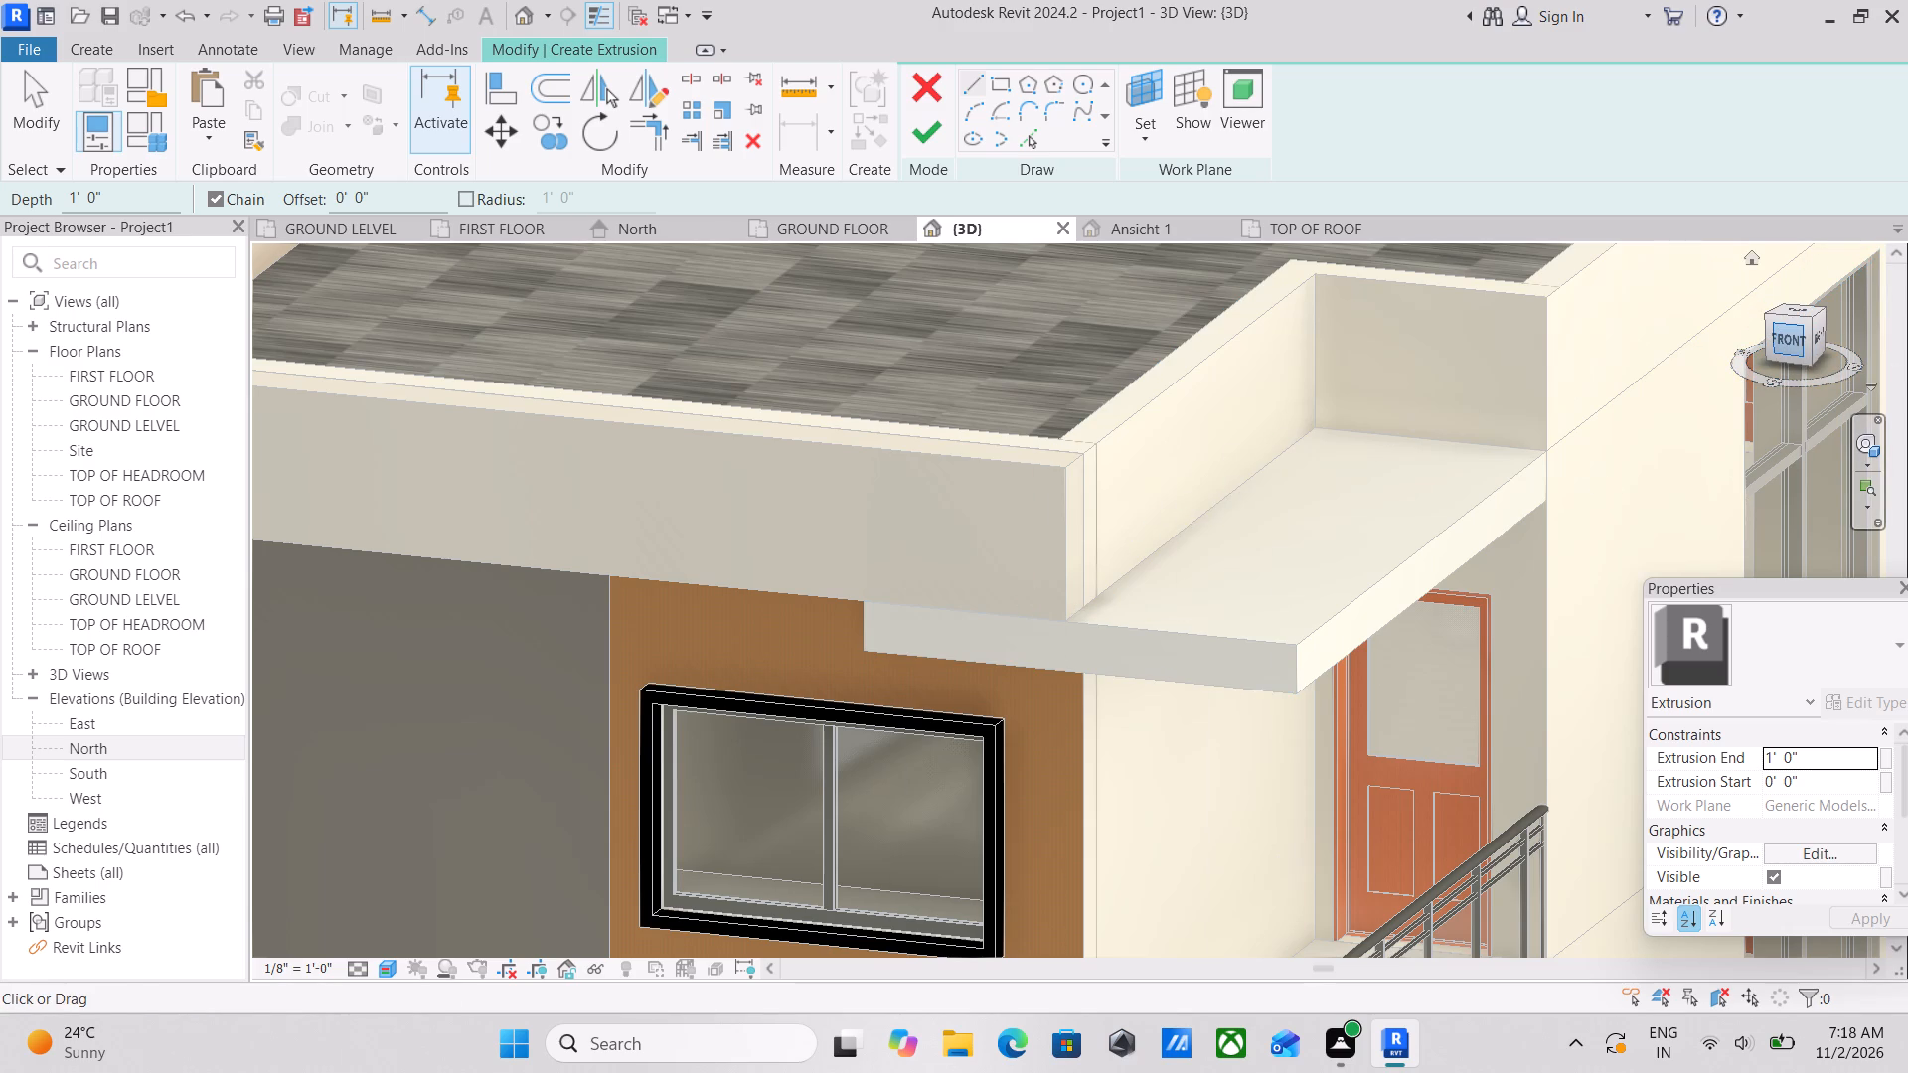
{"action": "scroll", "coordinate": [1319, 546], "scroll_direction": "up", "scroll_amount": 4}
{"action": "scroll", "coordinate": [1070, 610], "scroll_direction": "up", "scroll_amount": 4}
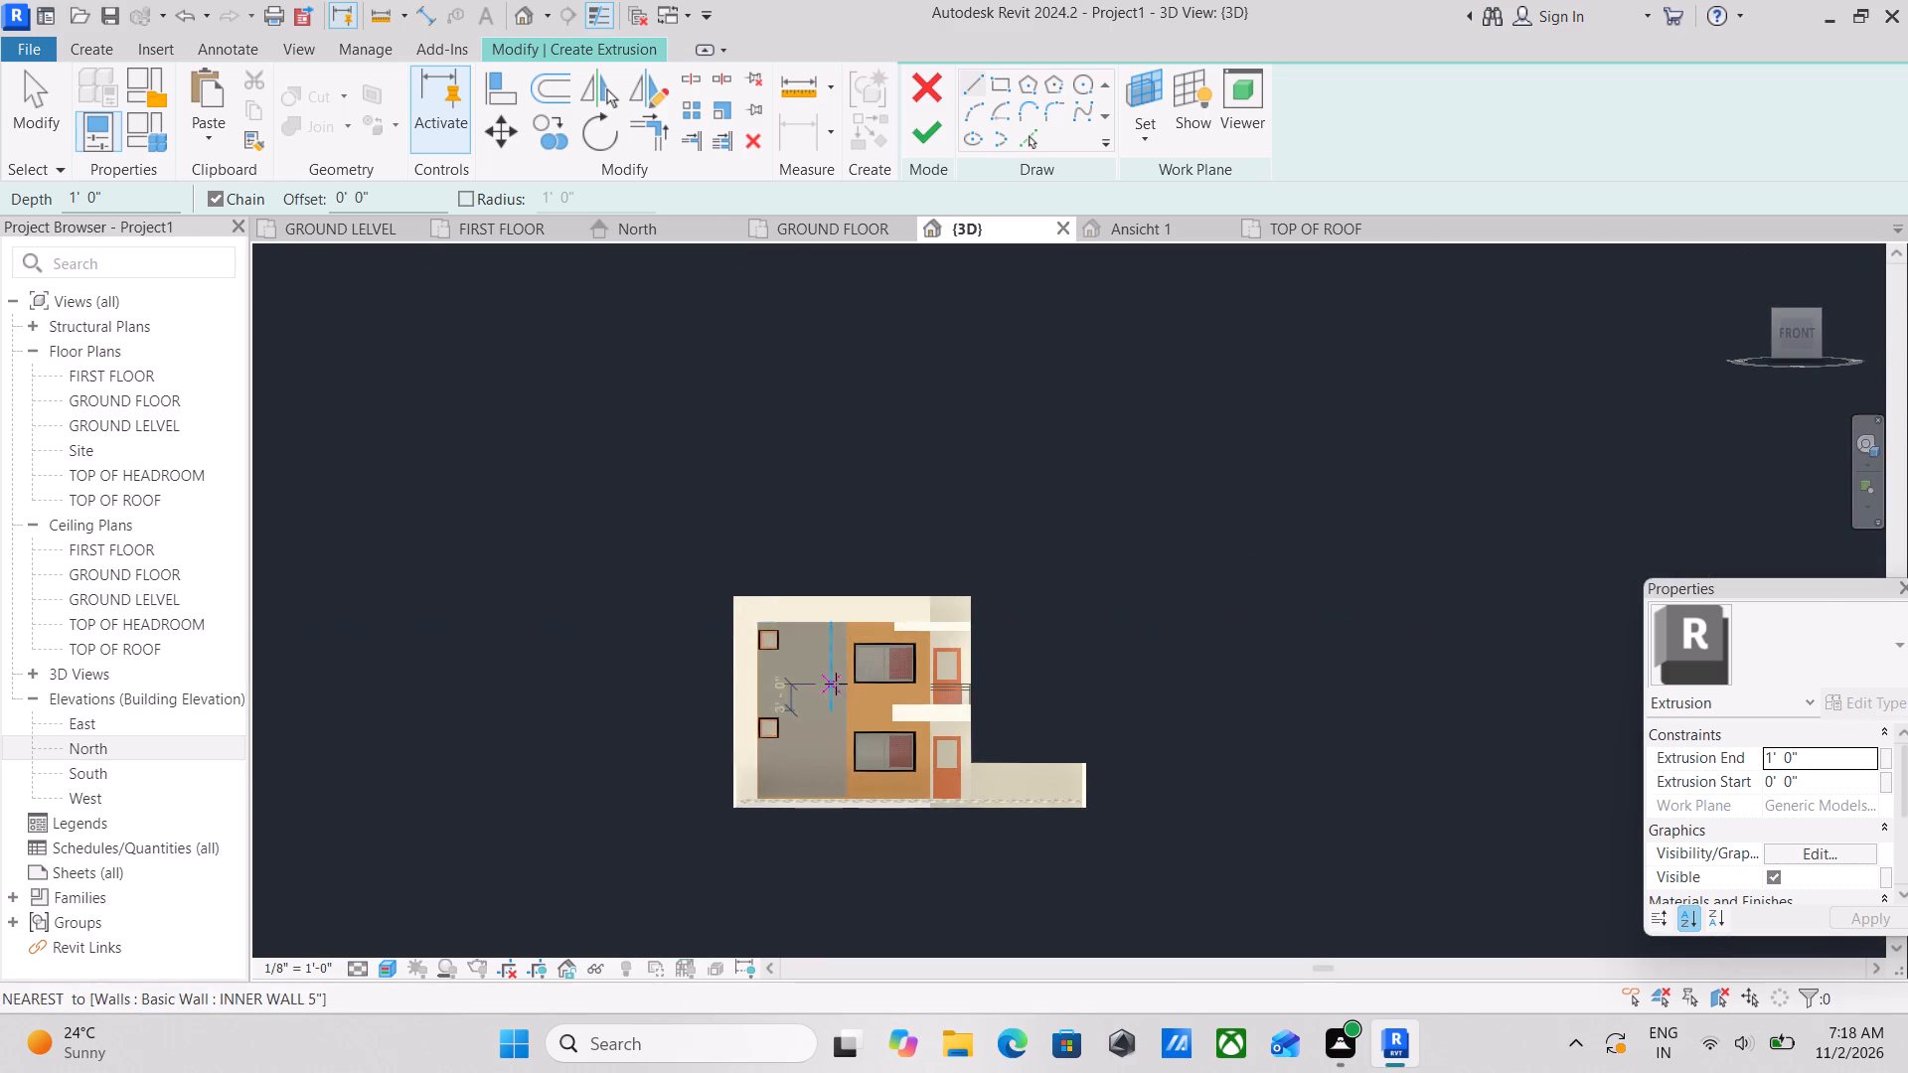
{"action": "scroll", "coordinate": [836, 684], "scroll_direction": "up", "scroll_amount": 5}
{"action": "scroll", "coordinate": [1009, 572], "scroll_direction": "up", "scroll_amount": 9}
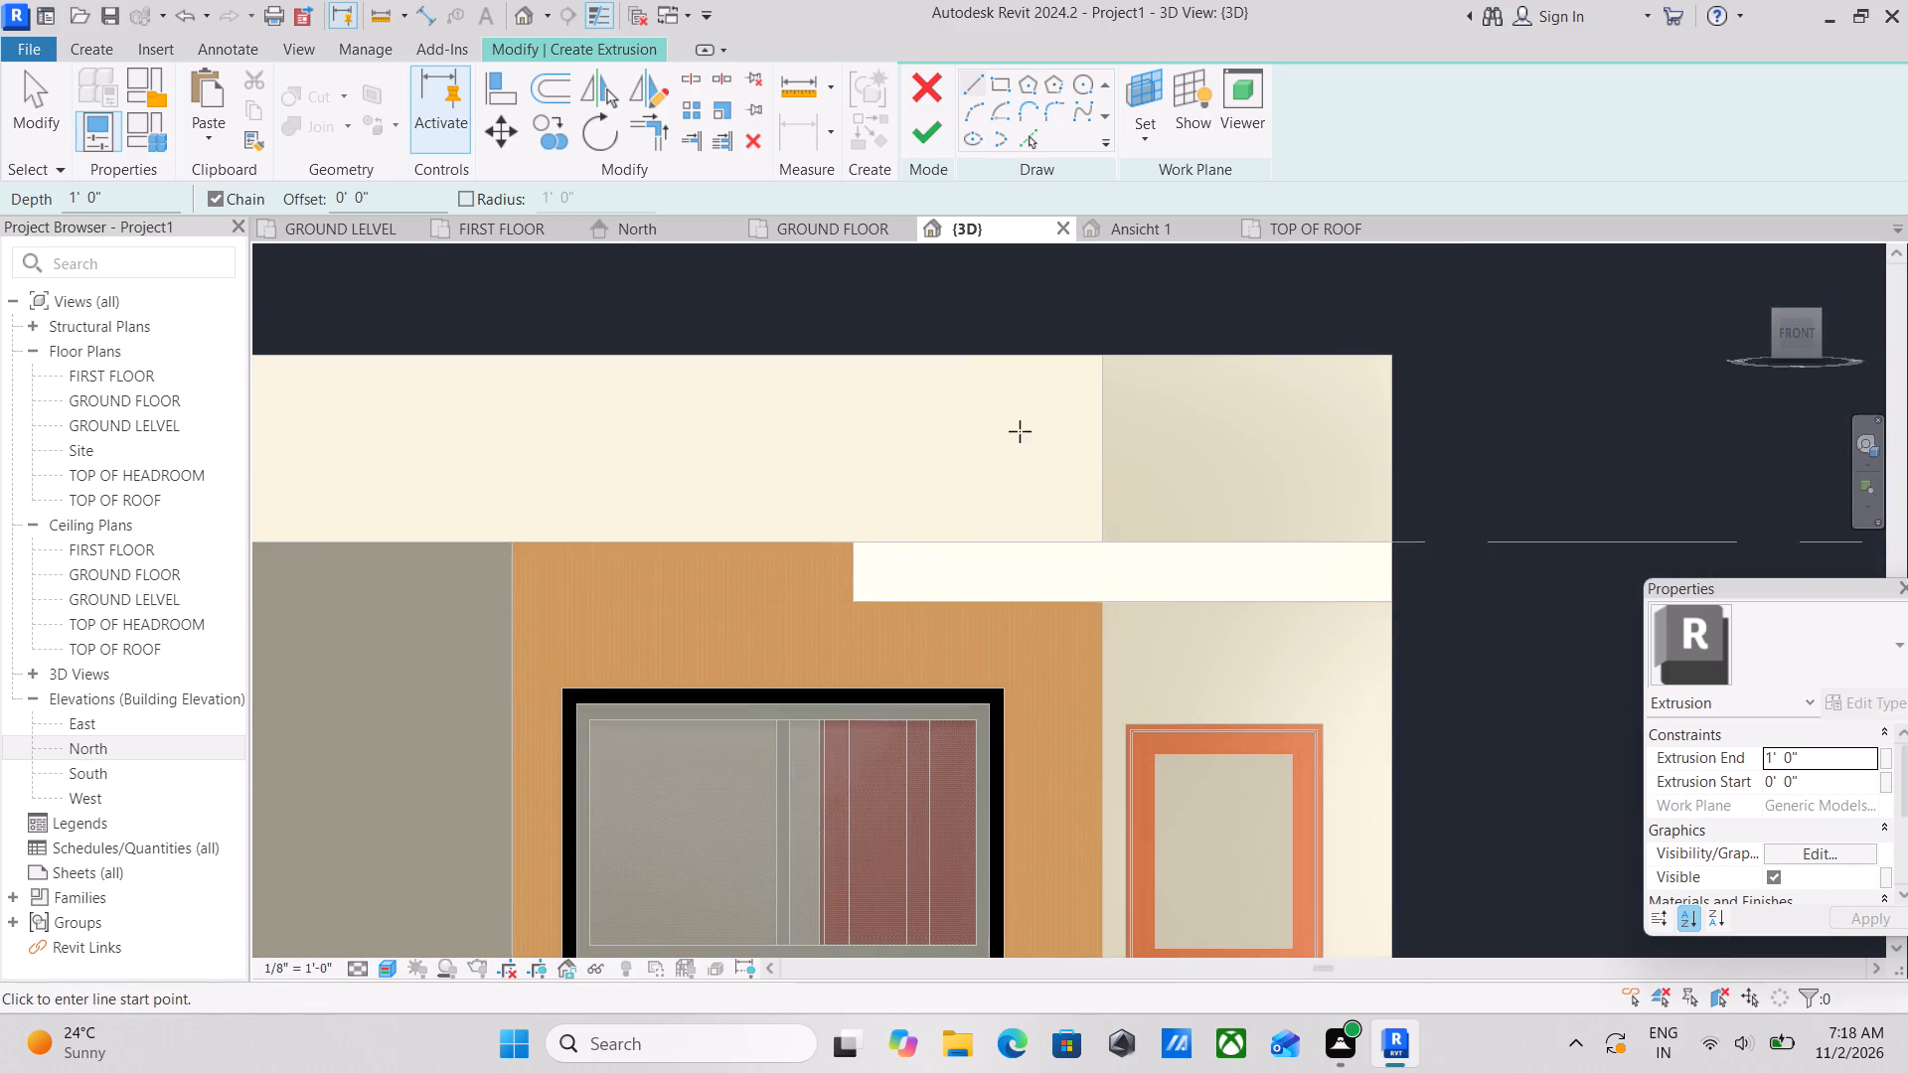
{"action": "left_click", "coordinate": [997, 85]}
{"action": "scroll", "coordinate": [901, 564], "scroll_direction": "up", "scroll_amount": 3}
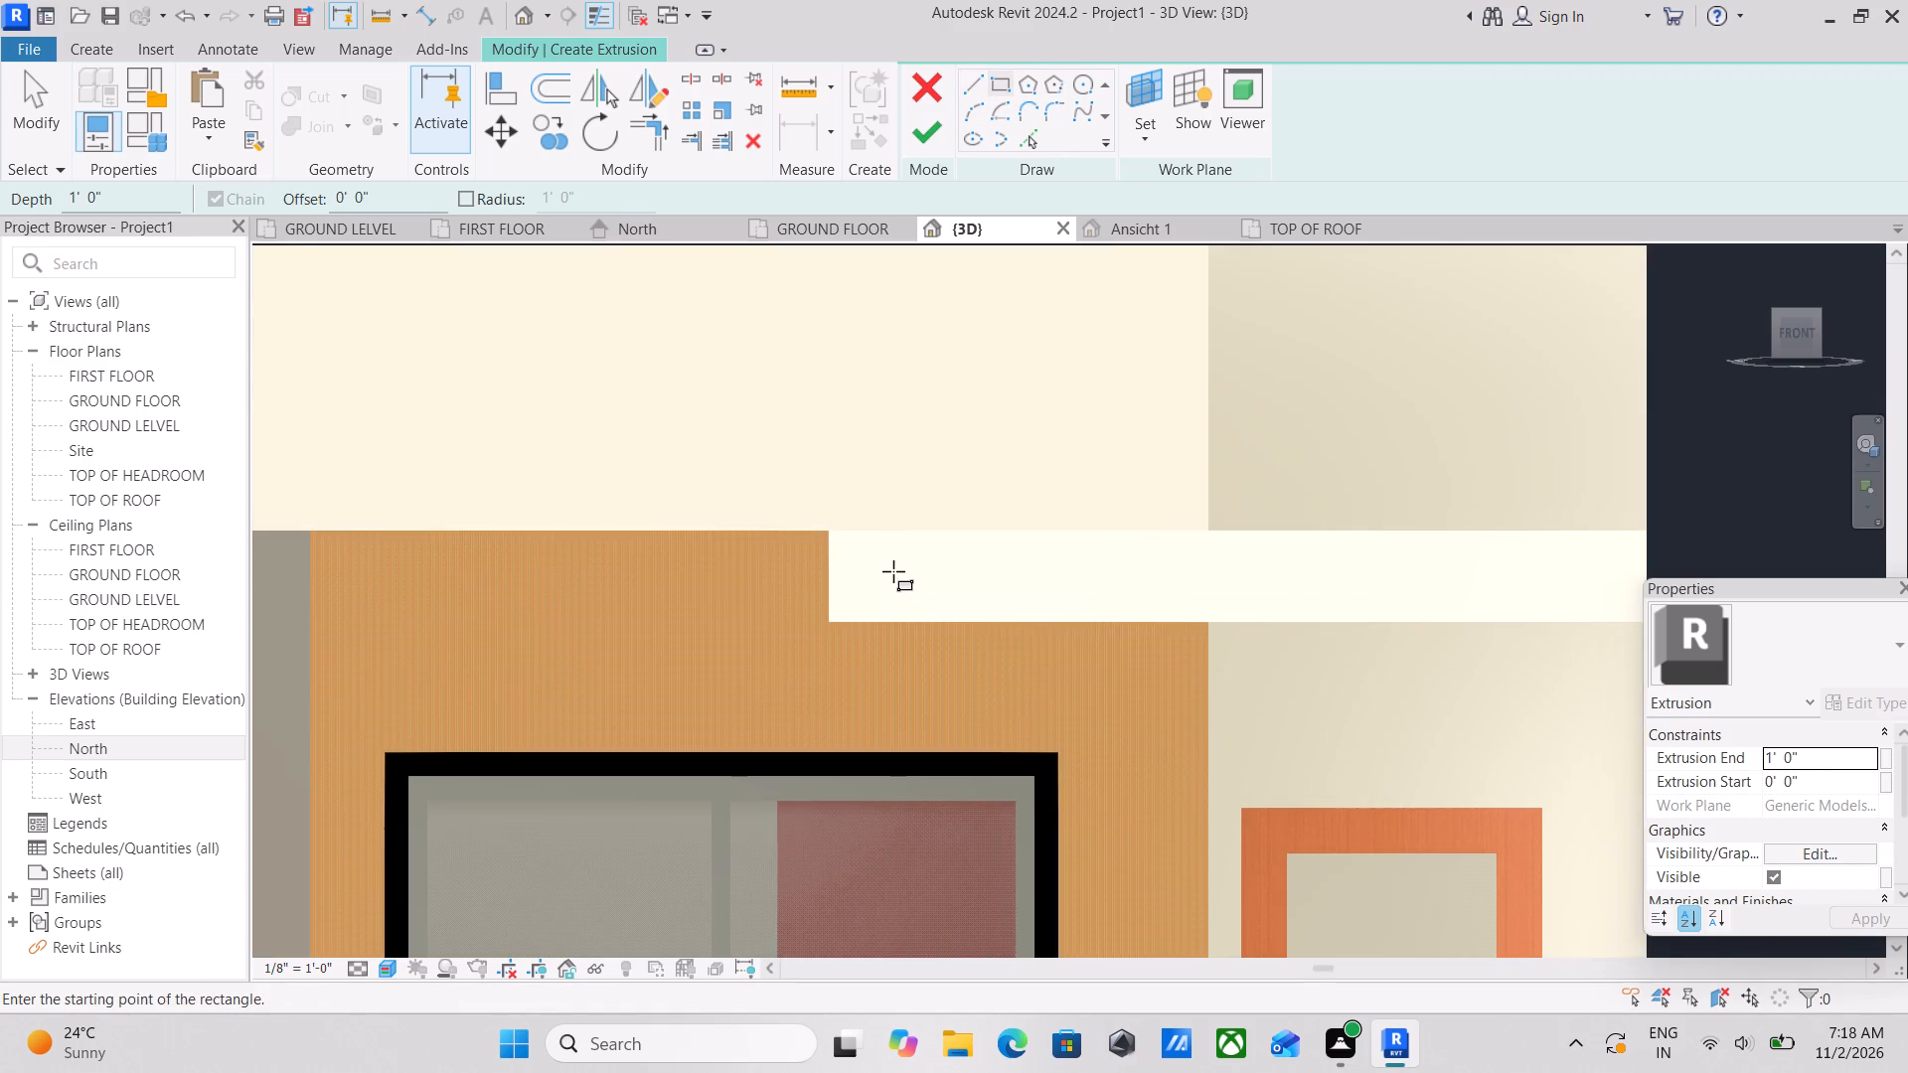
{"action": "scroll", "coordinate": [893, 571], "scroll_direction": "down", "scroll_amount": 2}
{"action": "middle_click_drag", "start_coordinate": [893, 571], "coordinate": [974, 483]}
{"action": "left_click", "coordinate": [972, 482]}
{"action": "middle_click_drag", "start_coordinate": [1010, 644], "coordinate": [1009, 644]}
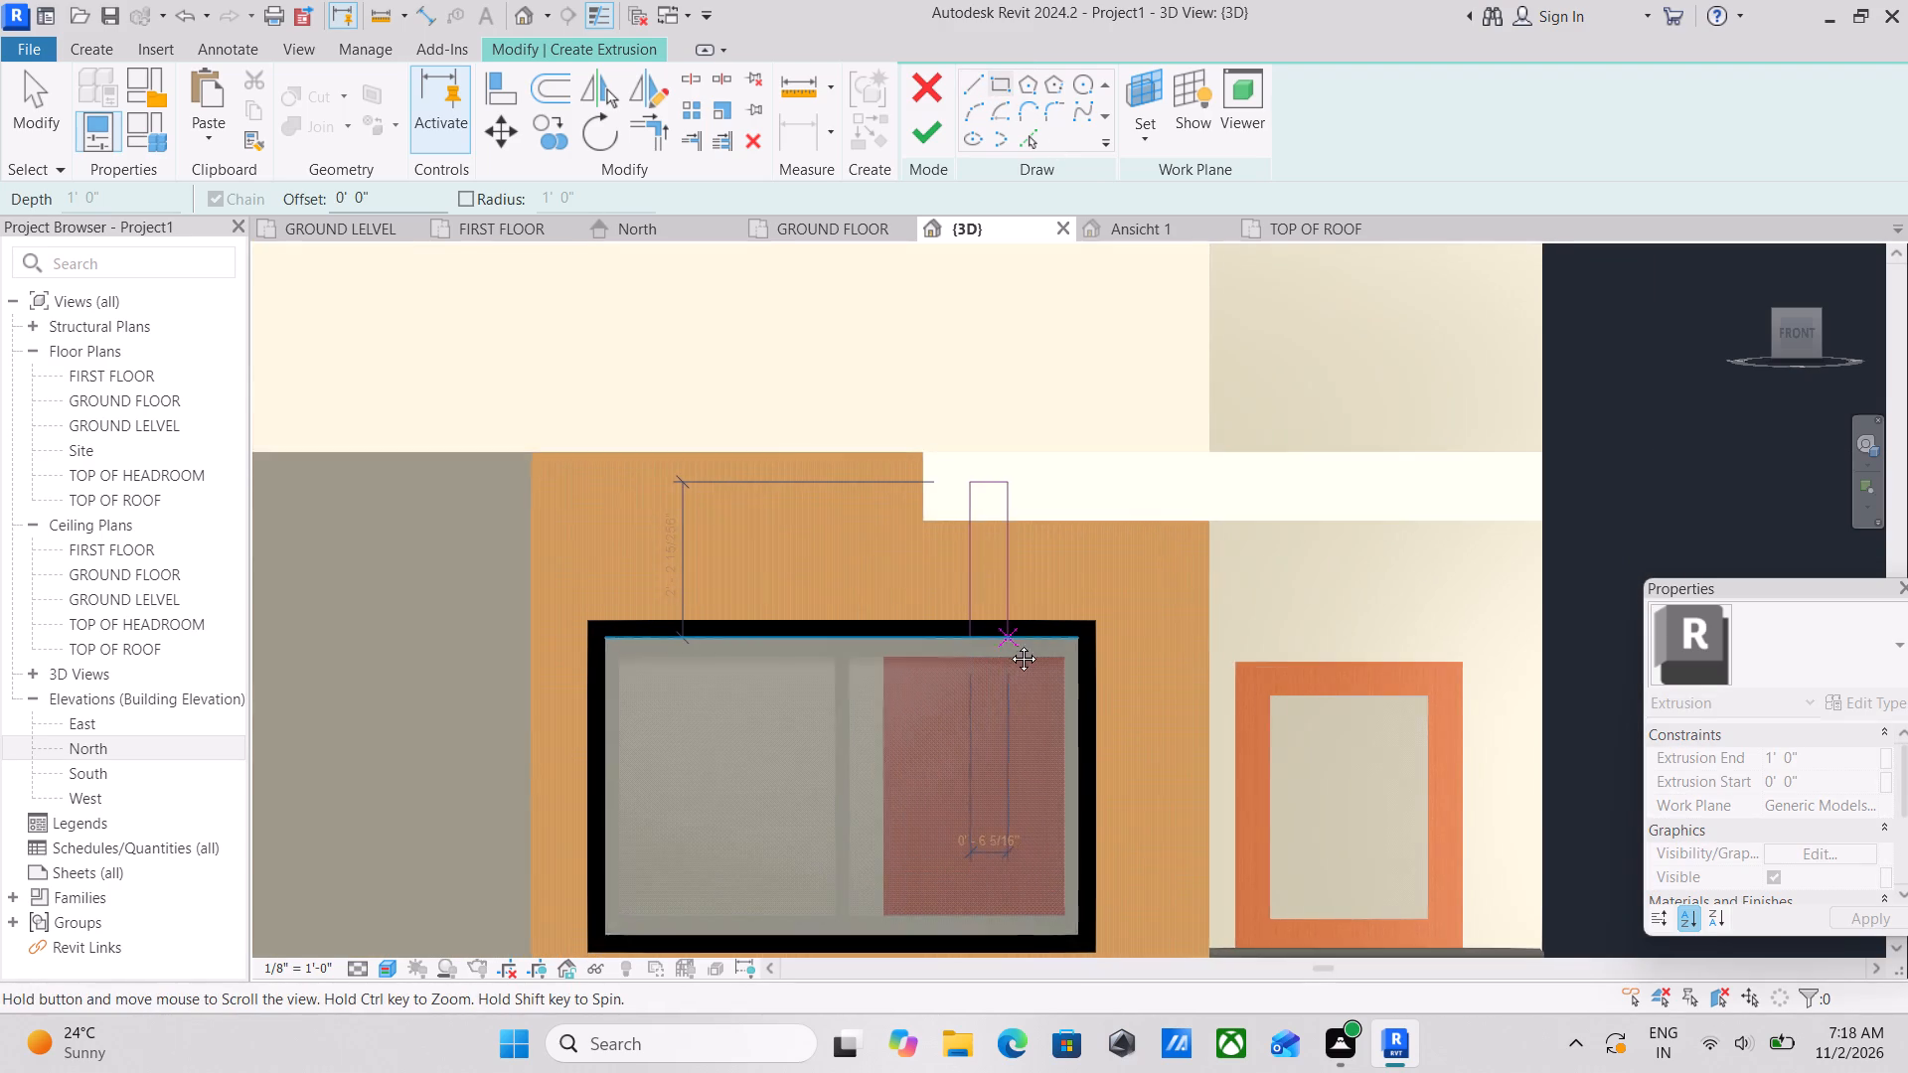
{"action": "middle_click_drag", "start_coordinate": [1009, 644], "coordinate": [1014, 384]}
{"action": "scroll", "coordinate": [1000, 731], "scroll_direction": "down", "scroll_amount": 1}
{"action": "middle_click_drag", "start_coordinate": [1000, 731], "coordinate": [1015, 534]}
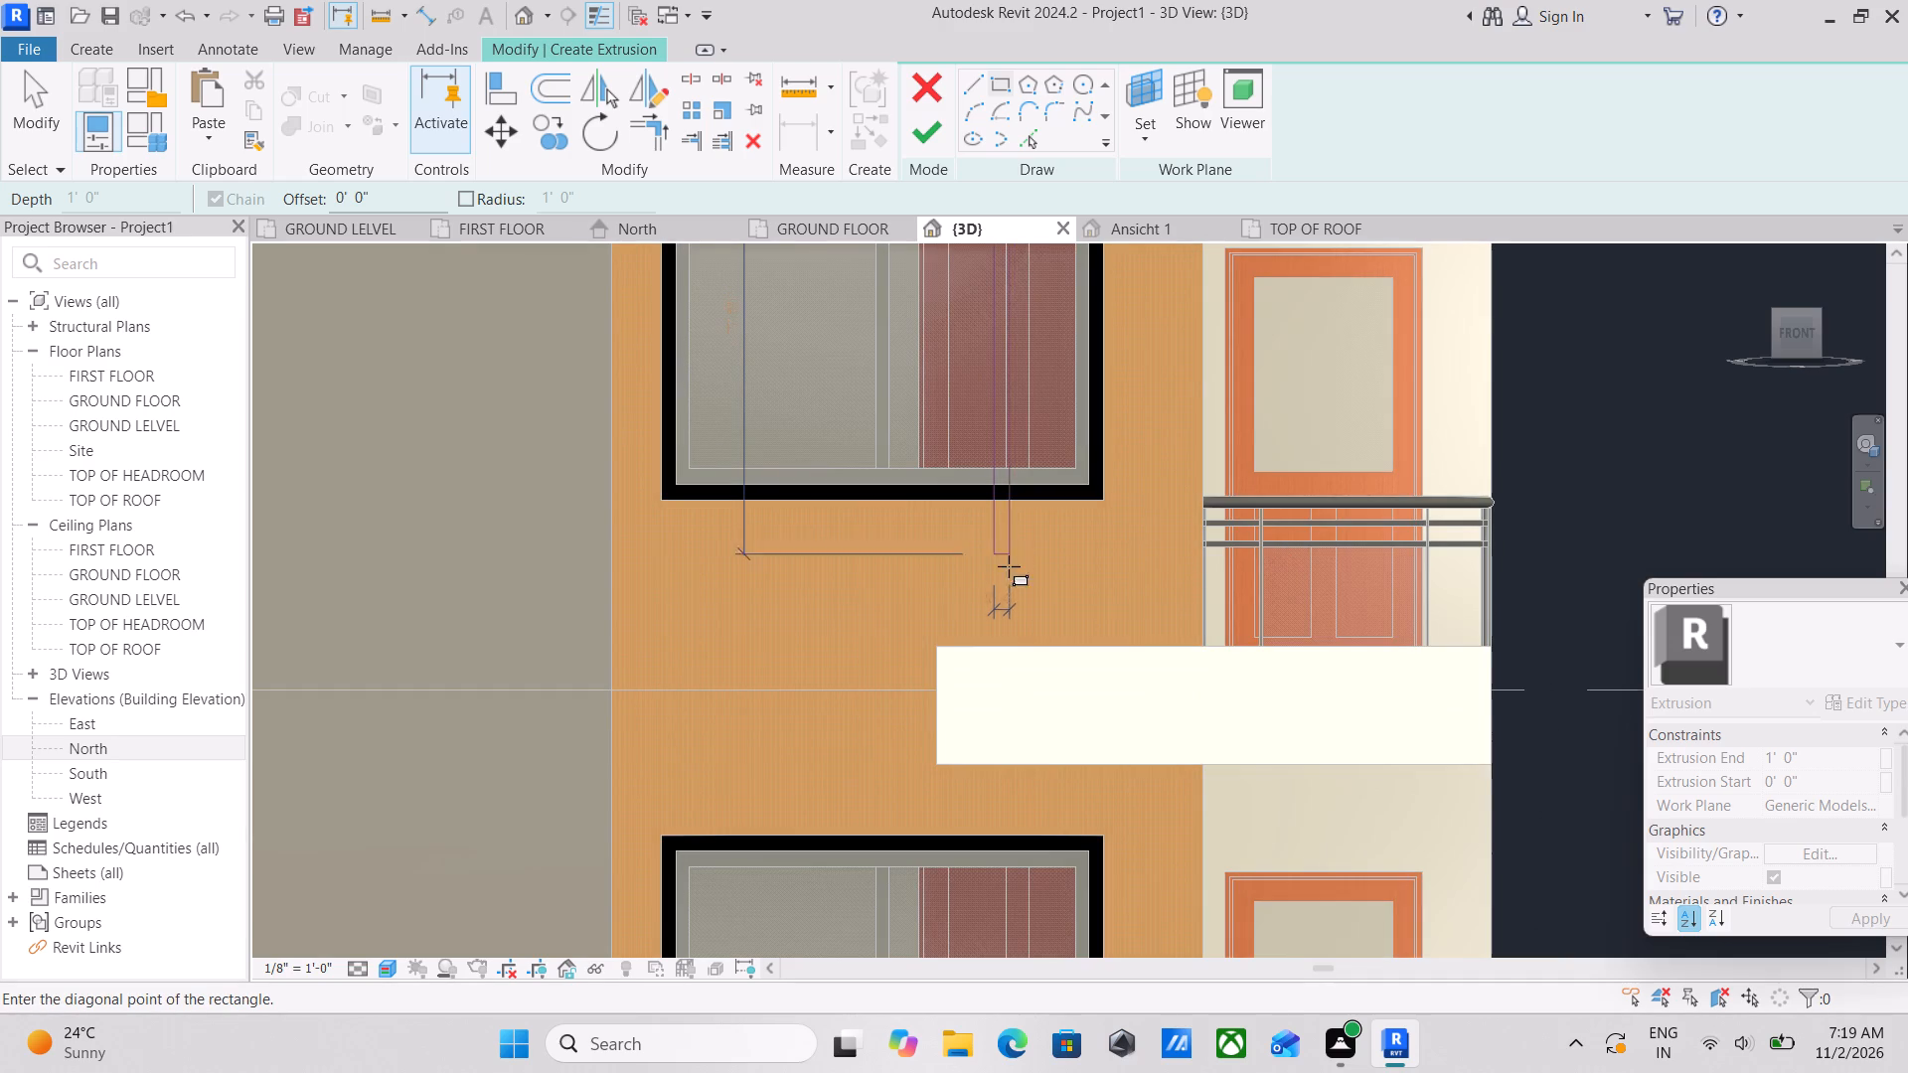
{"action": "left_click", "coordinate": [1021, 689]}
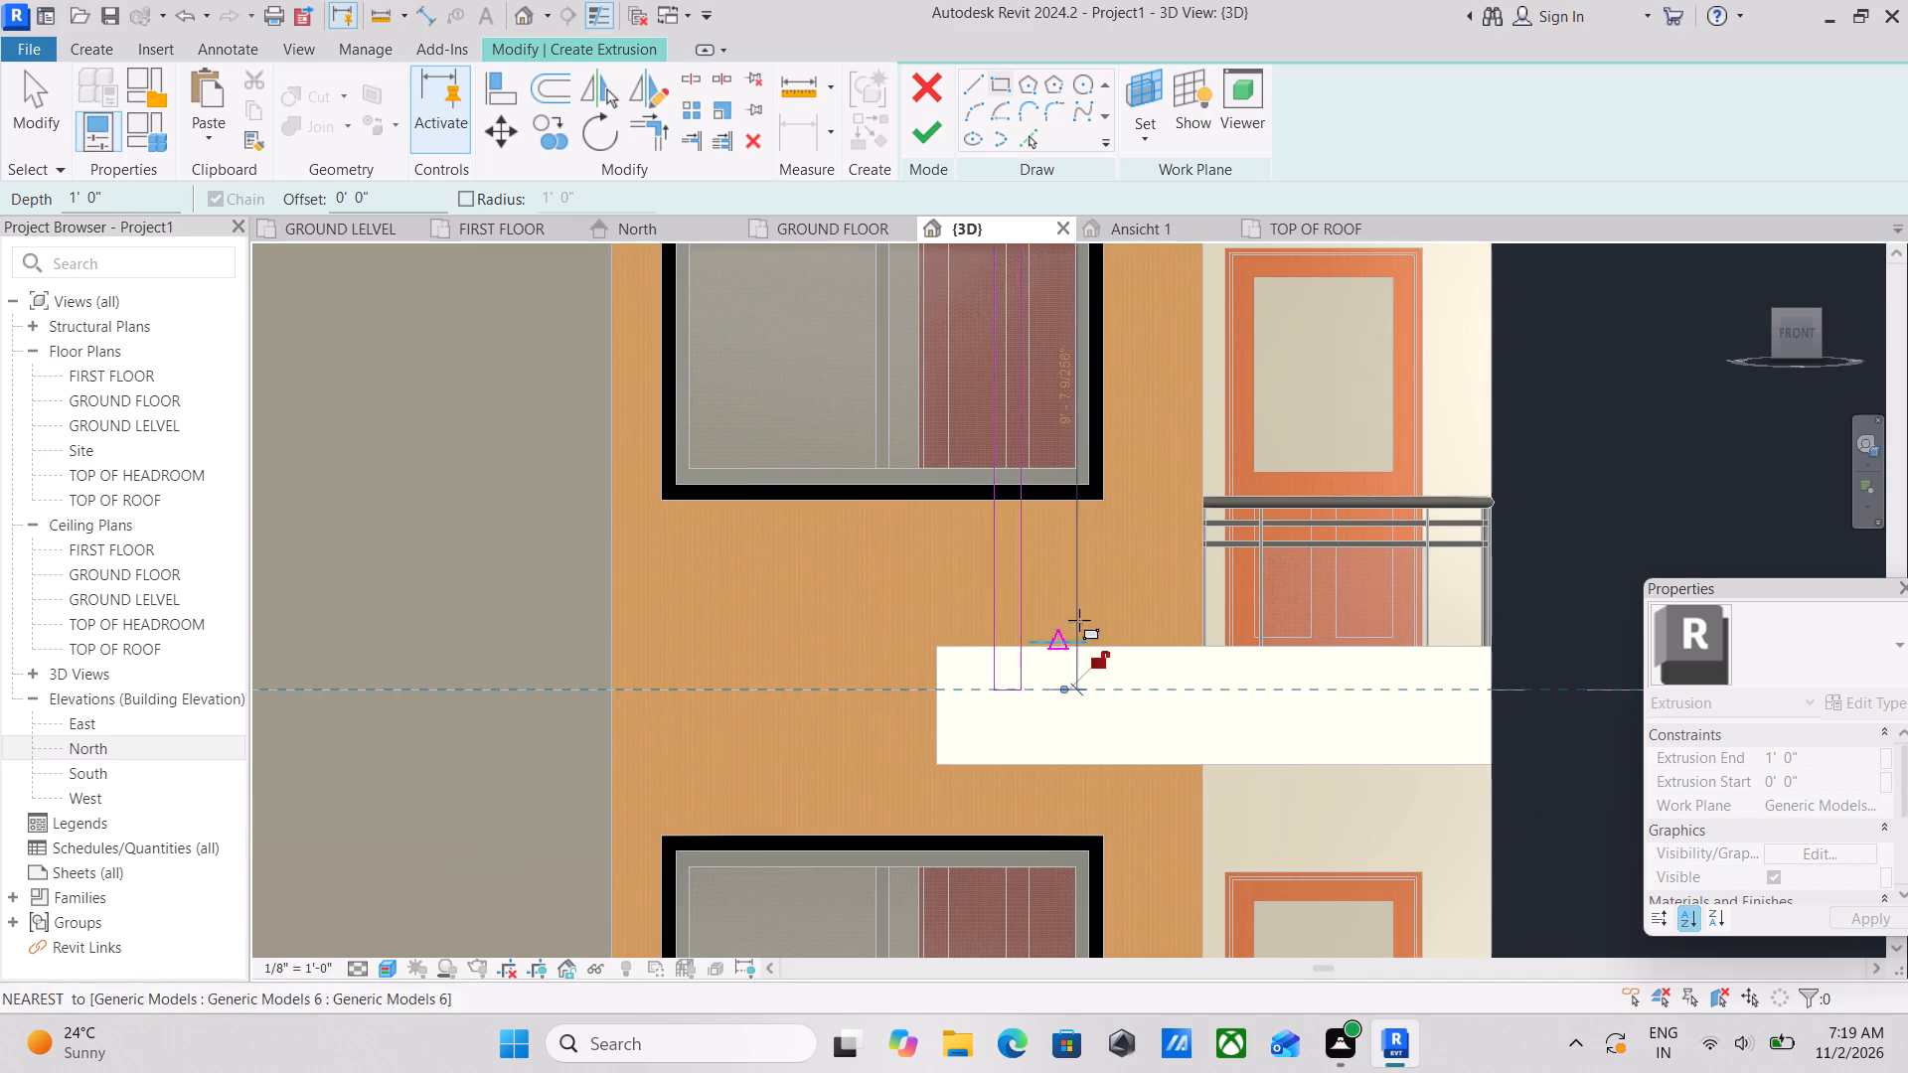
{"action": "scroll", "coordinate": [1109, 579], "scroll_direction": "down", "scroll_amount": 4}
{"action": "middle_click_drag", "start_coordinate": [1104, 589], "coordinate": [1087, 930]}
{"action": "key", "text": "Escape"}
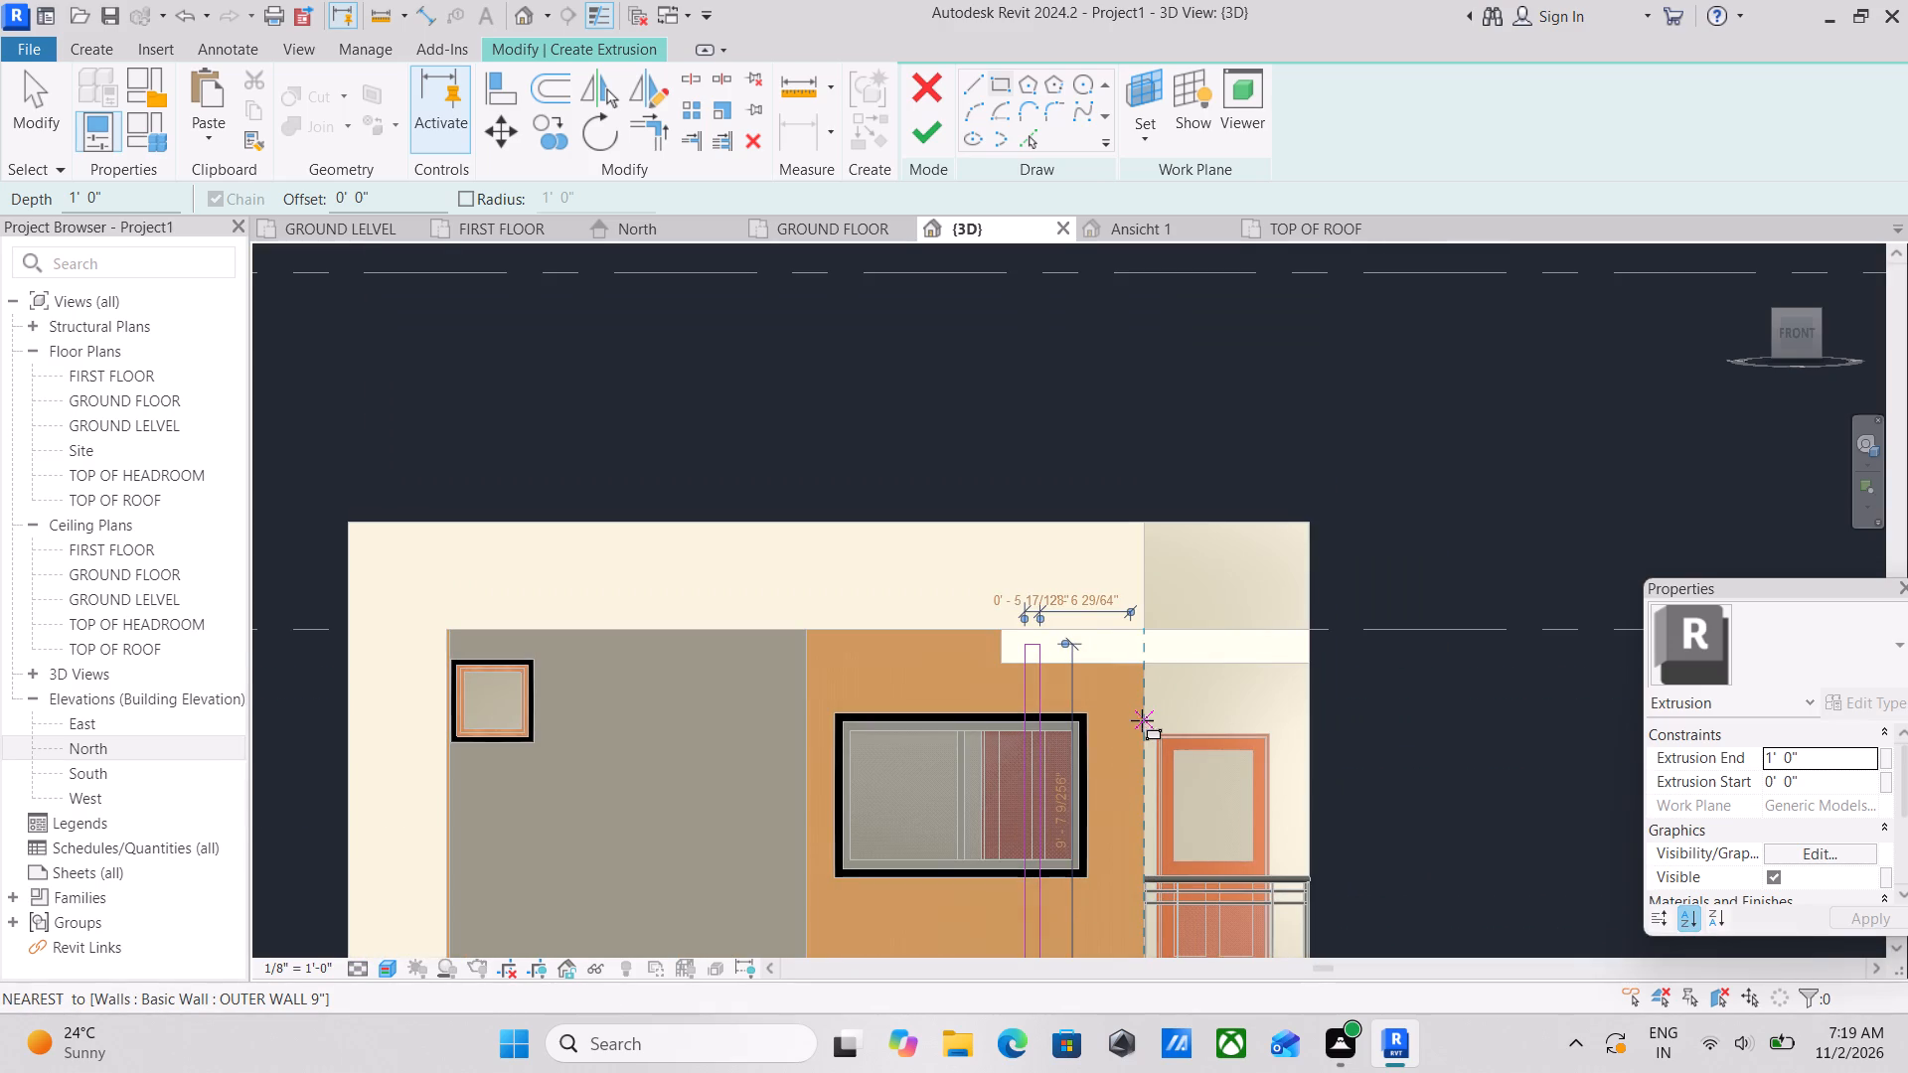
{"action": "key", "text": "Escape"}
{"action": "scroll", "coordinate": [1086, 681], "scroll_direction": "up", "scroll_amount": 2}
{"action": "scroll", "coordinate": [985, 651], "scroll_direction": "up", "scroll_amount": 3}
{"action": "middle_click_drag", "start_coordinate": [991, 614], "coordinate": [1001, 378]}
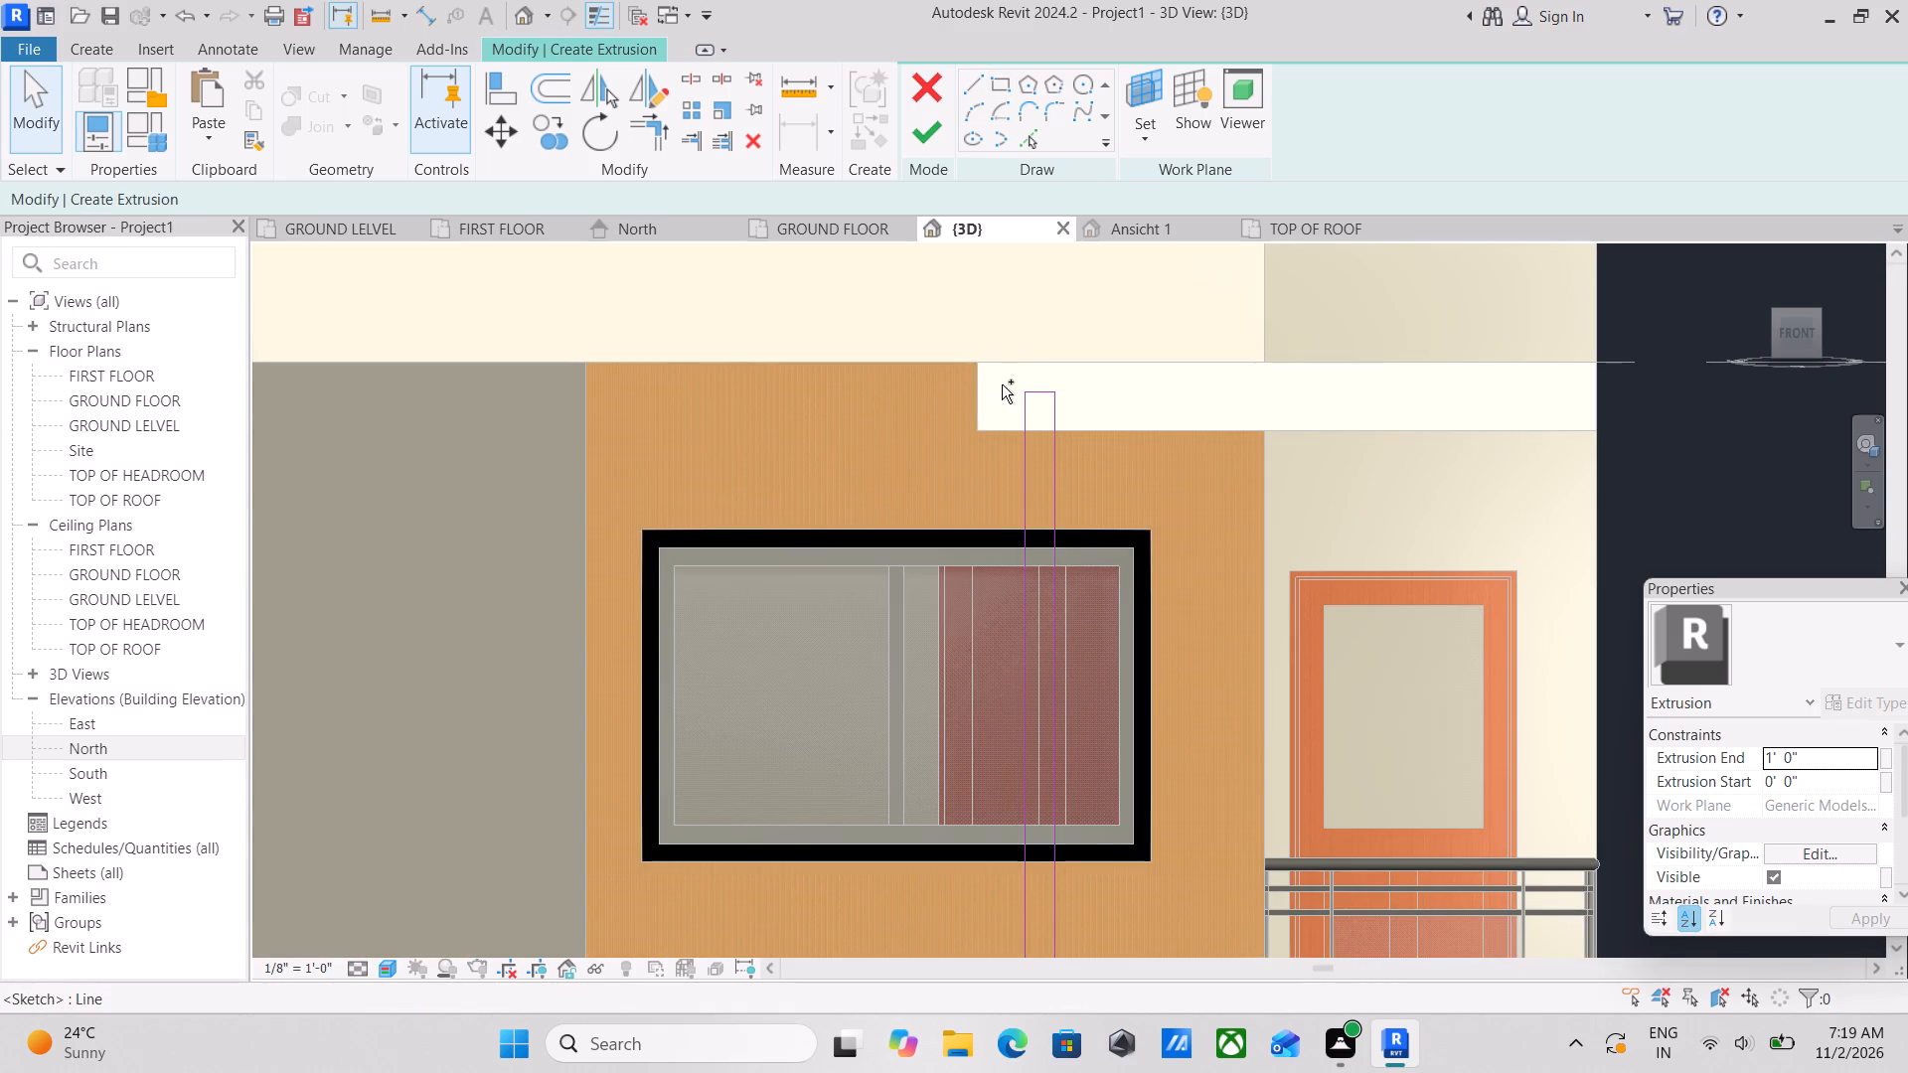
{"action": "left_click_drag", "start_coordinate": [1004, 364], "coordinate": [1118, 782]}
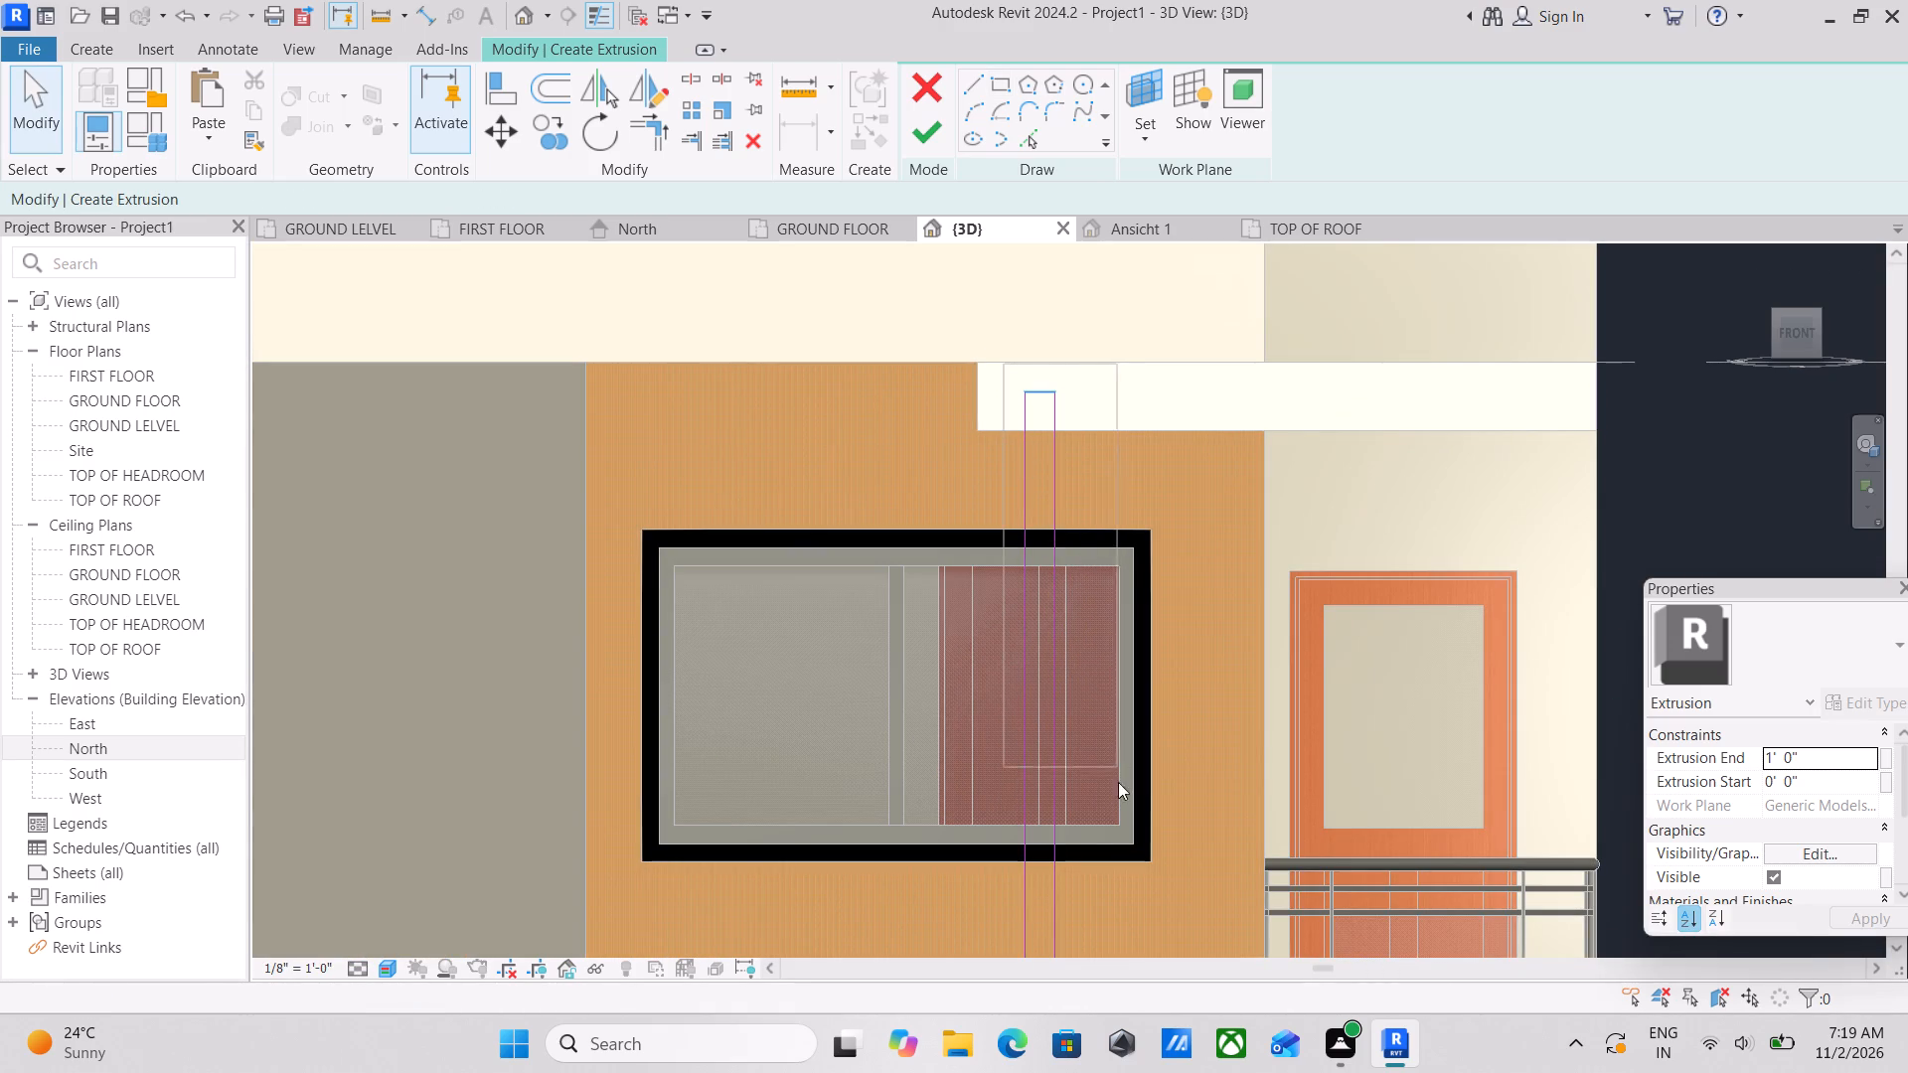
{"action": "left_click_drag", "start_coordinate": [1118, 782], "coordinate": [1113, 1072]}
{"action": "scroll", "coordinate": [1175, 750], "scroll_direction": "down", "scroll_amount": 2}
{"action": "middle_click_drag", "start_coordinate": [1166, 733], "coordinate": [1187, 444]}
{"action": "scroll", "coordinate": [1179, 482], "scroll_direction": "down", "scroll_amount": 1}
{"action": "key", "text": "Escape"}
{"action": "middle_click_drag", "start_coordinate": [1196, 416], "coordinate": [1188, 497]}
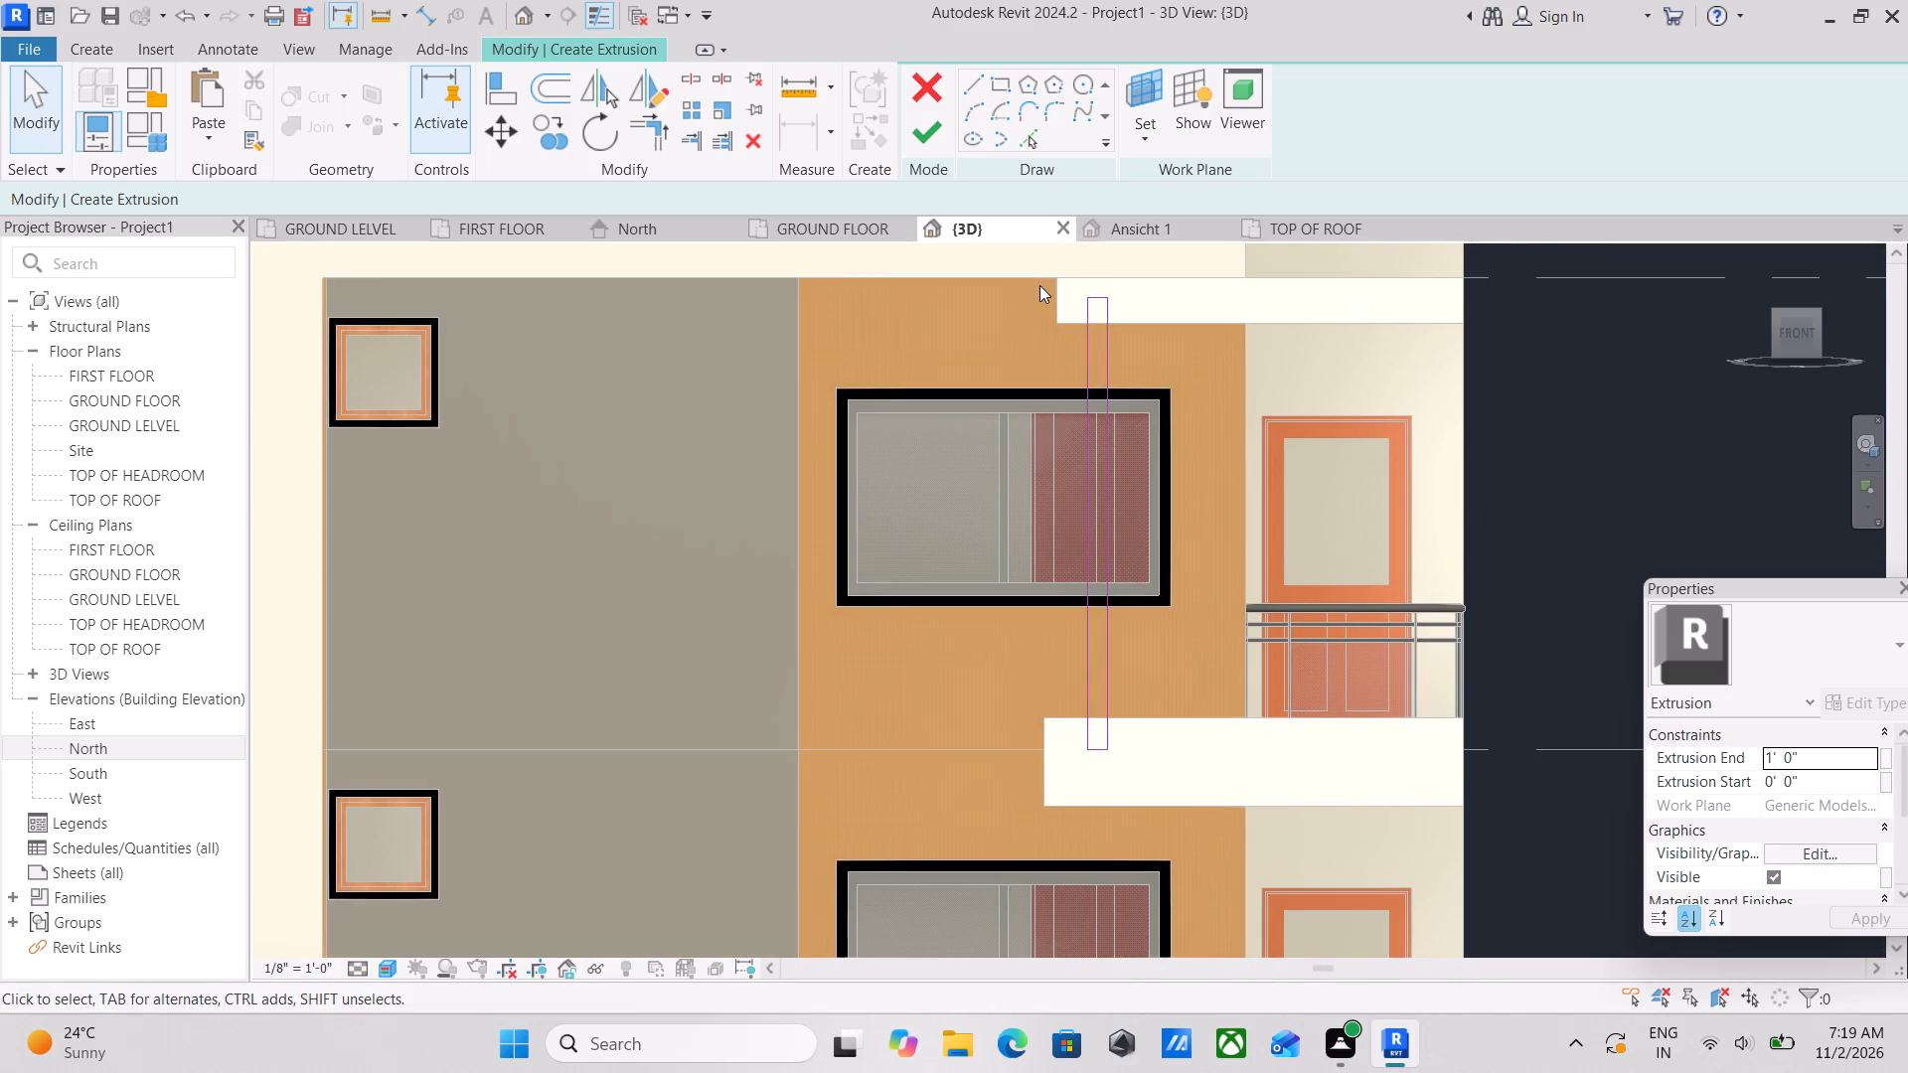
Copy the narrow rectangle four times across the orange wall toward the balcony door, spacing the copies about 1'-0" apart.
{"action": "left_click_drag", "start_coordinate": [1075, 275], "coordinate": [1084, 291], "text": "ctrl"}
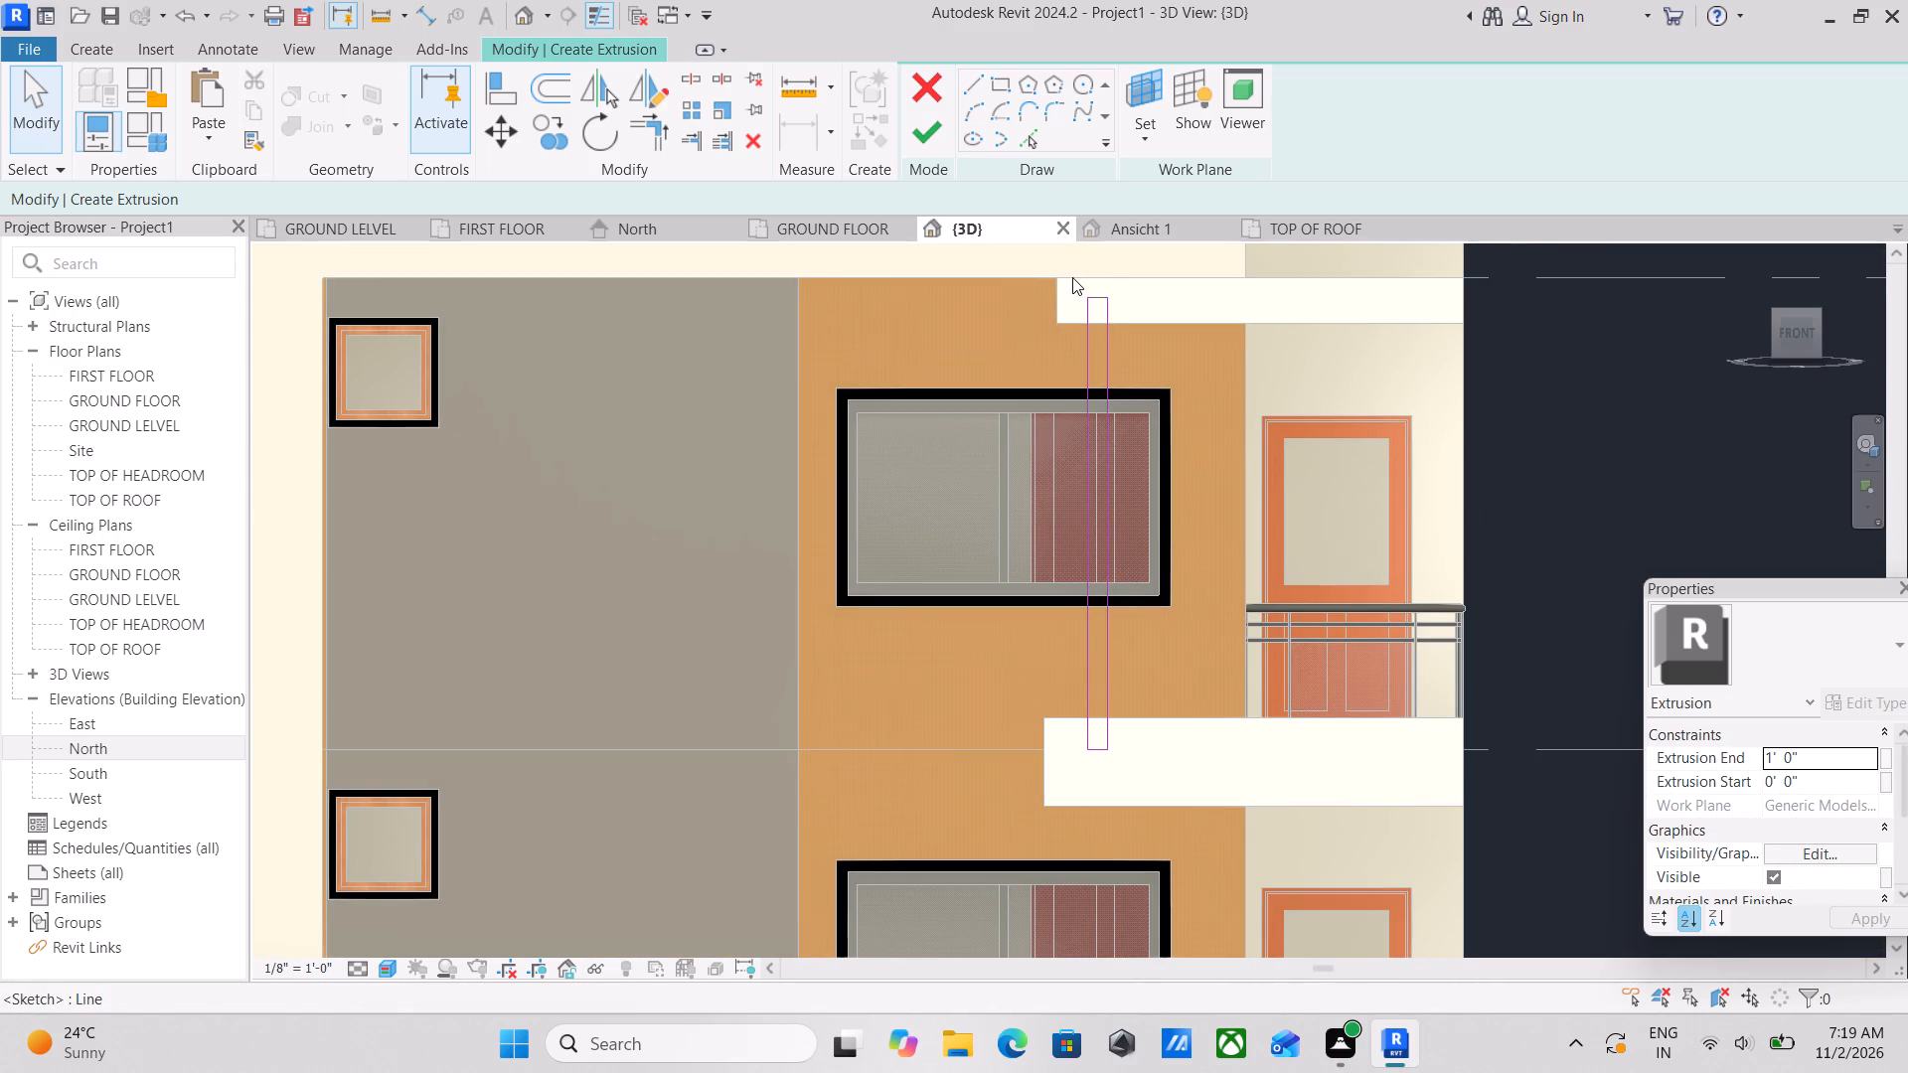
{"action": "left_click_drag", "start_coordinate": [1069, 280], "coordinate": [1170, 781]}
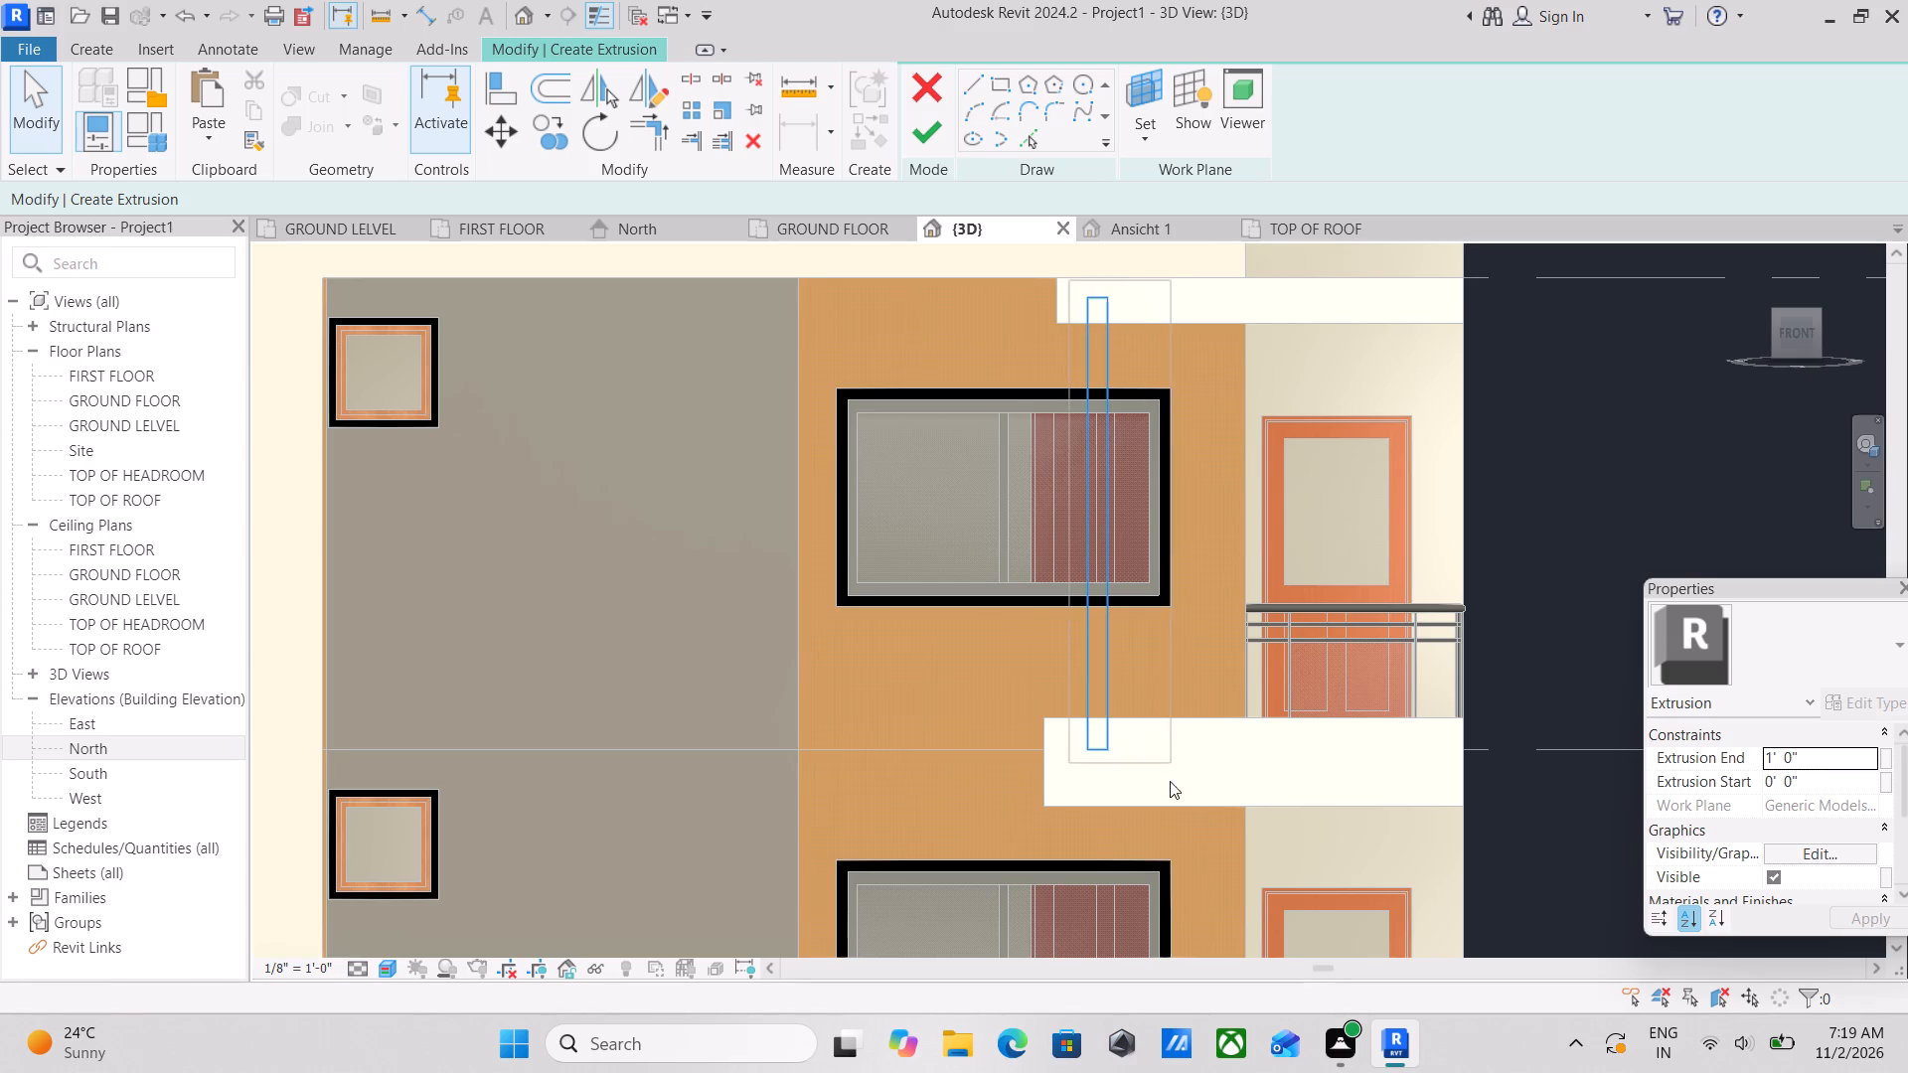
{"action": "left_click_drag", "start_coordinate": [1170, 781], "coordinate": [1169, 847]}
{"action": "scroll", "coordinate": [1137, 490], "scroll_direction": "up", "scroll_amount": 2}
{"action": "scroll", "coordinate": [1137, 454], "scroll_direction": "down", "scroll_amount": 1}
{"action": "middle_click_drag", "start_coordinate": [1137, 454], "coordinate": [1142, 511]}
{"action": "scroll", "coordinate": [1147, 440], "scroll_direction": "up", "scroll_amount": 3}
{"action": "type", "text": "CO"}
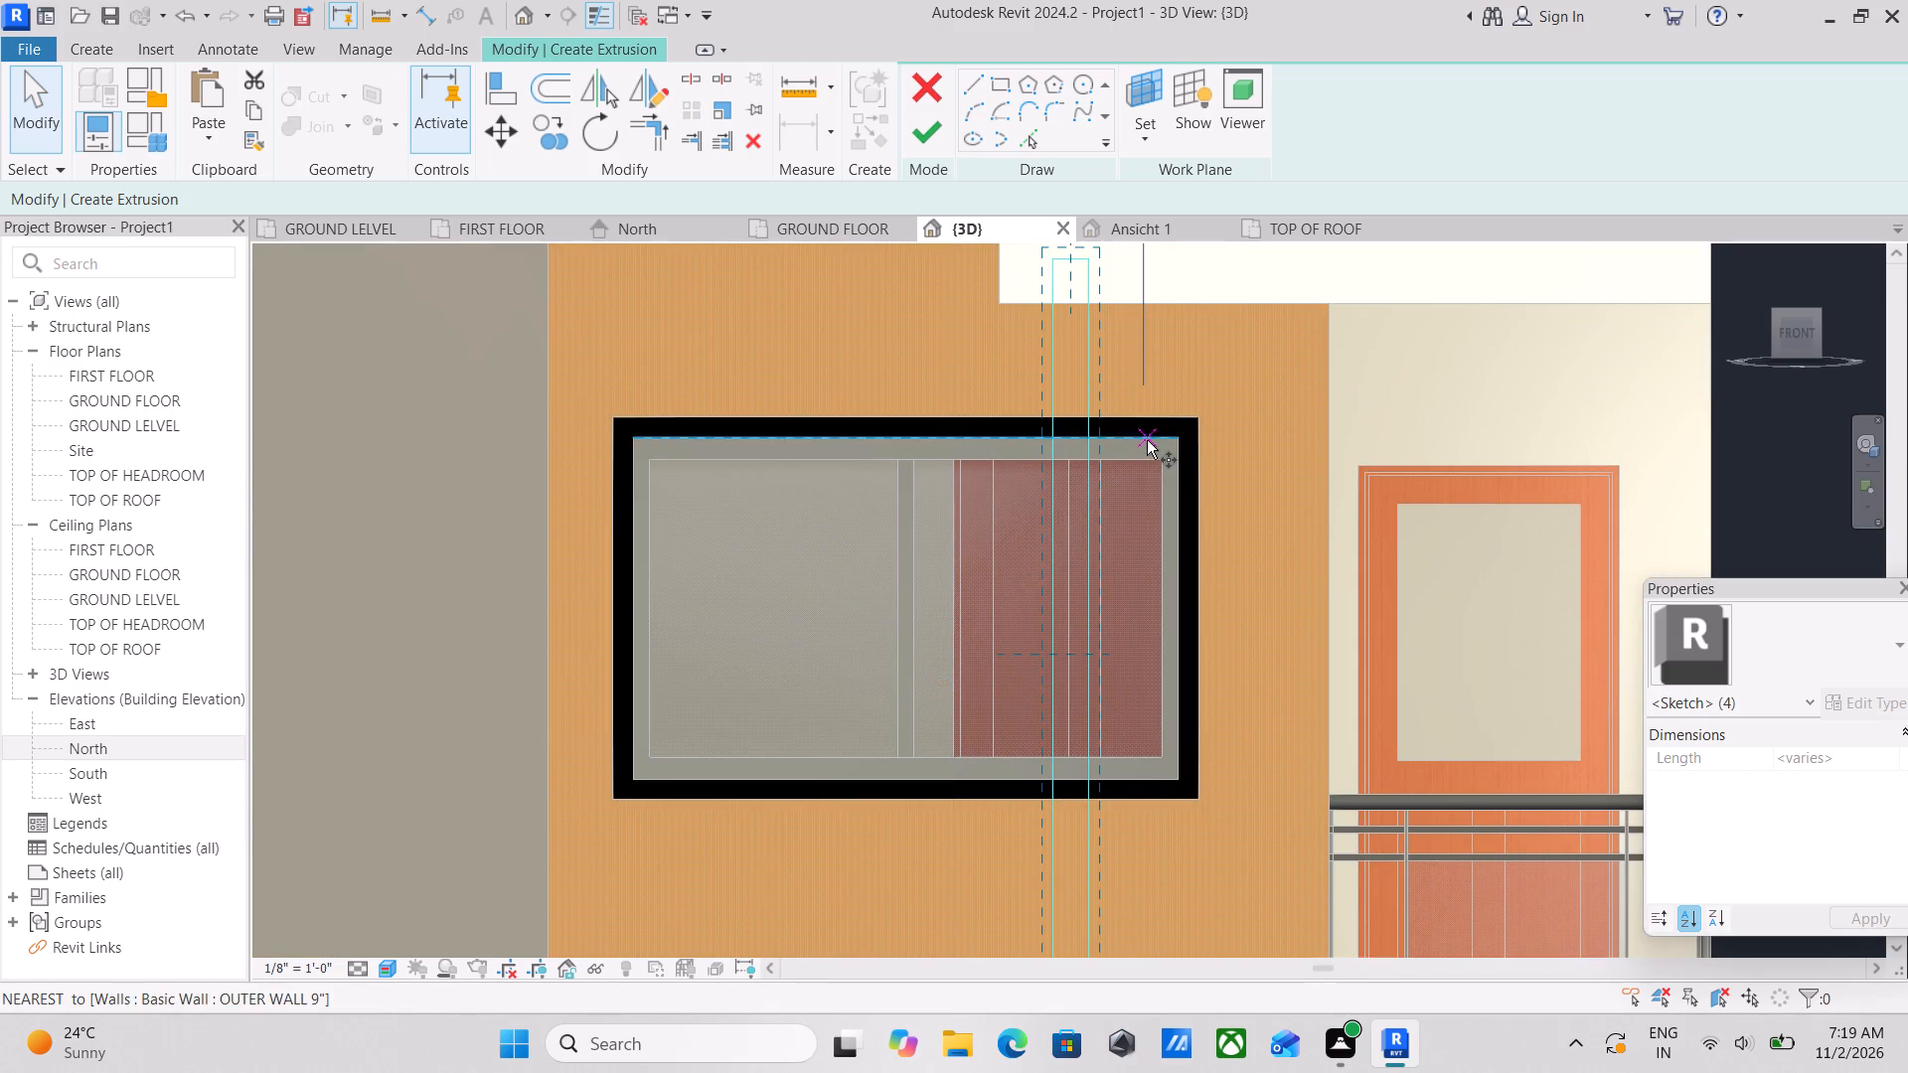
{"action": "scroll", "coordinate": [1071, 277], "scroll_direction": "up", "scroll_amount": 1}
{"action": "middle_click_drag", "start_coordinate": [1071, 277], "coordinate": [1057, 319]}
{"action": "middle_click_drag", "start_coordinate": [1059, 317], "coordinate": [1058, 332]}
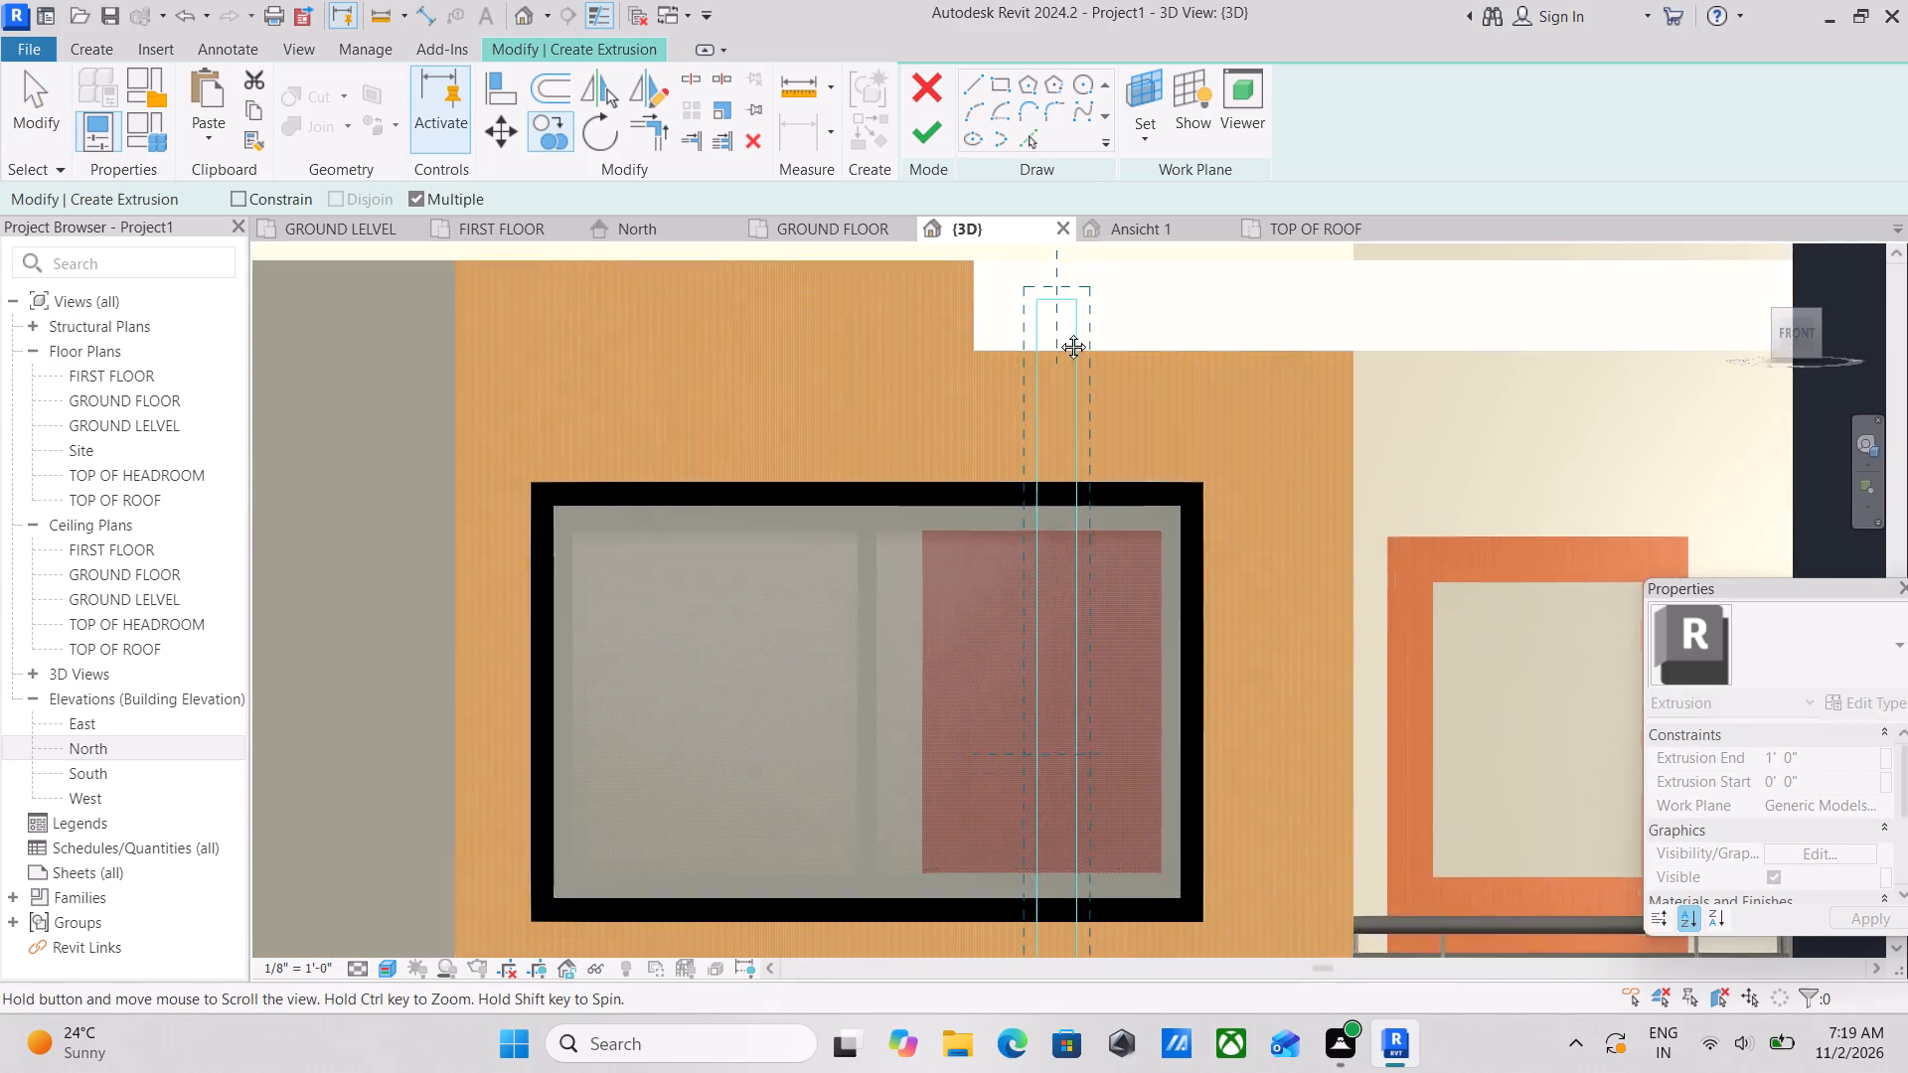
{"action": "middle_click_drag", "start_coordinate": [1058, 332], "coordinate": [1039, 456]}
{"action": "scroll", "coordinate": [1039, 456], "scroll_direction": "up", "scroll_amount": 1}
{"action": "left_click", "coordinate": [1037, 427]}
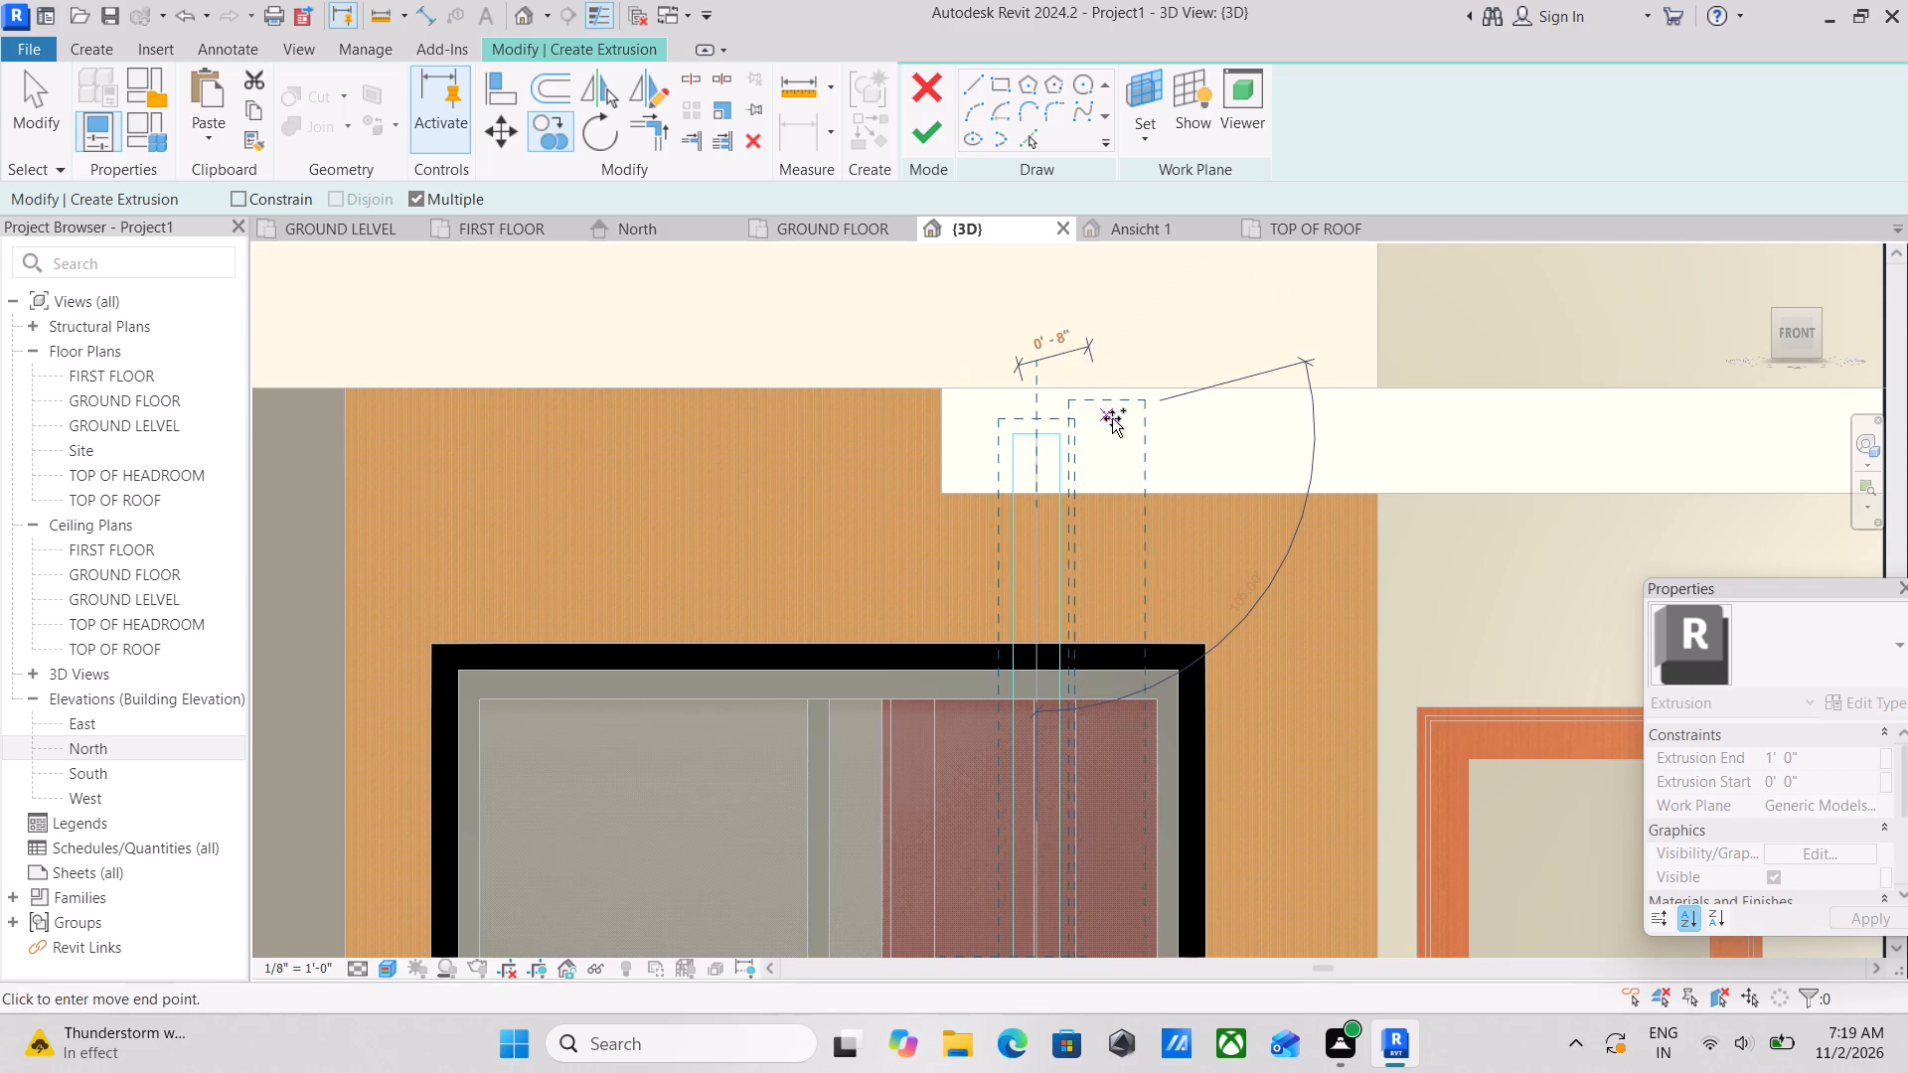
{"action": "scroll", "coordinate": [1136, 442], "scroll_direction": "down", "scroll_amount": 2}
{"action": "middle_click_drag", "start_coordinate": [1136, 442], "coordinate": [1109, 423]}
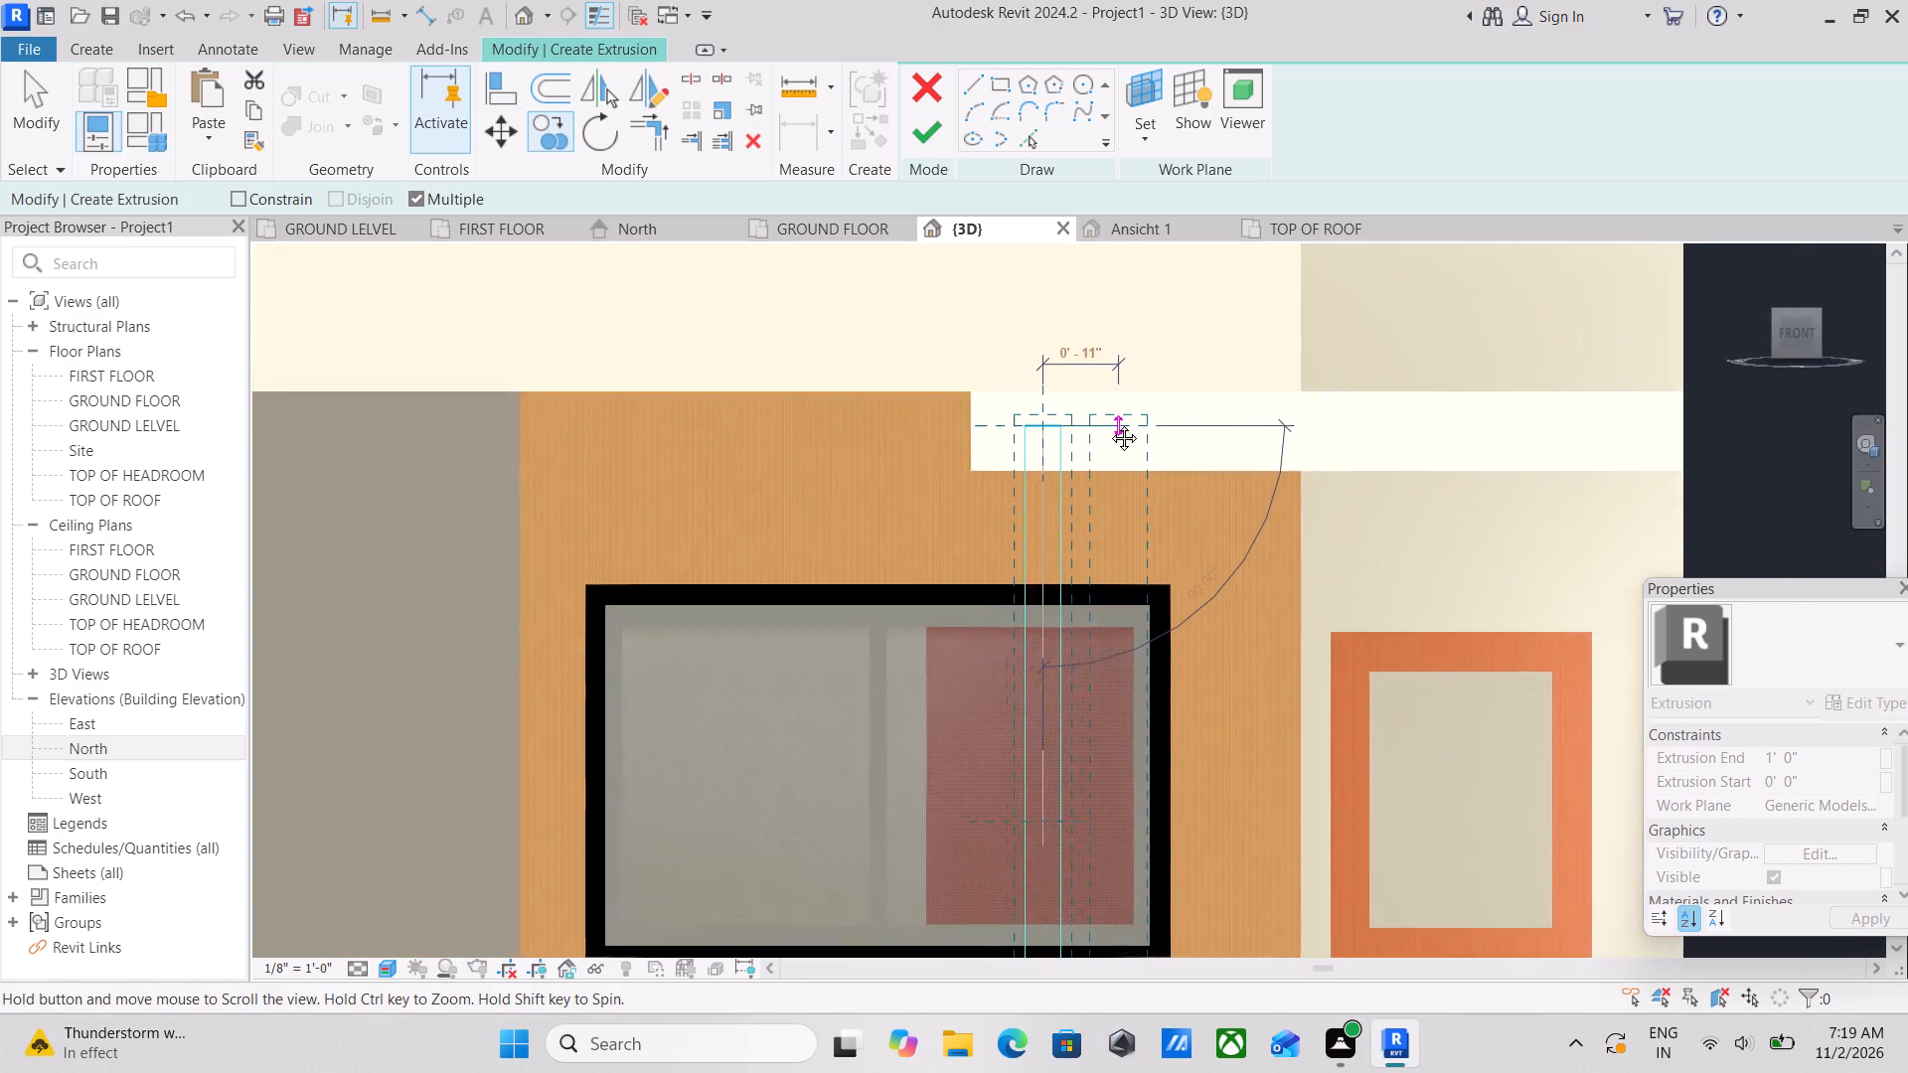
{"action": "middle_click_drag", "start_coordinate": [1109, 423], "coordinate": [1014, 300]}
{"action": "scroll", "coordinate": [1015, 300], "scroll_direction": "down", "scroll_amount": 2}
{"action": "middle_click_drag", "start_coordinate": [1017, 302], "coordinate": [1011, 360]}
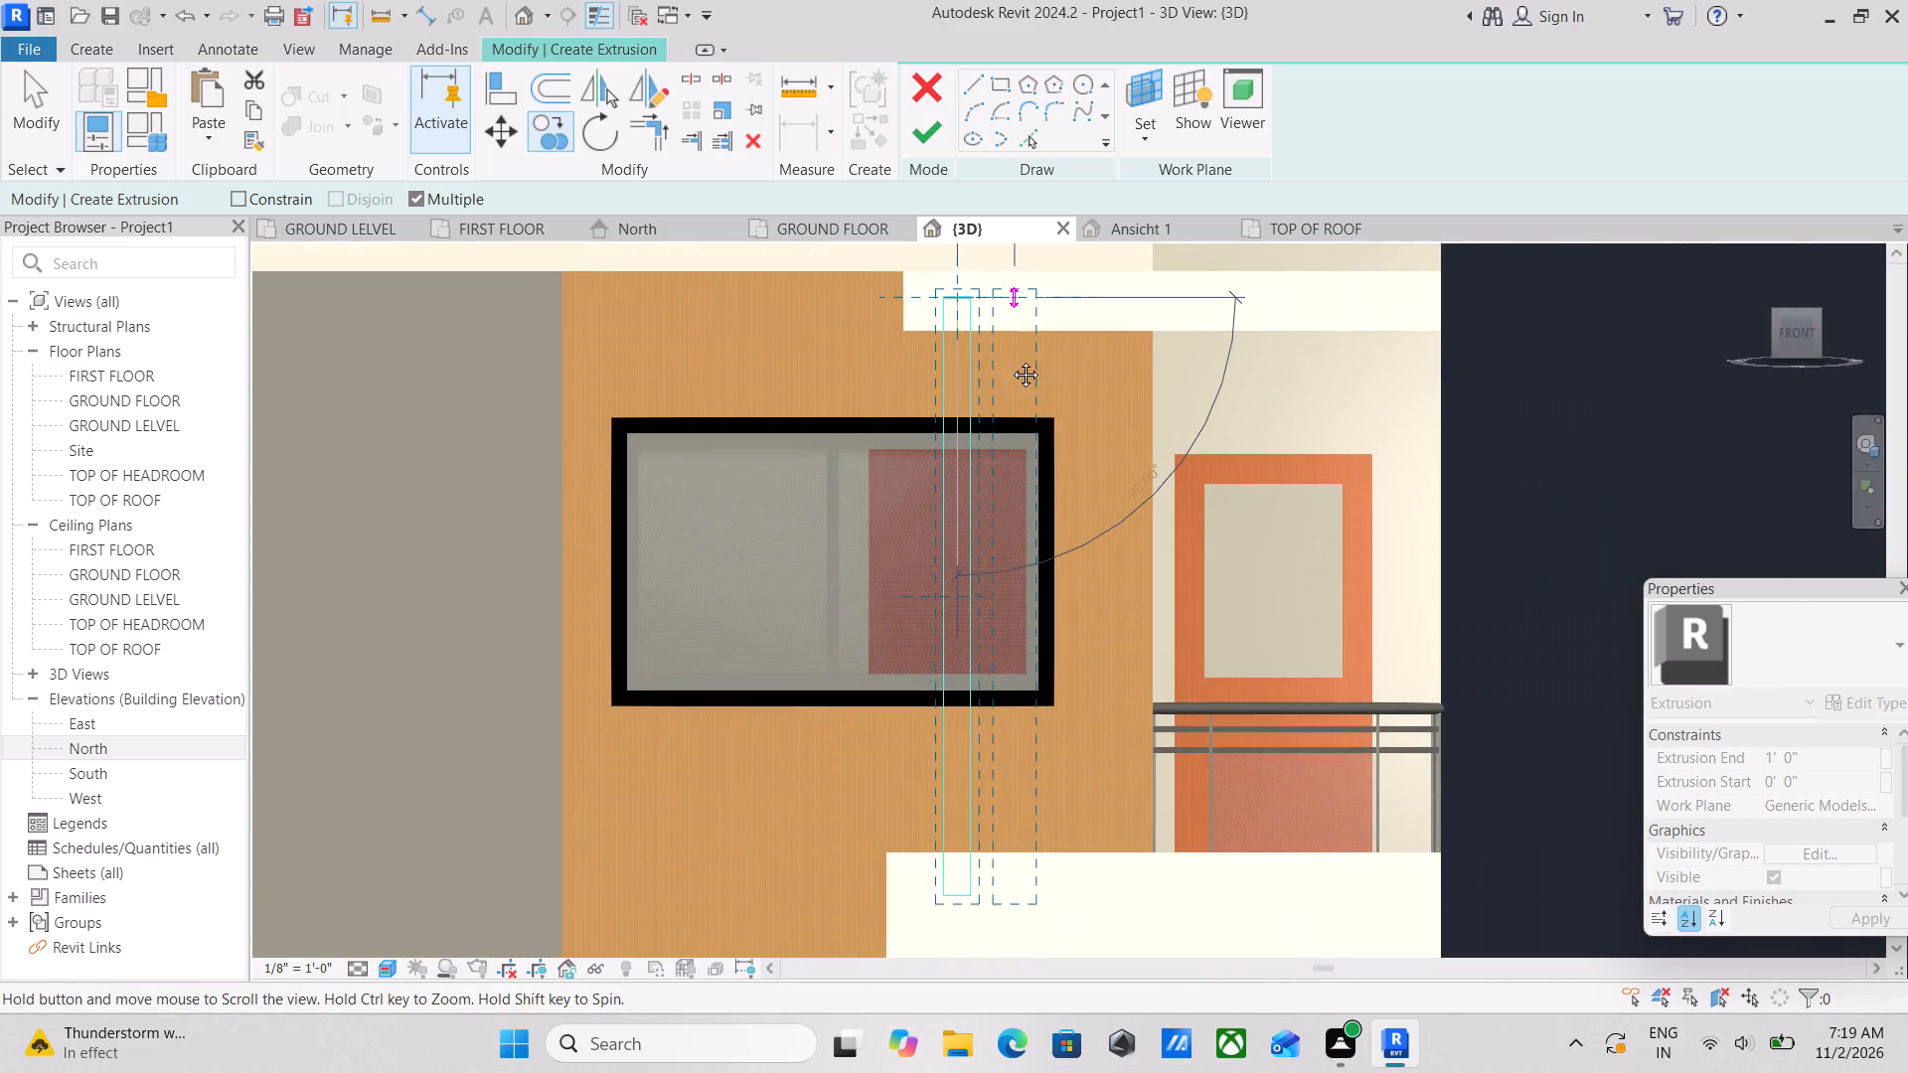
{"action": "middle_click_drag", "start_coordinate": [1011, 360], "coordinate": [1009, 422]}
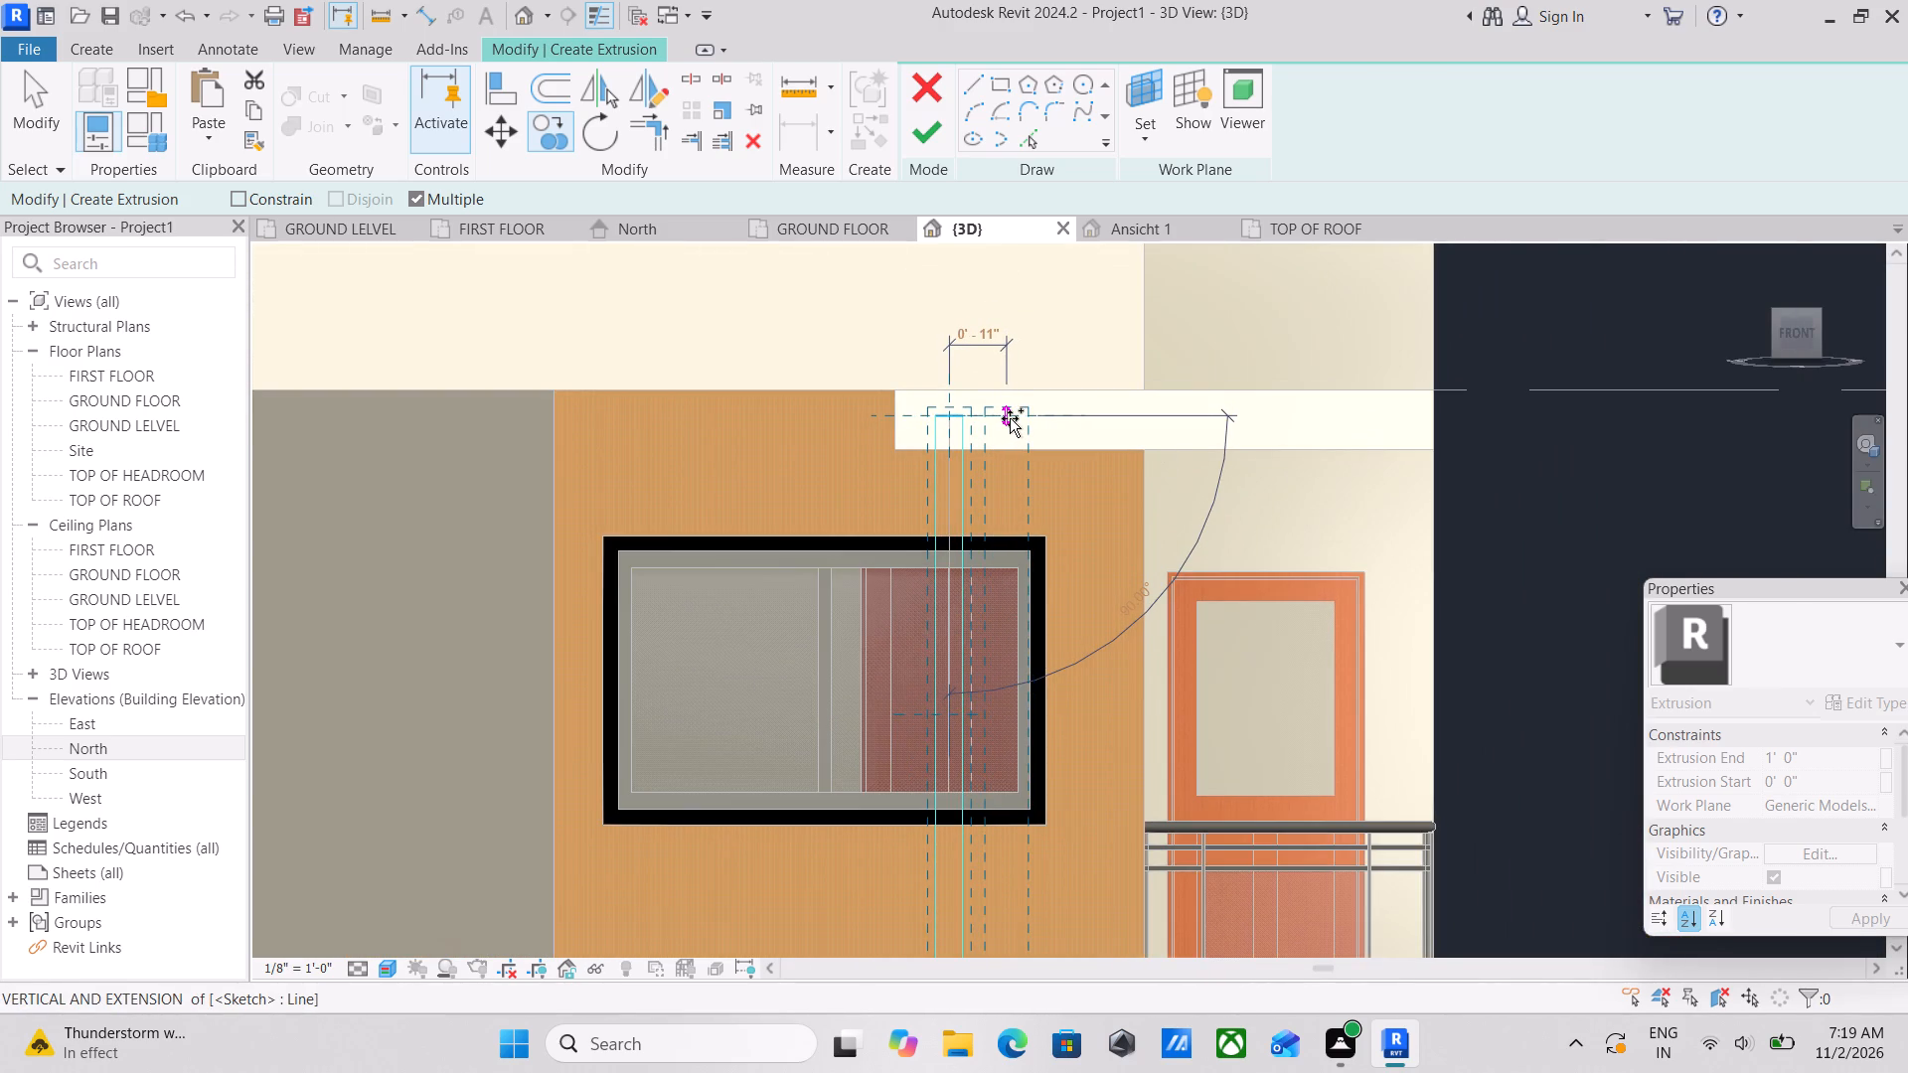
{"action": "left_click", "coordinate": [1010, 418]}
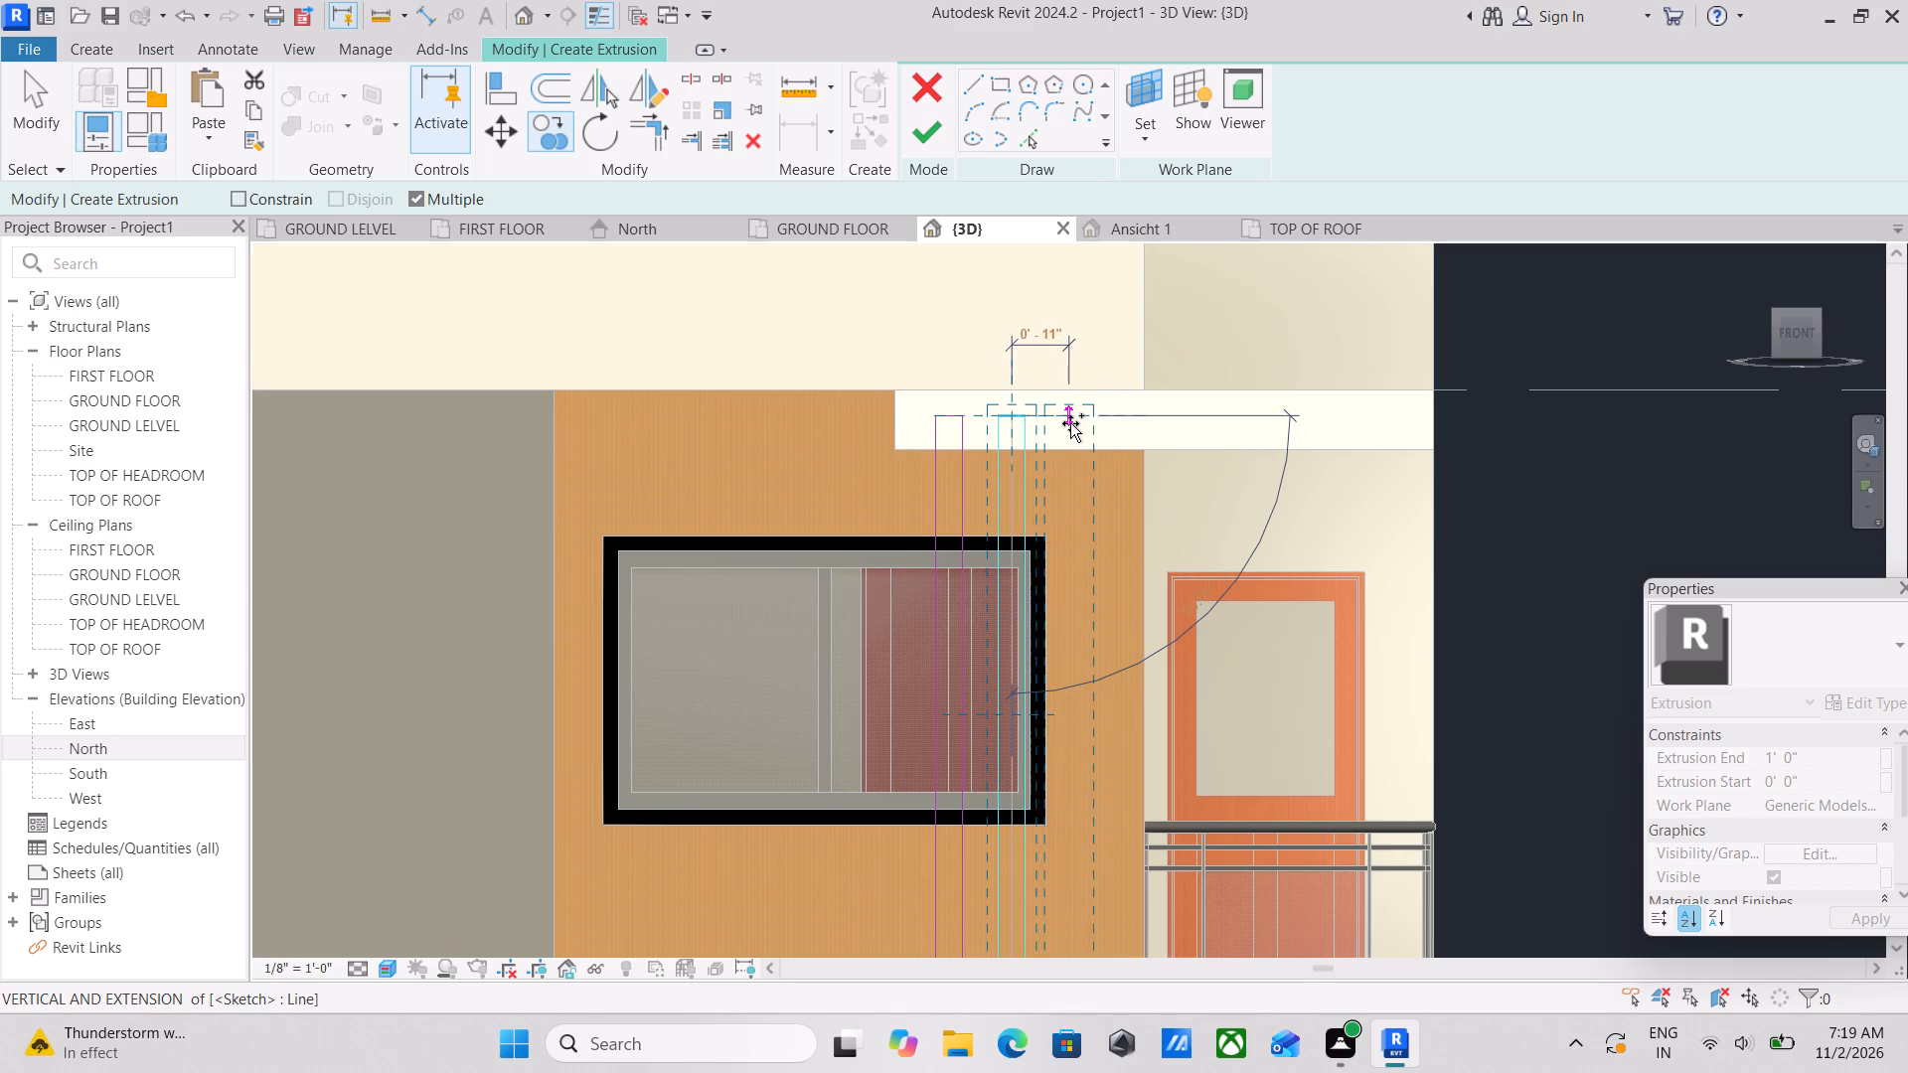
{"action": "left_click", "coordinate": [1074, 423]}
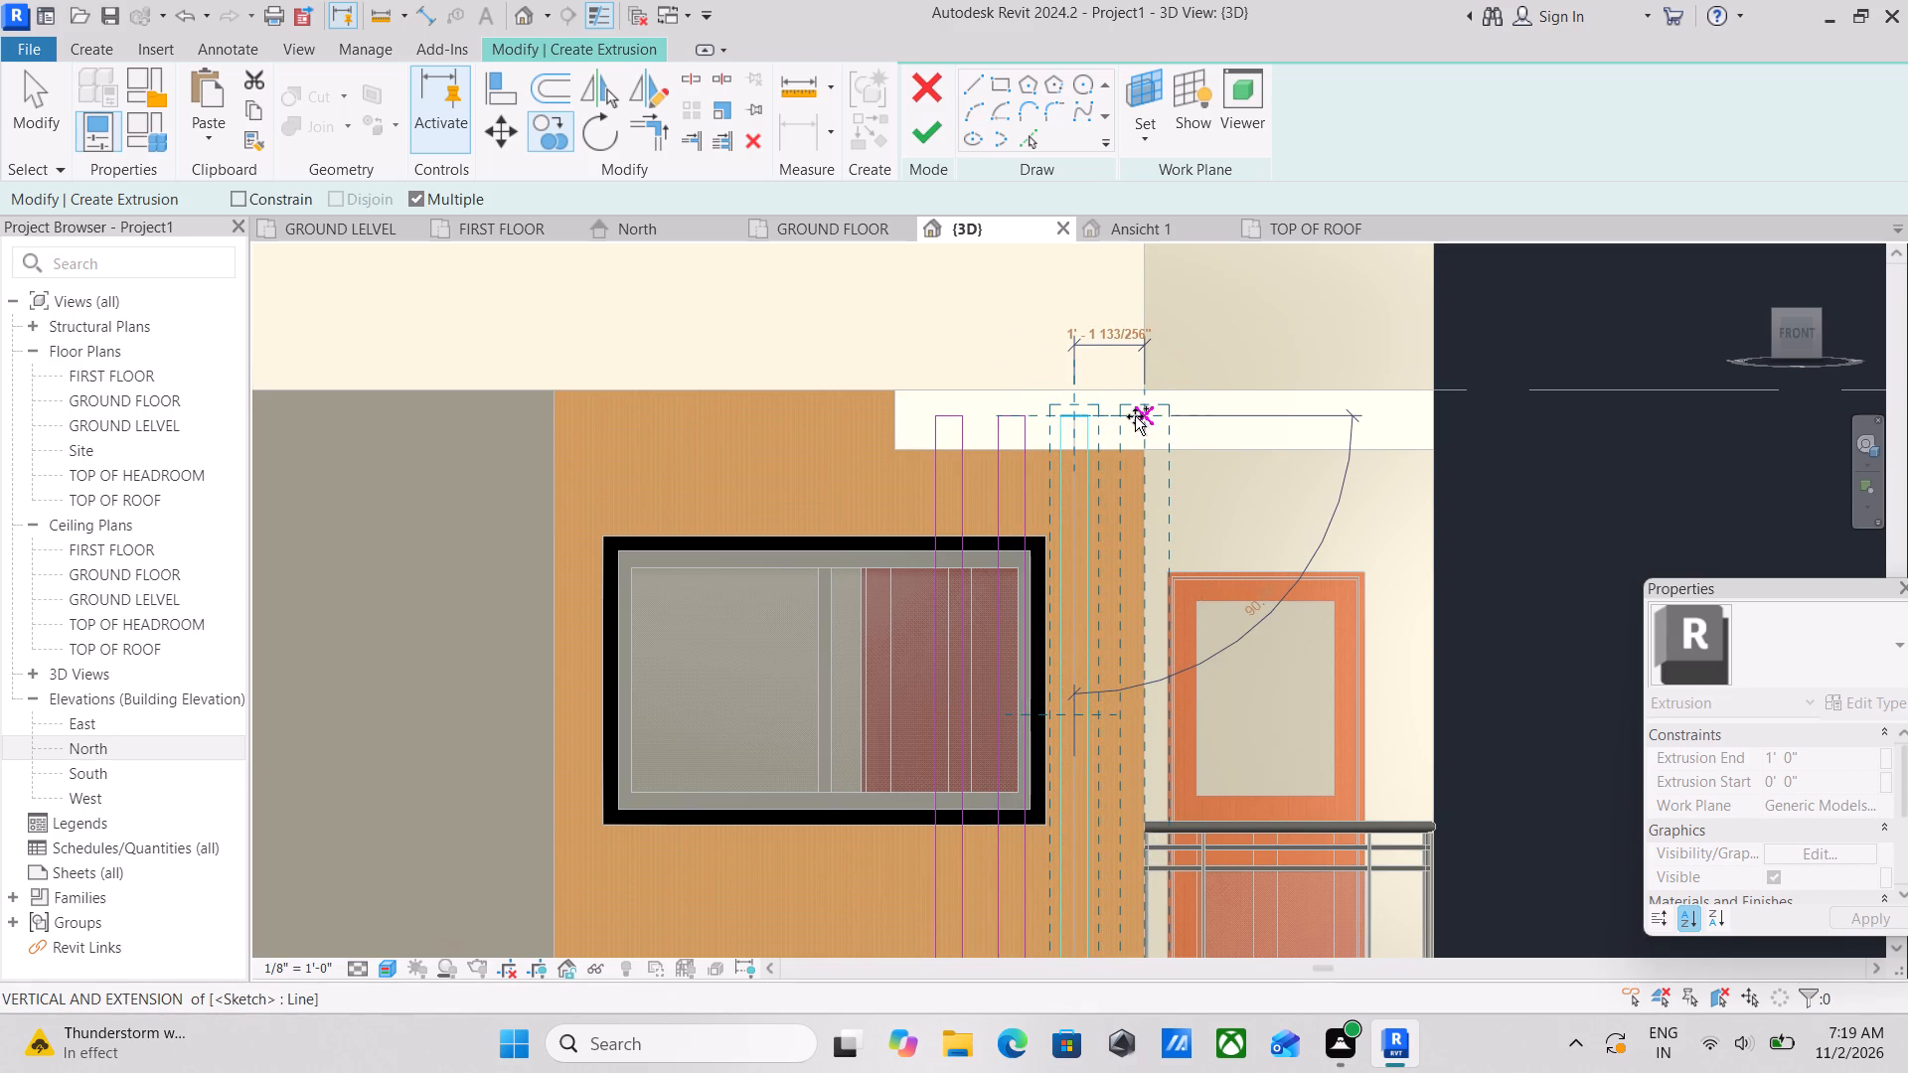
{"action": "scroll", "coordinate": [1126, 412], "scroll_direction": "up", "scroll_amount": 2}
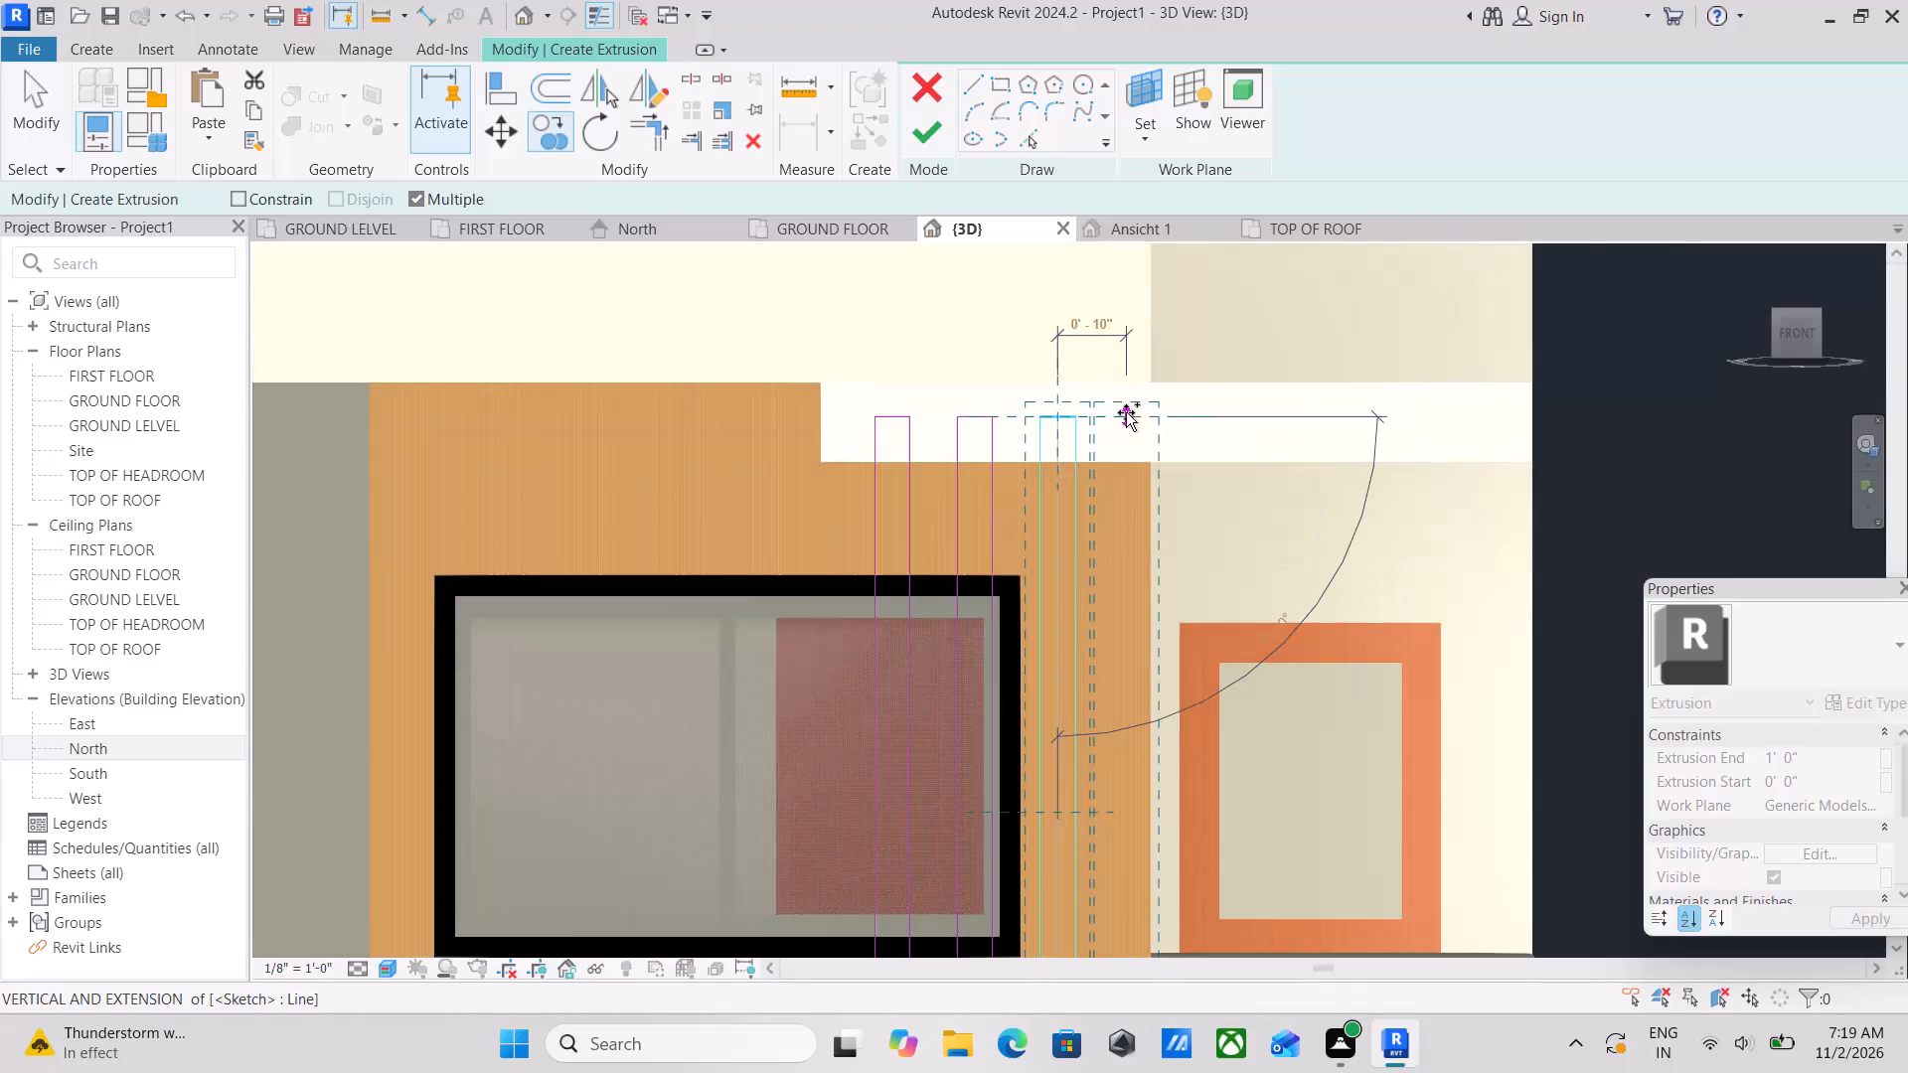
{"action": "scroll", "coordinate": [1126, 412], "scroll_direction": "up", "scroll_amount": 2}
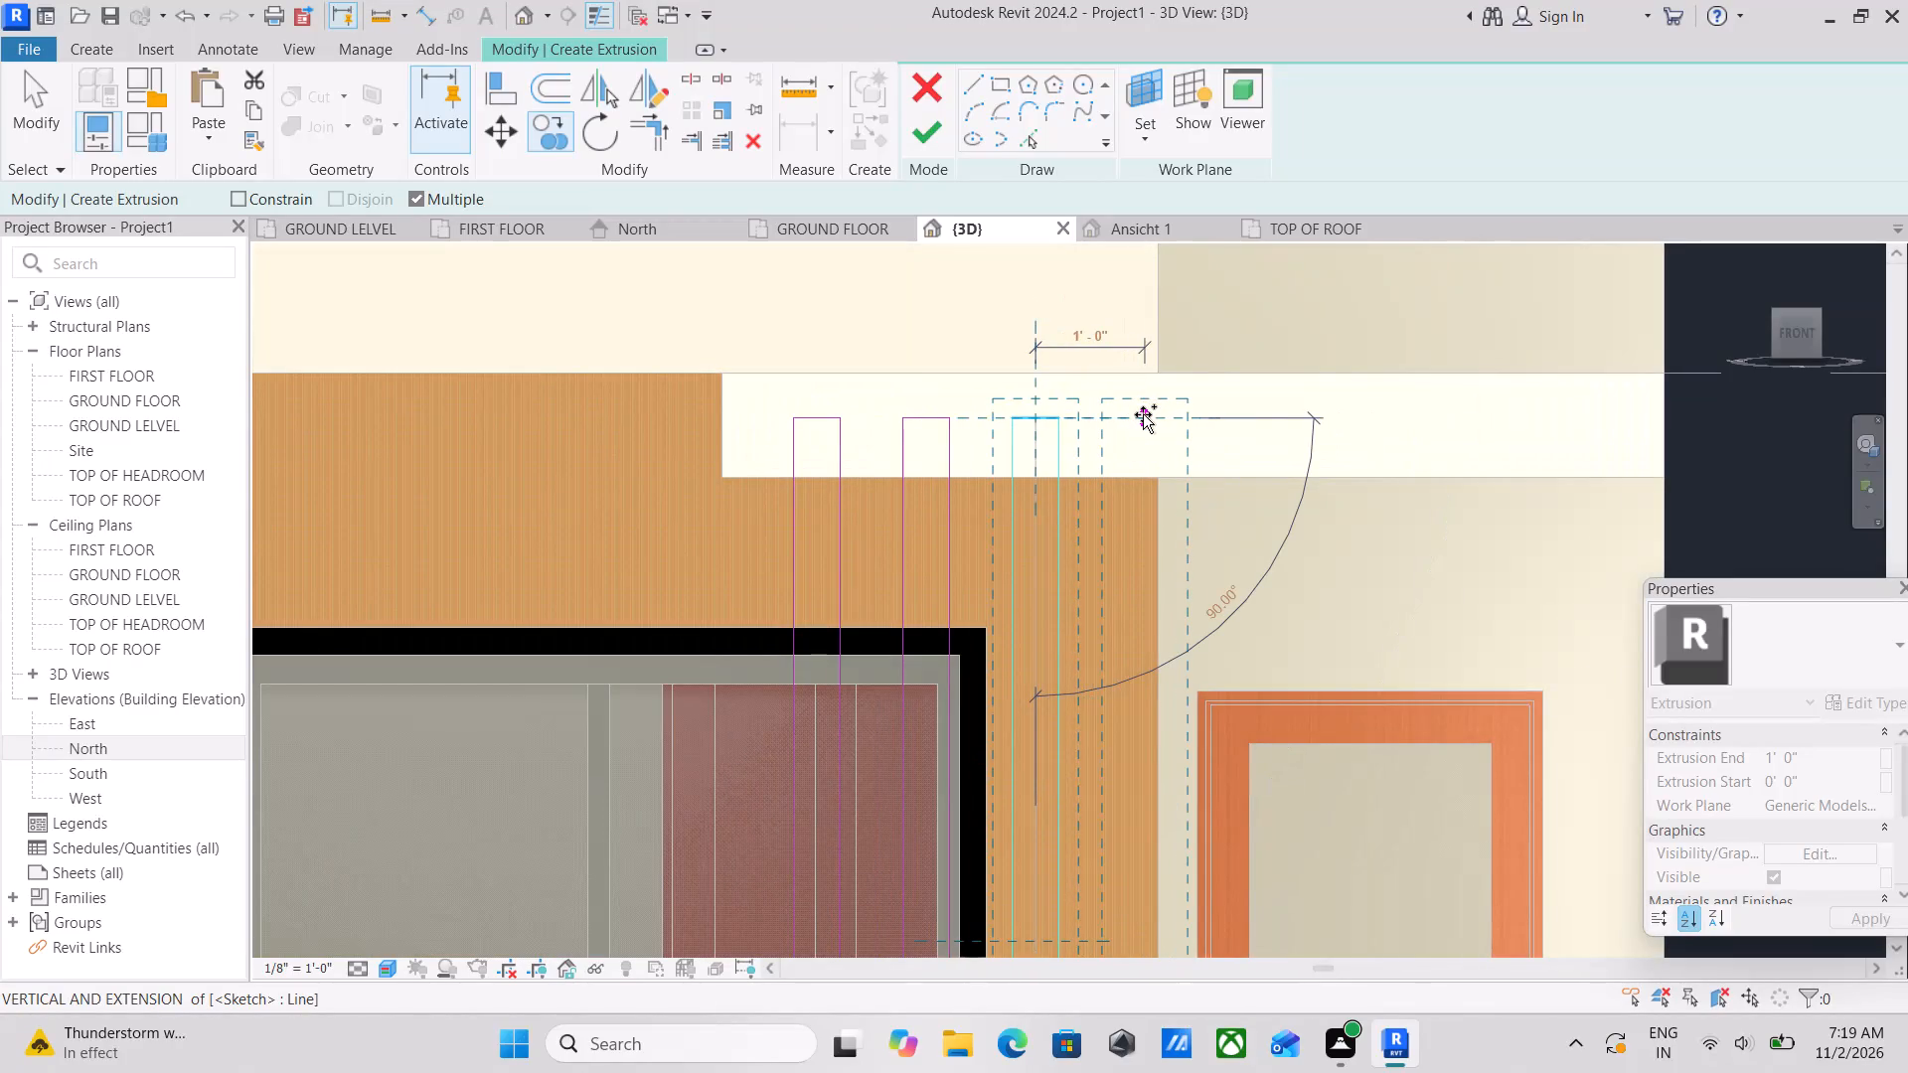
{"action": "left_click", "coordinate": [1143, 414]}
{"action": "scroll", "coordinate": [1143, 414], "scroll_direction": "down", "scroll_amount": 3}
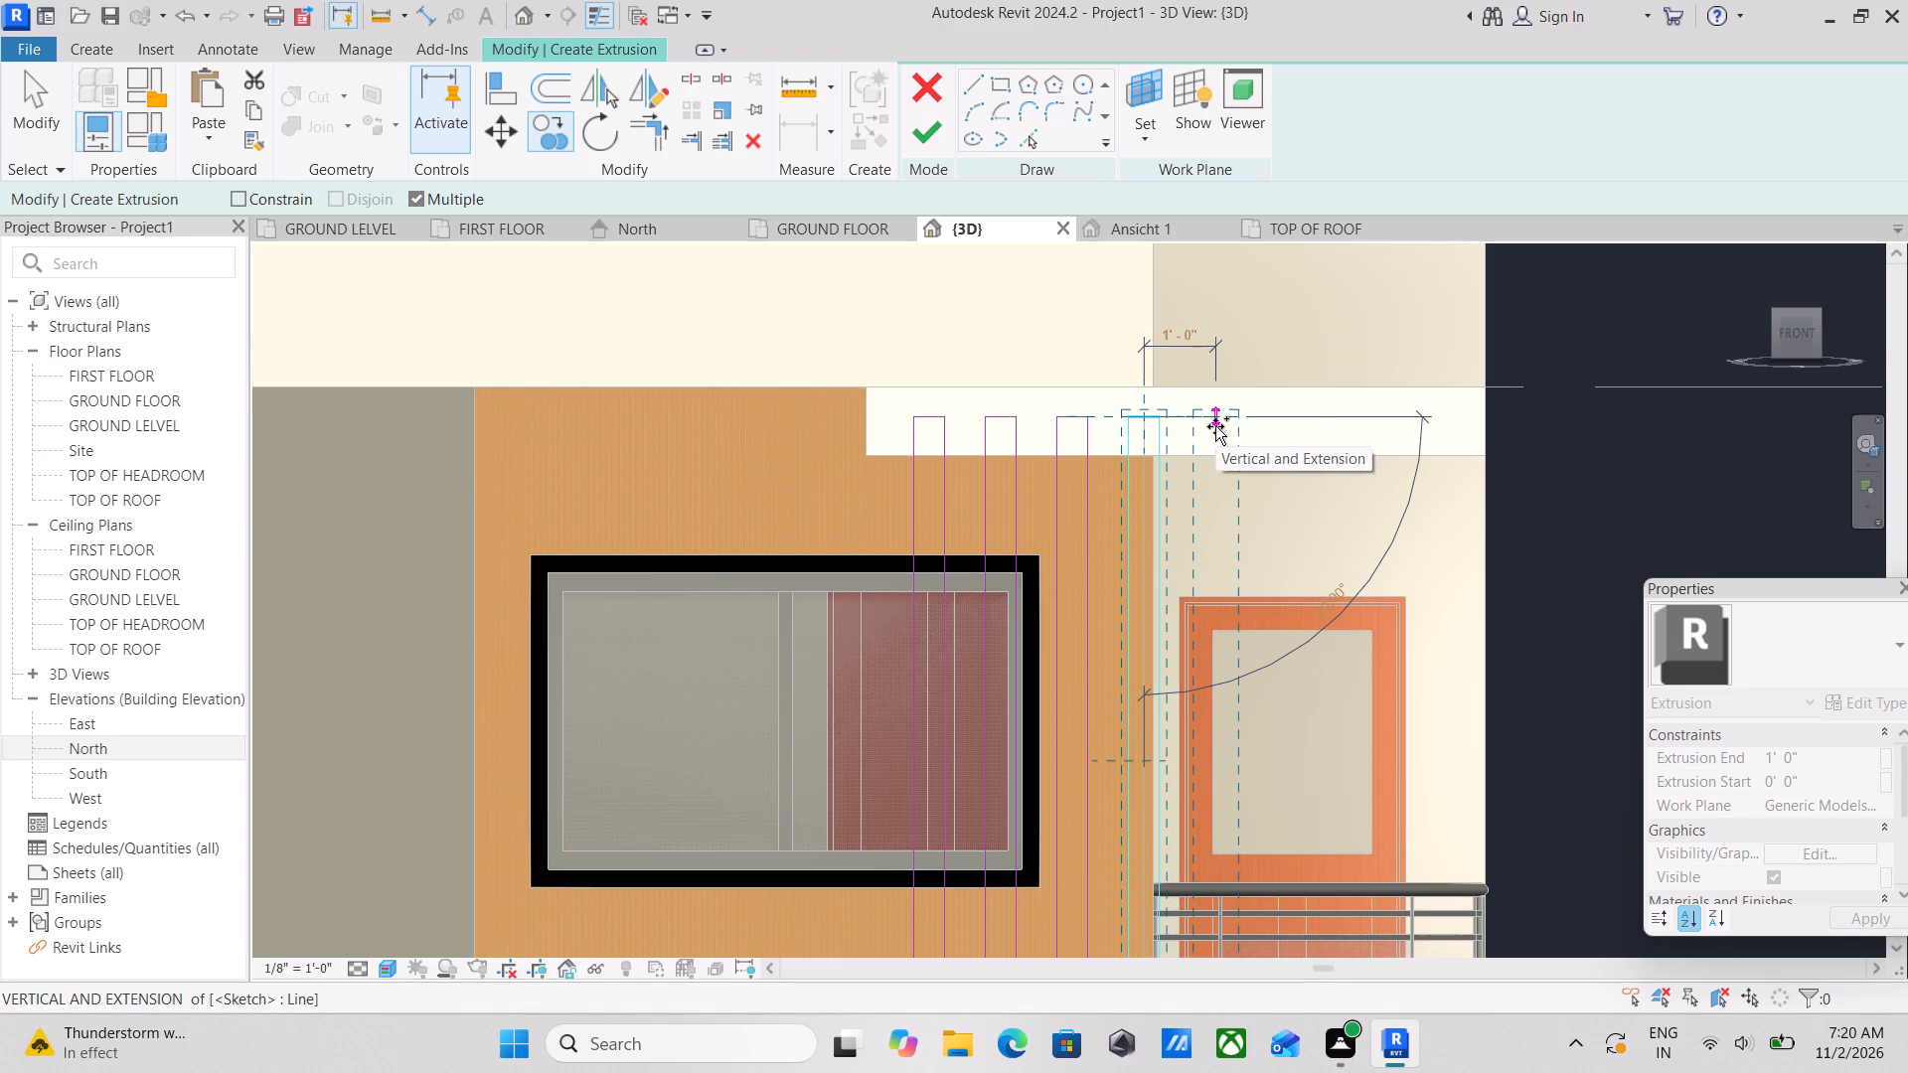
{"action": "left_click", "coordinate": [1215, 426]}
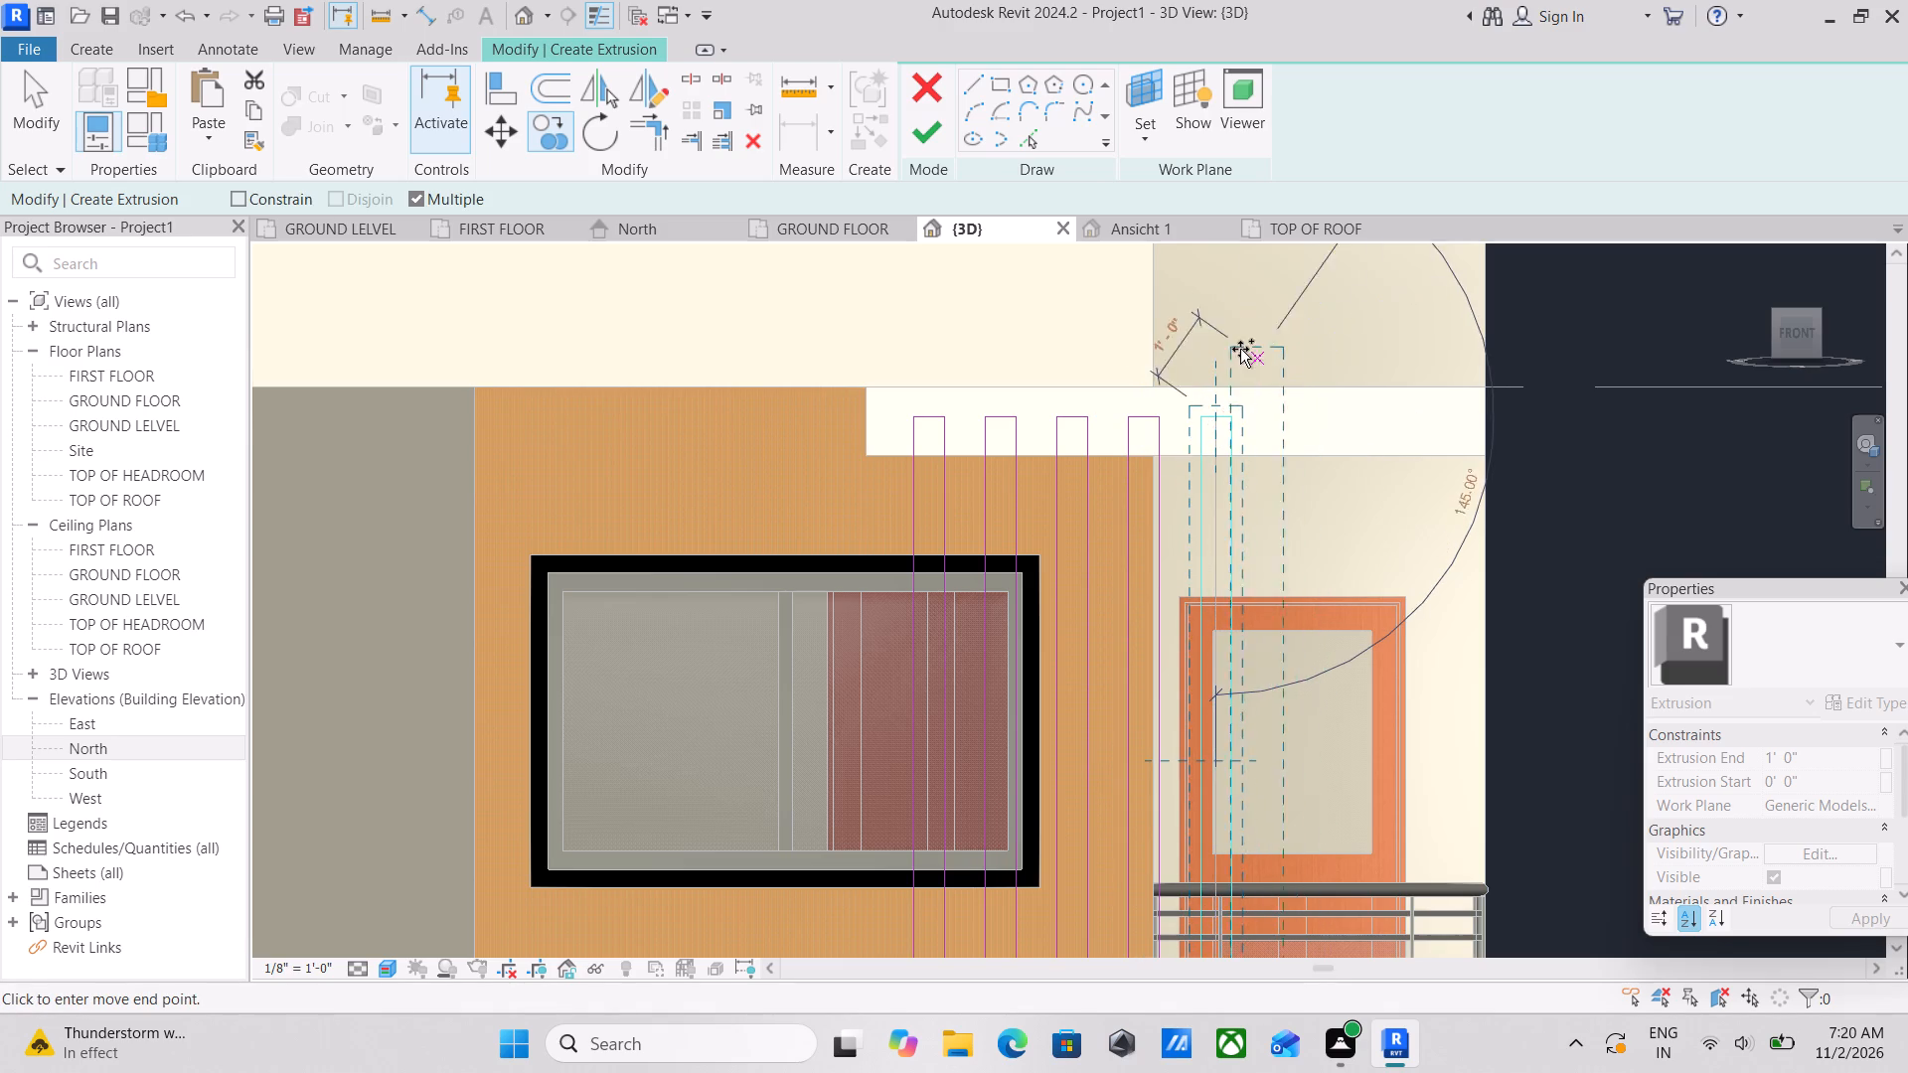
{"action": "key", "text": "Escape"}
{"action": "scroll", "coordinate": [1250, 337], "scroll_direction": "down", "scroll_amount": 4}
{"action": "key", "text": "Escape"}
{"action": "scroll", "coordinate": [1377, 330], "scroll_direction": "down", "scroll_amount": 2}
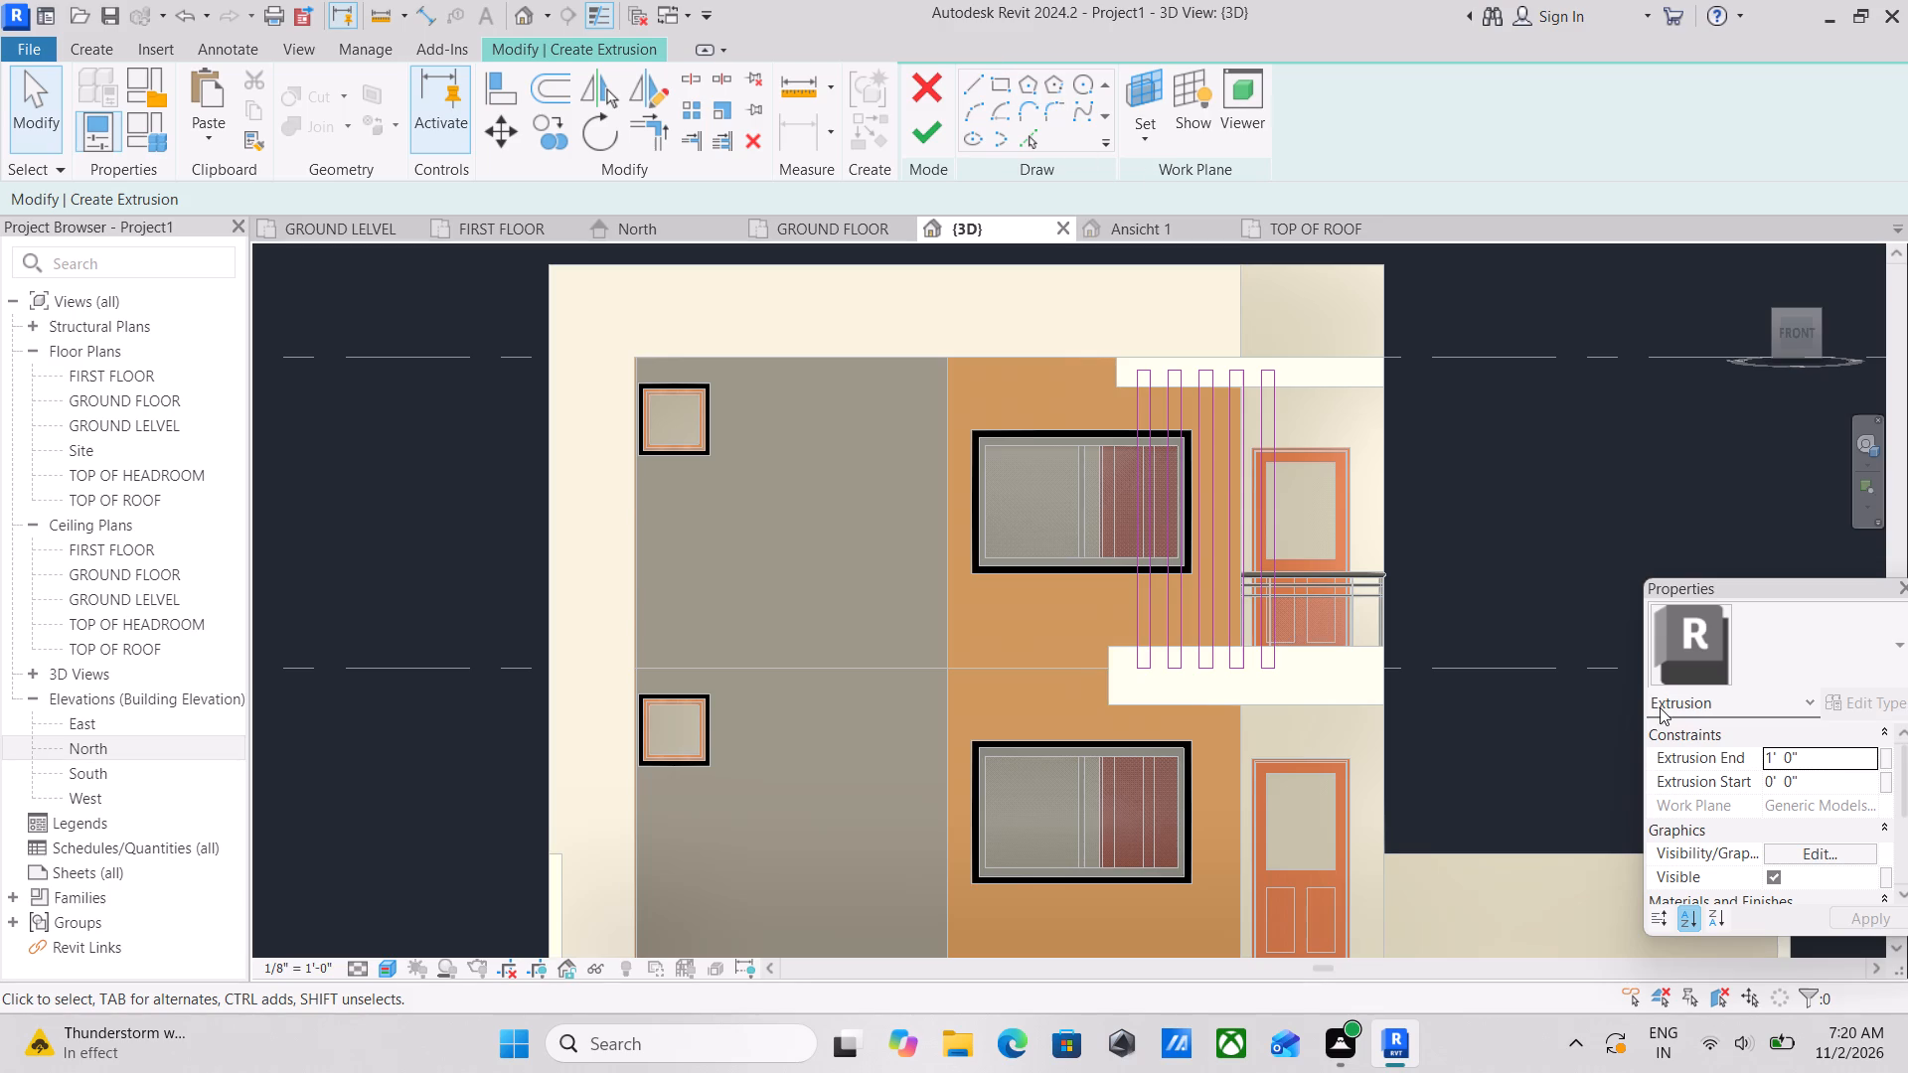
Set the extrusion end to 5", then finish the strip sketch and the in-place model.
{"action": "left_click", "coordinate": [1818, 756]}
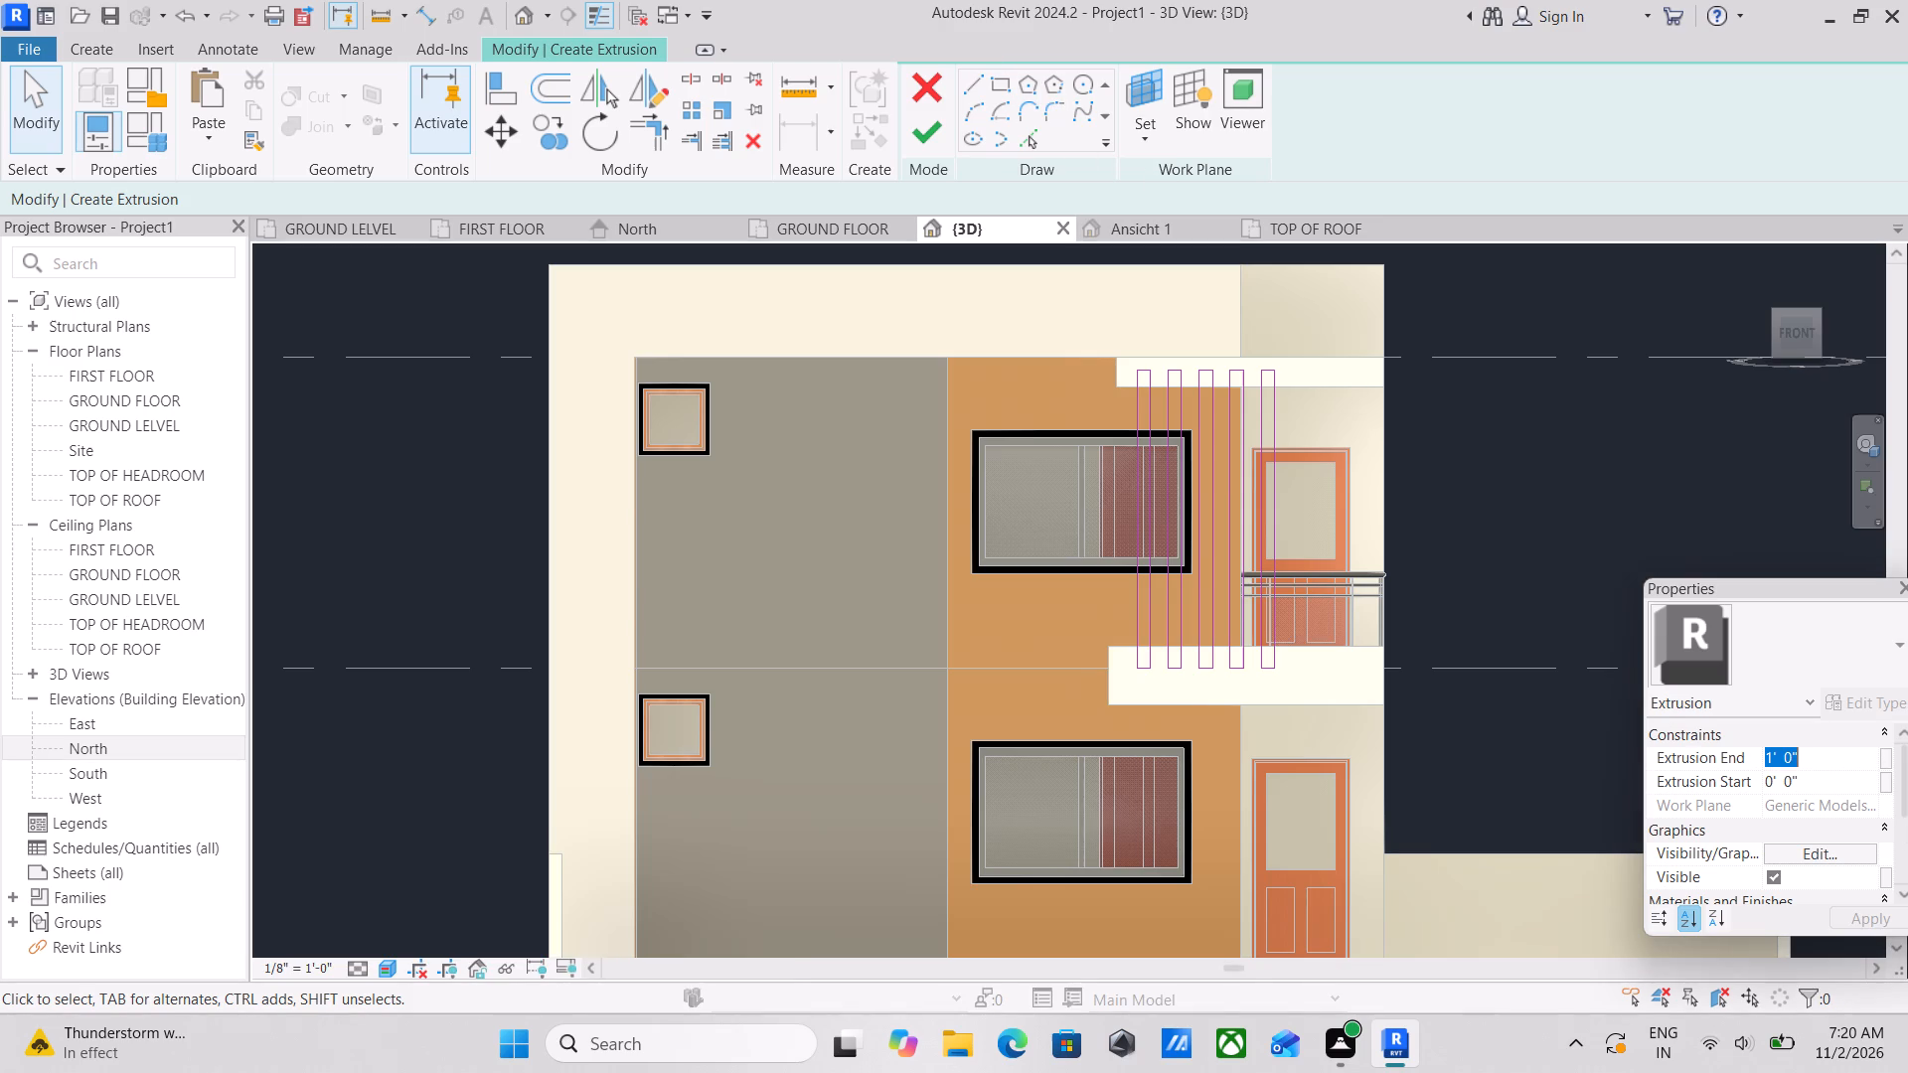
{"action": "key", "text": "5"}
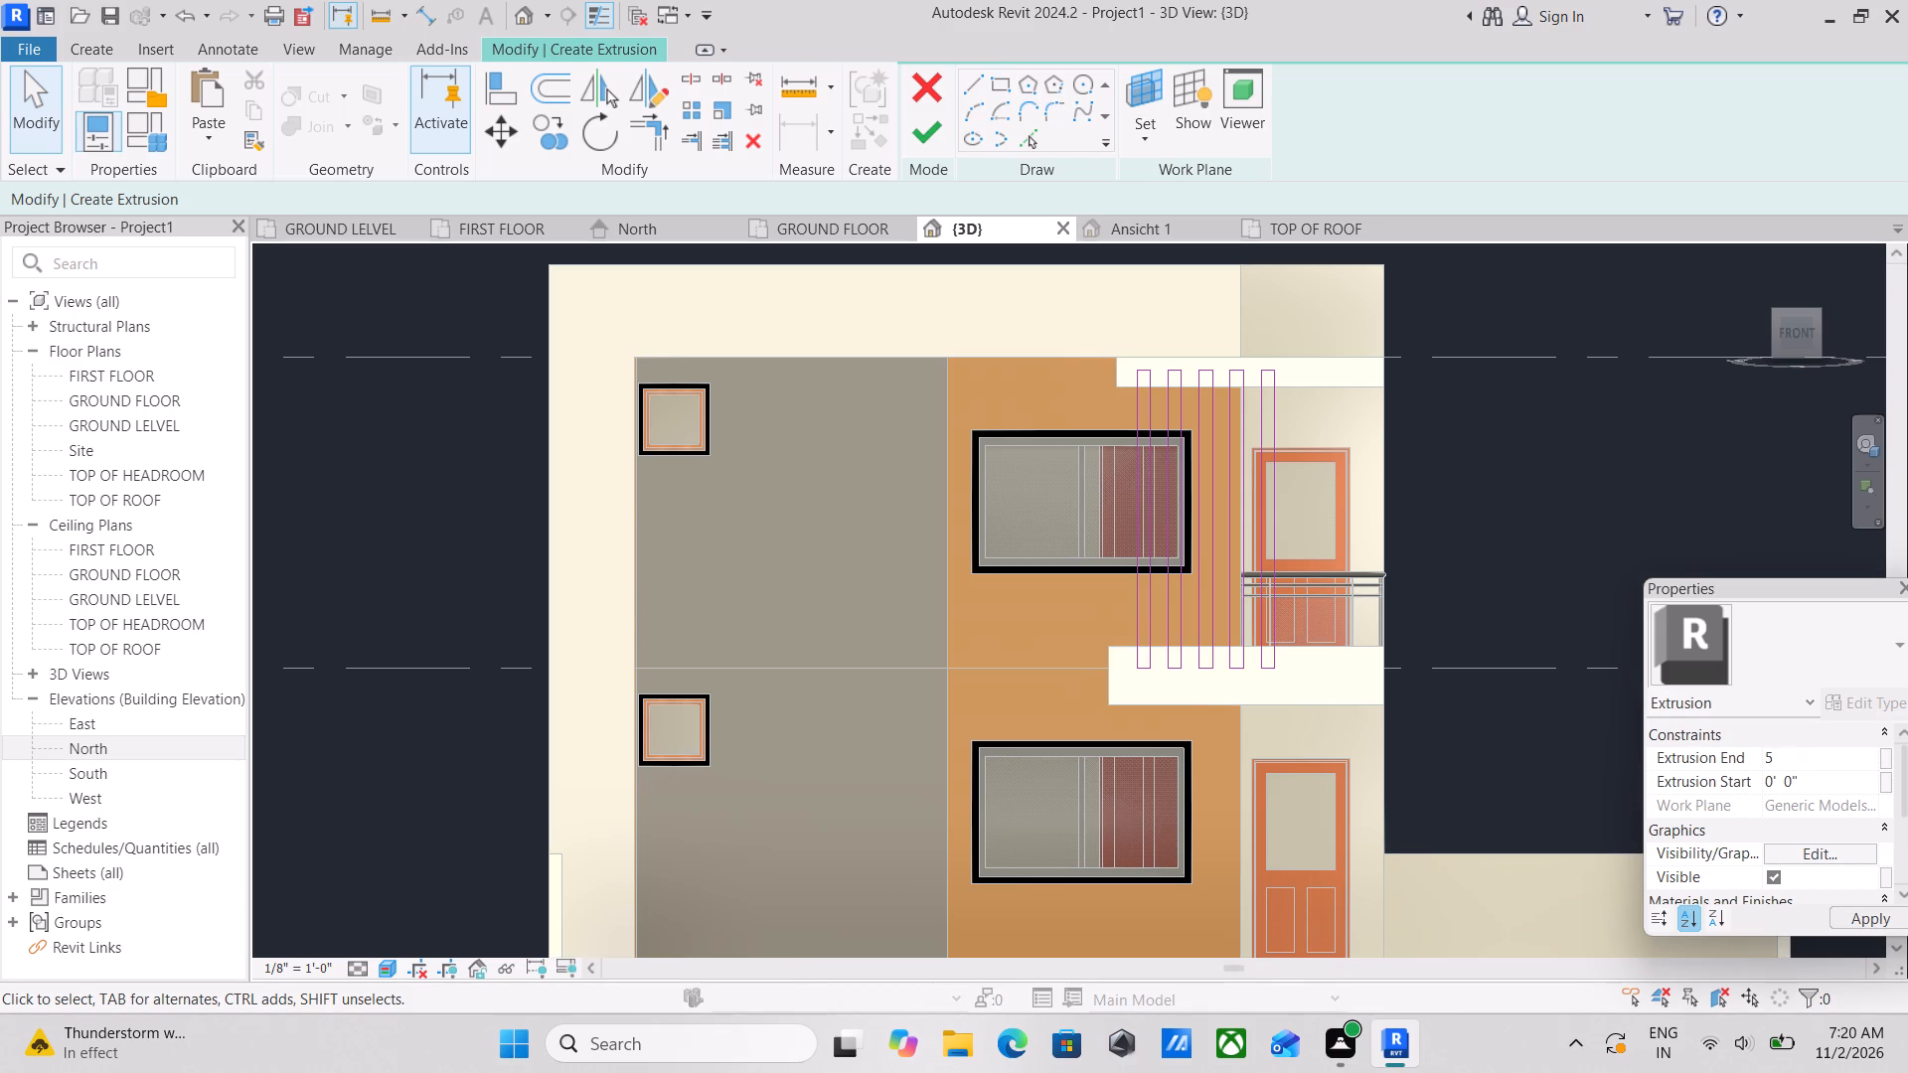
{"action": "key", "text": "shift+quotedbl"}
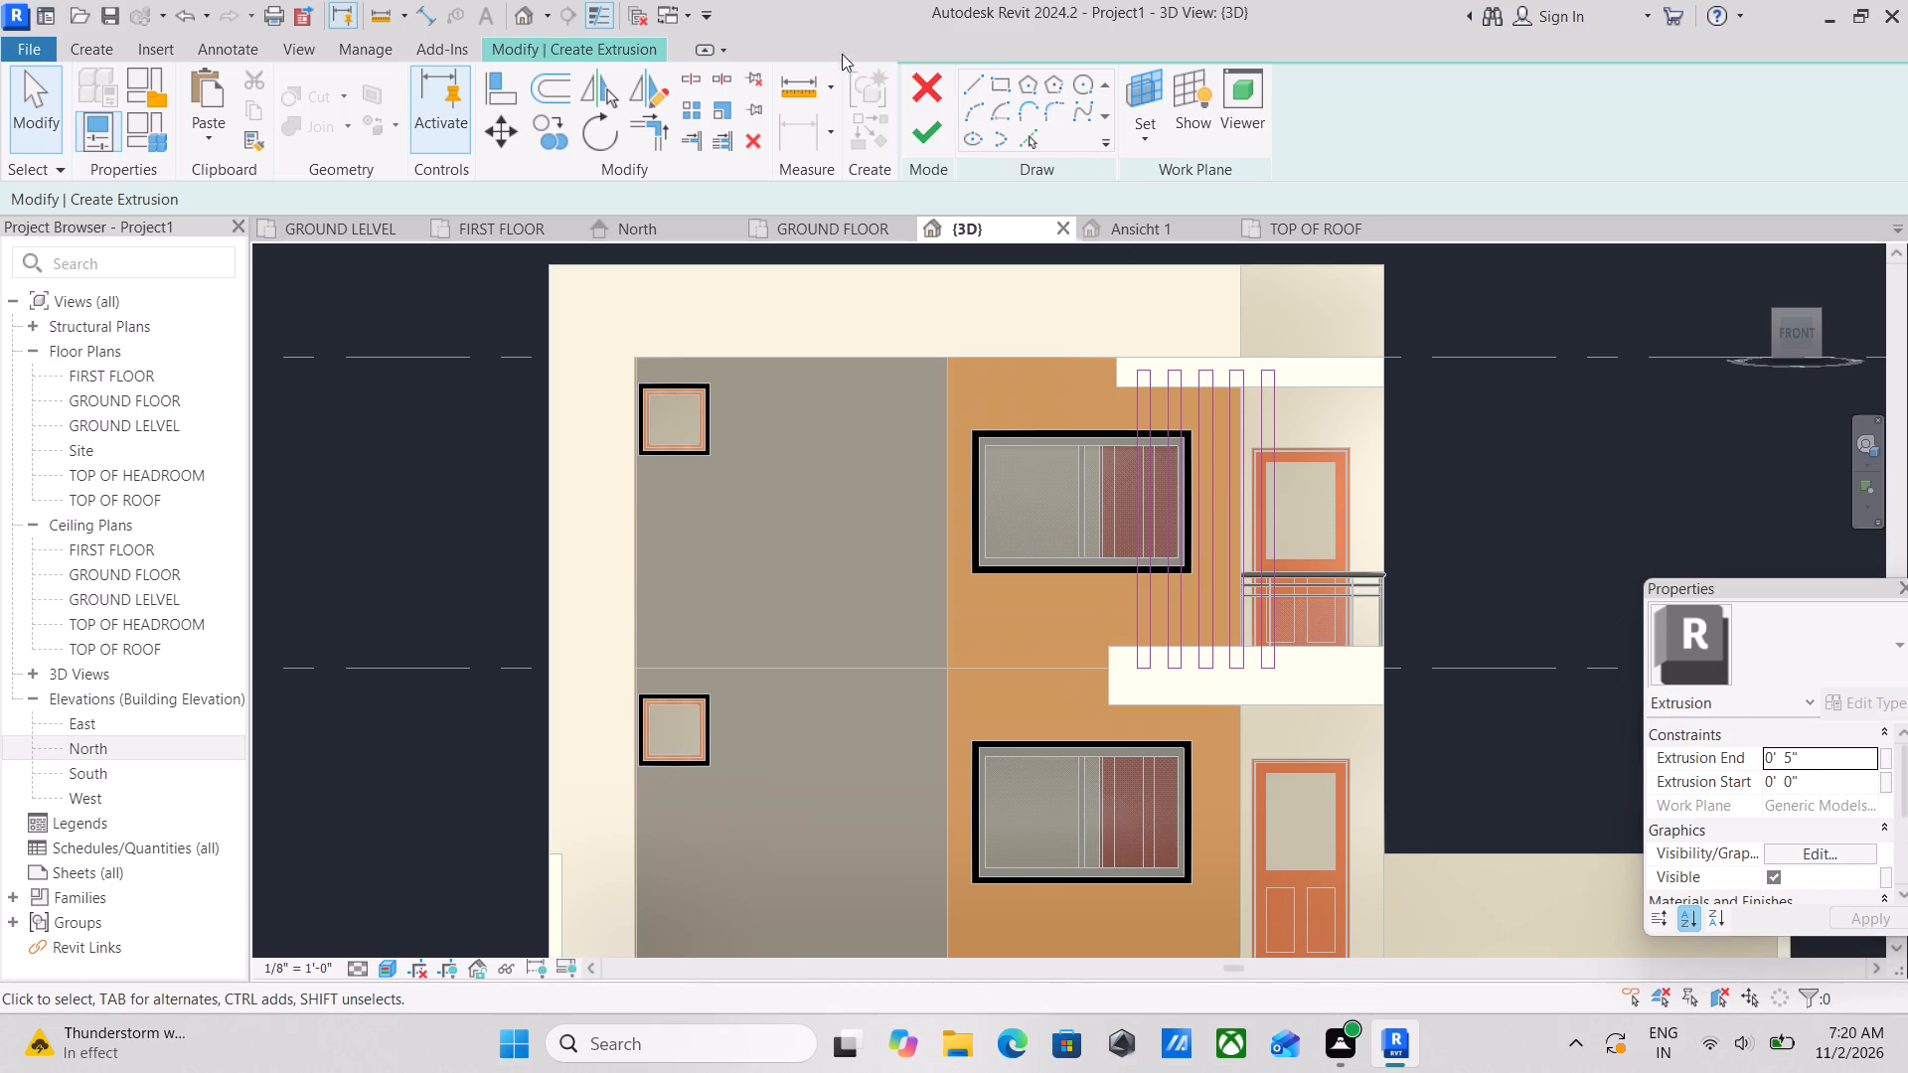
{"action": "left_click", "coordinate": [924, 149]}
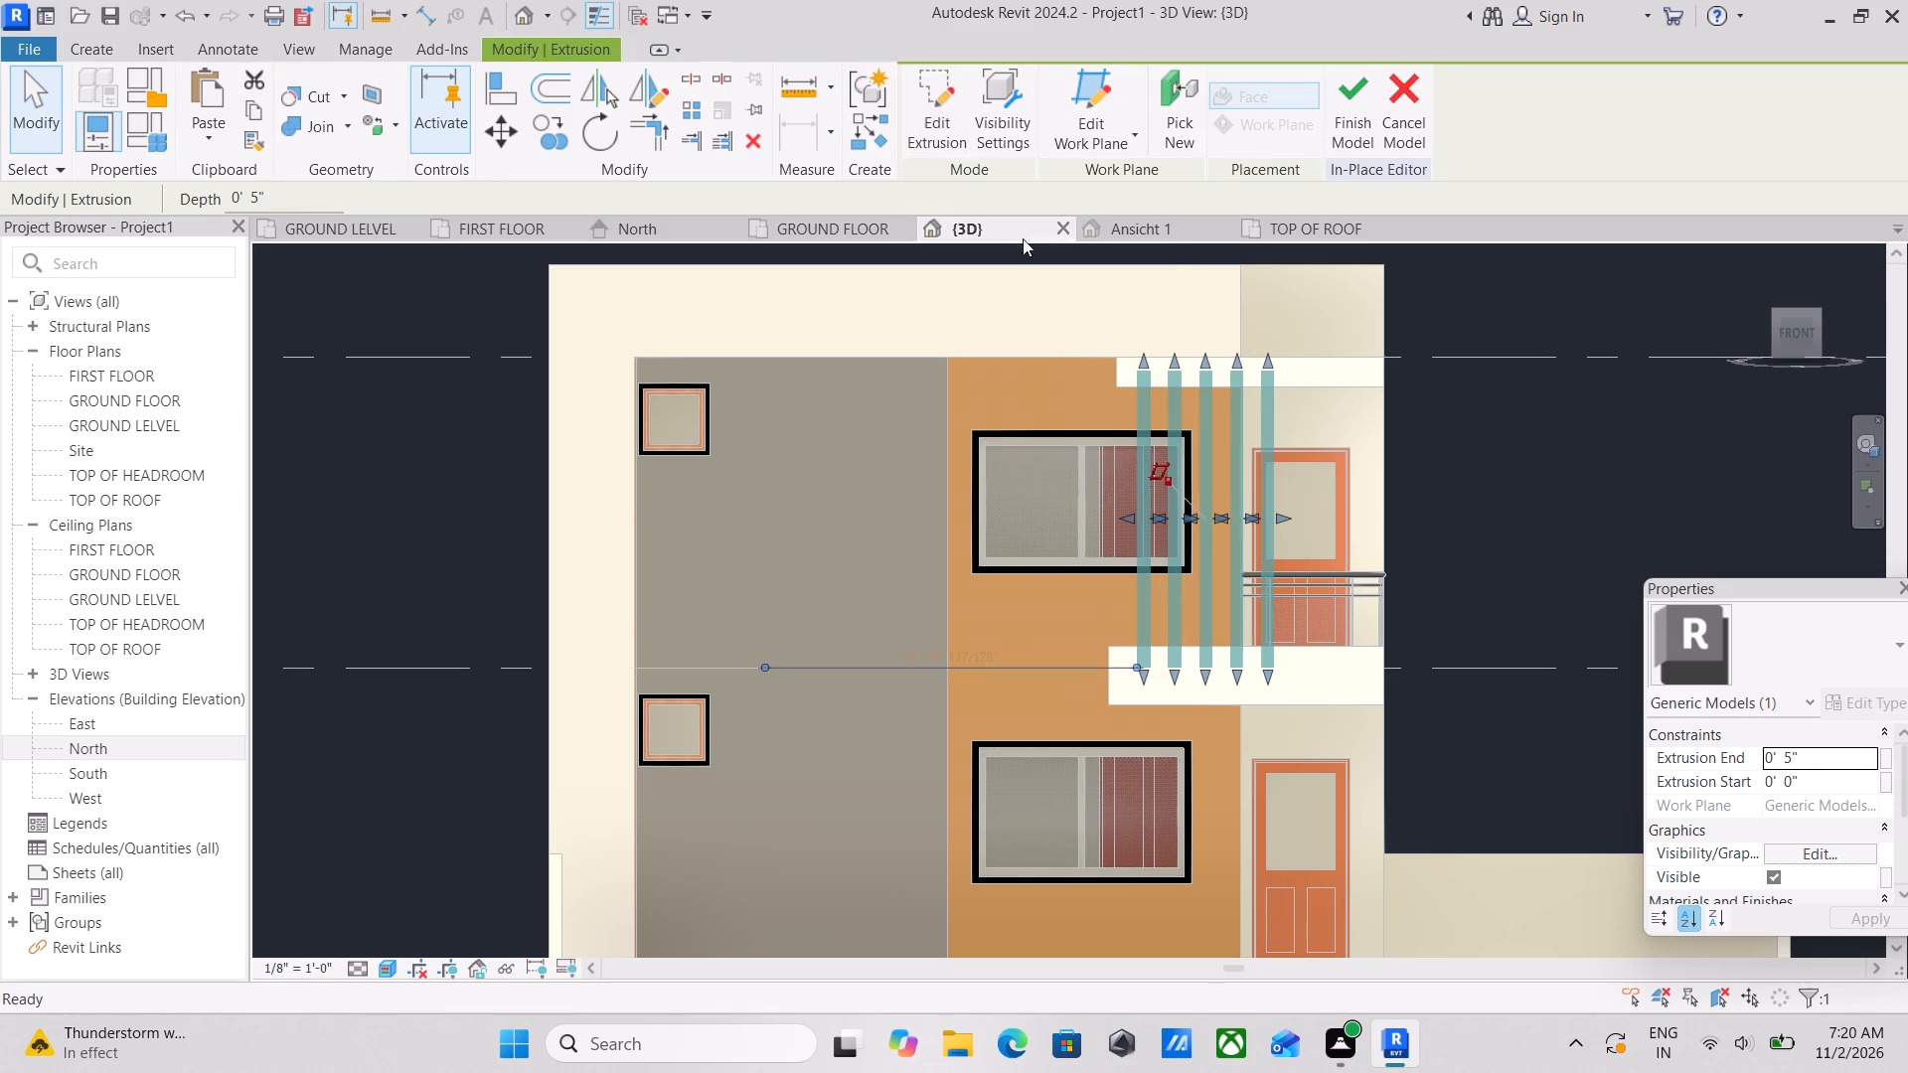
{"action": "scroll", "coordinate": [1286, 476], "scroll_direction": "down", "scroll_amount": 2}
{"action": "left_click", "coordinate": [1345, 97]}
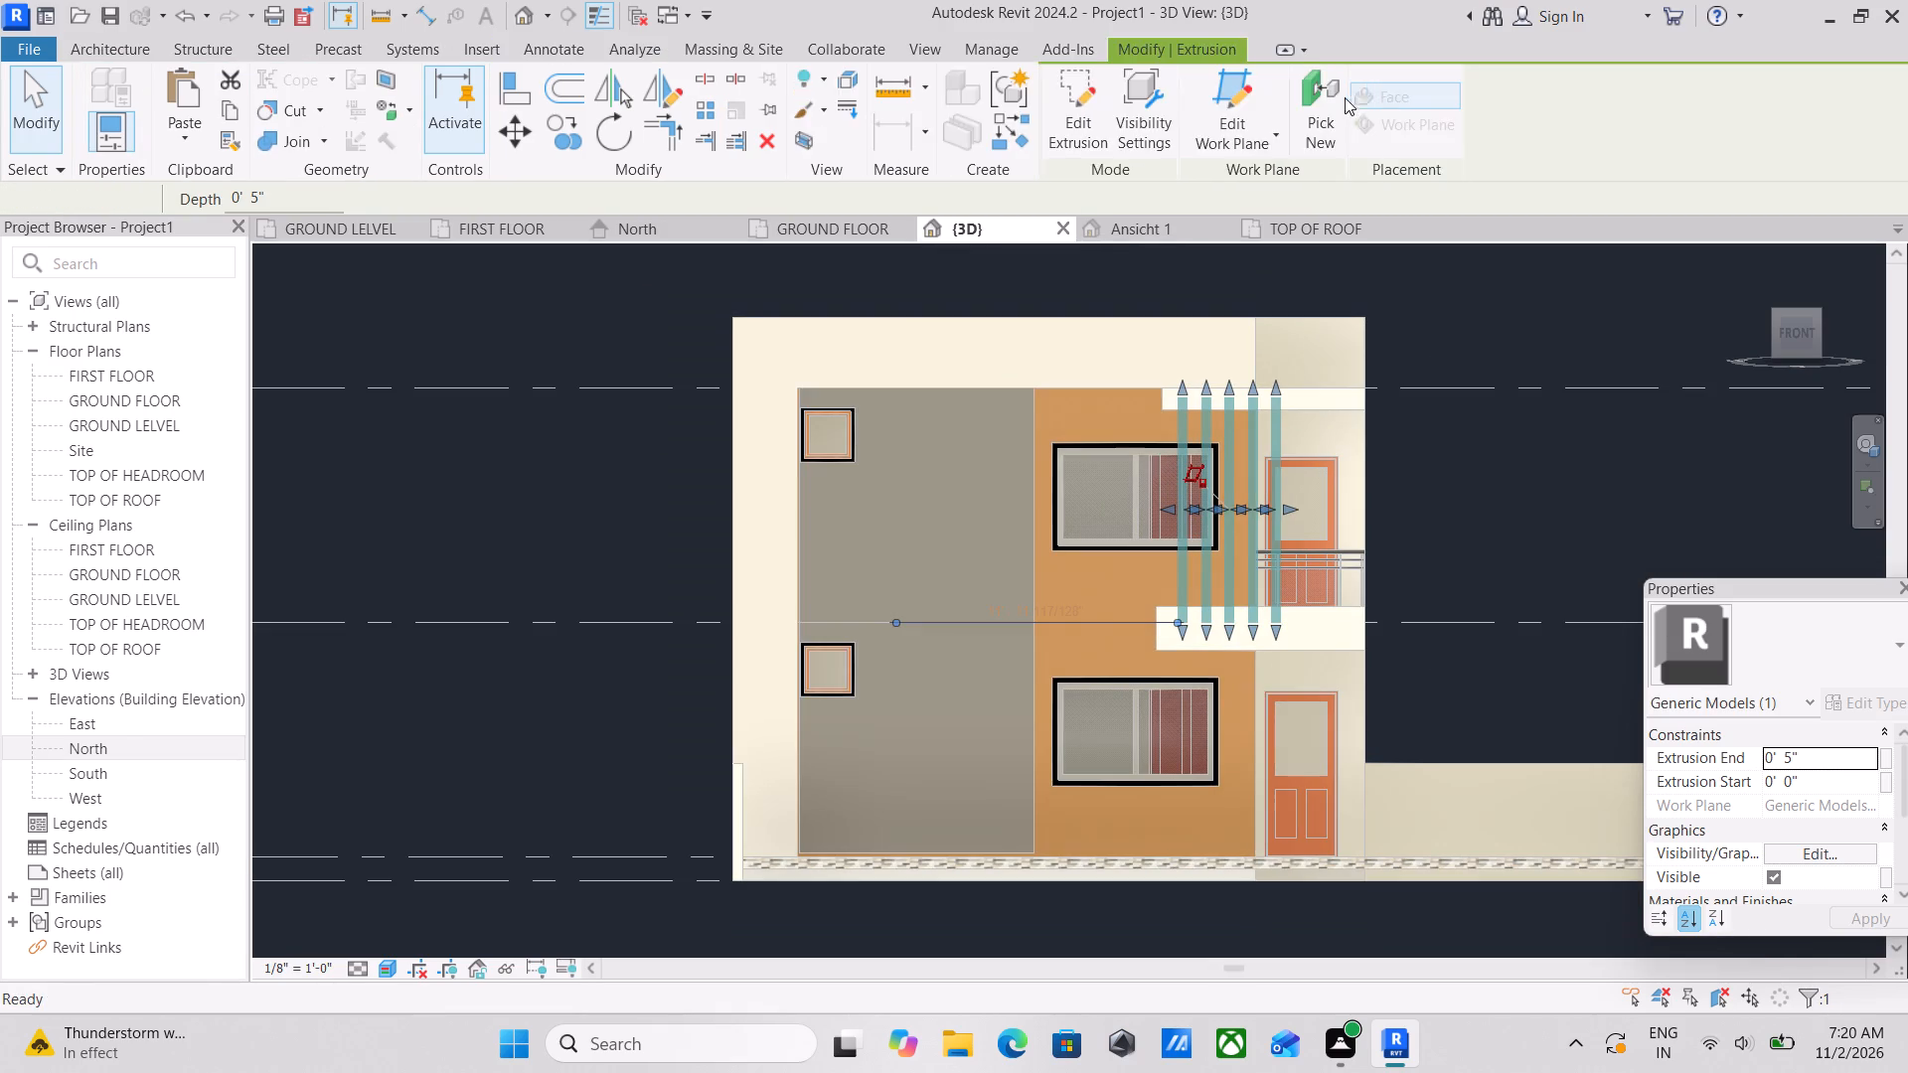
Reopen the in-place vertical strips and edit the sketch of their extrusion.
{"action": "scroll", "coordinate": [1286, 507], "scroll_direction": "up", "scroll_amount": 1}
{"action": "left_click", "coordinate": [1286, 507]}
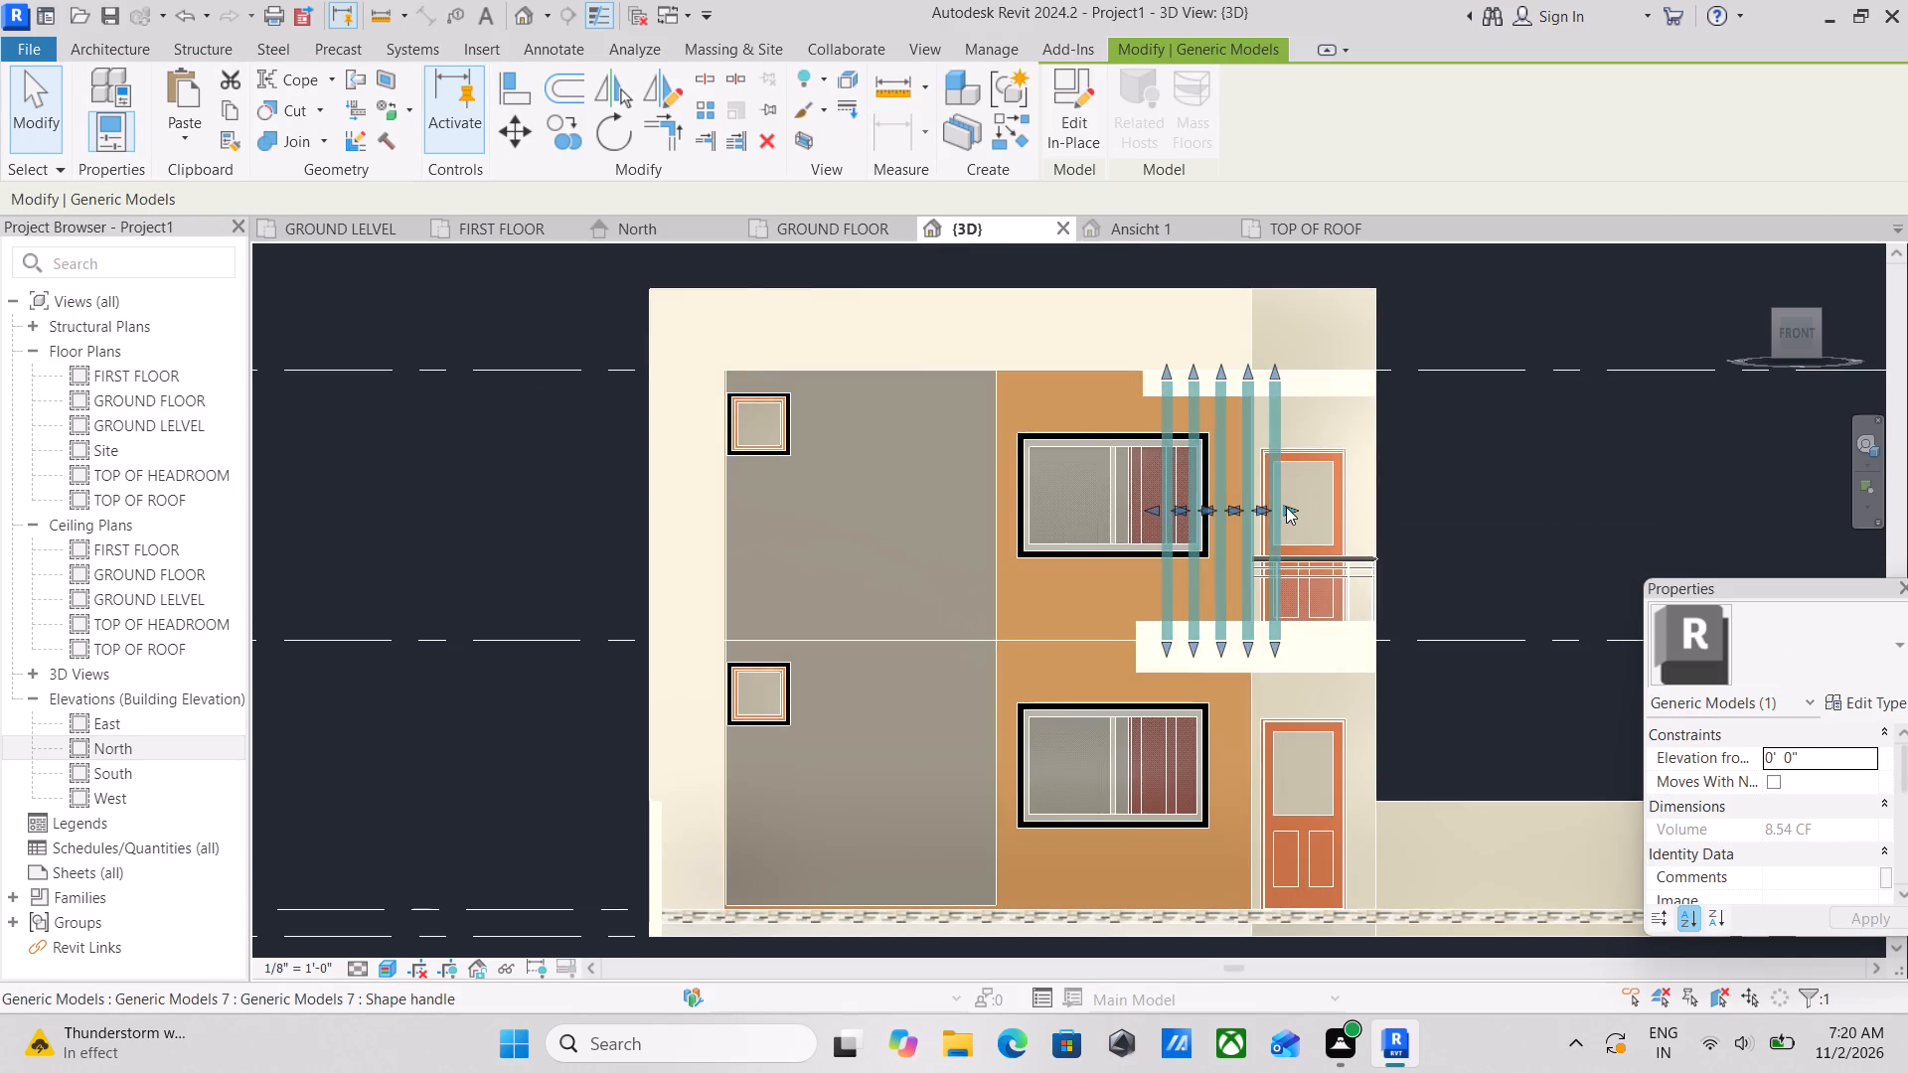
{"action": "scroll", "coordinate": [1286, 507], "scroll_direction": "down", "scroll_amount": 3}
{"action": "middle_click_drag", "start_coordinate": [1283, 506], "coordinate": [1073, 459]}
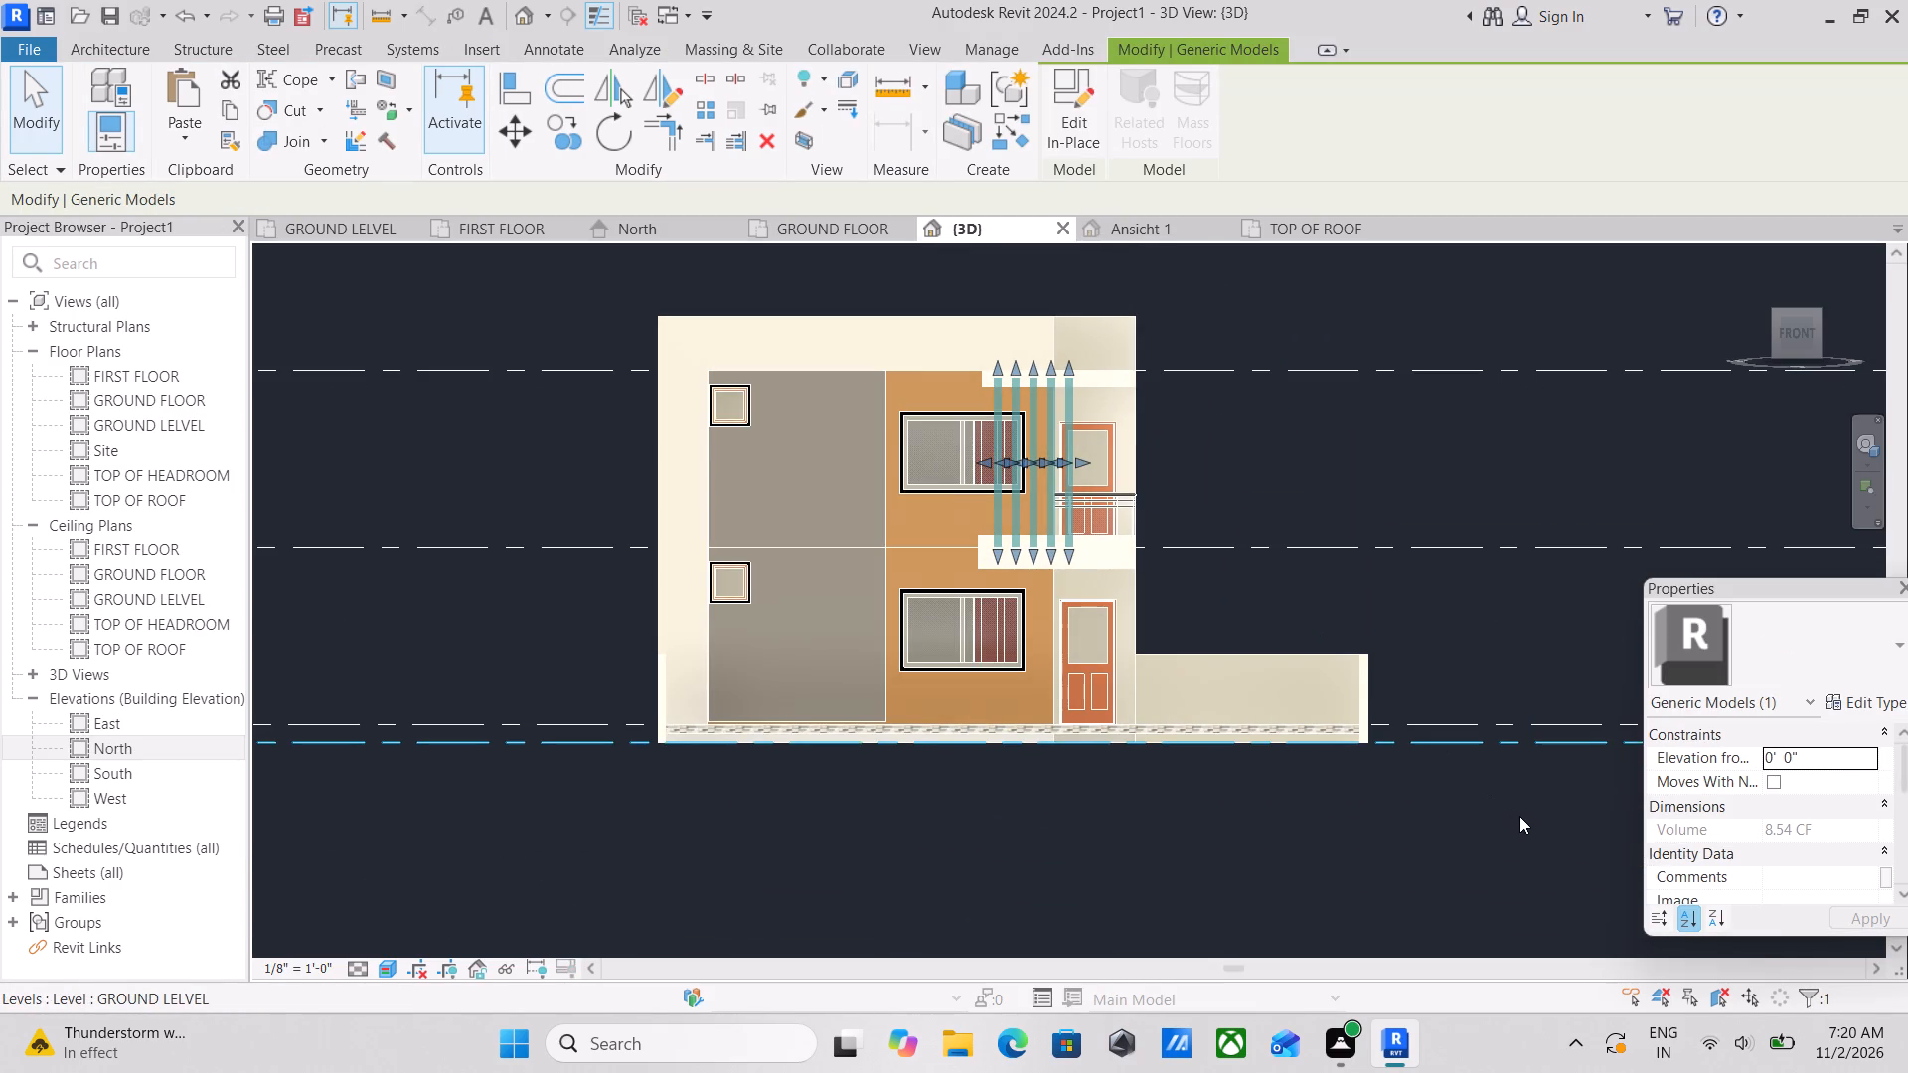
{"action": "scroll", "coordinate": [1322, 571], "scroll_direction": "up", "scroll_amount": 3}
{"action": "scroll", "coordinate": [1038, 441], "scroll_direction": "up", "scroll_amount": 3}
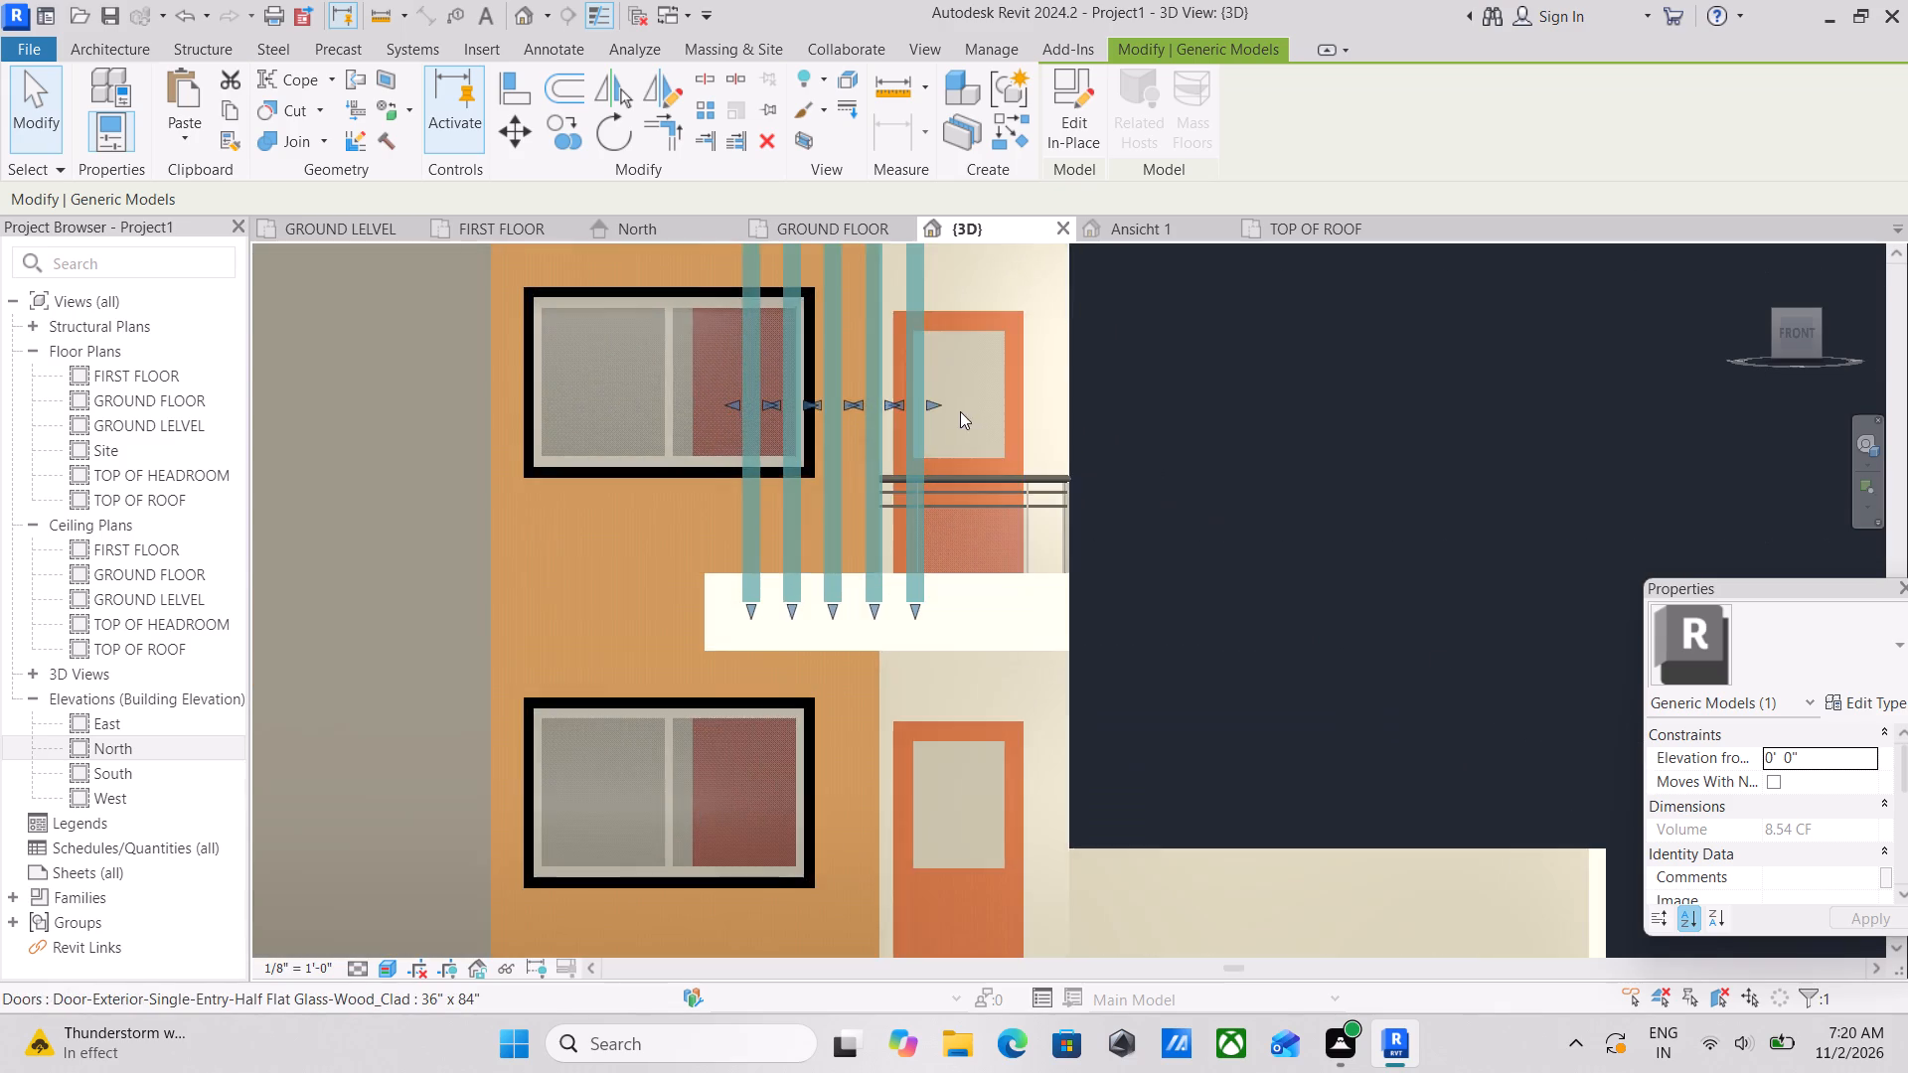
{"action": "middle_click_drag", "start_coordinate": [960, 411], "coordinate": [1089, 680]}
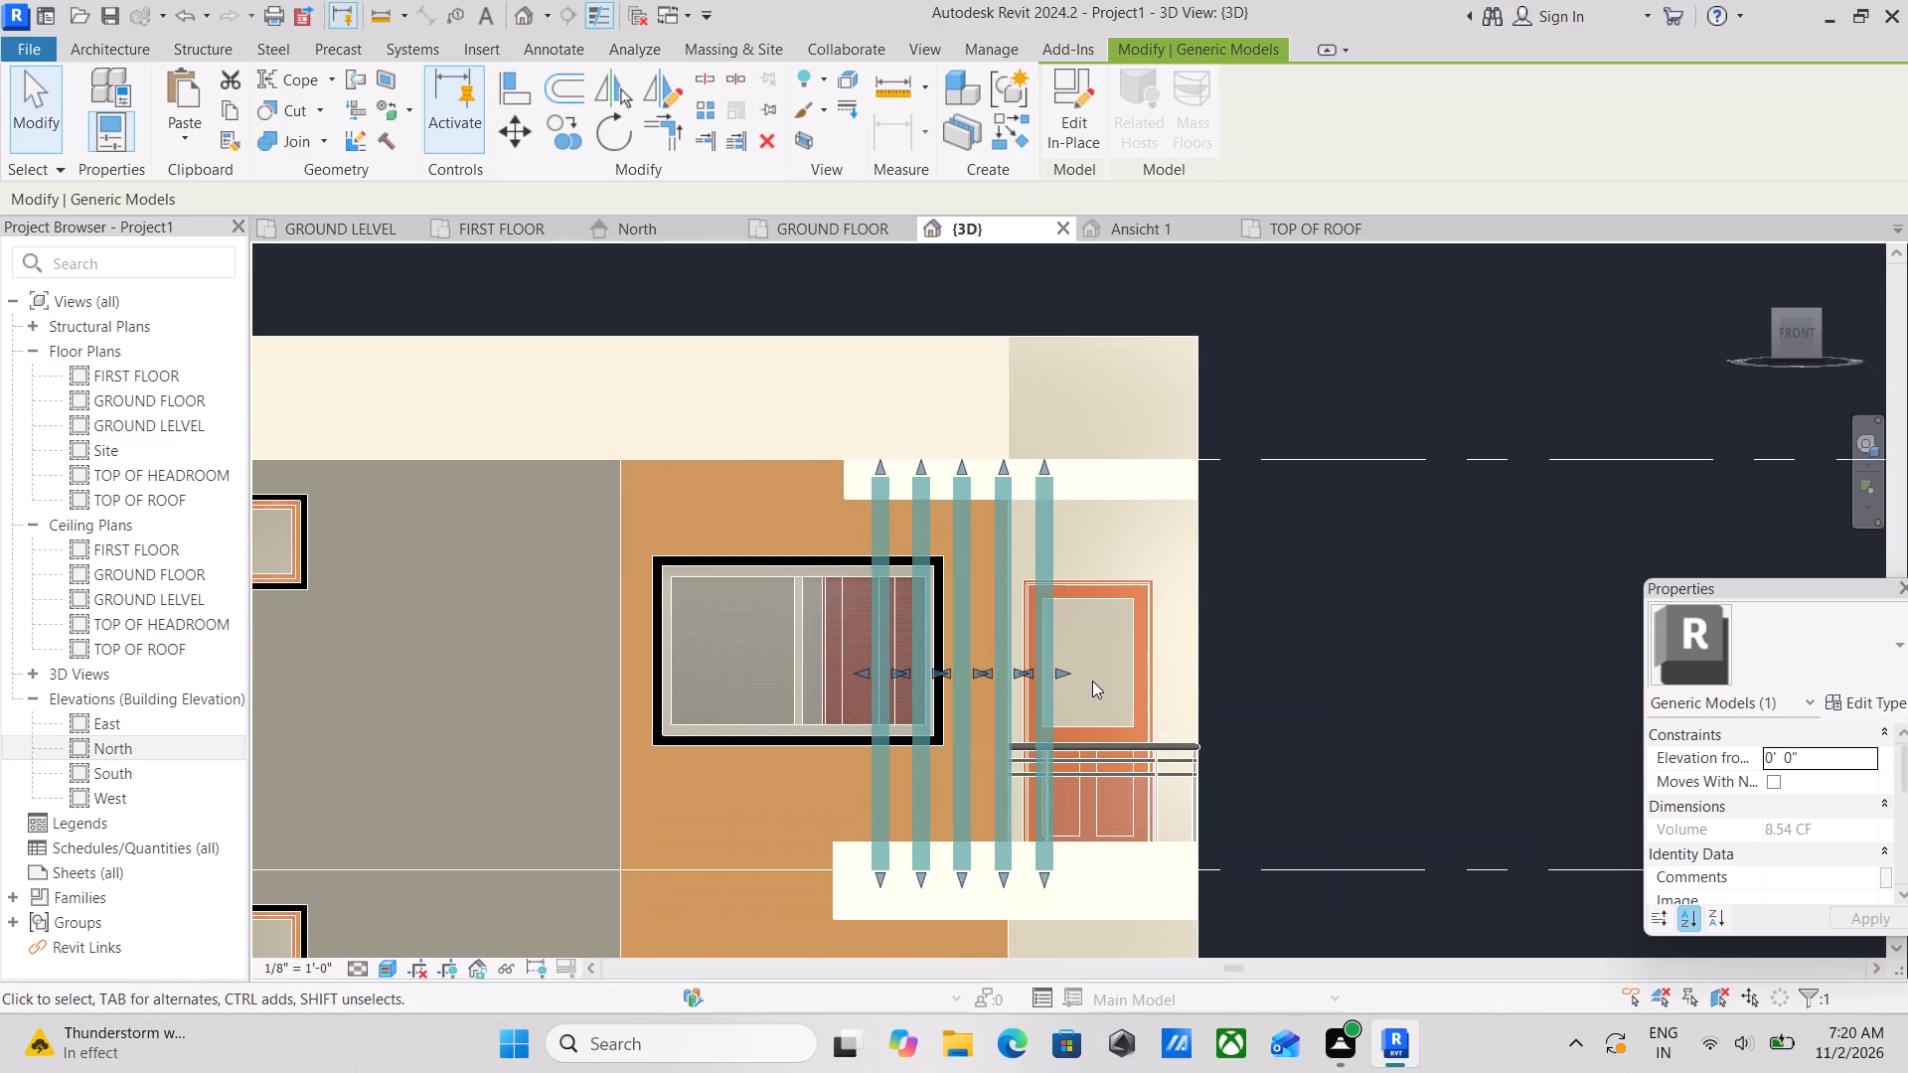
{"action": "left_click", "coordinate": [1077, 108]}
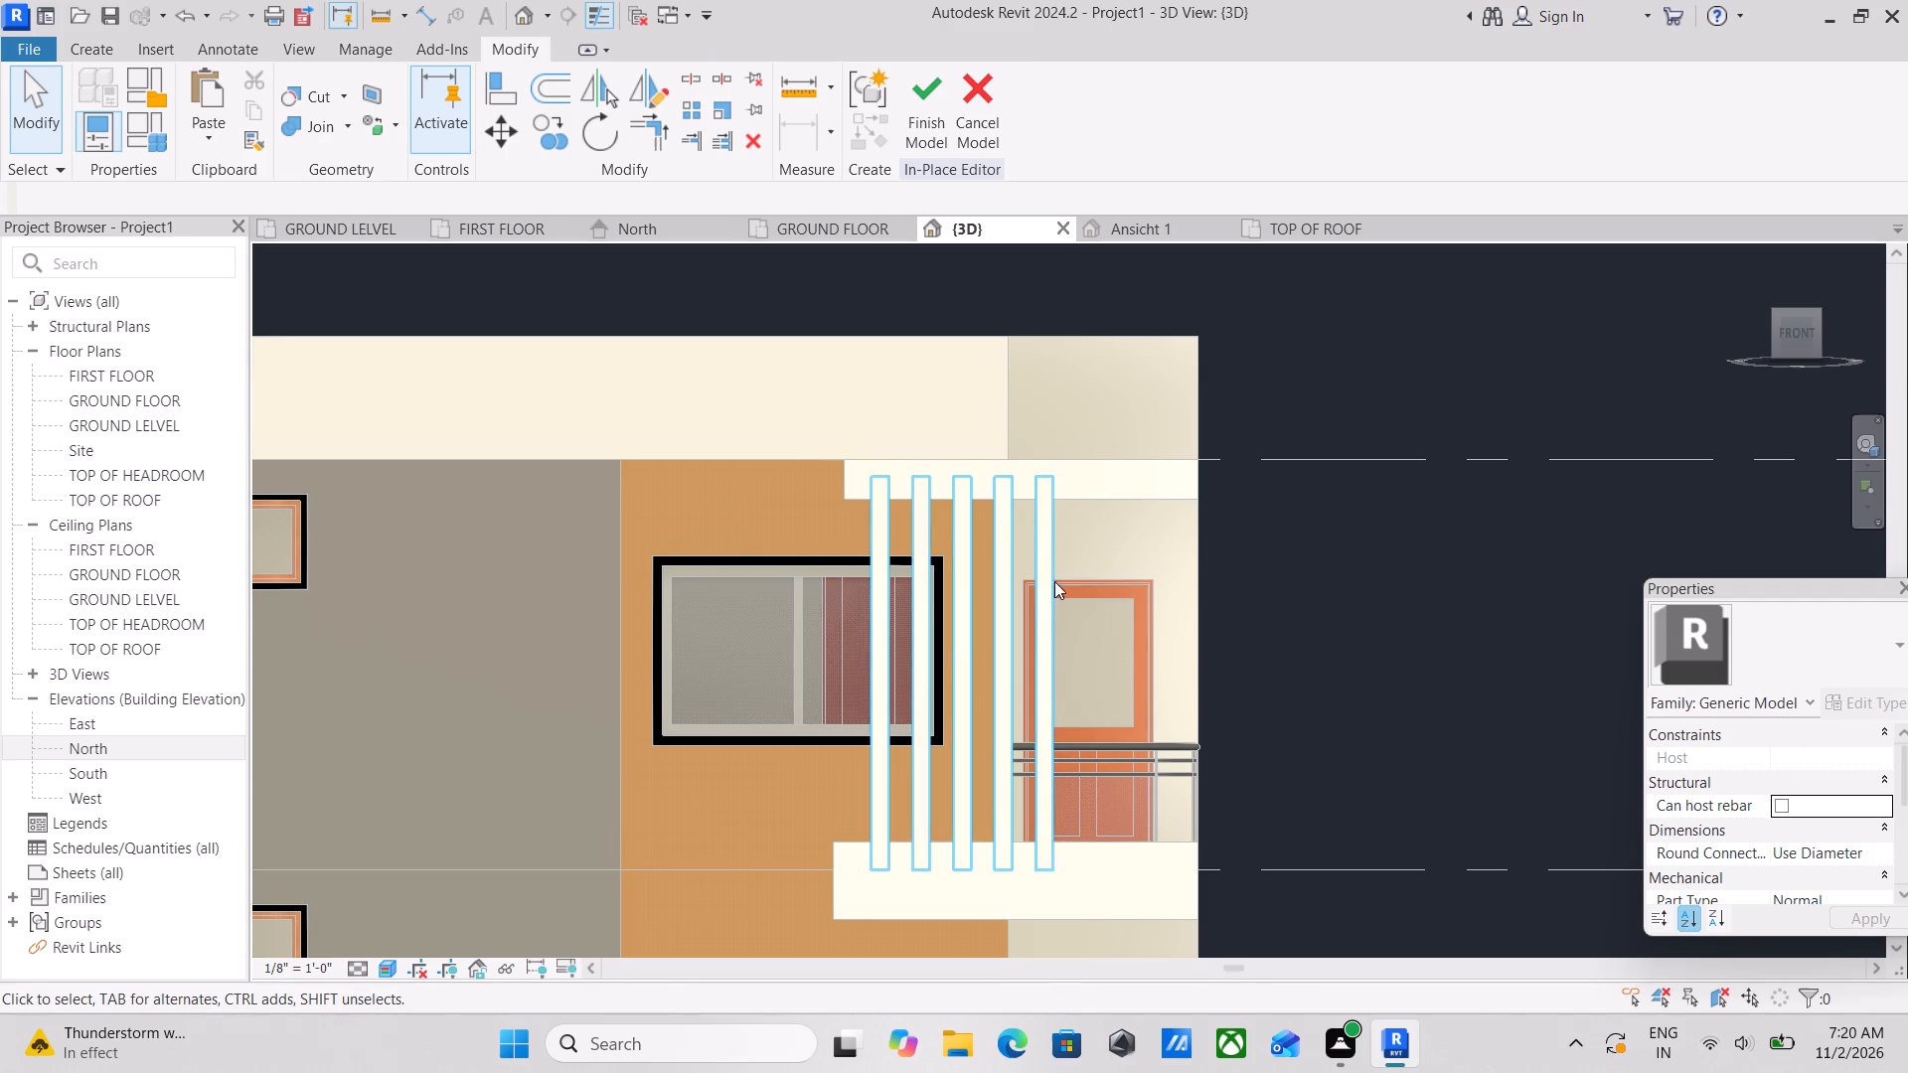
{"action": "left_click", "coordinate": [1052, 633]}
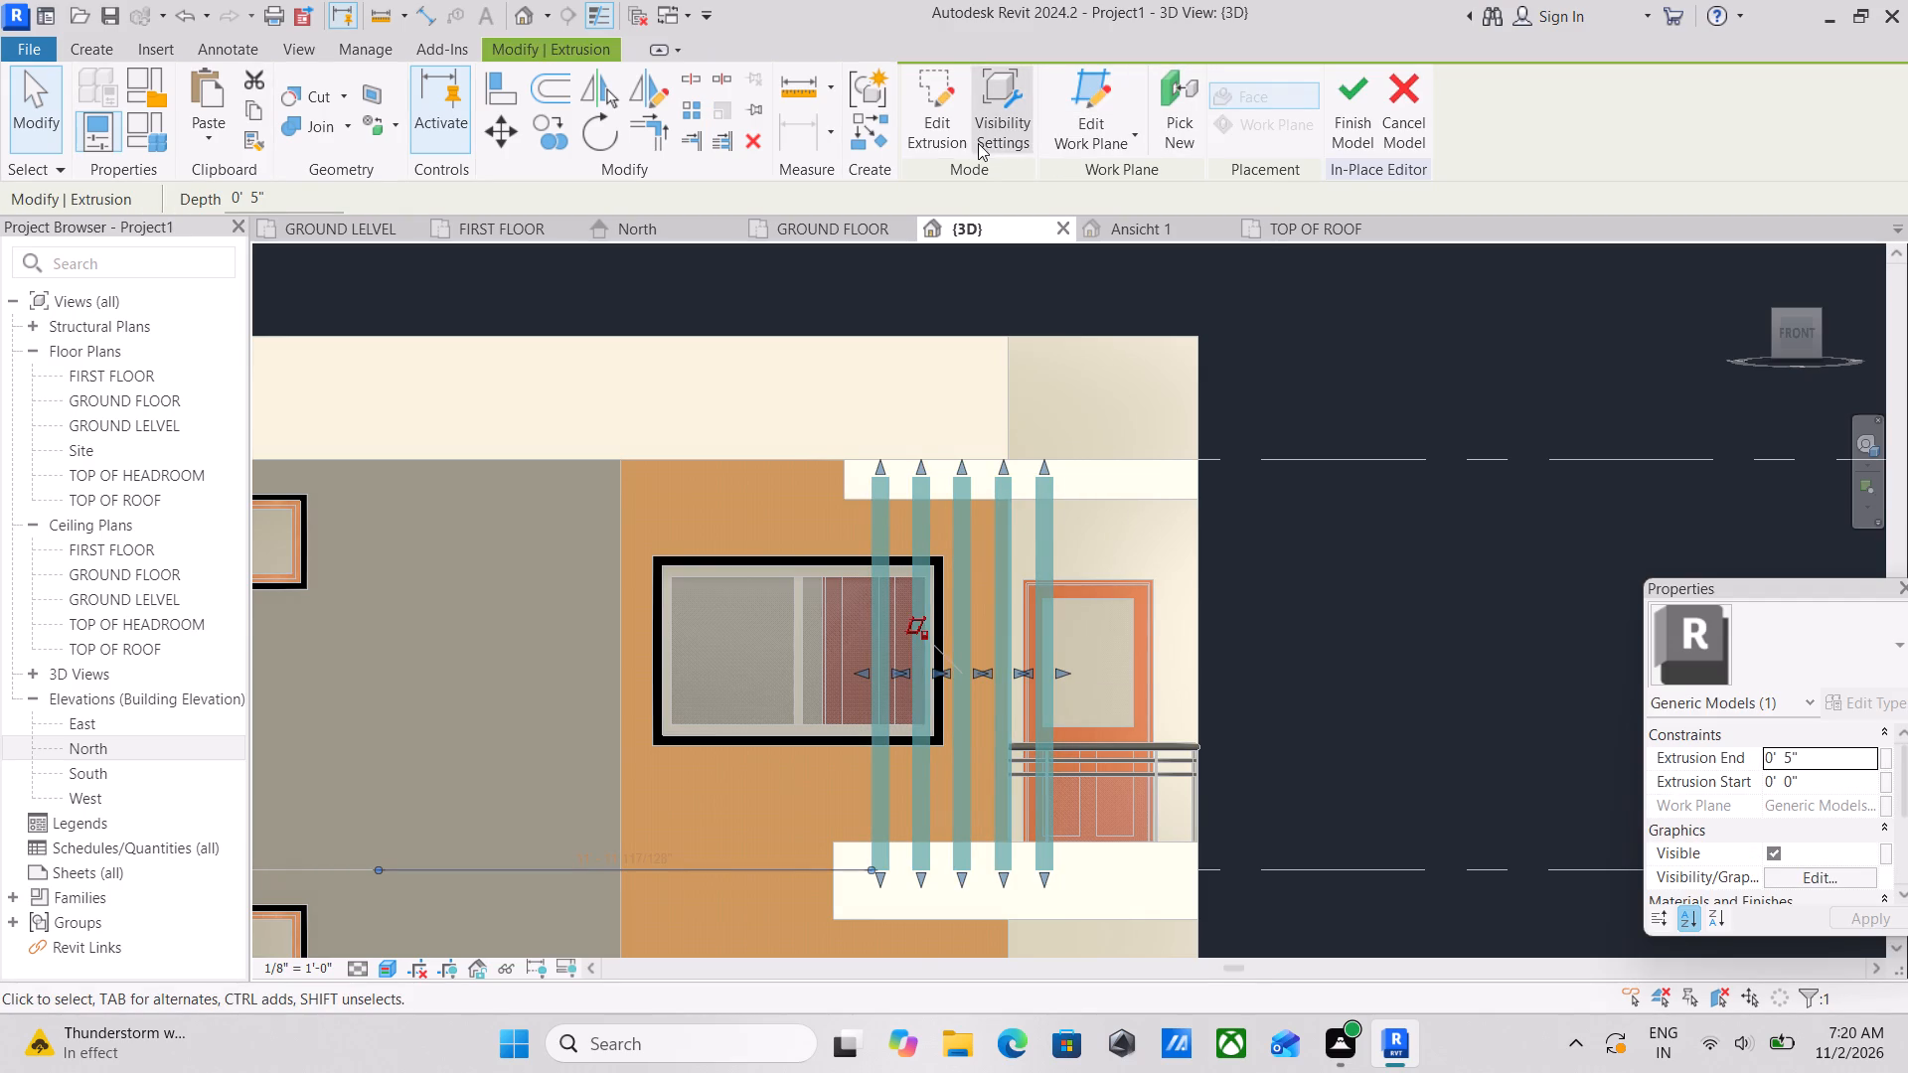
{"action": "left_click", "coordinate": [940, 123]}
{"action": "scroll", "coordinate": [833, 446], "scroll_direction": "up", "scroll_amount": 3}
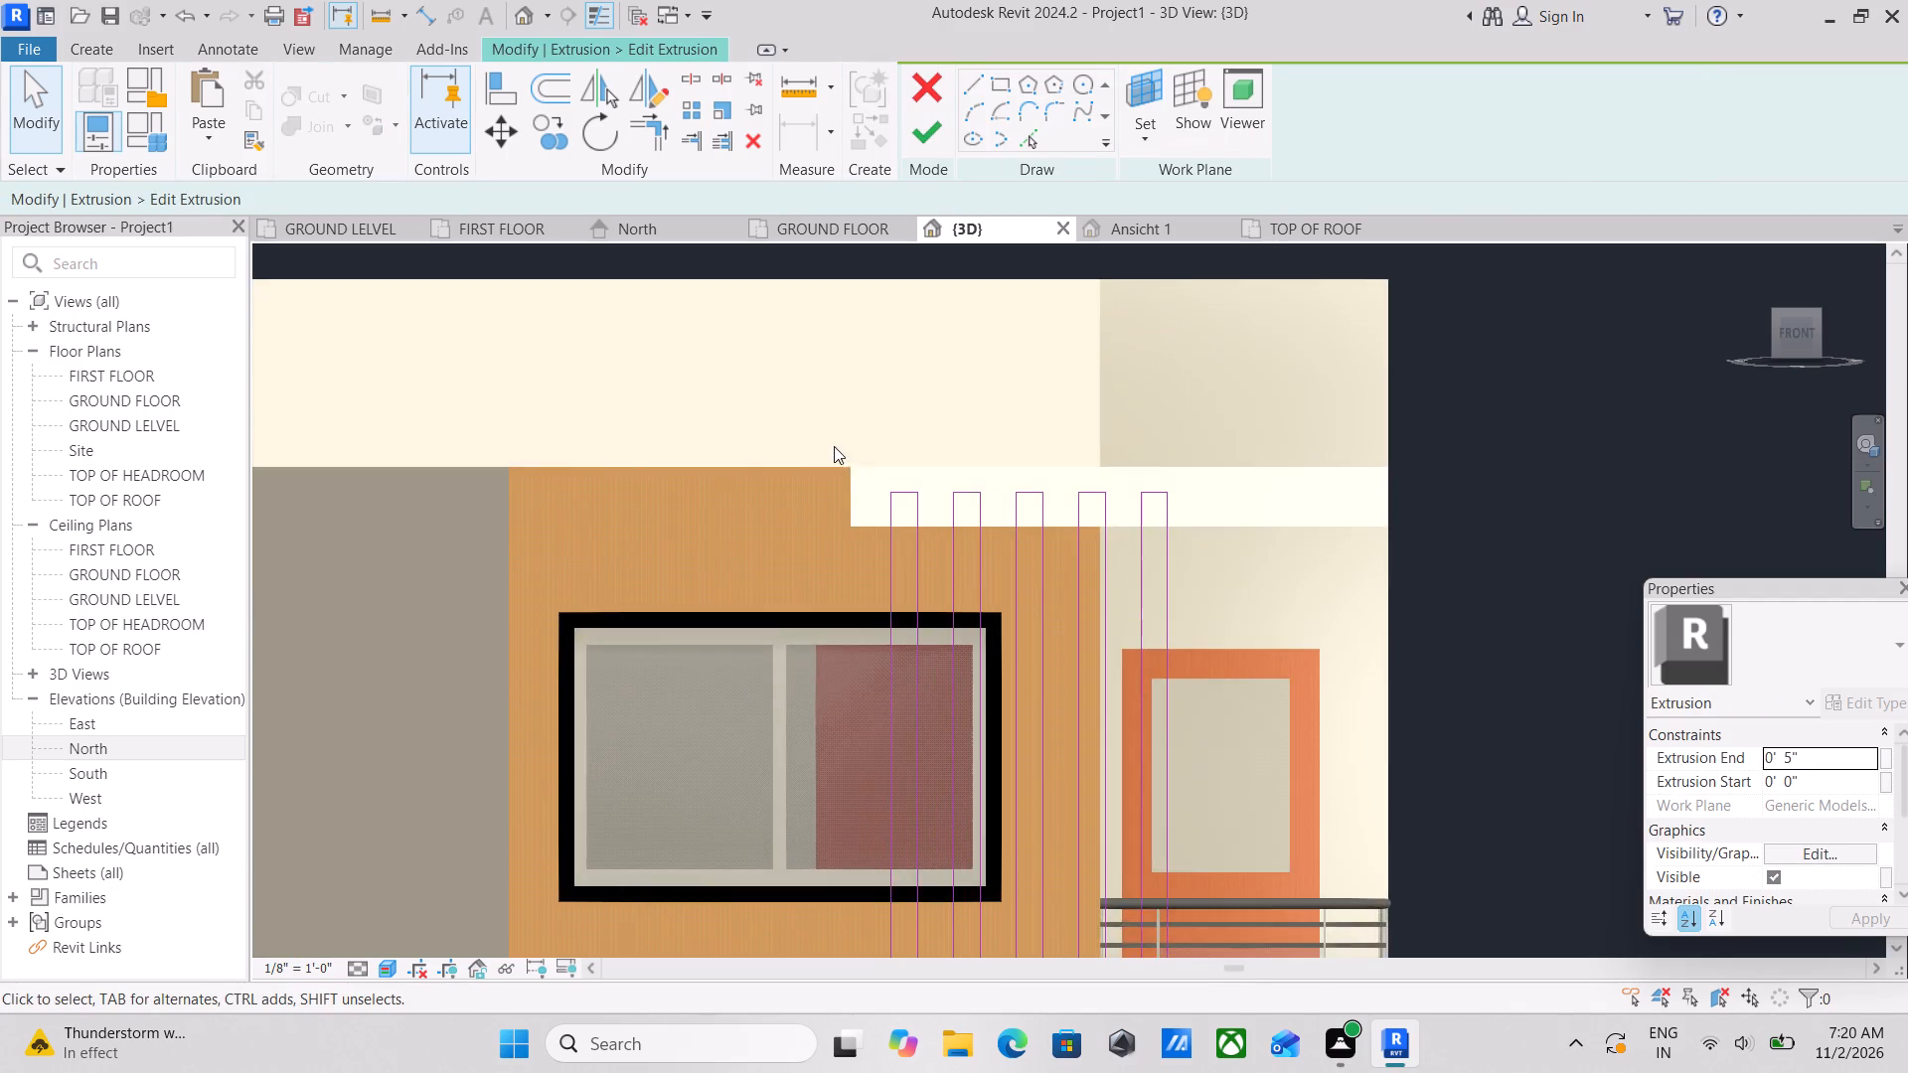
{"action": "middle_click_drag", "start_coordinate": [854, 451], "coordinate": [766, 155]}
{"action": "scroll", "coordinate": [901, 507], "scroll_direction": "down", "scroll_amount": 2}
{"action": "middle_click_drag", "start_coordinate": [901, 507], "coordinate": [927, 585]}
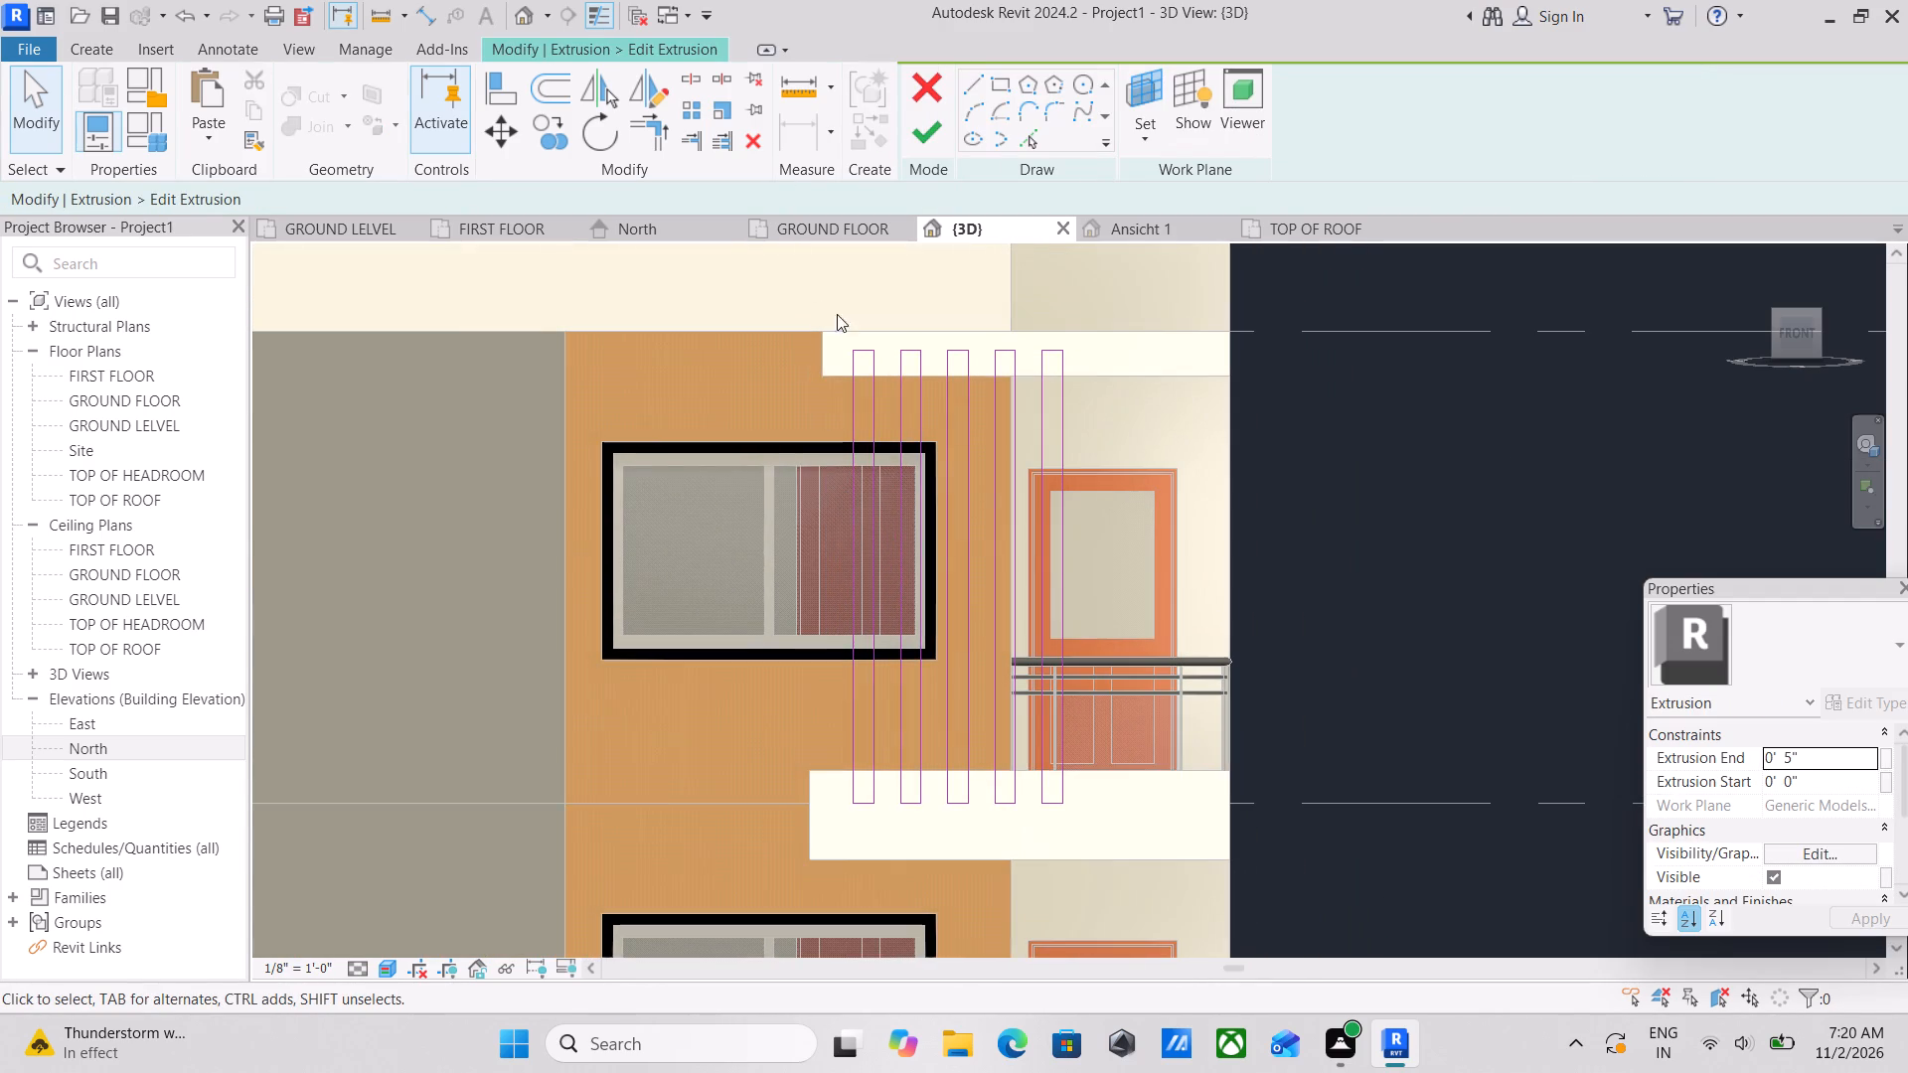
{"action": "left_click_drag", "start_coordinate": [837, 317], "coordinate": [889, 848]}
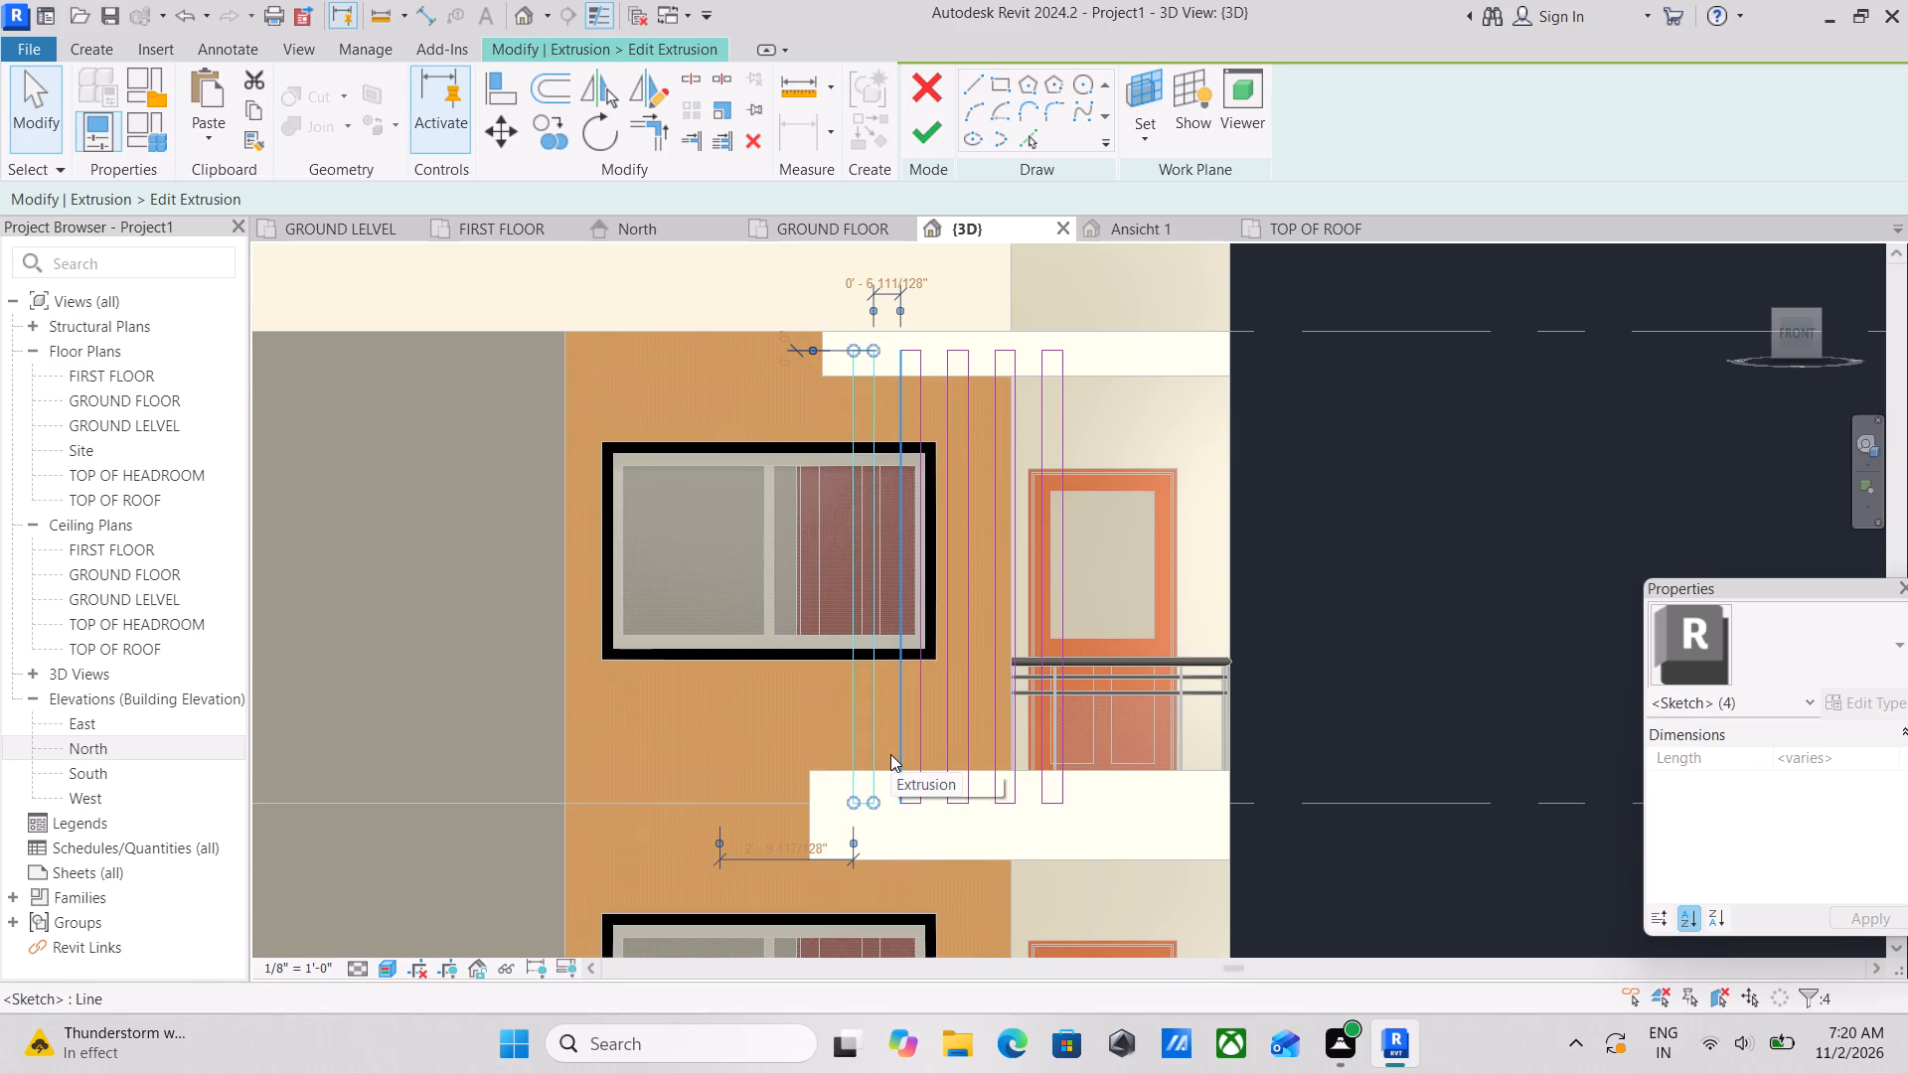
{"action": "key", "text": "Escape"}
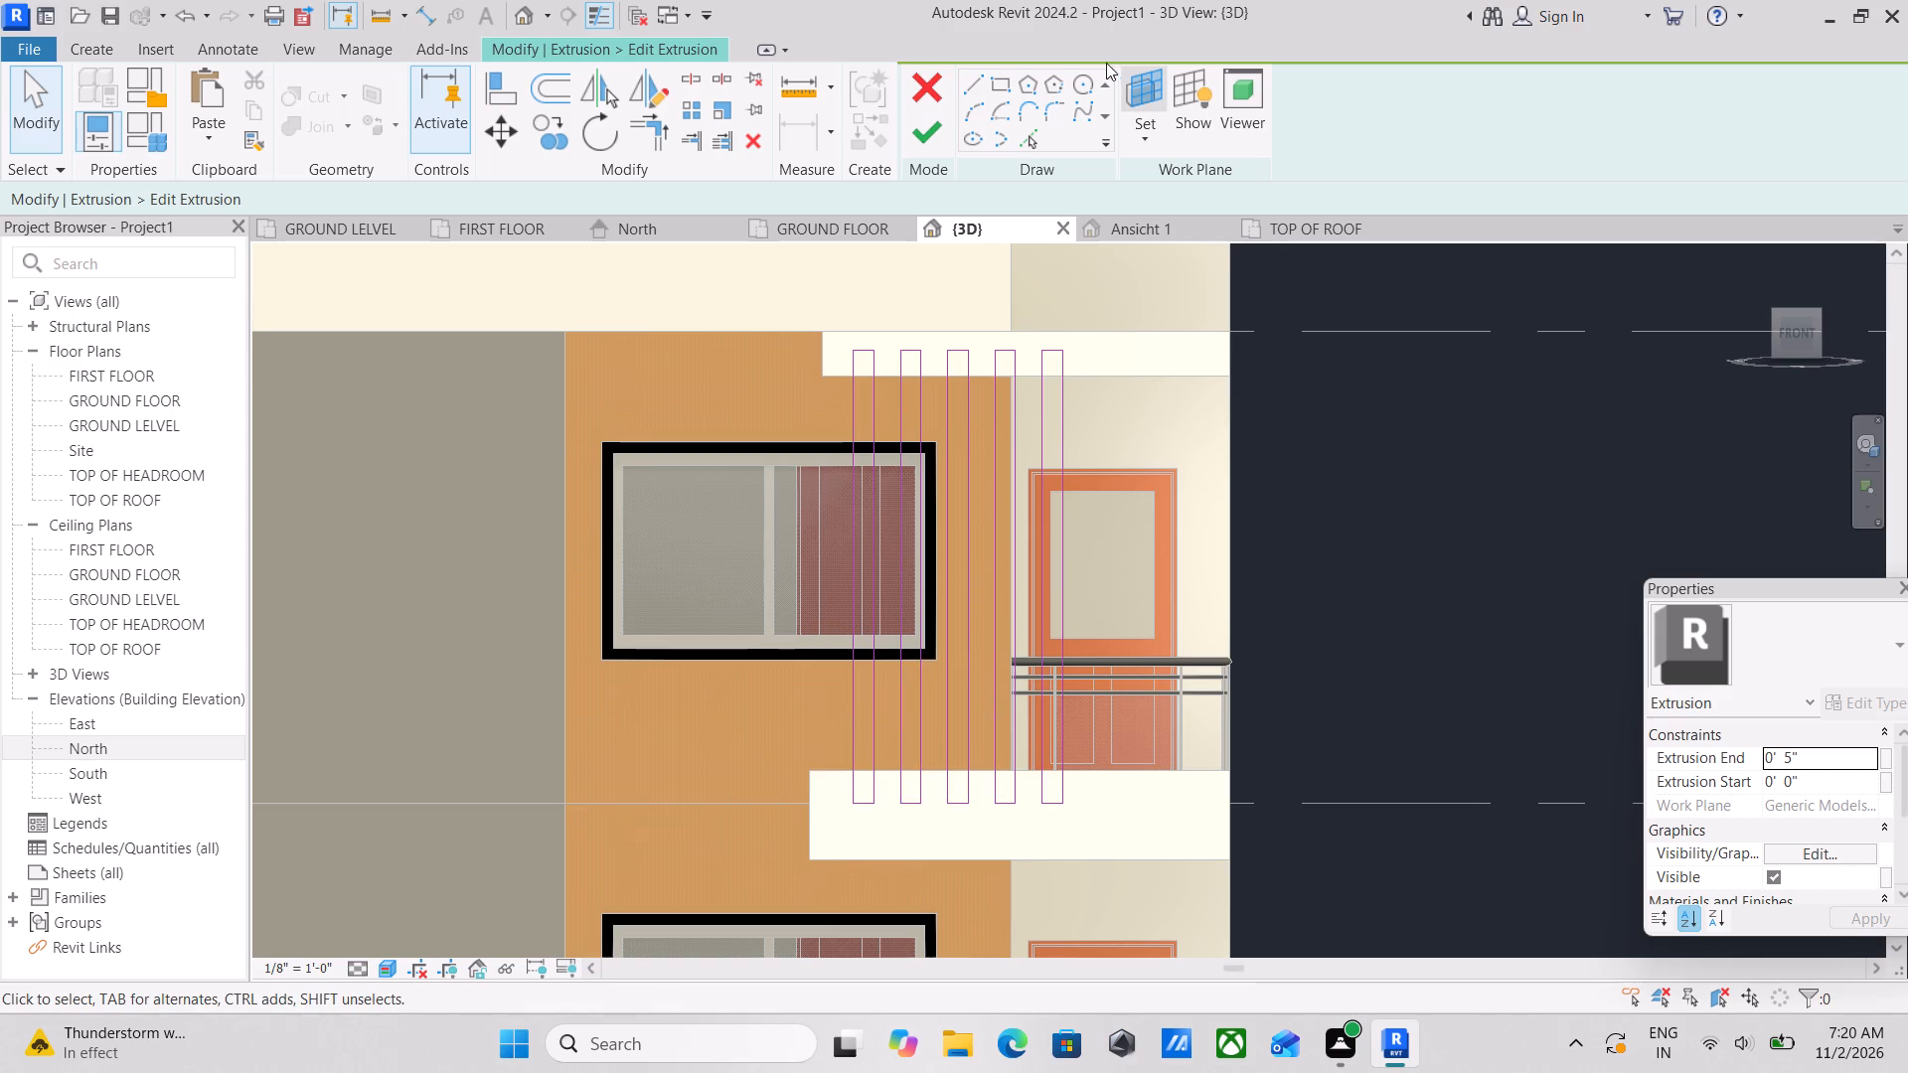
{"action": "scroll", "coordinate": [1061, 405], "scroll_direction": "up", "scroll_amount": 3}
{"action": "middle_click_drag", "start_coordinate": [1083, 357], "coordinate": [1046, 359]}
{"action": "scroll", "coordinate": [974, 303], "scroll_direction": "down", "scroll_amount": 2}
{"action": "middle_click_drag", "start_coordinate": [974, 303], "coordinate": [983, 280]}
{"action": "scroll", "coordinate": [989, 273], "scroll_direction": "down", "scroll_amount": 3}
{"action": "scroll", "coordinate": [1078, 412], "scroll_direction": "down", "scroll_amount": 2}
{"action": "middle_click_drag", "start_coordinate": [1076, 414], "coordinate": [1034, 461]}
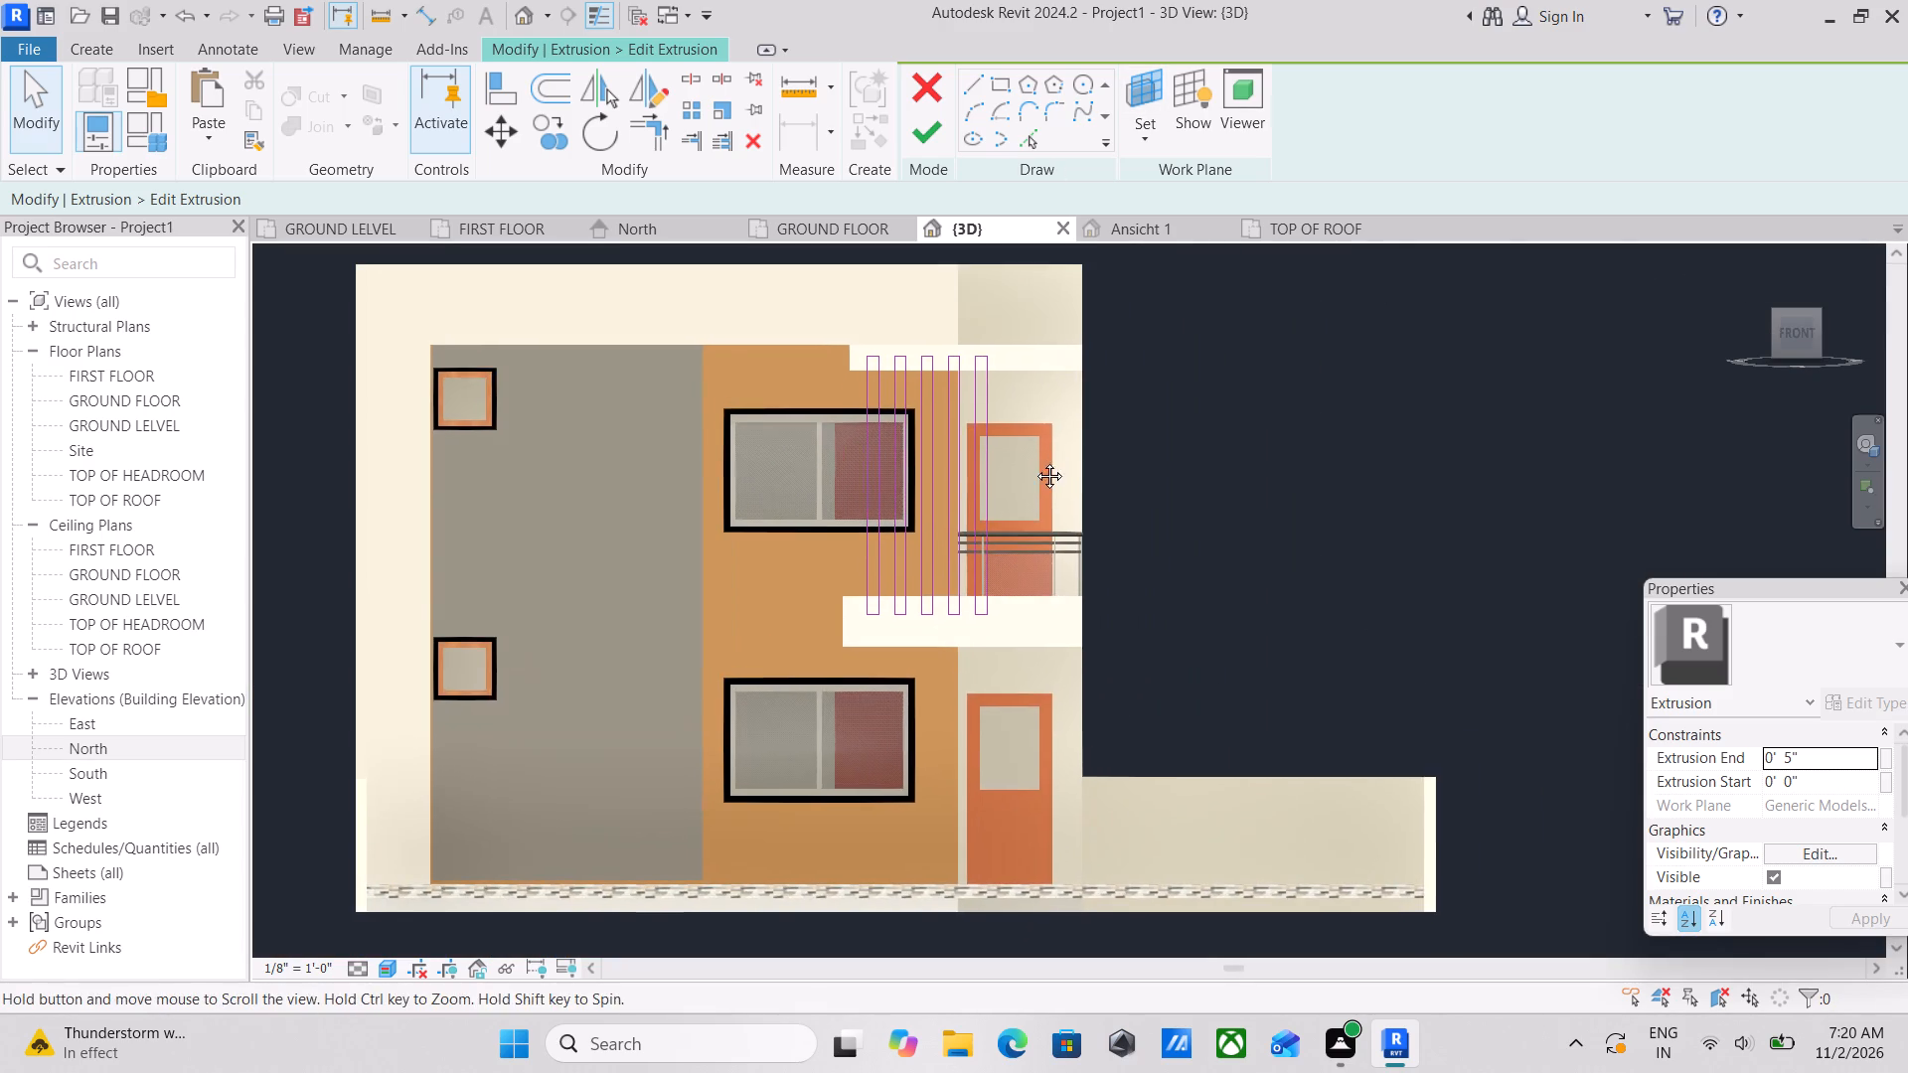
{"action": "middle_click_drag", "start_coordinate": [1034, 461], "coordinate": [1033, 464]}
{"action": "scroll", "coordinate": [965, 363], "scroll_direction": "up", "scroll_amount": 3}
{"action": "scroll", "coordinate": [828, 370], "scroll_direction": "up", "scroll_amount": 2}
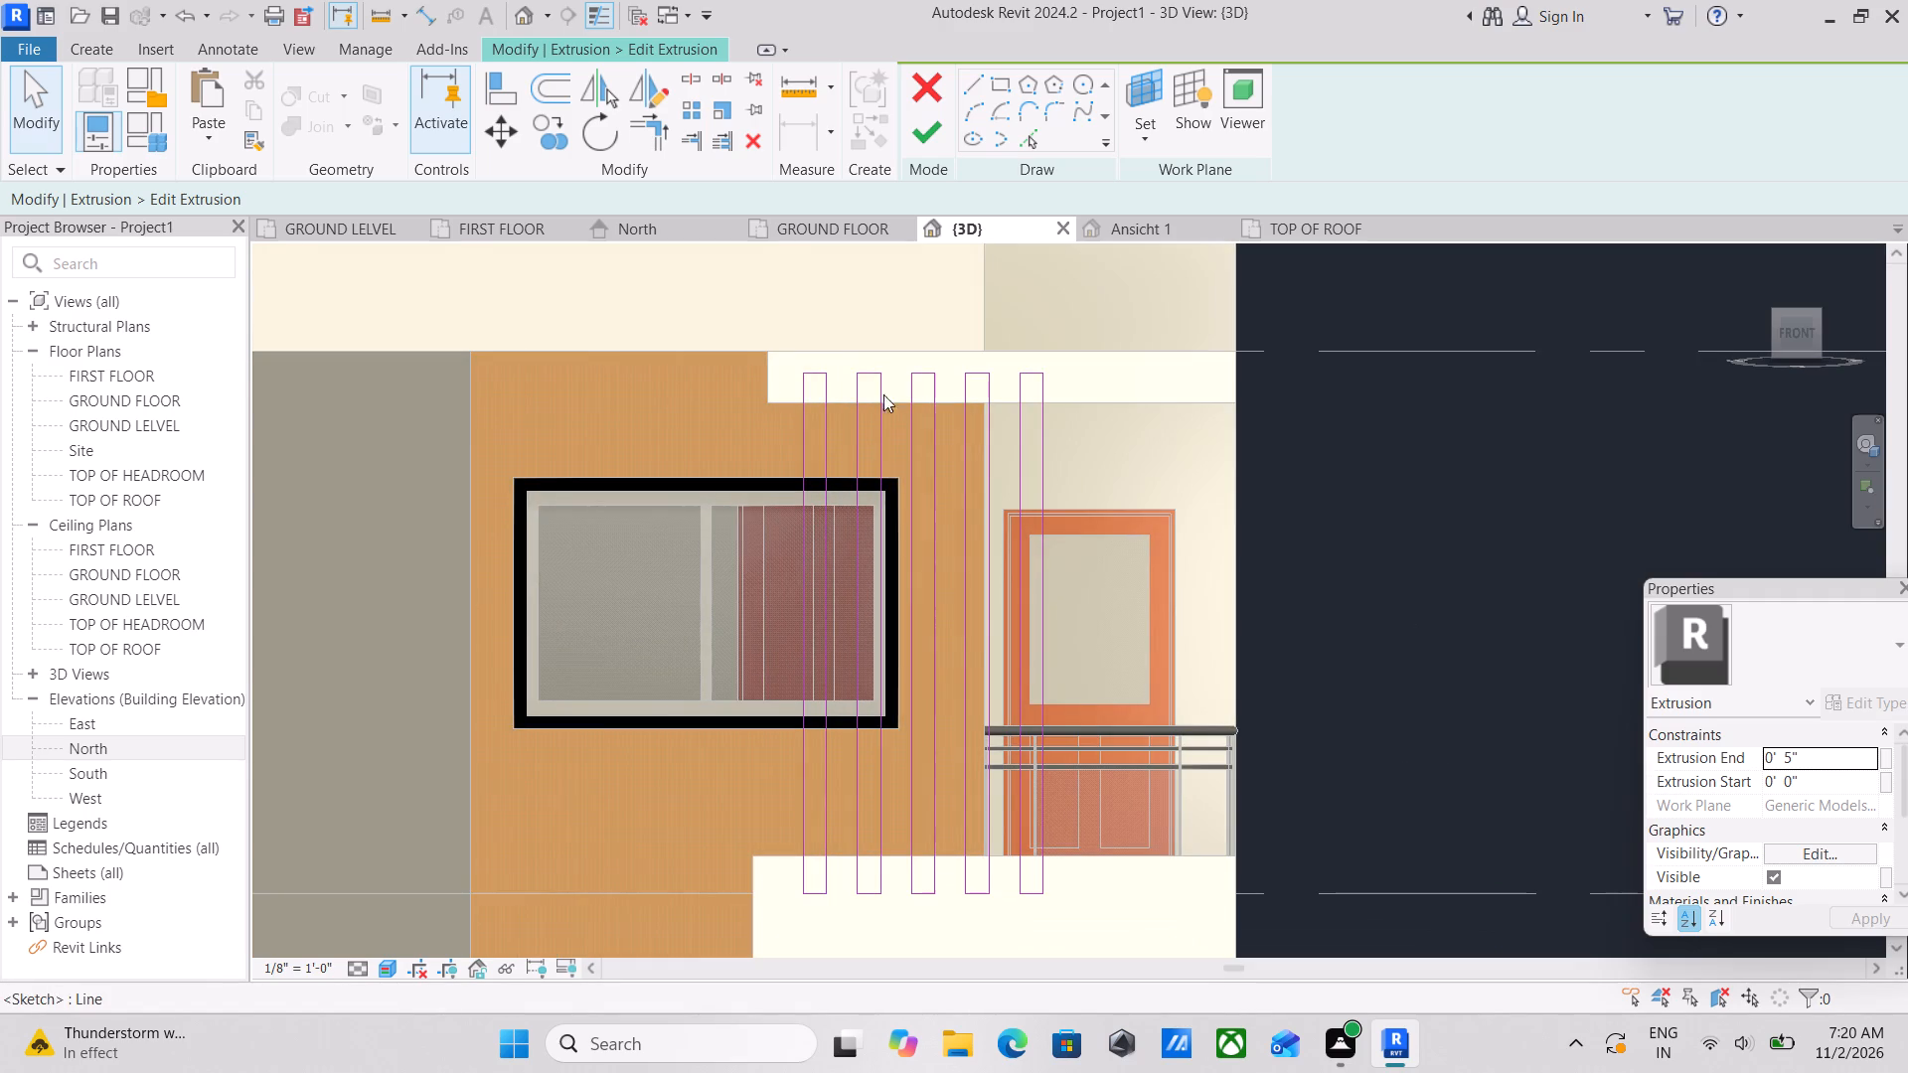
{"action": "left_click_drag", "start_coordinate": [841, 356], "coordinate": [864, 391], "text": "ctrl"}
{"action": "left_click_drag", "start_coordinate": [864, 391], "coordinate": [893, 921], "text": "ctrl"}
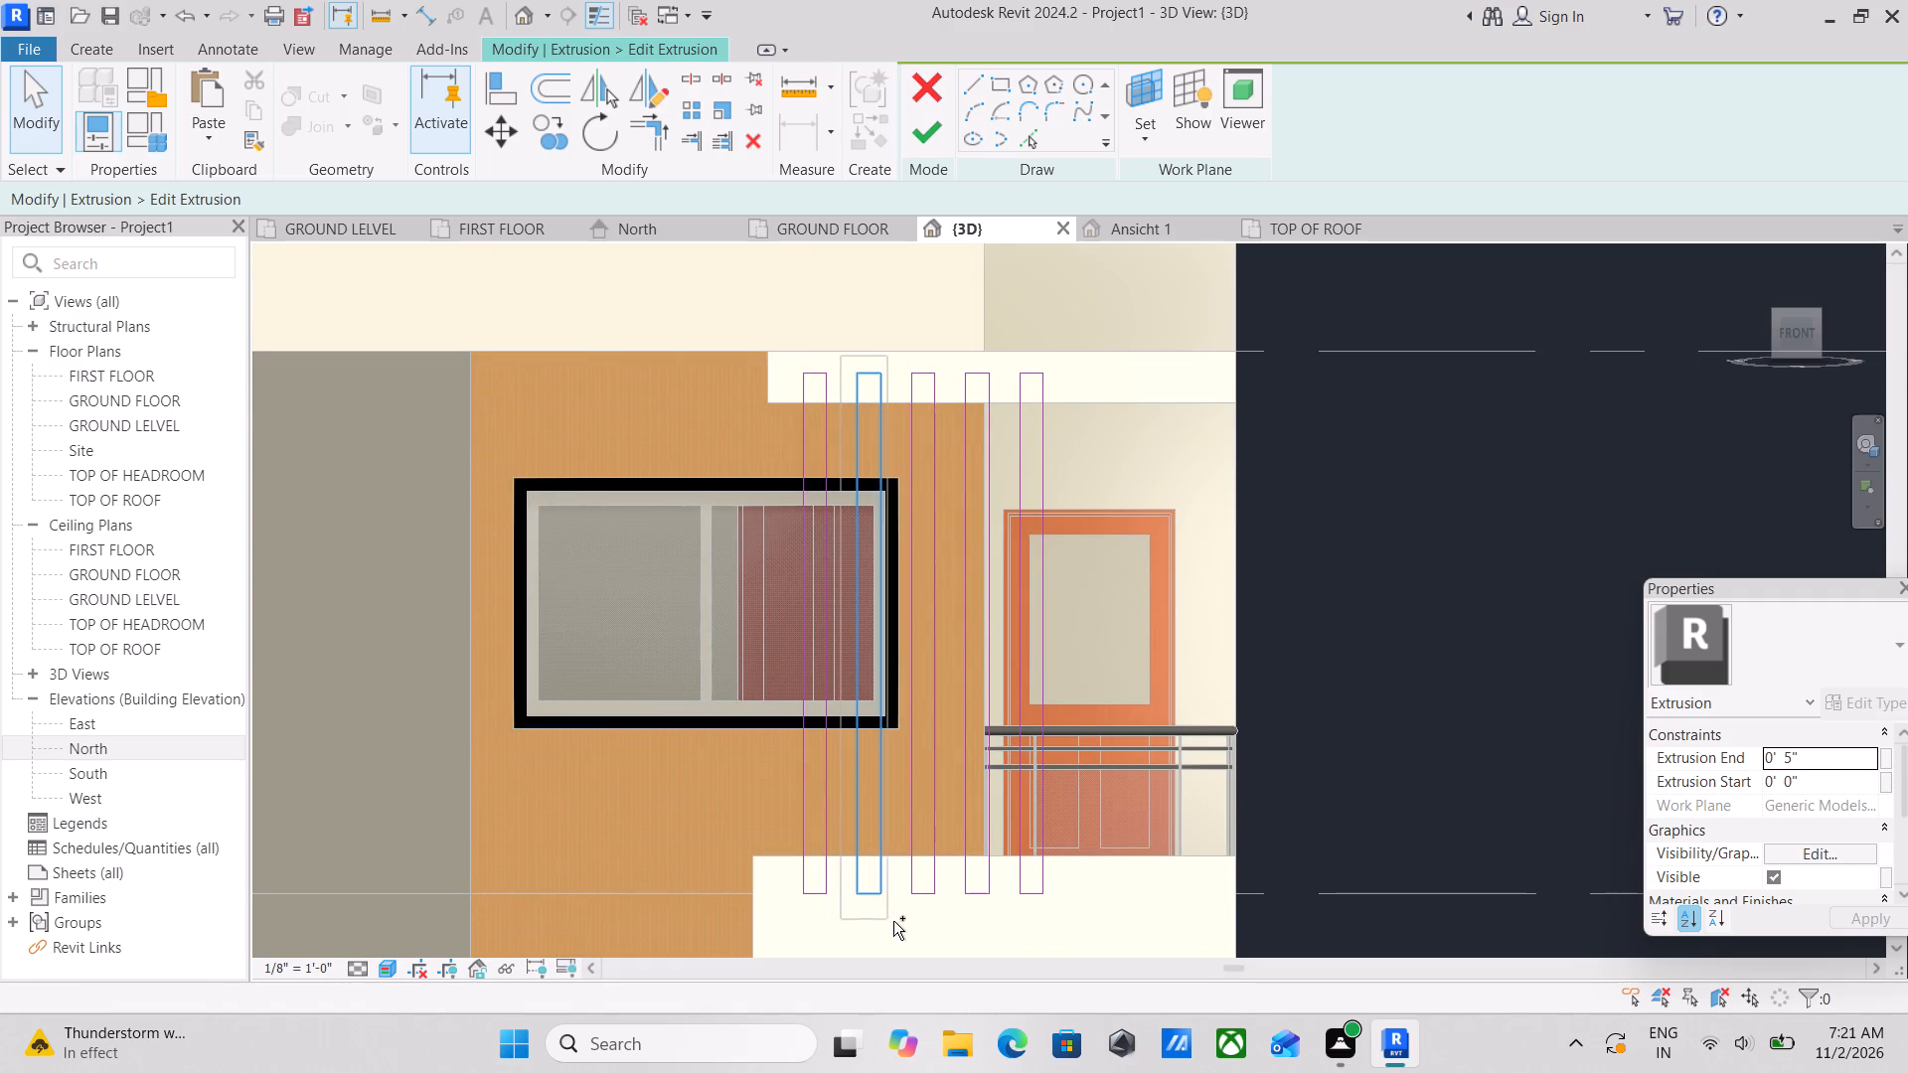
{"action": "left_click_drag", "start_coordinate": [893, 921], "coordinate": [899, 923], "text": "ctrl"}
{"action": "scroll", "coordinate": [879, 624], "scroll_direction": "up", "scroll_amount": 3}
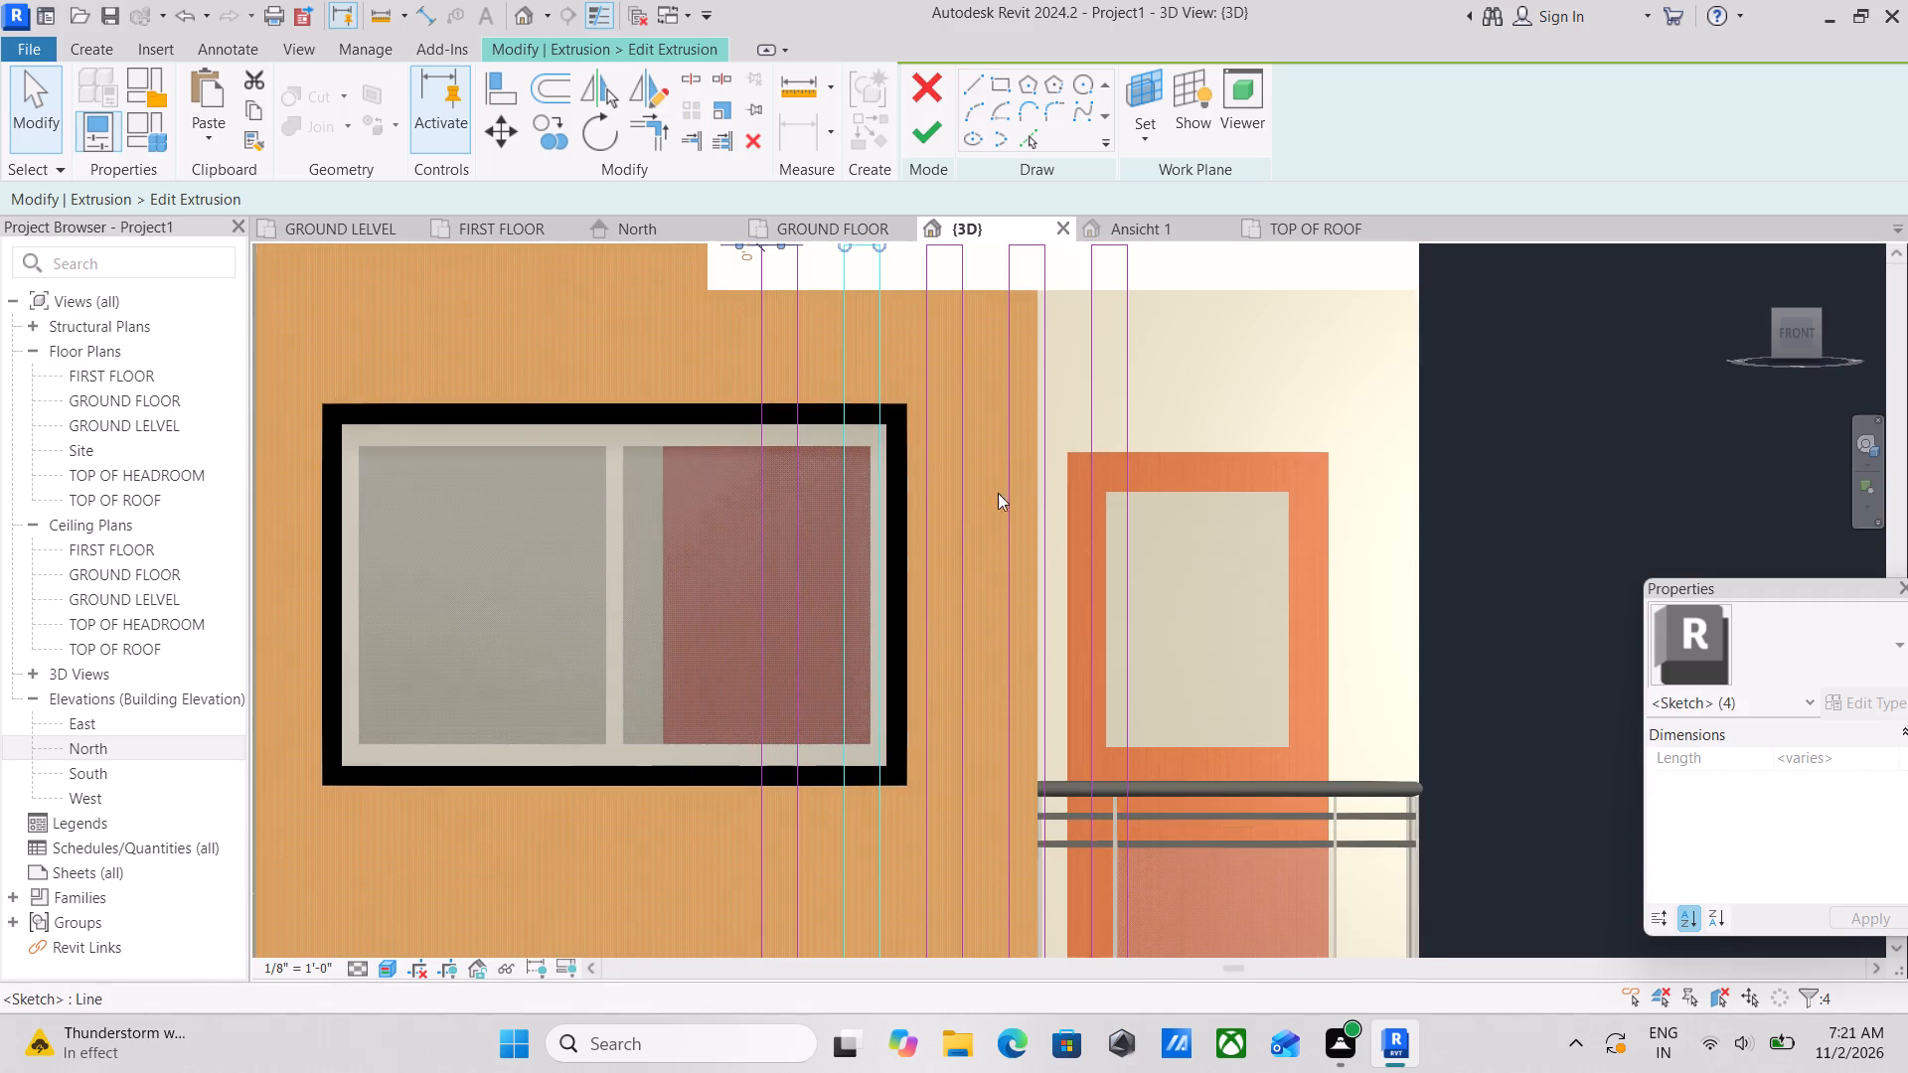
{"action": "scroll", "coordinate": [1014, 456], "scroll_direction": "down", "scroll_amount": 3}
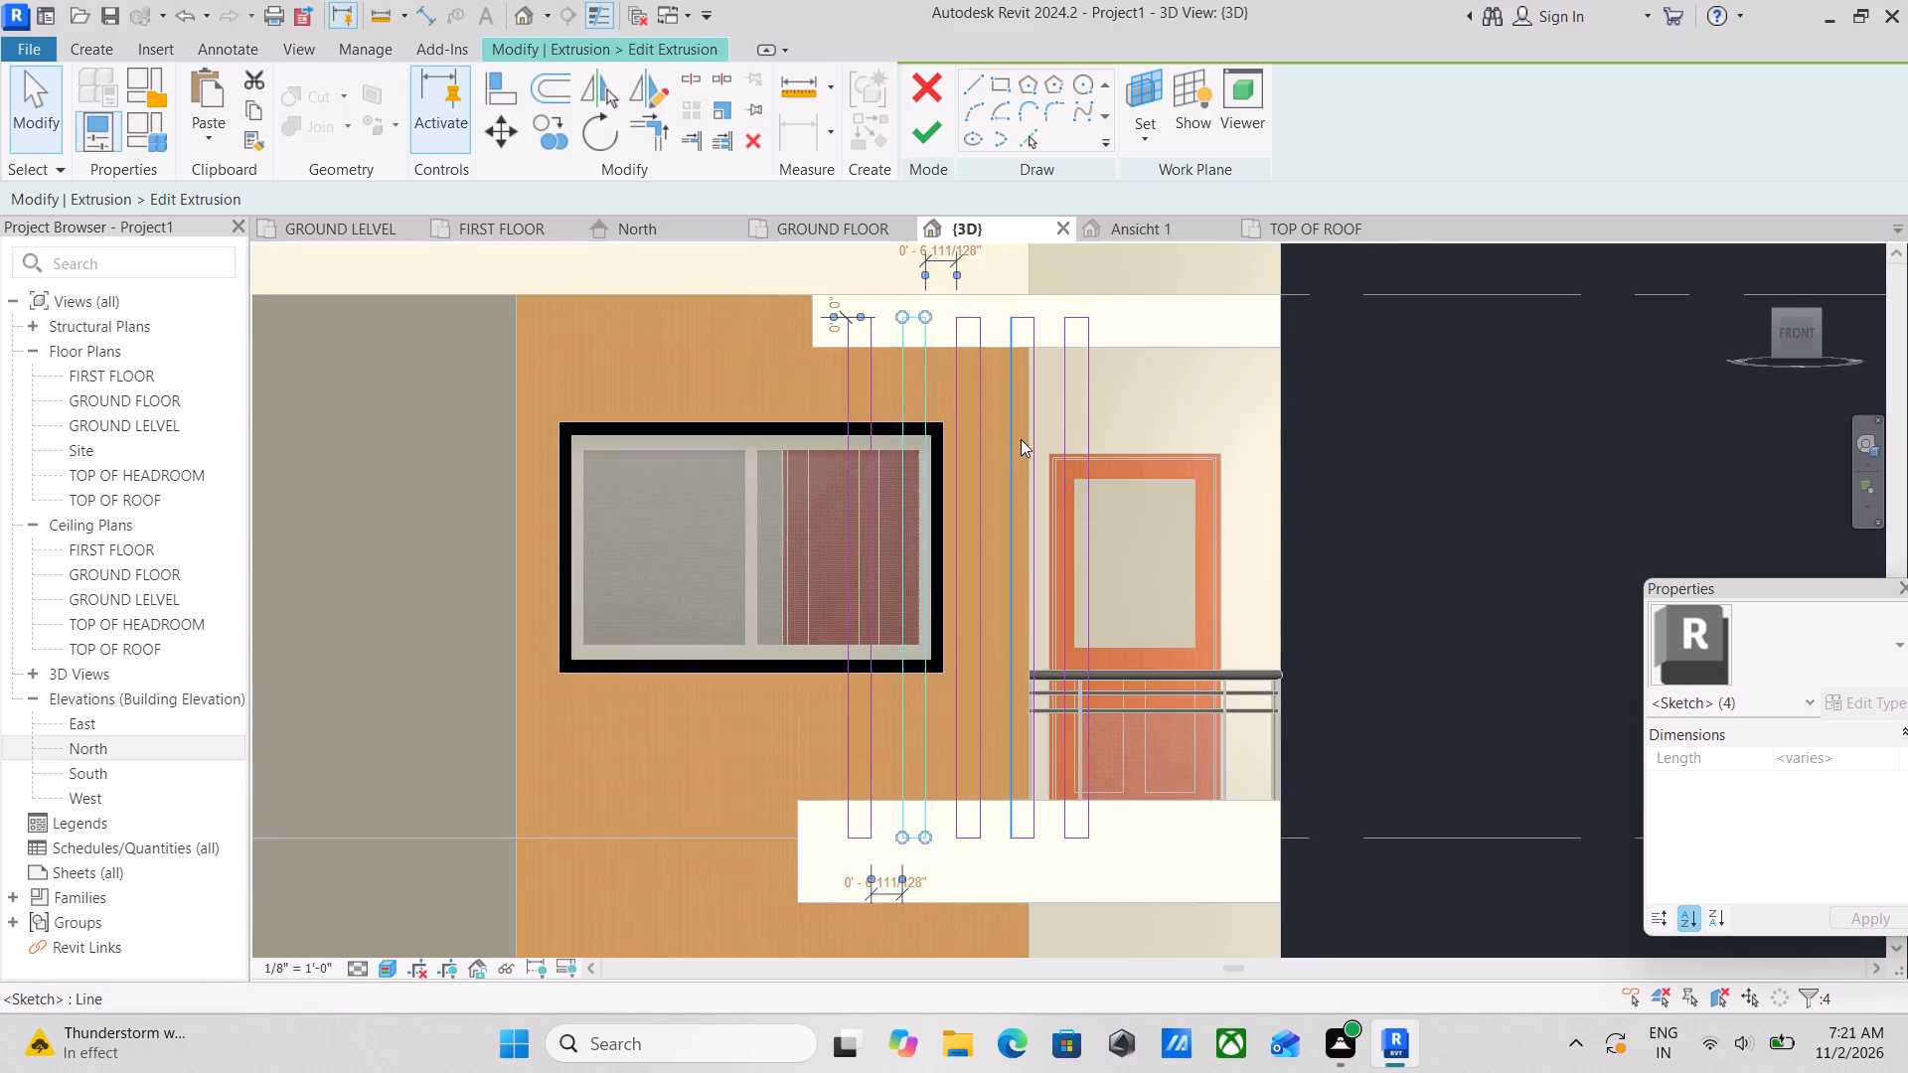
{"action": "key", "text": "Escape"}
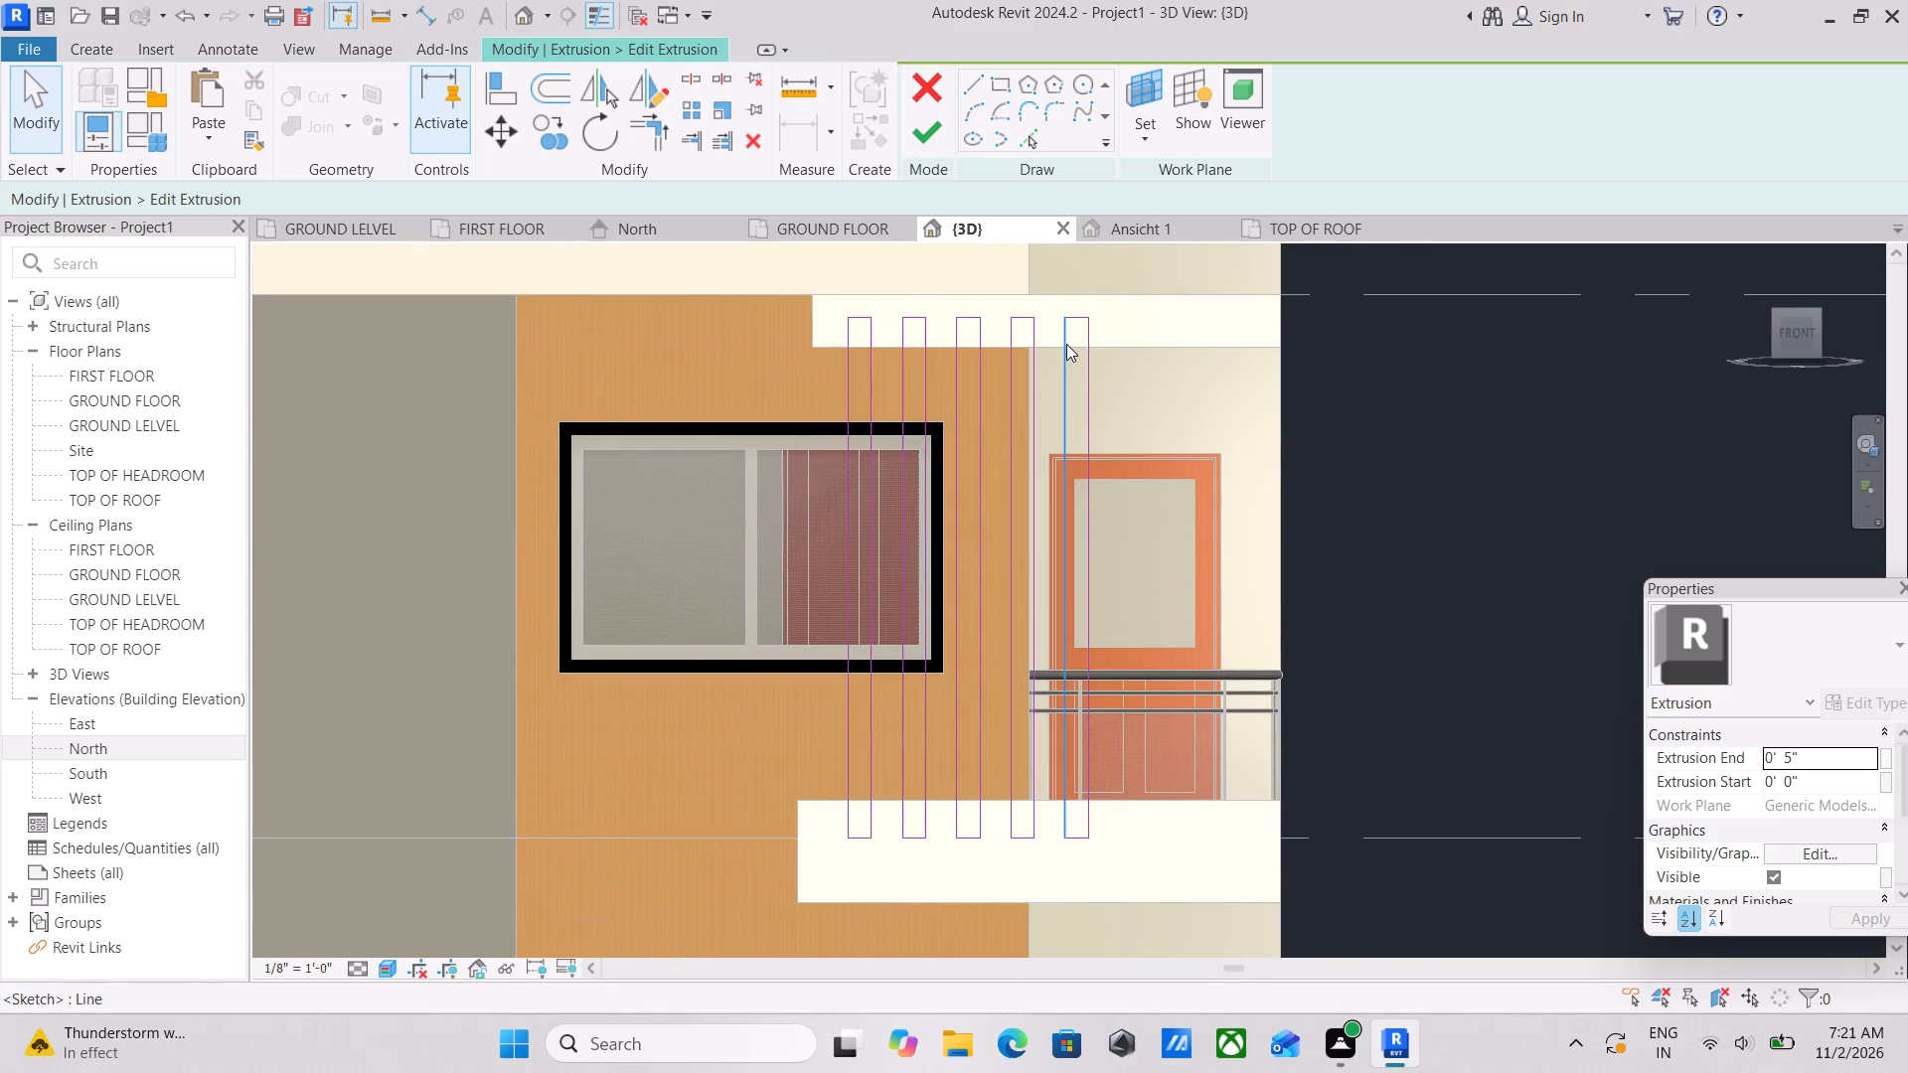
Delete the four copied rectangles nearest the balcony door, leaving only the first strip outline in the sketch.
{"action": "scroll", "coordinate": [899, 299], "scroll_direction": "down", "scroll_amount": 4}
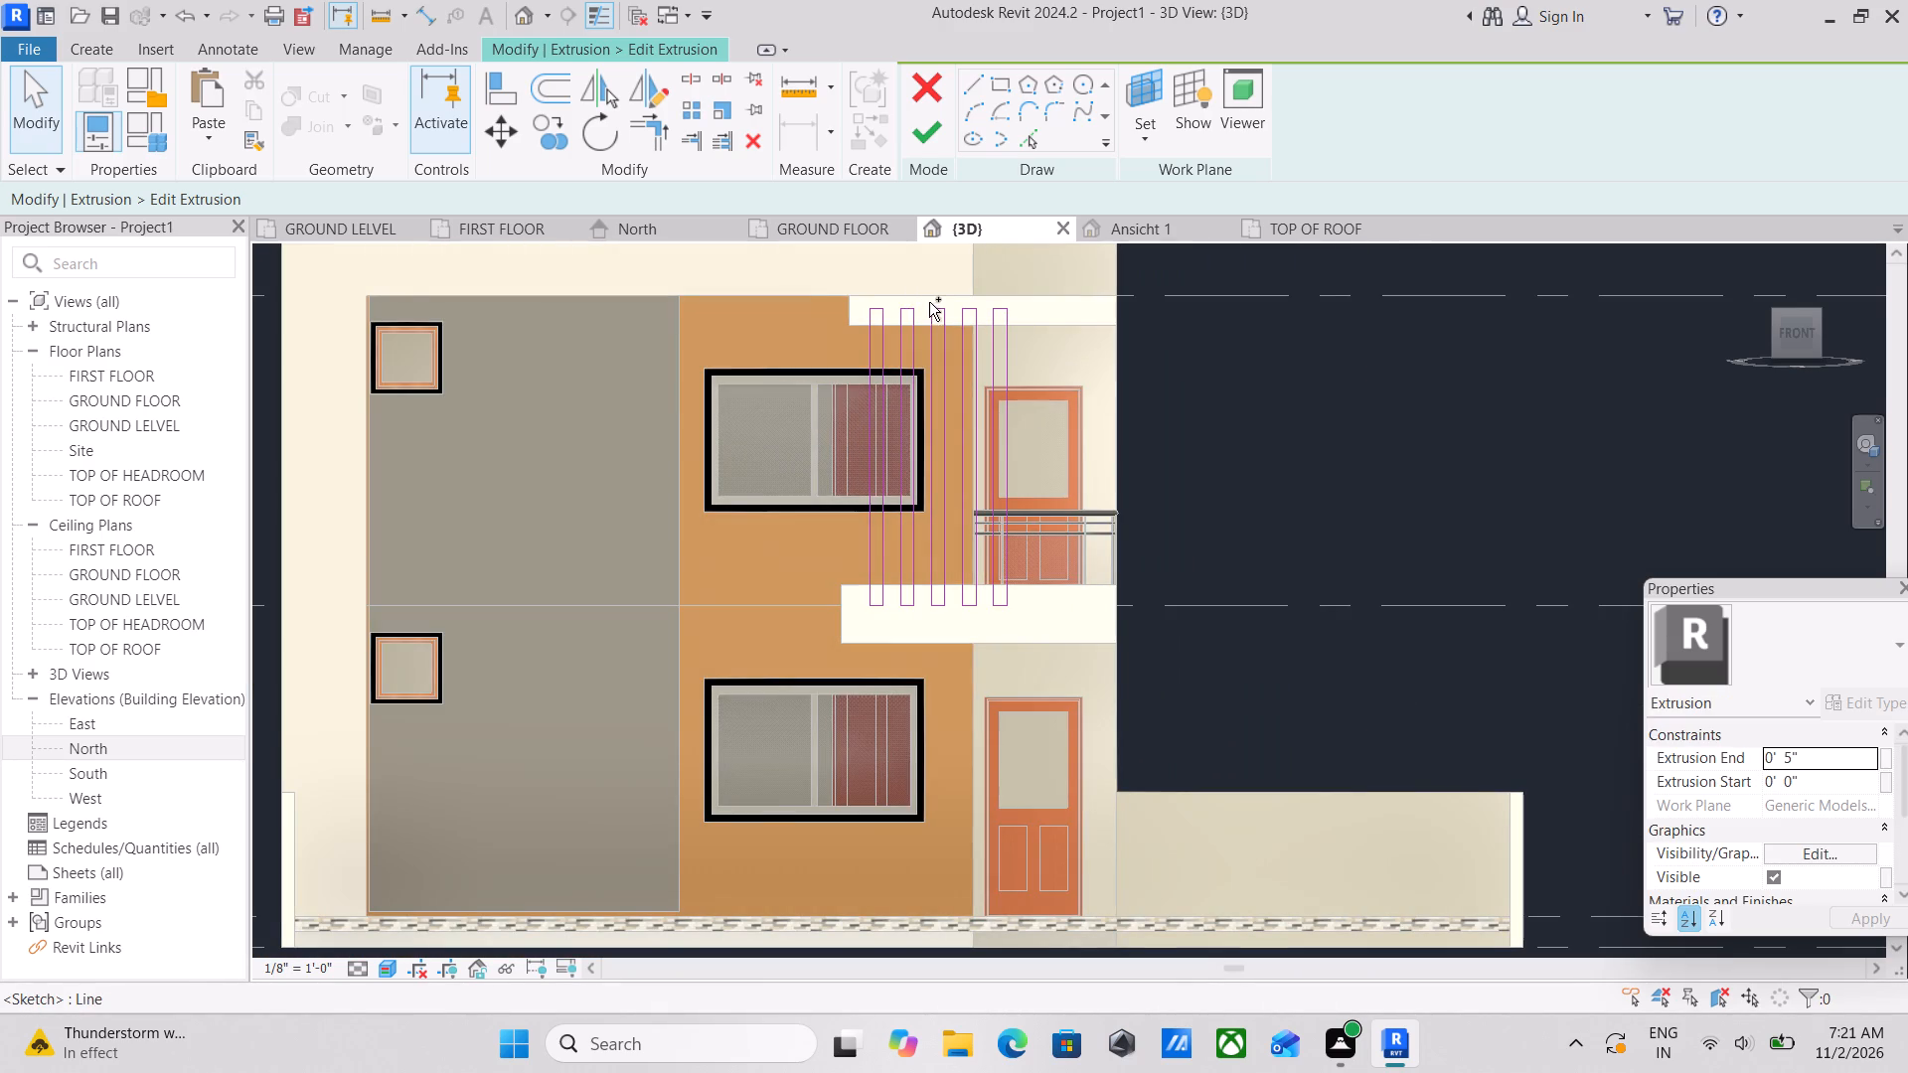
{"action": "left_click_drag", "start_coordinate": [890, 289], "coordinate": [1031, 523], "text": "ctrl"}
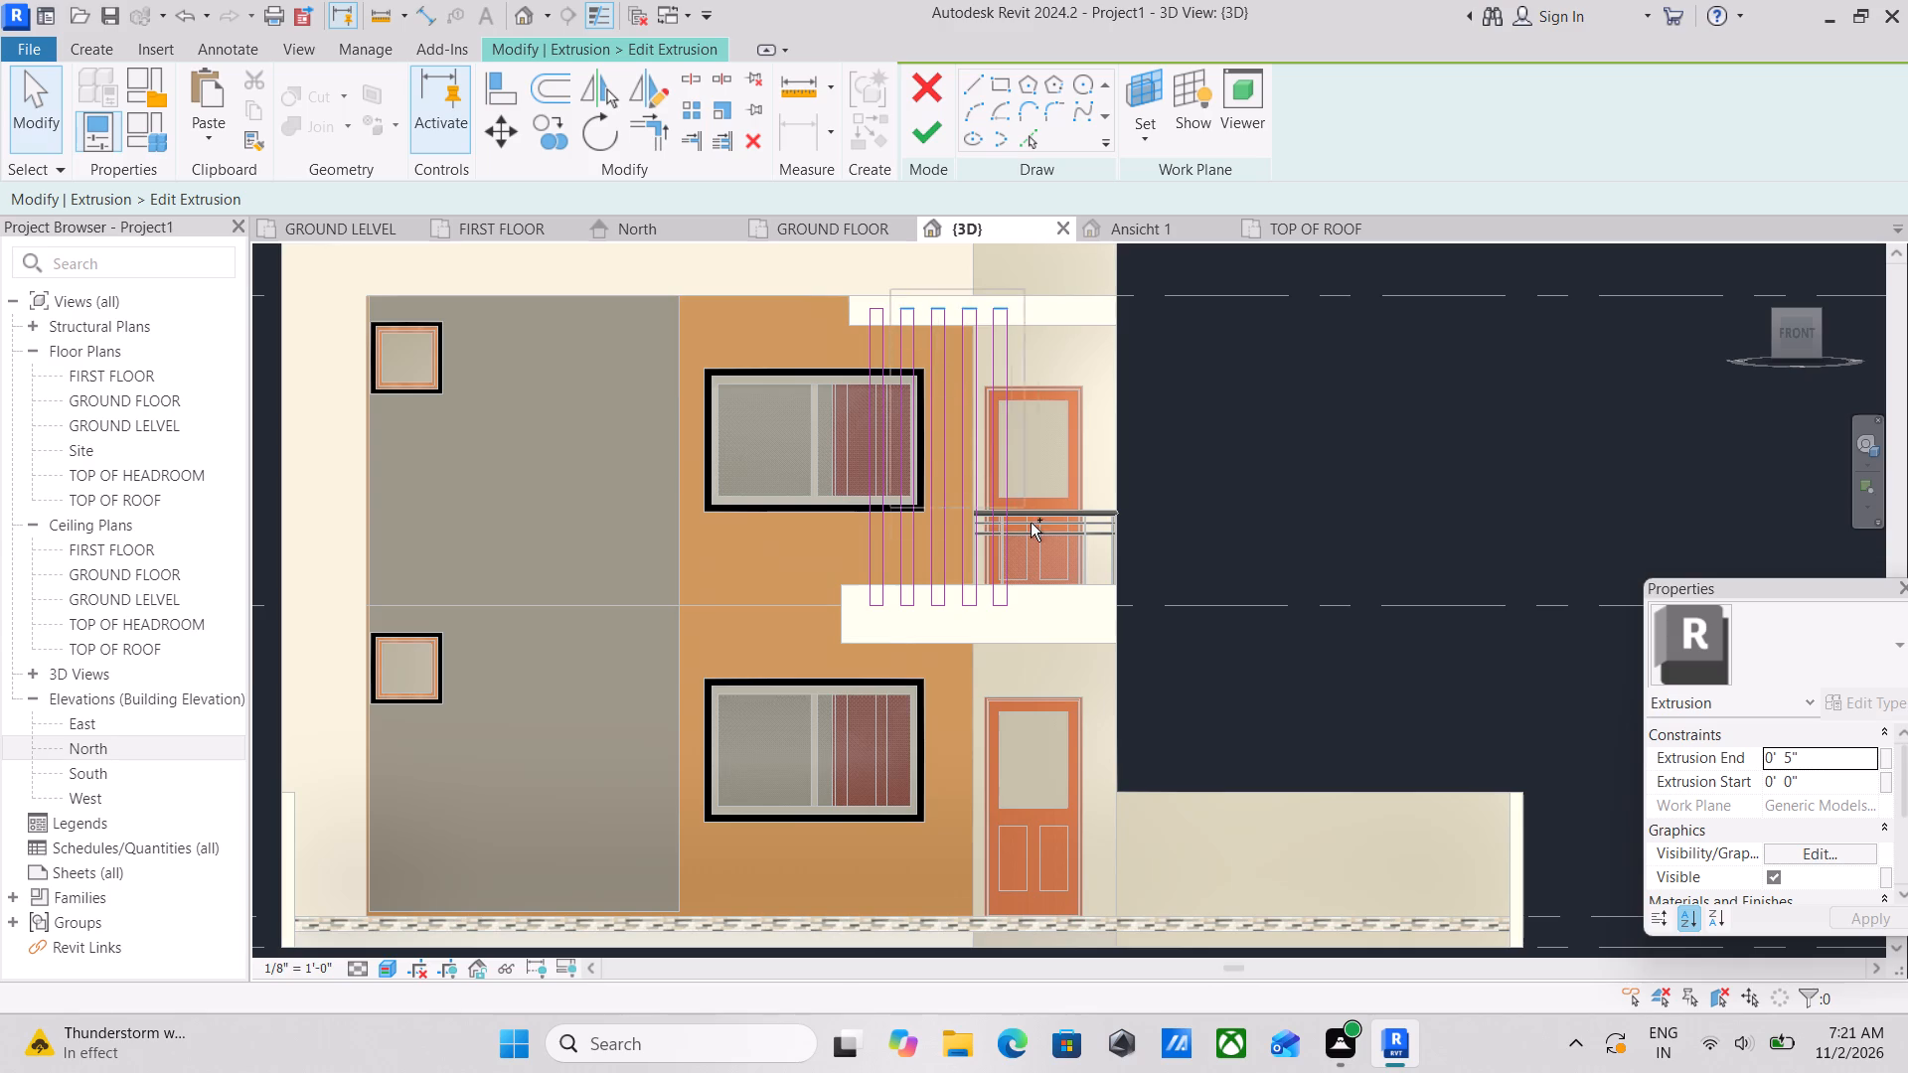
{"action": "left_click_drag", "start_coordinate": [1031, 523], "coordinate": [1050, 638], "text": "ctrl"}
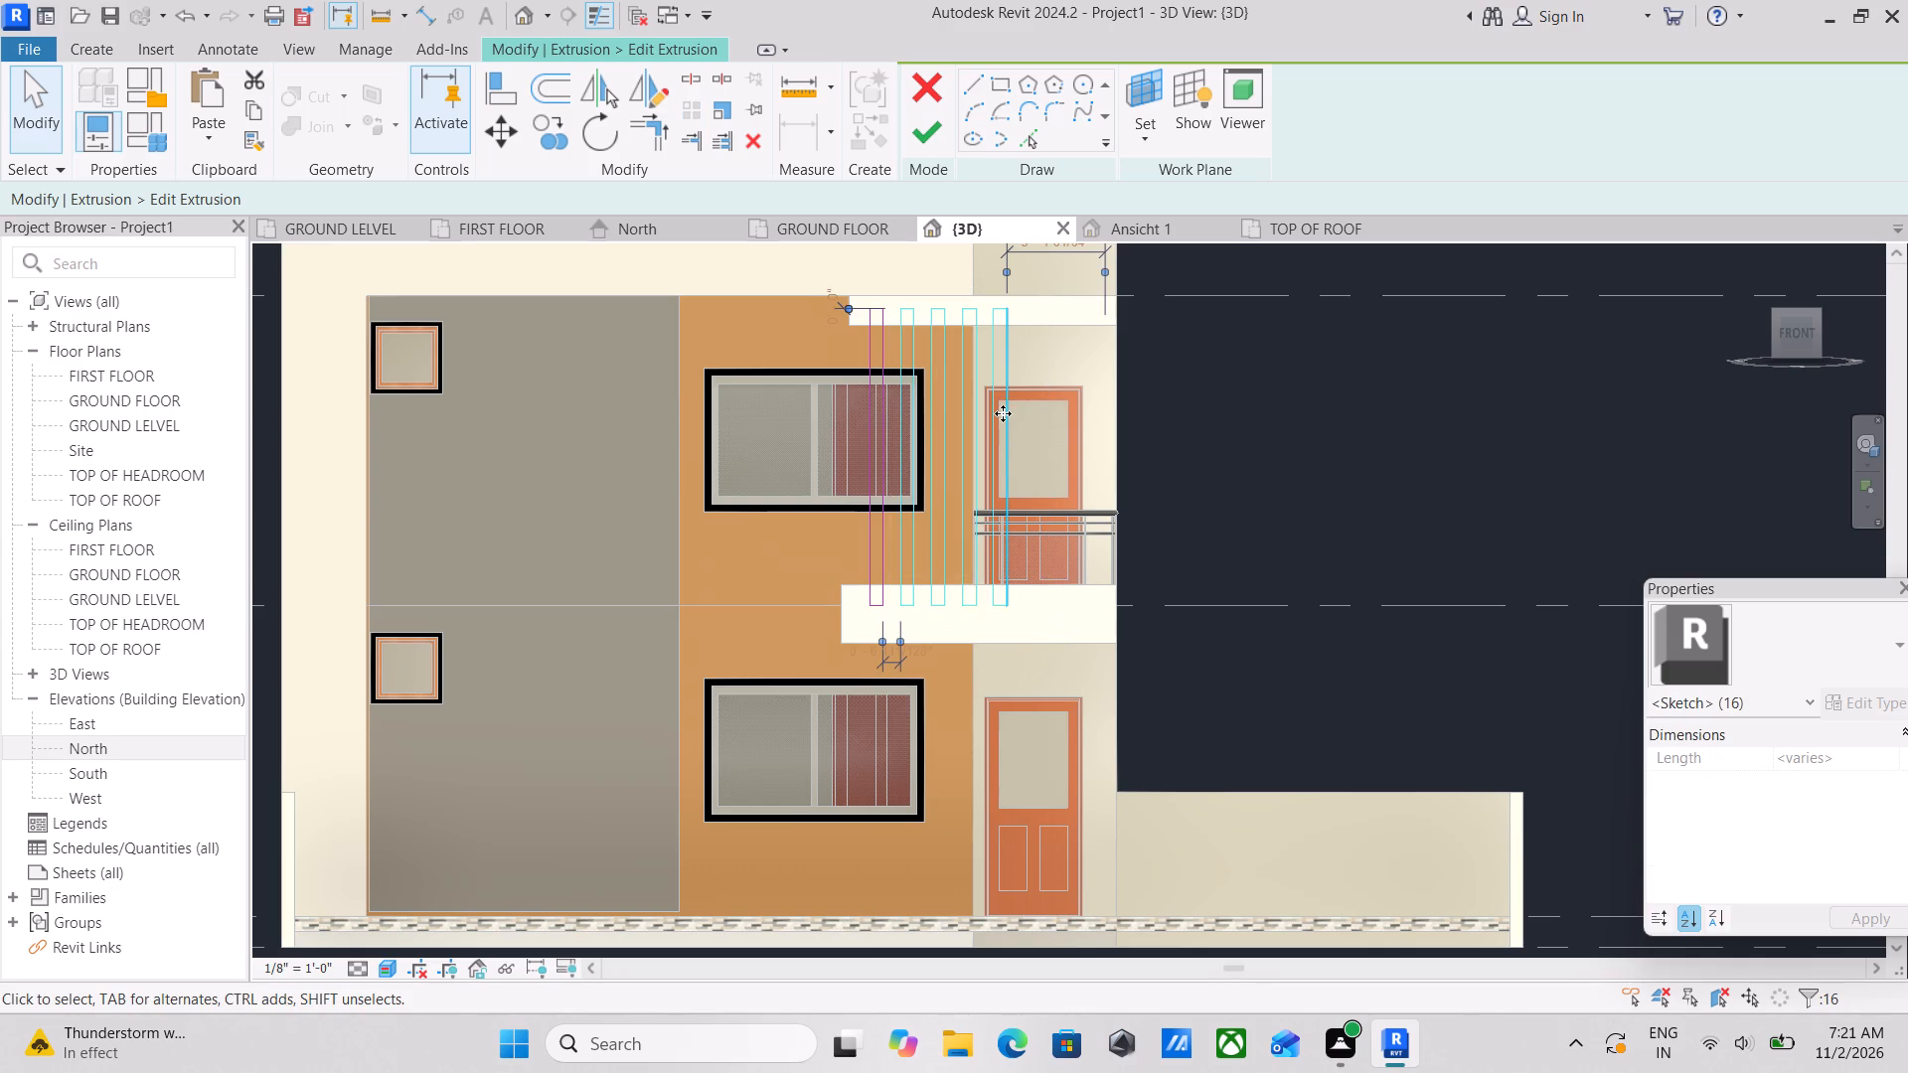
{"action": "right_click", "coordinate": [1003, 408]}
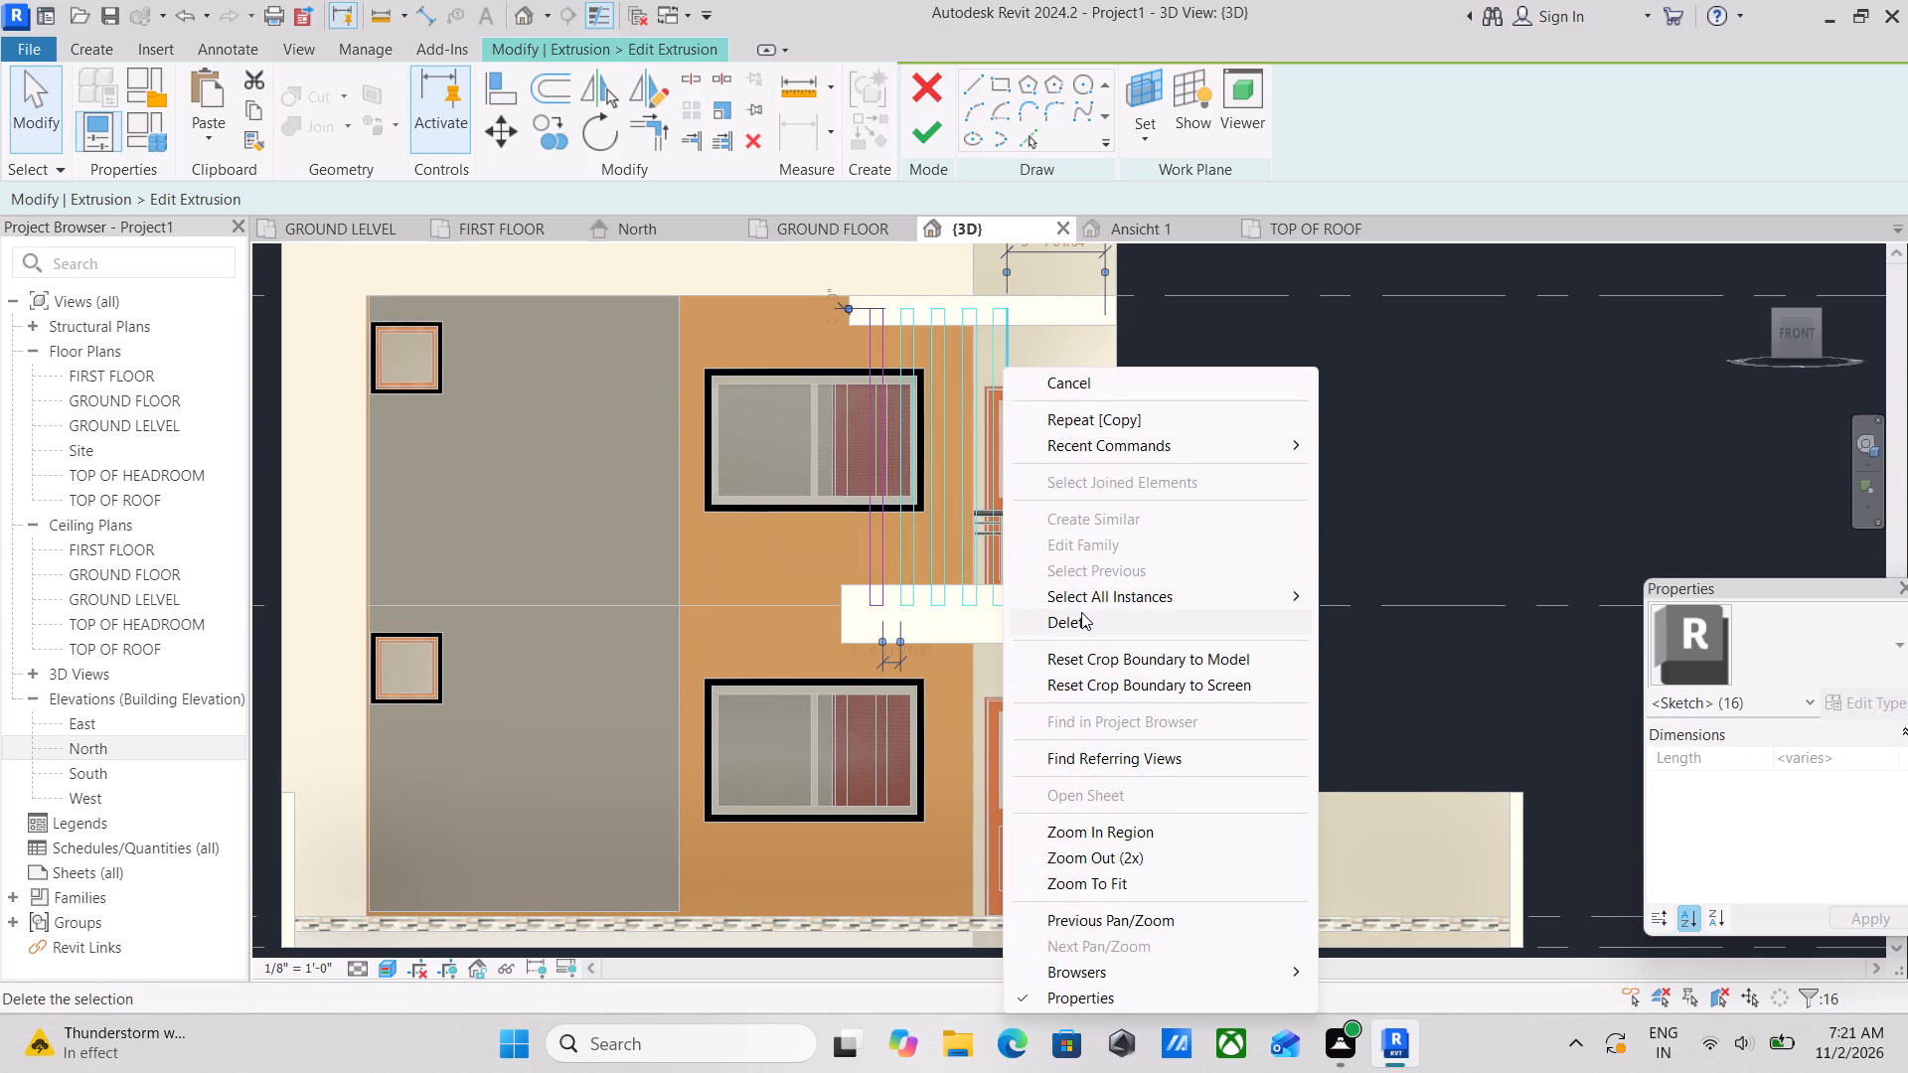
{"action": "left_click", "coordinate": [1081, 612]}
Copy the remaining narrow rectangle once toward the balcony door at an offset of about 11".
{"action": "scroll", "coordinate": [824, 341], "scroll_direction": "up", "scroll_amount": 3}
{"action": "scroll", "coordinate": [909, 326], "scroll_direction": "down", "scroll_amount": 2}
{"action": "middle_click_drag", "start_coordinate": [915, 390], "coordinate": [907, 444]}
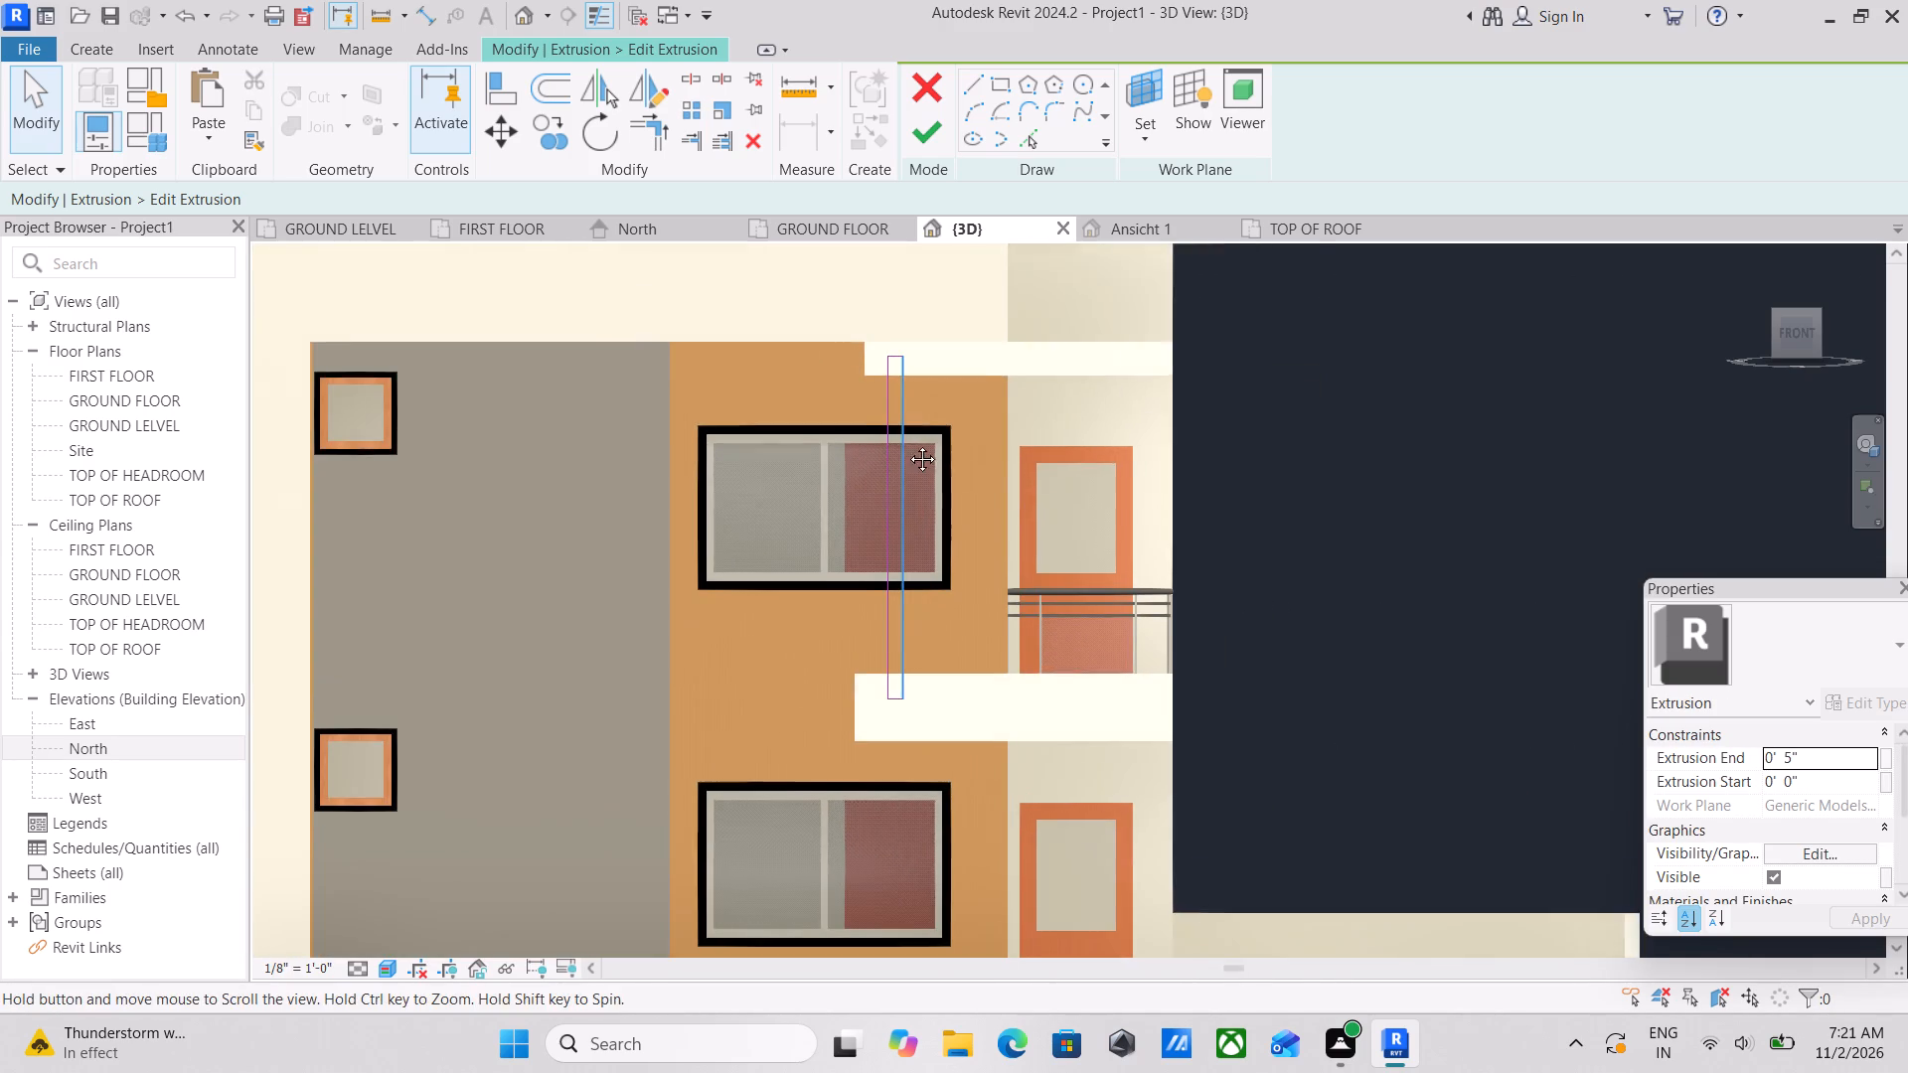
{"action": "middle_click_drag", "start_coordinate": [907, 444], "coordinate": [907, 458]}
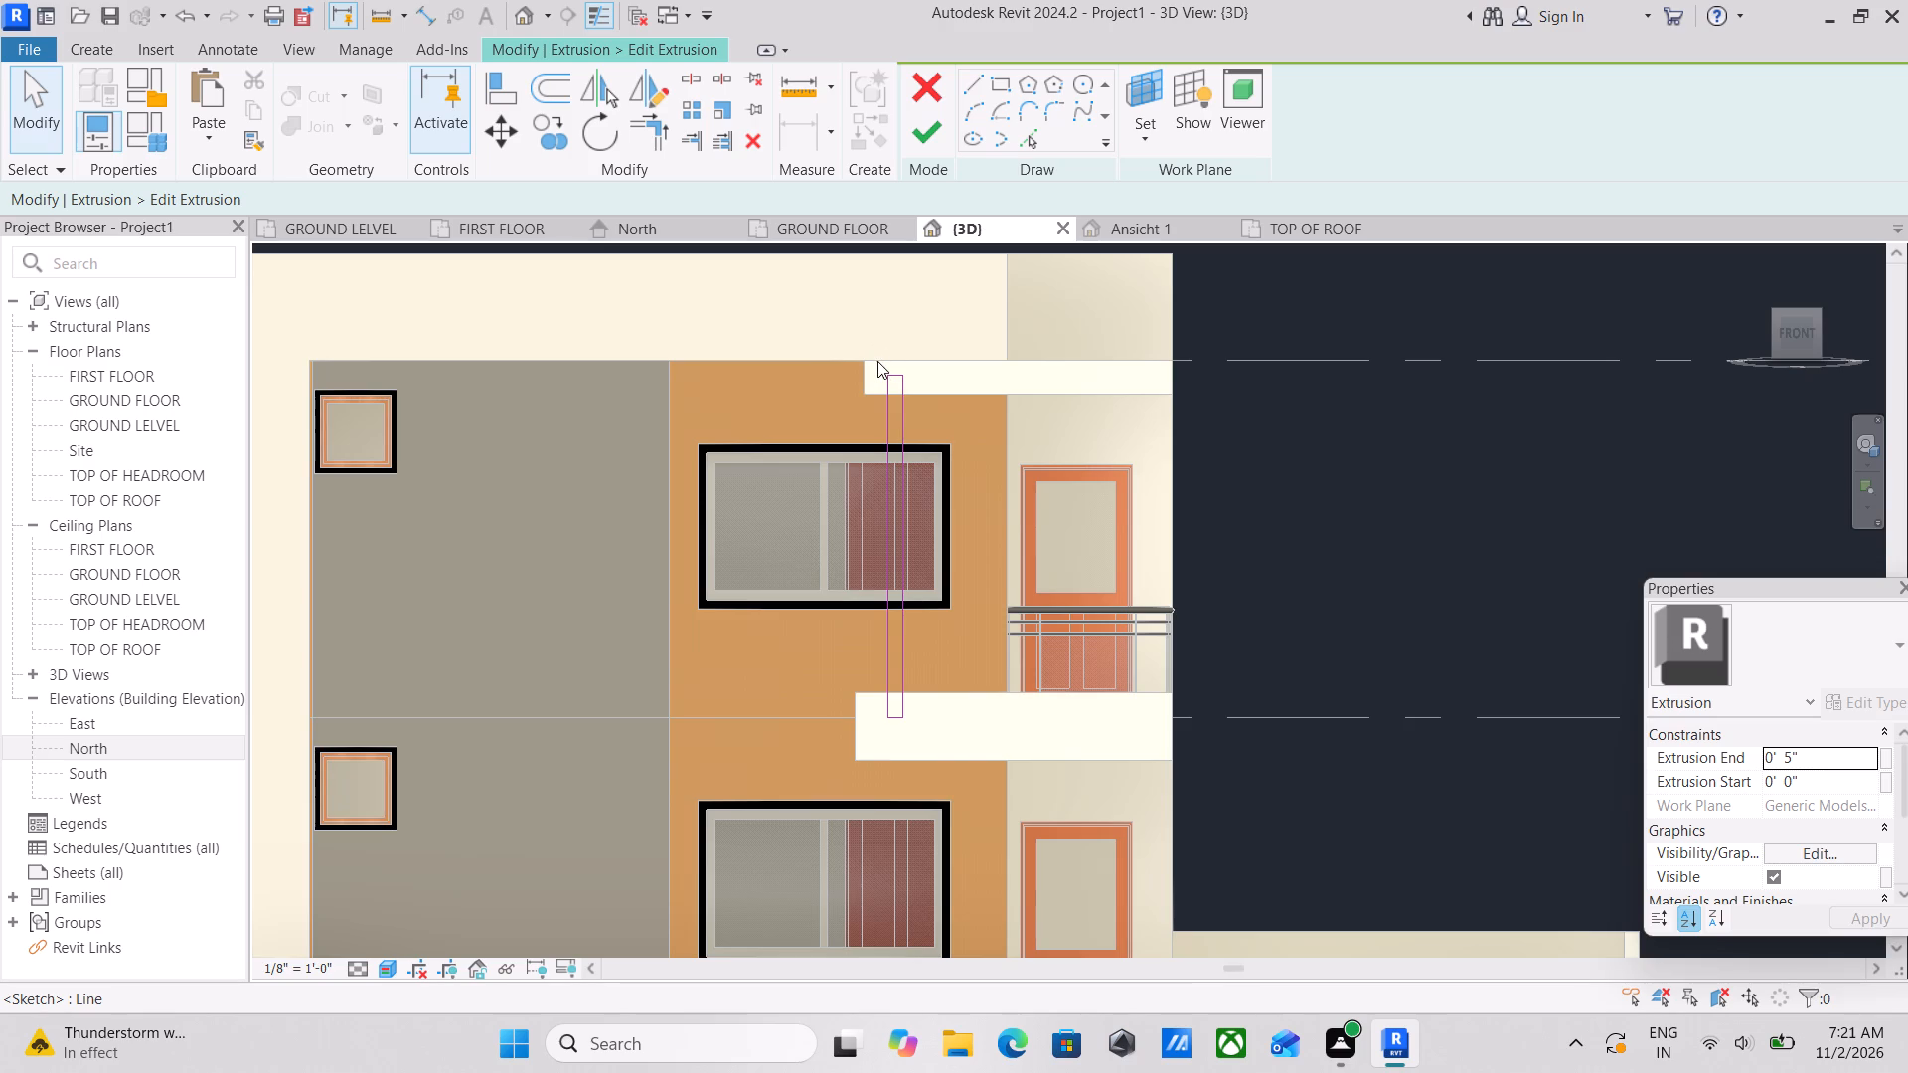
{"action": "left_click_drag", "start_coordinate": [877, 361], "coordinate": [942, 734]}
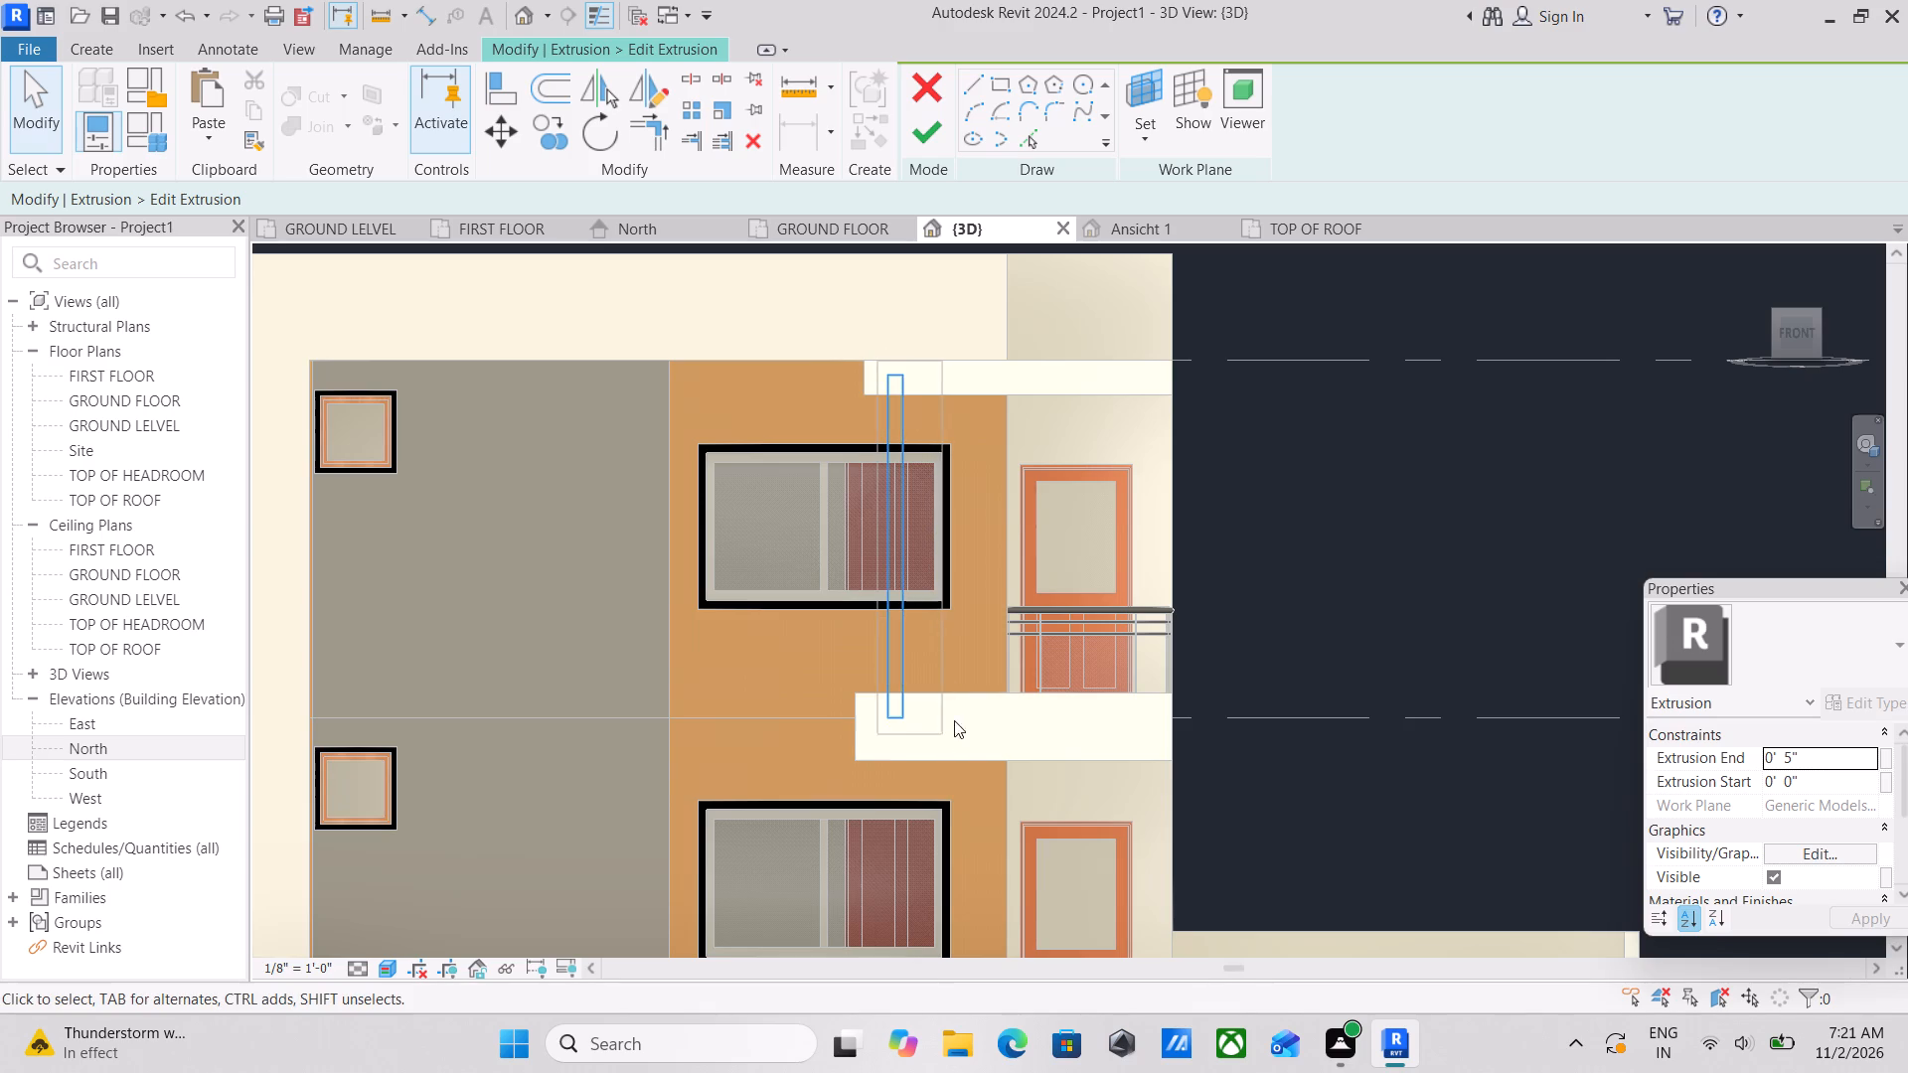
{"action": "scroll", "coordinate": [936, 428], "scroll_direction": "up", "scroll_amount": 3}
{"action": "middle_click", "coordinate": [936, 428]}
{"action": "type", "text": "CO"}
{"action": "scroll", "coordinate": [884, 354], "scroll_direction": "up", "scroll_amount": 4}
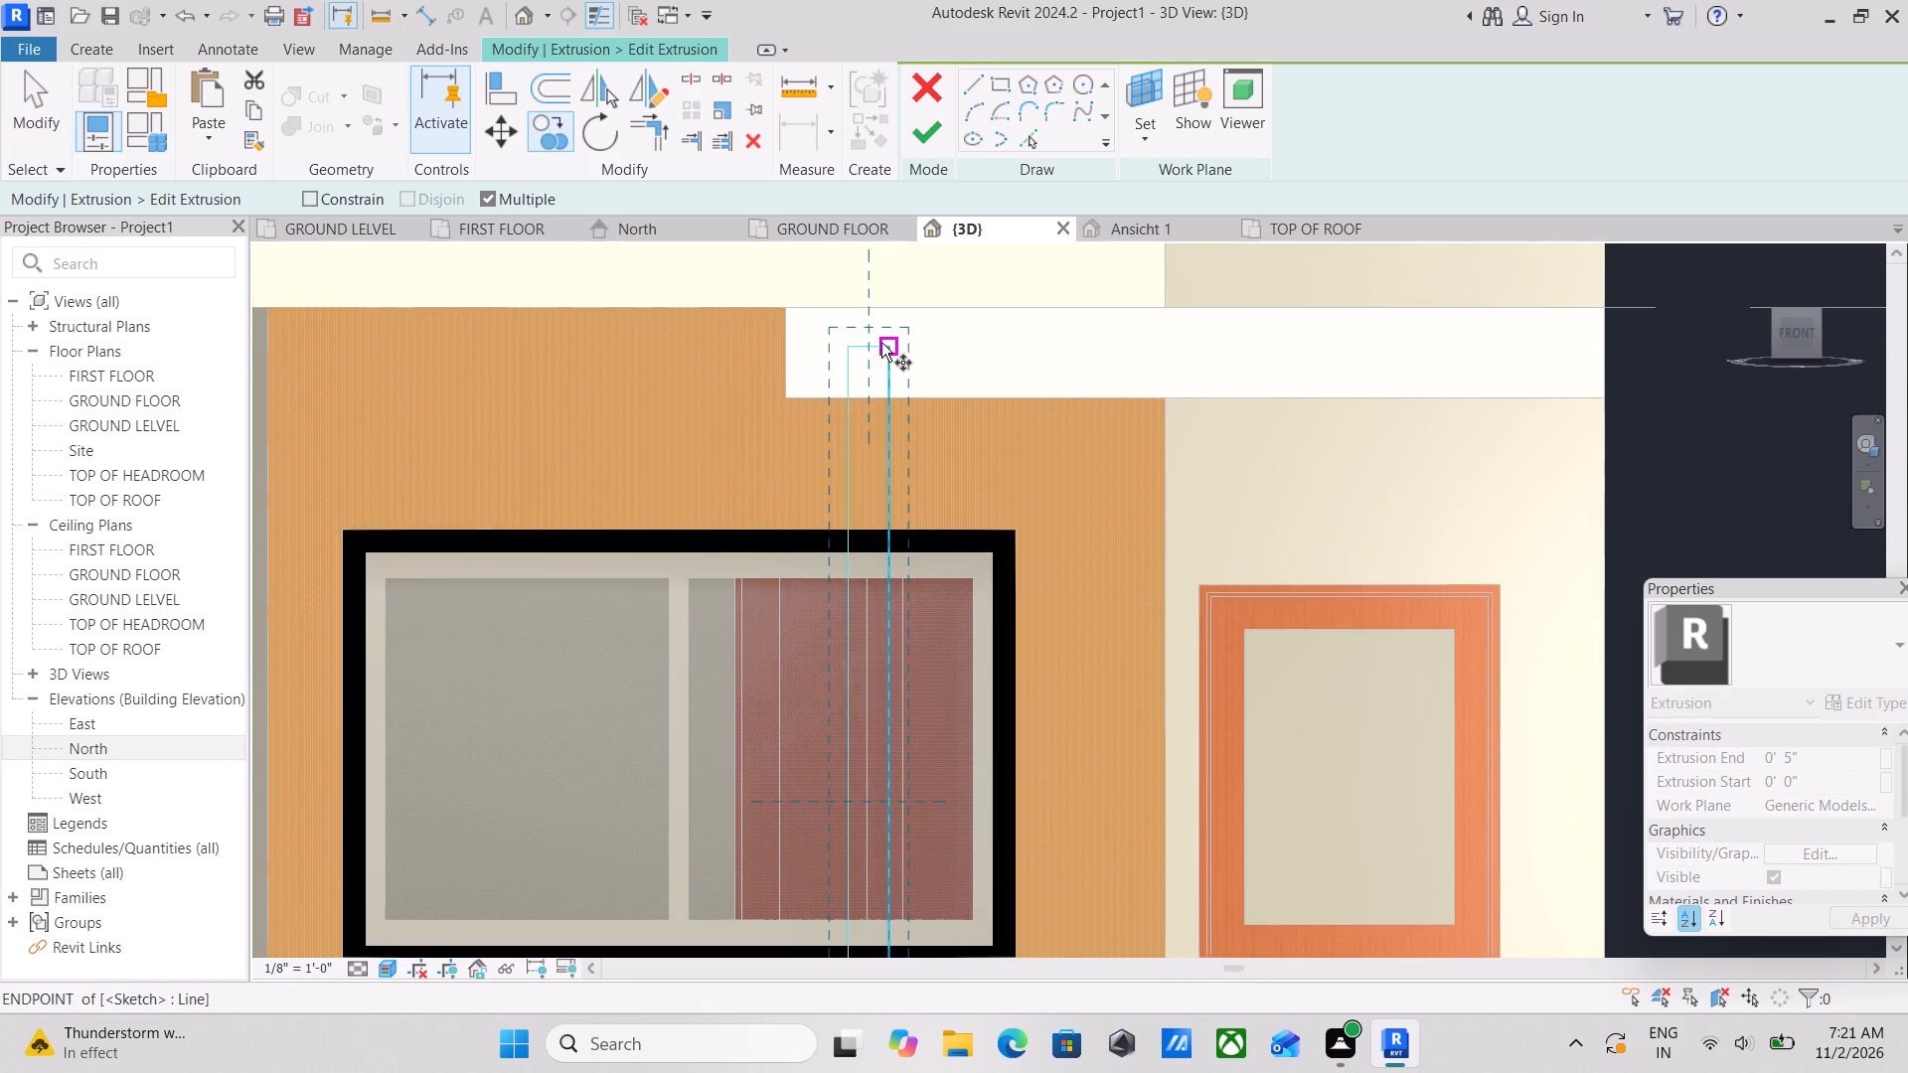
{"action": "left_click", "coordinate": [871, 343]}
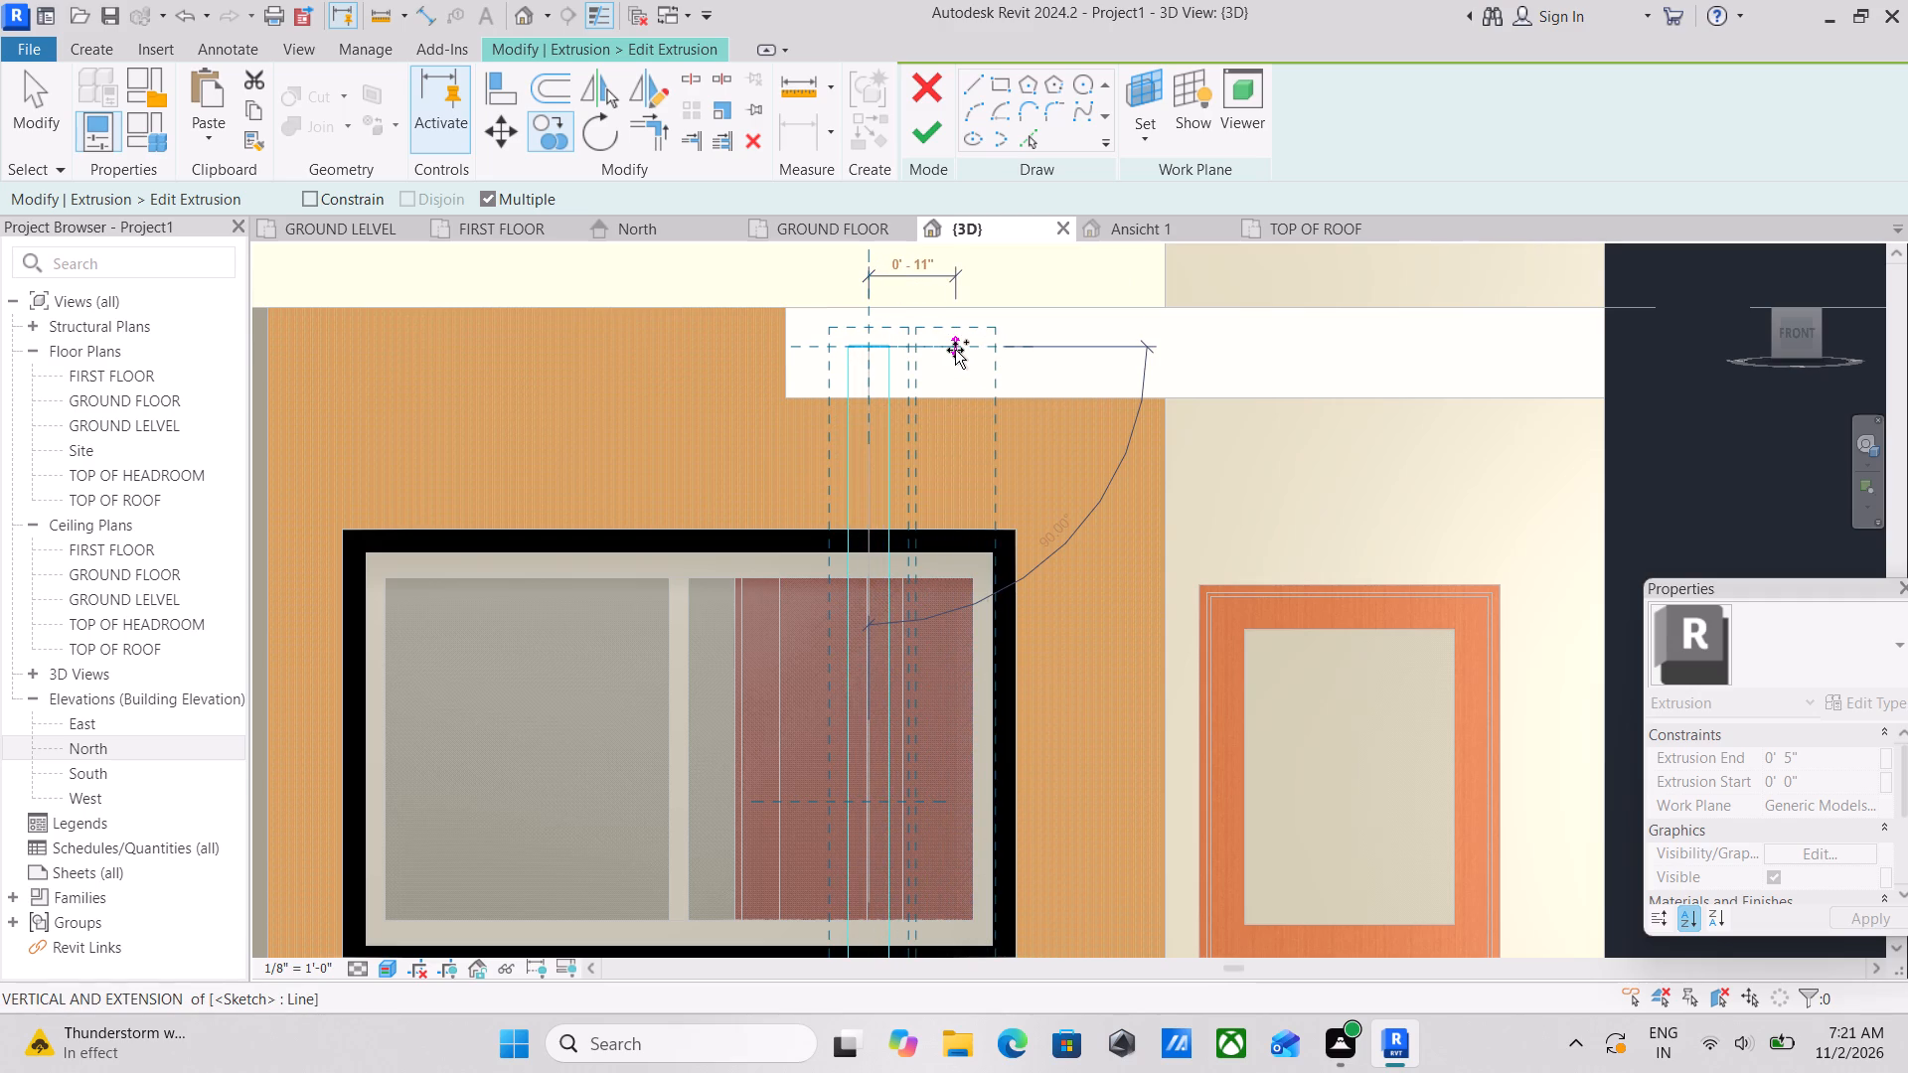
{"action": "left_click", "coordinate": [953, 350]}
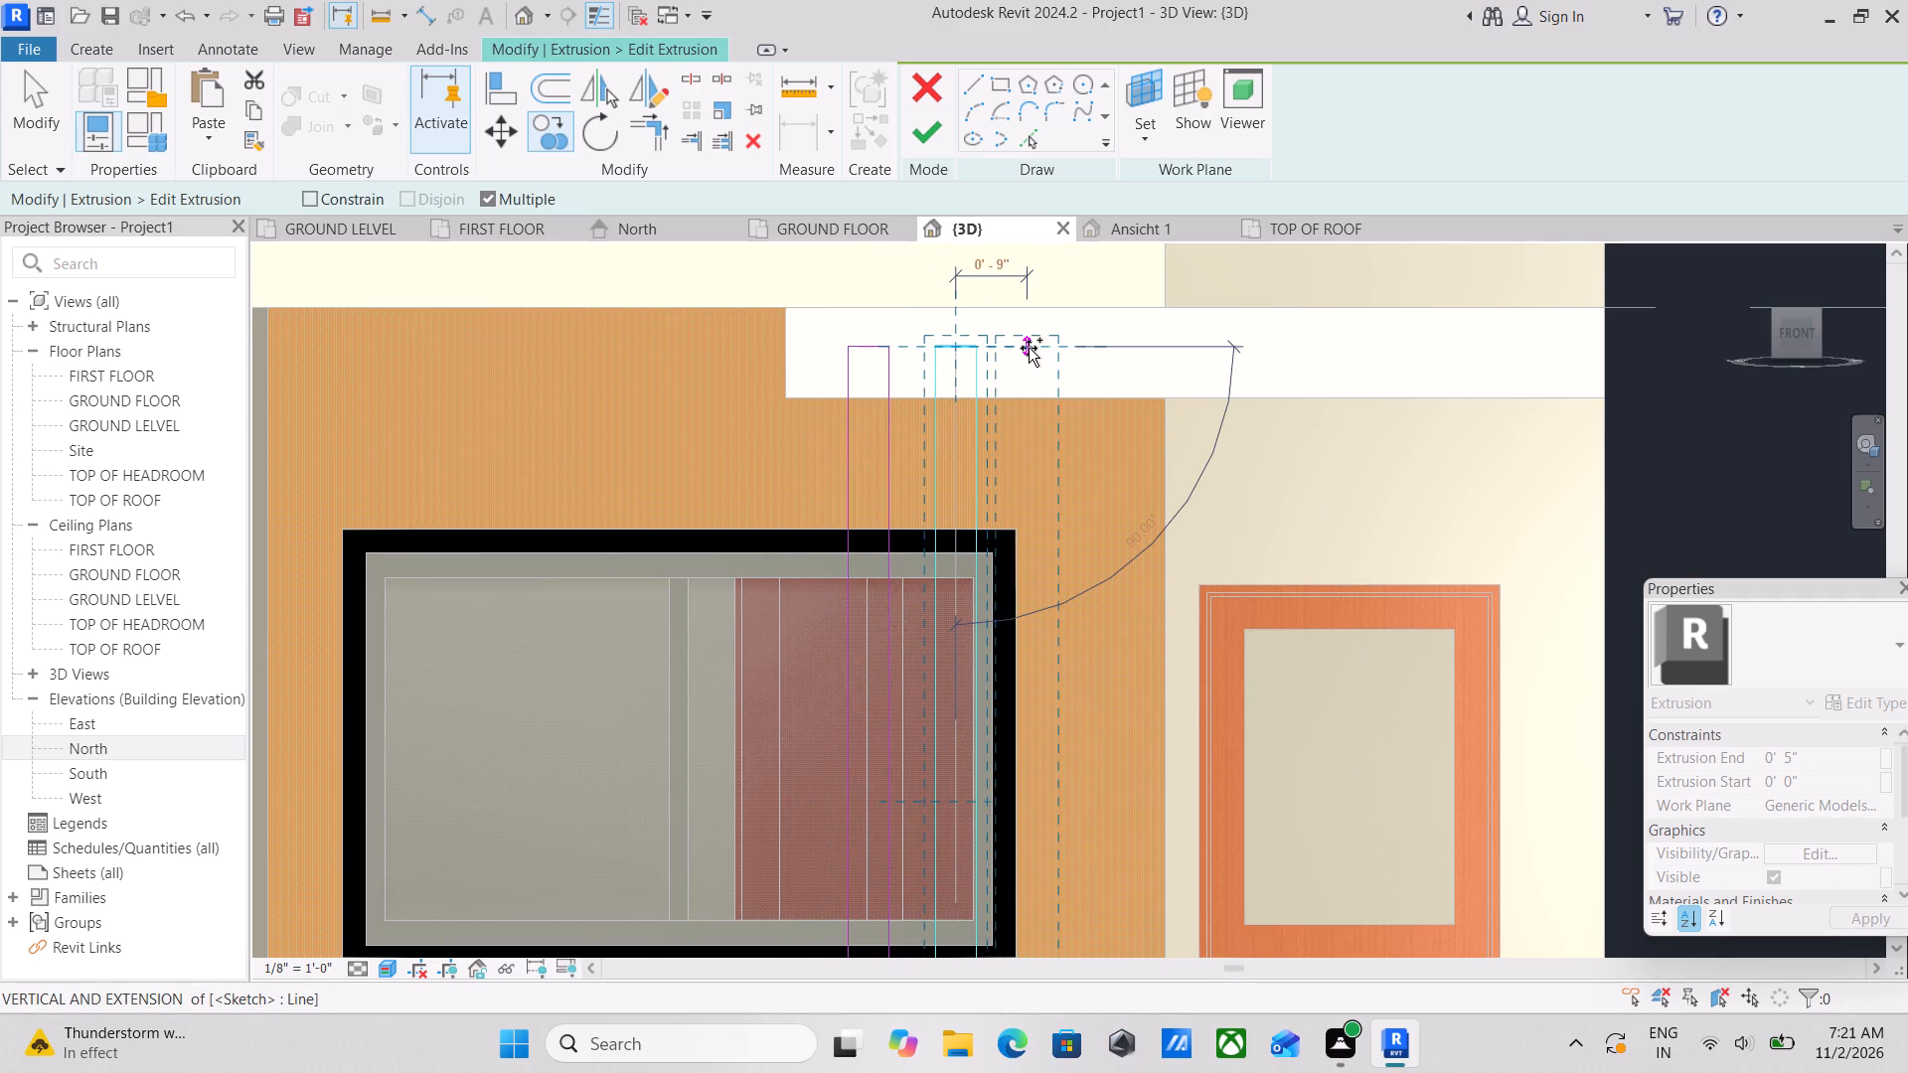
{"action": "key", "text": "Escape"}
{"action": "scroll", "coordinate": [999, 363], "scroll_direction": "down", "scroll_amount": 3}
{"action": "key", "text": "Escape"}
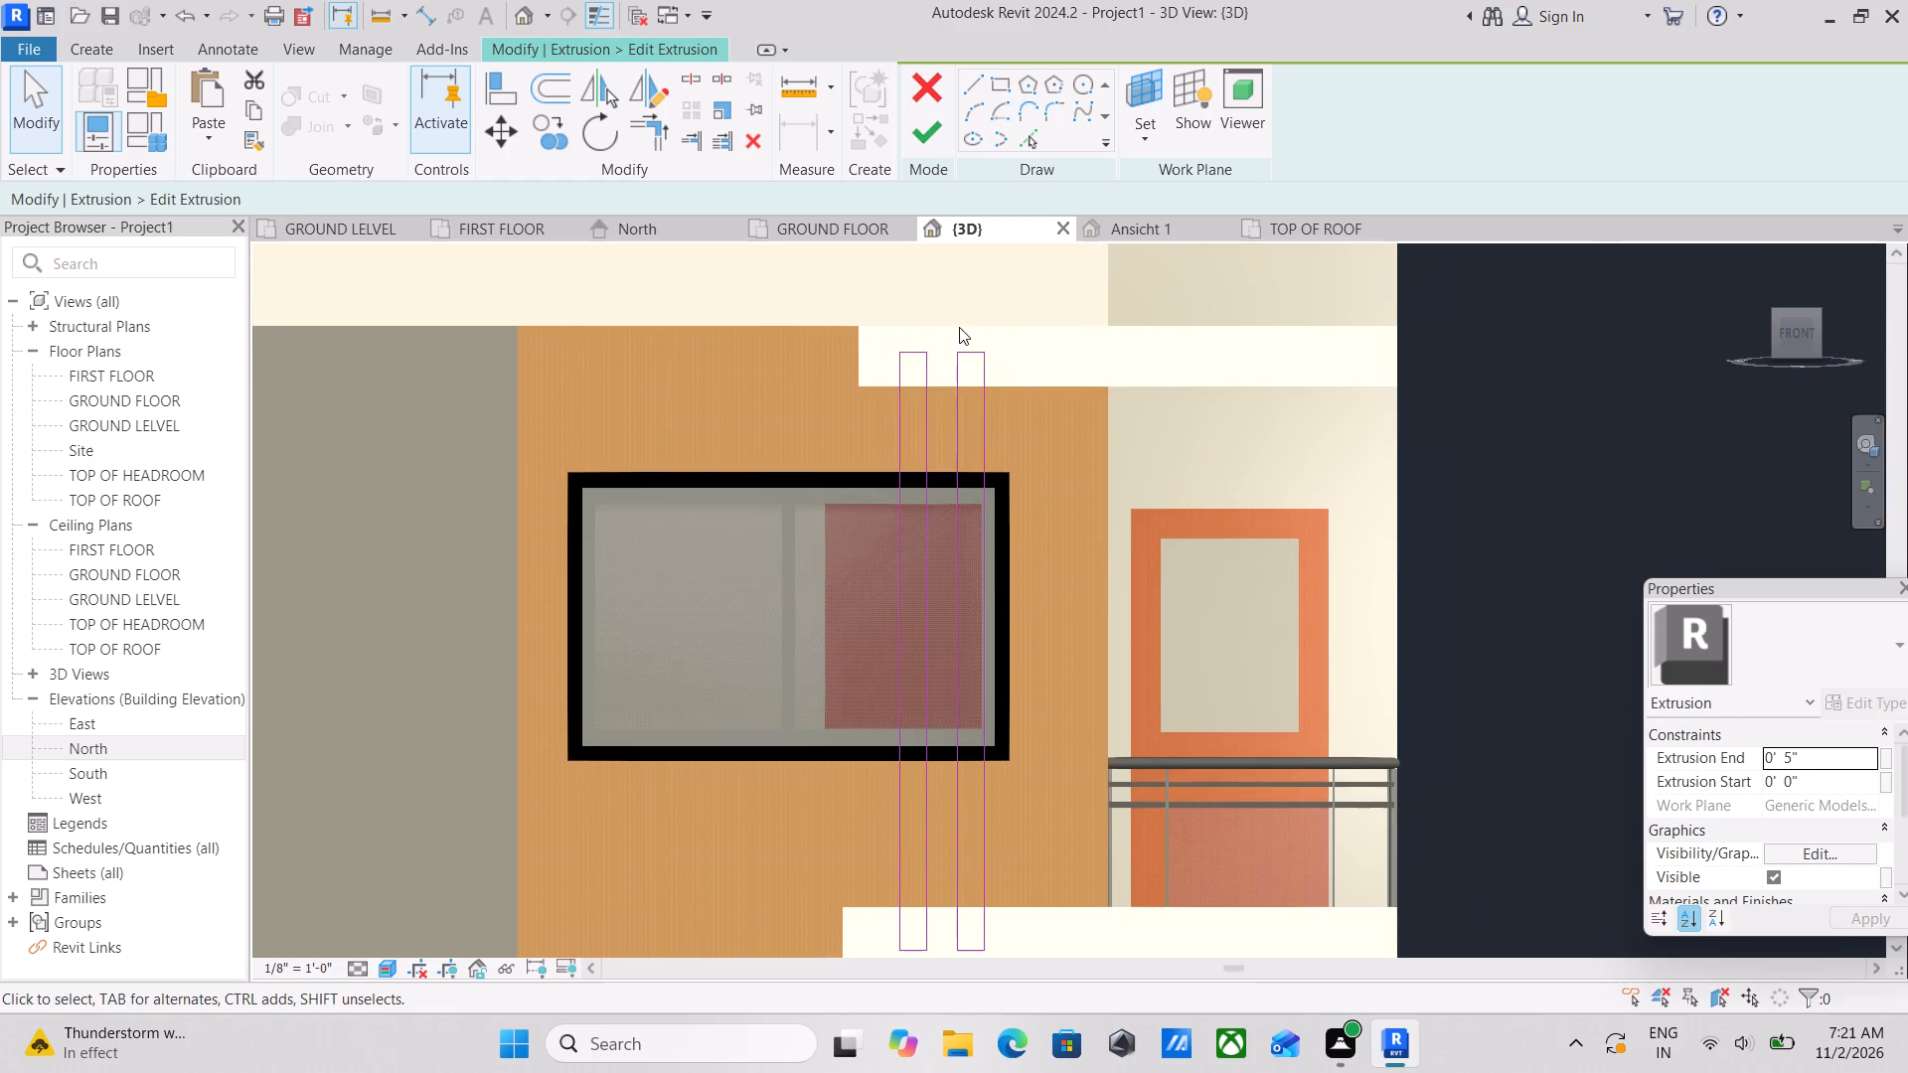
Nudge the copied rectangle about 3" back toward the original strip outline.
{"action": "scroll", "coordinate": [935, 309], "scroll_direction": "down", "scroll_amount": 2}
{"action": "middle_click_drag", "start_coordinate": [935, 309], "coordinate": [932, 275]}
{"action": "left_click_drag", "start_coordinate": [937, 278], "coordinate": [989, 503]}
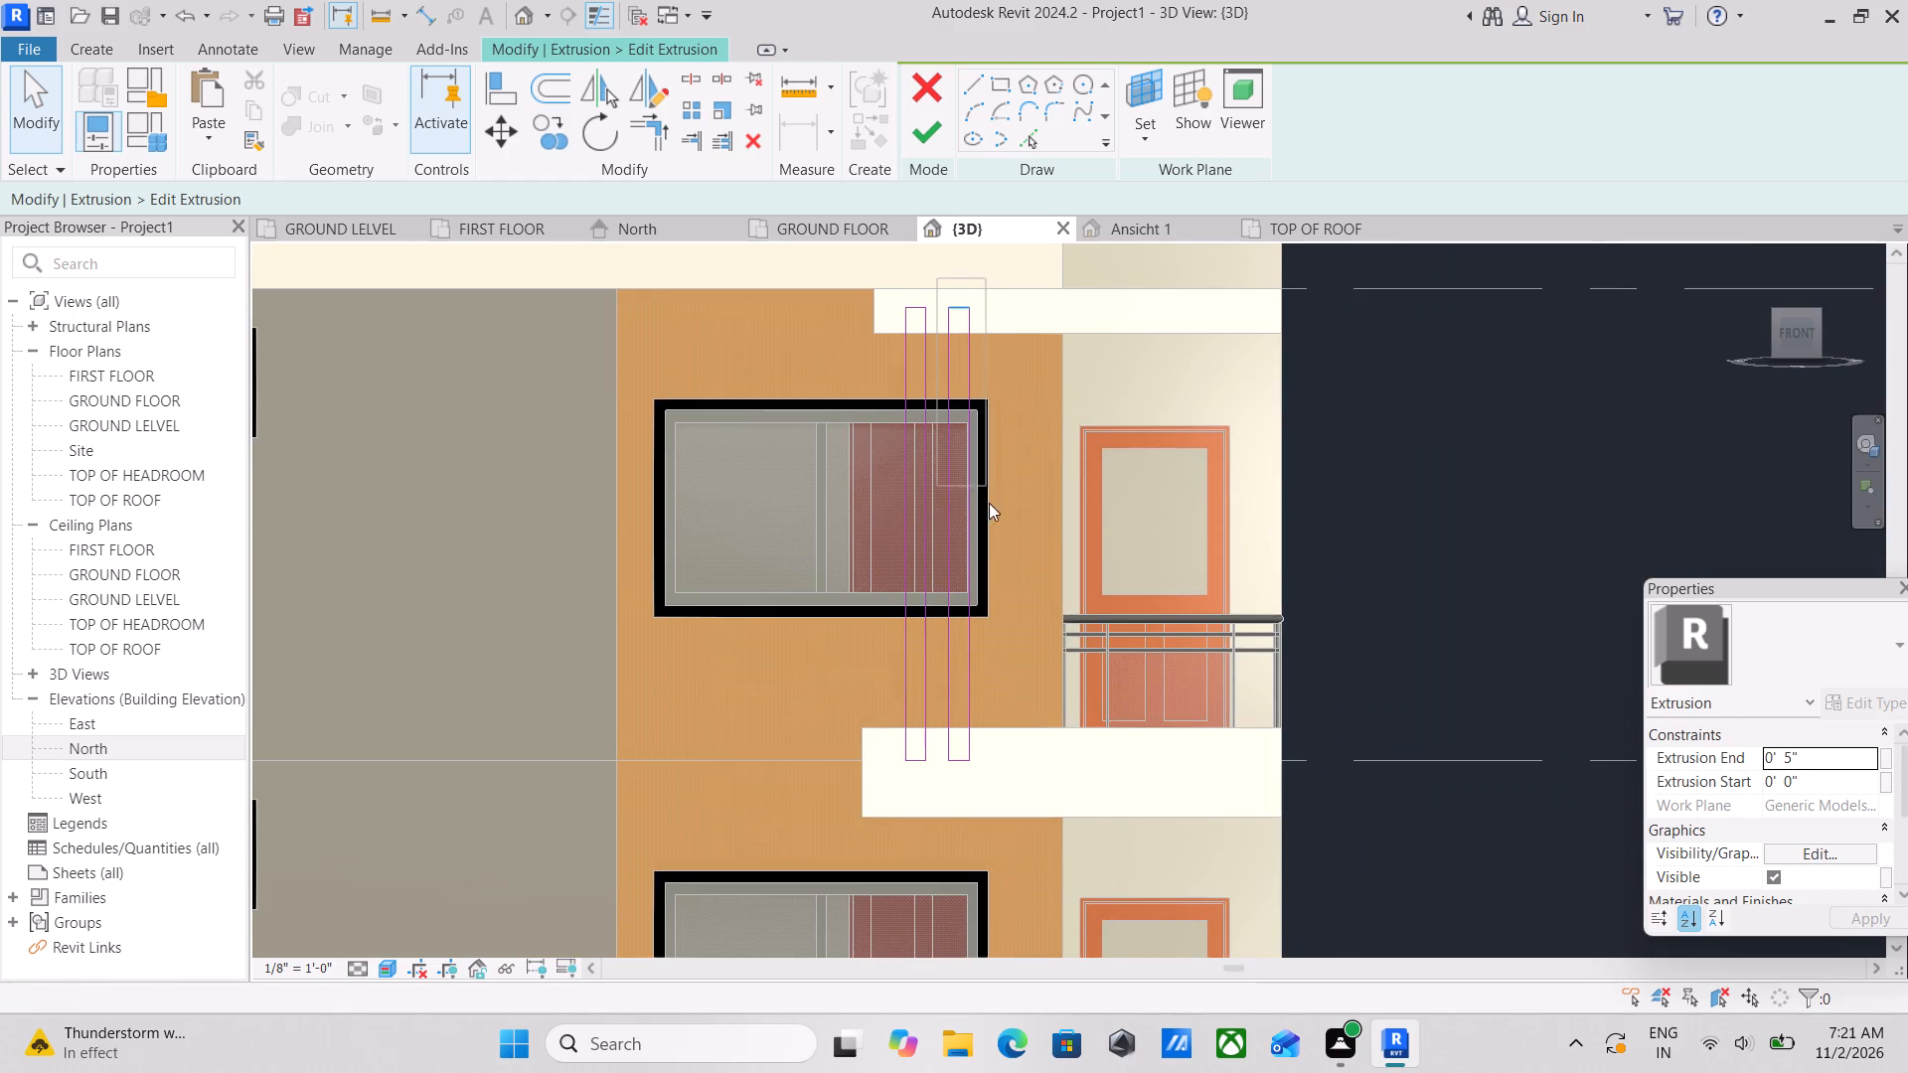
{"action": "left_click_drag", "start_coordinate": [989, 503], "coordinate": [980, 780]}
{"action": "scroll", "coordinate": [991, 679], "scroll_direction": "up", "scroll_amount": 3}
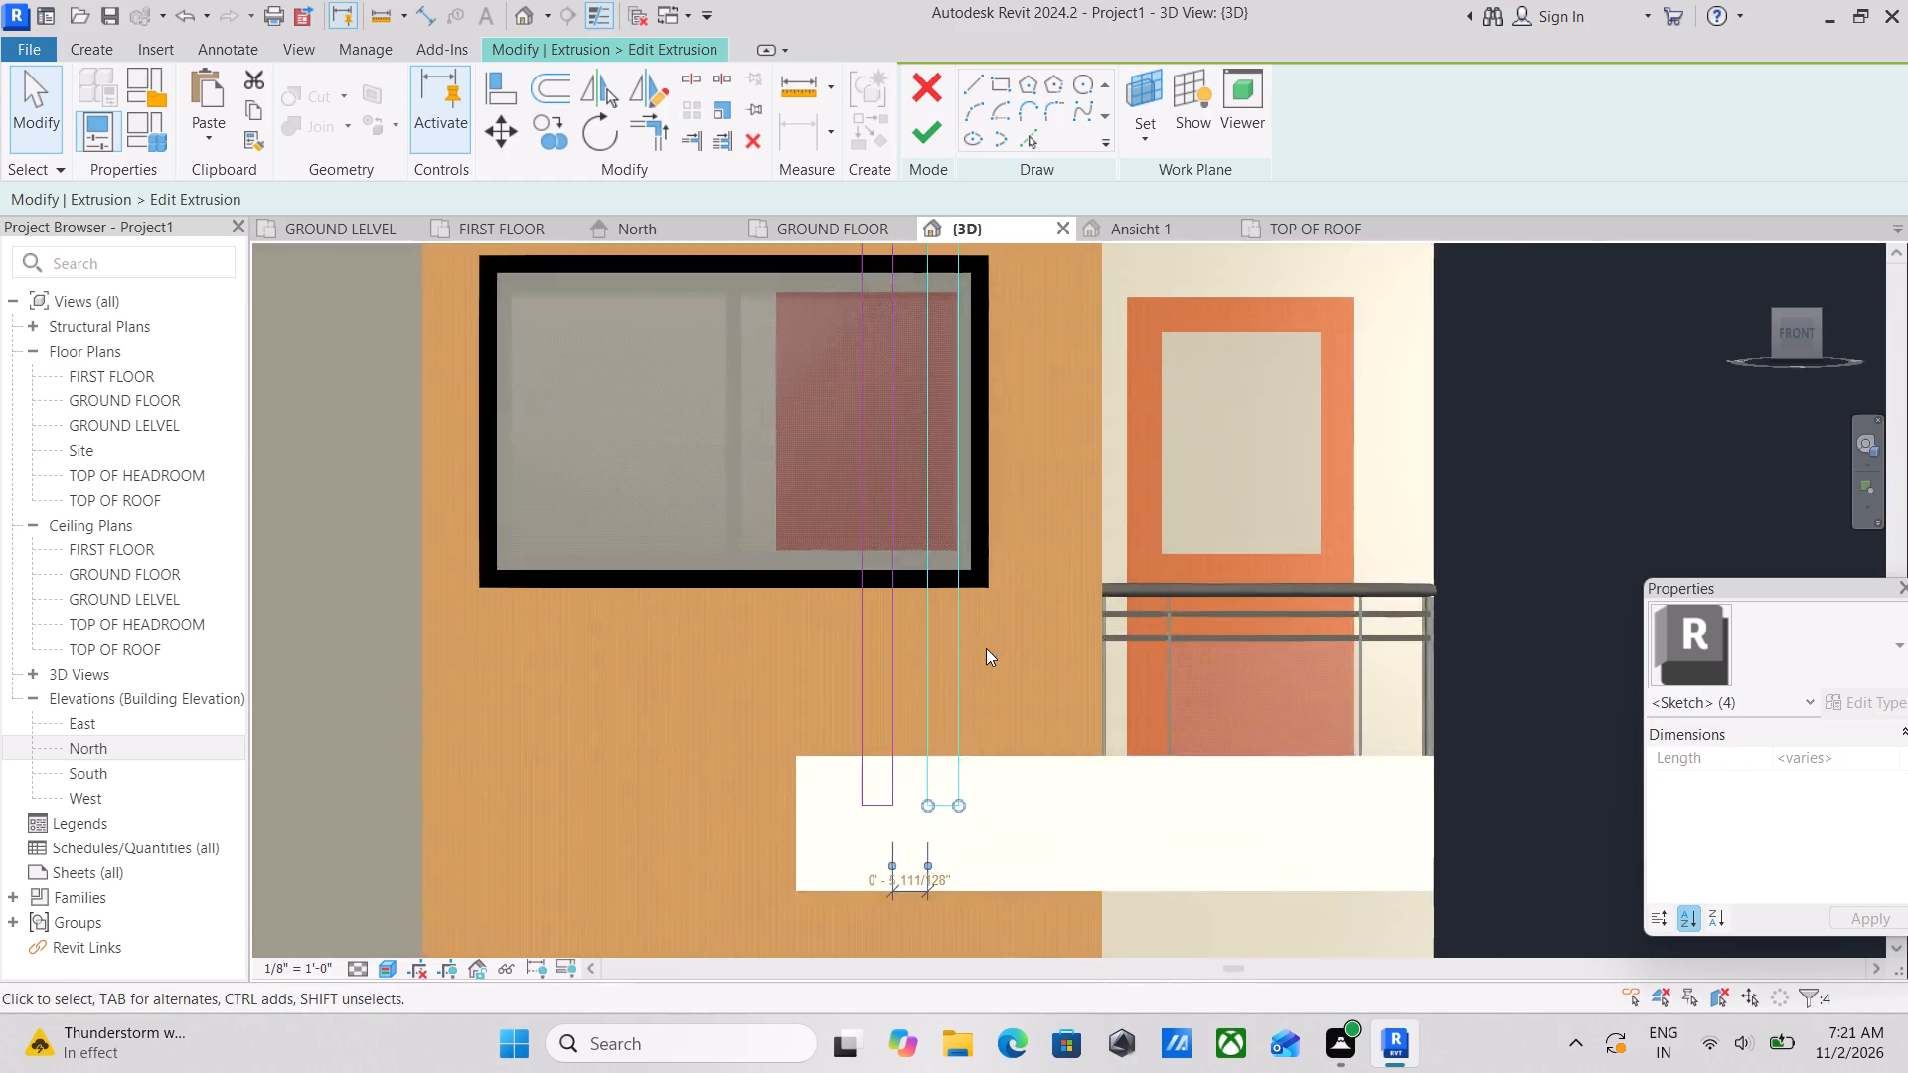
{"action": "scroll", "coordinate": [986, 648], "scroll_direction": "up", "scroll_amount": 1}
{"action": "middle_click_drag", "start_coordinate": [985, 452], "coordinate": [966, 645]}
{"action": "middle_click_drag", "start_coordinate": [948, 375], "coordinate": [962, 568]}
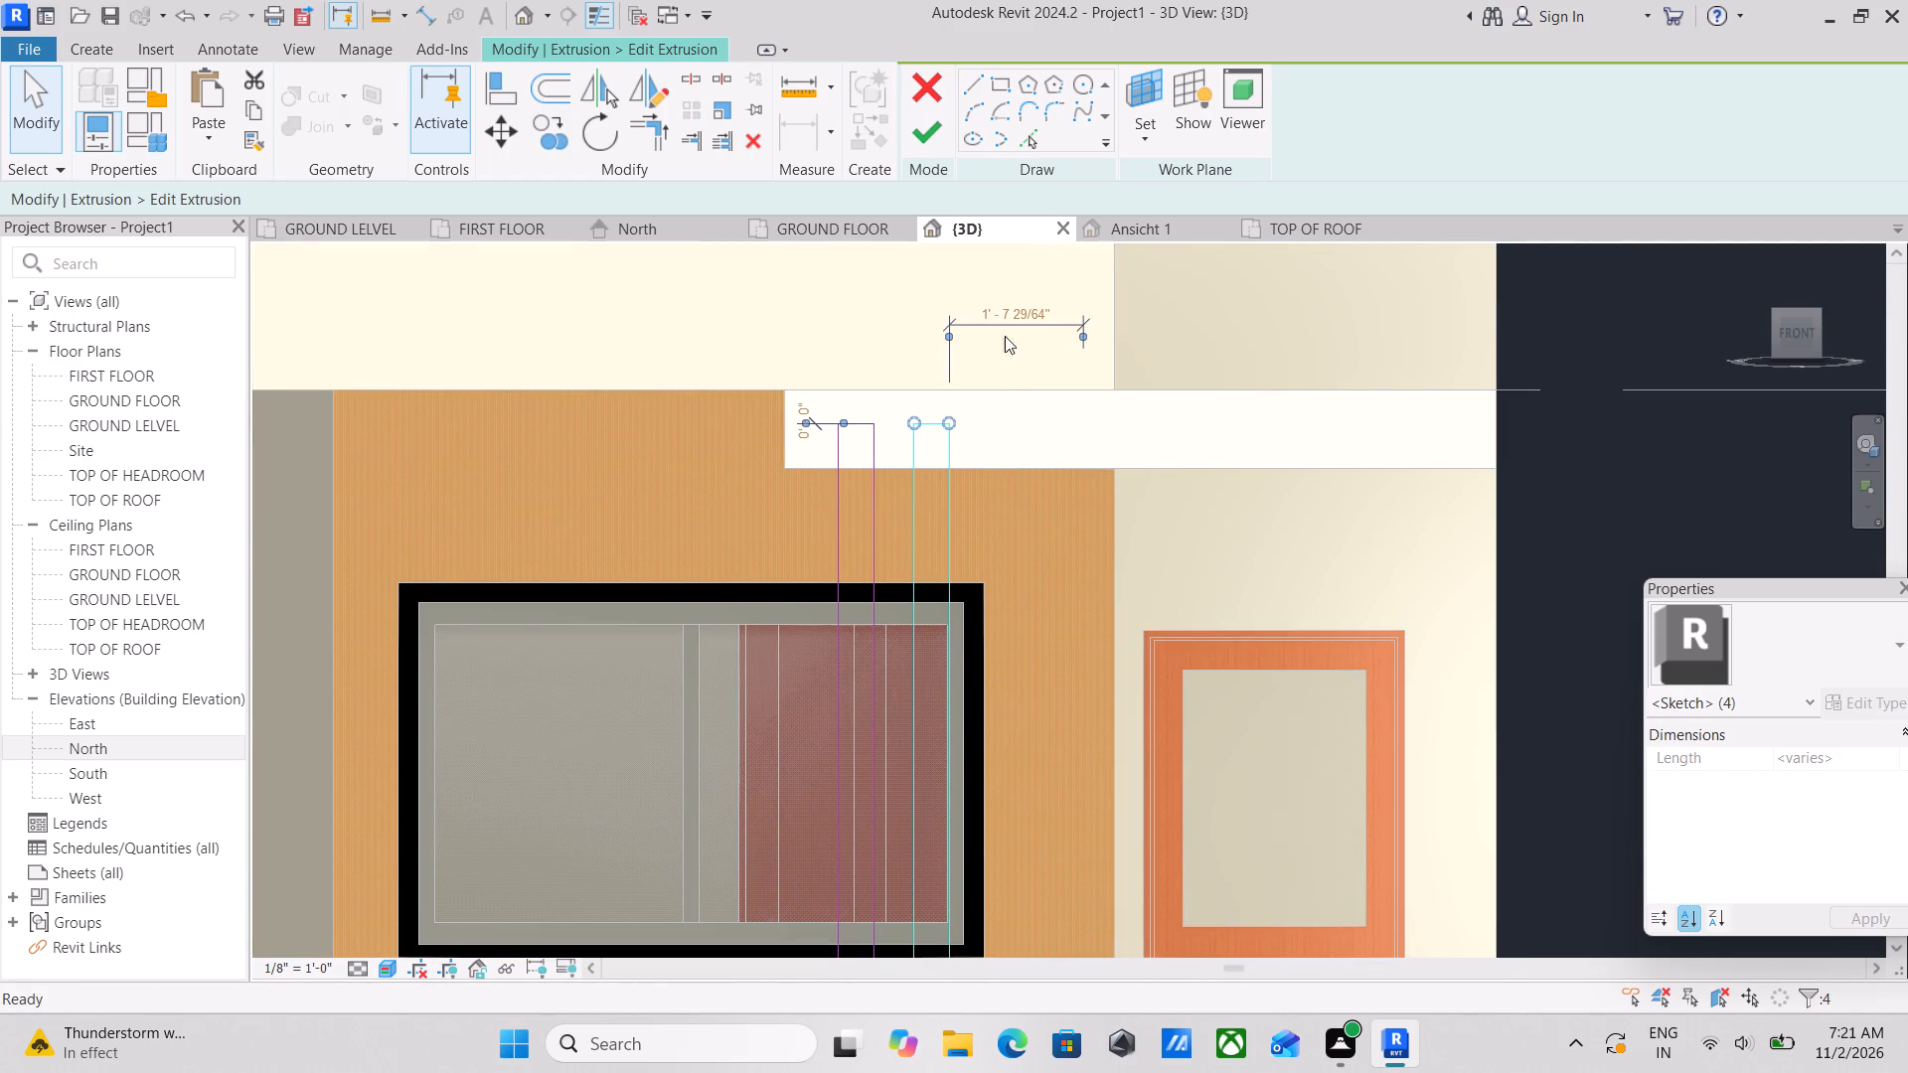
{"action": "key", "text": "Left"}
{"action": "key", "text": "Left"}
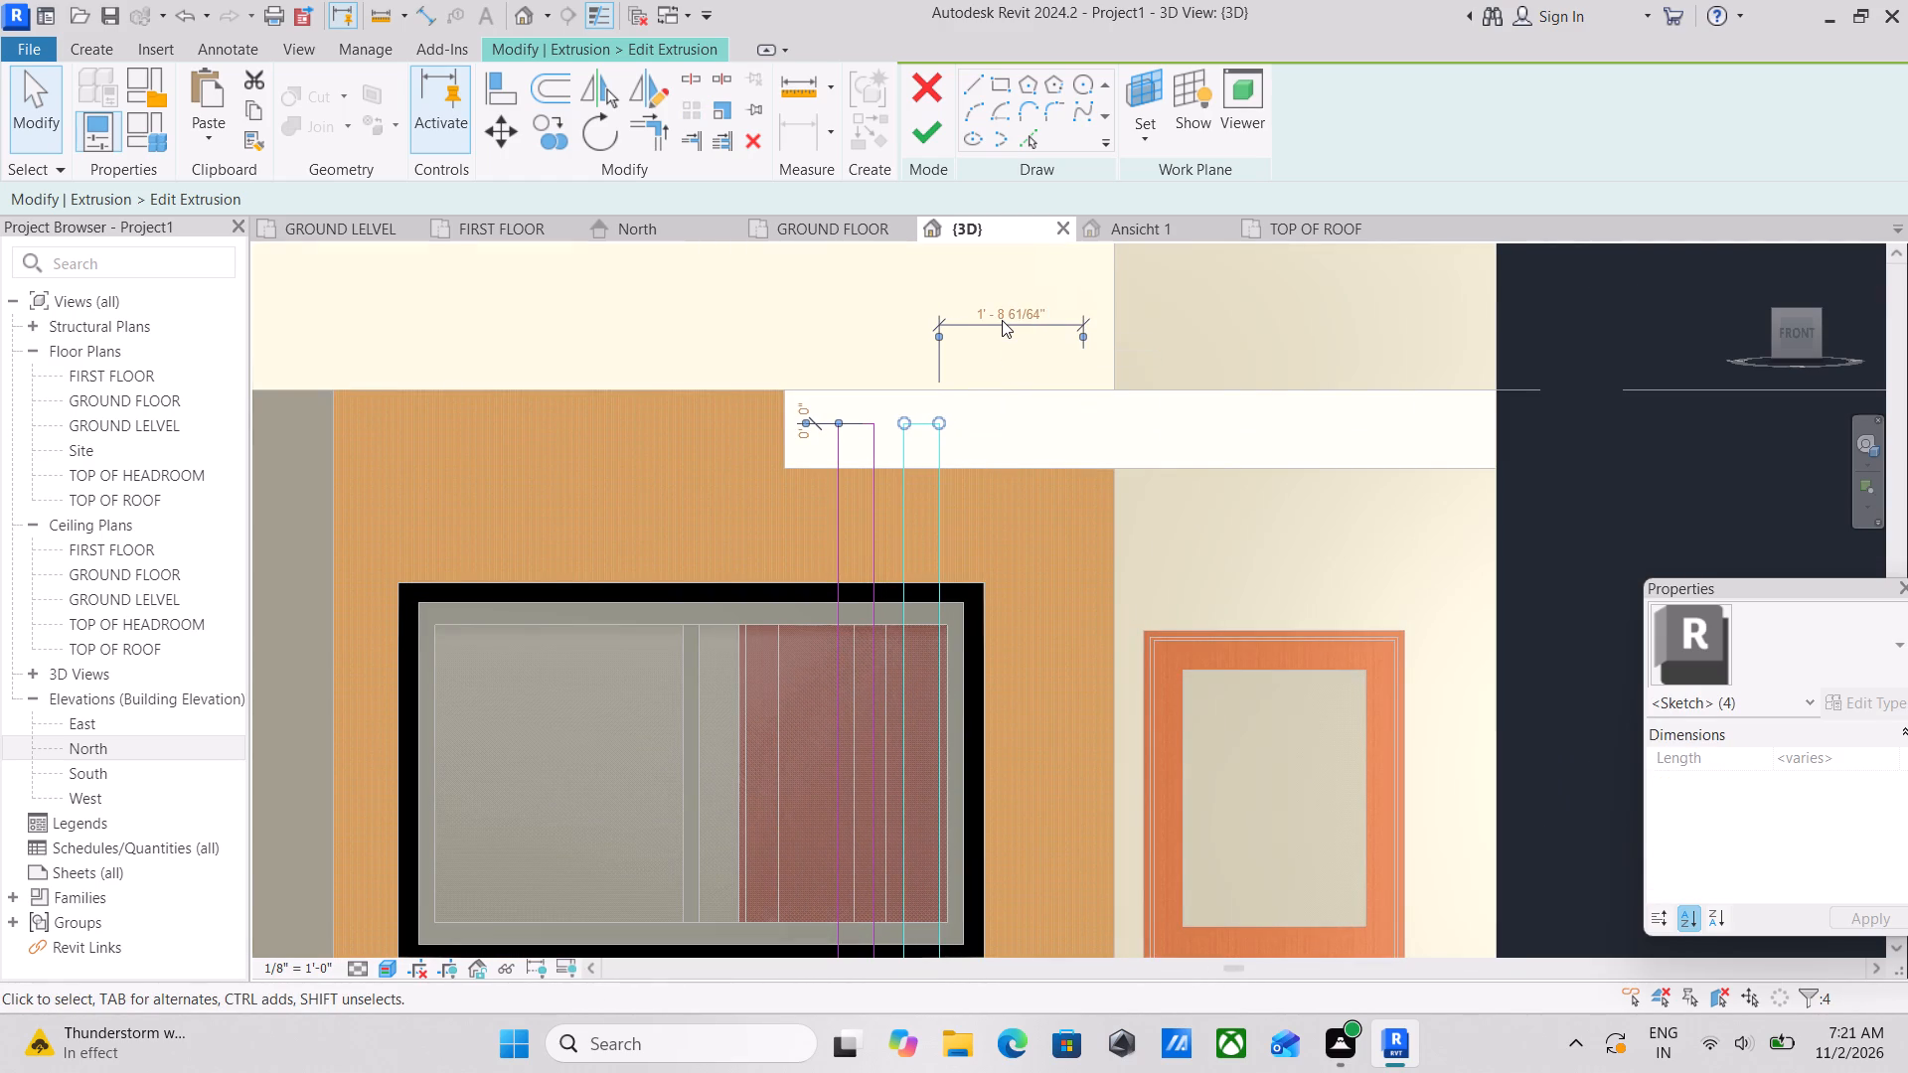
{"action": "key", "text": "Left"}
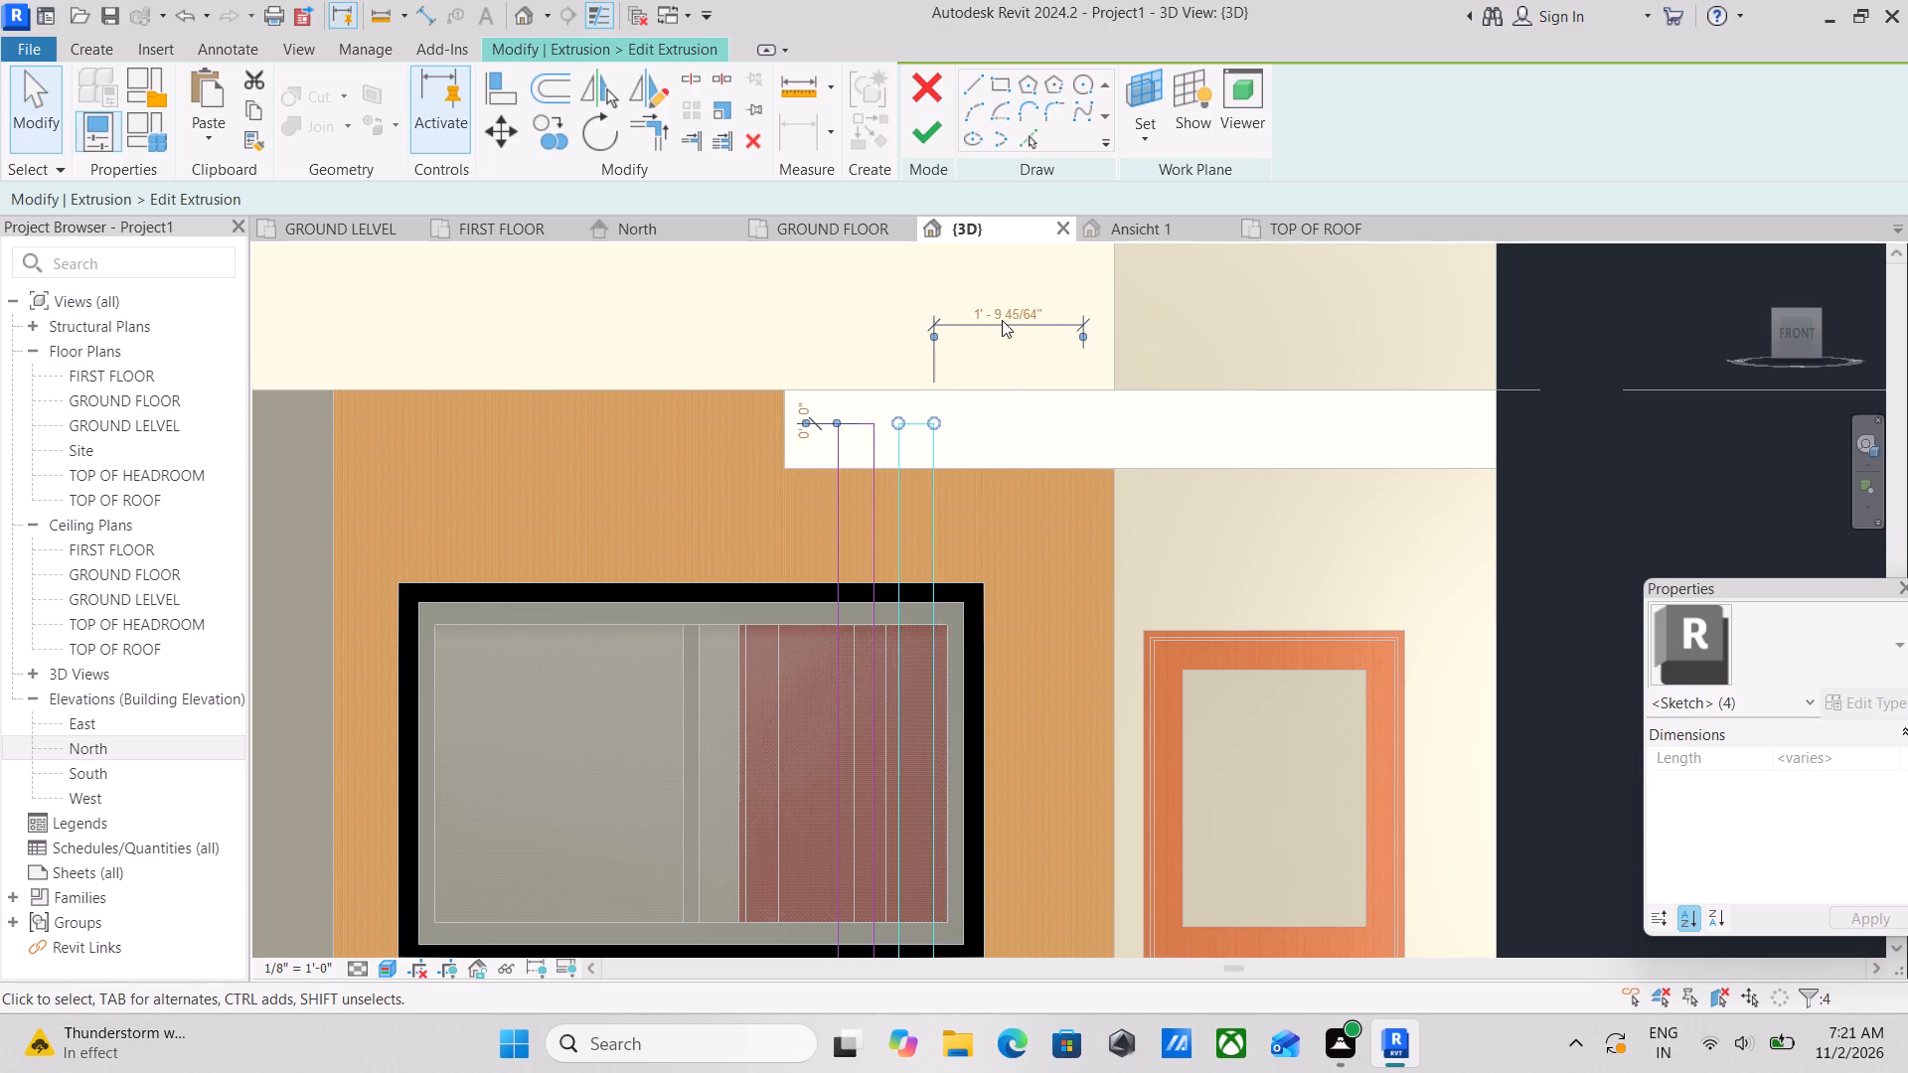
{"action": "key", "text": "Left"}
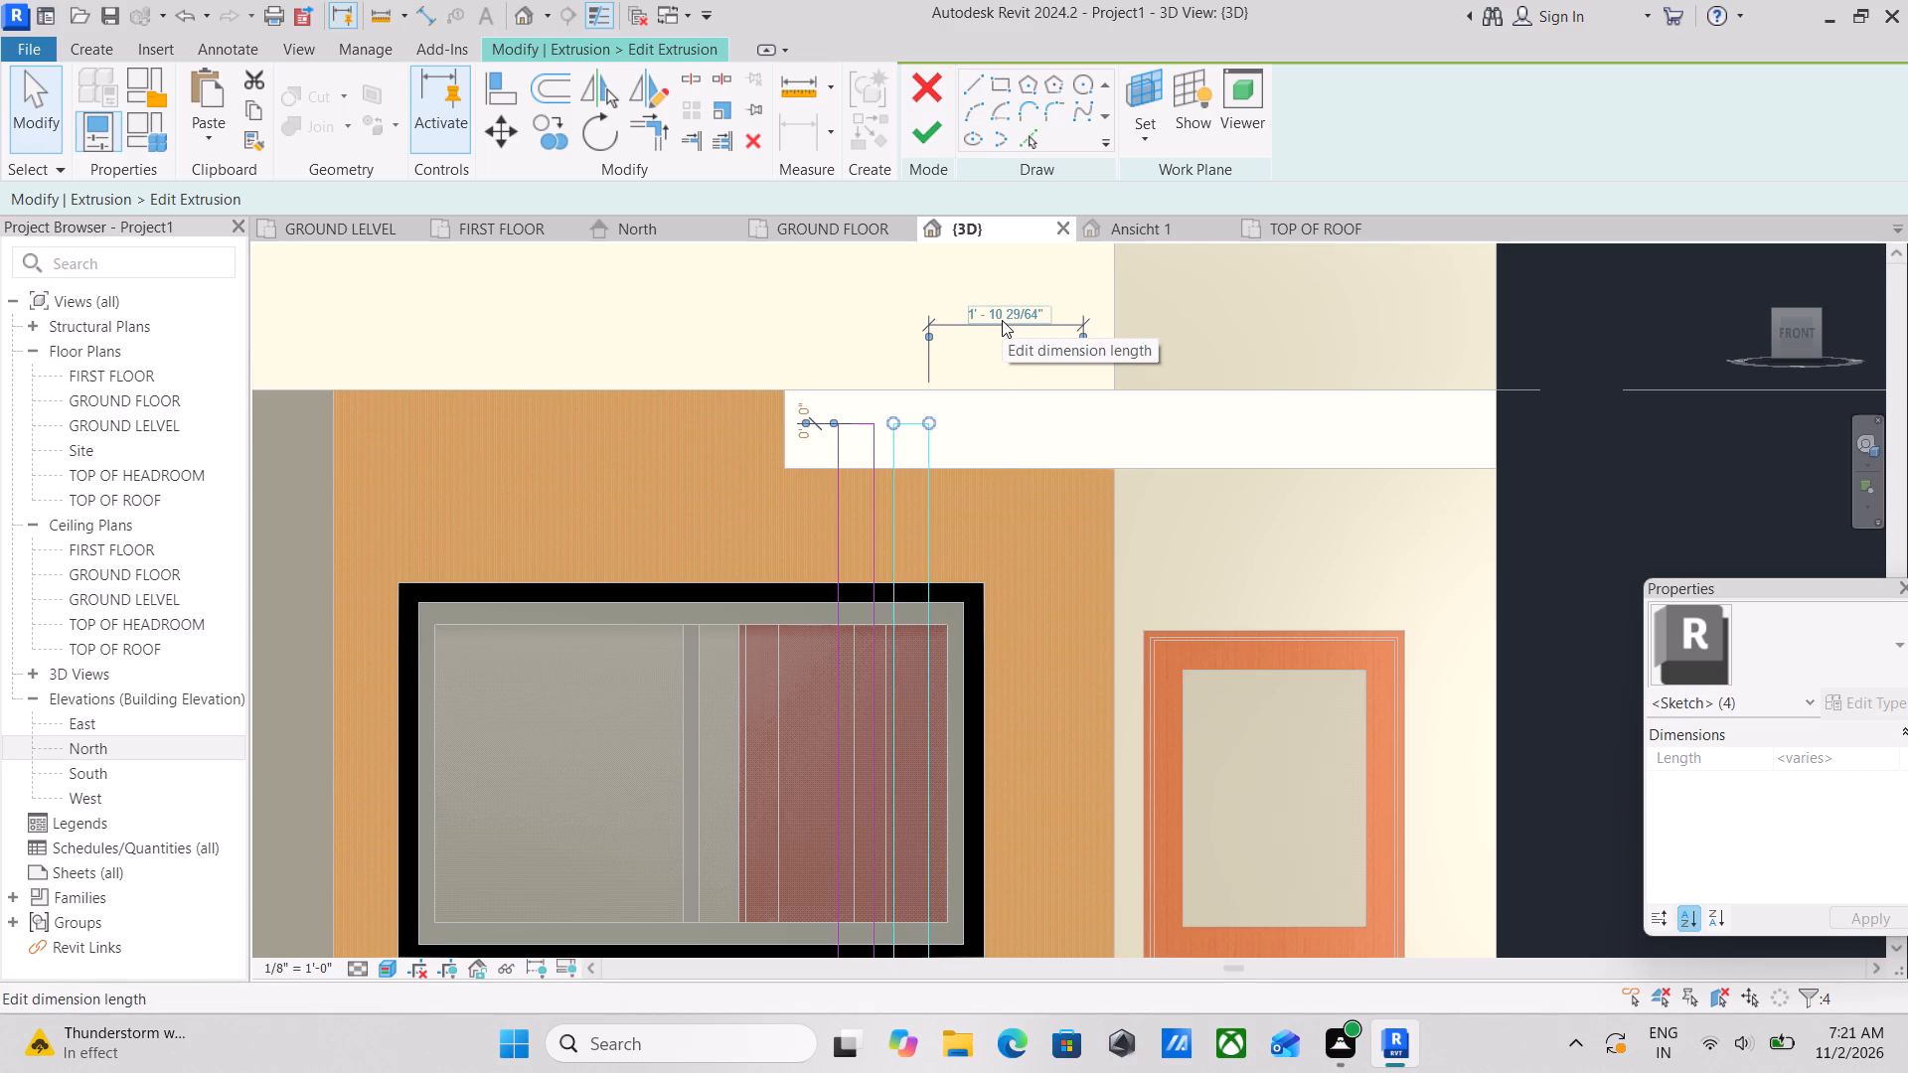
{"action": "key", "text": "Left"}
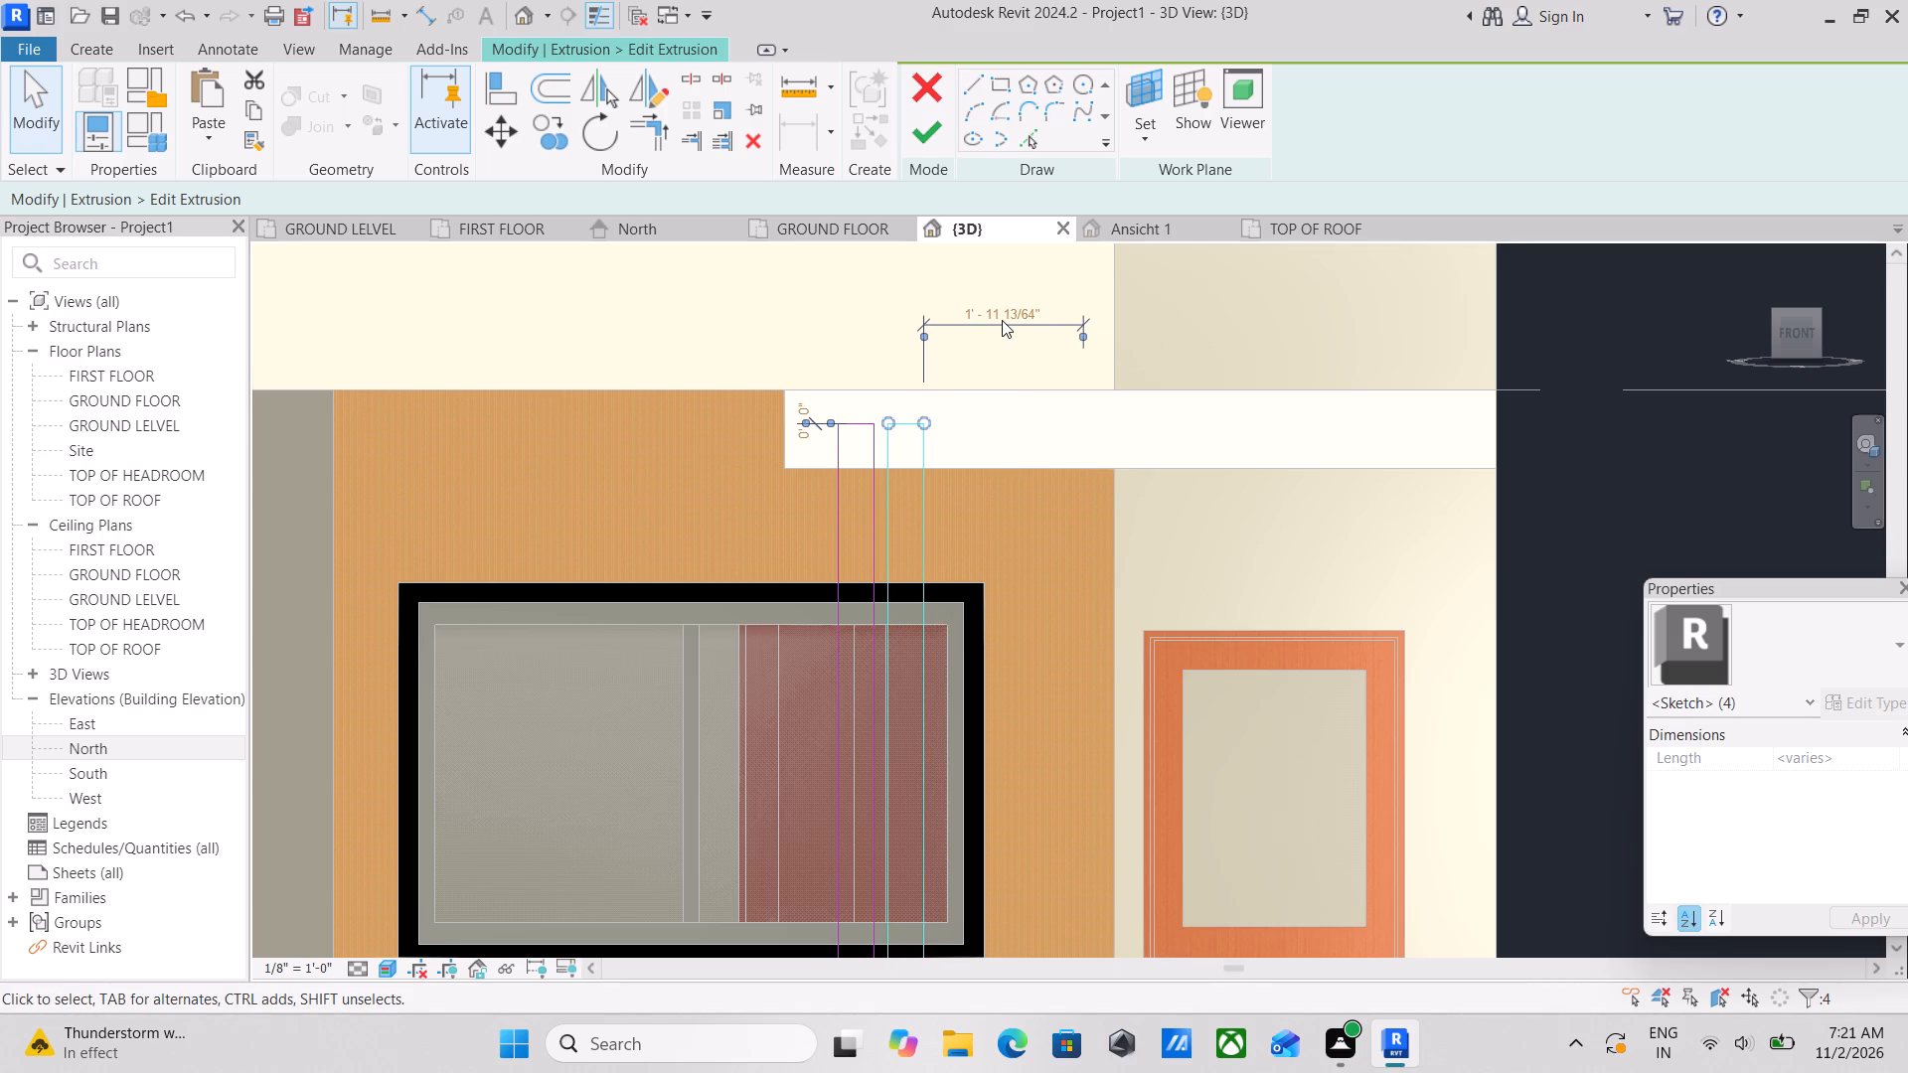
{"action": "key", "text": "Right"}
{"action": "key", "text": "Escape"}
Copy the second rectangle three times toward the balcony door, the first two at about 8" spacing and the last about 4 1/2" farther.
{"action": "scroll", "coordinate": [1013, 411], "scroll_direction": "down", "scroll_amount": 1}
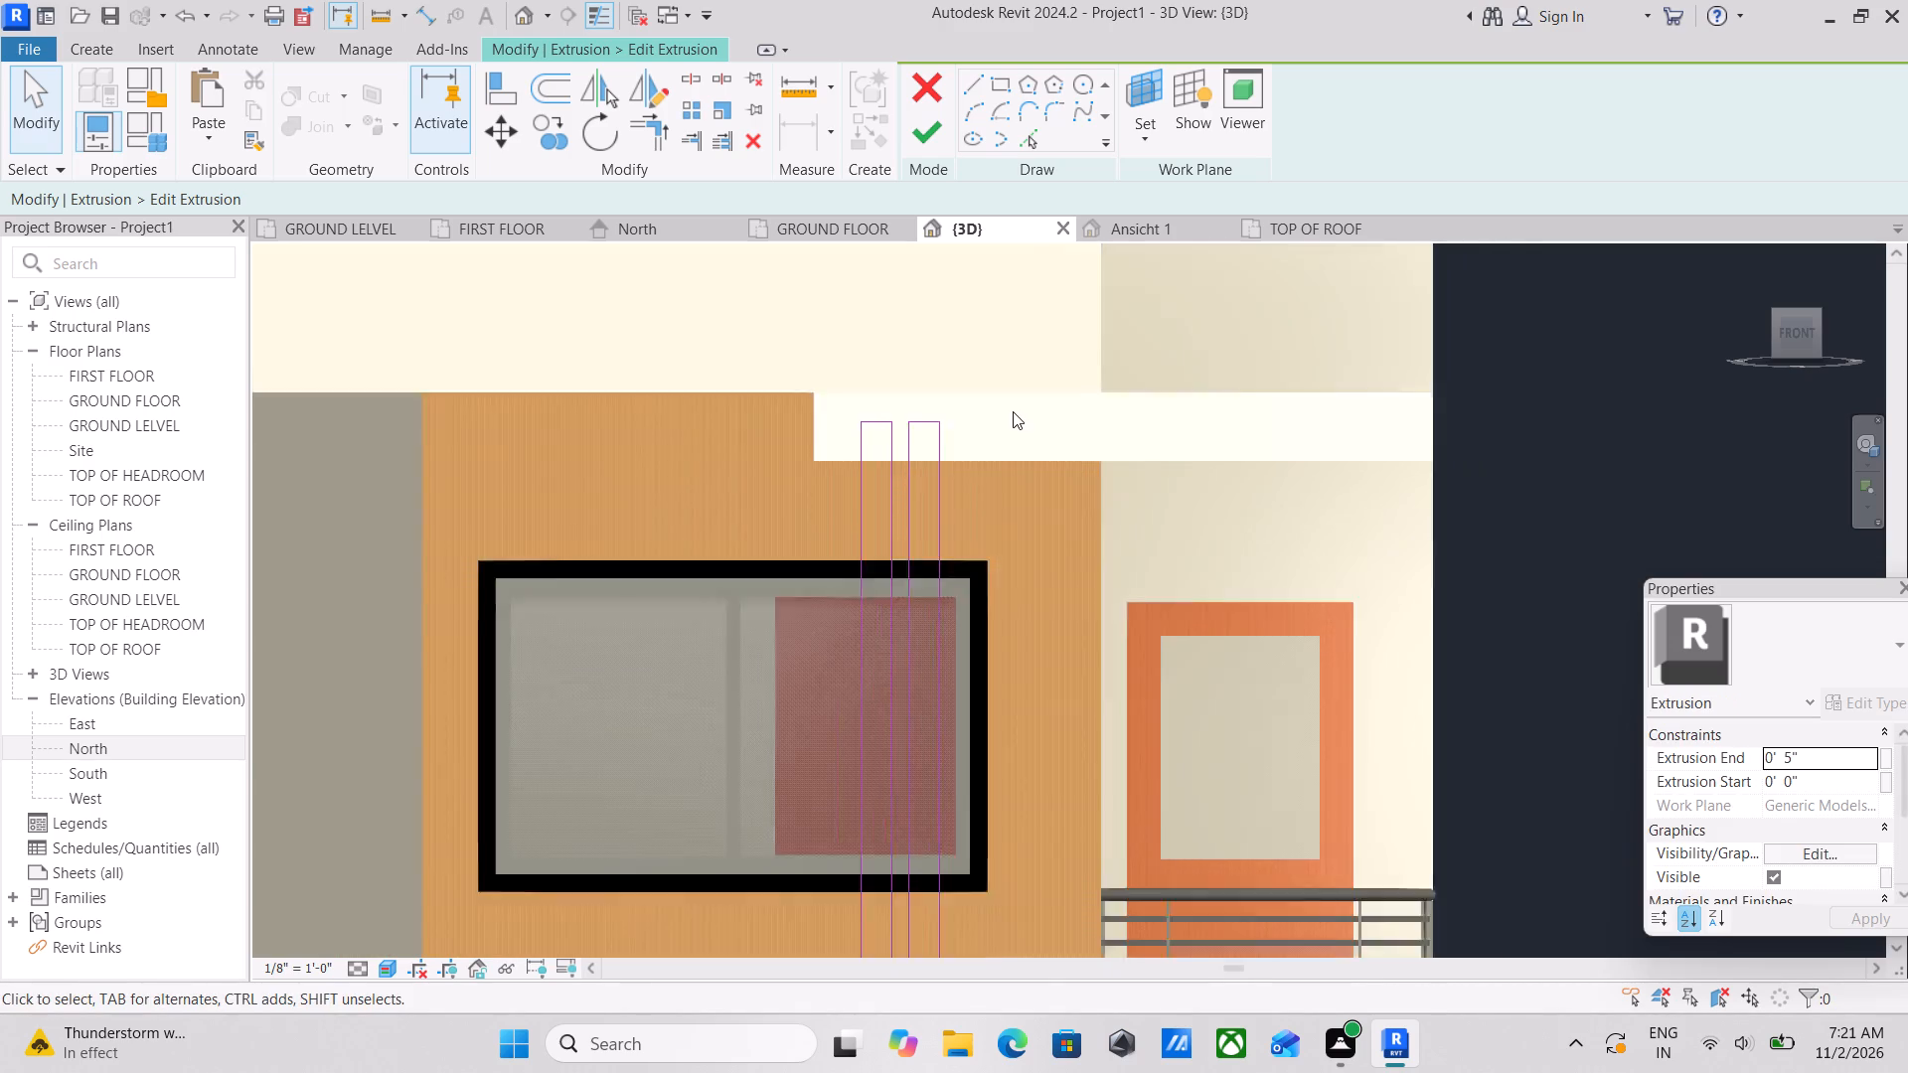
{"action": "scroll", "coordinate": [1013, 411], "scroll_direction": "down", "scroll_amount": 2}
{"action": "middle_click_drag", "start_coordinate": [1011, 407], "coordinate": [1004, 314]}
{"action": "scroll", "coordinate": [932, 330], "scroll_direction": "up", "scroll_amount": 3}
{"action": "scroll", "coordinate": [942, 314], "scroll_direction": "down", "scroll_amount": 2}
{"action": "middle_click_drag", "start_coordinate": [942, 314], "coordinate": [943, 256]}
{"action": "scroll", "coordinate": [981, 299], "scroll_direction": "down", "scroll_amount": 2}
{"action": "middle_click_drag", "start_coordinate": [981, 299], "coordinate": [956, 370]}
{"action": "middle_click_drag", "start_coordinate": [971, 350], "coordinate": [971, 394]}
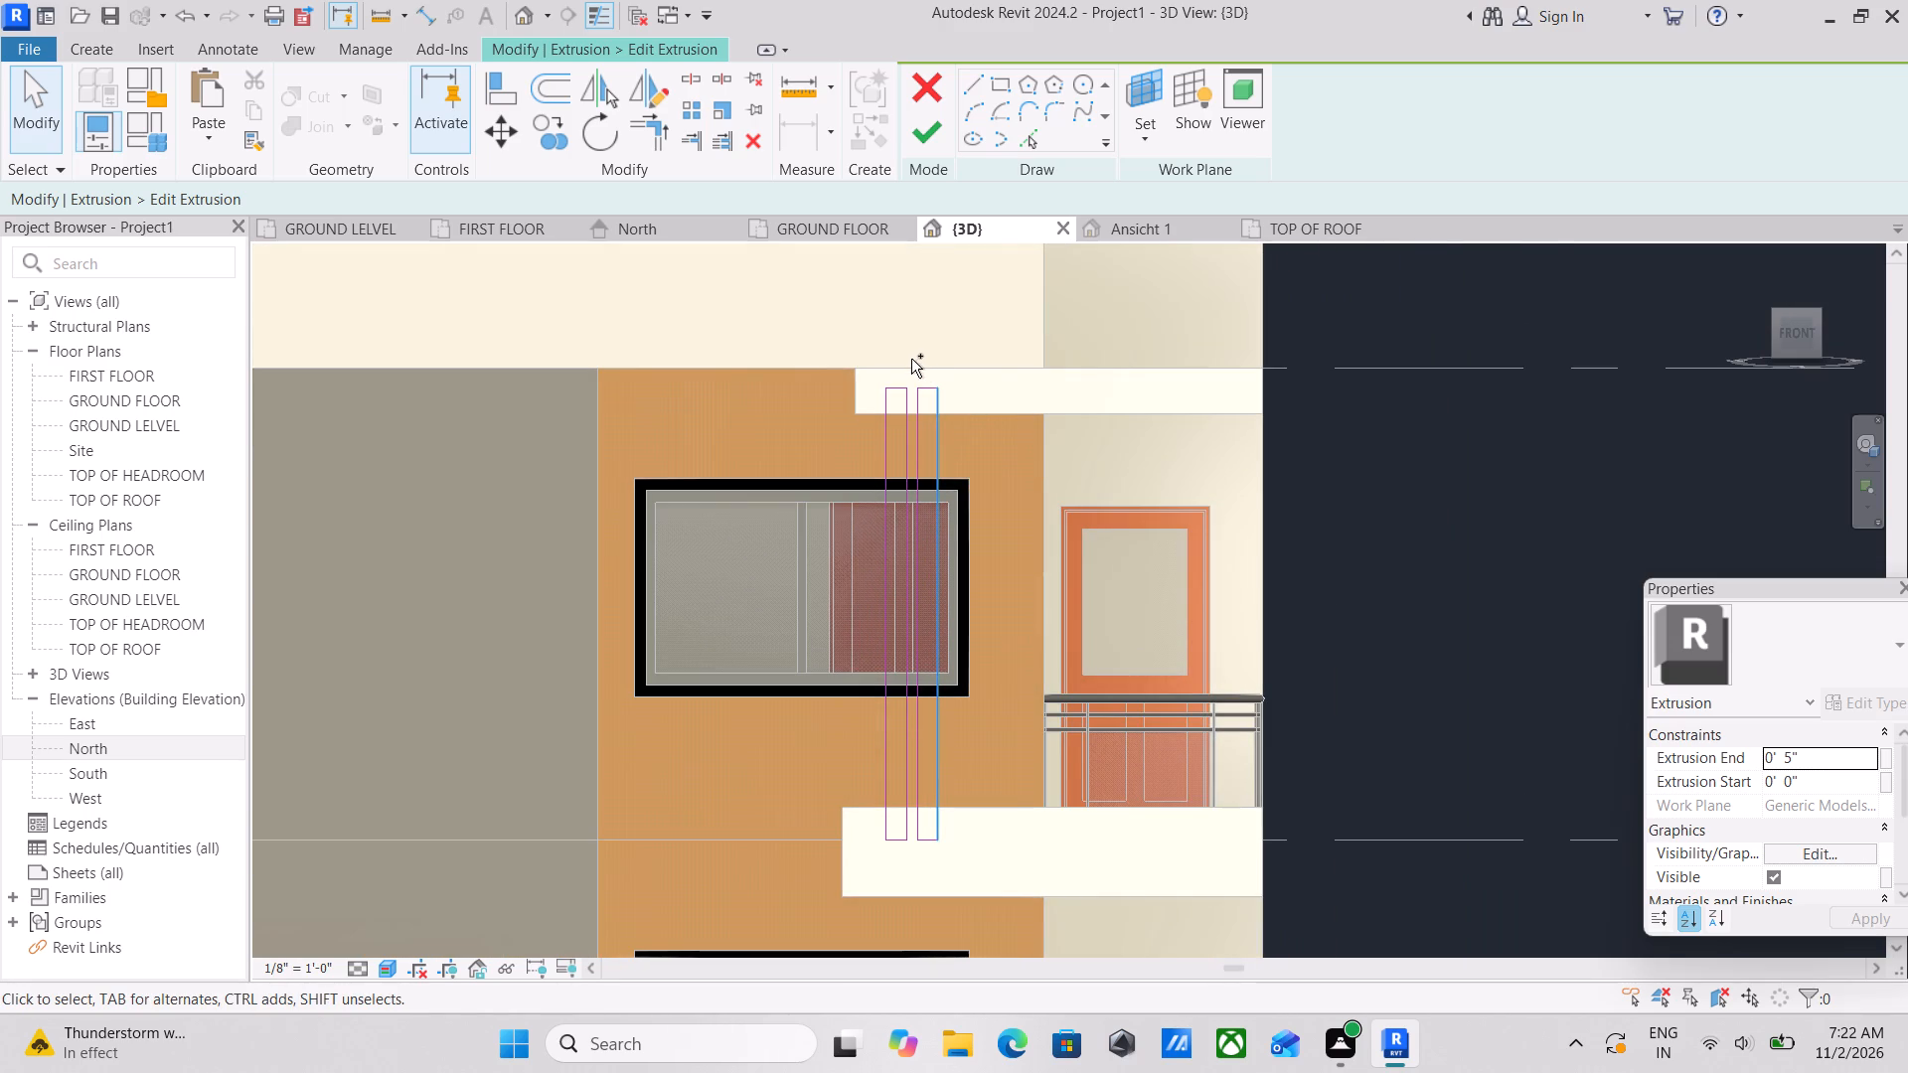
{"action": "left_click_drag", "start_coordinate": [910, 361], "coordinate": [960, 883], "text": "ctrl"}
{"action": "scroll", "coordinate": [948, 632], "scroll_direction": "up", "scroll_amount": 2}
{"action": "middle_click_drag", "start_coordinate": [1098, 485], "coordinate": [1095, 536]}
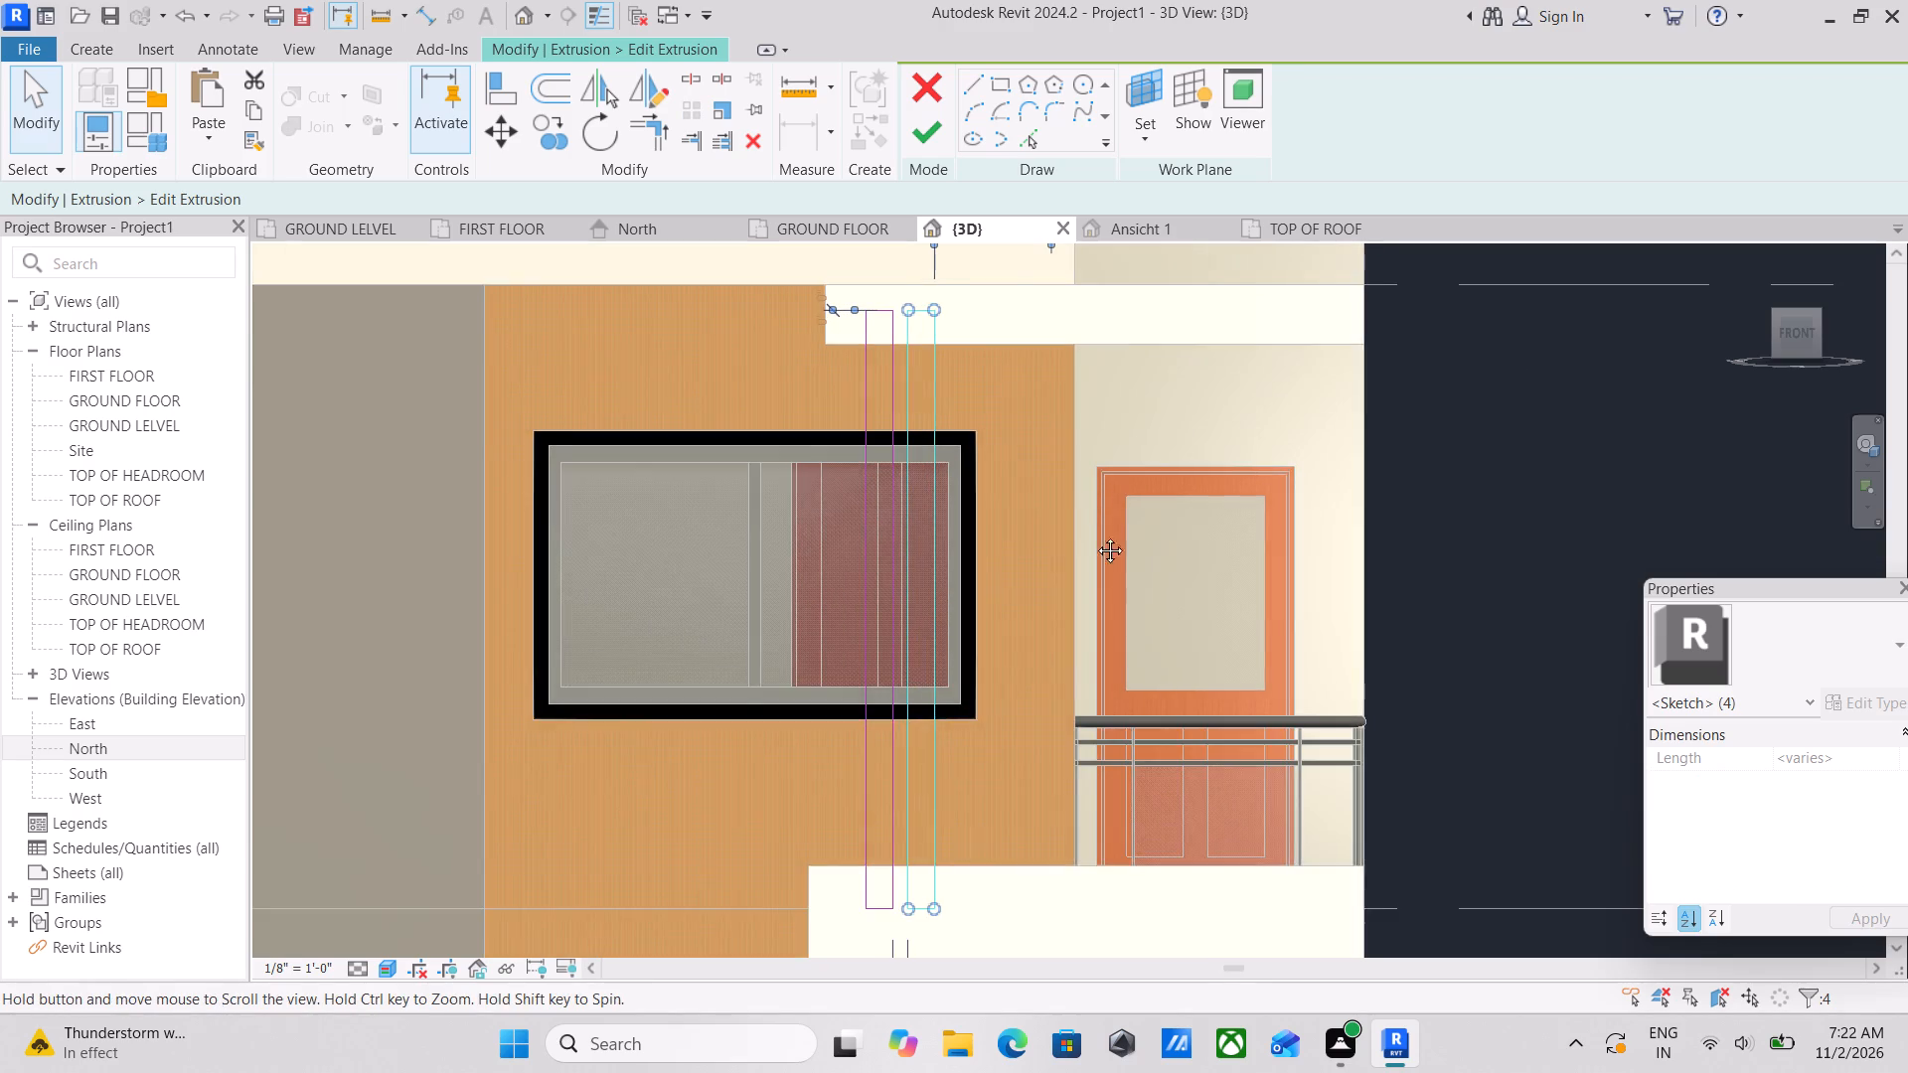
{"action": "middle_click_drag", "start_coordinate": [1095, 536], "coordinate": [1103, 594]}
{"action": "type", "text": "CO"}
{"action": "scroll", "coordinate": [930, 396], "scroll_direction": "up", "scroll_amount": 3}
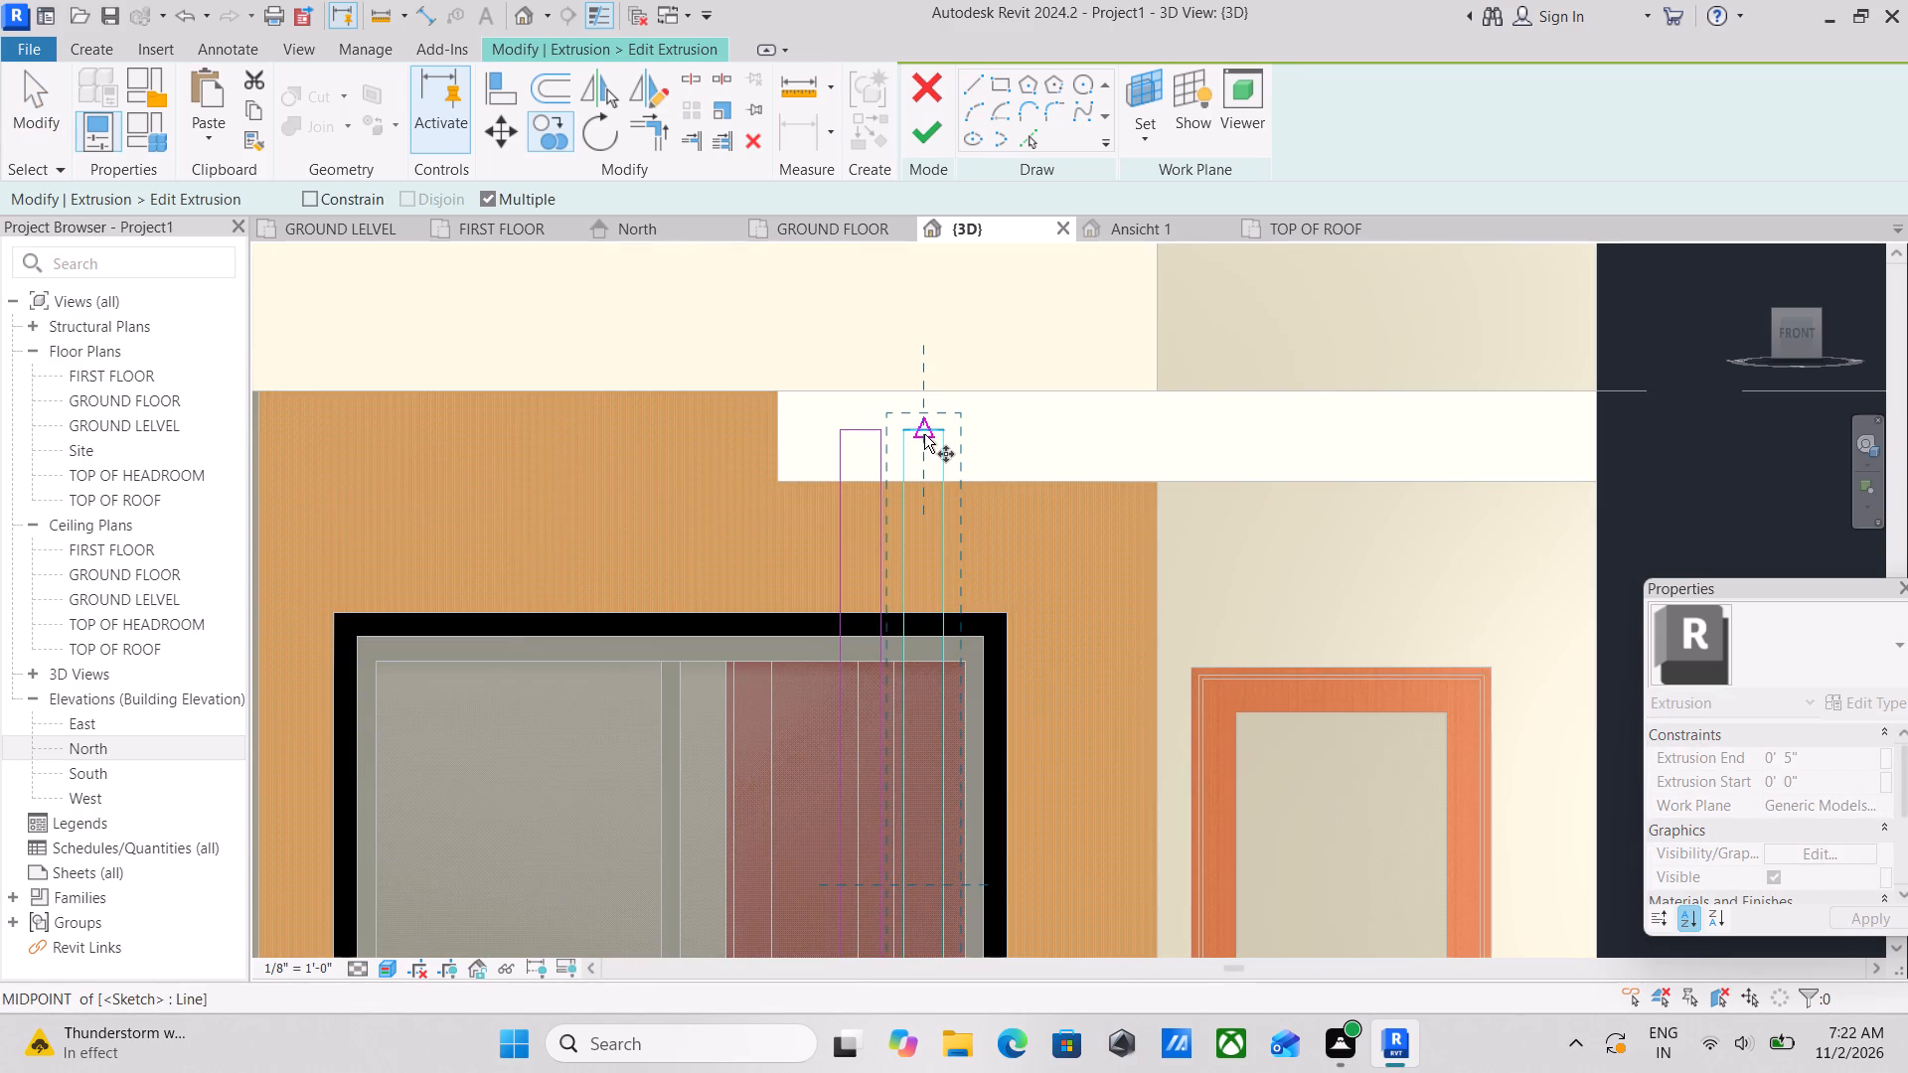
{"action": "left_click", "coordinate": [924, 430]}
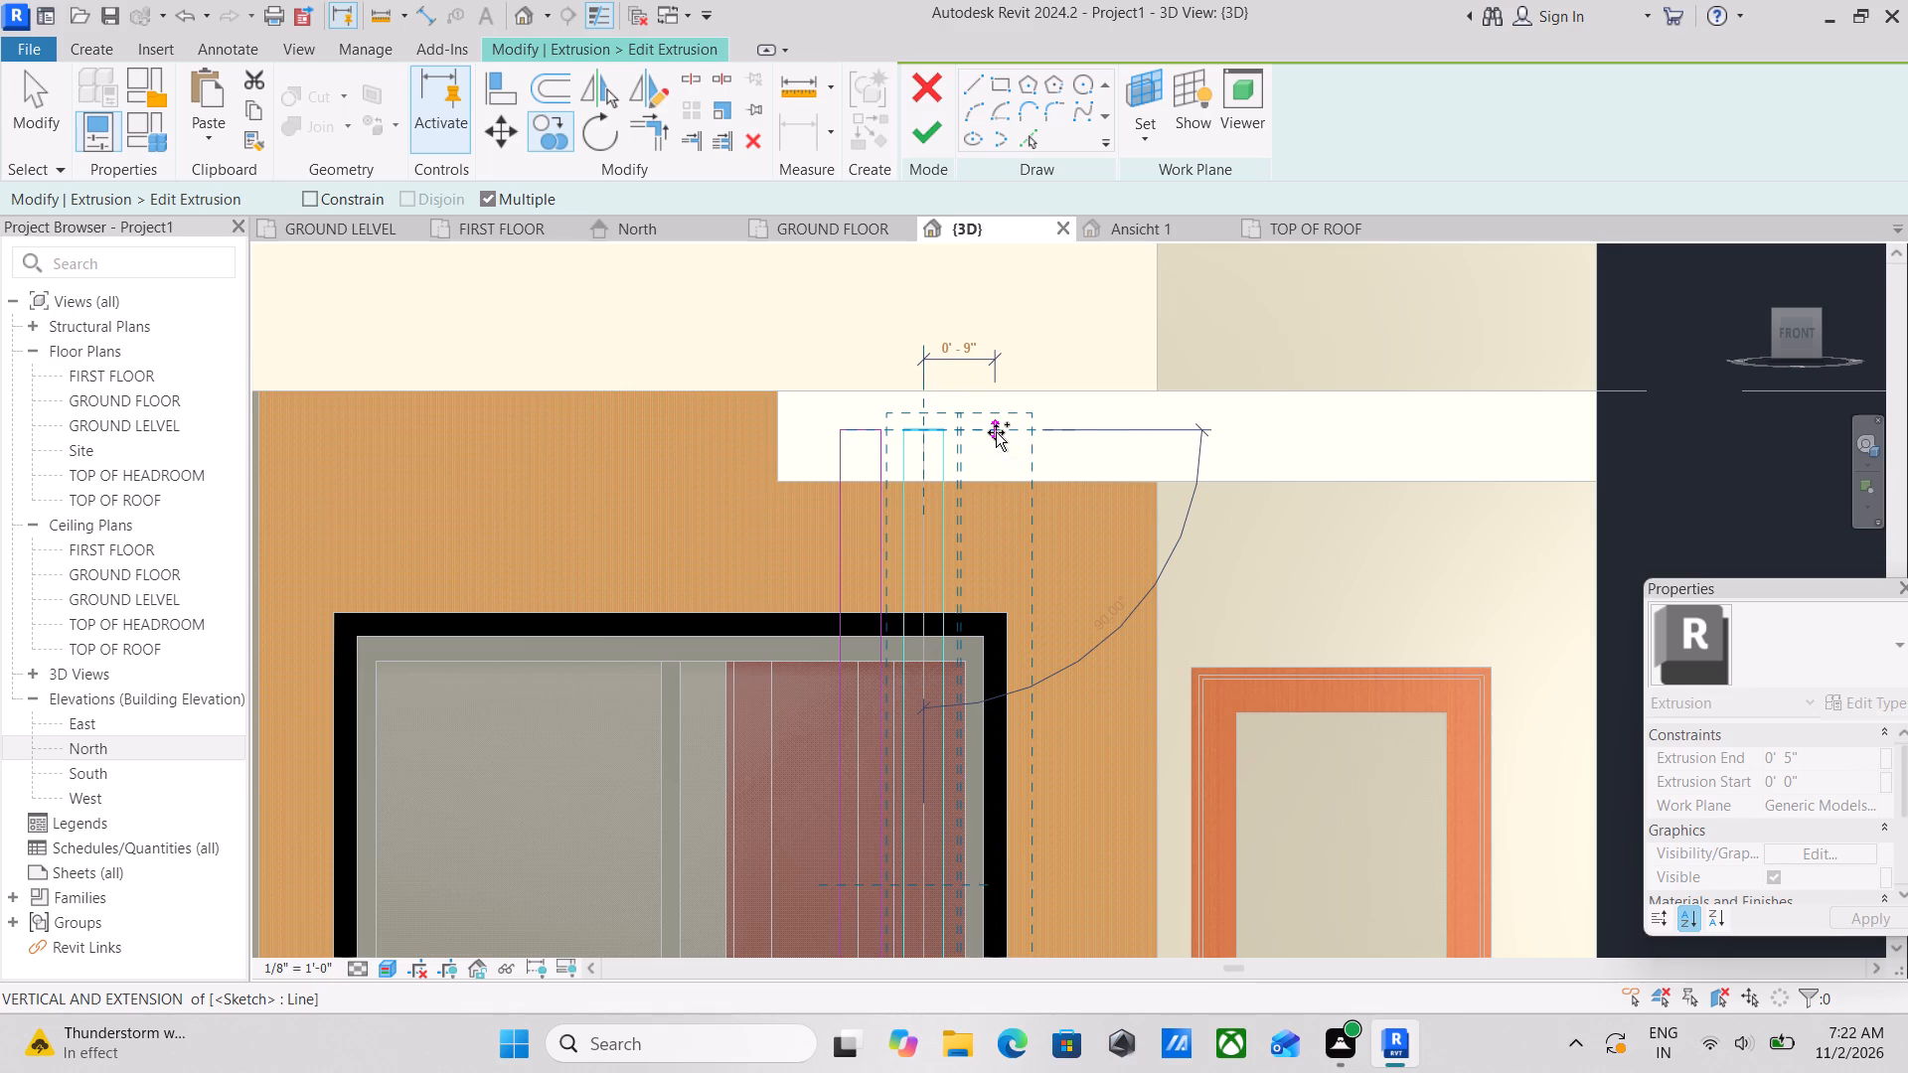
{"action": "left_click", "coordinate": [991, 432]}
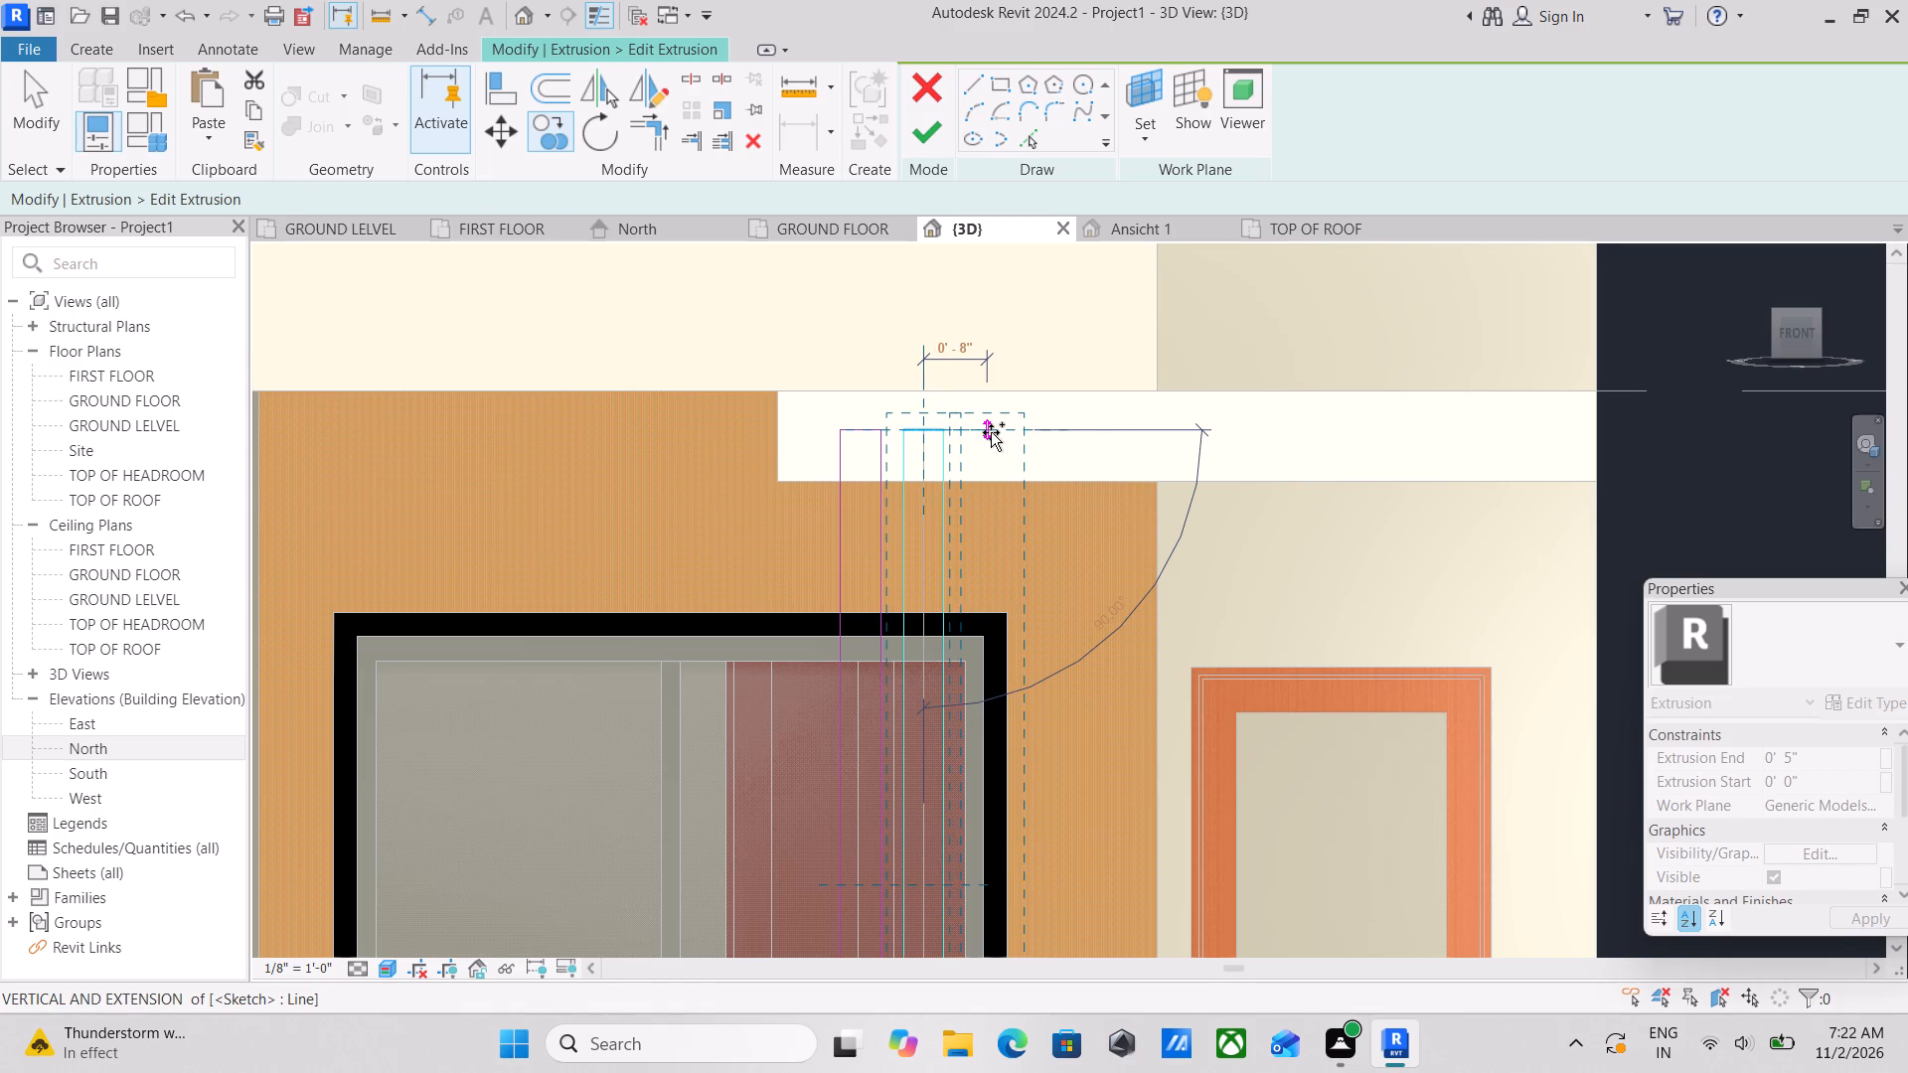
{"action": "left_click", "coordinate": [1049, 427]}
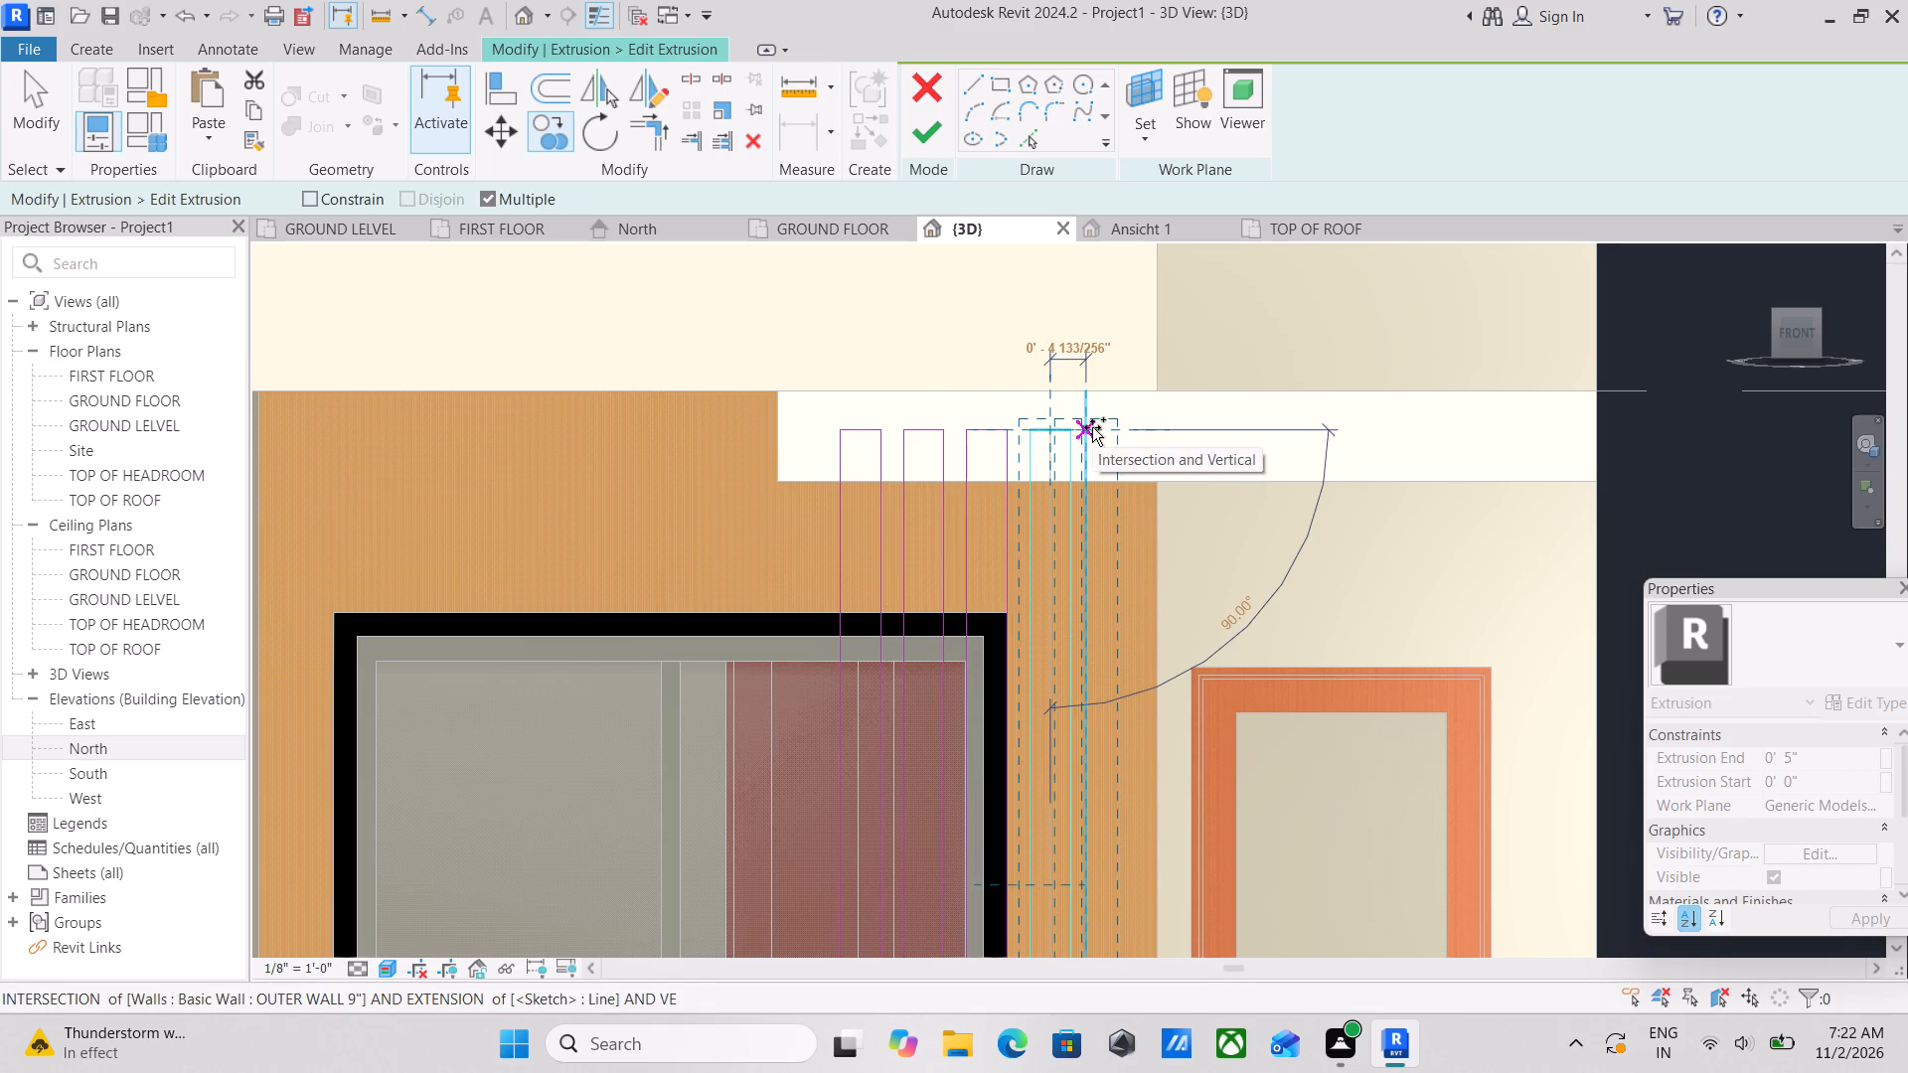
{"action": "left_click", "coordinate": [1092, 427]}
{"action": "key", "text": "Escape"}
{"action": "key", "text": "Escape"}
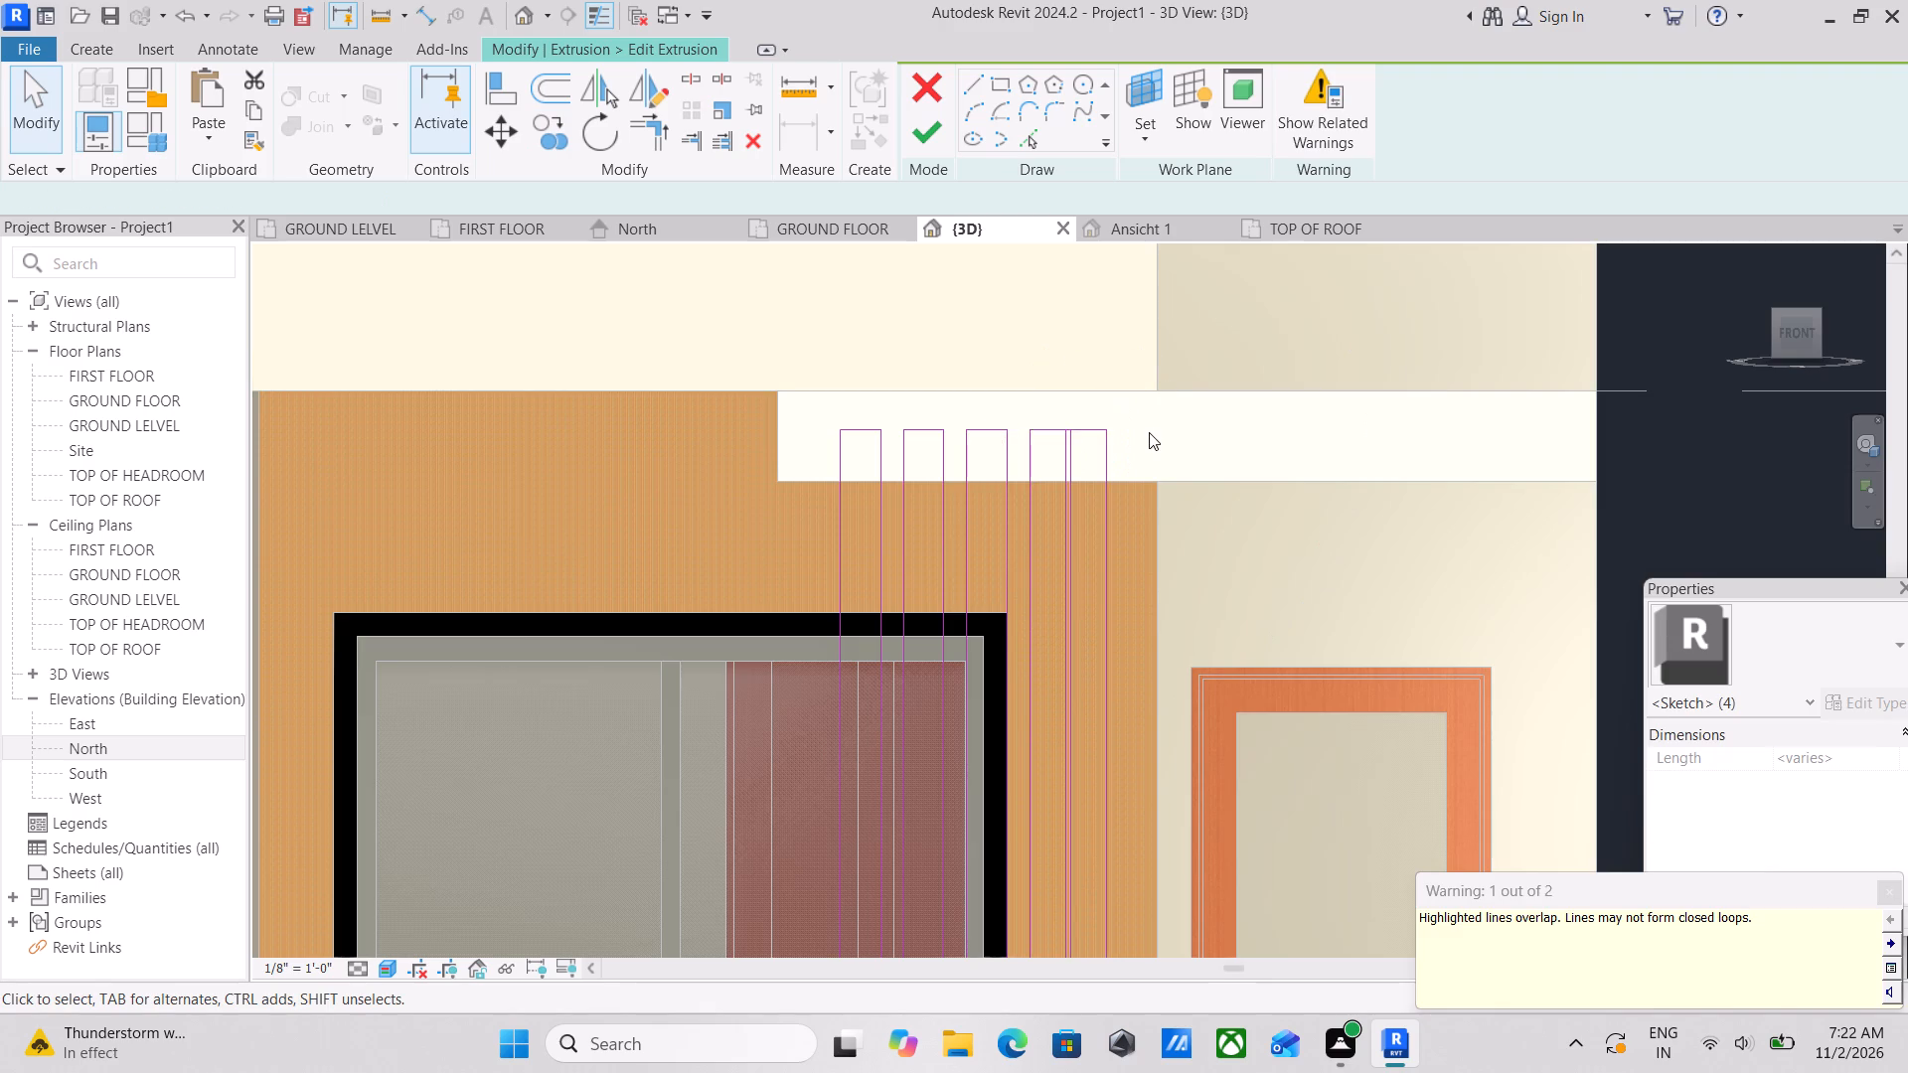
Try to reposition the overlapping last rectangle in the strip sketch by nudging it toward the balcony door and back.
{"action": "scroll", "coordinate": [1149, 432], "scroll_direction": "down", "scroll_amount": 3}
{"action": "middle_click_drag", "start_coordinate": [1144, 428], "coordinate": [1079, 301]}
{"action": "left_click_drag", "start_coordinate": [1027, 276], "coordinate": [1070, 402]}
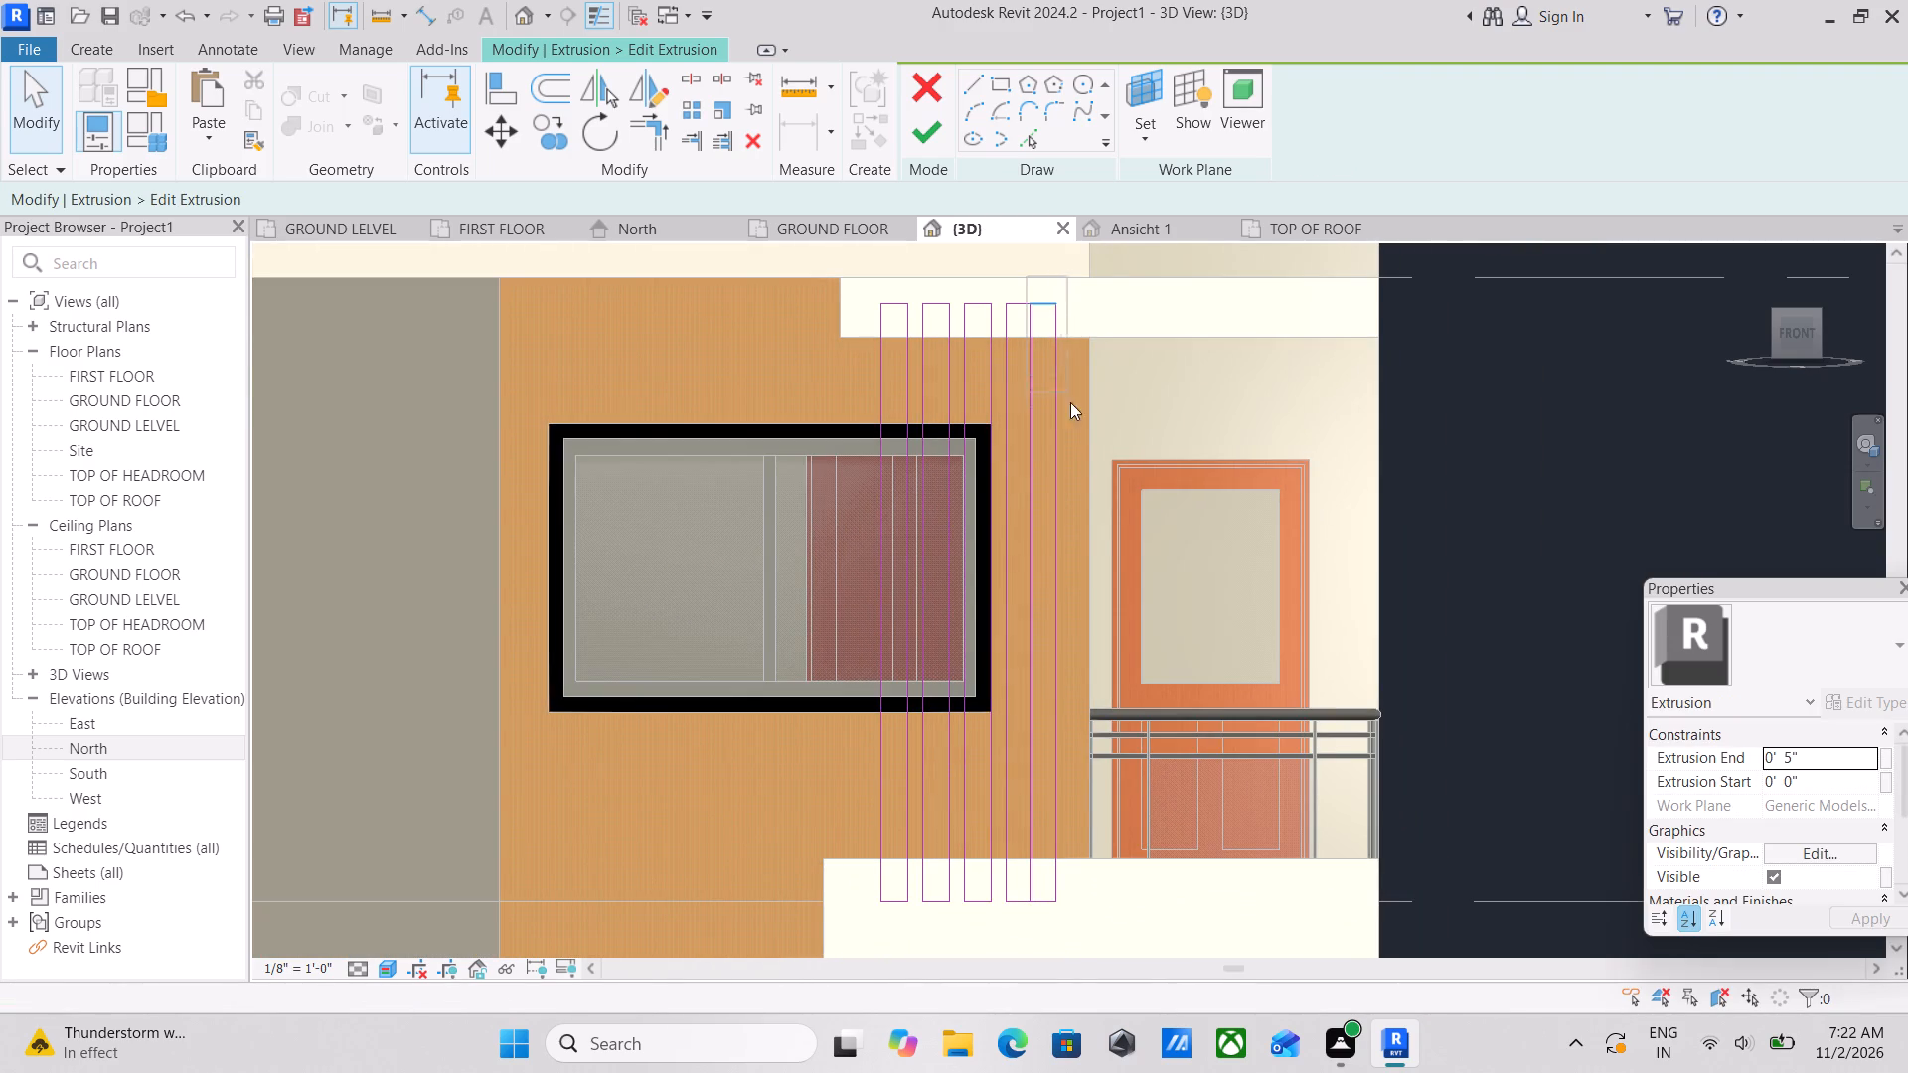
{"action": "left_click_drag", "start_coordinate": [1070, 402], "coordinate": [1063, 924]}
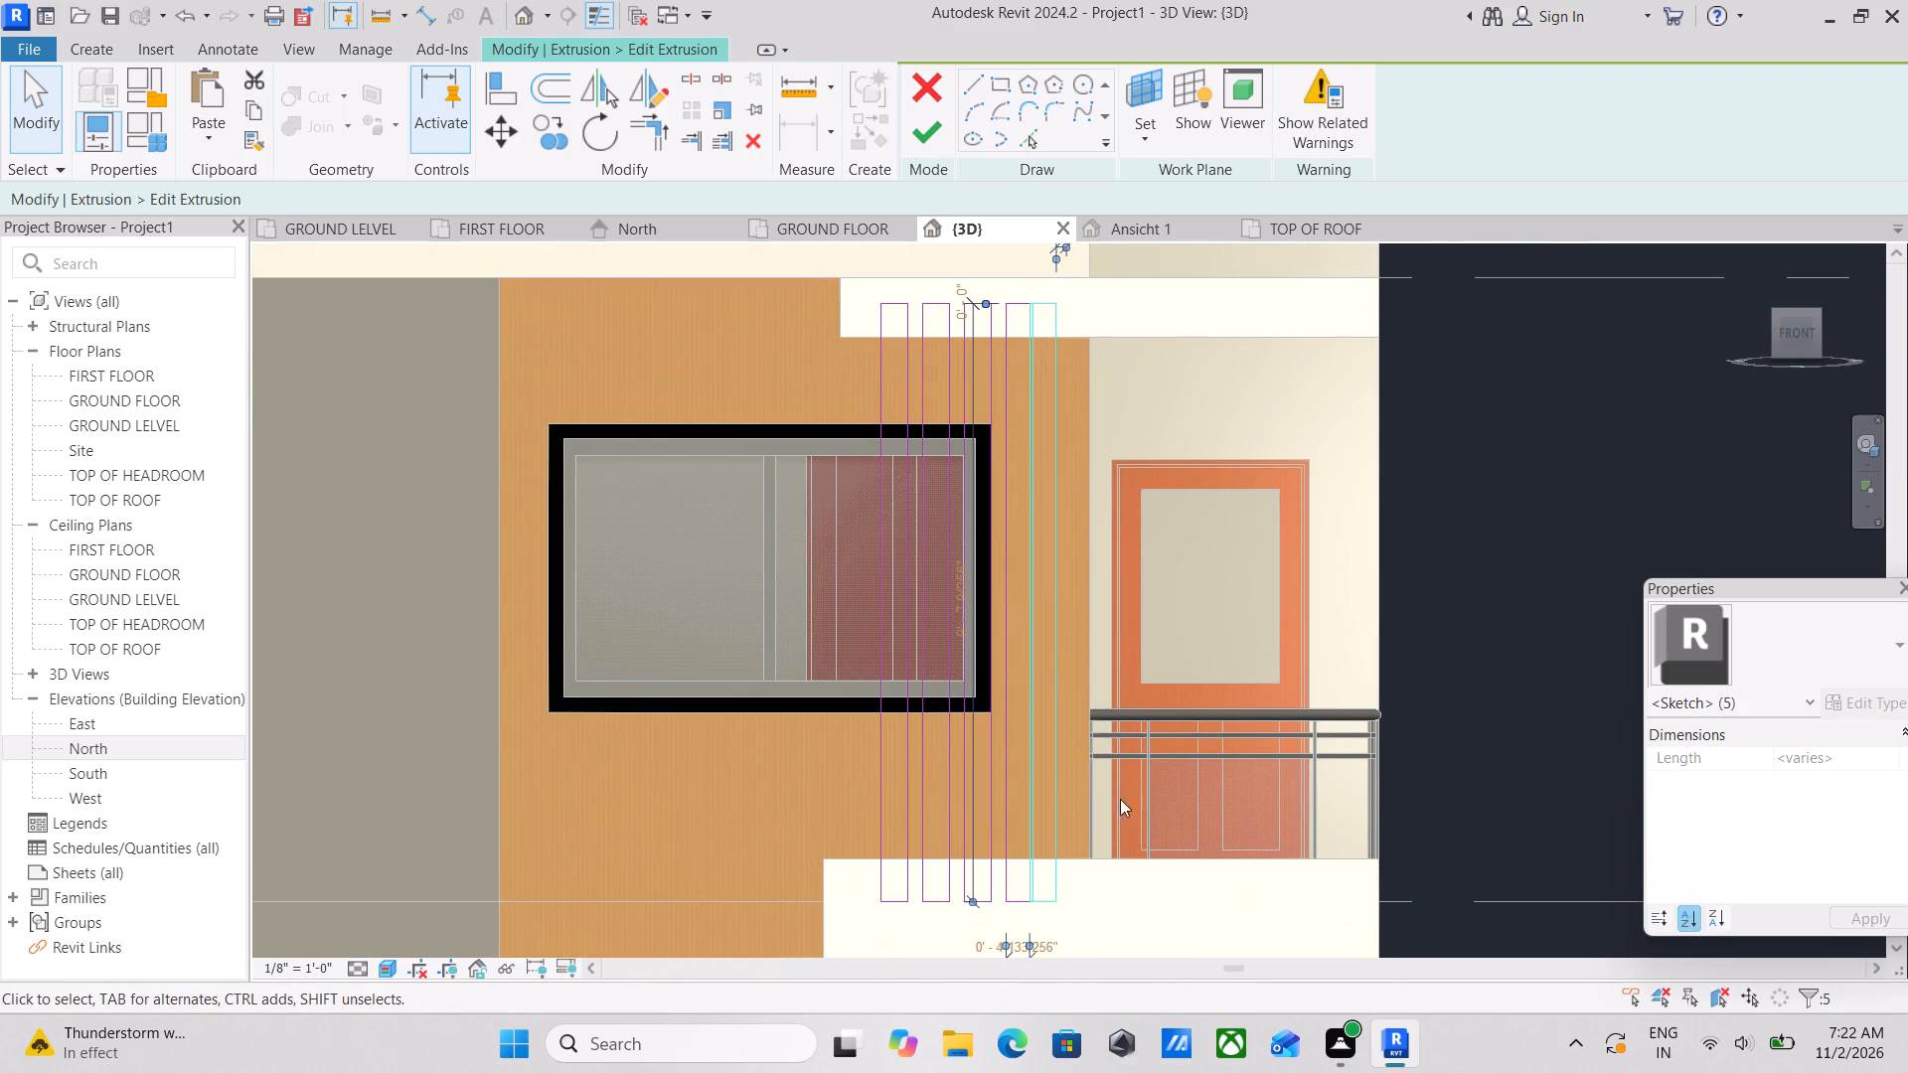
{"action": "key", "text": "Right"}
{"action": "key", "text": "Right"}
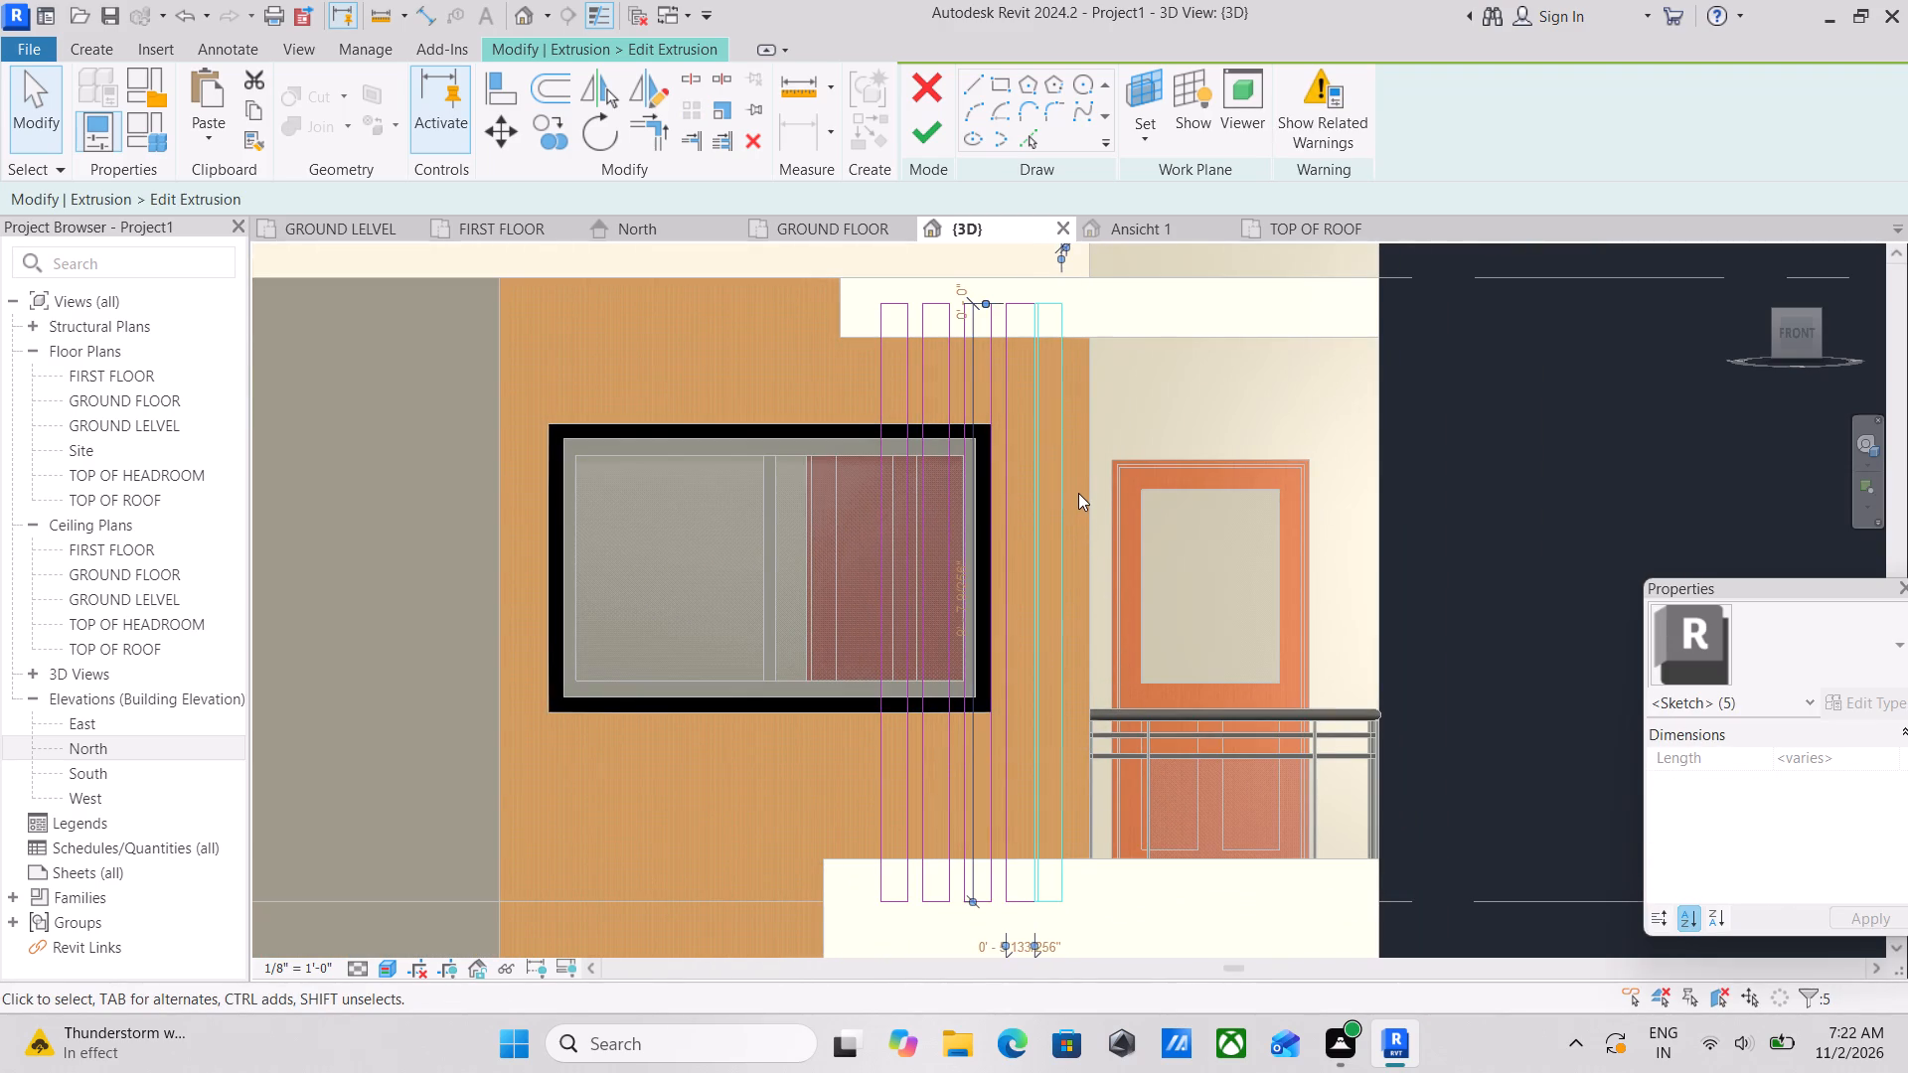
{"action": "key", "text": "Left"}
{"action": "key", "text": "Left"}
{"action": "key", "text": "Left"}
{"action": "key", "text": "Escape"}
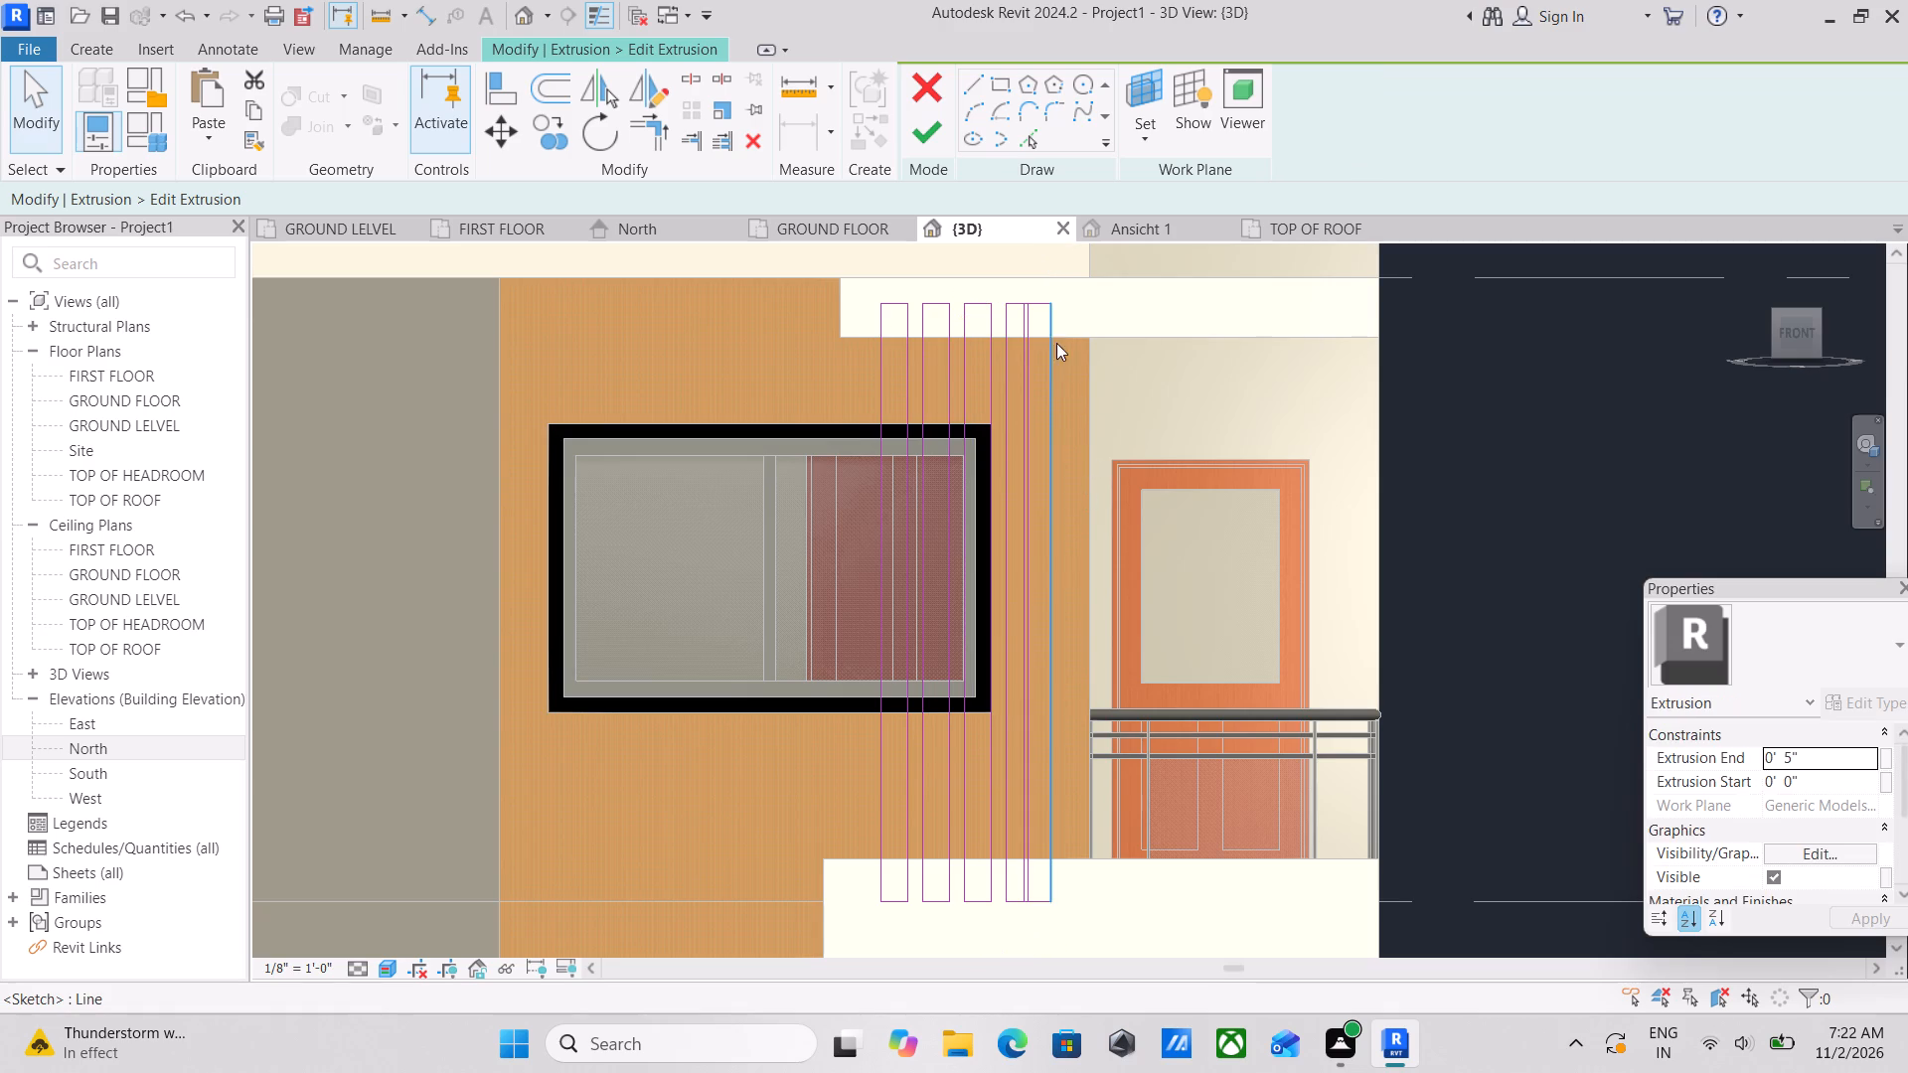
Delete the last rectangle's outer side and top edge, plus the two overlapping vertical lines between it and the fourth rectangle.
{"action": "left_click", "coordinate": [1056, 396]}
{"action": "right_click", "coordinate": [1056, 396]}
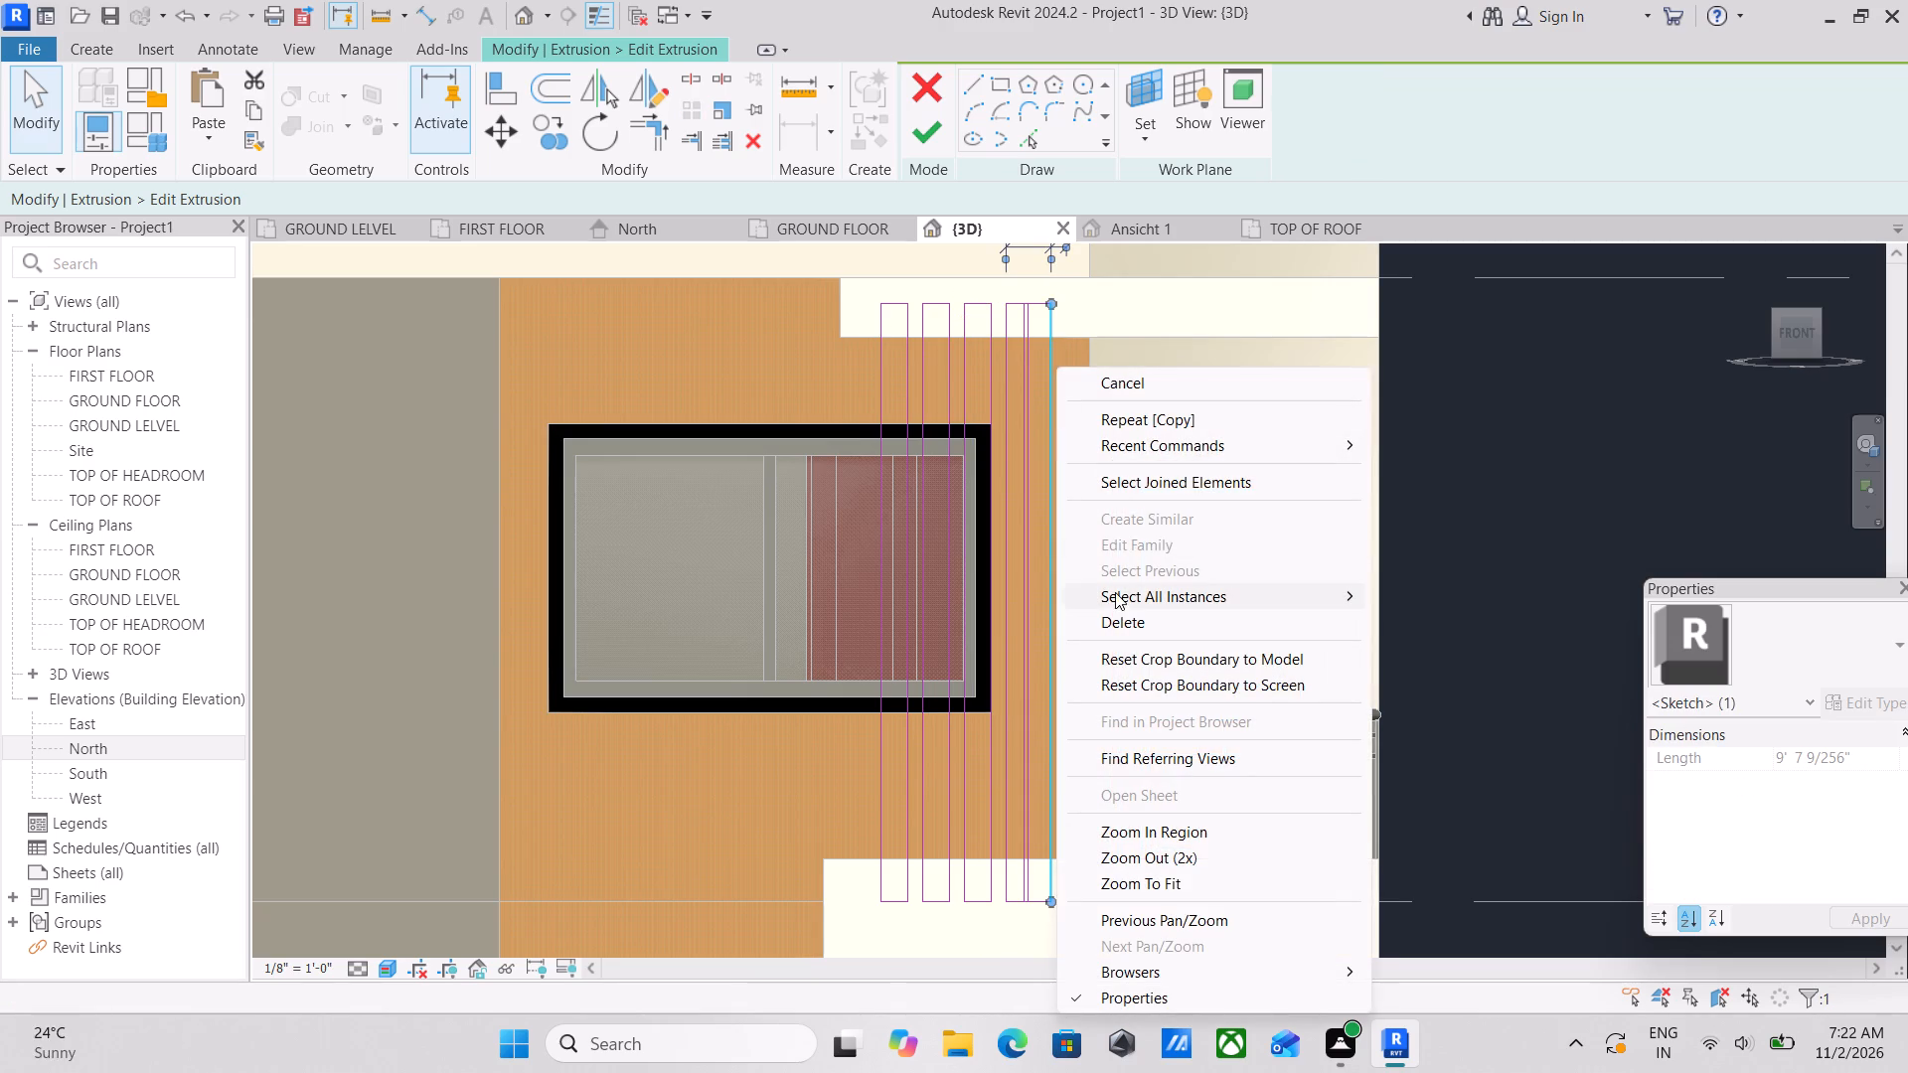
{"action": "left_click", "coordinate": [1118, 614]}
{"action": "scroll", "coordinate": [1067, 427], "scroll_direction": "up", "scroll_amount": 3}
{"action": "middle_click_drag", "start_coordinate": [1065, 344], "coordinate": [1033, 527]}
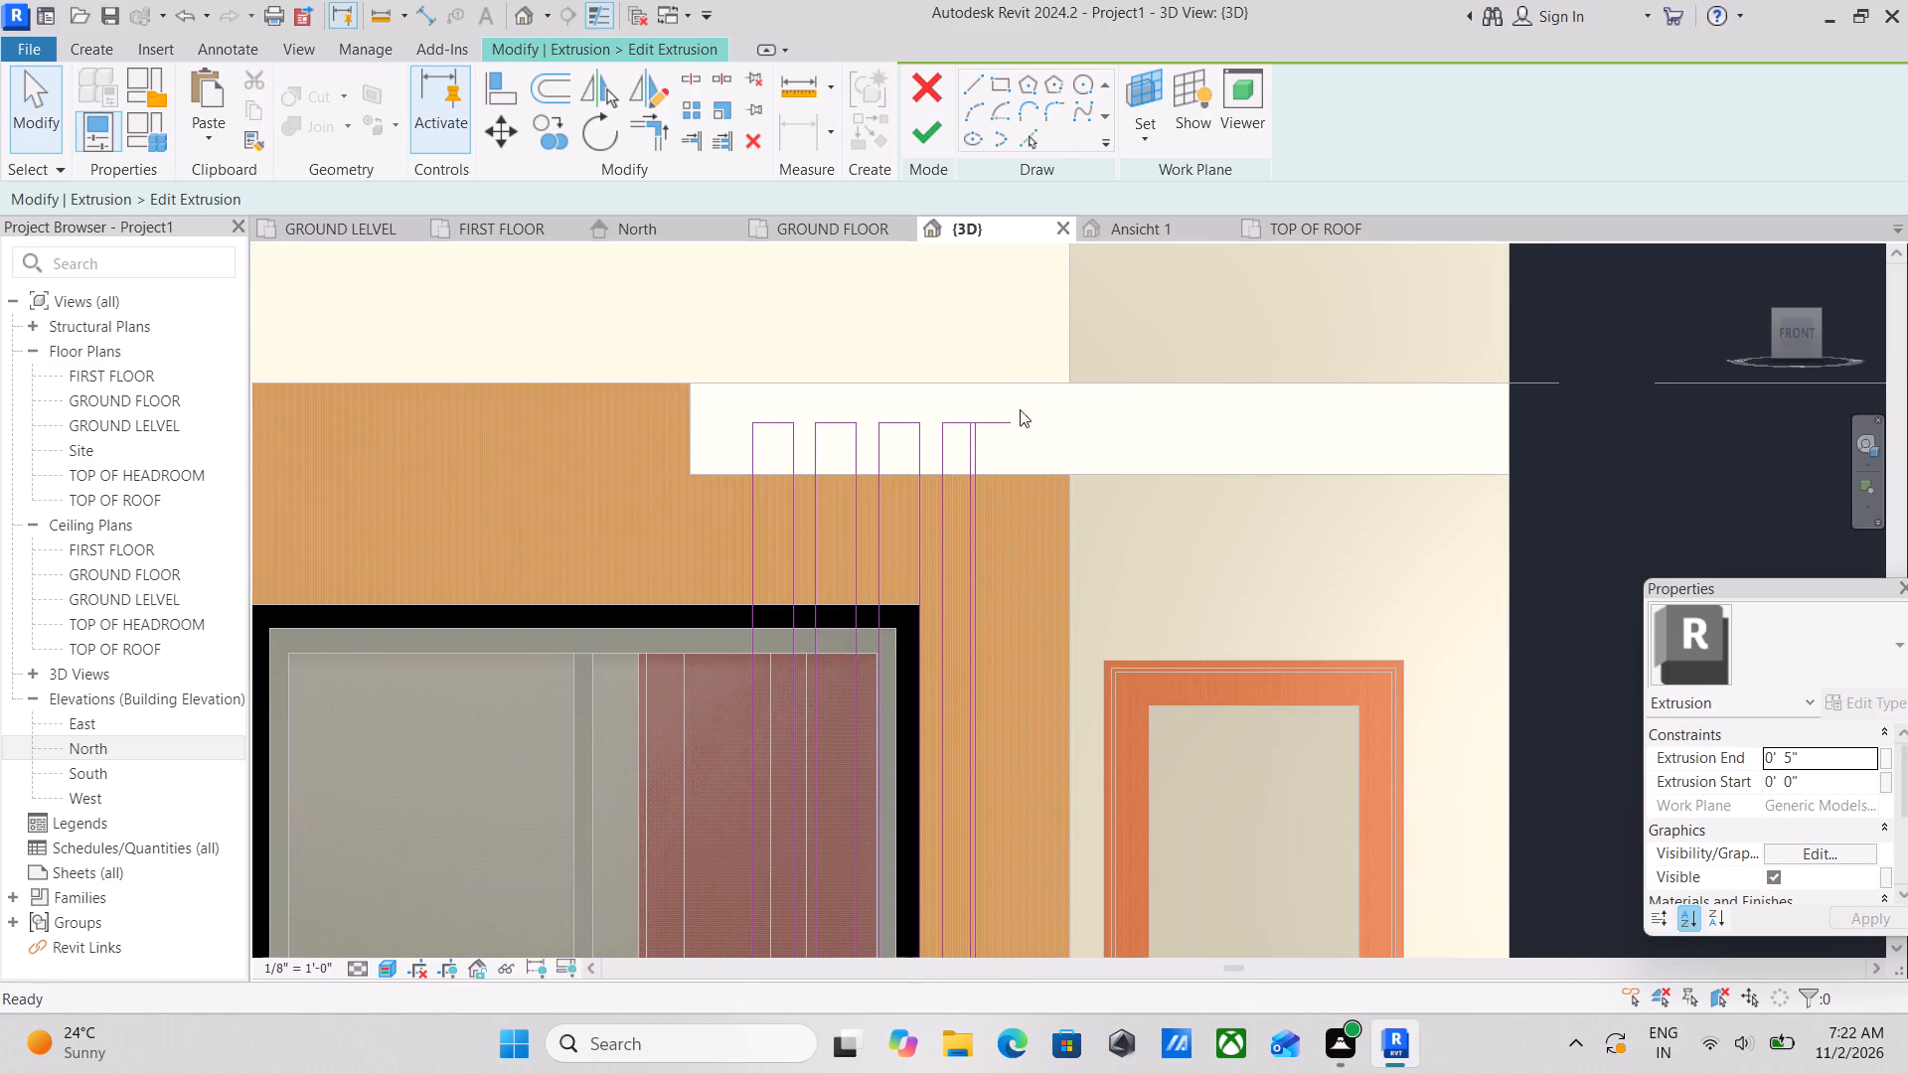
{"action": "left_click", "coordinate": [1004, 419]}
{"action": "right_click", "coordinate": [1004, 419]}
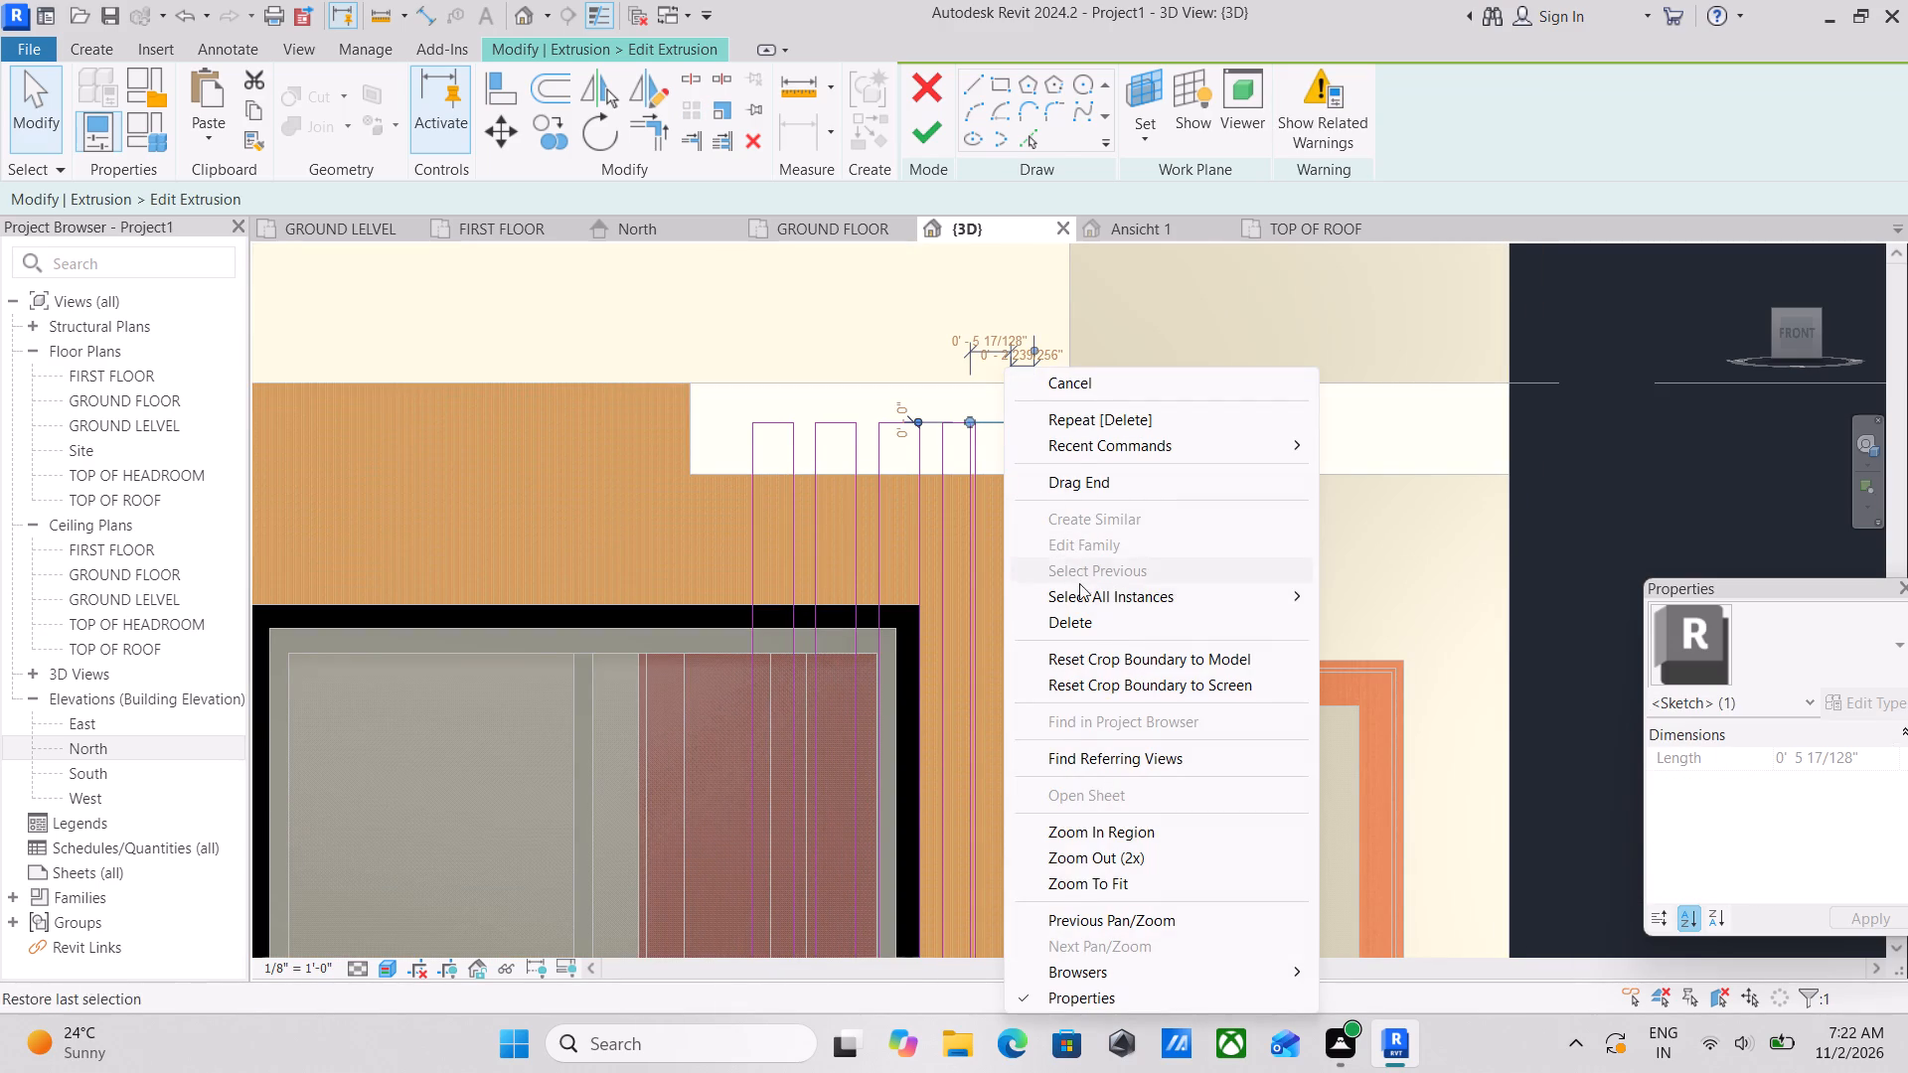
{"action": "left_click", "coordinate": [1075, 624]}
{"action": "scroll", "coordinate": [980, 474], "scroll_direction": "up", "scroll_amount": 3}
{"action": "left_click", "coordinate": [980, 470]}
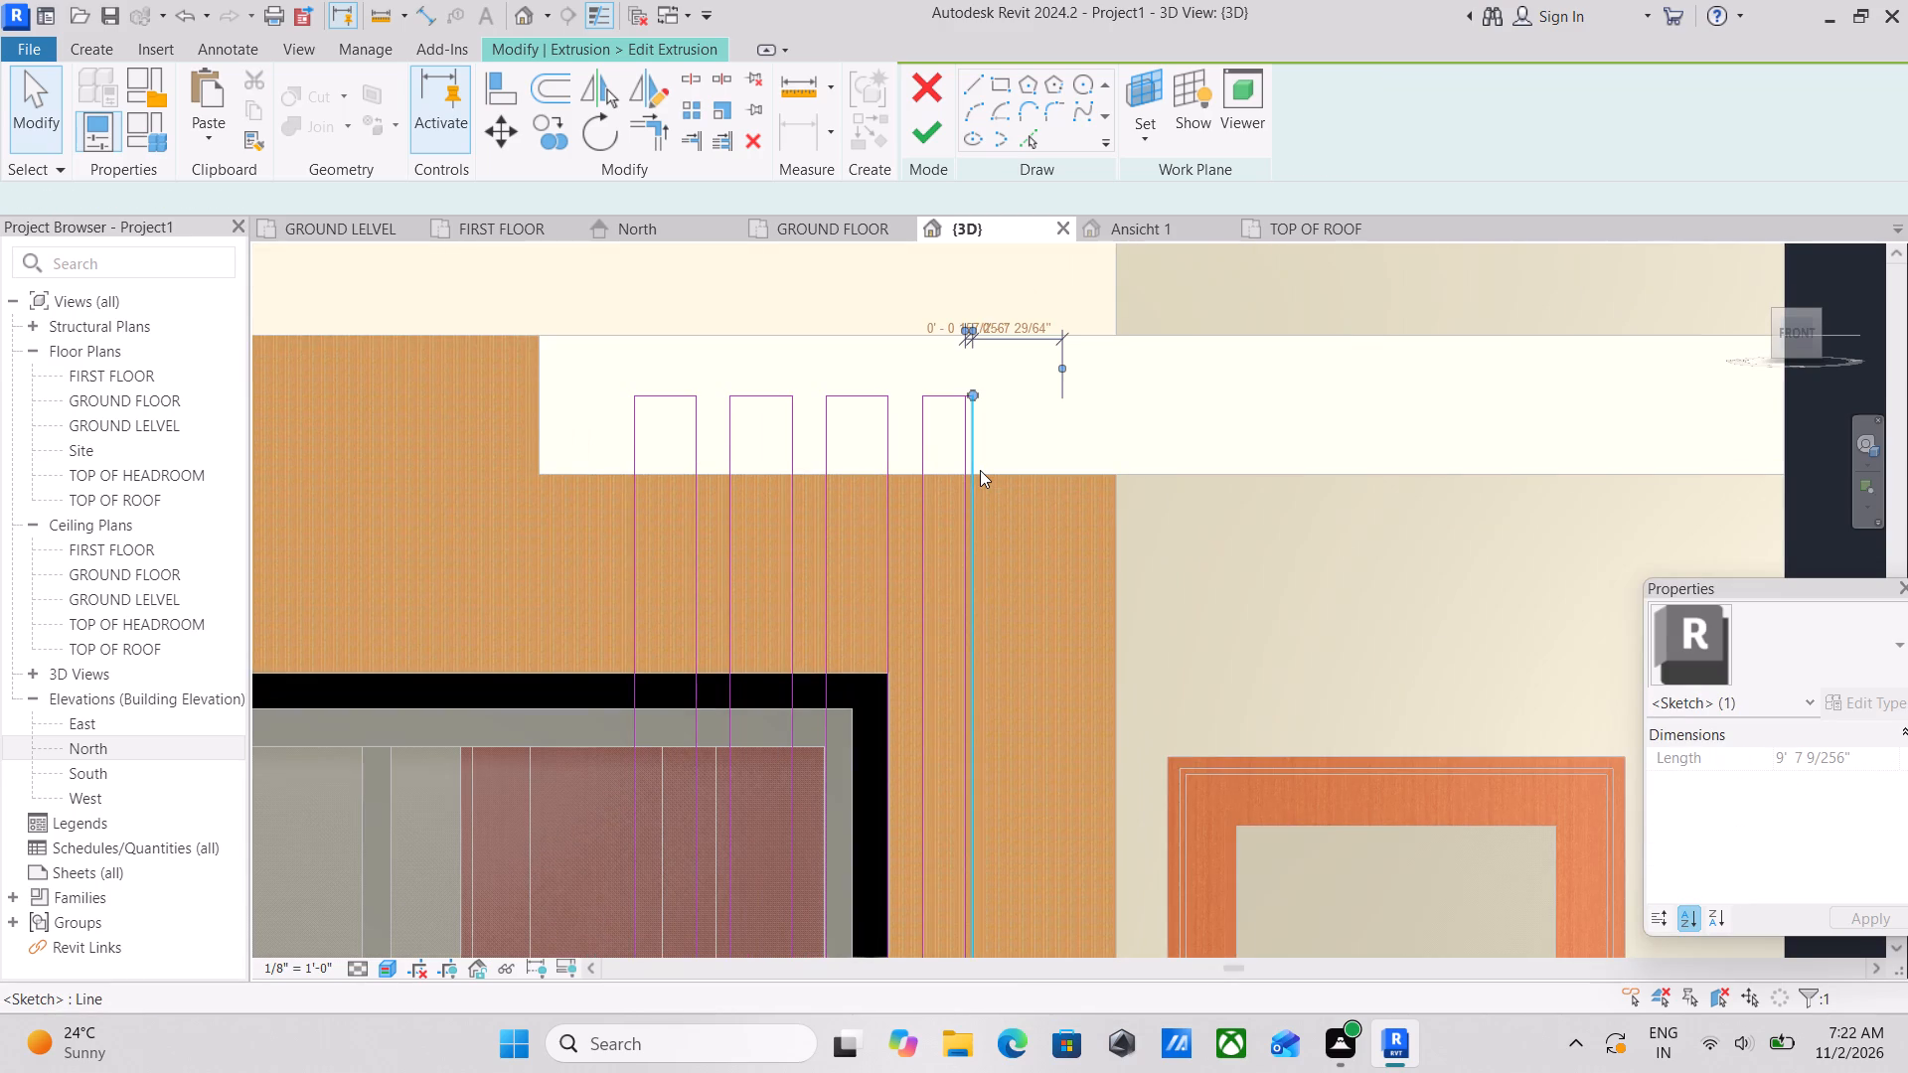
{"action": "right_click", "coordinate": [980, 470]}
{"action": "left_click", "coordinate": [1050, 619]}
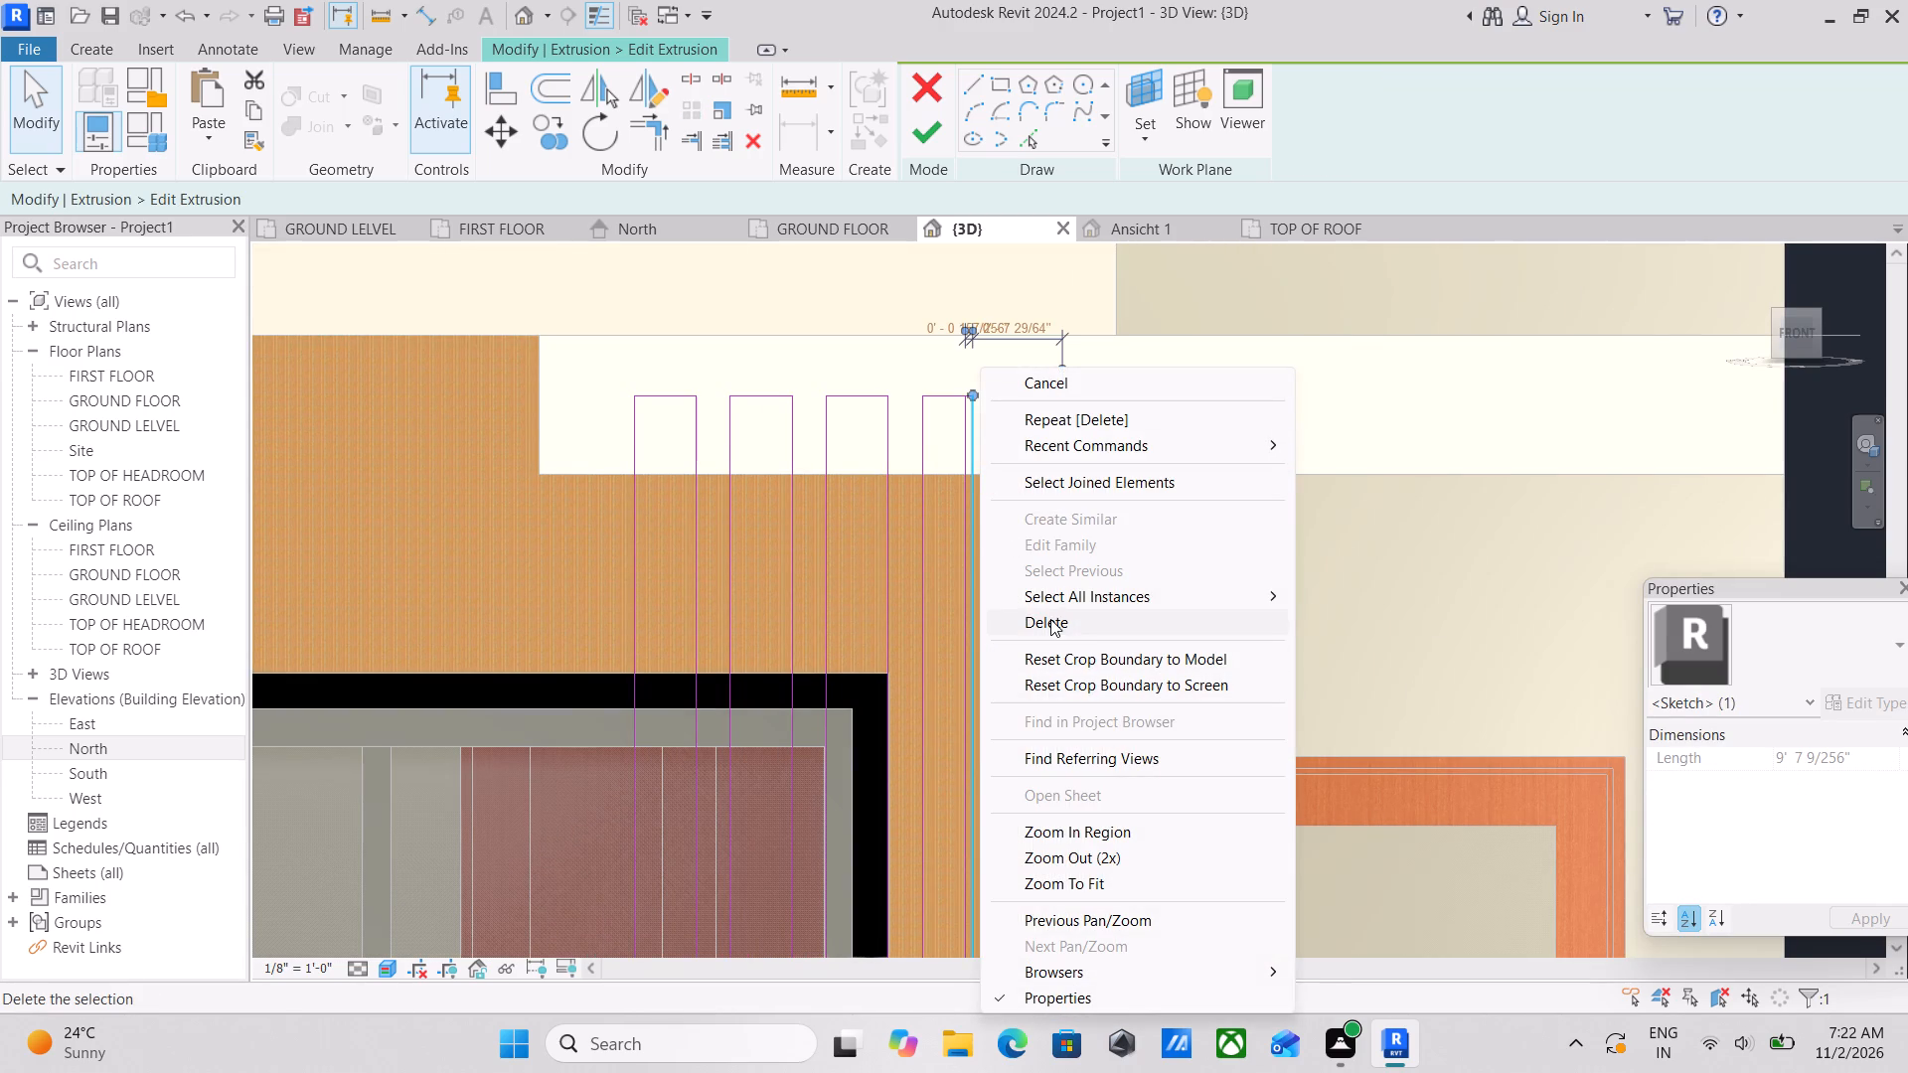
{"action": "scroll", "coordinate": [982, 413], "scroll_direction": "up", "scroll_amount": 2}
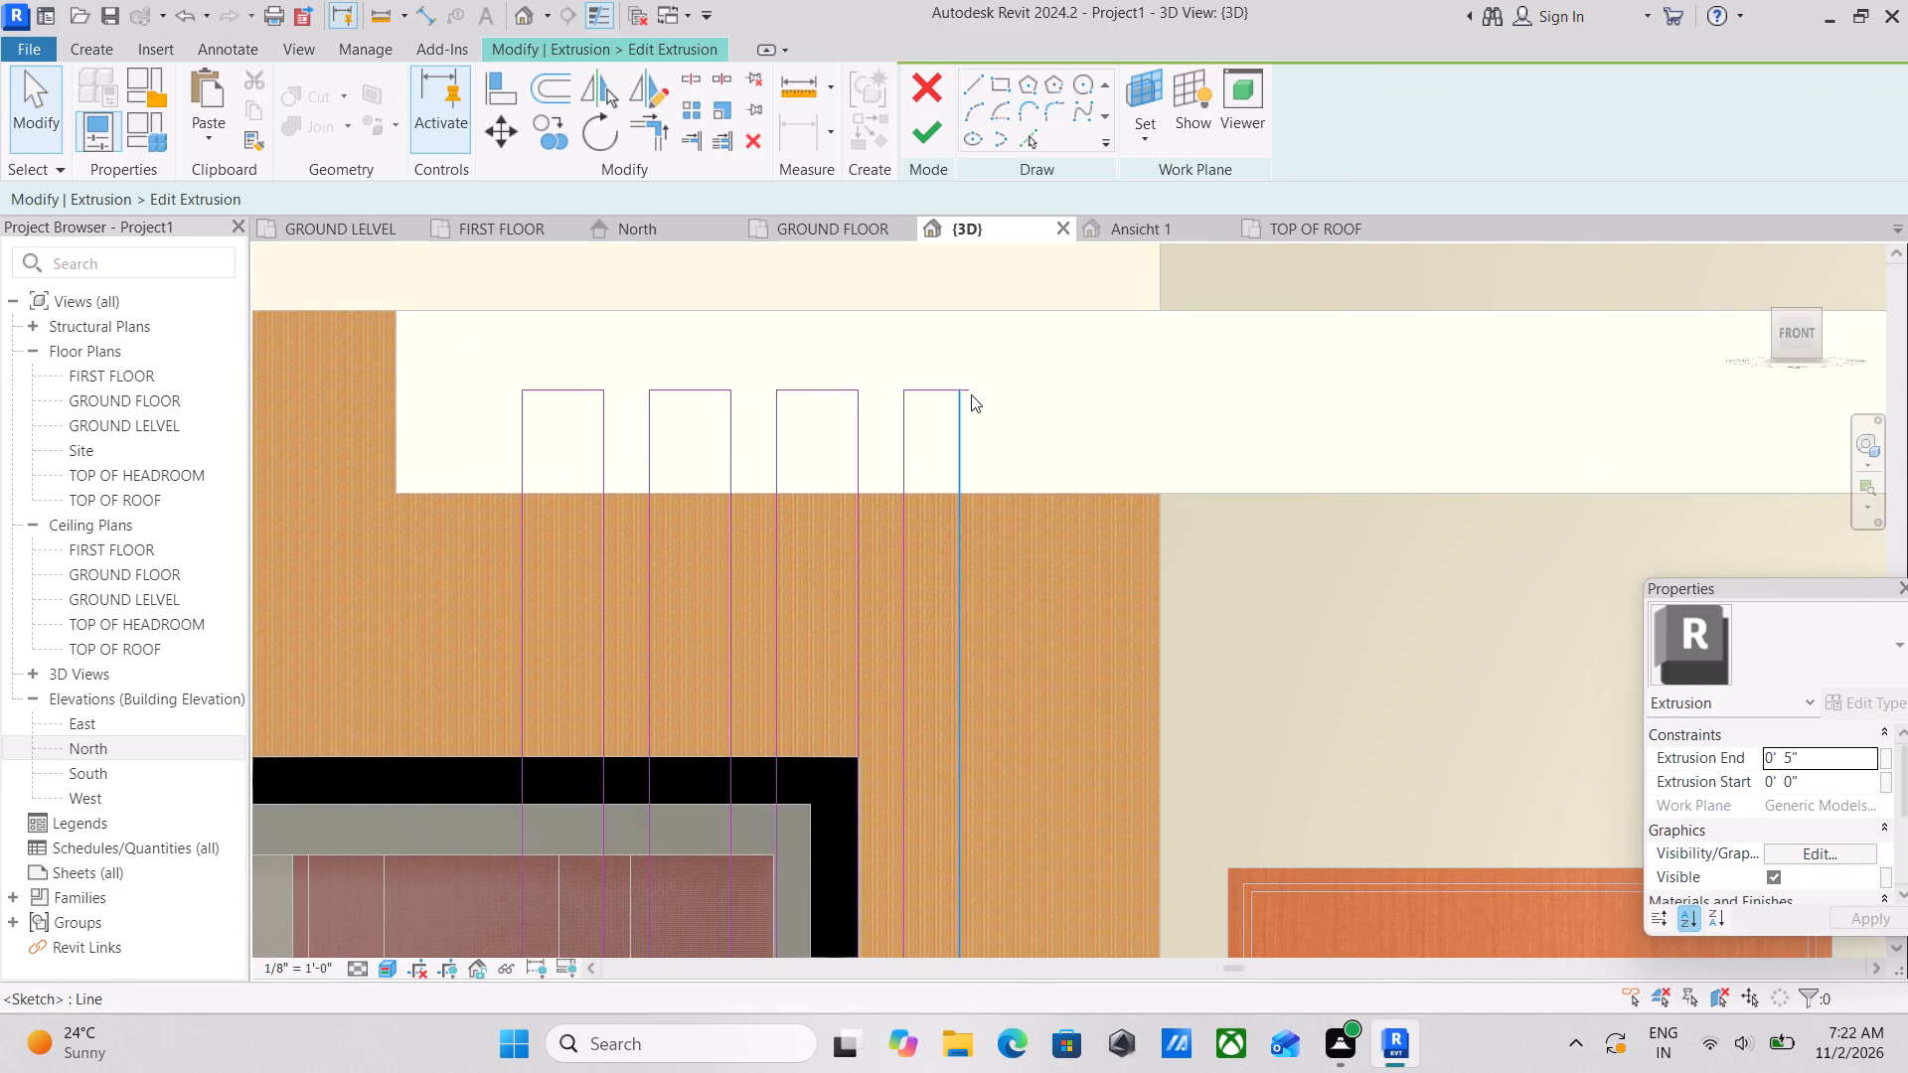
{"action": "left_click", "coordinate": [971, 394]}
{"action": "scroll", "coordinate": [969, 388], "scroll_direction": "down", "scroll_amount": 1}
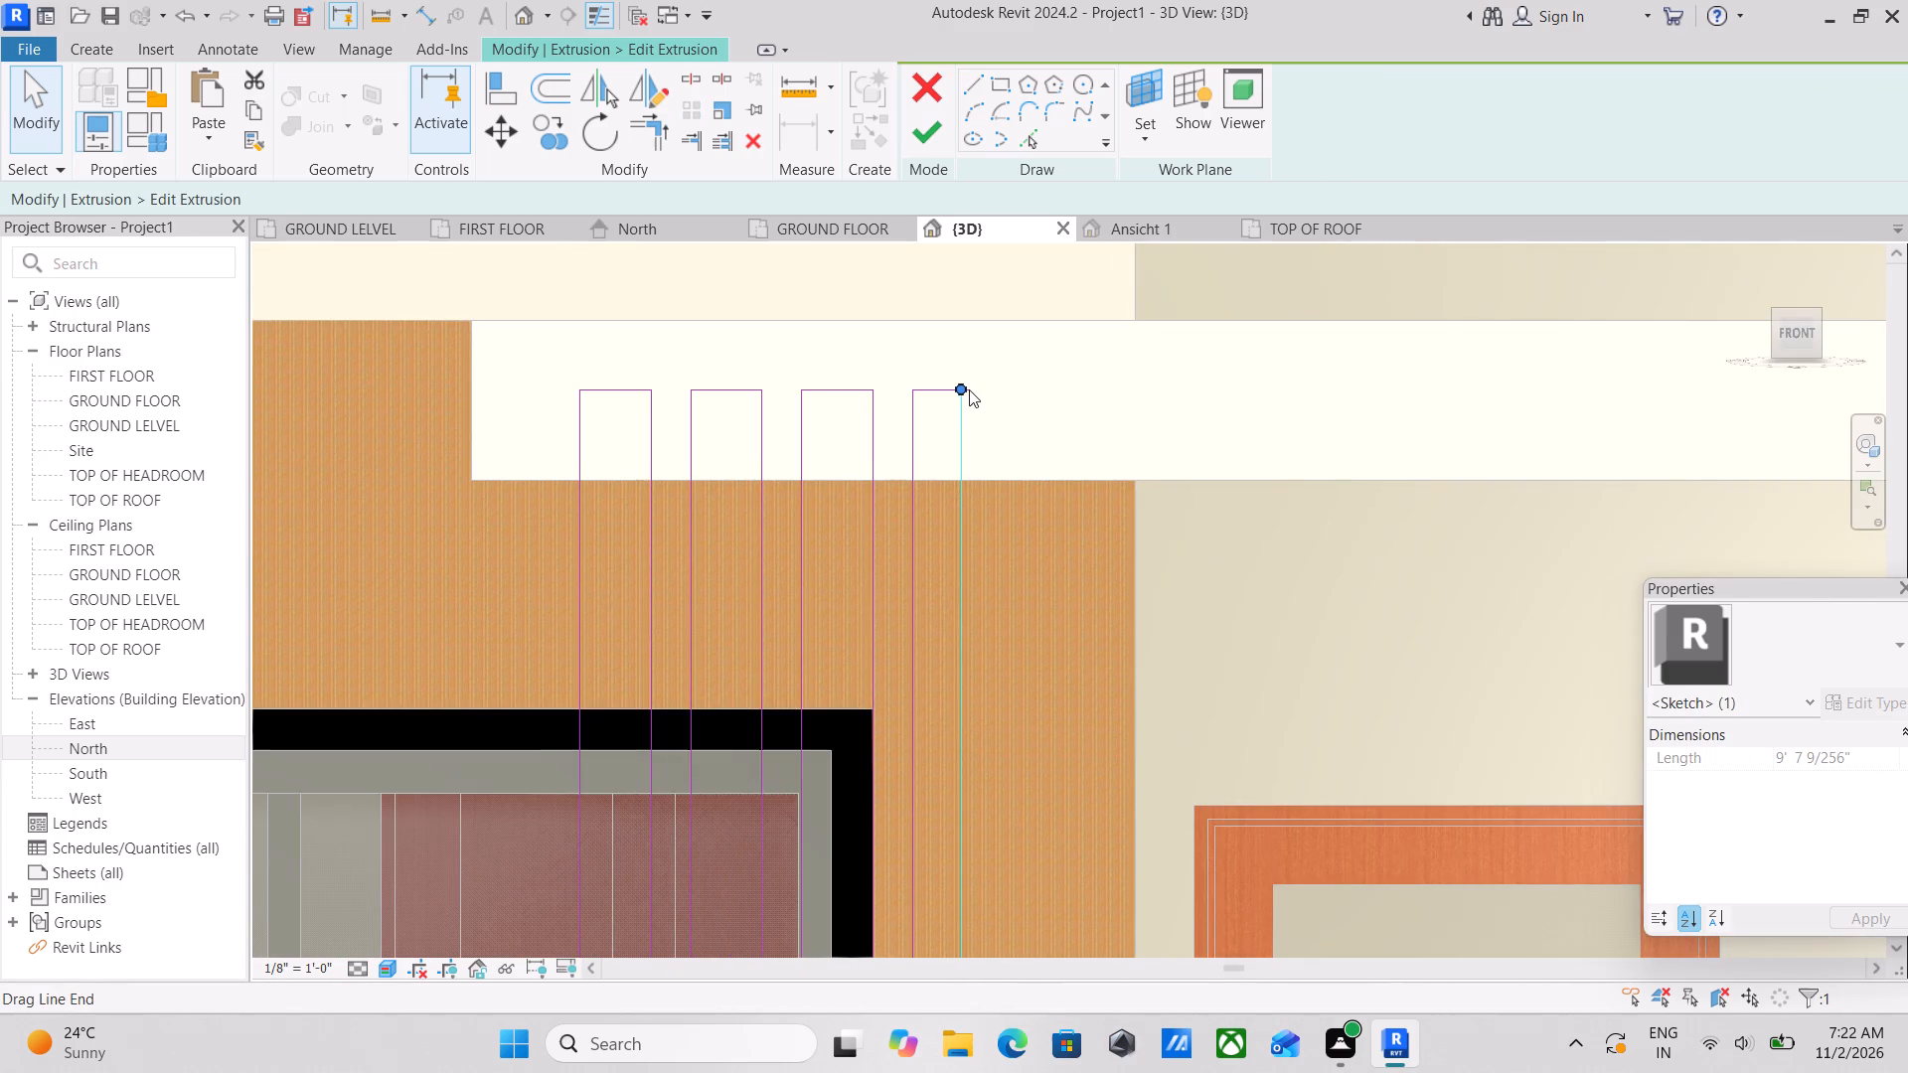
{"action": "right_click", "coordinate": [958, 463]}
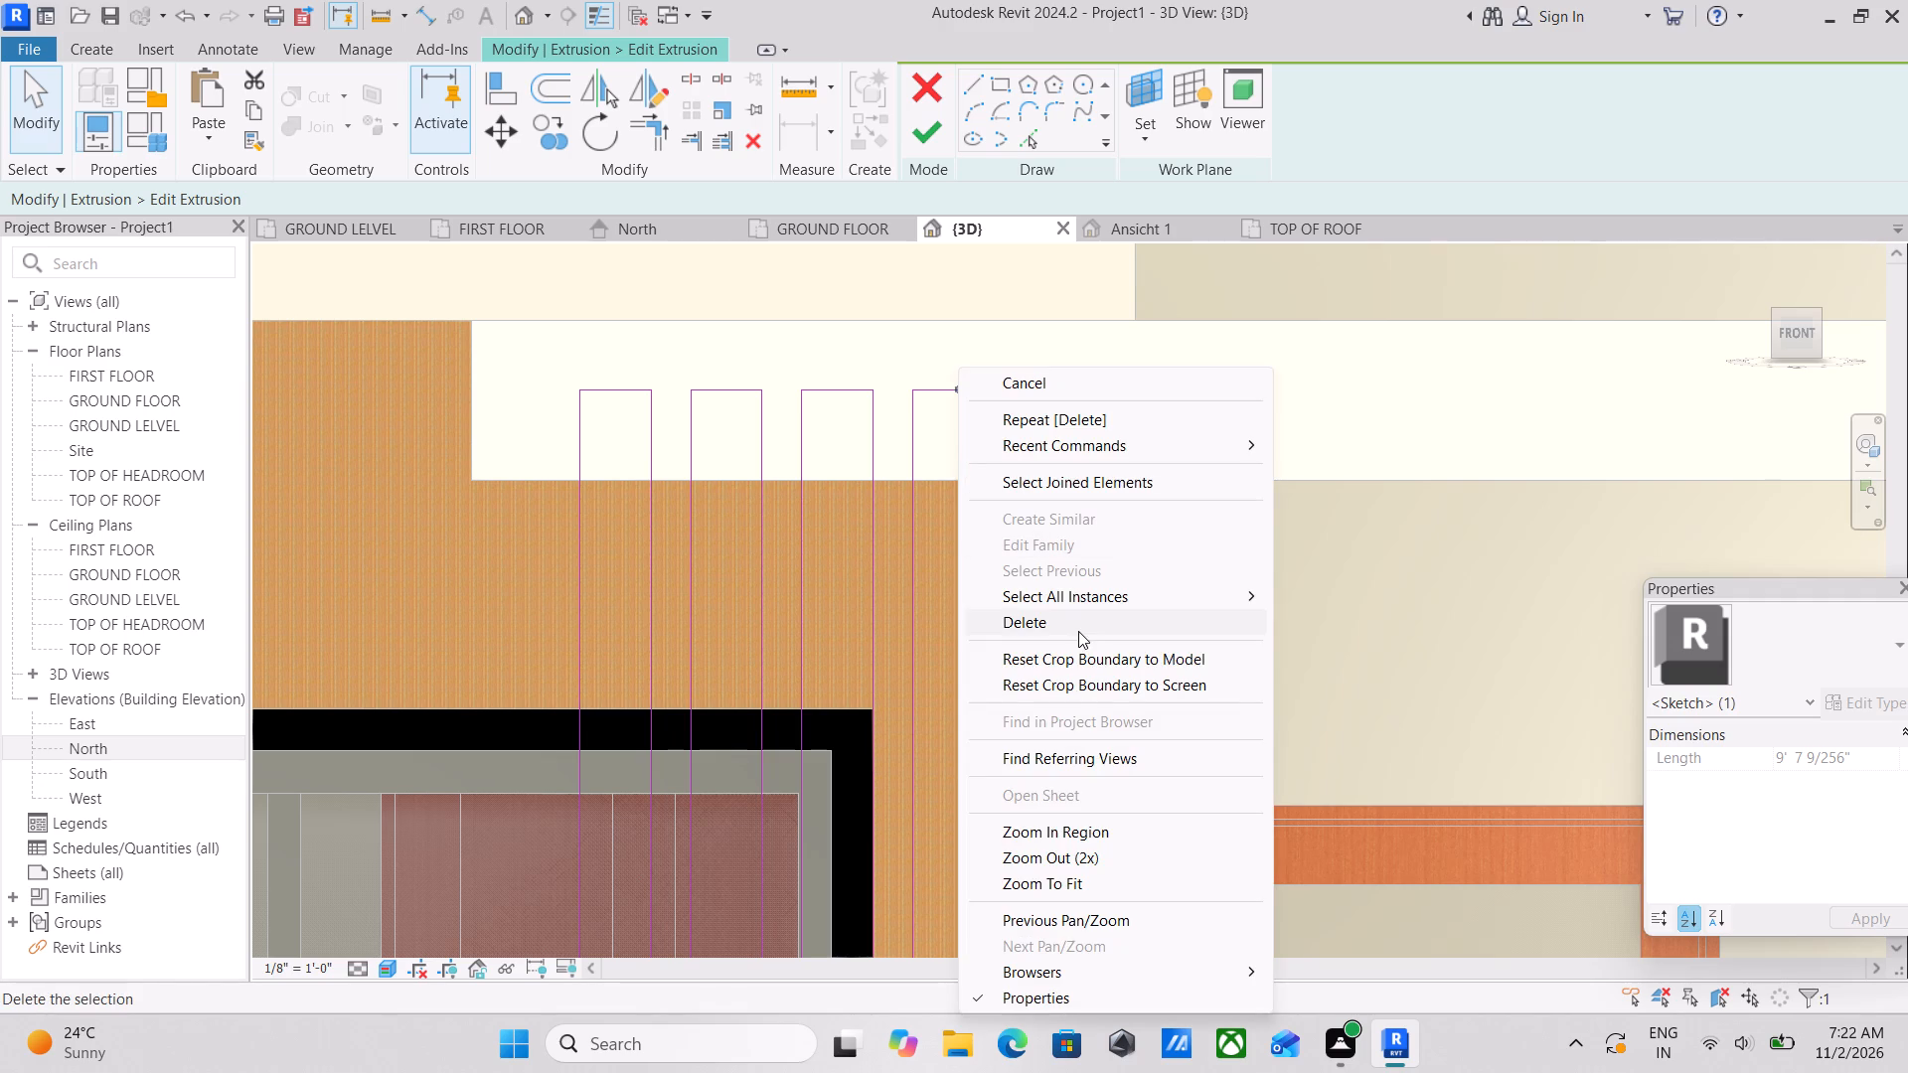
{"action": "left_click", "coordinate": [1073, 627]}
Delete the fourth rectangle's remaining top and side lines and both leftover bottom lines, leaving three strip outlines.
{"action": "scroll", "coordinate": [976, 395], "scroll_direction": "down", "scroll_amount": 6}
{"action": "middle_click_drag", "start_coordinate": [1036, 481], "coordinate": [1044, 343]}
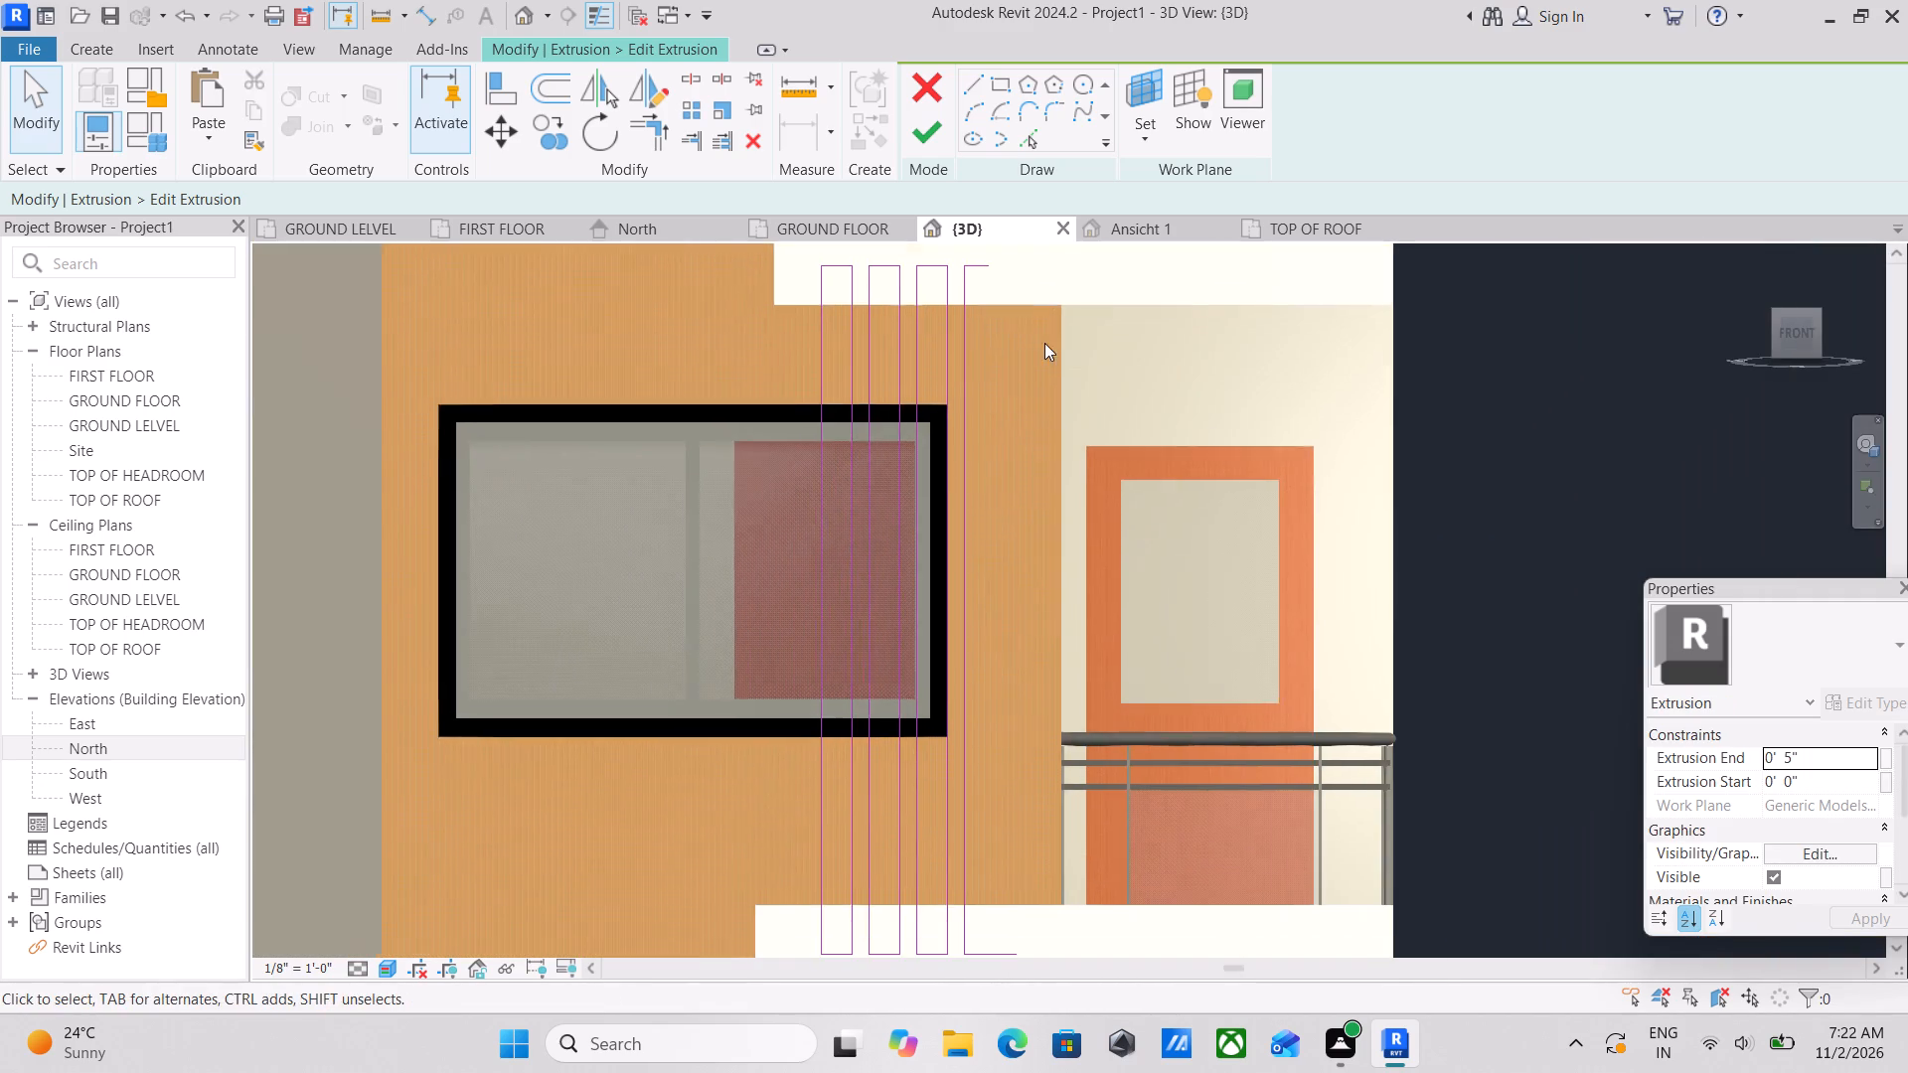
{"action": "middle_click_drag", "start_coordinate": [1049, 786], "coordinate": [1039, 636]}
{"action": "middle_click_drag", "start_coordinate": [999, 533], "coordinate": [973, 748]}
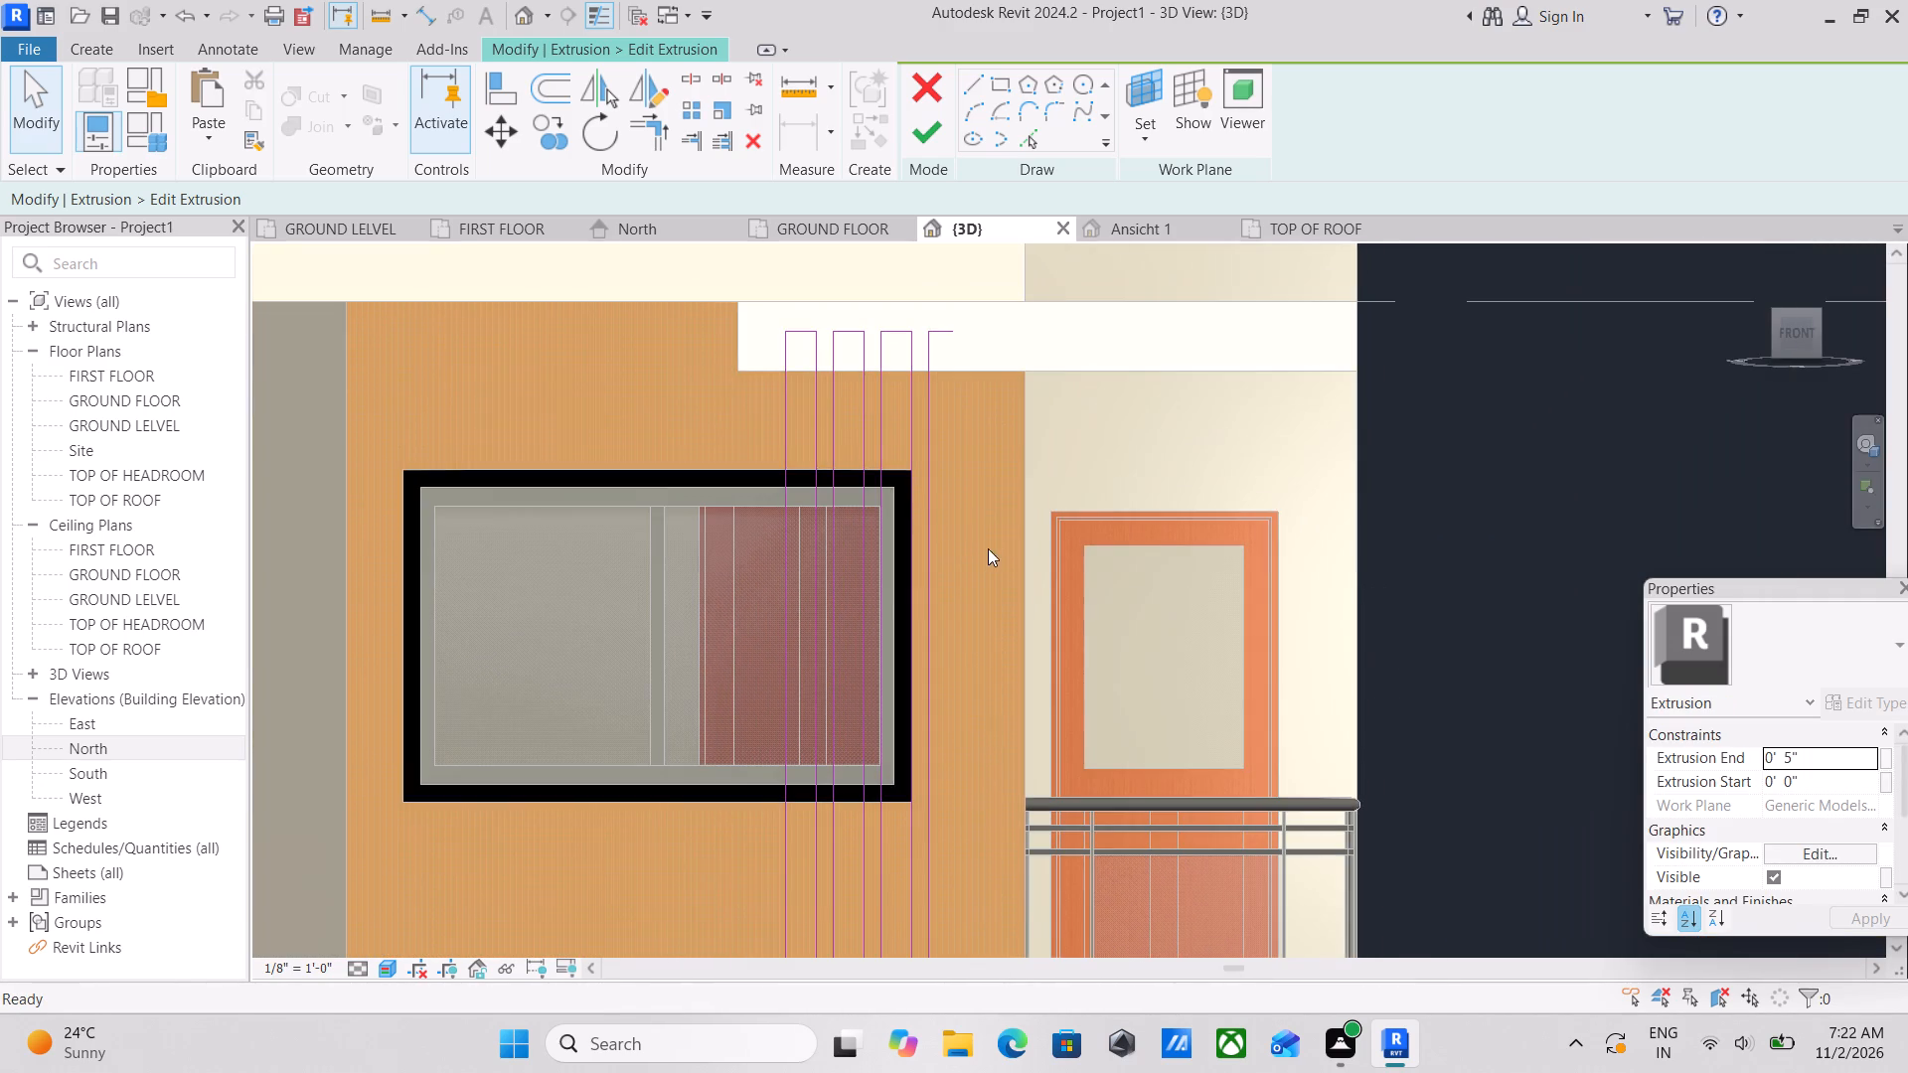
{"action": "left_click", "coordinate": [949, 334]}
{"action": "right_click", "coordinate": [949, 334]}
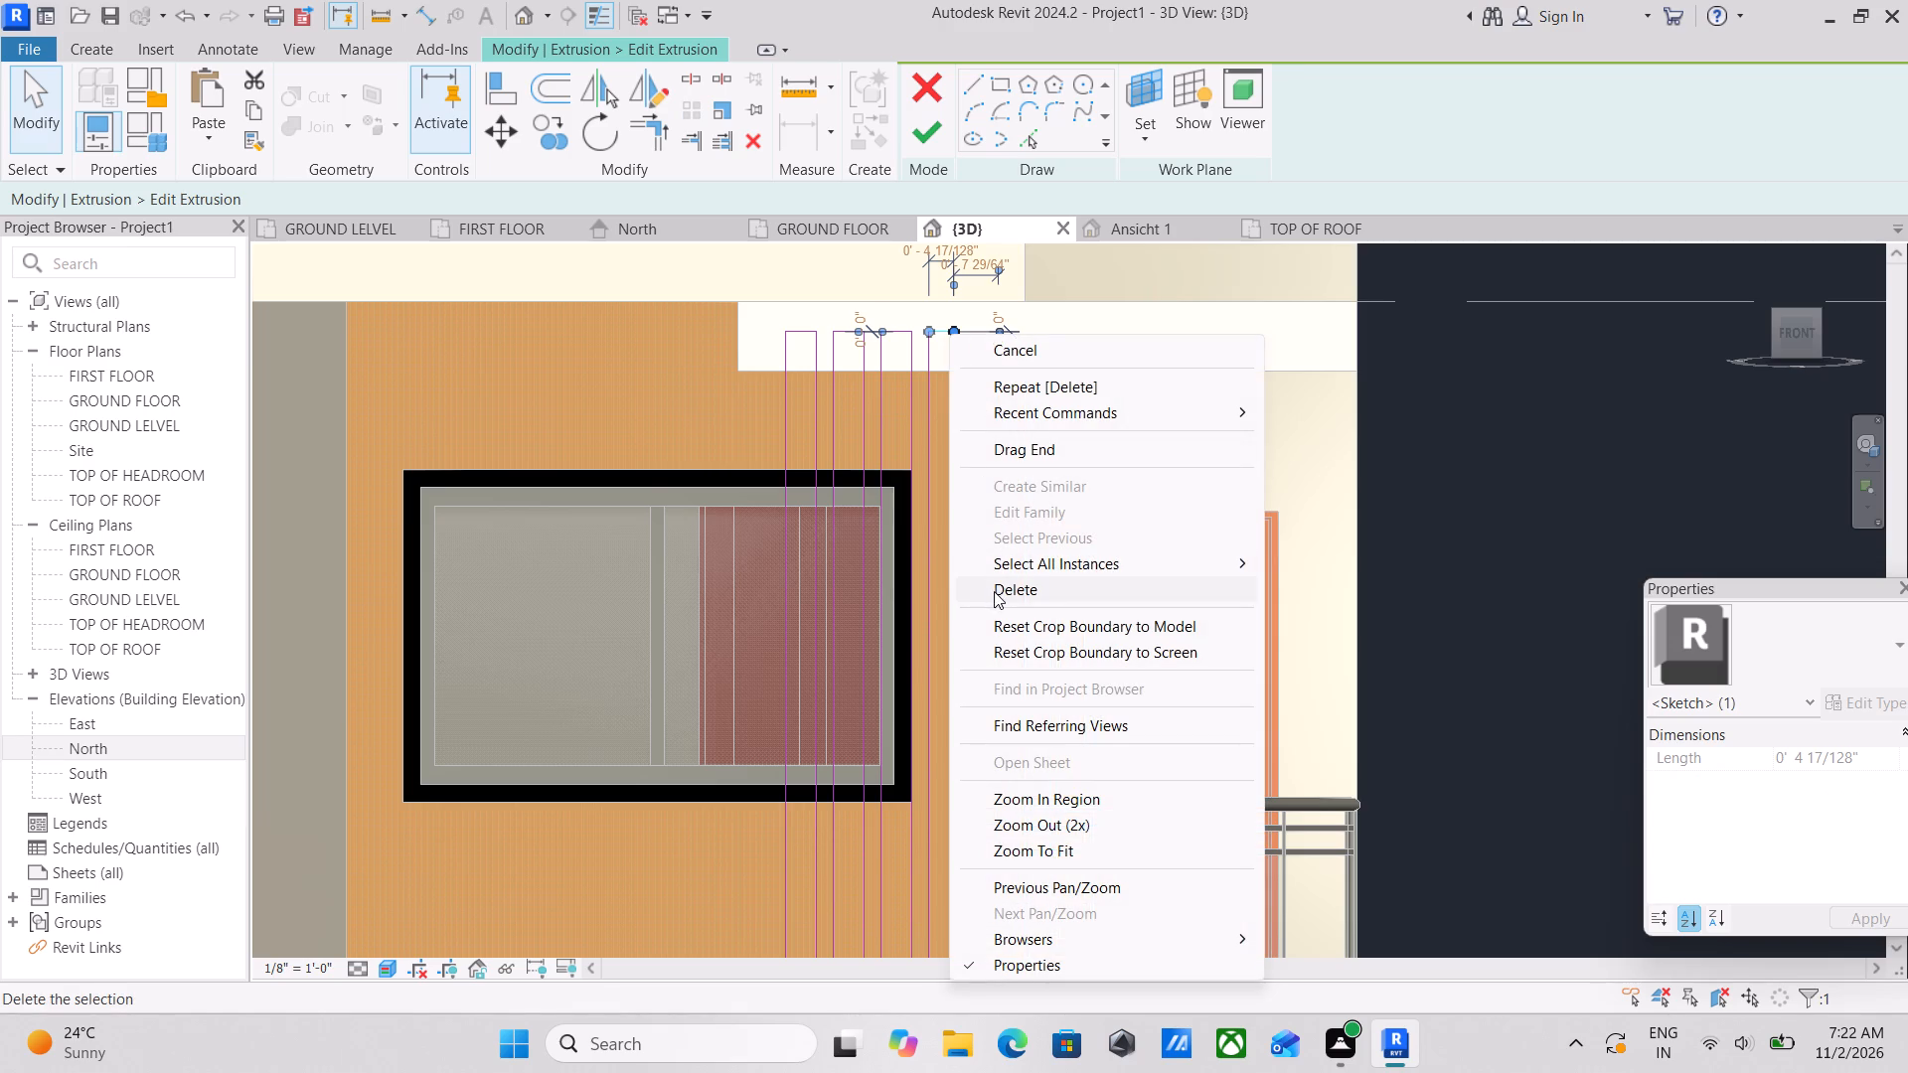
{"action": "left_click", "coordinate": [995, 591]}
{"action": "left_click", "coordinate": [932, 463]}
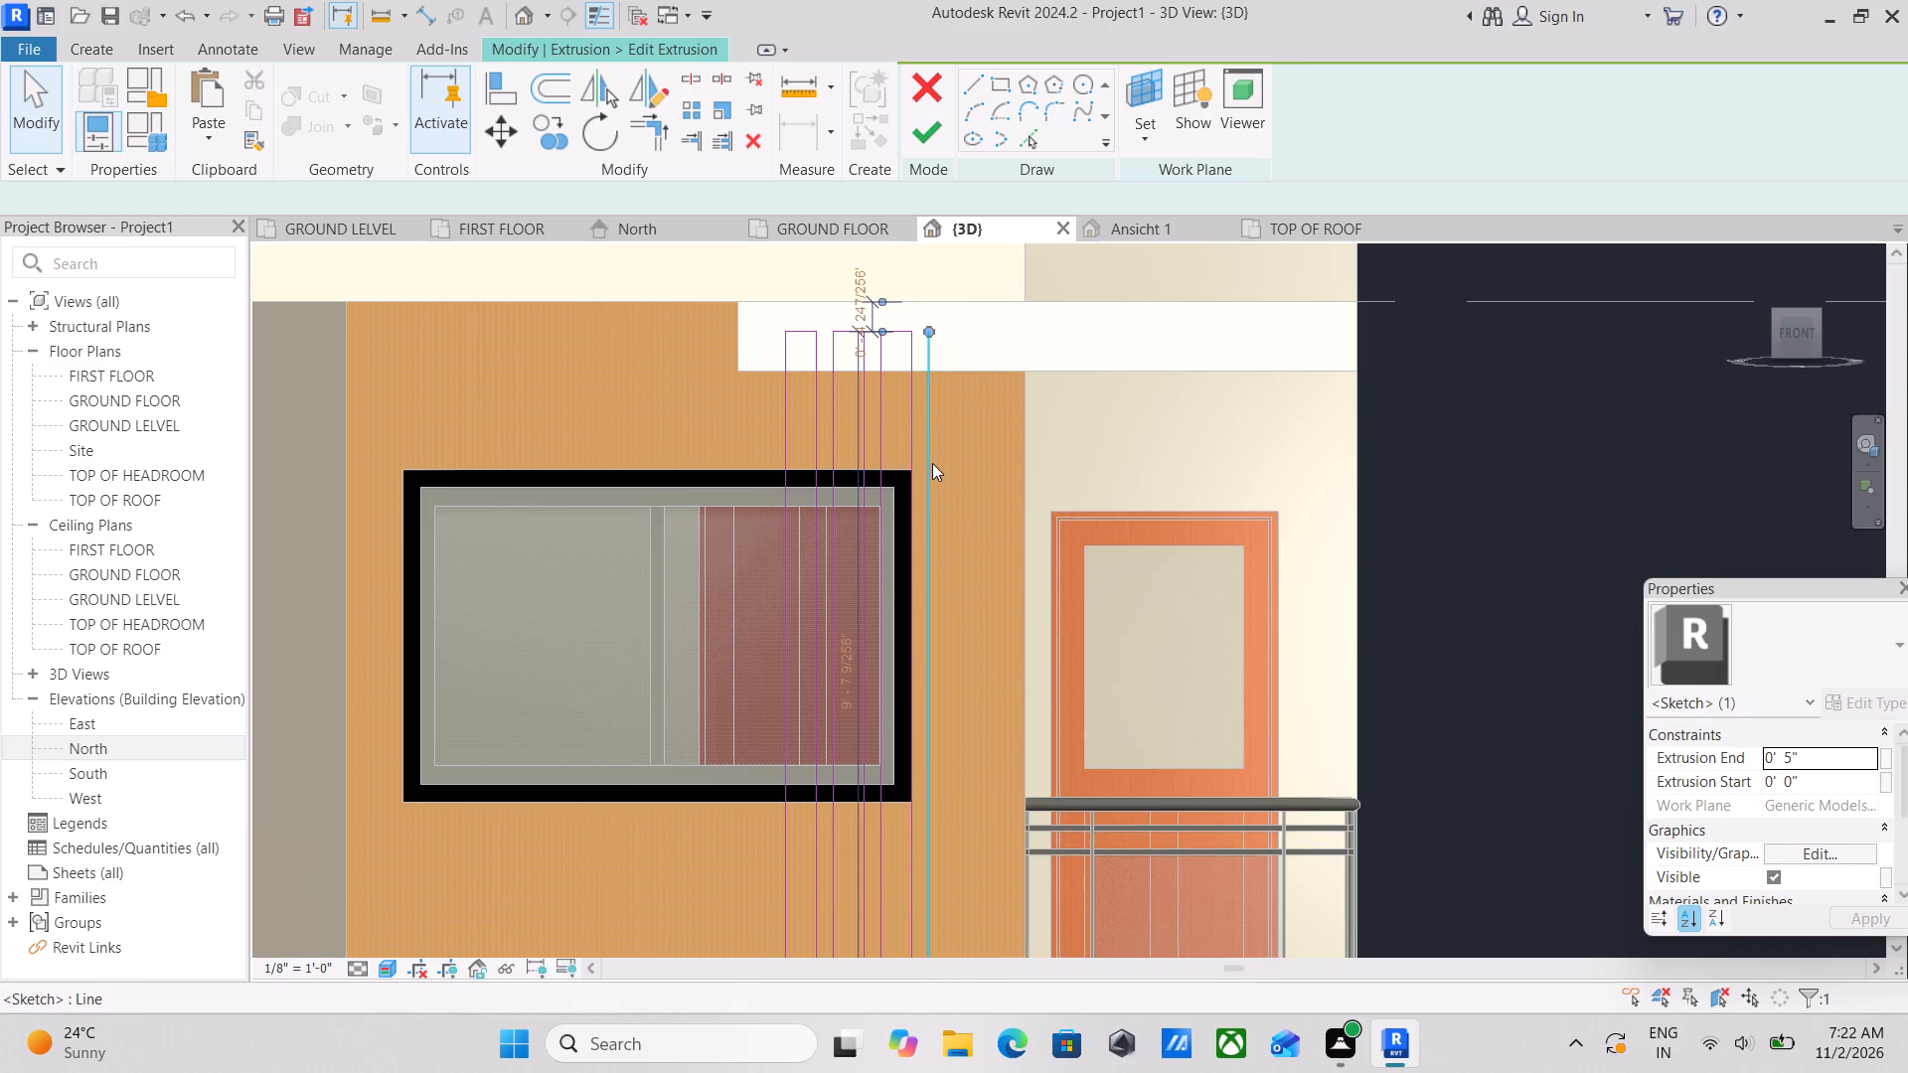
{"action": "right_click", "coordinate": [932, 463]}
{"action": "left_click", "coordinate": [1024, 619]}
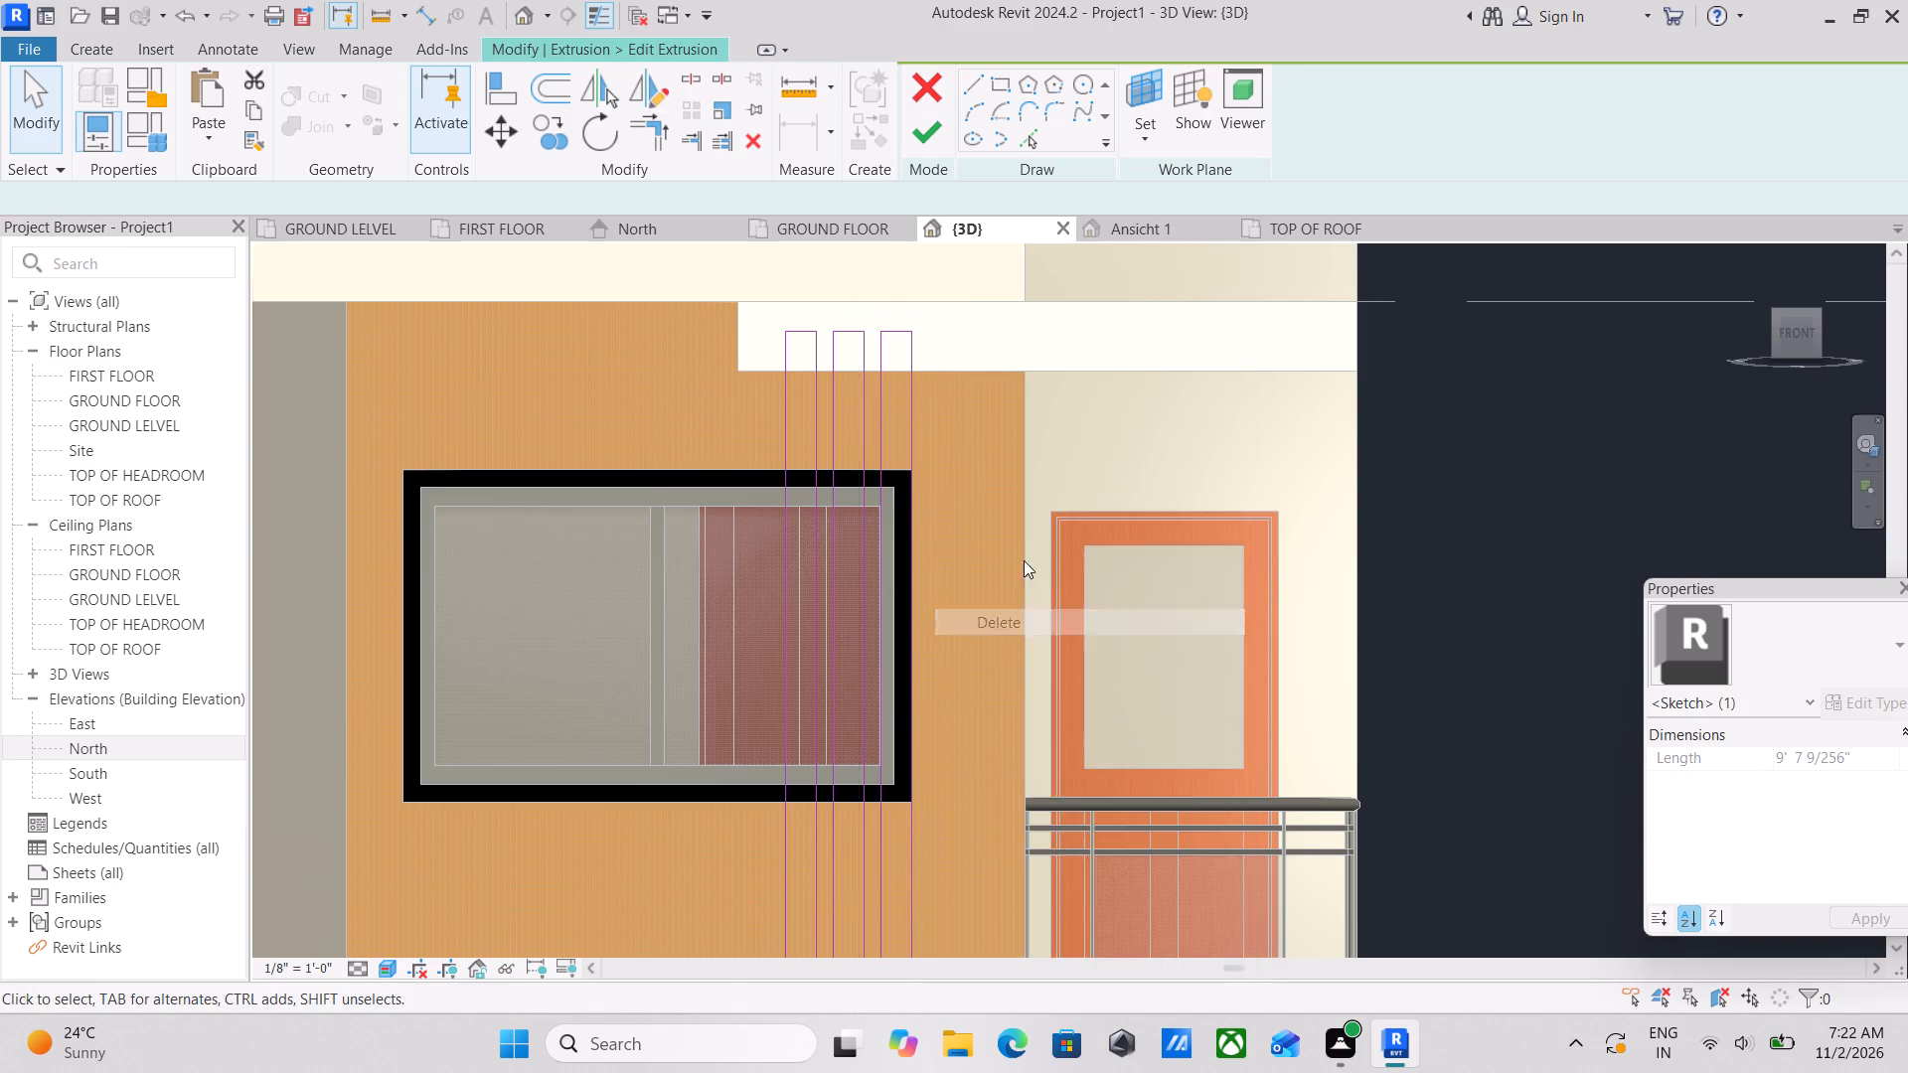
{"action": "scroll", "coordinate": [1021, 540], "scroll_direction": "down", "scroll_amount": 3}
{"action": "middle_click_drag", "start_coordinate": [1021, 538], "coordinate": [1012, 393]}
{"action": "scroll", "coordinate": [989, 751], "scroll_direction": "up", "scroll_amount": 4}
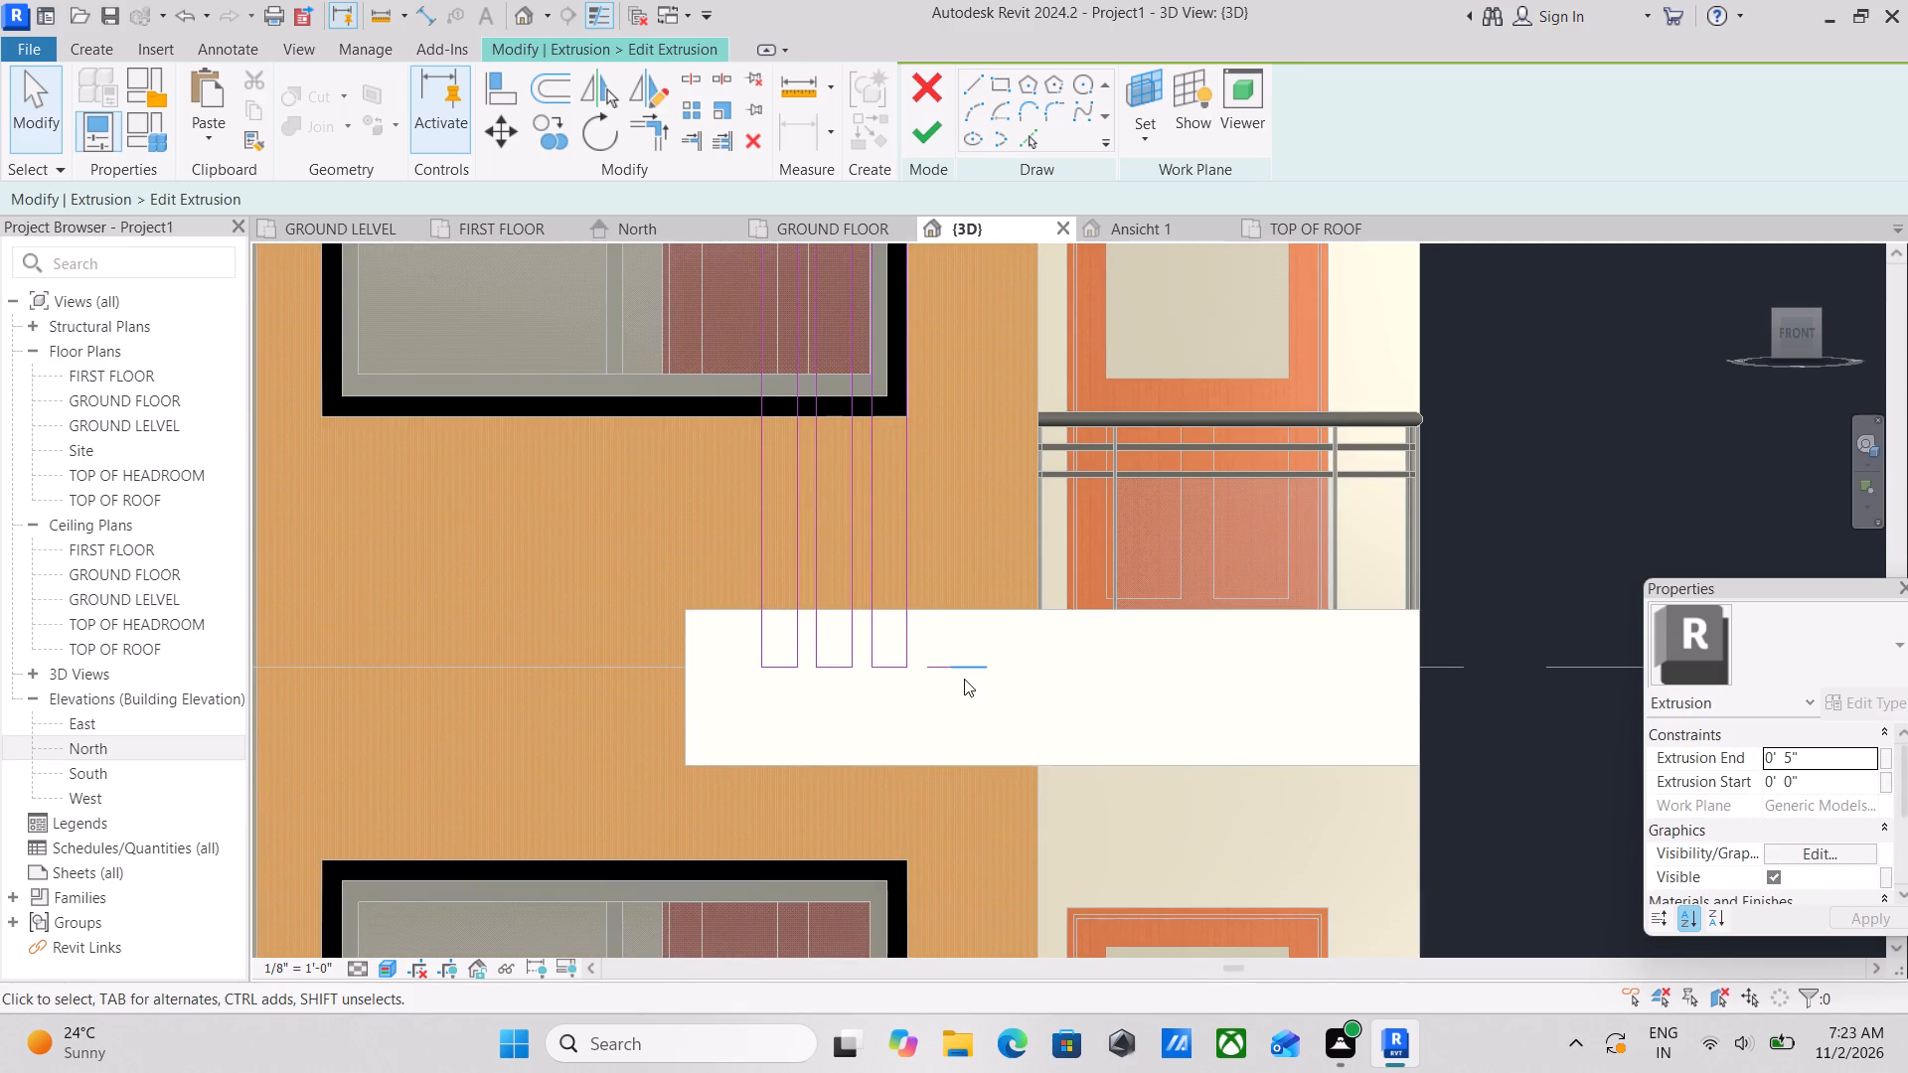
{"action": "left_click", "coordinate": [964, 669]}
{"action": "right_click", "coordinate": [964, 669]}
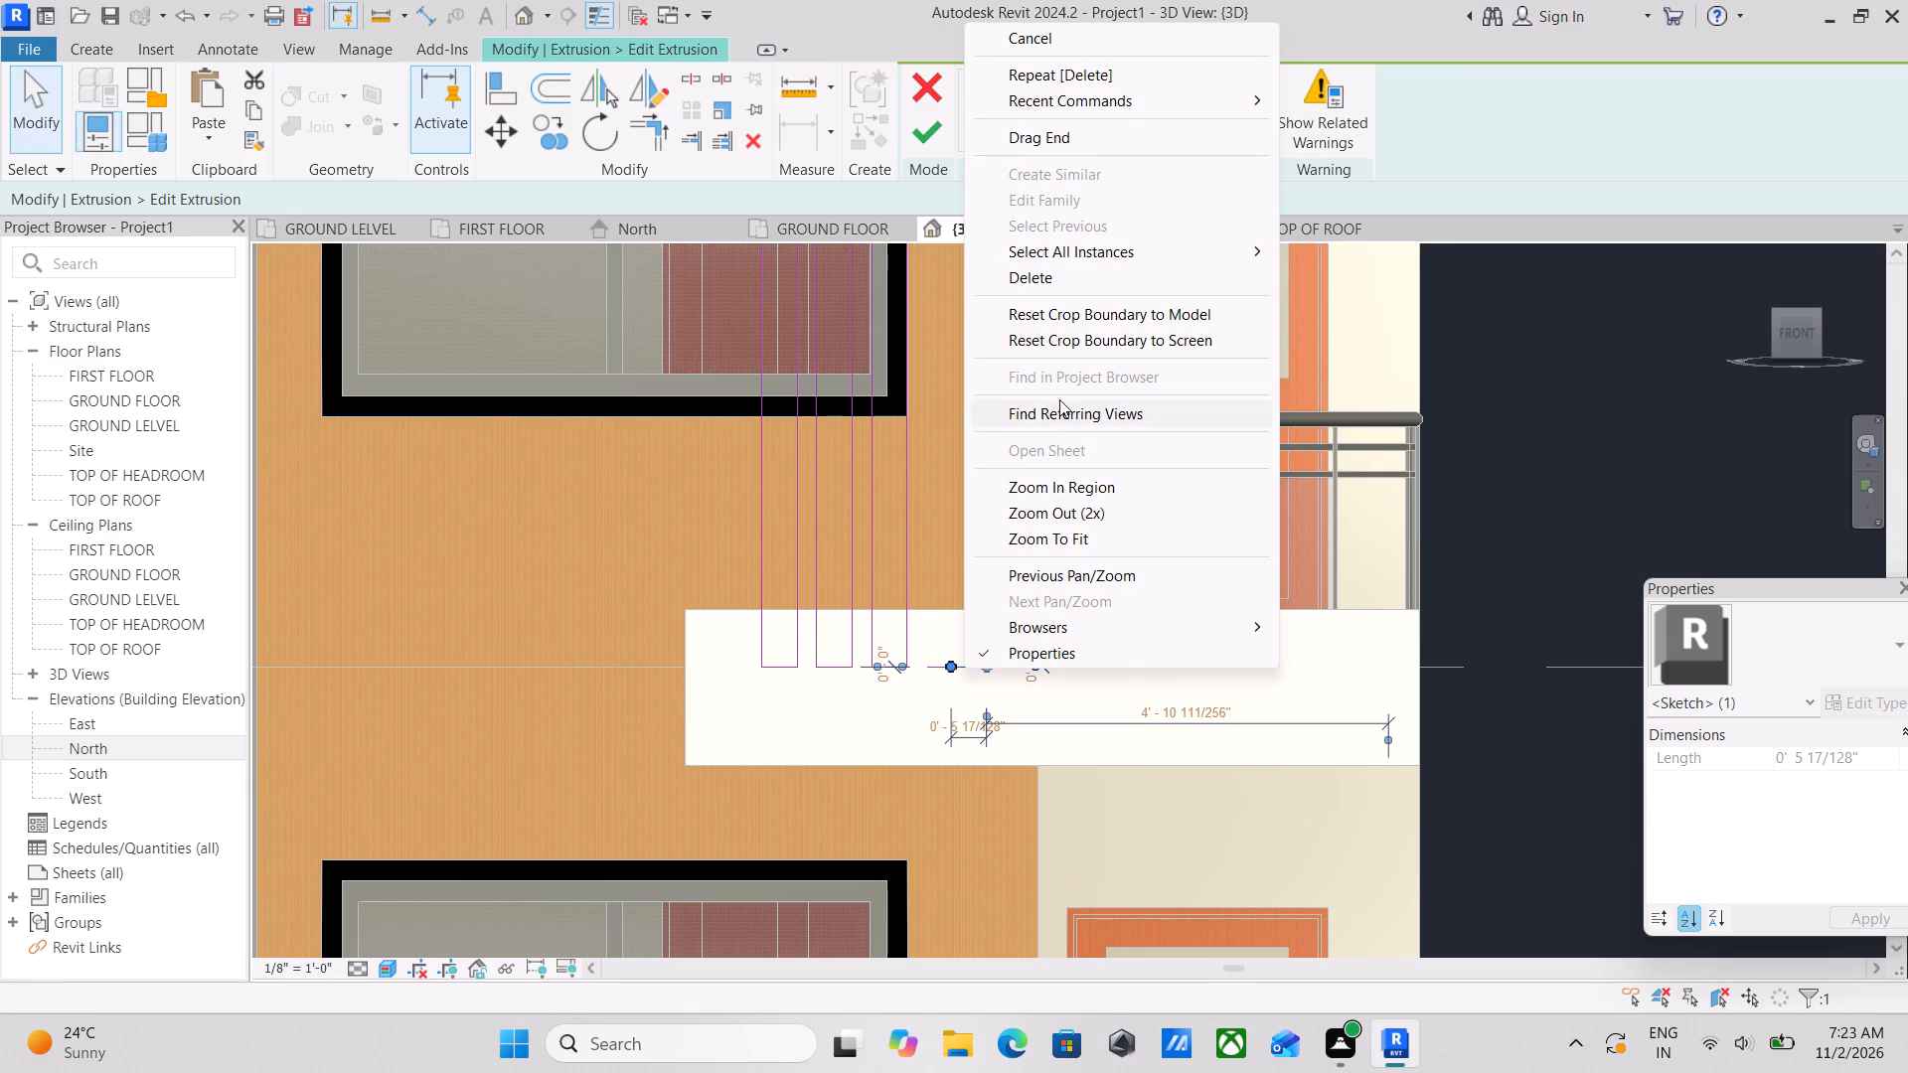
{"action": "left_click", "coordinate": [1079, 285]}
{"action": "left_click", "coordinate": [945, 665]}
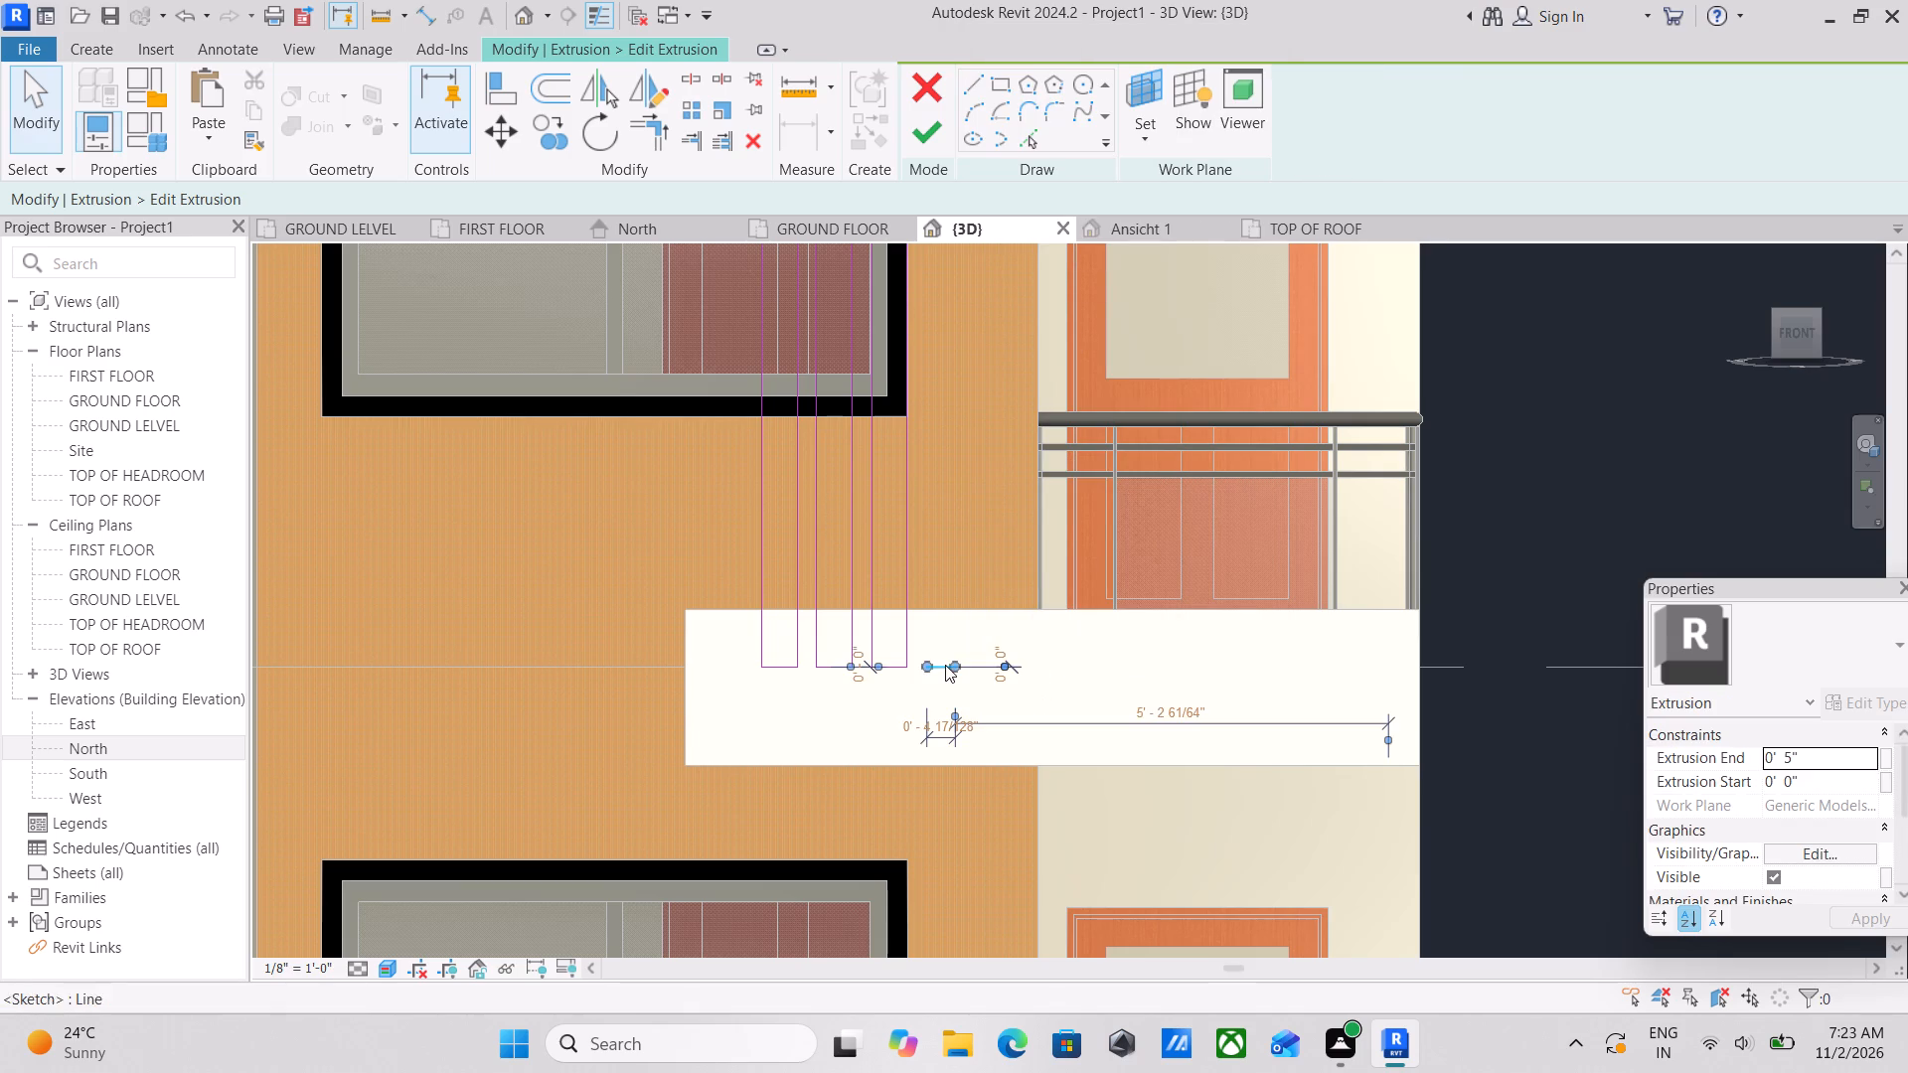
{"action": "right_click", "coordinate": [945, 665]}
{"action": "left_click", "coordinate": [1019, 278]}
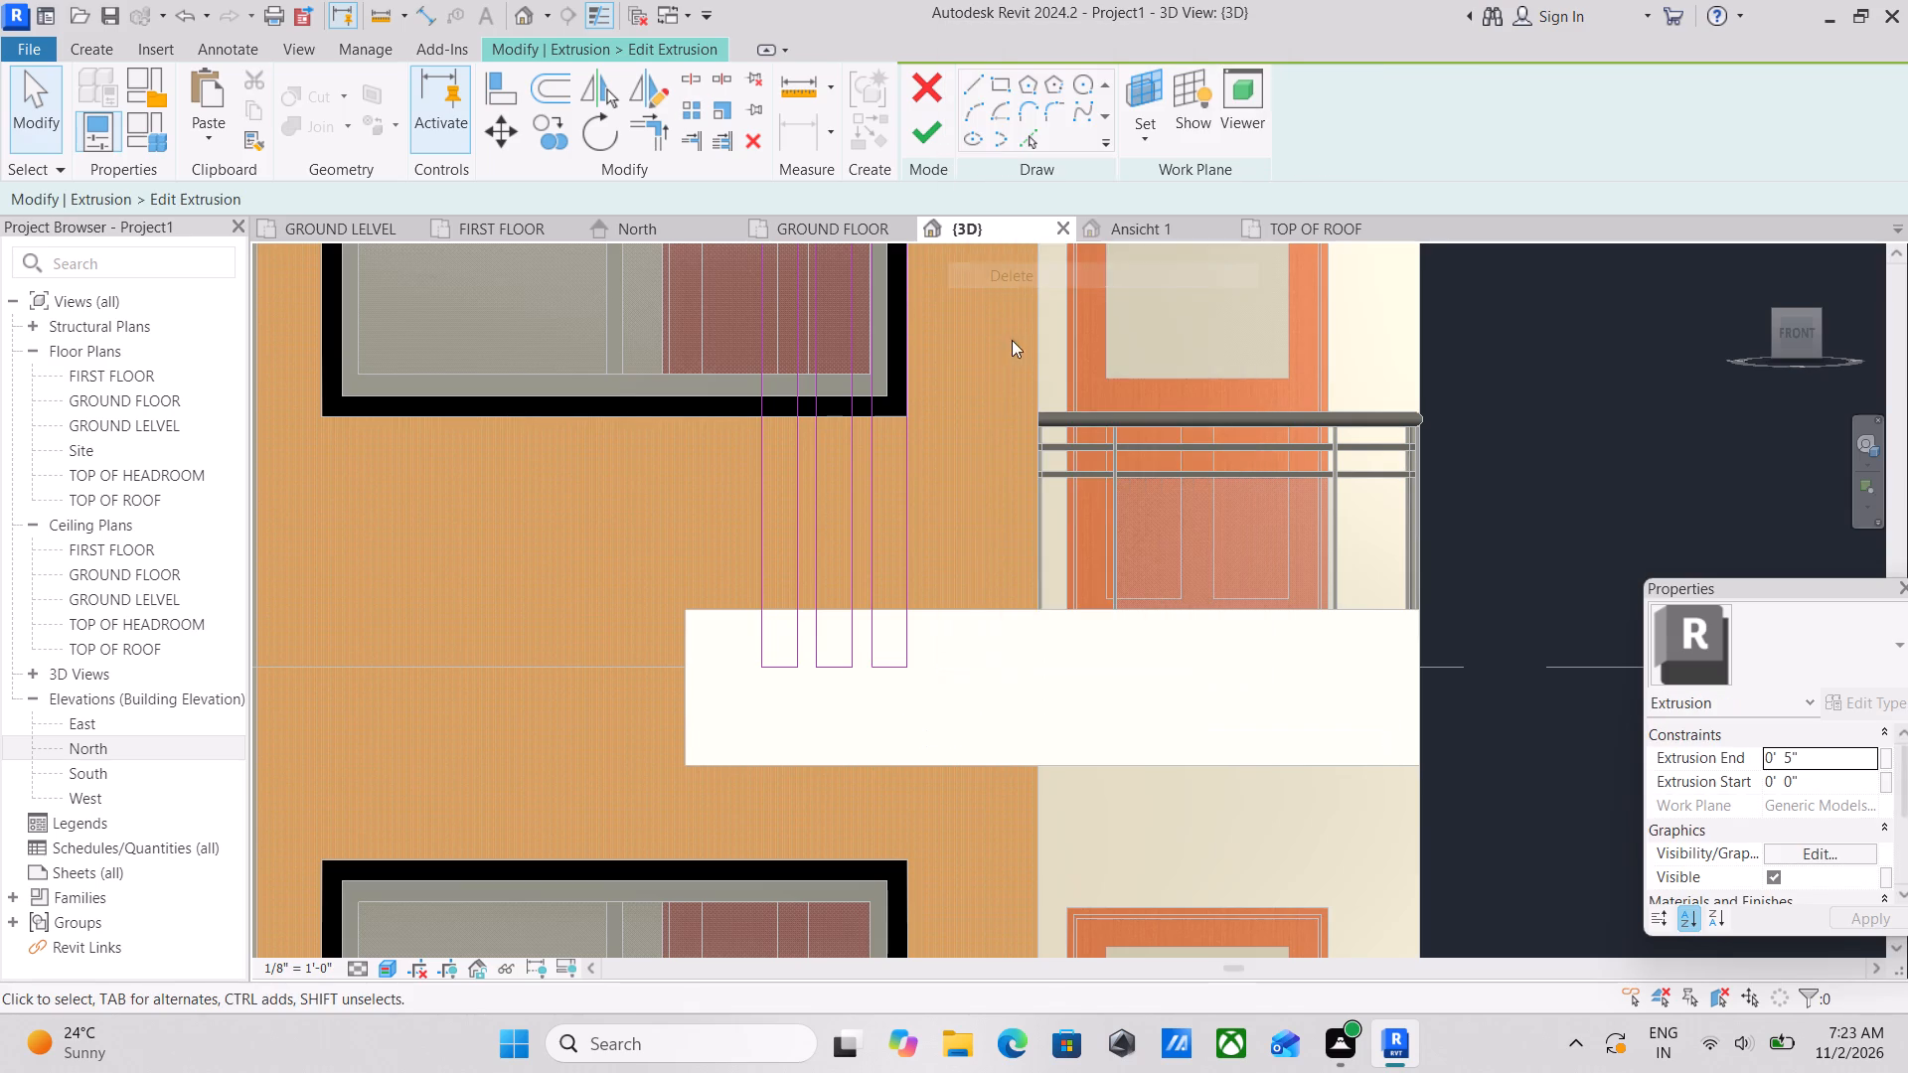
Copy the third strip rectangle once toward the balcony door at an offset of about 7".
{"action": "scroll", "coordinate": [986, 421], "scroll_direction": "down", "scroll_amount": 2}
{"action": "middle_click_drag", "start_coordinate": [986, 421], "coordinate": [931, 550]}
{"action": "middle_click_drag", "start_coordinate": [865, 402], "coordinate": [854, 497]}
{"action": "scroll", "coordinate": [846, 328], "scroll_direction": "down", "scroll_amount": 2}
{"action": "middle_click_drag", "start_coordinate": [846, 328], "coordinate": [802, 452]}
{"action": "scroll", "coordinate": [788, 329], "scroll_direction": "up", "scroll_amount": 2}
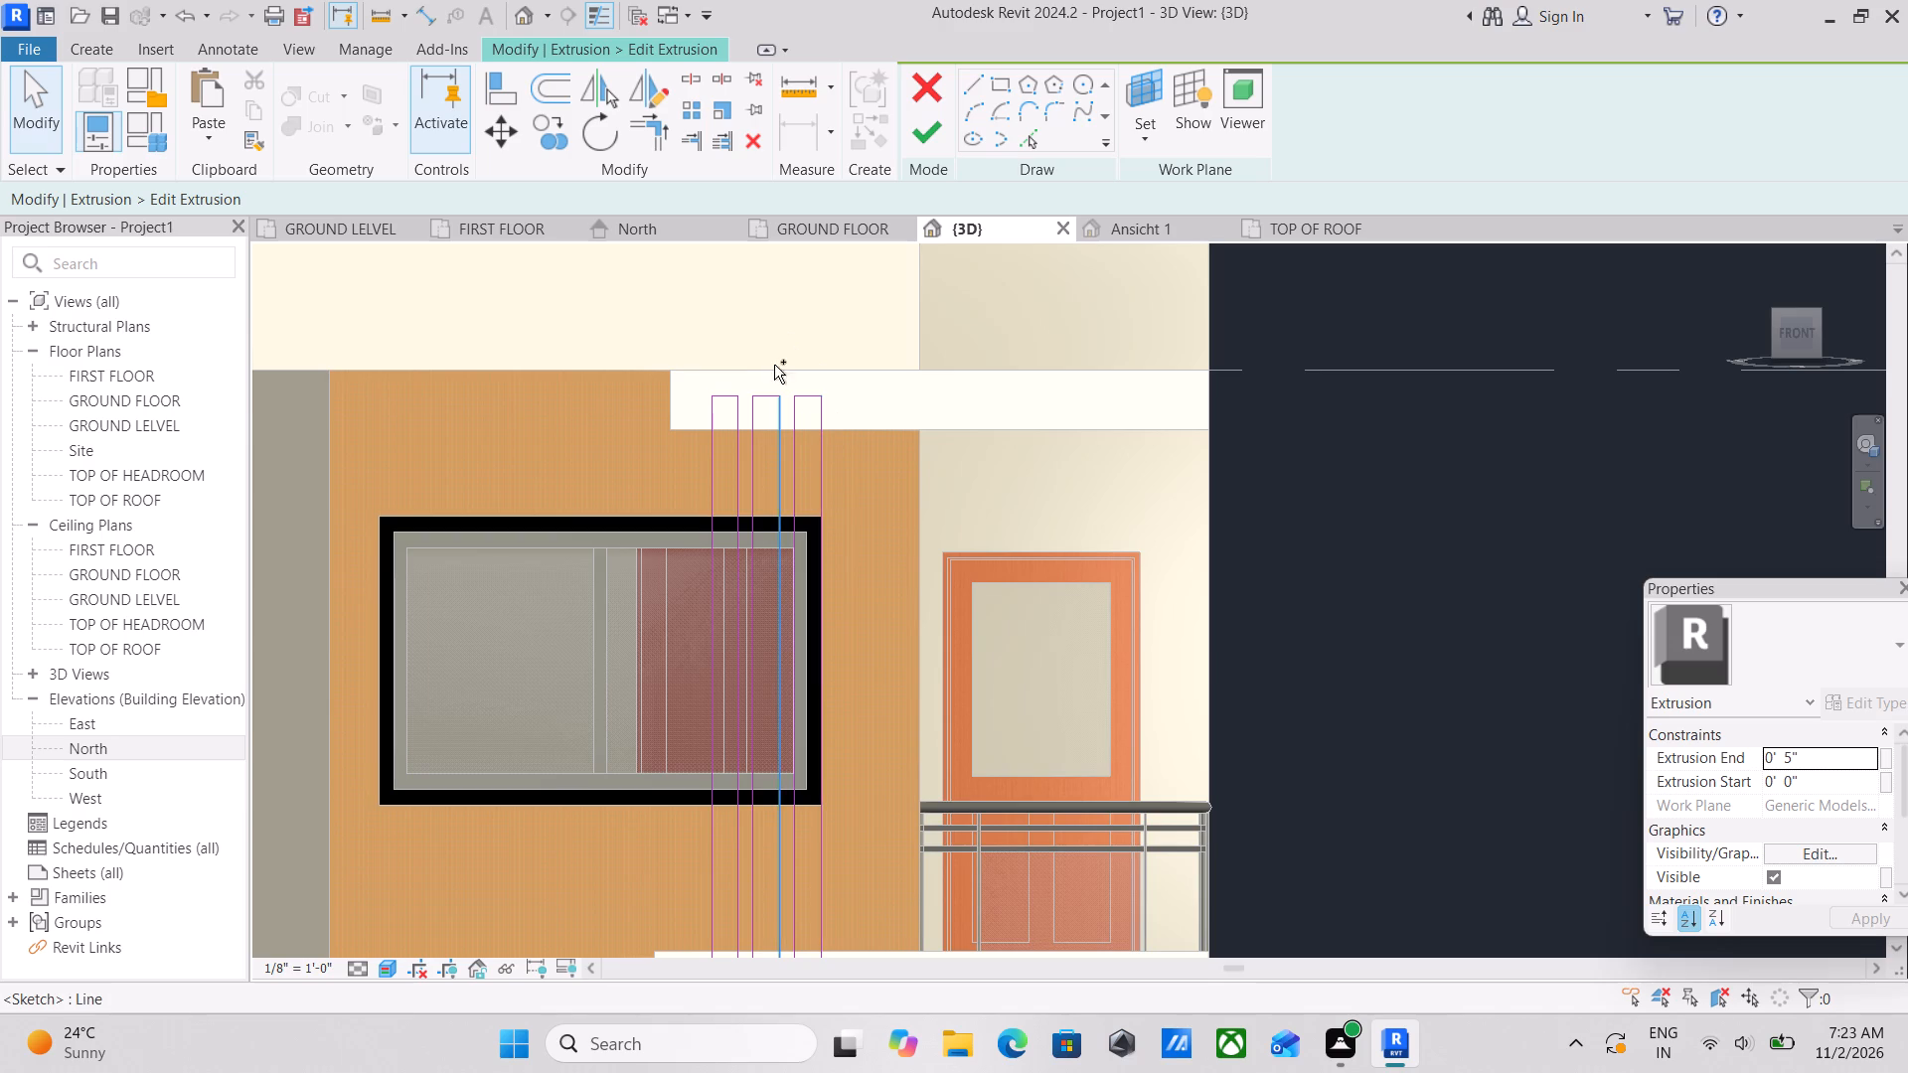
{"action": "left_click_drag", "start_coordinate": [776, 358], "coordinate": [848, 720], "text": "ctrl"}
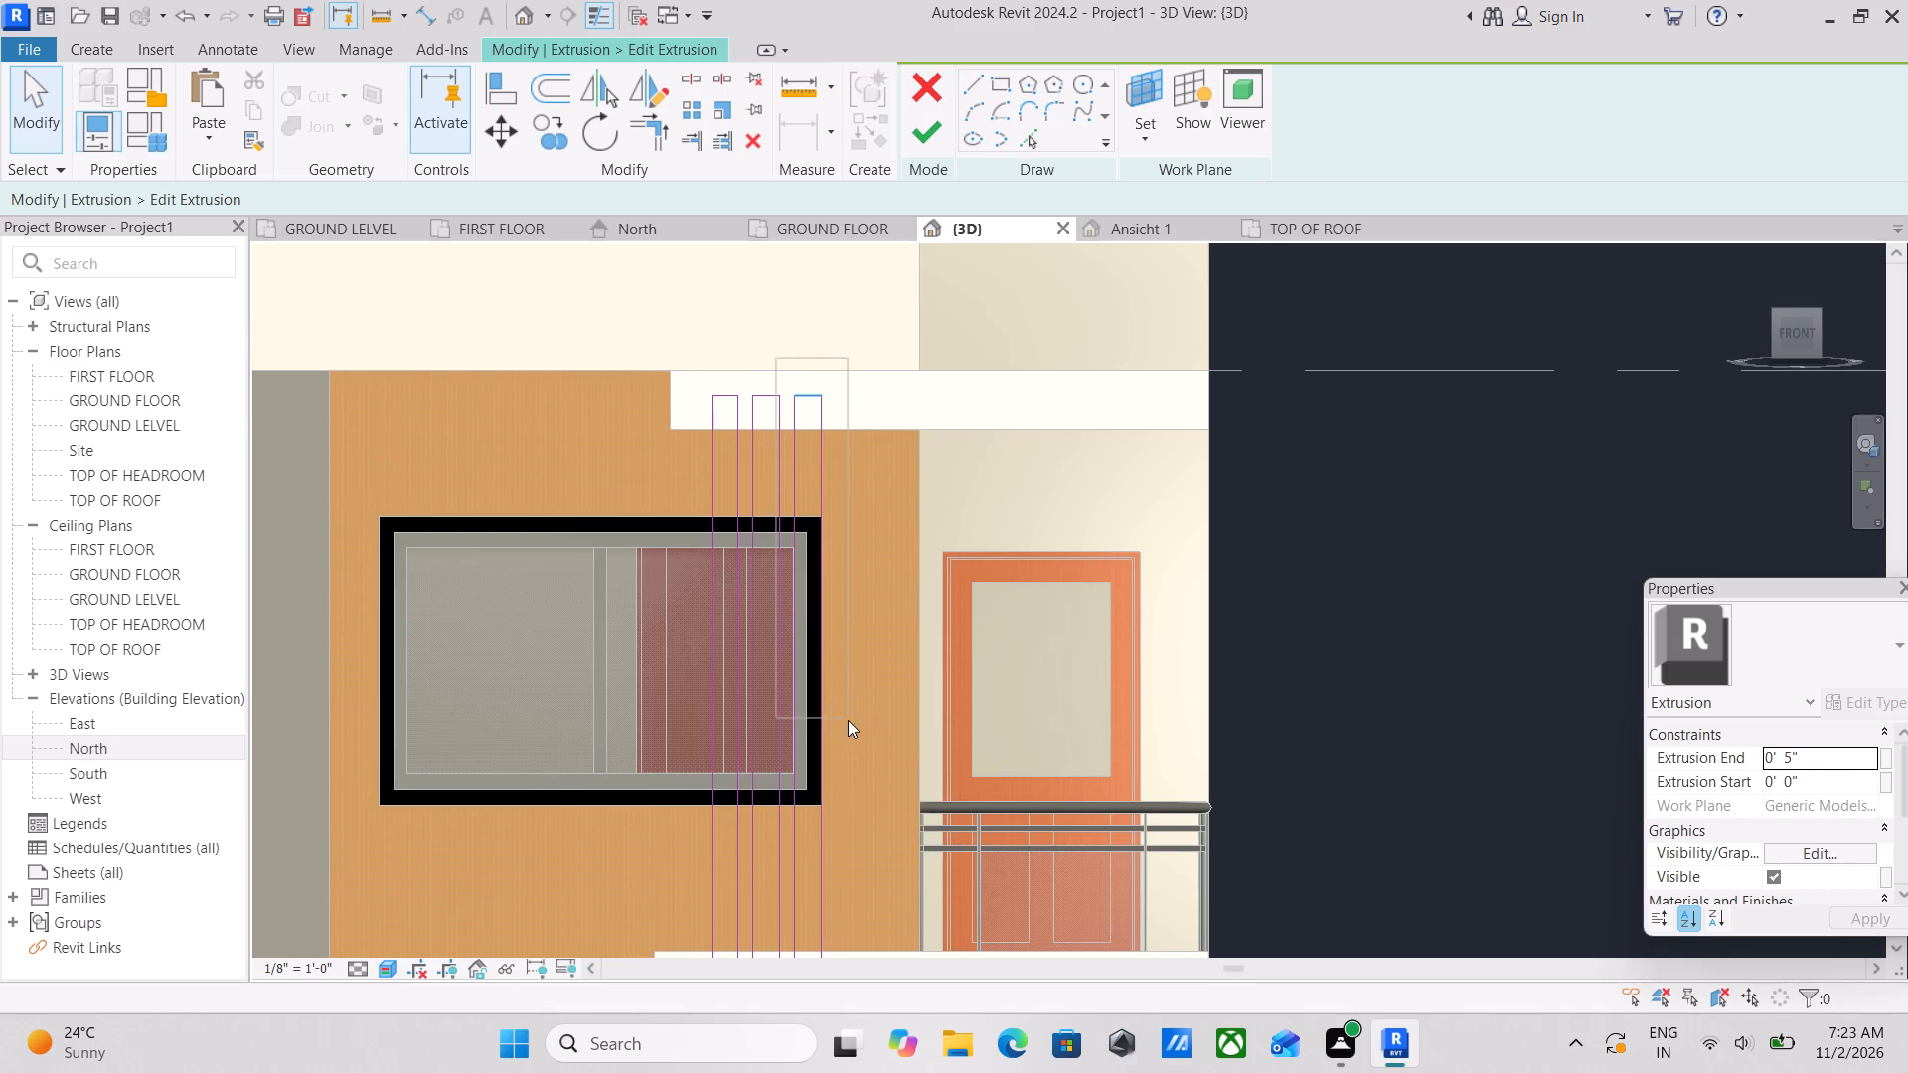
{"action": "left_click_drag", "start_coordinate": [848, 720], "coordinate": [828, 336], "text": "ctrl"}
{"action": "scroll", "coordinate": [853, 438], "scroll_direction": "down", "scroll_amount": 3}
{"action": "middle_click_drag", "start_coordinate": [849, 428], "coordinate": [831, 346]}
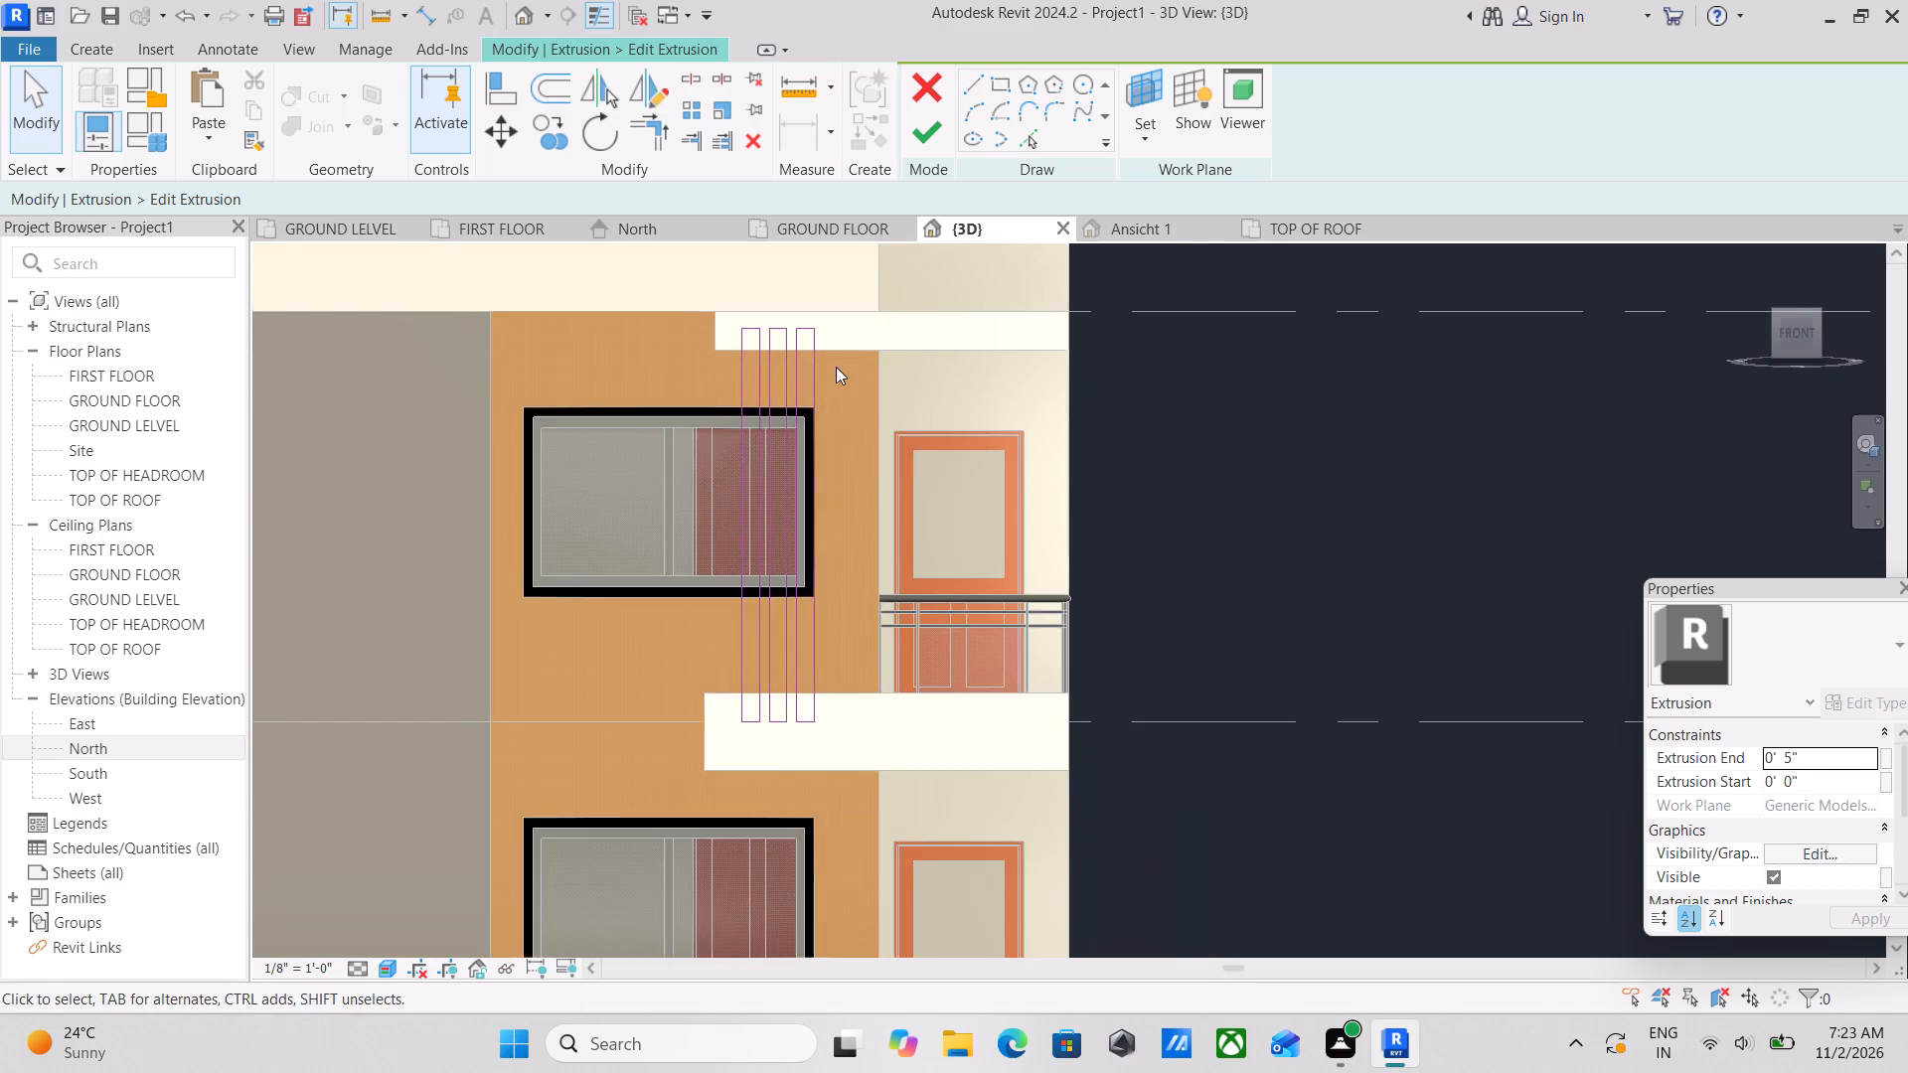
{"action": "middle_click_drag", "start_coordinate": [896, 542], "coordinate": [869, 592]}
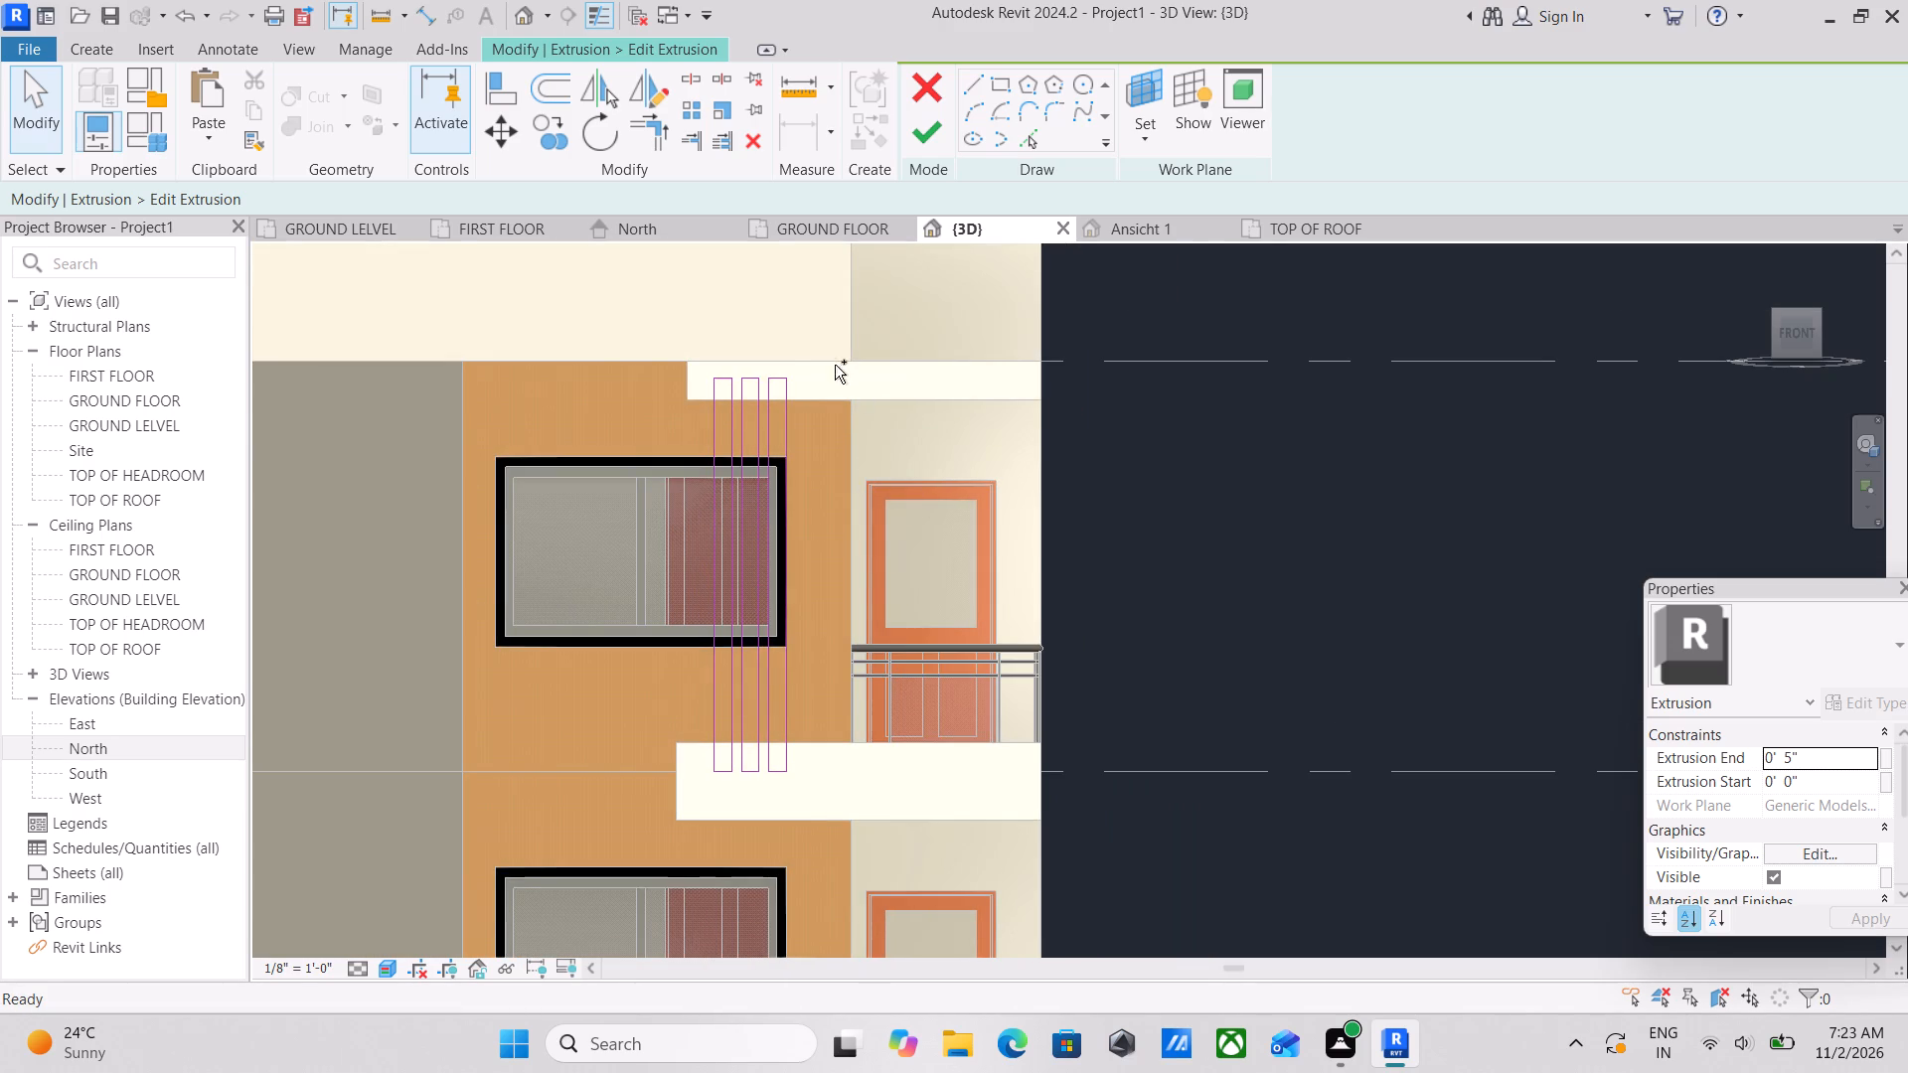
{"action": "left_click_drag", "start_coordinate": [767, 359], "coordinate": [798, 484], "text": "ctrl"}
{"action": "left_click_drag", "start_coordinate": [798, 484], "coordinate": [813, 787], "text": "ctrl"}
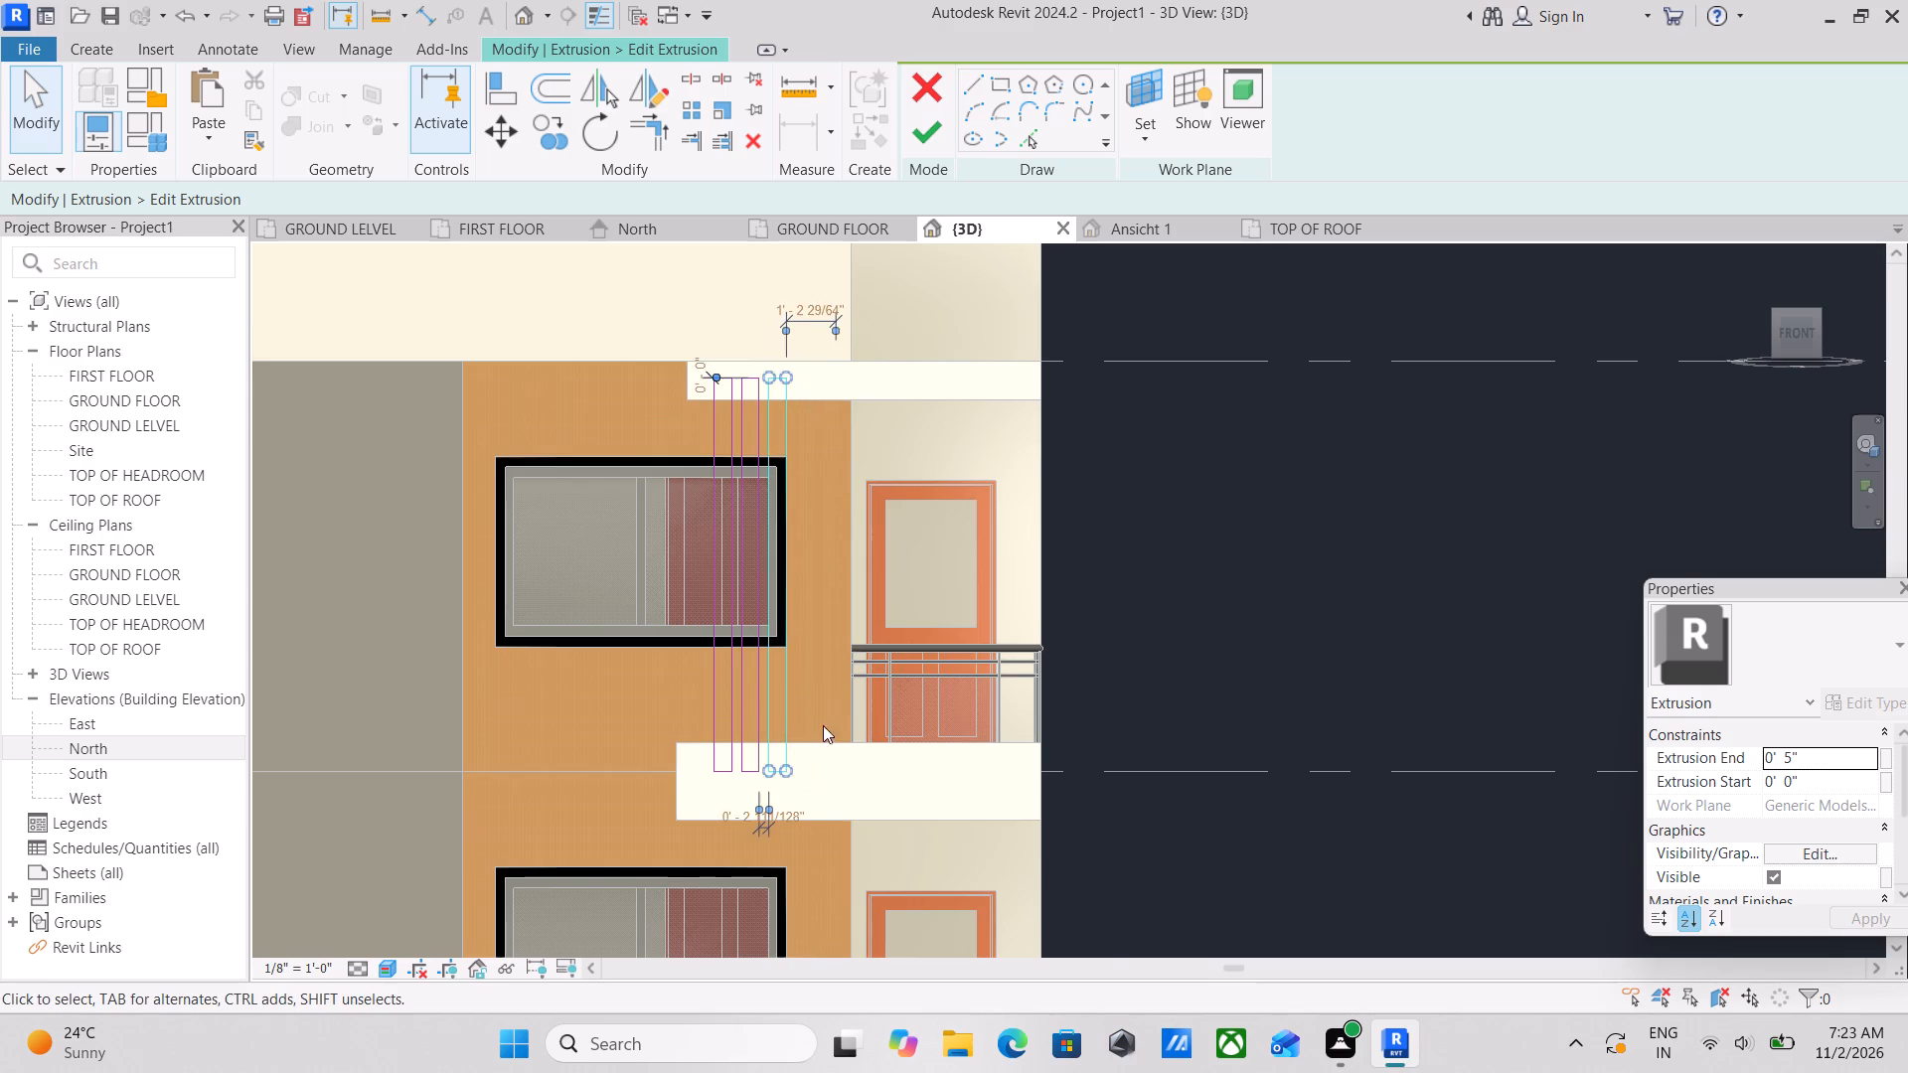
{"action": "scroll", "coordinate": [811, 492], "scroll_direction": "up", "scroll_amount": 2}
{"action": "middle_click_drag", "start_coordinate": [834, 446], "coordinate": [826, 573]}
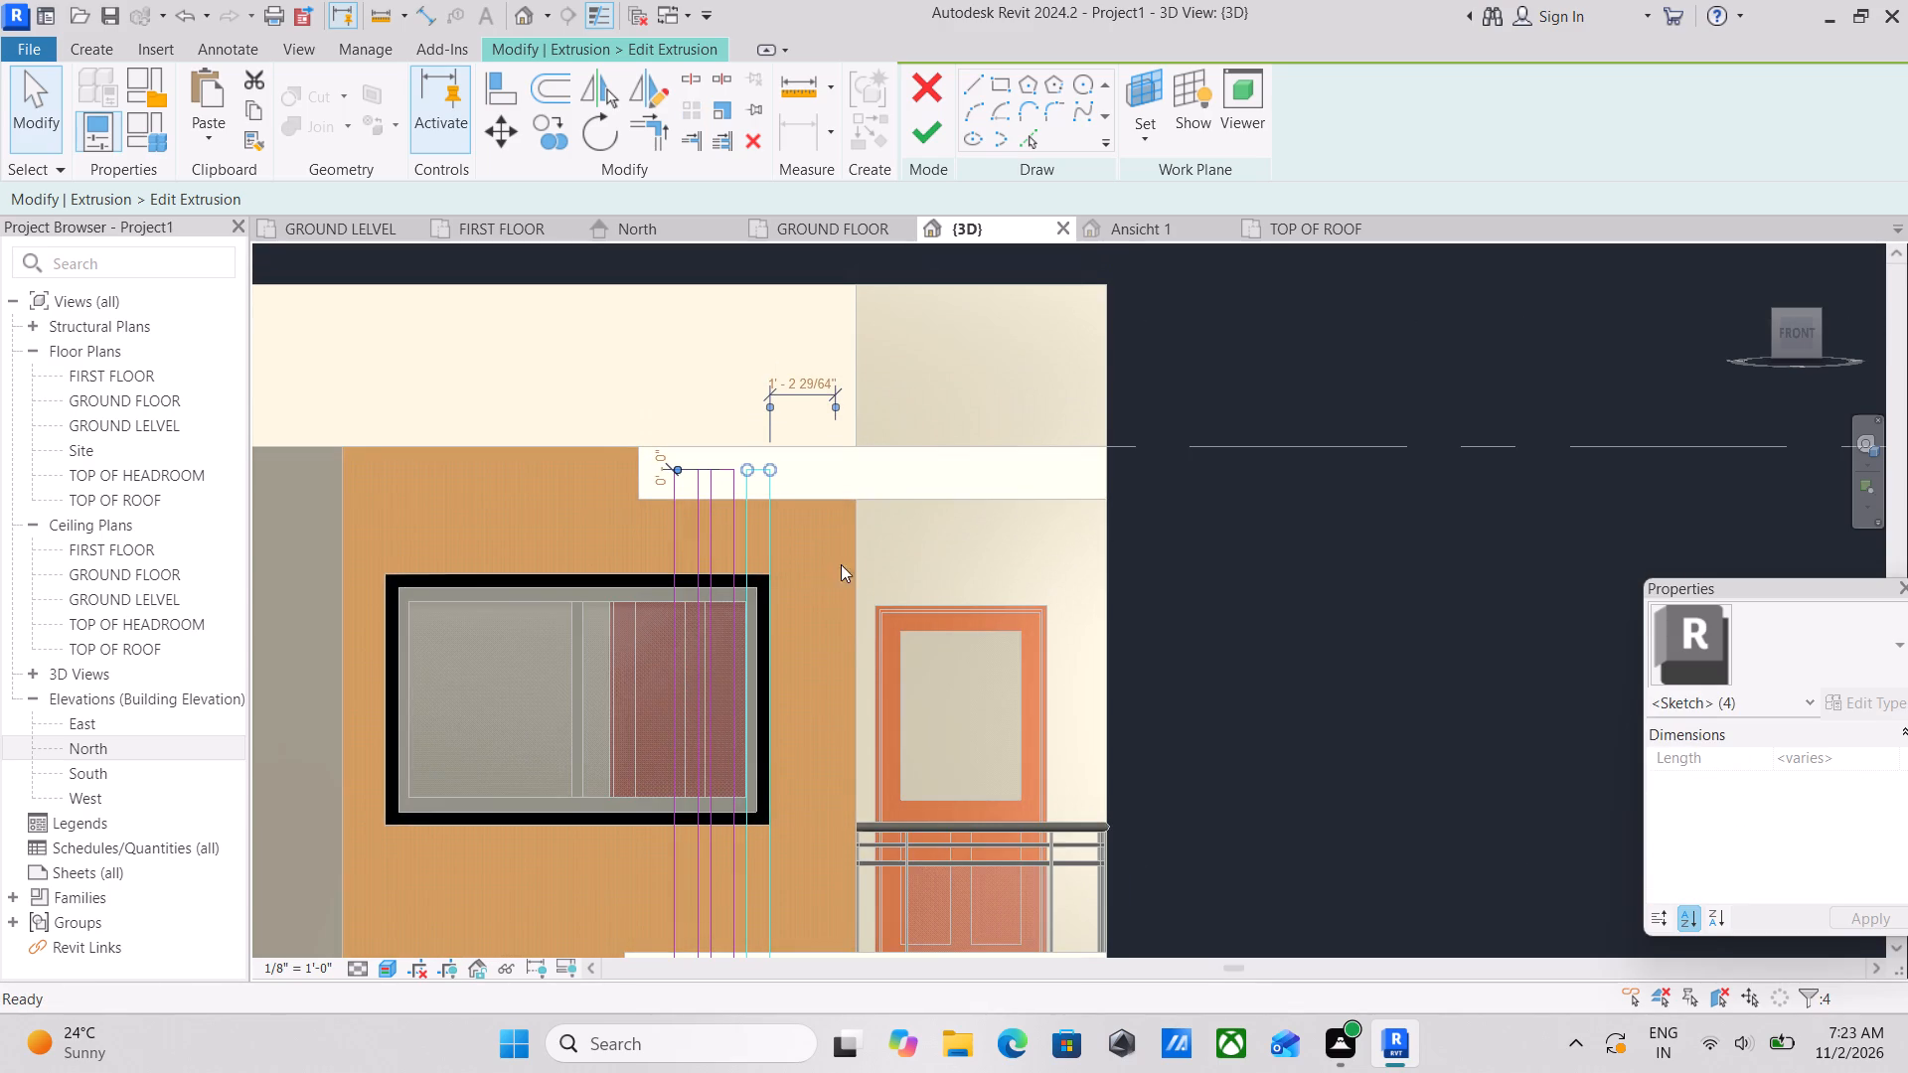
{"action": "scroll", "coordinate": [1162, 527], "scroll_direction": "up", "scroll_amount": 2}
{"action": "scroll", "coordinate": [872, 594], "scroll_direction": "up", "scroll_amount": 3}
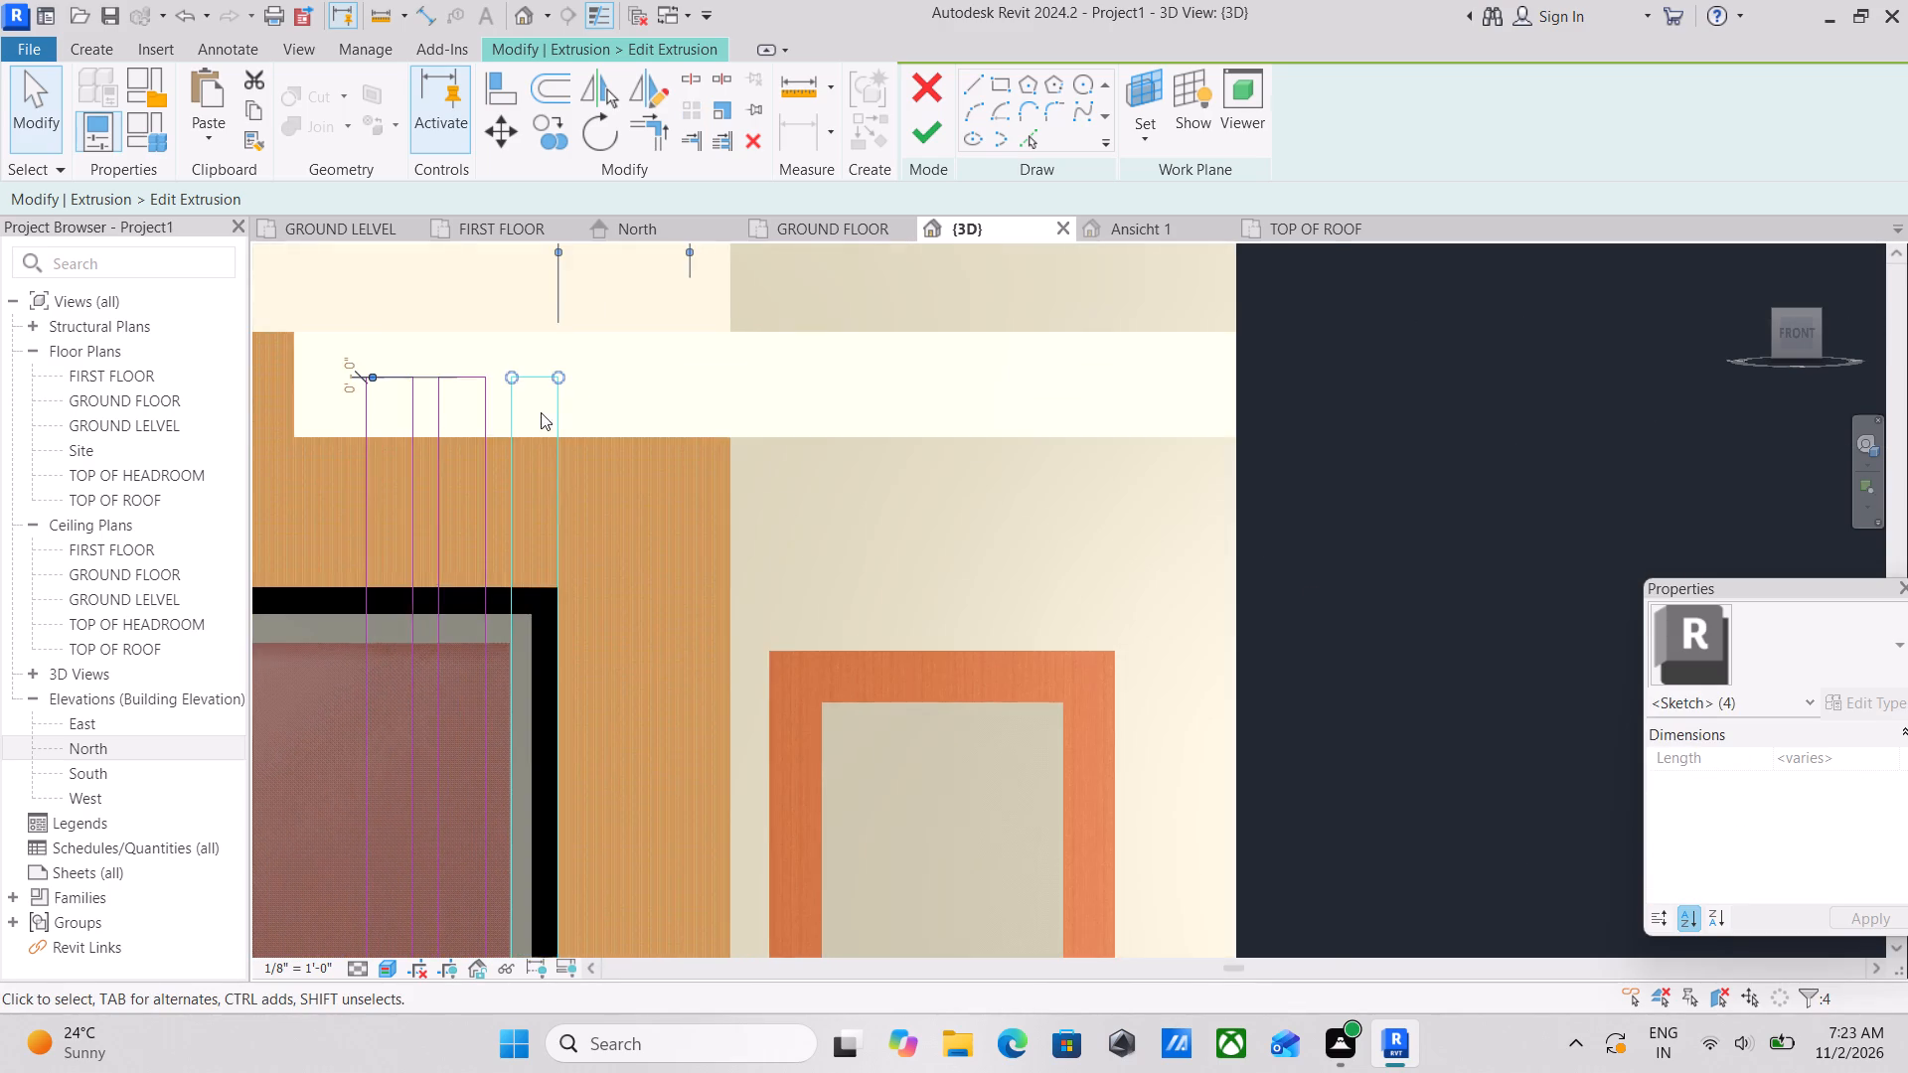
{"action": "scroll", "coordinate": [556, 389], "scroll_direction": "up", "scroll_amount": 2}
{"action": "middle_click_drag", "start_coordinate": [695, 484], "coordinate": [842, 504]}
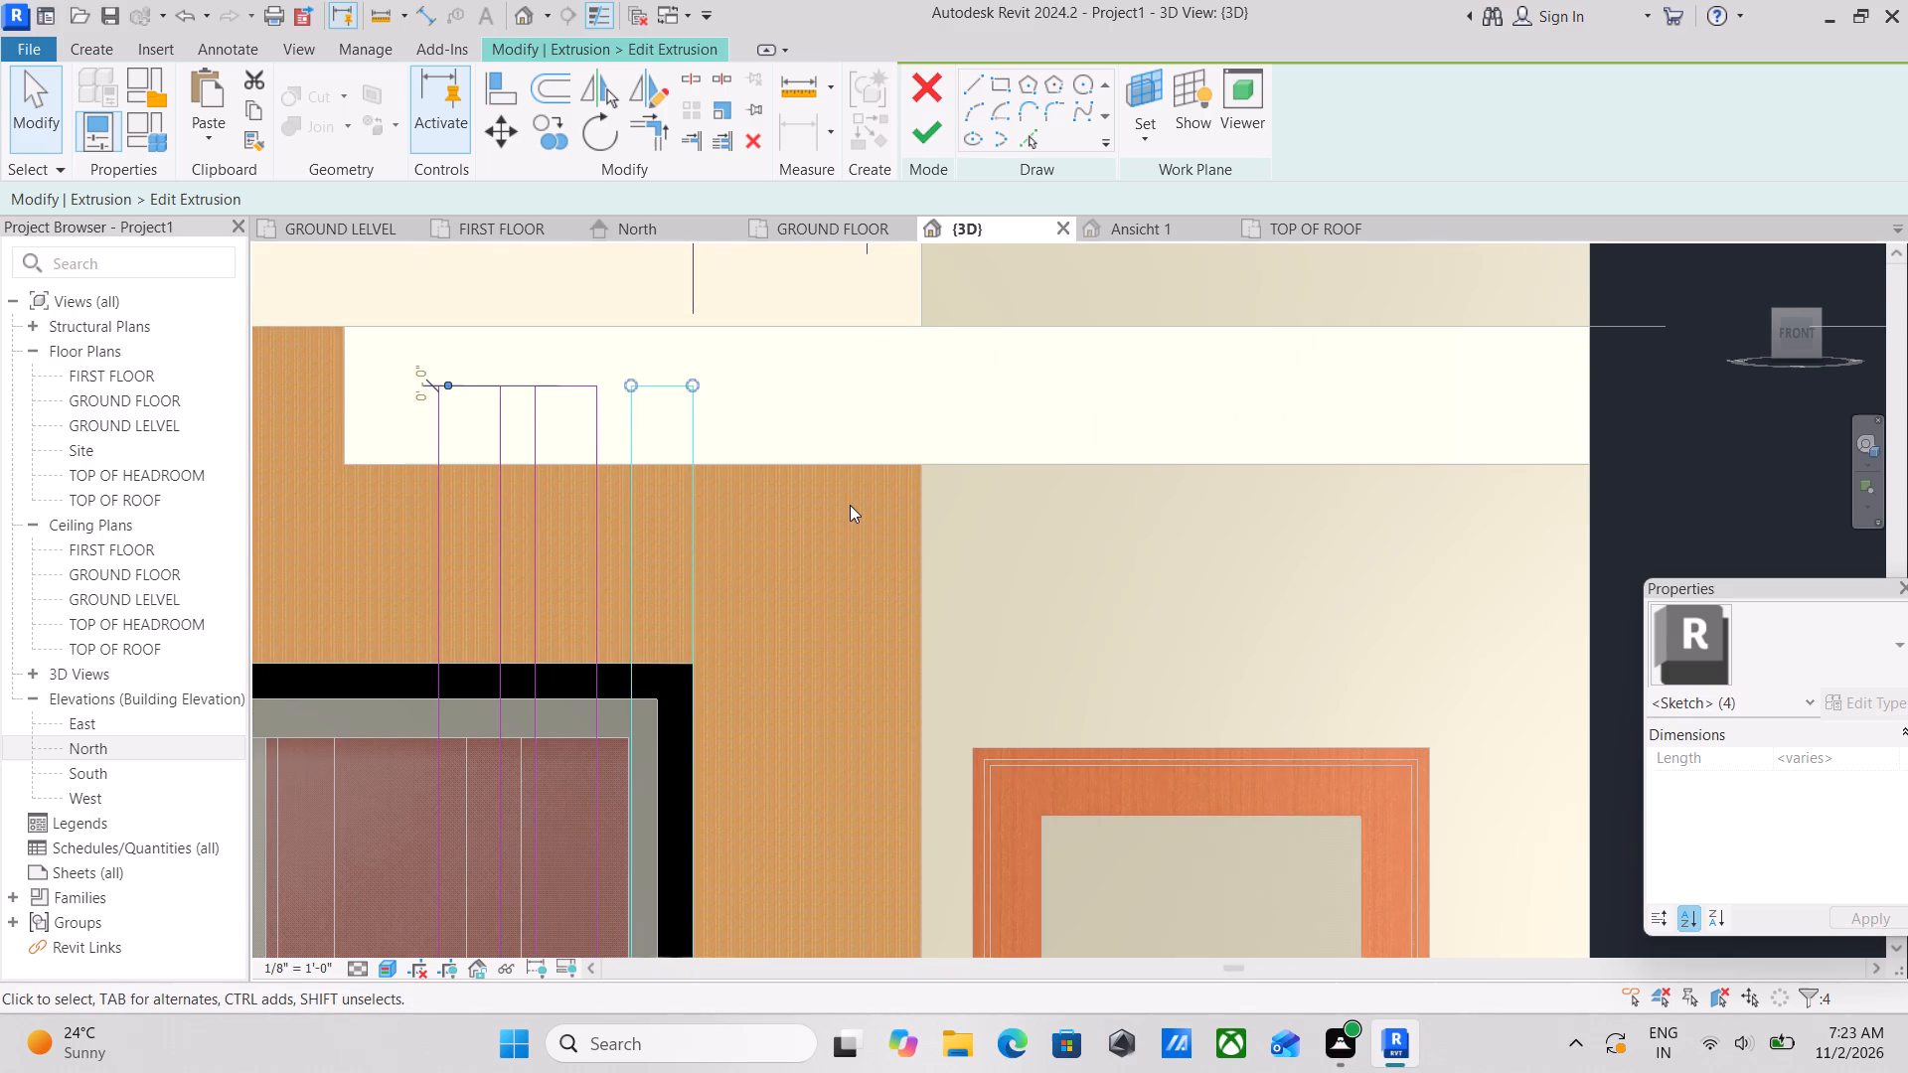
{"action": "type", "text": "CO"}
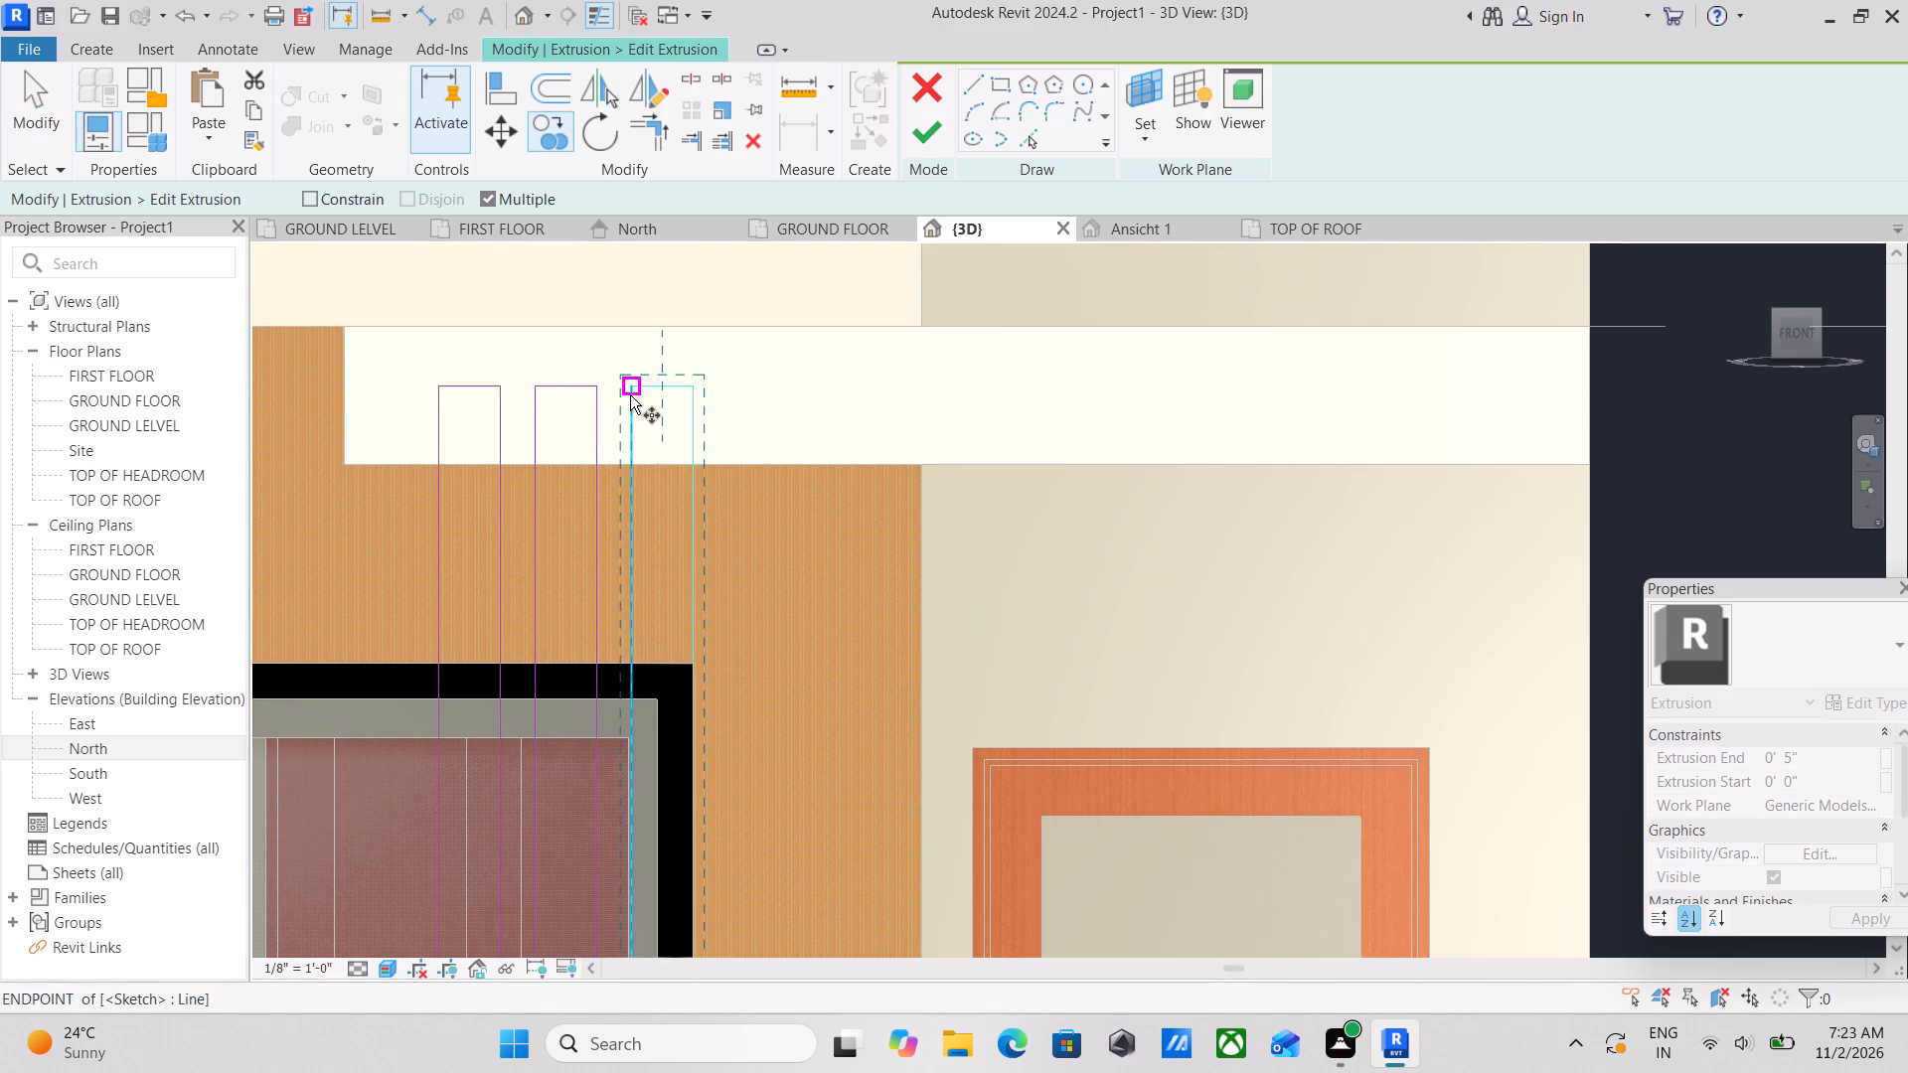
{"action": "left_click", "coordinate": [663, 384]}
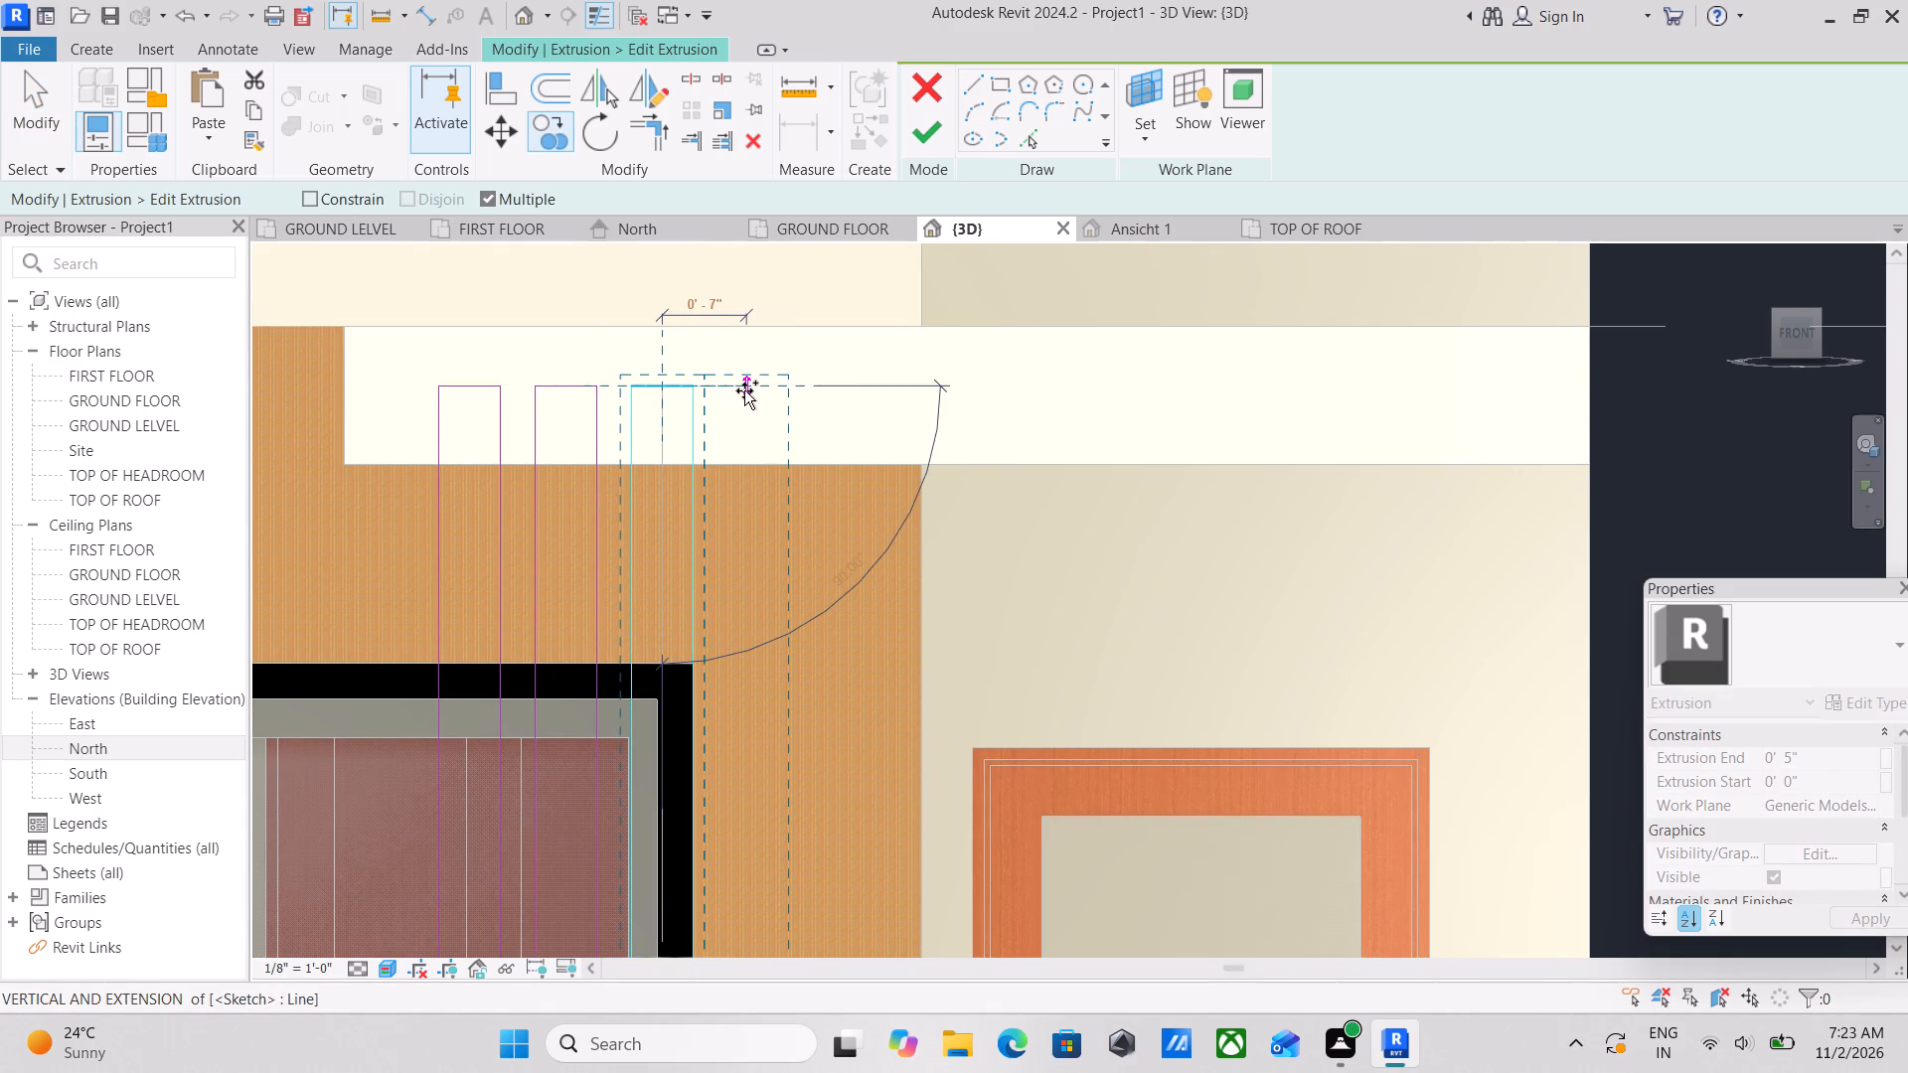
{"action": "left_click", "coordinate": [744, 390]}
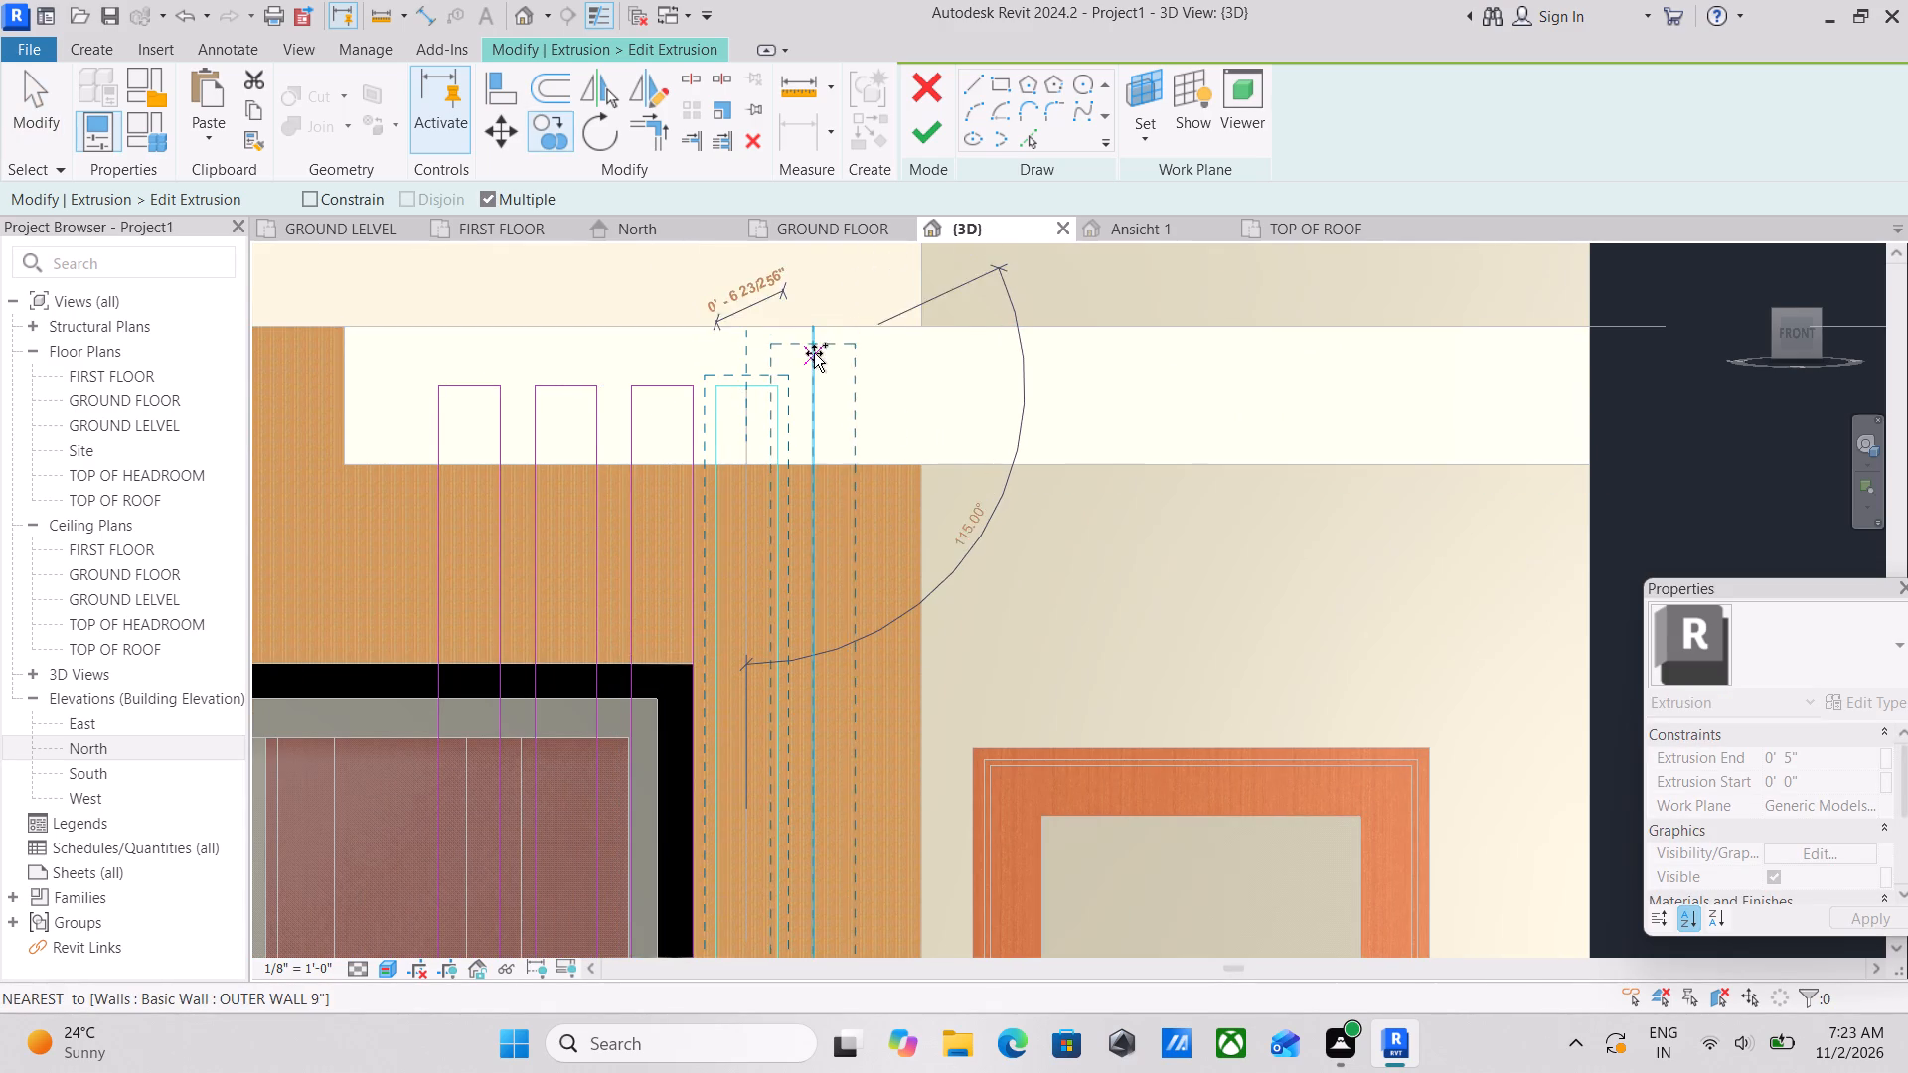
{"action": "key", "text": "Escape"}
{"action": "key", "text": "Escape"}
{"action": "scroll", "coordinate": [945, 398], "scroll_direction": "down", "scroll_amount": 1}
{"action": "scroll", "coordinate": [1000, 329], "scroll_direction": "down", "scroll_amount": 2}
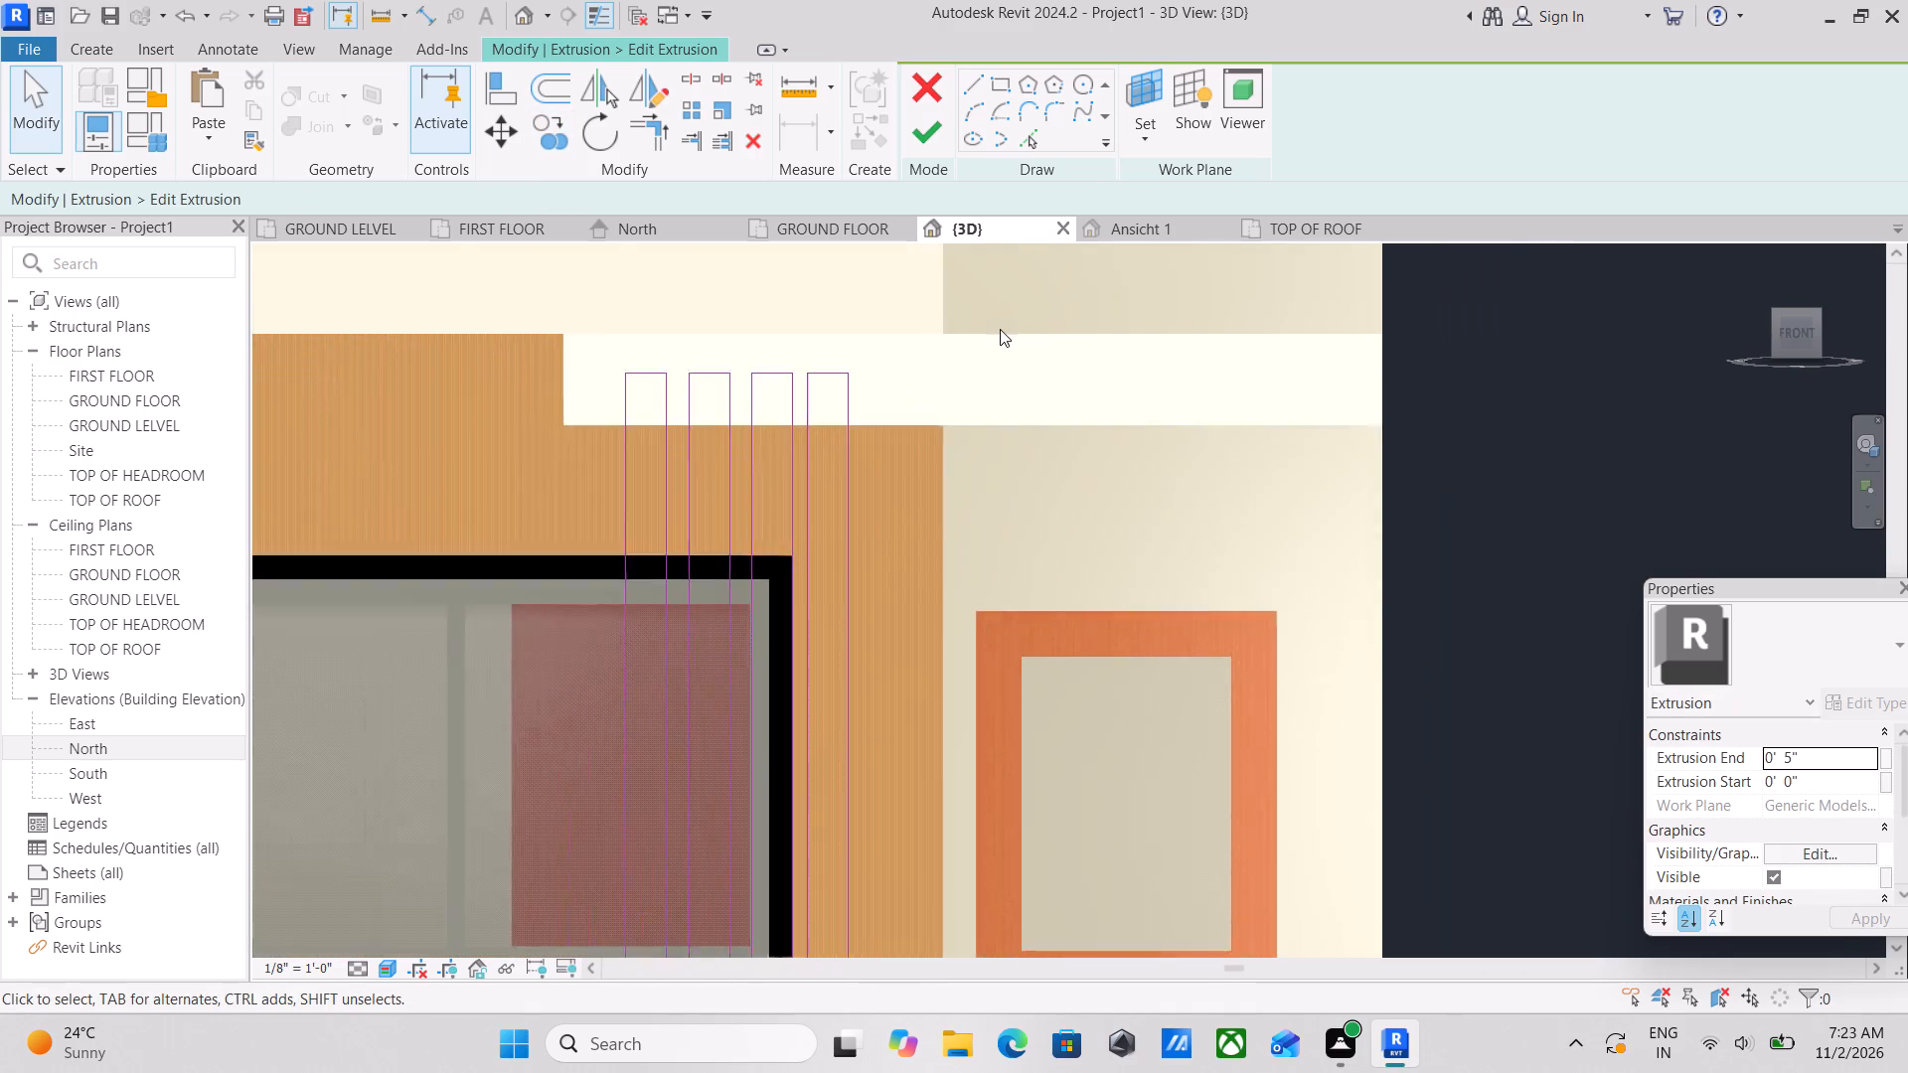
Finish the four-rectangle strip sketch and the in-place model, keeping the changes.
{"action": "scroll", "coordinate": [1000, 329], "scroll_direction": "down", "scroll_amount": 1}
{"action": "middle_click_drag", "start_coordinate": [1011, 383], "coordinate": [1176, 370]}
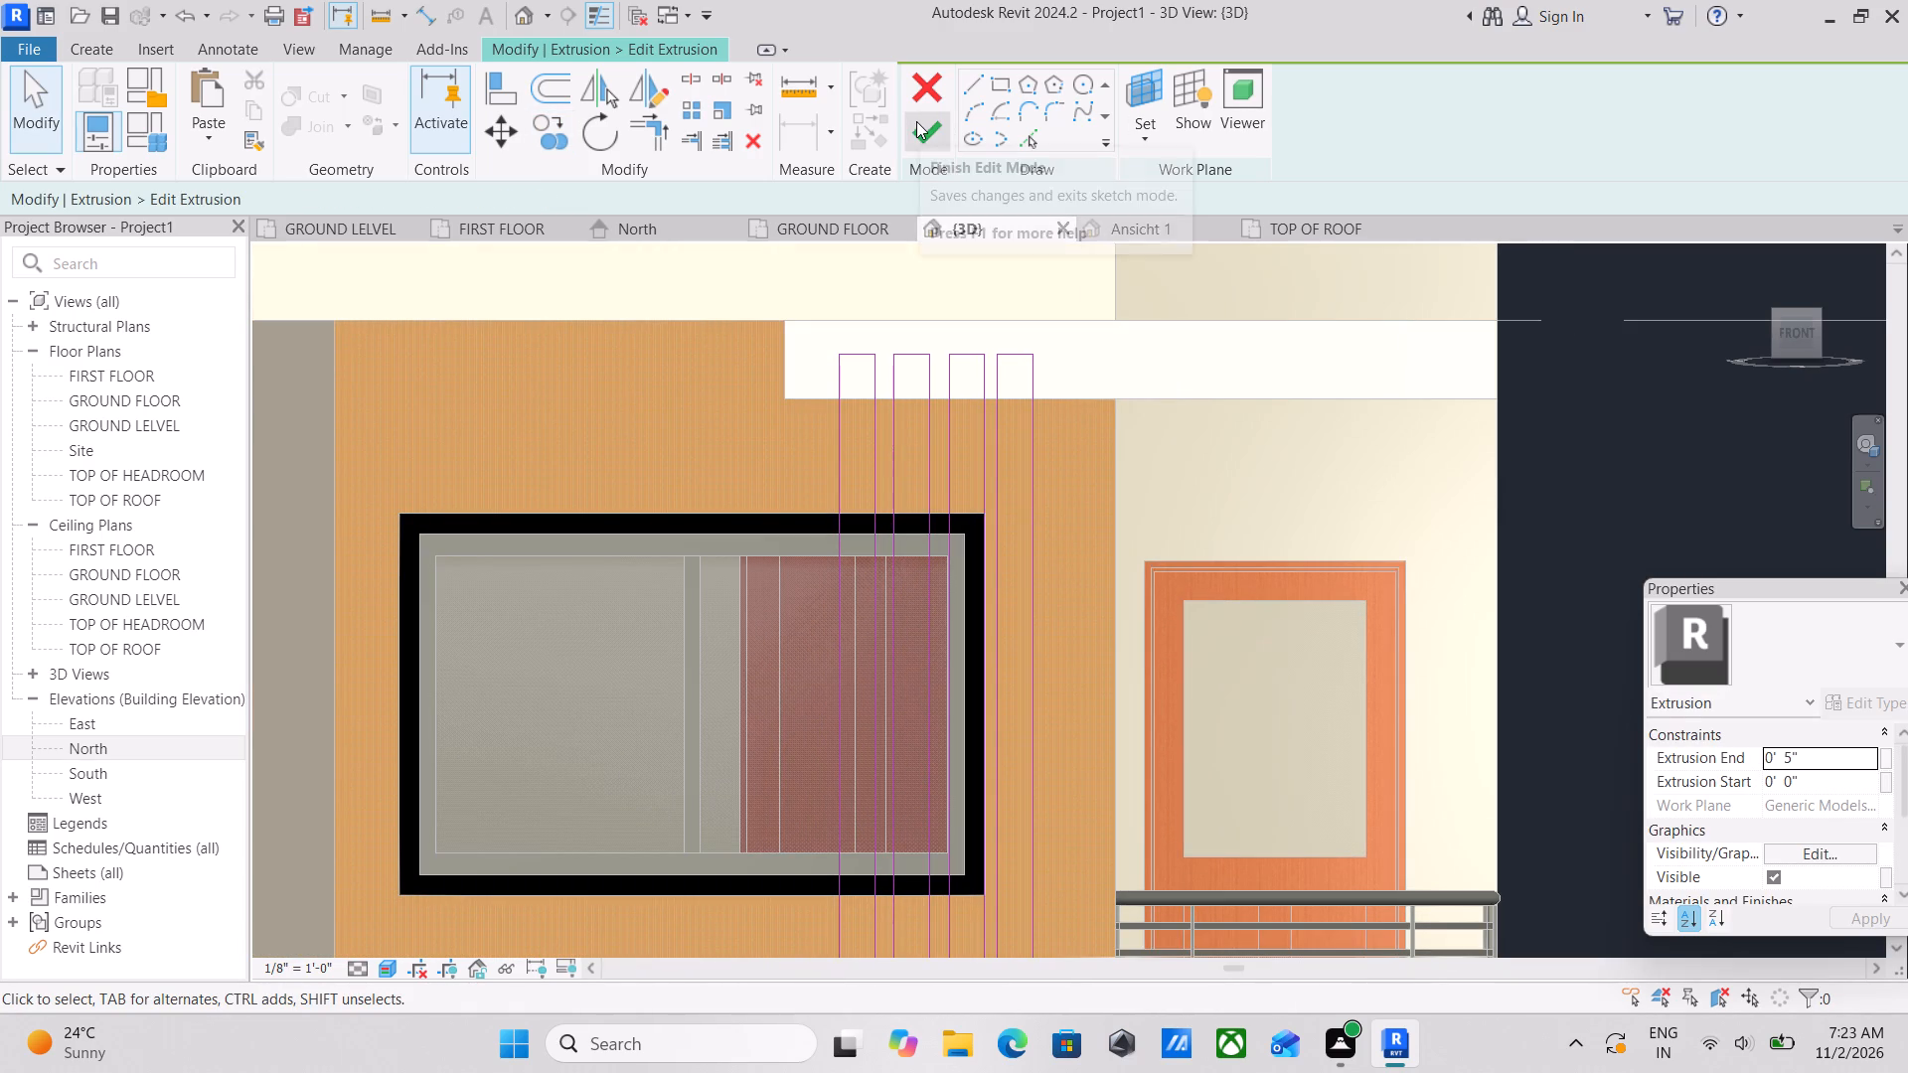
{"action": "left_click", "coordinate": [916, 121]}
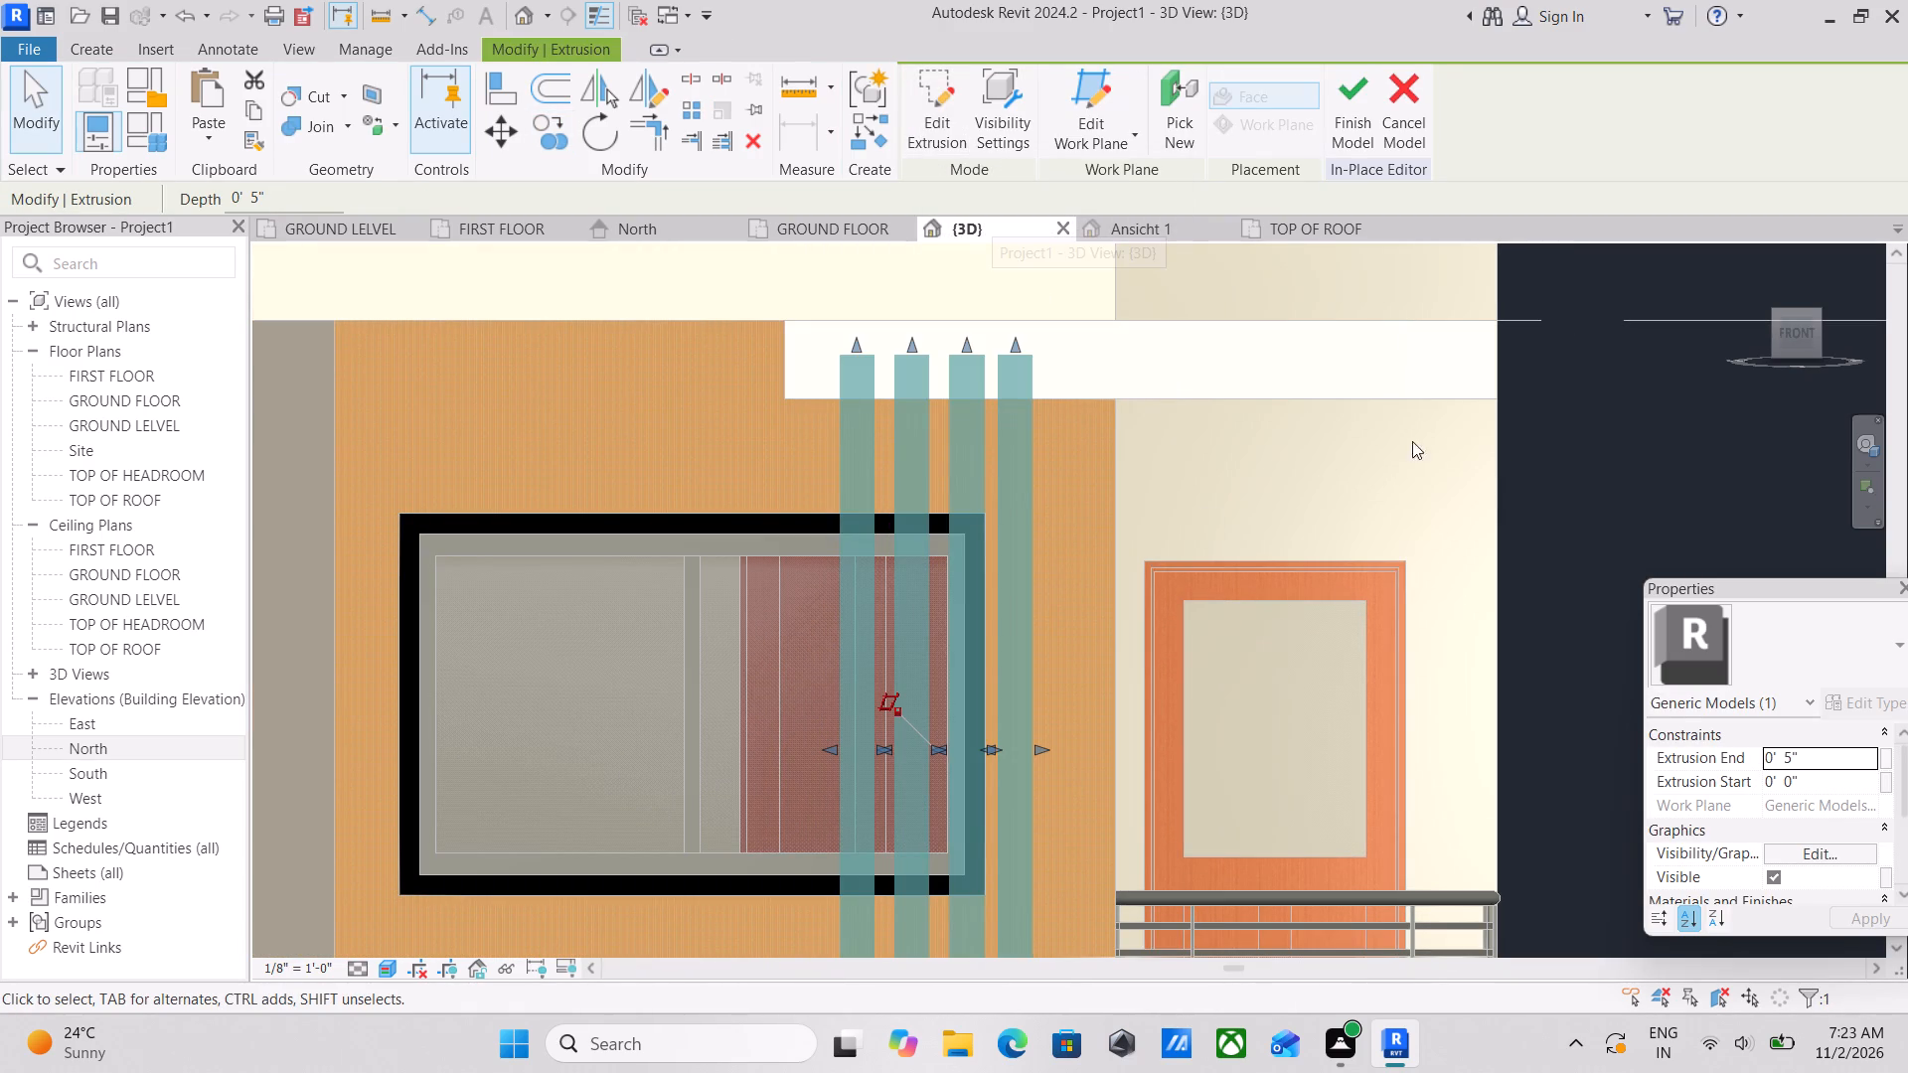
{"action": "left_click", "coordinate": [1383, 101]}
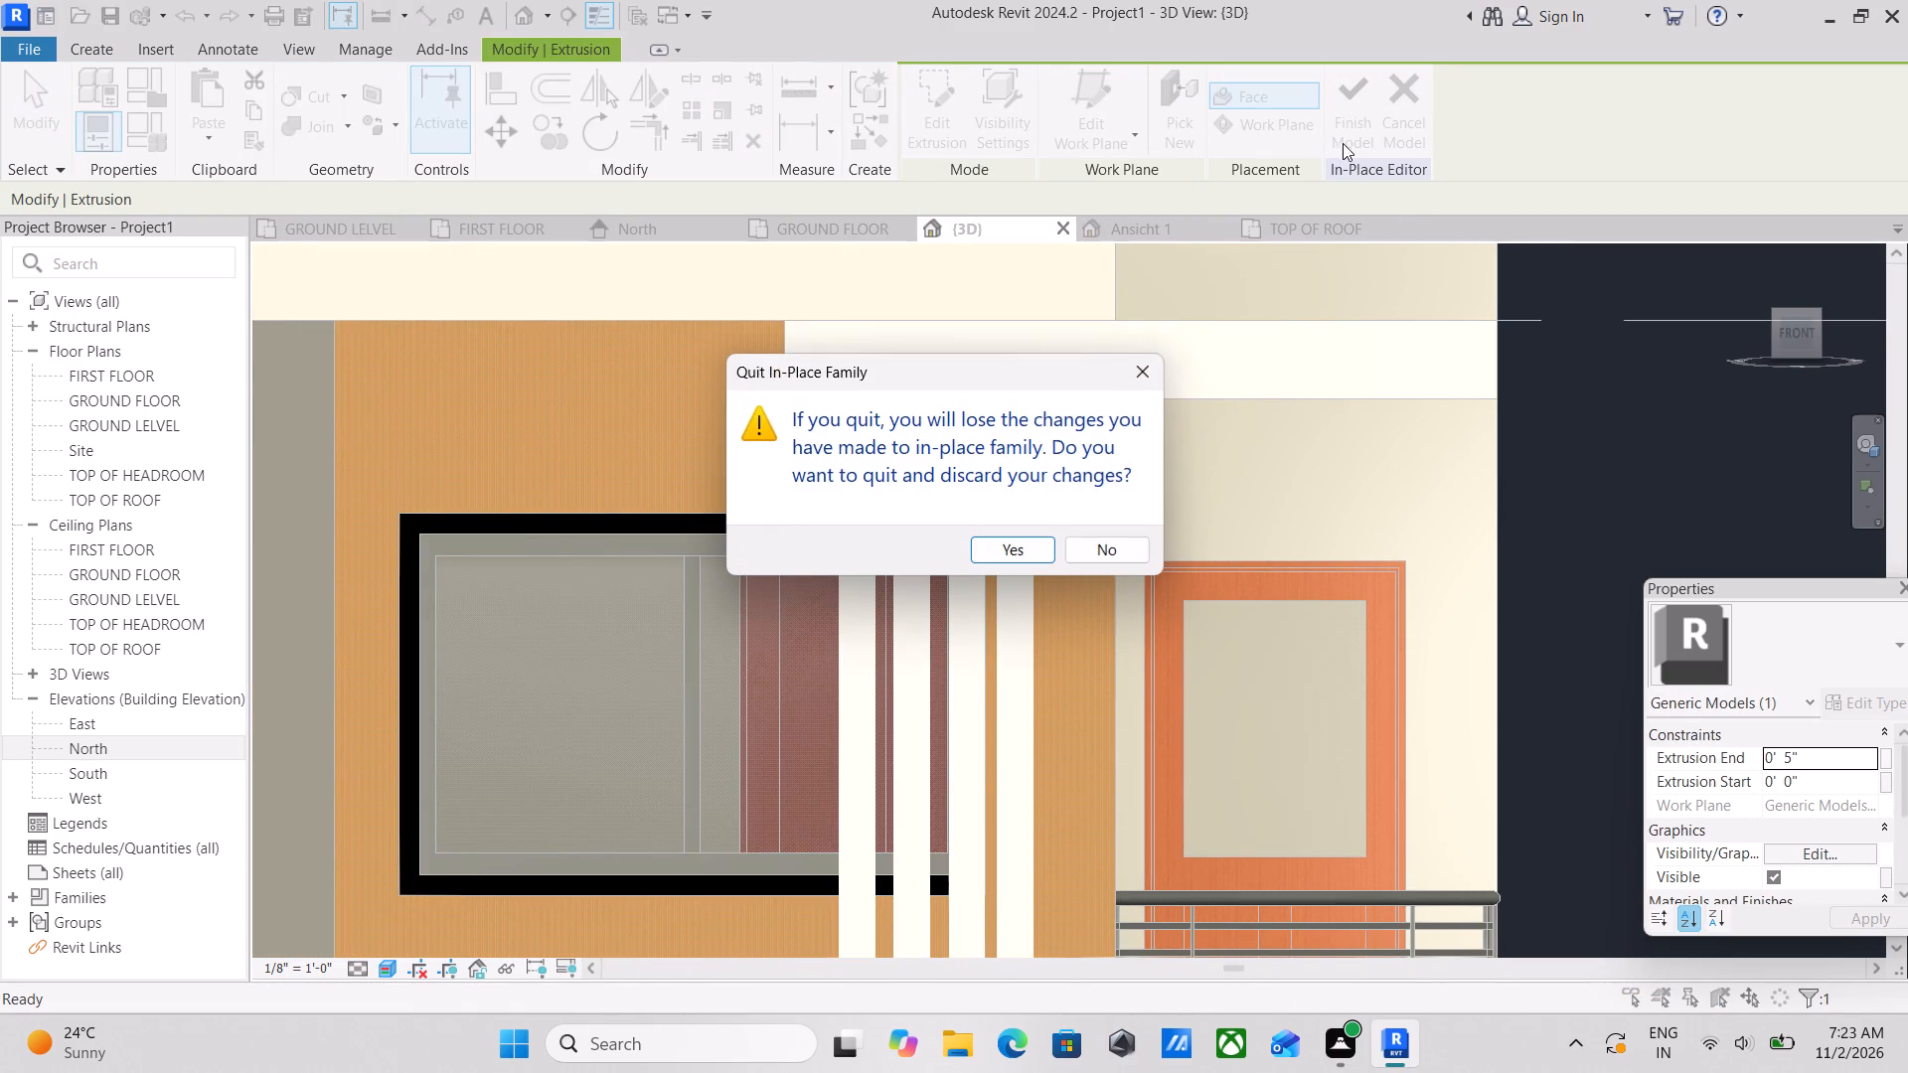
{"action": "left_click", "coordinate": [1141, 378]}
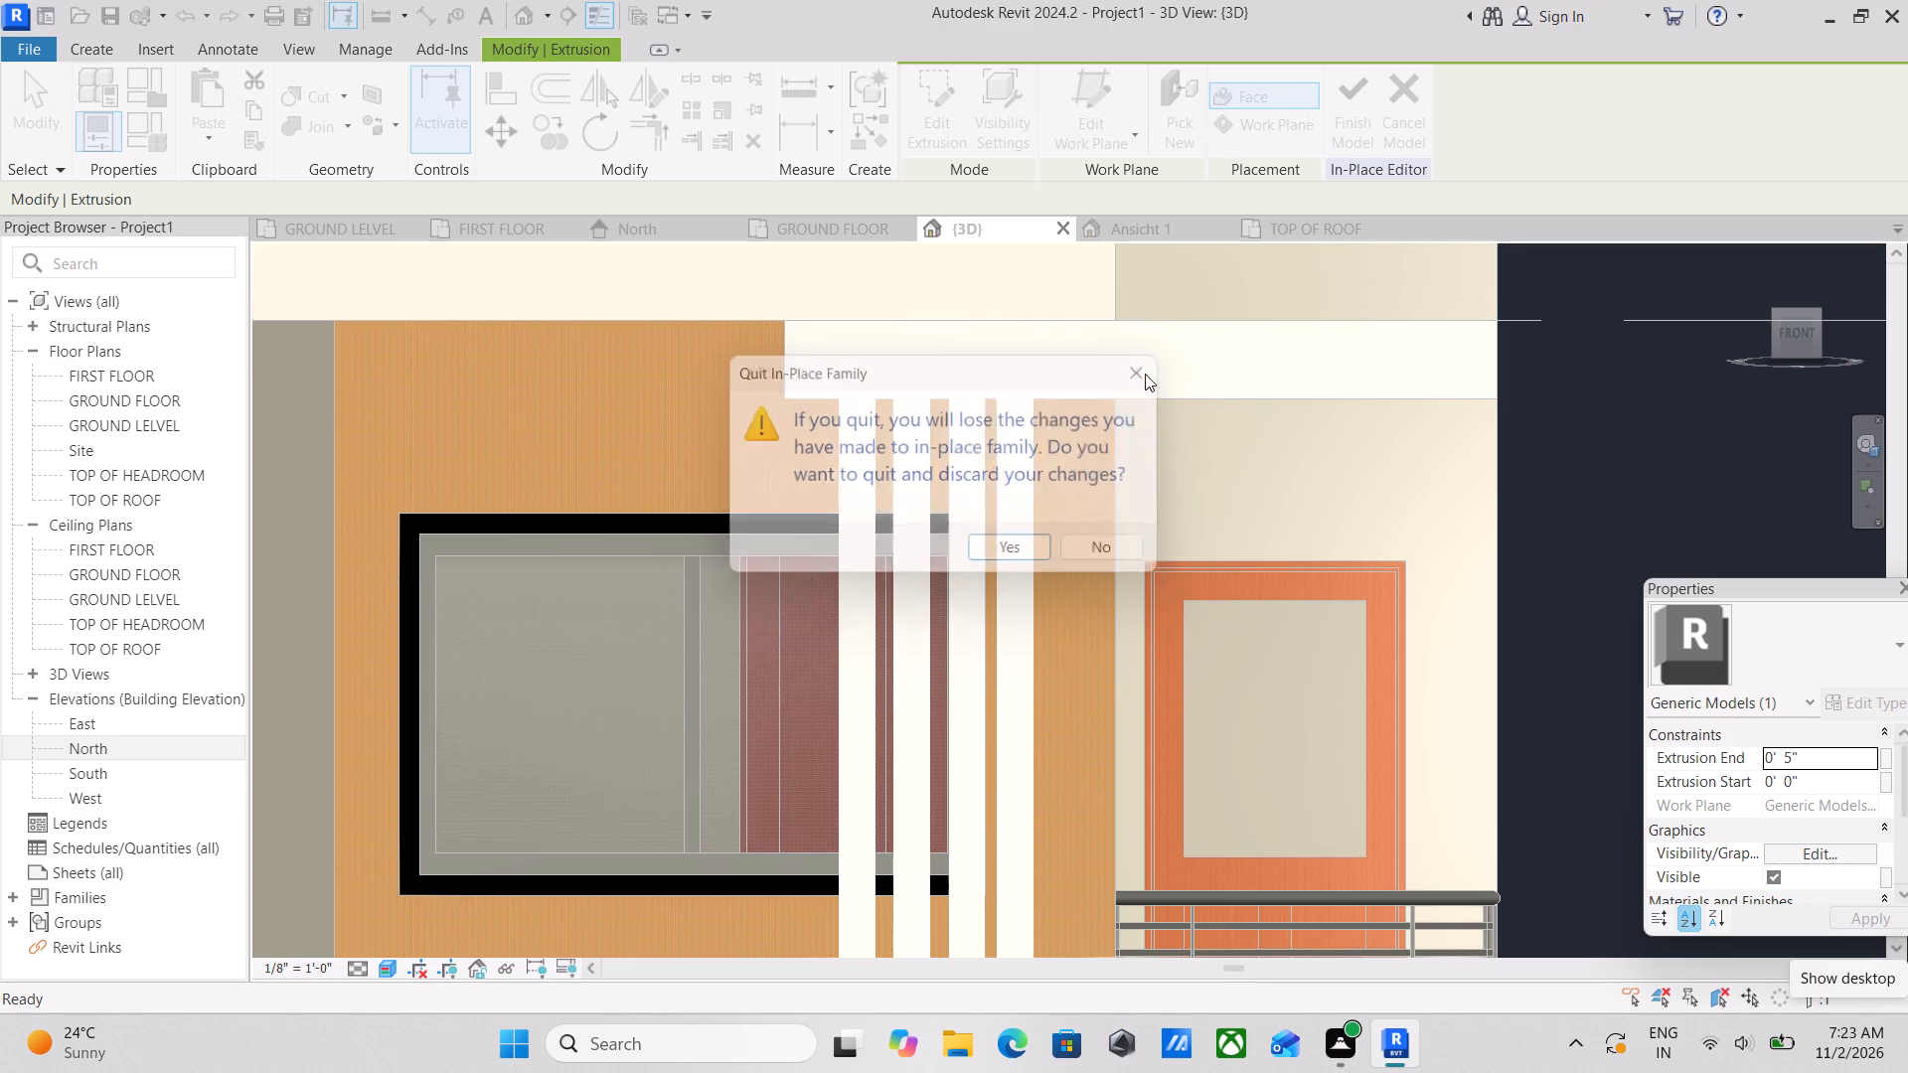
{"action": "left_click", "coordinate": [906, 88]}
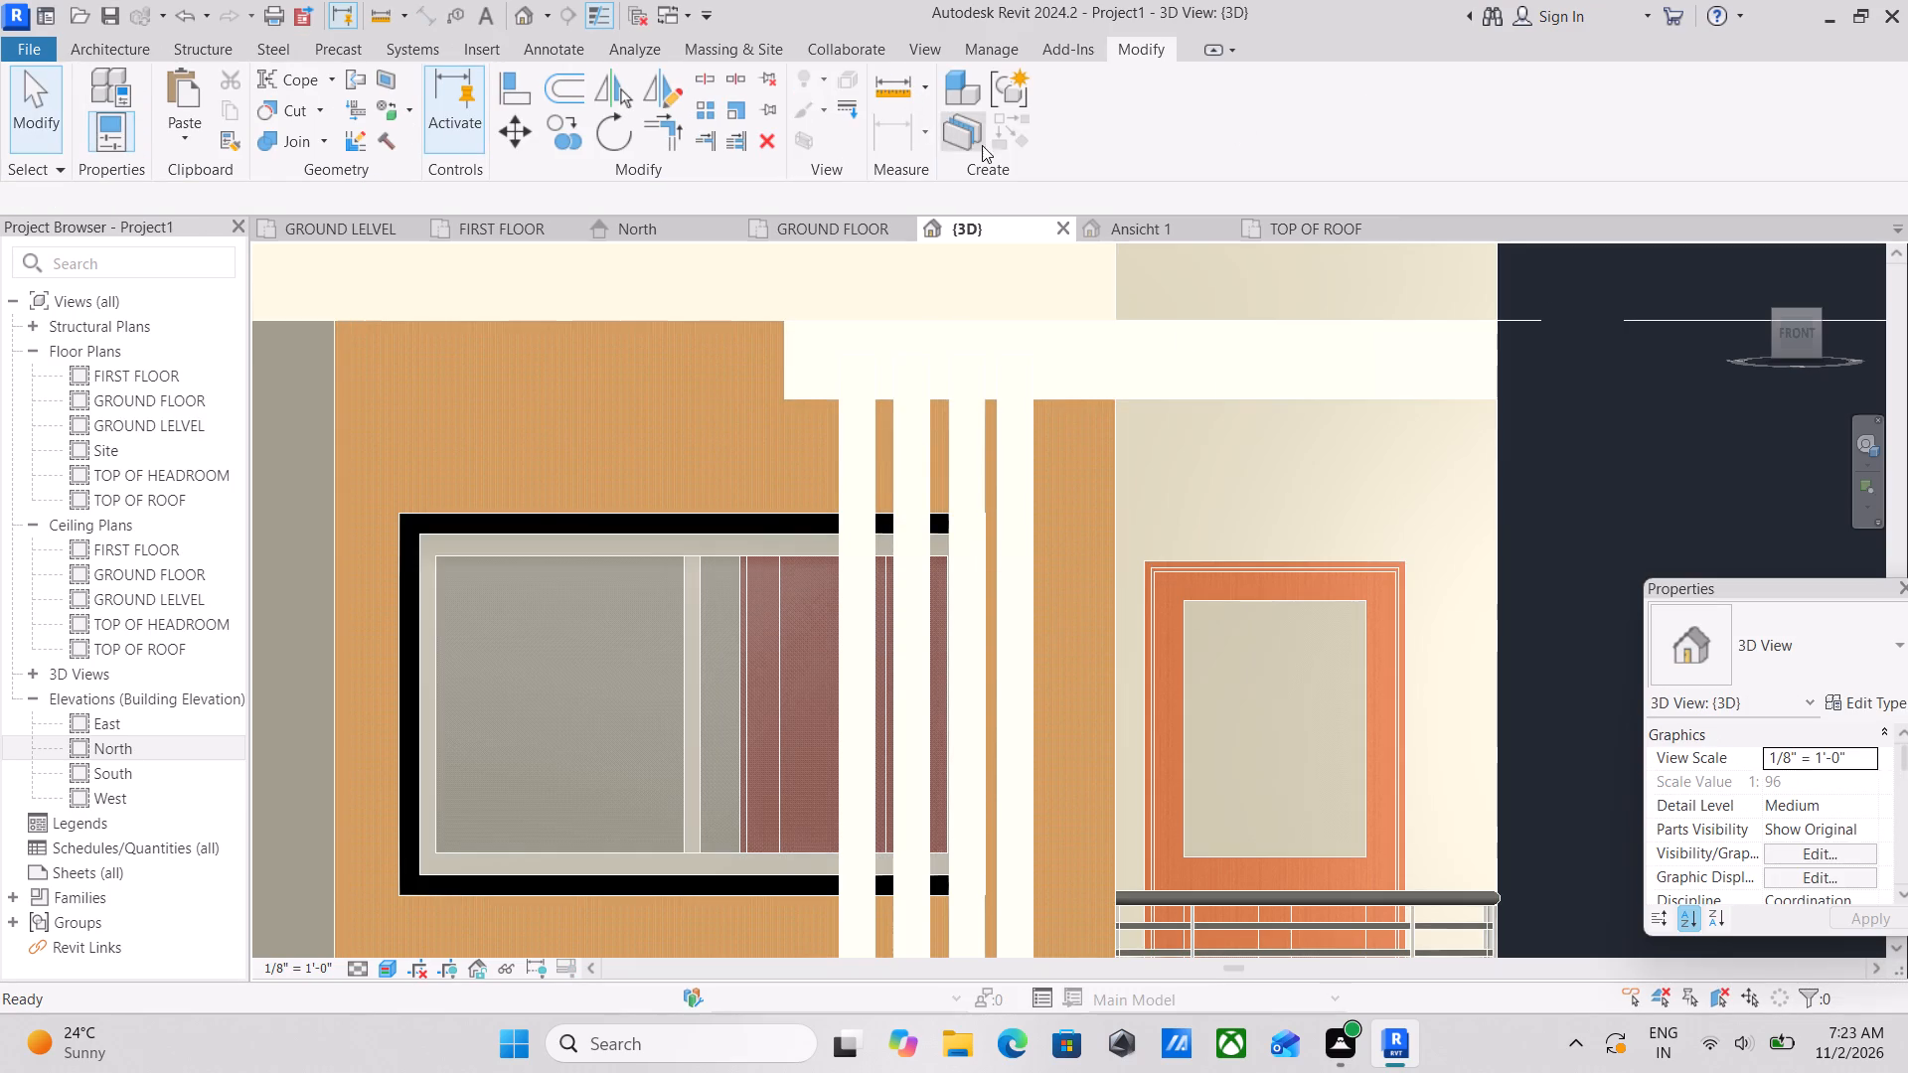
Reopen the in-place vertical strips for editing and open the material selection for their extrusion.
{"action": "scroll", "coordinate": [1056, 298], "scroll_direction": "down", "scroll_amount": 3}
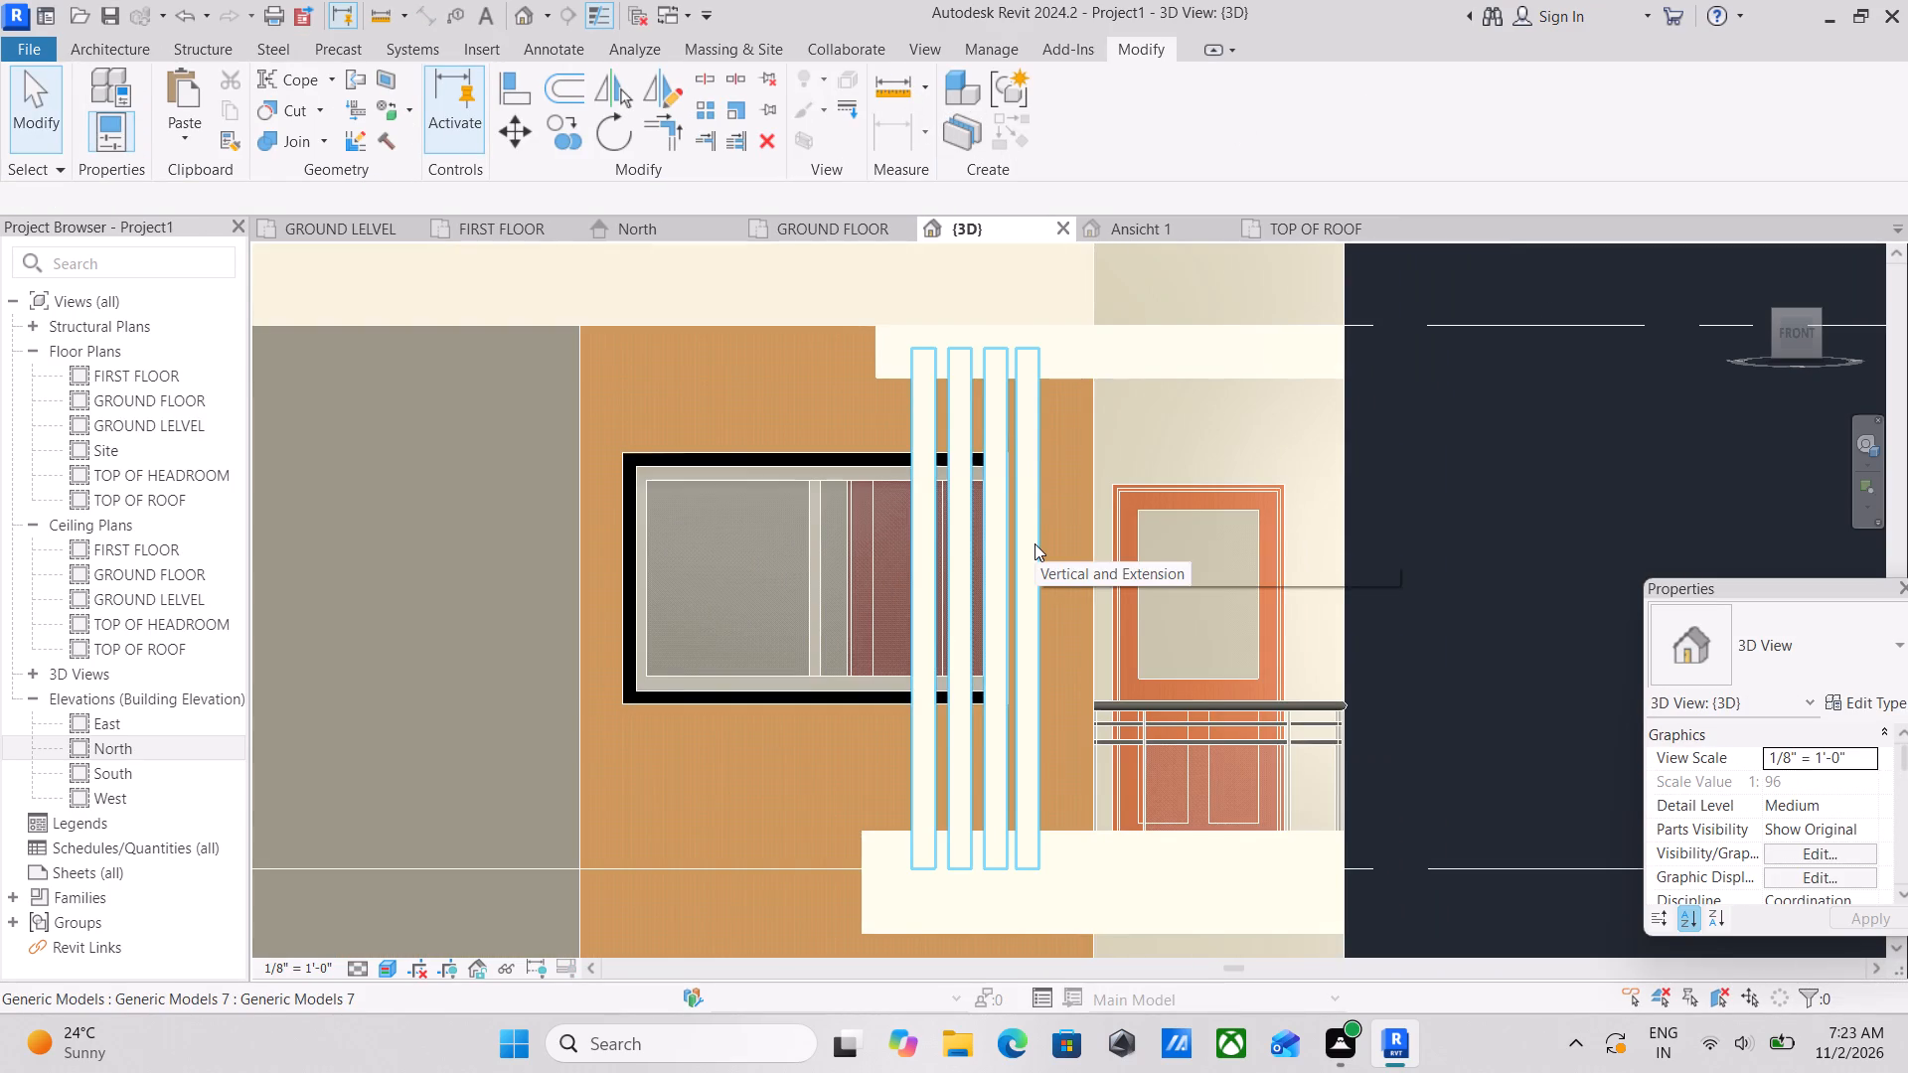
{"action": "left_click", "coordinate": [1034, 543]}
{"action": "scroll", "coordinate": [1163, 672], "scroll_direction": "down", "scroll_amount": 1}
{"action": "scroll", "coordinate": [1712, 677], "scroll_direction": "down", "scroll_amount": 2}
{"action": "scroll", "coordinate": [1847, 854], "scroll_direction": "down", "scroll_amount": 2}
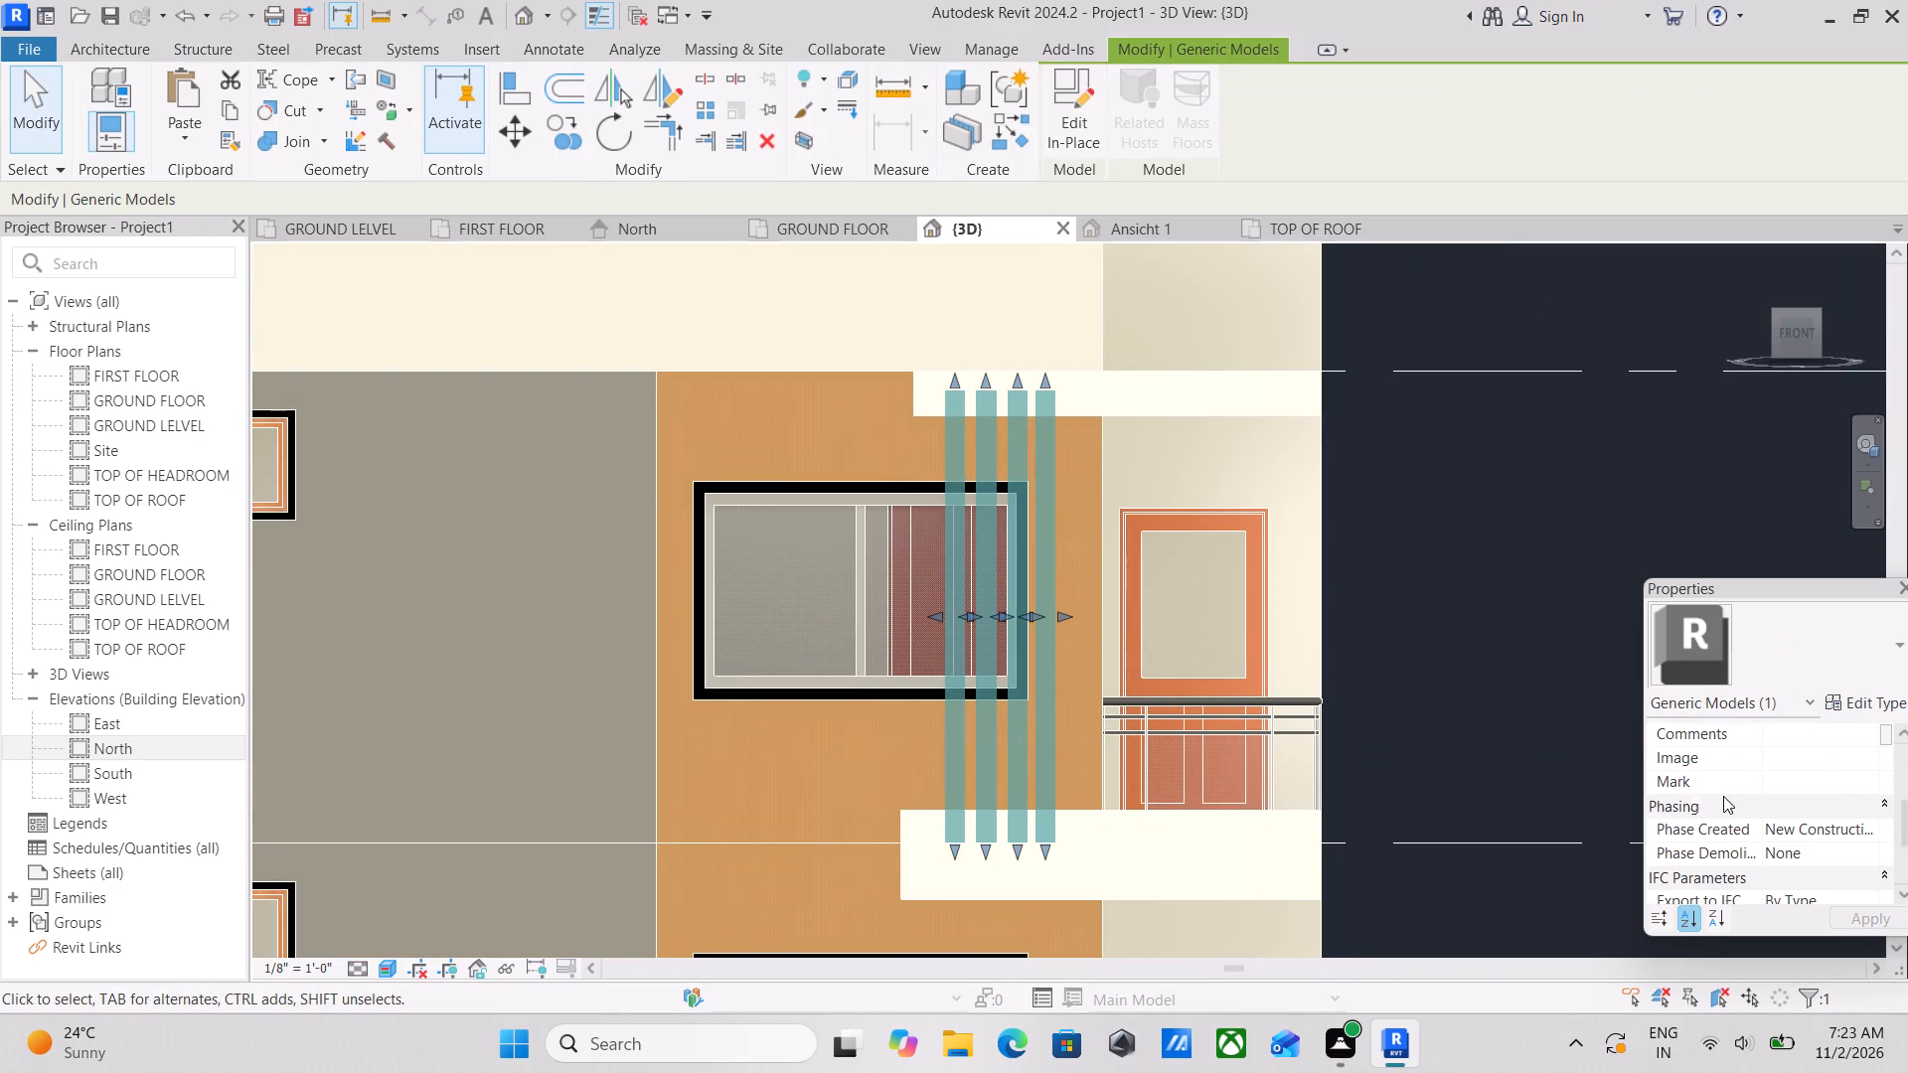
{"action": "left_click", "coordinate": [1058, 110]}
{"action": "left_click", "coordinate": [1045, 531]}
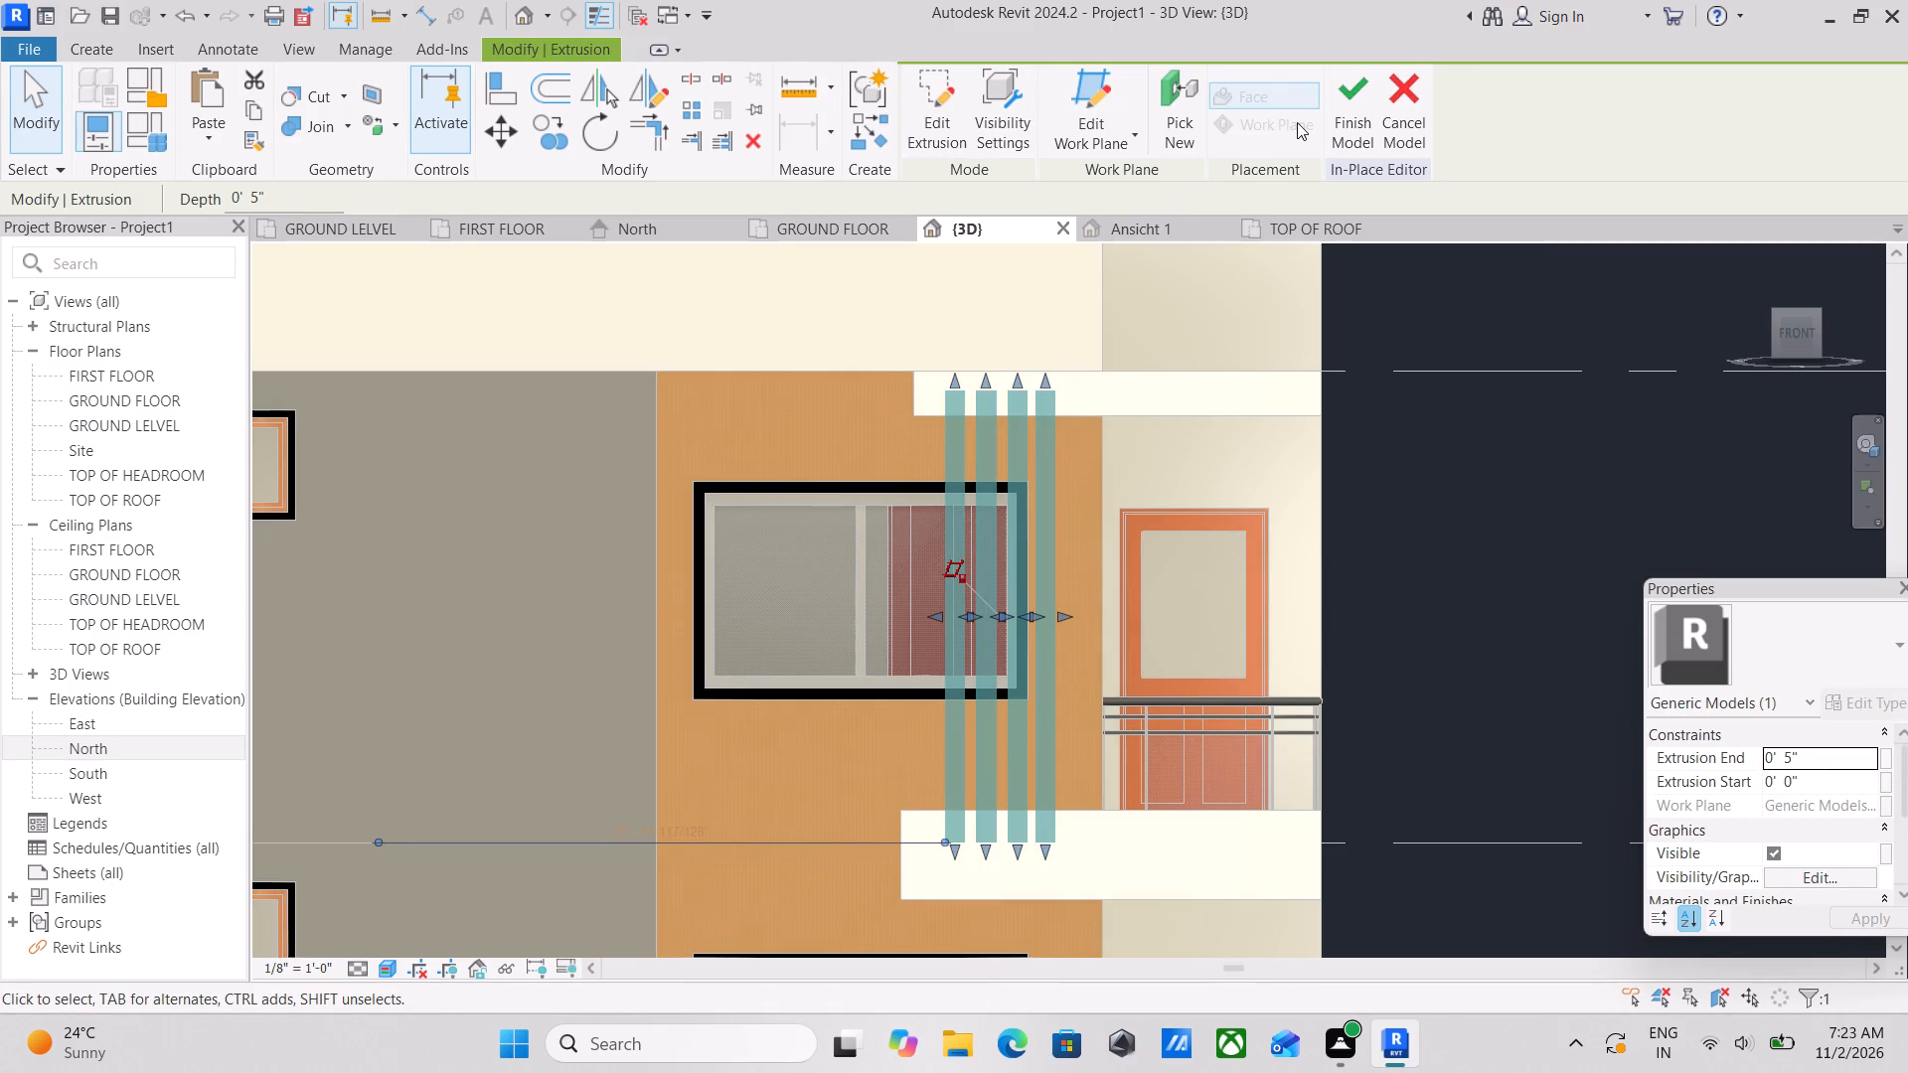
{"action": "scroll", "coordinate": [1790, 784], "scroll_direction": "down", "scroll_amount": 3}
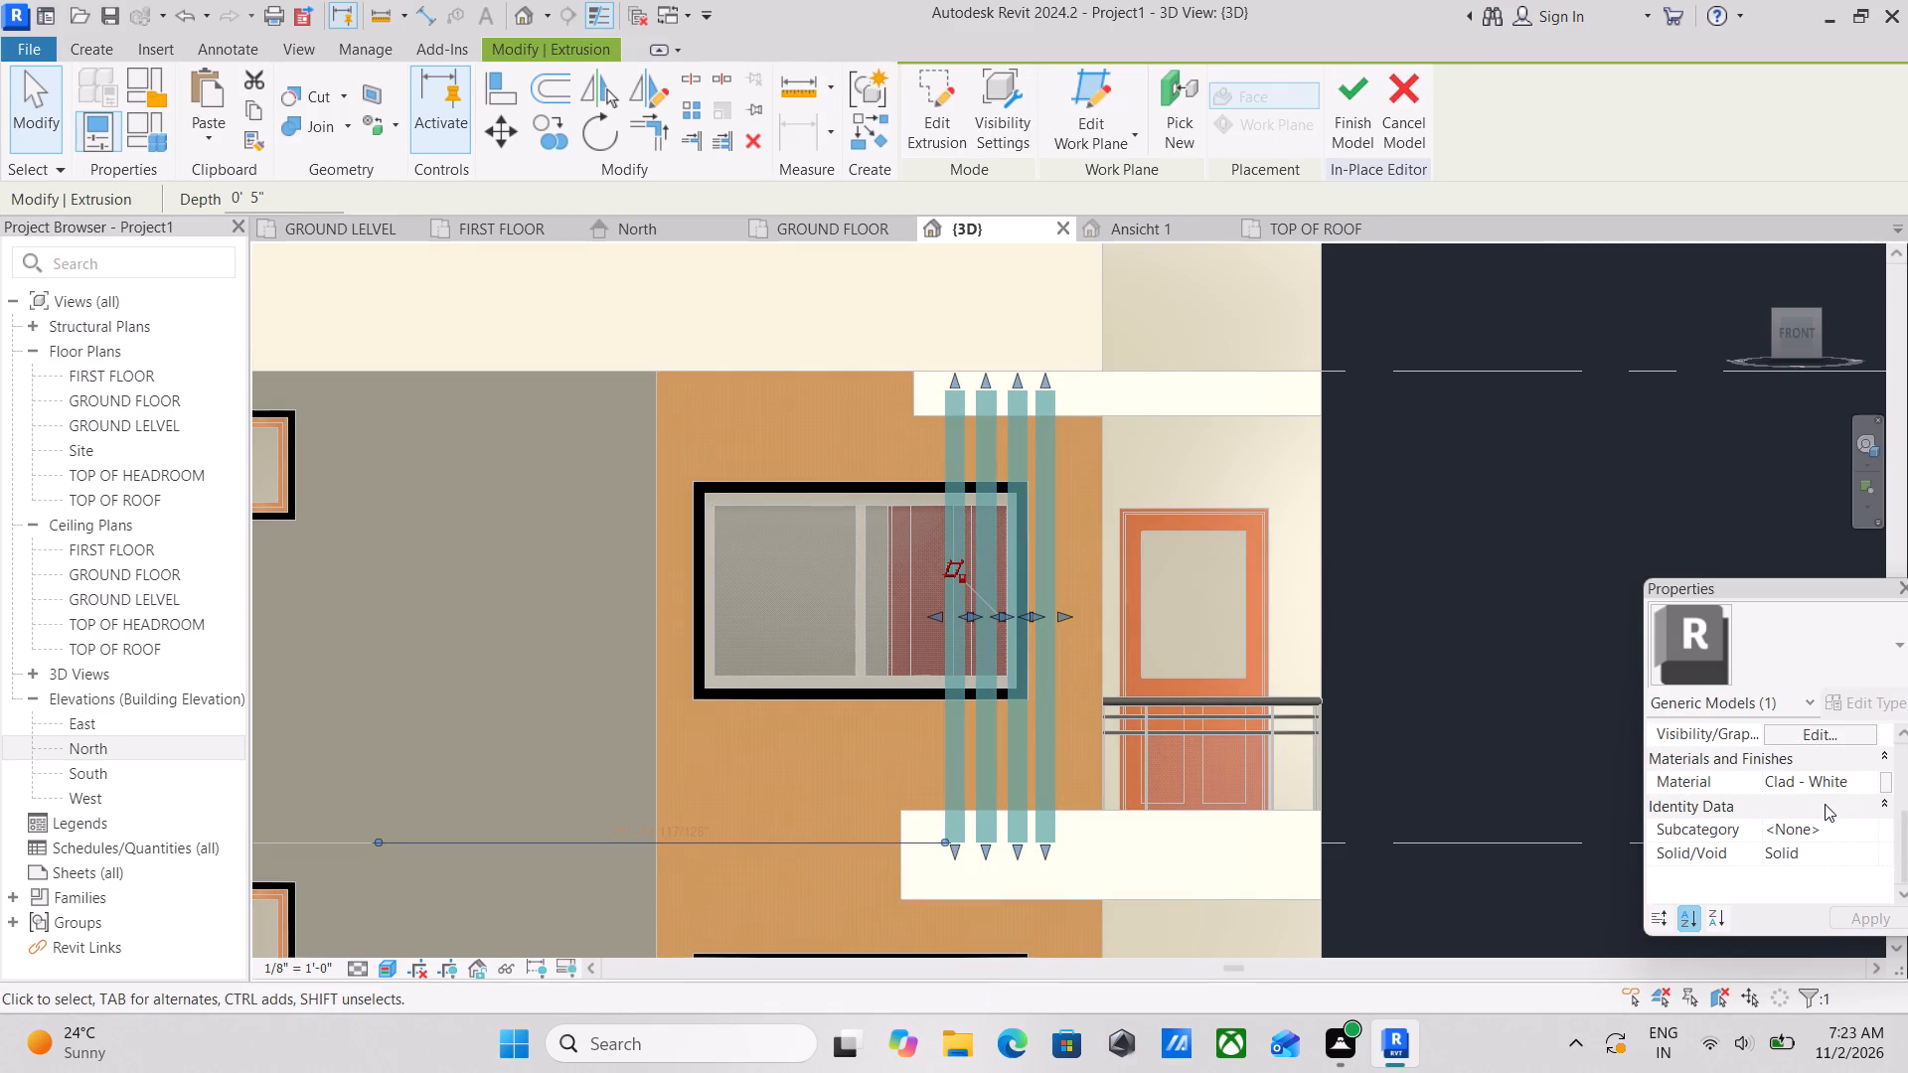
{"action": "scroll", "coordinate": [1826, 804], "scroll_direction": "down", "scroll_amount": 1}
{"action": "left_click", "coordinate": [1847, 782]}
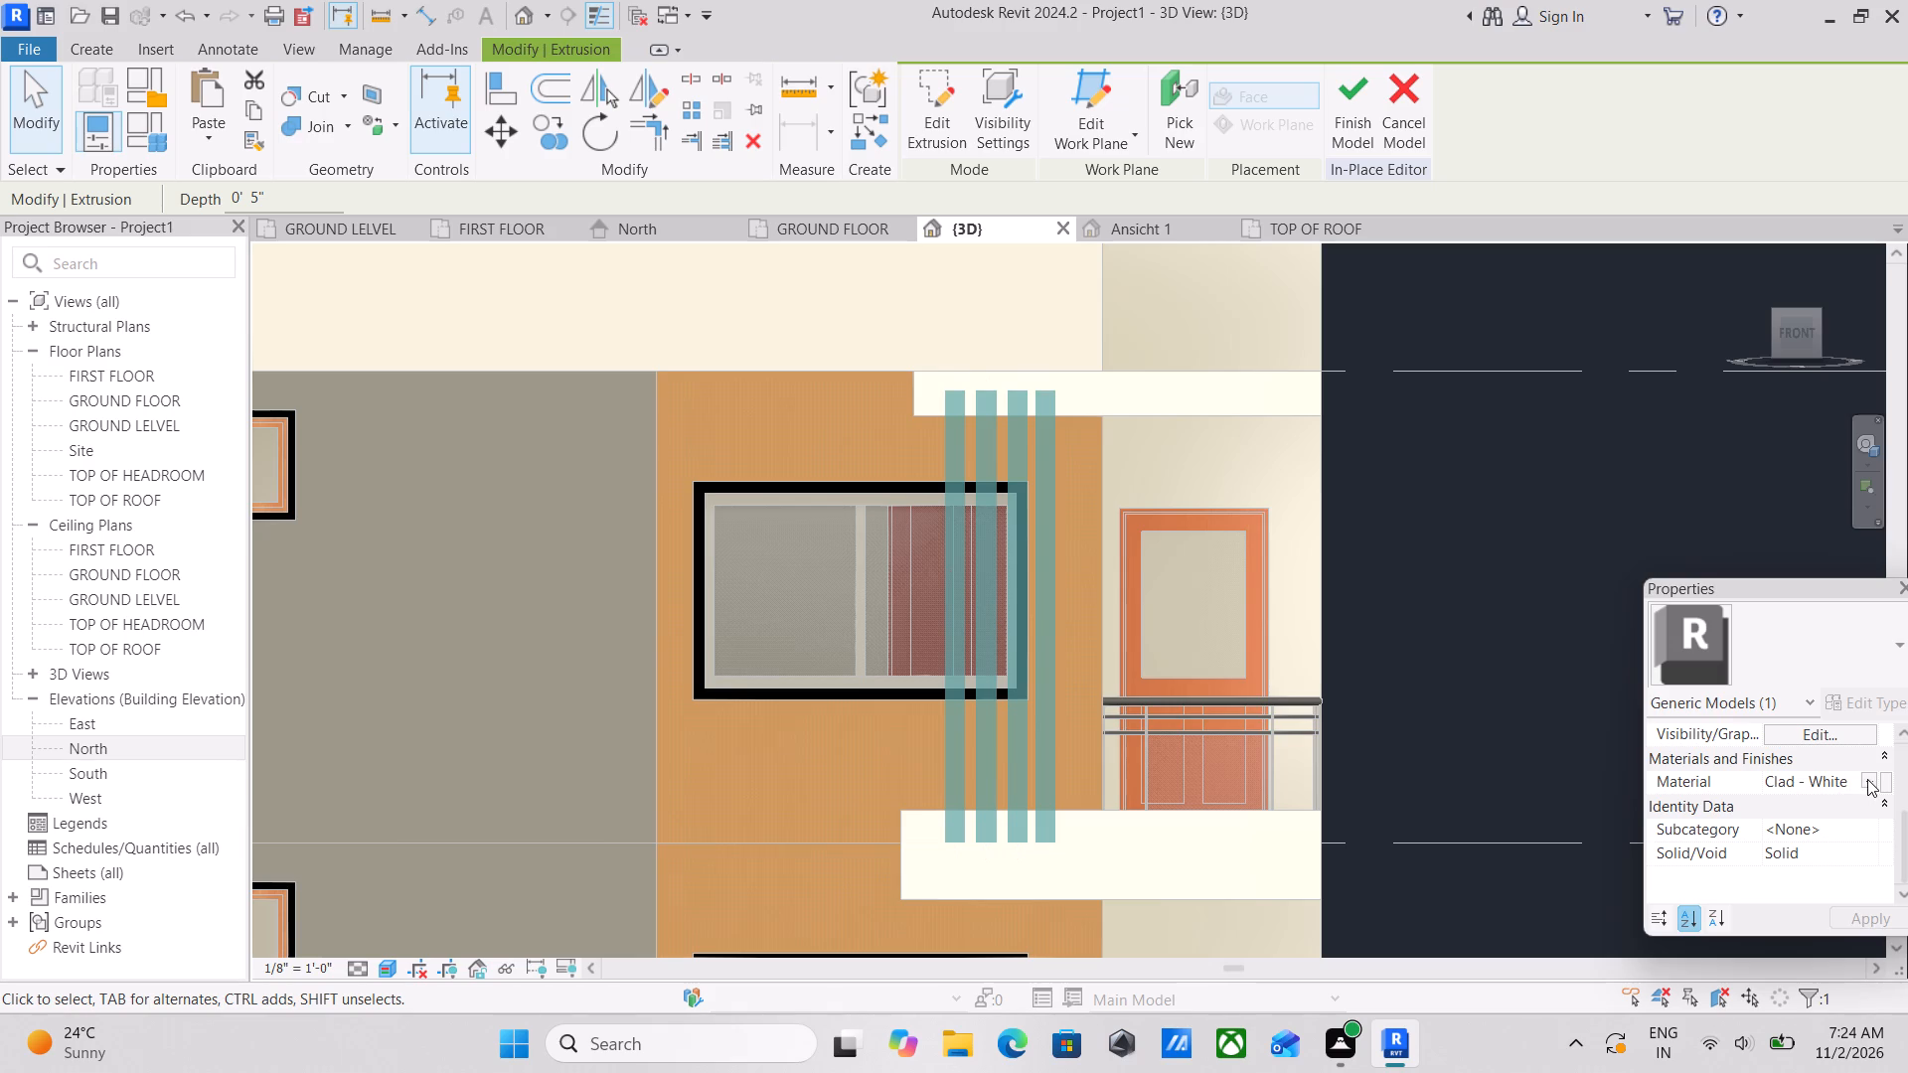
{"action": "left_click", "coordinate": [1867, 779]}
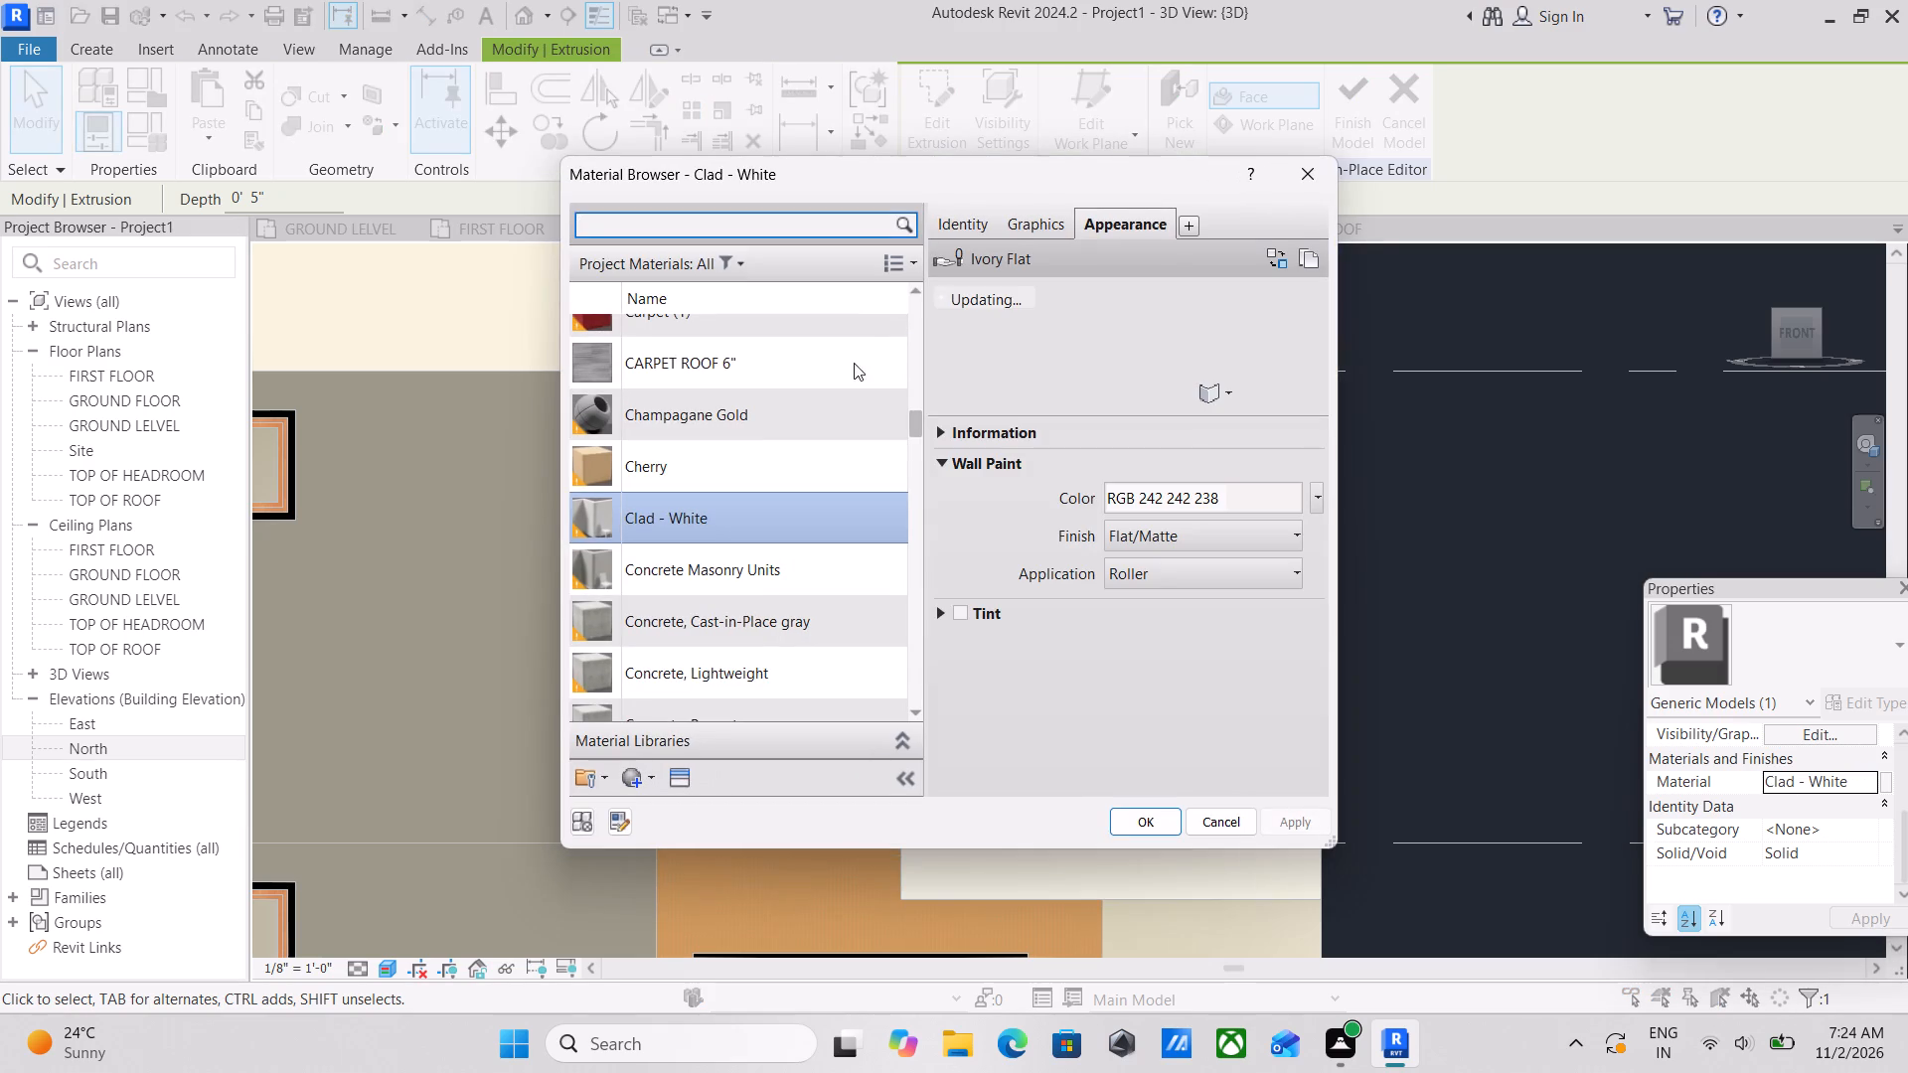
Create a new project material named BLACK COLOUR.
{"action": "left_click", "coordinate": [635, 770]}
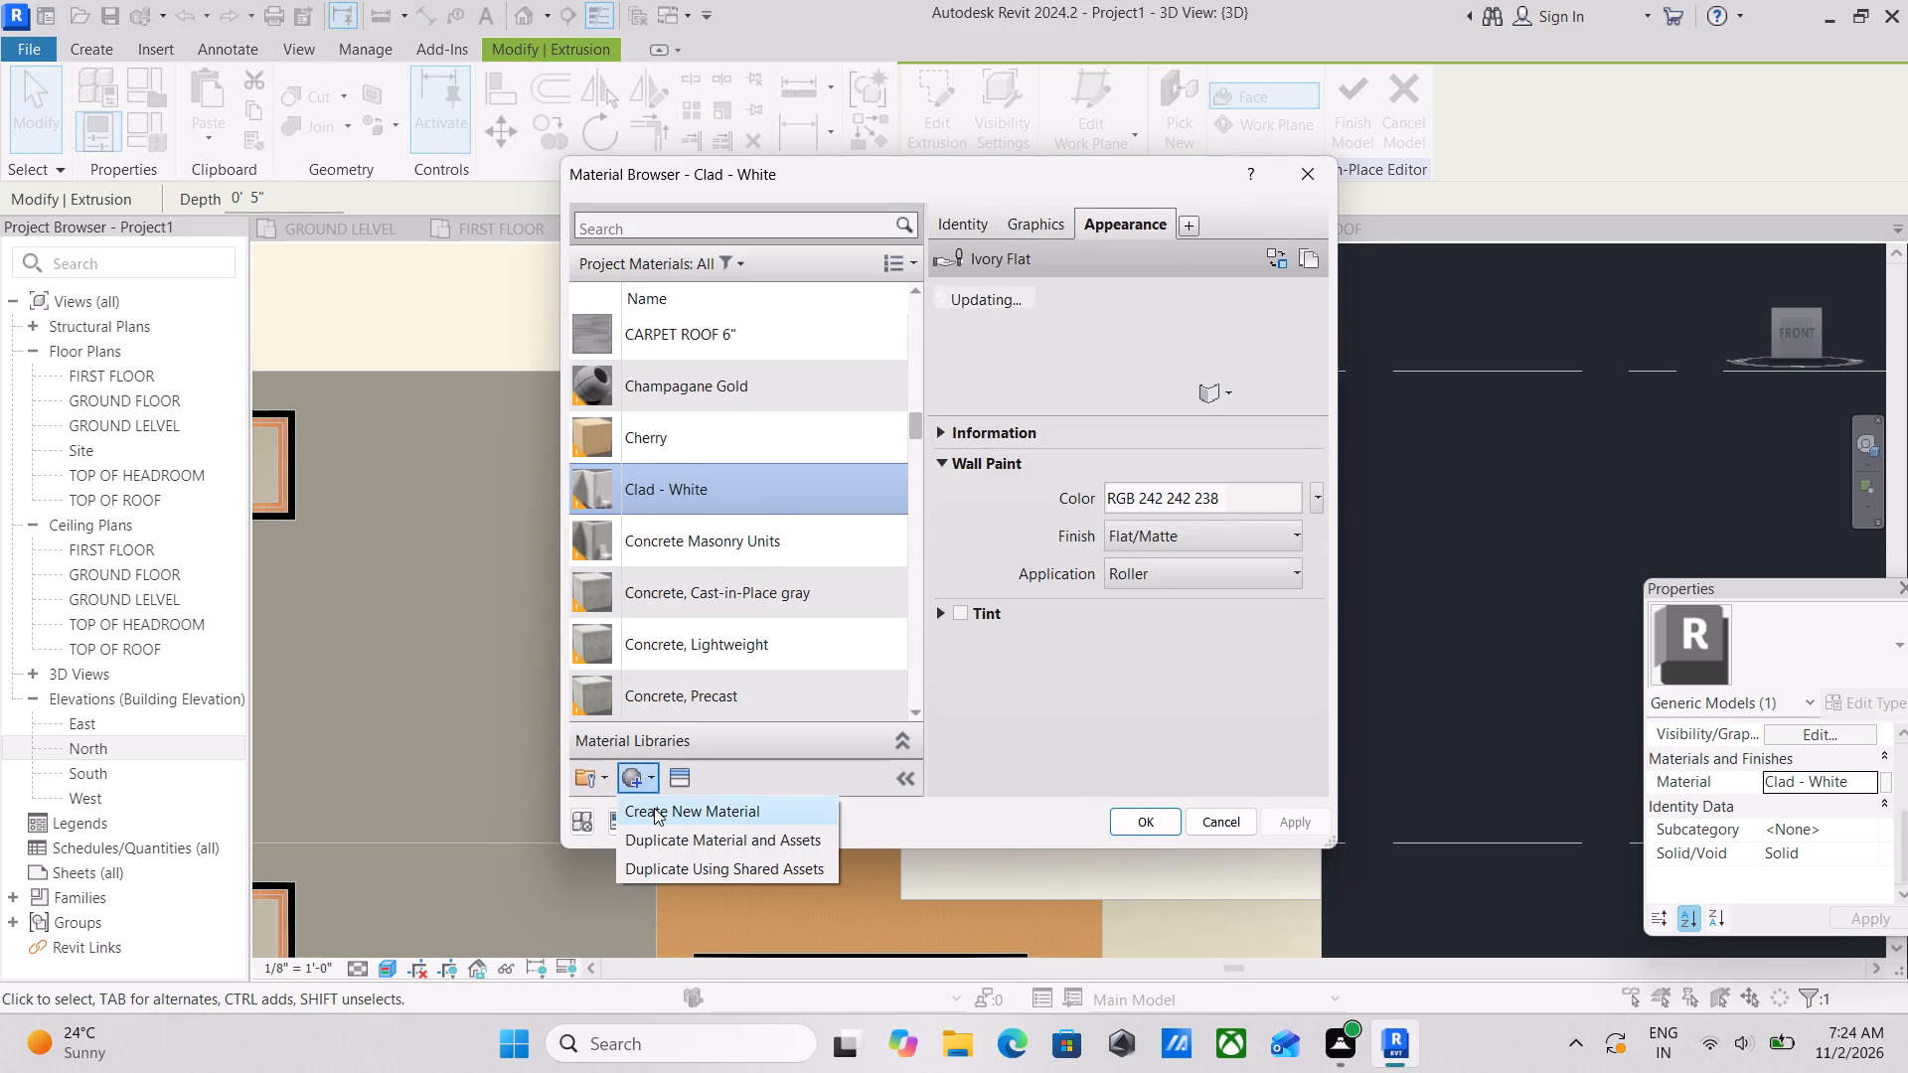
{"action": "left_click", "coordinate": [654, 808]}
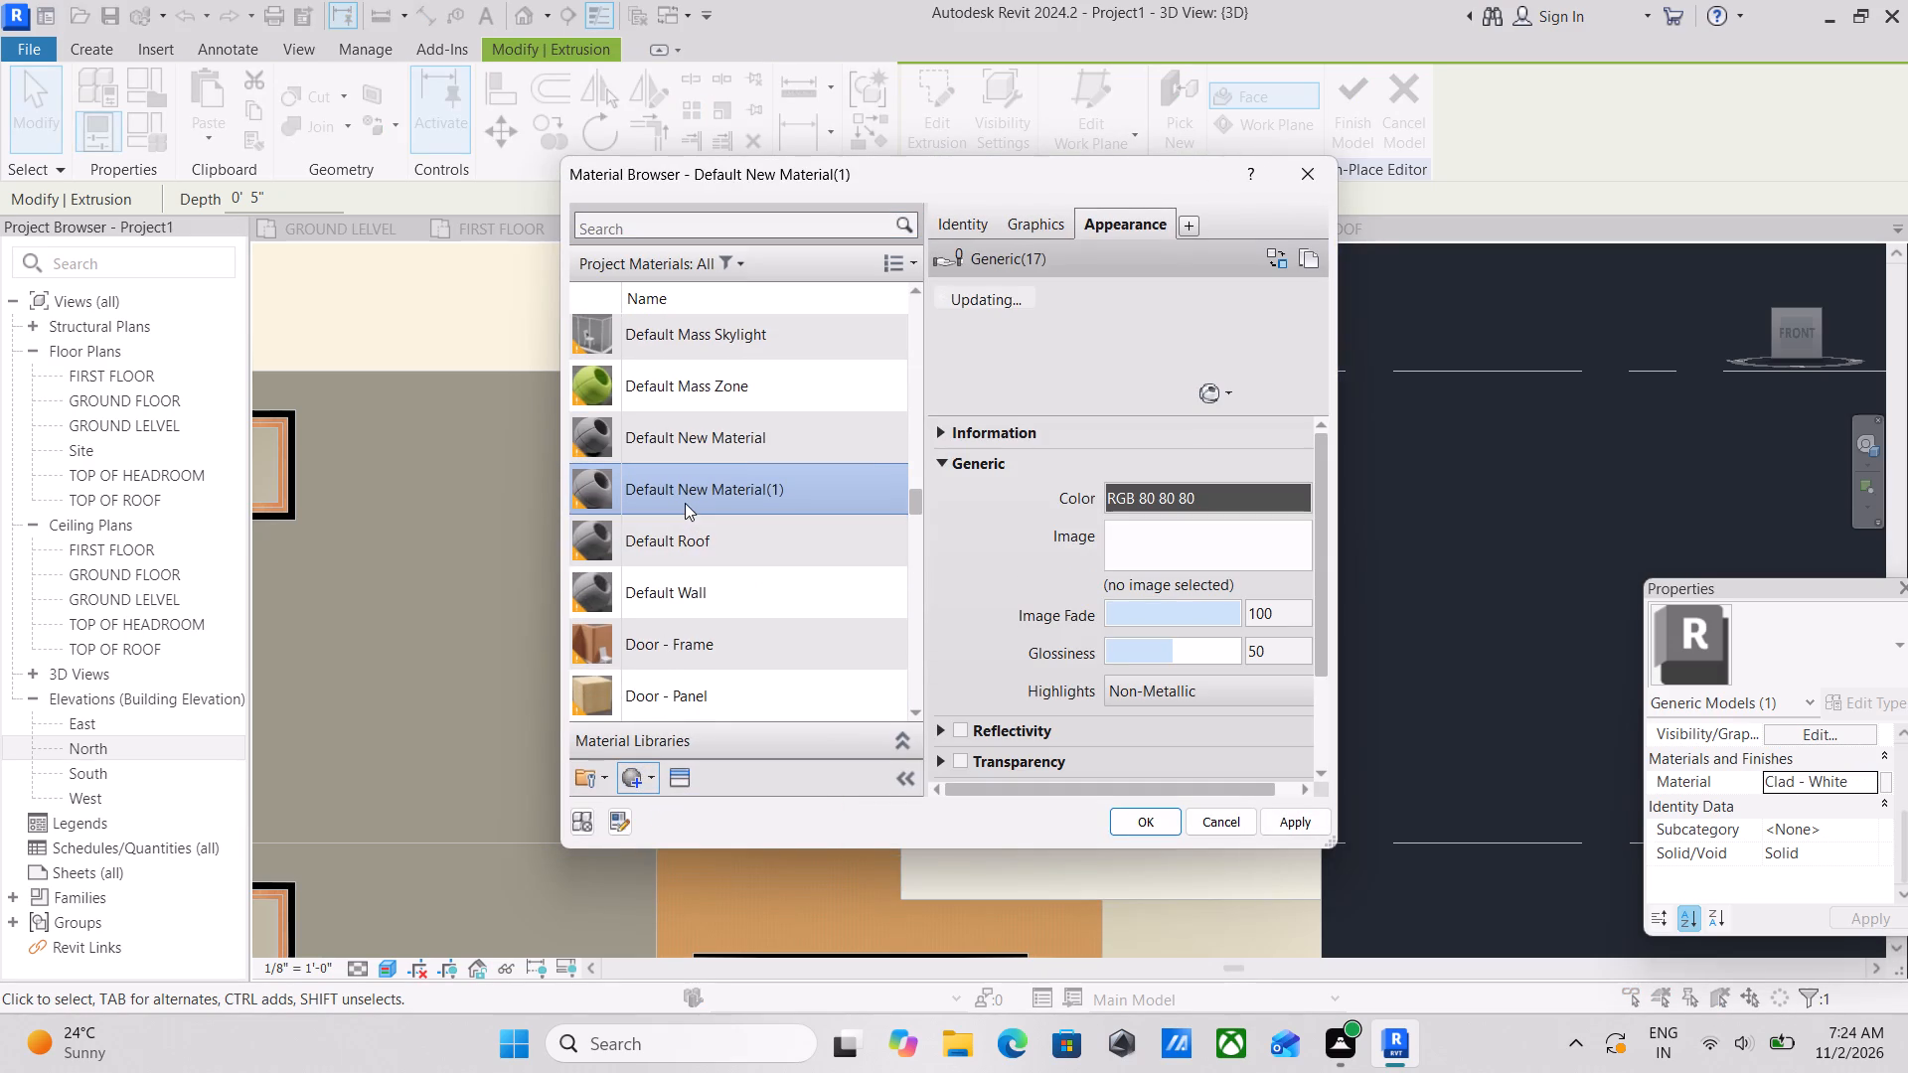
{"action": "right_click", "coordinate": [685, 503]}
{"action": "left_click", "coordinate": [736, 589]}
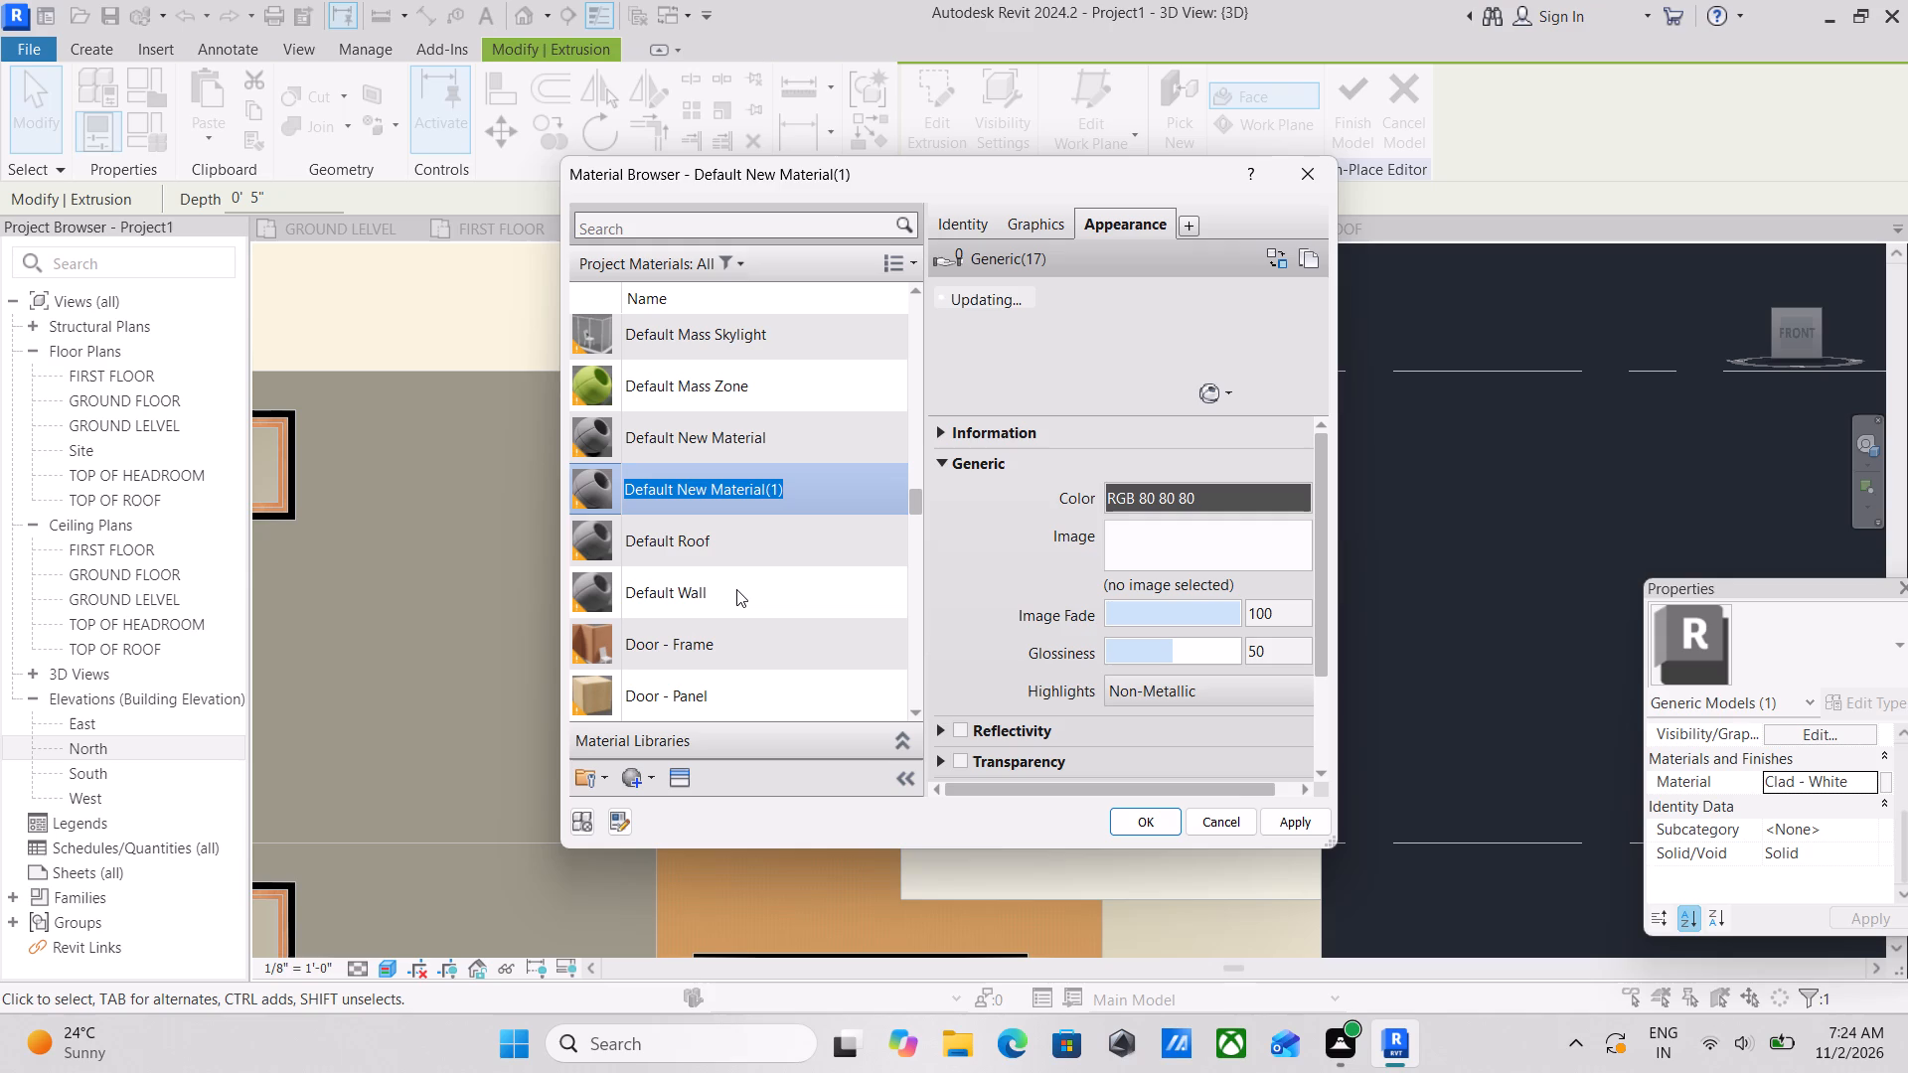
{"action": "type", "text": "BLA"}
{"action": "key", "text": "c"}
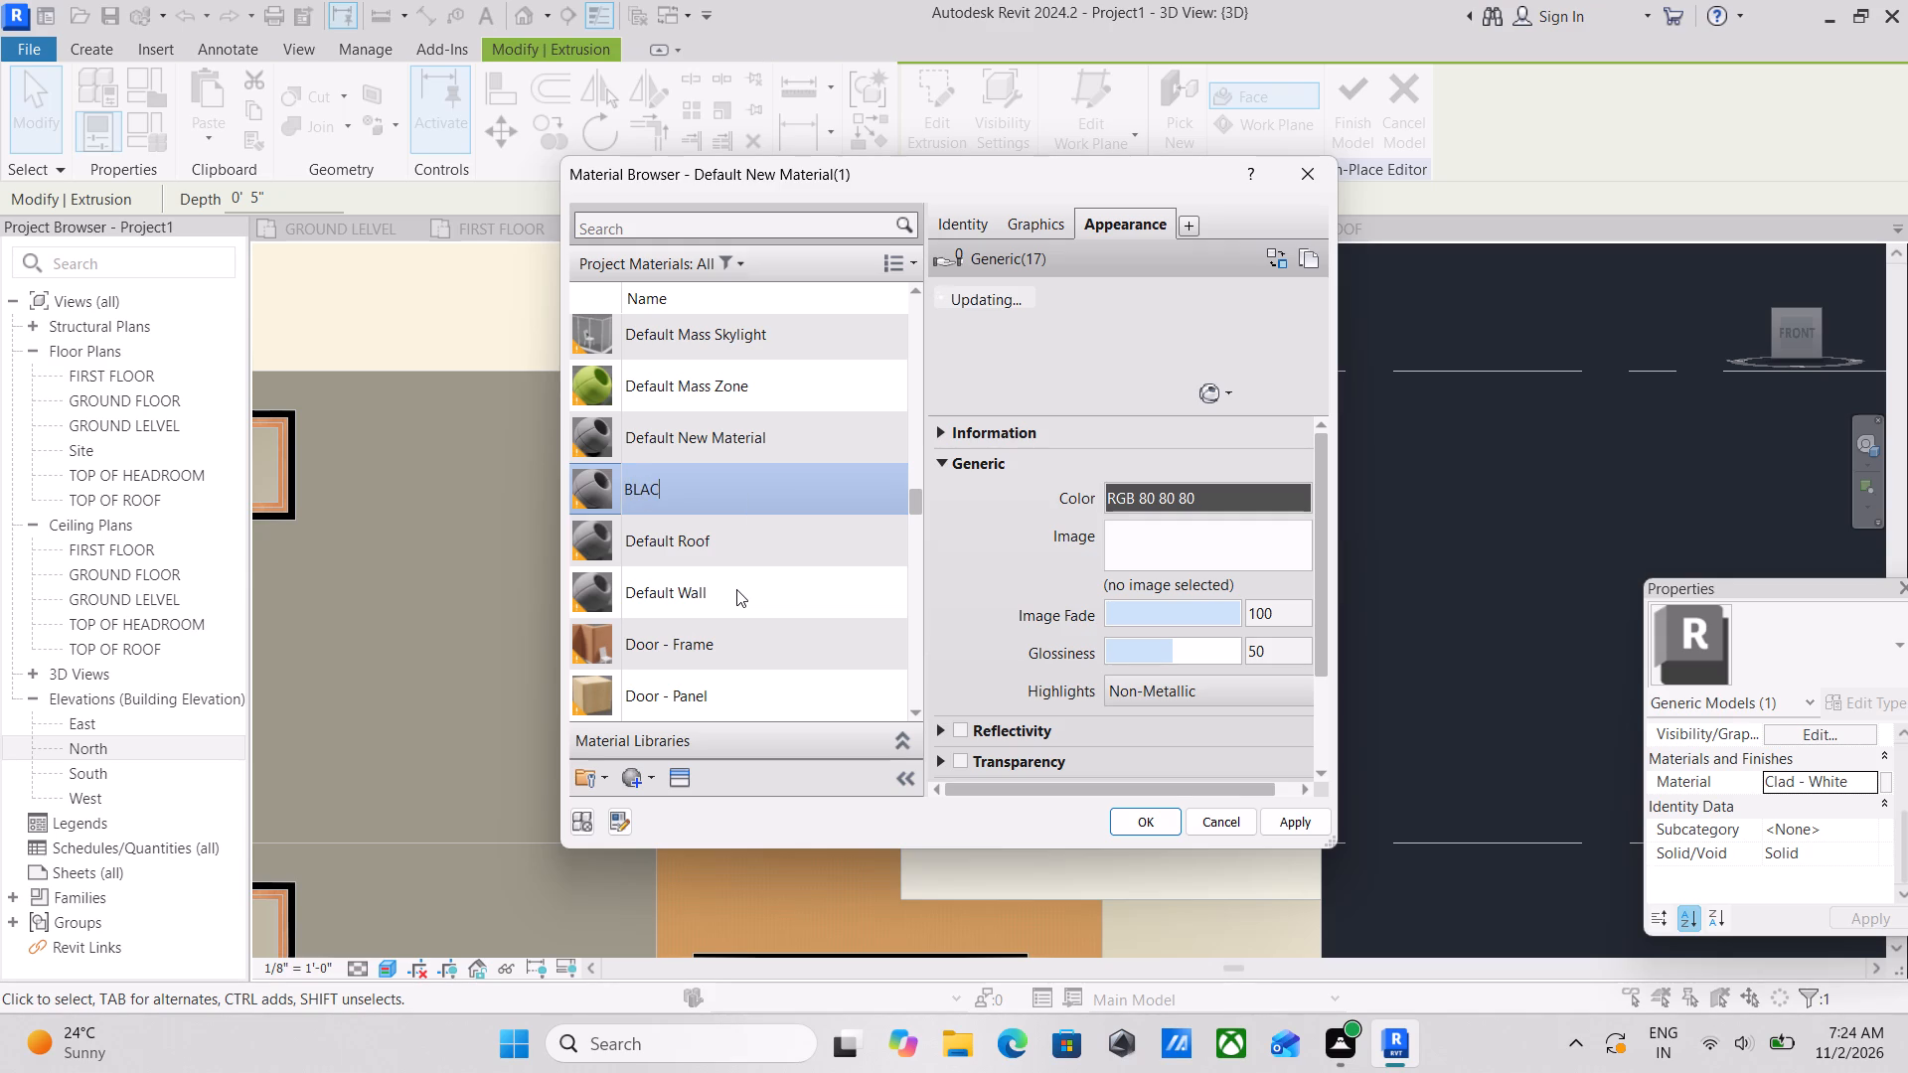
{"action": "key", "text": "k"}
{"action": "key", "text": "space"}
{"action": "type", "text": "CLO"}
{"action": "key", "text": "BackSpace"}
{"action": "key", "text": "BackSpace"}
{"action": "type", "text": "OLOUR"}
{"action": "key", "text": "Return"}
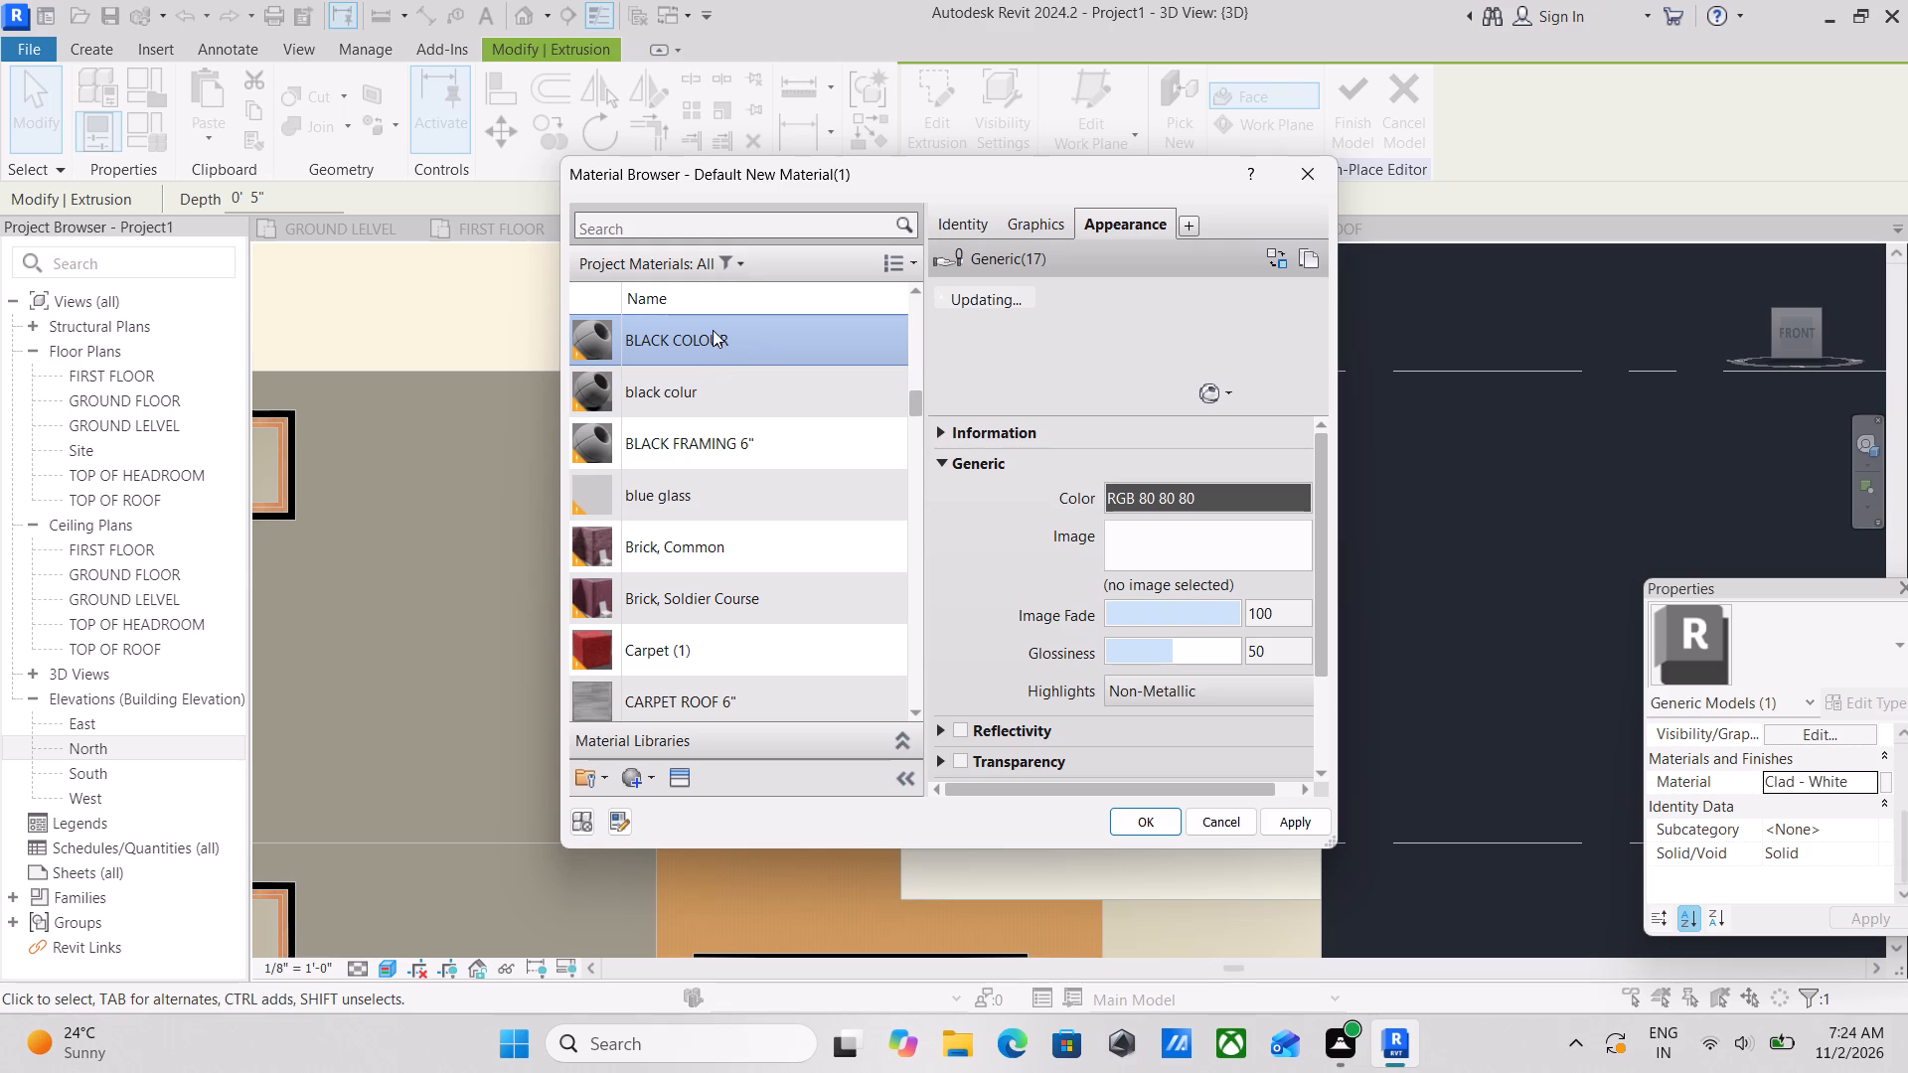
Assign the existing black colur material to the strip extrusion and finish the in-place model.
{"action": "double_click", "coordinate": [647, 392]}
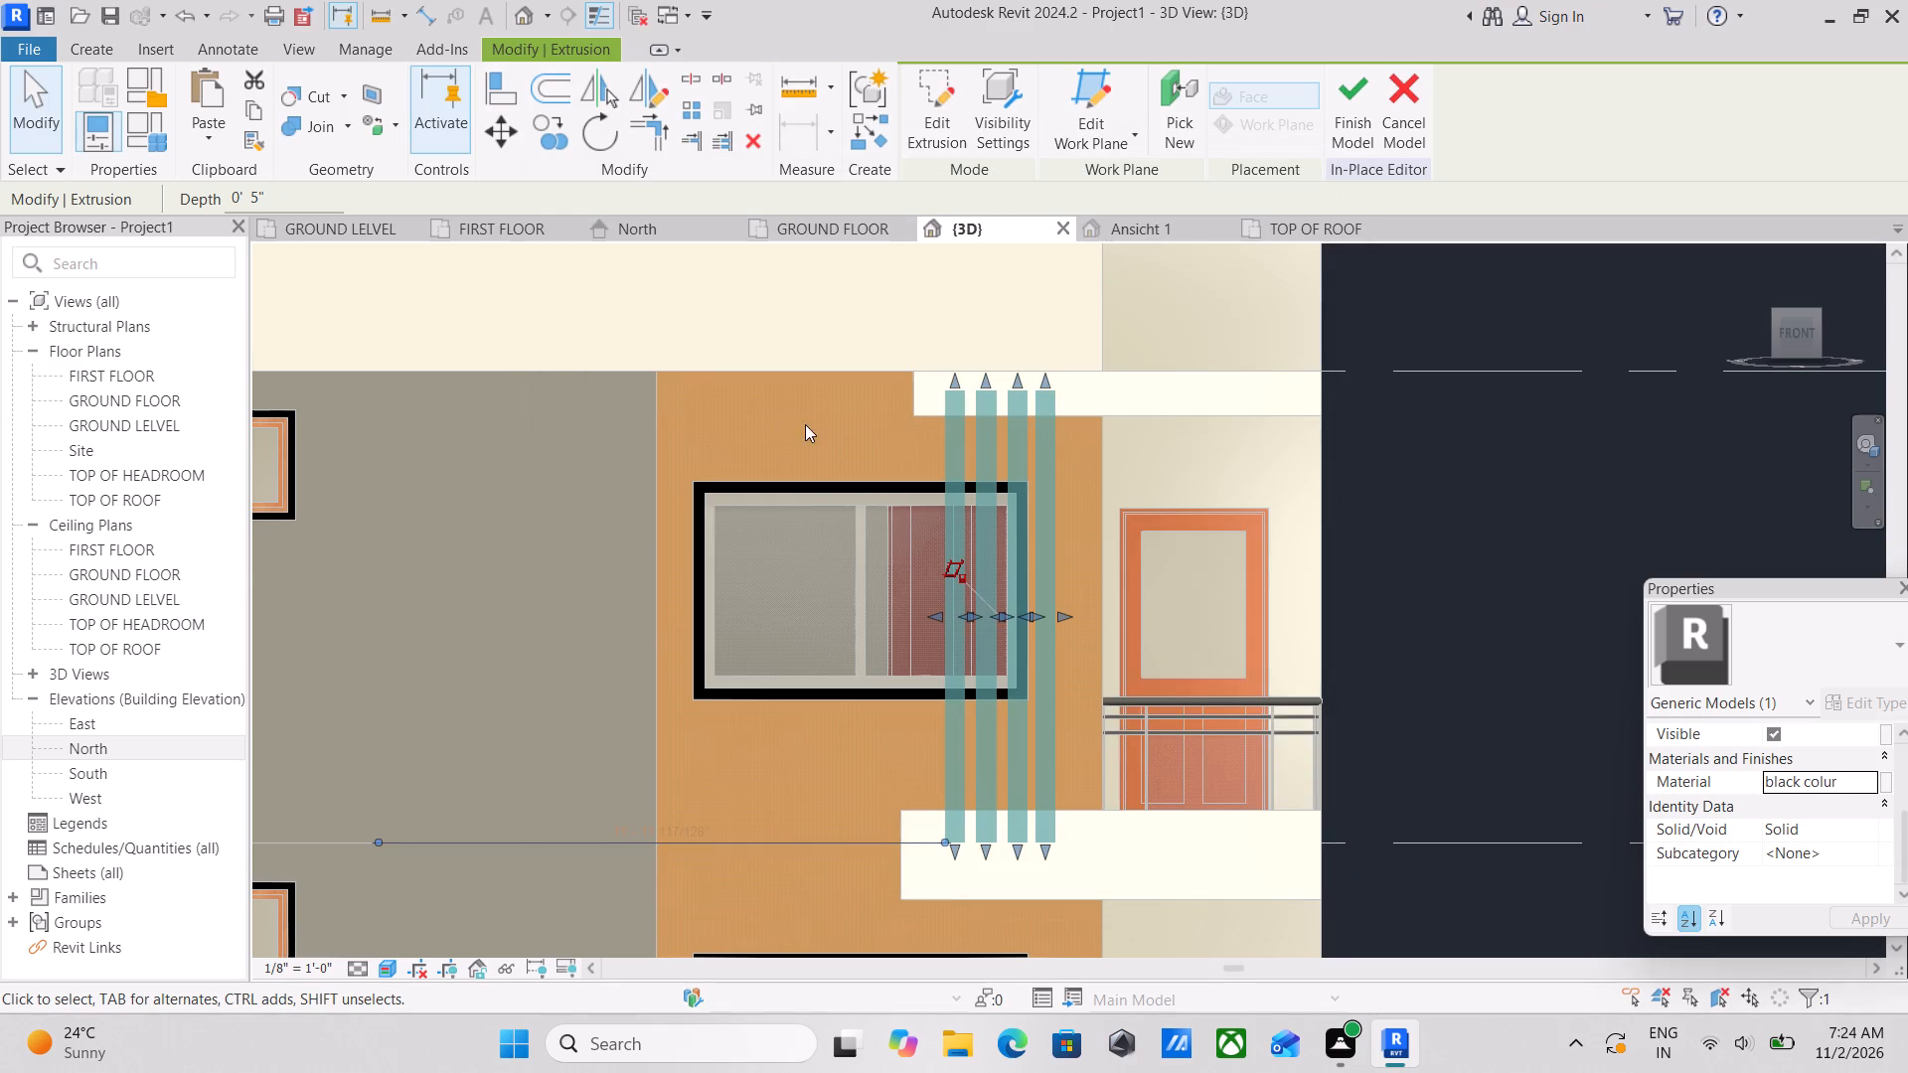
{"action": "left_click", "coordinate": [1356, 89]}
Examine the vertical strips on the facade and the fascia block where it meets the balcony slab corner.
{"action": "scroll", "coordinate": [1029, 507], "scroll_direction": "up", "scroll_amount": 3}
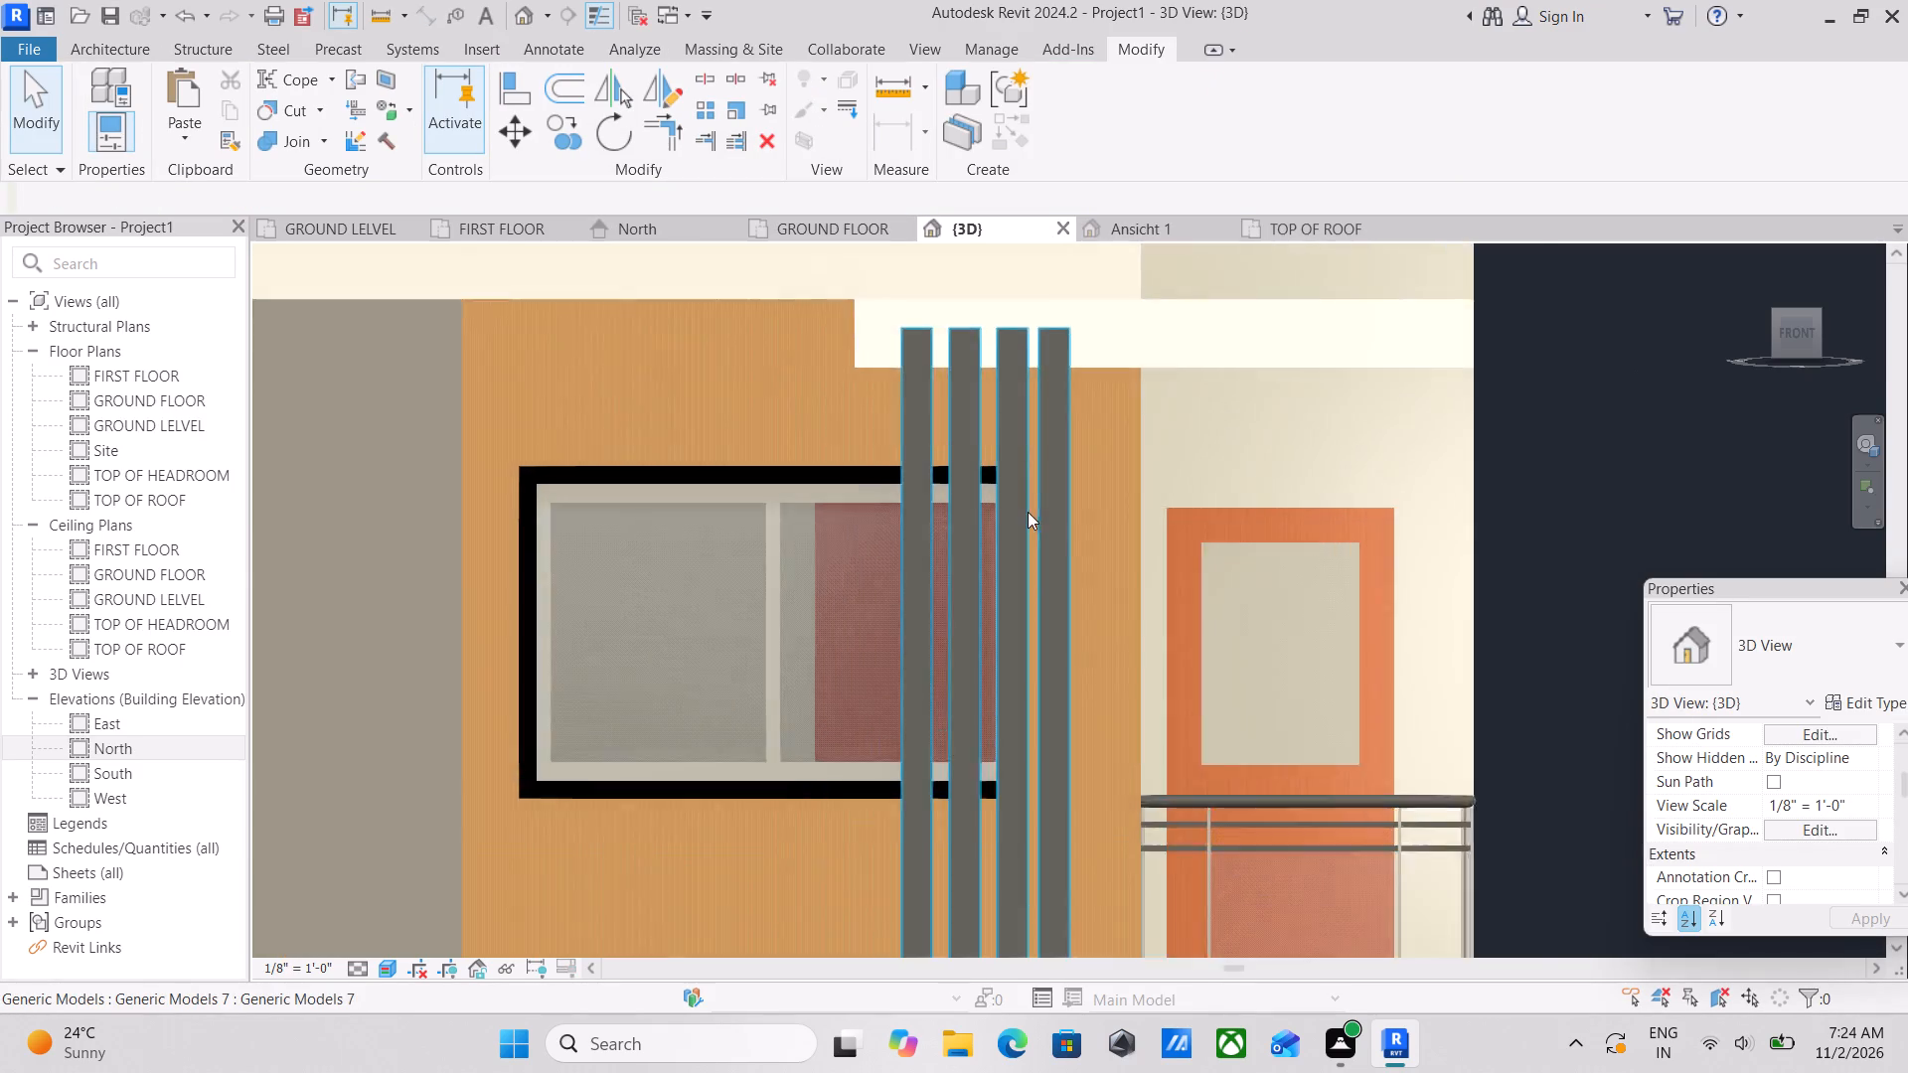
{"action": "scroll", "coordinate": [1028, 512], "scroll_direction": "up", "scroll_amount": 1}
{"action": "scroll", "coordinate": [1092, 447], "scroll_direction": "down", "scroll_amount": 8}
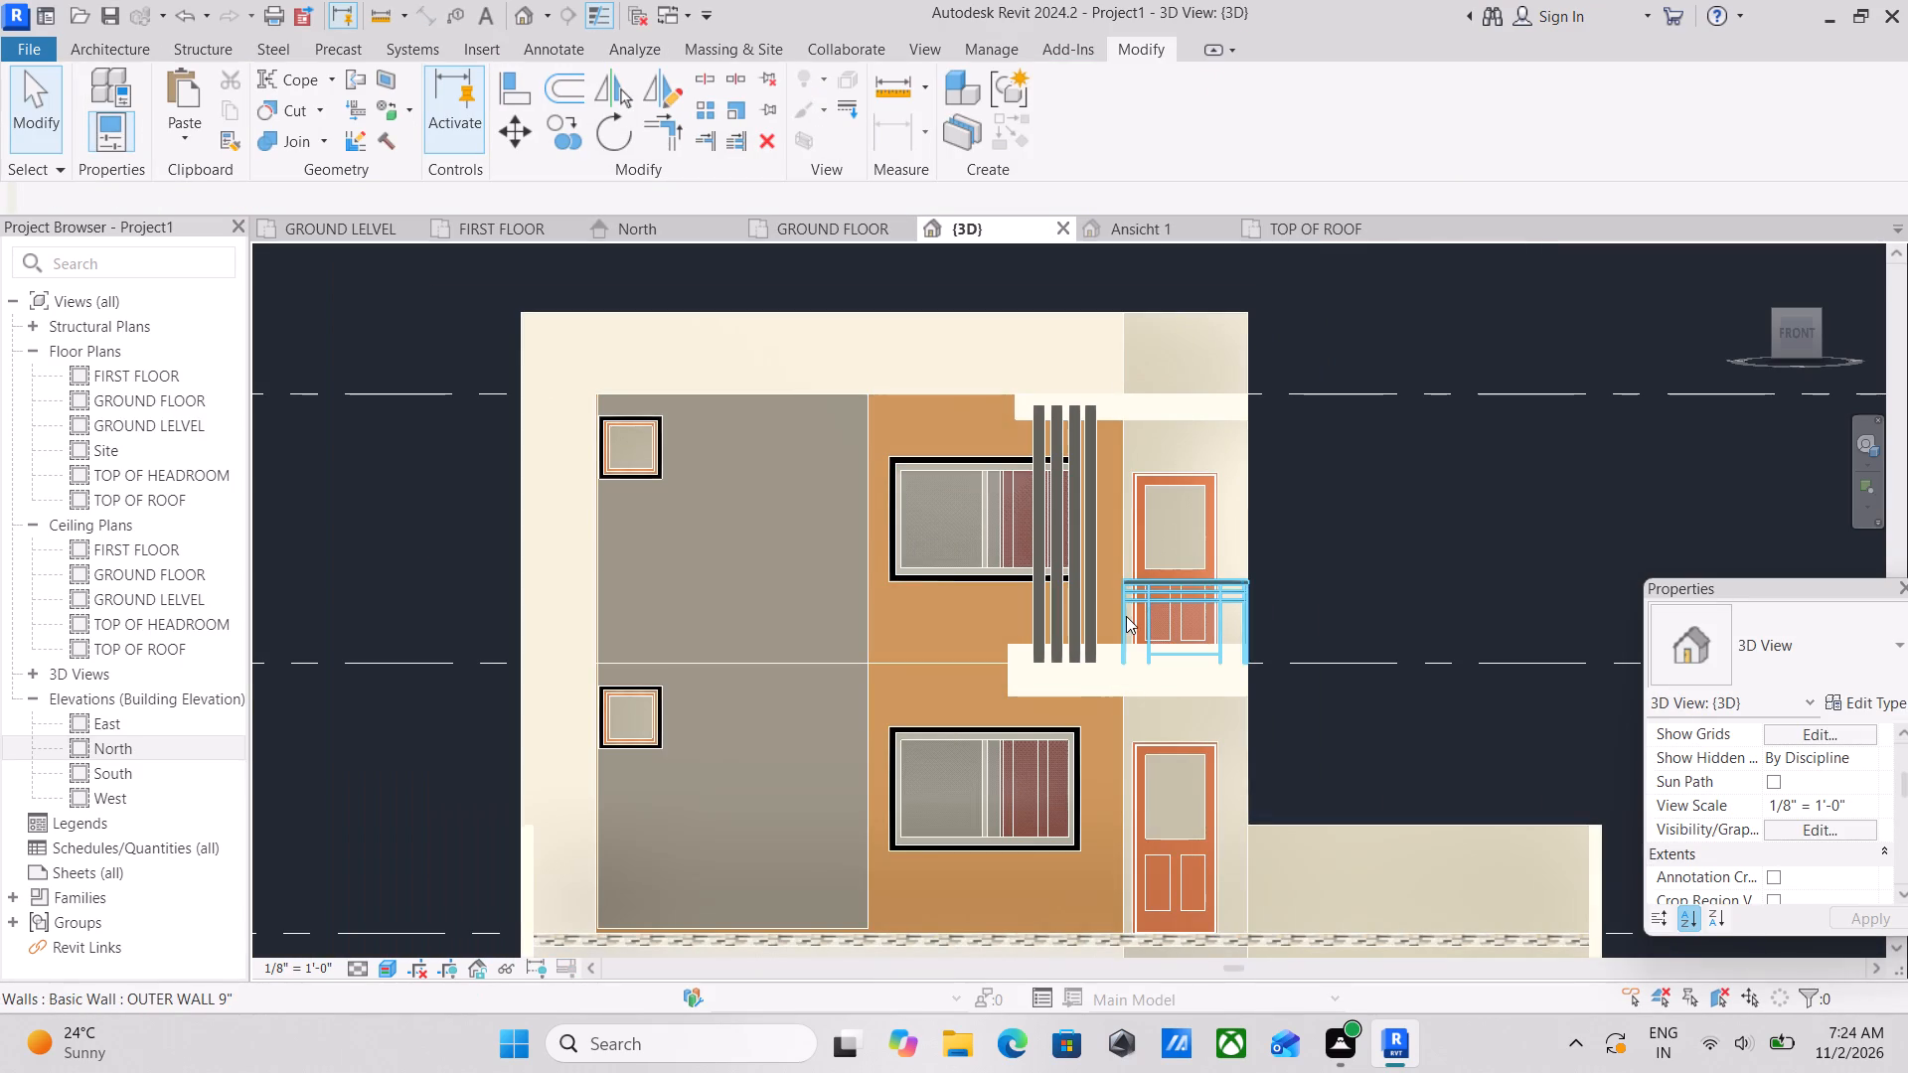
{"action": "middle_click_drag", "start_coordinate": [1126, 614], "coordinate": [1033, 711], "text": "shift"}
{"action": "scroll", "coordinate": [1033, 711], "scroll_direction": "down", "scroll_amount": 3}
{"action": "middle_click_drag", "start_coordinate": [1033, 711], "coordinate": [1046, 646]}
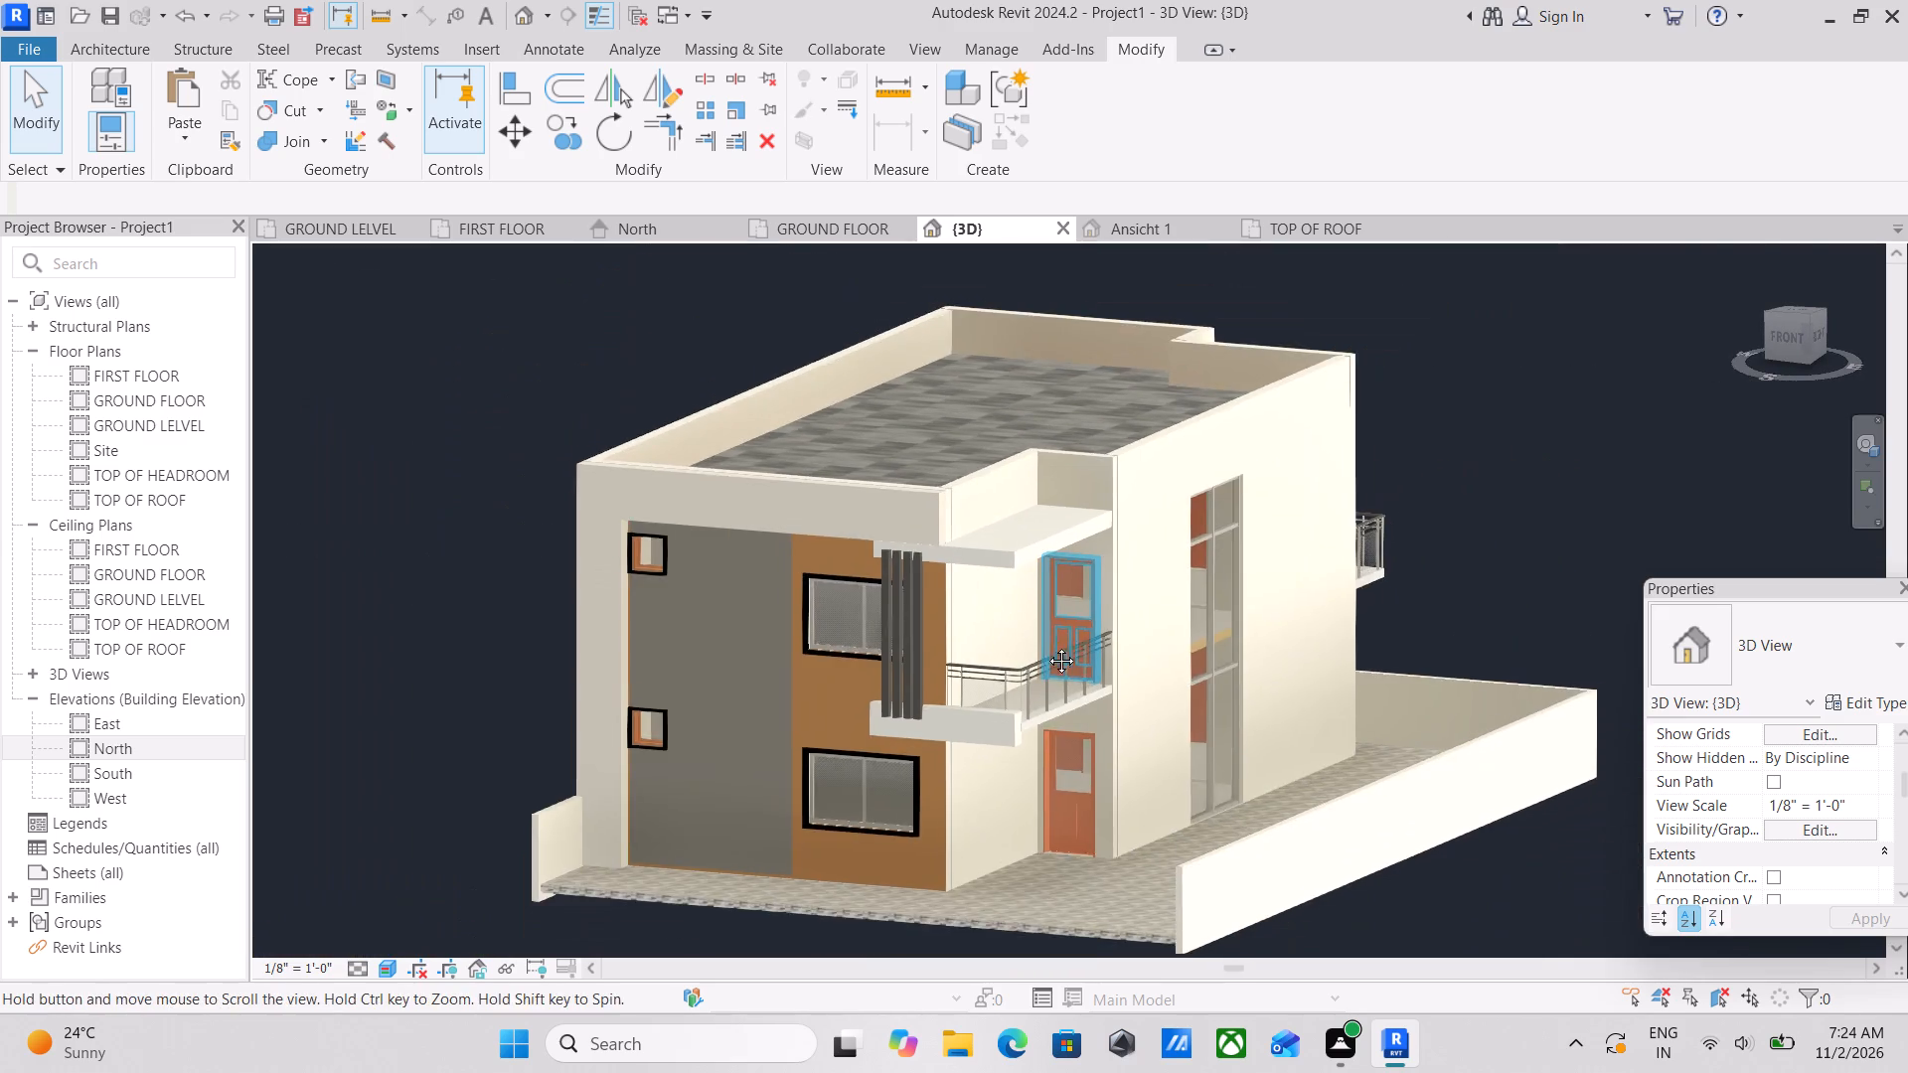
{"action": "middle_click_drag", "start_coordinate": [1046, 646], "coordinate": [1051, 622]}
{"action": "scroll", "coordinate": [1060, 687], "scroll_direction": "up", "scroll_amount": 3}
{"action": "middle_click_drag", "start_coordinate": [1056, 661], "coordinate": [951, 528]}
{"action": "scroll", "coordinate": [1055, 661], "scroll_direction": "up", "scroll_amount": 1}
{"action": "scroll", "coordinate": [951, 524], "scroll_direction": "up", "scroll_amount": 4}
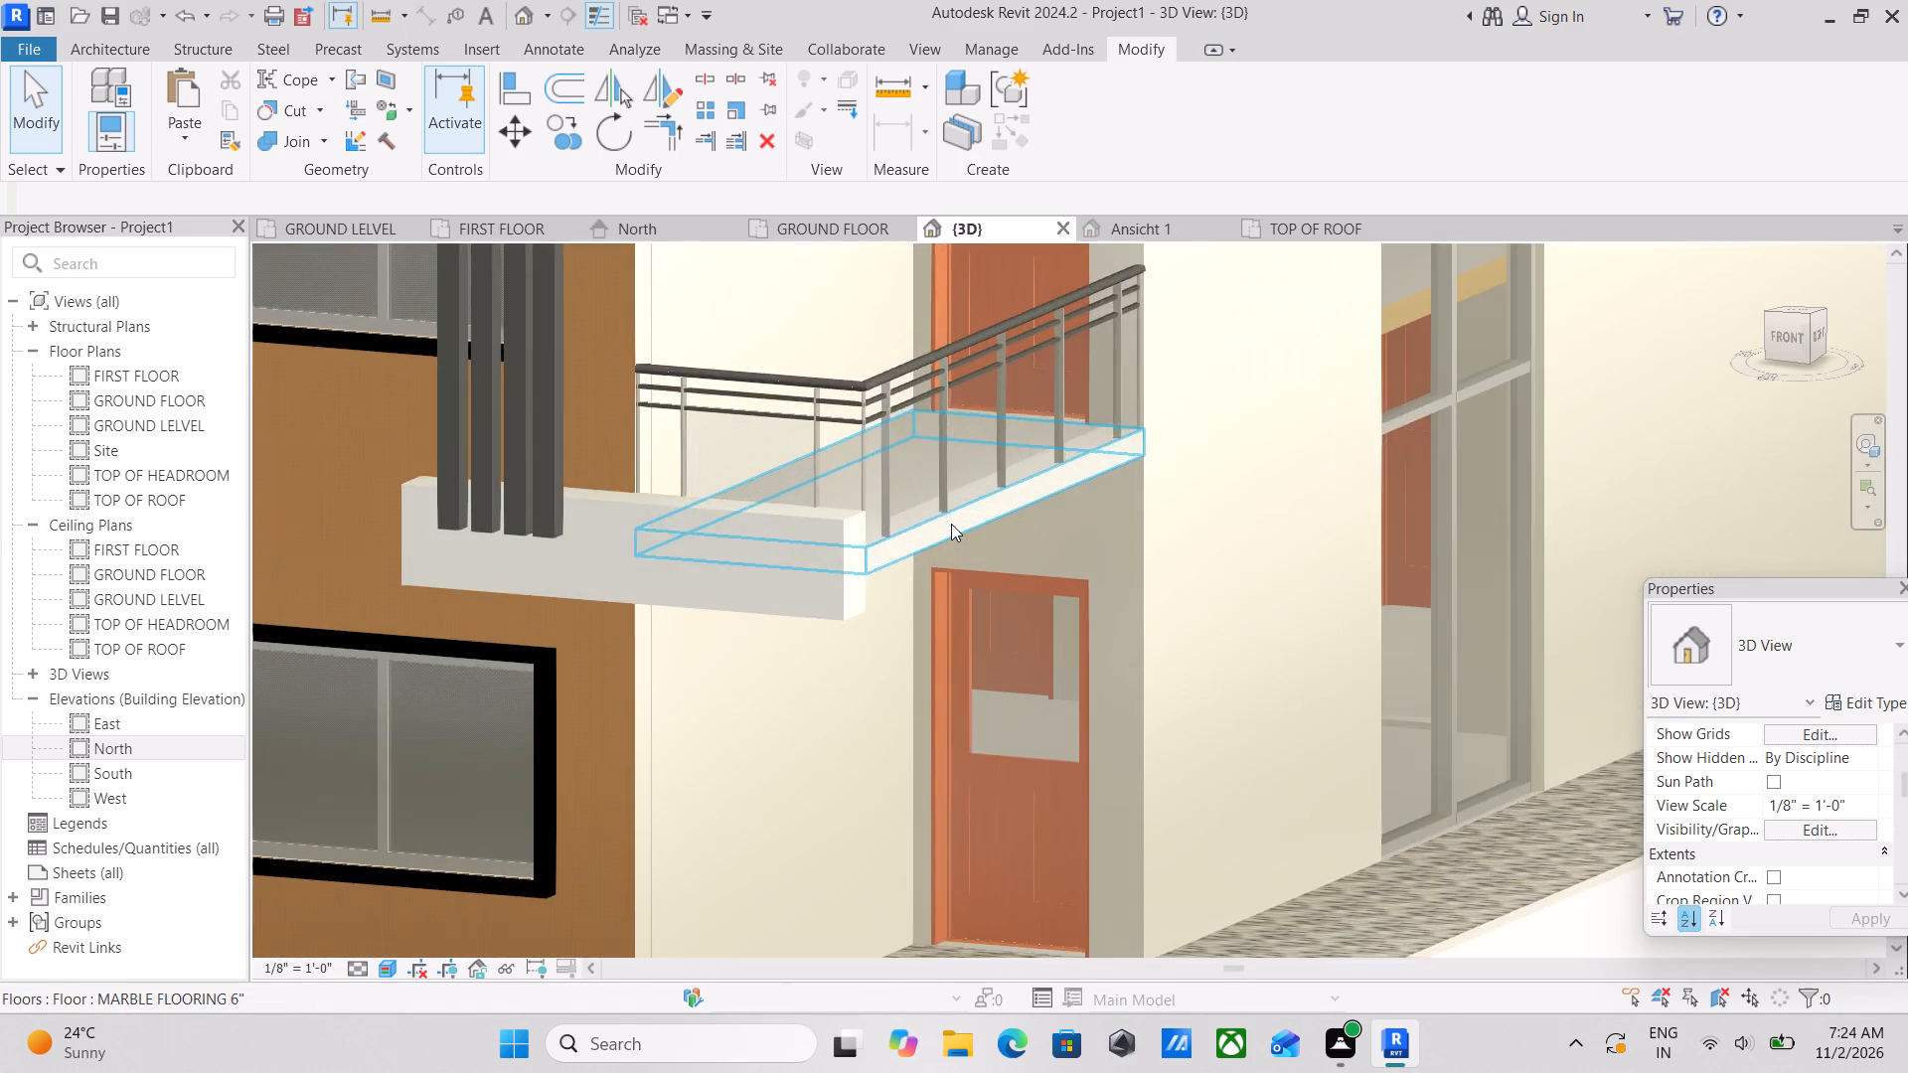
{"action": "scroll", "coordinate": [930, 541], "scroll_direction": "up", "scroll_amount": 3}
{"action": "scroll", "coordinate": [793, 505], "scroll_direction": "up", "scroll_amount": 3}
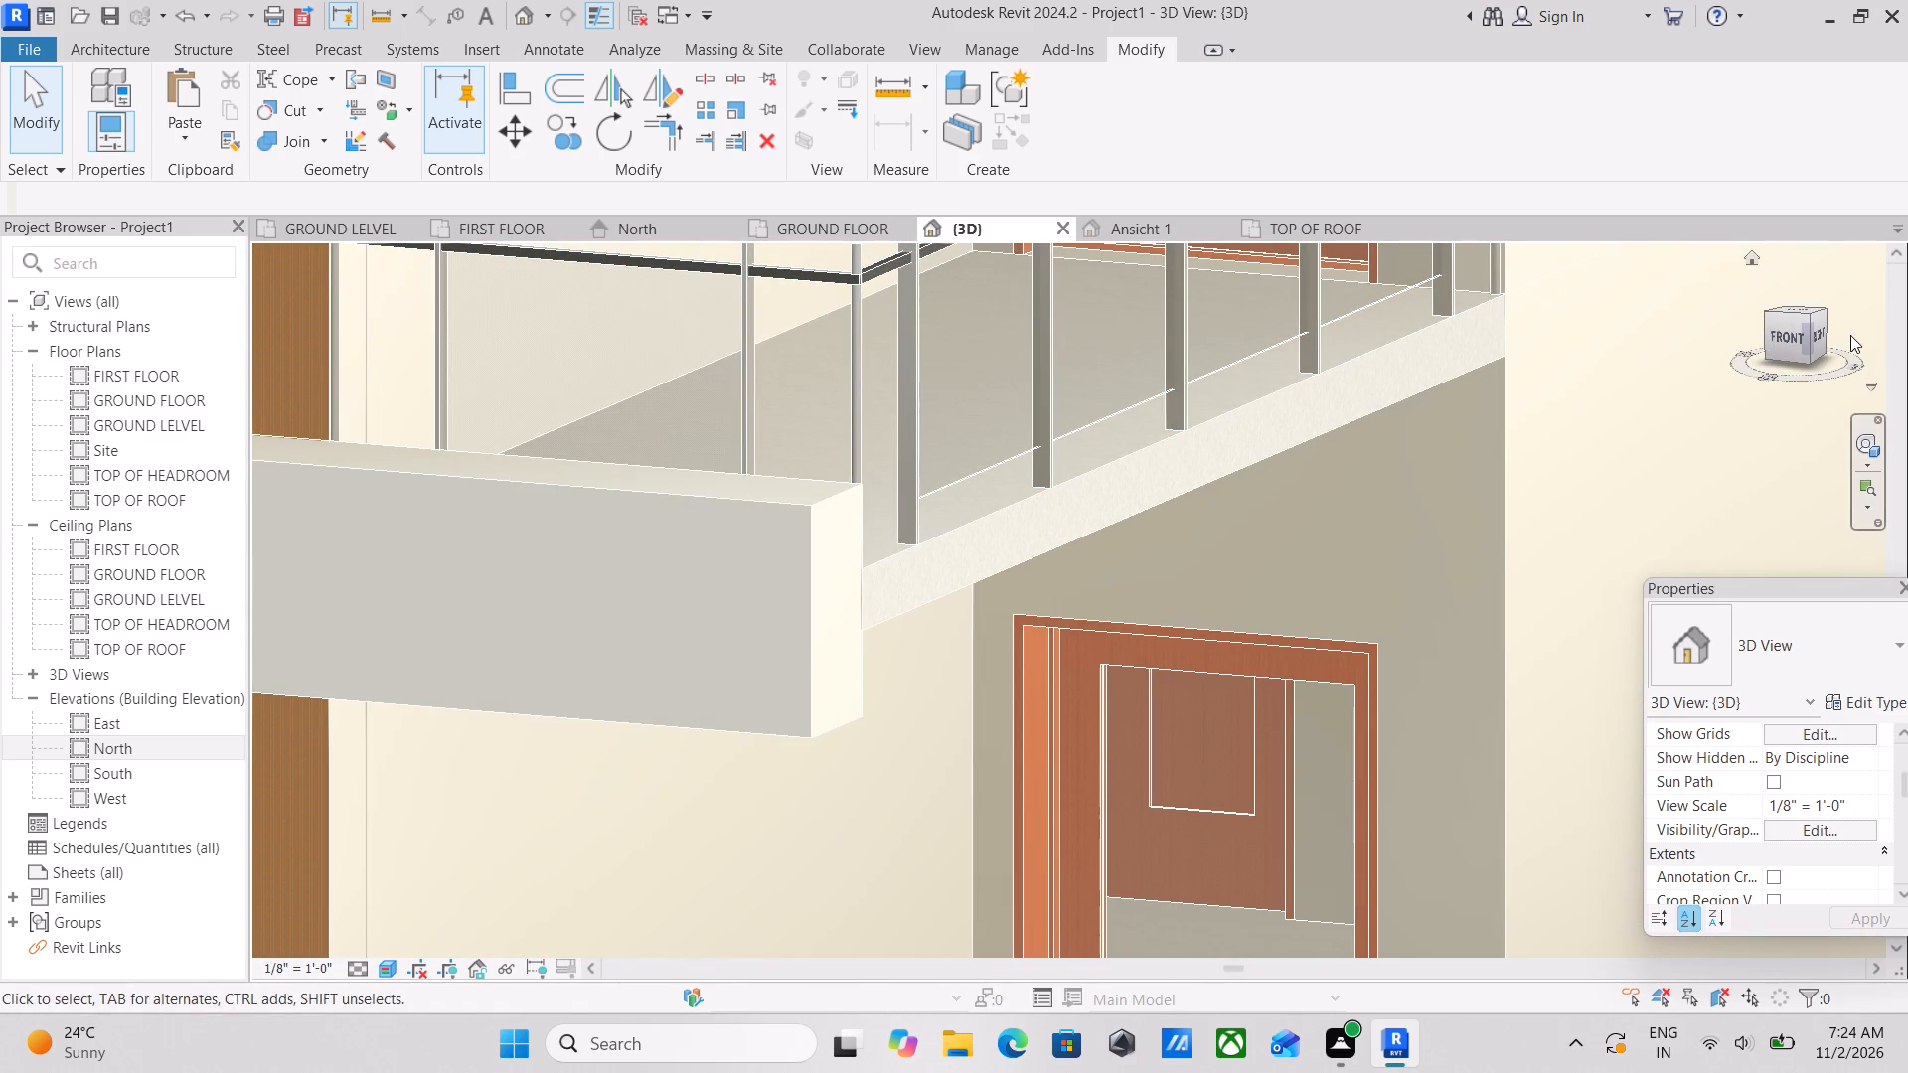
Examine the house from its right side and the balcony railing, slab edge and fascia block end from above.
{"action": "left_click", "coordinate": [1818, 332]}
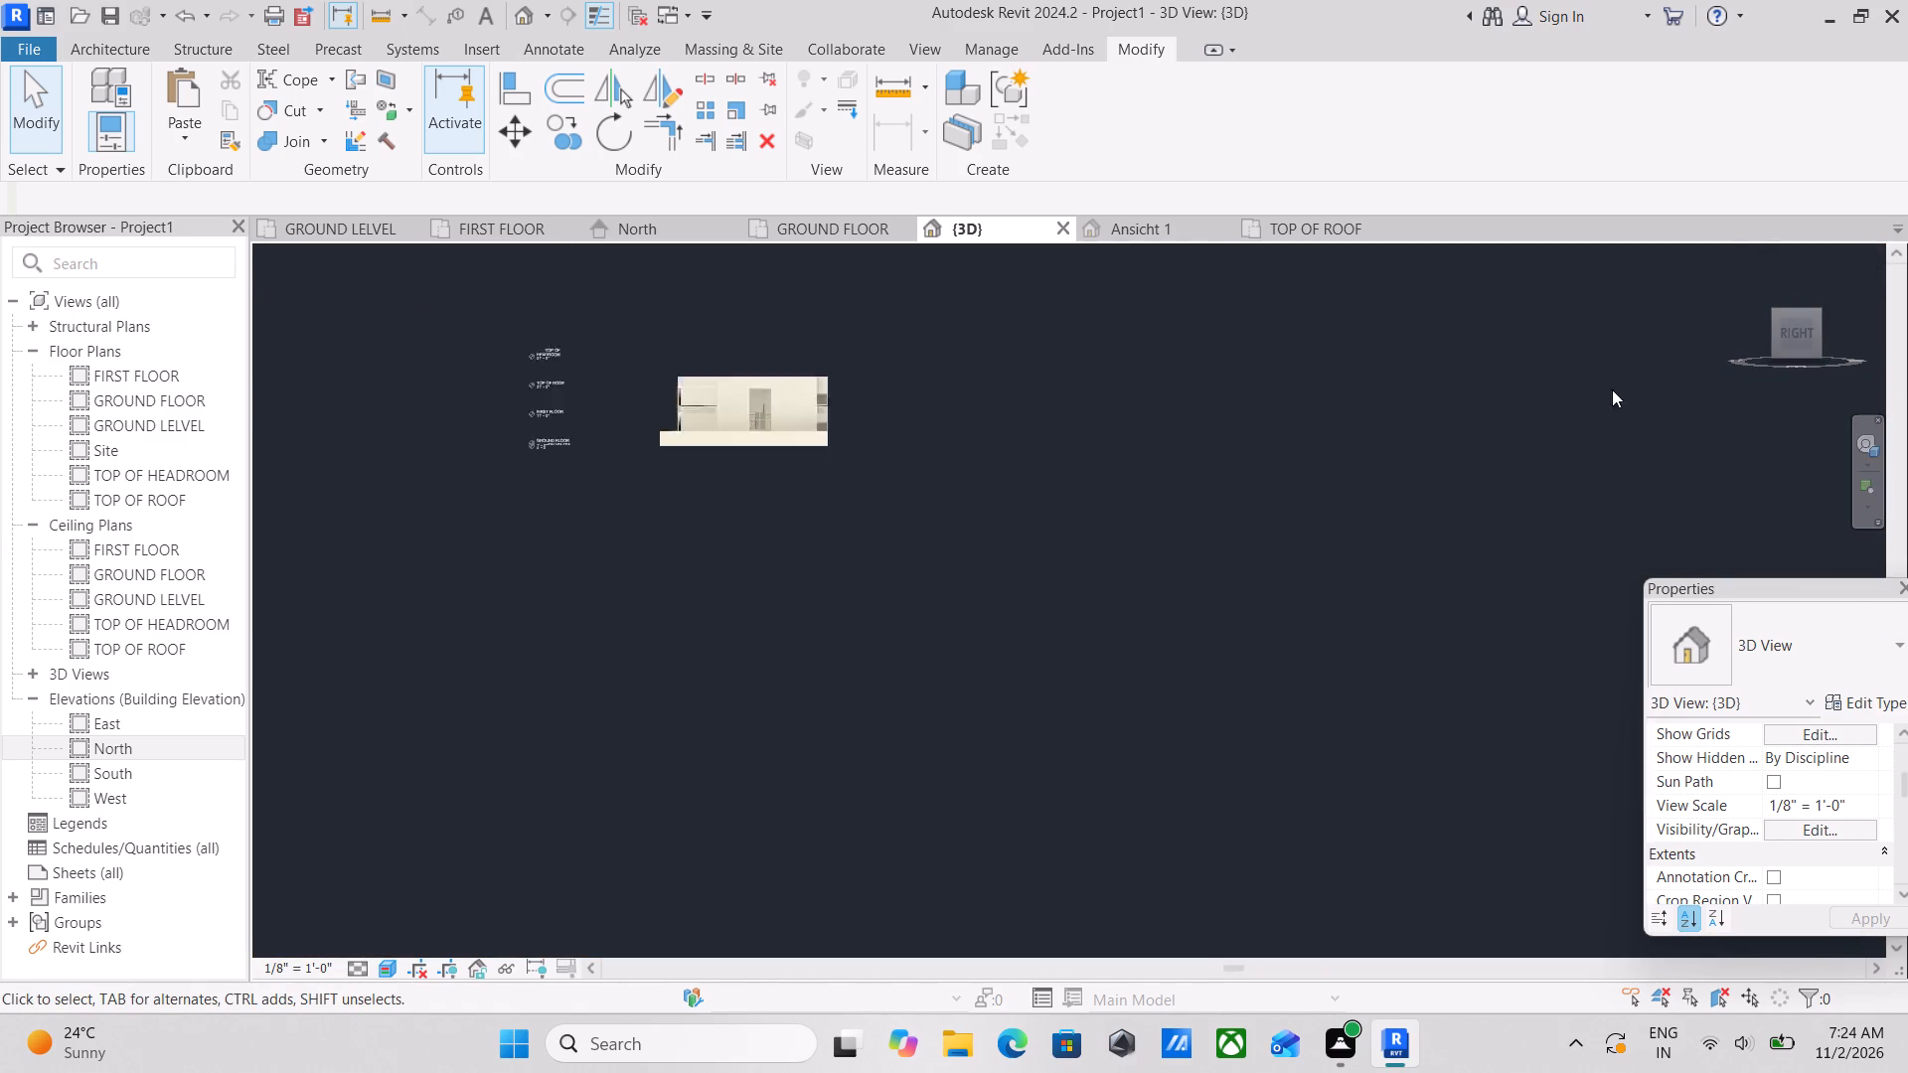
{"action": "scroll", "coordinate": [1552, 428], "scroll_direction": "up", "scroll_amount": 4}
{"action": "scroll", "coordinate": [740, 708], "scroll_direction": "up", "scroll_amount": 5}
{"action": "scroll", "coordinate": [608, 732], "scroll_direction": "up", "scroll_amount": 5}
{"action": "scroll", "coordinate": [587, 694], "scroll_direction": "down", "scroll_amount": 4}
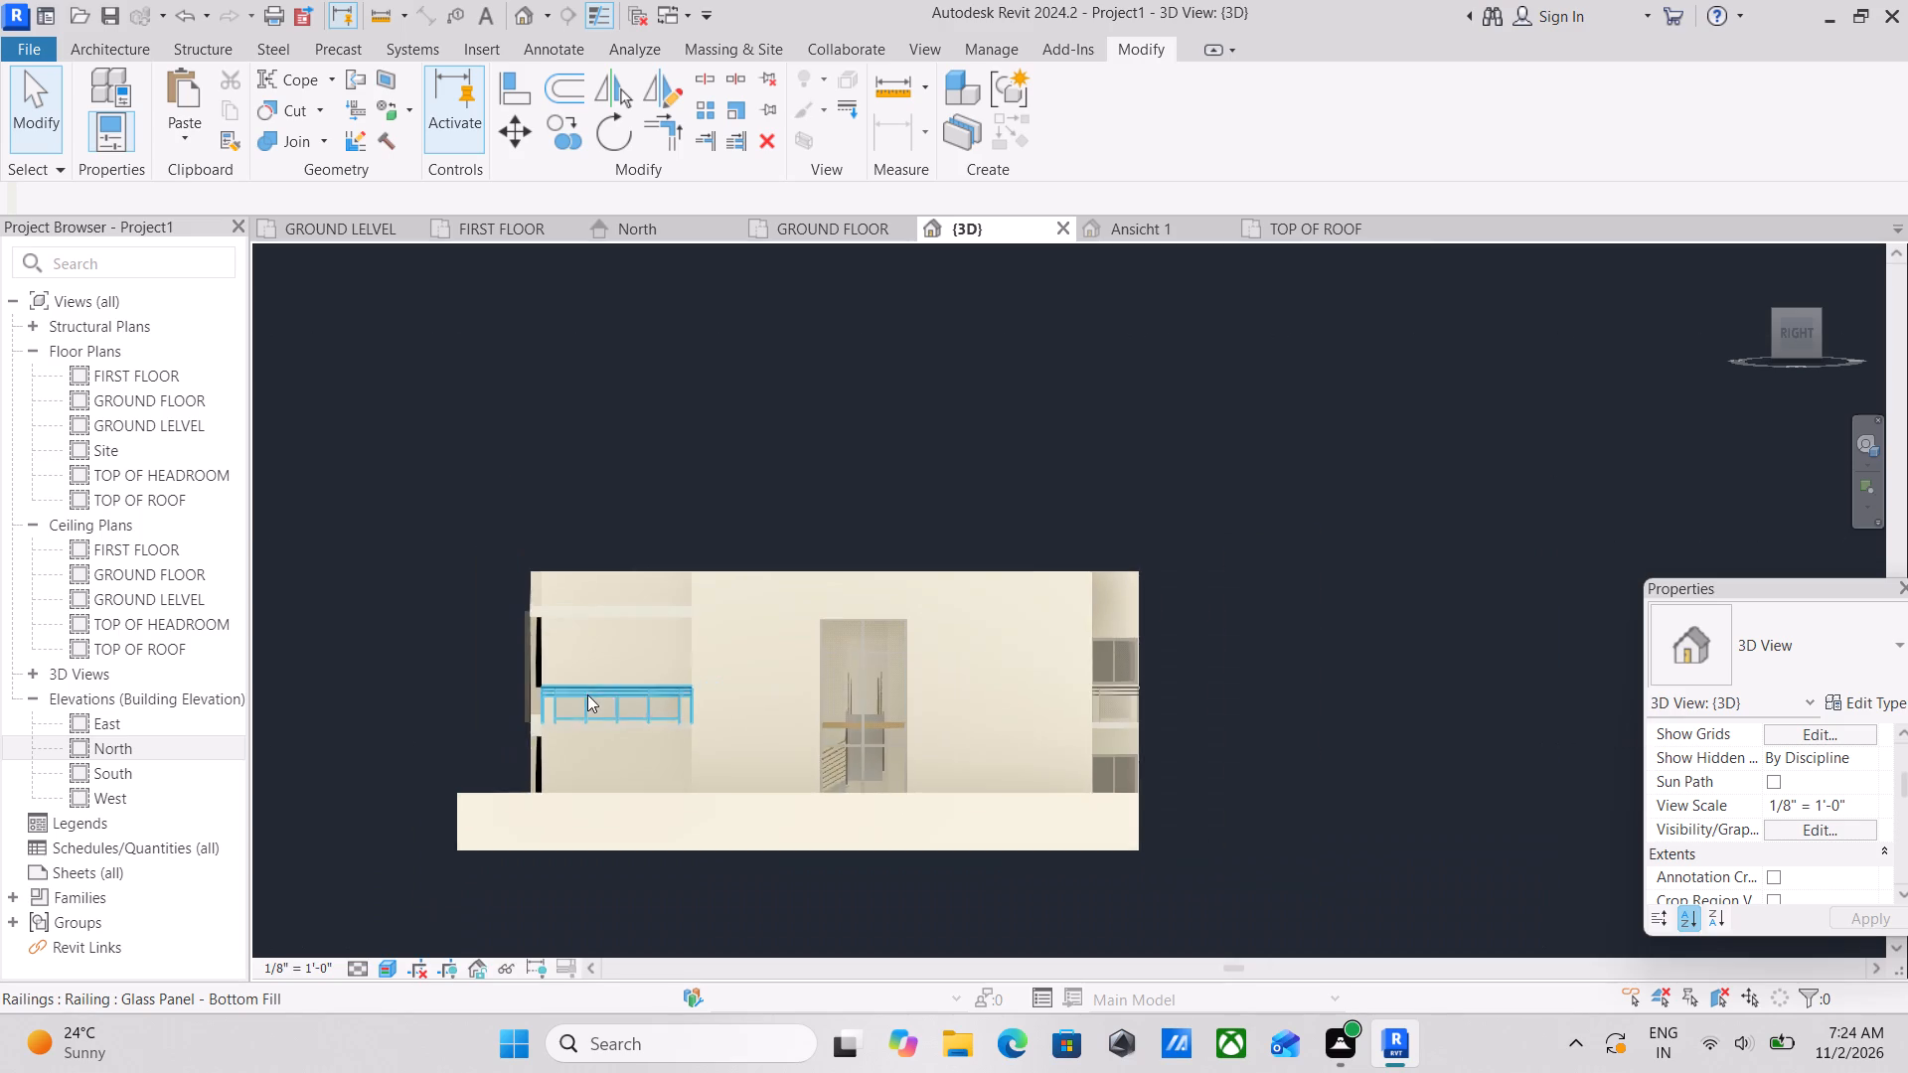
{"action": "scroll", "coordinate": [588, 671], "scroll_direction": "down", "scroll_amount": 3}
{"action": "middle_click_drag", "start_coordinate": [588, 669], "coordinate": [837, 899], "text": "shift"}
{"action": "scroll", "coordinate": [588, 669], "scroll_direction": "down", "scroll_amount": 1, "text": "shift"}
{"action": "scroll", "coordinate": [806, 839], "scroll_direction": "up", "scroll_amount": 7}
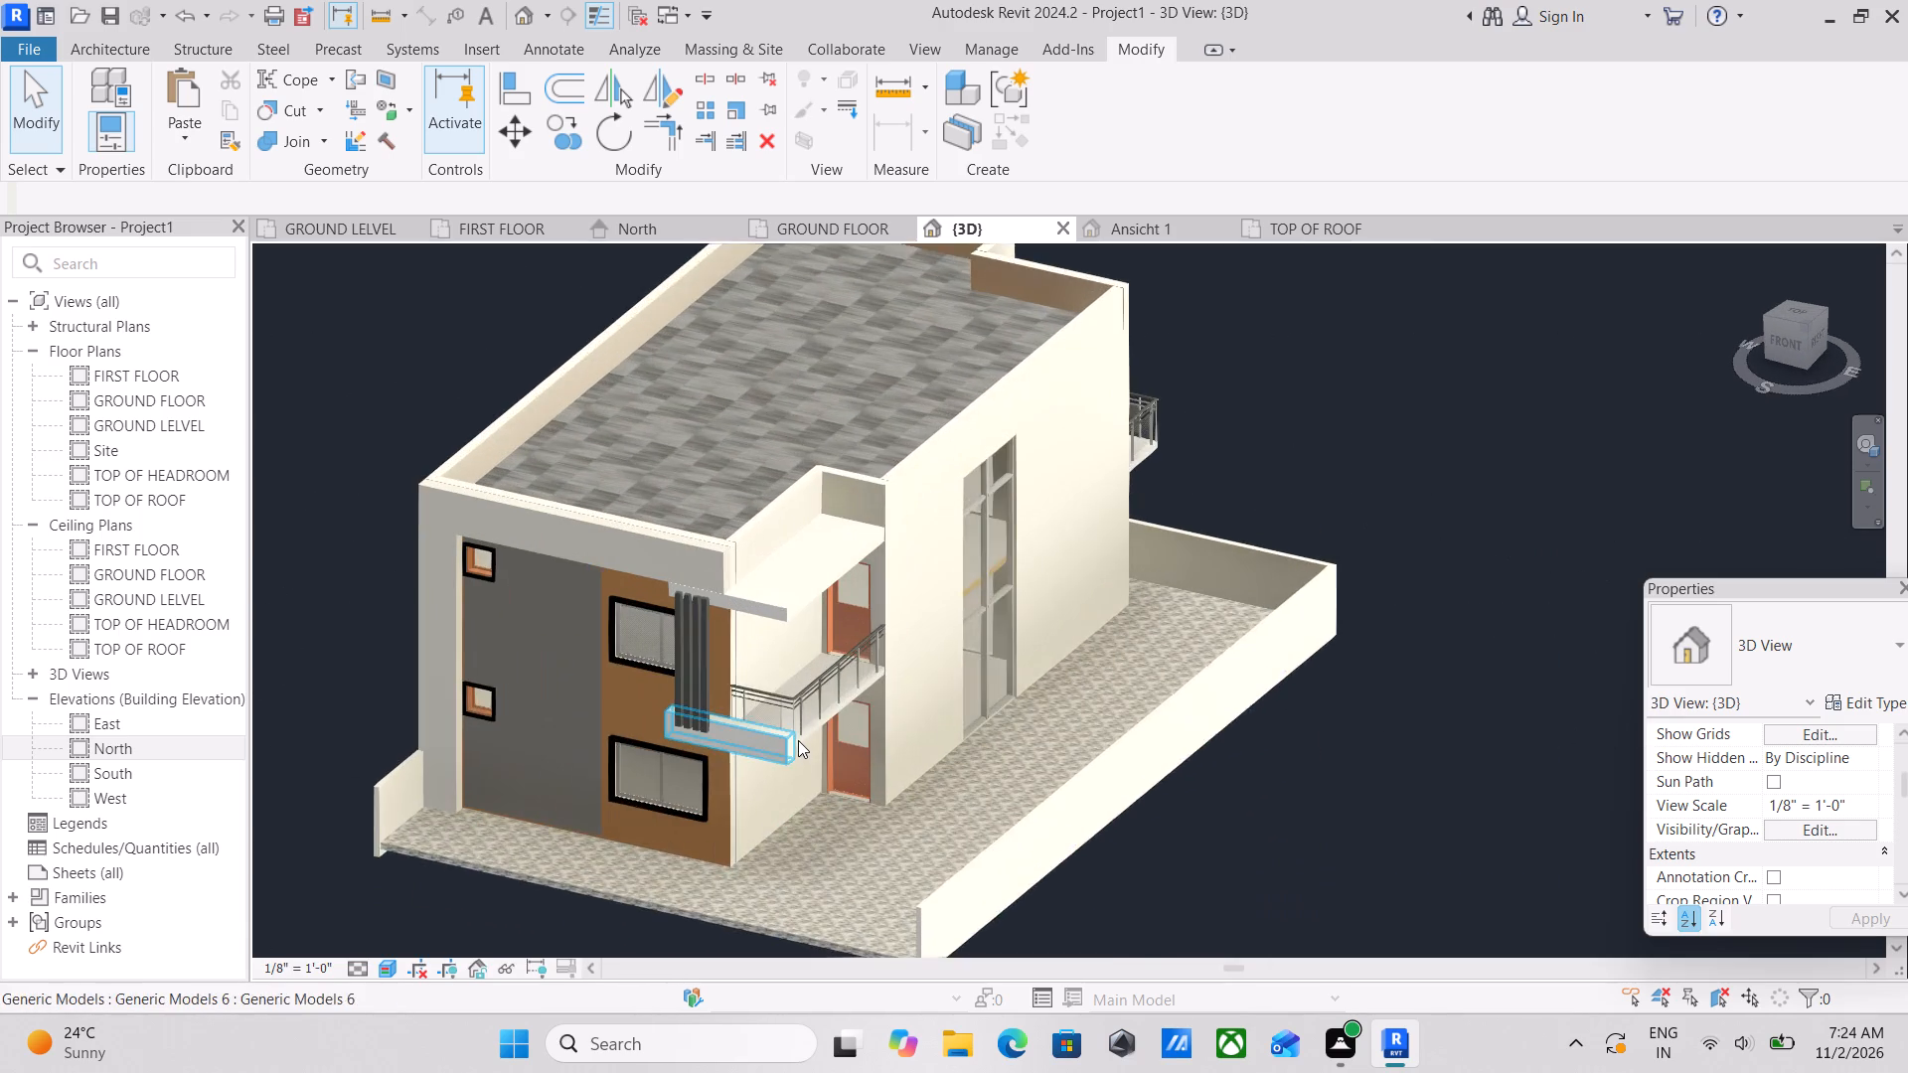
{"action": "scroll", "coordinate": [798, 740], "scroll_direction": "up", "scroll_amount": 12}
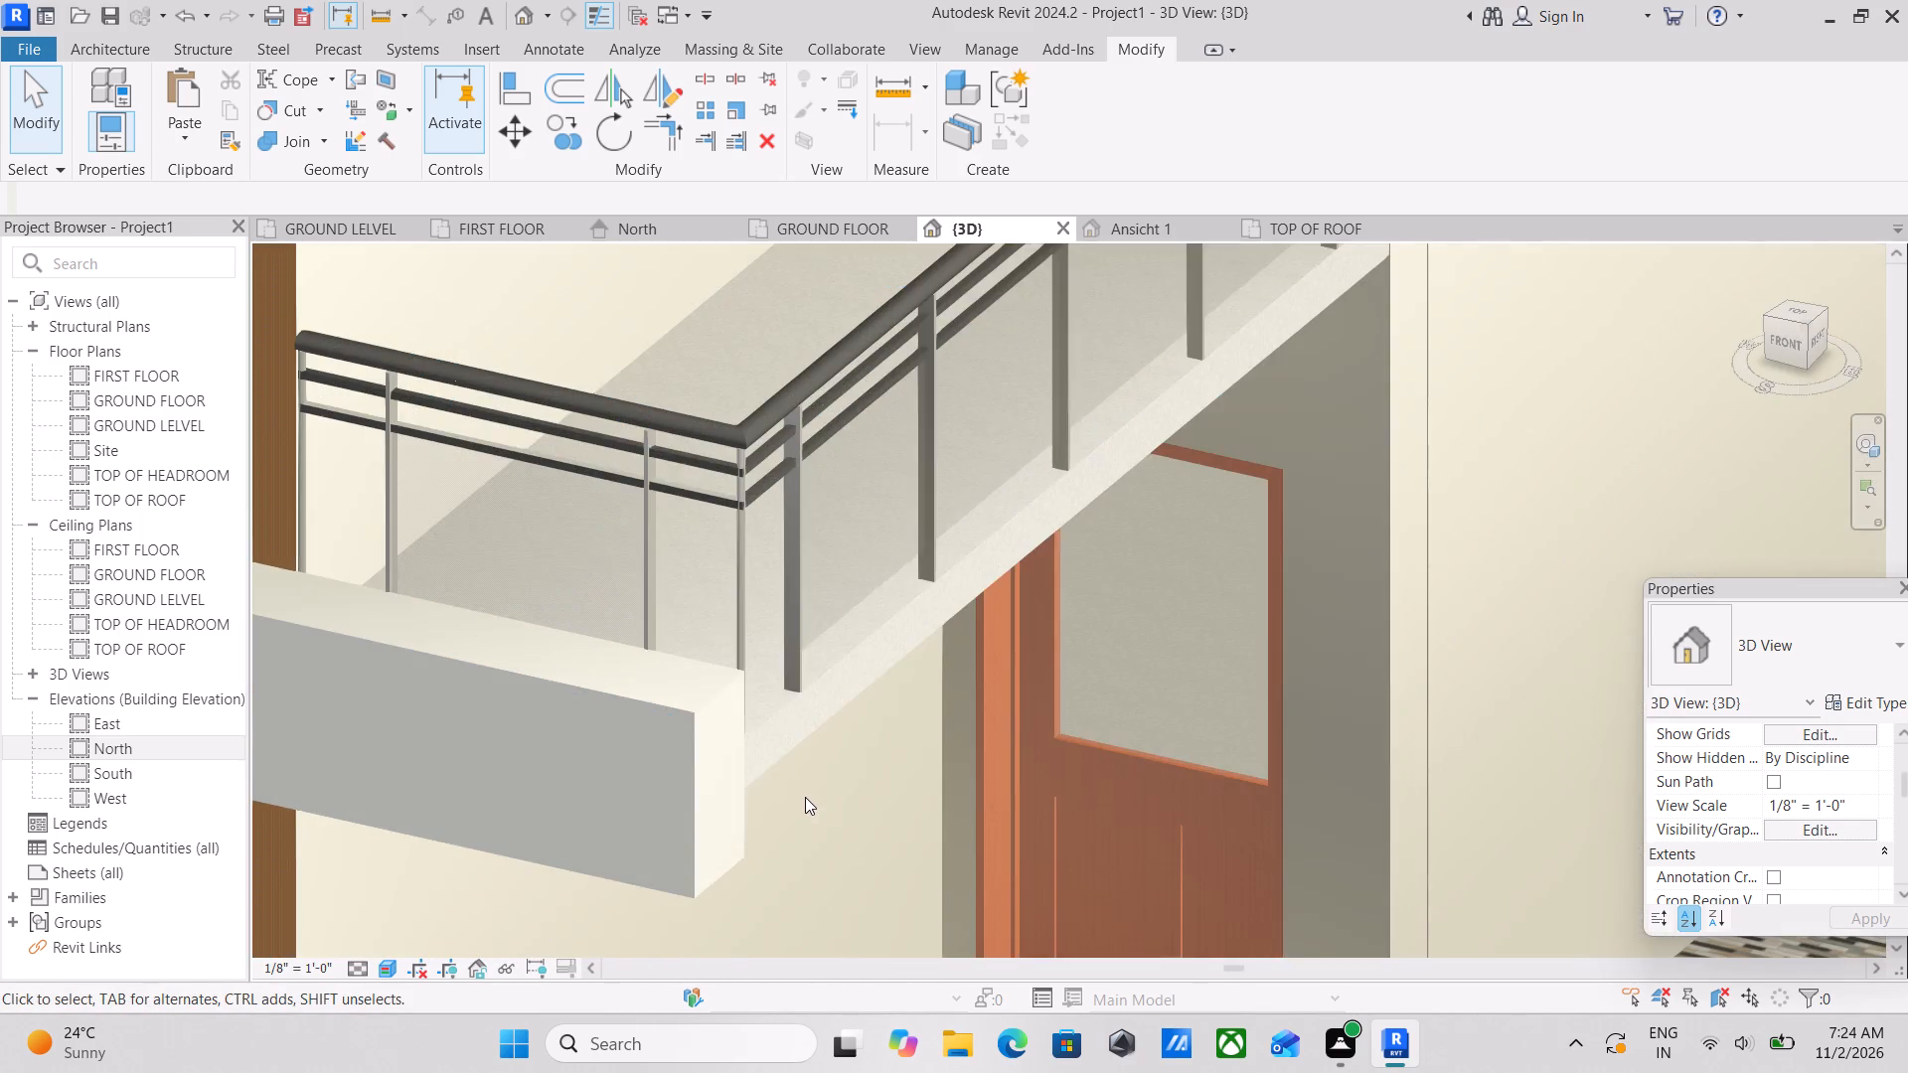
{"action": "middle_click_drag", "start_coordinate": [804, 765], "coordinate": [795, 749]}
{"action": "scroll", "coordinate": [789, 766], "scroll_direction": "down", "scroll_amount": 3}
{"action": "middle_click_drag", "start_coordinate": [789, 766], "coordinate": [801, 730]}
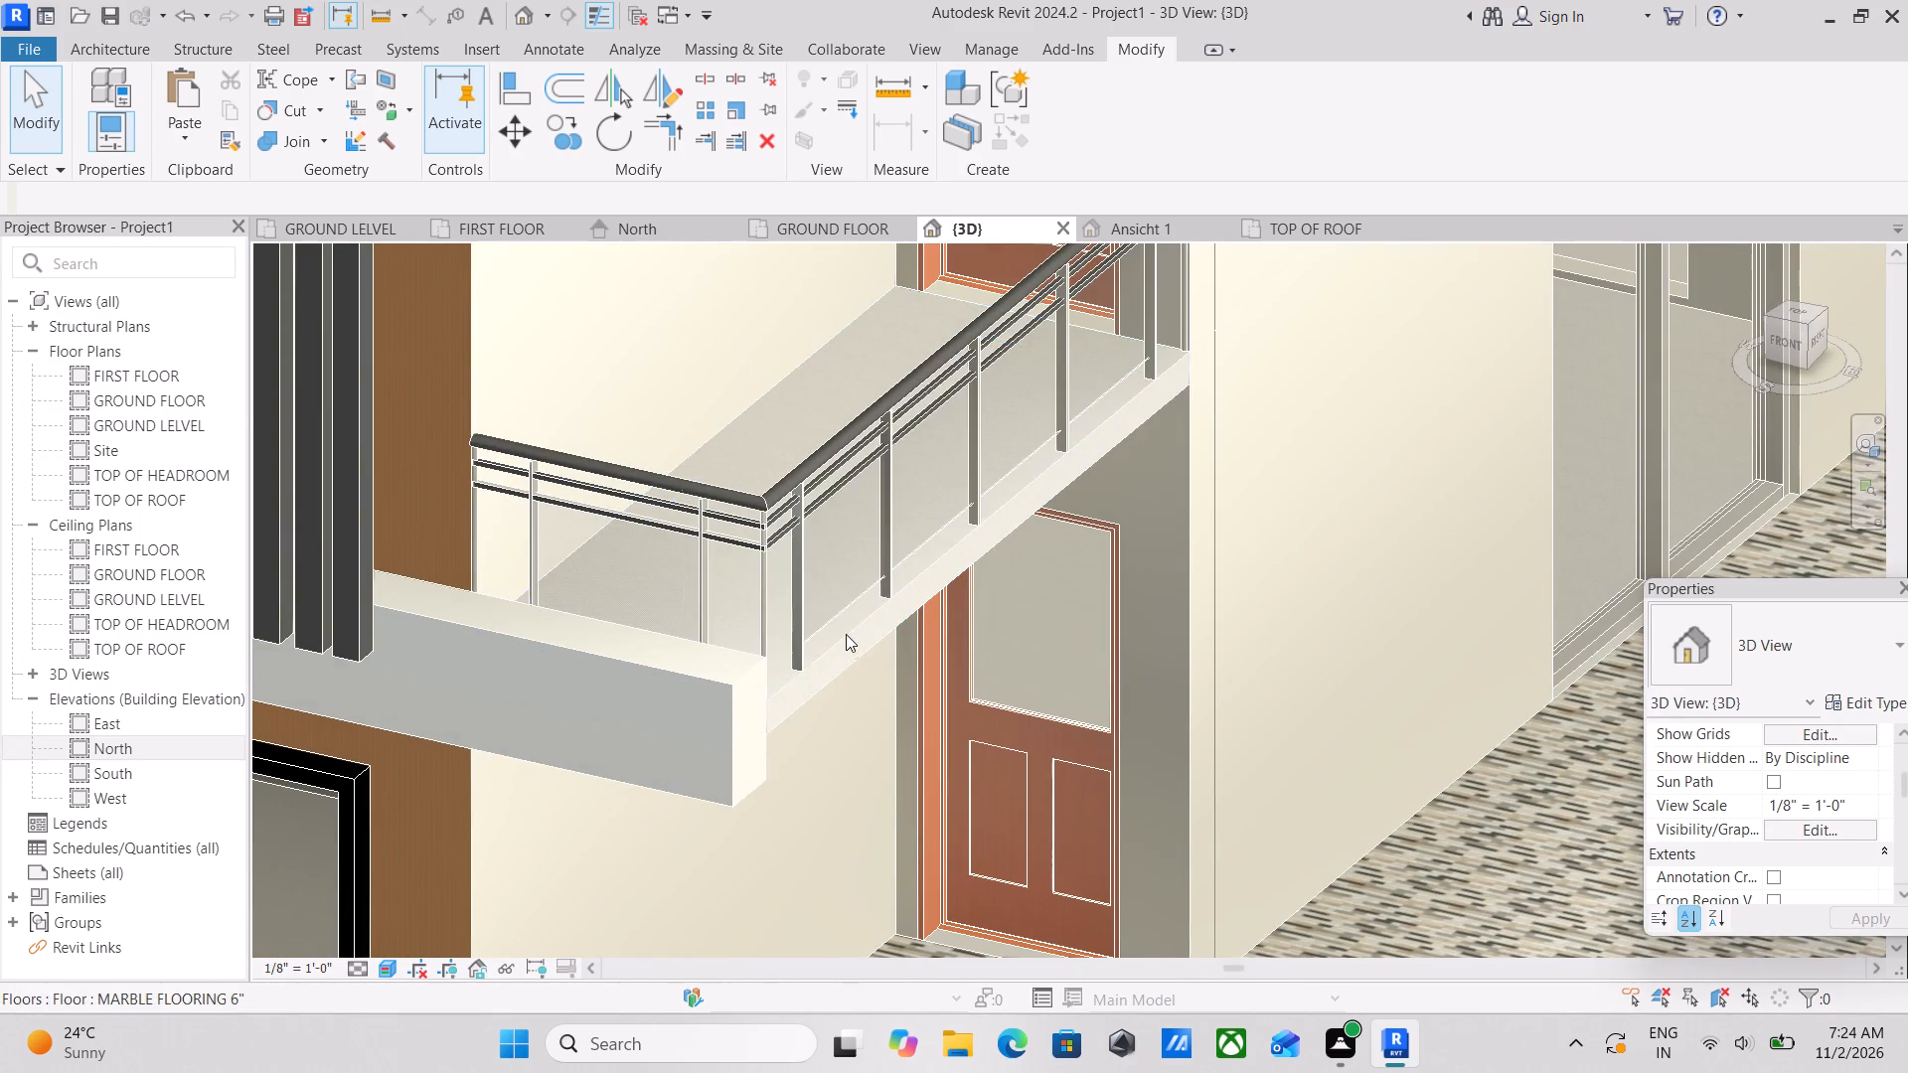
{"action": "scroll", "coordinate": [857, 671], "scroll_direction": "down", "scroll_amount": 2}
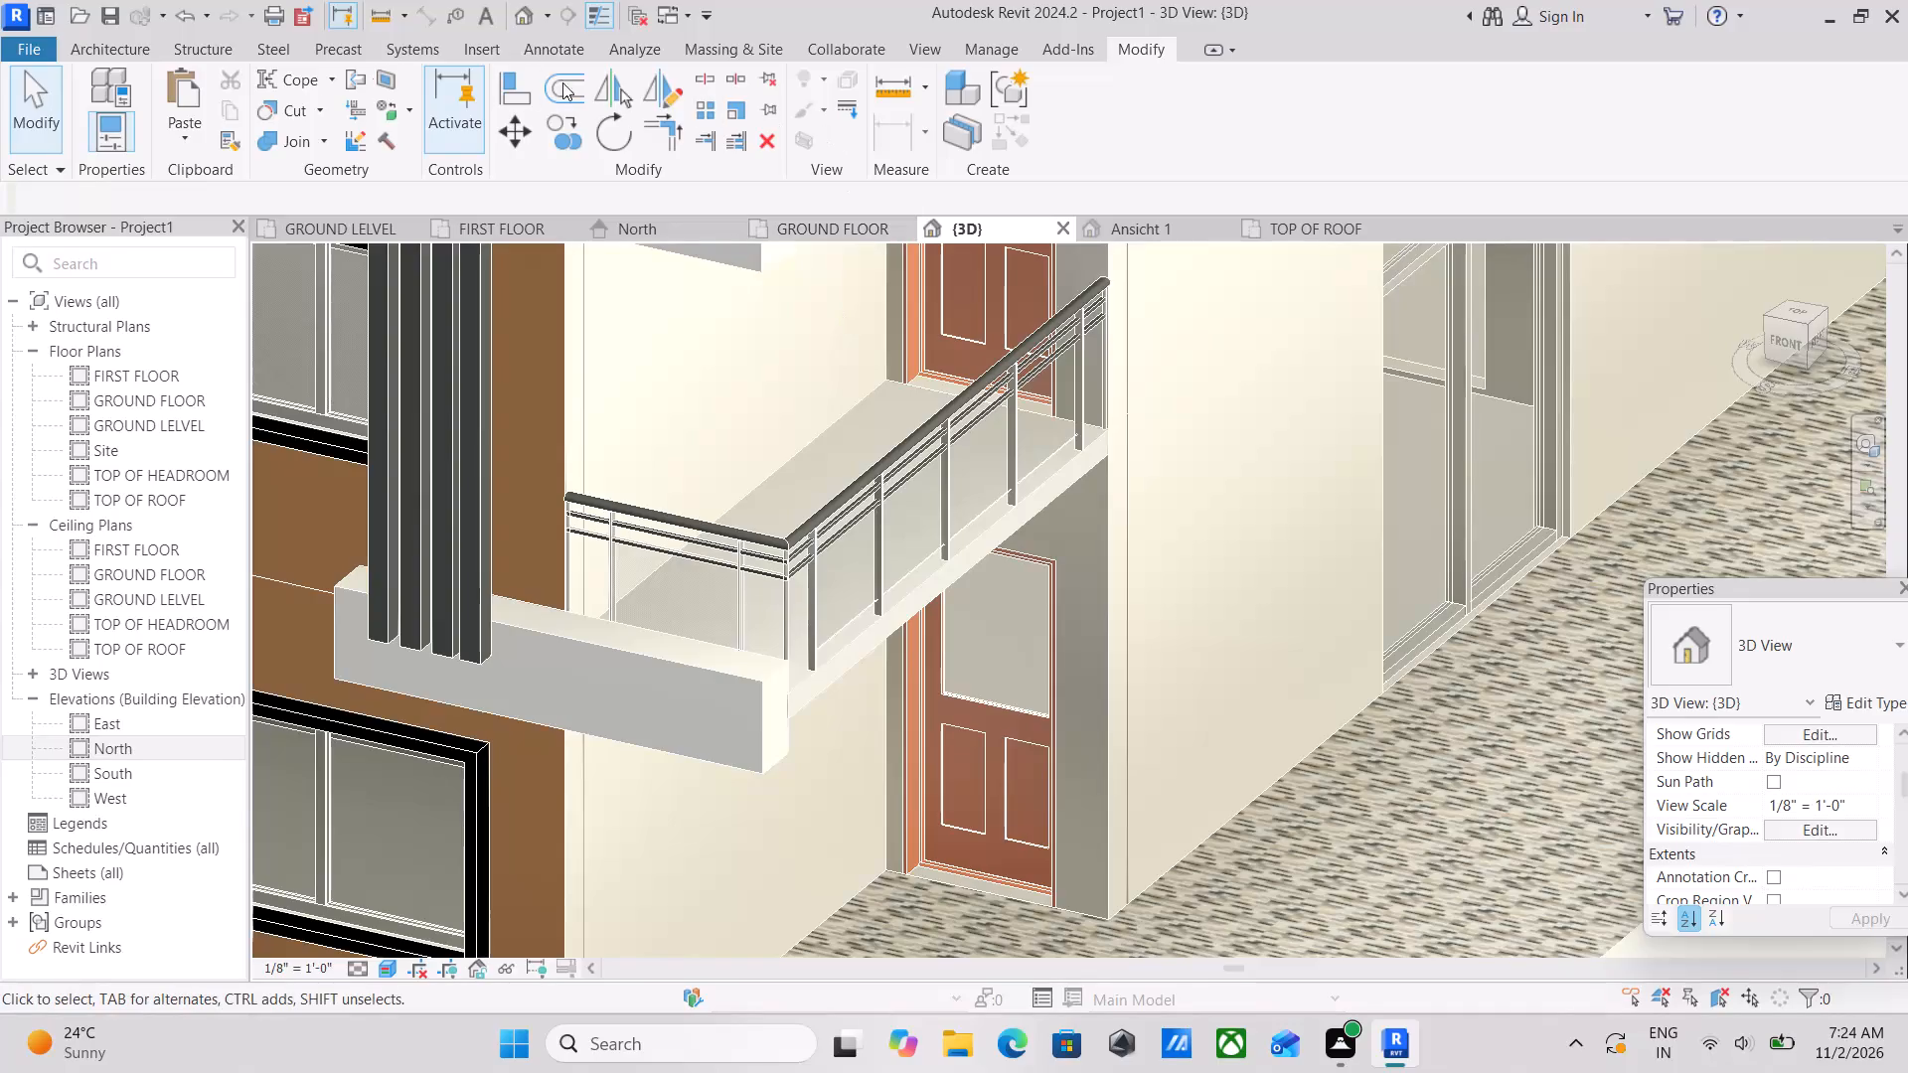
Start a new in-place model in the Generic Models category and accept its default name.
{"action": "left_click", "coordinate": [111, 44]}
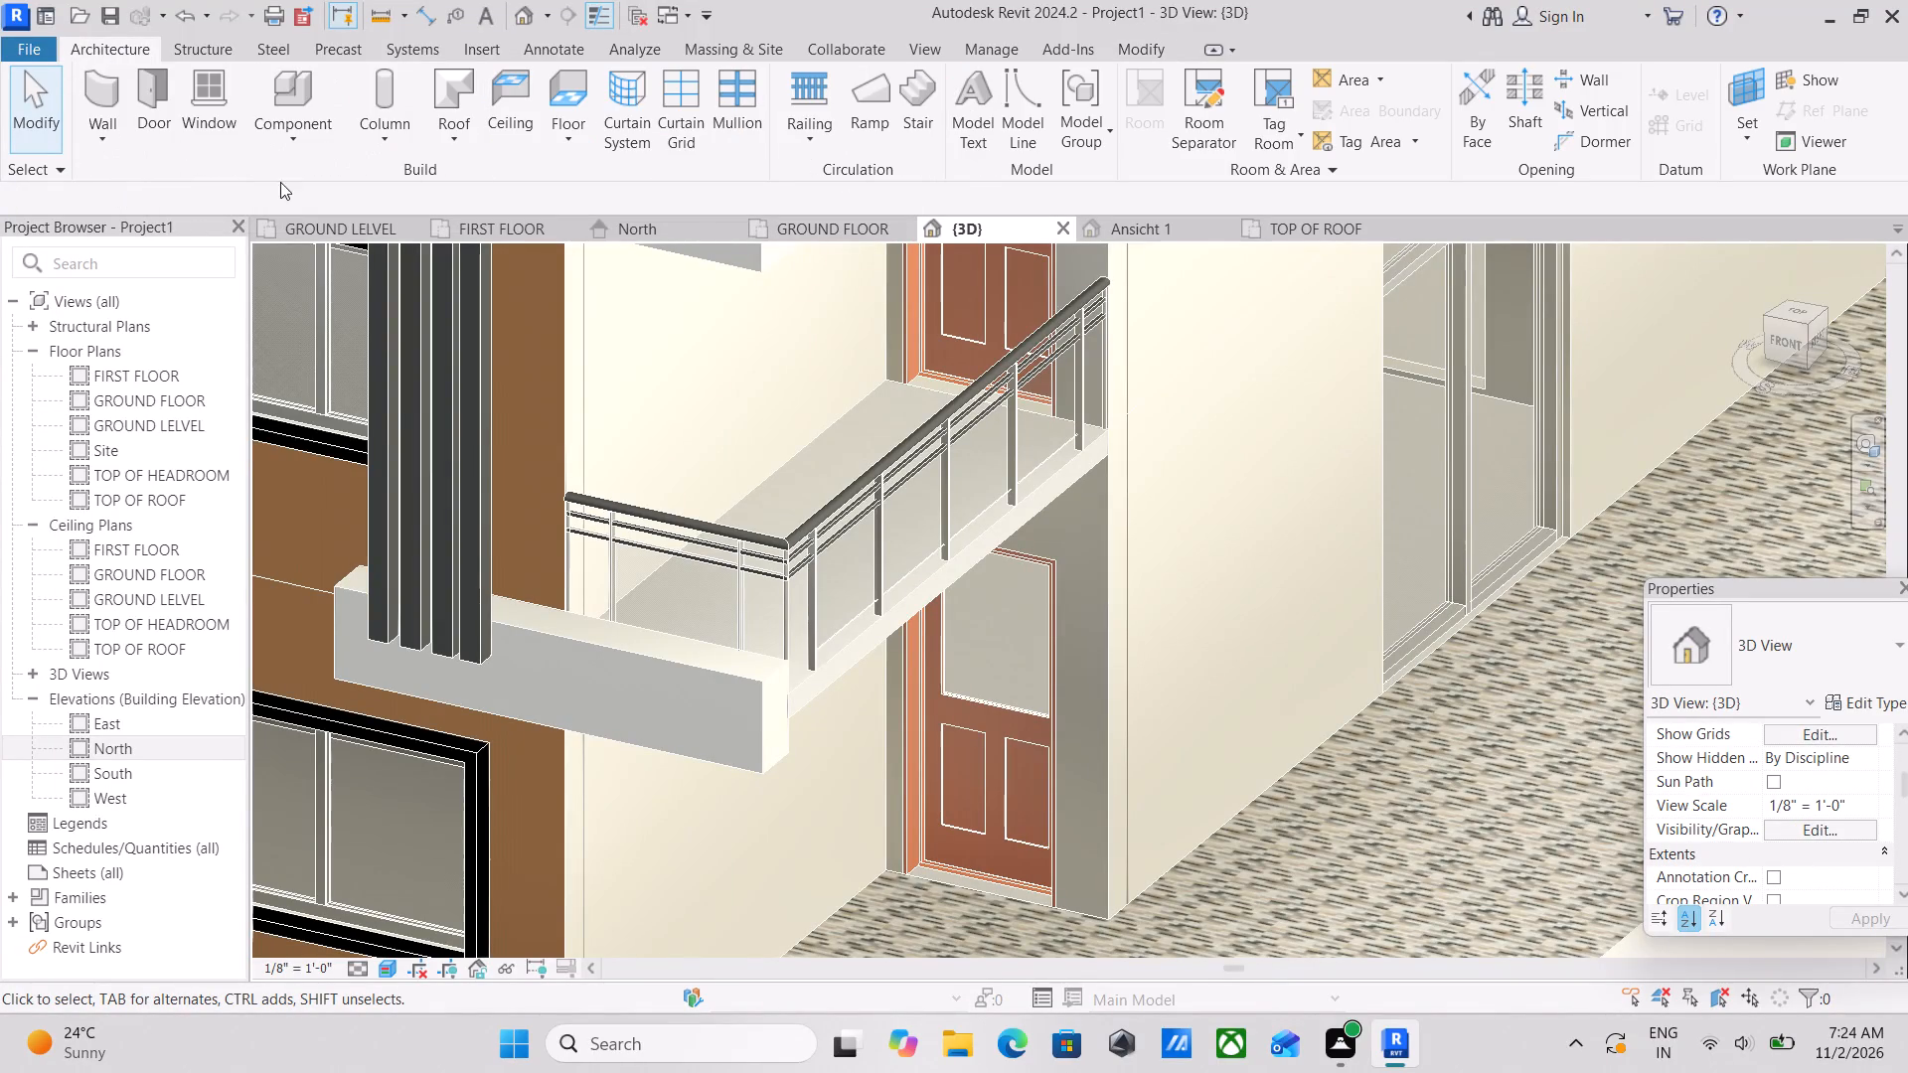
{"action": "left_click", "coordinate": [276, 147]}
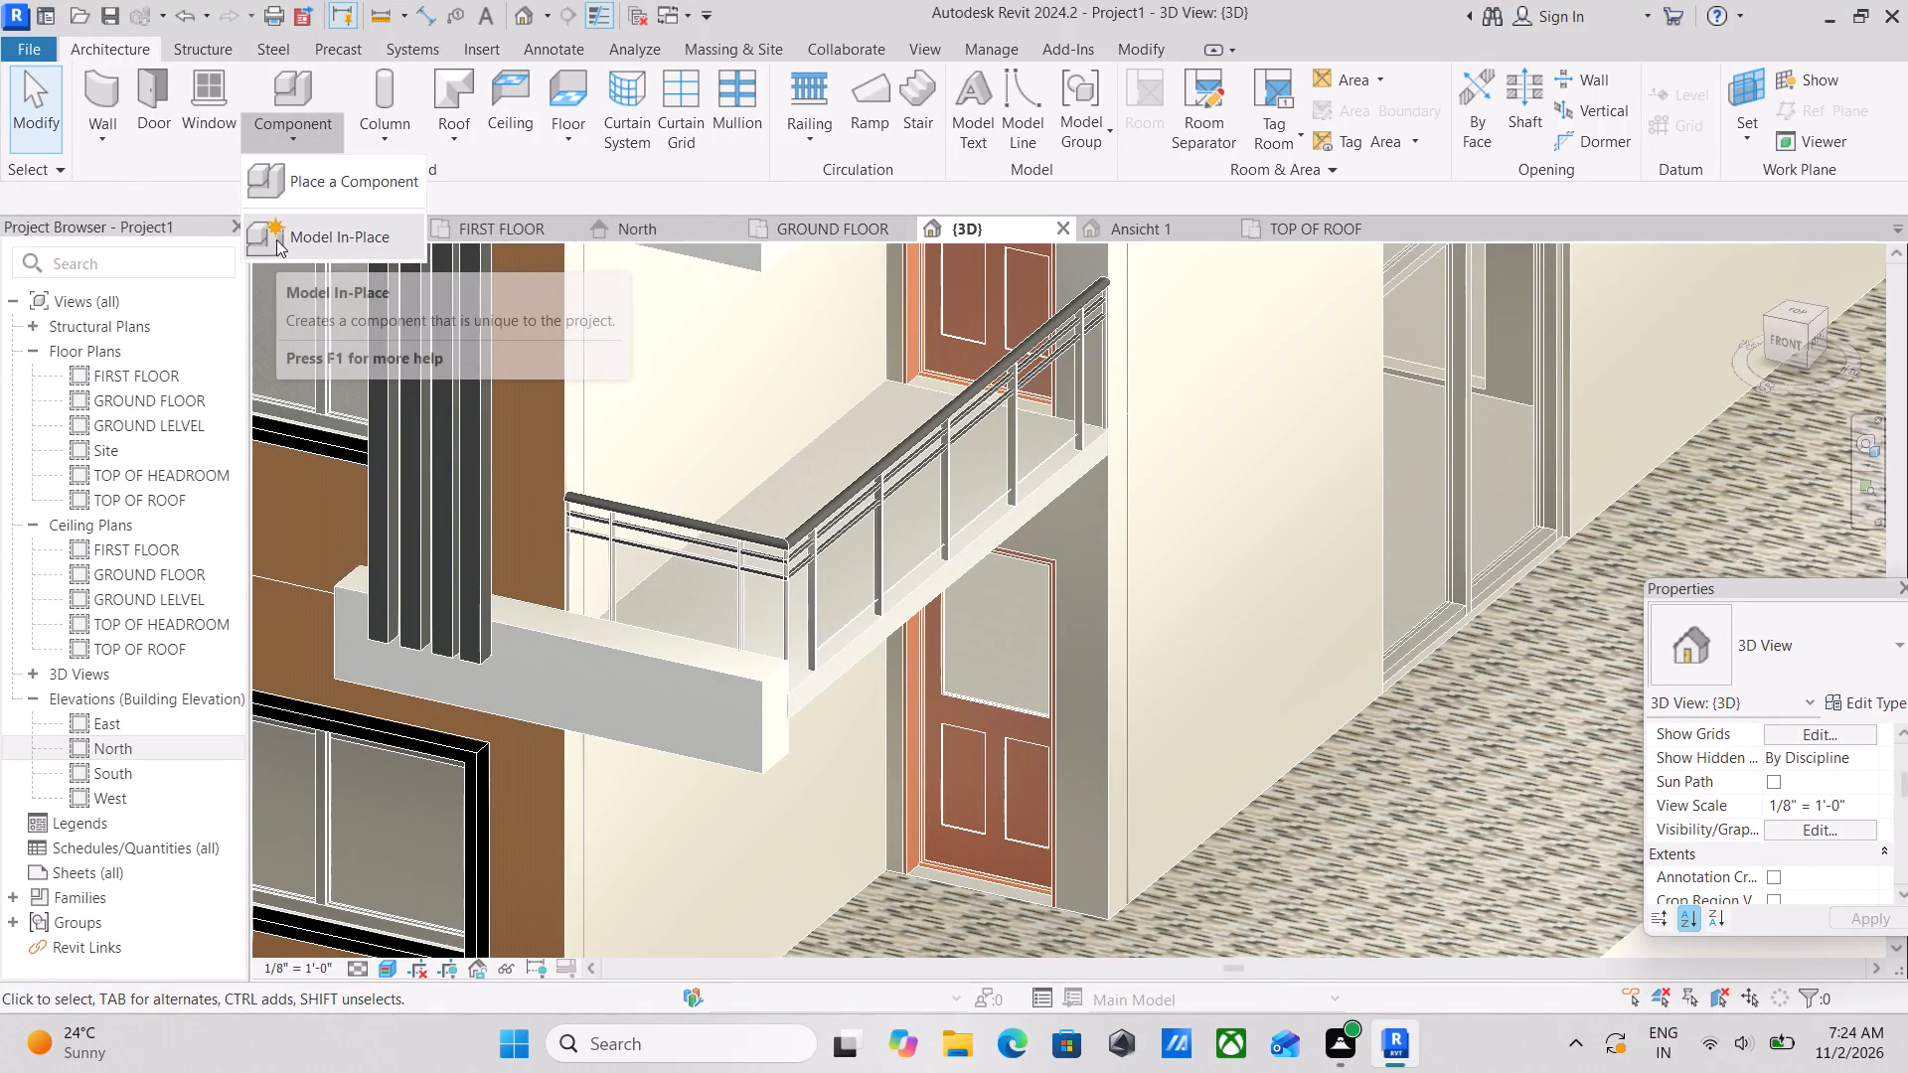
{"action": "left_click", "coordinate": [276, 239]}
{"action": "scroll", "coordinate": [947, 480], "scroll_direction": "down", "scroll_amount": 4}
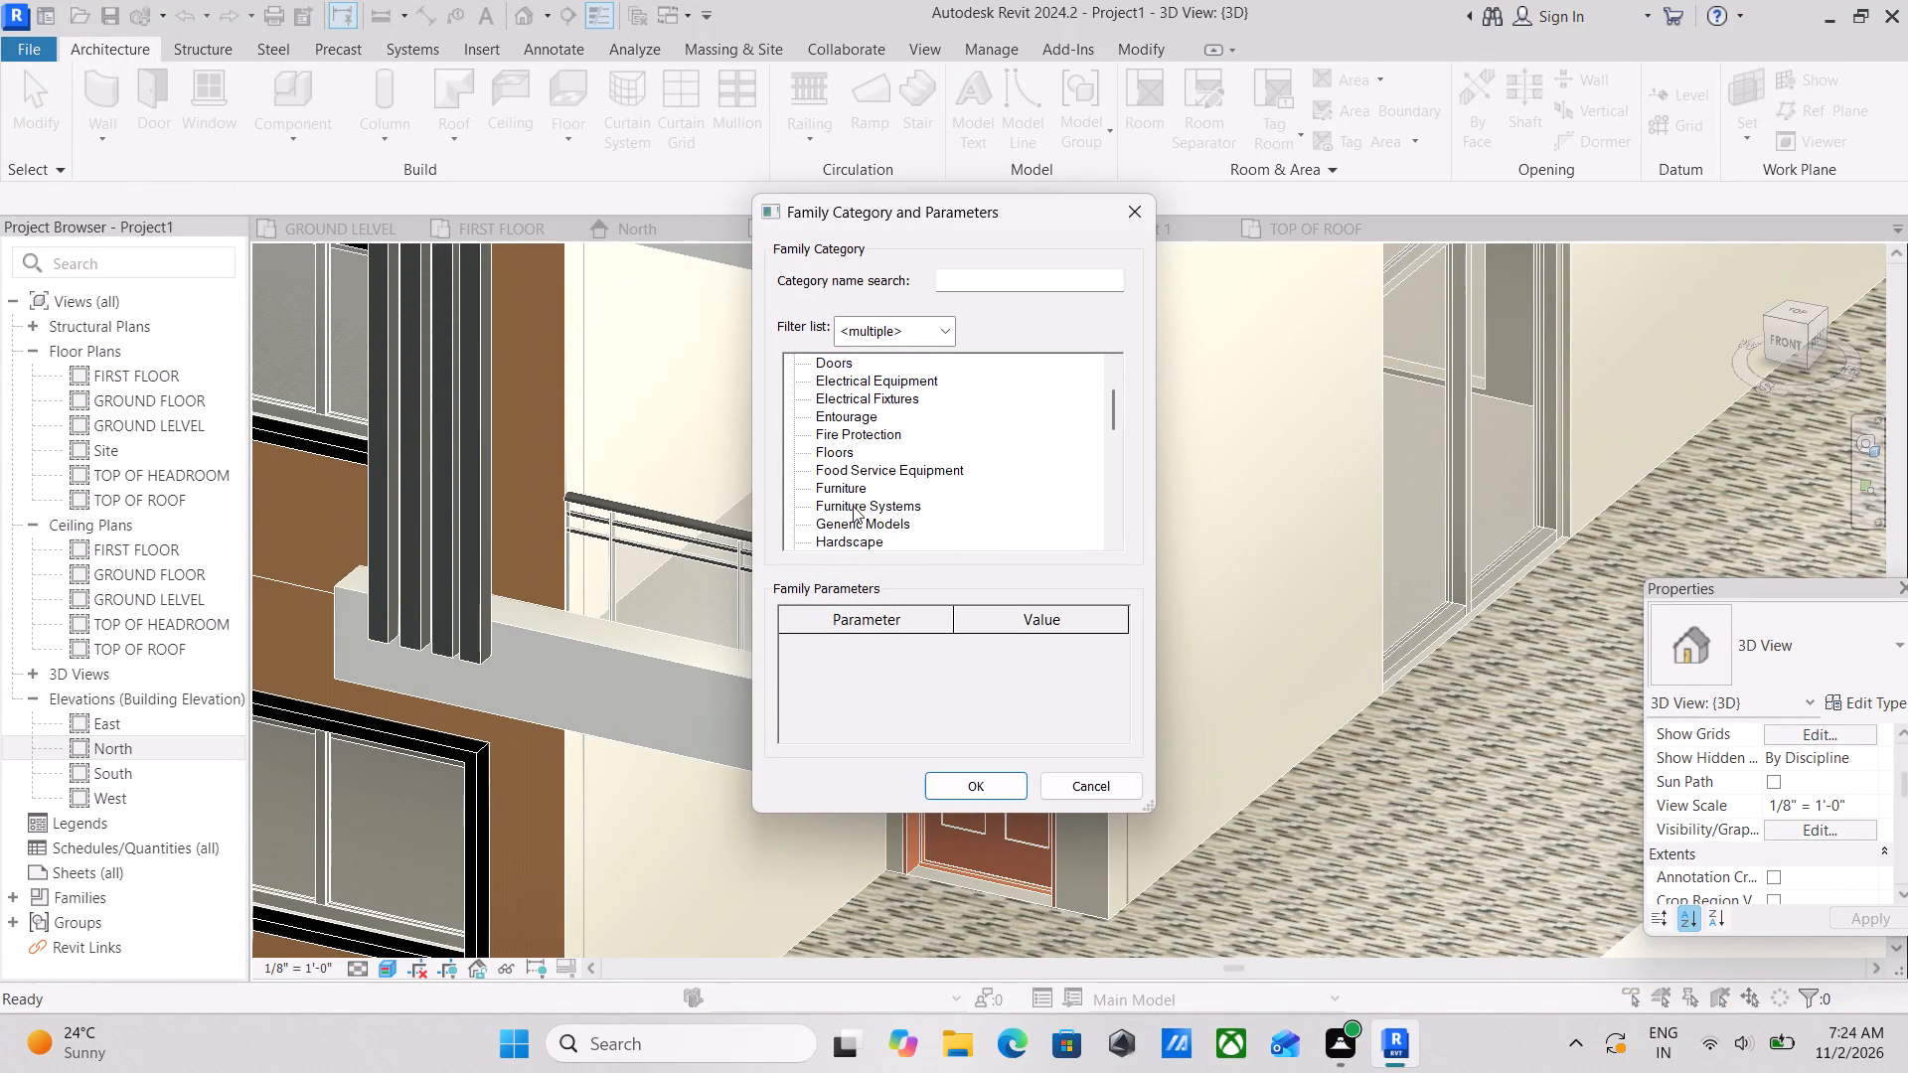
{"action": "scroll", "coordinate": [853, 506], "scroll_direction": "down", "scroll_amount": 2}
{"action": "left_click", "coordinate": [831, 491]}
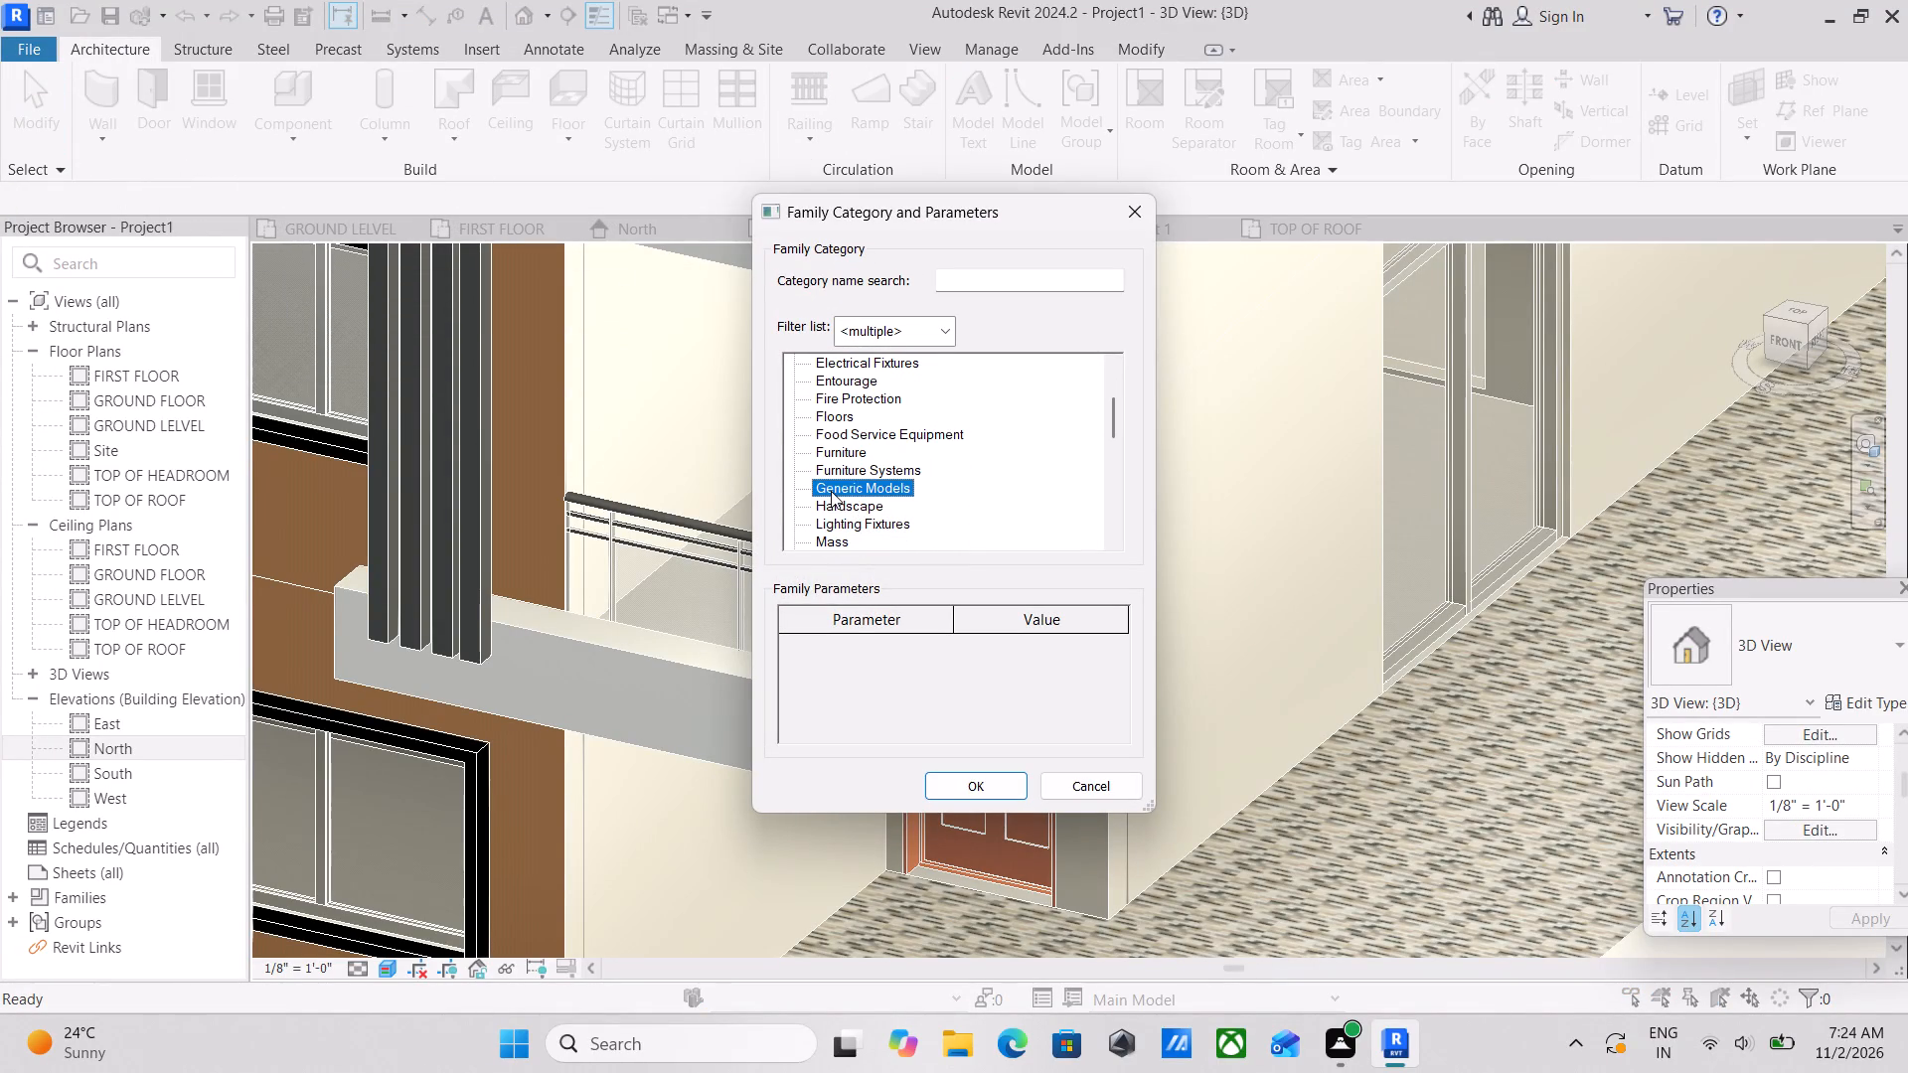
{"action": "left_click", "coordinate": [965, 784]}
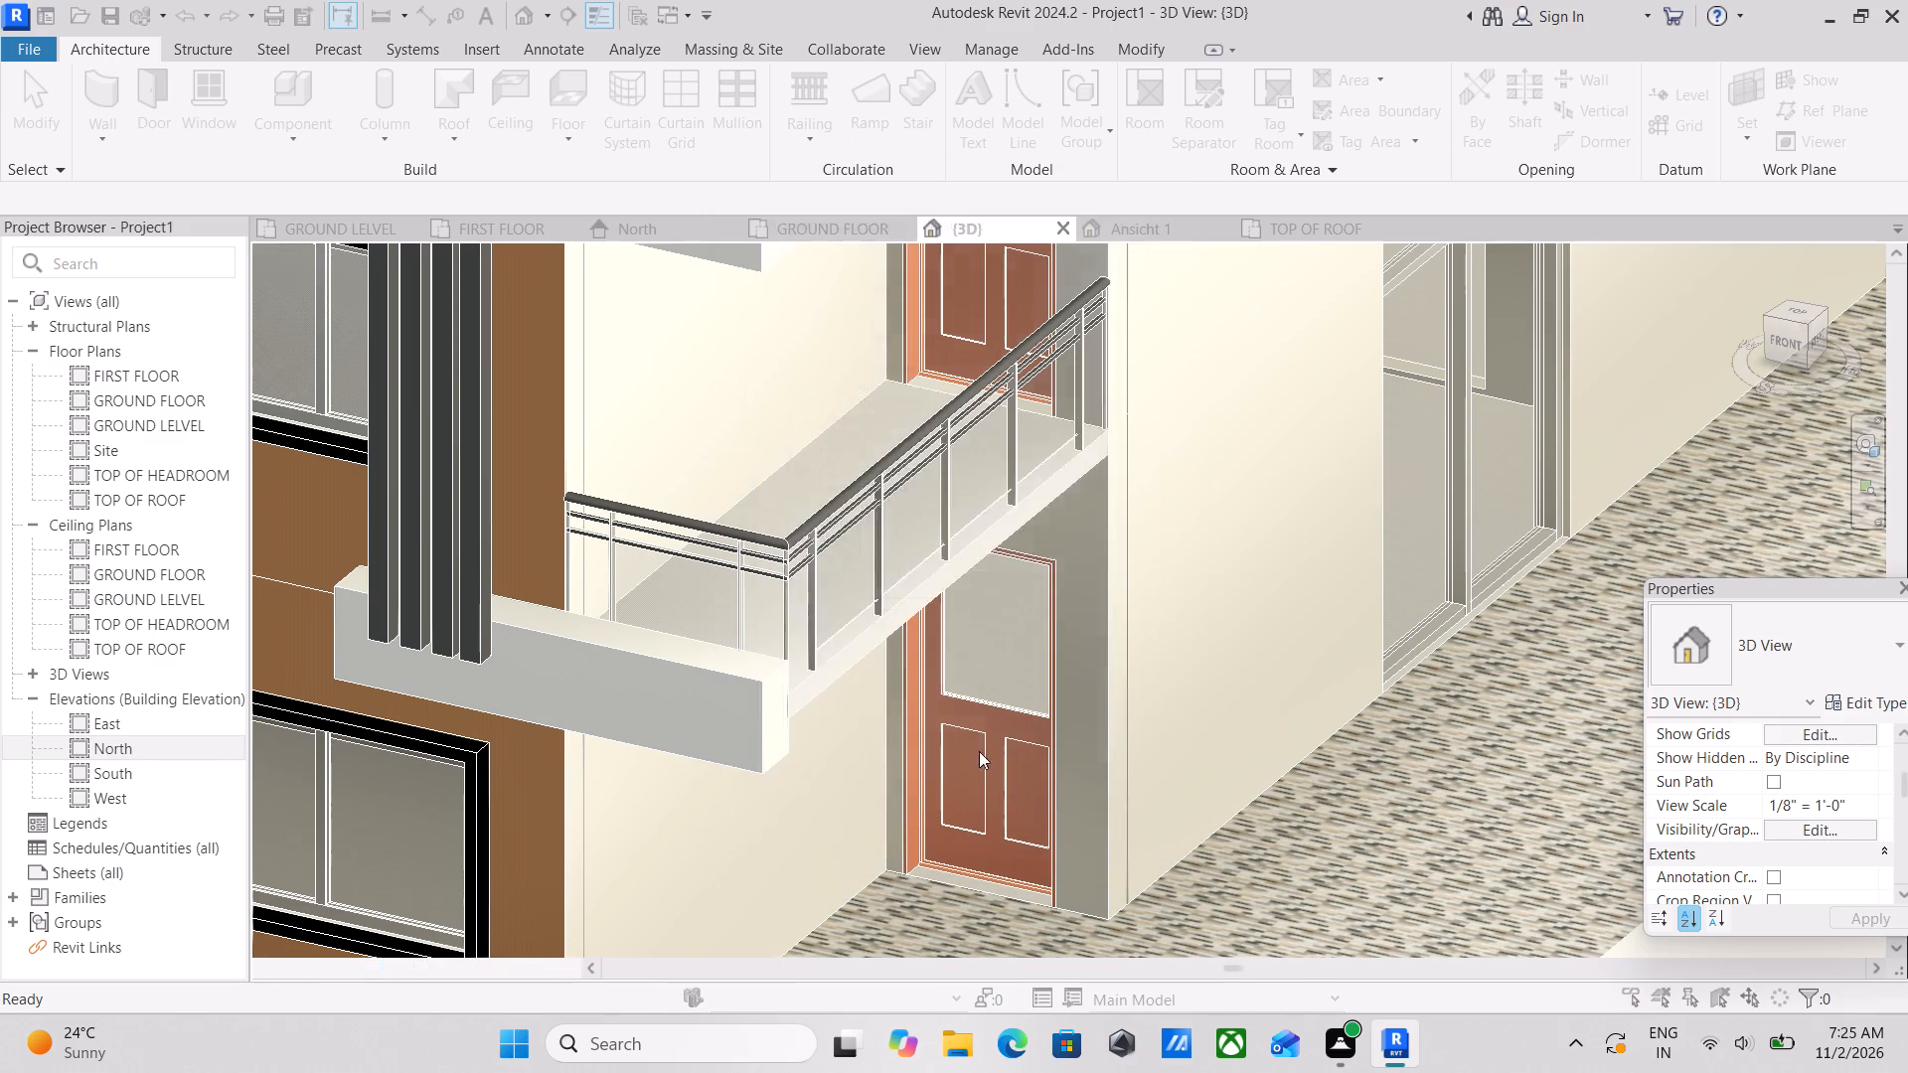
{"action": "left_click", "coordinate": [950, 569]}
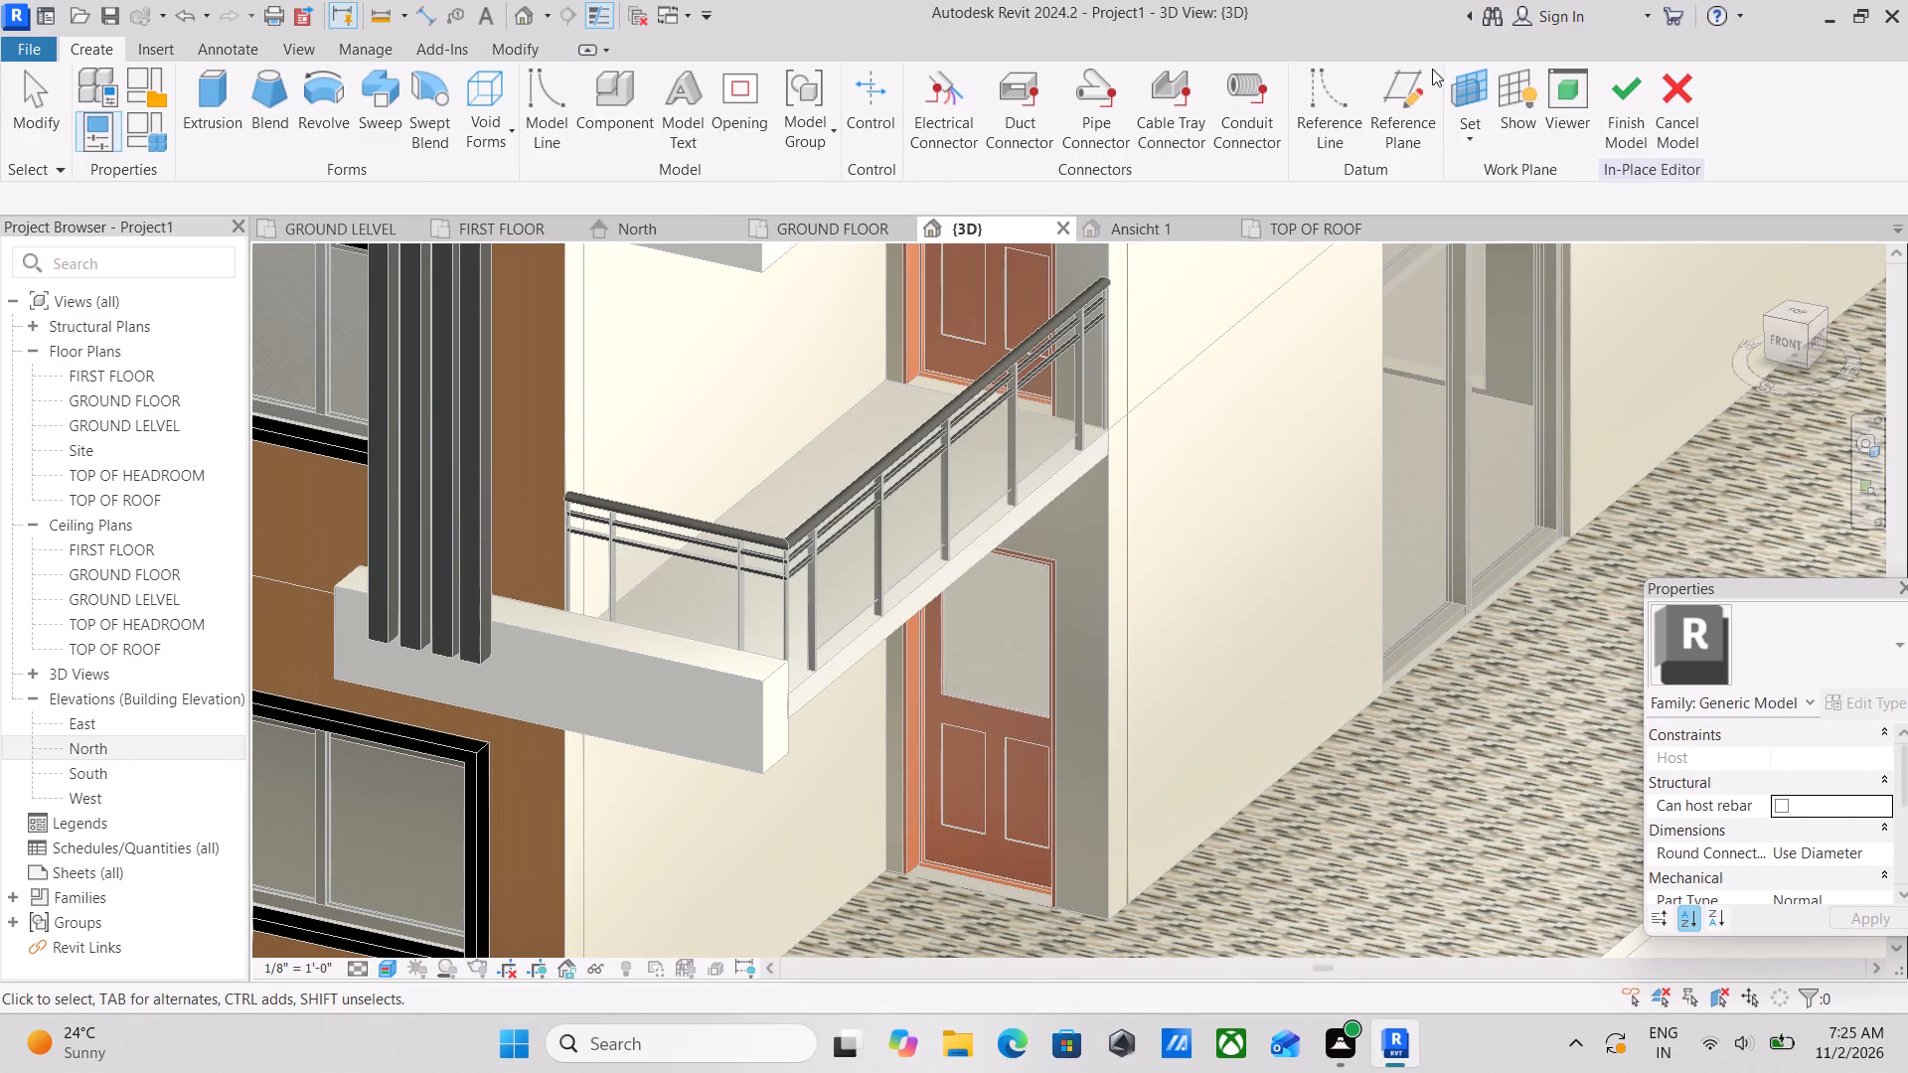
Set the work plane to the end face of the fascia block at the balcony corner.
{"action": "left_click", "coordinate": [1466, 133]}
{"action": "left_click", "coordinate": [1478, 240]}
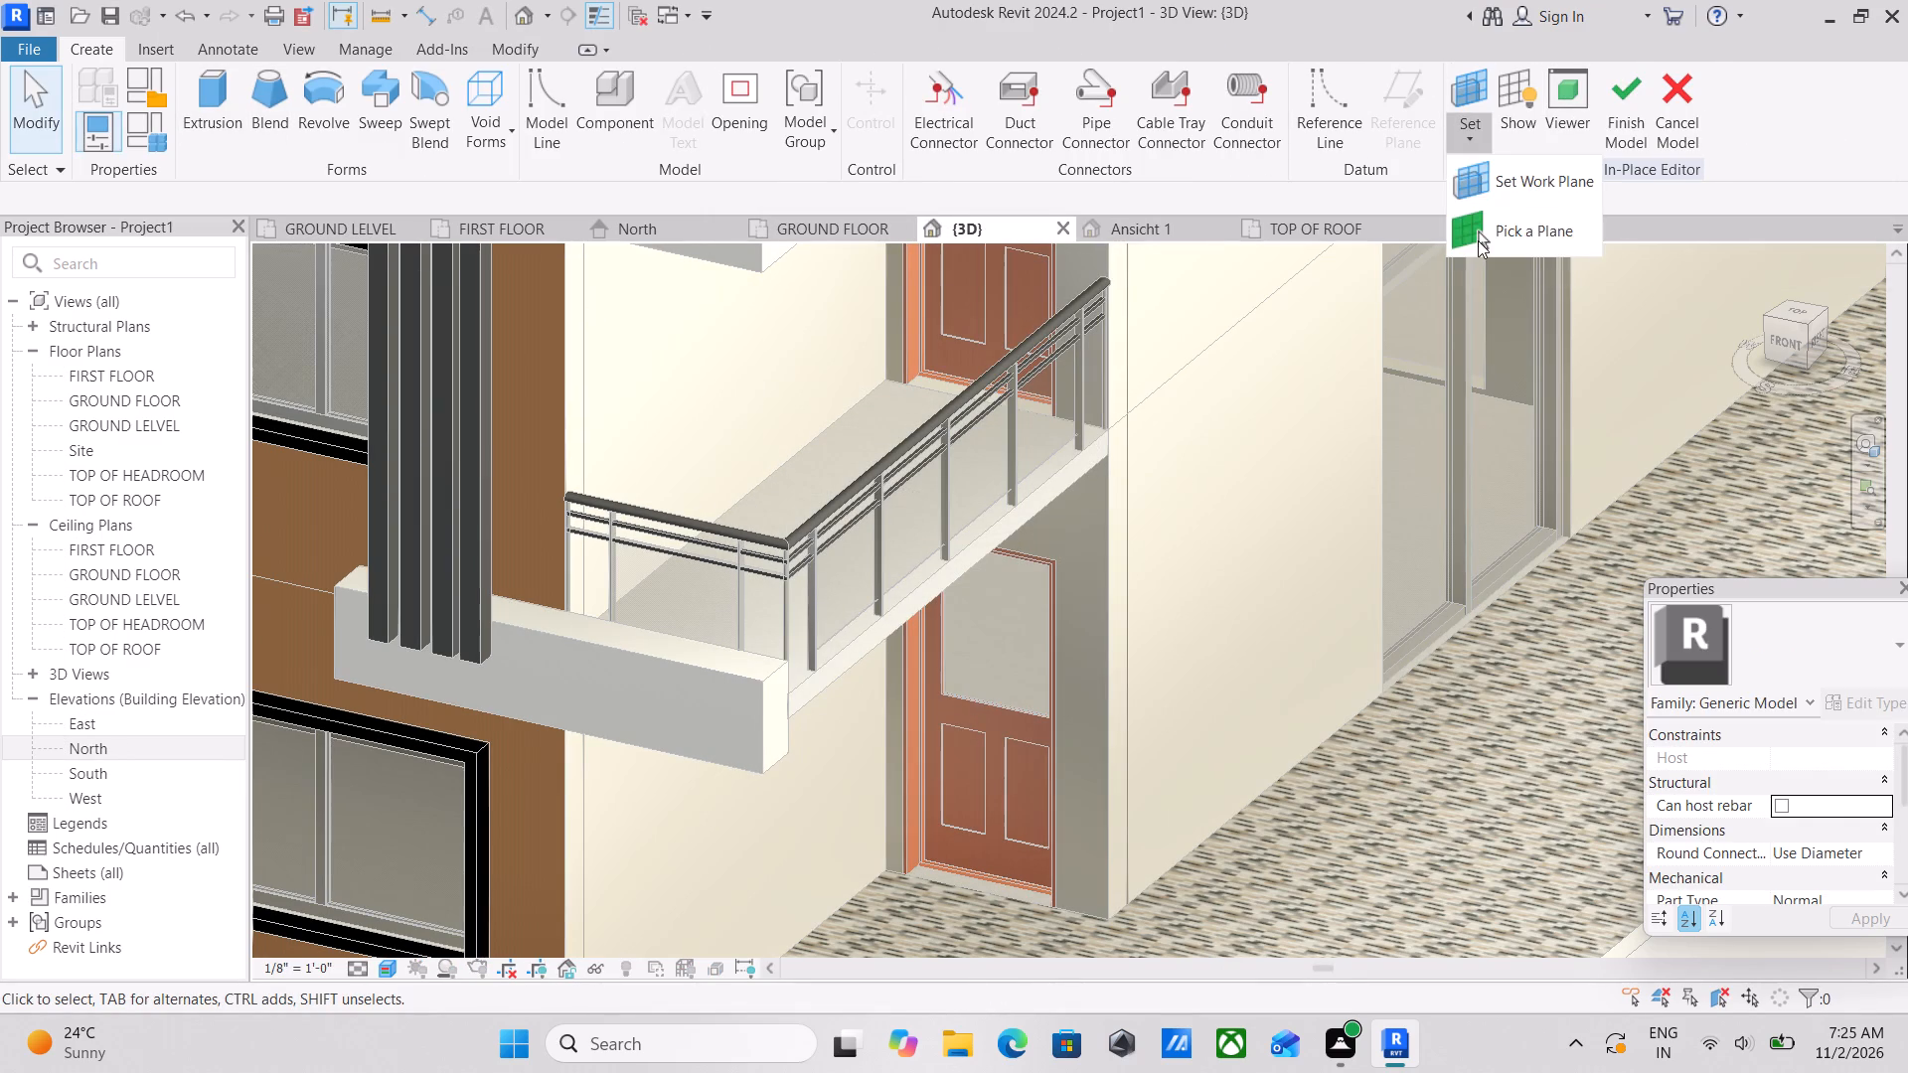
{"action": "scroll", "coordinate": [734, 719], "scroll_direction": "up", "scroll_amount": 5}
{"action": "scroll", "coordinate": [819, 687], "scroll_direction": "up", "scroll_amount": 4}
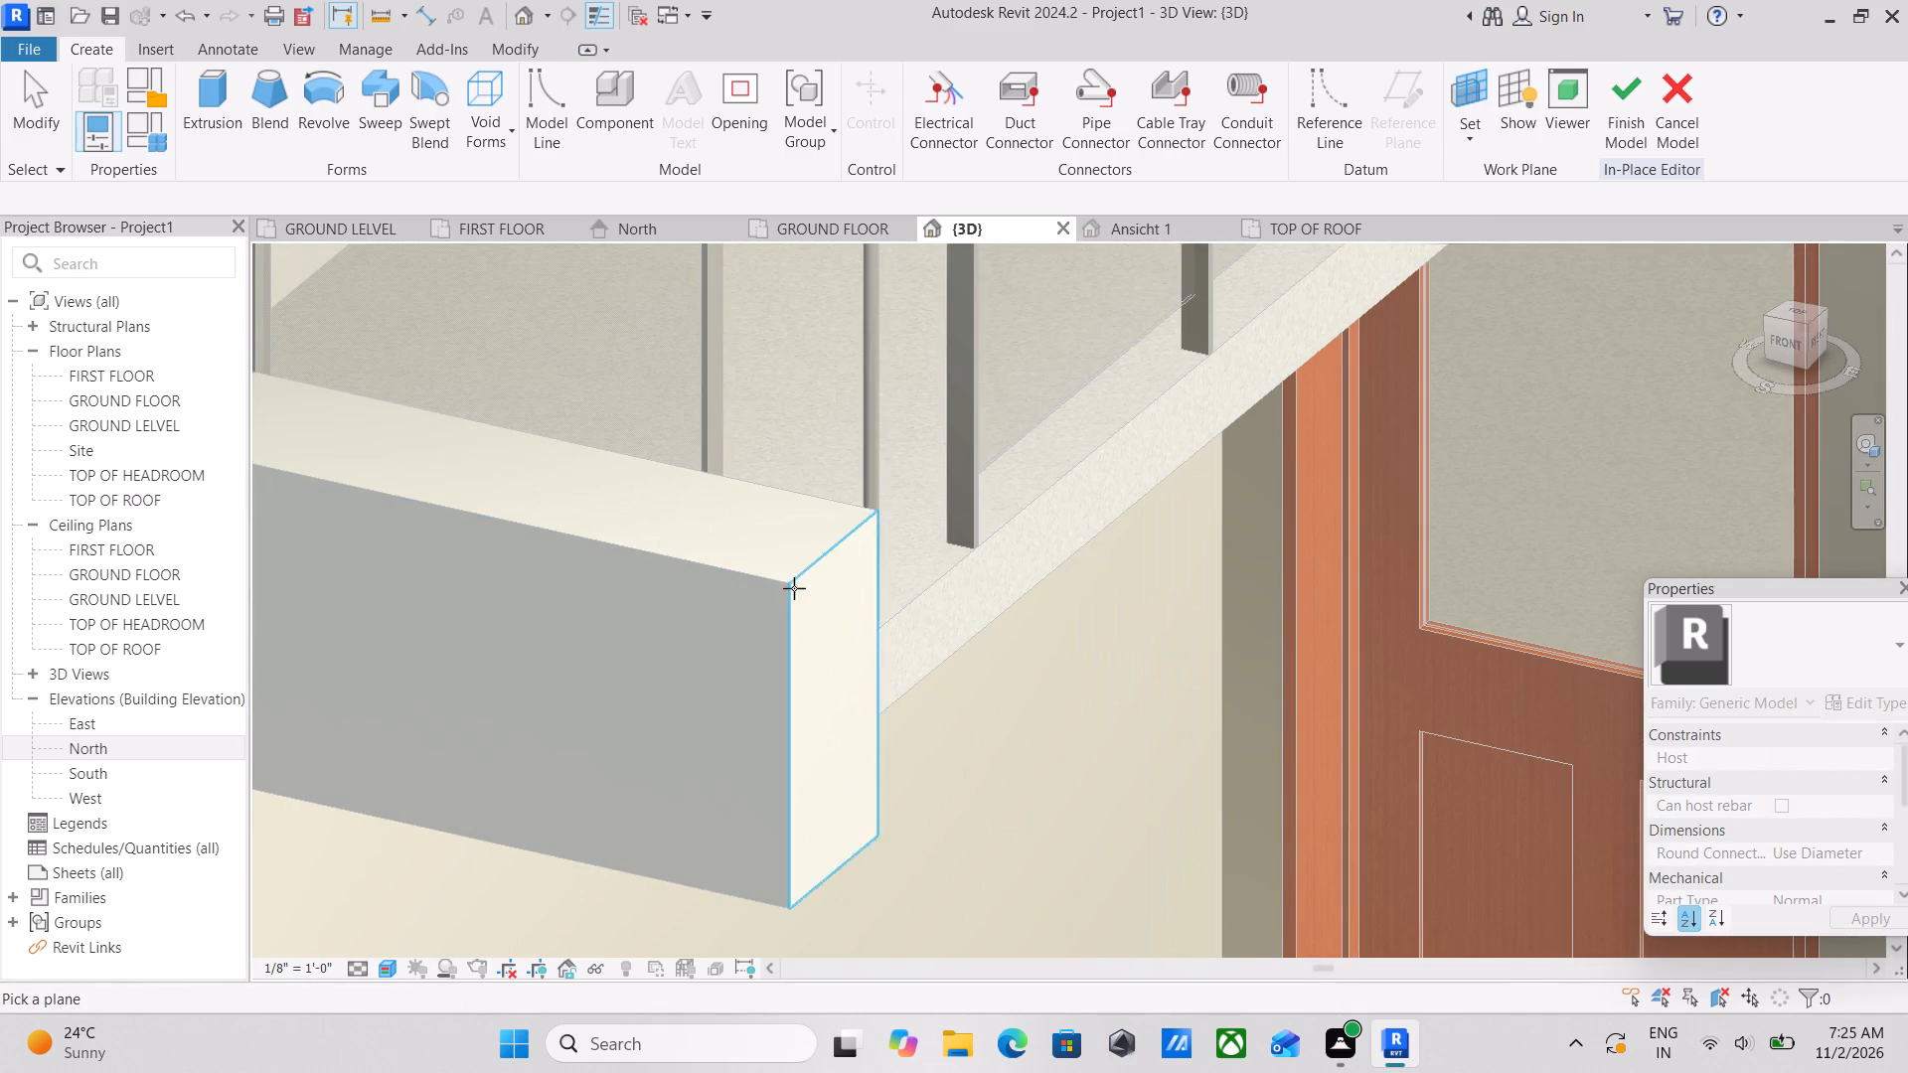
{"action": "left_click", "coordinate": [798, 598]}
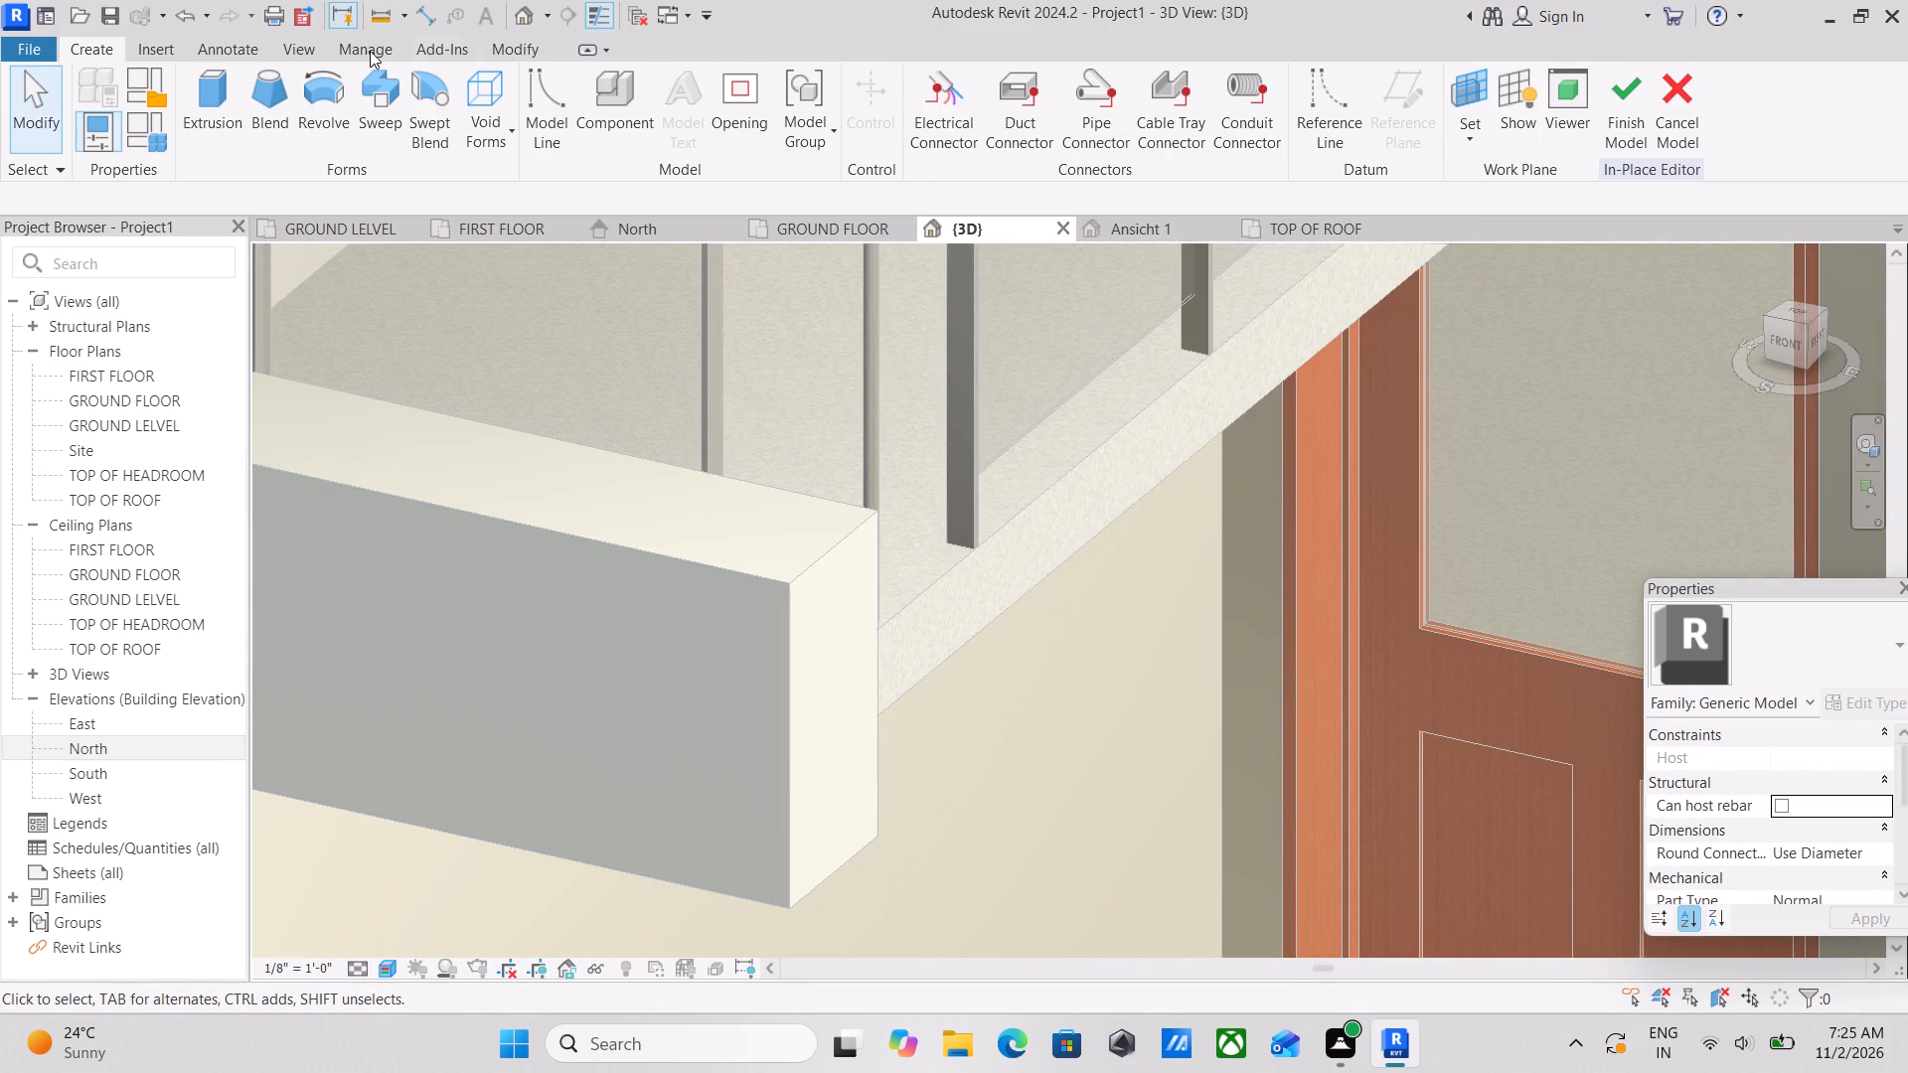
Sketch a rectangular extrusion profile along the balcony slab edge from the fascia block's top corner to the wall, about 13'-10" by 1'-11".
{"action": "left_click", "coordinate": [205, 116]}
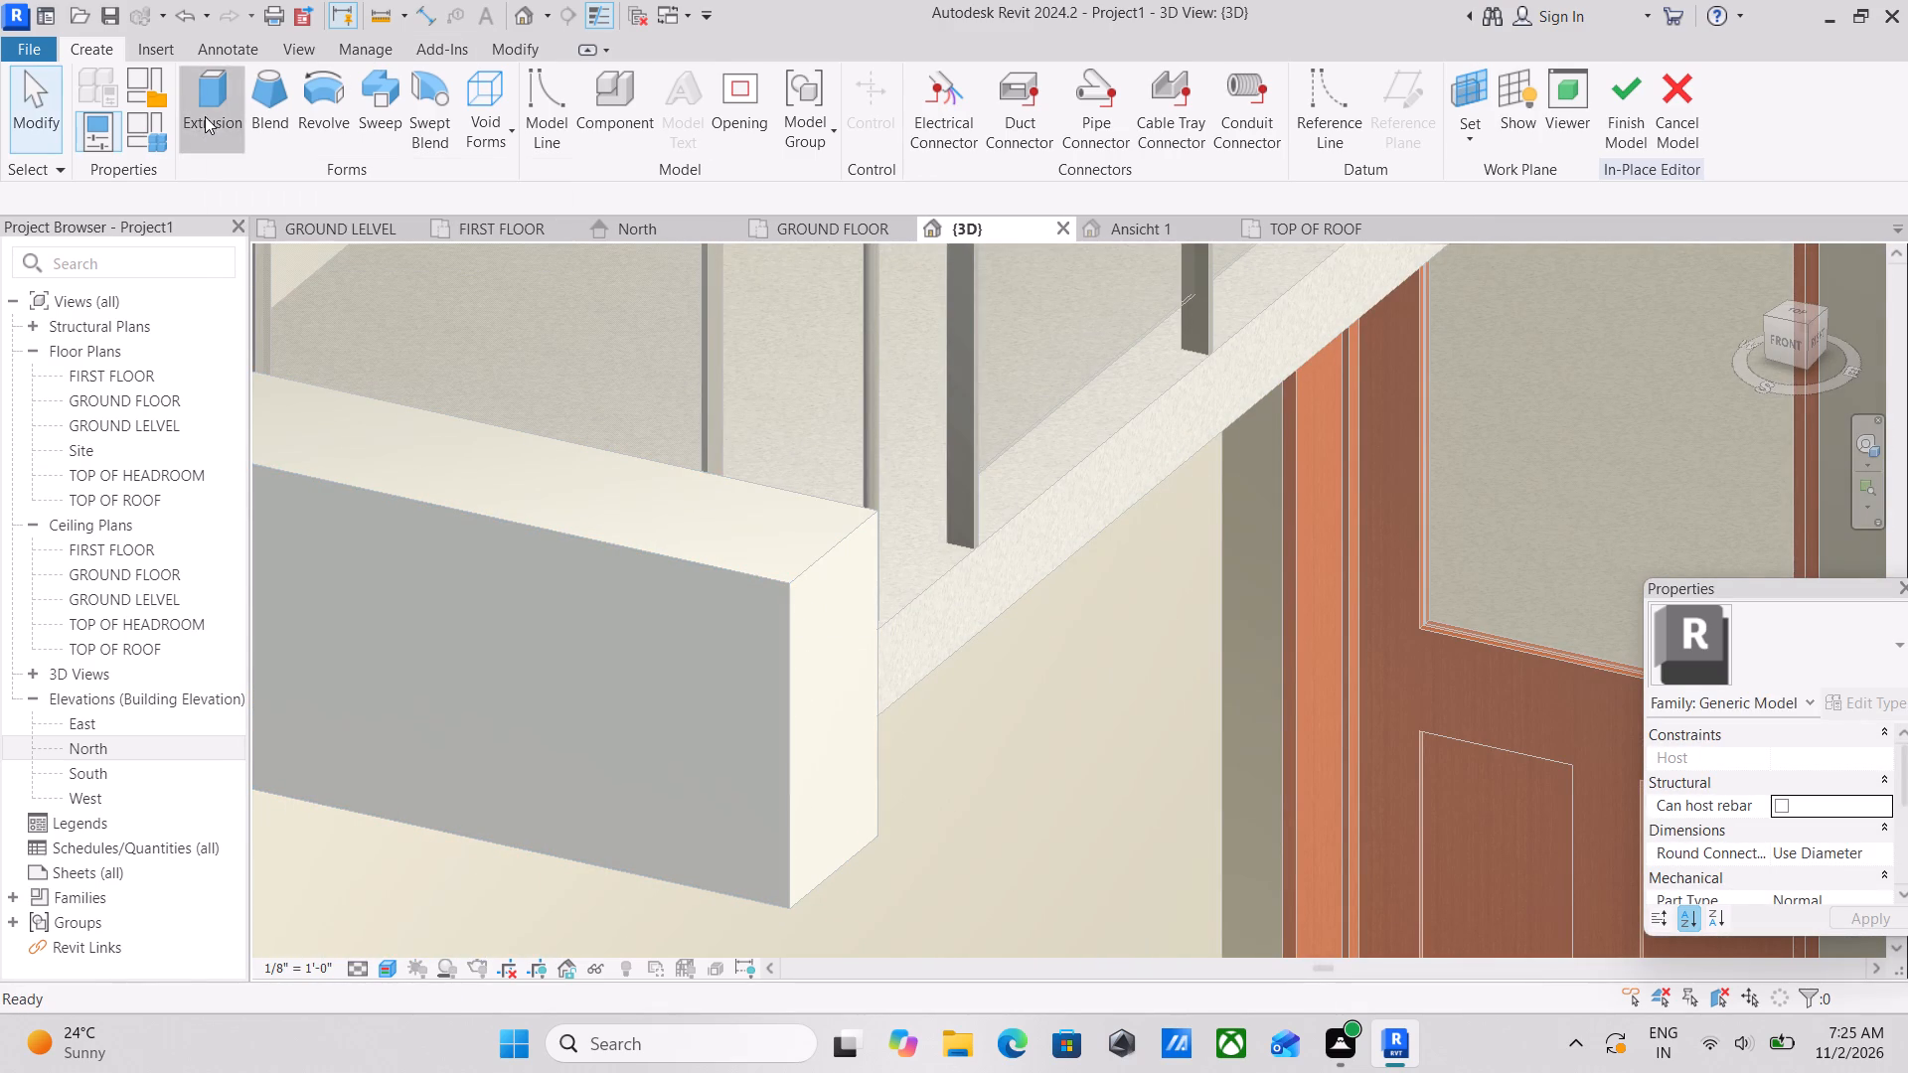
{"action": "left_click", "coordinate": [790, 586]}
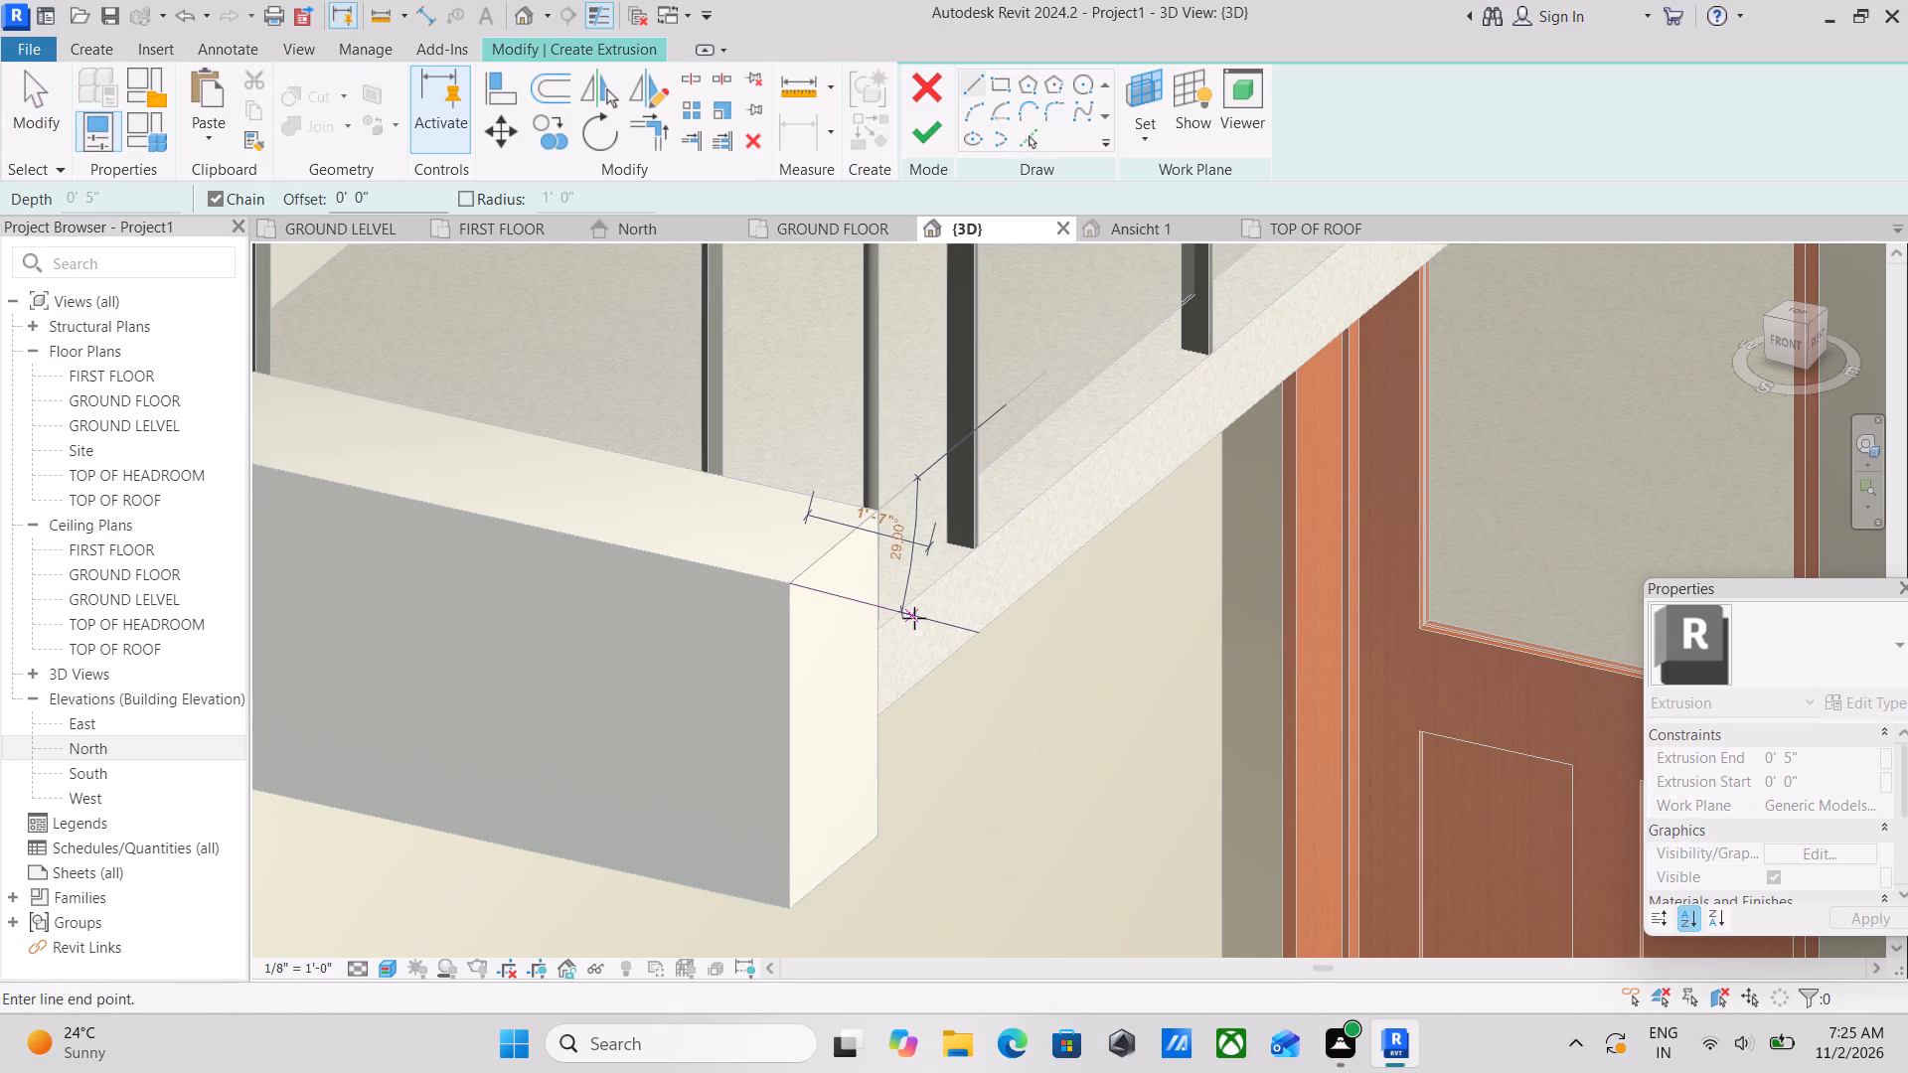
{"action": "key", "text": "Escape"}
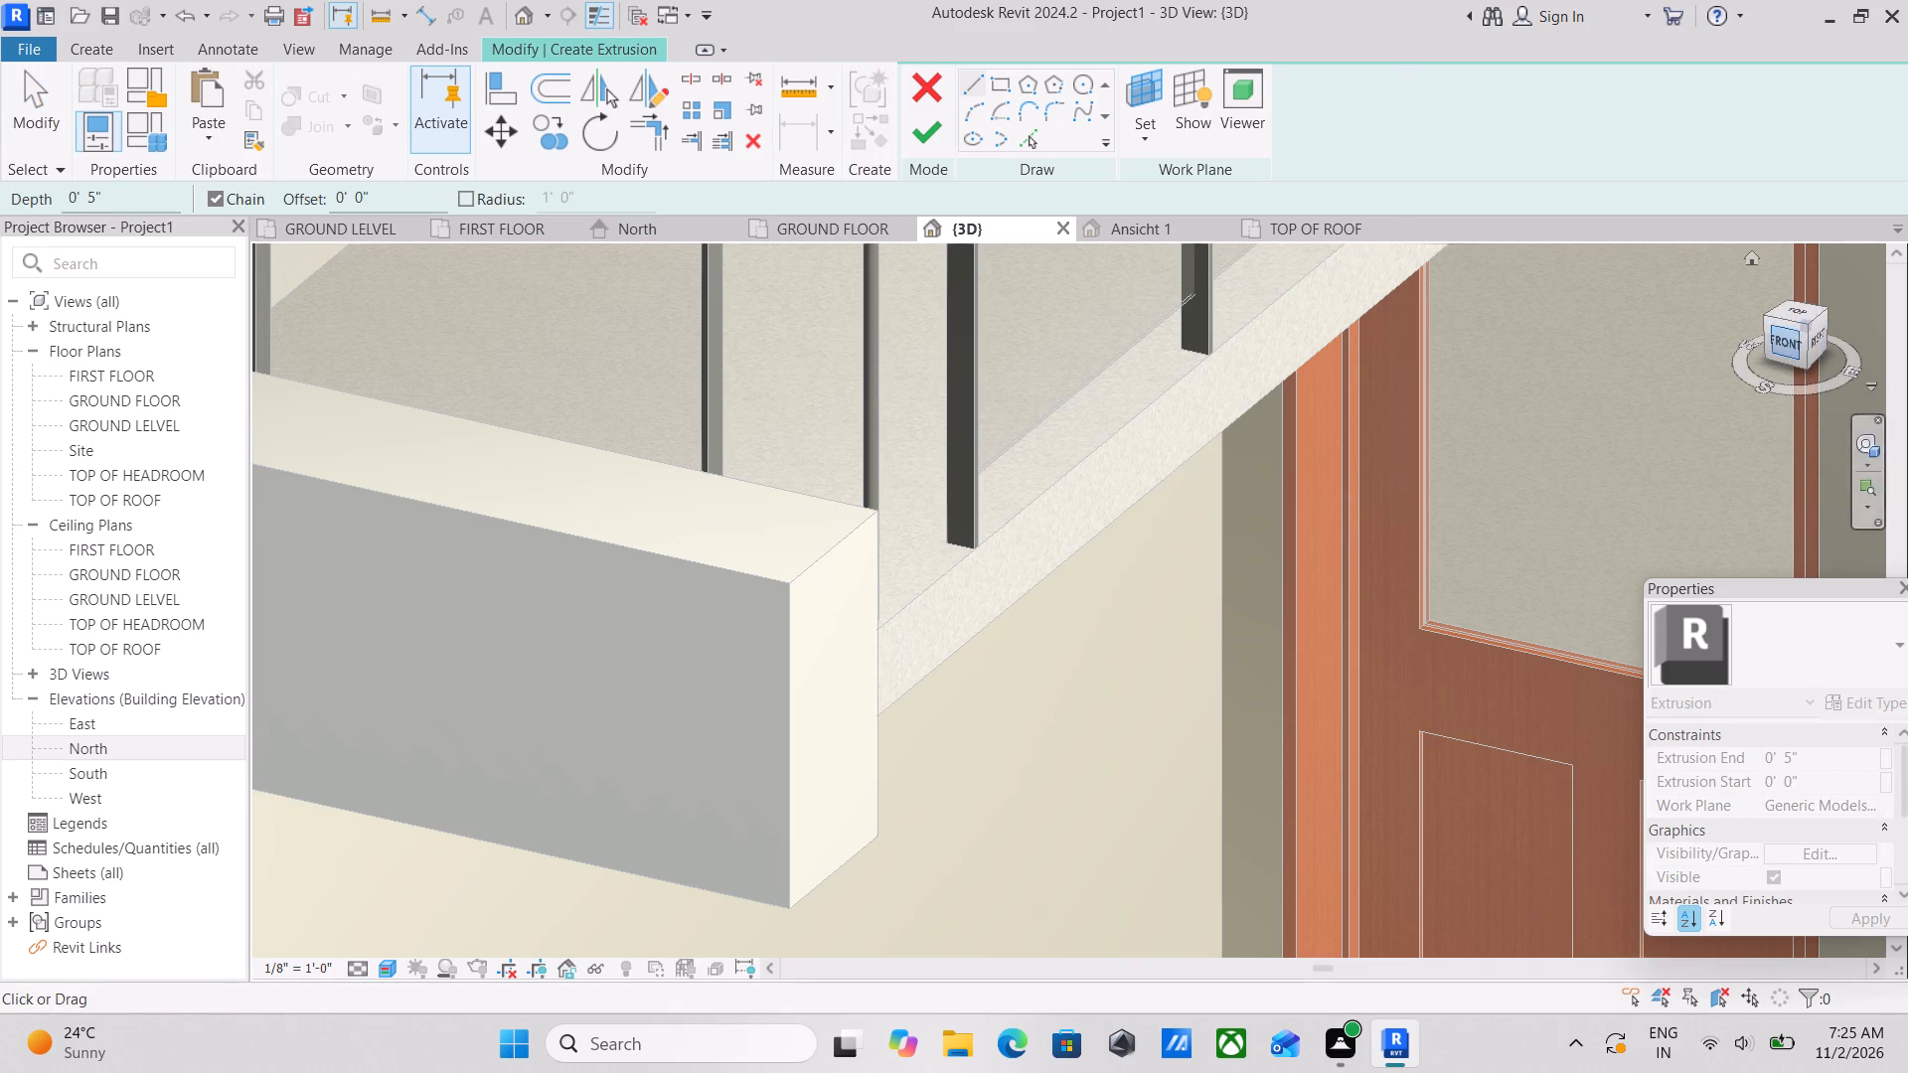
{"action": "left_click", "coordinate": [1001, 76]}
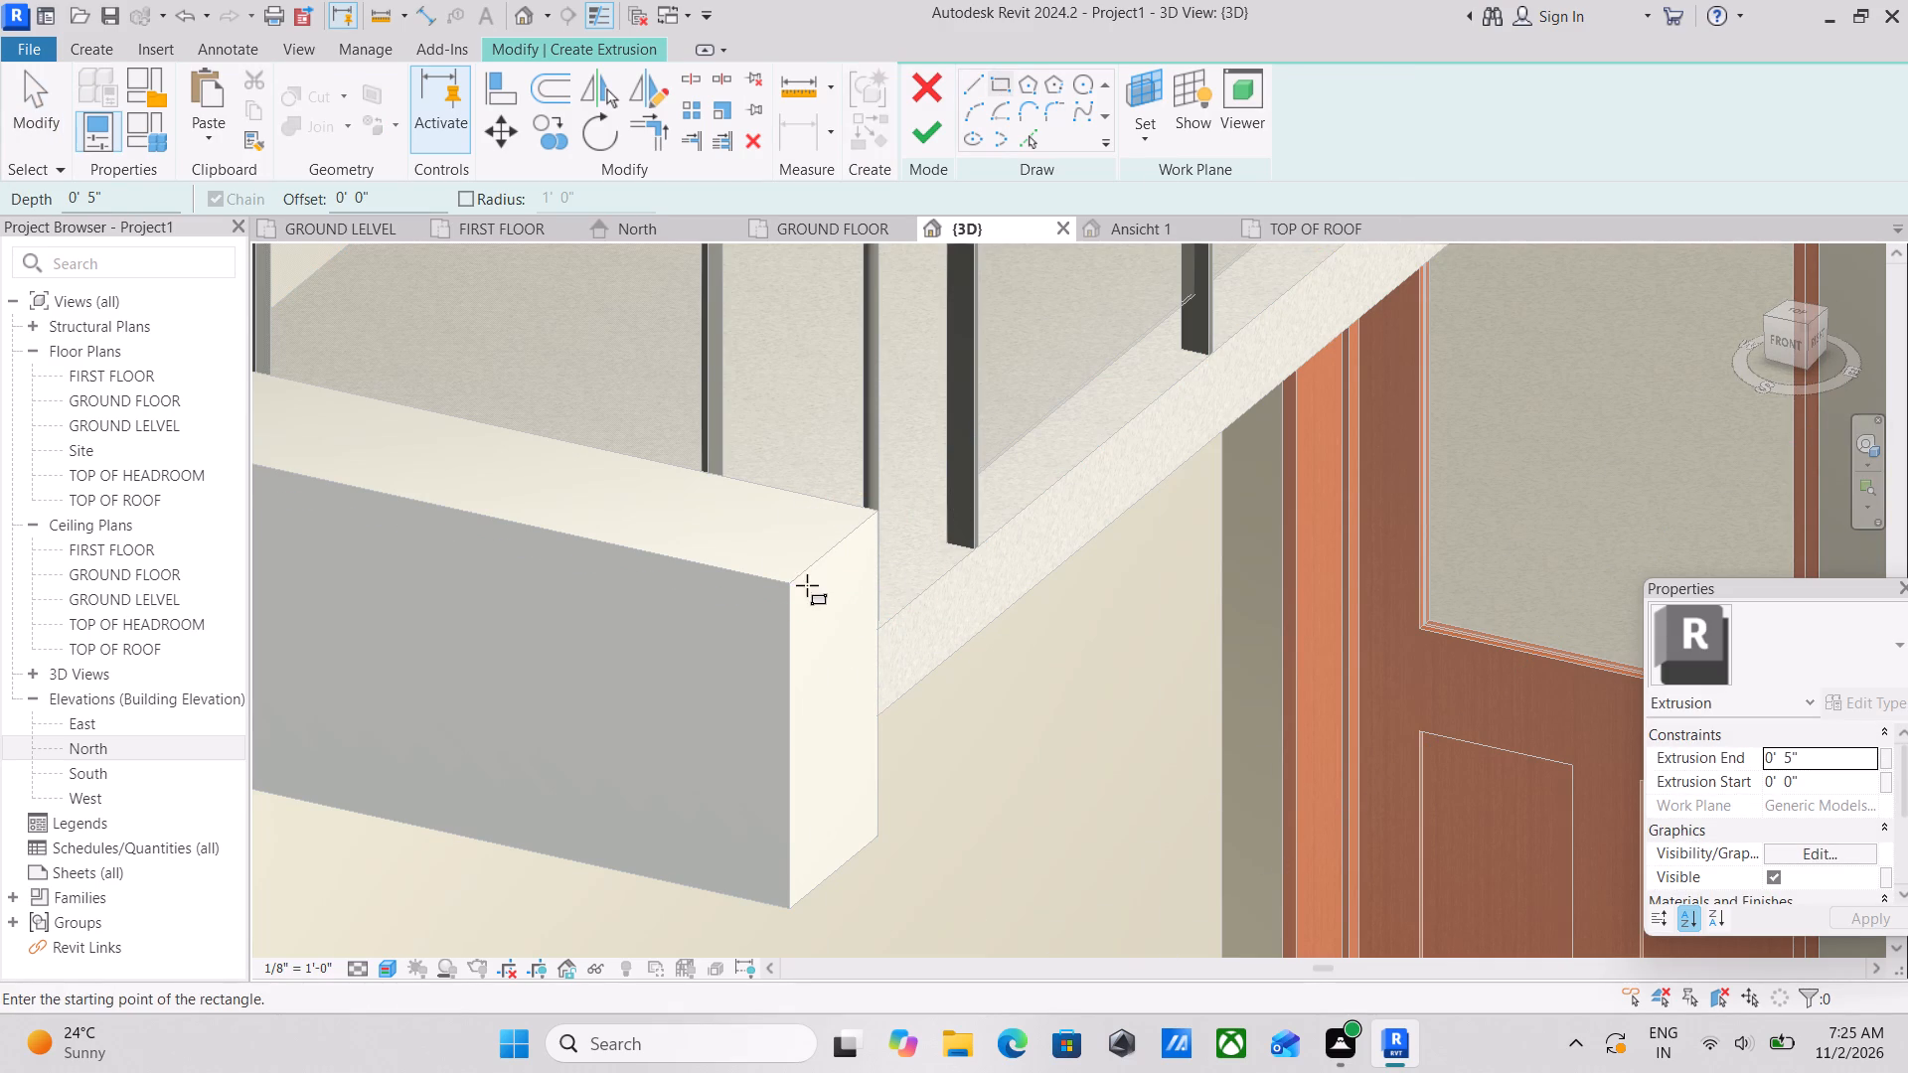
{"action": "left_click", "coordinate": [788, 582]}
{"action": "middle_click_drag", "start_coordinate": [1099, 647], "coordinate": [1061, 668]}
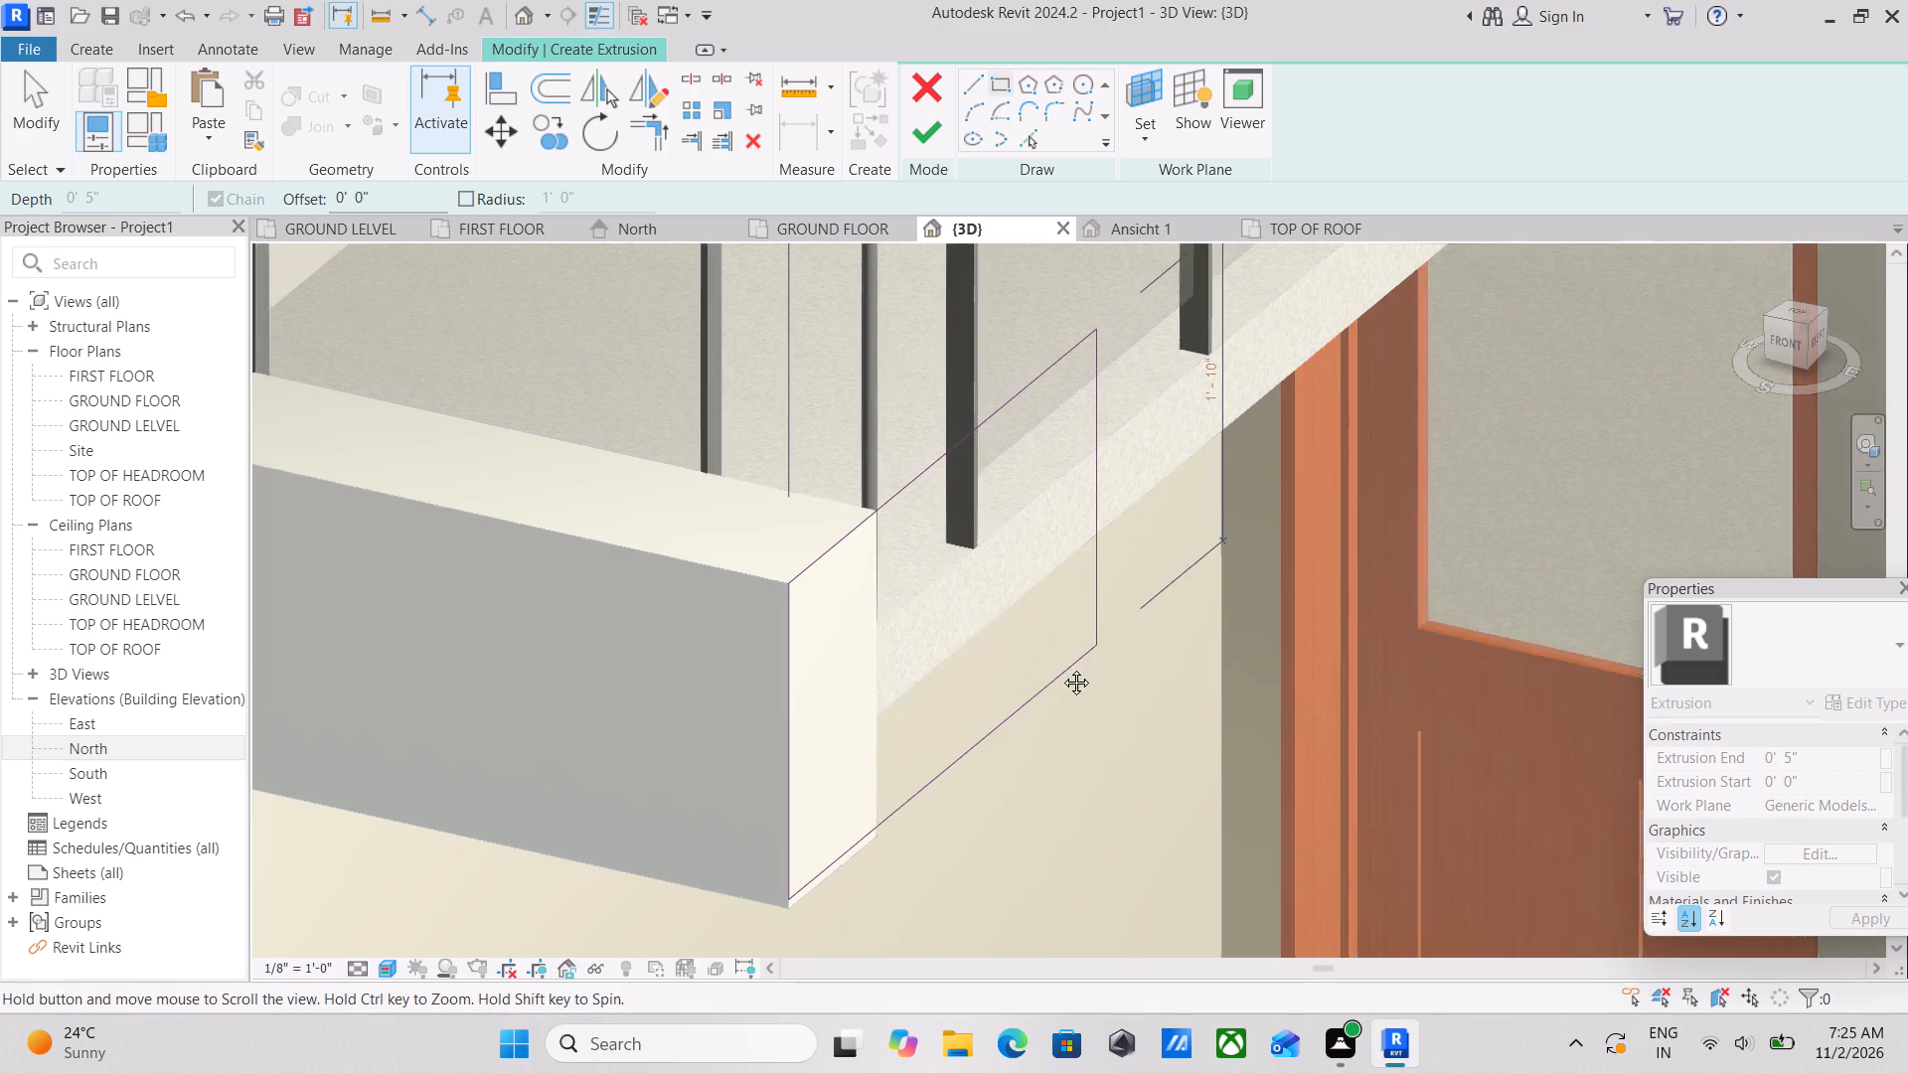
{"action": "middle_click_drag", "start_coordinate": [1061, 668], "coordinate": [857, 758]}
{"action": "scroll", "coordinate": [1106, 602], "scroll_direction": "down", "scroll_amount": 3}
{"action": "middle_click_drag", "start_coordinate": [1106, 602], "coordinate": [822, 619]}
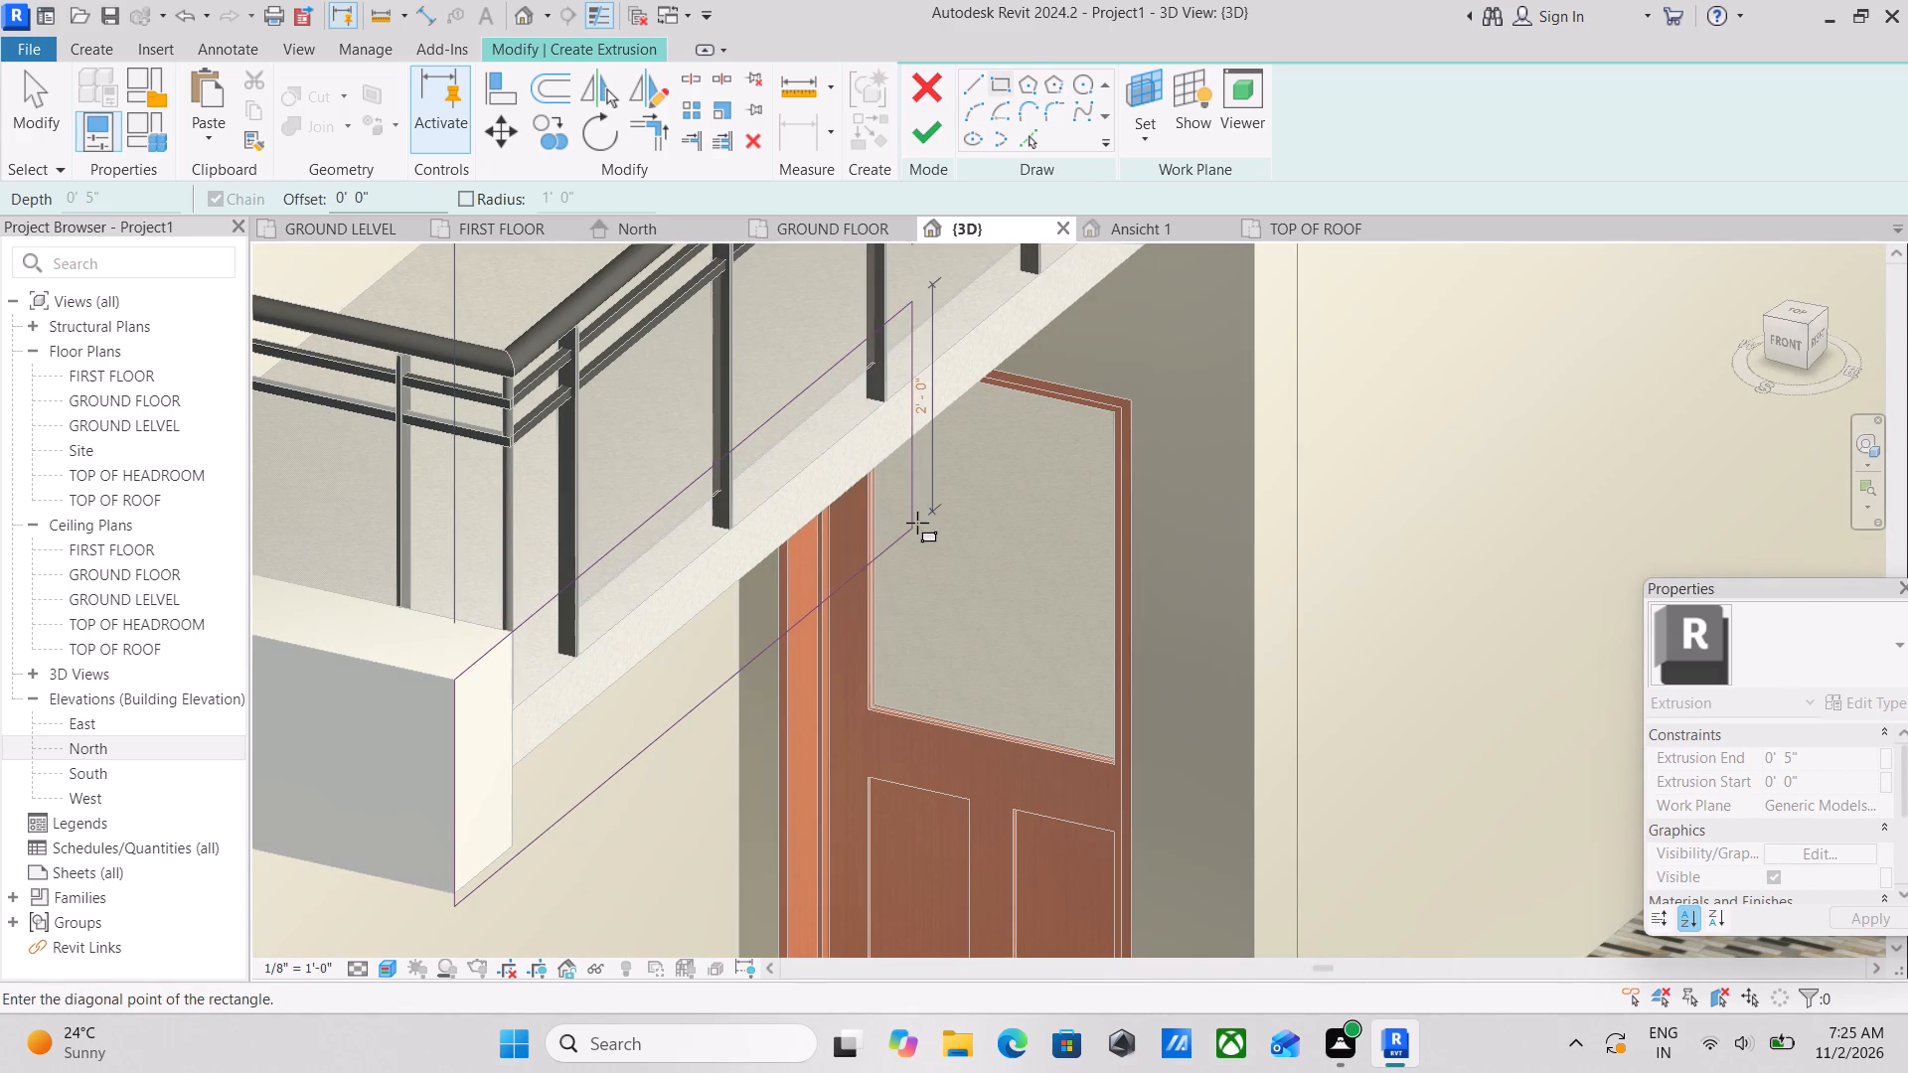
{"action": "middle_click_drag", "start_coordinate": [917, 523], "coordinate": [833, 628]}
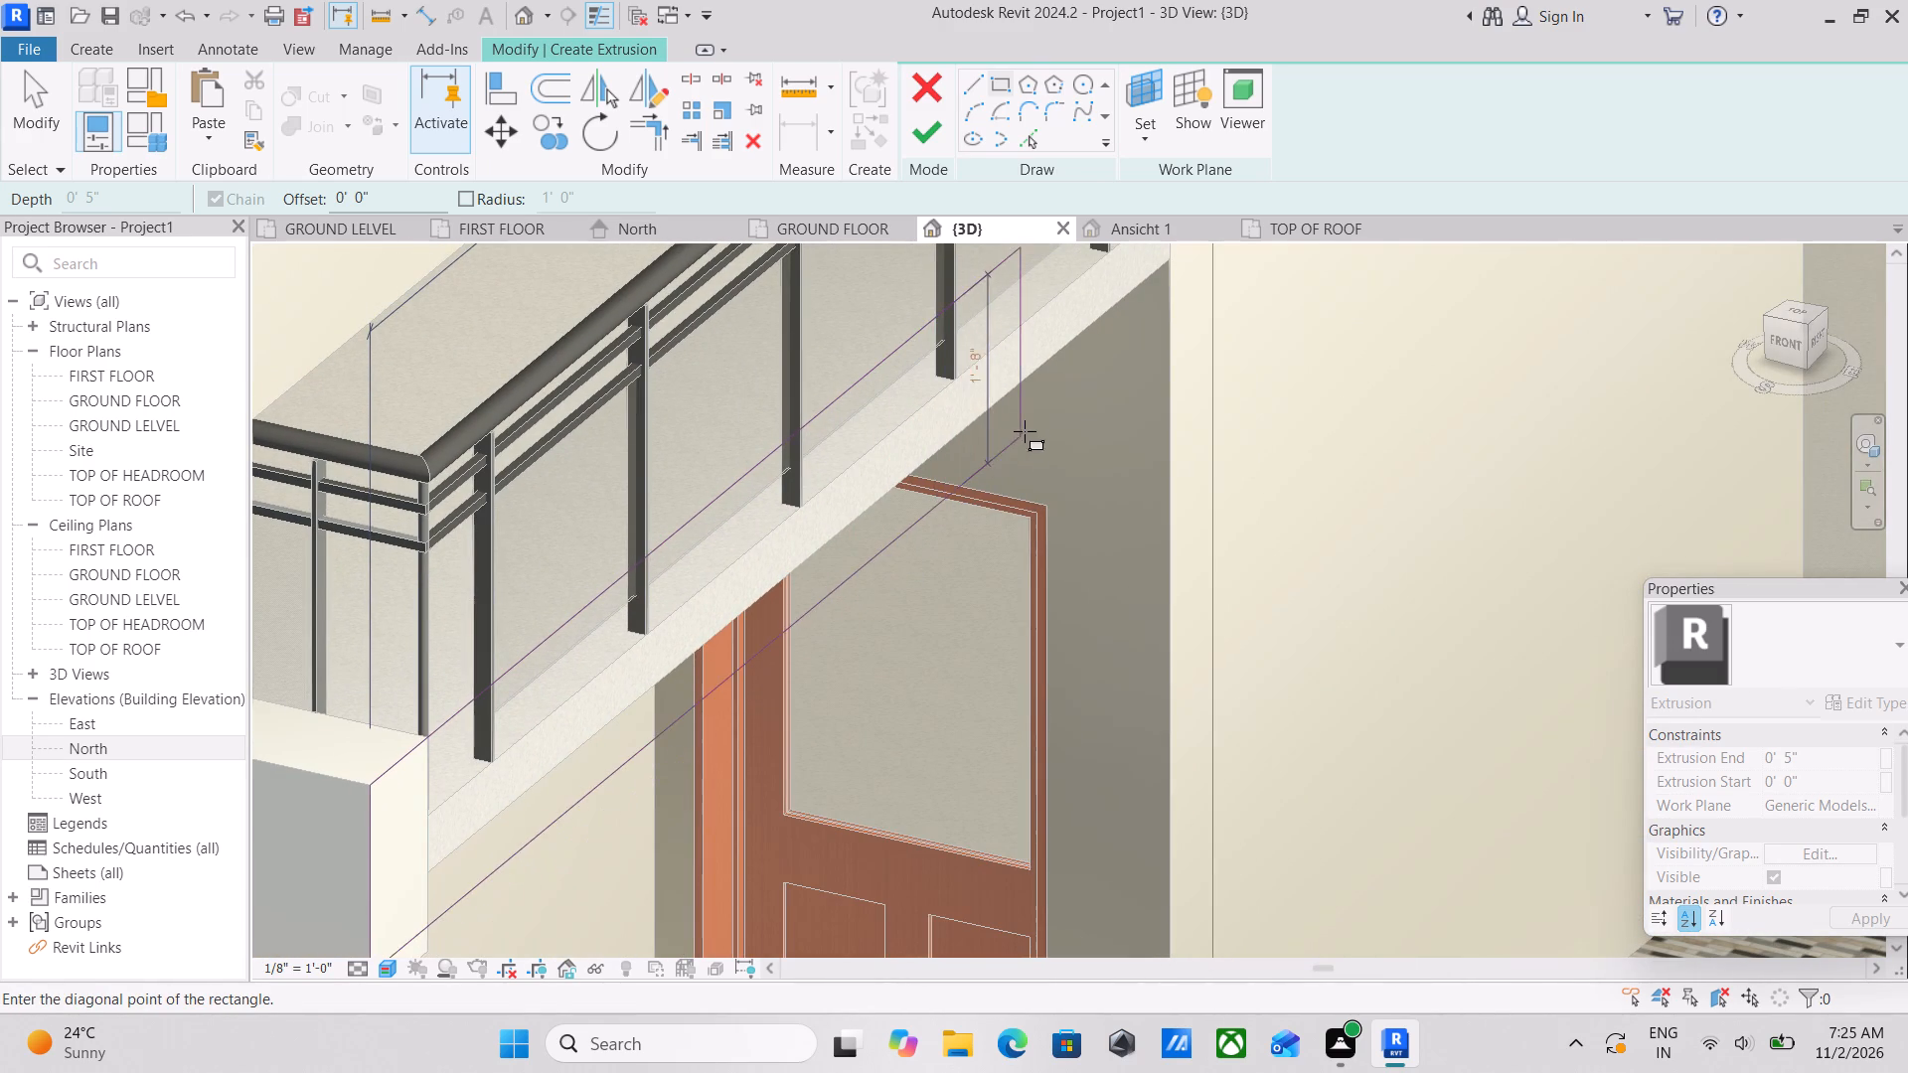
{"action": "scroll", "coordinate": [1055, 399], "scroll_direction": "down", "scroll_amount": 2}
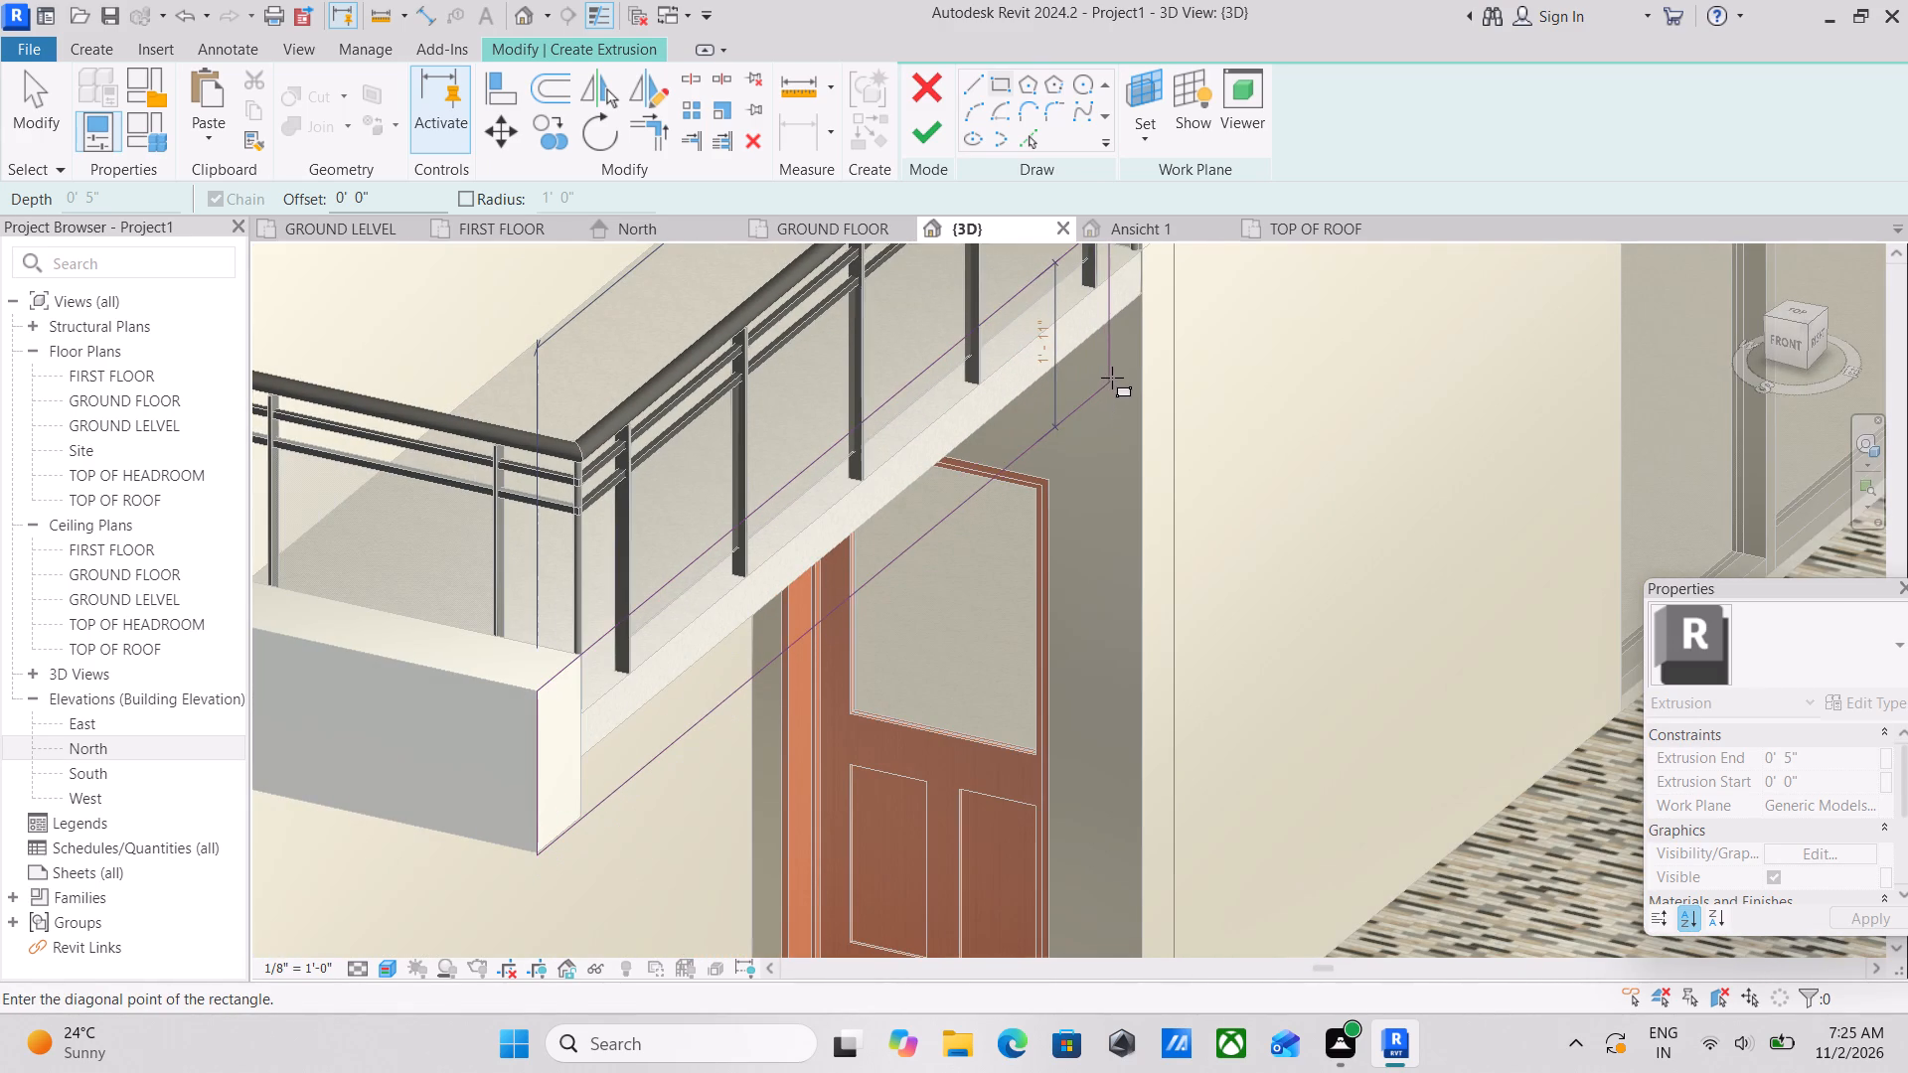
{"action": "left_click", "coordinate": [1141, 357]}
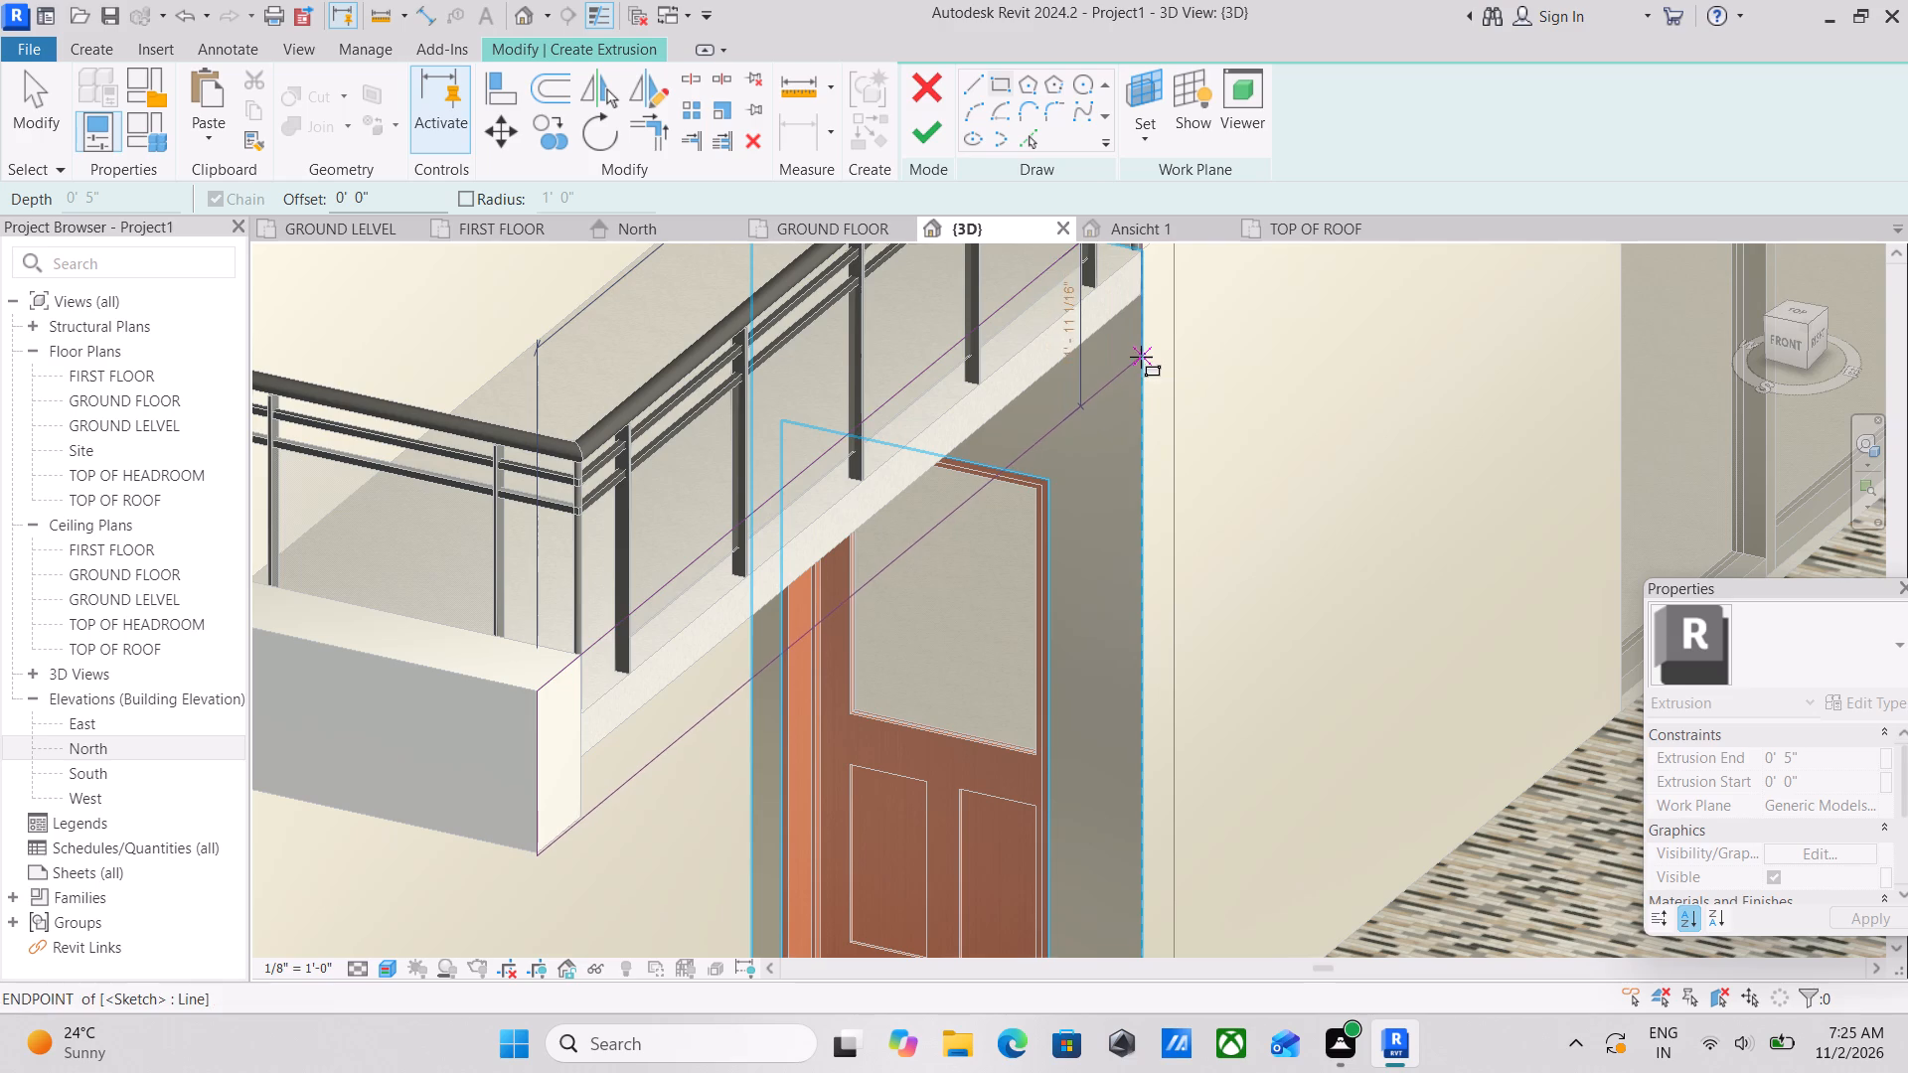
Nudge the profile's bottom line up to the fascia block's underside, 1'-10 5/16" high, and finish the 5" deep extrusion and in-place model.
{"action": "left_click", "coordinate": [1818, 342]}
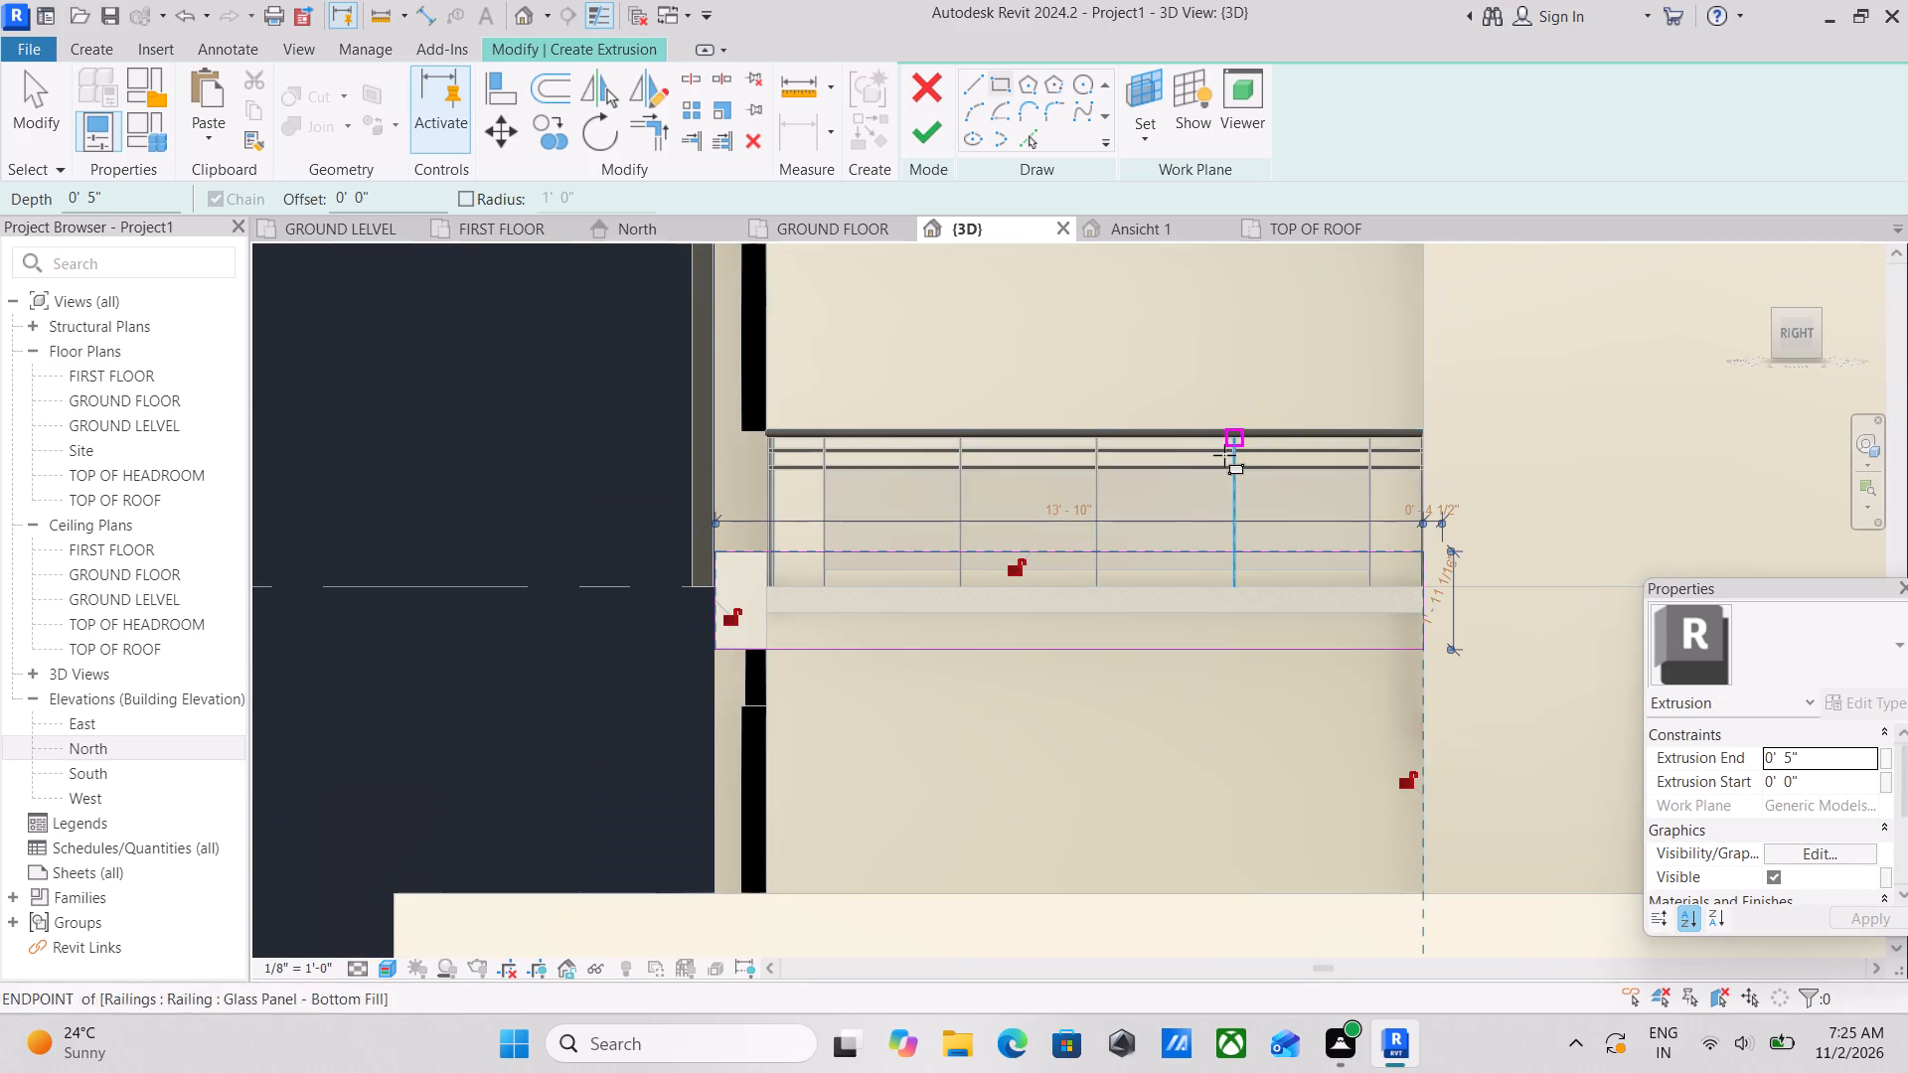
{"action": "scroll", "coordinate": [1091, 501], "scroll_direction": "up", "scroll_amount": 3}
{"action": "scroll", "coordinate": [927, 611], "scroll_direction": "up", "scroll_amount": 2}
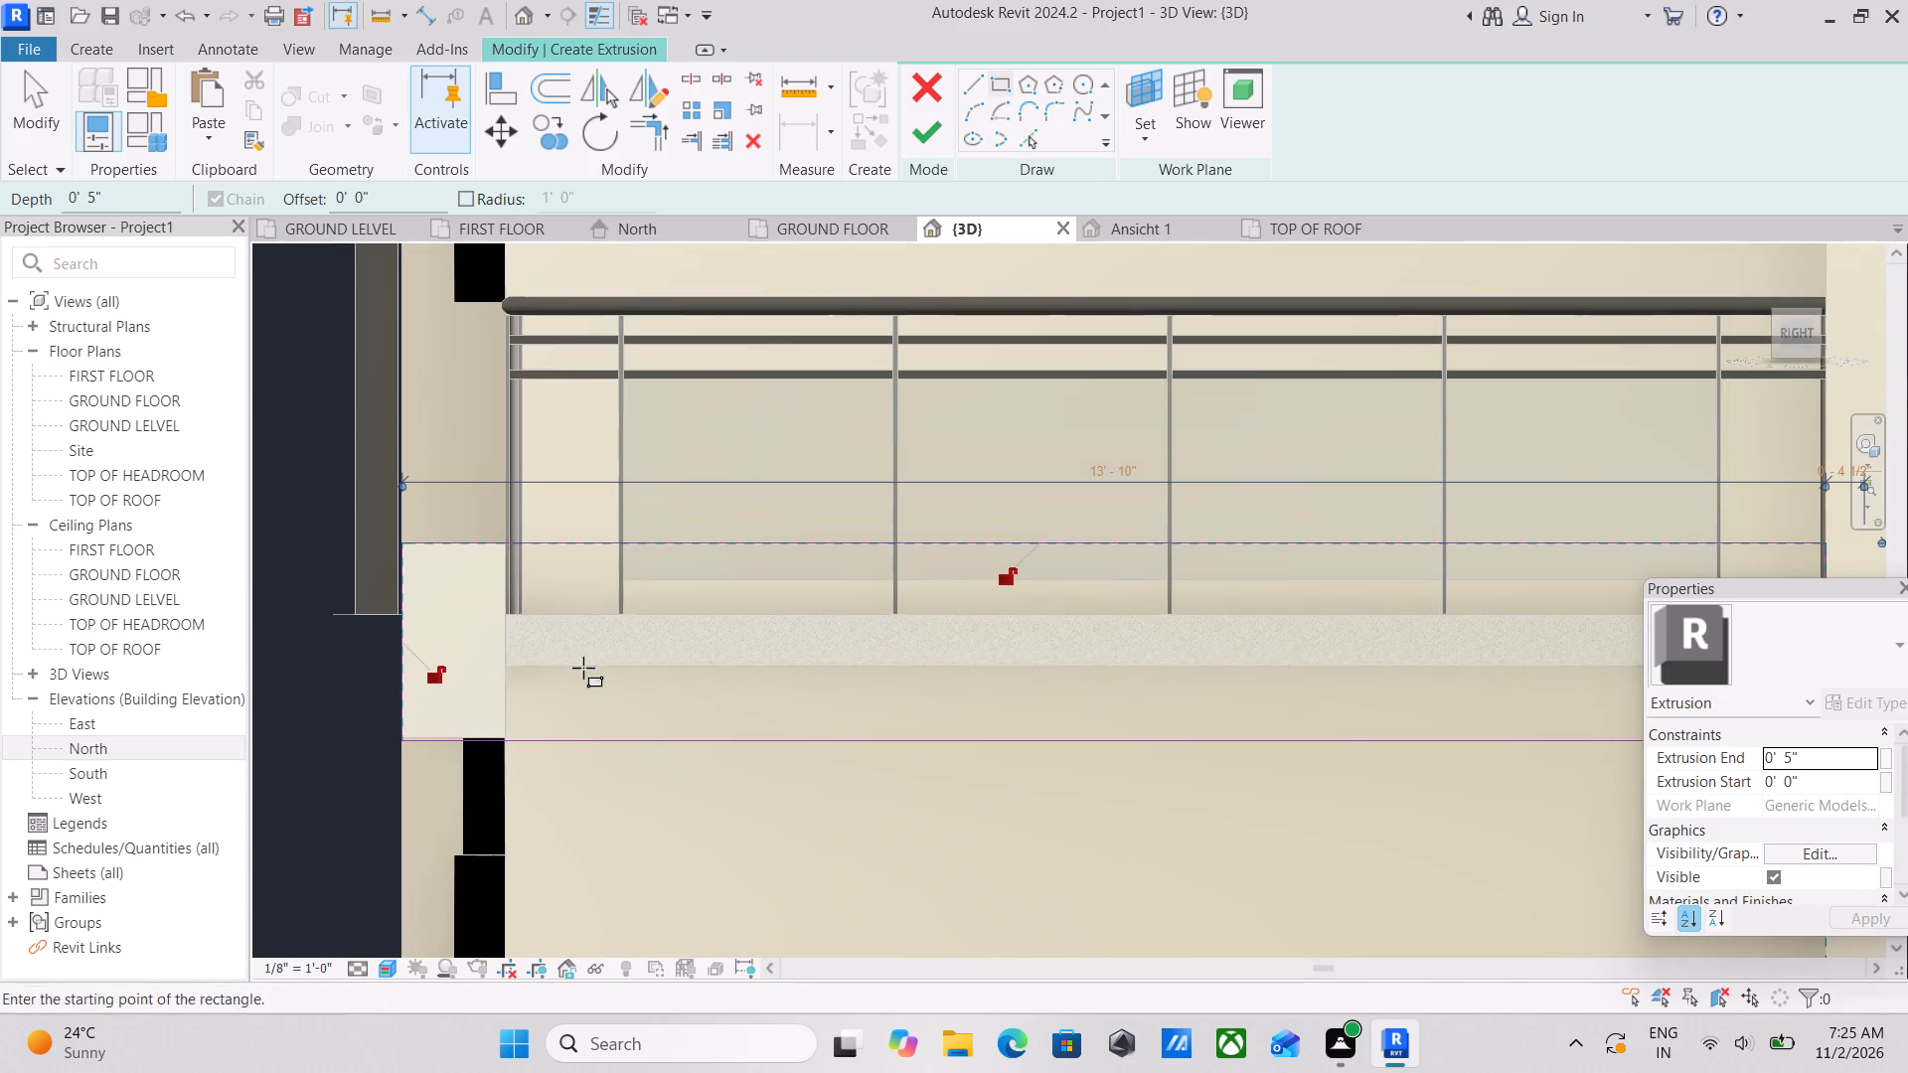
{"action": "key", "text": "Escape"}
{"action": "key", "text": "Escape"}
{"action": "key", "text": "Escape"}
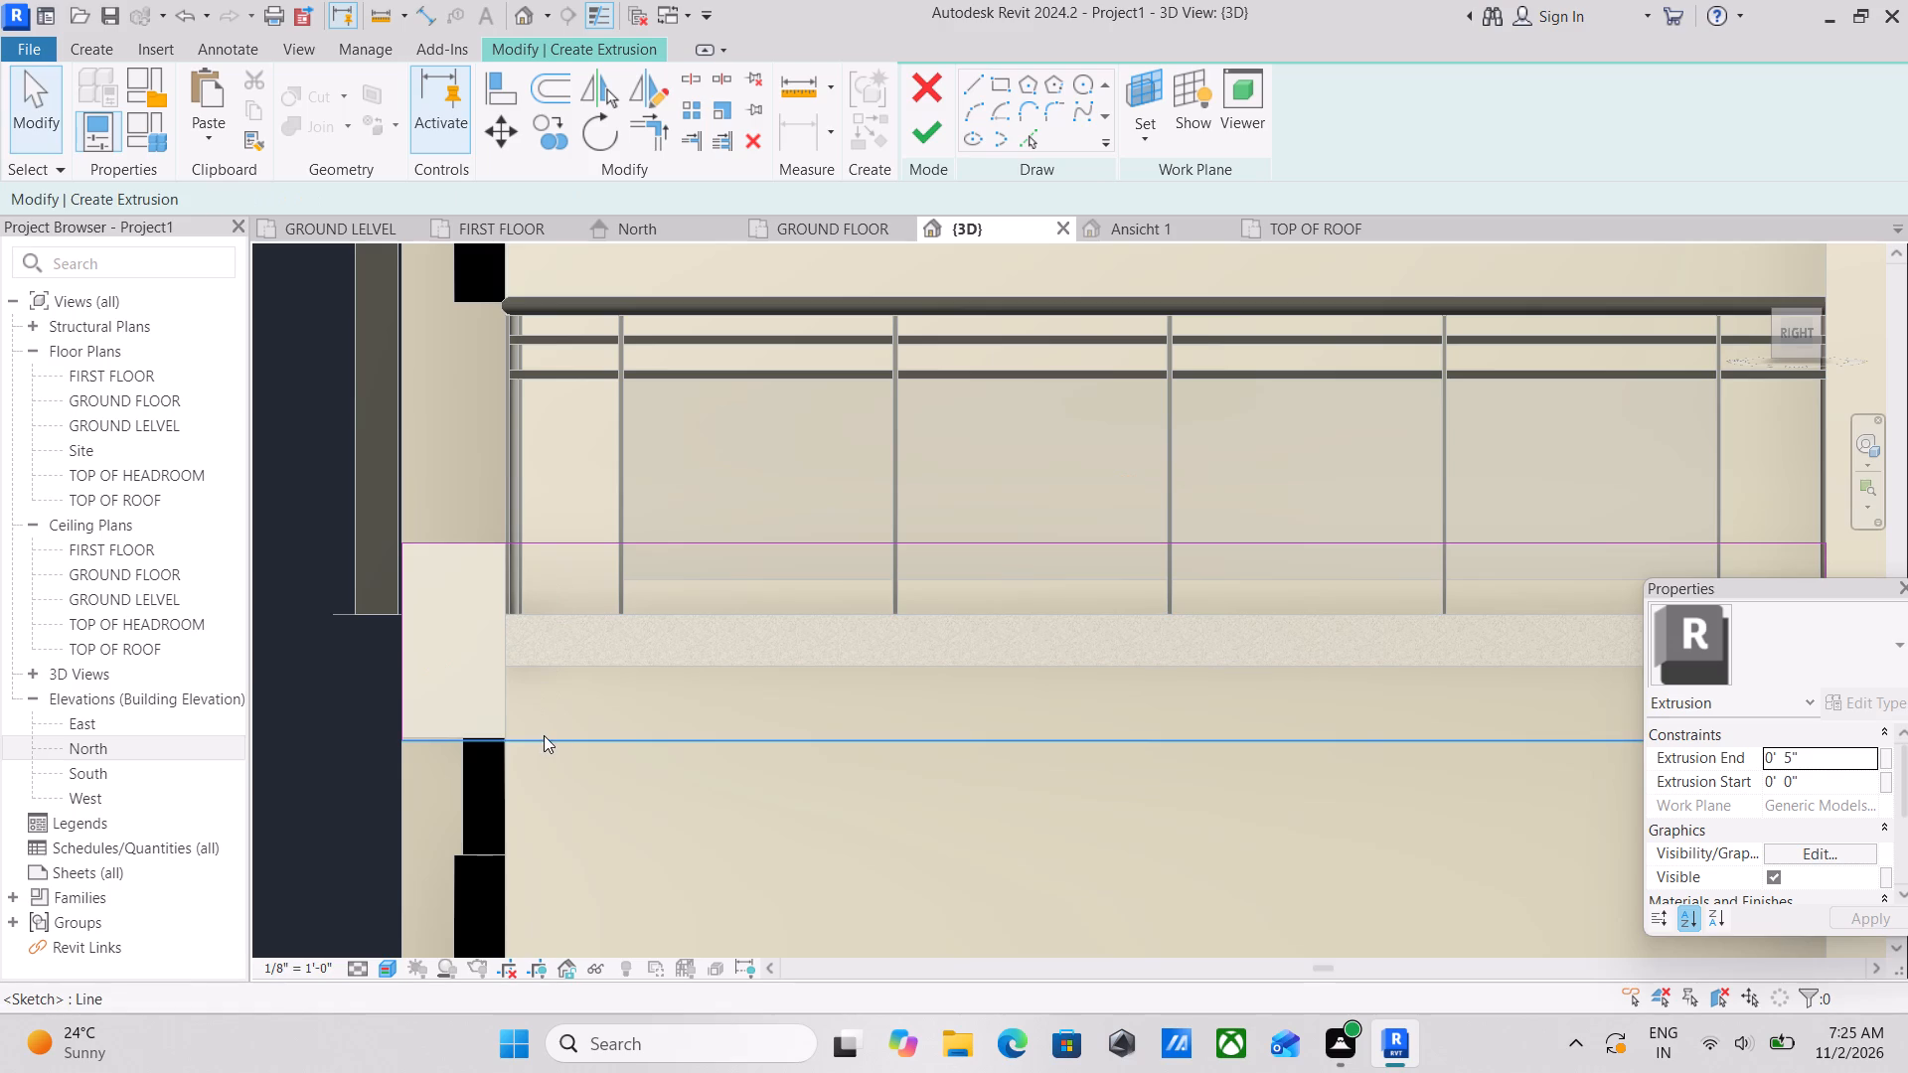
{"action": "left_click", "coordinate": [561, 737]}
{"action": "key", "text": "Up"}
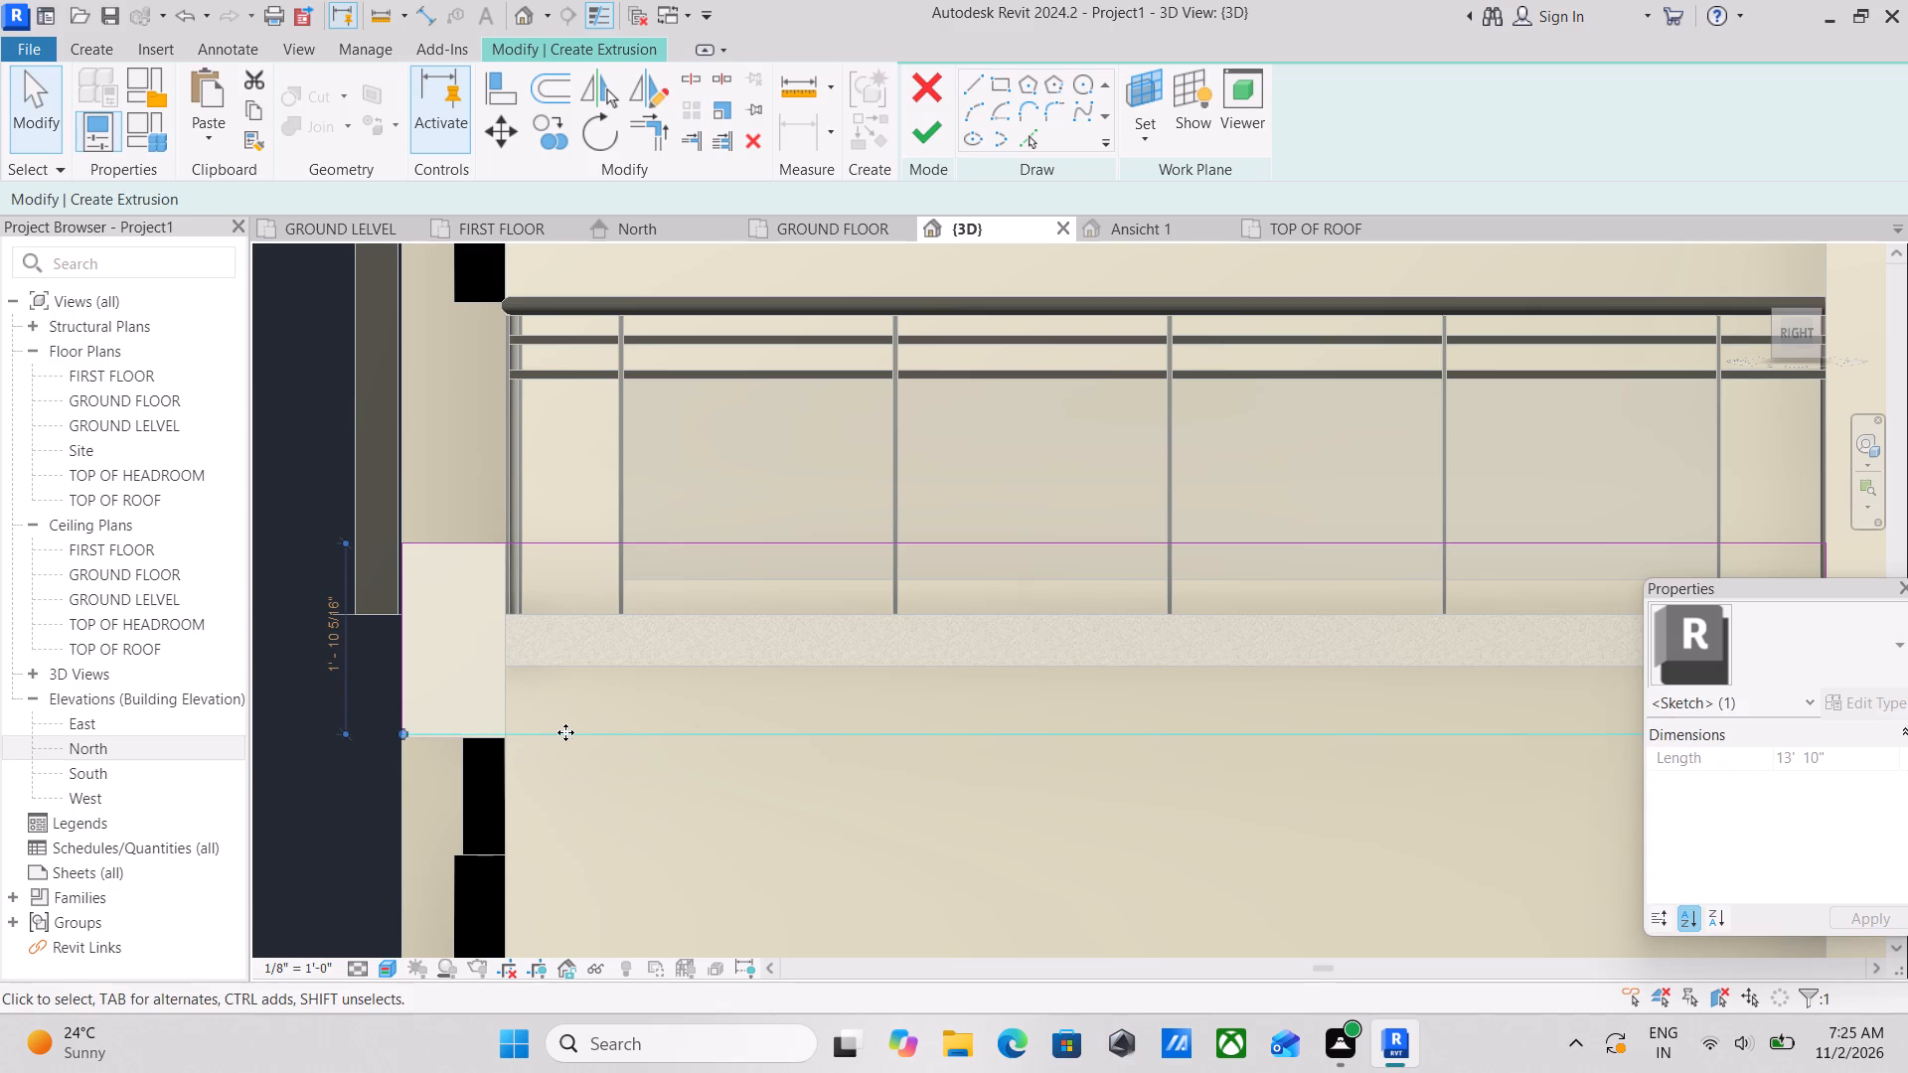
{"action": "scroll", "coordinate": [567, 683], "scroll_direction": "down", "scroll_amount": 3}
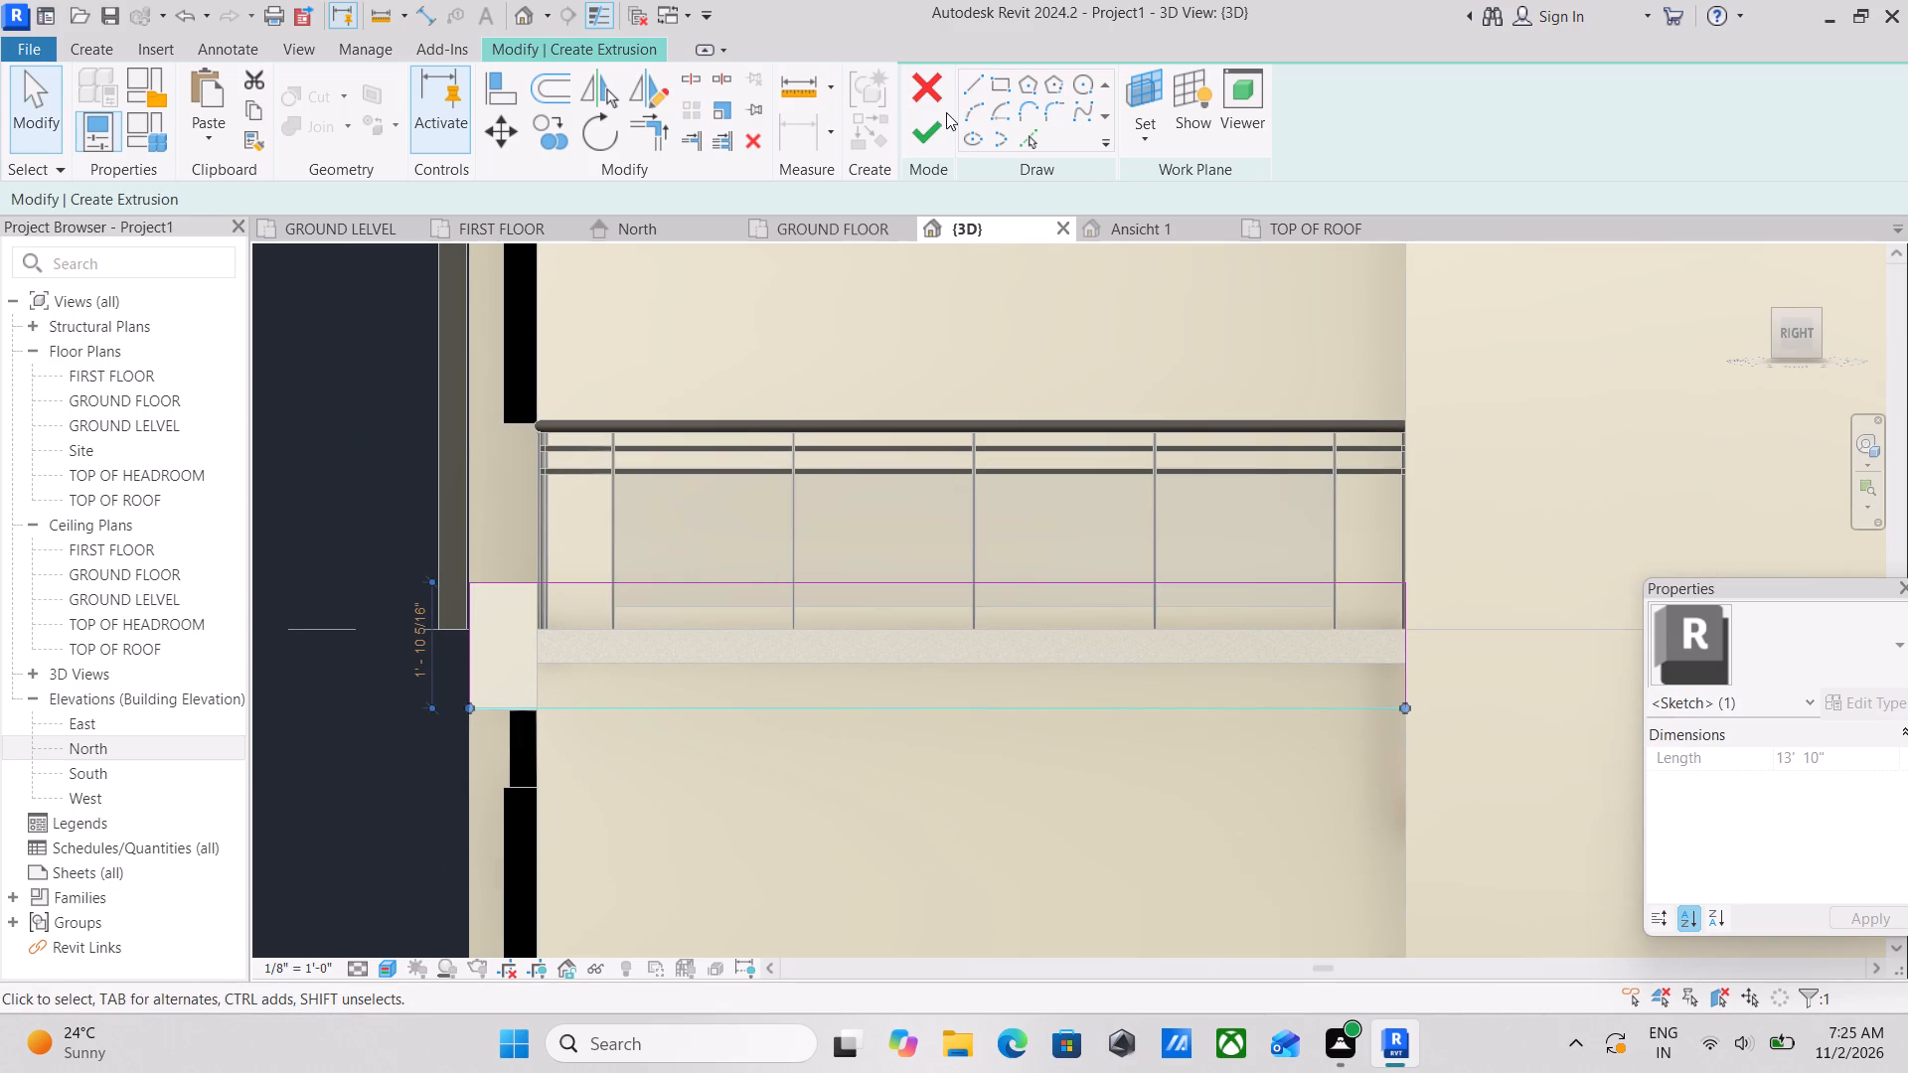
{"action": "left_click", "coordinate": [927, 143]}
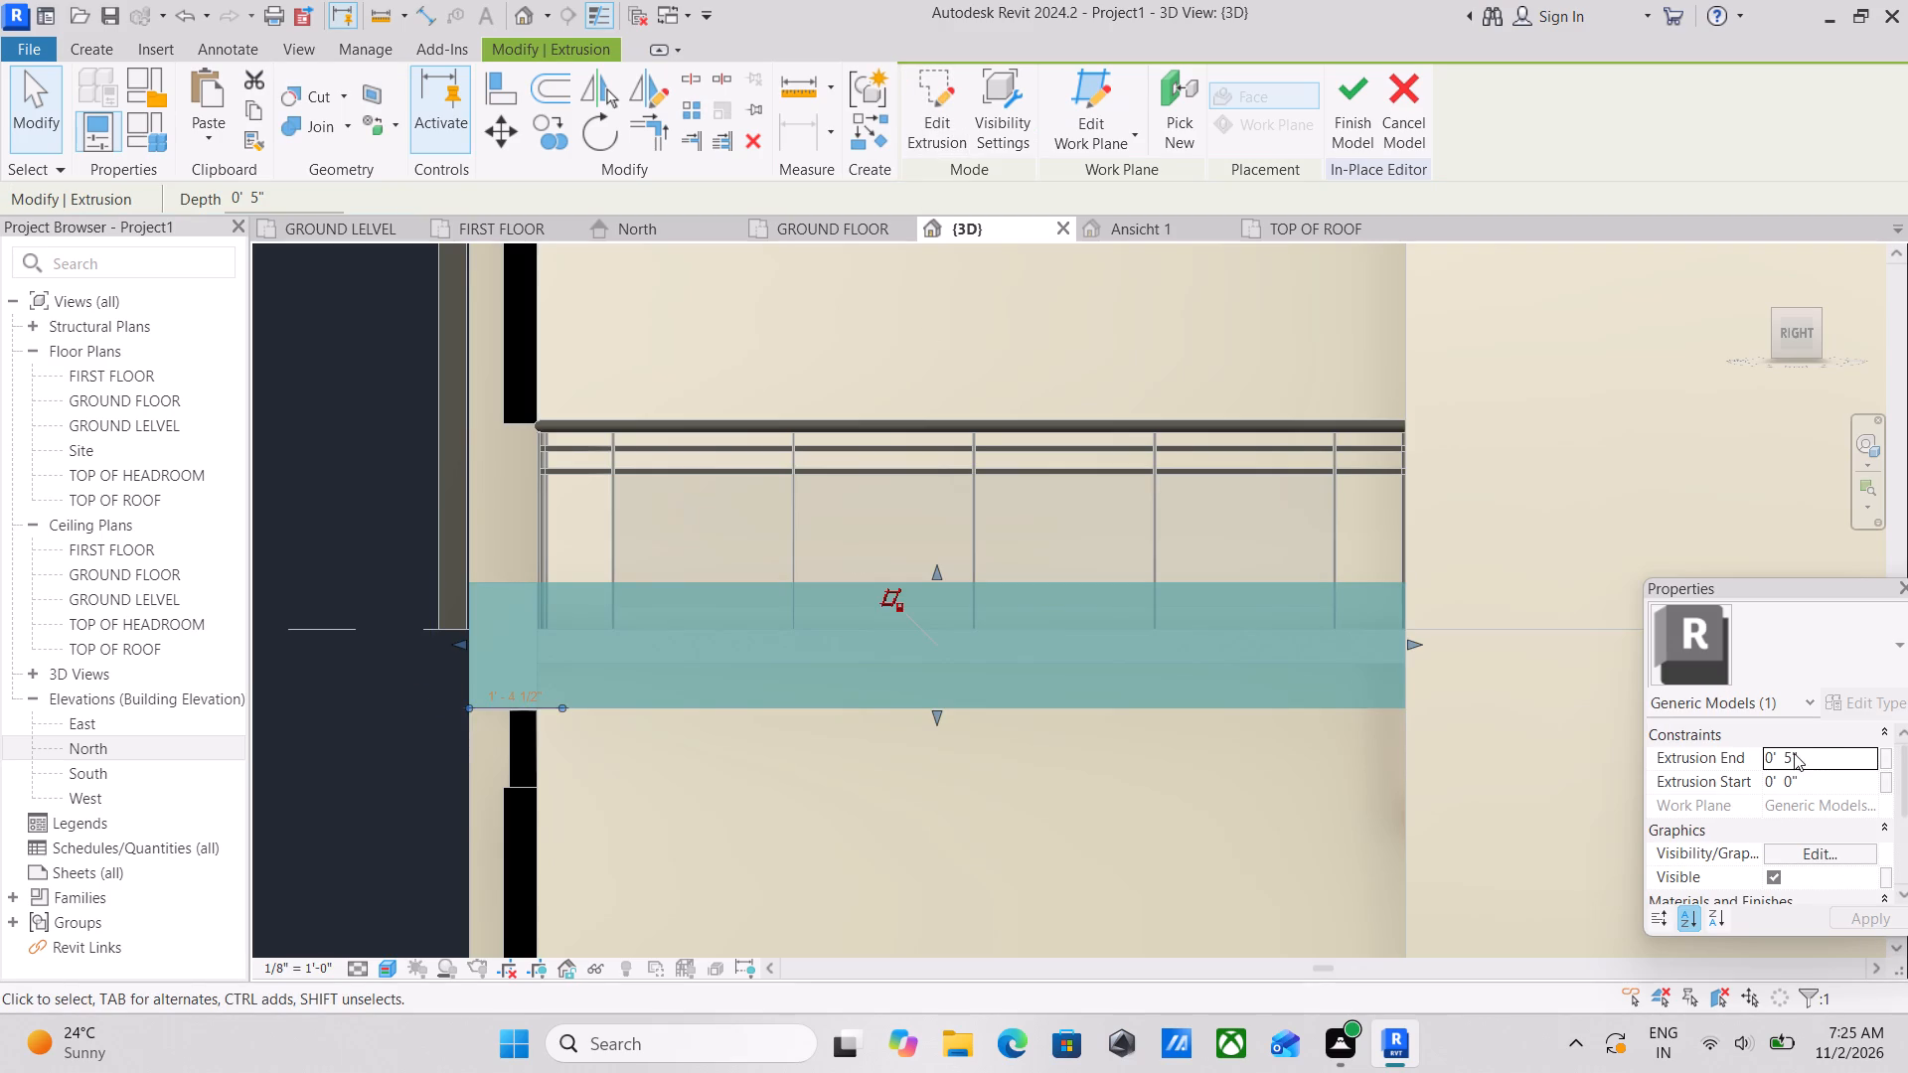
{"action": "left_click", "coordinate": [1352, 89]}
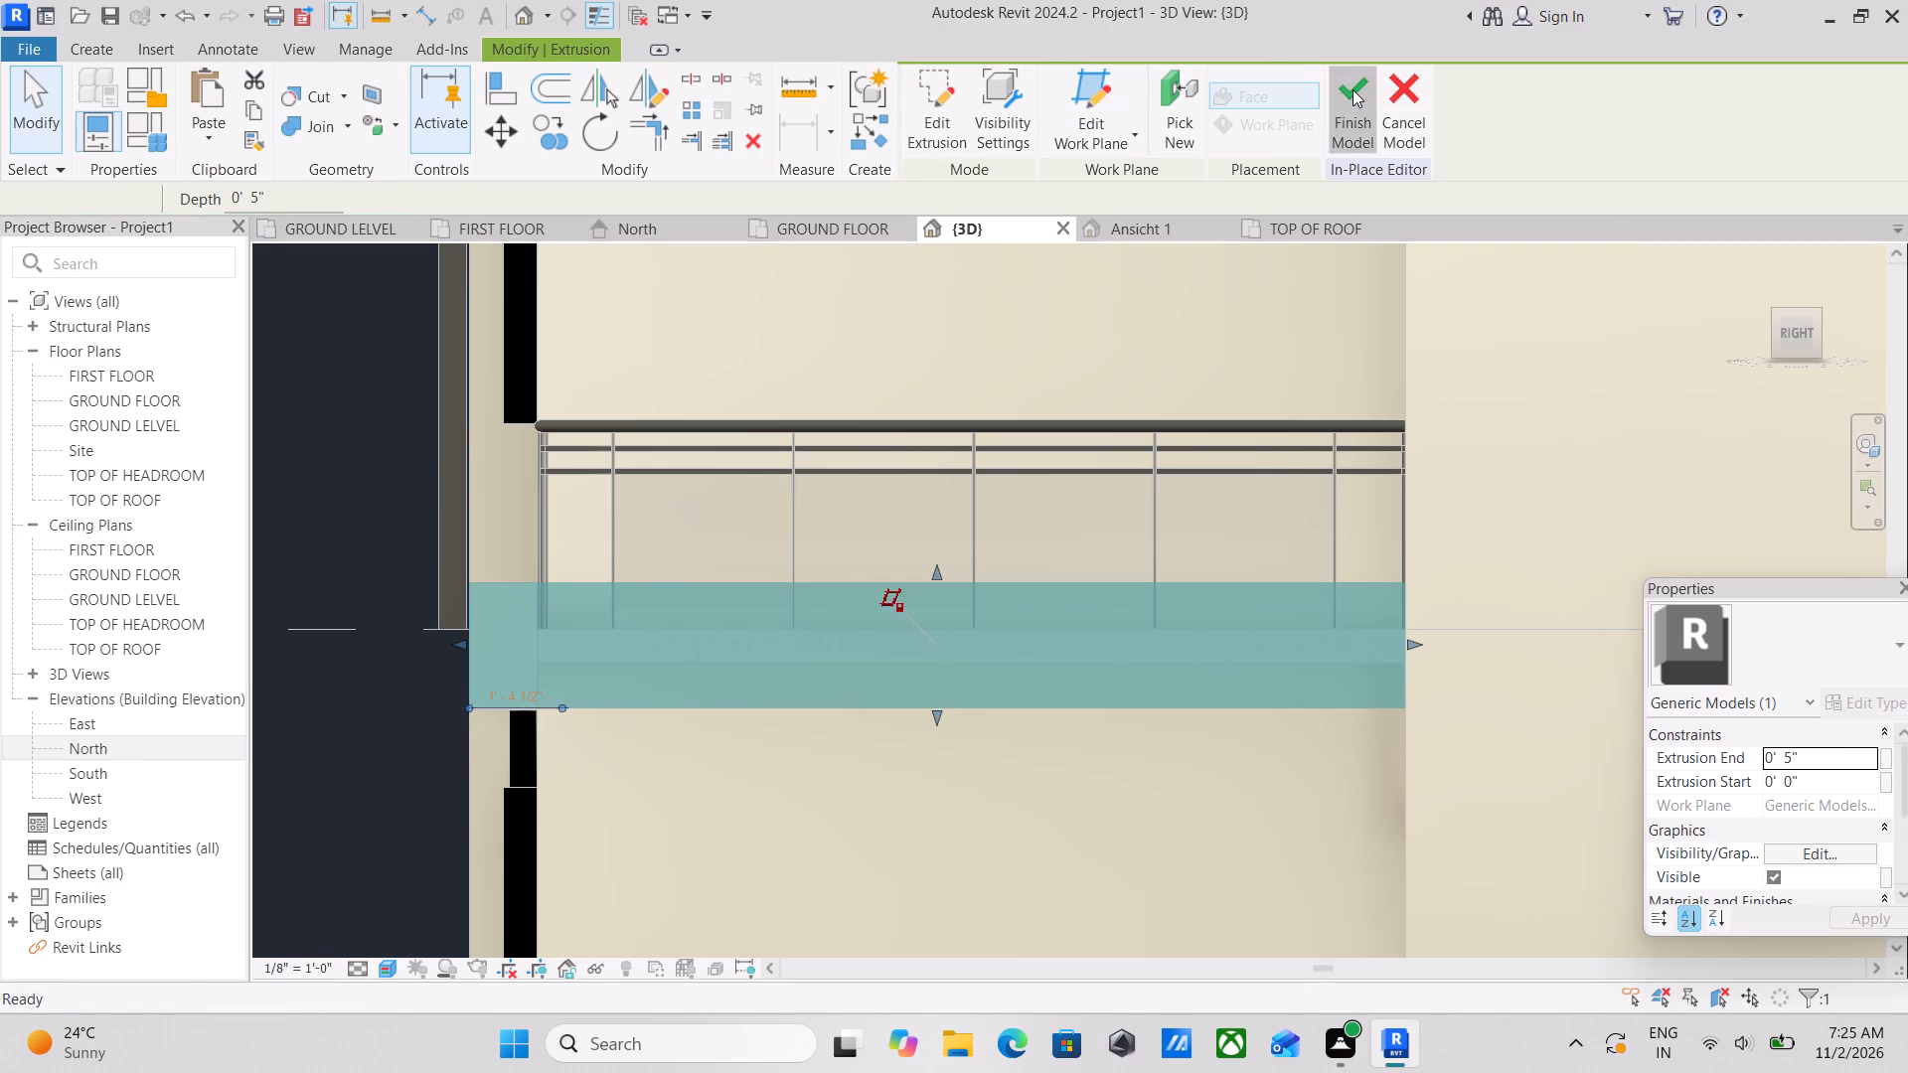
Examine the new fascia along the balcony's side edge and the overall front and side of the house.
{"action": "scroll", "coordinate": [1165, 575], "scroll_direction": "down", "scroll_amount": 4}
{"action": "middle_click_drag", "start_coordinate": [1069, 537], "coordinate": [1174, 596], "text": "shift"}
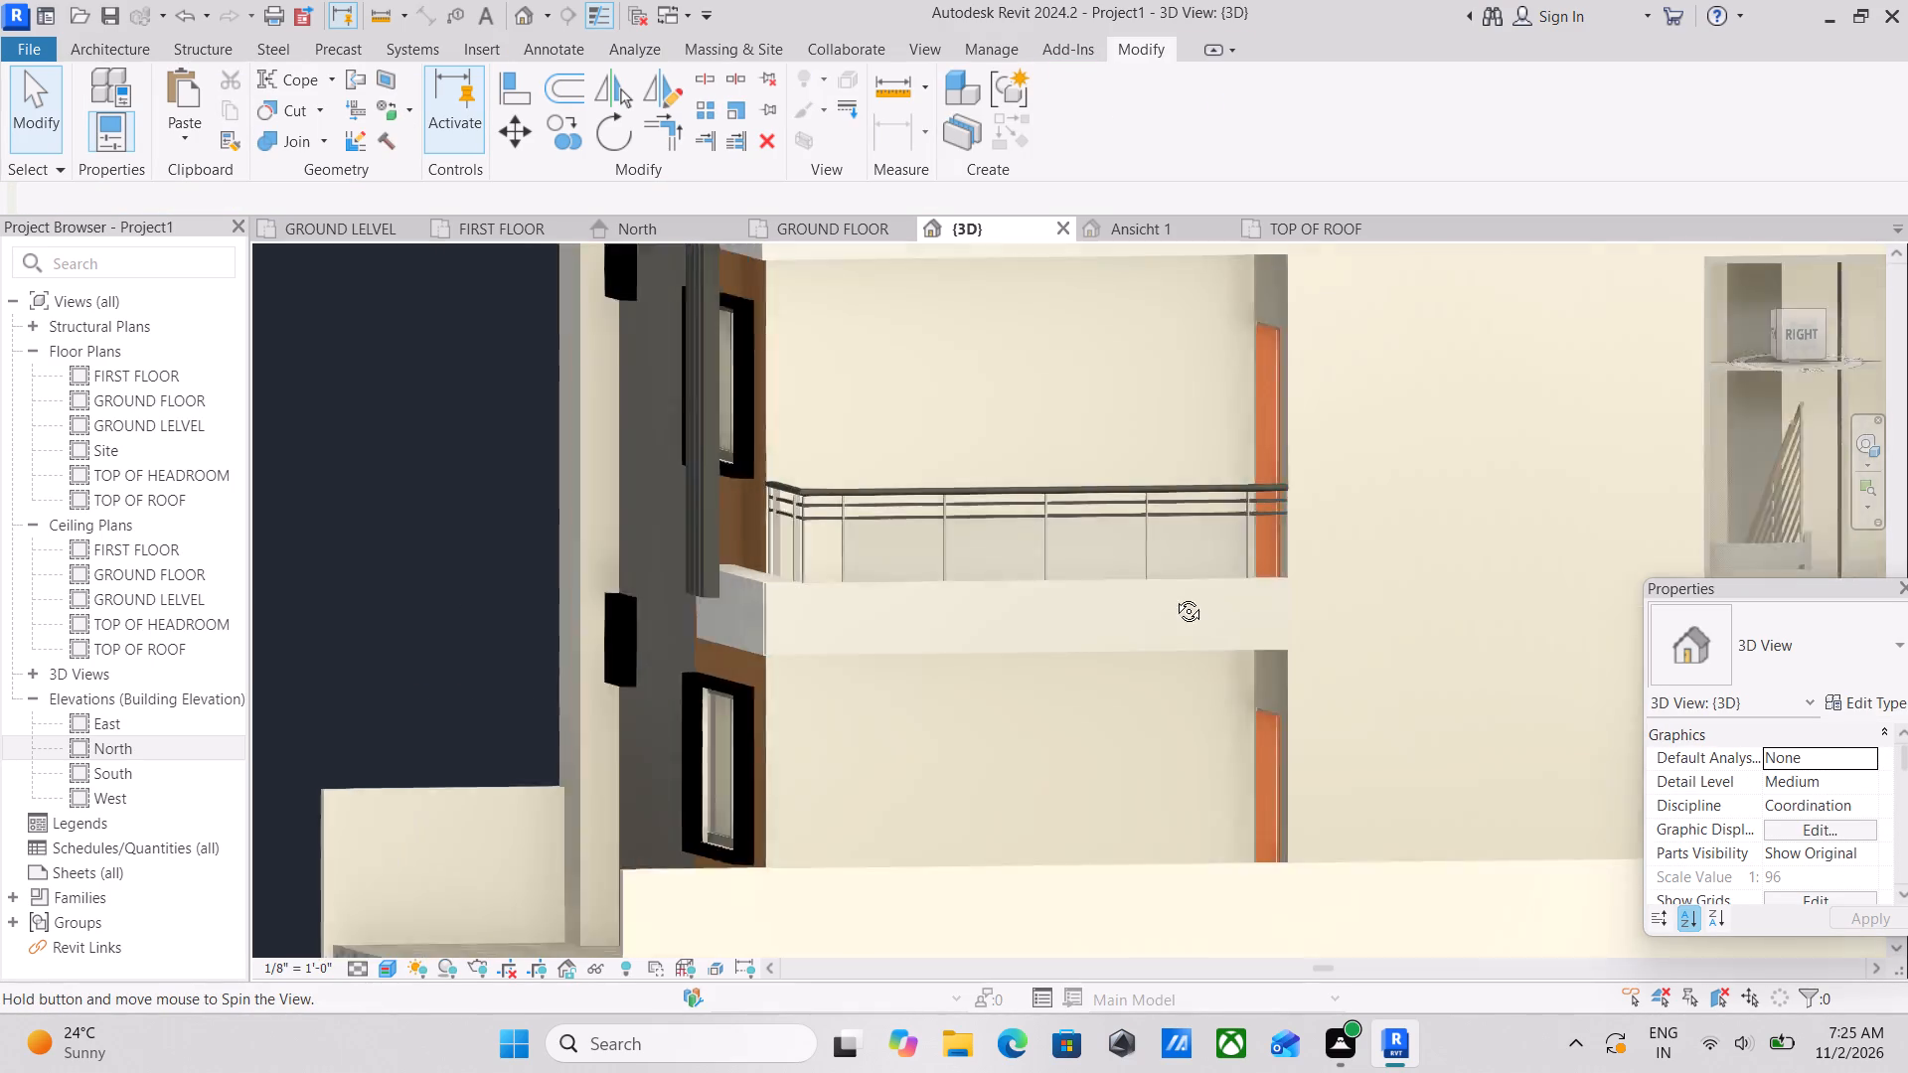
{"action": "middle_click_drag", "start_coordinate": [1174, 596], "coordinate": [1360, 675], "text": "shift"}
{"action": "scroll", "coordinate": [1034, 675], "scroll_direction": "up", "scroll_amount": 3}
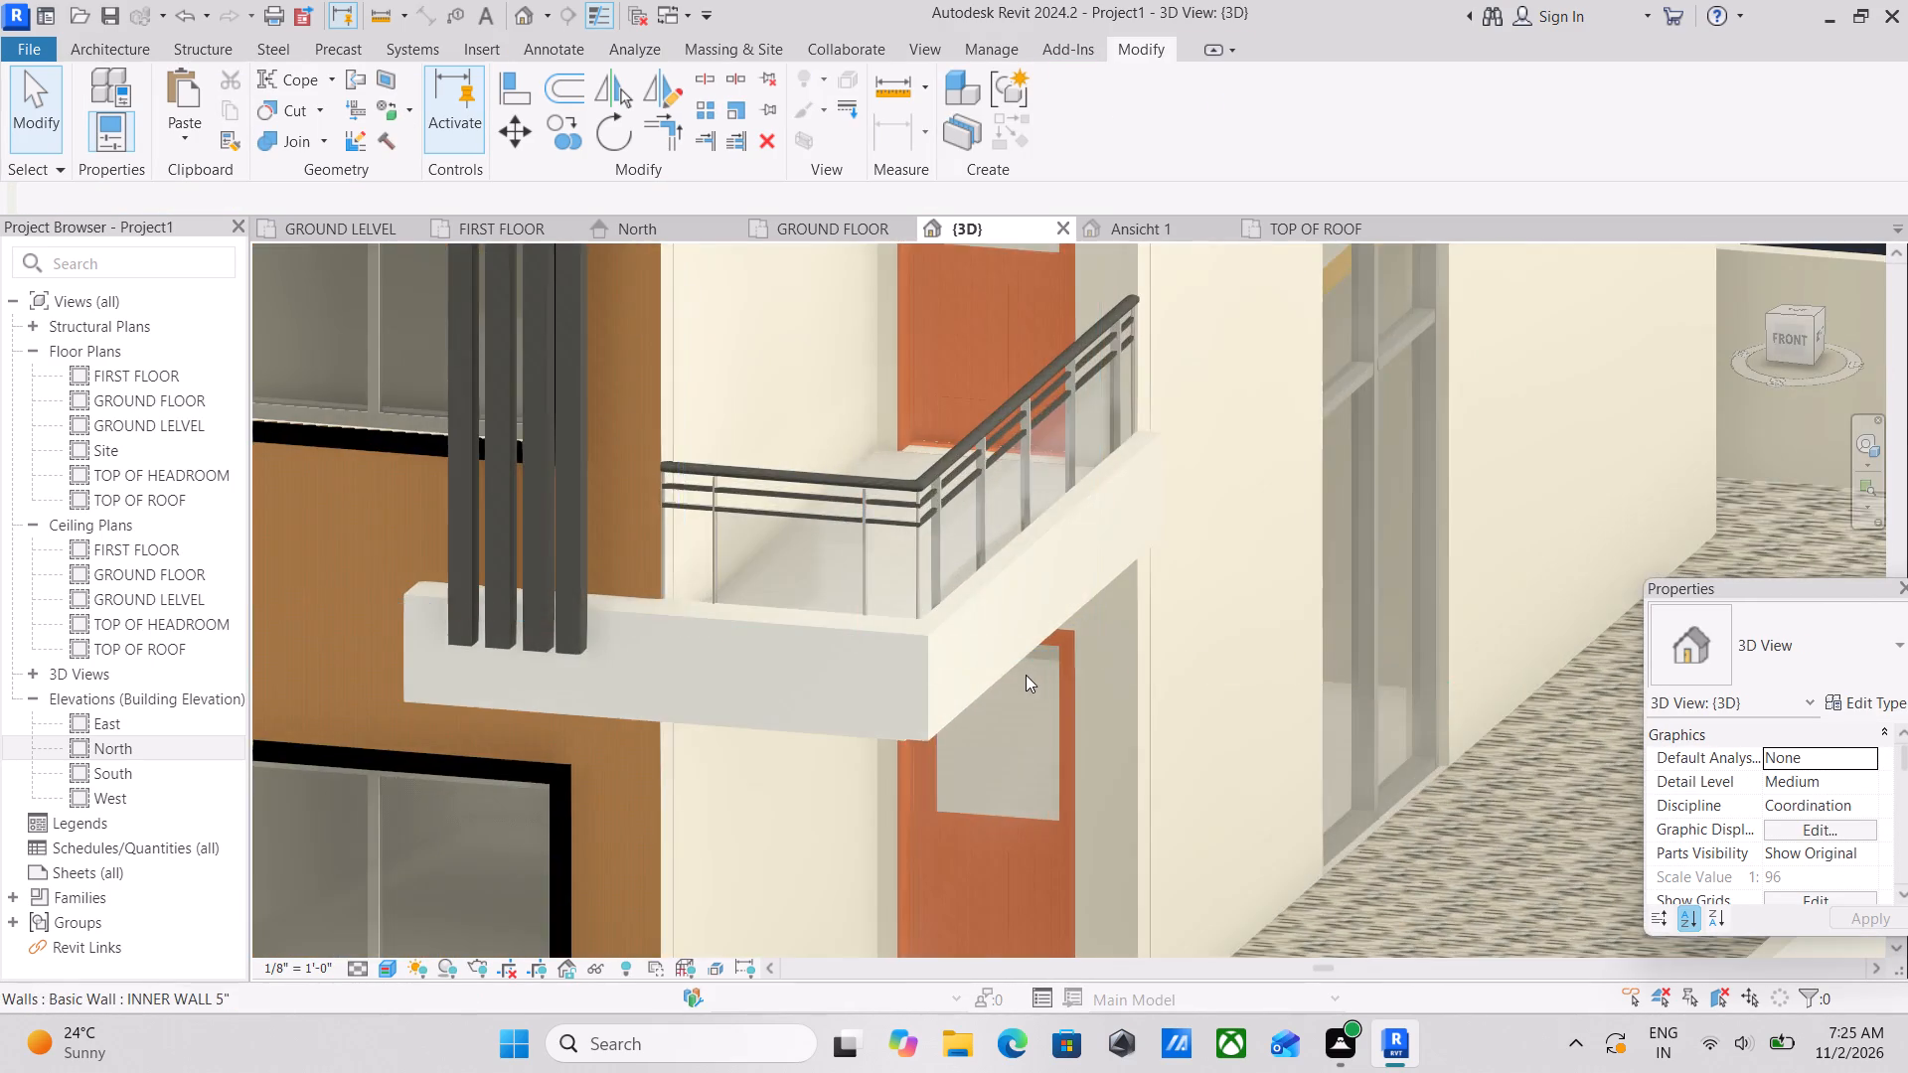
{"action": "scroll", "coordinate": [1023, 667], "scroll_direction": "up", "scroll_amount": 1}
{"action": "scroll", "coordinate": [1025, 653], "scroll_direction": "down", "scroll_amount": 5}
{"action": "middle_click_drag", "start_coordinate": [1030, 648], "coordinate": [1054, 583]}
{"action": "scroll", "coordinate": [1064, 581], "scroll_direction": "down", "scroll_amount": 3}
{"action": "middle_click_drag", "start_coordinate": [1064, 581], "coordinate": [1121, 542]}
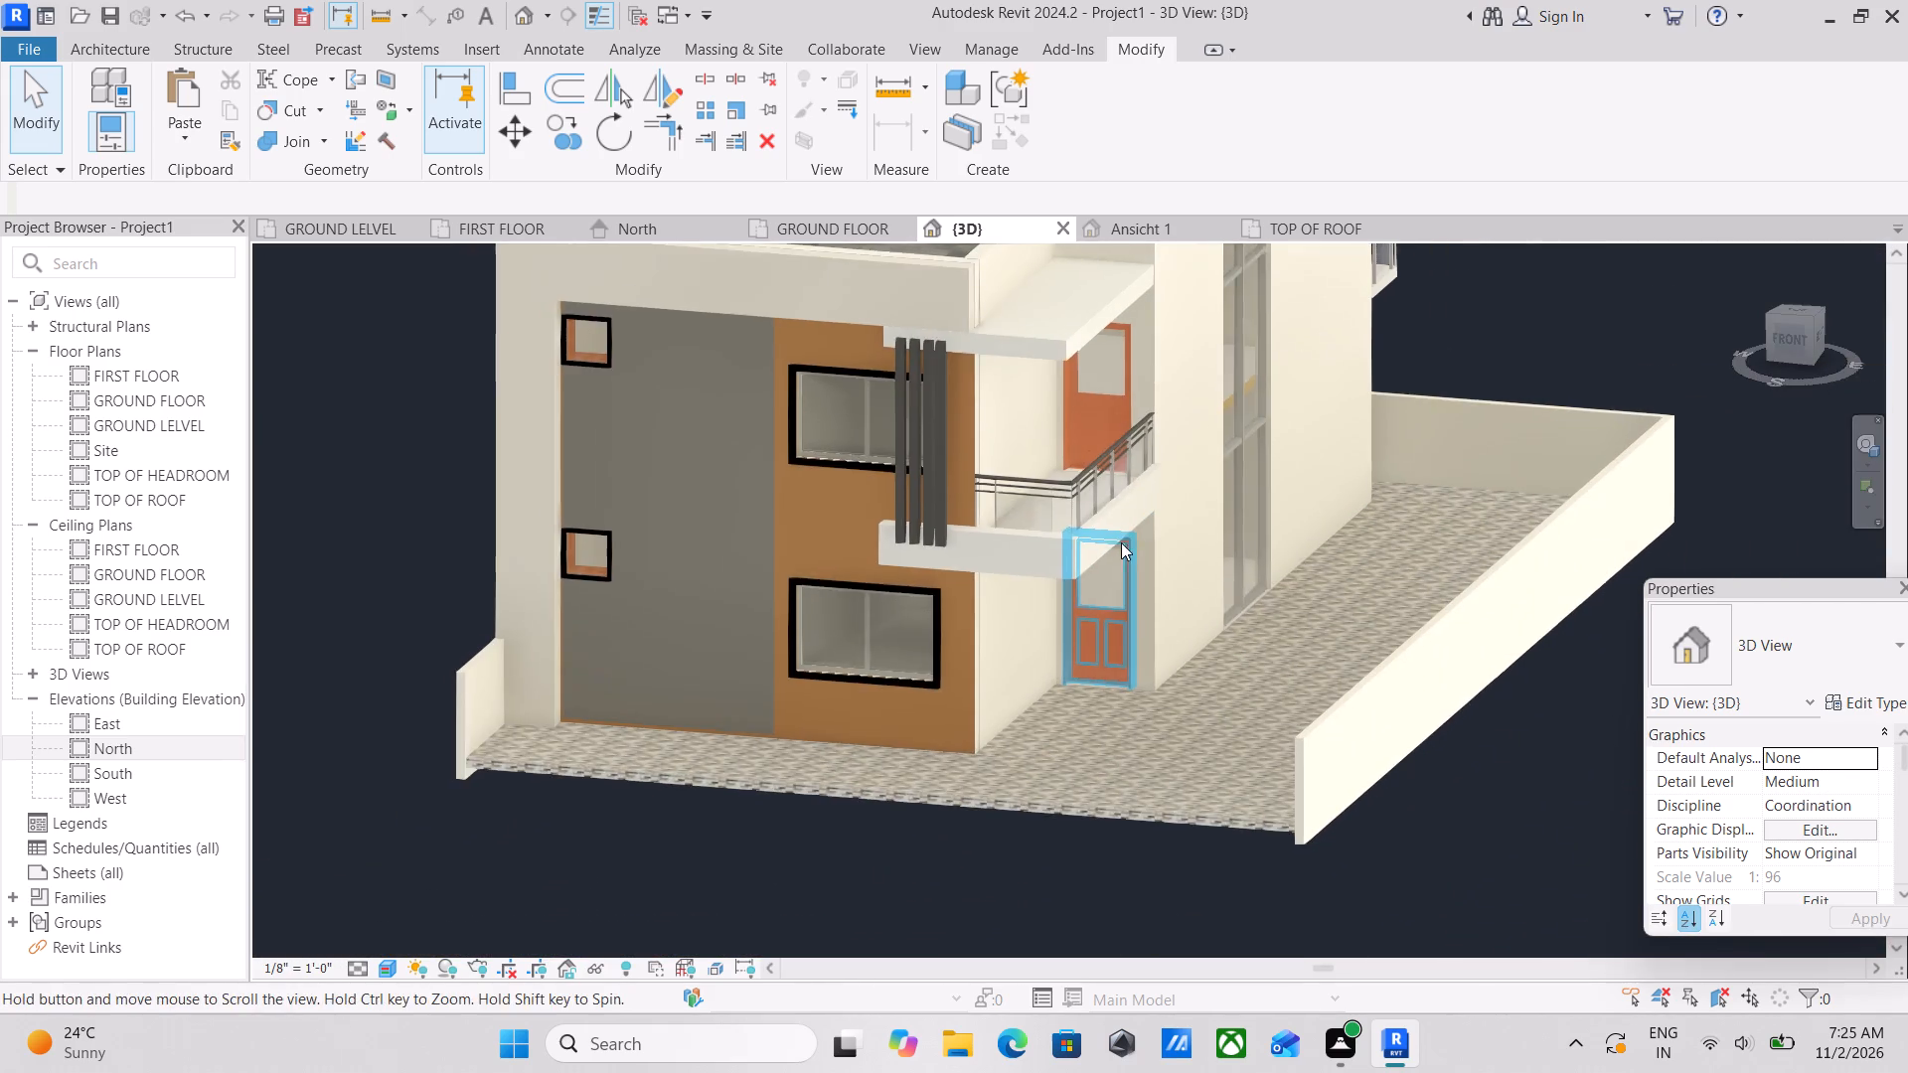
{"action": "middle_click_drag", "start_coordinate": [866, 557], "coordinate": [885, 606]}
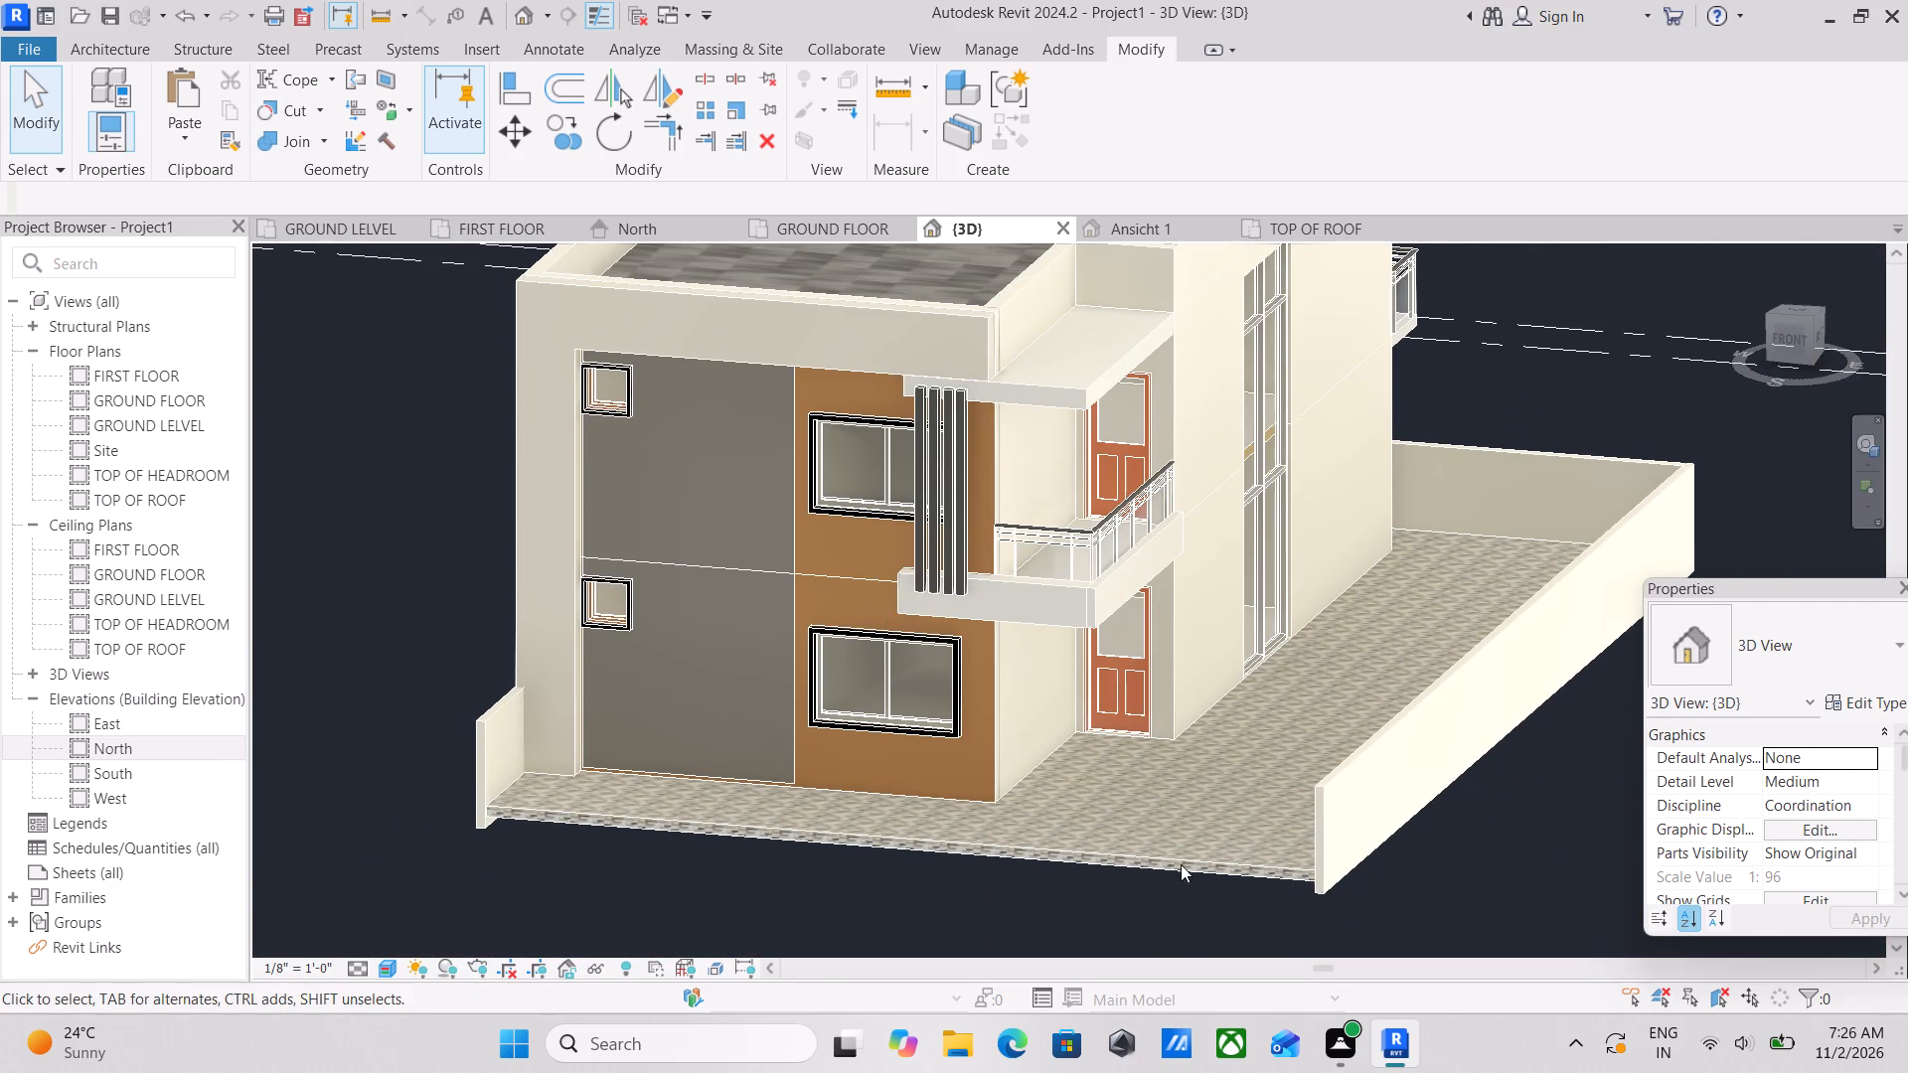
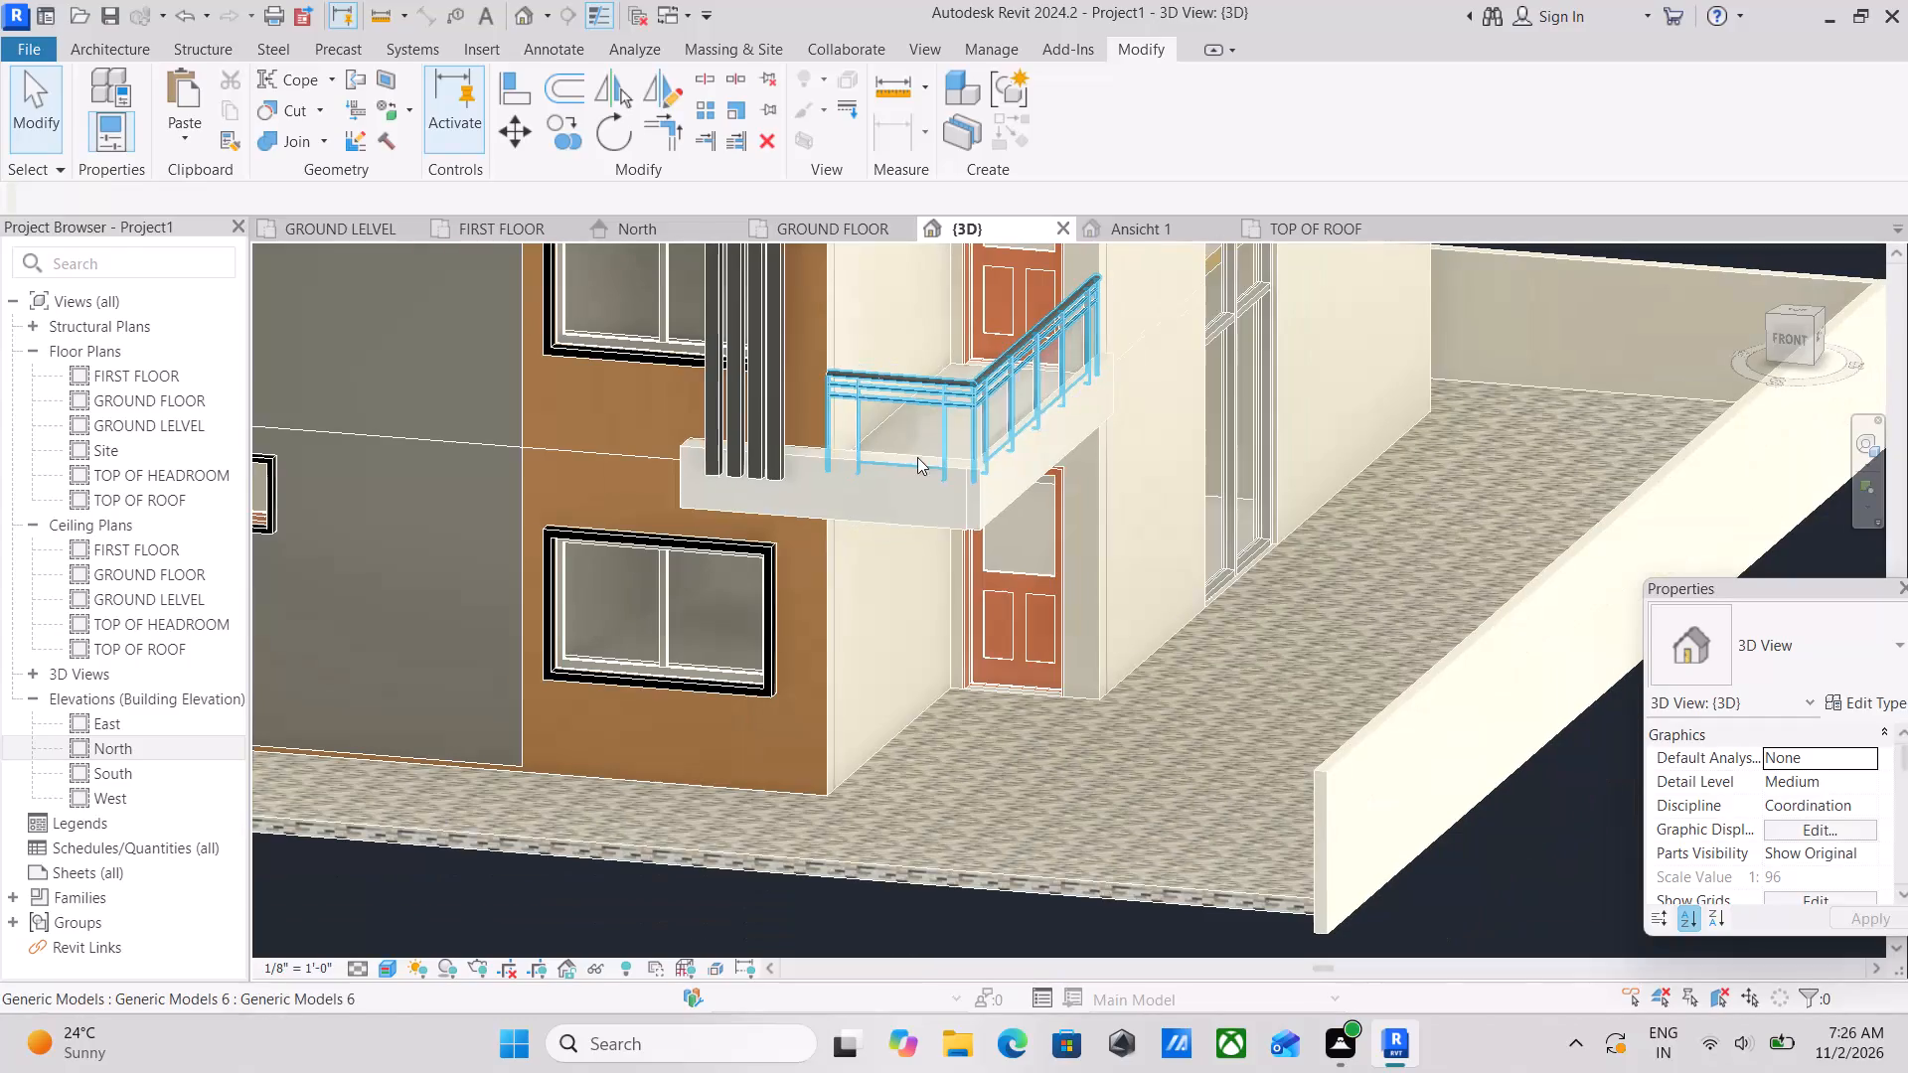
Examine the new side fascia of the balcony slab and the overall front of the house.
{"action": "scroll", "coordinate": [819, 428], "scroll_direction": "down", "scroll_amount": 3}
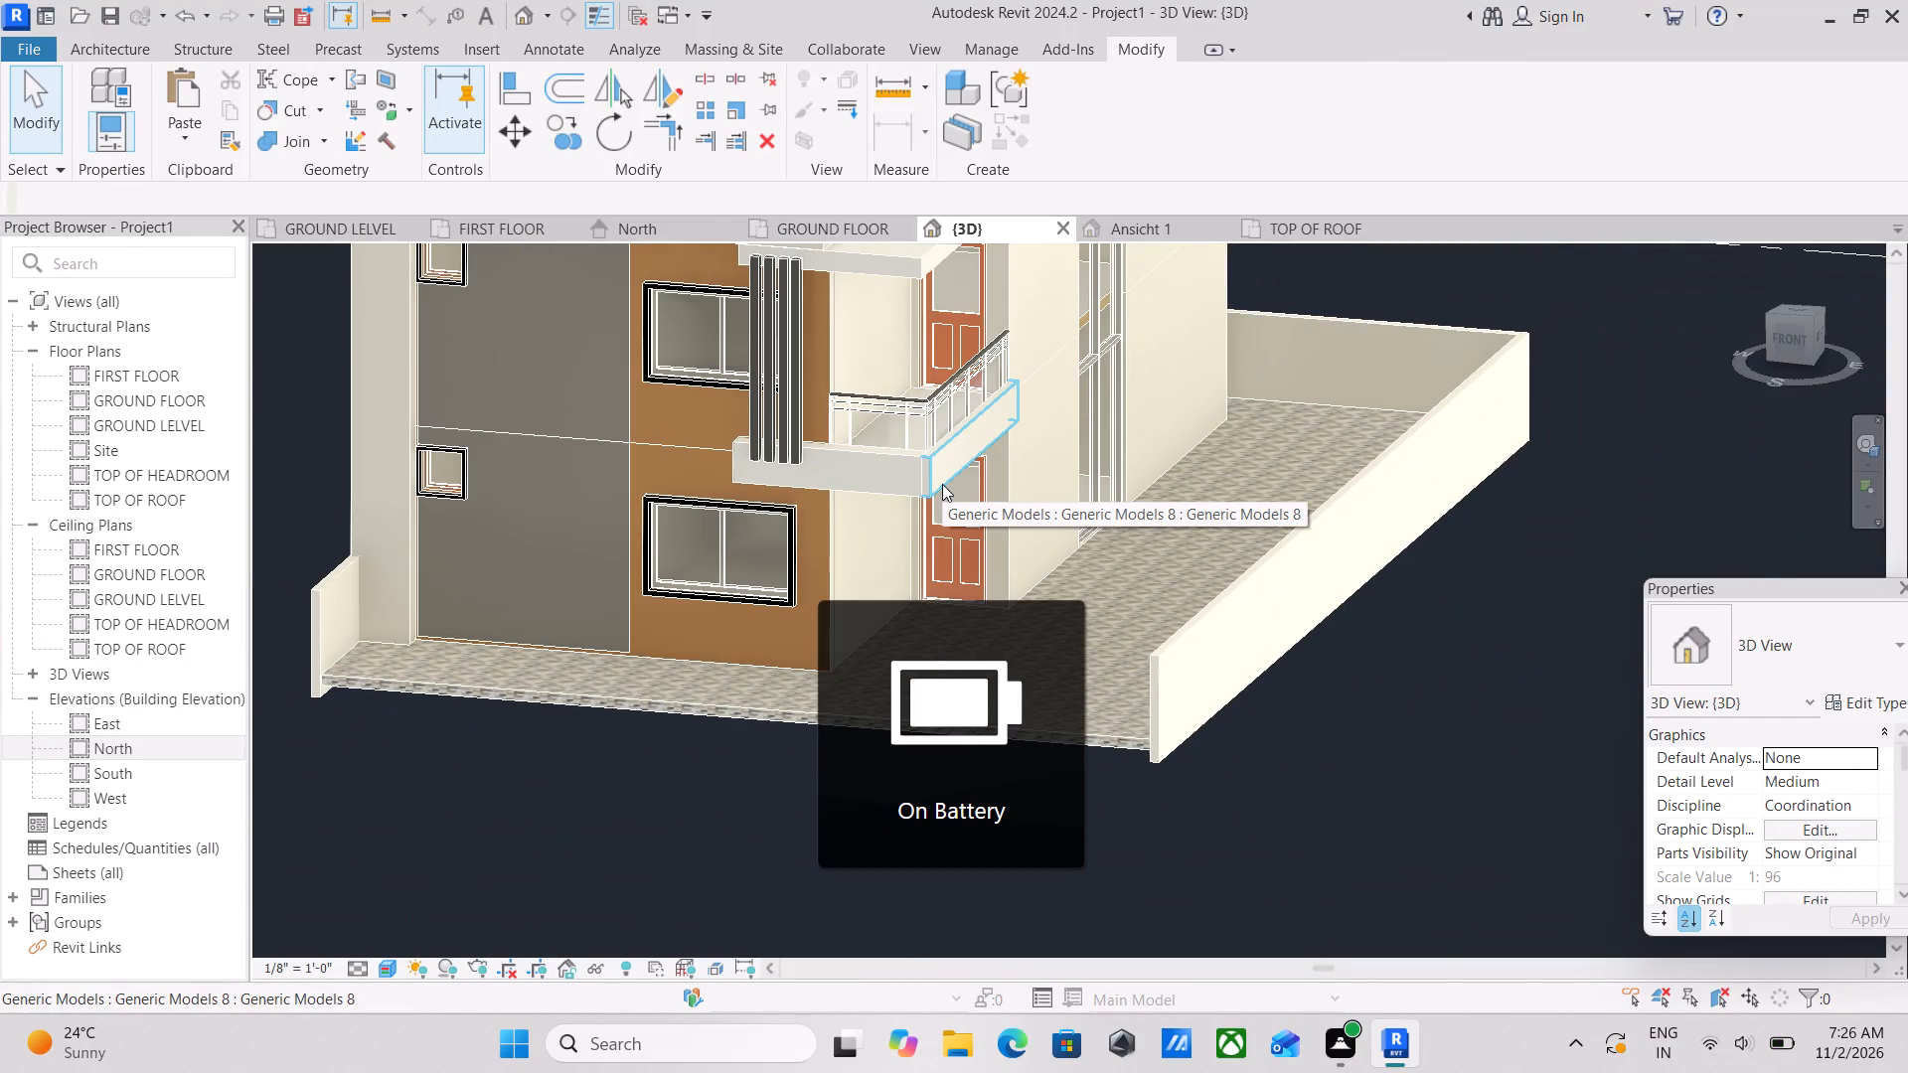
{"action": "left_click", "coordinate": [941, 482]}
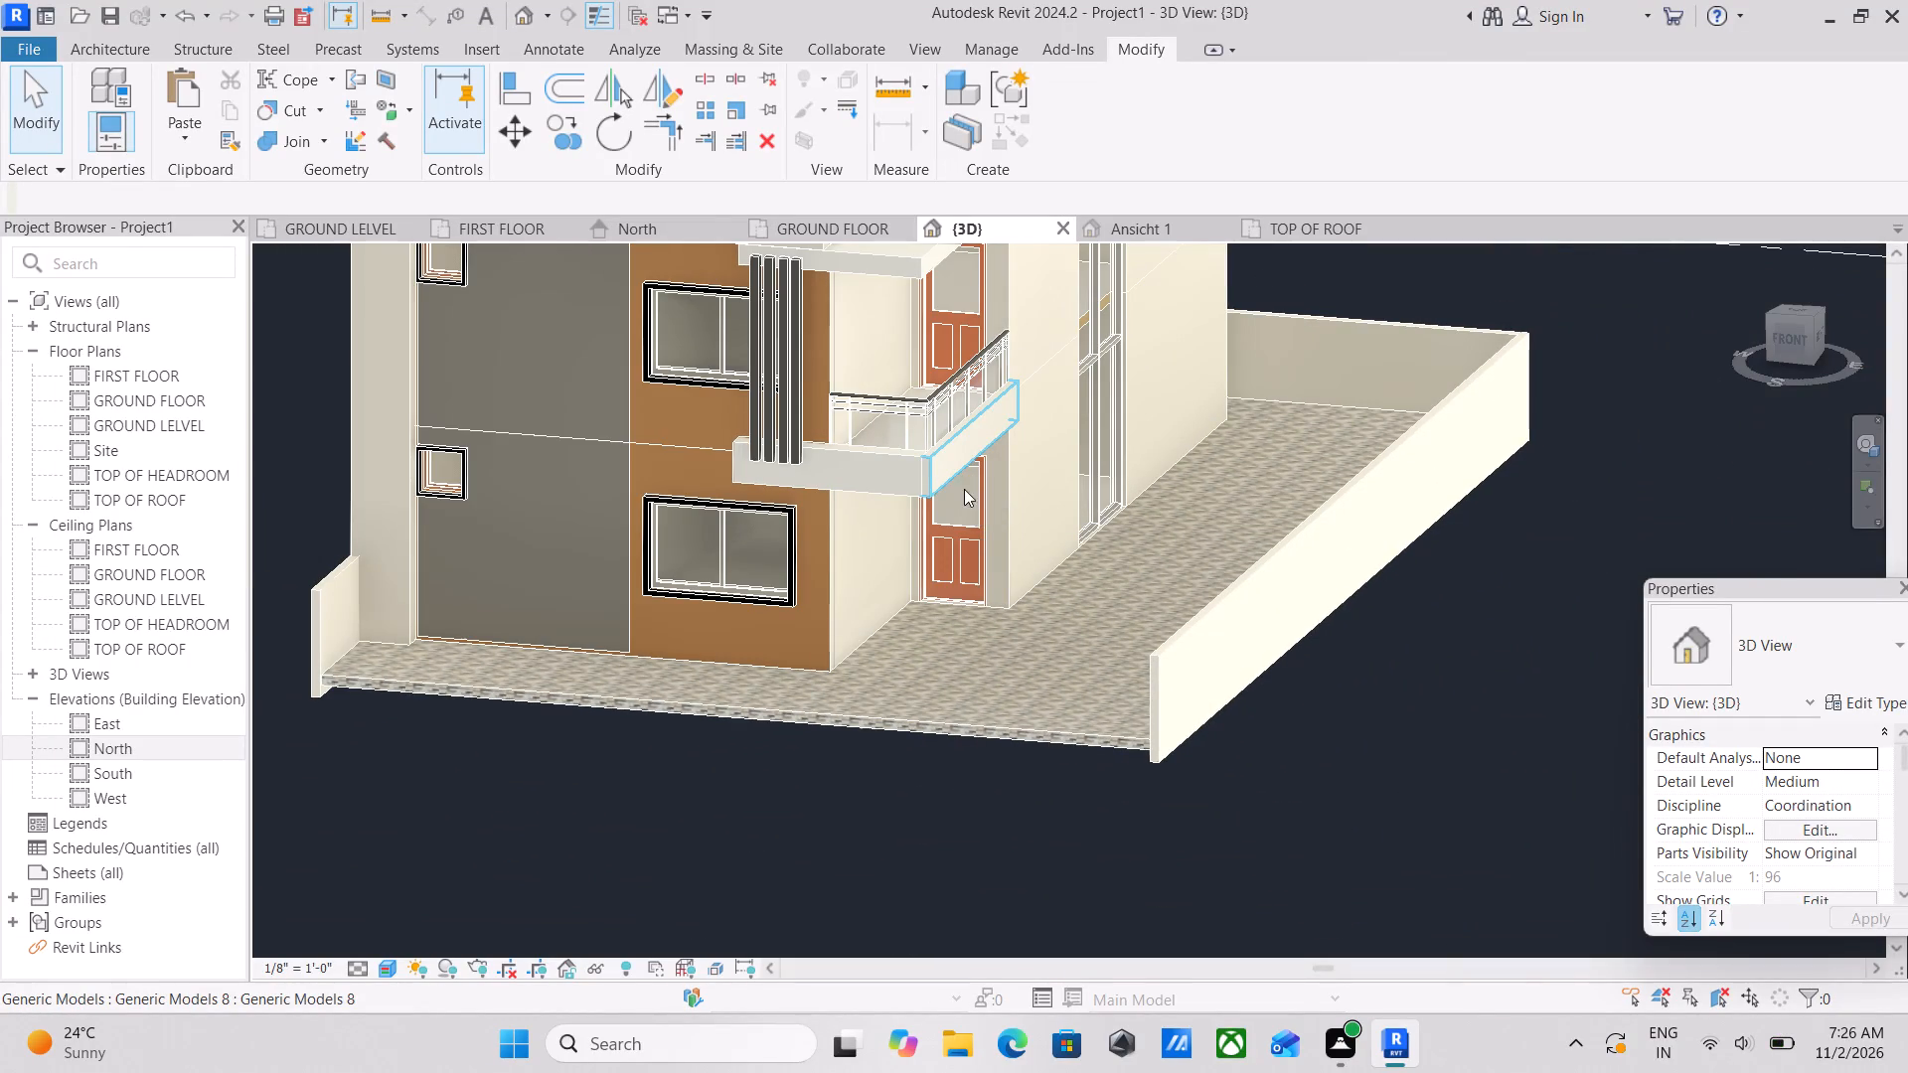
{"action": "scroll", "coordinate": [1005, 559], "scroll_direction": "up", "scroll_amount": 3}
{"action": "middle_click_drag", "start_coordinate": [1000, 557], "coordinate": [997, 610]}
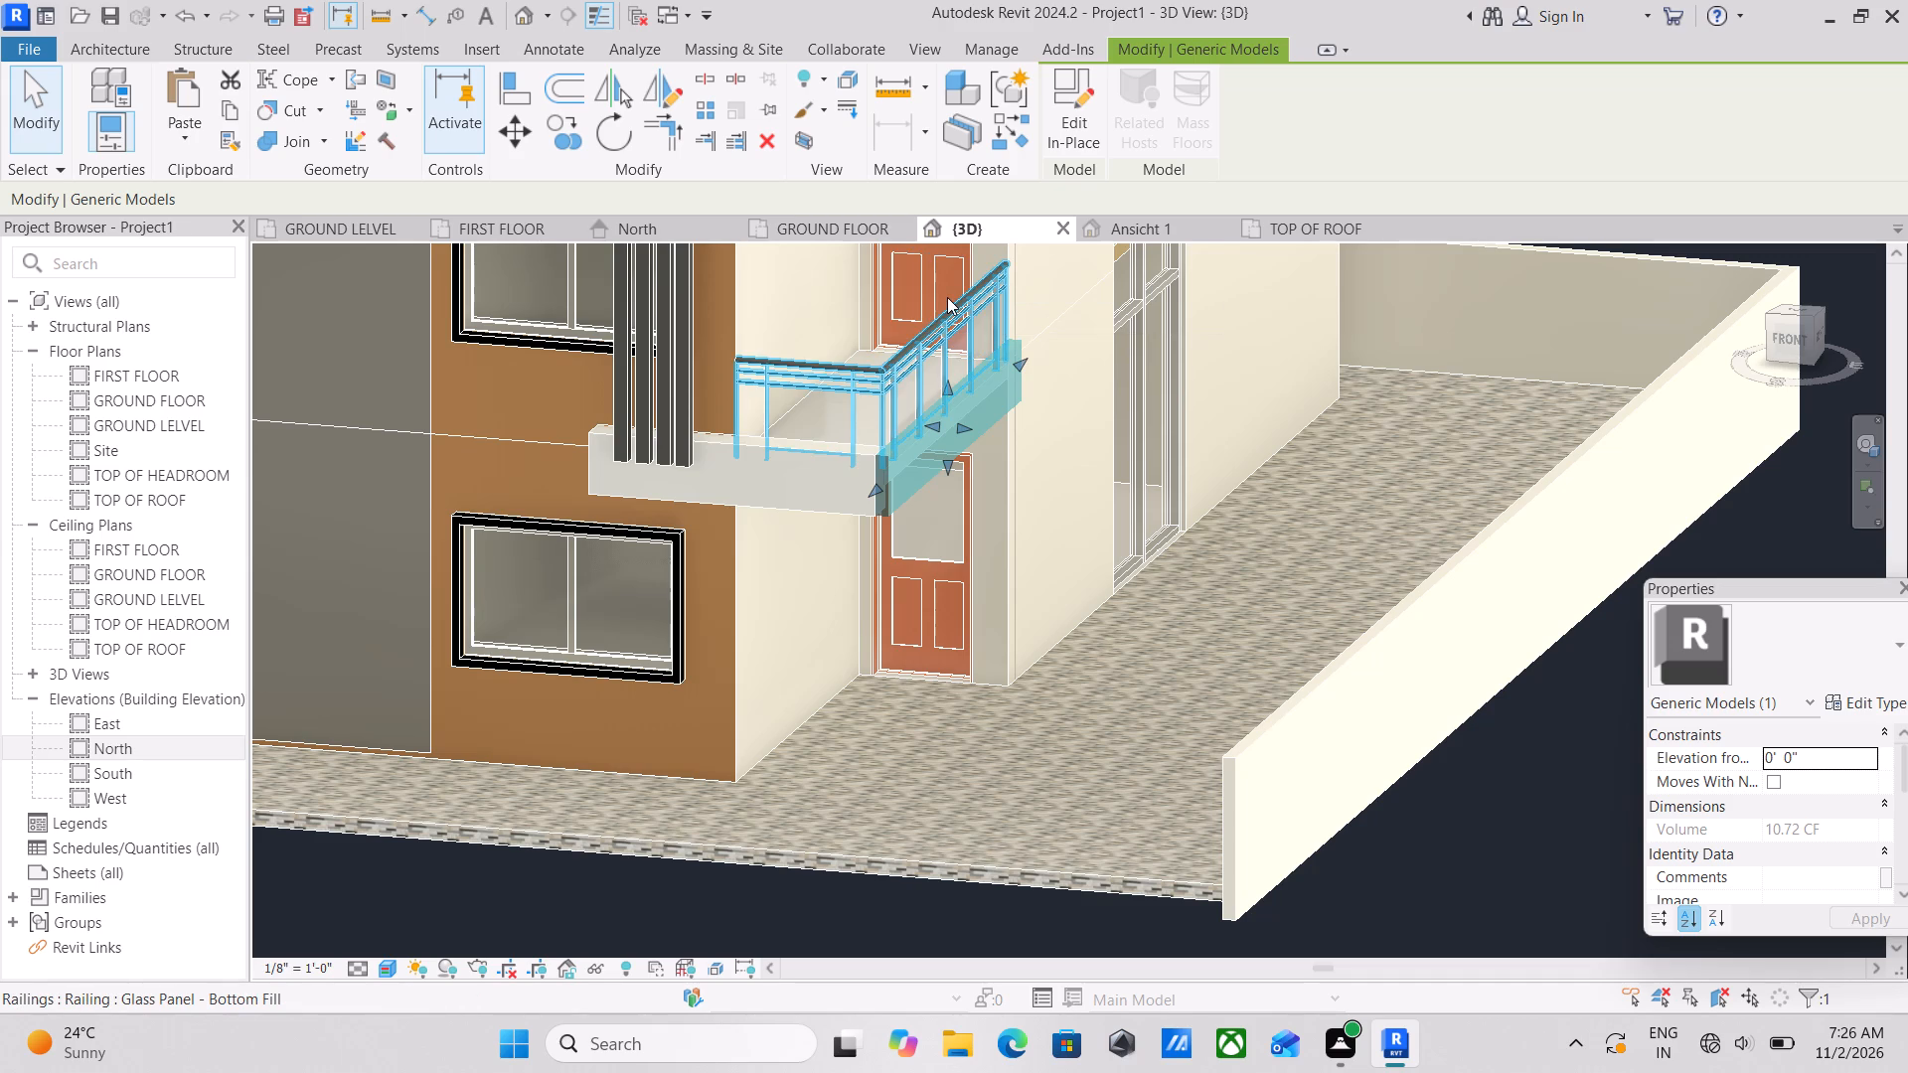
{"action": "scroll", "coordinate": [1131, 270], "scroll_direction": "down", "scroll_amount": 6}
{"action": "middle_click_drag", "start_coordinate": [1049, 428], "coordinate": [1052, 622]}
{"action": "scroll", "coordinate": [994, 513], "scroll_direction": "up", "scroll_amount": 4}
{"action": "key", "text": "Escape"}
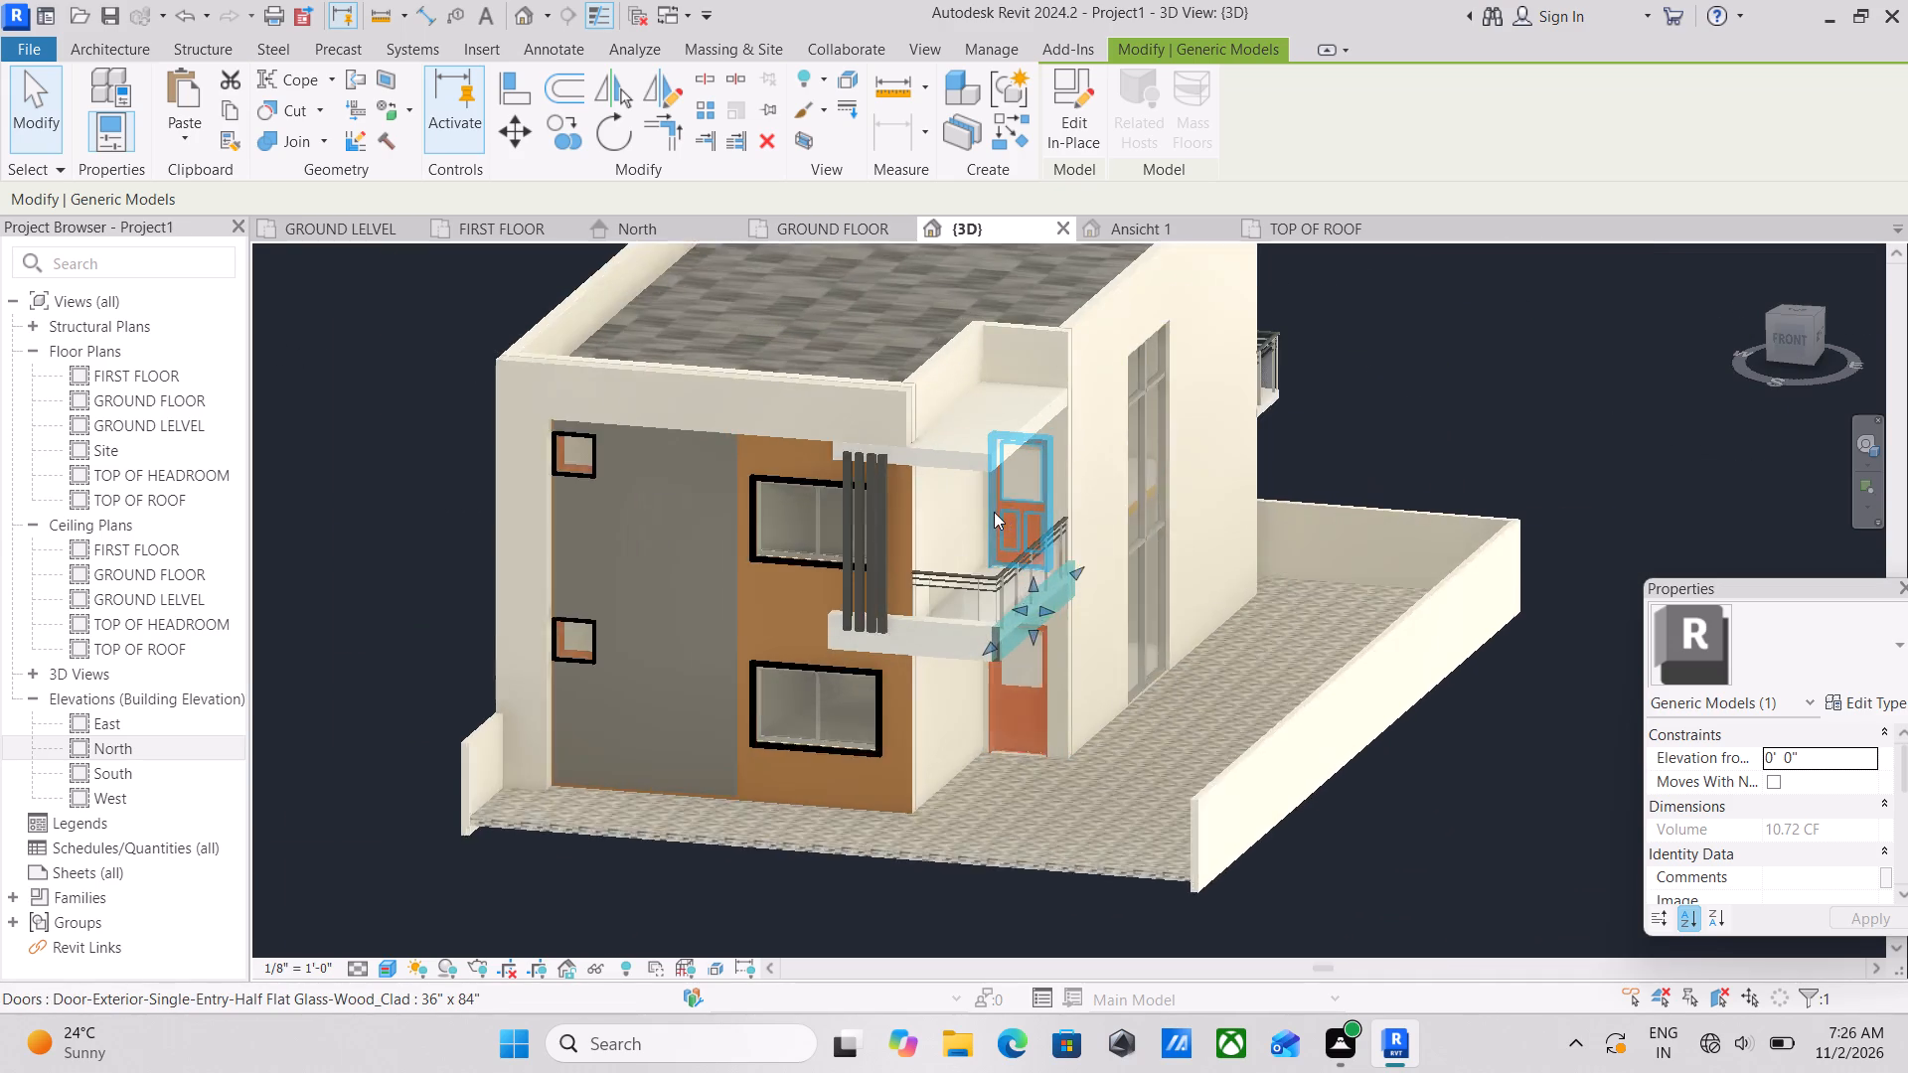
{"action": "scroll", "coordinate": [987, 496], "scroll_direction": "down", "scroll_amount": 4}
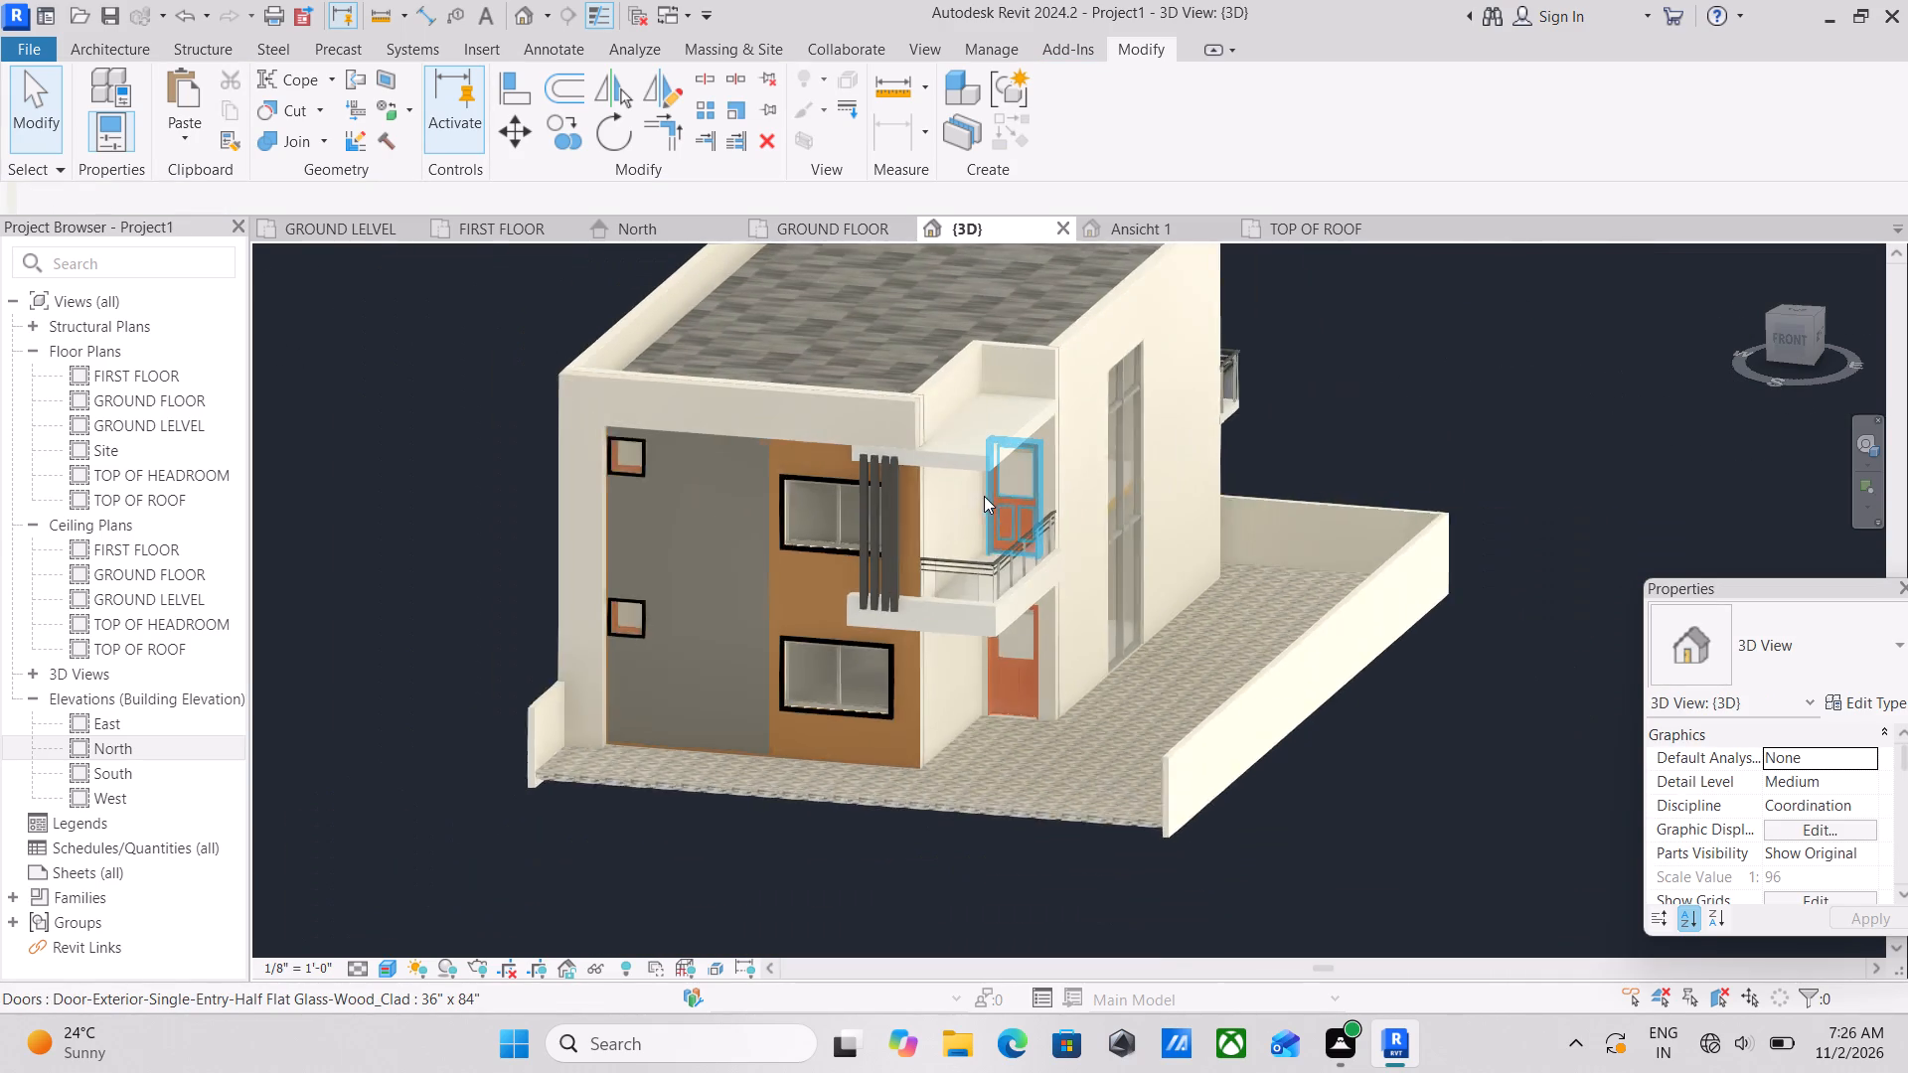
{"action": "middle_click_drag", "start_coordinate": [984, 496], "coordinate": [992, 590]}
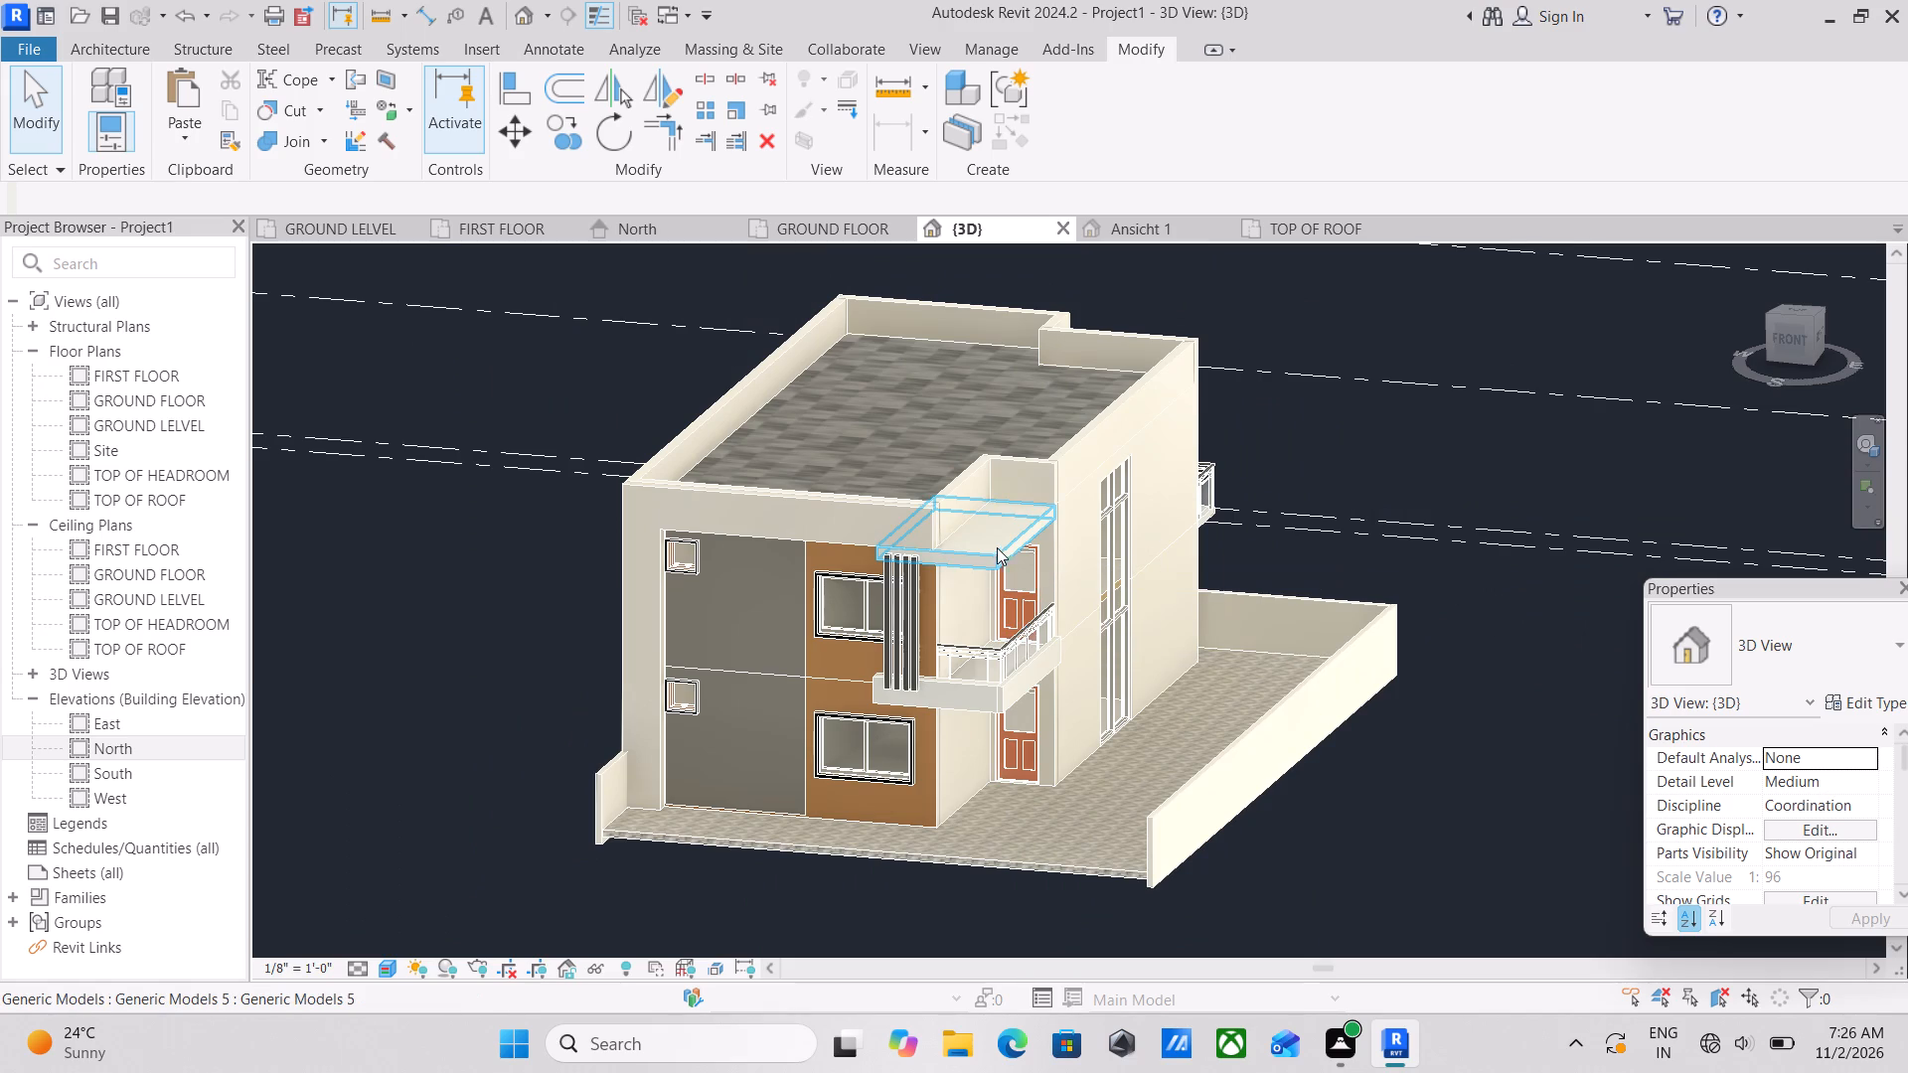
{"action": "scroll", "coordinate": [958, 578], "scroll_direction": "down", "scroll_amount": 1}
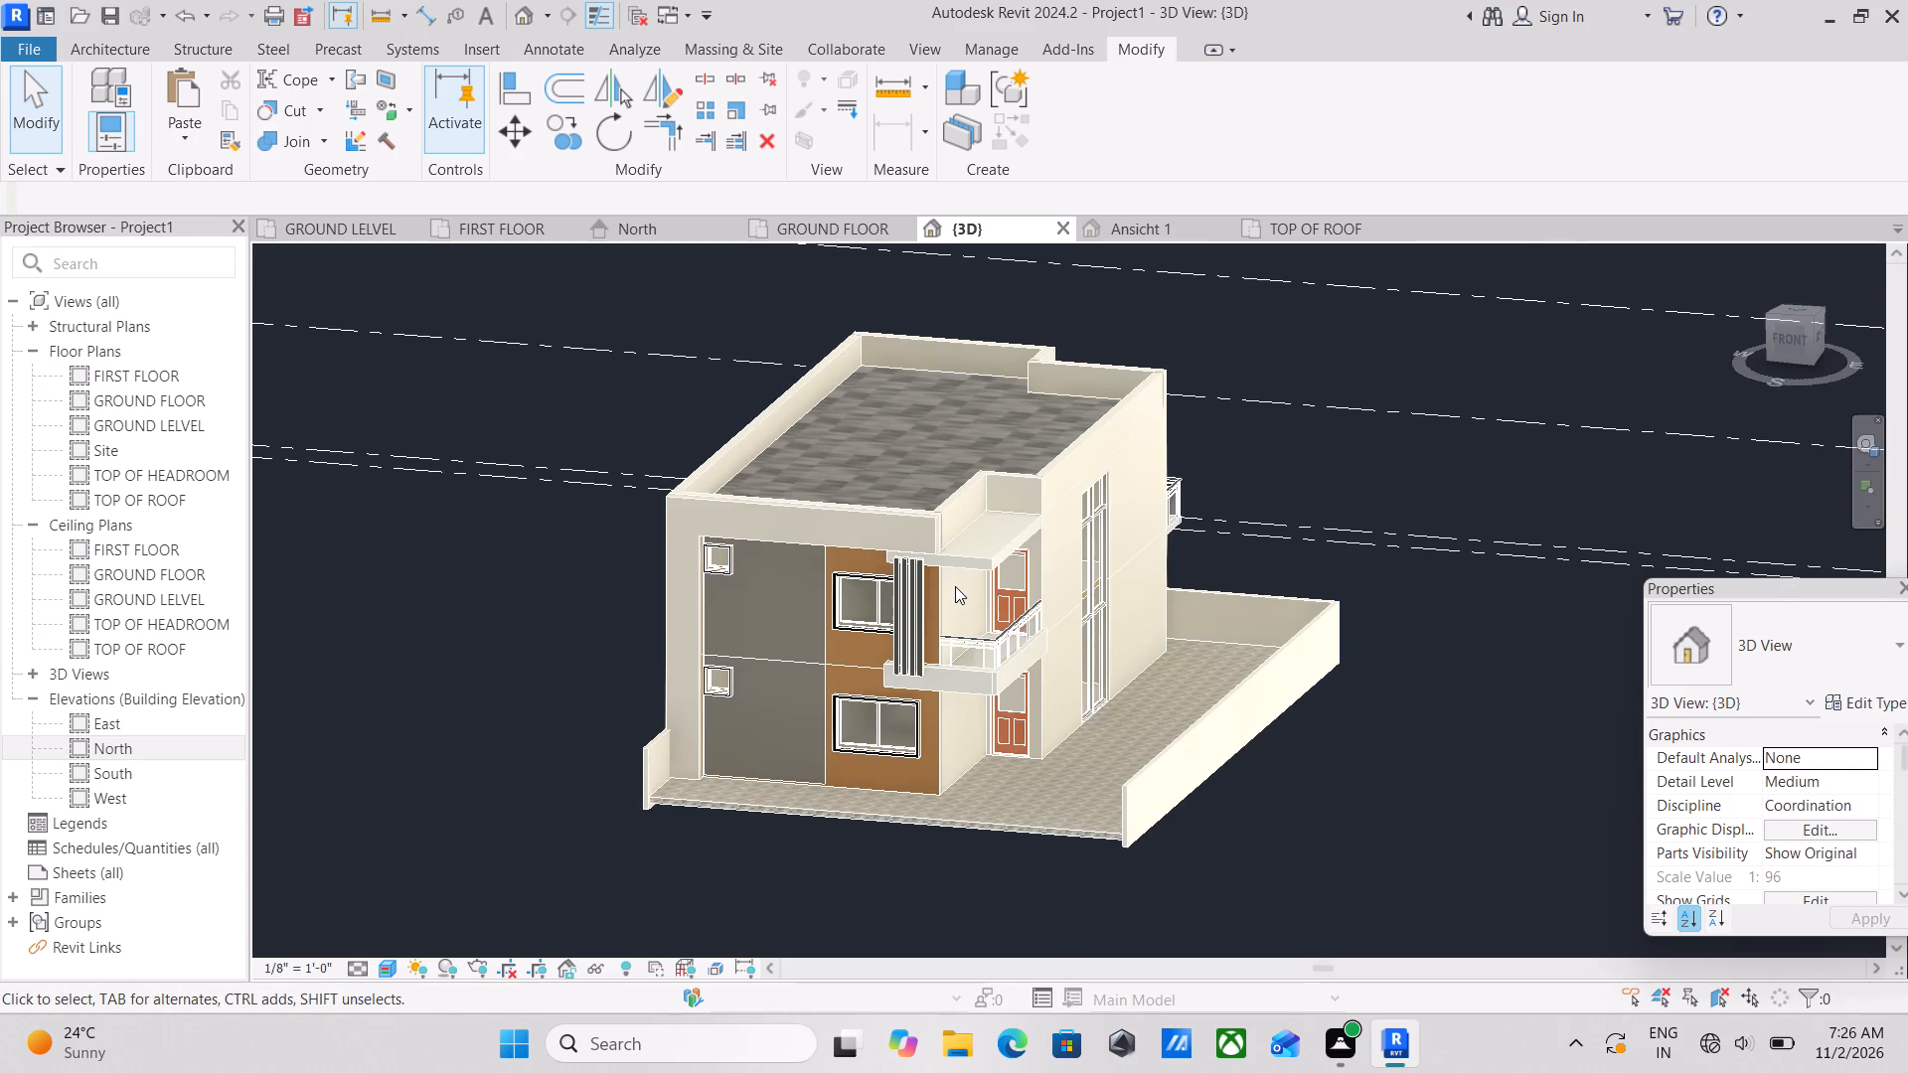
{"action": "scroll", "coordinate": [1066, 642], "scroll_direction": "up", "scroll_amount": 4}
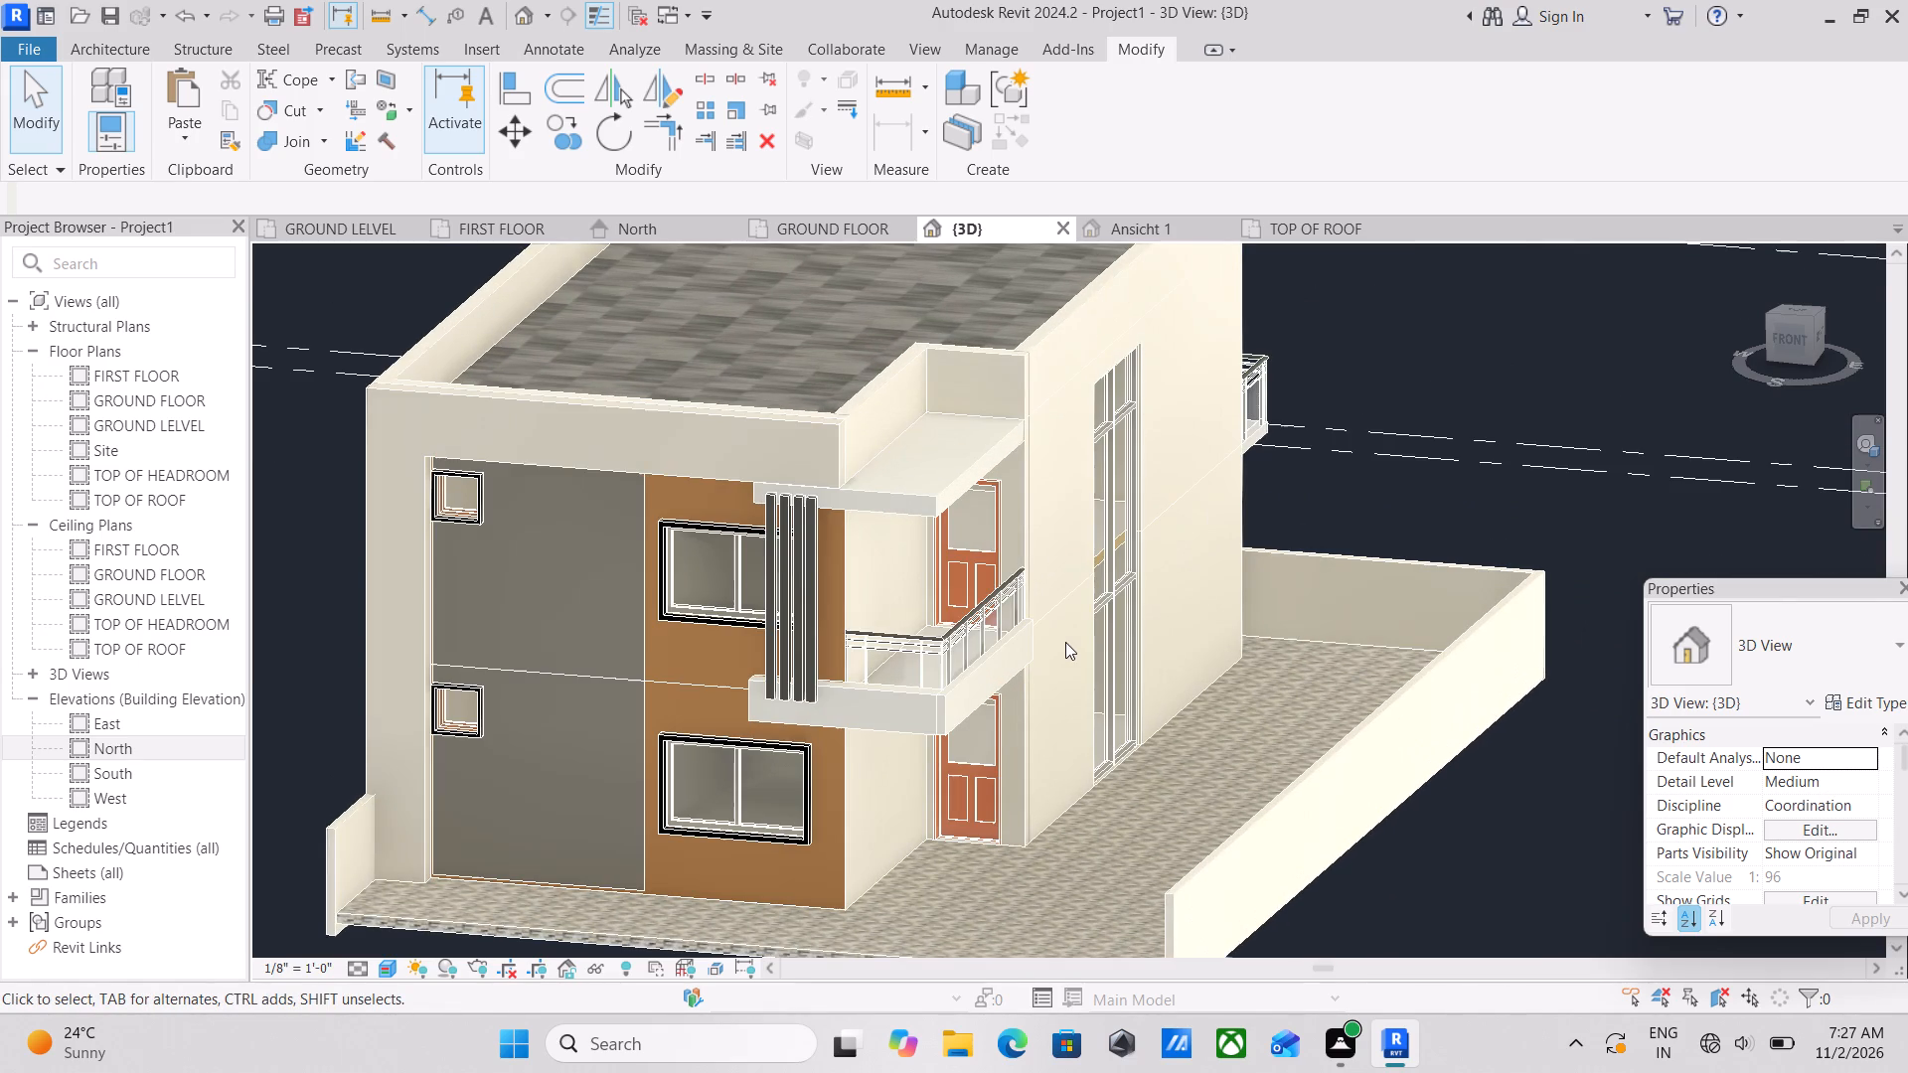
{"action": "scroll", "coordinate": [1019, 616], "scroll_direction": "down", "scroll_amount": 1}
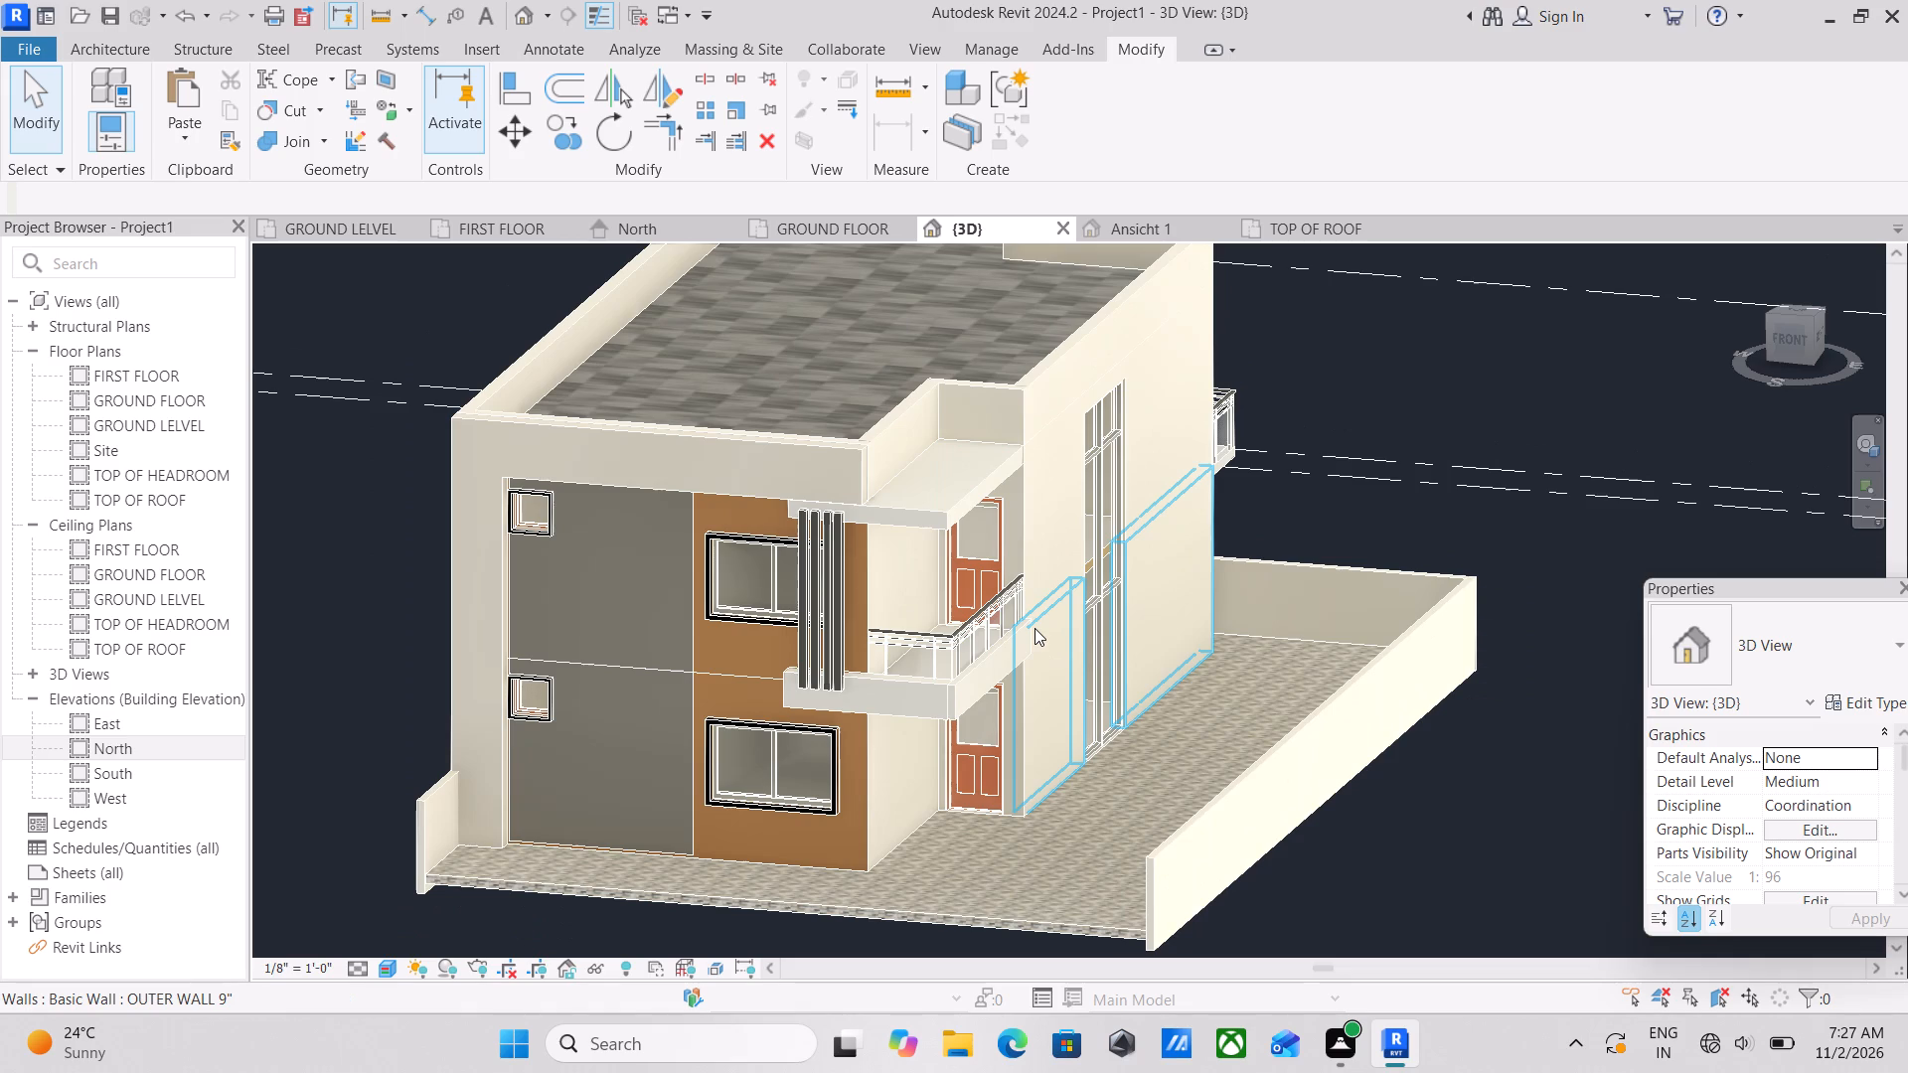
Examine the balcony, its railing, the fascia corner and the roof slab above from the side of the house.
{"action": "middle_click_drag", "start_coordinate": [1034, 628], "coordinate": [948, 656], "text": "shift"}
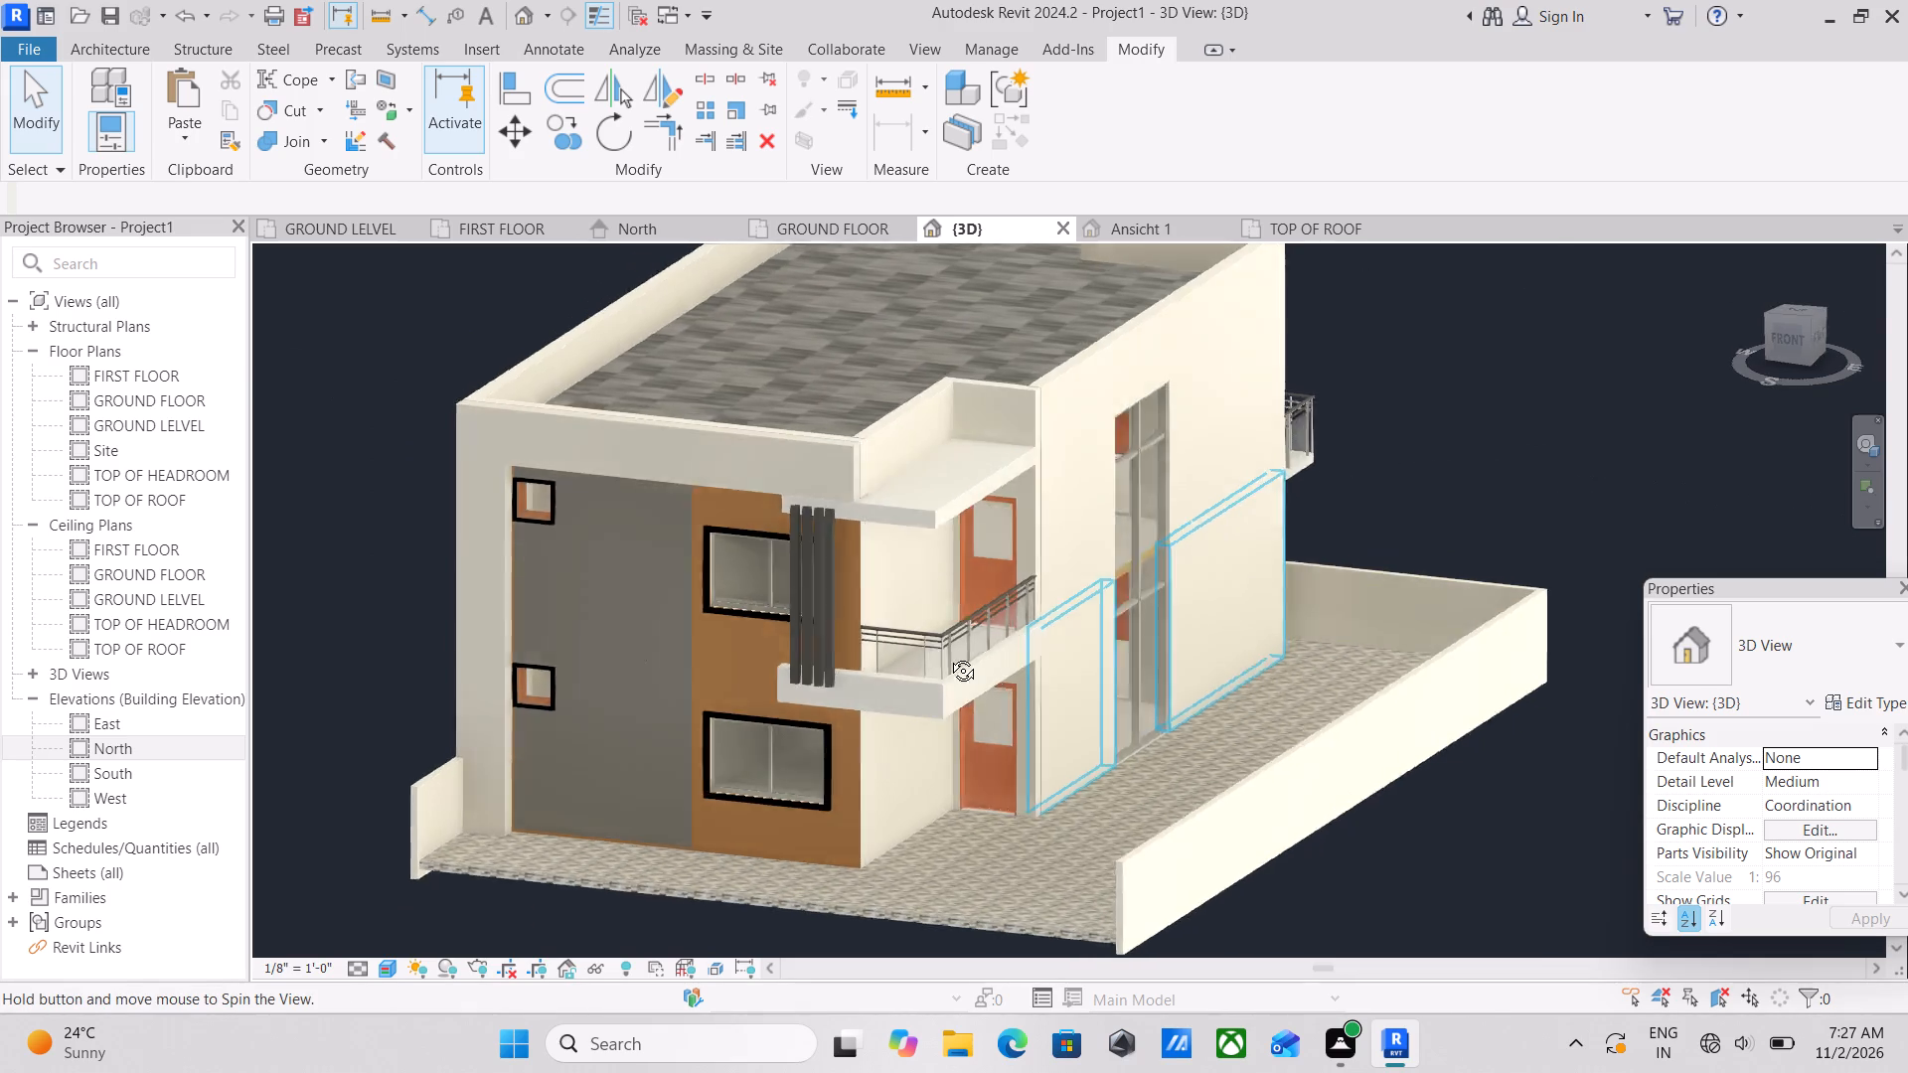
{"action": "middle_click_drag", "start_coordinate": [948, 656], "coordinate": [886, 666], "text": "shift"}
{"action": "scroll", "coordinate": [1114, 667], "scroll_direction": "up", "scroll_amount": 2}
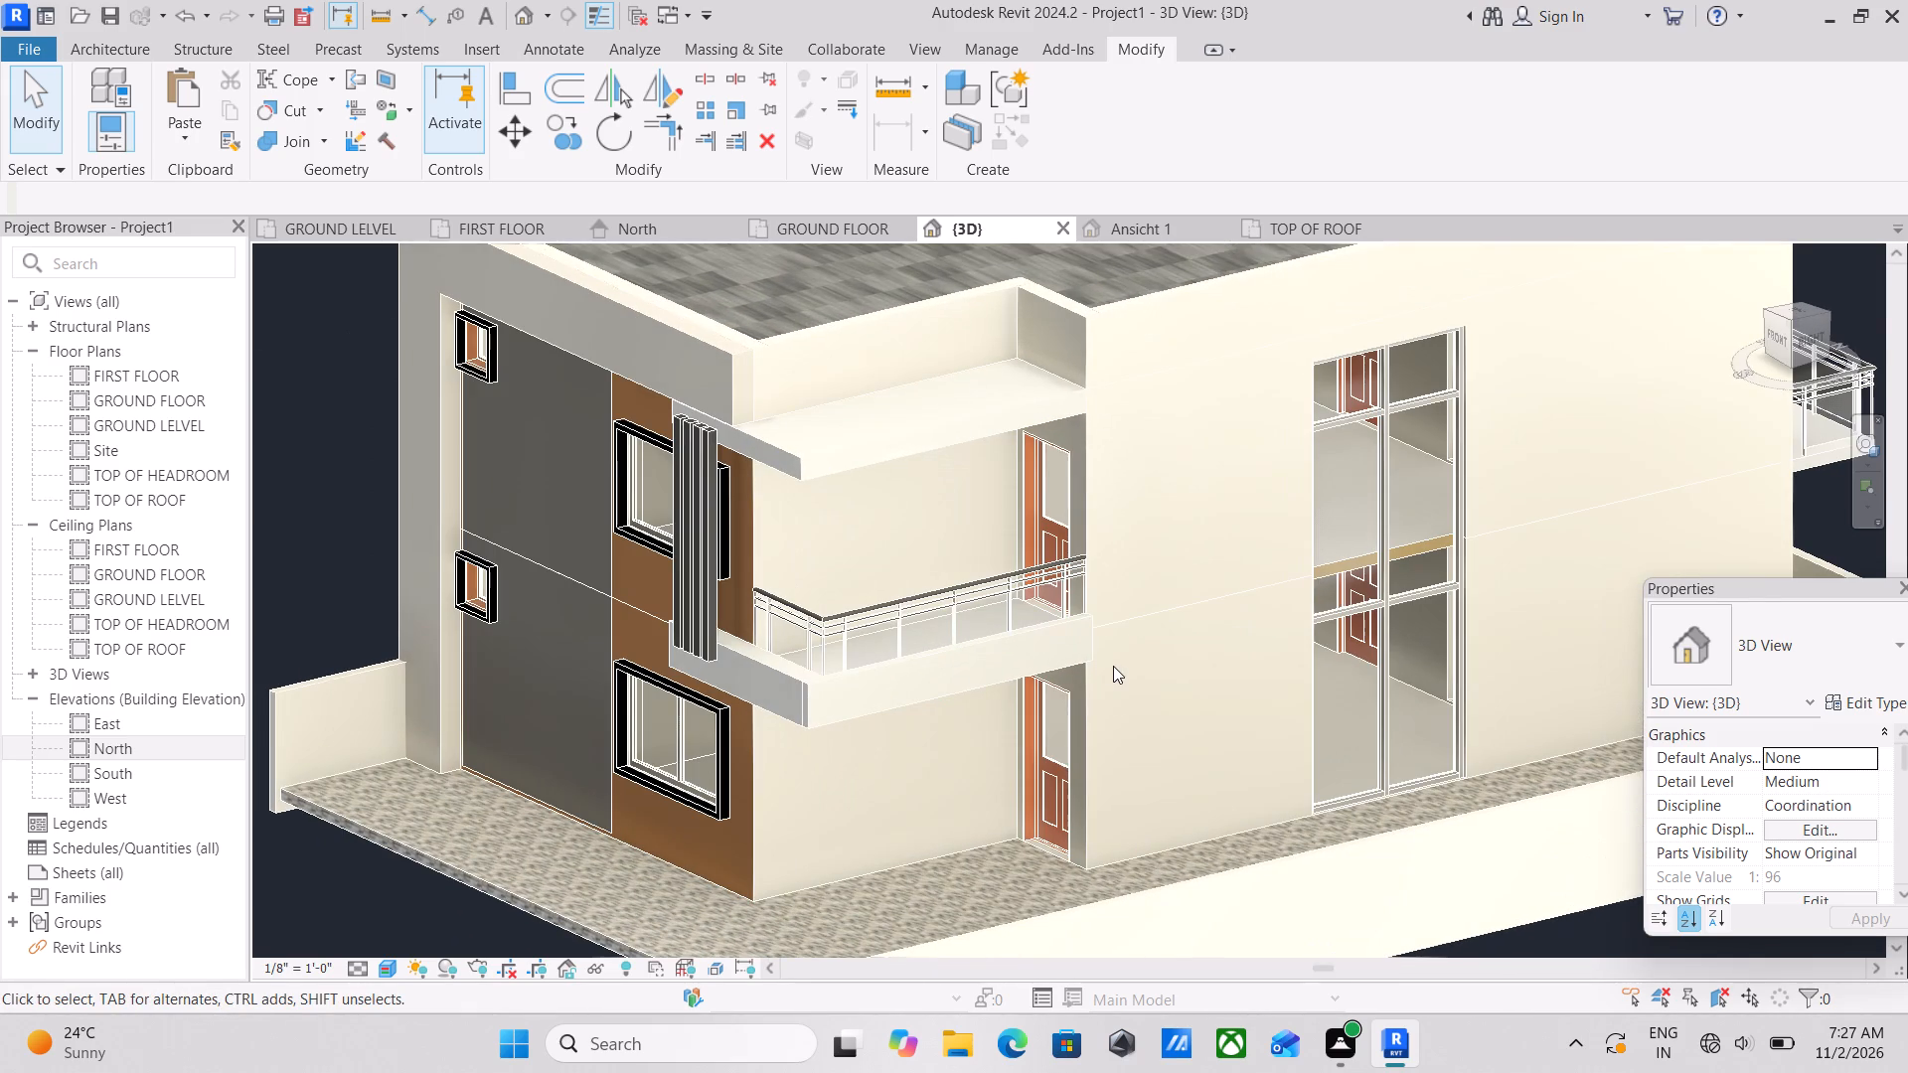
{"action": "scroll", "coordinate": [772, 646], "scroll_direction": "up", "scroll_amount": 3}
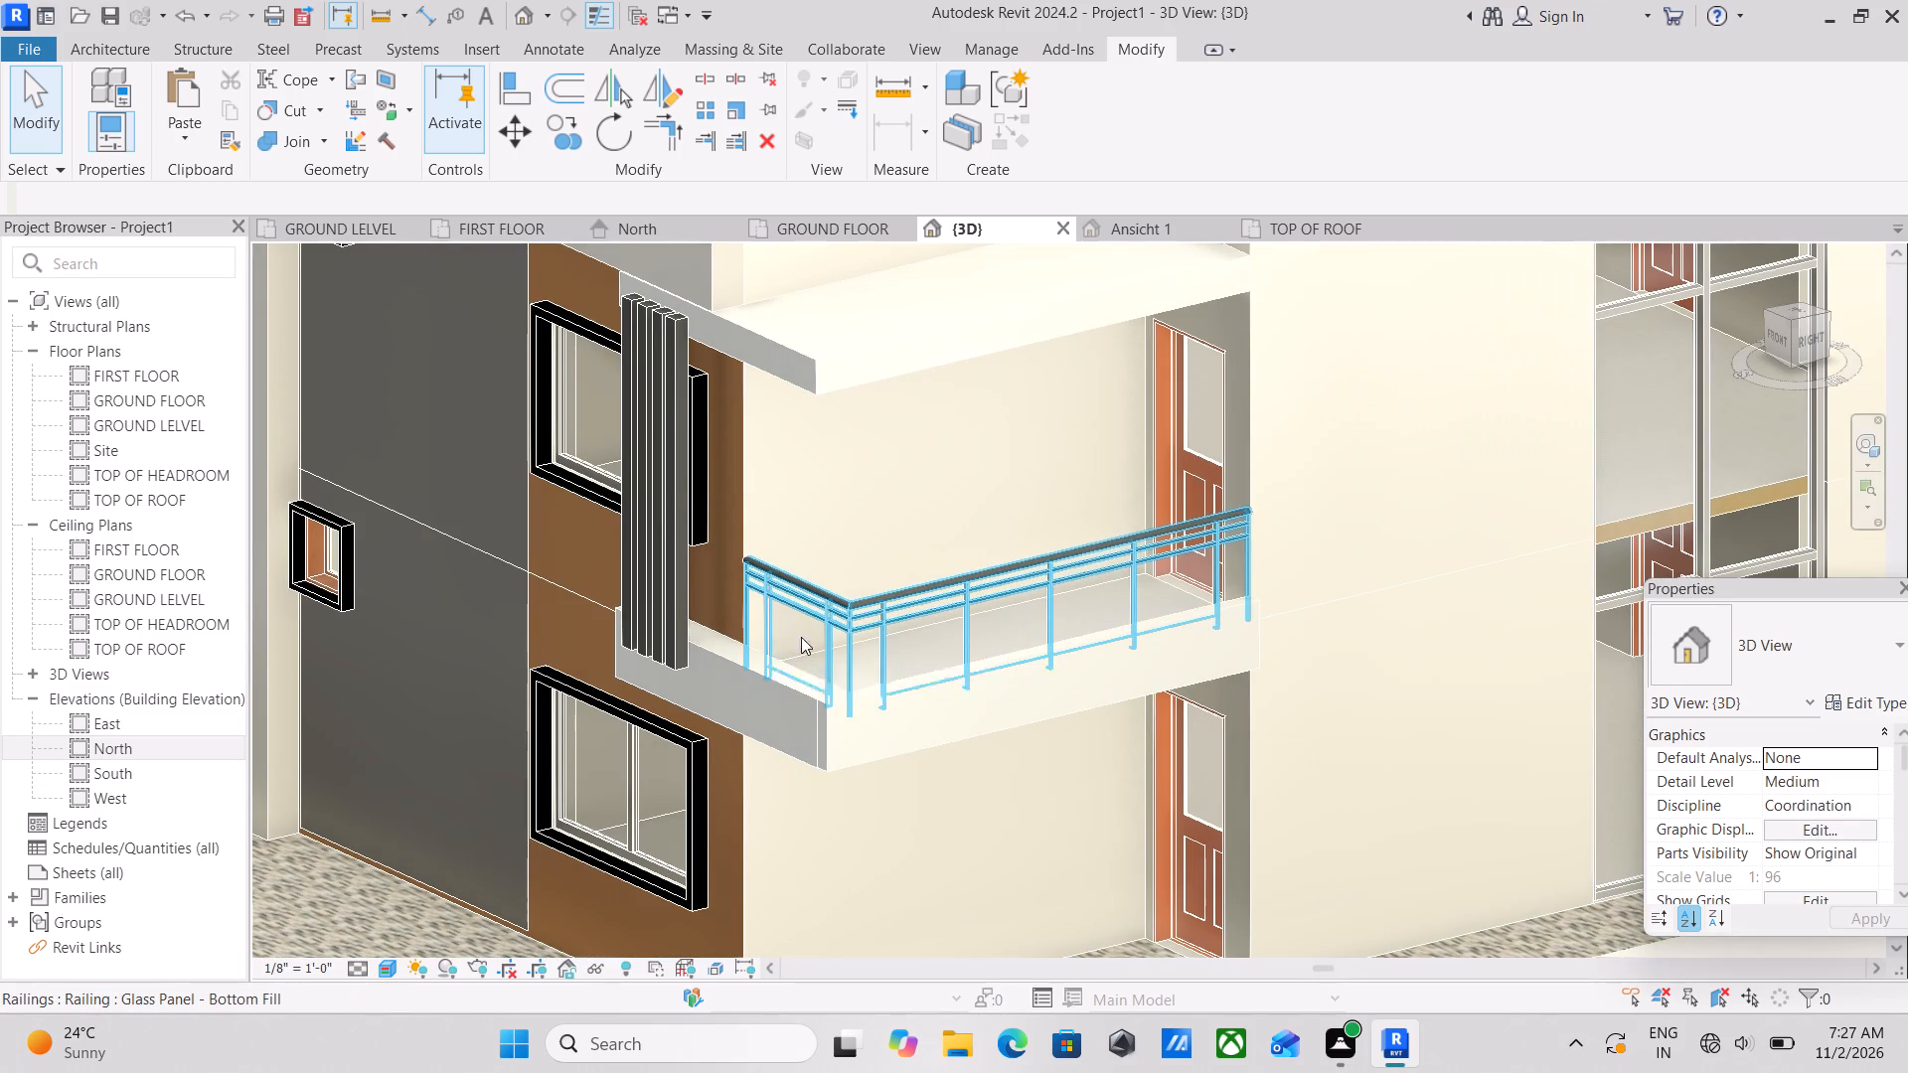
{"action": "scroll", "coordinate": [830, 626], "scroll_direction": "down", "scroll_amount": 2}
{"action": "middle_click_drag", "start_coordinate": [902, 600], "coordinate": [718, 699]}
{"action": "scroll", "coordinate": [739, 689], "scroll_direction": "up", "scroll_amount": 2}
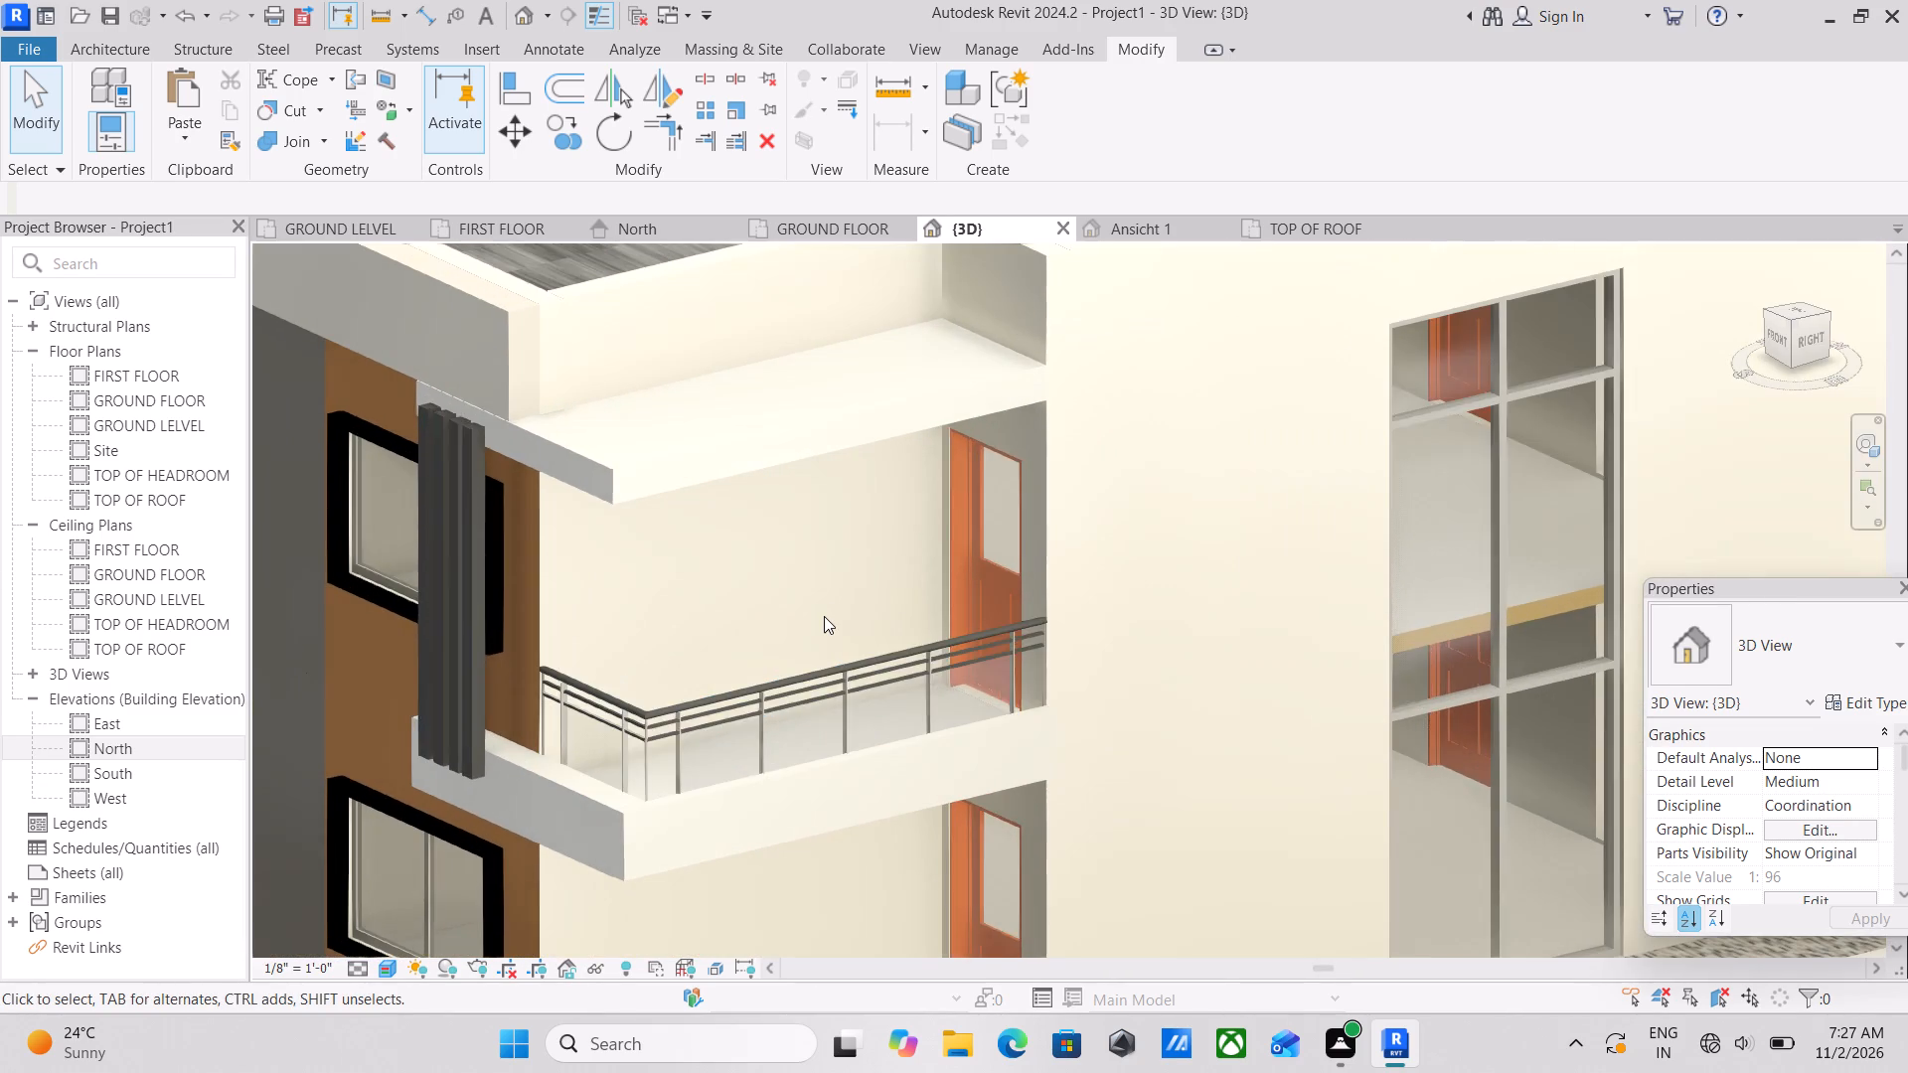
{"action": "scroll", "coordinate": [842, 592], "scroll_direction": "down", "scroll_amount": 2}
{"action": "middle_click_drag", "start_coordinate": [838, 593], "coordinate": [670, 666]}
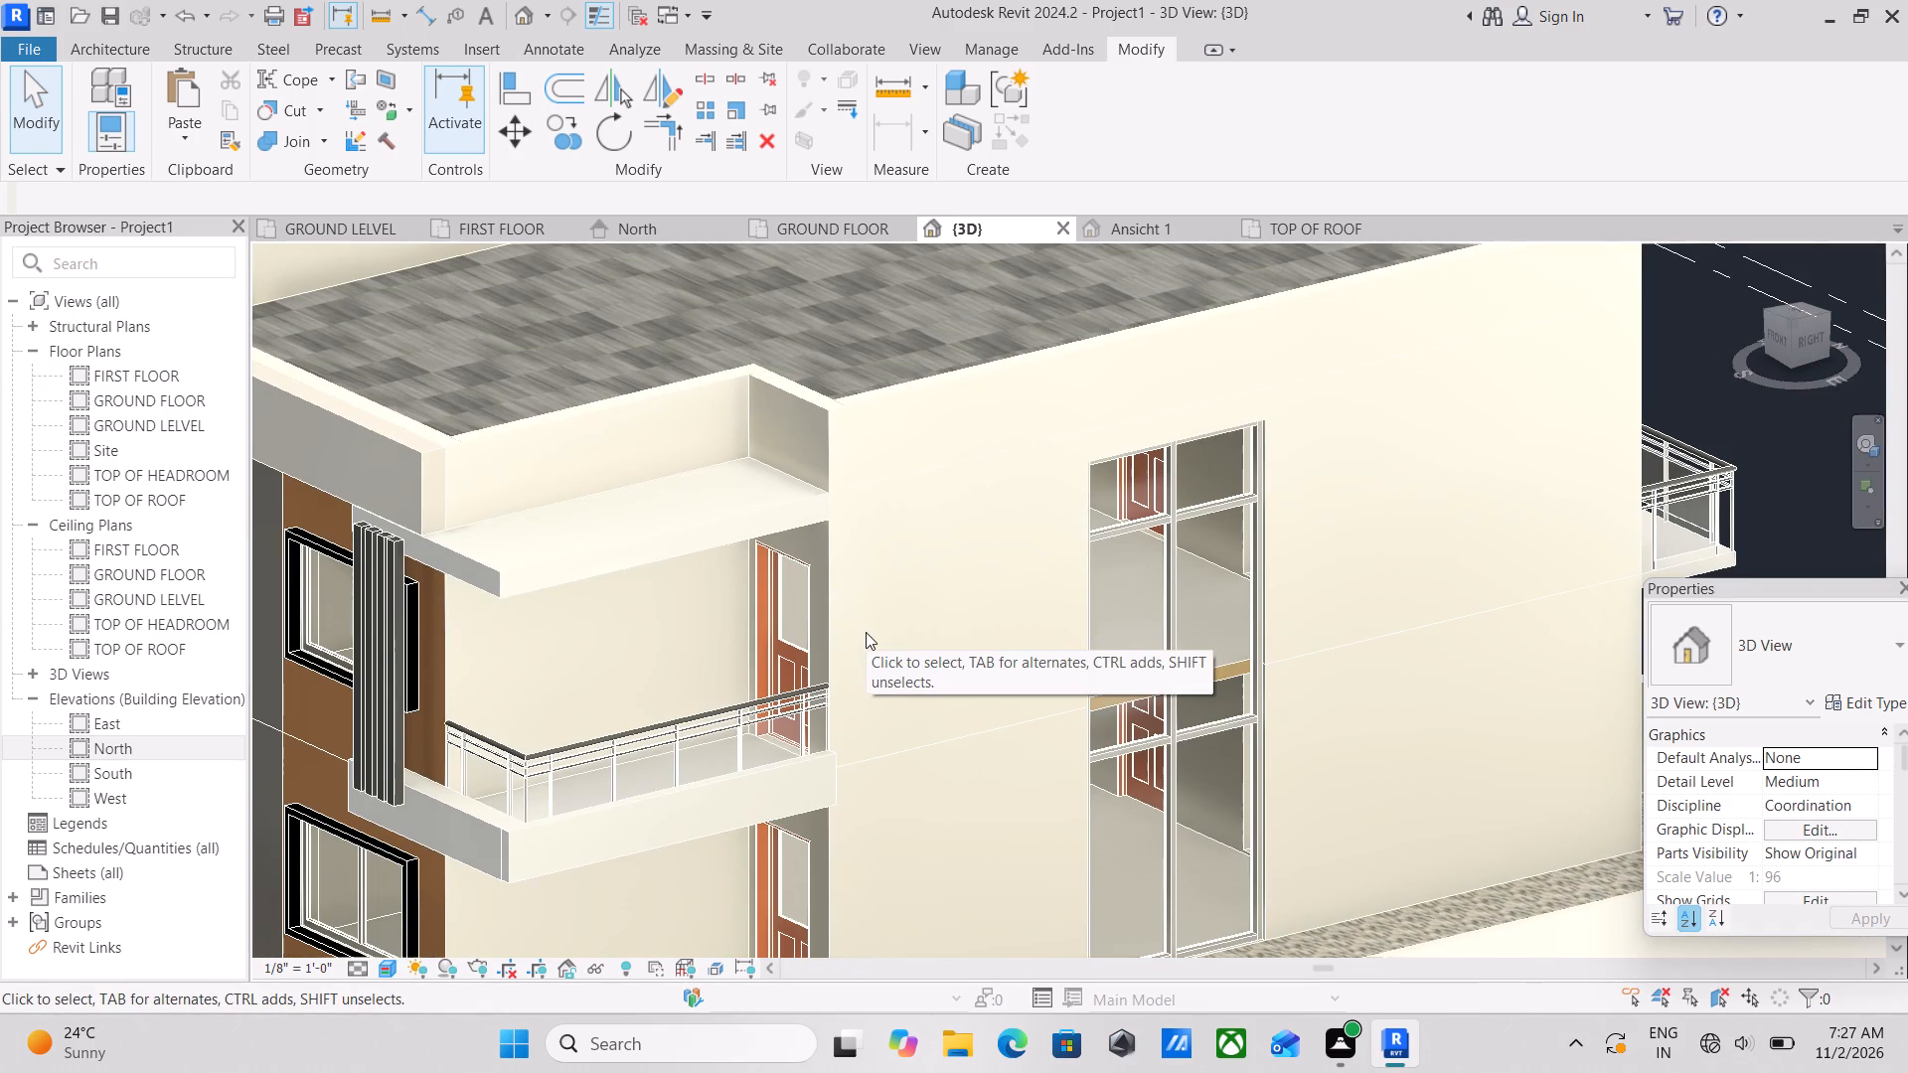
{"action": "scroll", "coordinate": [874, 628], "scroll_direction": "down", "scroll_amount": 1}
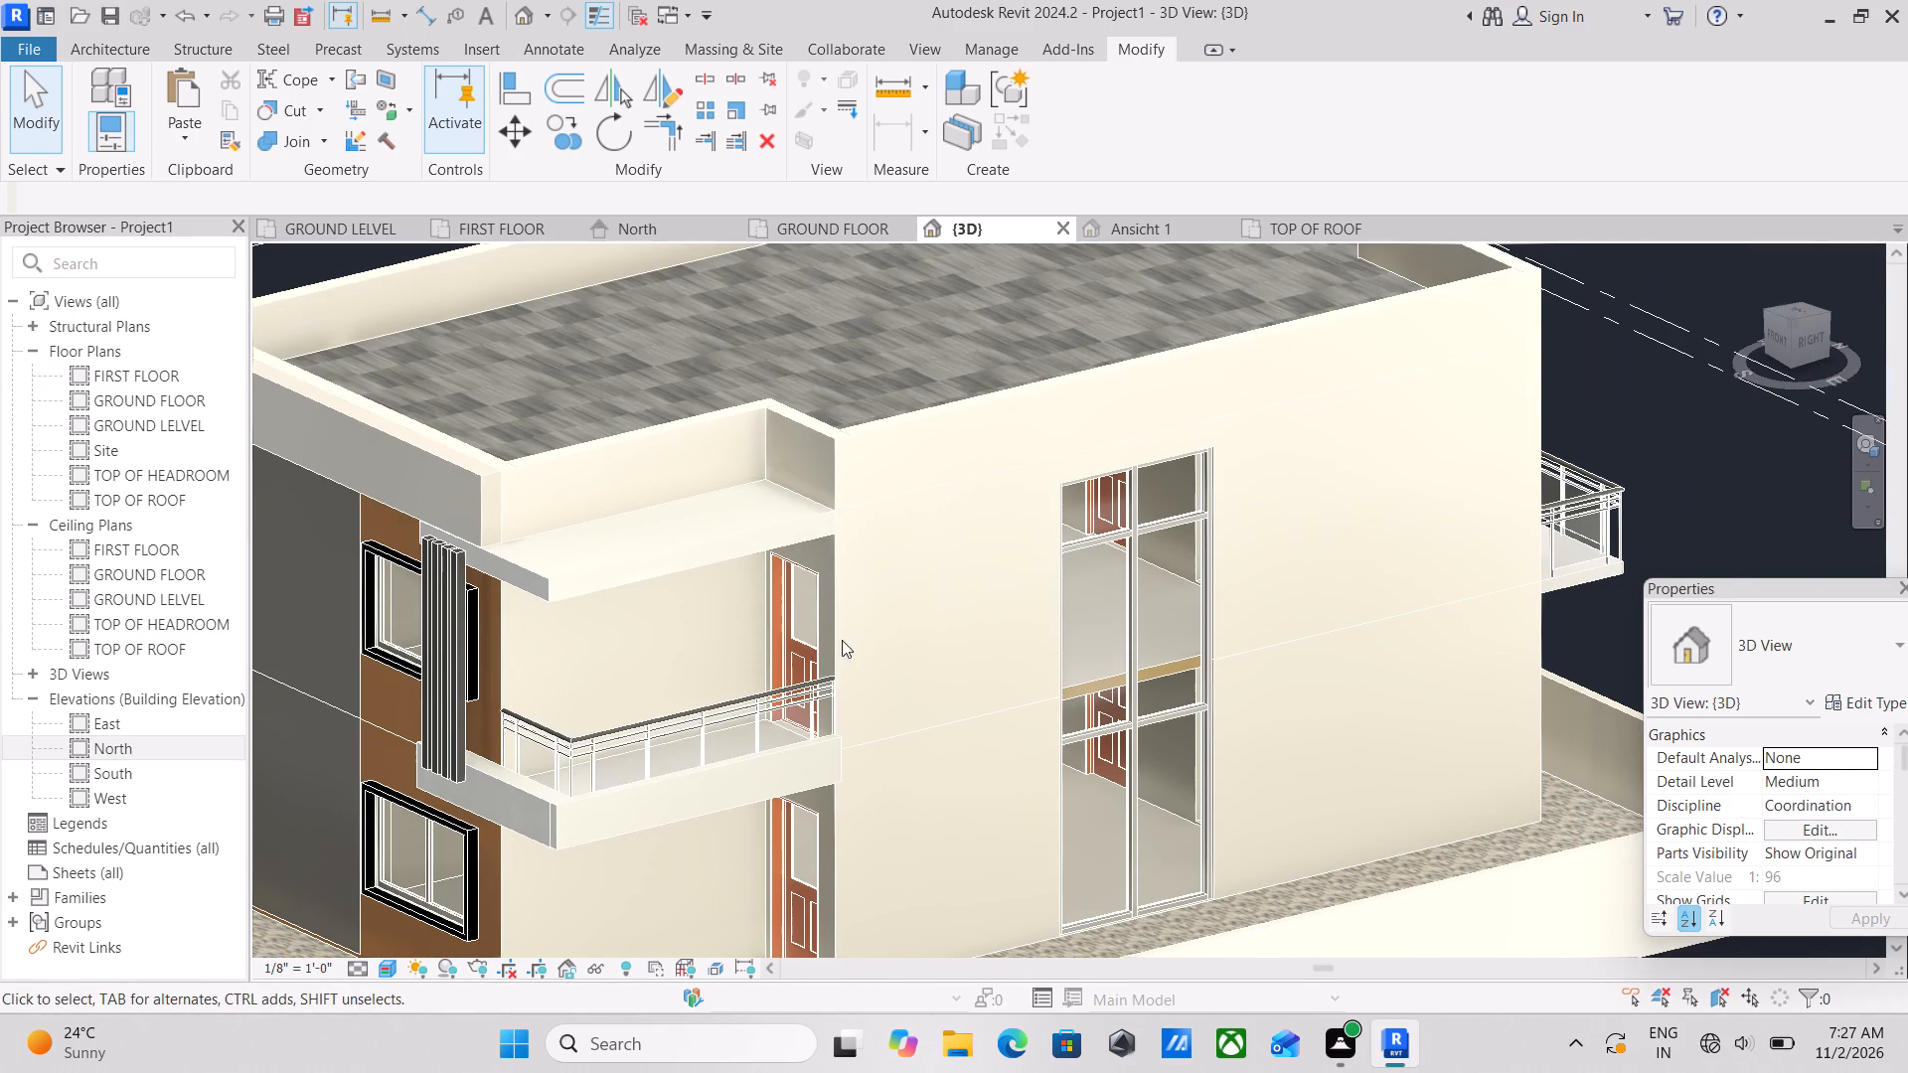
{"action": "scroll", "coordinate": [499, 602], "scroll_direction": "up", "scroll_amount": 2}
{"action": "scroll", "coordinate": [632, 760], "scroll_direction": "up", "scroll_amount": 2}
{"action": "middle_click_drag", "start_coordinate": [633, 709], "coordinate": [626, 677]}
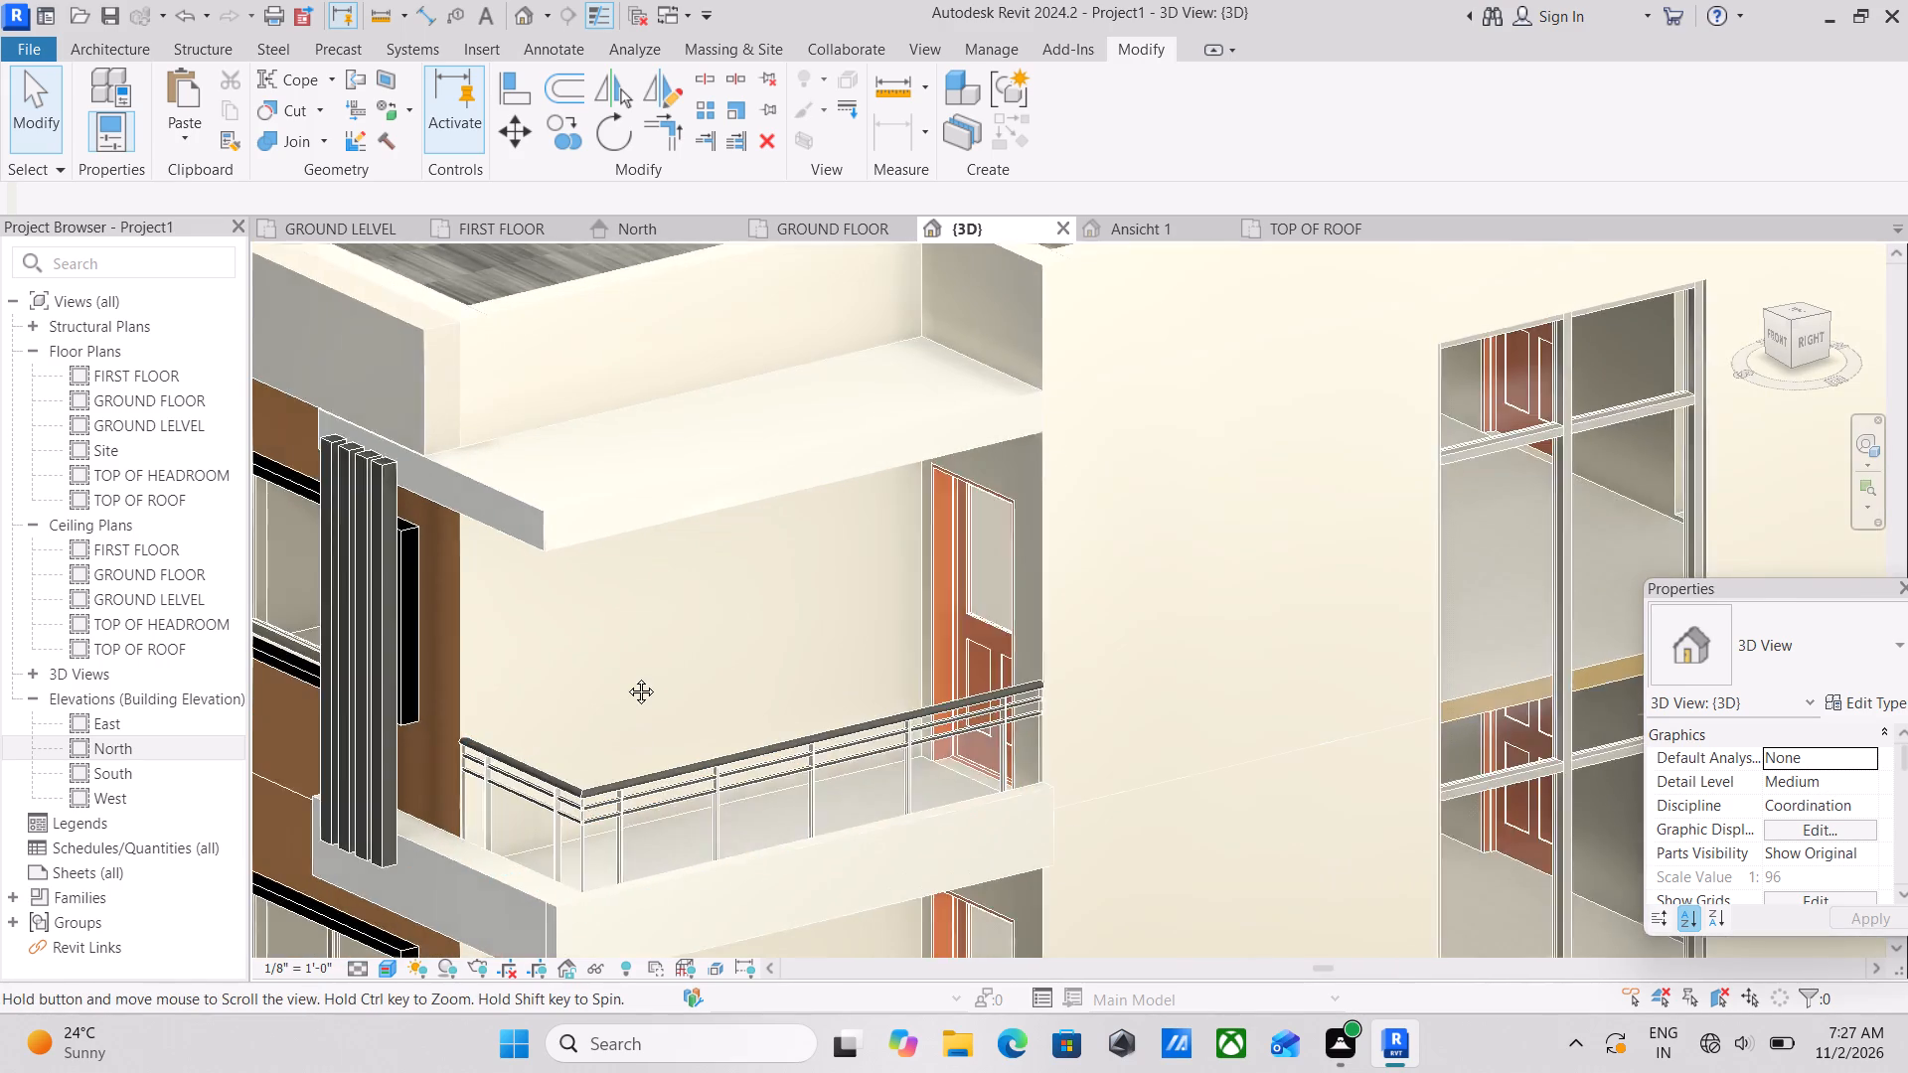
{"action": "middle_click_drag", "start_coordinate": [626, 677], "coordinate": [696, 585]}
{"action": "scroll", "coordinate": [653, 492], "scroll_direction": "up", "scroll_amount": 1}
{"action": "middle_click_drag", "start_coordinate": [685, 638], "coordinate": [691, 607]}
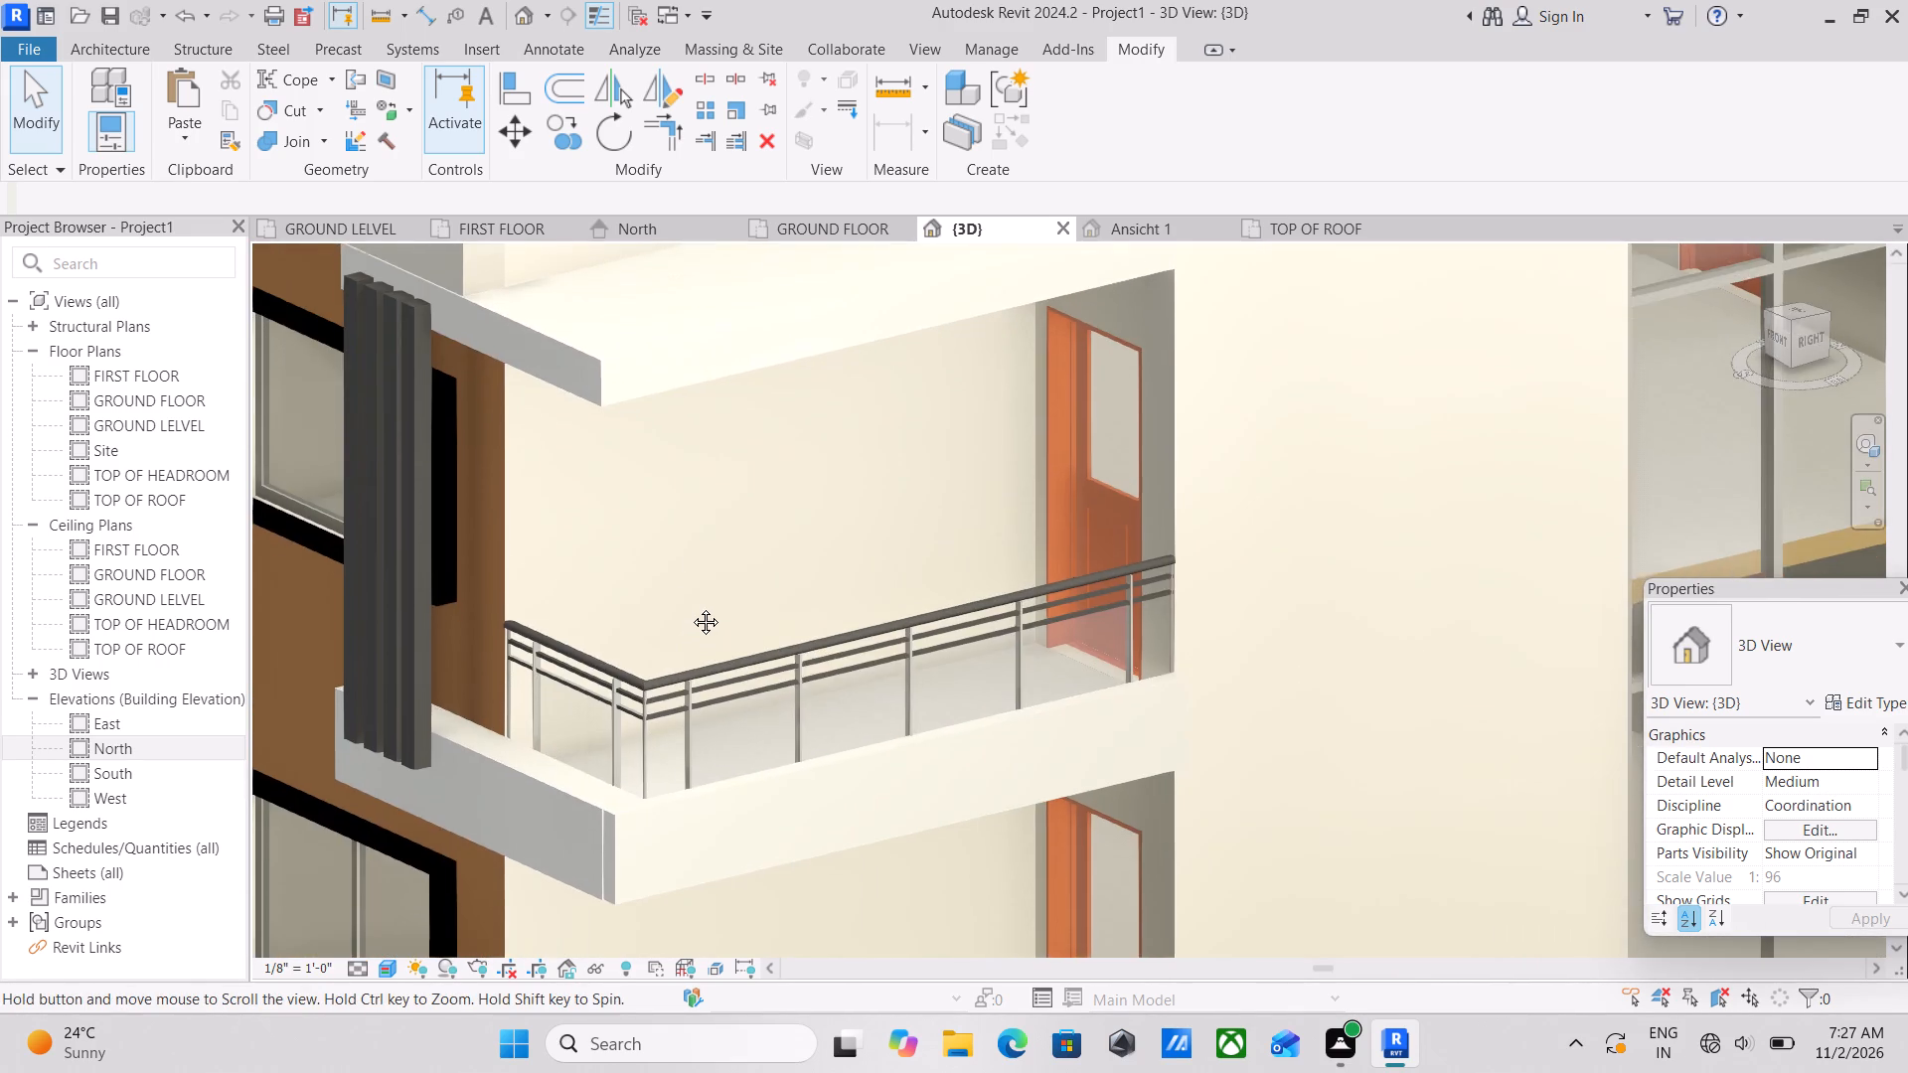
{"action": "middle_click_drag", "start_coordinate": [691, 607], "coordinate": [691, 598]}
{"action": "scroll", "coordinate": [719, 629], "scroll_direction": "down", "scroll_amount": 2}
{"action": "scroll", "coordinate": [803, 751], "scroll_direction": "down", "scroll_amount": 3}
{"action": "middle_click_drag", "start_coordinate": [794, 743], "coordinate": [782, 720]}
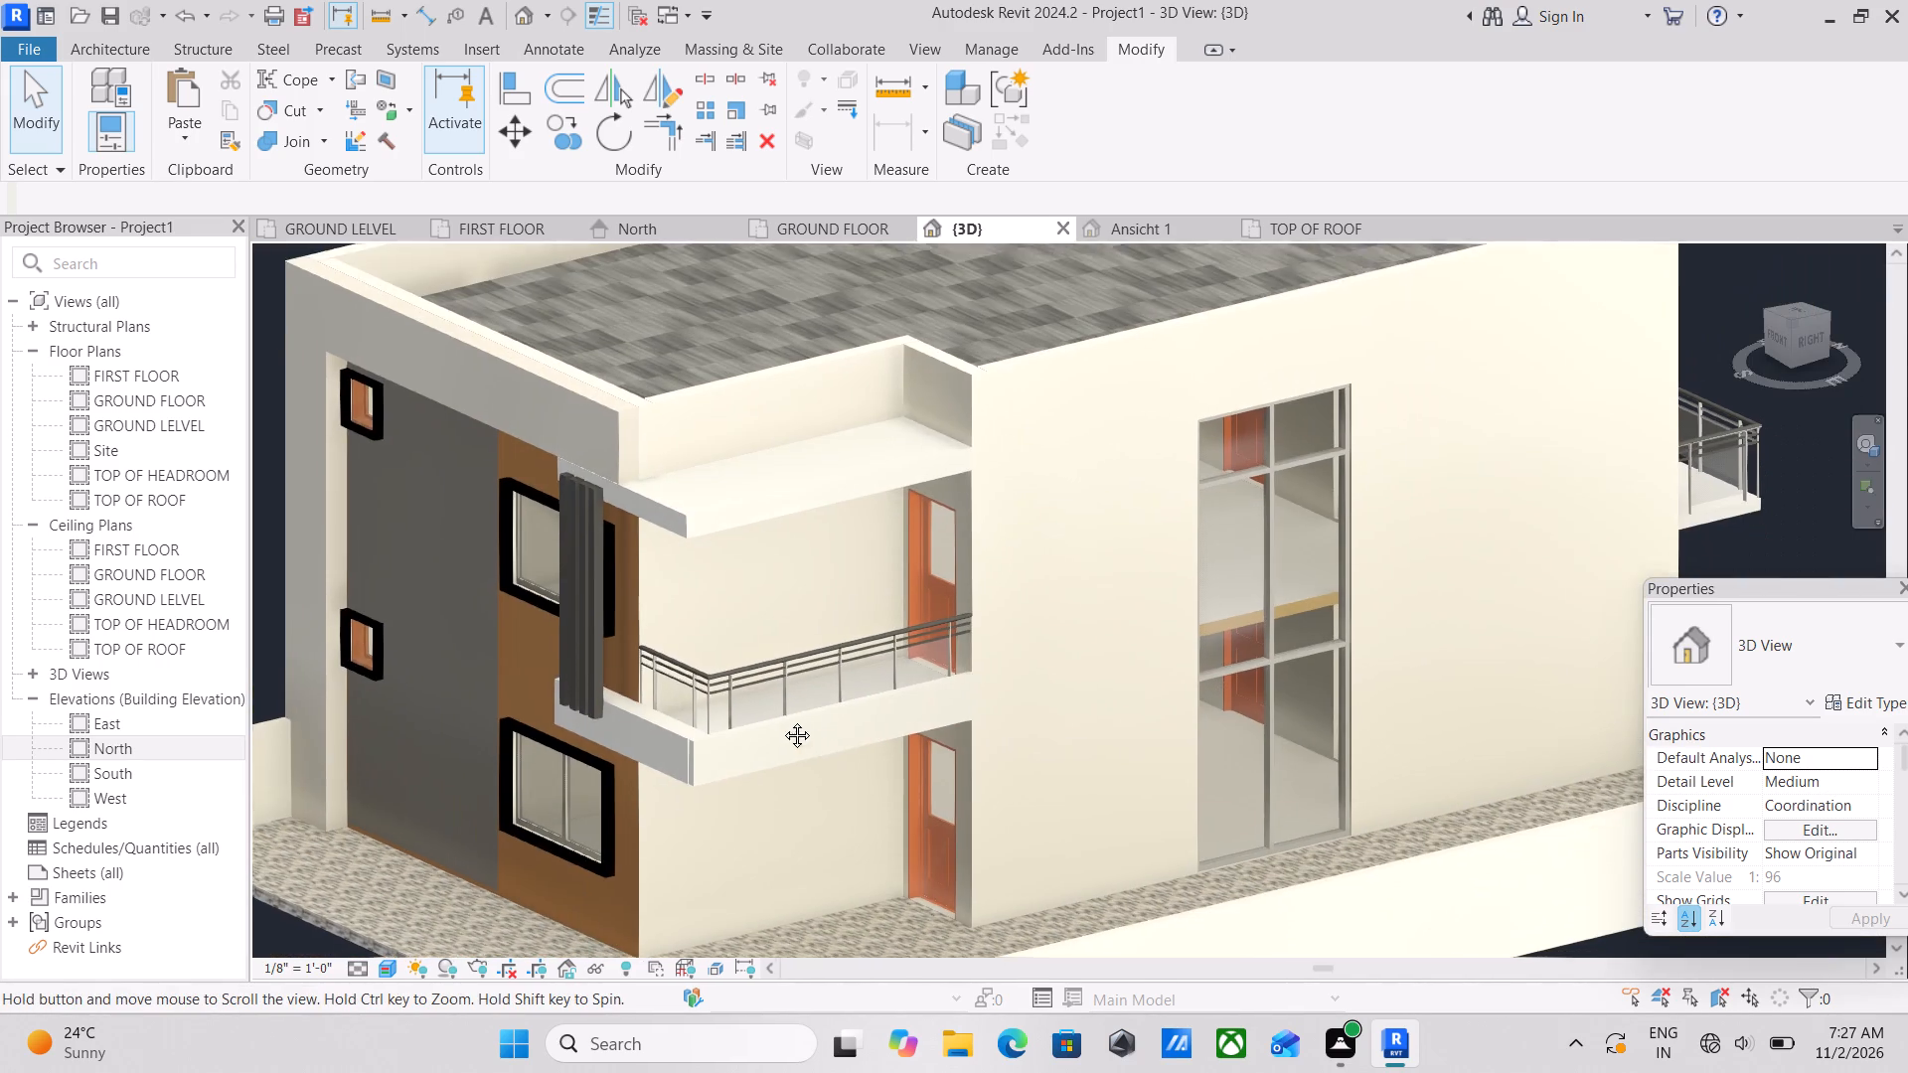
{"action": "middle_click_drag", "start_coordinate": [782, 720], "coordinate": [784, 692]}
{"action": "middle_click_drag", "start_coordinate": [850, 670], "coordinate": [718, 650], "text": "shift"}
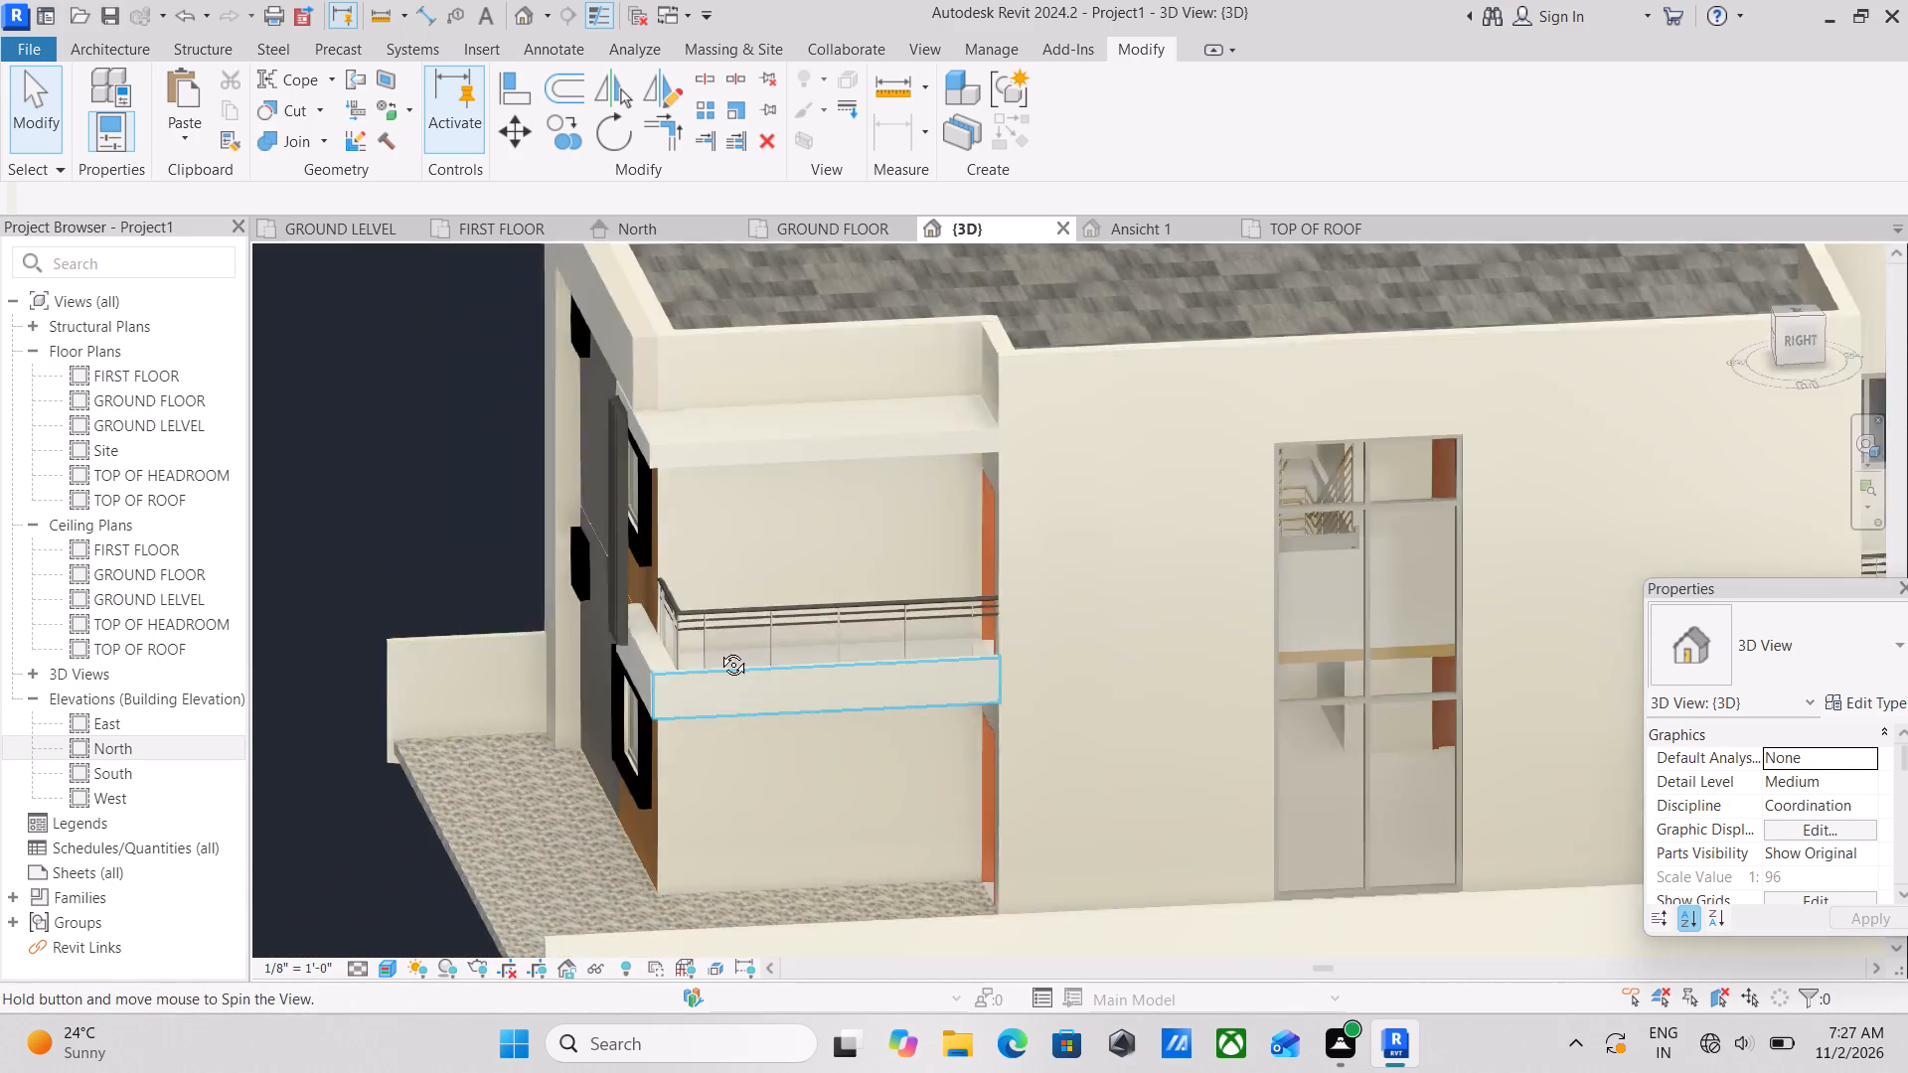
{"action": "middle_click_drag", "start_coordinate": [718, 650], "coordinate": [770, 662], "text": "shift"}
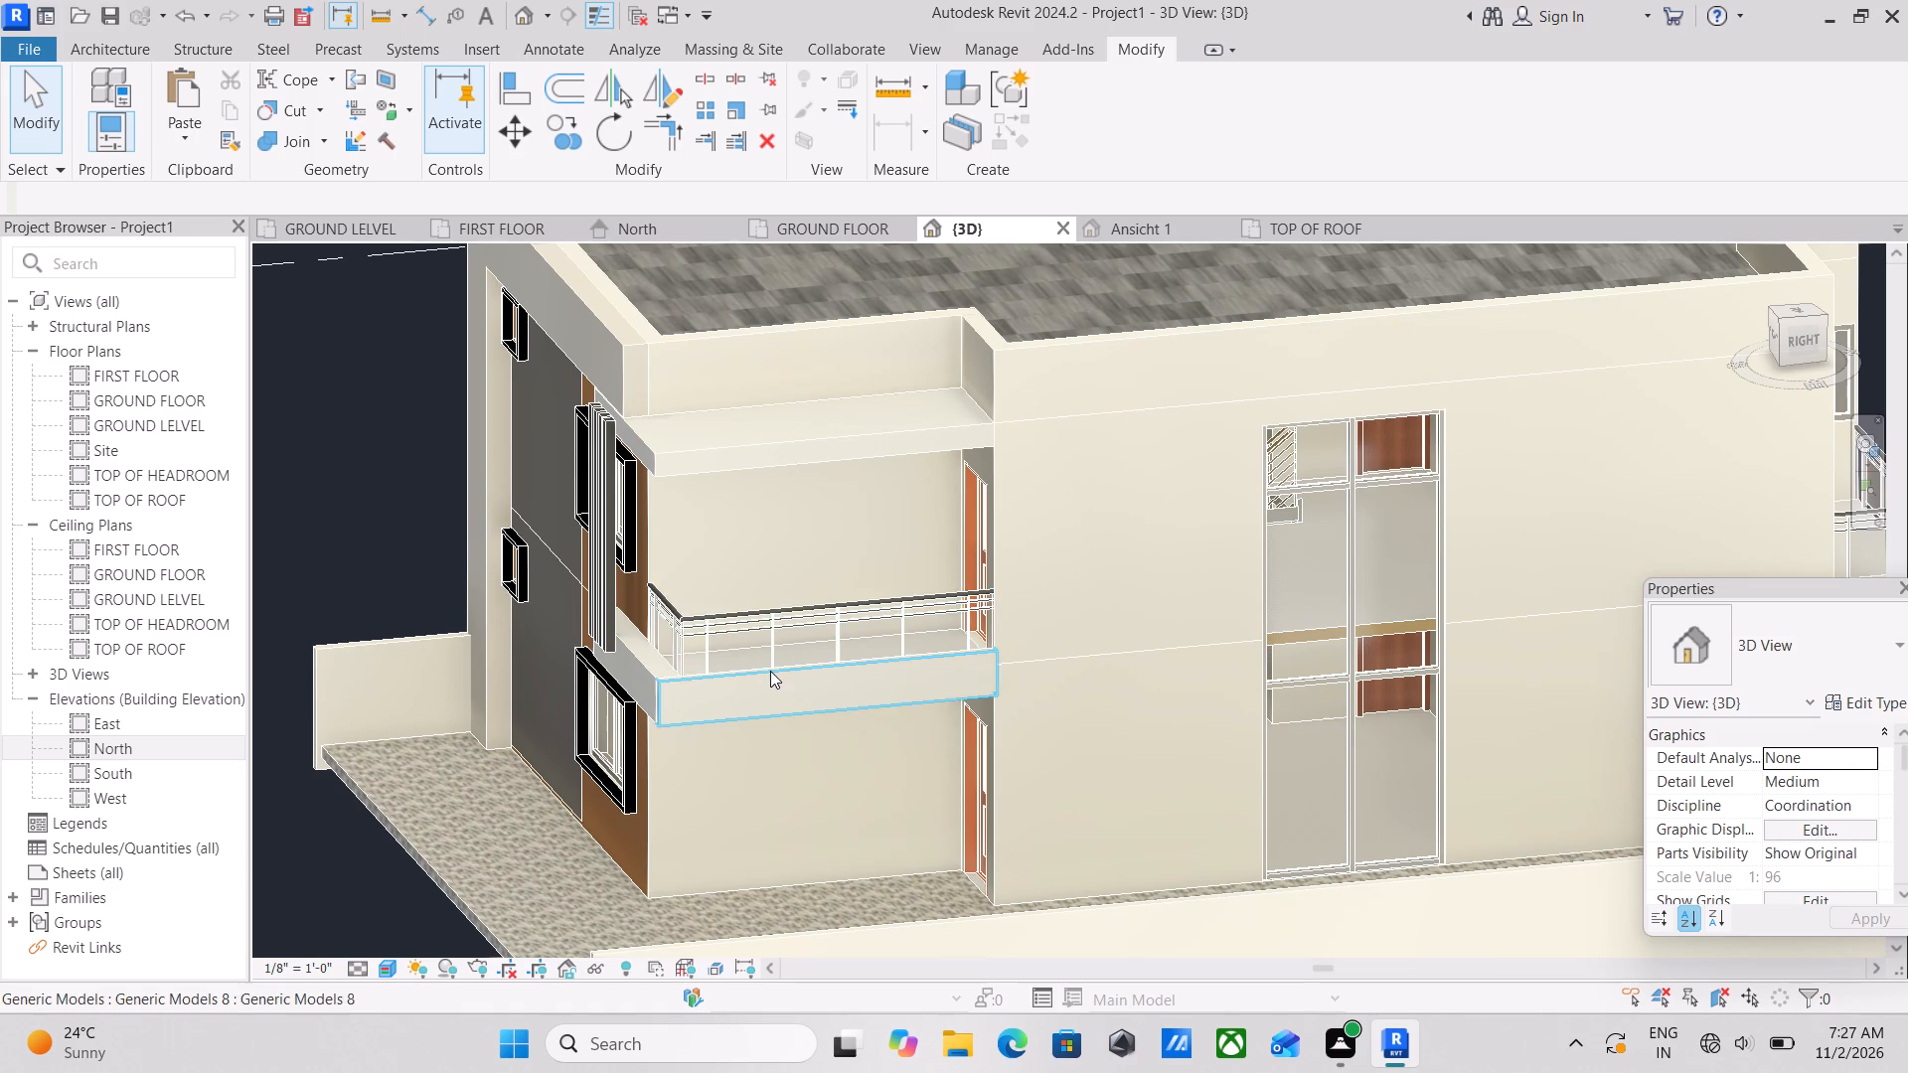
{"action": "middle_click_drag", "start_coordinate": [770, 673], "coordinate": [818, 682], "text": "shift"}
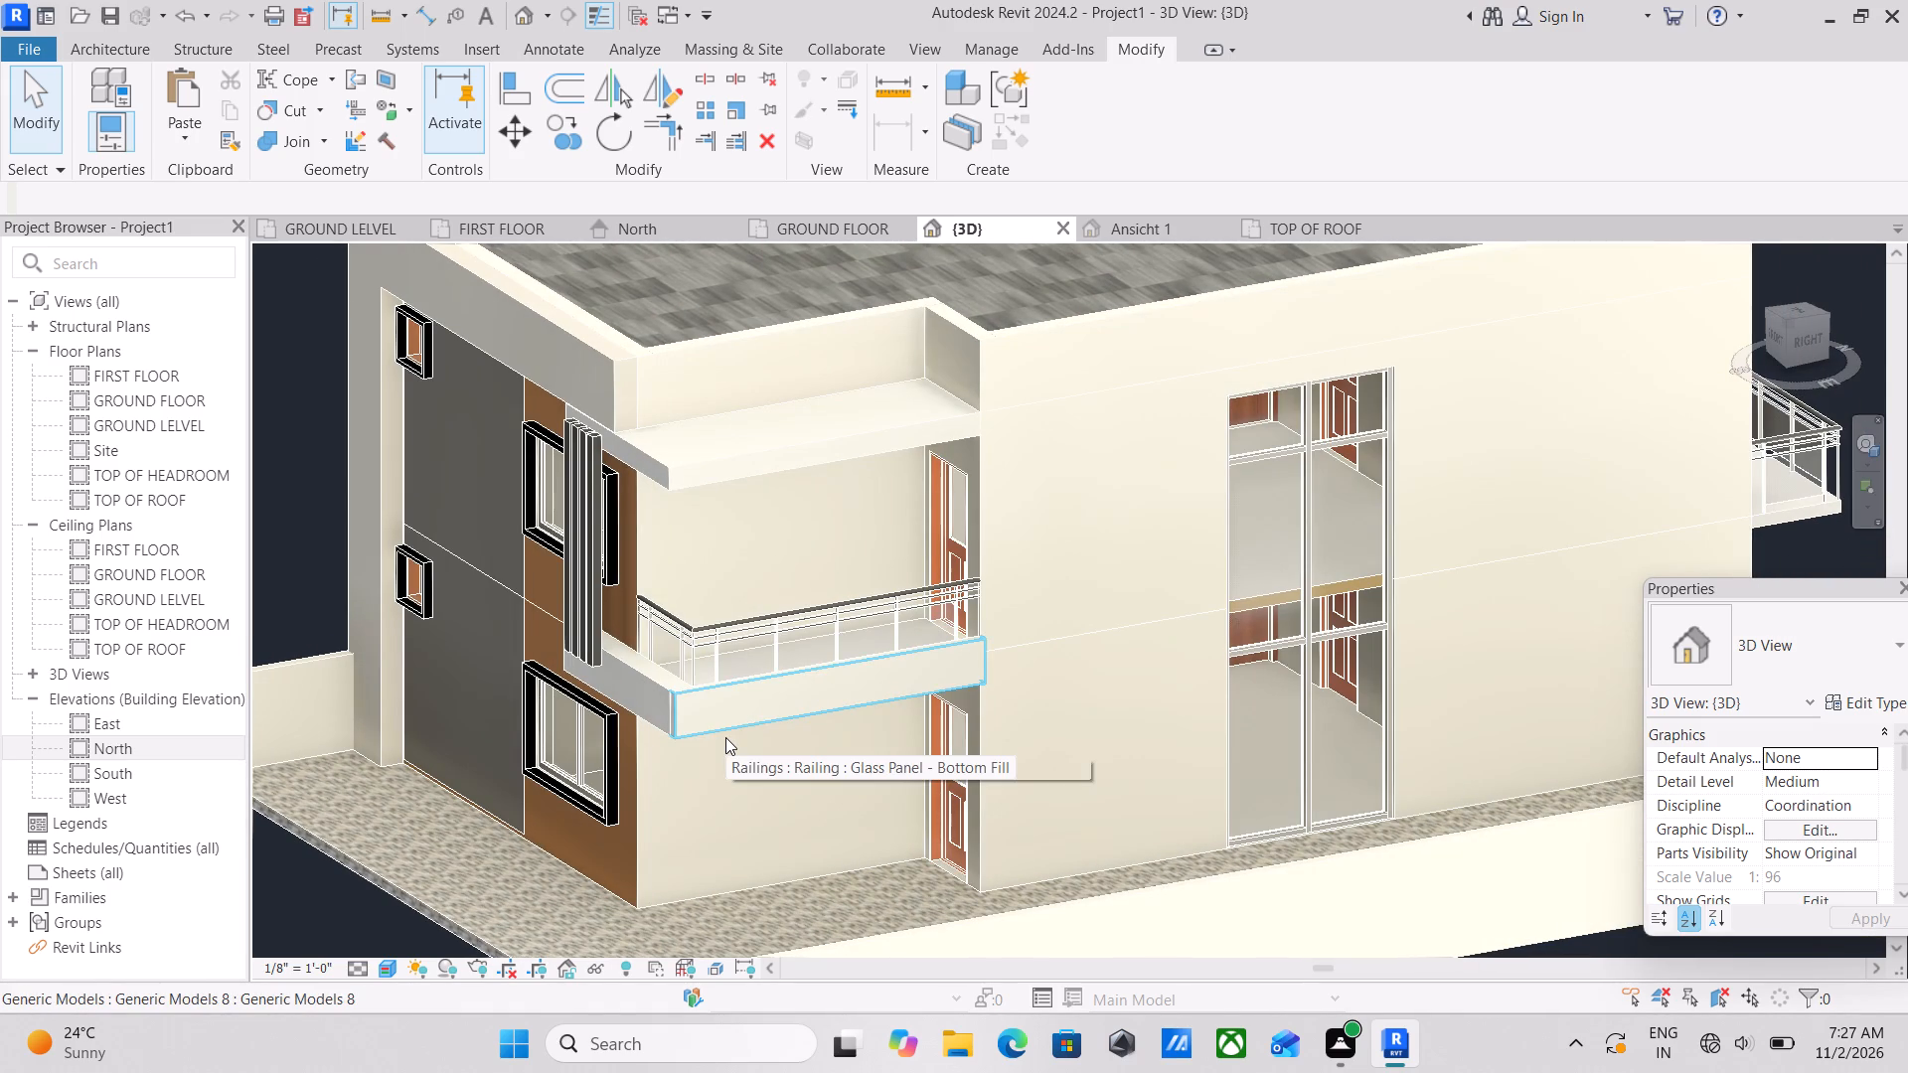
{"action": "scroll", "coordinate": [722, 745], "scroll_direction": "up", "scroll_amount": 2}
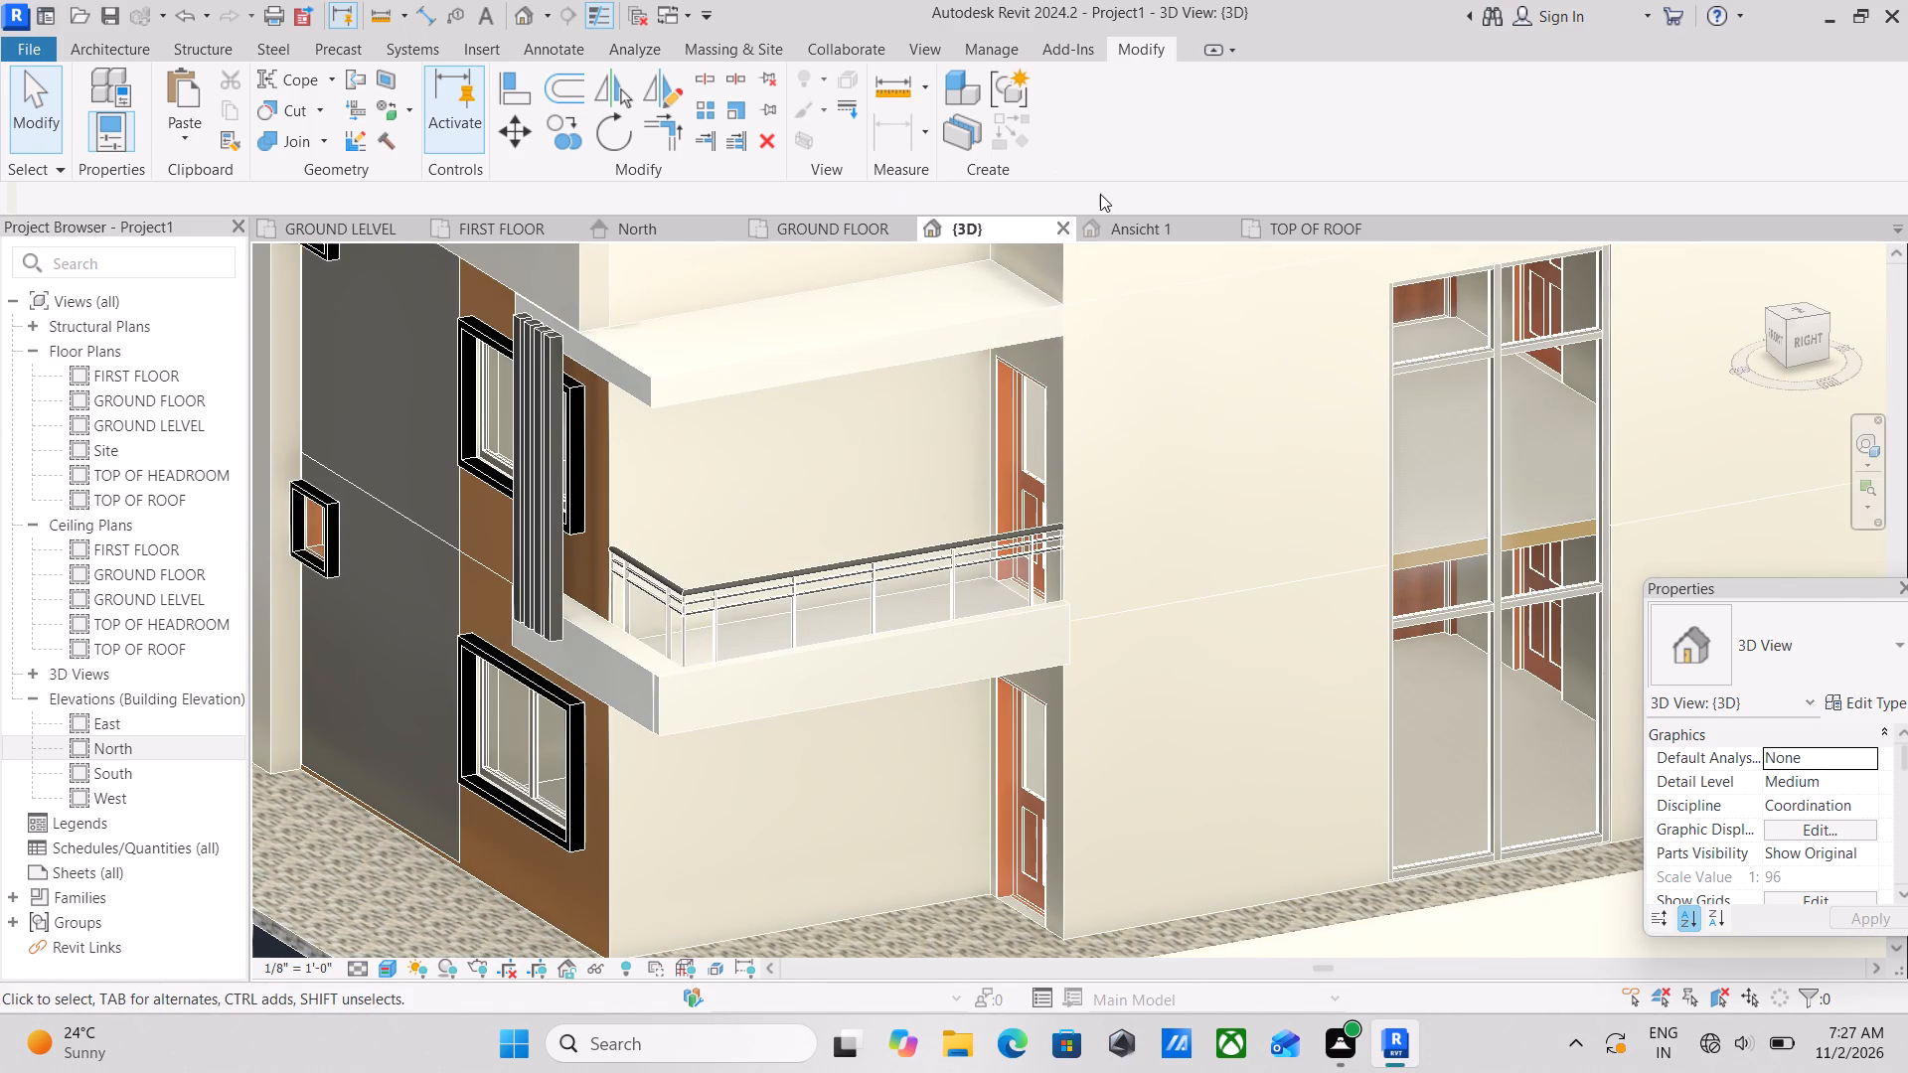
{"action": "scroll", "coordinate": [931, 397], "scroll_direction": "down", "scroll_amount": 1}
{"action": "middle_click_drag", "start_coordinate": [930, 407], "coordinate": [983, 531]}
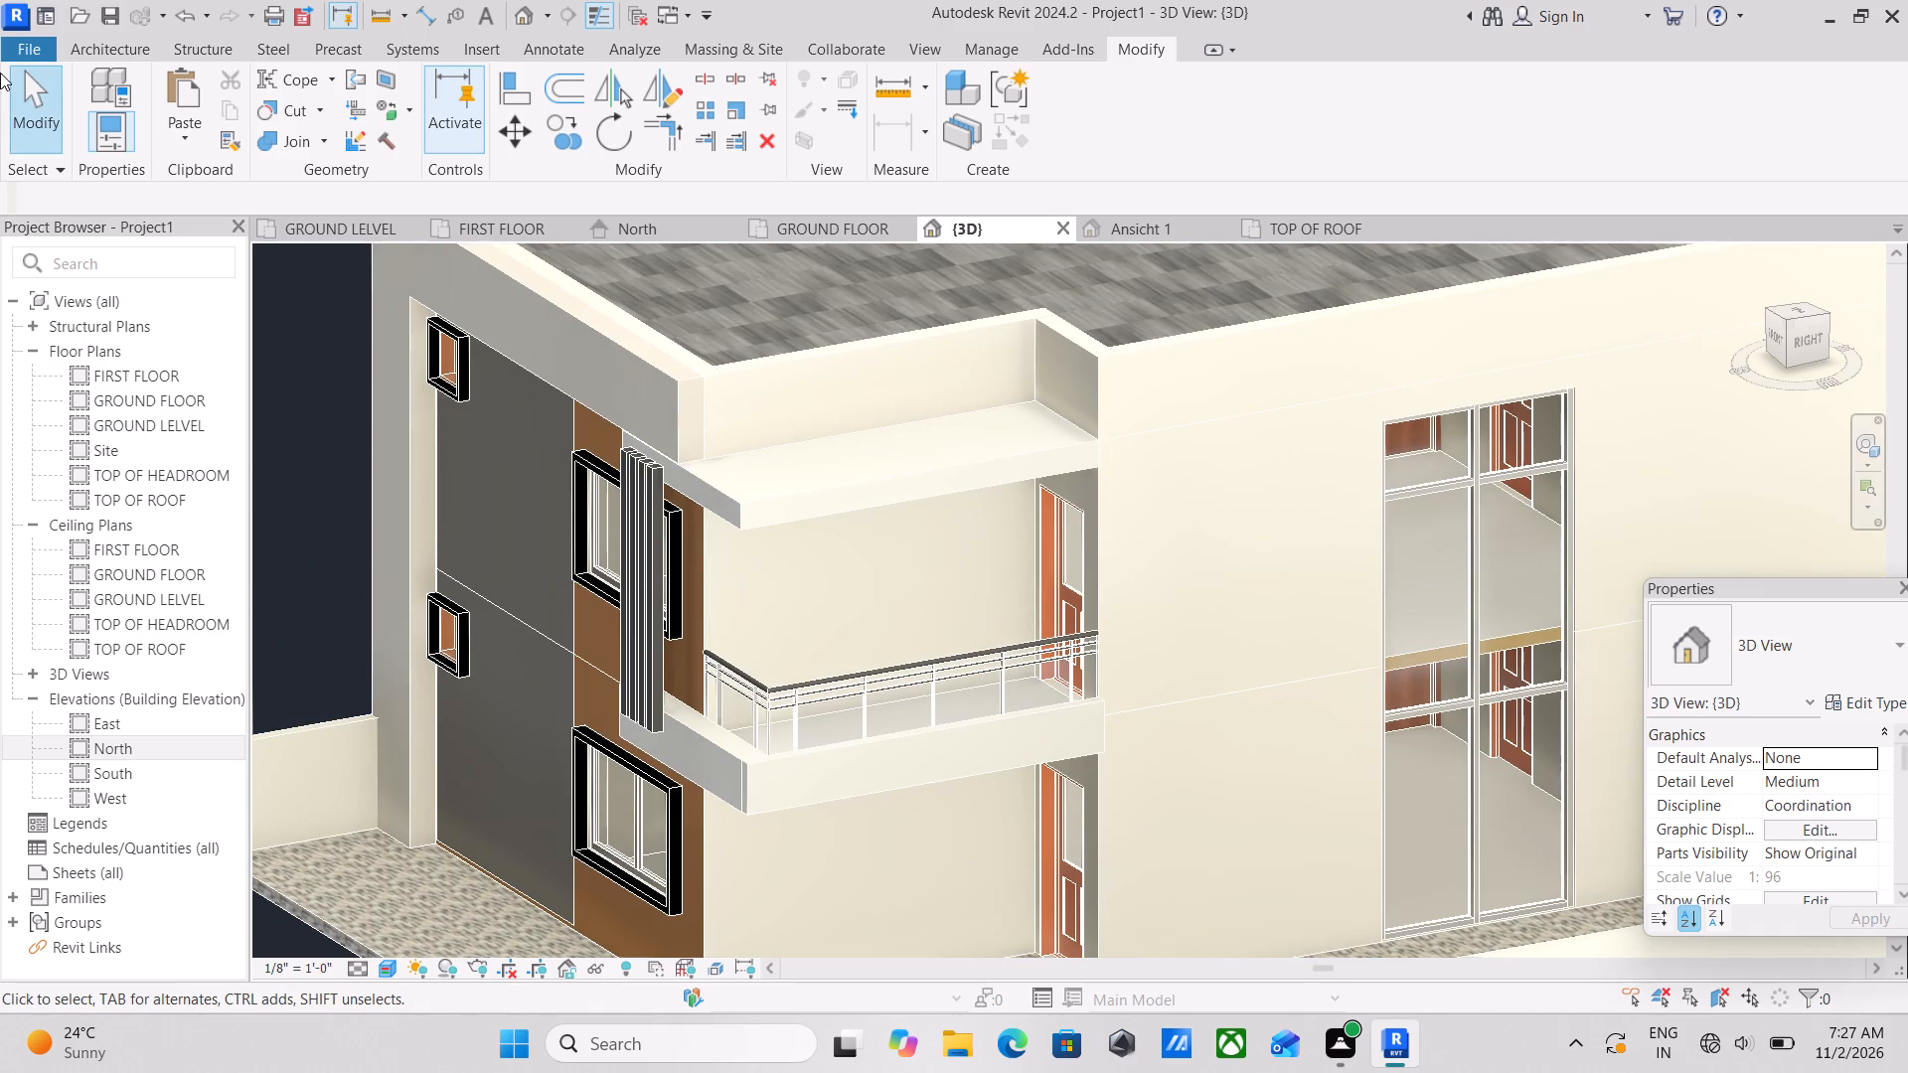
Start a new in-place model in the Generic Models category with the default name, dismissing the save reminder.
{"action": "left_click", "coordinate": [65, 45]}
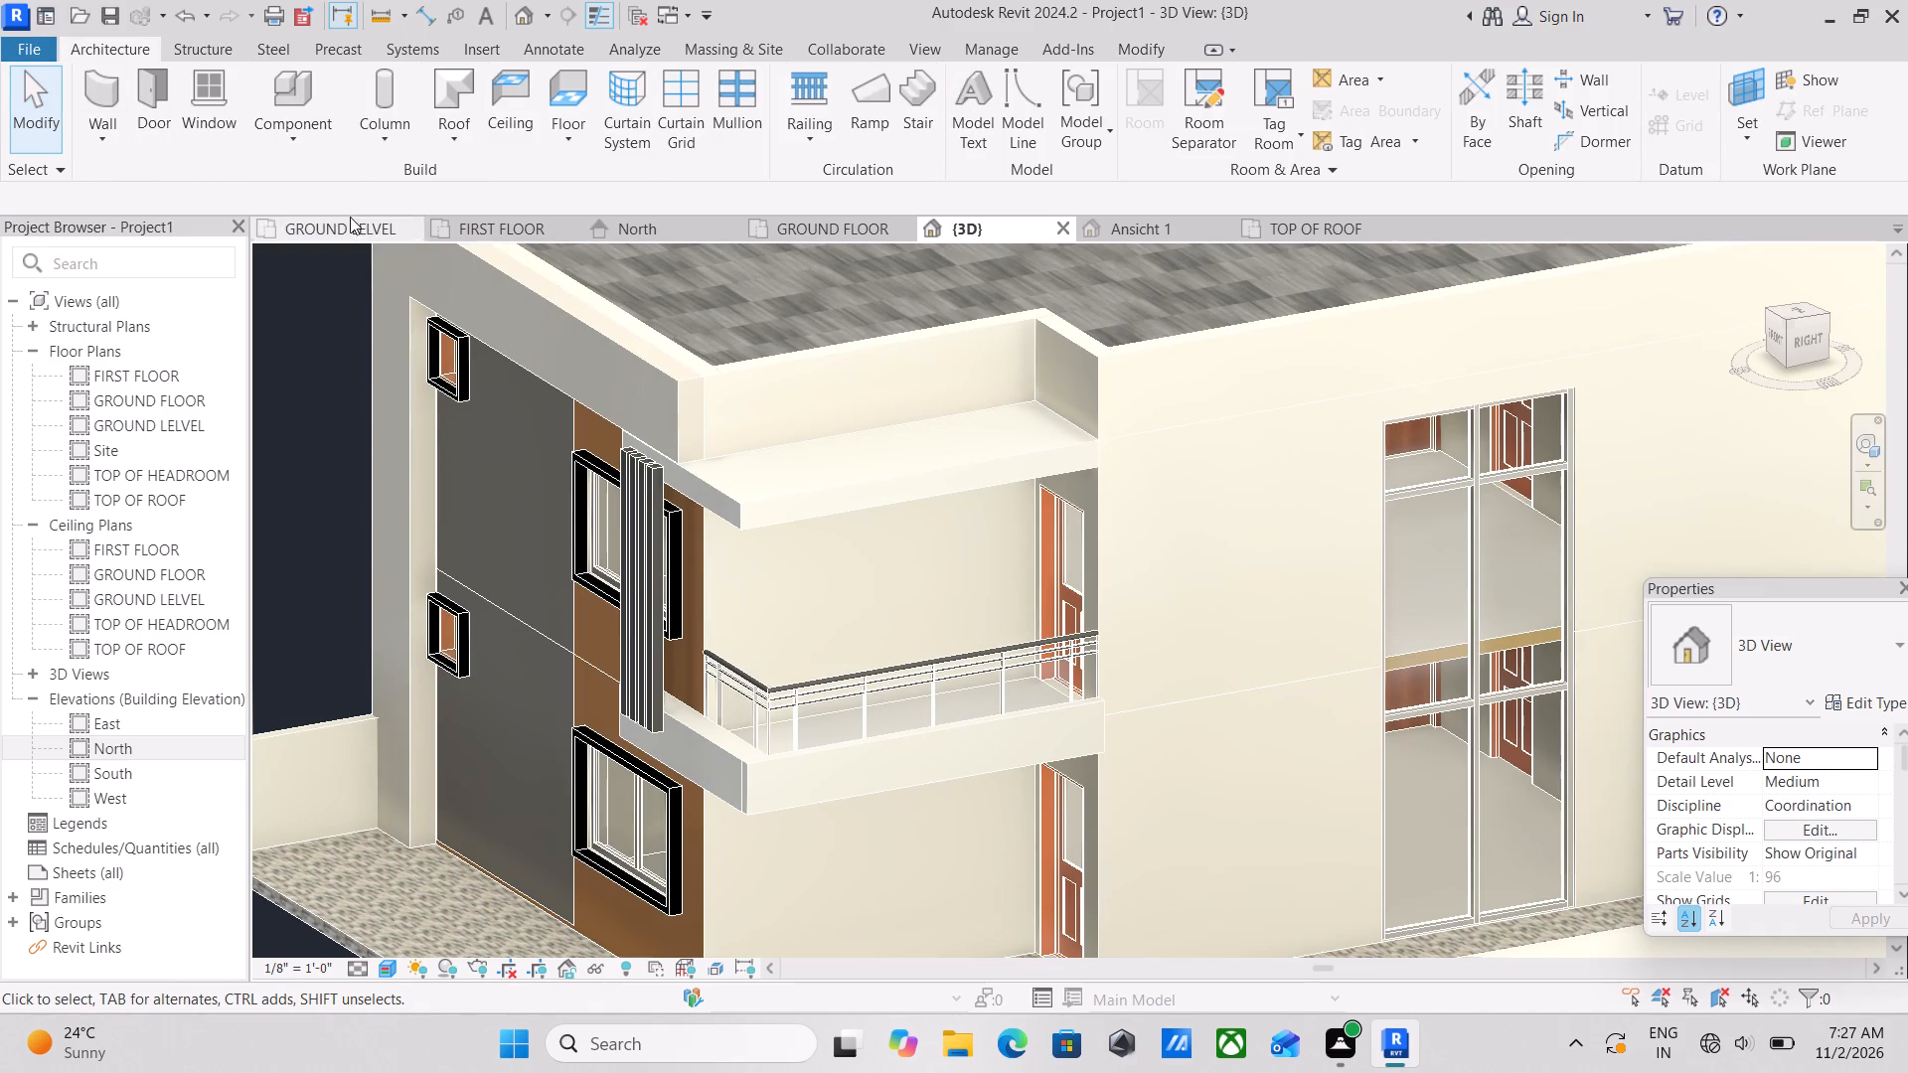
{"action": "left_click", "coordinate": [434, 143]}
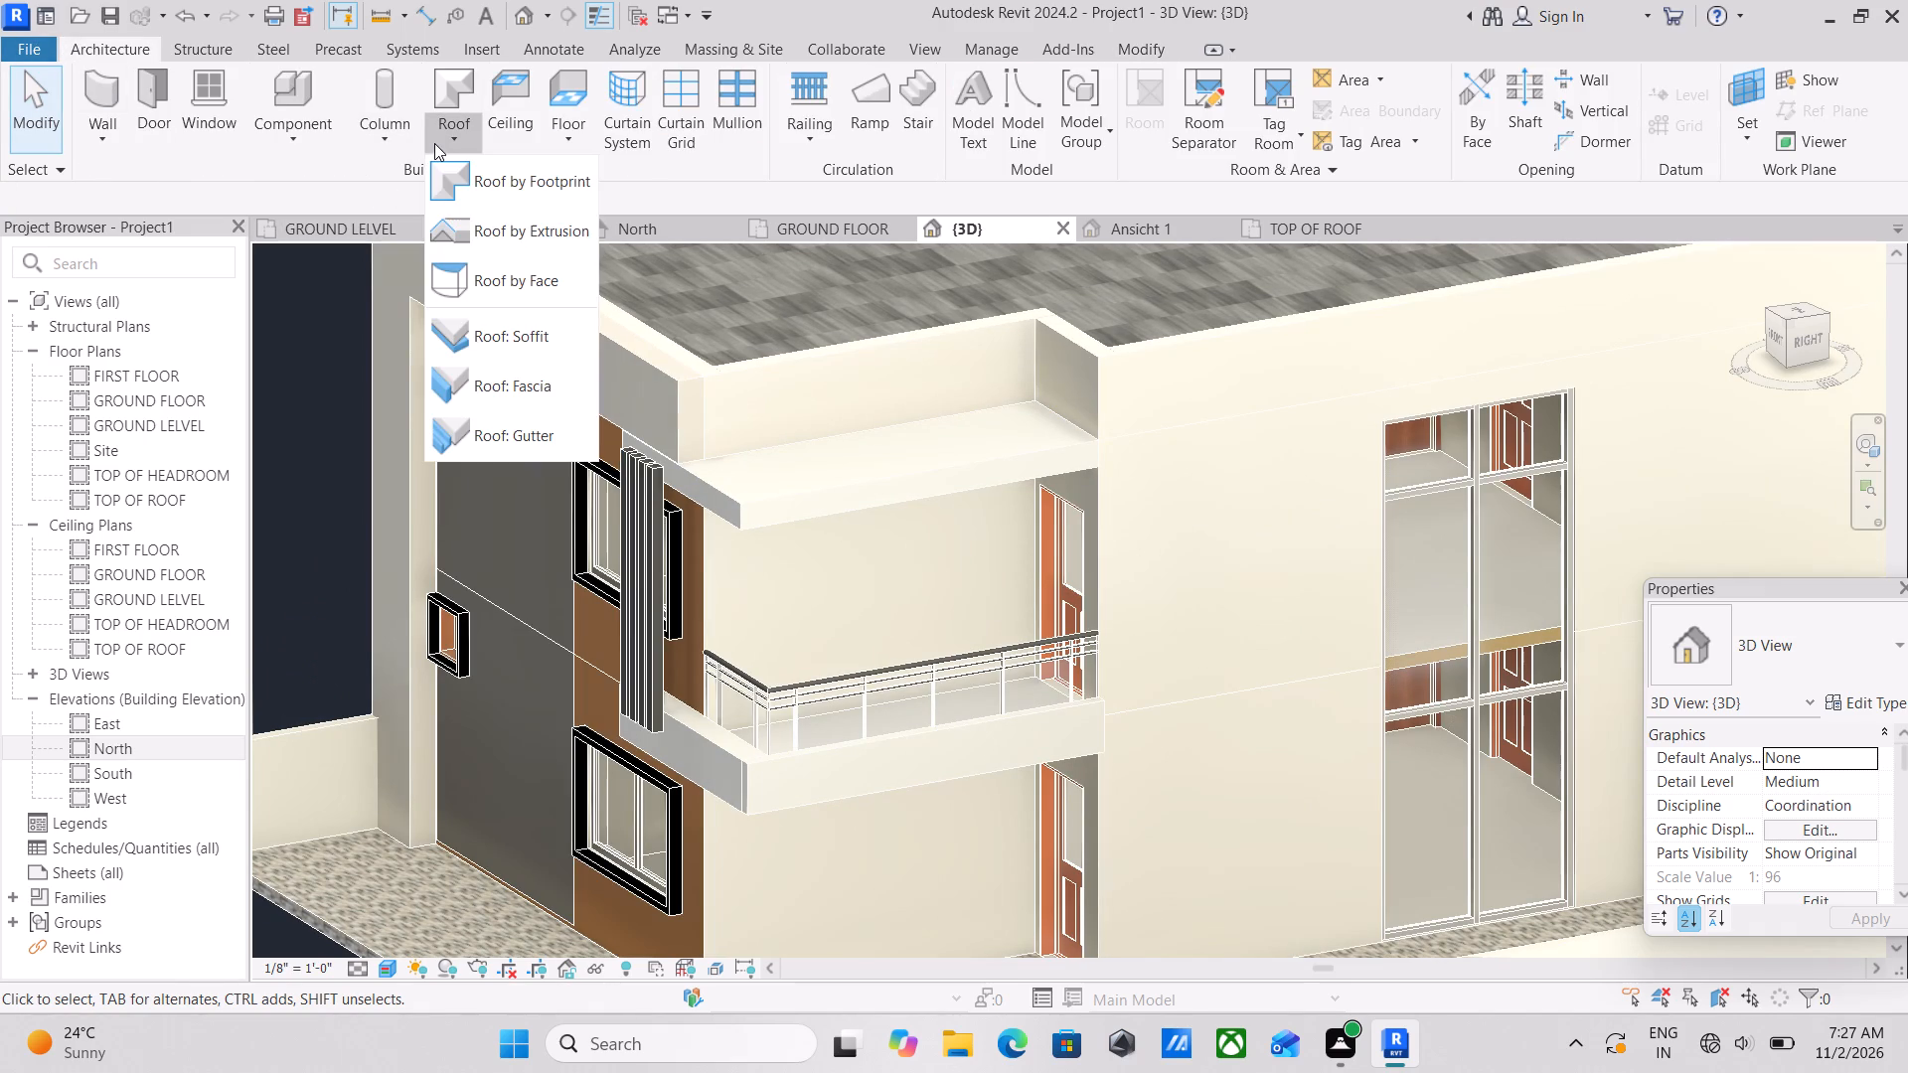
{"action": "left_click", "coordinate": [443, 136]}
{"action": "left_click", "coordinate": [443, 136]}
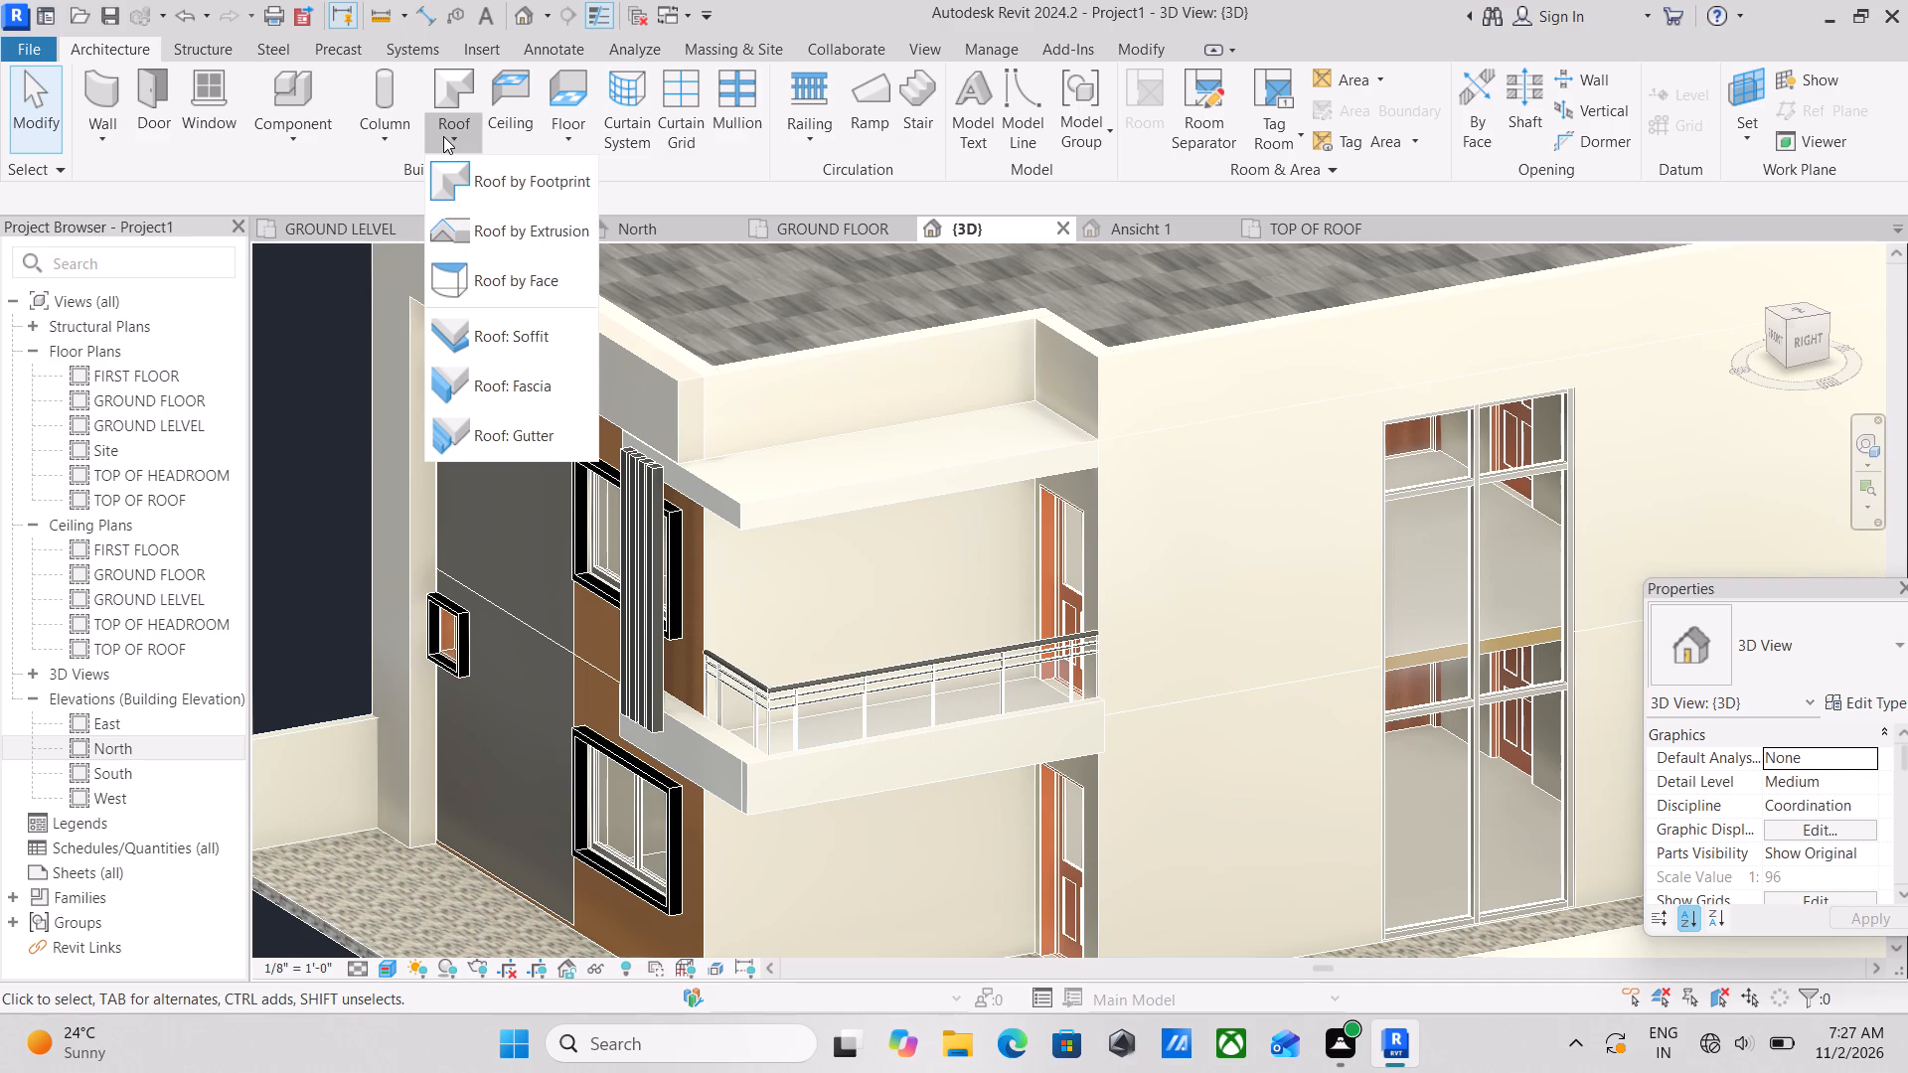
{"action": "left_click", "coordinate": [443, 136]}
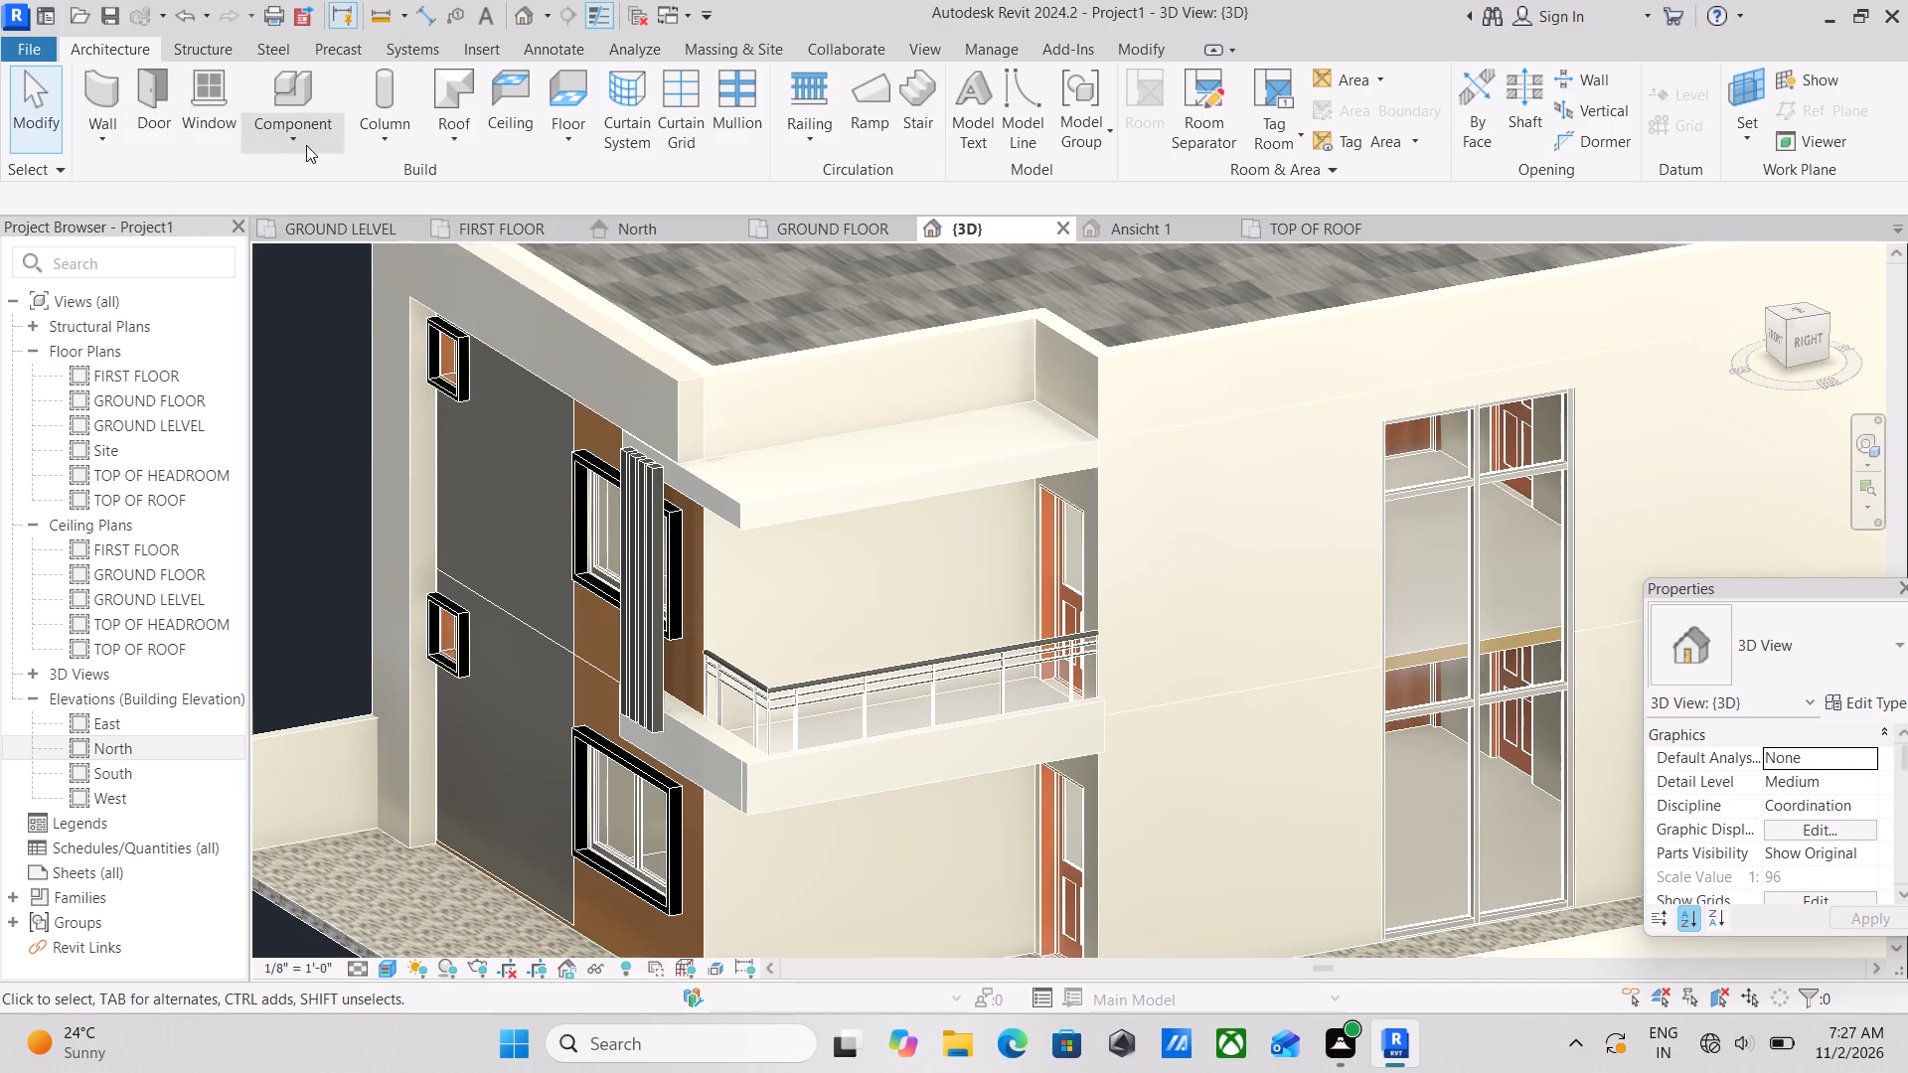
{"action": "left_click", "coordinate": [287, 137]}
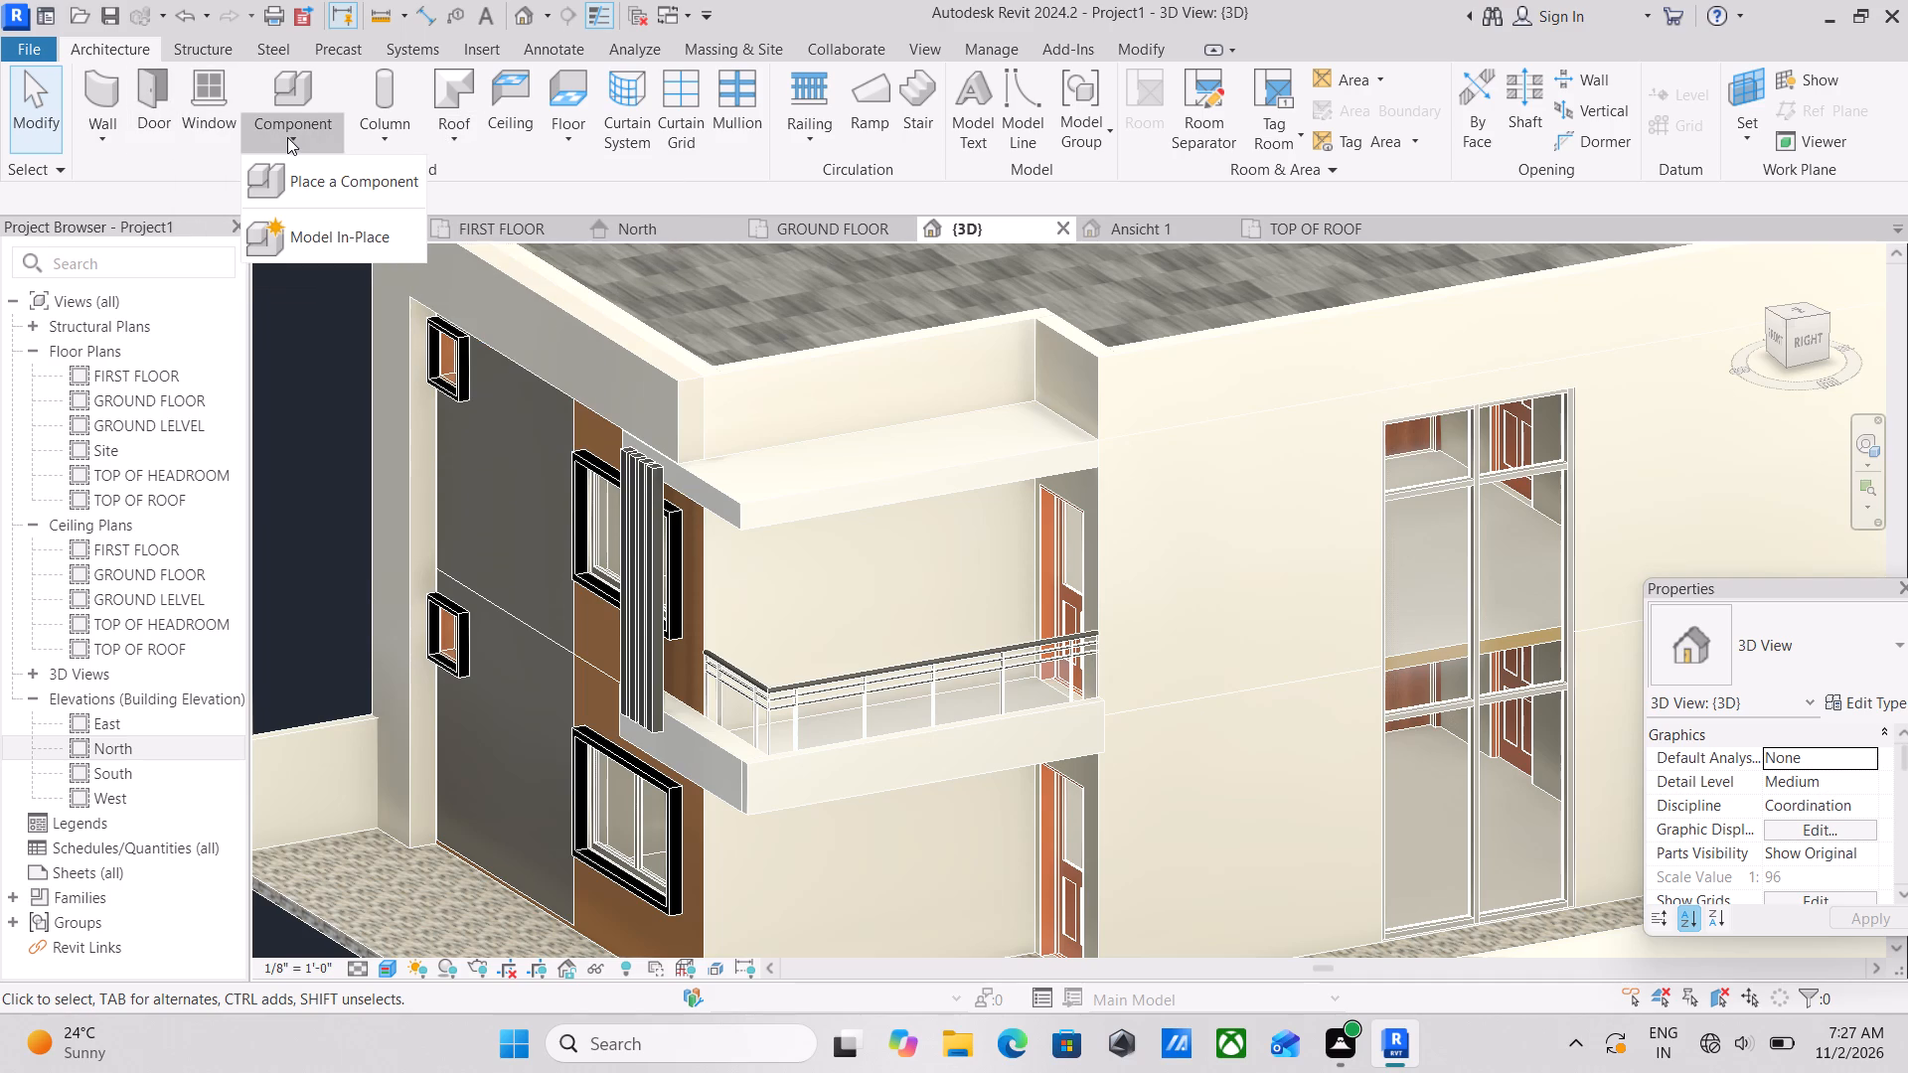
{"action": "left_click", "coordinate": [287, 137]}
{"action": "left_click", "coordinate": [287, 137]}
{"action": "left_click", "coordinate": [327, 244]}
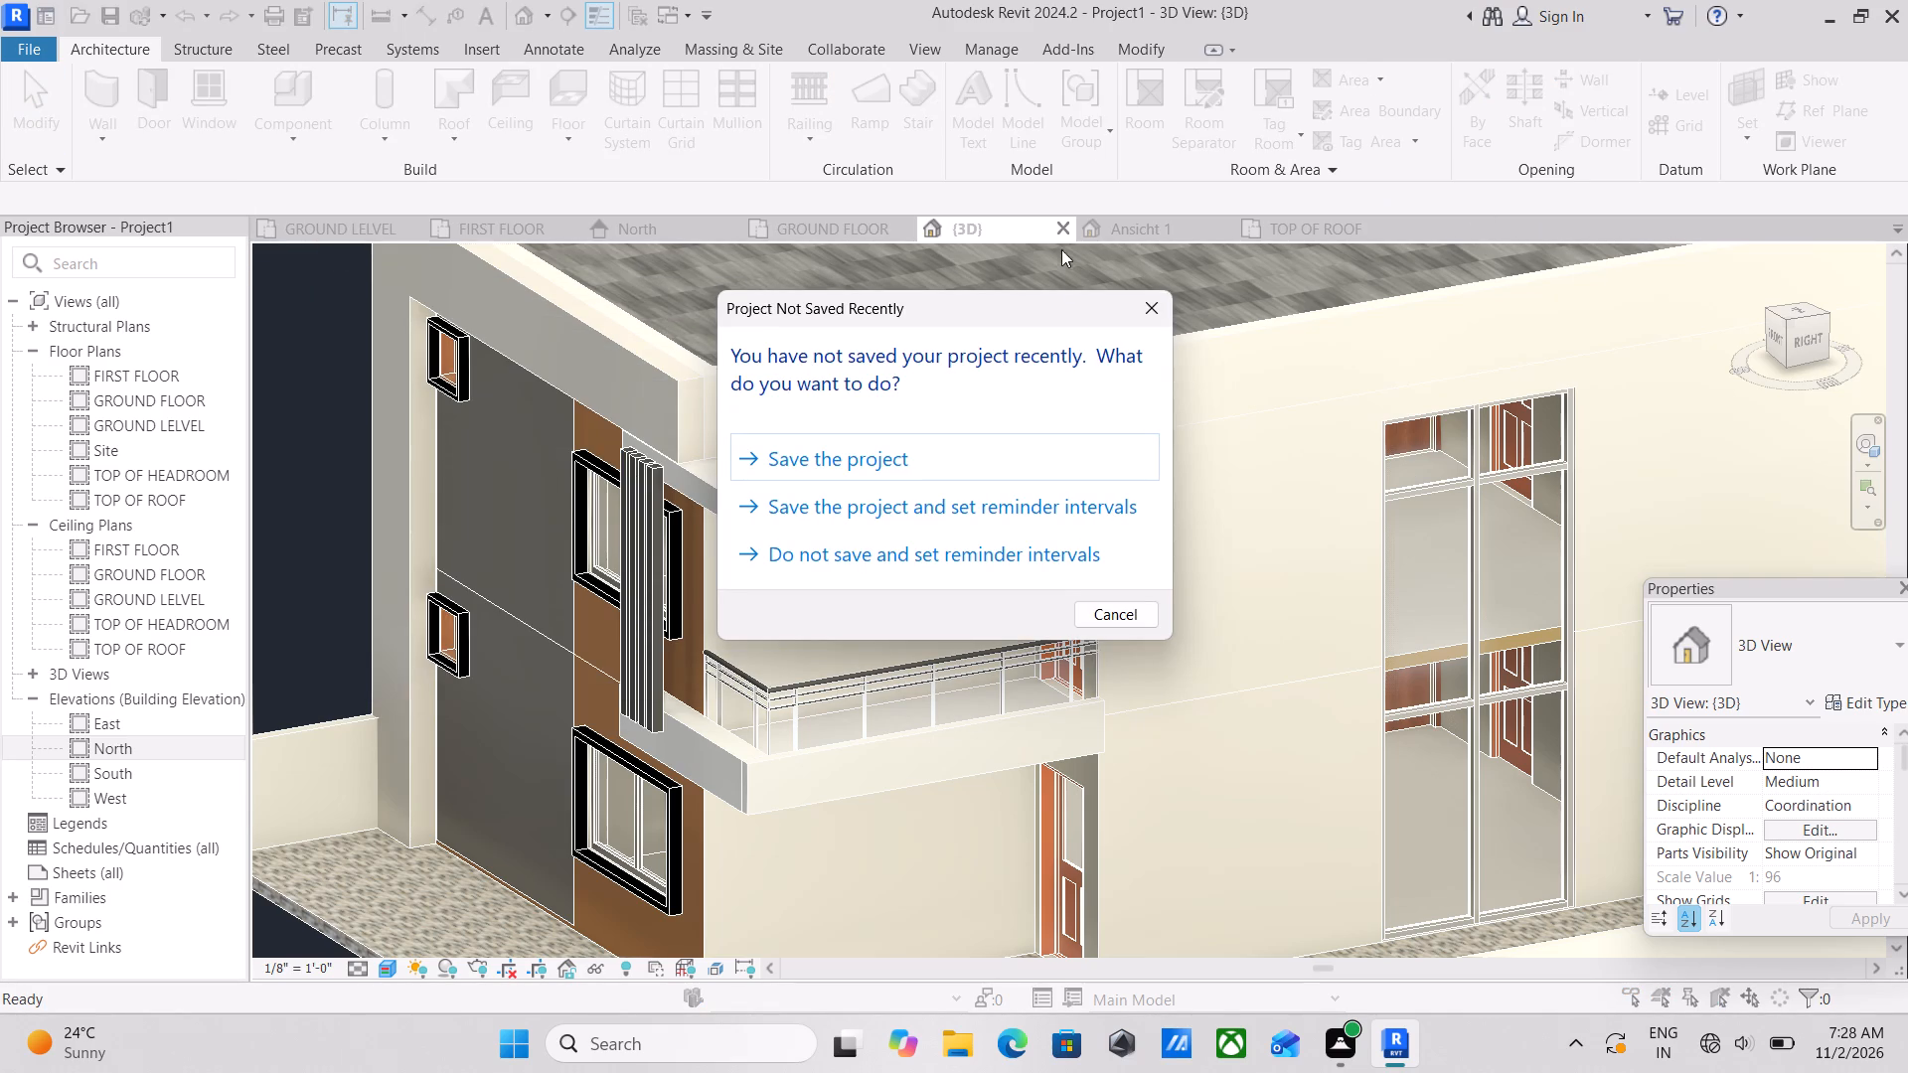
{"action": "left_click", "coordinate": [1153, 324]}
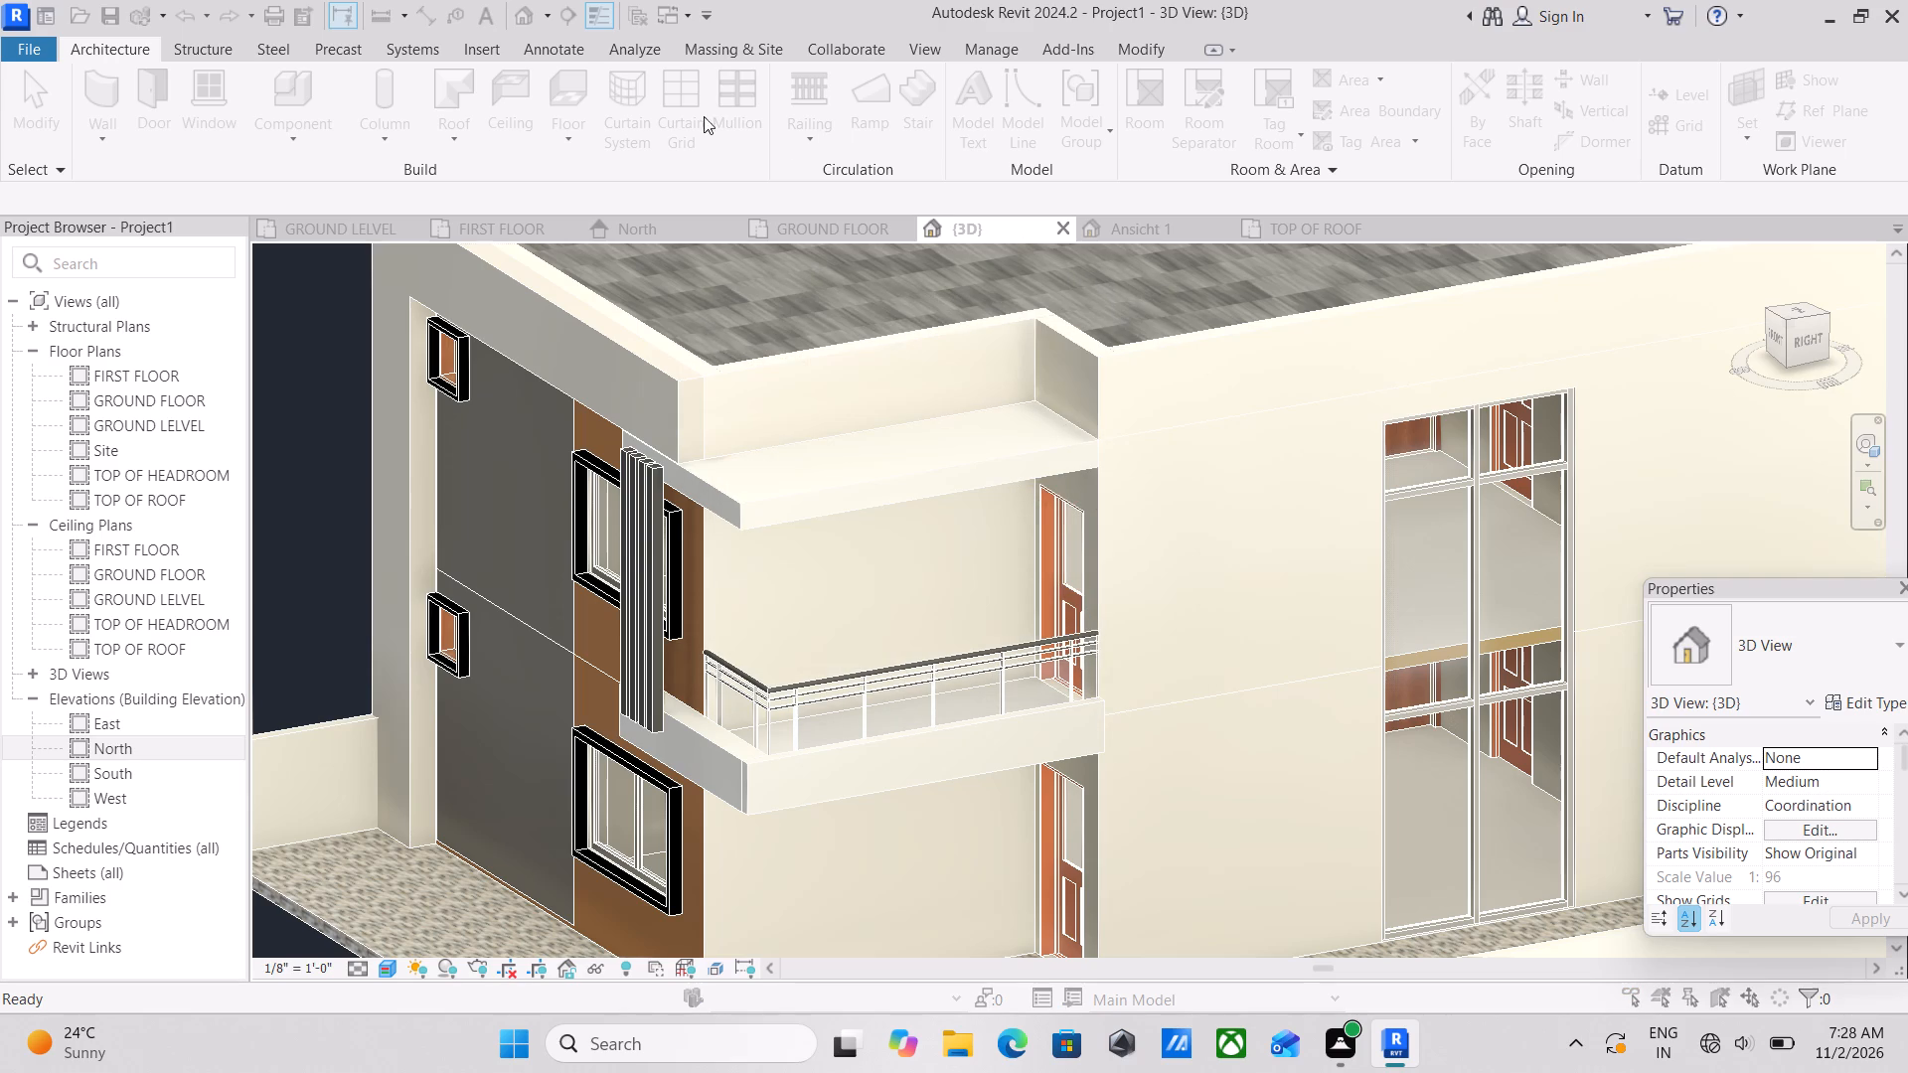
{"action": "scroll", "coordinate": [1107, 495], "scroll_direction": "down", "scroll_amount": 3}
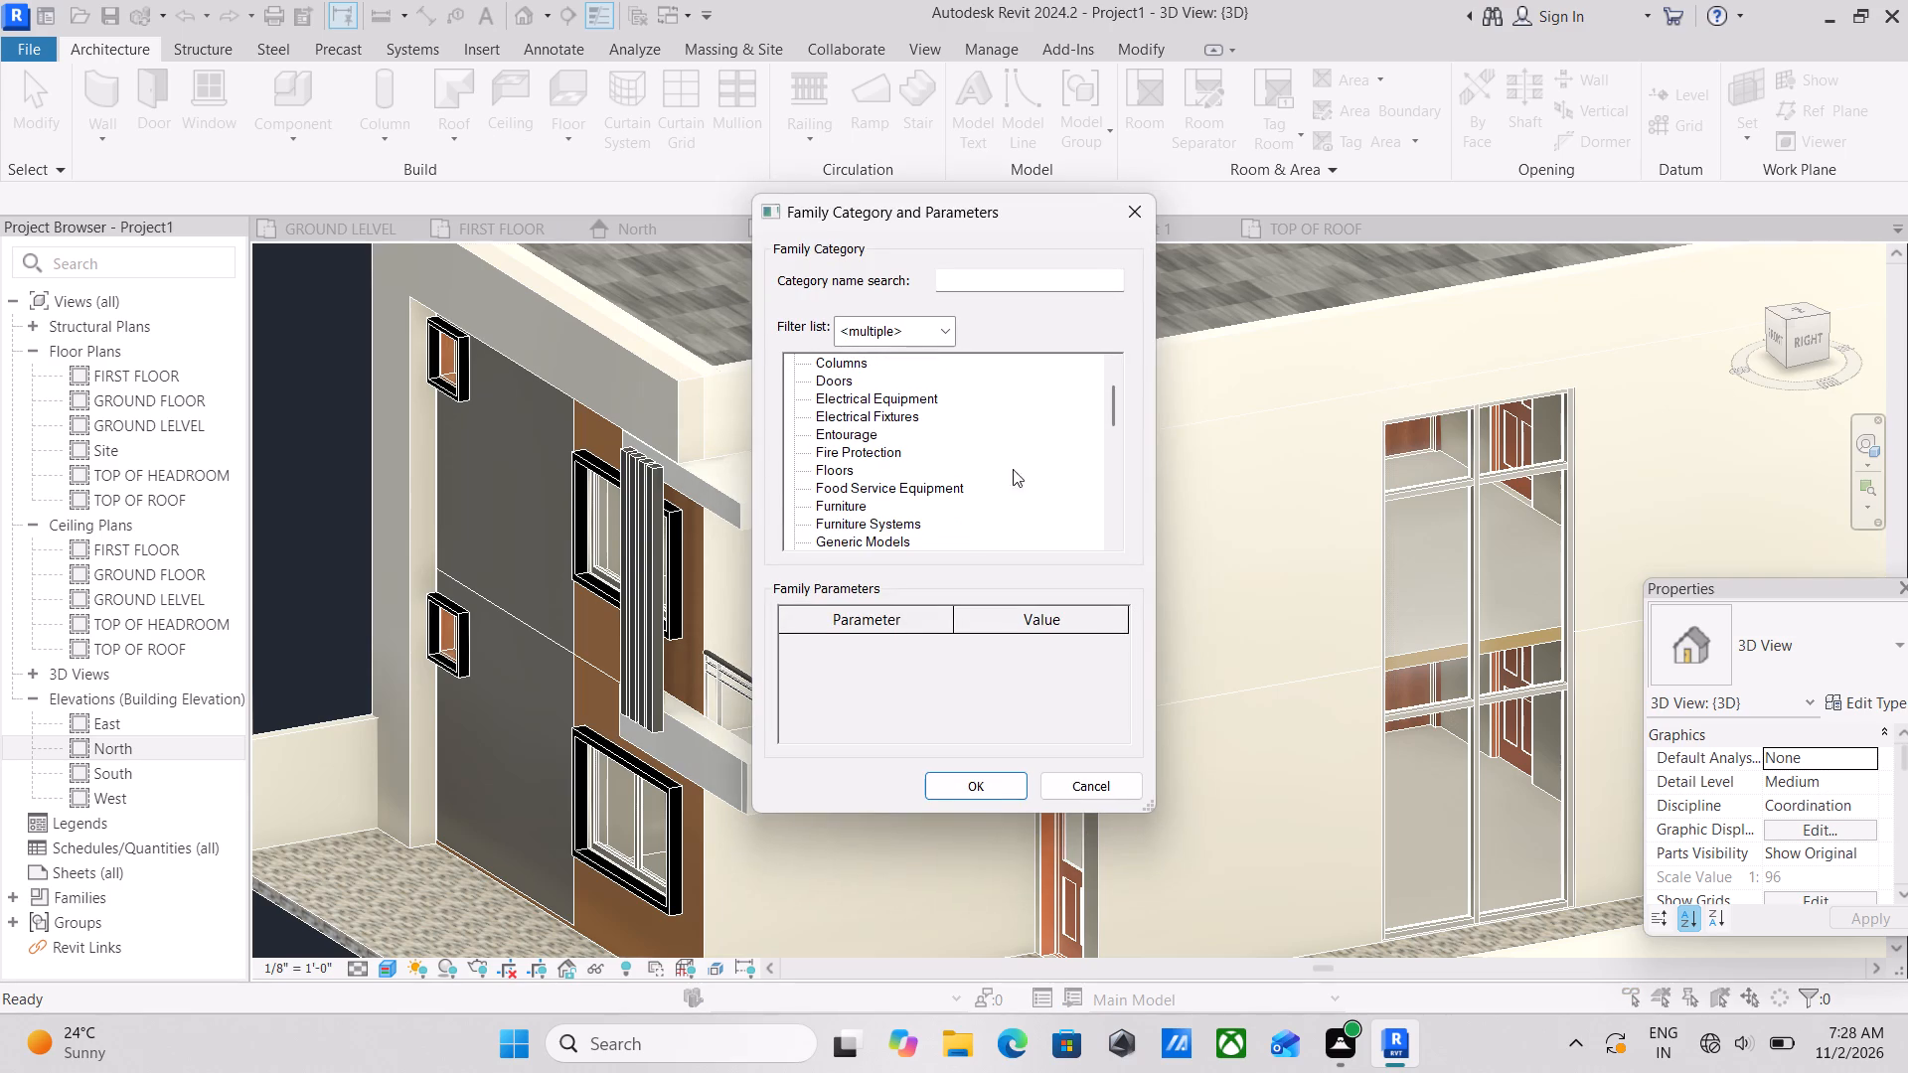
{"action": "left_click", "coordinate": [813, 536]}
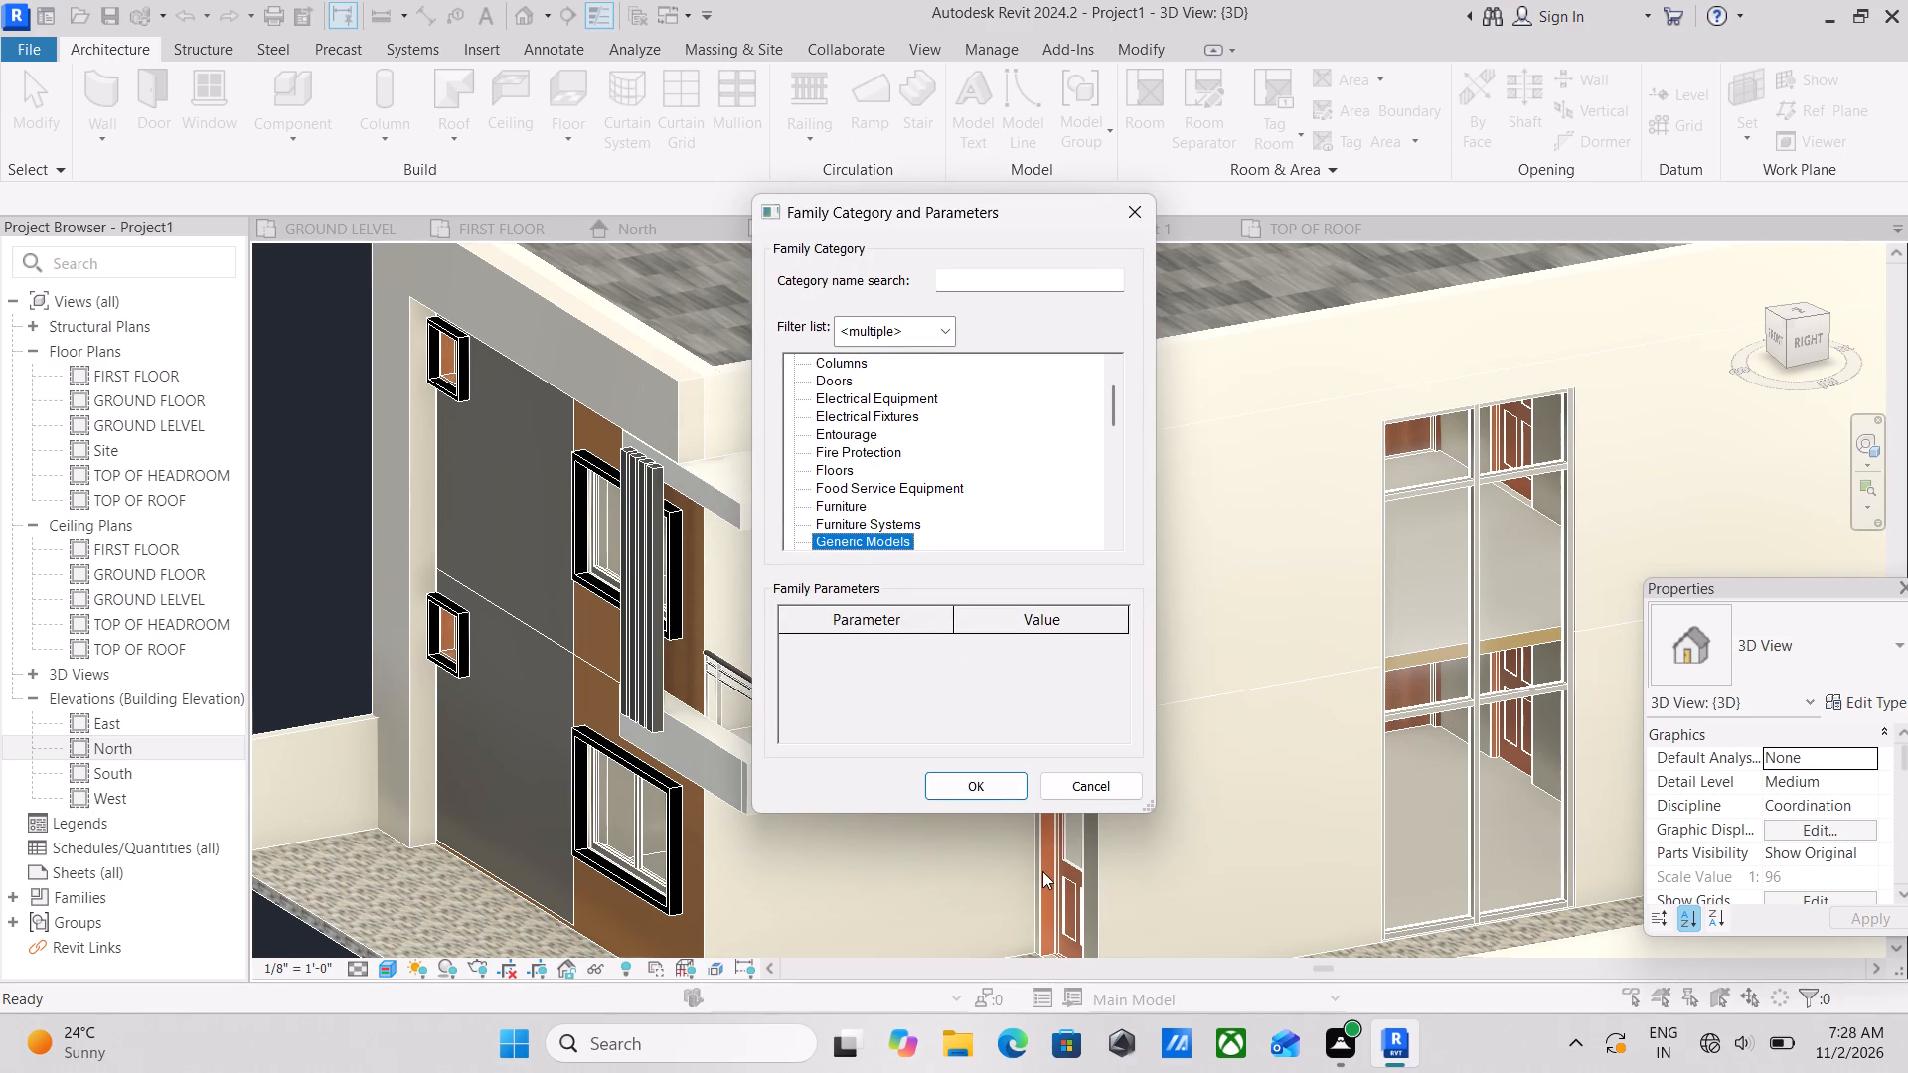
{"action": "left_click", "coordinate": [988, 786]}
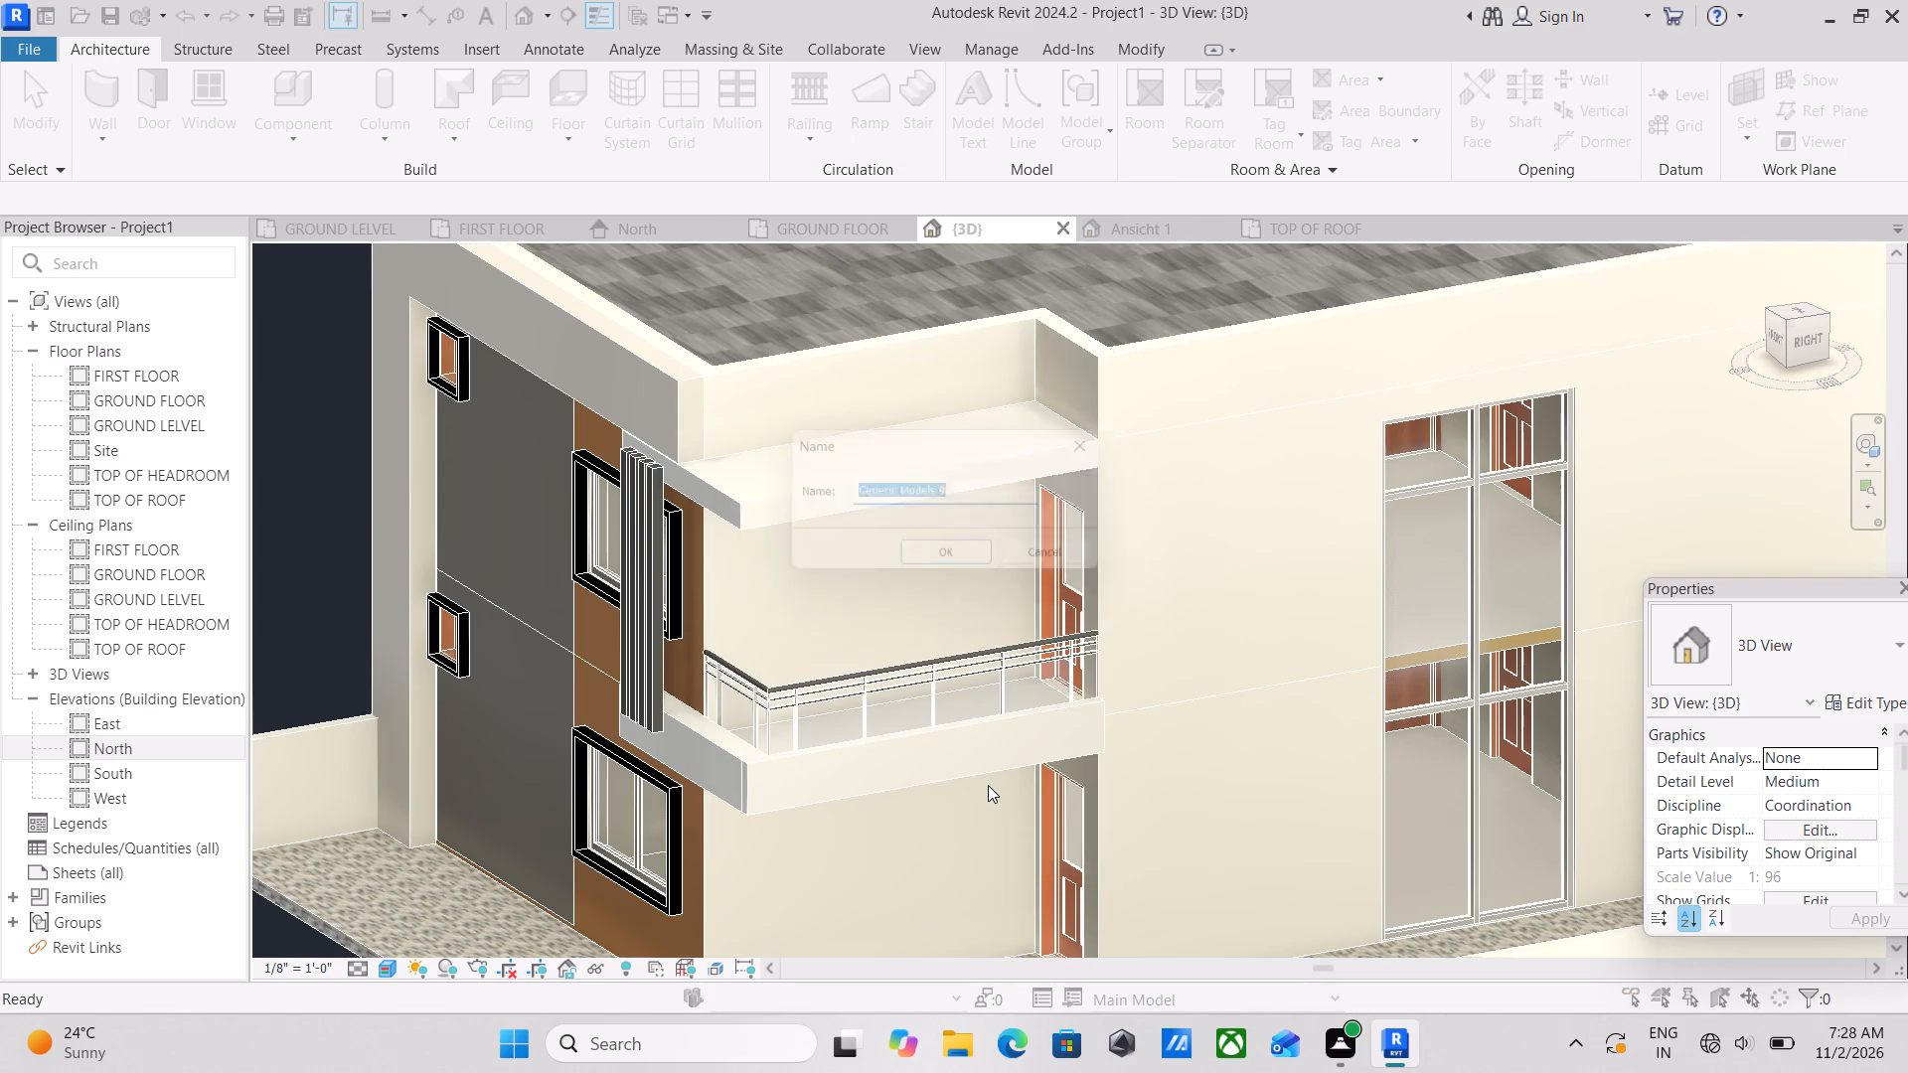
{"action": "left_click", "coordinate": [970, 554]}
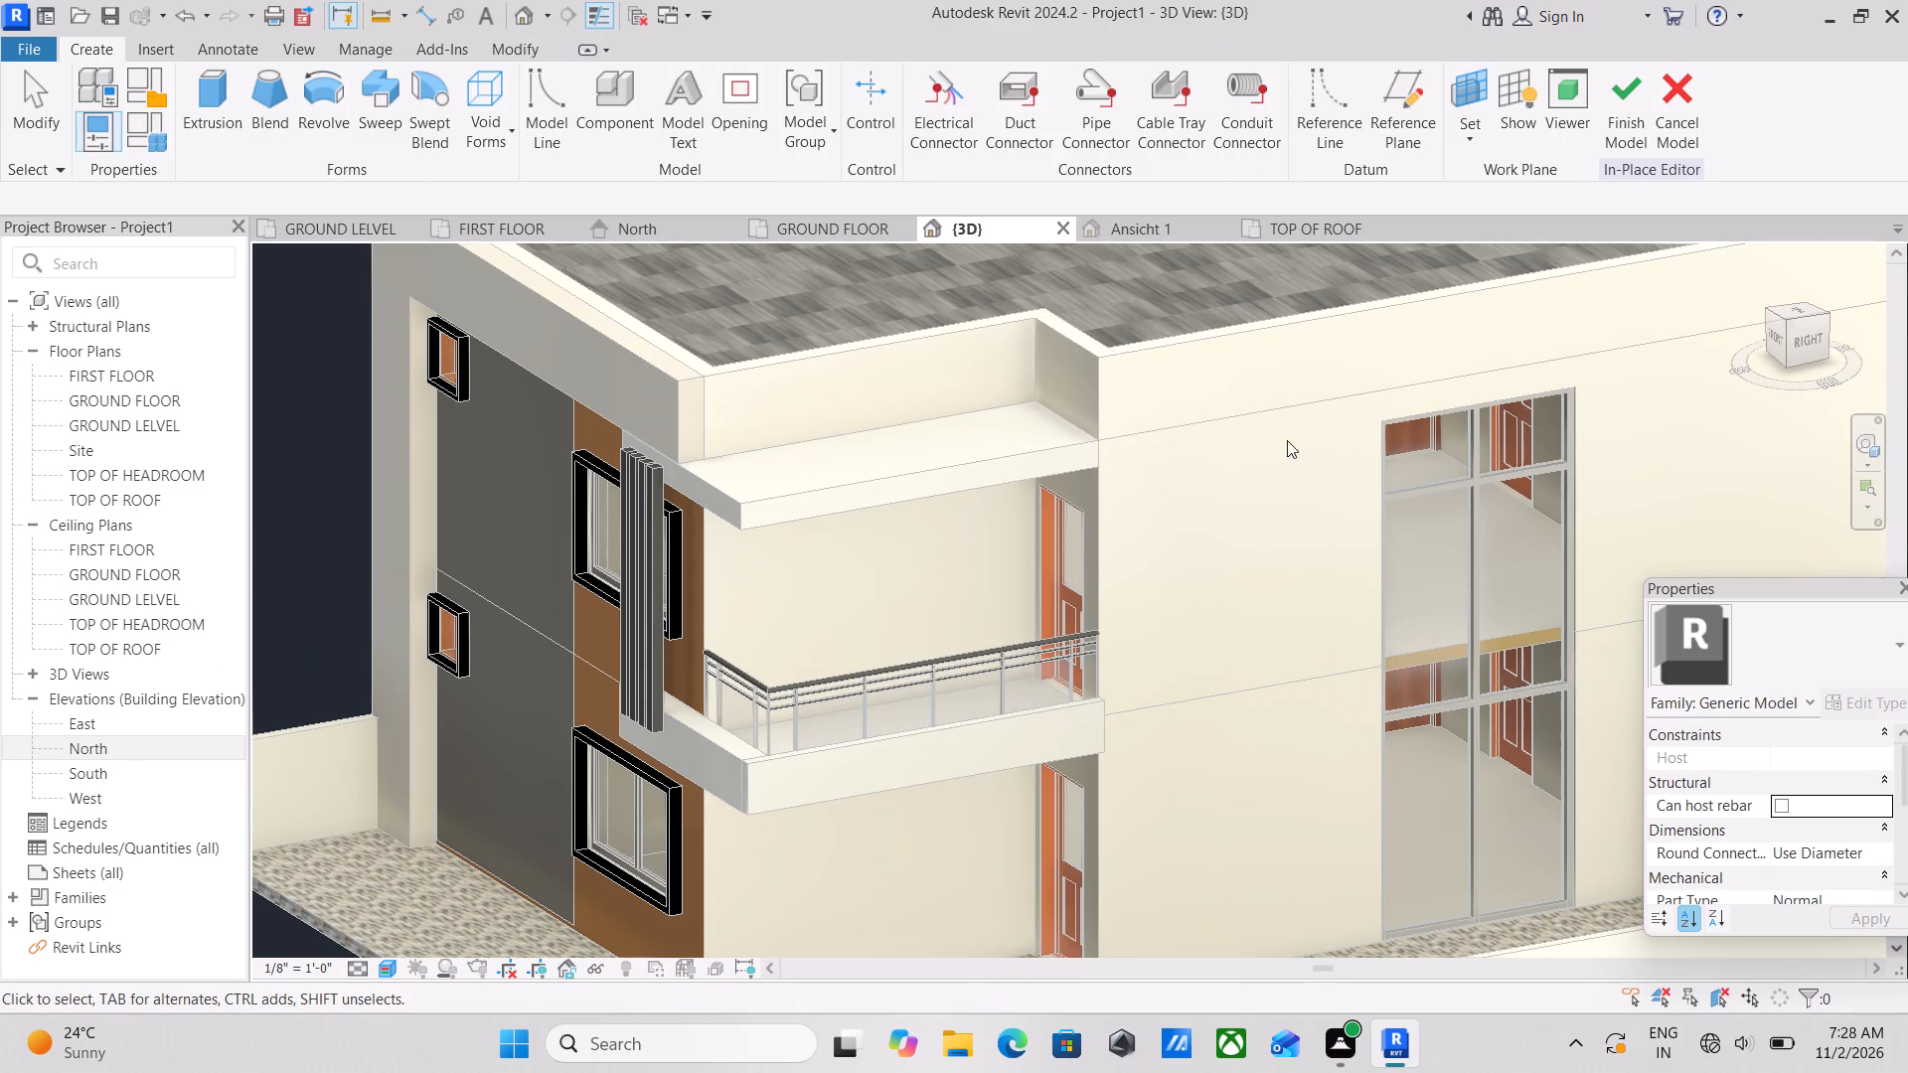
Set the work plane to the top face of the fascia along the balcony's long side.
{"action": "left_click", "coordinate": [1464, 127]}
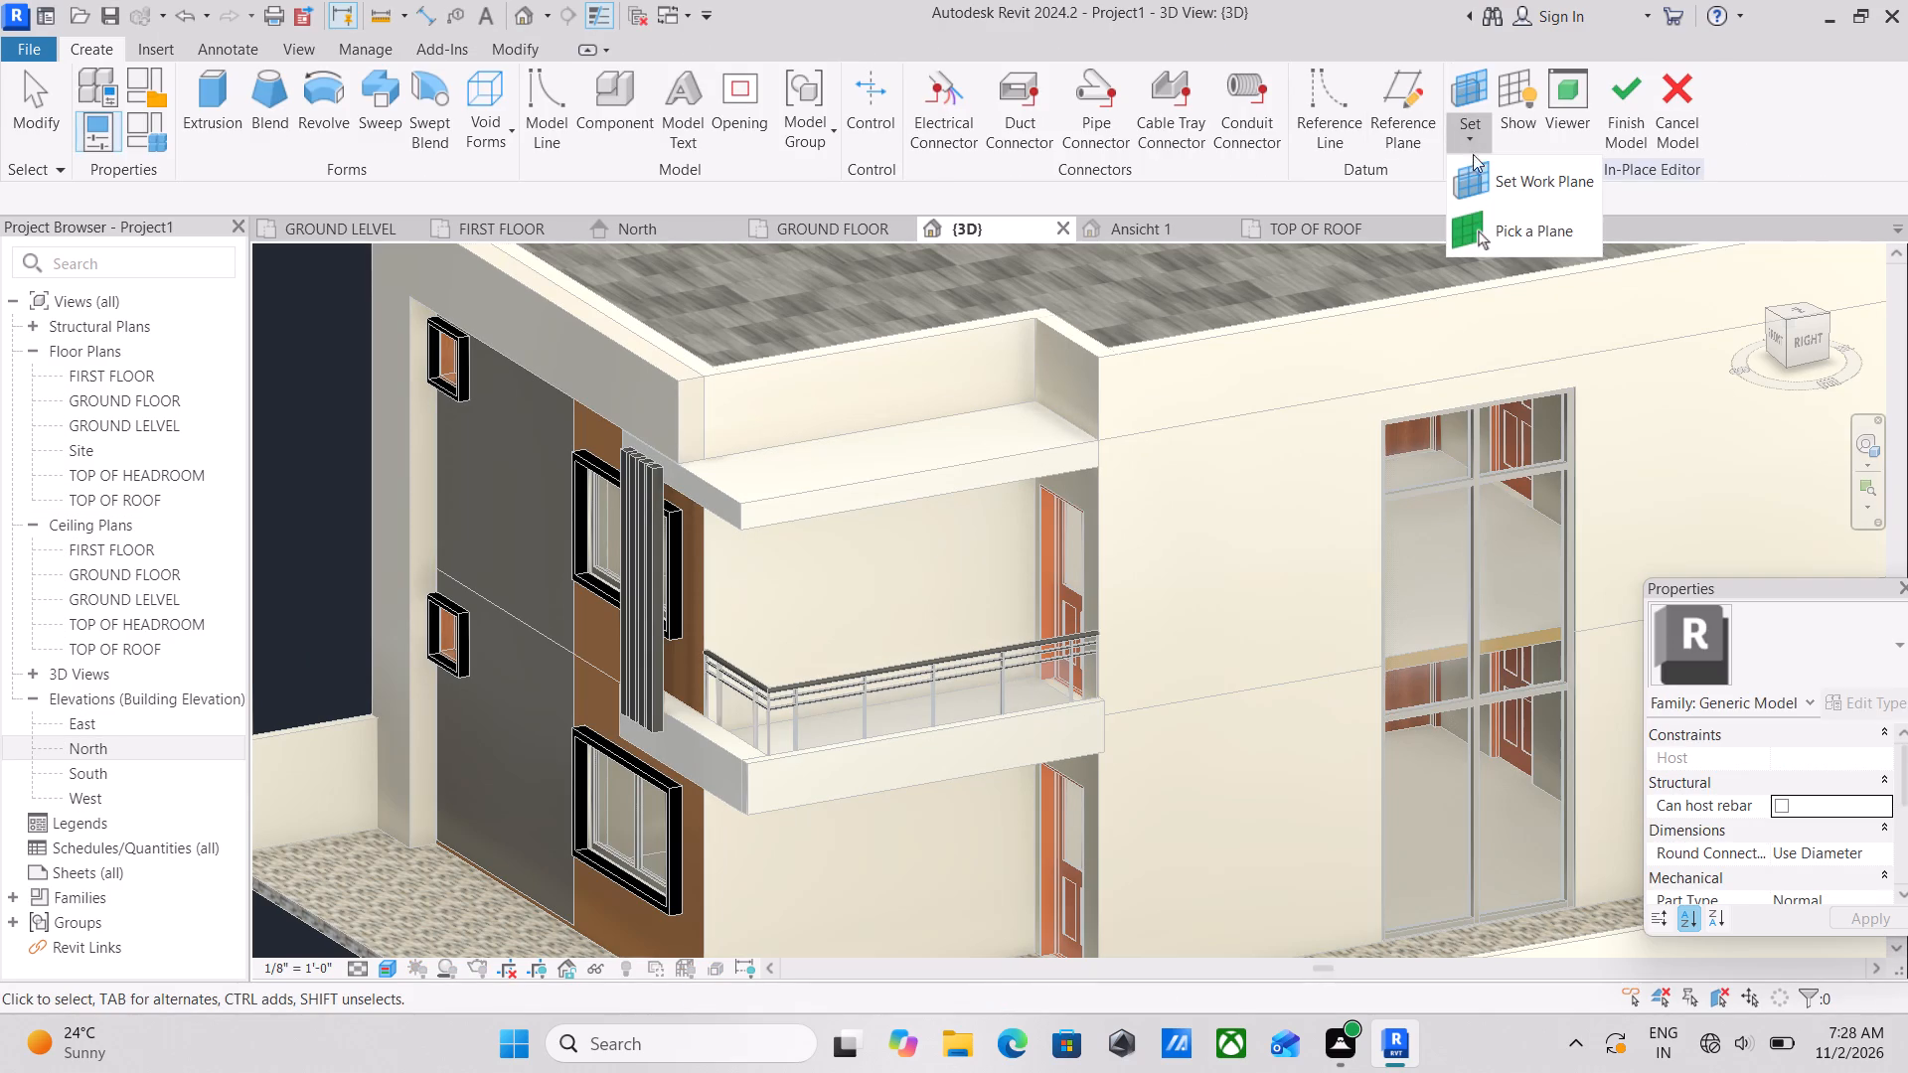
{"action": "left_click", "coordinate": [1488, 229]}
{"action": "scroll", "coordinate": [759, 787], "scroll_direction": "up", "scroll_amount": 4}
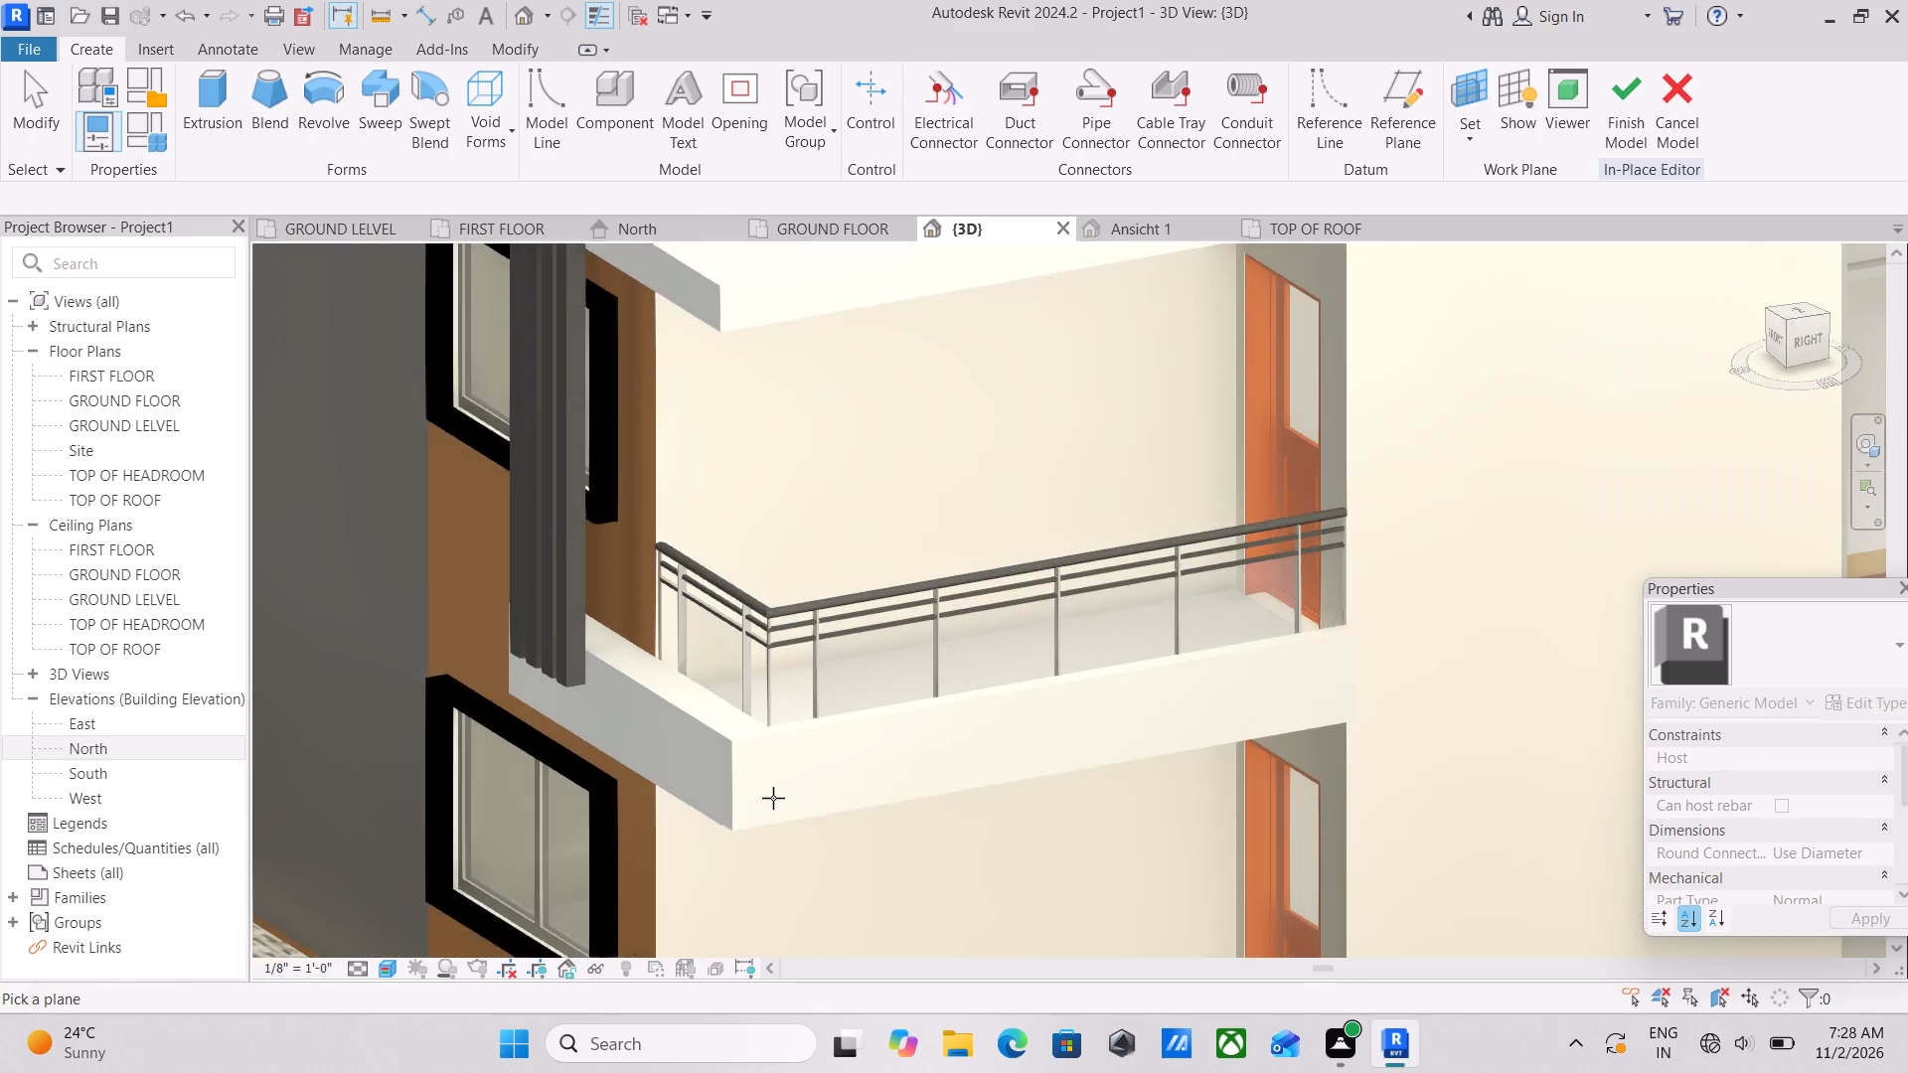
{"action": "scroll", "coordinate": [773, 798], "scroll_direction": "up", "scroll_amount": 3}
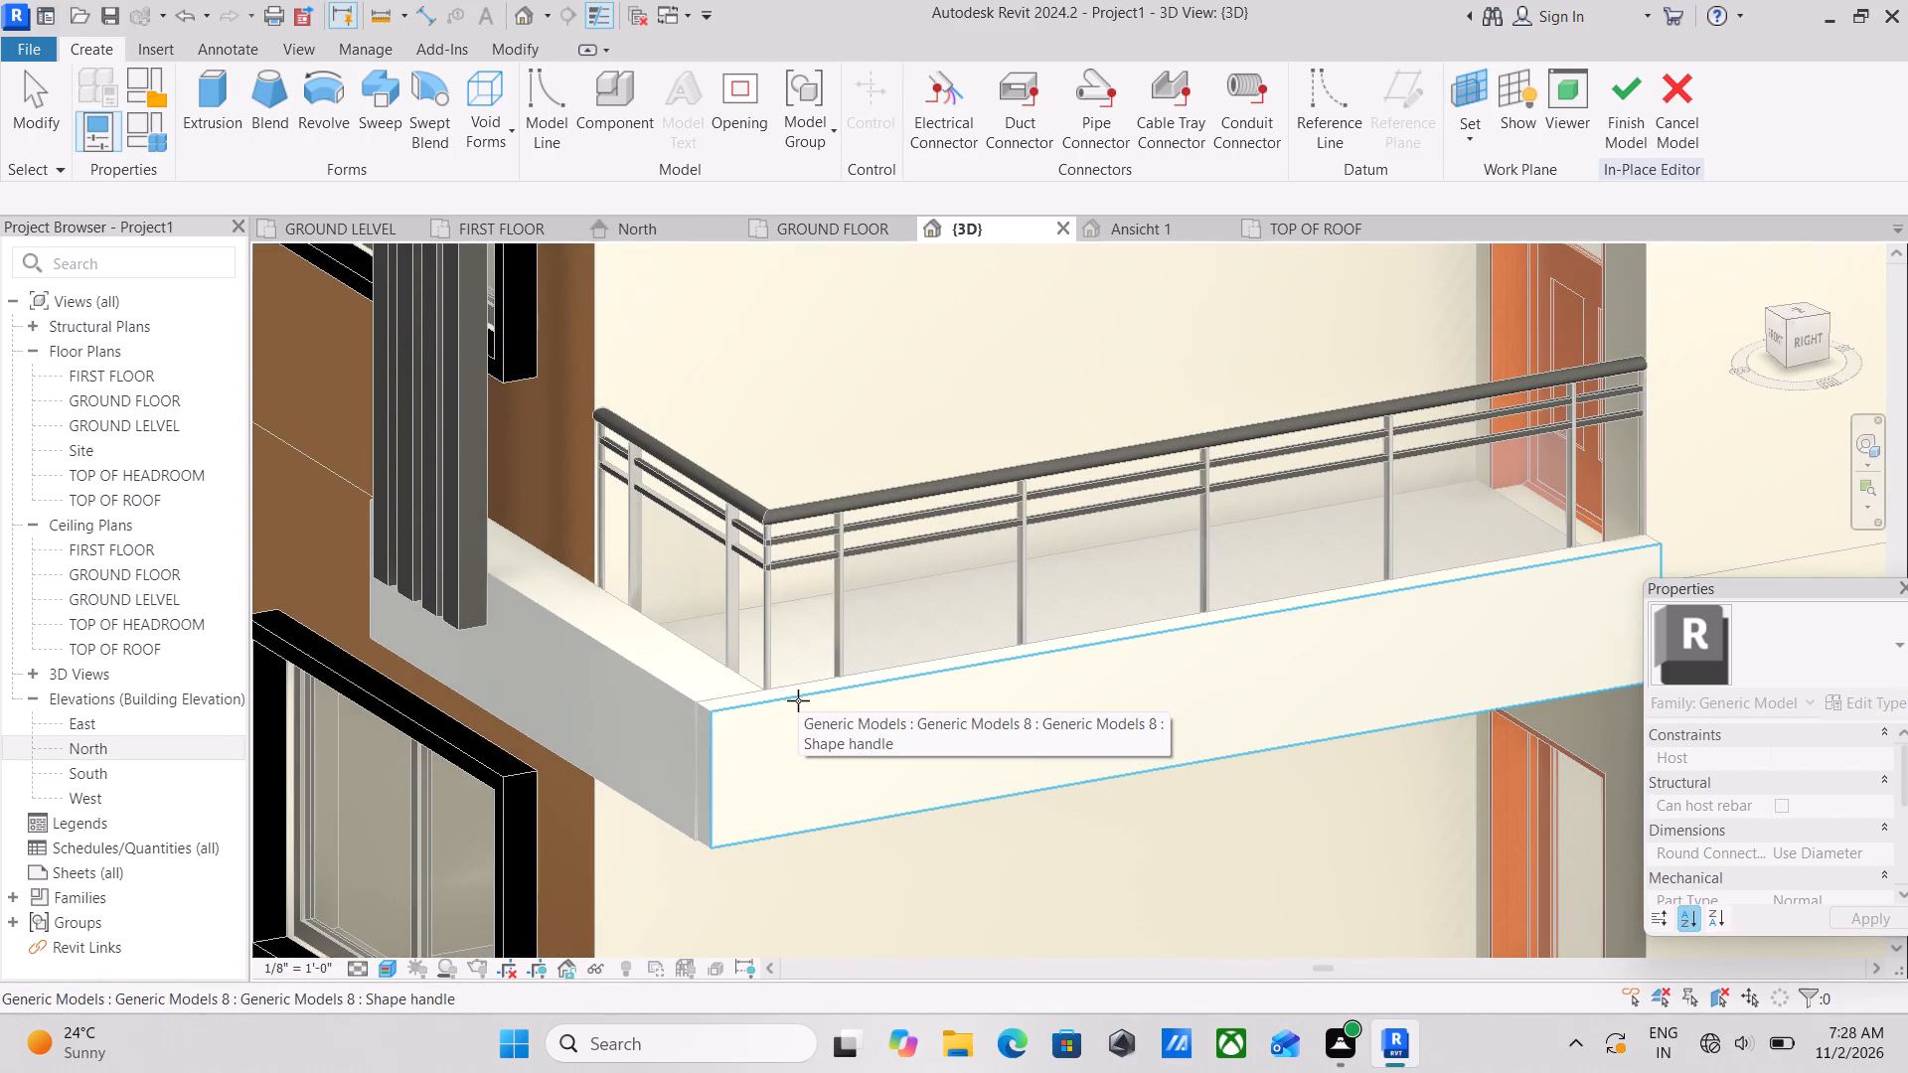
{"action": "scroll", "coordinate": [803, 700], "scroll_direction": "down", "scroll_amount": 4}
{"action": "middle_click_drag", "start_coordinate": [869, 699], "coordinate": [866, 821]}
{"action": "scroll", "coordinate": [793, 735], "scroll_direction": "up", "scroll_amount": 4}
{"action": "scroll", "coordinate": [815, 819], "scroll_direction": "up", "scroll_amount": 1}
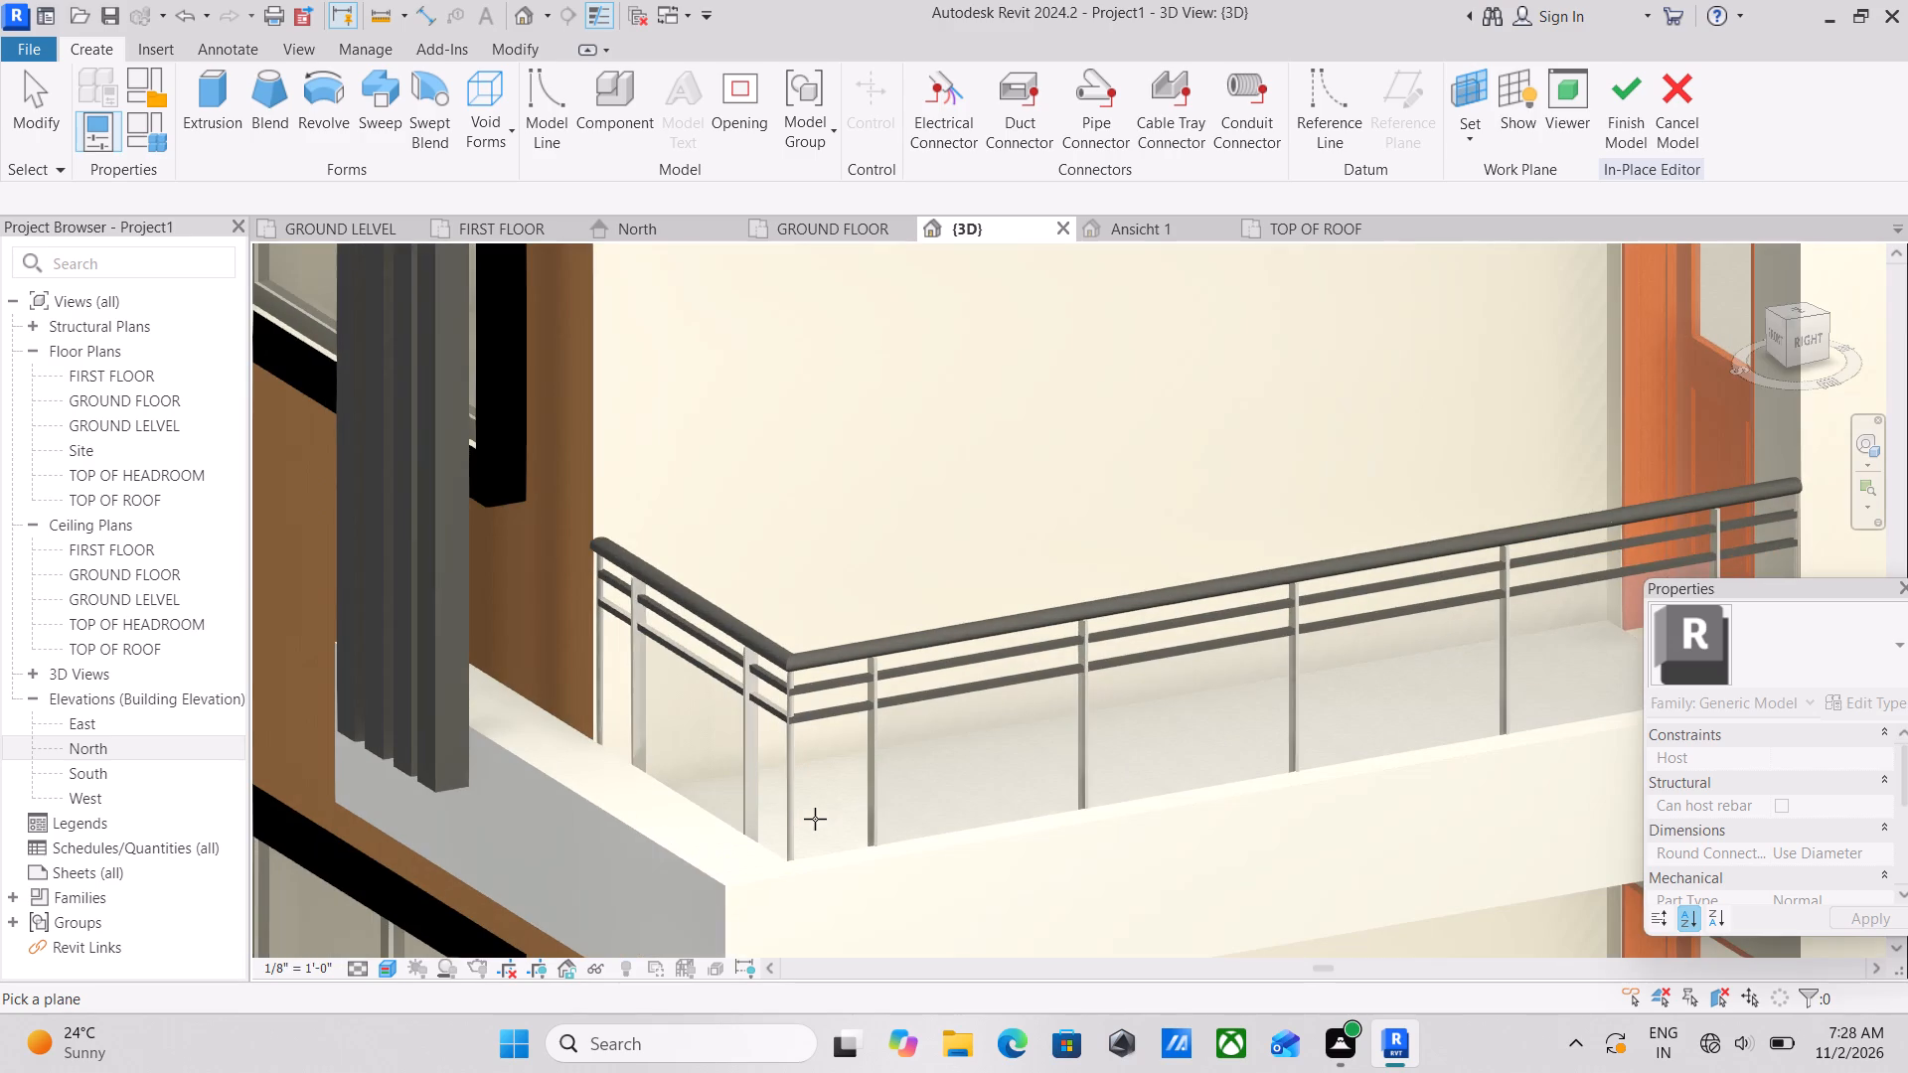
{"action": "scroll", "coordinate": [886, 821], "scroll_direction": "down", "scroll_amount": 2}
{"action": "middle_click_drag", "start_coordinate": [885, 816], "coordinate": [900, 883], "text": "shift"}
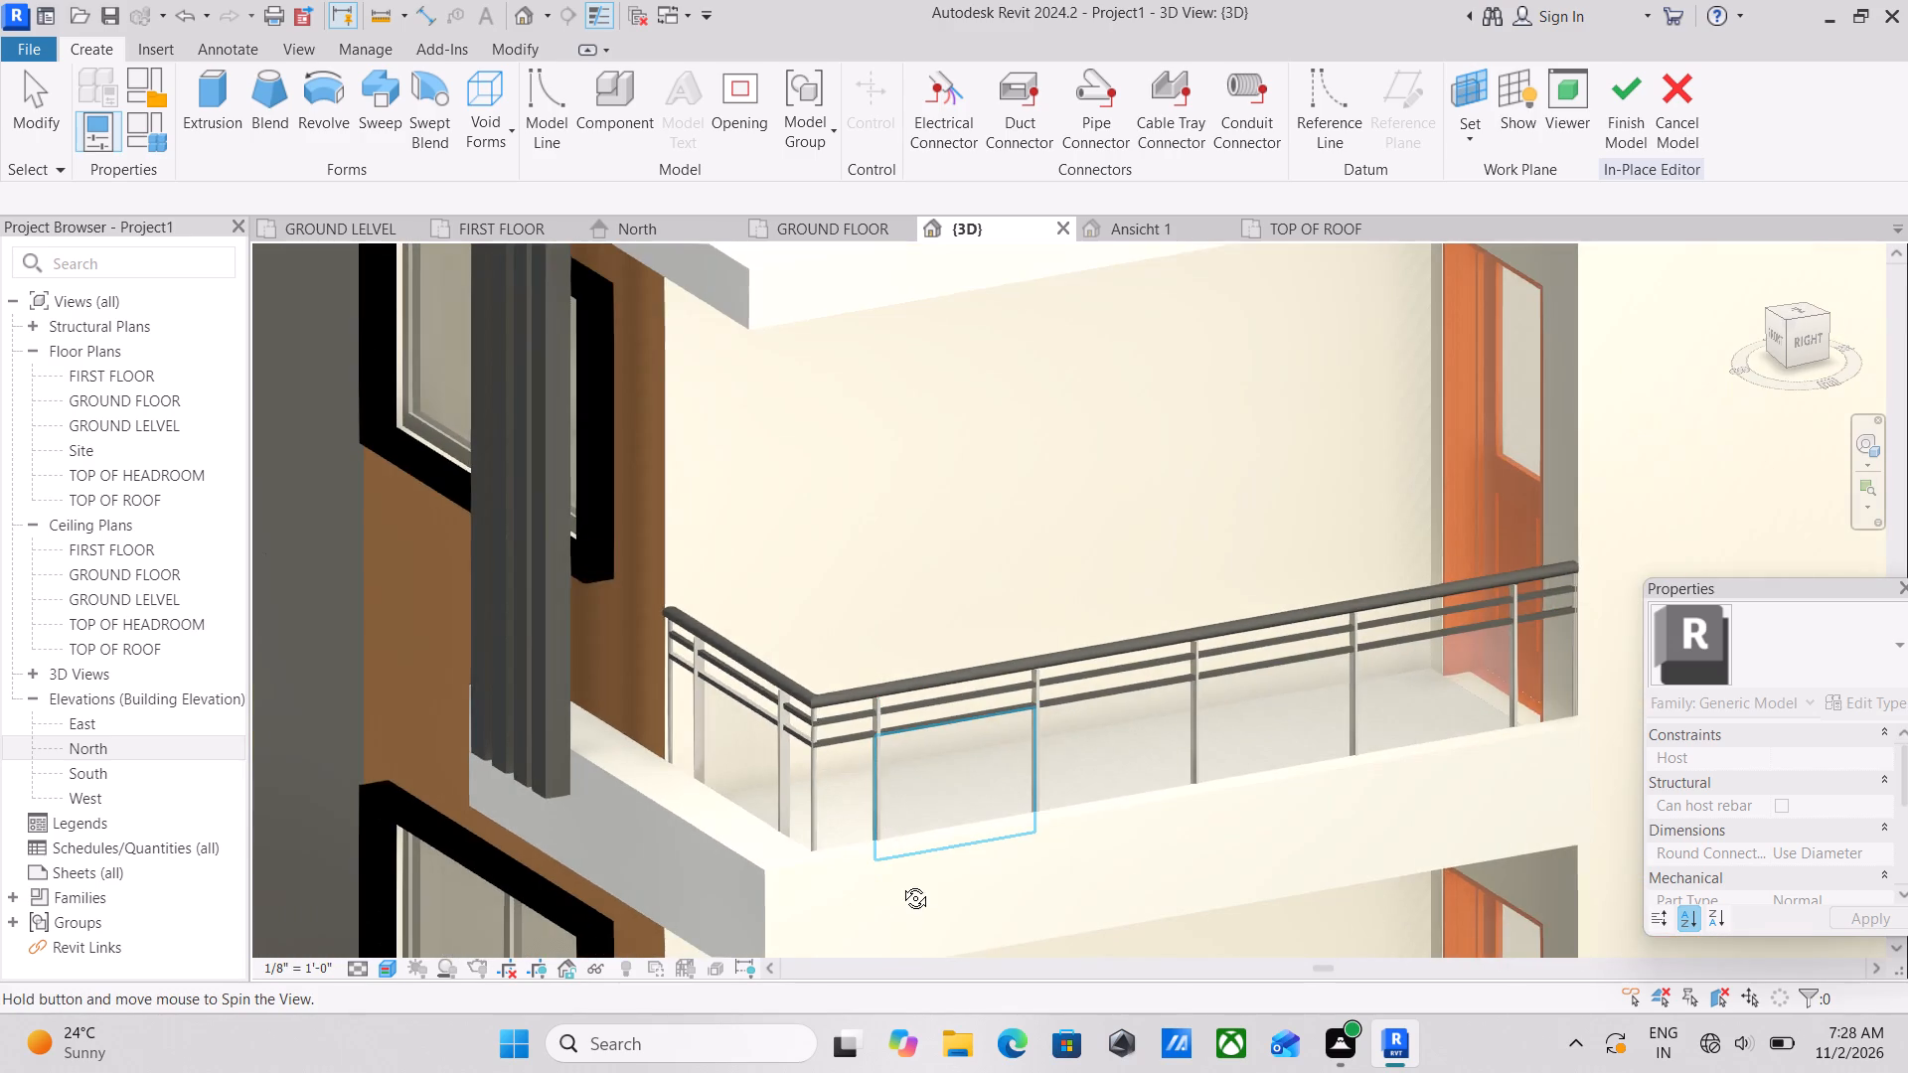
{"action": "middle_click_drag", "start_coordinate": [900, 883], "coordinate": [740, 1020], "text": "shift"}
{"action": "middle_click_drag", "start_coordinate": [830, 782], "coordinate": [838, 837], "text": "shift"}
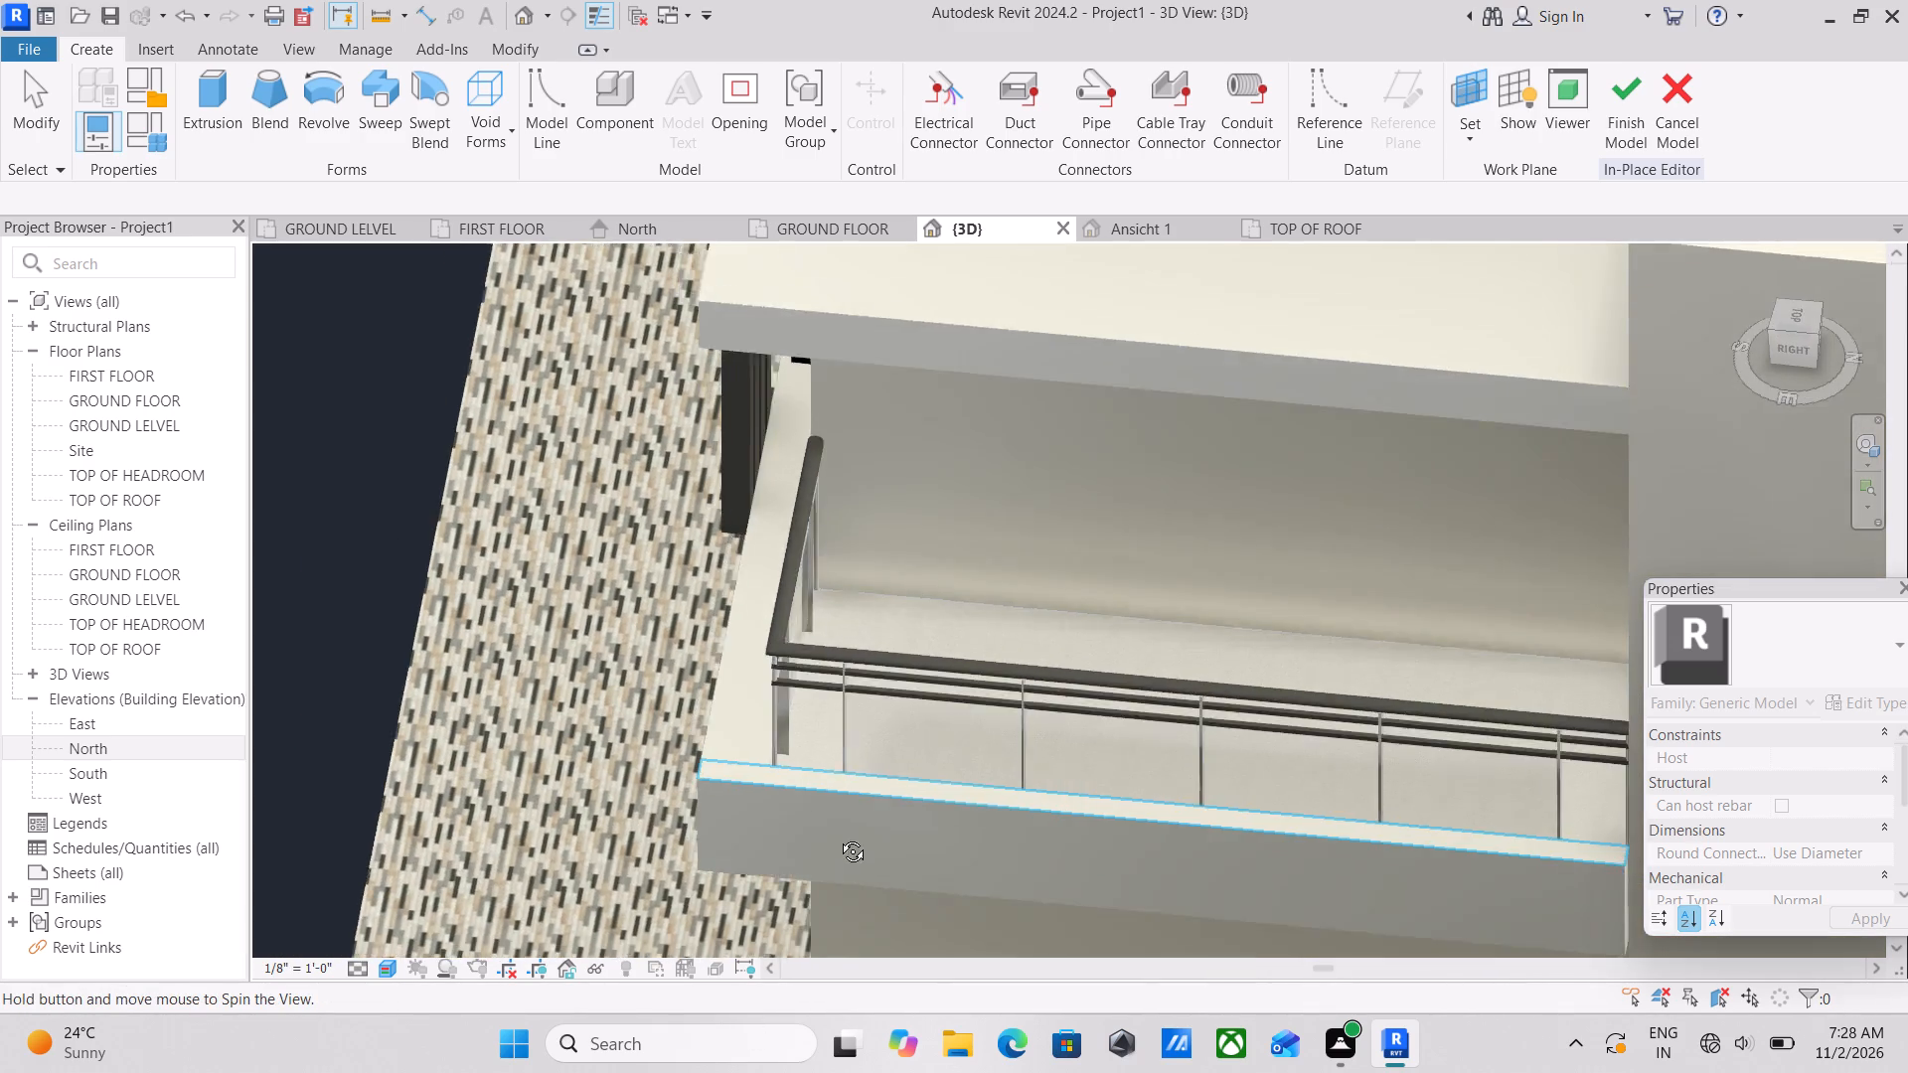
{"action": "middle_click_drag", "start_coordinate": [838, 837], "coordinate": [853, 890], "text": "shift"}
{"action": "scroll", "coordinate": [828, 873], "scroll_direction": "up", "scroll_amount": 3}
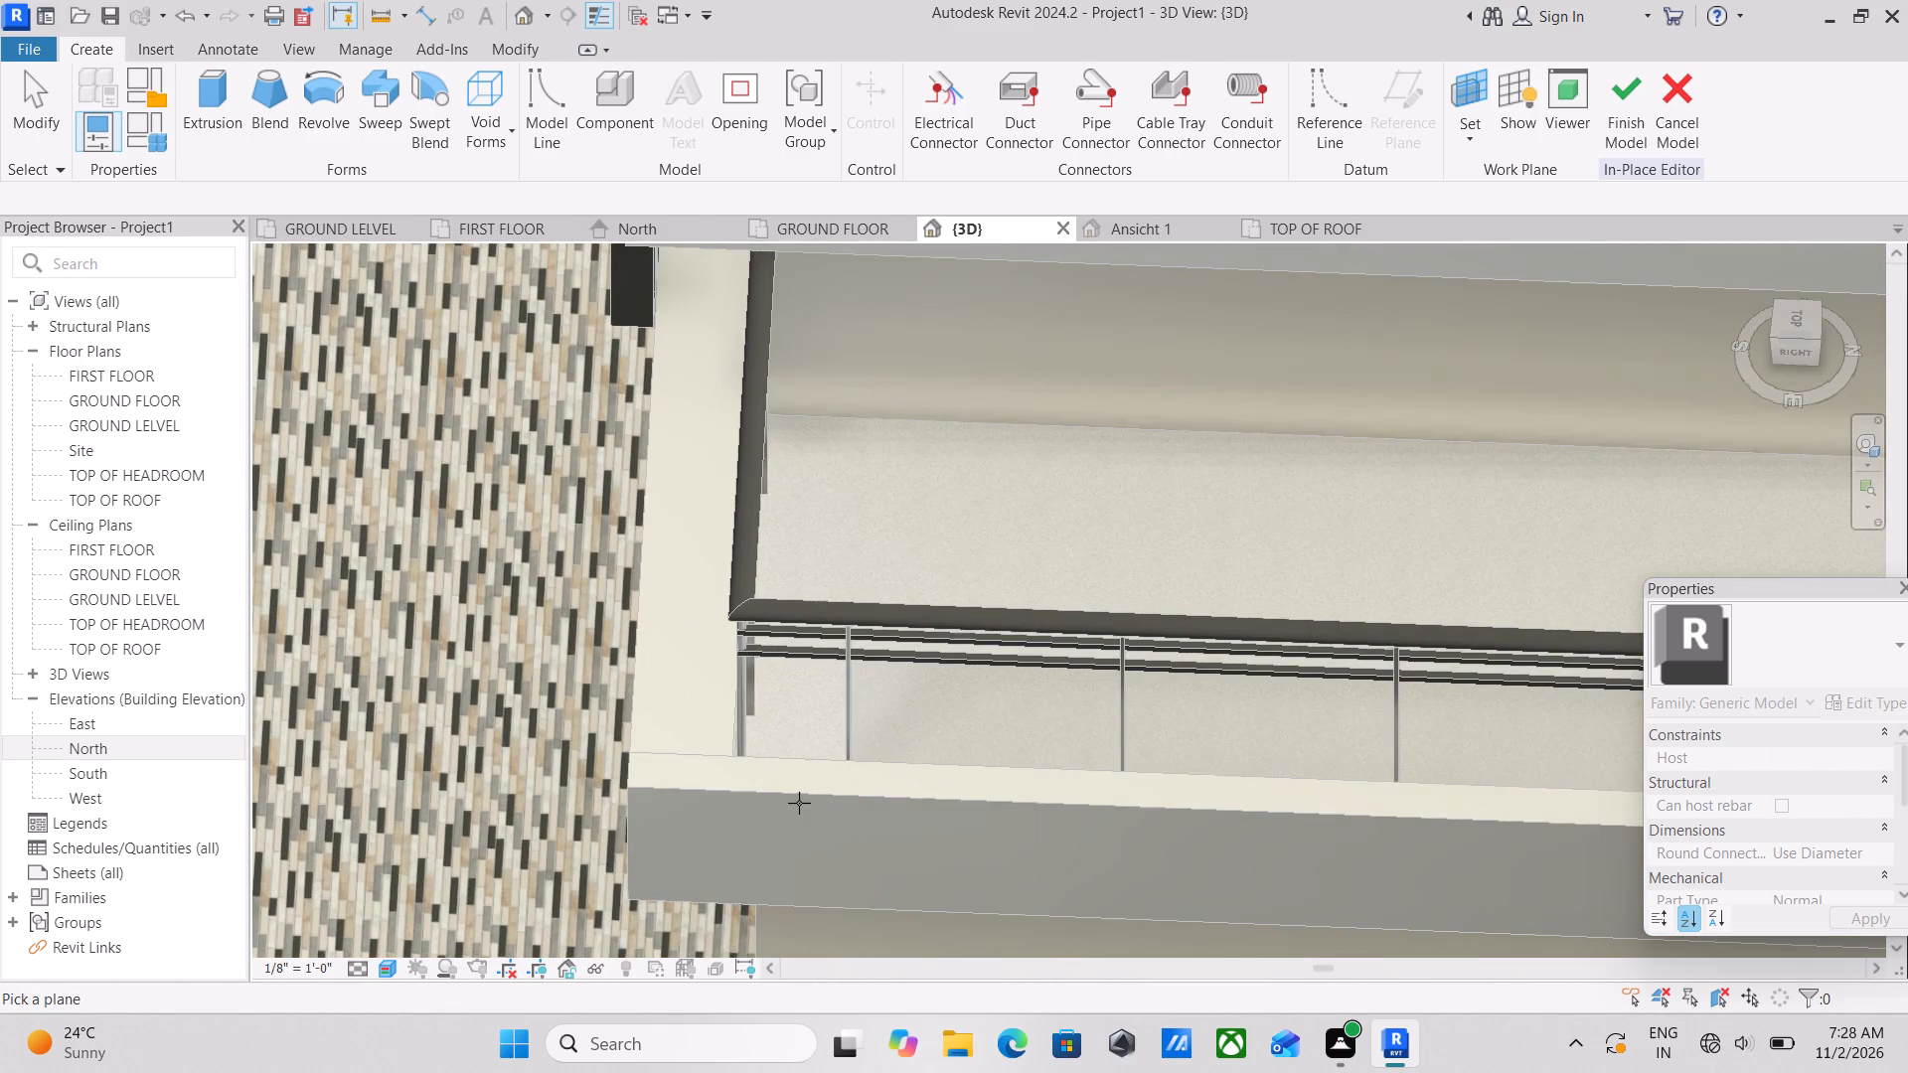
{"action": "scroll", "coordinate": [796, 783], "scroll_direction": "up", "scroll_amount": 2}
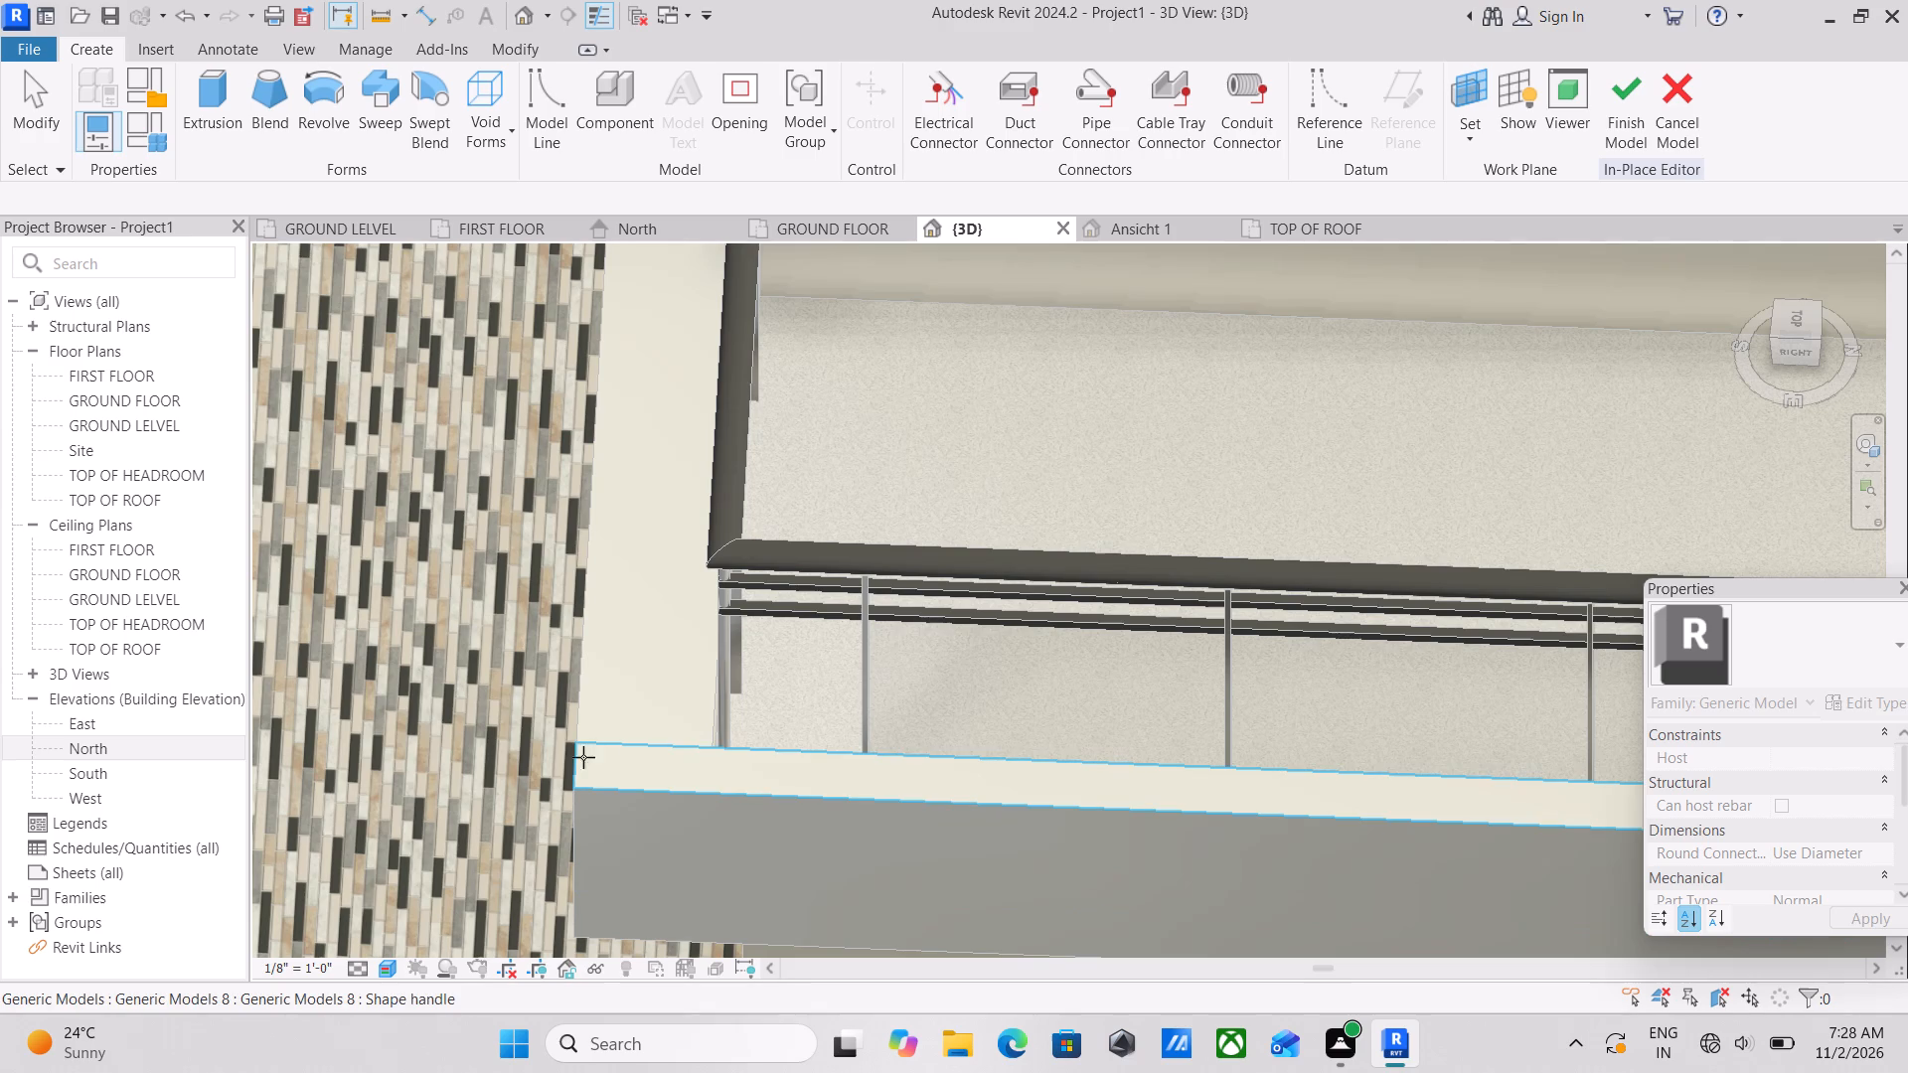
{"action": "left_click", "coordinate": [580, 782]}
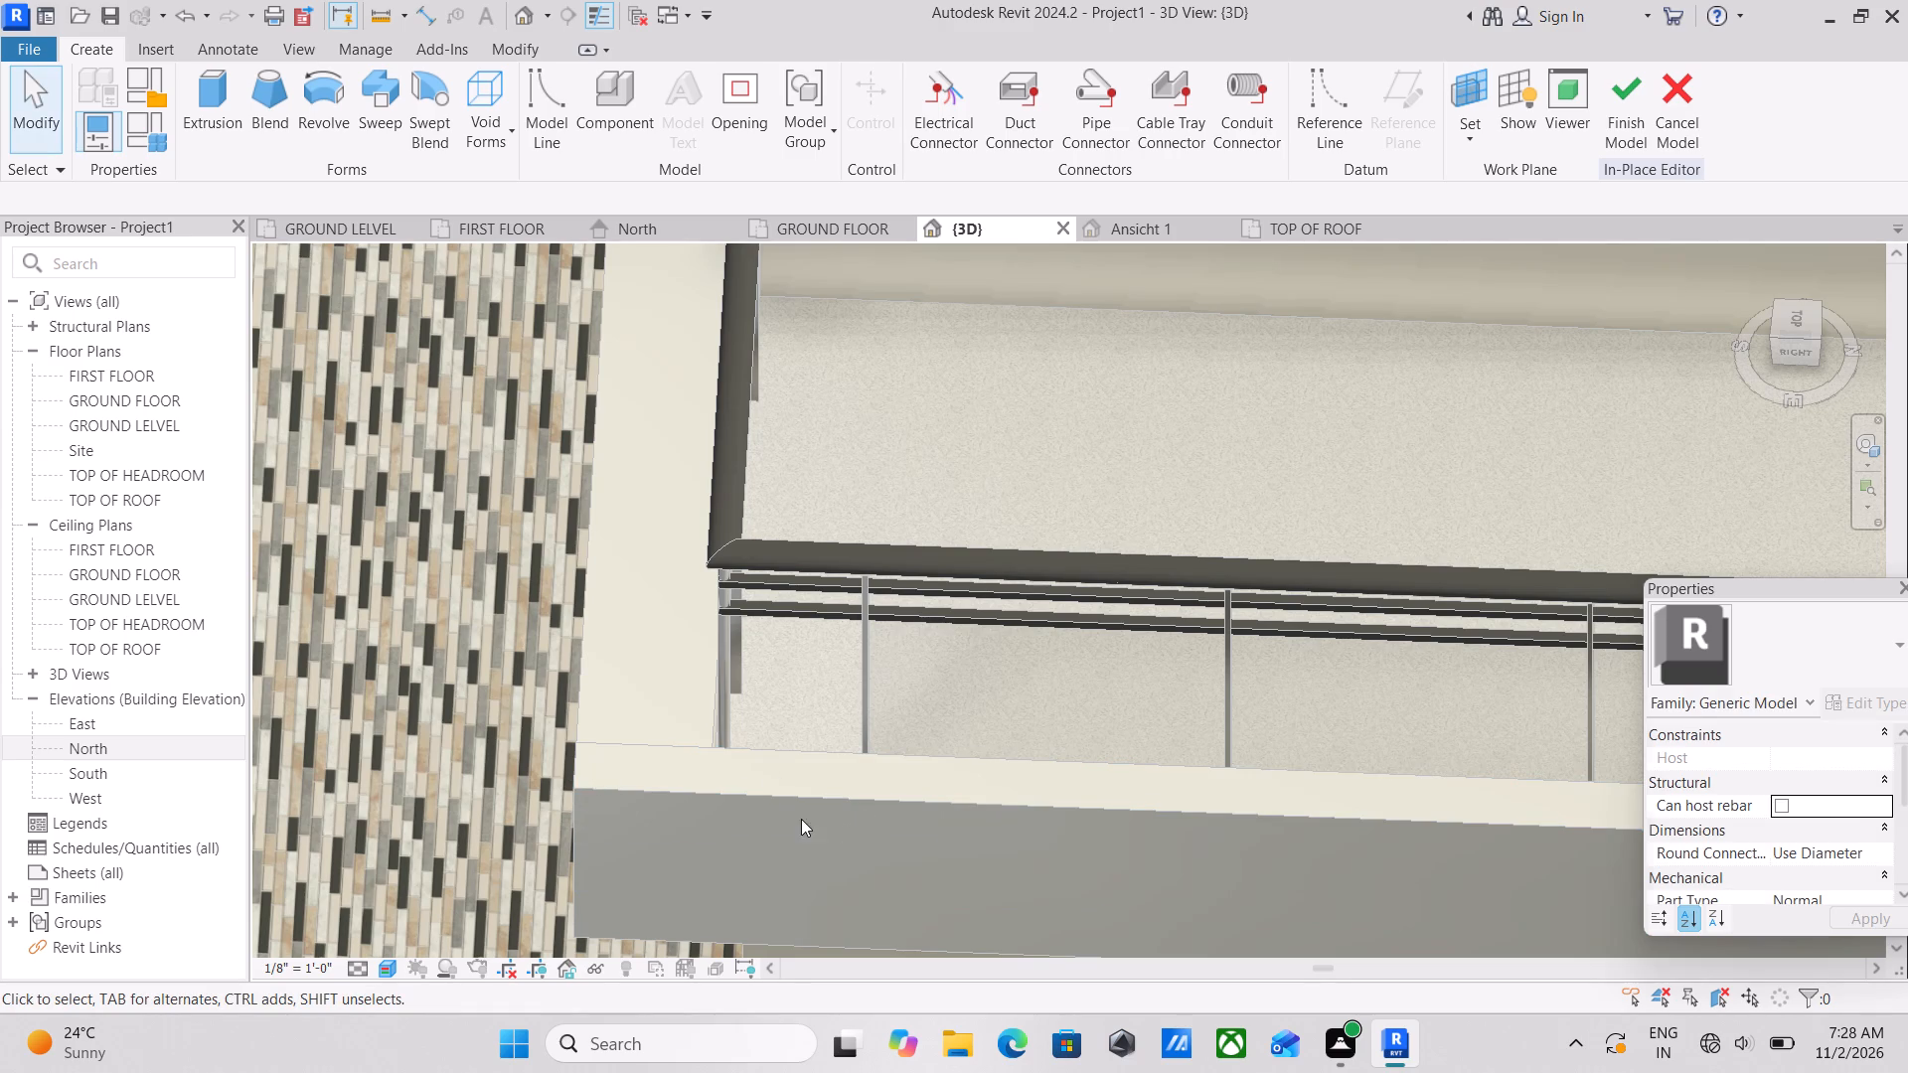
Extrude a 5-inch-wide rectangle on the fascia top beside the balcony's outer corner to a 1' depth and finish the in-place model.
{"action": "left_click", "coordinate": [204, 119]}
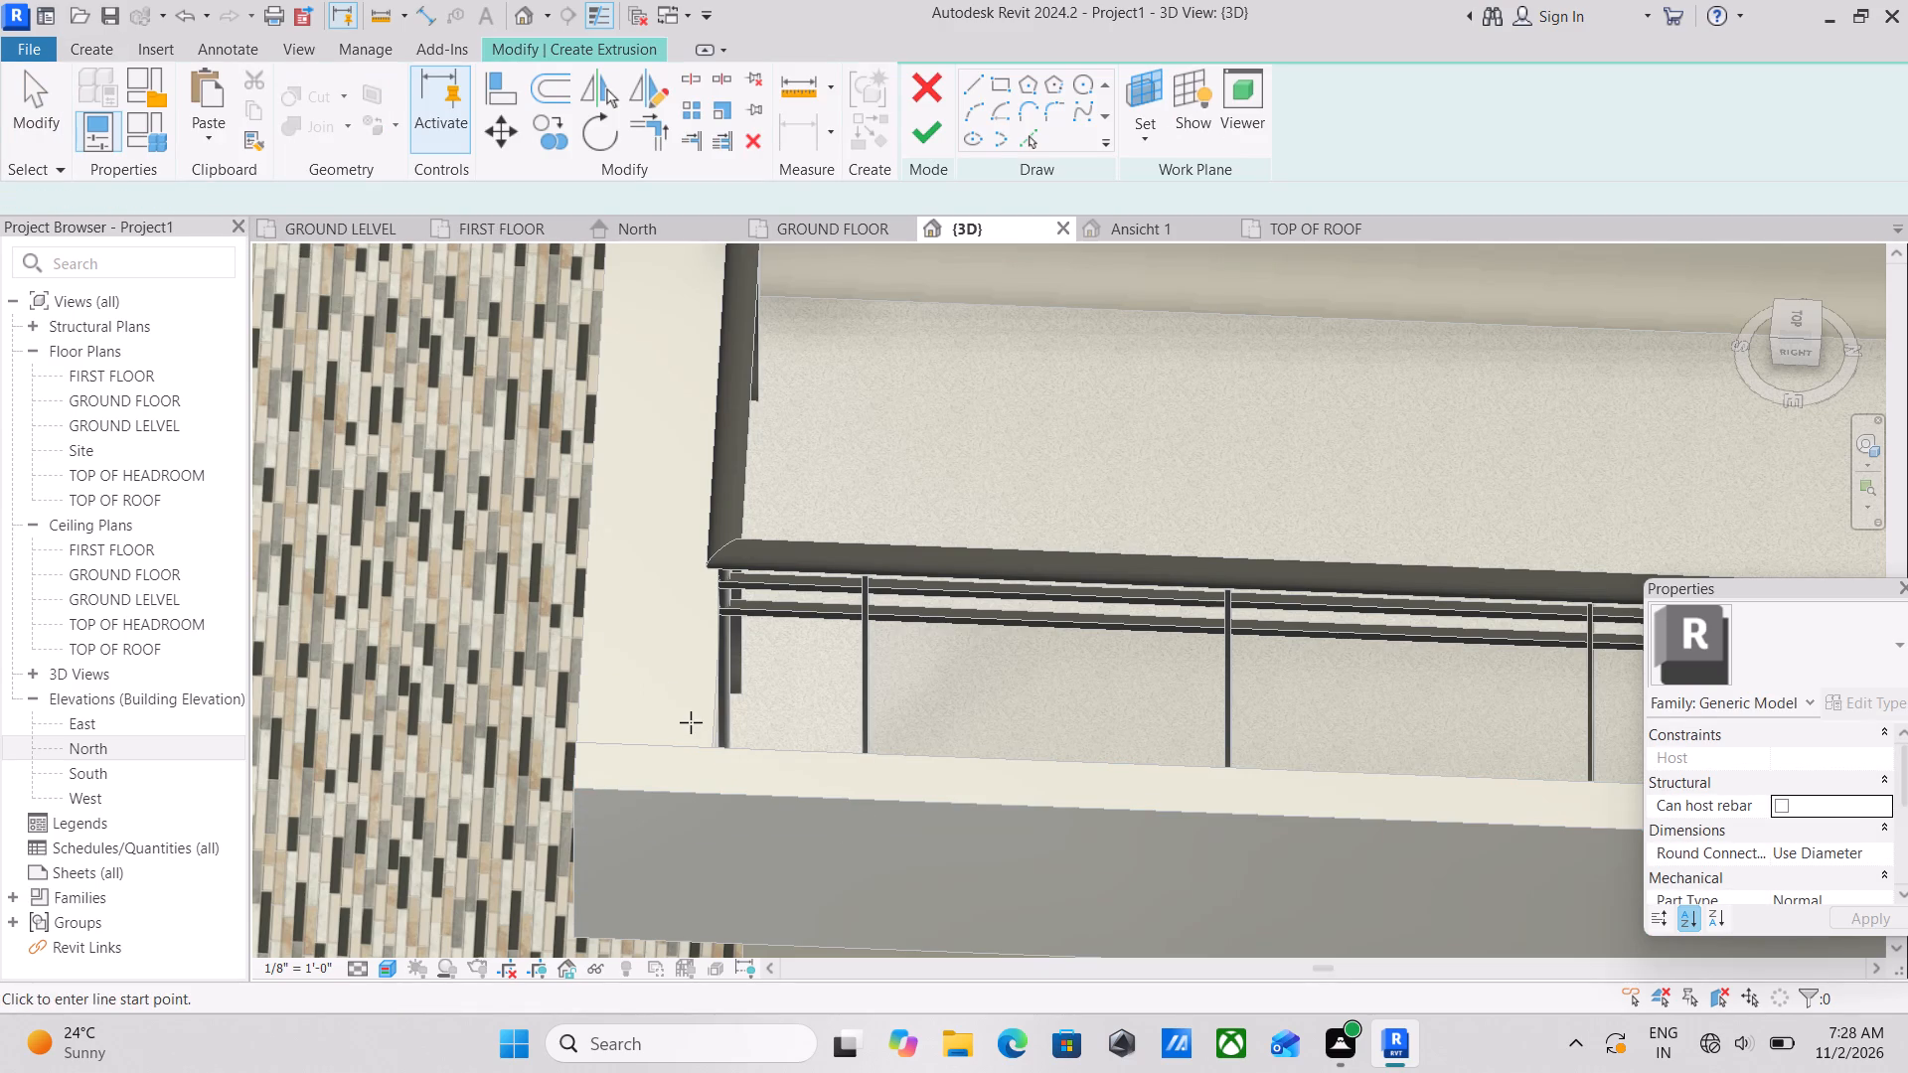
{"action": "left_click", "coordinate": [1003, 90]}
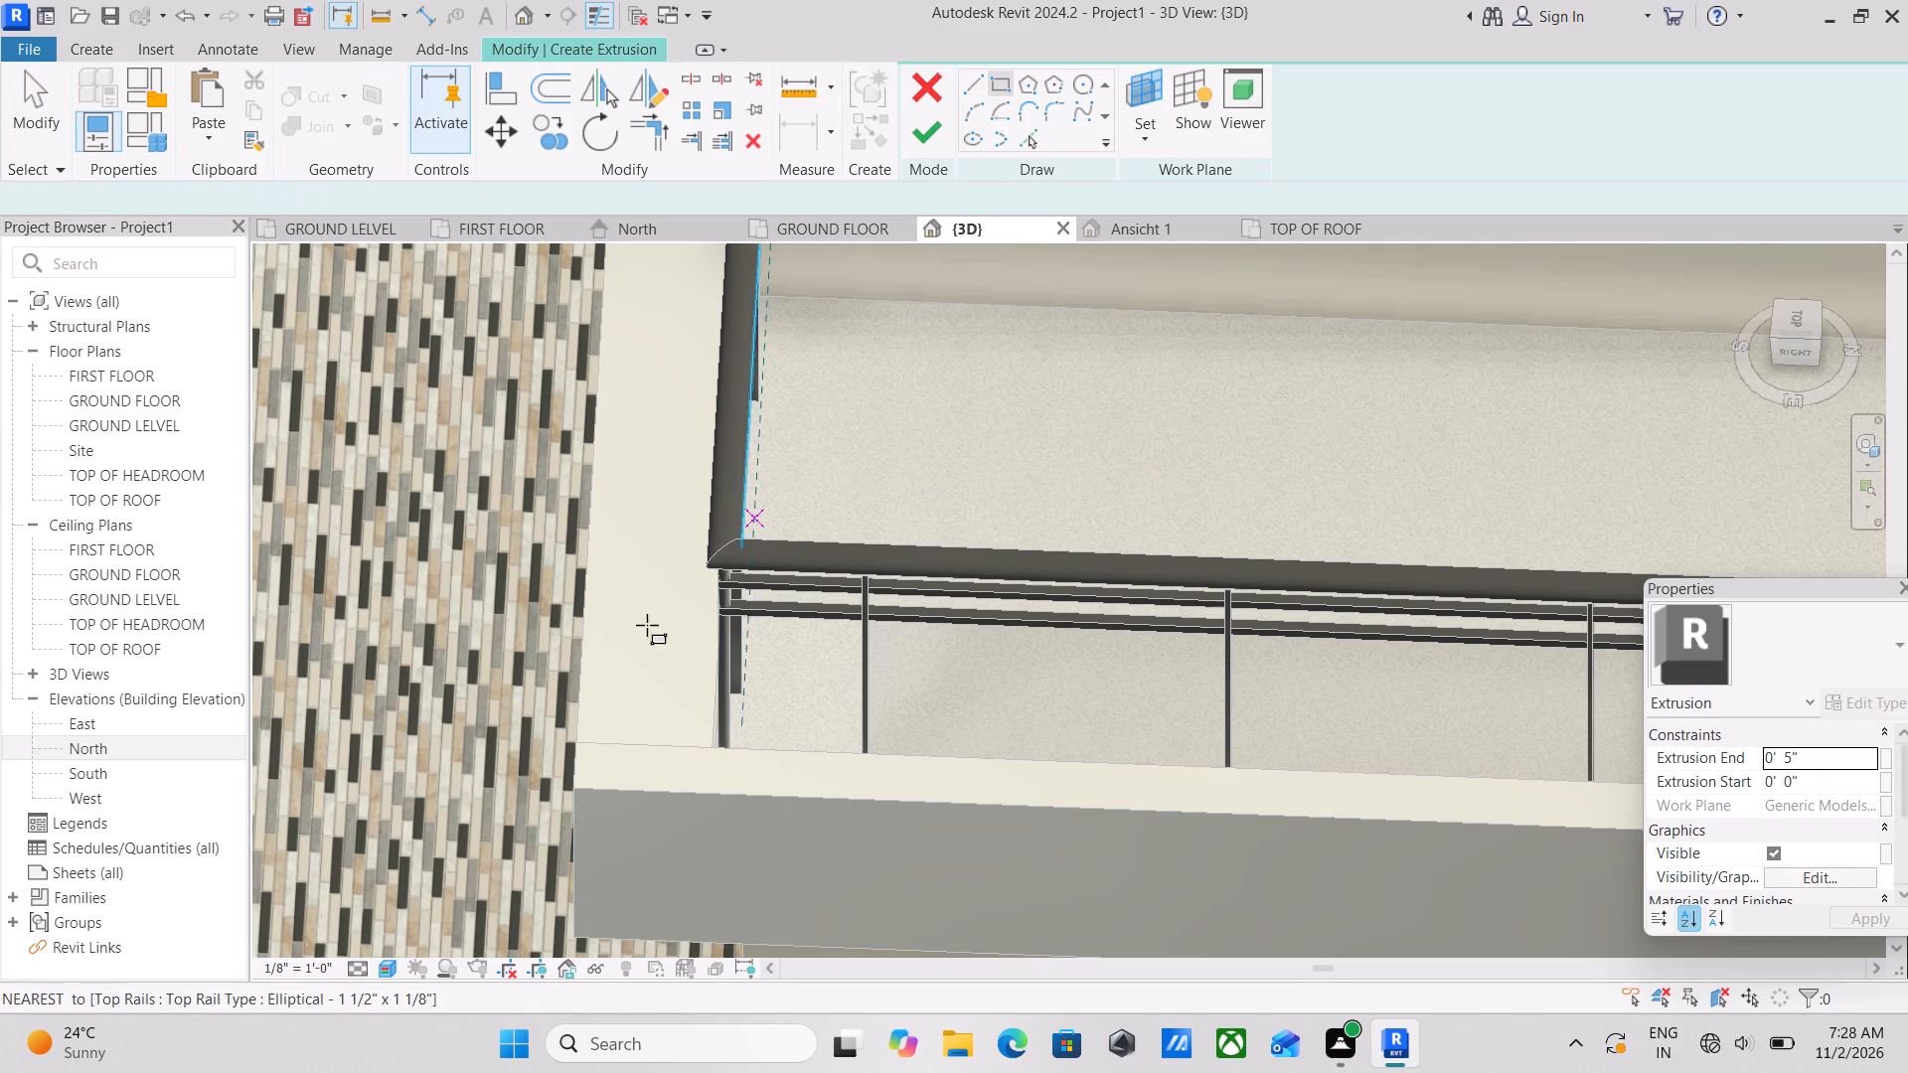
{"action": "left_click", "coordinate": [719, 749]}
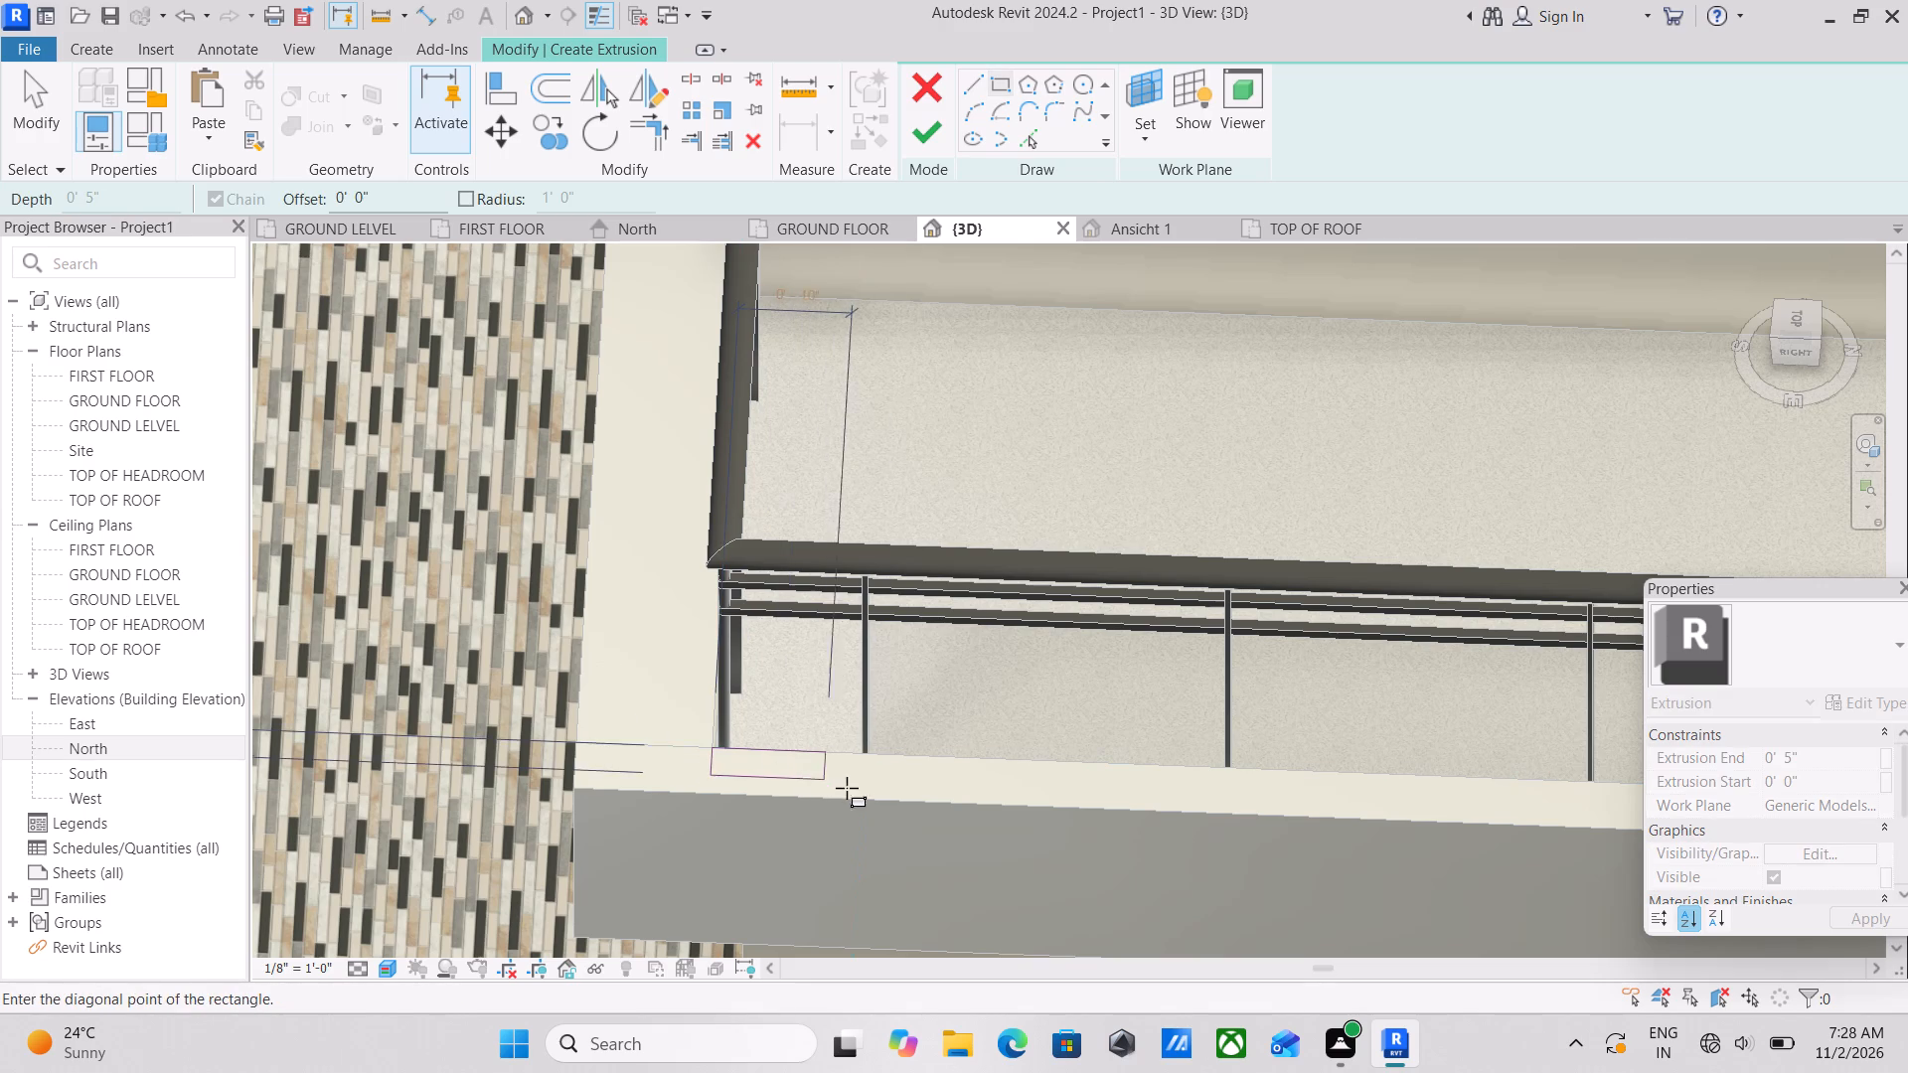
{"action": "left_click", "coordinate": [1003, 799]}
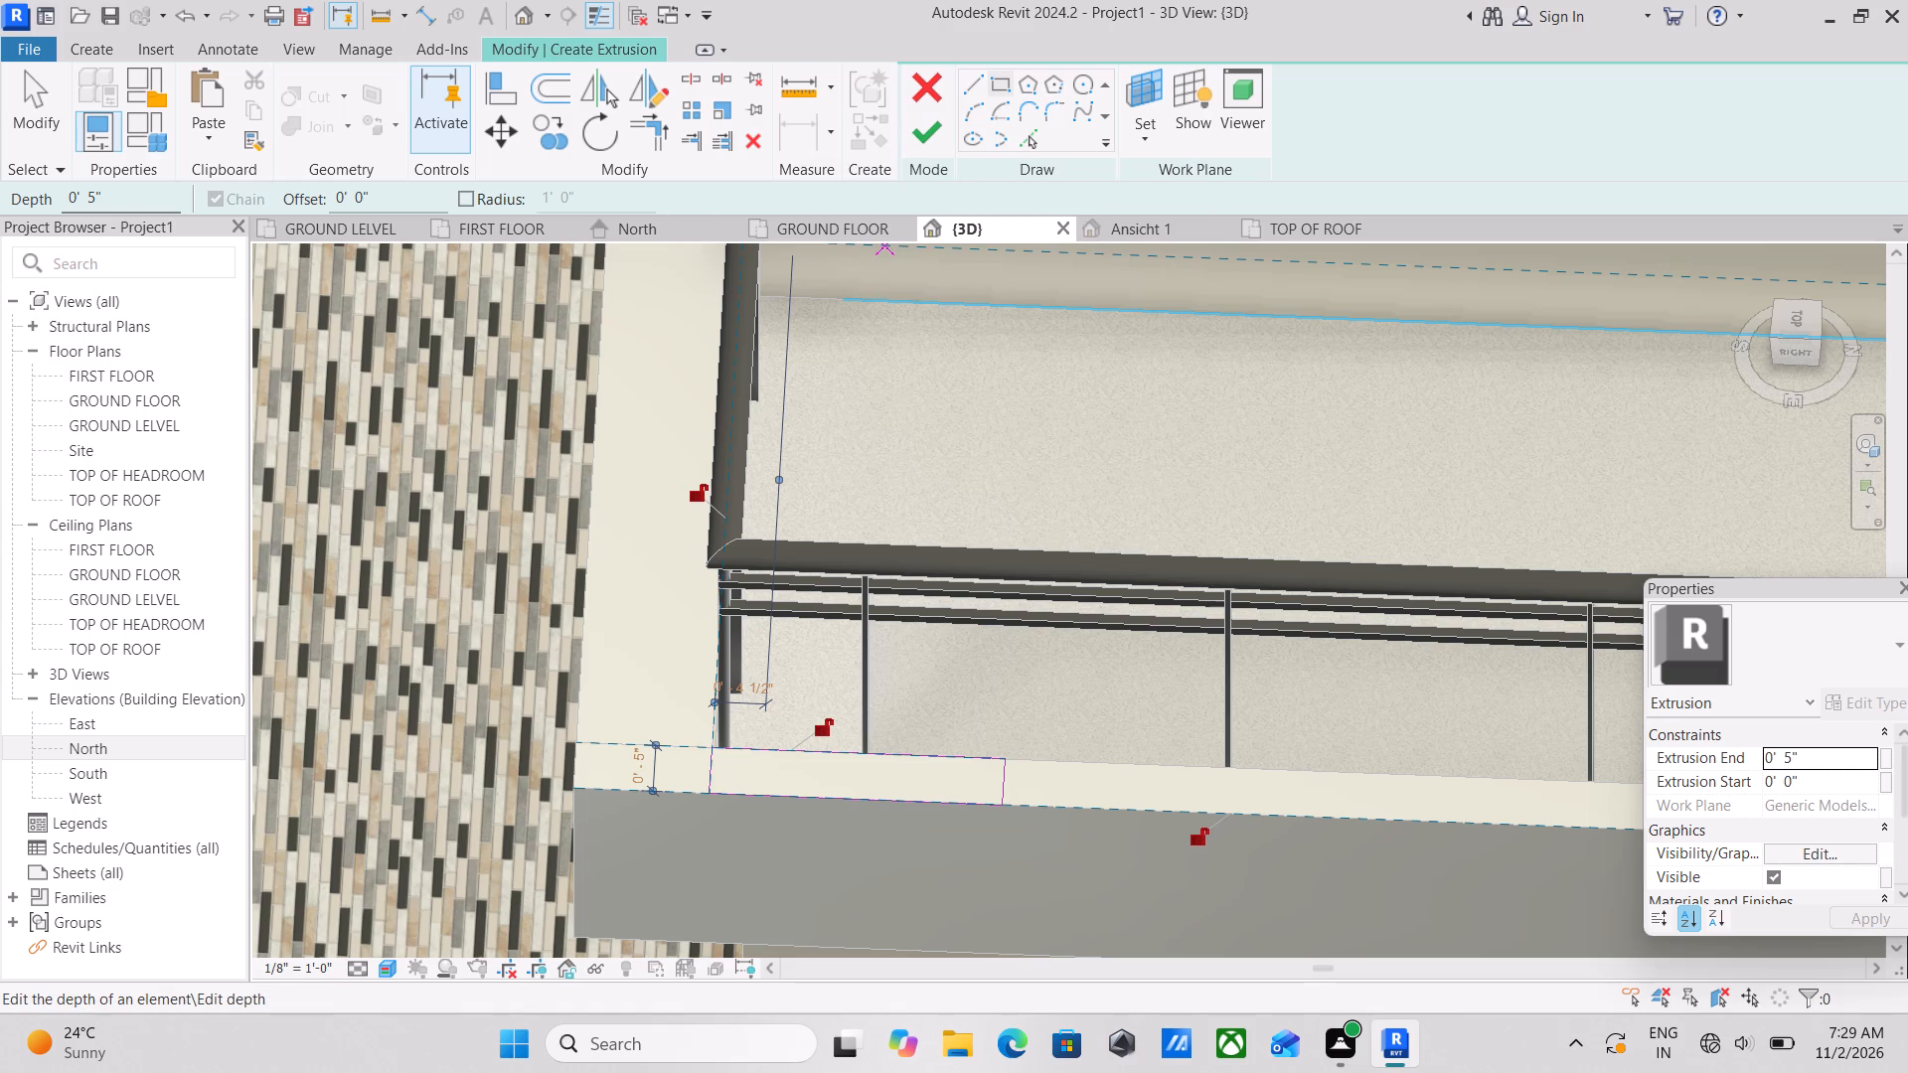
{"action": "left_click_drag", "start_coordinate": [109, 197], "coordinate": [0, 208]}
{"action": "key", "text": "1"}
{"action": "key", "text": "apostrophe"}
{"action": "key", "text": "Return"}
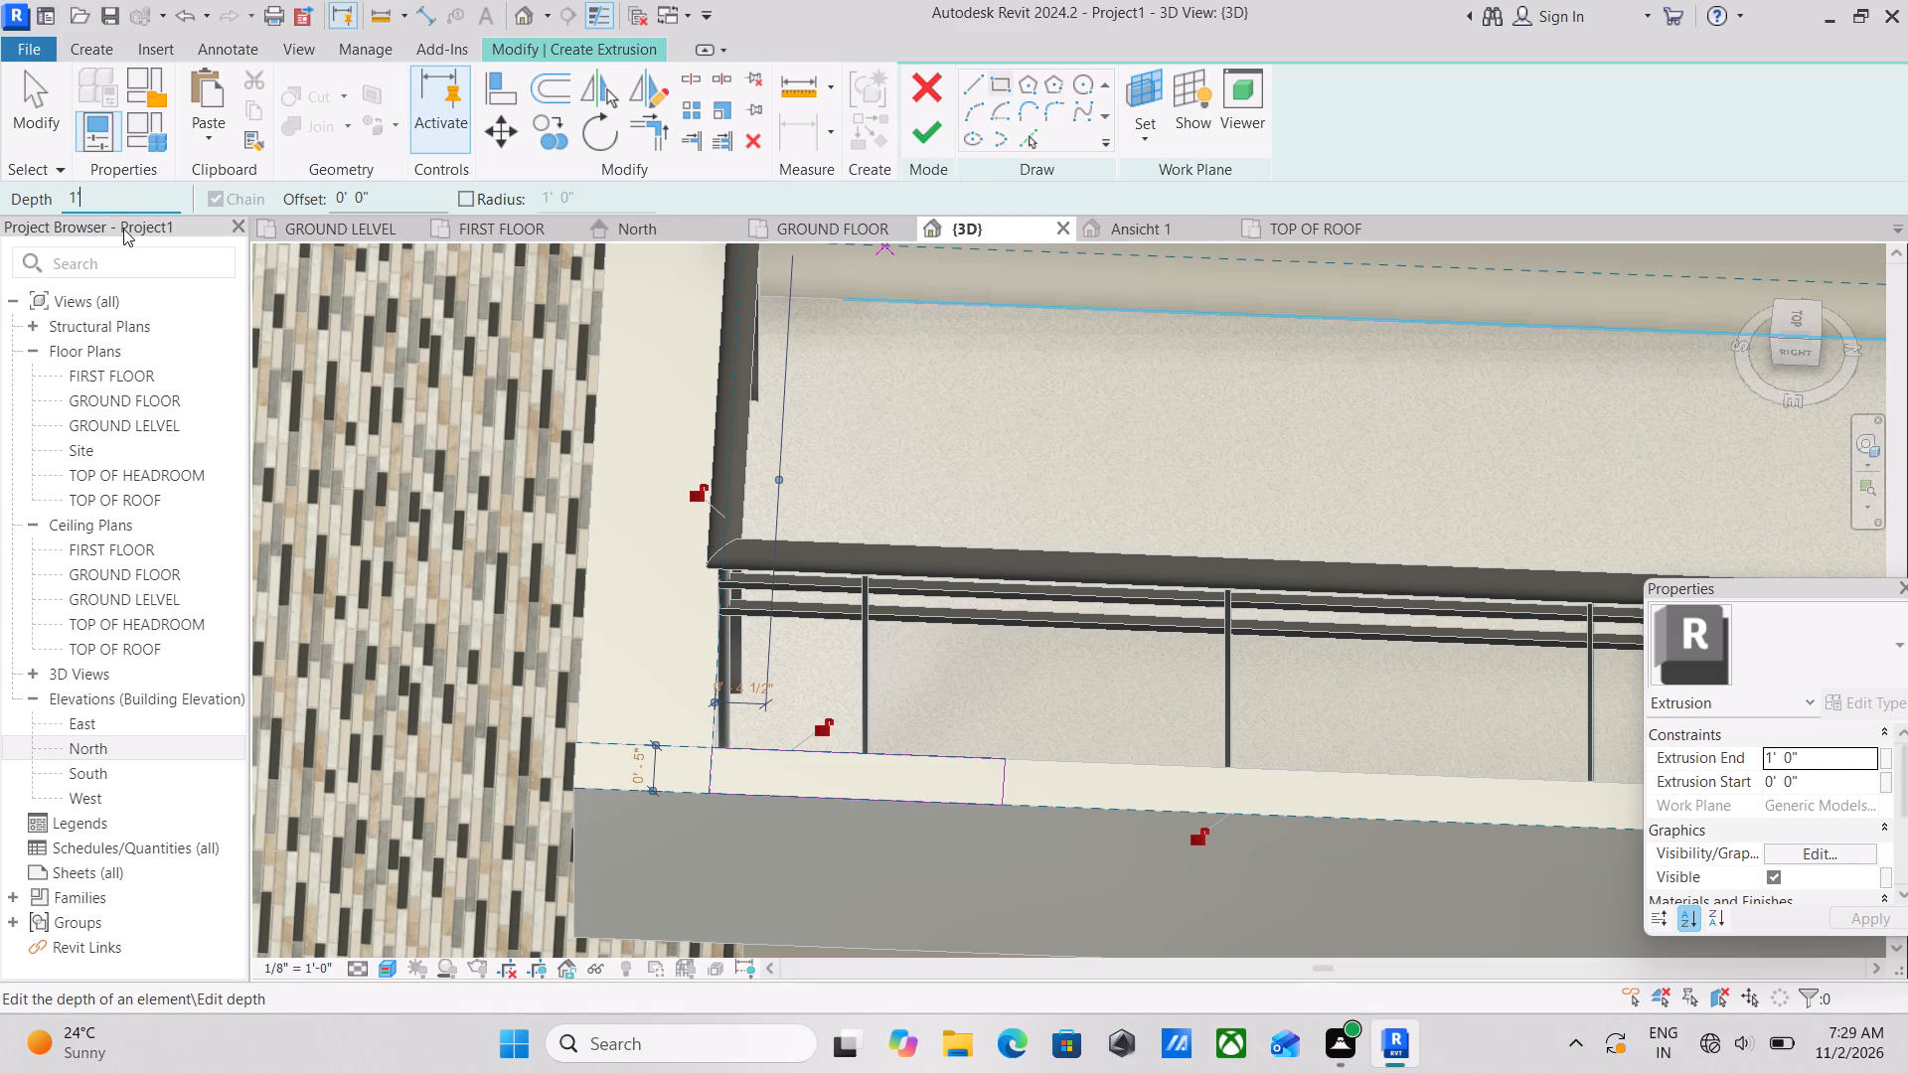
{"action": "left_click", "coordinate": [925, 129]}
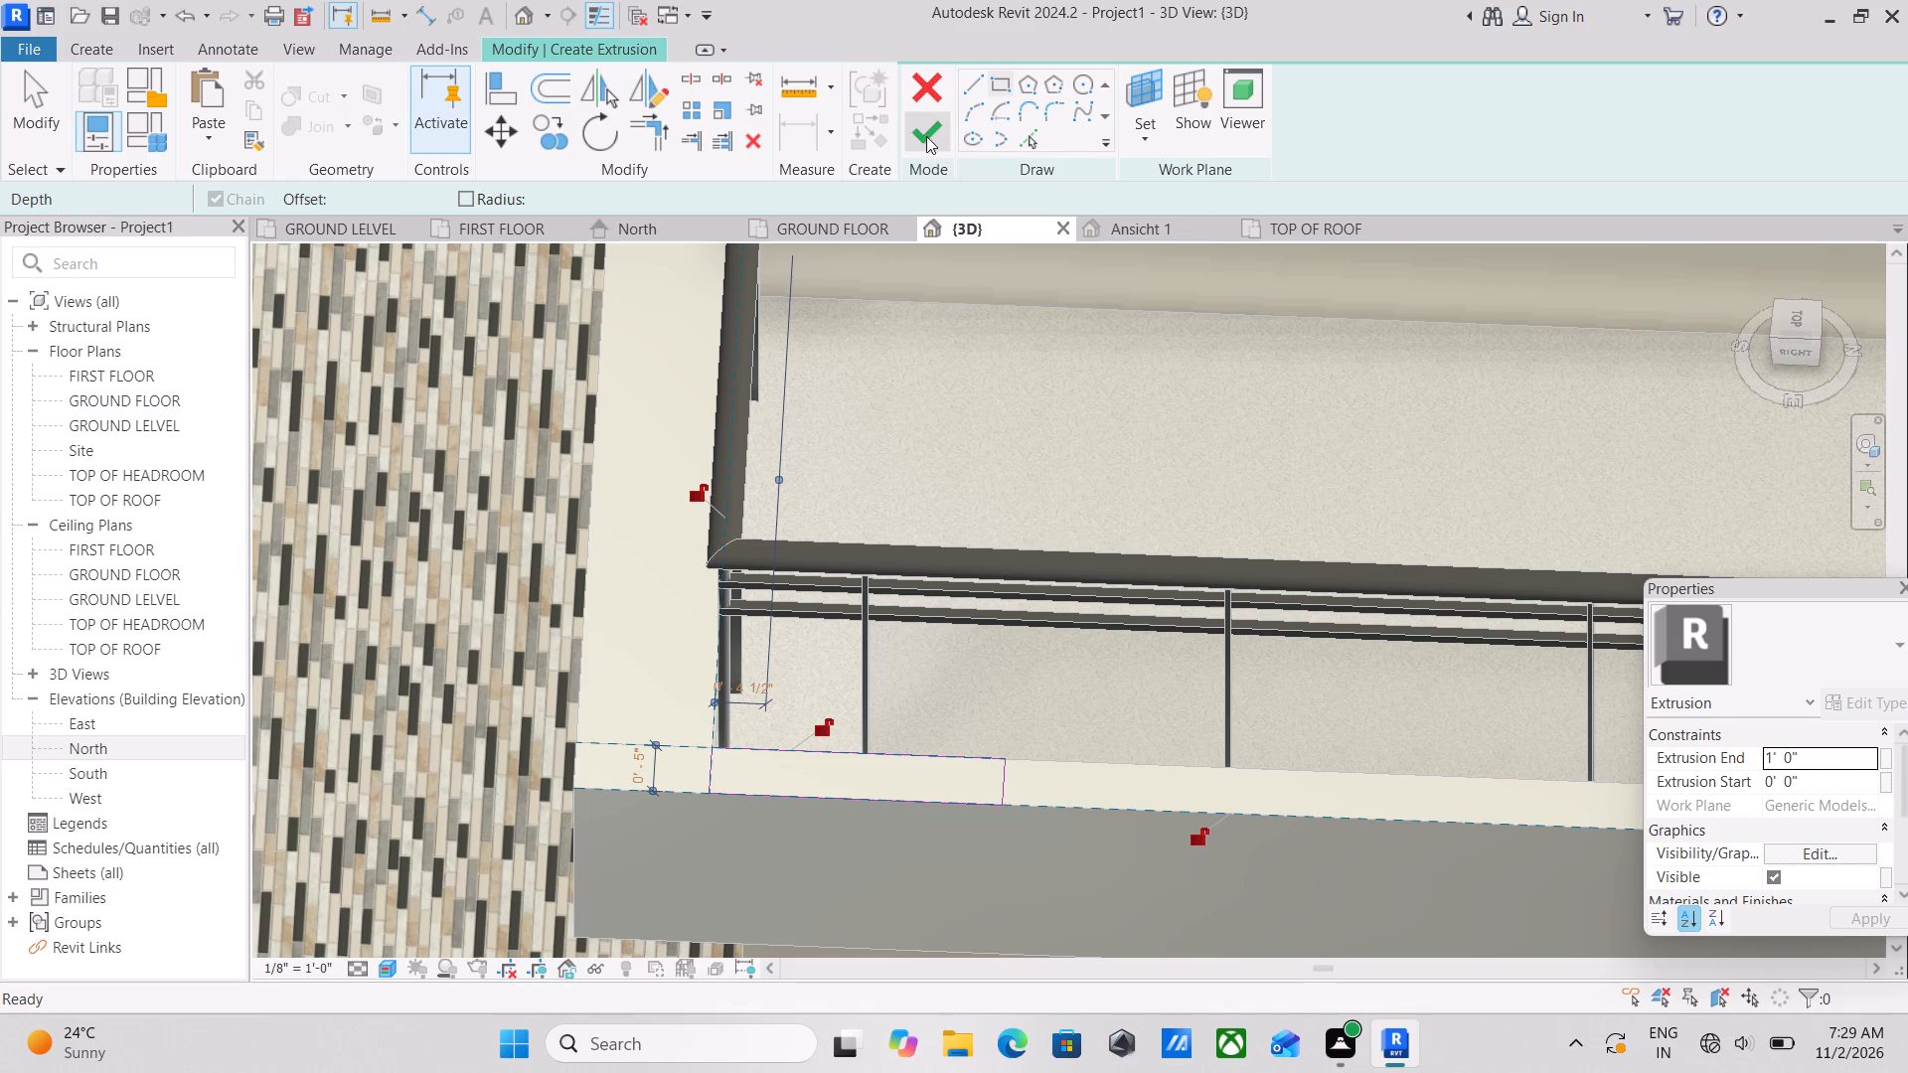
{"action": "scroll", "coordinate": [963, 397], "scroll_direction": "down", "scroll_amount": 3}
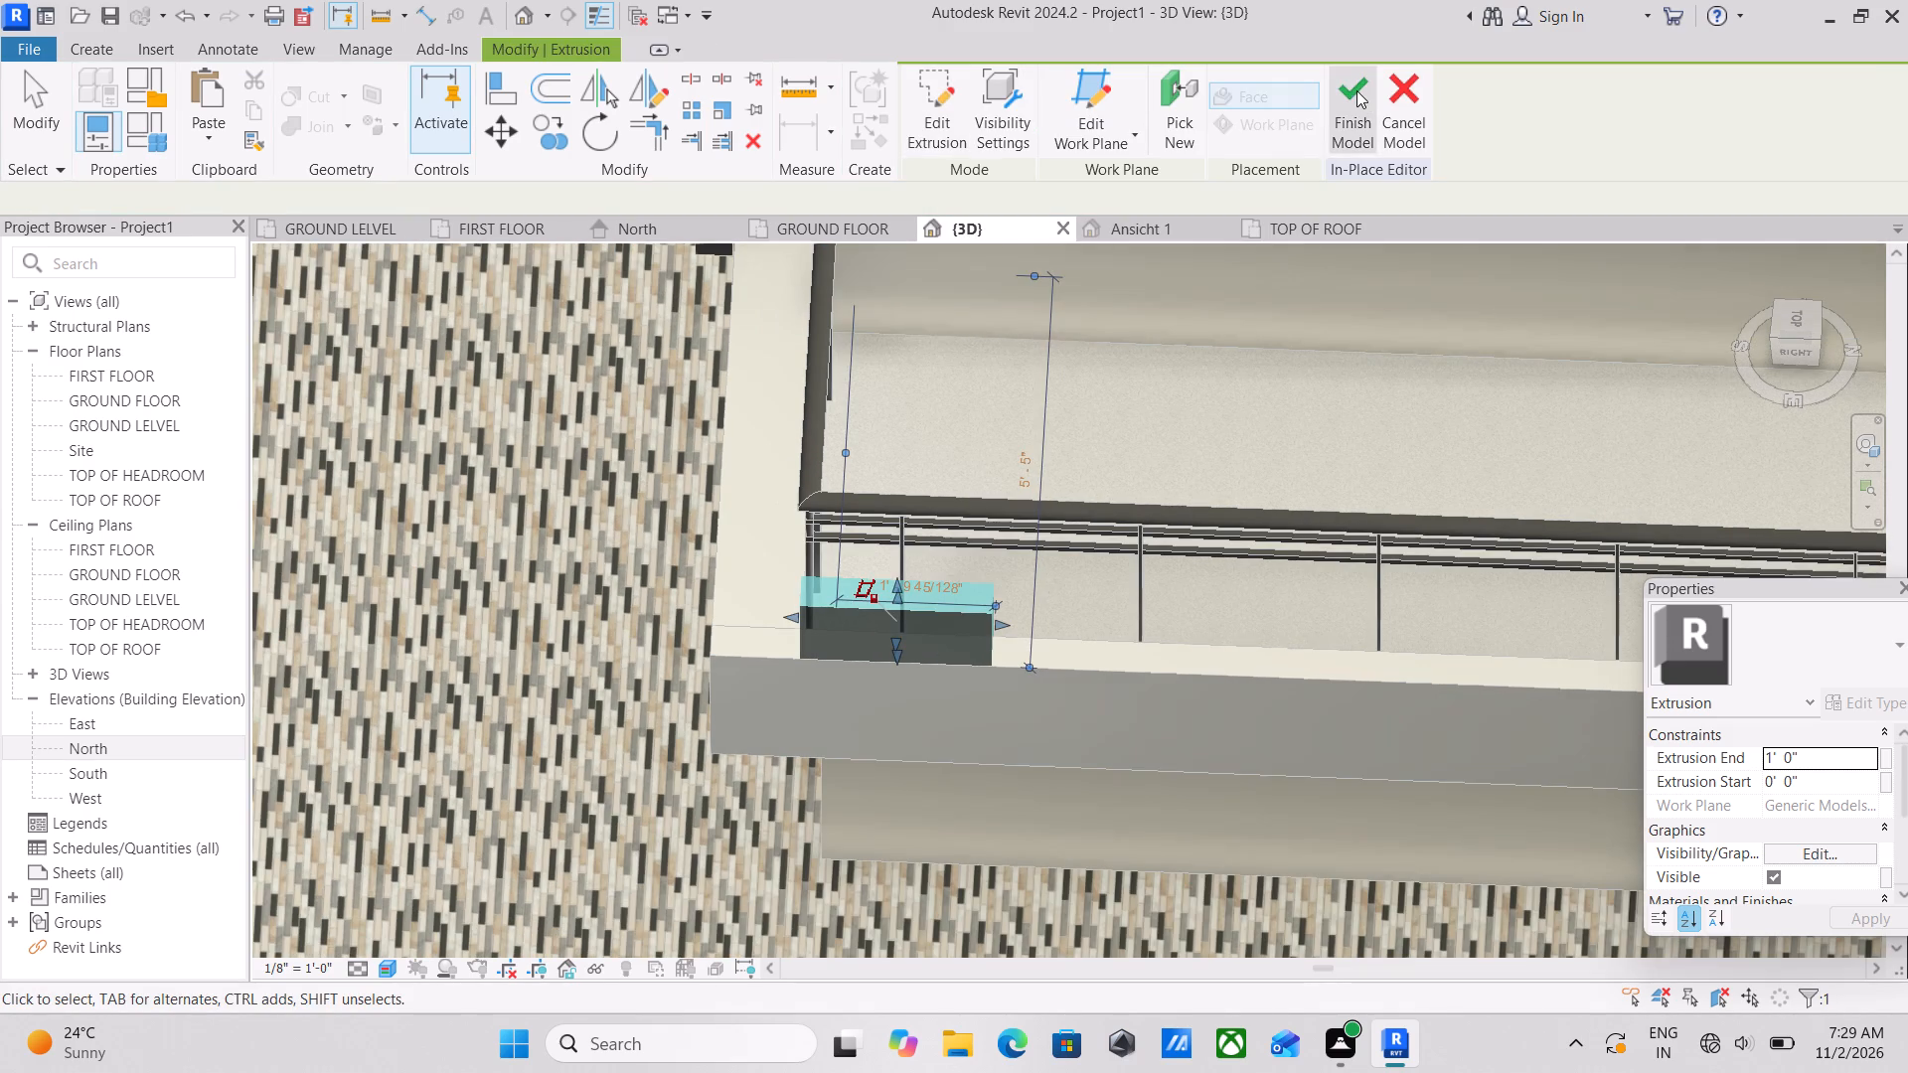
{"action": "left_click", "coordinate": [1356, 93]}
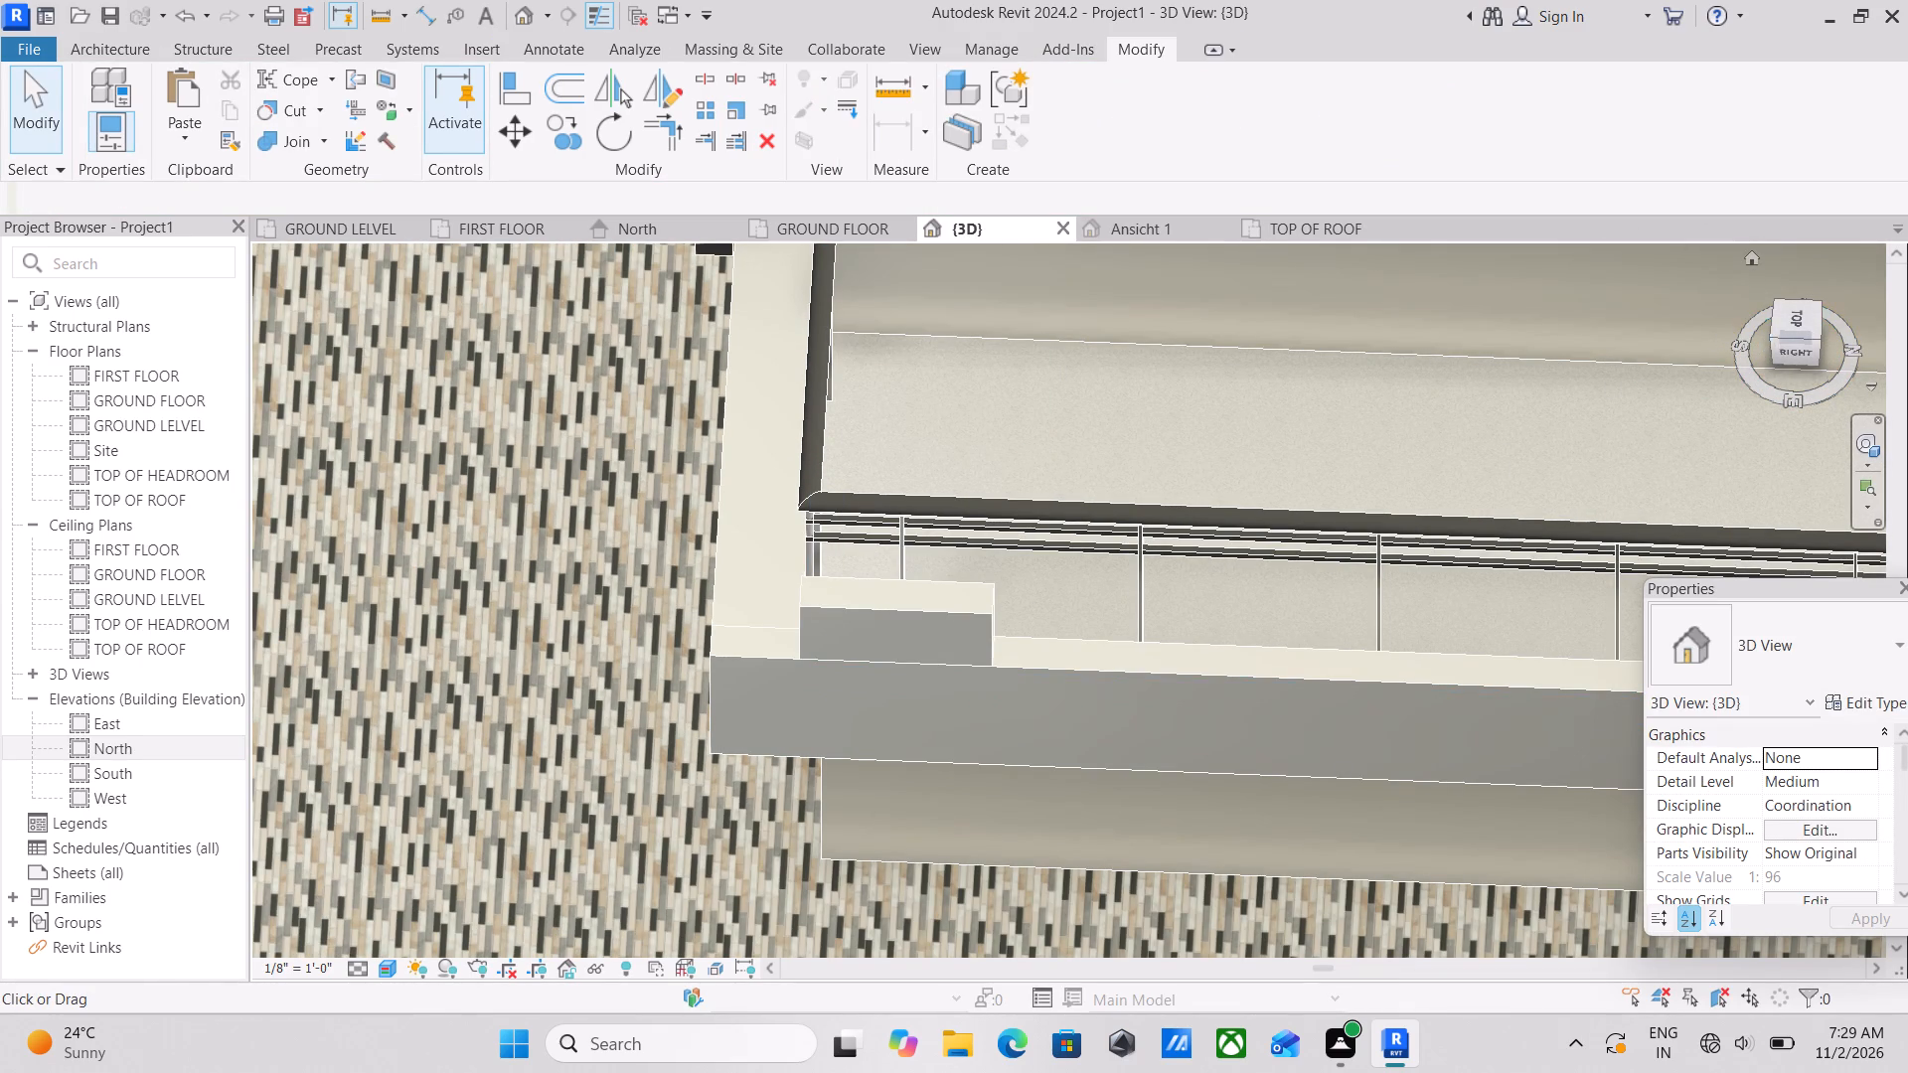
Stretch the new corner block upward to the underside of the slab above the balcony, working from the right side view.
{"action": "left_click", "coordinate": [1799, 357]}
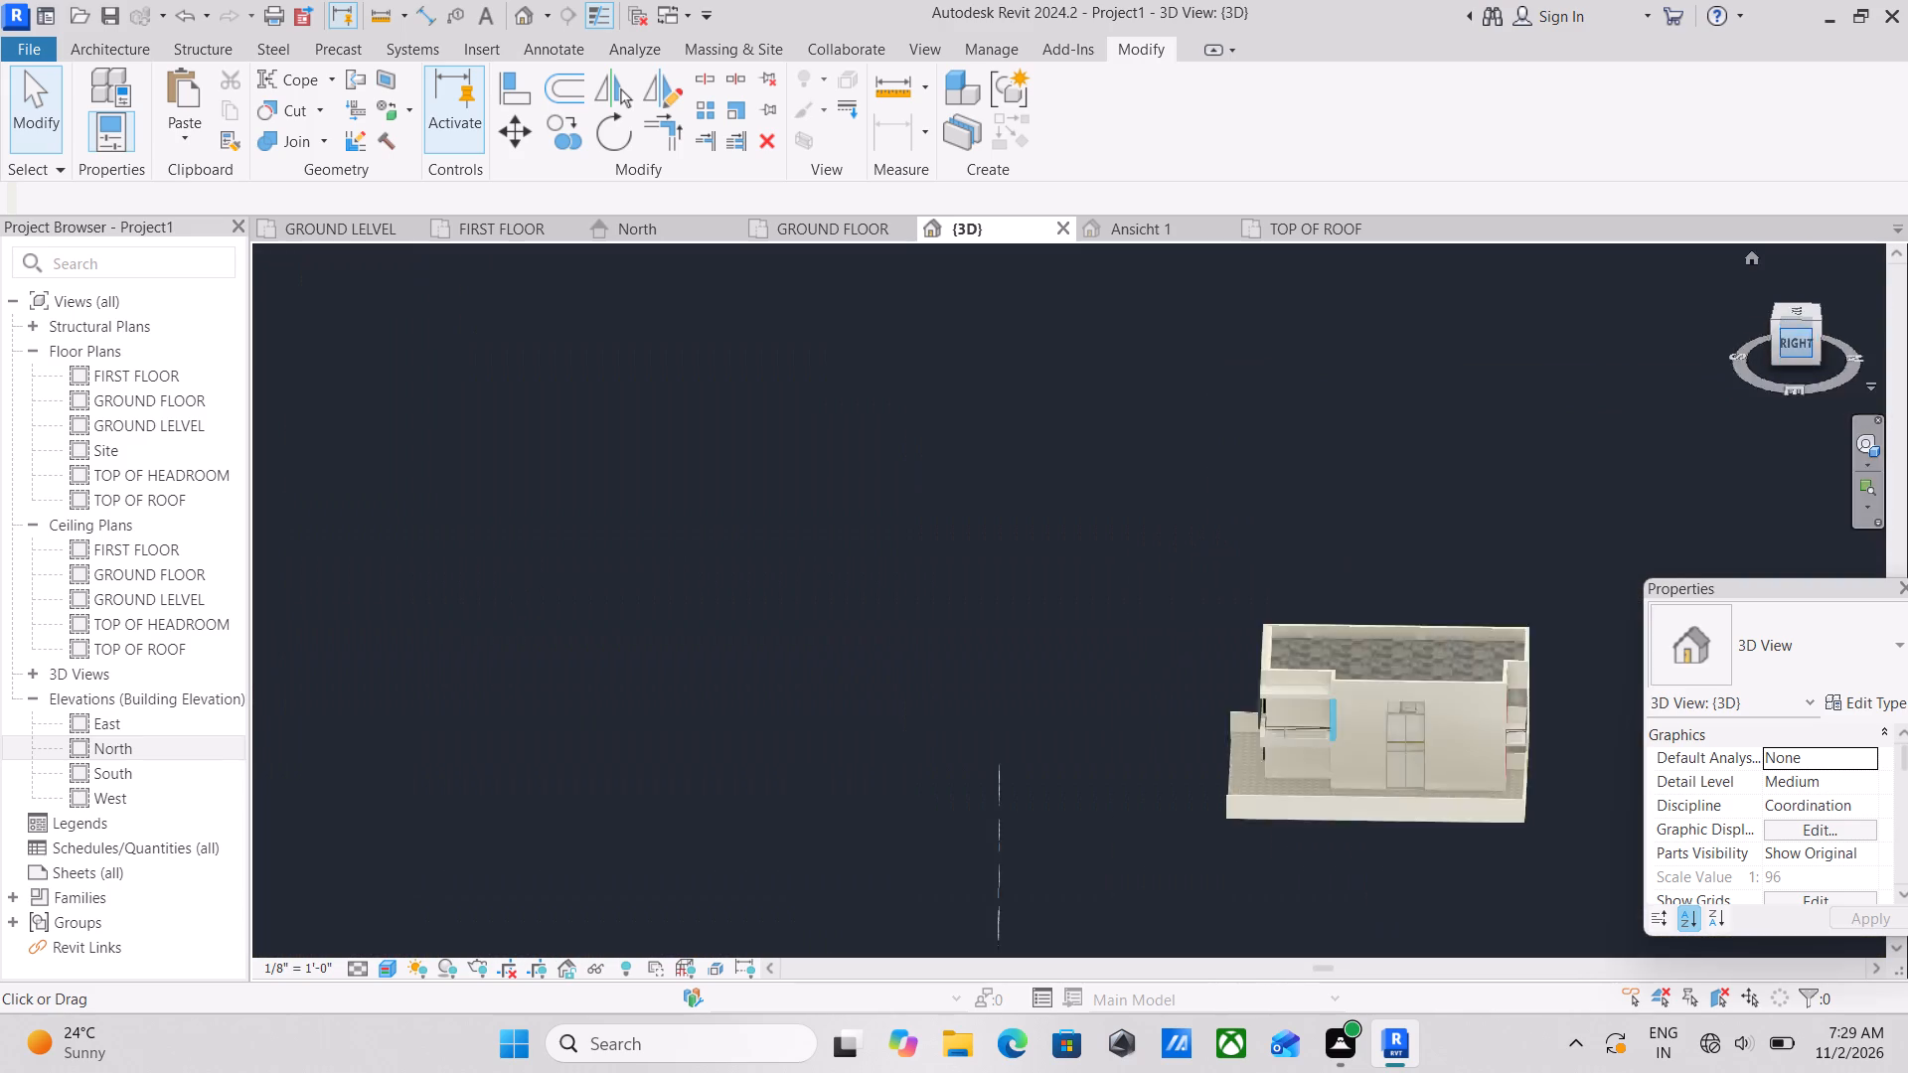
{"action": "scroll", "coordinate": [1266, 598], "scroll_direction": "up", "scroll_amount": 4}
{"action": "scroll", "coordinate": [1038, 624], "scroll_direction": "up", "scroll_amount": 6}
{"action": "scroll", "coordinate": [835, 627], "scroll_direction": "up", "scroll_amount": 4}
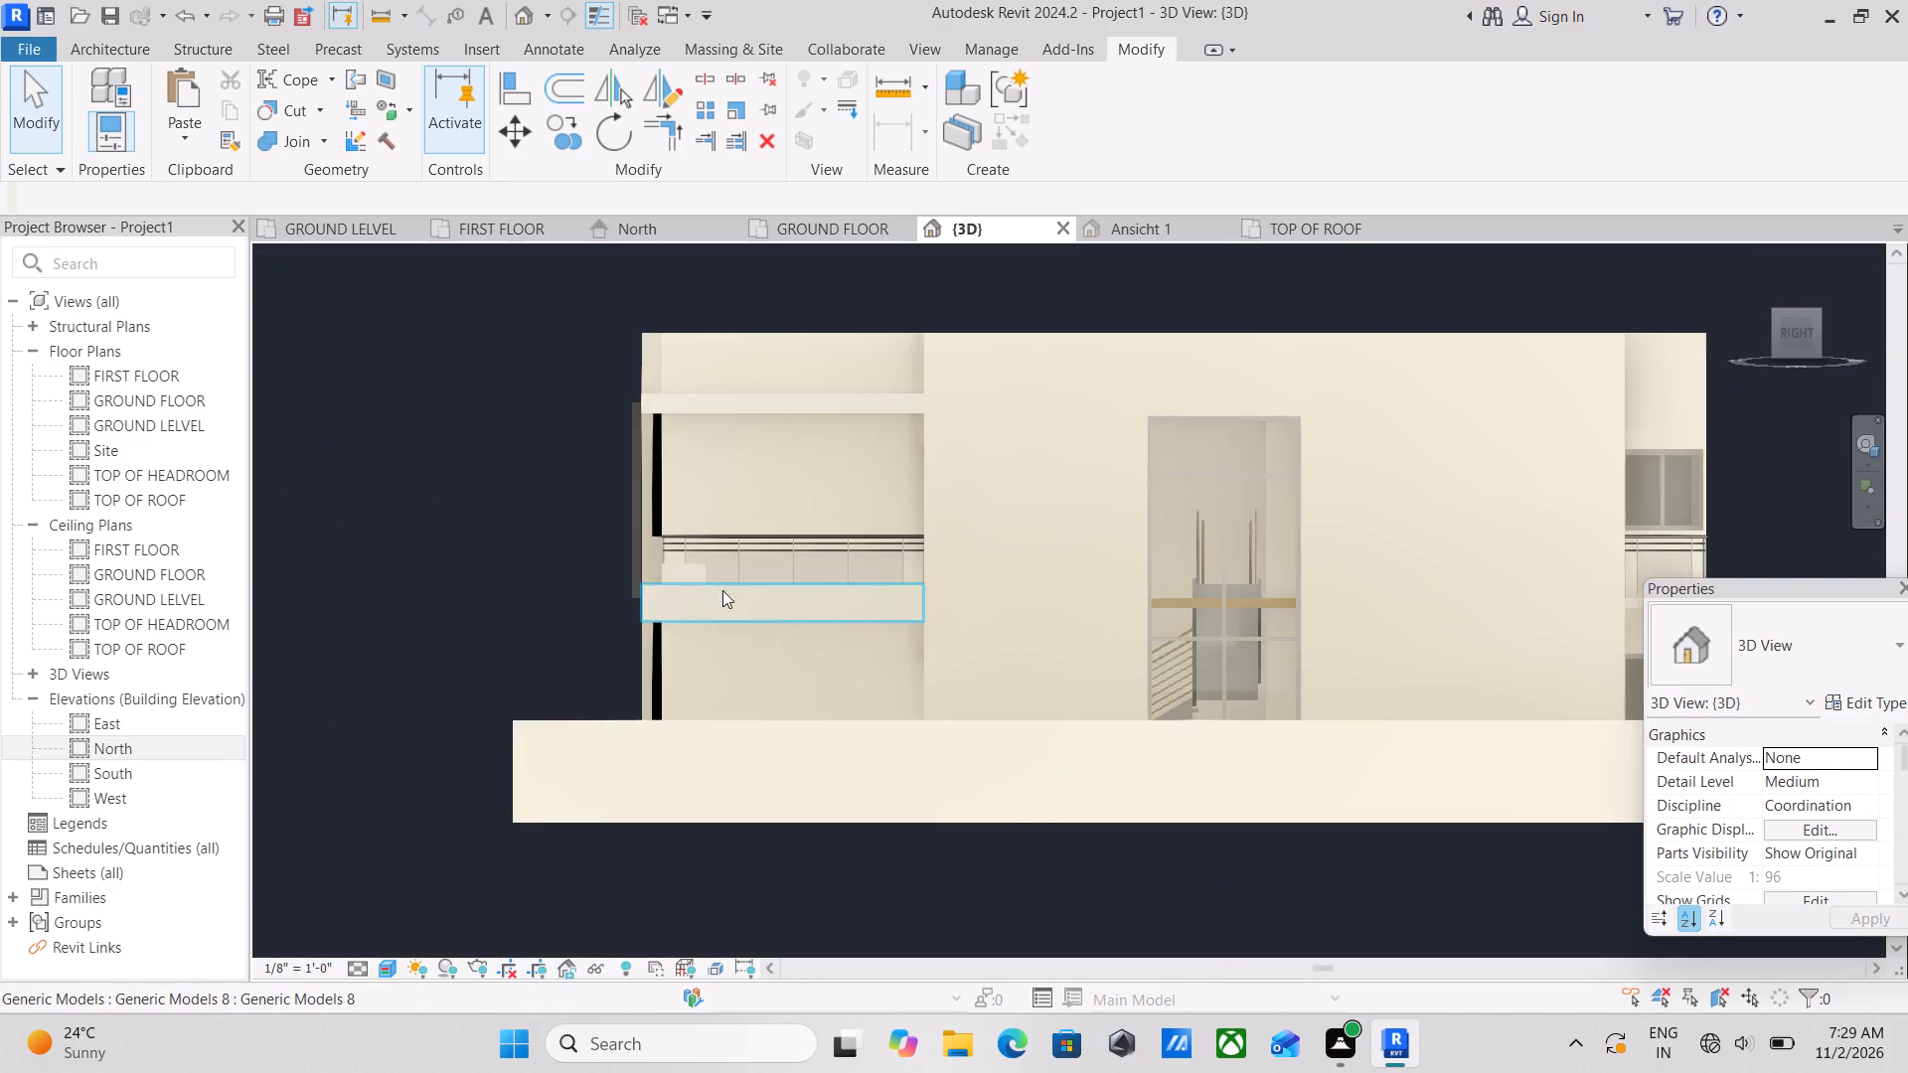
{"action": "scroll", "coordinate": [688, 558], "scroll_direction": "up", "scroll_amount": 5}
{"action": "left_click", "coordinate": [675, 566]}
{"action": "scroll", "coordinate": [674, 565], "scroll_direction": "up", "scroll_amount": 3}
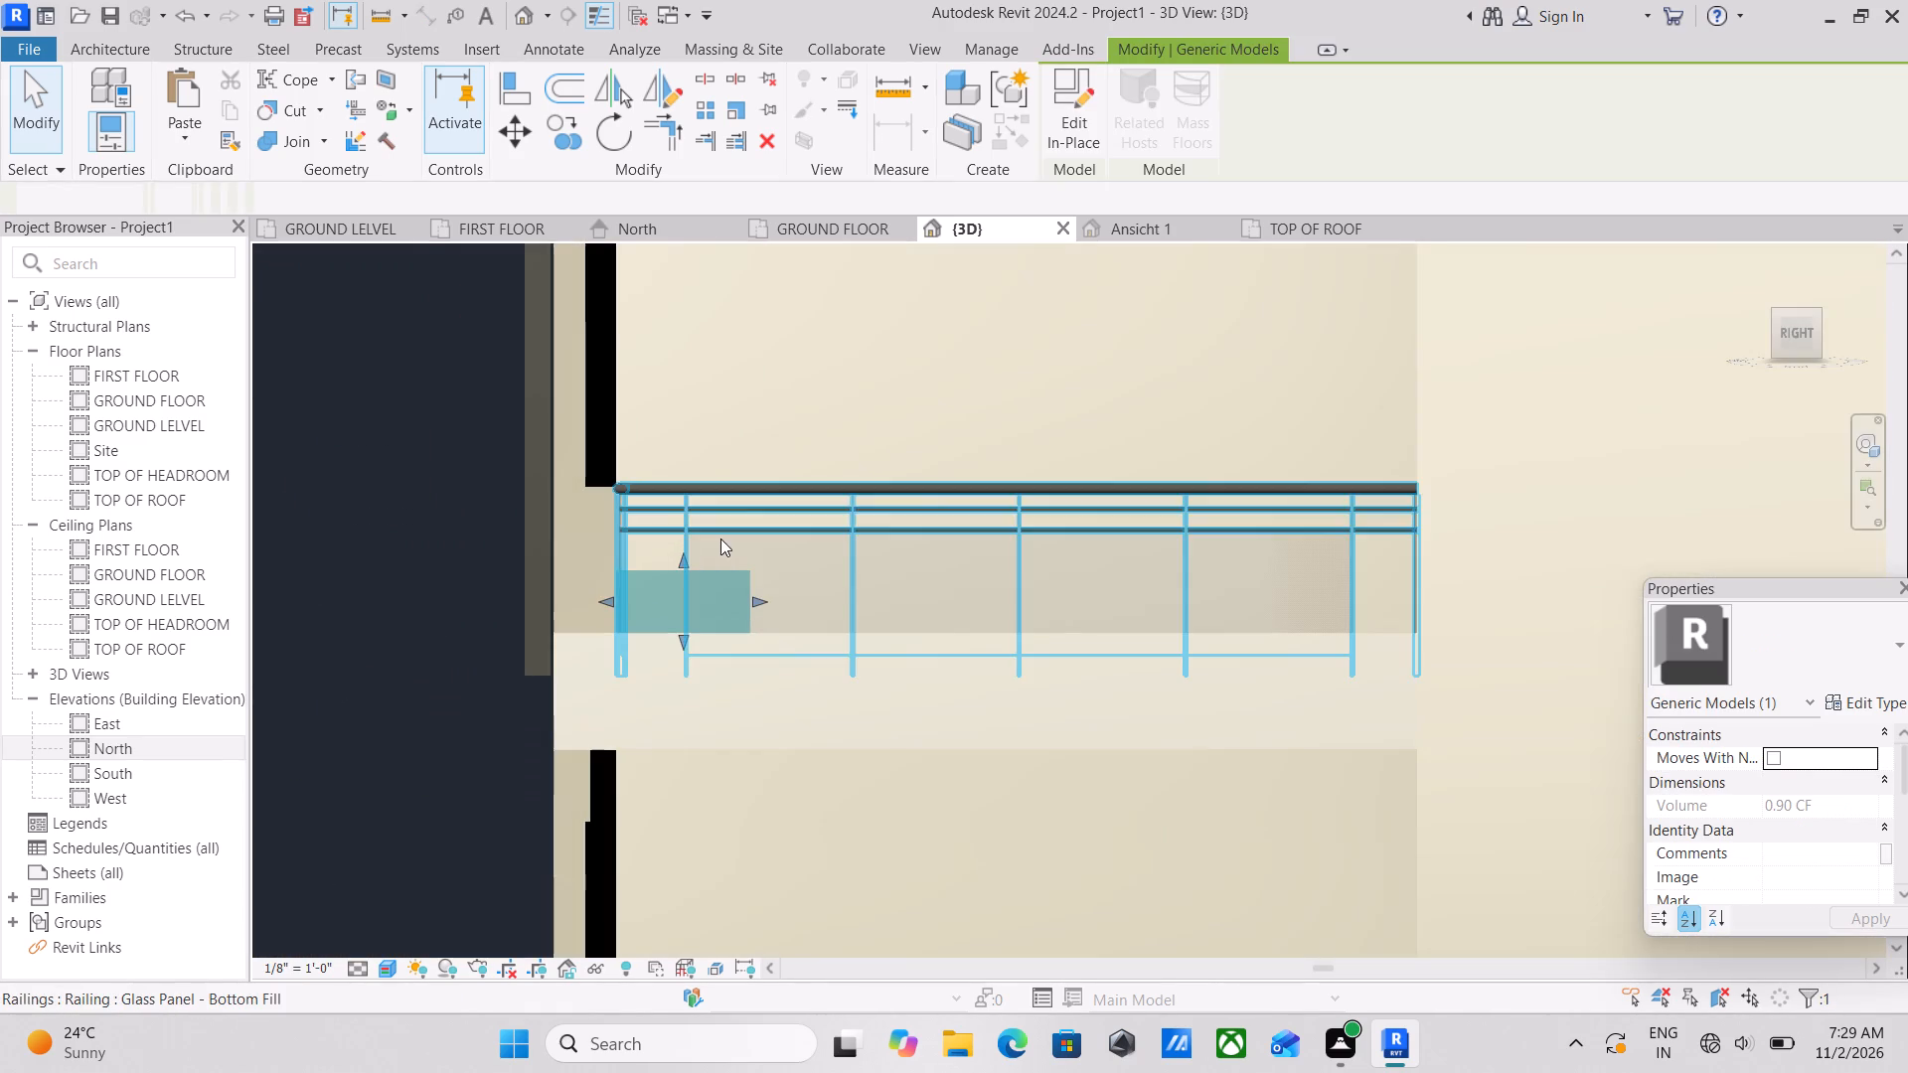
{"action": "scroll", "coordinate": [720, 538], "scroll_direction": "down", "scroll_amount": 8}
{"action": "middle_click_drag", "start_coordinate": [727, 536], "coordinate": [801, 594]}
{"action": "scroll", "coordinate": [764, 611], "scroll_direction": "up", "scroll_amount": 4}
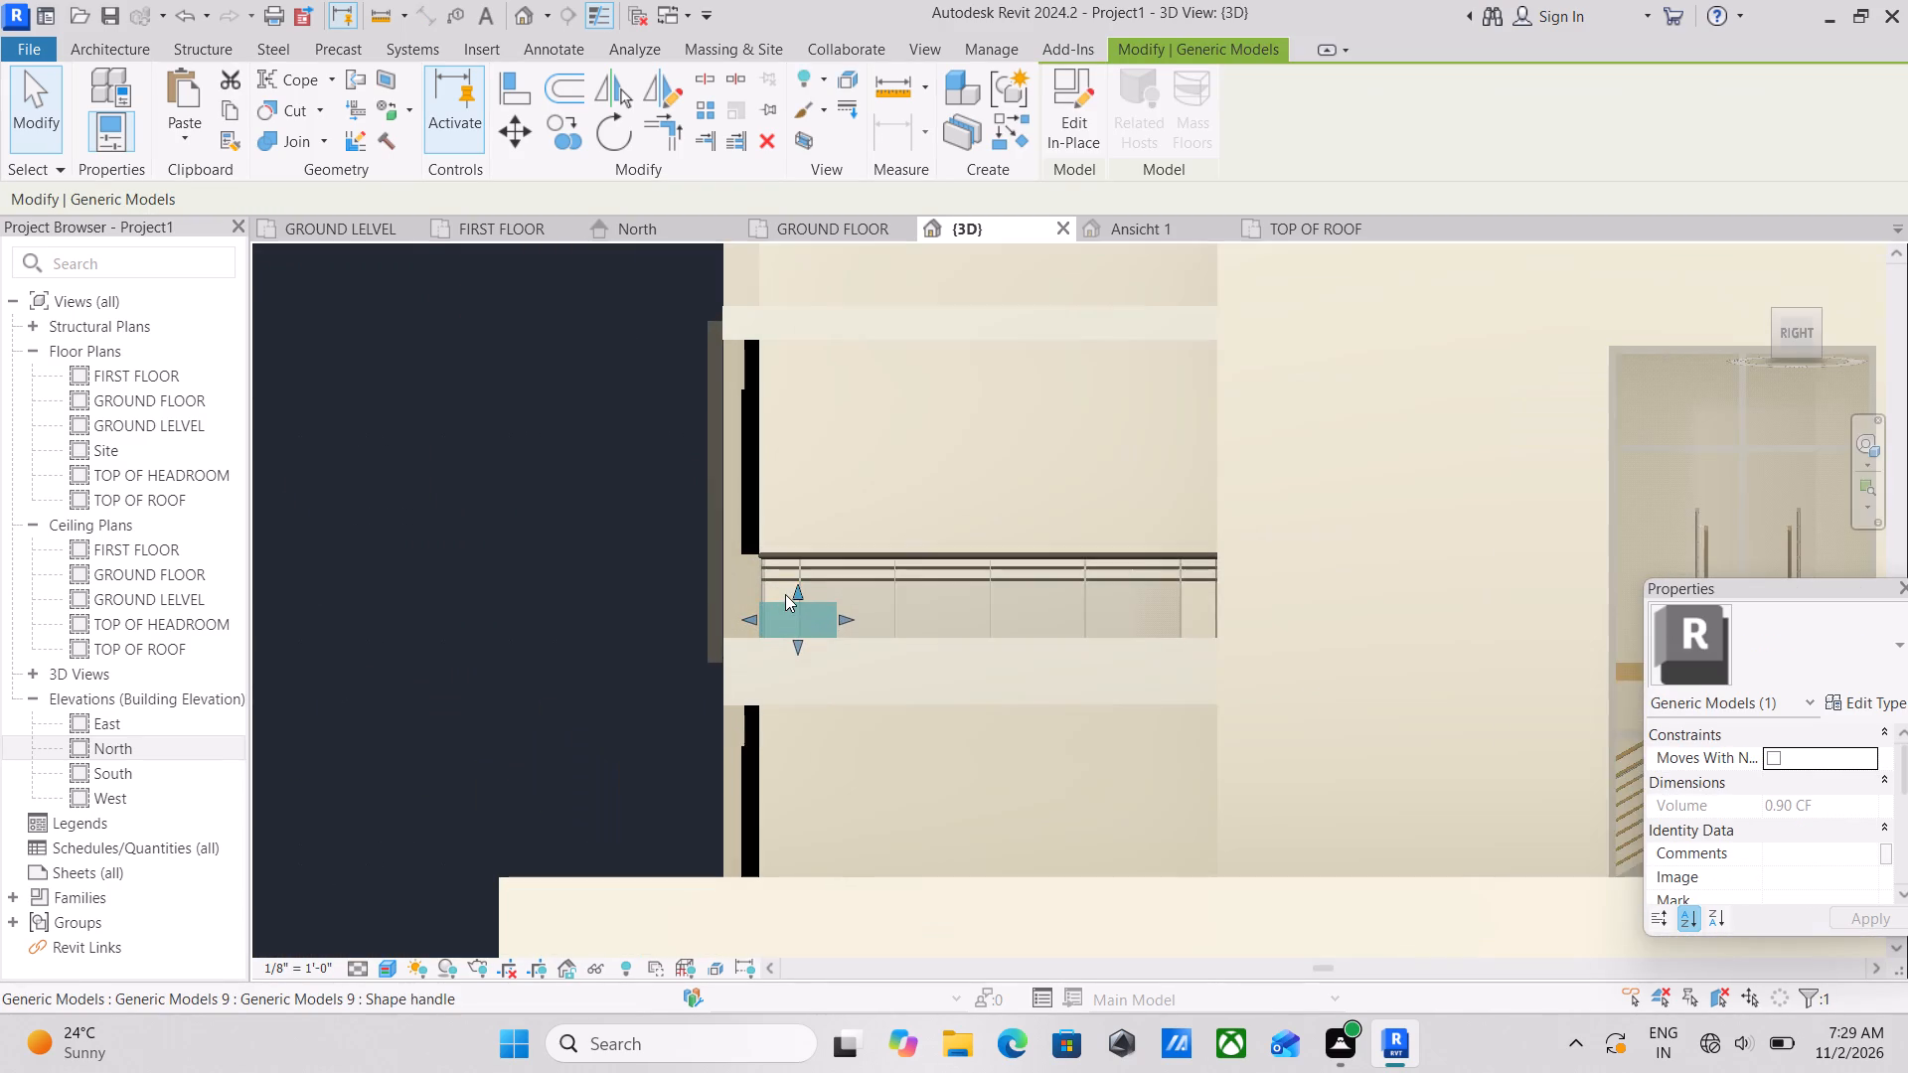
{"action": "left_click_drag", "start_coordinate": [800, 589], "coordinate": [803, 545]}
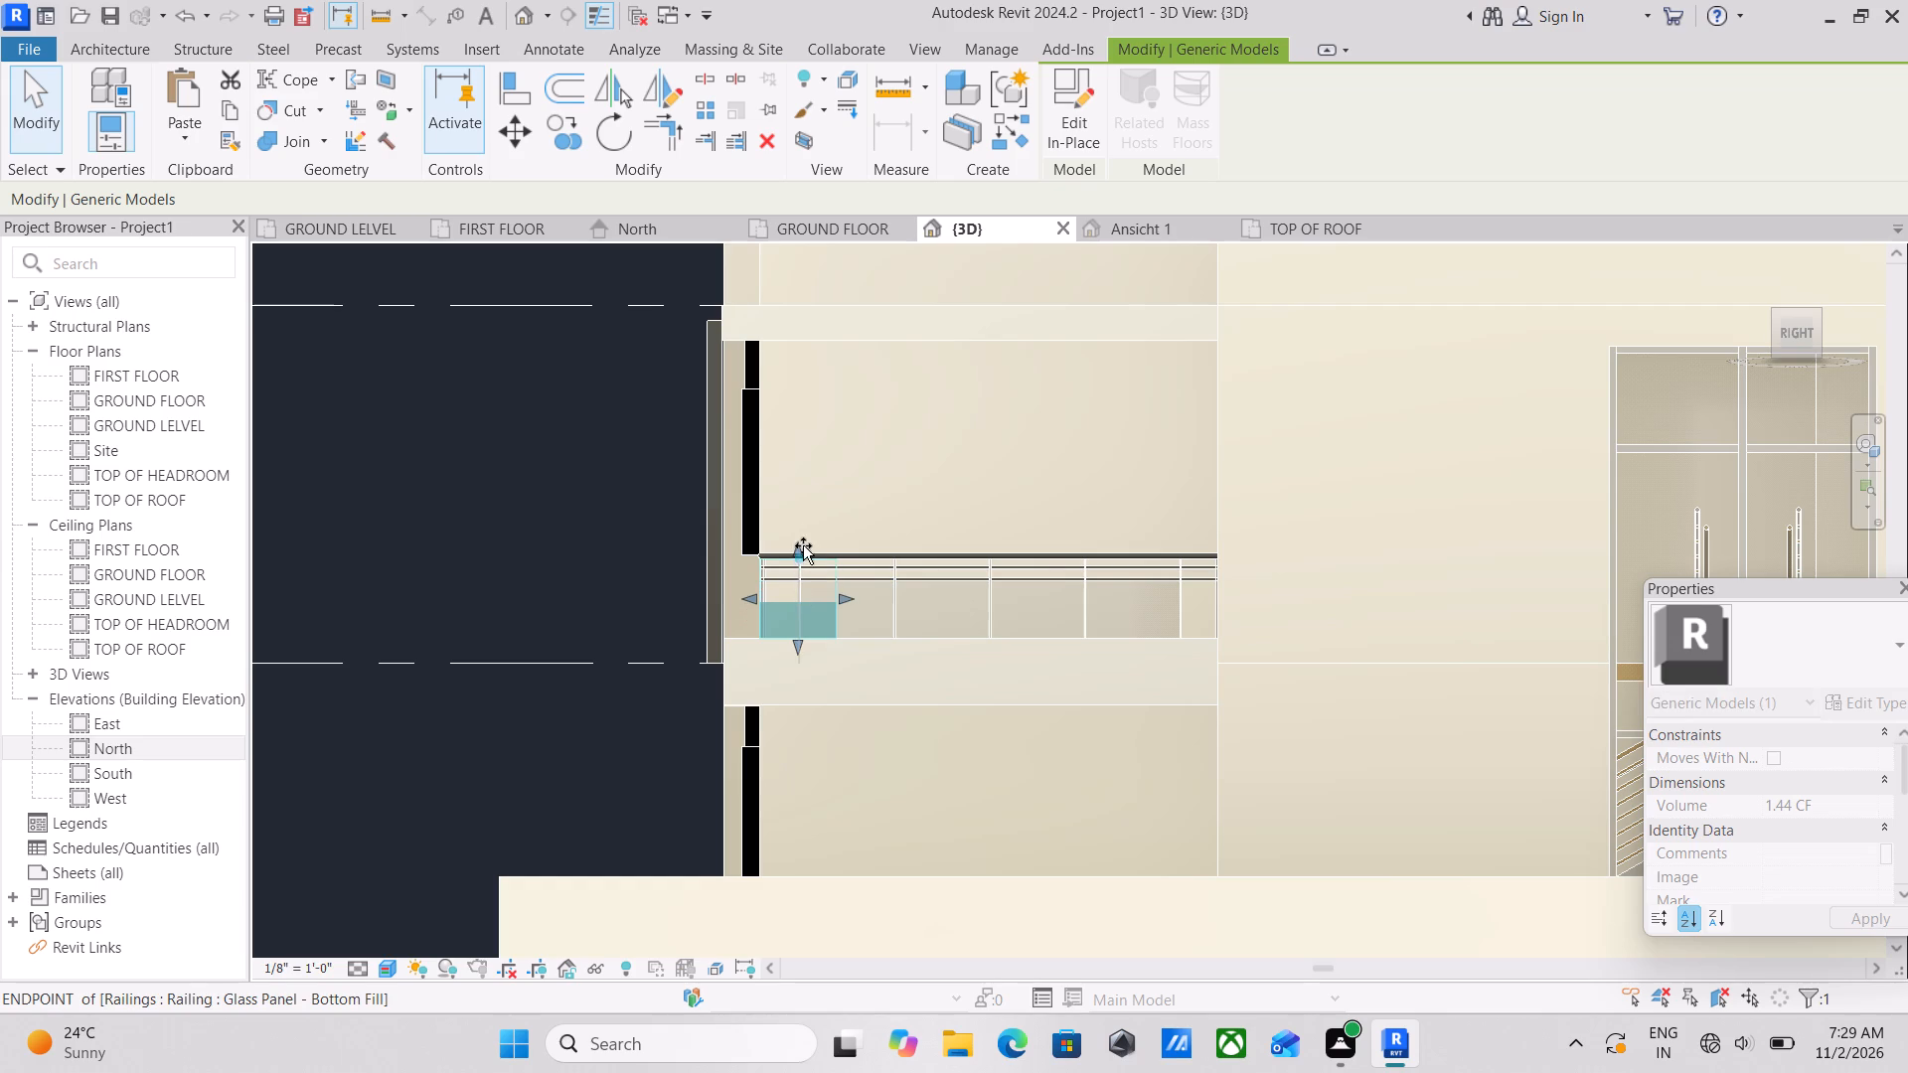
{"action": "left_click_drag", "start_coordinate": [803, 545], "coordinate": [813, 352]}
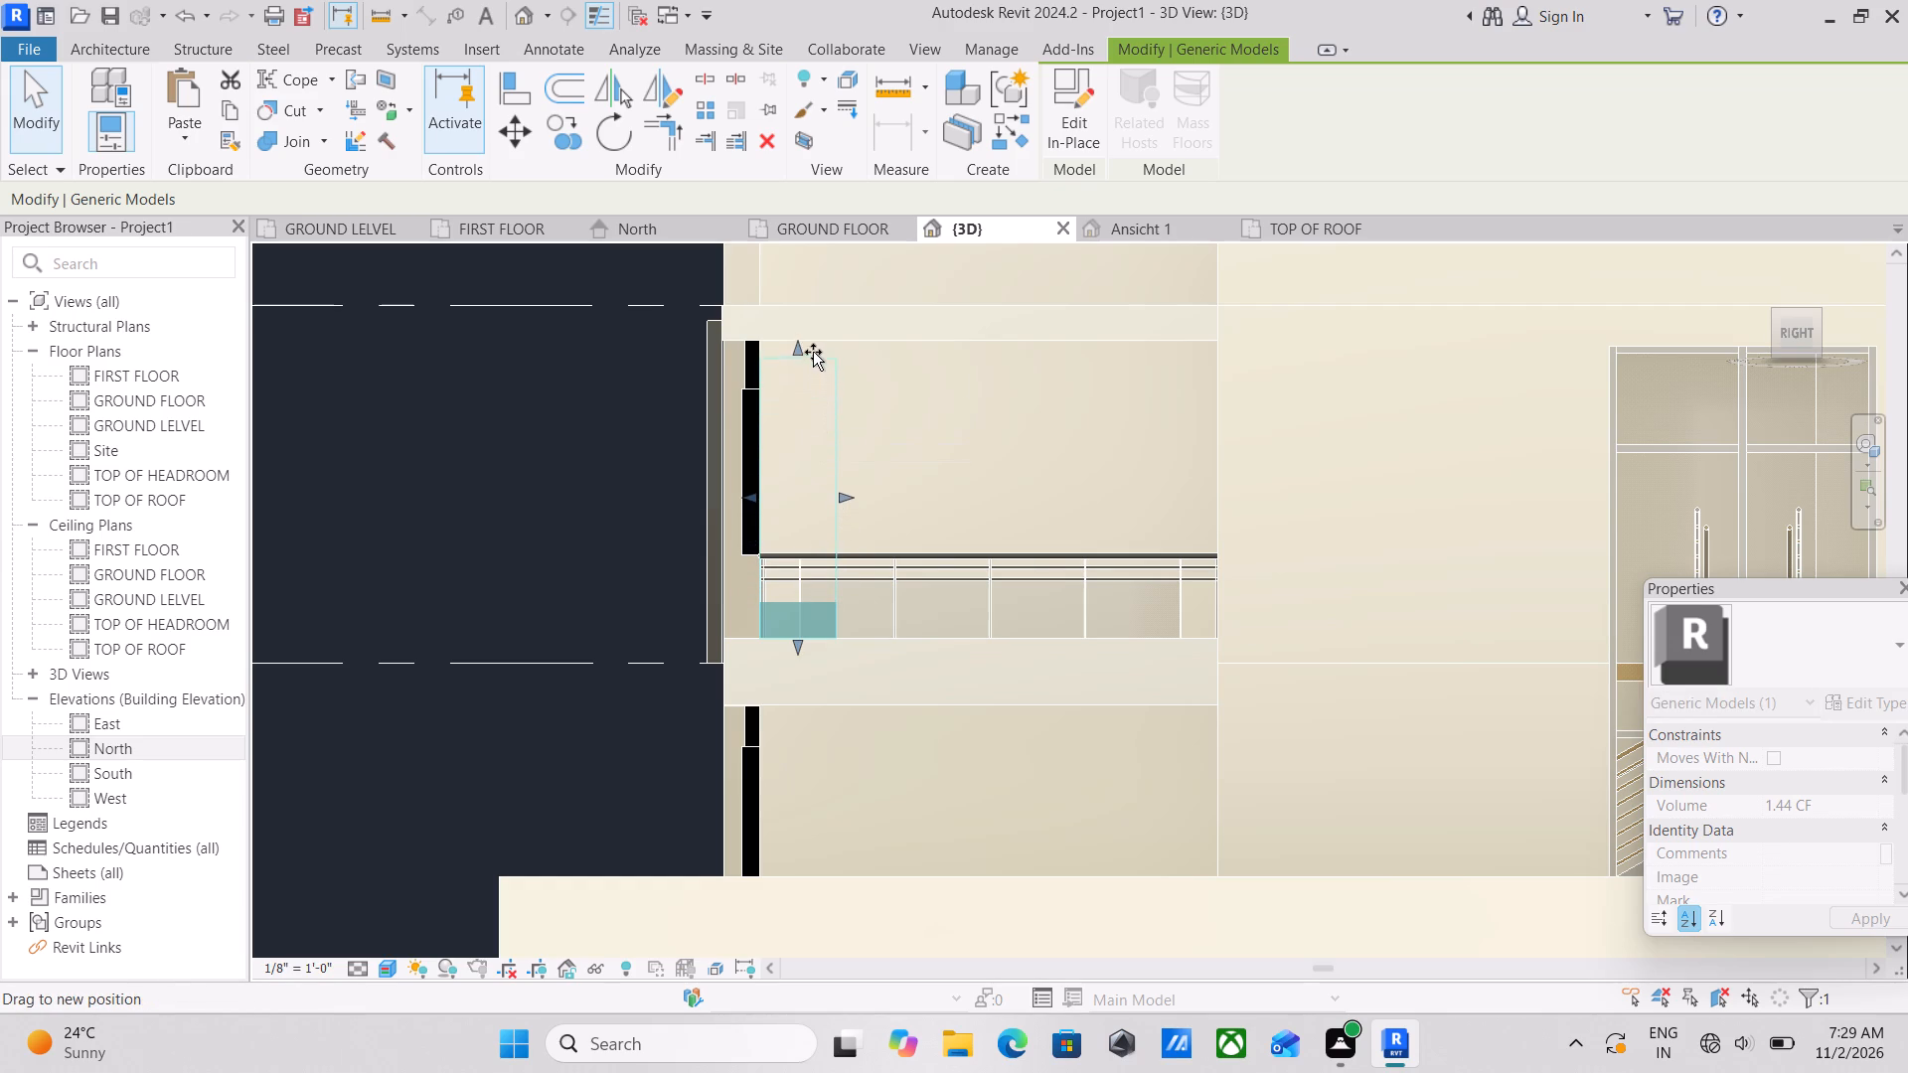
{"action": "left_click_drag", "start_coordinate": [813, 352], "coordinate": [813, 345]}
{"action": "scroll", "coordinate": [911, 401], "scroll_direction": "down", "scroll_amount": 2}
{"action": "key", "text": "Escape"}
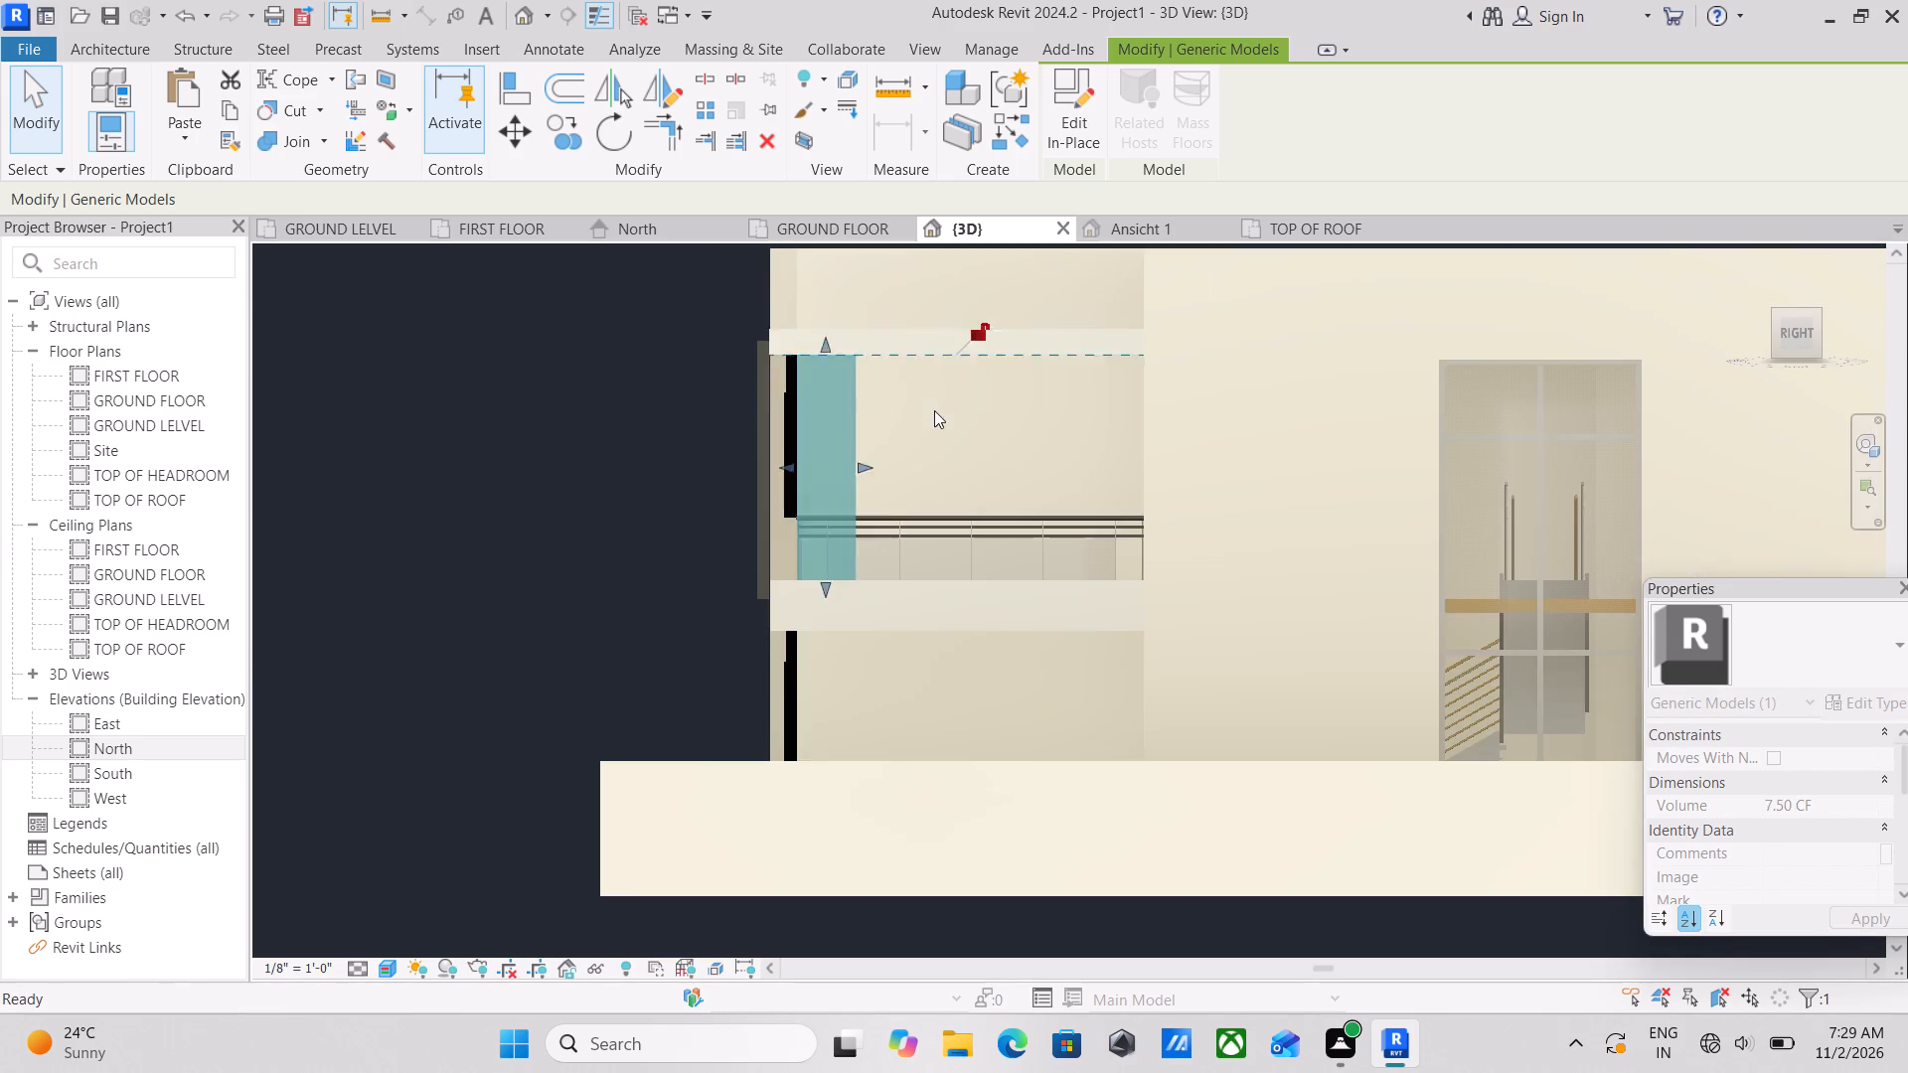
Examine the new balcony corner post from the front and side, especially where its top meets the slab above.
{"action": "scroll", "coordinate": [969, 428], "scroll_direction": "down", "scroll_amount": 2}
{"action": "middle_click_drag", "start_coordinate": [943, 448], "coordinate": [1136, 593], "text": "shift"}
{"action": "scroll", "coordinate": [1333, 631], "scroll_direction": "up", "scroll_amount": 6}
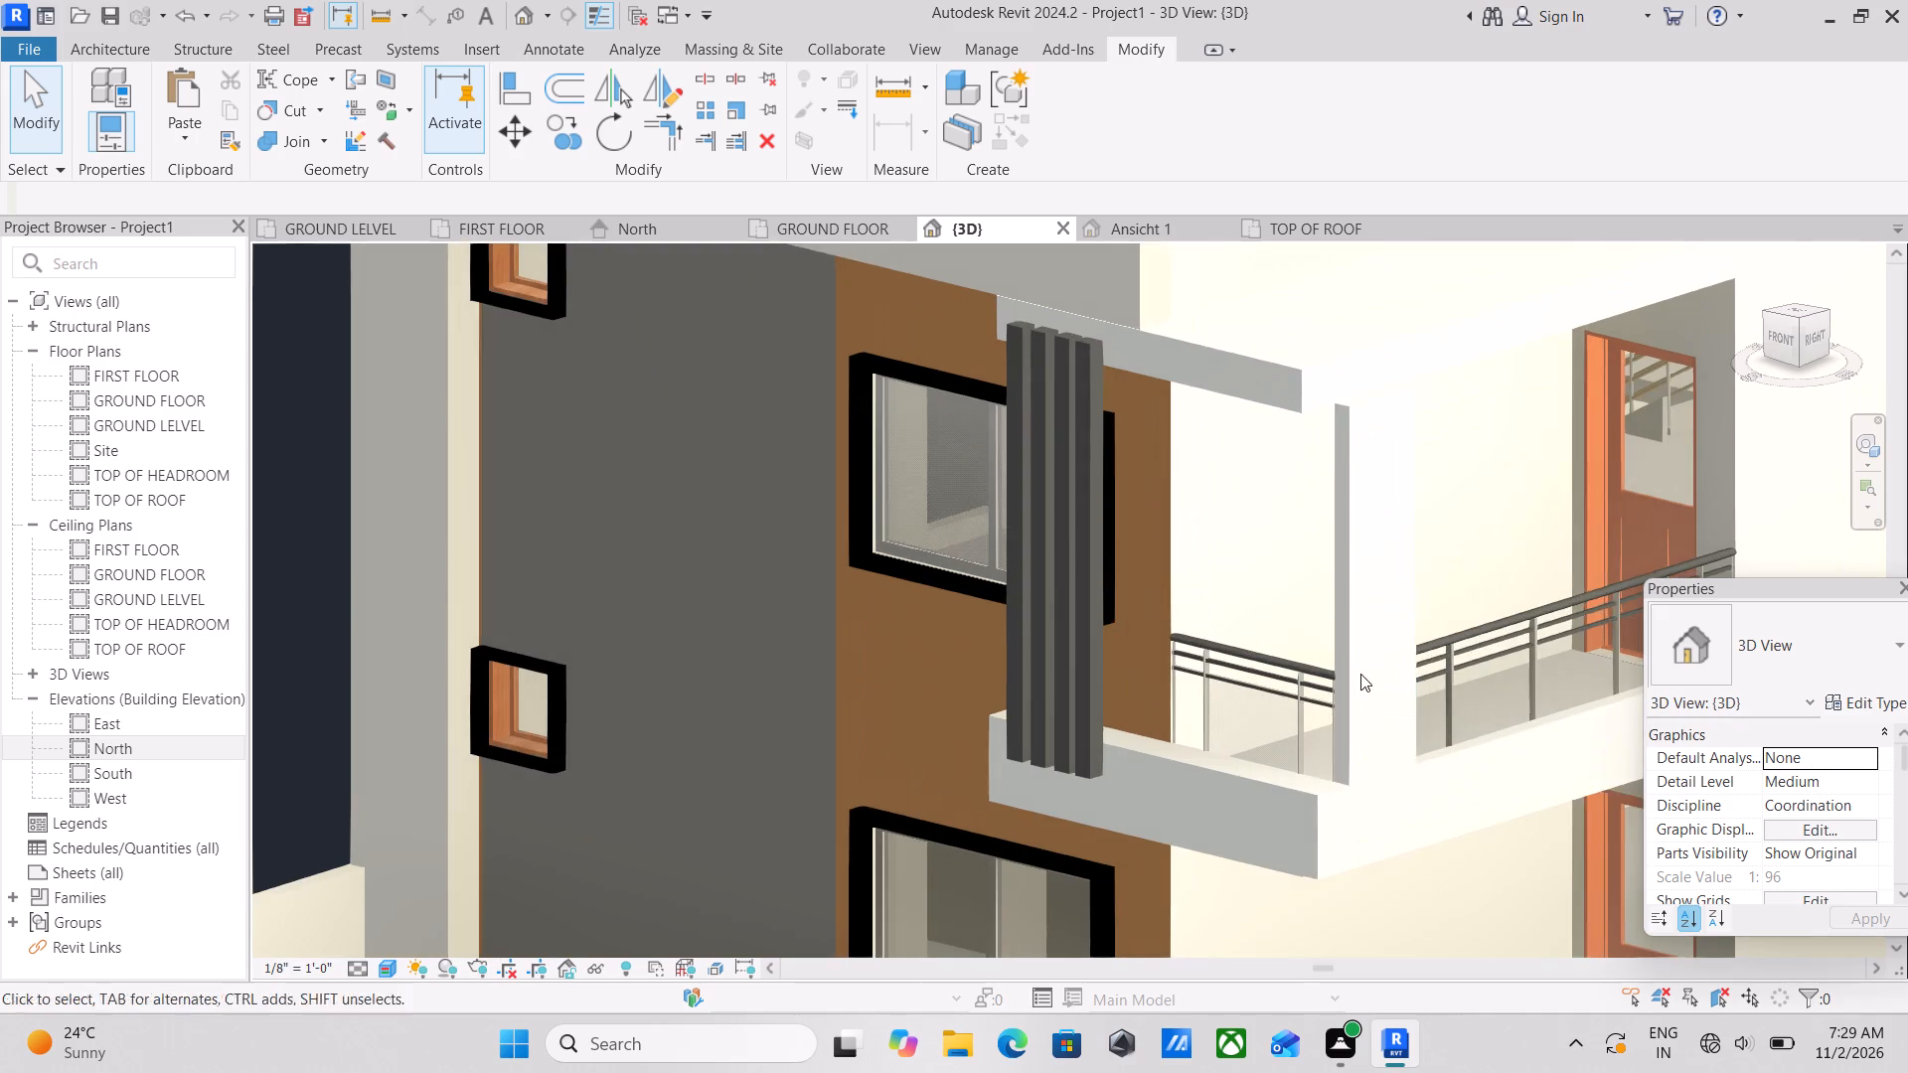
{"action": "scroll", "coordinate": [1364, 724], "scroll_direction": "up", "scroll_amount": 3}
{"action": "scroll", "coordinate": [1368, 723], "scroll_direction": "down", "scroll_amount": 5}
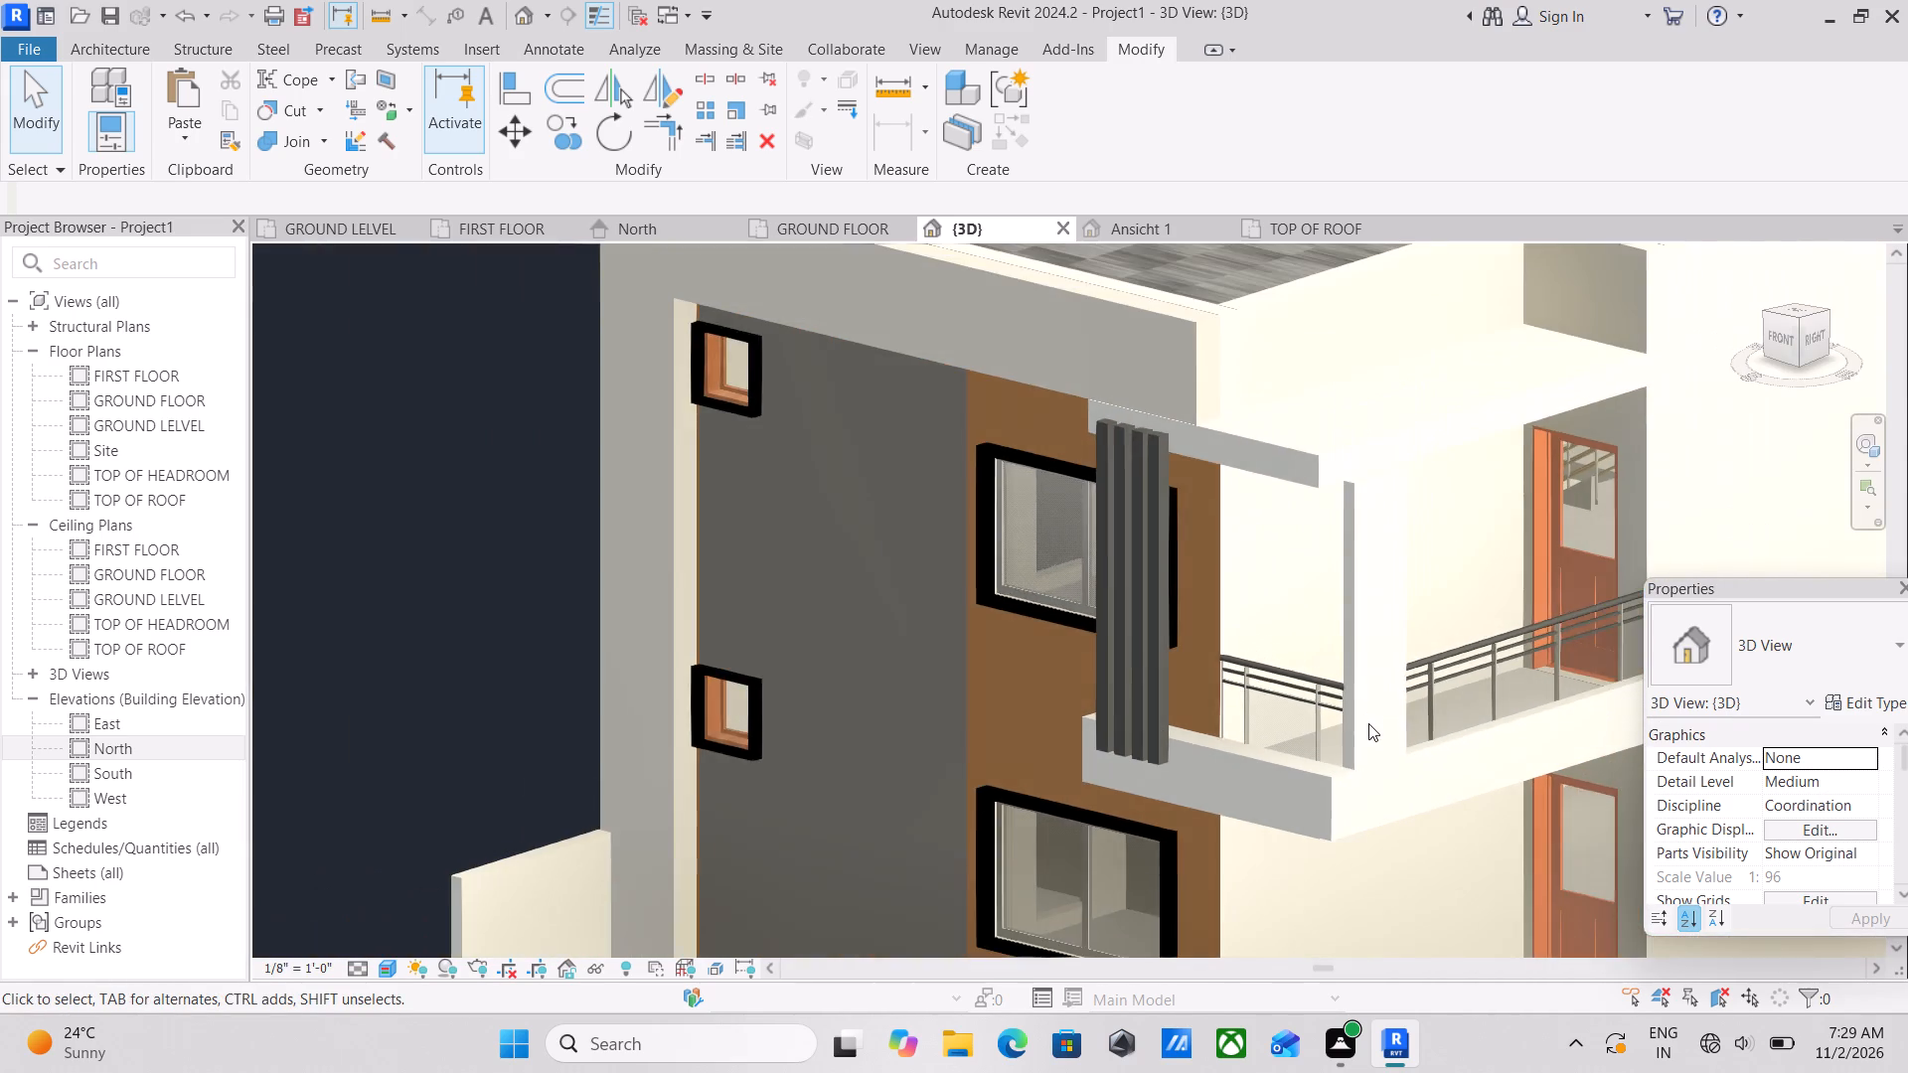
{"action": "middle_click_drag", "start_coordinate": [1369, 723], "coordinate": [1433, 812], "text": "shift"}
{"action": "middle_click_drag", "start_coordinate": [1328, 691], "coordinate": [990, 466]}
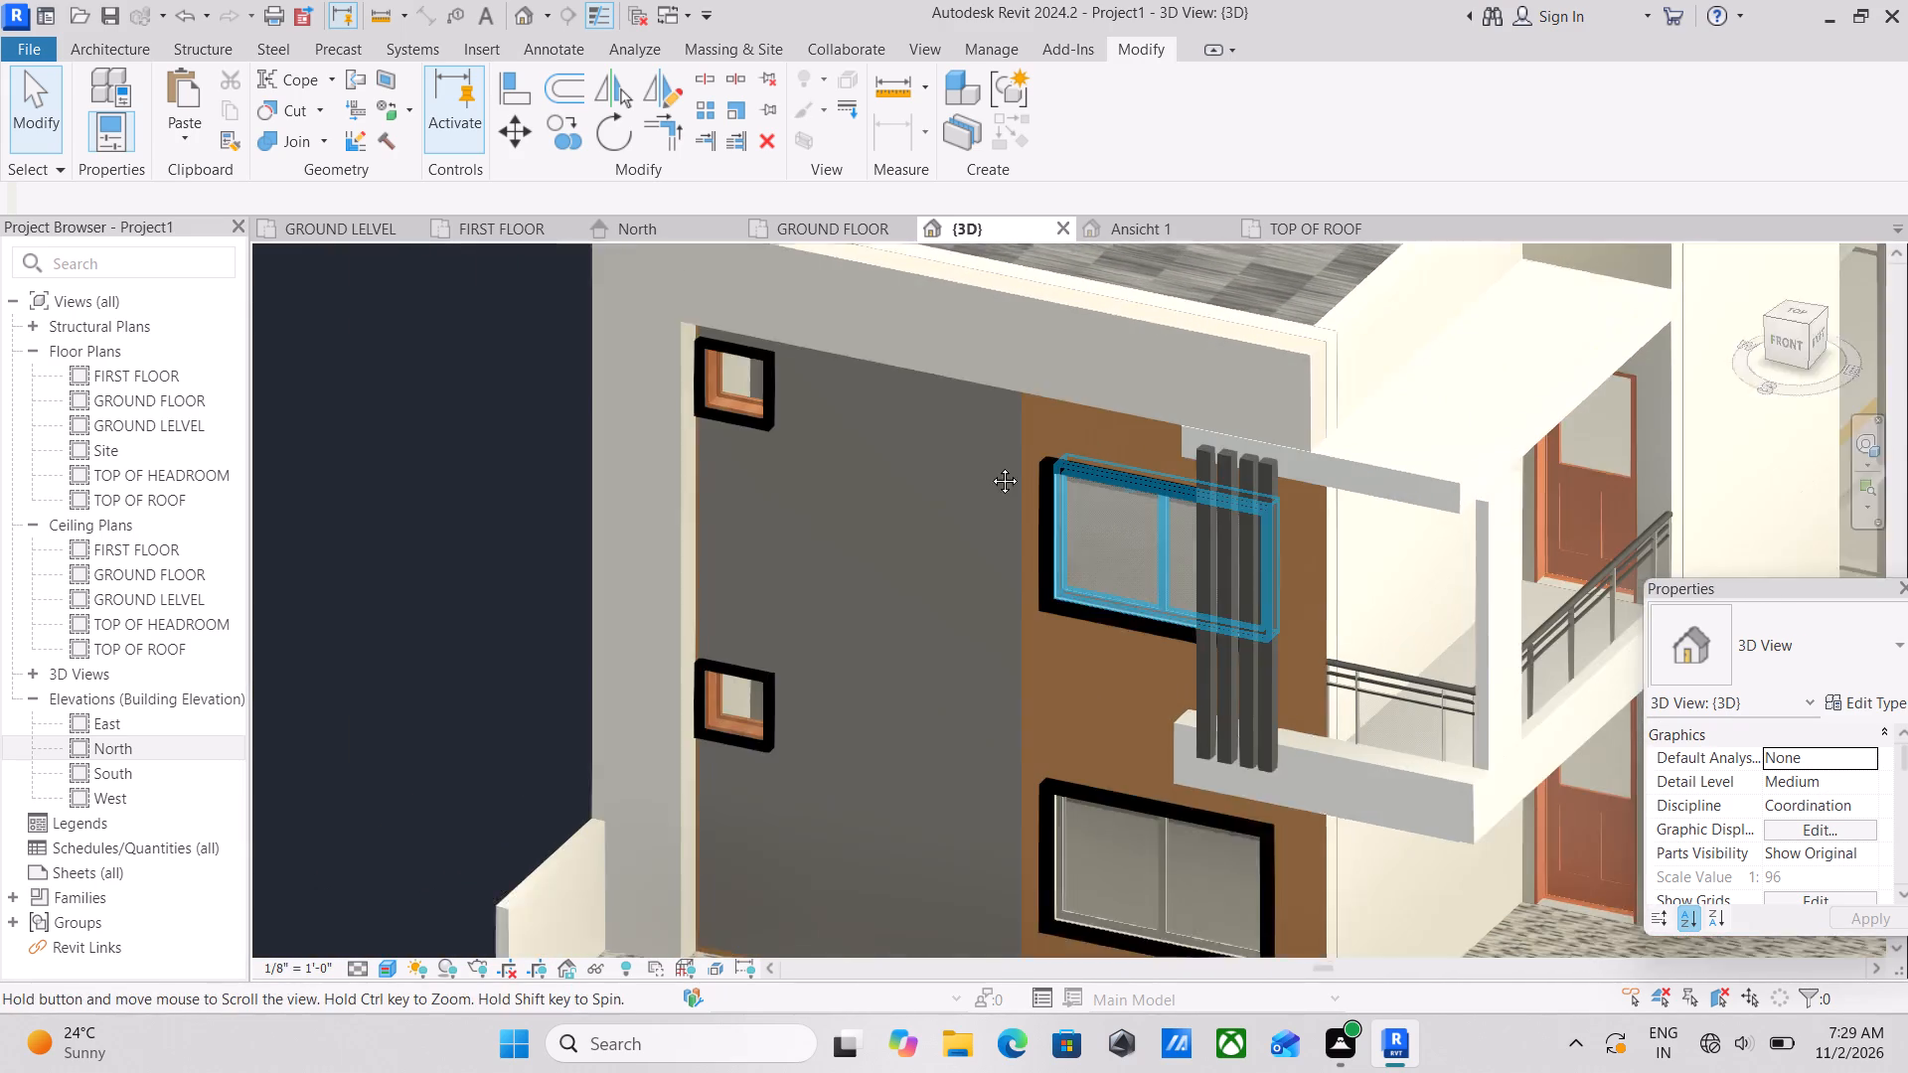
{"action": "middle_click_drag", "start_coordinate": [990, 466], "coordinate": [924, 431]}
{"action": "middle_click_drag", "start_coordinate": [1241, 641], "coordinate": [1284, 676]}
{"action": "scroll", "coordinate": [1326, 670], "scroll_direction": "down", "scroll_amount": 2}
{"action": "middle_click_drag", "start_coordinate": [1326, 669], "coordinate": [1168, 610]}
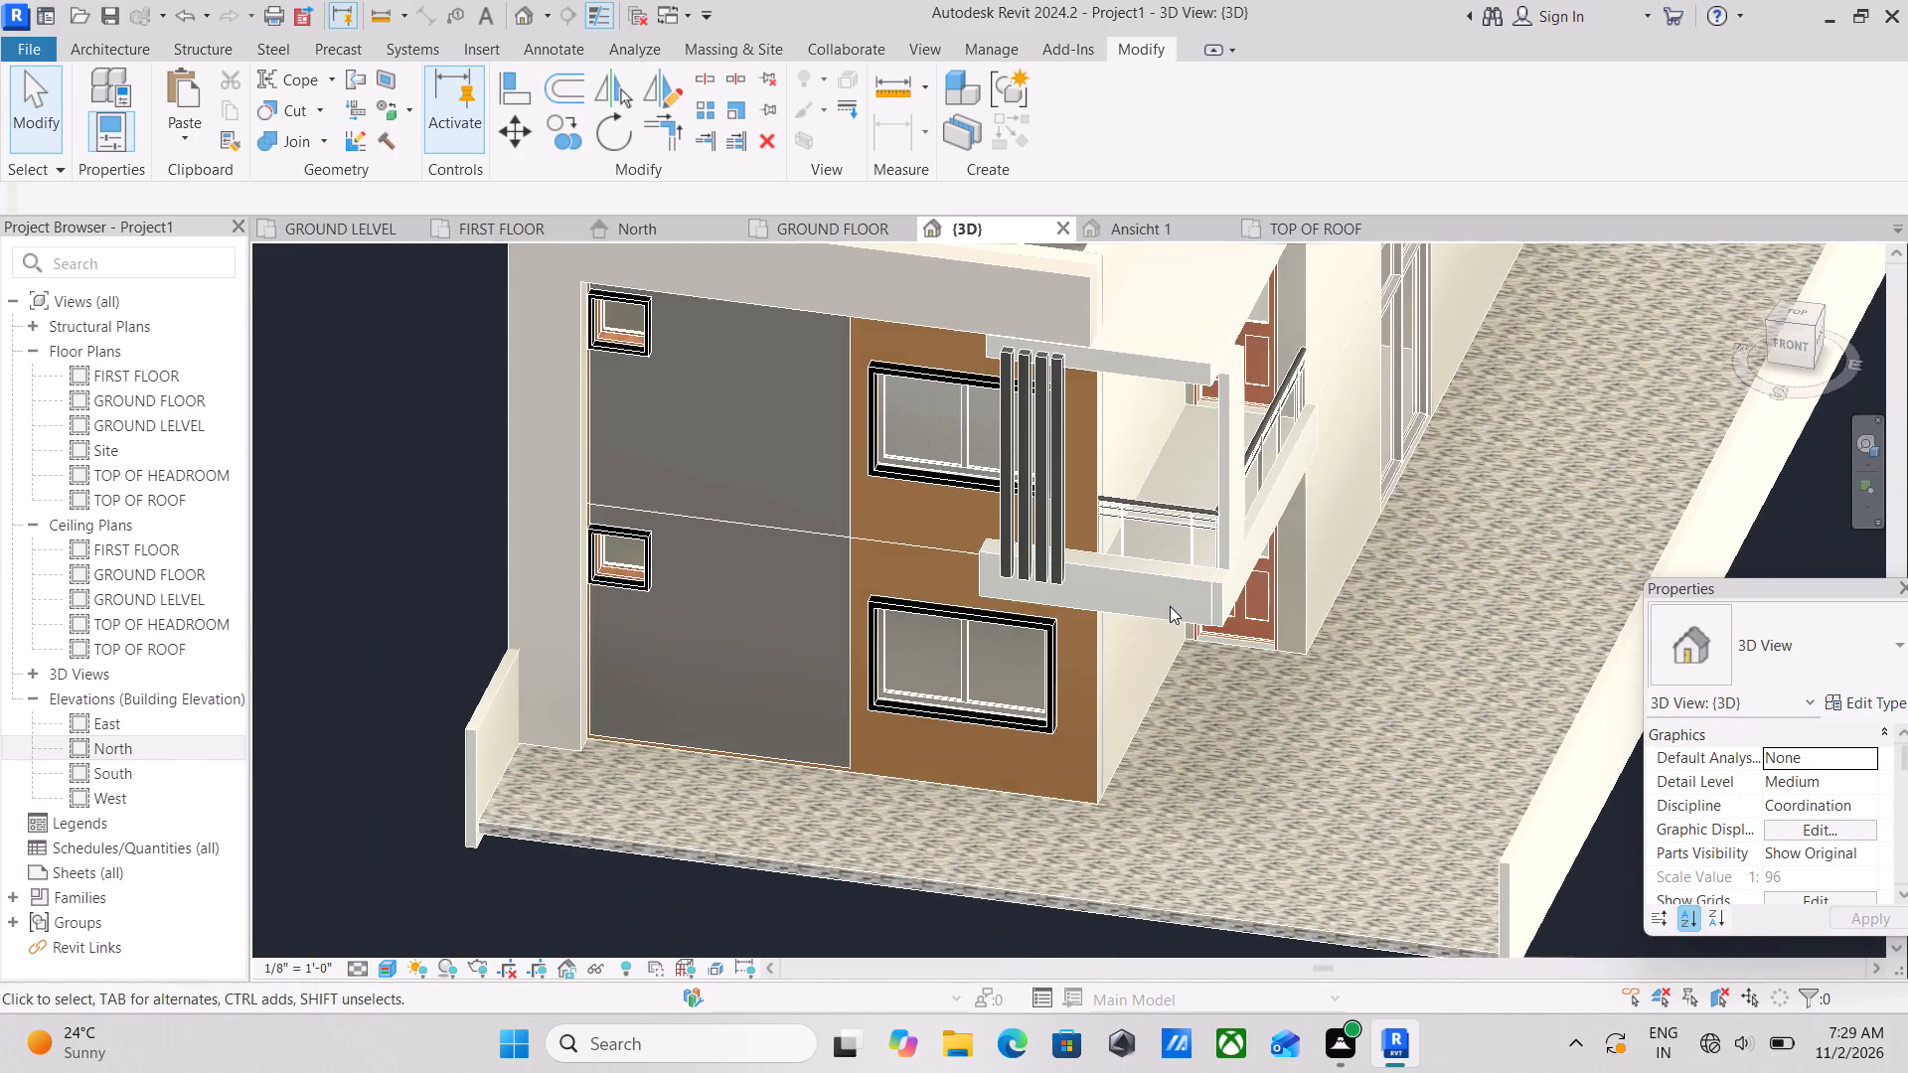
{"action": "scroll", "coordinate": [1171, 605], "scroll_direction": "down", "scroll_amount": 1}
{"action": "scroll", "coordinate": [1241, 364], "scroll_direction": "up", "scroll_amount": 7}
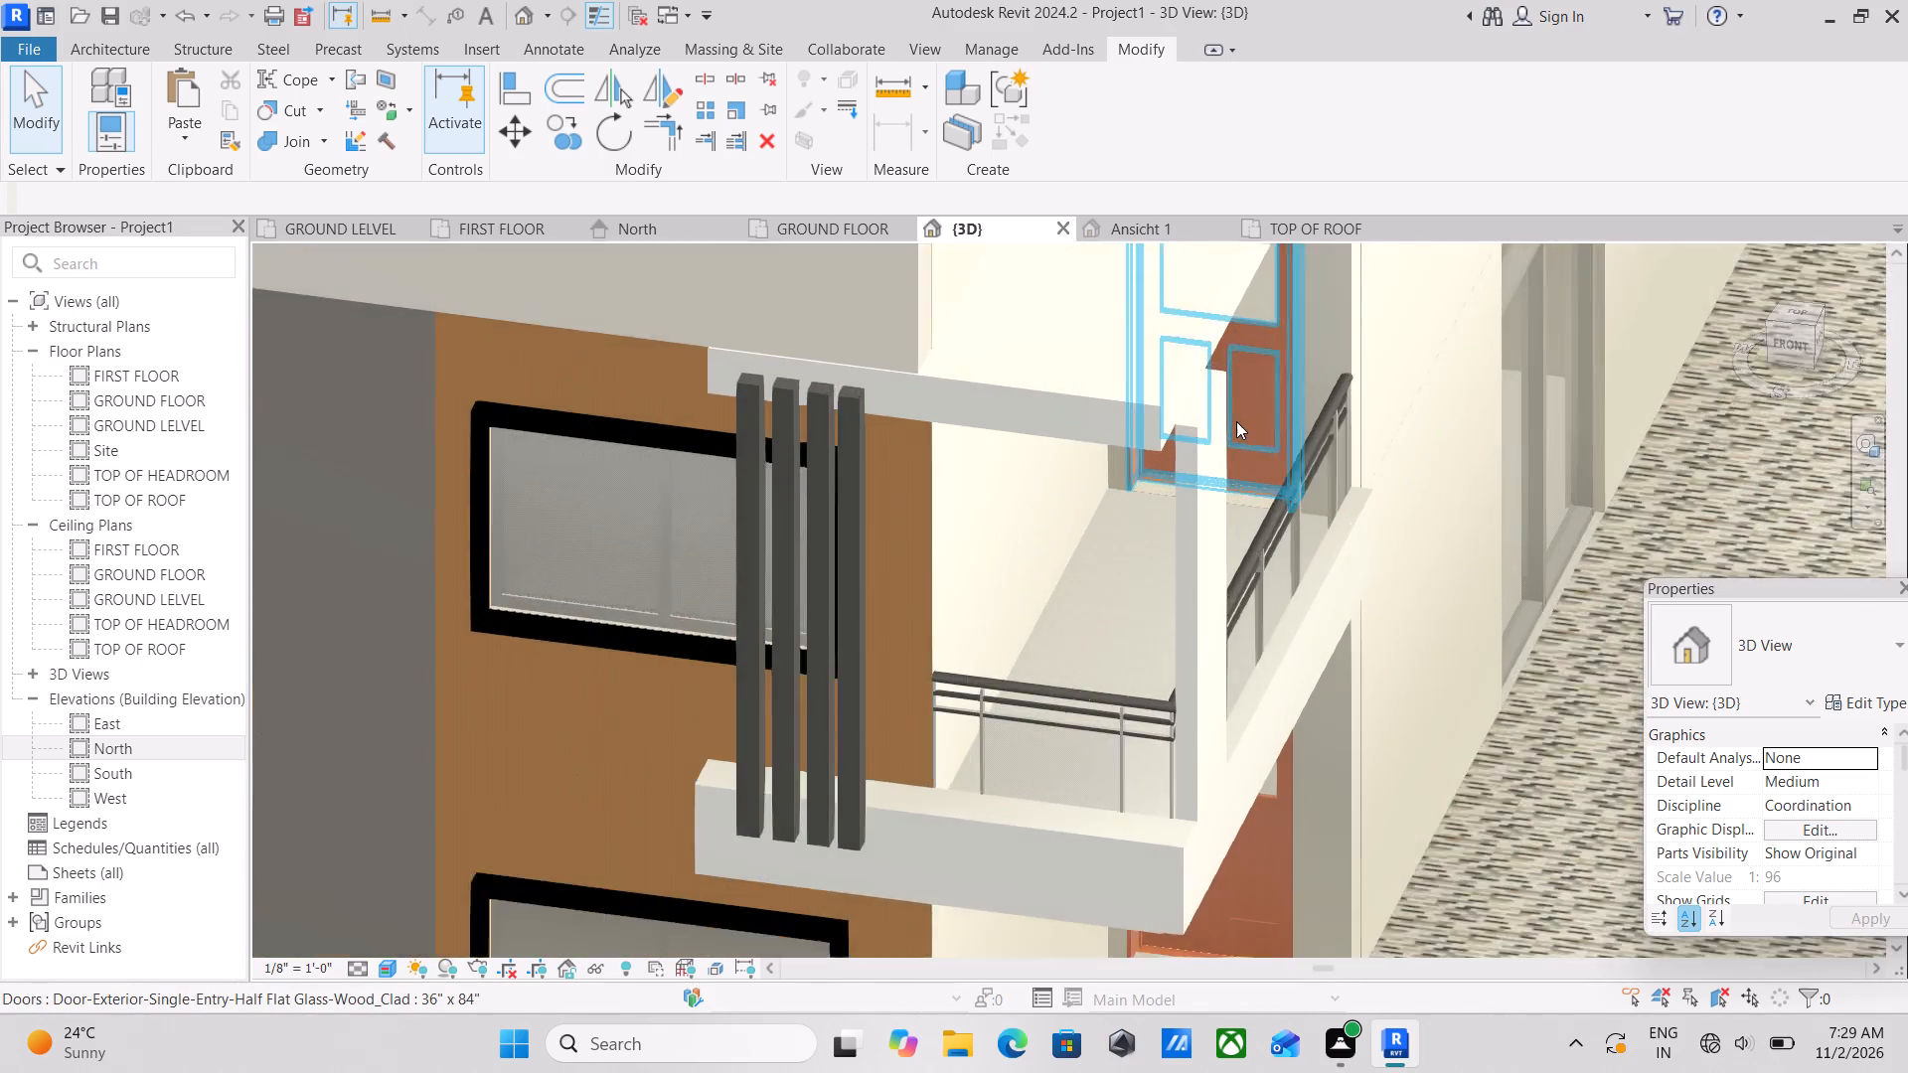
{"action": "scroll", "coordinate": [1236, 421], "scroll_direction": "up", "scroll_amount": 4}
{"action": "left_click", "coordinate": [1192, 390]}
{"action": "scroll", "coordinate": [1192, 391], "scroll_direction": "down", "scroll_amount": 1}
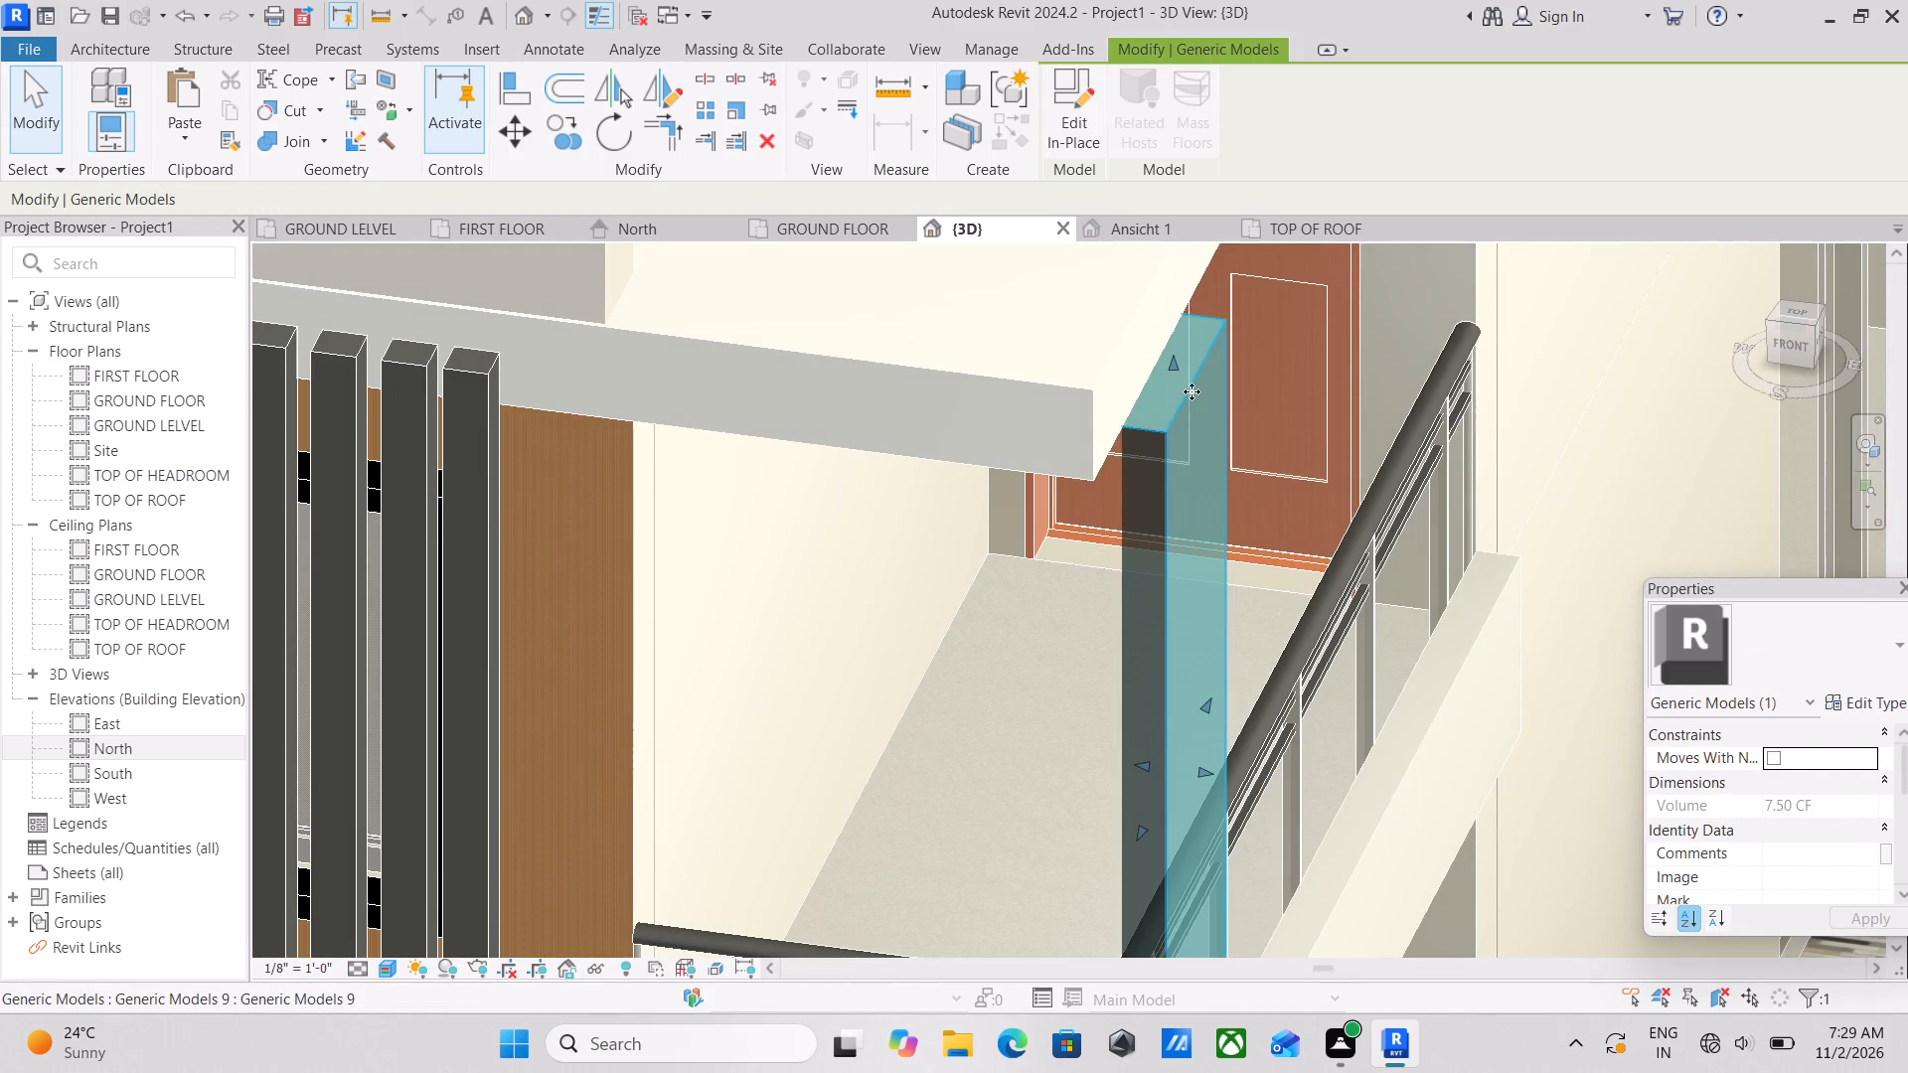
{"action": "scroll", "coordinate": [1192, 391], "scroll_direction": "down", "scroll_amount": 1}
{"action": "middle_click_drag", "start_coordinate": [1196, 456], "coordinate": [1032, 368], "text": "shift"}
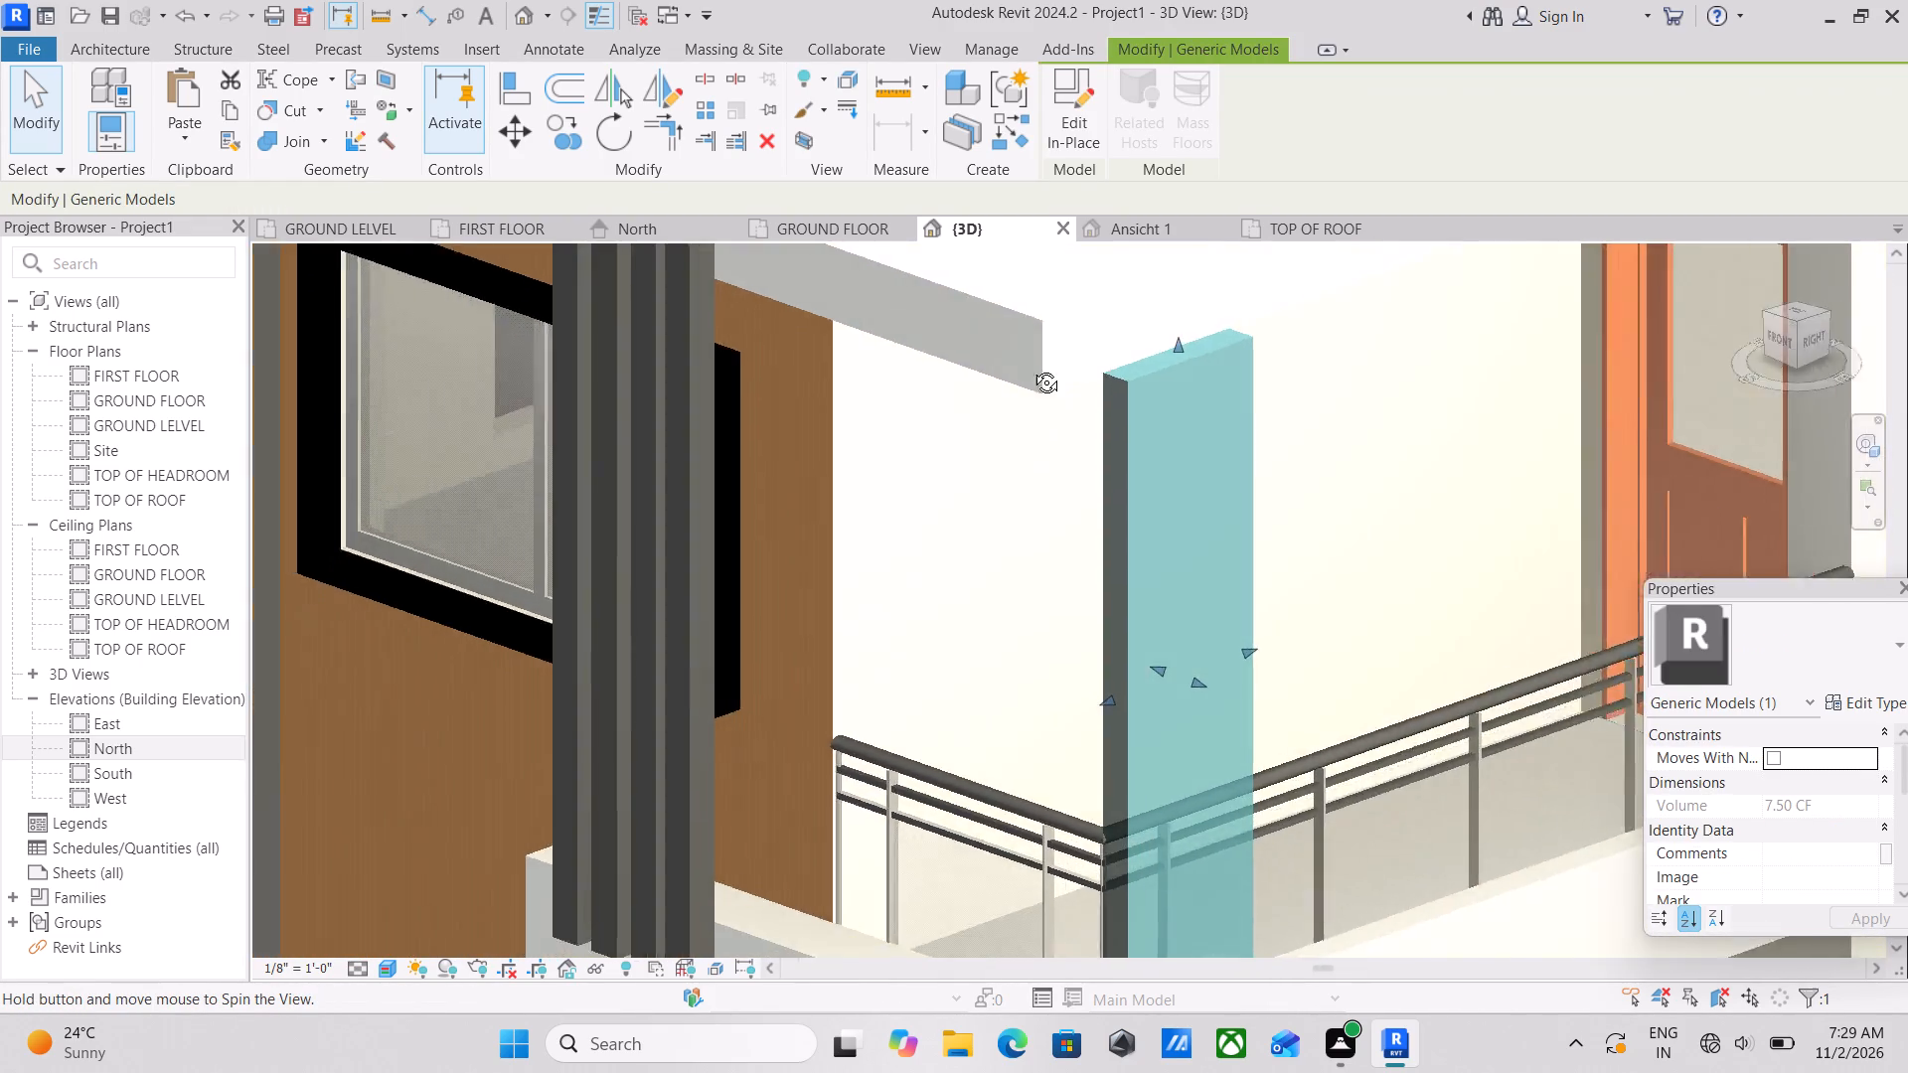
{"action": "middle_click_drag", "start_coordinate": [1032, 368], "coordinate": [942, 368], "text": "shift"}
Extend the outer long edge of the slab above the balcony slightly outward over the new corner post.
{"action": "left_click", "coordinate": [1379, 336]}
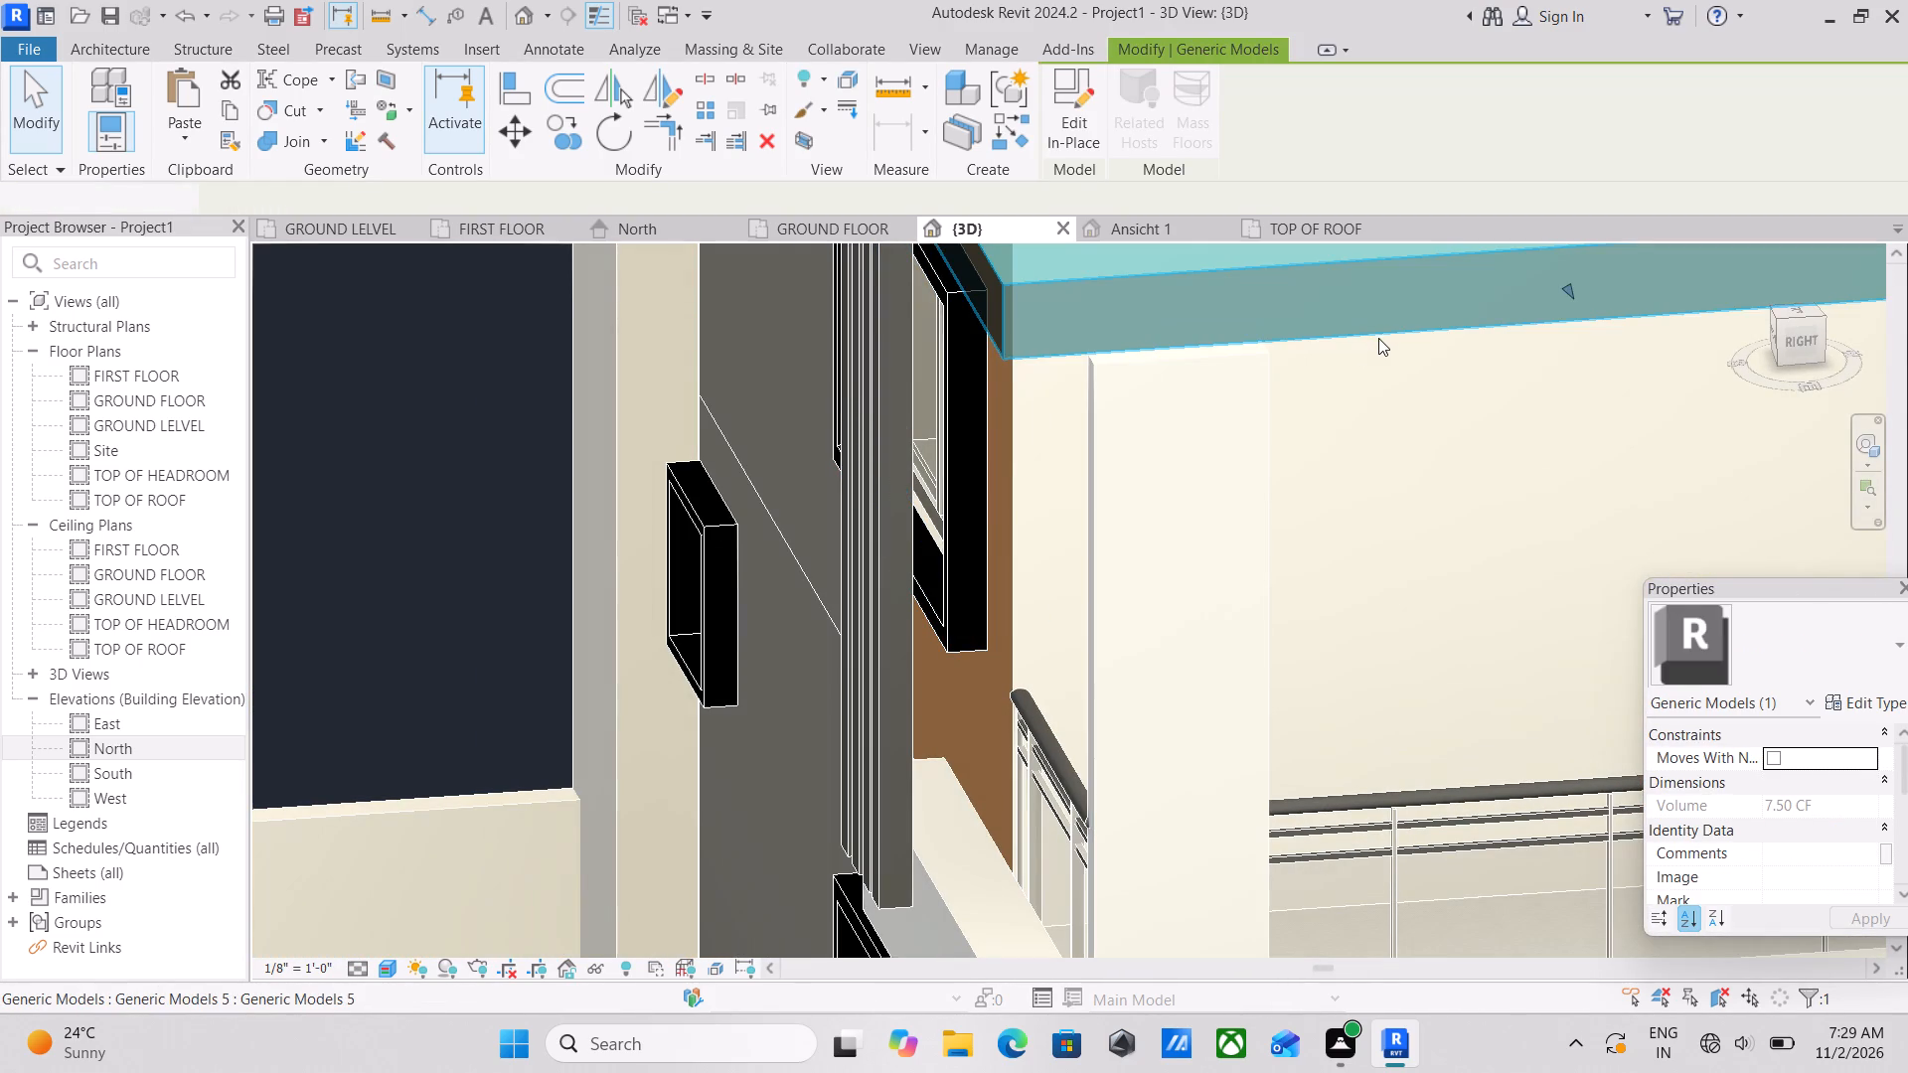
{"action": "middle_click_drag", "start_coordinate": [1418, 345], "coordinate": [1327, 427]}
{"action": "scroll", "coordinate": [1329, 431], "scroll_direction": "down", "scroll_amount": 1, "text": "shift"}
{"action": "middle_click_drag", "start_coordinate": [1330, 432], "coordinate": [1505, 593], "text": "shift"}
{"action": "middle_click_drag", "start_coordinate": [1505, 593], "coordinate": [1406, 590]}
{"action": "scroll", "coordinate": [1596, 389], "scroll_direction": "up", "scroll_amount": 1}
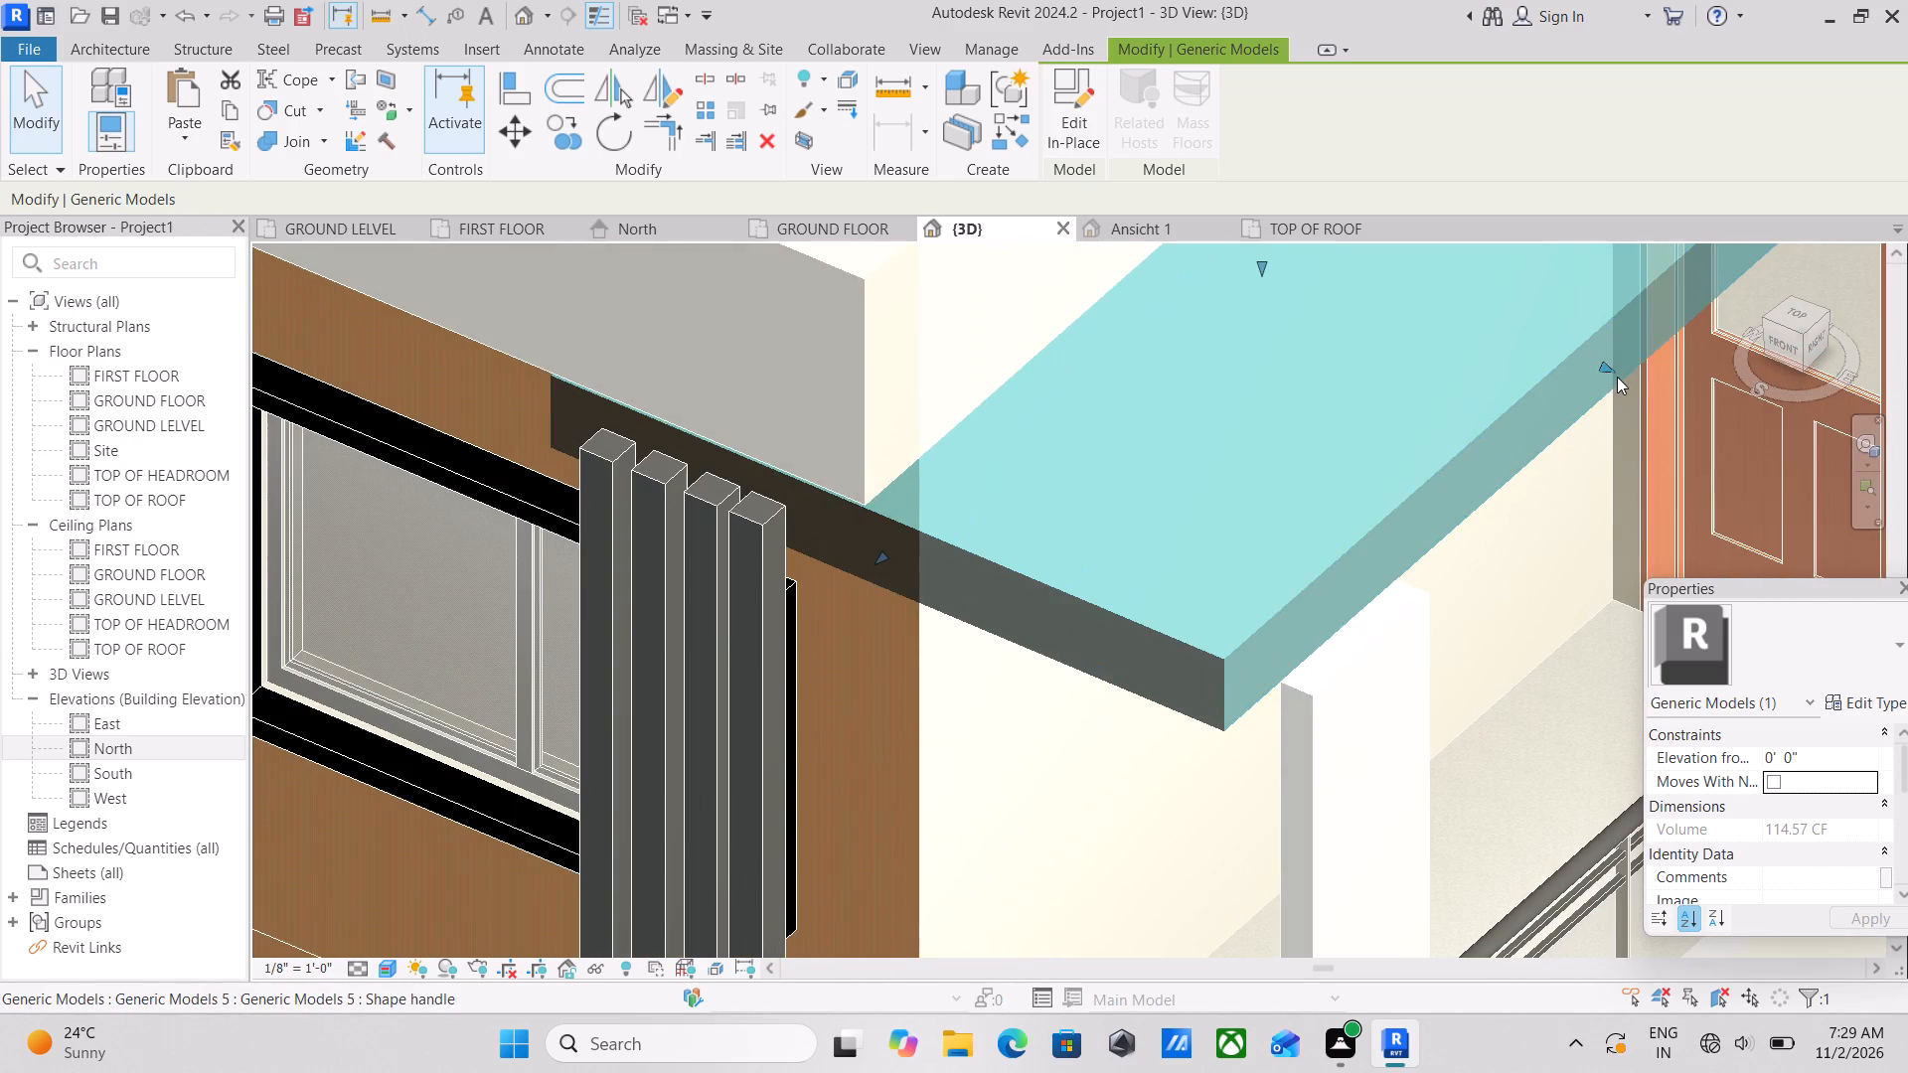
{"action": "left_click_drag", "start_coordinate": [1617, 377], "coordinate": [1635, 387]}
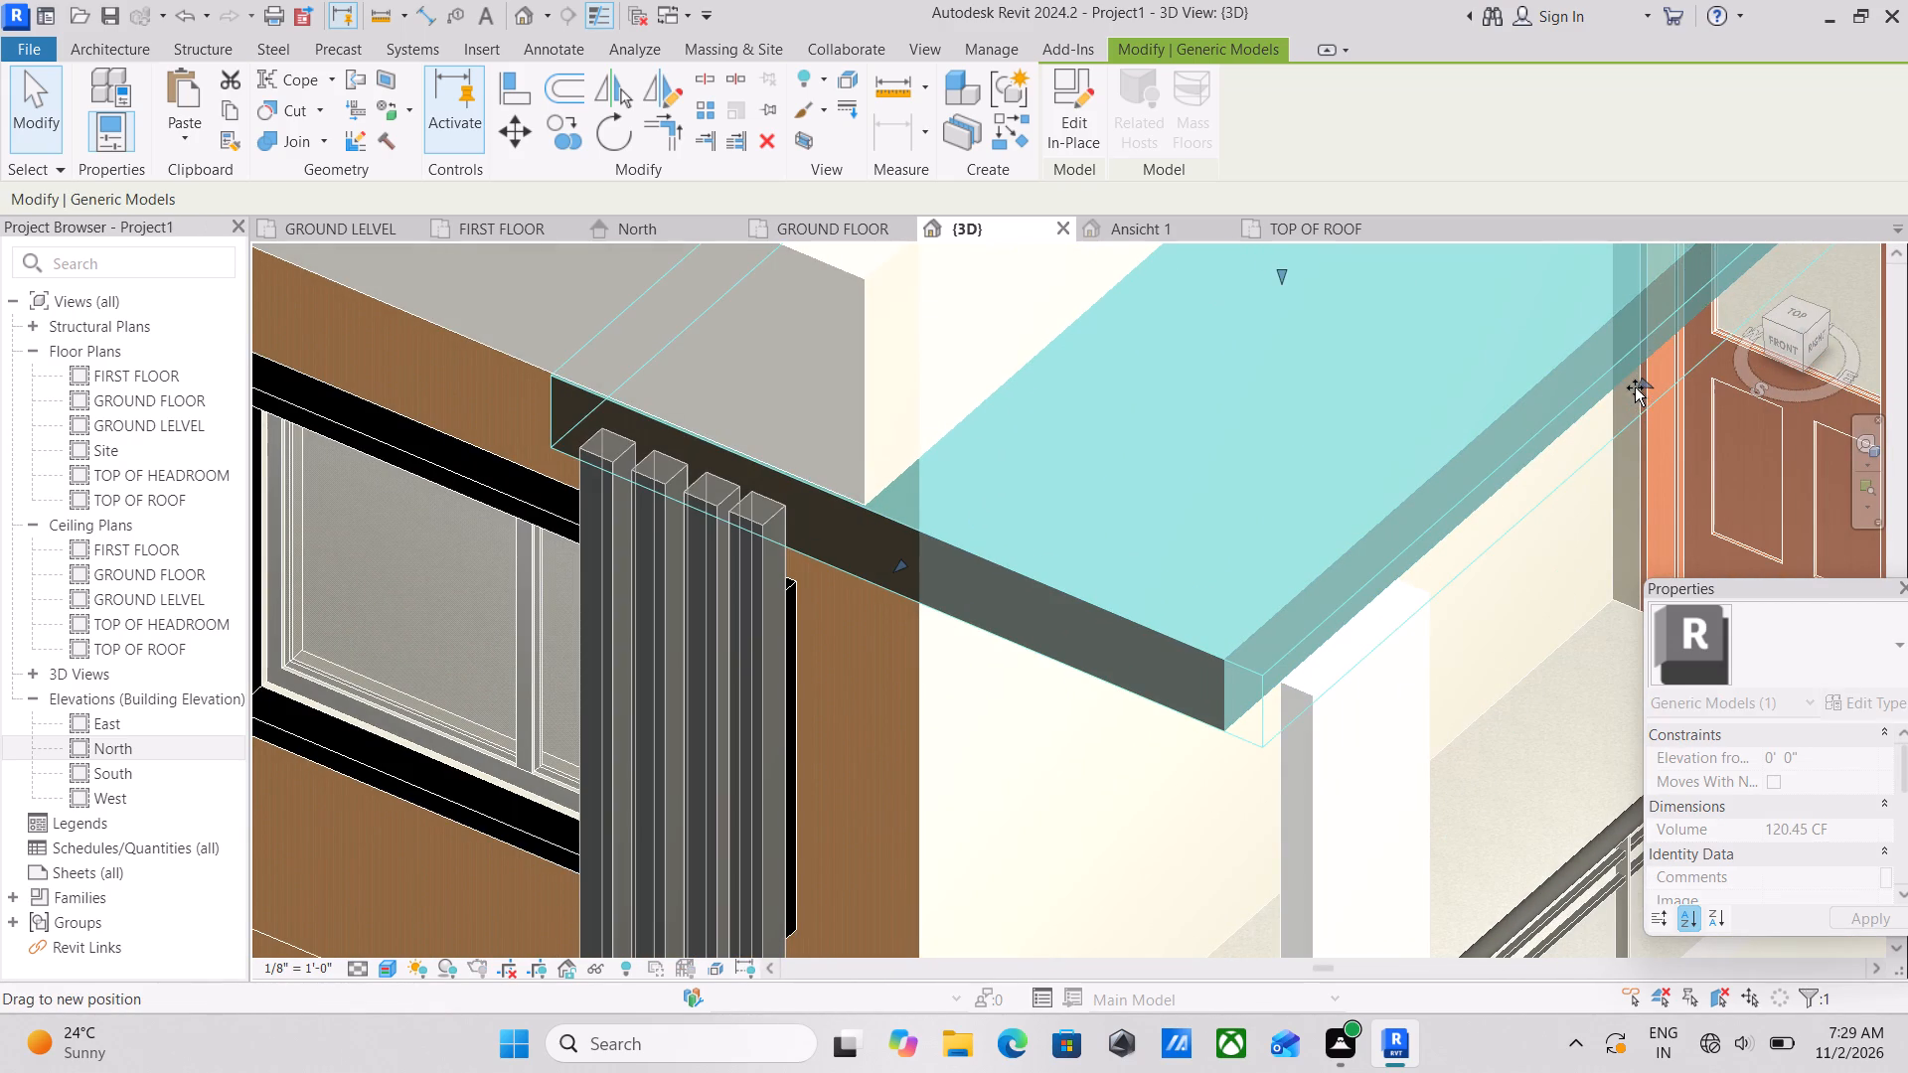
{"action": "left_click_drag", "start_coordinate": [1635, 387], "coordinate": [1627, 383]}
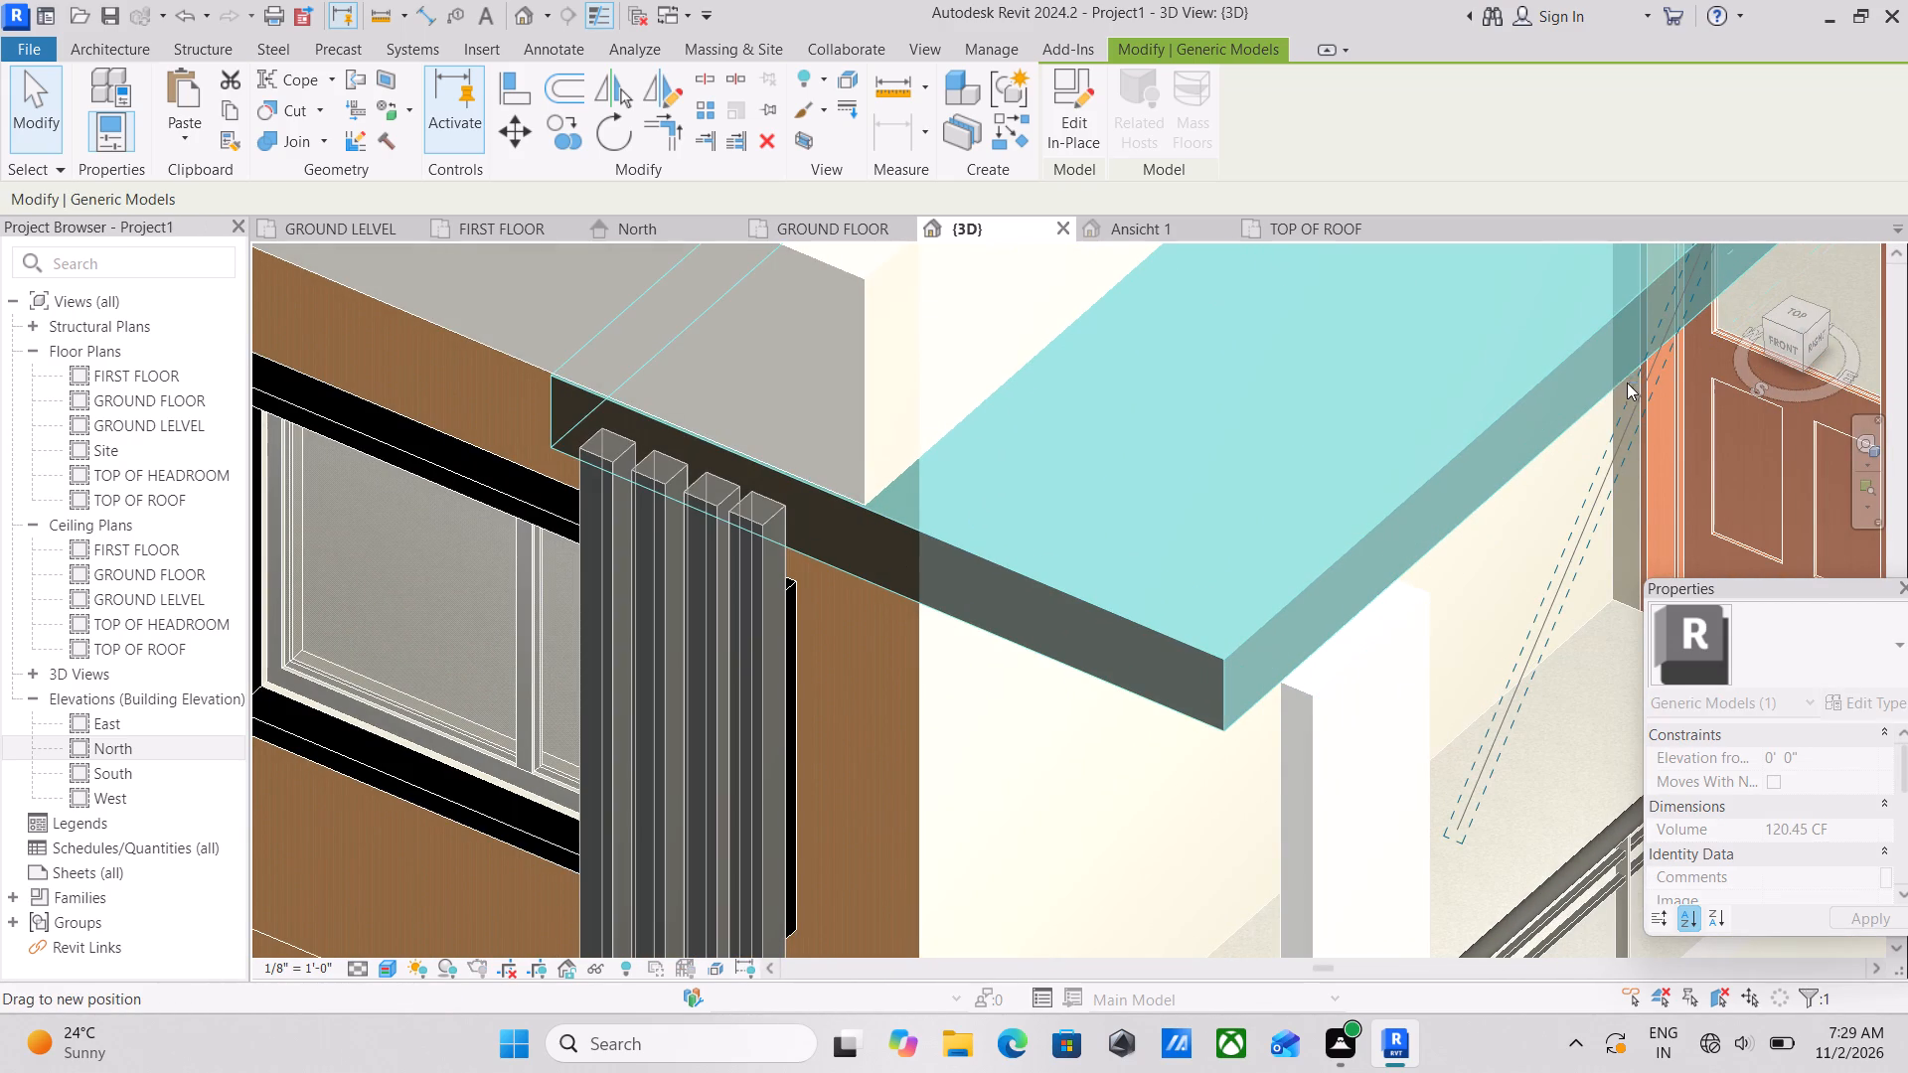
{"action": "key", "text": "Escape"}
Examine the extended upper slab and corner post together with the balcony from the side and front of the house.
{"action": "scroll", "coordinate": [1619, 382], "scroll_direction": "down", "scroll_amount": 3}
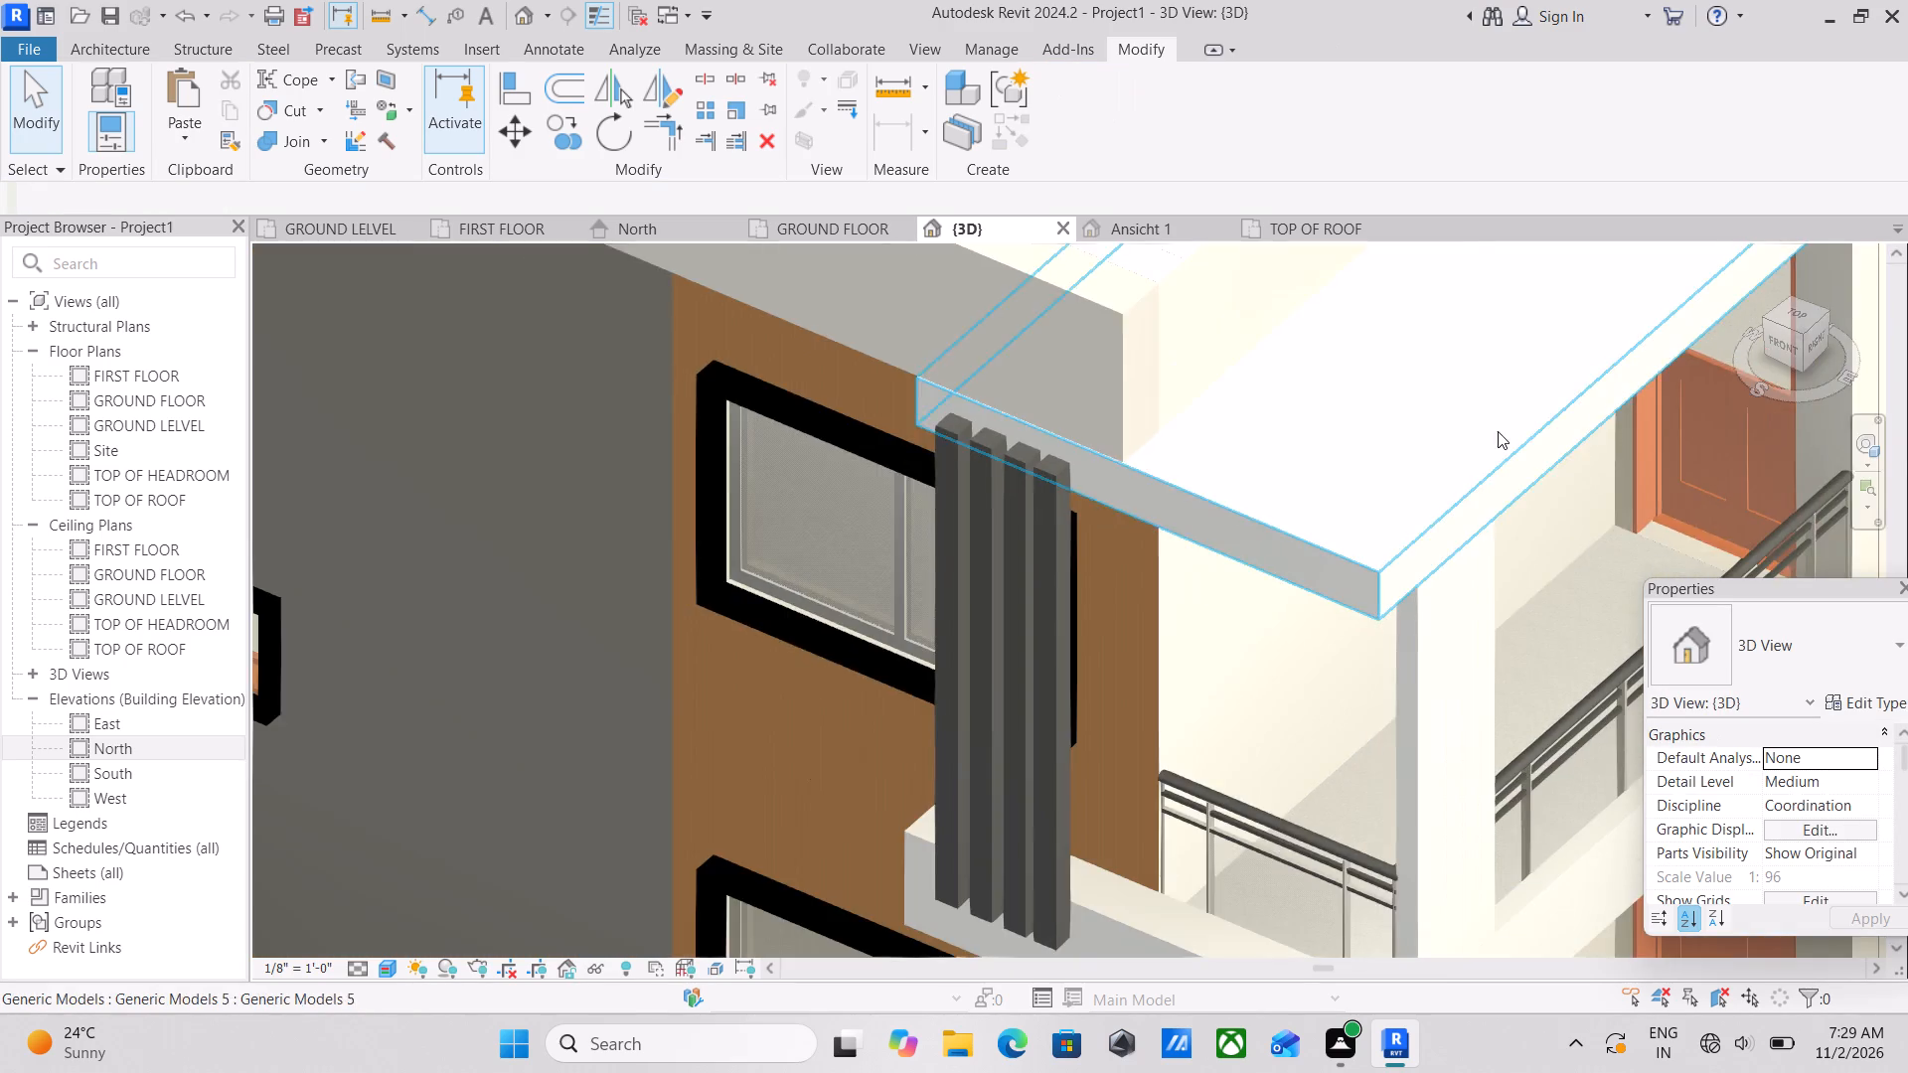
{"action": "scroll", "coordinate": [1496, 433], "scroll_direction": "down", "scroll_amount": 5}
{"action": "middle_click_drag", "start_coordinate": [1489, 456], "coordinate": [1241, 248], "text": "shift"}
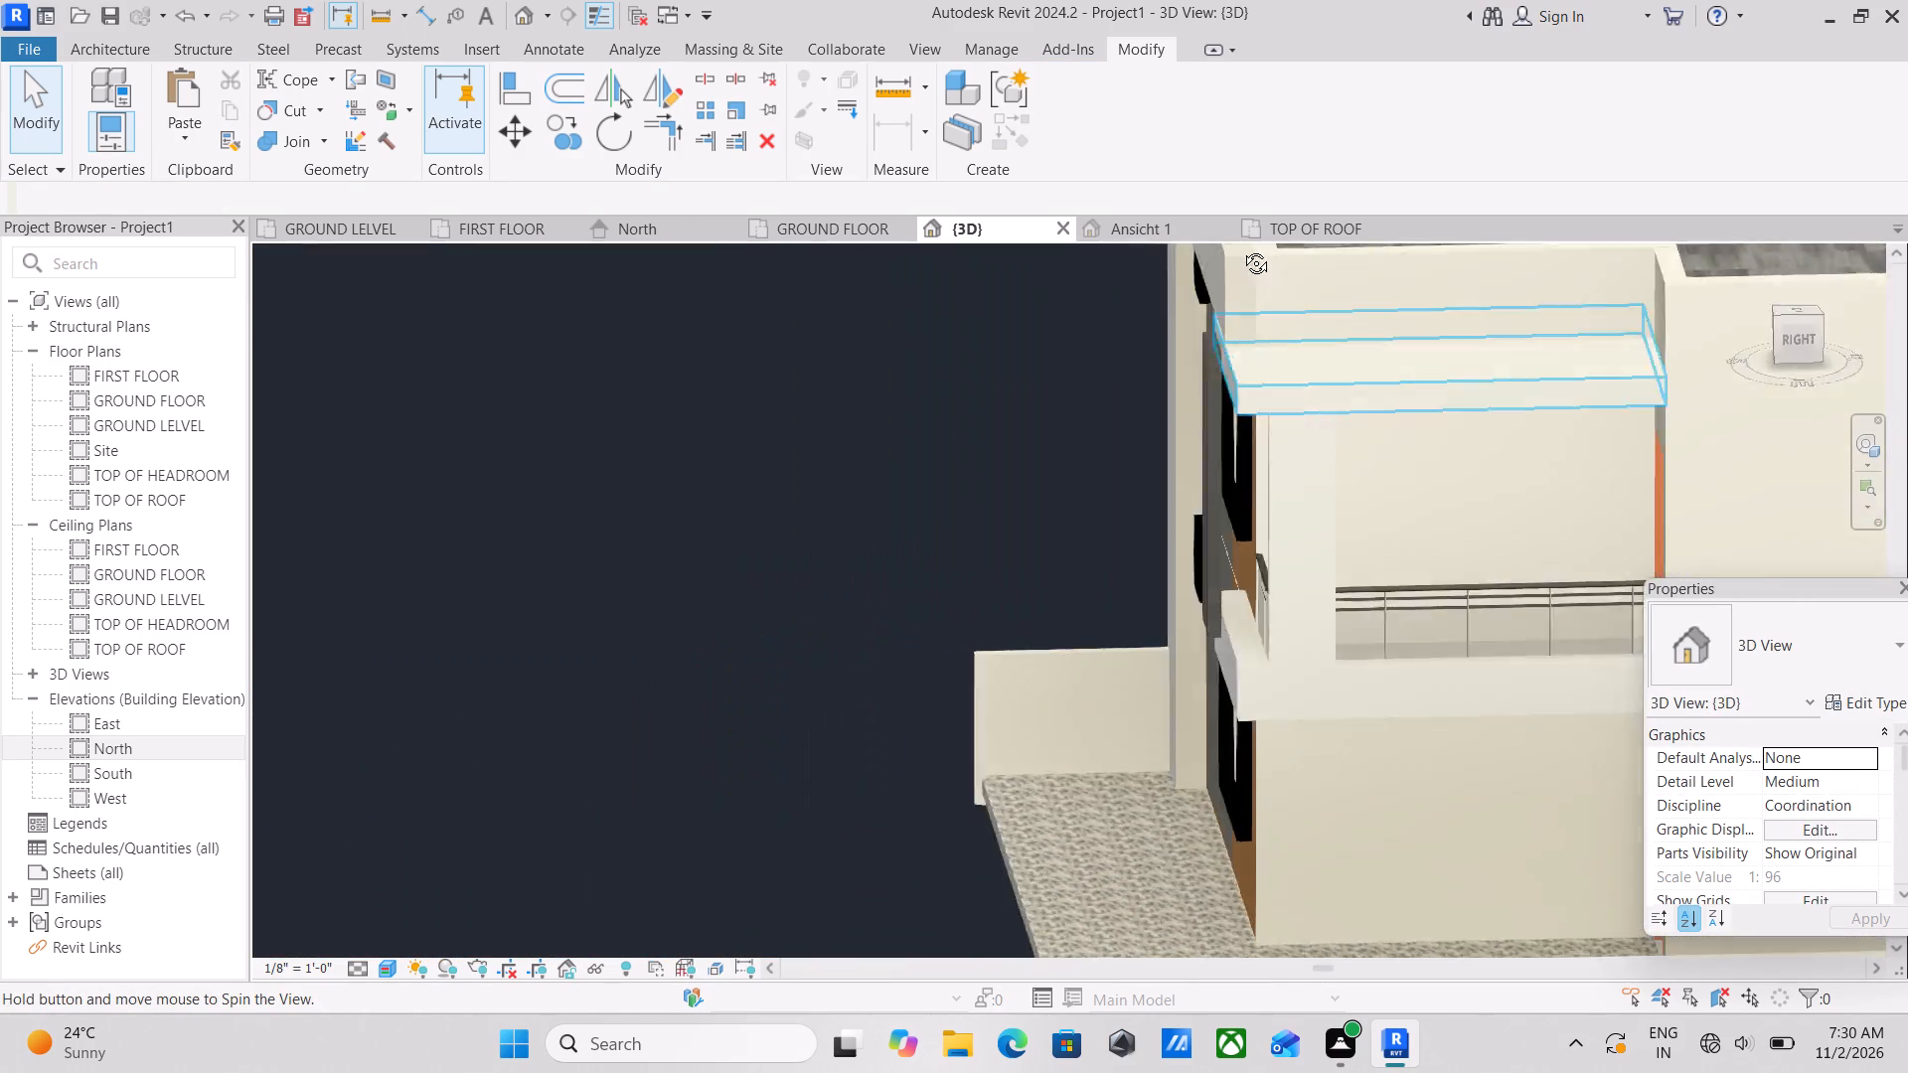
{"action": "middle_click_drag", "start_coordinate": [1241, 248], "coordinate": [1315, 493], "text": "shift"}
{"action": "middle_click_drag", "start_coordinate": [1354, 503], "coordinate": [1367, 284]}
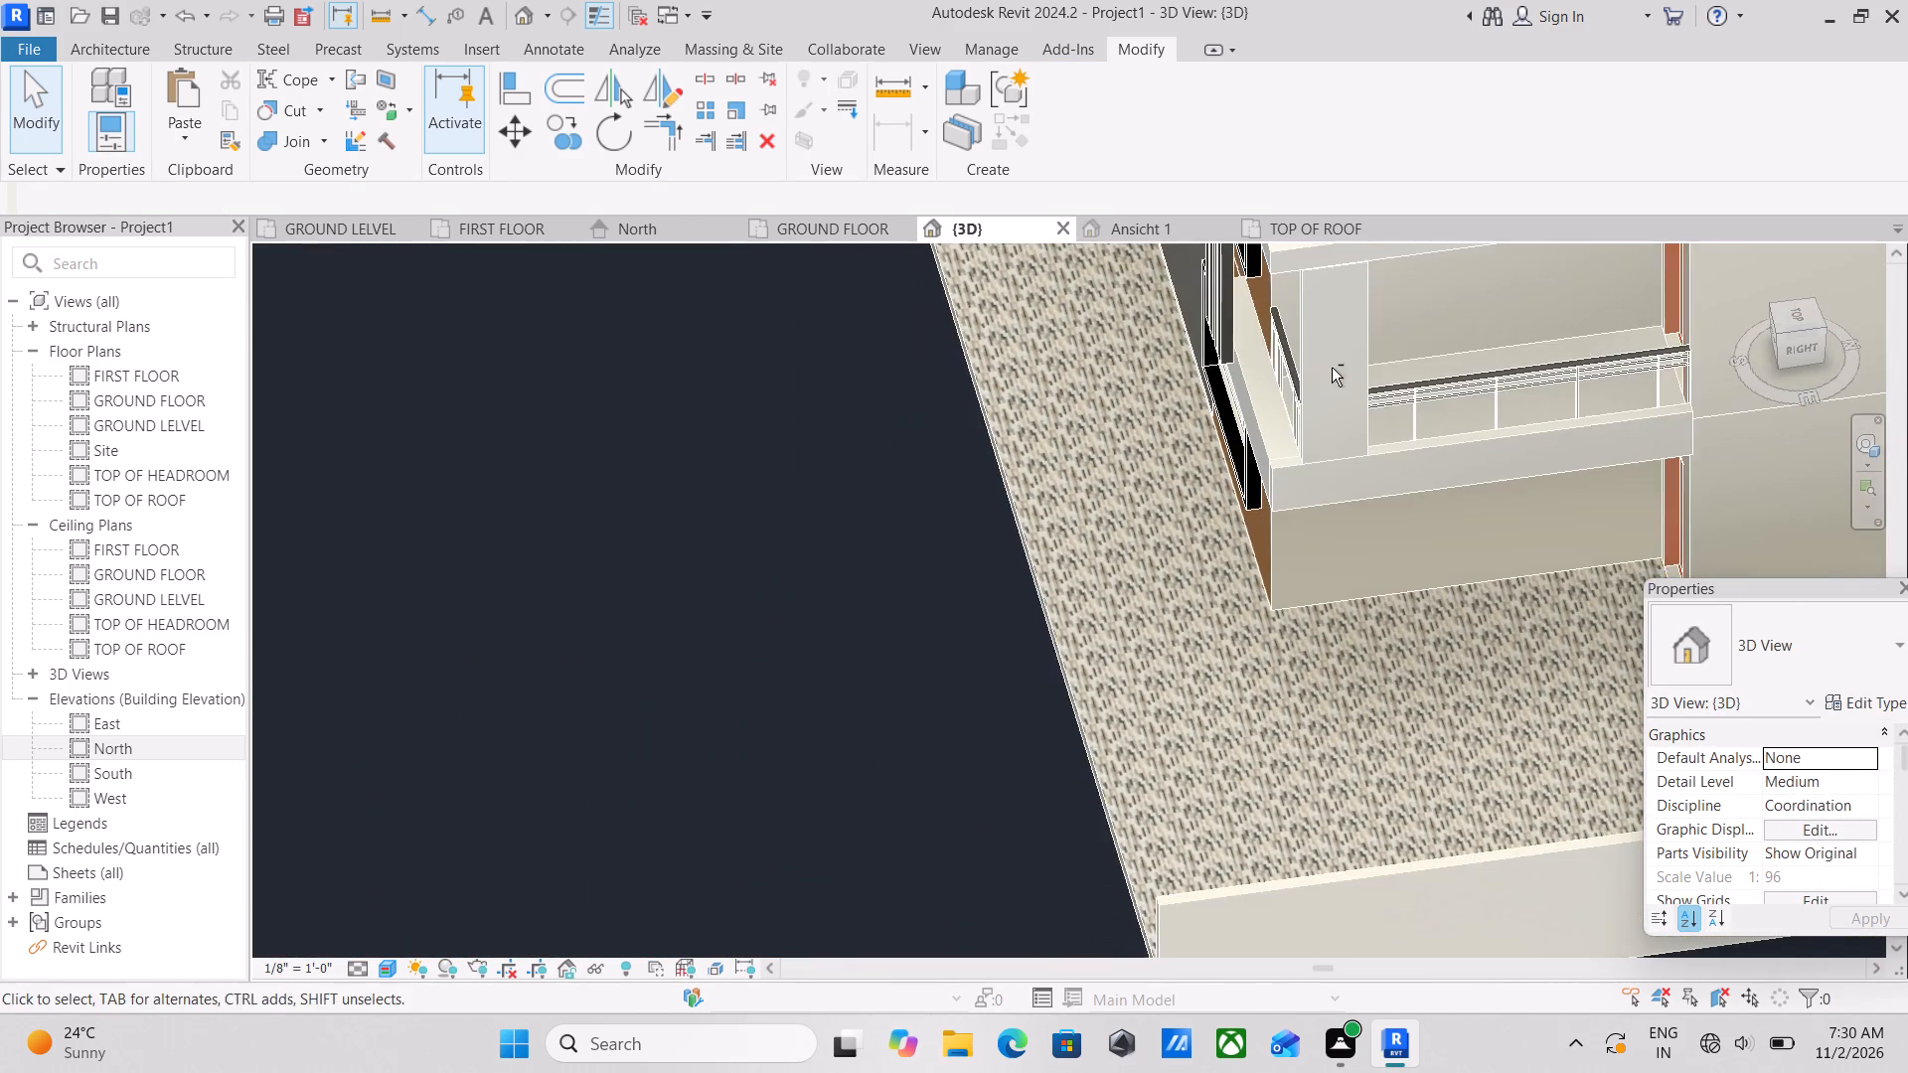
{"action": "middle_click_drag", "start_coordinate": [1332, 368], "coordinate": [1553, 457], "text": "shift"}
{"action": "middle_click_drag", "start_coordinate": [1475, 437], "coordinate": [1490, 332], "text": "shift"}
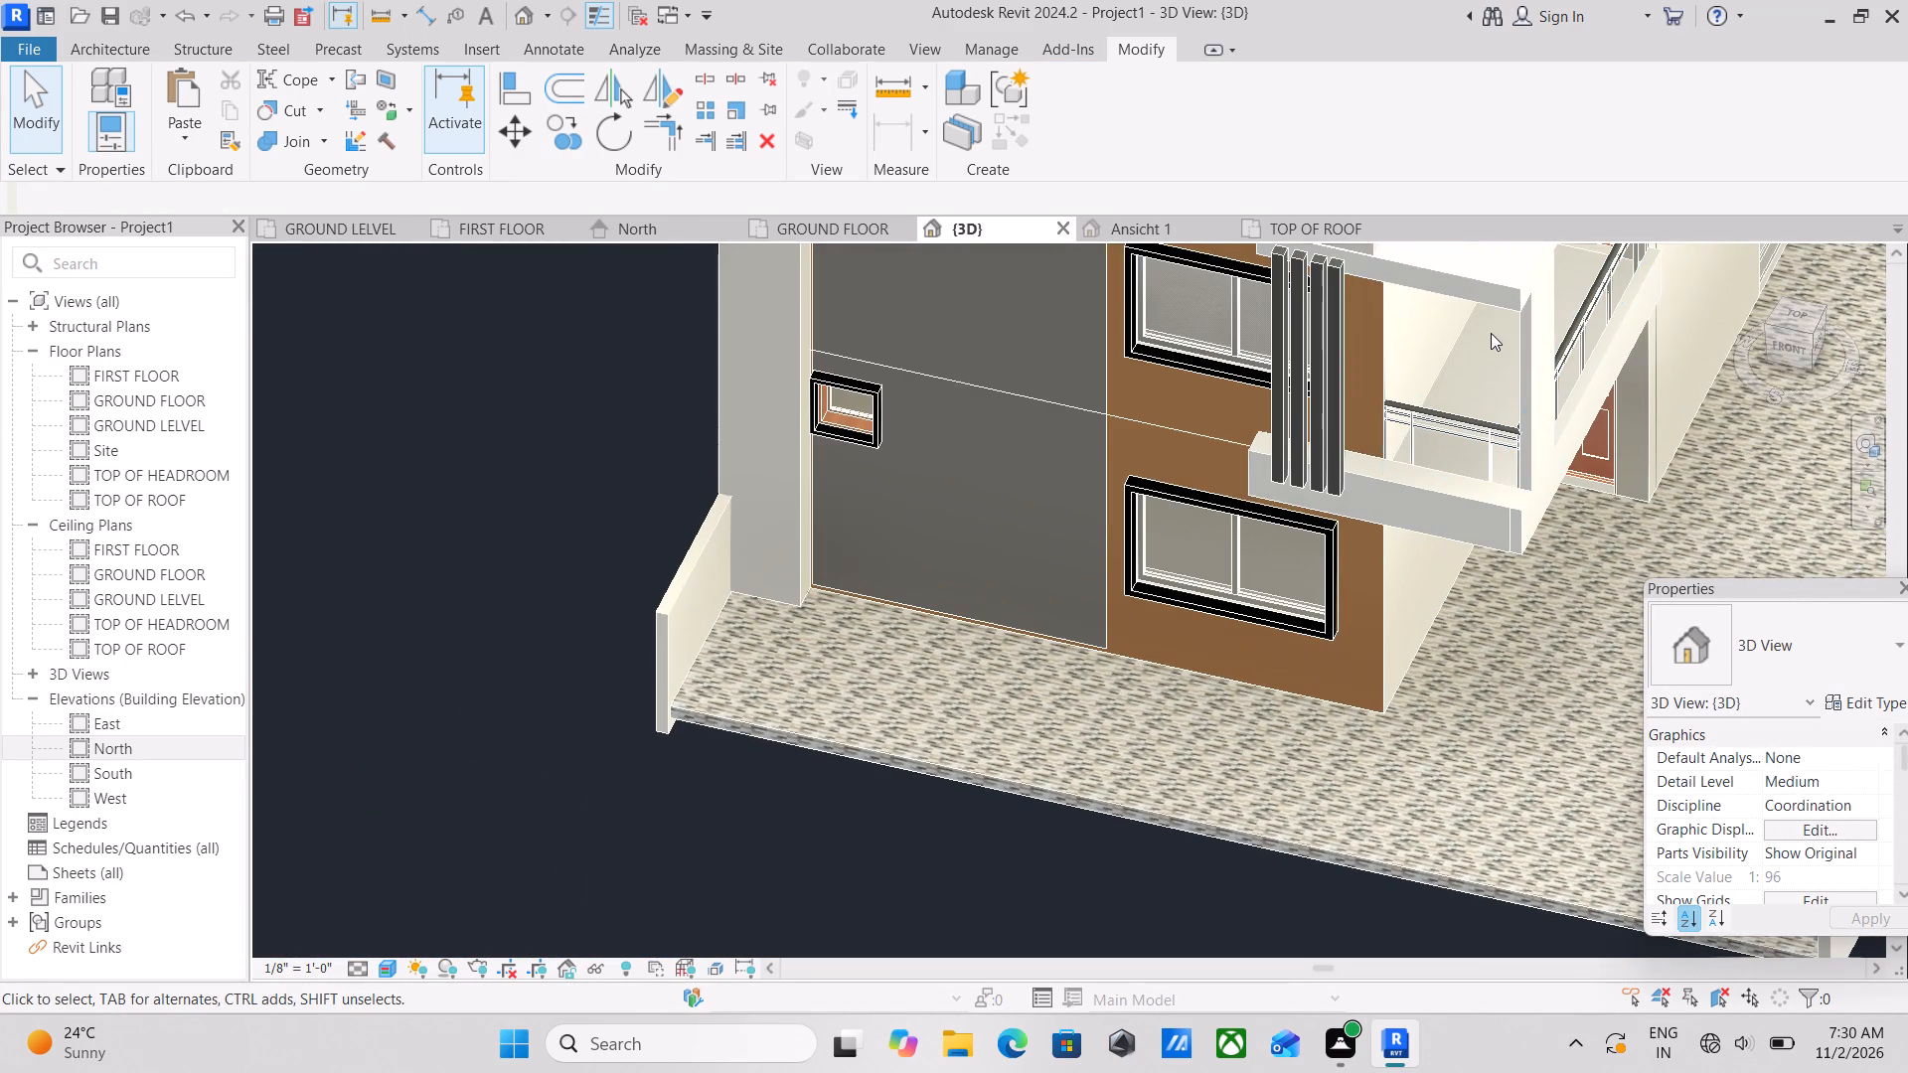
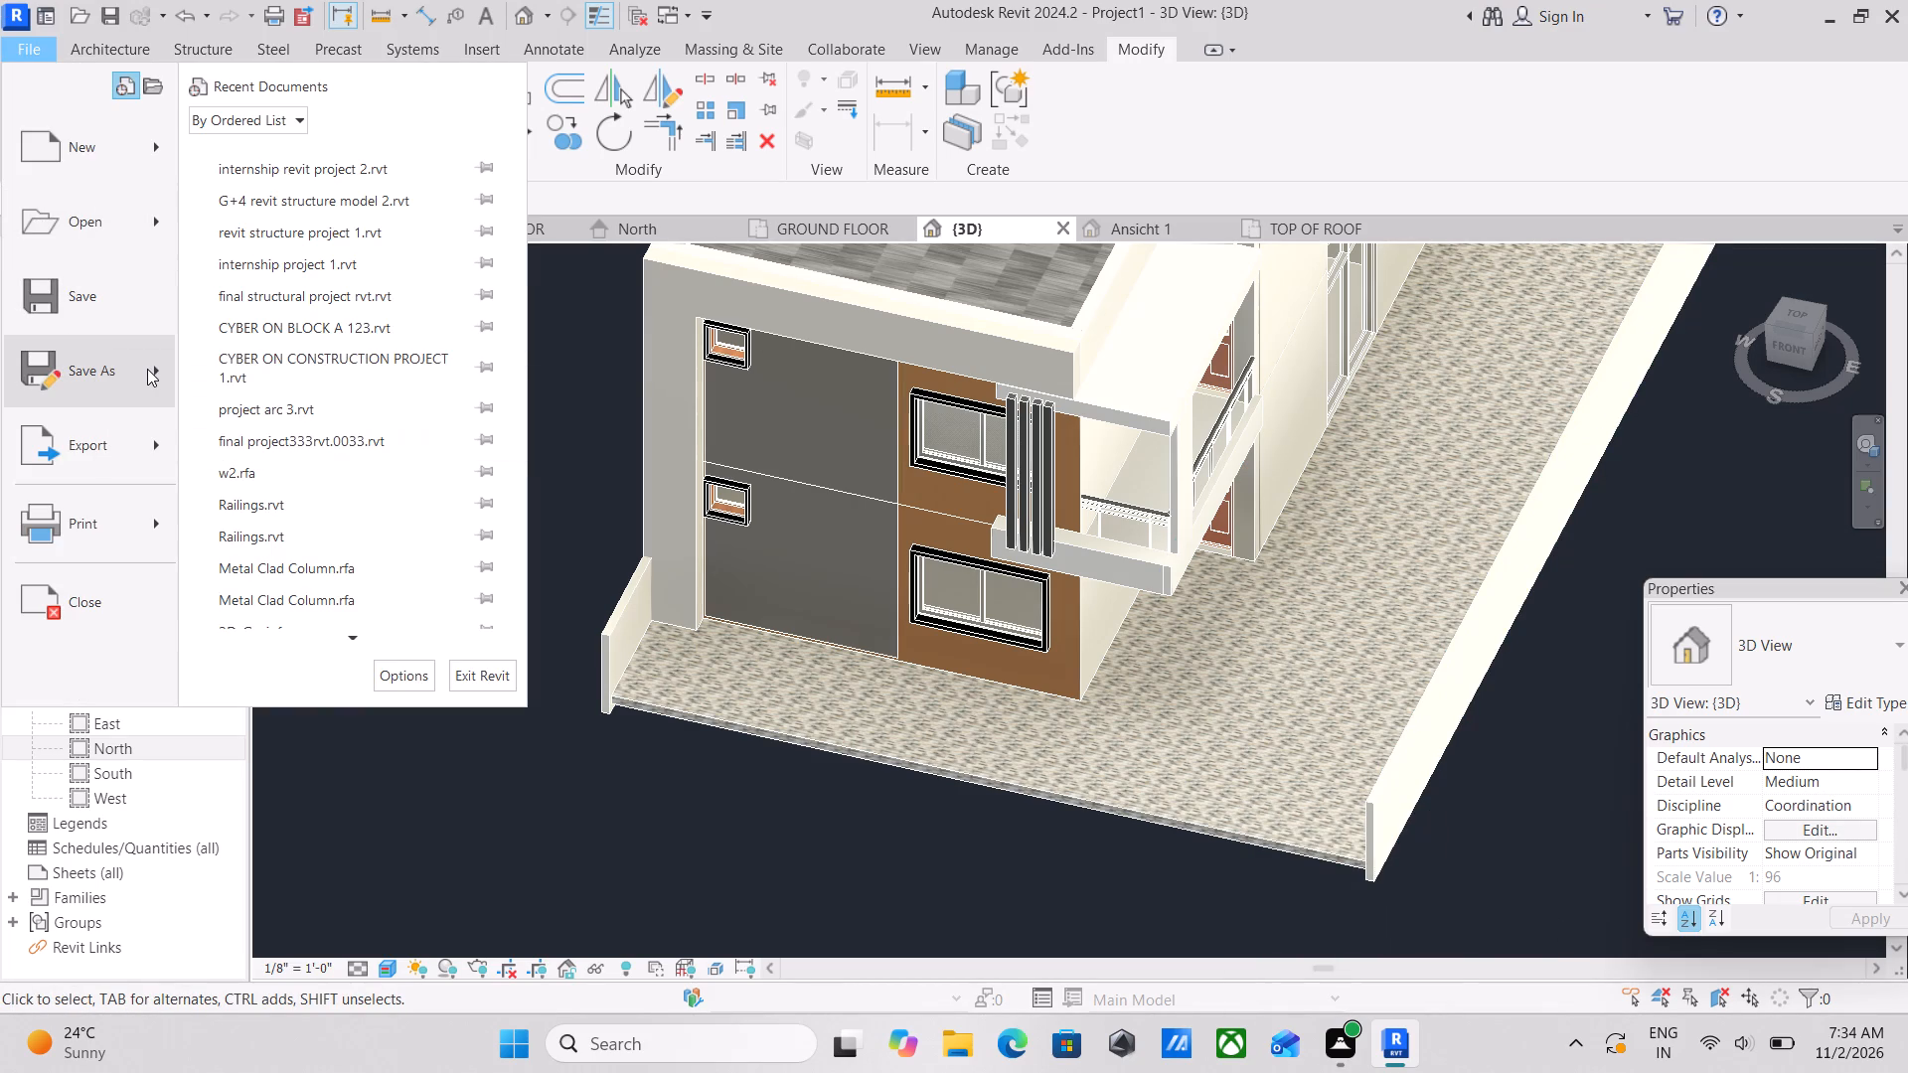
Begin saving the model as a new project file, with the Desktop as location and the default file name cleared.
{"action": "left_click", "coordinate": [147, 369]}
{"action": "left_click", "coordinate": [274, 261]}
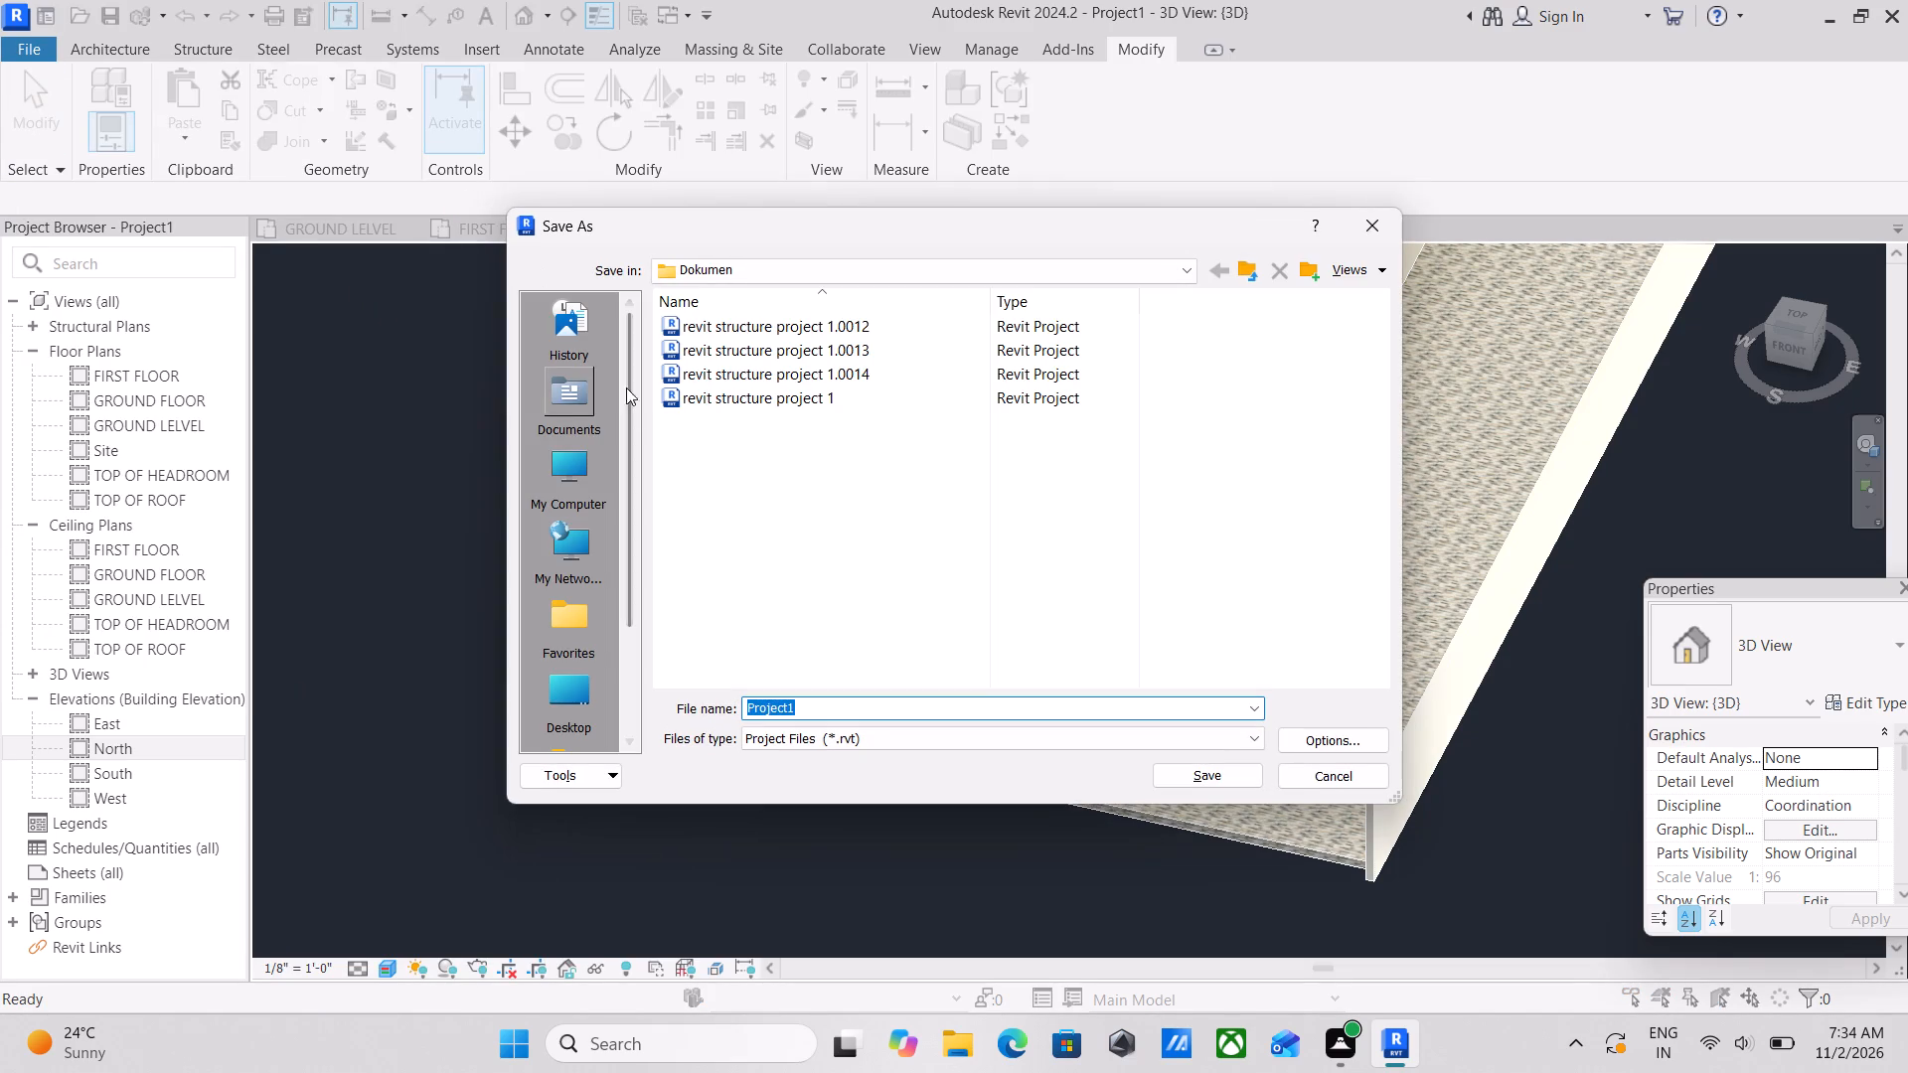
{"action": "scroll", "coordinate": [606, 582], "scroll_direction": "down", "scroll_amount": 4}
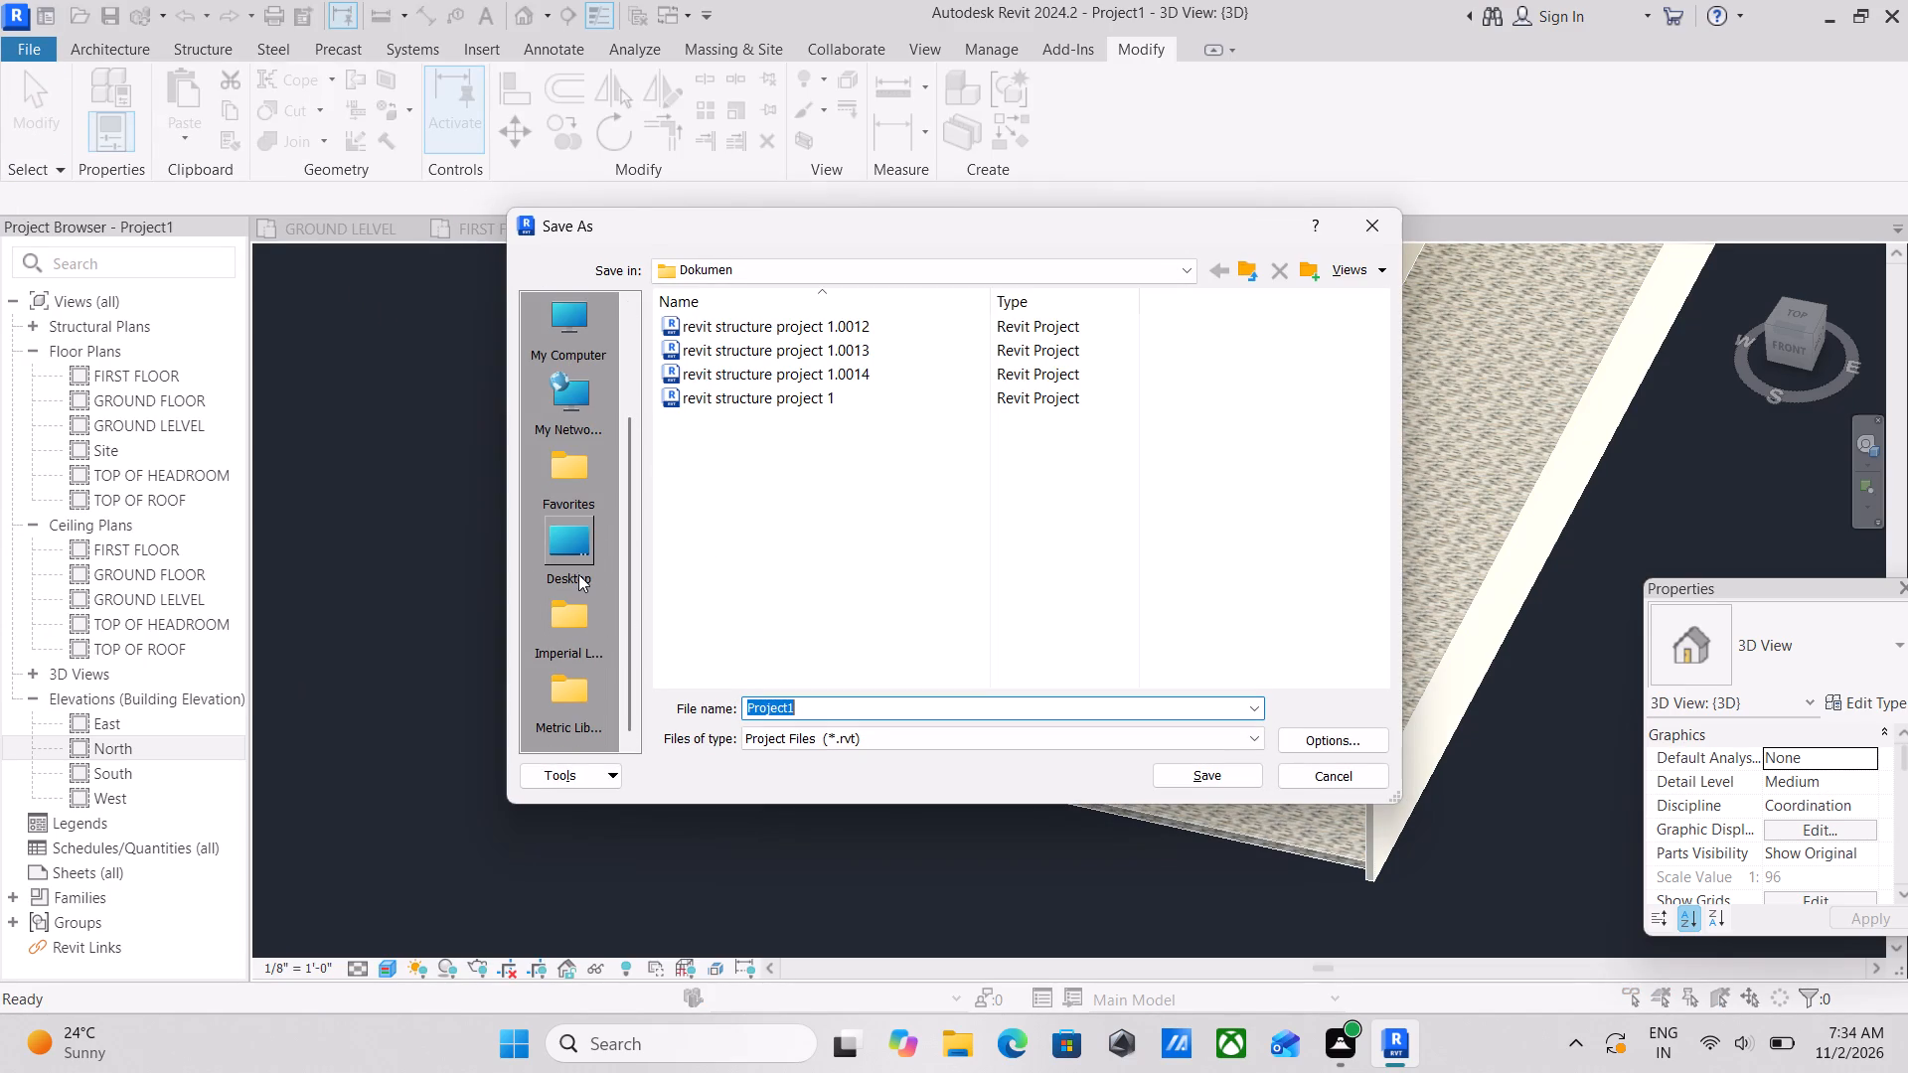
{"action": "double_click", "coordinate": [578, 573]}
{"action": "left_click", "coordinate": [830, 715]}
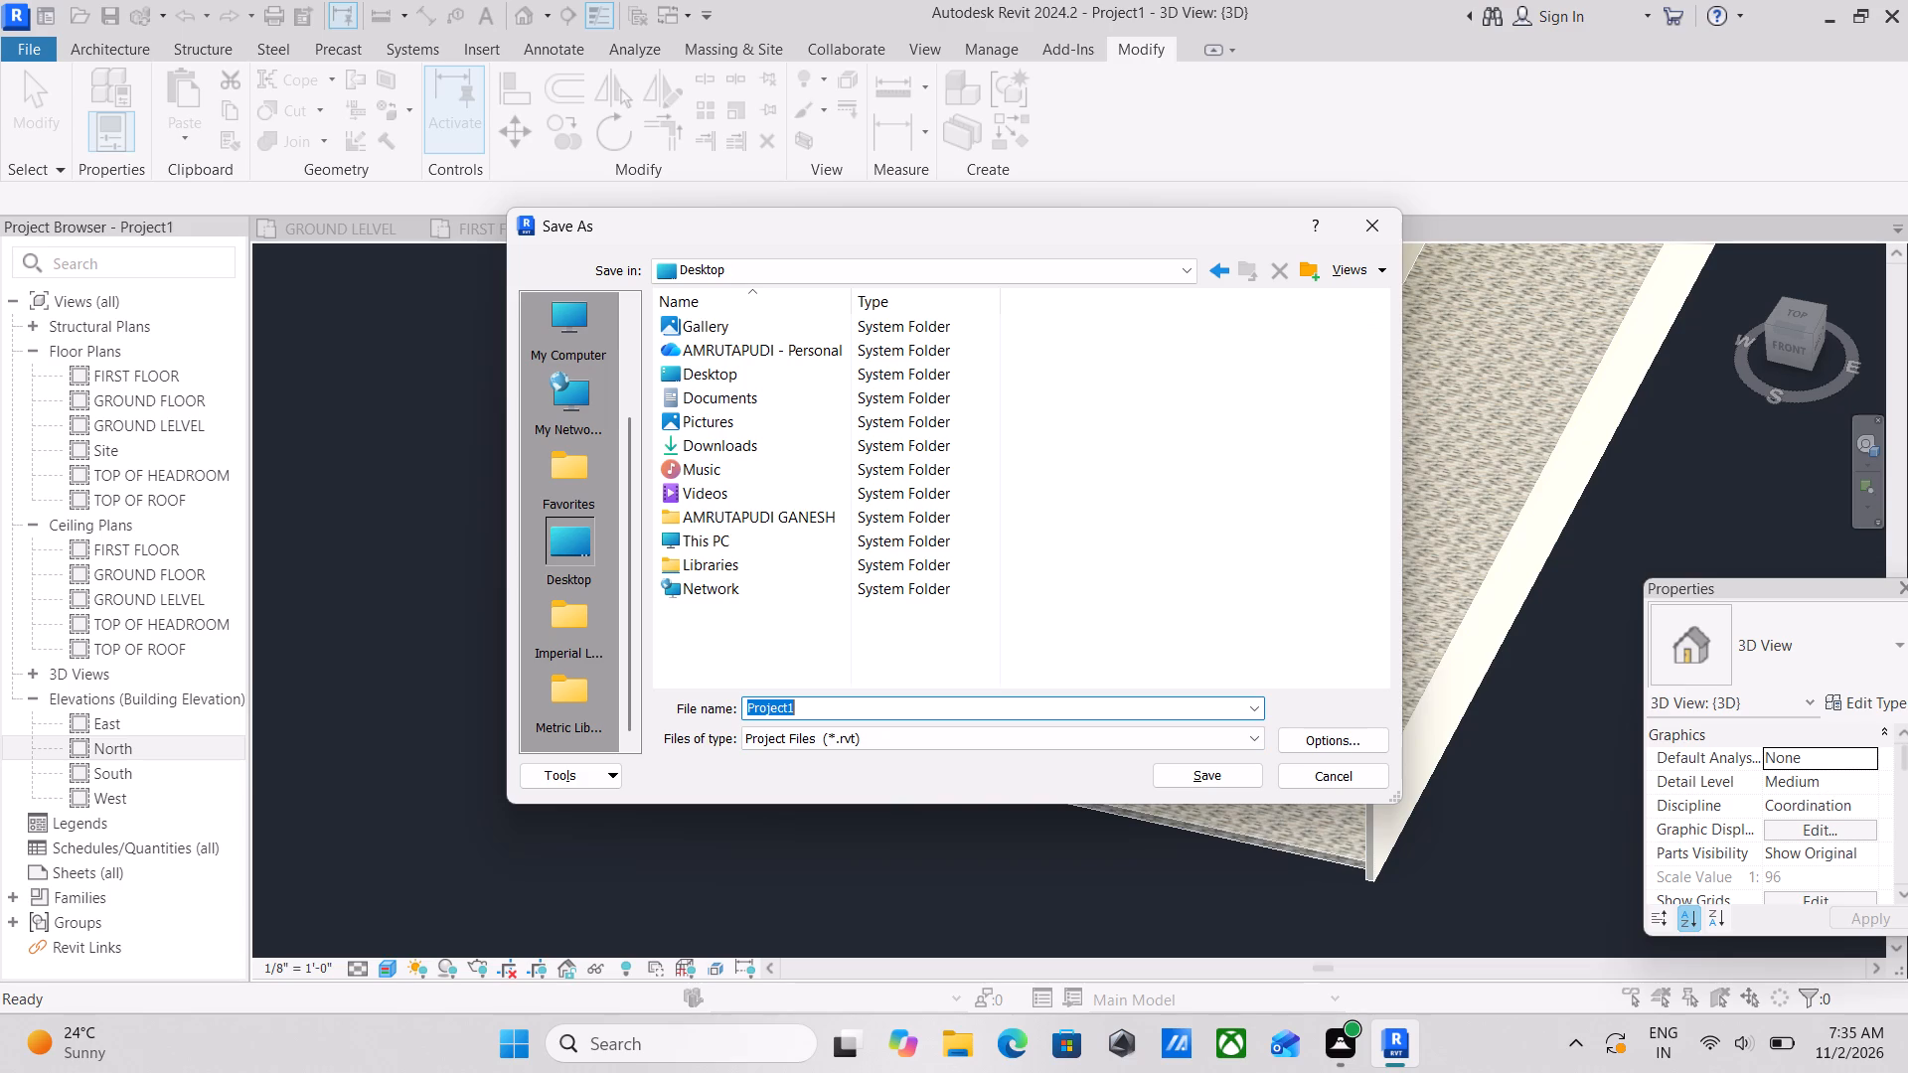
{"action": "key", "text": "BackSpace"}
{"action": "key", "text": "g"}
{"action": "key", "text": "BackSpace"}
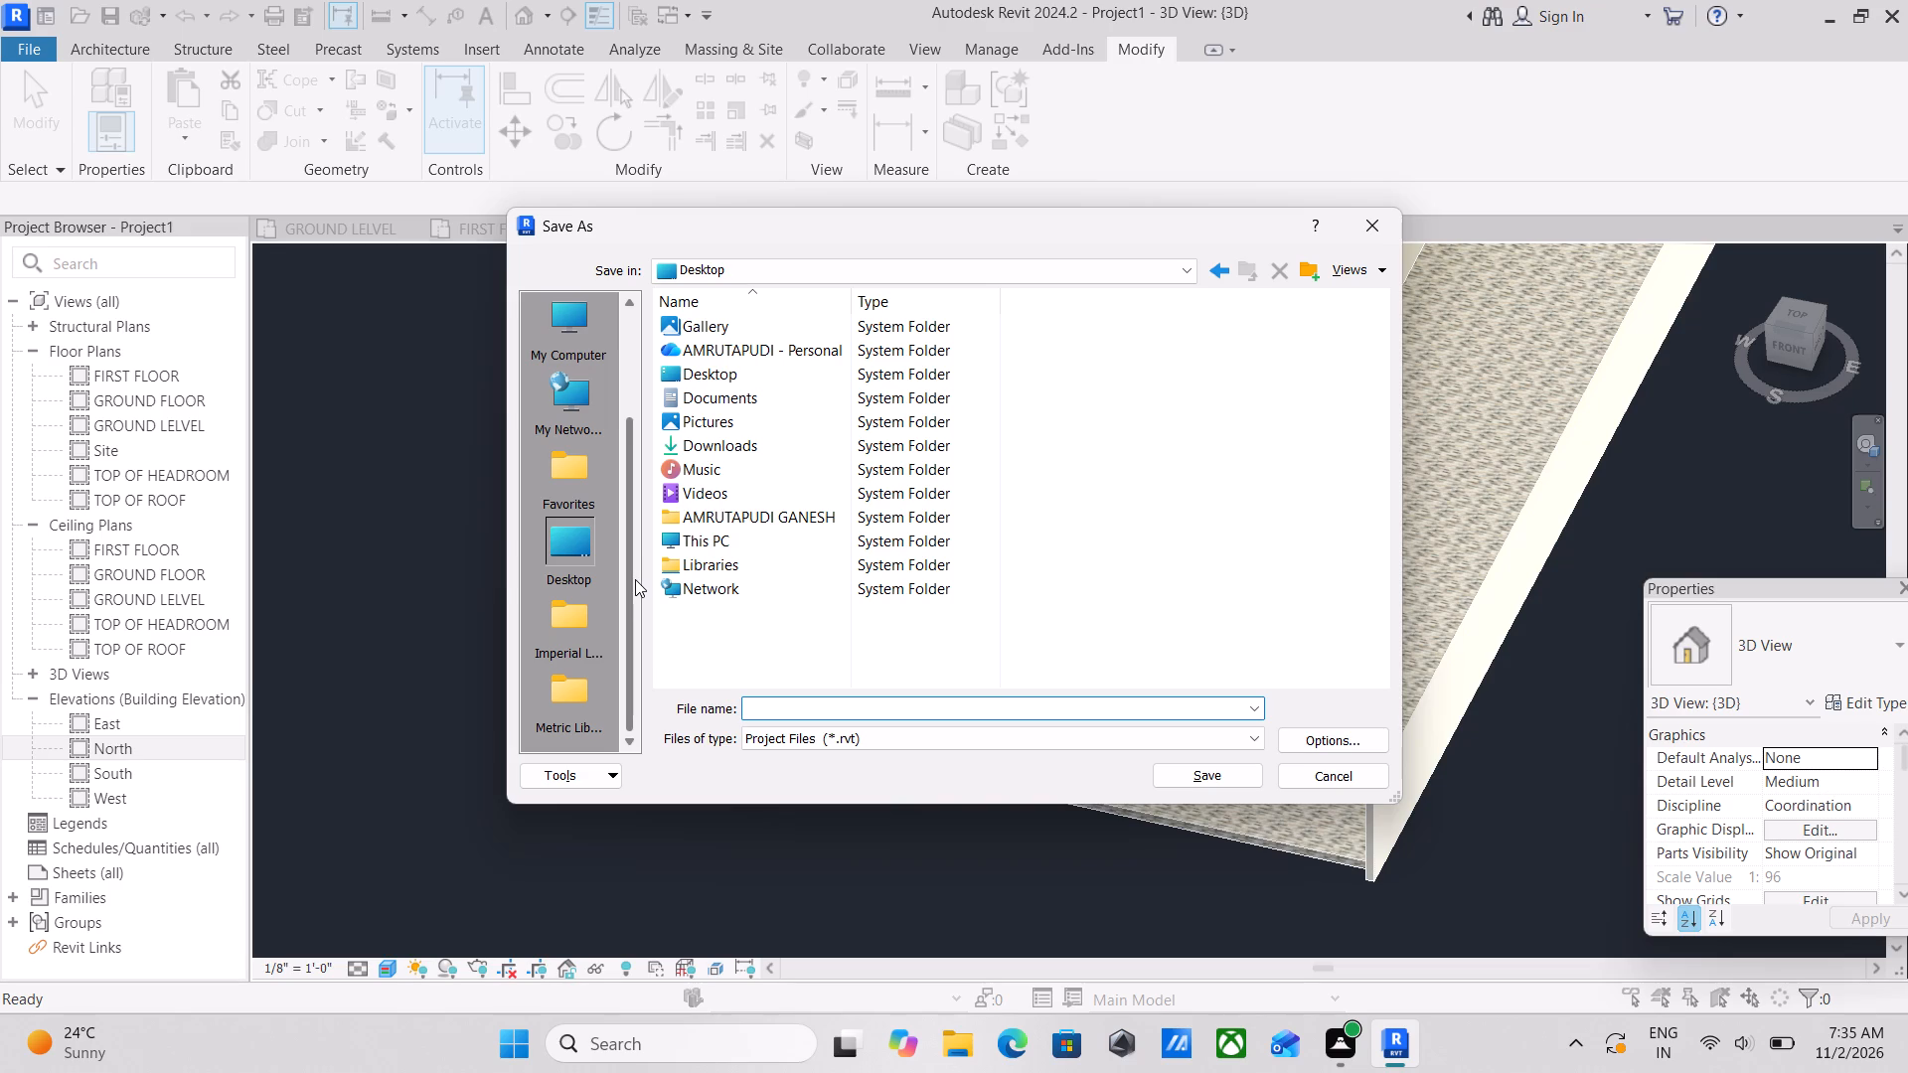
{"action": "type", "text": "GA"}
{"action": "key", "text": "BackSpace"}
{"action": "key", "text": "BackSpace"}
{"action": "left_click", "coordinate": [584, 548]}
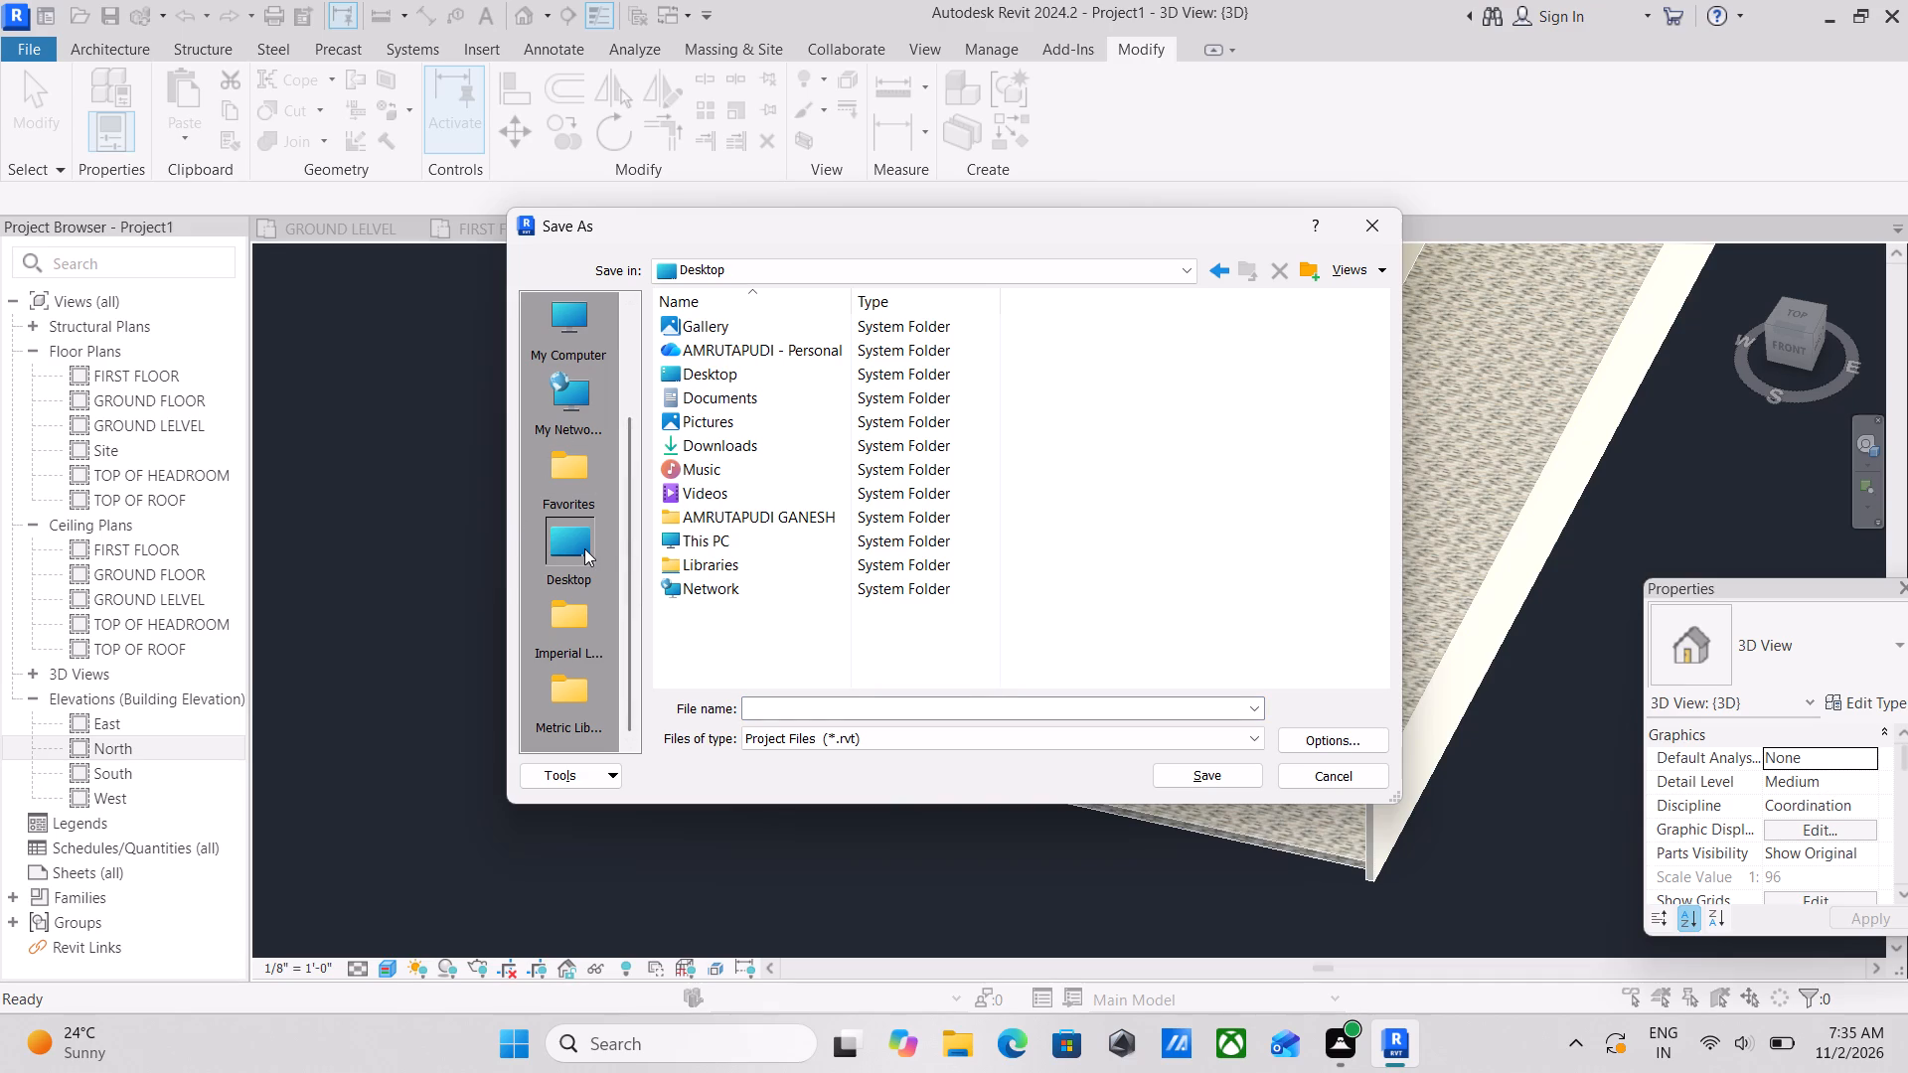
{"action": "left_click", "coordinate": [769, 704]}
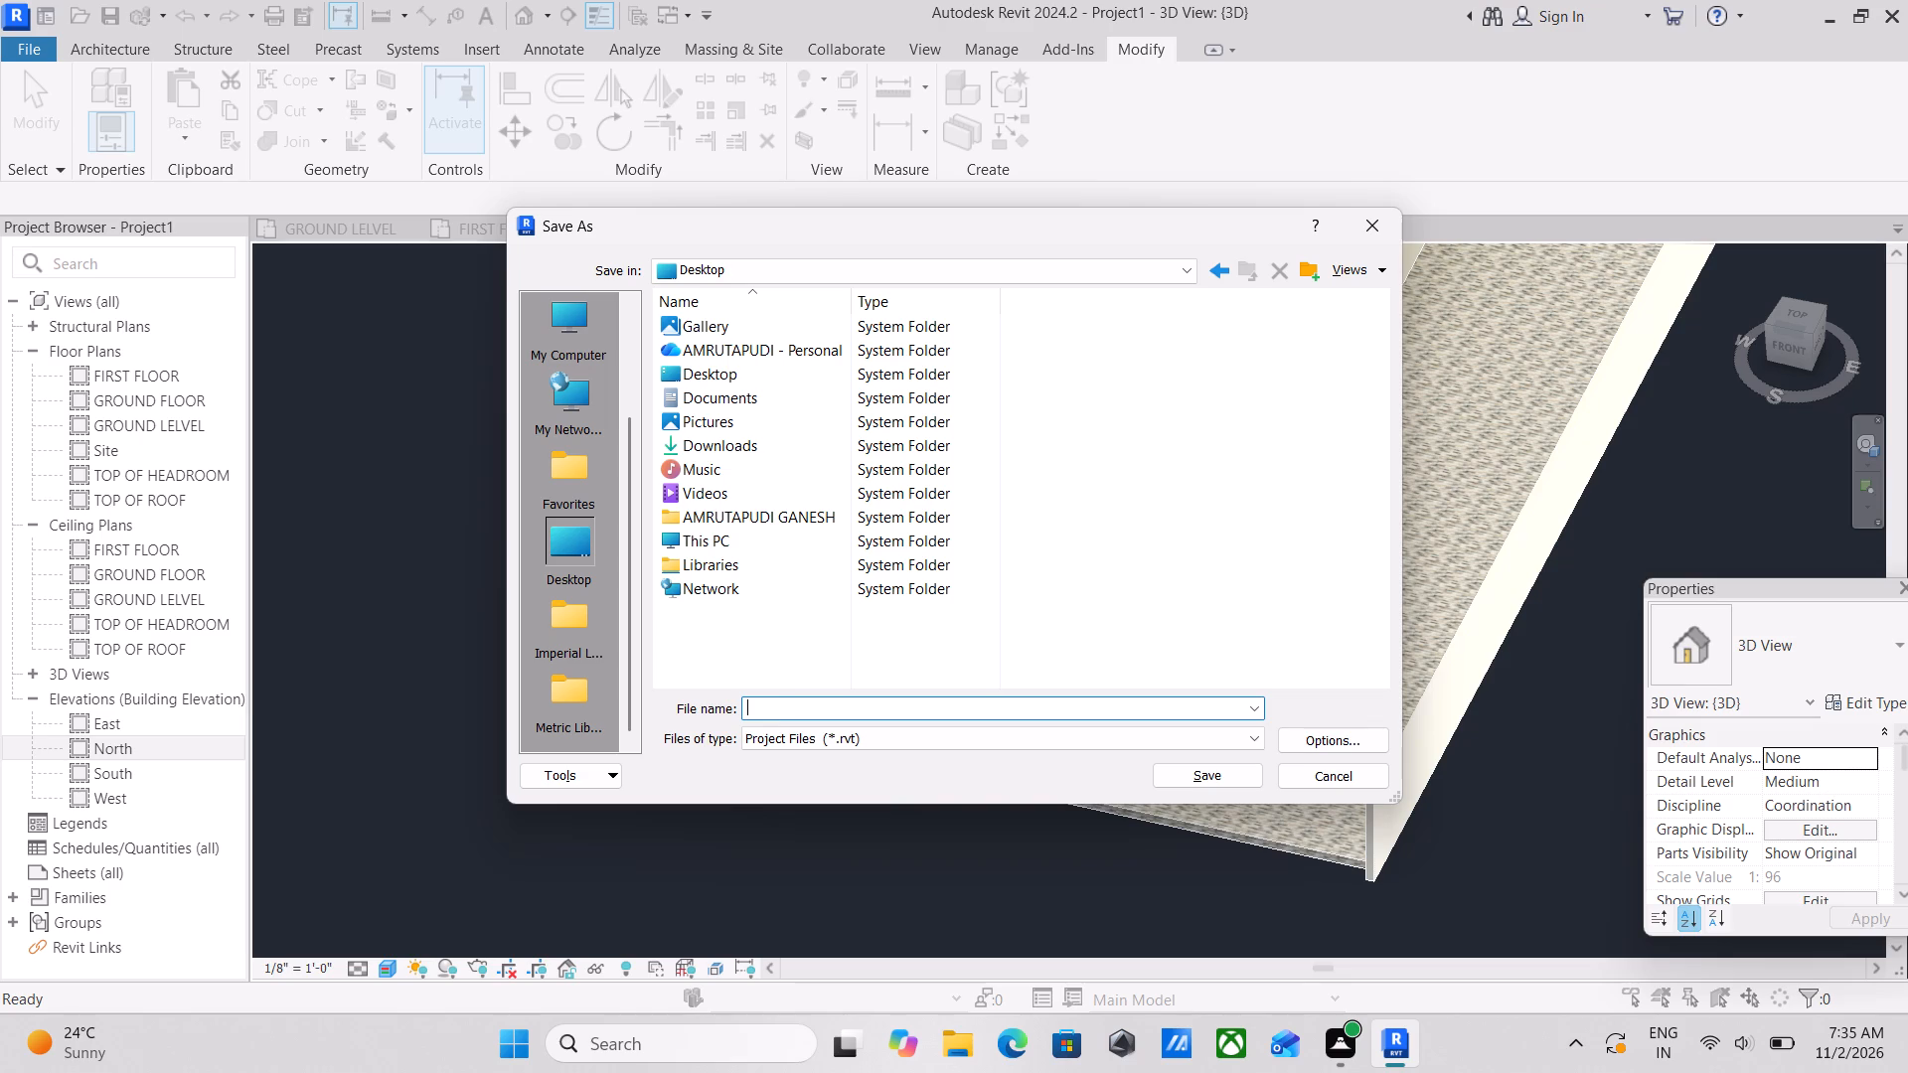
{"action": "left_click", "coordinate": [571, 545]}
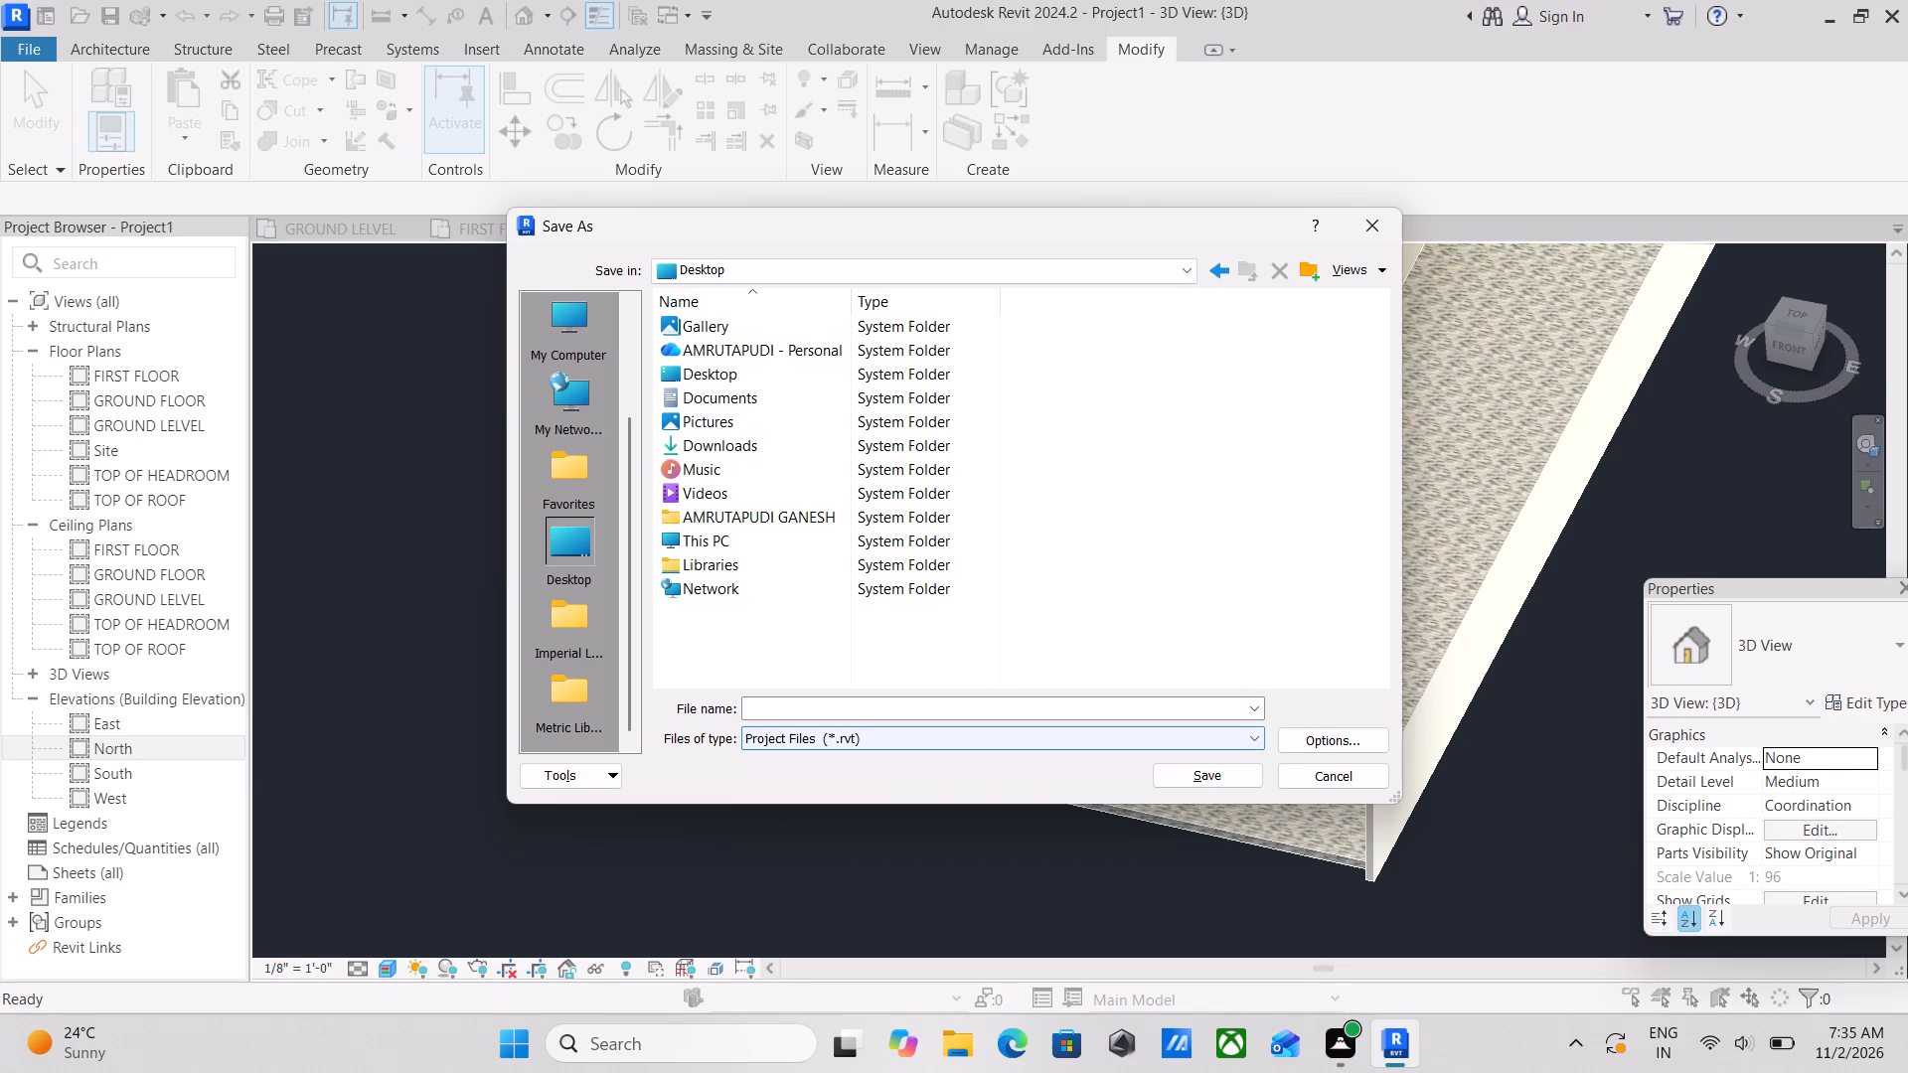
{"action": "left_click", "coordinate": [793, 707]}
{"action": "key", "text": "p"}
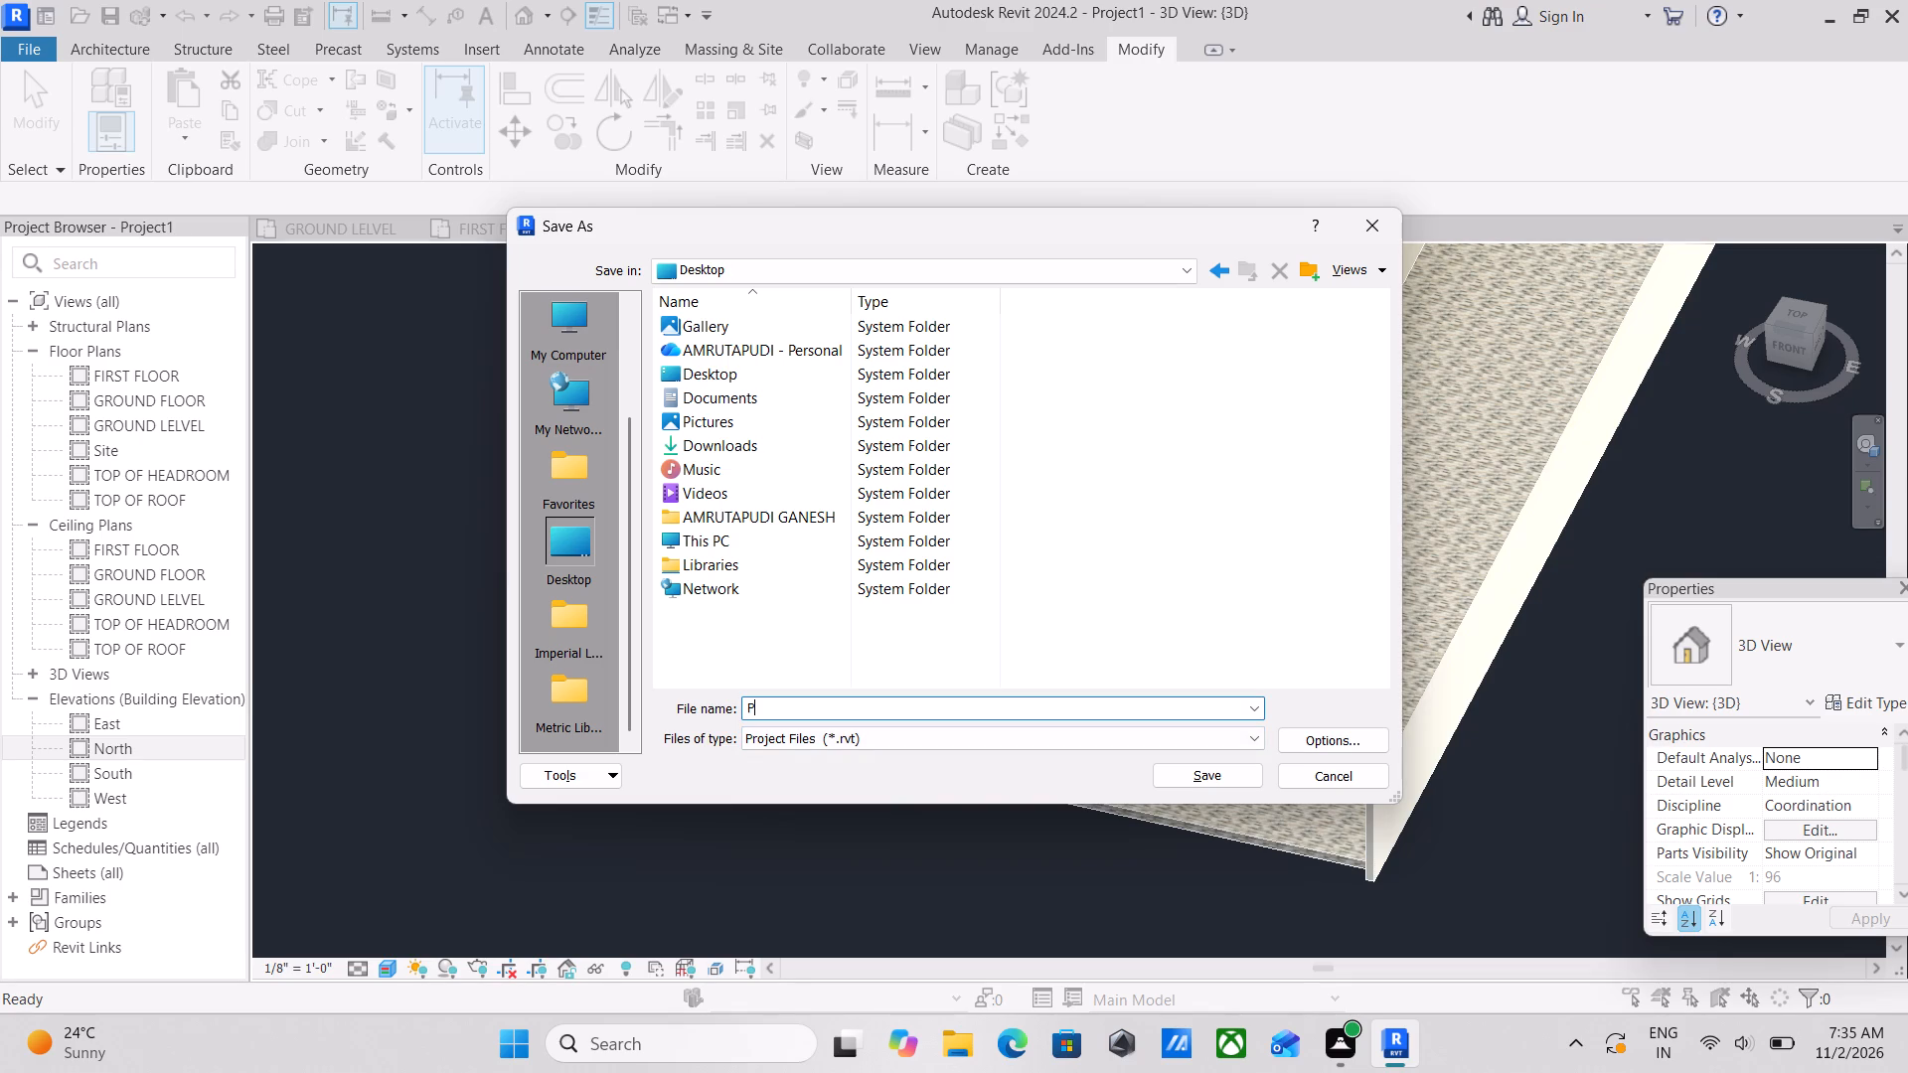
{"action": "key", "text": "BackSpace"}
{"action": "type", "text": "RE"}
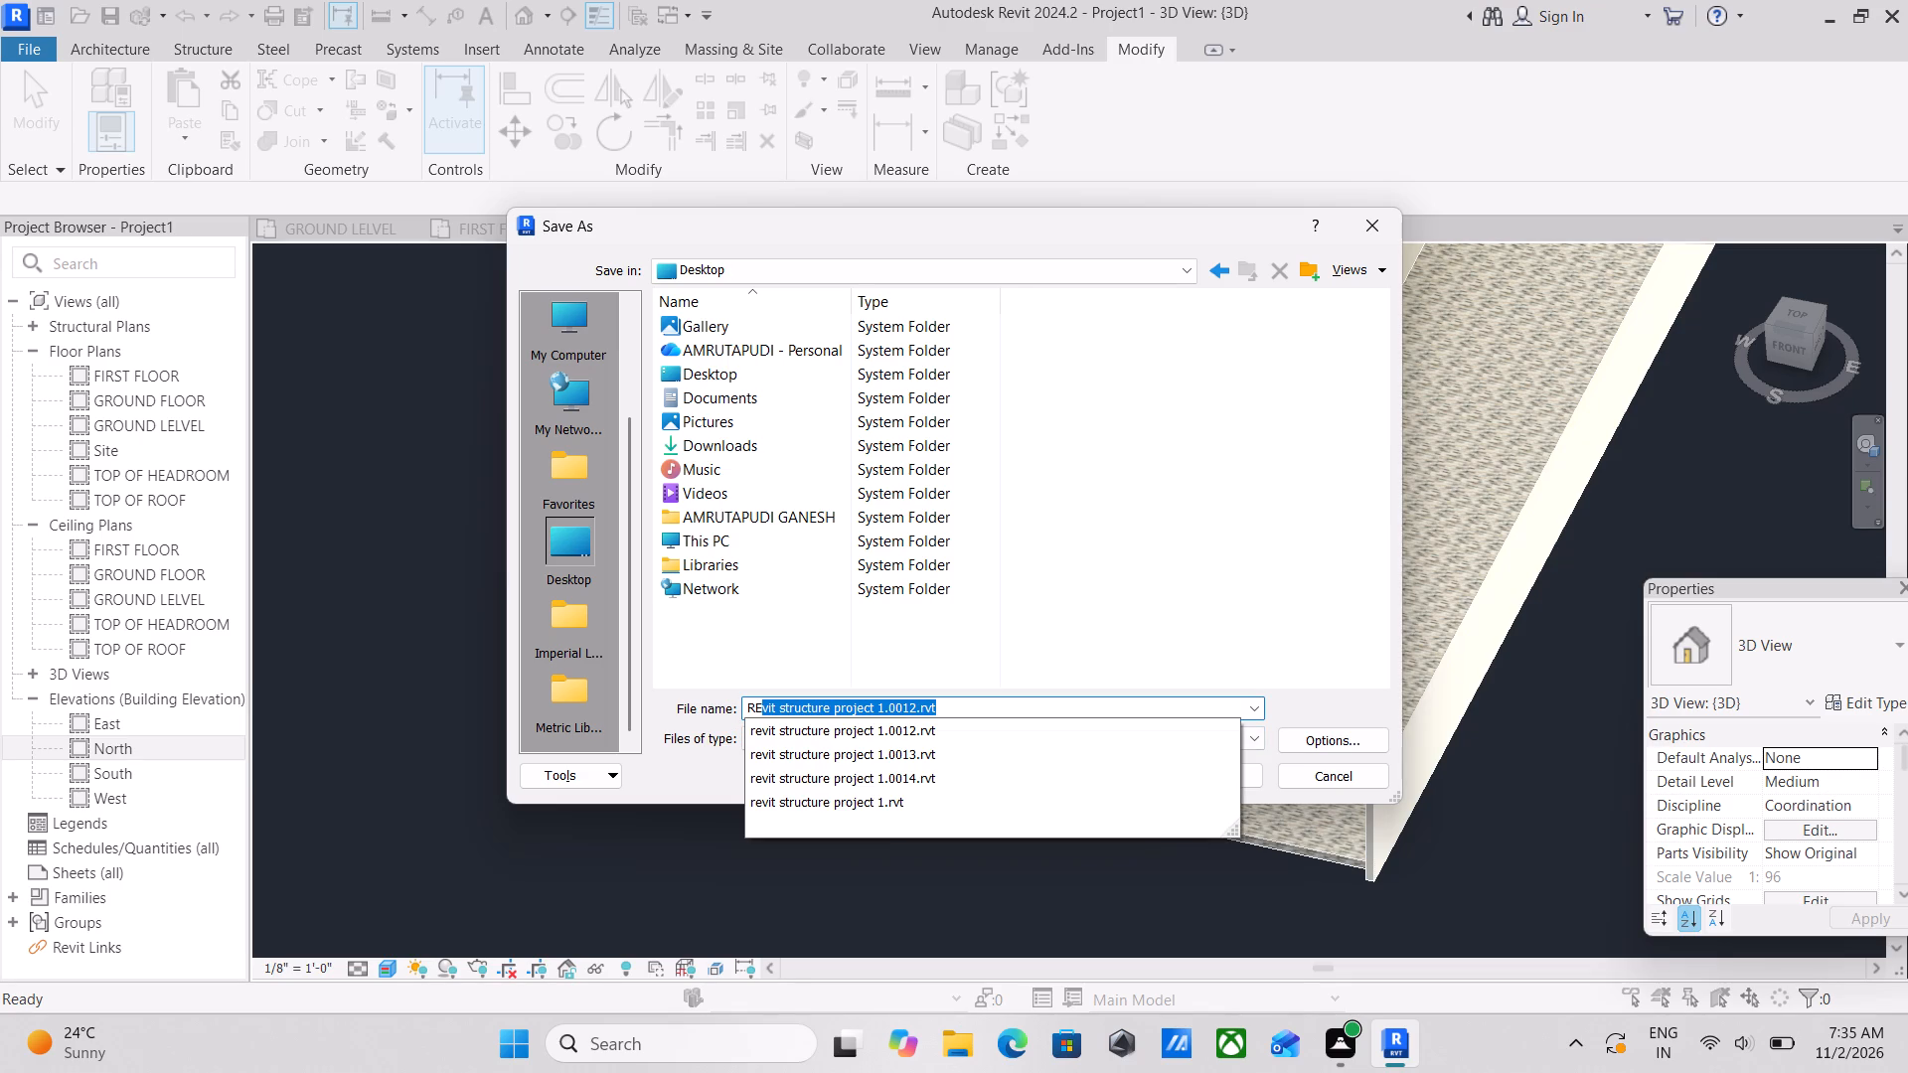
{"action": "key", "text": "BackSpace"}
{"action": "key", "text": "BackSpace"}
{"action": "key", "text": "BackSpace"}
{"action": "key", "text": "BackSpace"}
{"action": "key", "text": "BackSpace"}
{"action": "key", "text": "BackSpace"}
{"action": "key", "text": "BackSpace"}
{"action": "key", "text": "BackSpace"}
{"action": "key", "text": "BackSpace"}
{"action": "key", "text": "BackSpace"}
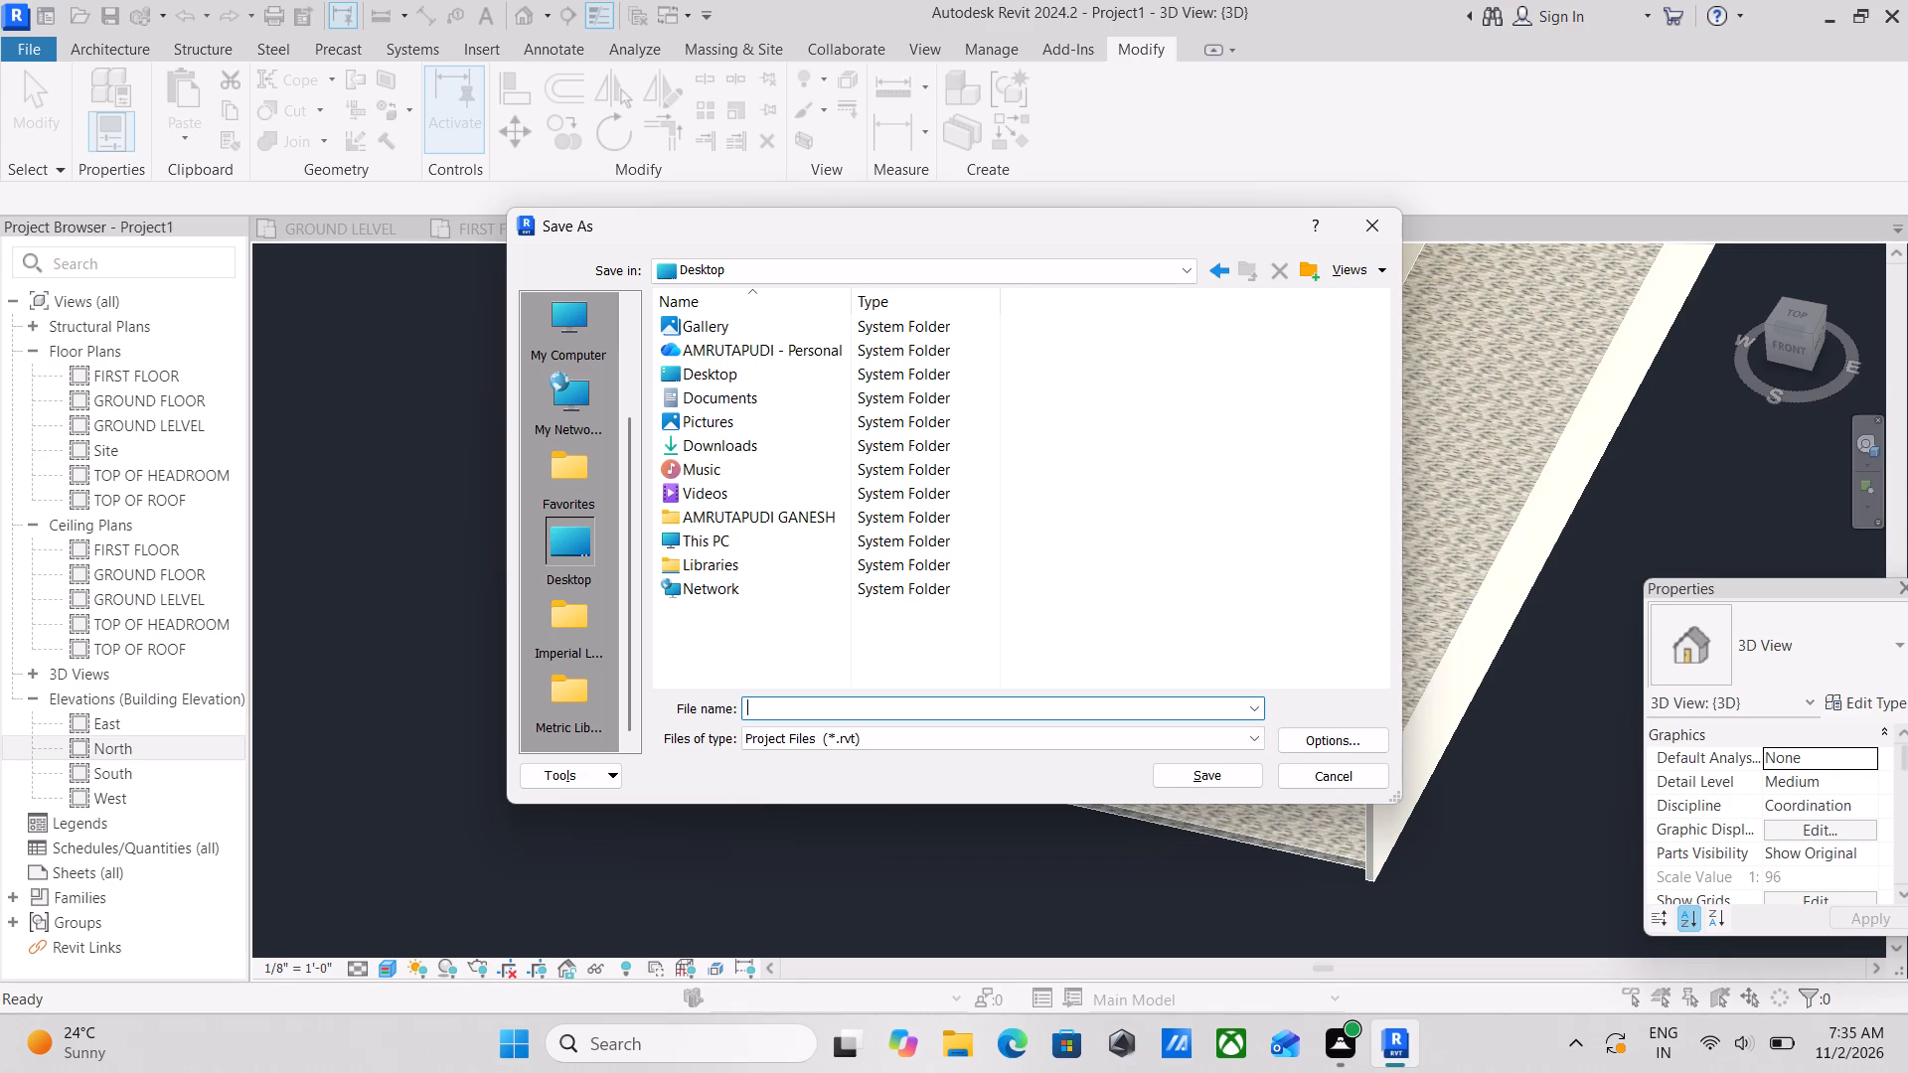
Name the project file 99 PROJECT 99 and save it.
{"action": "type", "text": "99"}
{"action": "key", "text": "space"}
{"action": "type", "text": "P"}
{"action": "type", "text": "RO"}
{"action": "type", "text": "JECT"}
{"action": "key", "text": "space"}
{"action": "type", "text": "99"}
{"action": "left_click", "coordinate": [1238, 777]}
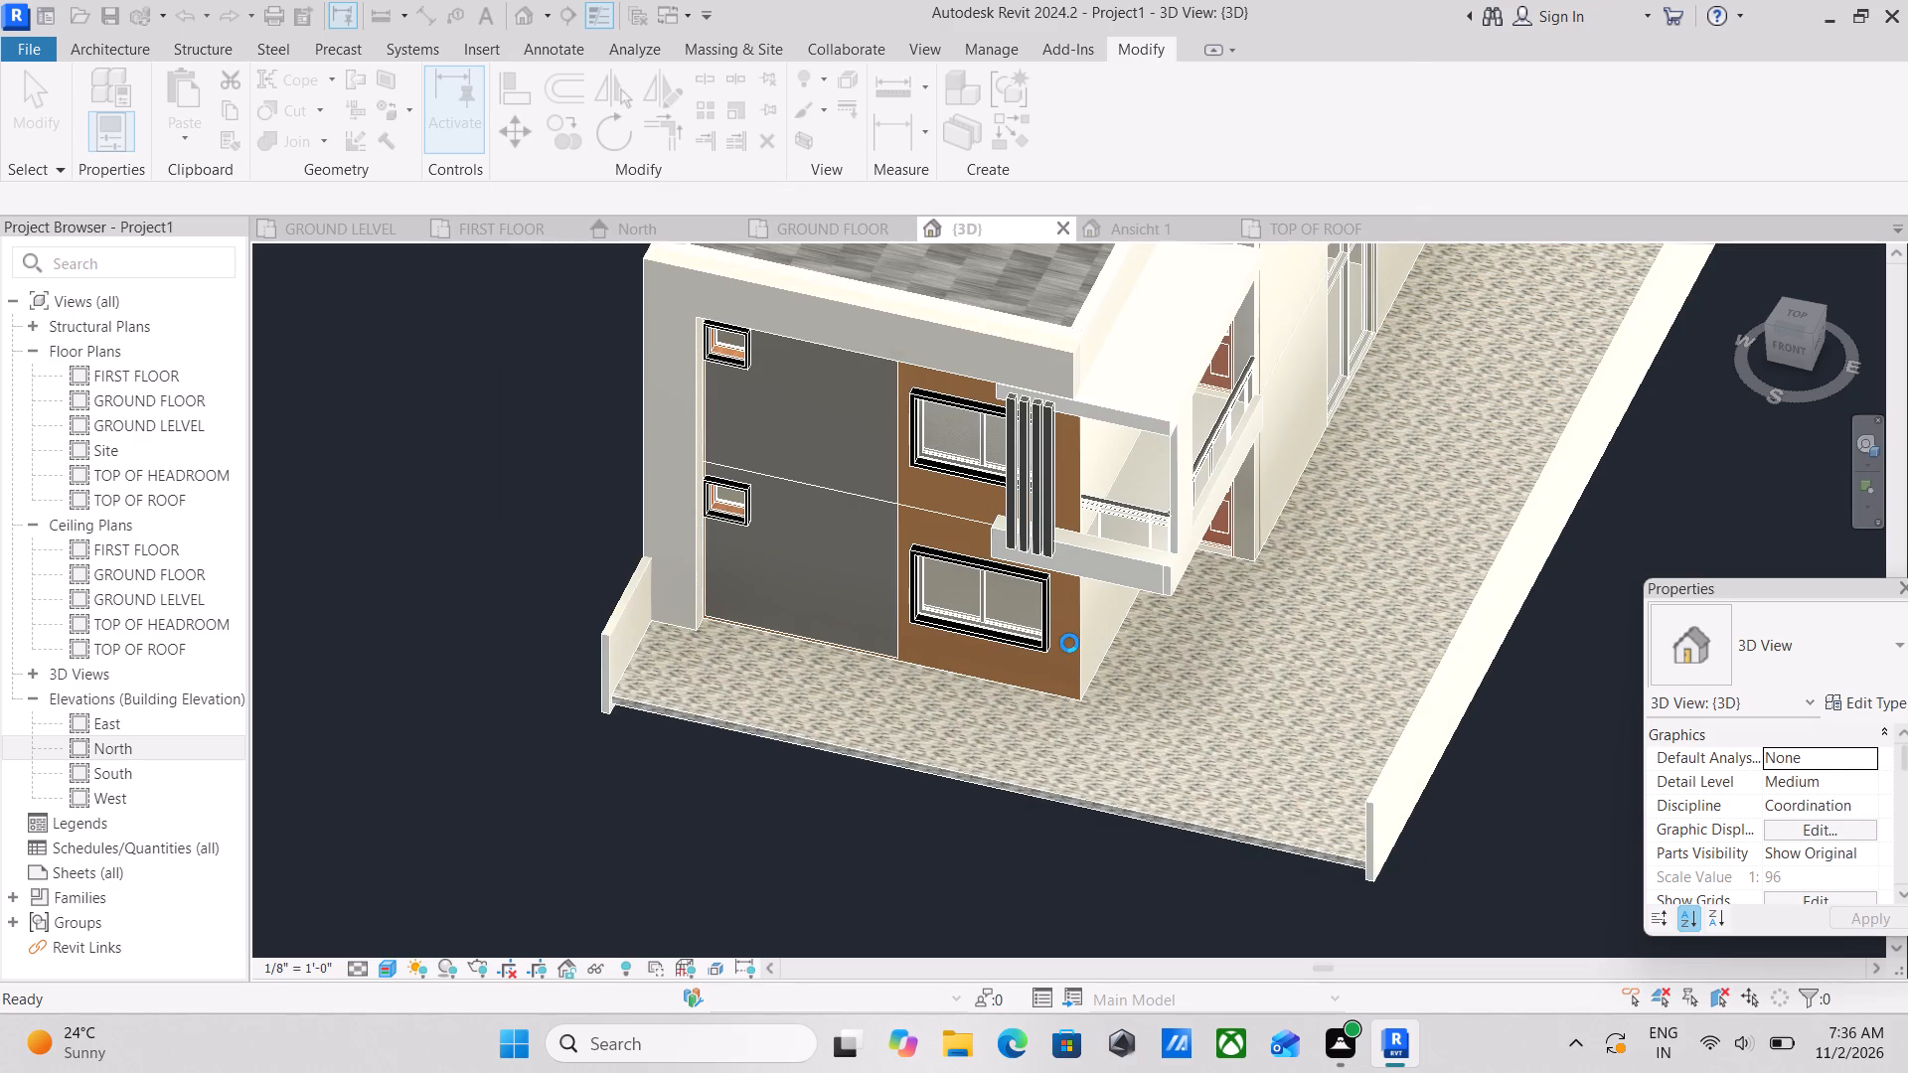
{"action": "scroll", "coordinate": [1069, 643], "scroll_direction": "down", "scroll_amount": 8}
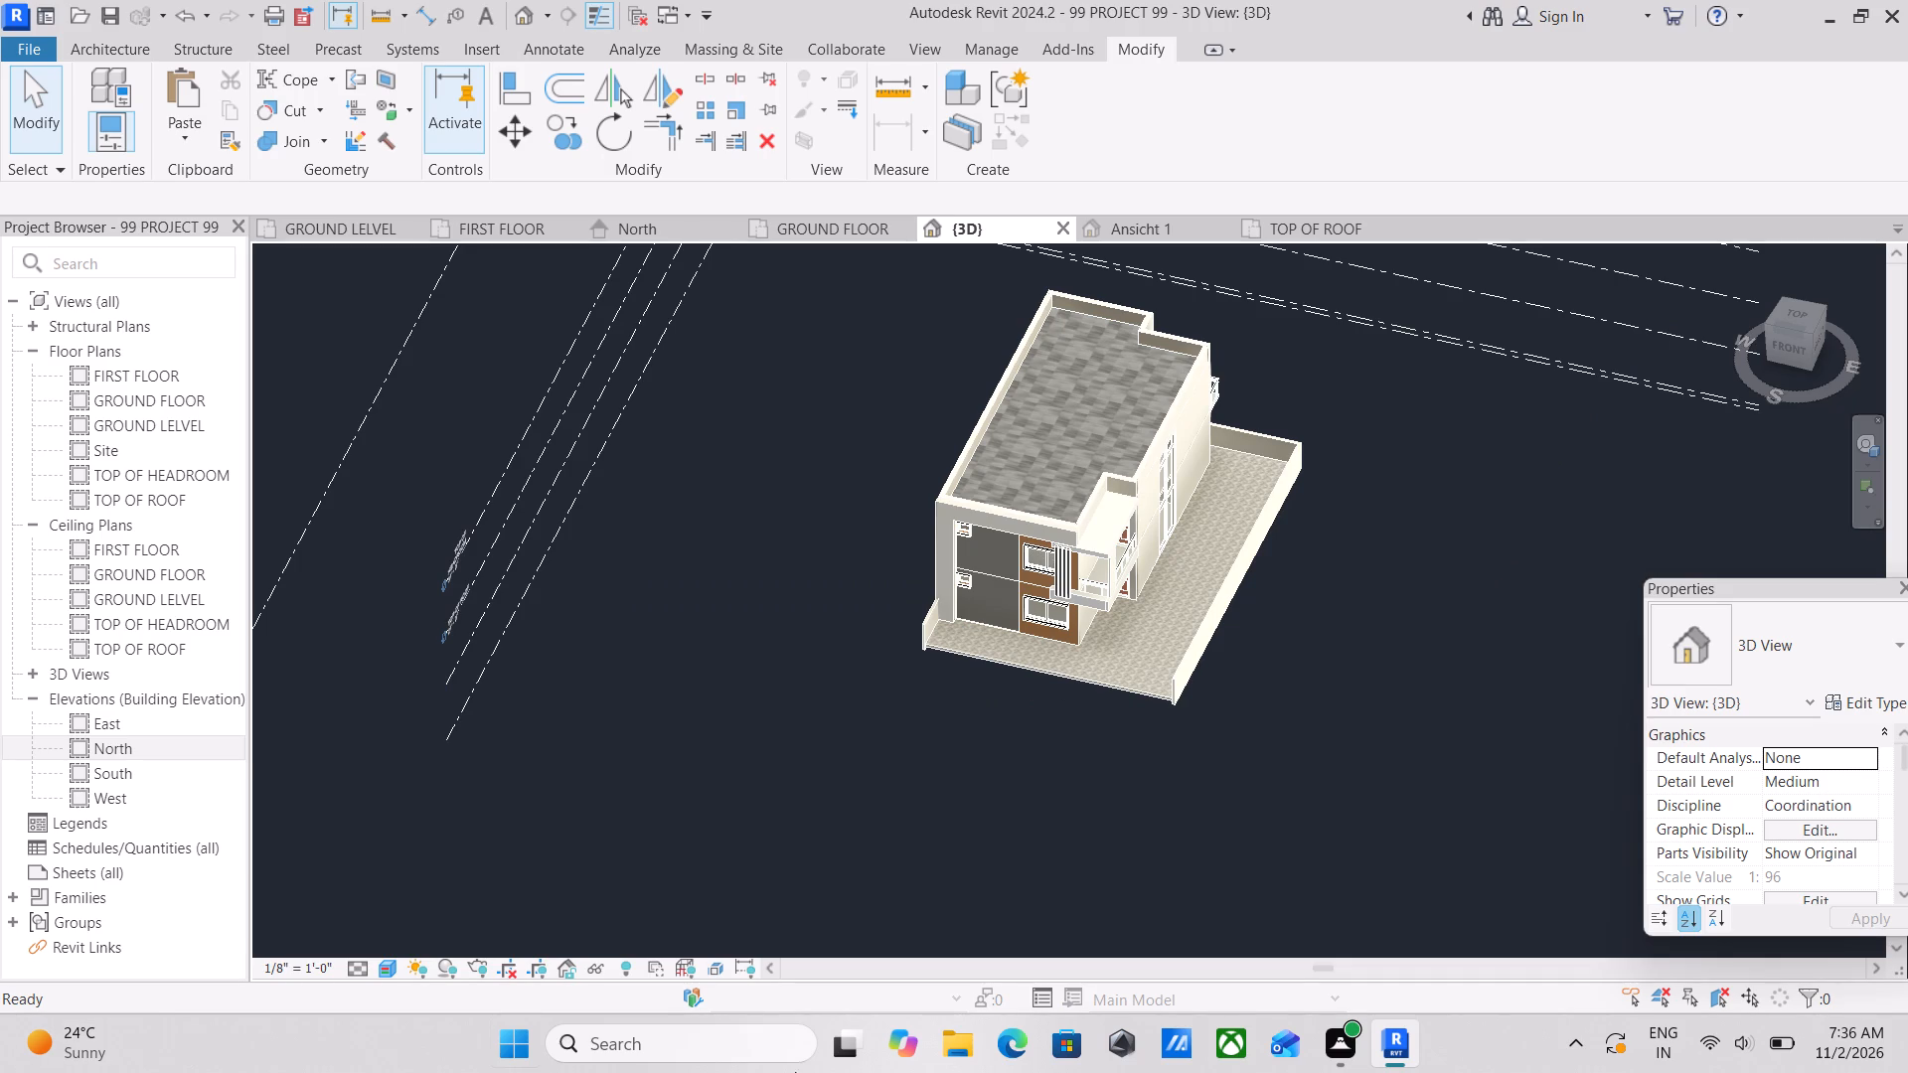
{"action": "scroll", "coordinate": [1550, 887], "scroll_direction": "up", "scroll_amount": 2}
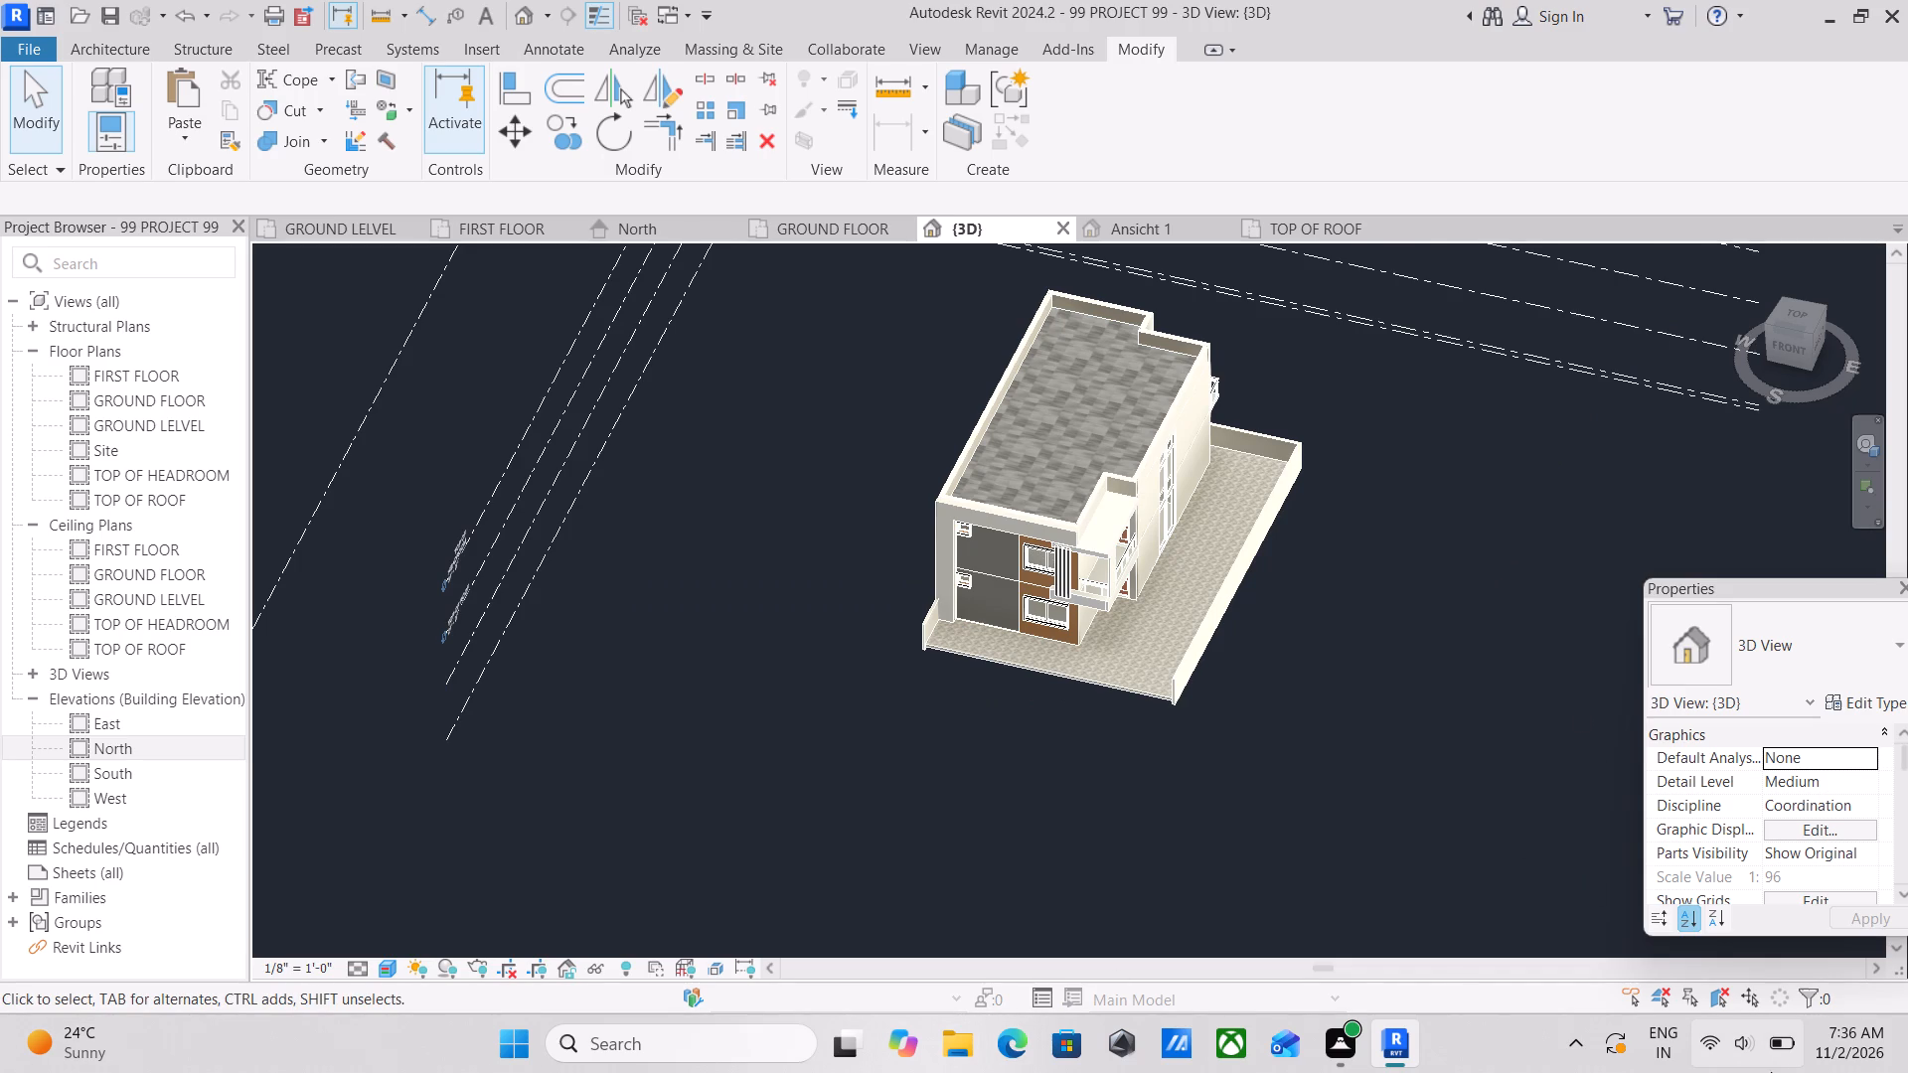
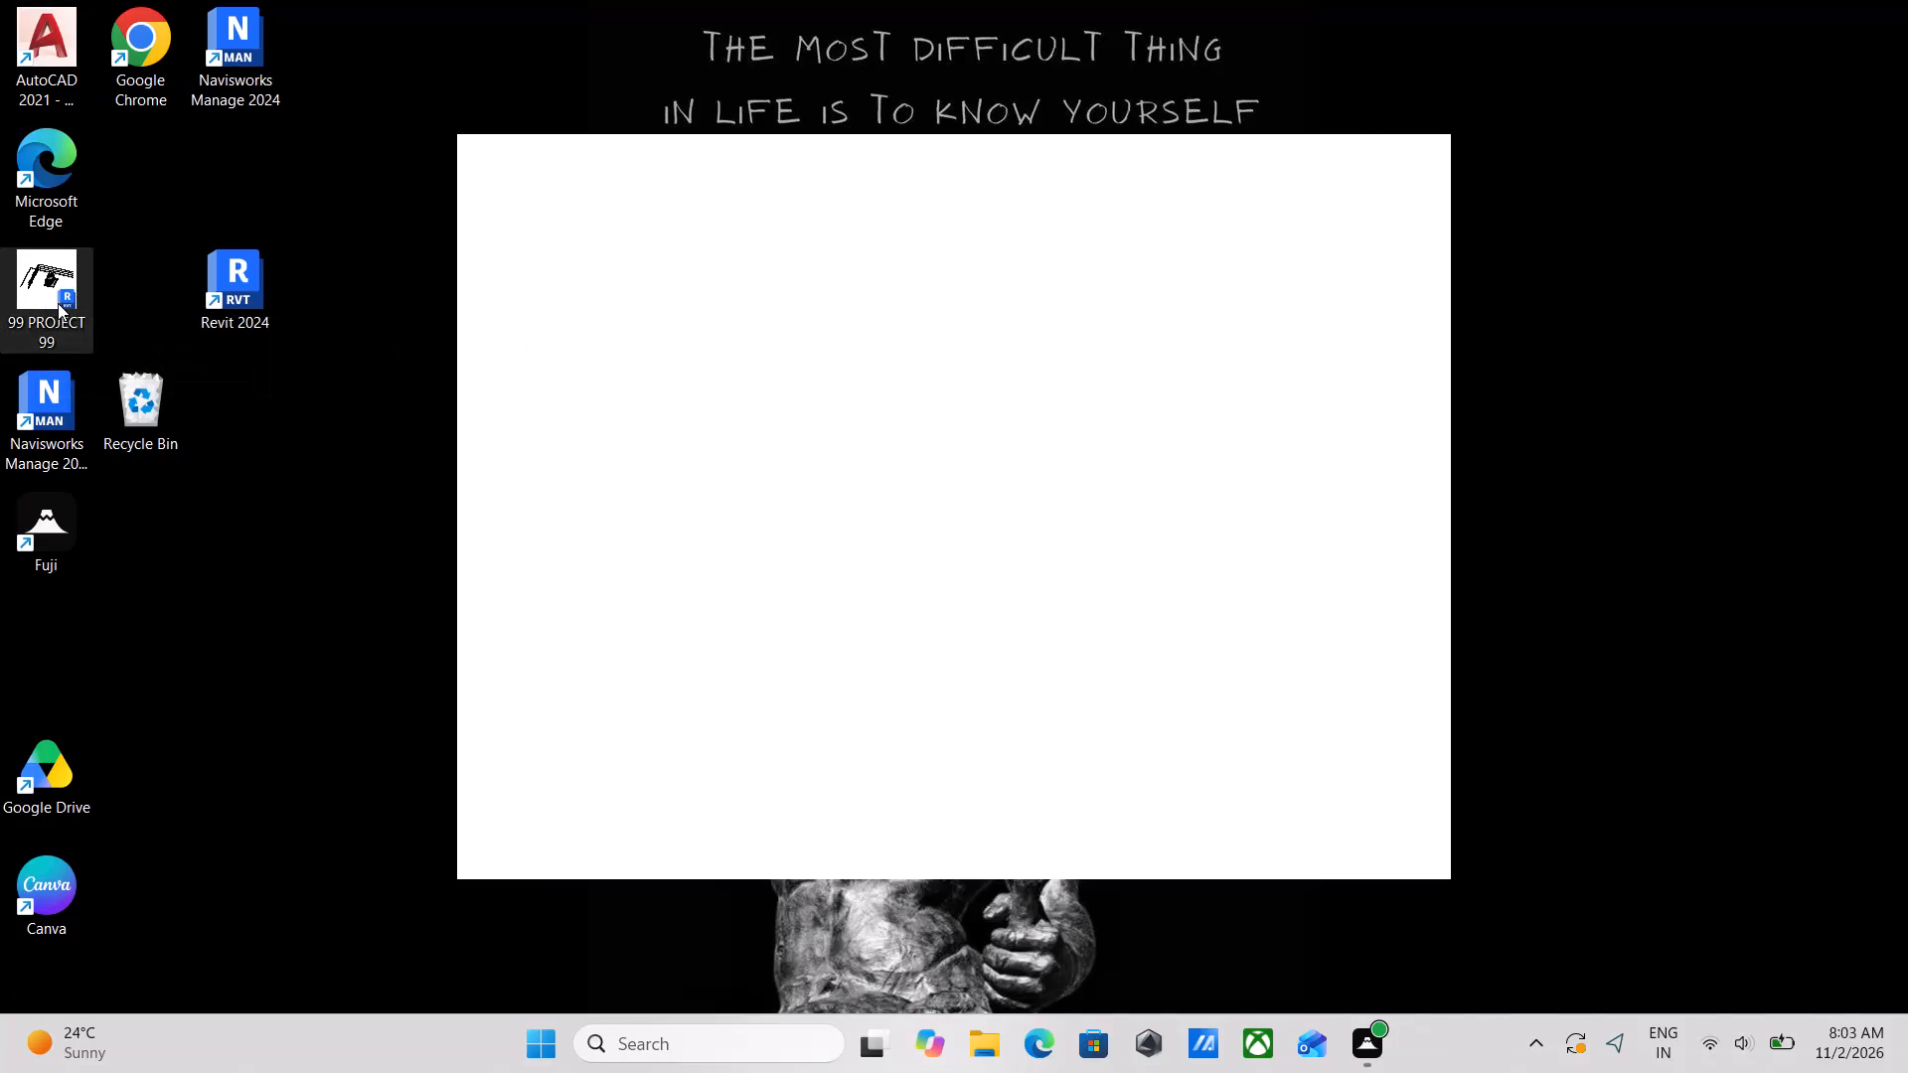
Open the saved 99 PROJECT 99 project from the desktop in Revit and bring its 3D view to the front.
{"action": "double_click", "coordinate": [49, 305]}
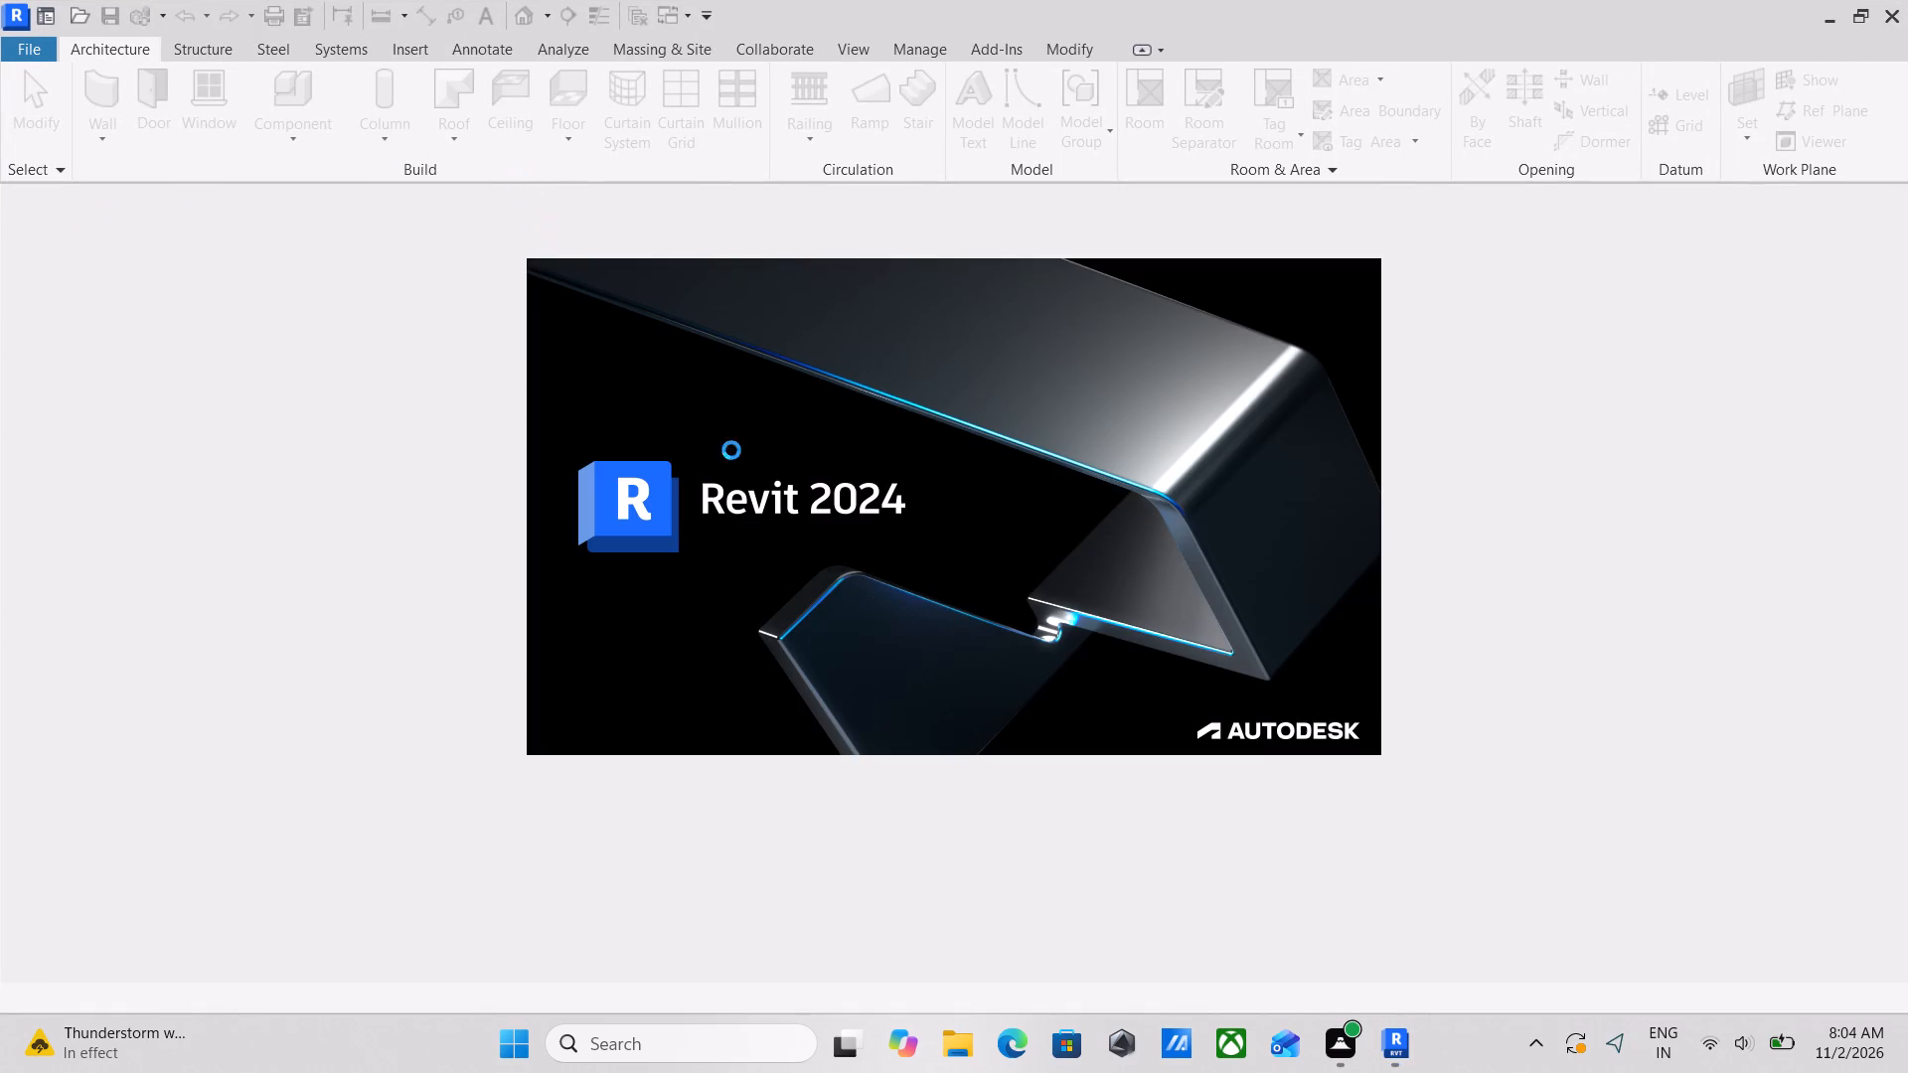
{"action": "scroll", "coordinate": [909, 536], "scroll_direction": "up", "scroll_amount": 3}
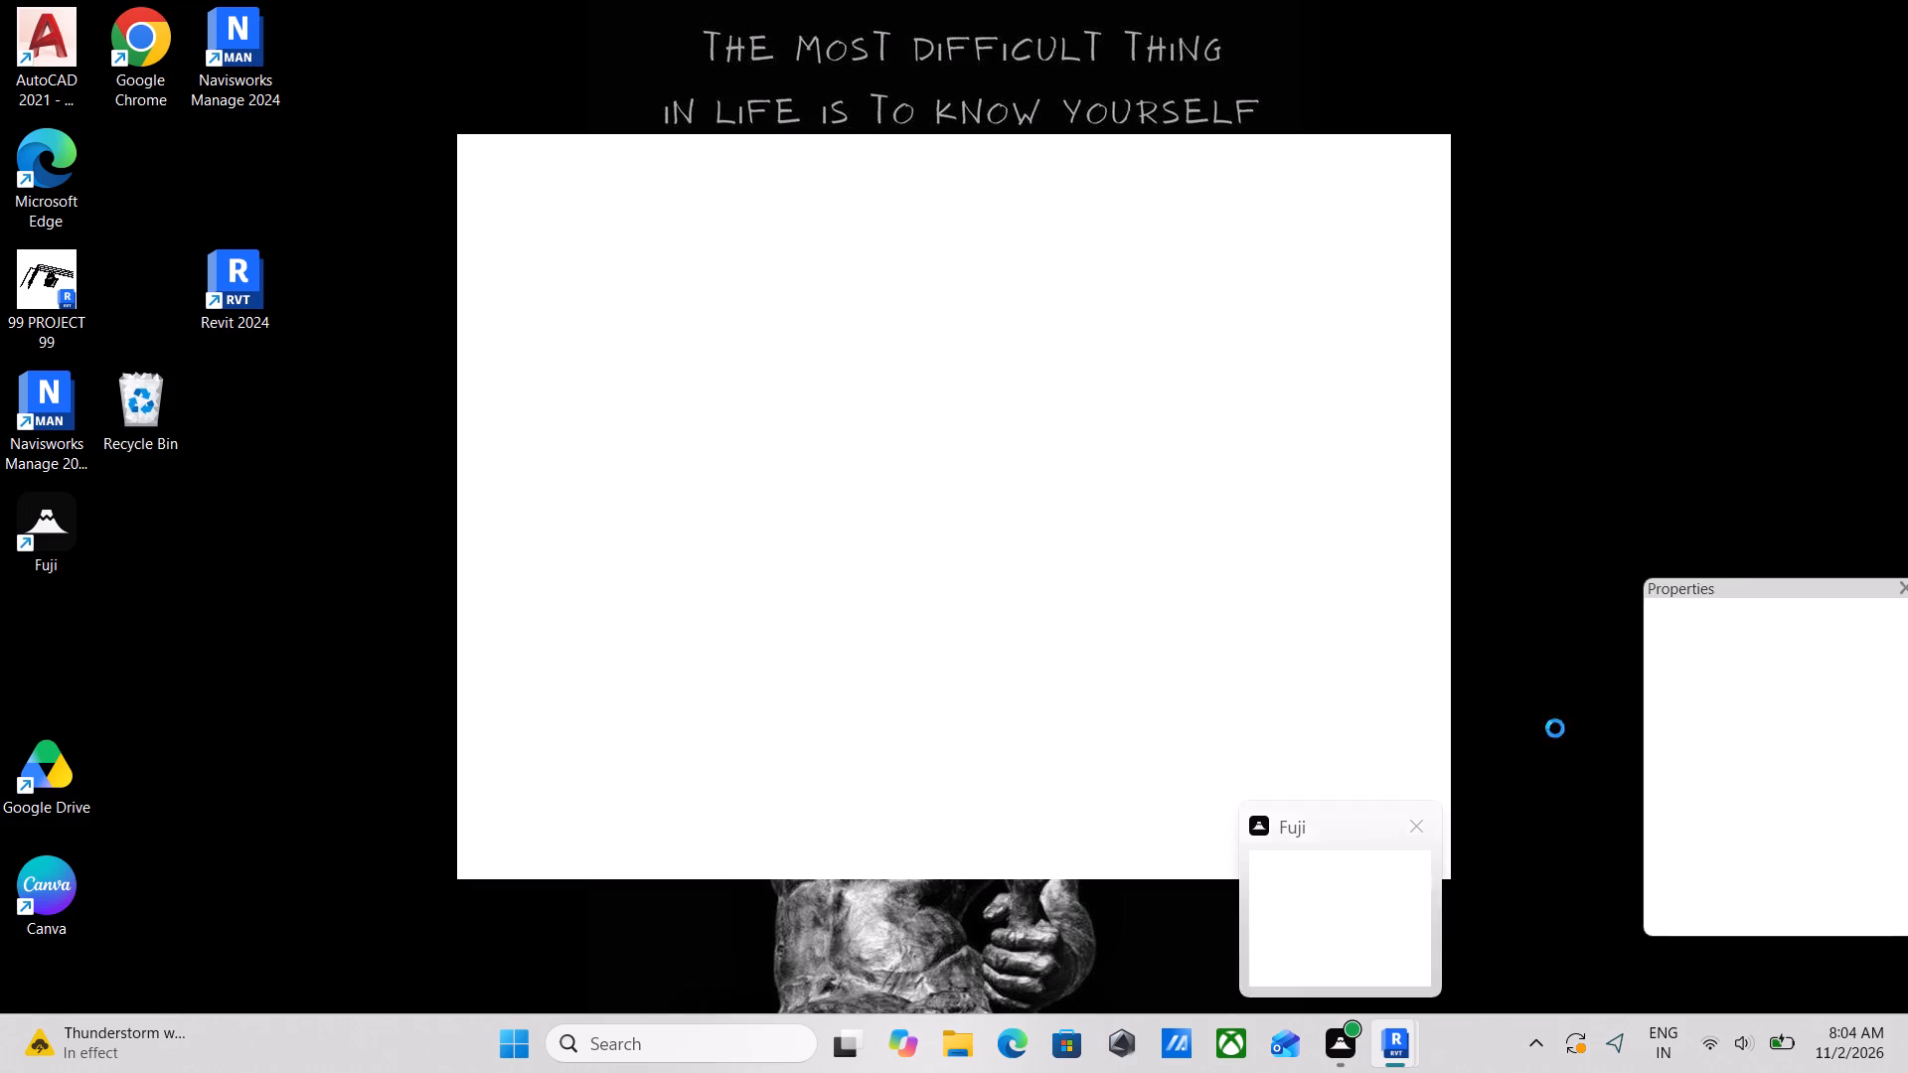
{"action": "scroll", "coordinate": [625, 579], "scroll_direction": "down", "scroll_amount": 1}
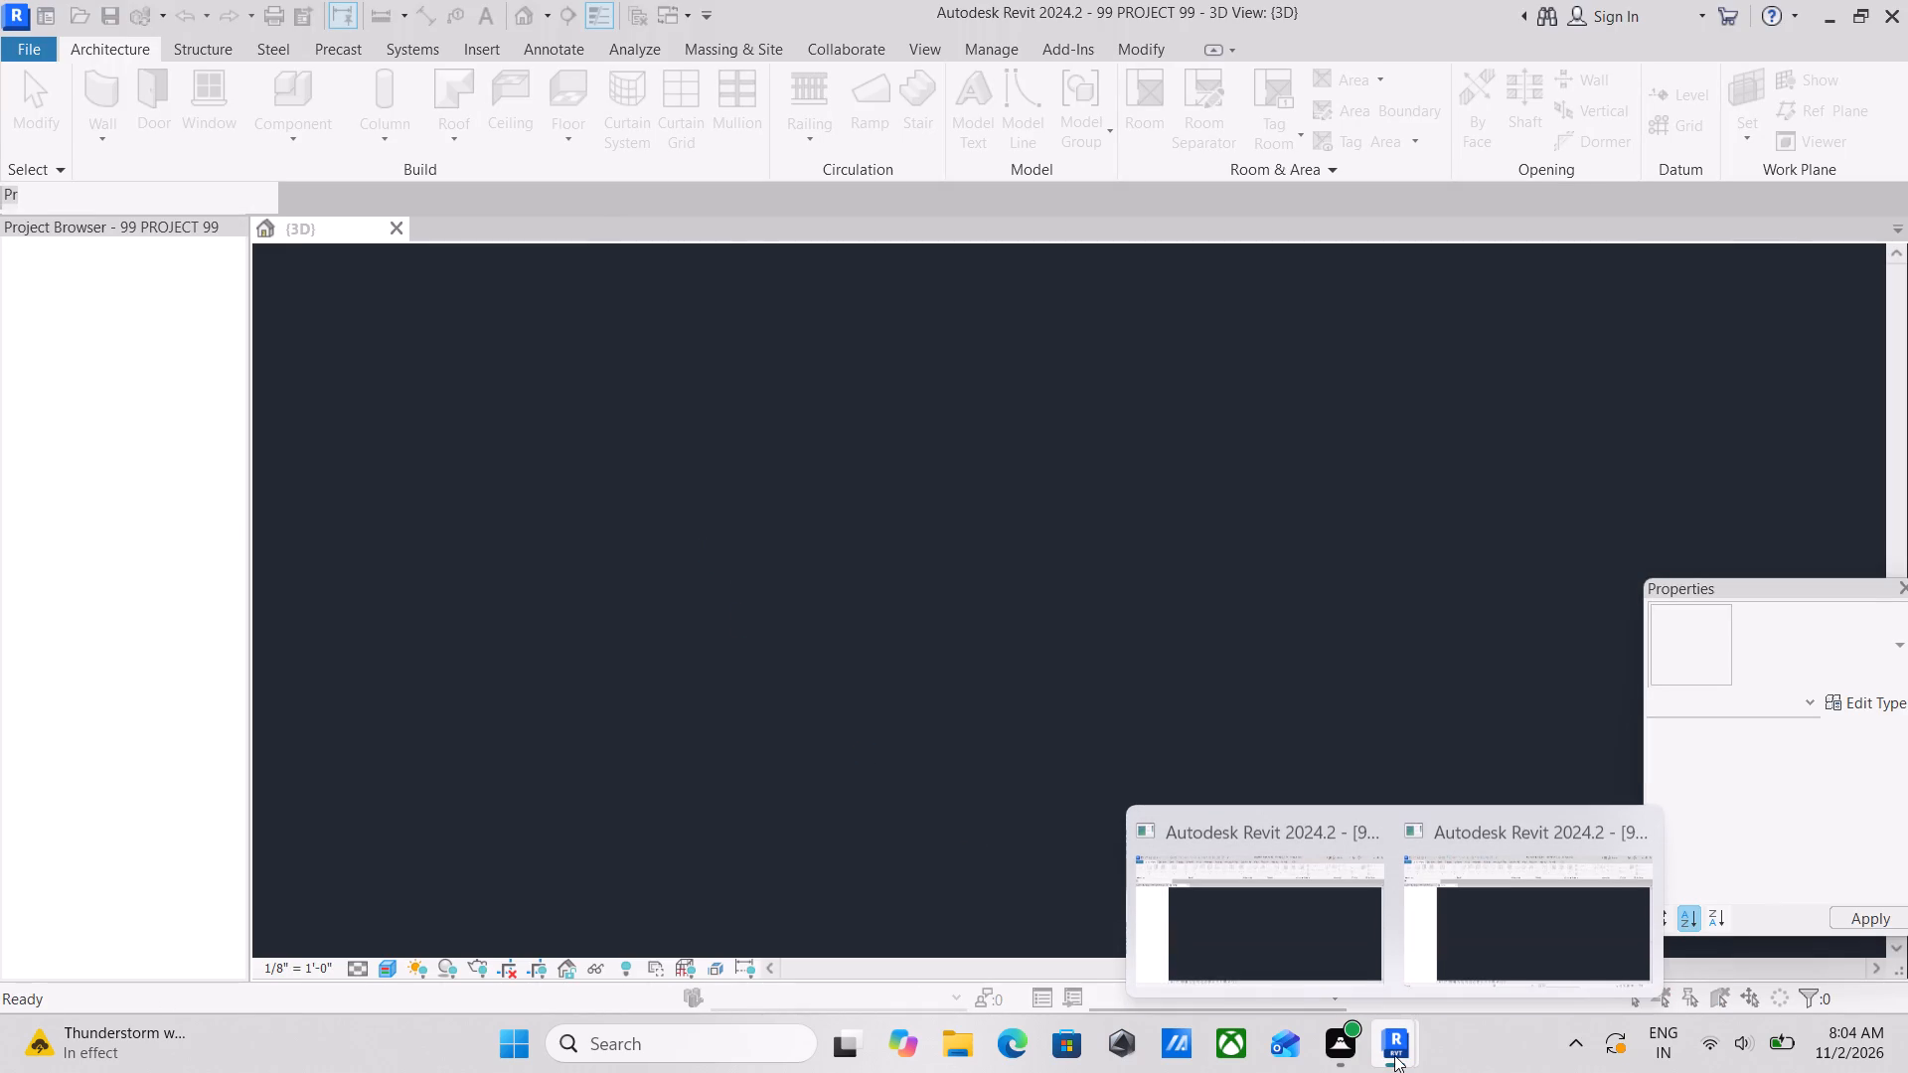
{"action": "left_click", "coordinate": [1265, 926]}
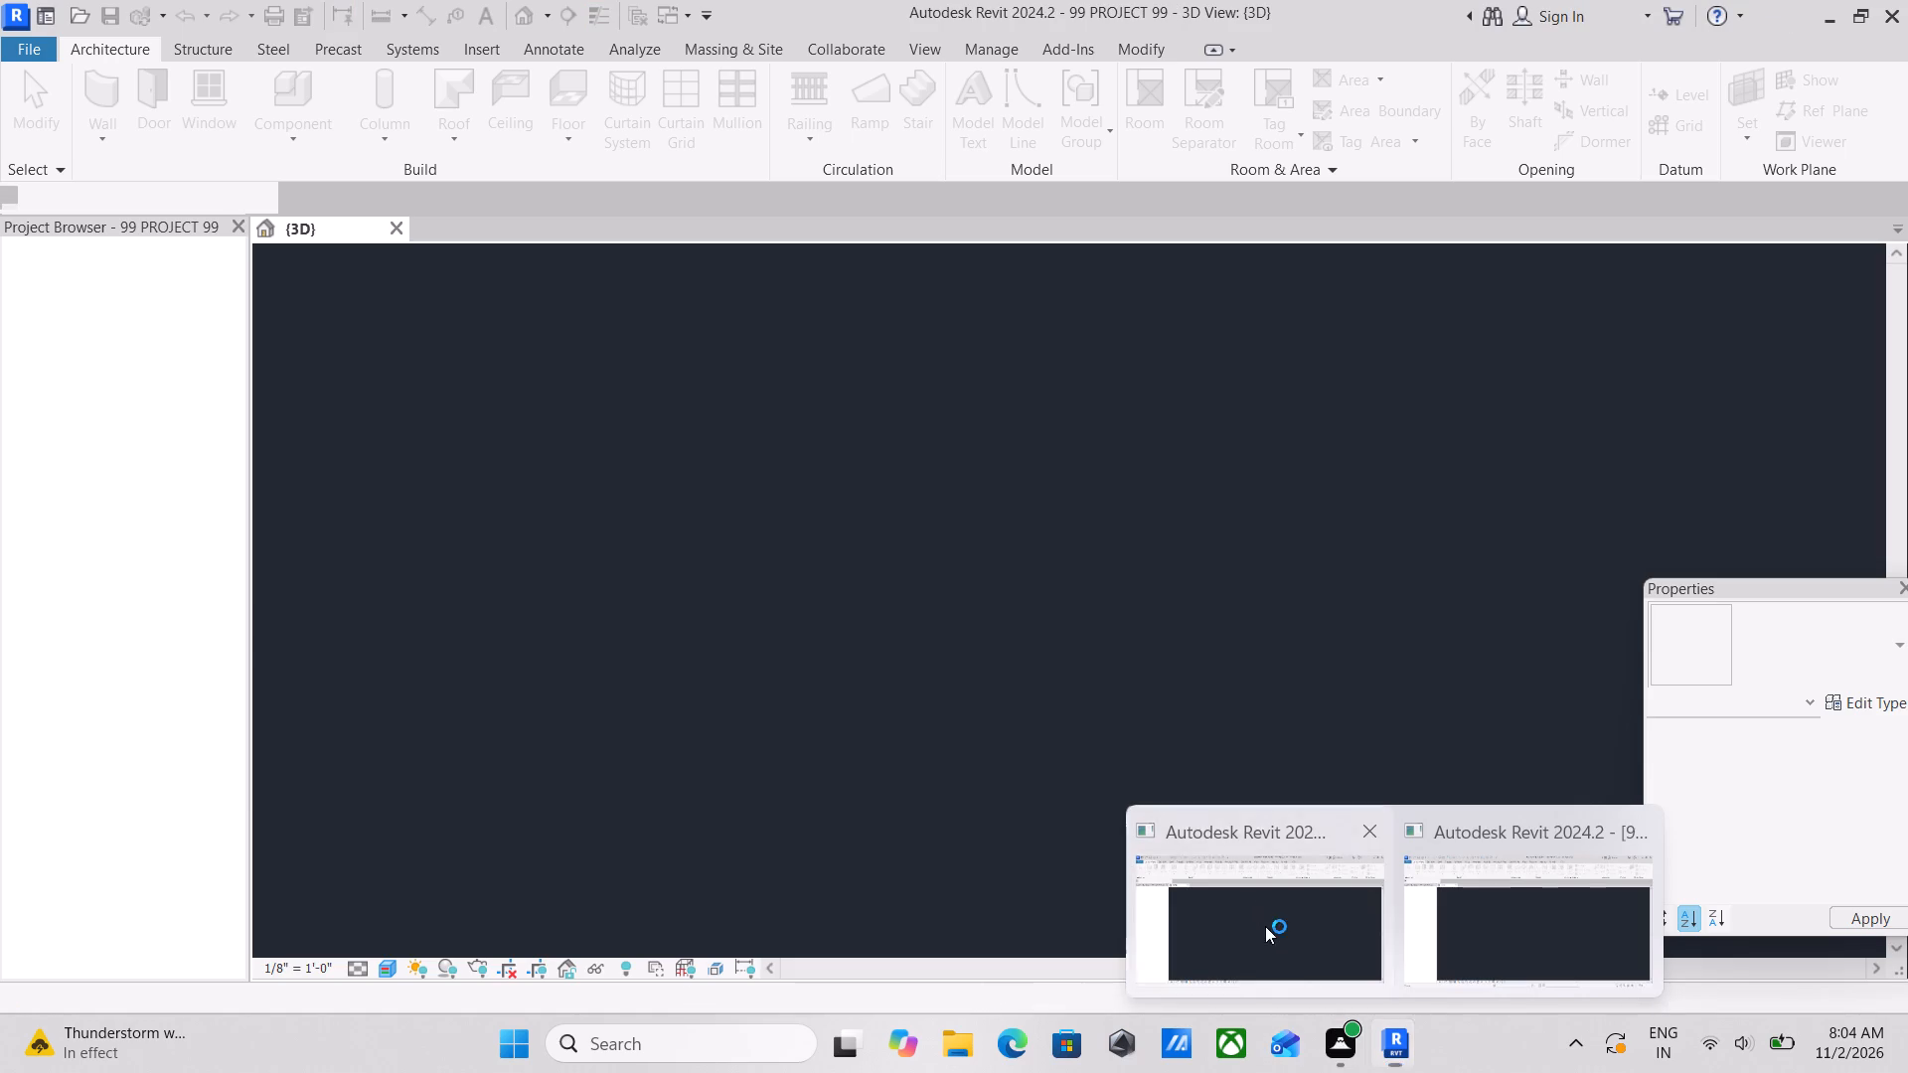
{"action": "scroll", "coordinate": [776, 572], "scroll_direction": "down", "scroll_amount": 2}
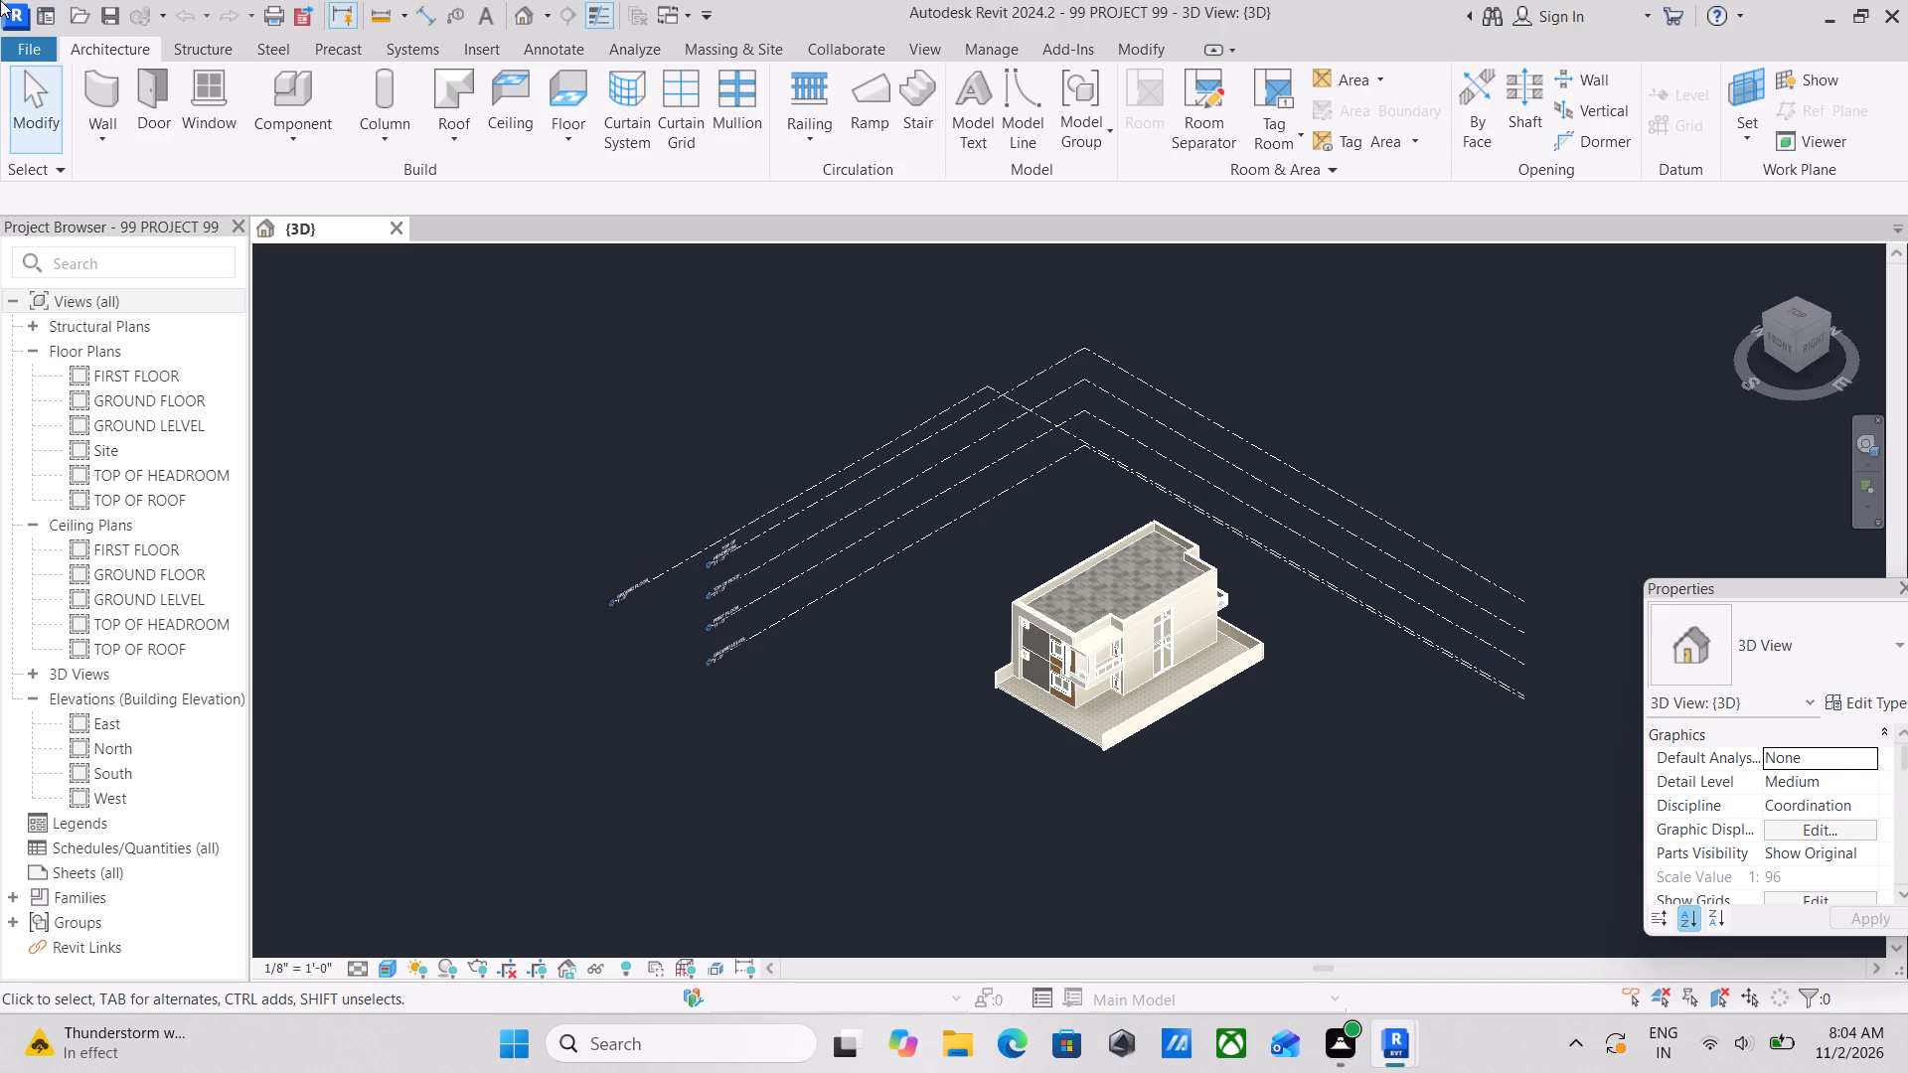
Examine the front facade, window frames, vertical fins, corner balcony and side wall of the house in the 3D view.
{"action": "scroll", "coordinate": [917, 793], "scroll_direction": "up", "scroll_amount": 4}
{"action": "scroll", "coordinate": [1188, 539], "scroll_direction": "up", "scroll_amount": 4}
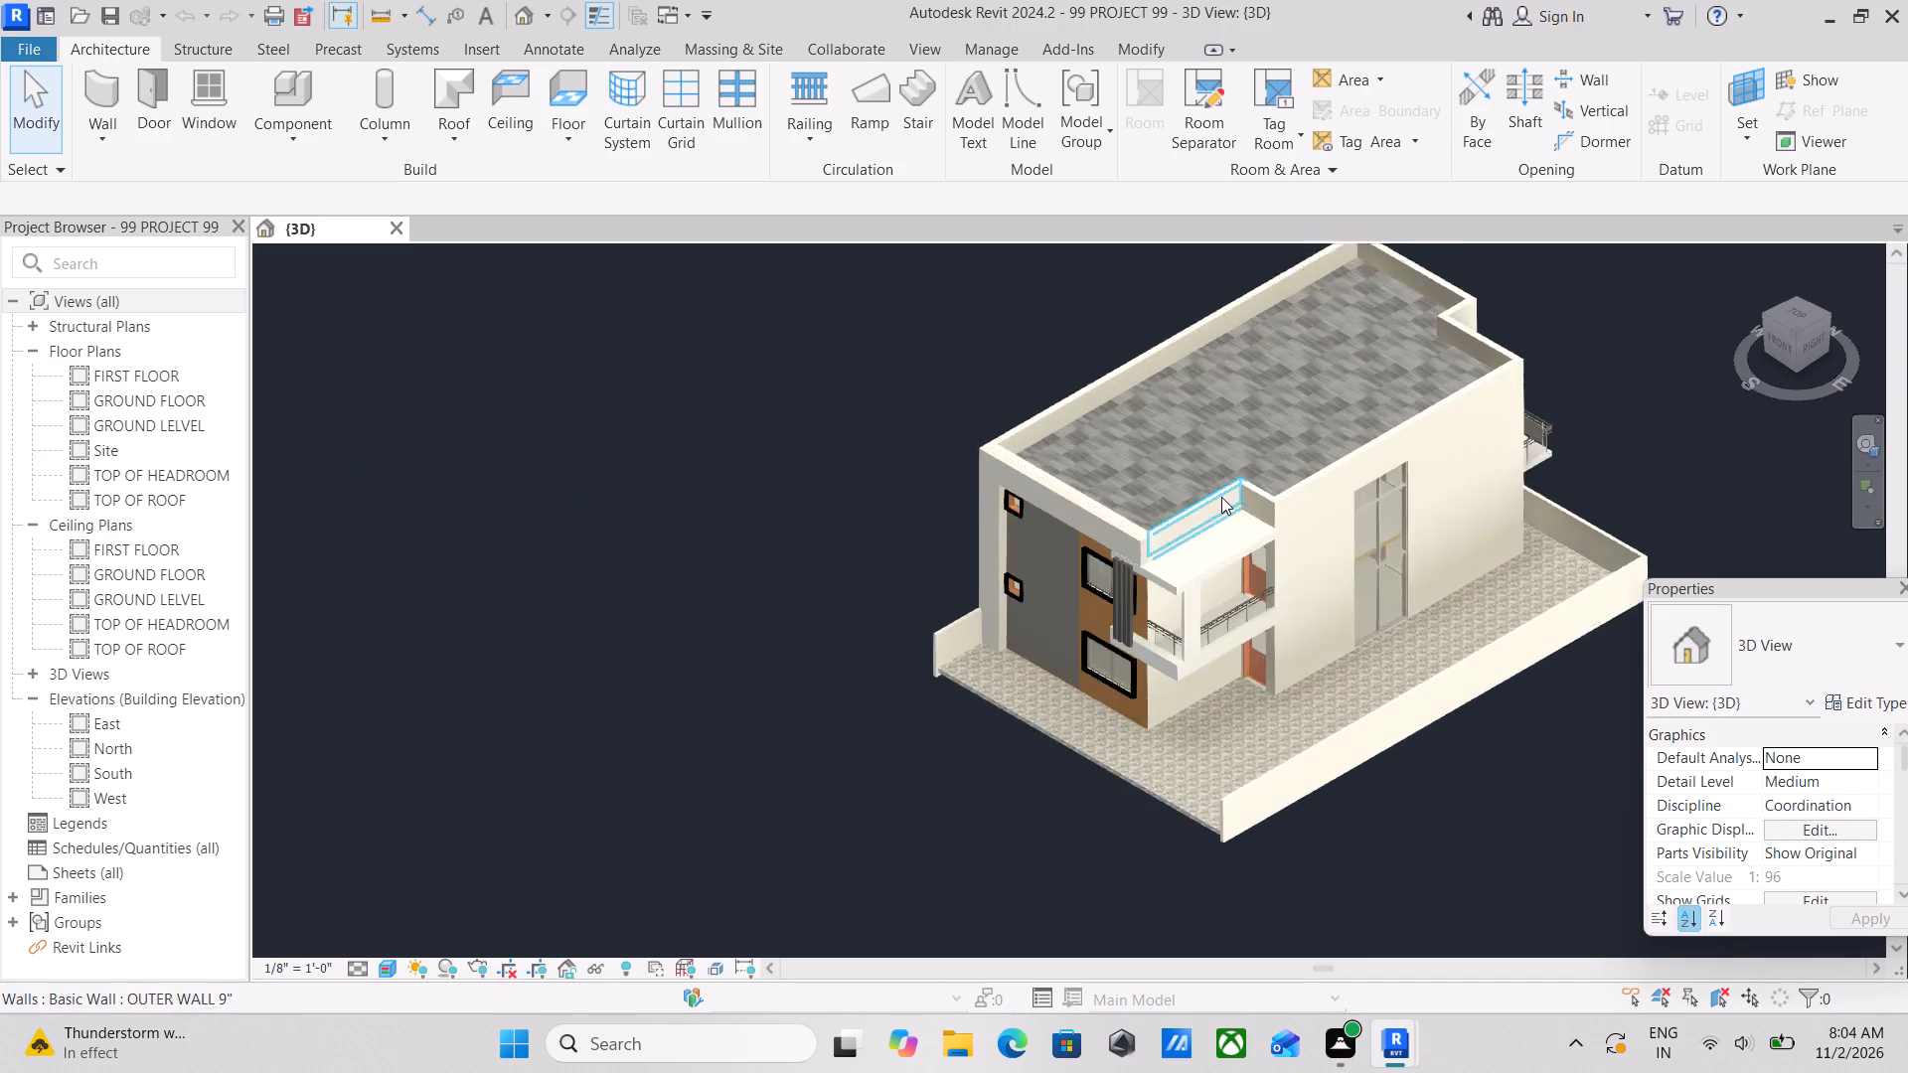
{"action": "scroll", "coordinate": [1192, 568], "scroll_direction": "up", "scroll_amount": 4}
{"action": "scroll", "coordinate": [881, 625], "scroll_direction": "up", "scroll_amount": 9}
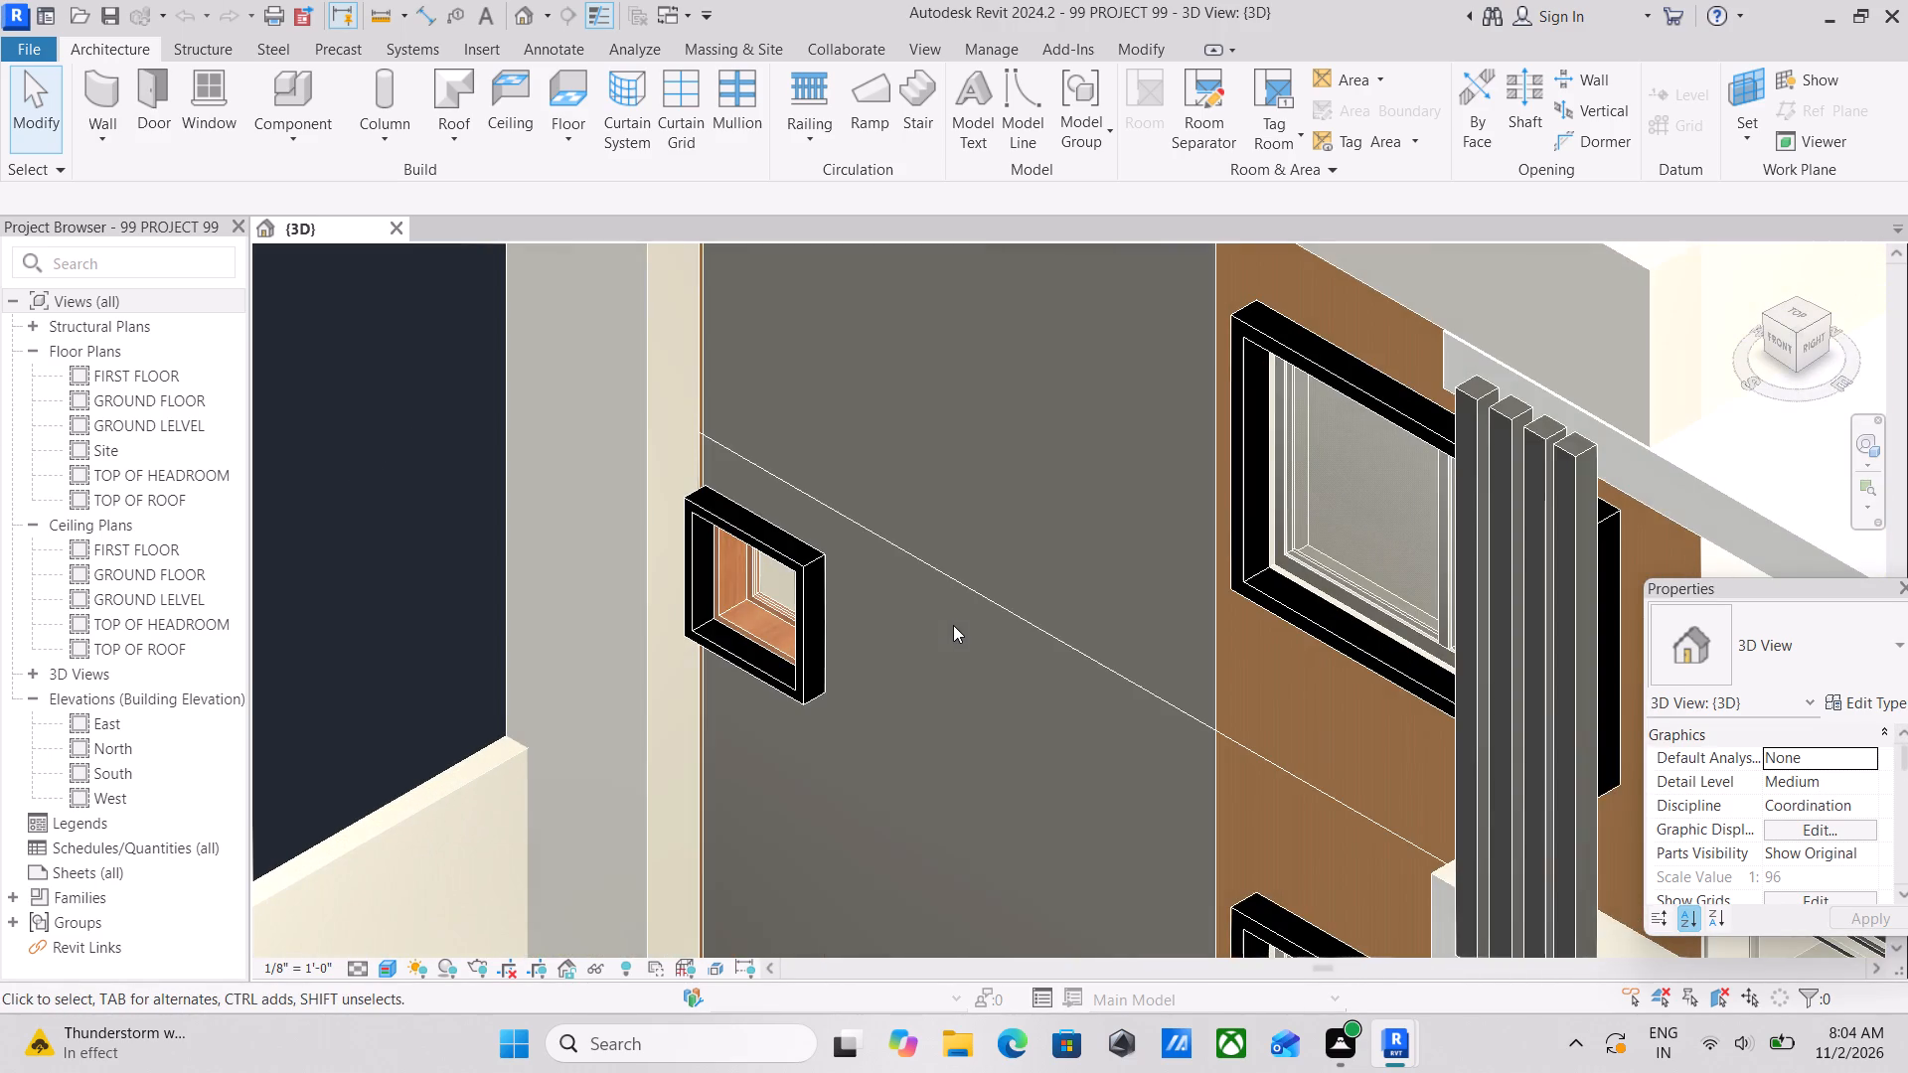
{"action": "scroll", "coordinate": [979, 601], "scroll_direction": "down", "scroll_amount": 7}
{"action": "scroll", "coordinate": [1064, 579], "scroll_direction": "down", "scroll_amount": 3}
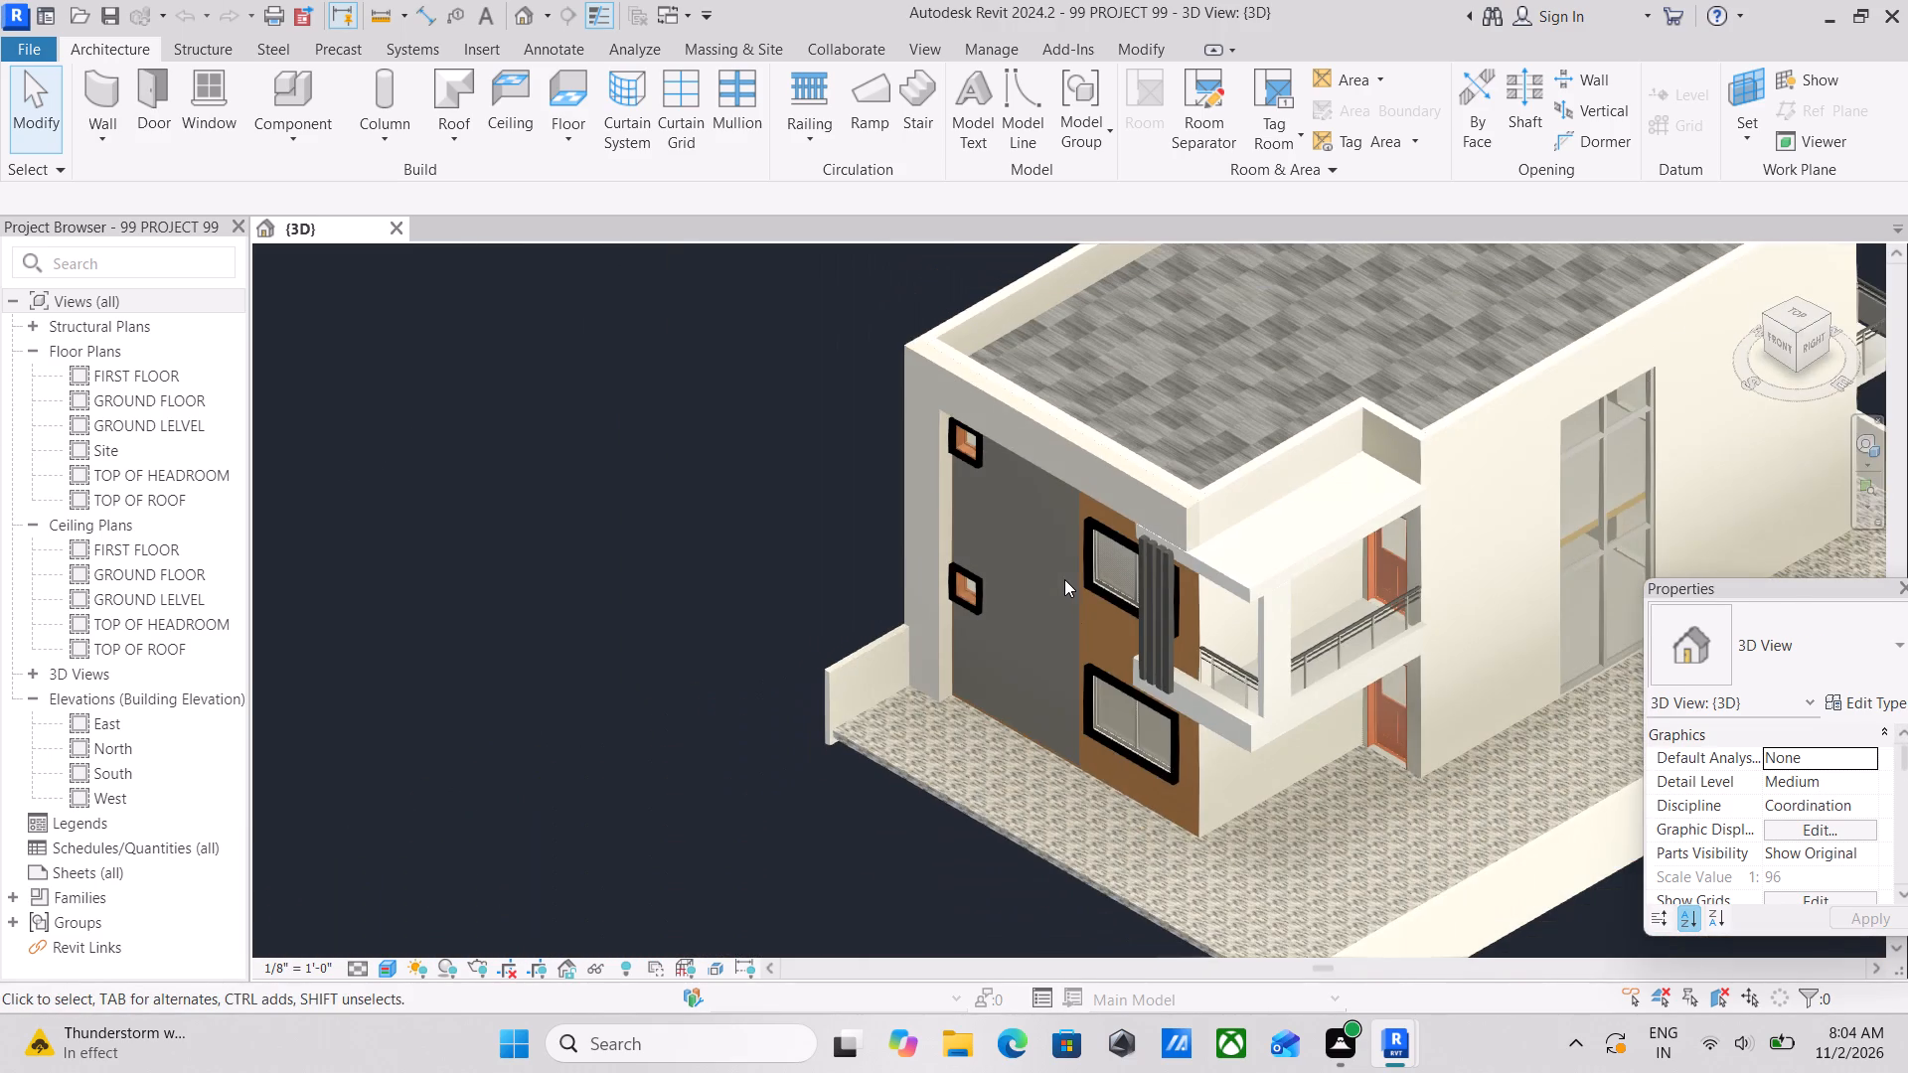
{"action": "middle_click_drag", "start_coordinate": [1064, 579], "coordinate": [936, 620]}
{"action": "scroll", "coordinate": [1105, 608], "scroll_direction": "up", "scroll_amount": 4}
{"action": "middle_click_drag", "start_coordinate": [1131, 626], "coordinate": [1103, 545]}
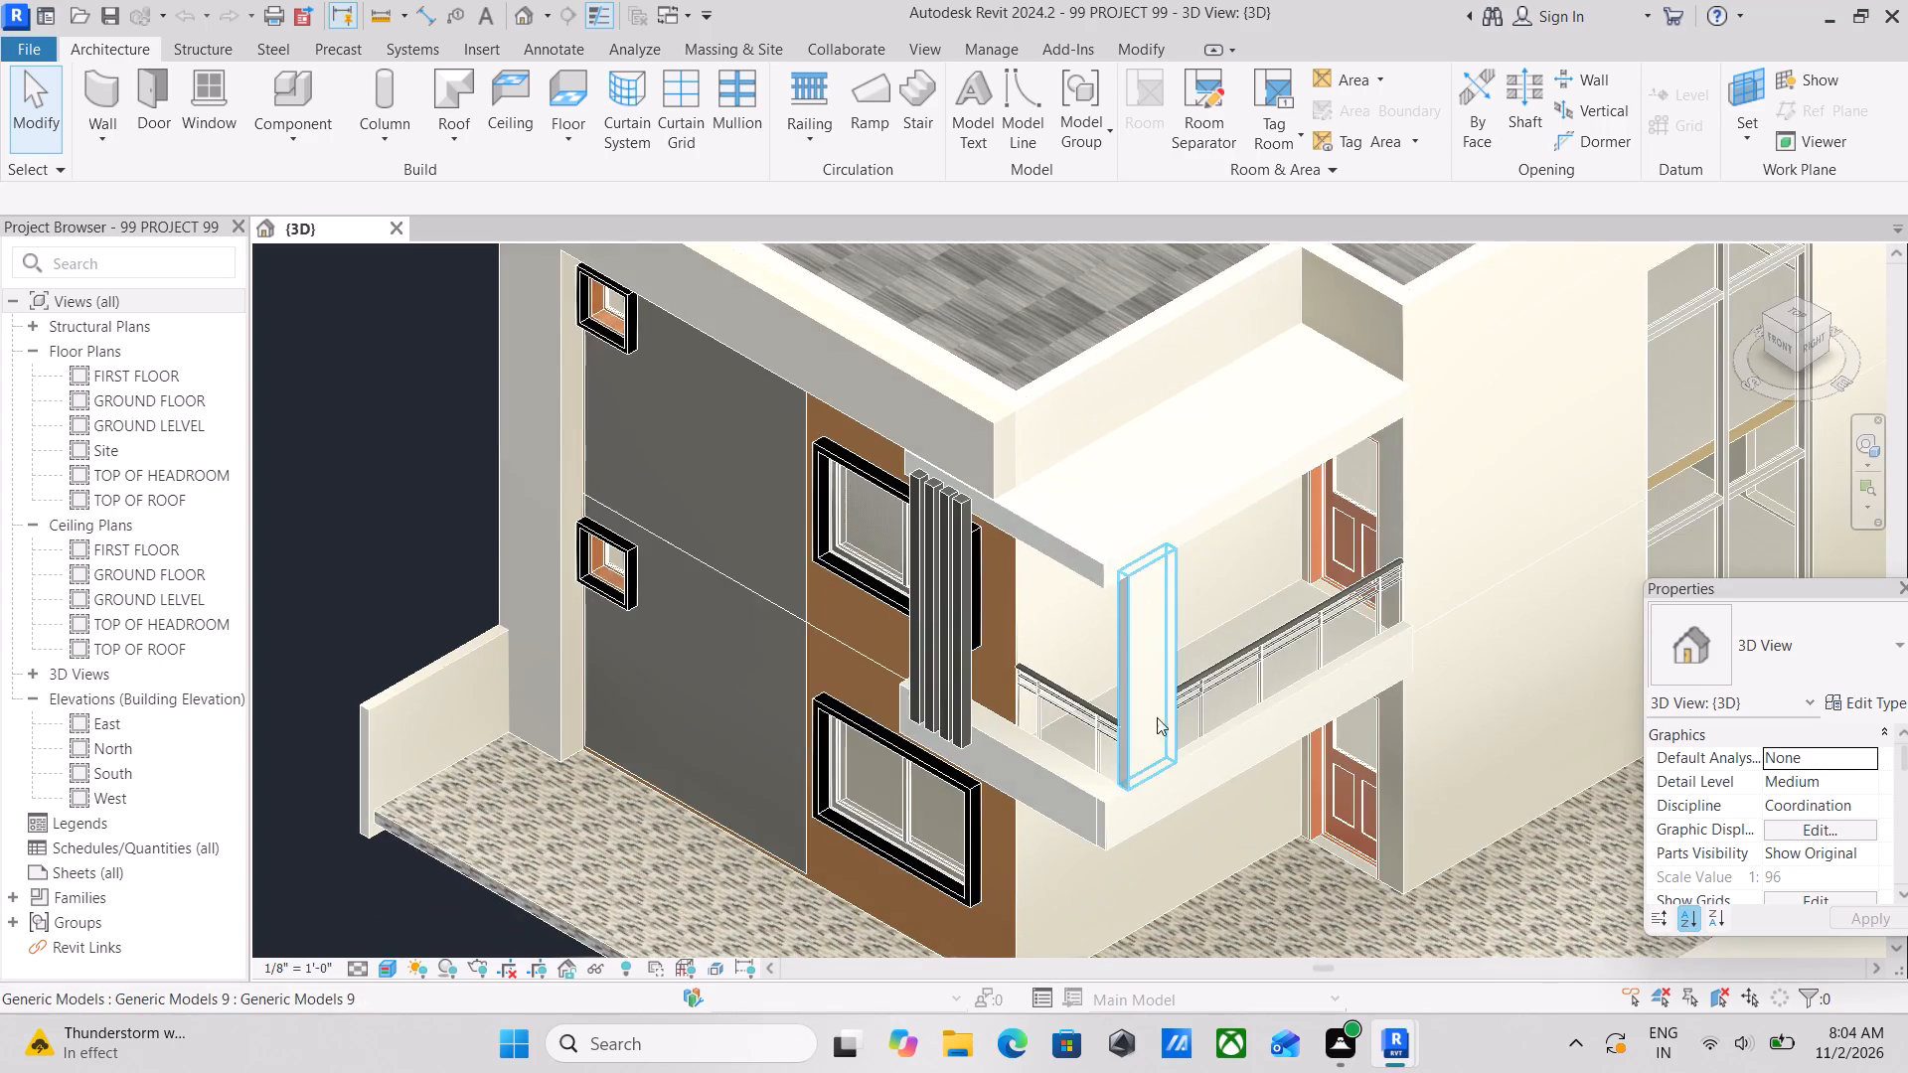
{"action": "scroll", "coordinate": [1153, 735], "scroll_direction": "up", "scroll_amount": 4}
{"action": "middle_click_drag", "start_coordinate": [1150, 728], "coordinate": [1005, 669]}
{"action": "scroll", "coordinate": [1021, 659], "scroll_direction": "up", "scroll_amount": 3}
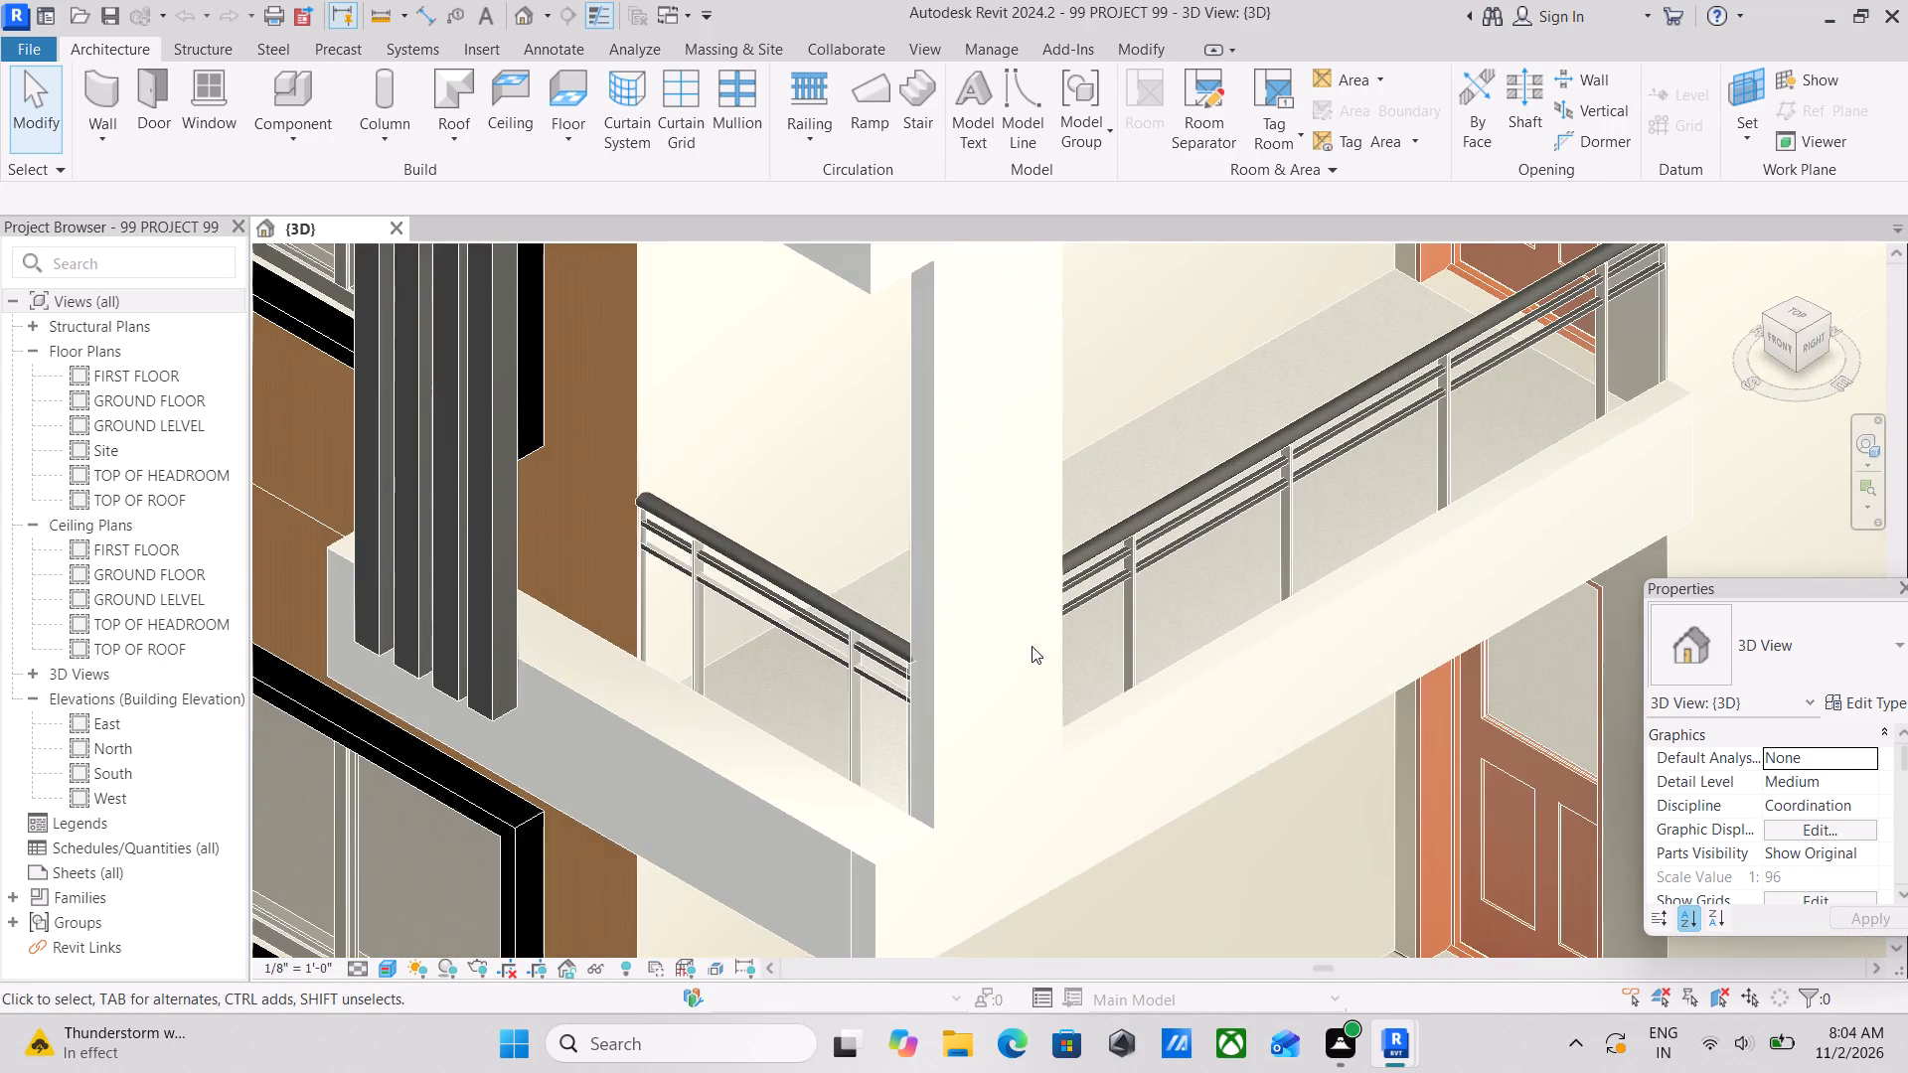
{"action": "scroll", "coordinate": [1042, 639], "scroll_direction": "down", "scroll_amount": 6}
{"action": "middle_click_drag", "start_coordinate": [1050, 640], "coordinate": [1034, 675]}
{"action": "scroll", "coordinate": [929, 530], "scroll_direction": "up", "scroll_amount": 1}
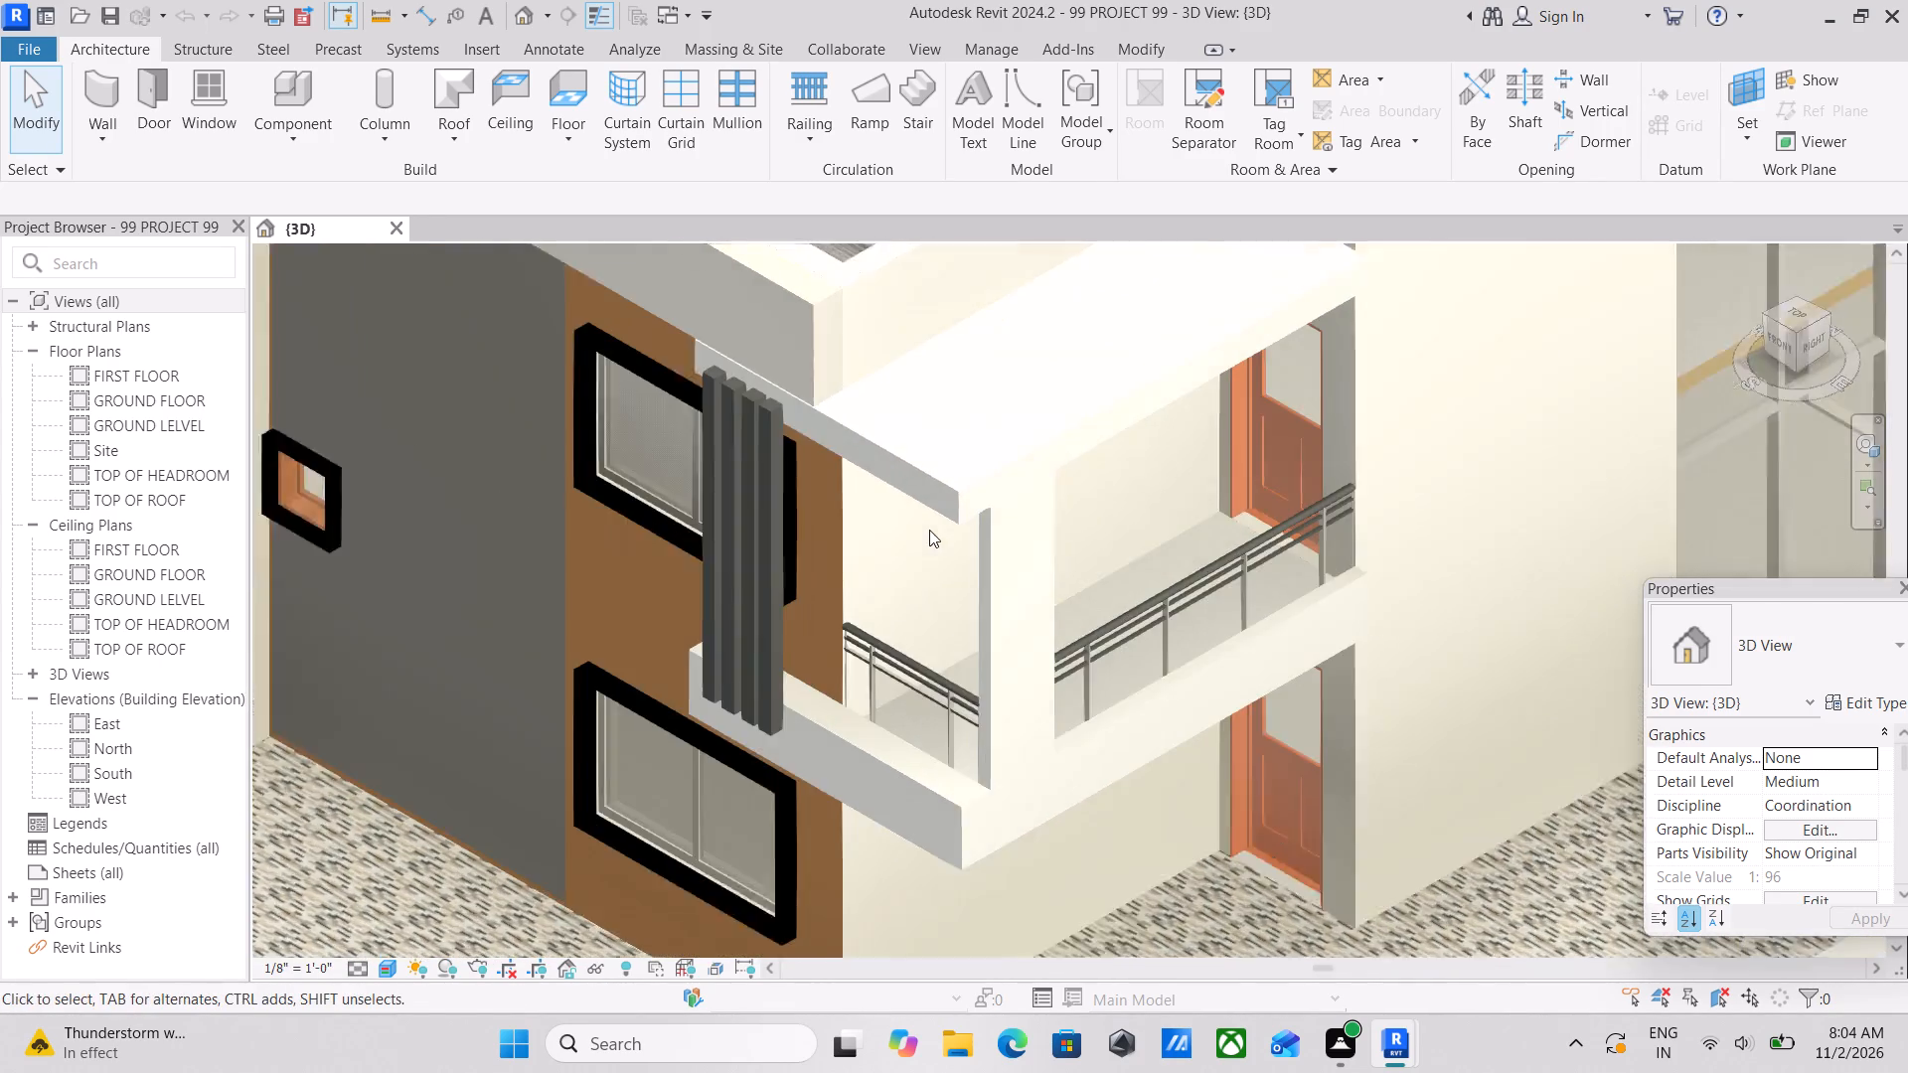
{"action": "scroll", "coordinate": [929, 530], "scroll_direction": "up", "scroll_amount": 1}
{"action": "scroll", "coordinate": [966, 513], "scroll_direction": "down", "scroll_amount": 5}
{"action": "middle_click_drag", "start_coordinate": [971, 541], "coordinate": [891, 623]}
{"action": "scroll", "coordinate": [953, 598], "scroll_direction": "down", "scroll_amount": 1}
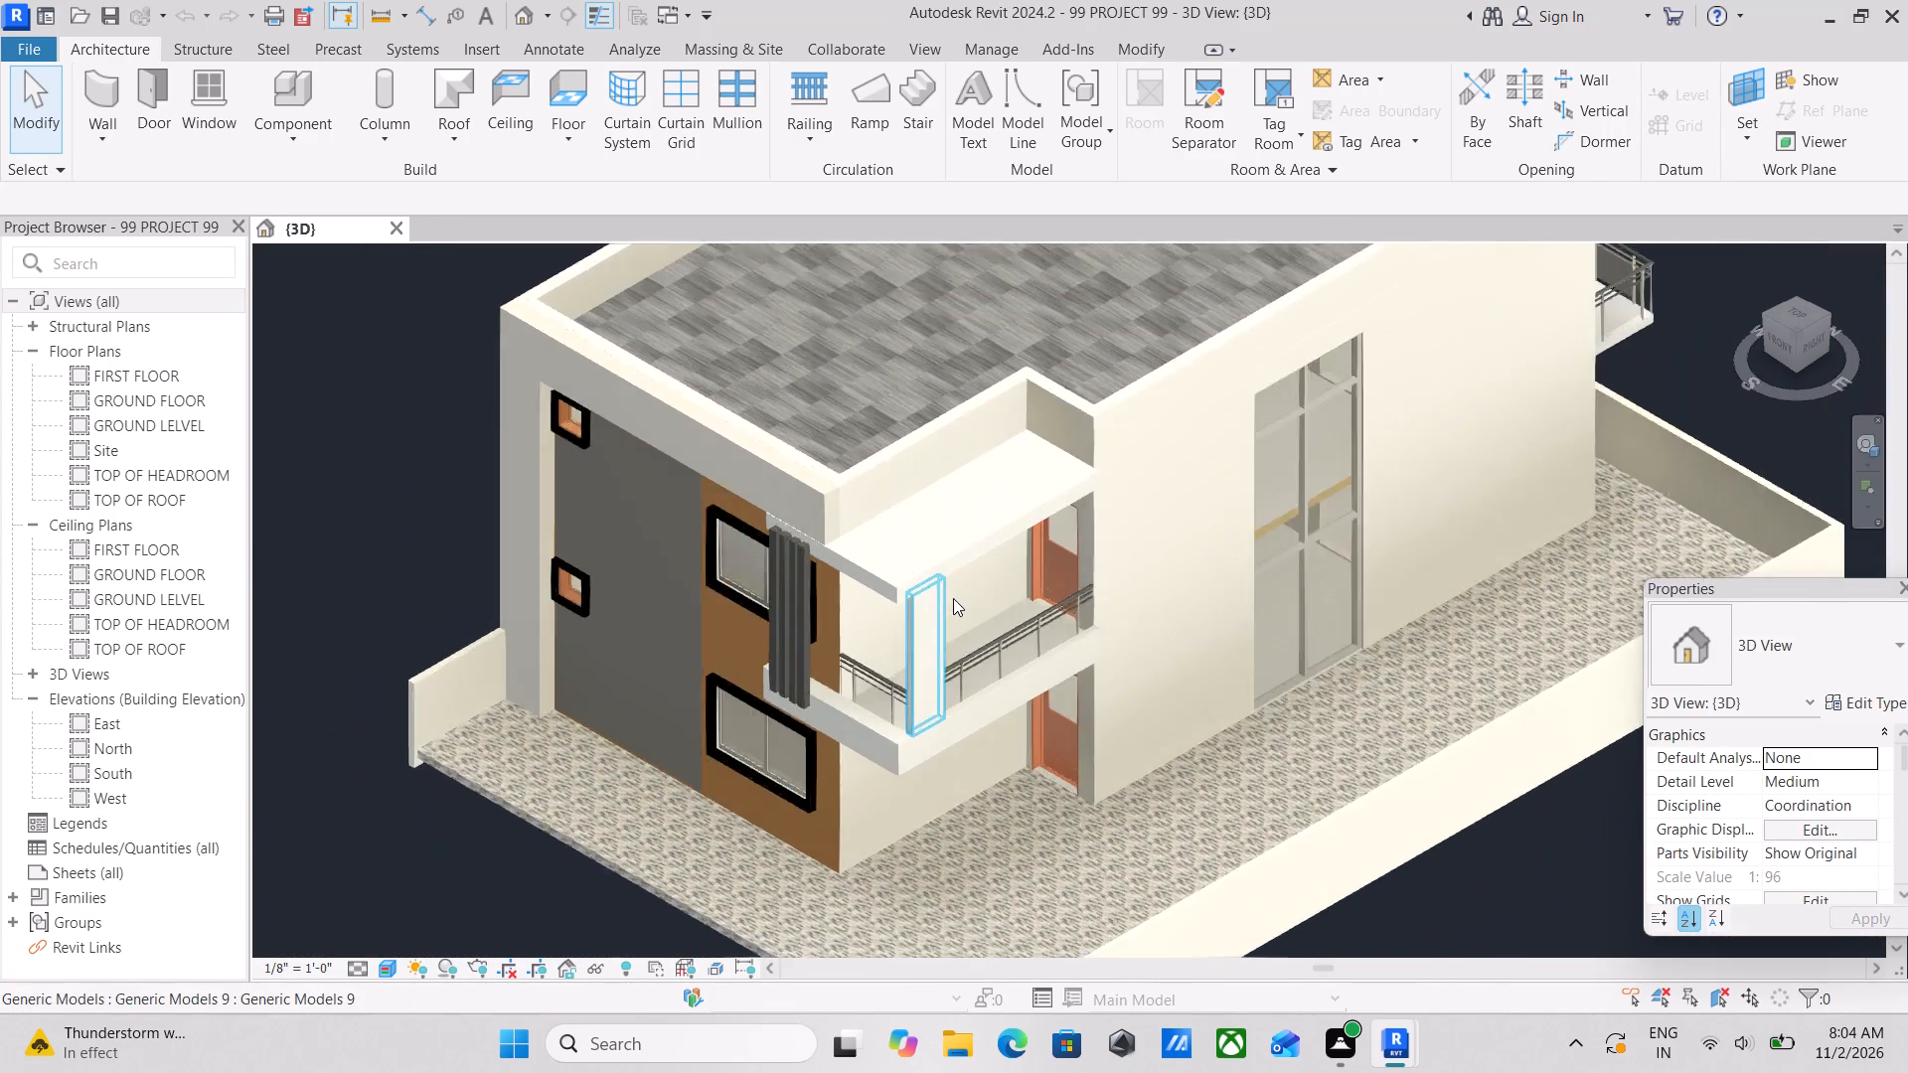
{"action": "scroll", "coordinate": [953, 598], "scroll_direction": "down", "scroll_amount": 2}
{"action": "middle_click_drag", "start_coordinate": [1034, 637], "coordinate": [1024, 631], "text": "shift"}
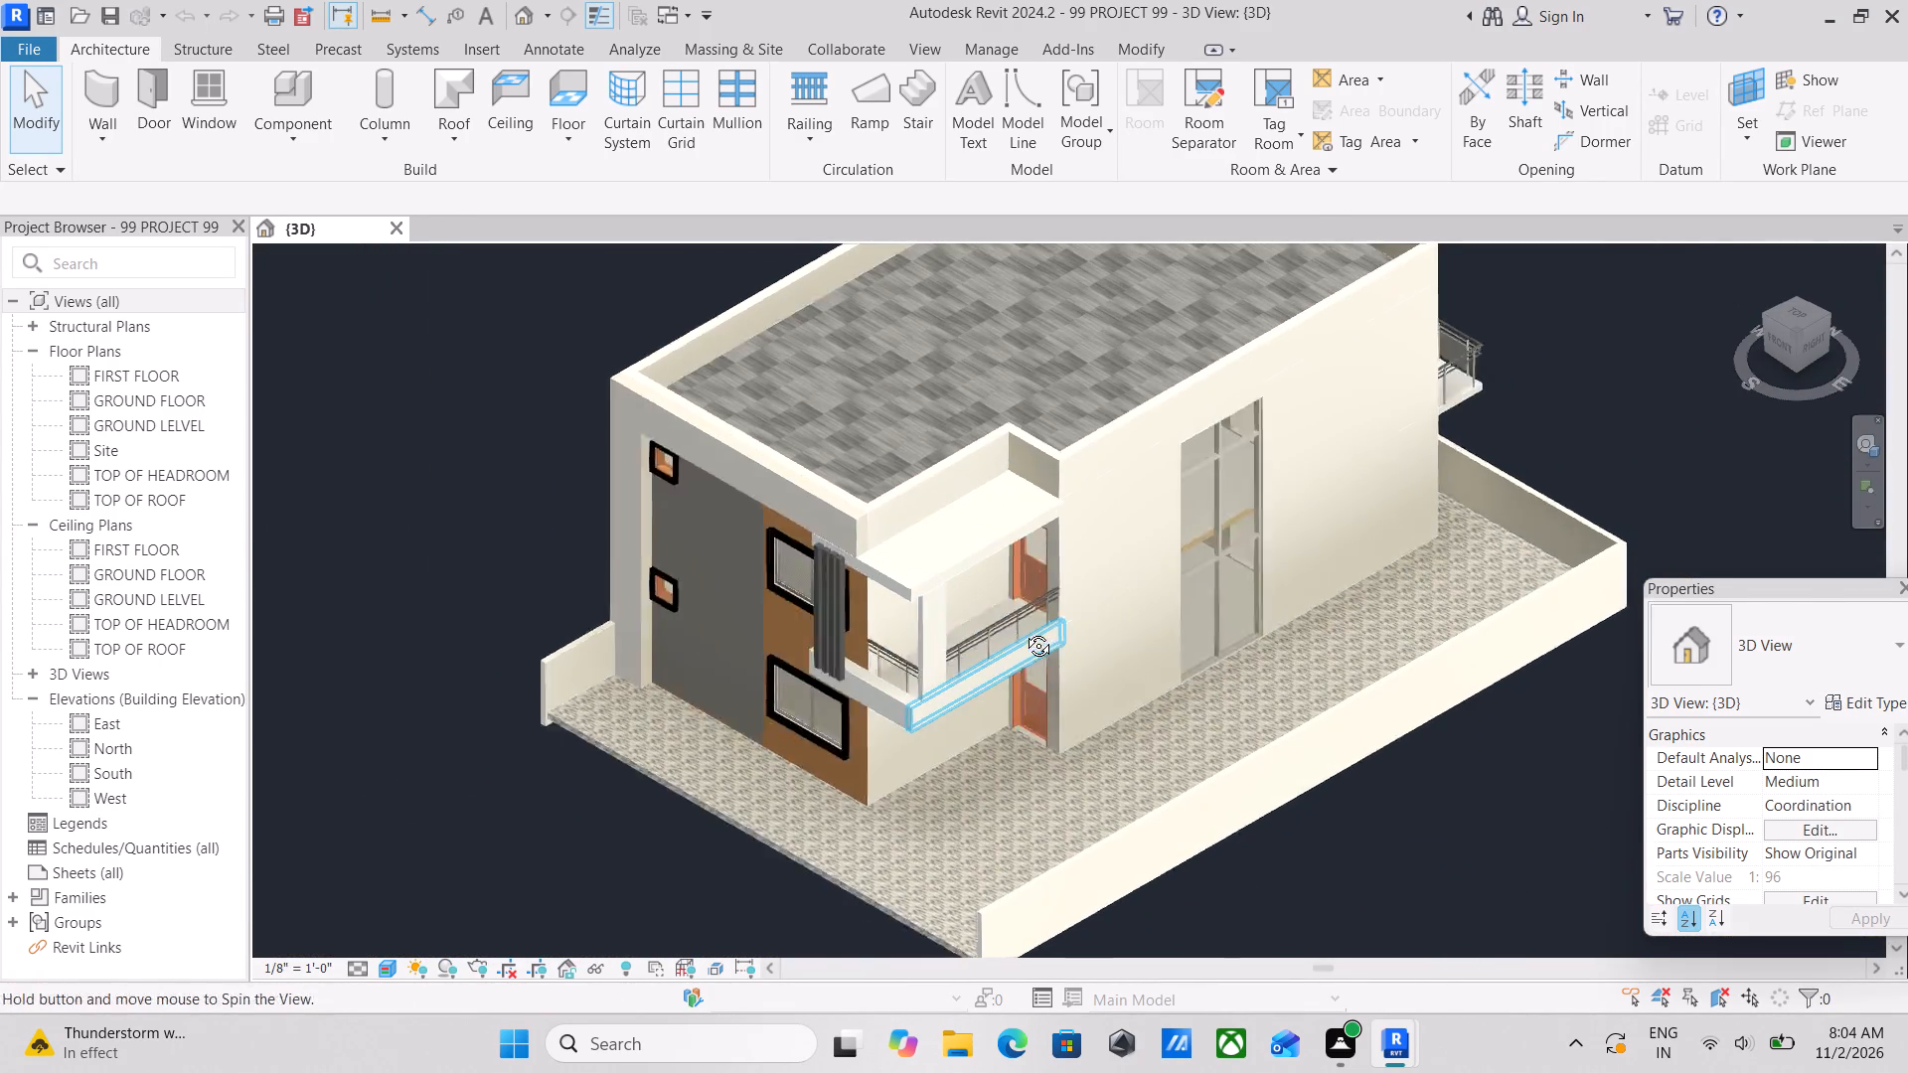
{"action": "middle_click_drag", "start_coordinate": [1024, 631], "coordinate": [932, 557], "text": "shift"}
{"action": "middle_click_drag", "start_coordinate": [1029, 629], "coordinate": [1009, 610], "text": "shift"}
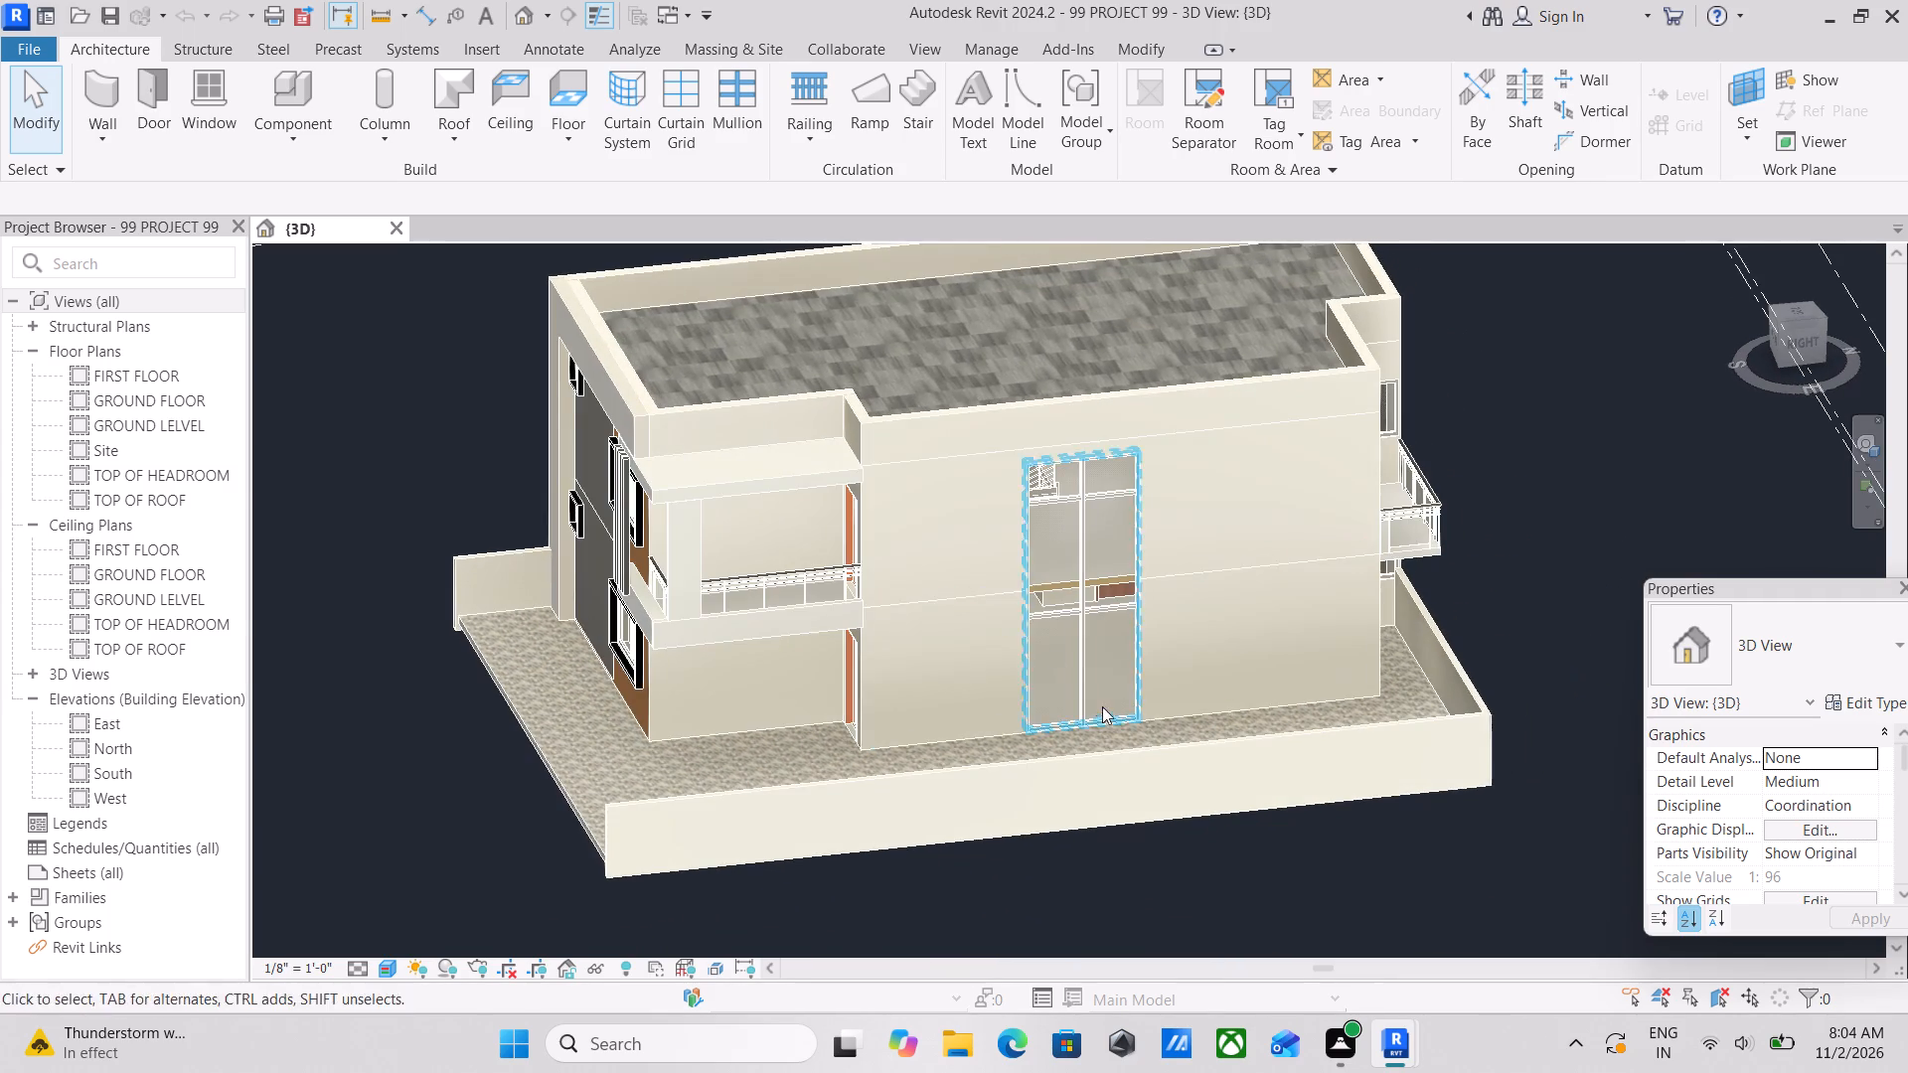
Raise the base of the Storefront curtain wall on the side wall to an offset of about 0' 9 1/2" above the ground floor.
{"action": "scroll", "coordinate": [1104, 709], "scroll_direction": "up", "scroll_amount": 11}
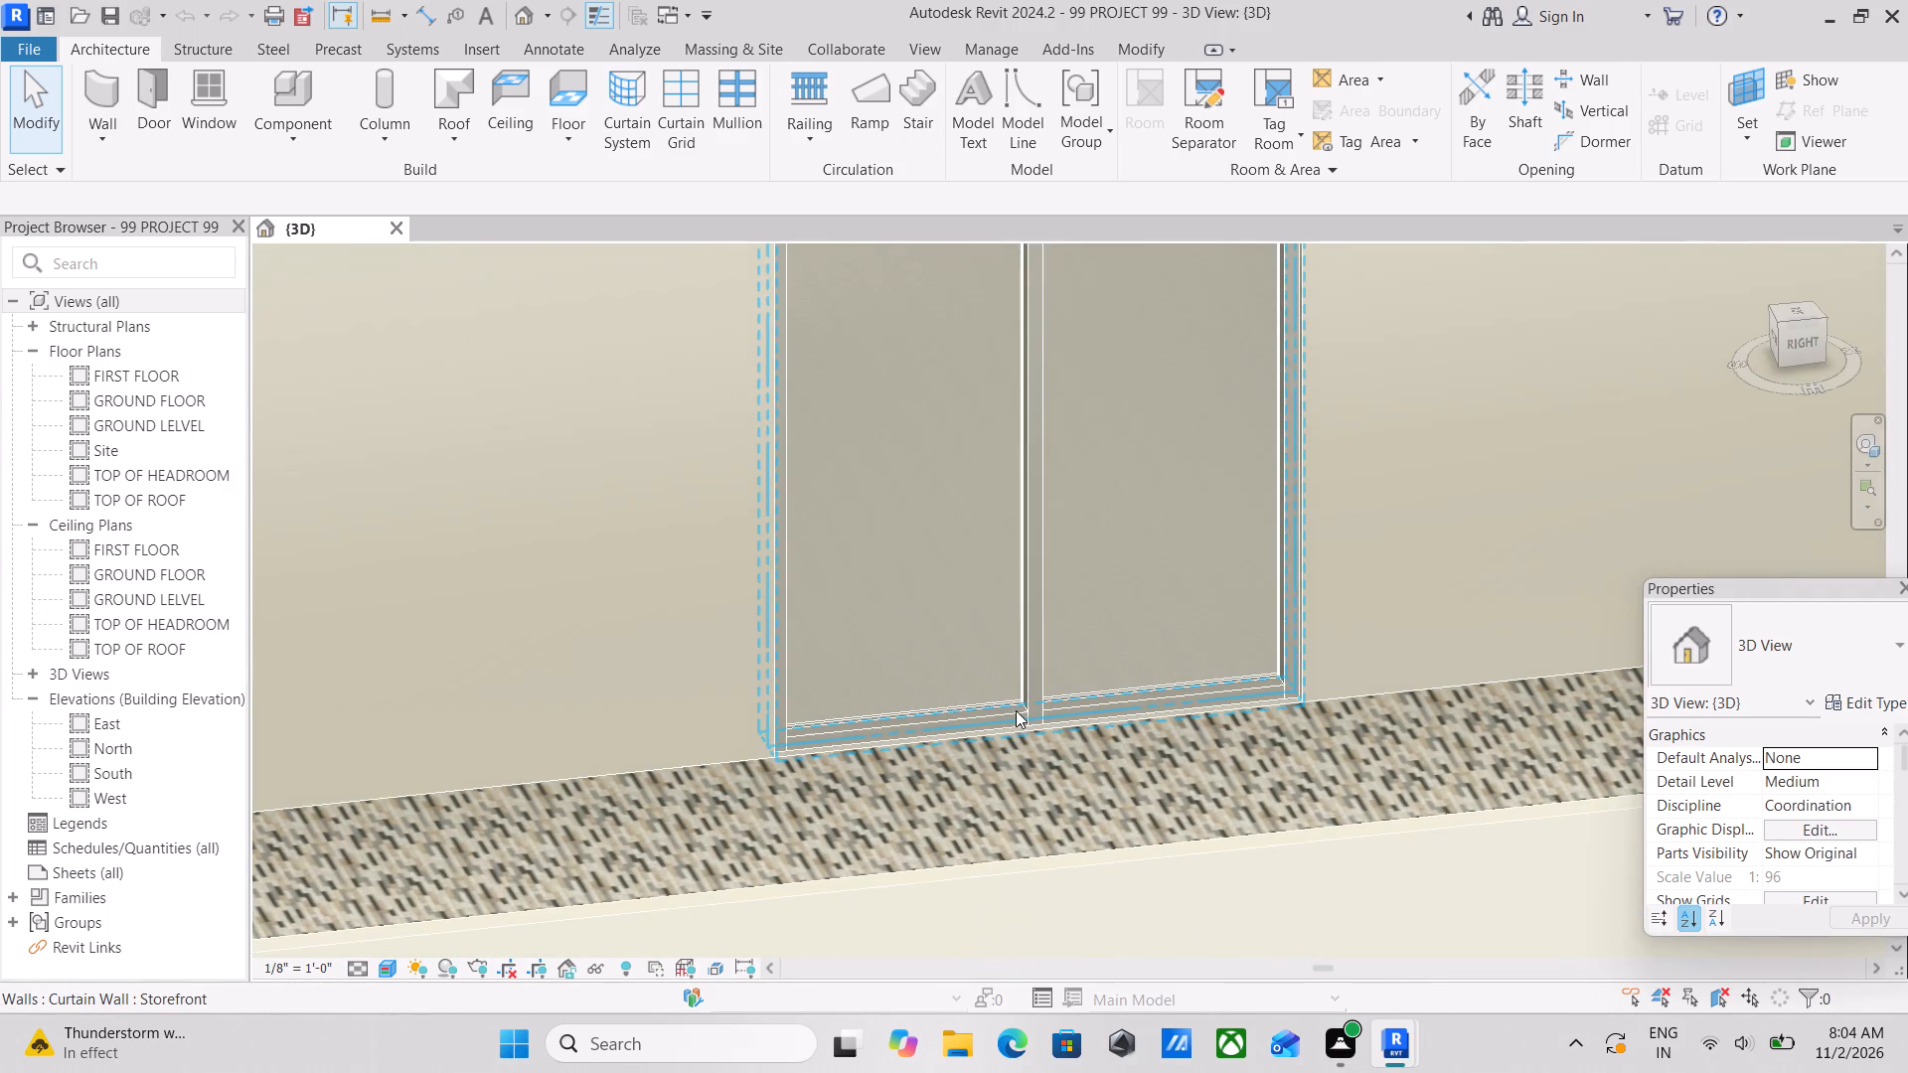
{"action": "left_click", "coordinate": [1034, 720]}
{"action": "scroll", "coordinate": [1075, 717], "scroll_direction": "down", "scroll_amount": 4}
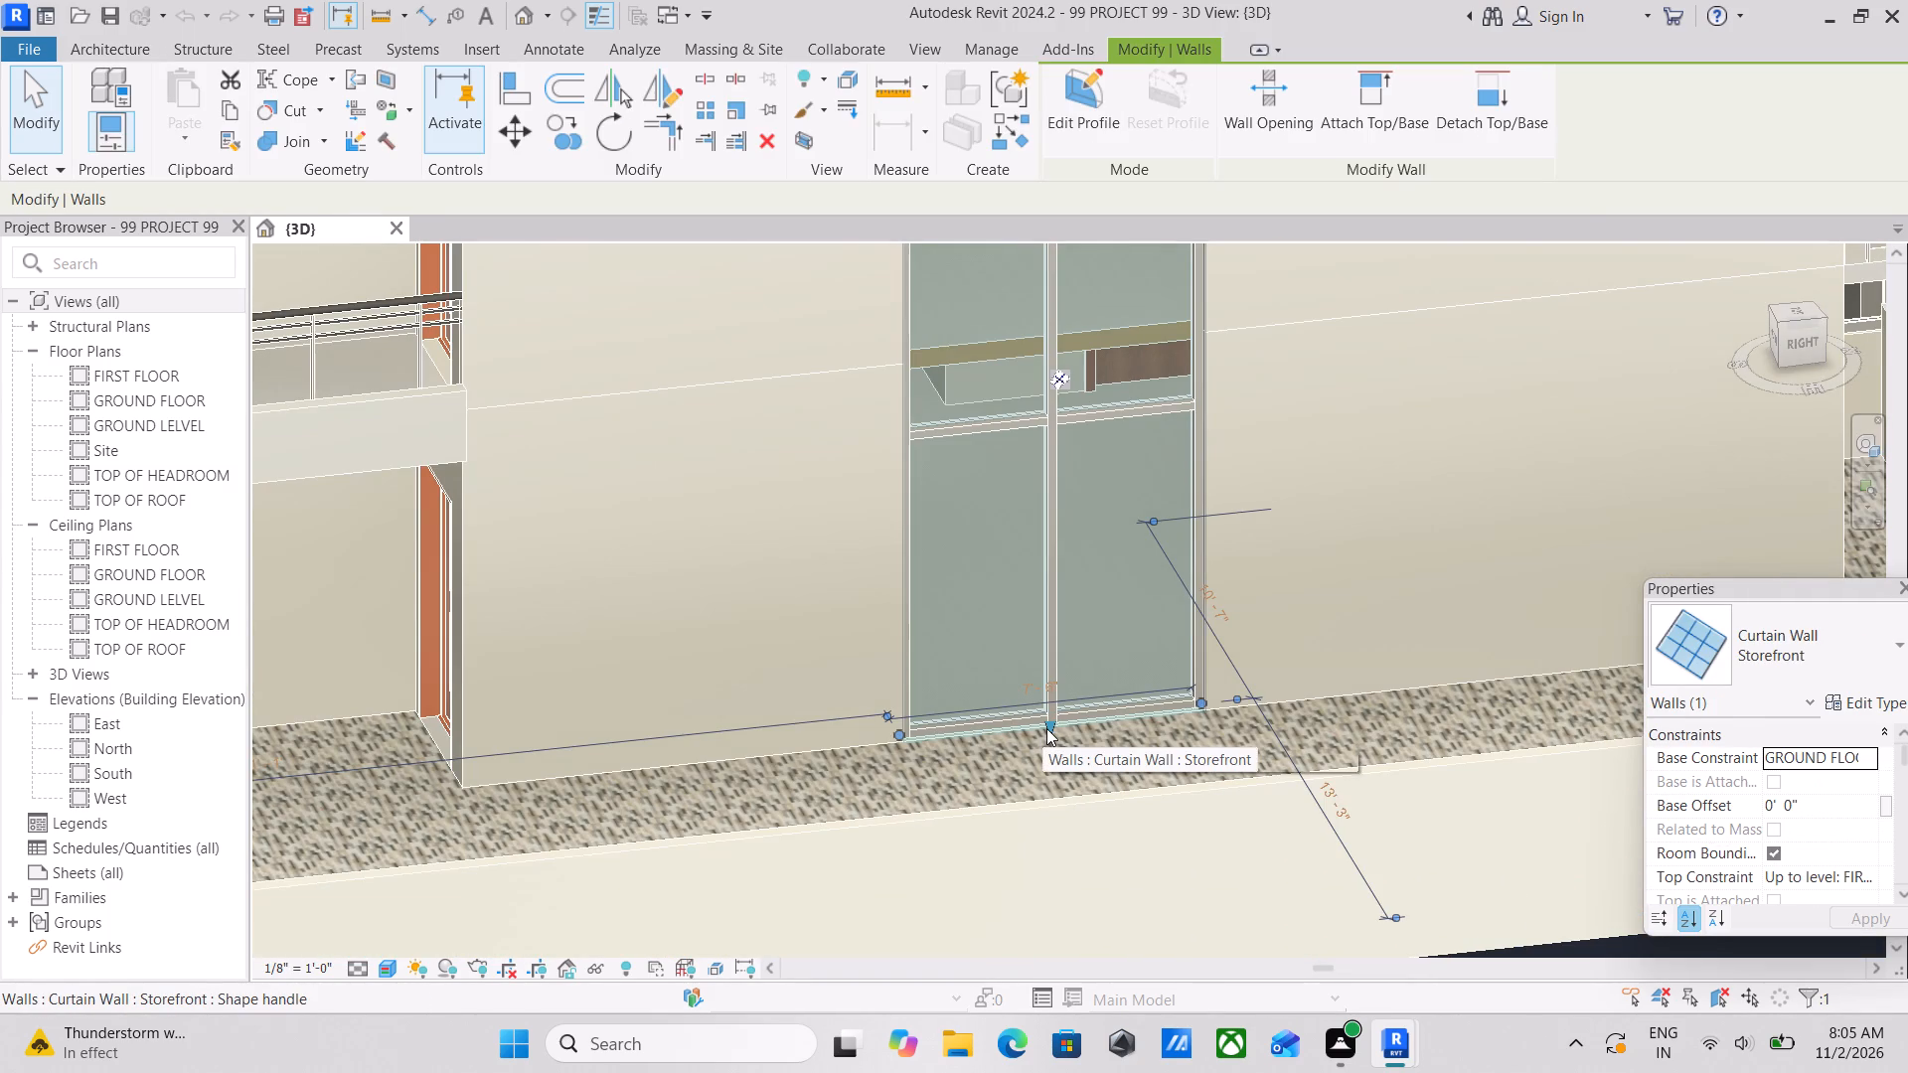
{"action": "left_click_drag", "start_coordinate": [1046, 726], "coordinate": [1043, 690]}
{"action": "scroll", "coordinate": [1077, 688], "scroll_direction": "down", "scroll_amount": 7}
{"action": "middle_click", "coordinate": [1082, 687]}
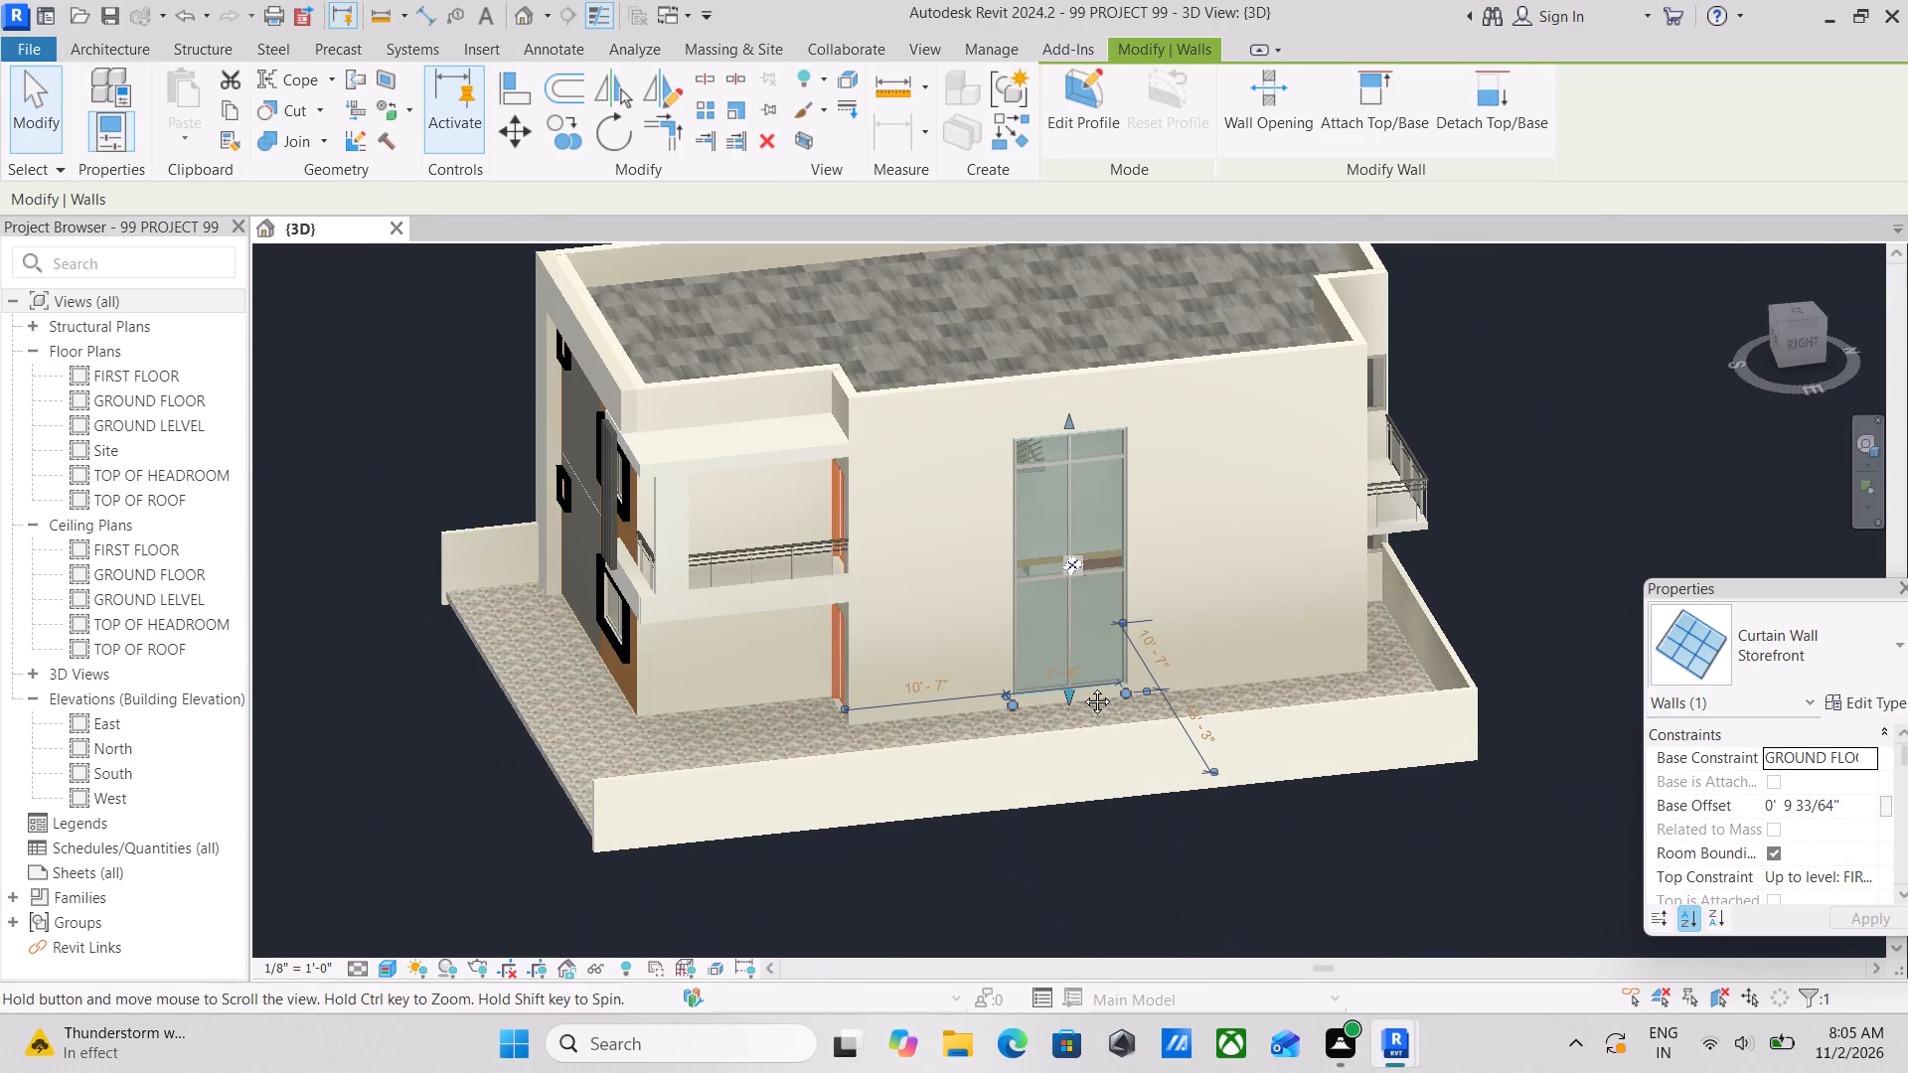
{"action": "scroll", "coordinate": [1061, 500], "scroll_direction": "up", "scroll_amount": 6}
{"action": "key", "text": "Escape"}
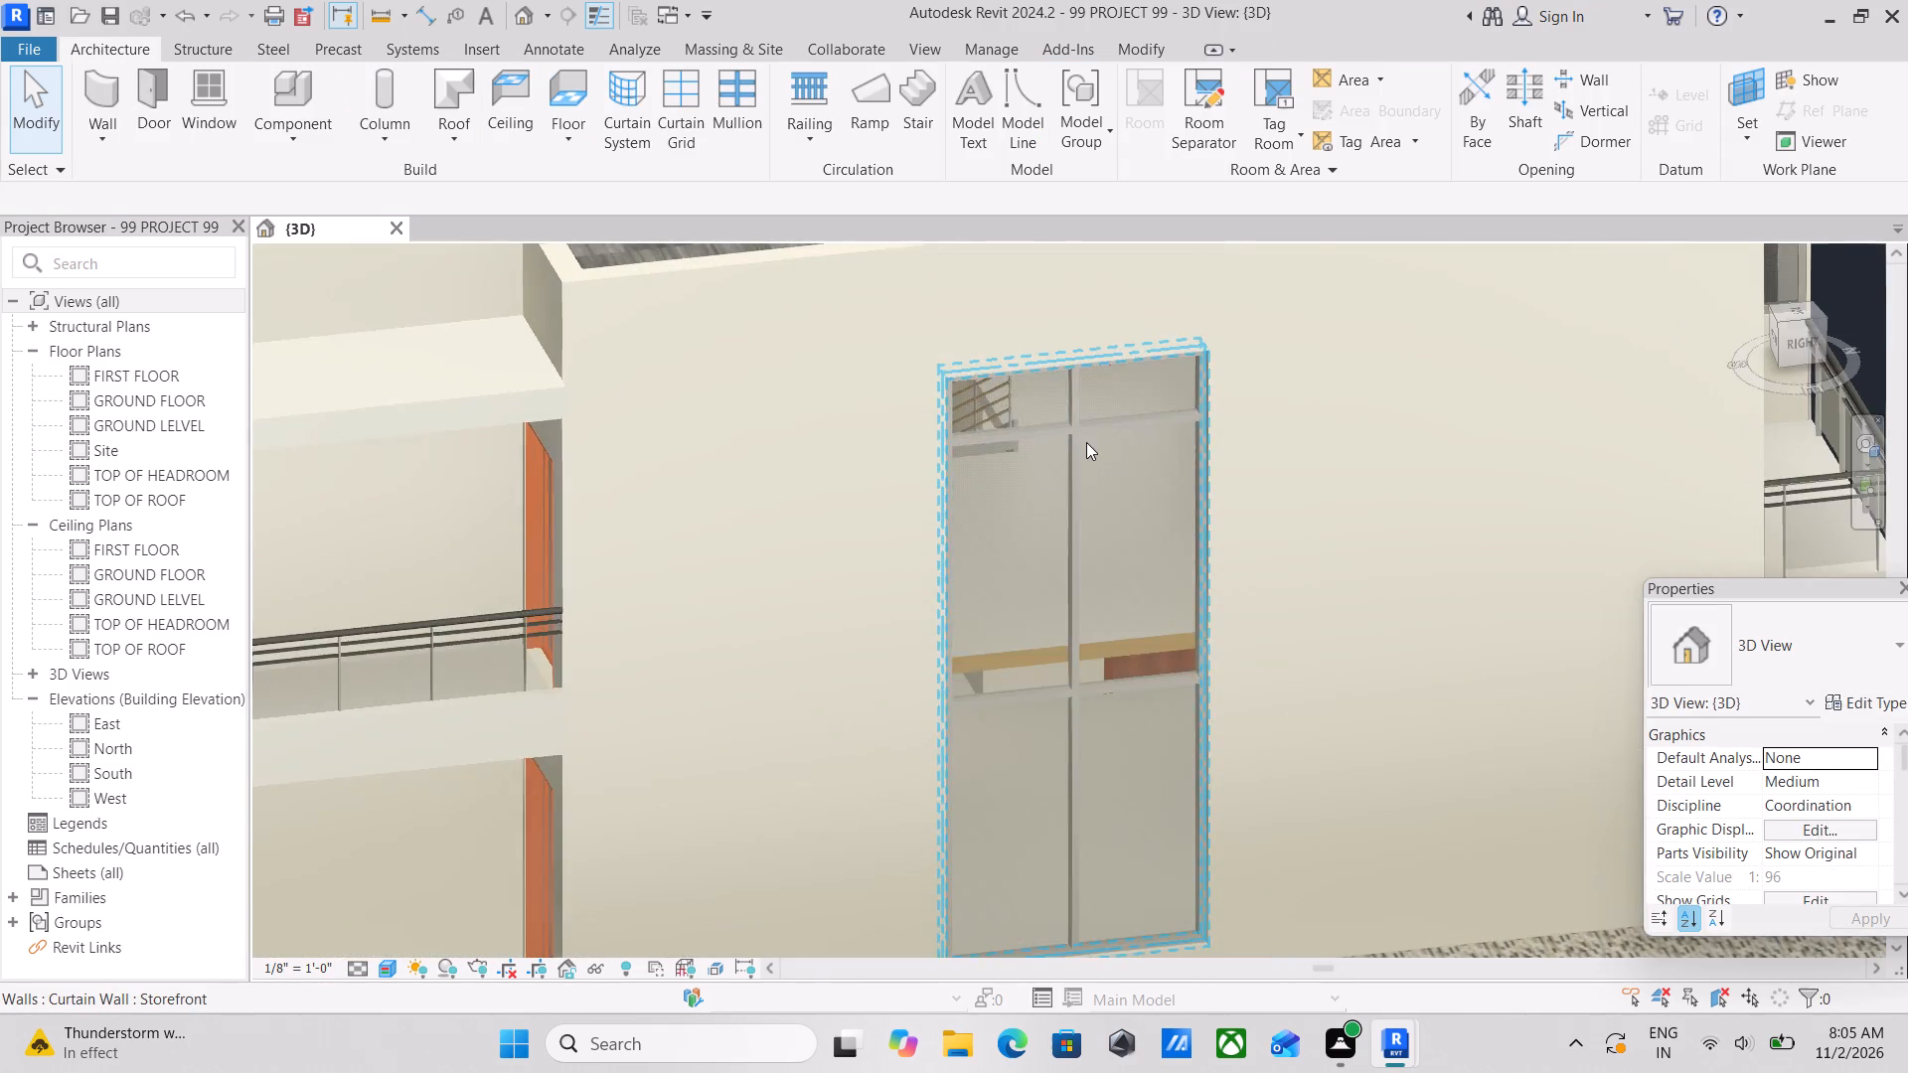
Open the footprint of the carpet roof 6" for editing and view the staircase area from the top.
{"action": "scroll", "coordinate": [1089, 445], "scroll_direction": "down", "scroll_amount": 3}
{"action": "scroll", "coordinate": [1123, 627], "scroll_direction": "down", "scroll_amount": 2}
{"action": "middle_click_drag", "start_coordinate": [1123, 620], "coordinate": [1149, 635]}
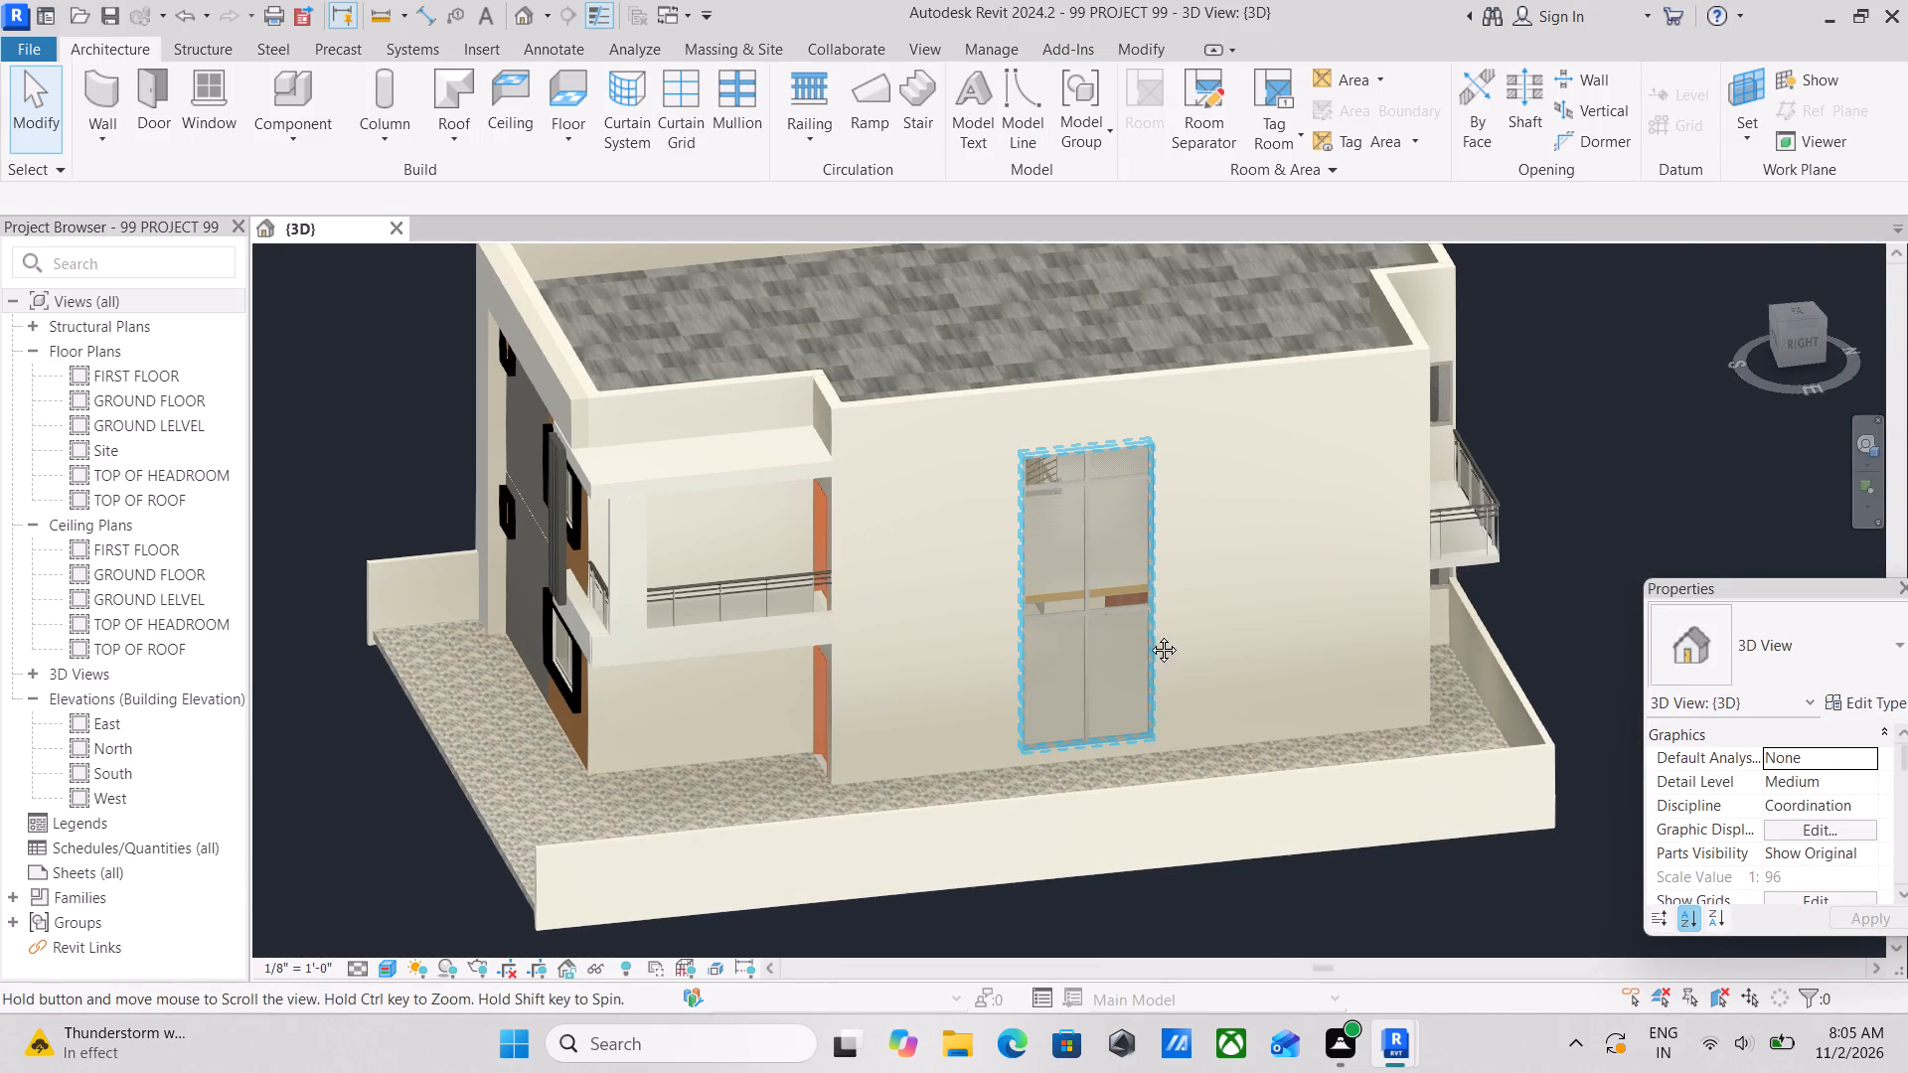
{"action": "middle_click_drag", "start_coordinate": [1149, 635], "coordinate": [1156, 639]}
{"action": "scroll", "coordinate": [1158, 636], "scroll_direction": "down", "scroll_amount": 1, "text": "shift"}
{"action": "middle_click_drag", "start_coordinate": [1157, 636], "coordinate": [1312, 865], "text": "shift"}
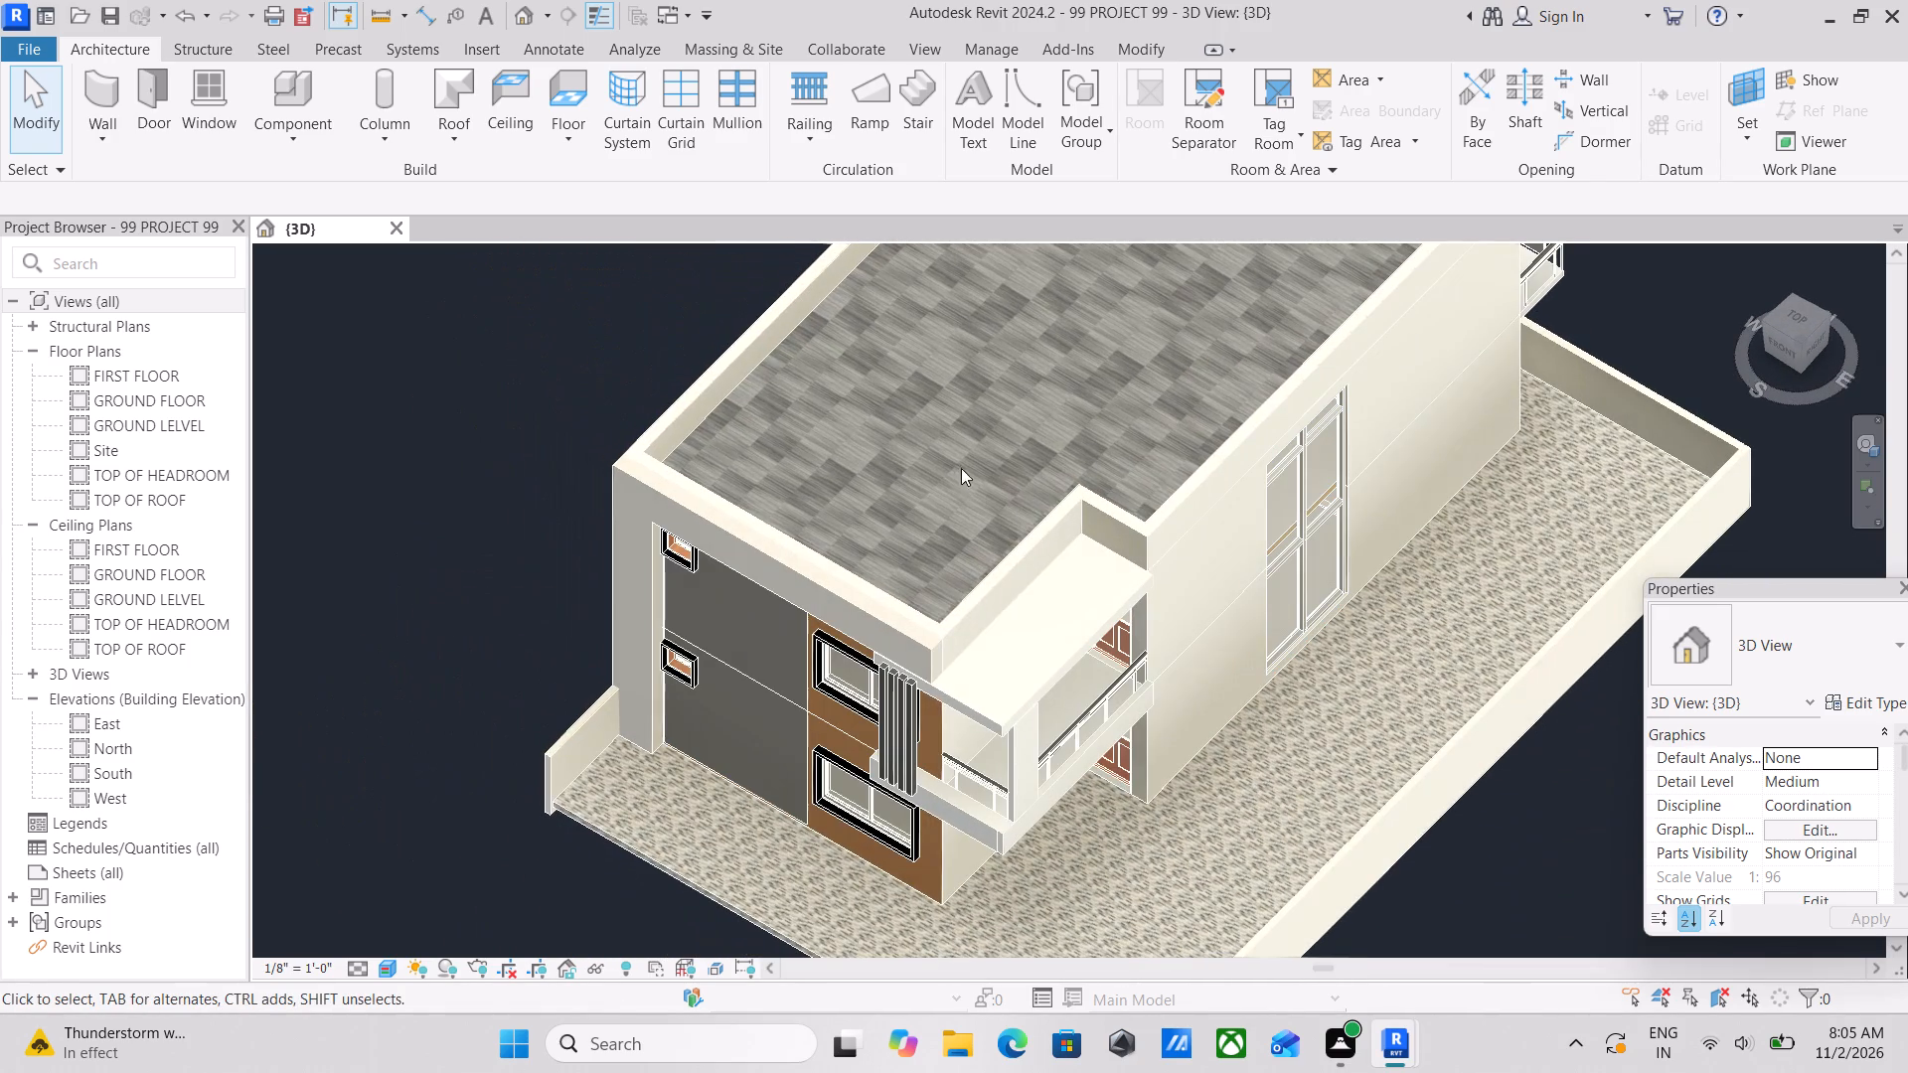
{"action": "left_click", "coordinate": [670, 460]}
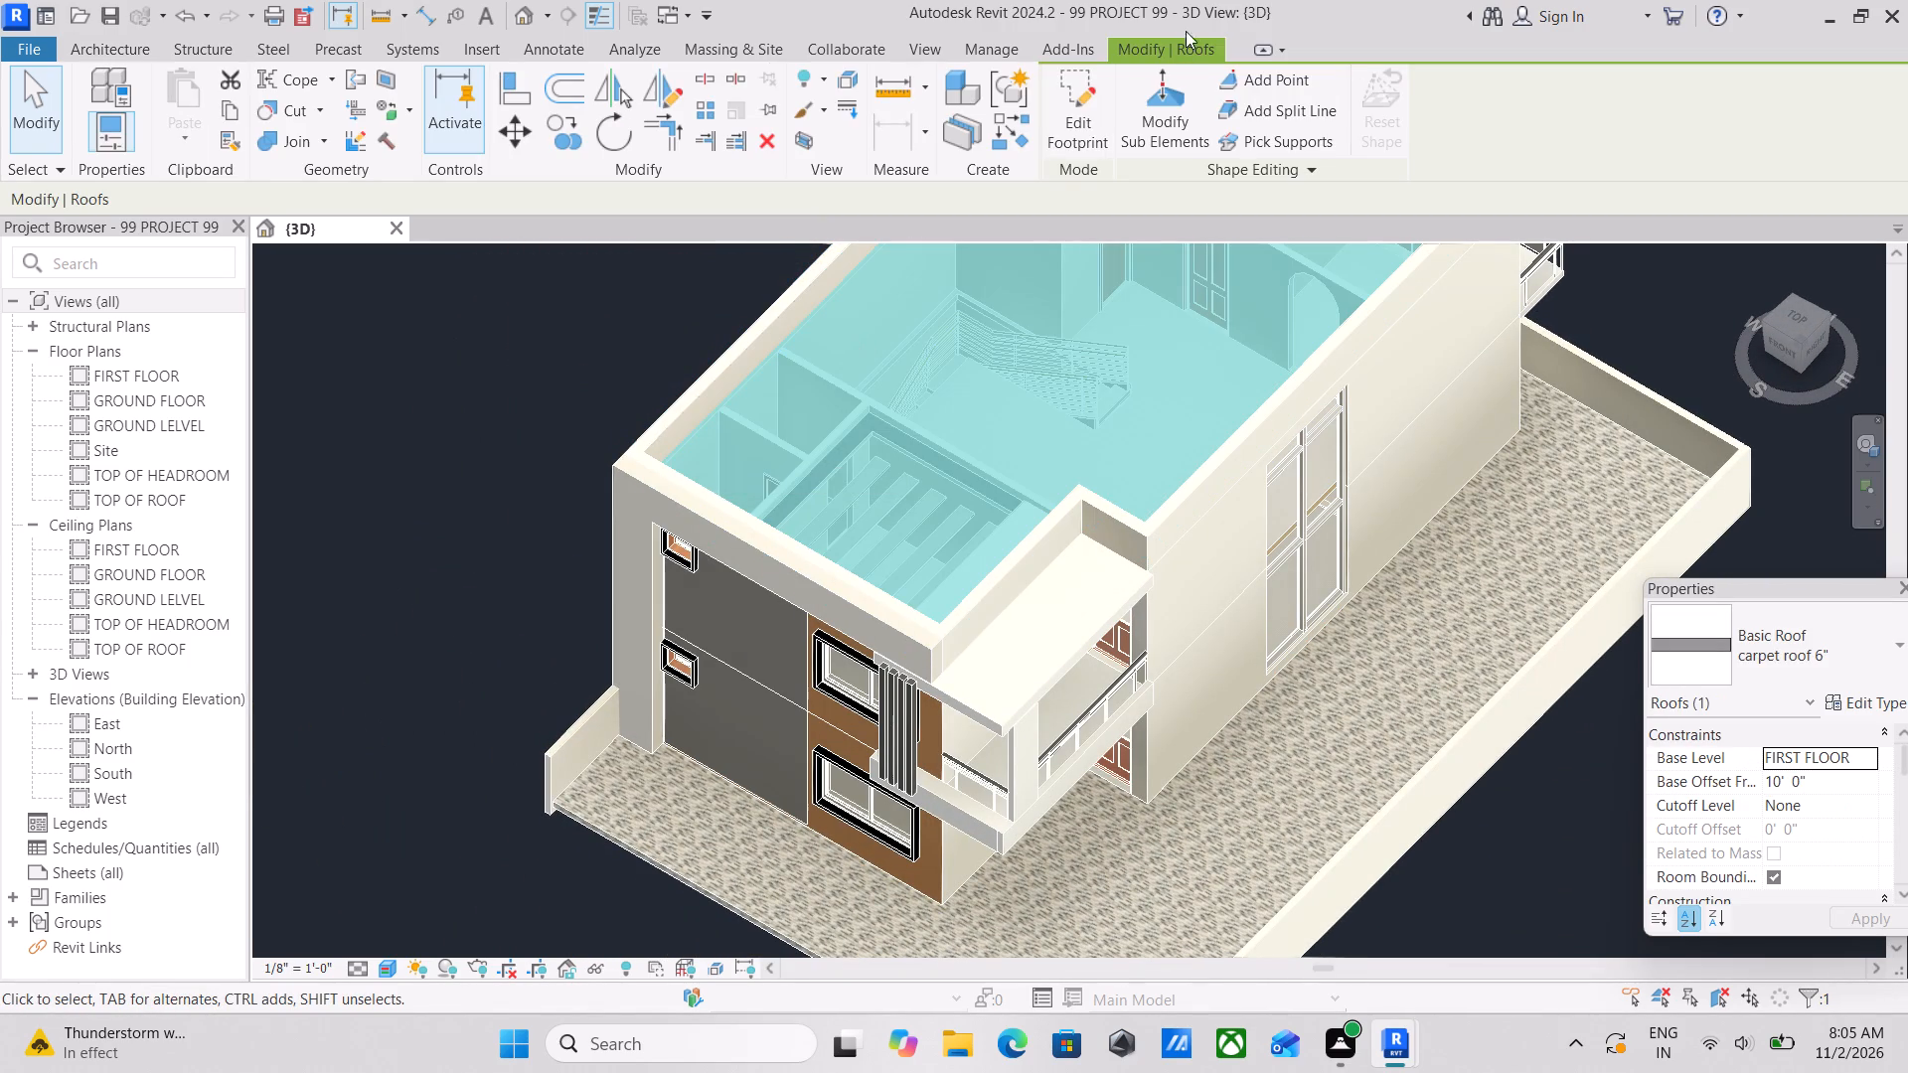
{"action": "left_click", "coordinate": [1093, 111]}
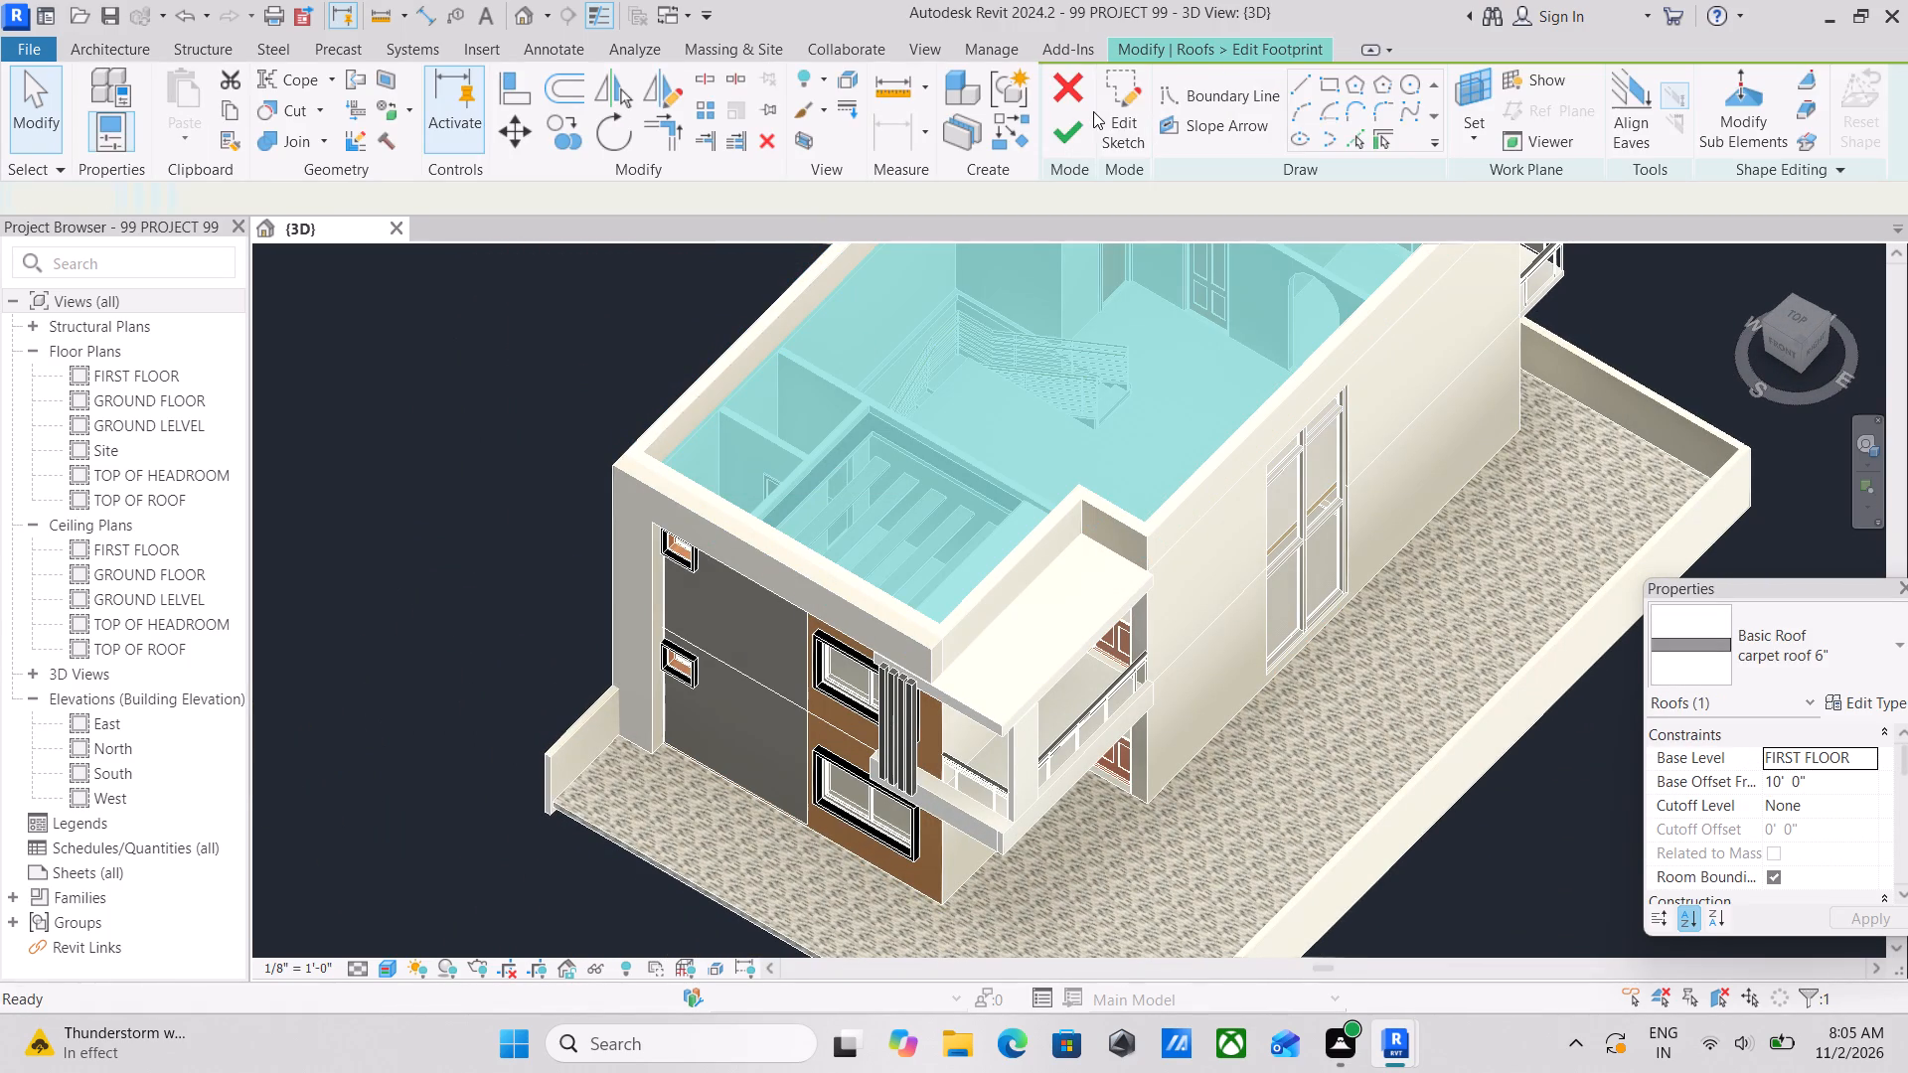
{"action": "left_click", "coordinate": [1794, 319]}
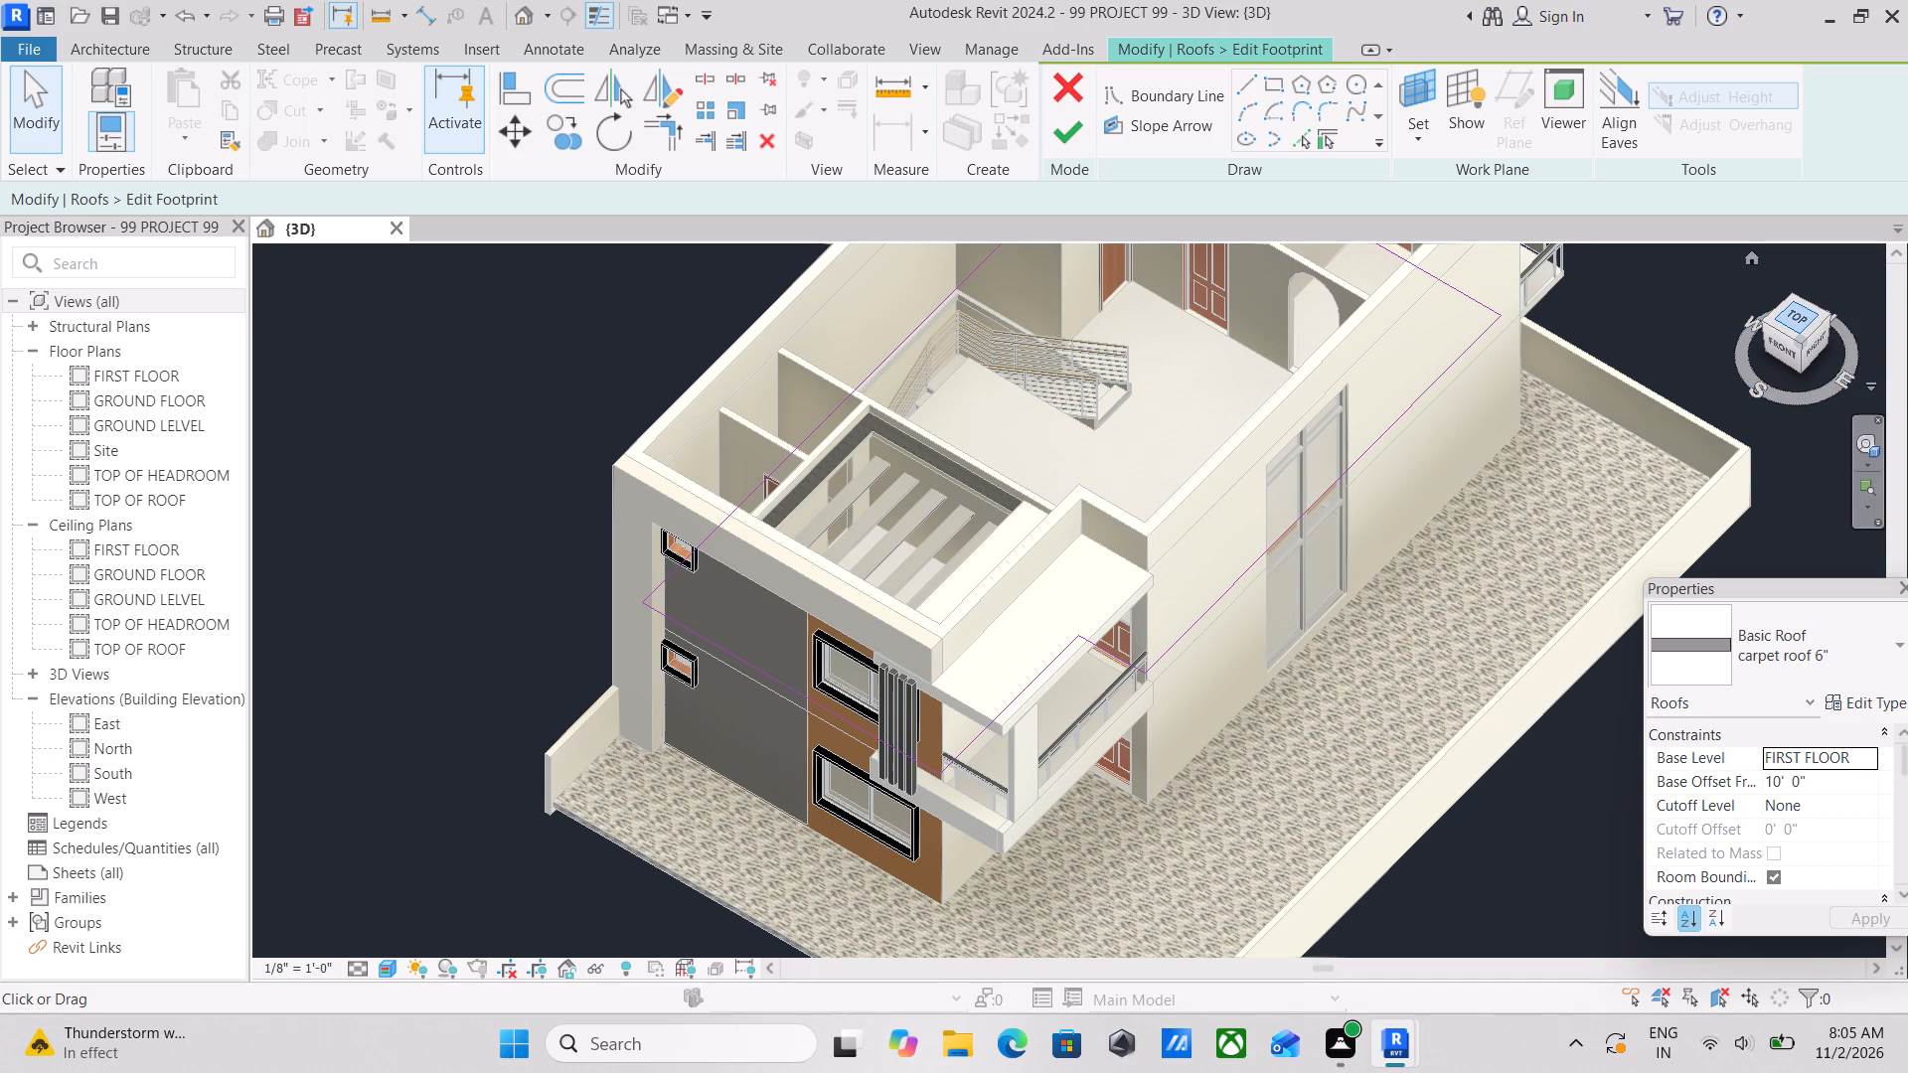
{"action": "scroll", "coordinate": [1033, 504], "scroll_direction": "up", "scroll_amount": 10}
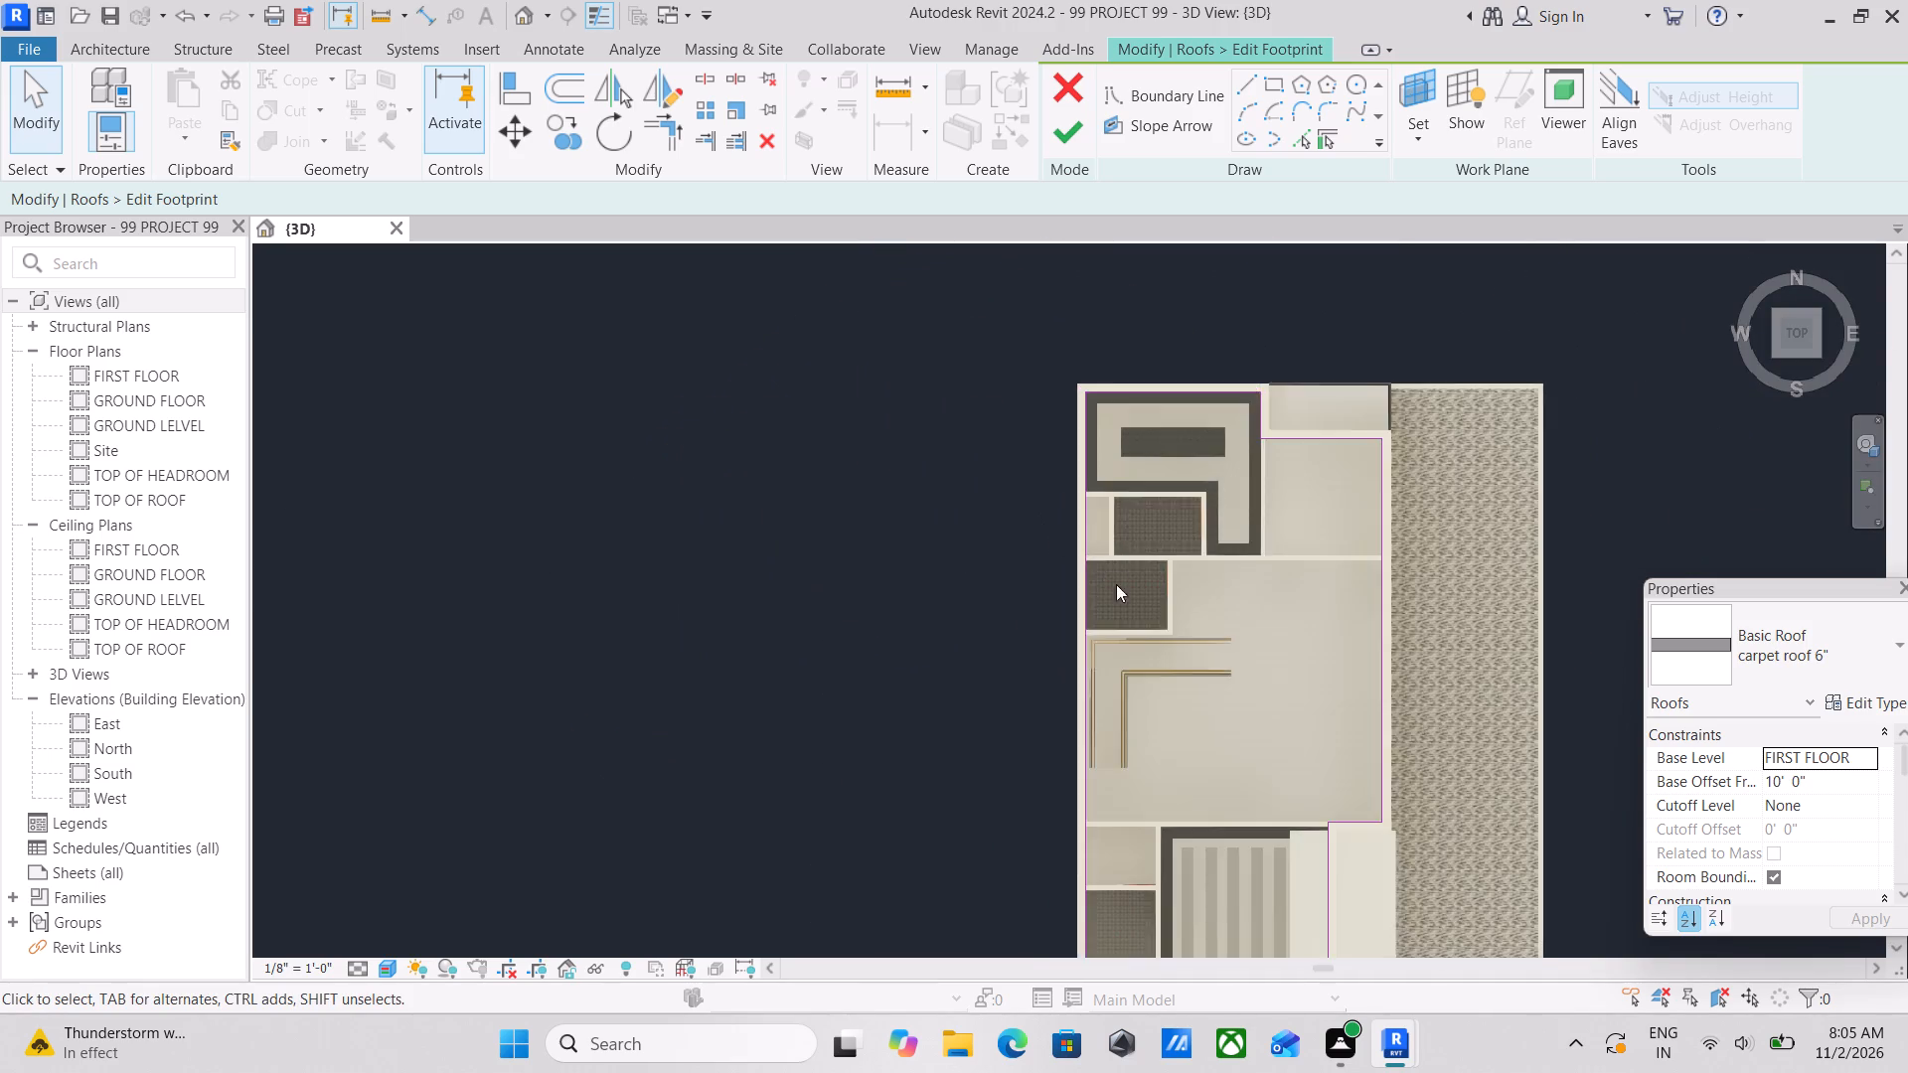
{"action": "scroll", "coordinate": [1117, 584], "scroll_direction": "up", "scroll_amount": 4}
{"action": "middle_click_drag", "start_coordinate": [1121, 588], "coordinate": [1061, 310]}
{"action": "scroll", "coordinate": [1098, 517], "scroll_direction": "up", "scroll_amount": 3}
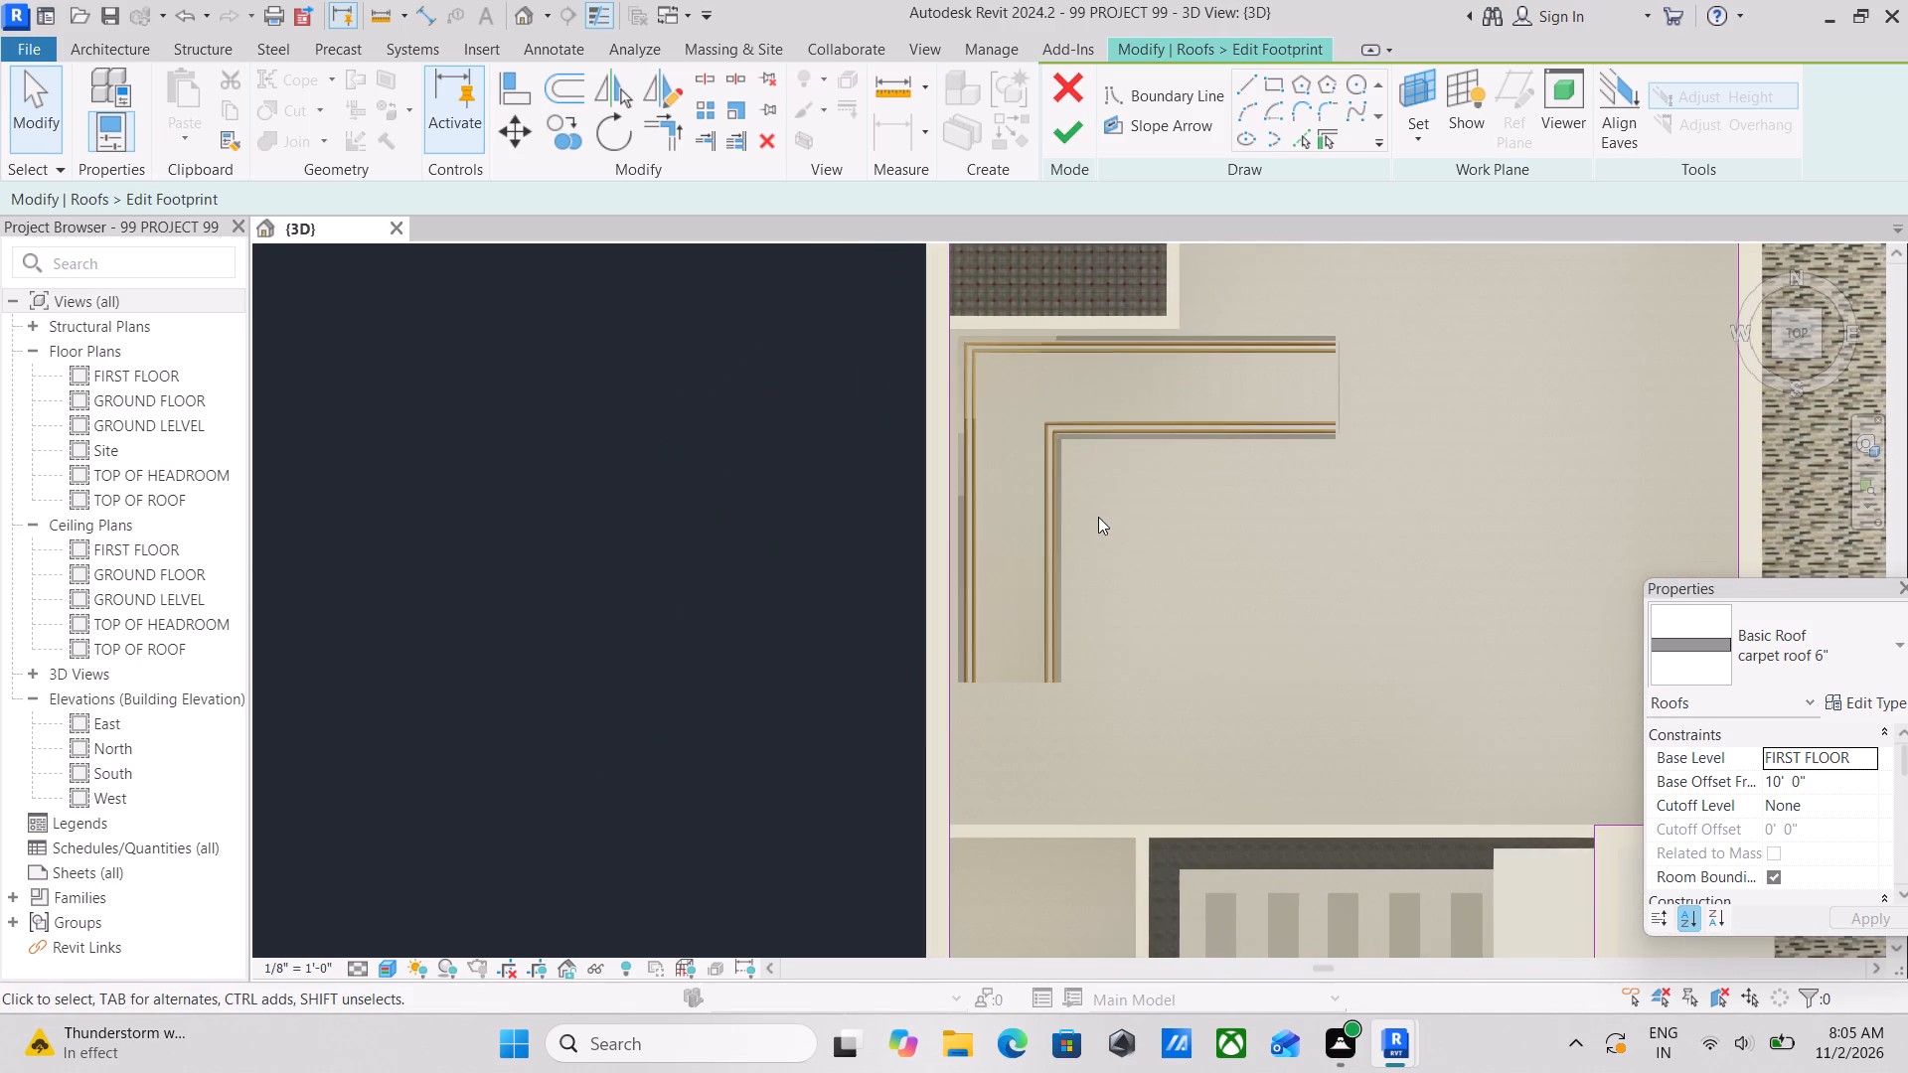
{"action": "middle_click_drag", "start_coordinate": [1094, 357], "coordinate": [1091, 477]}
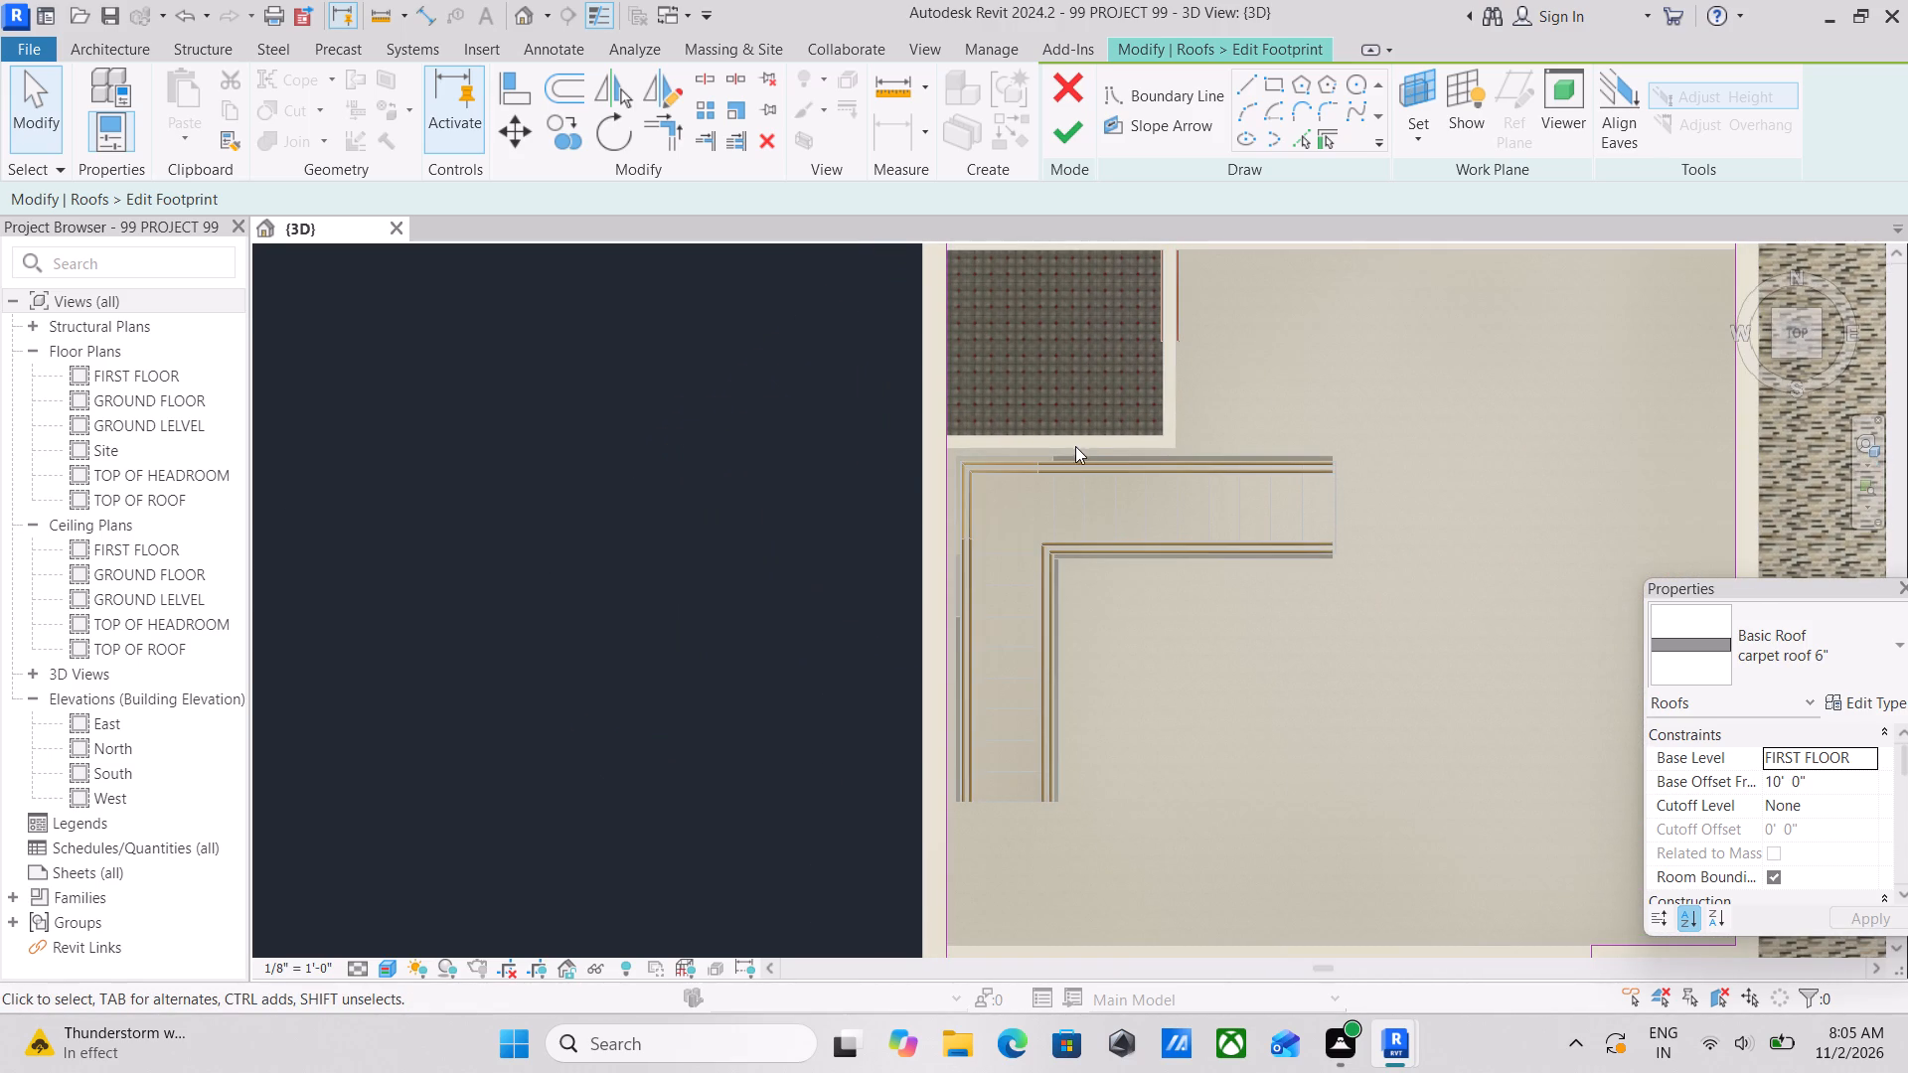
{"action": "scroll", "coordinate": [1075, 444], "scroll_direction": "down", "scroll_amount": 3}
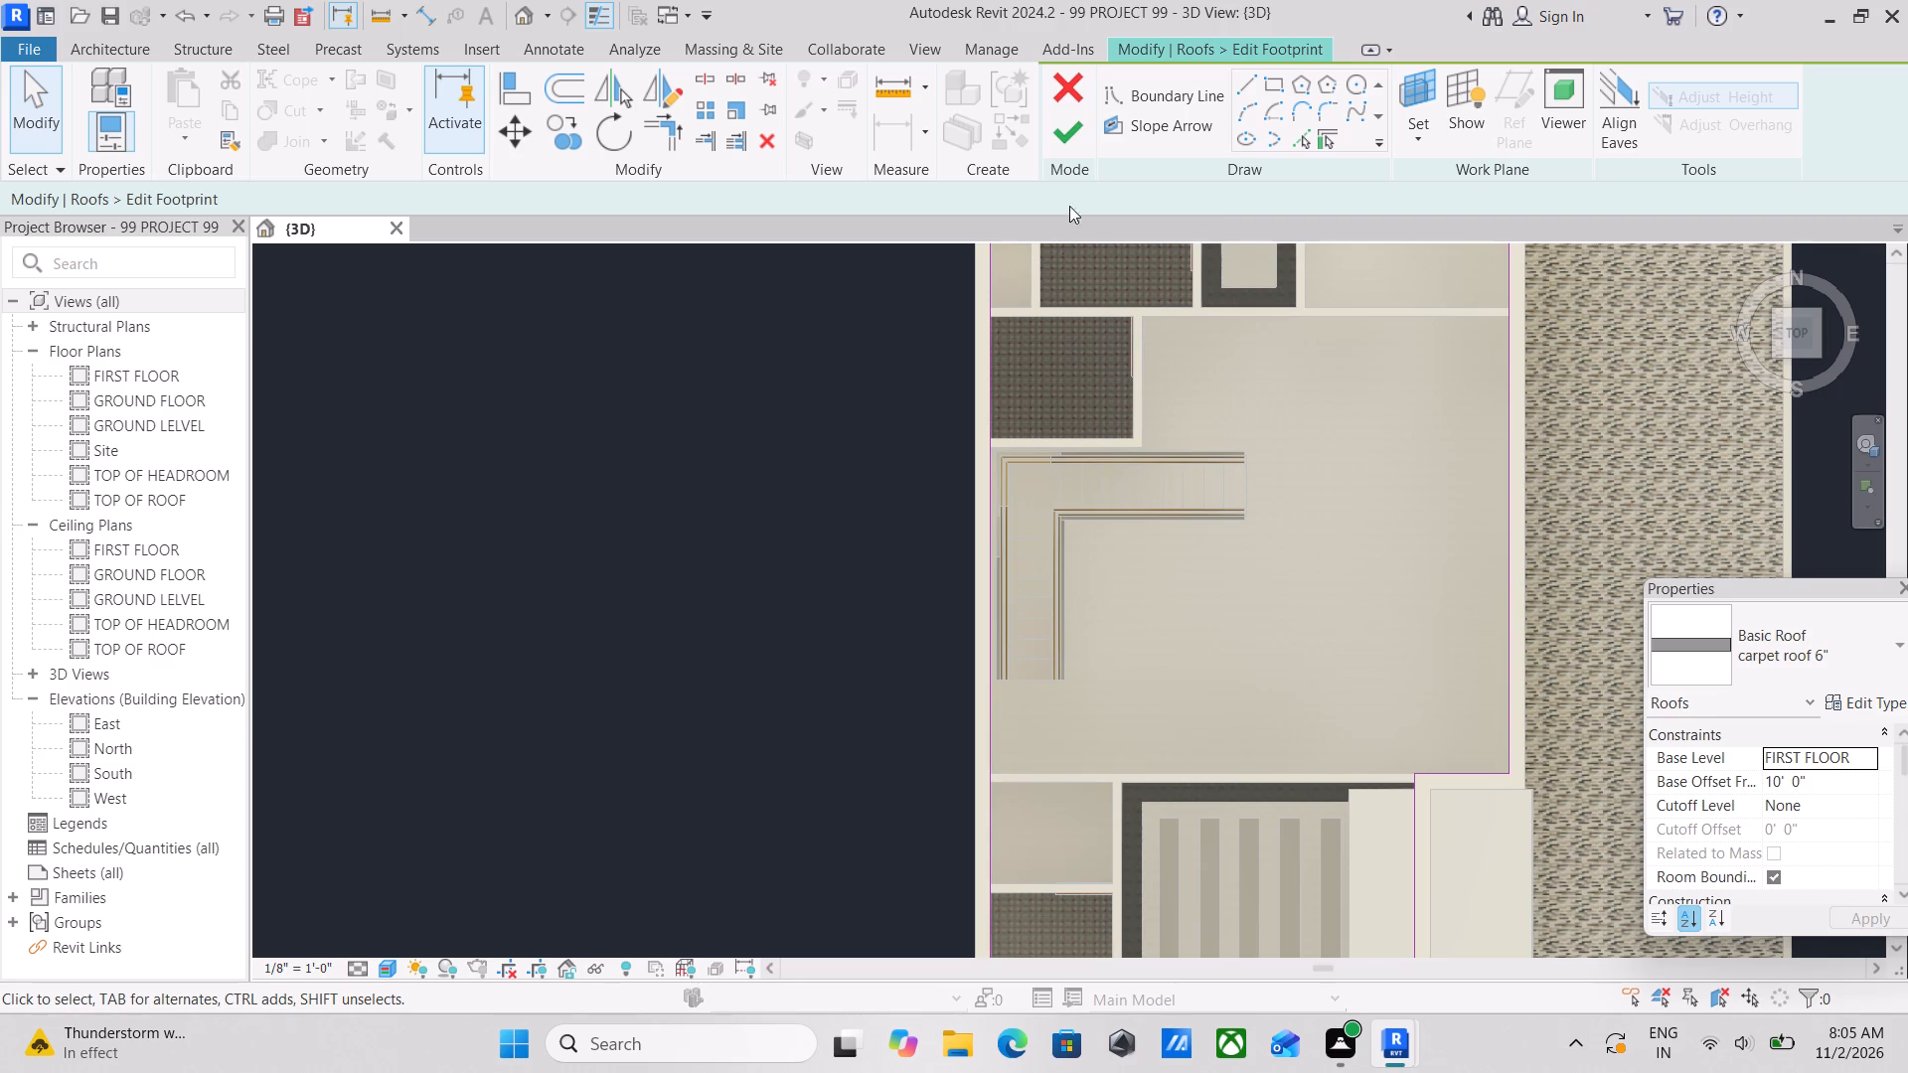
Draw the carpet roof opening's boundary across the staircase's east end, 3' 4" wide, and about 12' along its north edge.
{"action": "left_click", "coordinate": [1246, 85]}
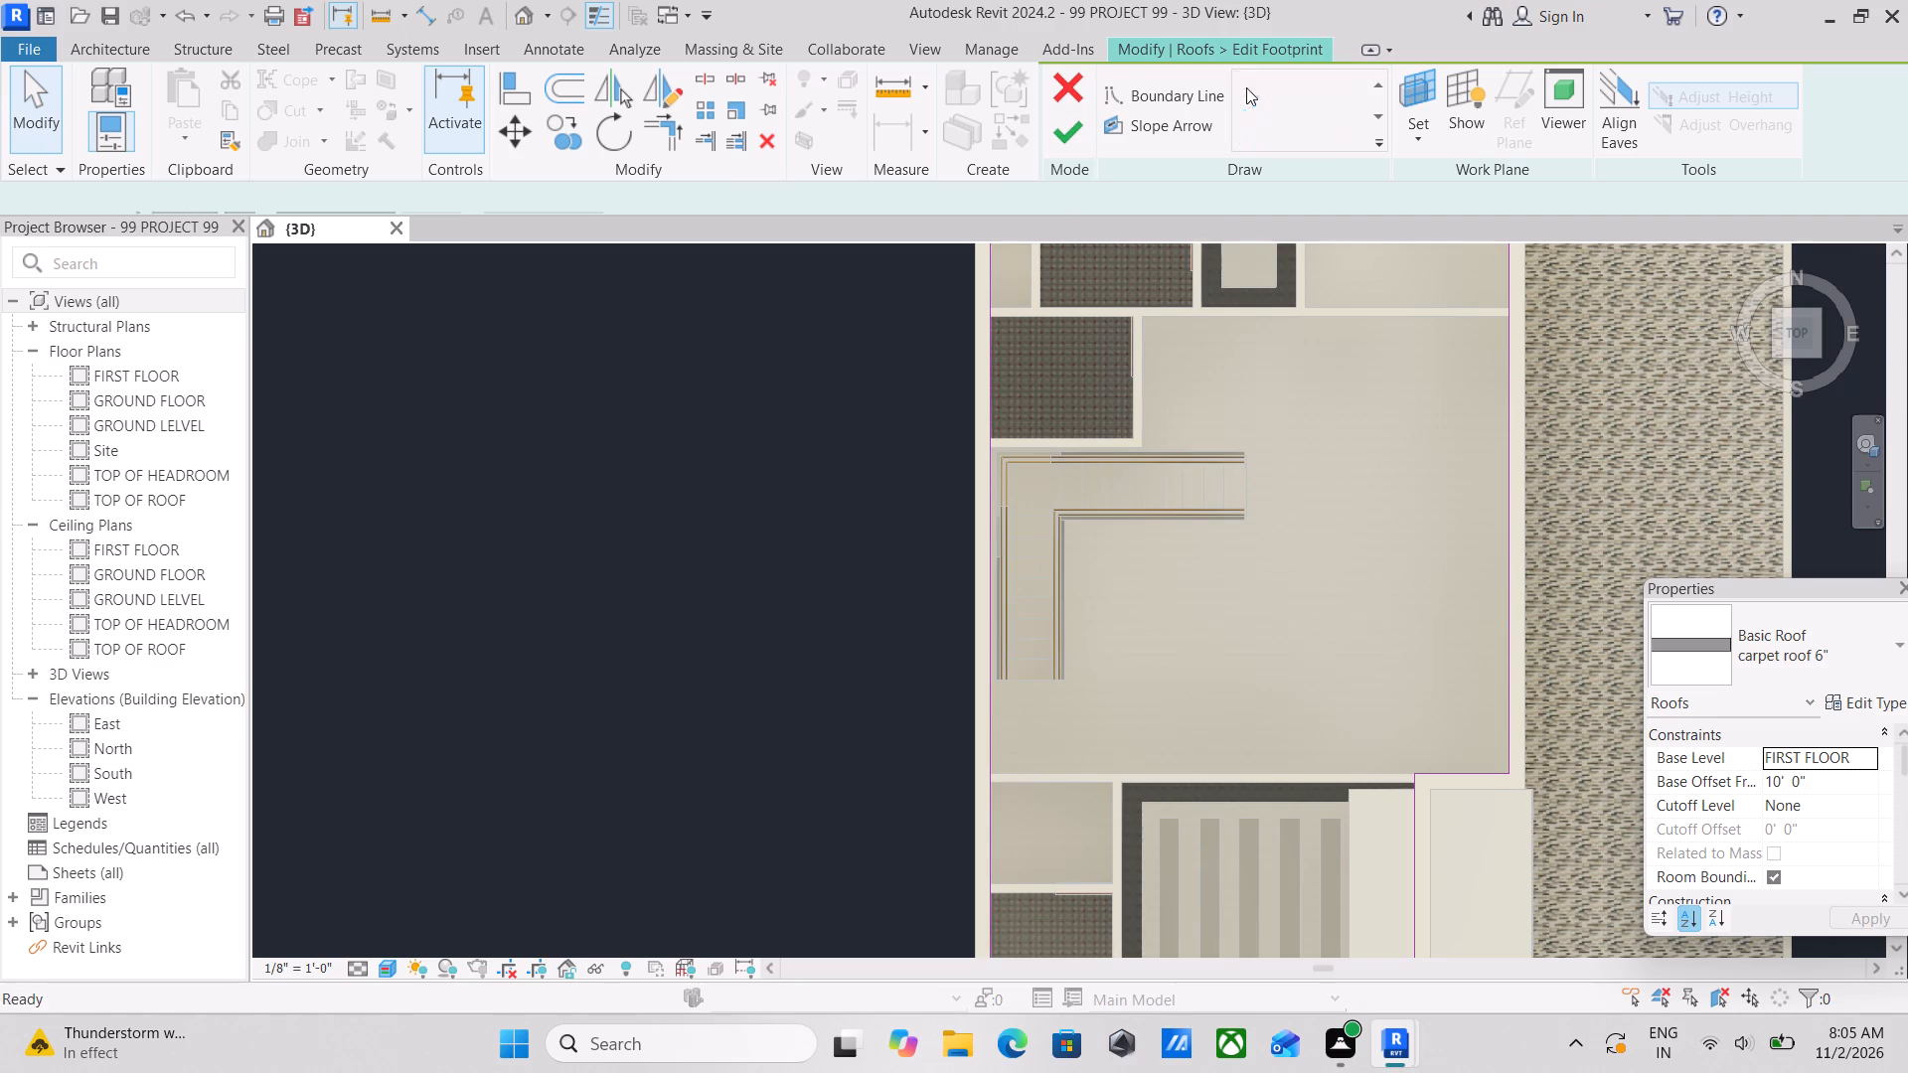
{"action": "scroll", "coordinate": [1252, 557], "scroll_direction": "up", "scroll_amount": 10}
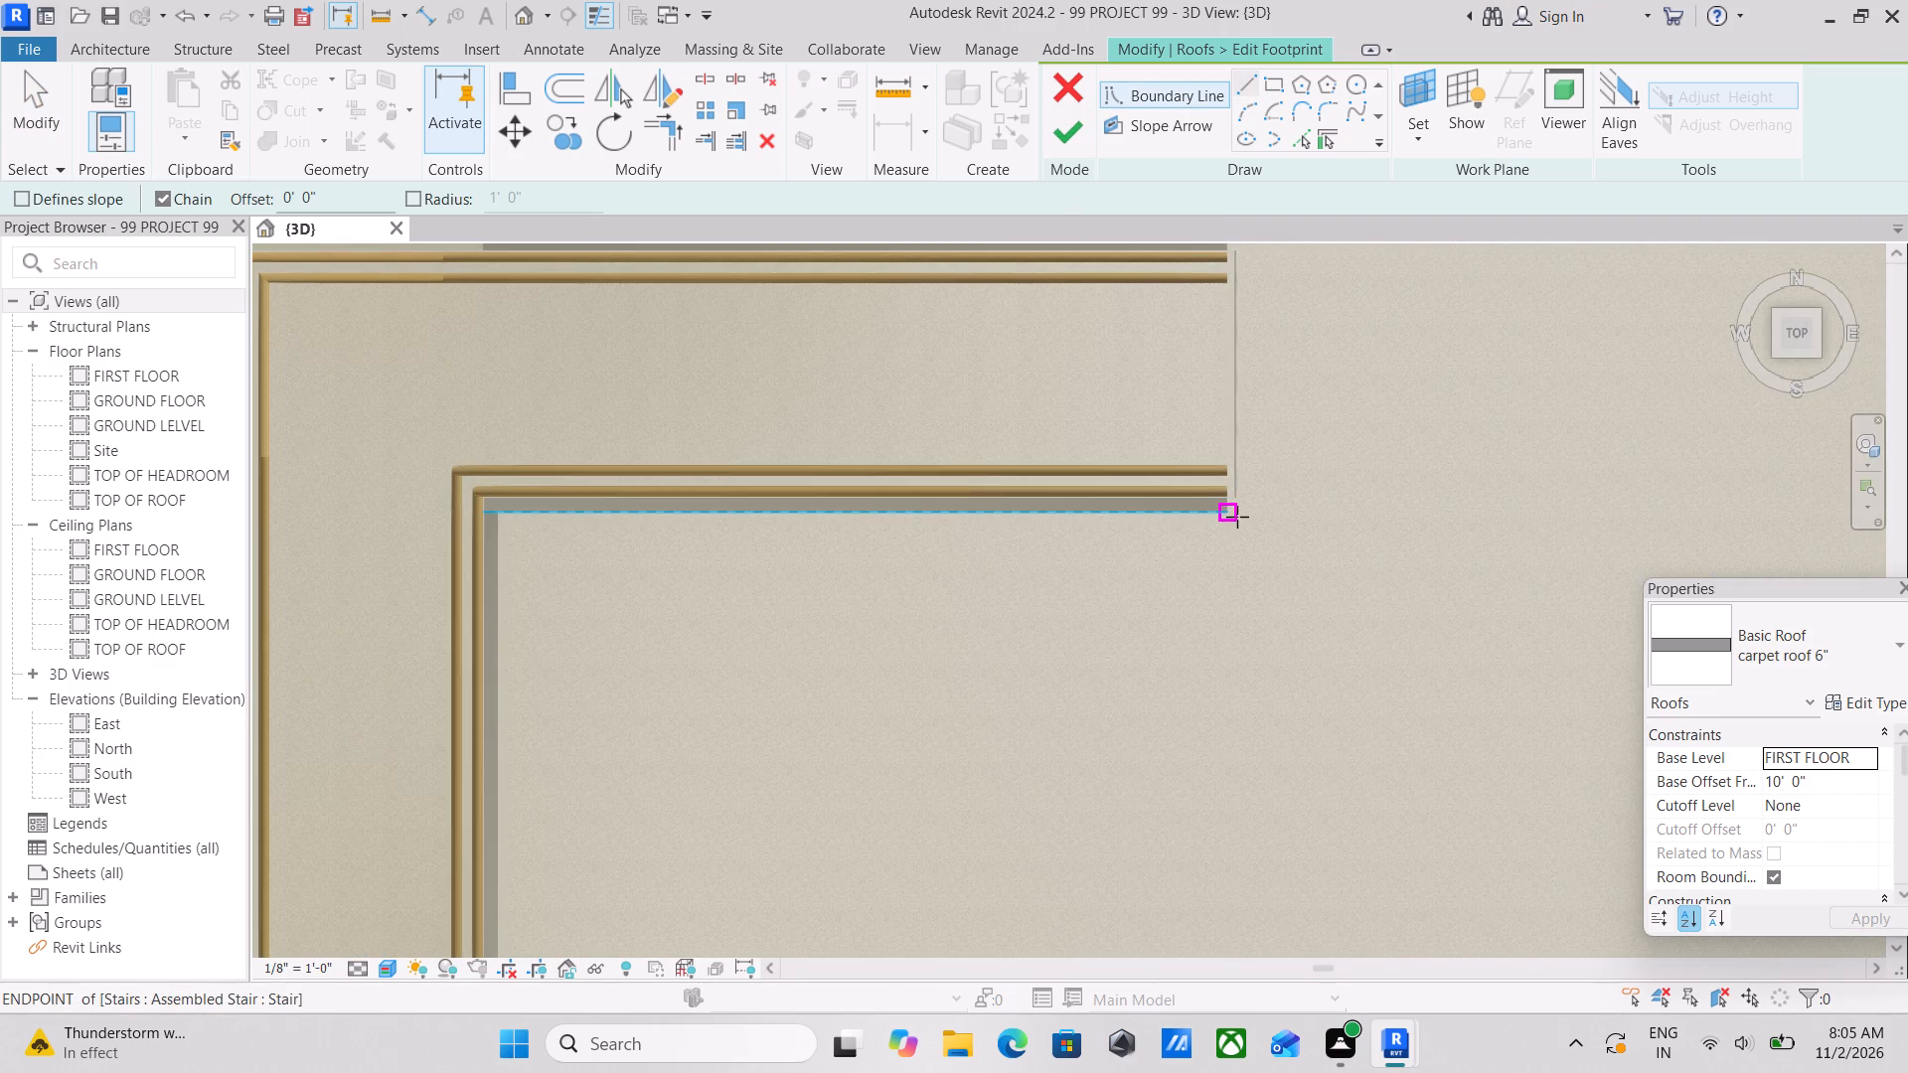
{"action": "left_click", "coordinate": [1236, 519]}
{"action": "middle_click_drag", "start_coordinate": [1225, 251], "coordinate": [1260, 379]}
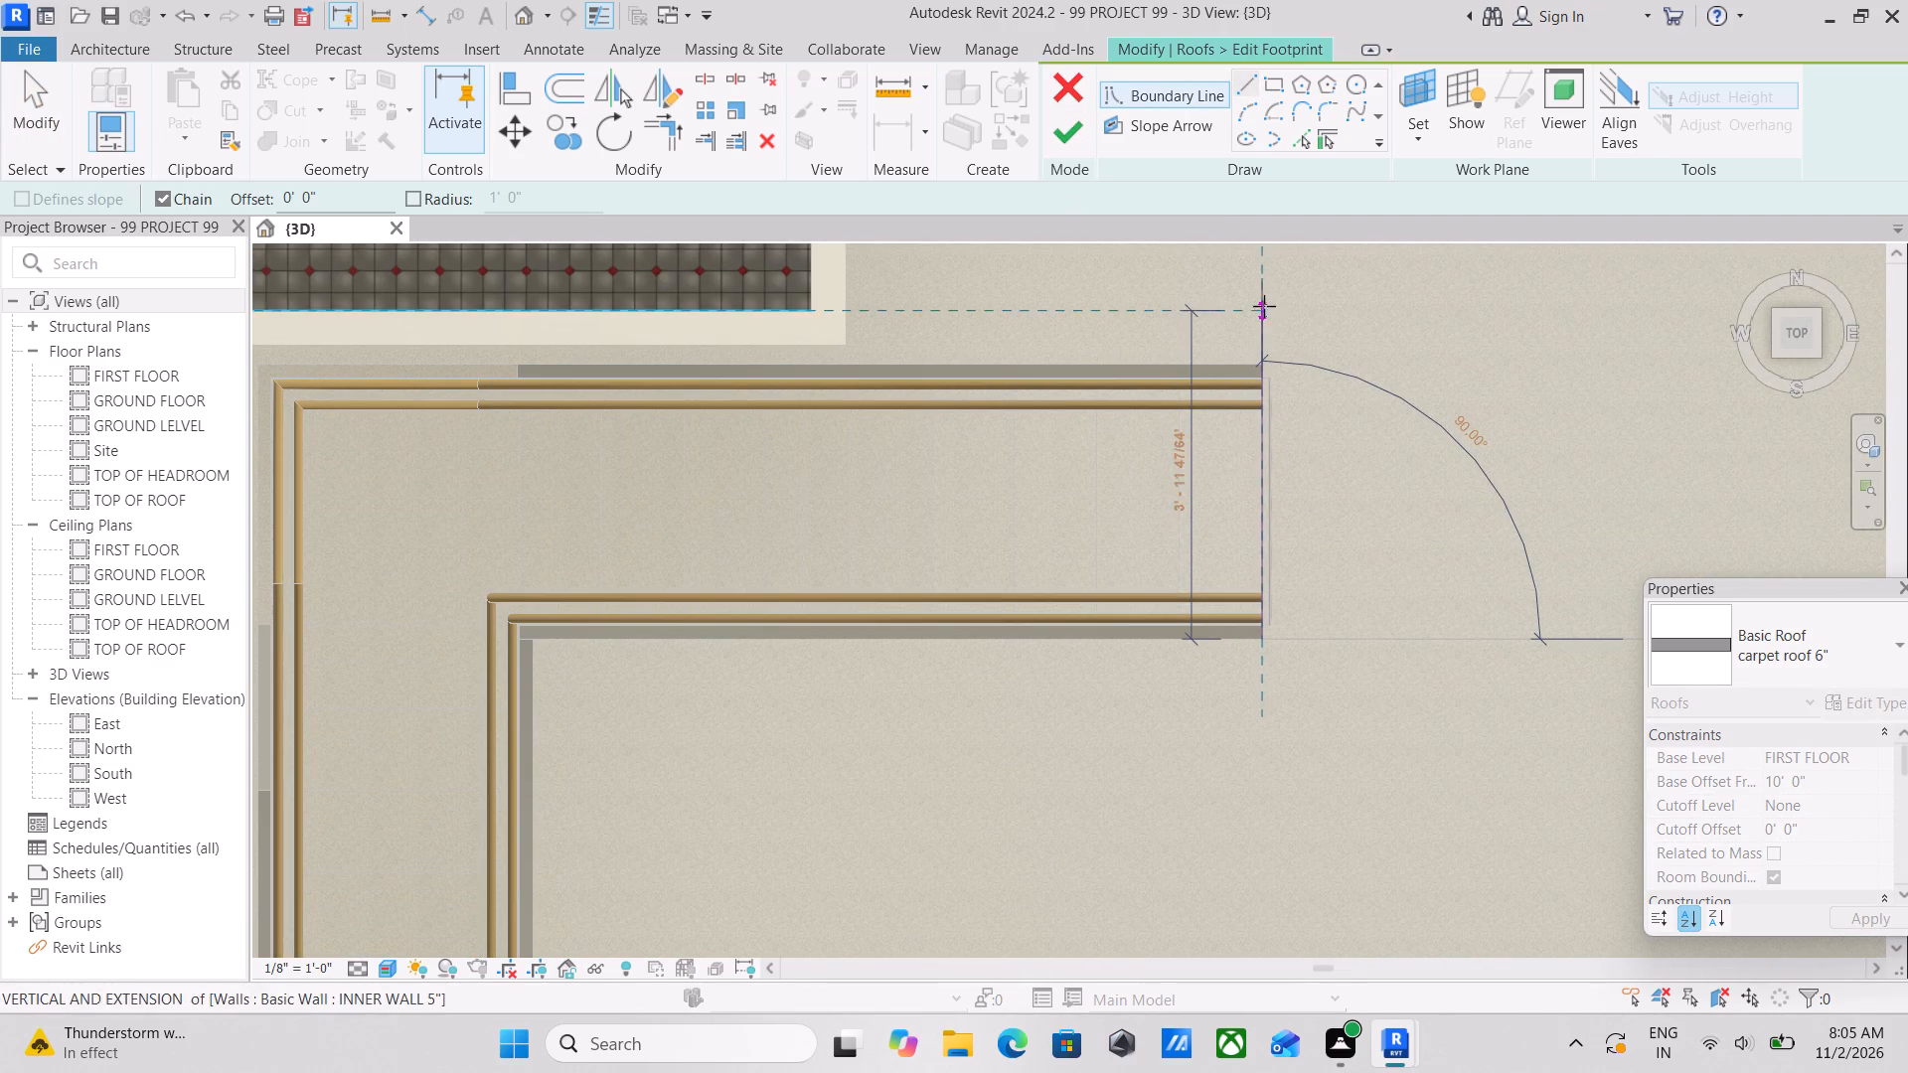
{"action": "left_click", "coordinate": [1261, 368]}
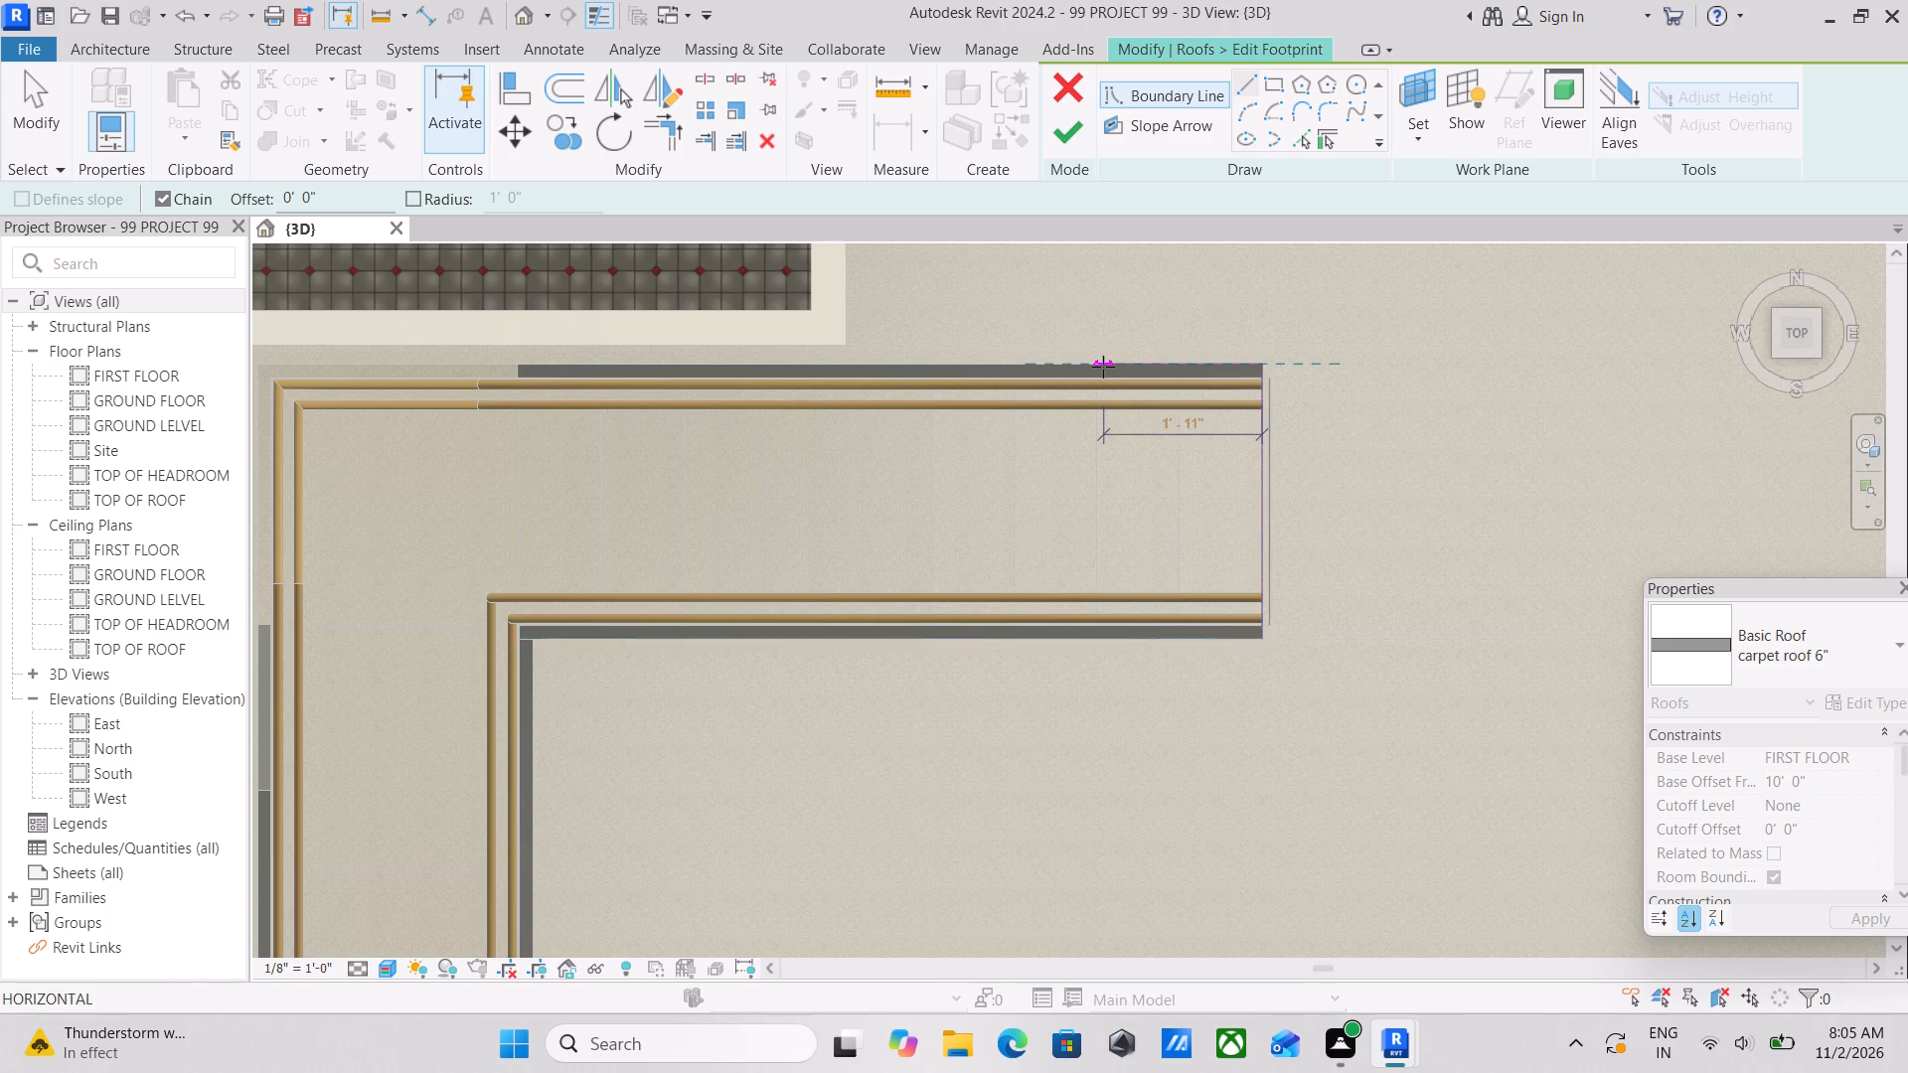
{"action": "middle_click_drag", "start_coordinate": [1103, 367], "coordinate": [1538, 328]}
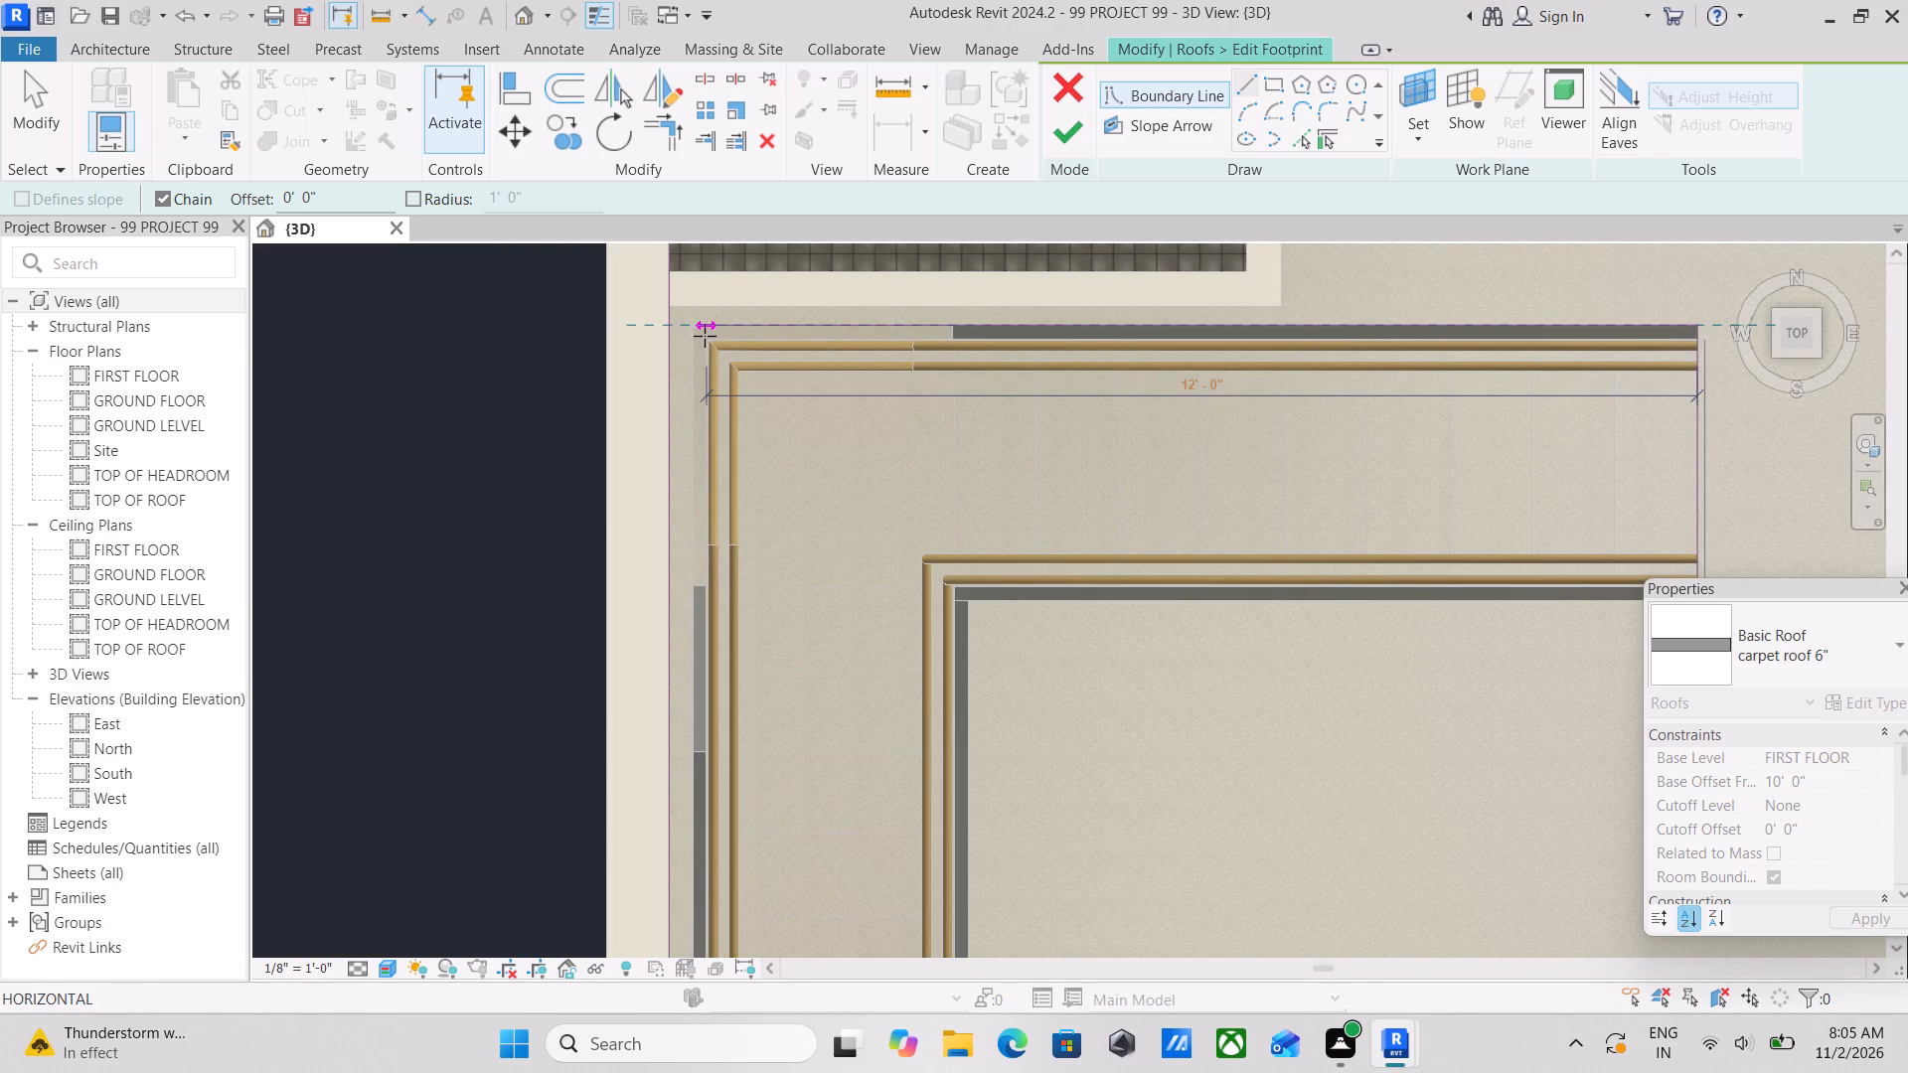
{"action": "left_click", "coordinate": [691, 326]}
Continue the opening boundary along the staircase's outer west side and across the 3' 4" wide south end of its lower run.
{"action": "scroll", "coordinate": [761, 570], "scroll_direction": "down", "scroll_amount": 1}
{"action": "middle_click_drag", "start_coordinate": [761, 563], "coordinate": [761, 552]}
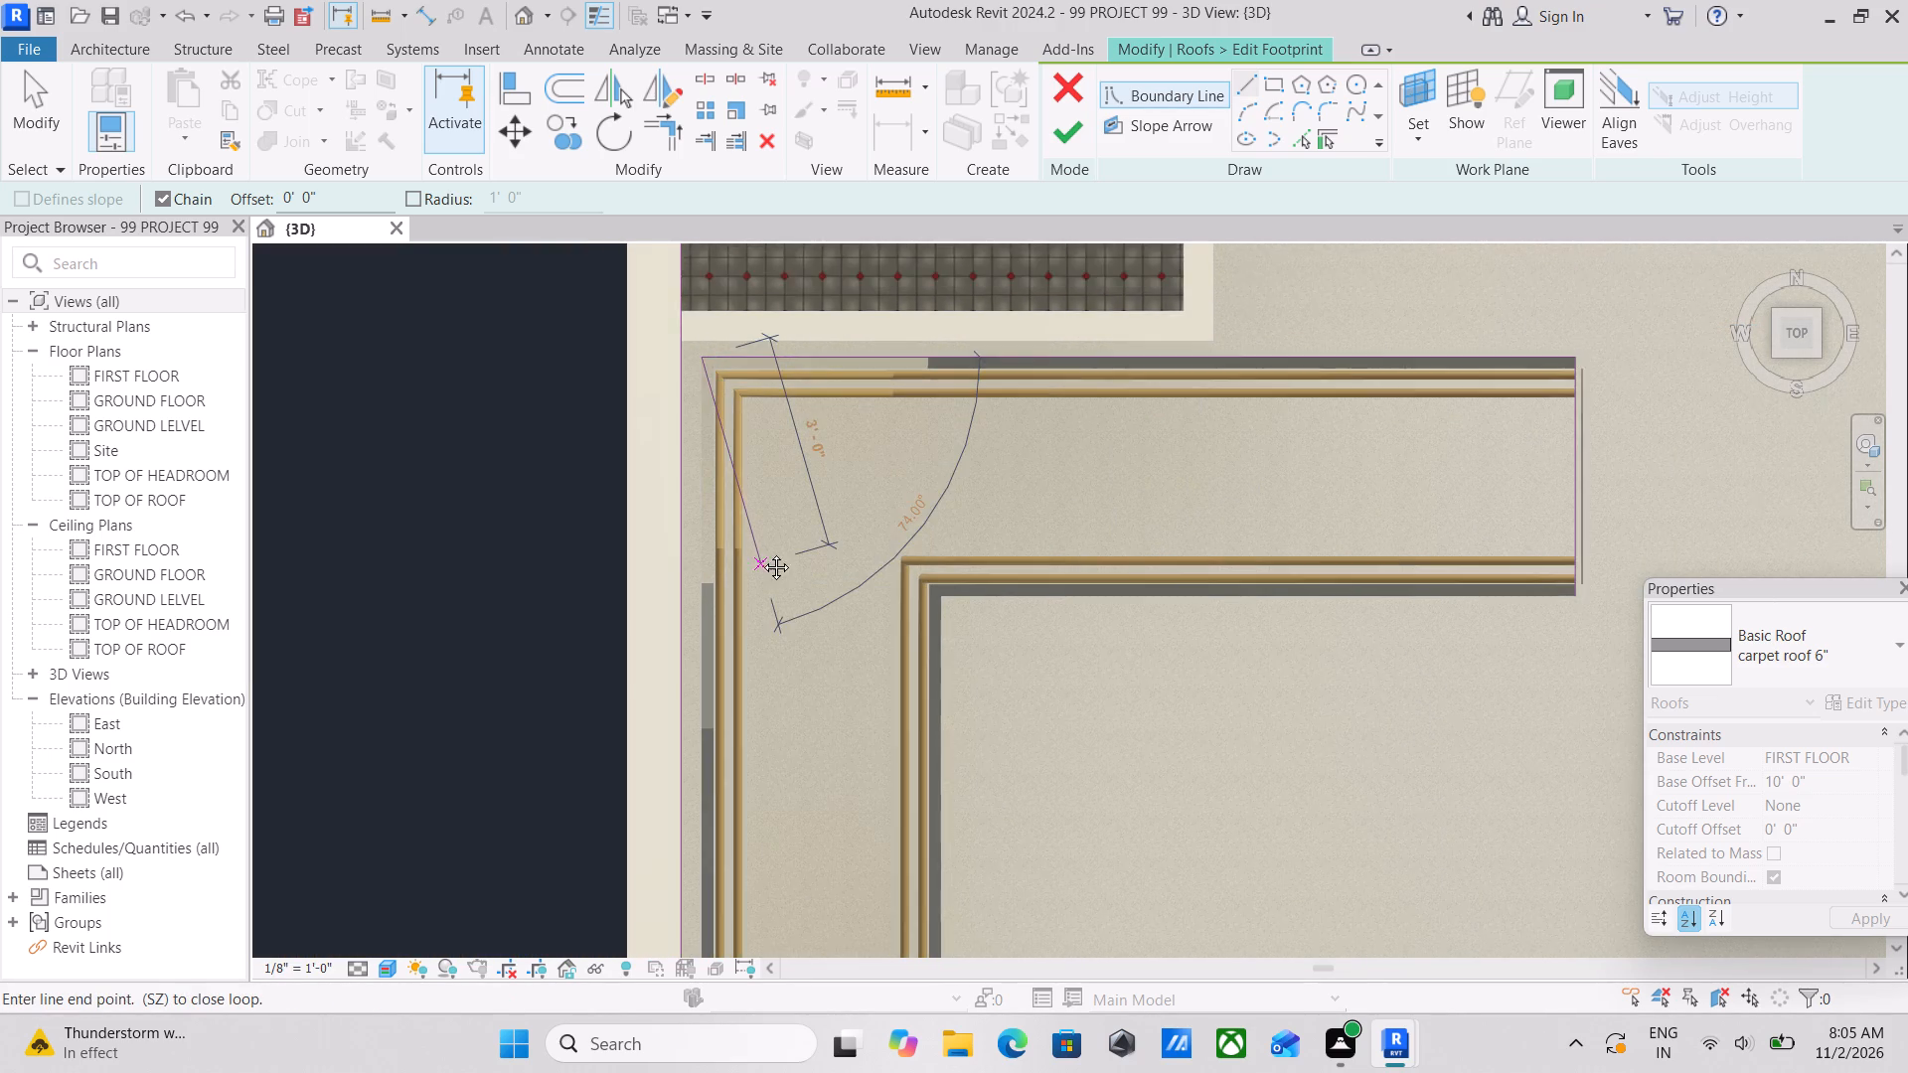
{"action": "middle_click_drag", "start_coordinate": [761, 552], "coordinate": [763, 380]}
{"action": "scroll", "coordinate": [714, 586], "scroll_direction": "down", "scroll_amount": 3}
{"action": "middle_click_drag", "start_coordinate": [714, 586], "coordinate": [728, 302]}
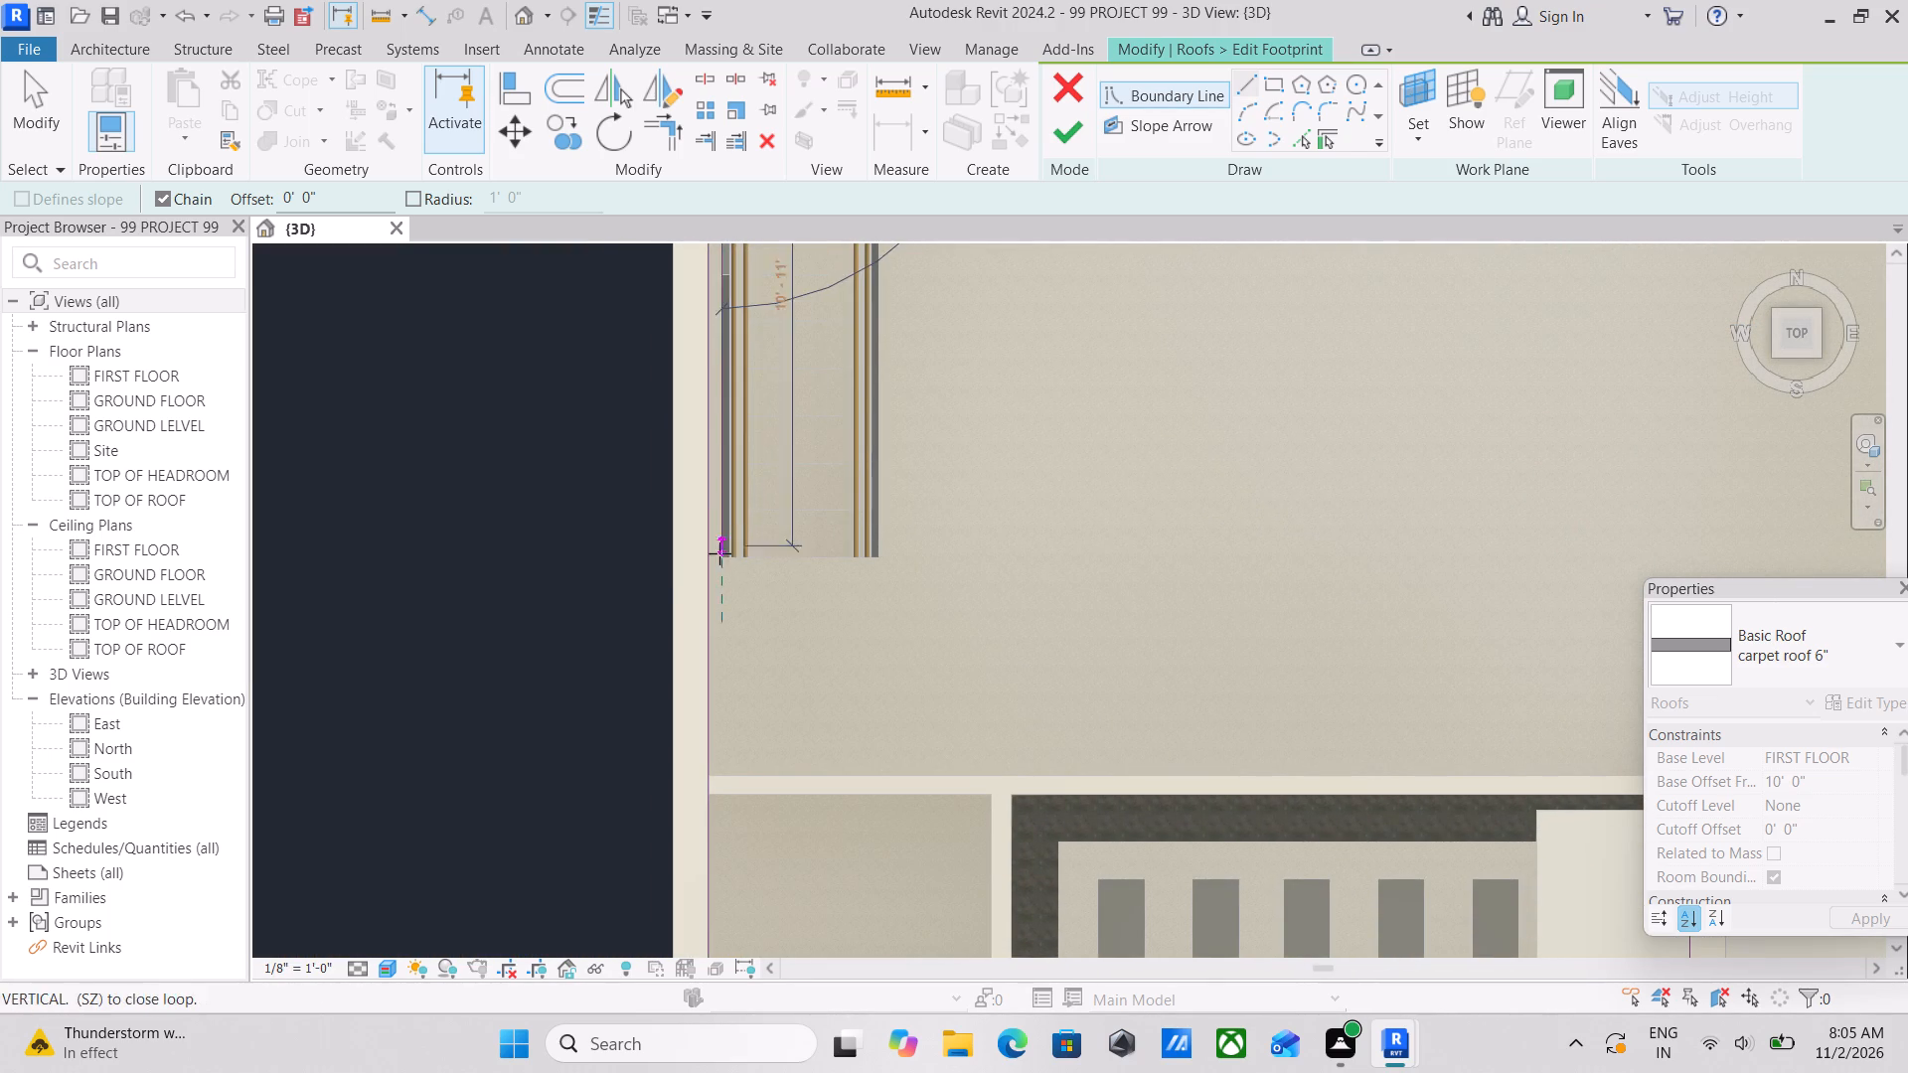
{"action": "scroll", "coordinate": [717, 573], "scroll_direction": "up", "scroll_amount": 3}
{"action": "left_click", "coordinate": [723, 555]}
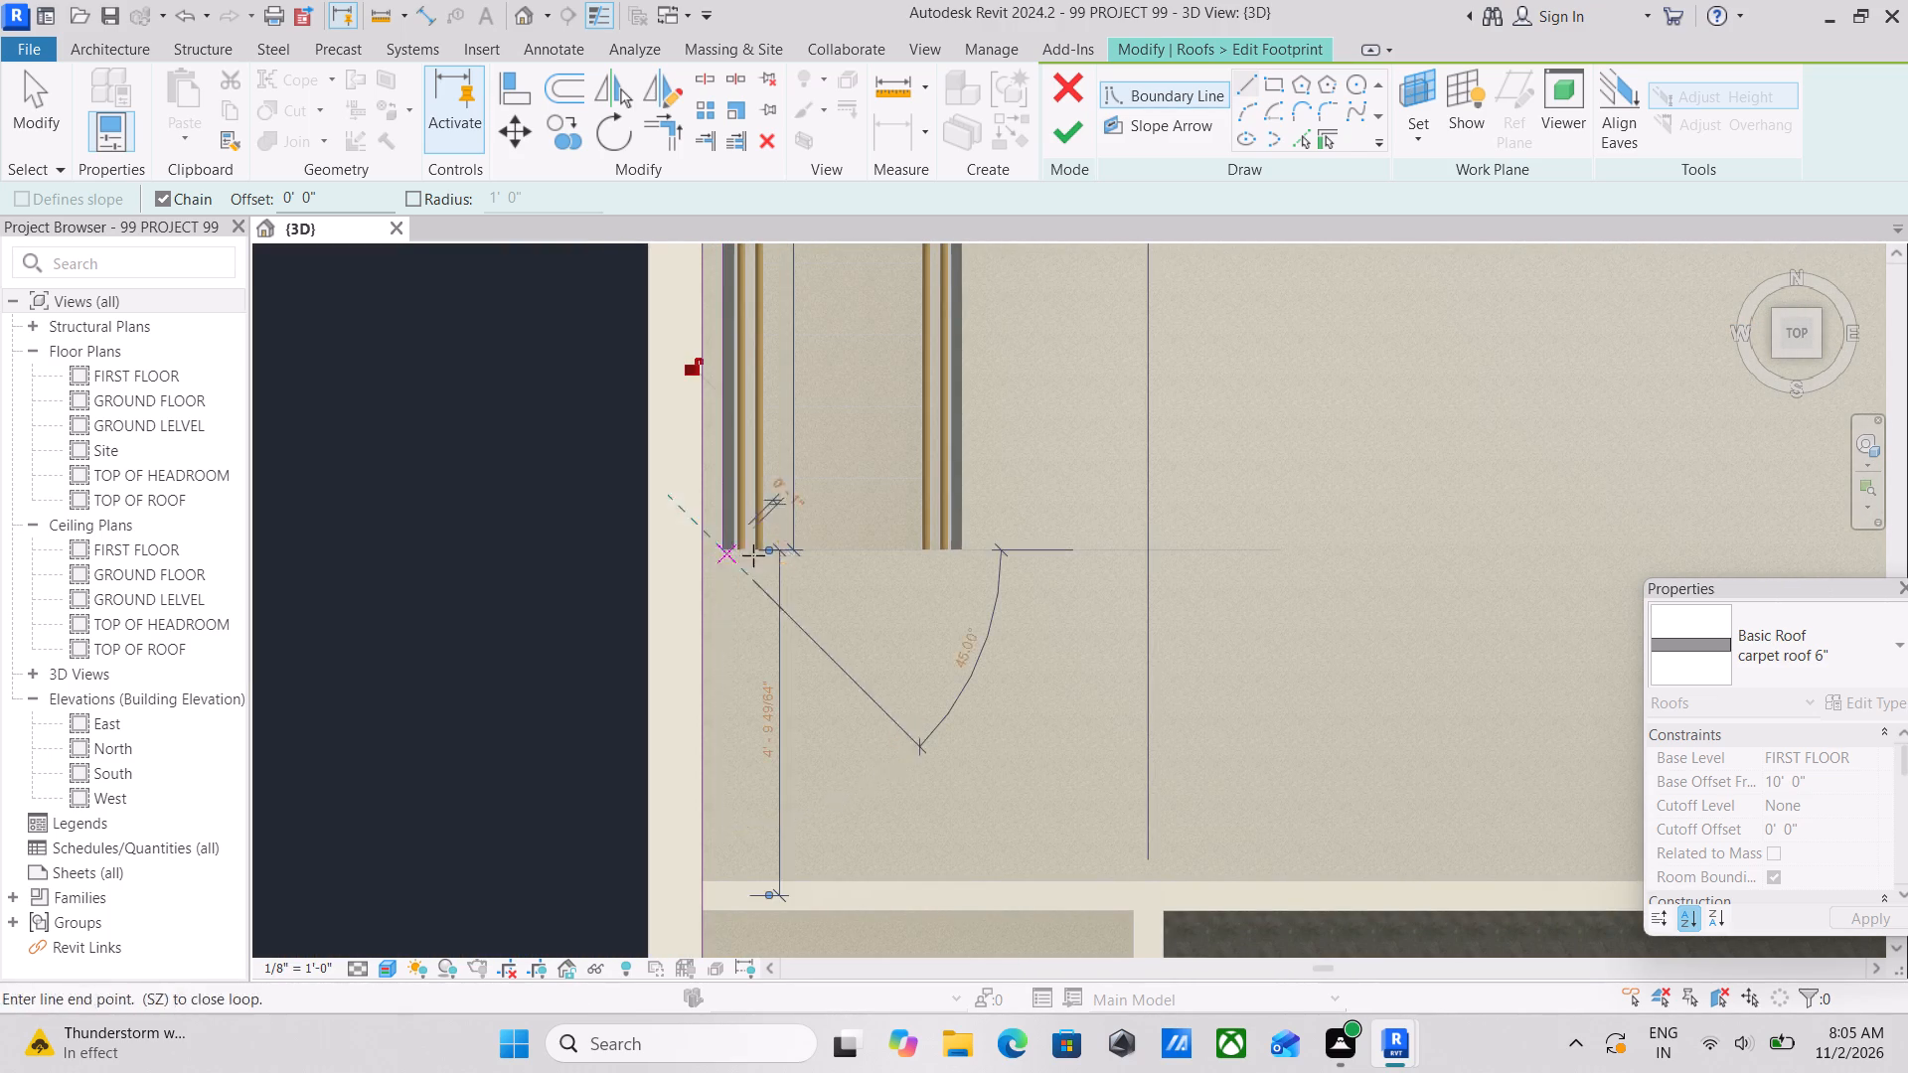
{"action": "left_click", "coordinate": [959, 559]}
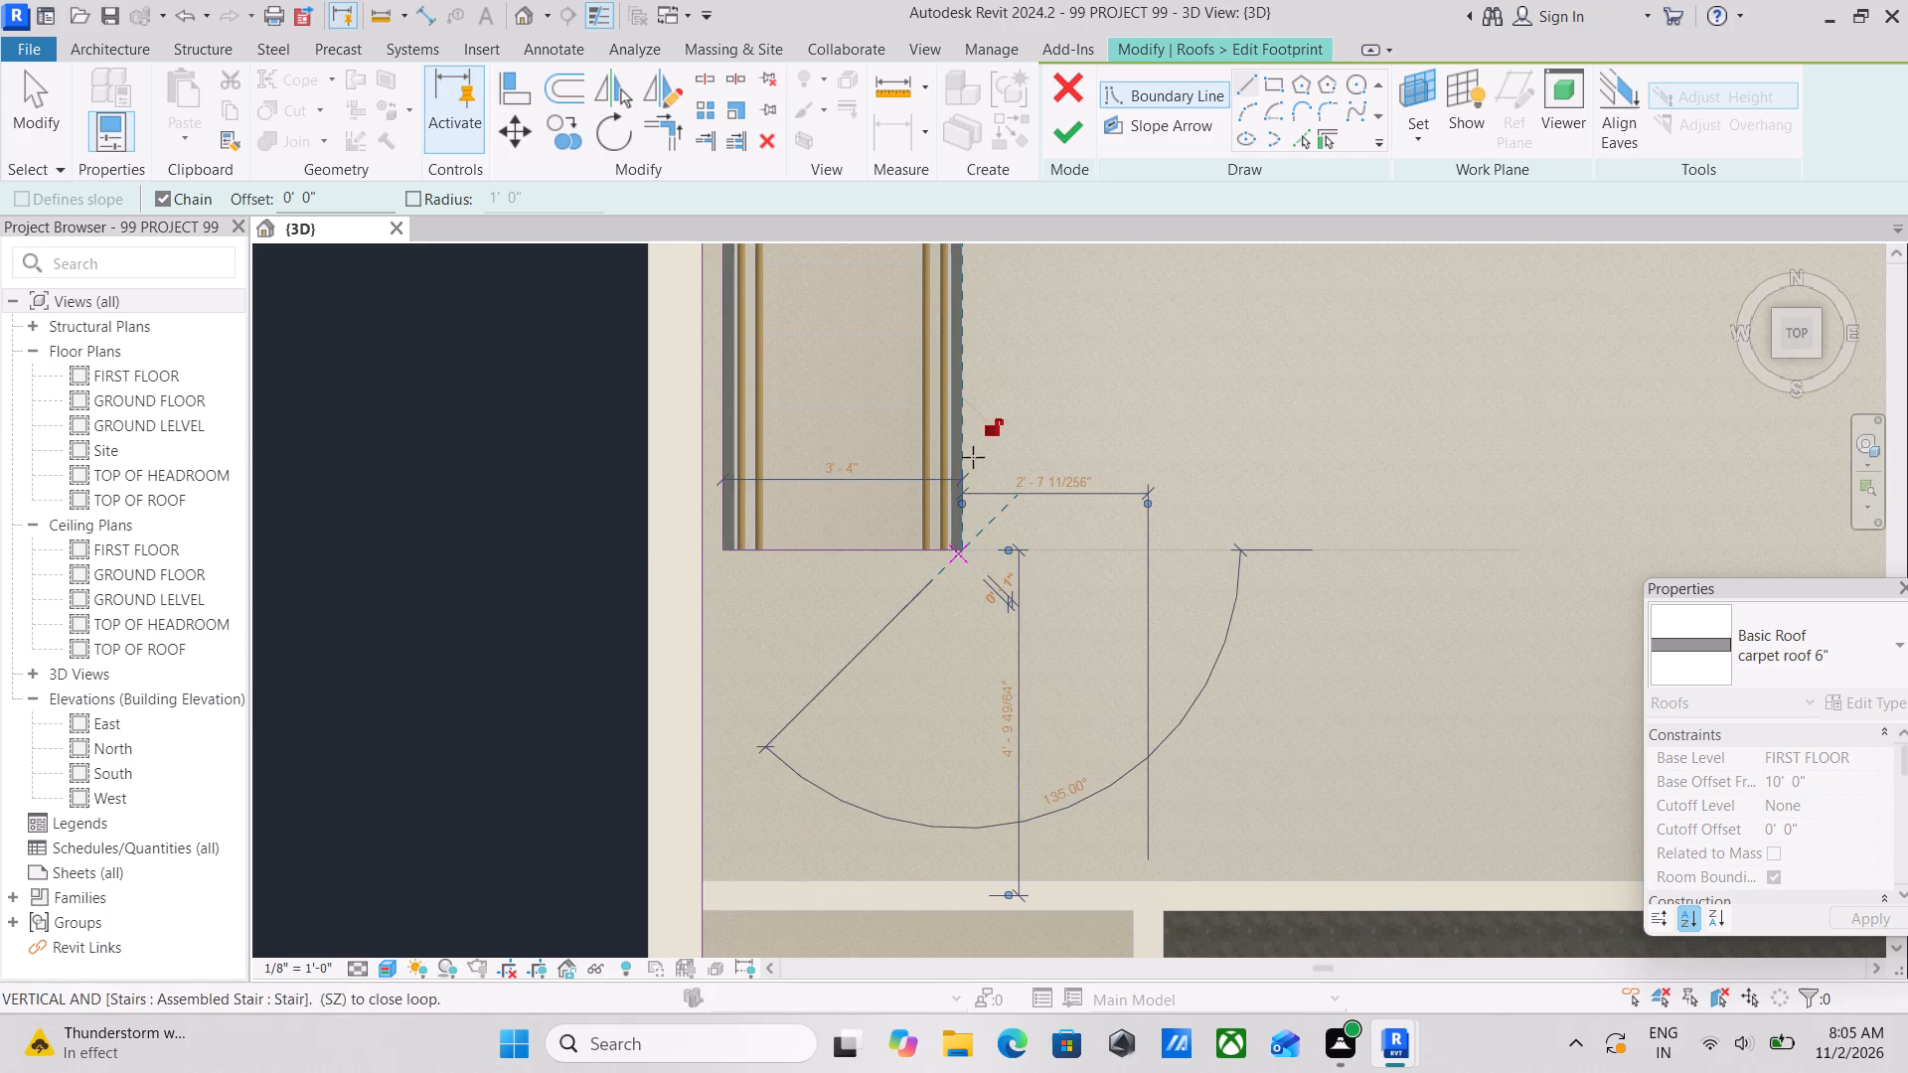
Close the L-shaped opening boundary along the staircase's two inner edges, meeting at the inside corner.
{"action": "scroll", "coordinate": [976, 424], "scroll_direction": "down", "scroll_amount": 1}
{"action": "middle_click_drag", "start_coordinate": [976, 424], "coordinate": [974, 745]}
{"action": "scroll", "coordinate": [965, 464], "scroll_direction": "down", "scroll_amount": 1}
{"action": "middle_click_drag", "start_coordinate": [965, 464], "coordinate": [962, 502]}
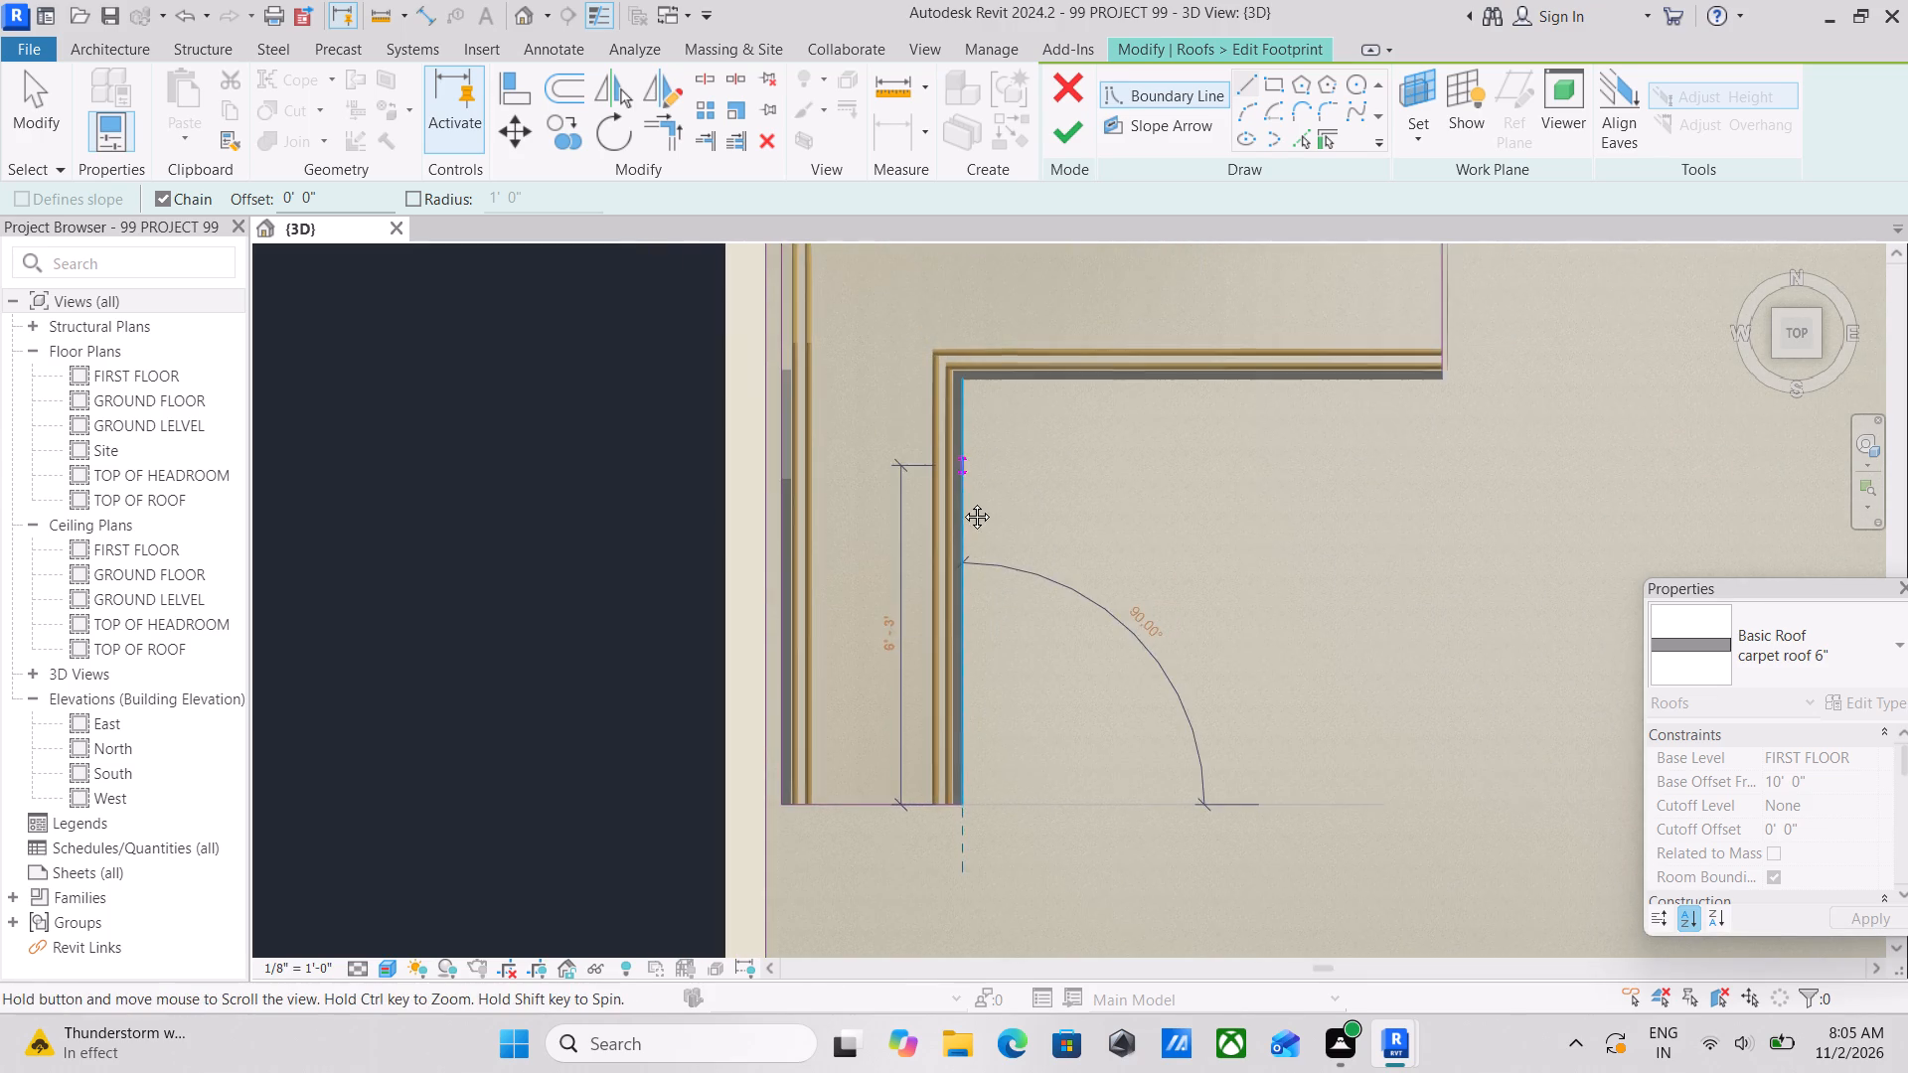
{"action": "middle_click_drag", "start_coordinate": [962, 502], "coordinate": [956, 632]}
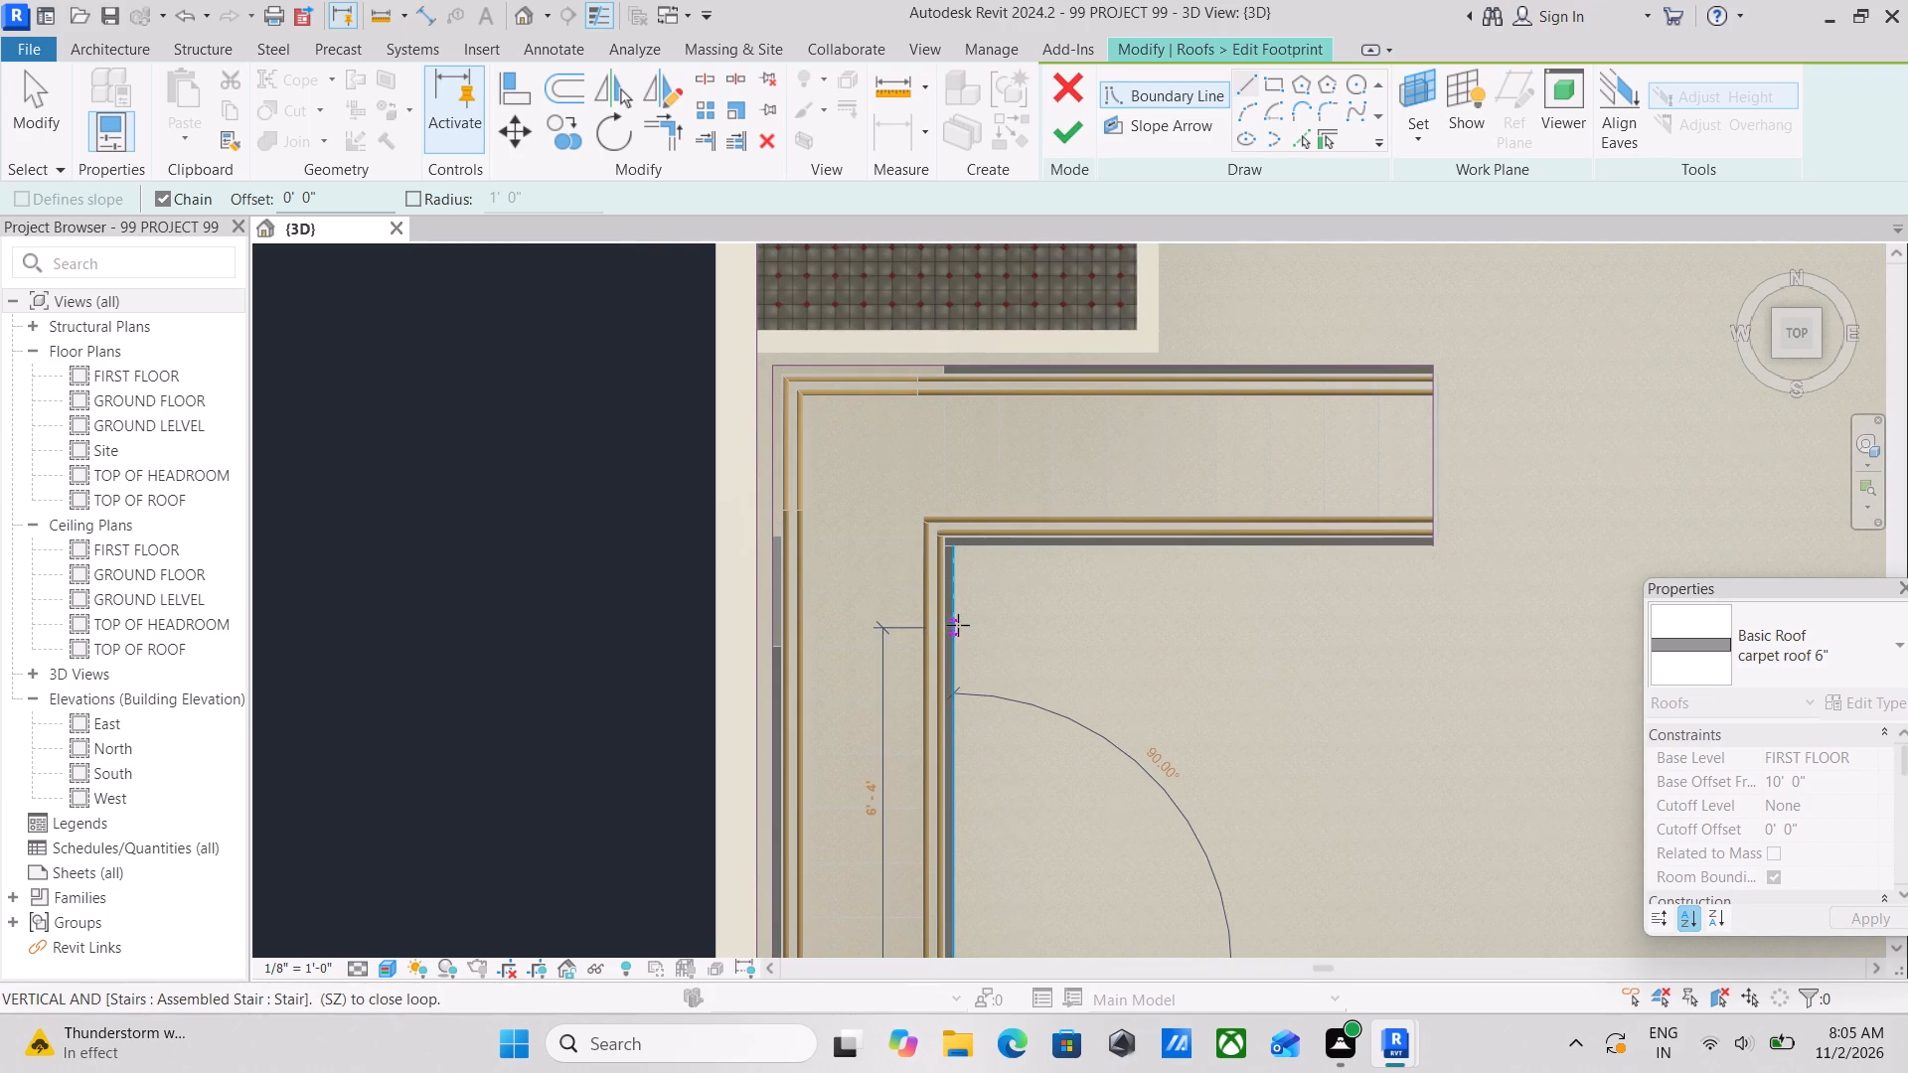
{"action": "scroll", "coordinate": [958, 625], "scroll_direction": "up", "scroll_amount": 4}
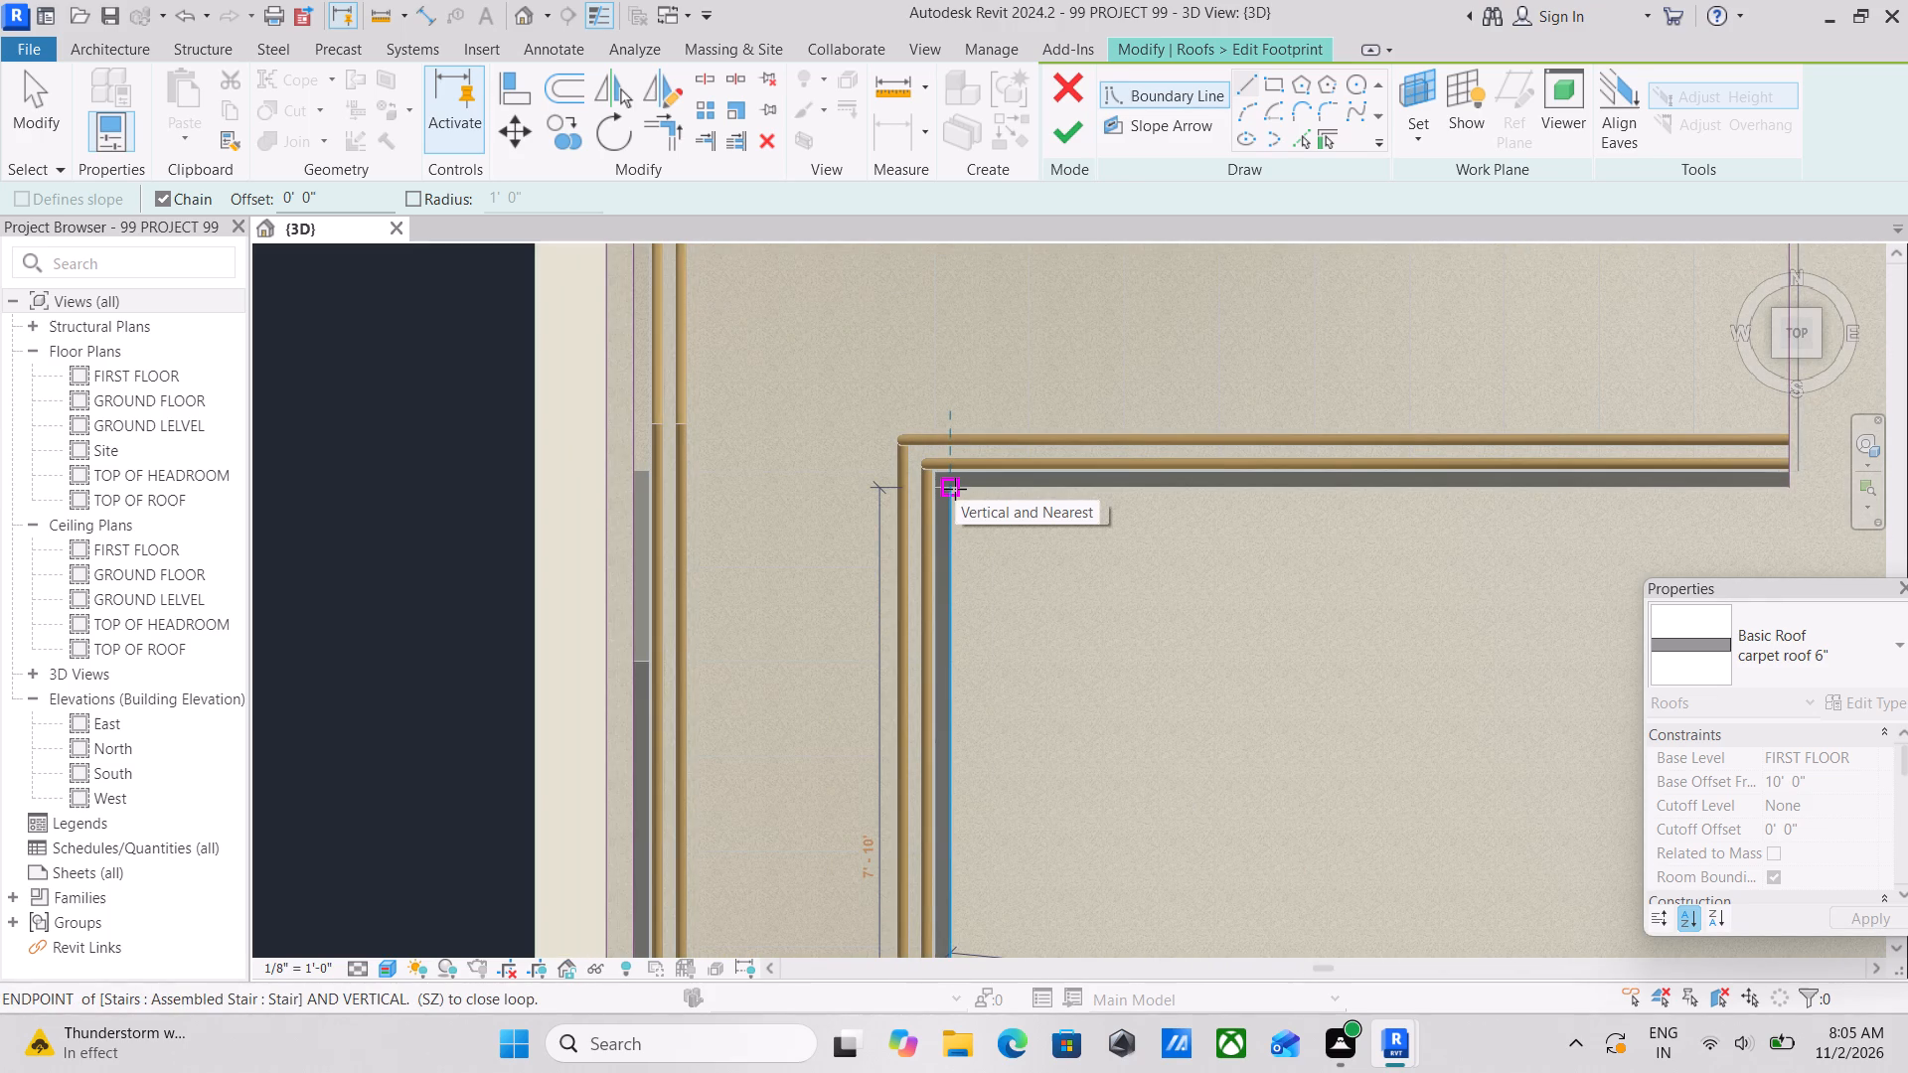
{"action": "left_click", "coordinate": [955, 489]}
{"action": "scroll", "coordinate": [1083, 493], "scroll_direction": "down", "scroll_amount": 2}
{"action": "middle_click_drag", "start_coordinate": [1083, 493], "coordinate": [1022, 499]}
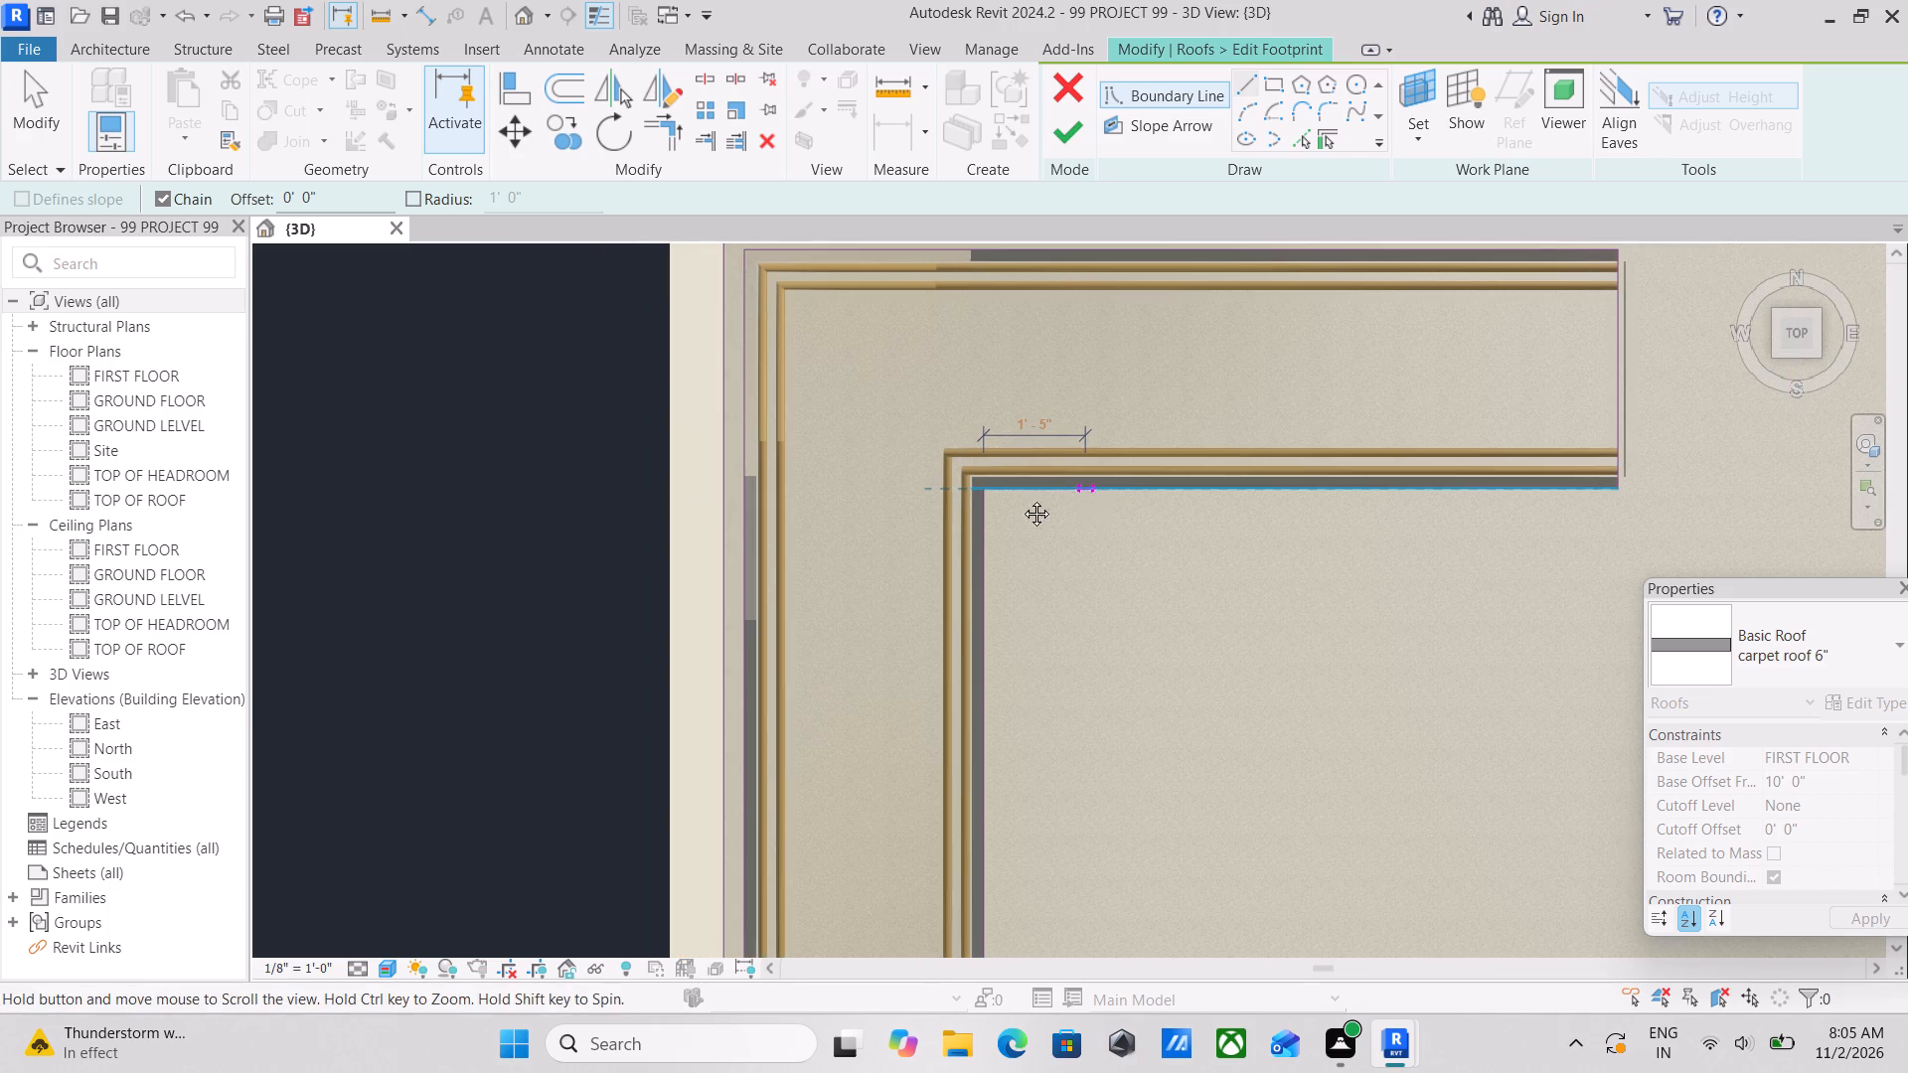
{"action": "middle_click_drag", "start_coordinate": [1022, 499], "coordinate": [946, 507]}
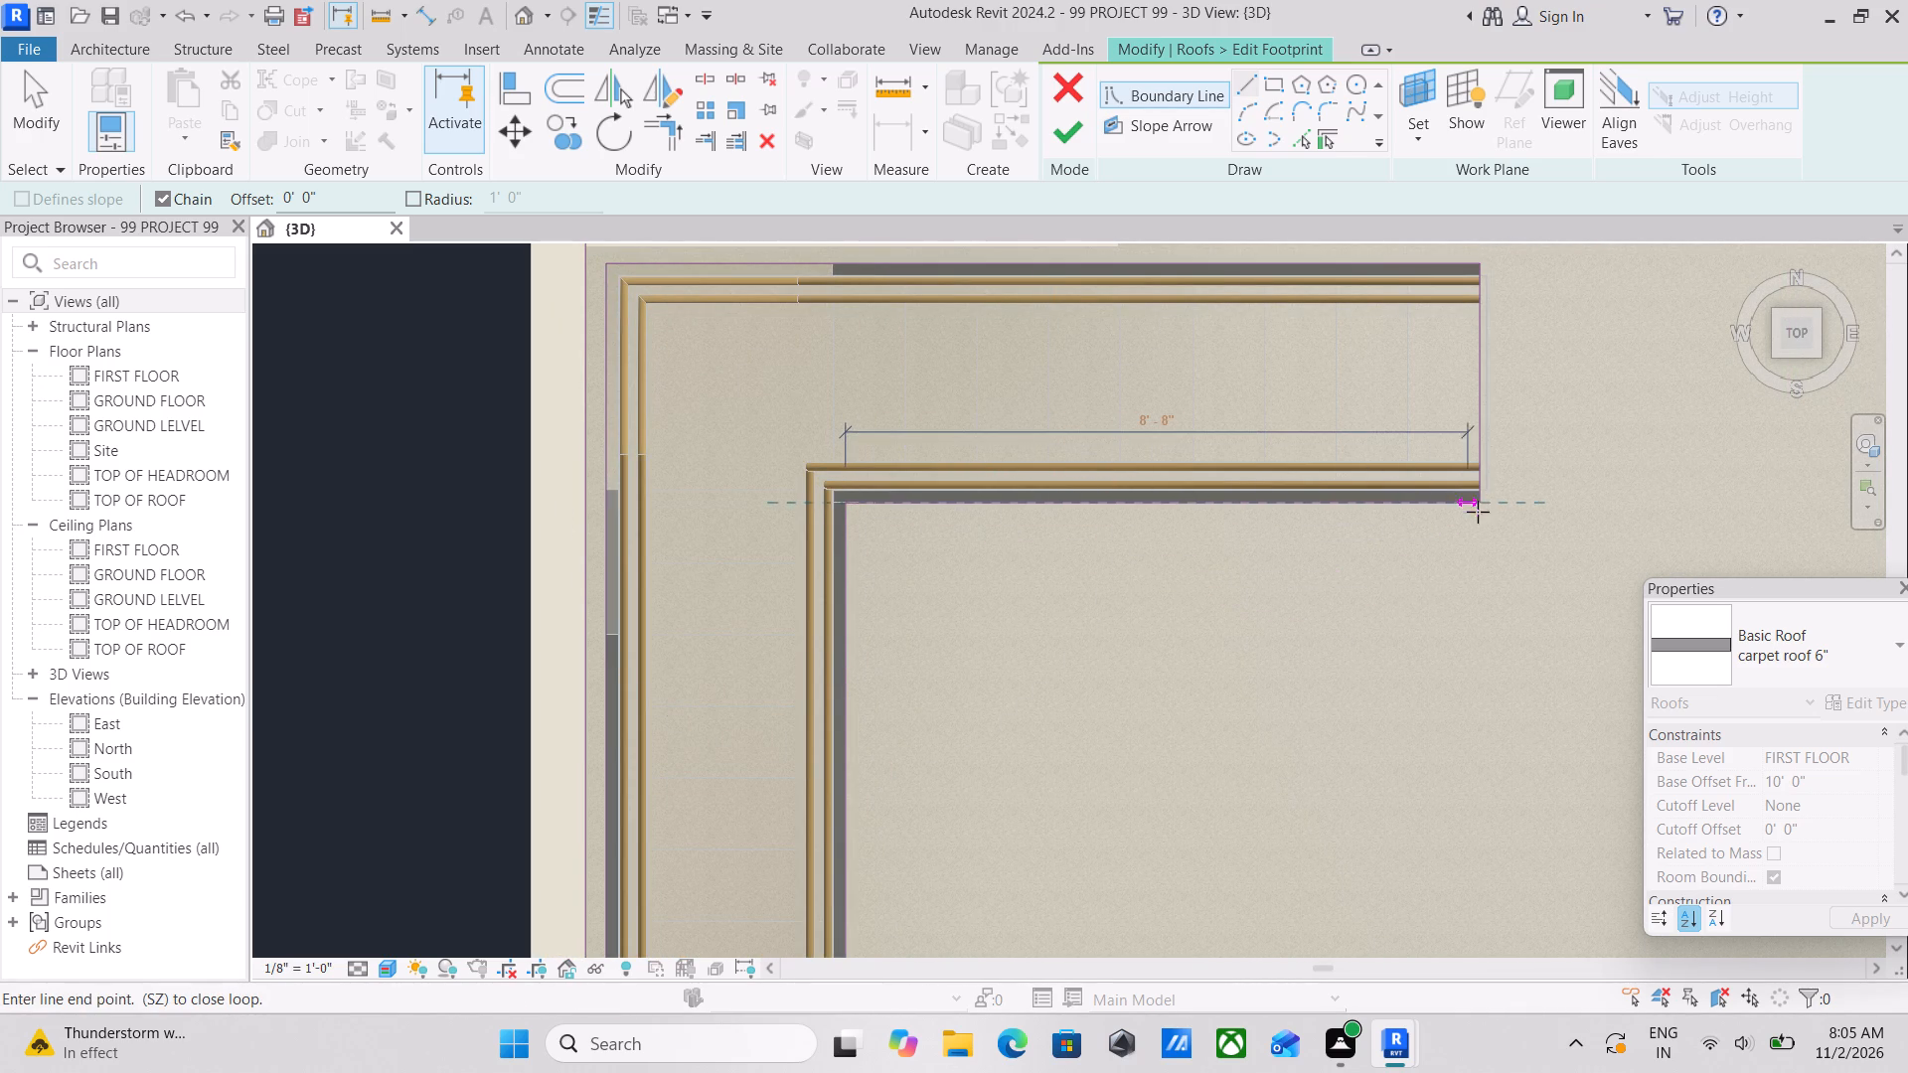
{"action": "left_click", "coordinate": [1481, 510]}
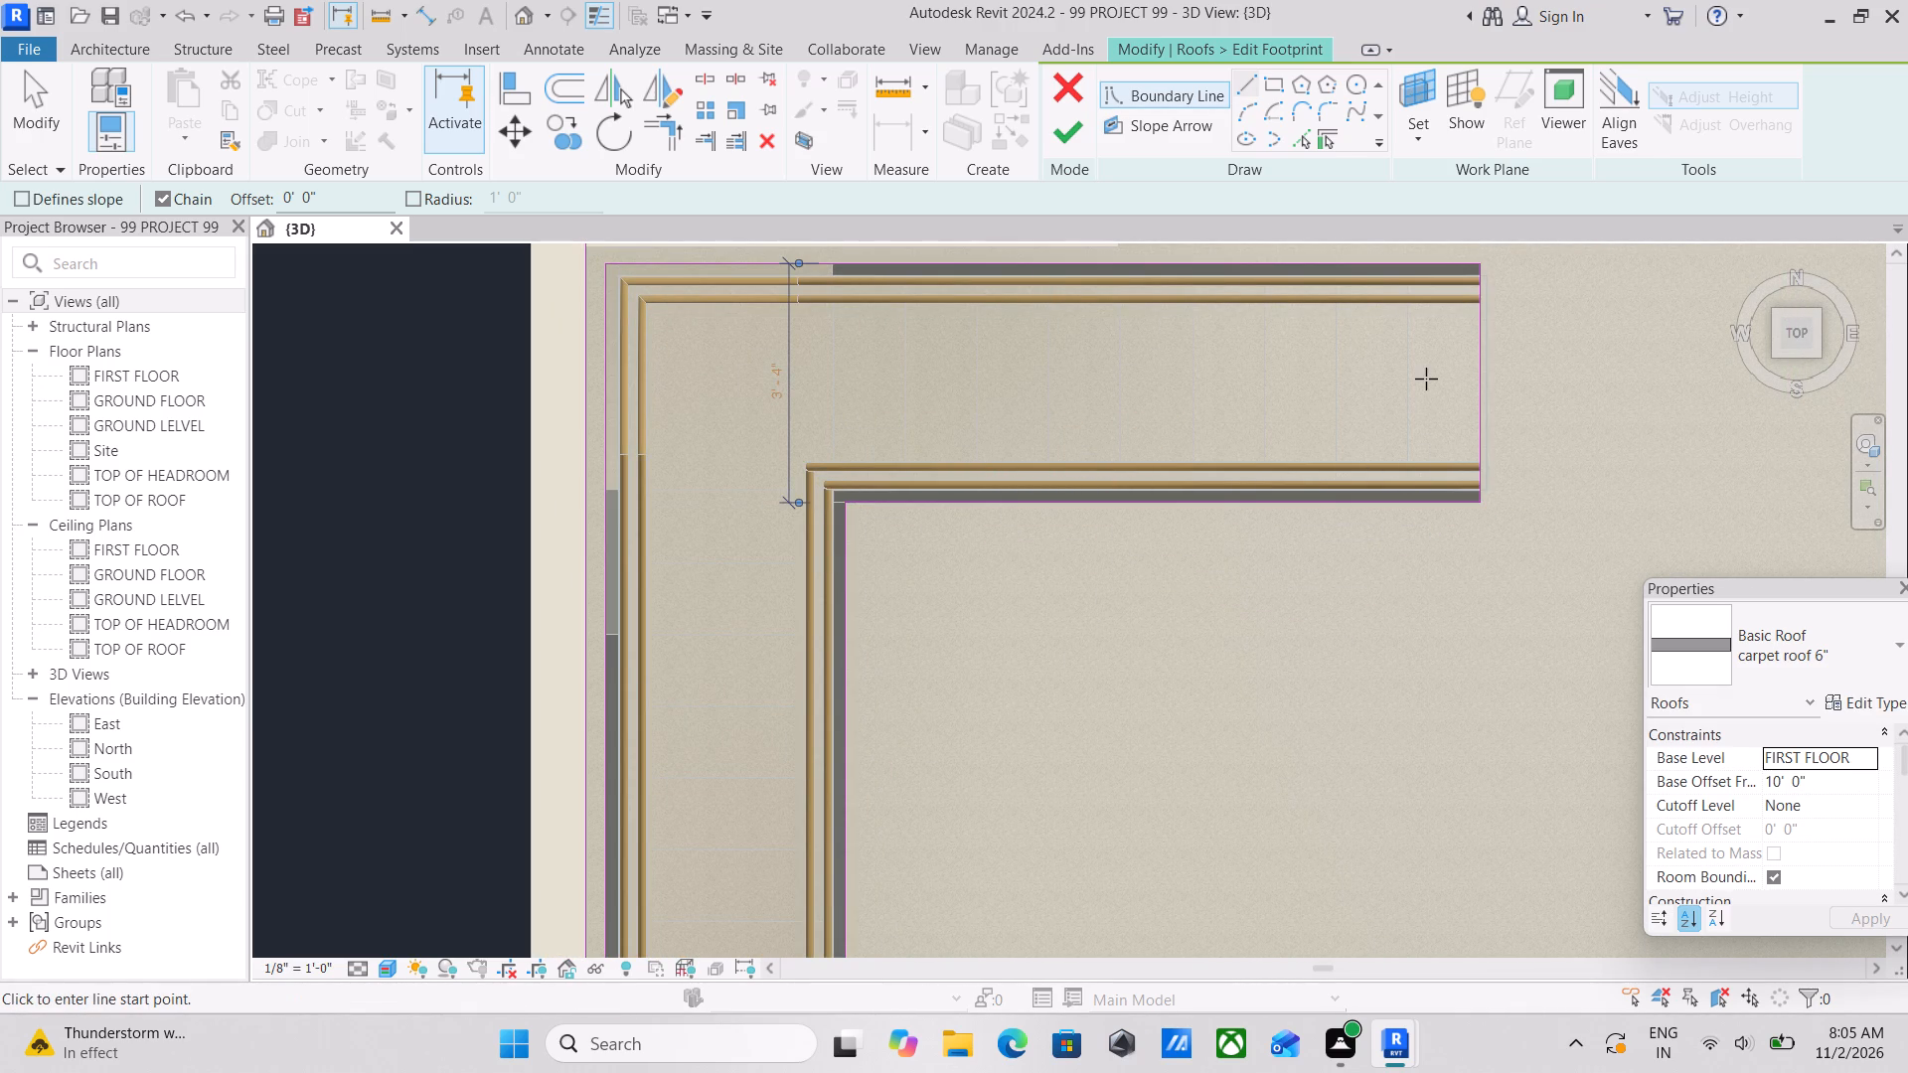
{"action": "key", "text": "Escape"}
{"action": "scroll", "coordinate": [1074, 574], "scroll_direction": "down", "scroll_amount": 2}
{"action": "key", "text": "Escape"}
{"action": "scroll", "coordinate": [1028, 478], "scroll_direction": "down", "scroll_amount": 2}
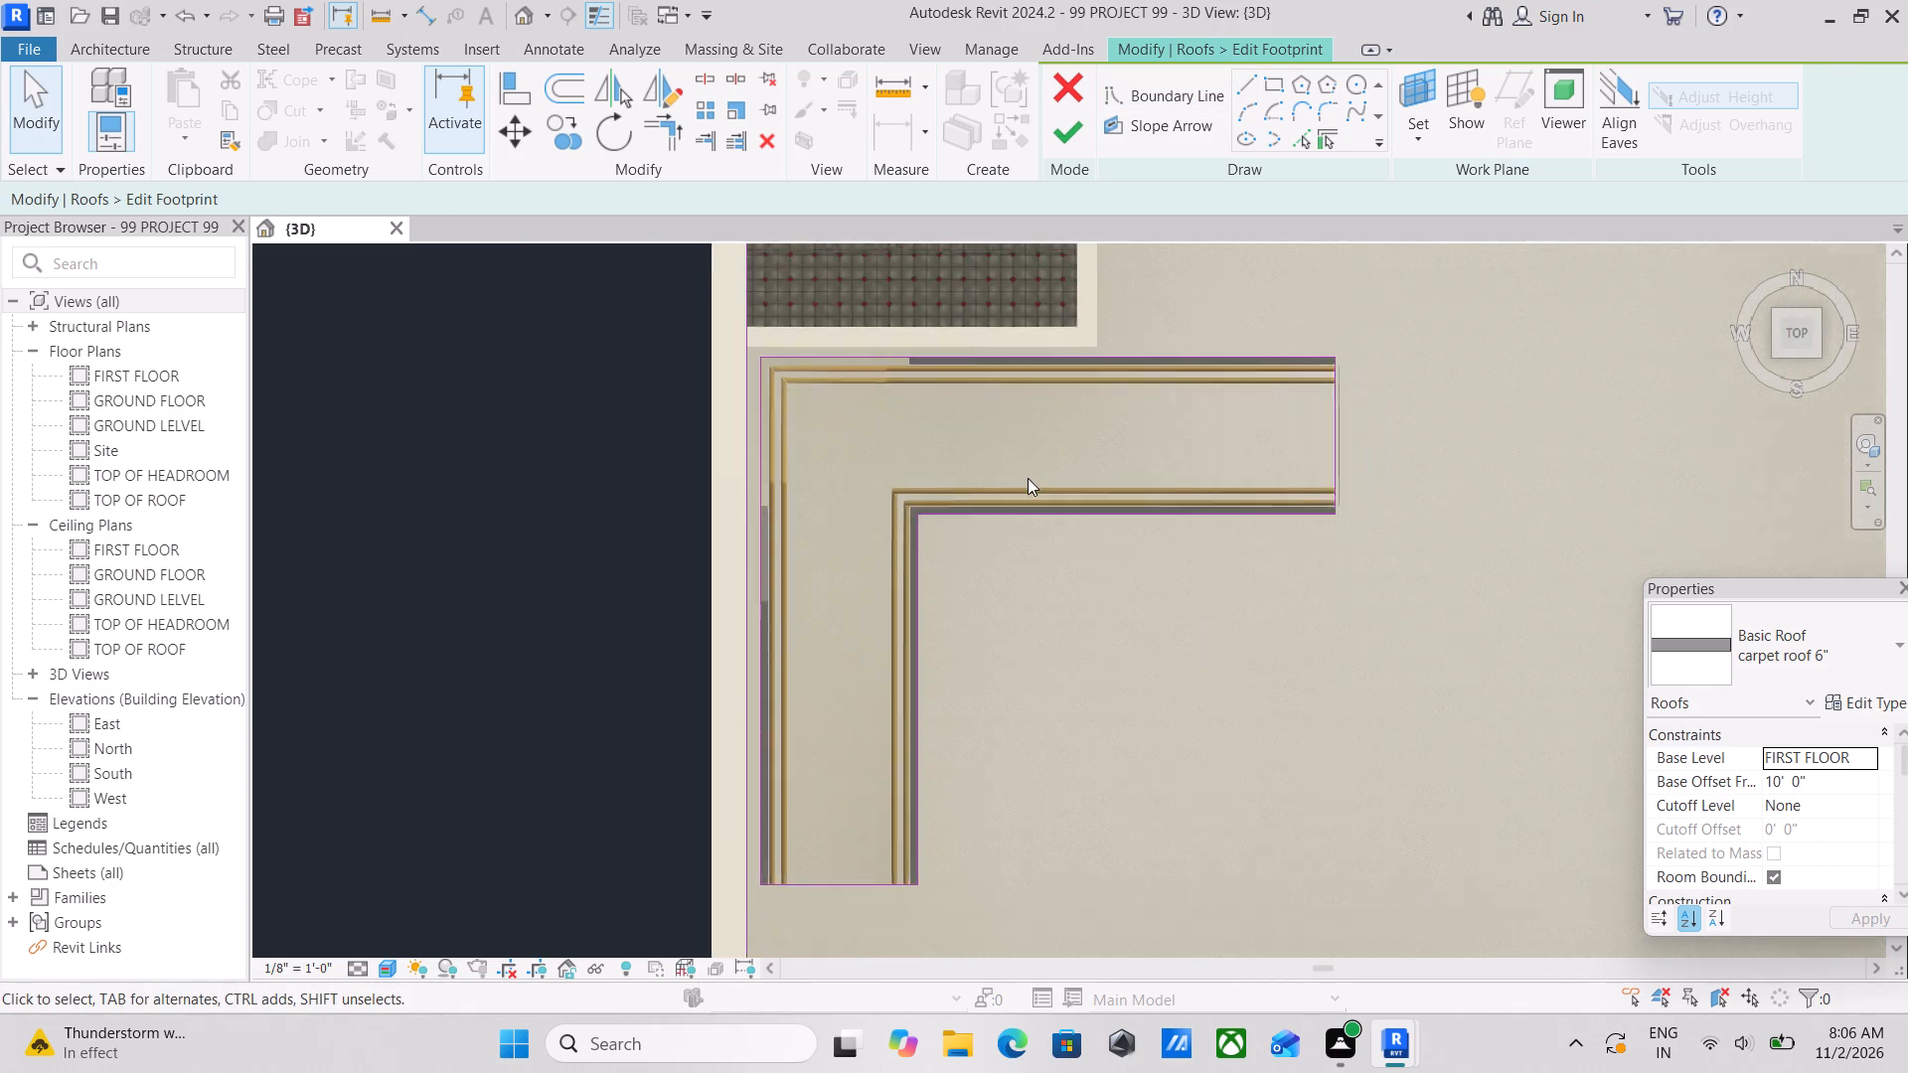
{"action": "scroll", "coordinate": [1028, 478], "scroll_direction": "down", "scroll_amount": 1}
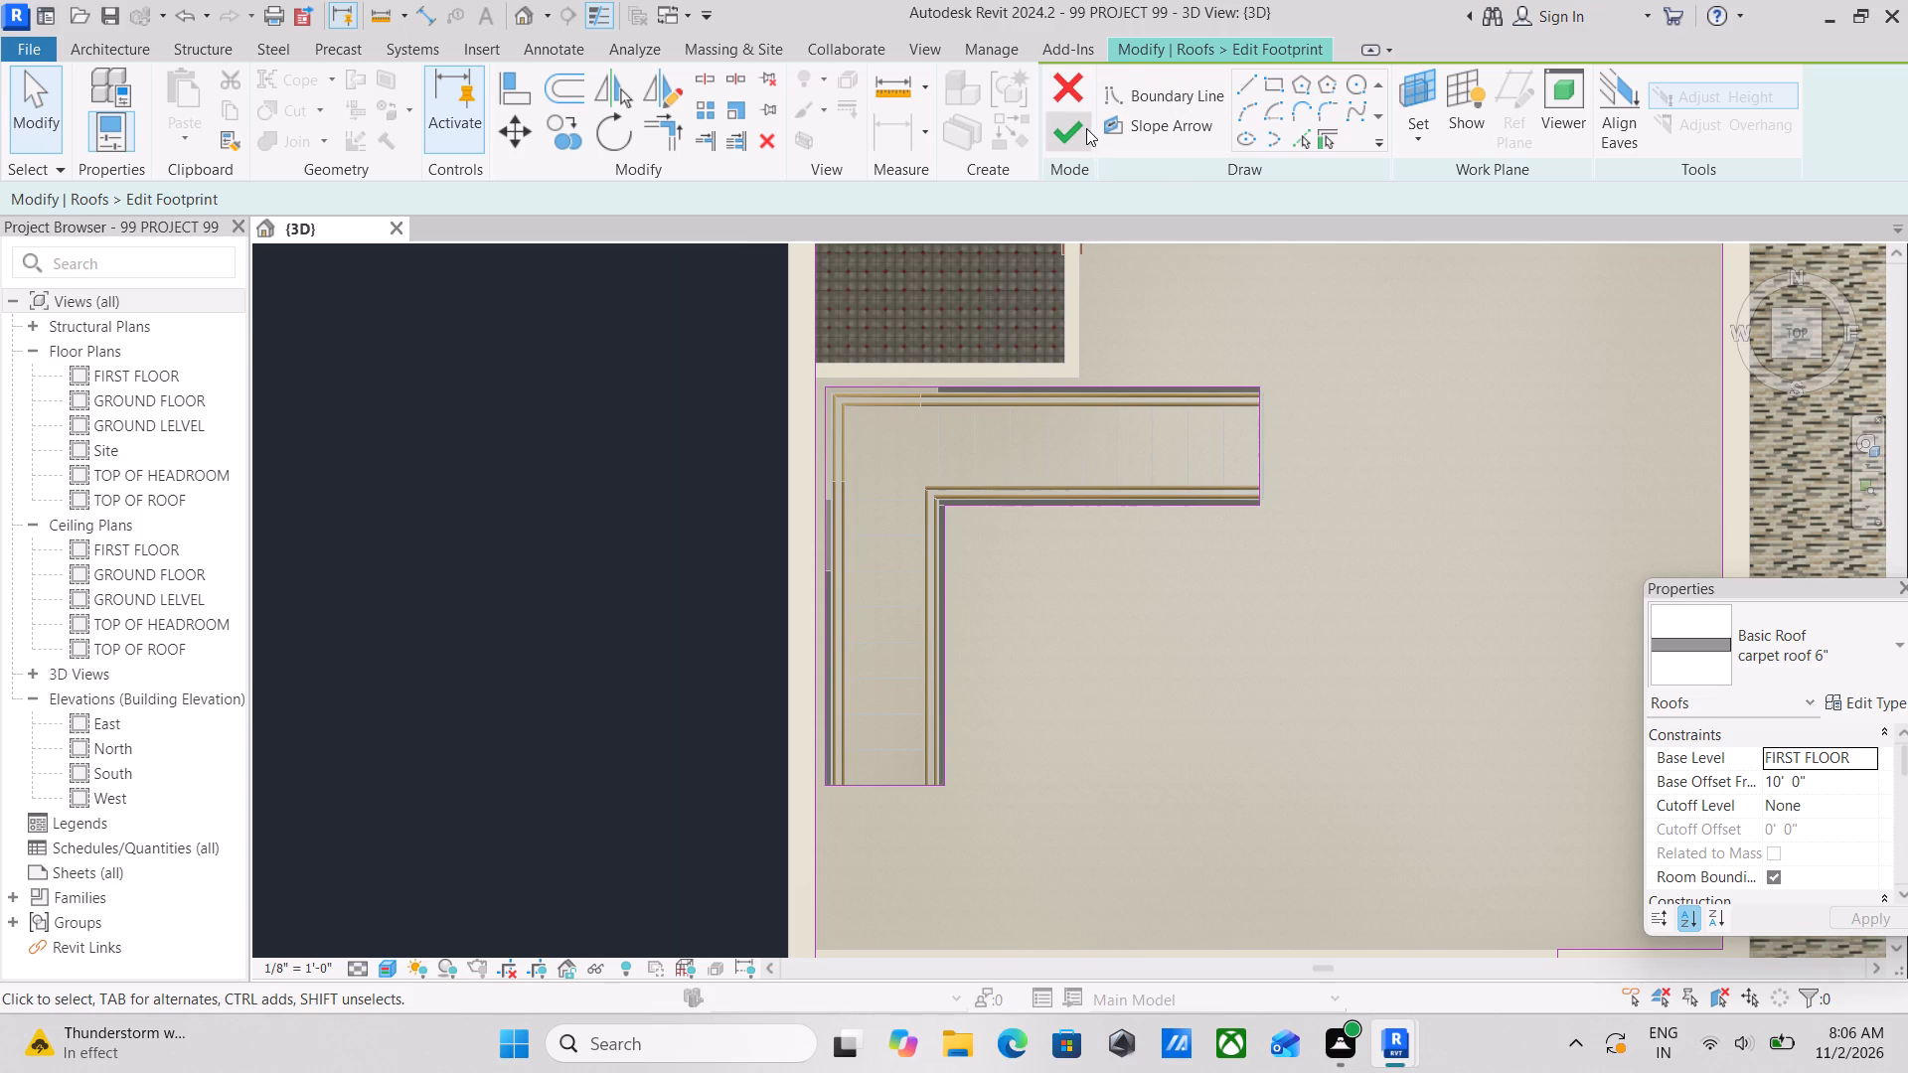
Finish the carpet roof footprint with the L-shaped stair opening cut through it.
{"action": "left_click", "coordinate": [1086, 128]}
{"action": "scroll", "coordinate": [1178, 564], "scroll_direction": "down", "scroll_amount": 4}
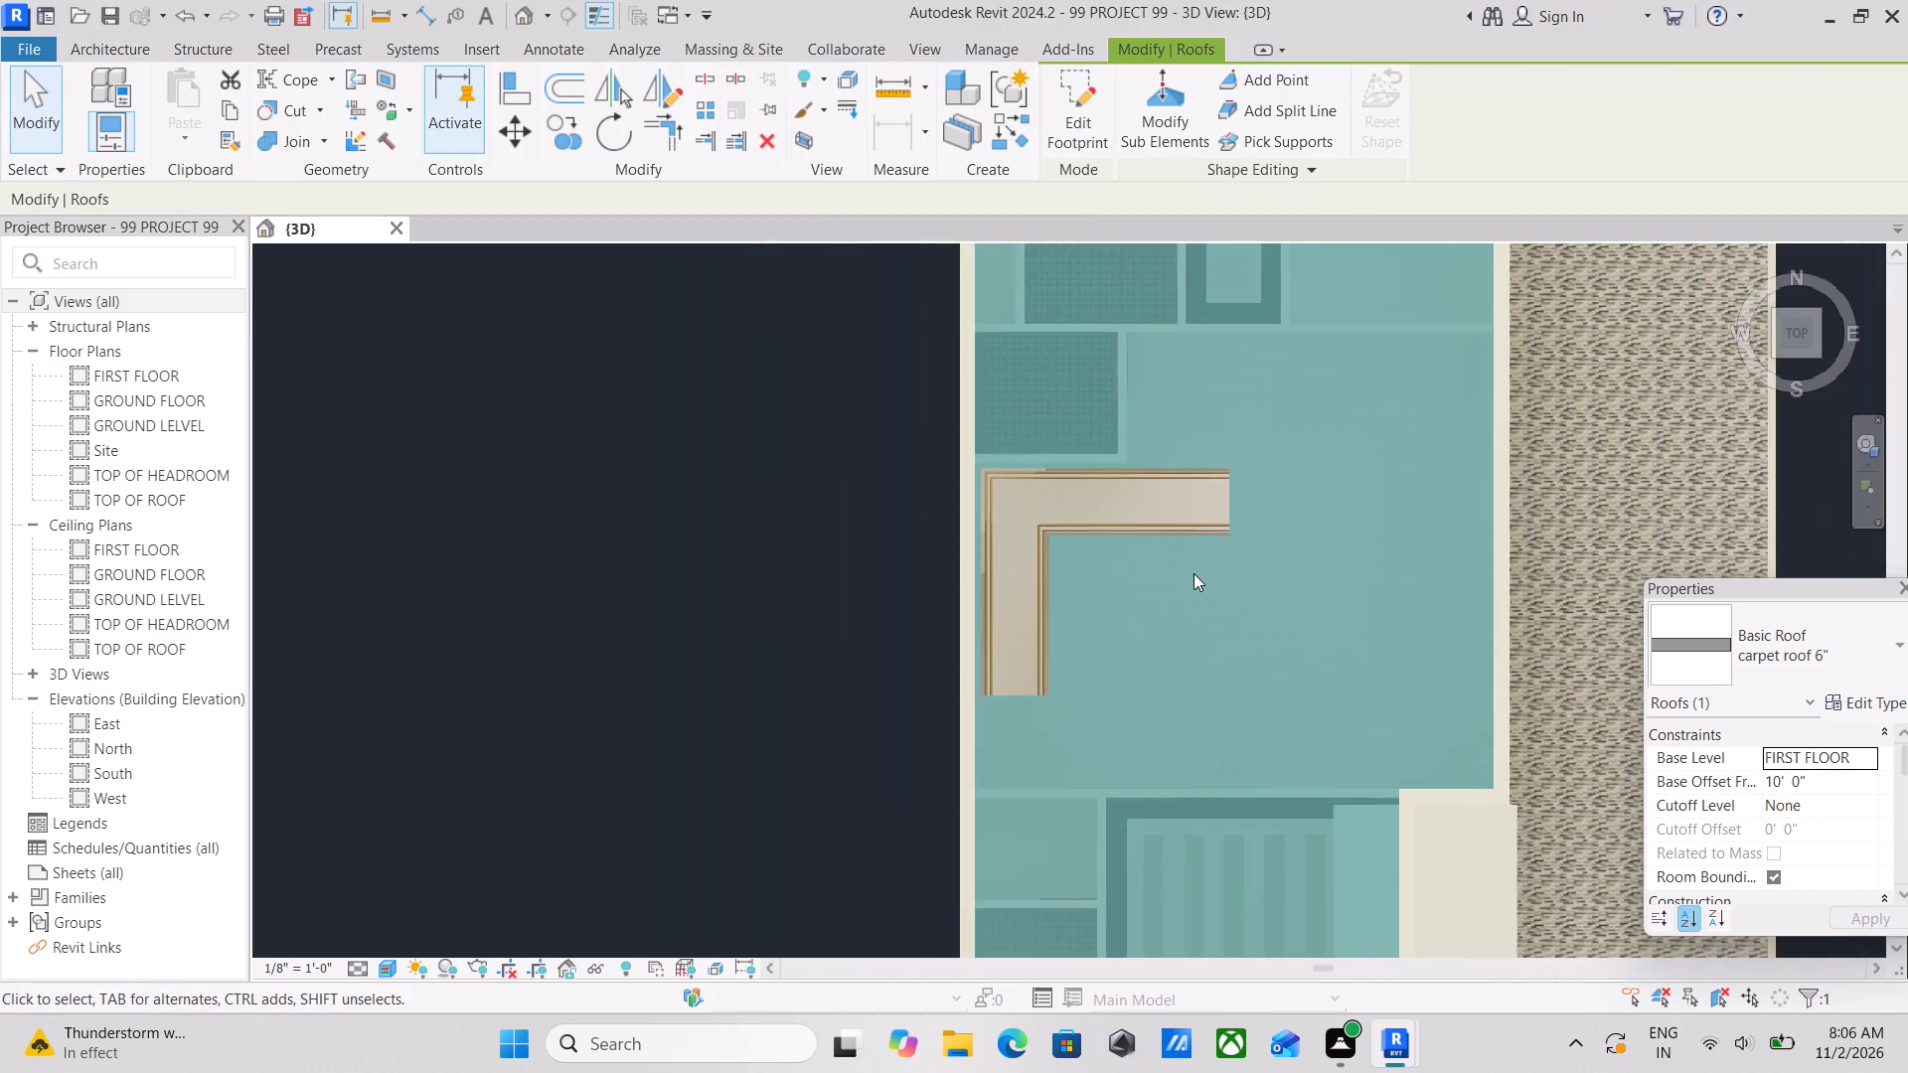
{"action": "key", "text": "Escape"}
Examine the new roof opening and the staircase and railing below it in the 3D view.
{"action": "scroll", "coordinate": [1197, 555], "scroll_direction": "down", "scroll_amount": 2}
{"action": "middle_click_drag", "start_coordinate": [1198, 570], "coordinate": [970, 308], "text": "shift"}
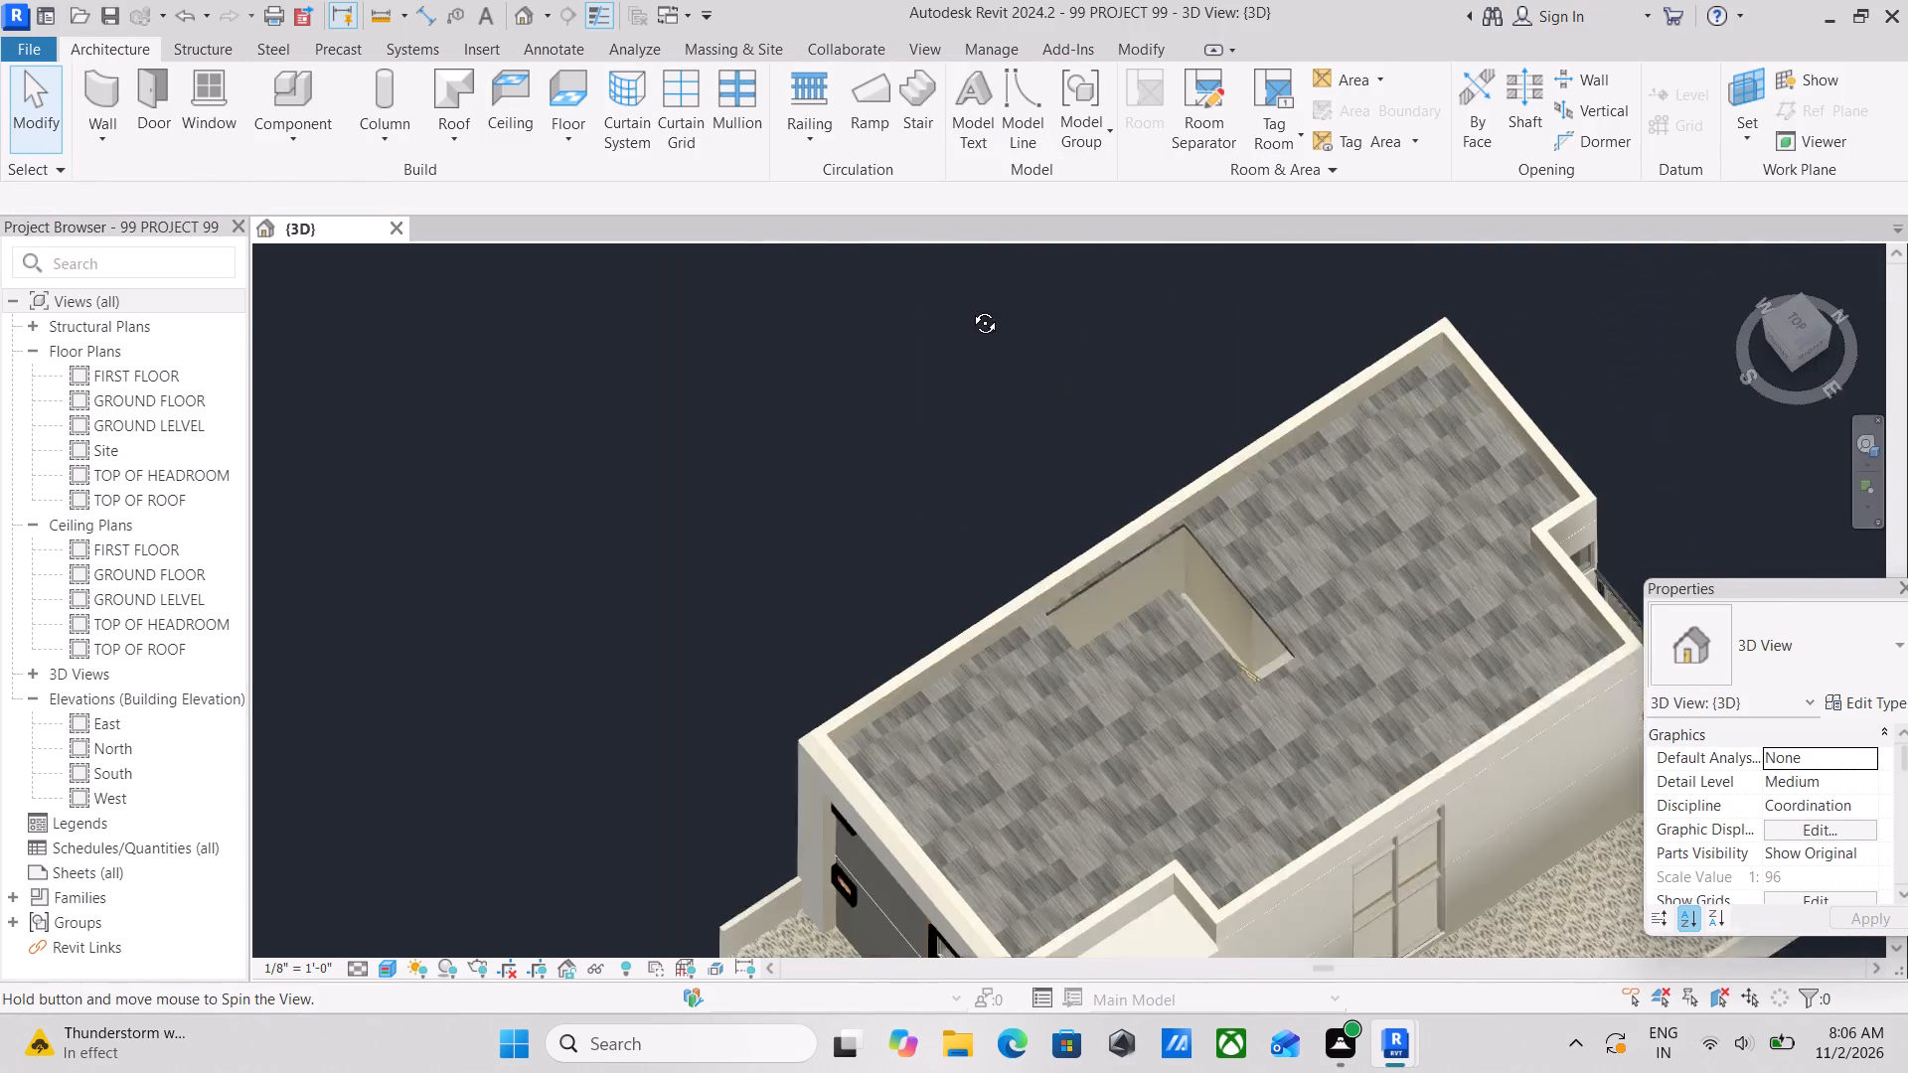
{"action": "middle_click_drag", "start_coordinate": [970, 308], "coordinate": [969, 308], "text": "shift"}
{"action": "middle_click_drag", "start_coordinate": [1244, 697], "coordinate": [660, 871], "text": "shift"}
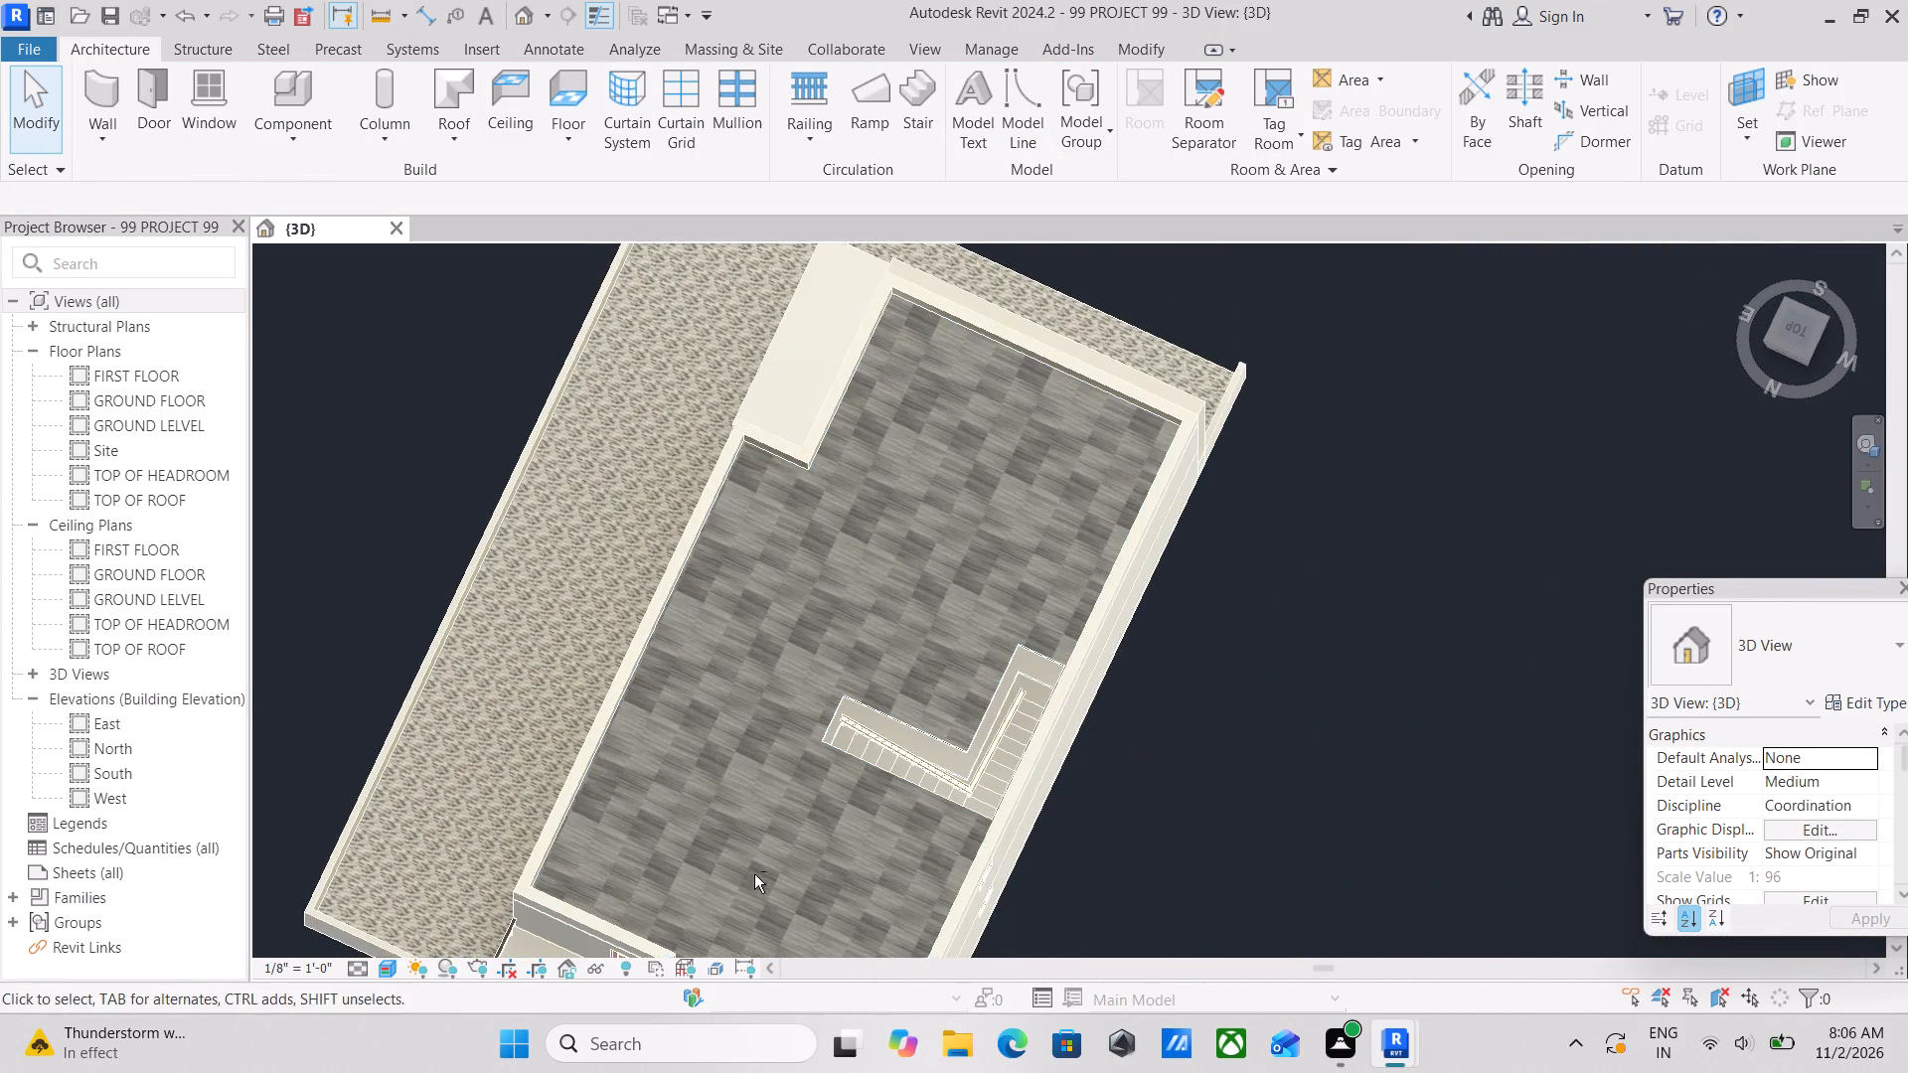
{"action": "scroll", "coordinate": [969, 799], "scroll_direction": "up", "scroll_amount": 7}
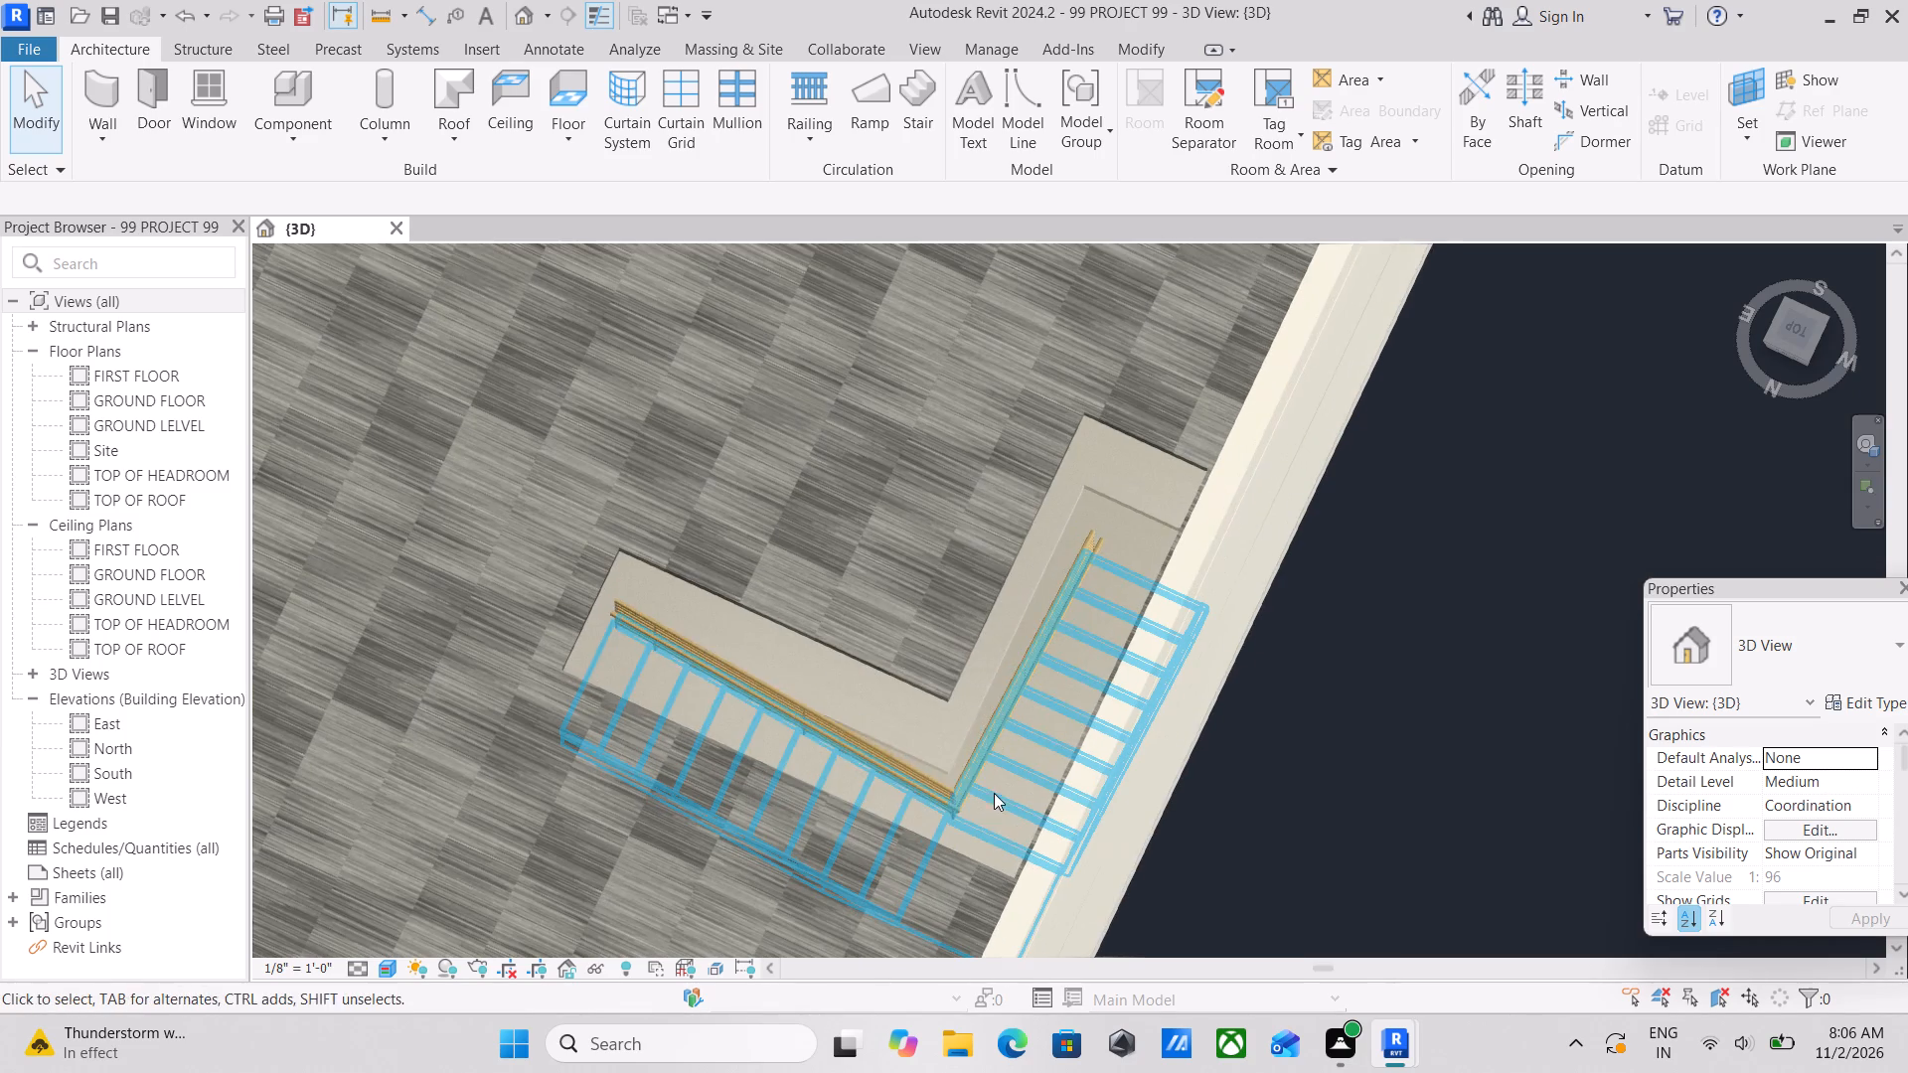
{"action": "left_click", "coordinate": [986, 797]}
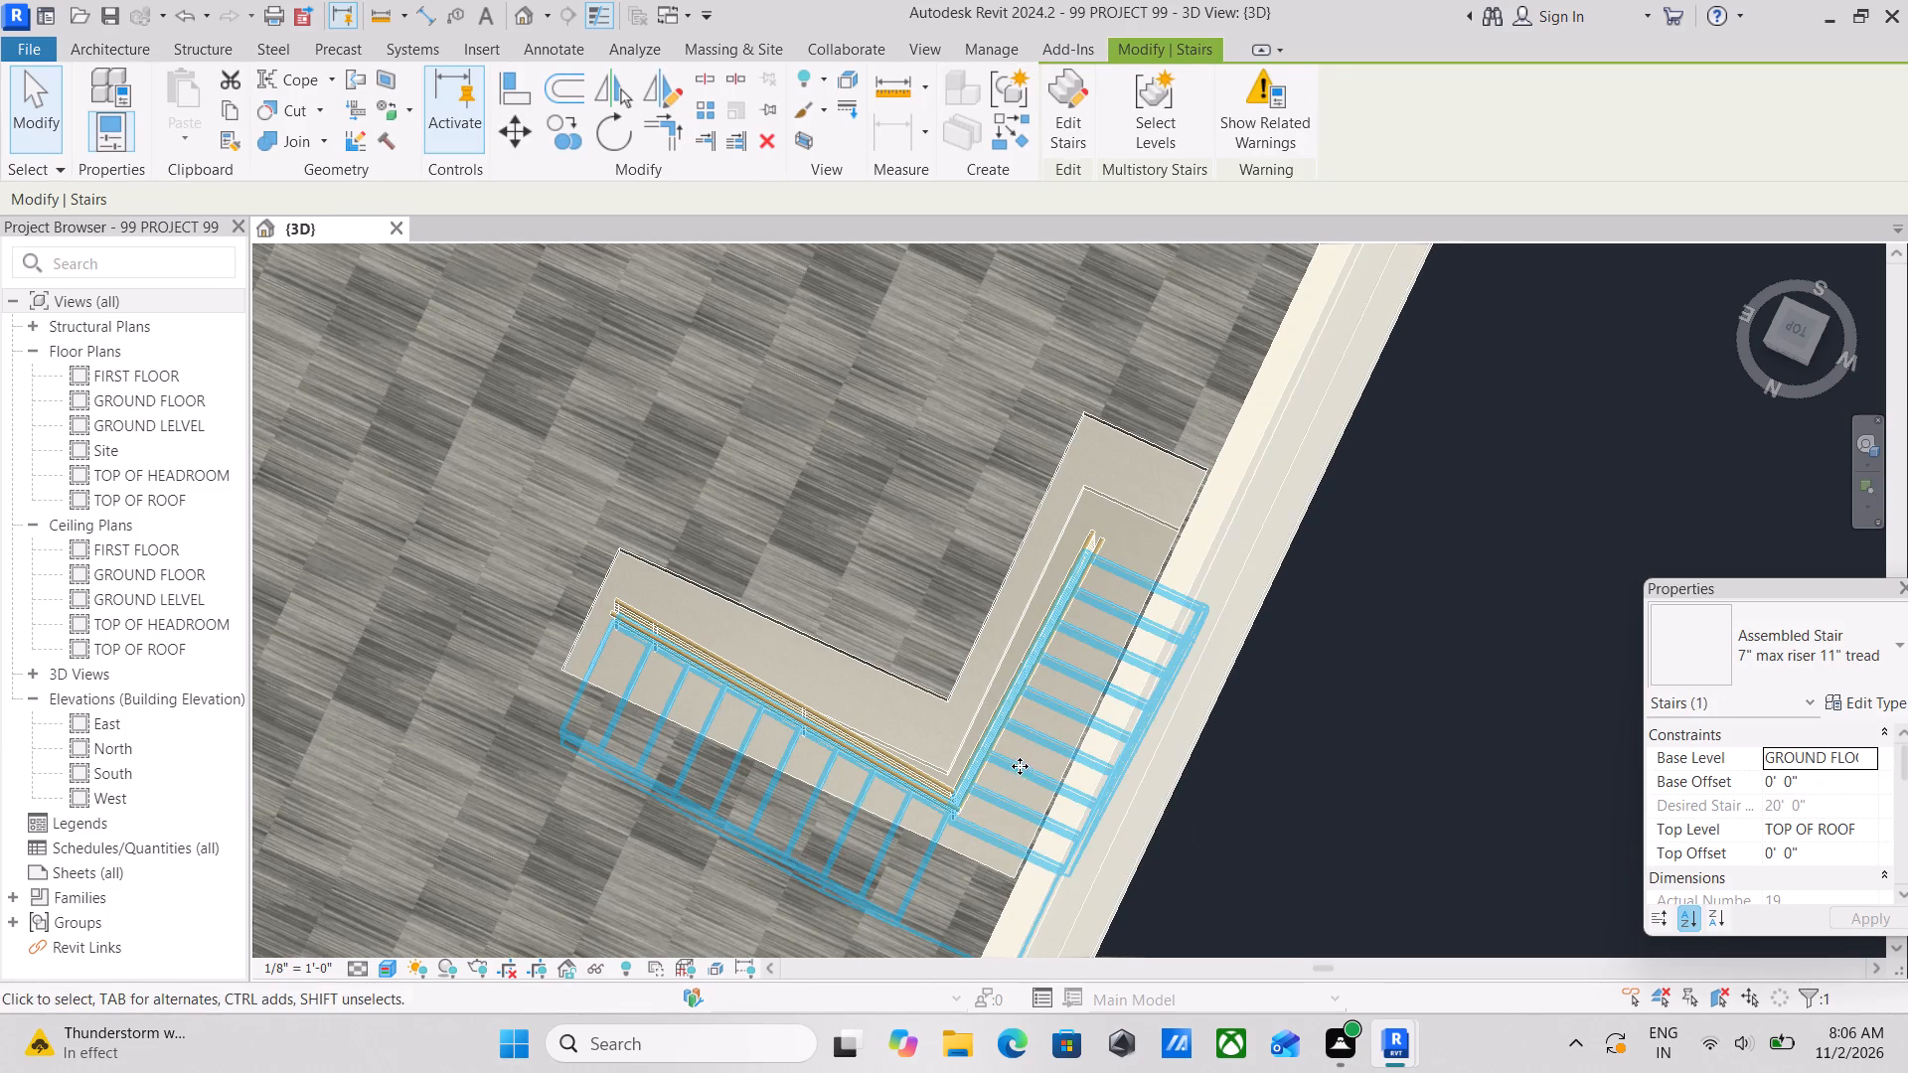
{"action": "left_click", "coordinate": [1013, 749]}
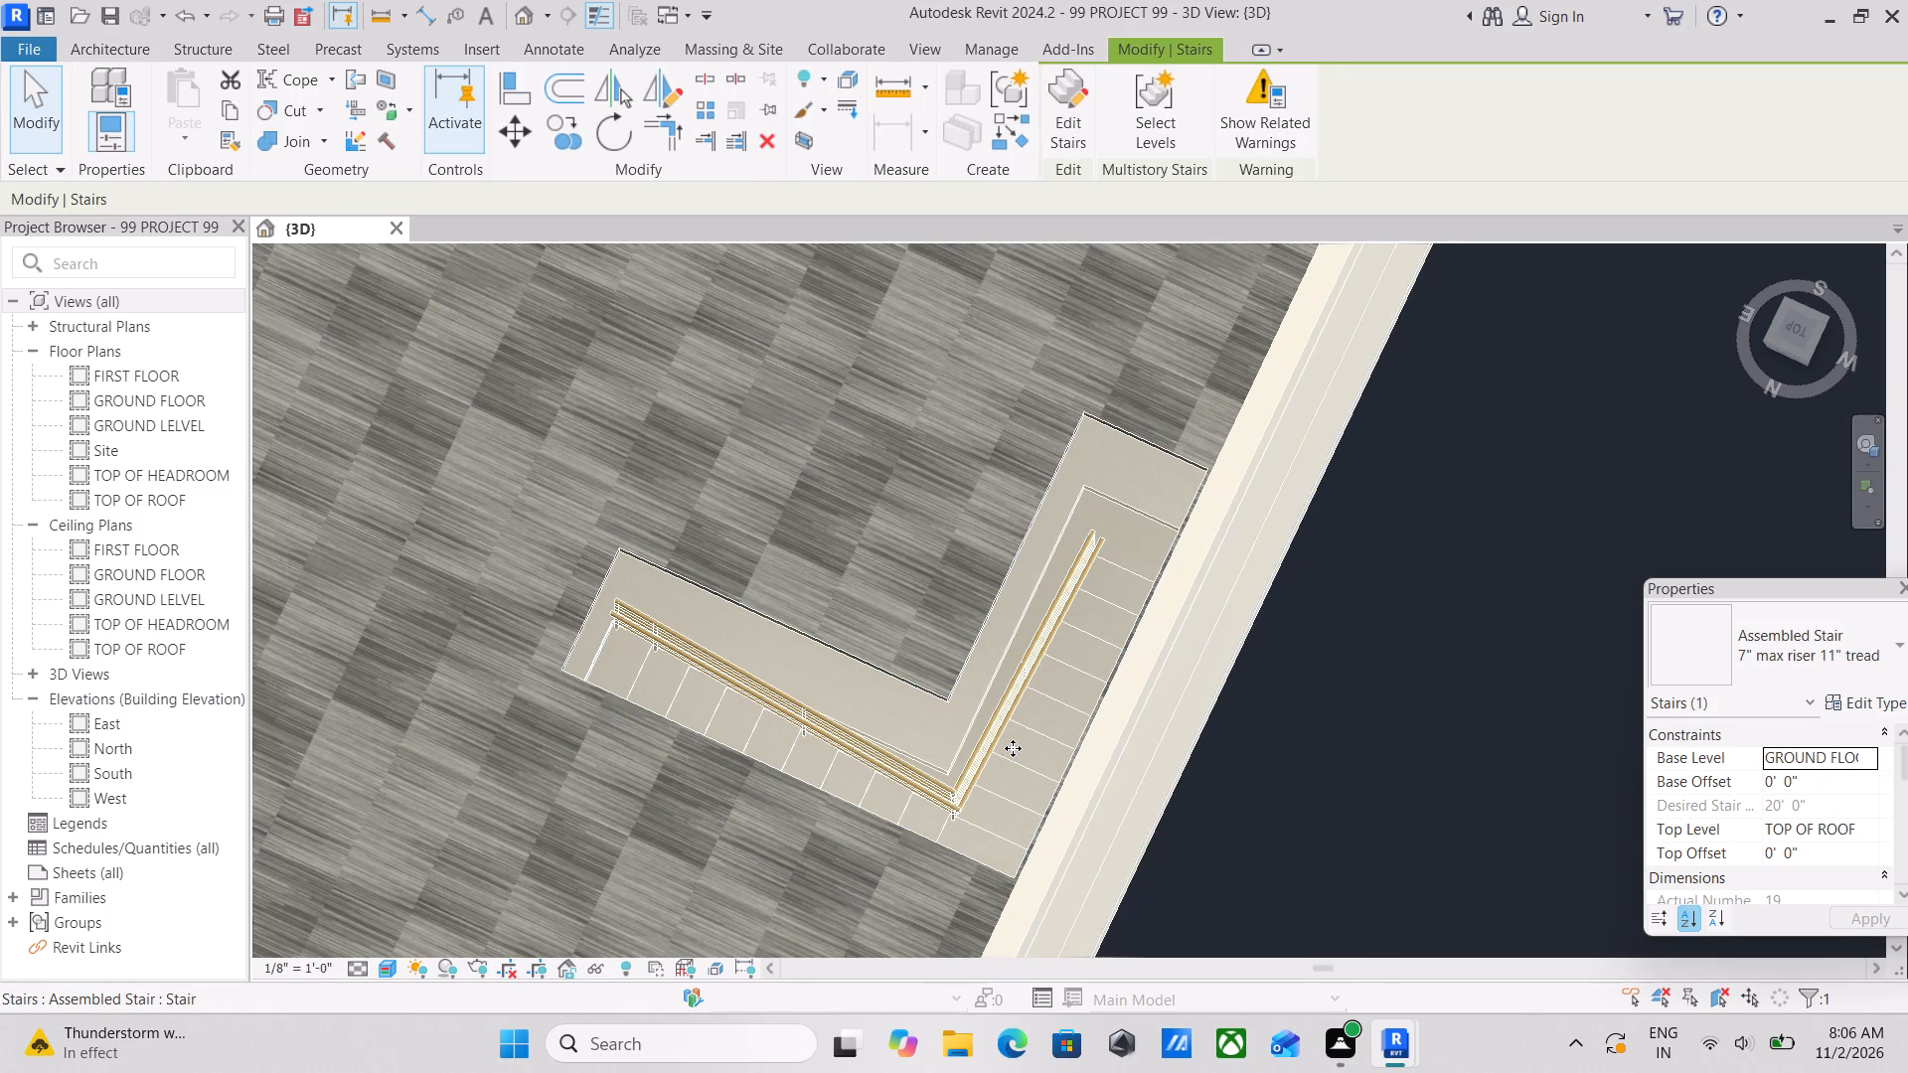
{"action": "left_click", "coordinate": [1019, 747]}
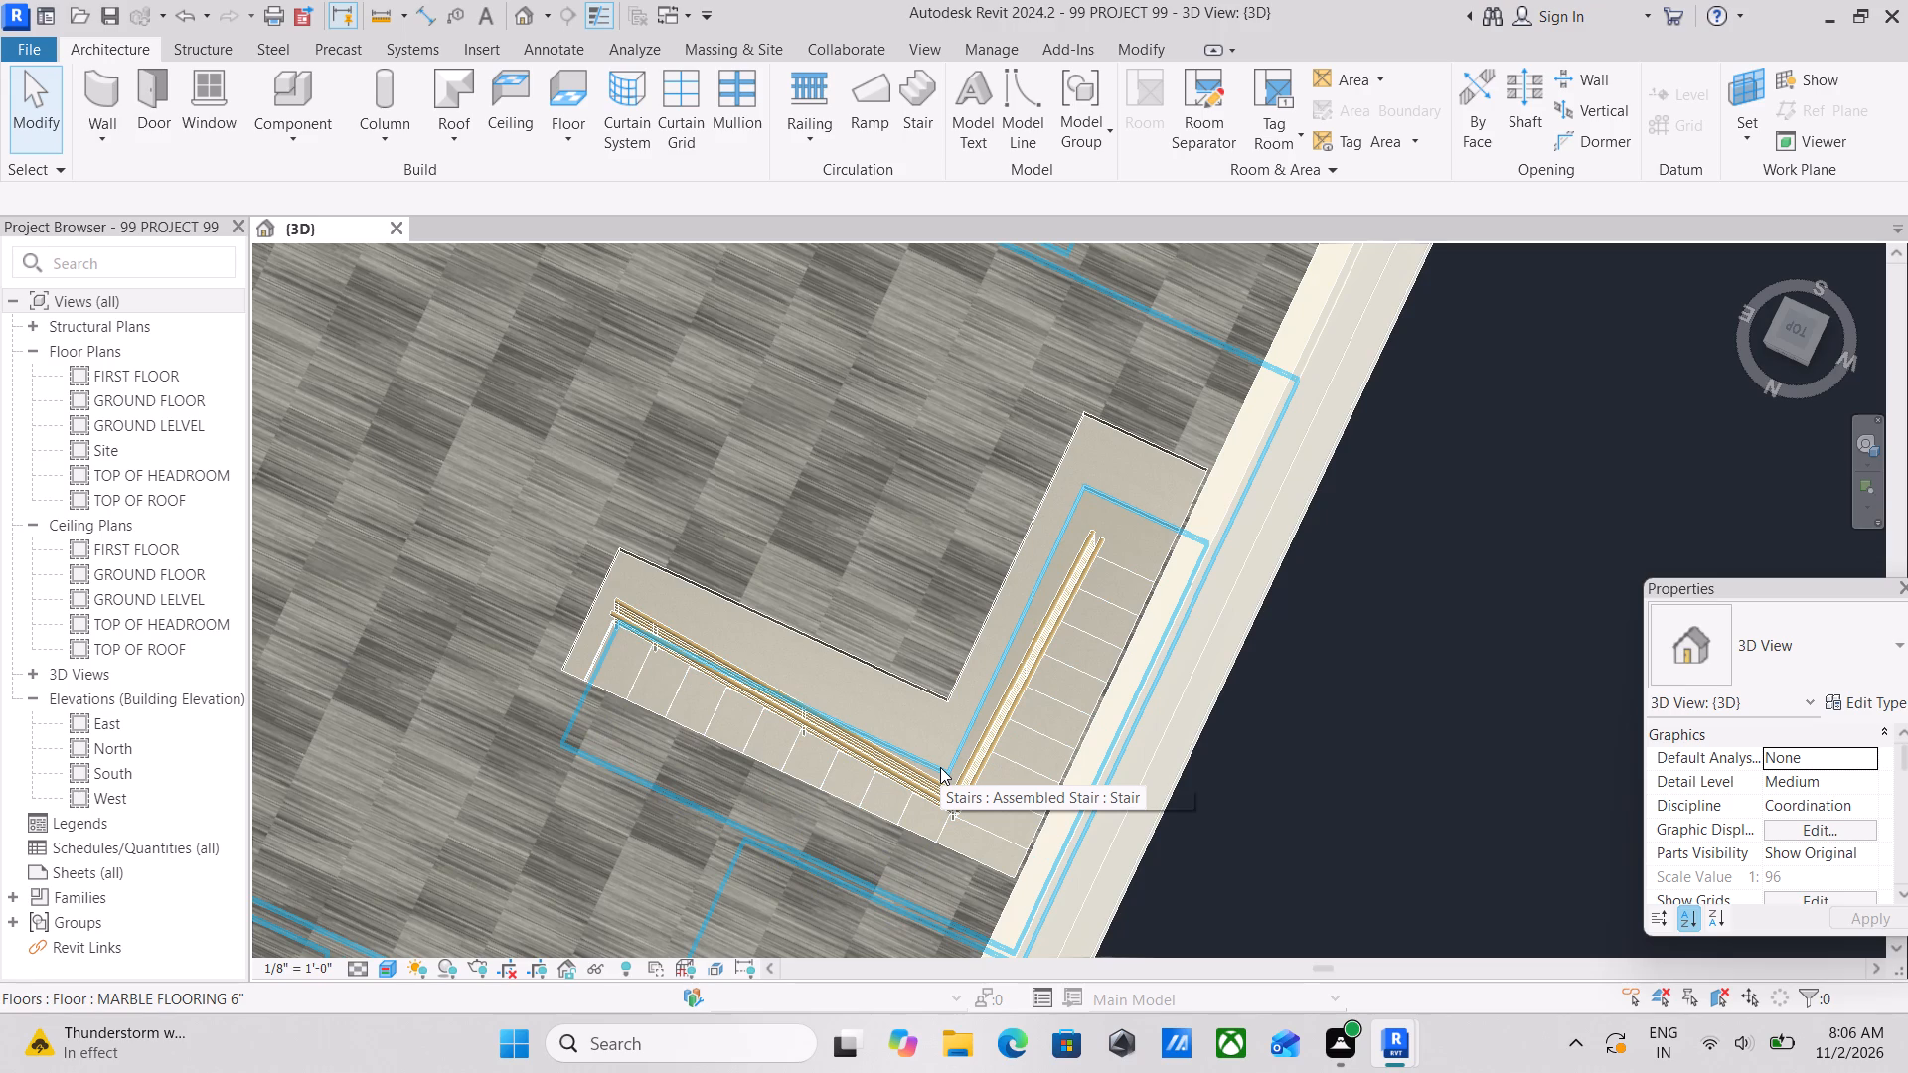
{"action": "key", "text": "shift+Down"}
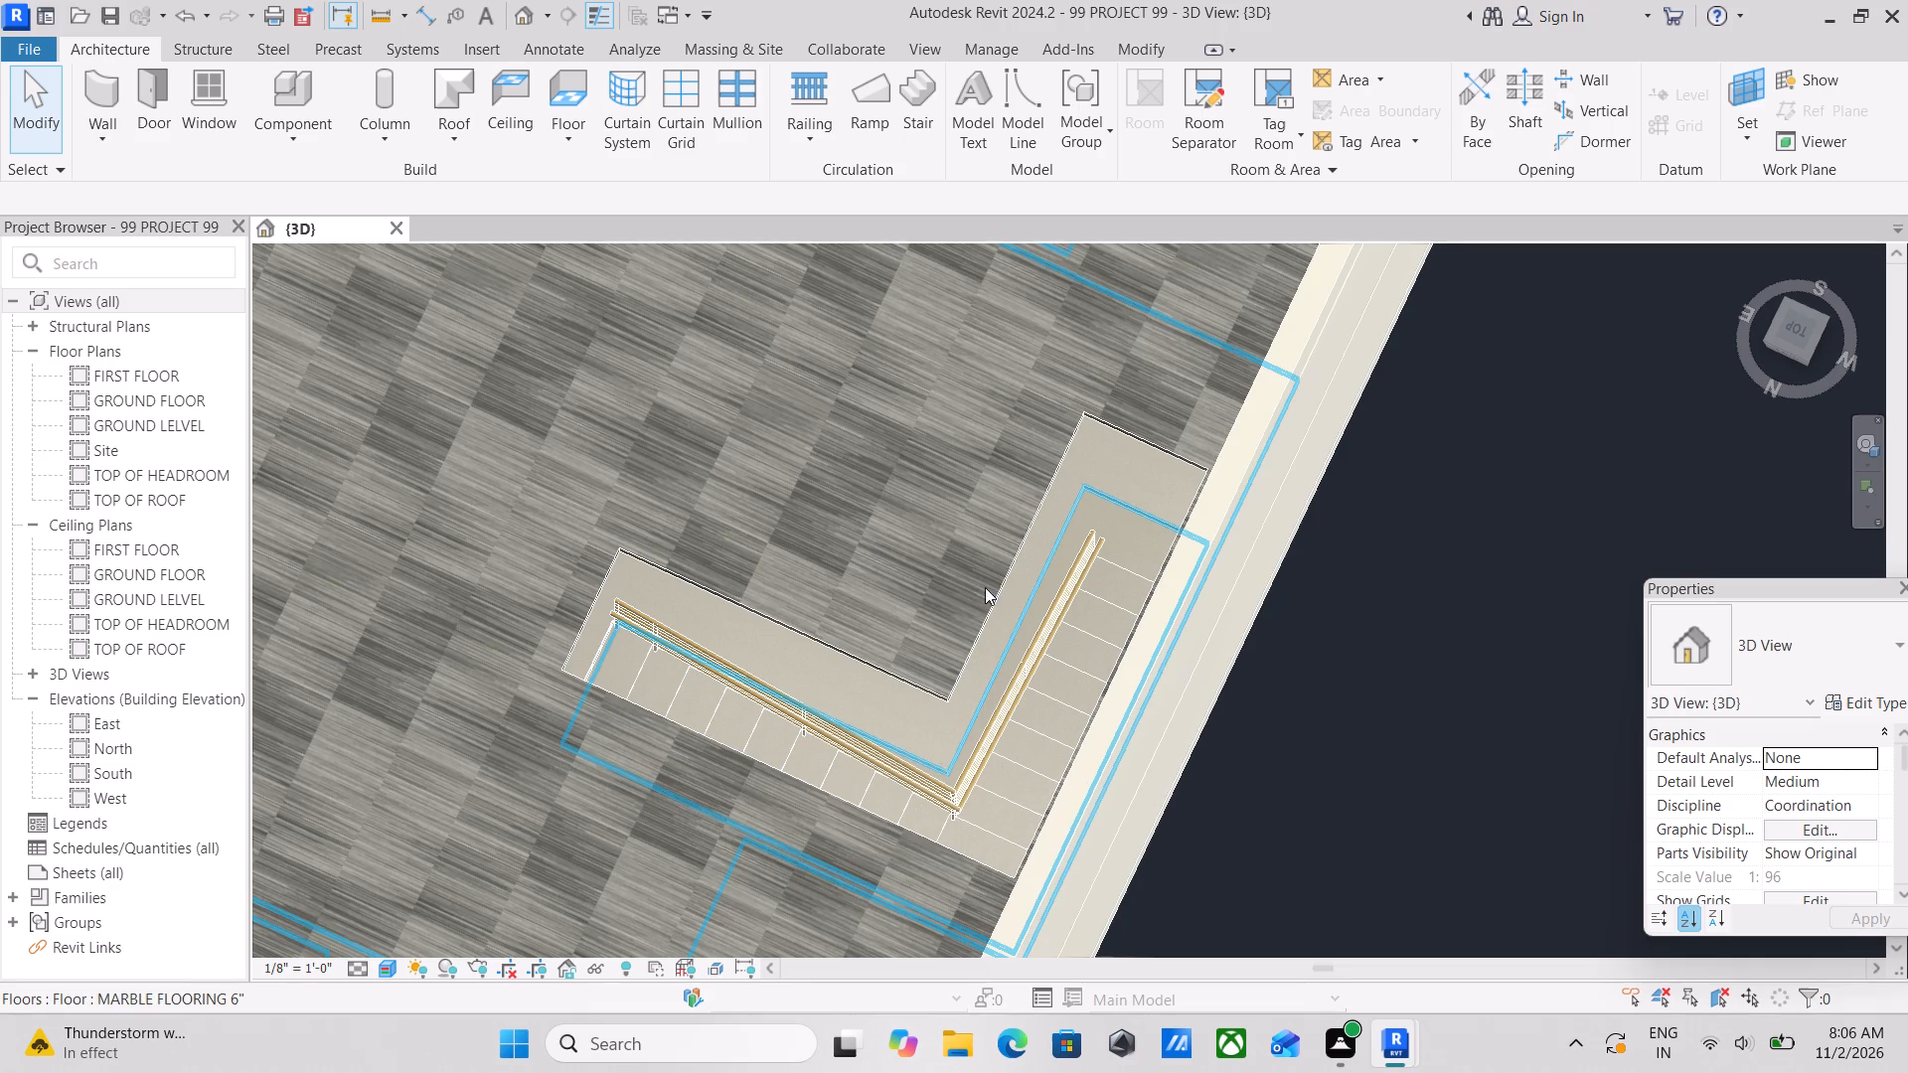
Copy the assembled stair together with its railing and paste both aligned to the FIRST FLOOR level.
{"action": "scroll", "coordinate": [992, 633], "scroll_direction": "up", "scroll_amount": 3}
{"action": "scroll", "coordinate": [1005, 770], "scroll_direction": "up", "scroll_amount": 4}
{"action": "scroll", "coordinate": [1055, 704], "scroll_direction": "down", "scroll_amount": 3}
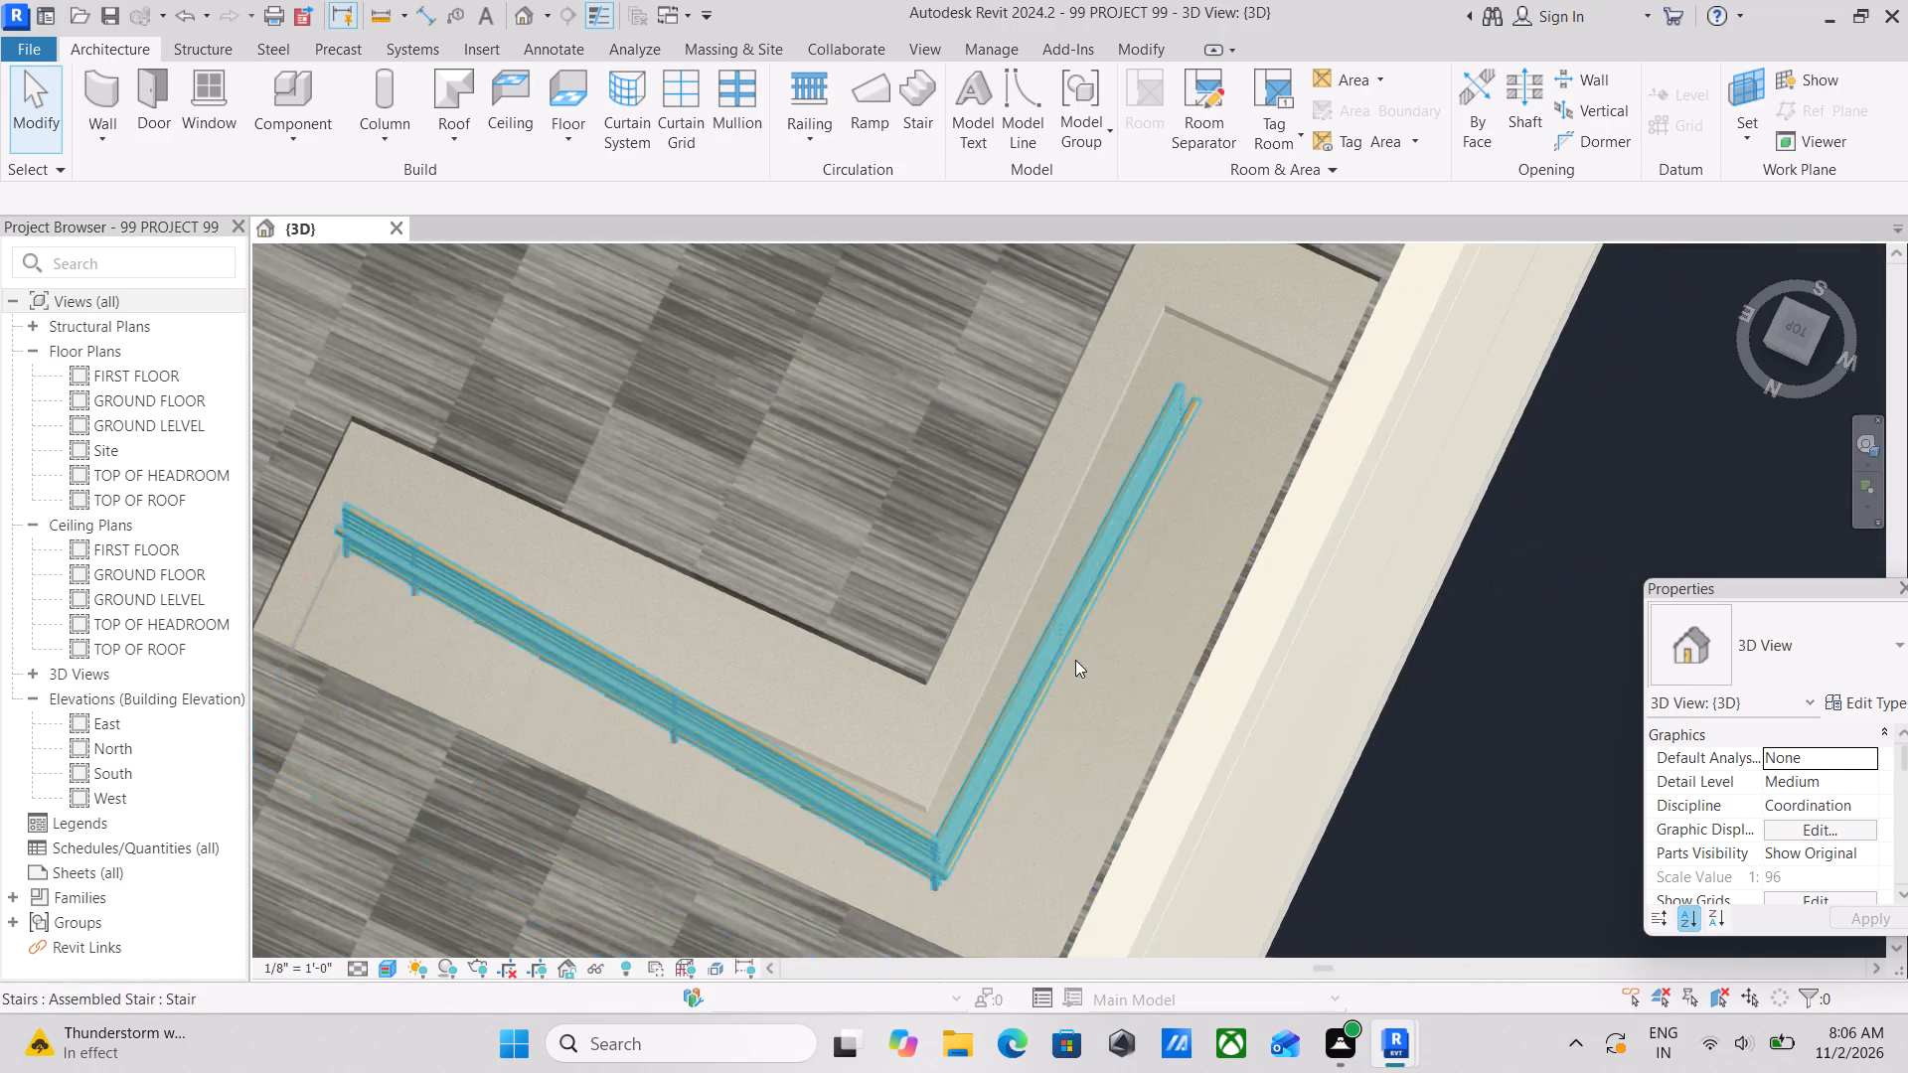
{"action": "scroll", "coordinate": [1077, 636], "scroll_direction": "down", "scroll_amount": 2}
{"action": "left_click", "coordinate": [1046, 739], "text": "ctrl"}
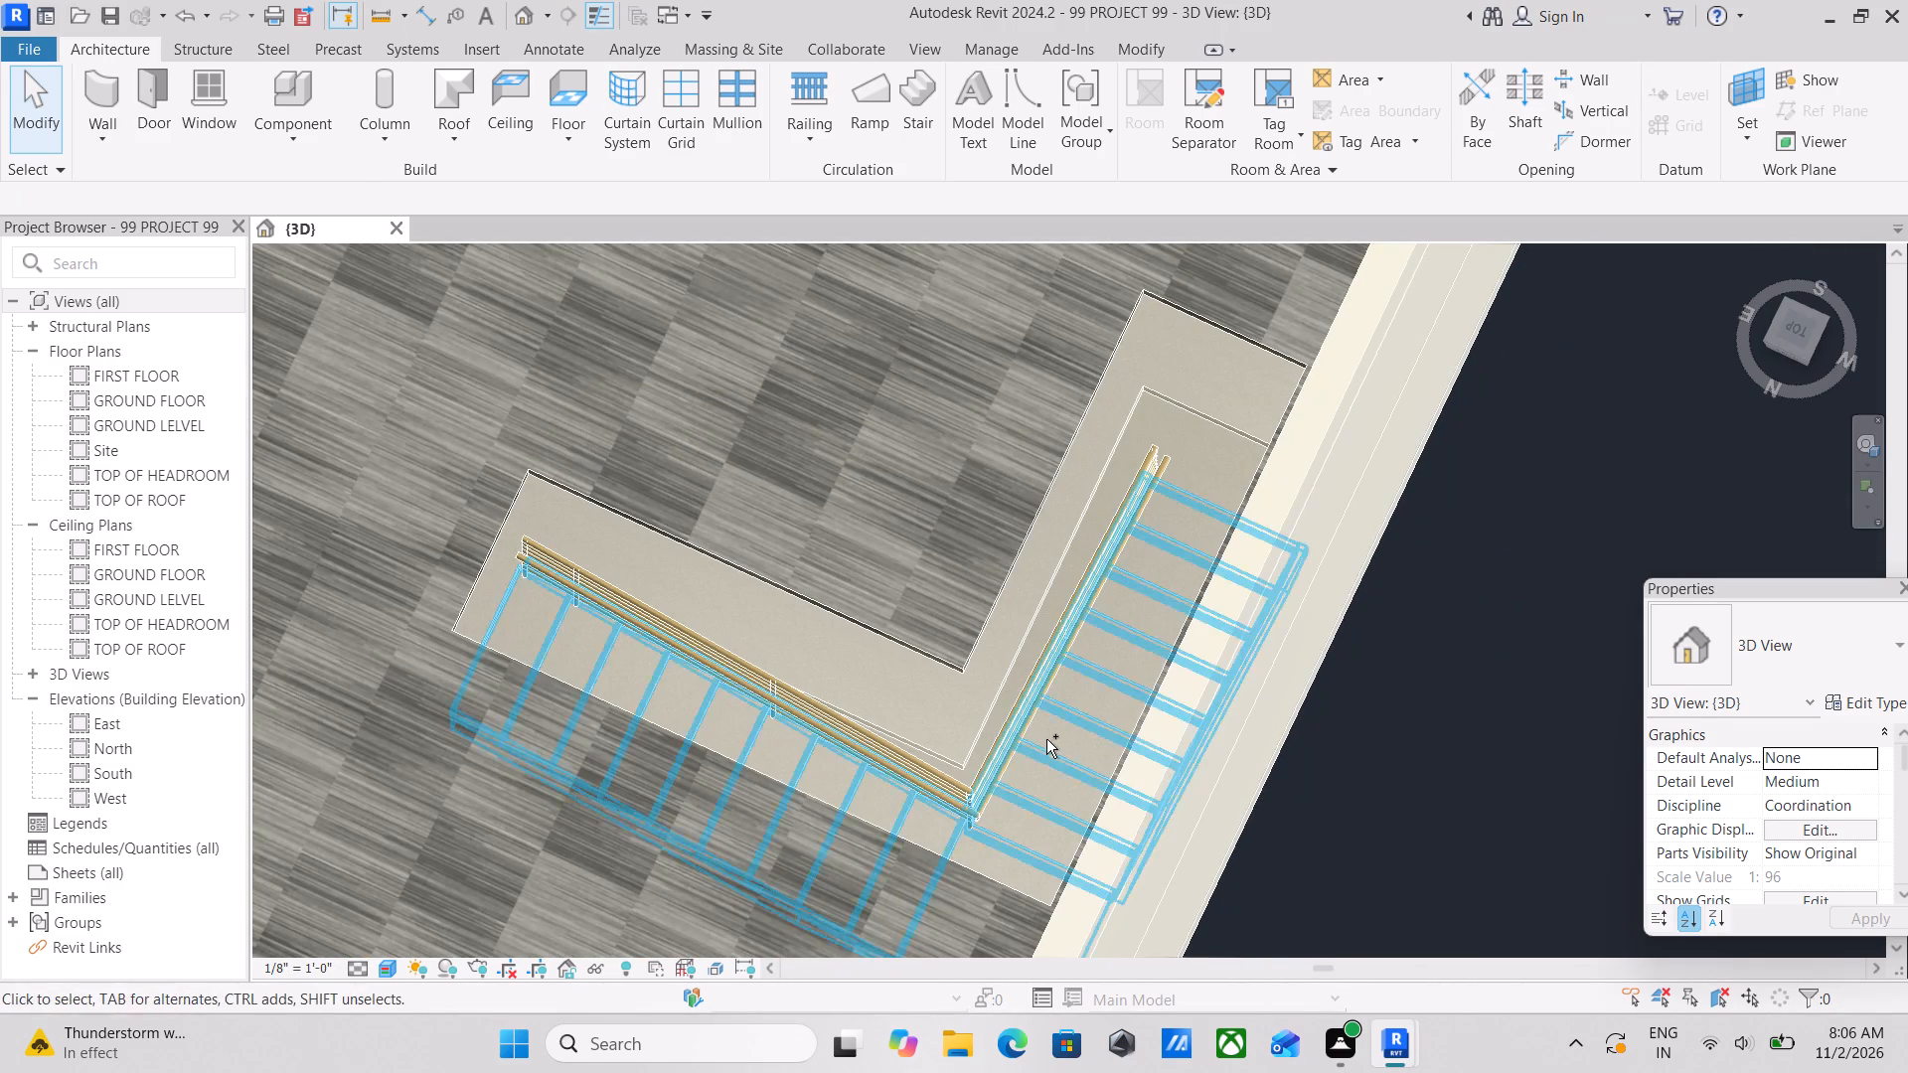
{"action": "scroll", "coordinate": [860, 784], "scroll_direction": "up", "scroll_amount": 3}
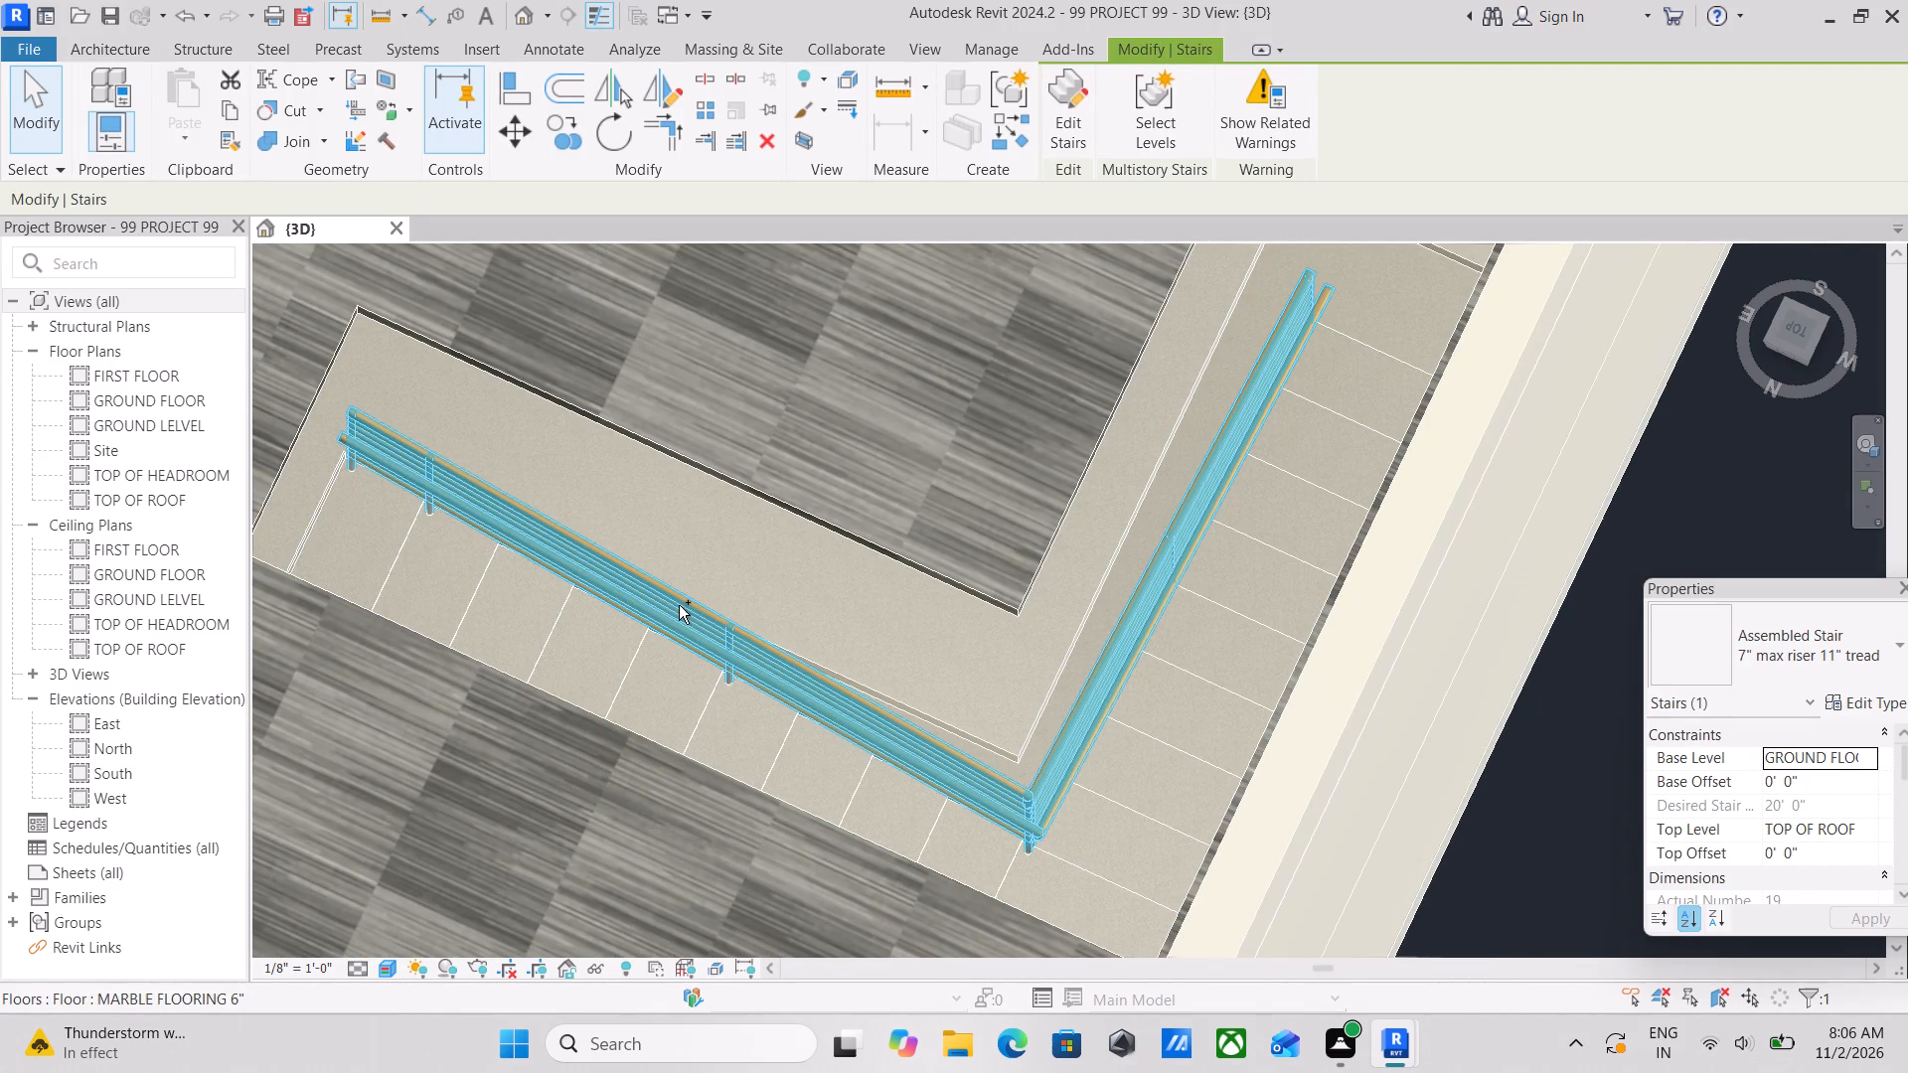
{"action": "left_click", "coordinate": [679, 605], "text": "ctrl"}
{"action": "left_click", "coordinate": [1173, 690], "text": "ctrl"}
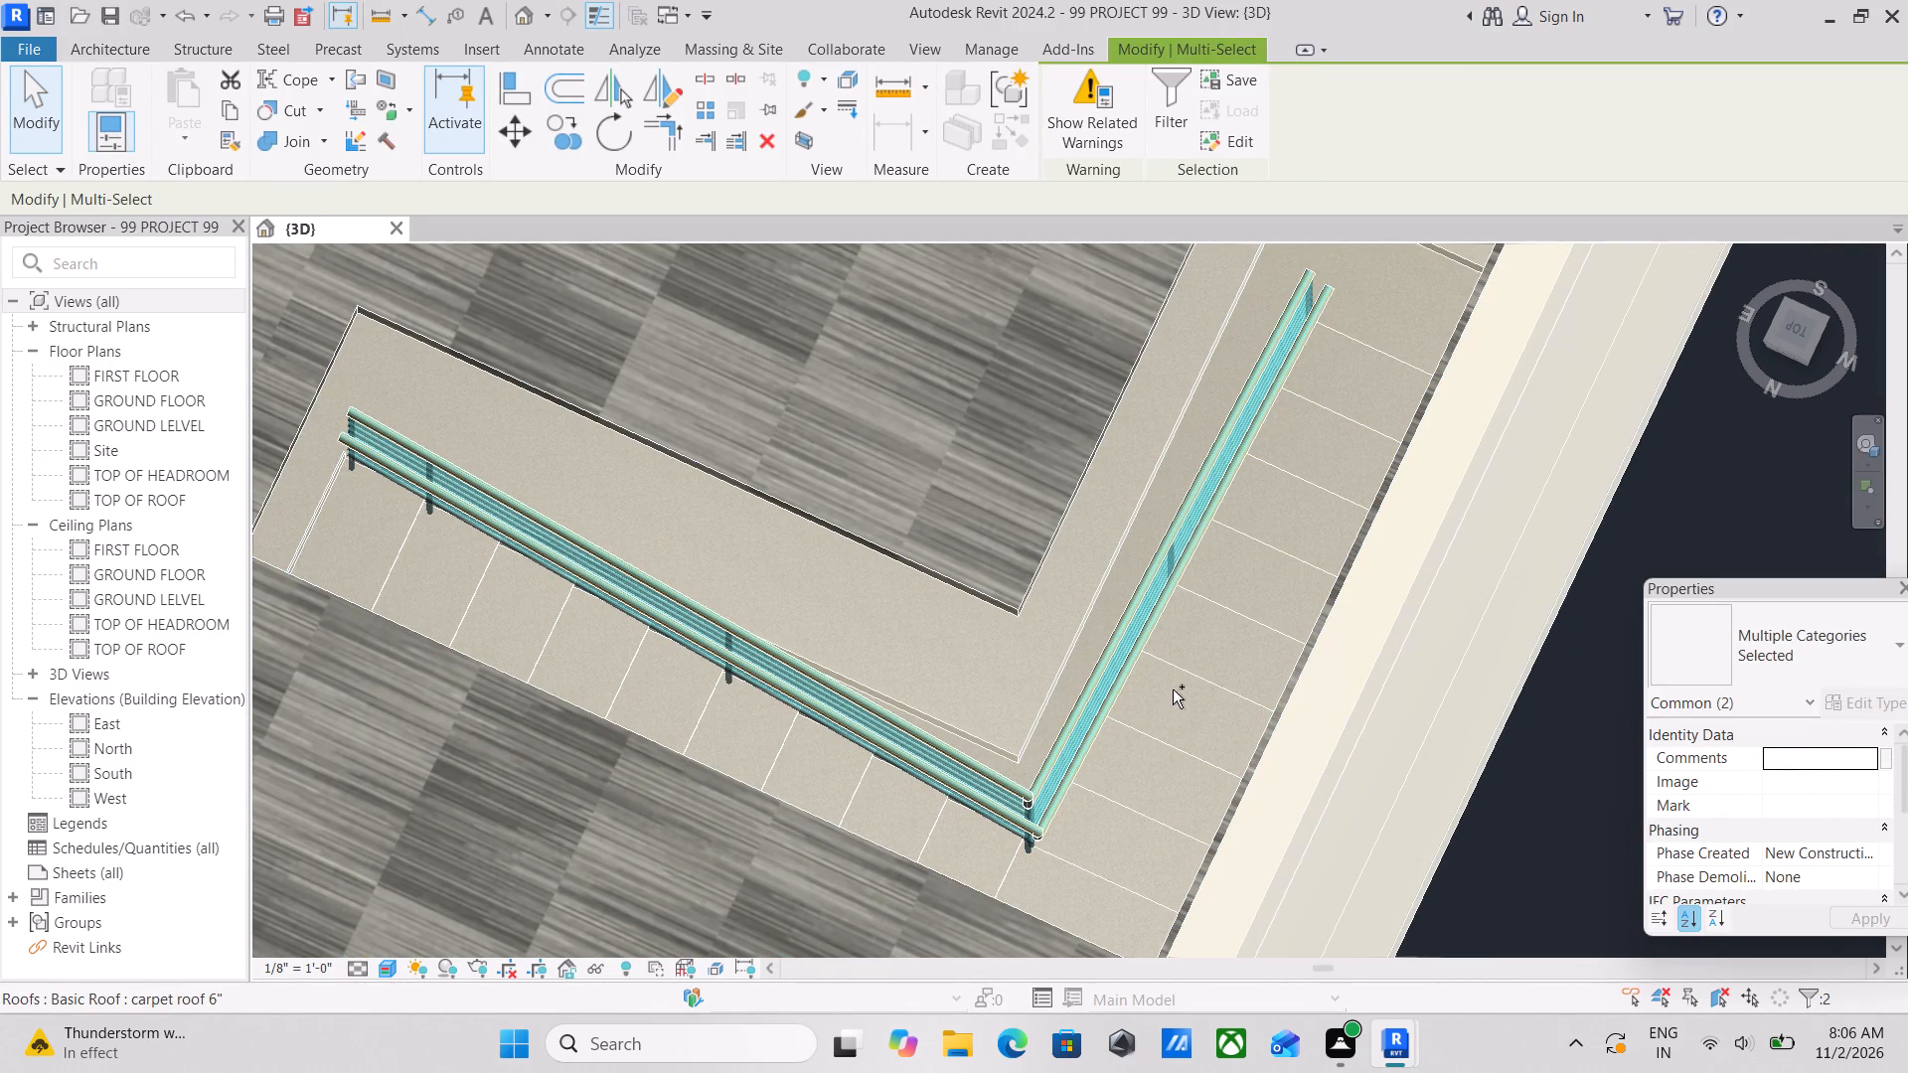
{"action": "scroll", "coordinate": [1405, 363], "scroll_direction": "down", "scroll_amount": 4}
{"action": "scroll", "coordinate": [1133, 350], "scroll_direction": "down", "scroll_amount": 4}
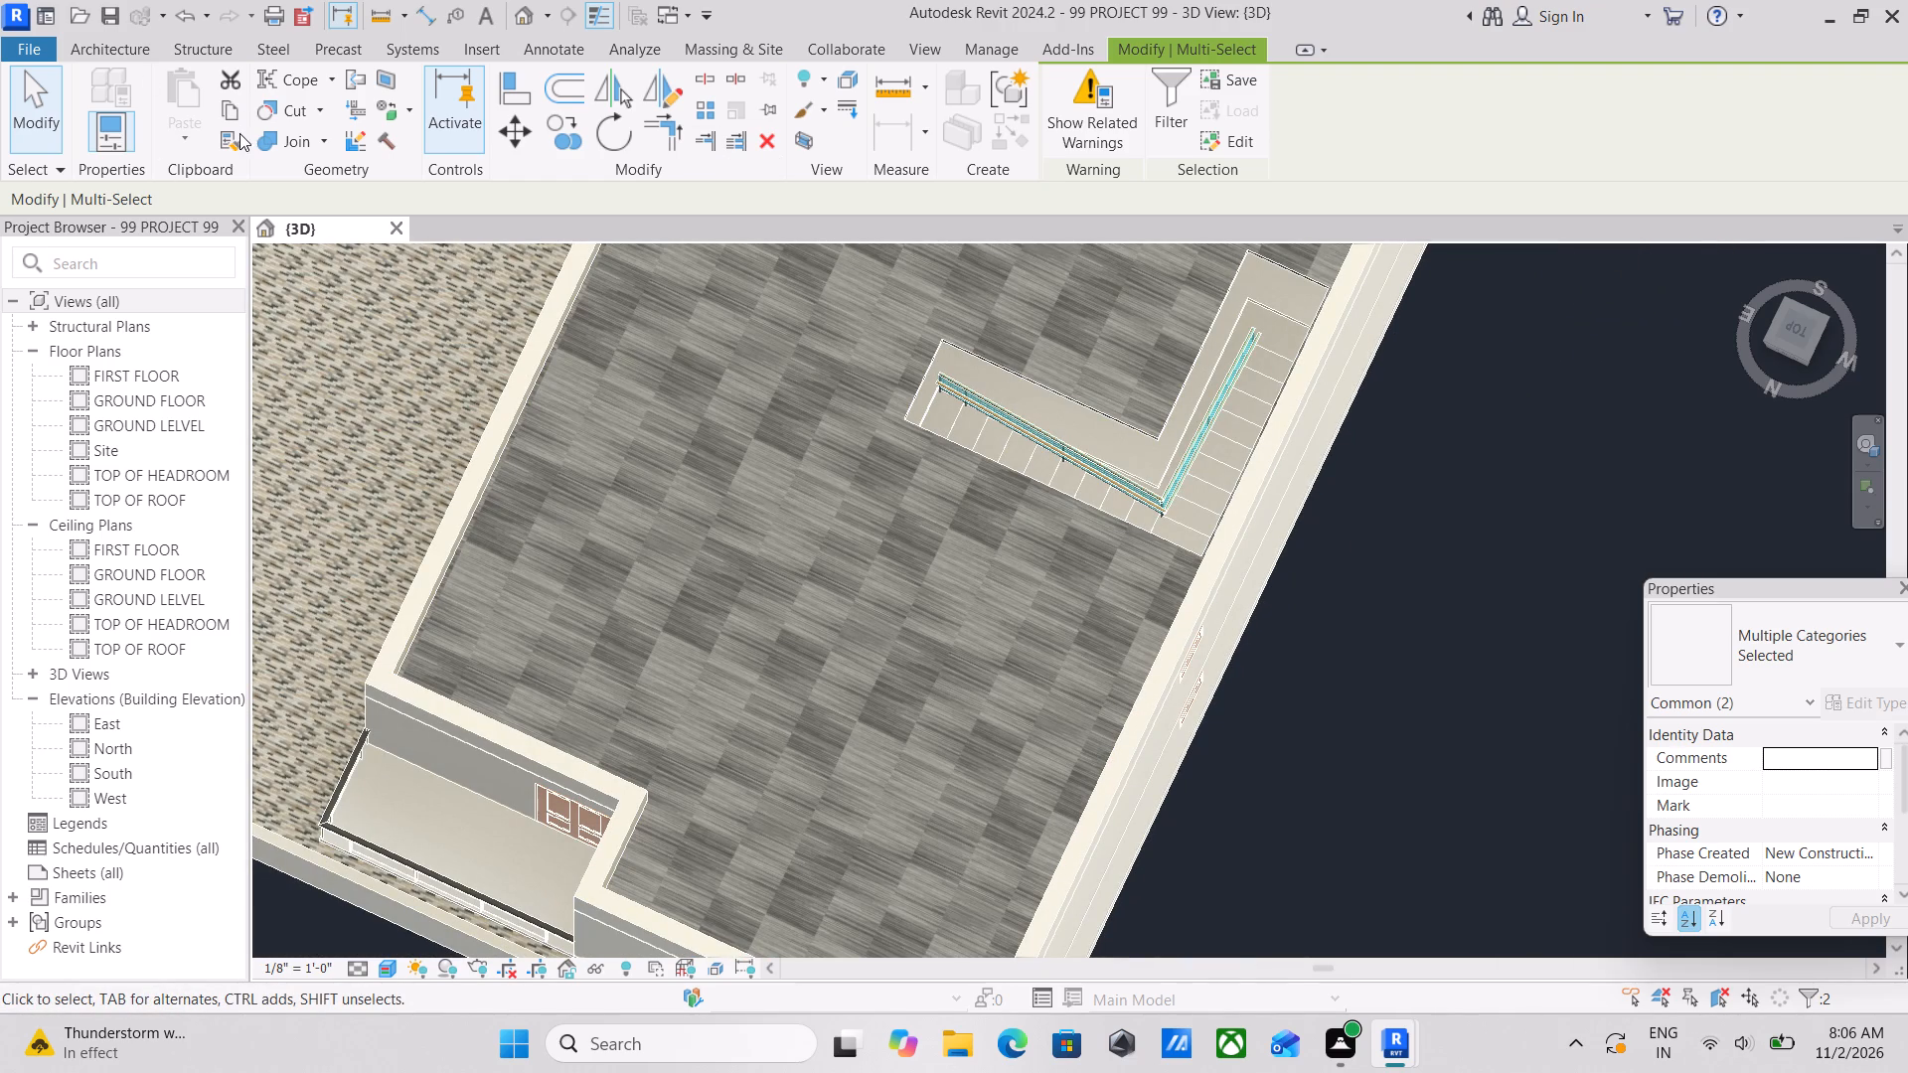
{"action": "left_click", "coordinate": [228, 110]}
{"action": "left_click", "coordinate": [193, 141]}
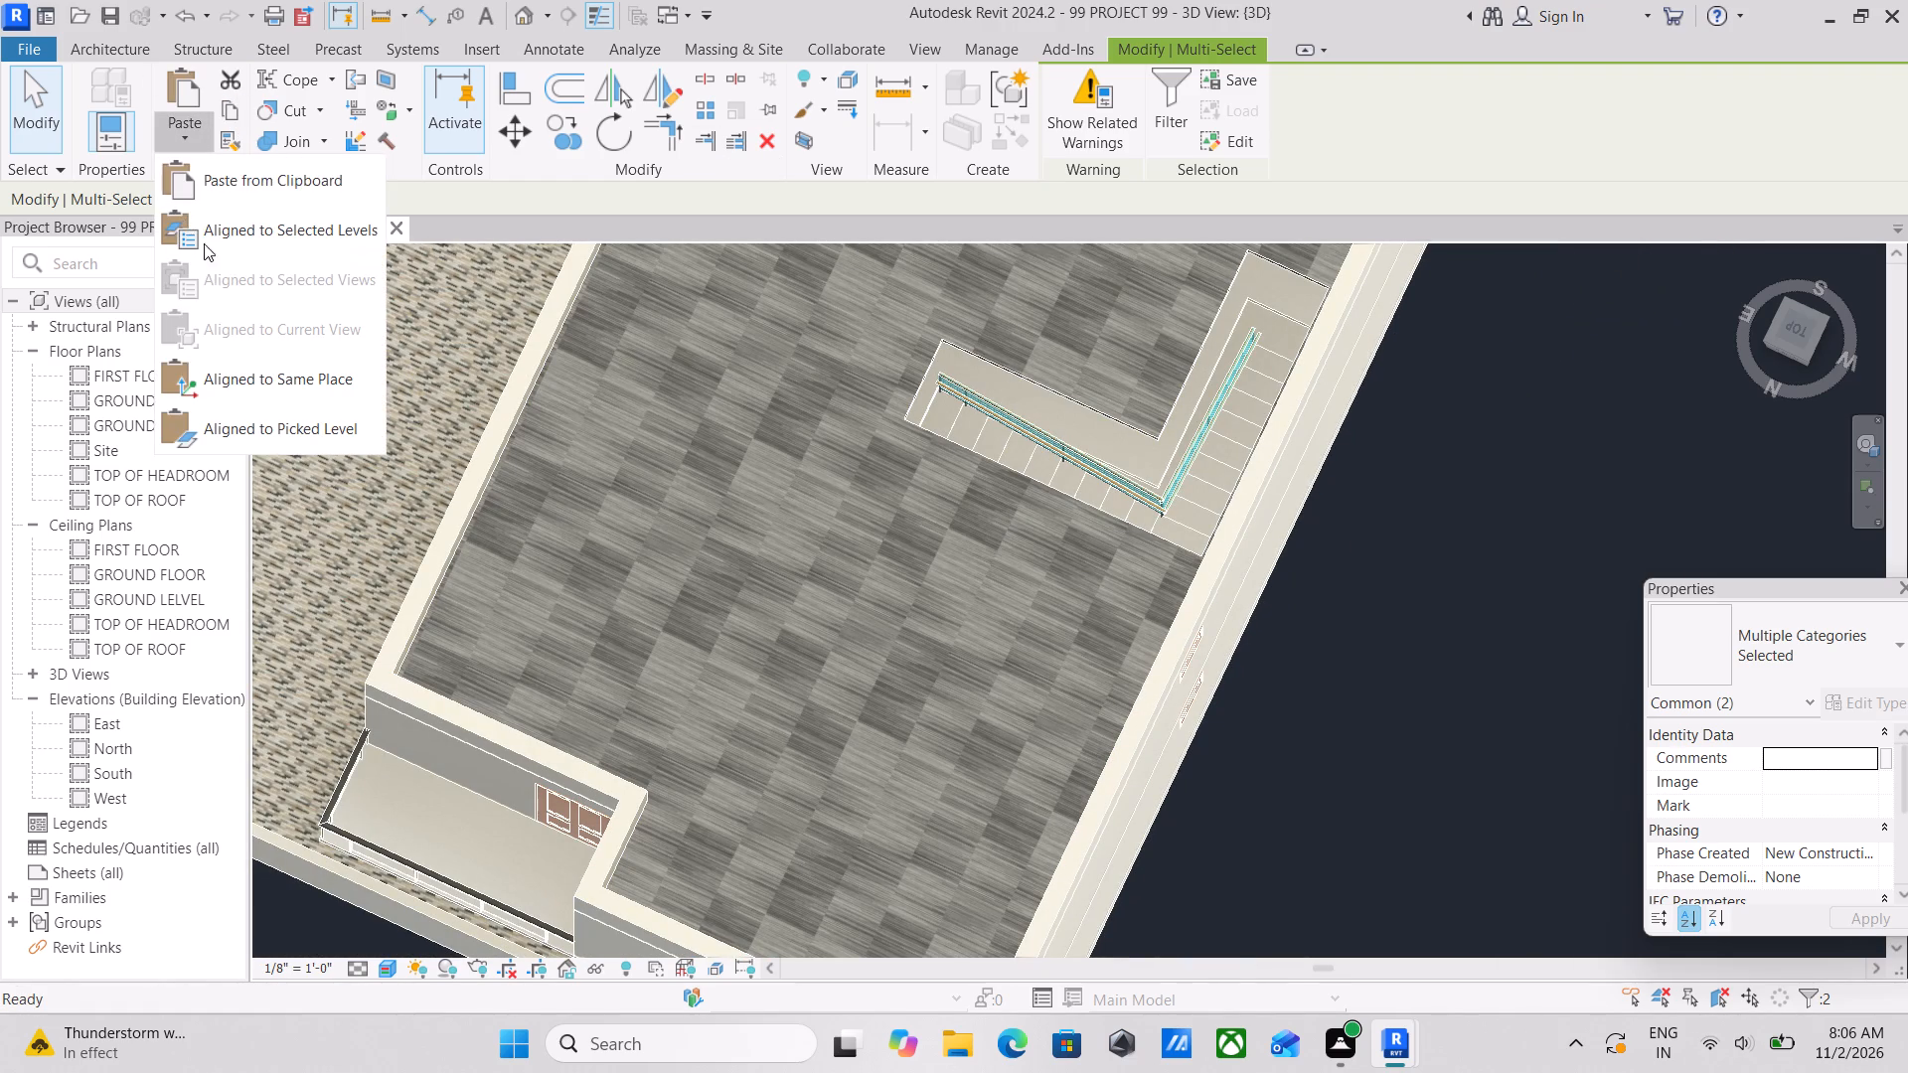
{"action": "left_click", "coordinate": [210, 227]}
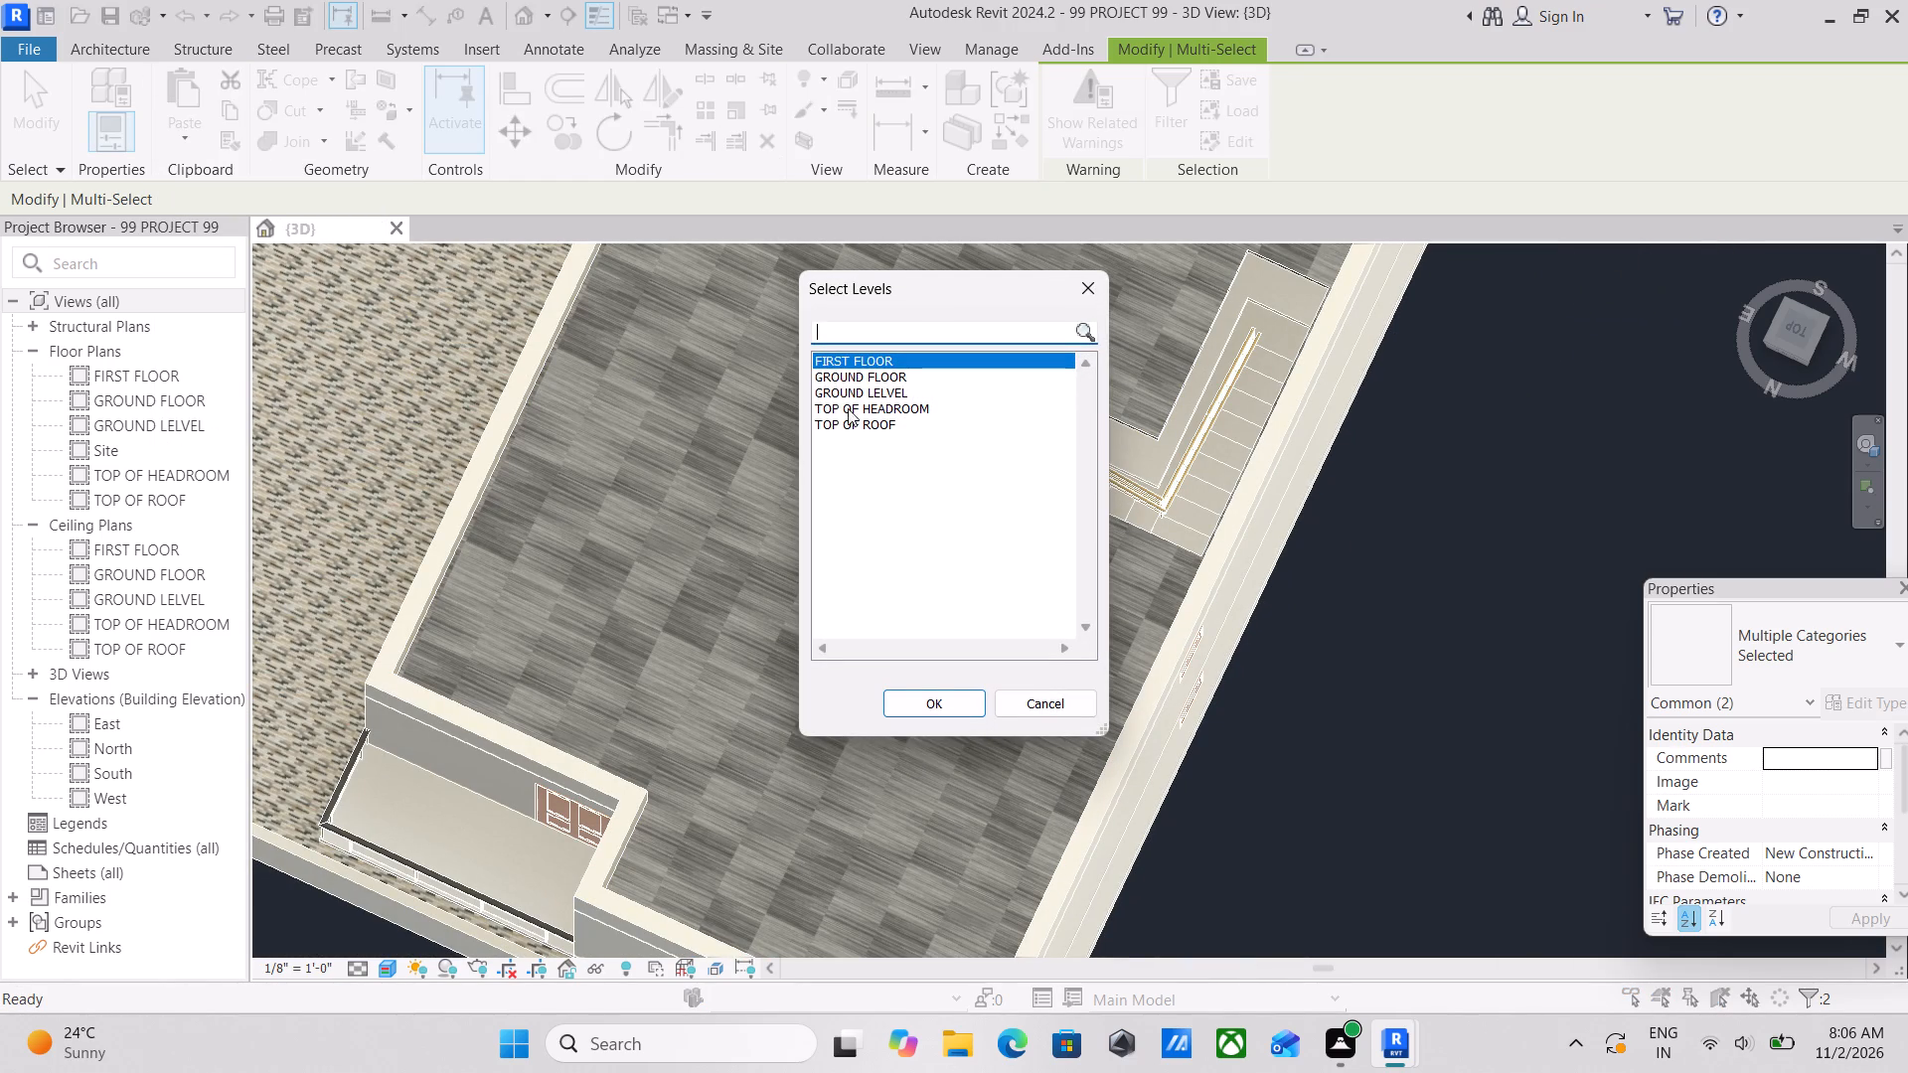
{"action": "left_click", "coordinate": [957, 705]}
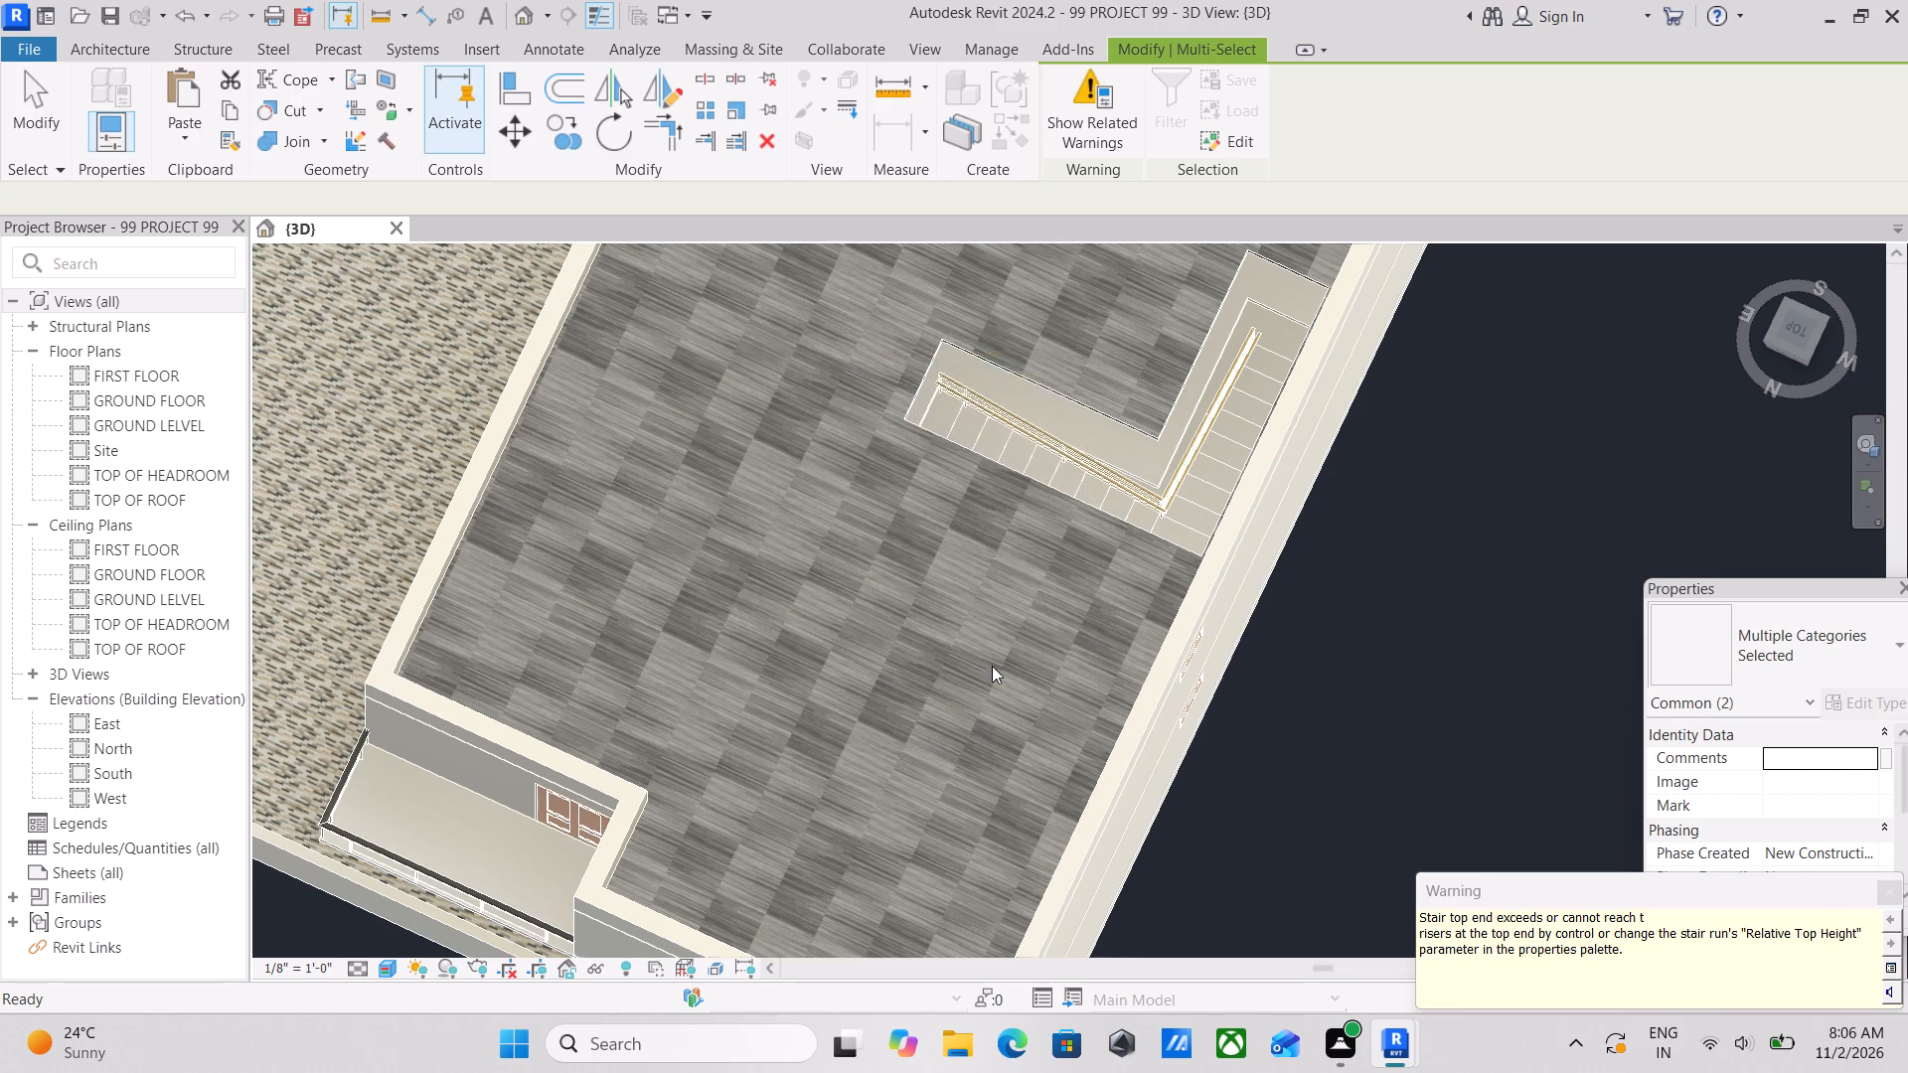
Examine the copied first-floor staircase and railing through the roof opening from several angles in the 3D view.
{"action": "scroll", "coordinate": [1106, 573], "scroll_direction": "down", "scroll_amount": 5}
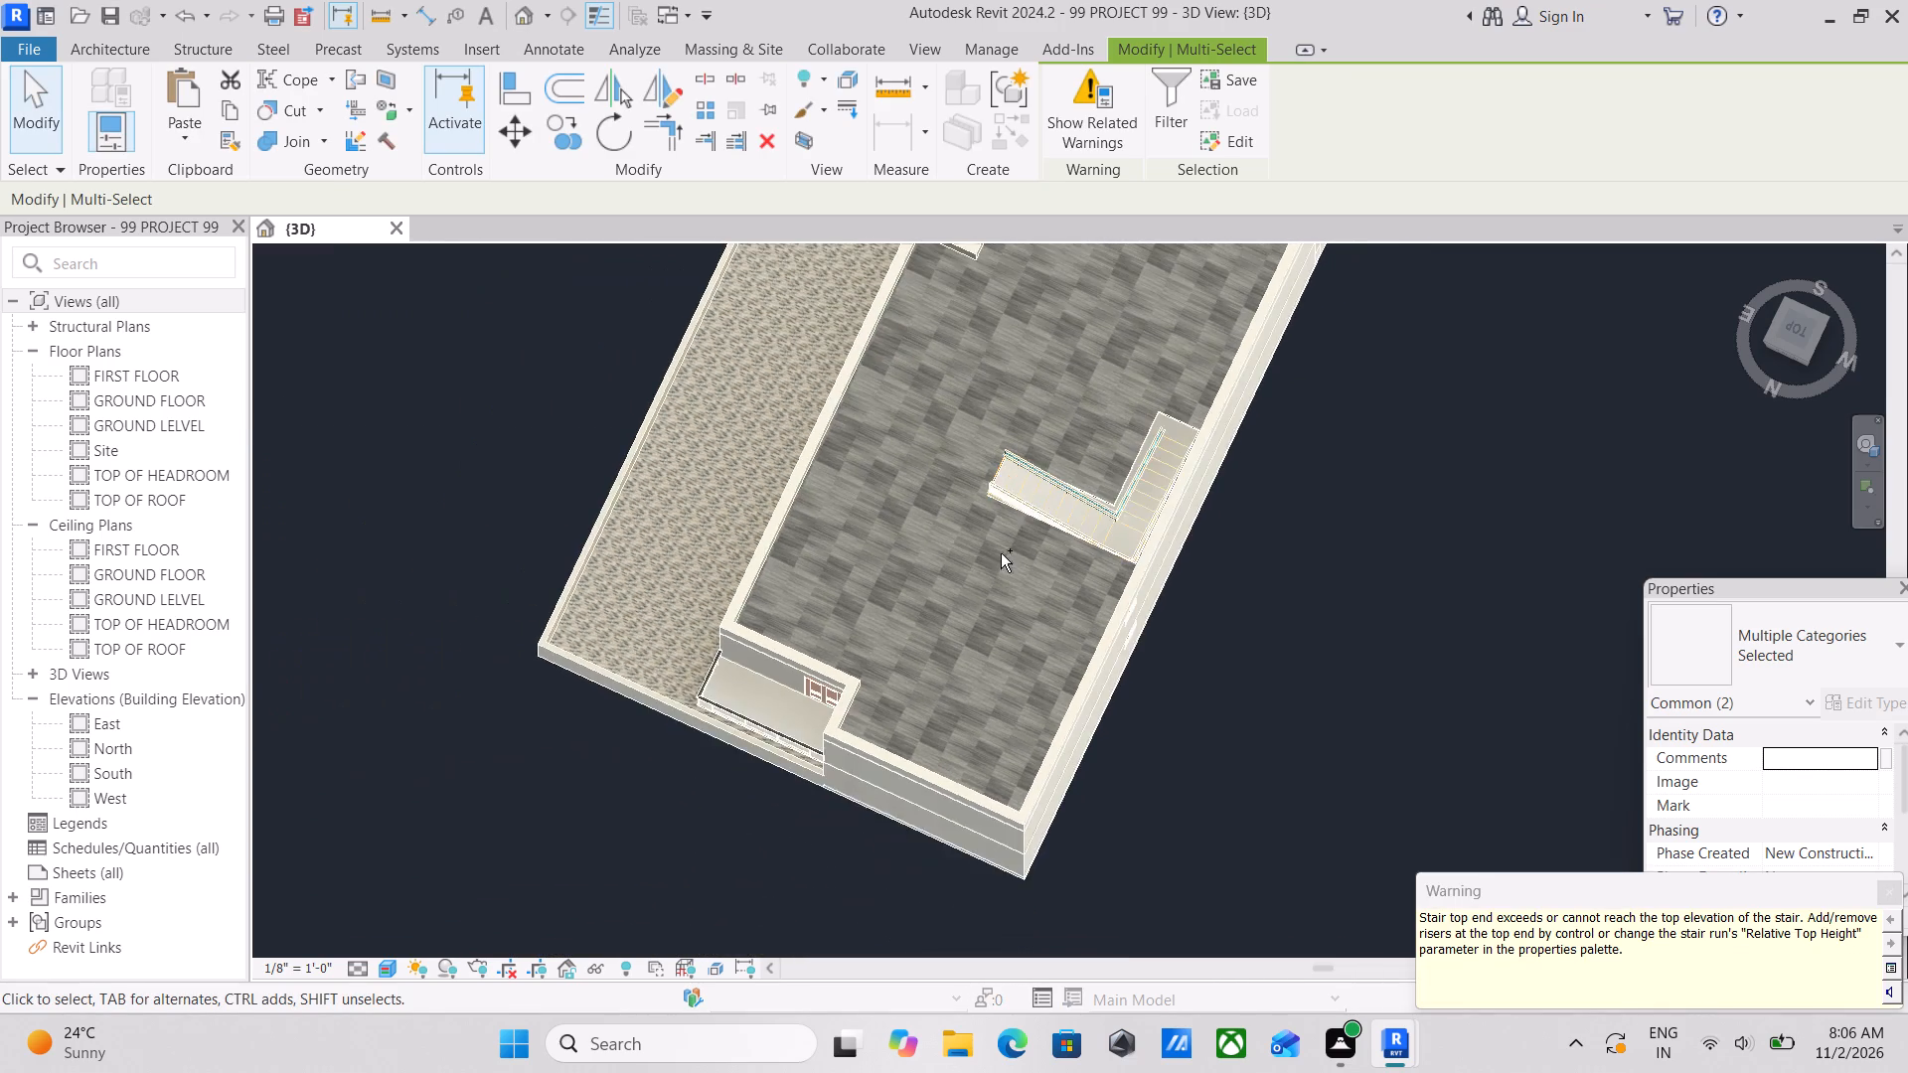
{"action": "middle_click_drag", "start_coordinate": [1001, 553], "coordinate": [1288, 348], "text": "ctrl"}
{"action": "middle_click_drag", "start_coordinate": [875, 615], "coordinate": [1217, 371], "text": "shift"}
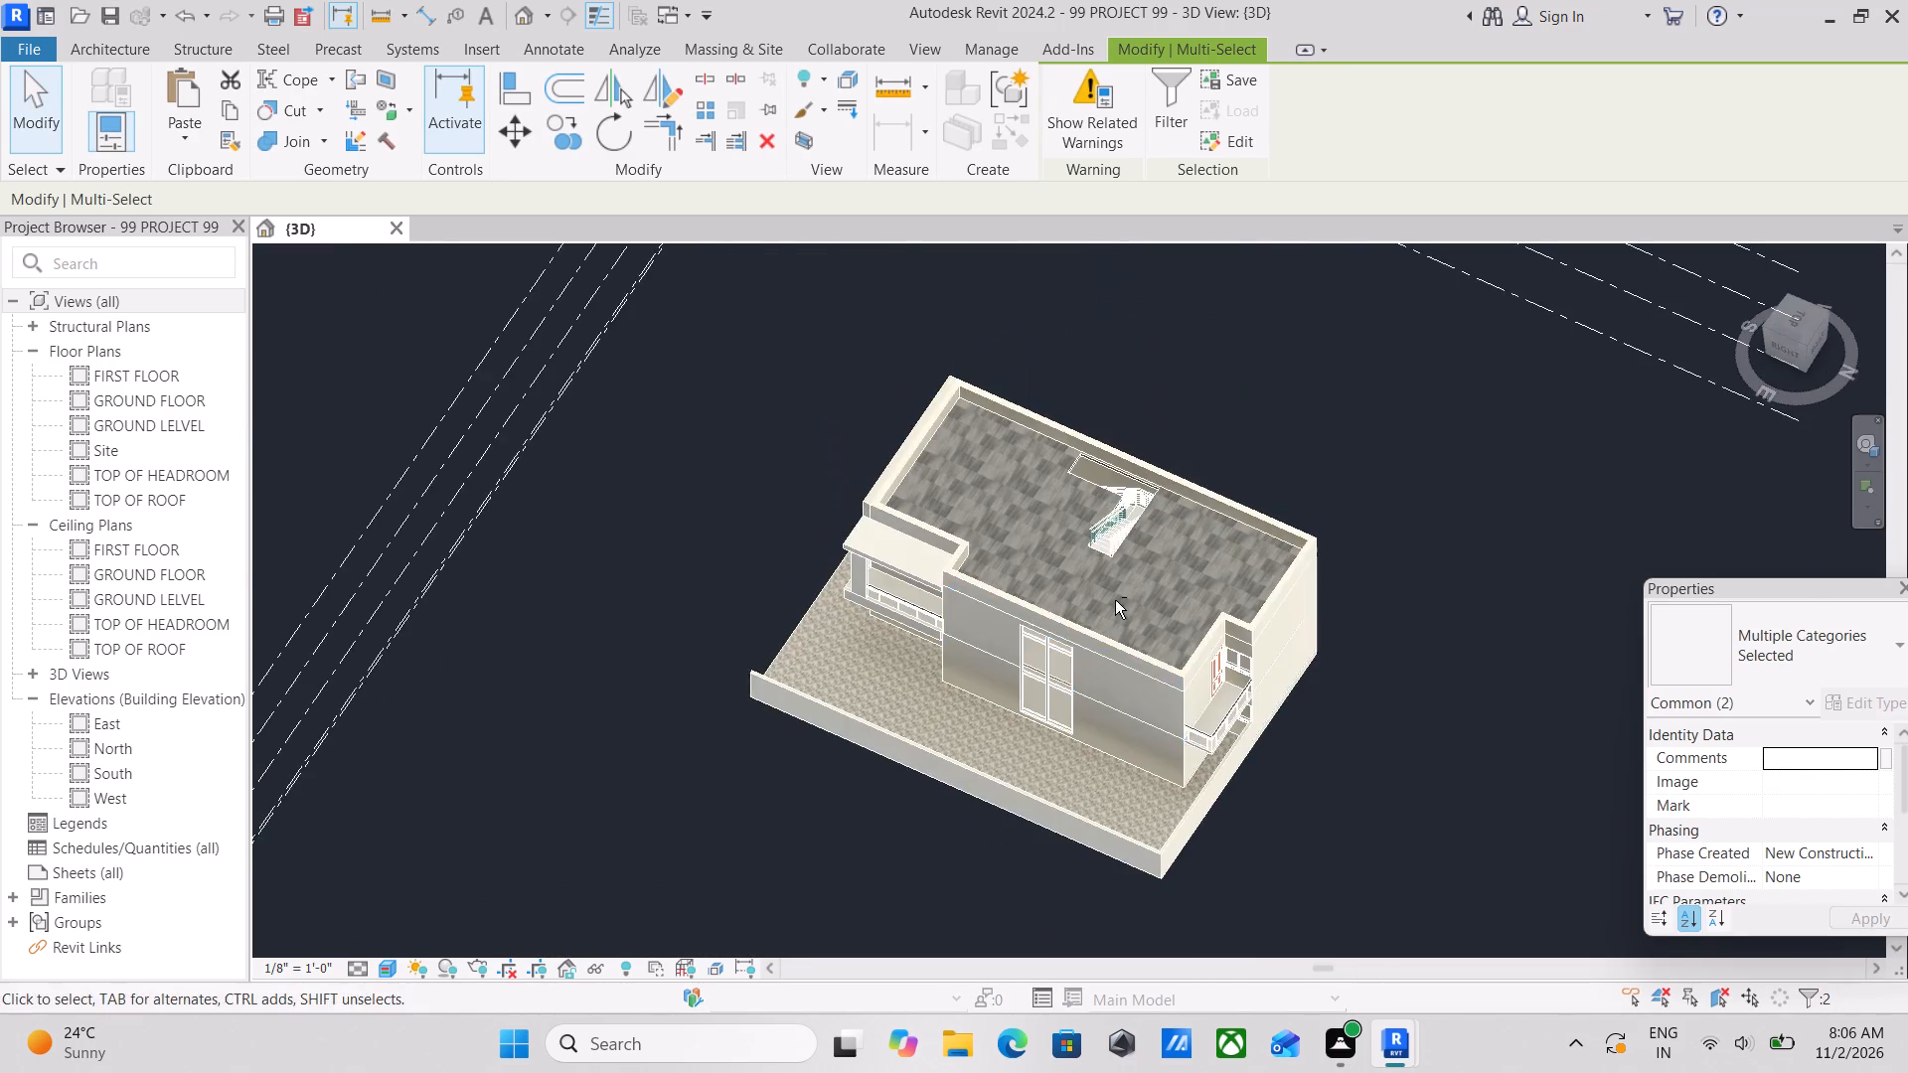
{"action": "middle_click_drag", "start_coordinate": [1119, 595], "coordinate": [1504, 320], "text": "shift"}
{"action": "middle_click_drag", "start_coordinate": [1095, 547], "coordinate": [1184, 581]}
{"action": "scroll", "coordinate": [1175, 541], "scroll_direction": "up", "scroll_amount": 4}
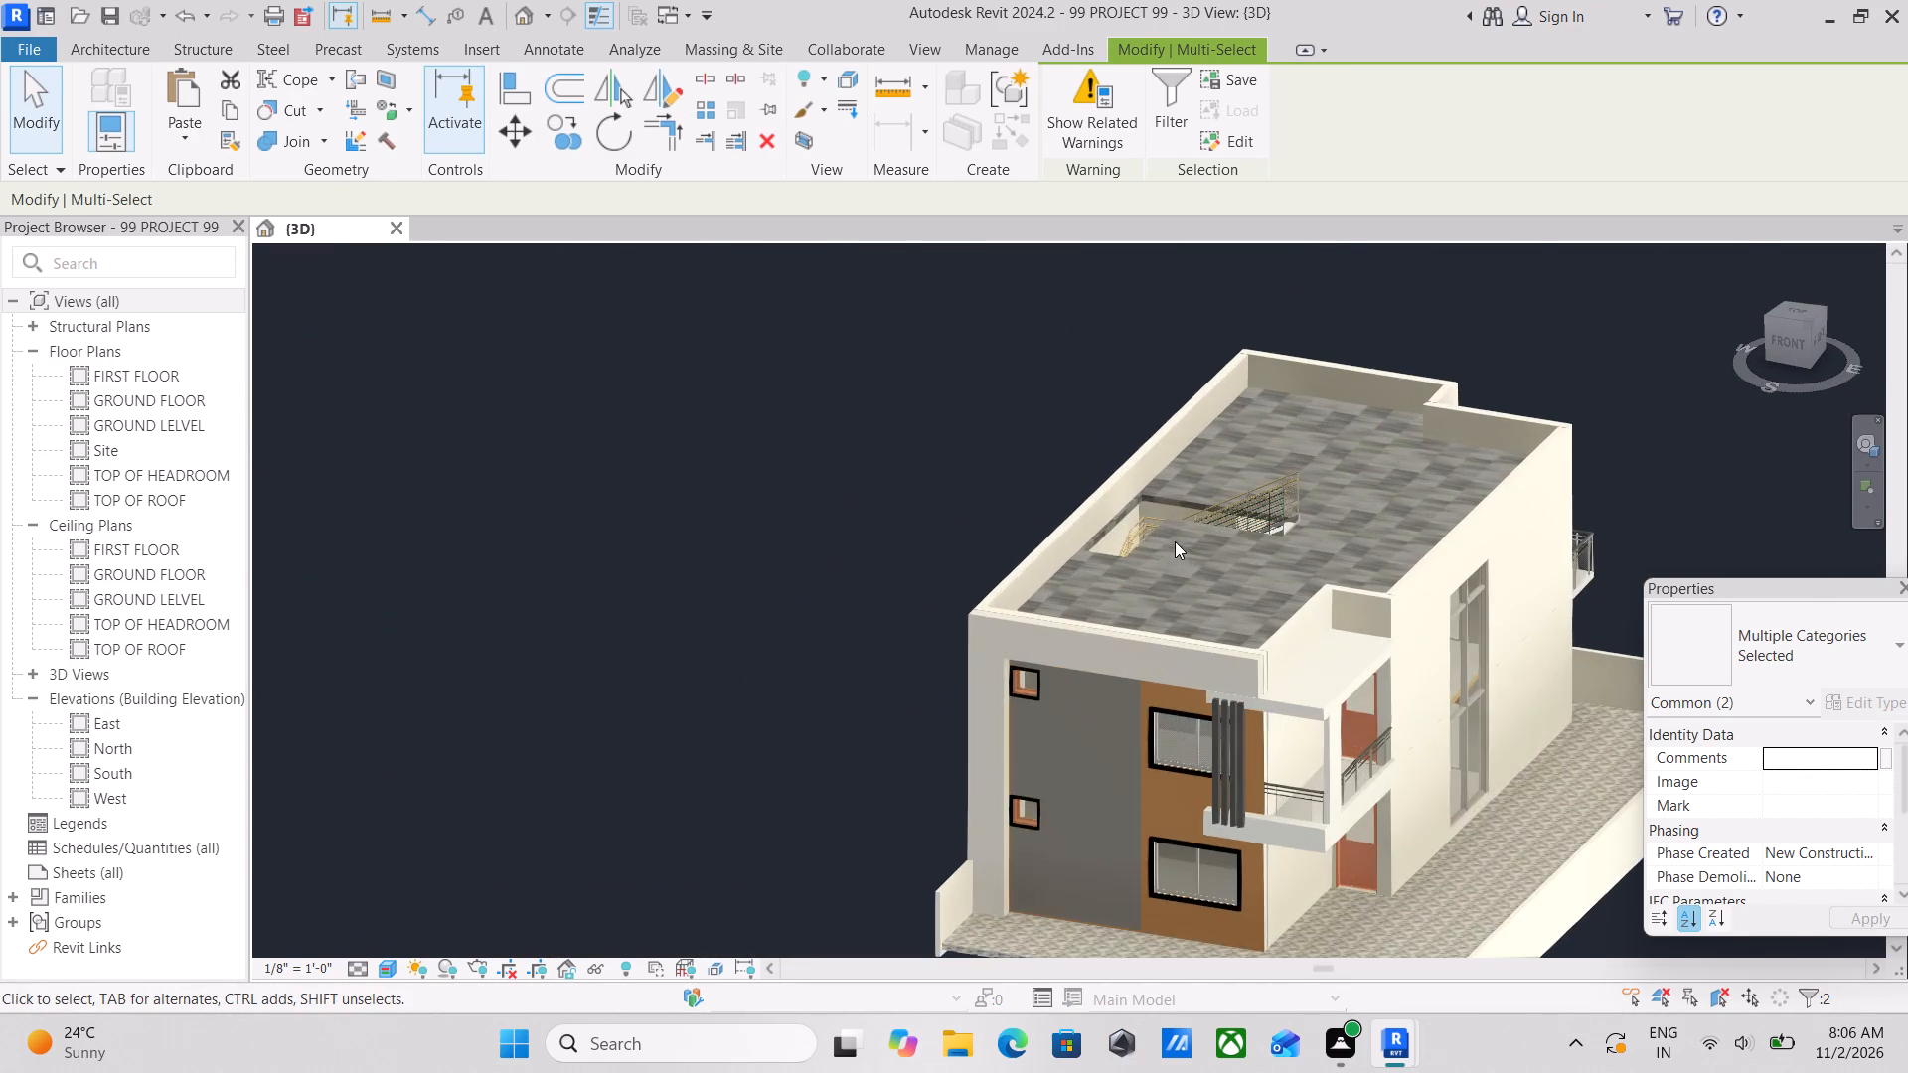
{"action": "key", "text": "Escape"}
{"action": "scroll", "coordinate": [1244, 529], "scroll_direction": "up", "scroll_amount": 3}
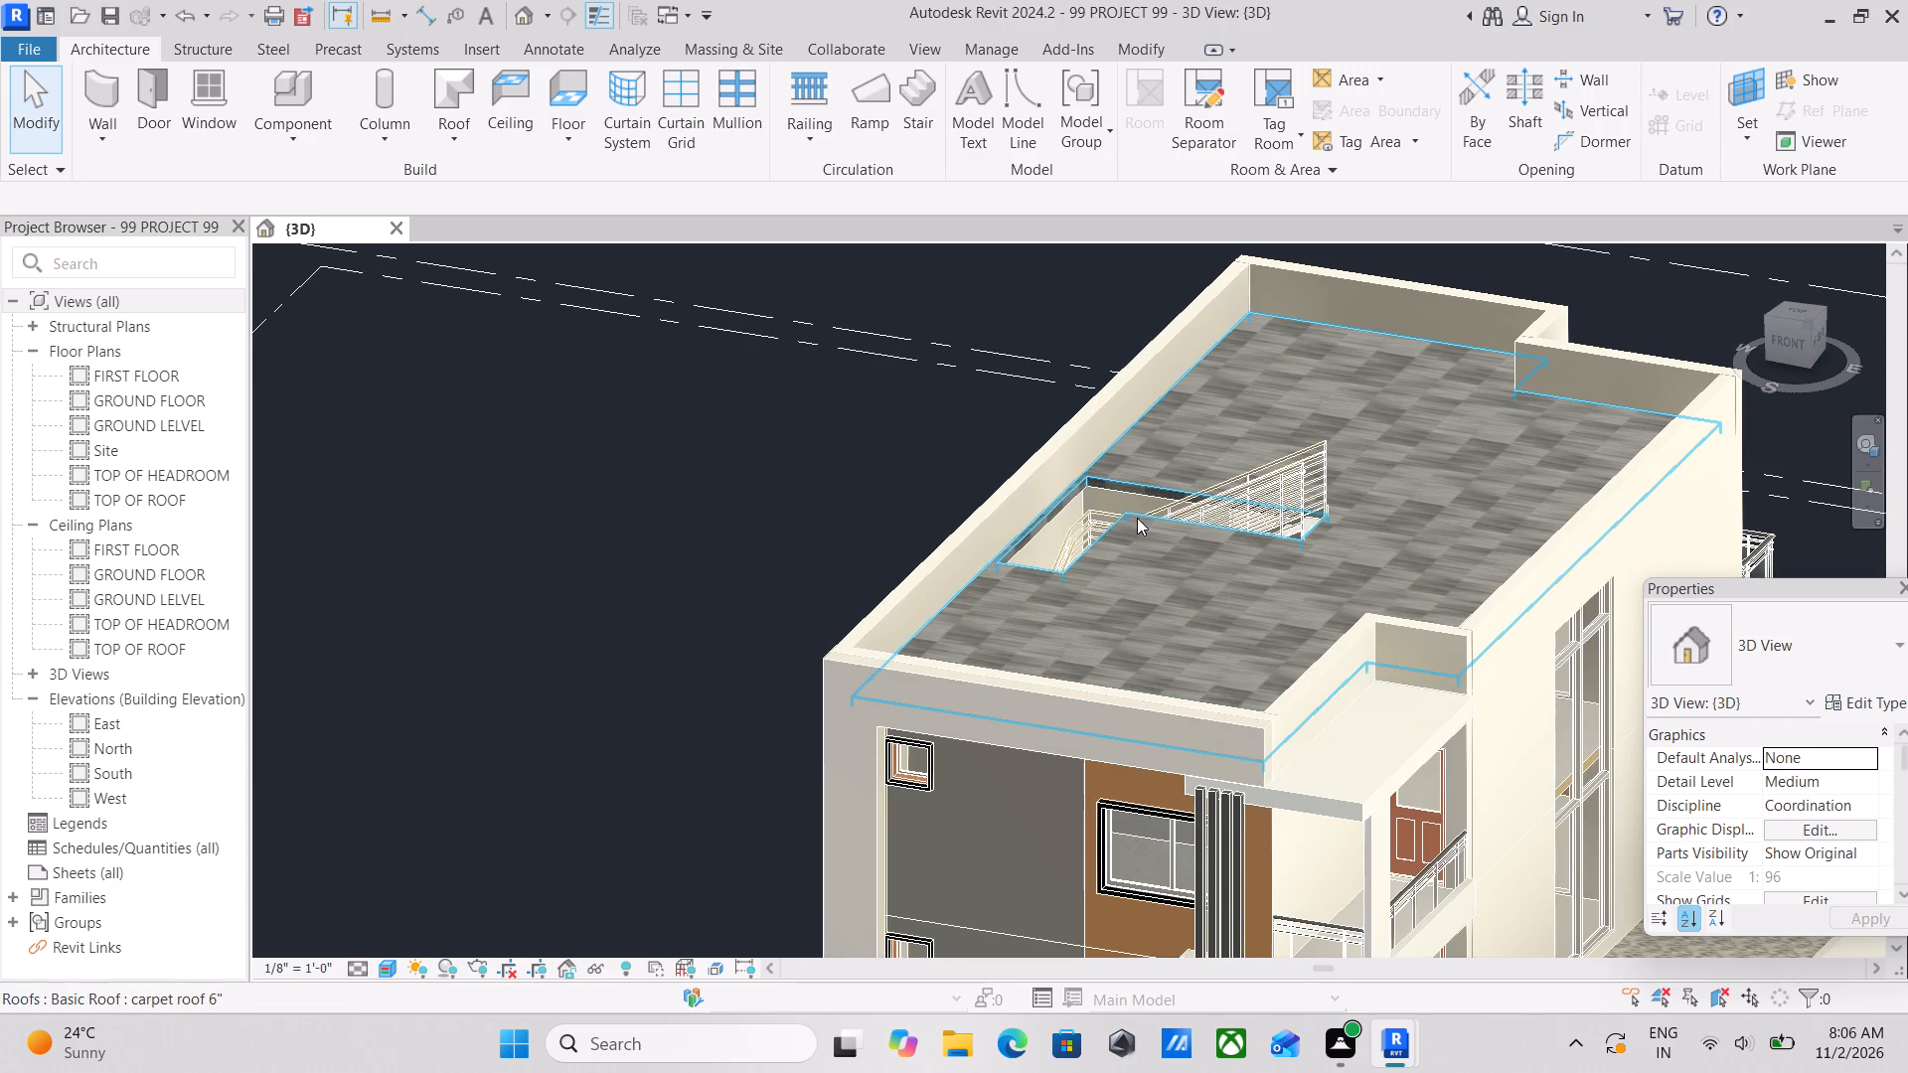
{"action": "scroll", "coordinate": [1141, 520], "scroll_direction": "down", "scroll_amount": 2}
{"action": "scroll", "coordinate": [1137, 540], "scroll_direction": "down", "scroll_amount": 1, "text": "shift"}
{"action": "middle_click_drag", "start_coordinate": [1137, 540], "coordinate": [778, 813], "text": "shift"}
{"action": "scroll", "coordinate": [722, 798], "scroll_direction": "up", "scroll_amount": 1, "text": "shift"}
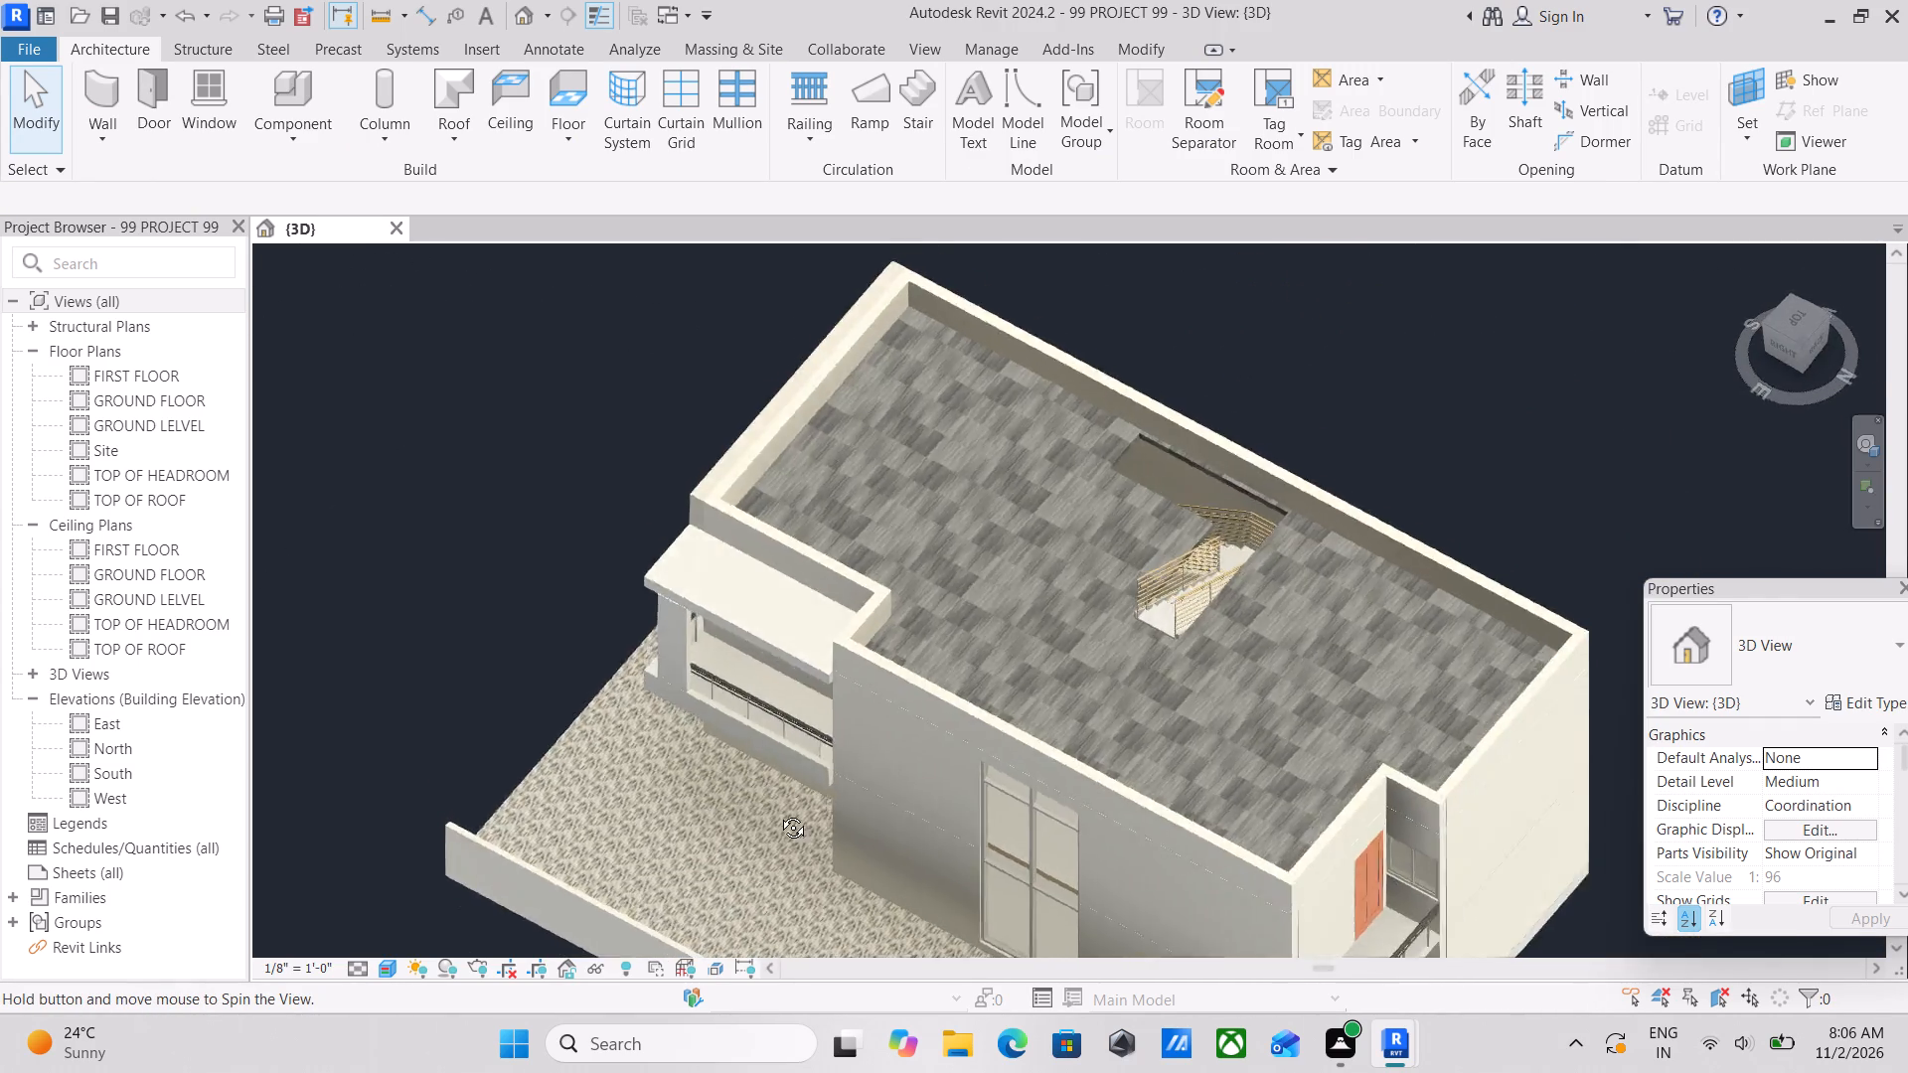
{"action": "middle_click_drag", "start_coordinate": [778, 813], "coordinate": [677, 893], "text": "shift"}
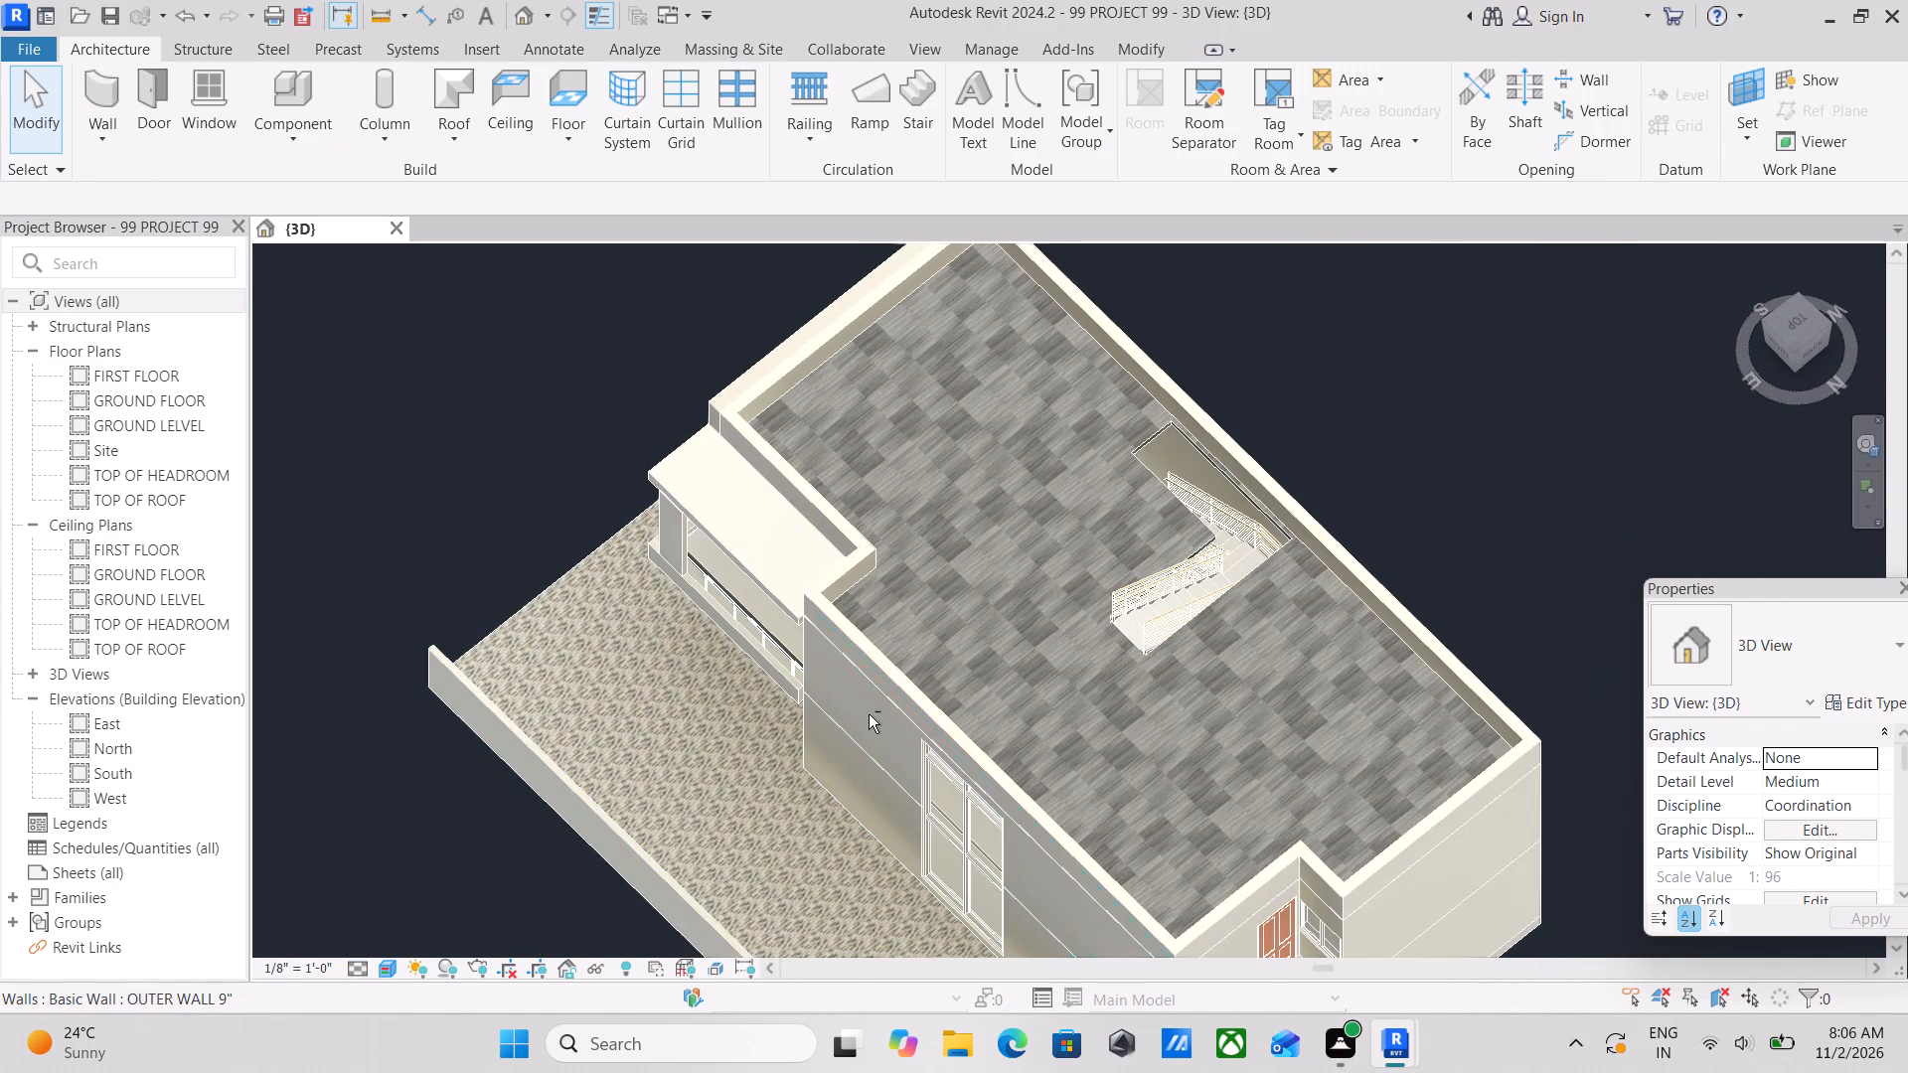
{"action": "middle_click_drag", "start_coordinate": [970, 639], "coordinate": [1324, 550]}
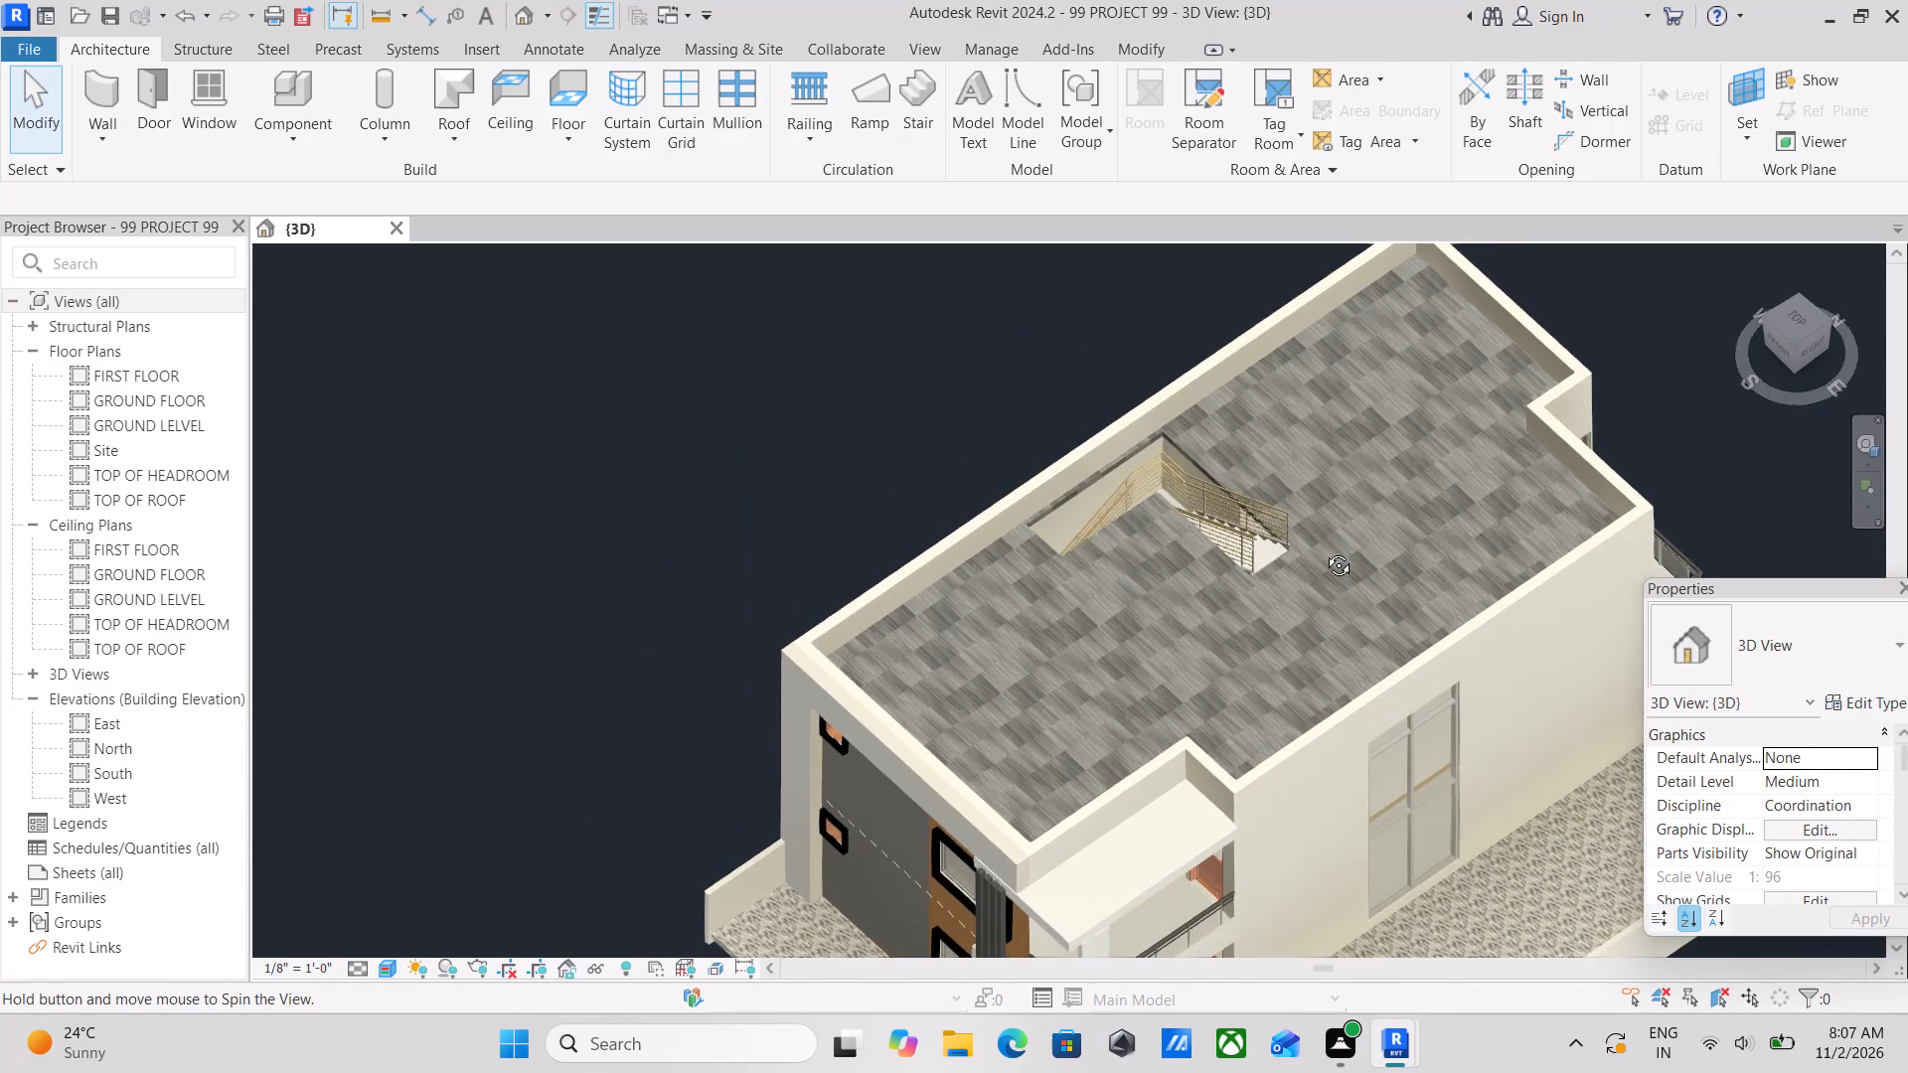
{"action": "middle_click_drag", "start_coordinate": [1324, 550], "coordinate": [1320, 550]}
{"action": "scroll", "coordinate": [1093, 547], "scroll_direction": "up", "scroll_amount": 5}
{"action": "scroll", "coordinate": [1096, 541], "scroll_direction": "down", "scroll_amount": 2}
{"action": "middle_click", "coordinate": [1096, 541]}
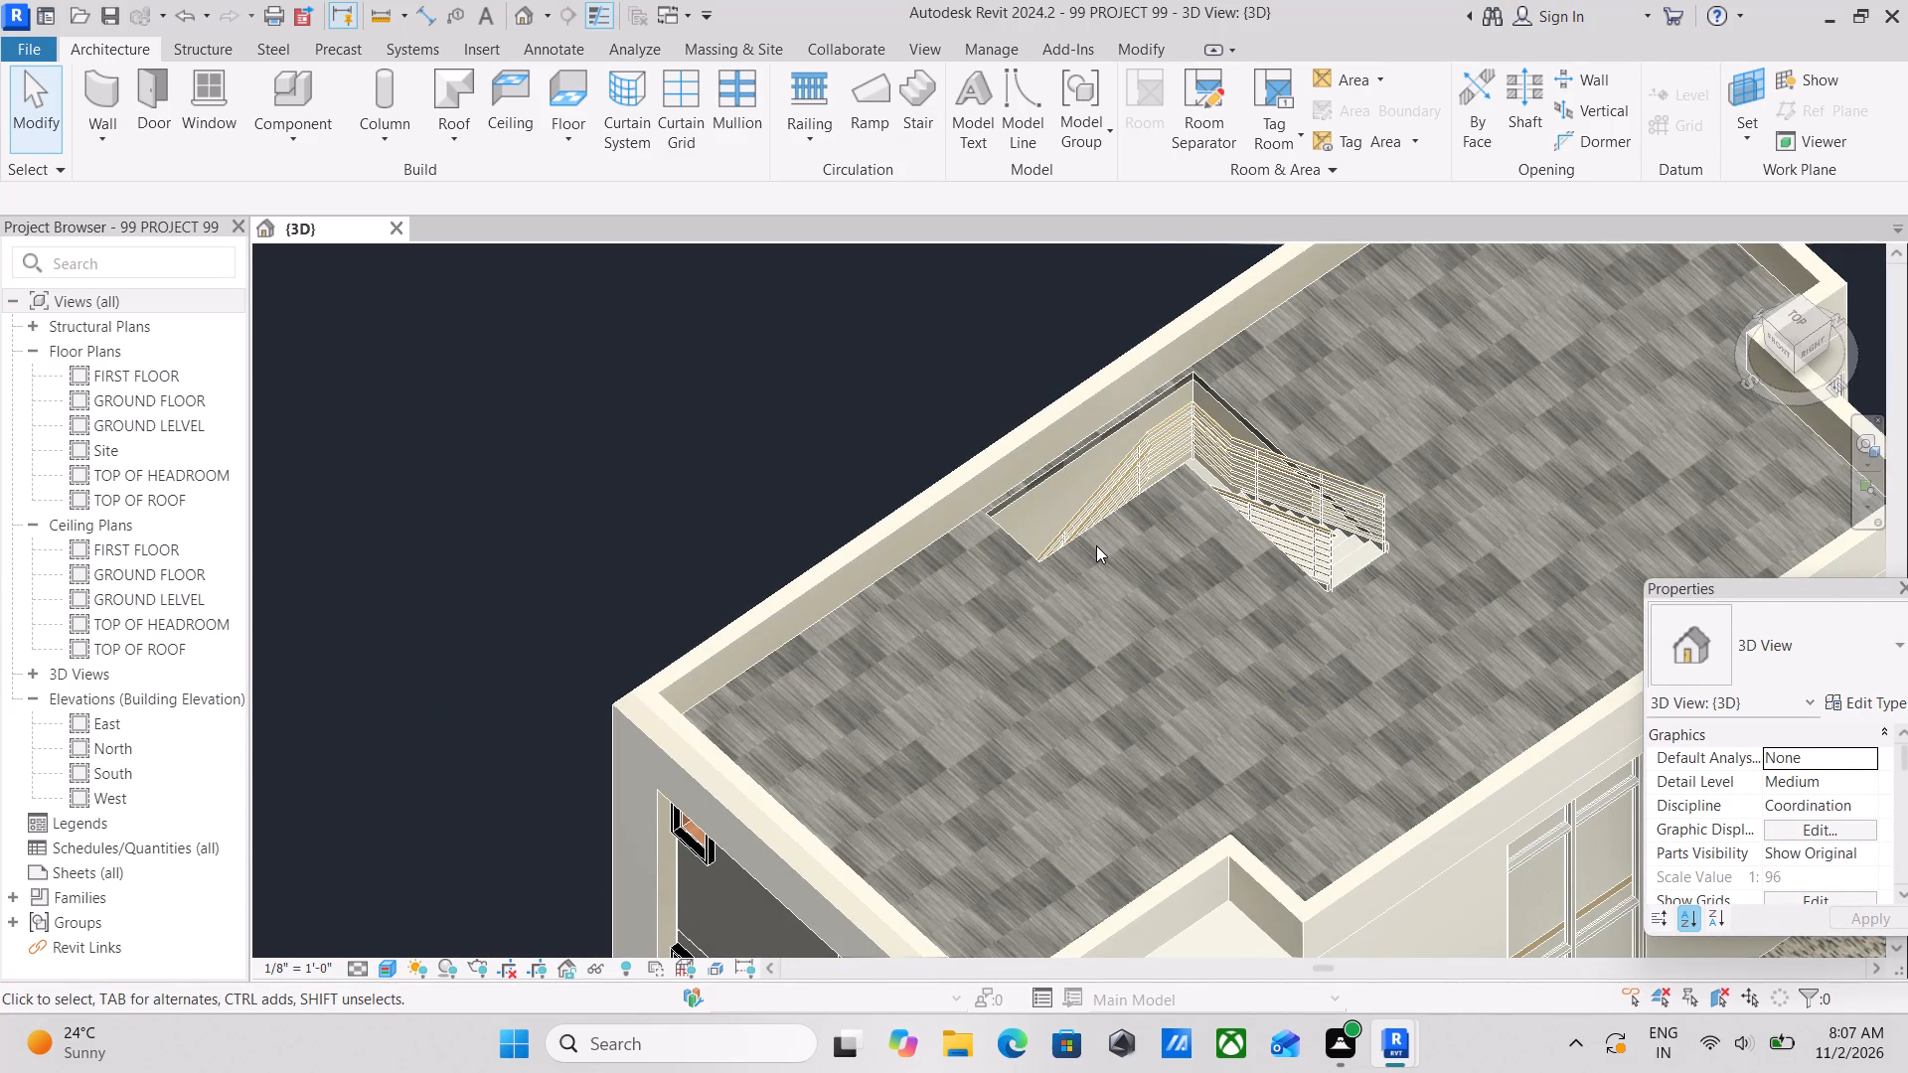
Edit the carpet roof's footprint and move the stair opening's short end edge about 2'-0" toward the L's corner.
{"action": "left_click", "coordinate": [1019, 536]}
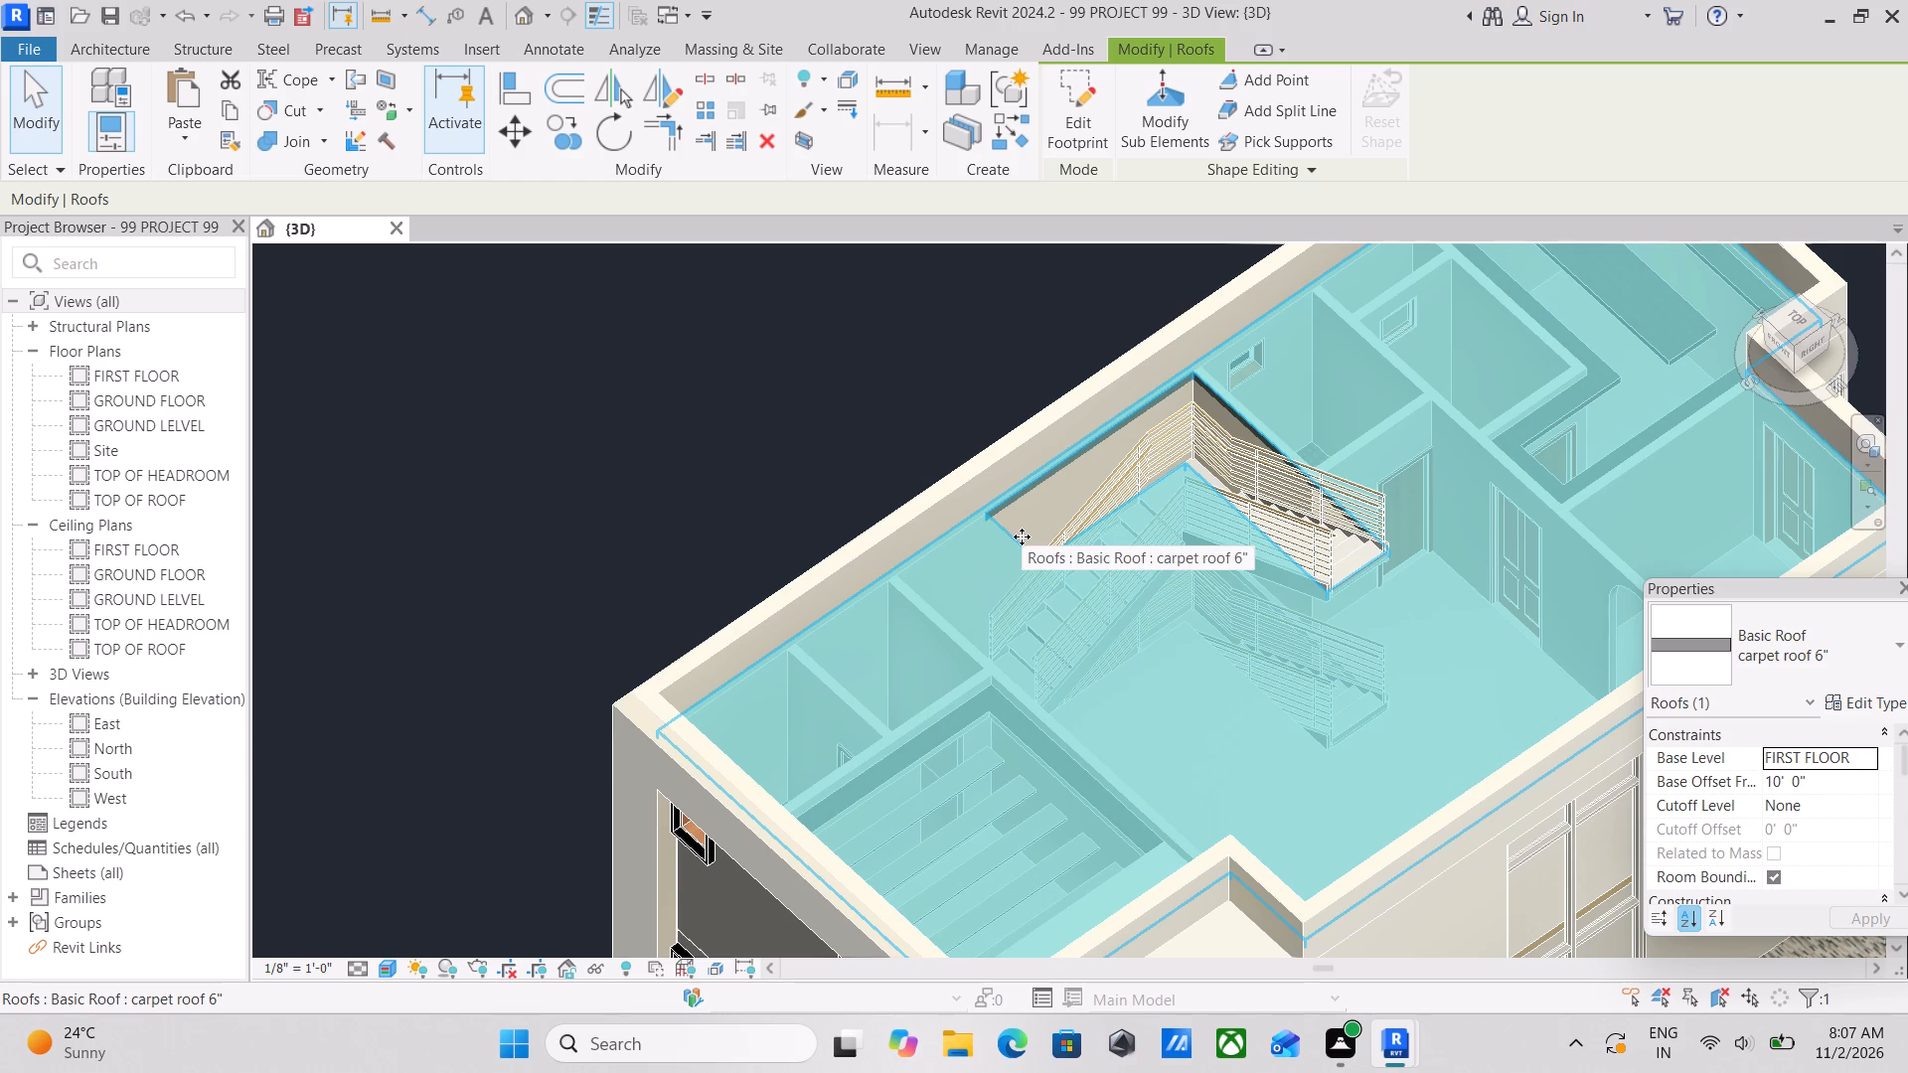
{"action": "key", "text": "Escape"}
{"action": "left_click", "coordinate": [1020, 547]}
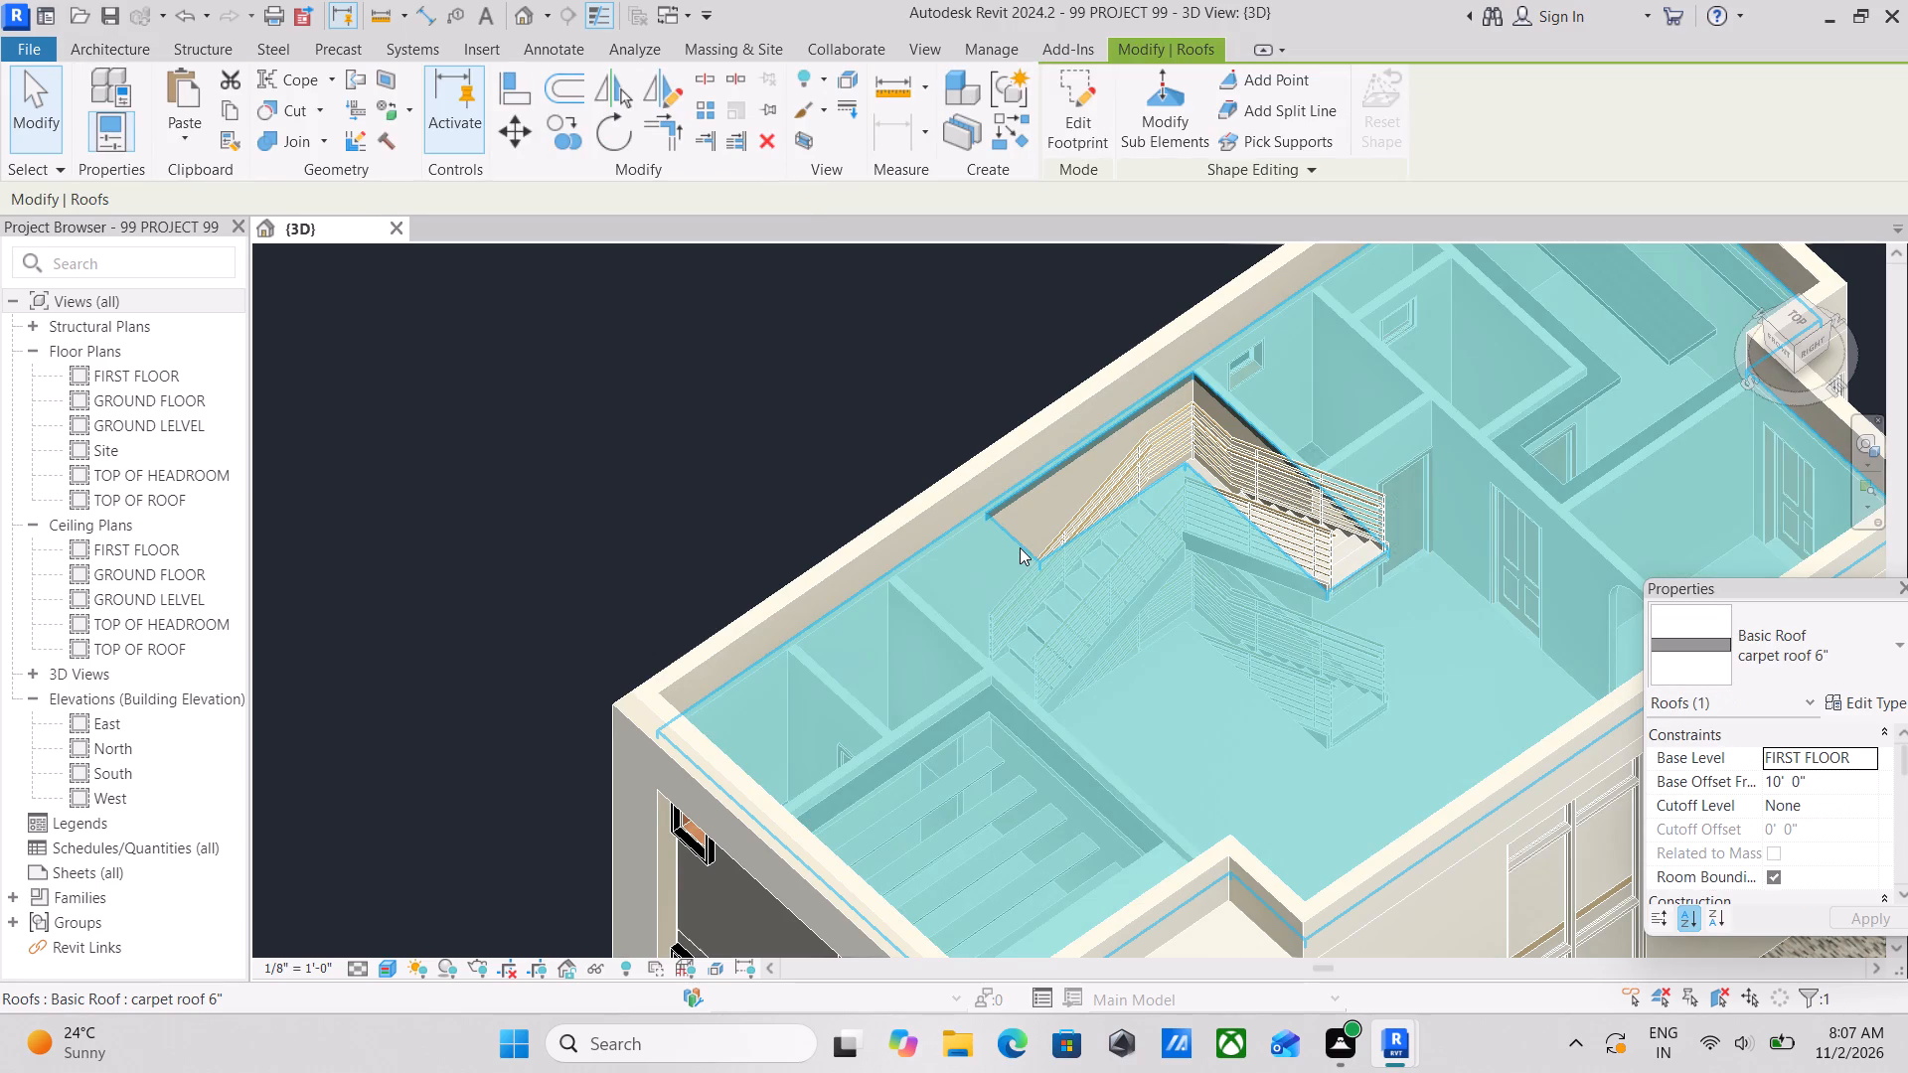
{"action": "left_click", "coordinate": [1079, 88]}
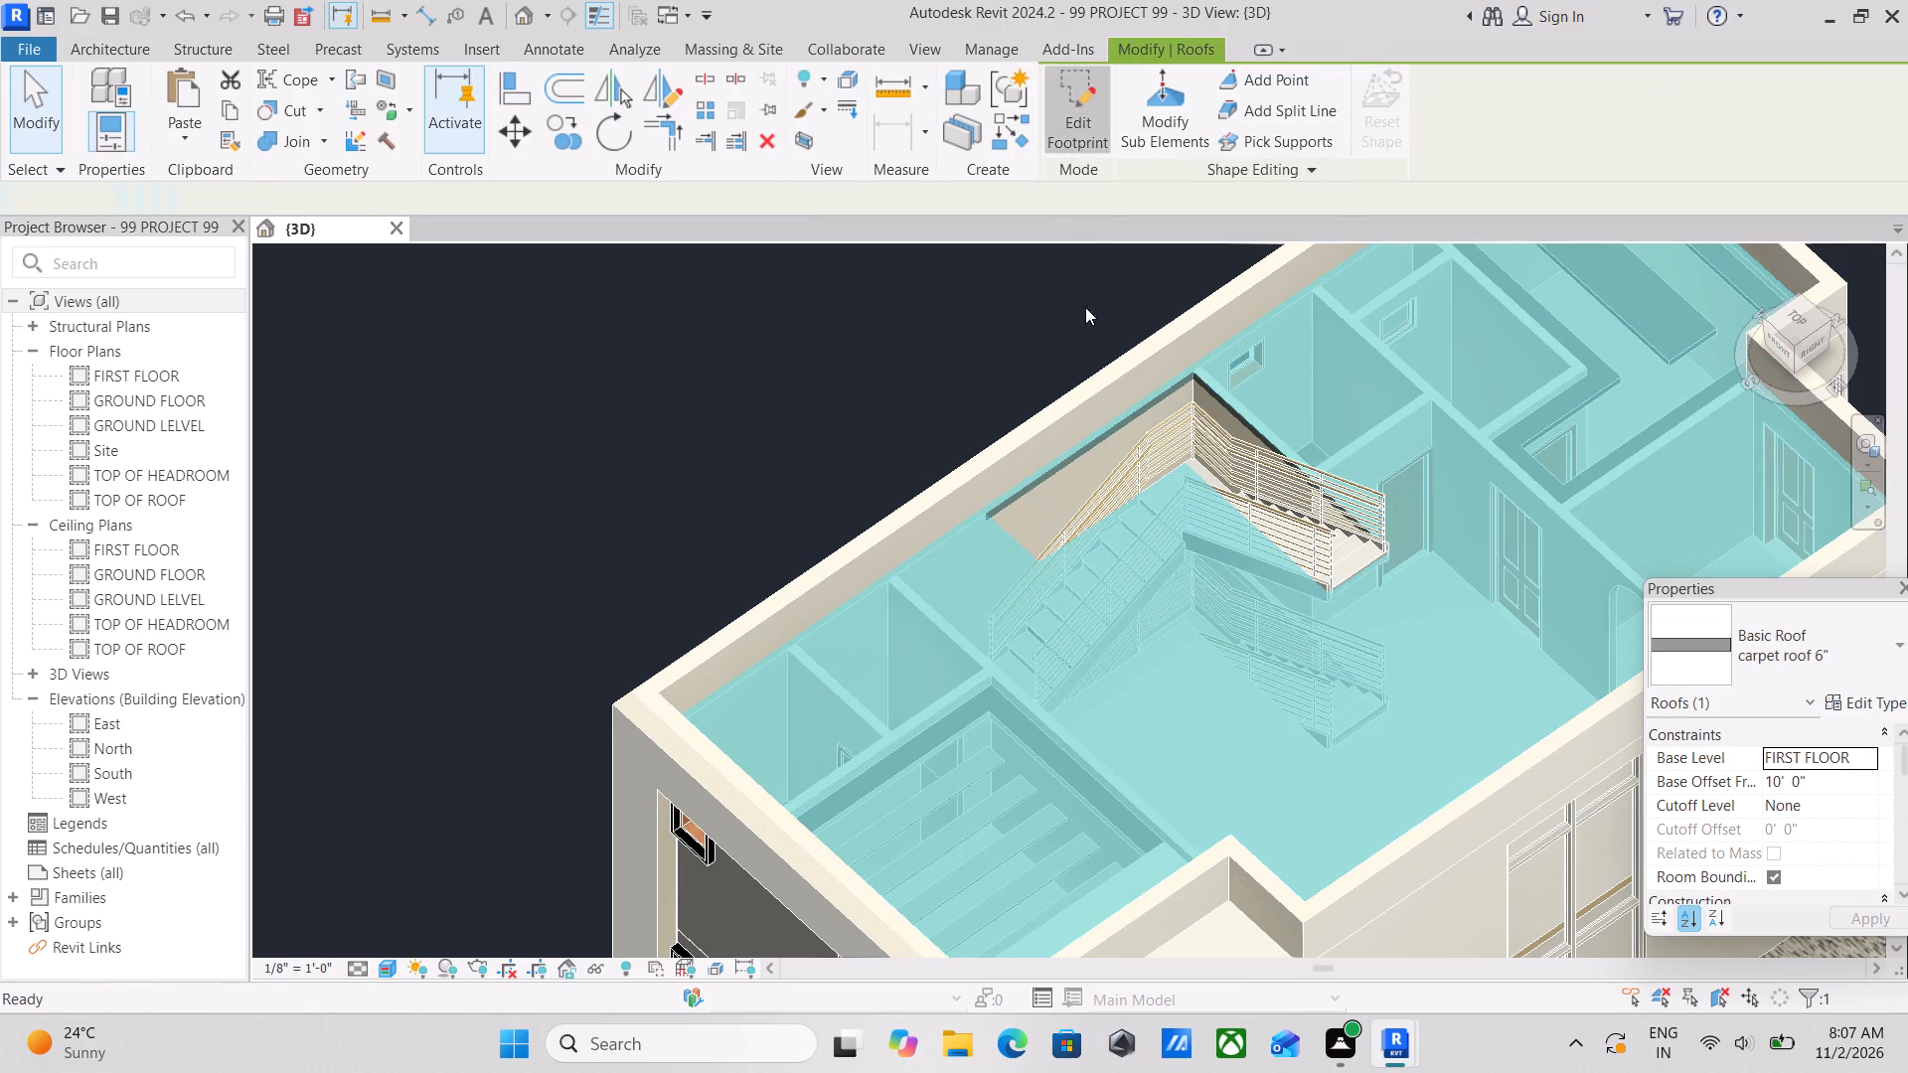
{"action": "scroll", "coordinate": [1048, 563], "scroll_direction": "up", "scroll_amount": 2}
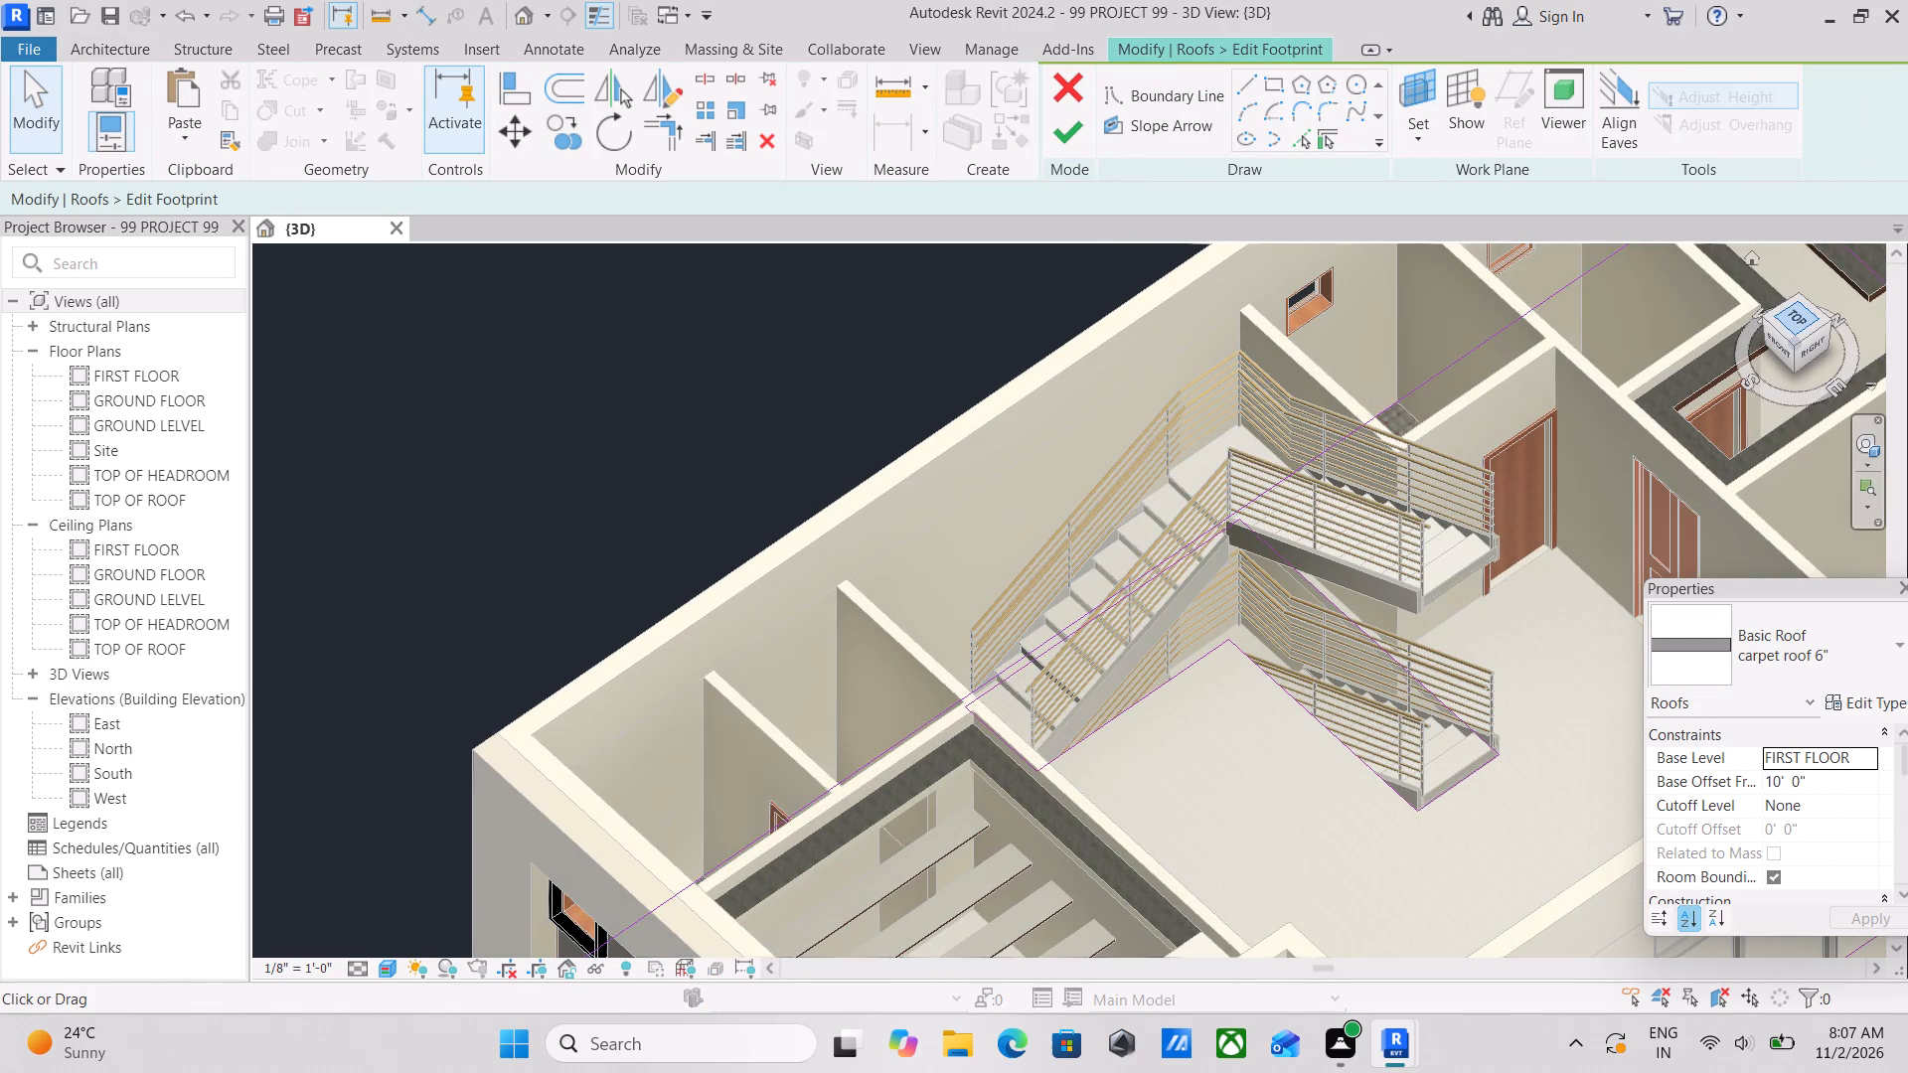
{"action": "left_click", "coordinate": [1790, 323]}
{"action": "scroll", "coordinate": [1241, 548], "scroll_direction": "up", "scroll_amount": 4}
{"action": "scroll", "coordinate": [1152, 598], "scroll_direction": "up", "scroll_amount": 6}
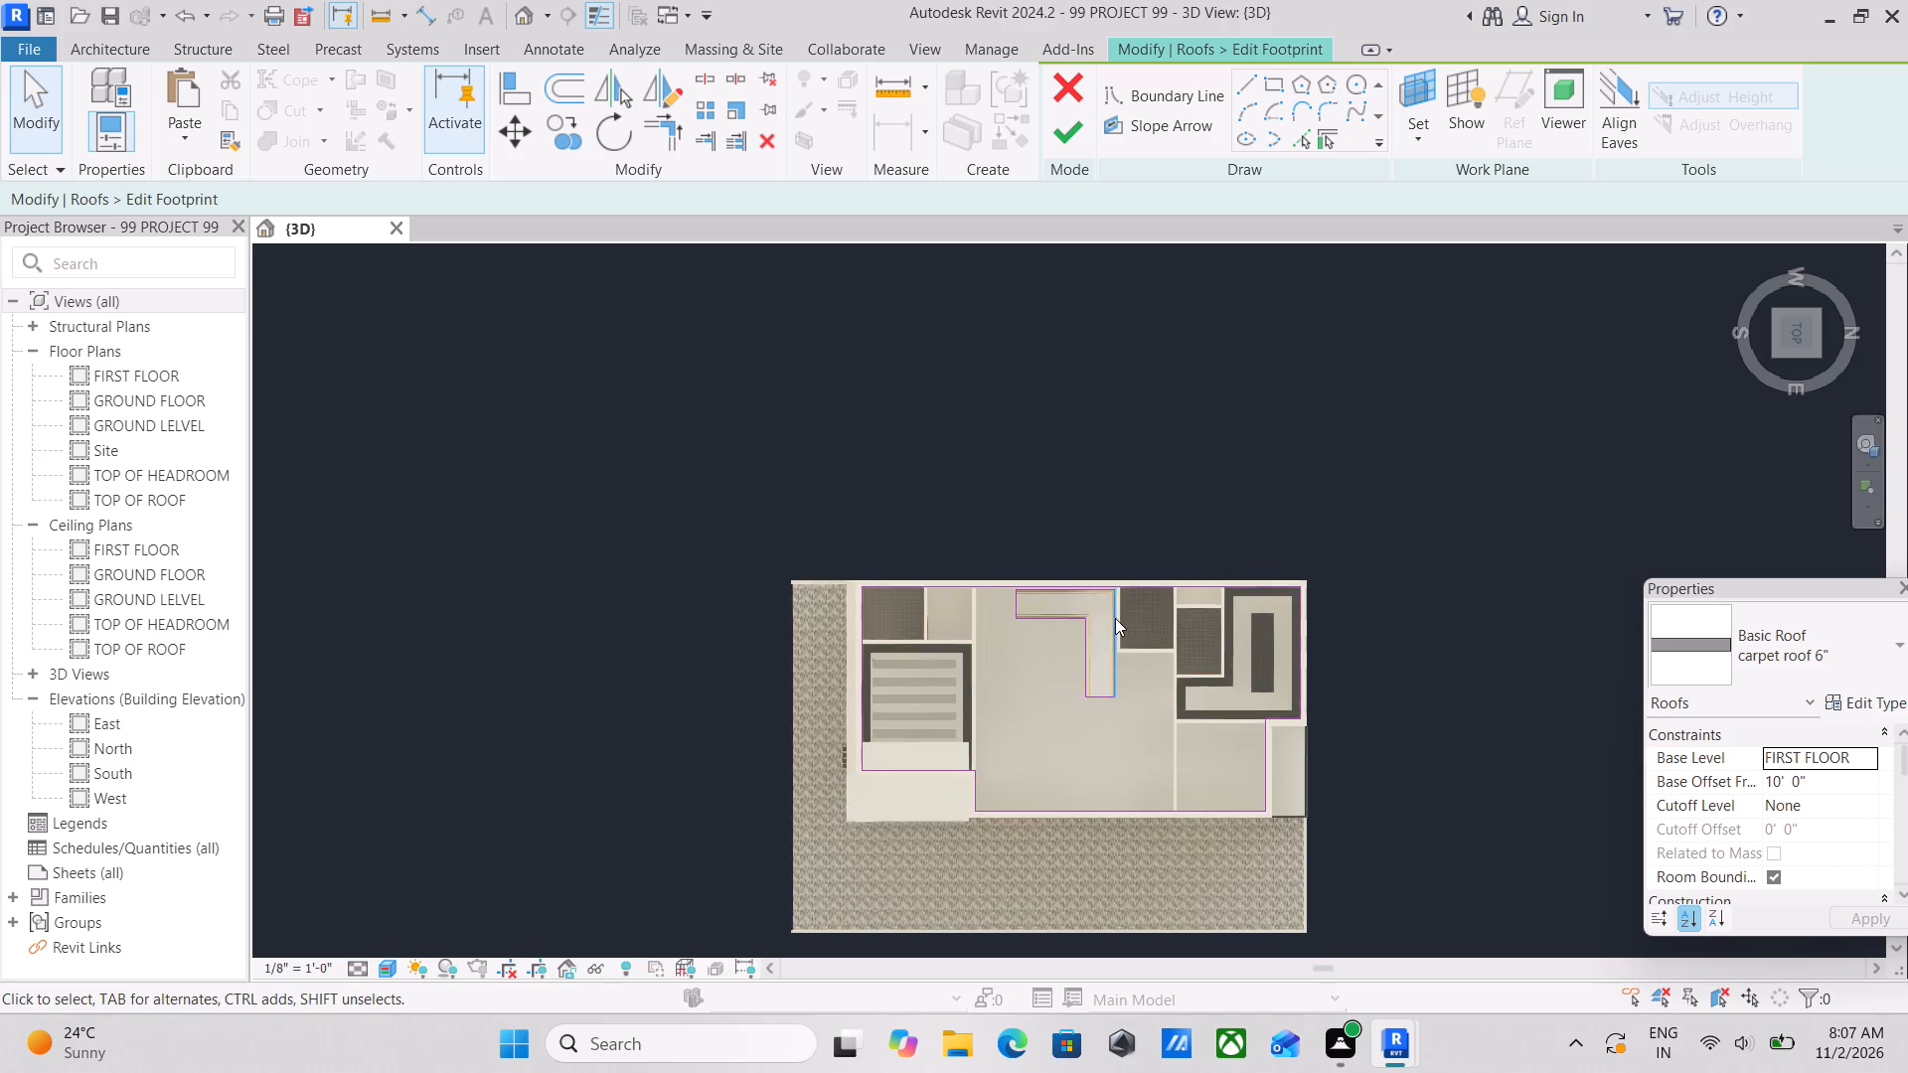
{"action": "scroll", "coordinate": [1115, 618], "scroll_direction": "up", "scroll_amount": 3}
{"action": "scroll", "coordinate": [810, 569], "scroll_direction": "up", "scroll_amount": 3}
{"action": "left_click", "coordinate": [969, 592]}
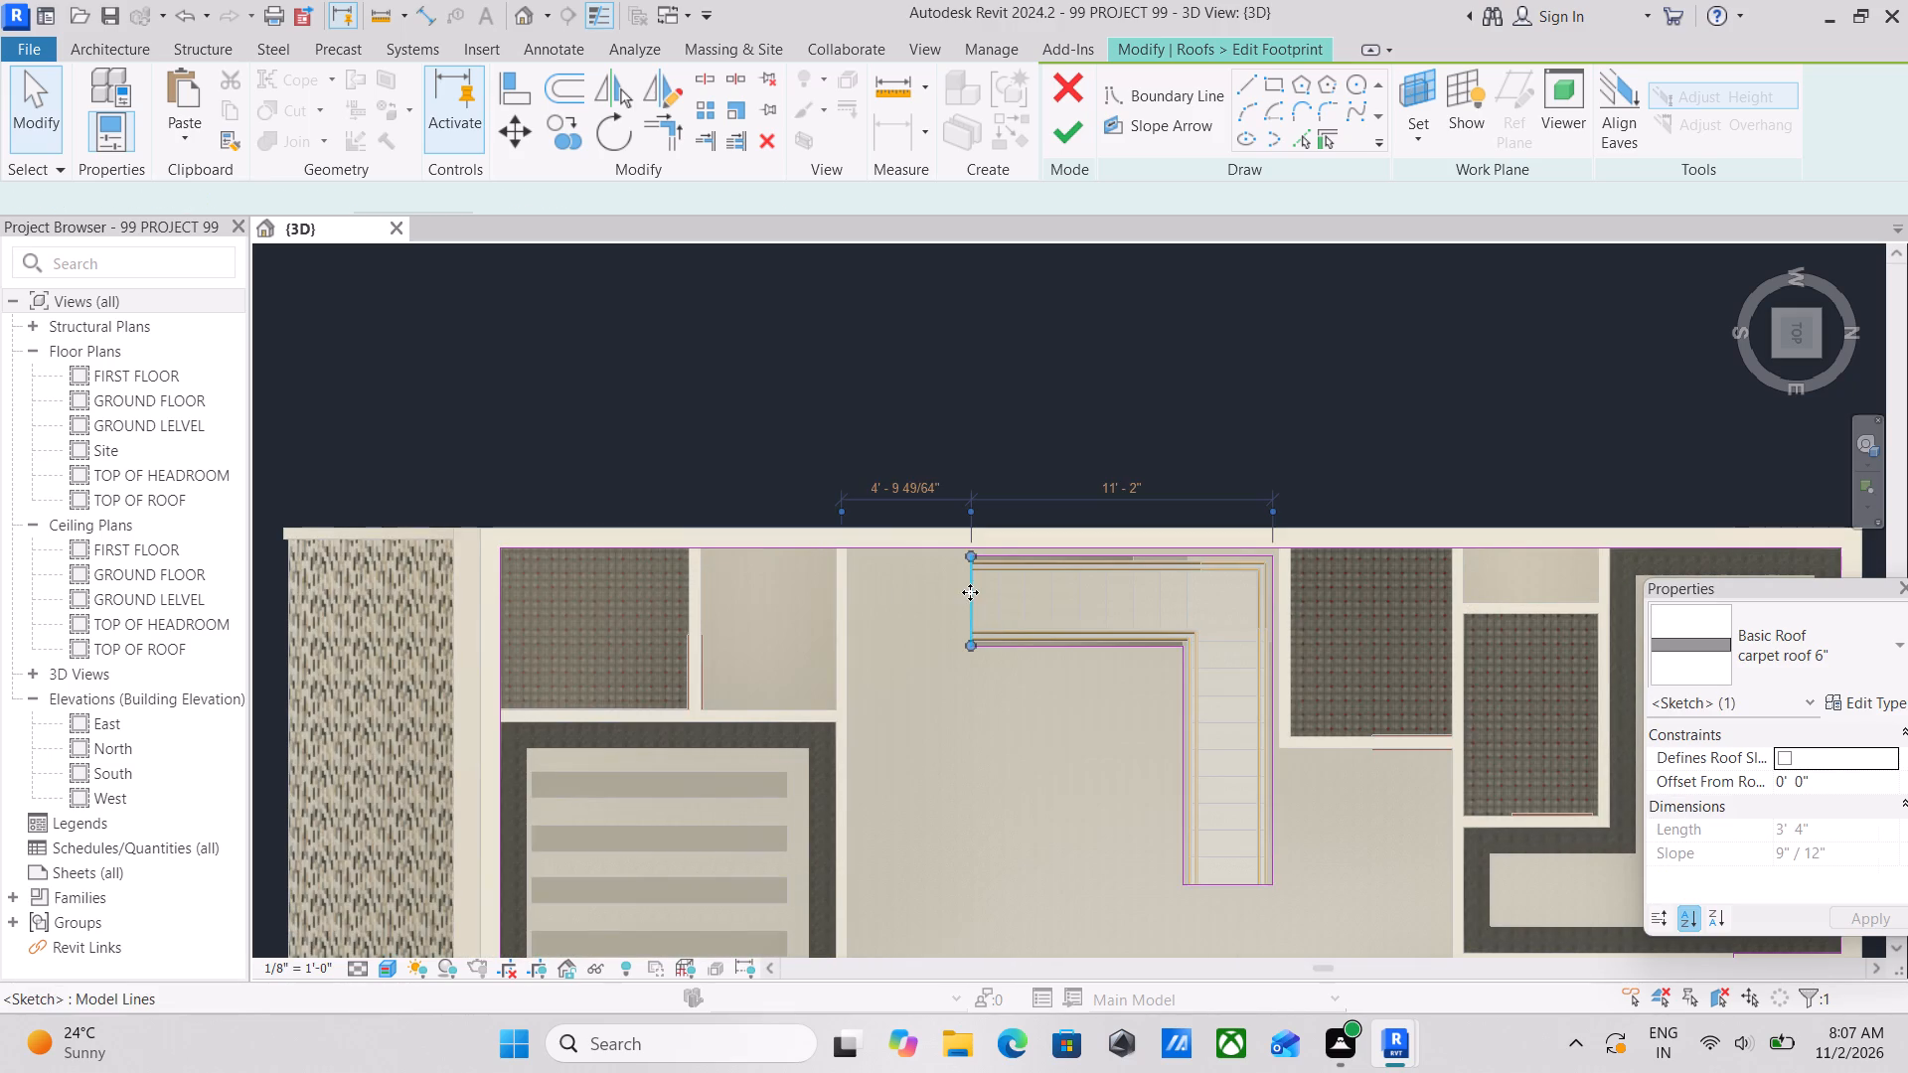
{"action": "left_click", "coordinate": [527, 131]}
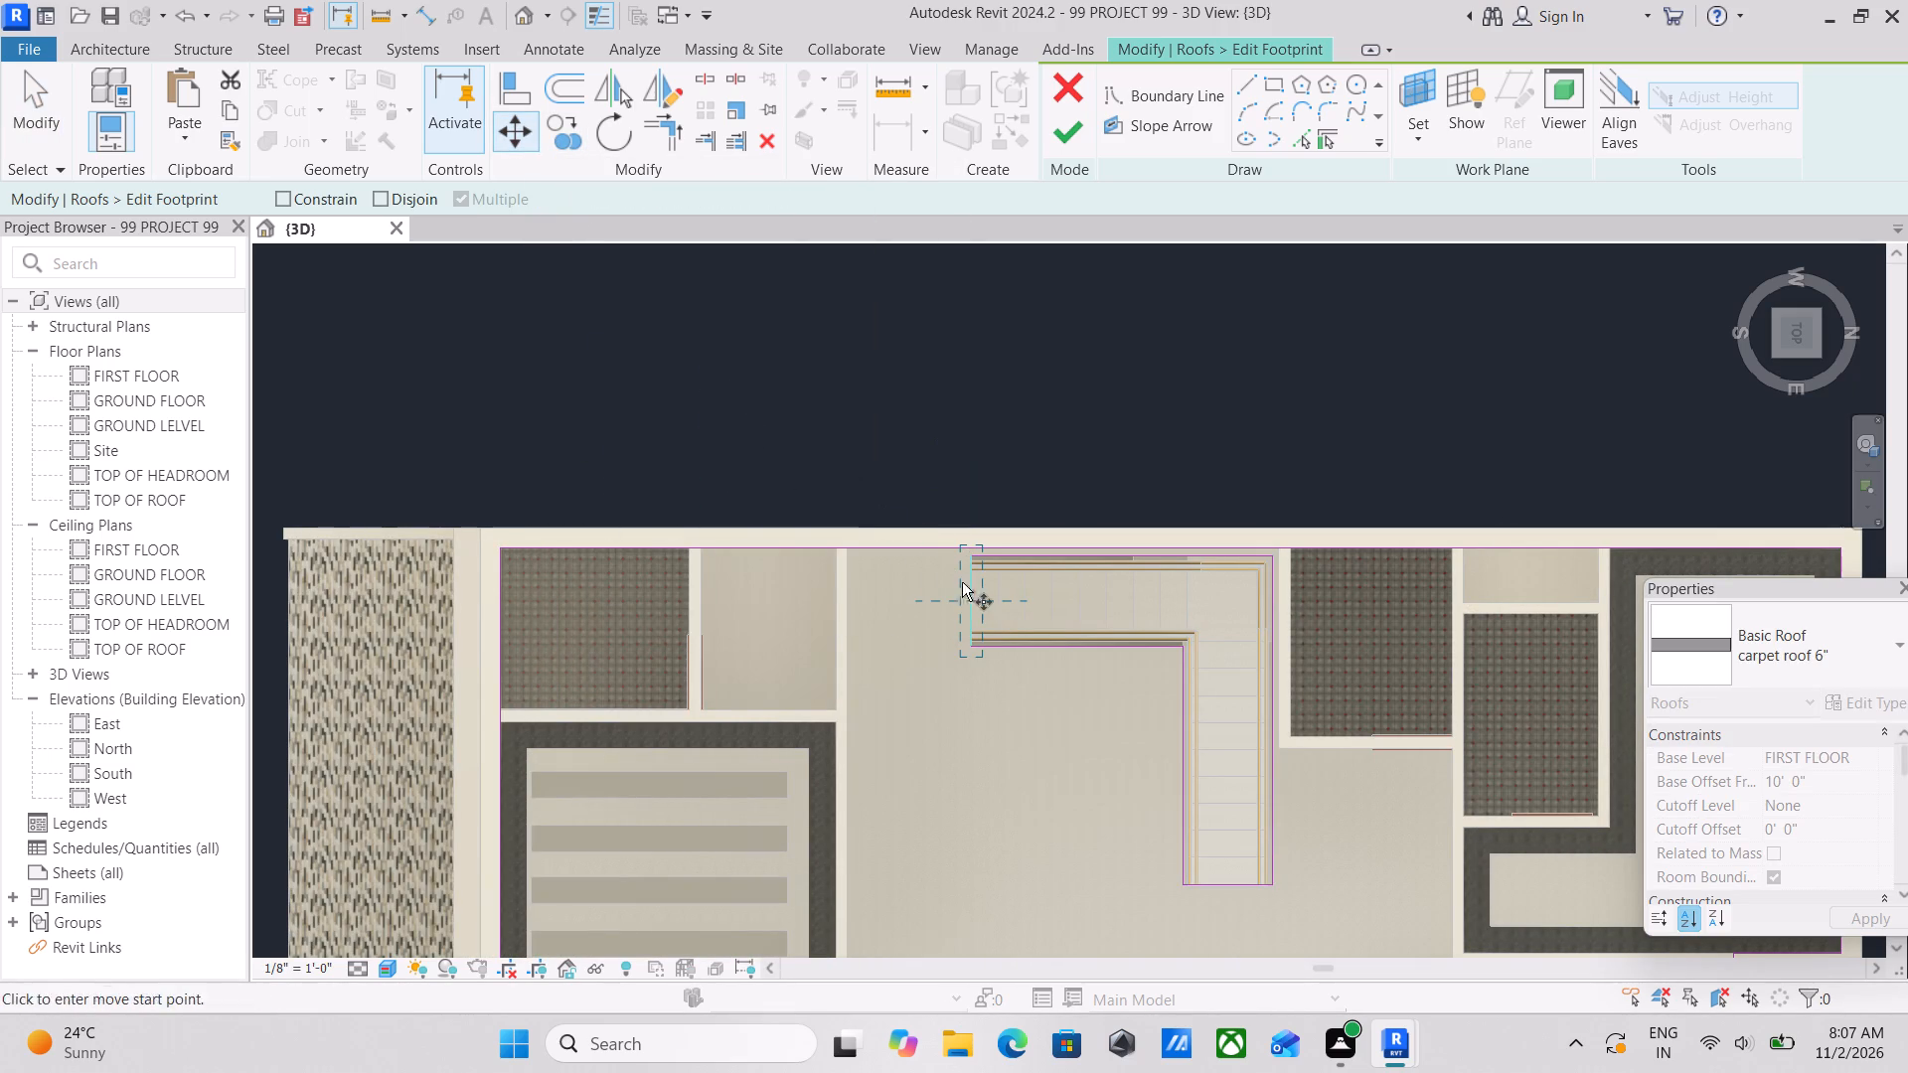
{"action": "left_click", "coordinate": [974, 598]}
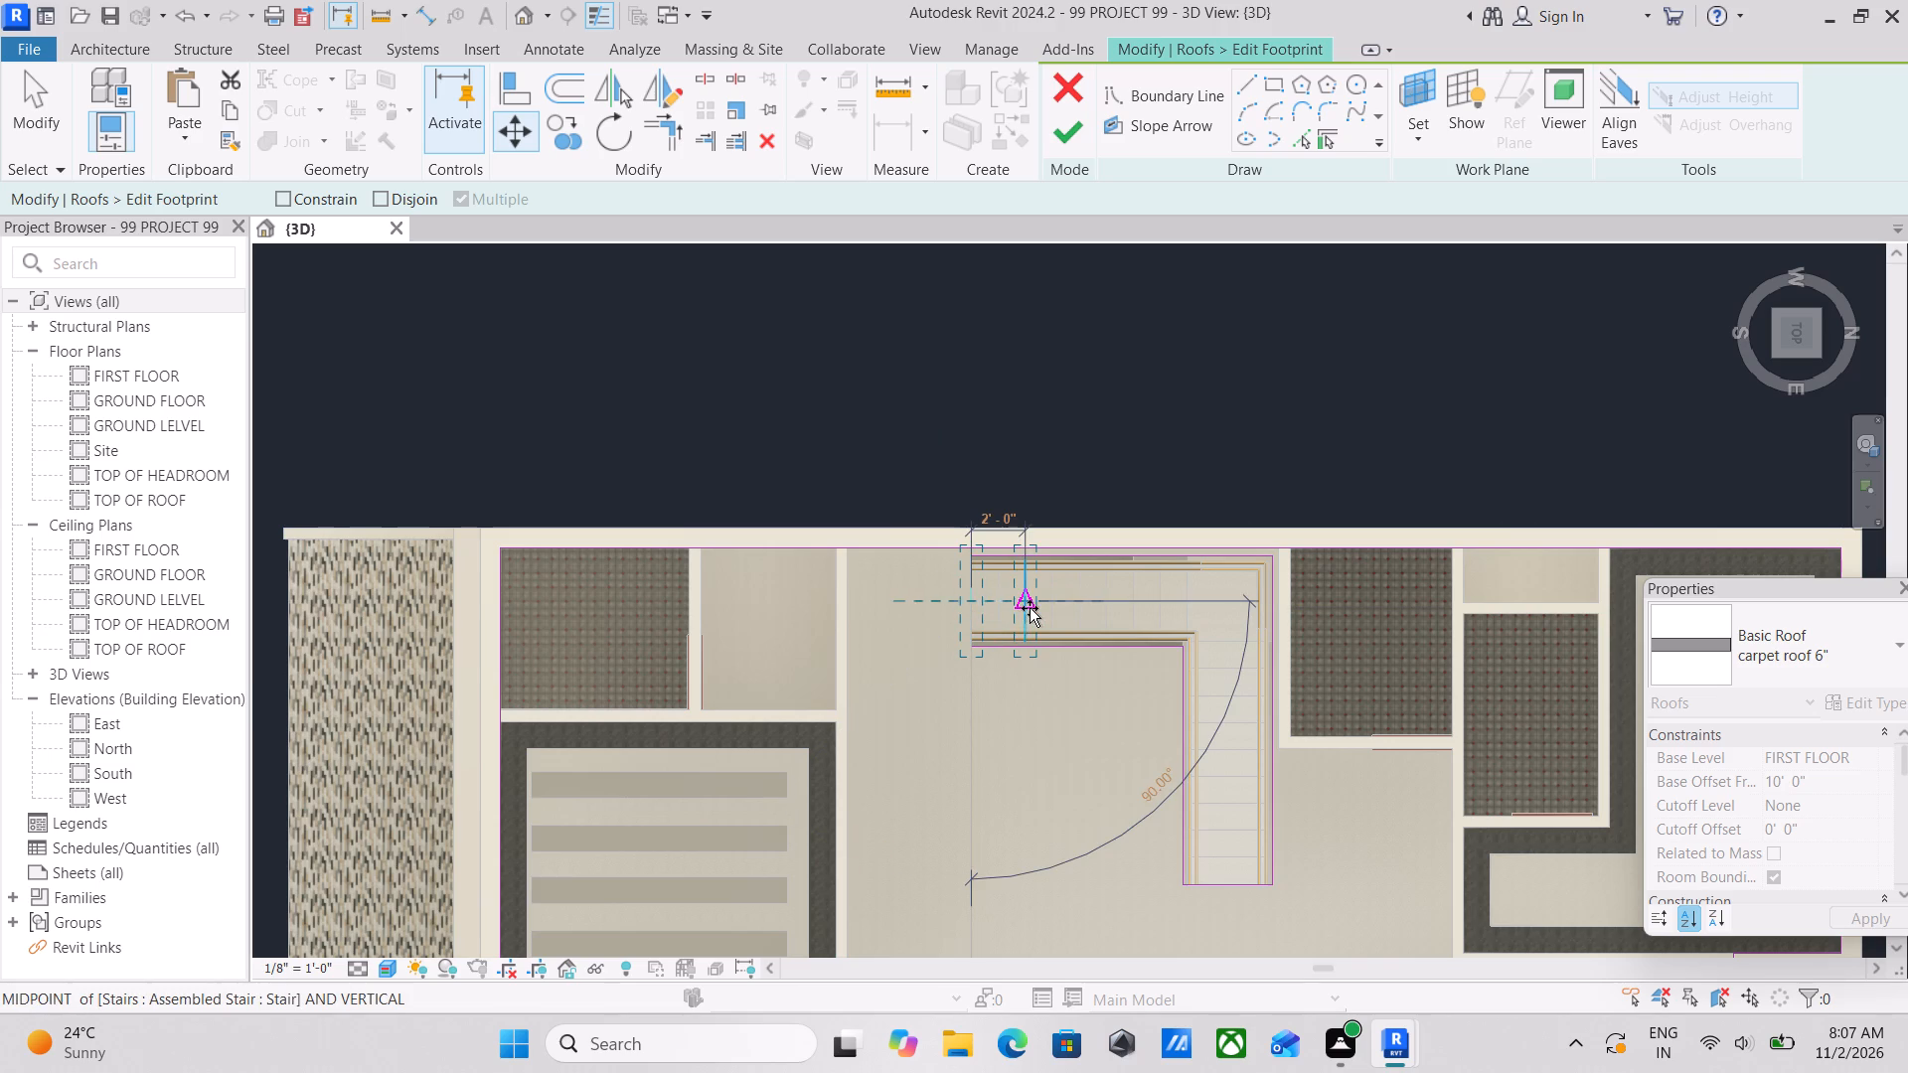
{"action": "left_click", "coordinate": [1033, 608]}
Move the same opening edge about 1'-4" further toward the L's corner and finish the roof footprint.
{"action": "scroll", "coordinate": [1033, 608], "scroll_direction": "up", "scroll_amount": 5}
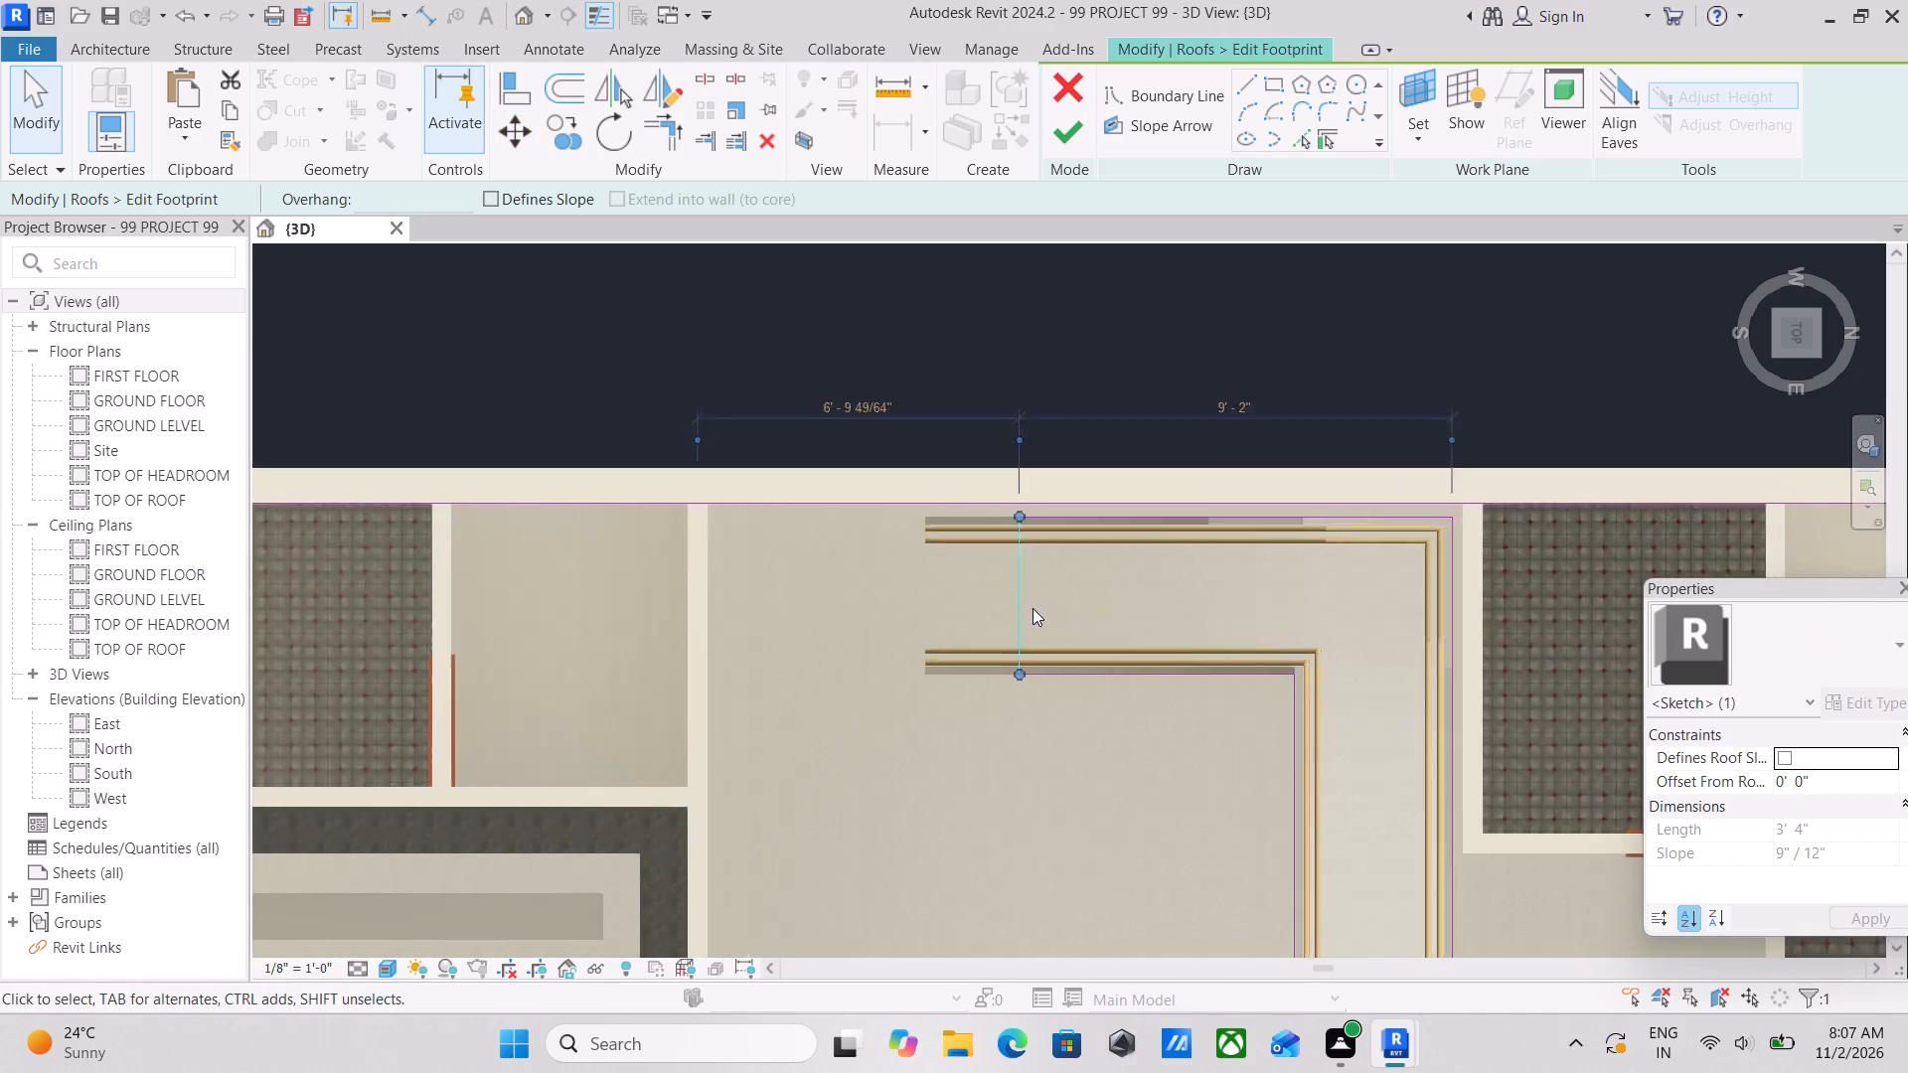
{"action": "scroll", "coordinate": [1033, 608], "scroll_direction": "up", "scroll_amount": 1}
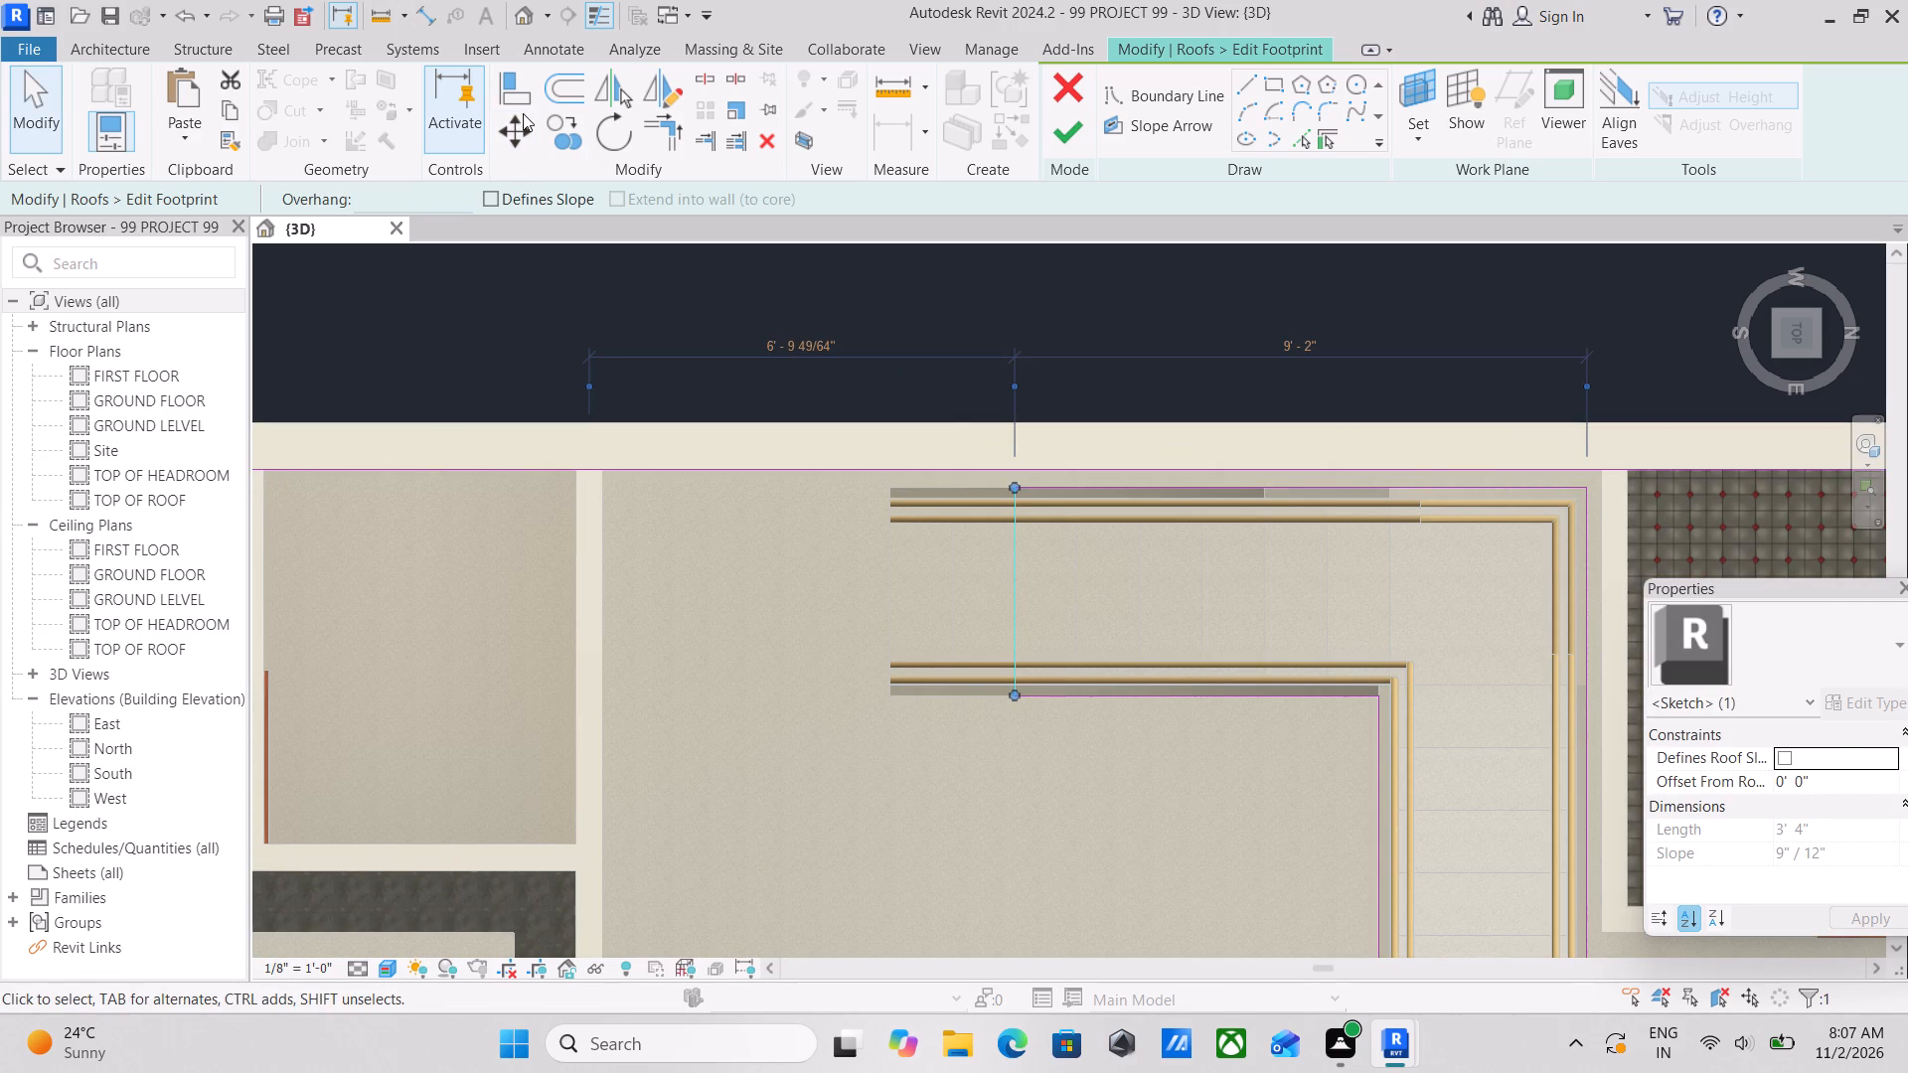
{"action": "left_click", "coordinate": [523, 113]}
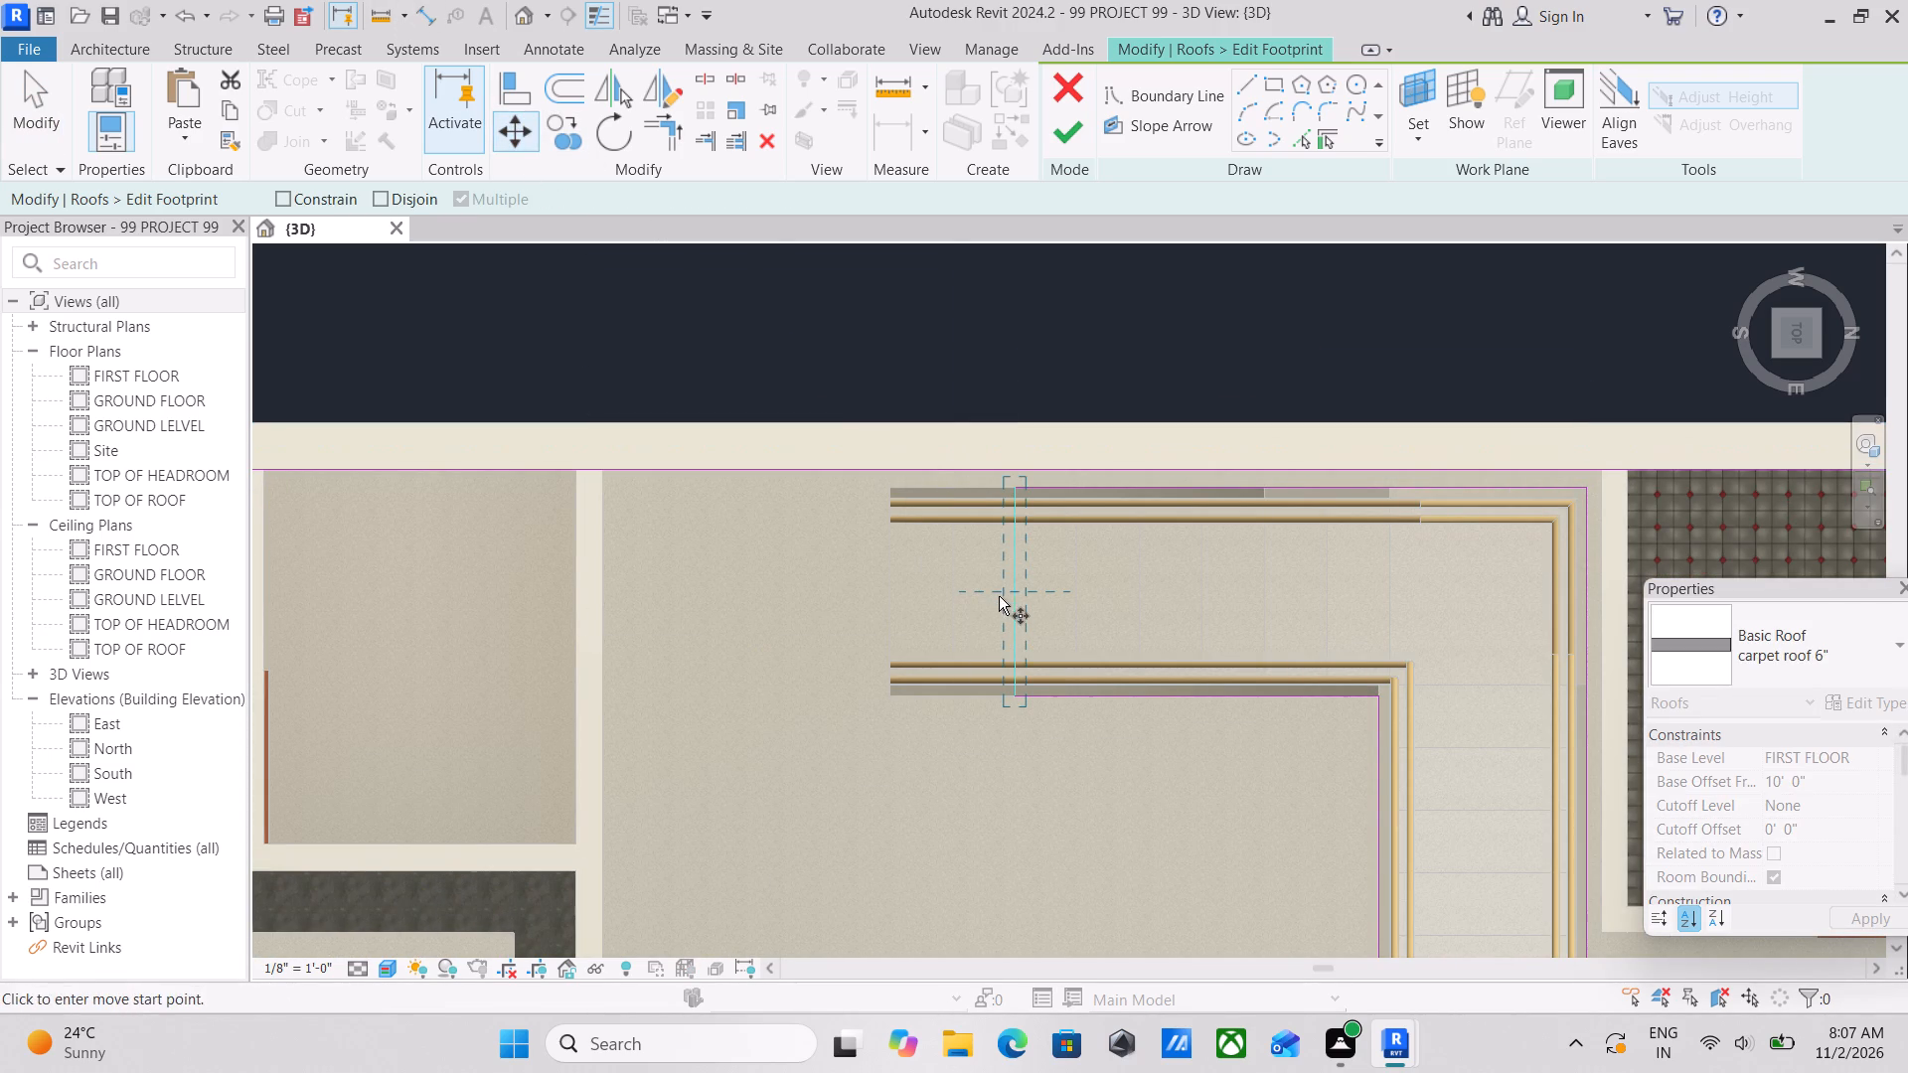
{"action": "left_click", "coordinate": [1007, 594]}
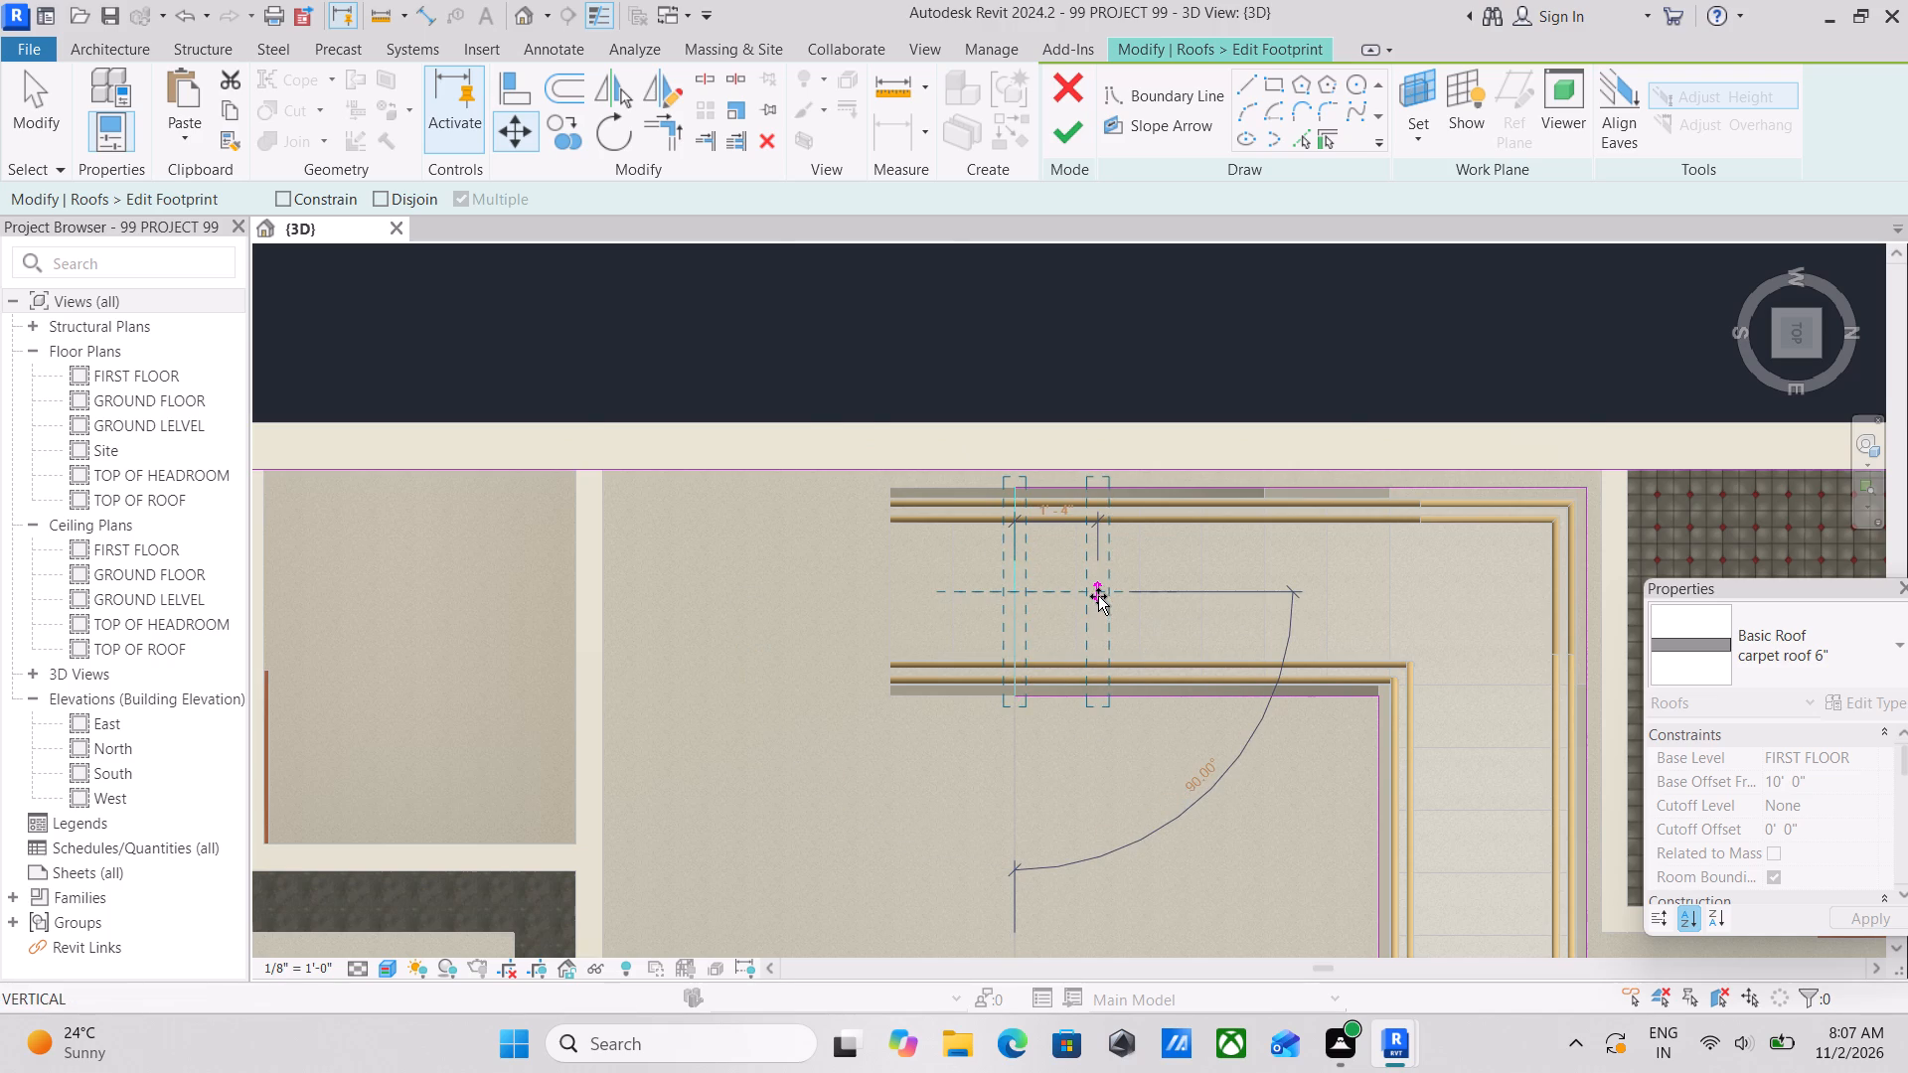
{"action": "left_click", "coordinate": [1098, 596]}
{"action": "left_click", "coordinate": [1065, 120]}
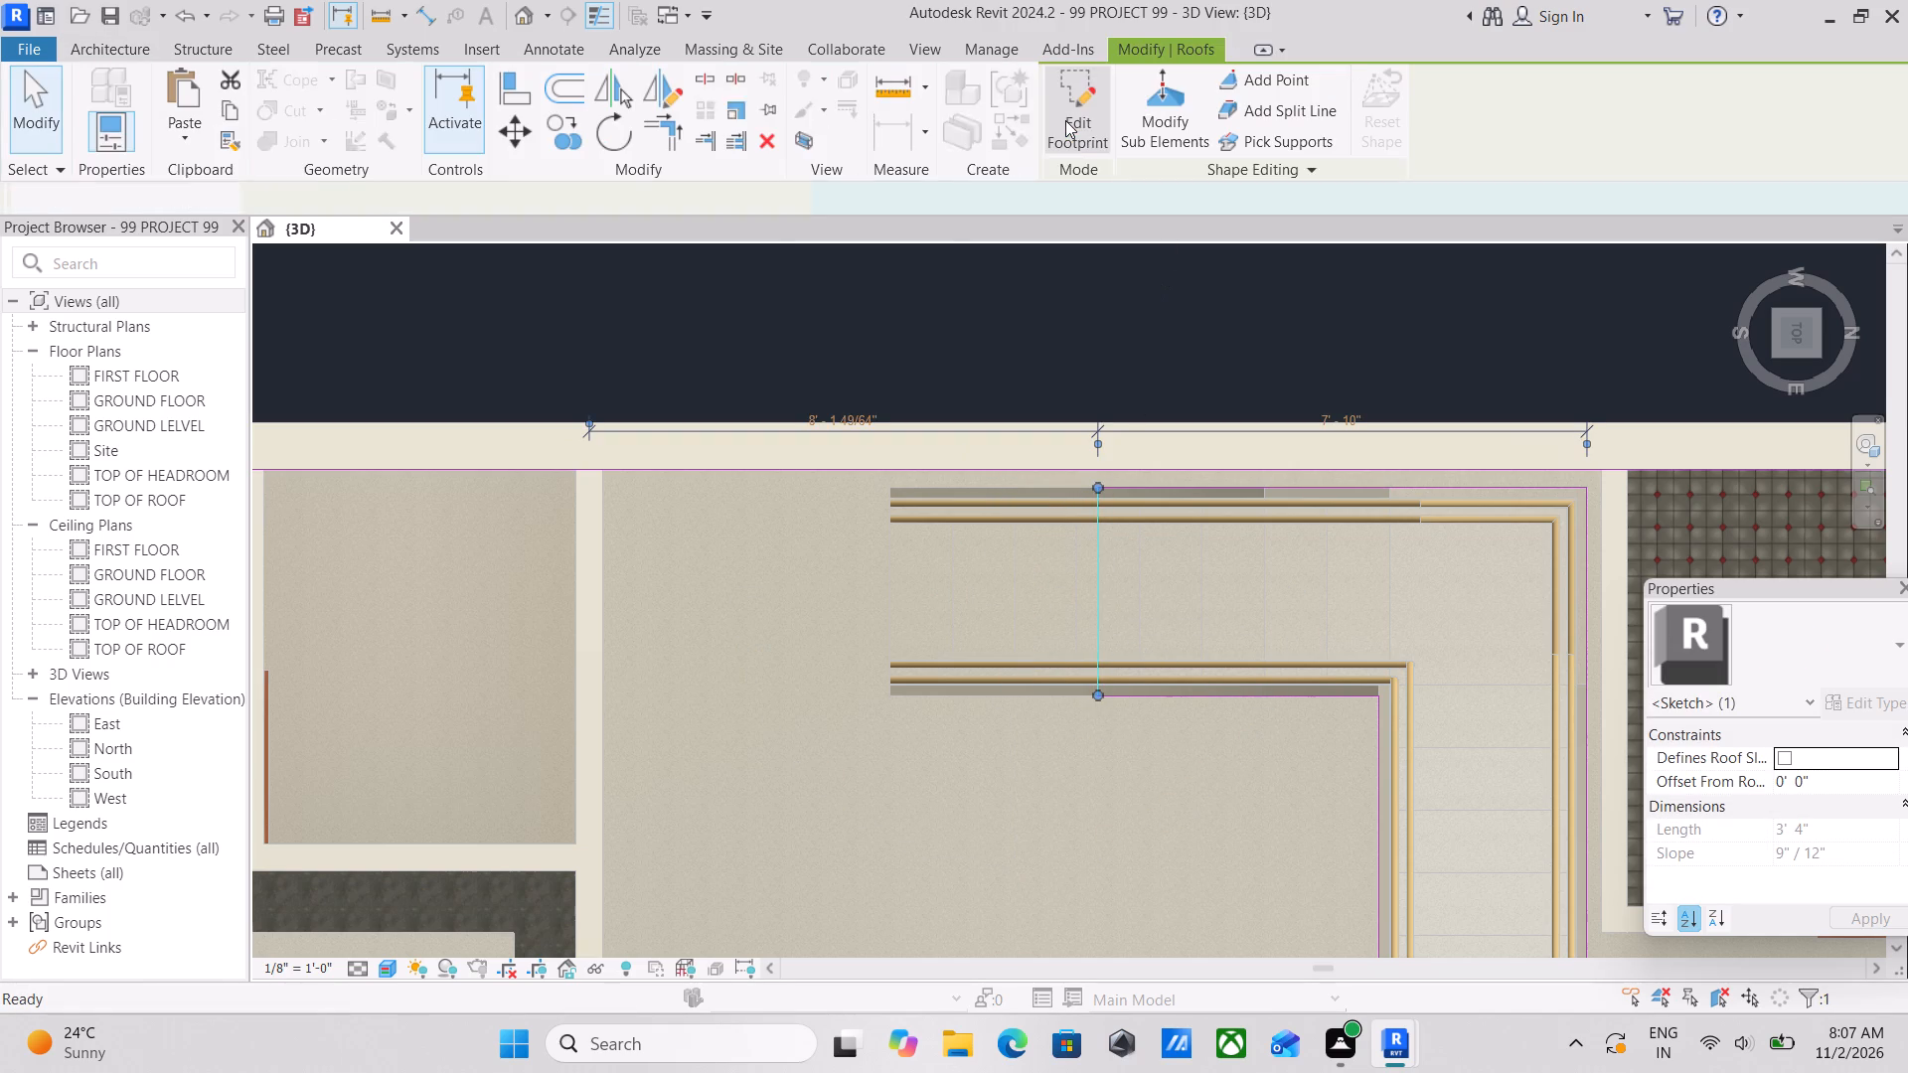
Inspect the shortened stair opening, the railing rising through it and the level heights in top, side and angled views.
{"action": "scroll", "coordinate": [1066, 131], "scroll_direction": "down", "scroll_amount": 5}
{"action": "scroll", "coordinate": [1058, 409], "scroll_direction": "down", "scroll_amount": 6}
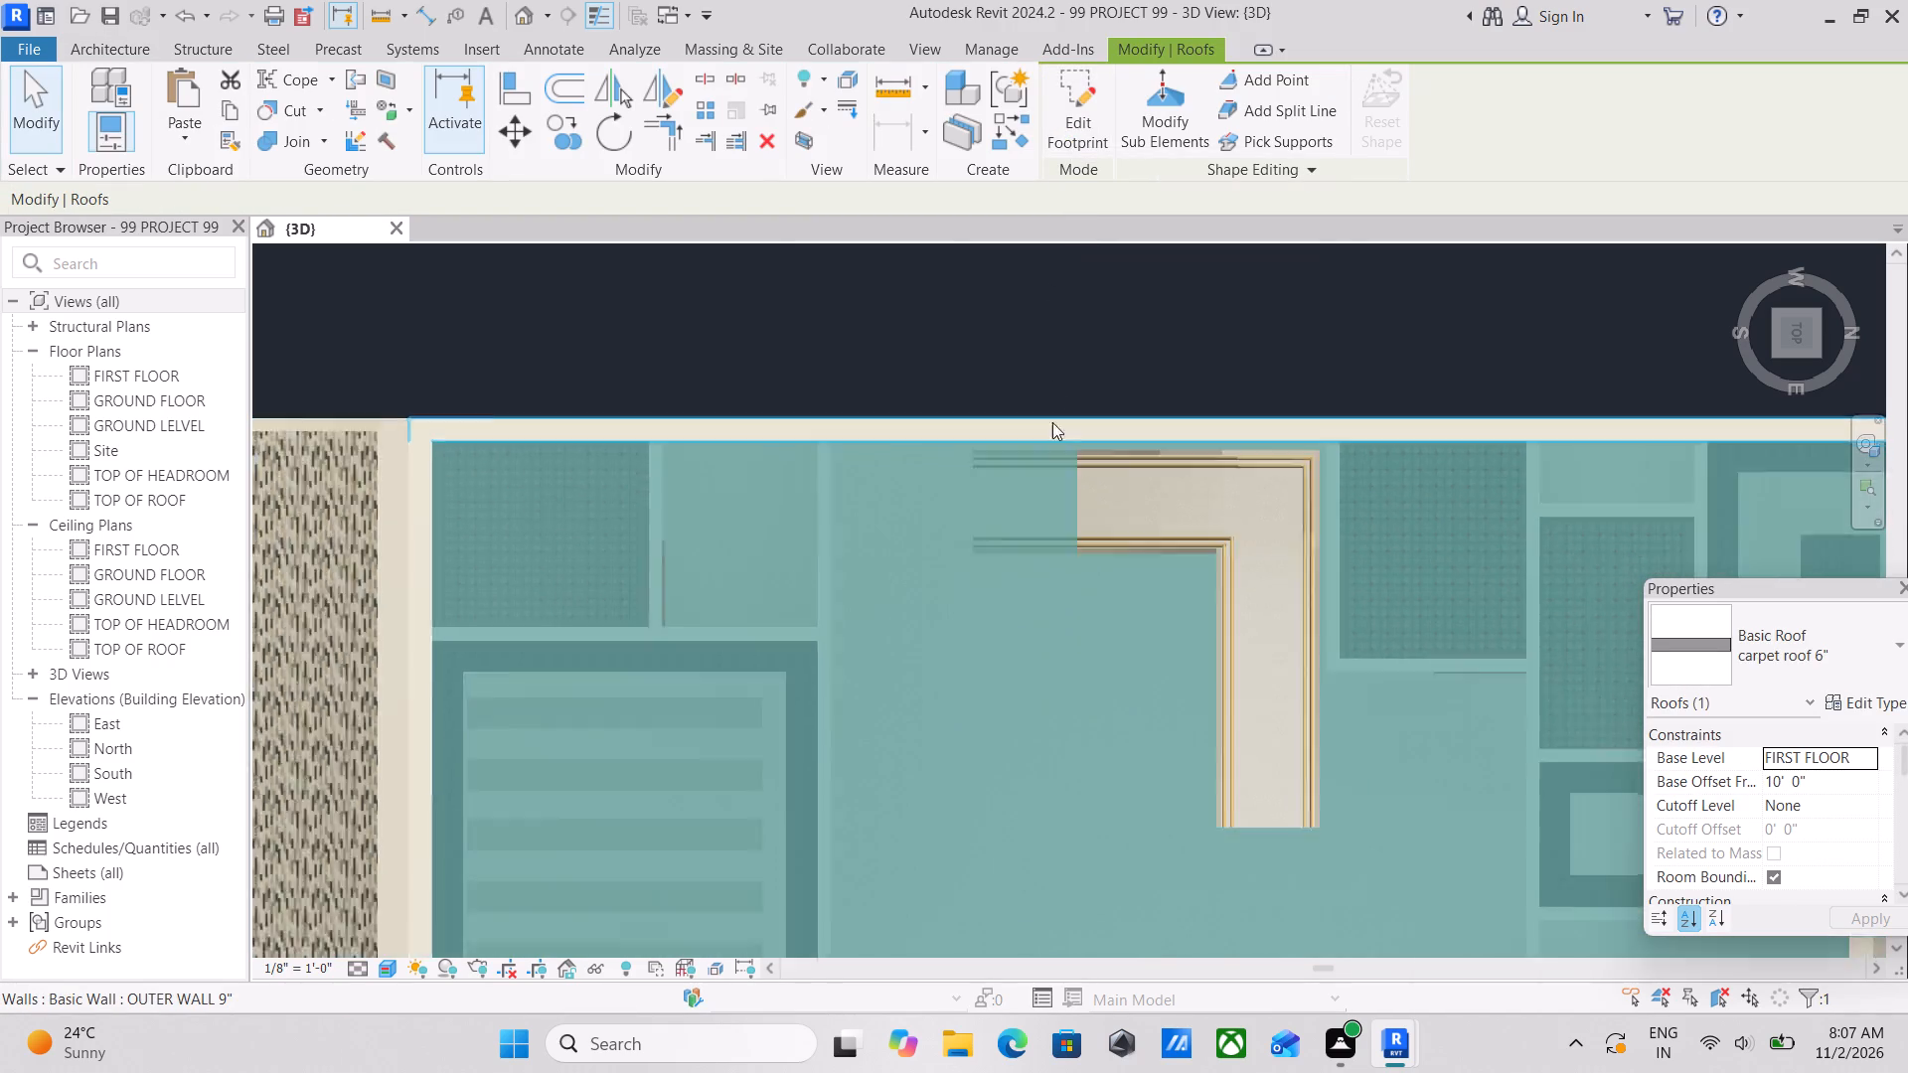
{"action": "scroll", "coordinate": [1052, 422], "scroll_direction": "down", "scroll_amount": 2}
{"action": "key", "text": "Escape"}
{"action": "scroll", "coordinate": [1106, 564], "scroll_direction": "down", "scroll_amount": 2}
{"action": "middle_click_drag", "start_coordinate": [1125, 578], "coordinate": [1127, 346], "text": "shift"}
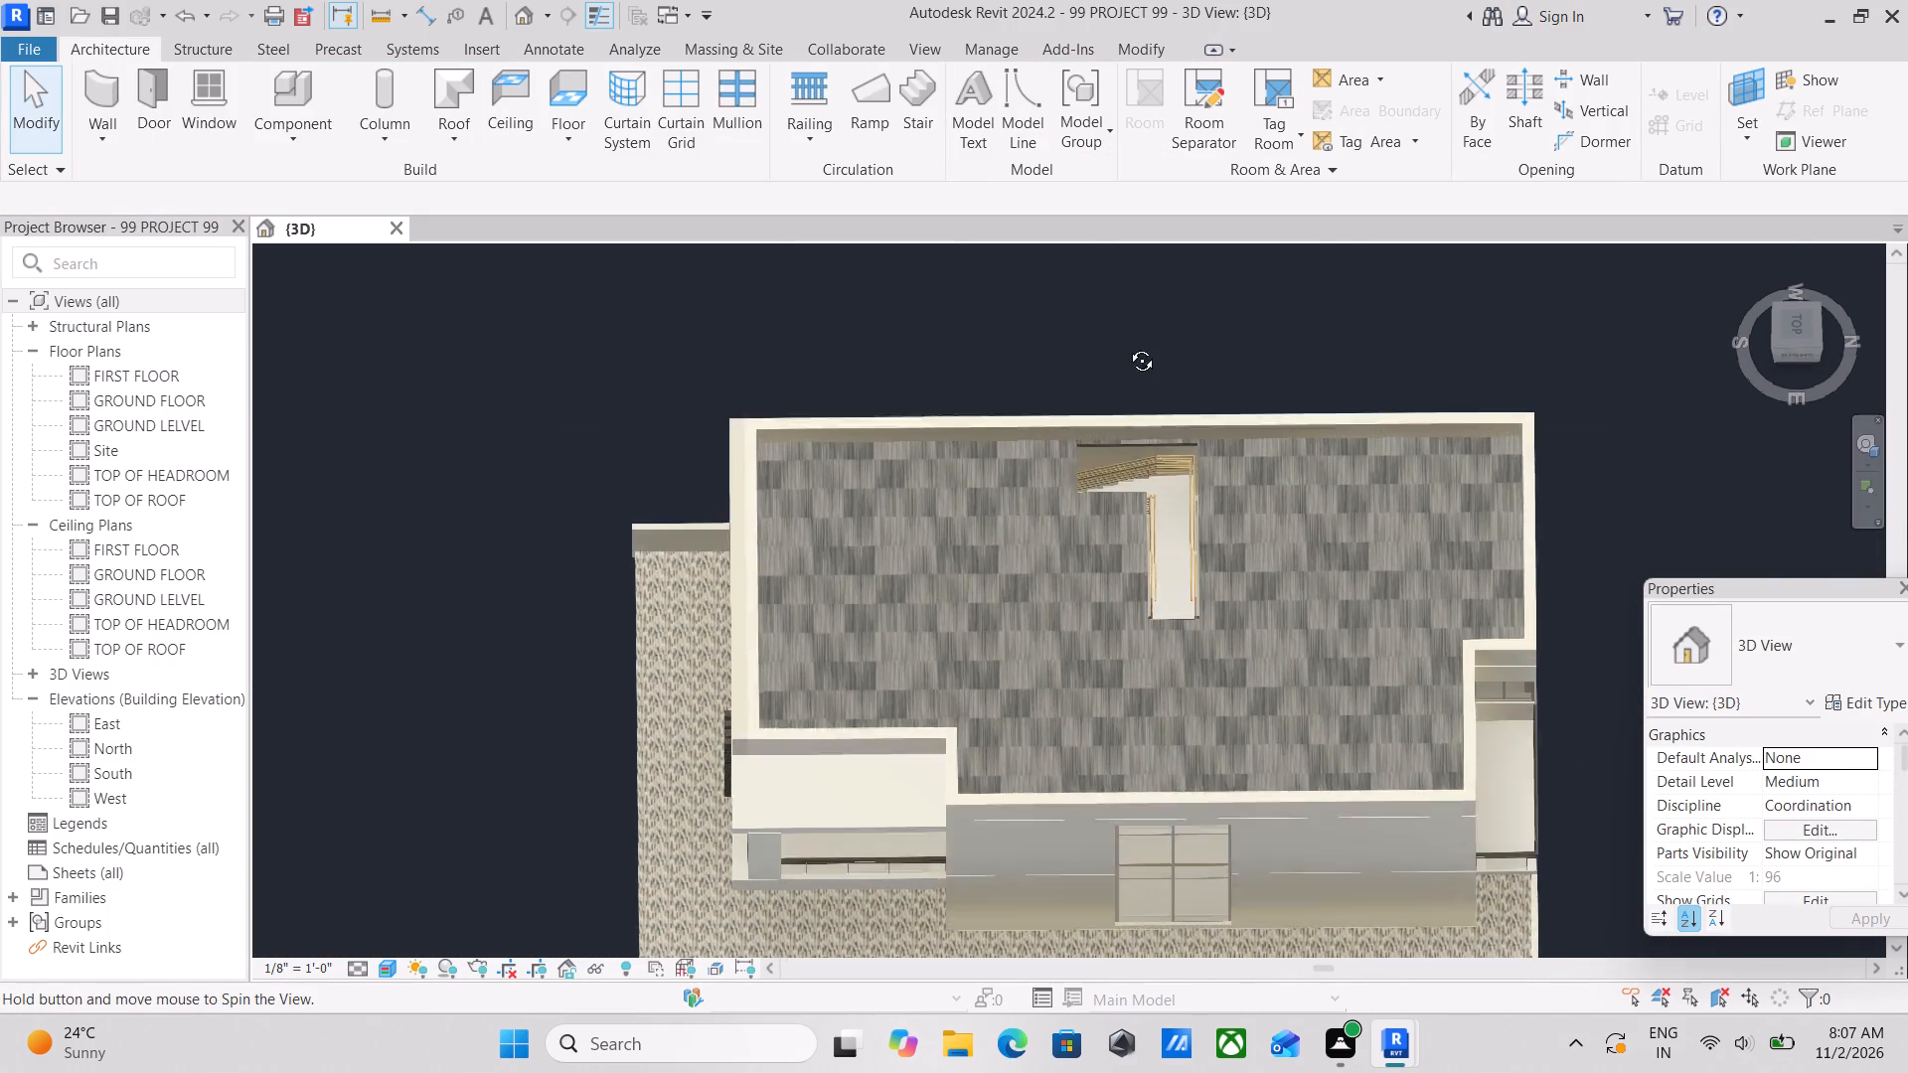
{"action": "middle_click_drag", "start_coordinate": [1127, 346], "coordinate": [1138, 220], "text": "shift"}
{"action": "middle_click", "coordinate": [1147, 250], "text": "shift"}
{"action": "middle_click_drag", "start_coordinate": [1138, 245], "coordinate": [1121, 223], "text": "shift"}
{"action": "scroll", "coordinate": [1109, 437], "scroll_direction": "up", "scroll_amount": 3}
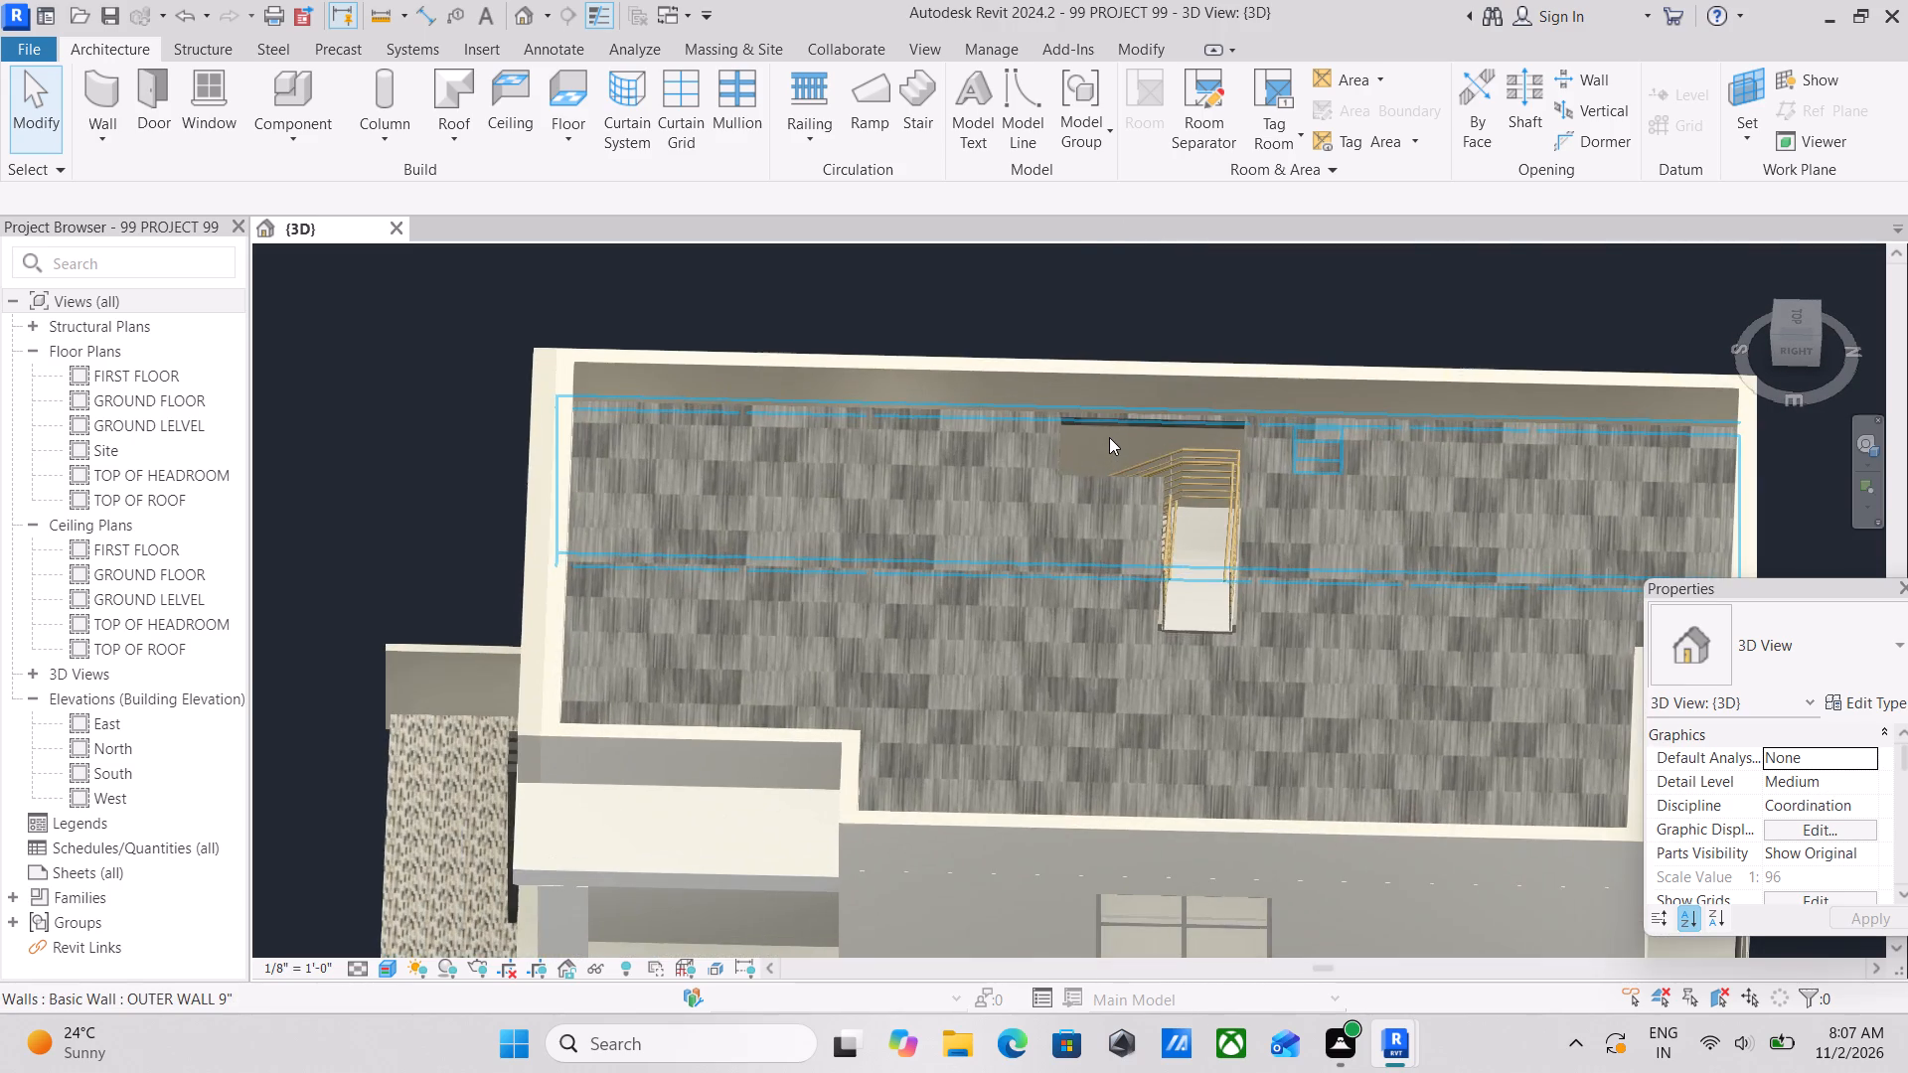
{"action": "scroll", "coordinate": [1109, 437], "scroll_direction": "down", "scroll_amount": 2}
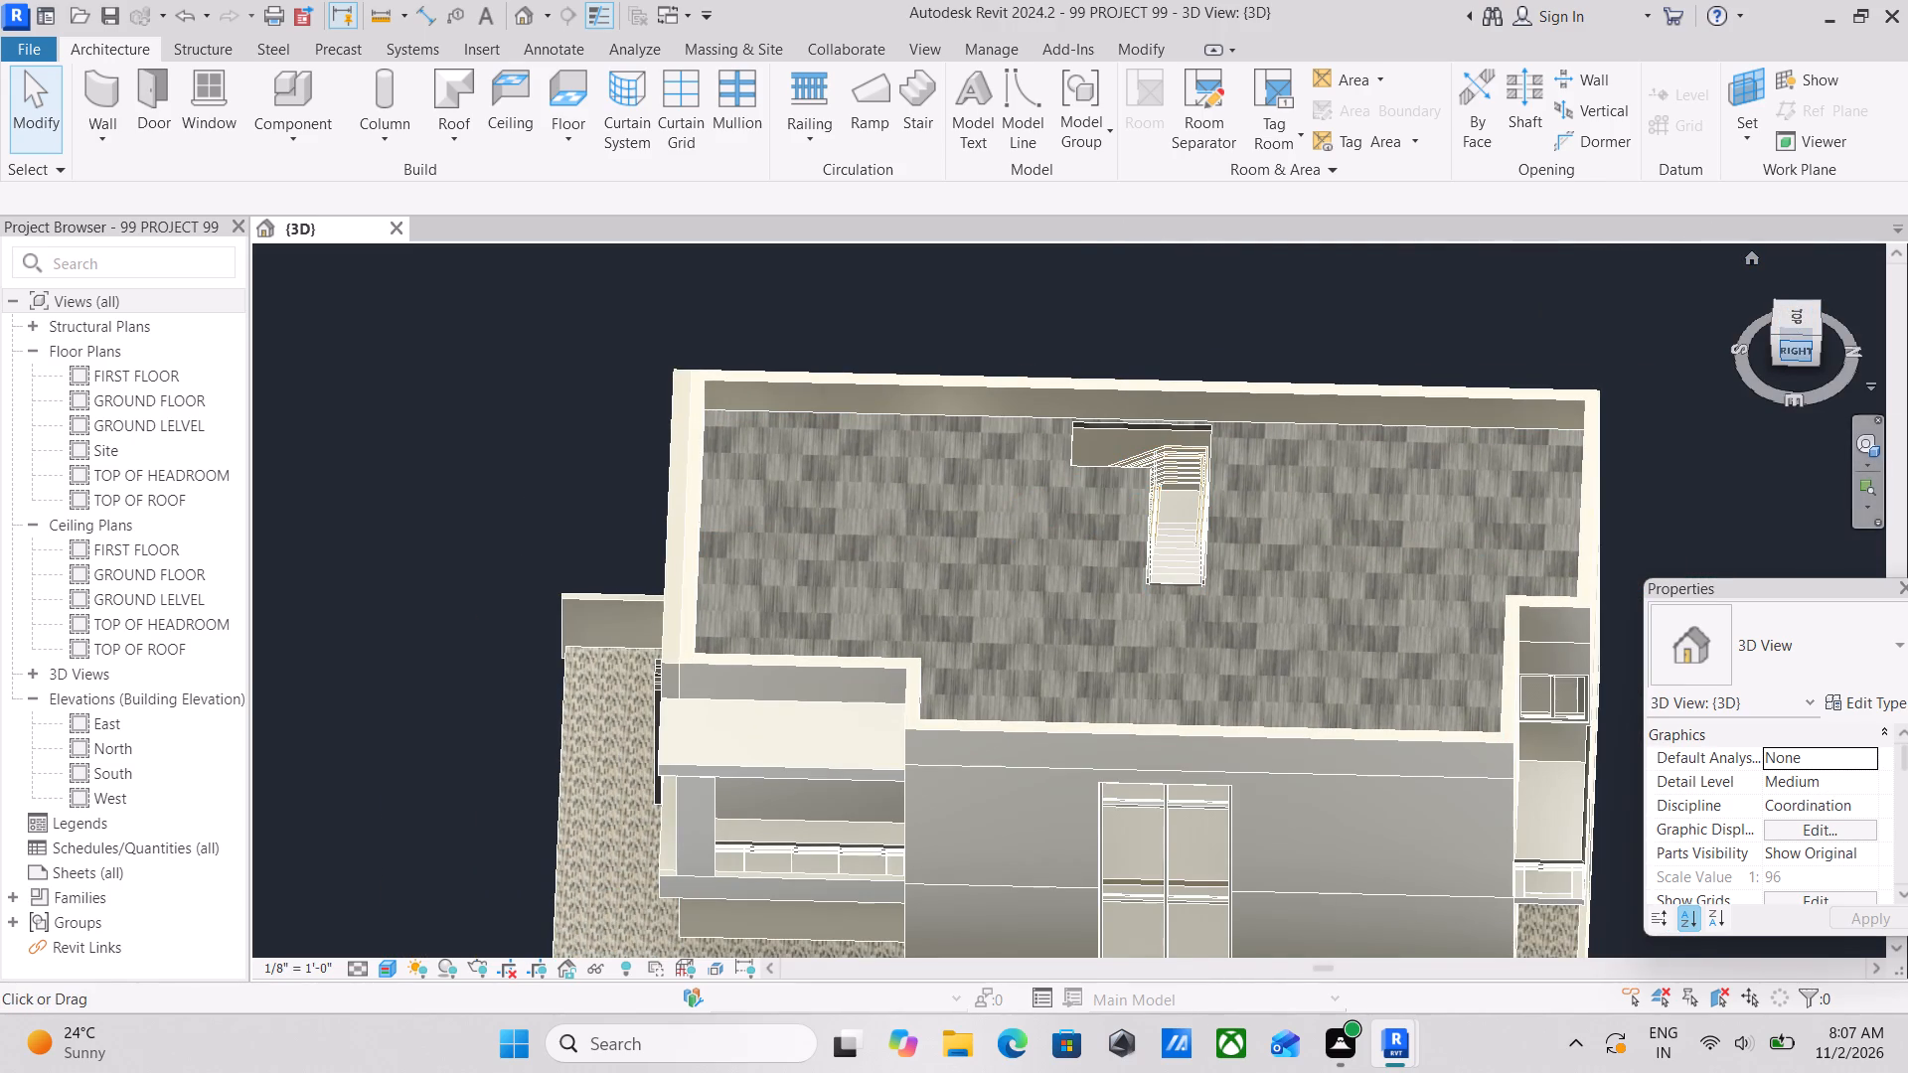
{"action": "left_click", "coordinate": [1804, 351]}
{"action": "scroll", "coordinate": [964, 568], "scroll_direction": "up", "scroll_amount": 5}
{"action": "scroll", "coordinate": [1169, 540], "scroll_direction": "up", "scroll_amount": 3}
{"action": "key", "text": "Escape"}
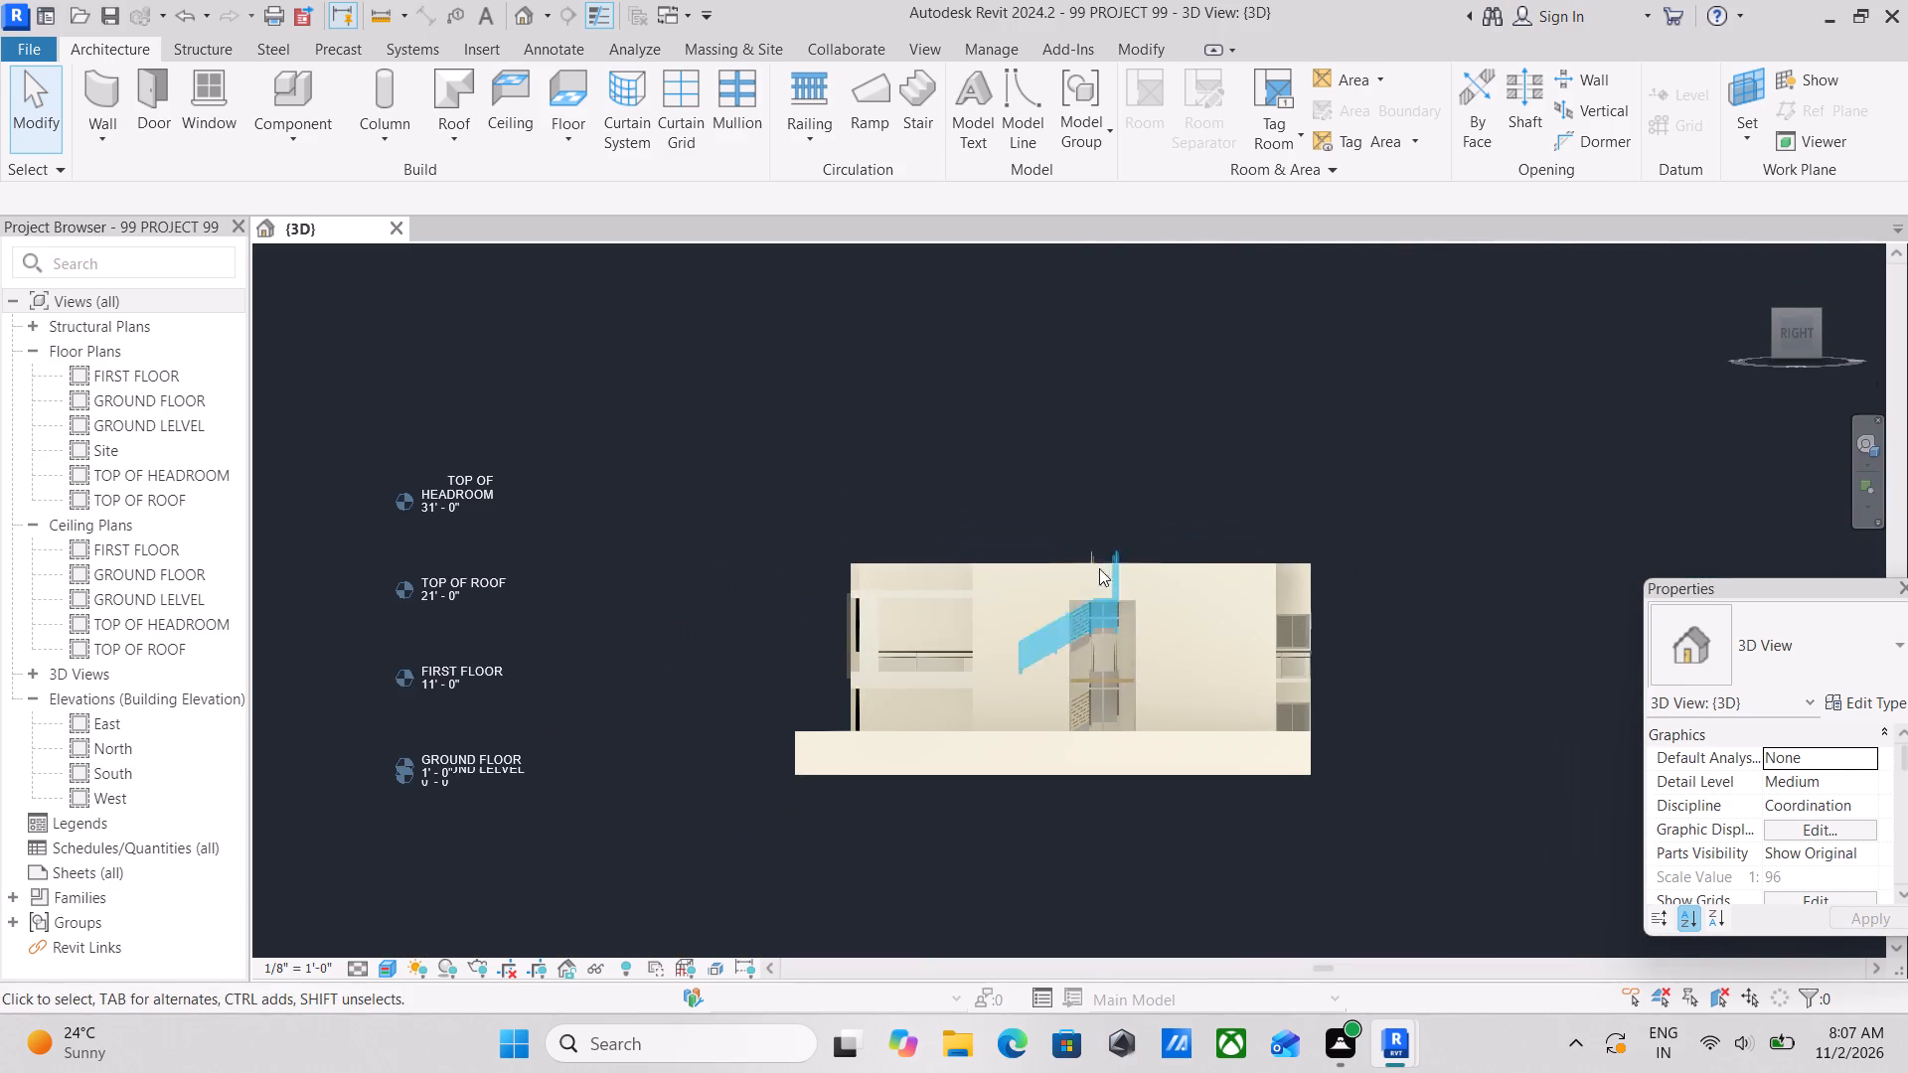
{"action": "middle_click_drag", "start_coordinate": [924, 612], "coordinate": [1233, 835], "text": "shift"}
{"action": "scroll", "coordinate": [1162, 614], "scroll_direction": "up", "scroll_amount": 2}
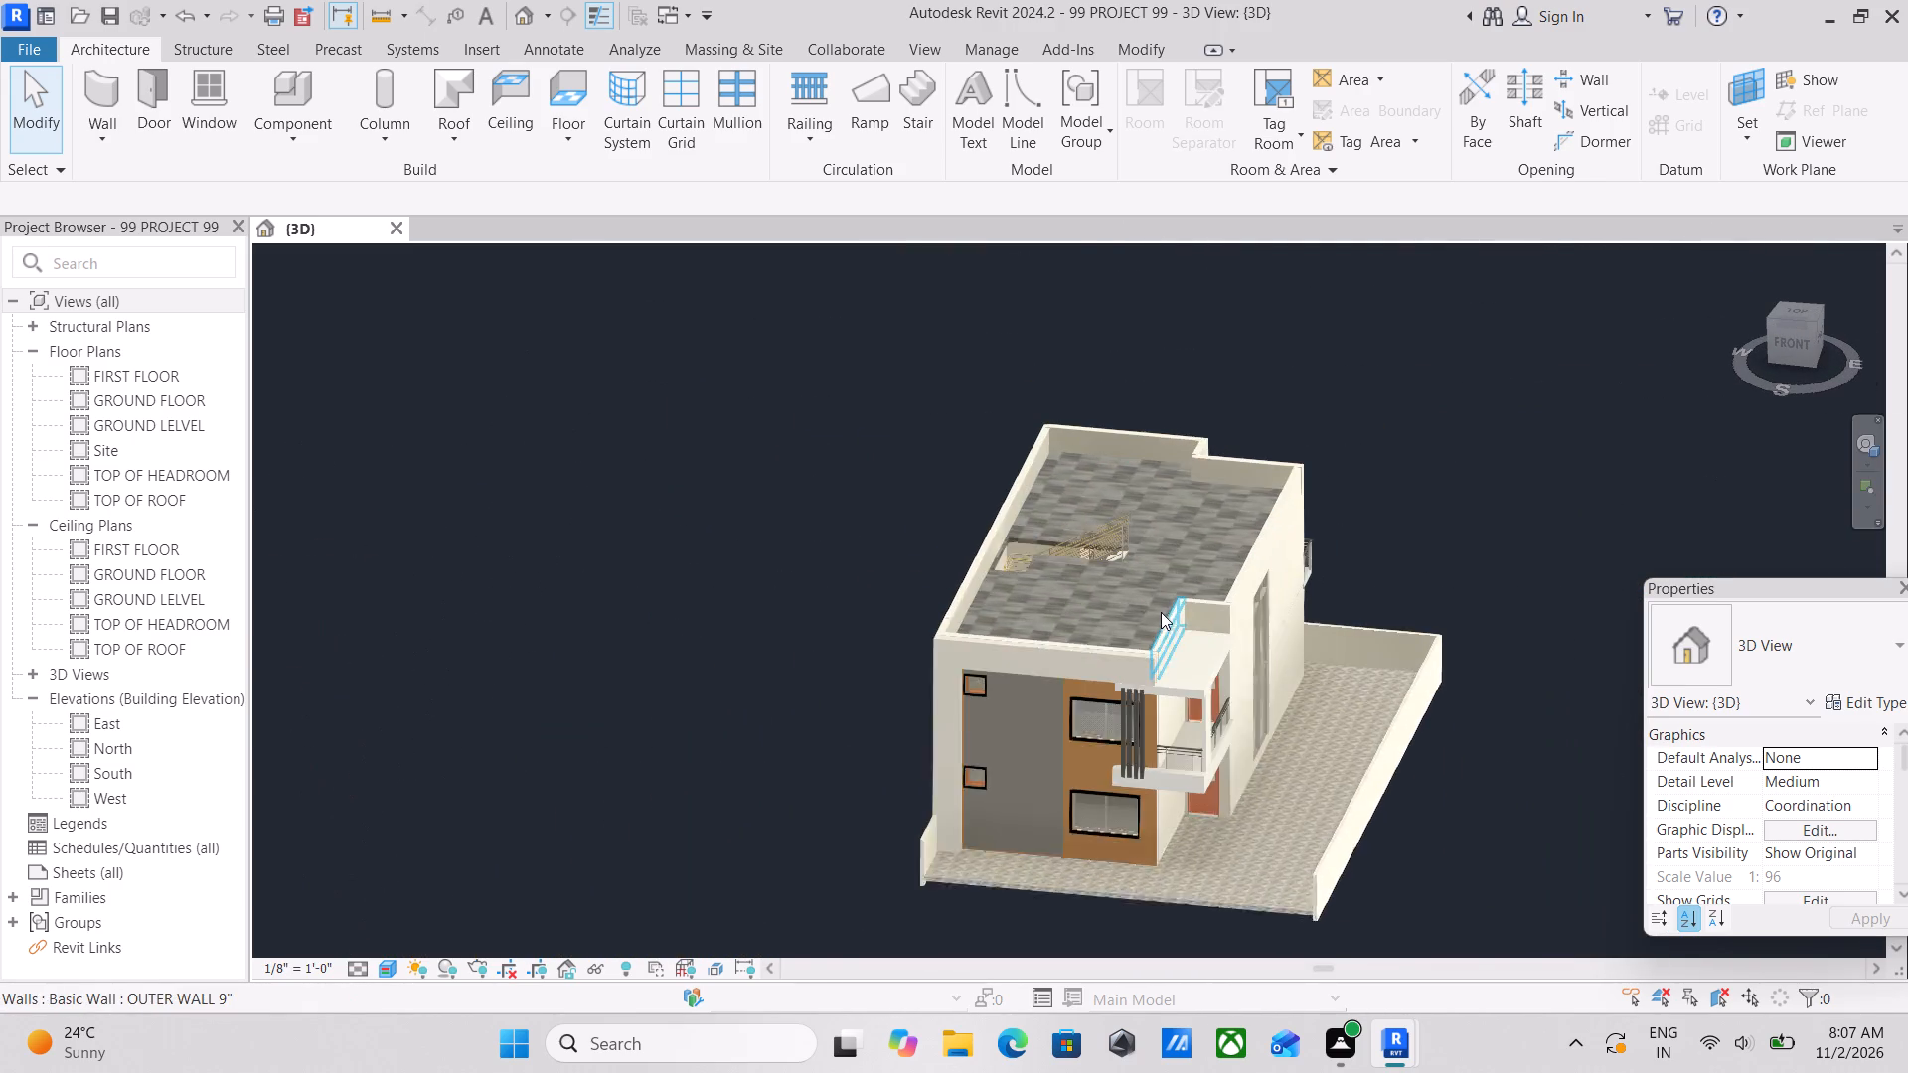
{"action": "scroll", "coordinate": [1161, 612], "scroll_direction": "up", "scroll_amount": 1}
{"action": "scroll", "coordinate": [1077, 584], "scroll_direction": "up", "scroll_amount": 1}
{"action": "middle_click_drag", "start_coordinate": [1077, 584], "coordinate": [991, 776]}
{"action": "scroll", "coordinate": [991, 776], "scroll_direction": "up", "scroll_amount": 3}
{"action": "scroll", "coordinate": [790, 795], "scroll_direction": "up", "scroll_amount": 2}
{"action": "scroll", "coordinate": [863, 809], "scroll_direction": "down", "scroll_amount": 1}
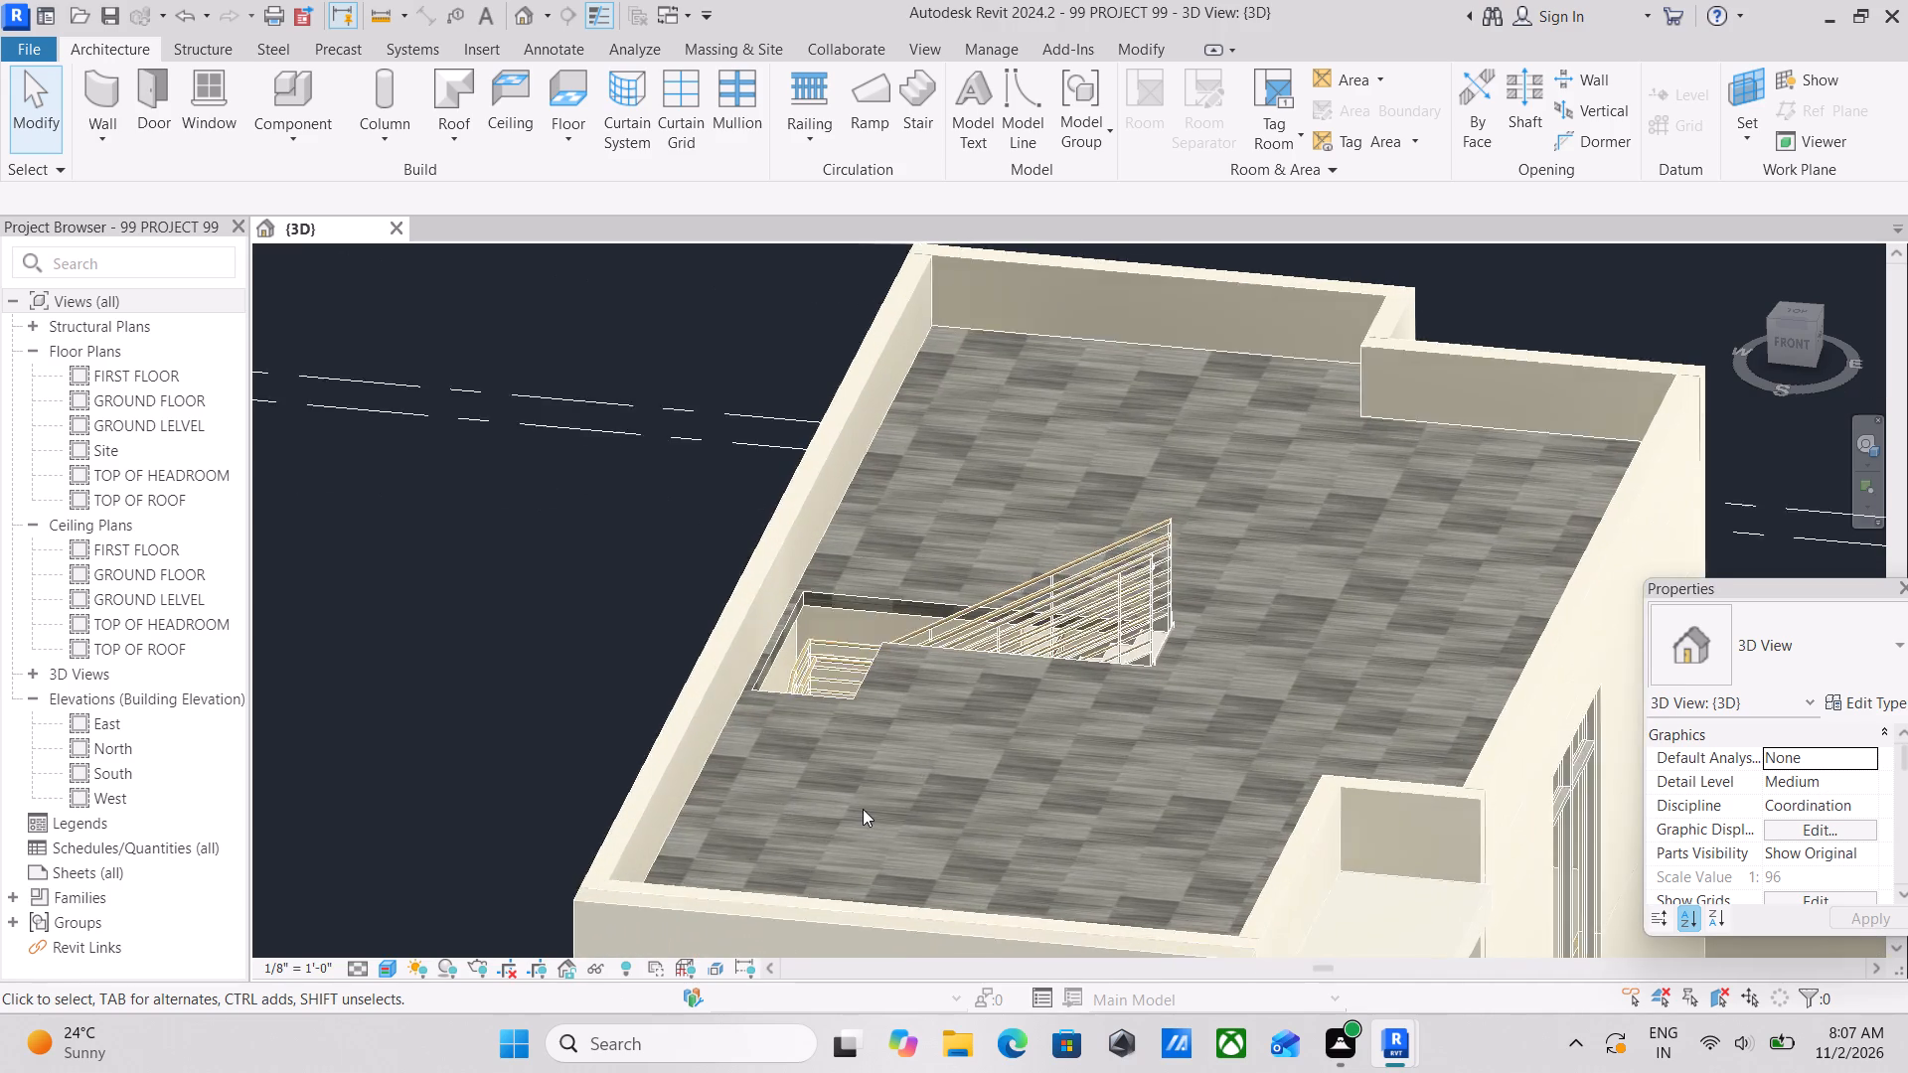
{"action": "middle_click_drag", "start_coordinate": [862, 812], "coordinate": [866, 852]}
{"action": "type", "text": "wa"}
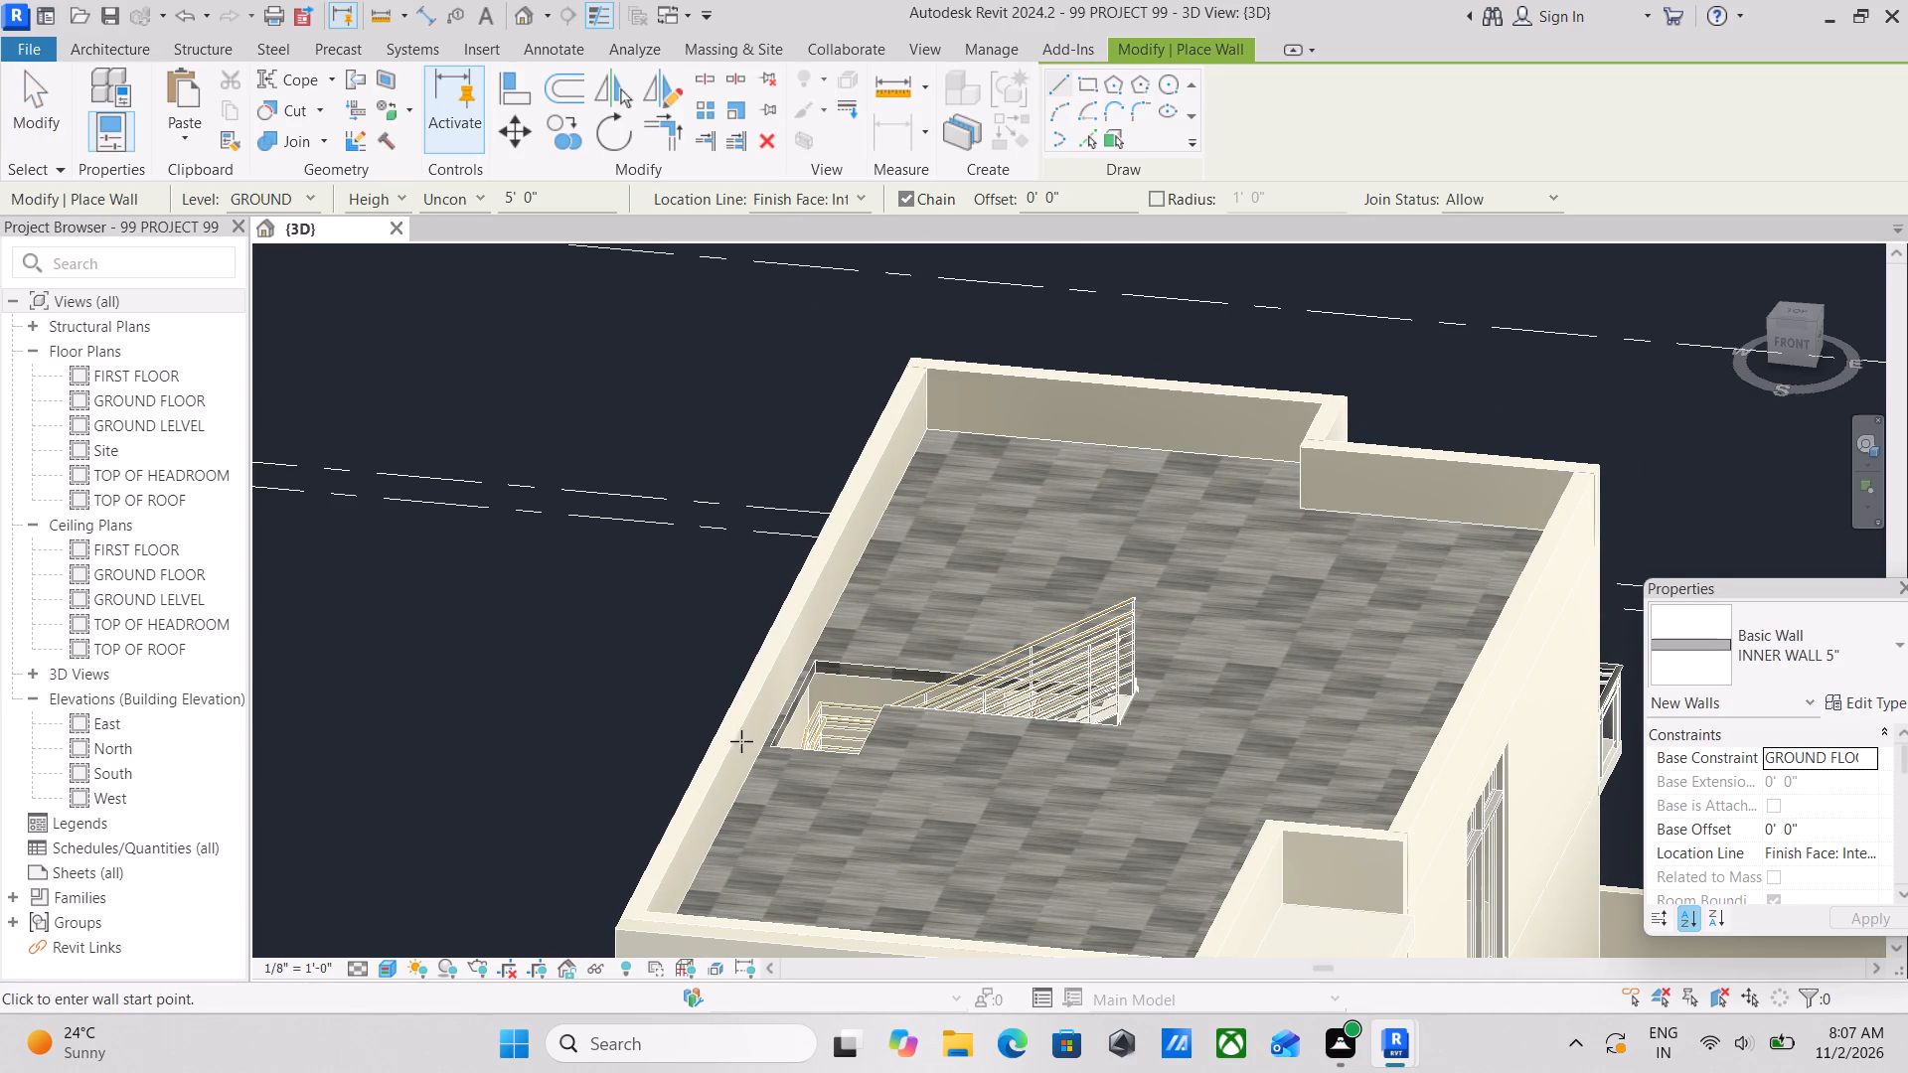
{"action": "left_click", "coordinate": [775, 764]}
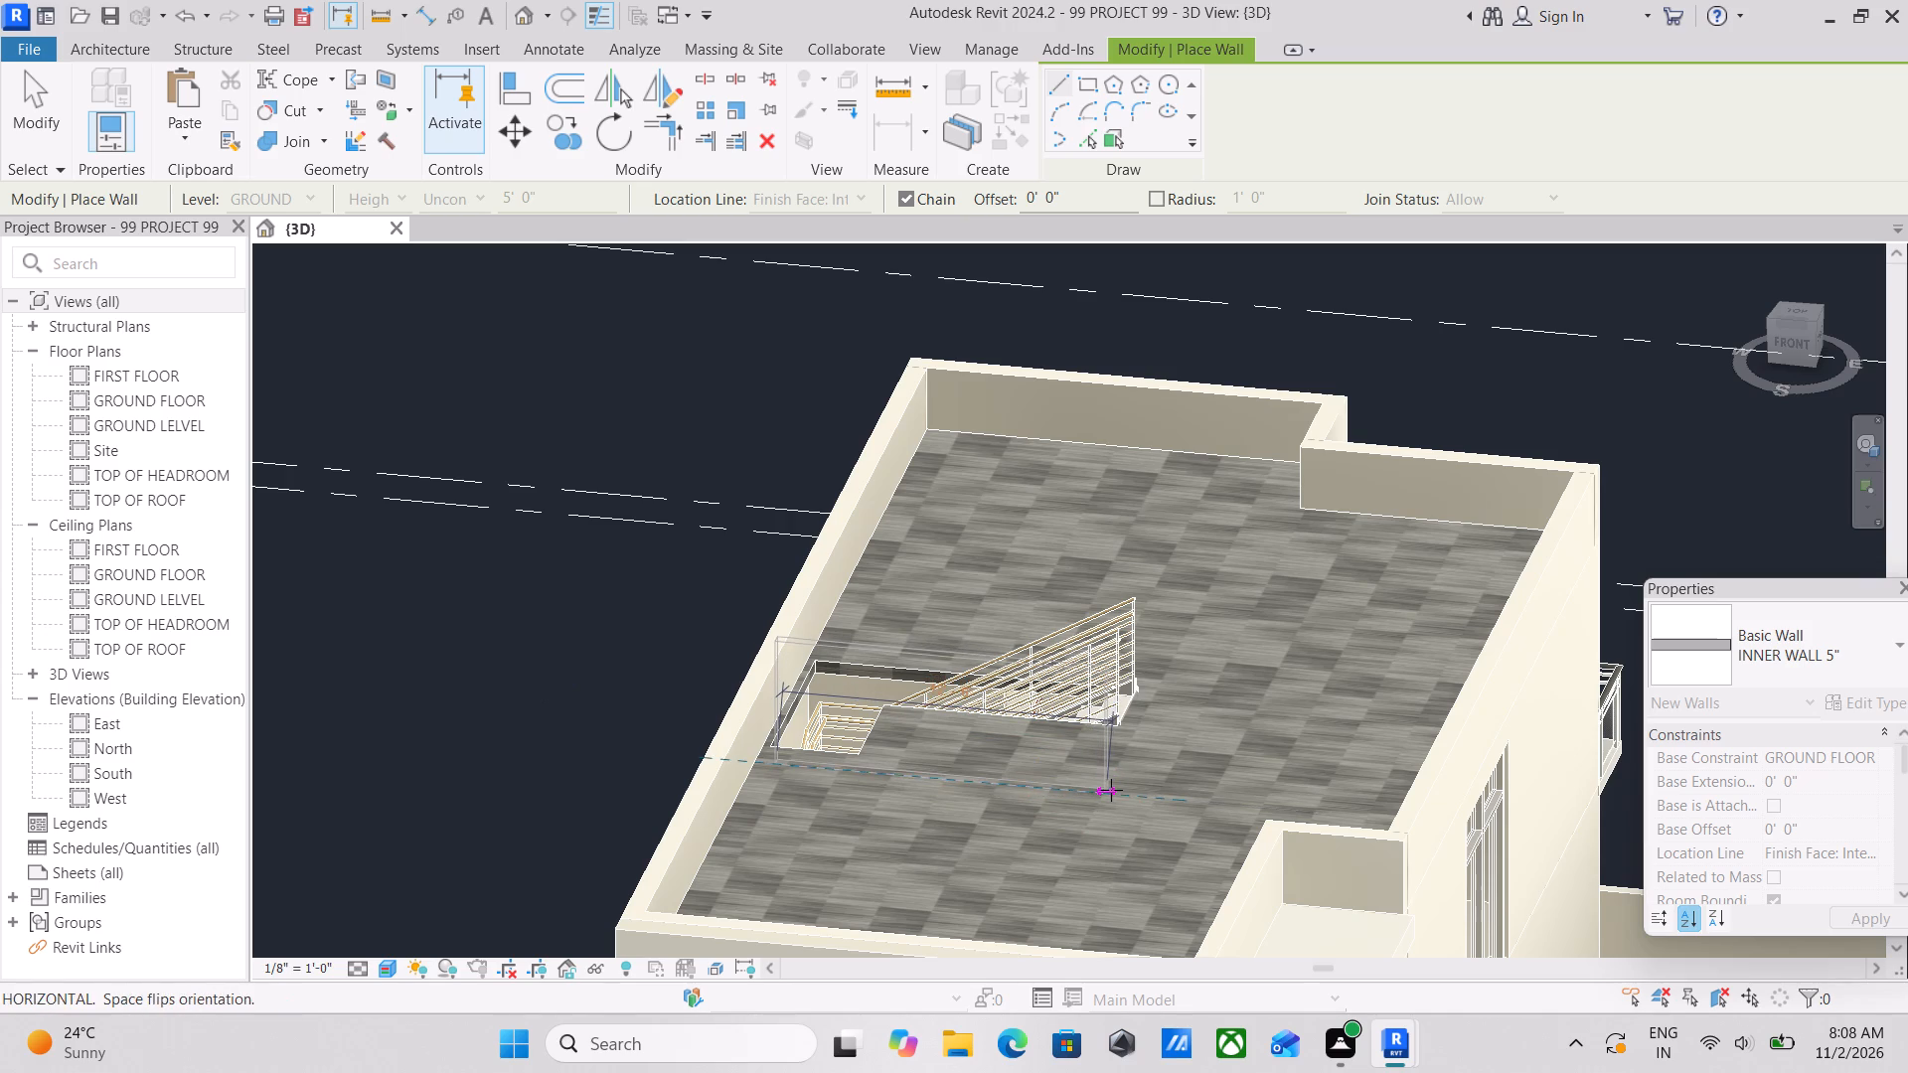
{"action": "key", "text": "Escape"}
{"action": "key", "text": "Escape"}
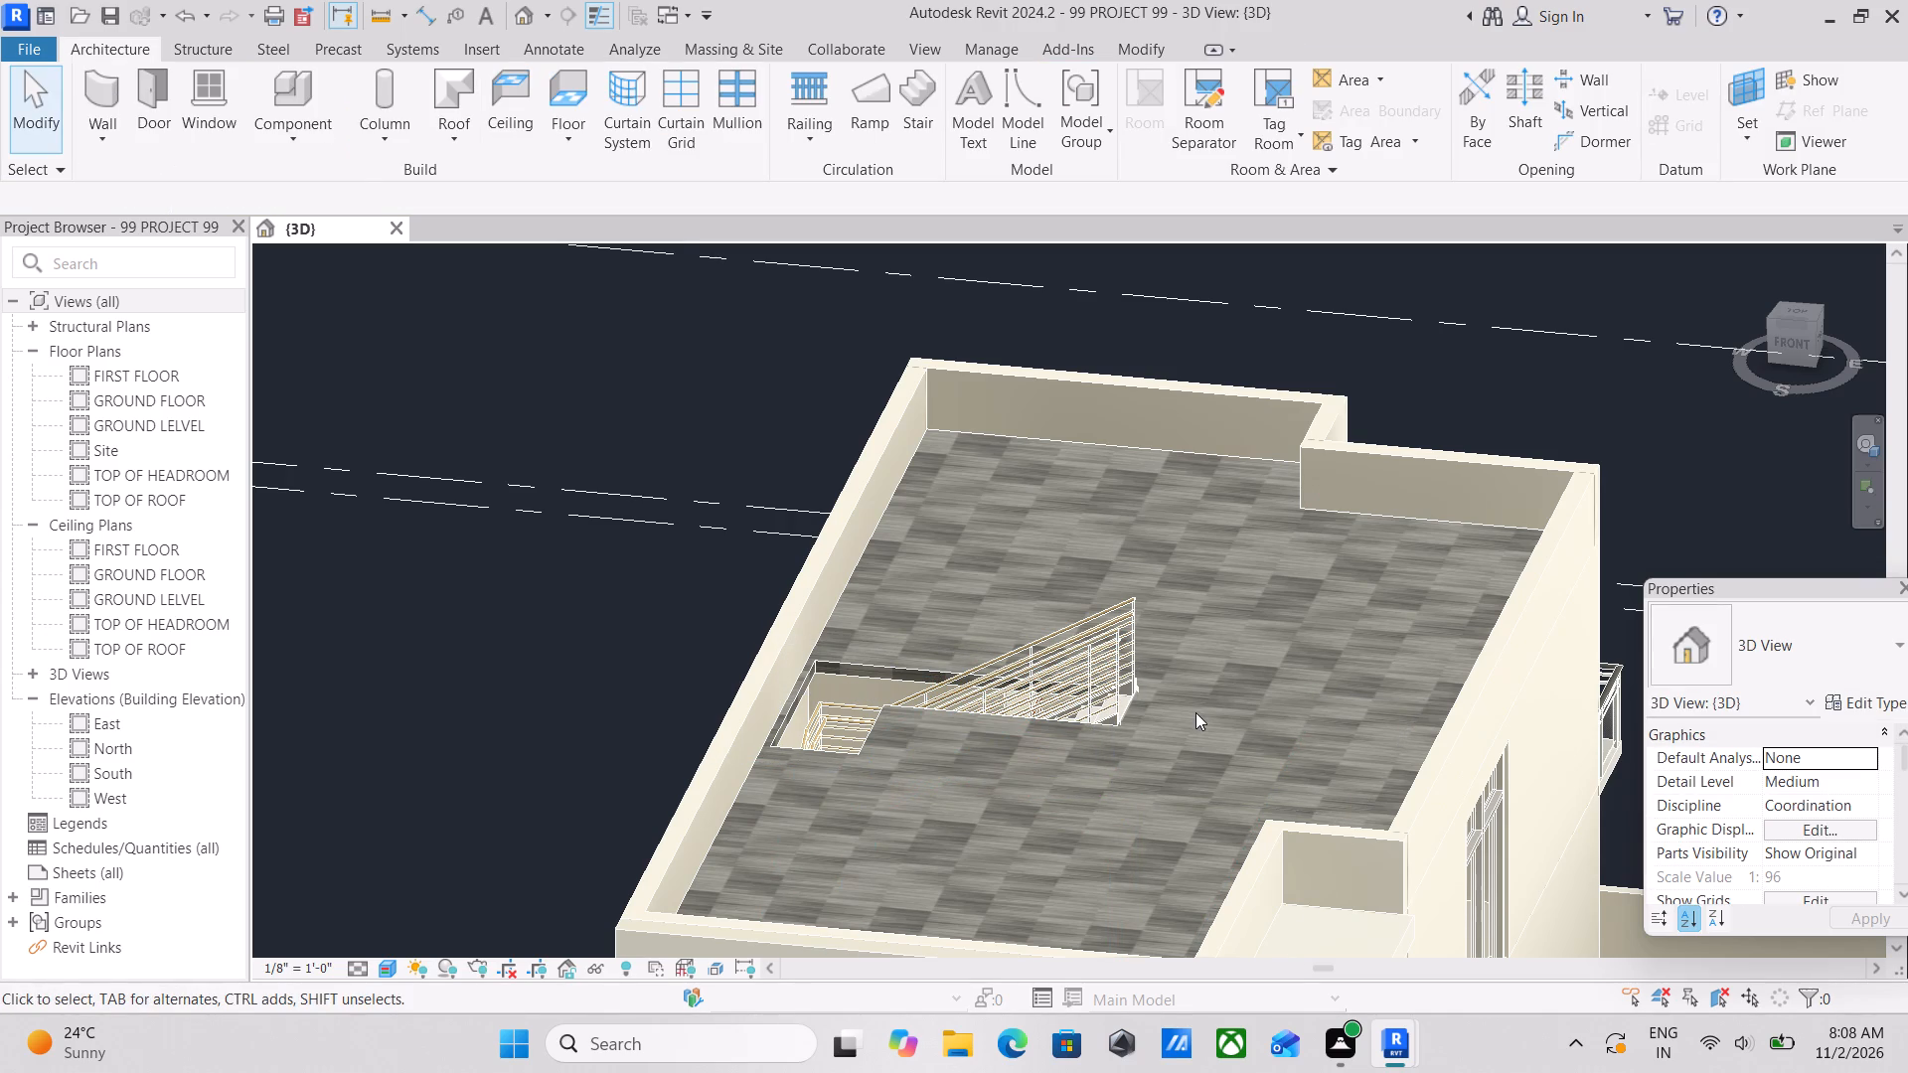
Start an INNER WALL 5" wall with its base constraint set to TOP OF ROOF.
{"action": "type", "text": "wa"}
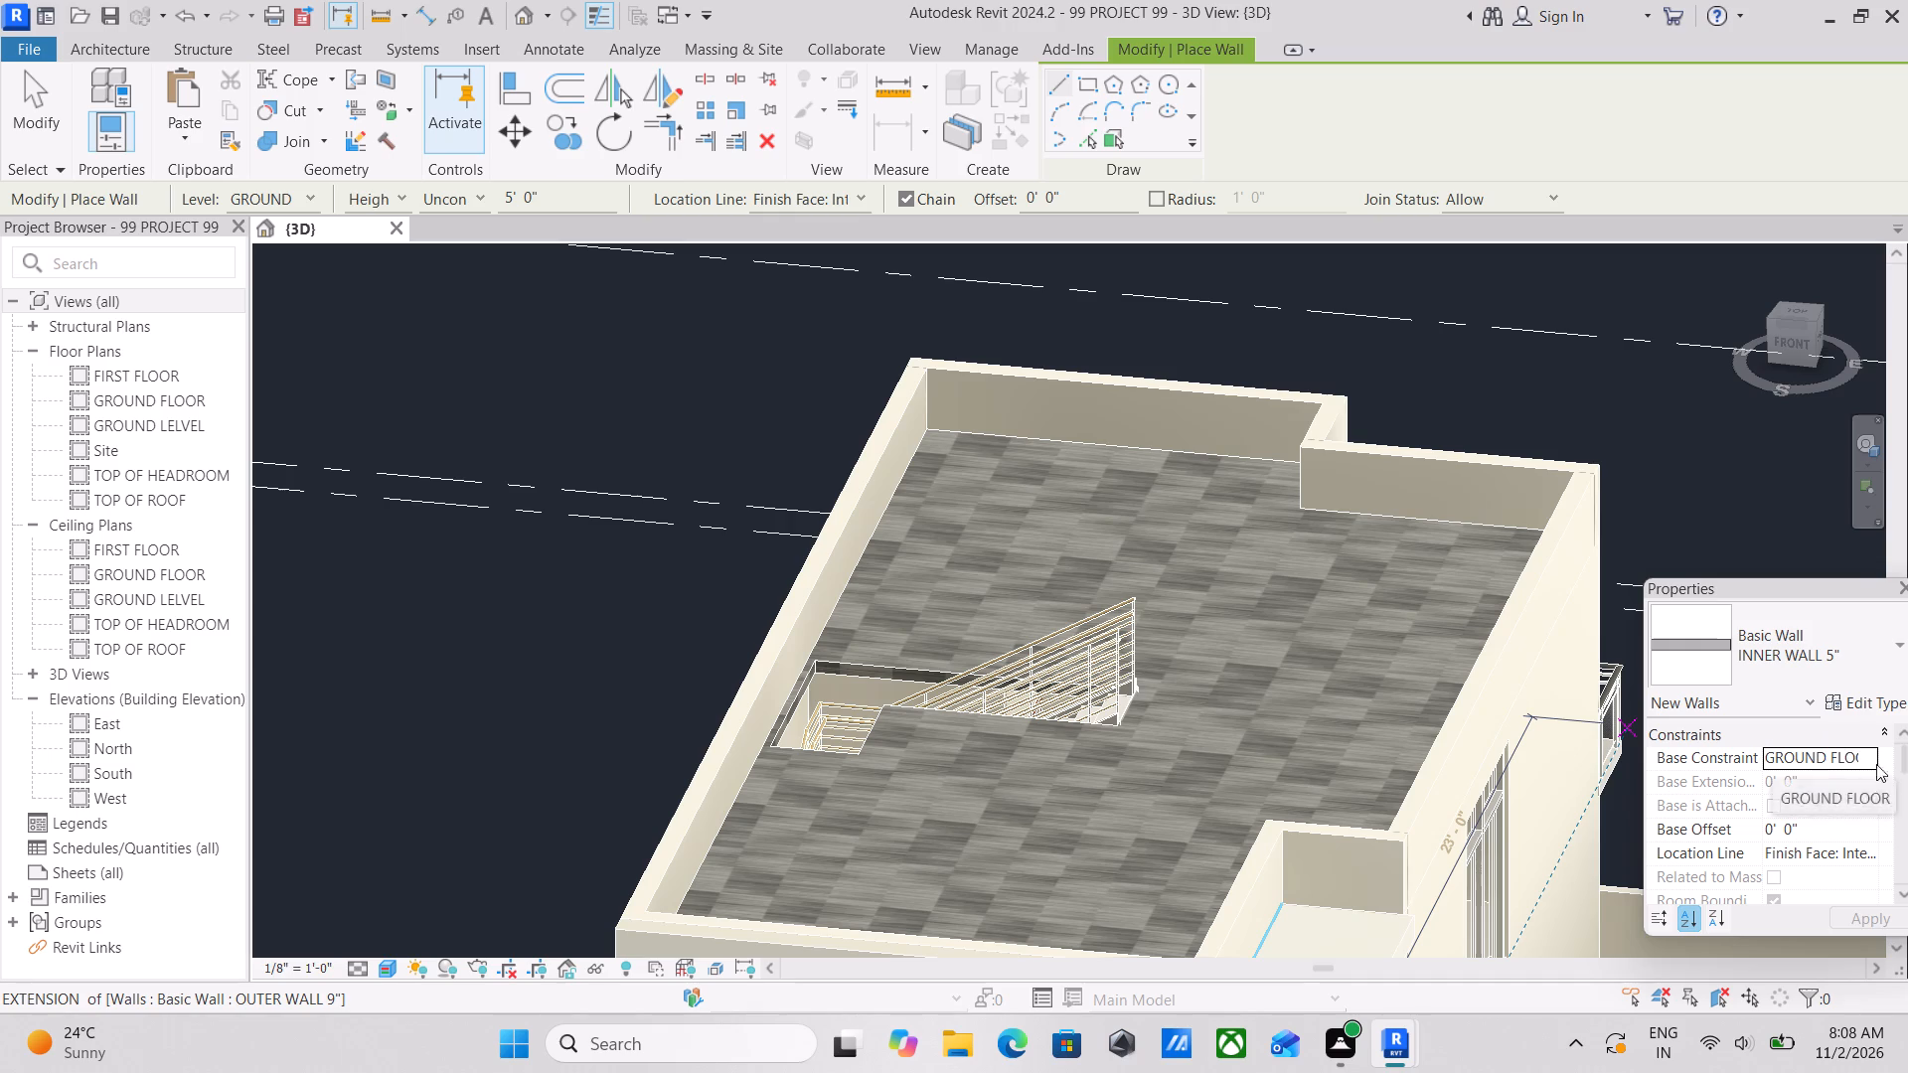
{"action": "left_click", "coordinate": [1866, 762]}
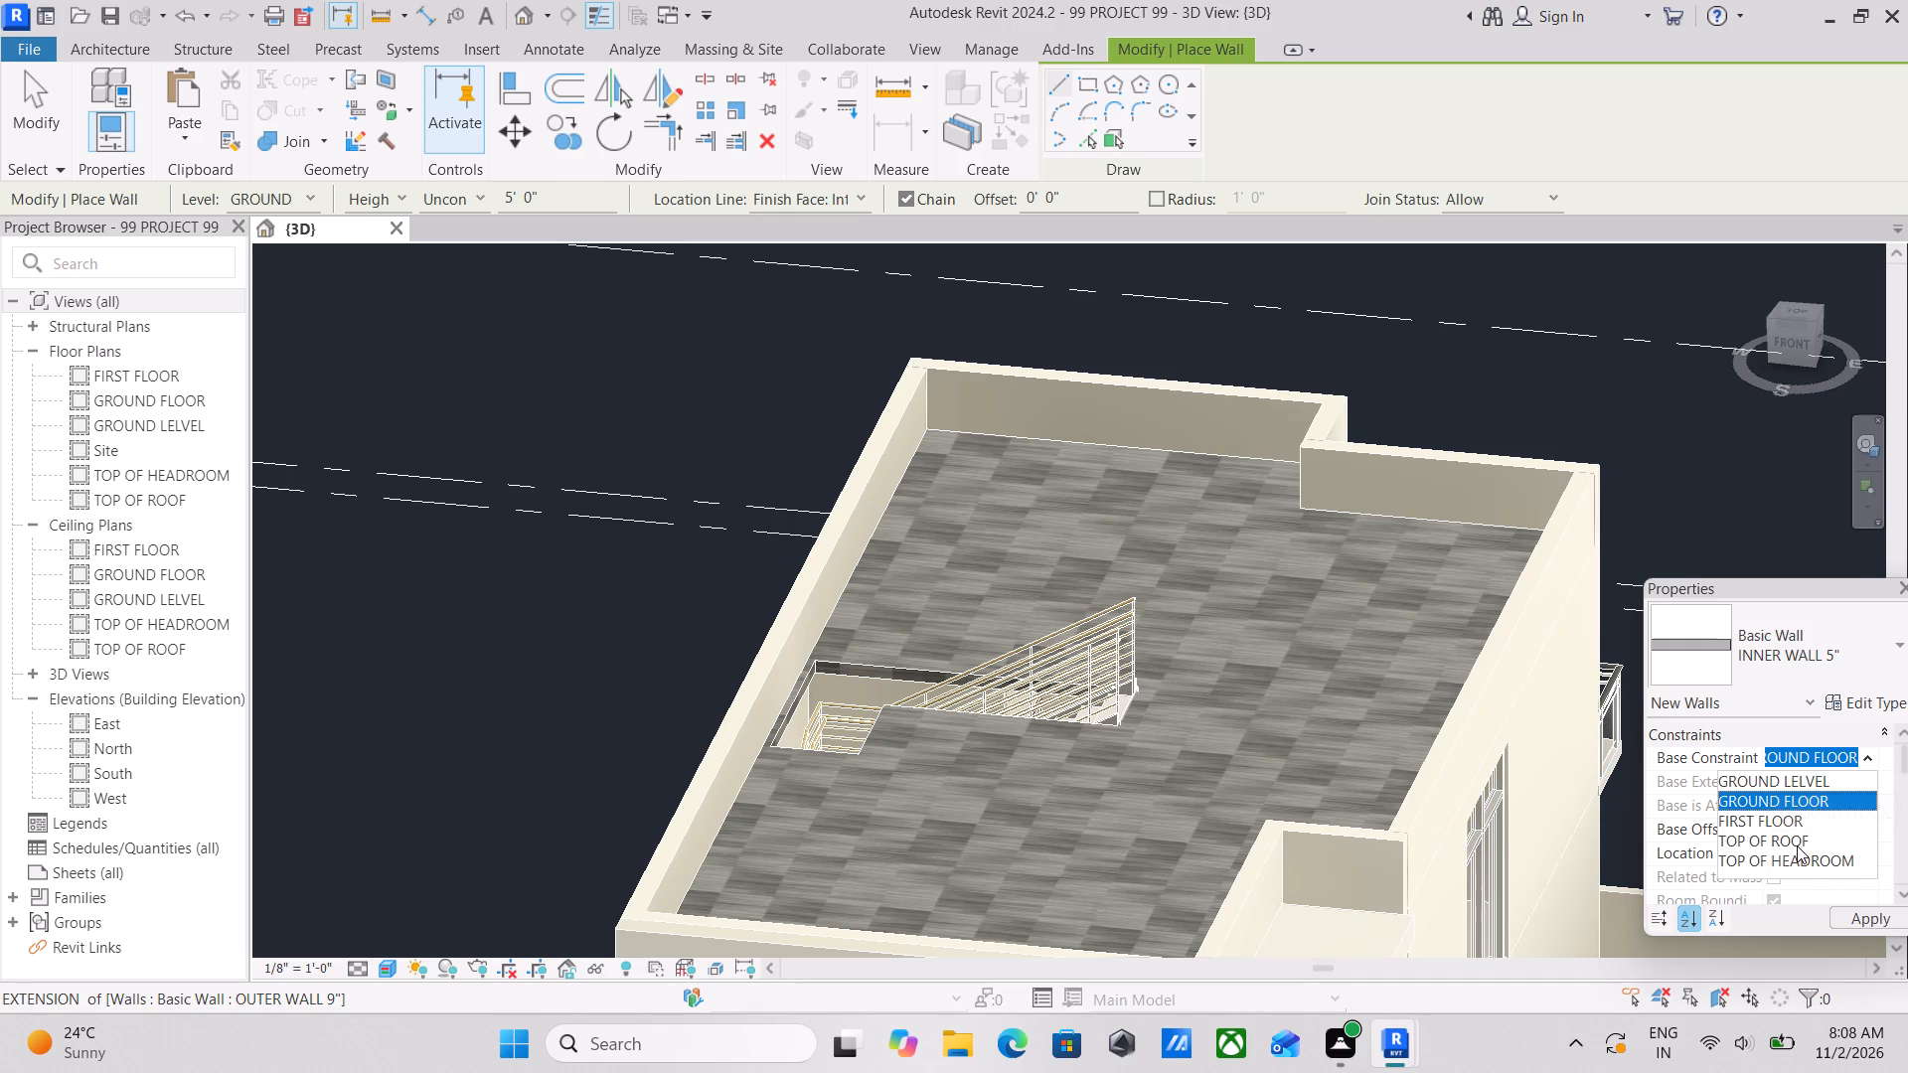
{"action": "left_click", "coordinate": [1797, 845]}
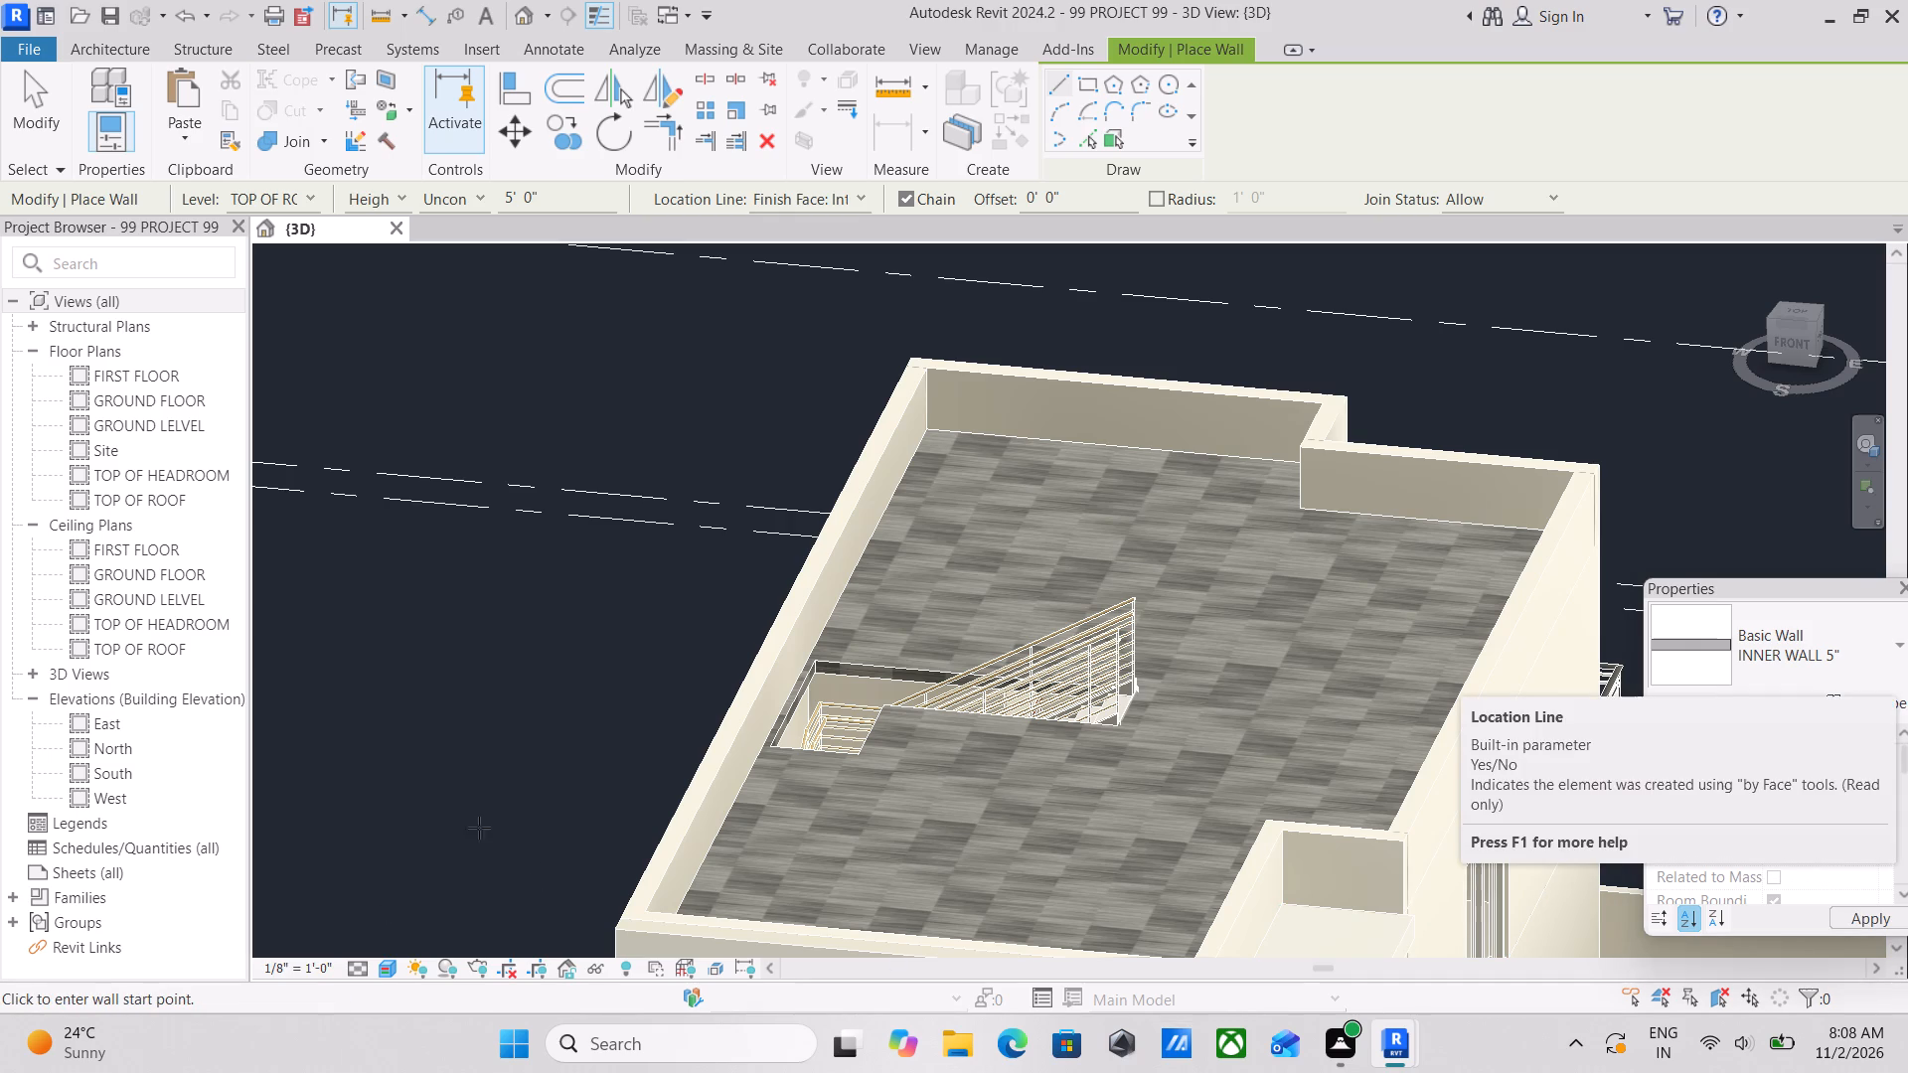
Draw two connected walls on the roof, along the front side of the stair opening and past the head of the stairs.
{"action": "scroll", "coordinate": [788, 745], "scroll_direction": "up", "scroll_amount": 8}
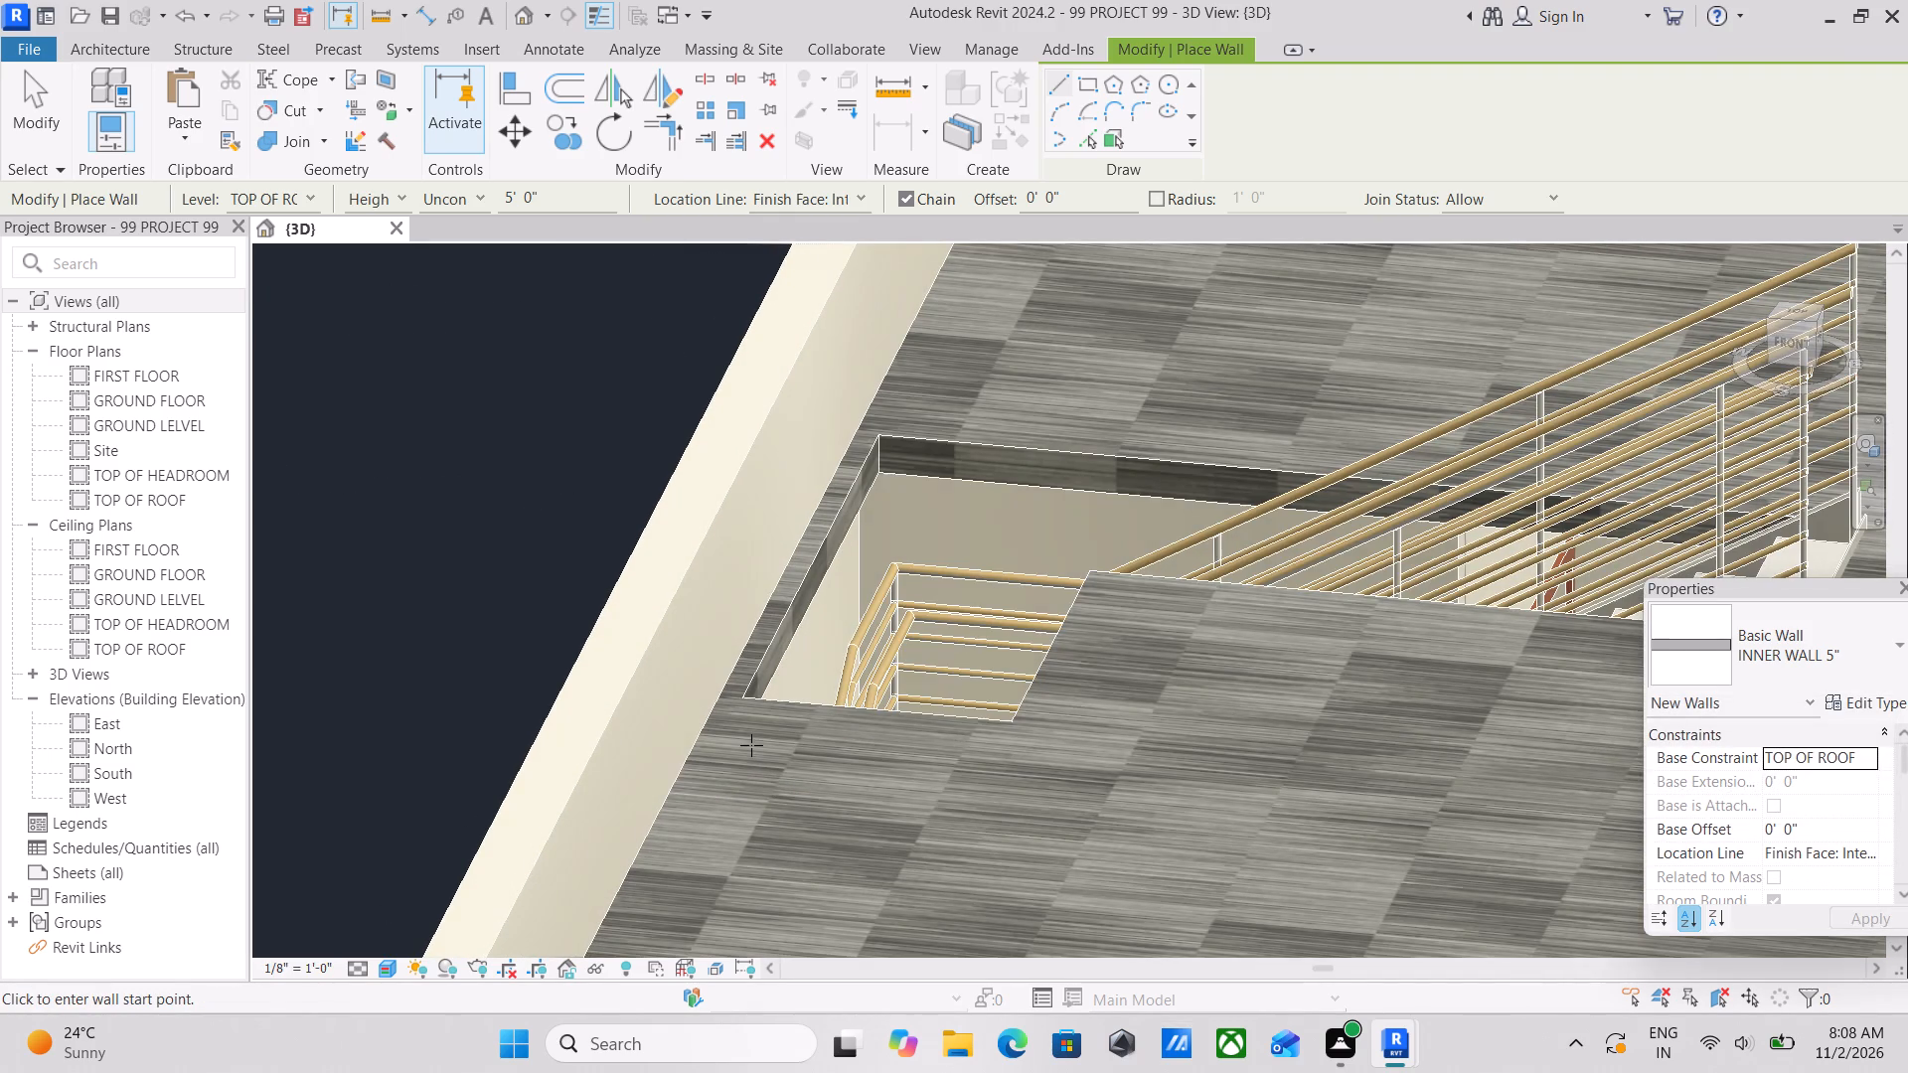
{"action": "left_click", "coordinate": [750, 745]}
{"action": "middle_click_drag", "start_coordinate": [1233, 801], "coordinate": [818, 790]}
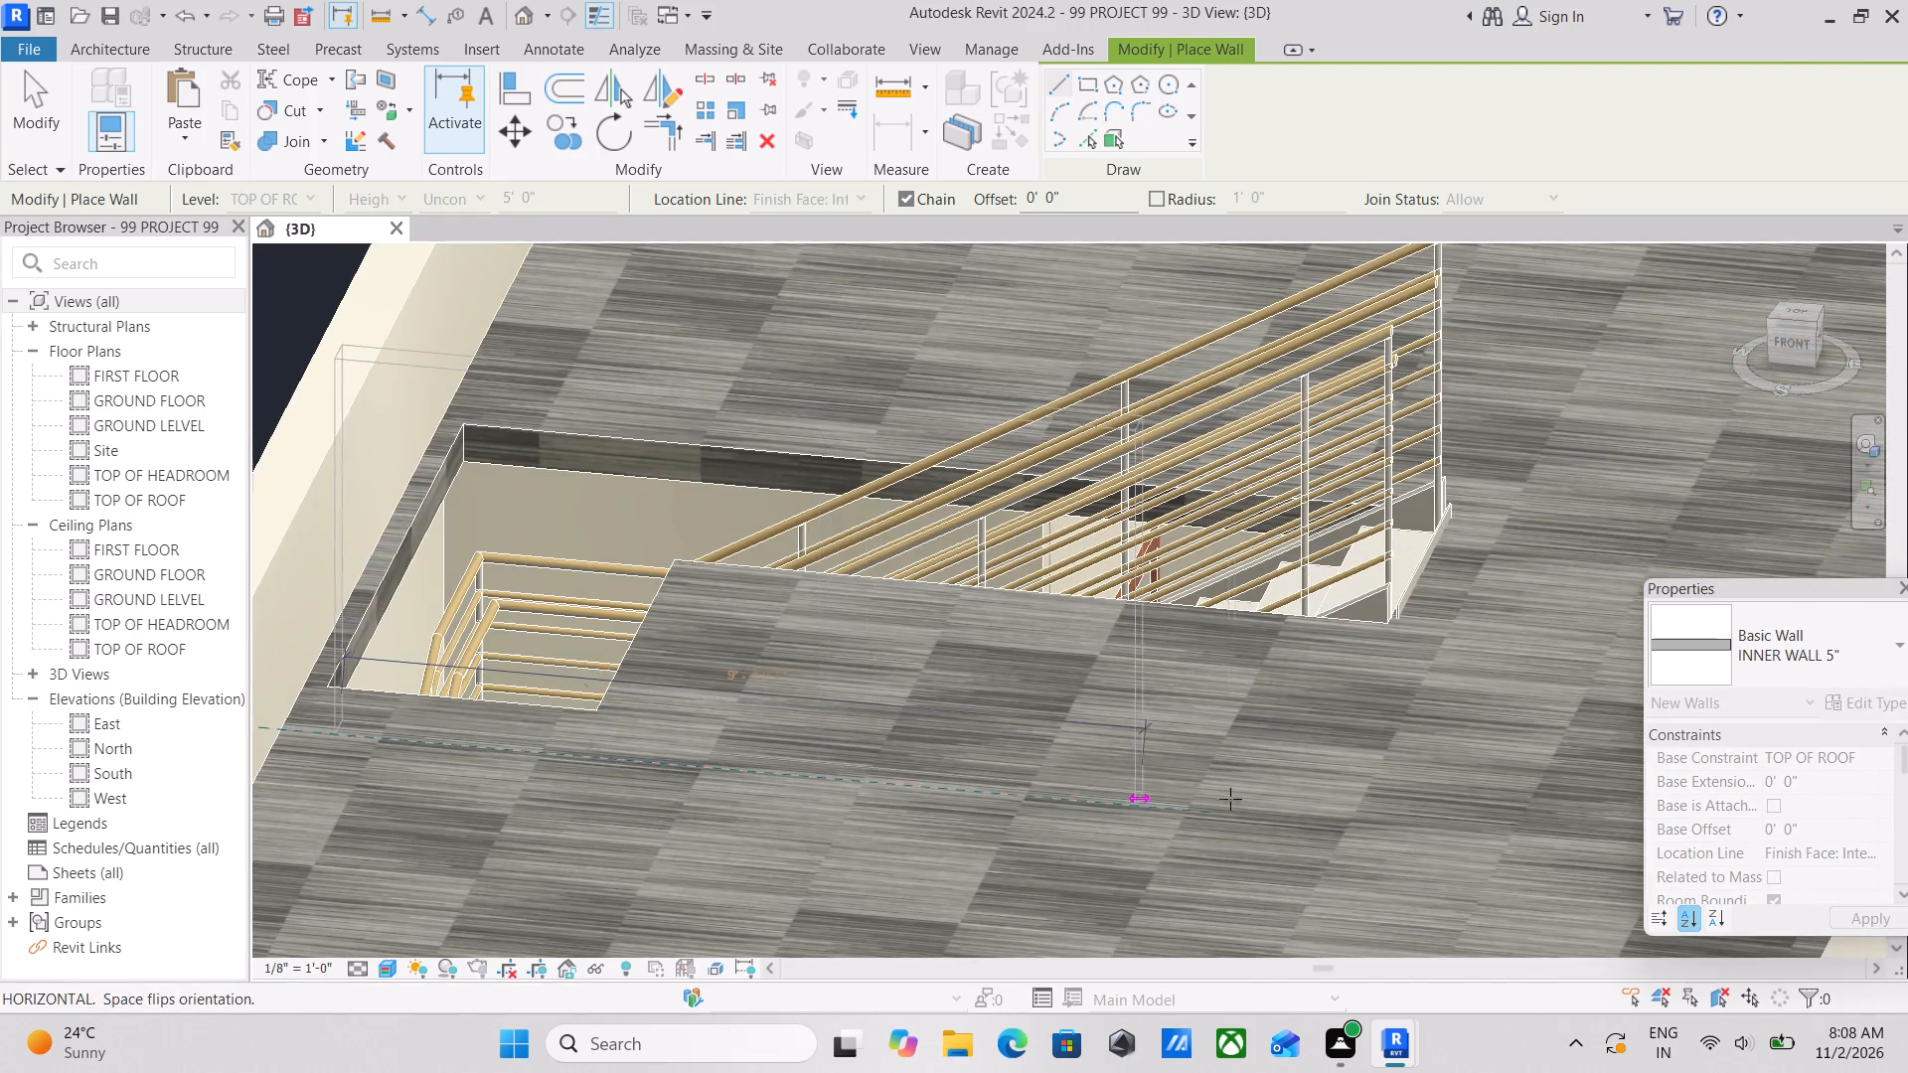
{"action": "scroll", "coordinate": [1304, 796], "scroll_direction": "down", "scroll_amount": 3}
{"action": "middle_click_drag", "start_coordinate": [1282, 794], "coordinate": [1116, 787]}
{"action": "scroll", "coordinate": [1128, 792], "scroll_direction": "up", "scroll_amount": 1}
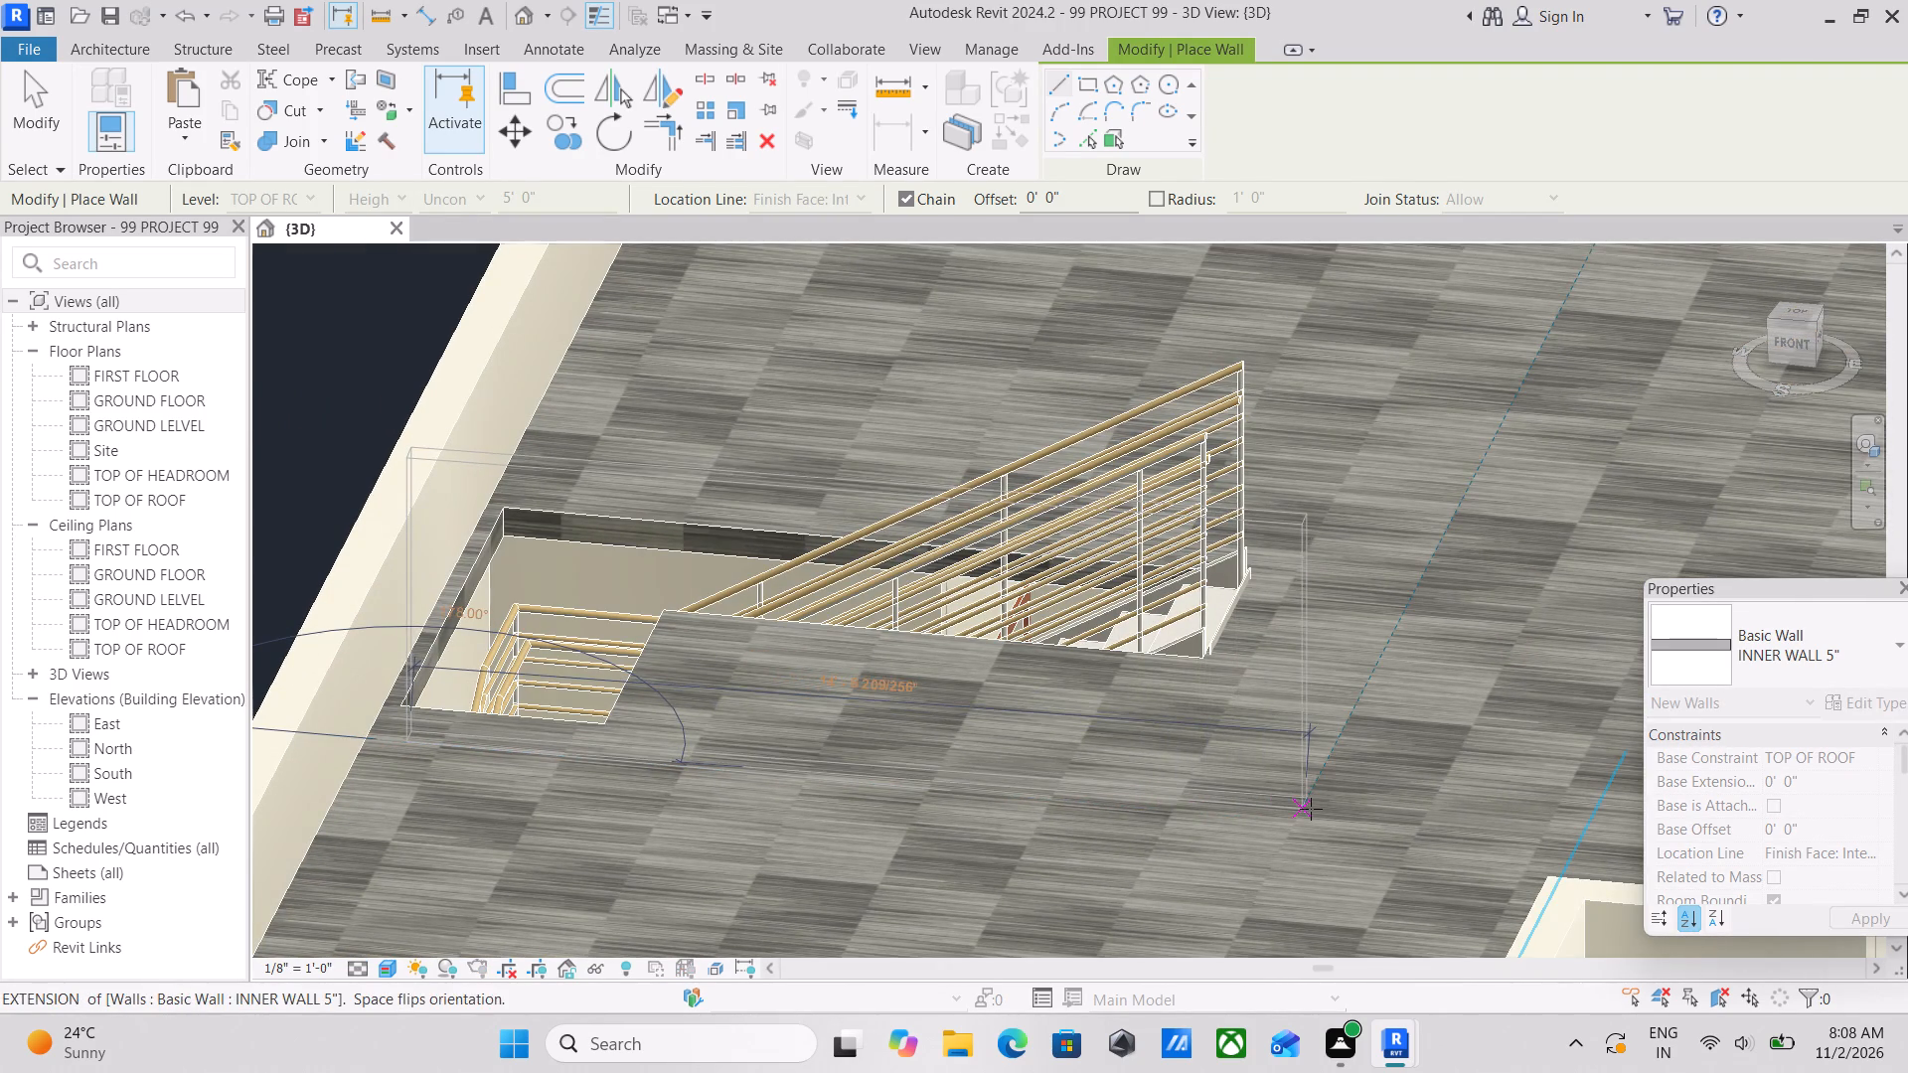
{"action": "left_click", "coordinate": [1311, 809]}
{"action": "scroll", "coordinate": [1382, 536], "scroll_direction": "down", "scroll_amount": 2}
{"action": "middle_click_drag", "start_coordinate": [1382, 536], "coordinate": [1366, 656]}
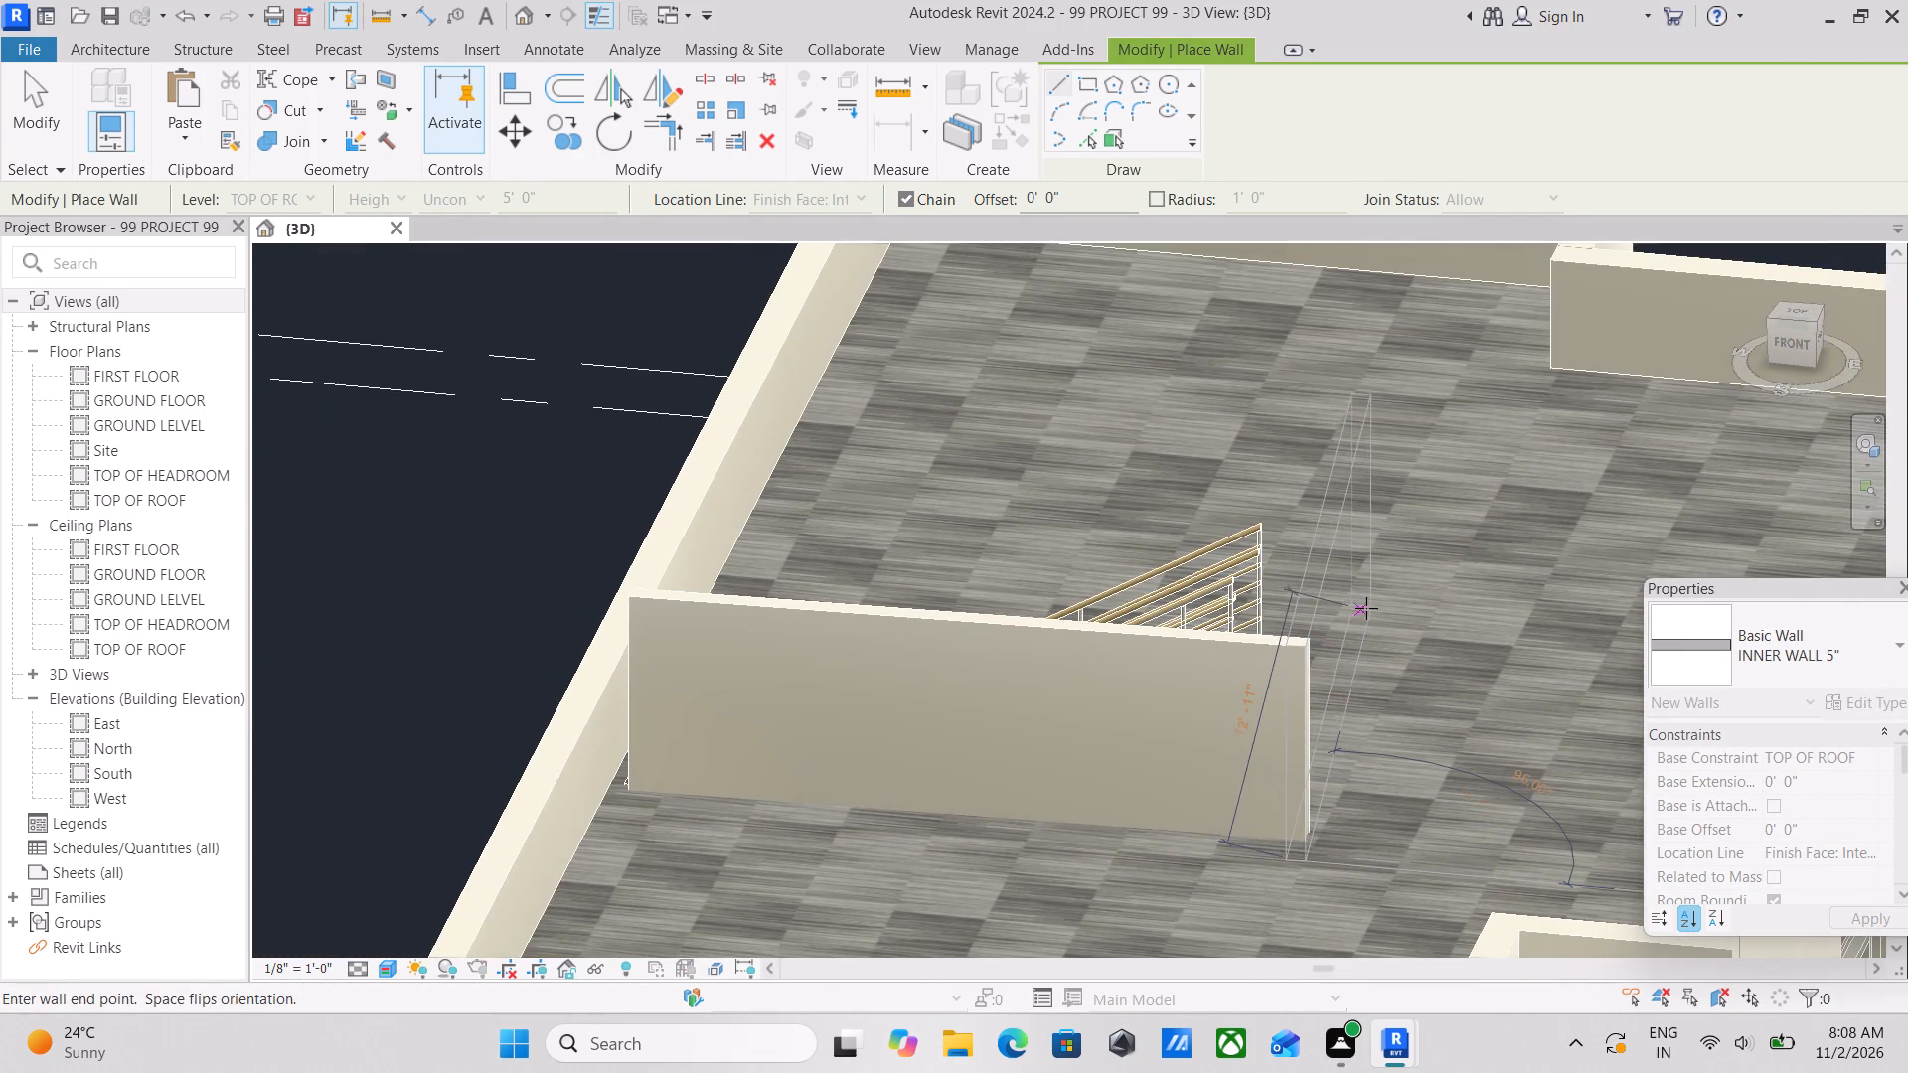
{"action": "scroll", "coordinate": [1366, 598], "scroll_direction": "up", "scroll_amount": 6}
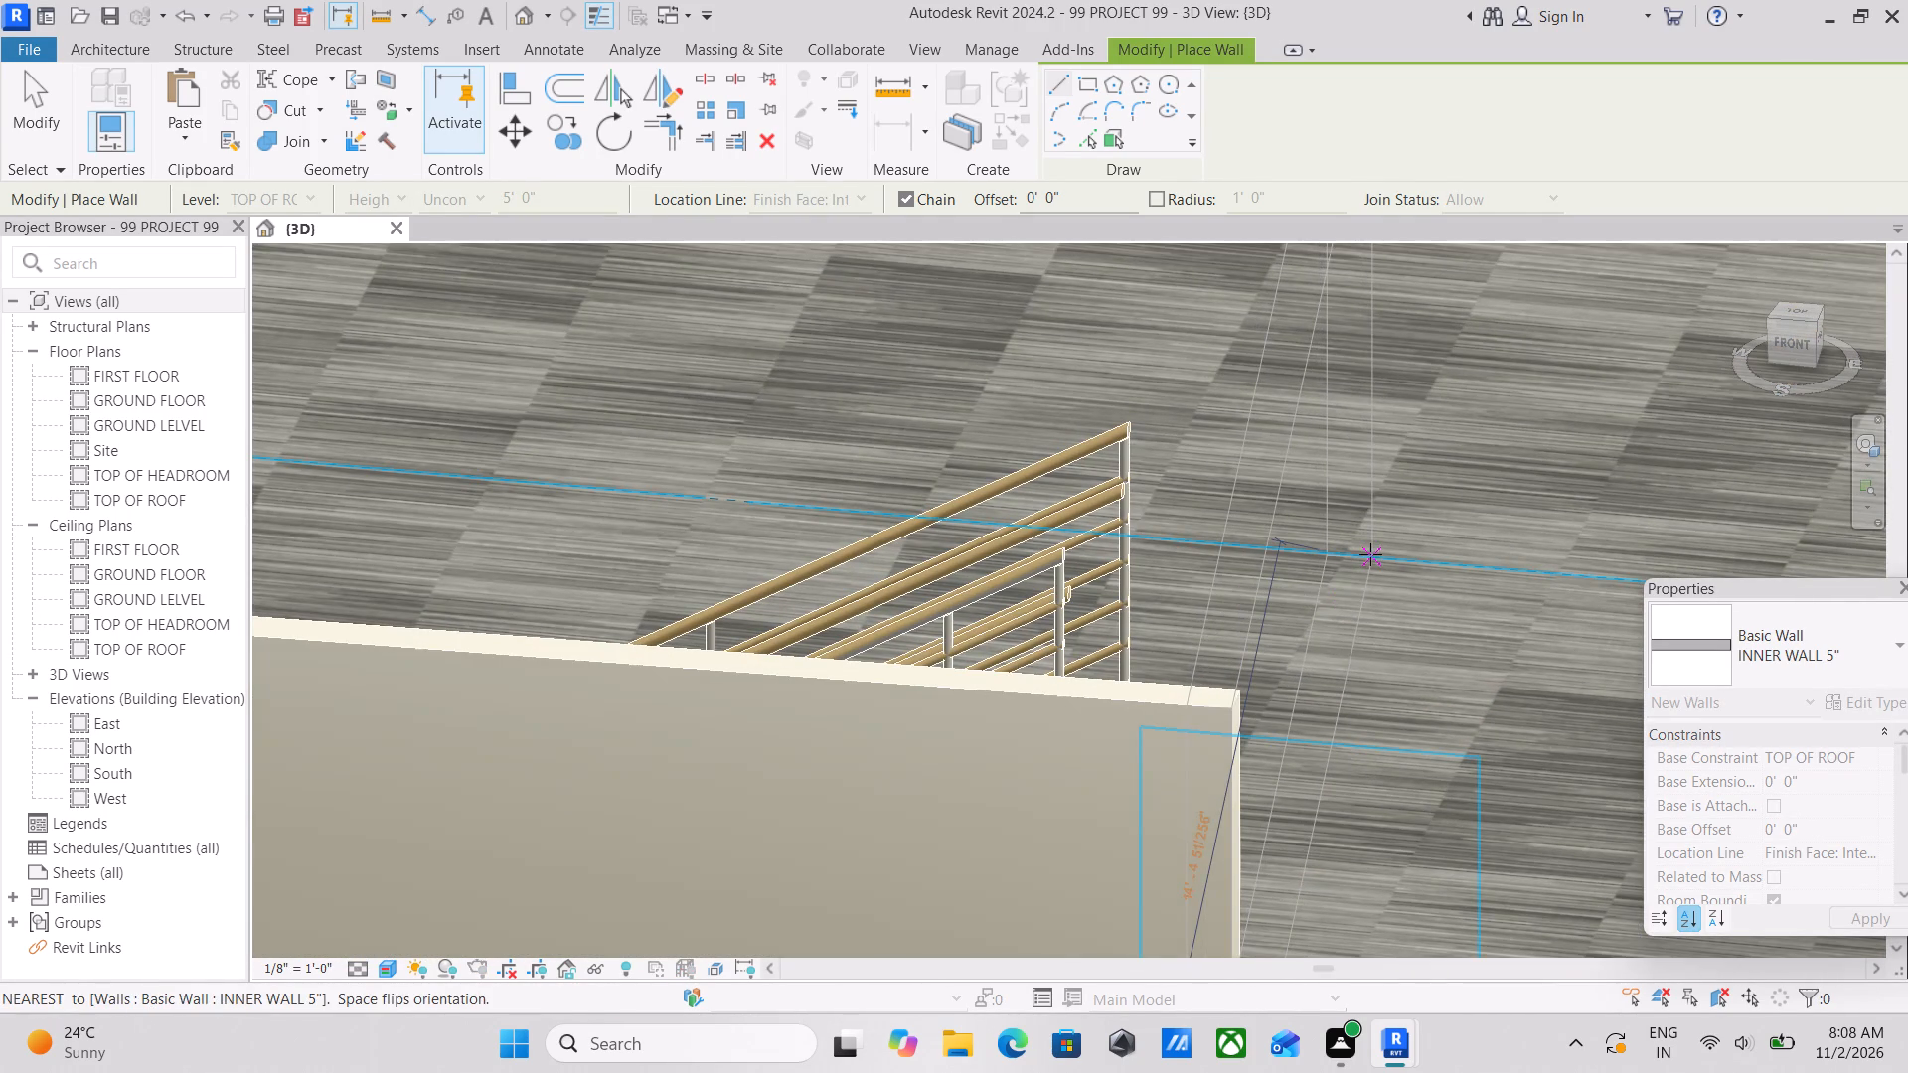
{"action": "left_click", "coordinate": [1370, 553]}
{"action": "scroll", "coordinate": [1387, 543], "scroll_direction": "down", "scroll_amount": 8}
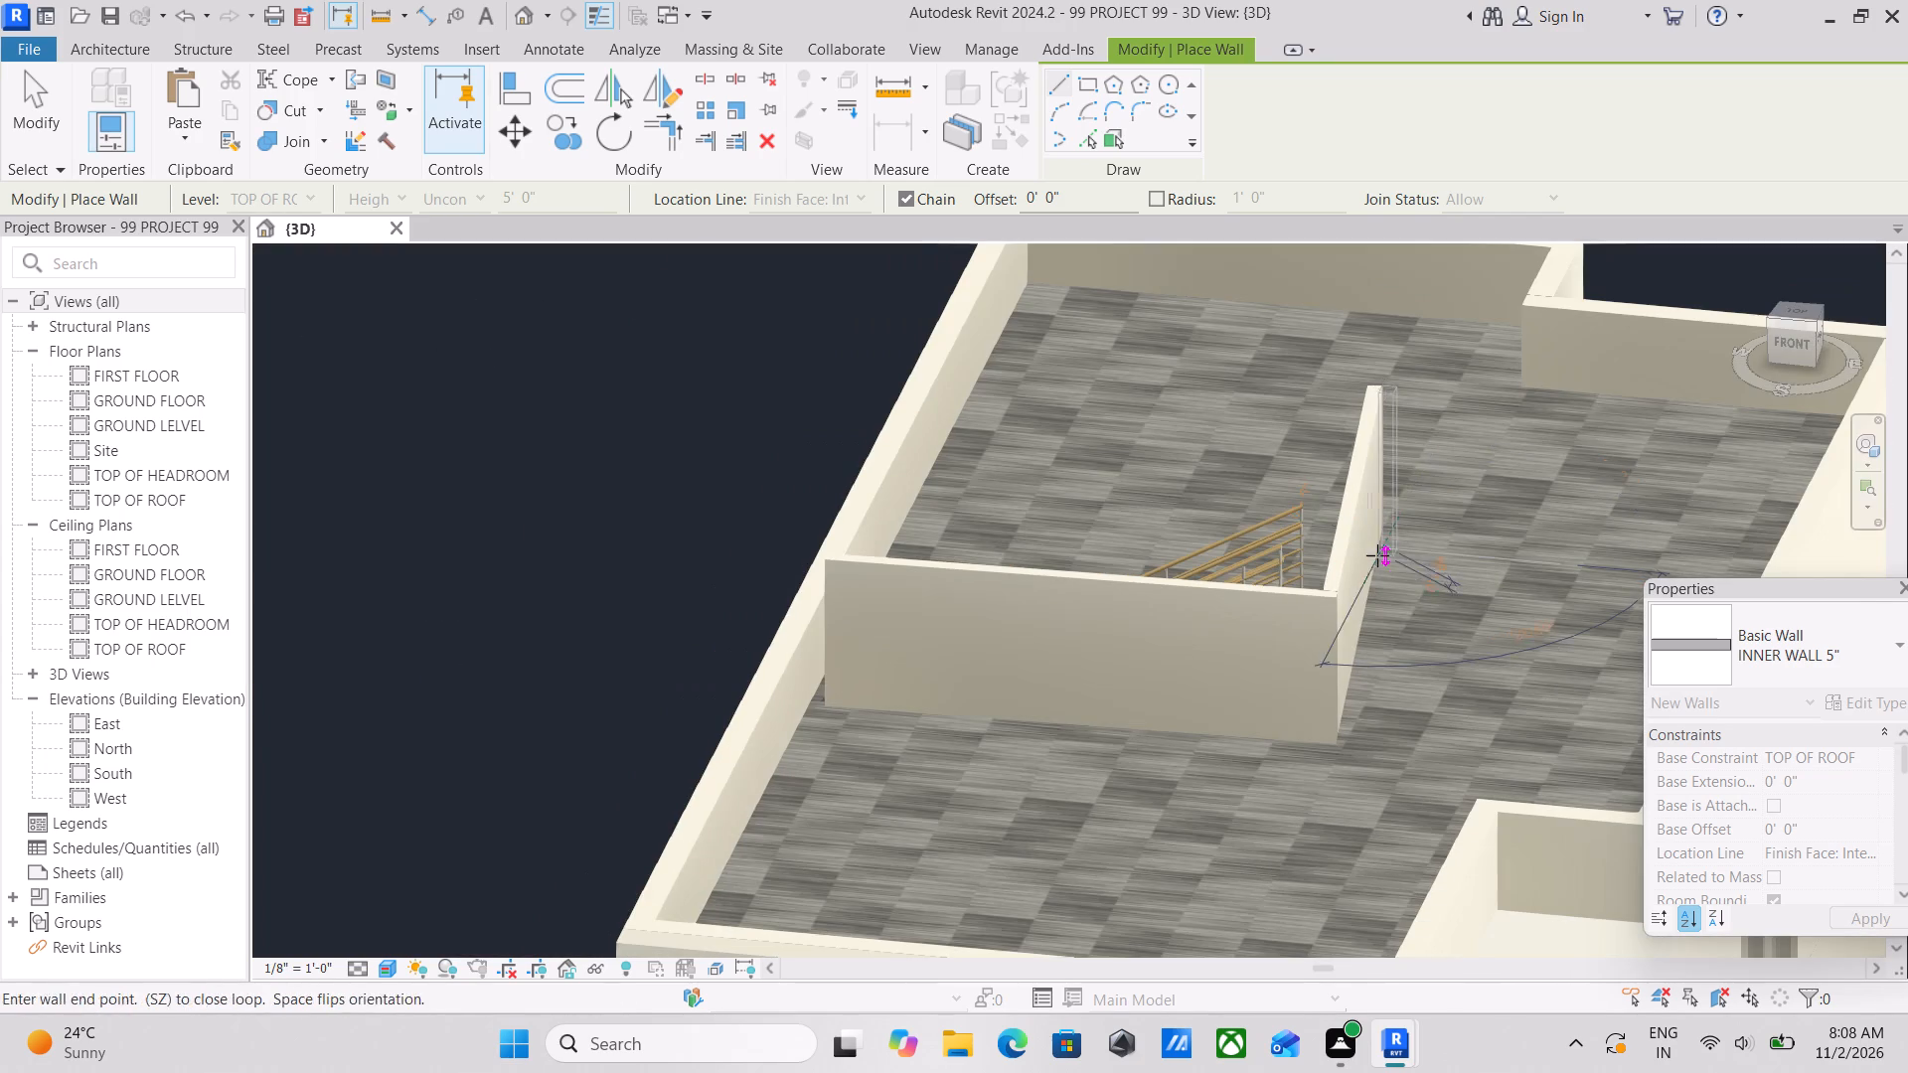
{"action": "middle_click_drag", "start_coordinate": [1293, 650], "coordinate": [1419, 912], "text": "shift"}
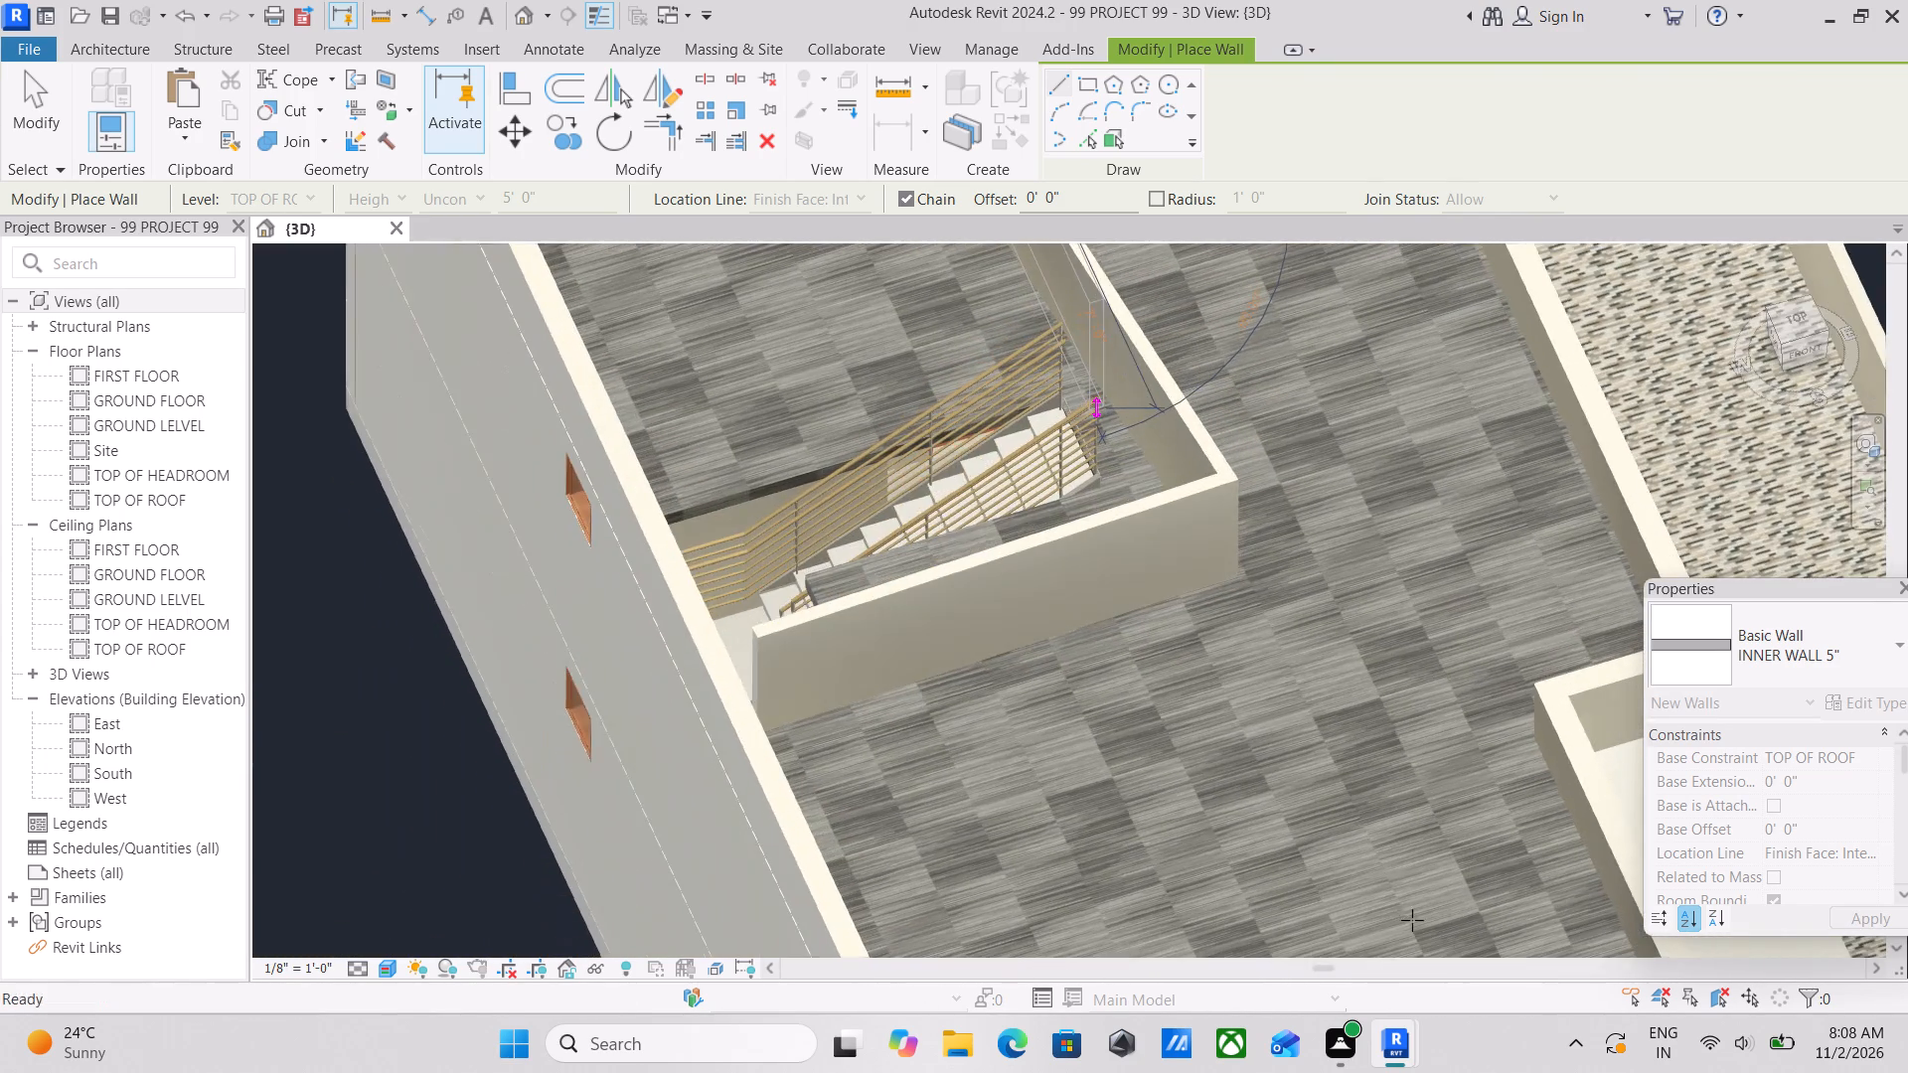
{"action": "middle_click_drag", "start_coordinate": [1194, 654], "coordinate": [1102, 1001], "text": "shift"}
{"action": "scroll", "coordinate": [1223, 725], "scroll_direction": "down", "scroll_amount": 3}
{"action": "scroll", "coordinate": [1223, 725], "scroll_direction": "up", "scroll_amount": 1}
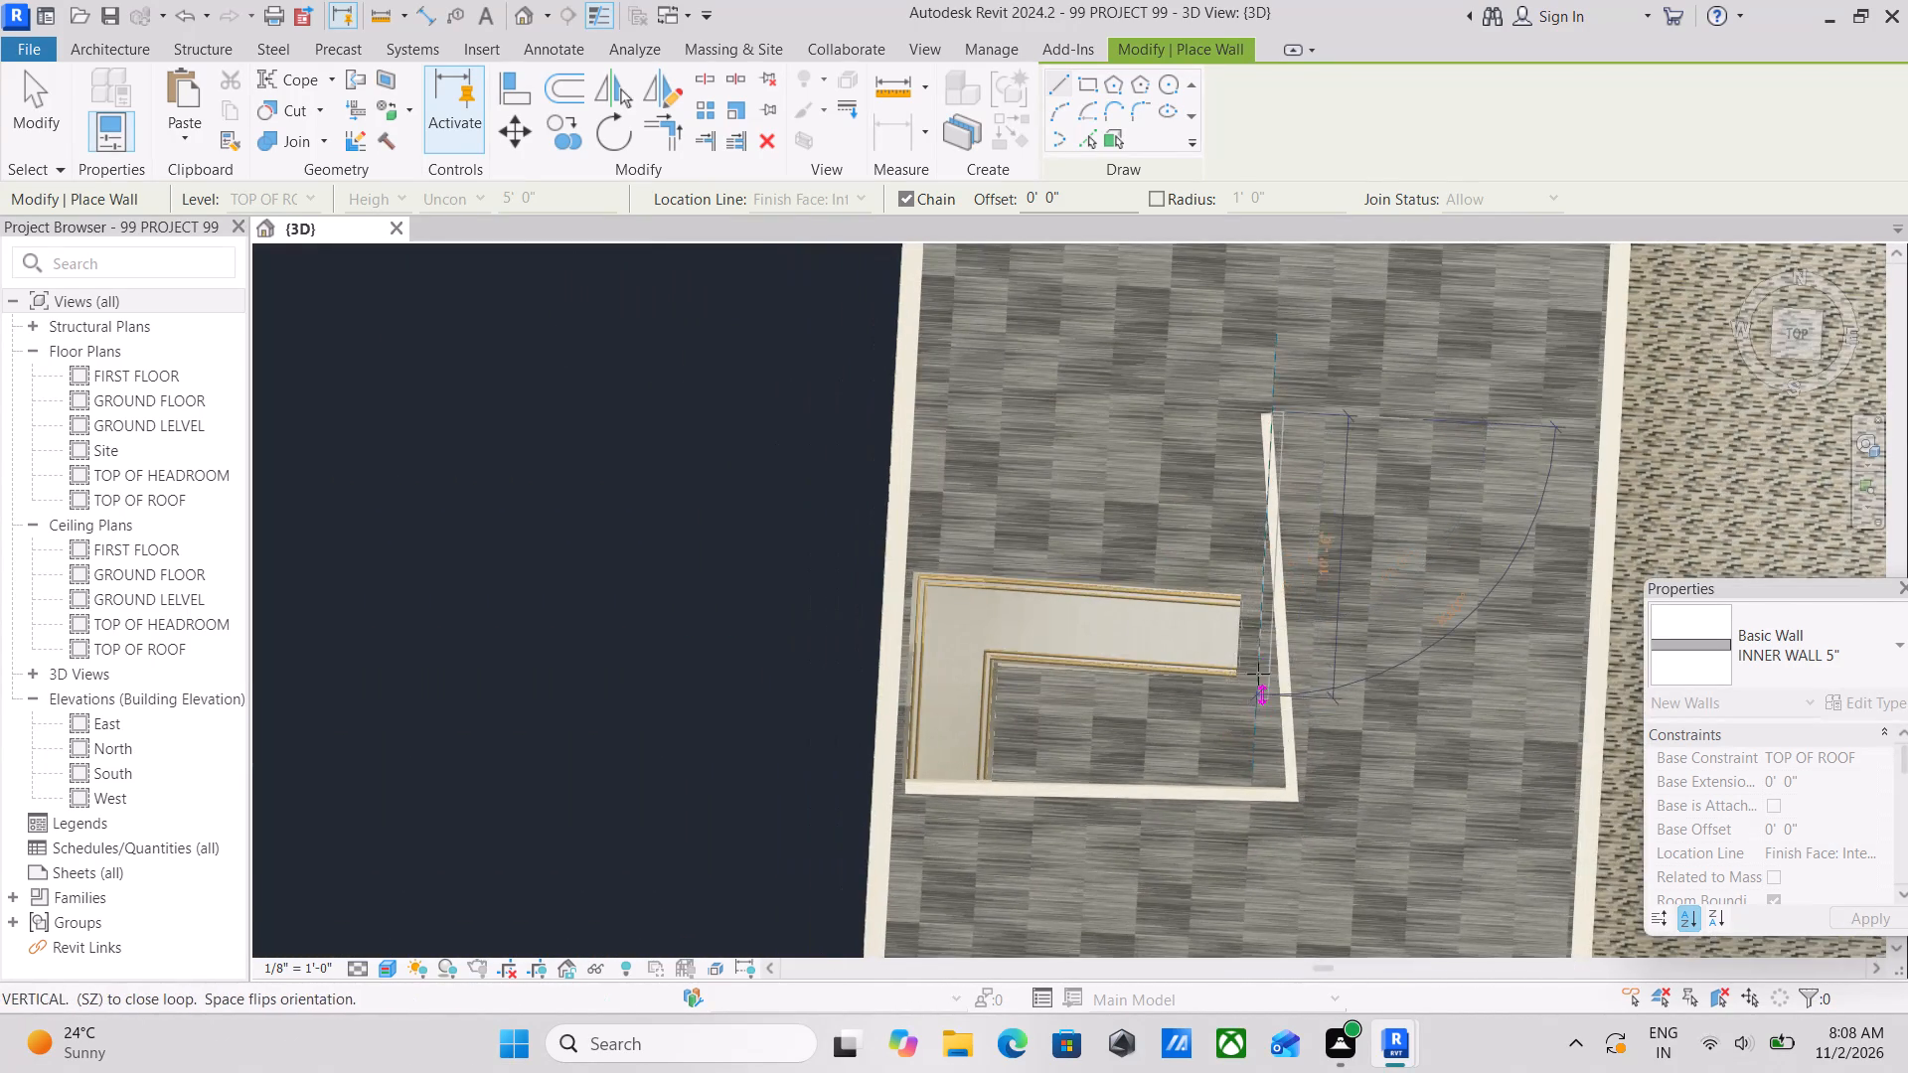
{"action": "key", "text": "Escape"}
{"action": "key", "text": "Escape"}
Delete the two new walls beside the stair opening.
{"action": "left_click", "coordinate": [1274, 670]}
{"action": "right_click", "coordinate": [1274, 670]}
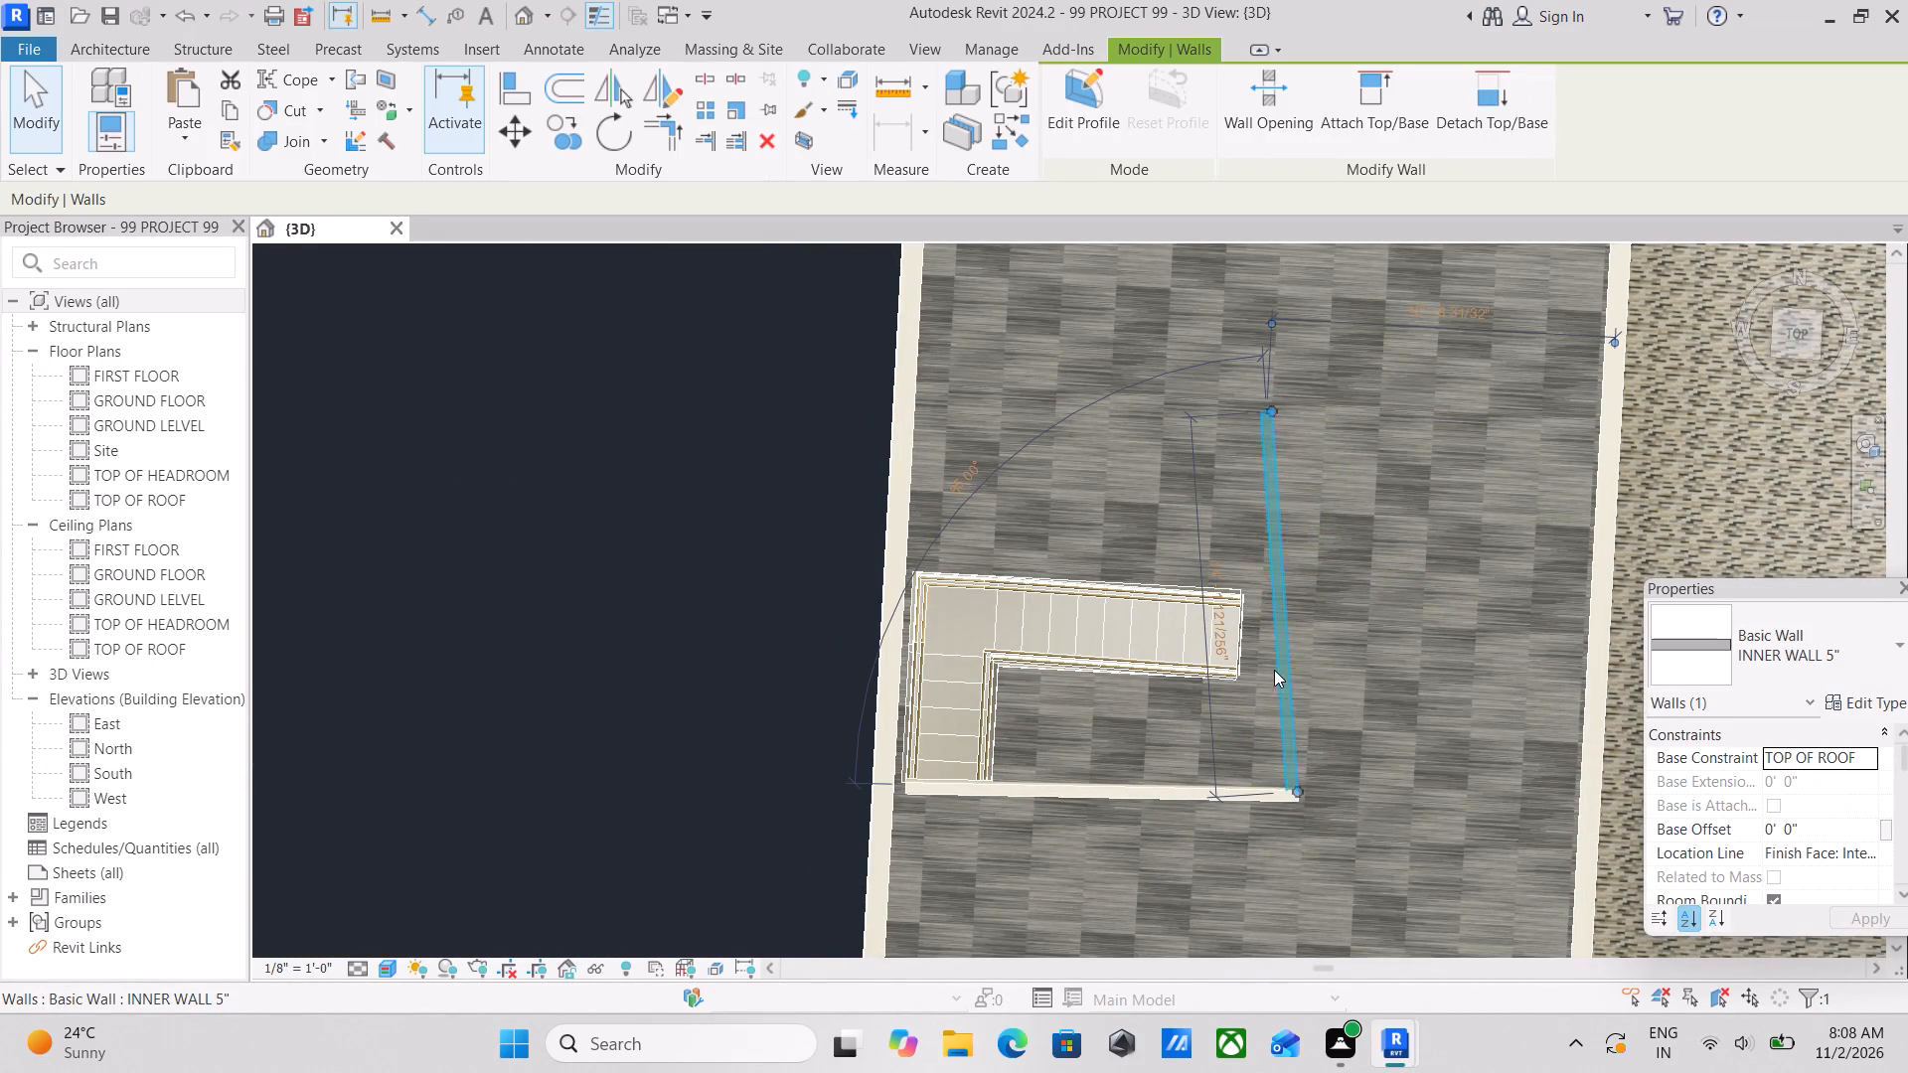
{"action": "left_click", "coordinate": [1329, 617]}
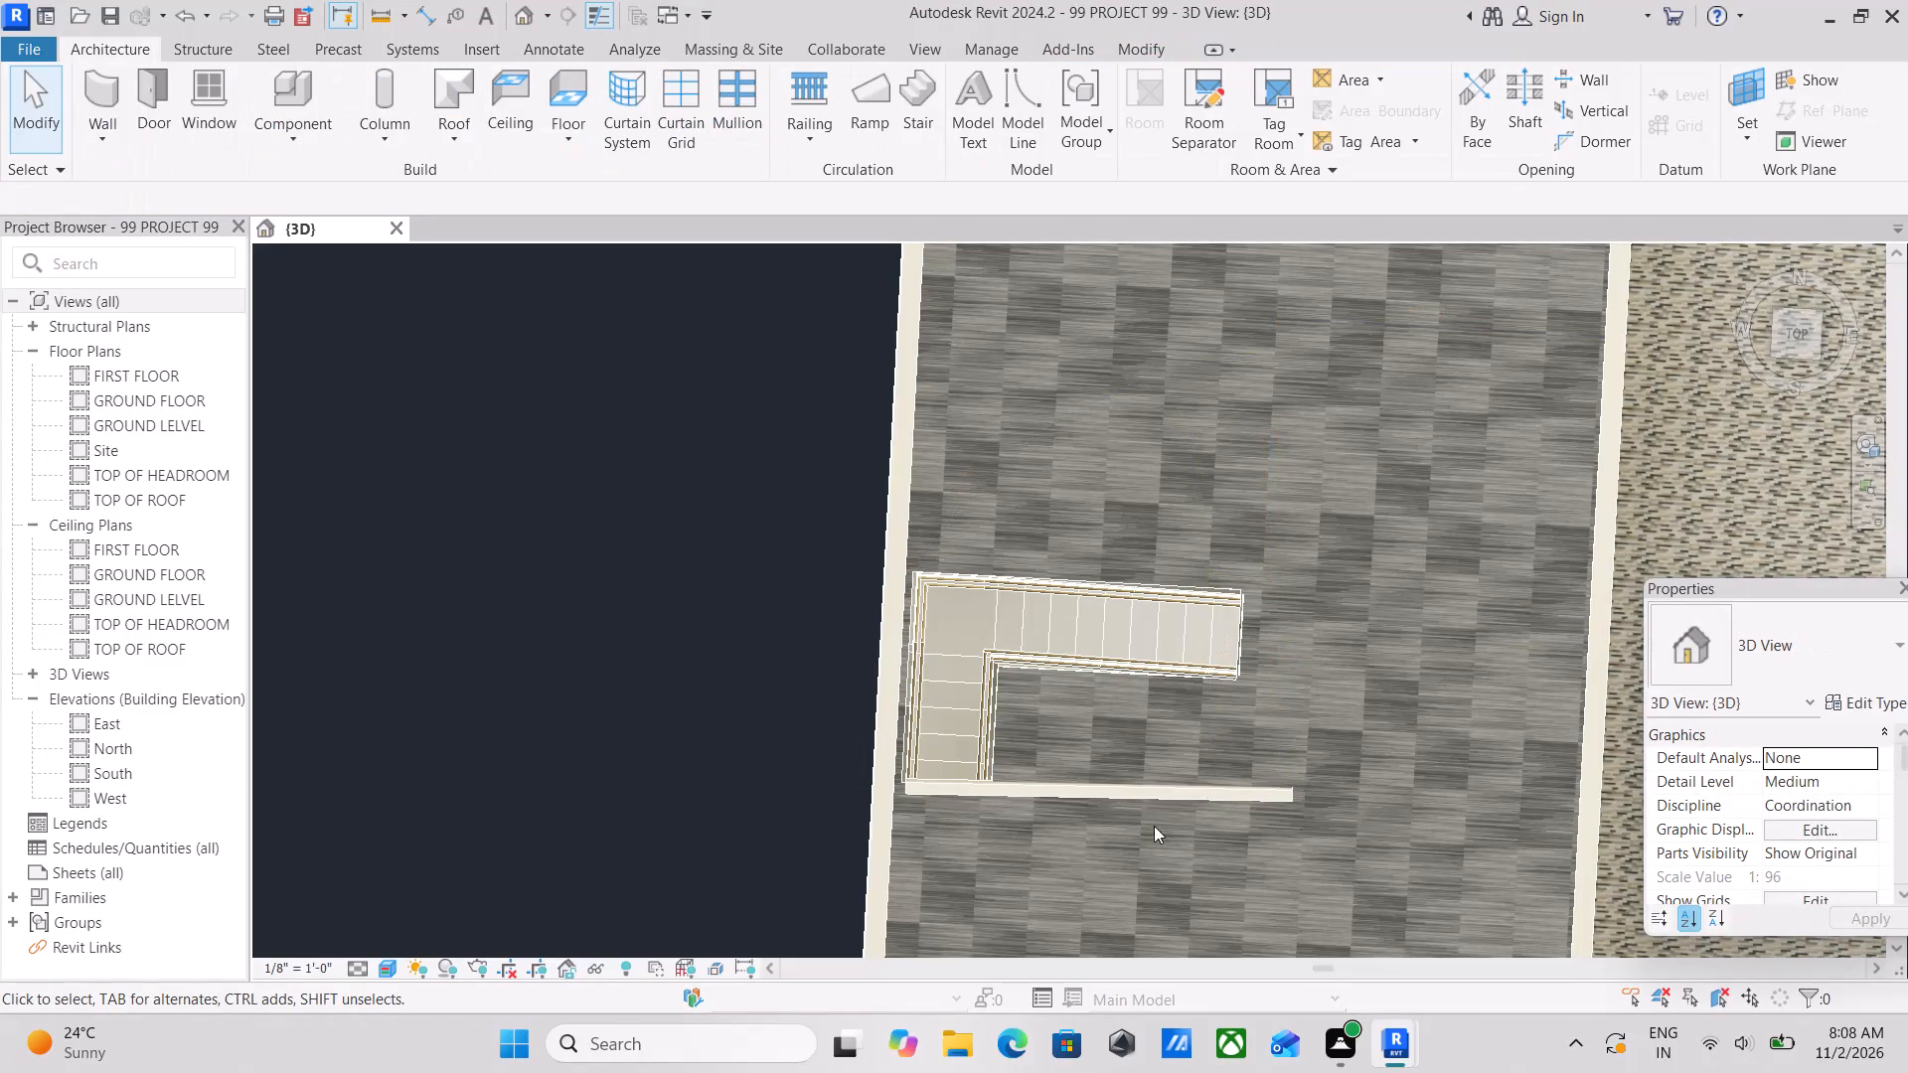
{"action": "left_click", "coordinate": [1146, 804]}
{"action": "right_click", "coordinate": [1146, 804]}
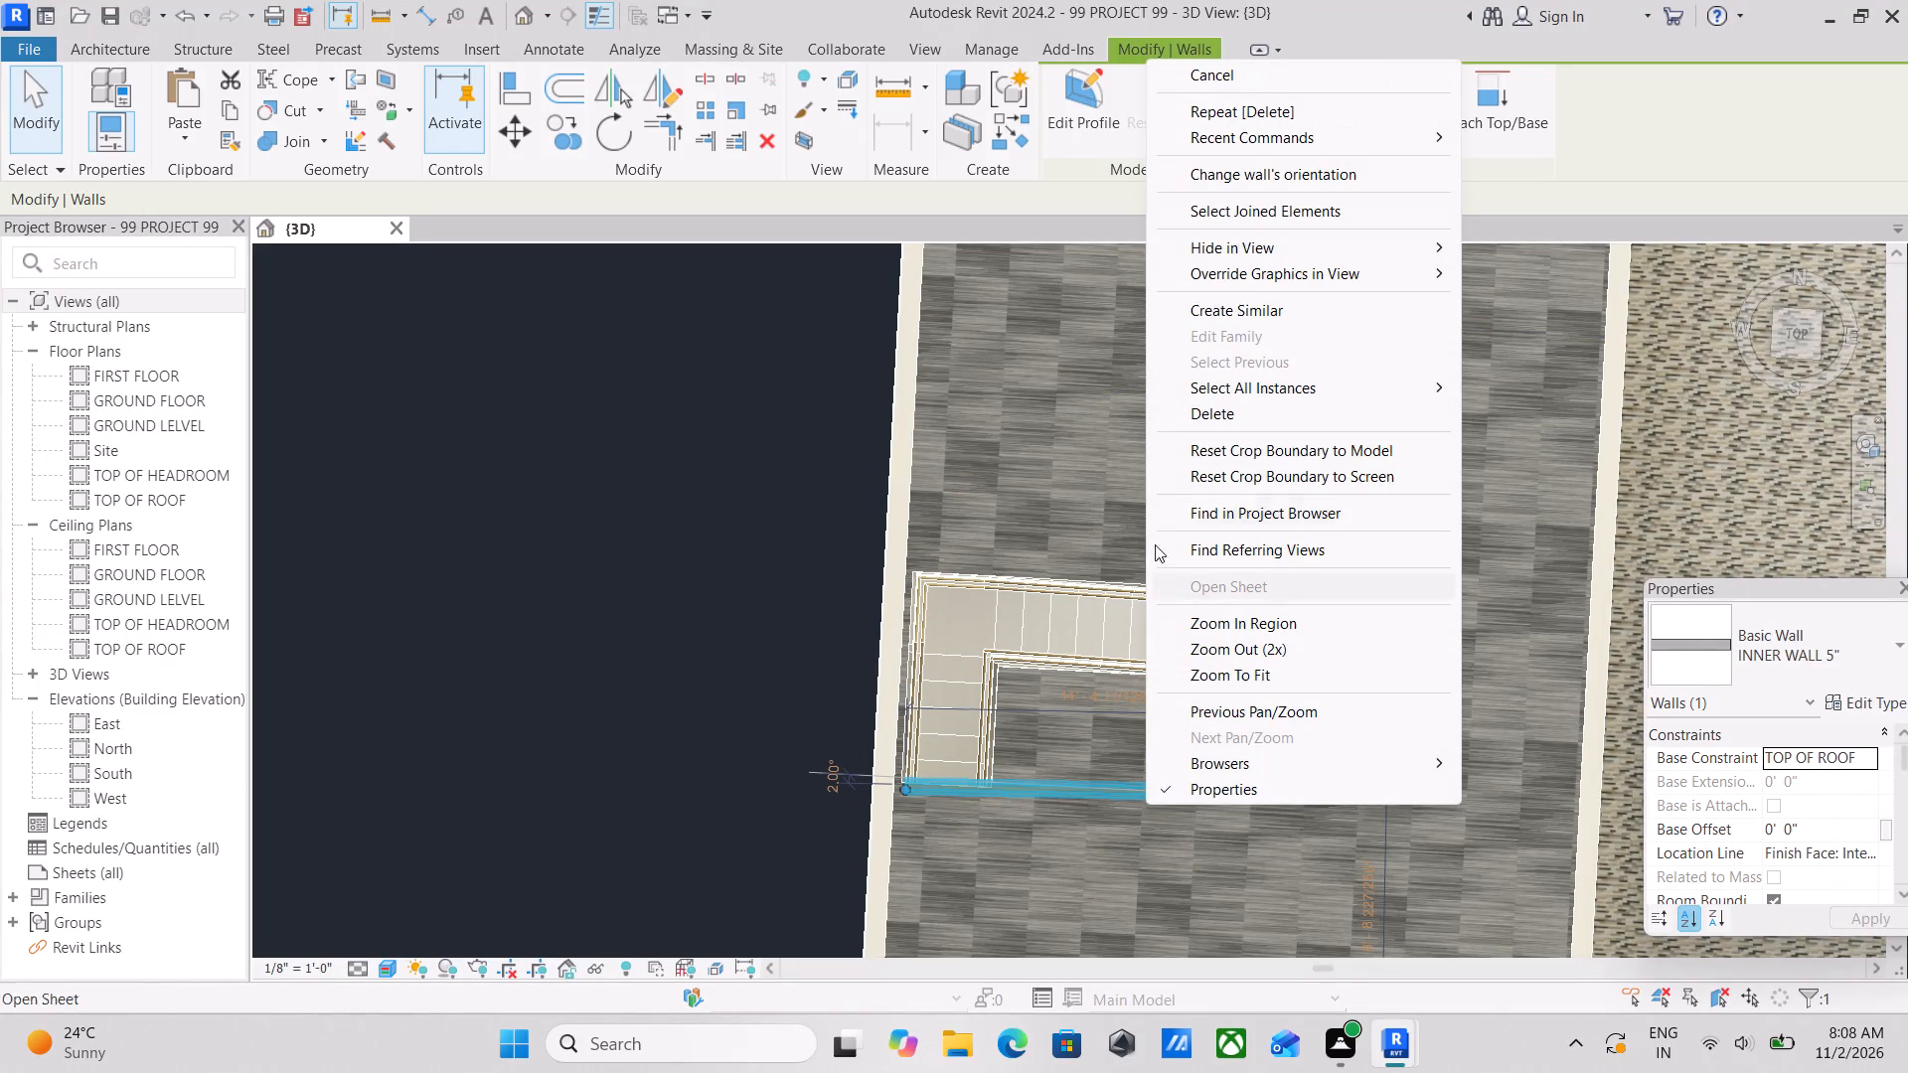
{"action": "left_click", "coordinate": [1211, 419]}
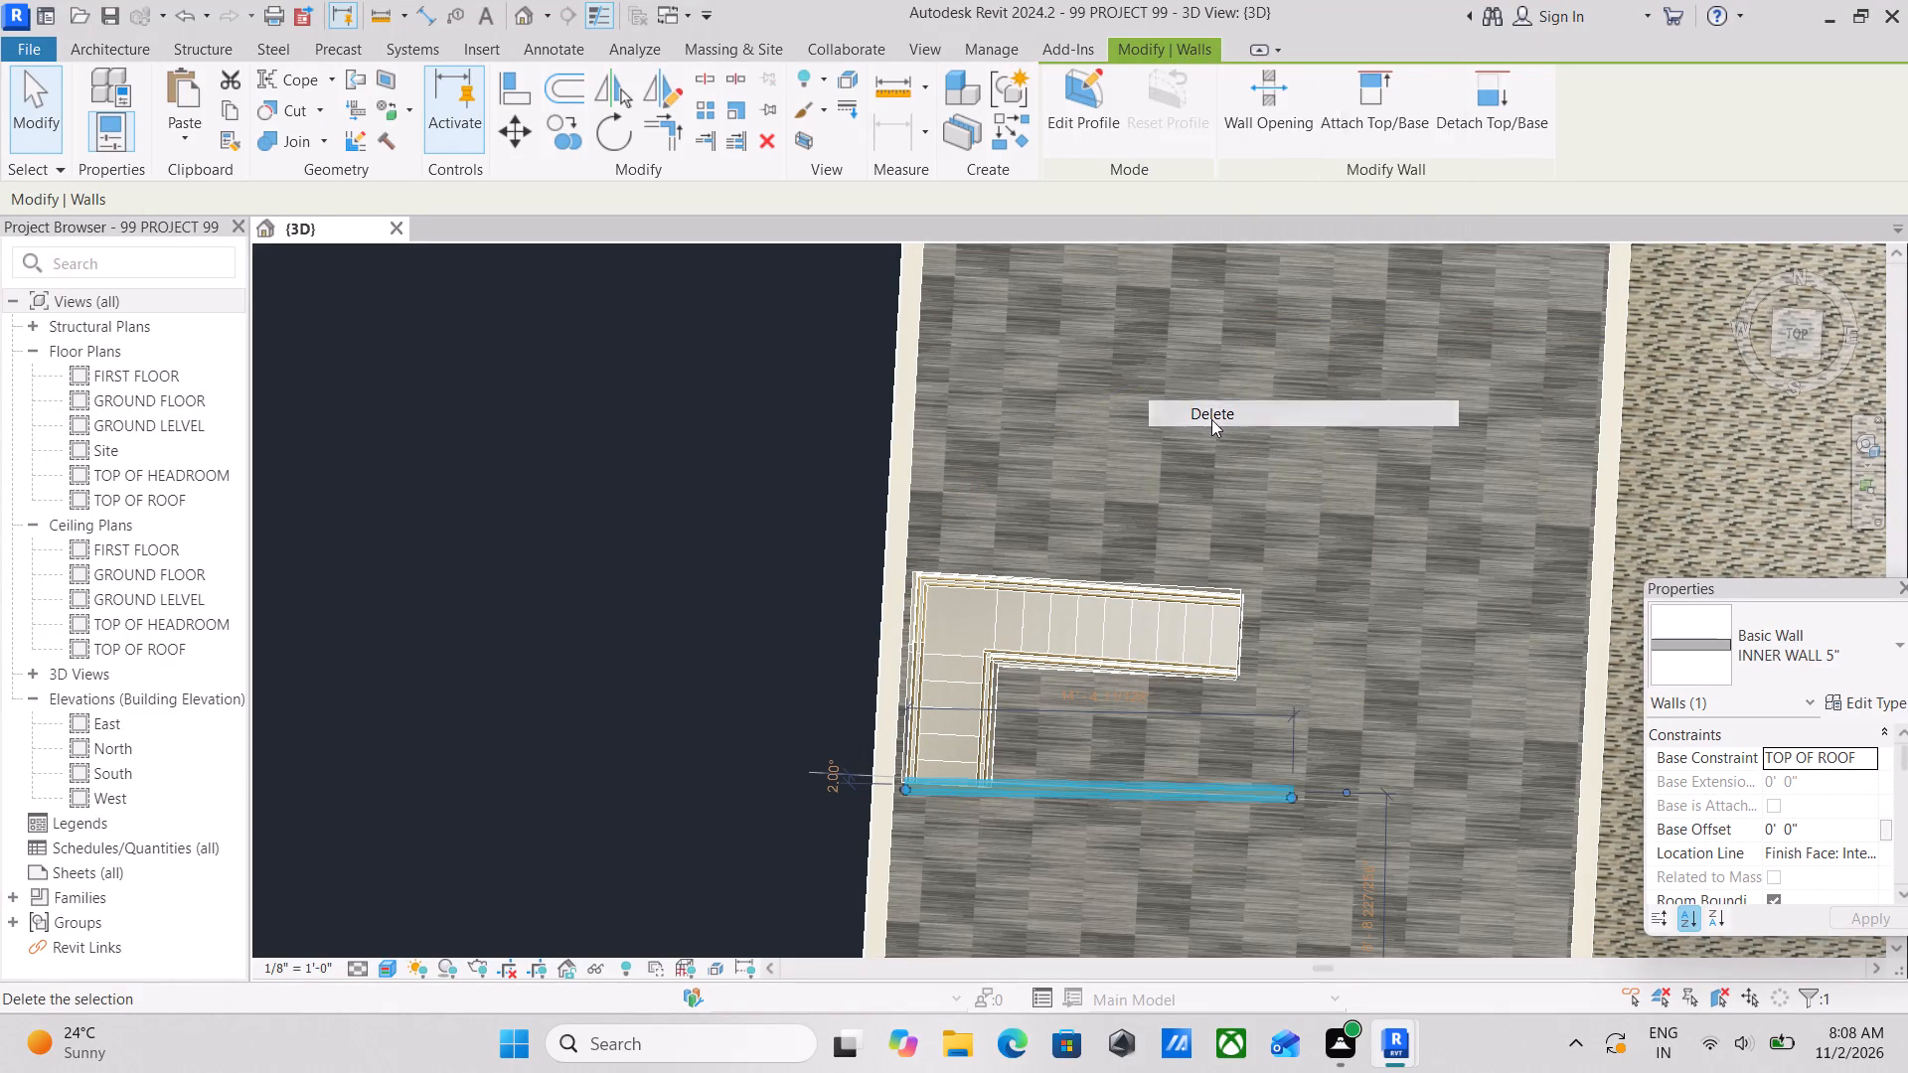
From the top view, draw a straight INNER WALL 5" wall about 14' long just south of the stair opening at TOP OF ROOF.
{"action": "scroll", "coordinate": [1153, 571], "scroll_direction": "down", "scroll_amount": 2}
{"action": "middle_click_drag", "start_coordinate": [1160, 559], "coordinate": [1173, 526]}
{"action": "type", "text": "wa"}
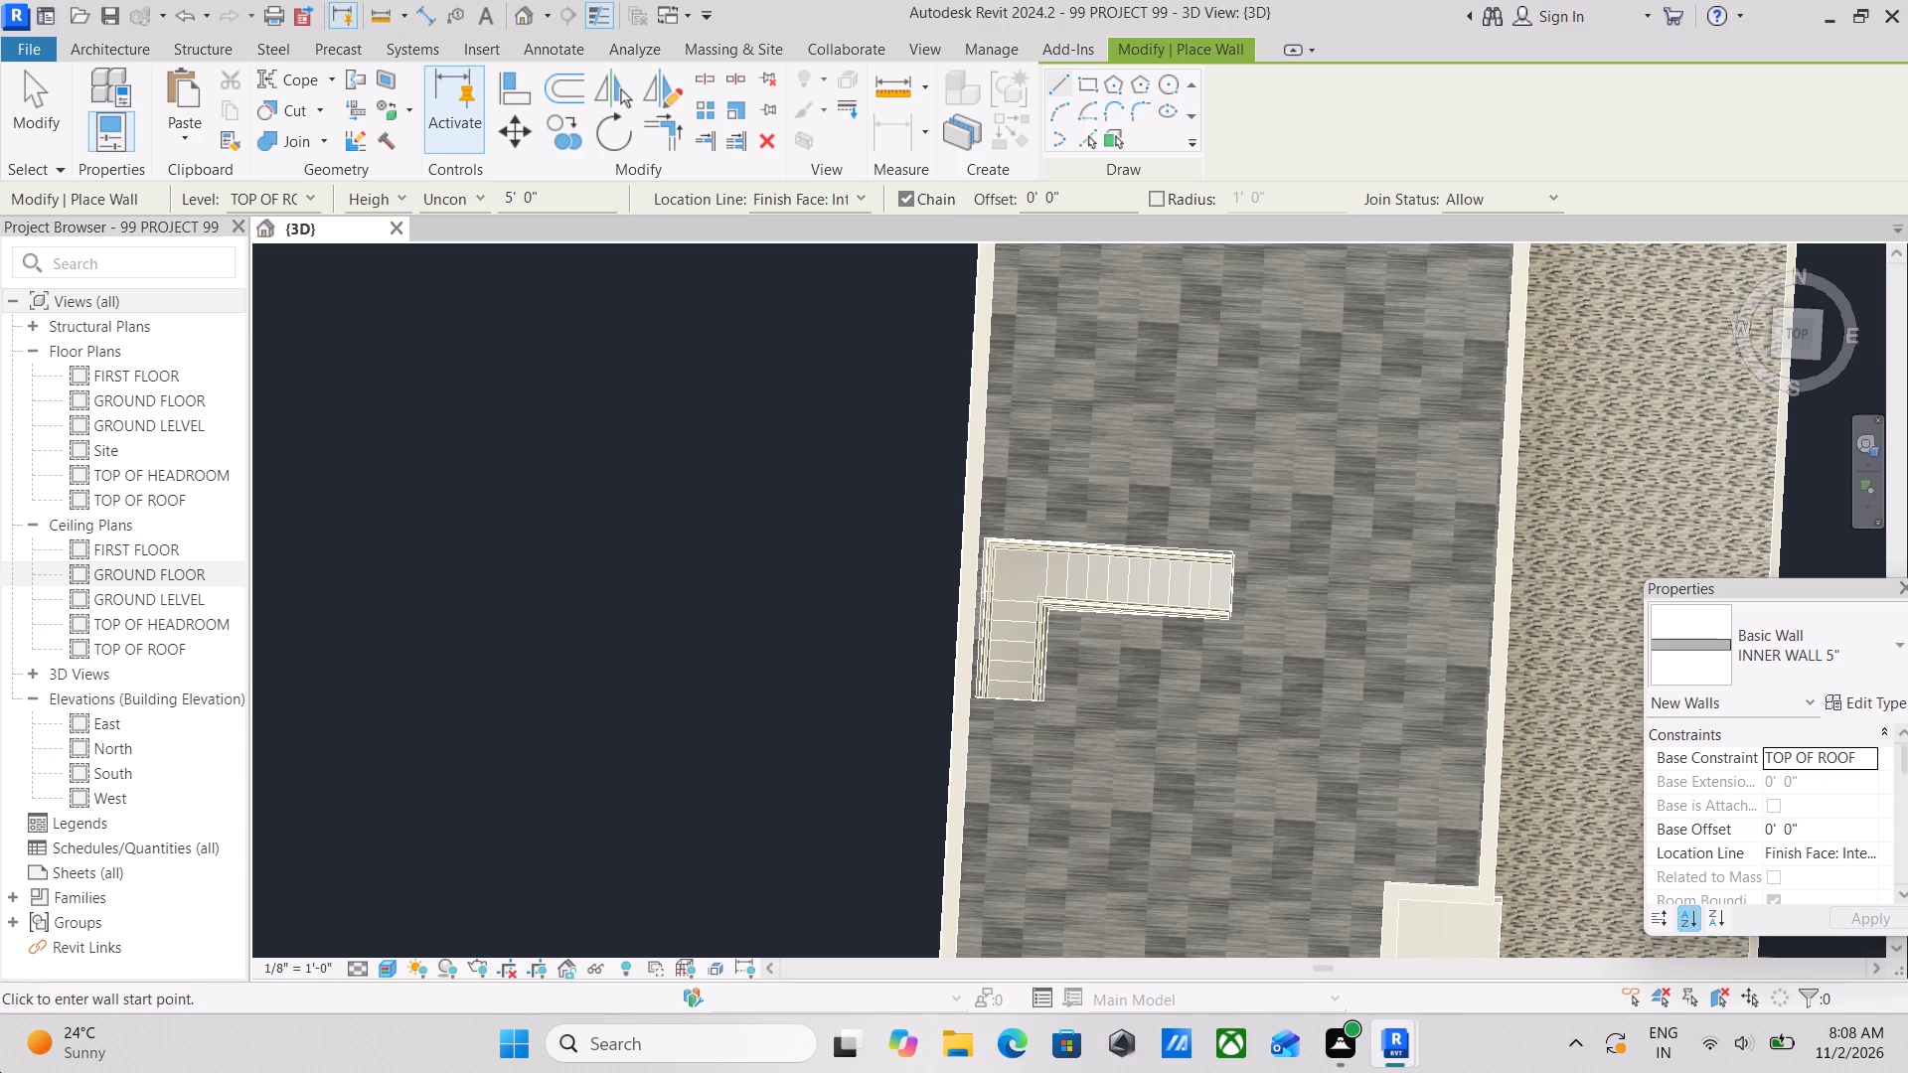
{"action": "left_click", "coordinate": [1804, 339]}
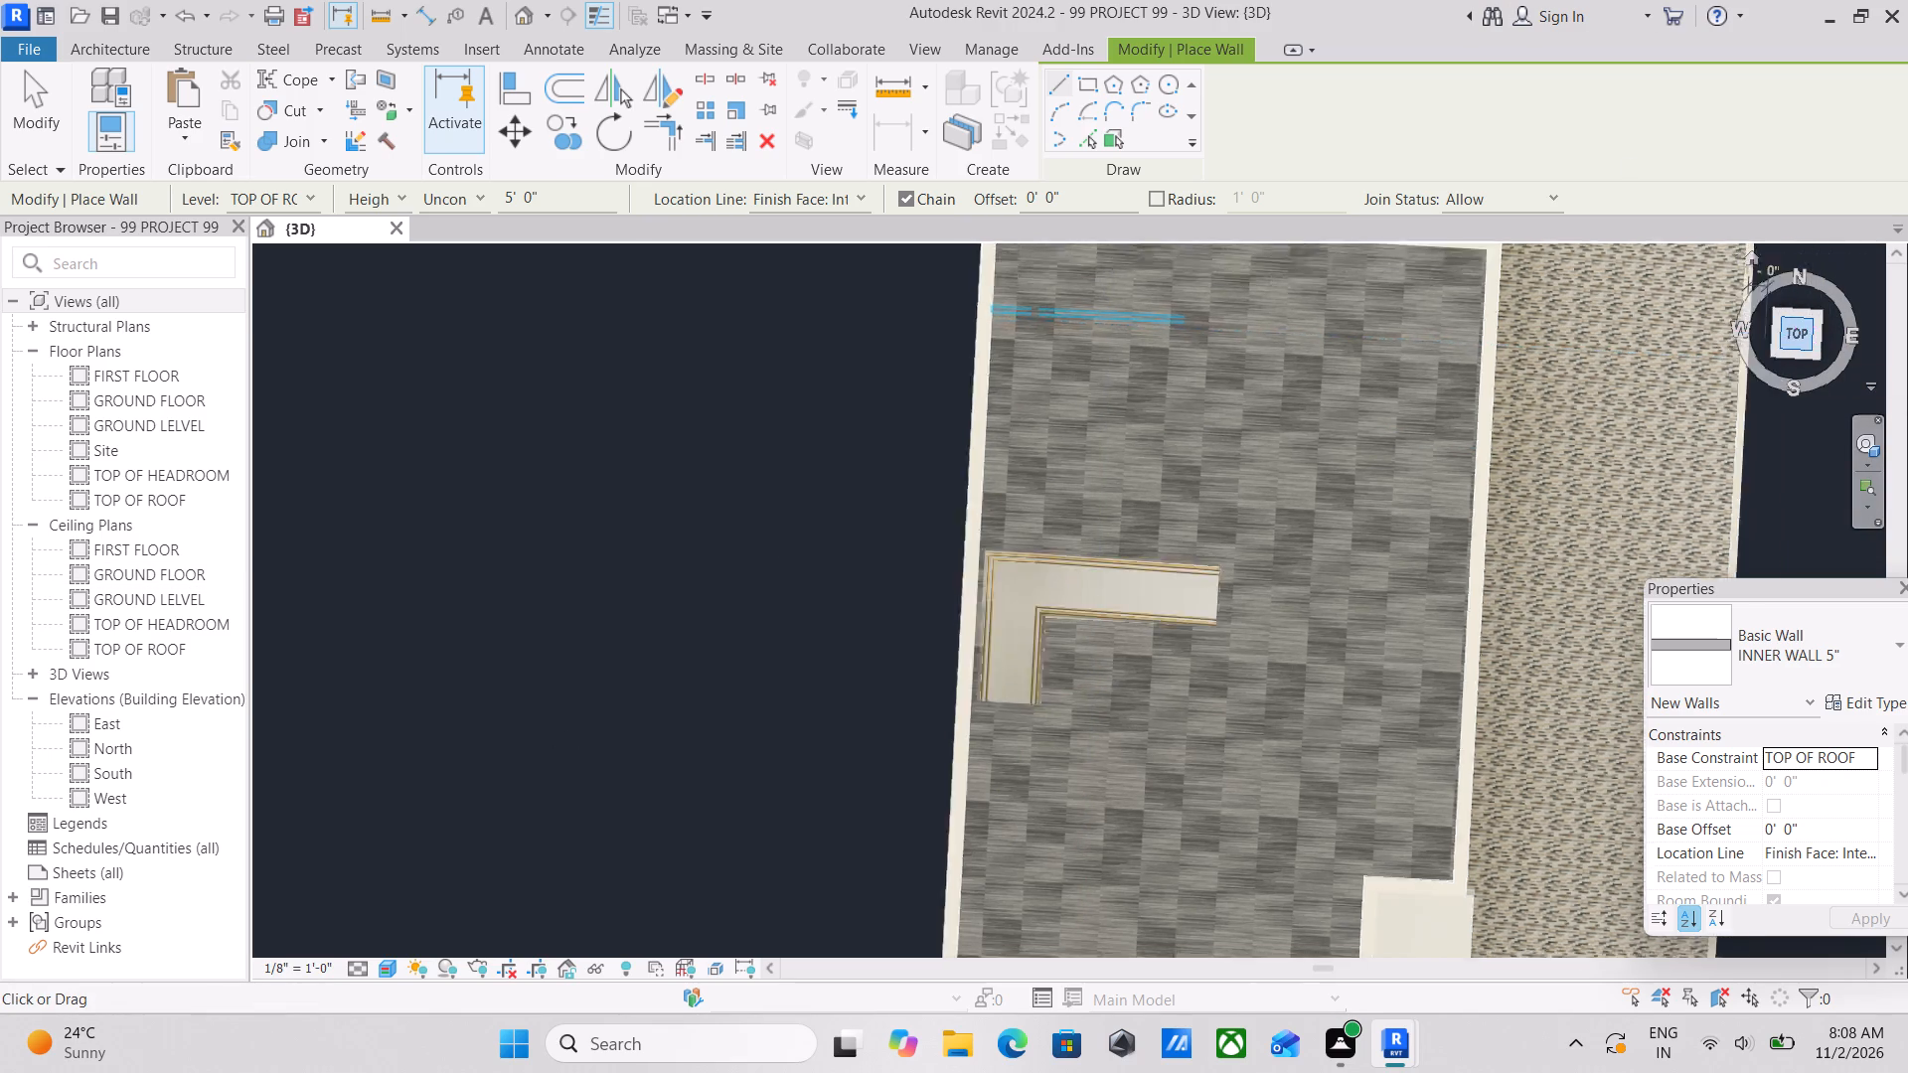
{"action": "scroll", "coordinate": [1269, 620], "scroll_direction": "up", "scroll_amount": 3}
{"action": "scroll", "coordinate": [1066, 648], "scroll_direction": "up", "scroll_amount": 5}
{"action": "scroll", "coordinate": [983, 544], "scroll_direction": "up", "scroll_amount": 2}
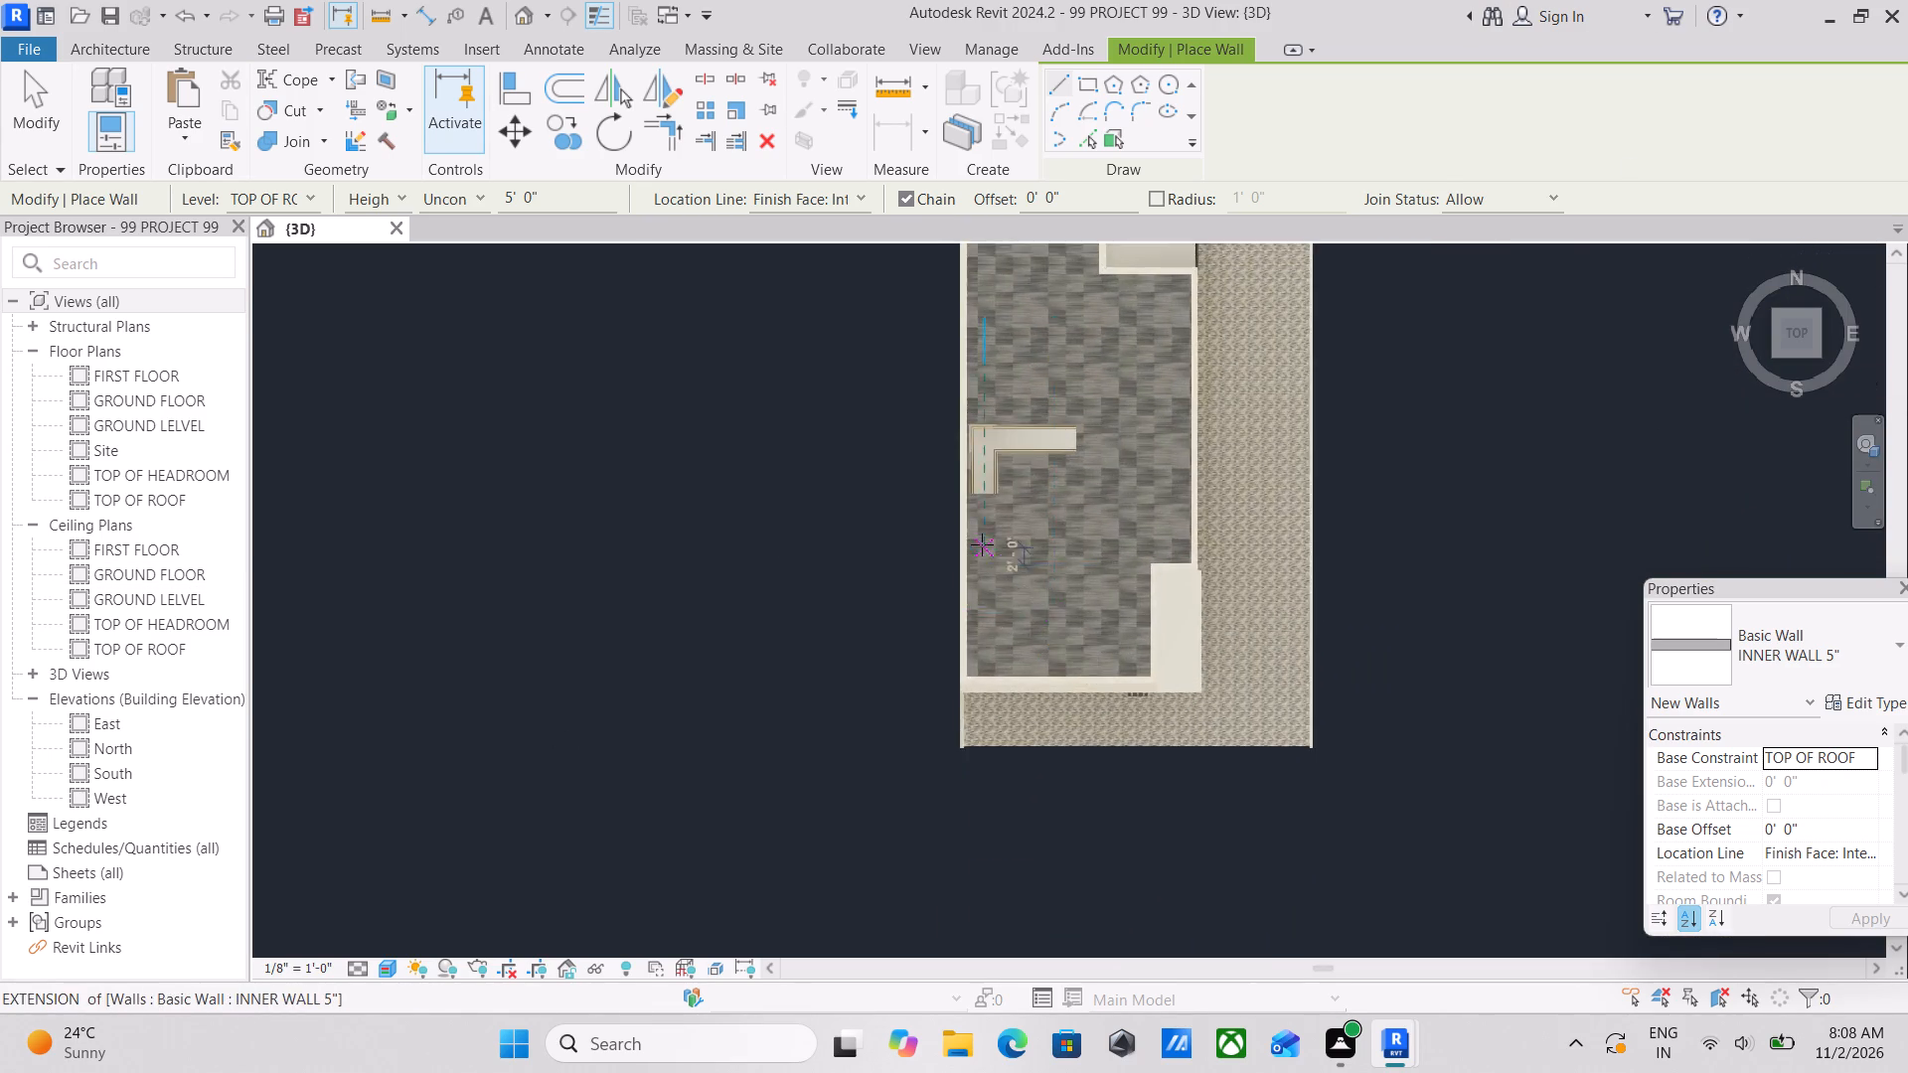
{"action": "scroll", "coordinate": [982, 544], "scroll_direction": "up", "scroll_amount": 6}
{"action": "scroll", "coordinate": [940, 458], "scroll_direction": "up", "scroll_amount": 4}
{"action": "scroll", "coordinate": [941, 457], "scroll_direction": "down", "scroll_amount": 1}
{"action": "scroll", "coordinate": [1147, 439], "scroll_direction": "up", "scroll_amount": 3}
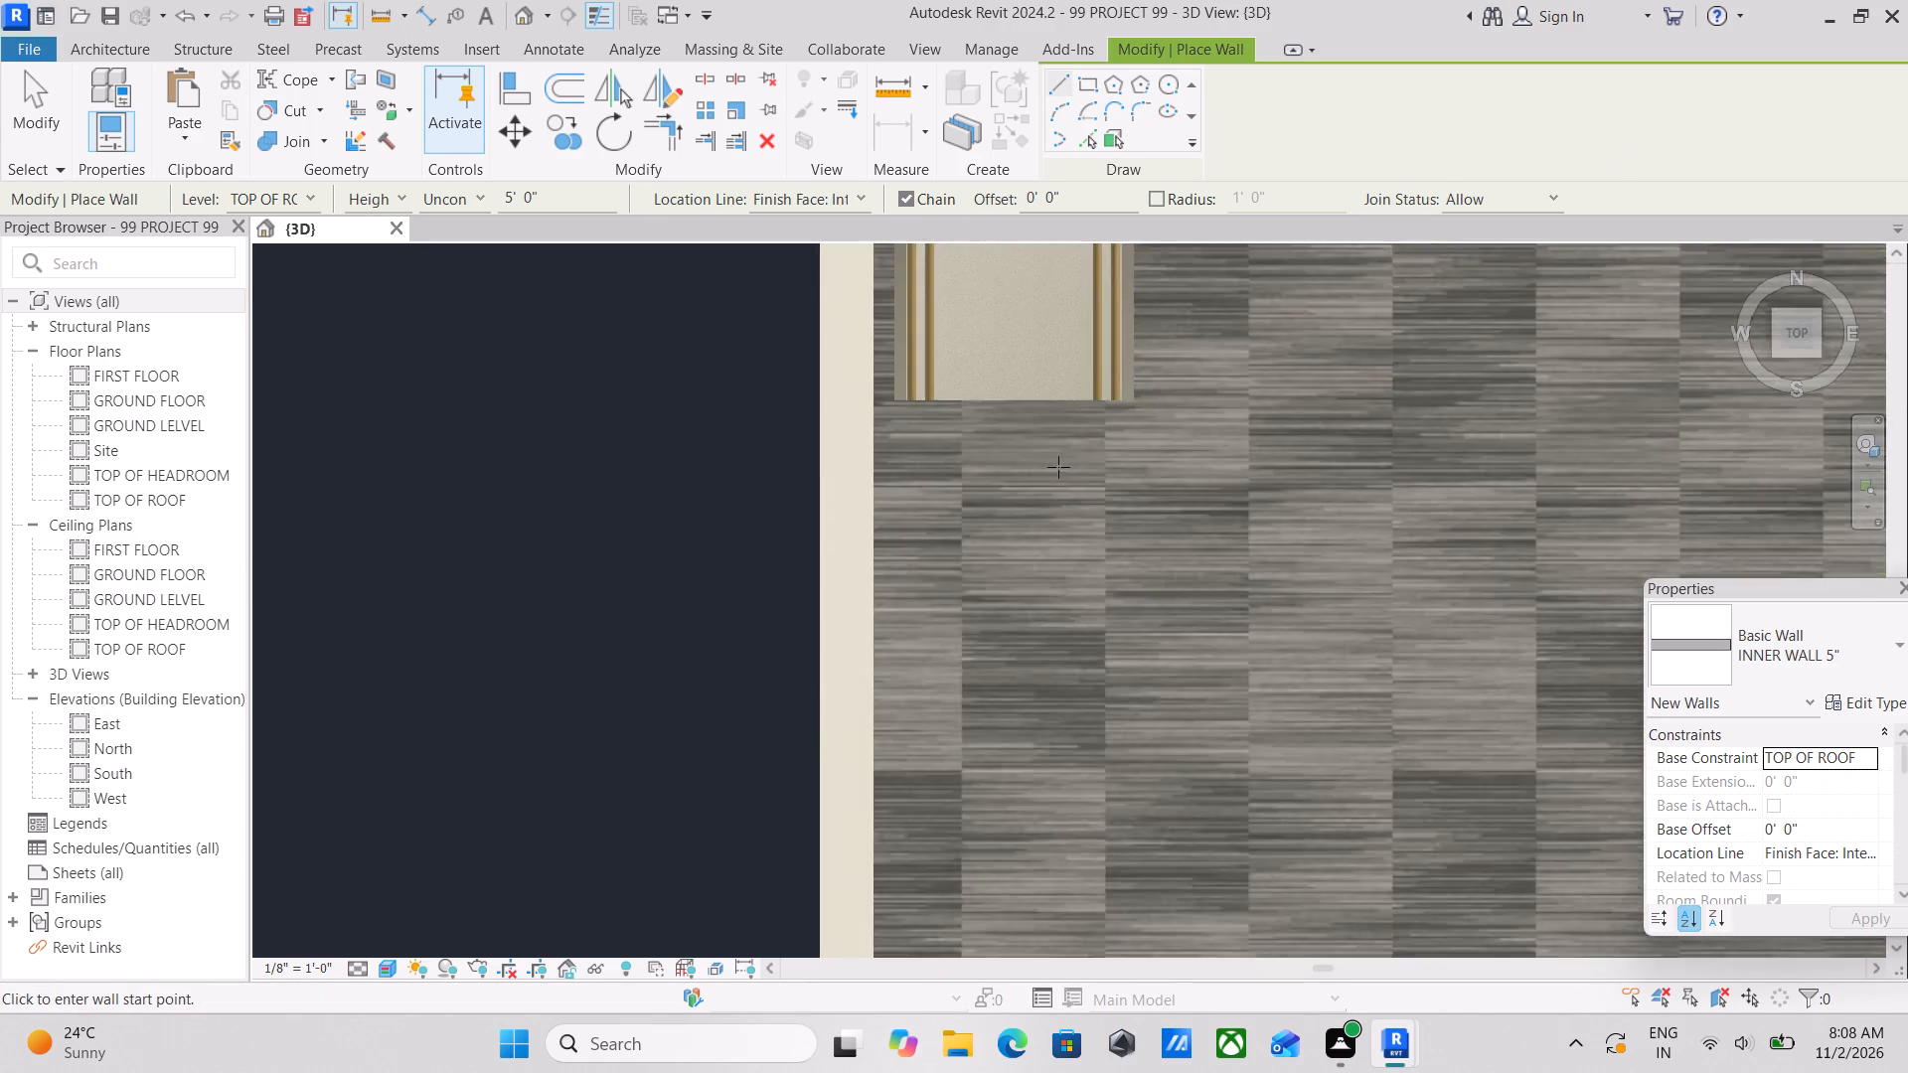
{"action": "scroll", "coordinate": [1058, 467], "scroll_direction": "up", "scroll_amount": 2}
{"action": "middle_click_drag", "start_coordinate": [1026, 486], "coordinate": [934, 589]}
{"action": "scroll", "coordinate": [913, 613], "scroll_direction": "up", "scroll_amount": 1}
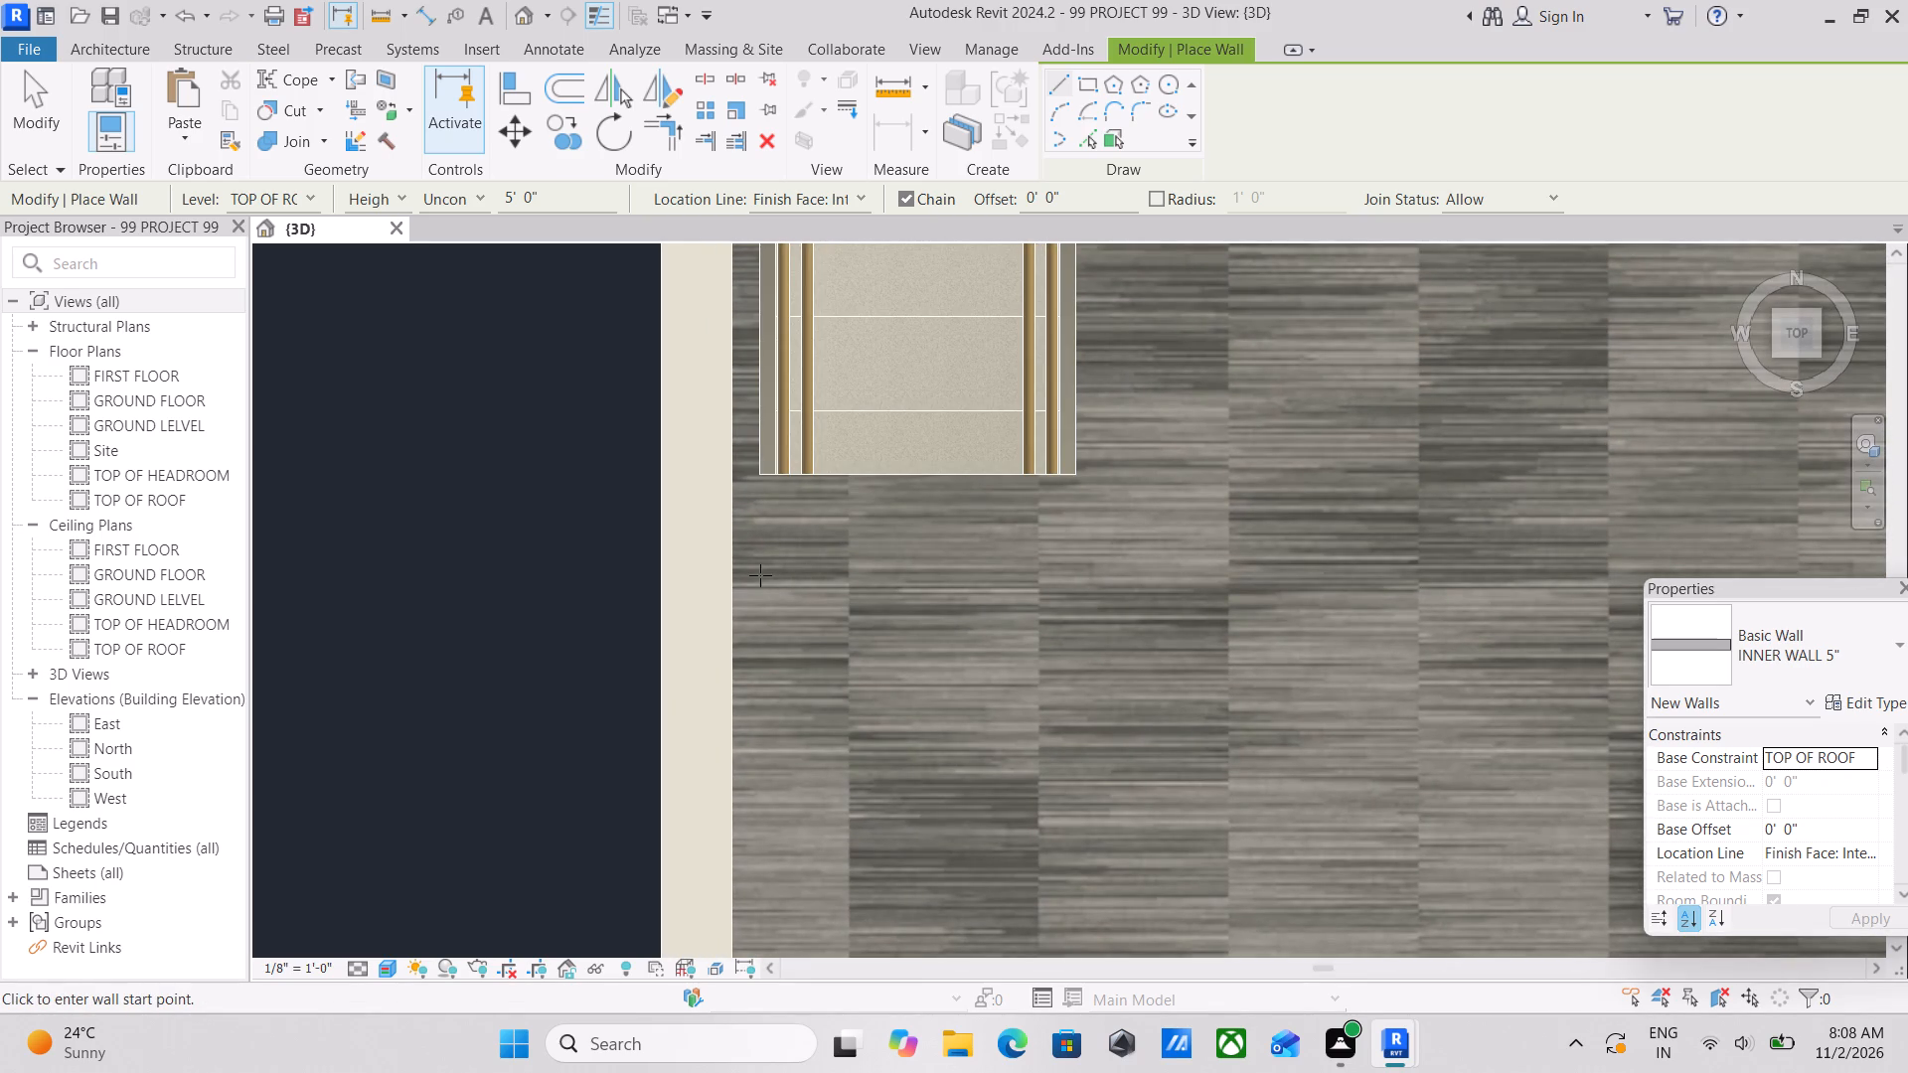
{"action": "left_click", "coordinate": [760, 575]}
{"action": "scroll", "coordinate": [1115, 557], "scroll_direction": "down", "scroll_amount": 1}
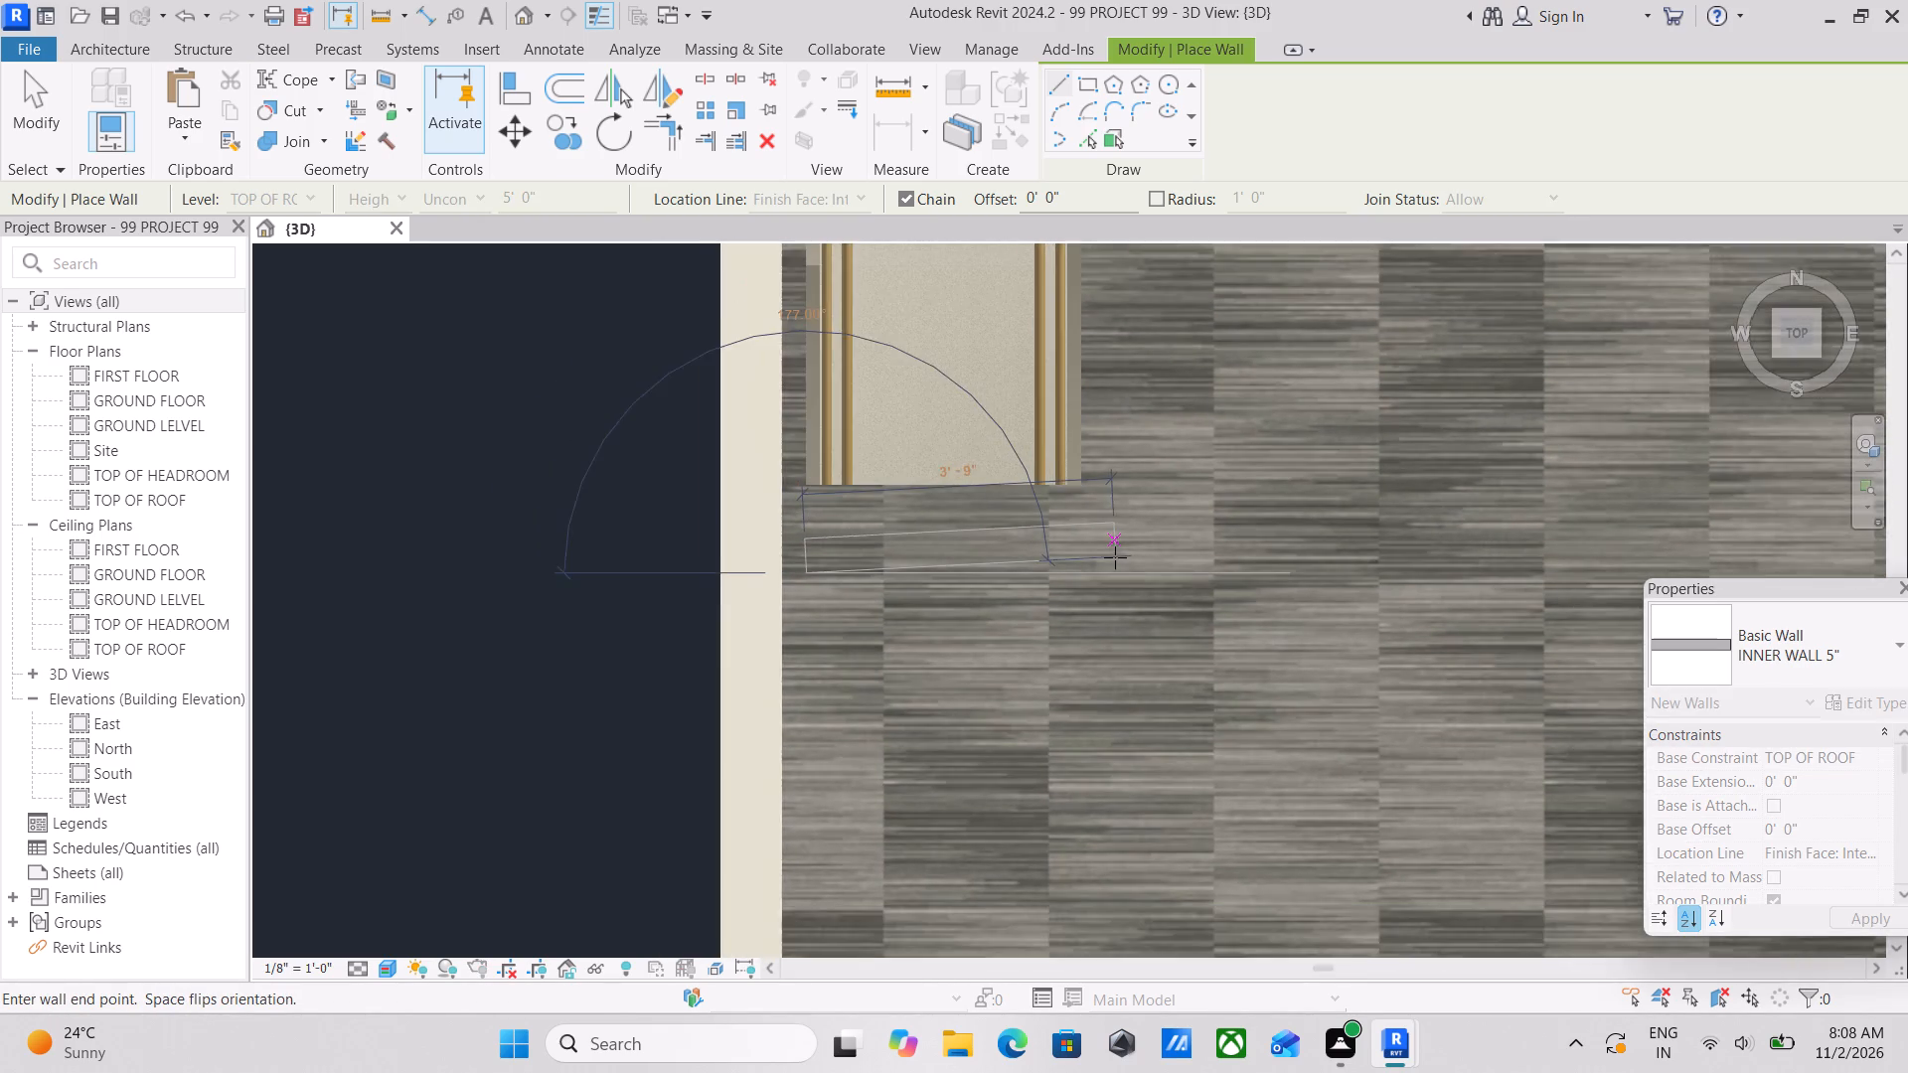
{"action": "middle_click_drag", "start_coordinate": [1115, 557], "coordinate": [1424, 656]}
{"action": "scroll", "coordinate": [1462, 638], "scroll_direction": "down", "scroll_amount": 3}
{"action": "middle_click_drag", "start_coordinate": [1460, 638], "coordinate": [1125, 676]}
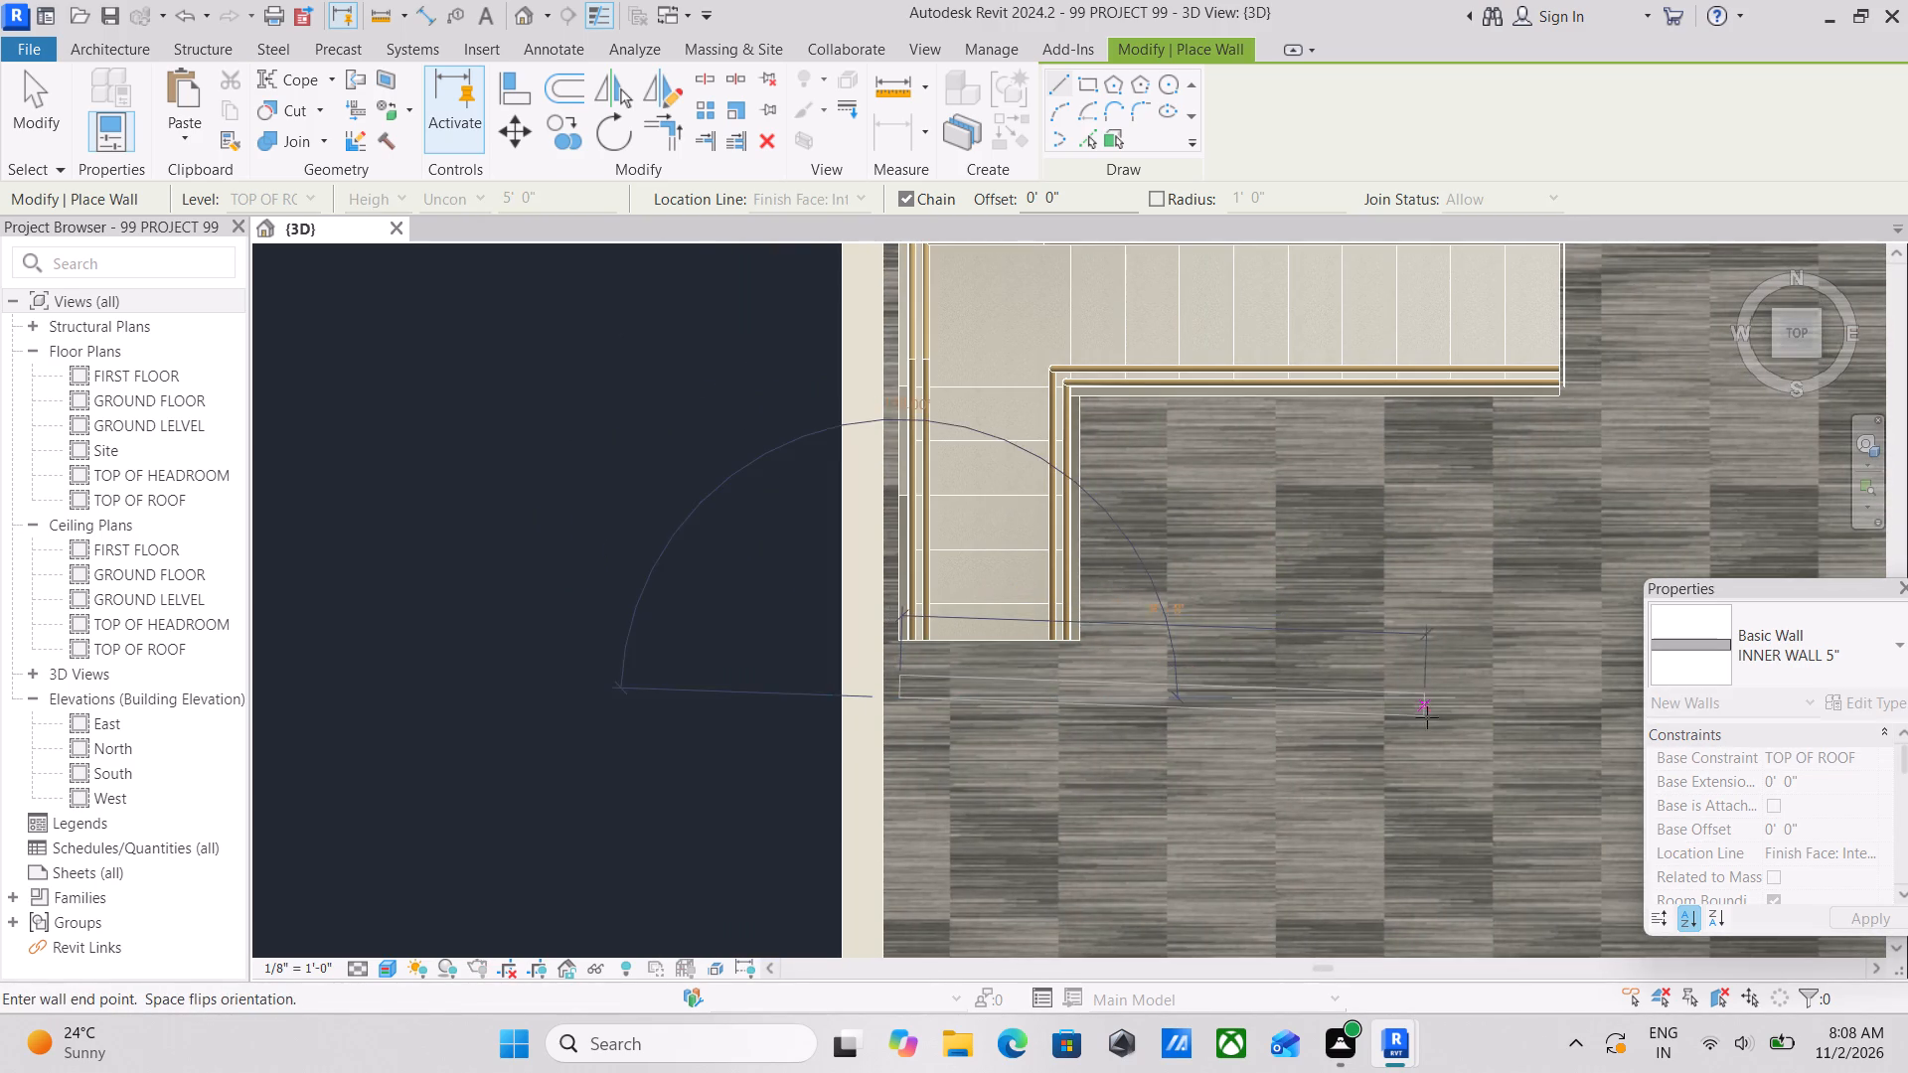
{"action": "scroll", "coordinate": [1576, 705], "scroll_direction": "down", "scroll_amount": 2}
{"action": "middle_click_drag", "start_coordinate": [1575, 704], "coordinate": [1316, 733]}
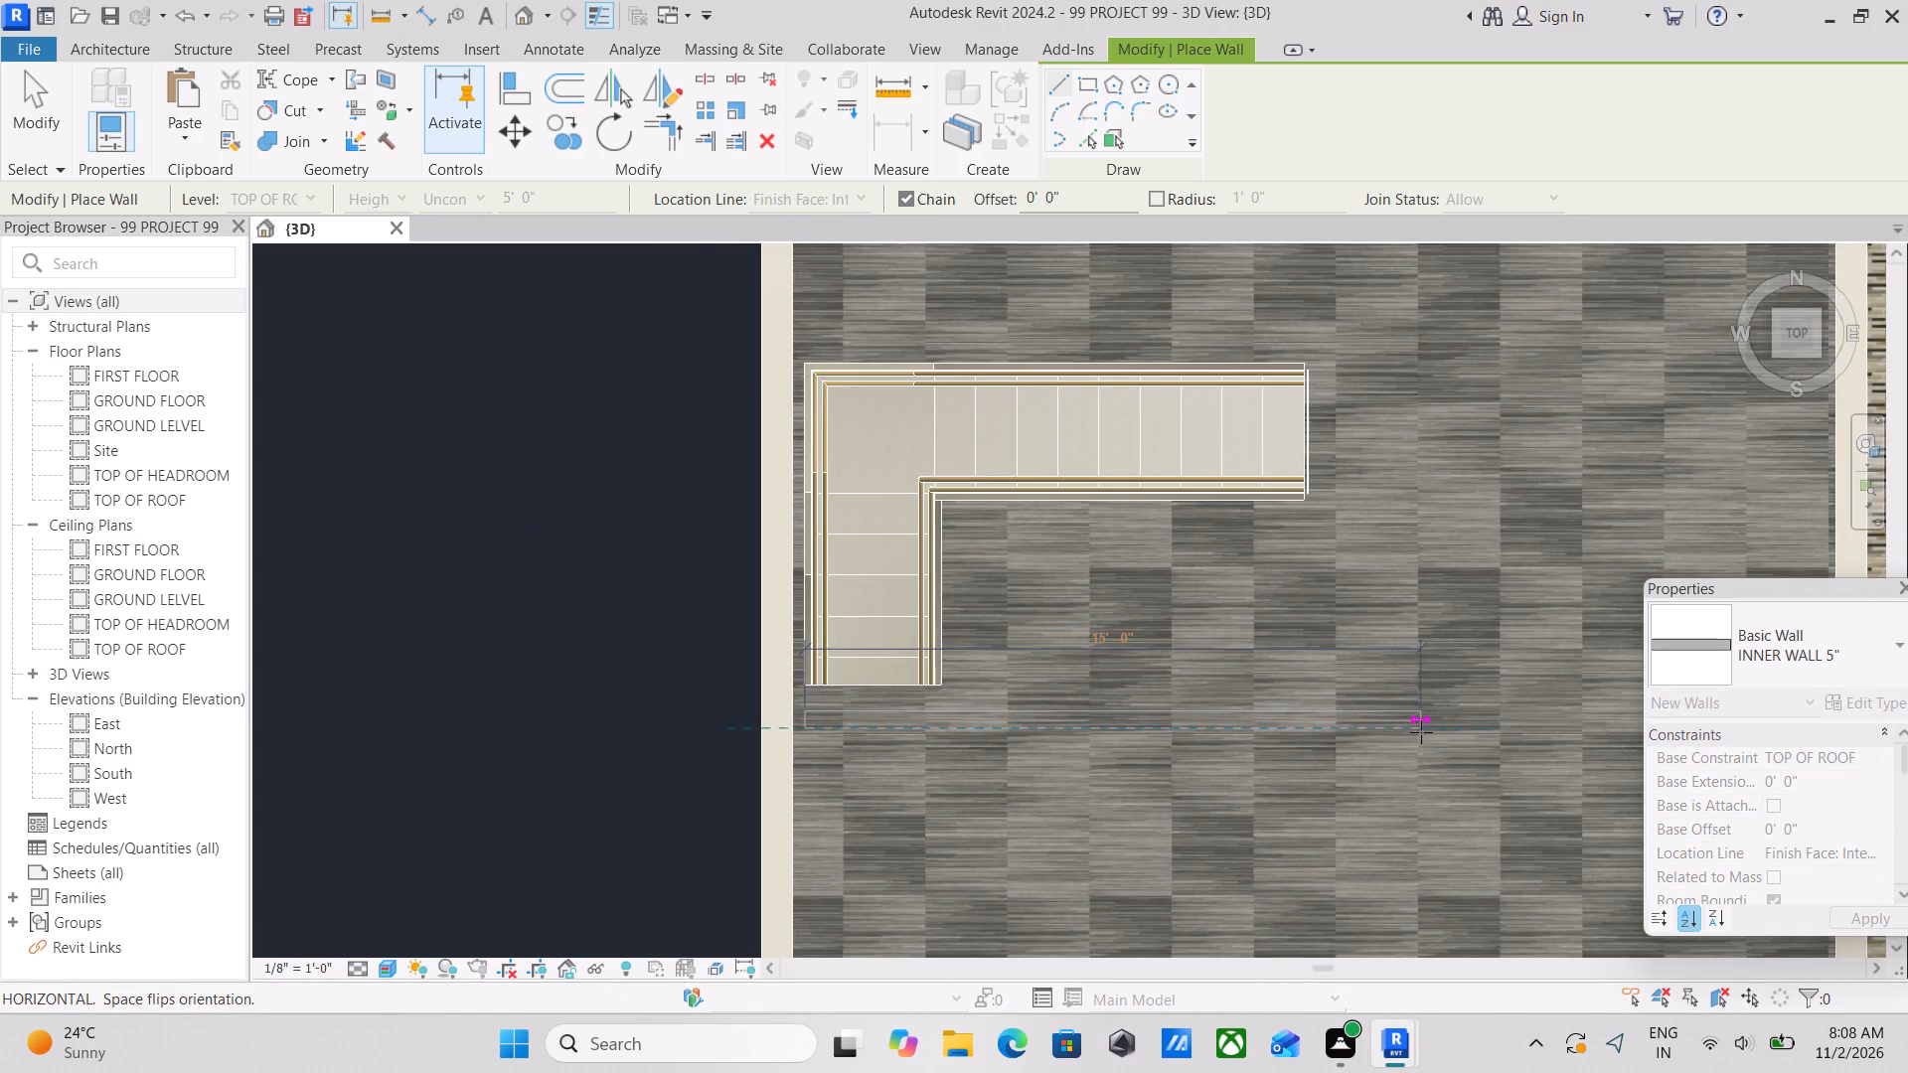
{"action": "left_click", "coordinate": [1369, 733]}
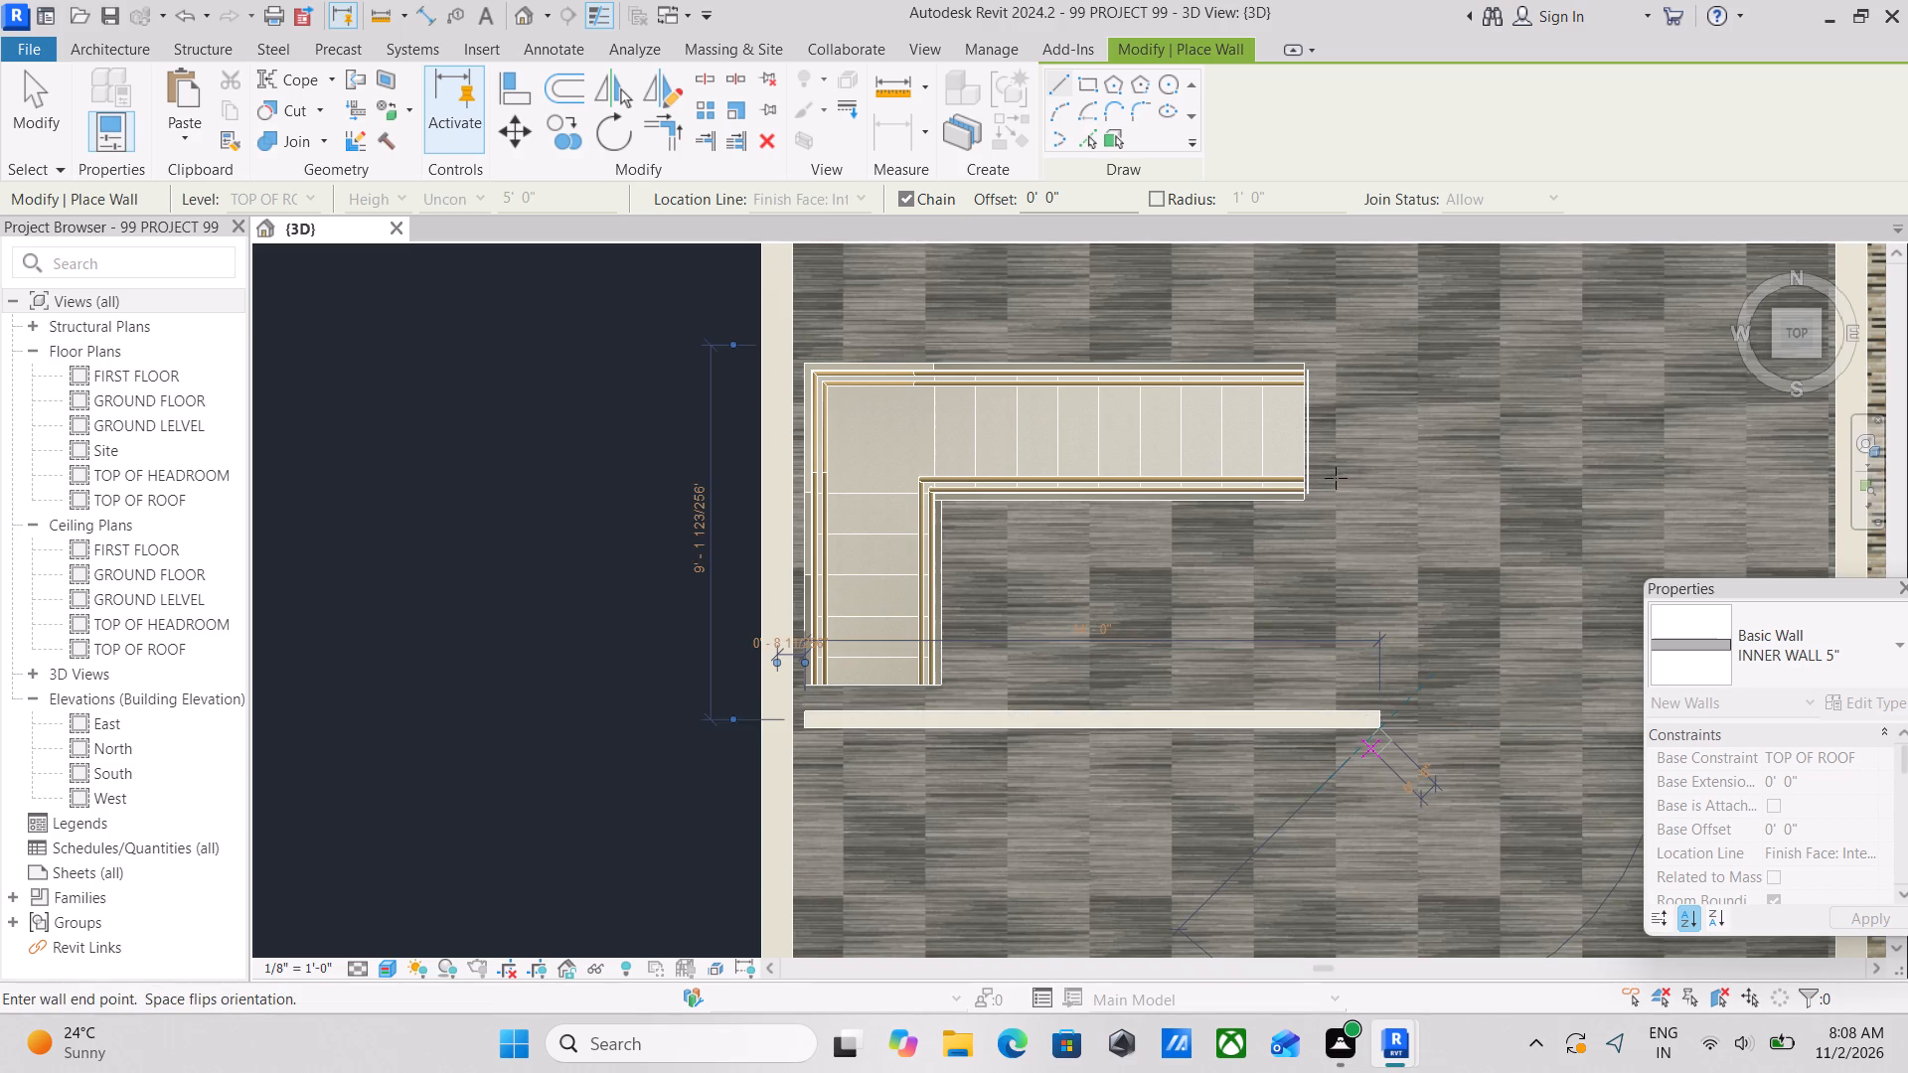
Continue the chain with walls east, north and west of the stair opening, closing the rectangle at the first wall's start point.
{"action": "middle_click_drag", "start_coordinate": [1370, 483], "coordinate": [1424, 683]}
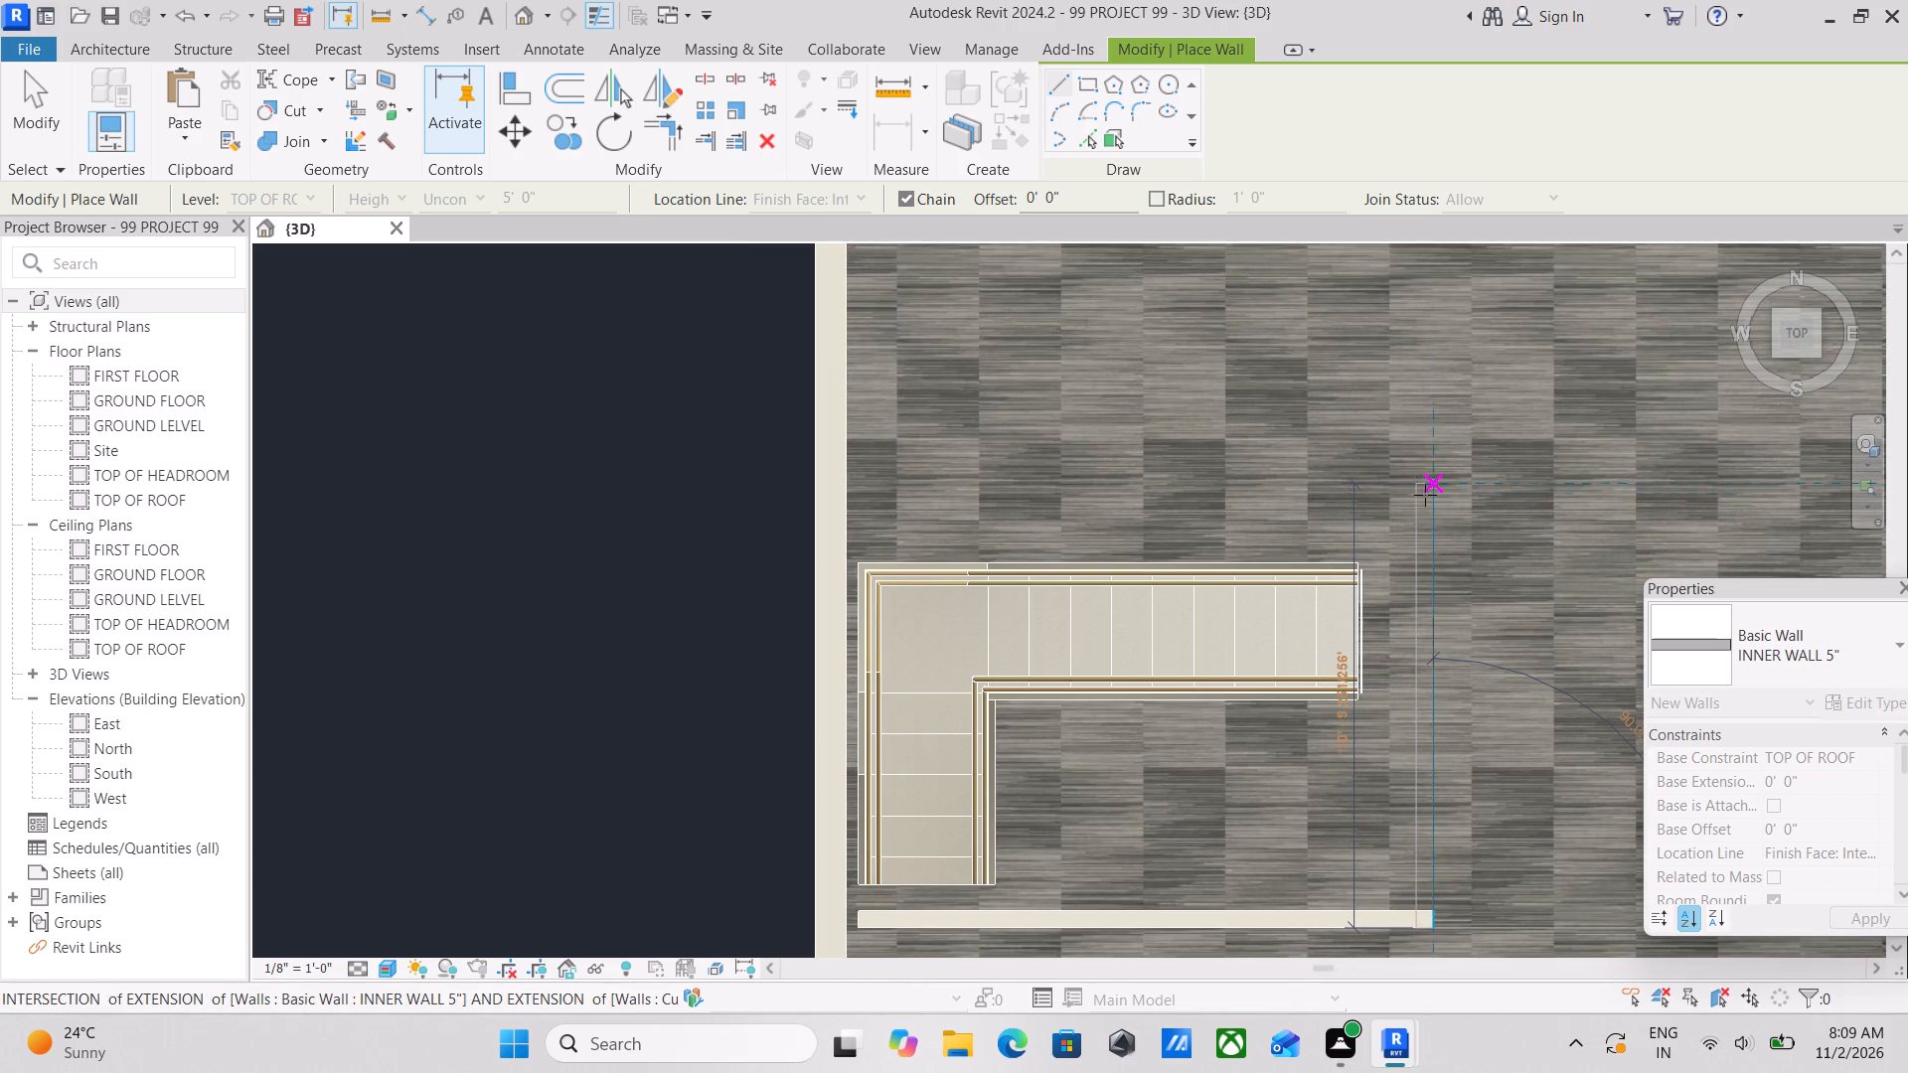
{"action": "scroll", "coordinate": [1415, 543], "scroll_direction": "up", "scroll_amount": 2}
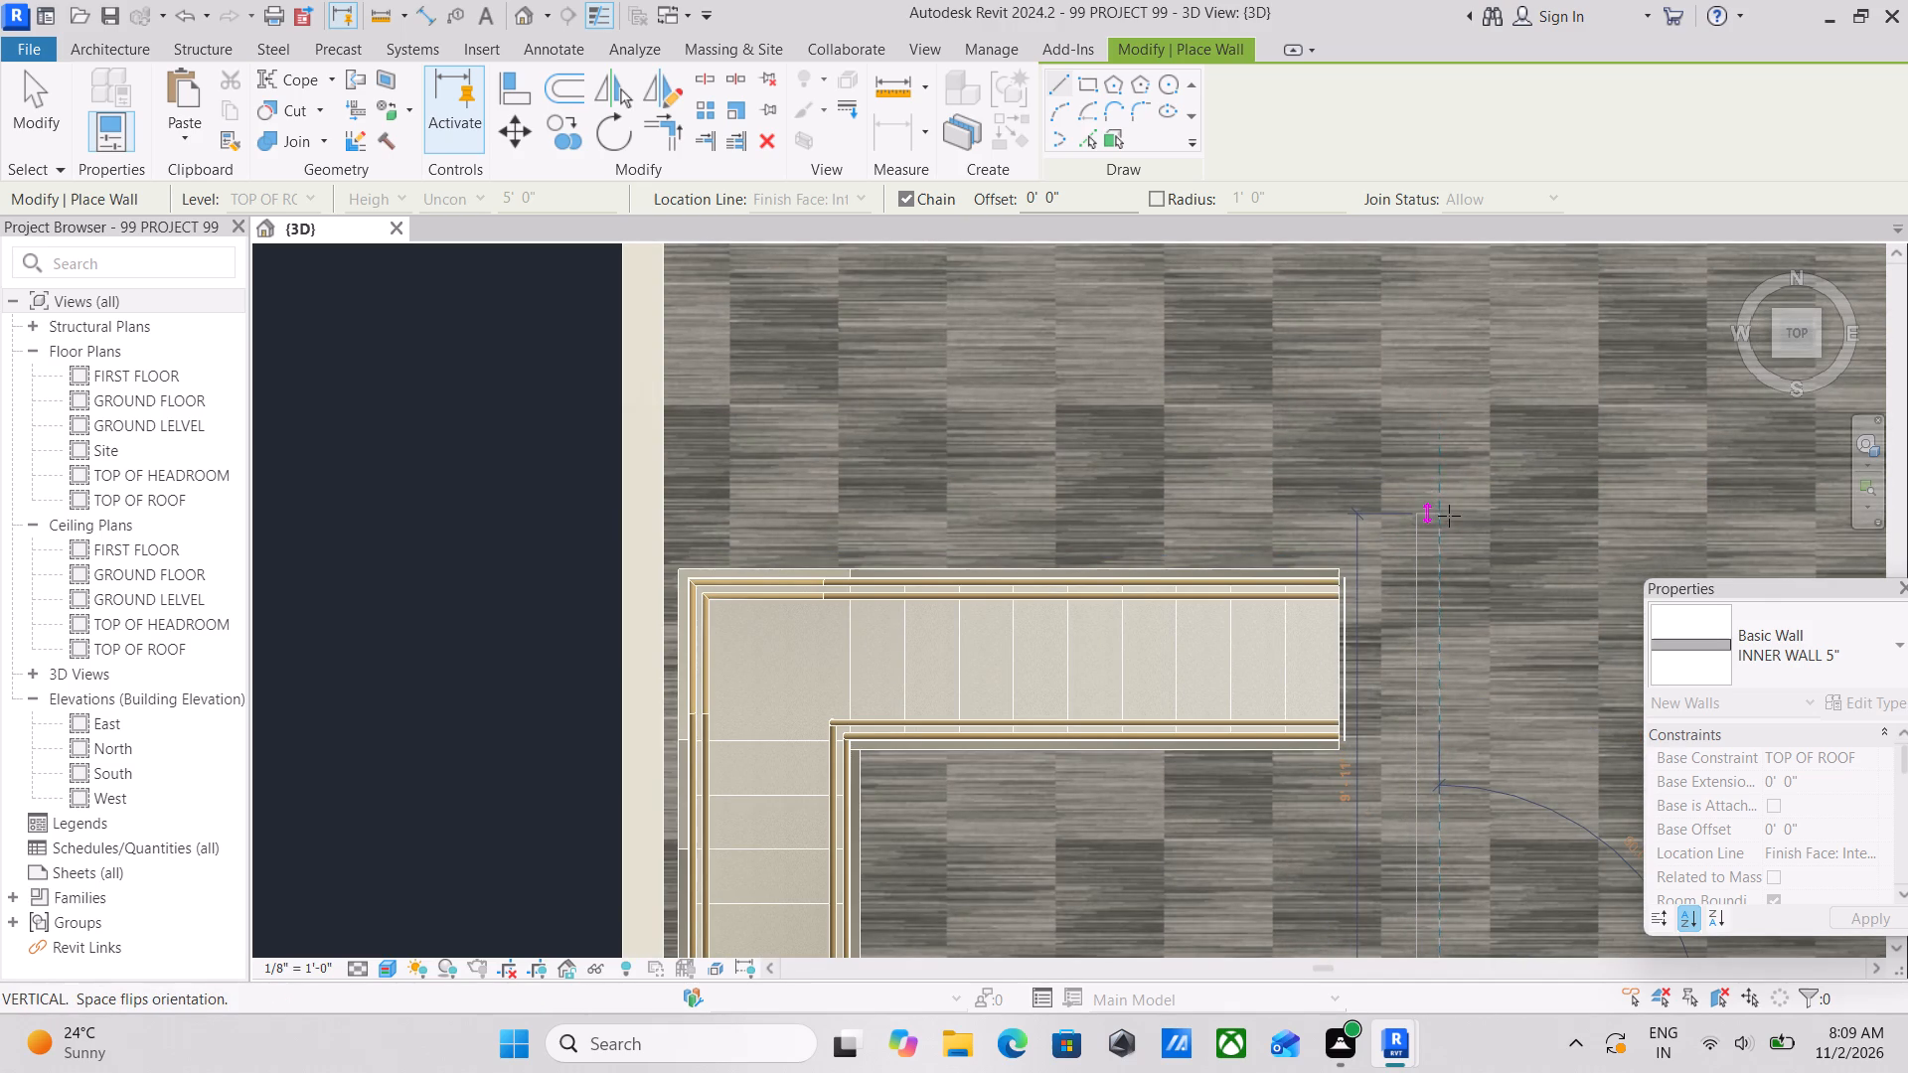
{"action": "left_click", "coordinate": [1449, 517]}
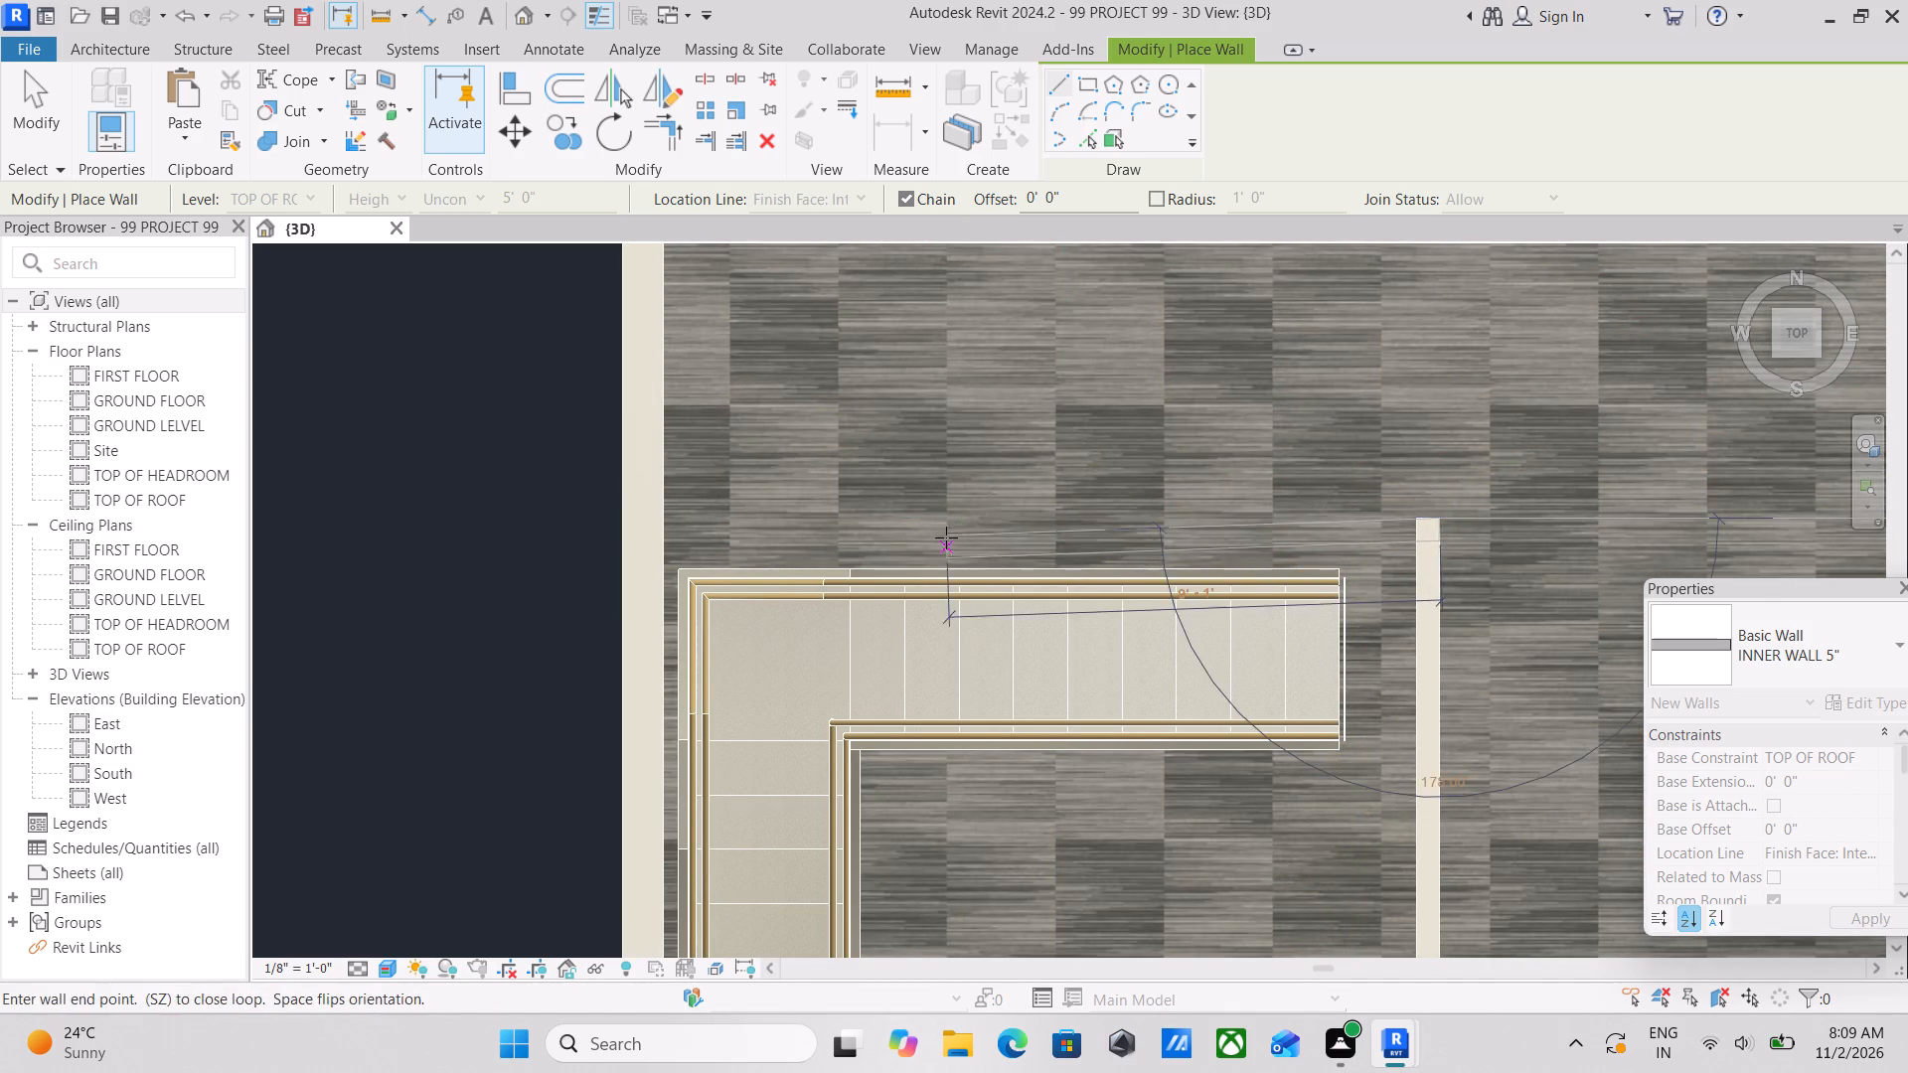
{"action": "left_click", "coordinate": [670, 532]}
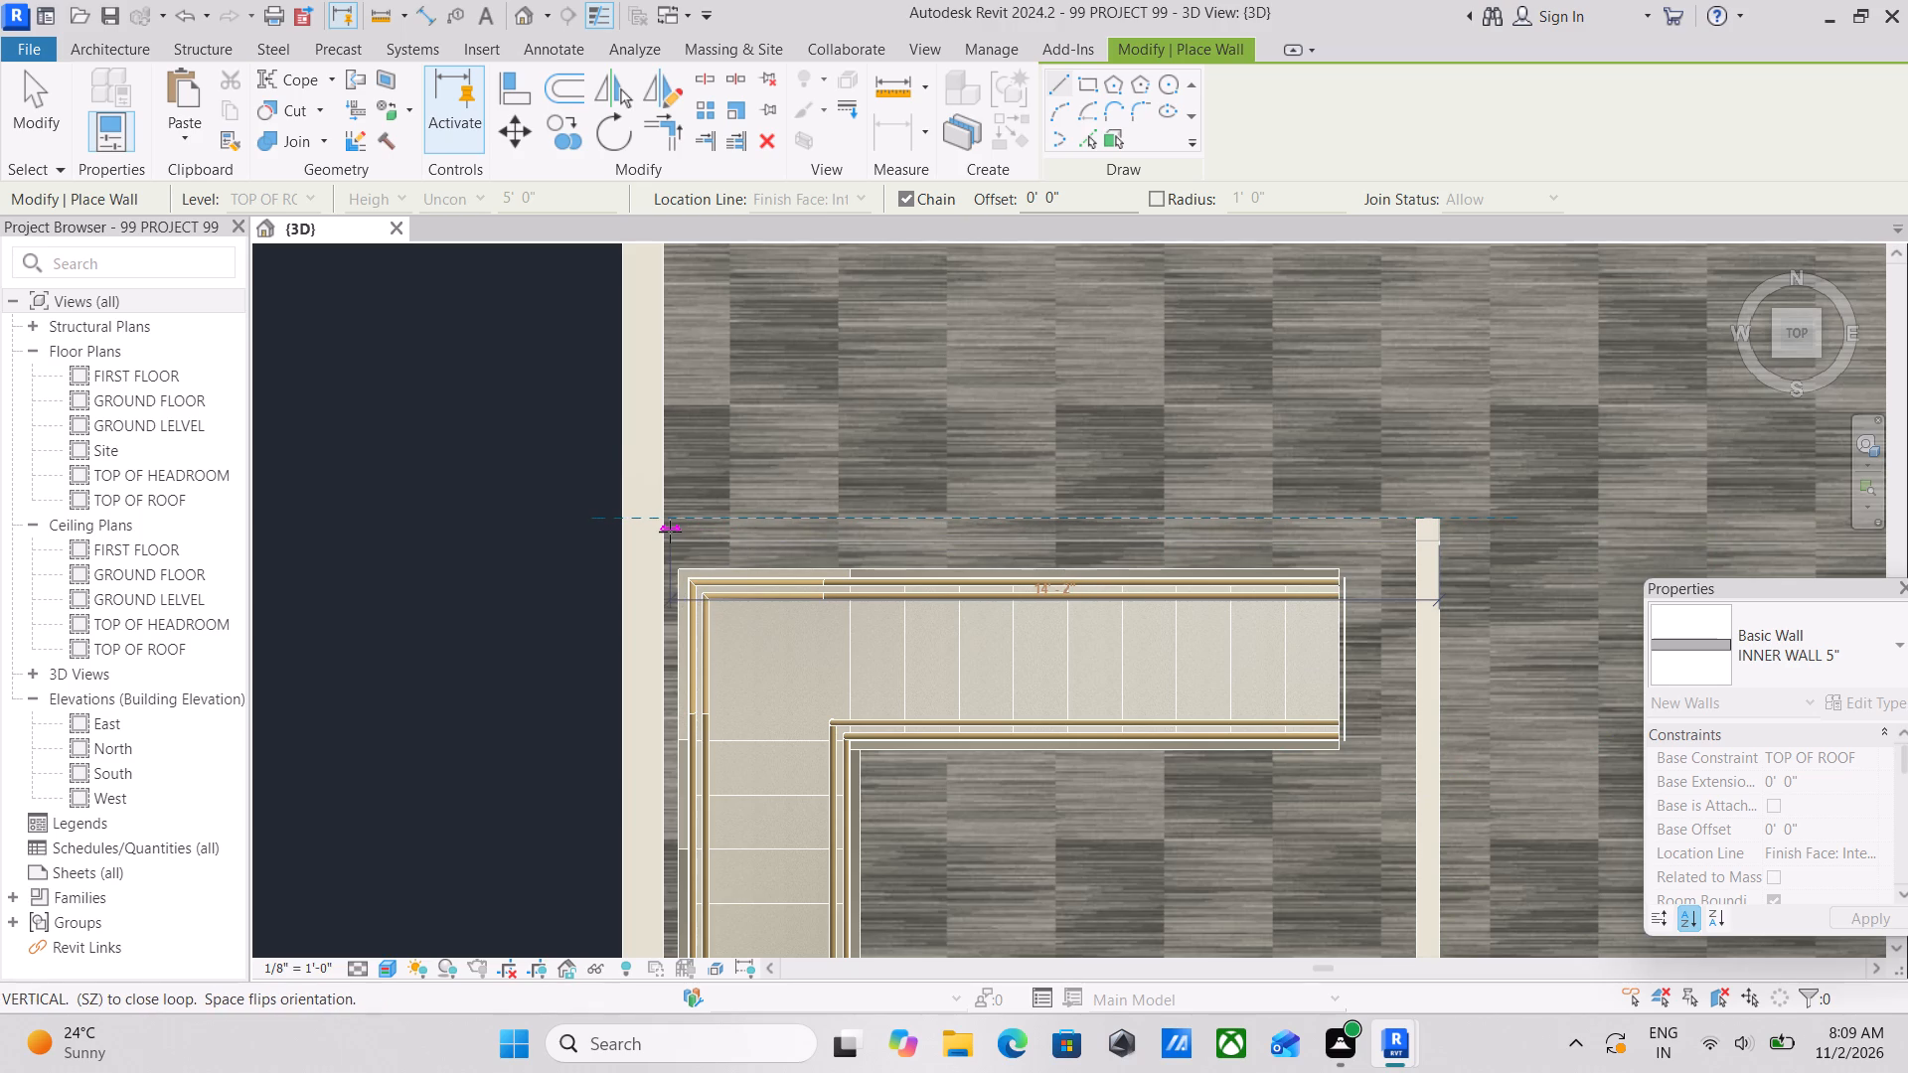
{"action": "scroll", "coordinate": [694, 644], "scroll_direction": "down", "scroll_amount": 1}
{"action": "middle_click_drag", "start_coordinate": [694, 644], "coordinate": [707, 469]}
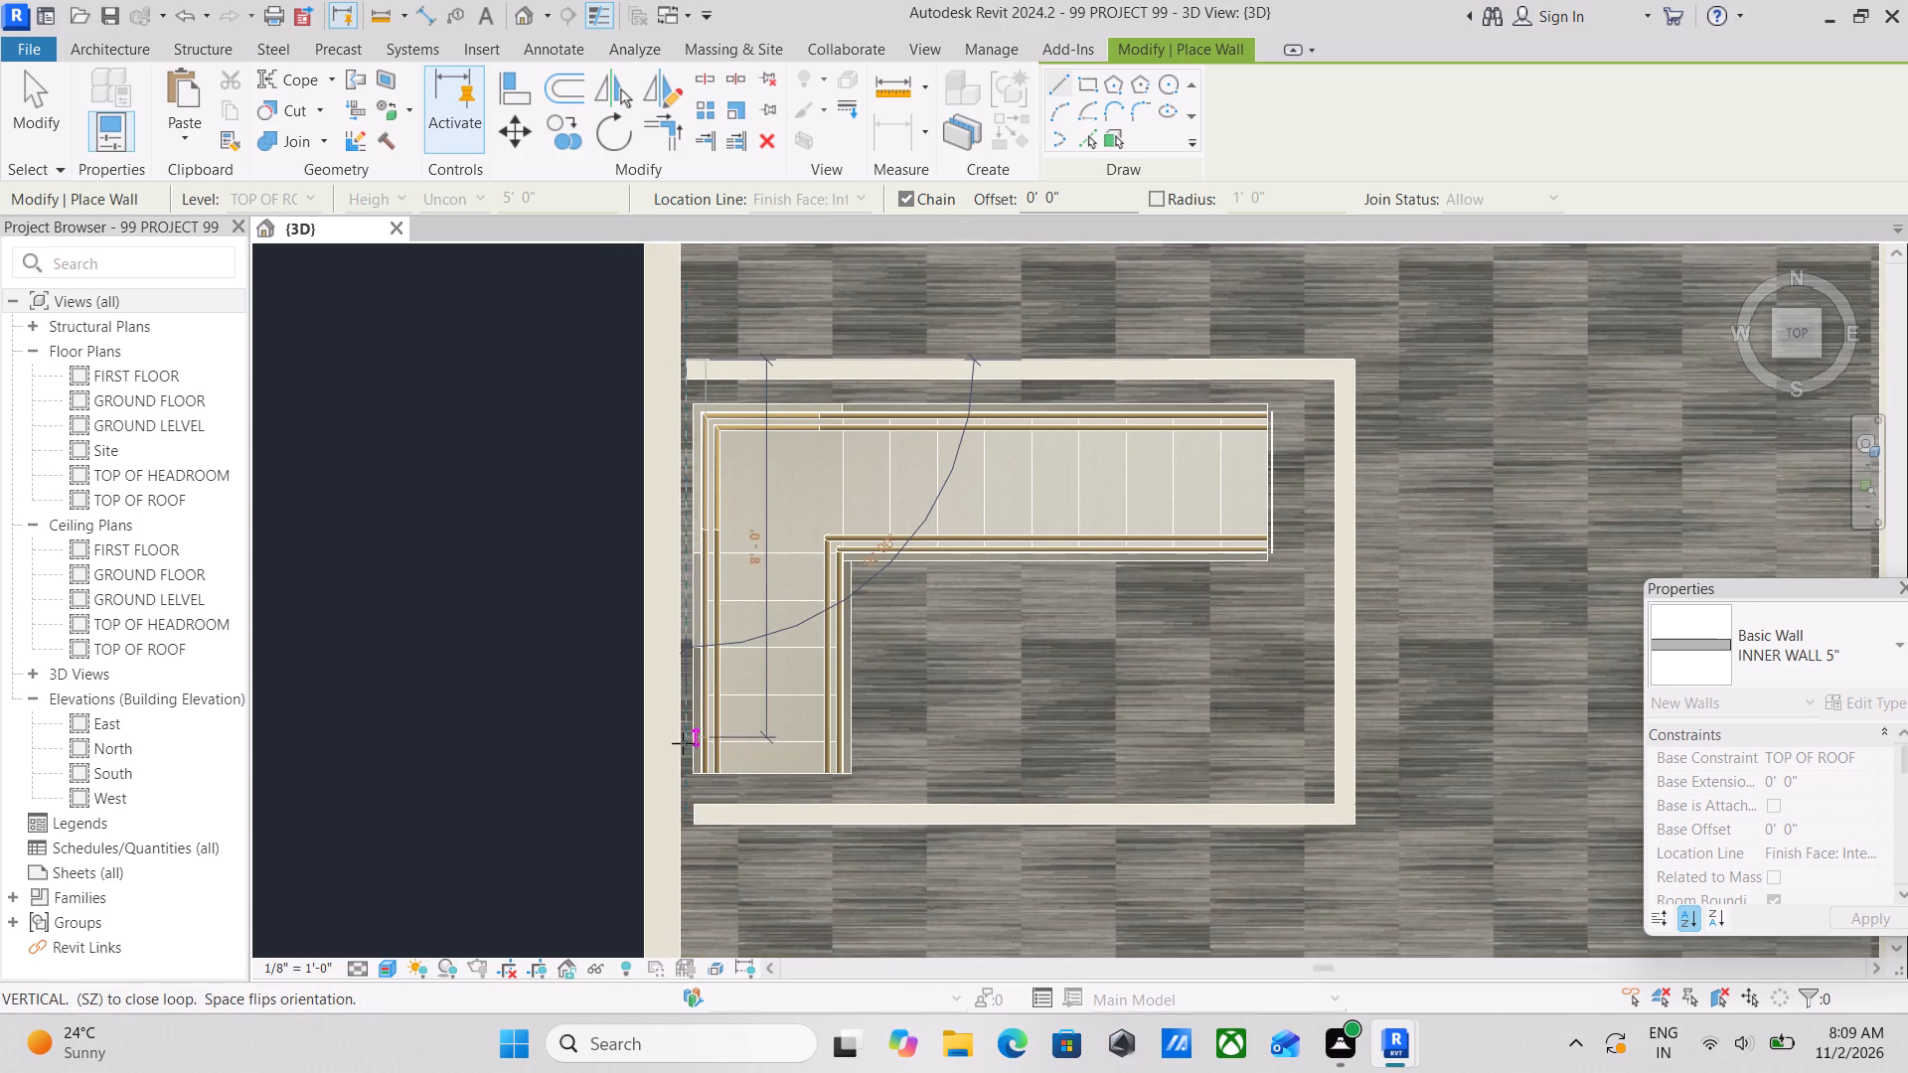
{"action": "left_click", "coordinate": [691, 821]}
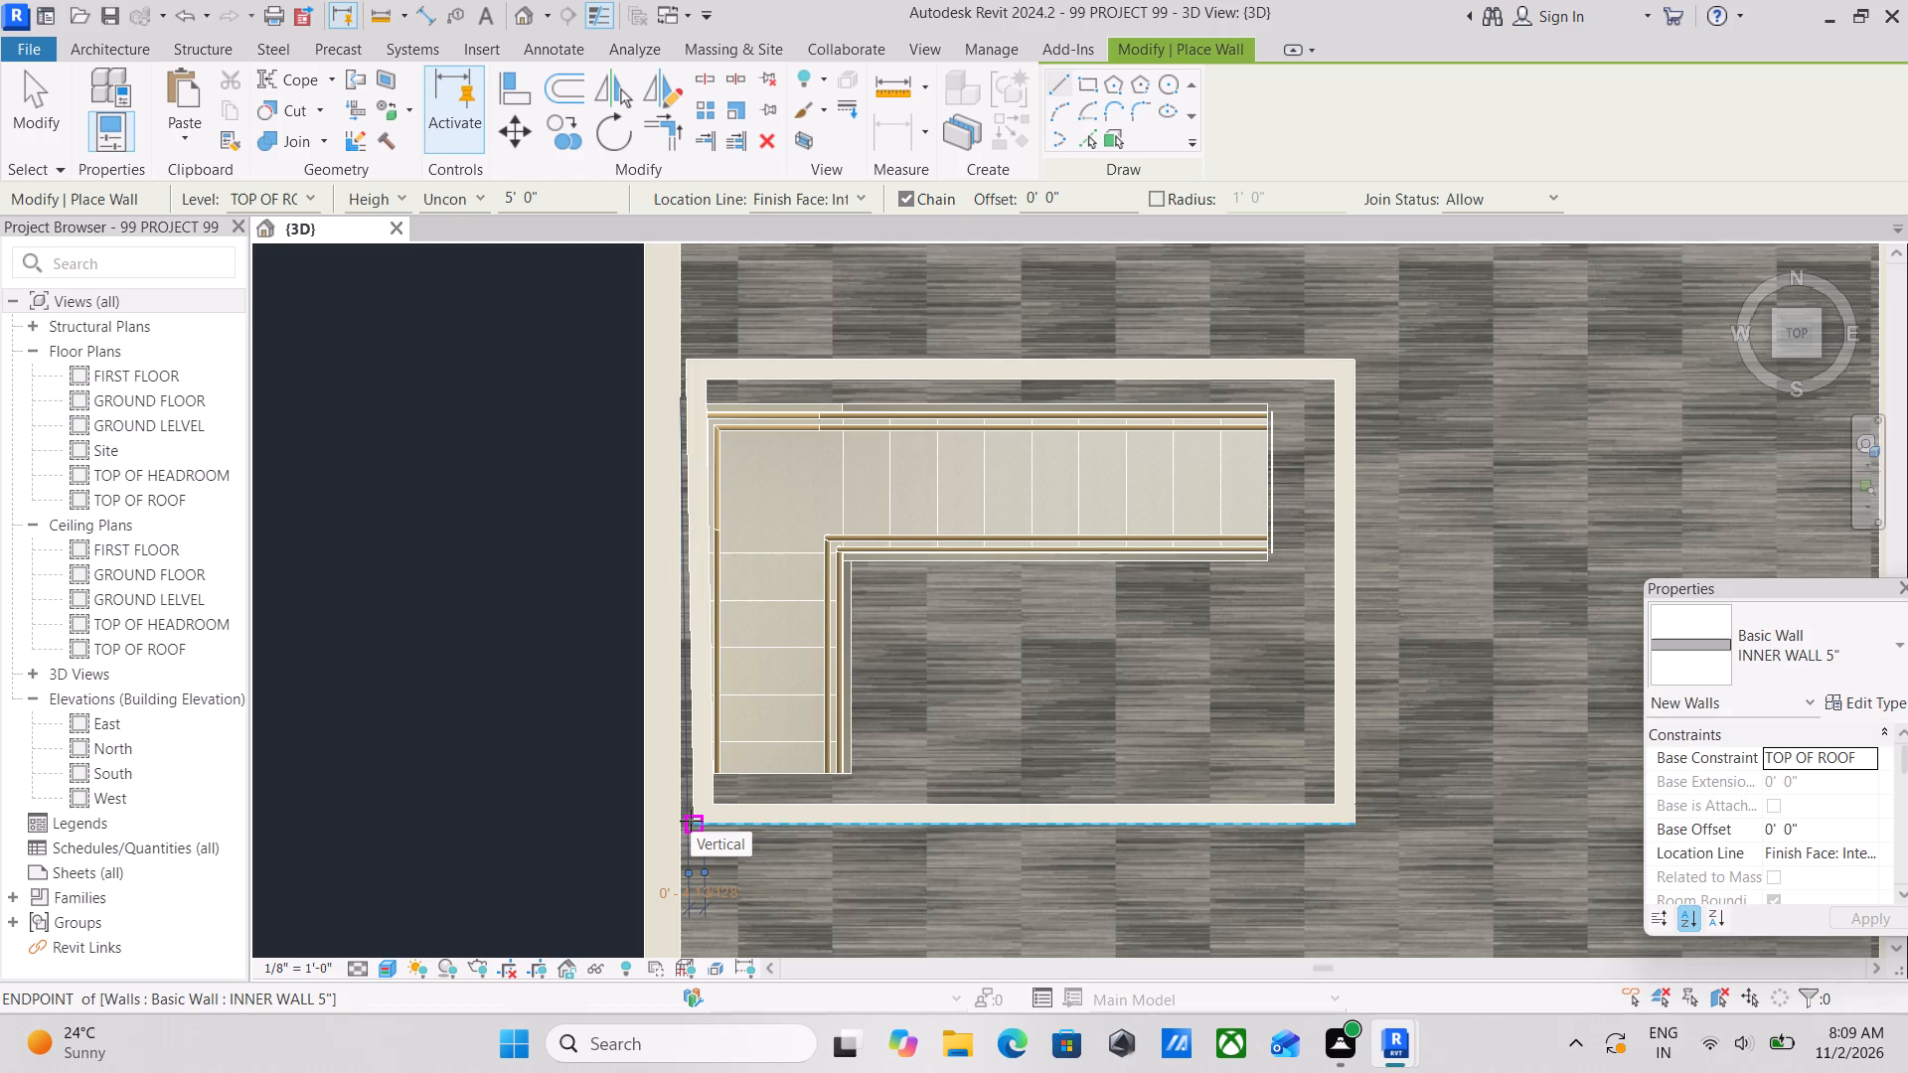
{"action": "key", "text": "Escape"}
{"action": "scroll", "coordinate": [691, 821], "scroll_direction": "up", "scroll_amount": 1}
{"action": "key", "text": "Escape"}
{"action": "scroll", "coordinate": [829, 612], "scroll_direction": "down", "scroll_amount": 4}
{"action": "key", "text": "Escape"}
{"action": "key", "text": "Escape"}
Examine the new stair enclosure from side and angled views, including one wall's constraints and its height relative to the levels.
{"action": "scroll", "coordinate": [879, 642], "scroll_direction": "down", "scroll_amount": 3}
{"action": "scroll", "coordinate": [979, 729], "scroll_direction": "down", "scroll_amount": 1}
{"action": "middle_click_drag", "start_coordinate": [979, 733], "coordinate": [770, 90], "text": "shift"}
{"action": "middle_click_drag", "start_coordinate": [905, 562], "coordinate": [661, 341], "text": "shift"}
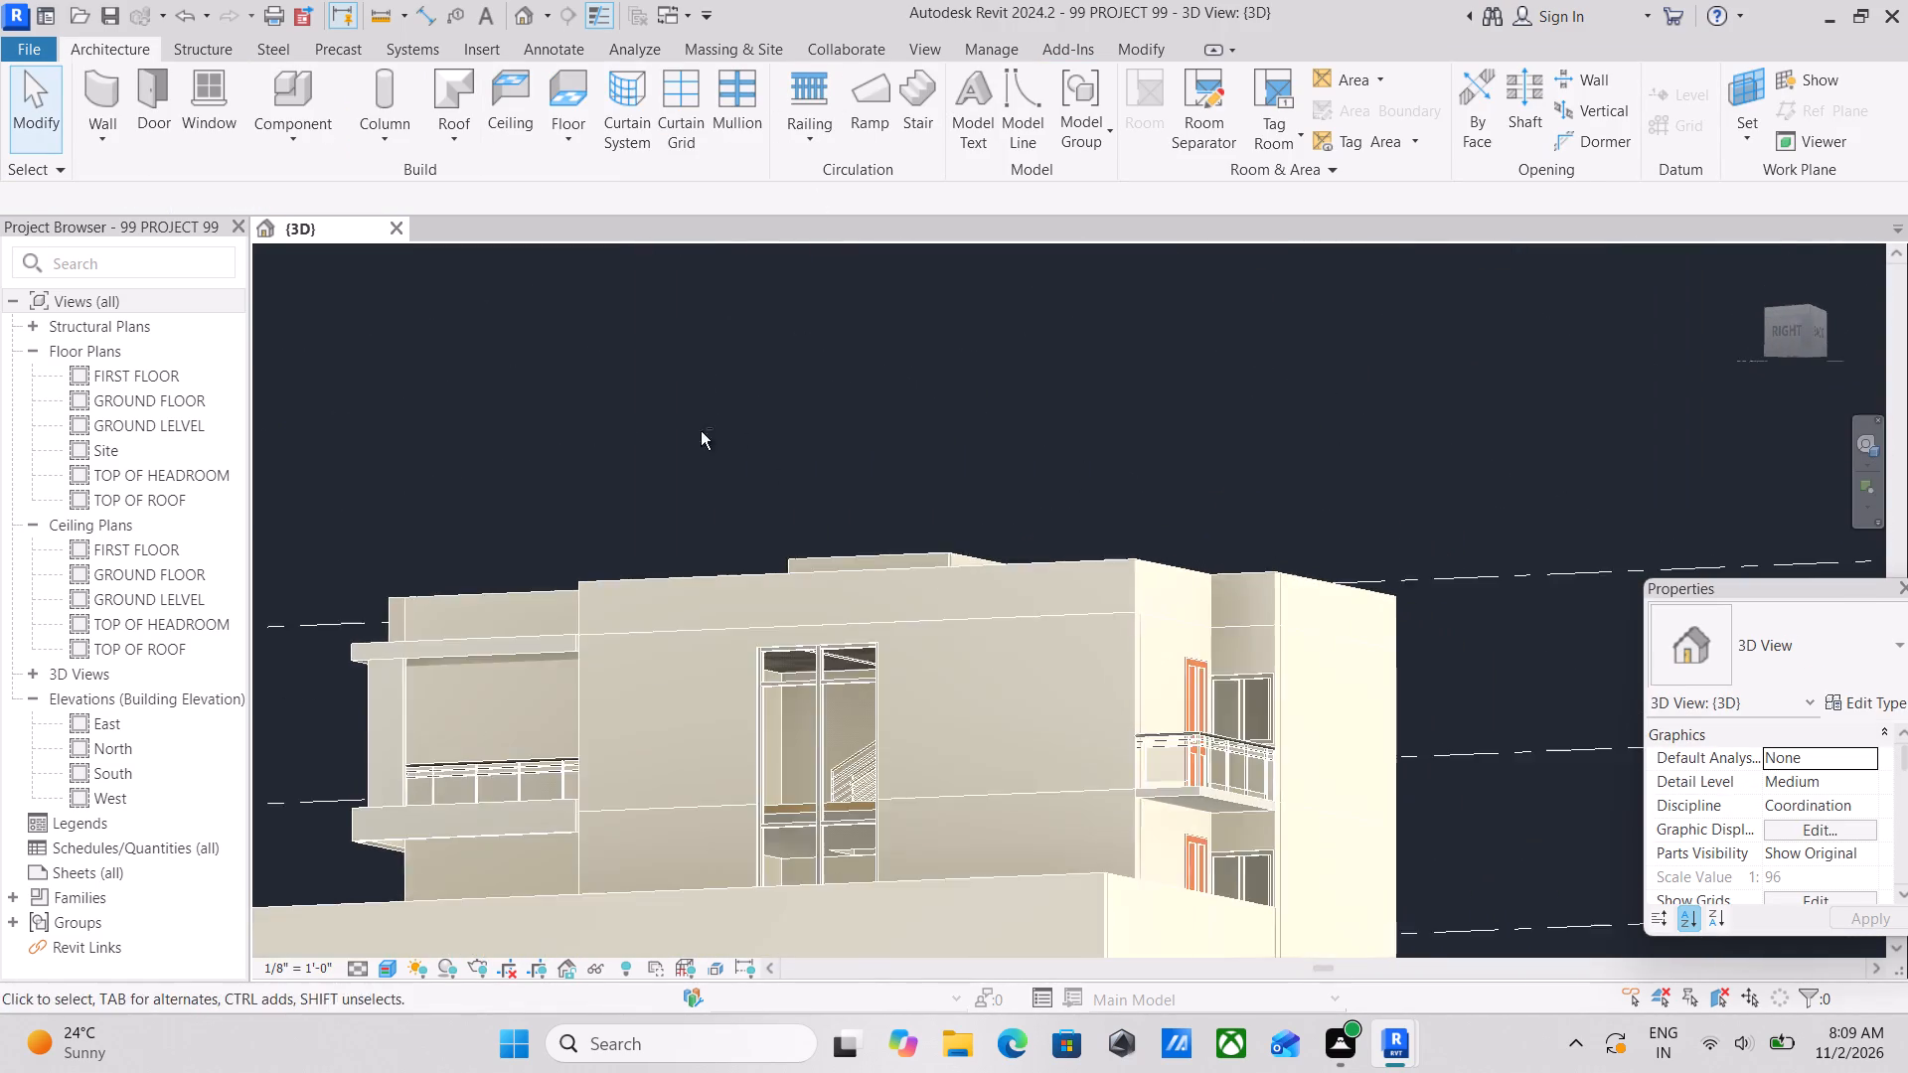
{"action": "middle_click_drag", "start_coordinate": [713, 463], "coordinate": [772, 661], "text": "shift"}
{"action": "scroll", "coordinate": [870, 676], "scroll_direction": "up", "scroll_amount": 4}
{"action": "left_click", "coordinate": [874, 679]}
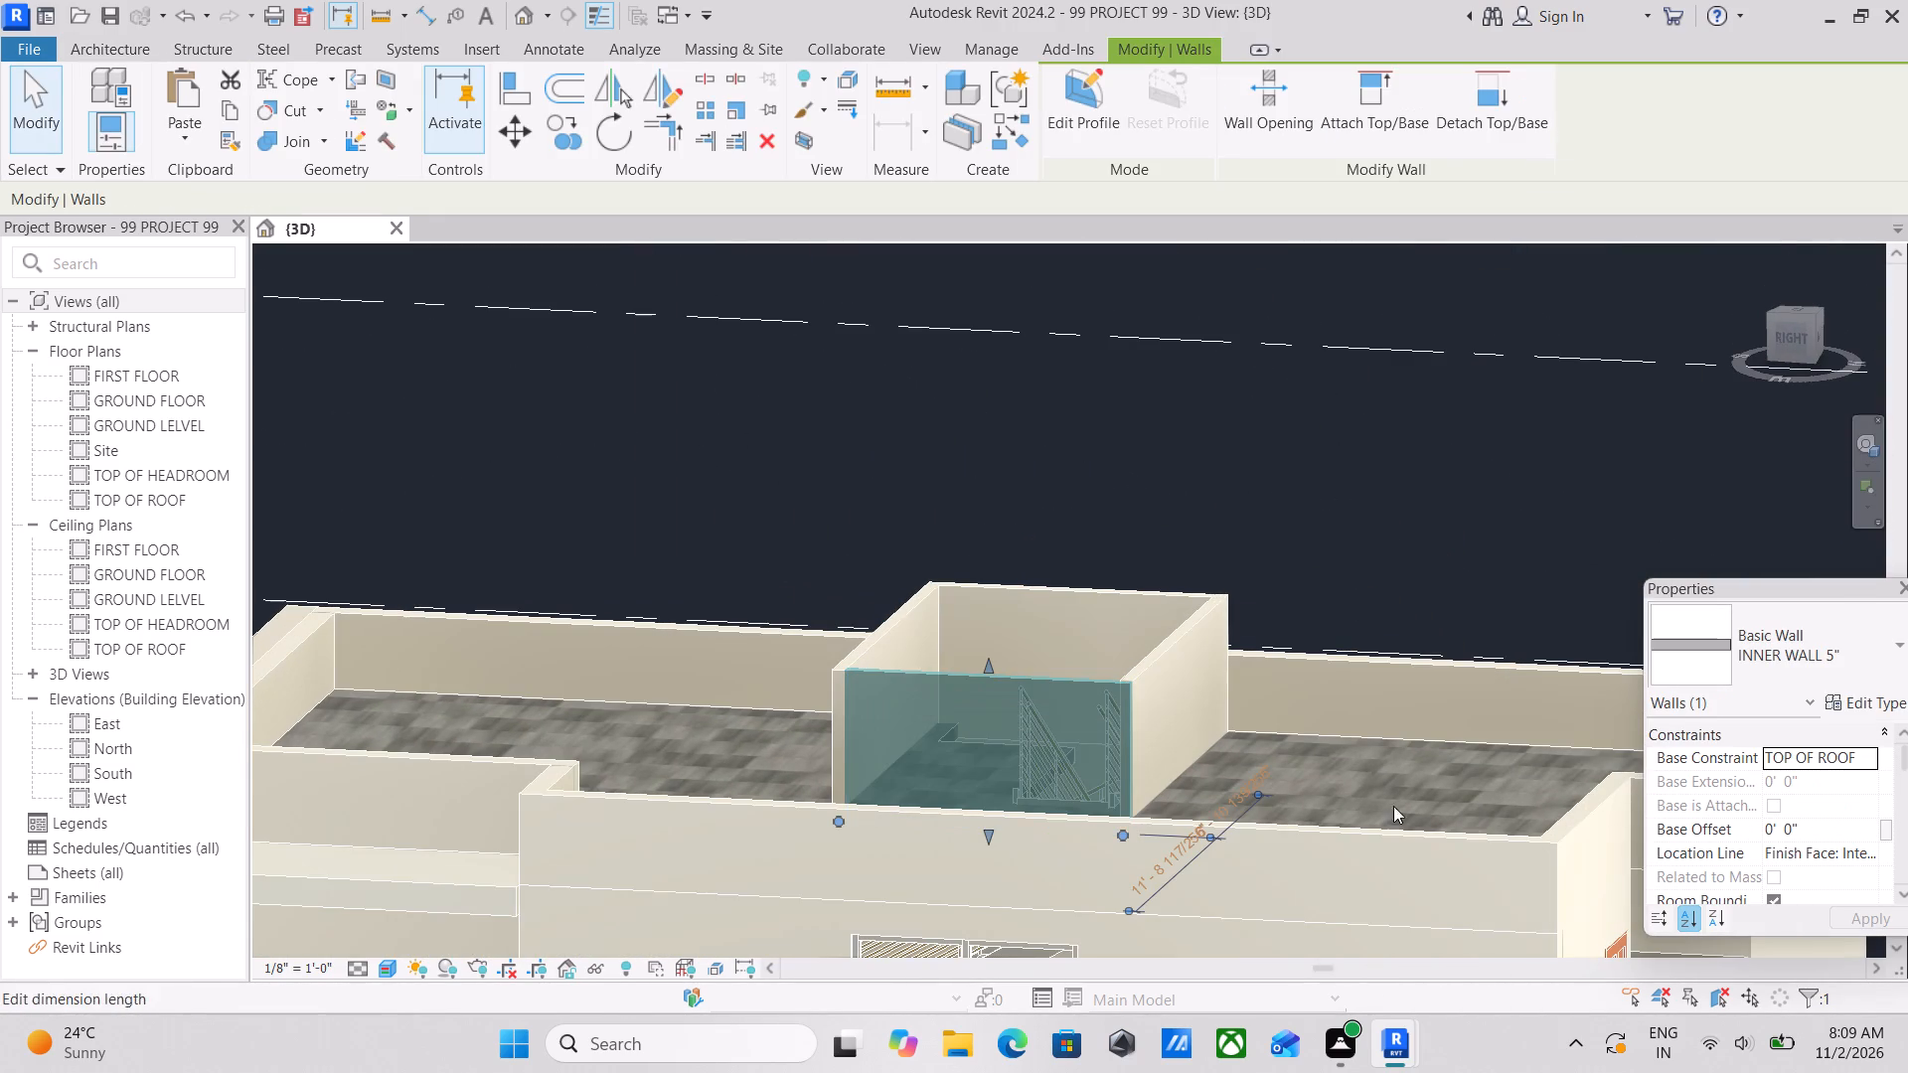
{"action": "scroll", "coordinate": [1867, 764], "scroll_direction": "down", "scroll_amount": 2}
{"action": "scroll", "coordinate": [1314, 714], "scroll_direction": "down", "scroll_amount": 1}
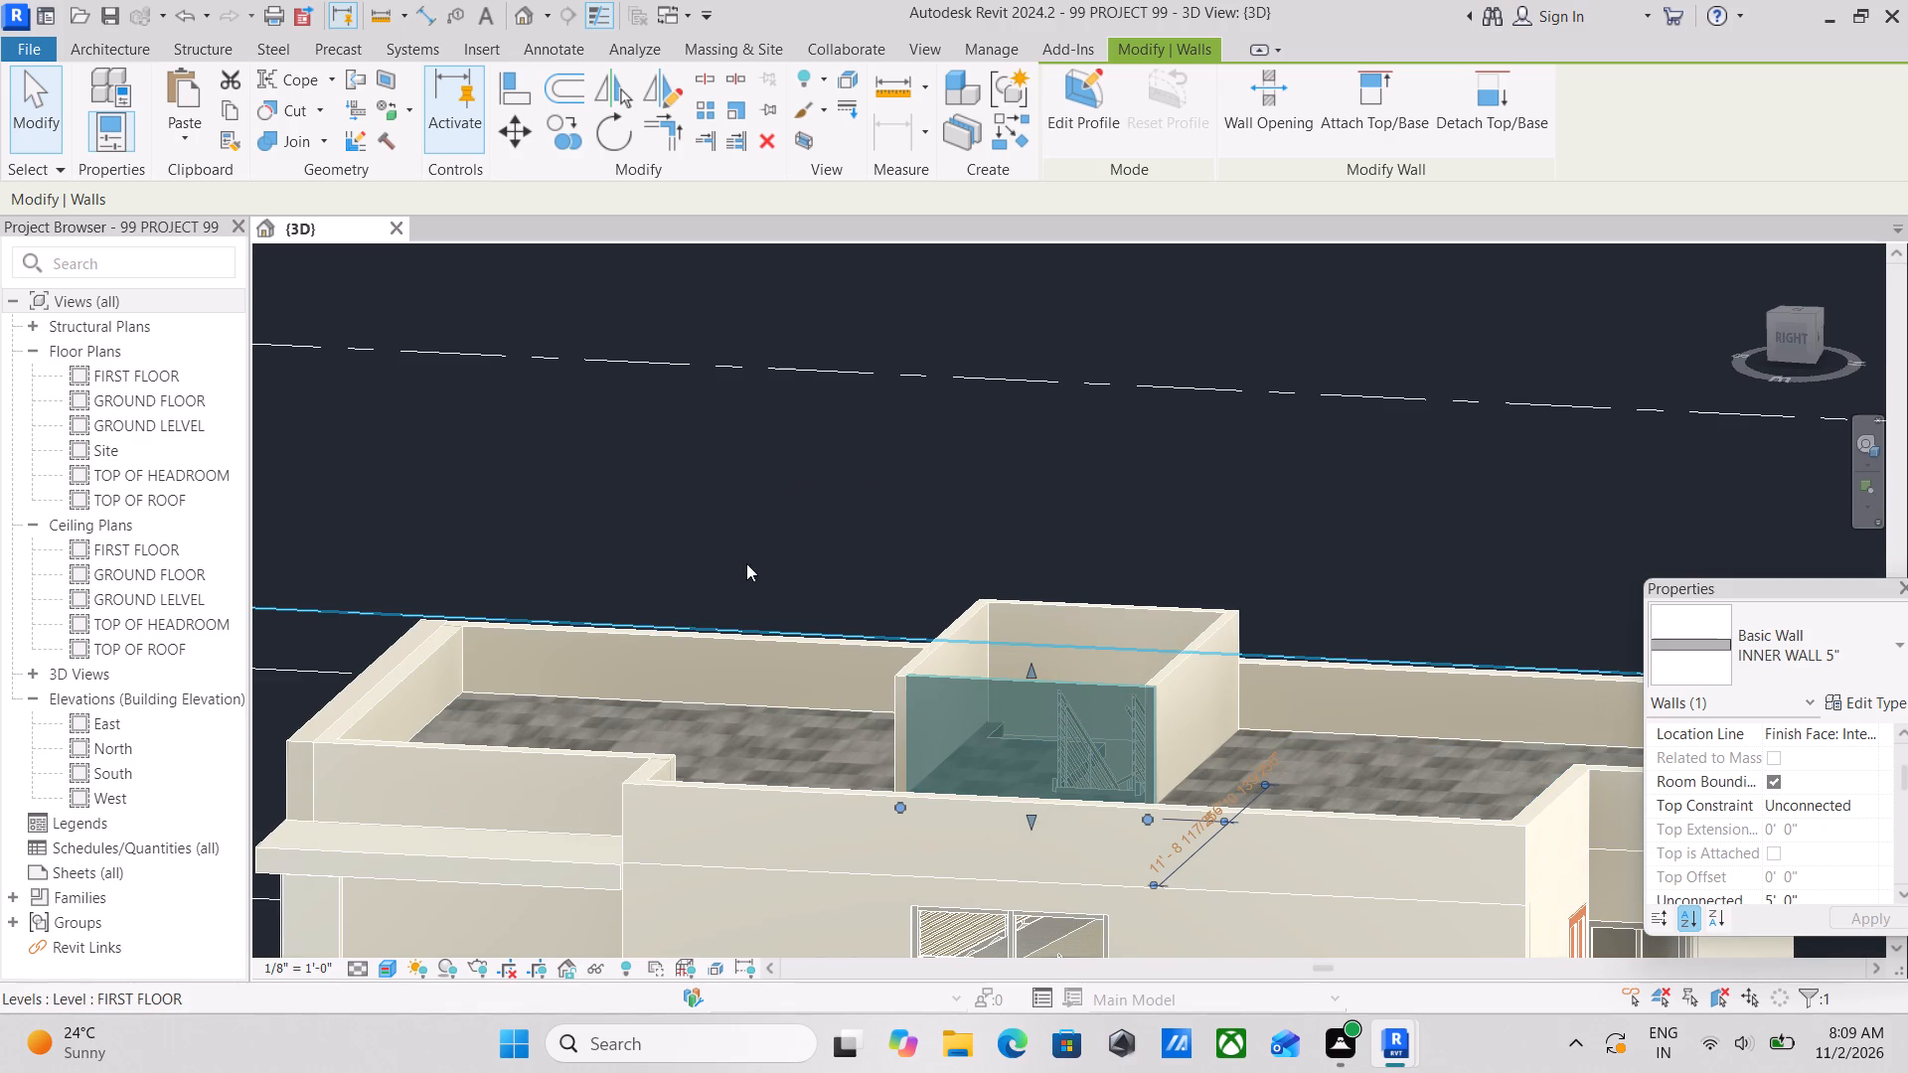
{"action": "scroll", "coordinate": [1017, 620], "scroll_direction": "up", "scroll_amount": 3}
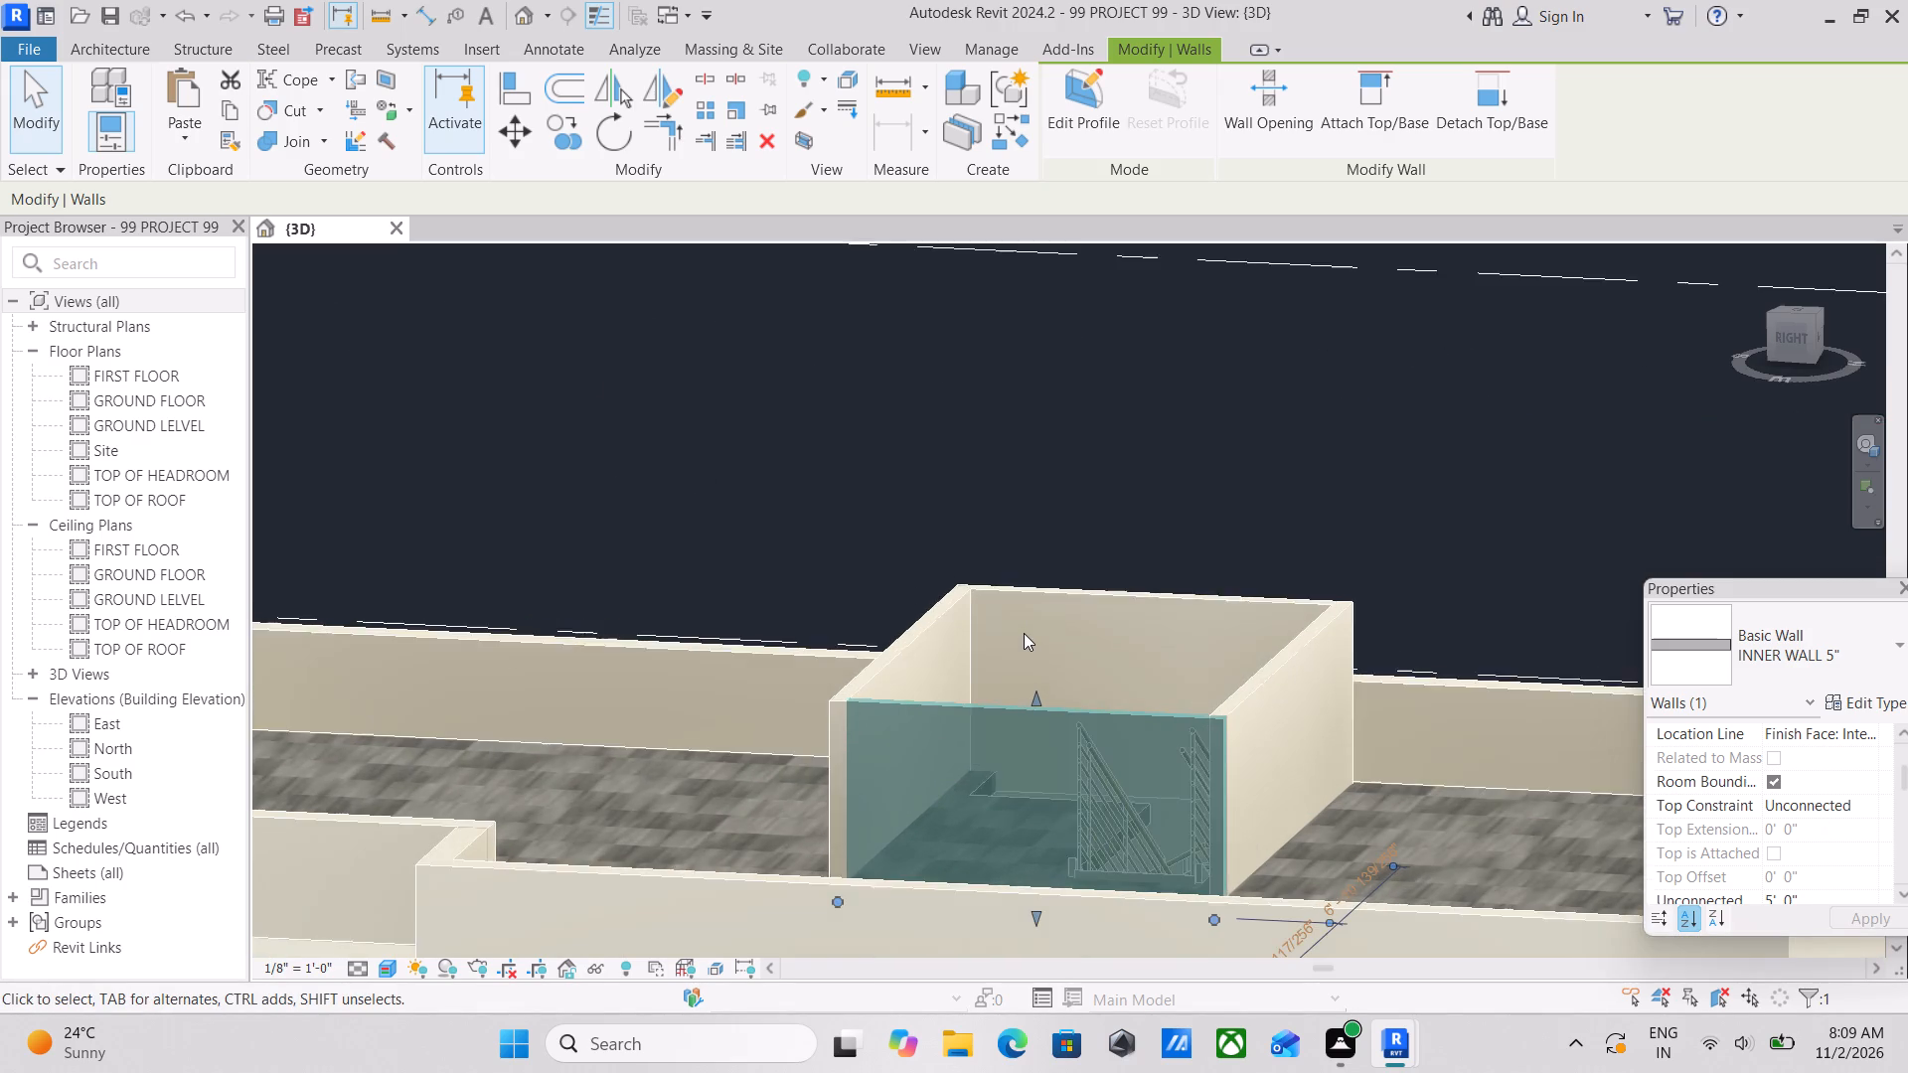
{"action": "scroll", "coordinate": [1024, 633], "scroll_direction": "down", "scroll_amount": 3}
{"action": "key", "text": "Escape"}
{"action": "scroll", "coordinate": [1181, 772], "scroll_direction": "down", "scroll_amount": 1}
{"action": "middle_click_drag", "start_coordinate": [1192, 752], "coordinate": [978, 954], "text": "shift"}
{"action": "scroll", "coordinate": [984, 952], "scroll_direction": "up", "scroll_amount": 1}
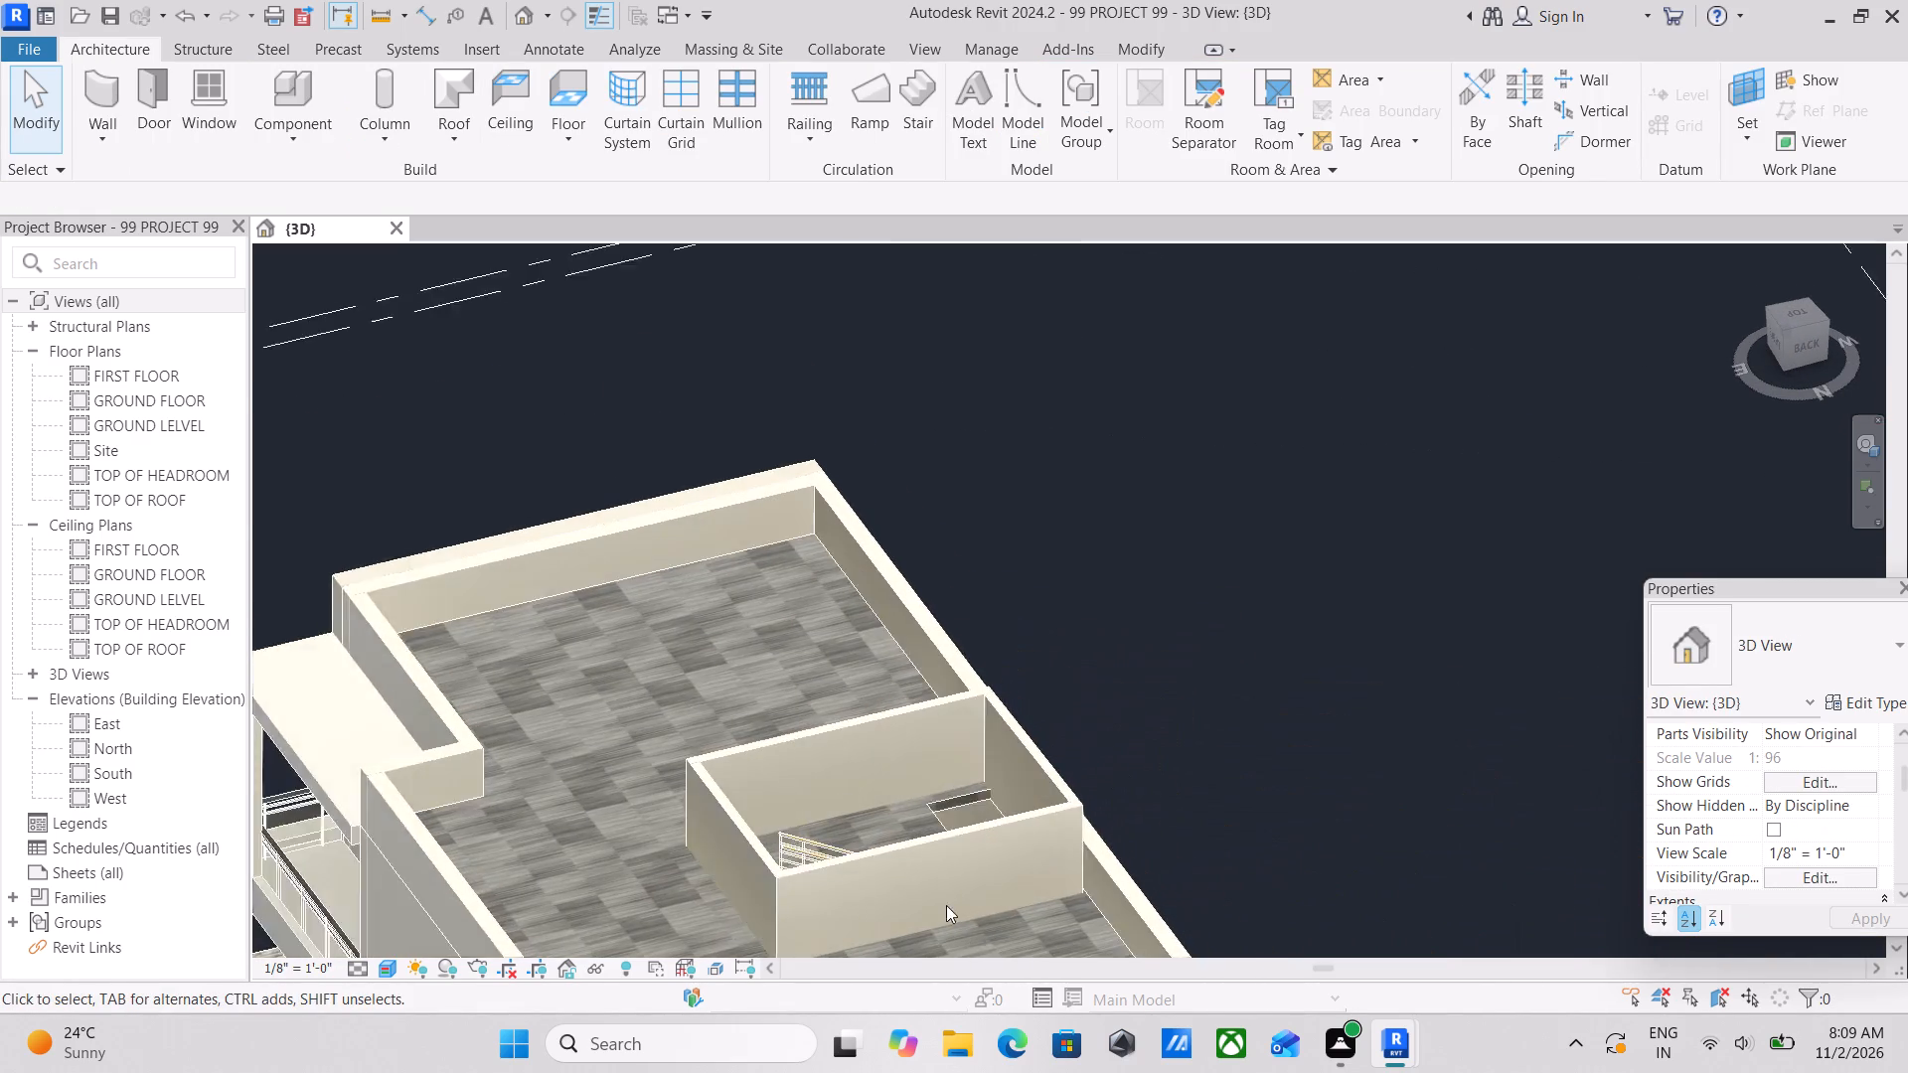
Set the unconnected height of the stair enclosure's north wall to 7'.
{"action": "scroll", "coordinate": [946, 905], "scroll_direction": "up", "scroll_amount": 1}
{"action": "middle_click_drag", "start_coordinate": [906, 815], "coordinate": [969, 679]}
{"action": "scroll", "coordinate": [988, 700], "scroll_direction": "up", "scroll_amount": 2}
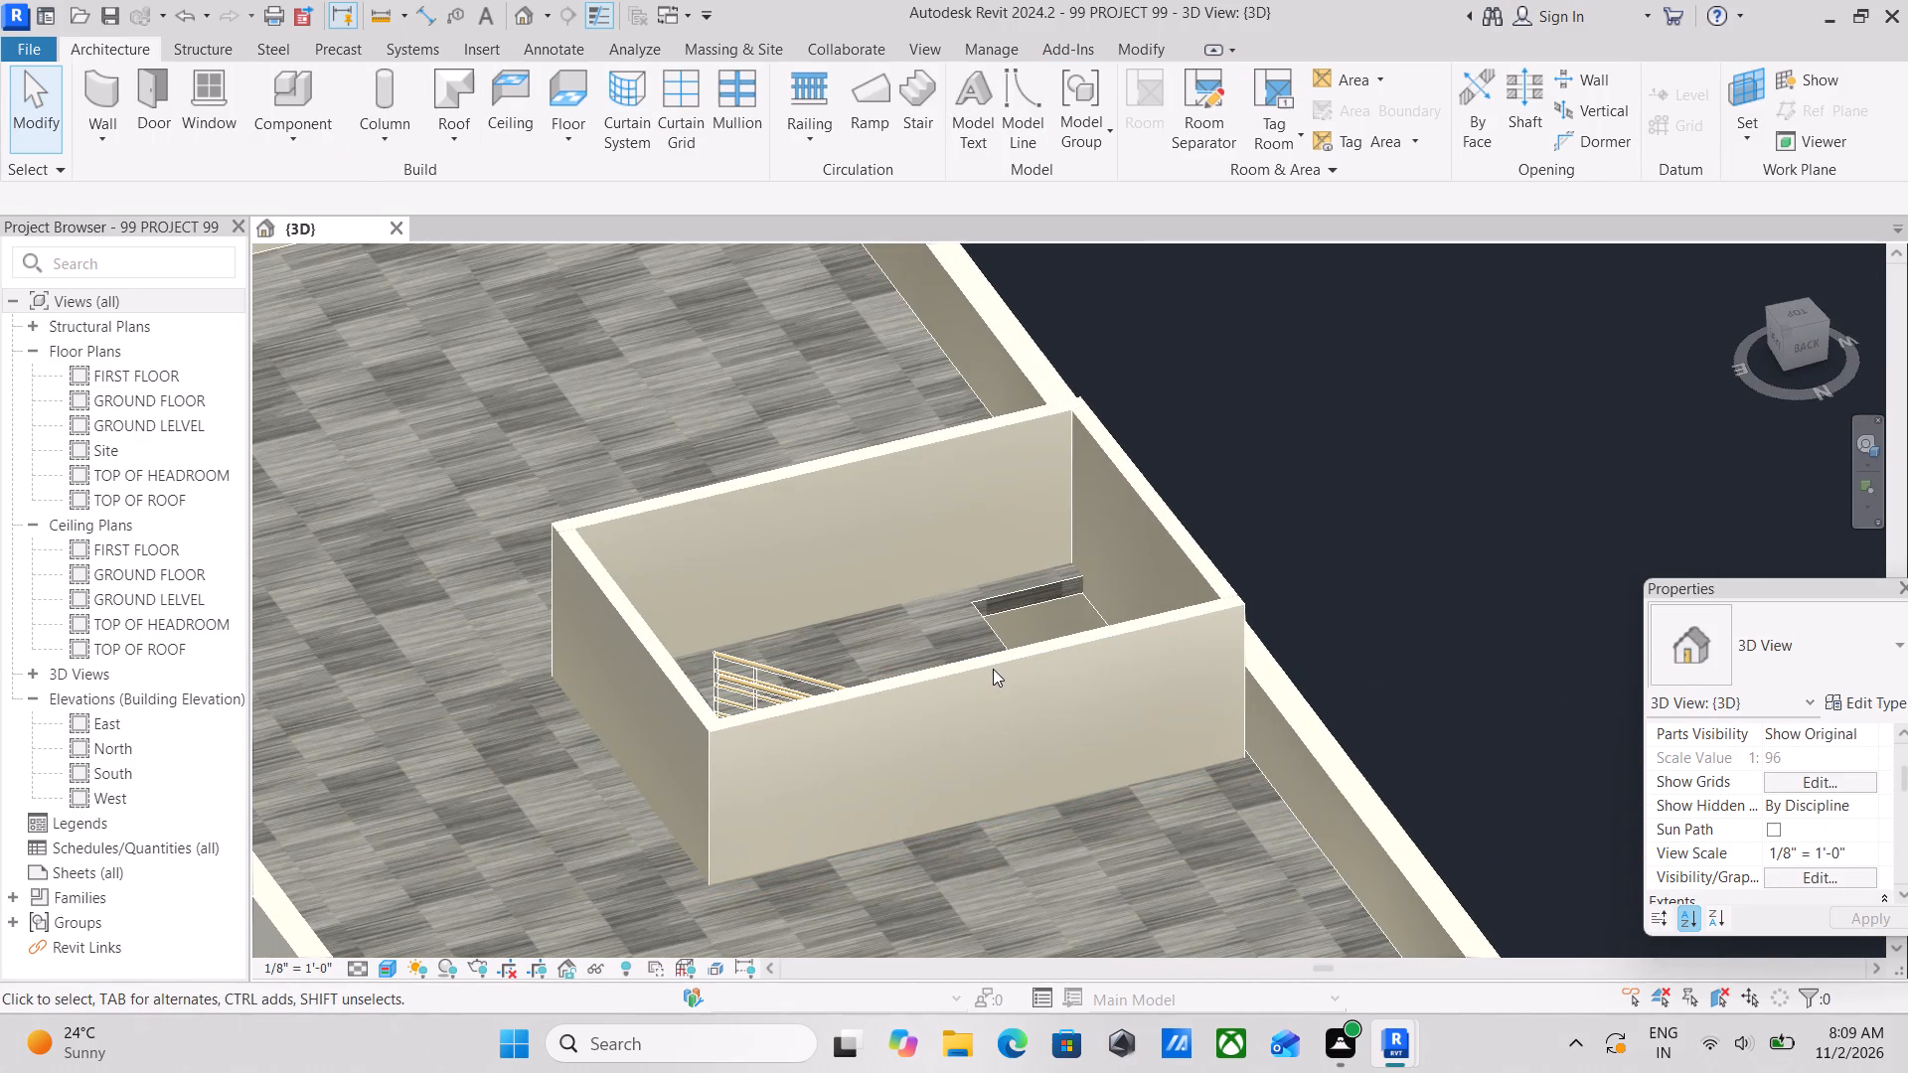
{"action": "left_click", "coordinate": [993, 669]}
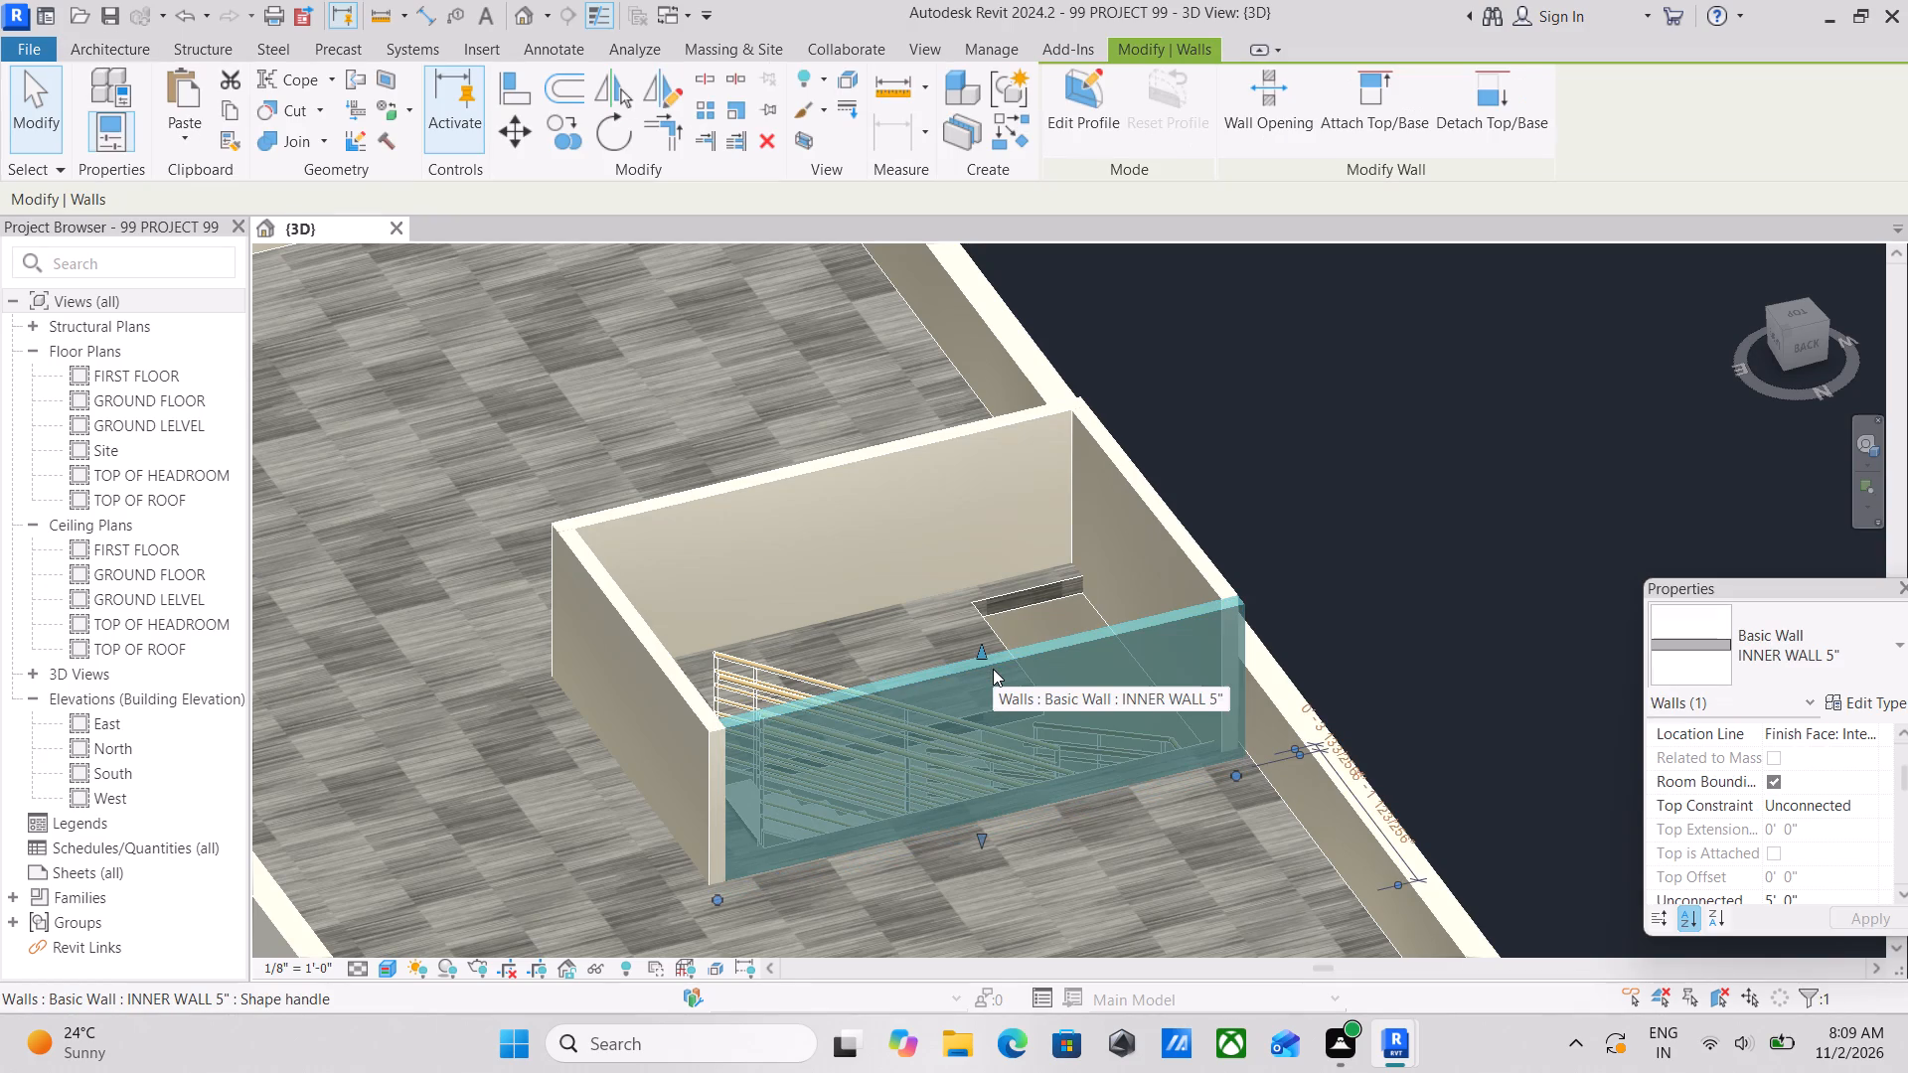
{"action": "scroll", "coordinate": [1002, 670], "scroll_direction": "up", "scroll_amount": 2}
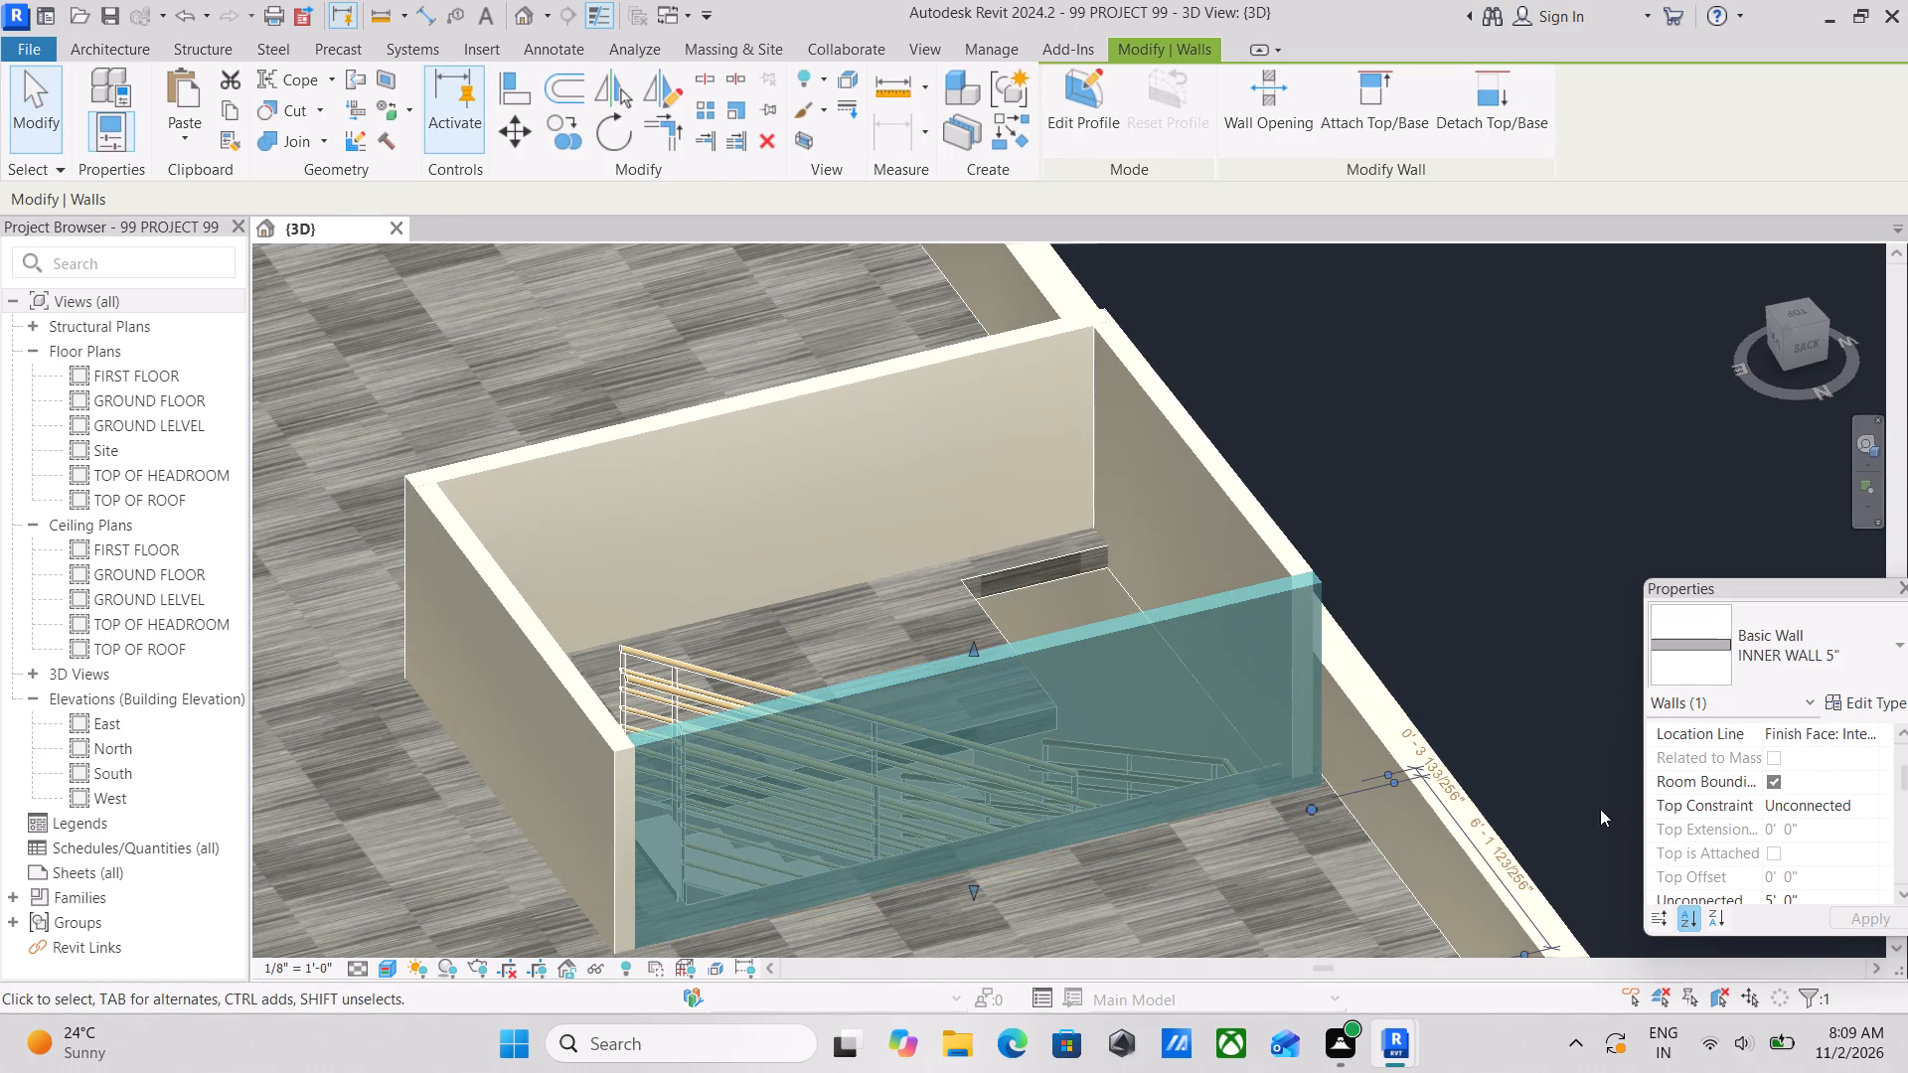
{"action": "scroll", "coordinate": [1841, 819], "scroll_direction": "down", "scroll_amount": 2}
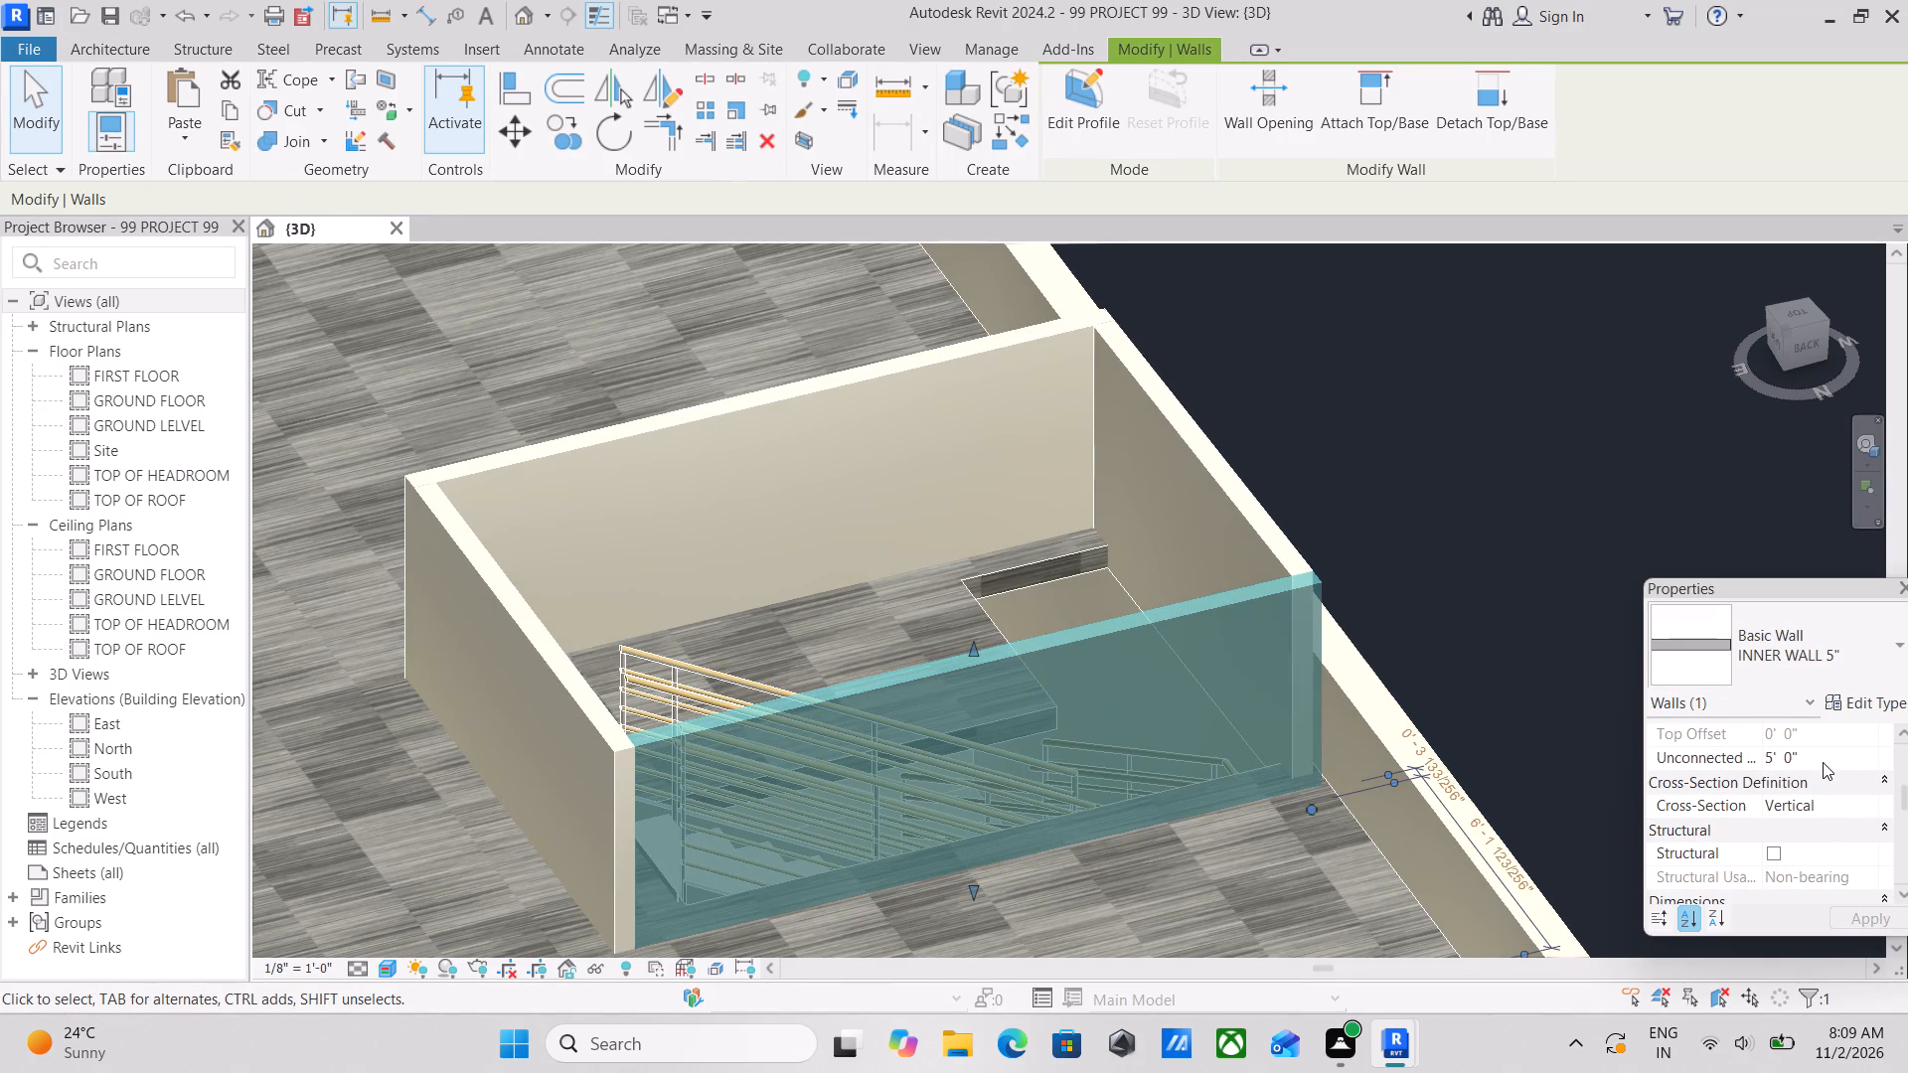
{"action": "left_click", "coordinate": [1823, 762]}
{"action": "type", "text": "7'"}
{"action": "key", "text": "Return"}
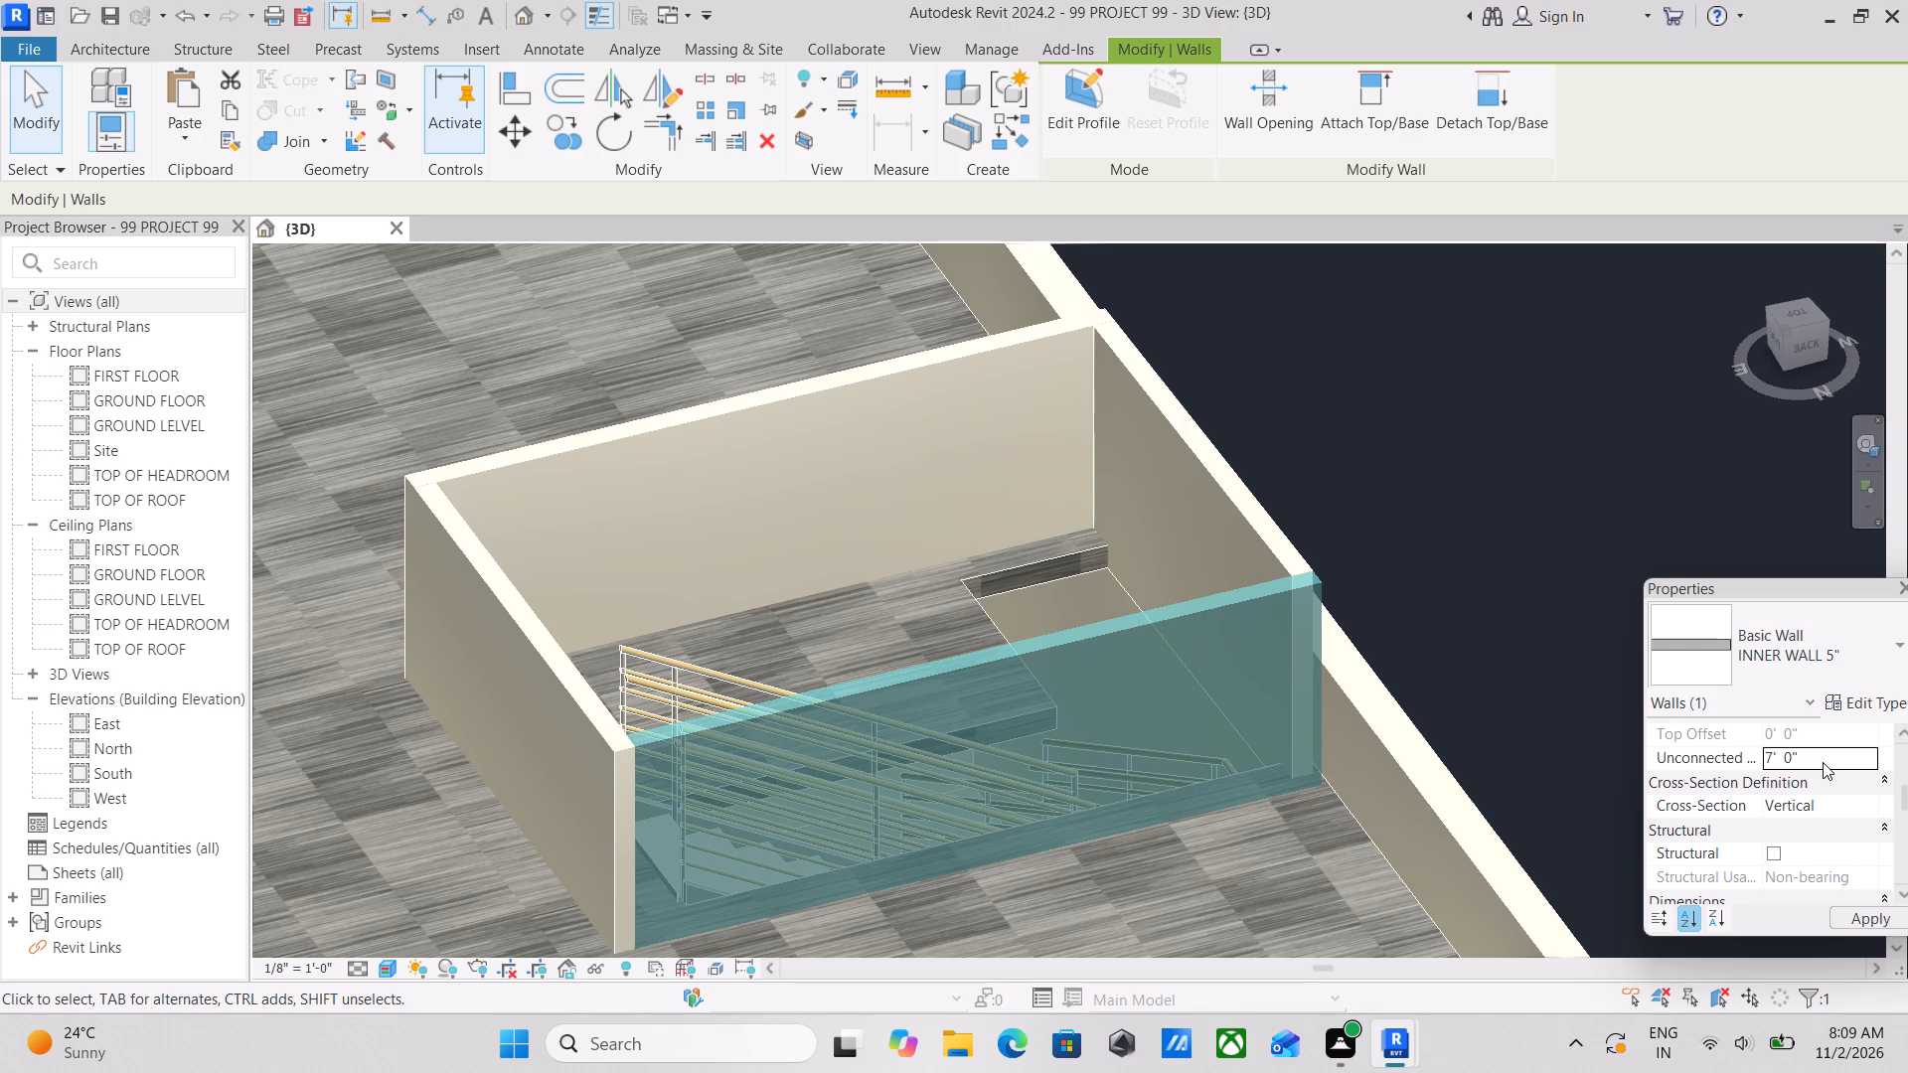
{"action": "key", "text": "Escape"}
Set the unconnected height of the stair enclosure's south wall to 7'.
{"action": "left_click", "coordinate": [906, 364]}
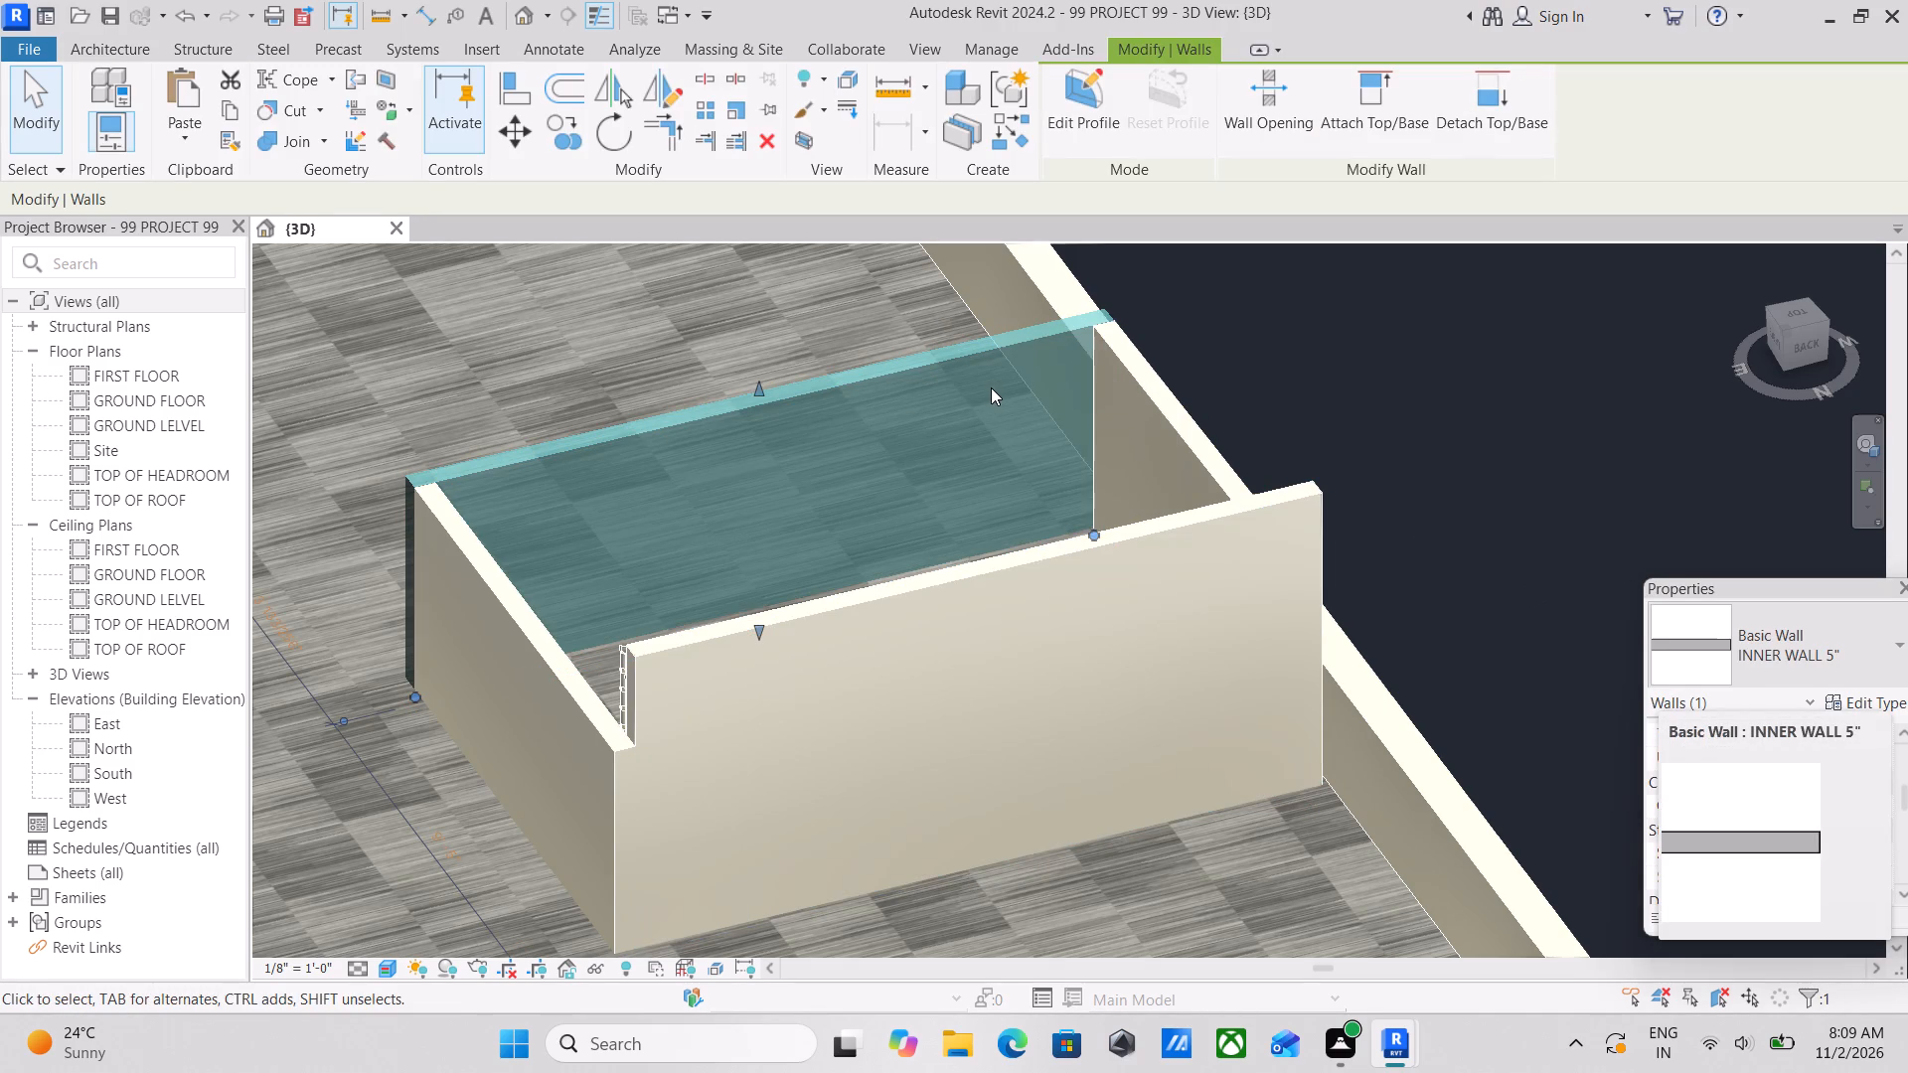
{"action": "left_click", "coordinate": [1838, 761]}
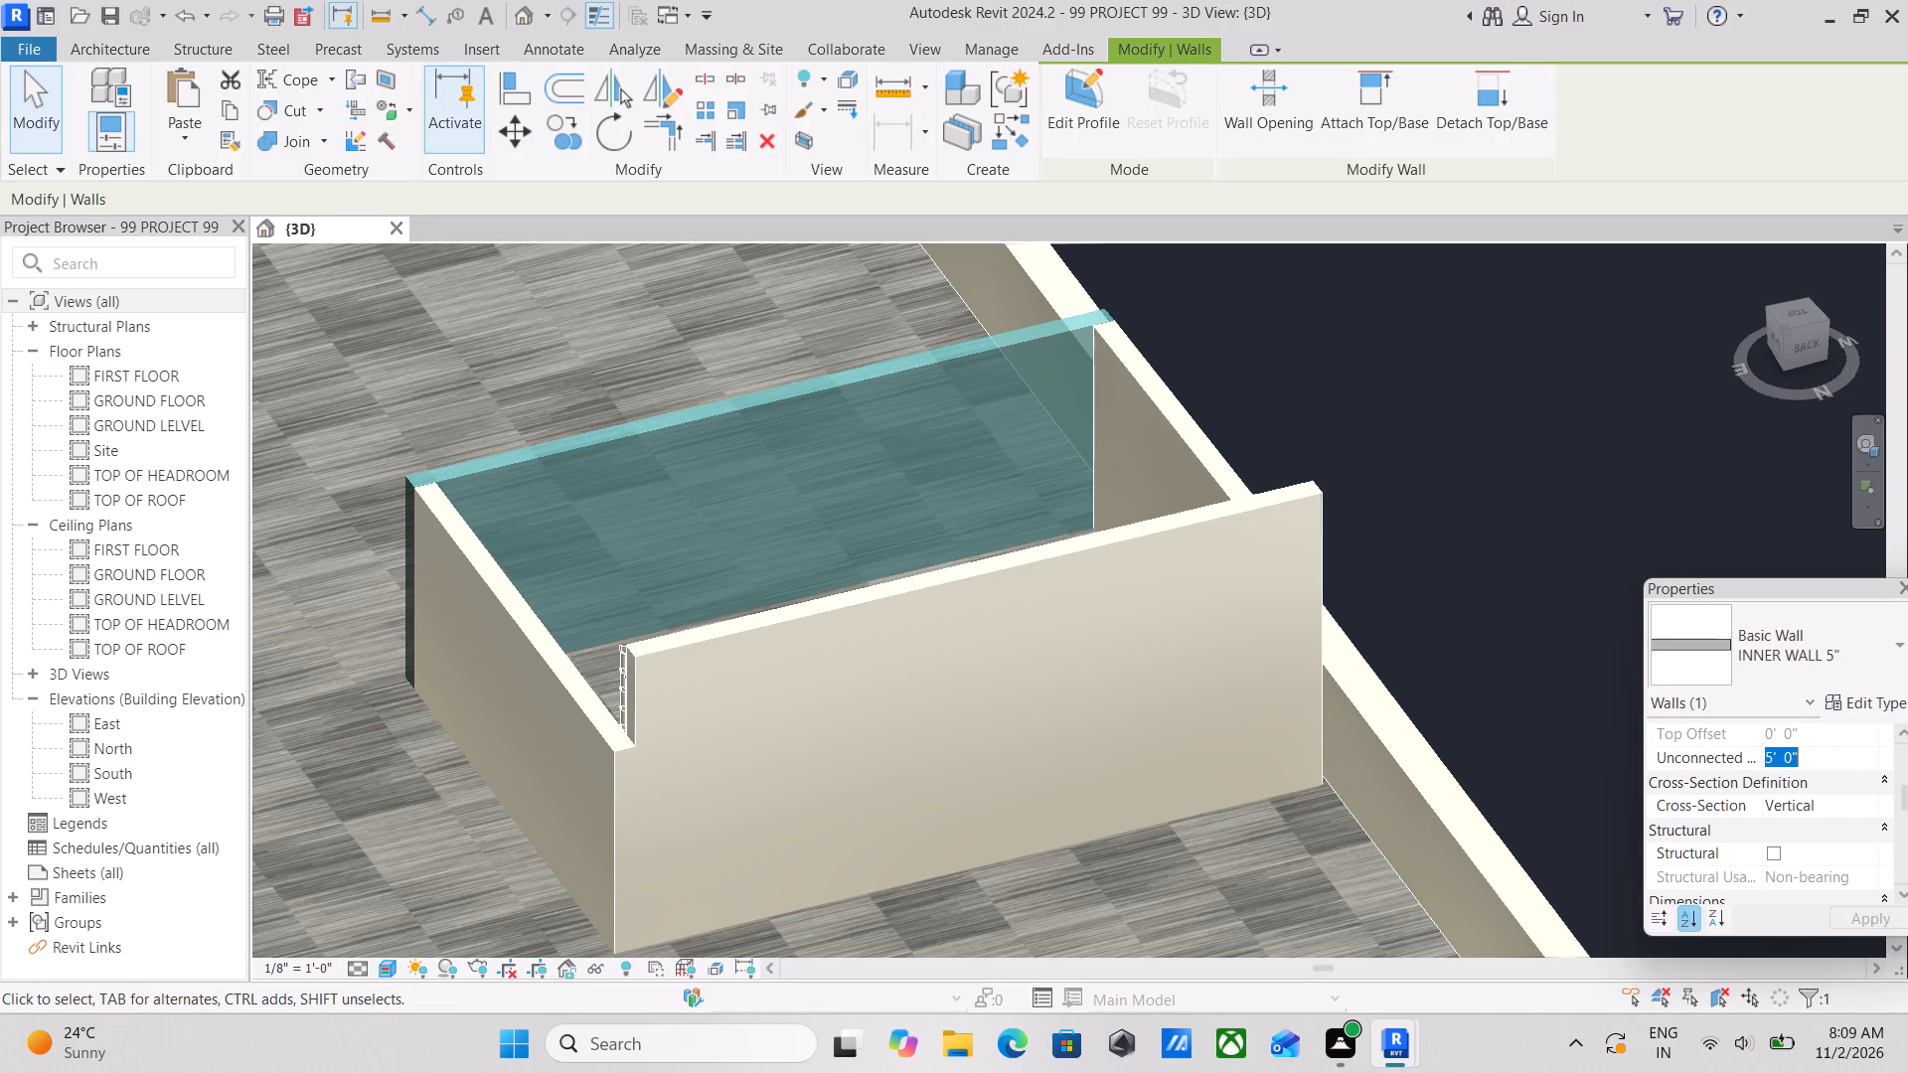
{"action": "type", "text": "7'"}
{"action": "key", "text": "Return"}
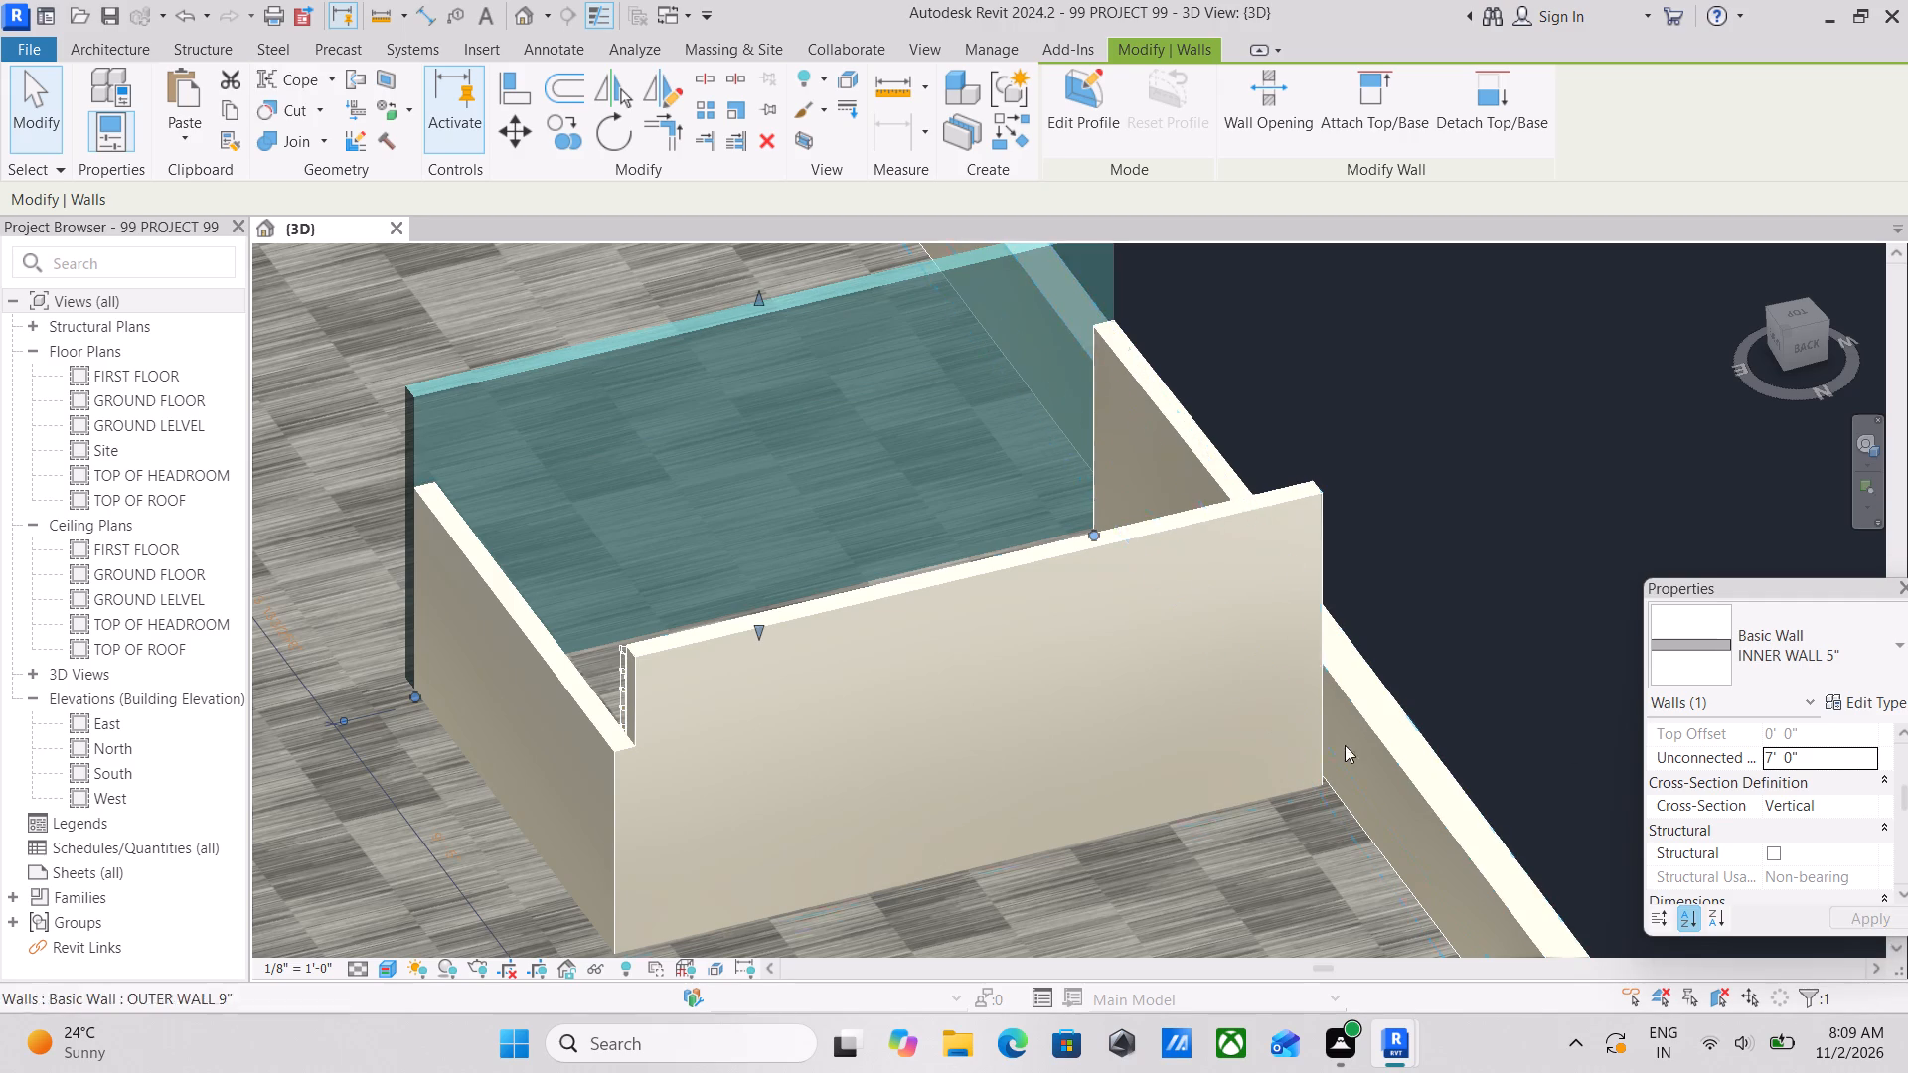
{"action": "key", "text": "Escape"}
Set the unconnected height of the stair enclosure's east wall to 7'.
{"action": "left_click", "coordinate": [524, 622]}
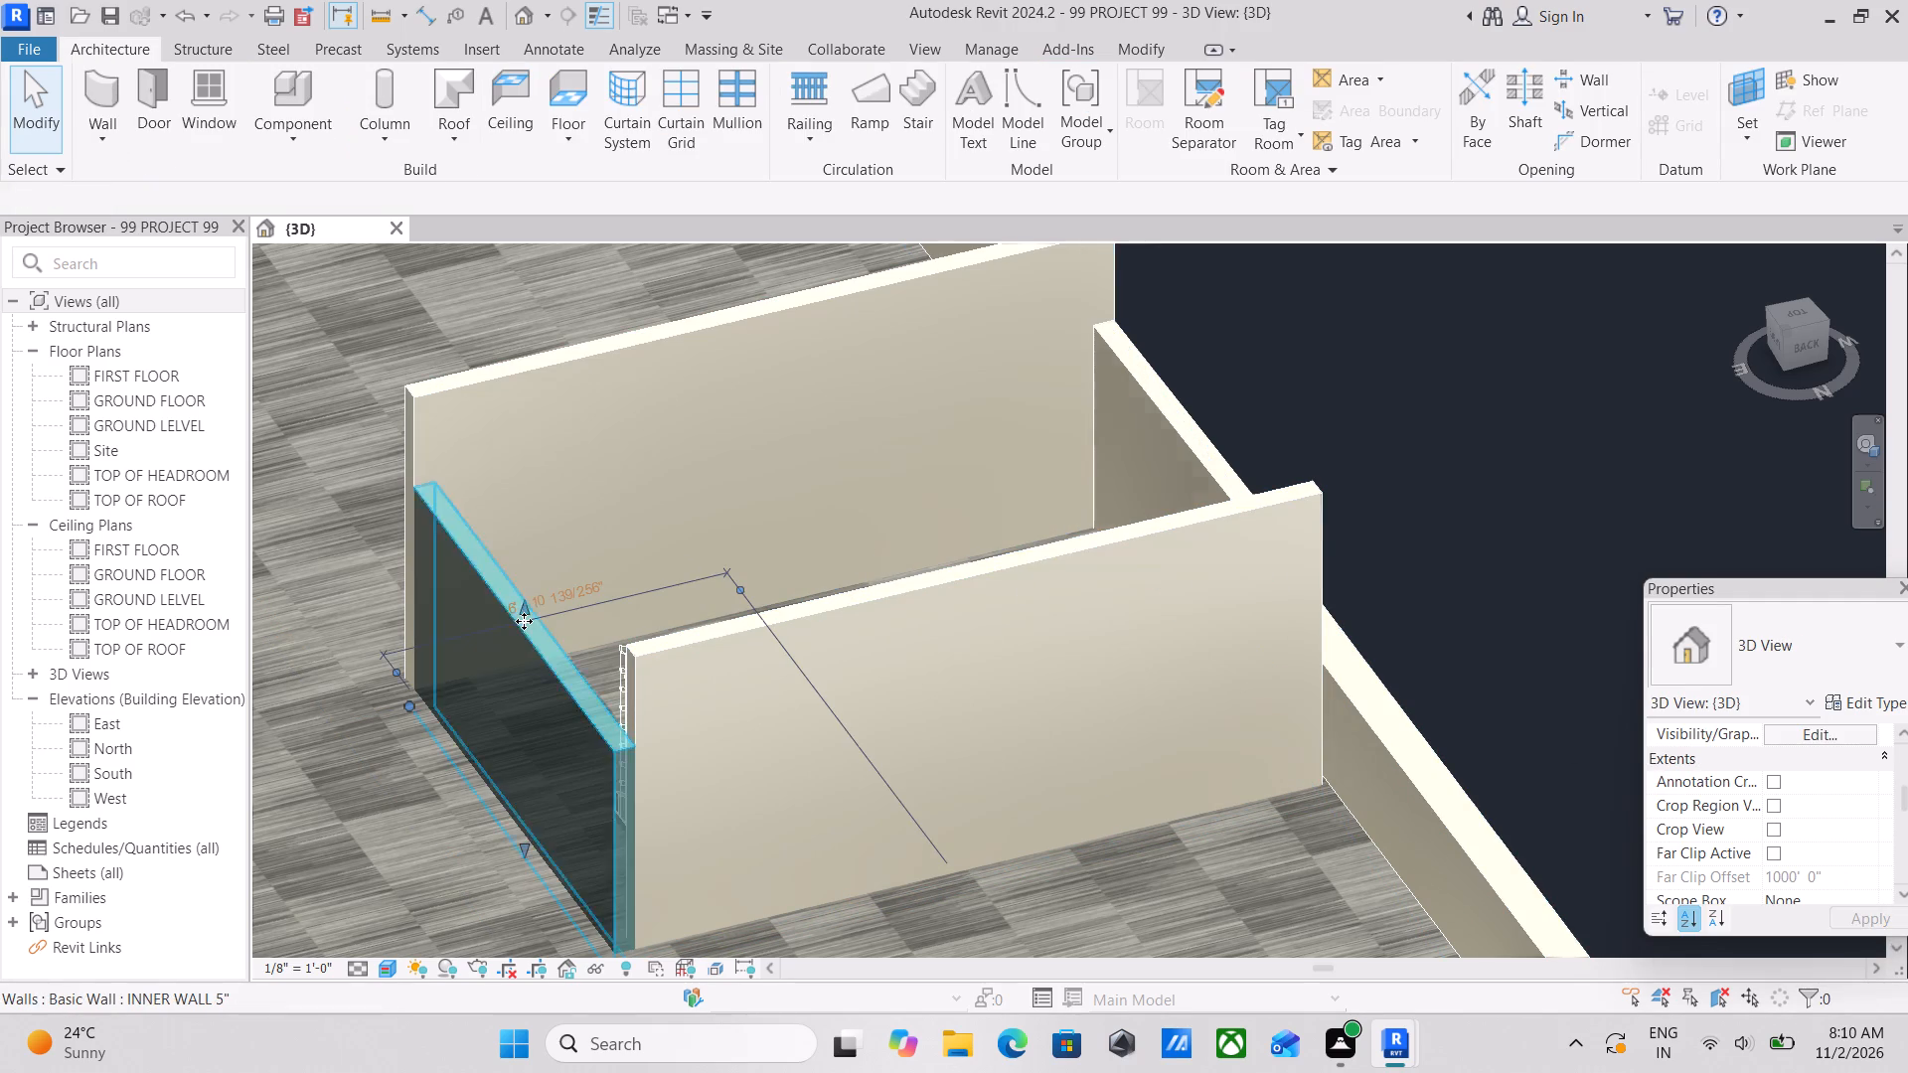
{"action": "left_click", "coordinate": [1815, 757]}
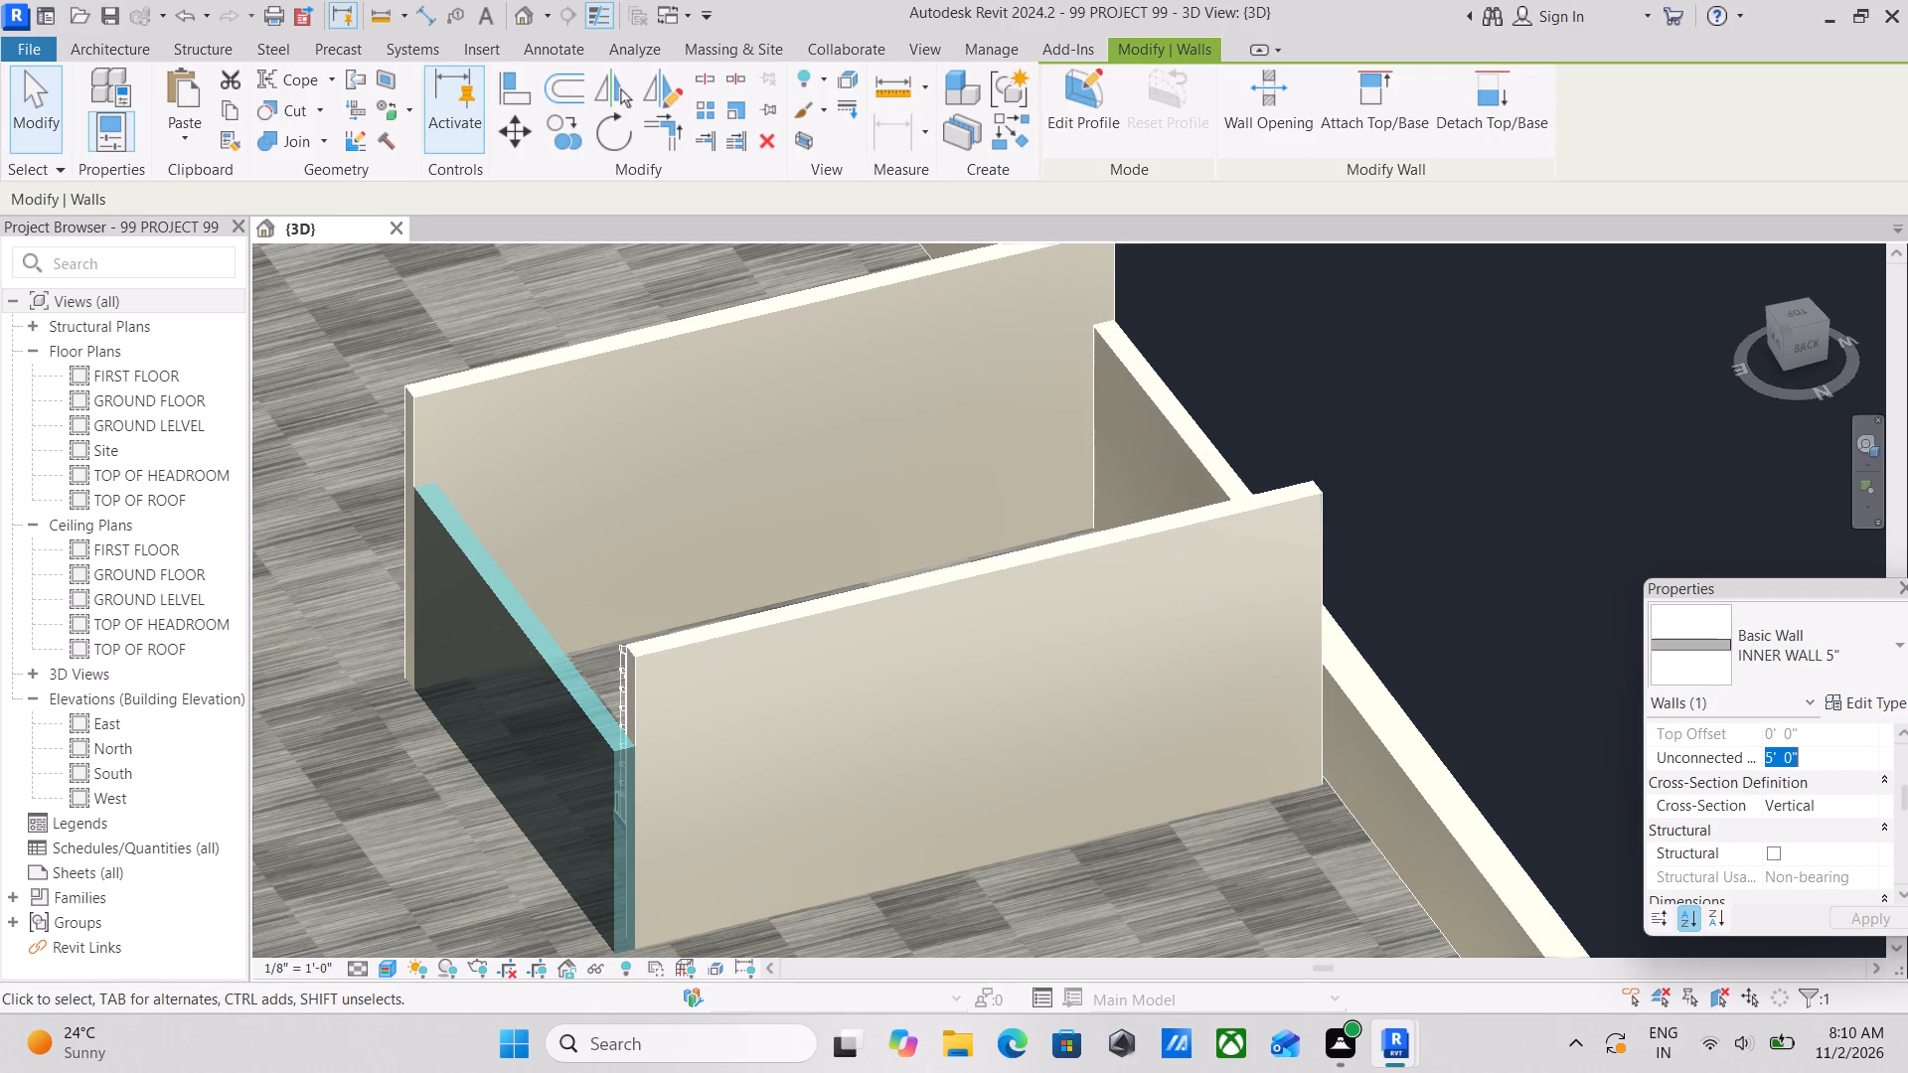
{"action": "type", "text": "7'"}
{"action": "key", "text": "Return"}
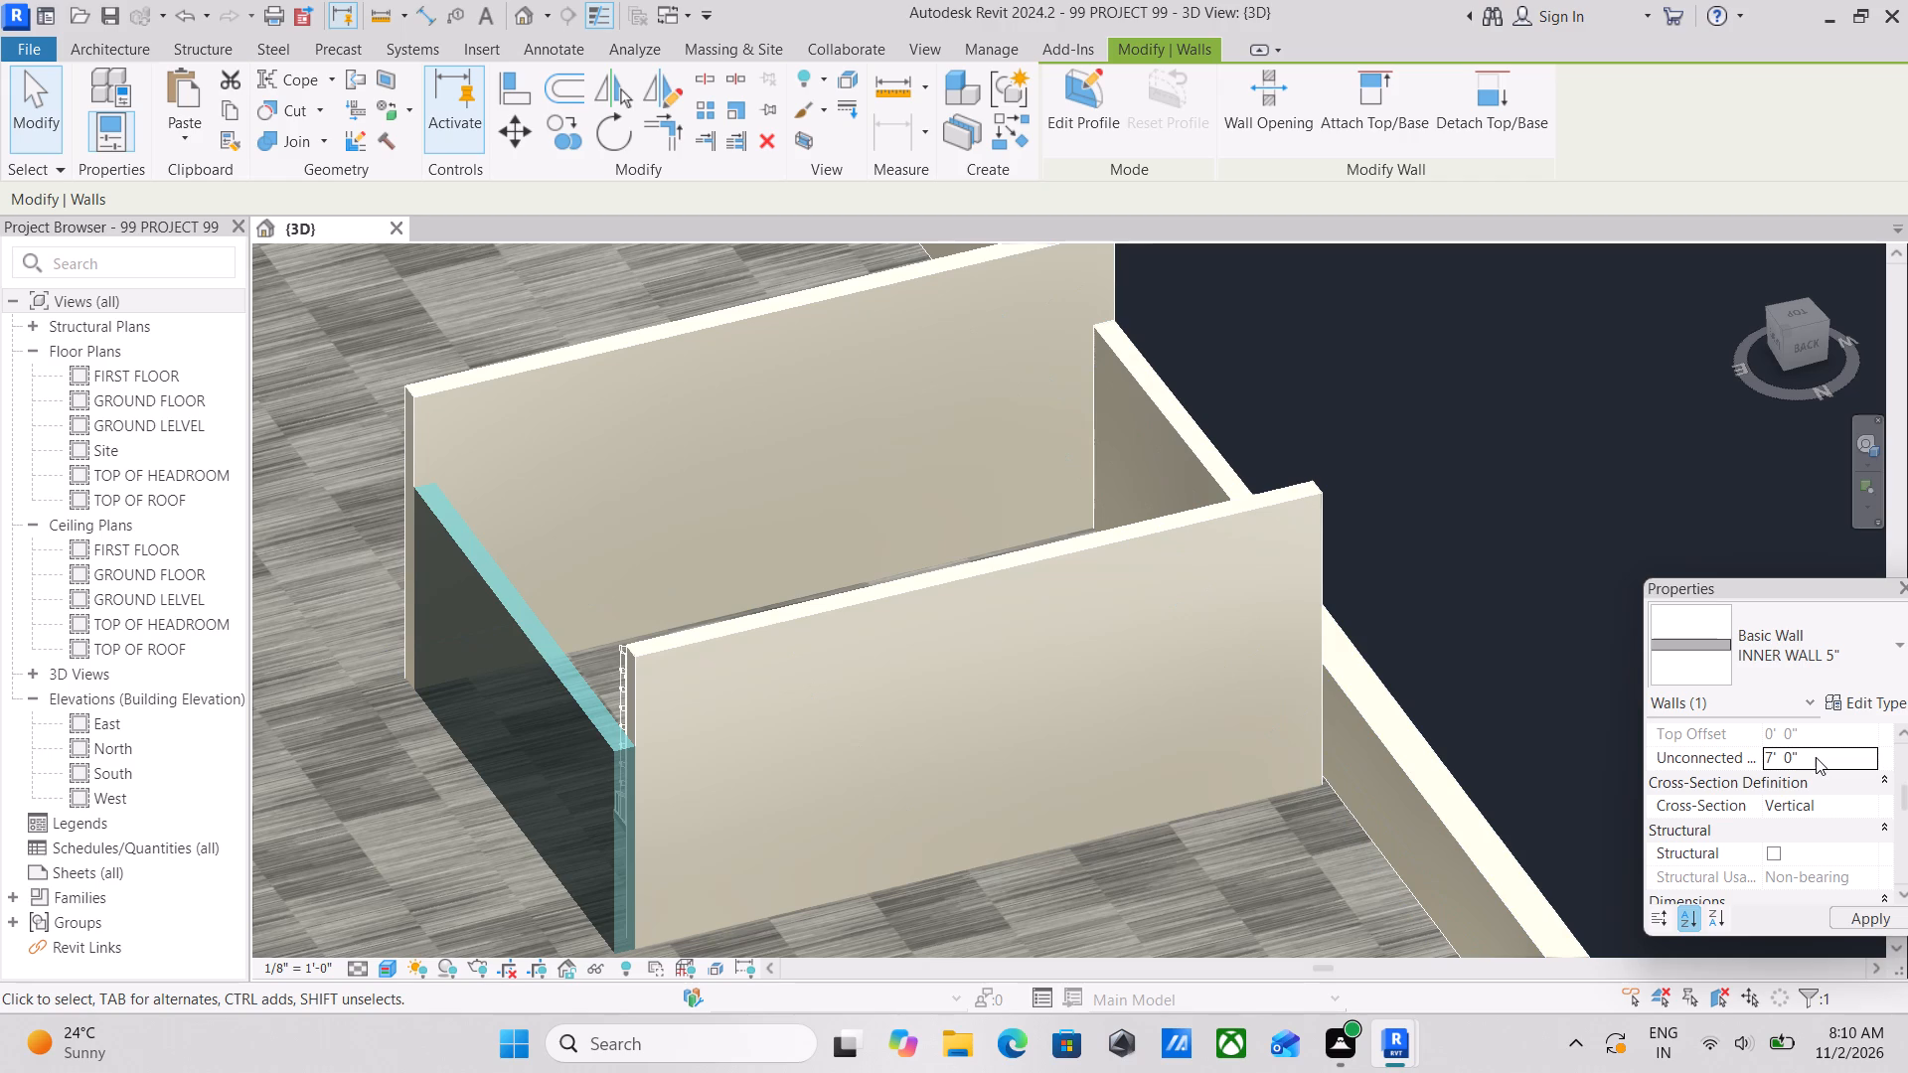
{"action": "scroll", "coordinate": [631, 445], "scroll_direction": "down", "scroll_amount": 3}
{"action": "key", "text": "Escape"}
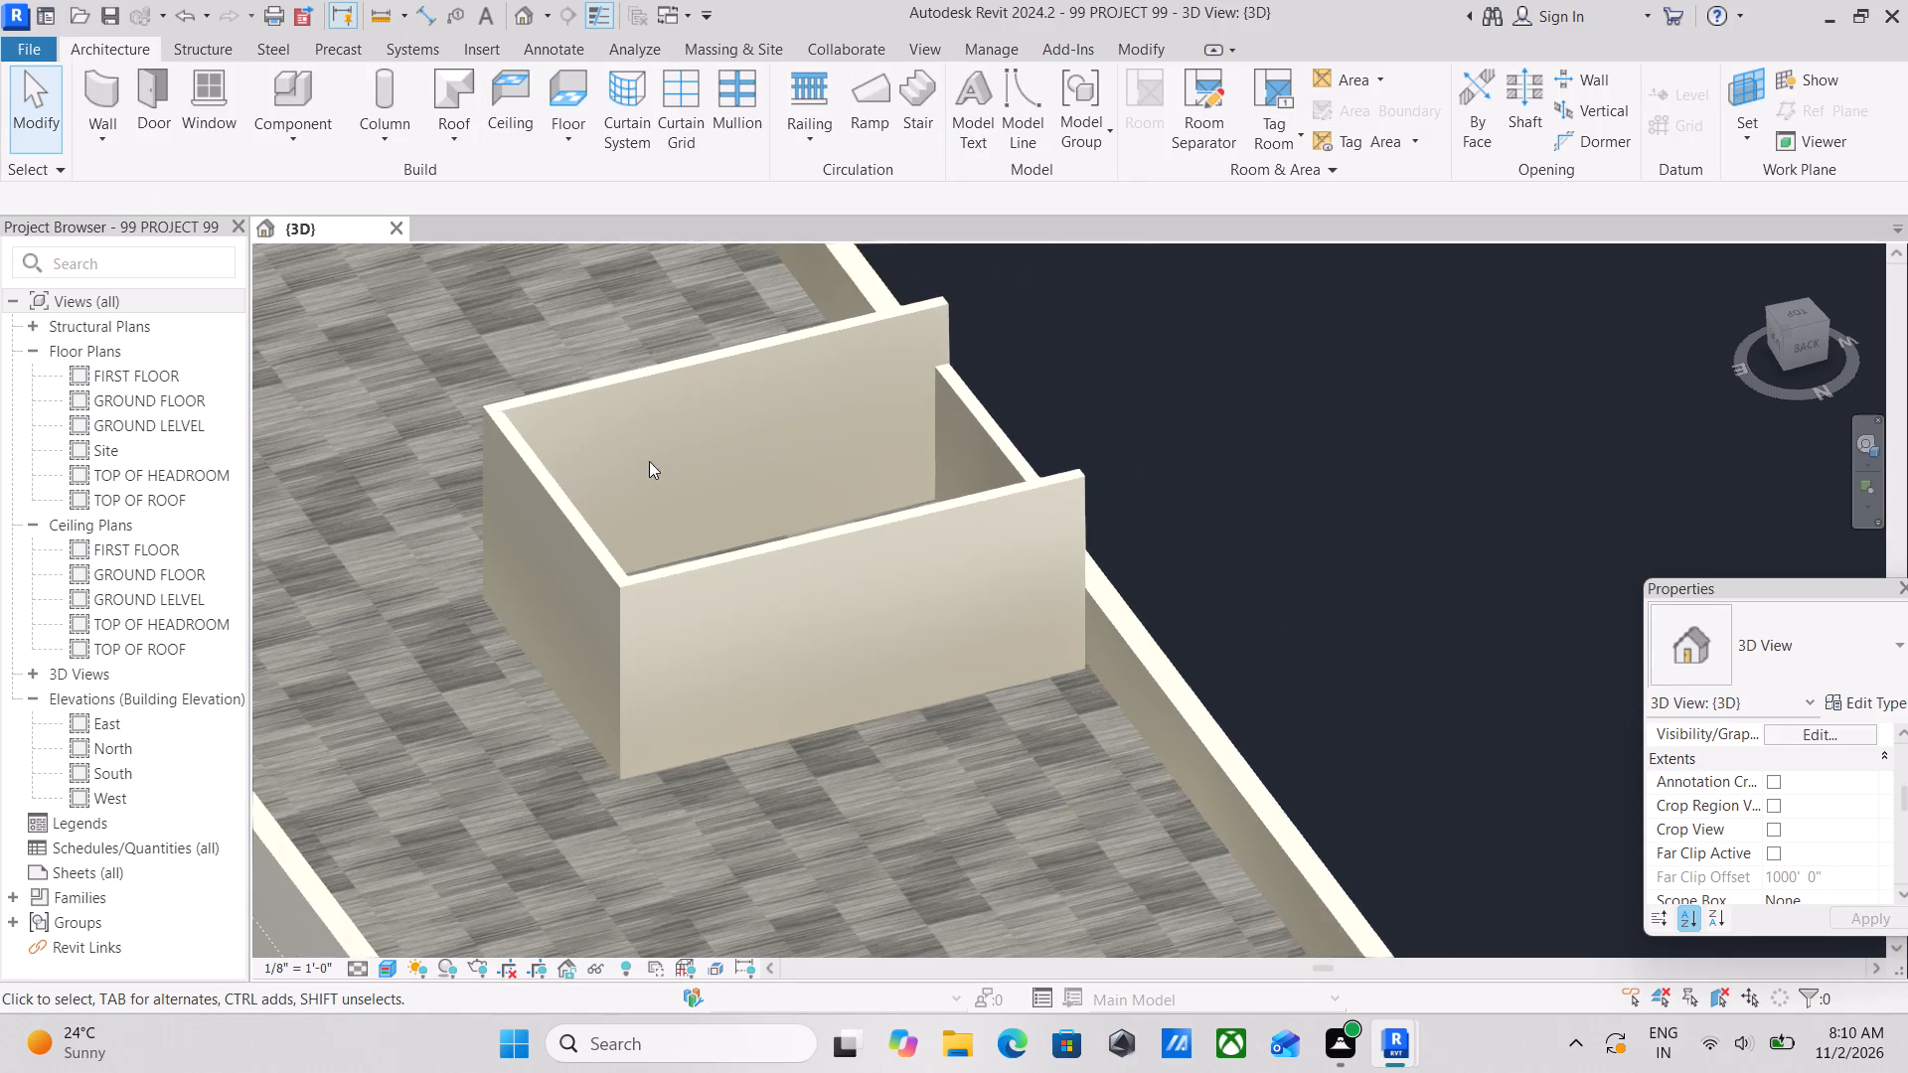
Set the unconnected height of the stair enclosure's west wall, along the roof edge, to 7'.
{"action": "scroll", "coordinate": [672, 490], "scroll_direction": "down", "scroll_amount": 2}
{"action": "middle_click_drag", "start_coordinate": [847, 577], "coordinate": [402, 609], "text": "shift"}
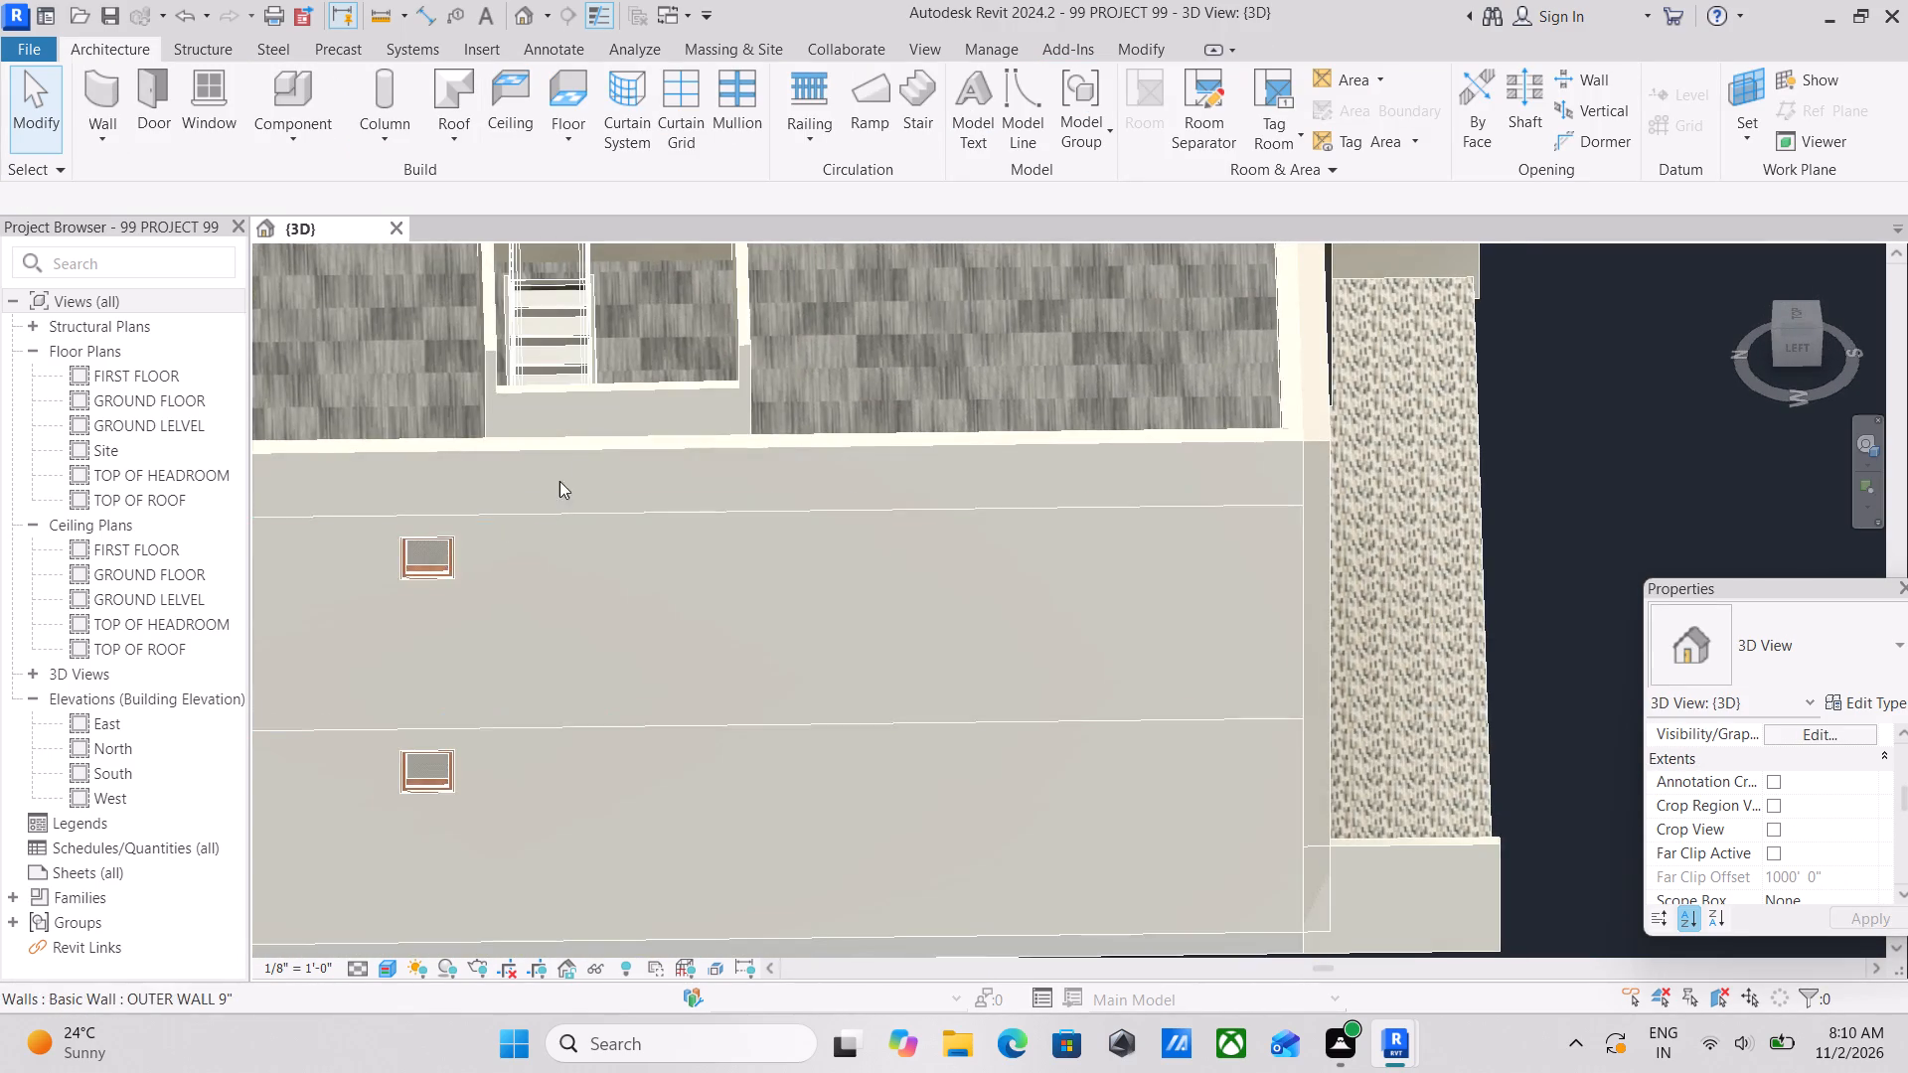
{"action": "middle_click_drag", "start_coordinate": [578, 466], "coordinate": [598, 194], "text": "shift"}
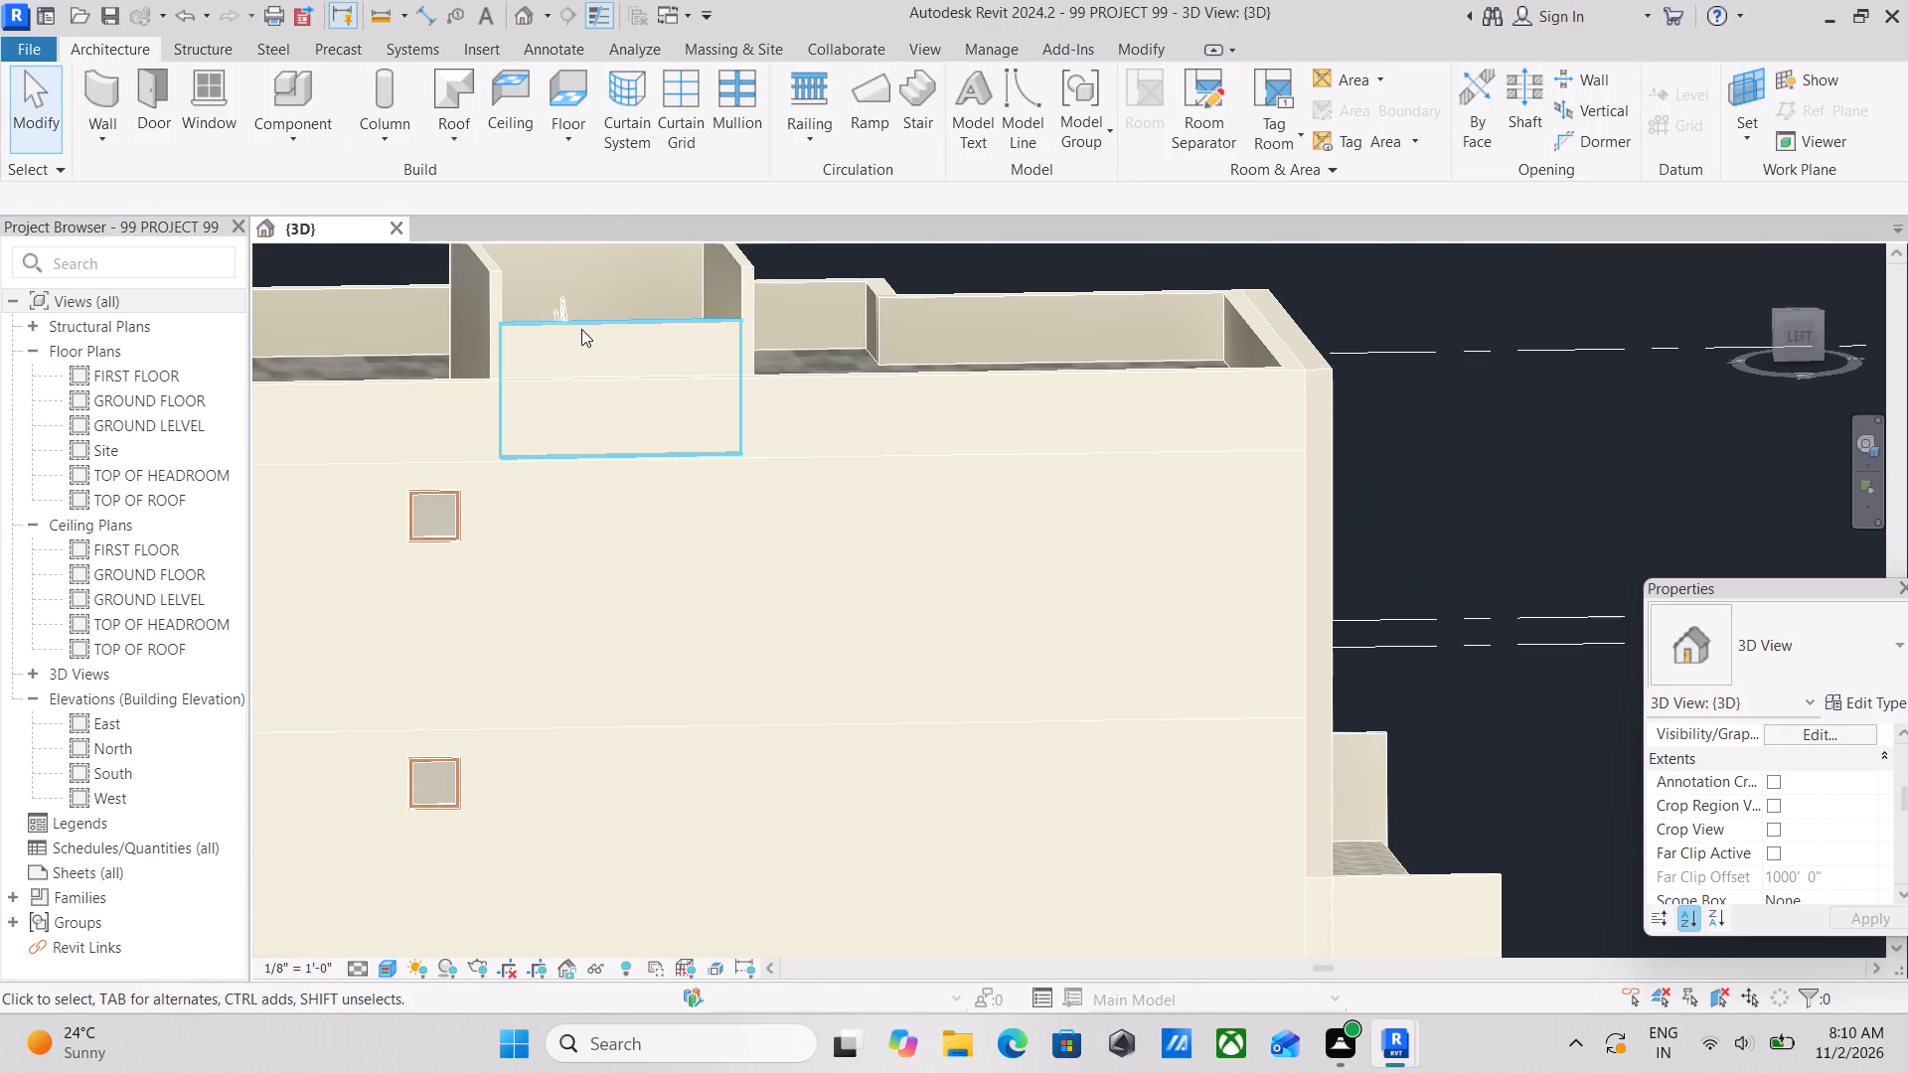
{"action": "left_click", "coordinate": [581, 329]}
{"action": "scroll", "coordinate": [877, 326], "scroll_direction": "up", "scroll_amount": 2}
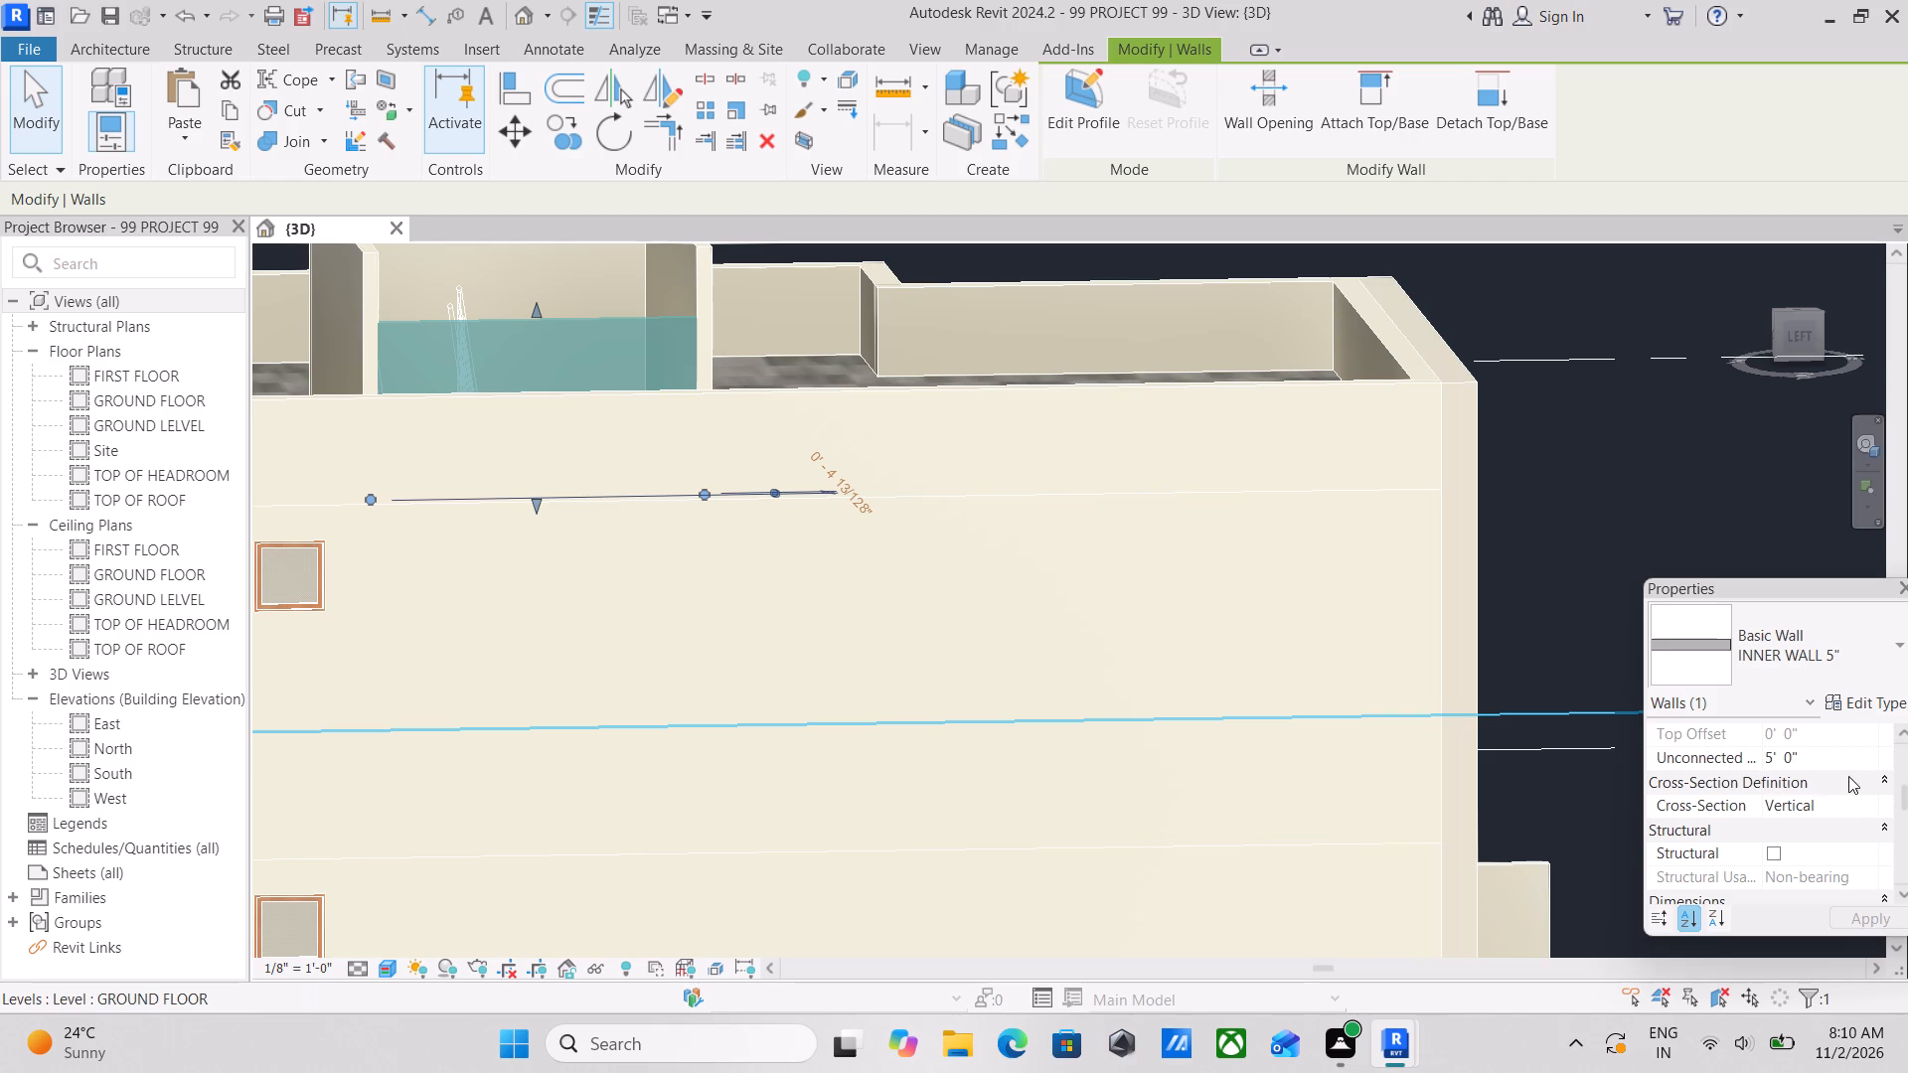
{"action": "left_click", "coordinate": [1846, 755]}
{"action": "type", "text": "7'"}
{"action": "key", "text": "Return"}
{"action": "scroll", "coordinate": [730, 345], "scroll_direction": "down", "scroll_amount": 1}
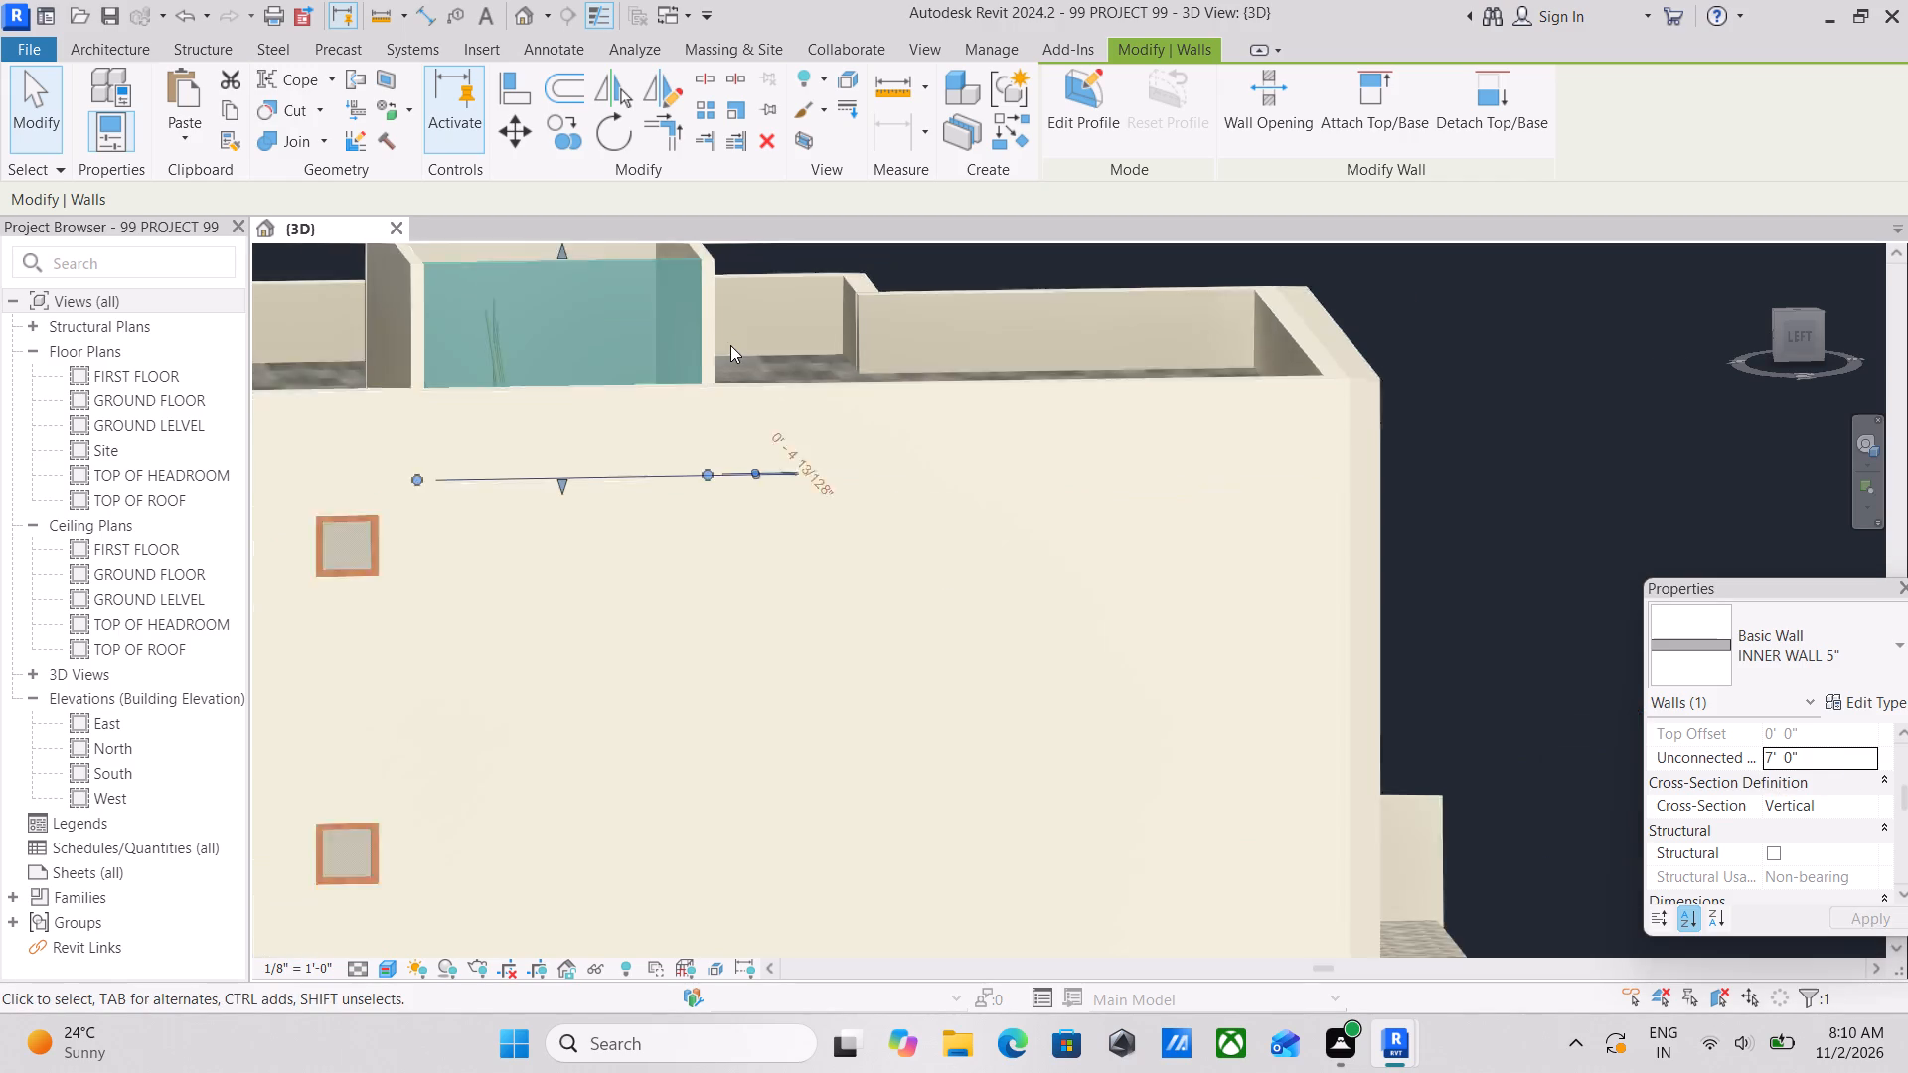
{"action": "scroll", "coordinate": [730, 345], "scroll_direction": "down", "scroll_amount": 1}
{"action": "middle_click_drag", "start_coordinate": [739, 366], "coordinate": [831, 580]}
{"action": "key", "text": "Escape"}
Examine the raised stair enclosure from several sides and from above, including the stair and railings inside it.
{"action": "scroll", "coordinate": [770, 517], "scroll_direction": "down", "scroll_amount": 3}
{"action": "scroll", "coordinate": [474, 519], "scroll_direction": "down", "scroll_amount": 1}
{"action": "middle_click_drag", "start_coordinate": [497, 540], "coordinate": [1095, 800], "text": "shift"}
{"action": "middle_click_drag", "start_coordinate": [934, 720], "coordinate": [711, 494], "text": "shift"}
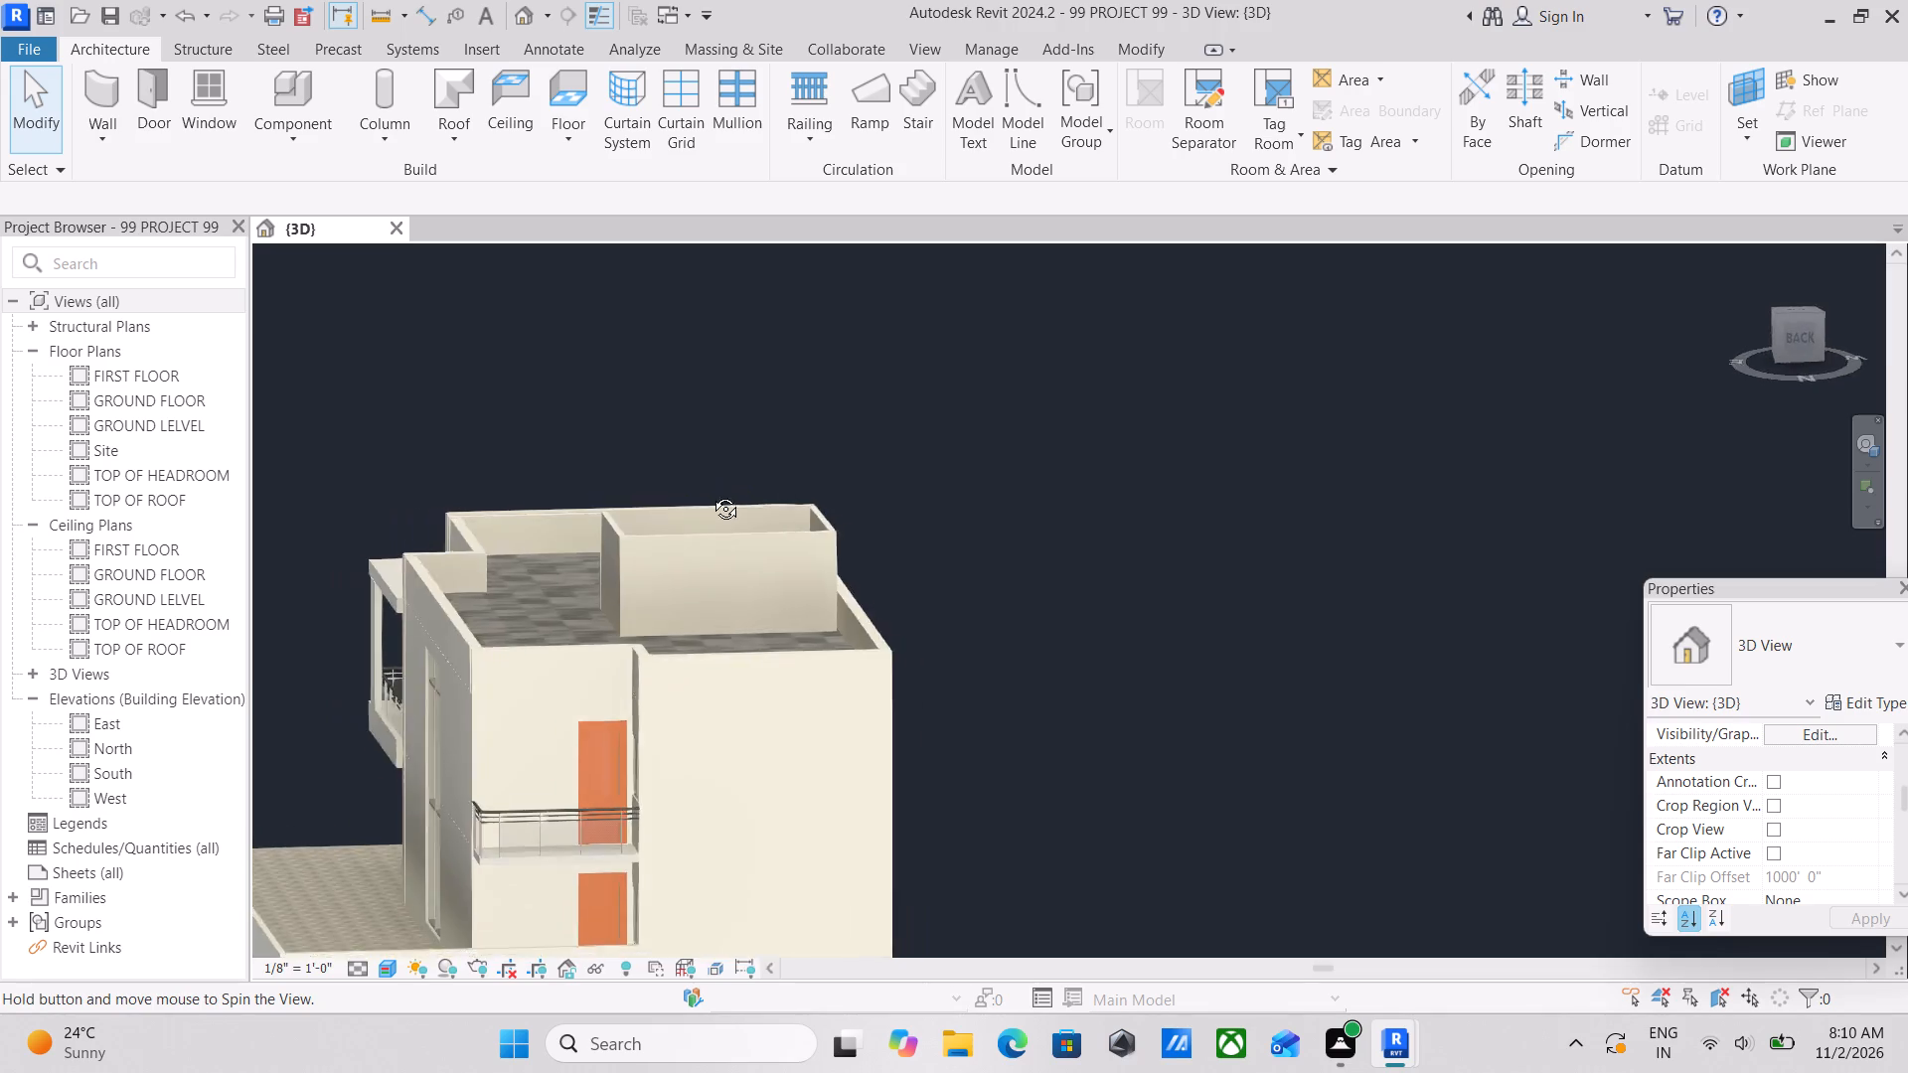
{"action": "middle_click_drag", "start_coordinate": [711, 494], "coordinate": [797, 574], "text": "shift"}
{"action": "scroll", "coordinate": [799, 575], "scroll_direction": "up", "scroll_amount": 3, "text": "shift"}
{"action": "middle_click_drag", "start_coordinate": [696, 593], "coordinate": [1272, 522], "text": "shift"}
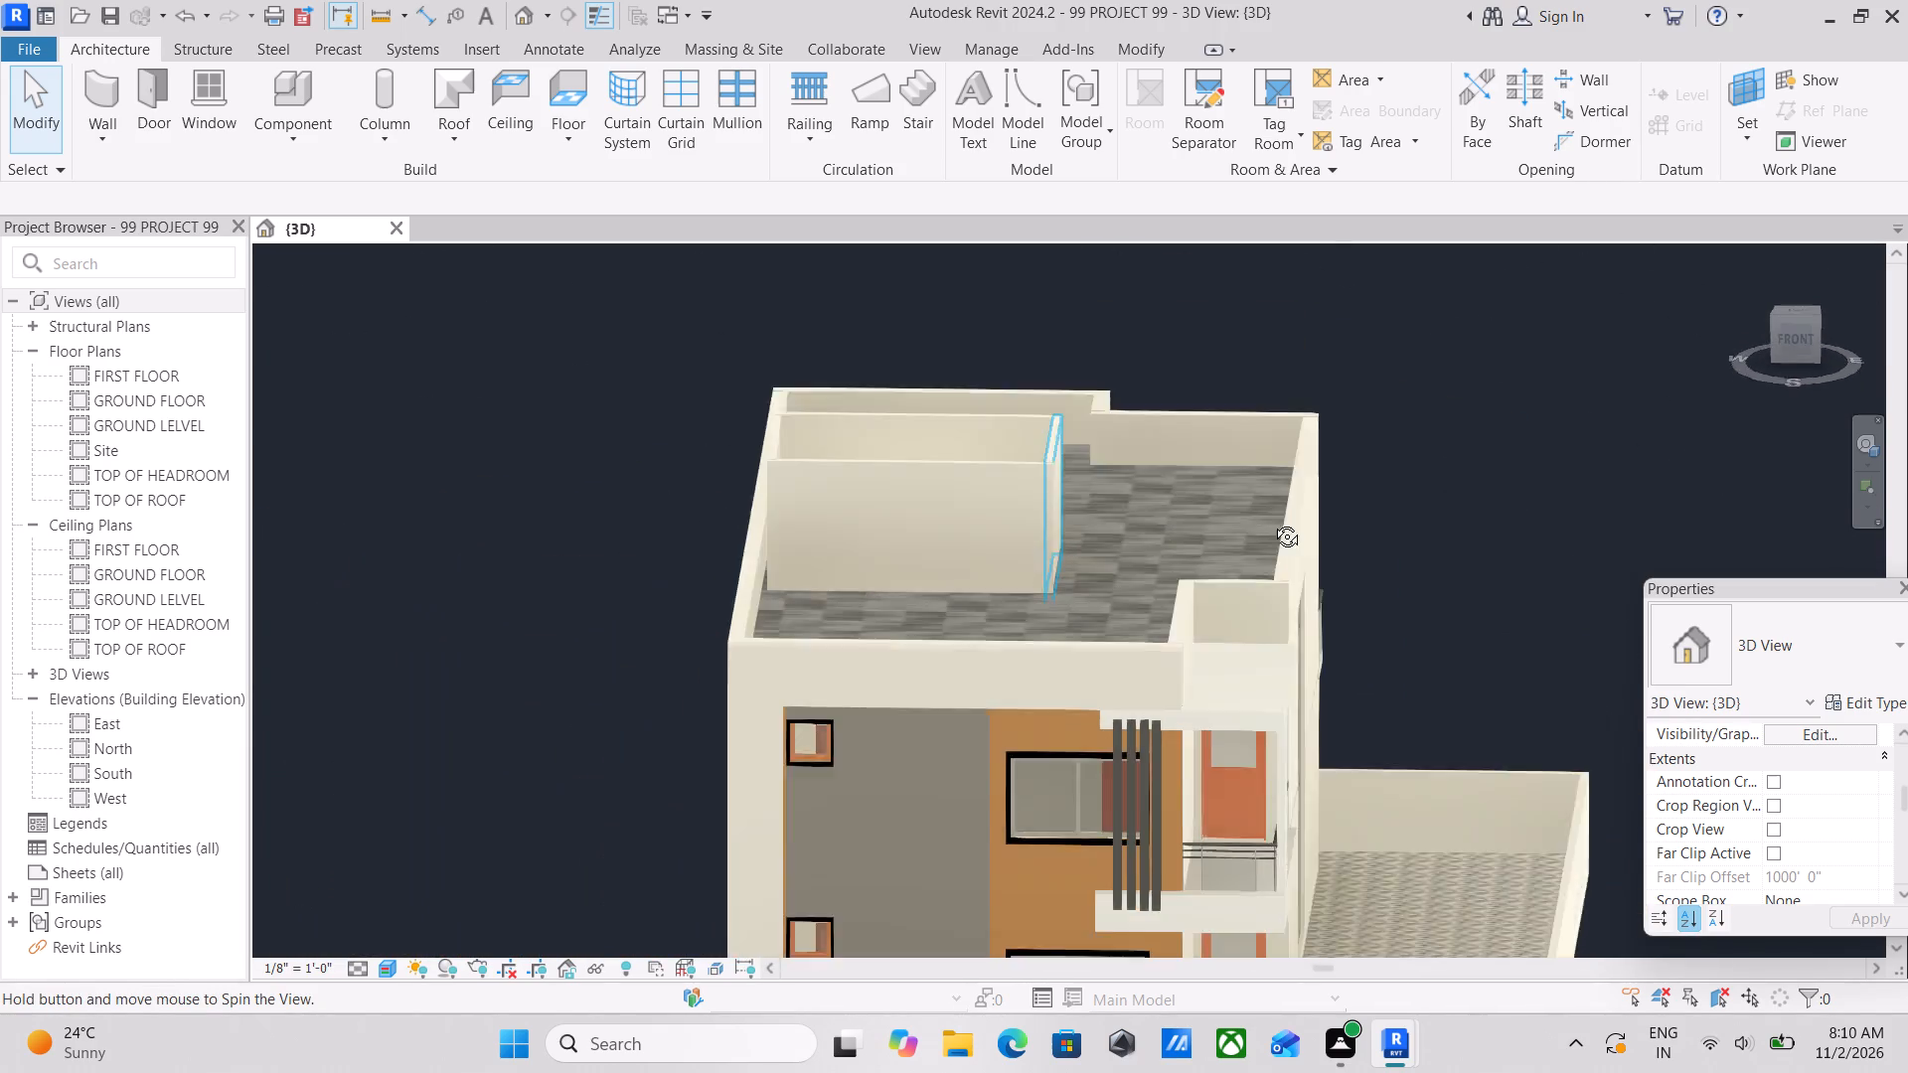
{"action": "middle_click_drag", "start_coordinate": [1272, 522], "coordinate": [1273, 887], "text": "shift"}
{"action": "scroll", "coordinate": [892, 497], "scroll_direction": "up", "scroll_amount": 1}
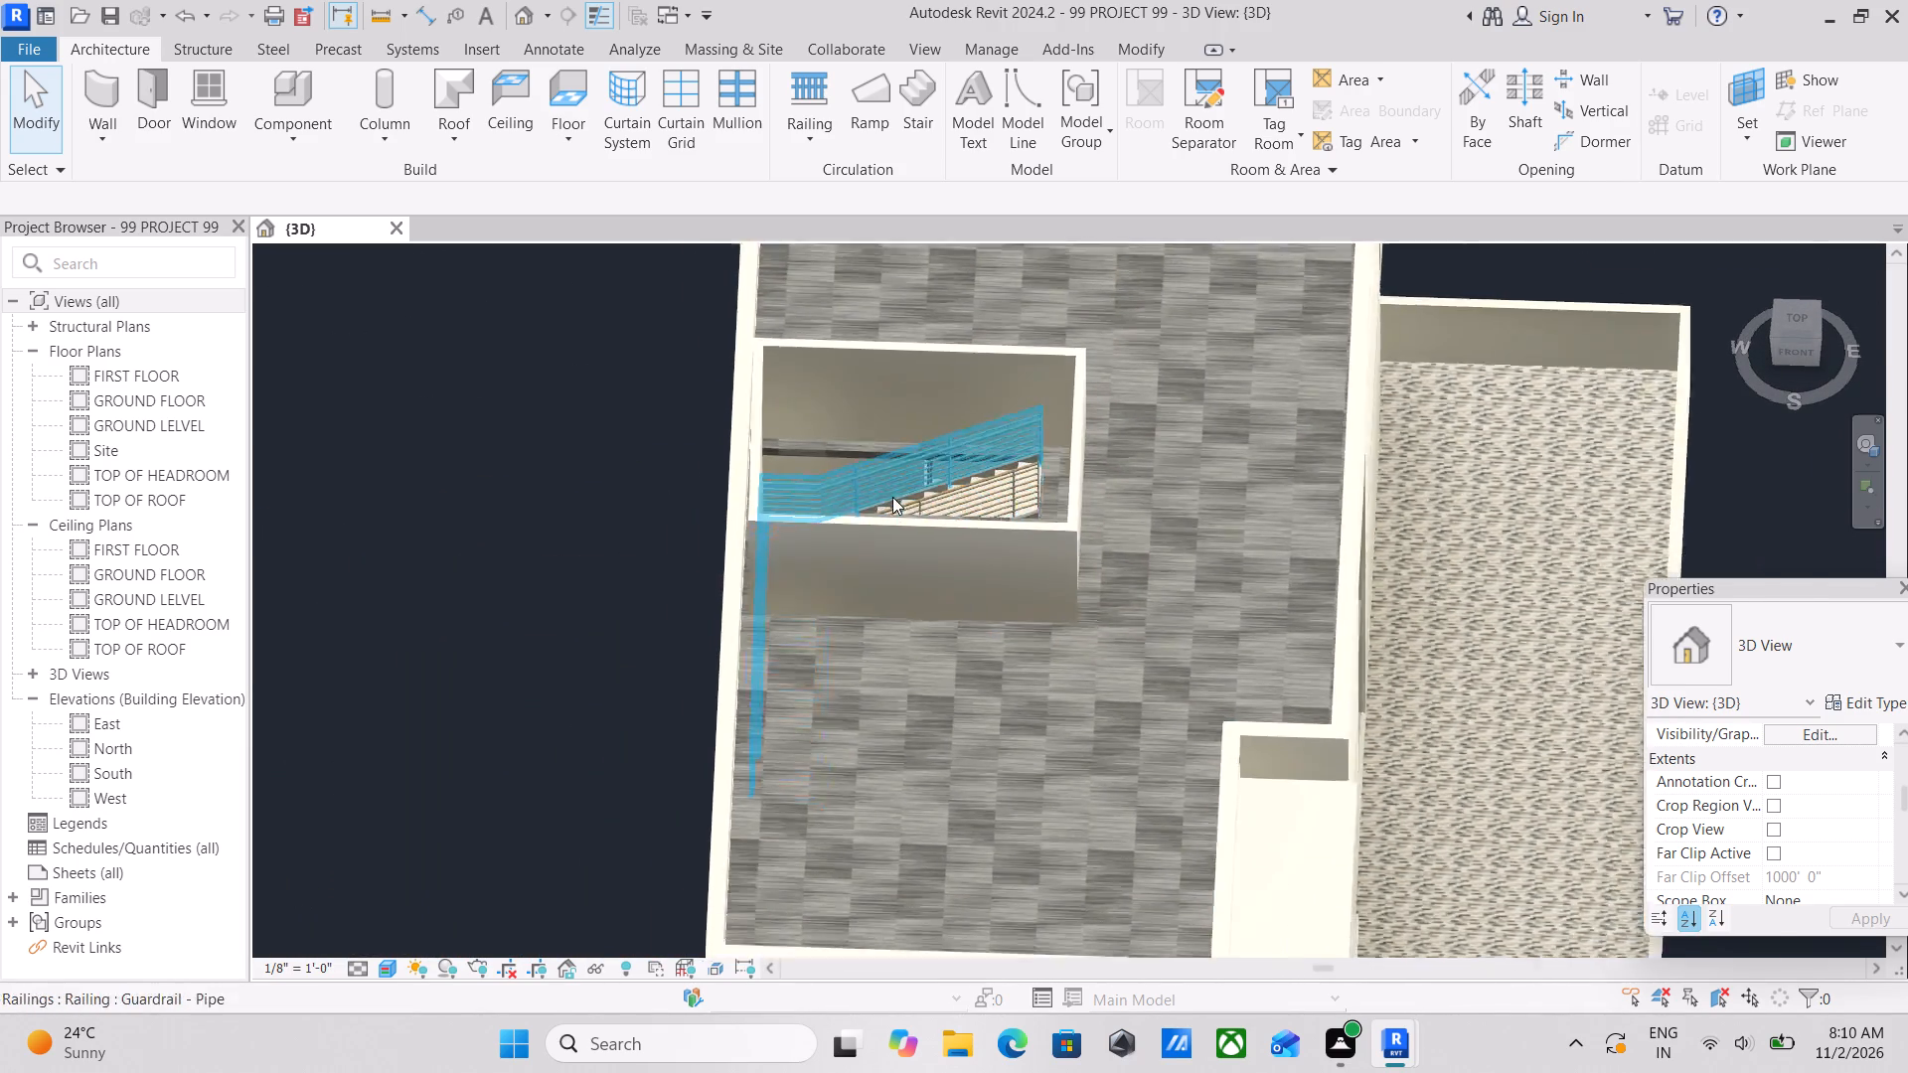
{"action": "scroll", "coordinate": [892, 497], "scroll_direction": "up", "scroll_amount": 2}
{"action": "scroll", "coordinate": [1048, 473], "scroll_direction": "up", "scroll_amount": 5}
{"action": "middle_click_drag", "start_coordinate": [1125, 427], "coordinate": [1090, 514]}
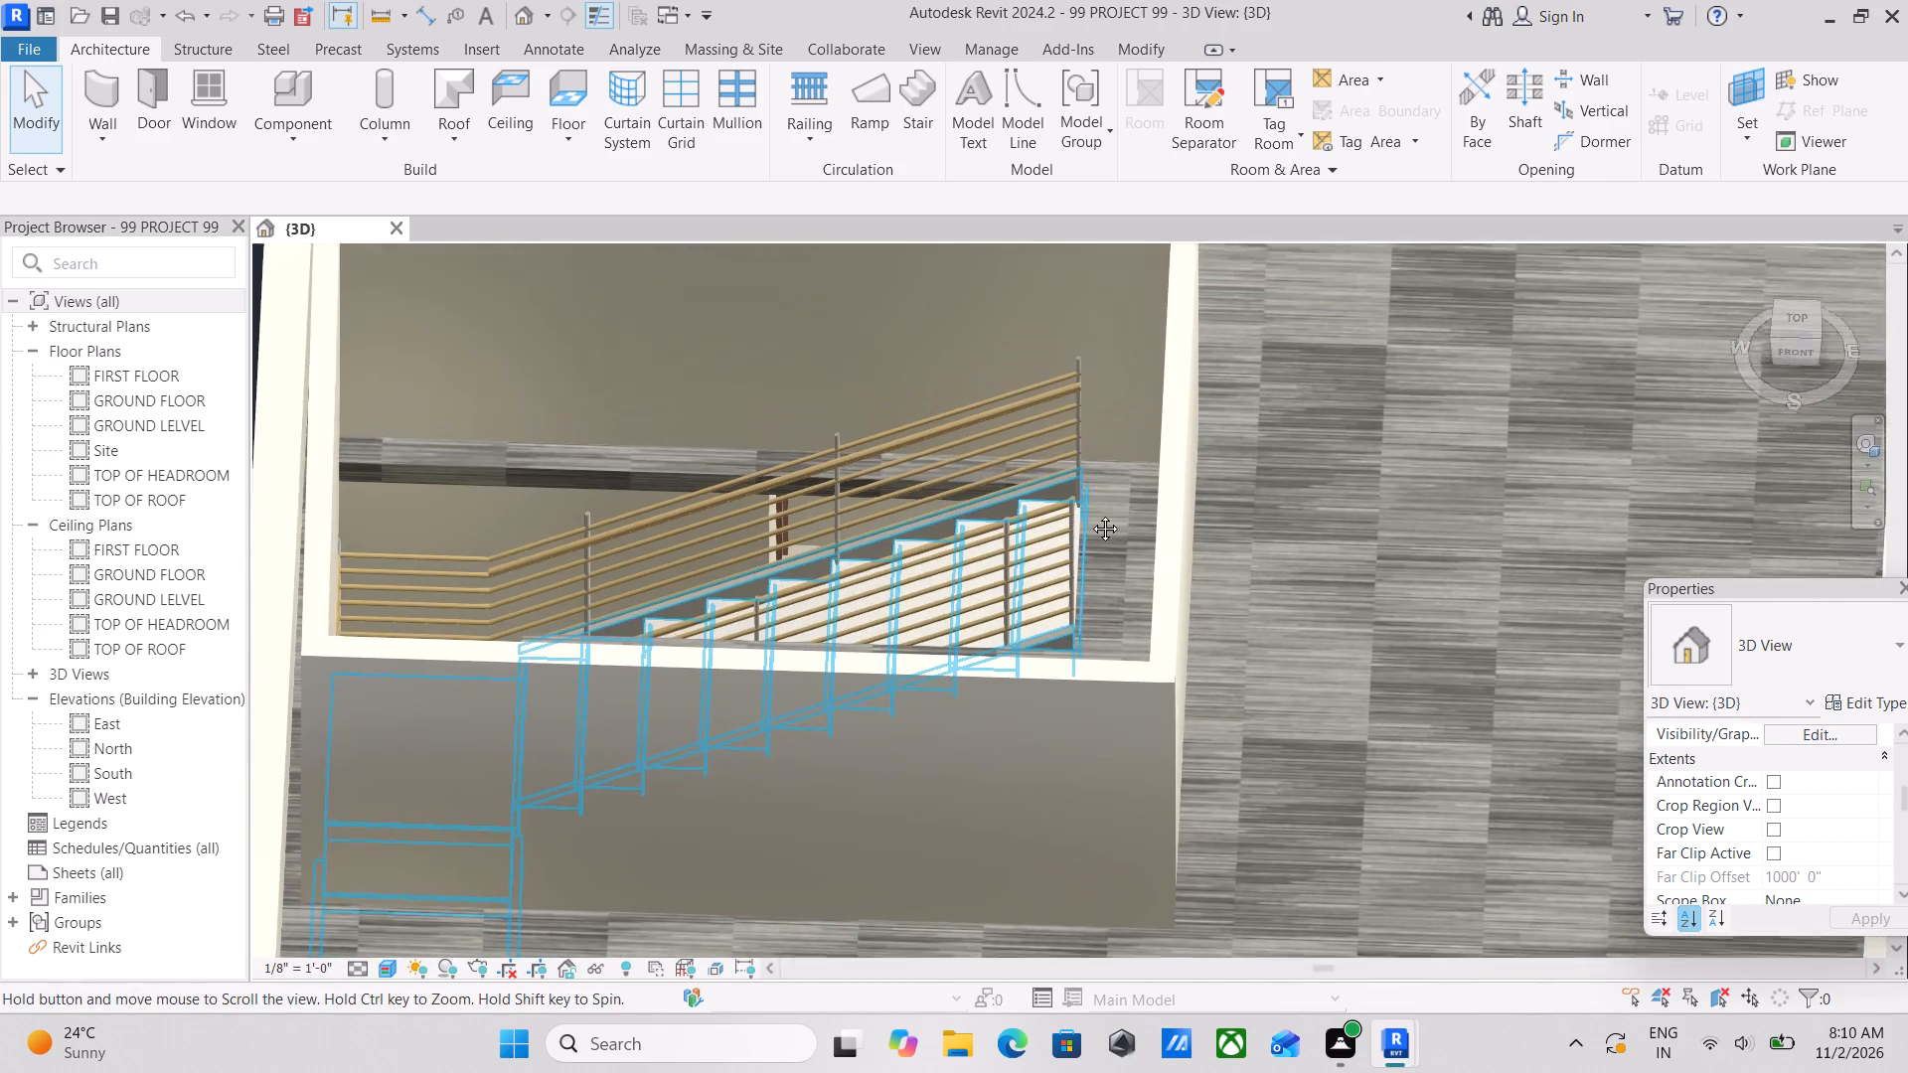
{"action": "middle_click_drag", "start_coordinate": [1090, 514], "coordinate": [1090, 532]}
{"action": "scroll", "coordinate": [1088, 548], "scroll_direction": "up", "scroll_amount": 1}
{"action": "scroll", "coordinate": [1200, 507], "scroll_direction": "down", "scroll_amount": 3}
{"action": "middle_click_drag", "start_coordinate": [1272, 534], "coordinate": [1162, 624]}
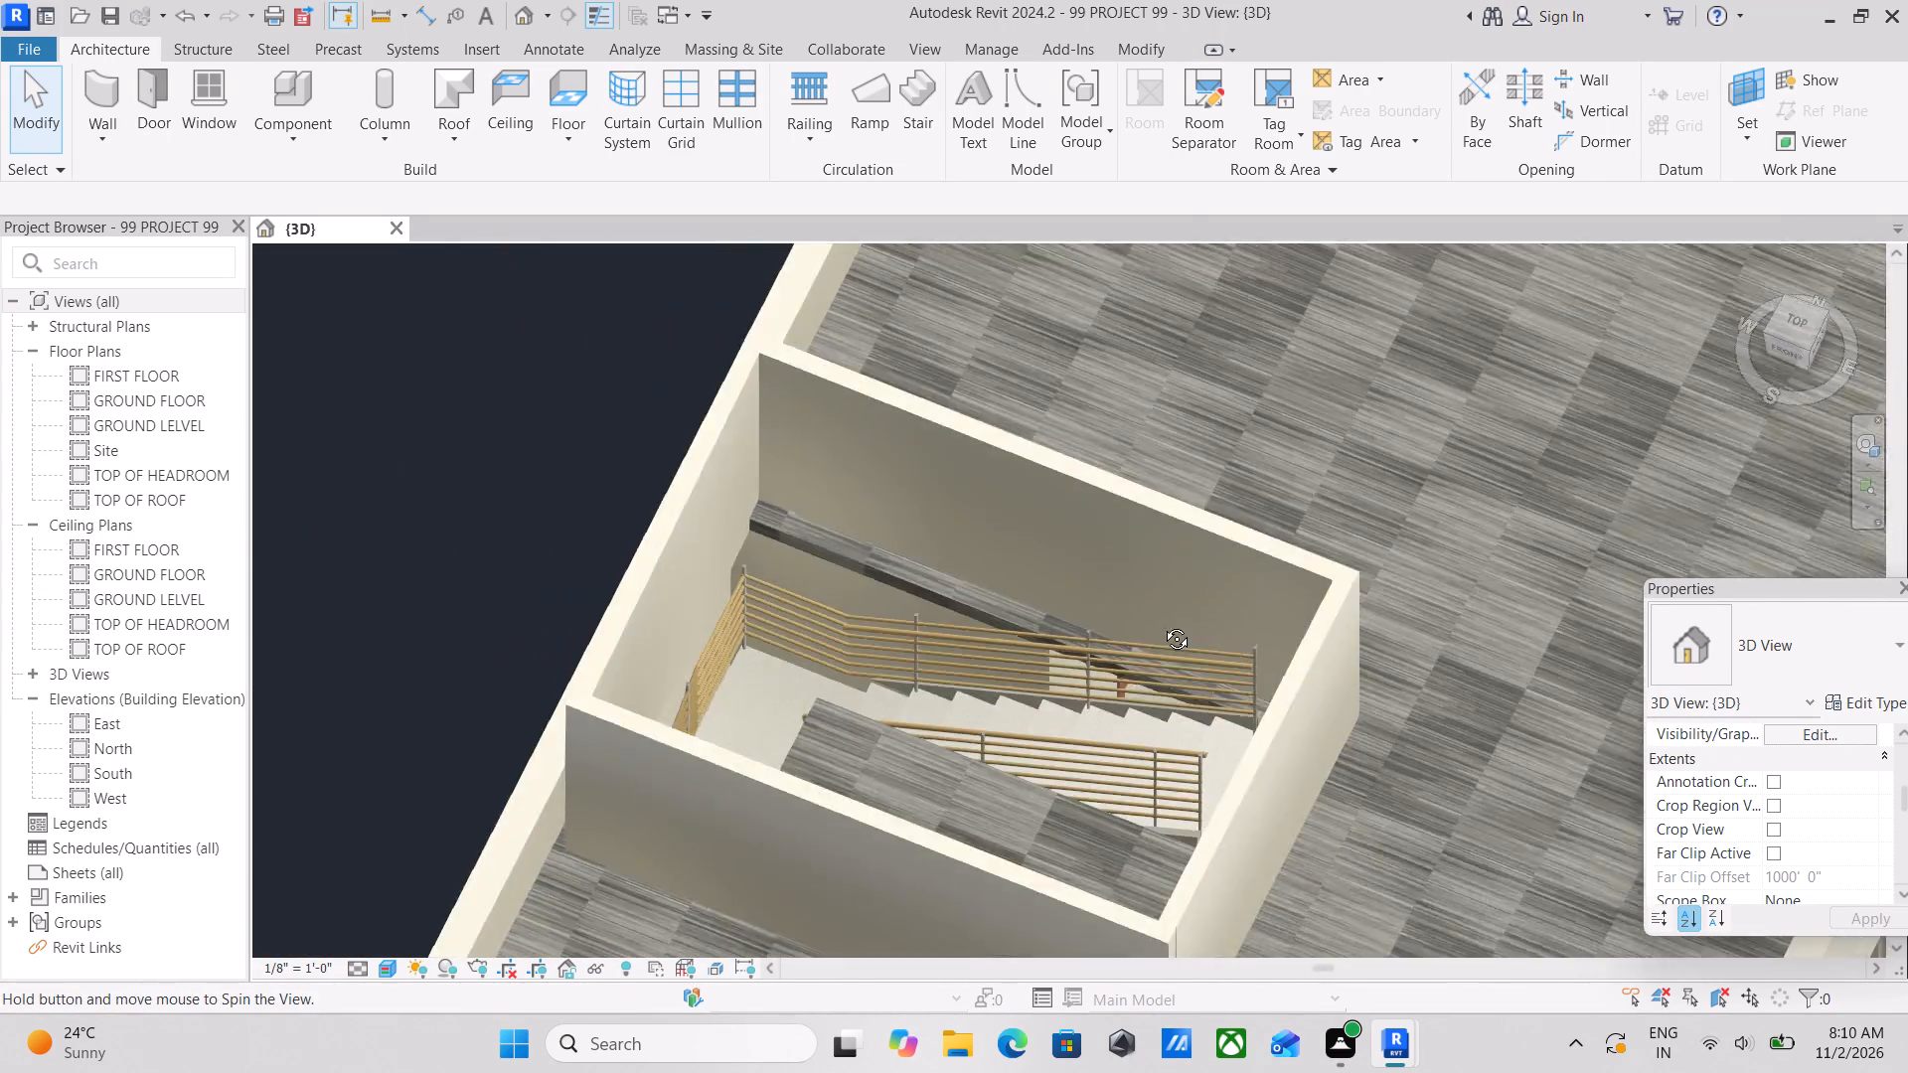
{"action": "middle_click_drag", "start_coordinate": [1162, 624], "coordinate": [1271, 430]}
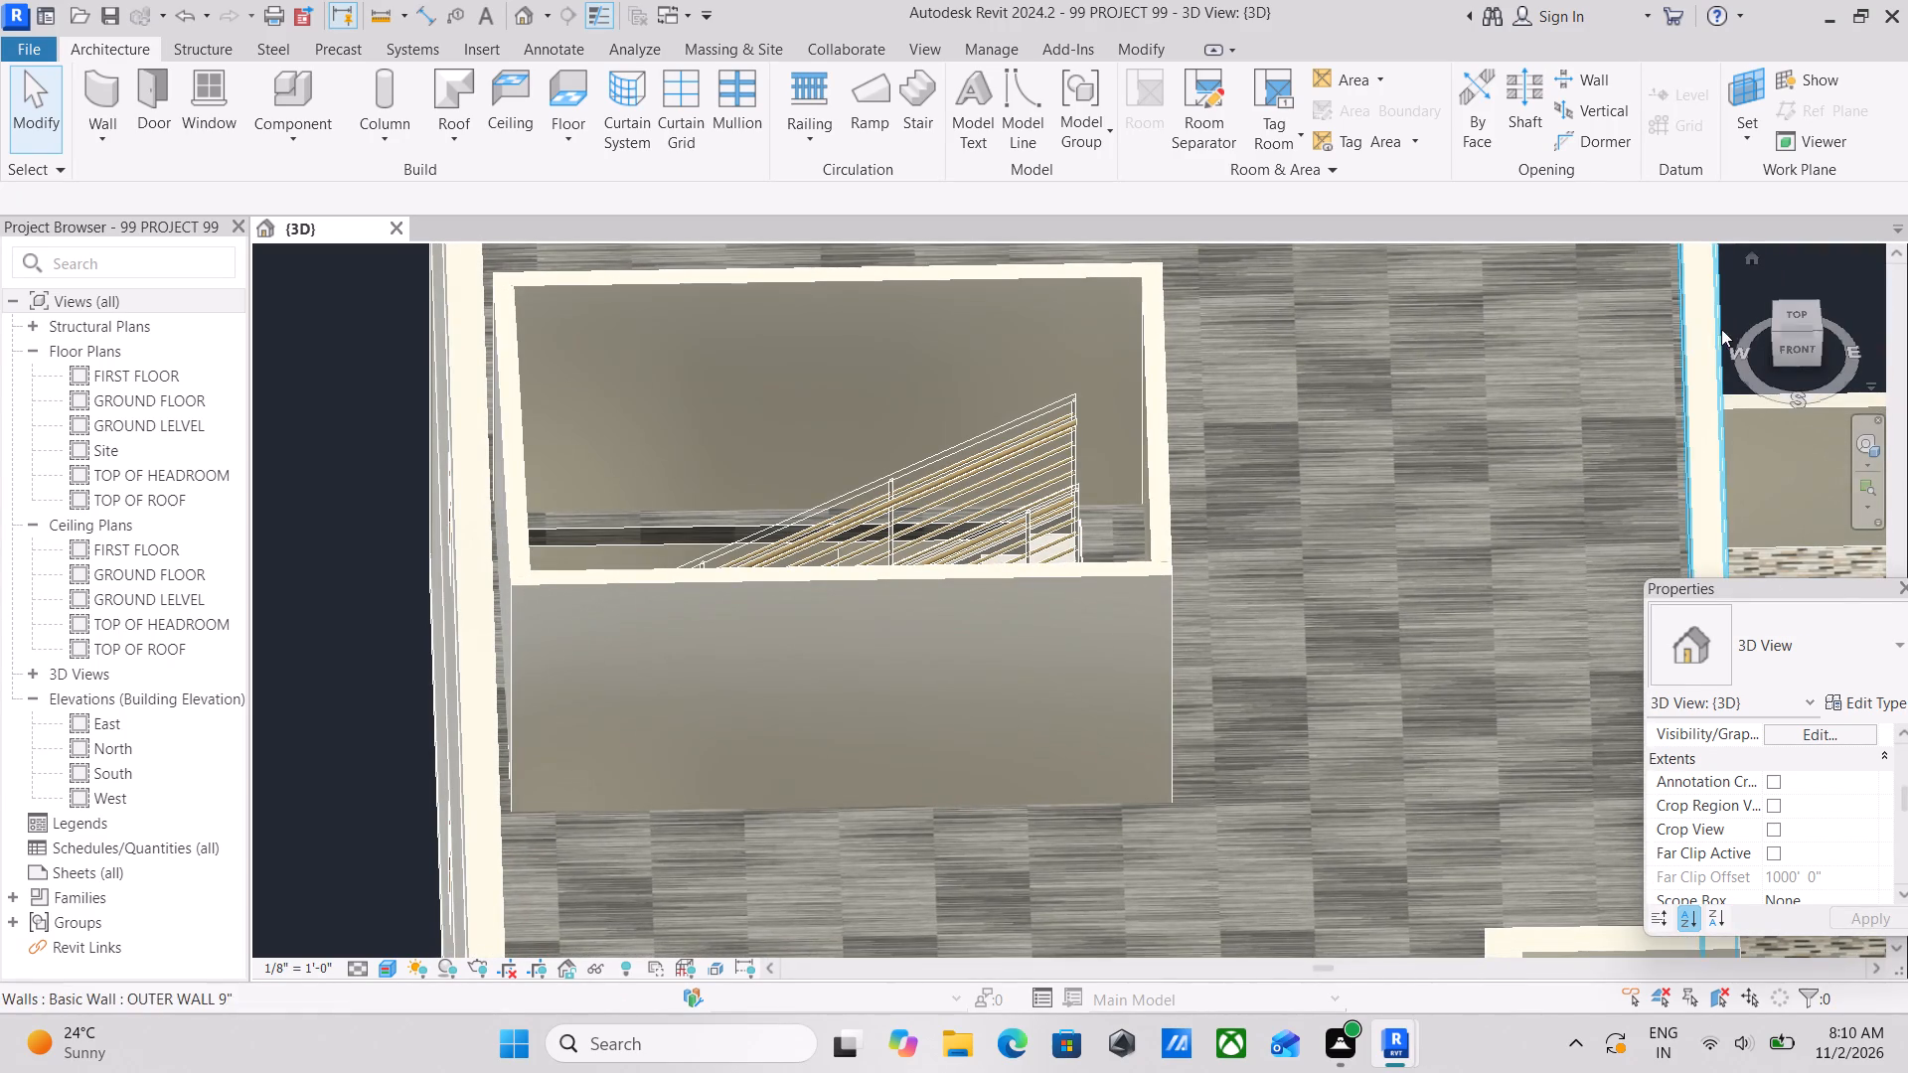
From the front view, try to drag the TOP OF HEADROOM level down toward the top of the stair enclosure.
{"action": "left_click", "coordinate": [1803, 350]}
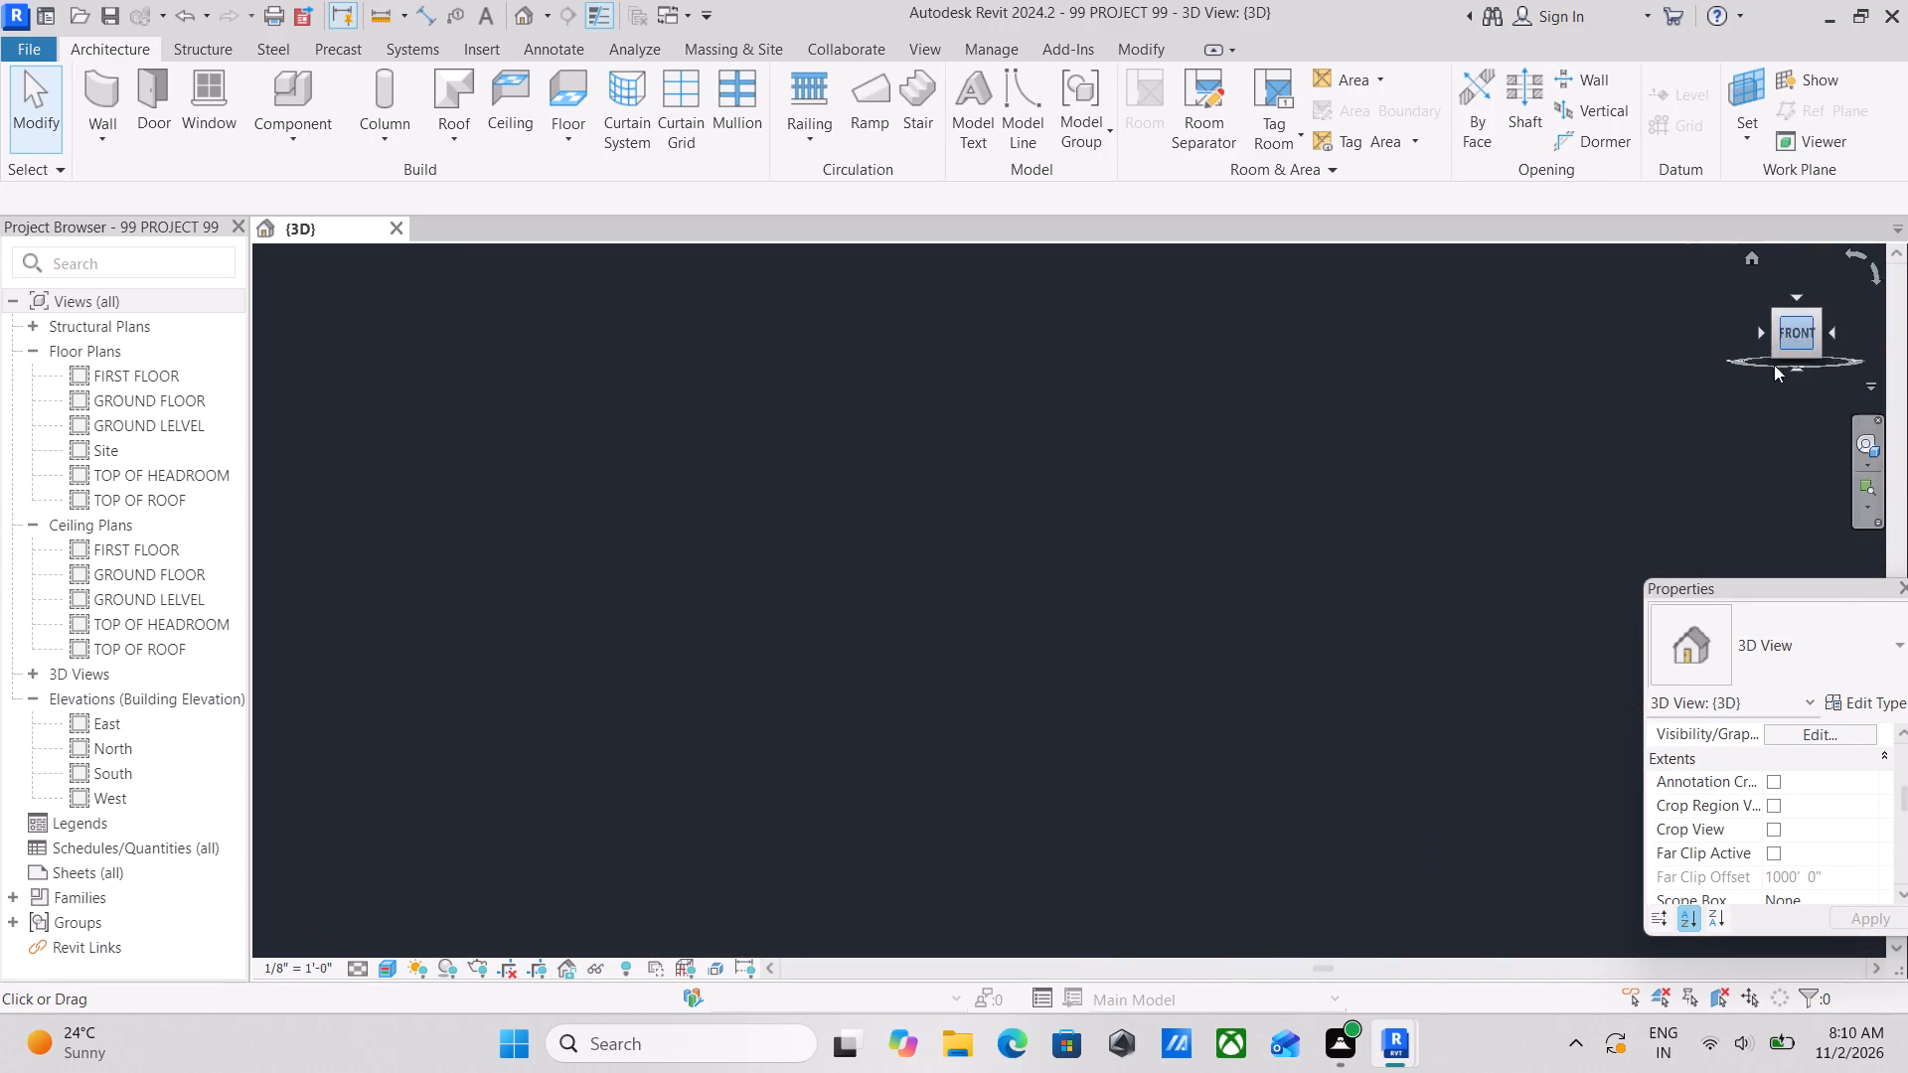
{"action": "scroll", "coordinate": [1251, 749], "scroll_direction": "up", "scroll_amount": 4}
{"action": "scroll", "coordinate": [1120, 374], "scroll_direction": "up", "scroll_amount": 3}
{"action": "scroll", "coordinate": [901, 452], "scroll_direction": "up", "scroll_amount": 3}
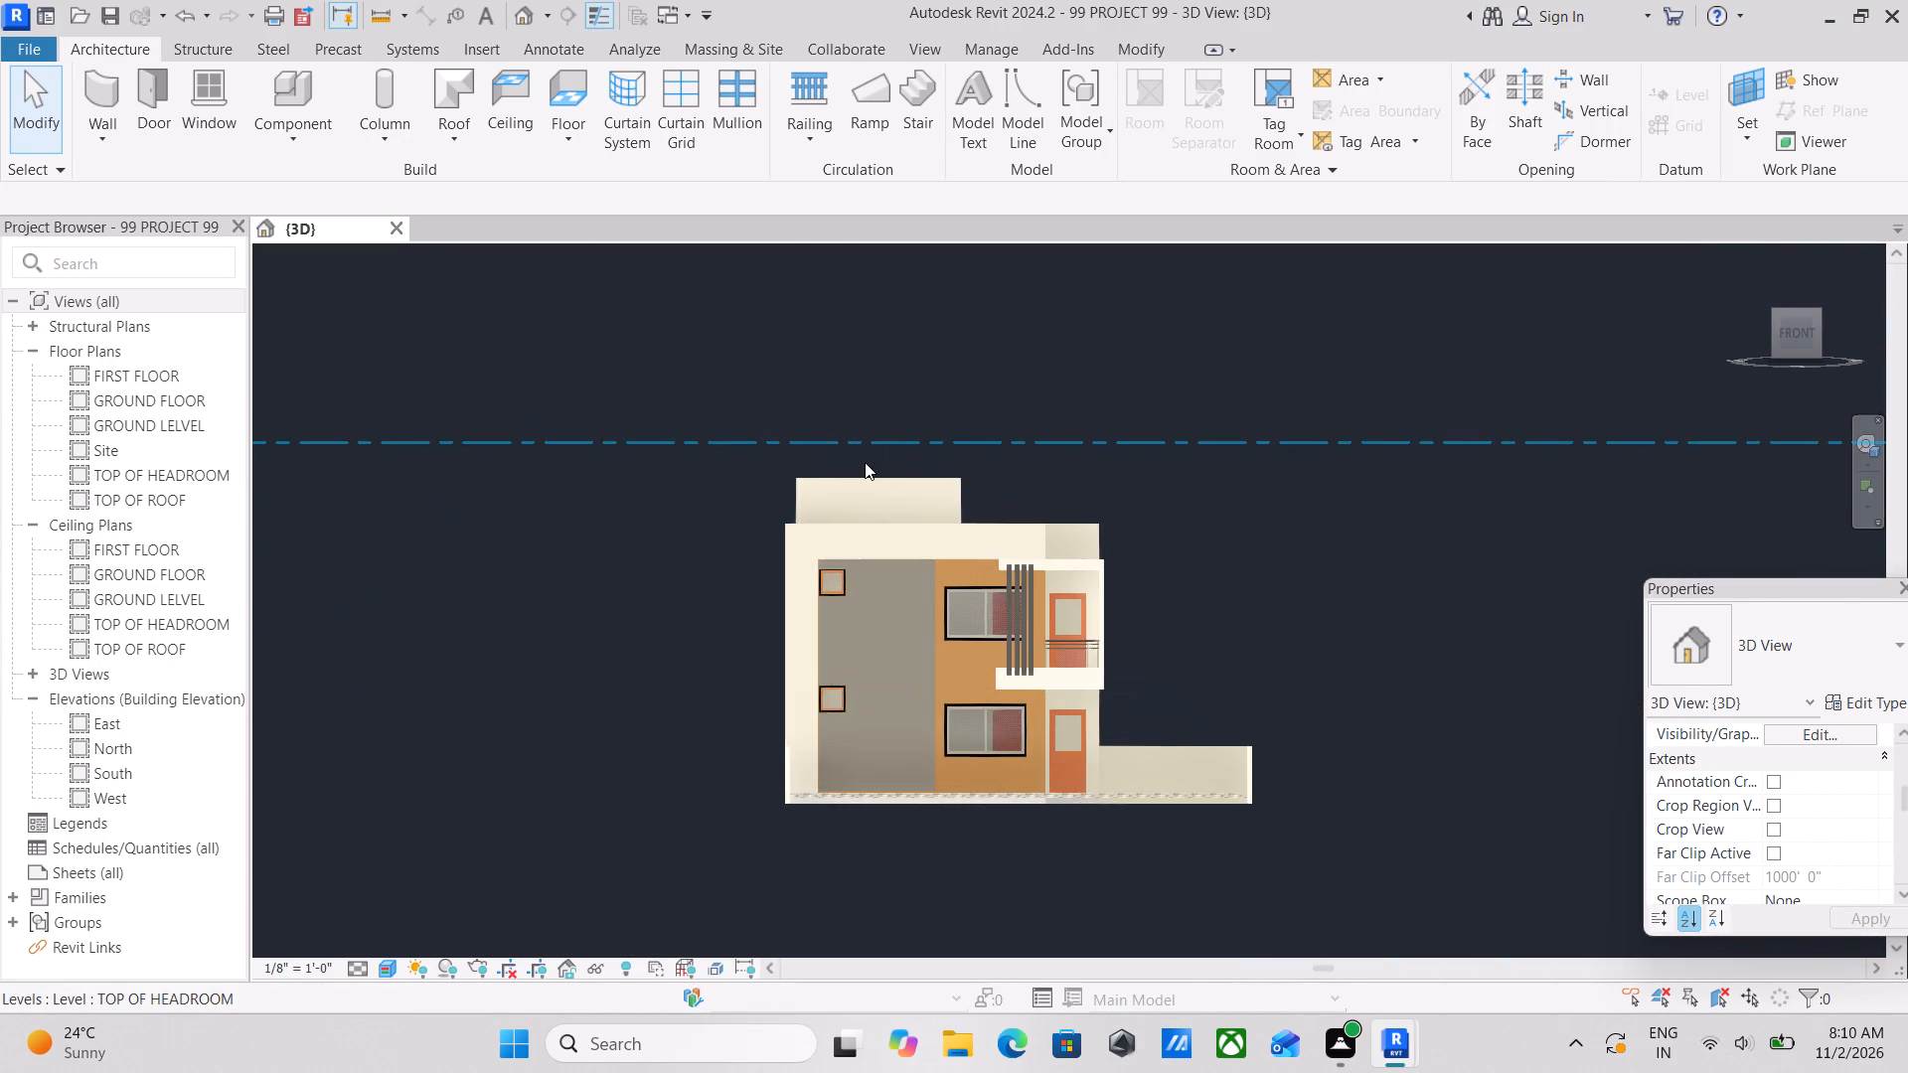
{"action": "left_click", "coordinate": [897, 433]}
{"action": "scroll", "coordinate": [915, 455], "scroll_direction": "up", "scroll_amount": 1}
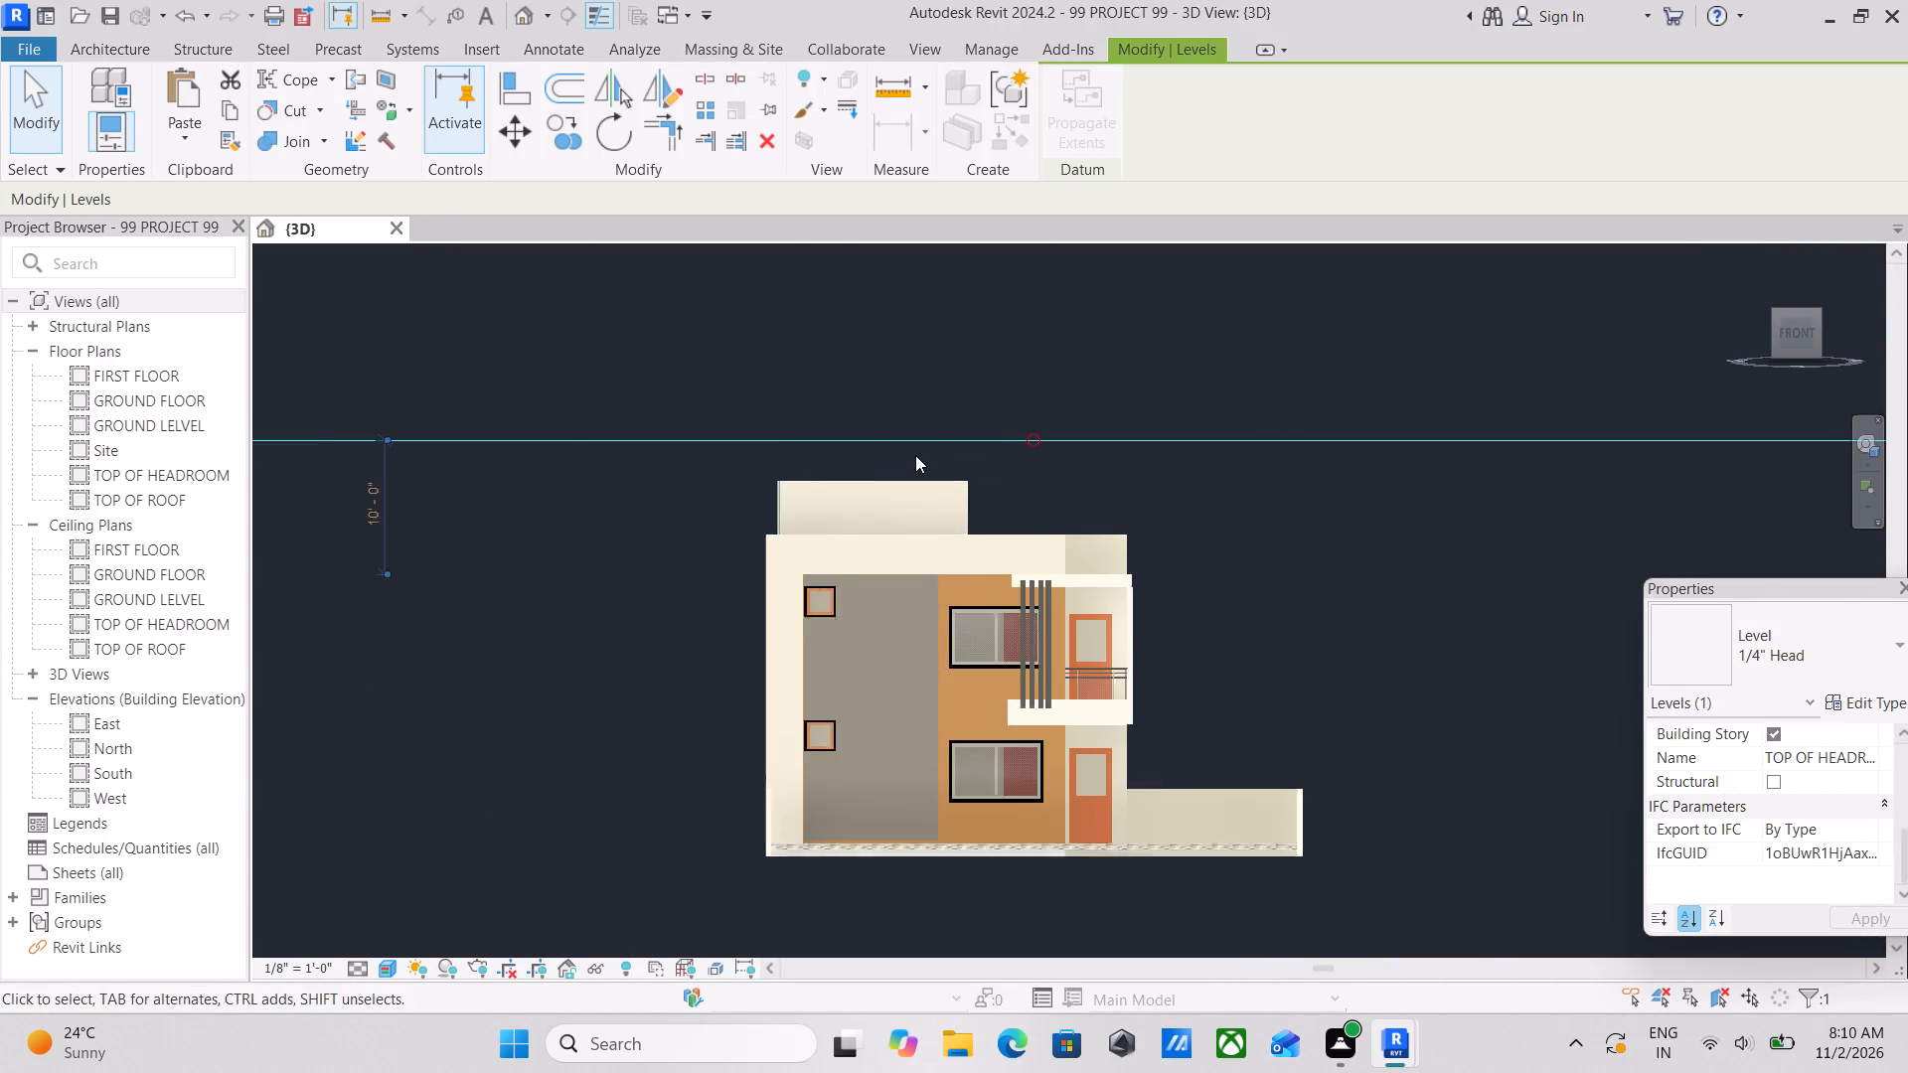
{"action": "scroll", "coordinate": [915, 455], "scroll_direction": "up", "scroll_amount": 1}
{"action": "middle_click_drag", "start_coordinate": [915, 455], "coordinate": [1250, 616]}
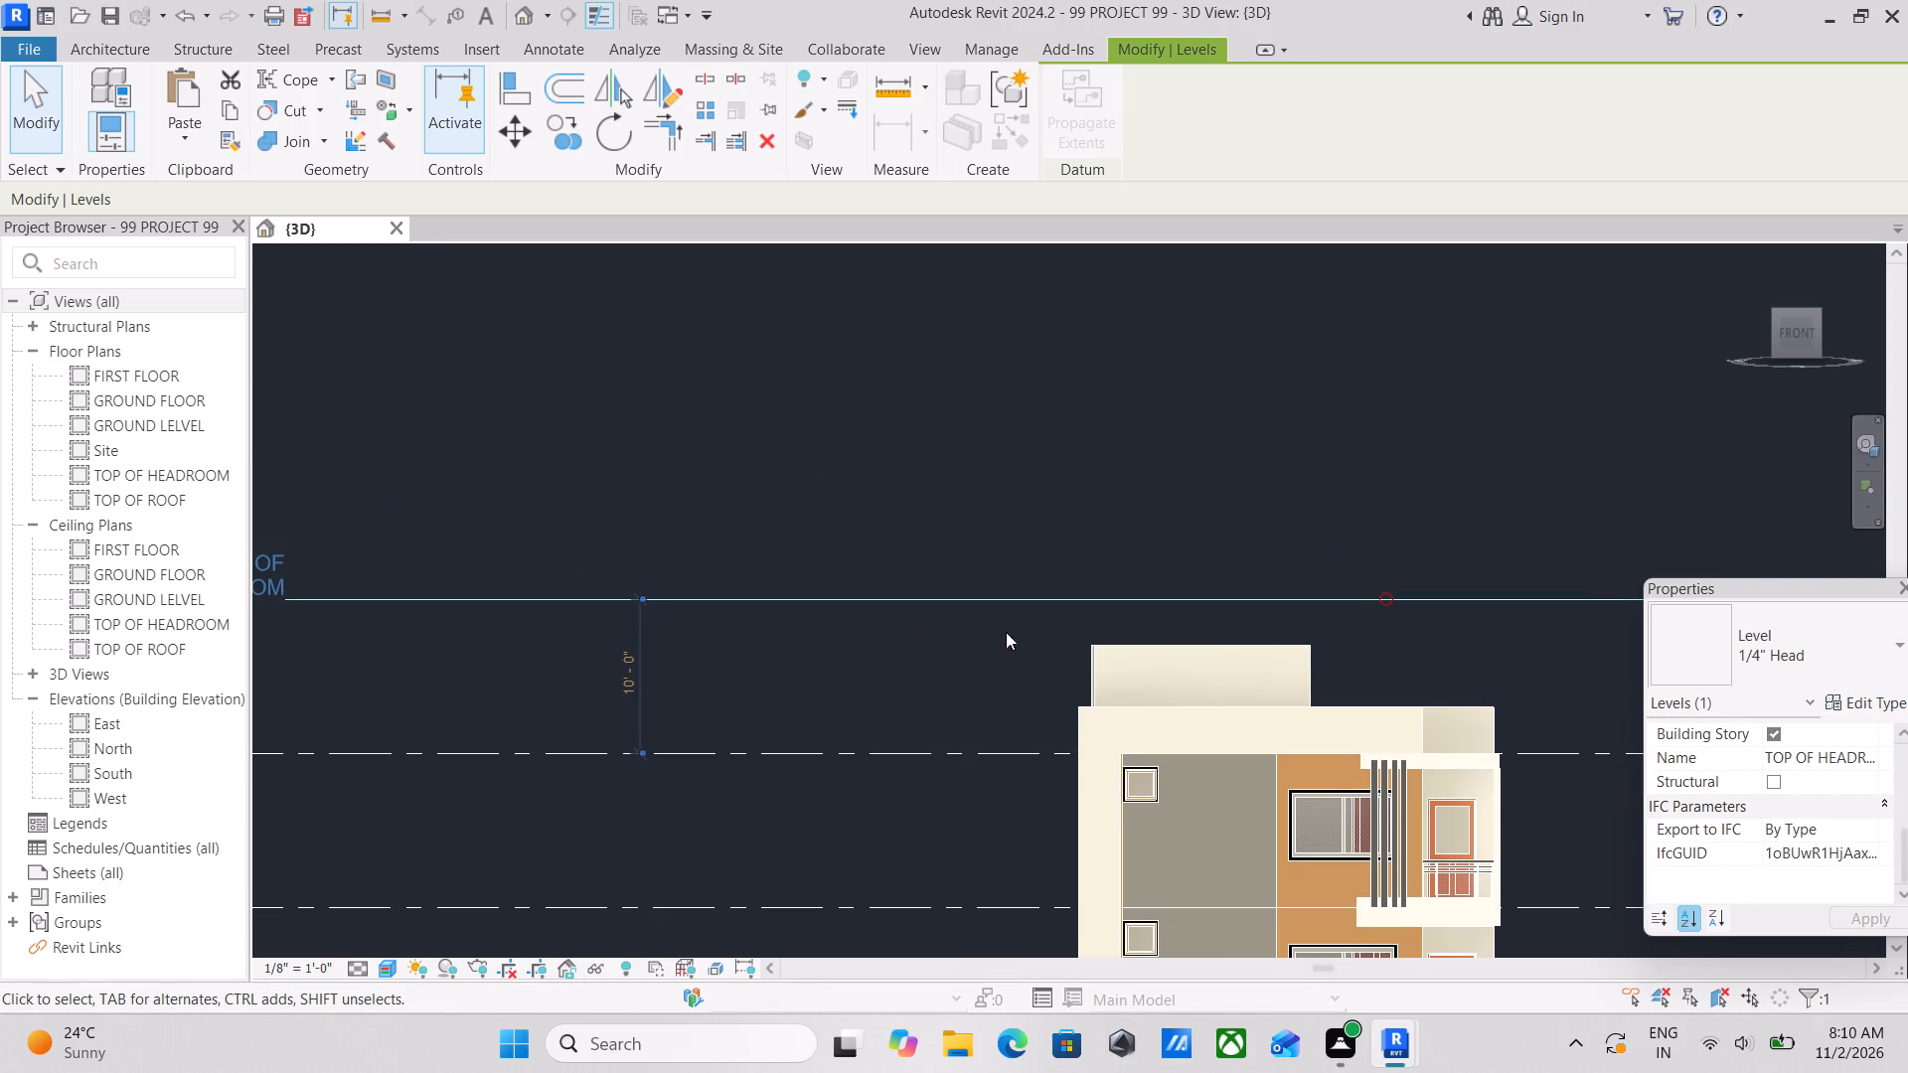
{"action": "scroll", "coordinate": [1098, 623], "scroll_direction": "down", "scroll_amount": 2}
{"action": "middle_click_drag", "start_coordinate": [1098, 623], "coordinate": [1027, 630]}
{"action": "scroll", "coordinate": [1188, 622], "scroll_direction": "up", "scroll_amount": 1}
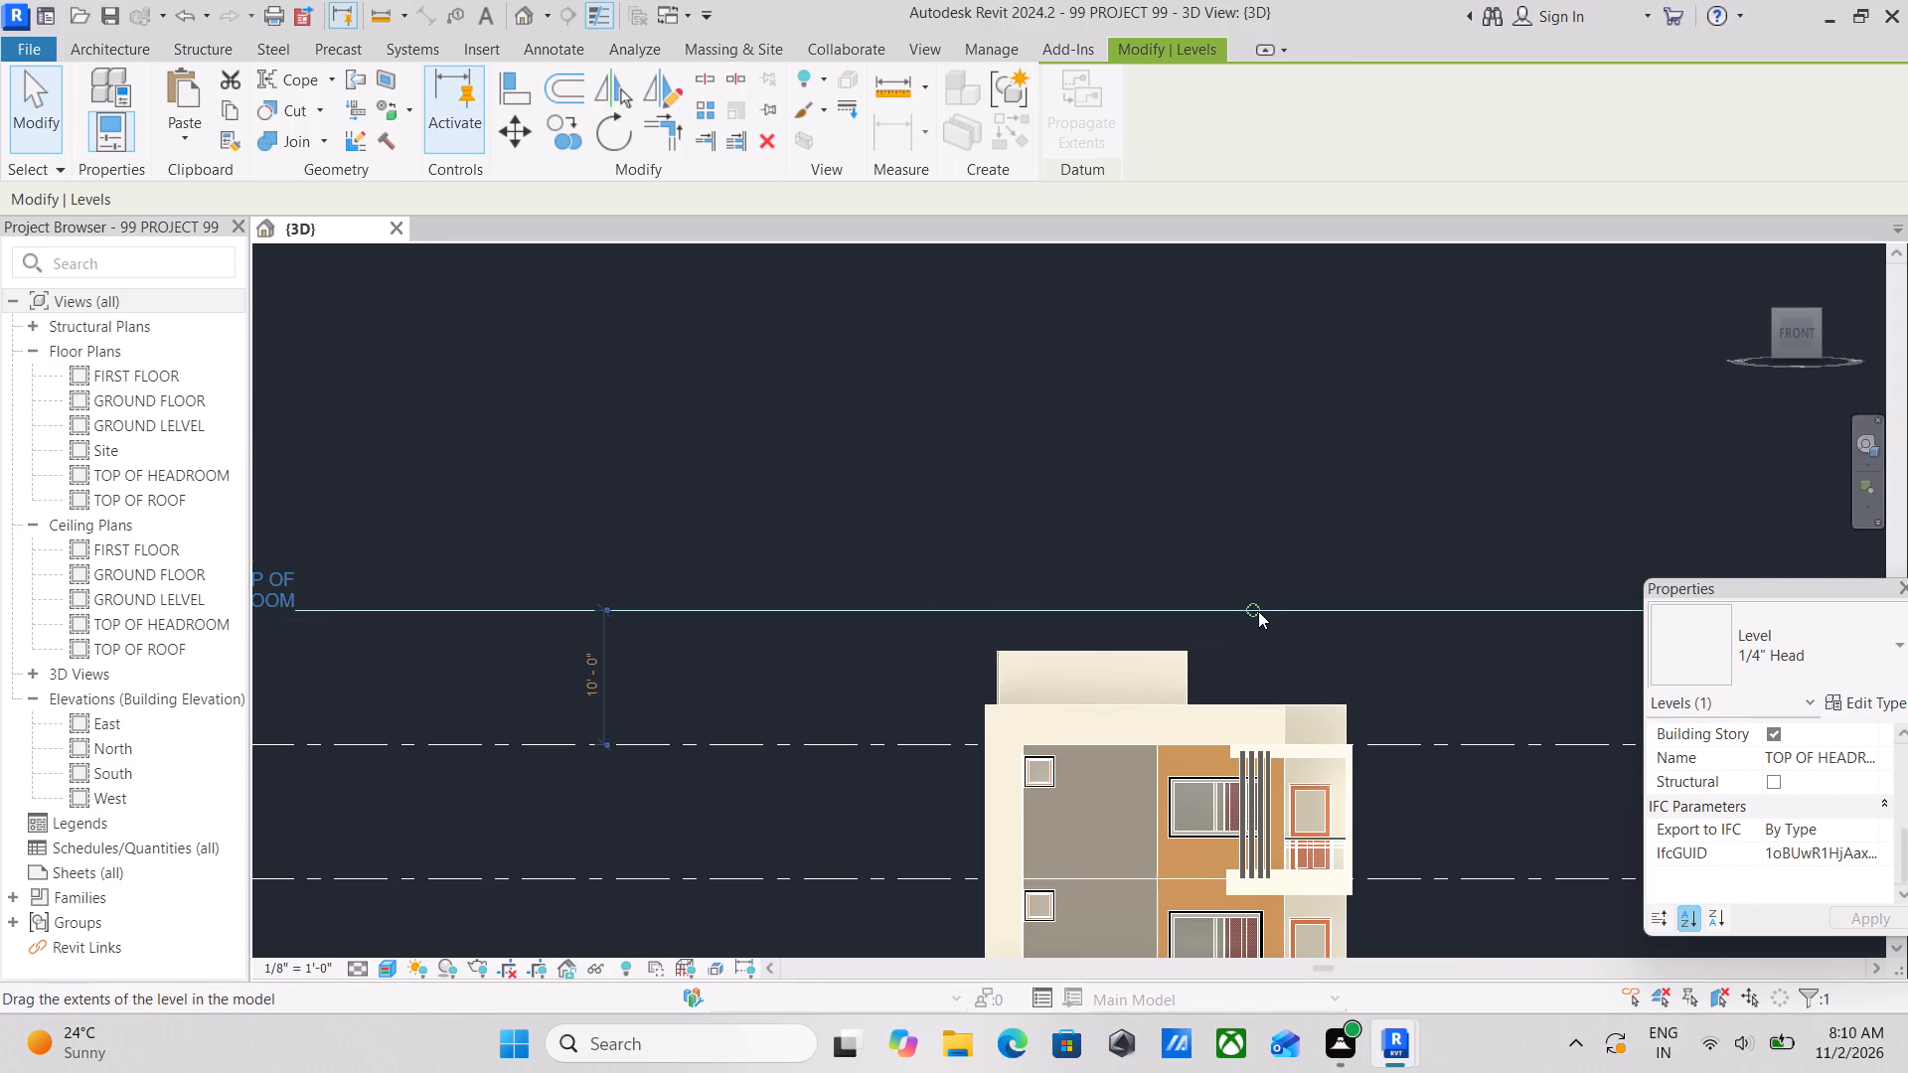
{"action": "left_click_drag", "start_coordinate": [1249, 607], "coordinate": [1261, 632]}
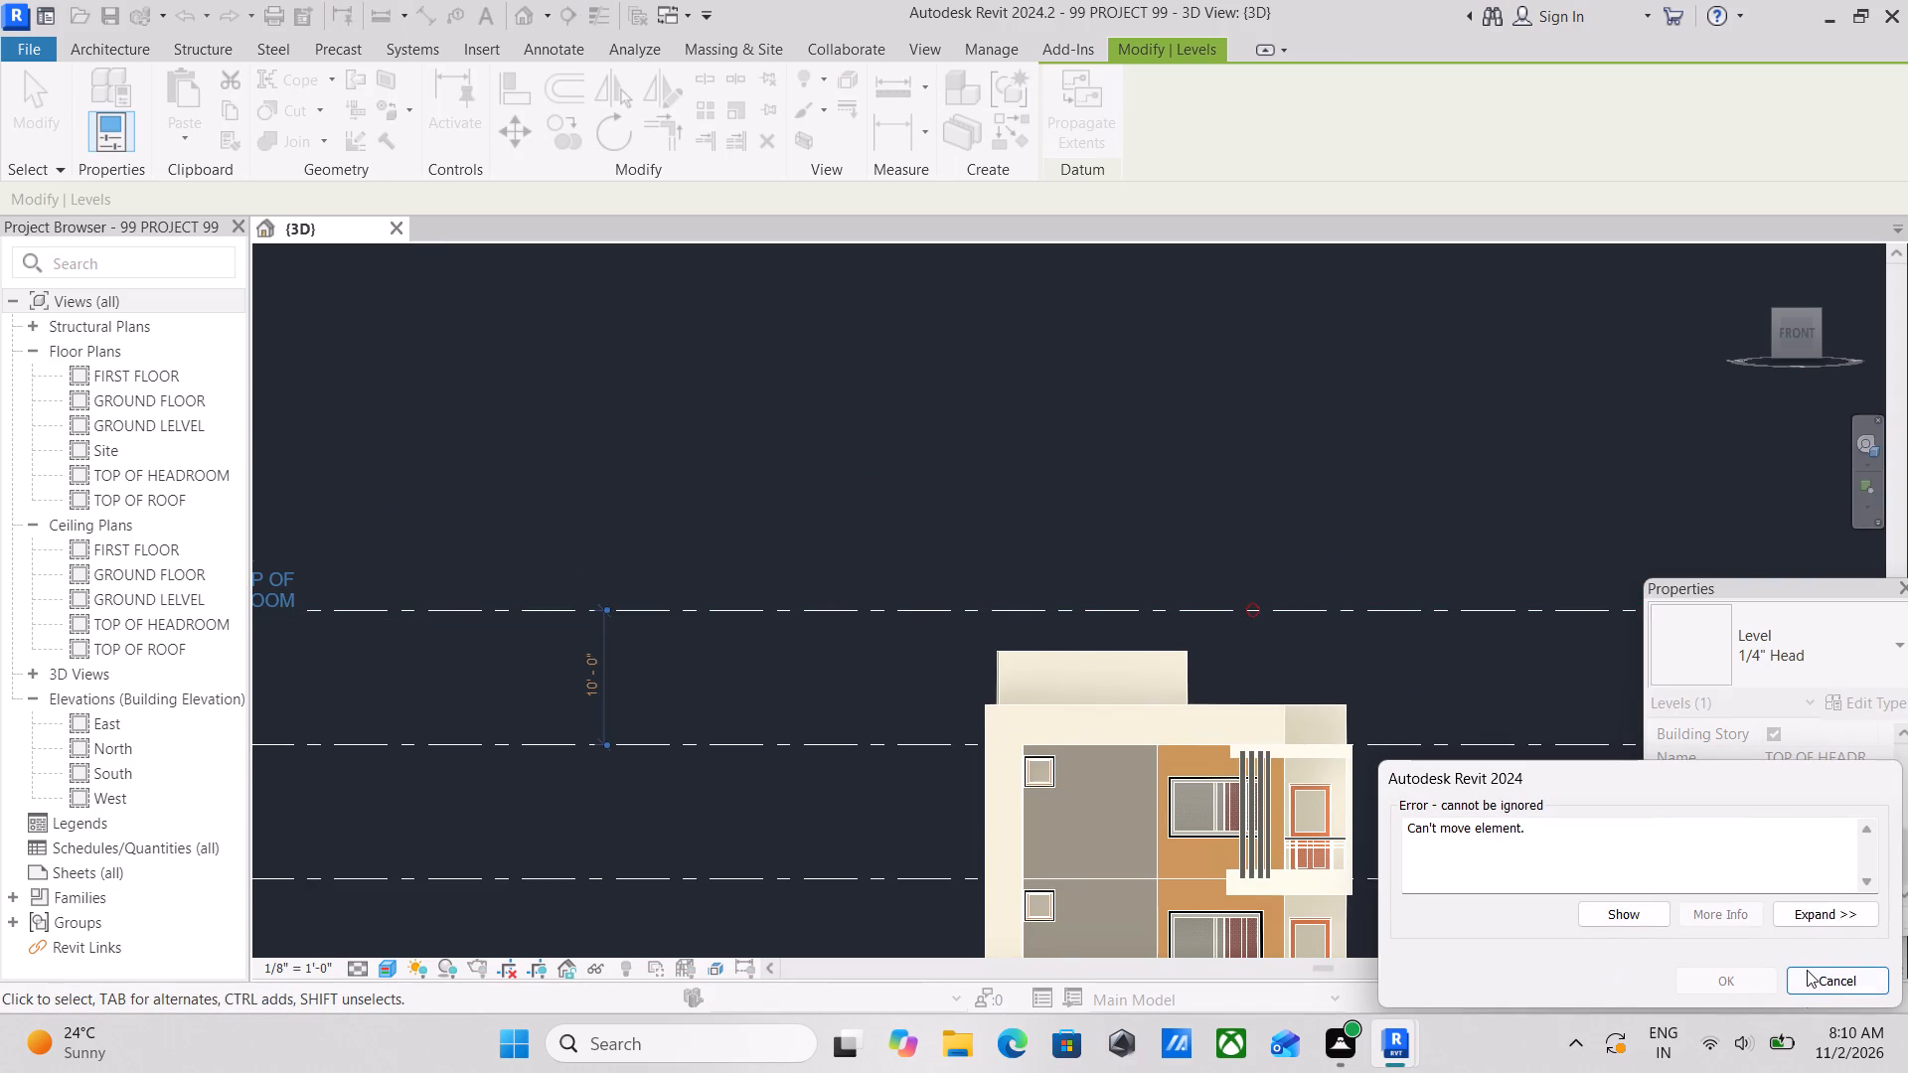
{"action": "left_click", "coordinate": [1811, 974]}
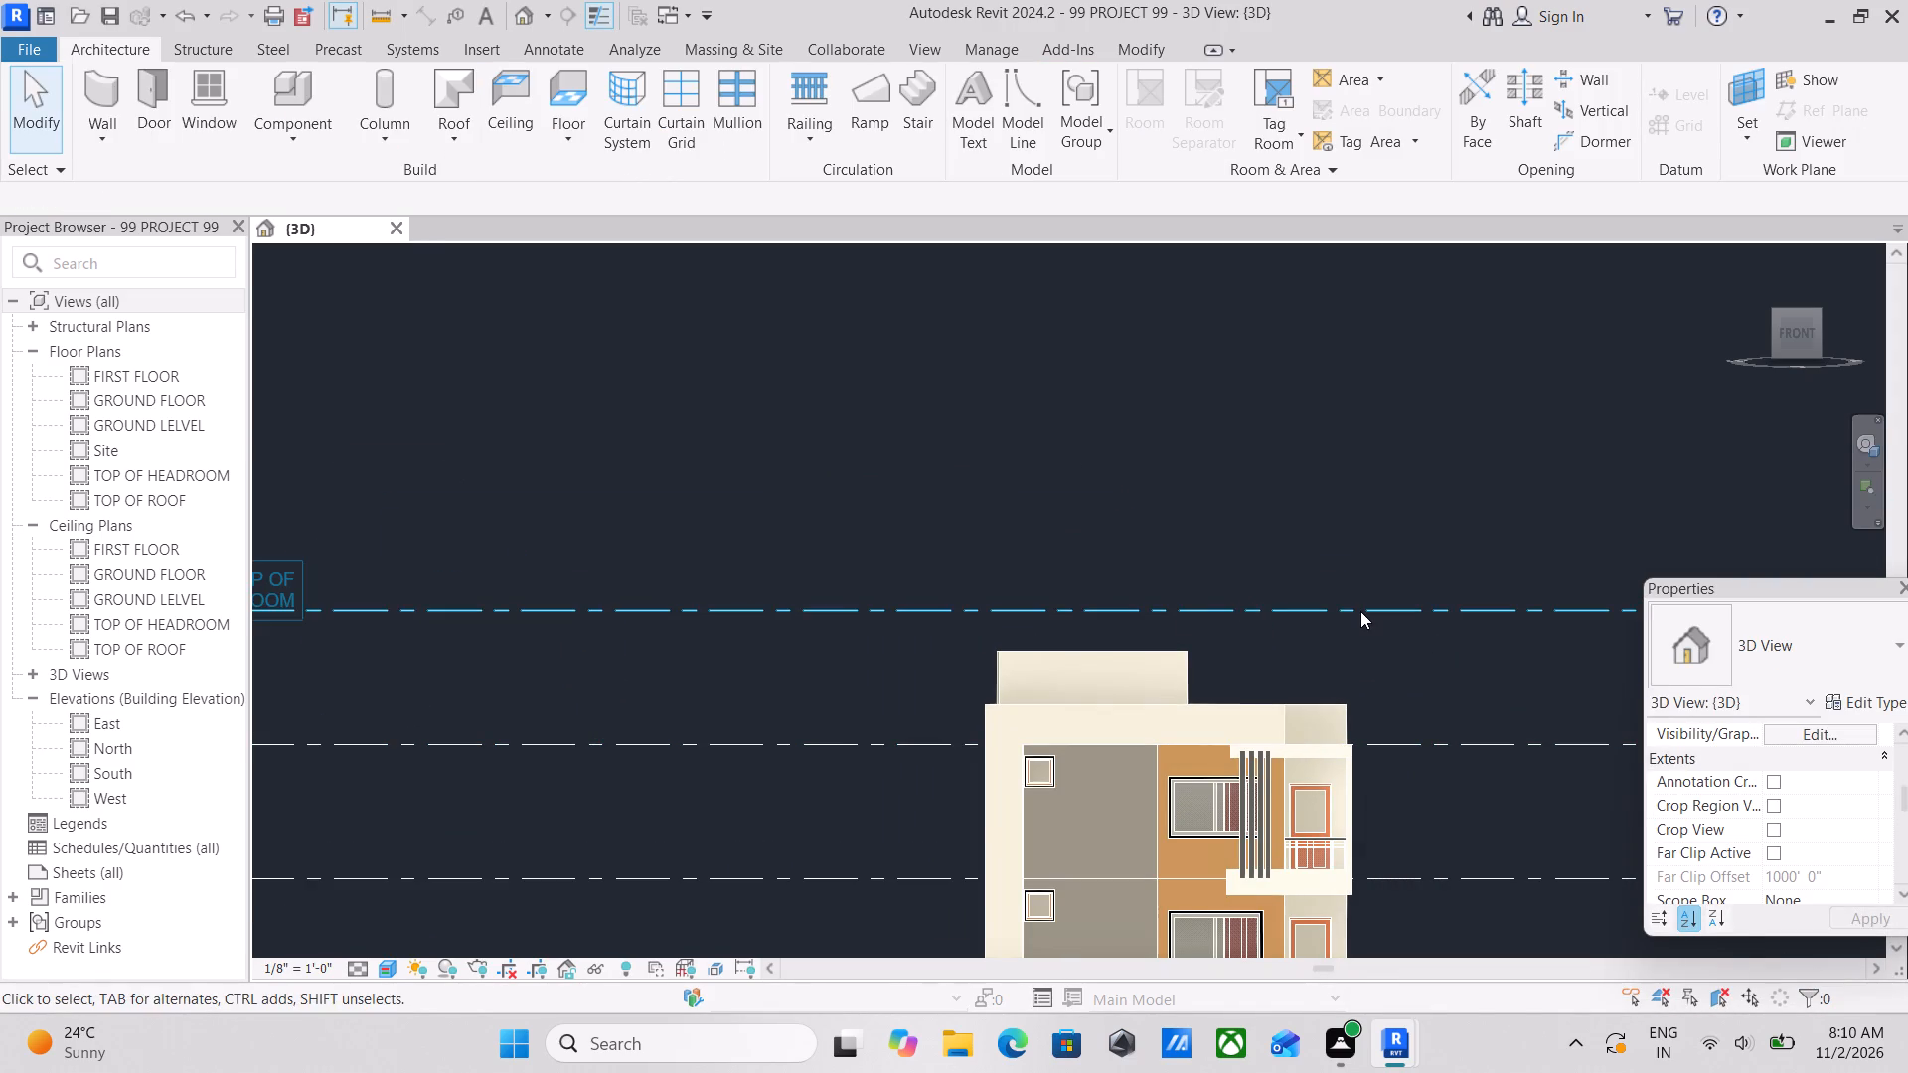
Nudge the TOP OF HEADROOM level down to 28' - 0", 7' above TOP OF ROOF.
{"action": "left_click", "coordinate": [1360, 611]}
{"action": "scroll", "coordinate": [1360, 611], "scroll_direction": "down", "scroll_amount": 2}
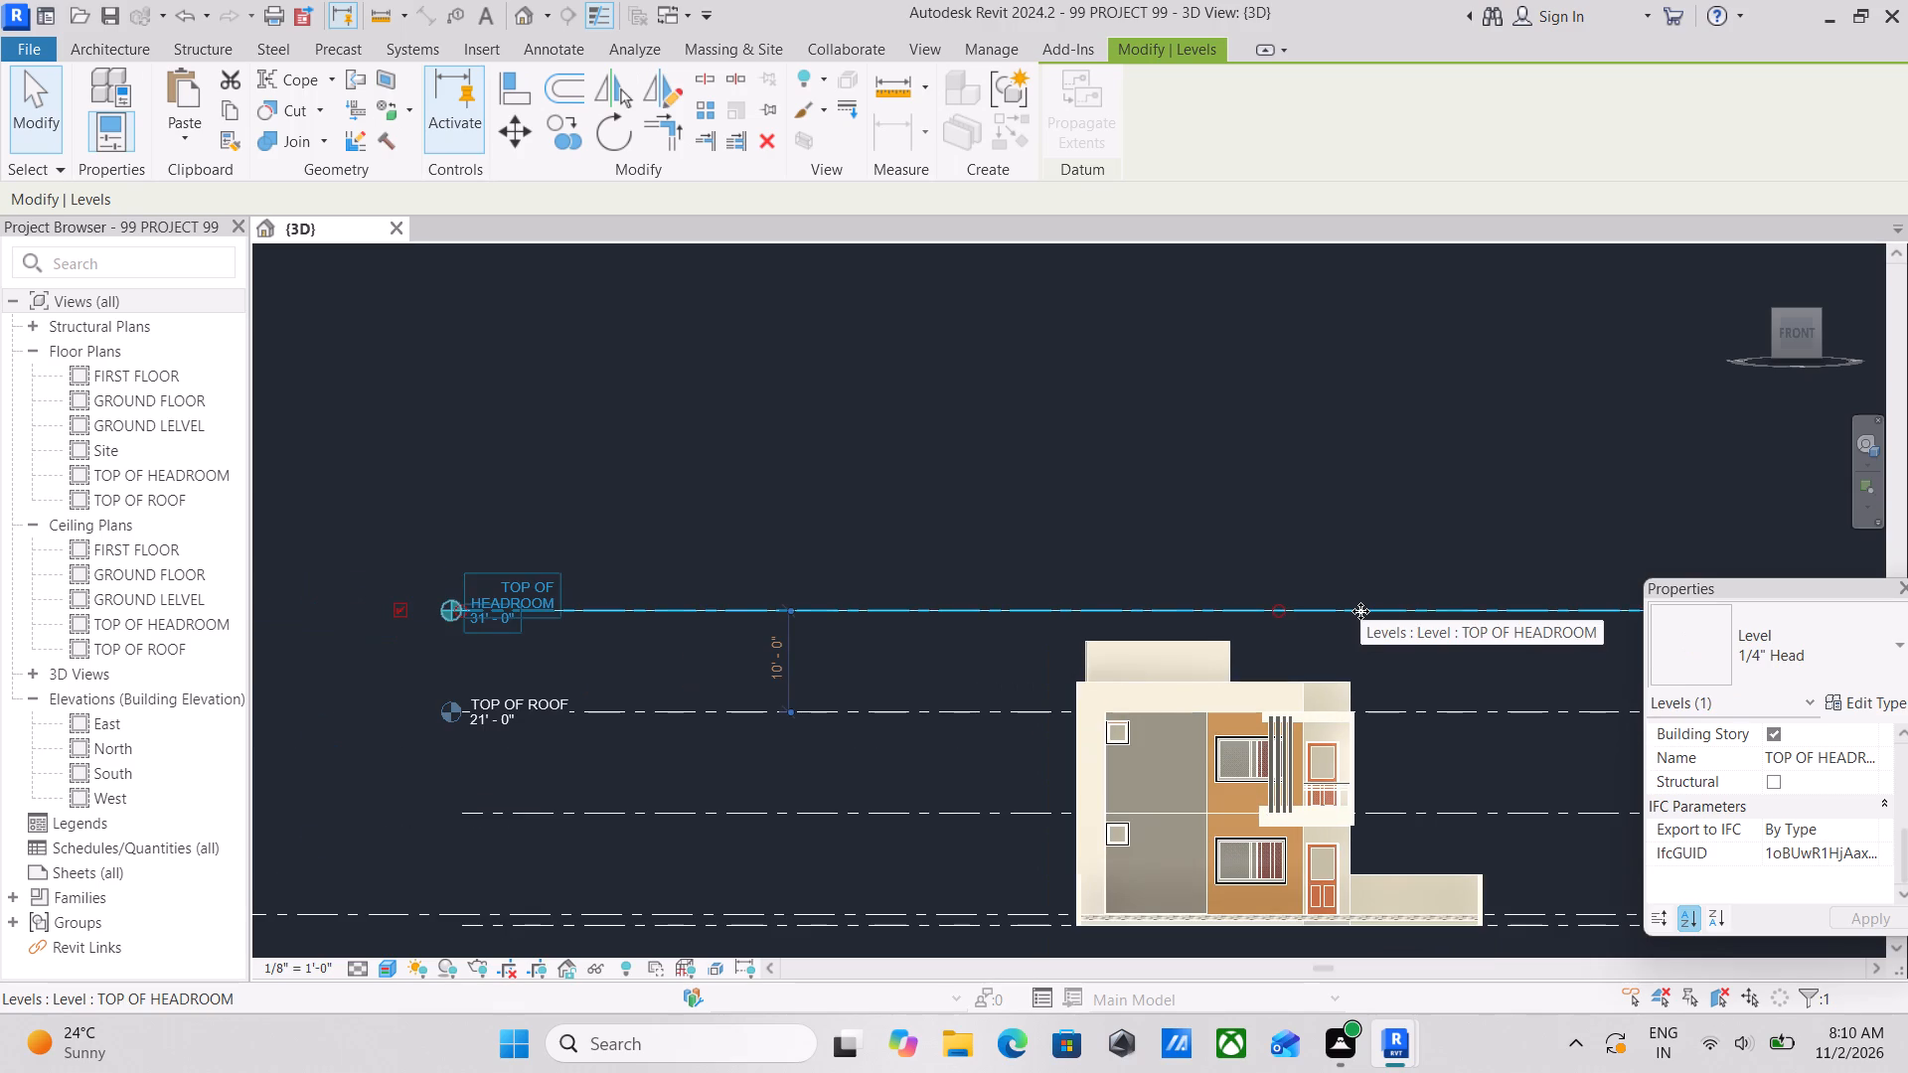
{"action": "key", "text": "Down"}
{"action": "key", "text": "Down"}
{"action": "key", "text": "Down"}
{"action": "key", "text": "Down"}
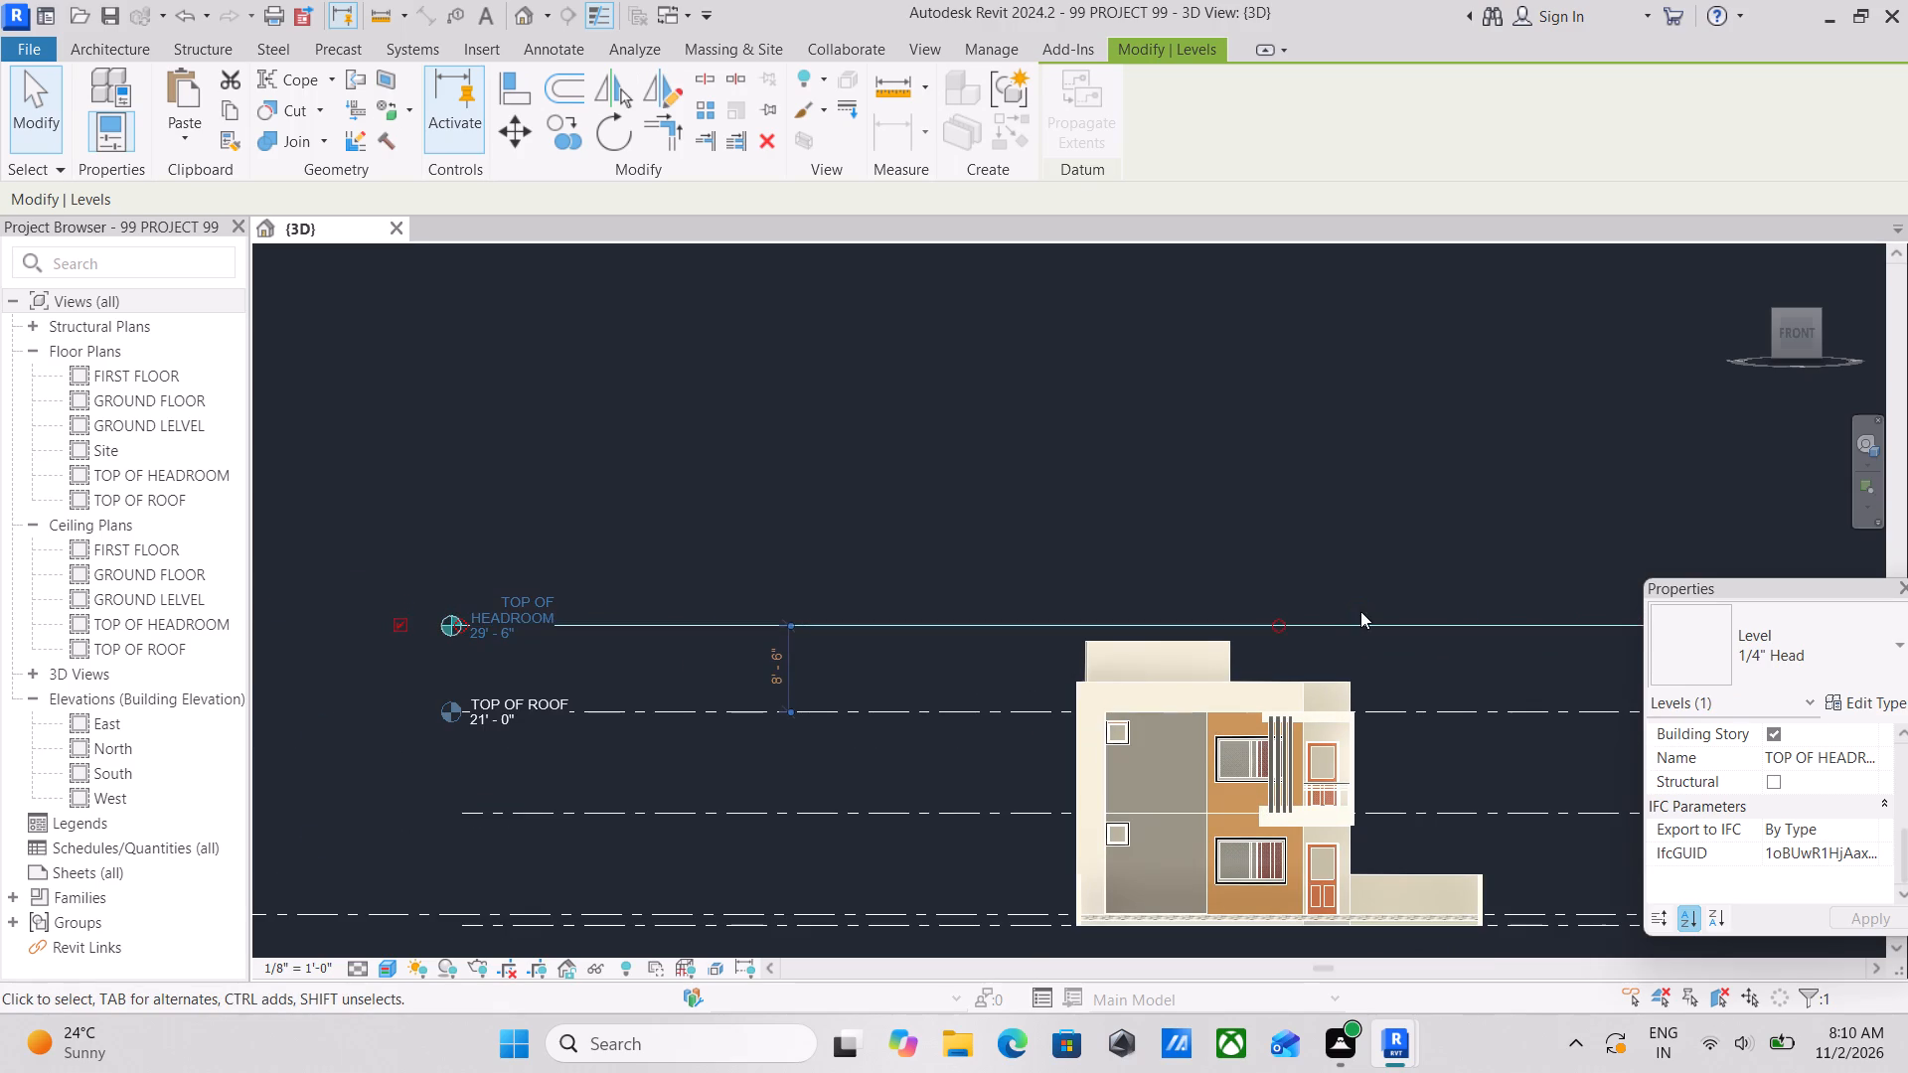
{"action": "key", "text": "Down"}
{"action": "key", "text": "Down"}
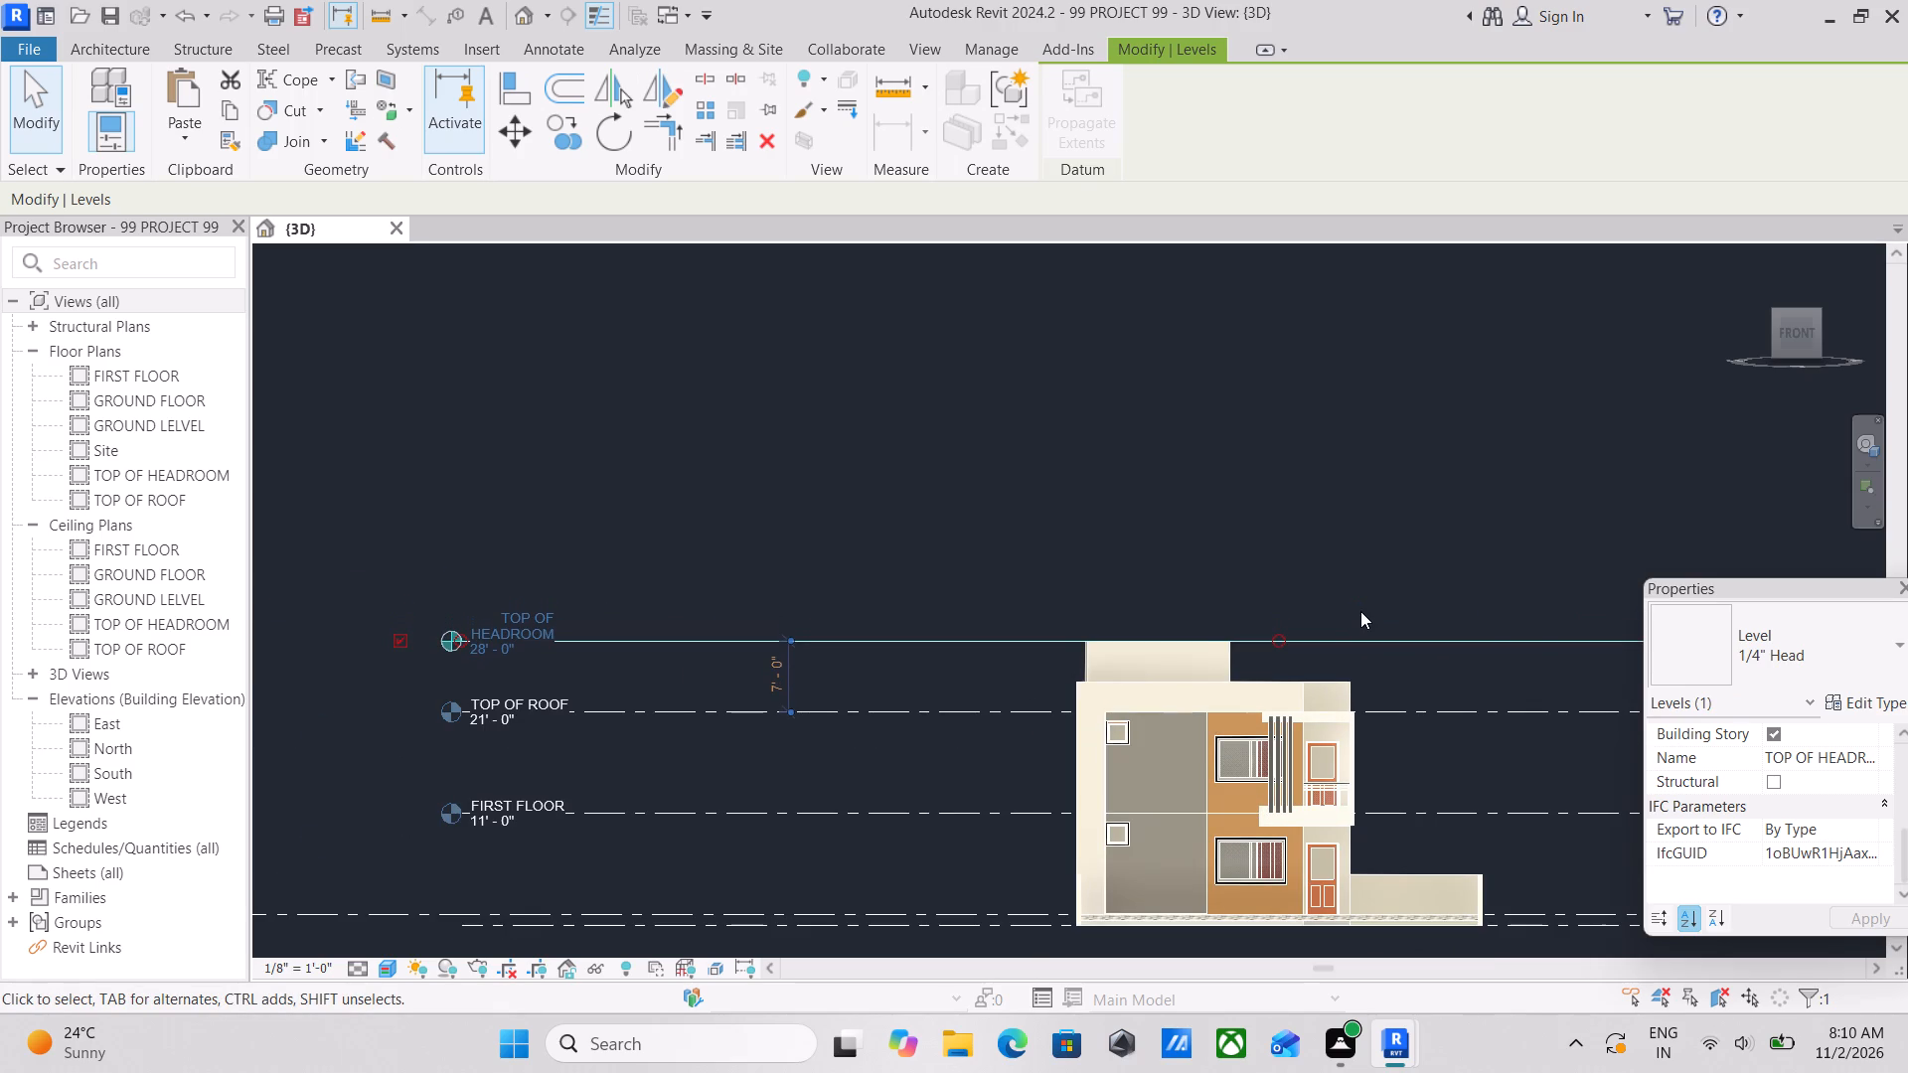
{"action": "scroll", "coordinate": [1252, 643], "scroll_direction": "up", "scroll_amount": 3}
{"action": "key", "text": "Escape"}
Check the stair enclosure's wall tops against the TOP OF HEADROOM level up close and from angled views.
{"action": "scroll", "coordinate": [1100, 695], "scroll_direction": "up", "scroll_amount": 4}
{"action": "scroll", "coordinate": [824, 611], "scroll_direction": "up", "scroll_amount": 2}
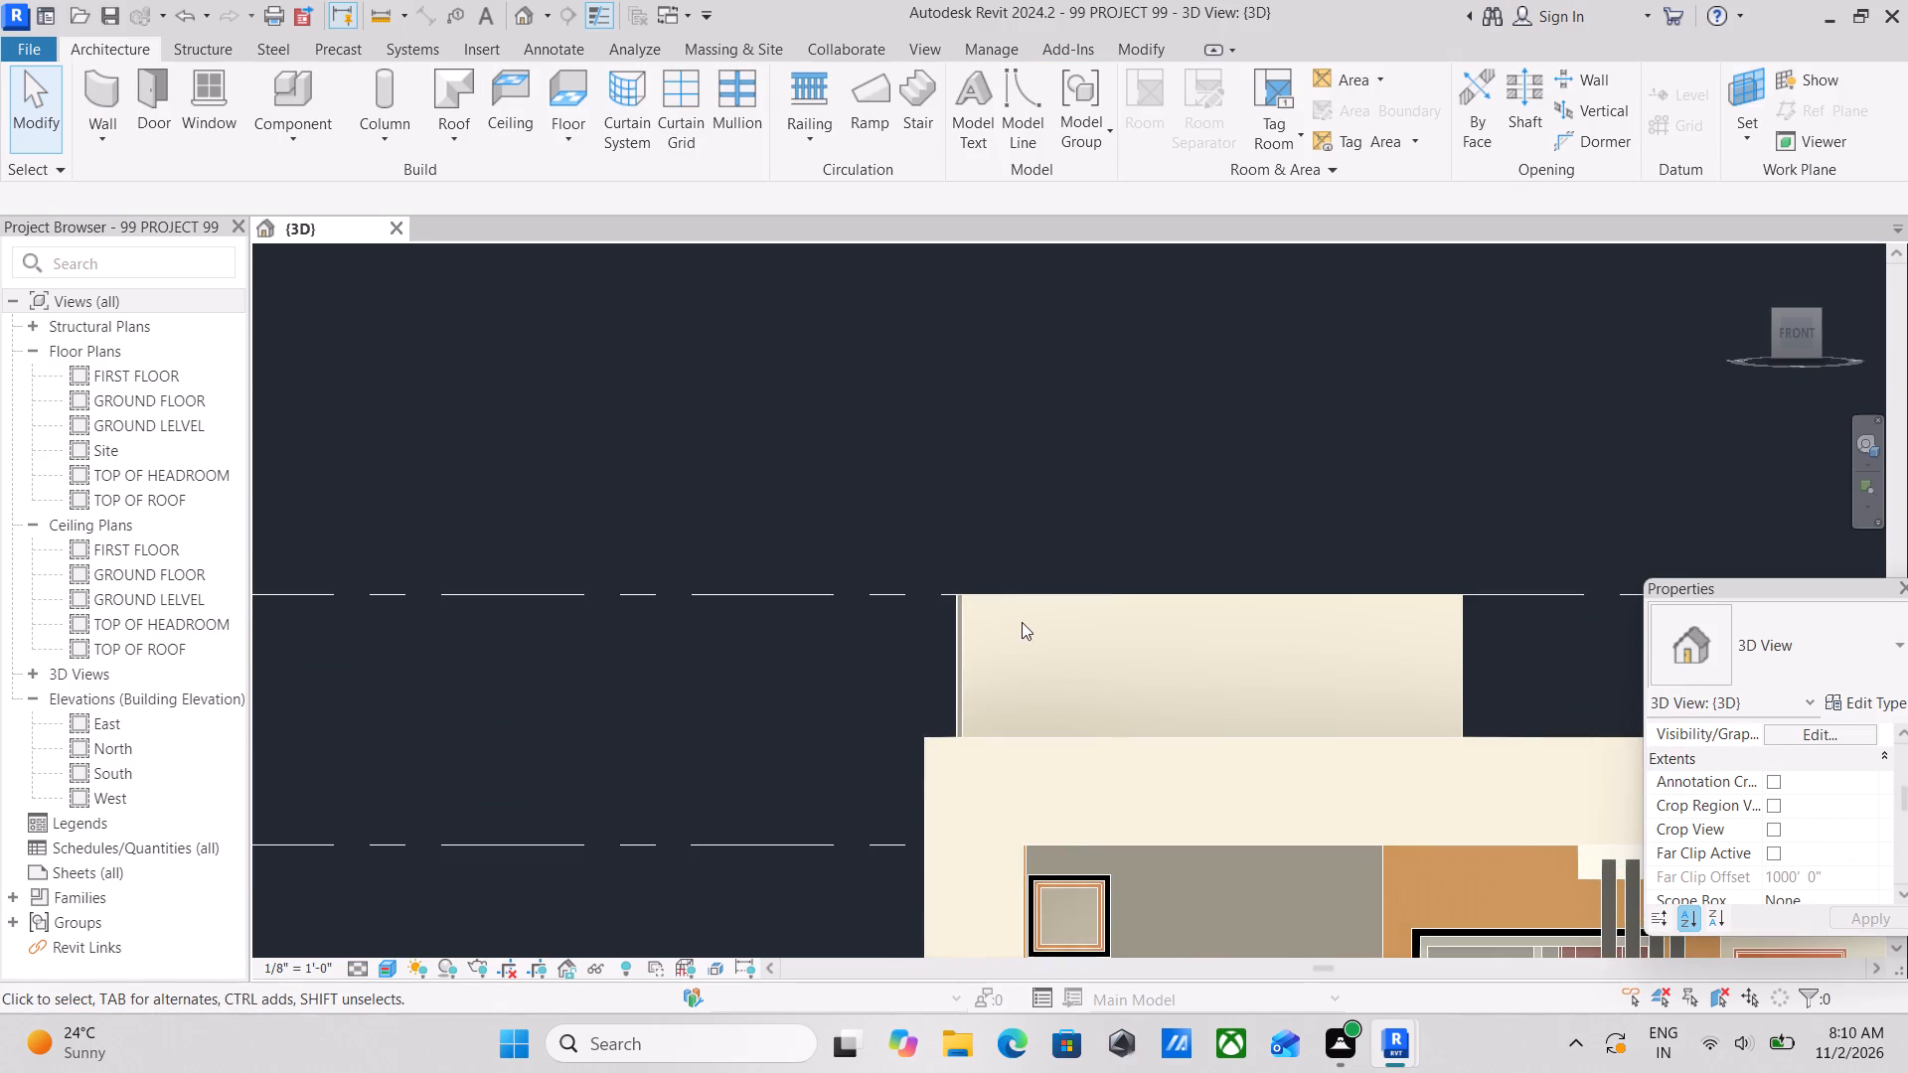
{"action": "key", "text": "Escape"}
{"action": "scroll", "coordinate": [1025, 621], "scroll_direction": "down", "scroll_amount": 6}
{"action": "middle_click_drag", "start_coordinate": [1027, 619], "coordinate": [1230, 764], "text": "shift"}
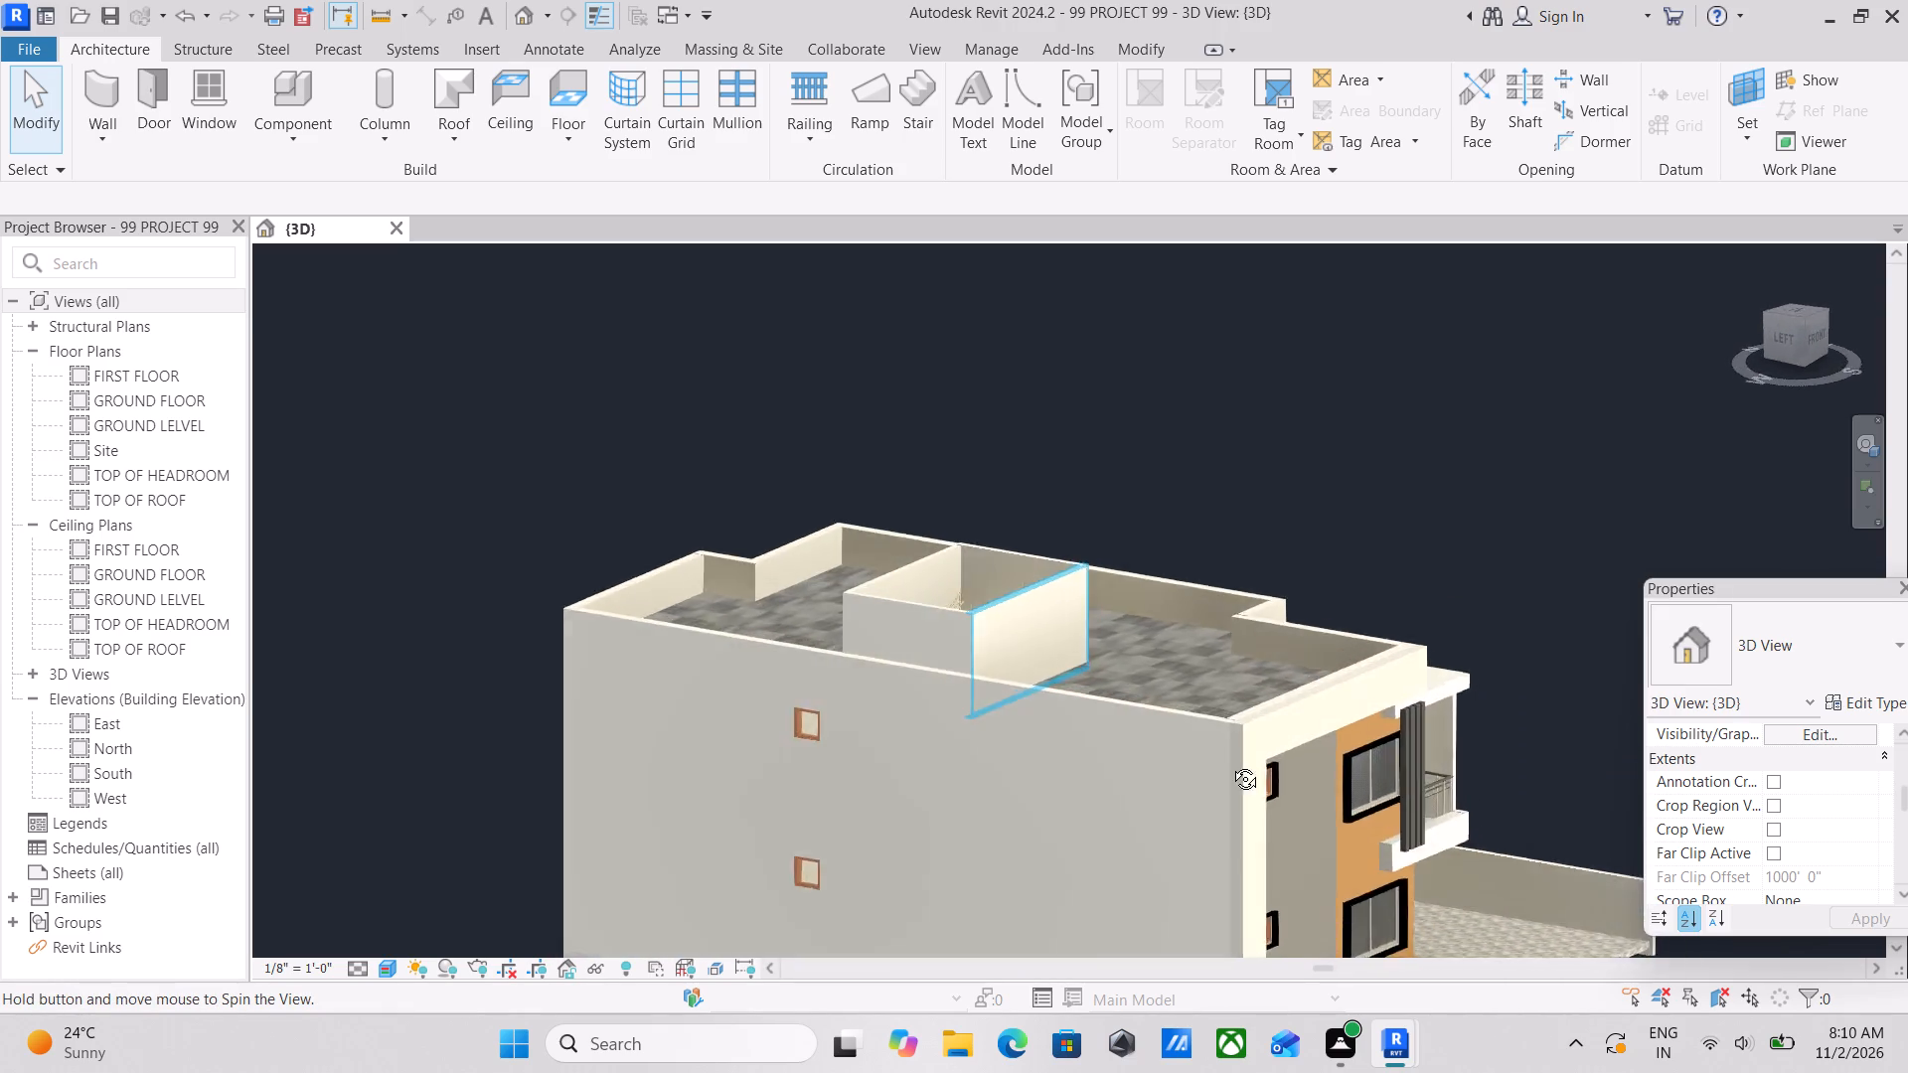
{"action": "middle_click_drag", "start_coordinate": [1230, 764], "coordinate": [1007, 730], "text": "shift"}
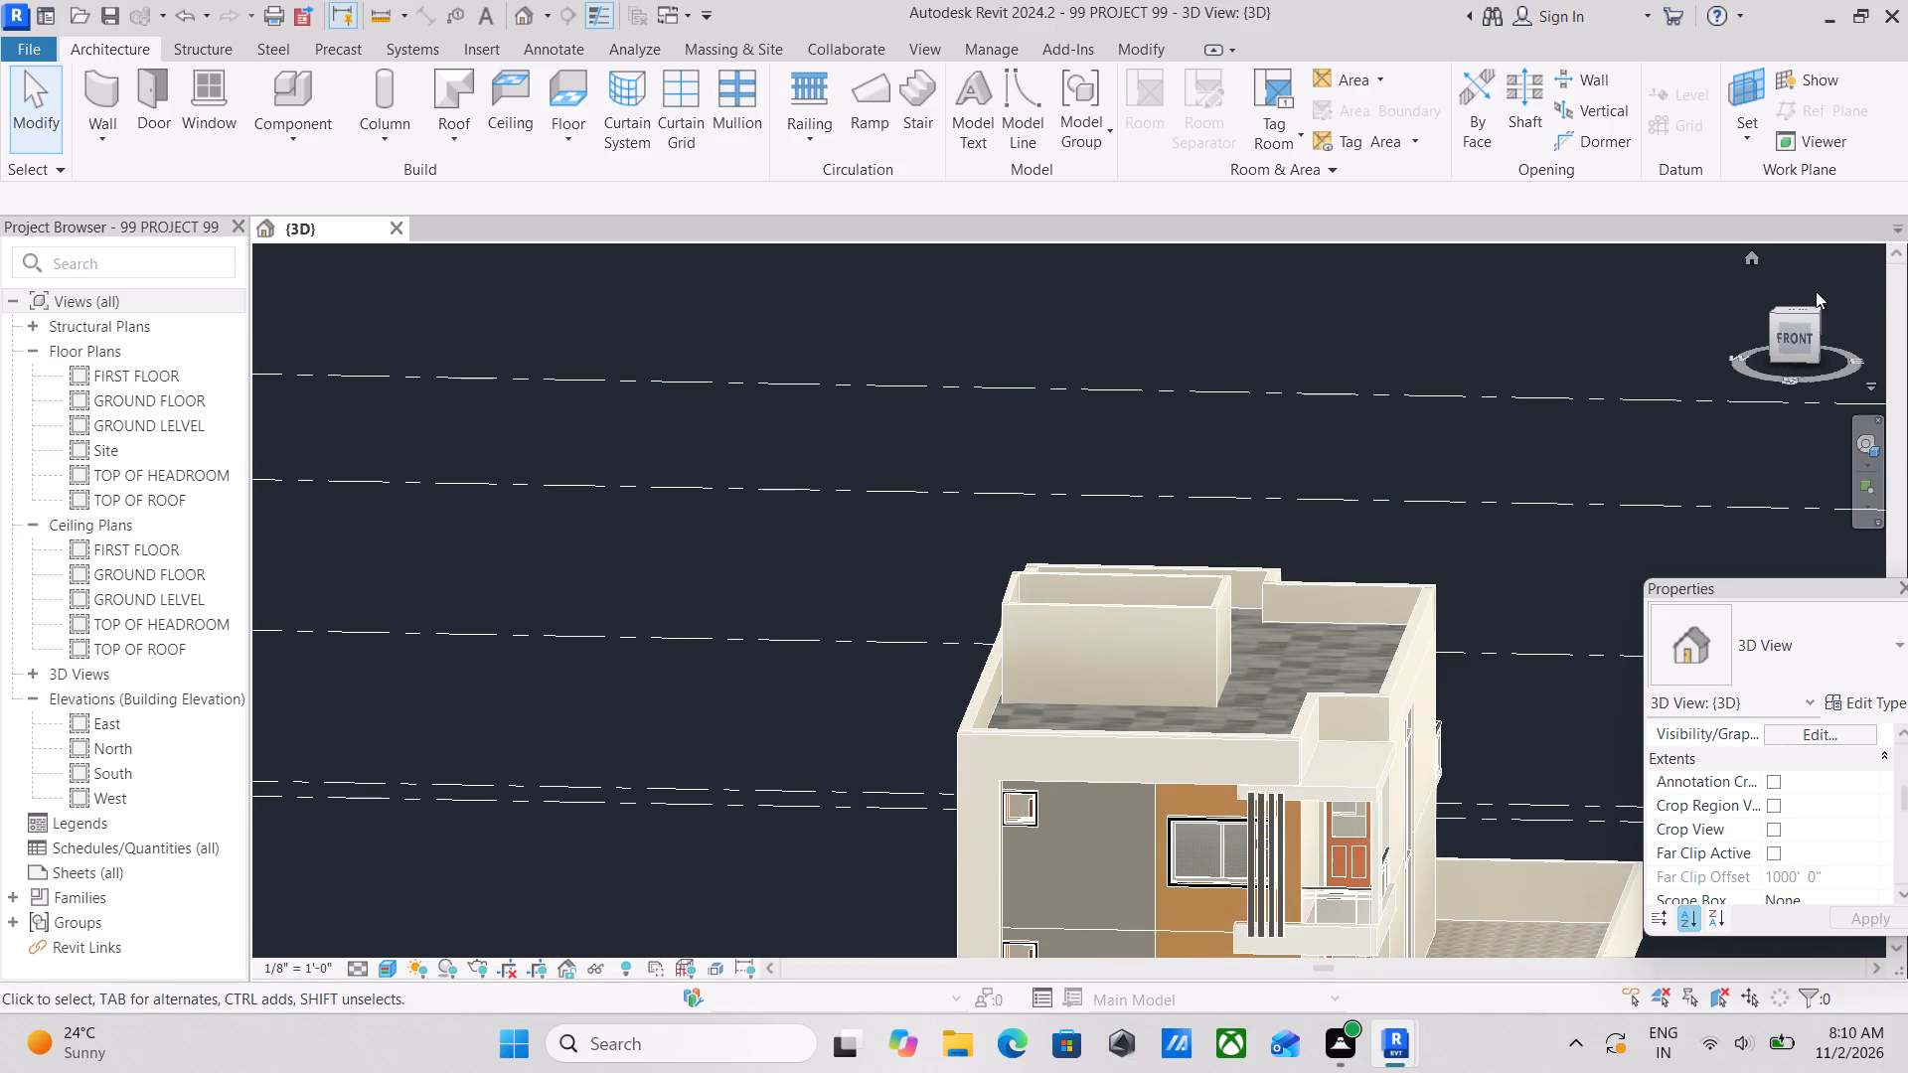
Examine from the front how the stair enclosure's wall tops line up with the TOP OF HEADROOM level.
{"action": "left_click", "coordinate": [1794, 332]}
{"action": "scroll", "coordinate": [1302, 637], "scroll_direction": "up", "scroll_amount": 8}
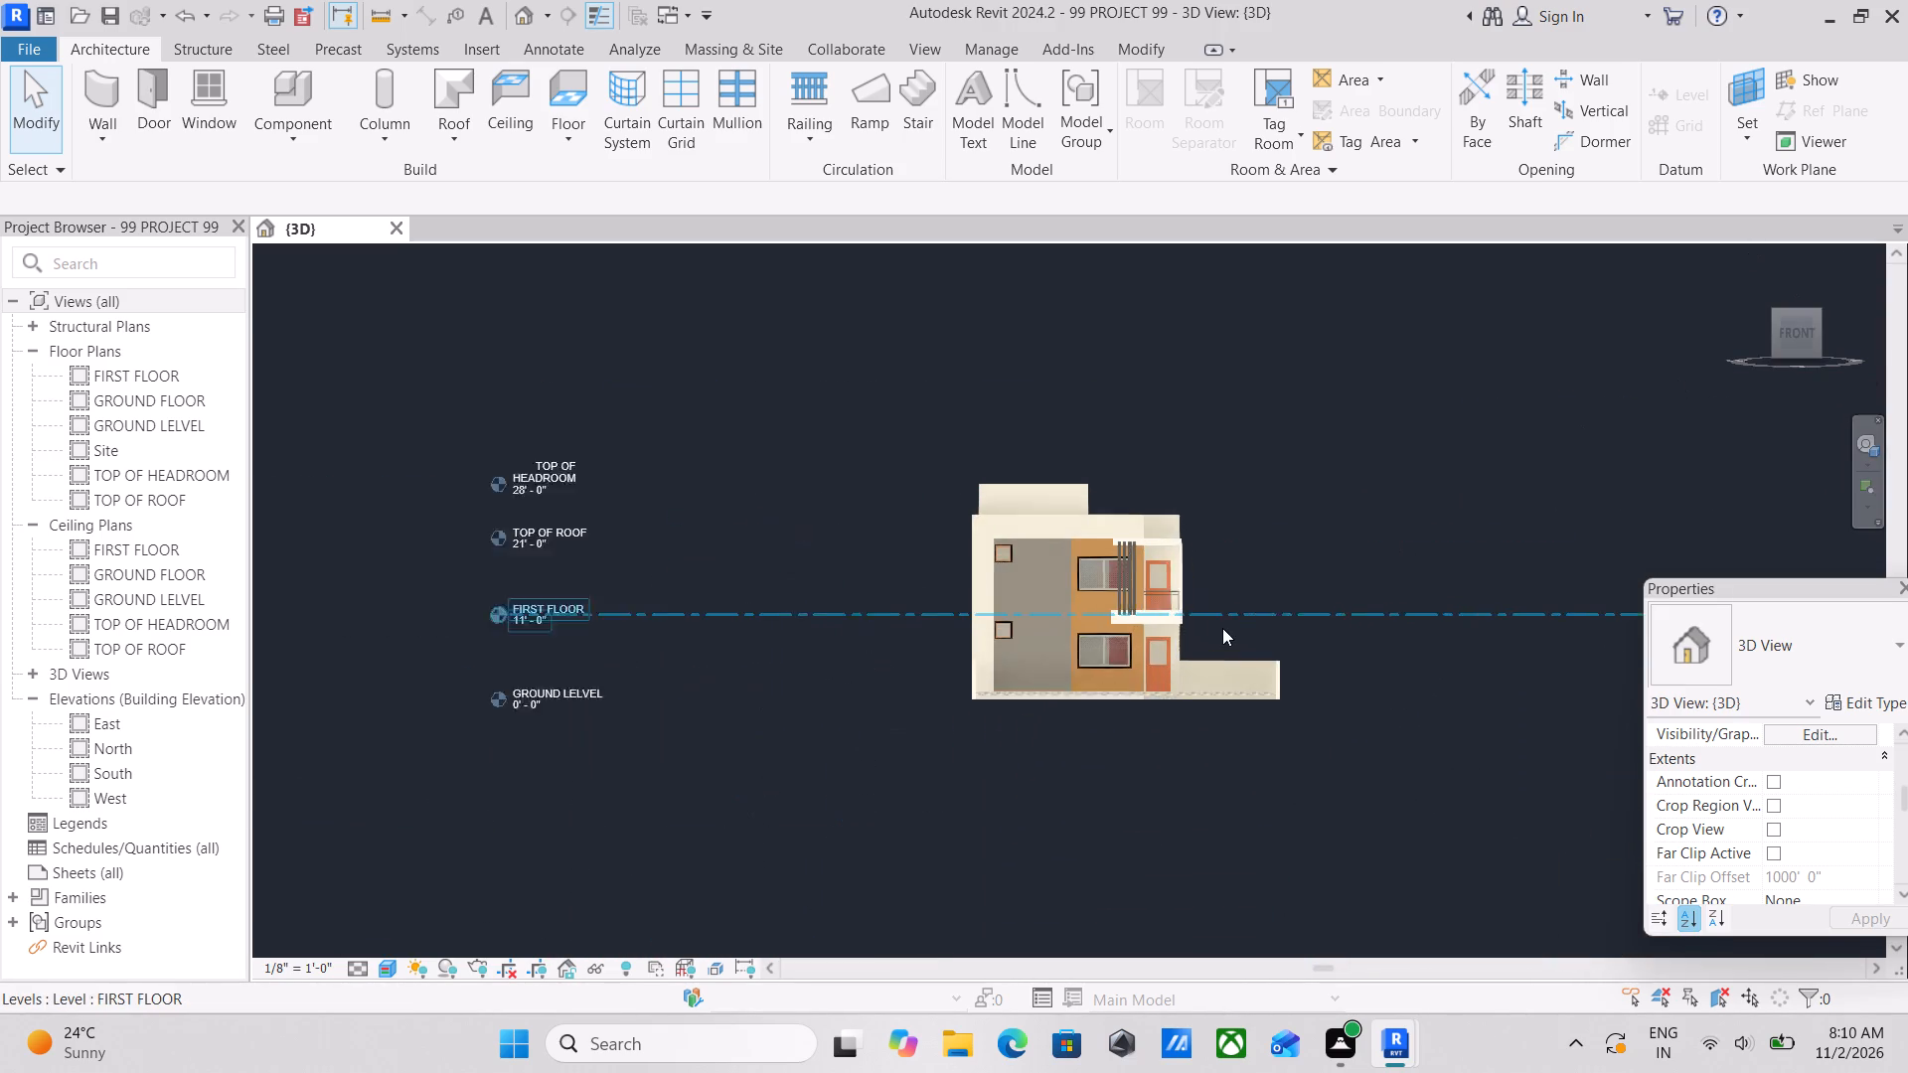
{"action": "scroll", "coordinate": [1217, 627], "scroll_direction": "up", "scroll_amount": 4}
{"action": "scroll", "coordinate": [905, 656], "scroll_direction": "up", "scroll_amount": 2}
{"action": "middle_click_drag", "start_coordinate": [905, 664], "coordinate": [930, 1072]}
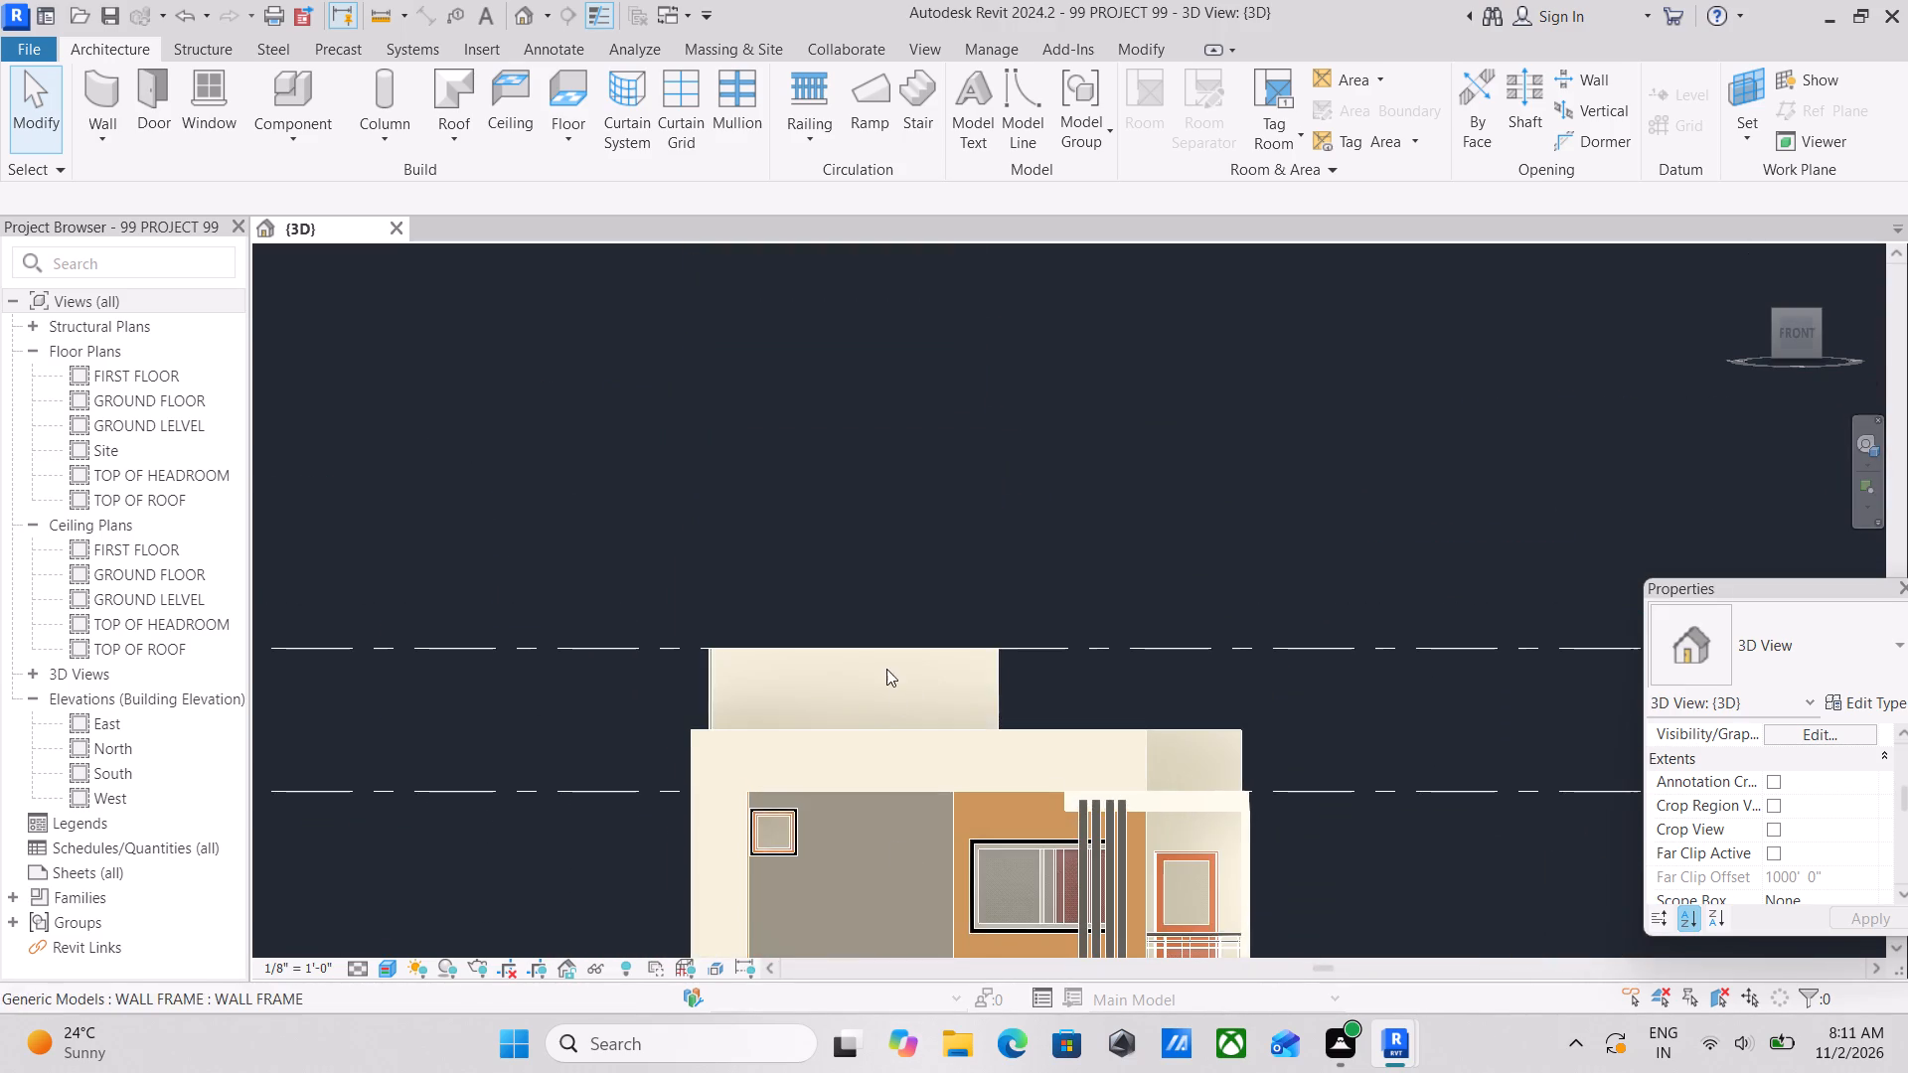
{"action": "middle_click_drag", "start_coordinate": [886, 669], "coordinate": [935, 758]}
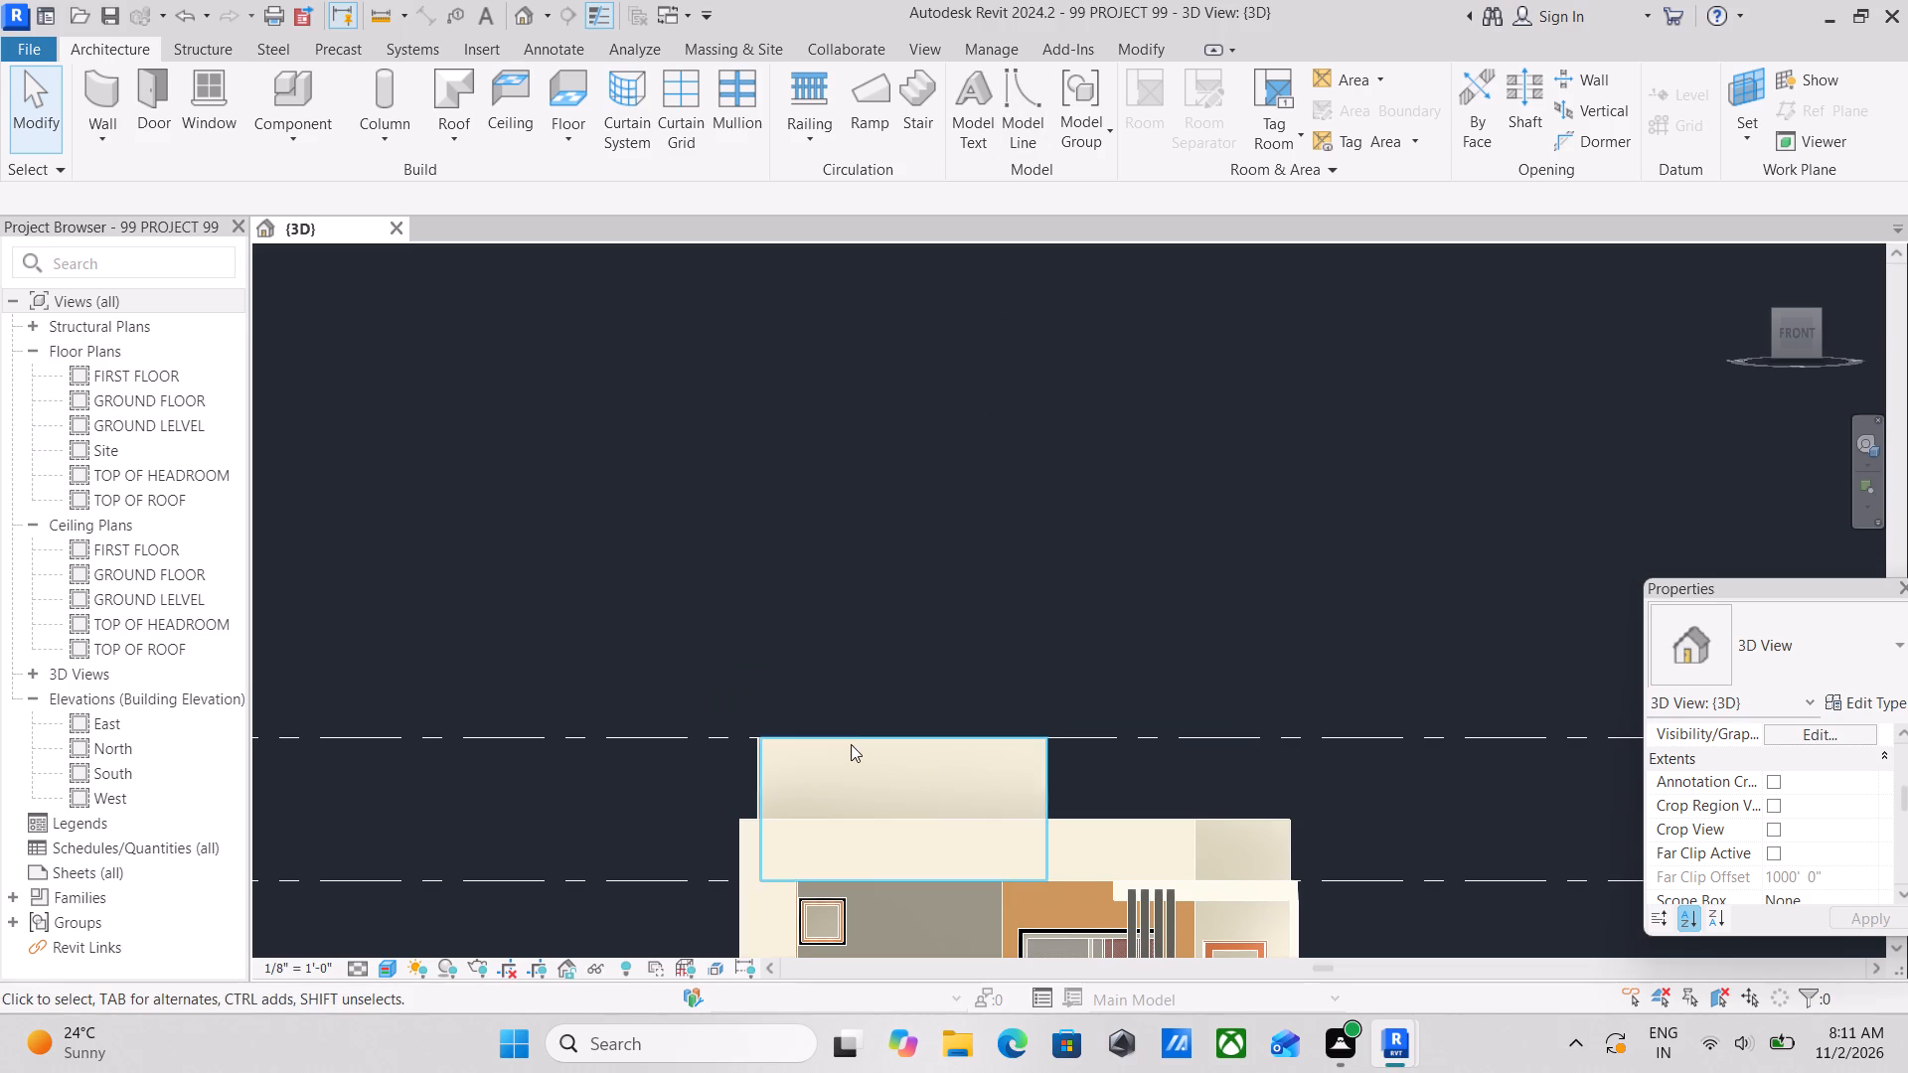
{"action": "scroll", "coordinate": [972, 613], "scroll_direction": "down", "scroll_amount": 3}
{"action": "middle_click_drag", "start_coordinate": [1025, 632], "coordinate": [1154, 604]}
{"action": "scroll", "coordinate": [1008, 693], "scroll_direction": "up", "scroll_amount": 3}
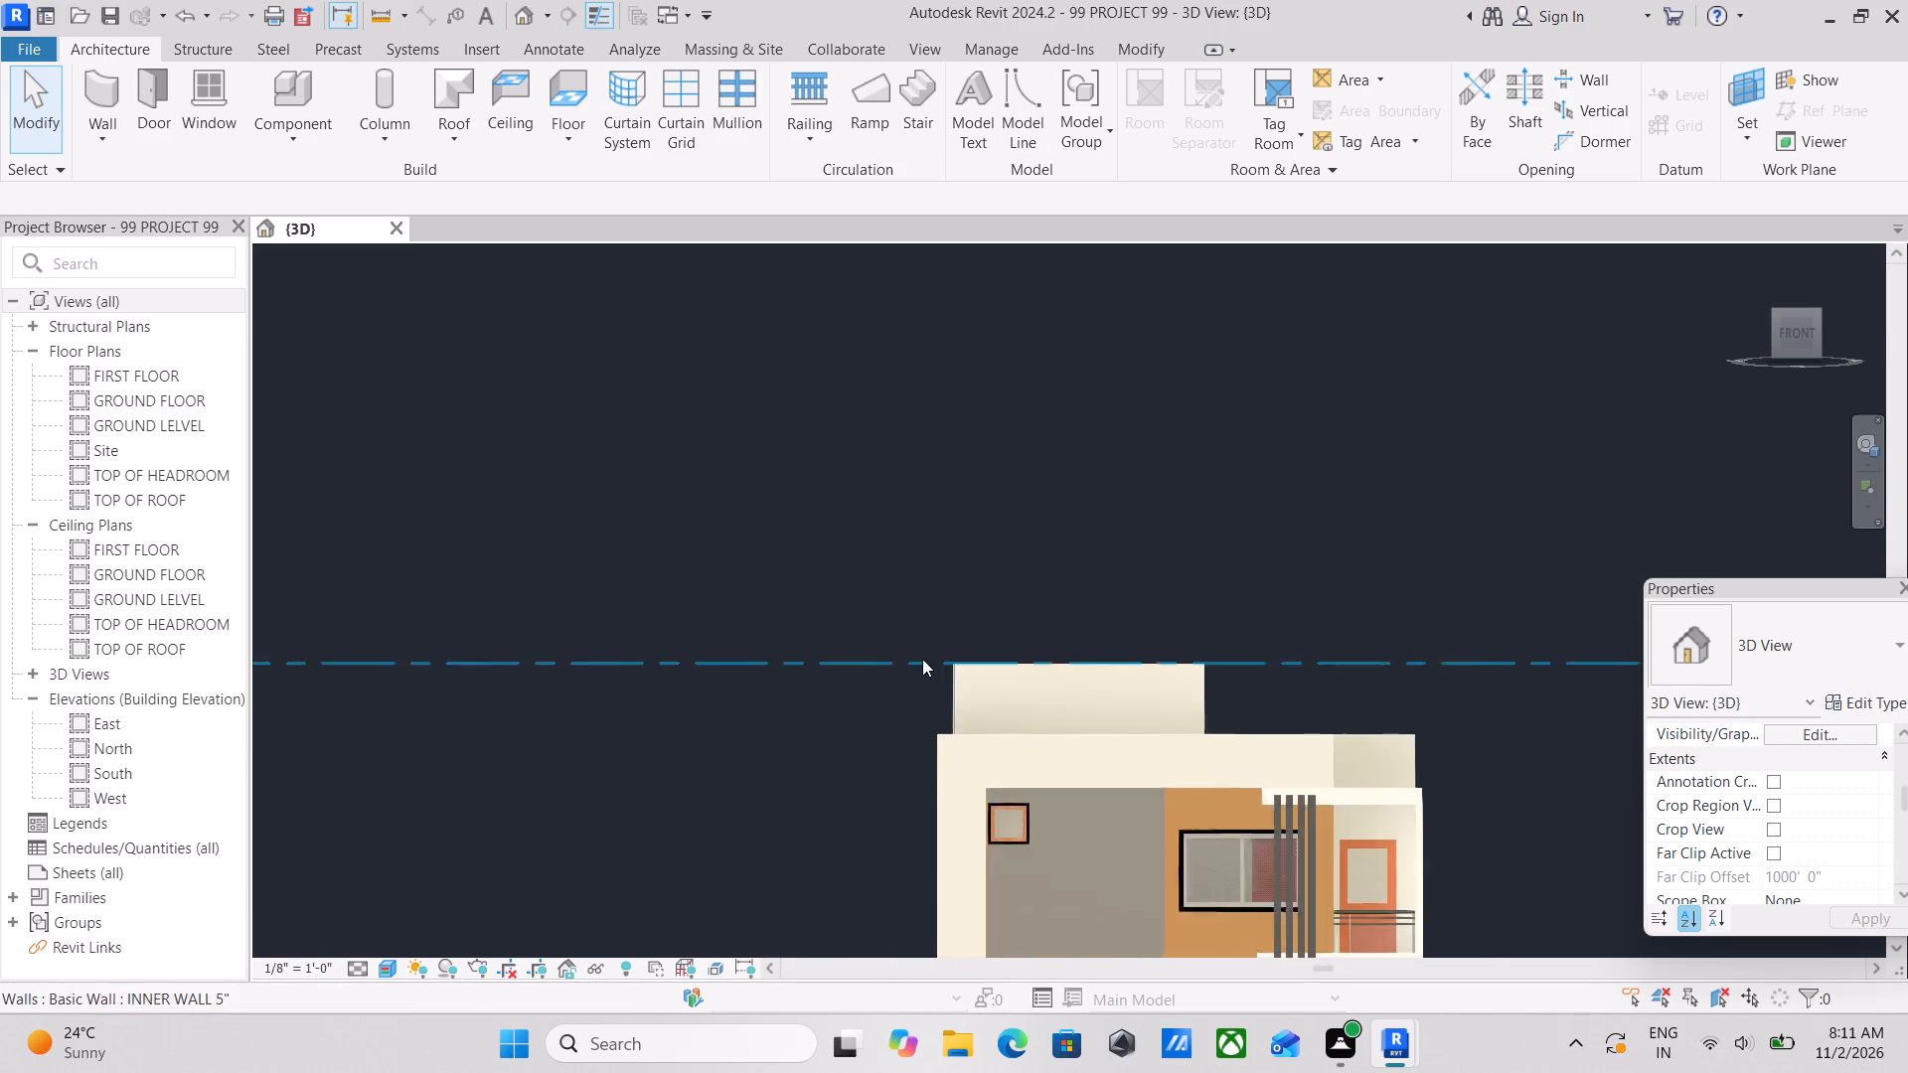
{"action": "scroll", "coordinate": [892, 595], "scroll_direction": "up", "scroll_amount": 2}
{"action": "scroll", "coordinate": [892, 594], "scroll_direction": "down", "scroll_amount": 4}
{"action": "middle_click_drag", "start_coordinate": [965, 584], "coordinate": [1033, 529]}
{"action": "scroll", "coordinate": [1033, 526], "scroll_direction": "down", "scroll_amount": 1}
{"action": "scroll", "coordinate": [1084, 619], "scroll_direction": "up", "scroll_amount": 5}
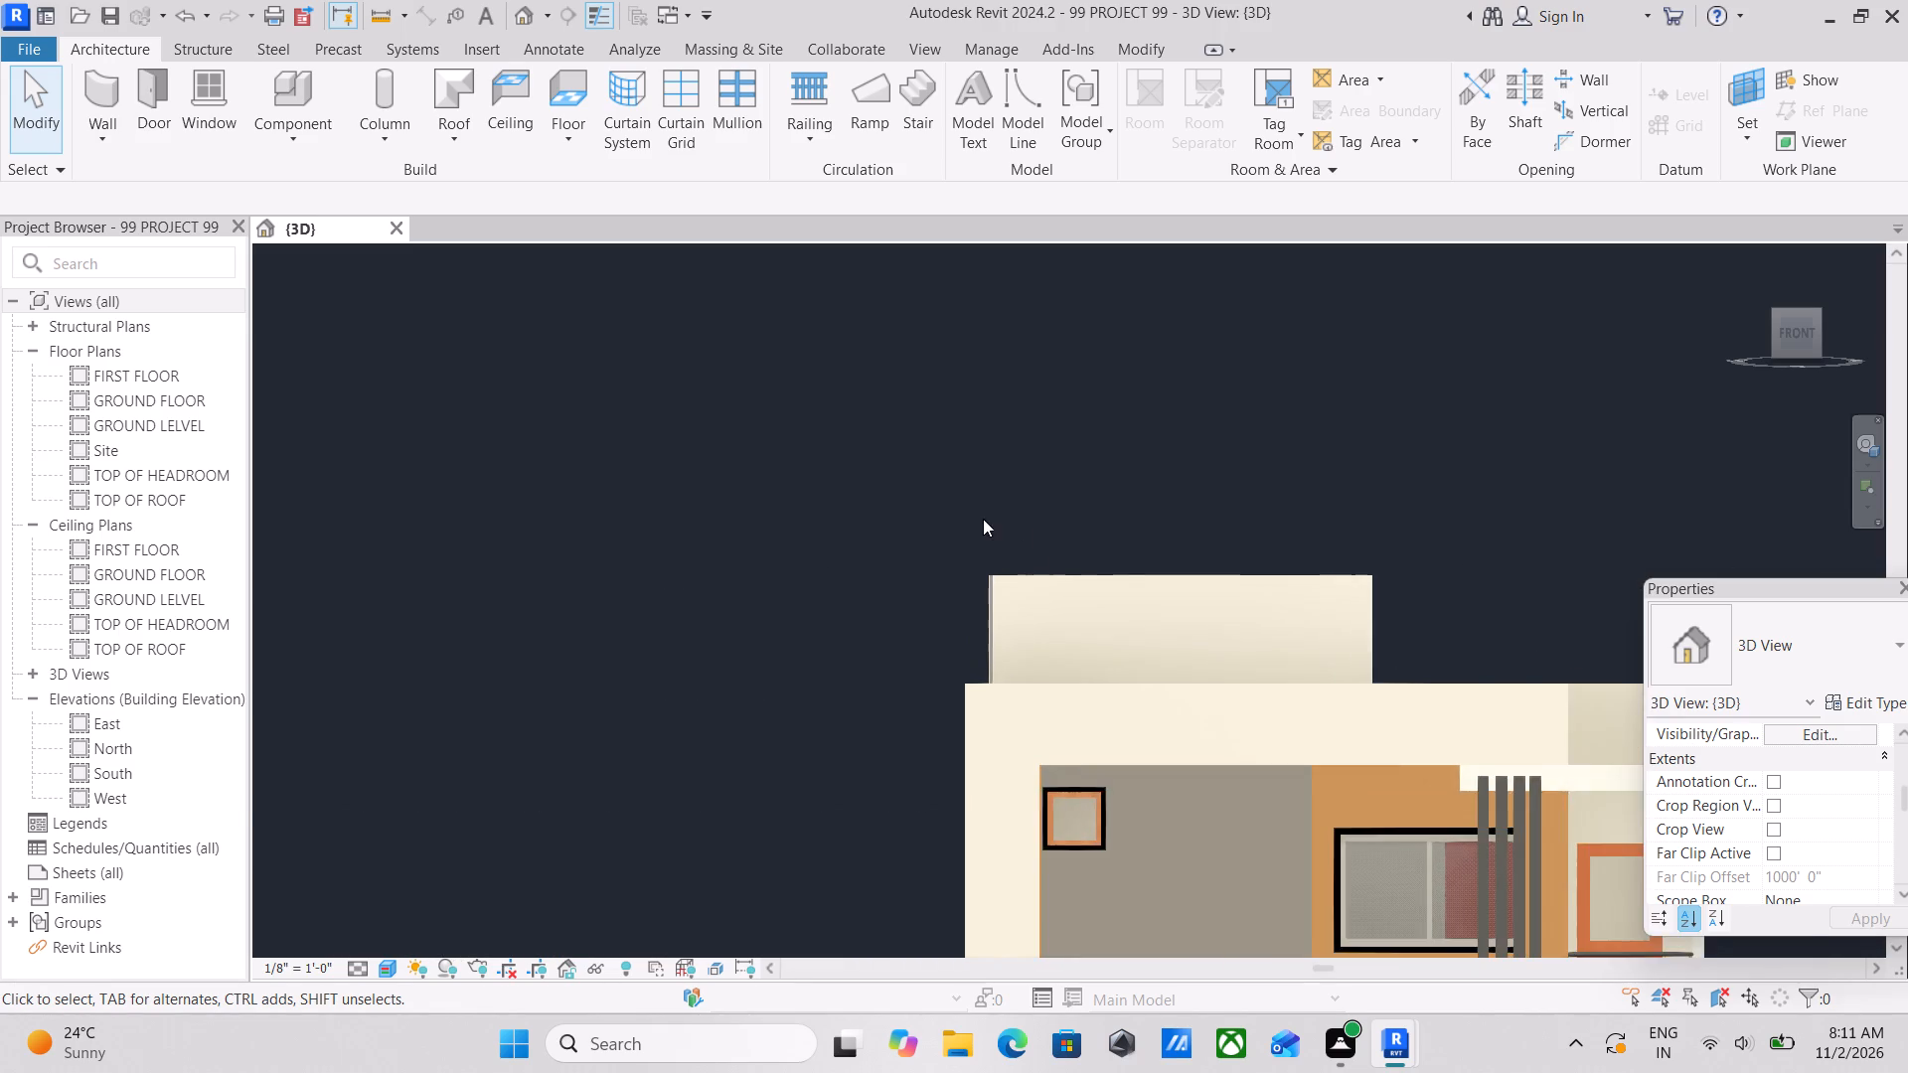
{"action": "scroll", "coordinate": [983, 519], "scroll_direction": "up", "scroll_amount": 1}
{"action": "middle_click_drag", "start_coordinate": [983, 519], "coordinate": [992, 605]}
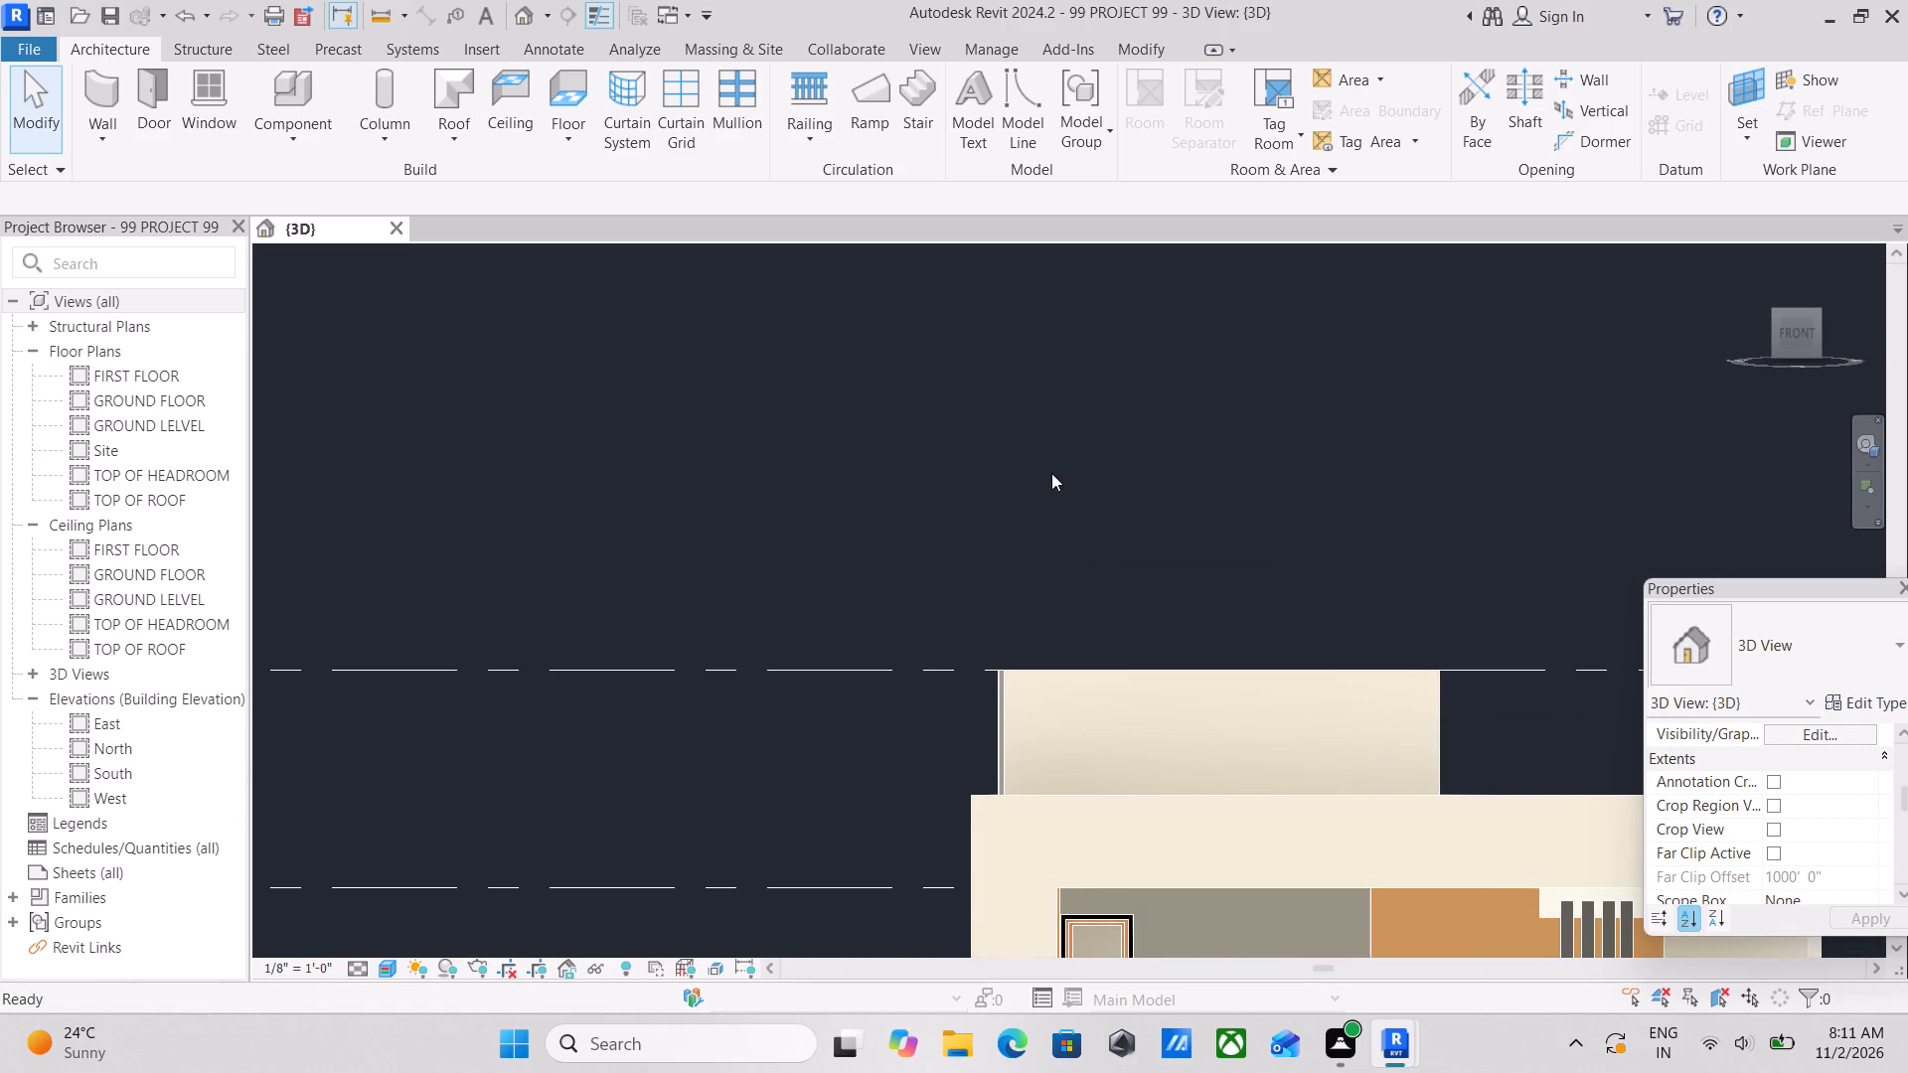
{"action": "scroll", "coordinate": [1109, 687], "scroll_direction": "up", "scroll_amount": 2}
{"action": "middle_click_drag", "start_coordinate": [1217, 575], "coordinate": [1054, 479]}
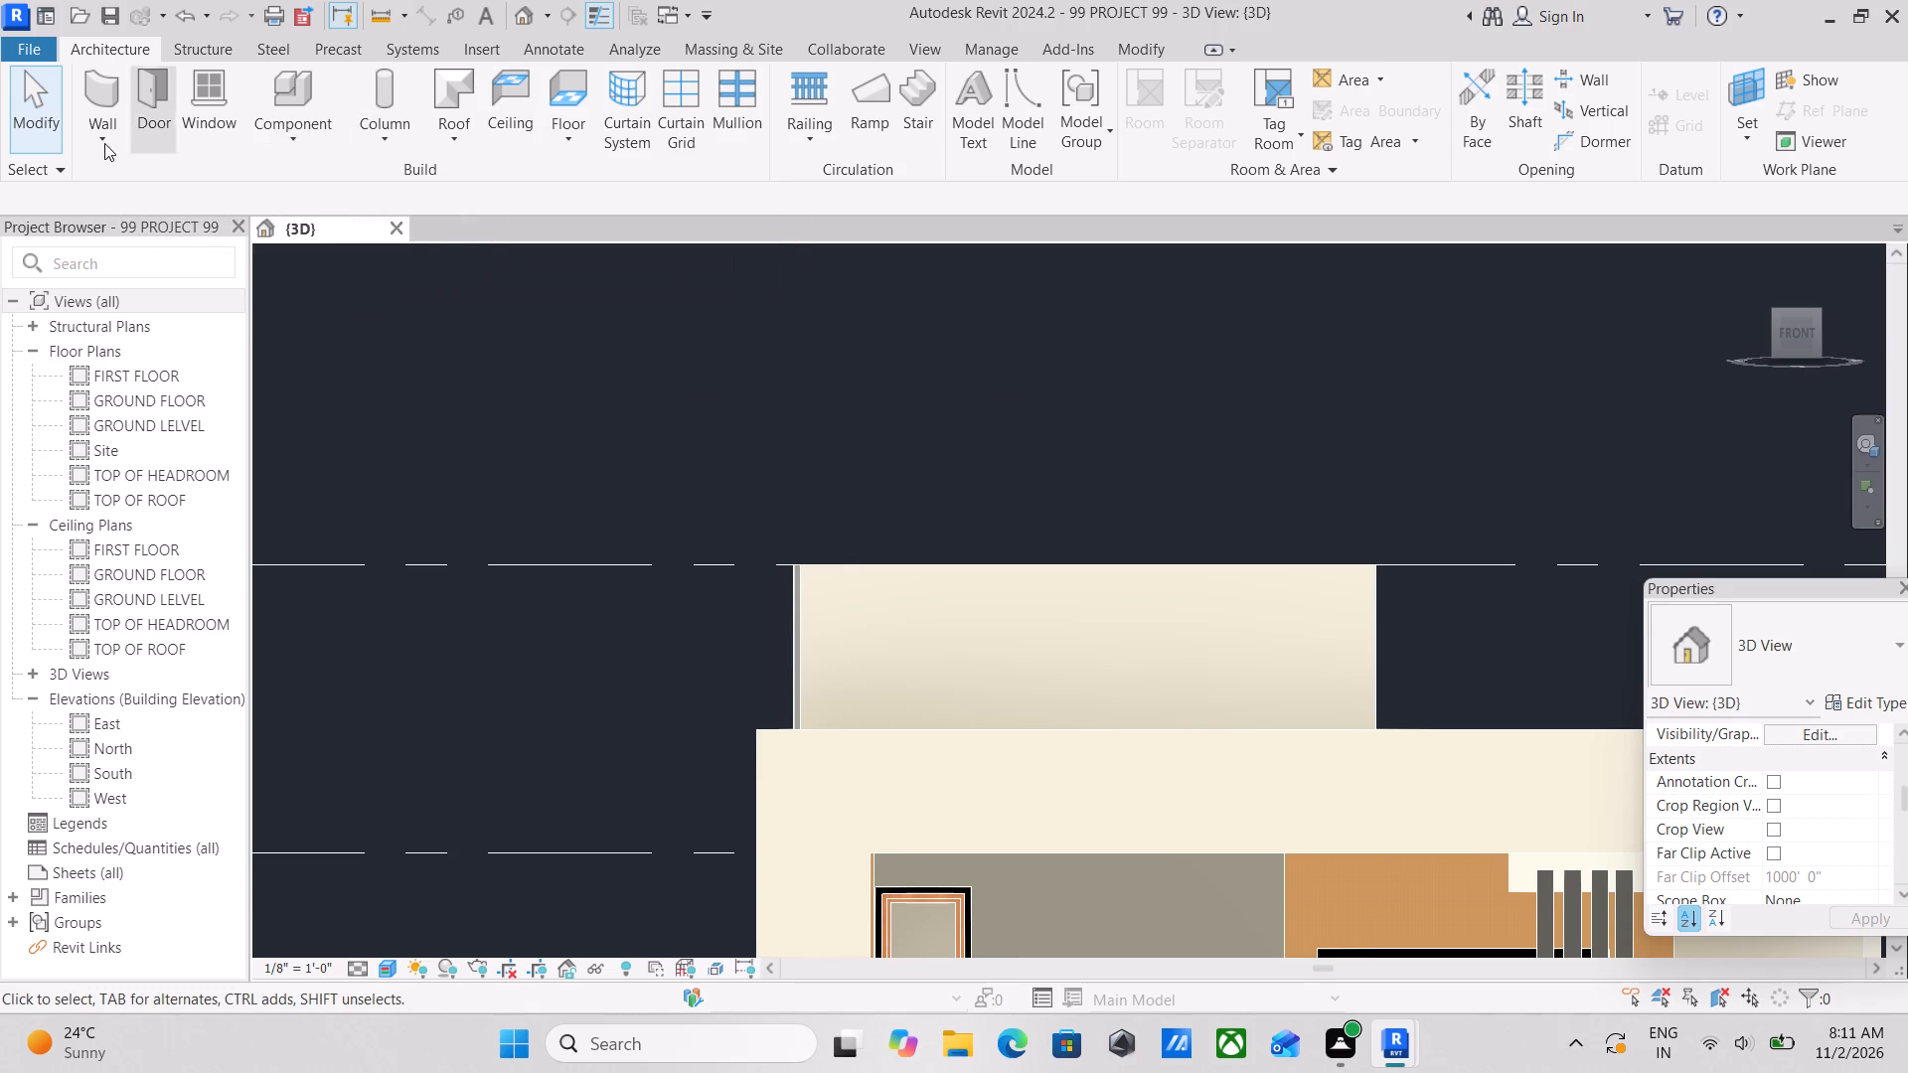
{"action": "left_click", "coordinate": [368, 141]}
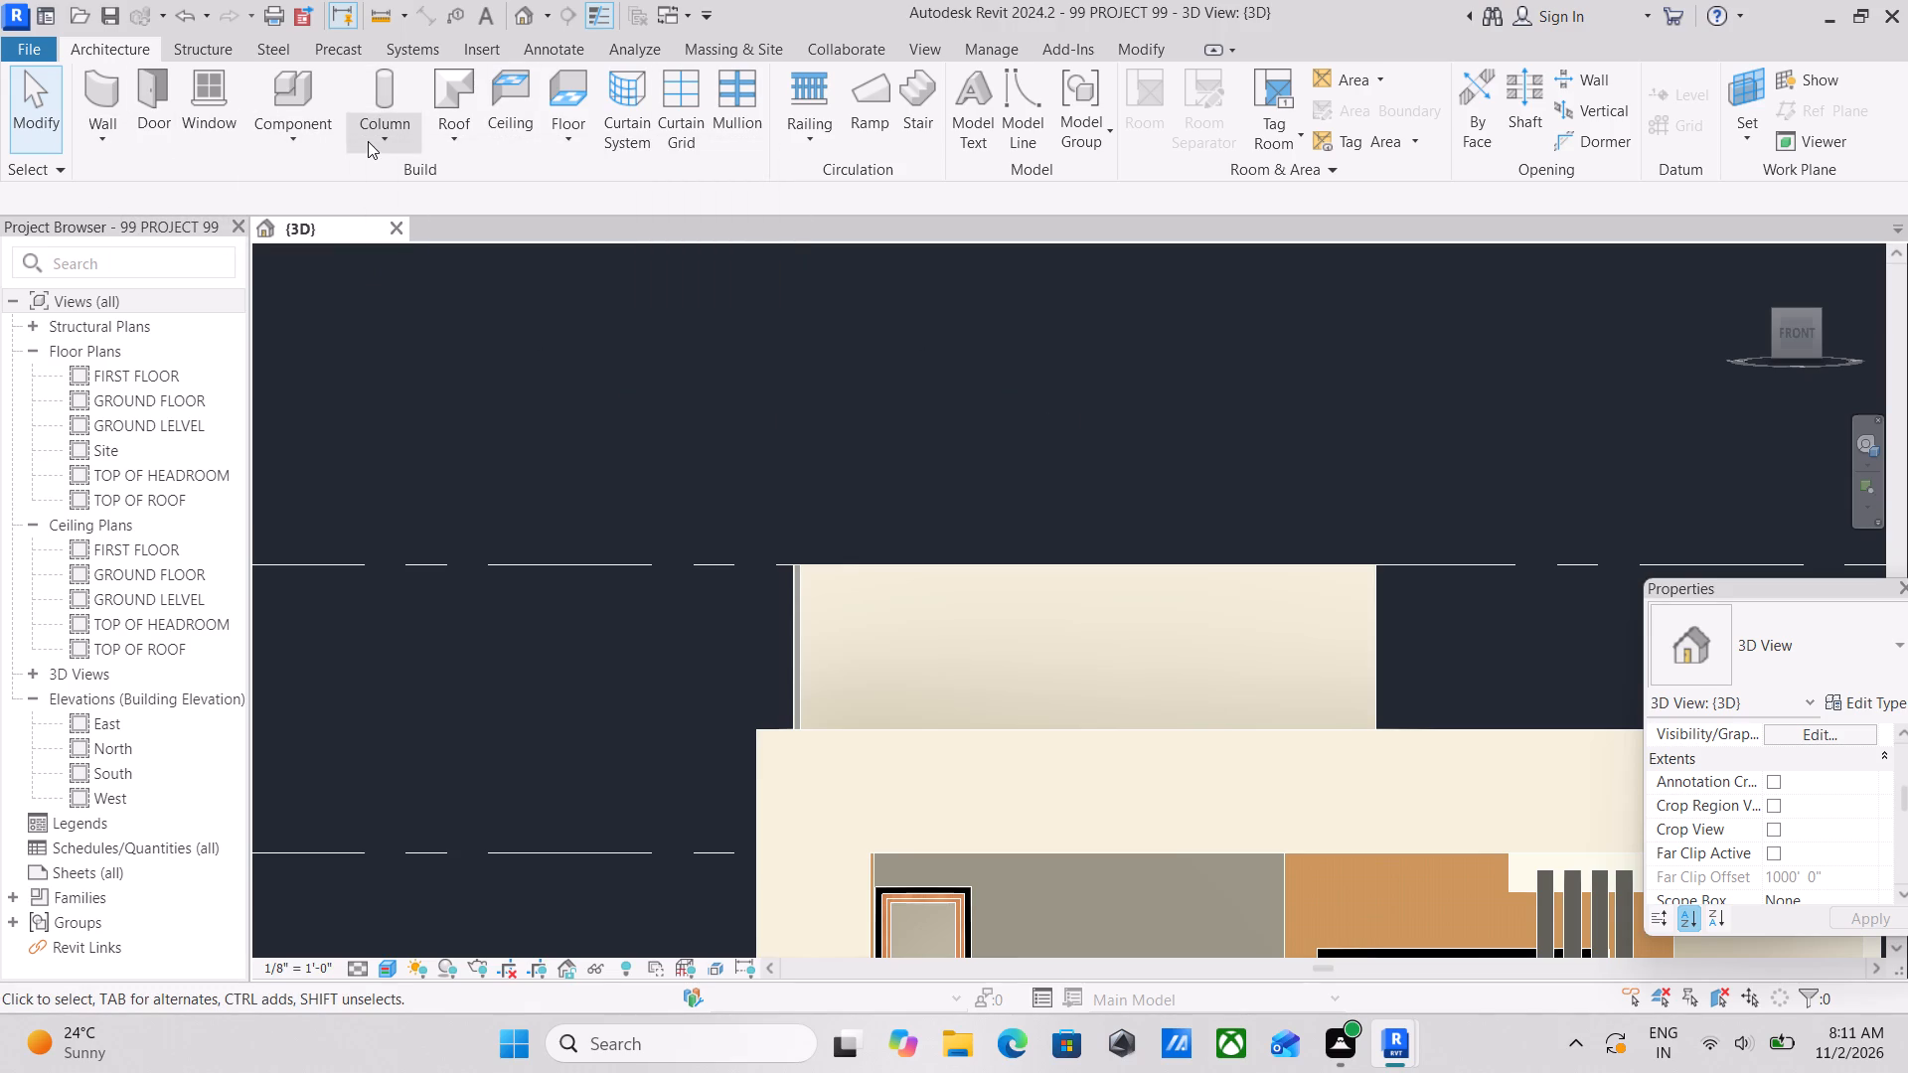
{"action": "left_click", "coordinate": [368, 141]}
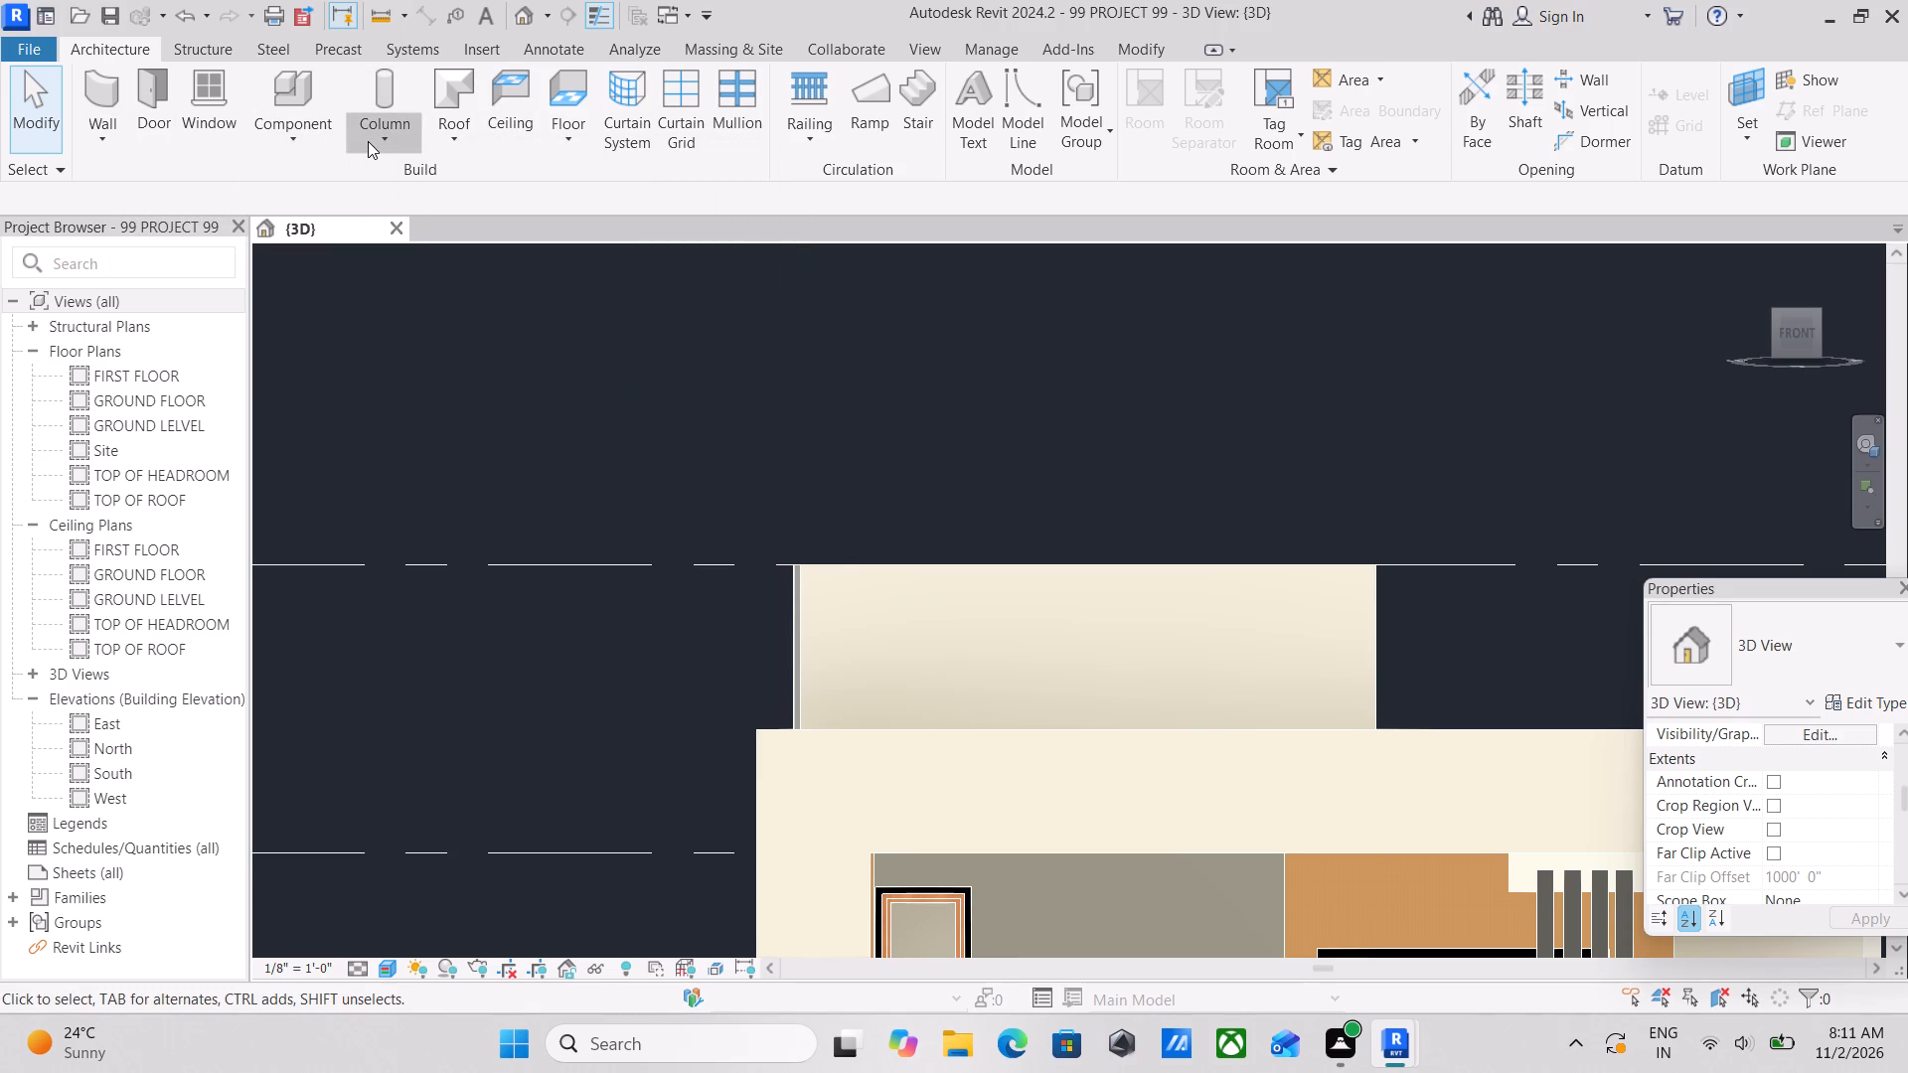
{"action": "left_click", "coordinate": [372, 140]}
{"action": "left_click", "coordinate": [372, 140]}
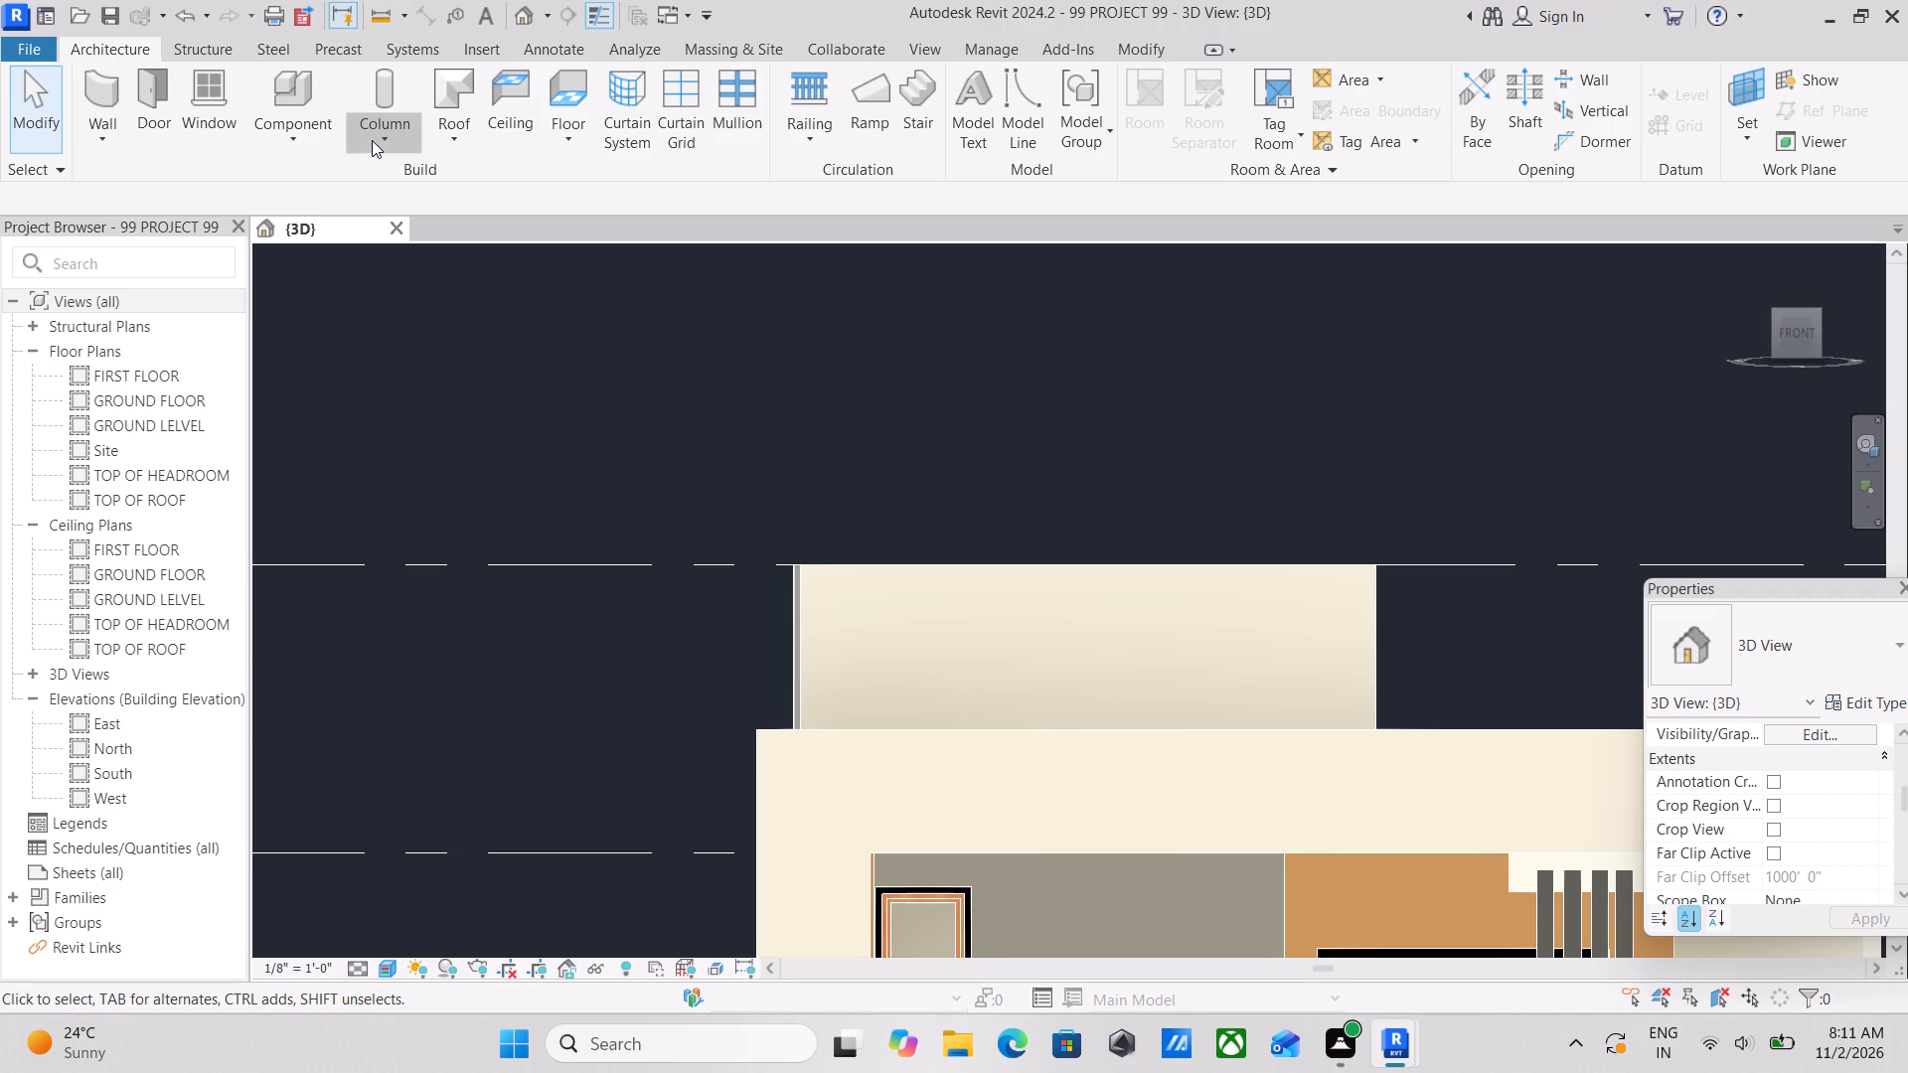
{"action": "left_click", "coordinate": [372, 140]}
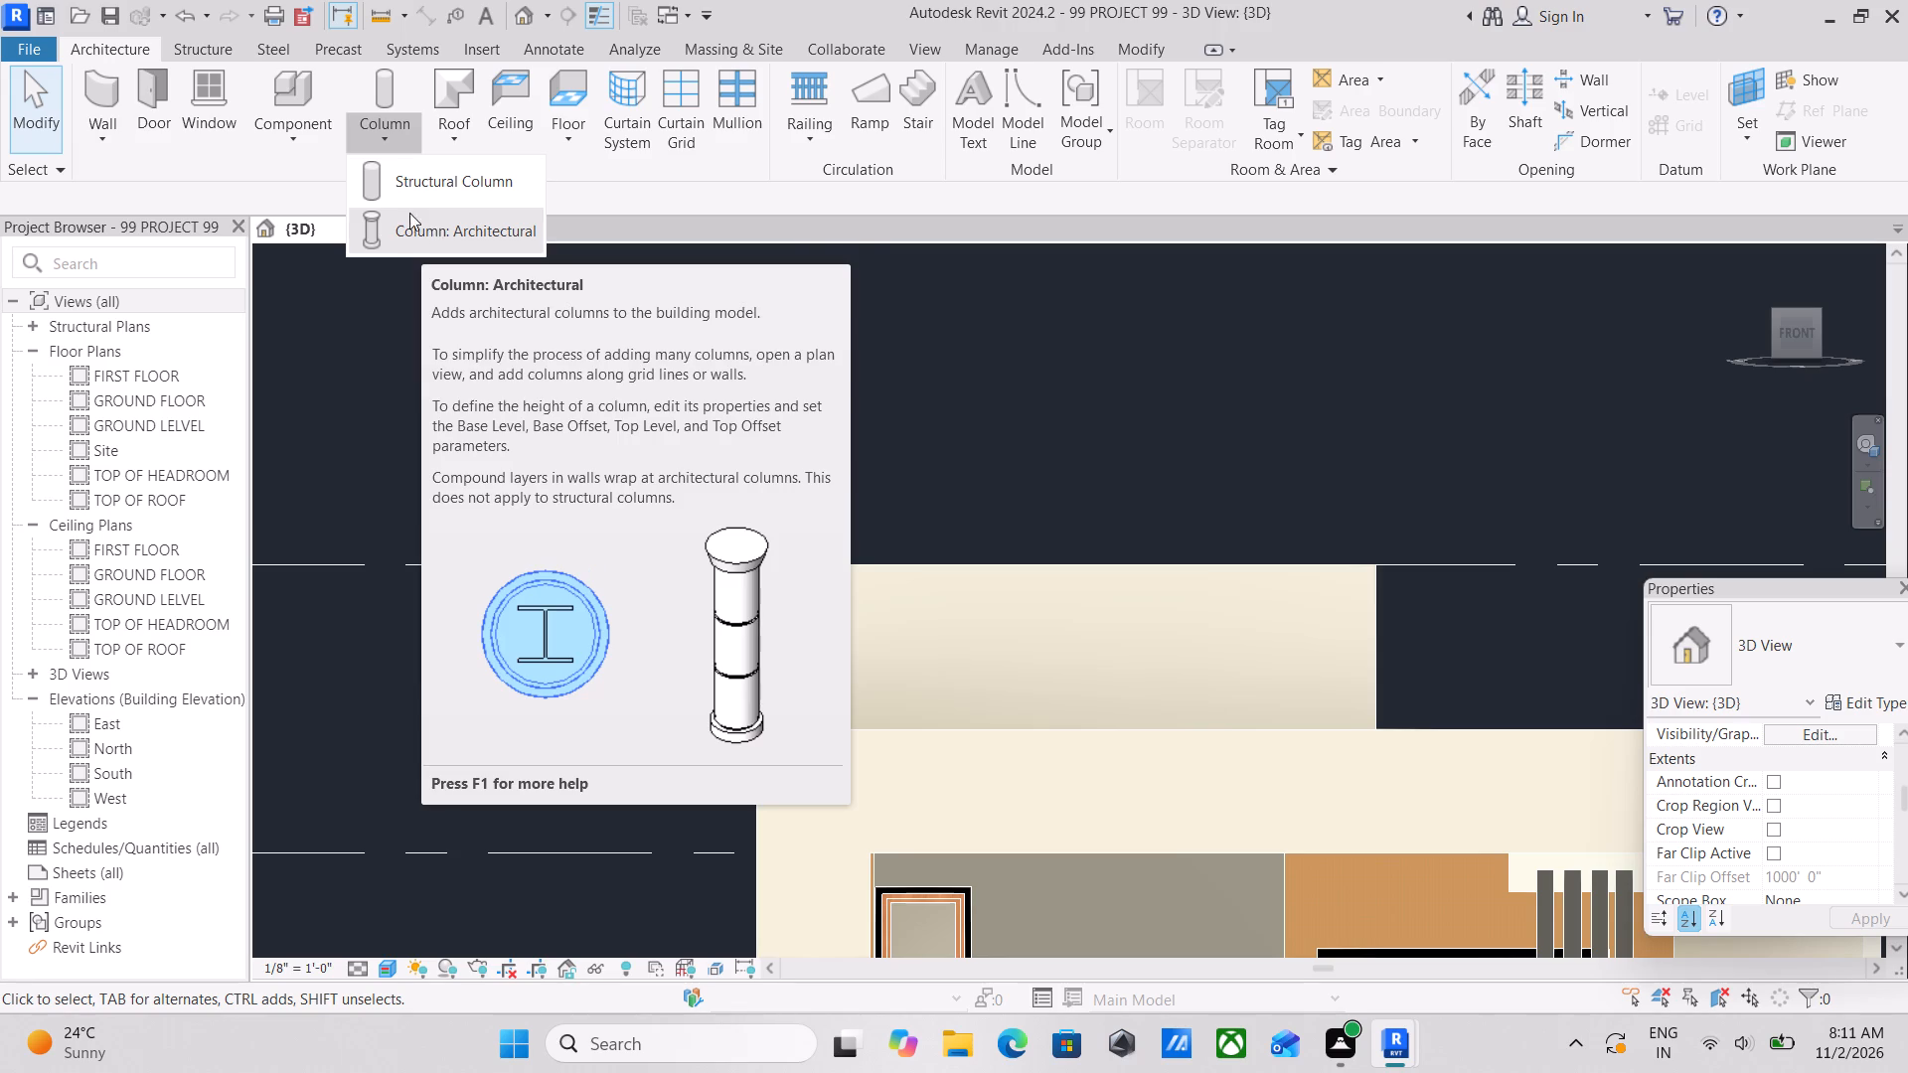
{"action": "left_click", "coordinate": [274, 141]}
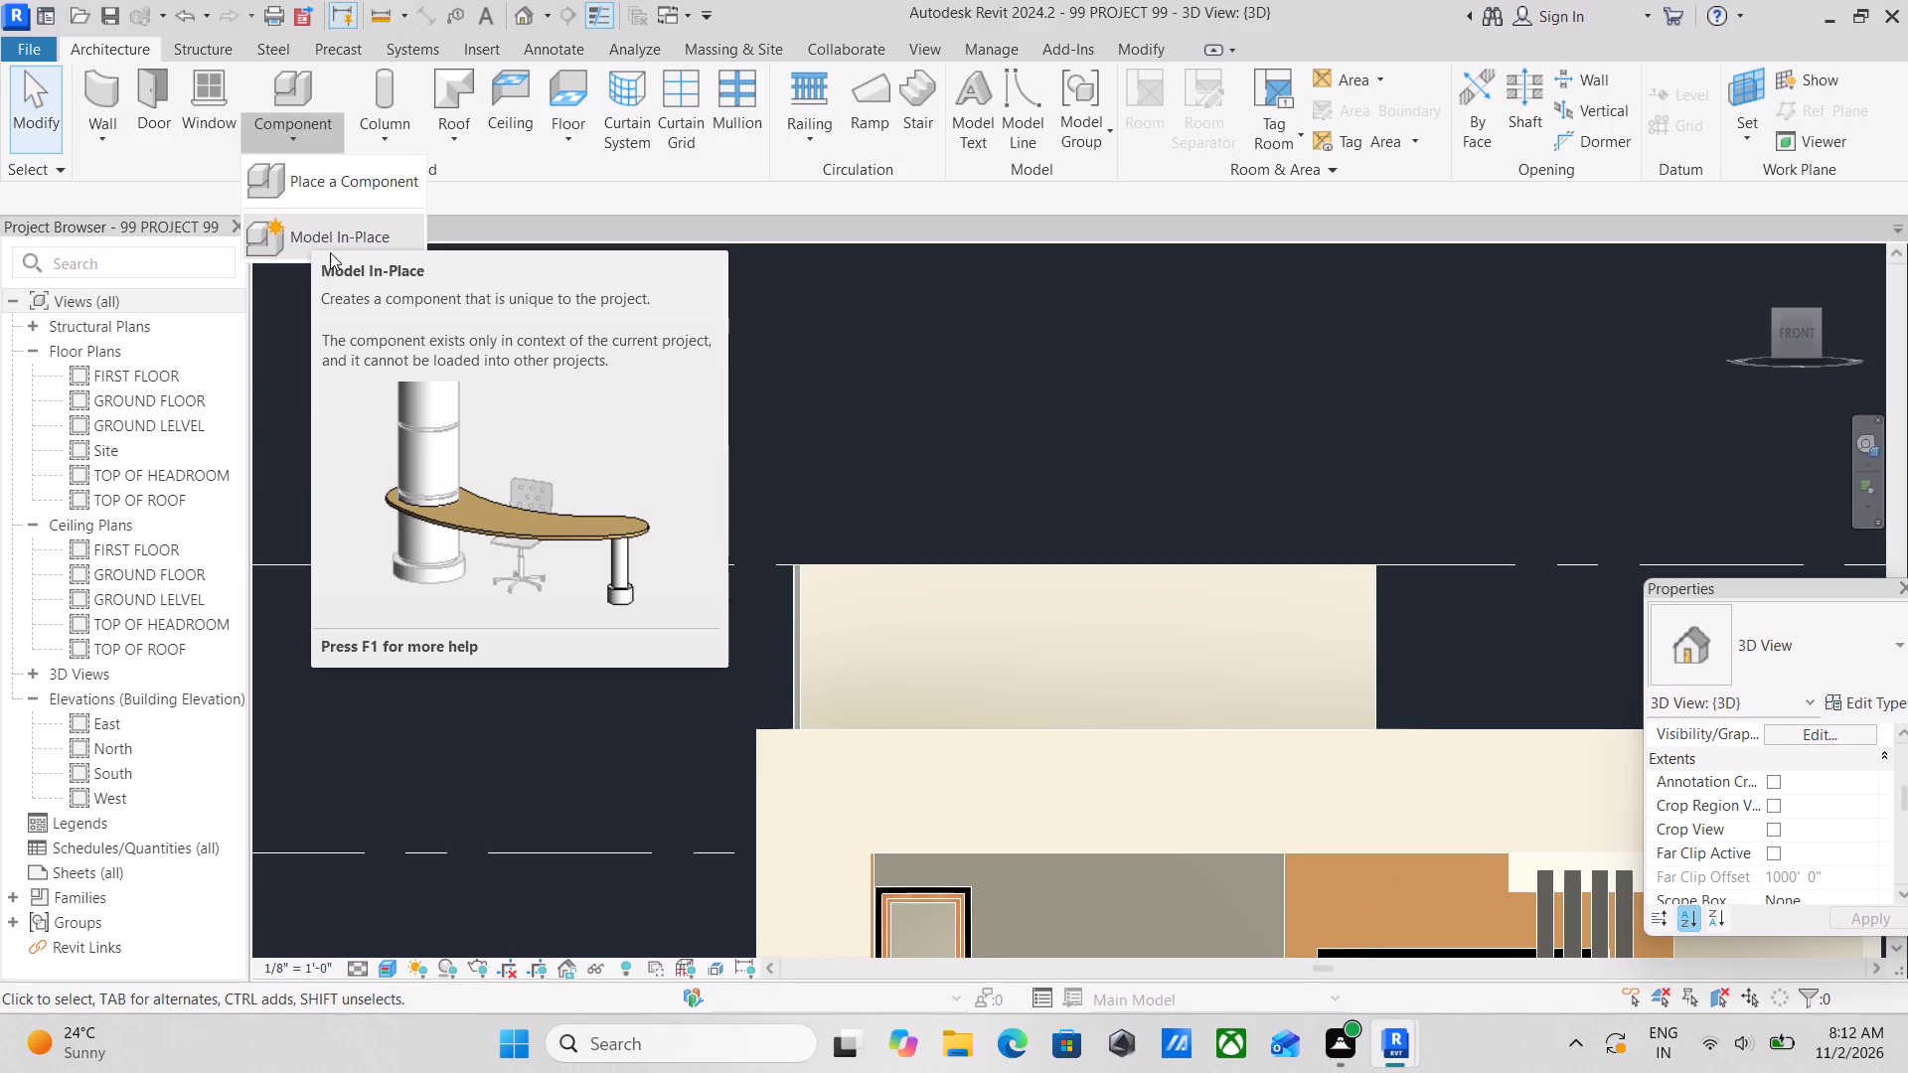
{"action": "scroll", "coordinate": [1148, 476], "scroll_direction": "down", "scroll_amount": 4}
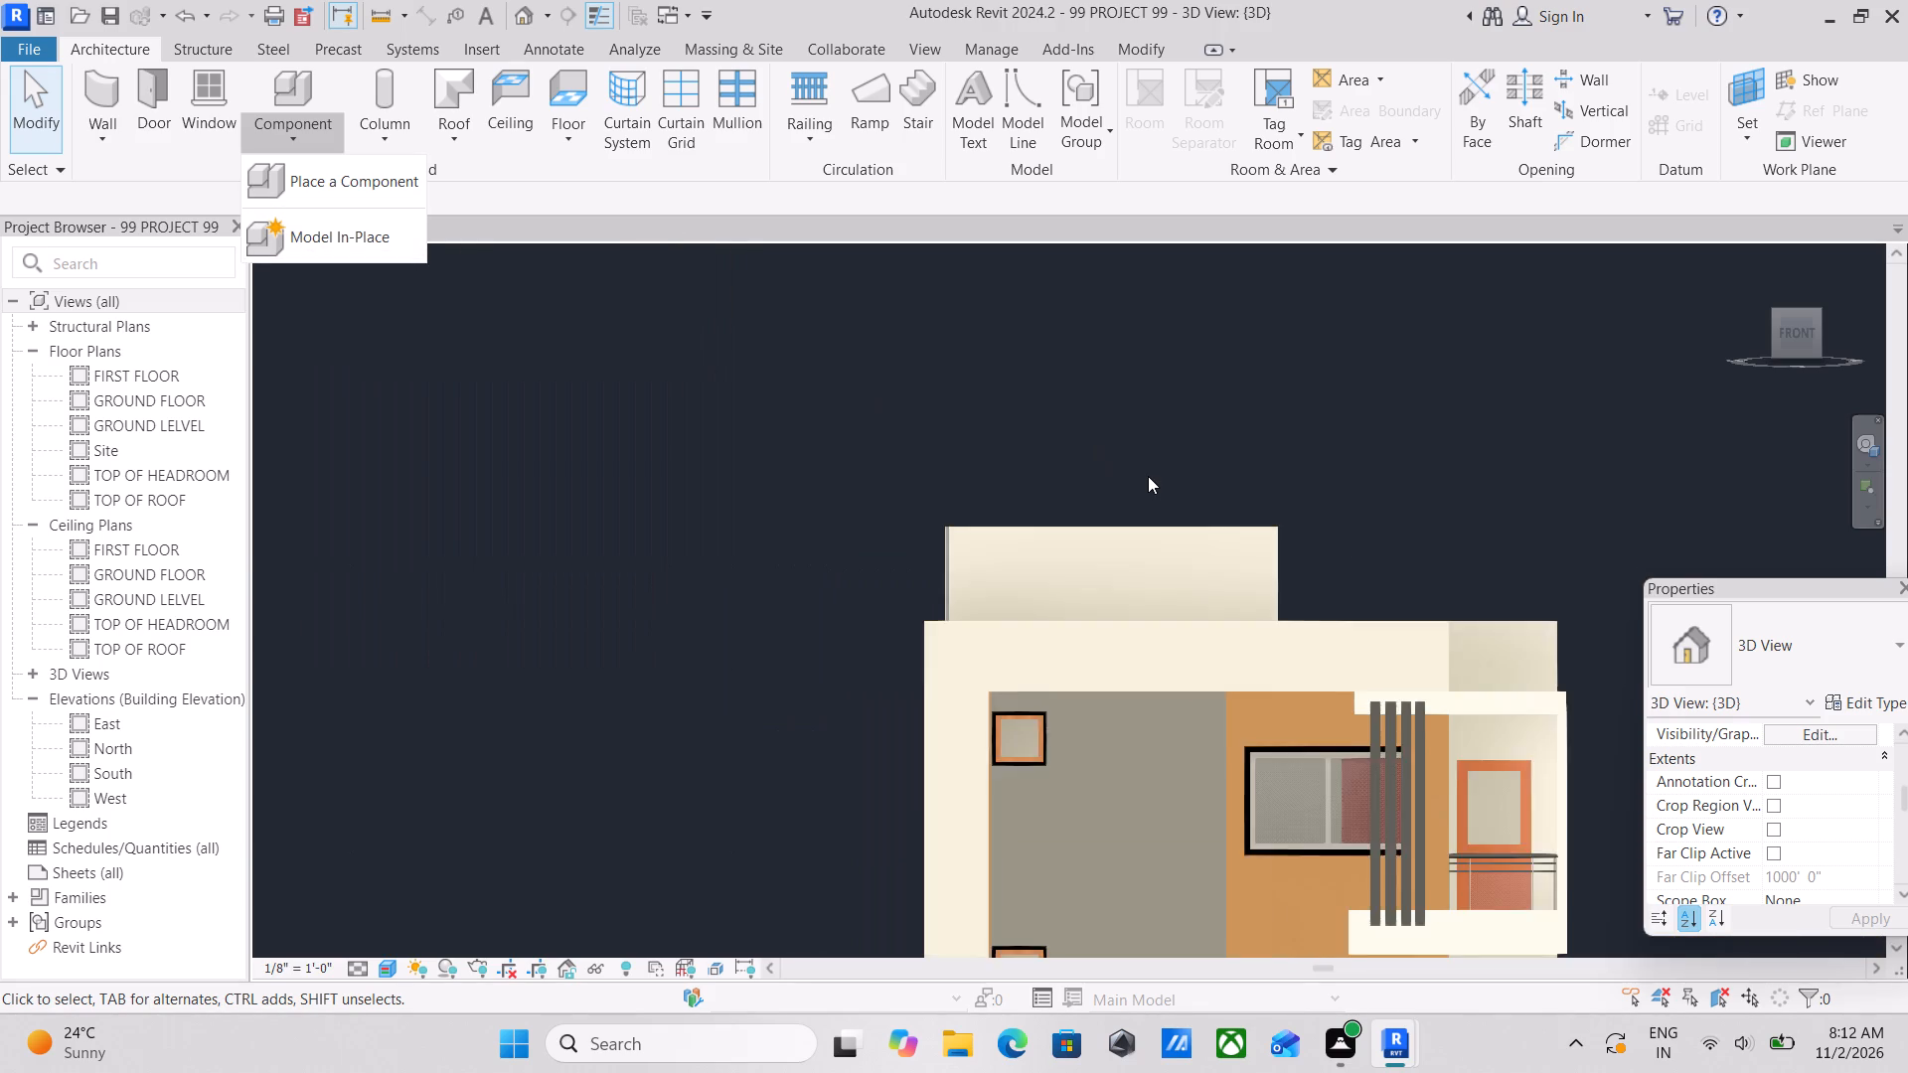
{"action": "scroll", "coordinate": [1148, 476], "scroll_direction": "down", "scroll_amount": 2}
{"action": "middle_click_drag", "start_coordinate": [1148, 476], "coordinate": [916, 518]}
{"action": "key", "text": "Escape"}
Examine the whole front elevation of the house against the level lines and their labels.
{"action": "scroll", "coordinate": [1031, 534], "scroll_direction": "down", "scroll_amount": 2}
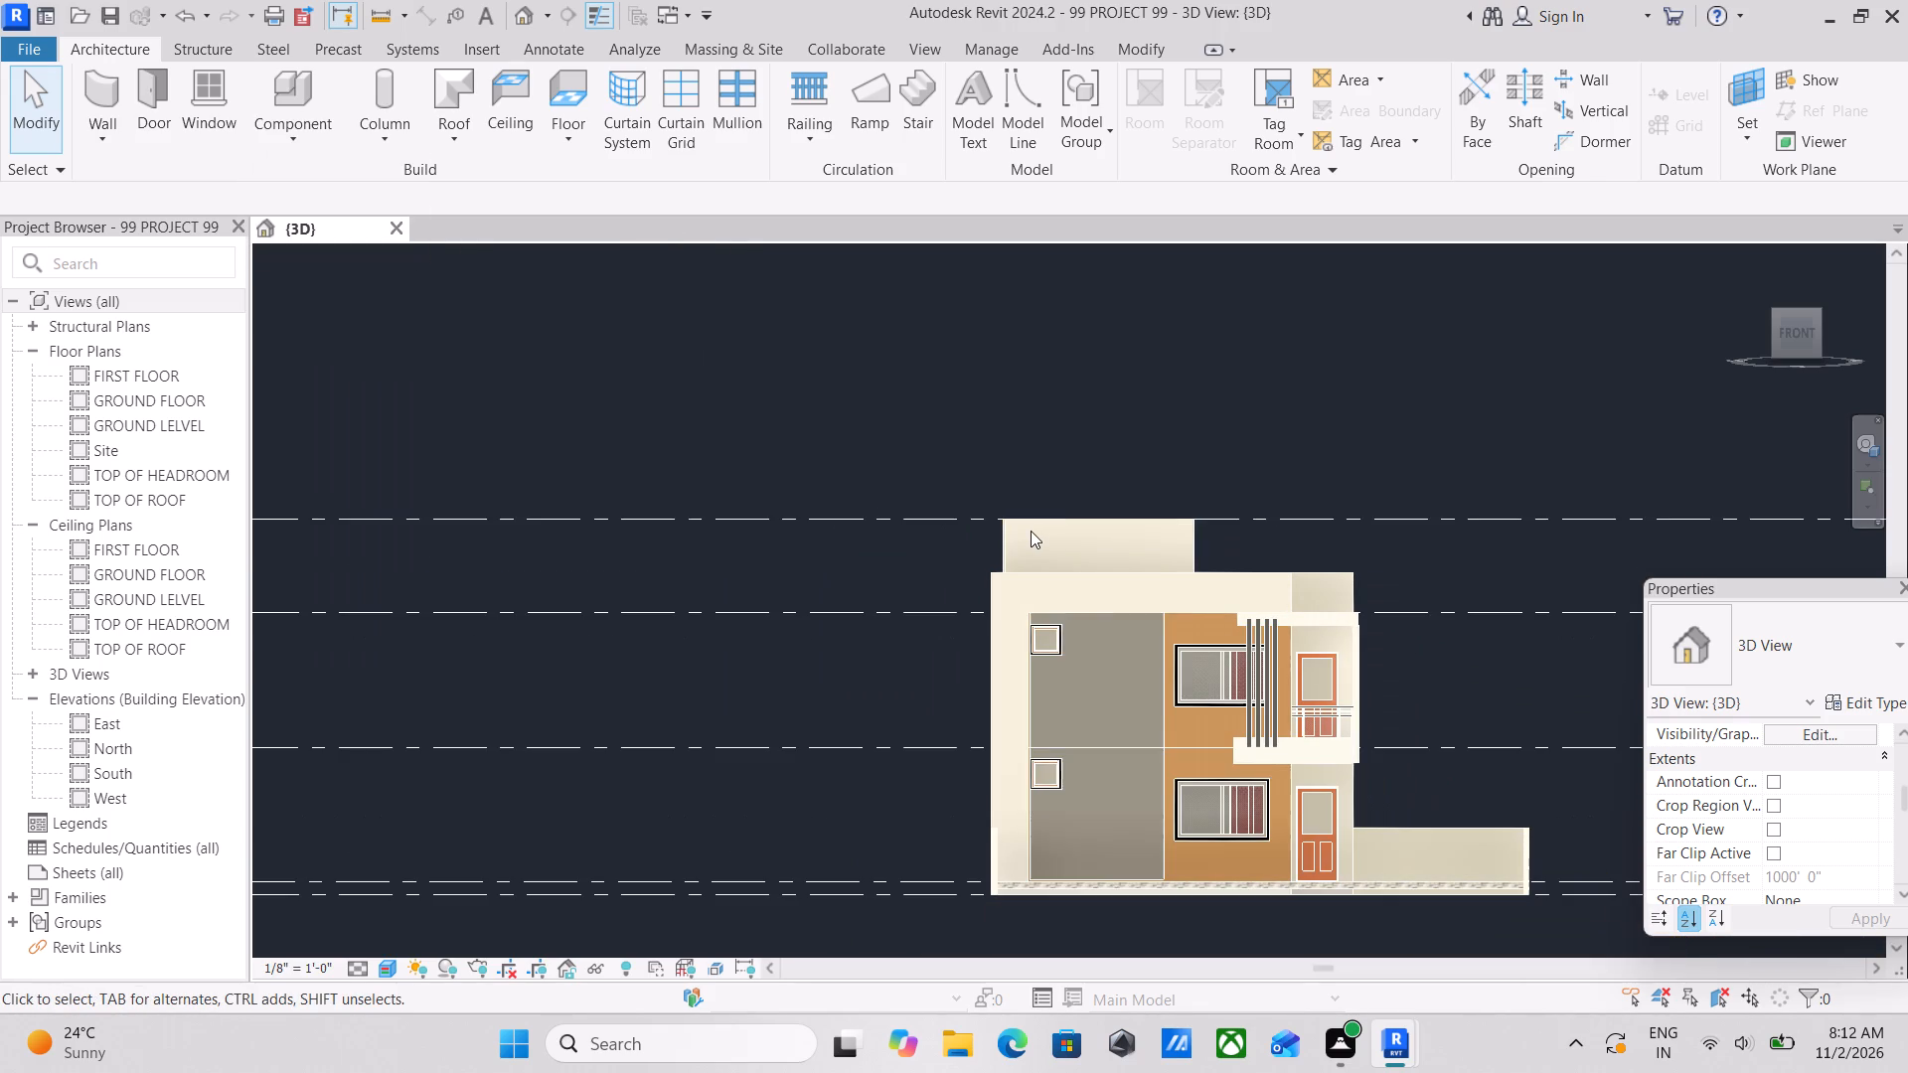
{"action": "scroll", "coordinate": [1026, 474], "scroll_direction": "down", "scroll_amount": 2}
{"action": "middle_click_drag", "start_coordinate": [1026, 474], "coordinate": [711, 447]}
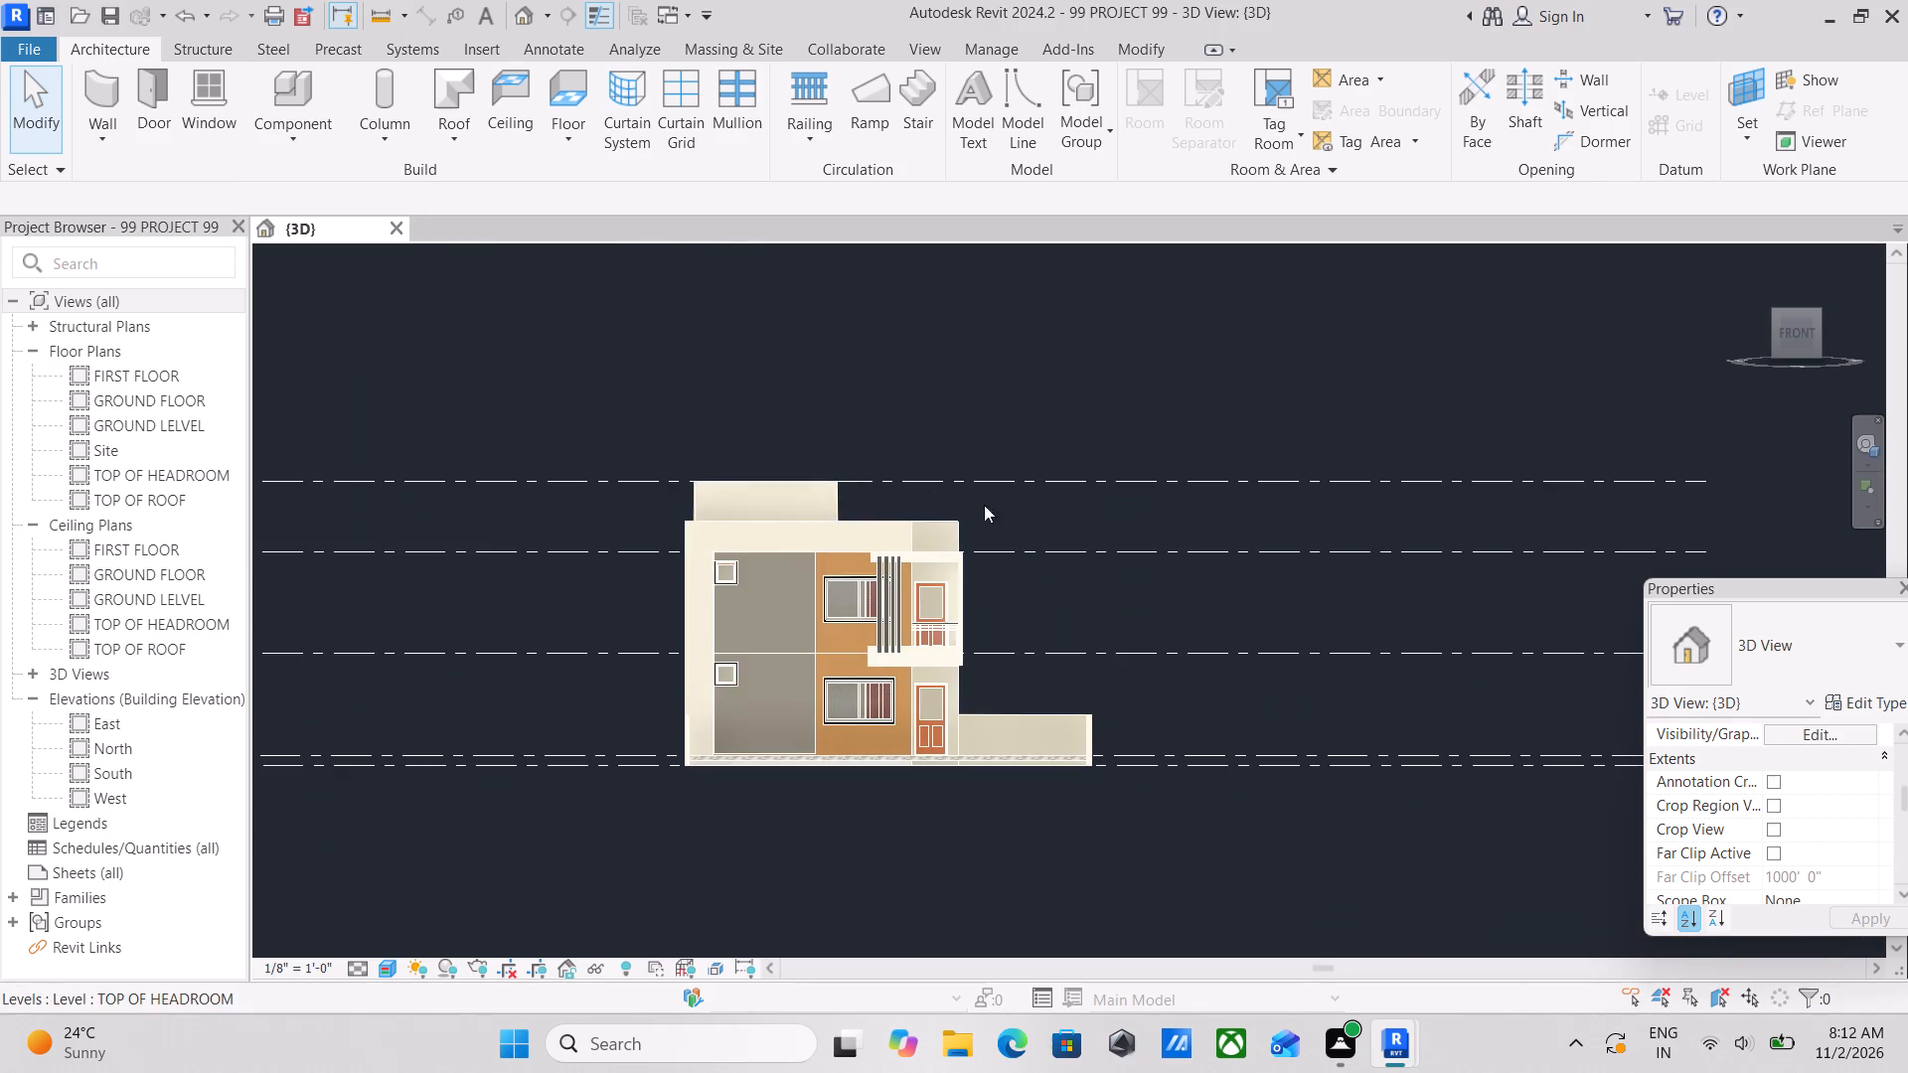
{"action": "middle_click_drag", "start_coordinate": [1018, 510], "coordinate": [990, 525]}
{"action": "scroll", "coordinate": [914, 530], "scroll_direction": "down", "scroll_amount": 1}
{"action": "middle_click_drag", "start_coordinate": [914, 530], "coordinate": [1156, 585]}
{"action": "middle_click_drag", "start_coordinate": [656, 613], "coordinate": [697, 639]}
{"action": "scroll", "coordinate": [730, 607], "scroll_direction": "up", "scroll_amount": 3}
{"action": "middle_click_drag", "start_coordinate": [731, 607], "coordinate": [576, 607]}
{"action": "scroll", "coordinate": [667, 615], "scroll_direction": "down", "scroll_amount": 1}
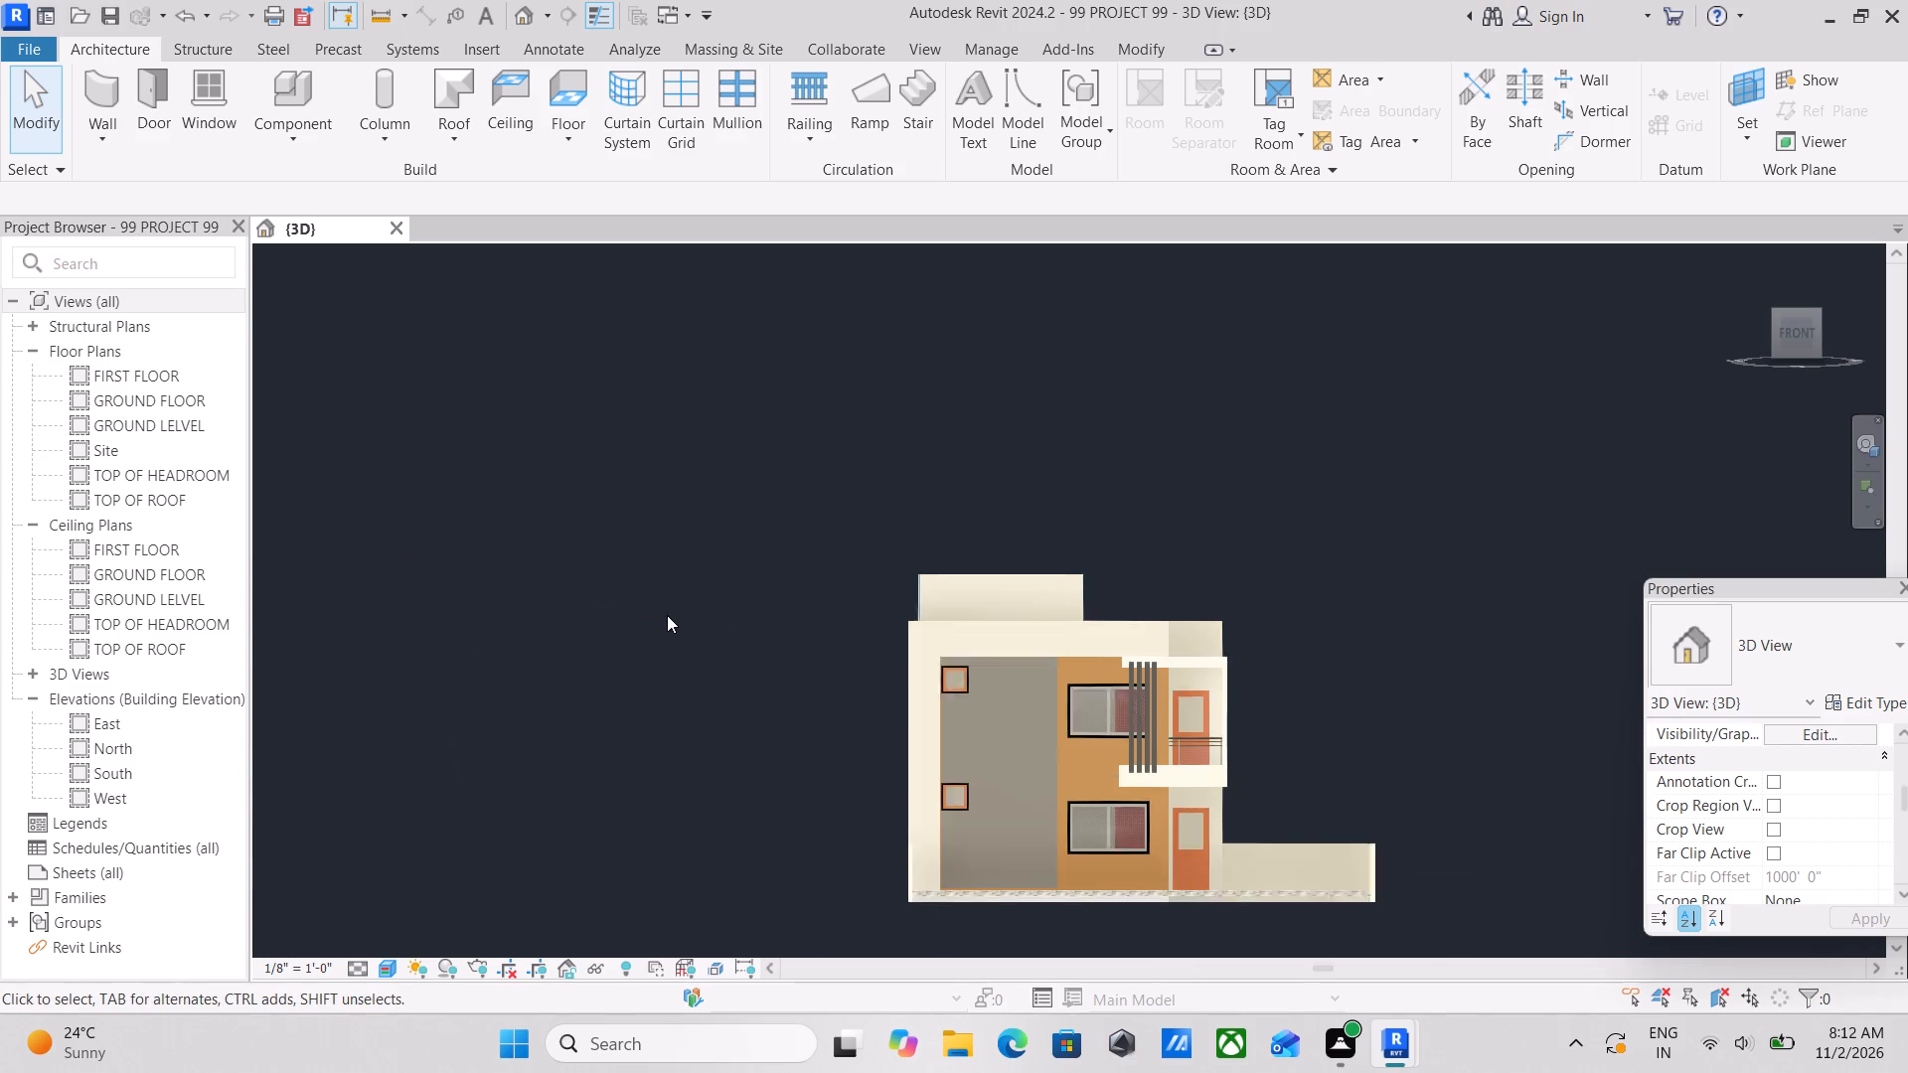
{"action": "scroll", "coordinate": [667, 615], "scroll_direction": "down", "scroll_amount": 1}
{"action": "middle_click_drag", "start_coordinate": [710, 616], "coordinate": [741, 616]}
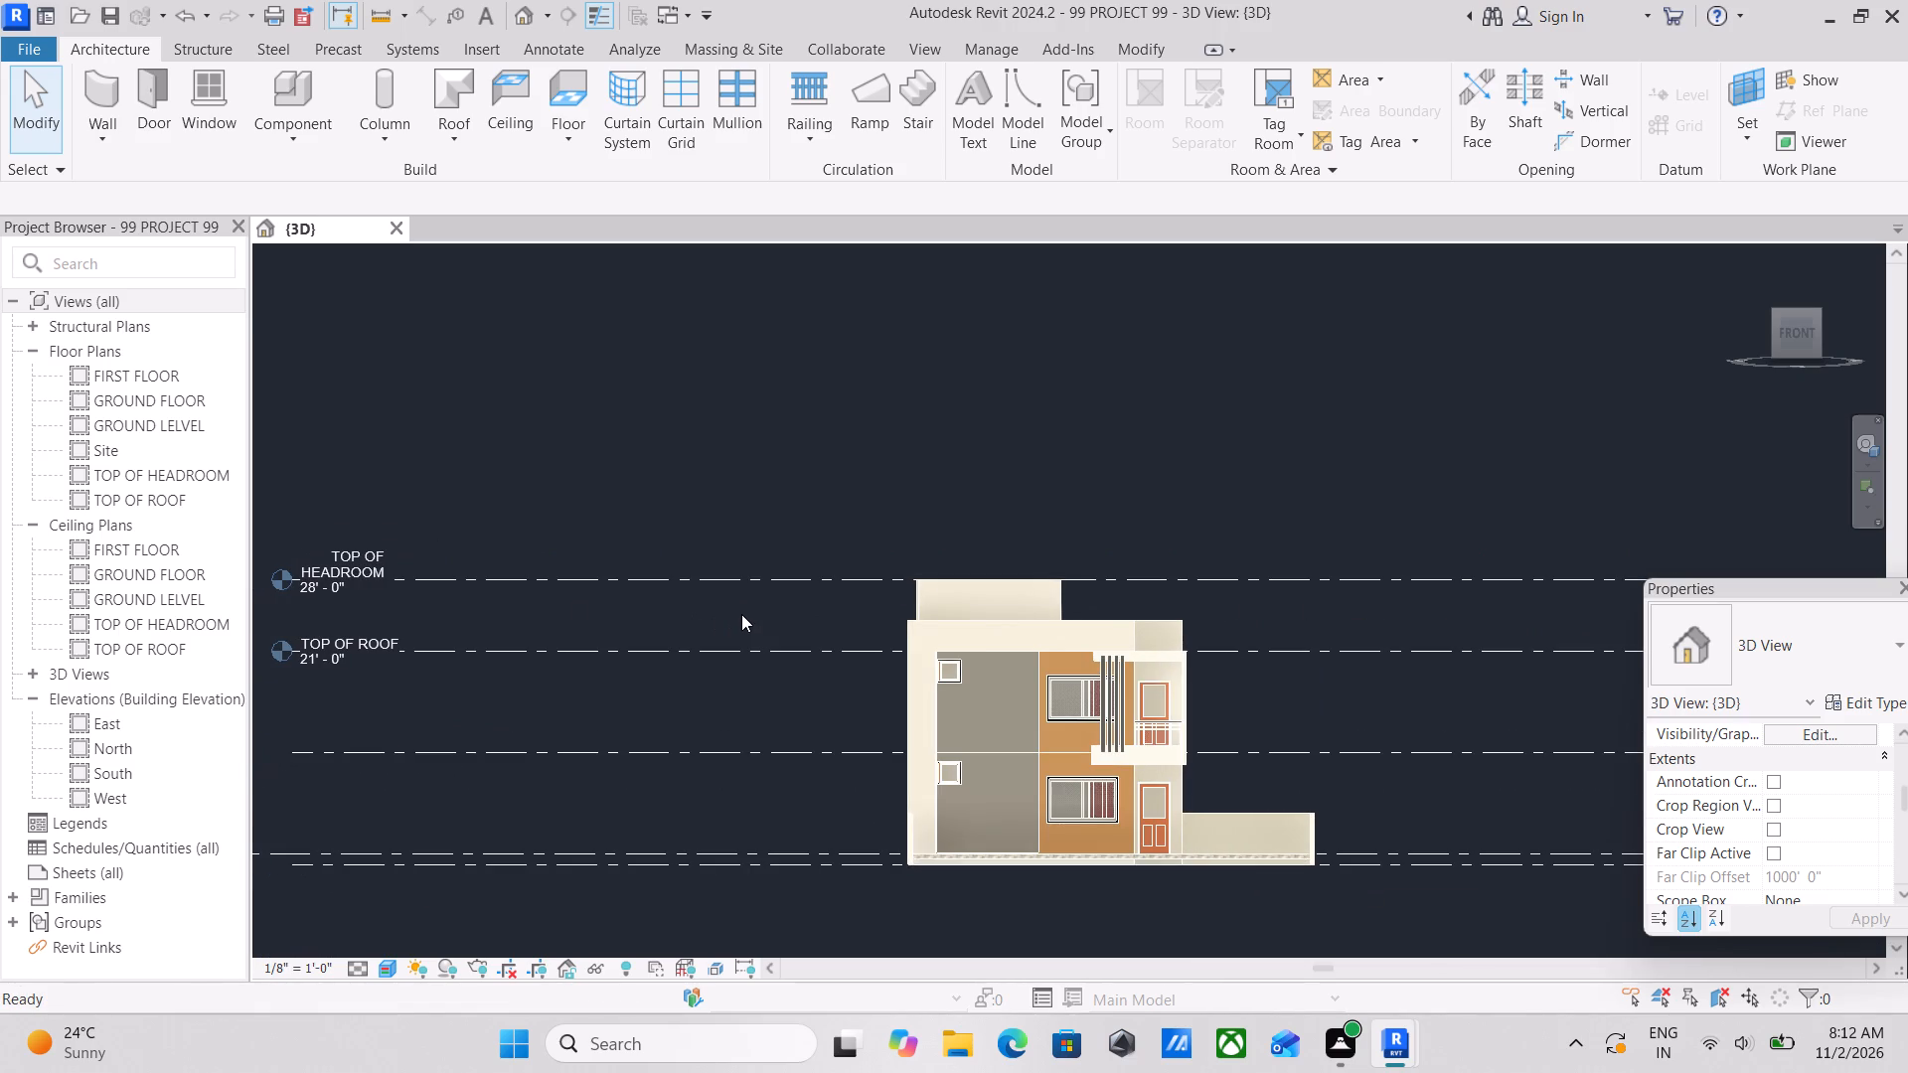
{"action": "middle_click_drag", "start_coordinate": [756, 598], "coordinate": [808, 578]}
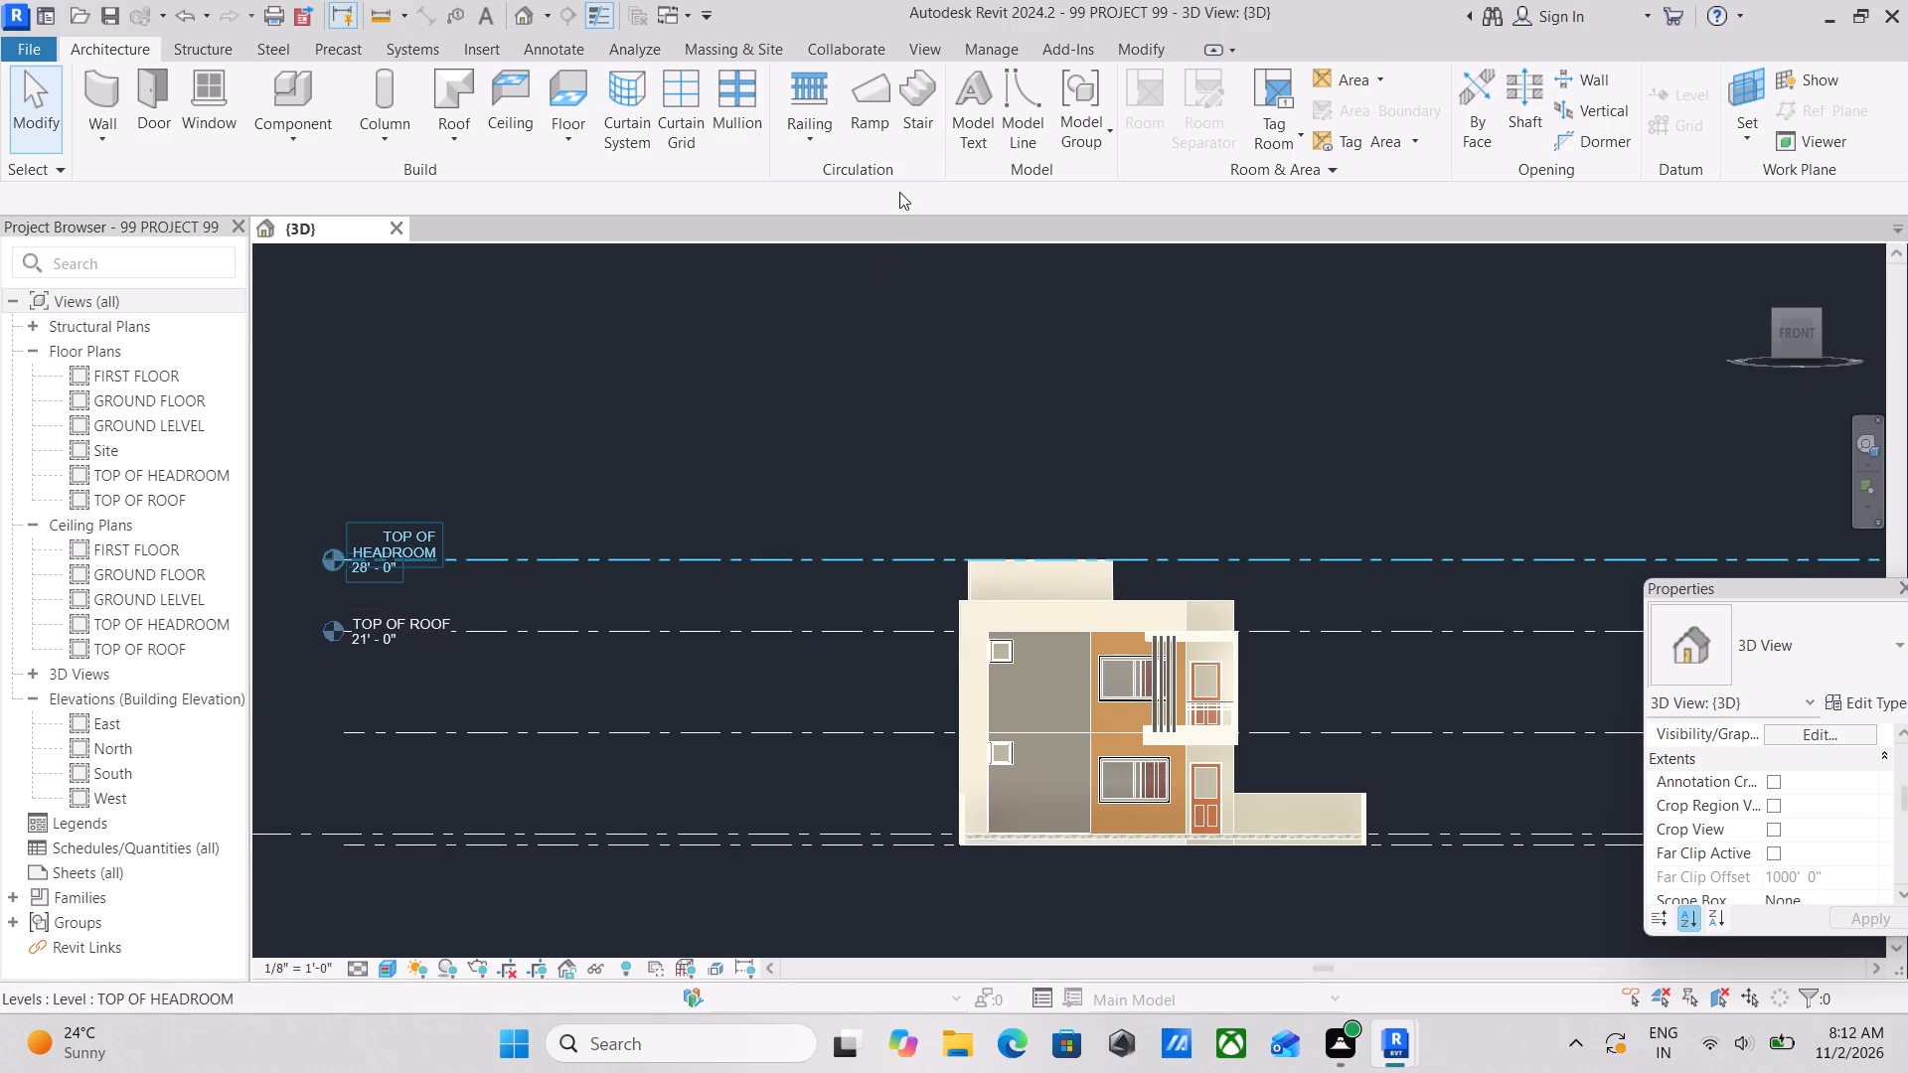
{"action": "scroll", "coordinate": [1022, 502], "scroll_direction": "up", "scroll_amount": 2}
{"action": "scroll", "coordinate": [1022, 502], "scroll_direction": "down", "scroll_amount": 2}
{"action": "middle_click_drag", "start_coordinate": [1023, 502], "coordinate": [1051, 490]}
{"action": "scroll", "coordinate": [1056, 480], "scroll_direction": "down", "scroll_amount": 2}
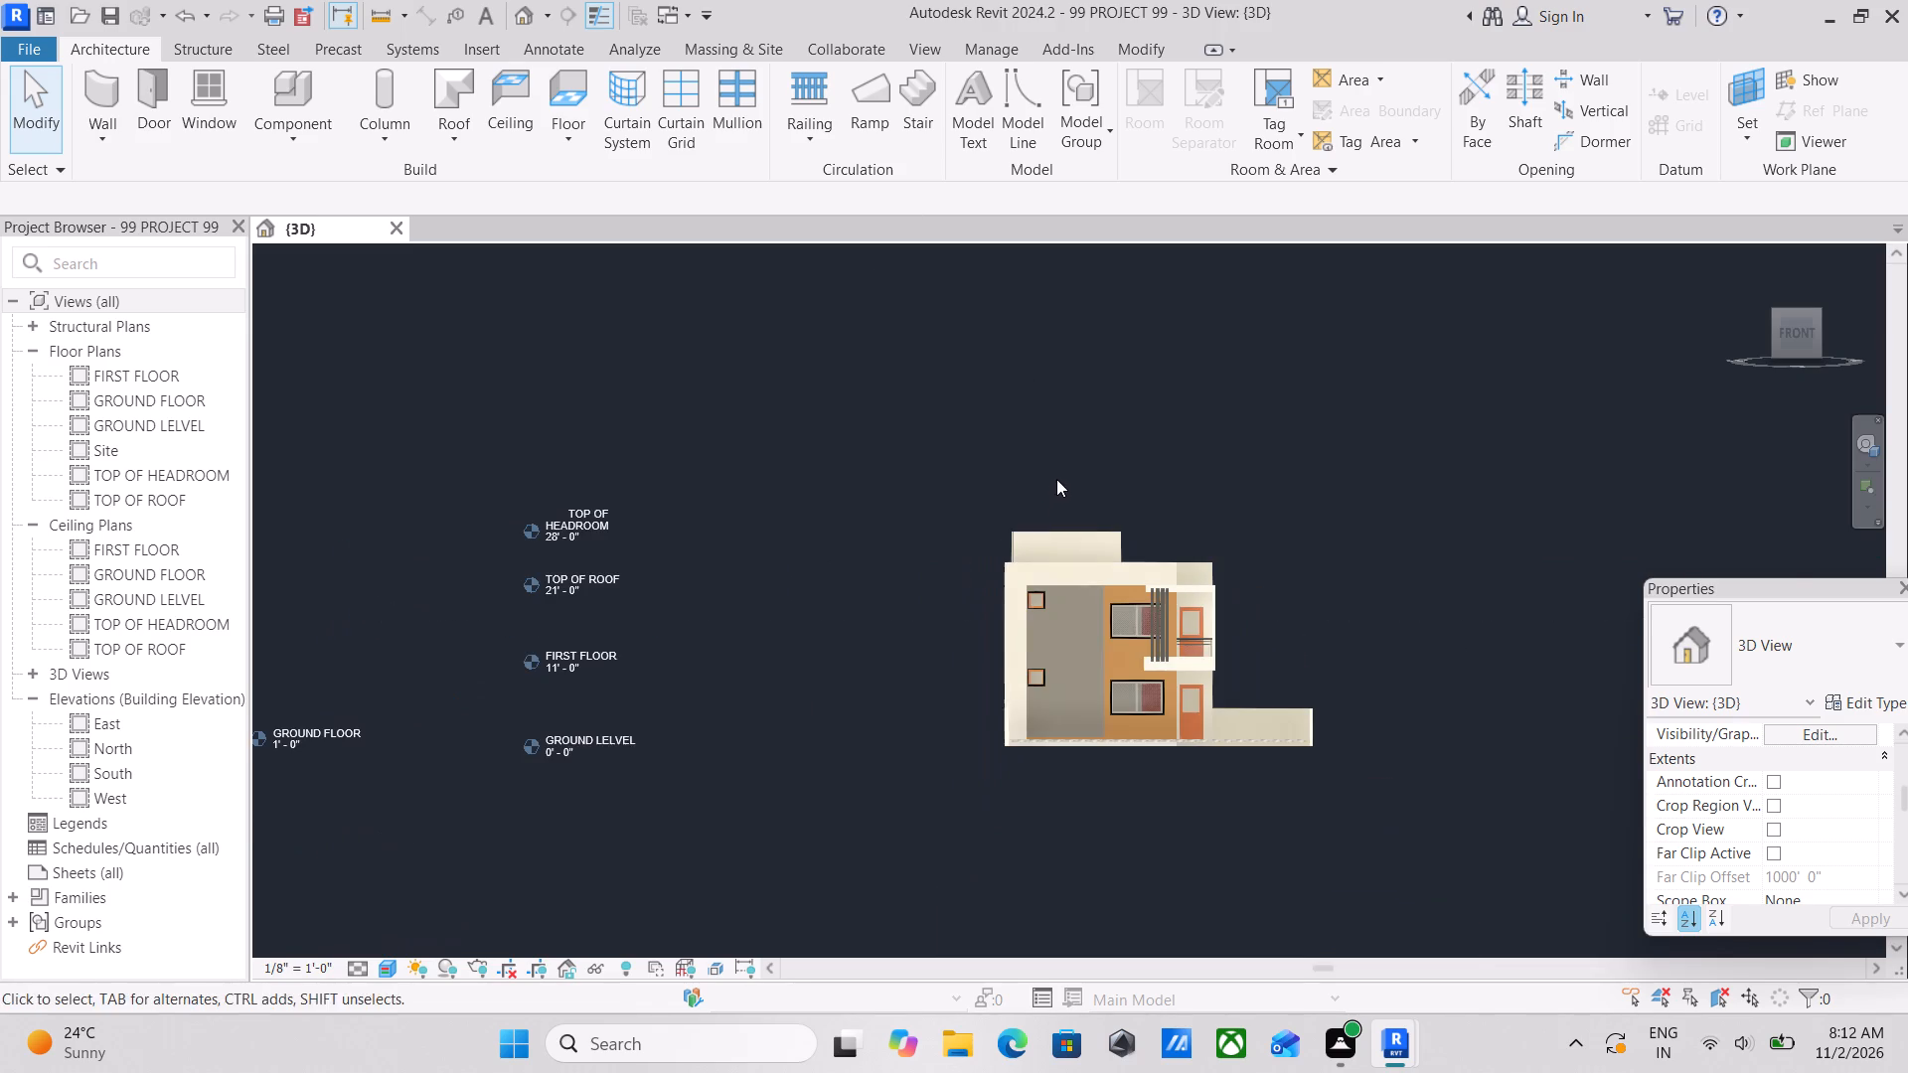
{"action": "middle_click", "coordinate": [1056, 478]}
{"action": "scroll", "coordinate": [1065, 467], "scroll_direction": "down", "scroll_amount": 1}
{"action": "middle_click_drag", "start_coordinate": [1065, 467], "coordinate": [798, 505]}
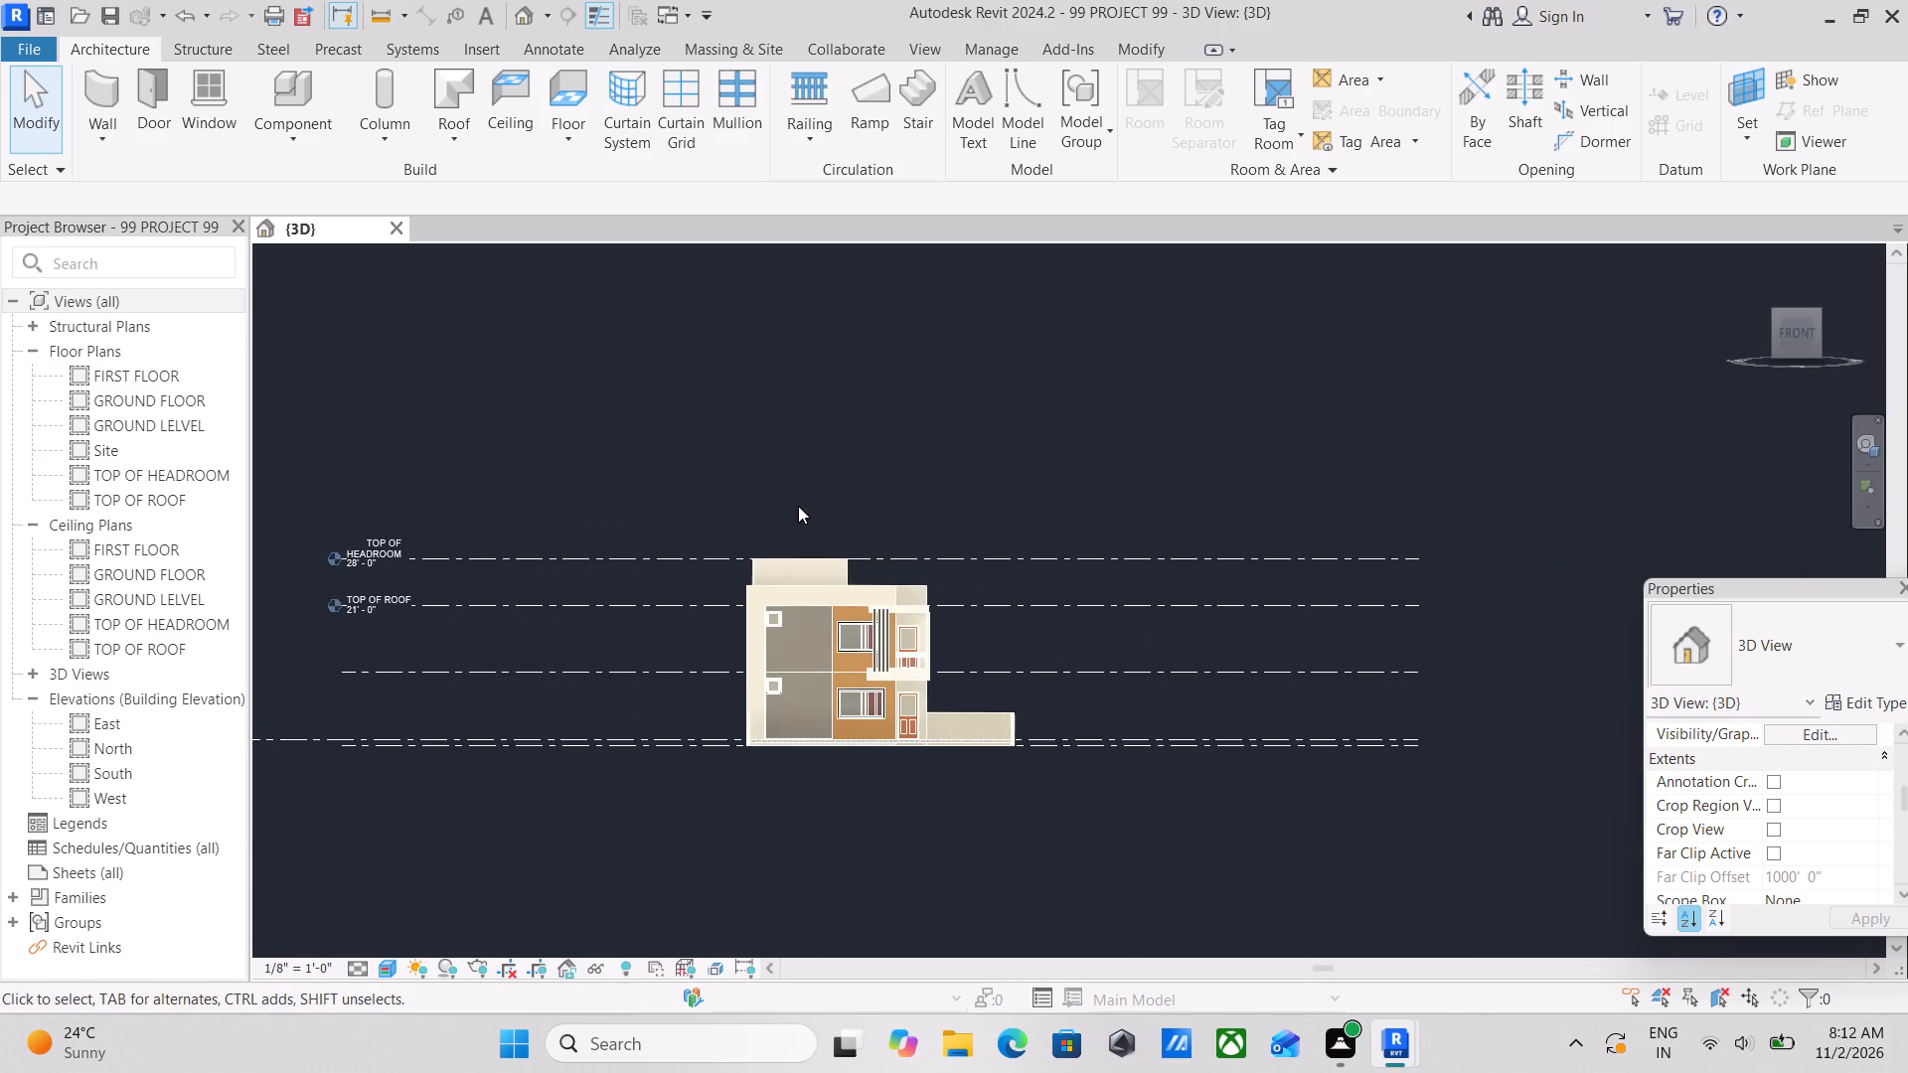
{"action": "scroll", "coordinate": [842, 624], "scroll_direction": "up", "scroll_amount": 3}
{"action": "scroll", "coordinate": [750, 551], "scroll_direction": "up", "scroll_amount": 4}
{"action": "middle_click_drag", "start_coordinate": [750, 551], "coordinate": [762, 594]}
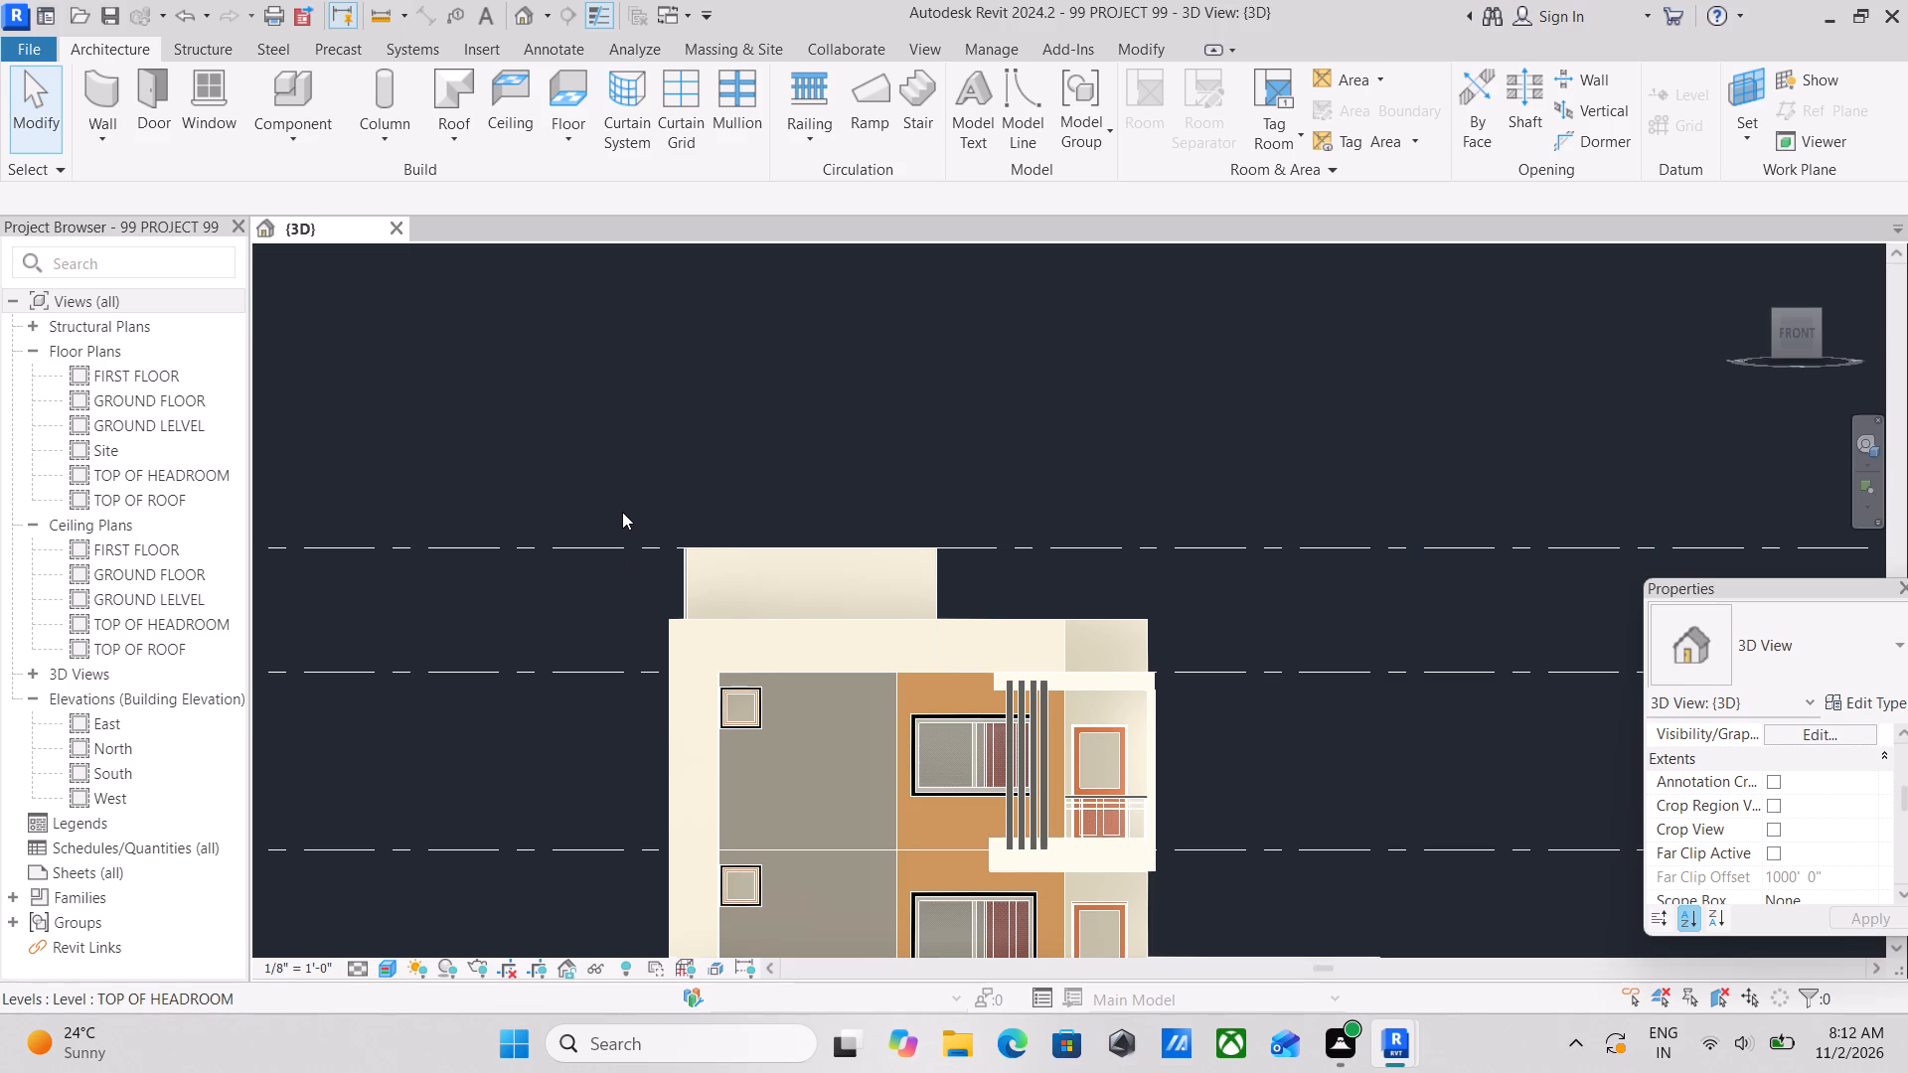
{"action": "scroll", "coordinate": [655, 503], "scroll_direction": "up", "scroll_amount": 1}
{"action": "middle_click", "coordinate": [655, 503]}
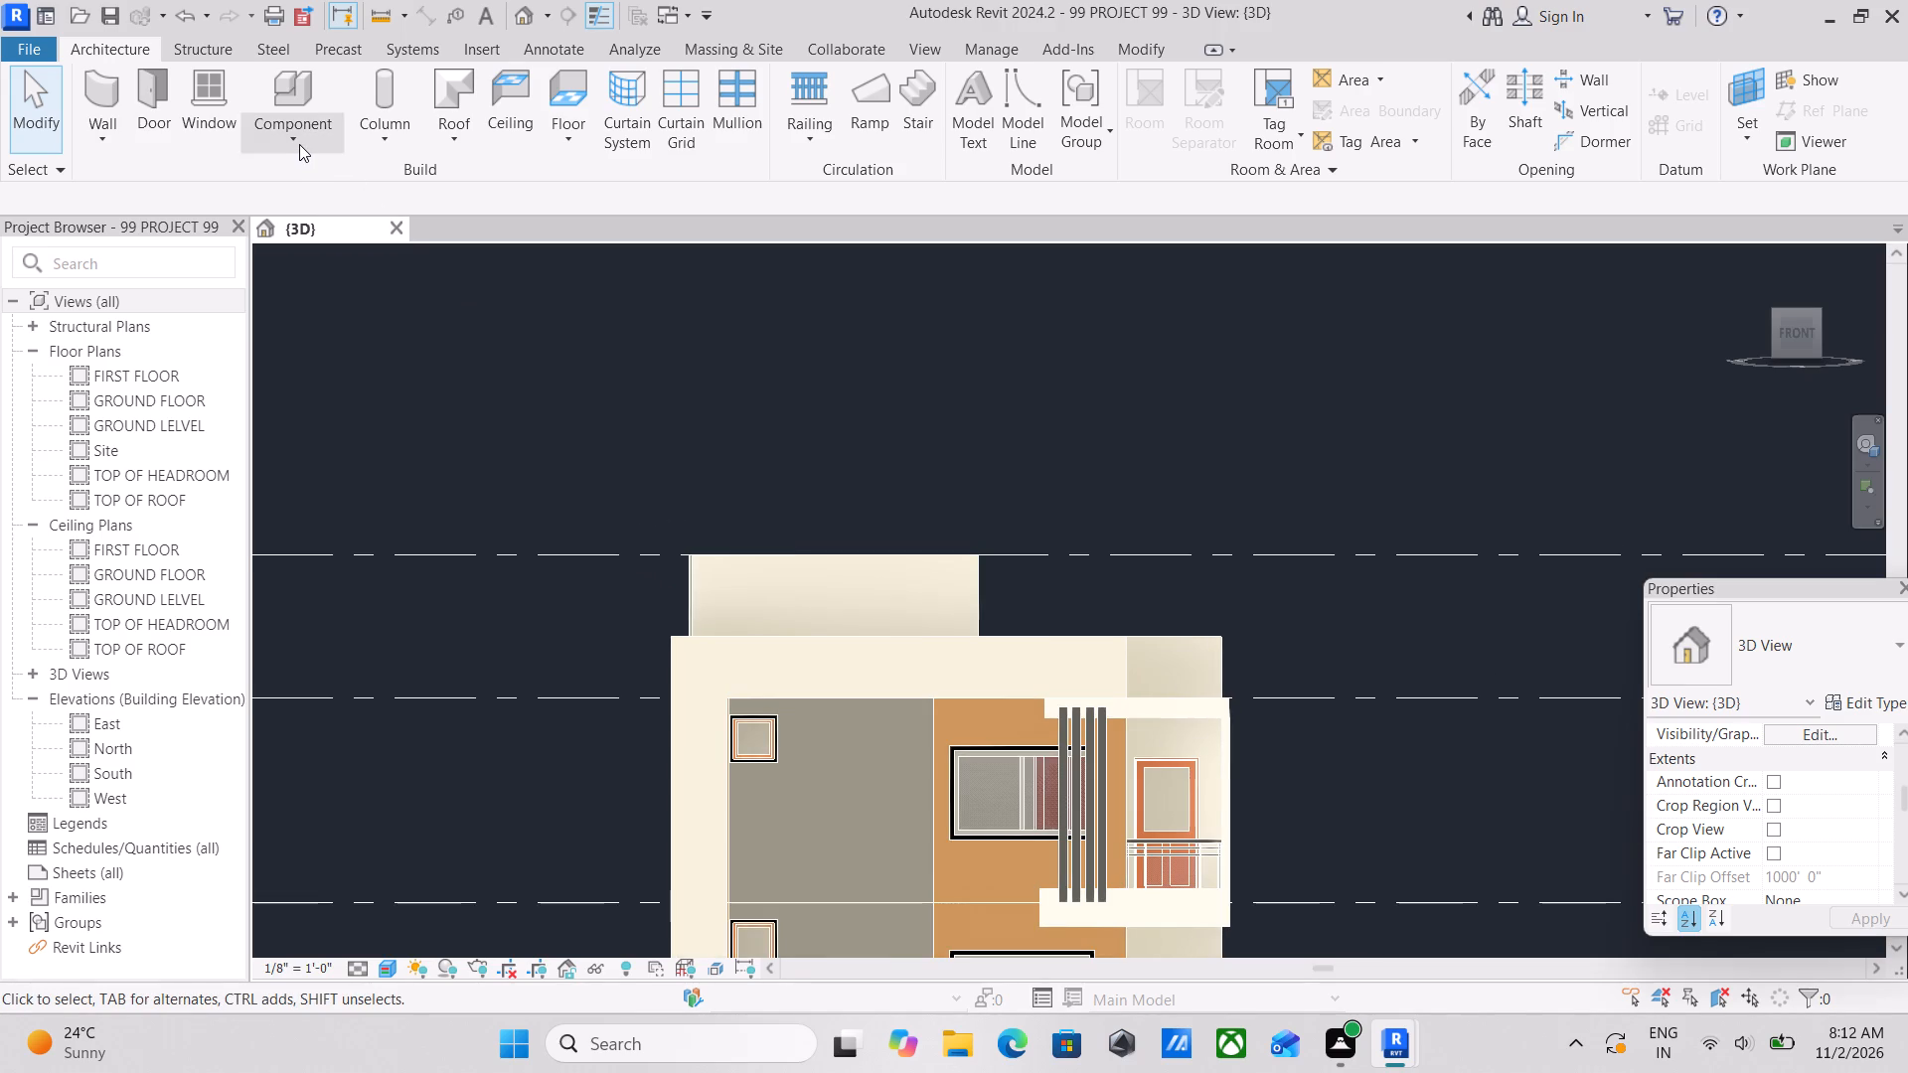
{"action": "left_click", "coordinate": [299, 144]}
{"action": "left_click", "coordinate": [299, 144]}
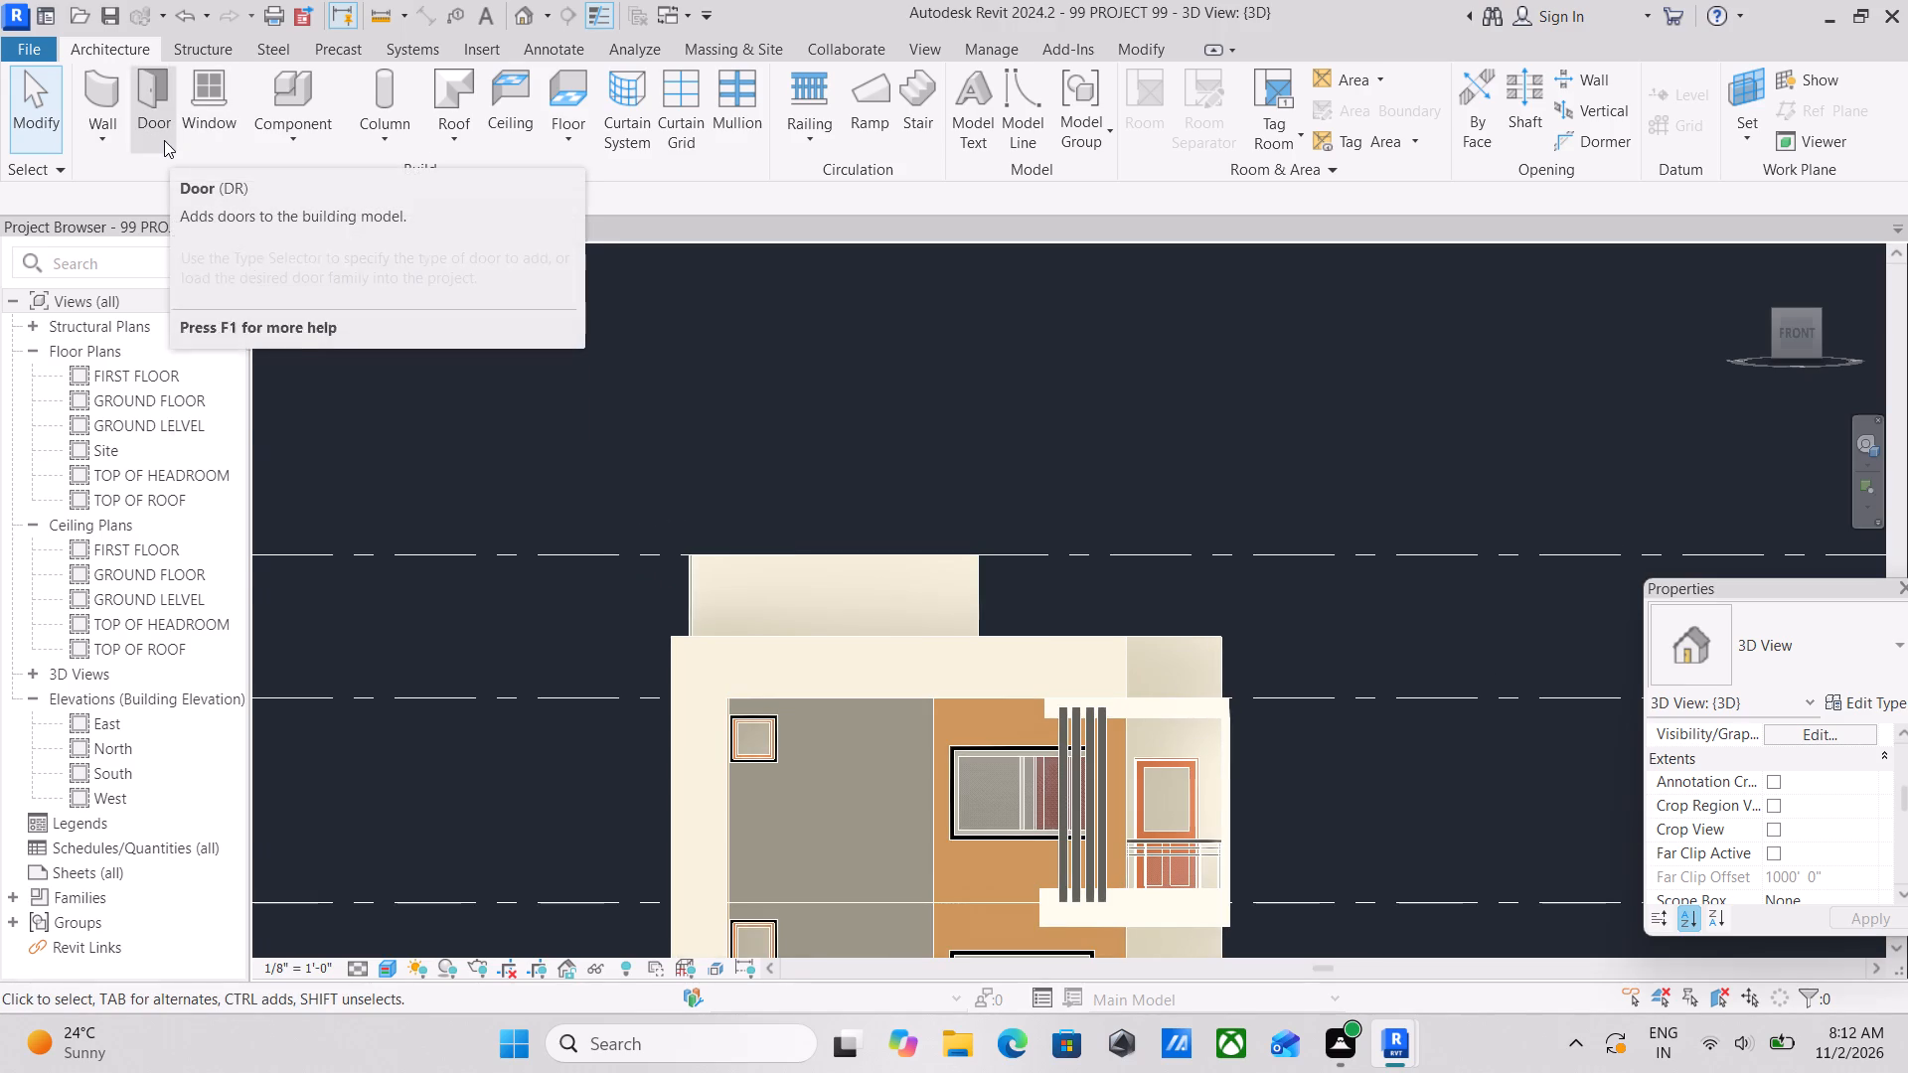
Examine the open-topped stair enclosure from angled views and again from the front.
{"action": "scroll", "coordinate": [799, 526], "scroll_direction": "down", "scroll_amount": 2}
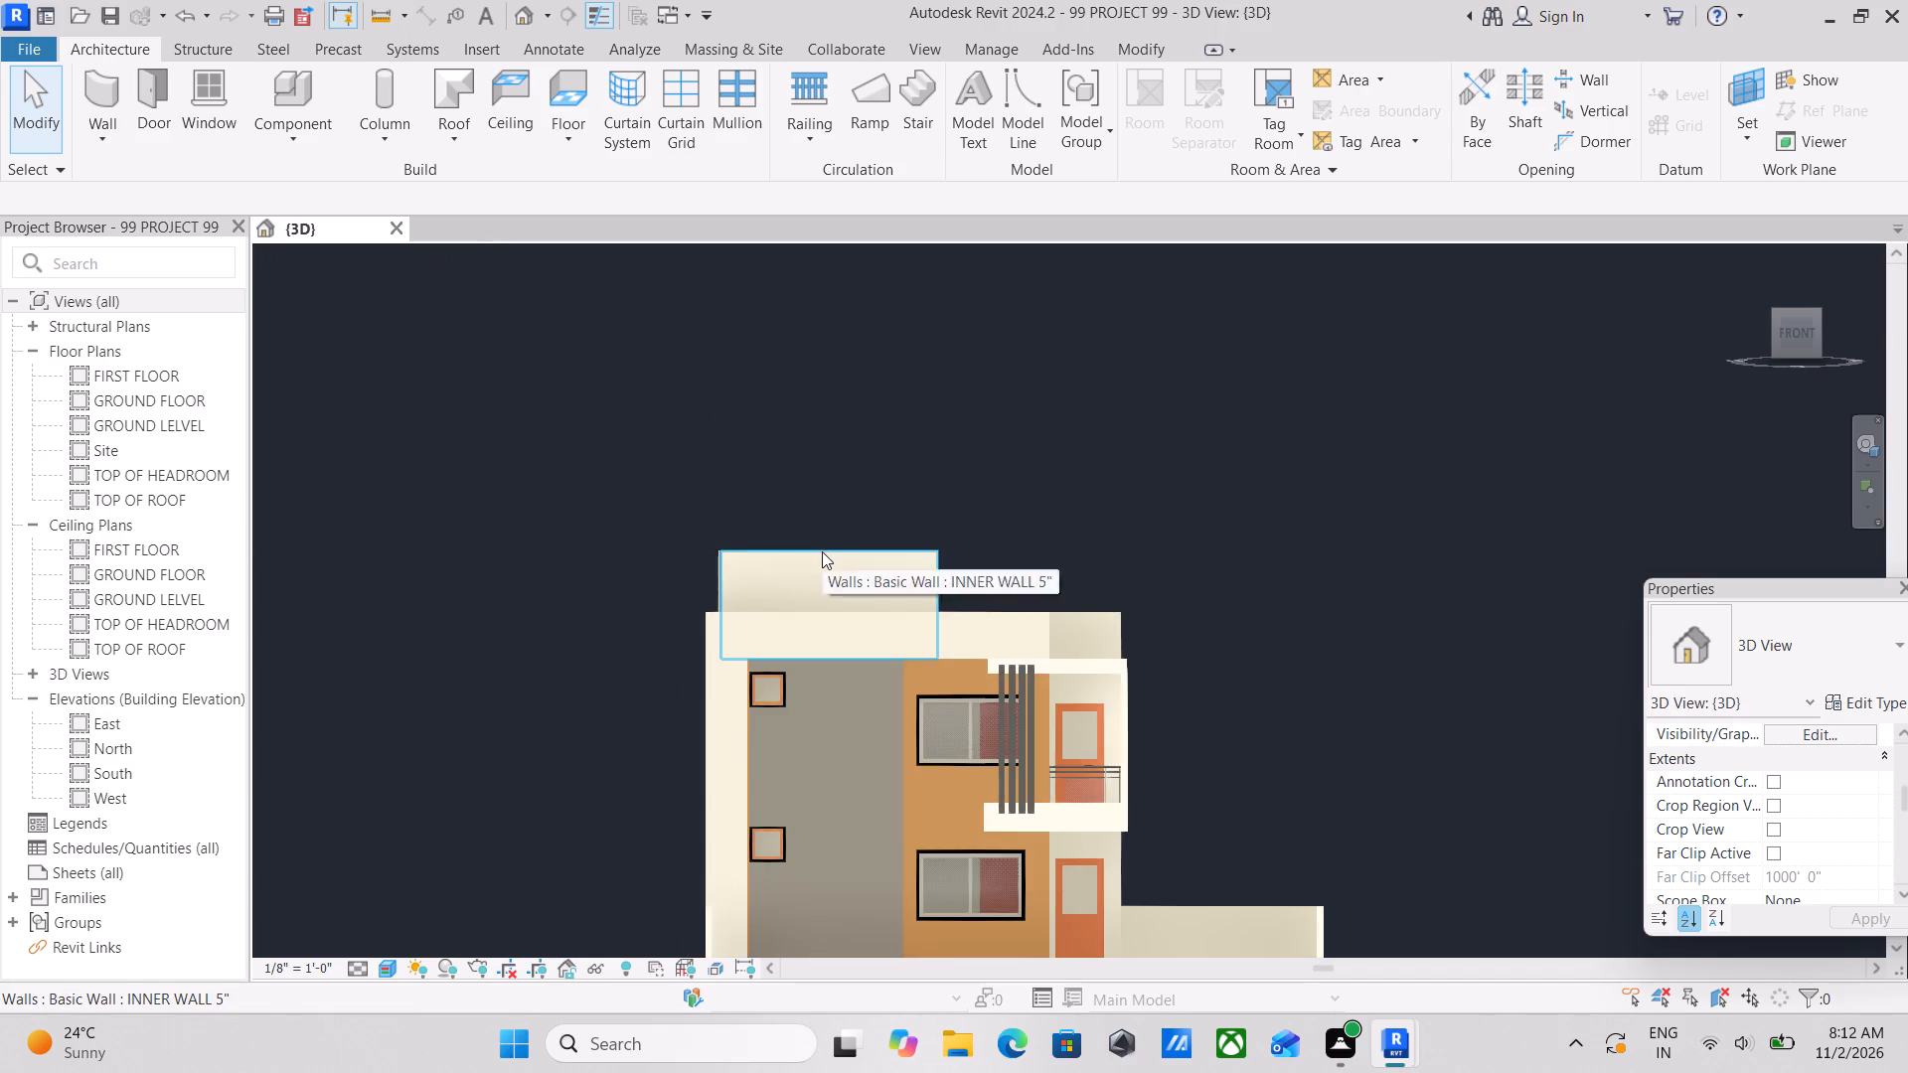
{"action": "middle_click_drag", "start_coordinate": [822, 552], "coordinate": [648, 617], "text": "shift"}
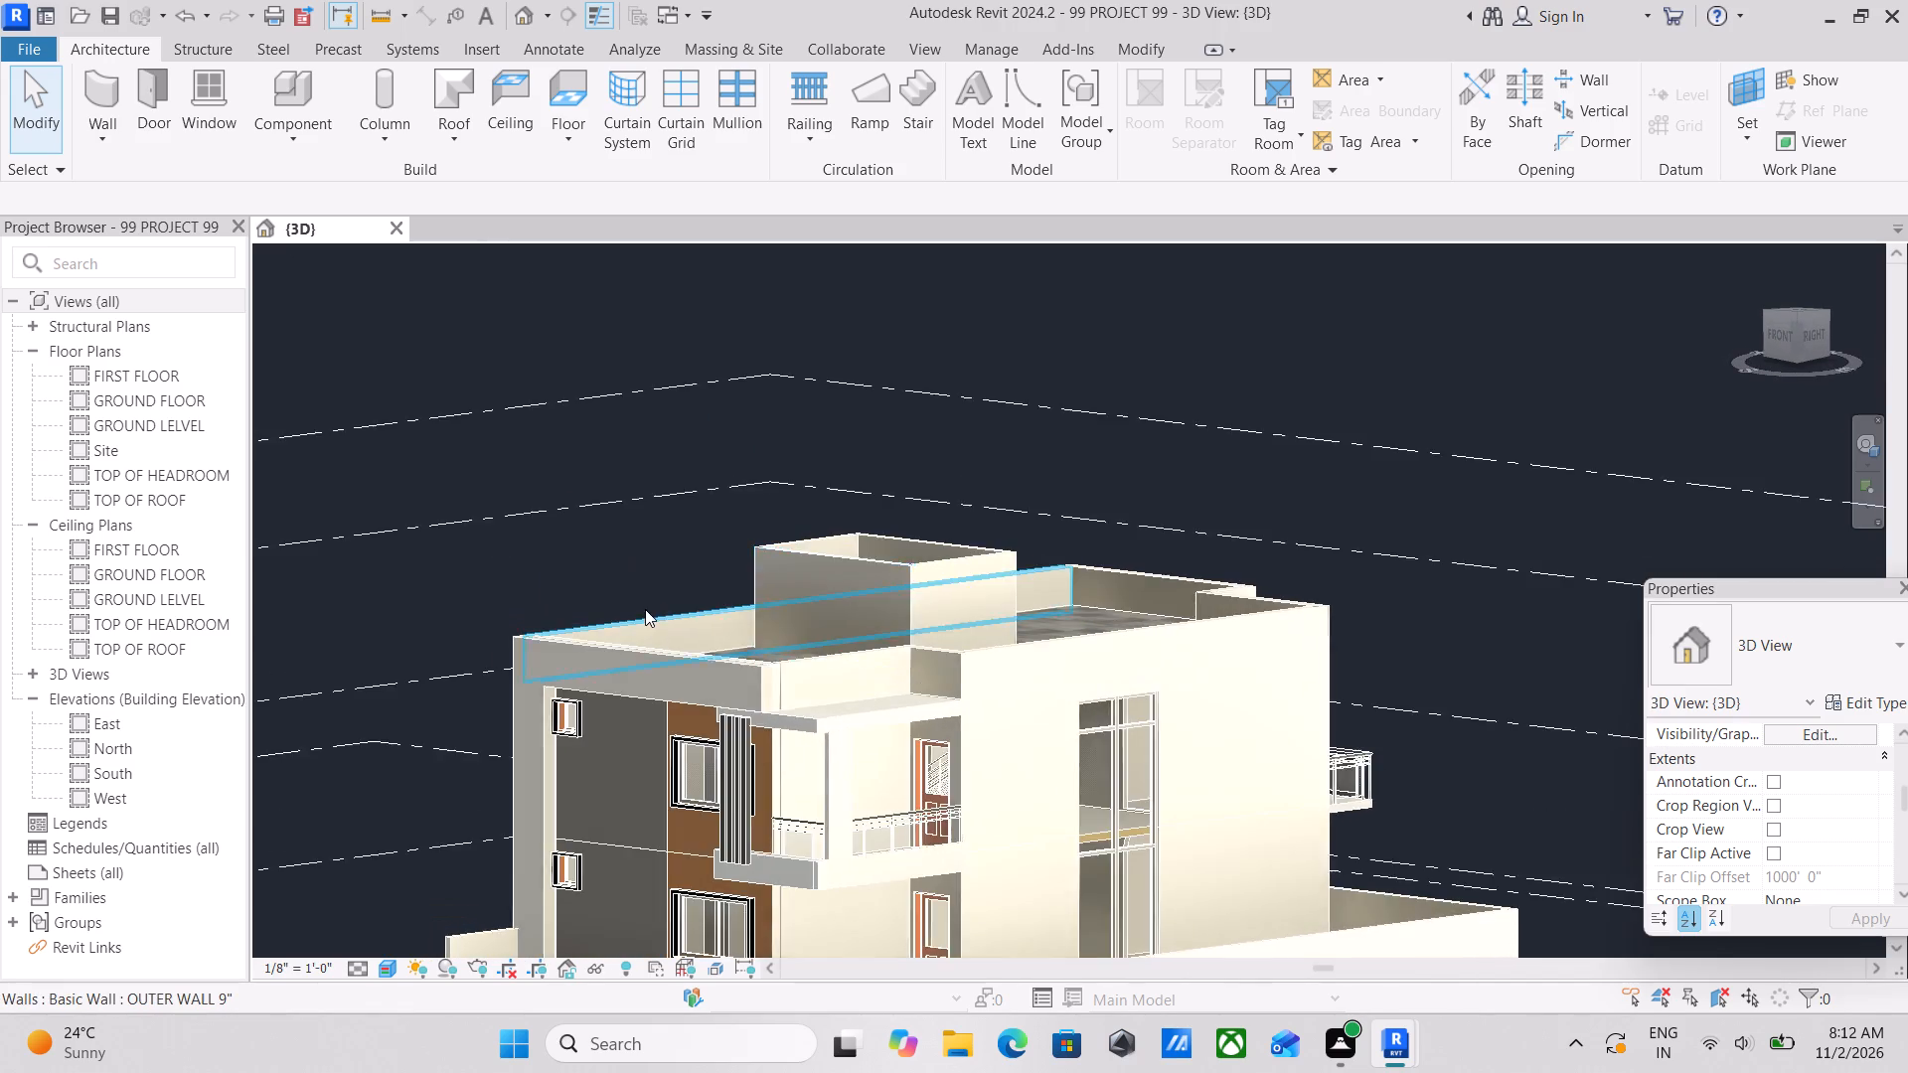
{"action": "scroll", "coordinate": [645, 609], "scroll_direction": "up", "scroll_amount": 2}
{"action": "scroll", "coordinate": [667, 584], "scroll_direction": "down", "scroll_amount": 2}
{"action": "middle_click_drag", "start_coordinate": [670, 581], "coordinate": [765, 572]}
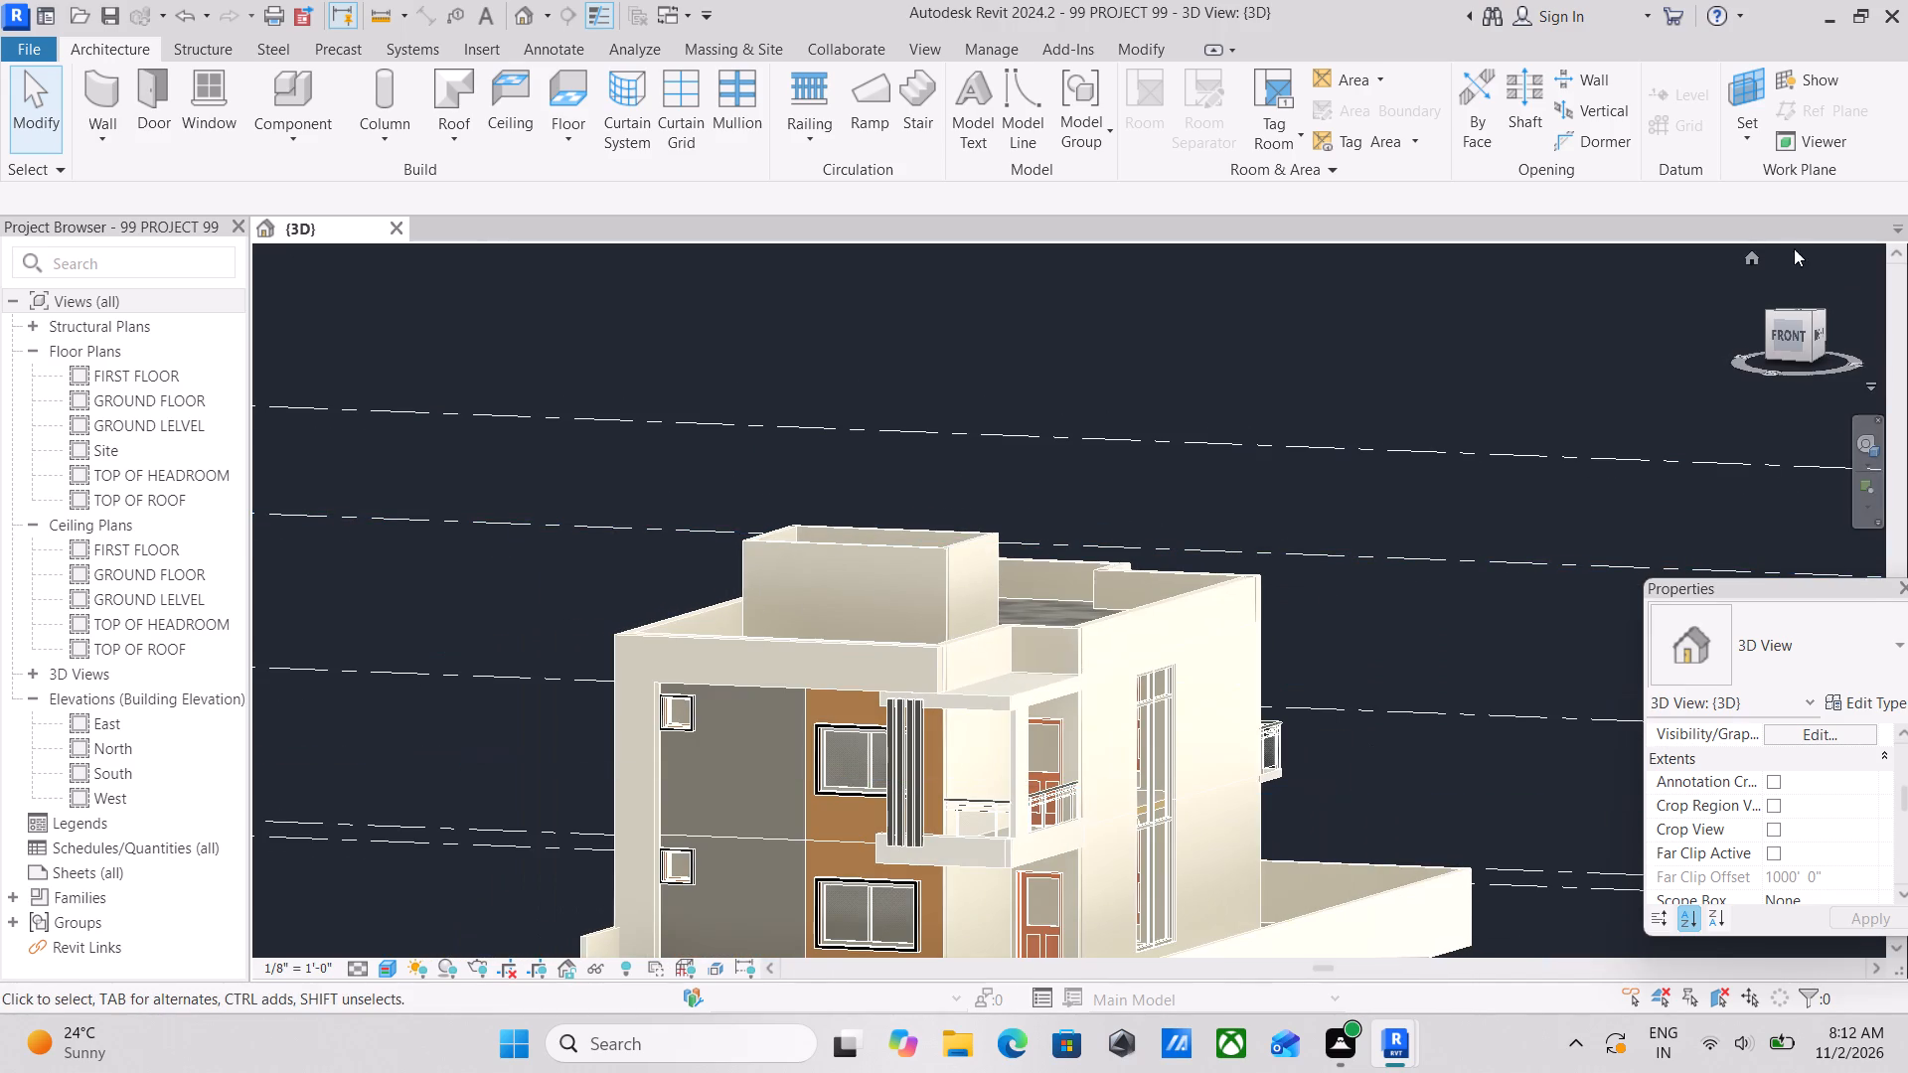
{"action": "left_click", "coordinate": [1788, 335]}
{"action": "scroll", "coordinate": [1011, 475], "scroll_direction": "up", "scroll_amount": 4}
{"action": "scroll", "coordinate": [987, 670], "scroll_direction": "up", "scroll_amount": 2}
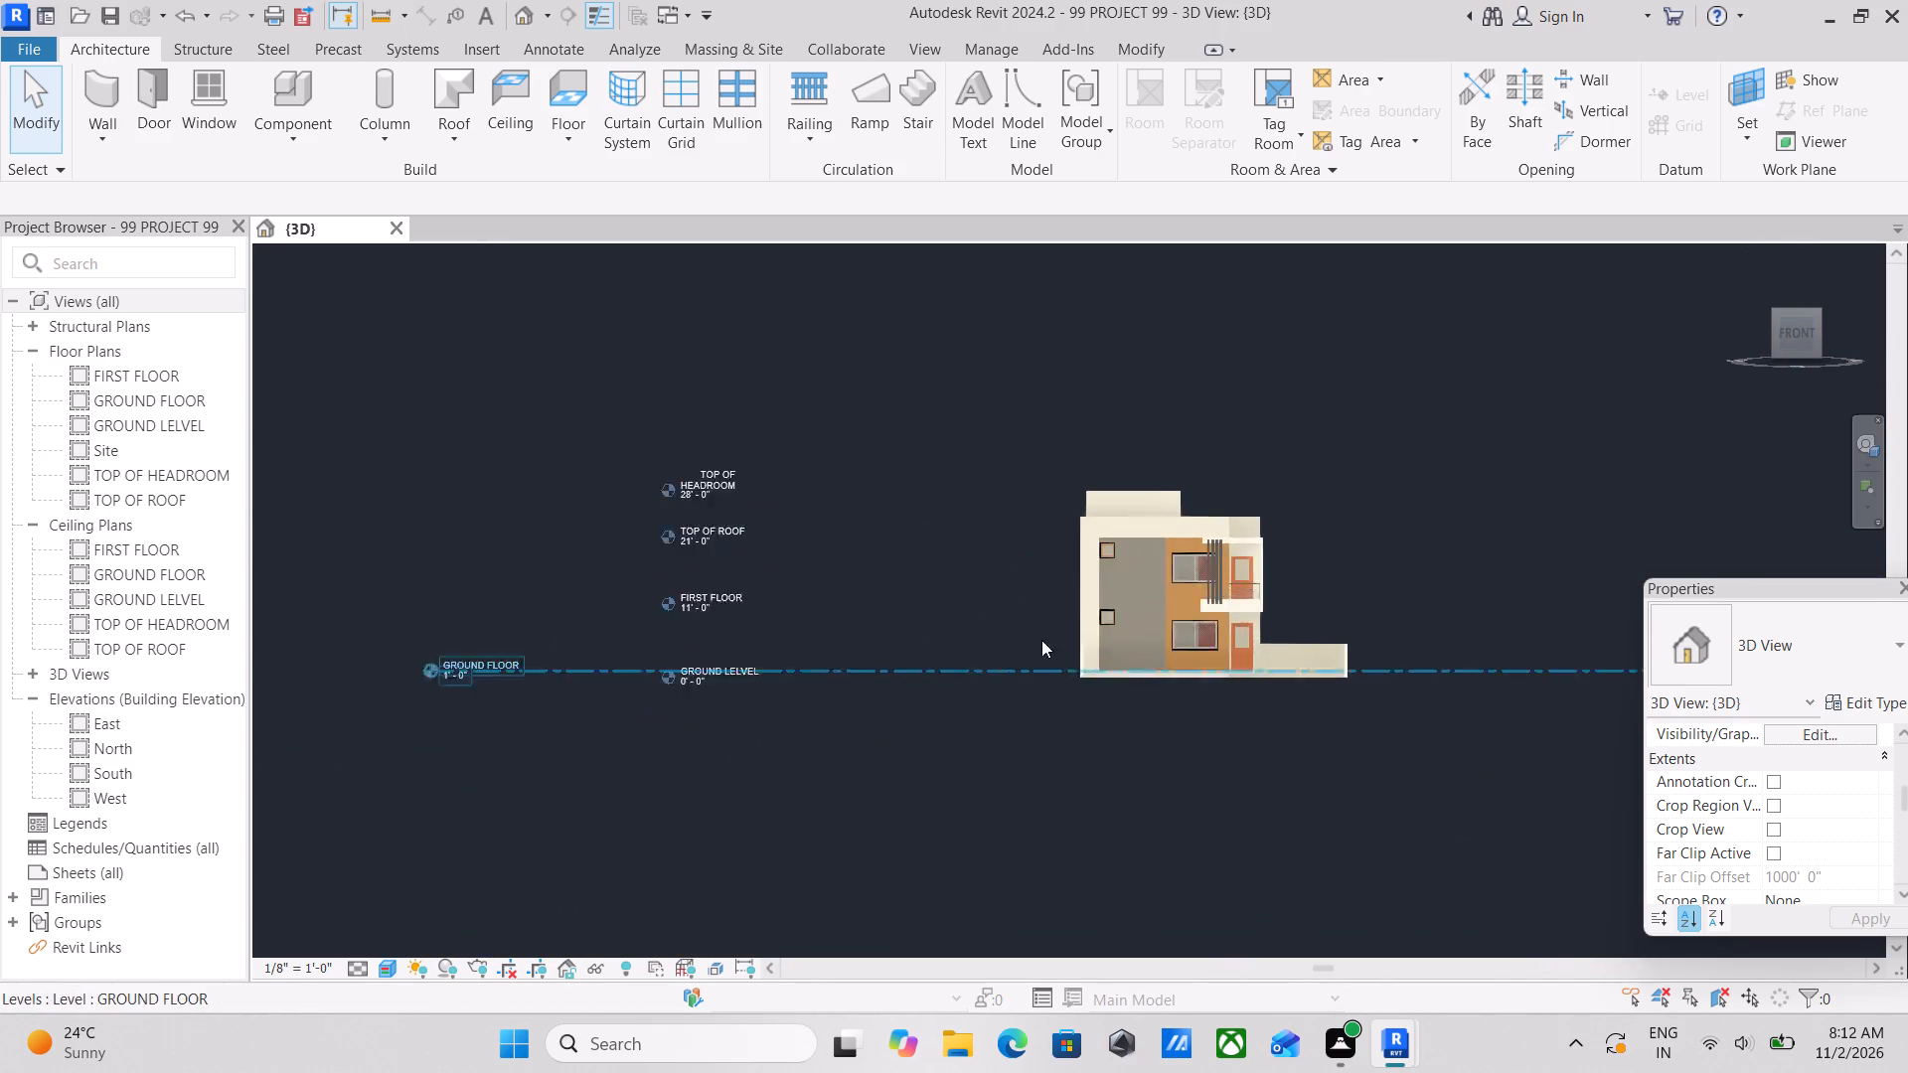
{"action": "scroll", "coordinate": [1041, 640], "scroll_direction": "up", "scroll_amount": 2}
{"action": "scroll", "coordinate": [1107, 583], "scroll_direction": "up", "scroll_amount": 3}
{"action": "middle_click_drag", "start_coordinate": [1102, 573], "coordinate": [834, 733]}
{"action": "scroll", "coordinate": [841, 504], "scroll_direction": "up", "scroll_amount": 2}
{"action": "middle_click_drag", "start_coordinate": [852, 494], "coordinate": [838, 513]}
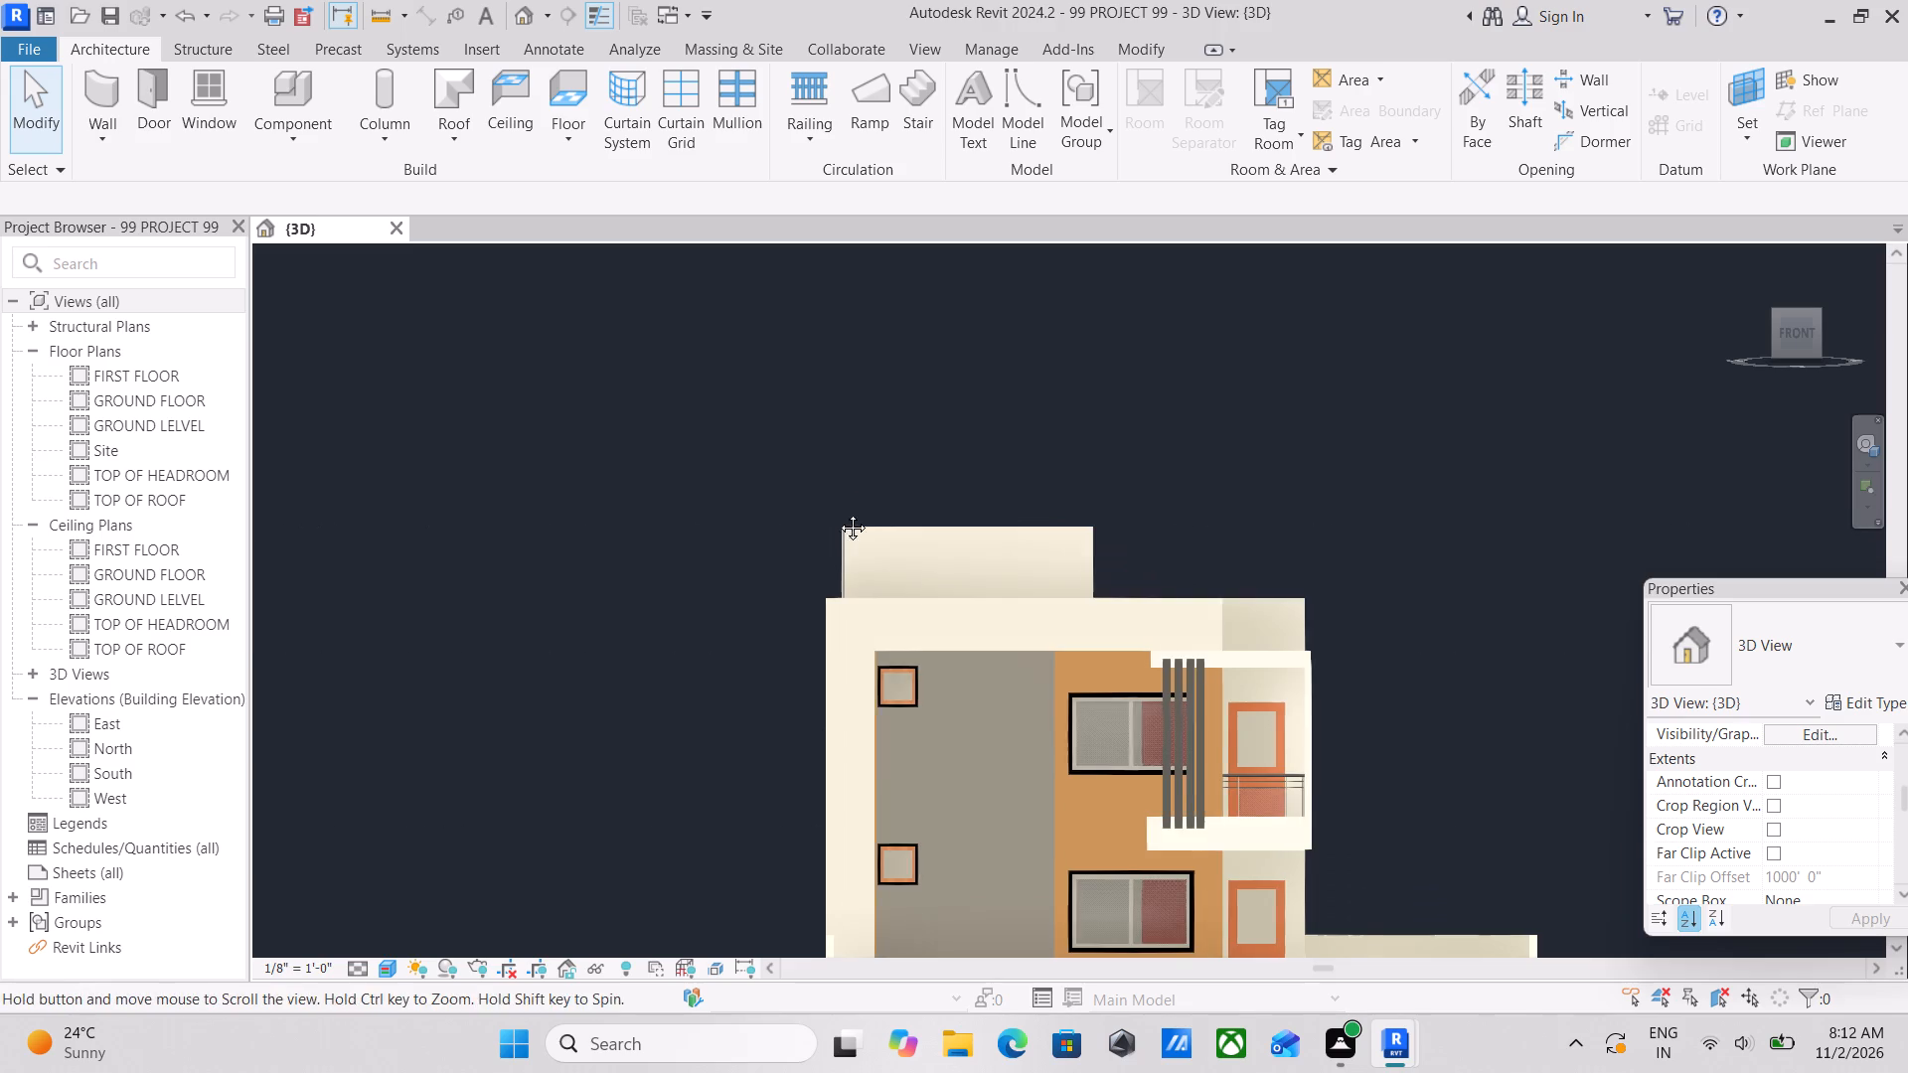
{"action": "scroll", "coordinate": [838, 513], "scroll_direction": "up", "scroll_amount": 1}
{"action": "middle_click_drag", "start_coordinate": [838, 513], "coordinate": [807, 587]}
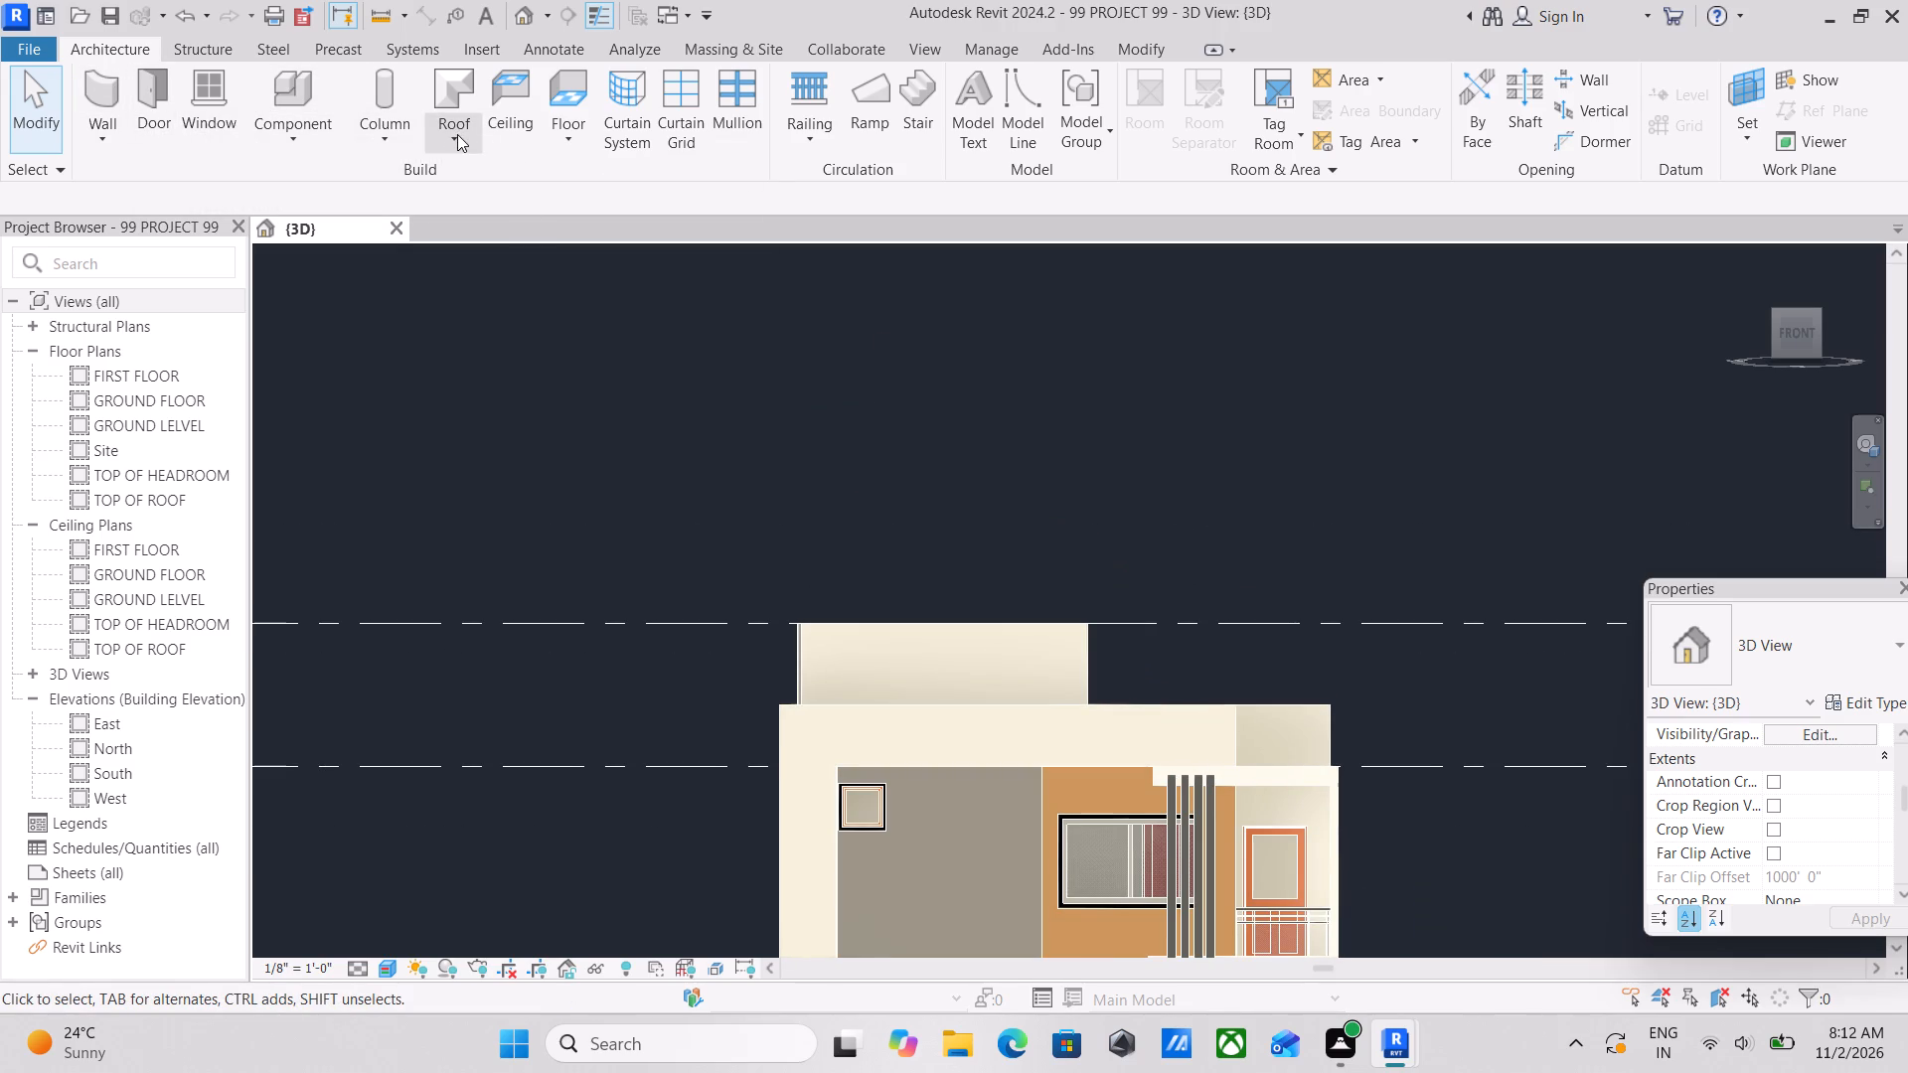
Start a footprint roof and assign it to the TOP OF HEADROOM level.
{"action": "left_click", "coordinate": [457, 134]}
{"action": "left_click", "coordinate": [532, 186]}
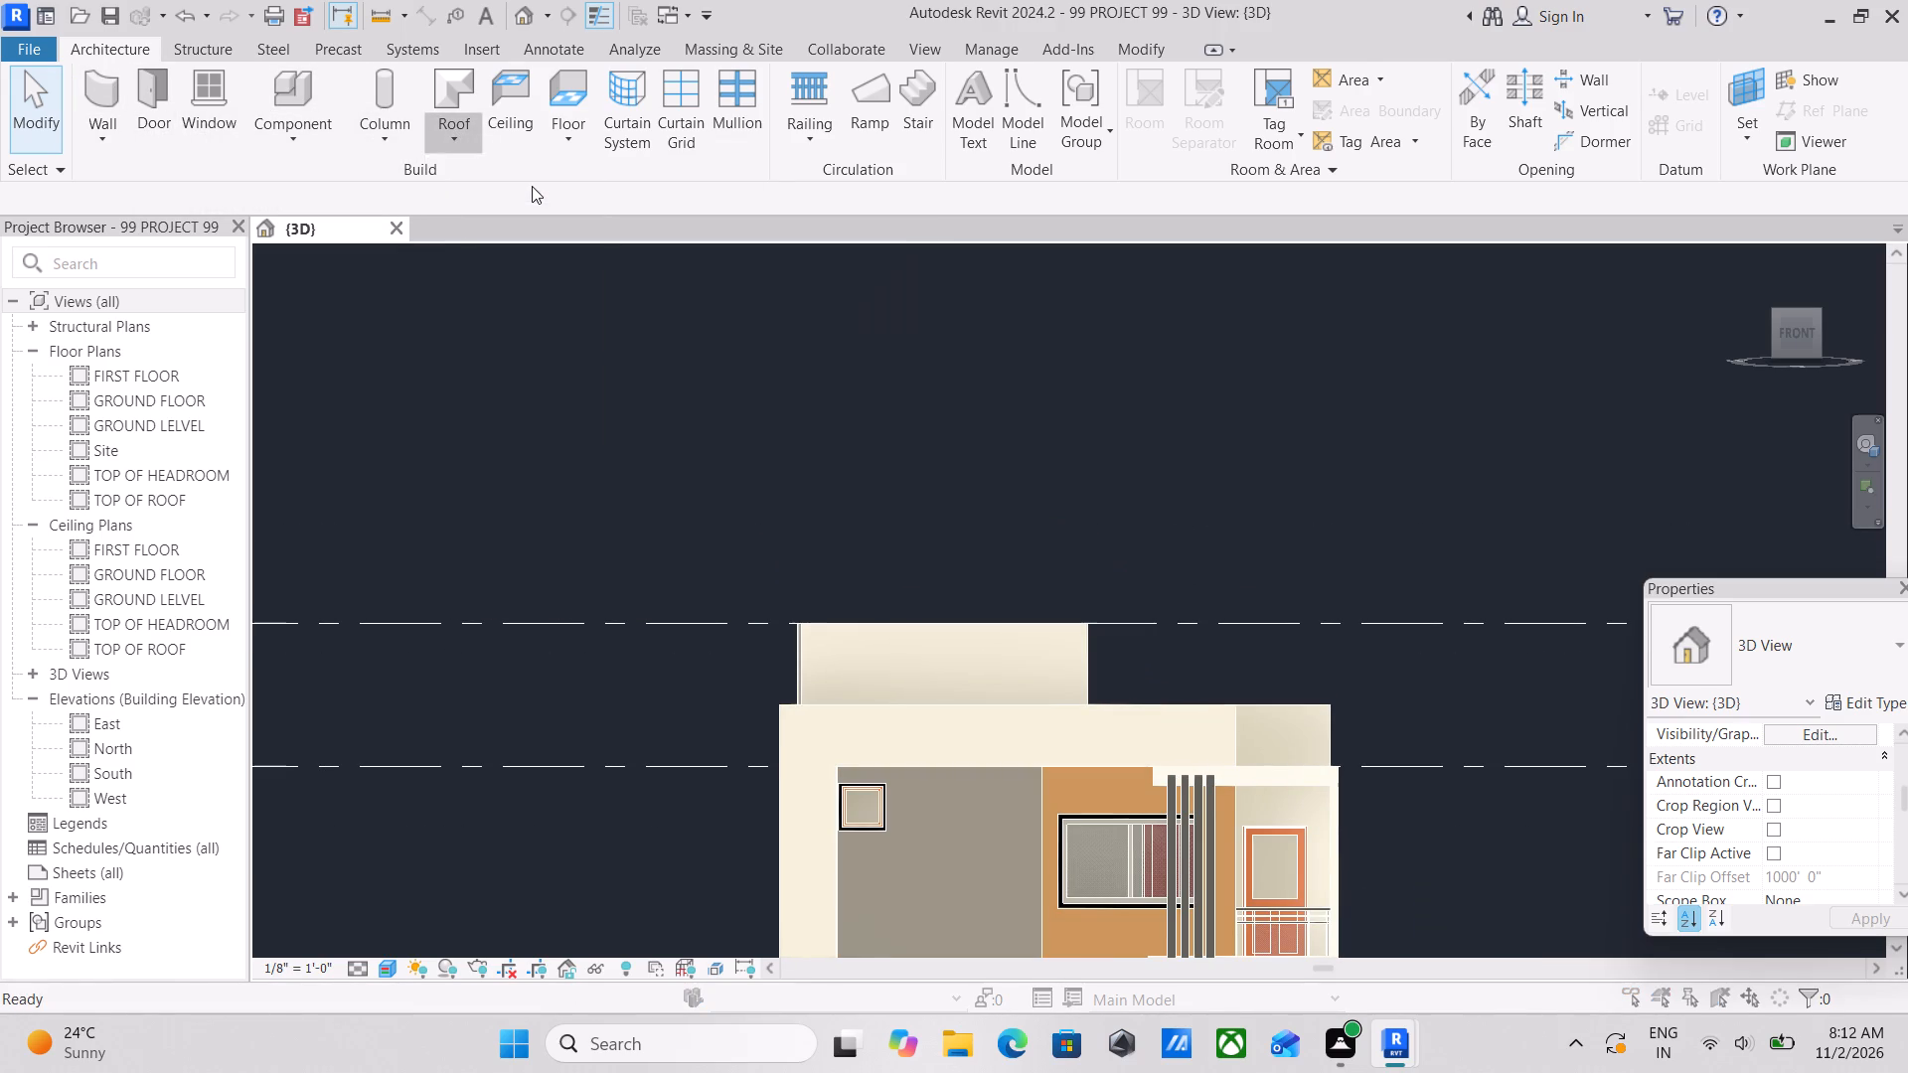
{"action": "left_click", "coordinate": [935, 516]}
{"action": "left_click", "coordinate": [941, 535]}
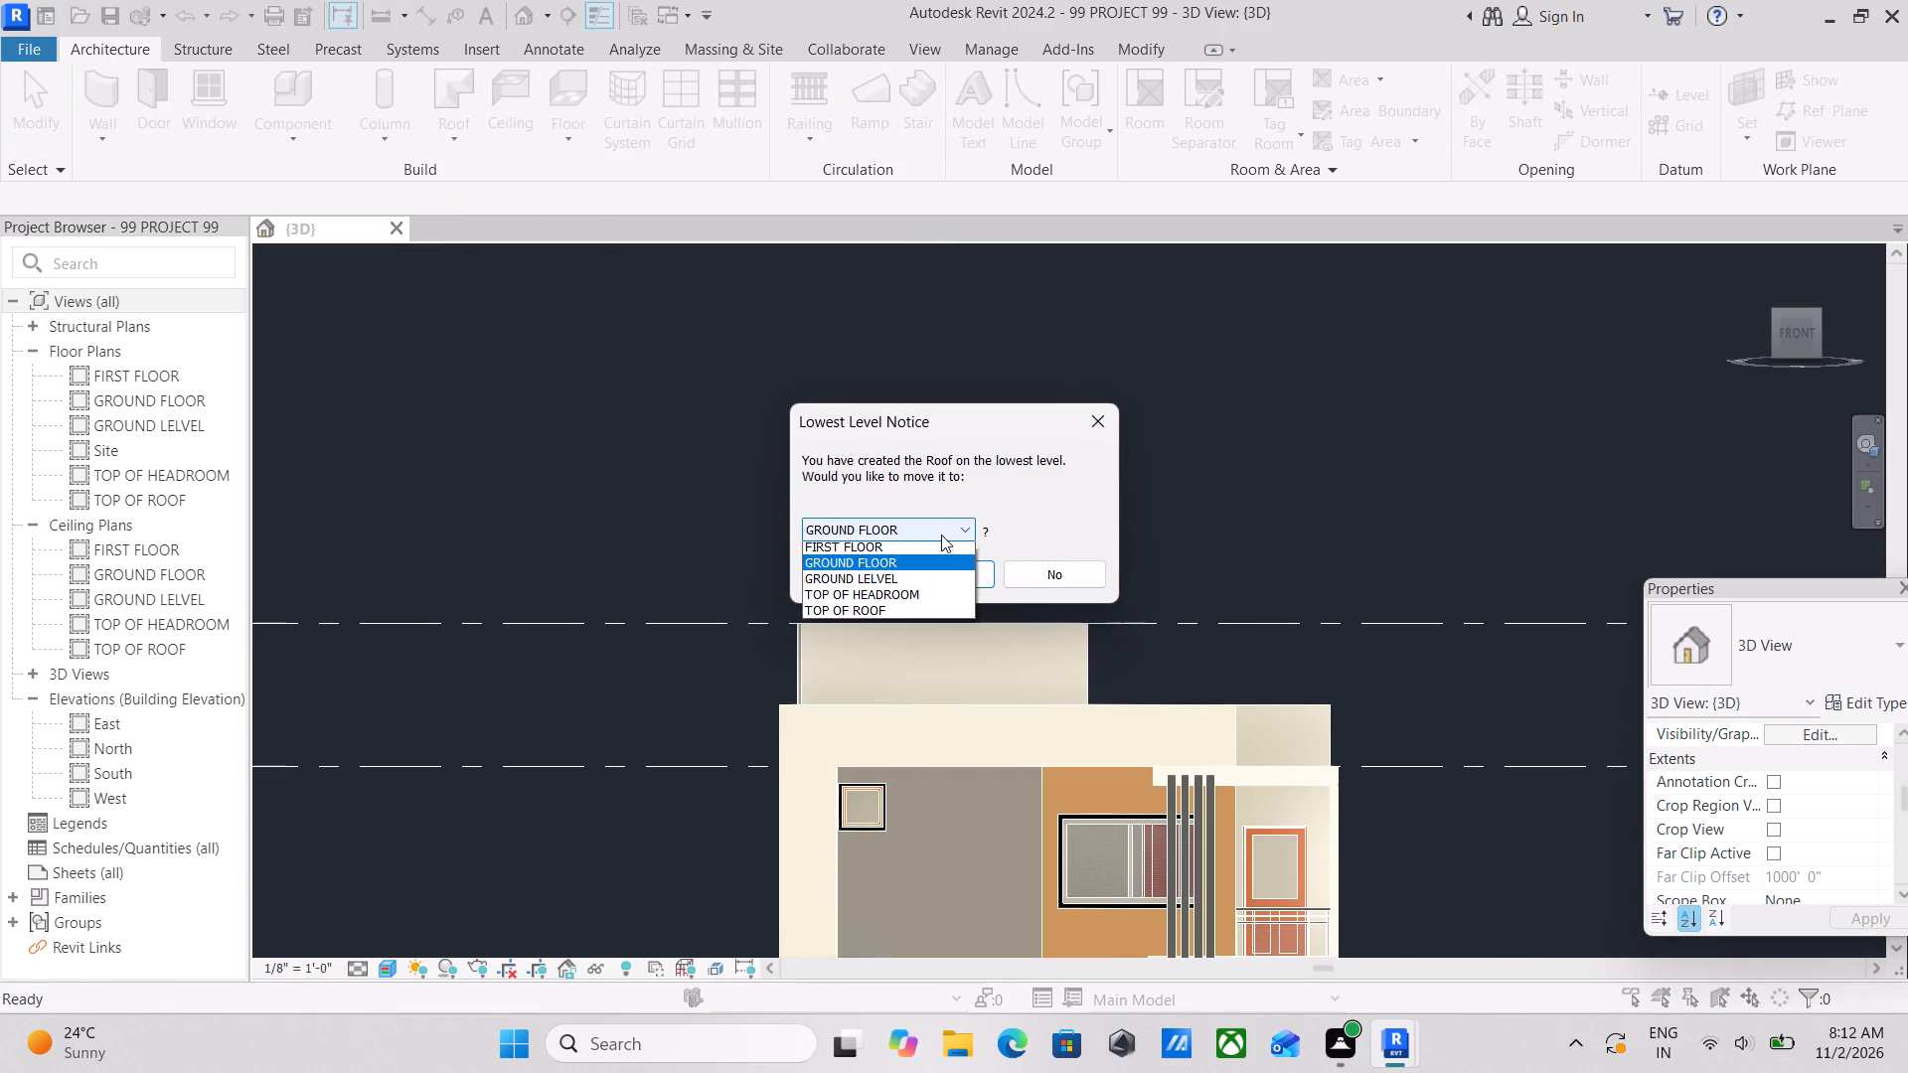
{"action": "left_click", "coordinate": [855, 599]}
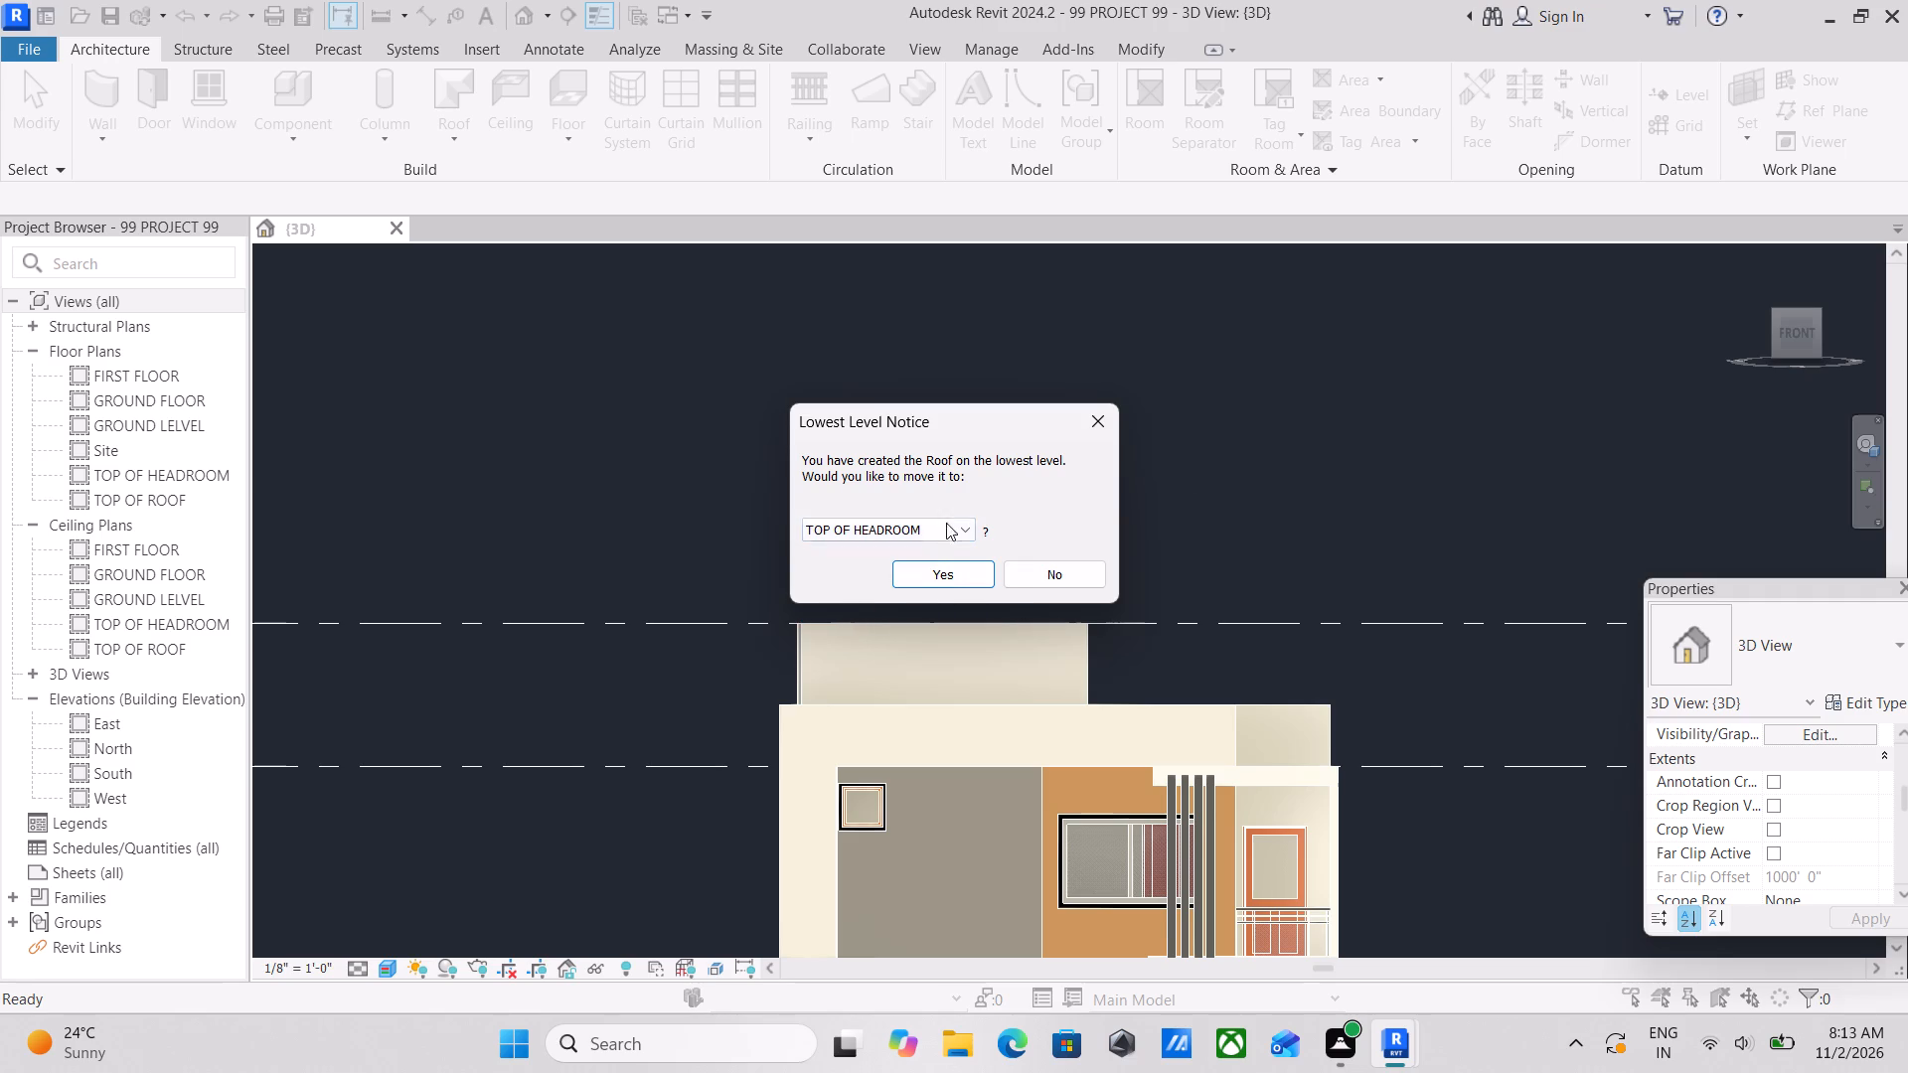
{"action": "left_click", "coordinate": [923, 581]}
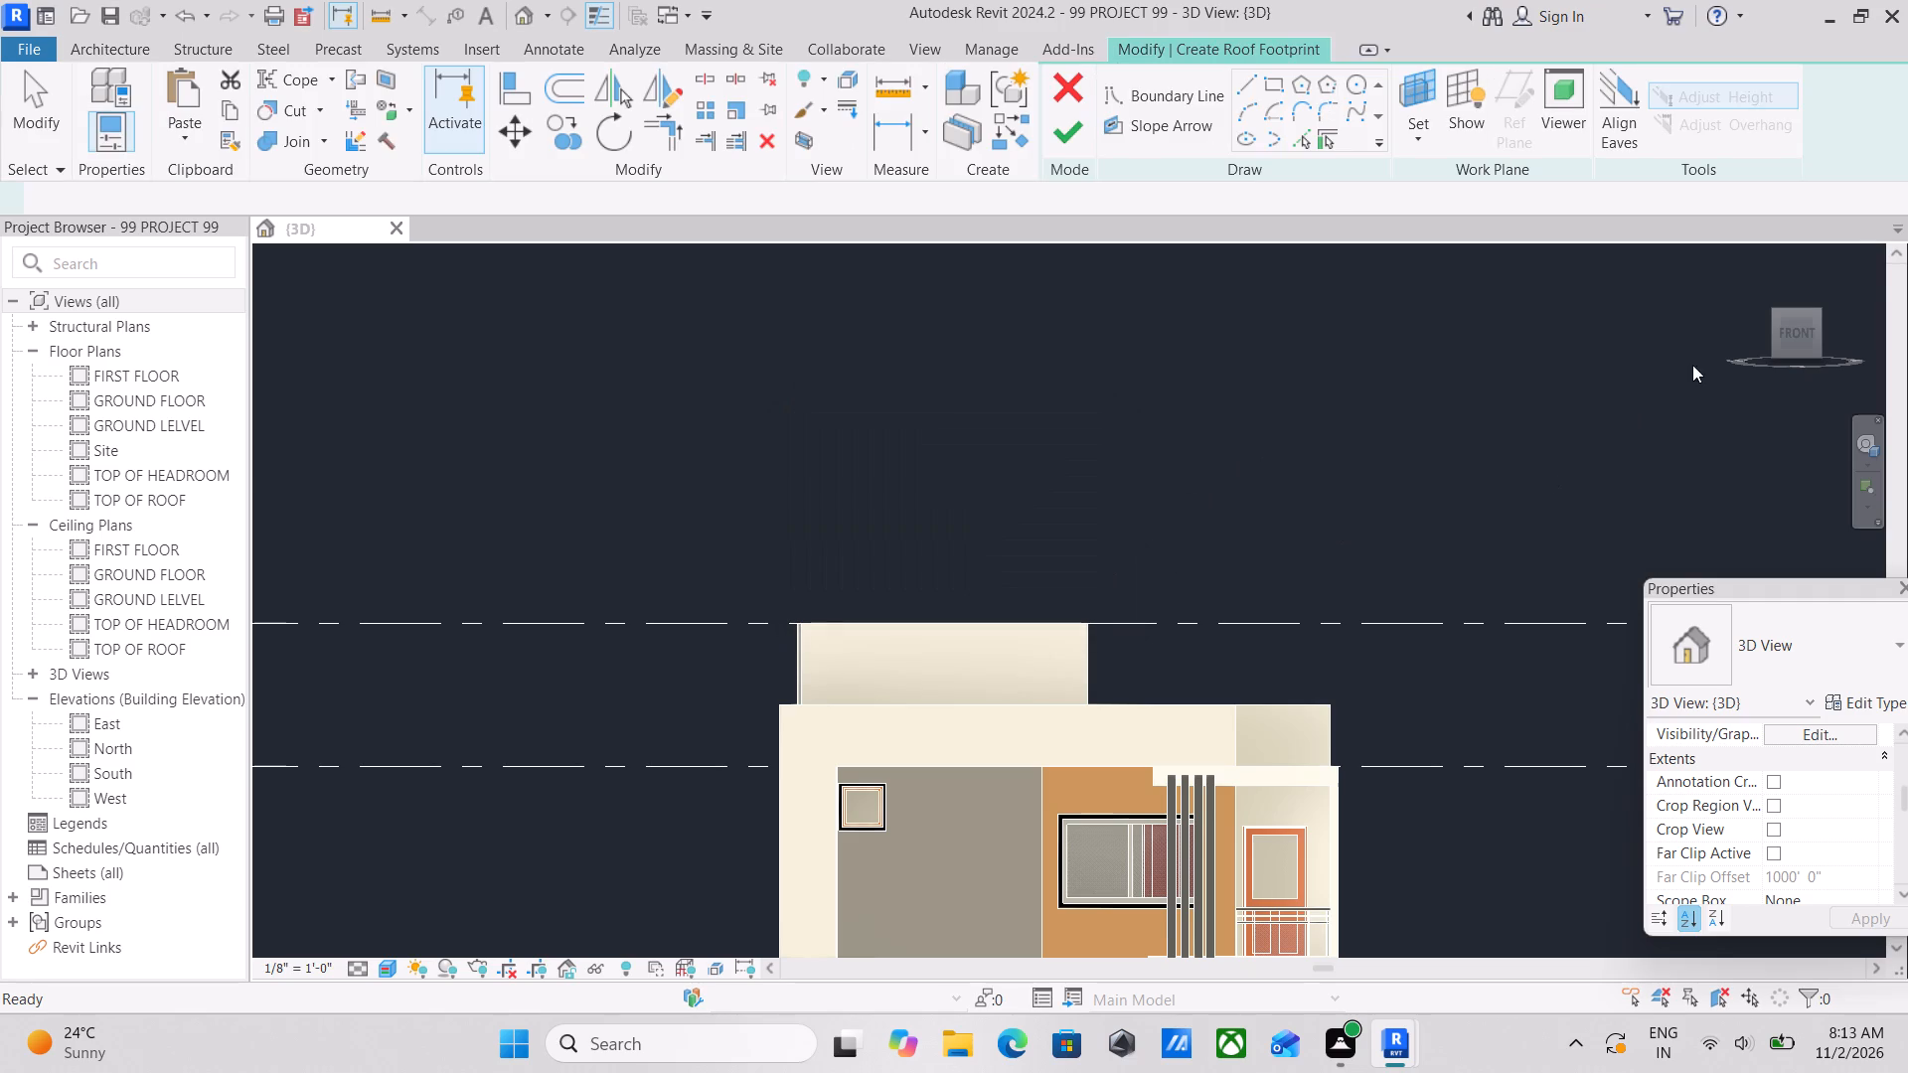
Create a new material for the Structure [1] layer of the Generic - 12" basic roof type.
{"action": "left_click", "coordinate": [1802, 317]}
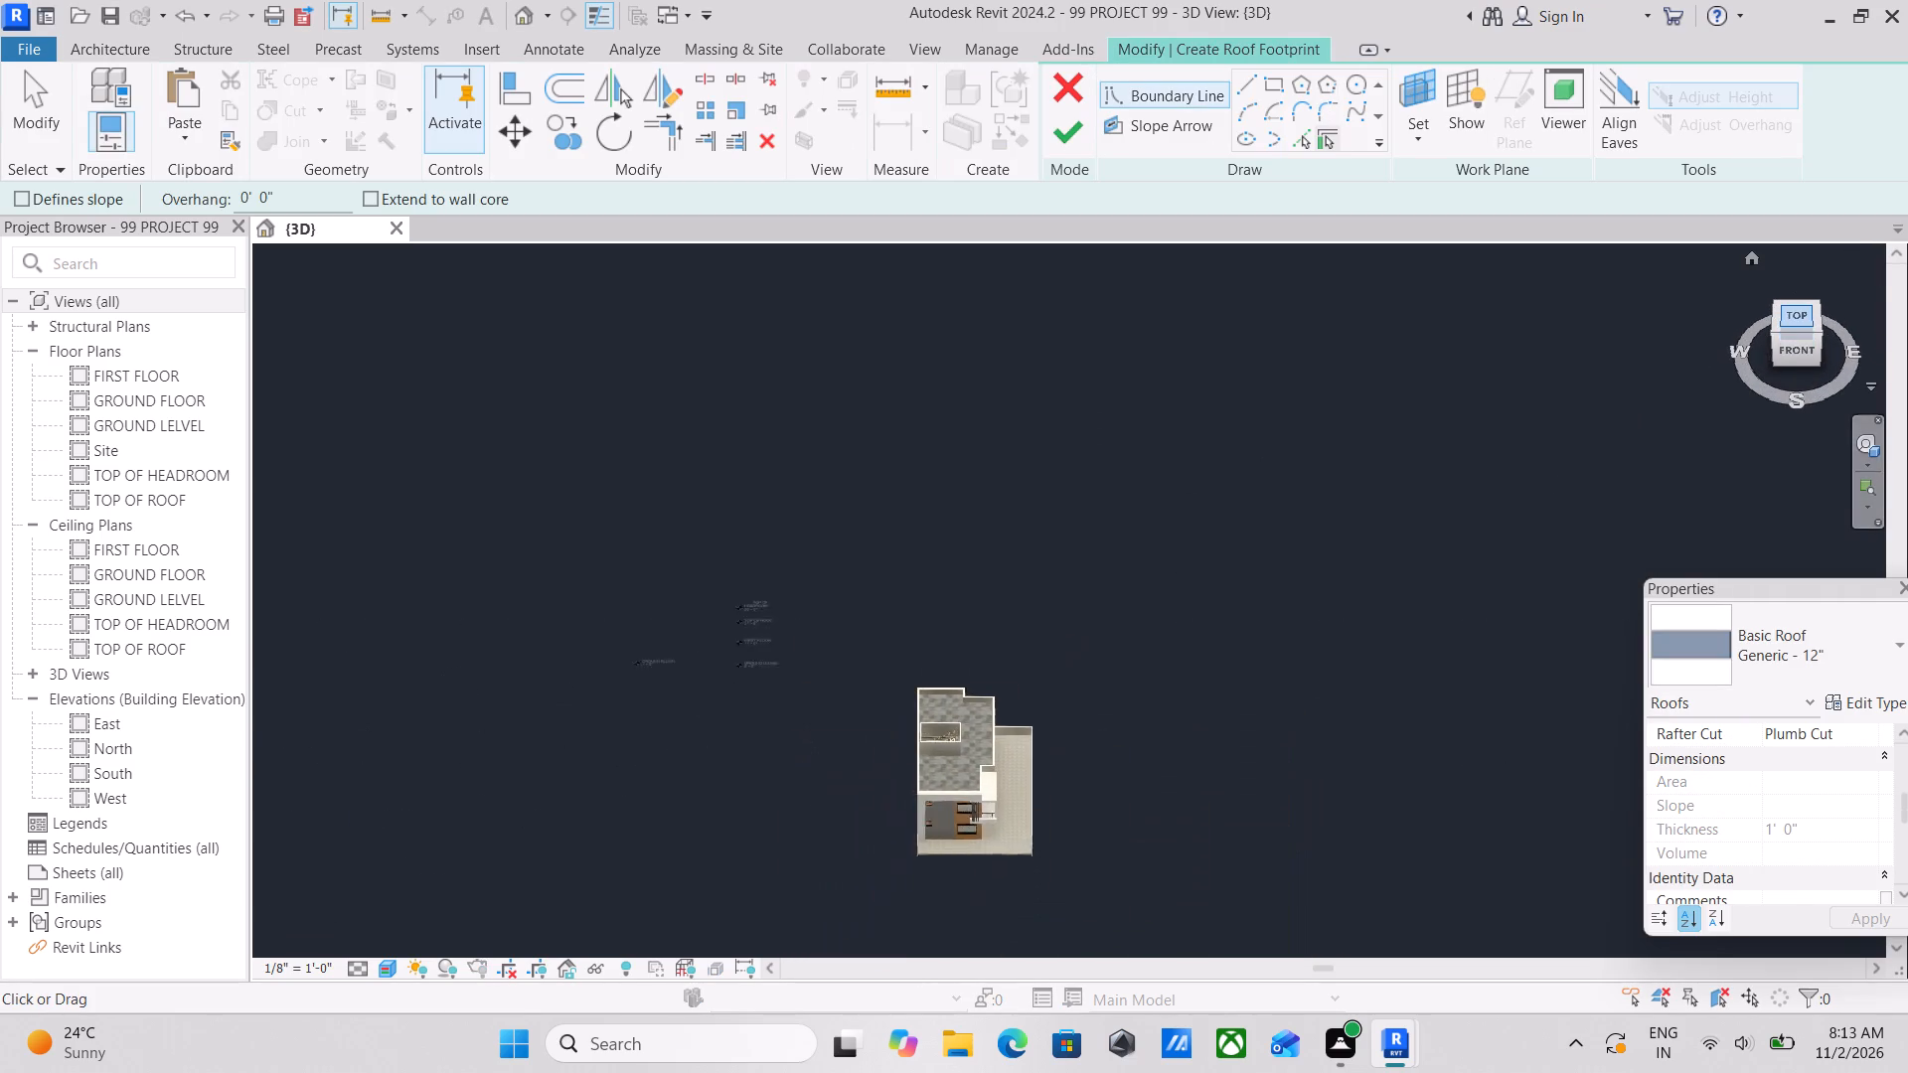
{"action": "left_click", "coordinate": [1802, 317]}
{"action": "scroll", "coordinate": [1091, 603], "scroll_direction": "up", "scroll_amount": 11}
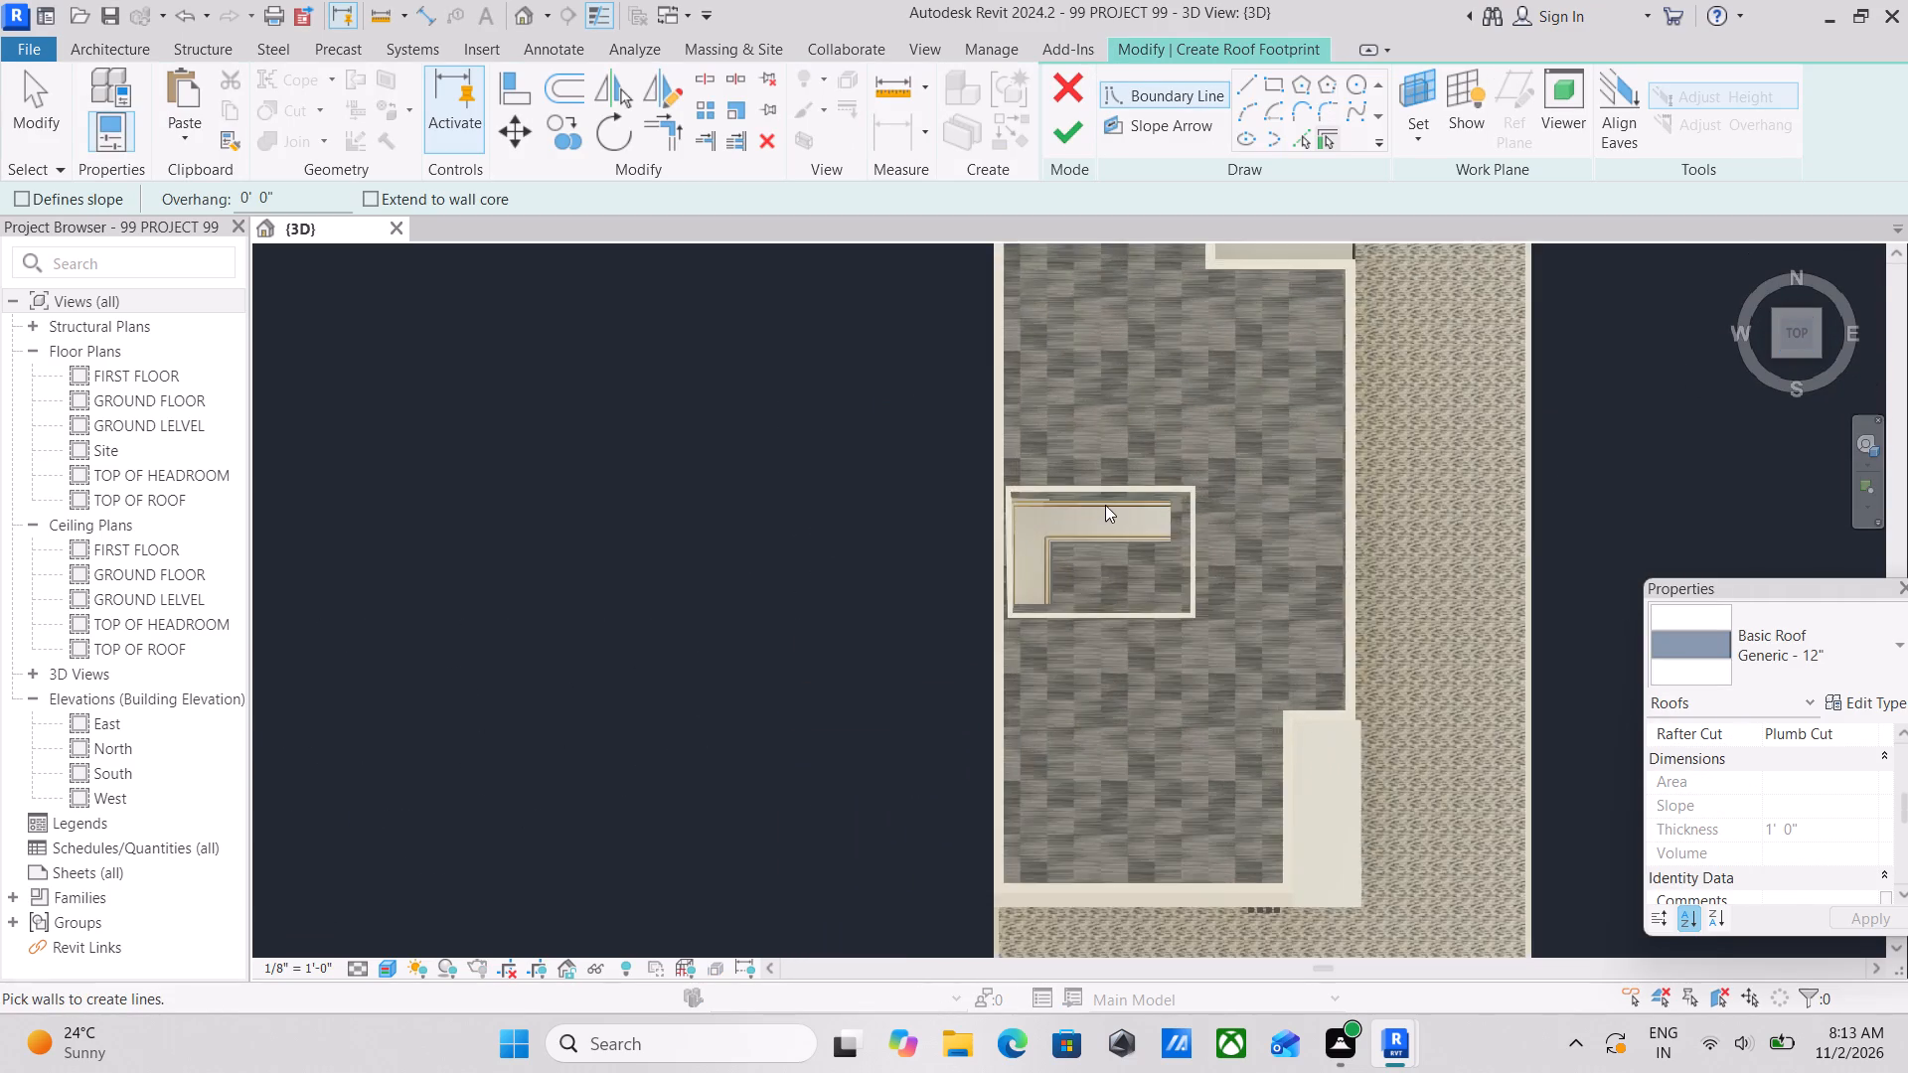
{"action": "scroll", "coordinate": [1105, 505], "scroll_direction": "up", "scroll_amount": 4}
{"action": "middle_click_drag", "start_coordinate": [1105, 504], "coordinate": [874, 600]}
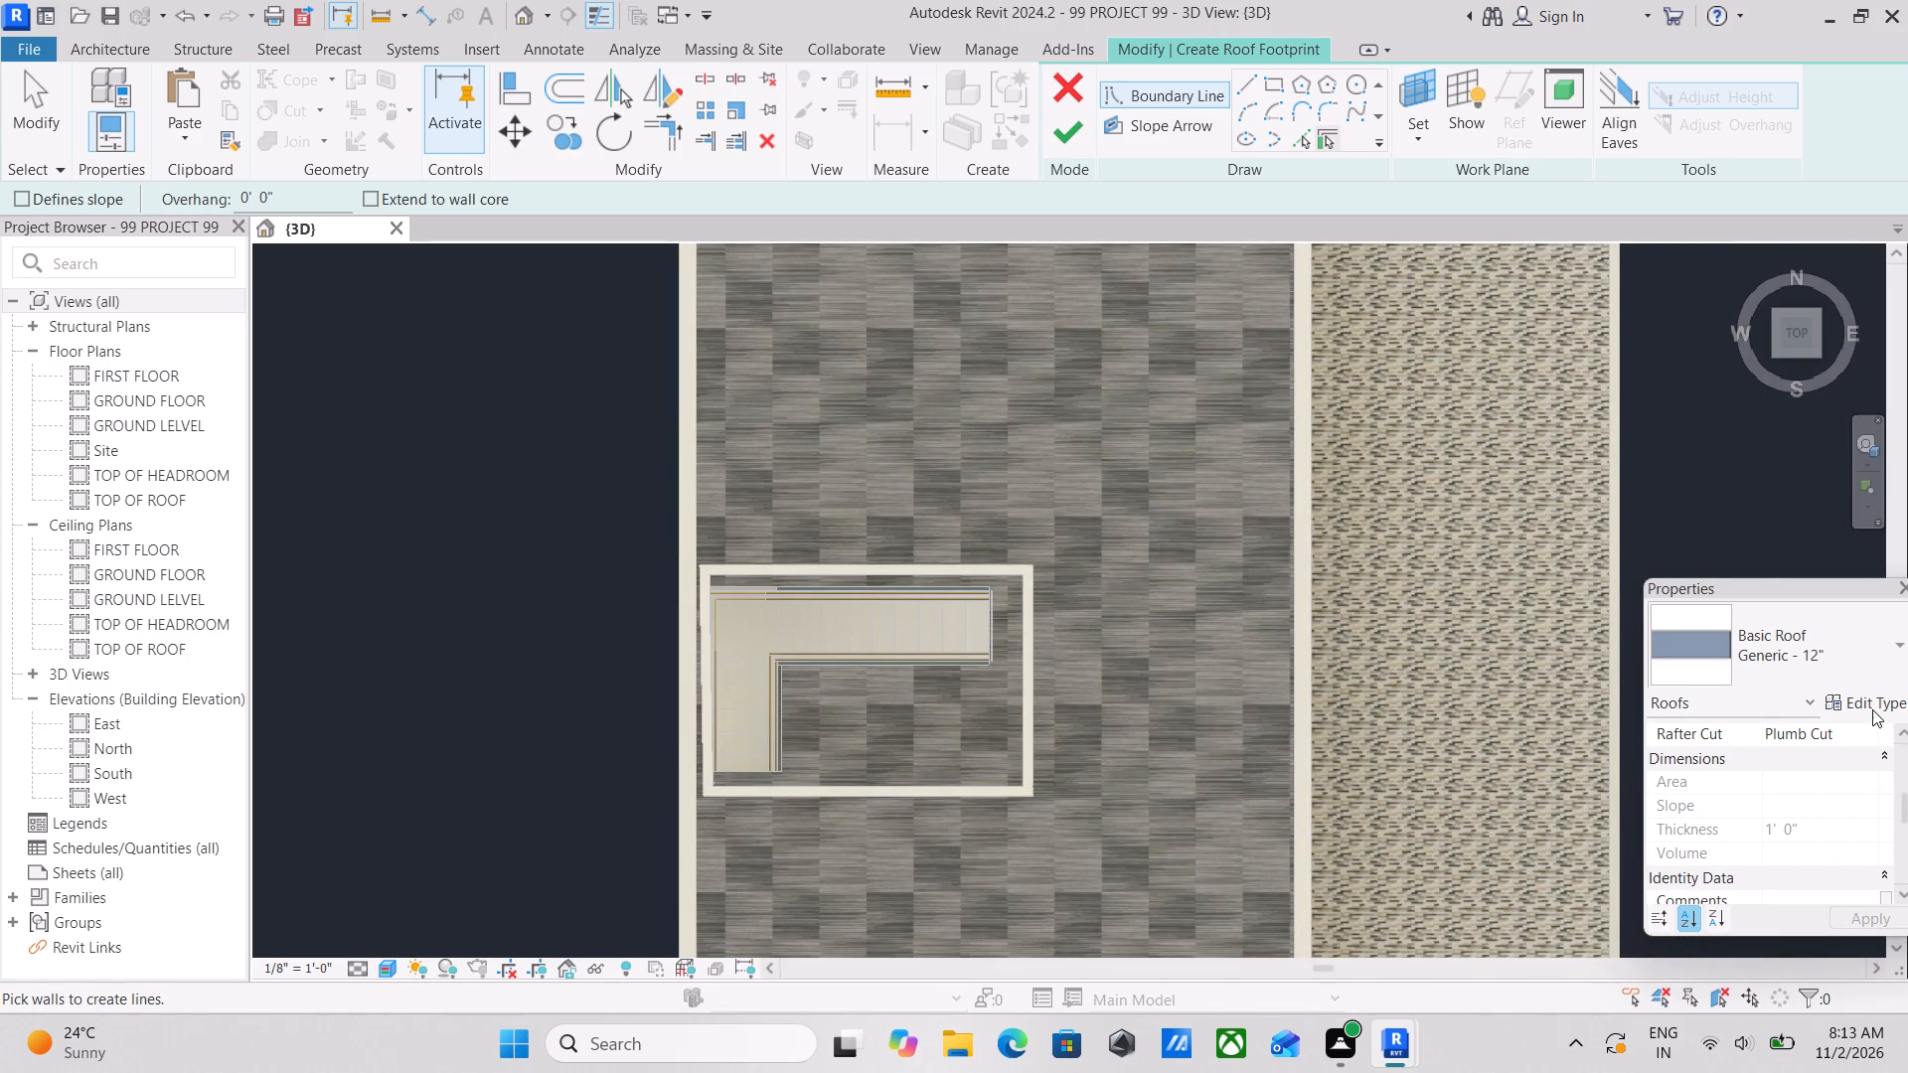
{"action": "left_click", "coordinate": [1870, 707]}
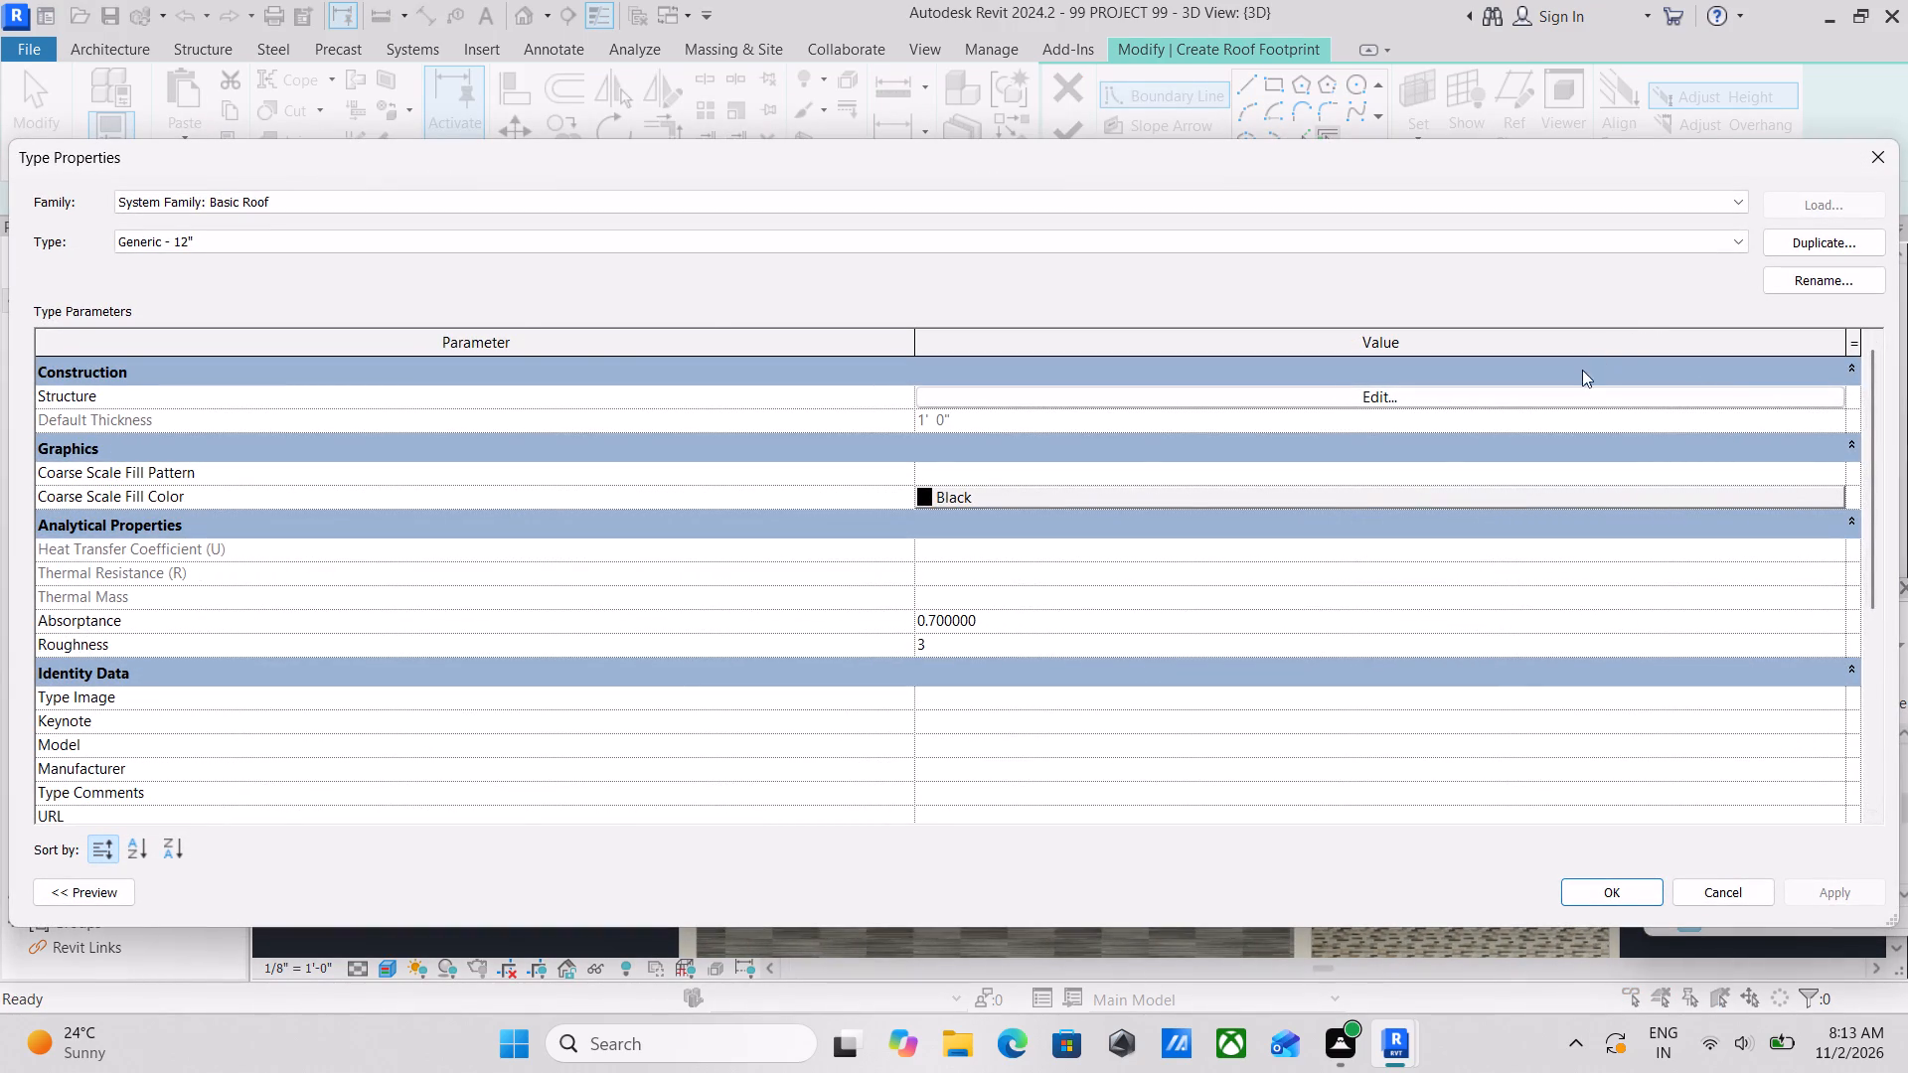
{"action": "left_click", "coordinate": [1557, 395]}
{"action": "left_click", "coordinate": [826, 382]}
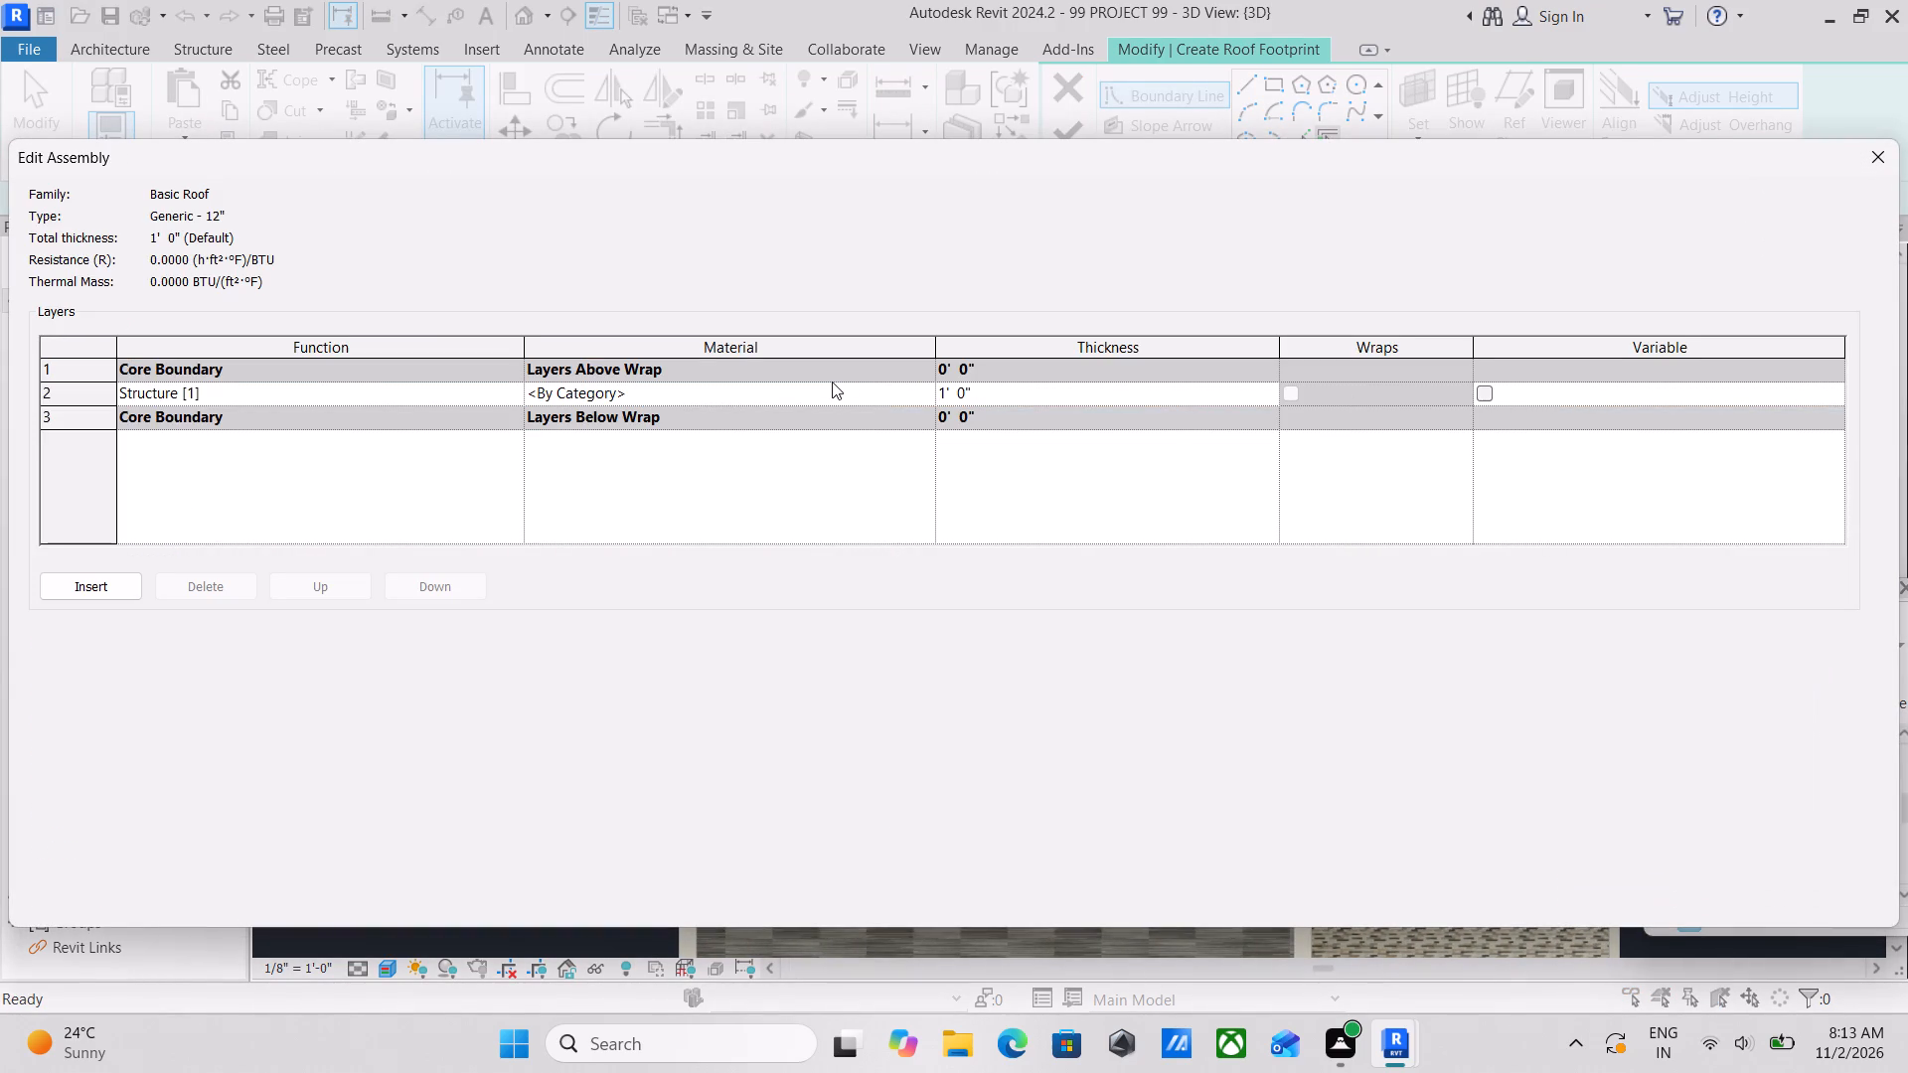
{"action": "left_click", "coordinate": [916, 395]}
{"action": "left_click", "coordinate": [927, 392]}
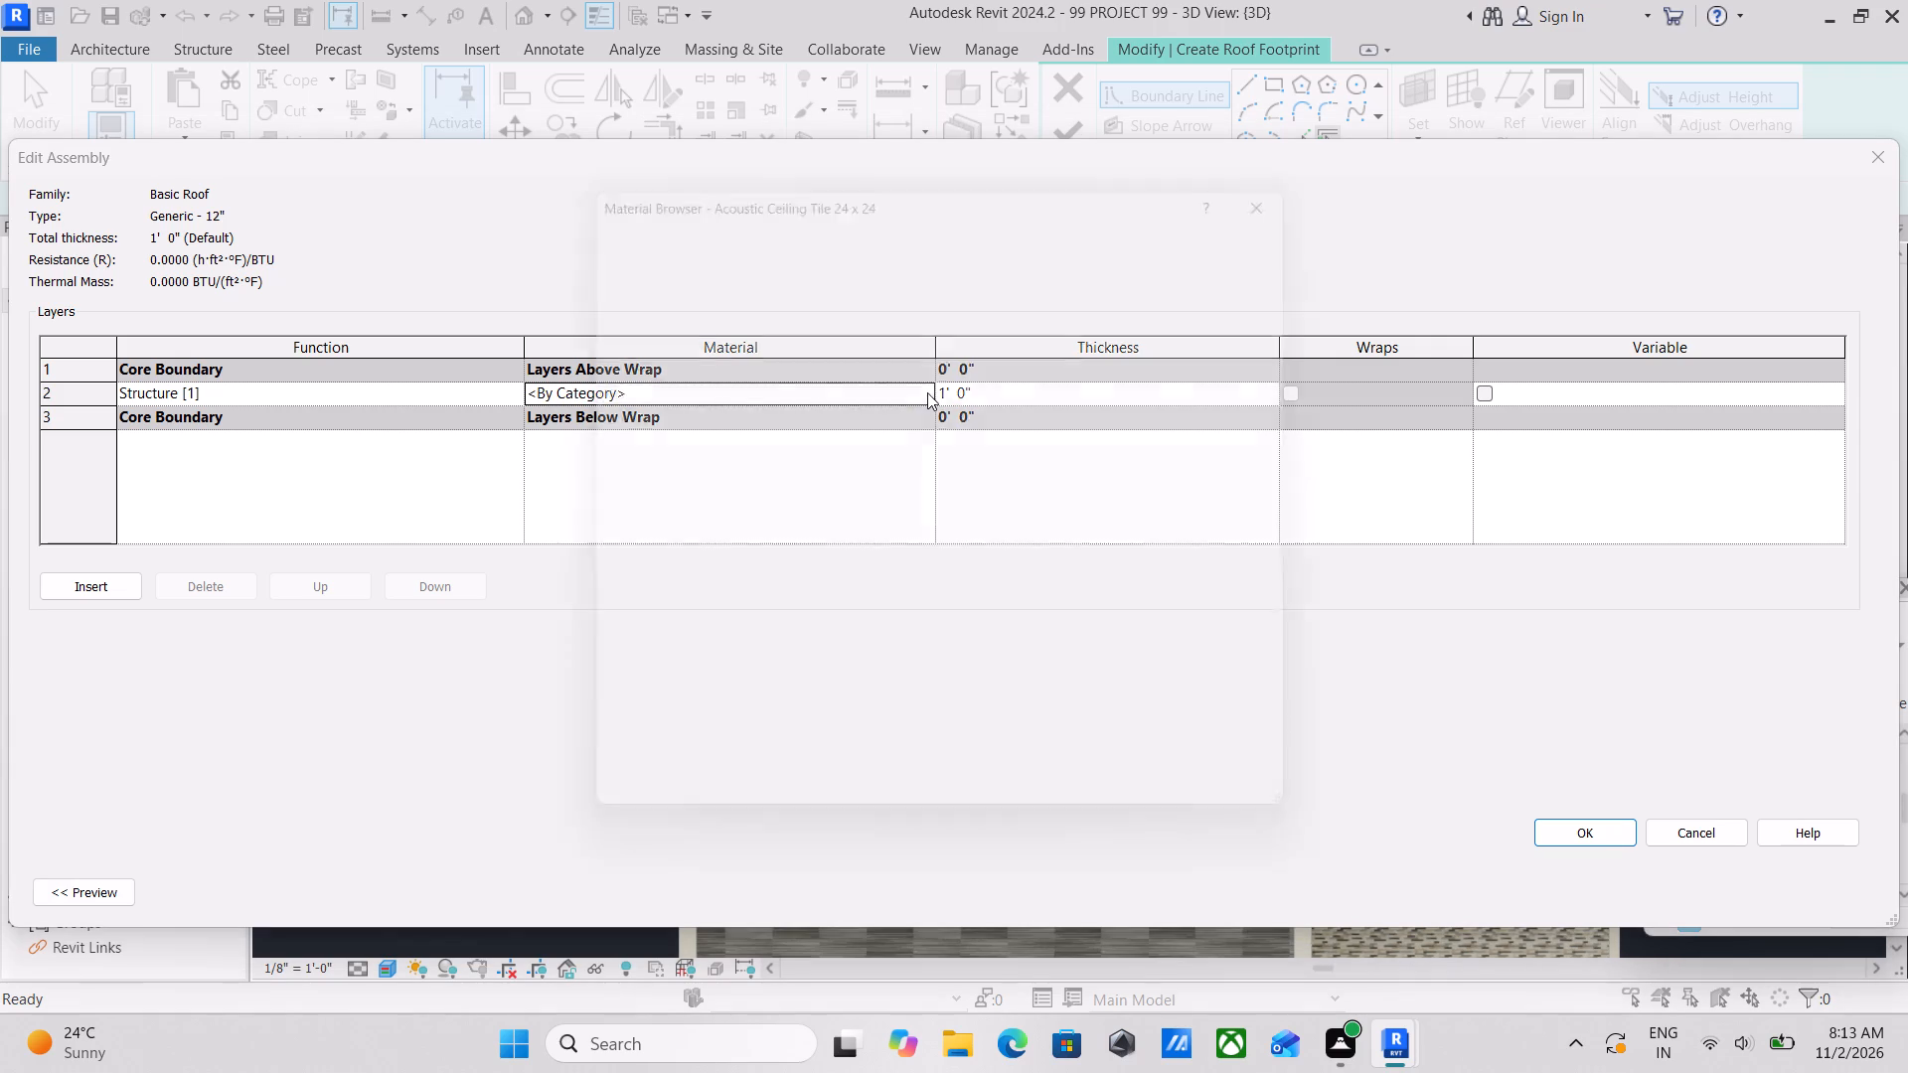
{"action": "left_click", "coordinate": [624, 778]}
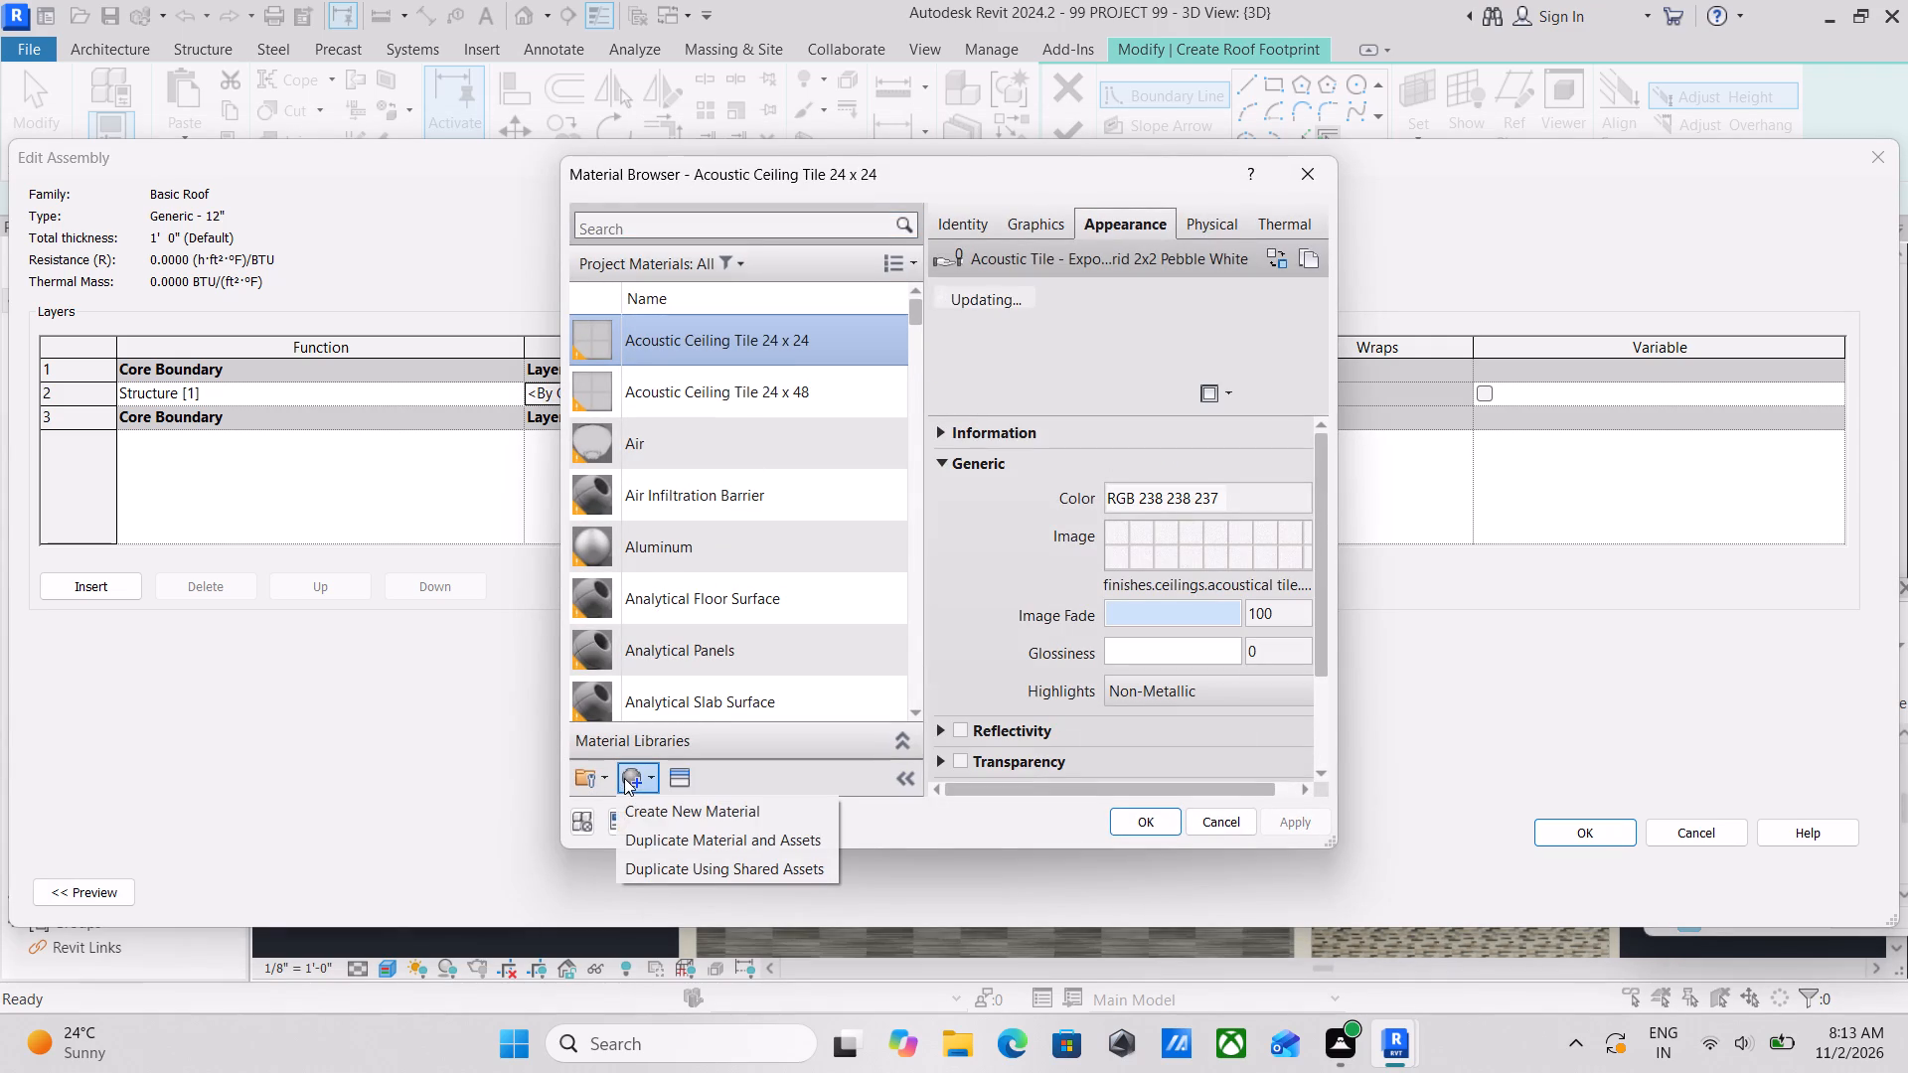
{"action": "left_click", "coordinate": [640, 808]}
Rename the newly created material as ROOFING 1'.
{"action": "right_click", "coordinate": [662, 498]}
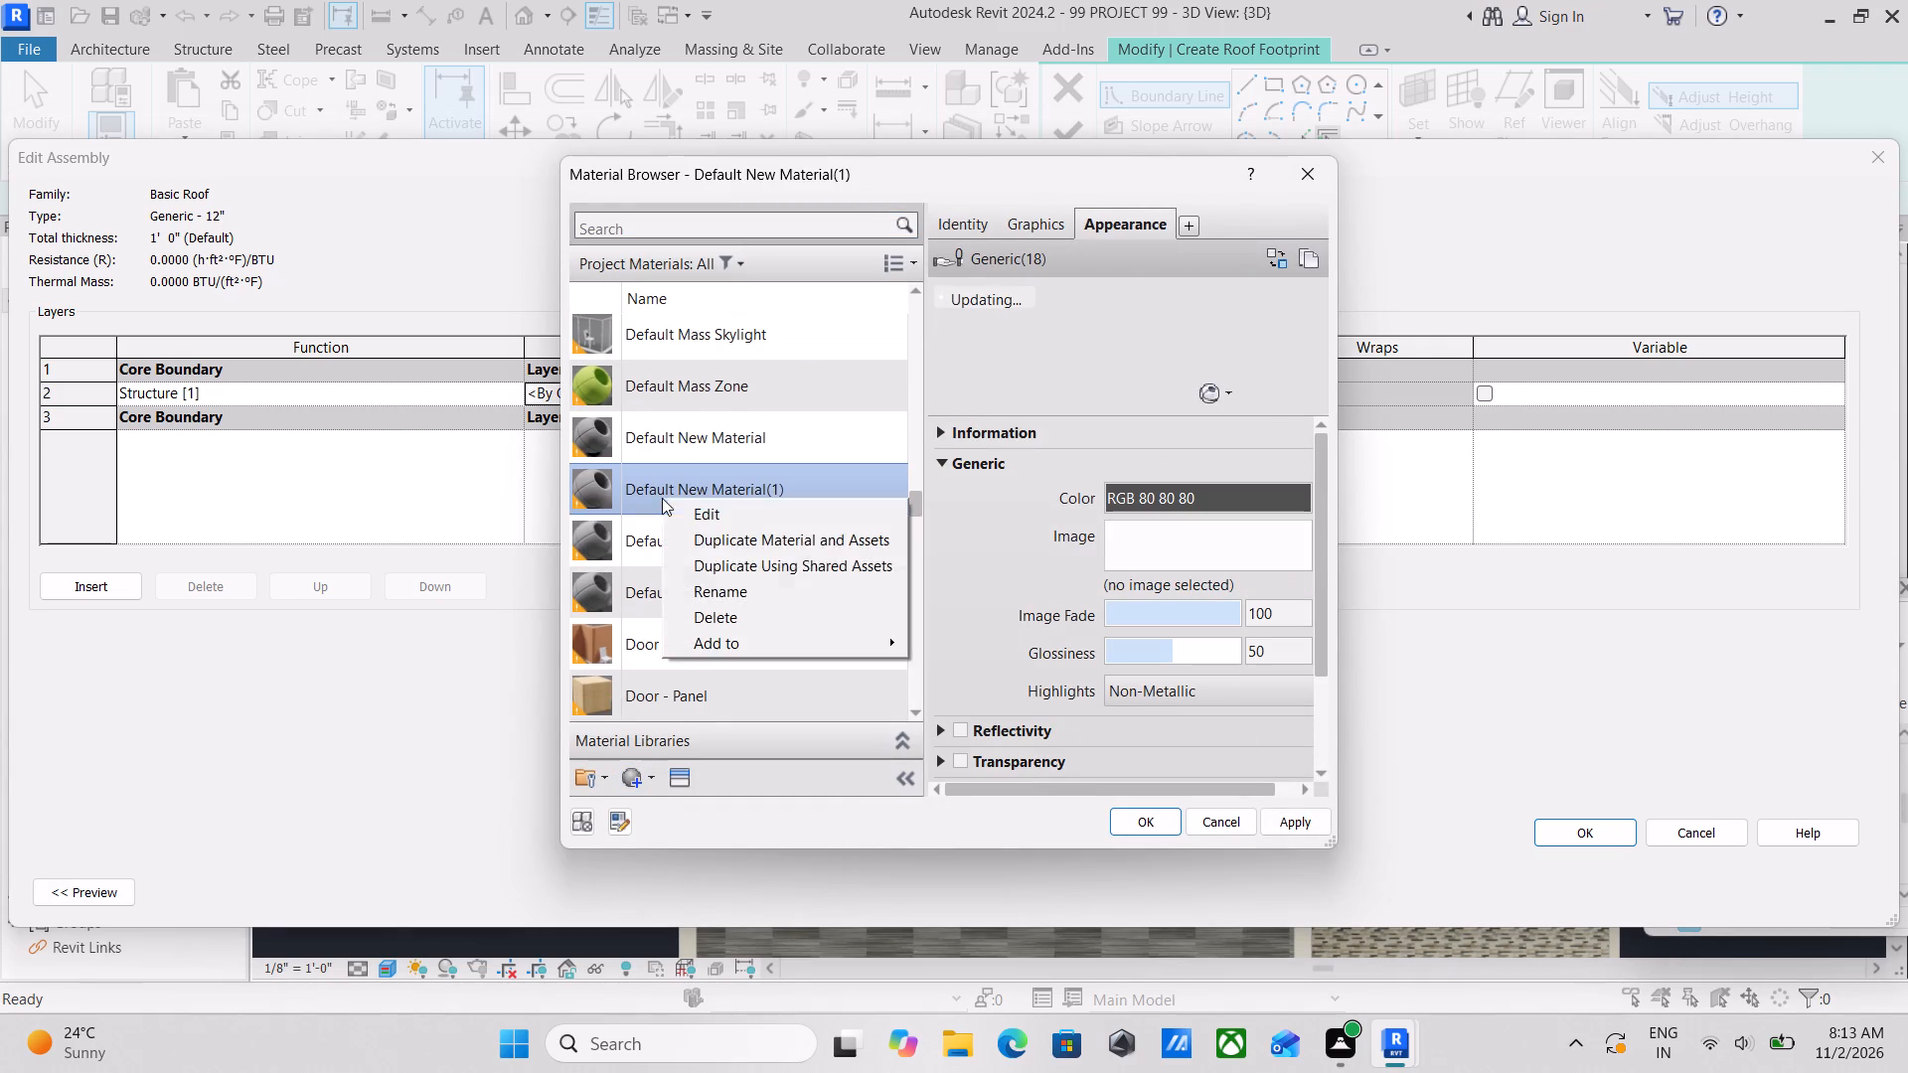
{"action": "left_click", "coordinate": [687, 585]}
{"action": "left_click_drag", "start_coordinate": [854, 509], "coordinate": [691, 527]}
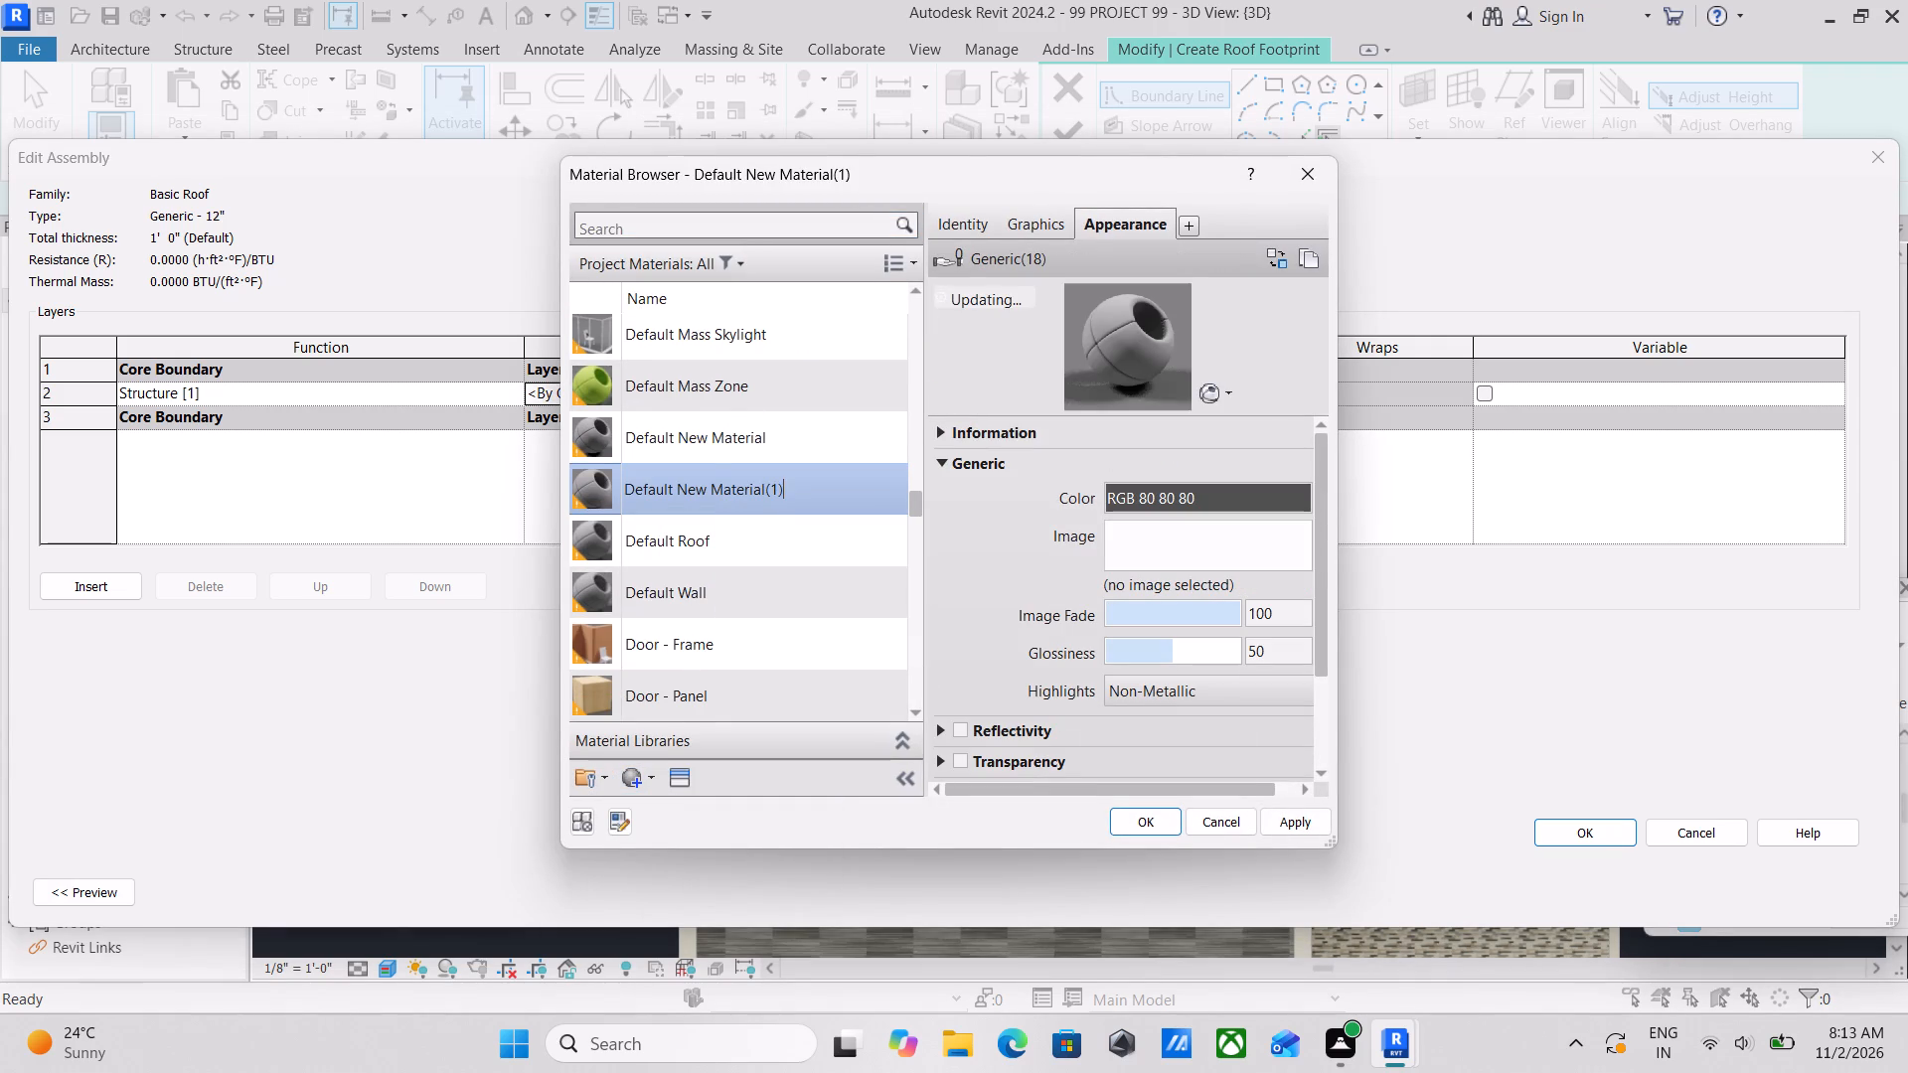
{"action": "left_click_drag", "start_coordinate": [691, 527], "coordinate": [503, 540]}
{"action": "left_click", "coordinate": [723, 484]}
{"action": "left_click_drag", "start_coordinate": [788, 494], "coordinate": [622, 529]}
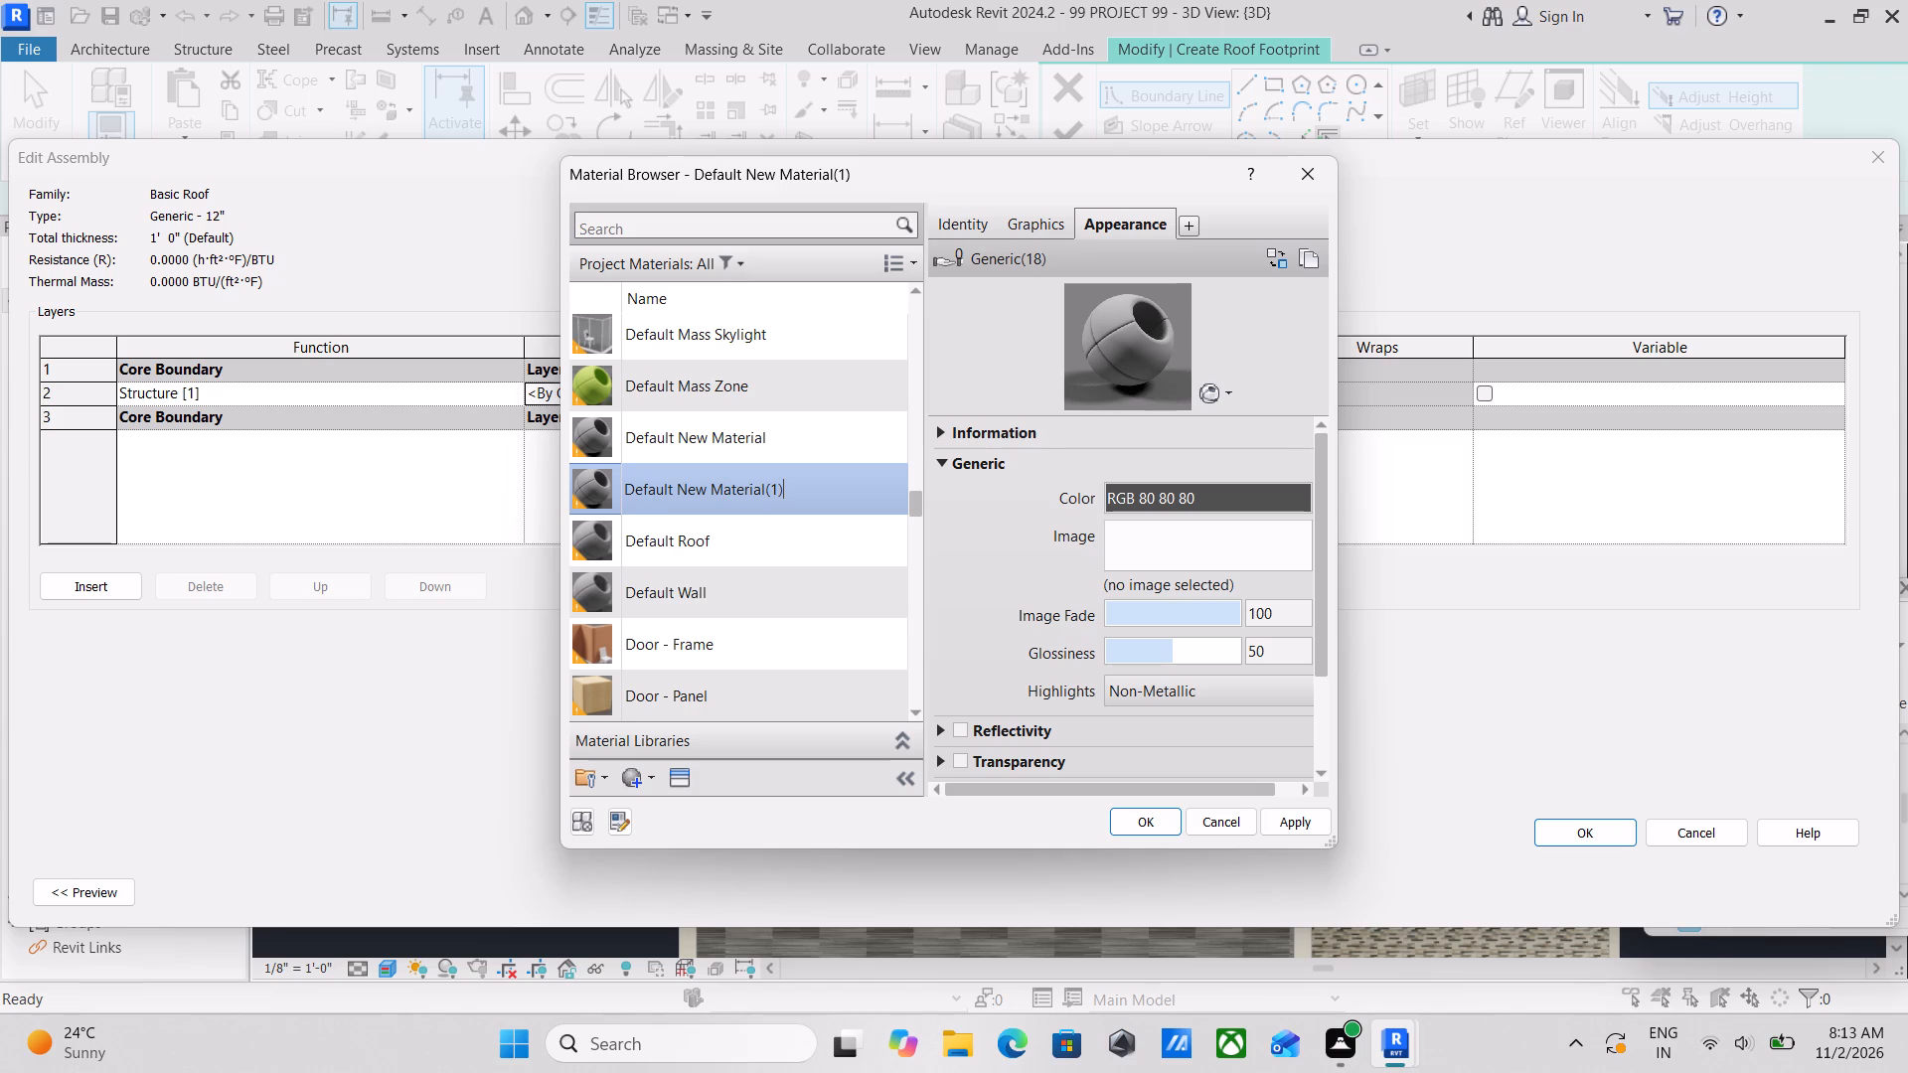
{"action": "left_click_drag", "start_coordinate": [622, 529], "coordinate": [599, 529]}
{"action": "left_click", "coordinate": [820, 477]}
{"action": "key", "text": "BackSpace"}
{"action": "key", "text": "BackSpace"}
{"action": "key", "text": "BackSpace"}
{"action": "key", "text": "BackSpace"}
{"action": "key", "text": "BackSpace"}
{"action": "key", "text": "BackSpace"}
{"action": "key", "text": "BackSpace"}
{"action": "key", "text": "BackSpace"}
{"action": "key", "text": "BackSpace"}
{"action": "key", "text": "BackSpace"}
{"action": "key", "text": "BackSpace"}
{"action": "key", "text": "BackSpace"}
{"action": "key", "text": "BackSpace"}
{"action": "key", "text": "BackSpace"}
{"action": "key", "text": "BackSpace"}
{"action": "key", "text": "BackSpace"}
{"action": "key", "text": "BackSpace"}
{"action": "key", "text": "BackSpace"}
{"action": "key", "text": "BackSpace"}
{"action": "key", "text": "BackSpace"}
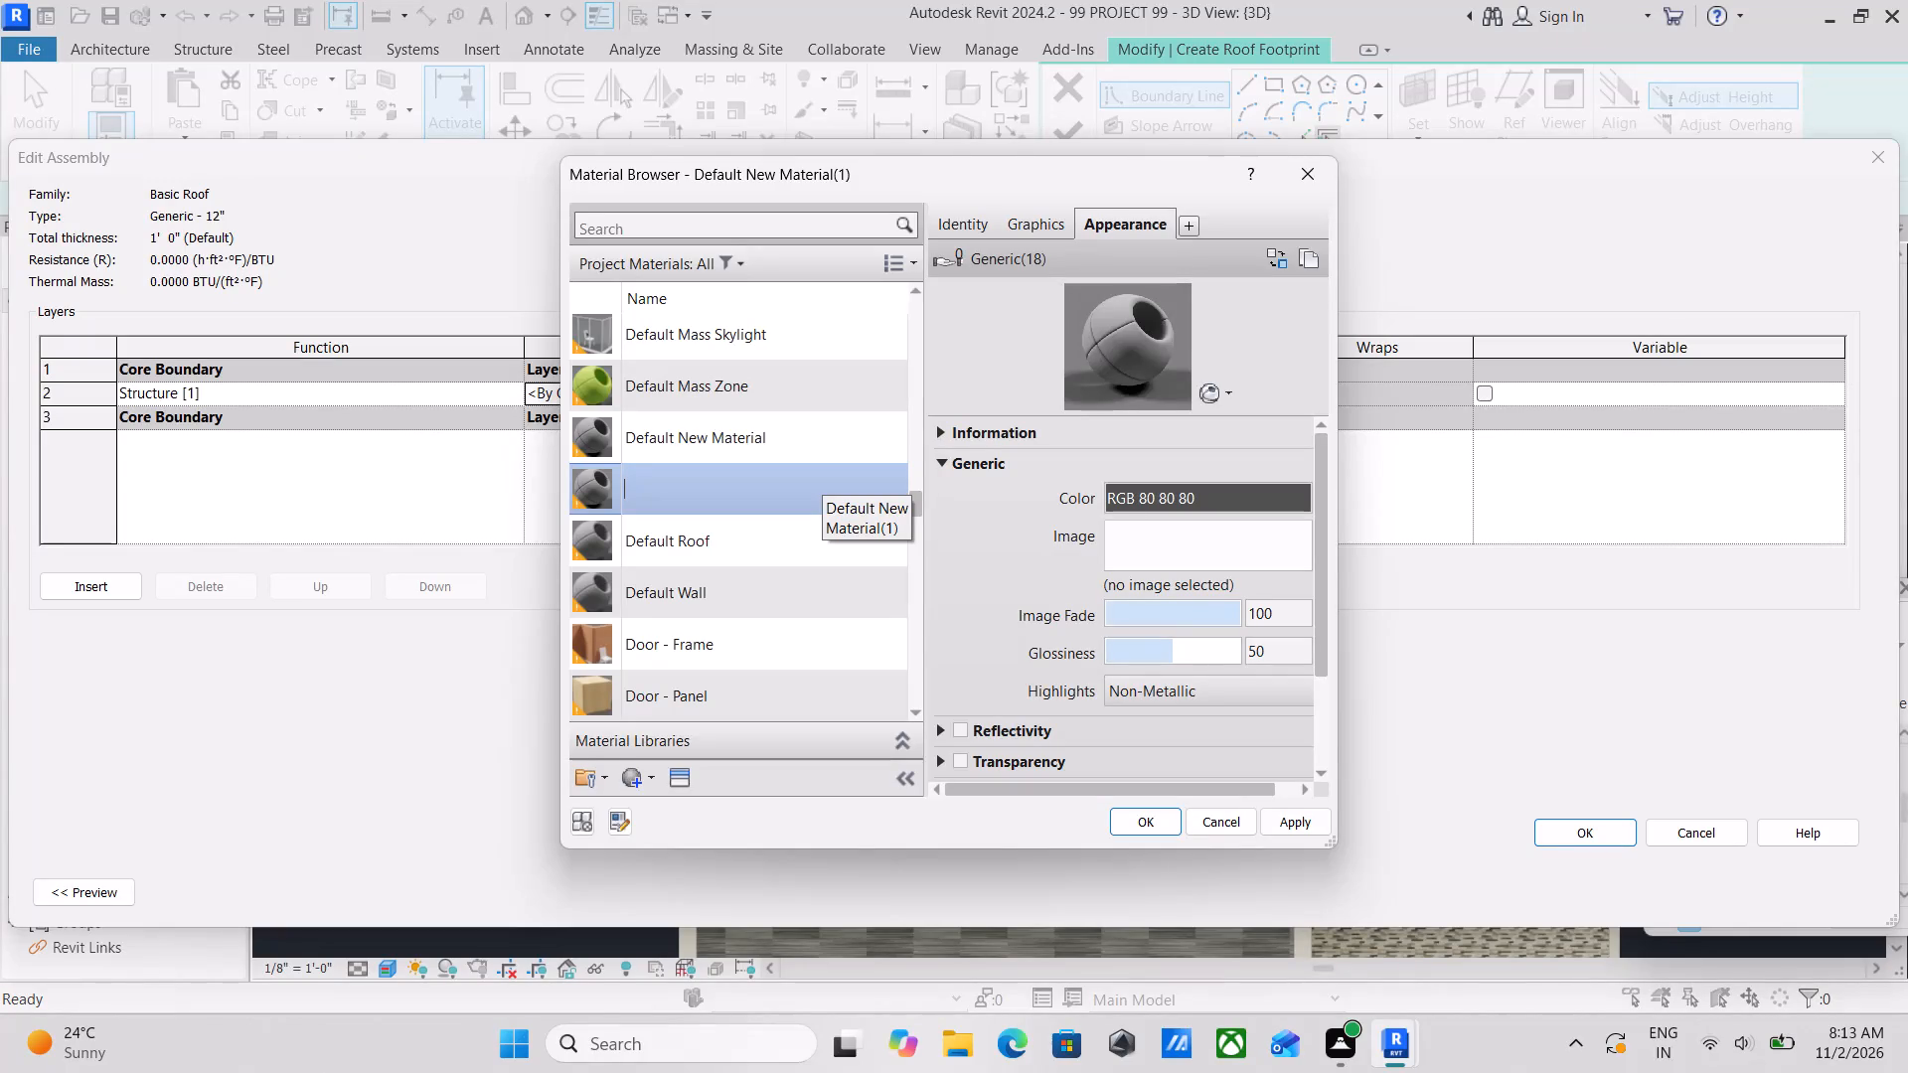
{"action": "type", "text": "mater"}
{"action": "key", "text": "BackSpace"}
{"action": "key", "text": "BackSpace"}
{"action": "key", "text": "BackSpace"}
{"action": "key", "text": "BackSpace"}
{"action": "key", "text": "BackSpace"}
{"action": "key", "text": "BackSpace"}
{"action": "key", "text": "BackSpace"}
{"action": "key", "text": "BackSpace"}
{"action": "key", "text": "BackSpace"}
{"action": "key", "text": "BackSpace"}
{"action": "key", "text": "BackSpace"}
{"action": "type", "text": "ROO"}
{"action": "type", "text": "F"}
{"action": "key", "text": "space"}
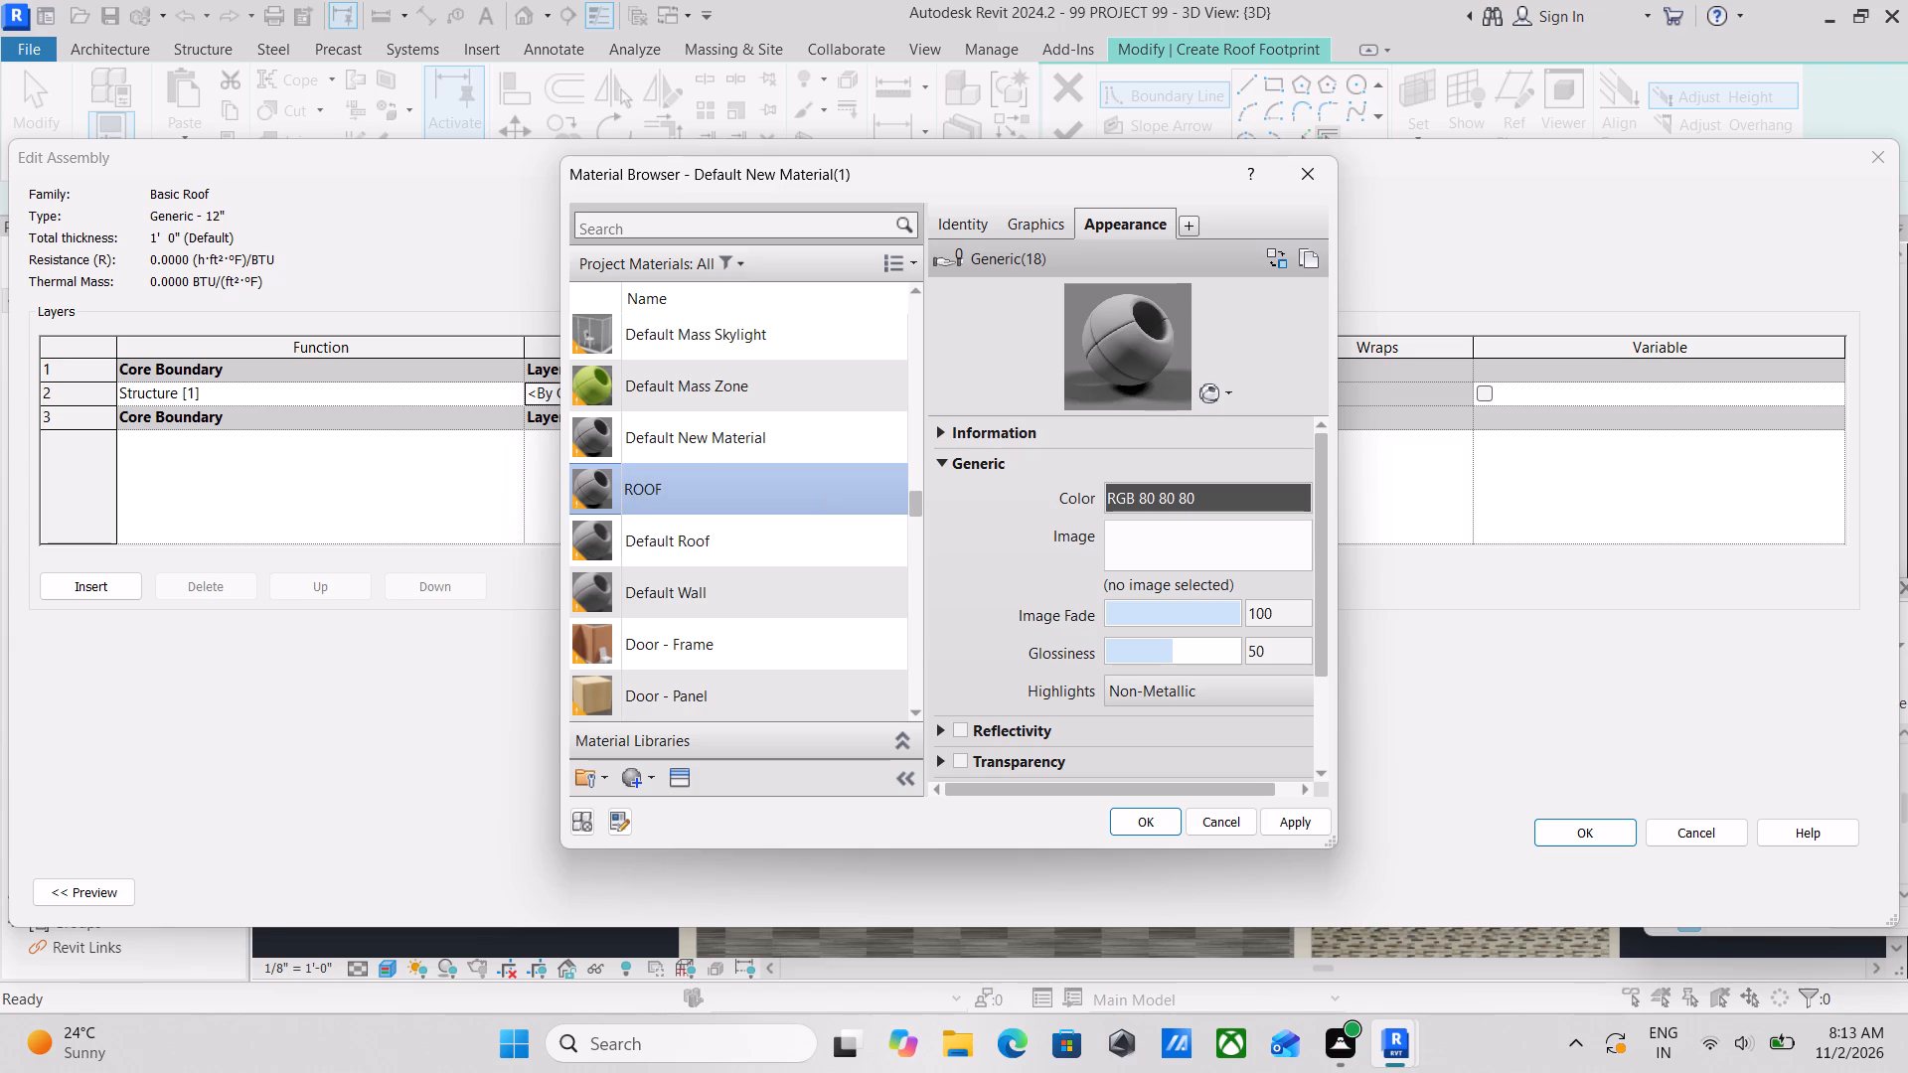
{"action": "type", "text": "ma"}
{"action": "type", "text": "ter"}
{"action": "type", "text": "ial"}
{"action": "key", "text": "BackSpace"}
{"action": "key", "text": "BackSpace"}
{"action": "key", "text": "BackSpace"}
{"action": "key", "text": "BackSpace"}
{"action": "key", "text": "BackSpace"}
{"action": "key", "text": "BackSpace"}
{"action": "key", "text": "BackSpace"}
{"action": "key", "text": "BackSpace"}
{"action": "key", "text": "BackSpace"}
{"action": "type", "text": "IN"}
{"action": "type", "text": "g"}
{"action": "key", "text": "space"}
{"action": "key", "text": "BackSpace"}
{"action": "key", "text": "BackSpace"}
{"action": "key", "text": "g"}
{"action": "left_click", "coordinate": [760, 484]}
{"action": "key", "text": "space"}
{"action": "key", "text": "apostrophe"}
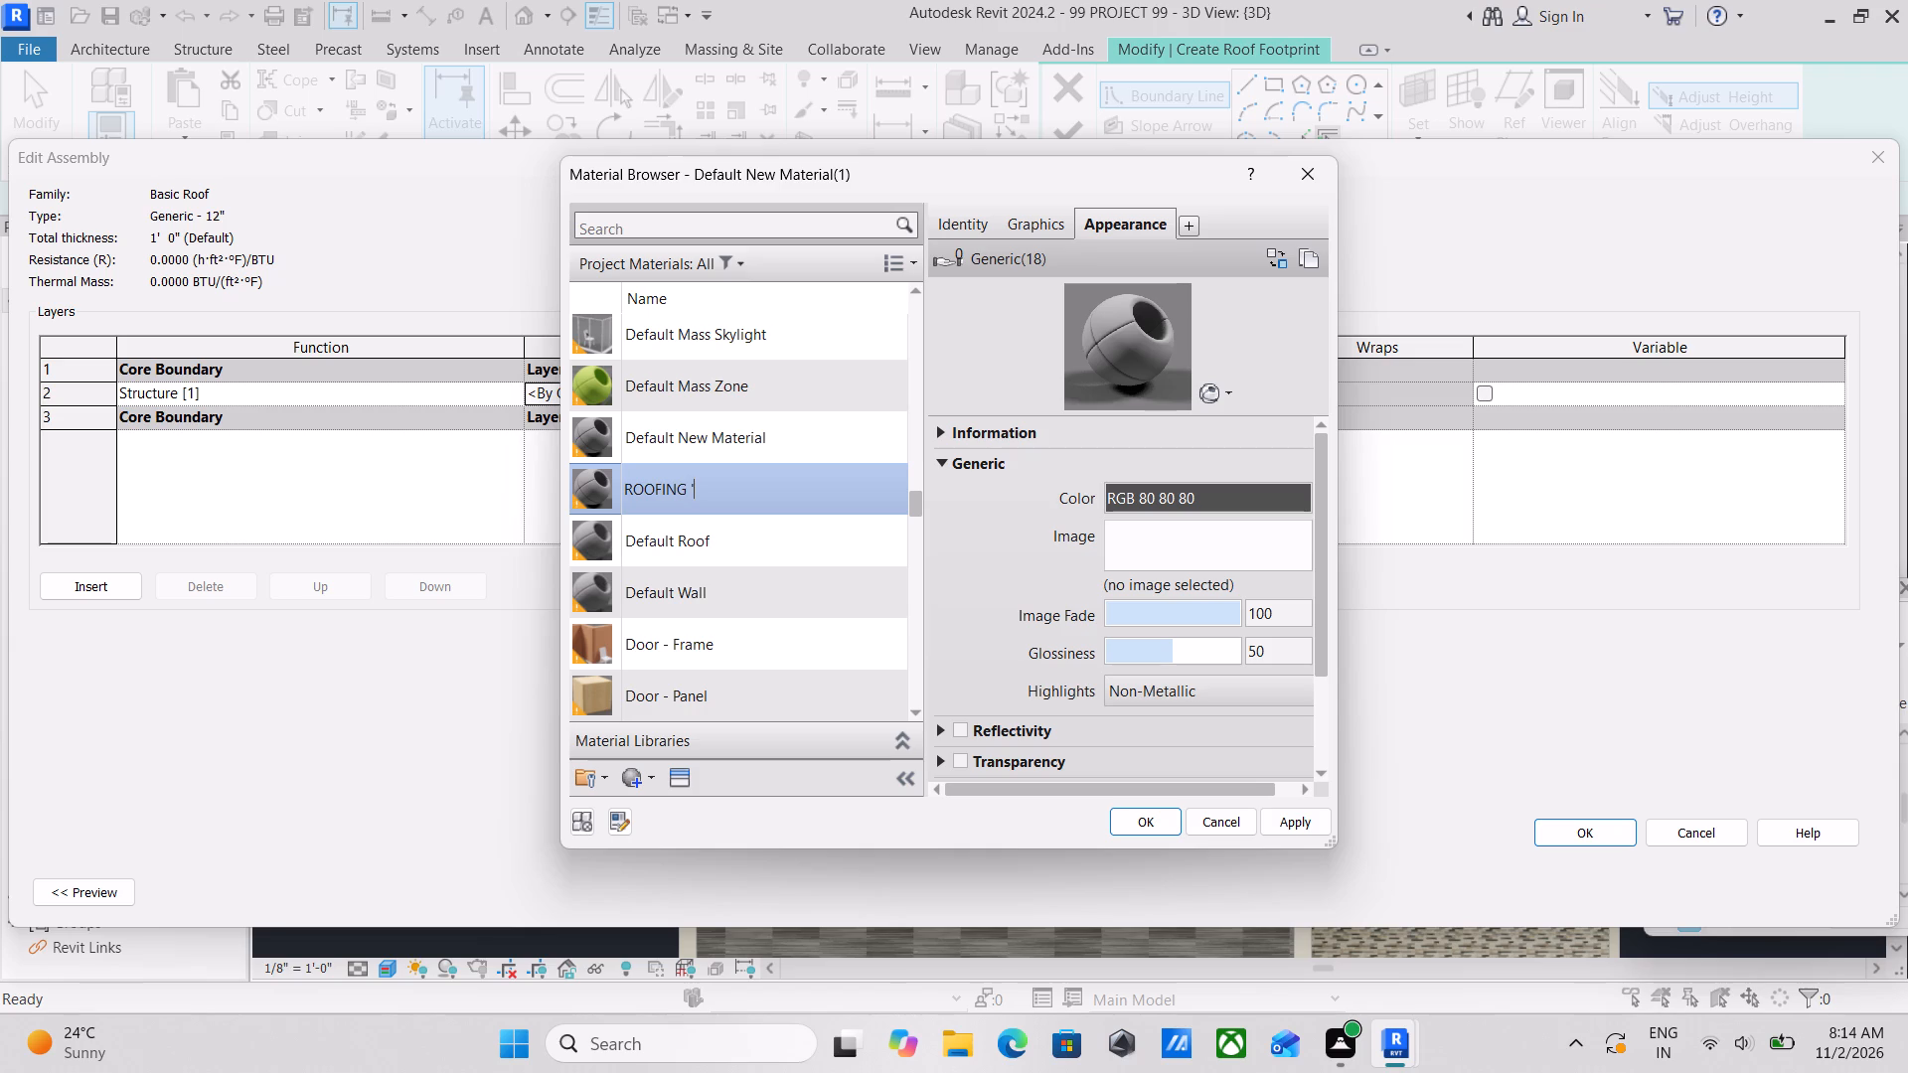
{"action": "key", "text": "BackSpace"}
{"action": "key", "text": "BackSpace"}
{"action": "key", "text": "space"}
{"action": "type", "text": "1"}
{"action": "key", "text": "apostrophe"}
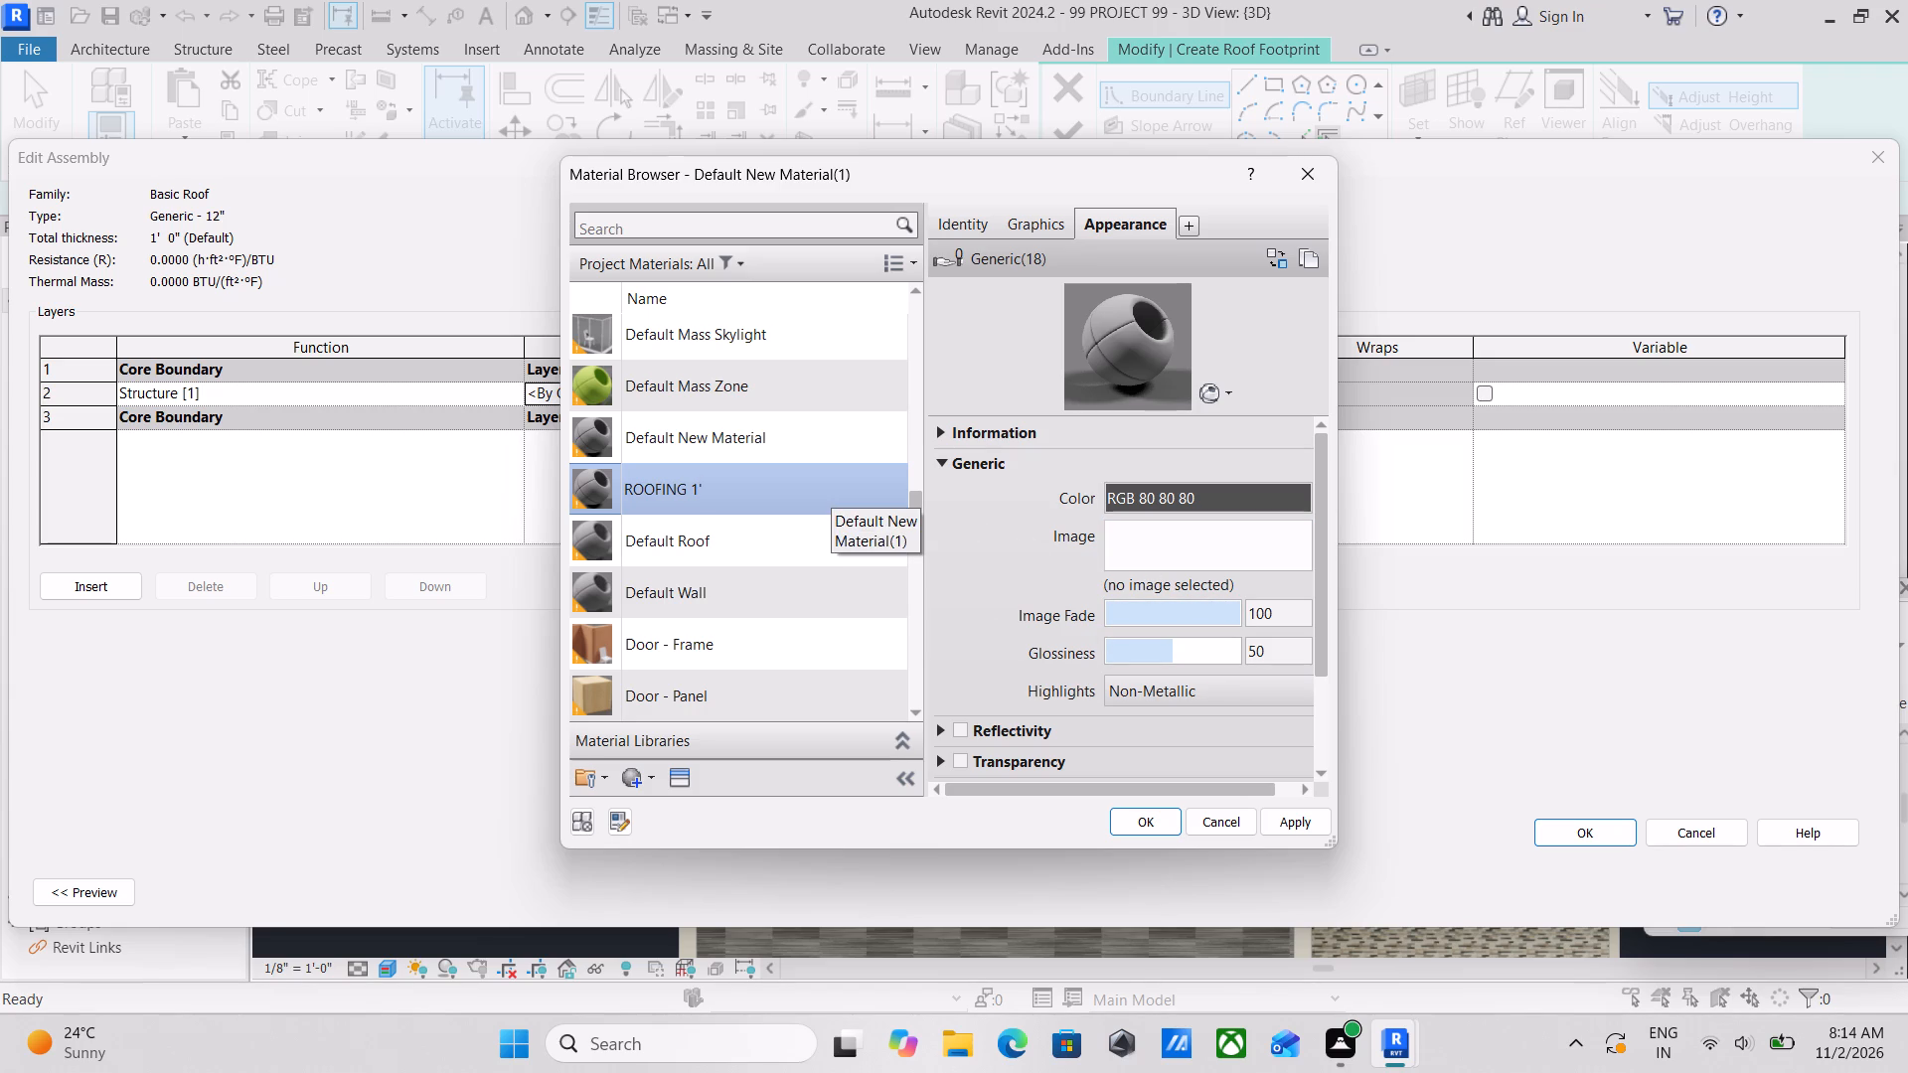
Browse the Appearance Library assets to the Roofing category for the ROOFING 1' material.
{"action": "left_click", "coordinate": [678, 767]}
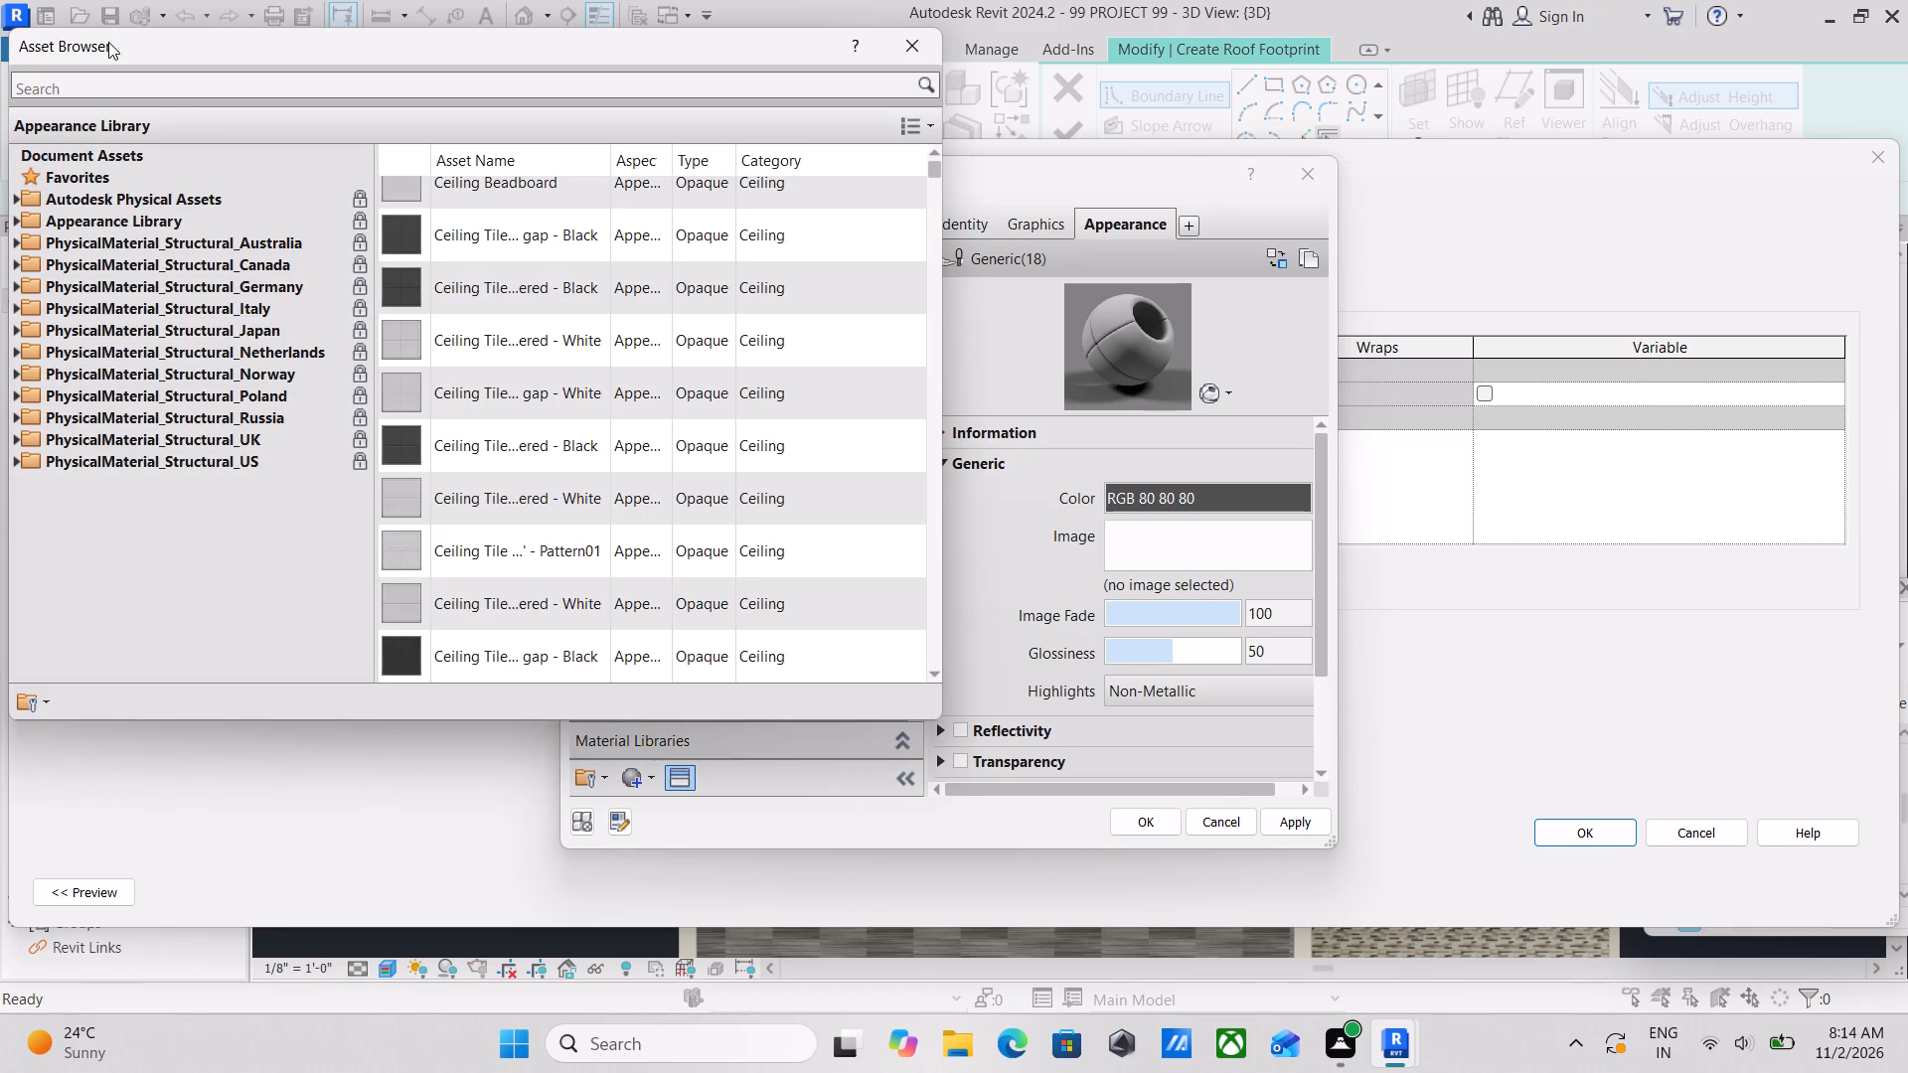
{"action": "left_click", "coordinate": [13, 224]}
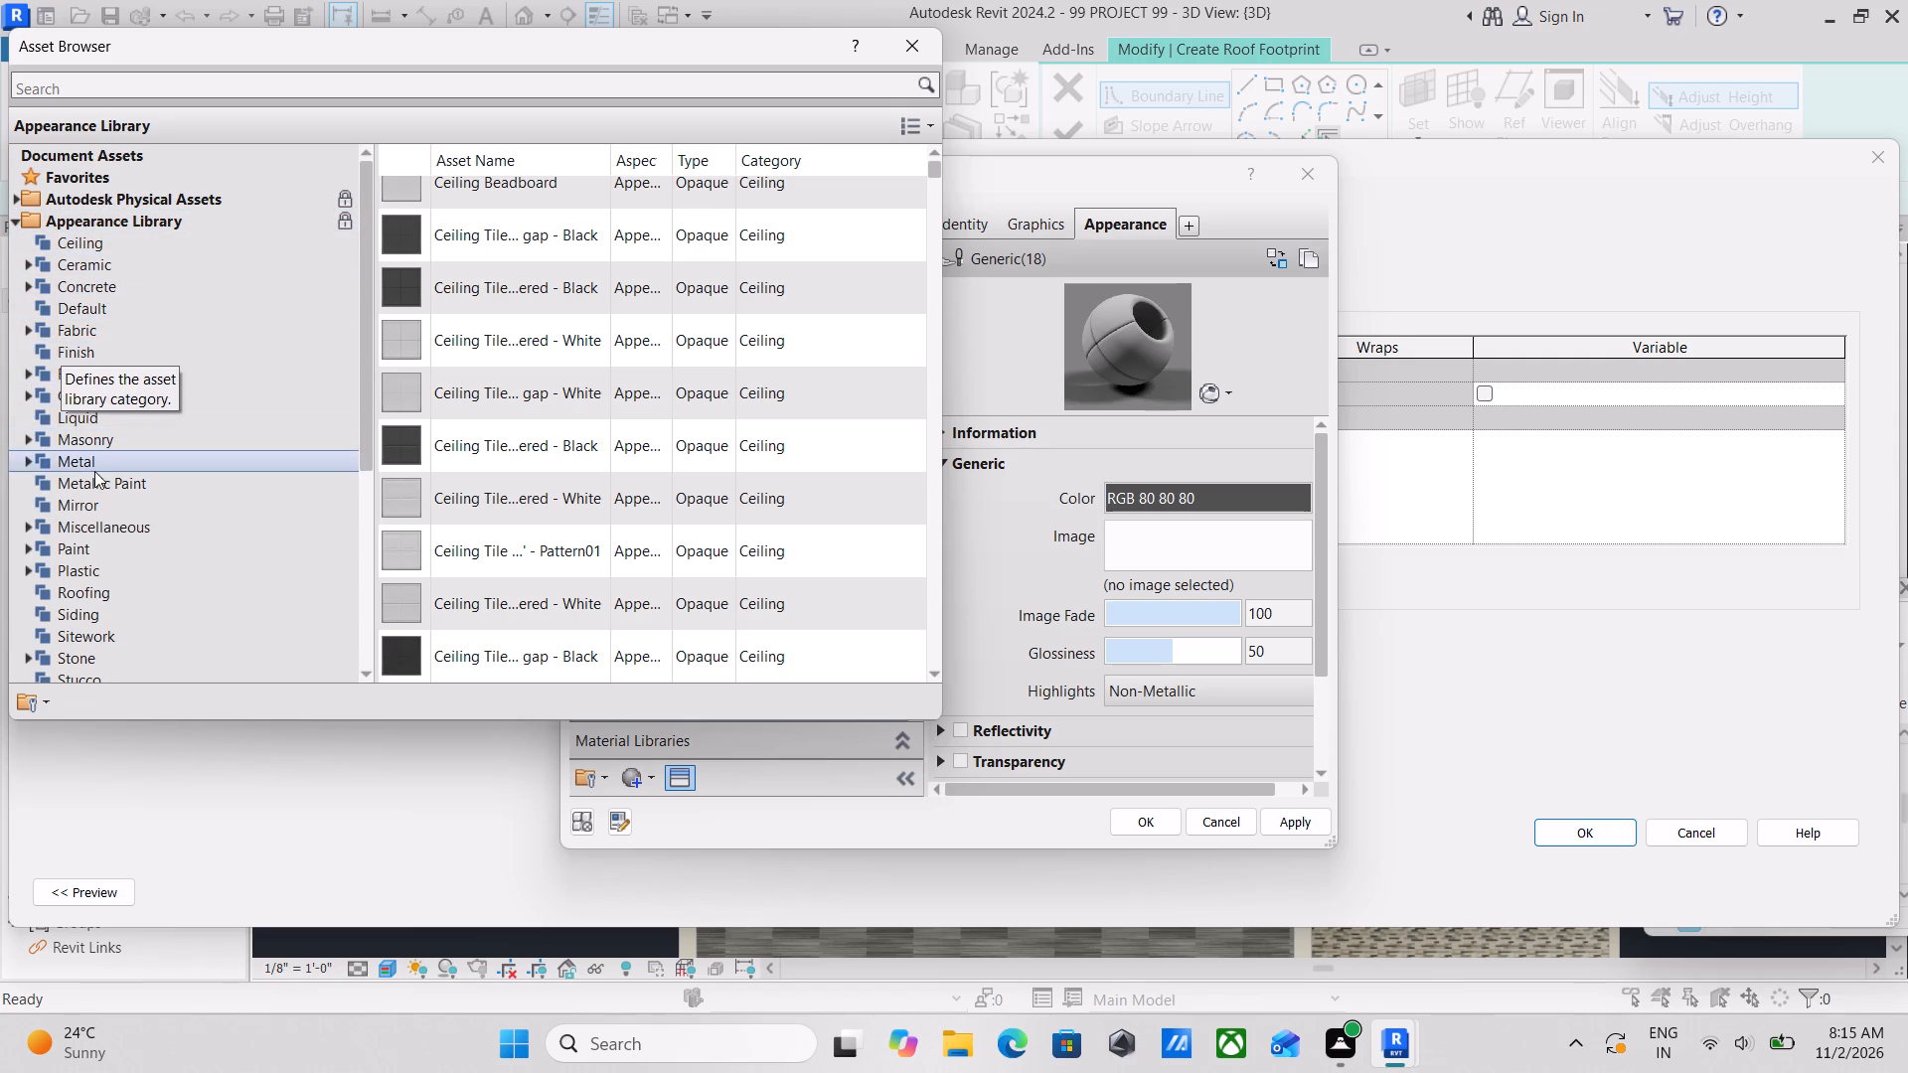
{"action": "left_click", "coordinate": [32, 370]}
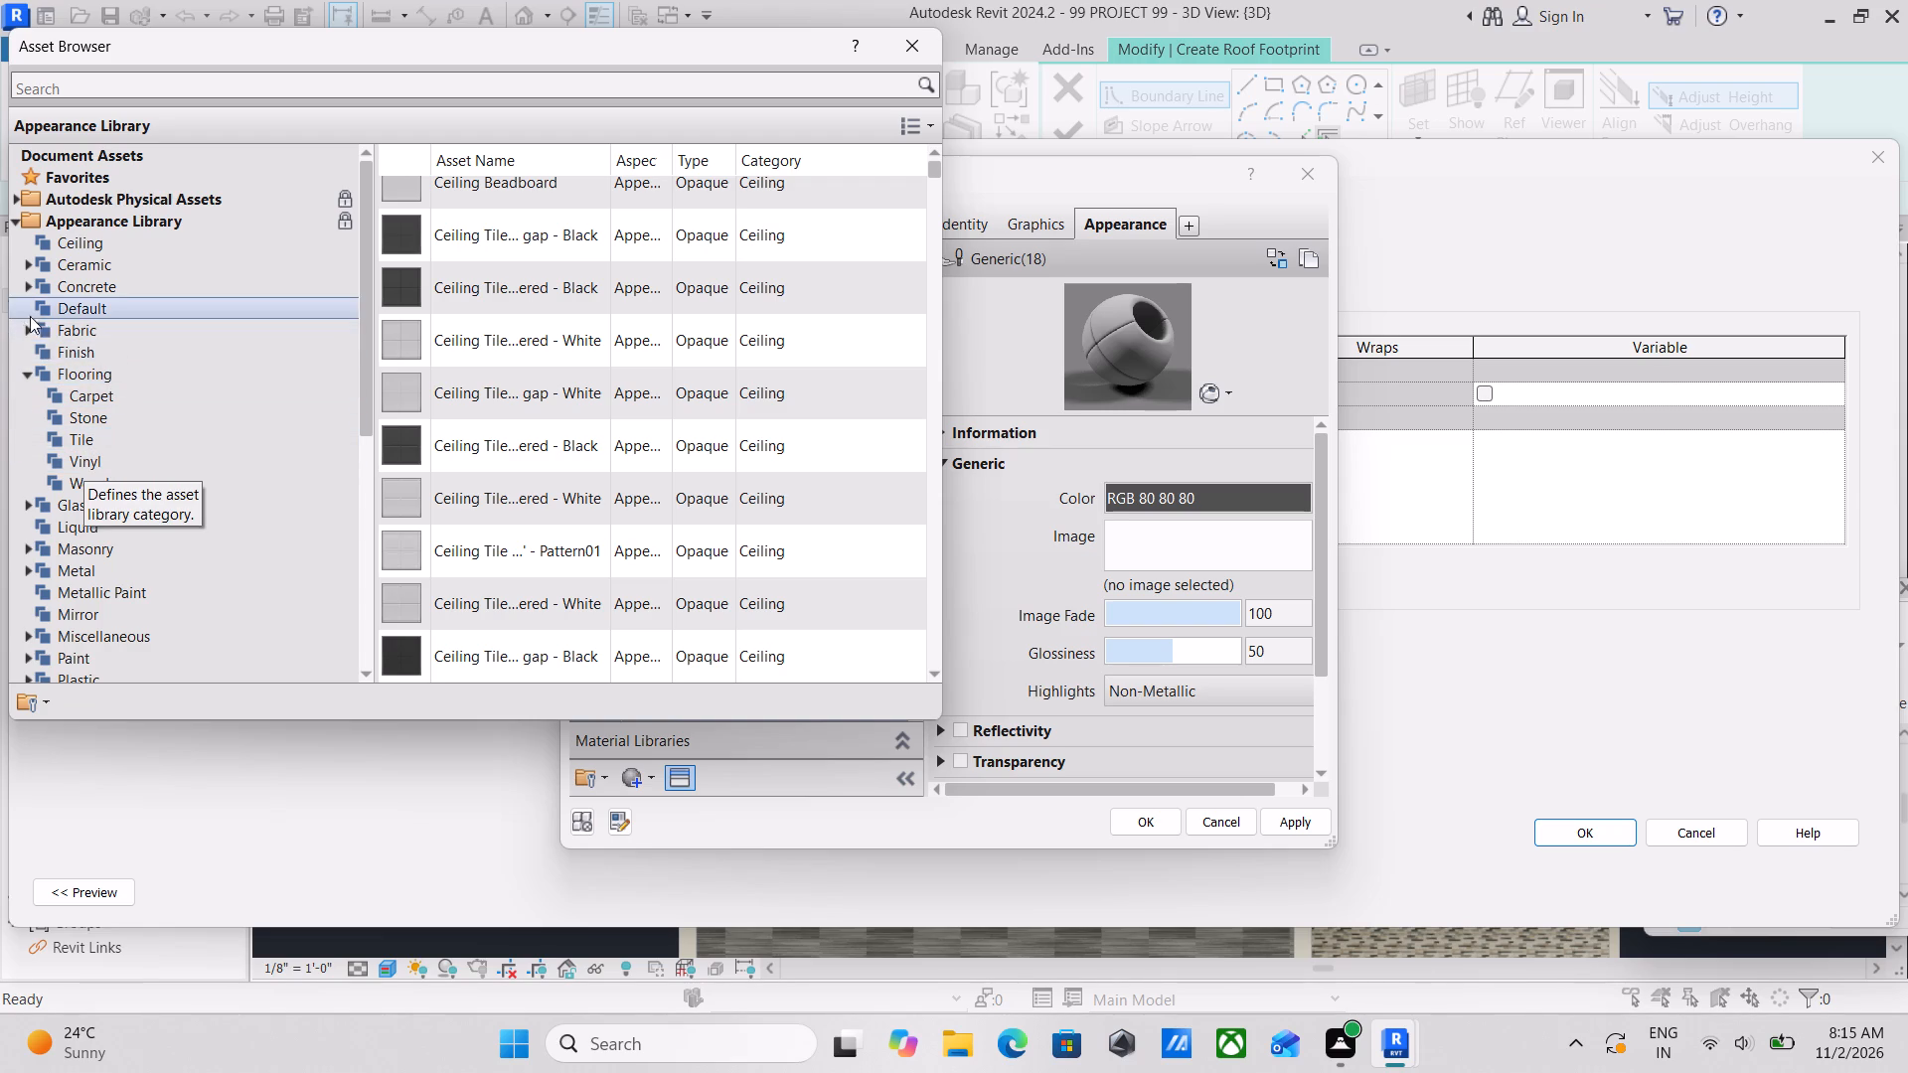
{"action": "scroll", "coordinate": [41, 620], "scroll_direction": "down", "scroll_amount": 2}
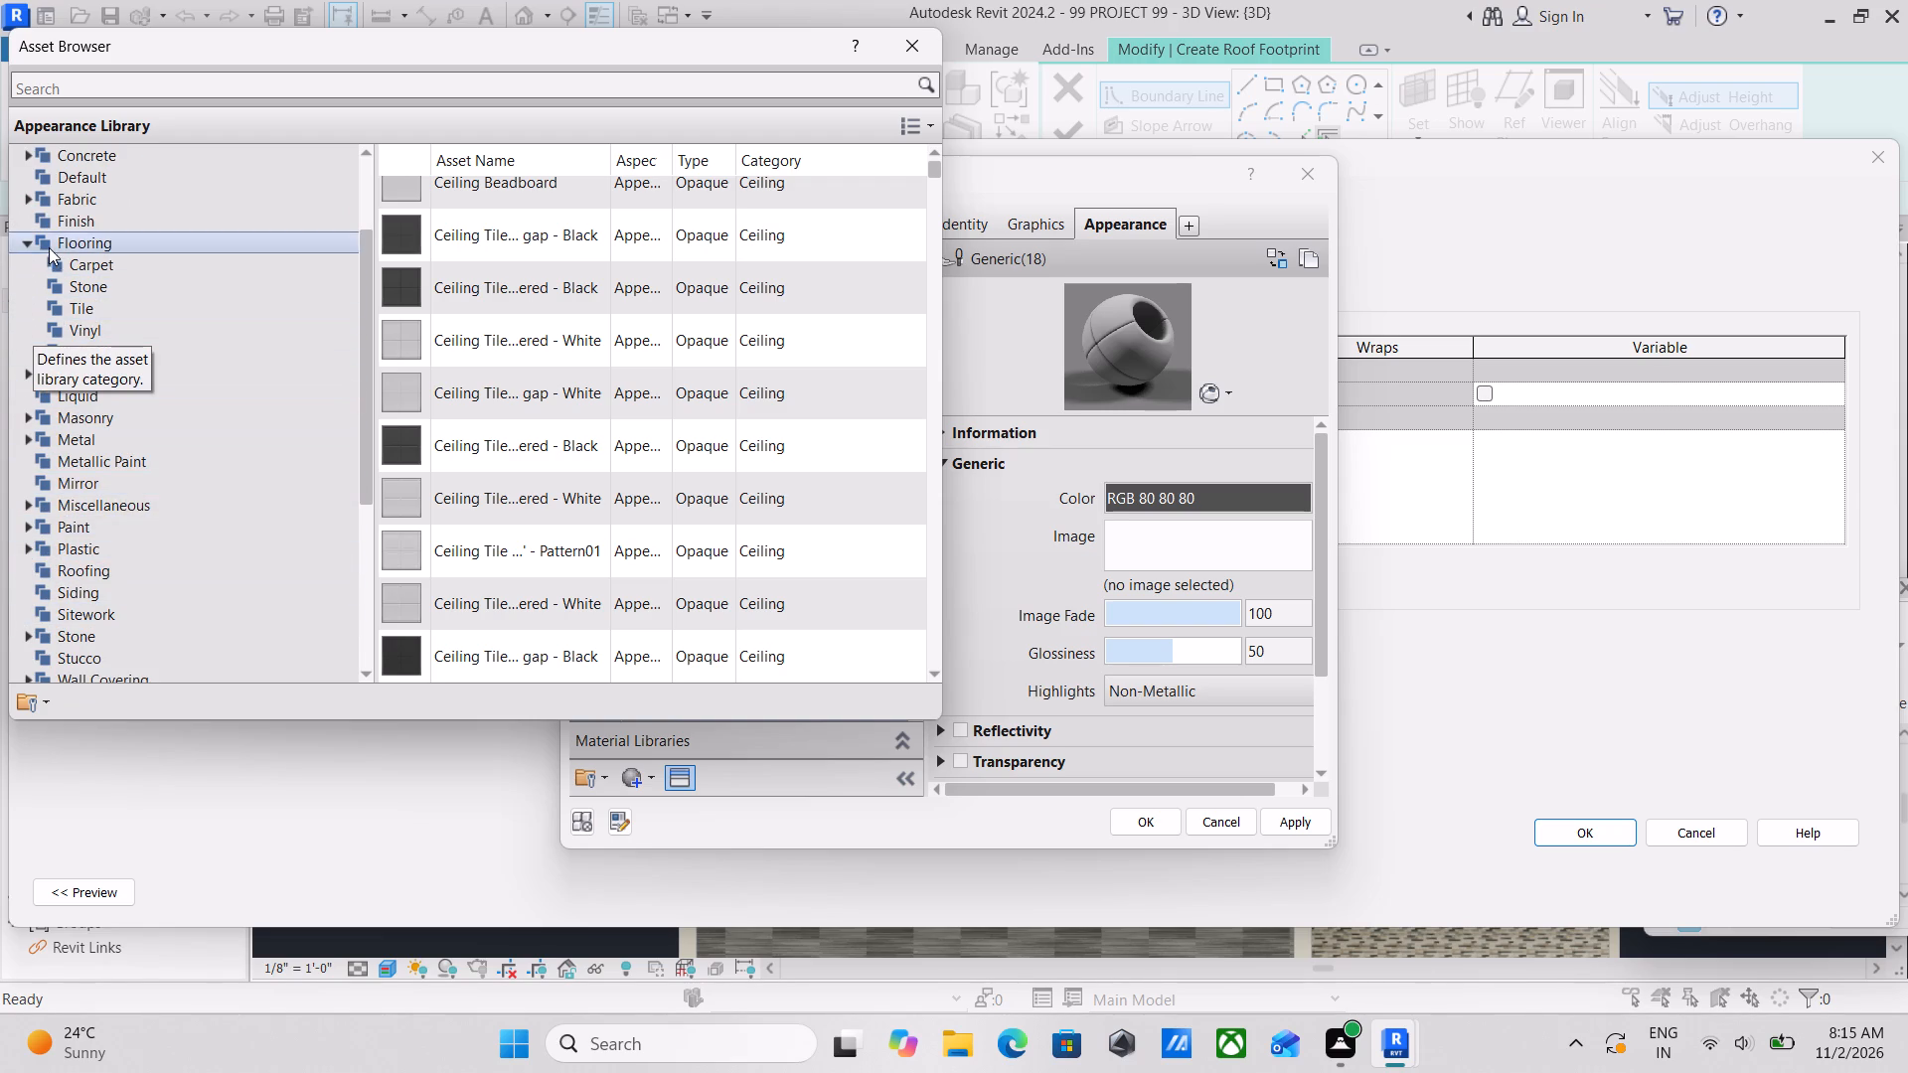
{"action": "scroll", "coordinate": [69, 278], "scroll_direction": "up", "scroll_amount": 2}
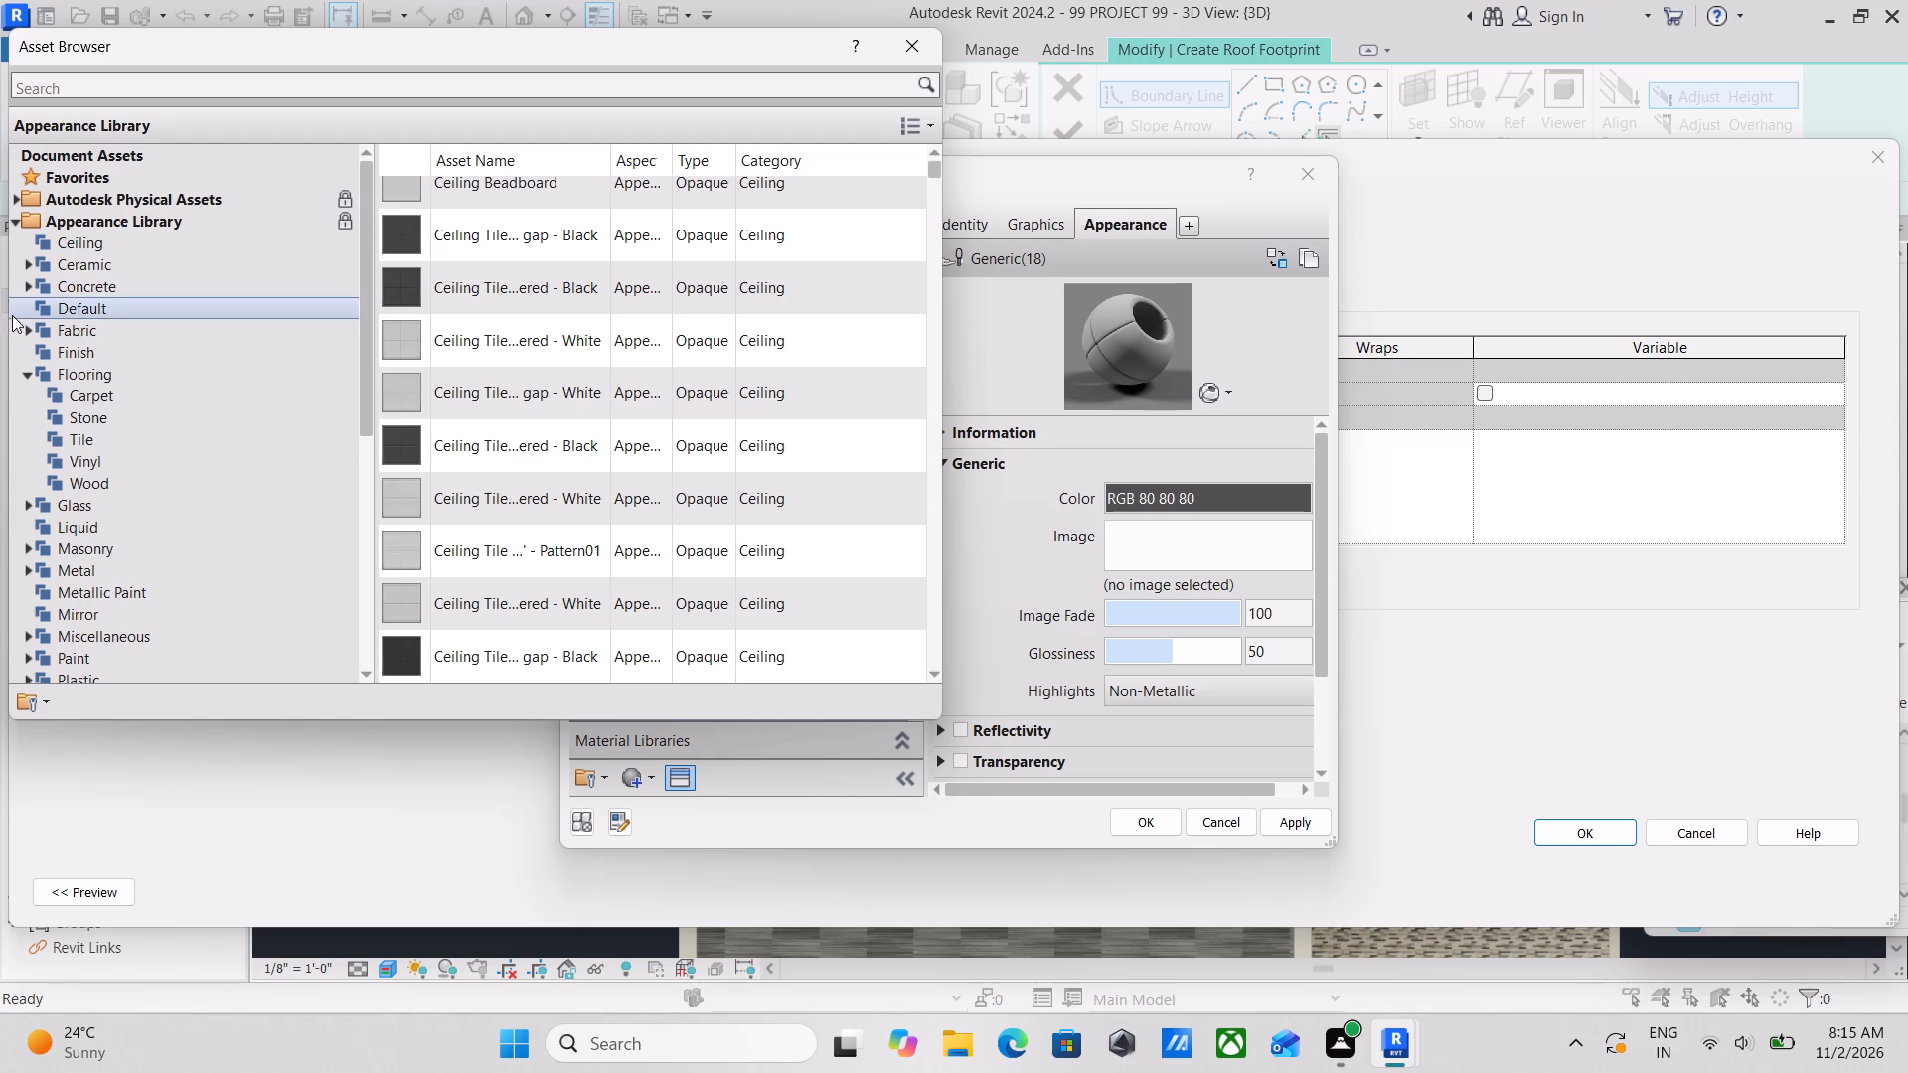
{"action": "left_click", "coordinate": [30, 373]}
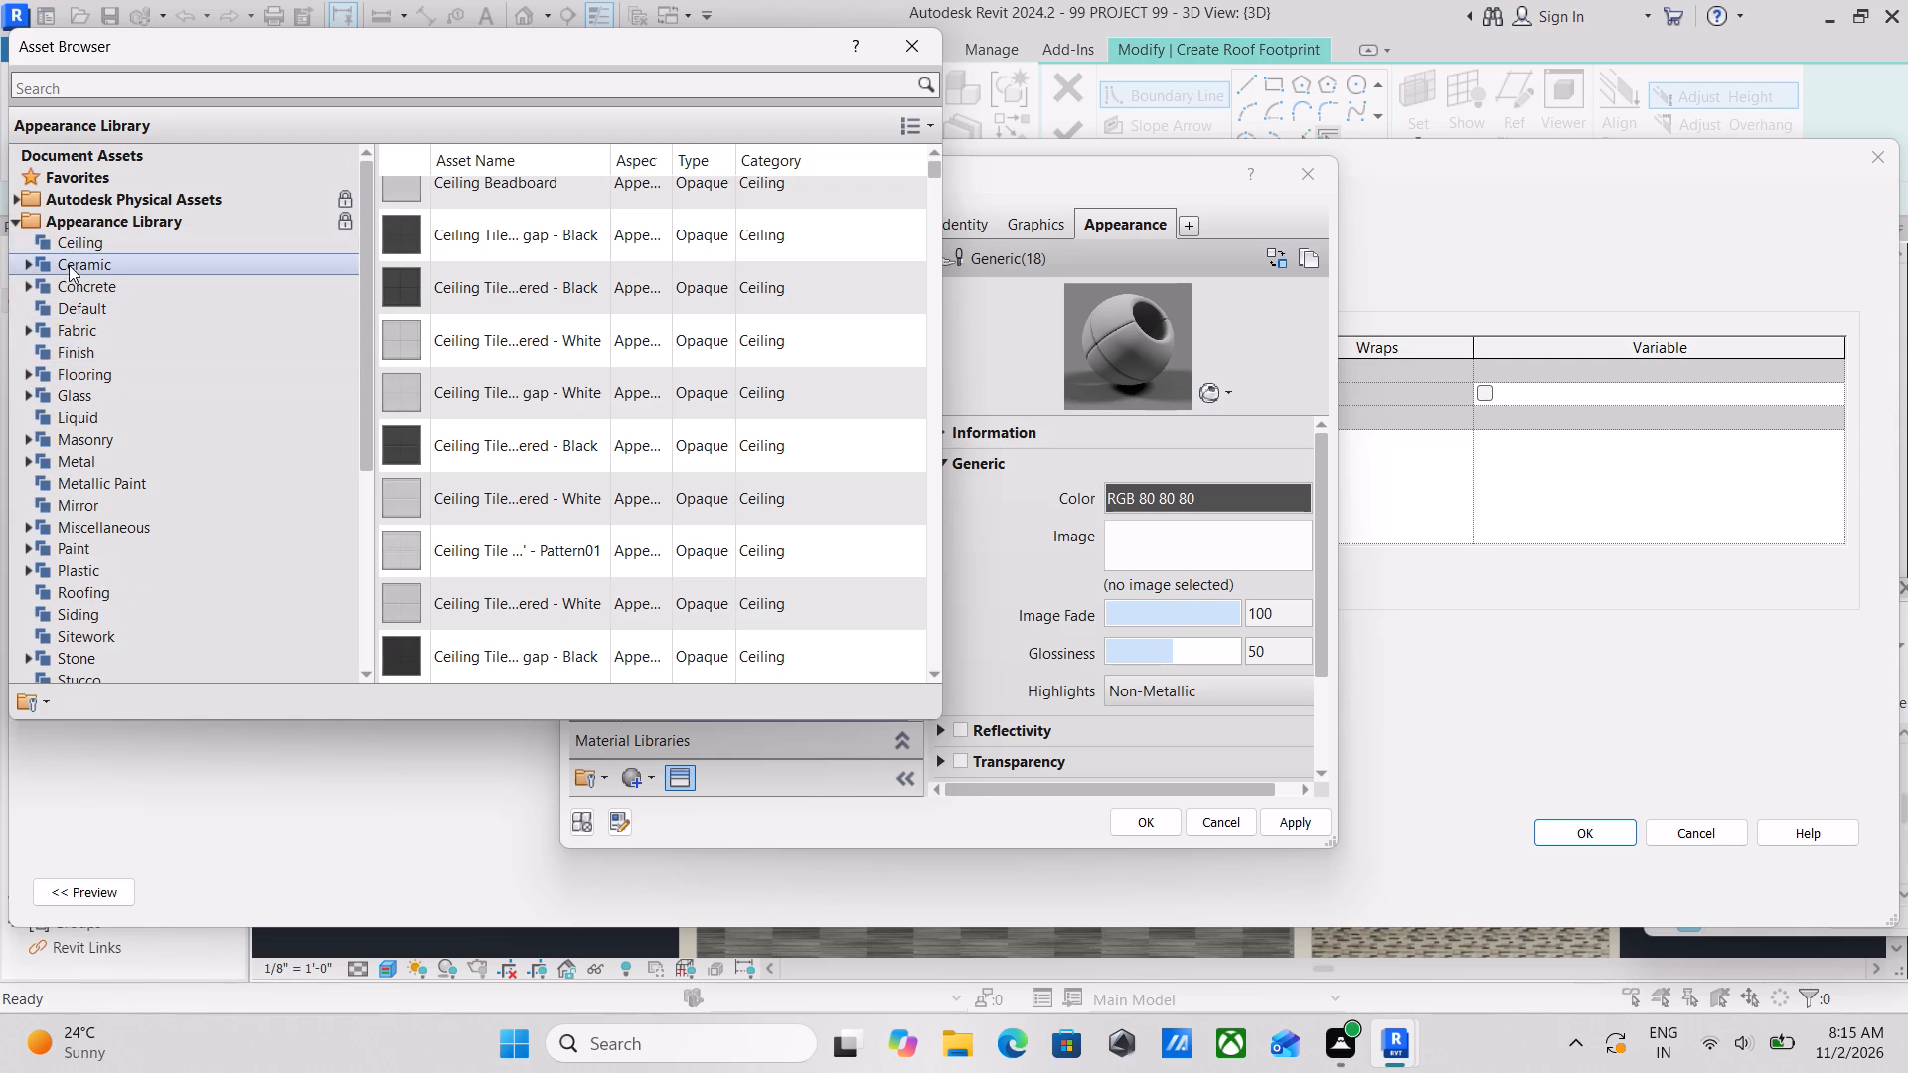
{"action": "scroll", "coordinate": [71, 446], "scroll_direction": "down", "scroll_amount": 1}
{"action": "scroll", "coordinate": [77, 475], "scroll_direction": "up", "scroll_amount": 1}
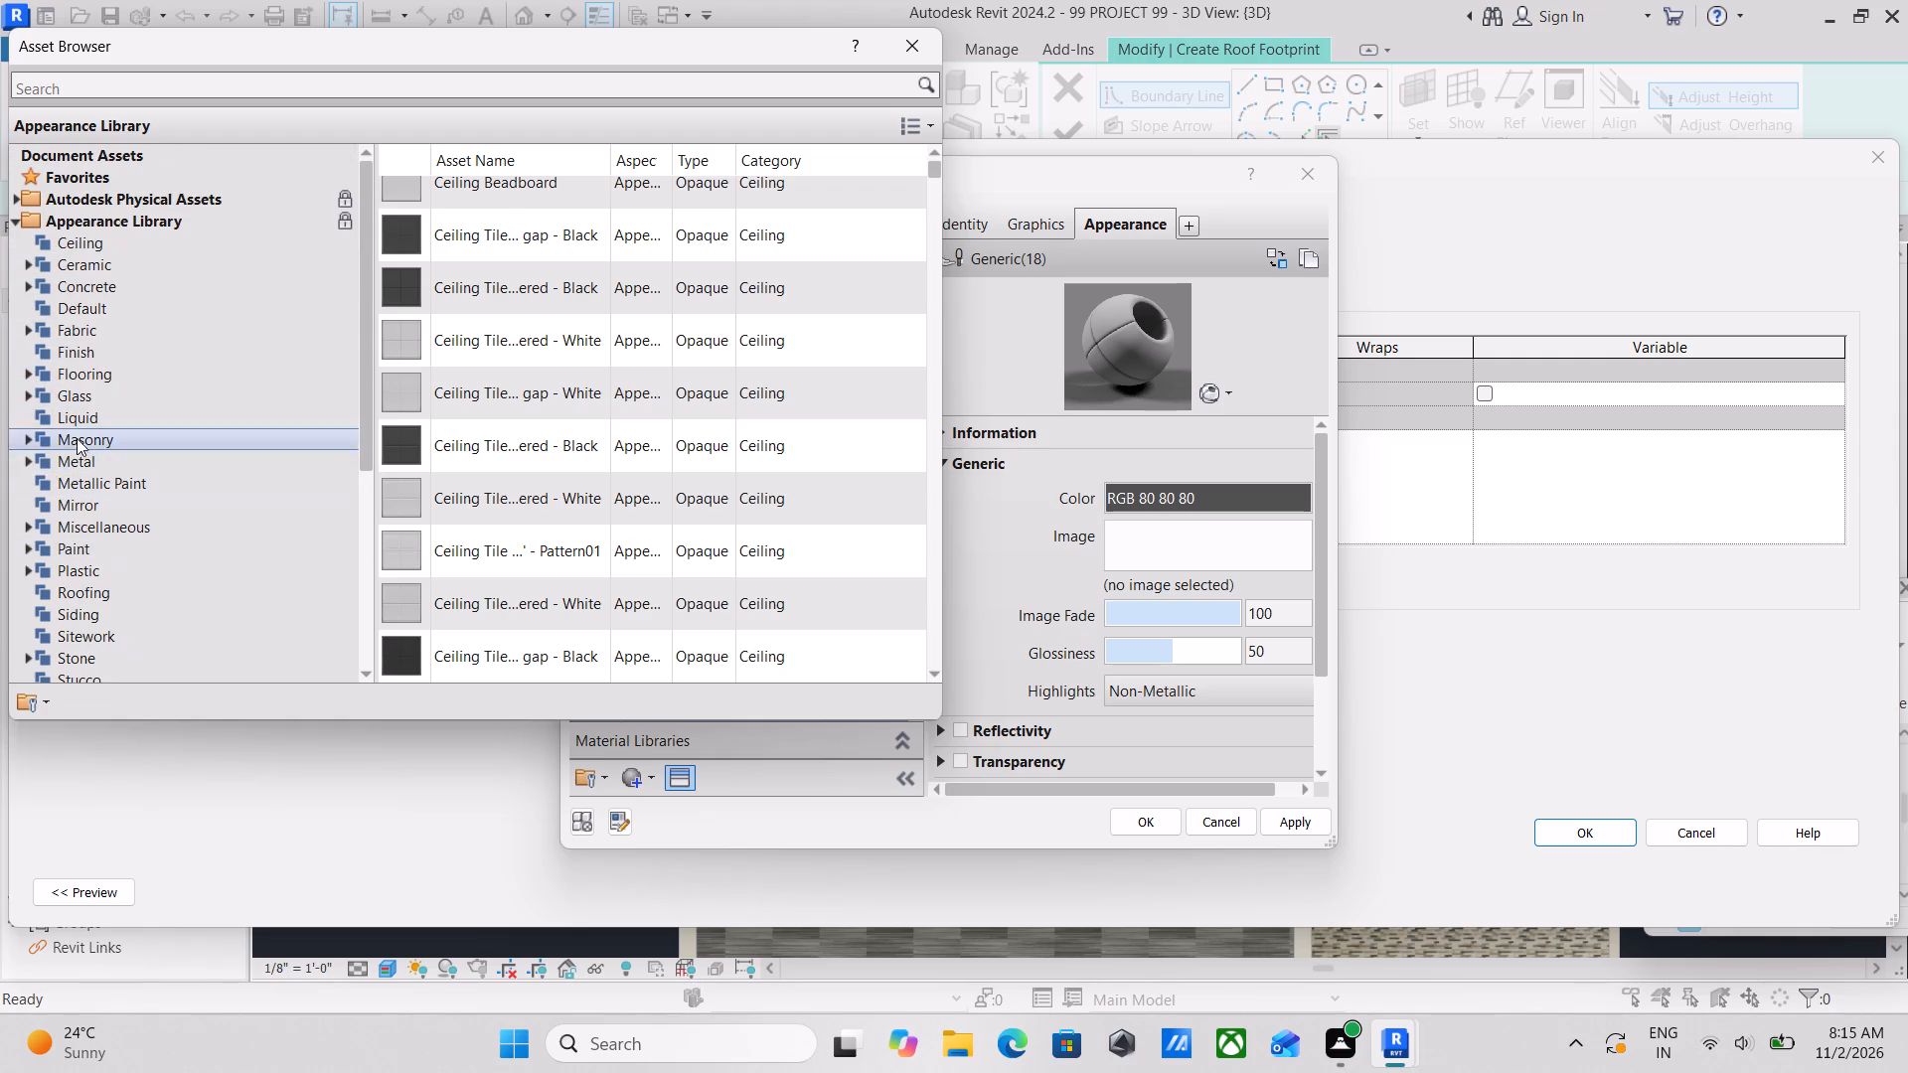
{"action": "scroll", "coordinate": [66, 423], "scroll_direction": "down", "scroll_amount": 1}
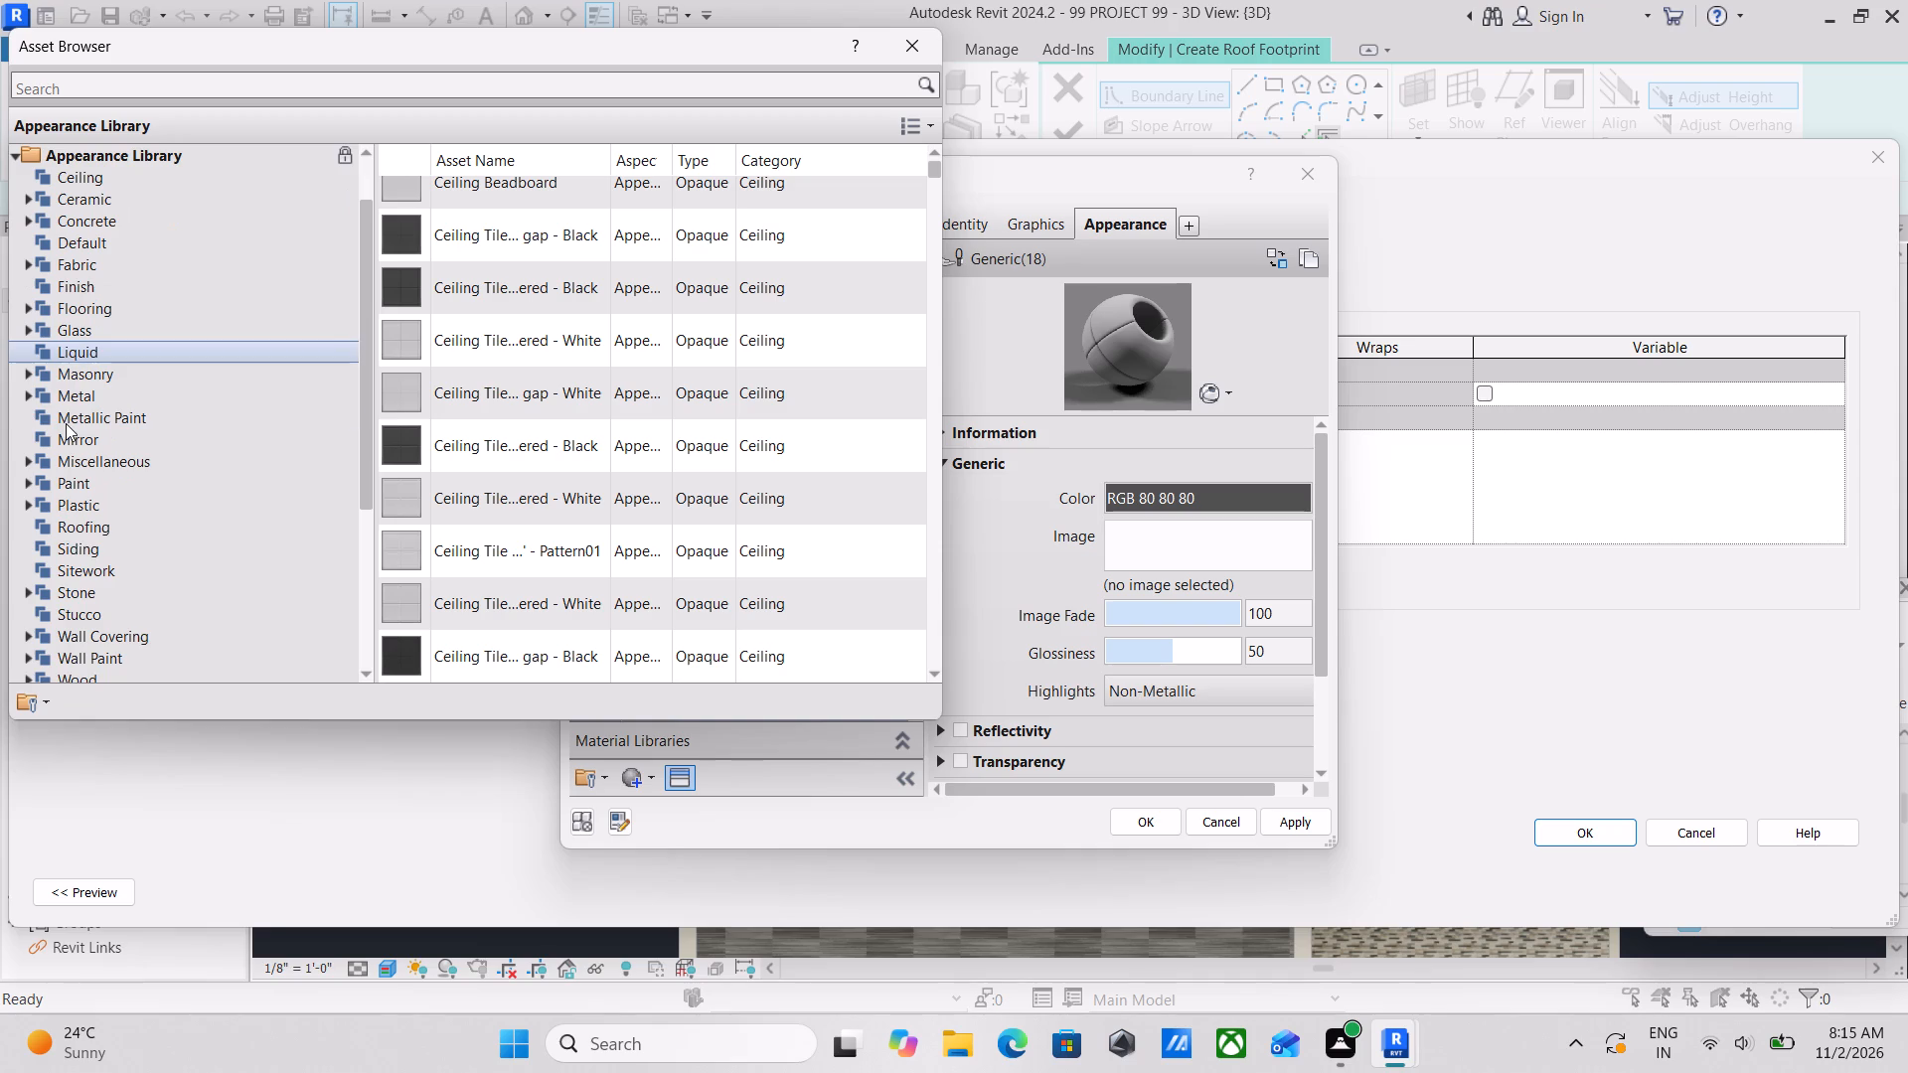
{"action": "scroll", "coordinate": [76, 442], "scroll_direction": "down", "scroll_amount": 2}
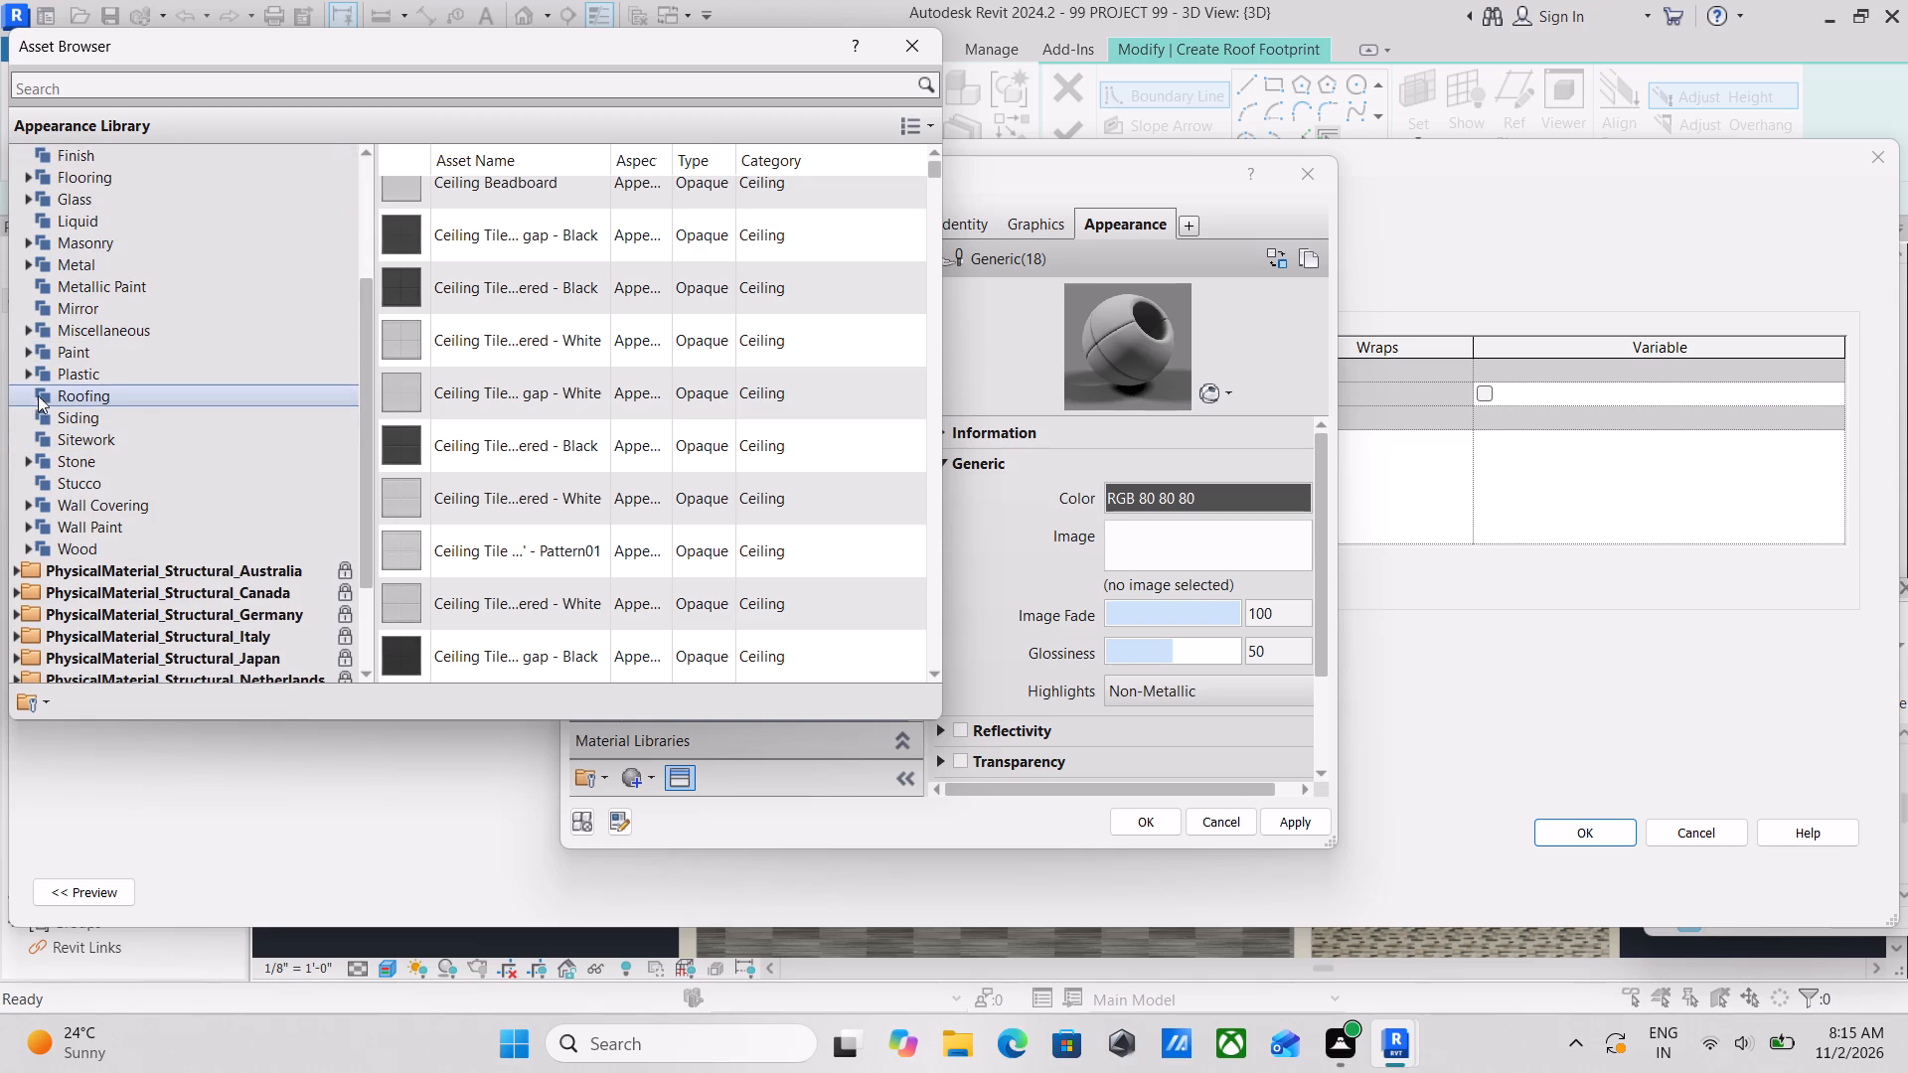
{"action": "left_click", "coordinate": [59, 409]}
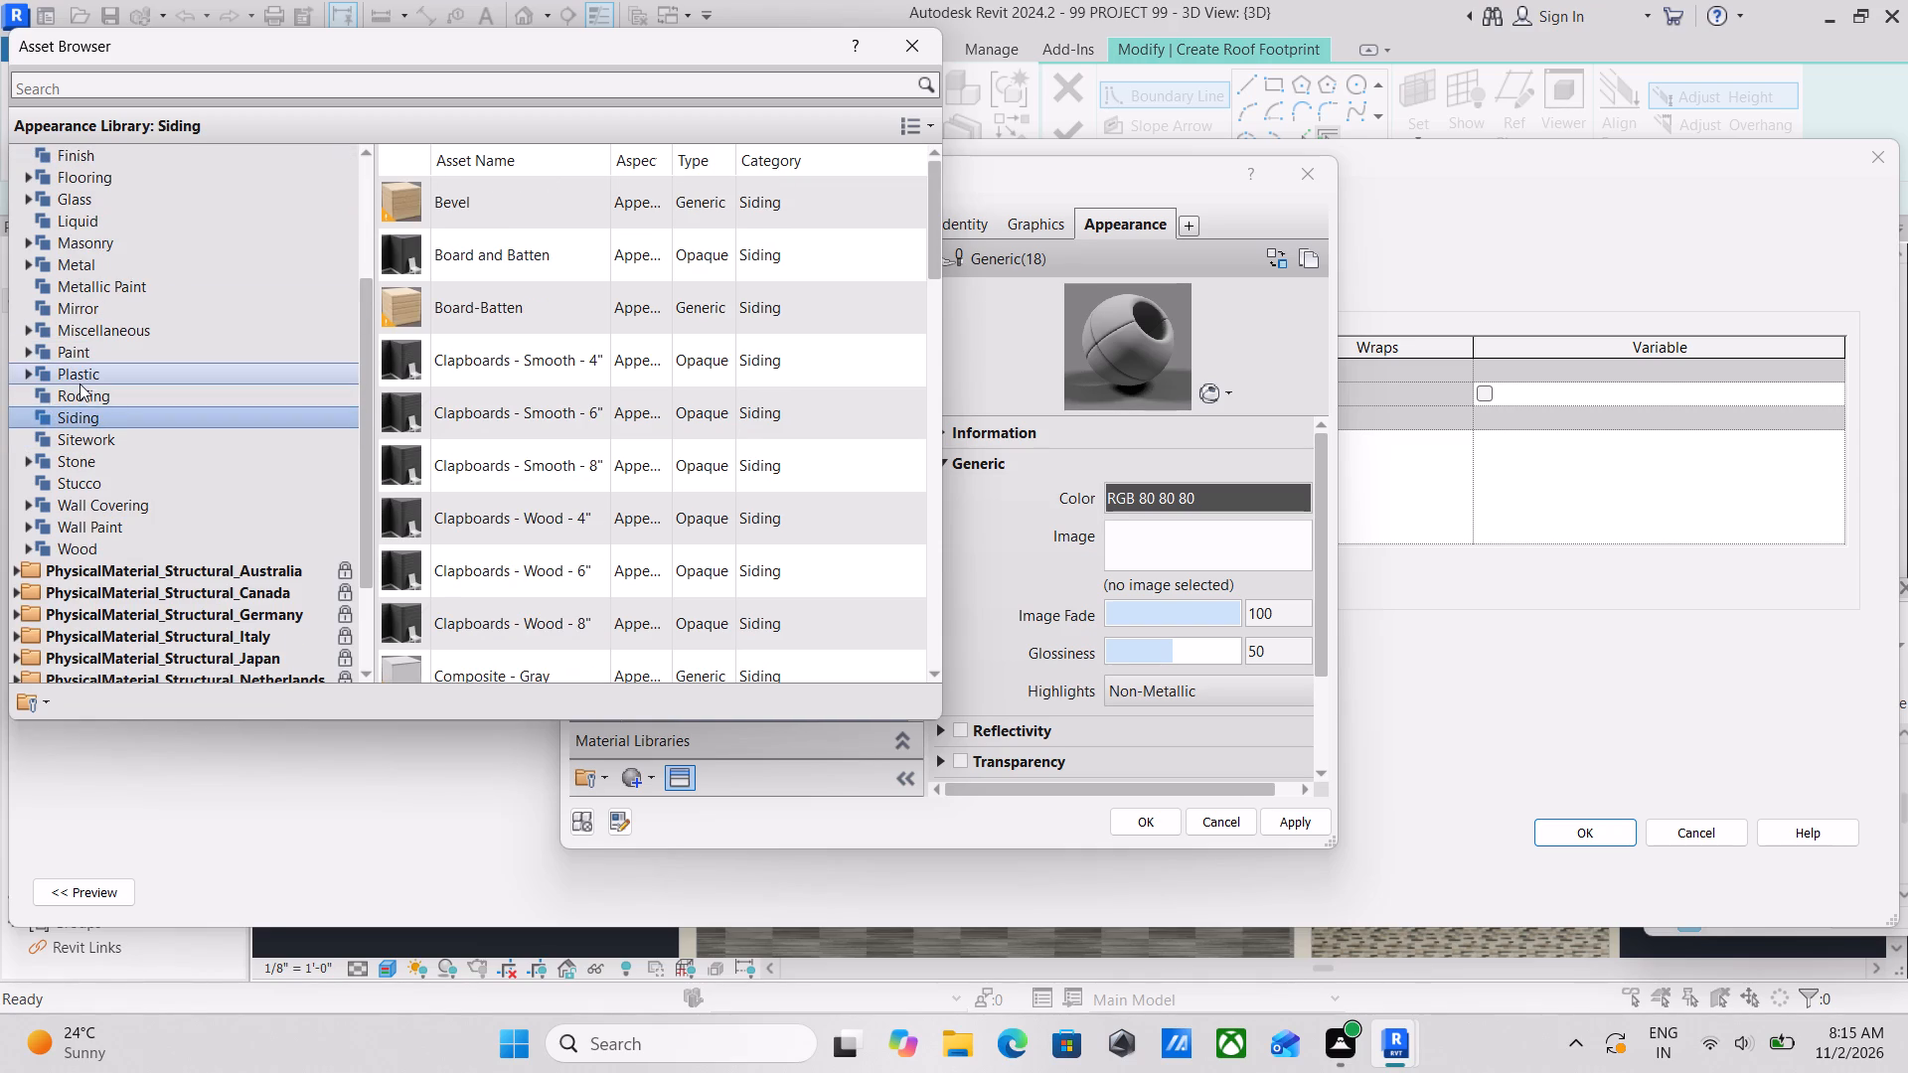
{"action": "double_click", "coordinate": [79, 386]}
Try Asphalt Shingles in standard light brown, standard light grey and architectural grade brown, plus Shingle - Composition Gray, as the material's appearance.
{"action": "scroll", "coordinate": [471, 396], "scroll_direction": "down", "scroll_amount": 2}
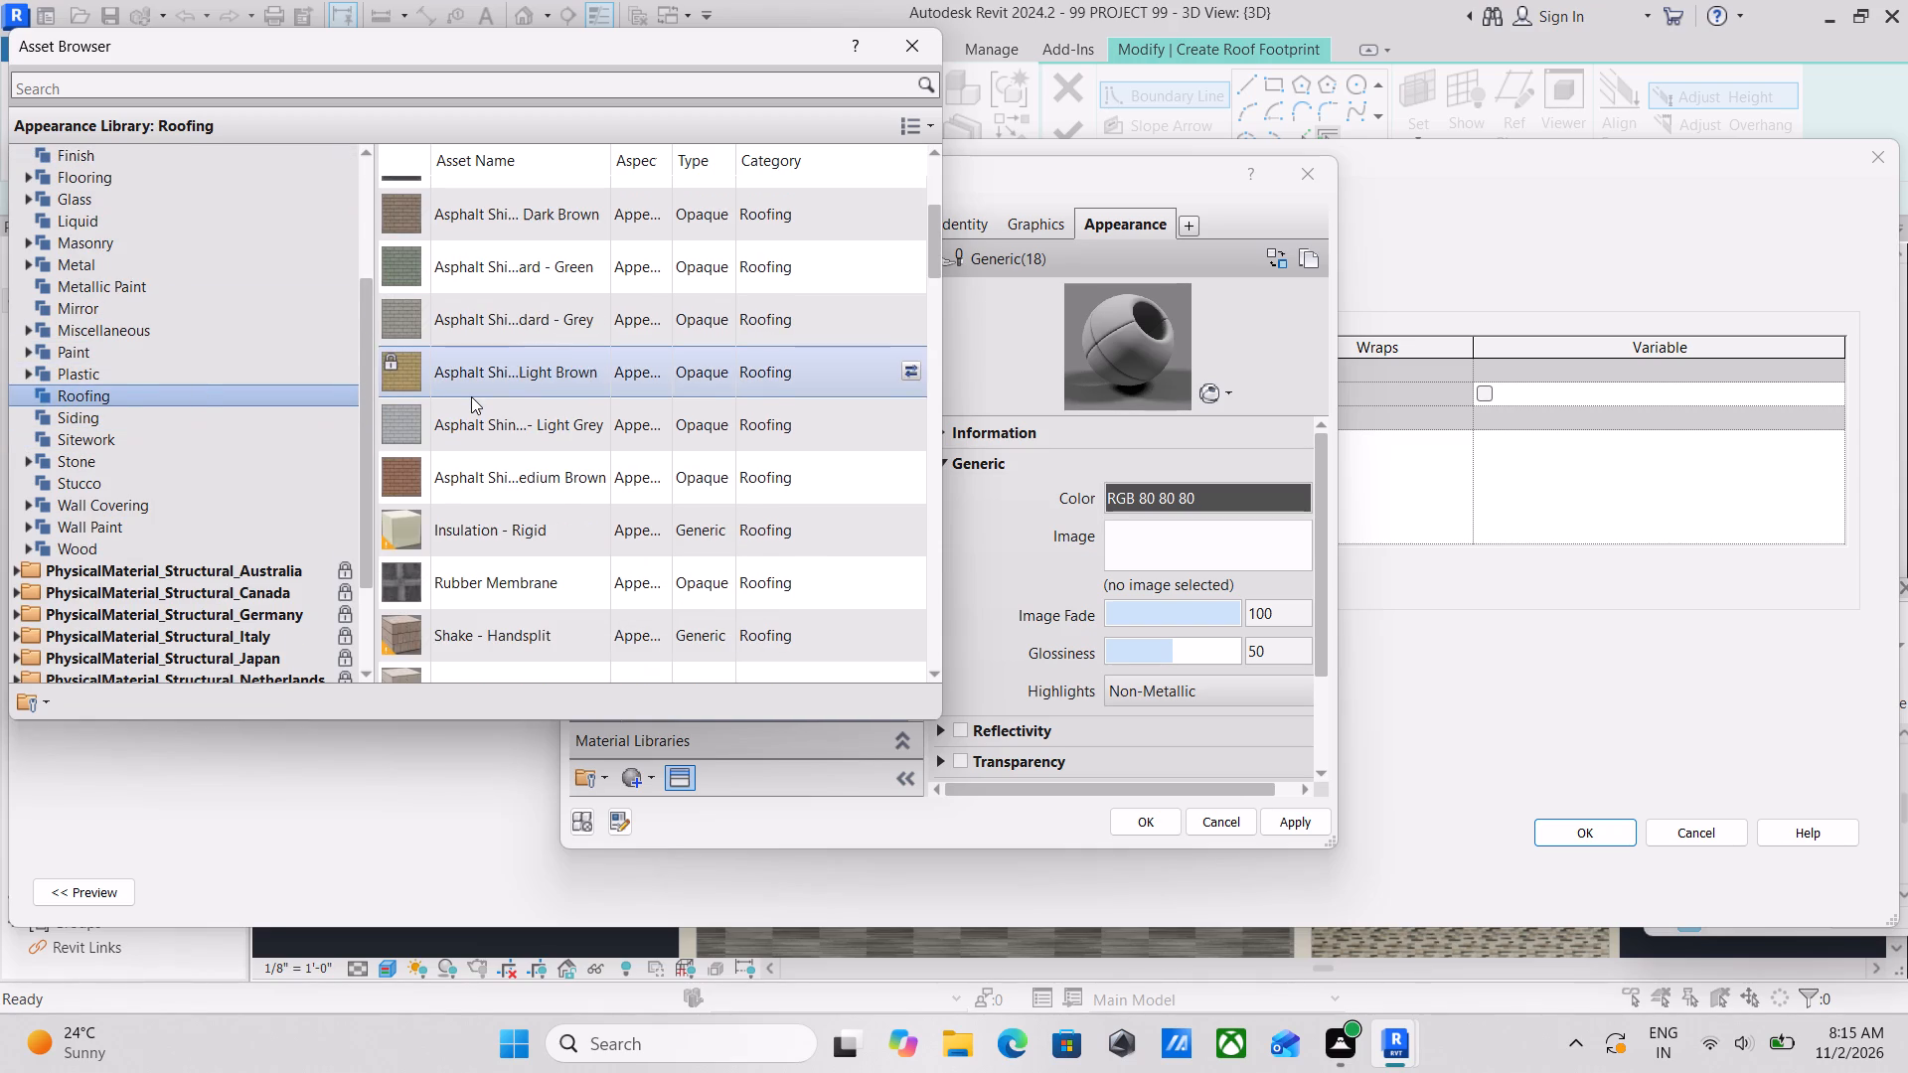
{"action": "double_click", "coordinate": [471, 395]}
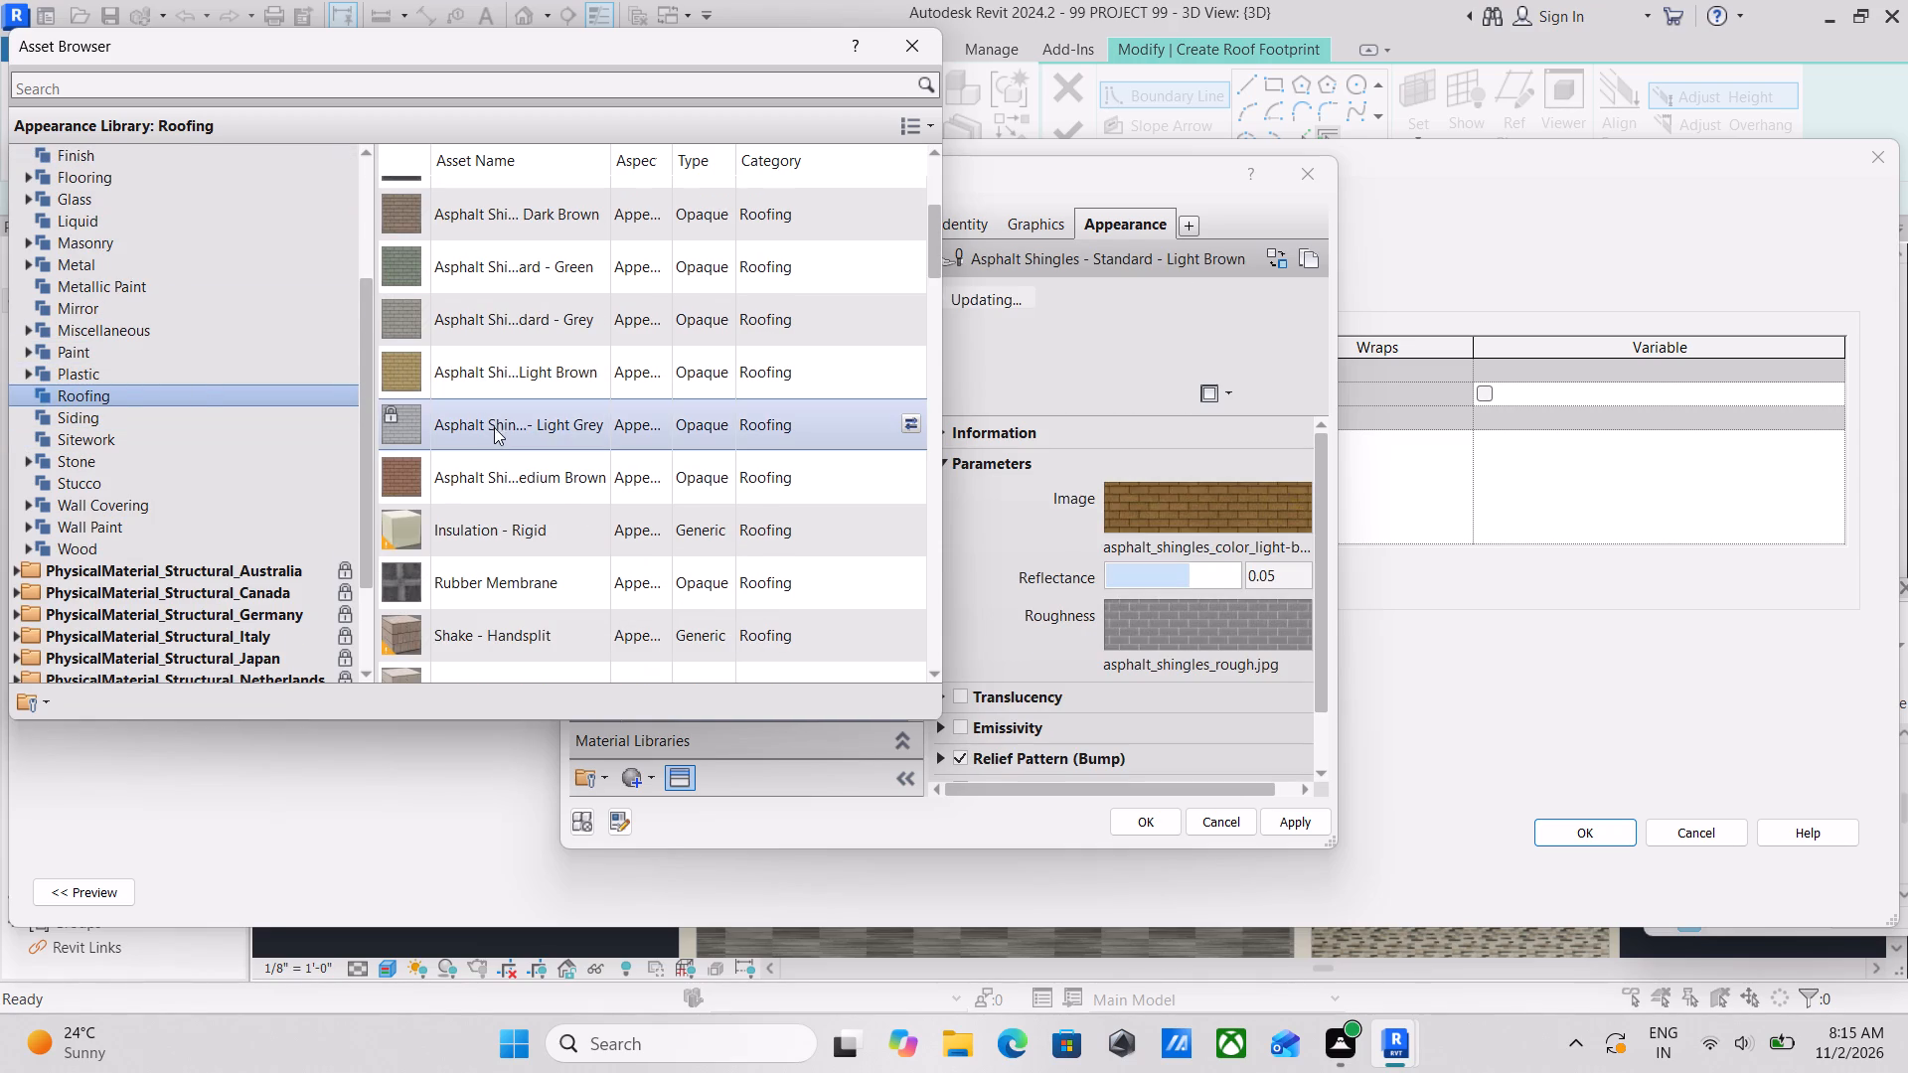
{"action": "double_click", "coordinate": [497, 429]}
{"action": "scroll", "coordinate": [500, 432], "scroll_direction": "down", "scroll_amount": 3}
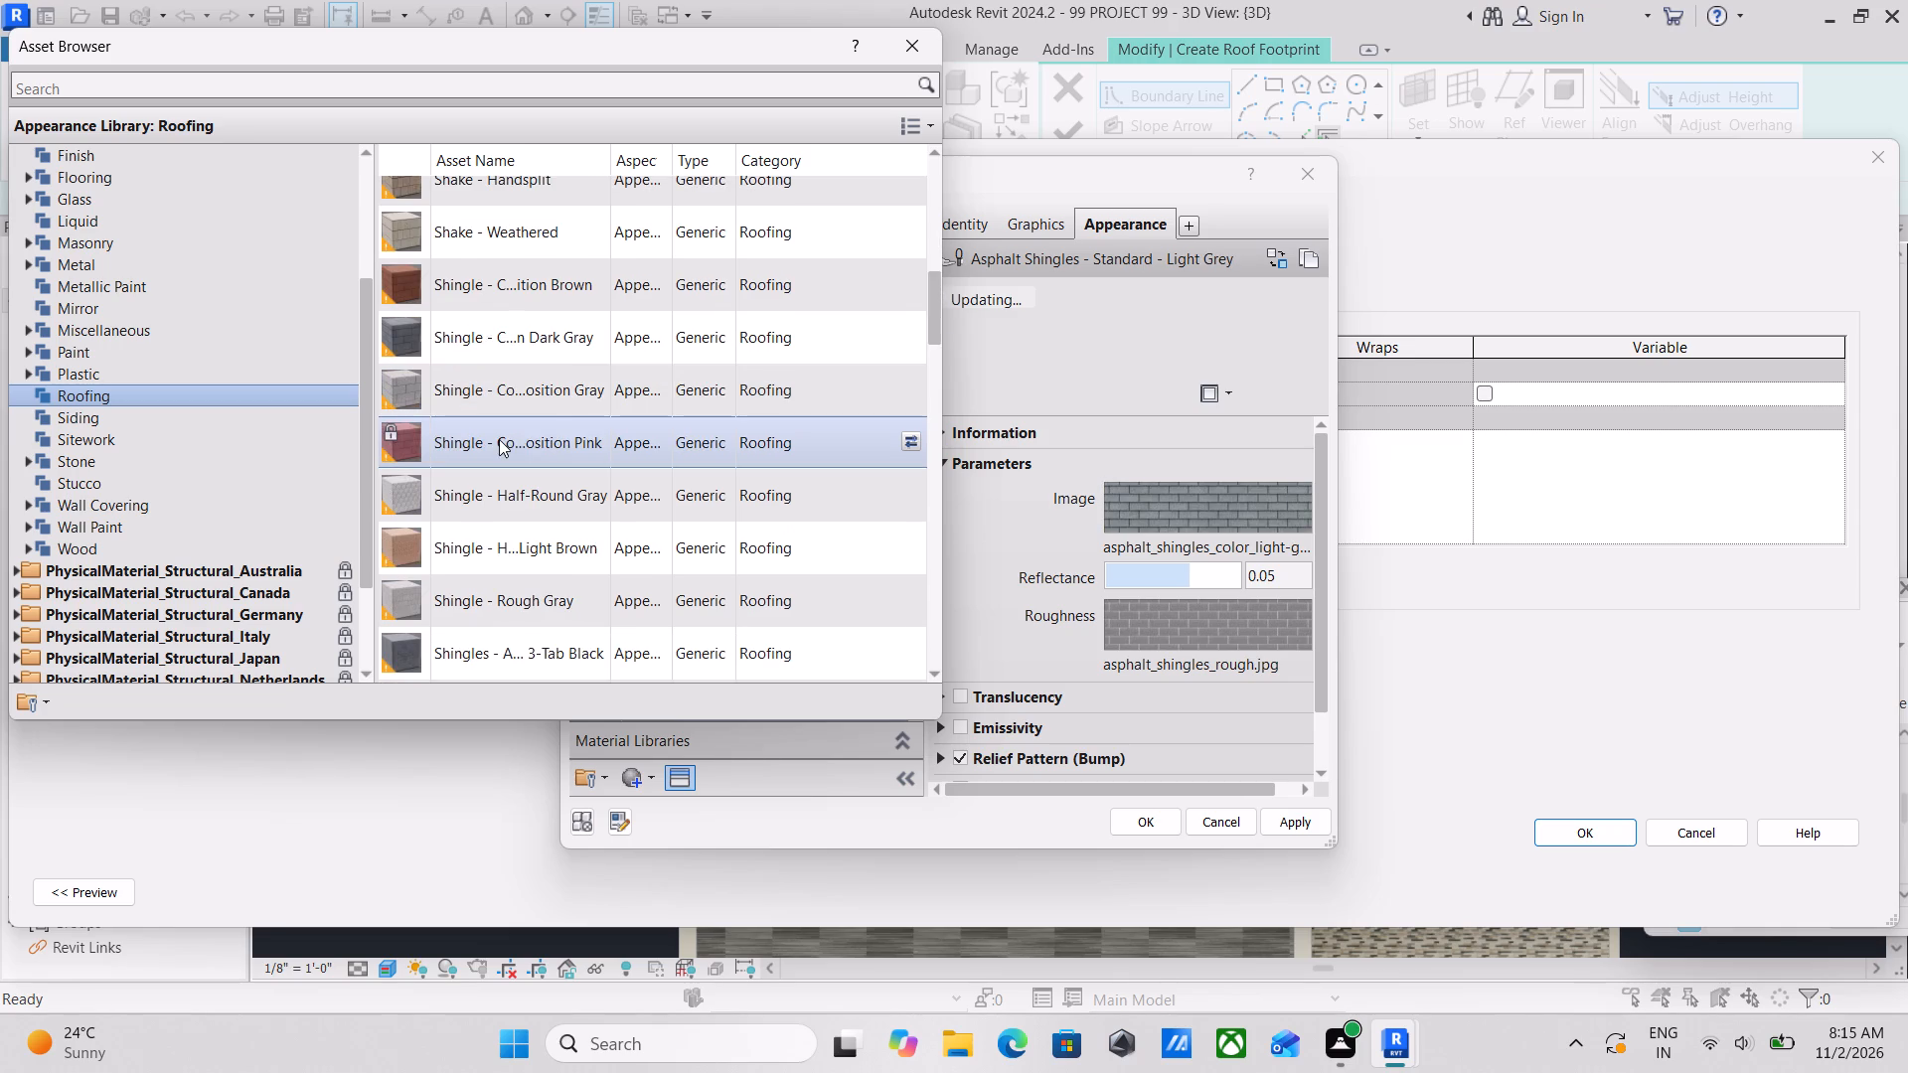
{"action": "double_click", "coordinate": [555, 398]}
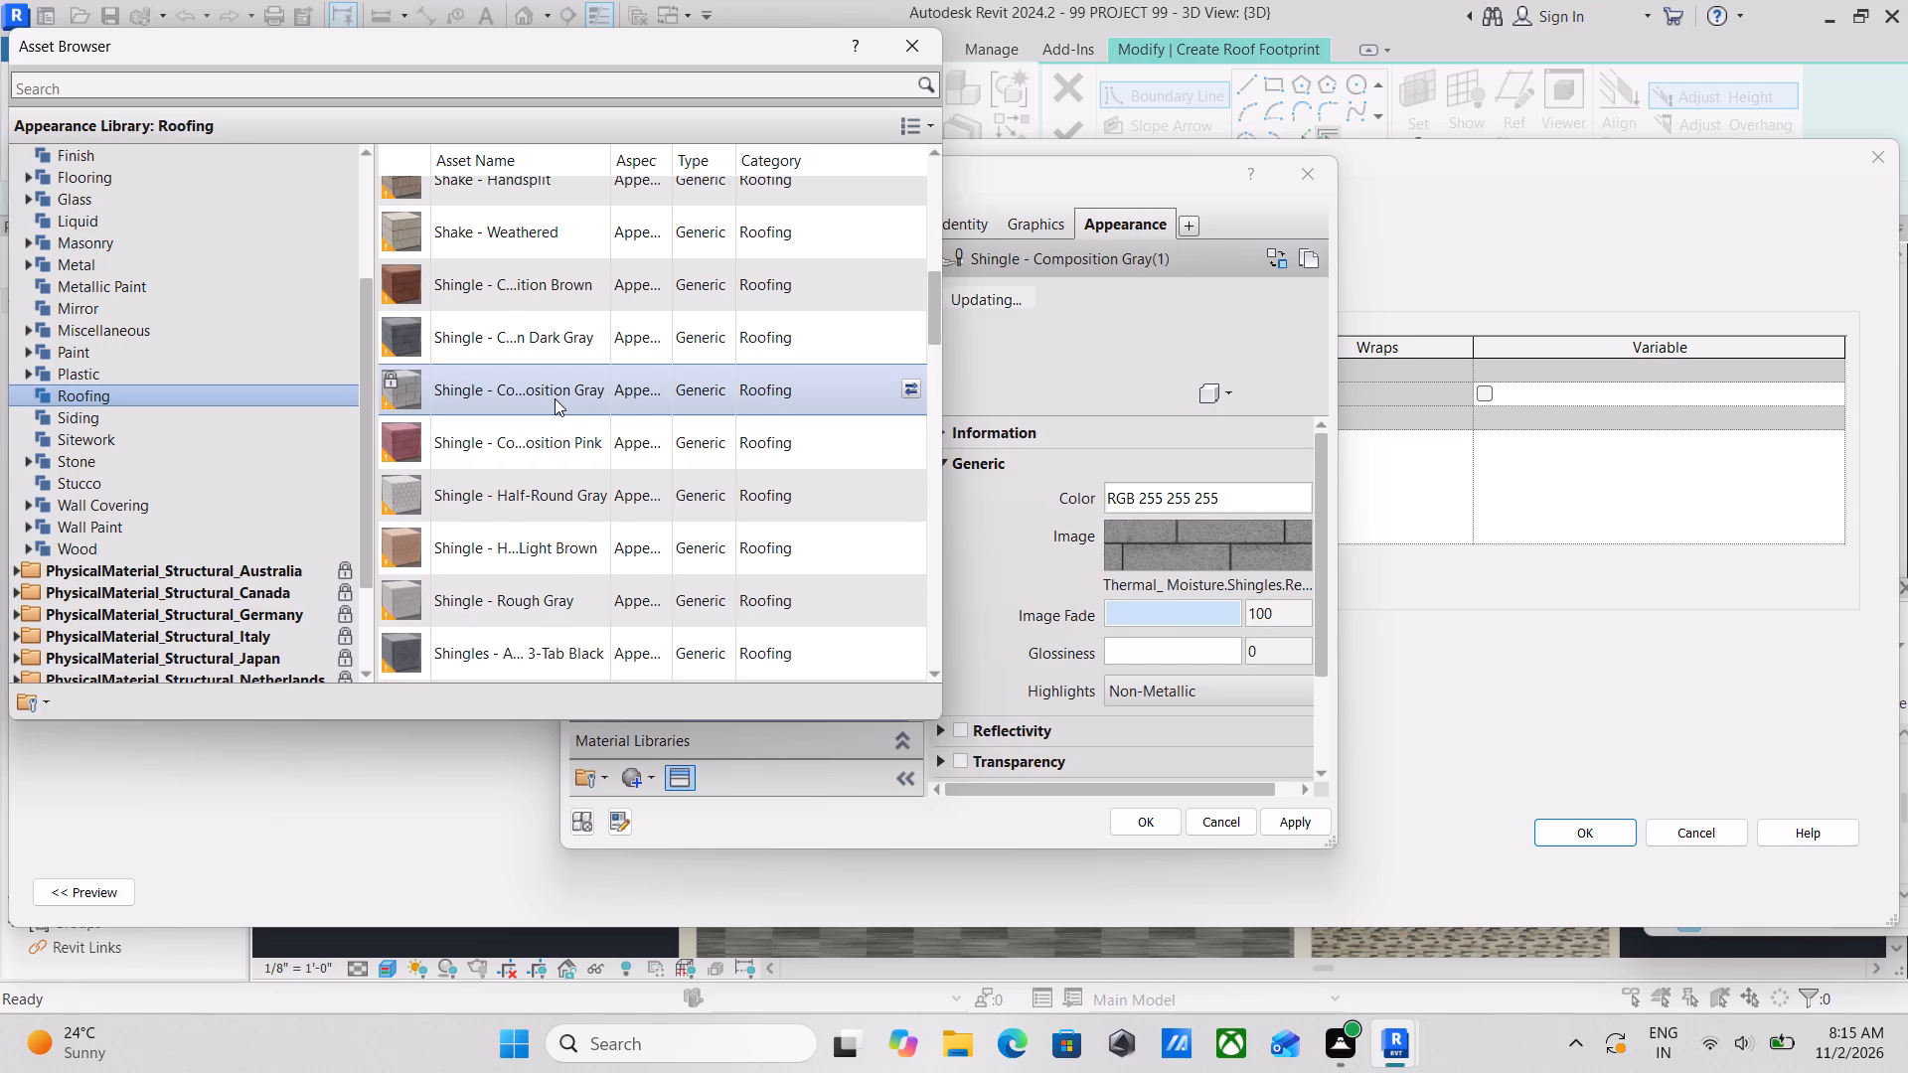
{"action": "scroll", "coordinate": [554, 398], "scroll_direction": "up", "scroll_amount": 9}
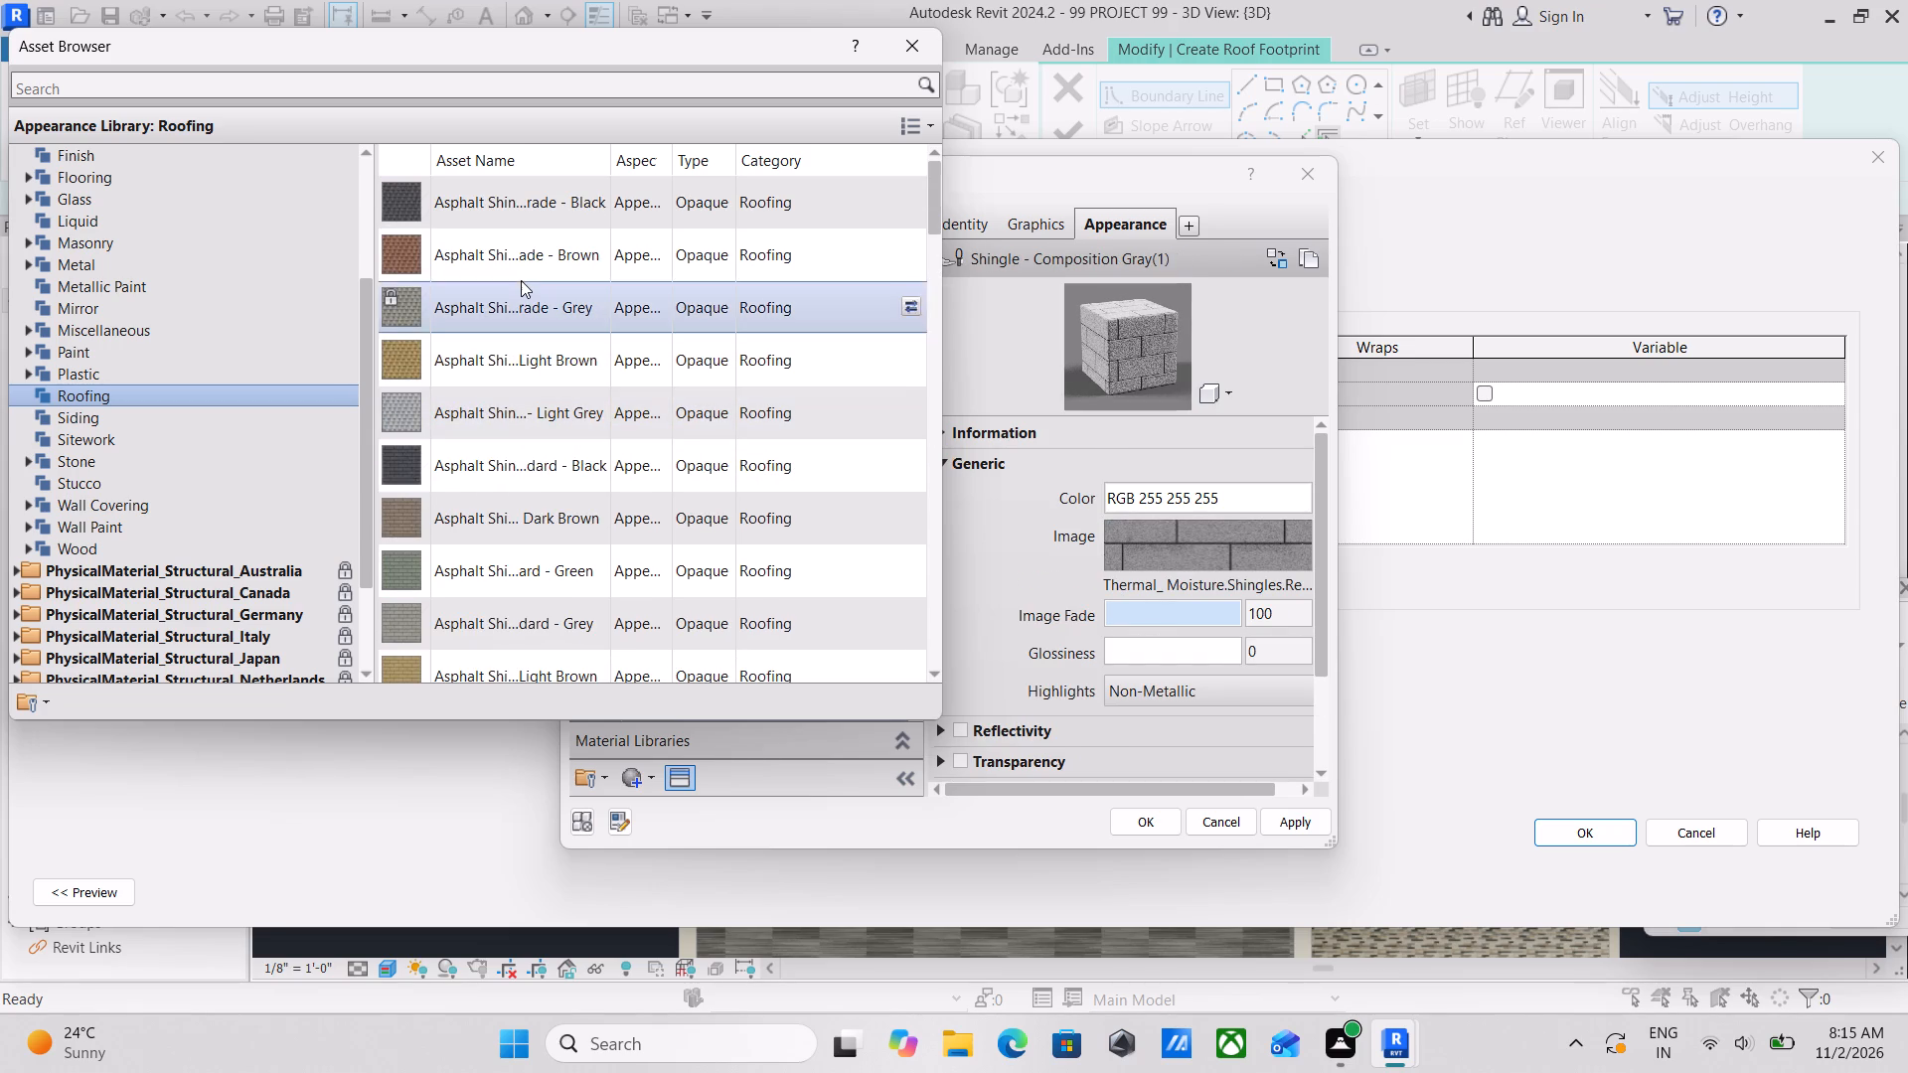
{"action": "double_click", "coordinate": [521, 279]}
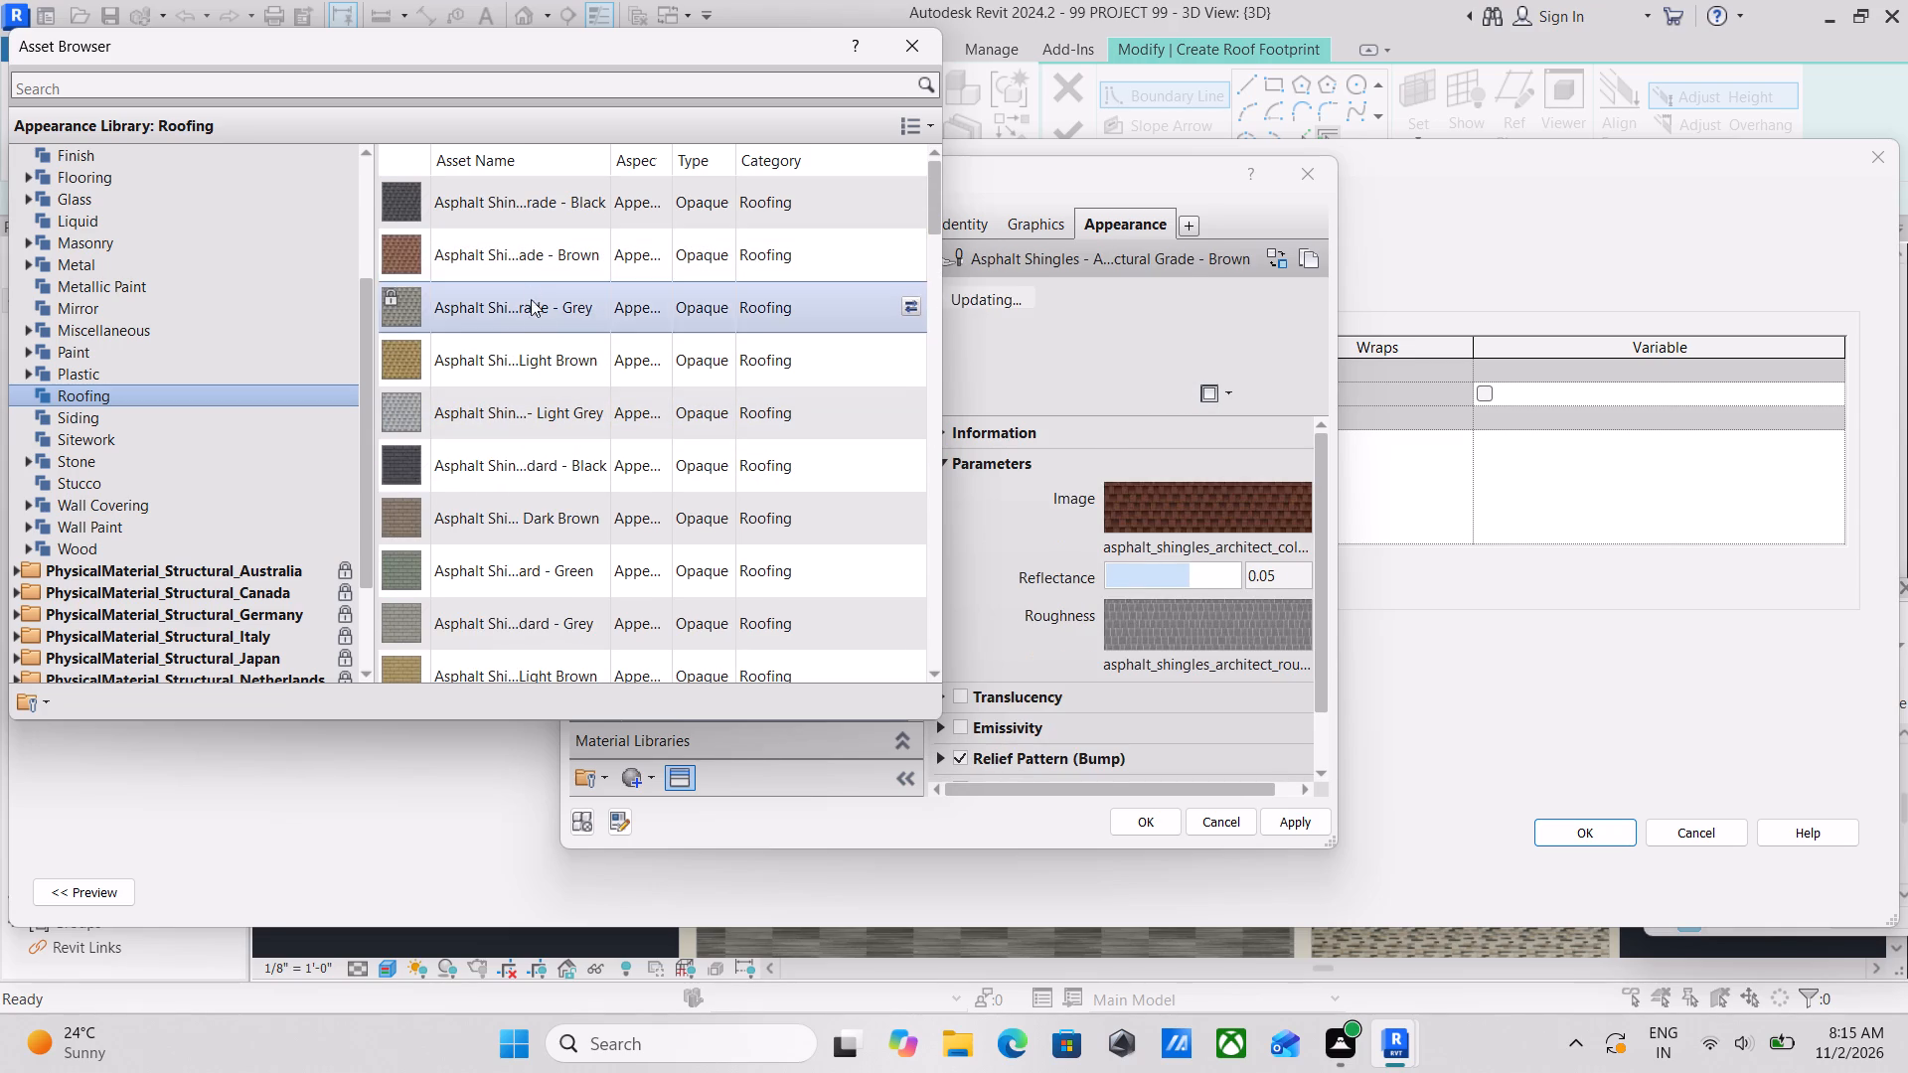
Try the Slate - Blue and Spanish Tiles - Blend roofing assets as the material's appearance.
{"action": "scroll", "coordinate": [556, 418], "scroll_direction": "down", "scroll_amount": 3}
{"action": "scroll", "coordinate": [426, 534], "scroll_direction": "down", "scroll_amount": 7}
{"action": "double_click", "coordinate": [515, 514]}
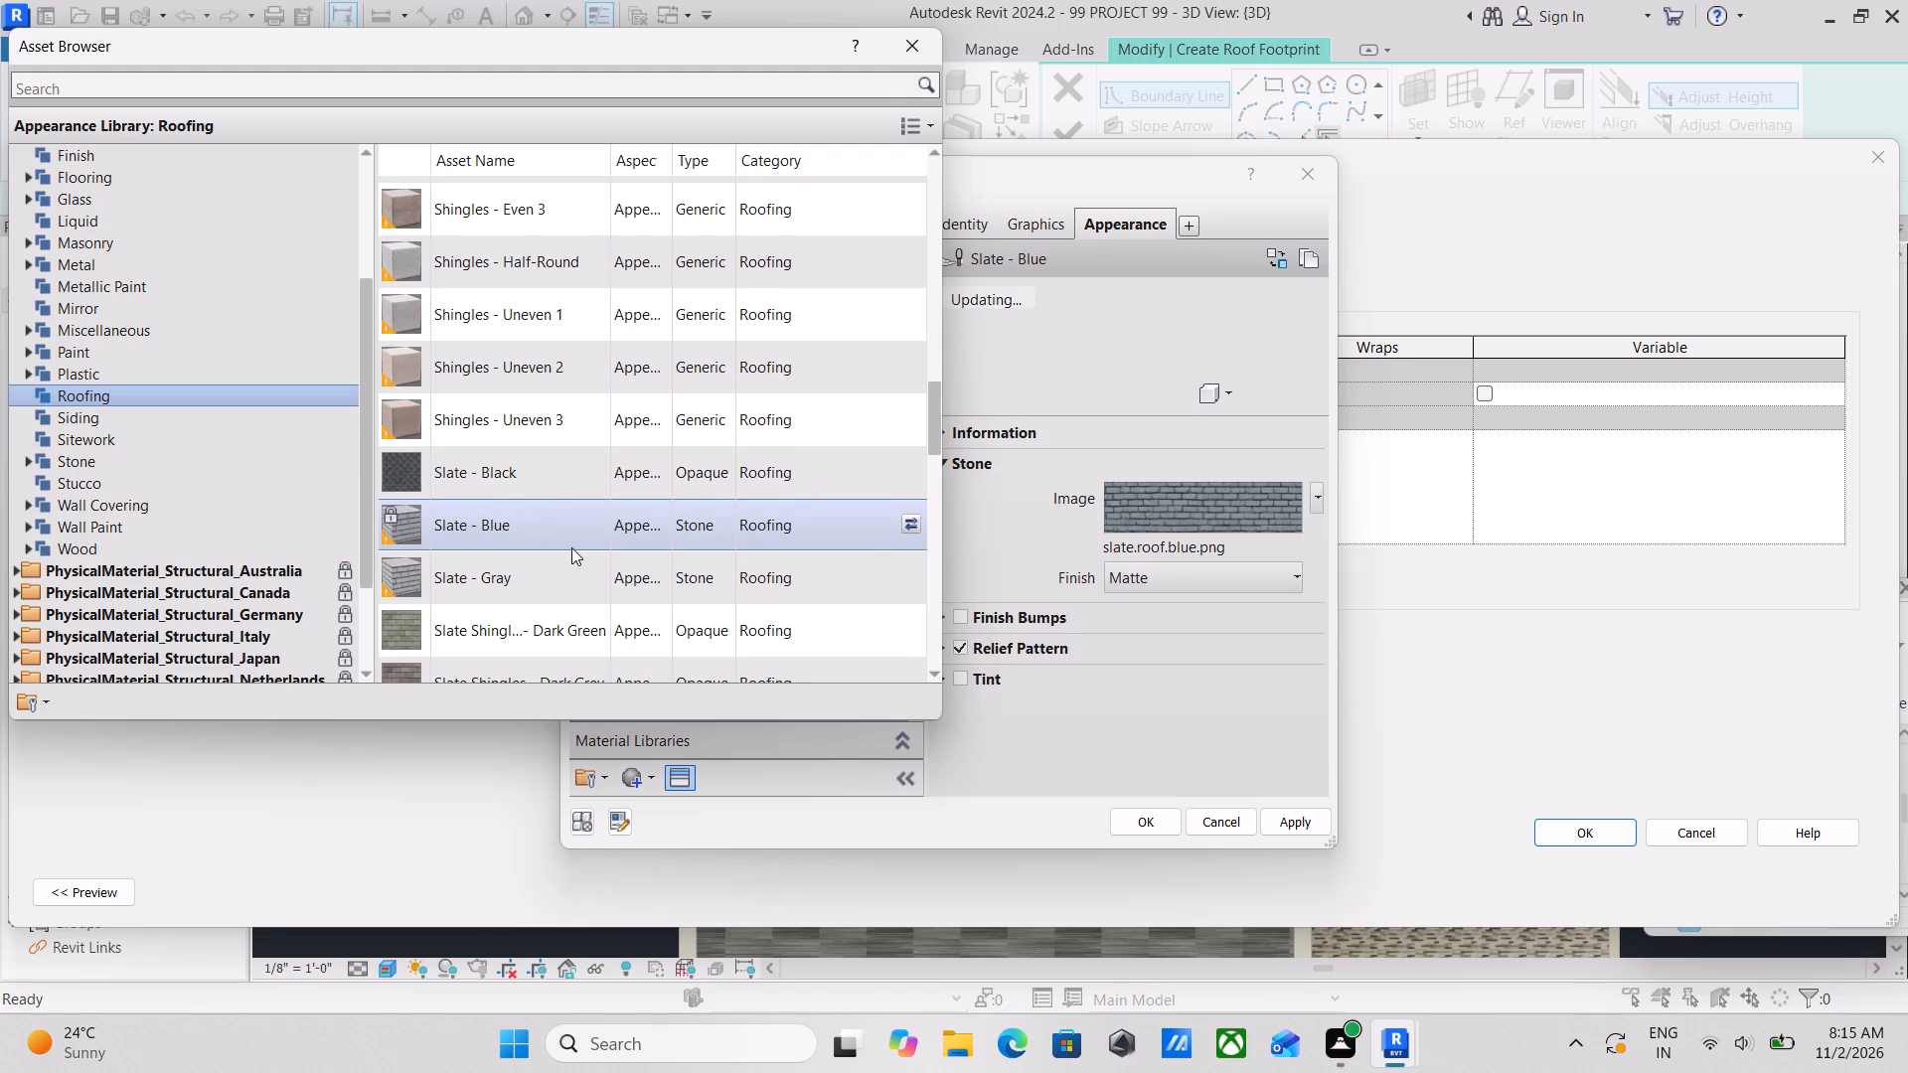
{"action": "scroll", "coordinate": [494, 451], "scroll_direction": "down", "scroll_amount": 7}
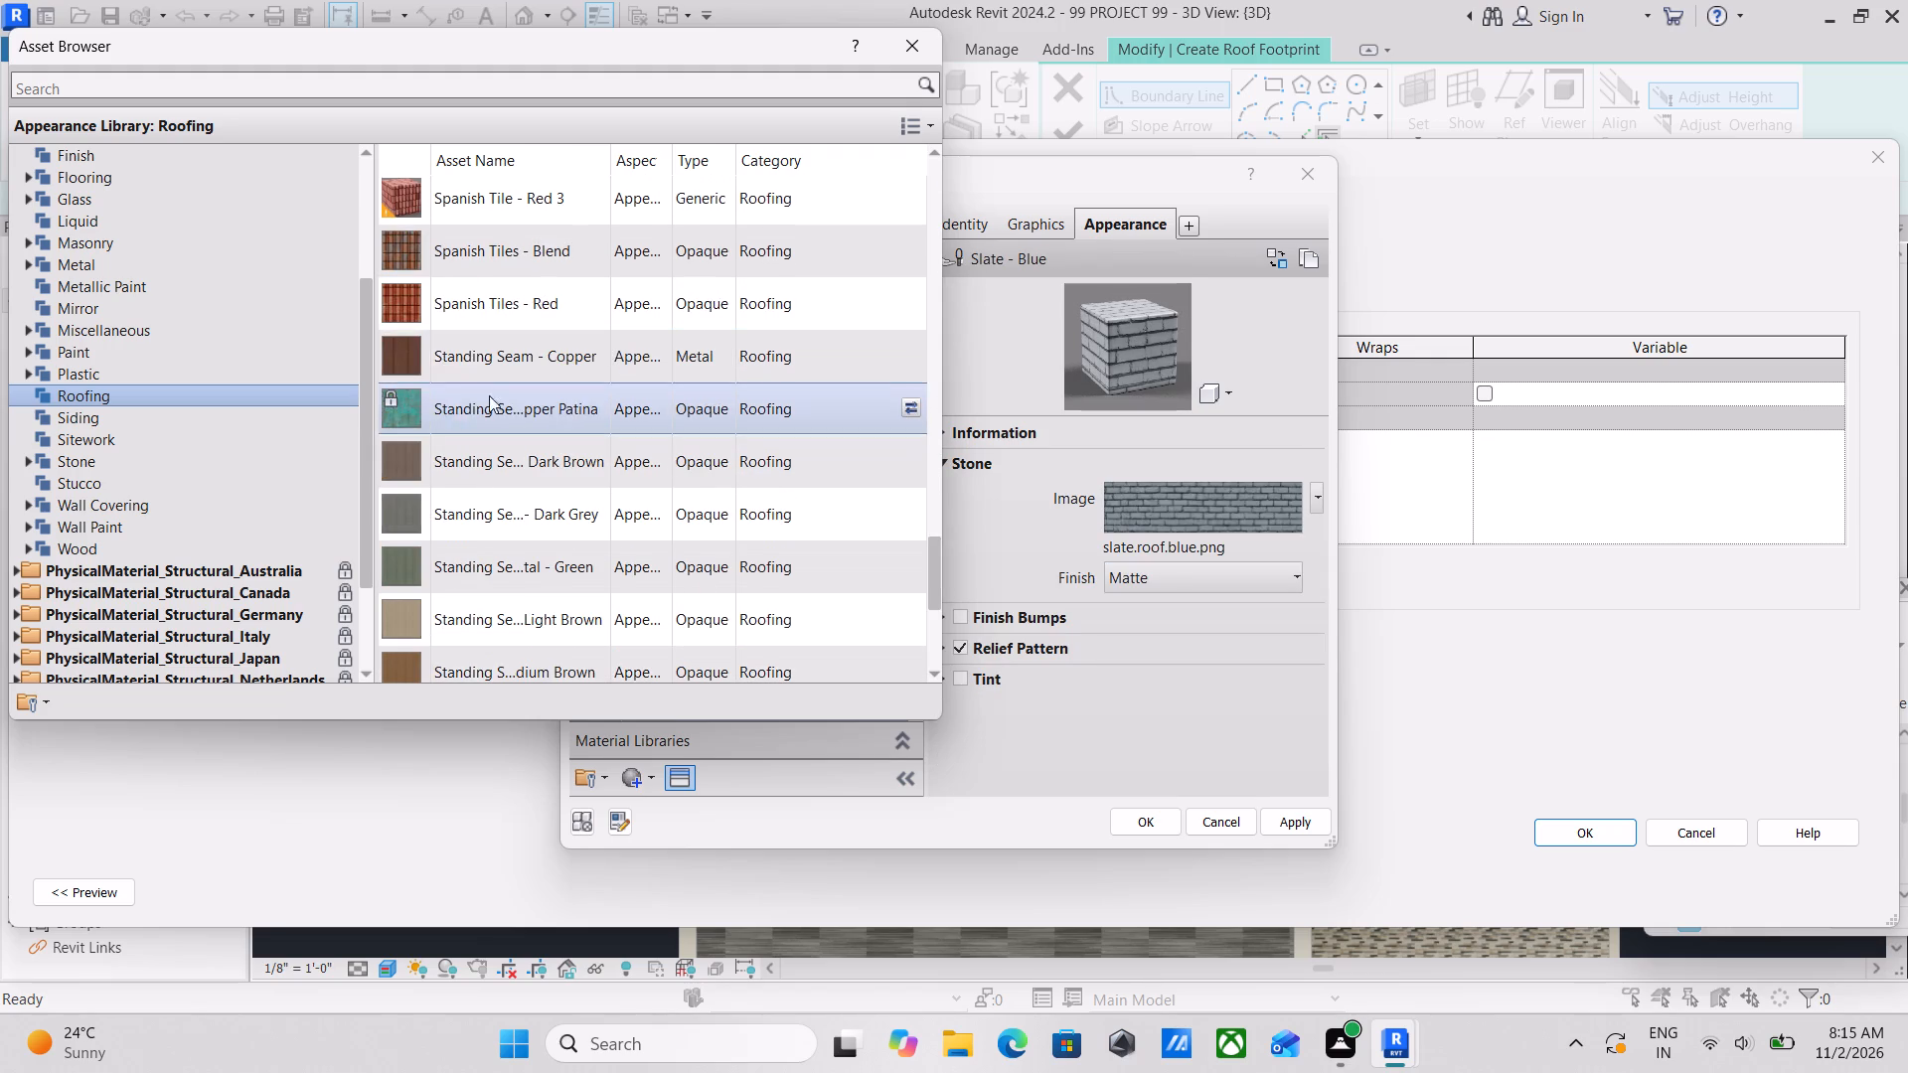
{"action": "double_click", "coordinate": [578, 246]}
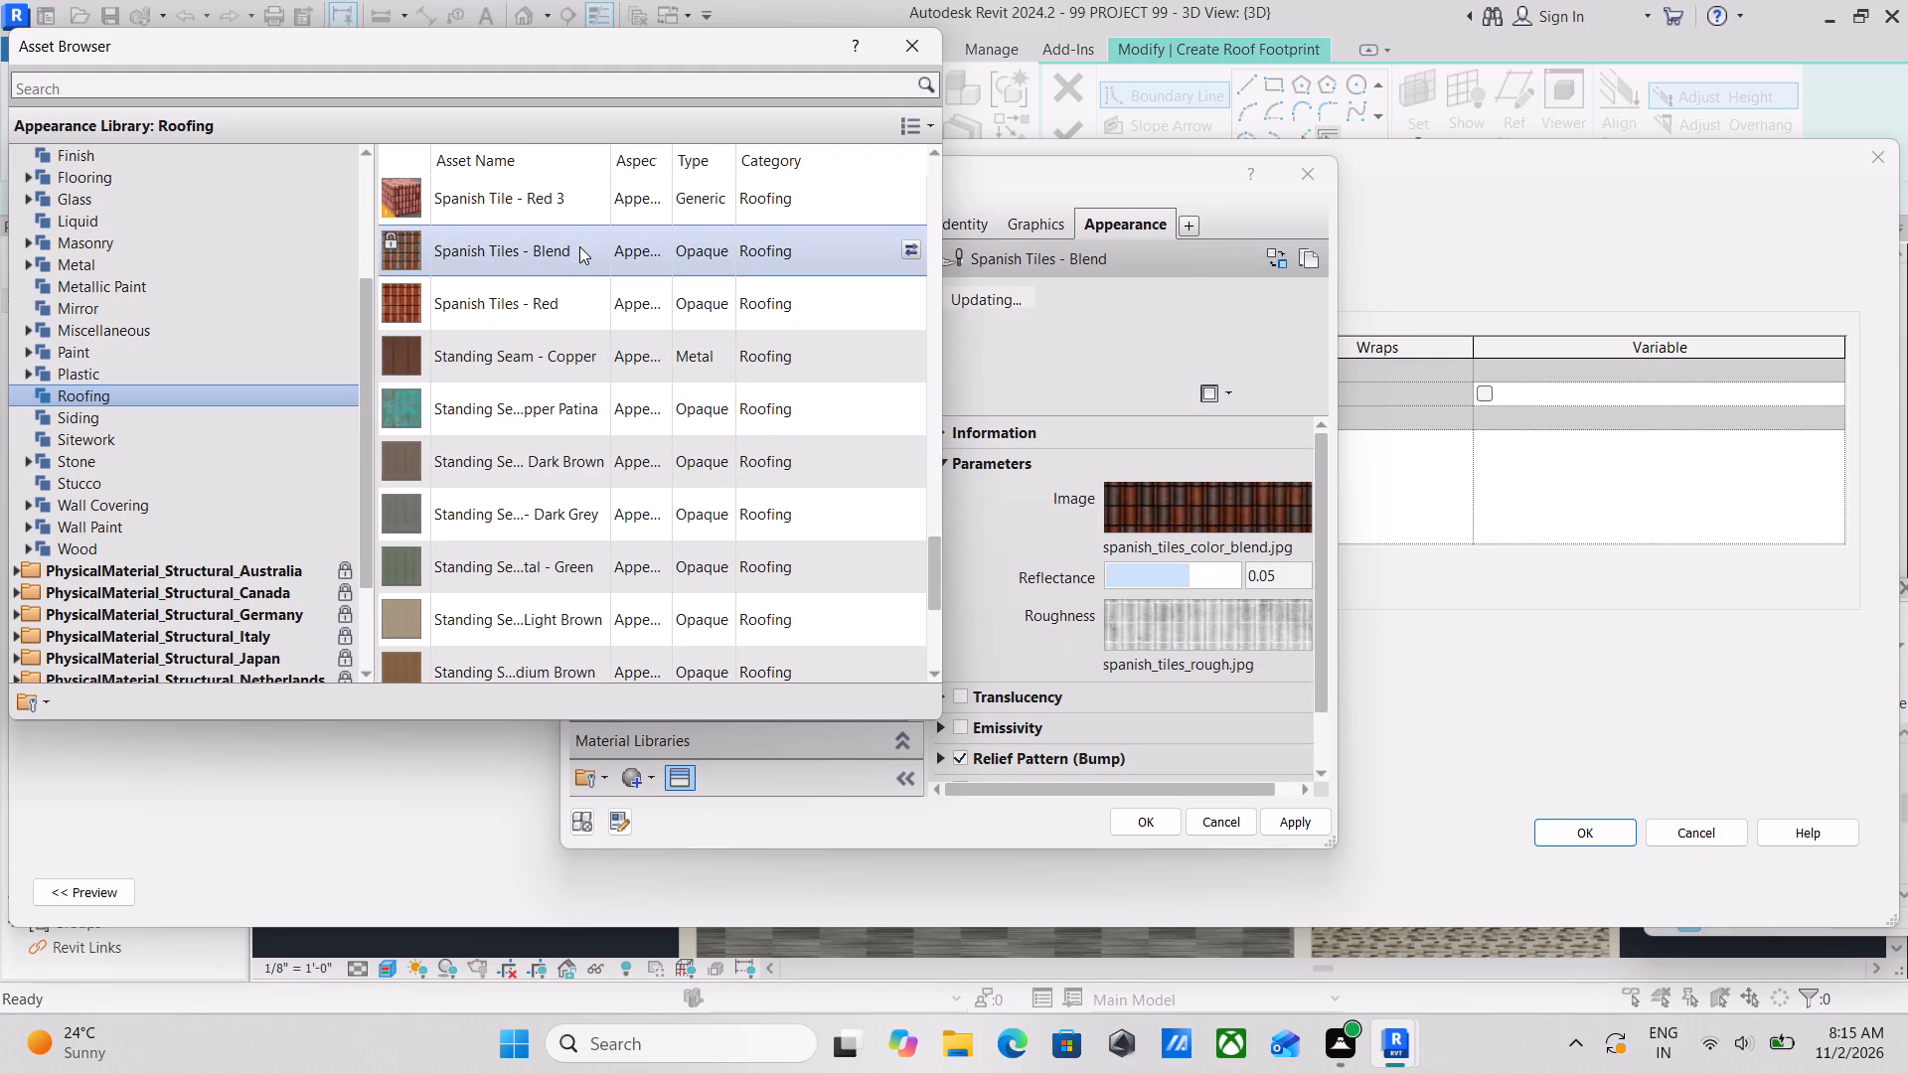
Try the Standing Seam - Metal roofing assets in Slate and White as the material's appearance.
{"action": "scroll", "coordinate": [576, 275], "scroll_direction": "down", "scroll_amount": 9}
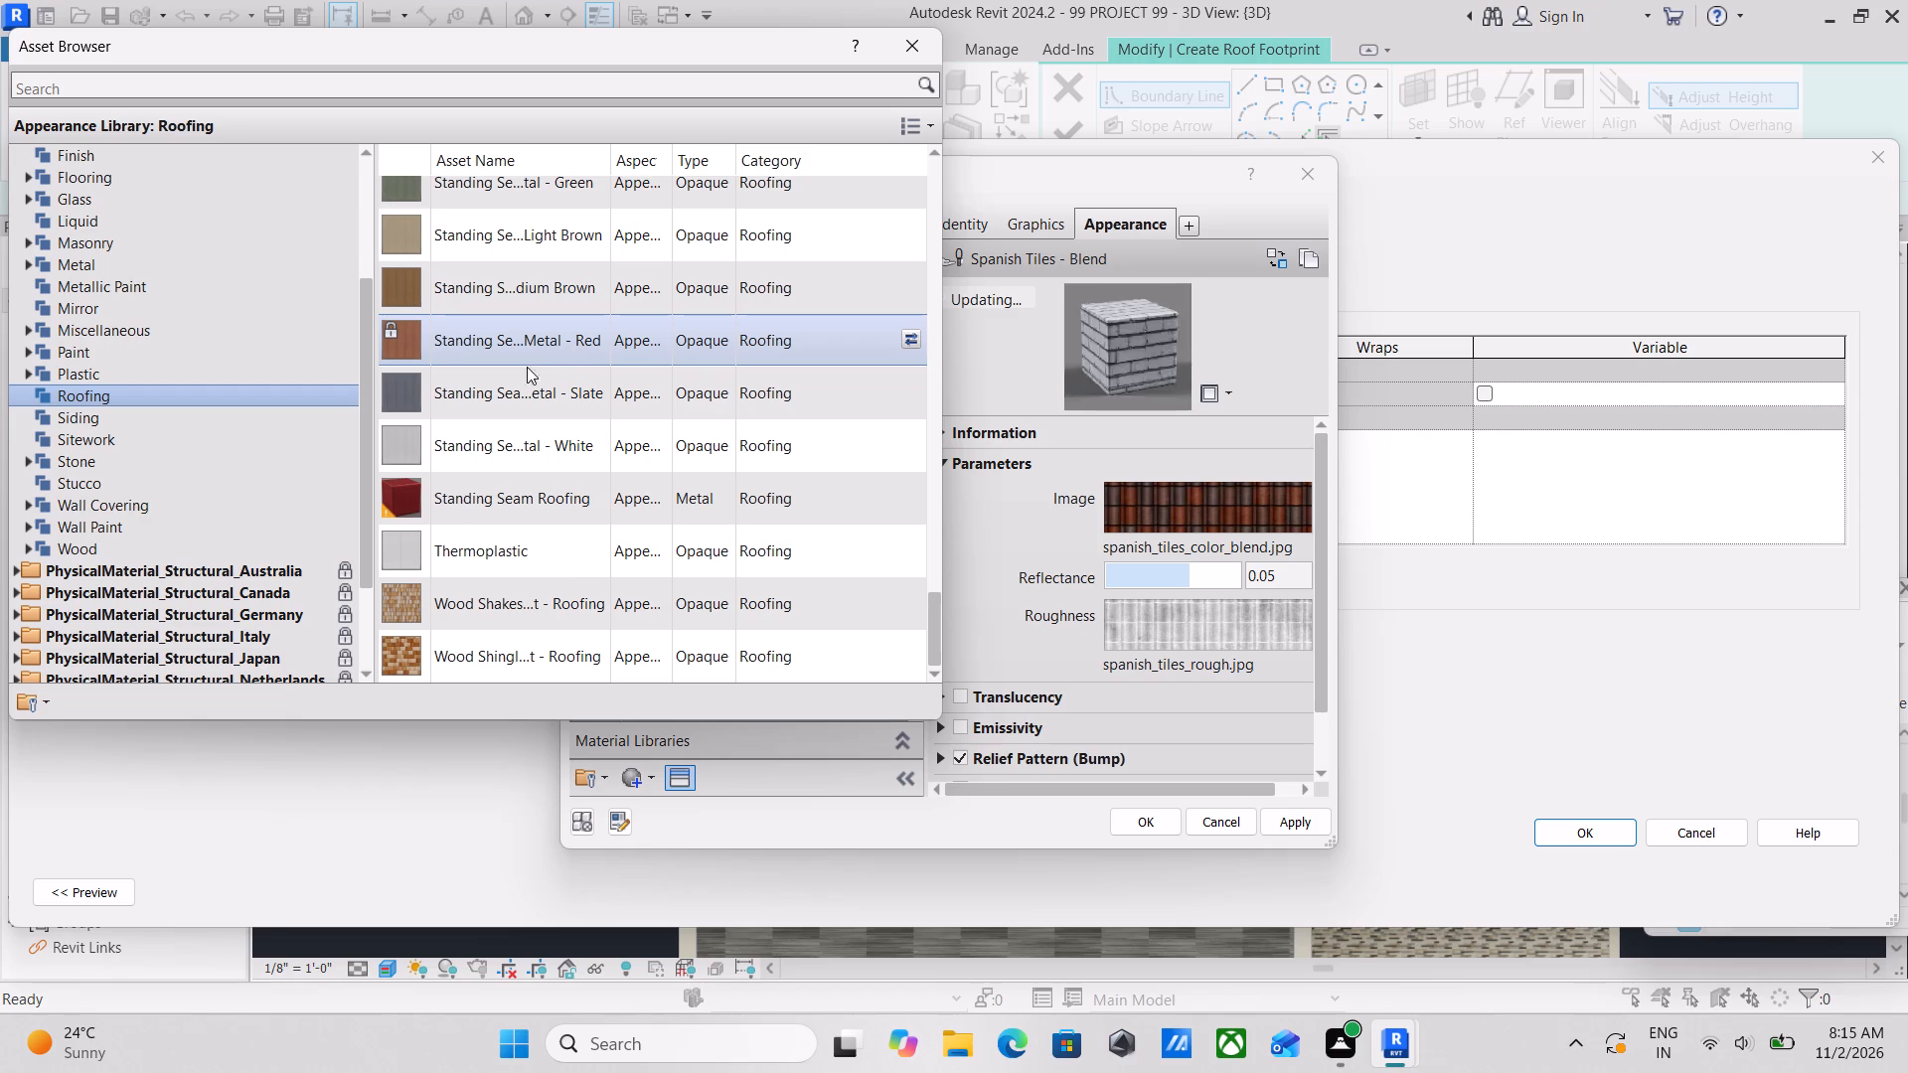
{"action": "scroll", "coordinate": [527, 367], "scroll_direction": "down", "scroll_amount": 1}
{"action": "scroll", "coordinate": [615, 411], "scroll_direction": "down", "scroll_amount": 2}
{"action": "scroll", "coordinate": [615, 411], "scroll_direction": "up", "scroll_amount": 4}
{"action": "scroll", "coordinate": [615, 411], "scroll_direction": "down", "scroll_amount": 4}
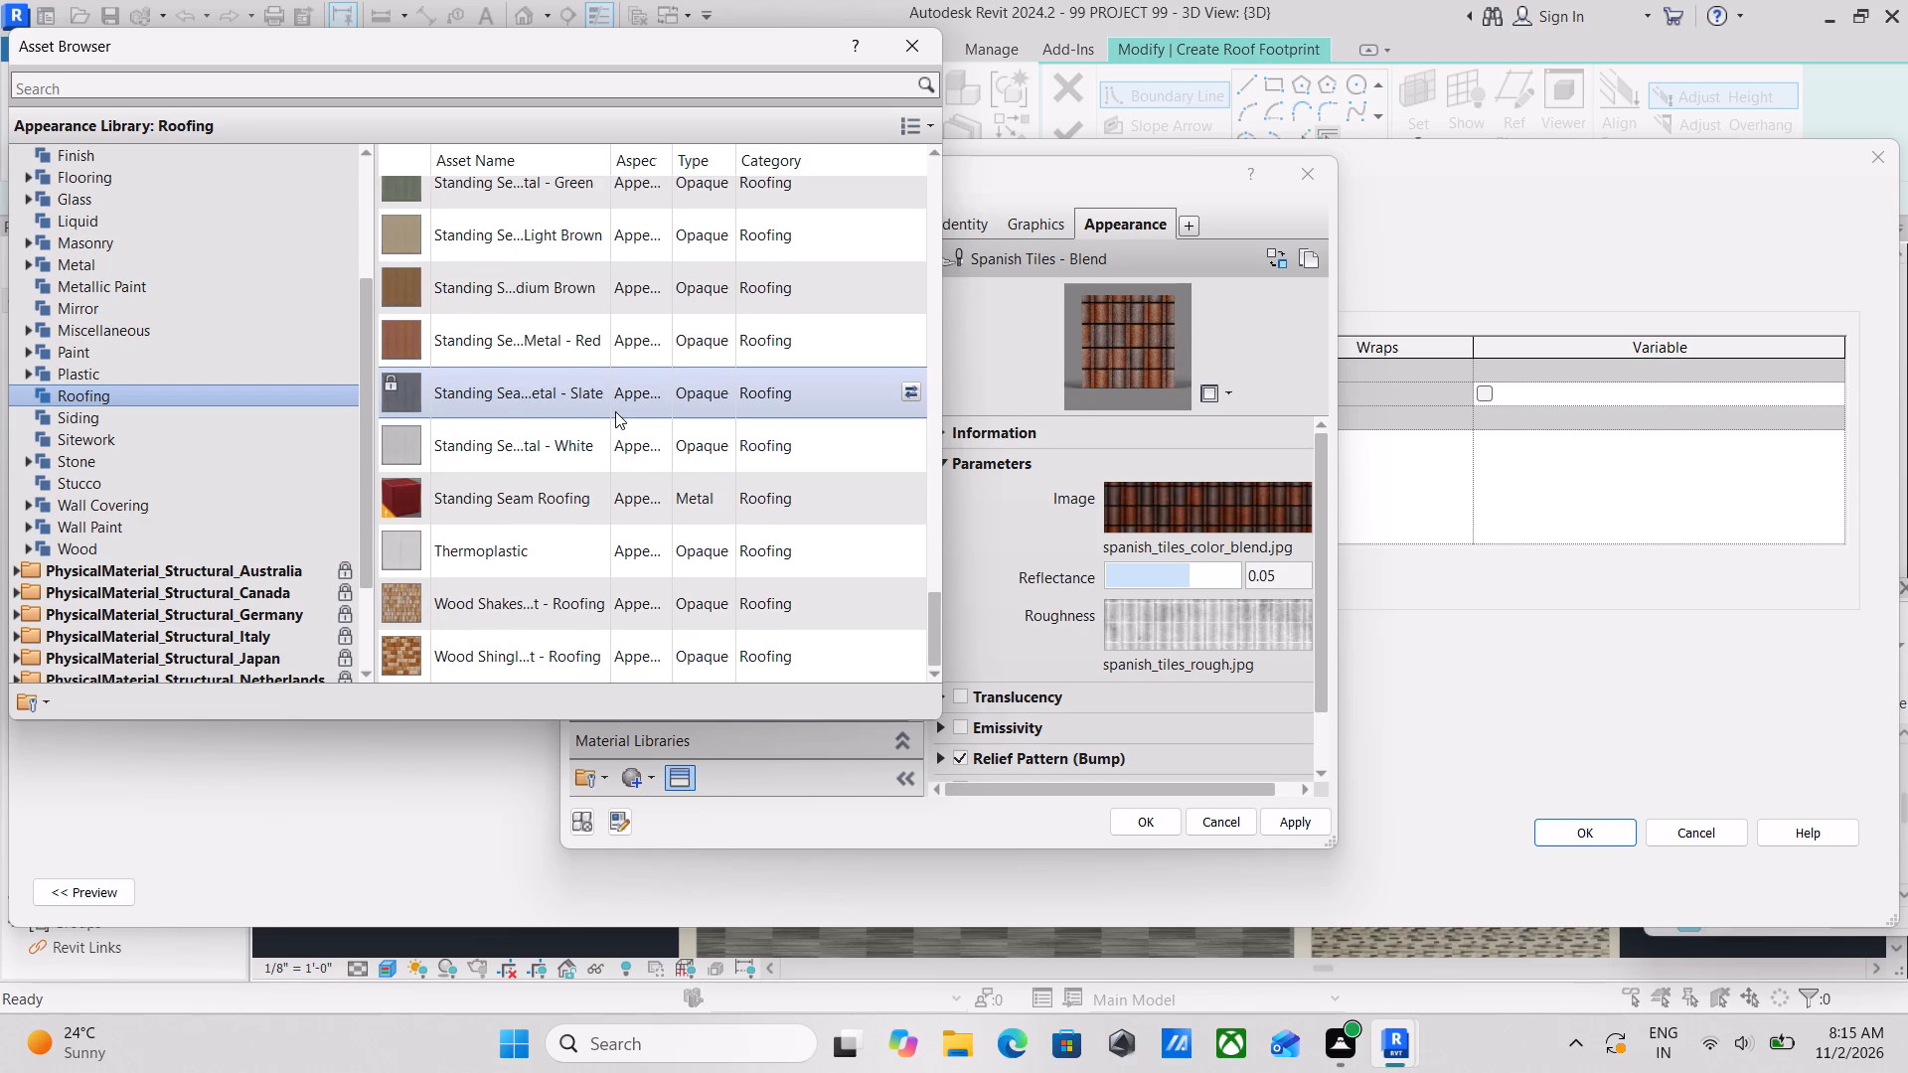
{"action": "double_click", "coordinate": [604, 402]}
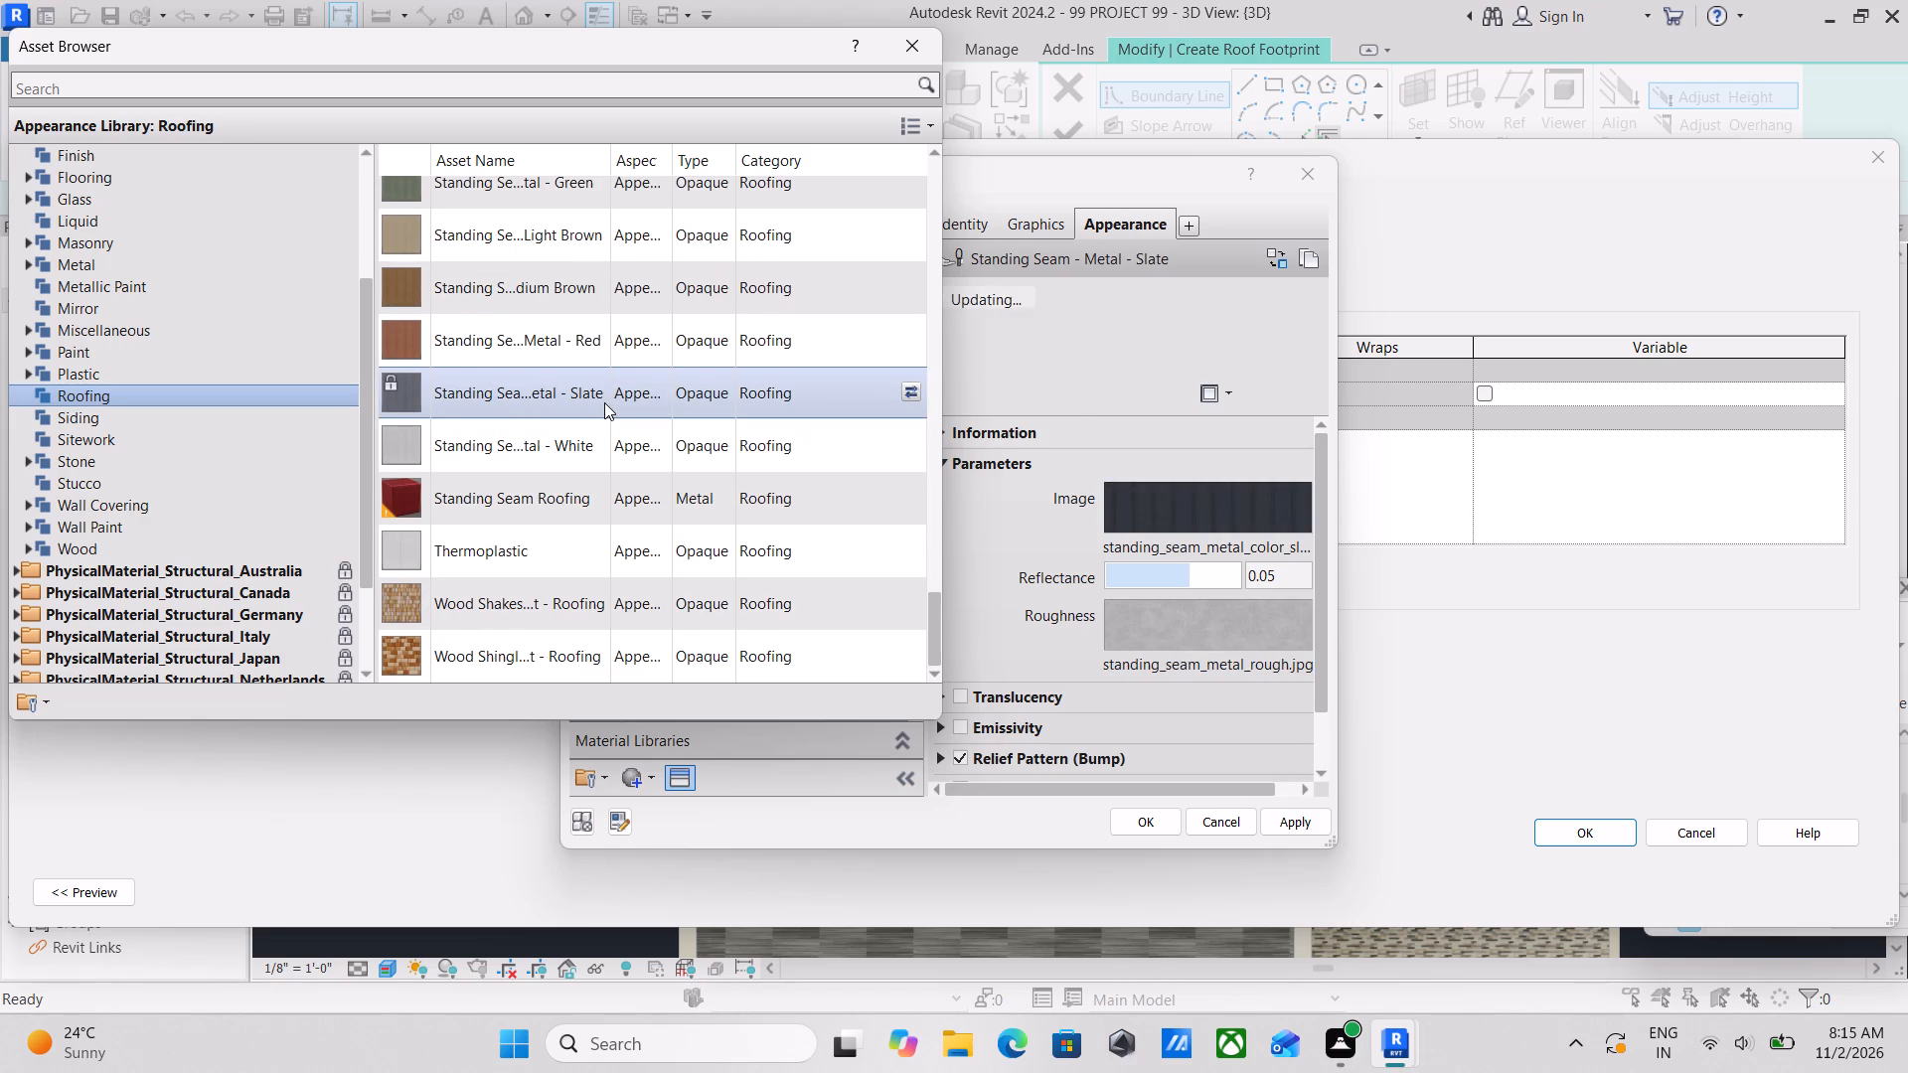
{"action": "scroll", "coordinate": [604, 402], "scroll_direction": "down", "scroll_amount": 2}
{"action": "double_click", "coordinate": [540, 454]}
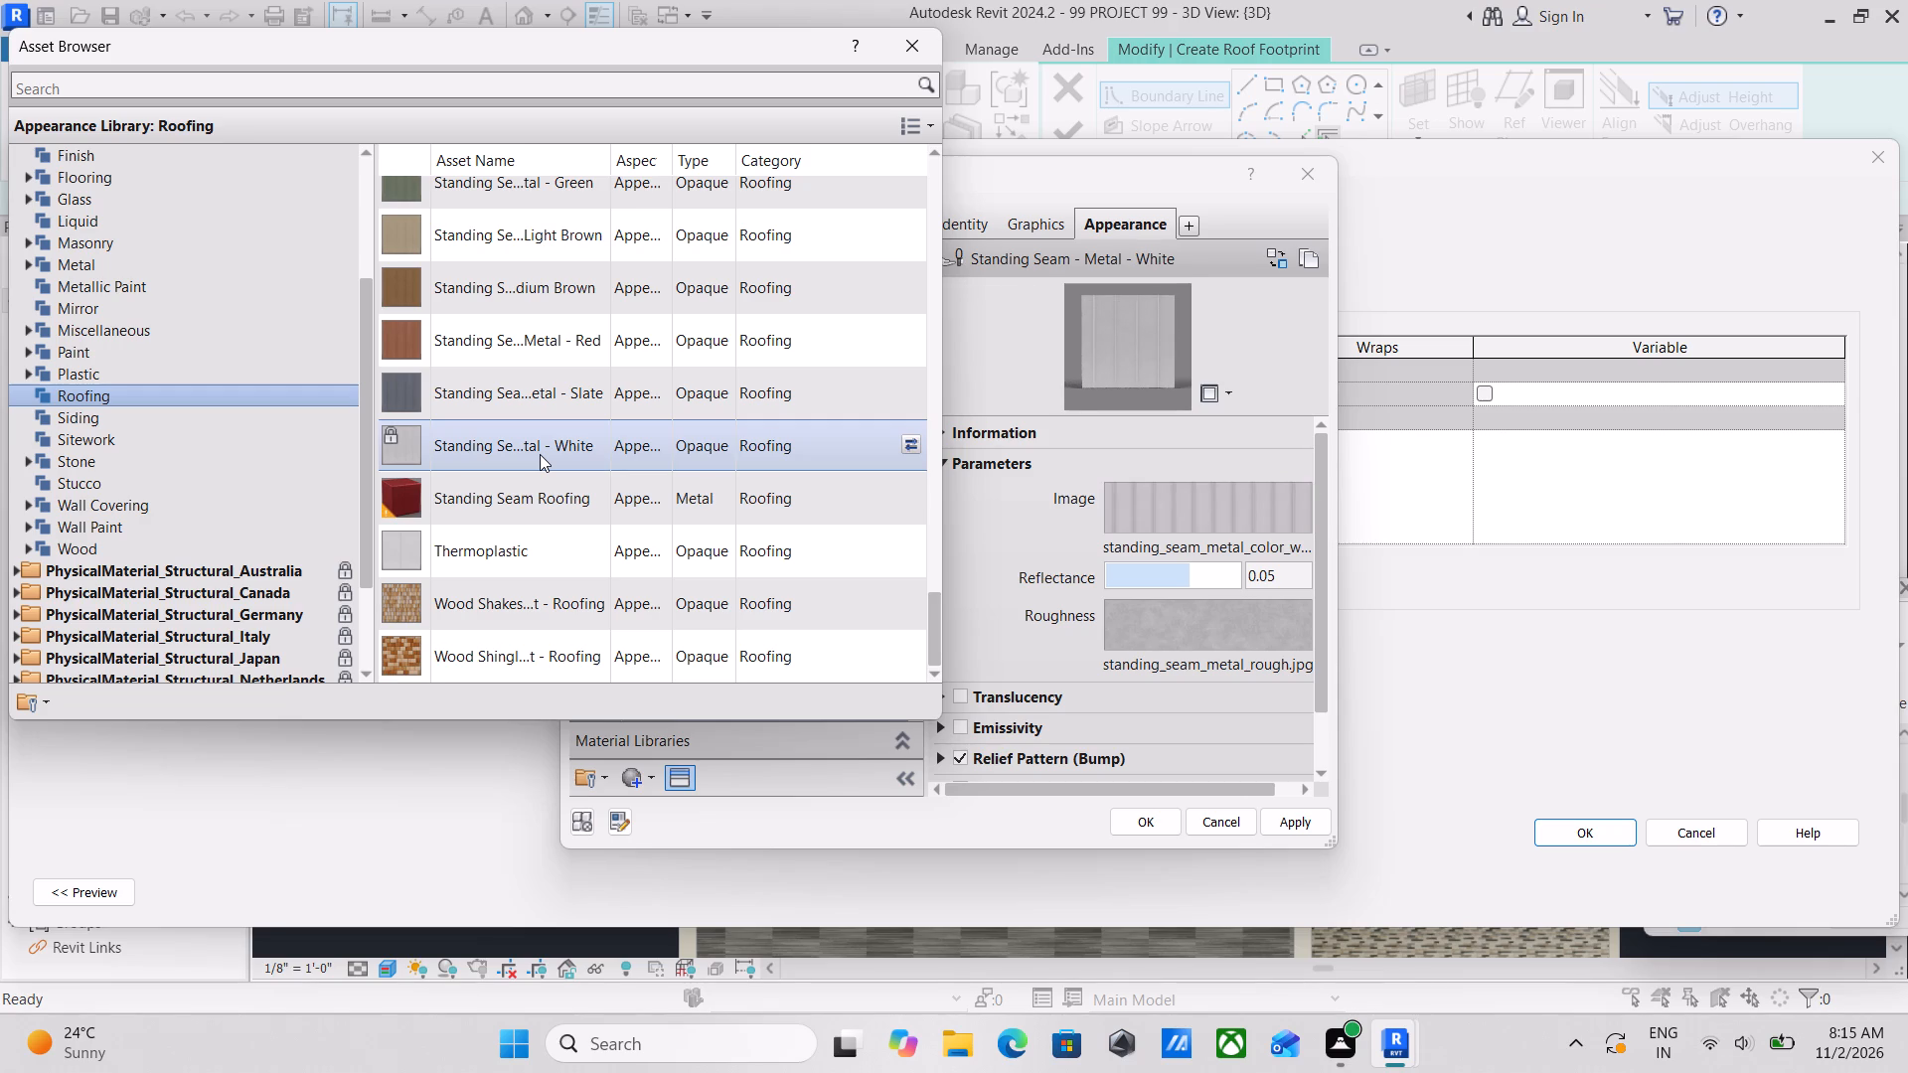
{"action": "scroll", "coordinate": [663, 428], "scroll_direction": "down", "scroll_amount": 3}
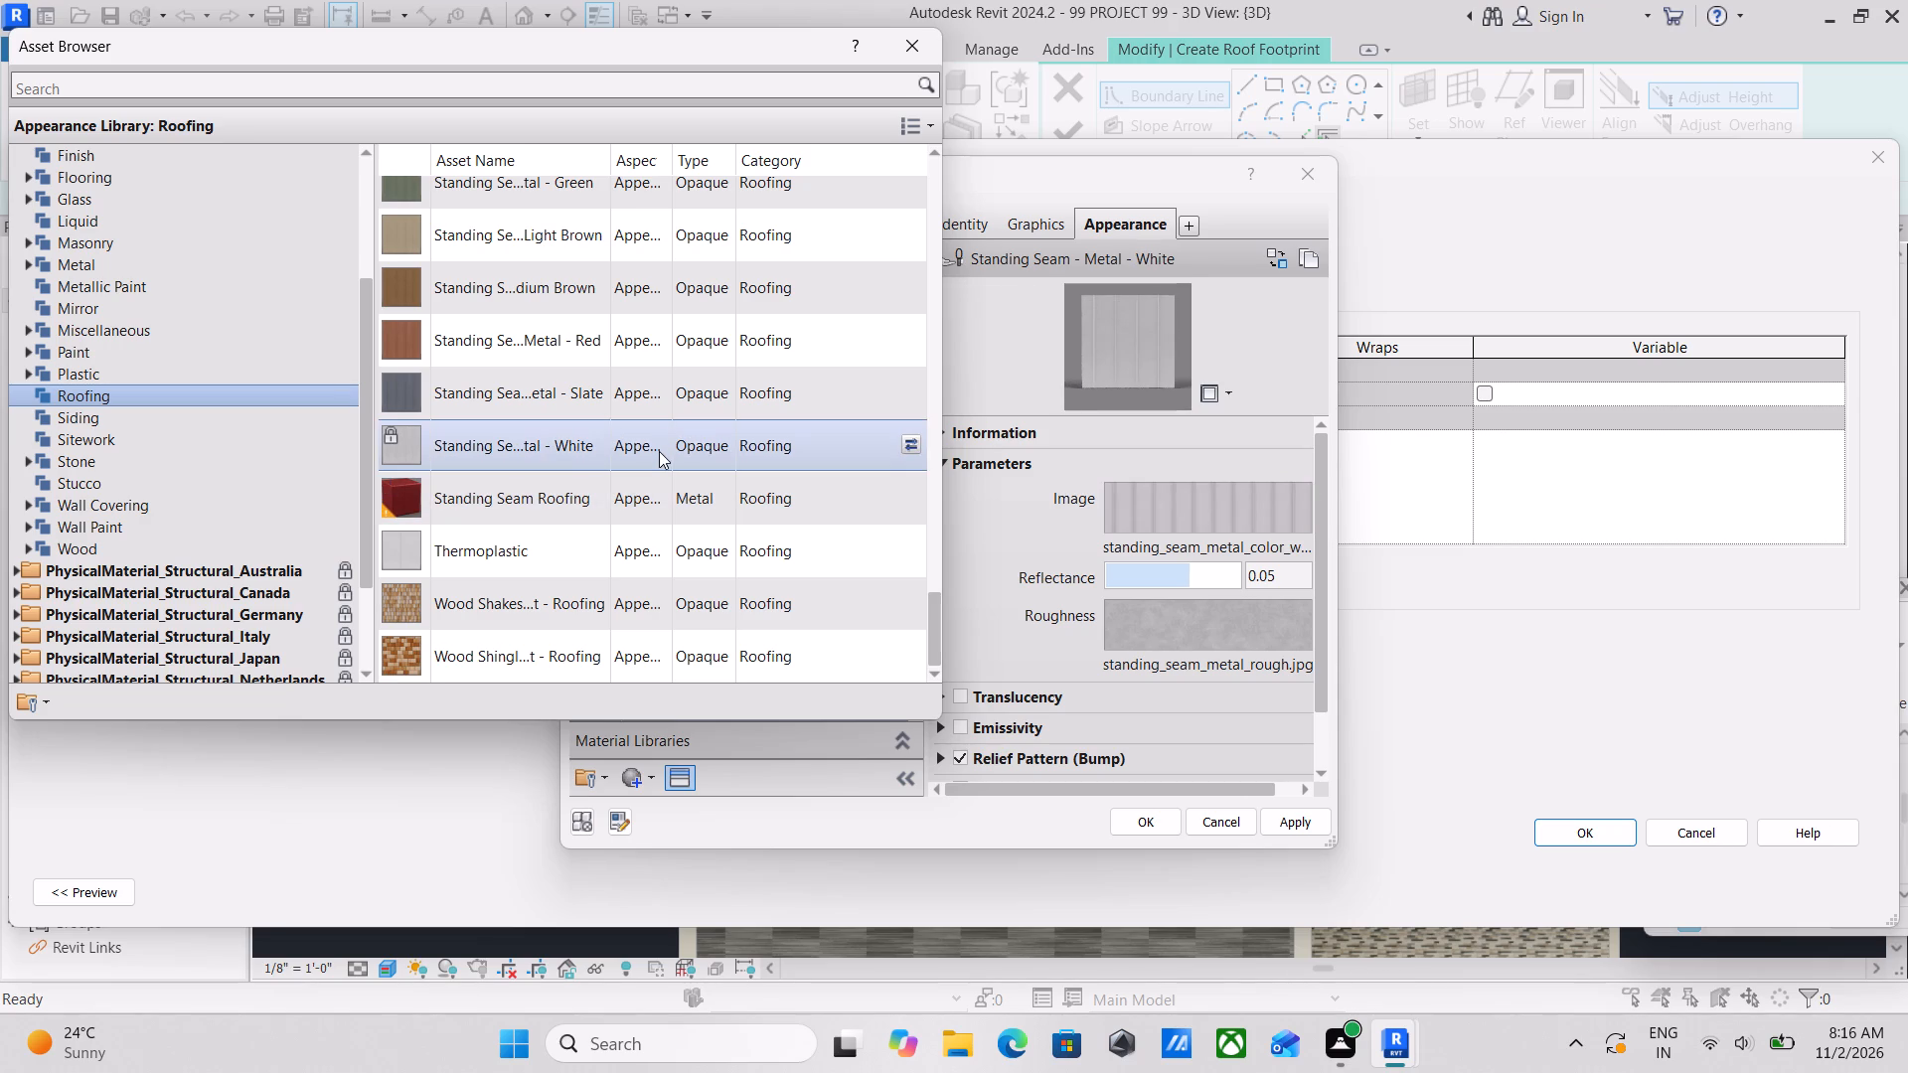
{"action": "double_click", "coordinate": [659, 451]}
Give ROOFING 1' the Wood Shingles - Cut - Roofing appearance and assign the material to the roof's Structure [1] layer.
{"action": "scroll", "coordinate": [629, 501], "scroll_direction": "down", "scroll_amount": 4}
{"action": "double_click", "coordinate": [678, 651]}
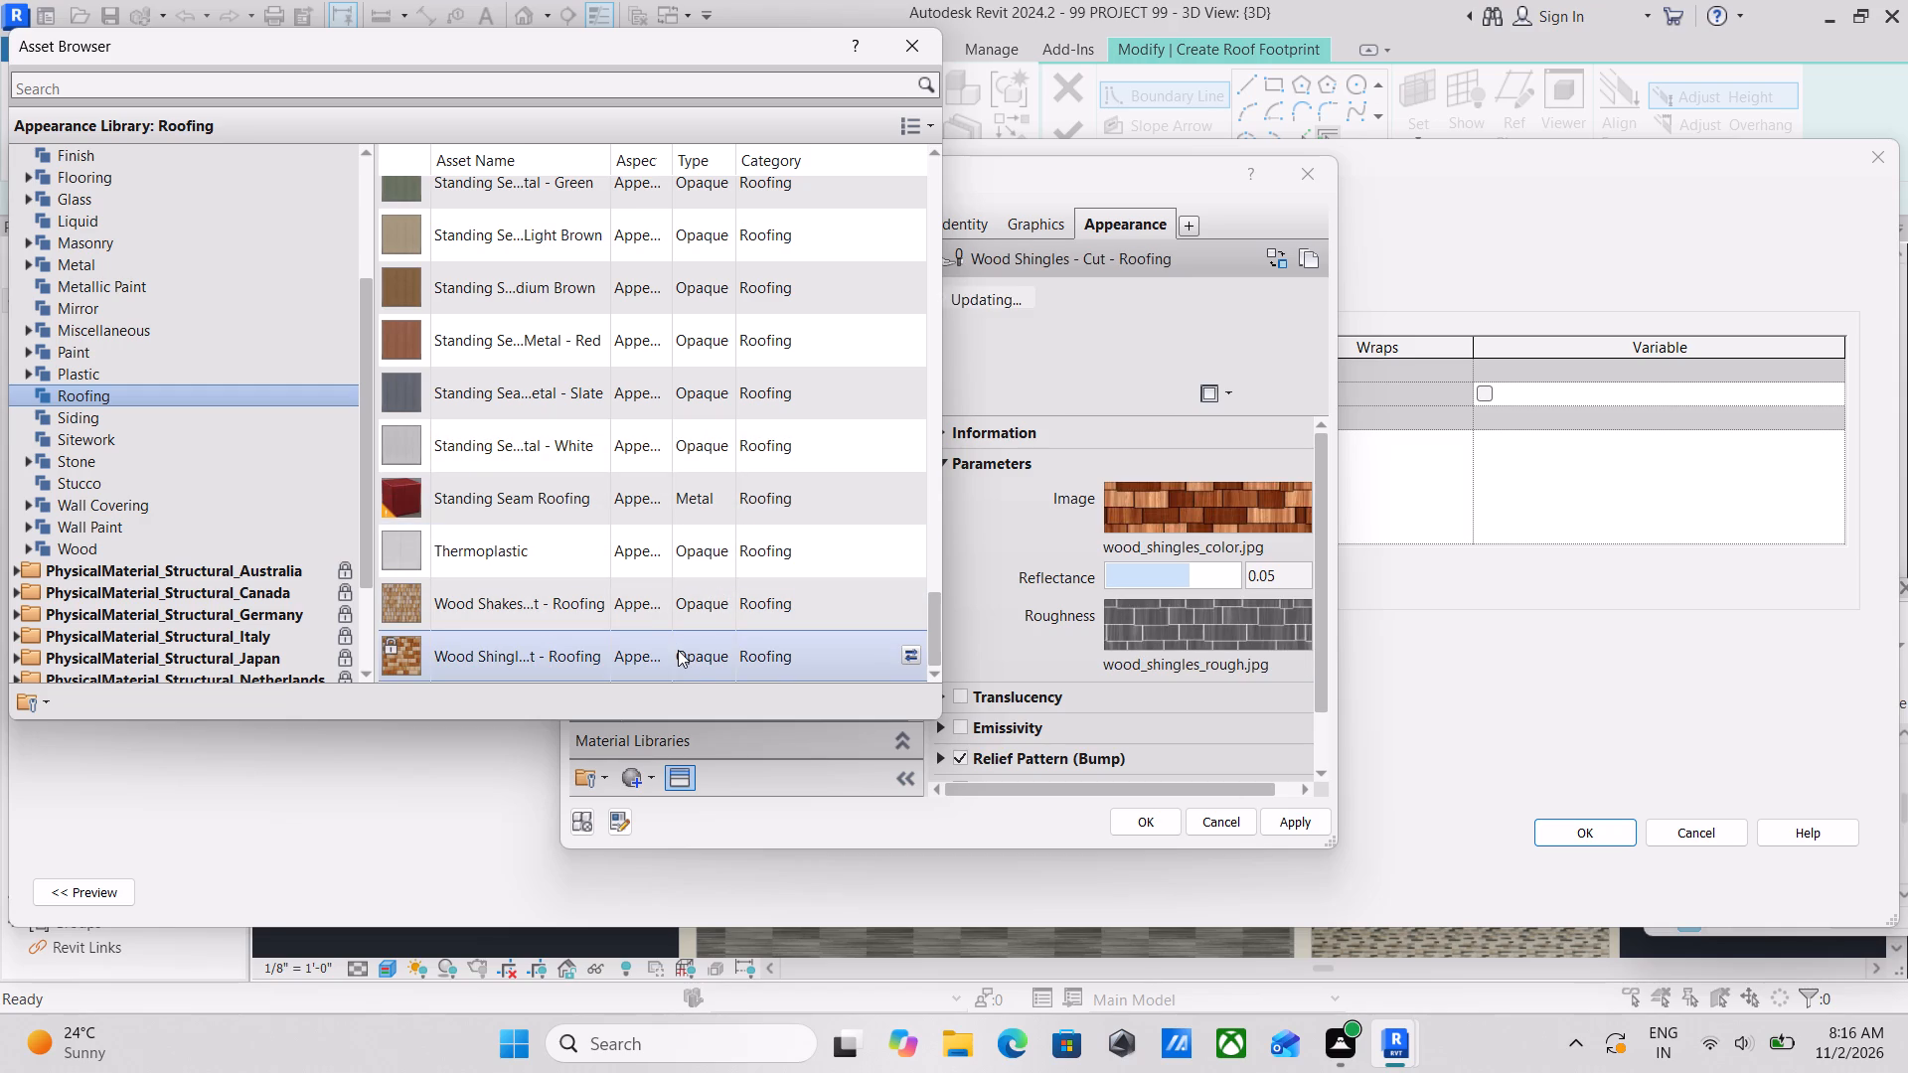
{"action": "double_click", "coordinate": [678, 650]}
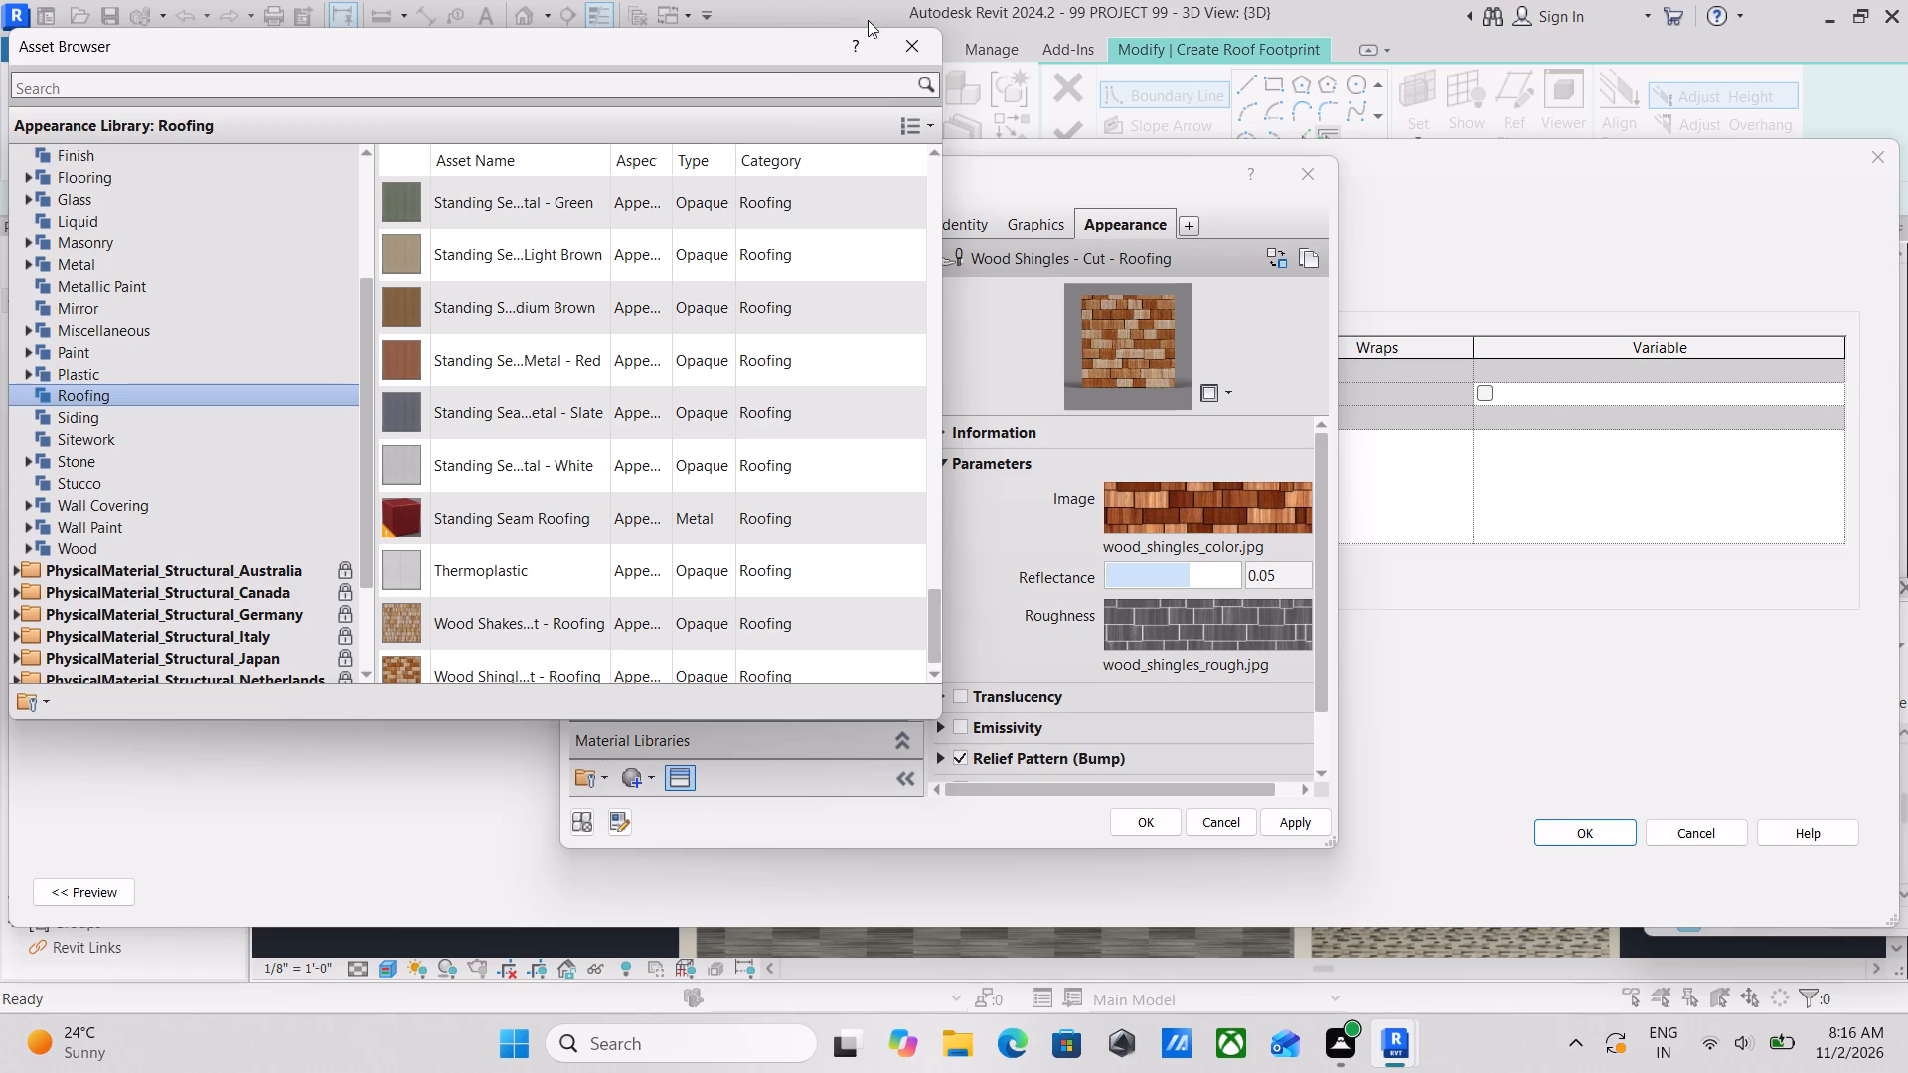
{"action": "left_click", "coordinate": [911, 41]}
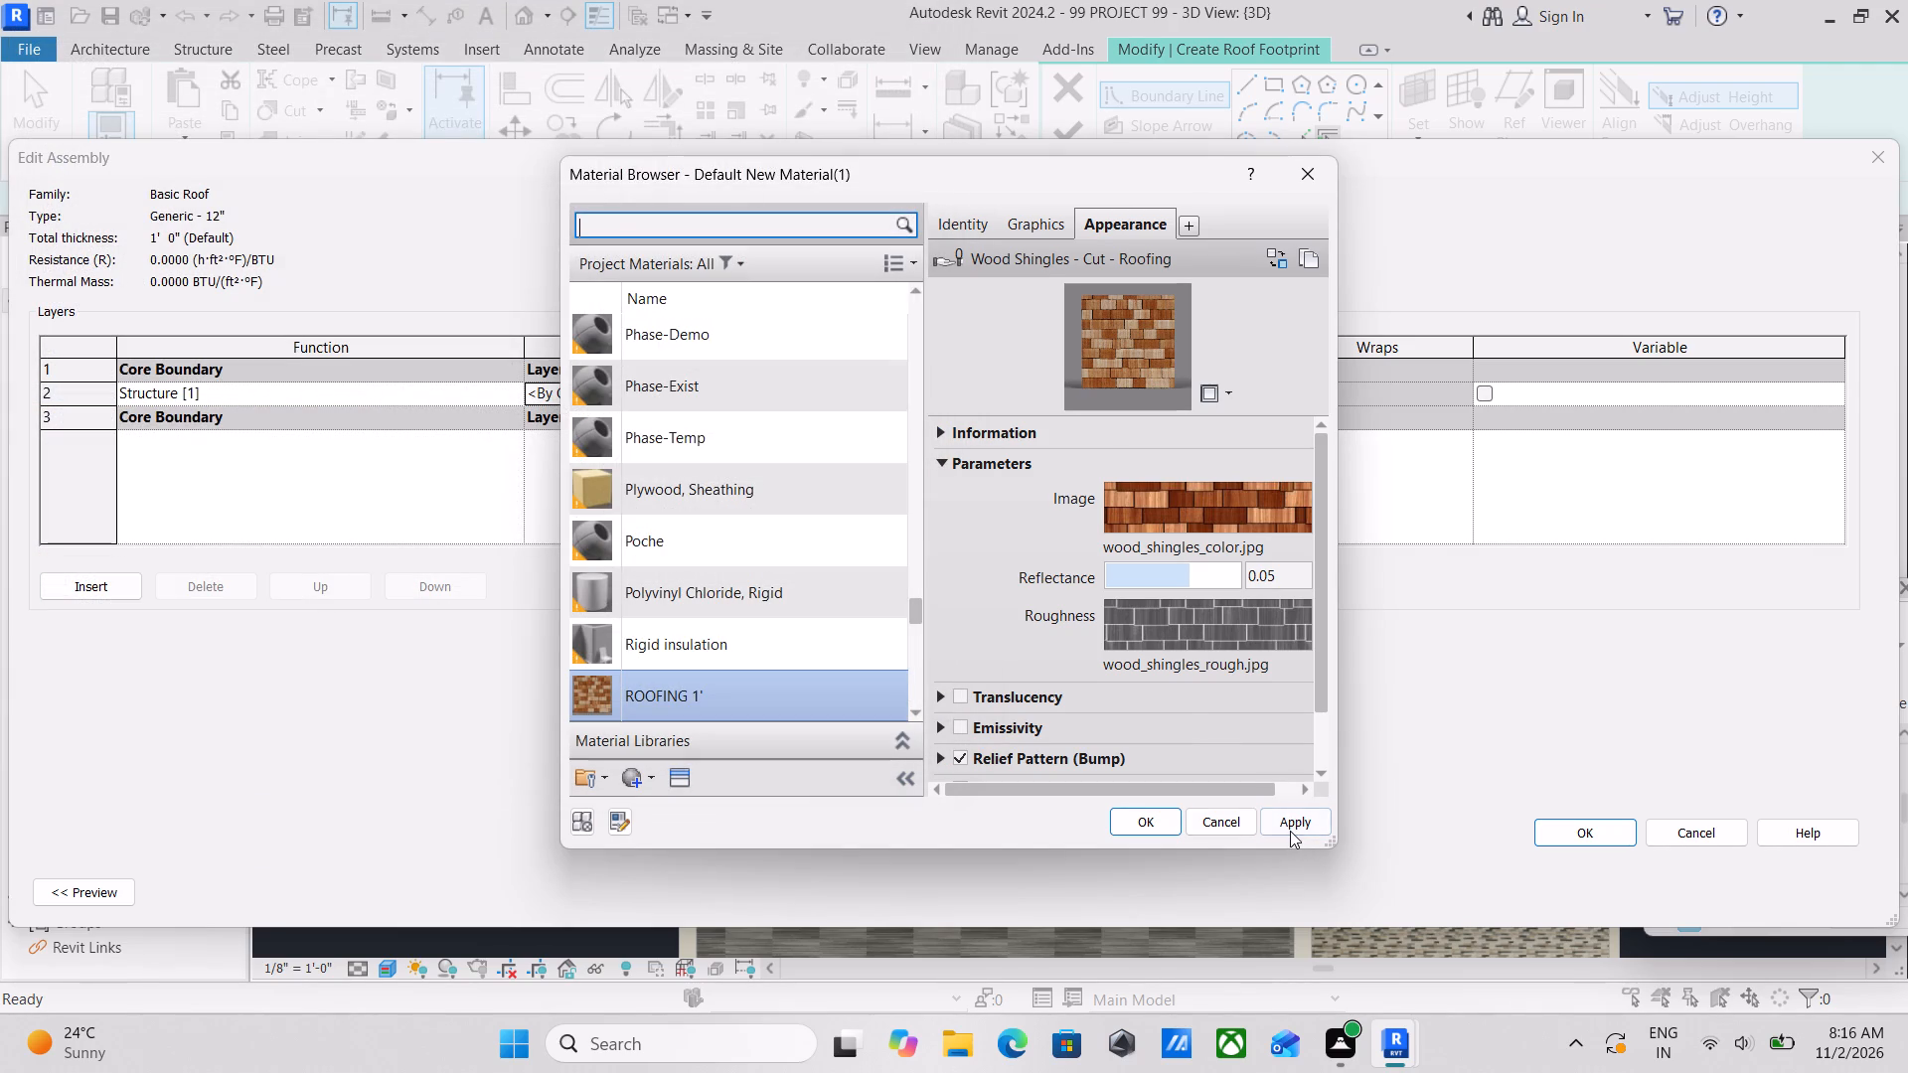
{"action": "left_click", "coordinate": [1290, 831]}
{"action": "left_click", "coordinate": [1144, 811]}
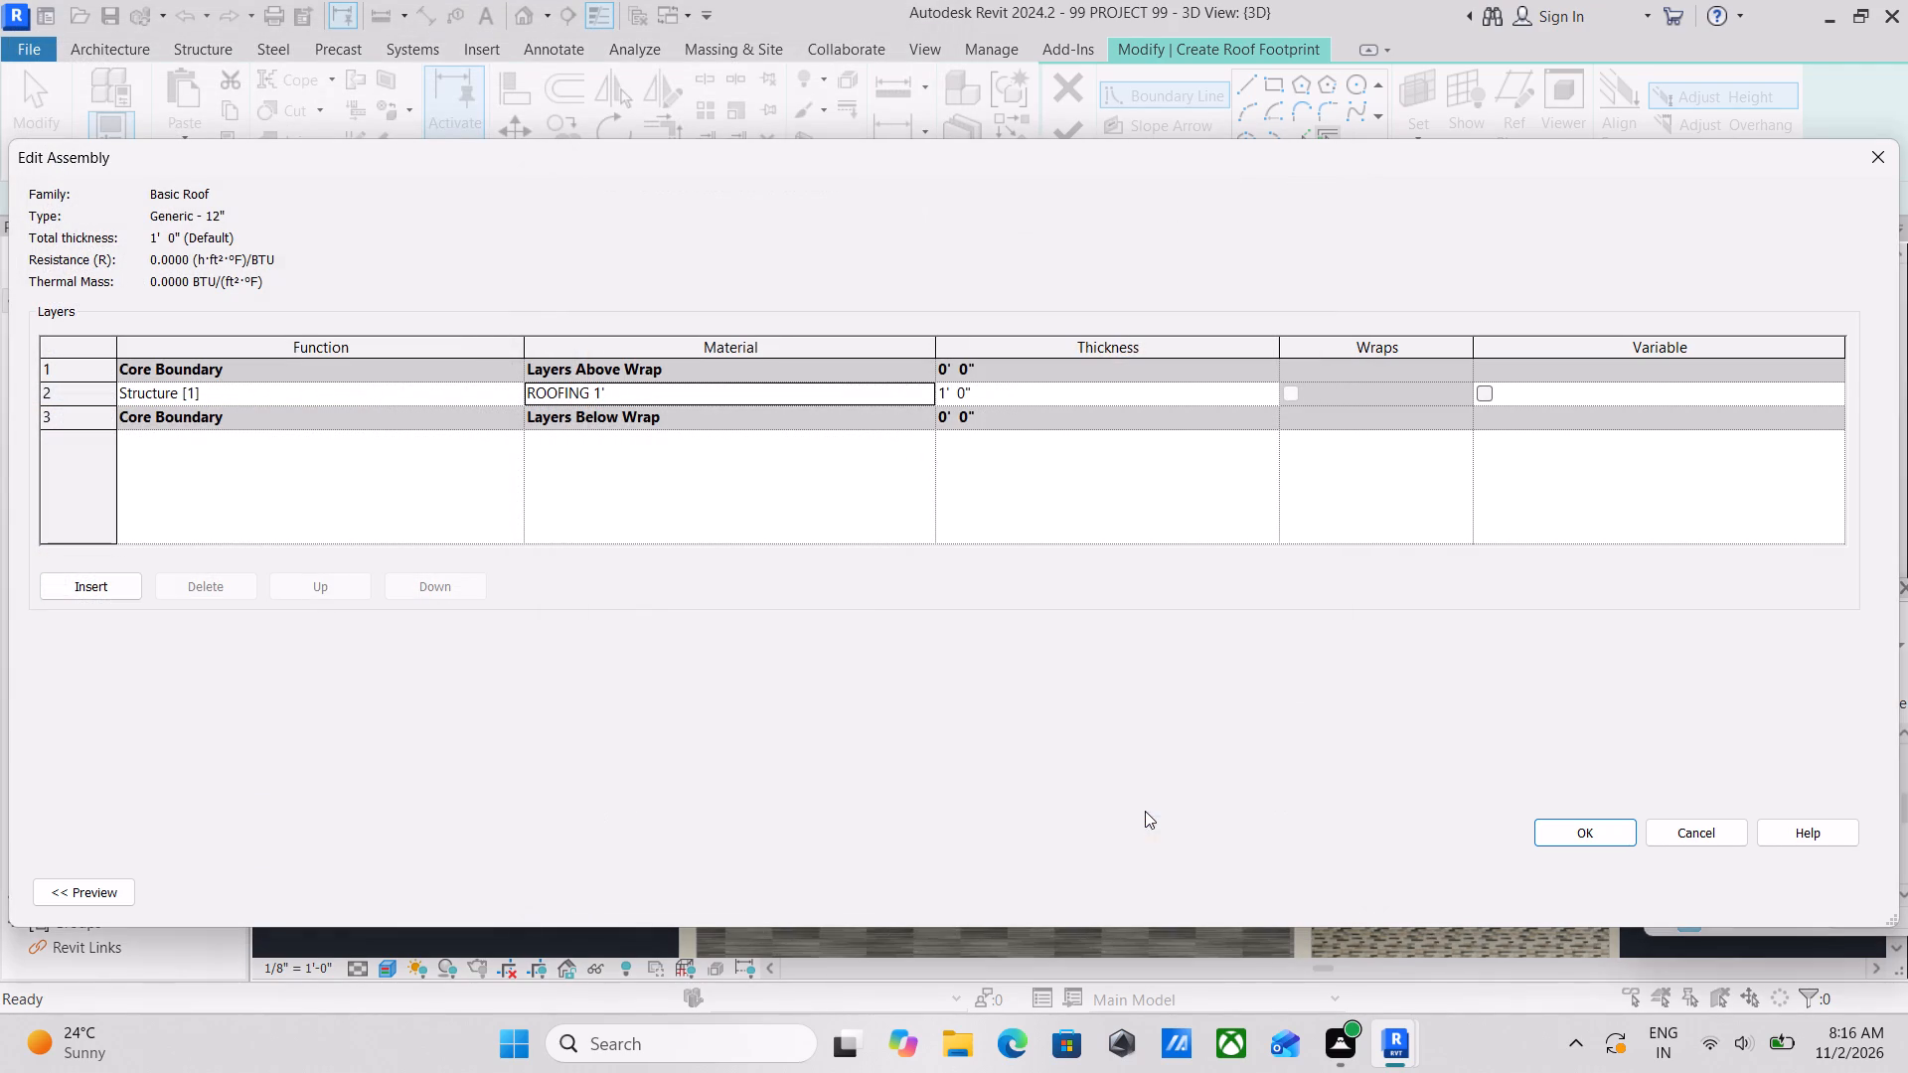
Set the Structure [1] layer thickness to 6" and apply the changes to the Generic - 12" roof type.
{"action": "left_click", "coordinate": [1000, 387]}
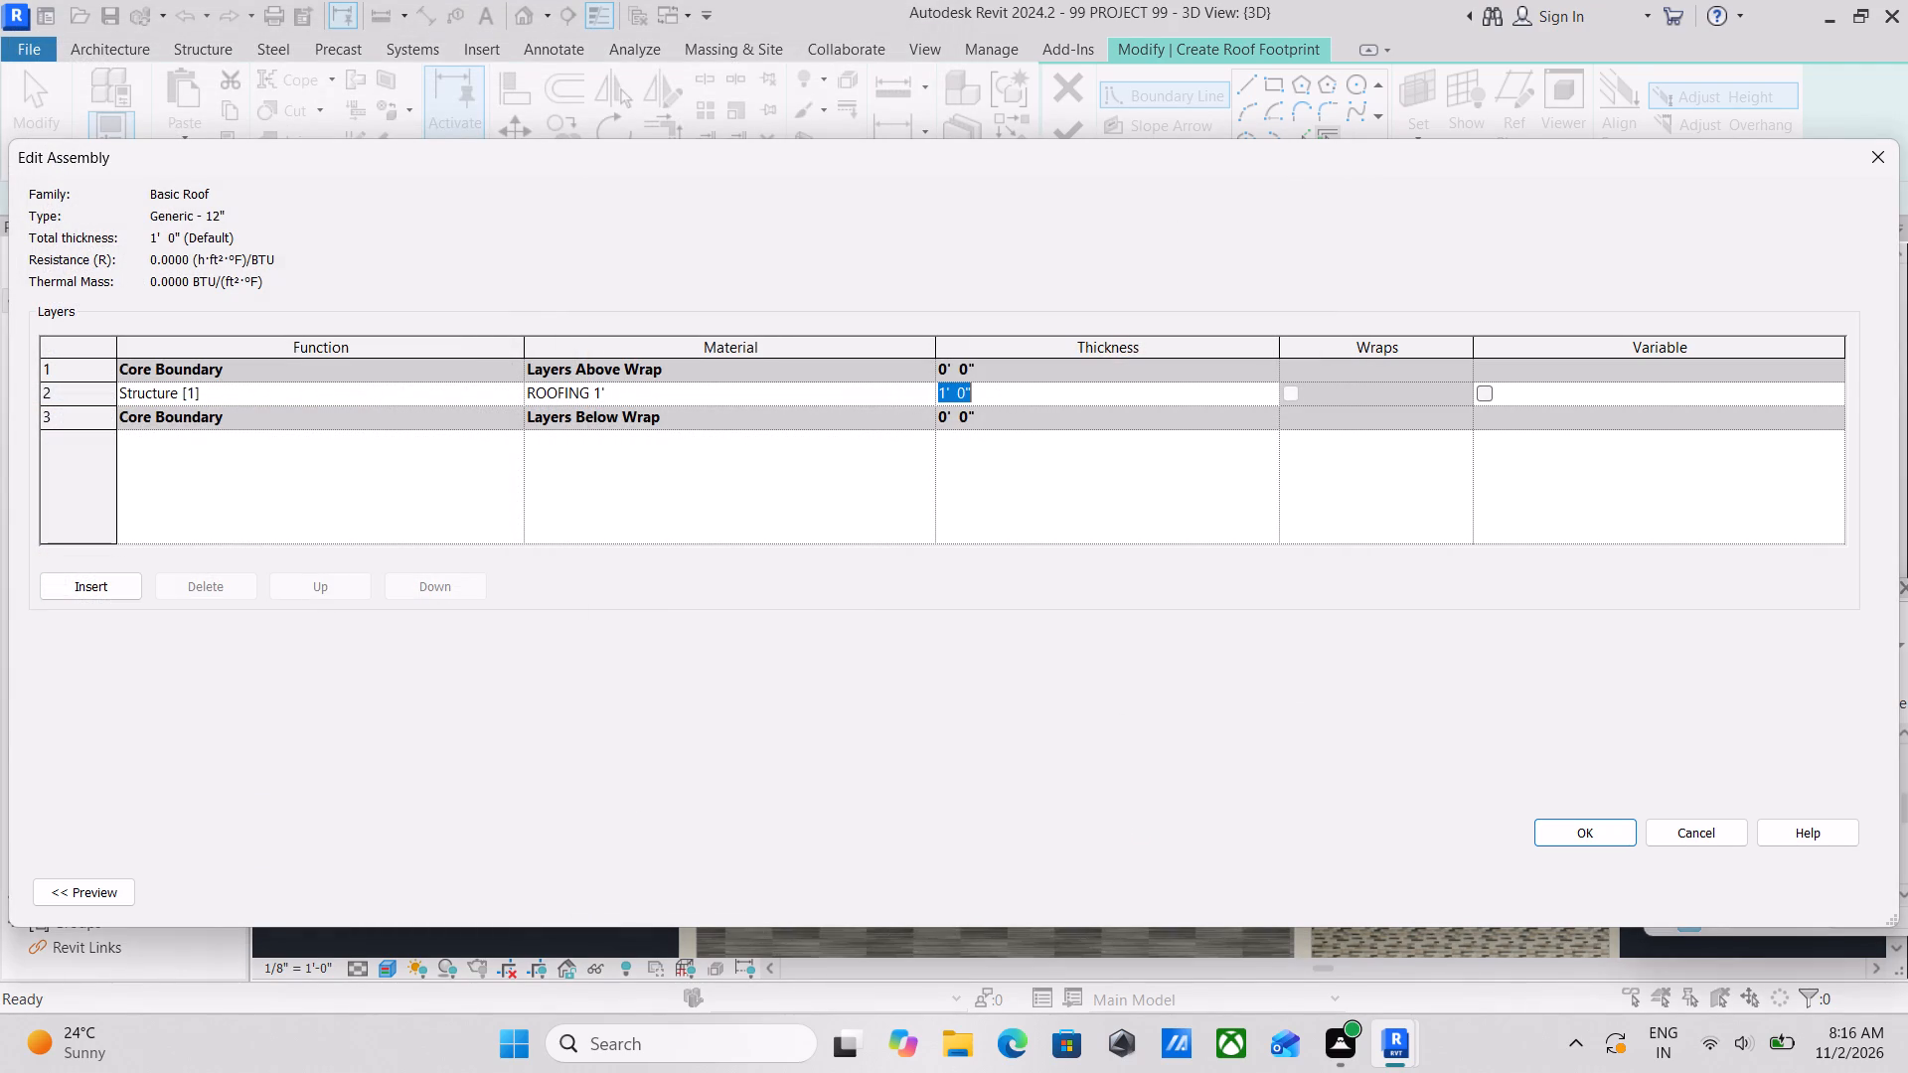
{"action": "key", "text": "6"}
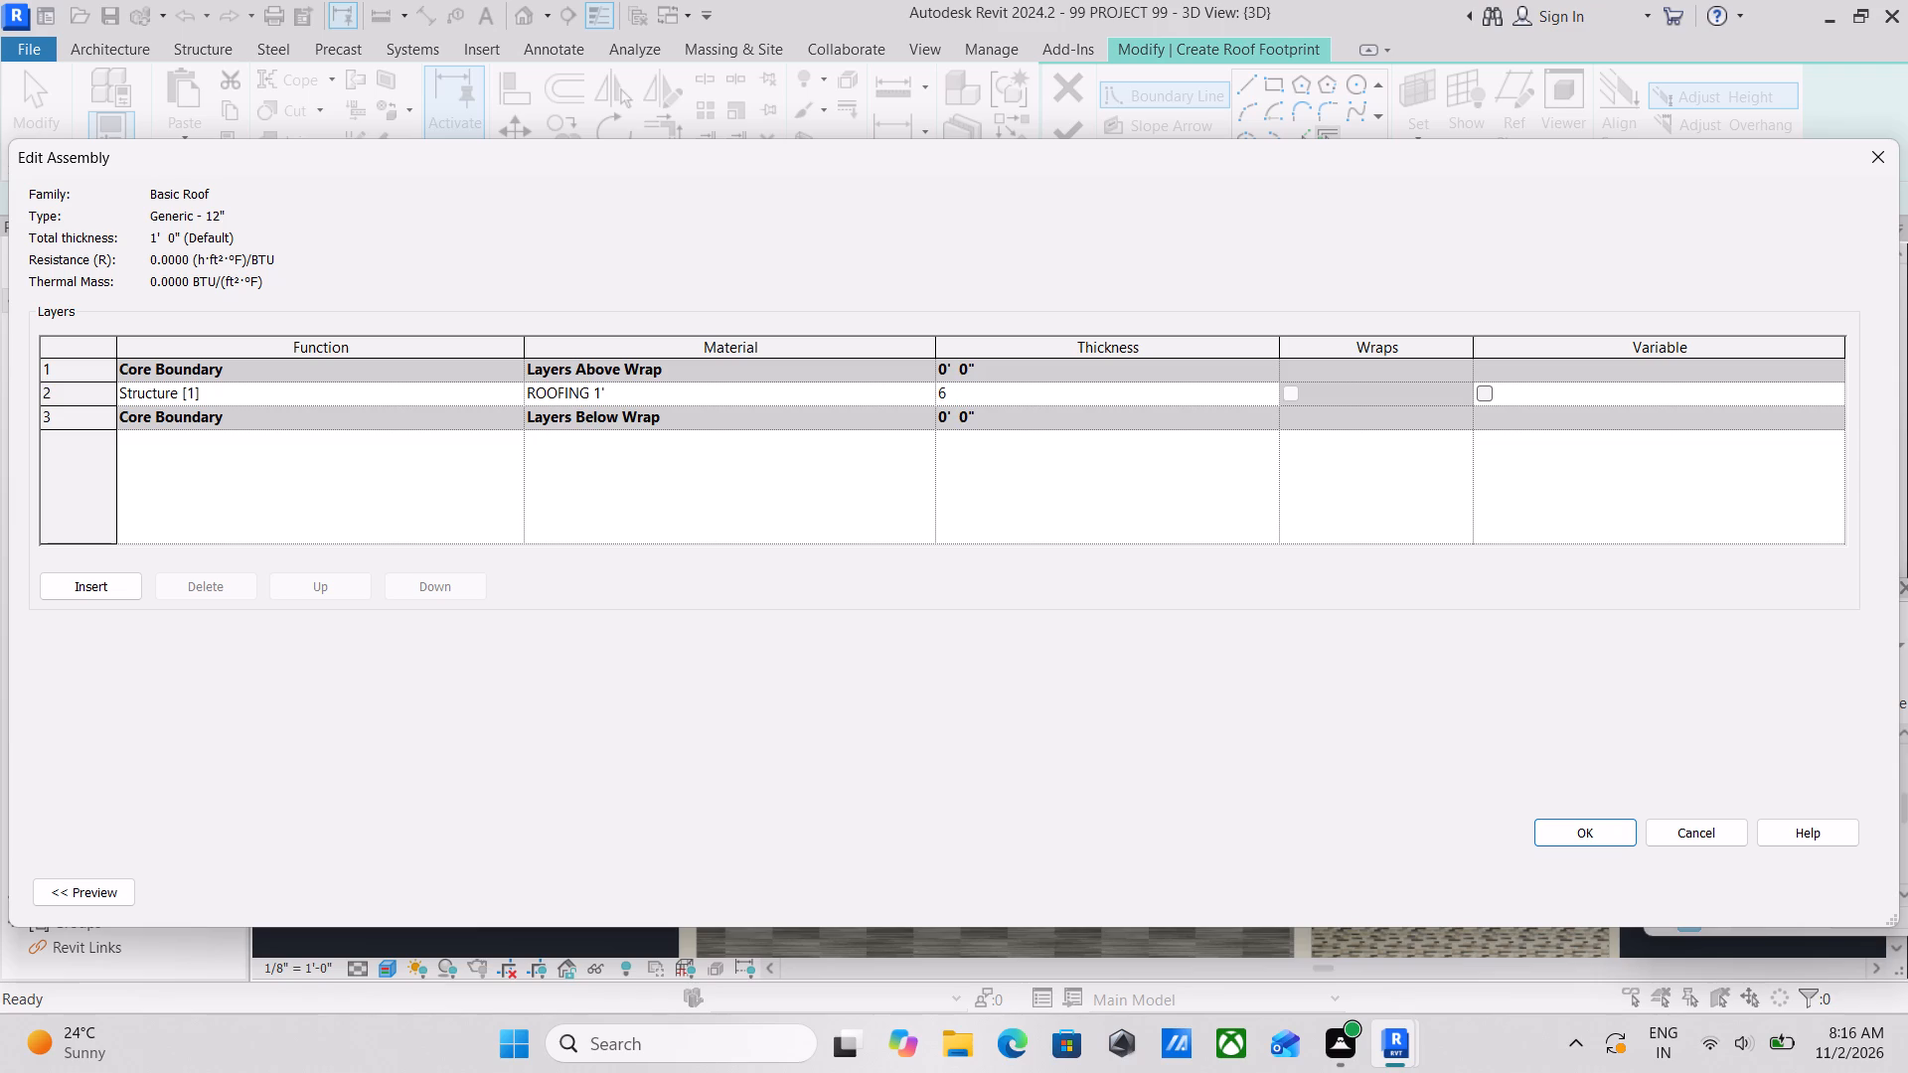
{"action": "key", "text": "shift+quotedbl"}
{"action": "left_click", "coordinate": [1592, 821]}
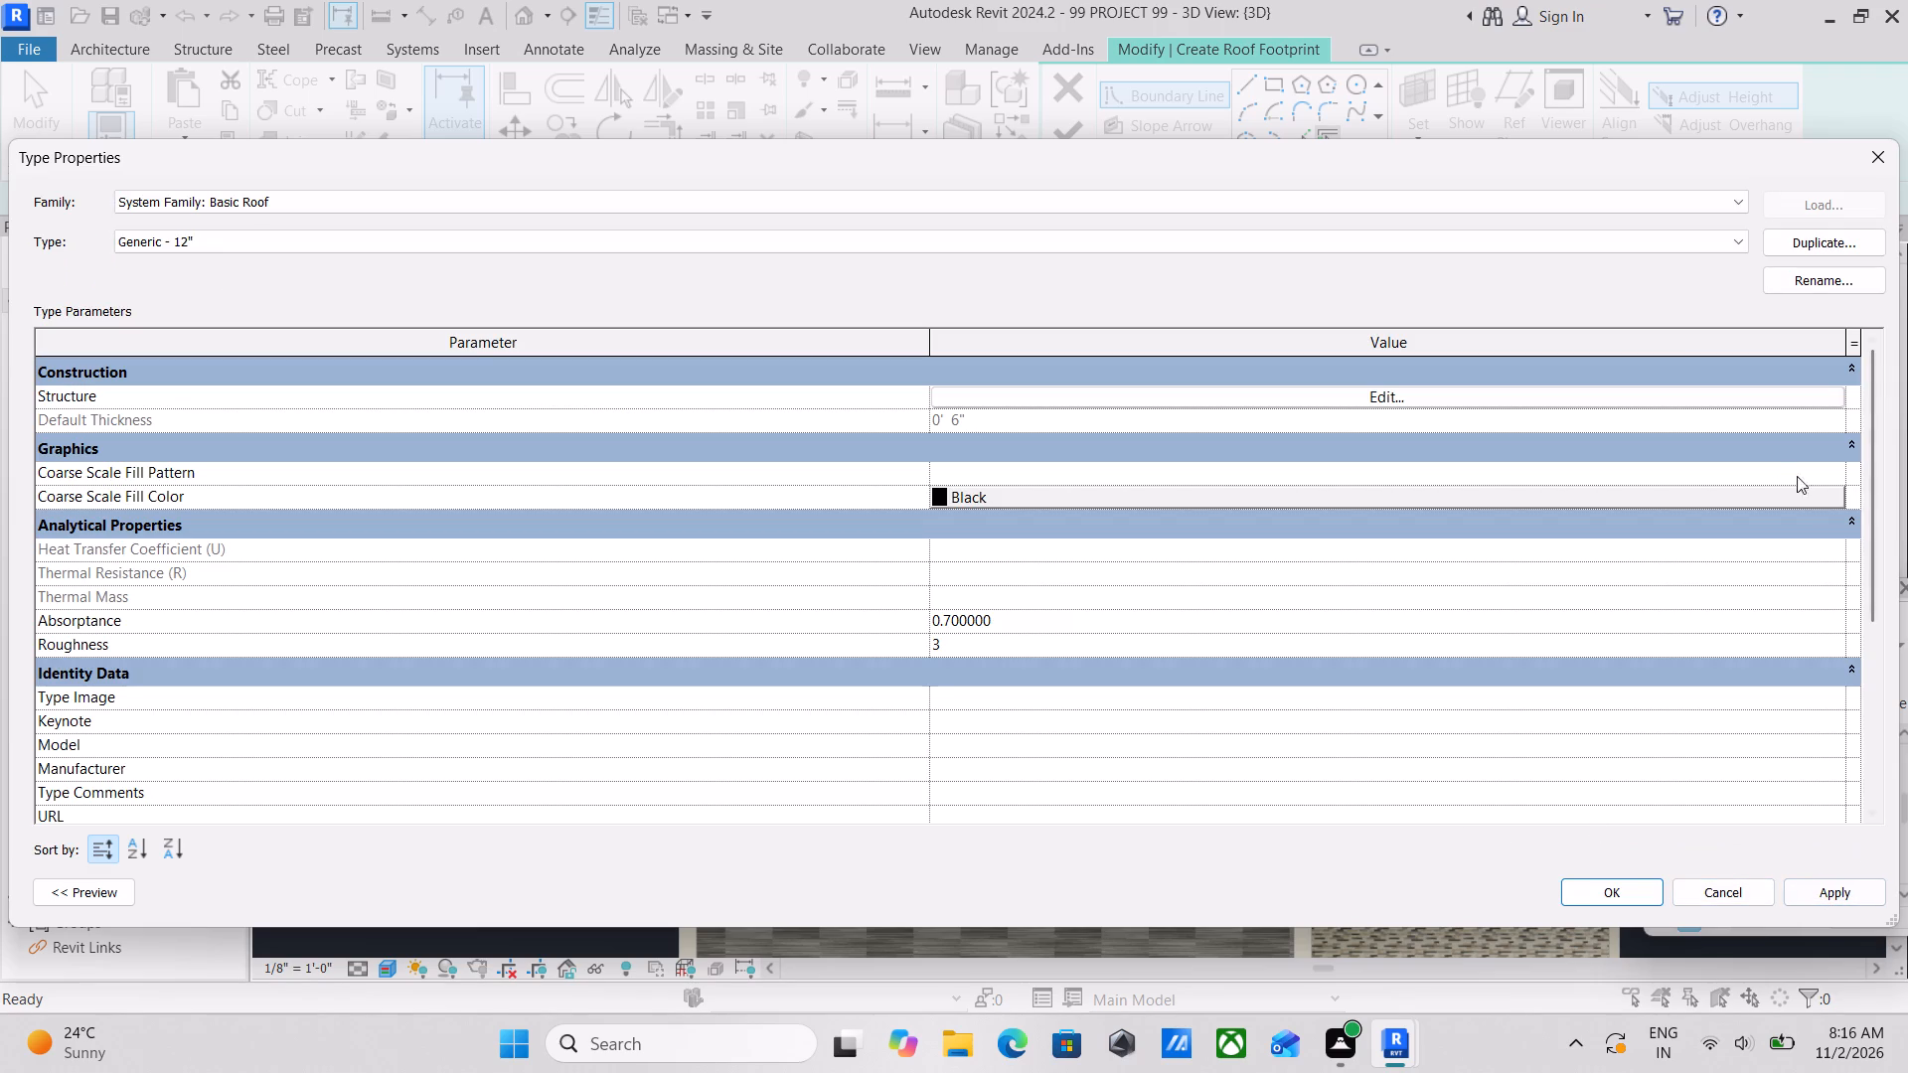
{"action": "left_click", "coordinate": [1838, 893]}
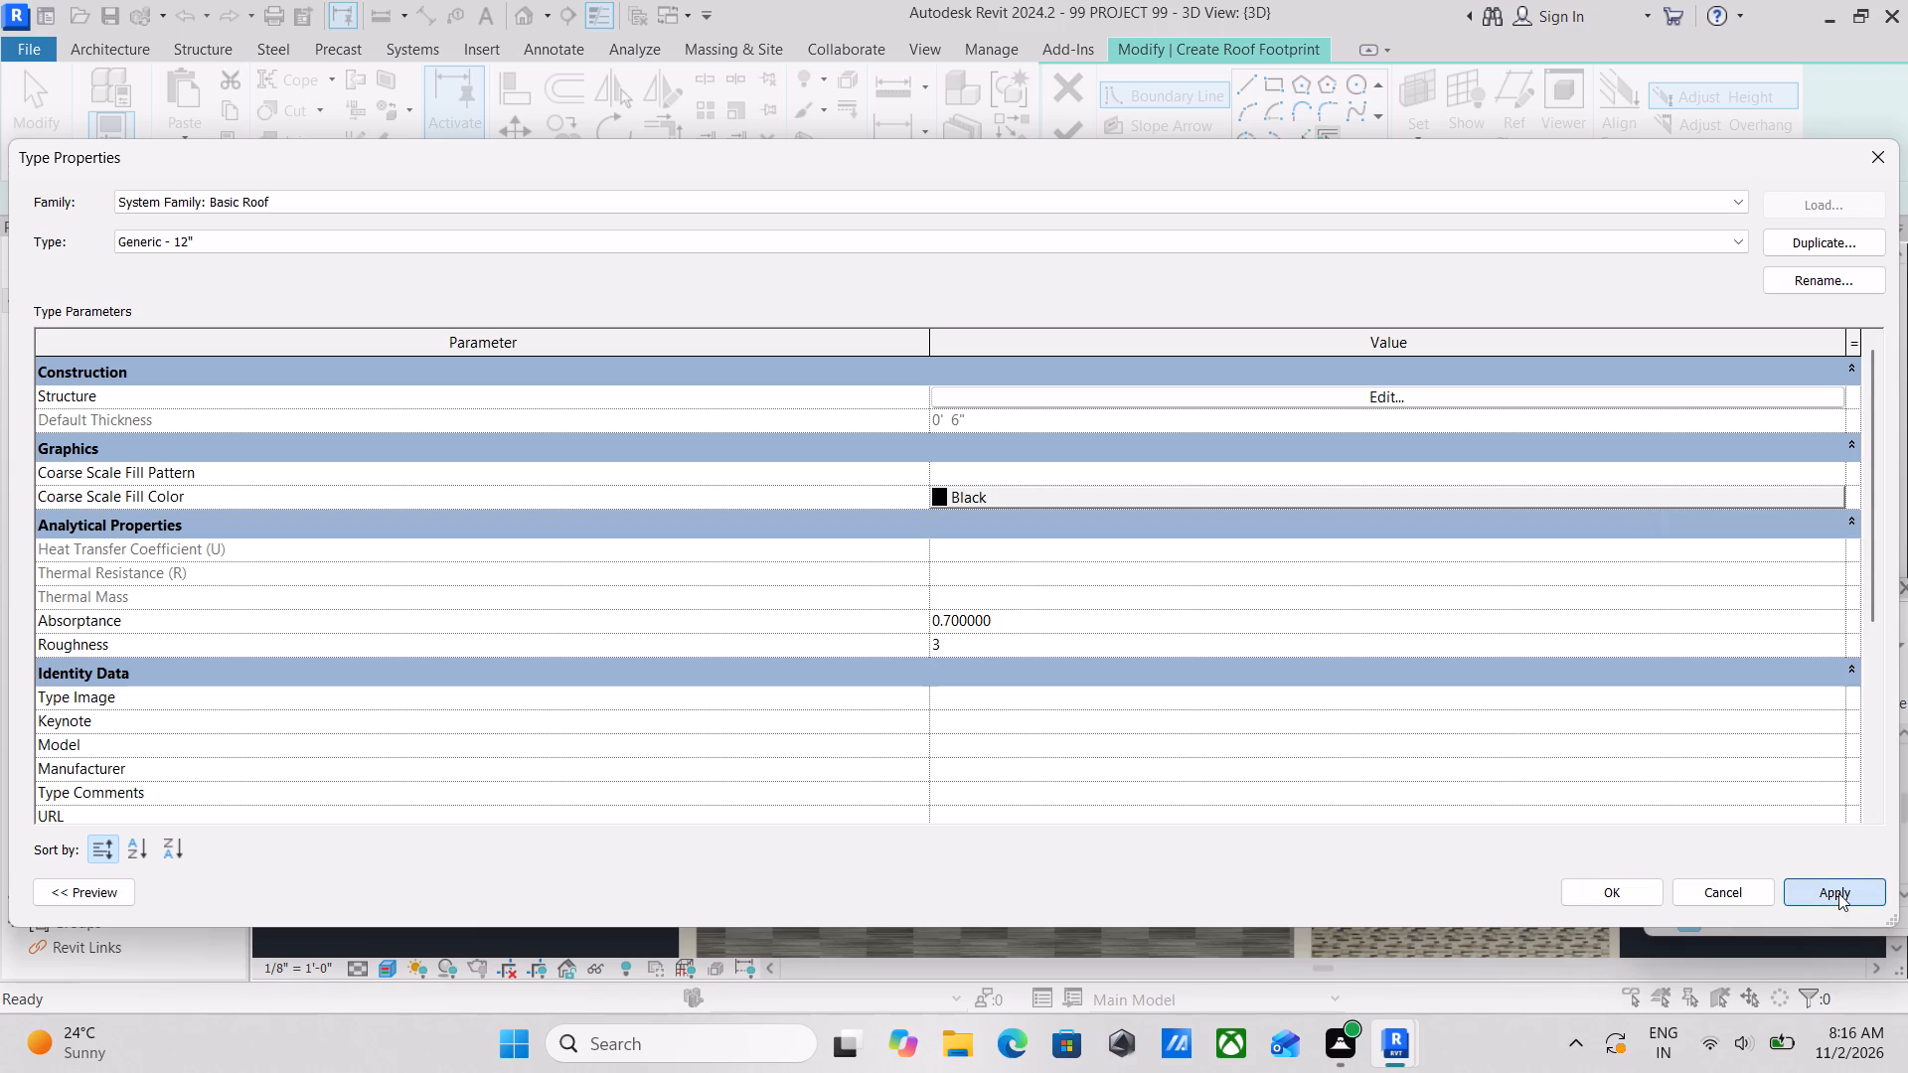
{"action": "left_click", "coordinate": [1628, 887]}
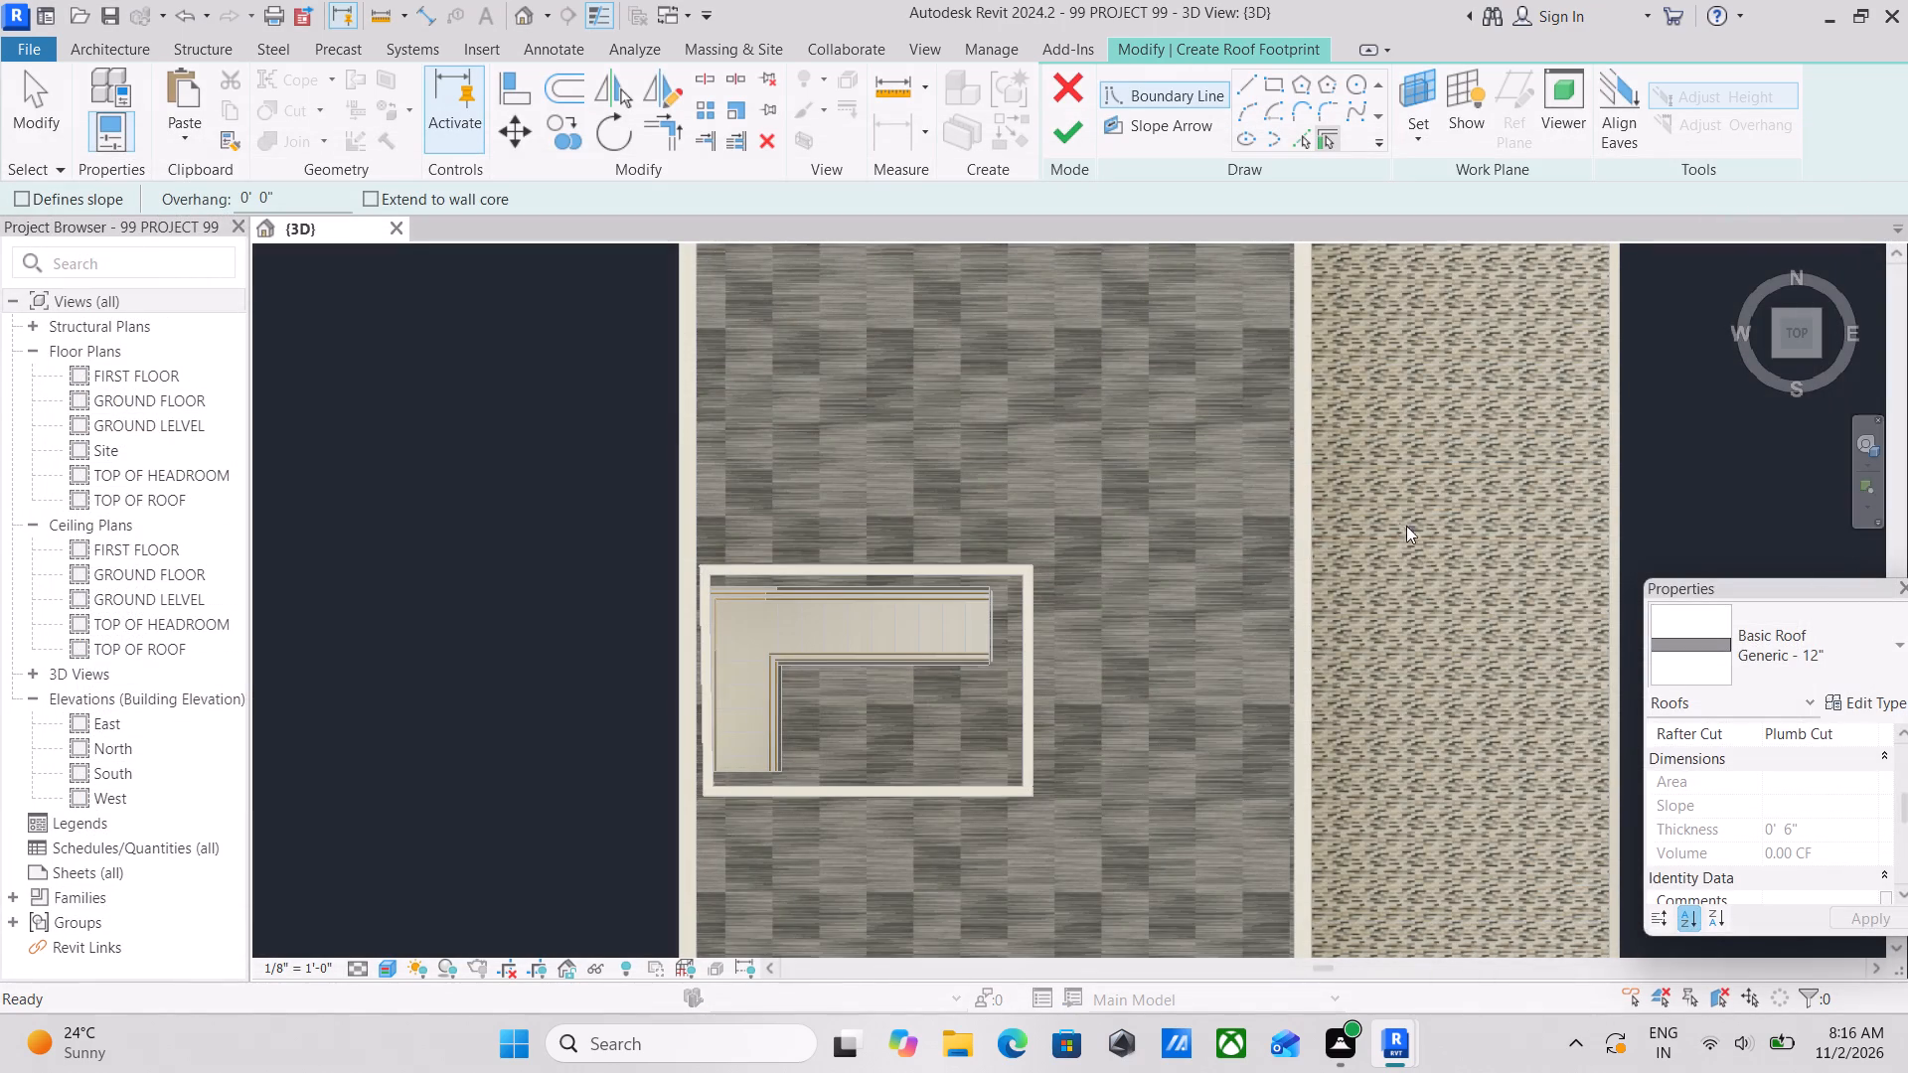
Draw a rectangular roof boundary about 14'-2" by 9'-10" through the outer corners of the stair headroom walls.
{"action": "scroll", "coordinate": [878, 732], "scroll_direction": "up", "scroll_amount": 3}
{"action": "scroll", "coordinate": [646, 471], "scroll_direction": "up", "scroll_amount": 3}
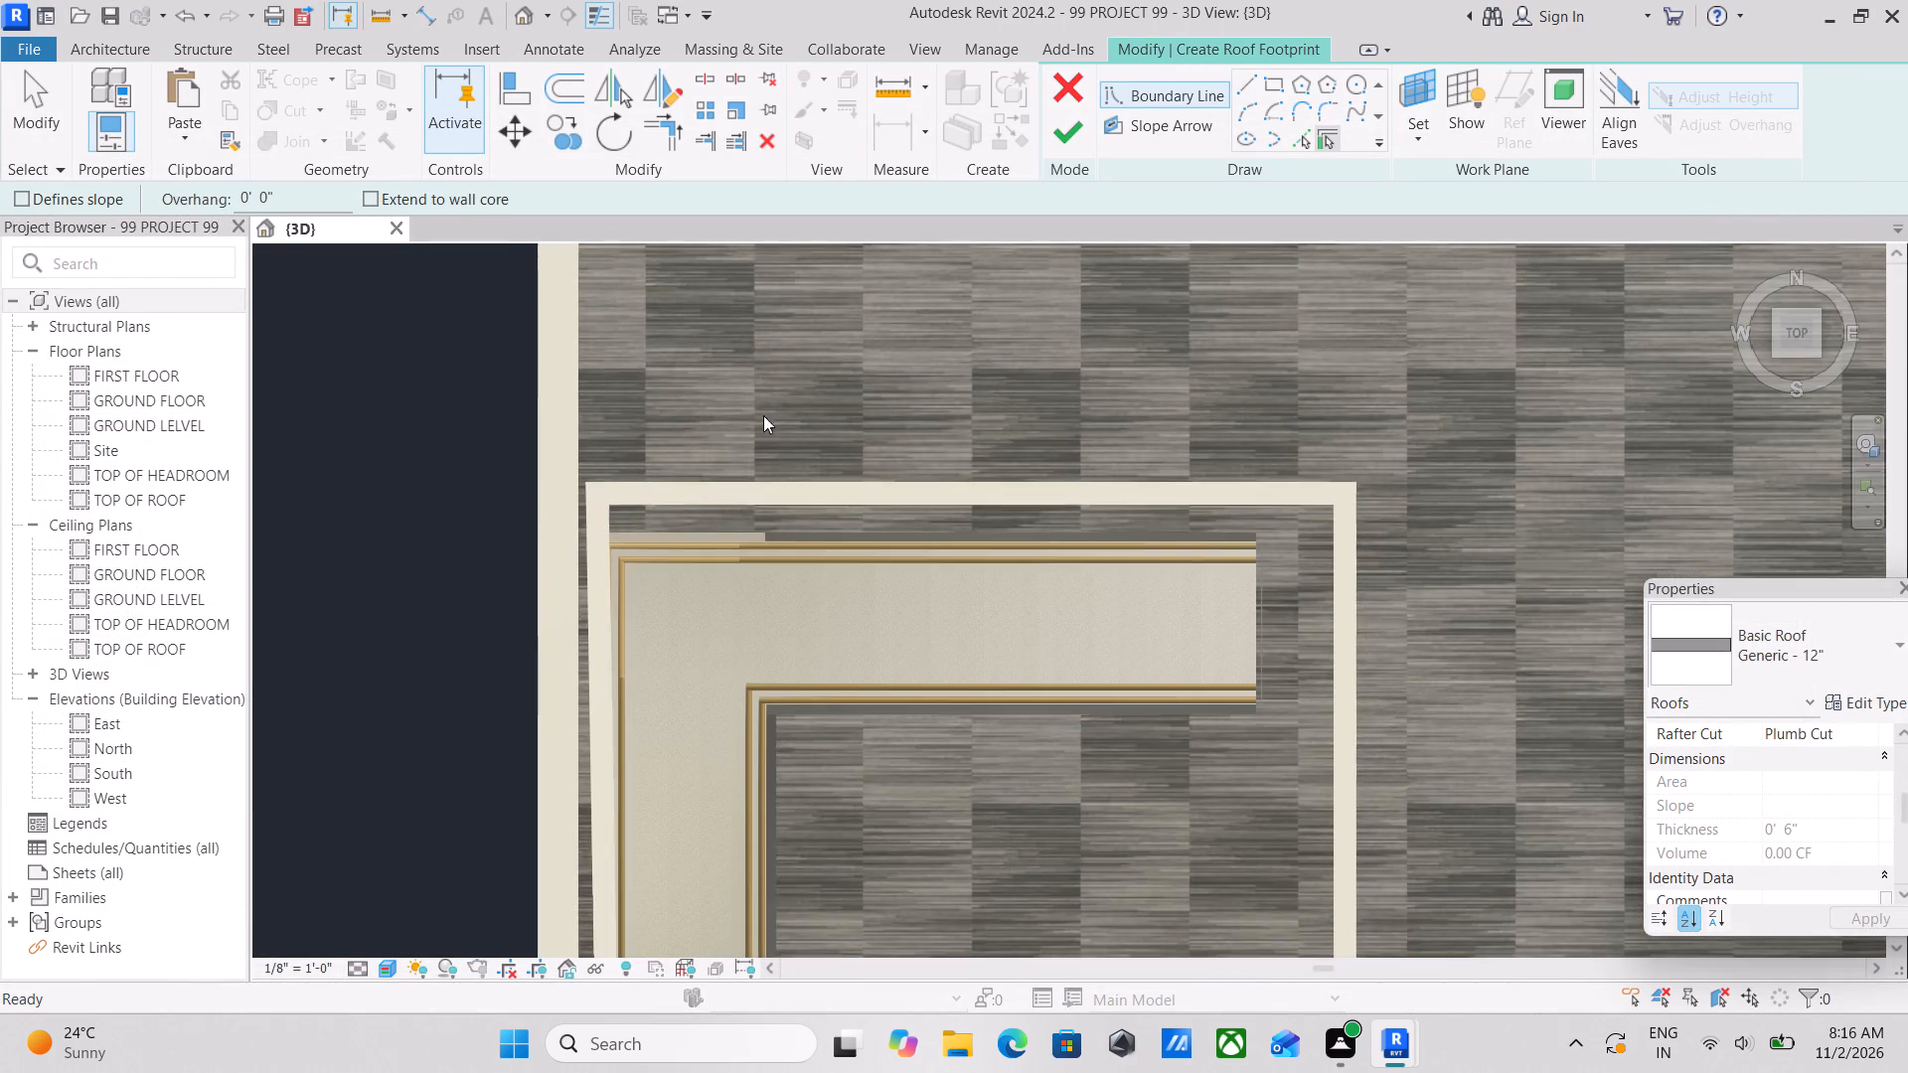
{"action": "left_click", "coordinate": [1271, 80]}
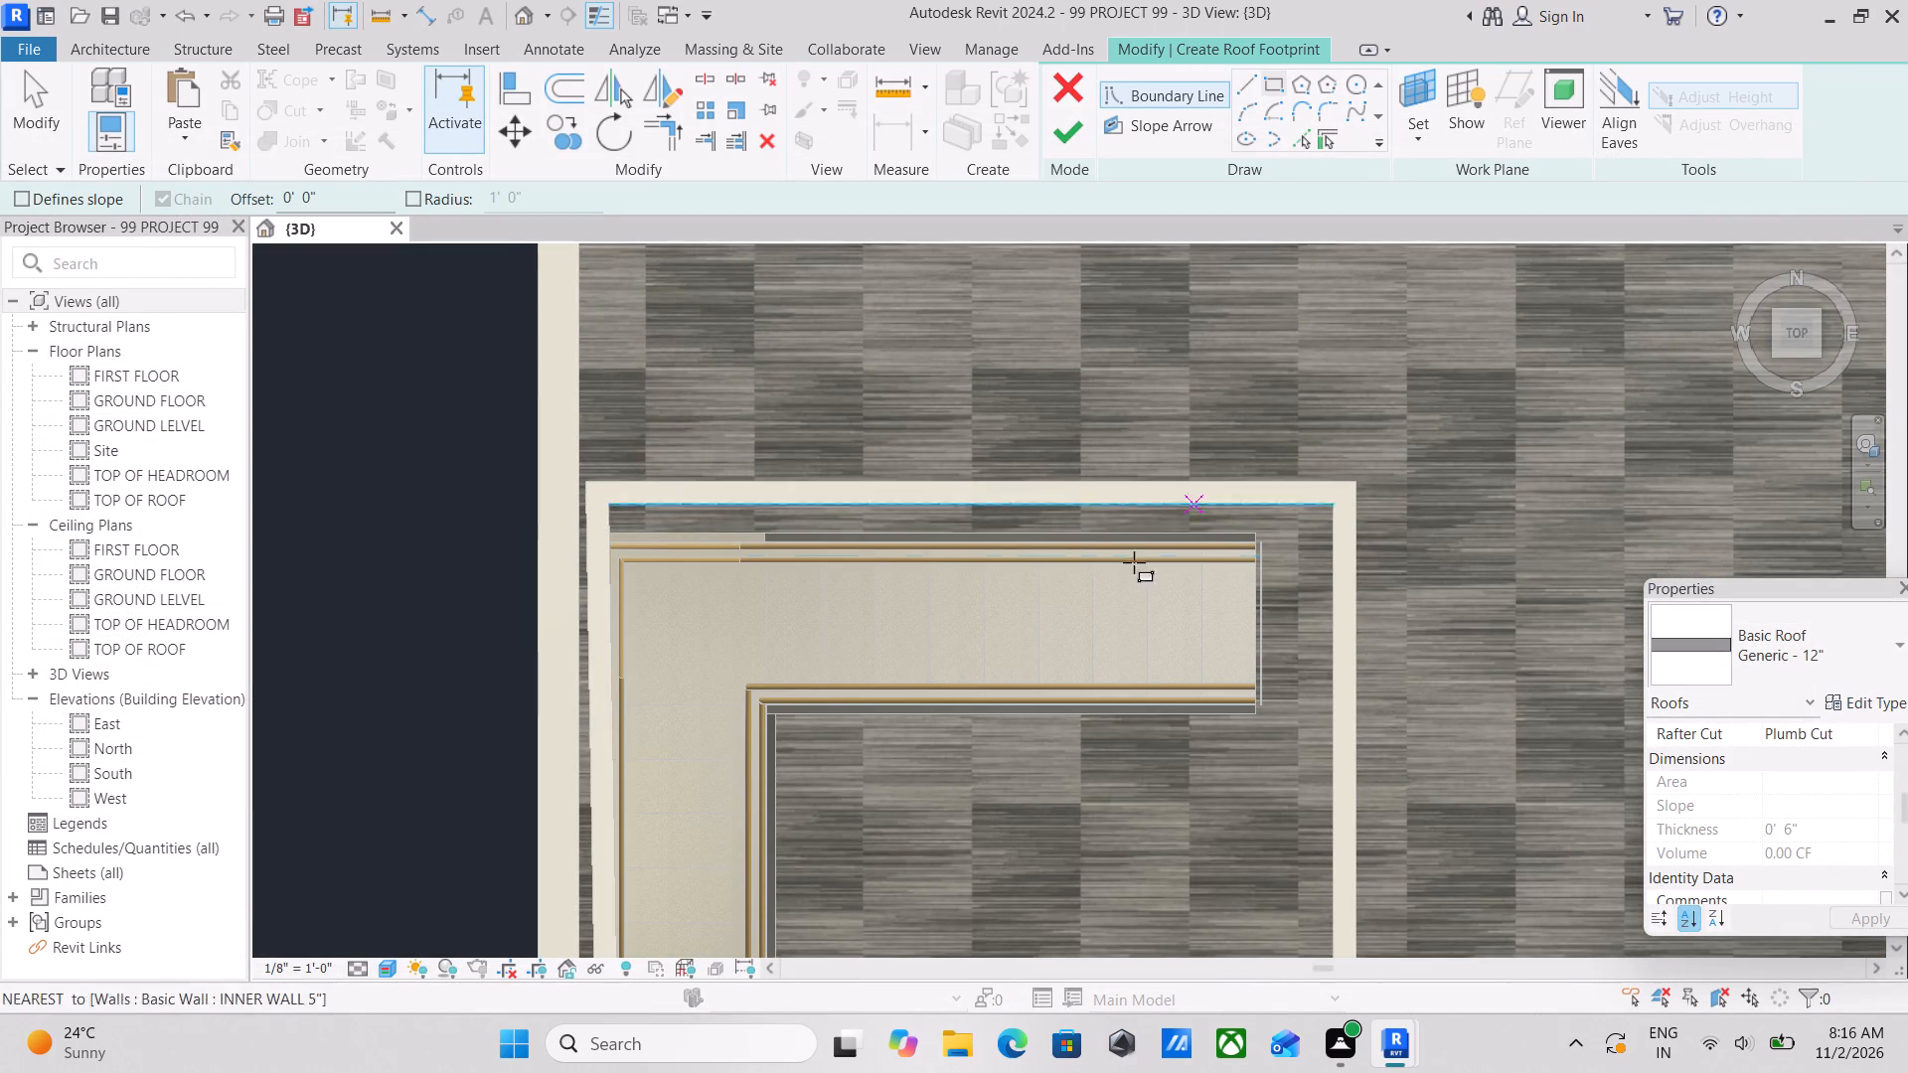
{"action": "left_click", "coordinate": [583, 480]}
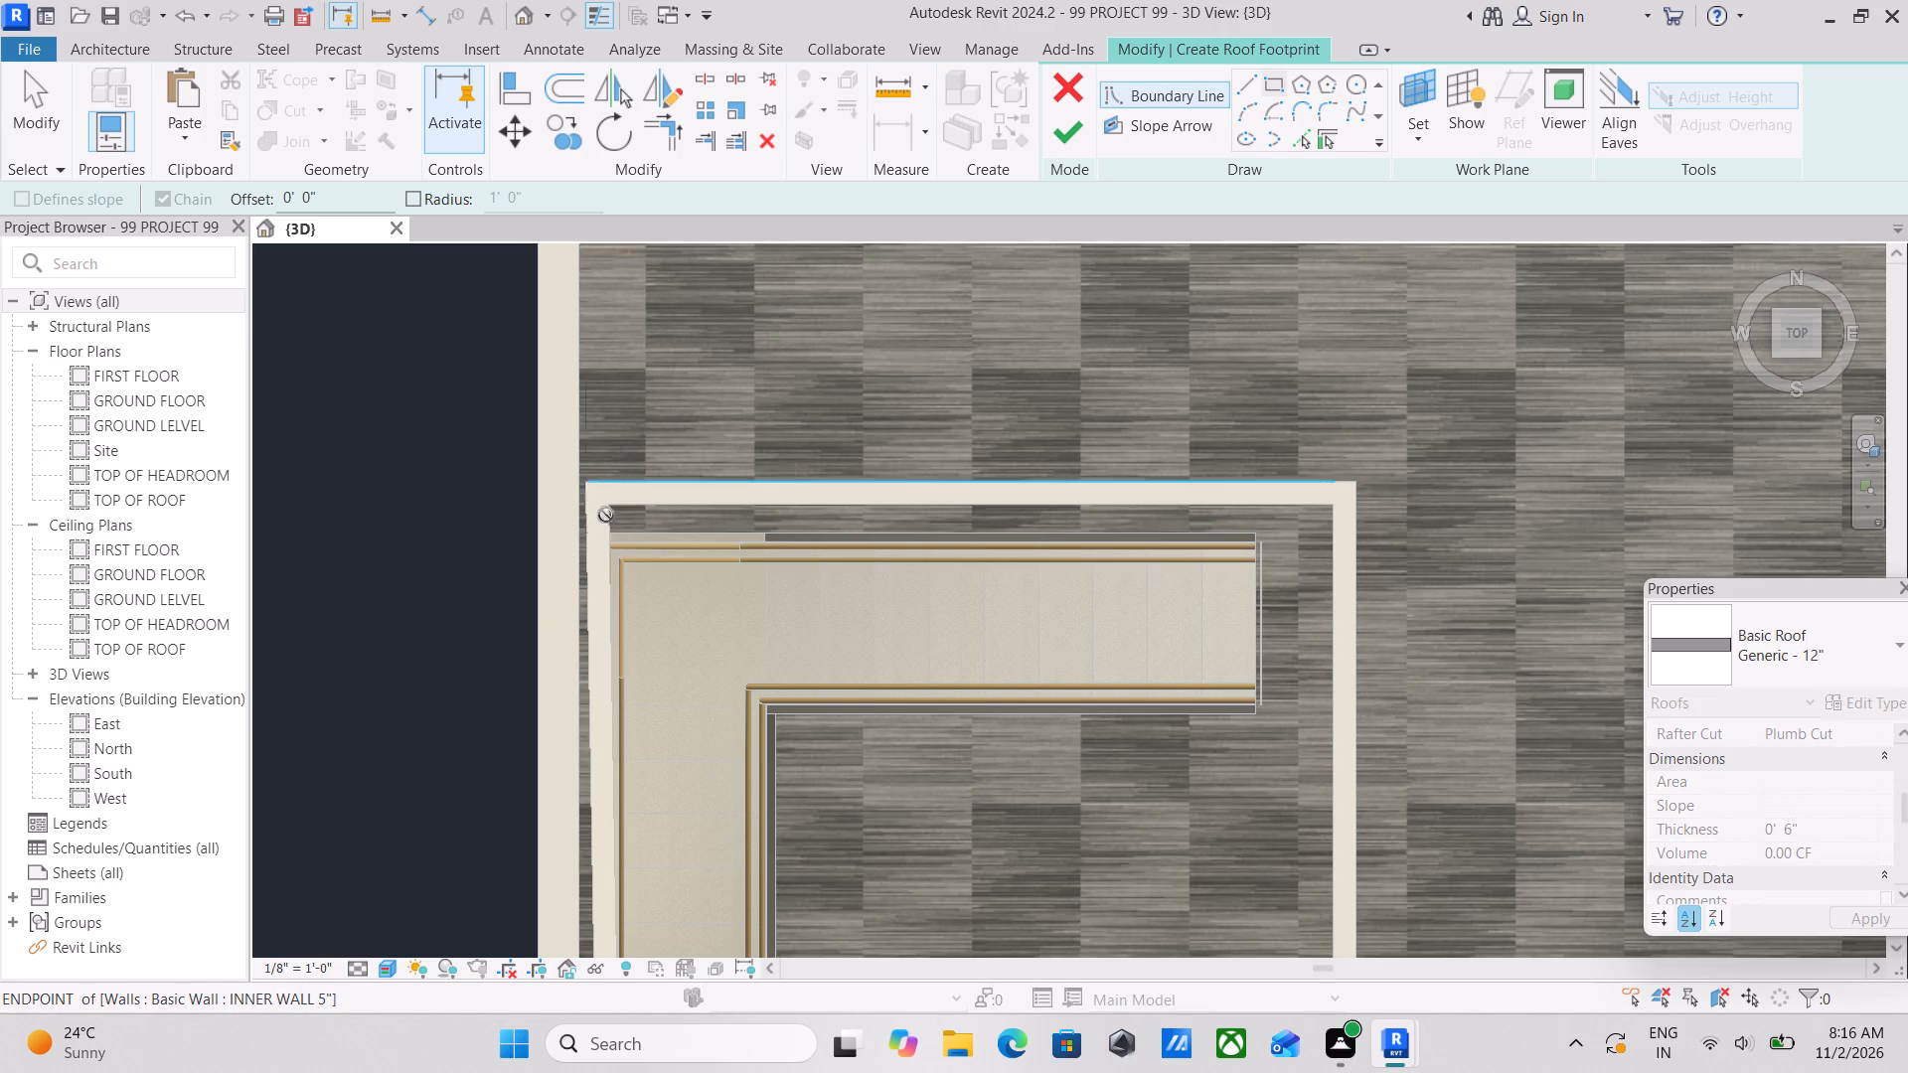
{"action": "scroll", "coordinate": [830, 751], "scroll_direction": "down", "scroll_amount": 1}
{"action": "middle_click_drag", "start_coordinate": [826, 736], "coordinate": [824, 511]}
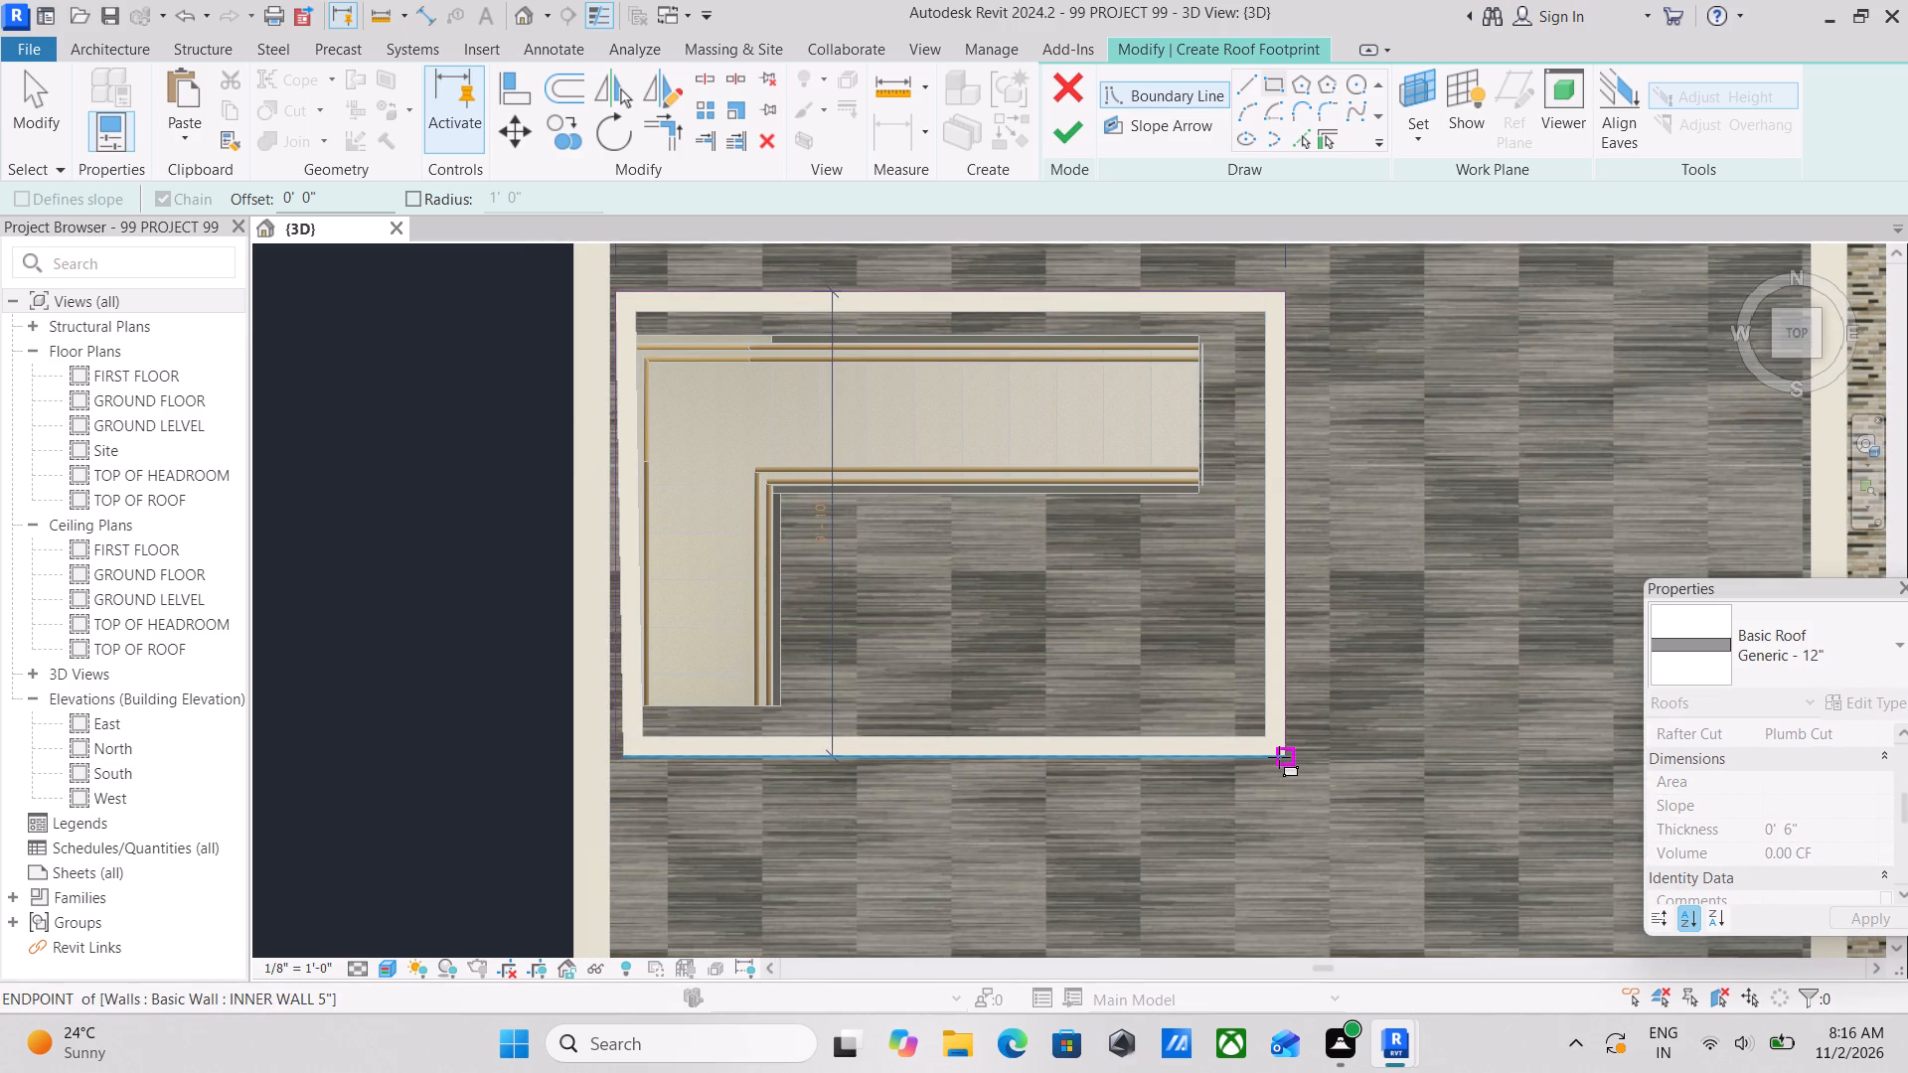
{"action": "left_click", "coordinate": [1279, 757]}
{"action": "scroll", "coordinate": [1317, 531], "scroll_direction": "up", "scroll_amount": 3}
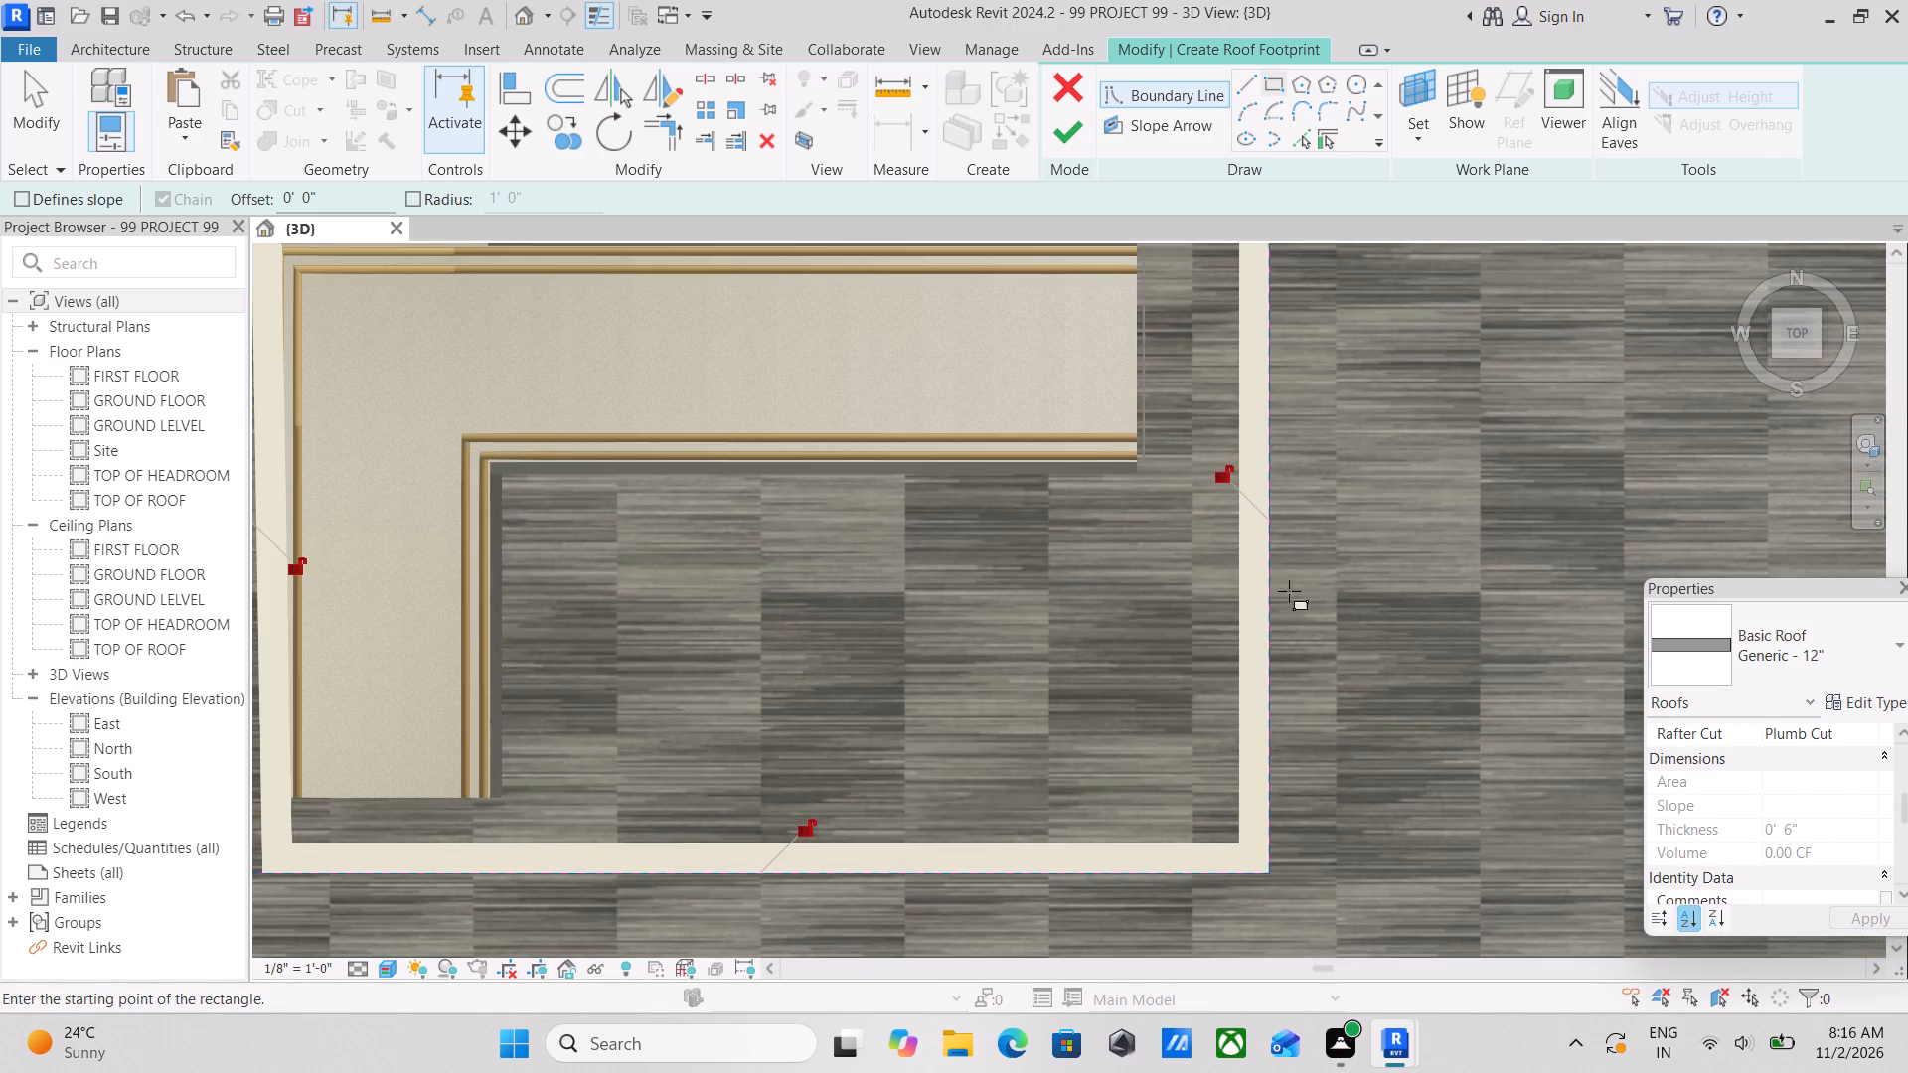
{"action": "scroll", "coordinate": [1072, 520], "scroll_direction": "down", "scroll_amount": 2}
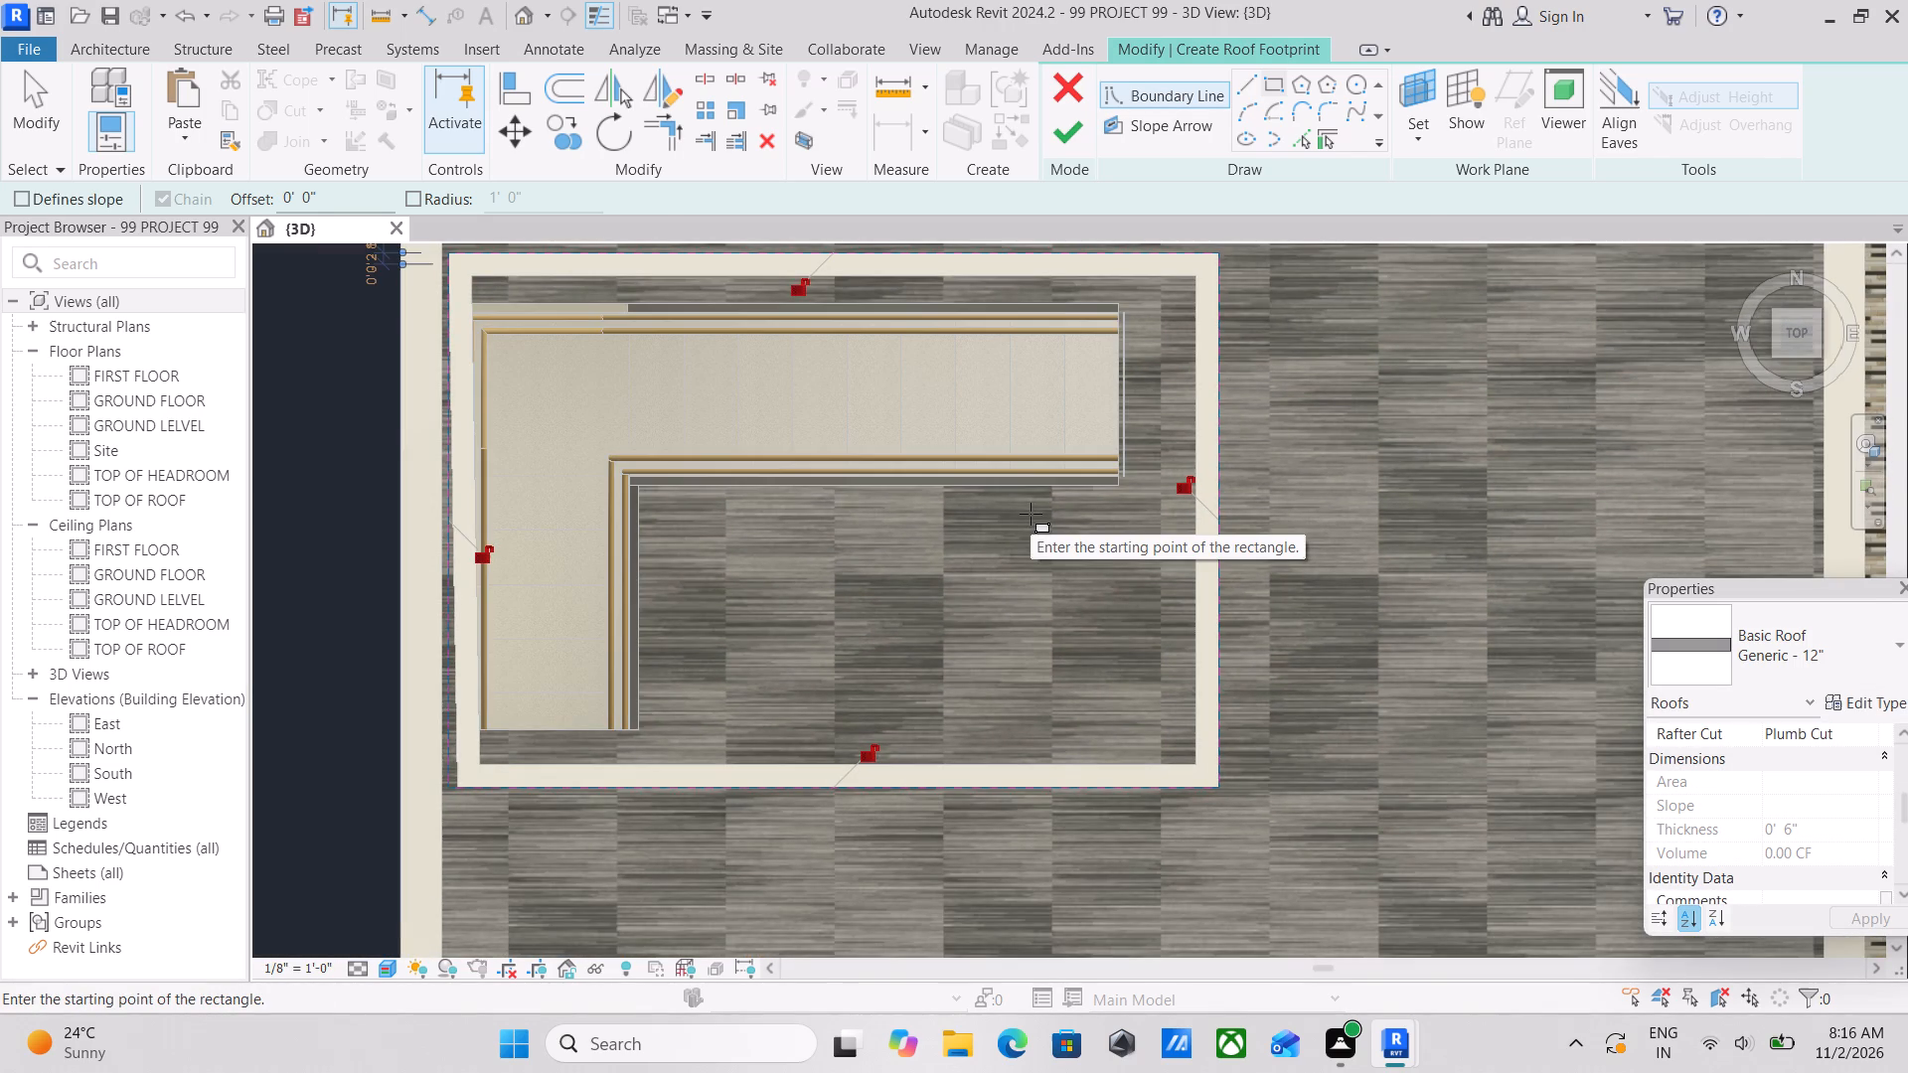
Rename the Generic - 12" roof type as roofing 6" and apply the change.
{"action": "left_click", "coordinate": [1854, 685]}
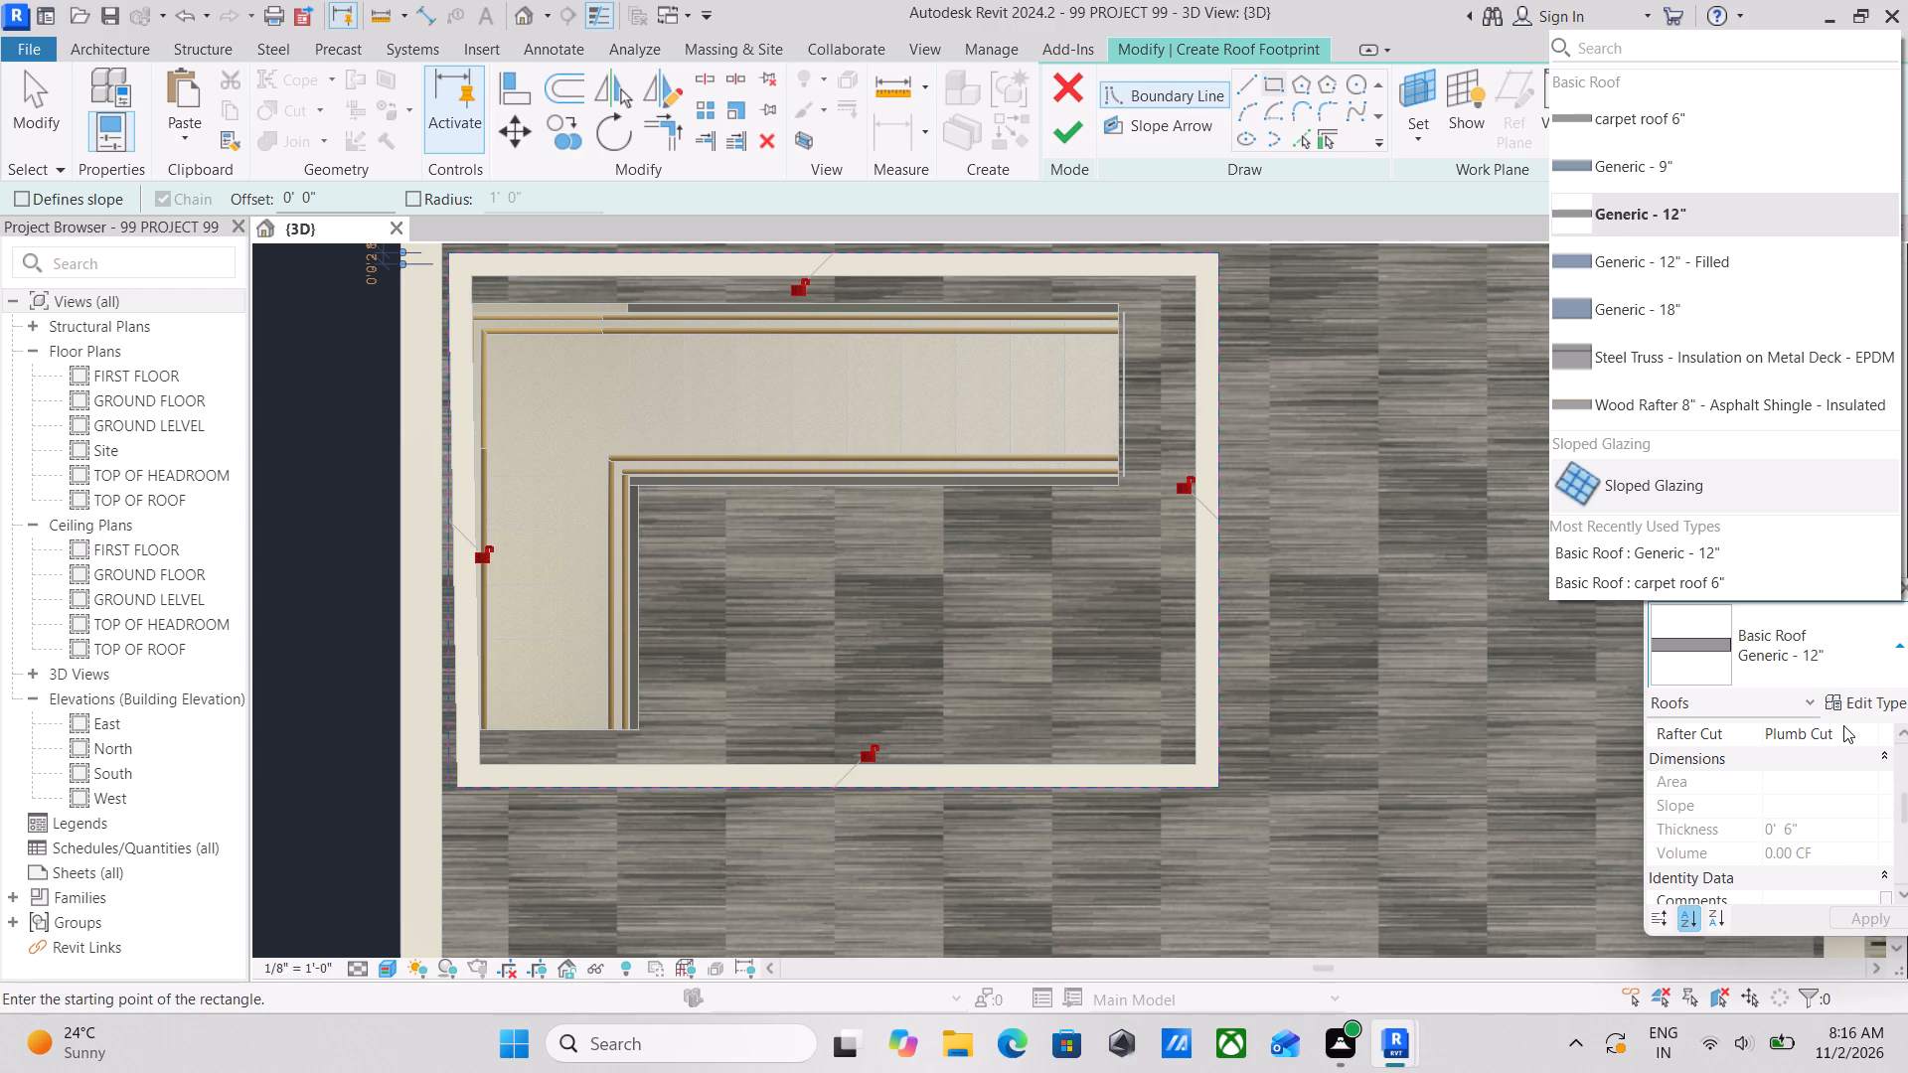
{"action": "left_click", "coordinate": [1881, 706]}
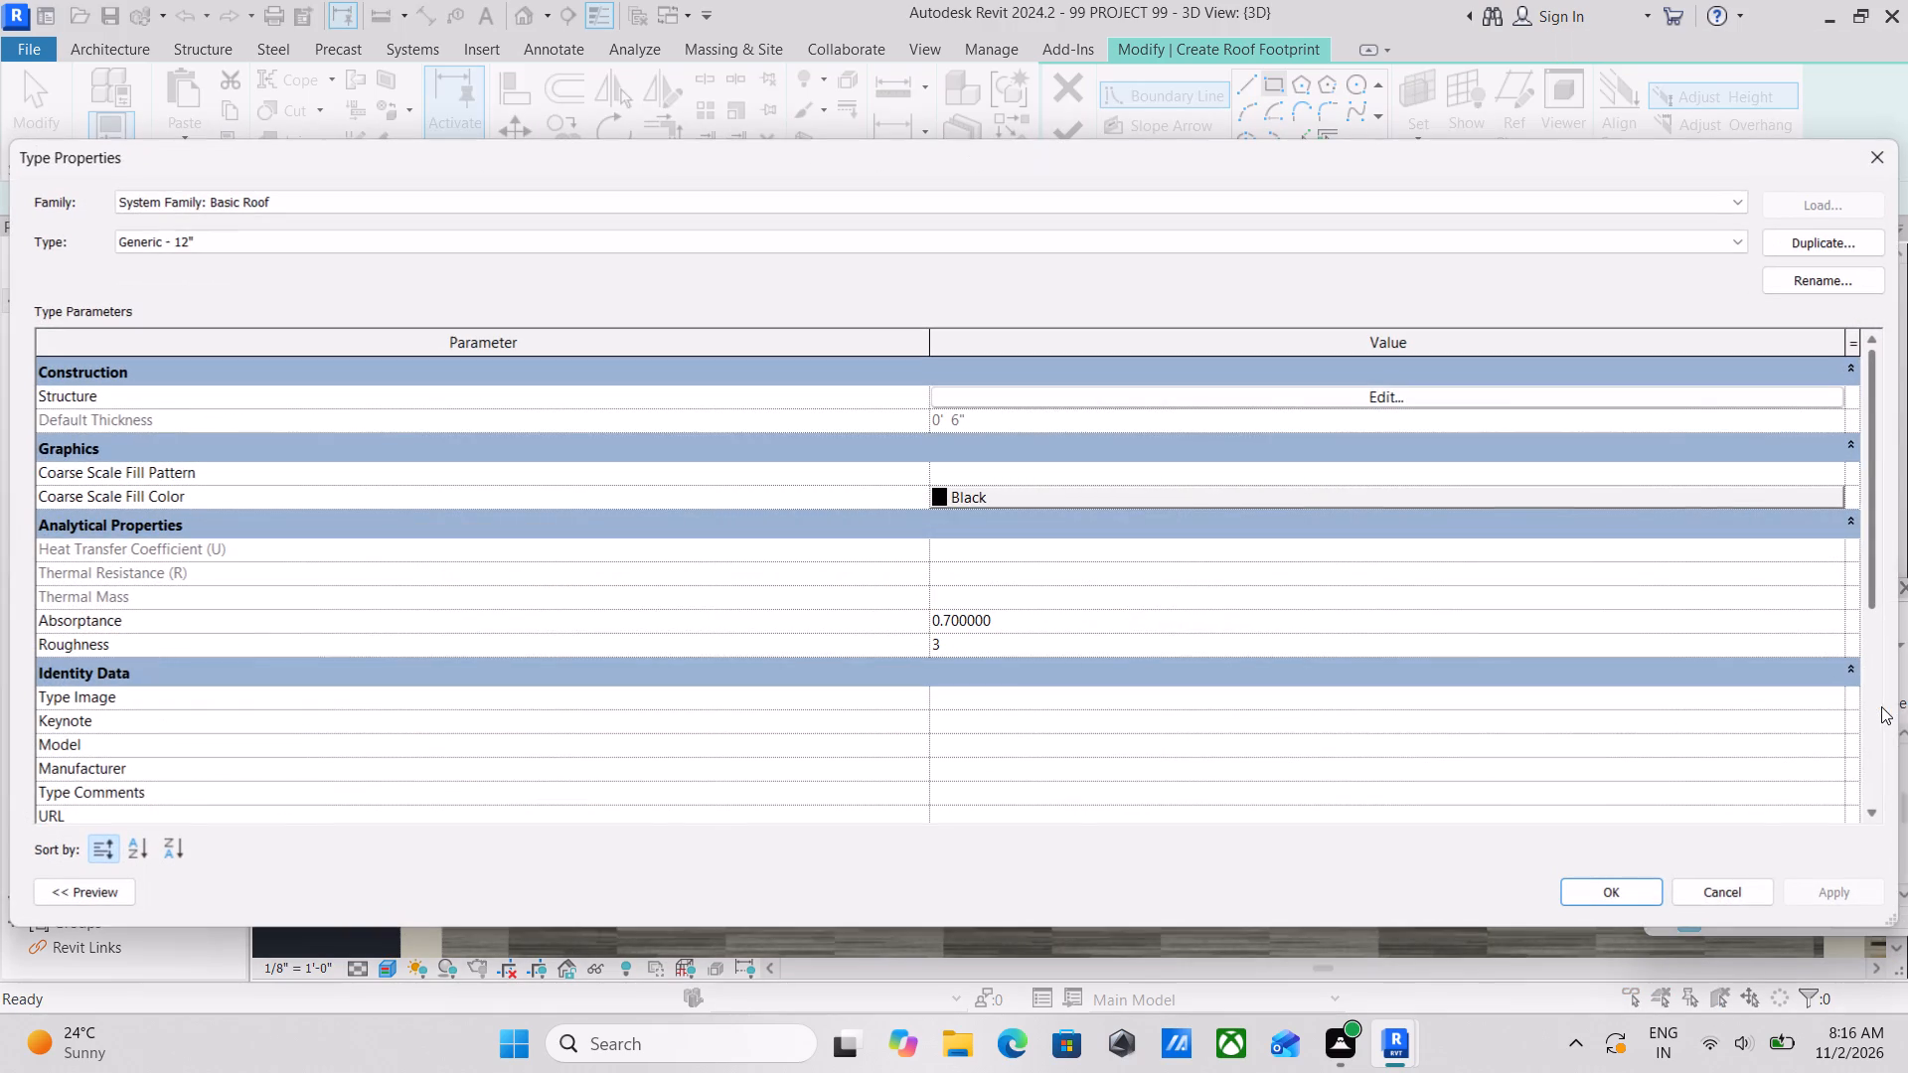
{"action": "left_click", "coordinate": [1433, 398]}
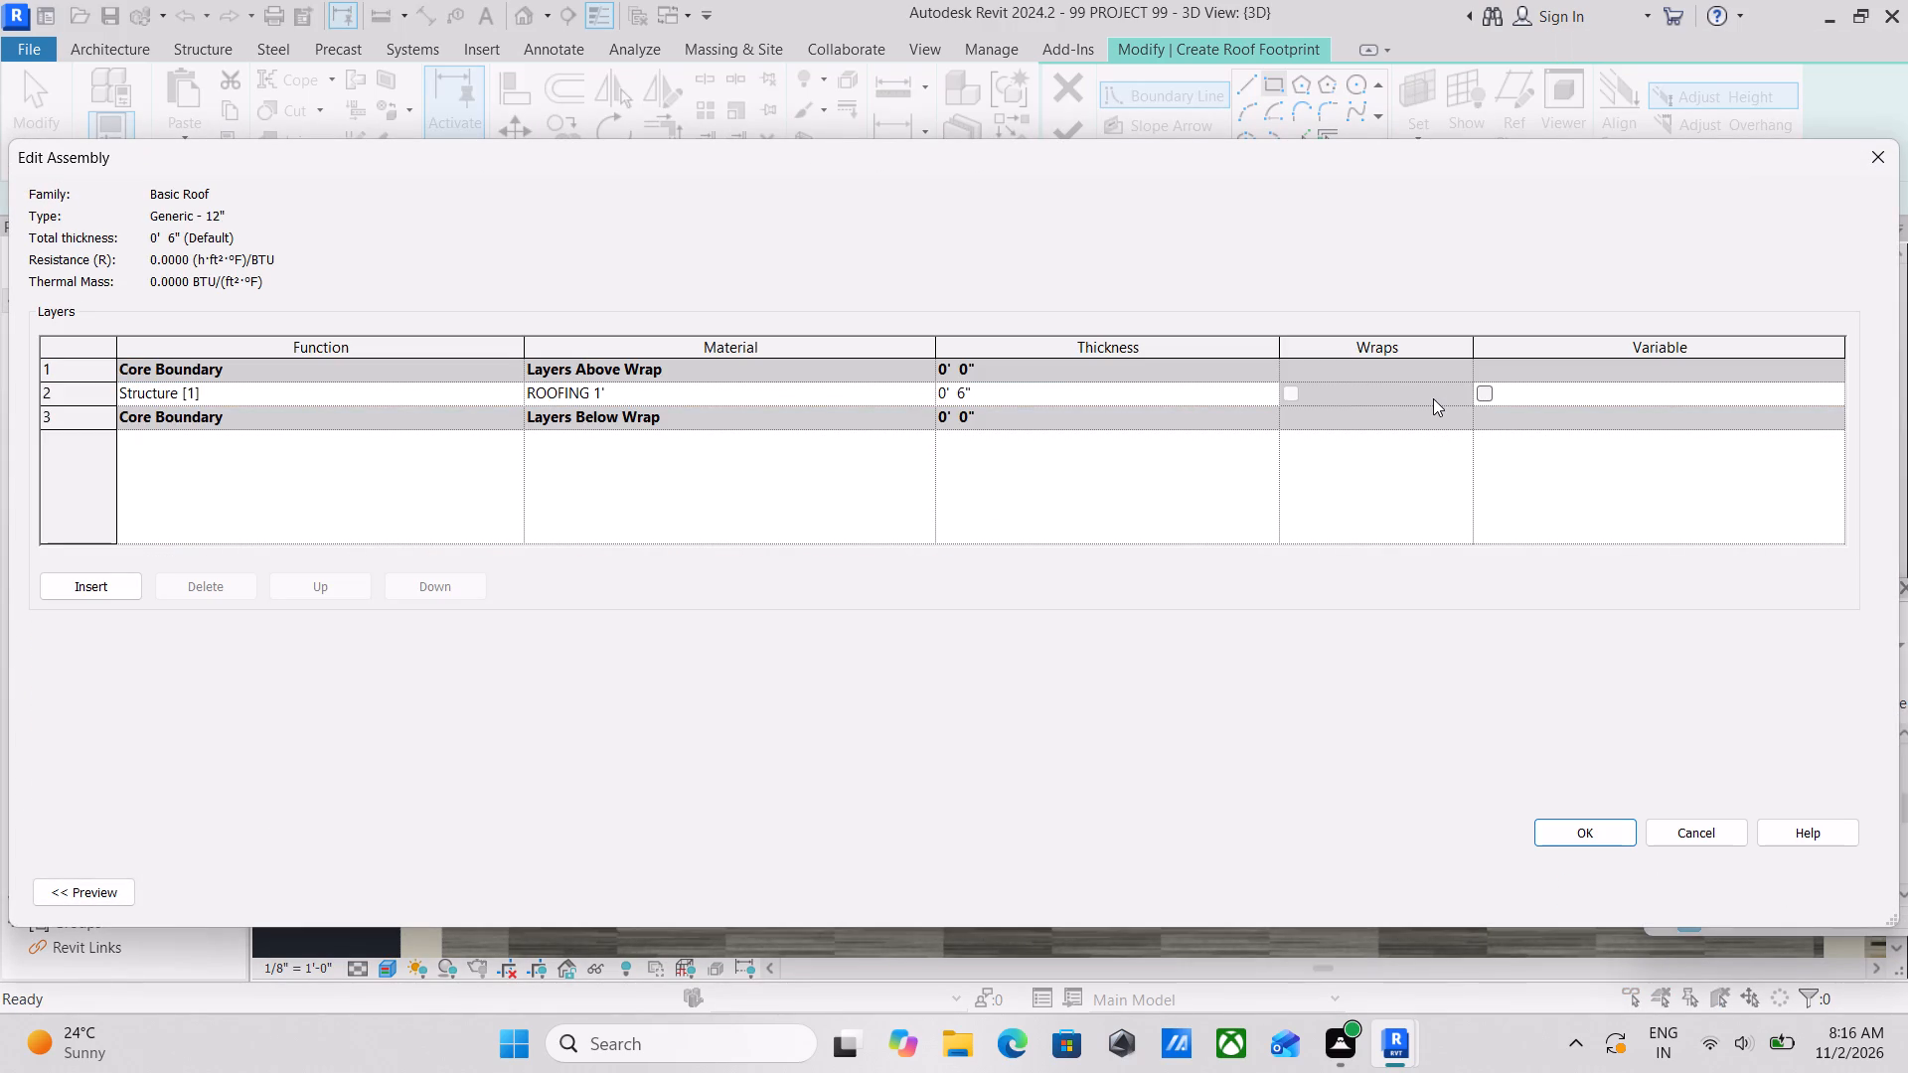
{"action": "left_click", "coordinate": [1624, 826]}
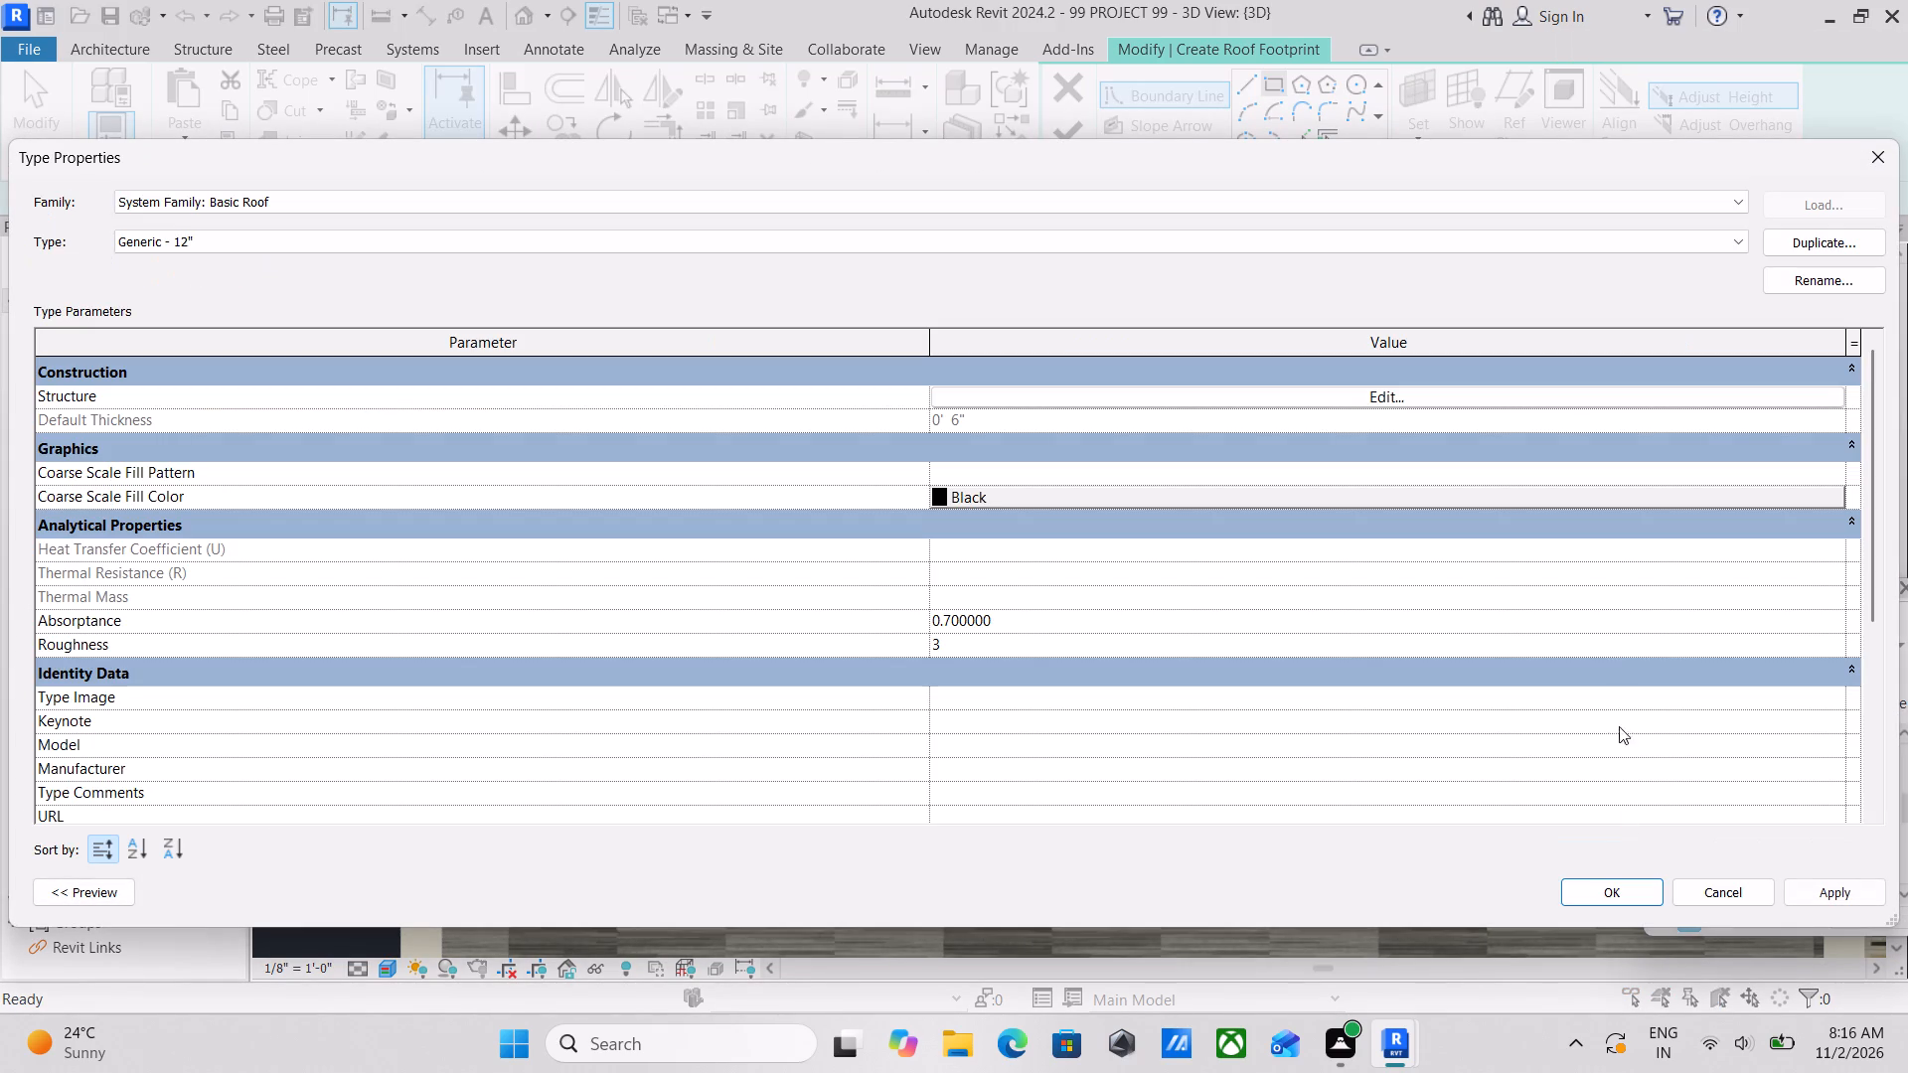
{"action": "left_click", "coordinate": [1809, 273]}
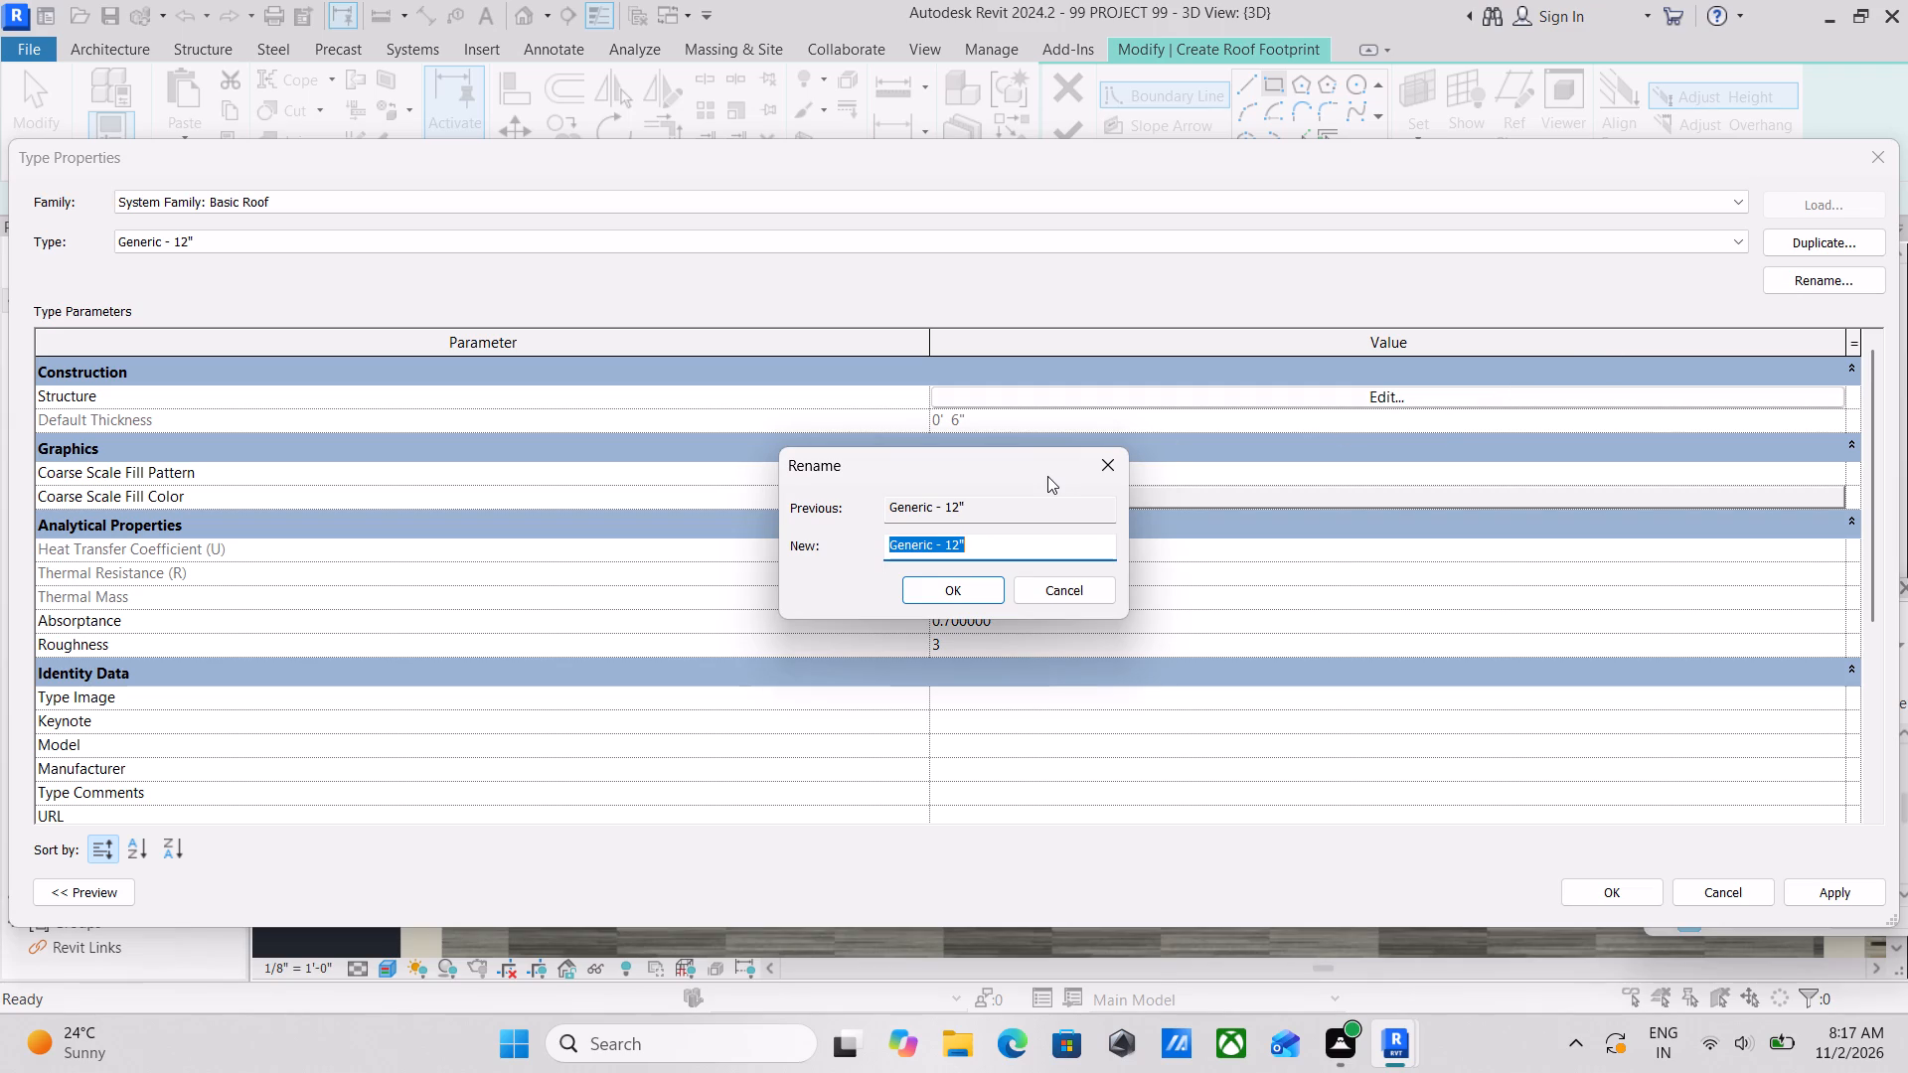
{"action": "type", "text": "roo"}
{"action": "type", "text": "fing"}
{"action": "key", "text": "space"}
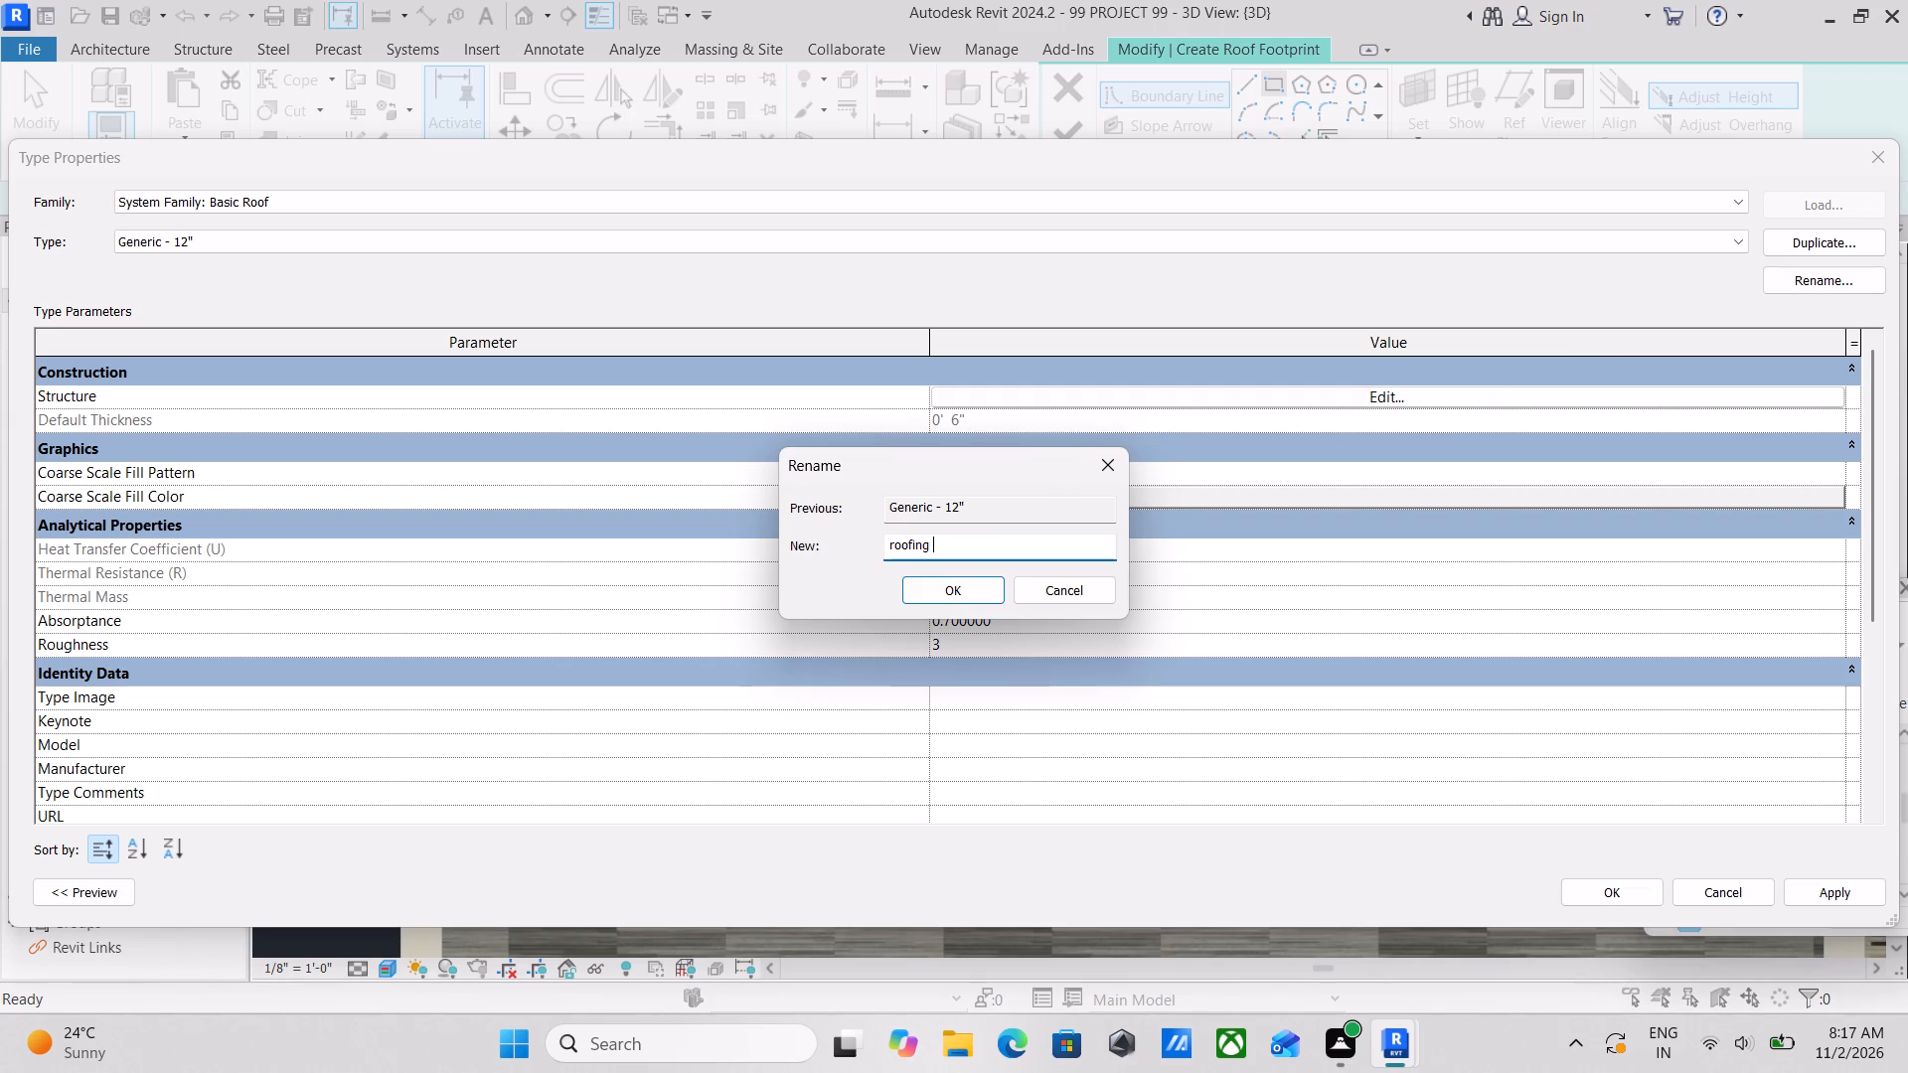
{"action": "type", "text": "1'"}
{"action": "left_click_drag", "start_coordinate": [969, 553], "coordinate": [933, 552]}
{"action": "key", "text": "6"}
{"action": "key", "text": "shift+quotedbl"}
{"action": "scroll", "coordinate": [933, 552], "scroll_direction": "up", "scroll_amount": 4}
{"action": "left_click", "coordinate": [938, 602]}
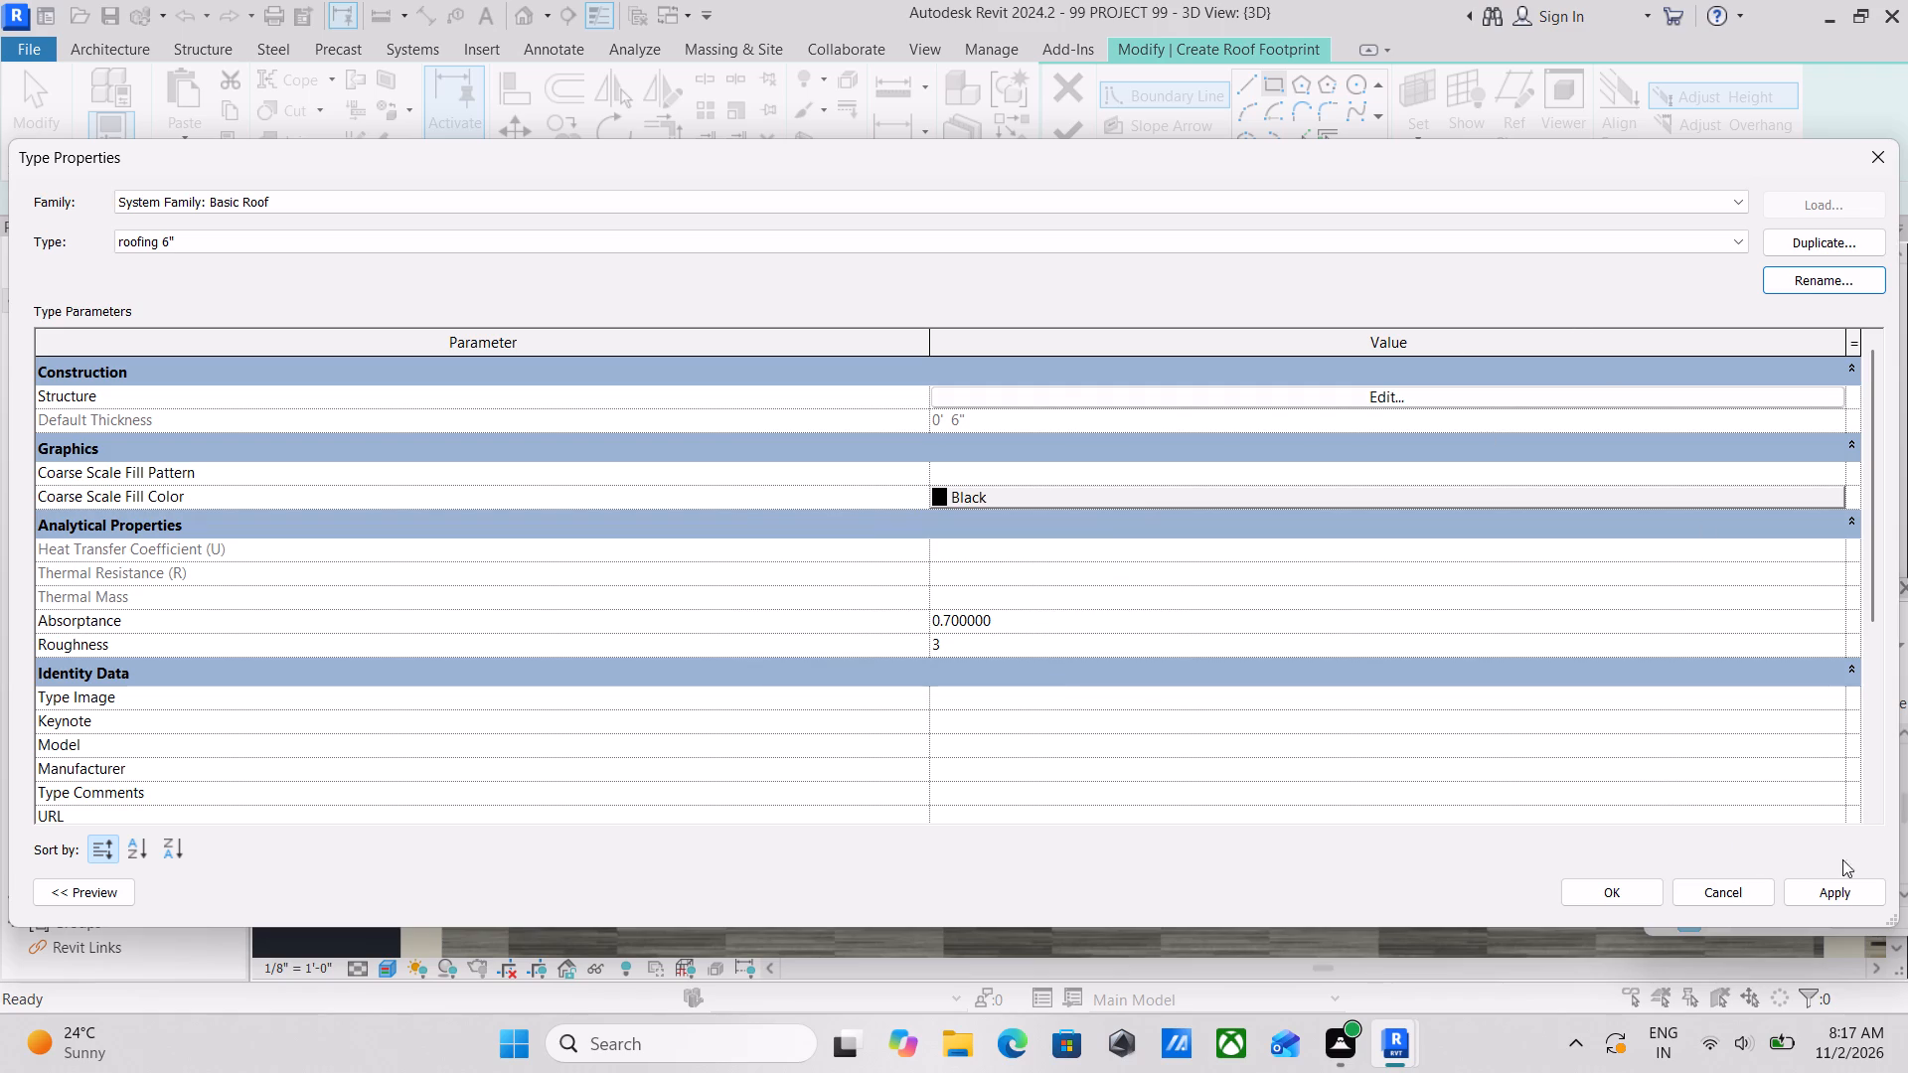
{"action": "left_click", "coordinate": [1839, 899]}
{"action": "left_click", "coordinate": [1602, 887]}
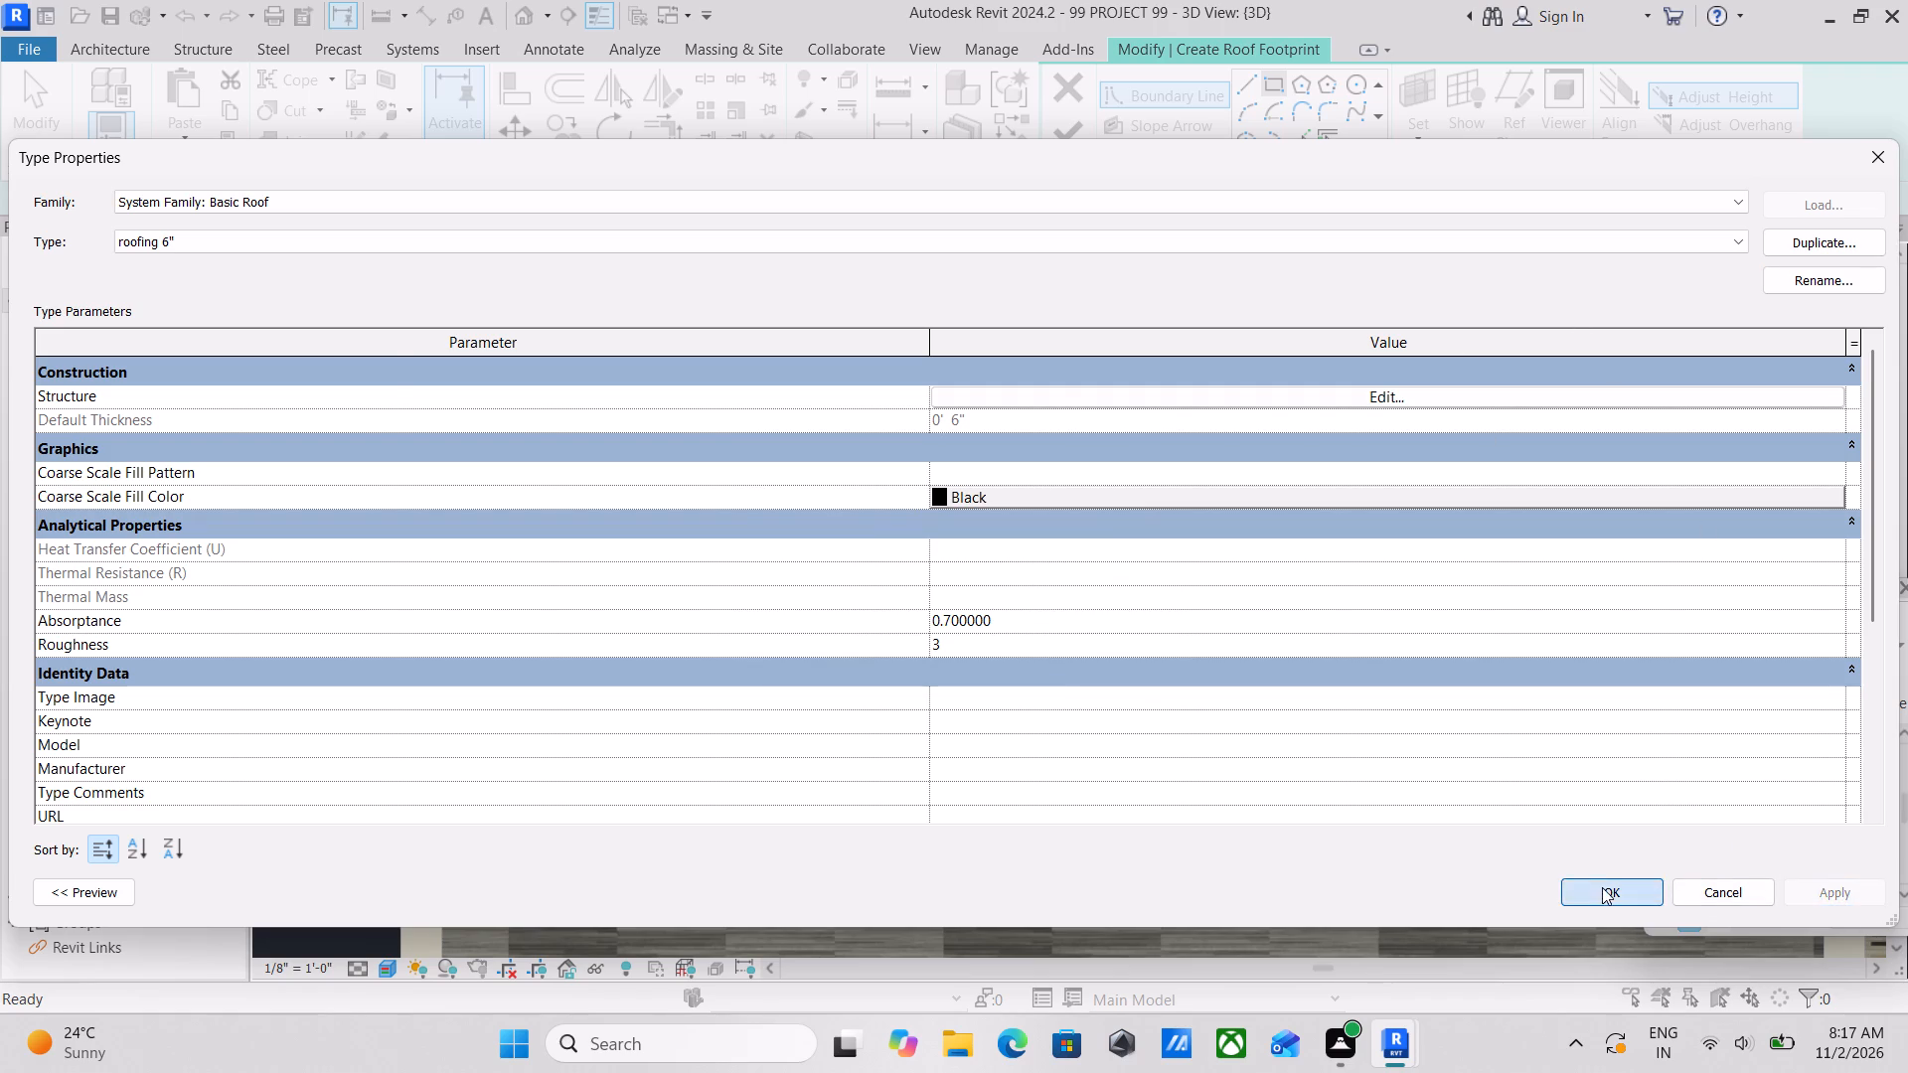
Finish the footprint roof and attach the highlighted headroom walls to it.
{"action": "left_click", "coordinate": [1063, 139]}
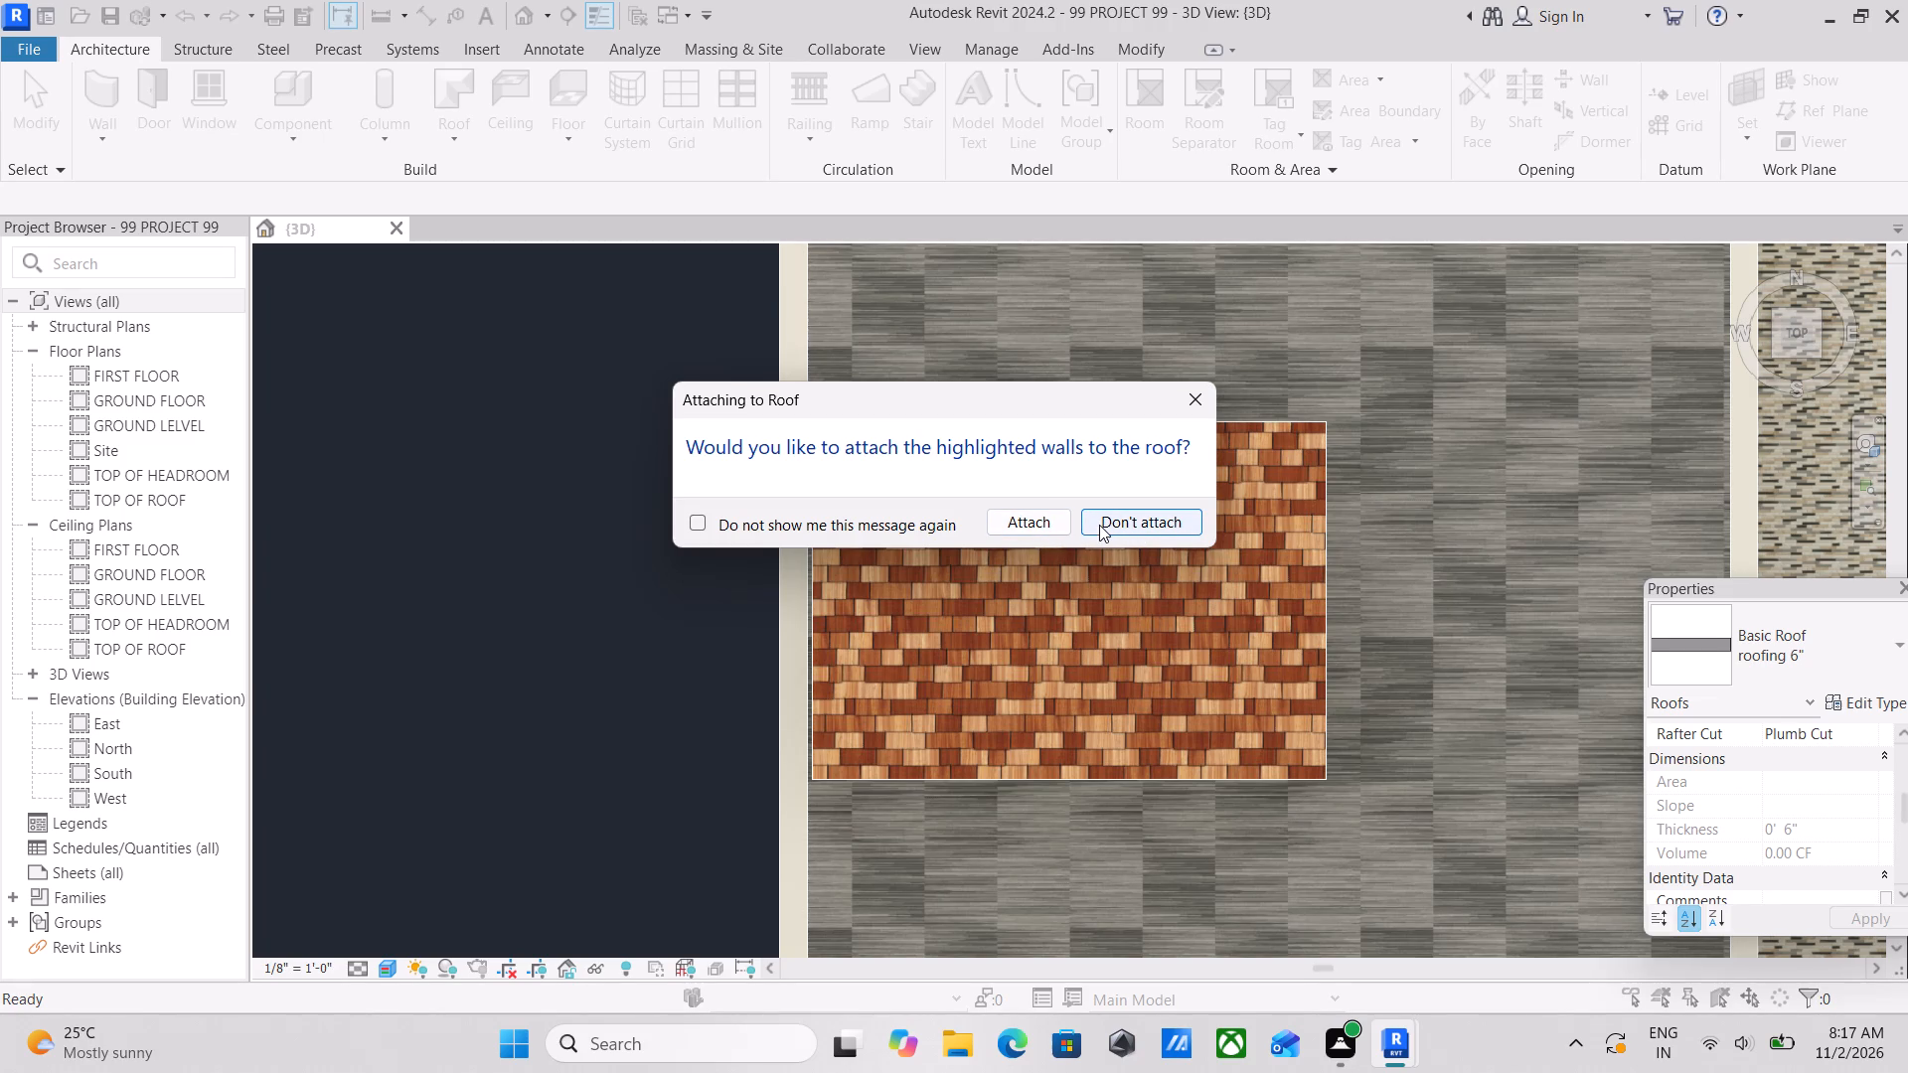
{"action": "left_click", "coordinate": [1049, 522]}
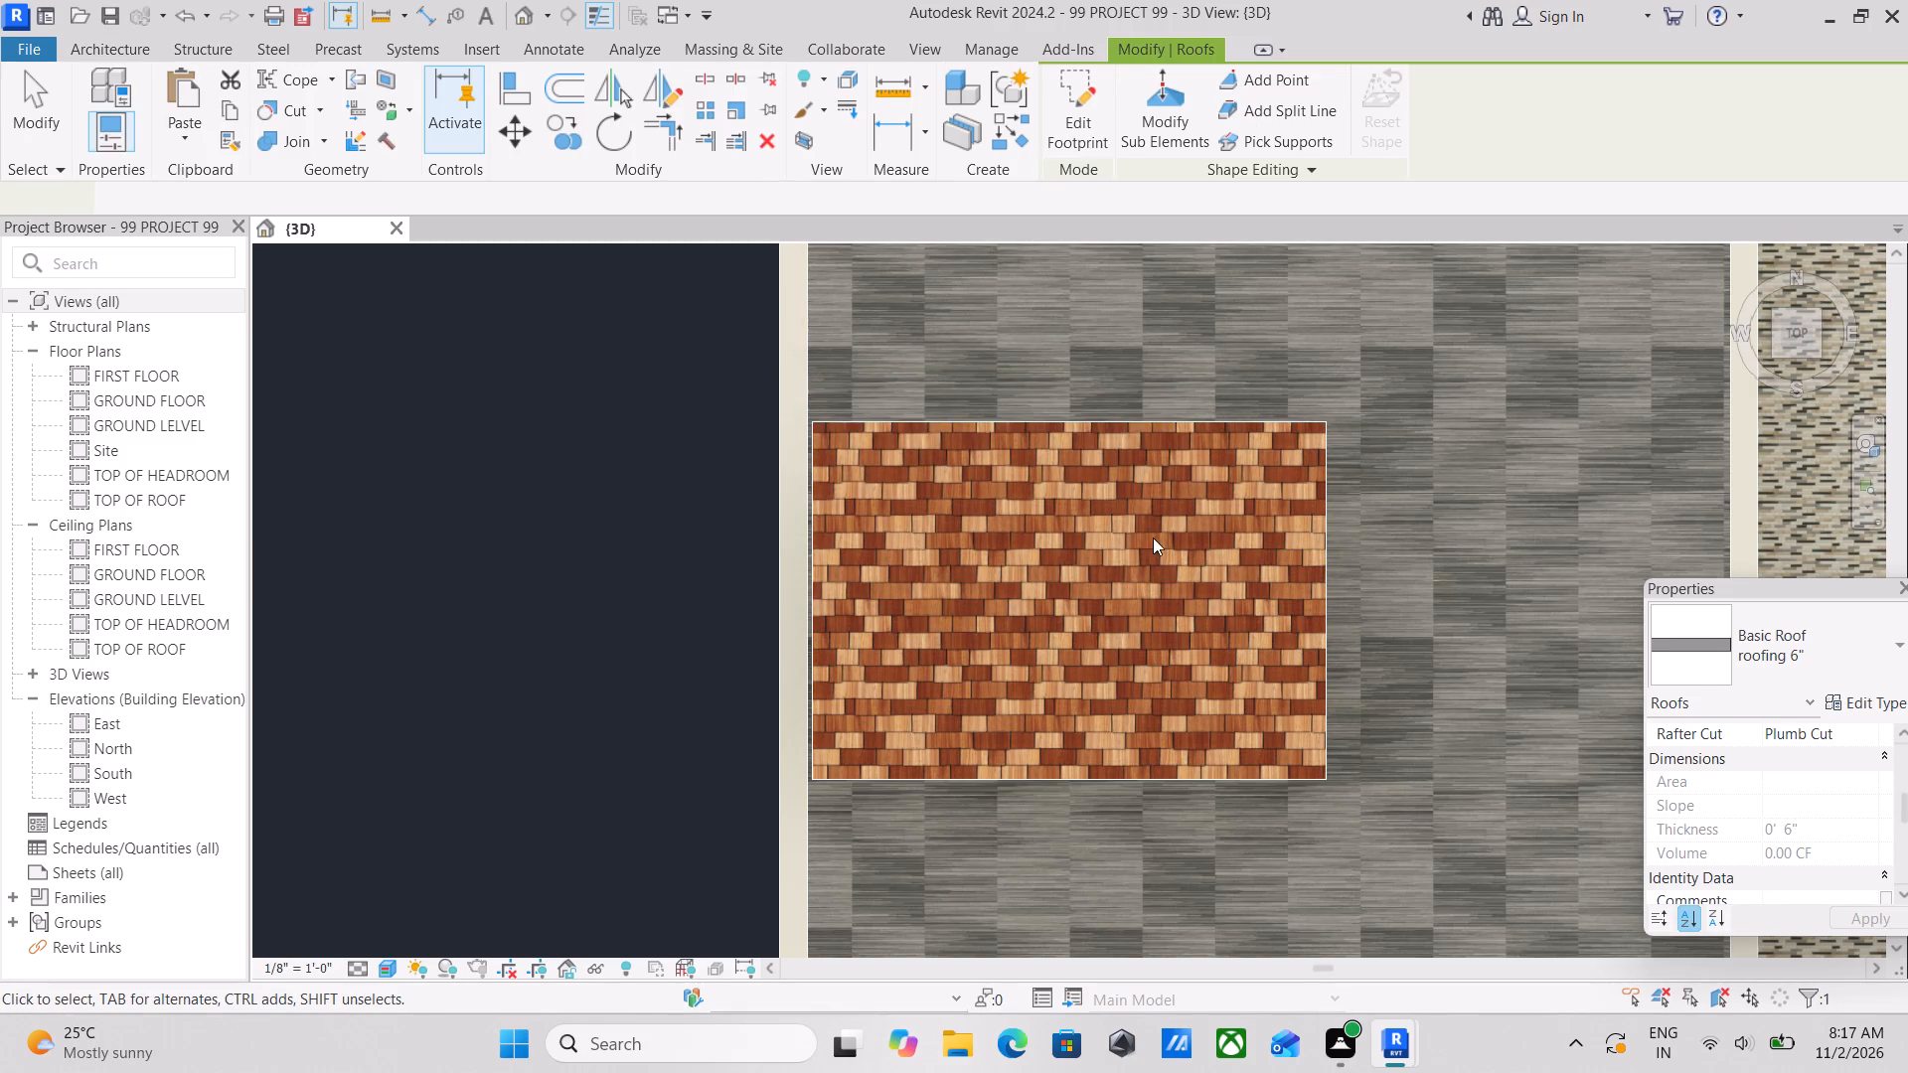
Open the headroom roof's footprint for editing and delete the boundary line on its east side.
{"action": "scroll", "coordinate": [1153, 537], "scroll_direction": "down", "scroll_amount": 5}
{"action": "scroll", "coordinate": [1187, 610], "scroll_direction": "down", "scroll_amount": 1}
{"action": "middle_click_drag", "start_coordinate": [1160, 651], "coordinate": [1215, 218]}
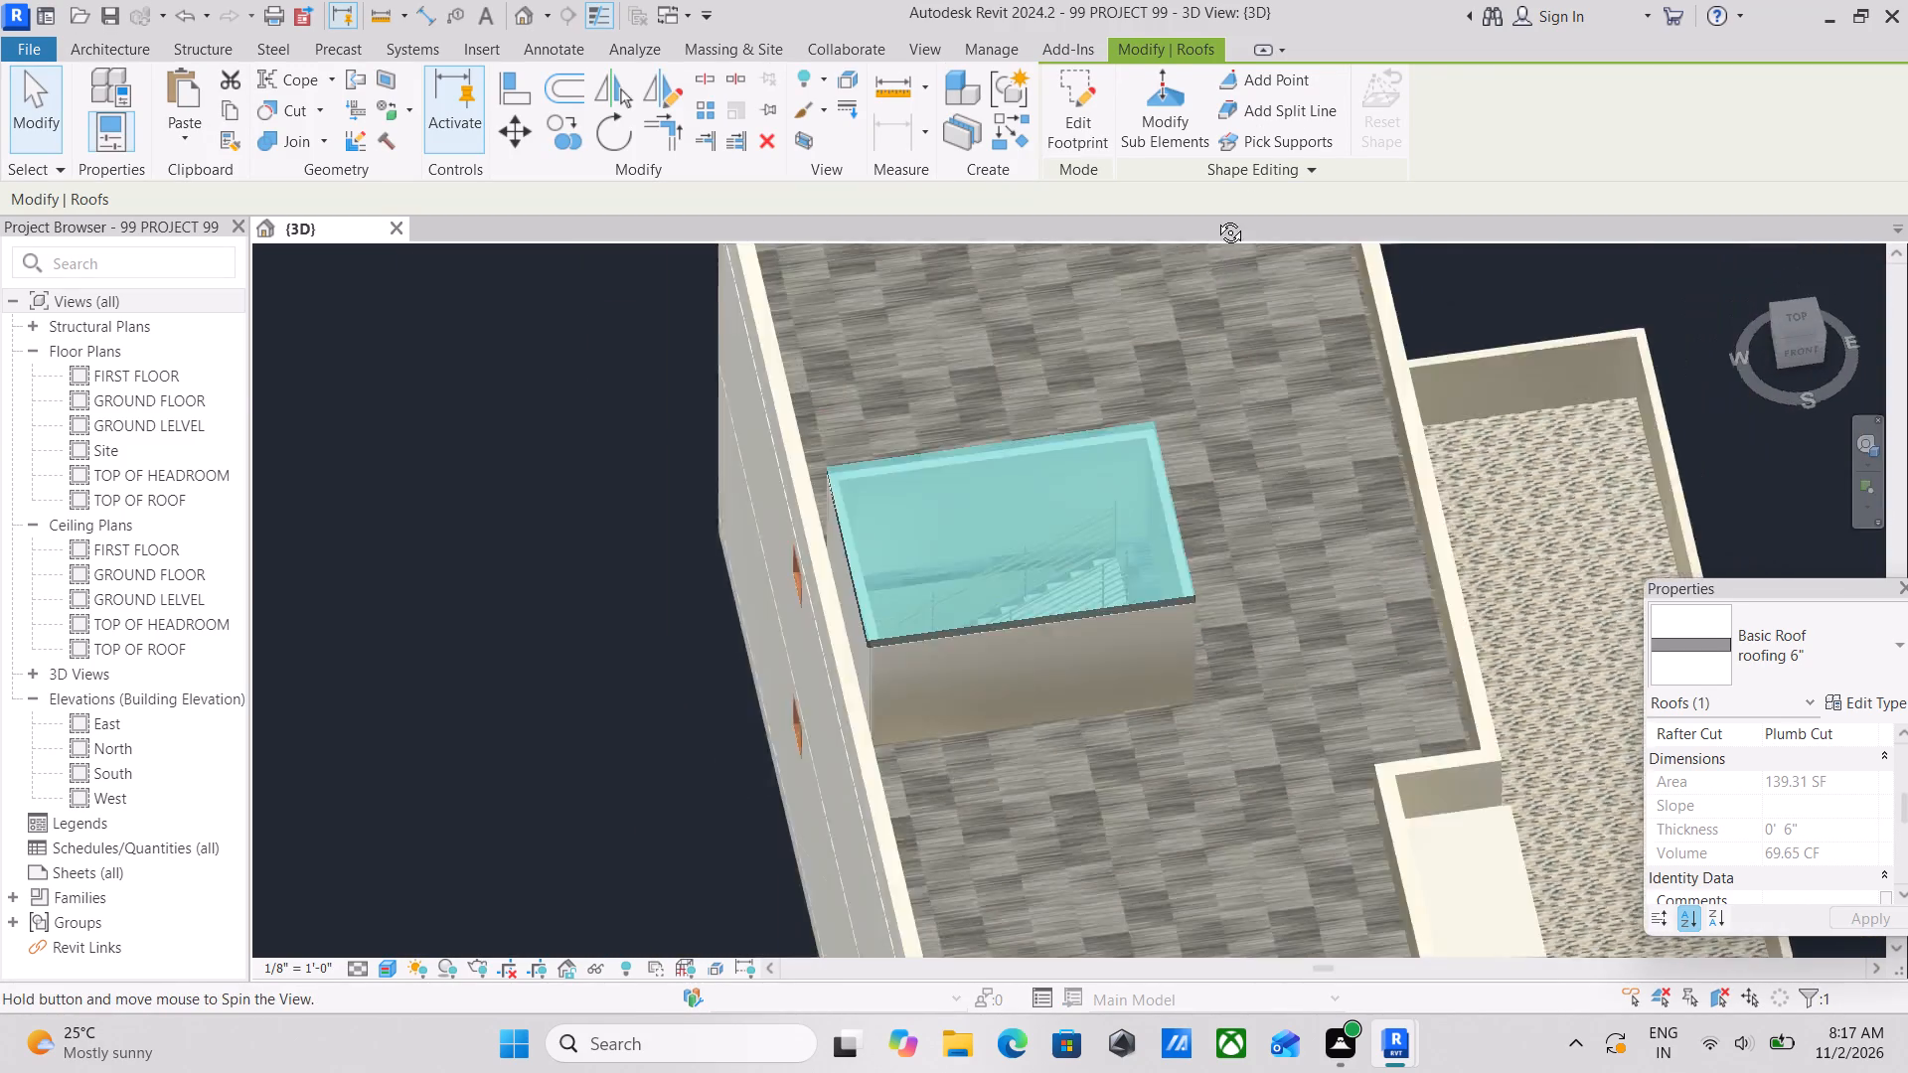
{"action": "middle_click_drag", "start_coordinate": [1215, 218], "coordinate": [1351, 27]}
{"action": "middle_click_drag", "start_coordinate": [1315, 393], "coordinate": [873, 374], "text": "shift"}
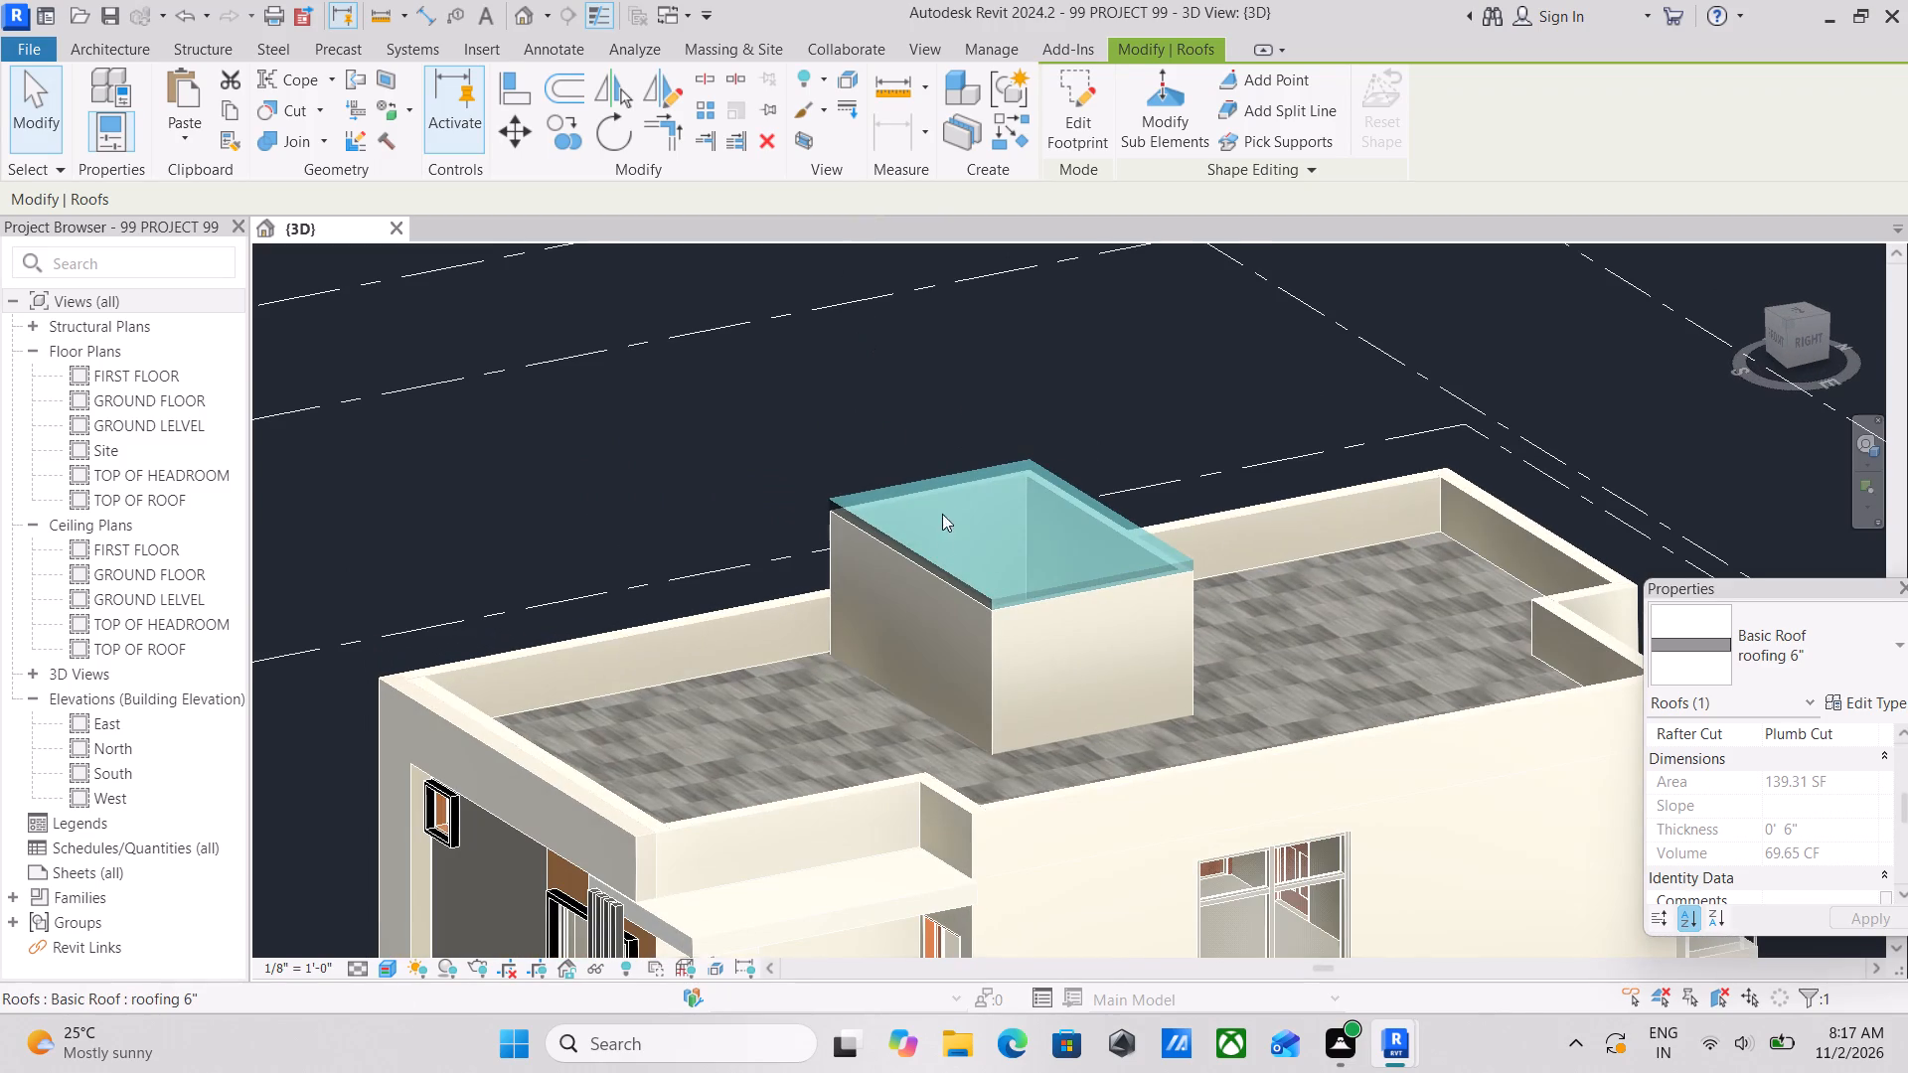
{"action": "left_click", "coordinate": [992, 607]}
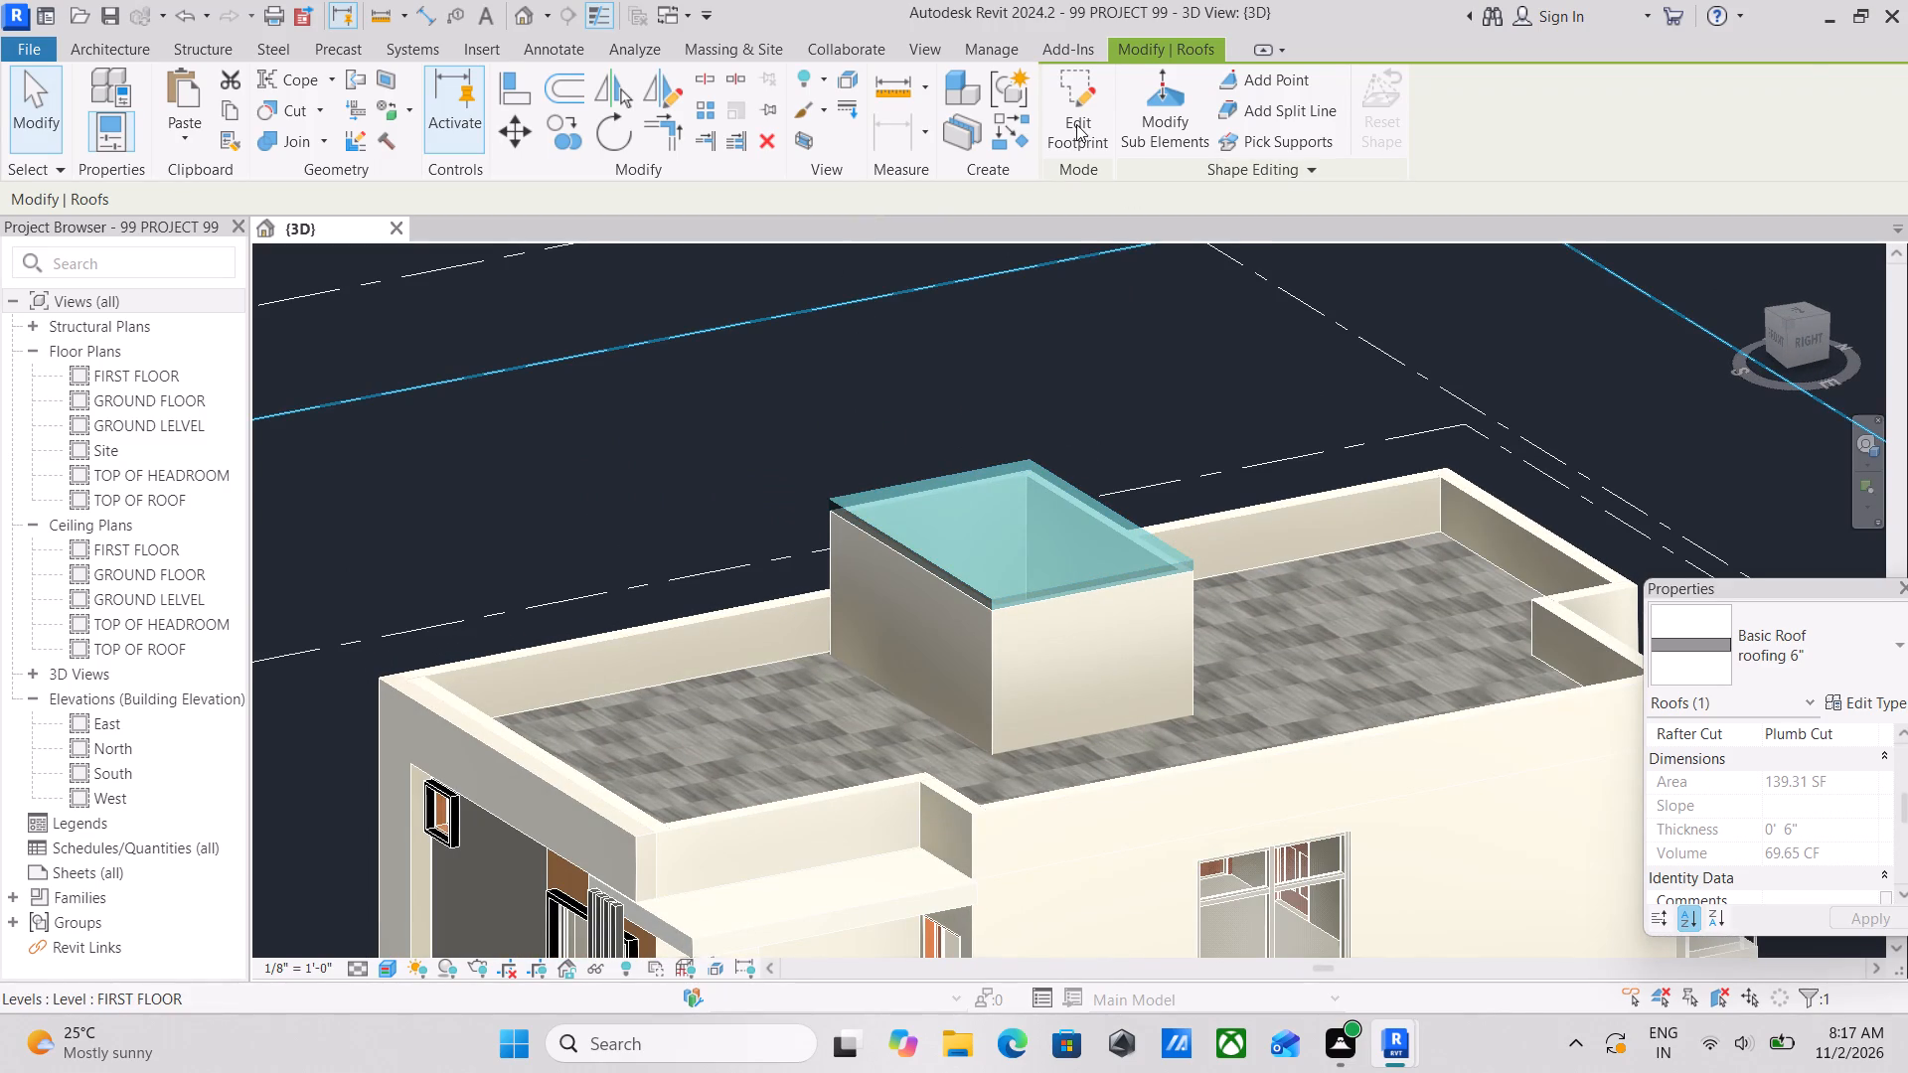
{"action": "left_click", "coordinate": [1076, 124]}
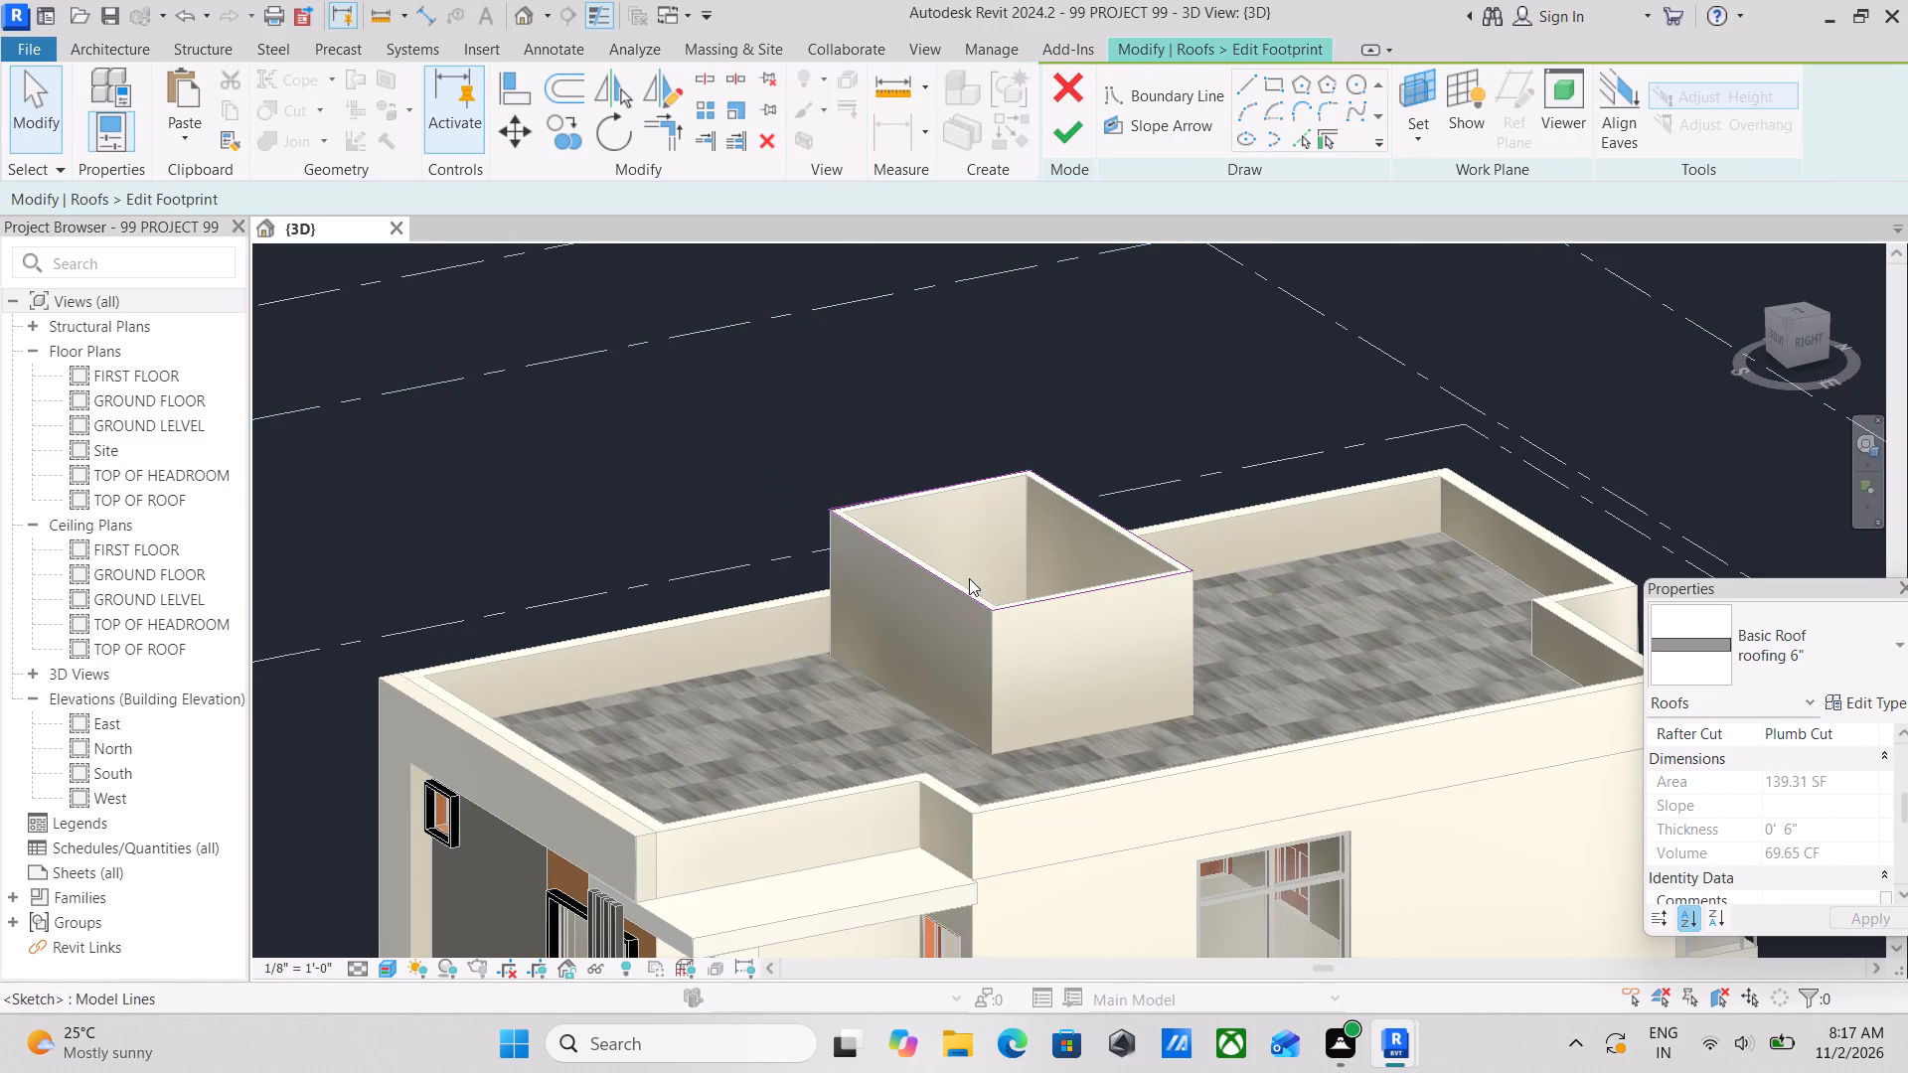
{"action": "left_click", "coordinate": [1008, 610]}
{"action": "right_click", "coordinate": [1008, 610]}
{"action": "left_click", "coordinate": [1040, 622]}
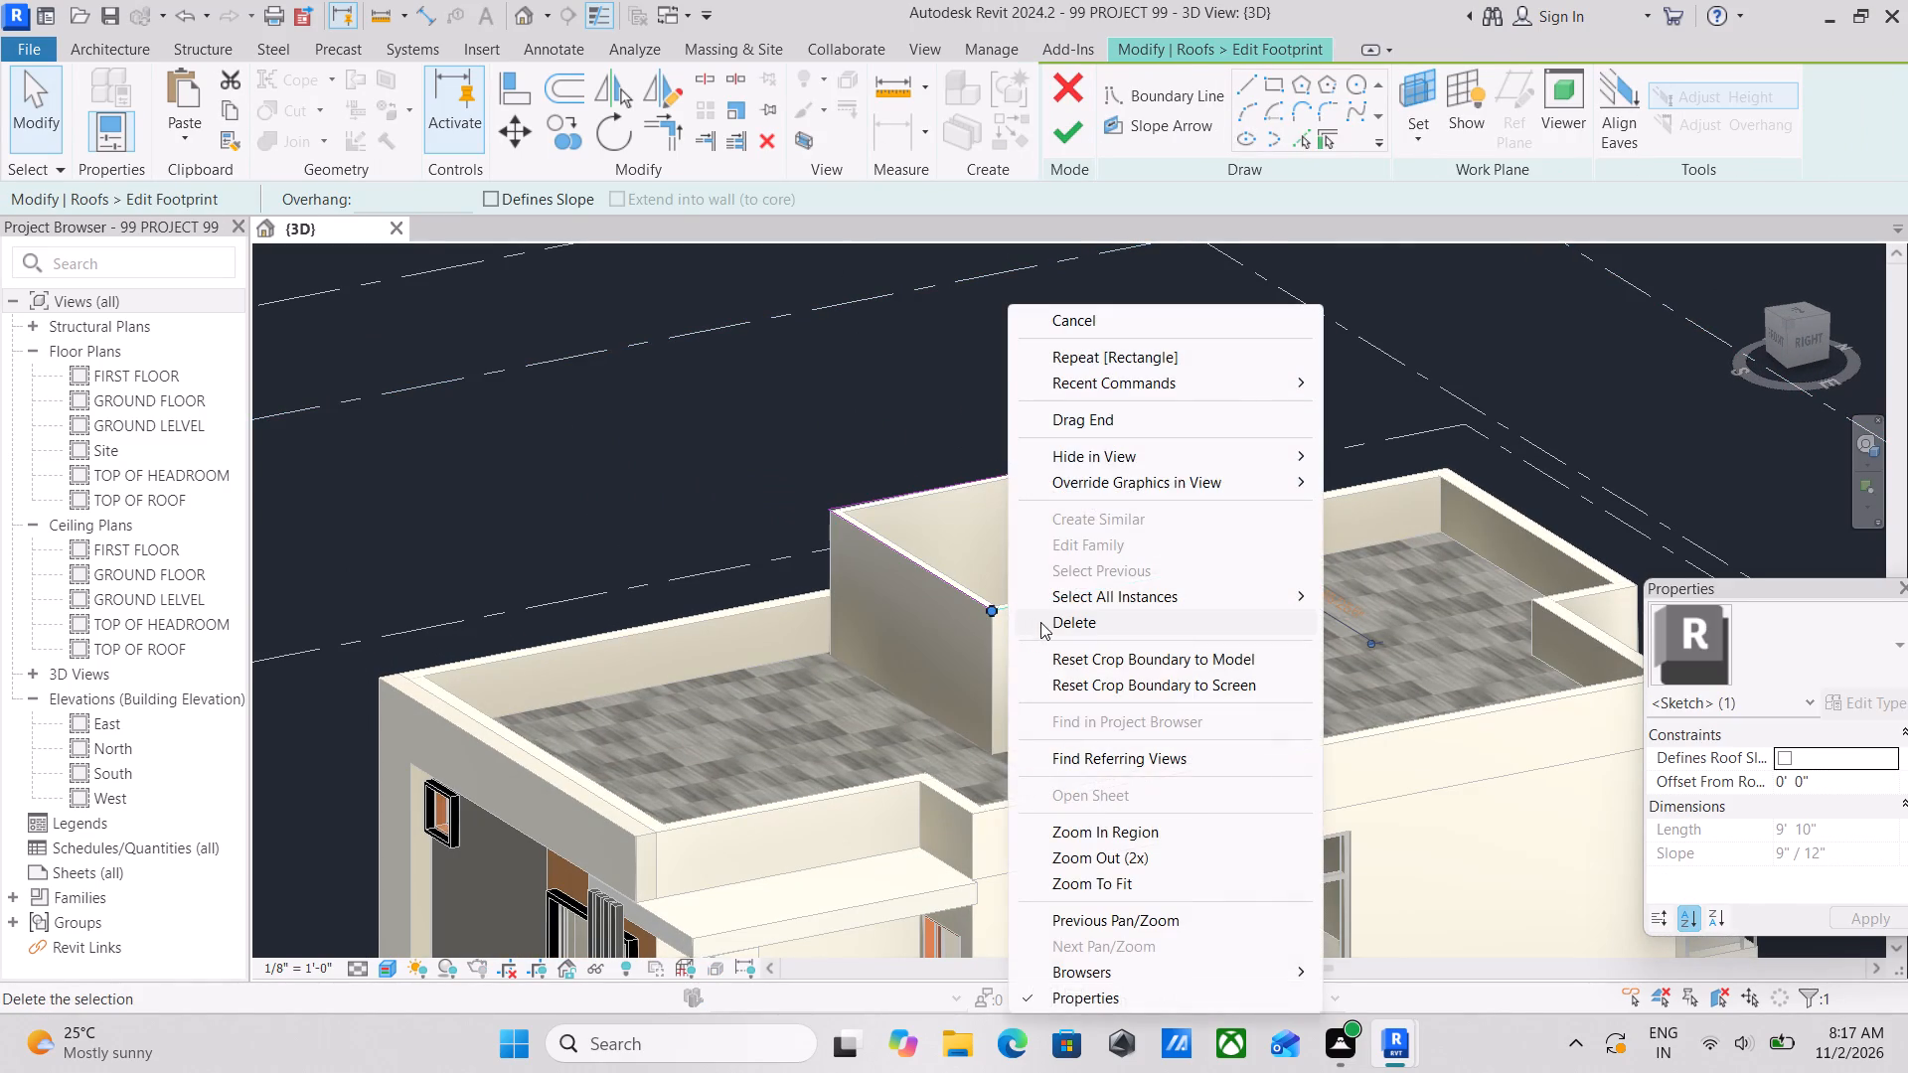
Delete the boundary line along the south wall of the headroom from the roof footprint.
{"action": "left_click", "coordinate": [906, 550]}
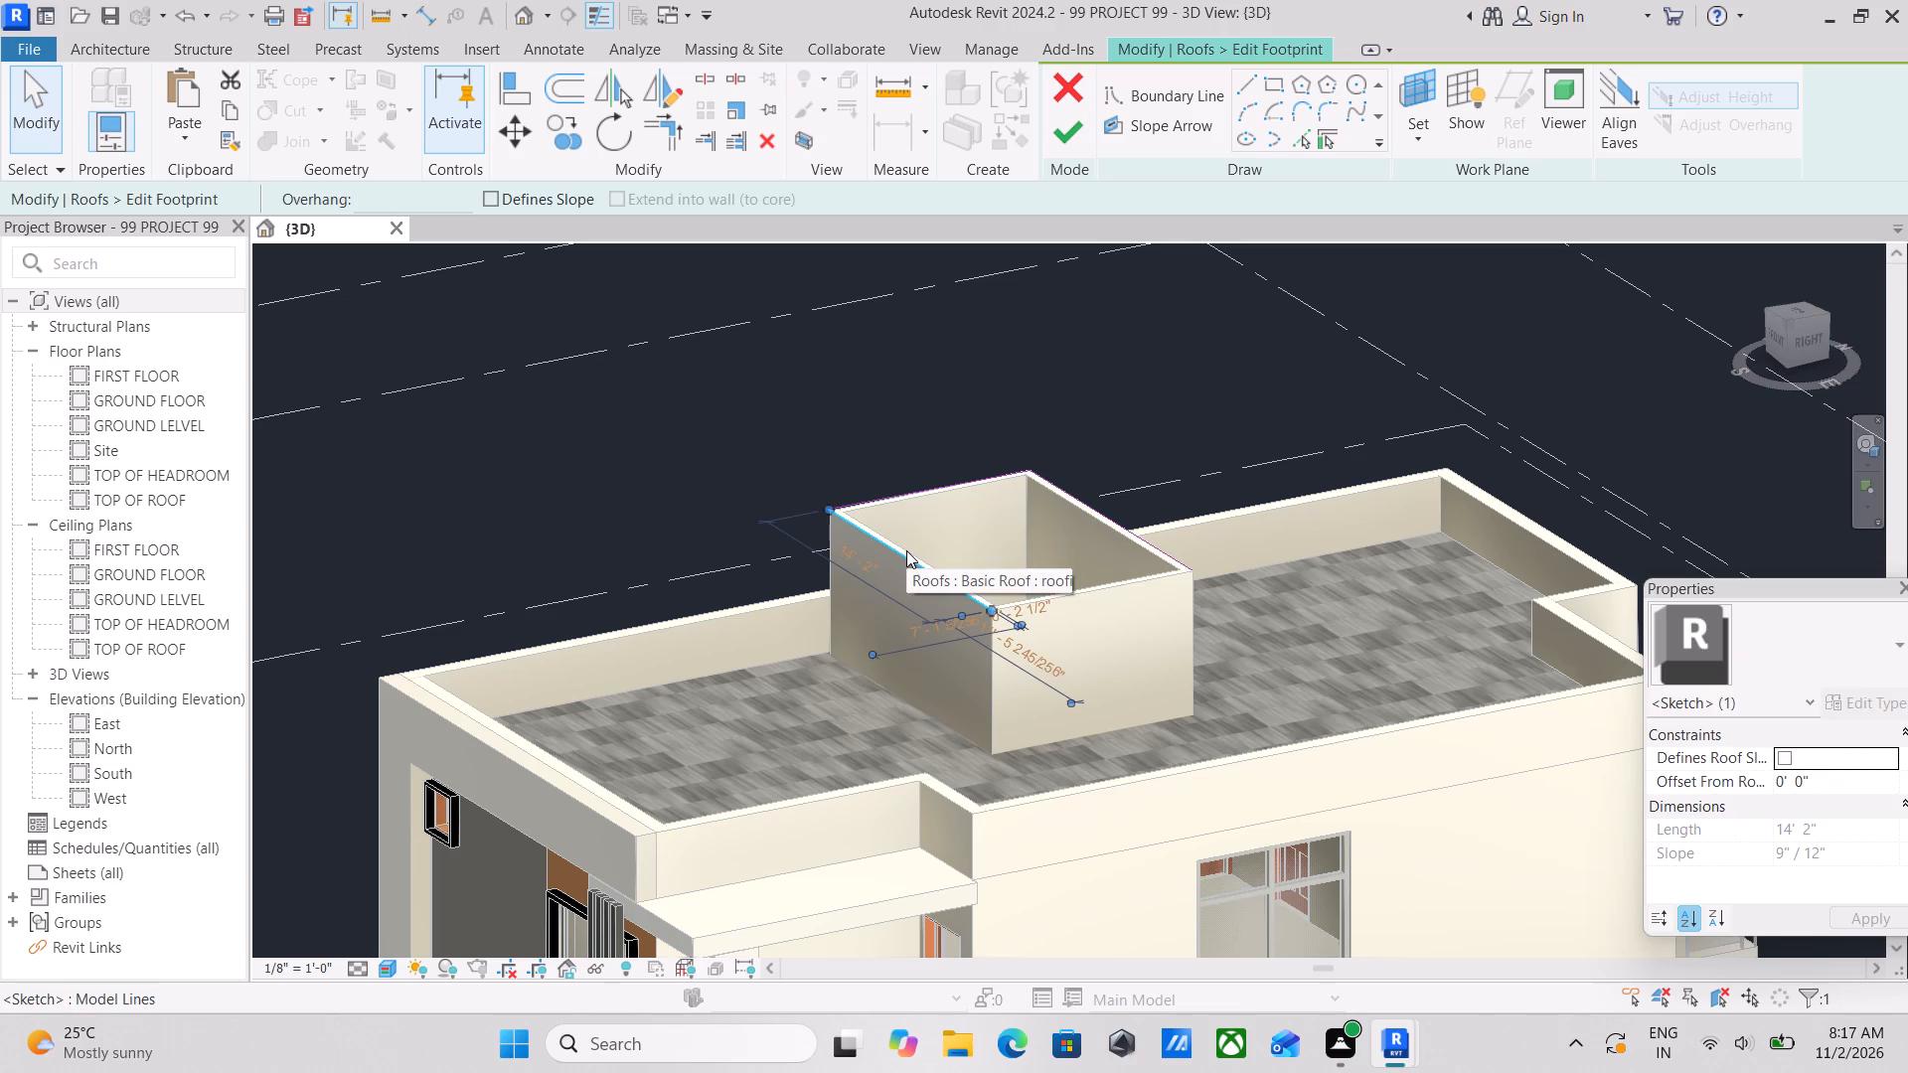
{"action": "scroll", "coordinate": [735, 696], "scroll_direction": "down", "scroll_amount": 2}
{"action": "middle_click_drag", "start_coordinate": [730, 689], "coordinate": [966, 1072], "text": "shift"}
{"action": "scroll", "coordinate": [749, 742], "scroll_direction": "up", "scroll_amount": 2}
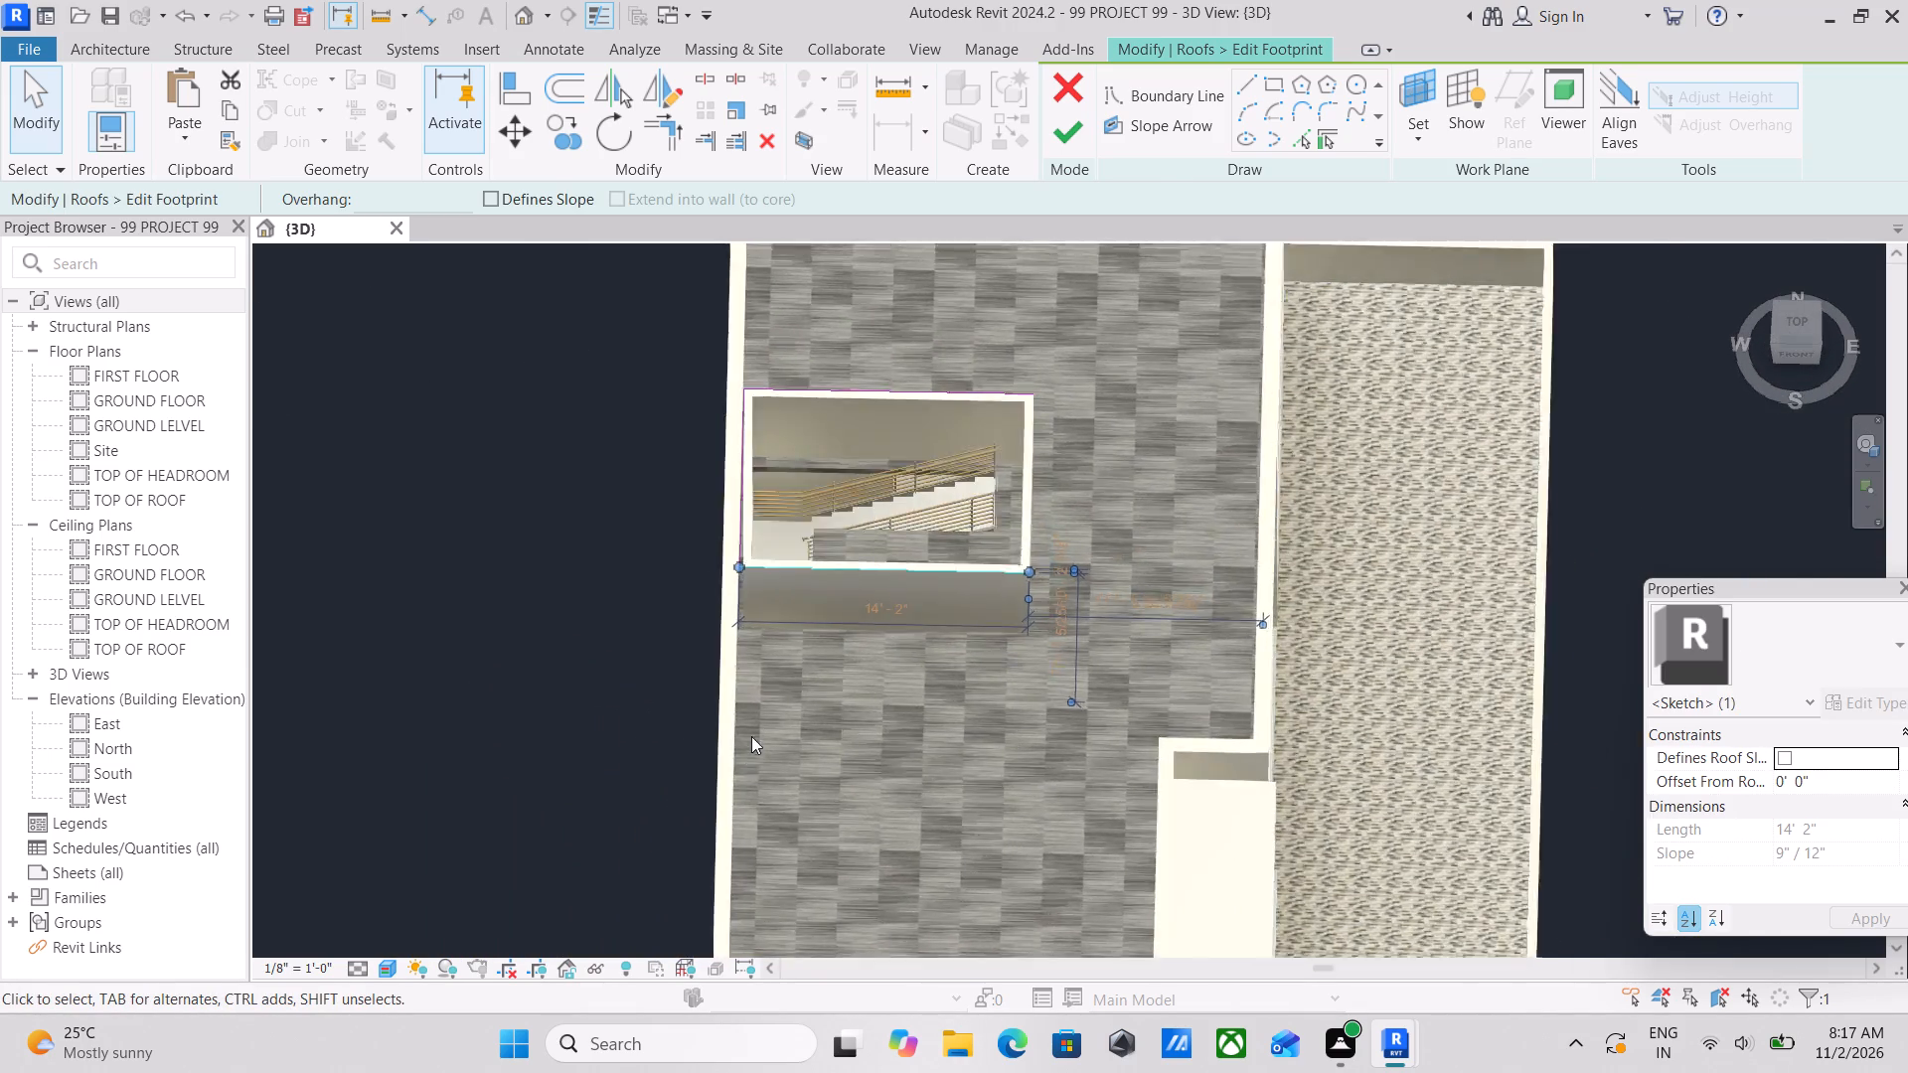
{"action": "scroll", "coordinate": [751, 736], "scroll_direction": "up", "scroll_amount": 6}
{"action": "scroll", "coordinate": [707, 450], "scroll_direction": "up", "scroll_amount": 4}
{"action": "key", "text": "Escape"}
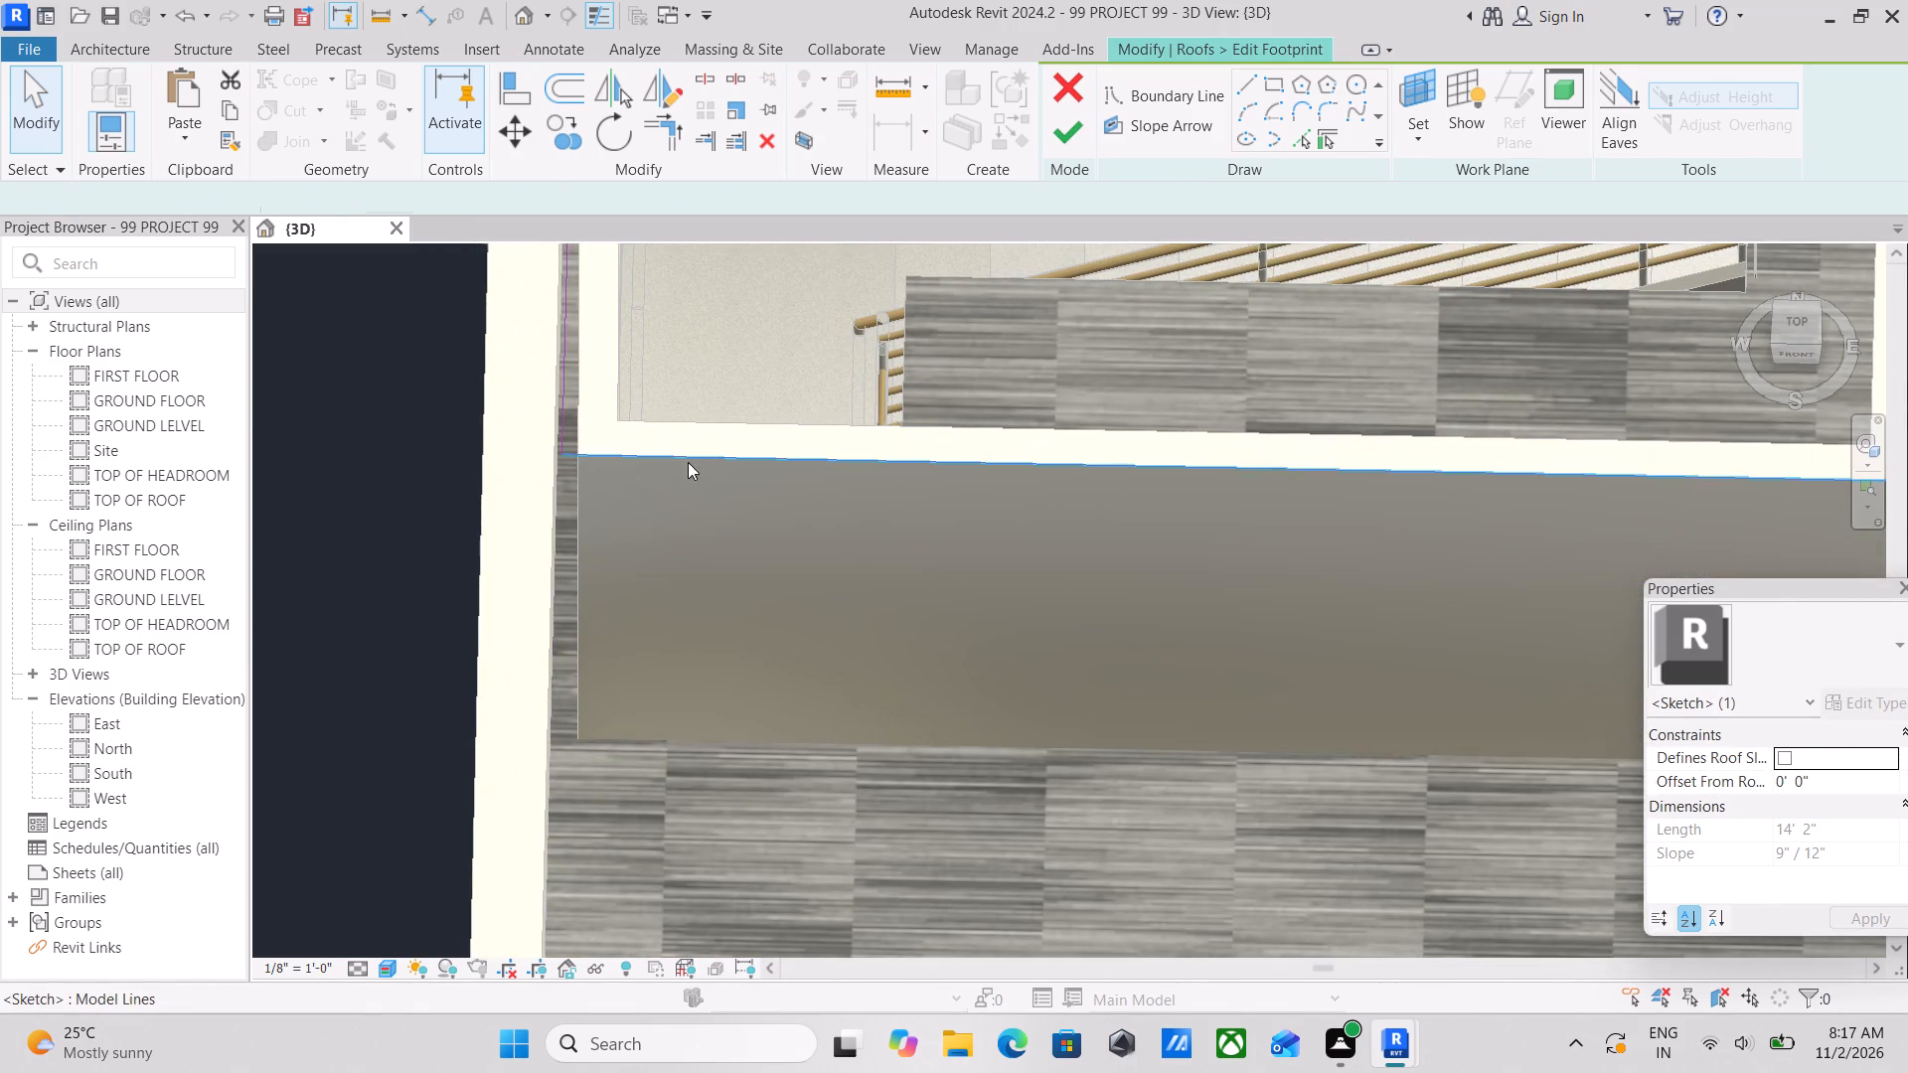
{"action": "left_click", "coordinate": [716, 454]}
{"action": "right_click", "coordinate": [716, 454]}
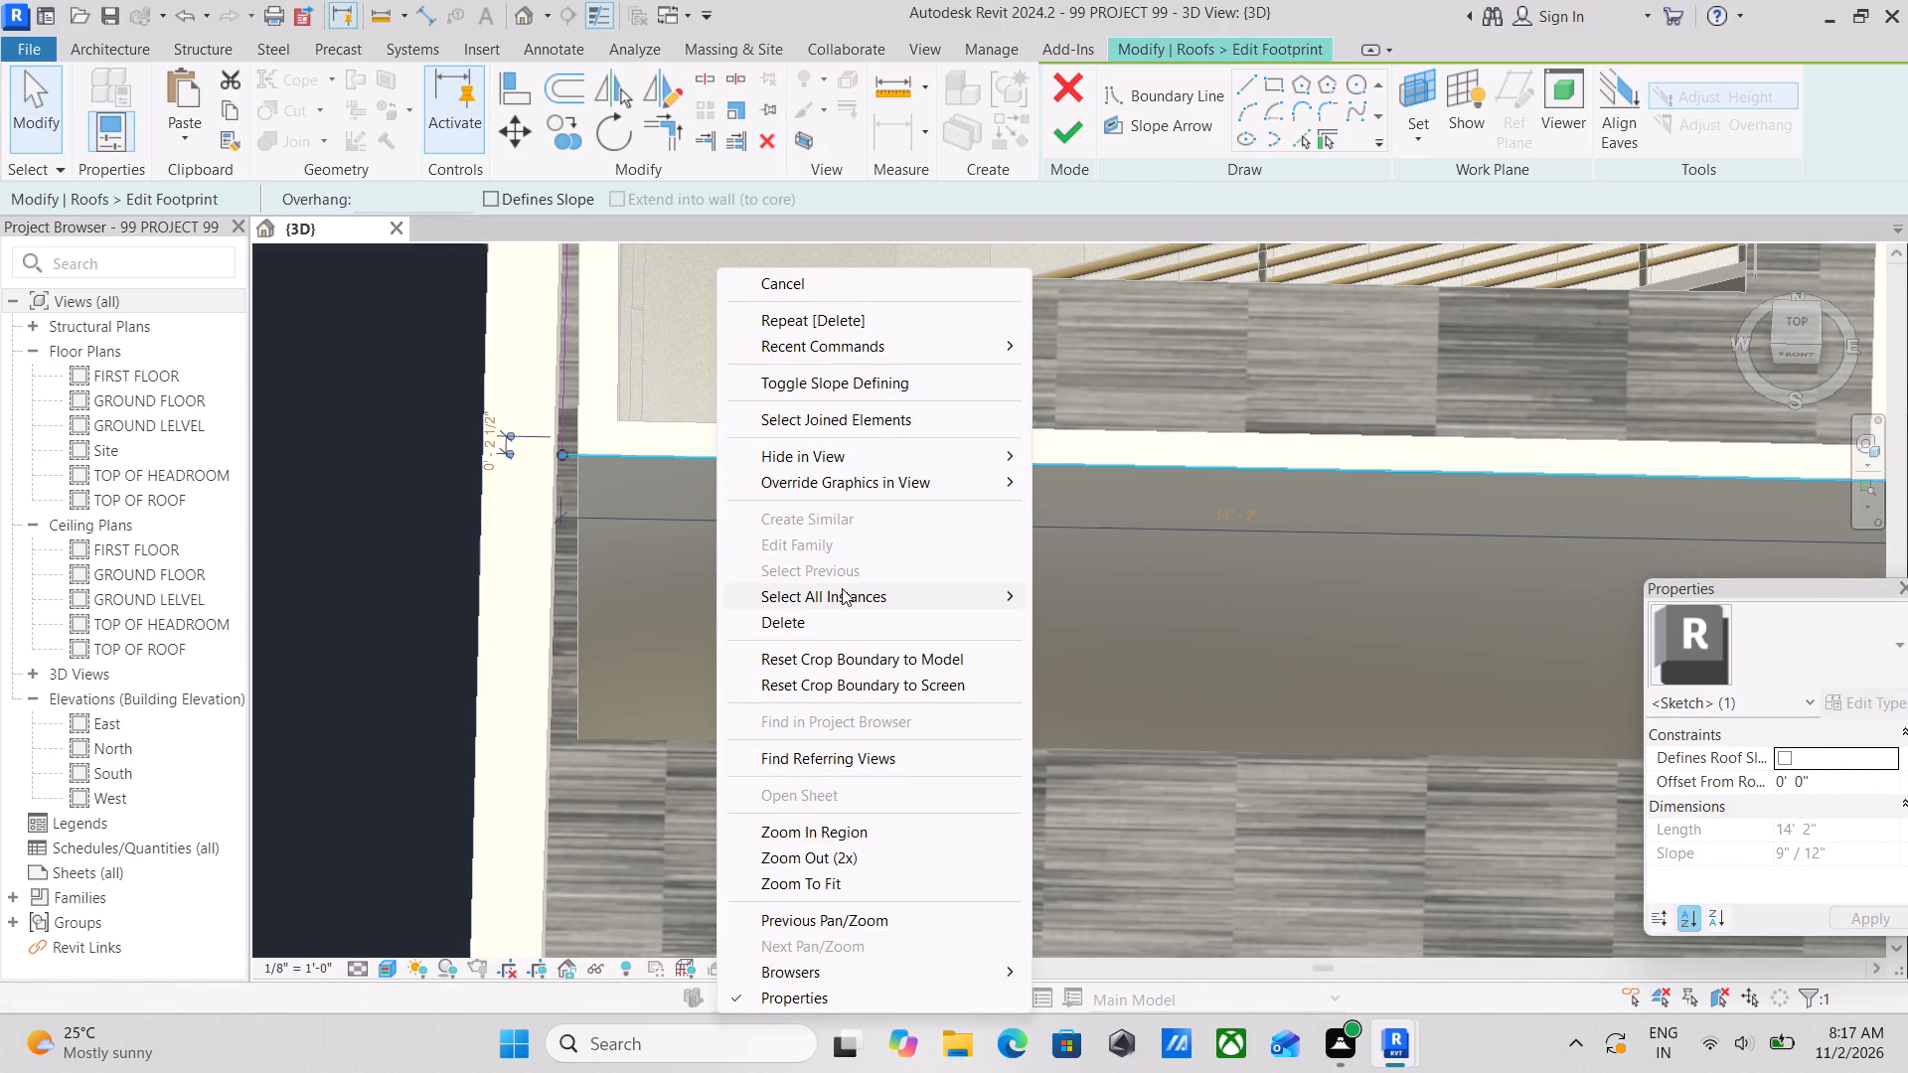
{"action": "left_click", "coordinate": [837, 621]}
Delete the boundary line along the north wall of the headroom from the roof footprint.
{"action": "scroll", "coordinate": [825, 482], "scroll_direction": "down", "scroll_amount": 3}
{"action": "middle_click_drag", "start_coordinate": [822, 482], "coordinate": [817, 725]}
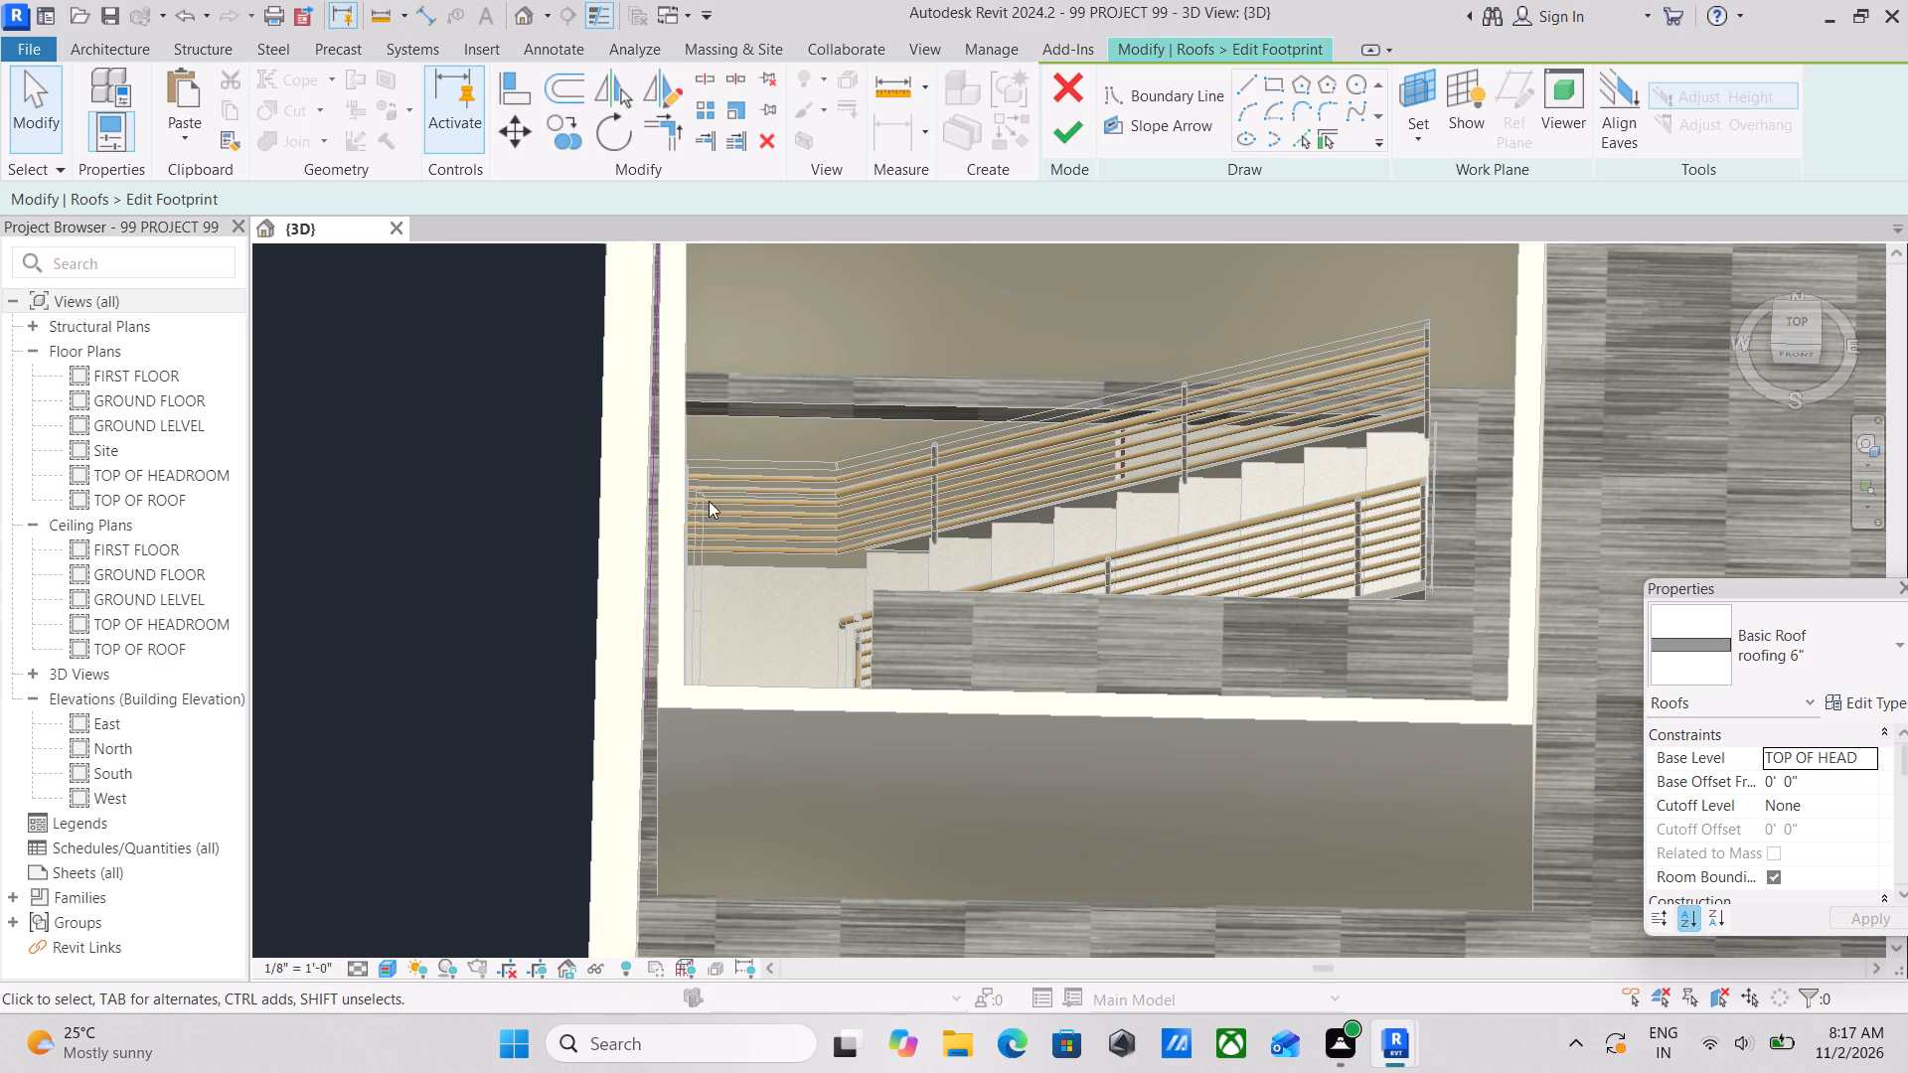
{"action": "scroll", "coordinate": [738, 452], "scroll_direction": "down", "scroll_amount": 2}
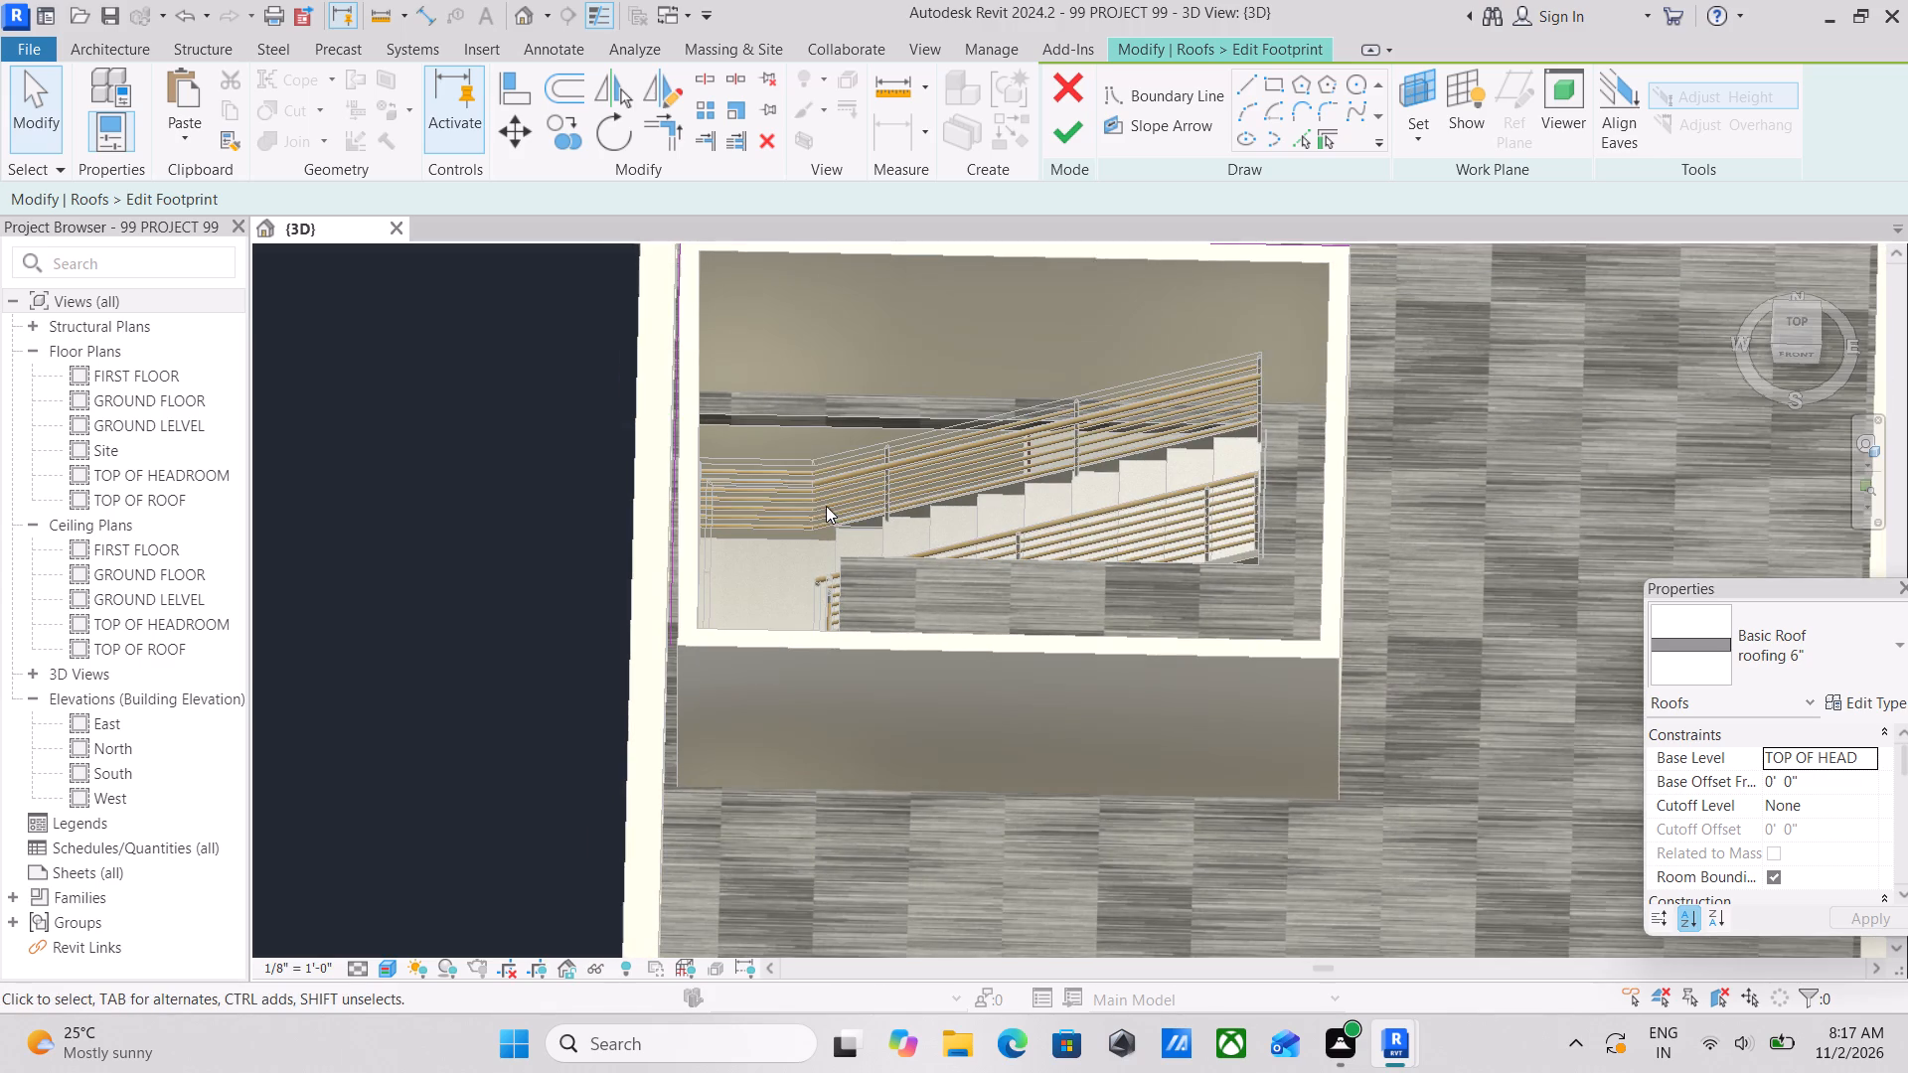
{"action": "middle_click_drag", "start_coordinate": [804, 461], "coordinate": [812, 894], "text": "shift"}
{"action": "scroll", "coordinate": [812, 893], "scroll_direction": "up", "scroll_amount": 1, "text": "shift"}
{"action": "scroll", "coordinate": [785, 422], "scroll_direction": "down", "scroll_amount": 1}
{"action": "middle_click_drag", "start_coordinate": [785, 425], "coordinate": [762, 965]}
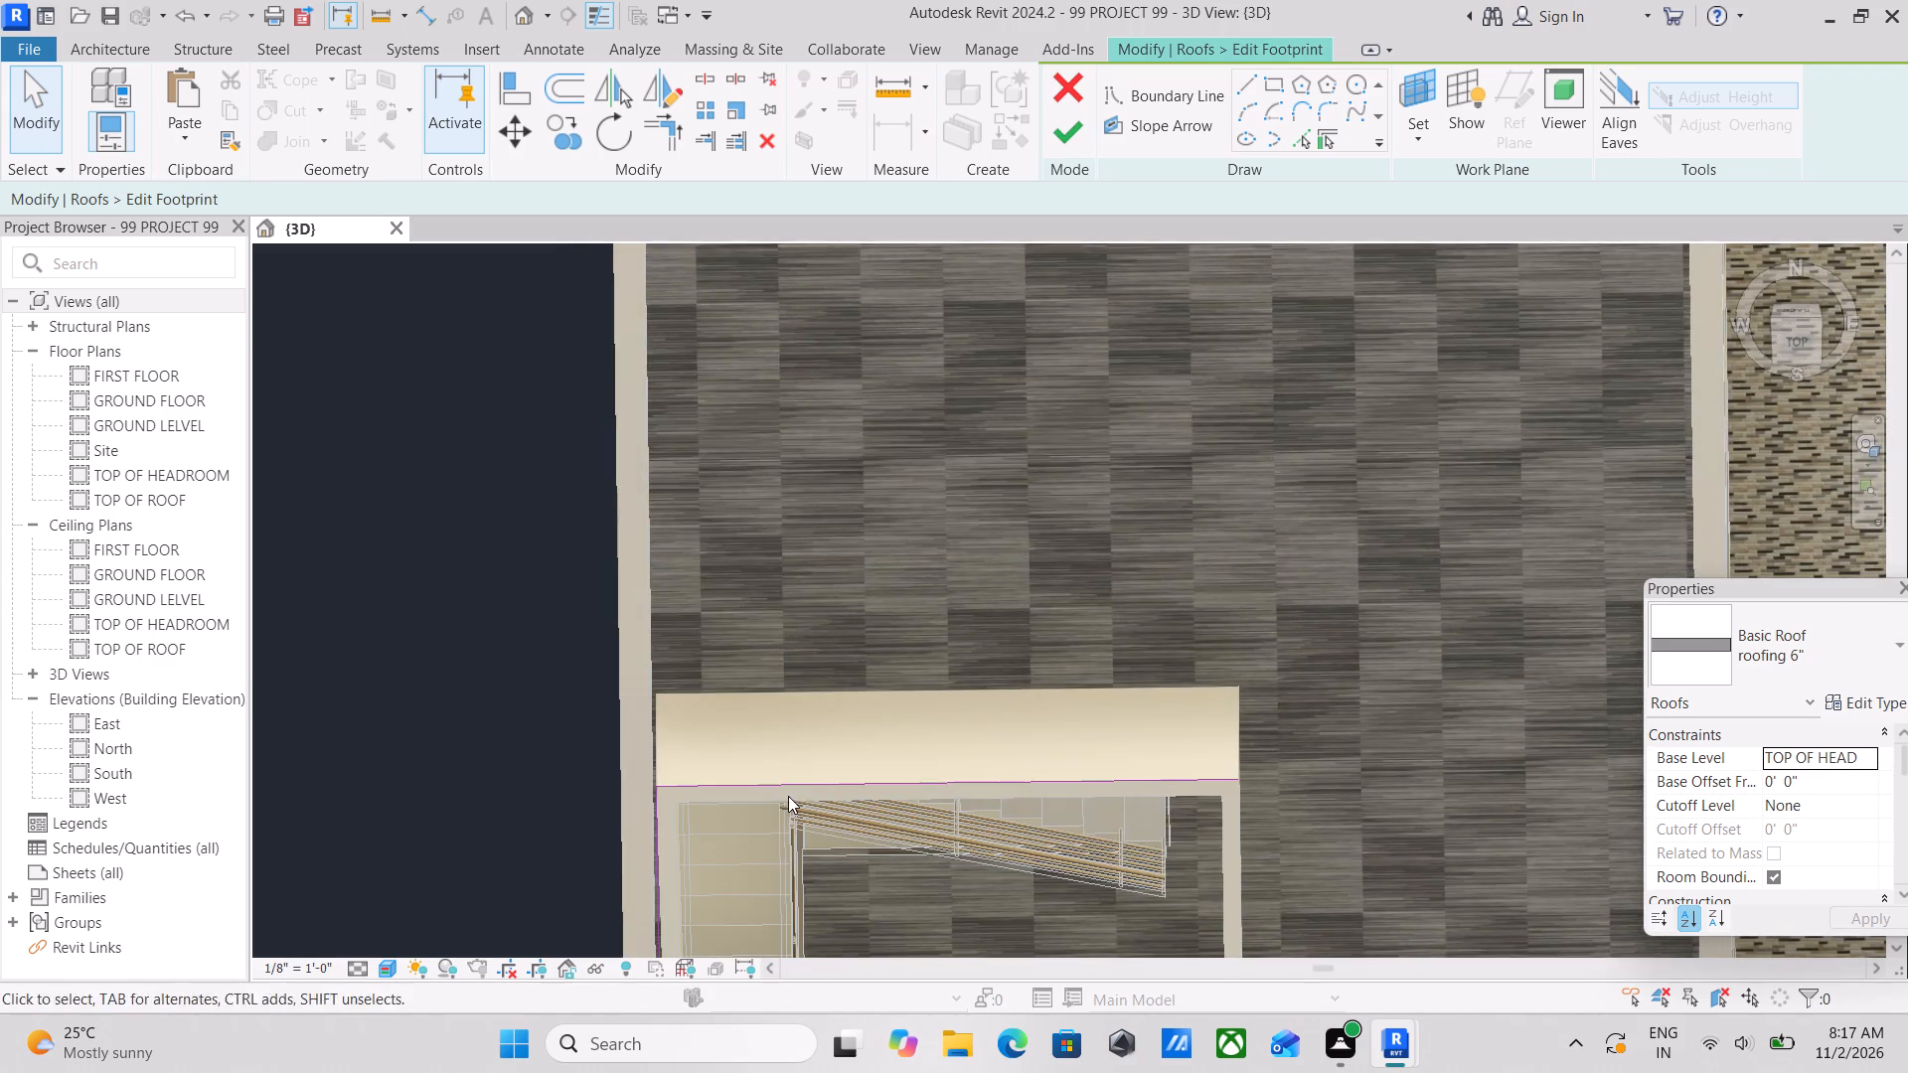
{"action": "scroll", "coordinate": [799, 753], "scroll_direction": "up", "scroll_amount": 3}
{"action": "left_click", "coordinate": [781, 786]}
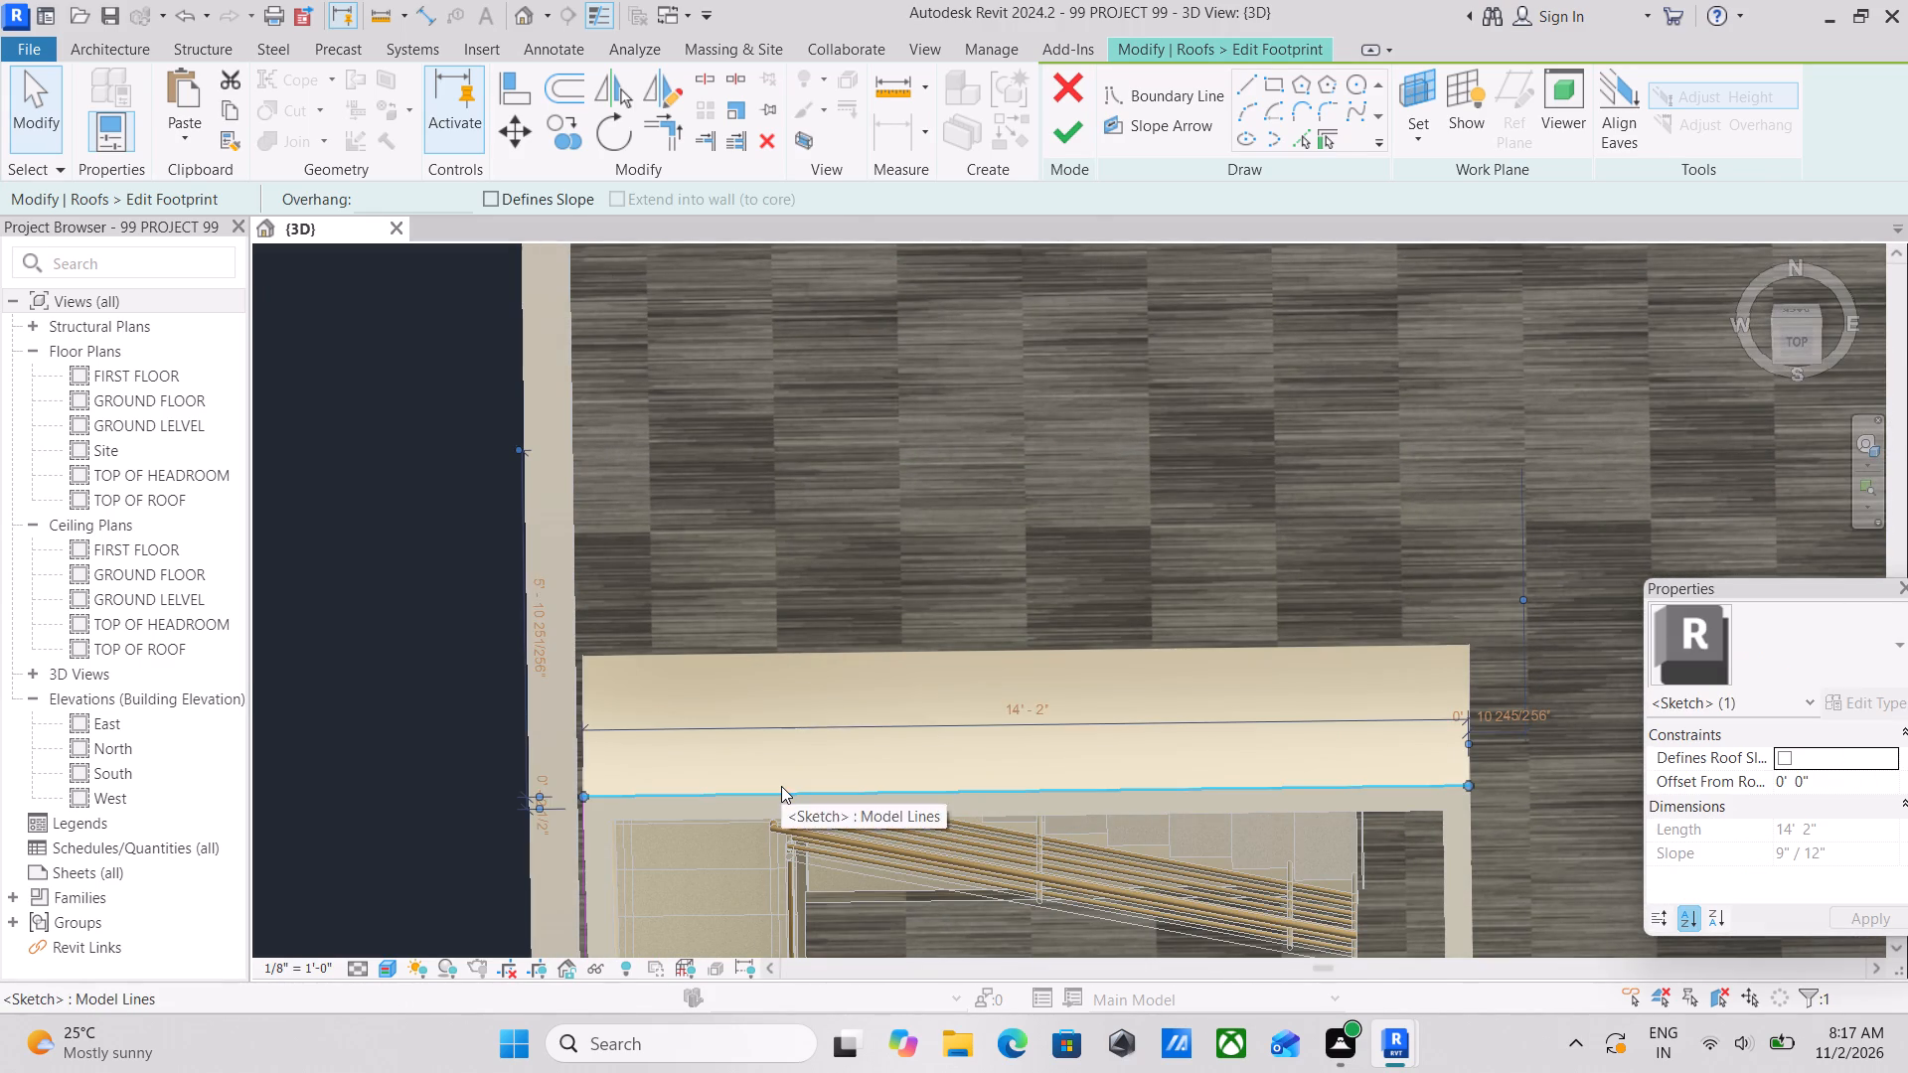
{"action": "right_click", "coordinate": [781, 786]}
{"action": "left_click", "coordinate": [859, 392]}
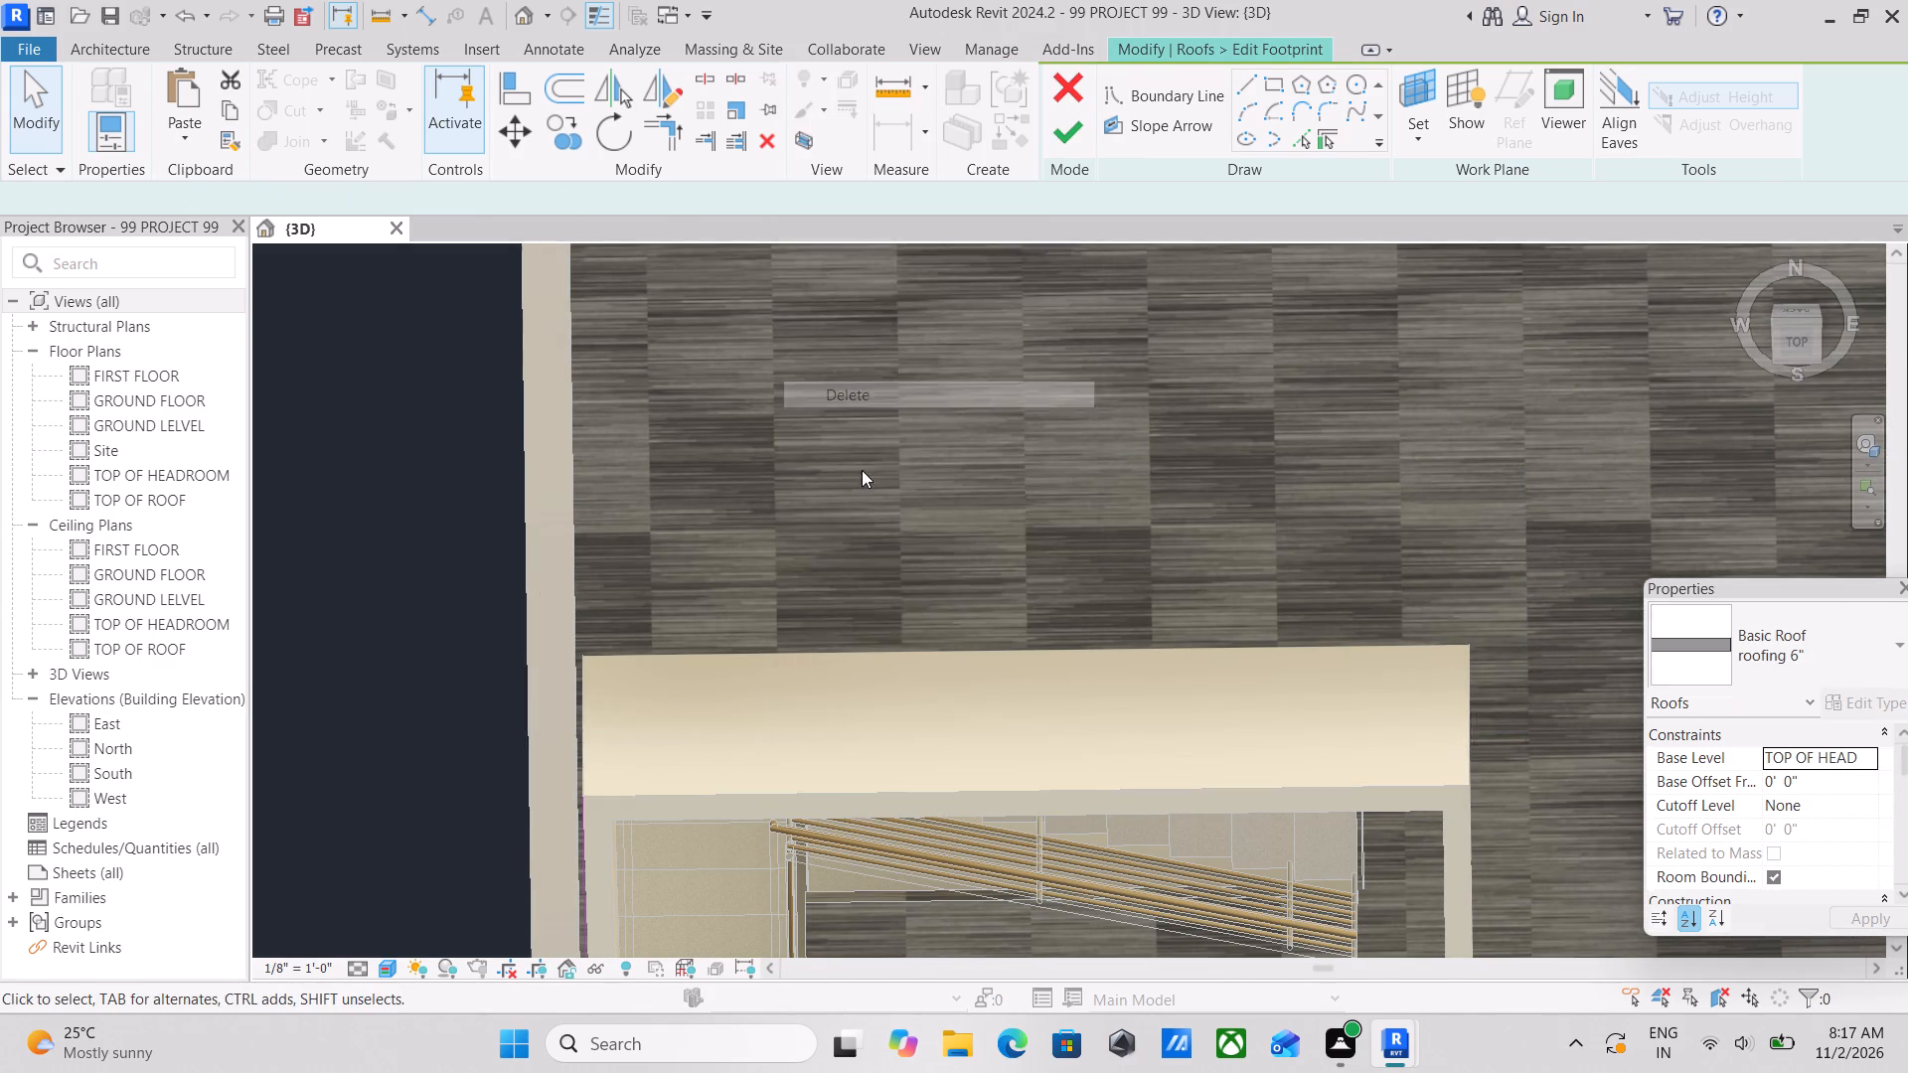
Delete the remaining boundary line along the west wall of the headroom from the roof footprint.
{"action": "scroll", "coordinate": [858, 528], "scroll_direction": "down", "scroll_amount": 5}
{"action": "middle_click_drag", "start_coordinate": [853, 517], "coordinate": [878, 432]}
{"action": "left_click", "coordinate": [744, 708]}
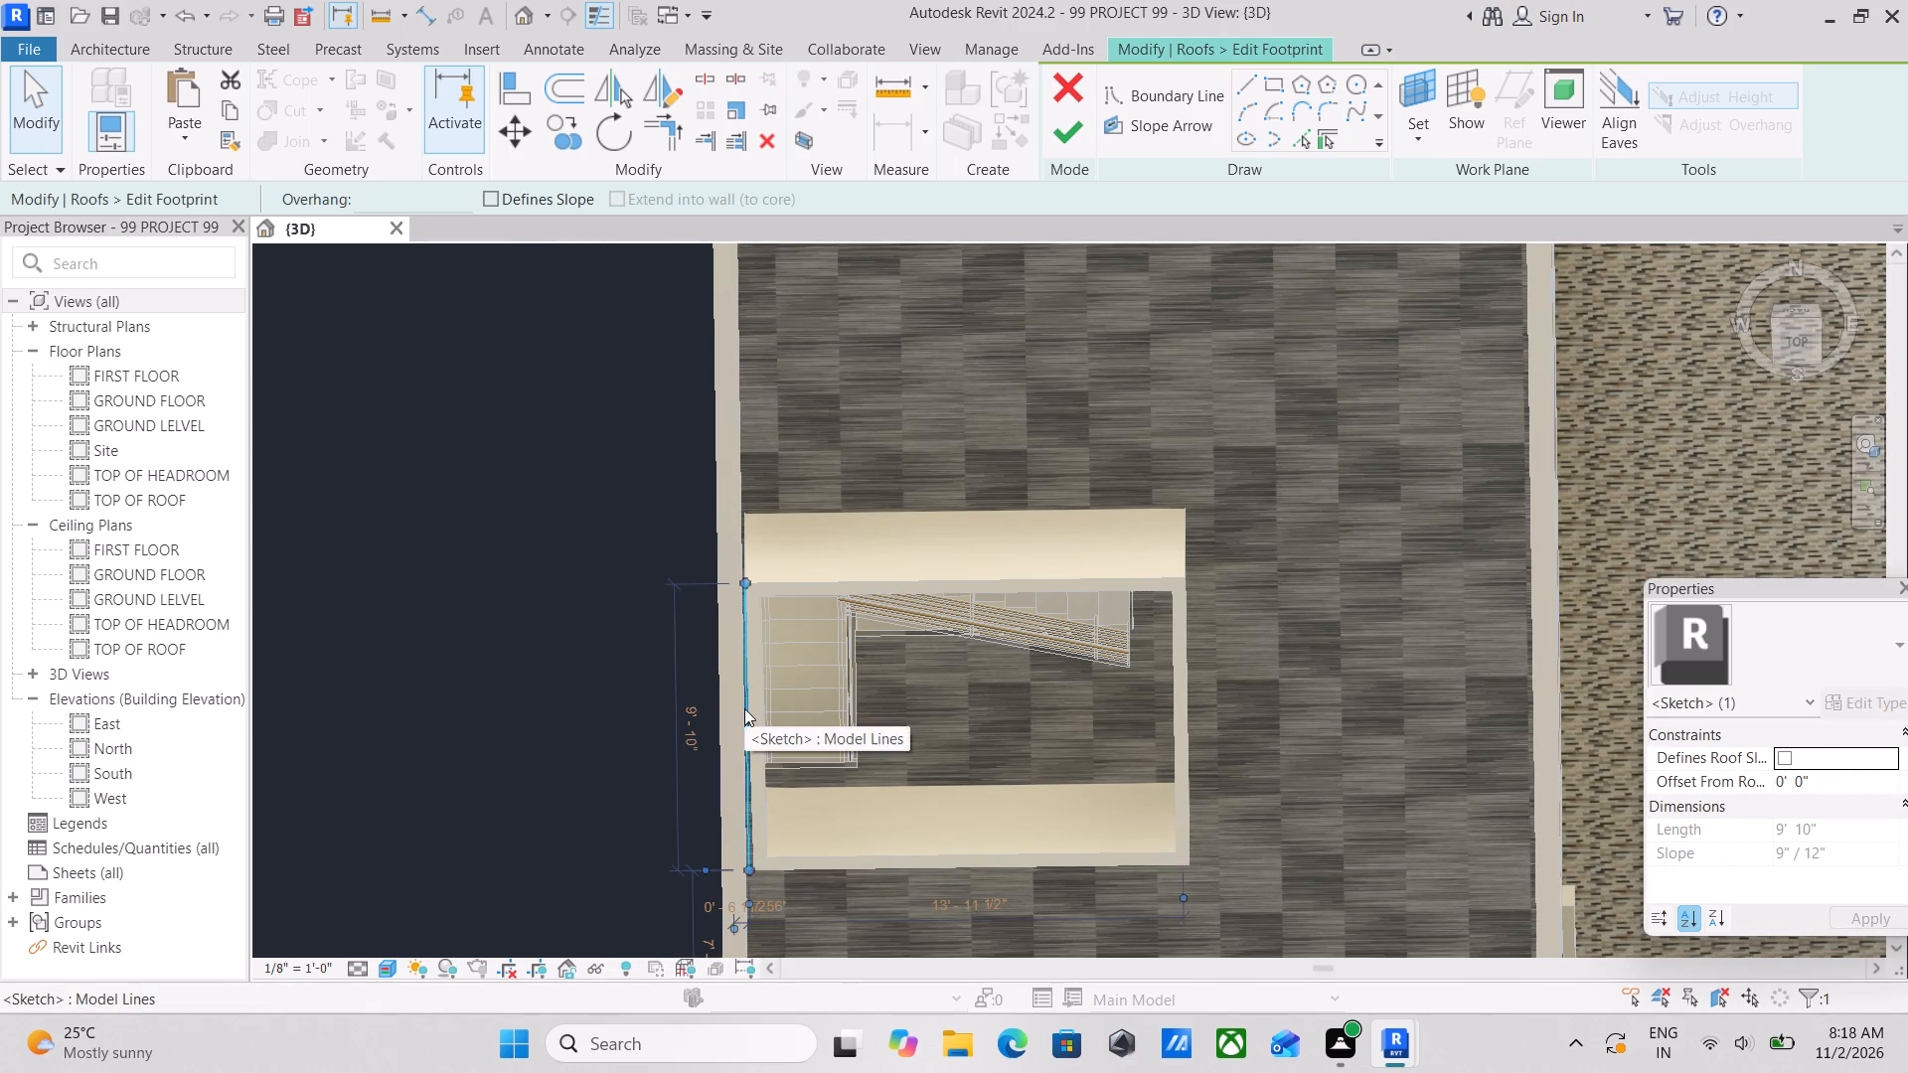
{"action": "right_click", "coordinate": [744, 708]}
{"action": "left_click", "coordinate": [802, 619]}
{"action": "scroll", "coordinate": [952, 567], "scroll_direction": "down", "scroll_amount": 3}
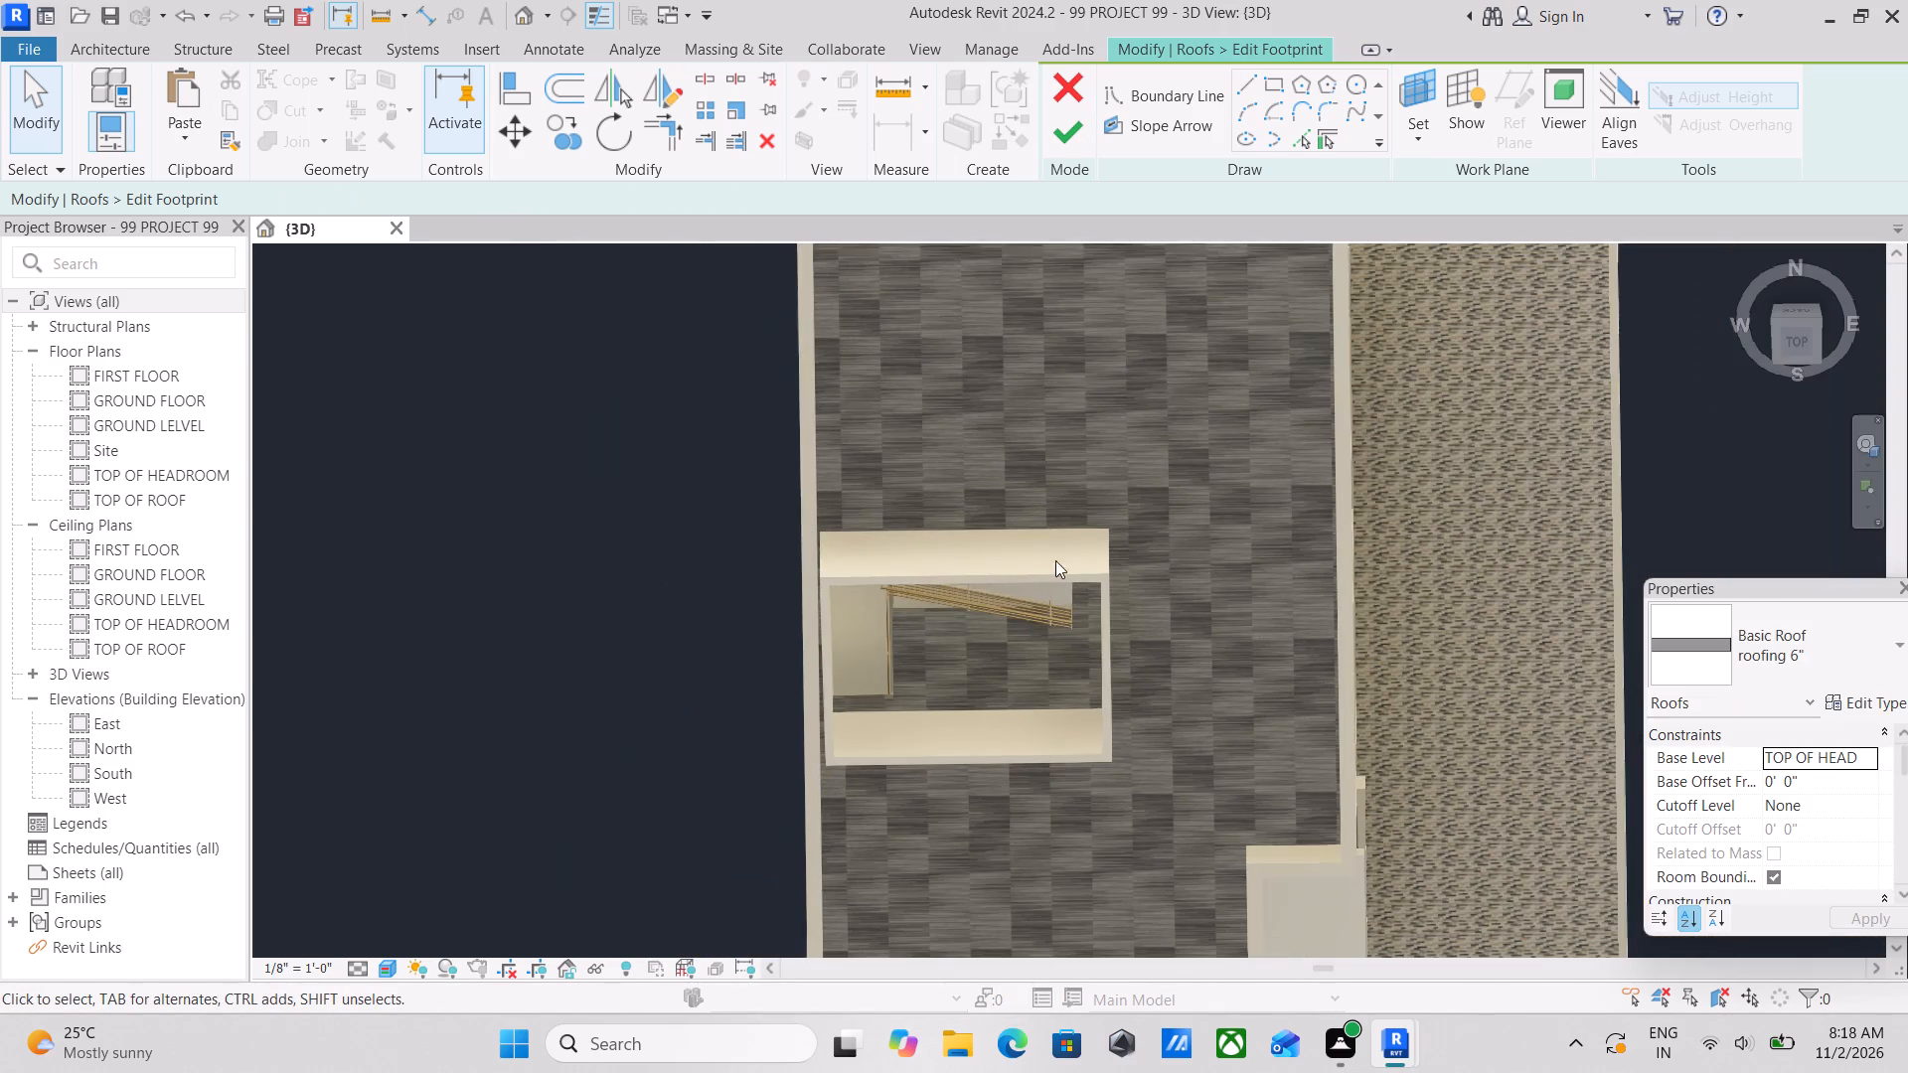
Draw a slope-defining roof boundary line along the outer face of the headroom's north wall, between its two corners.
{"action": "left_click", "coordinate": [1799, 344]}
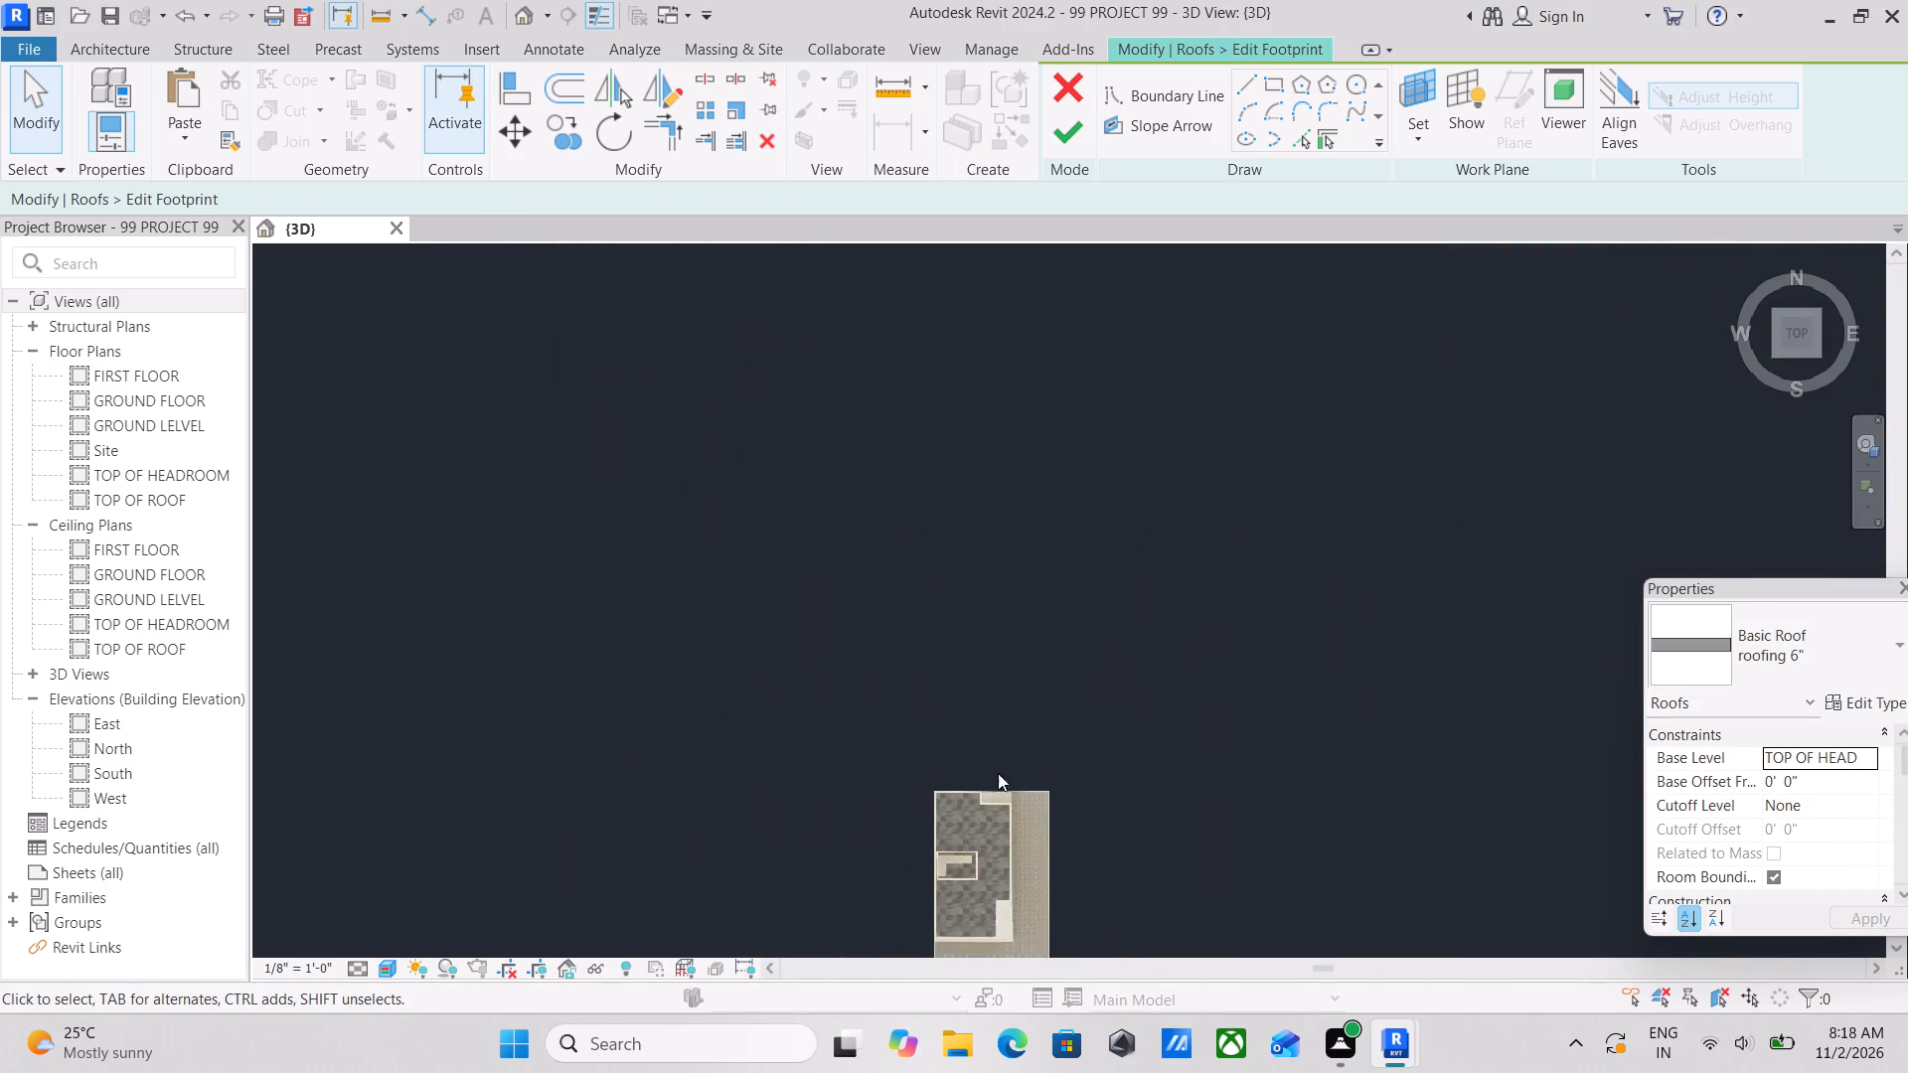
{"action": "scroll", "coordinate": [943, 848], "scroll_direction": "up", "scroll_amount": 3}
{"action": "scroll", "coordinate": [1113, 774], "scroll_direction": "up", "scroll_amount": 13}
{"action": "middle_click_drag", "start_coordinate": [1030, 403], "coordinate": [953, 493]}
{"action": "left_click", "coordinate": [1255, 85]}
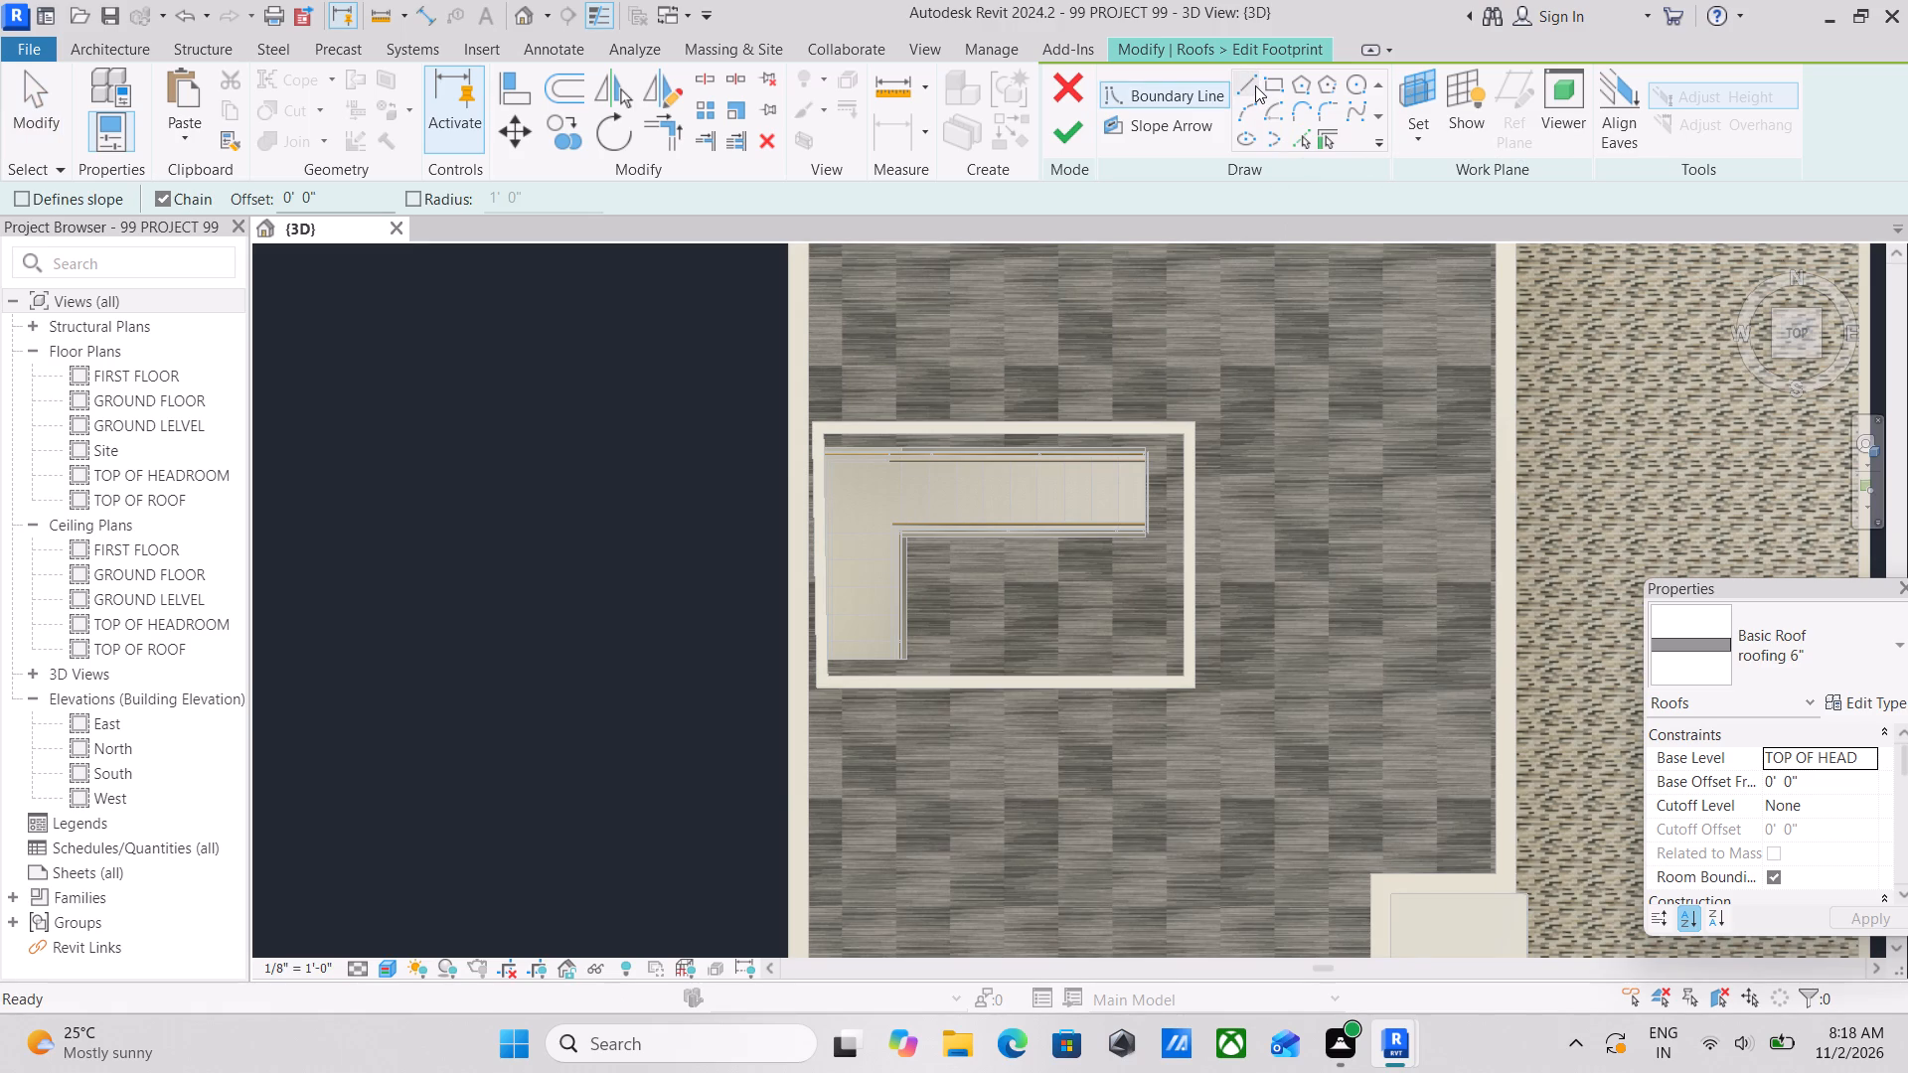
{"action": "left_click", "coordinate": [21, 199]}
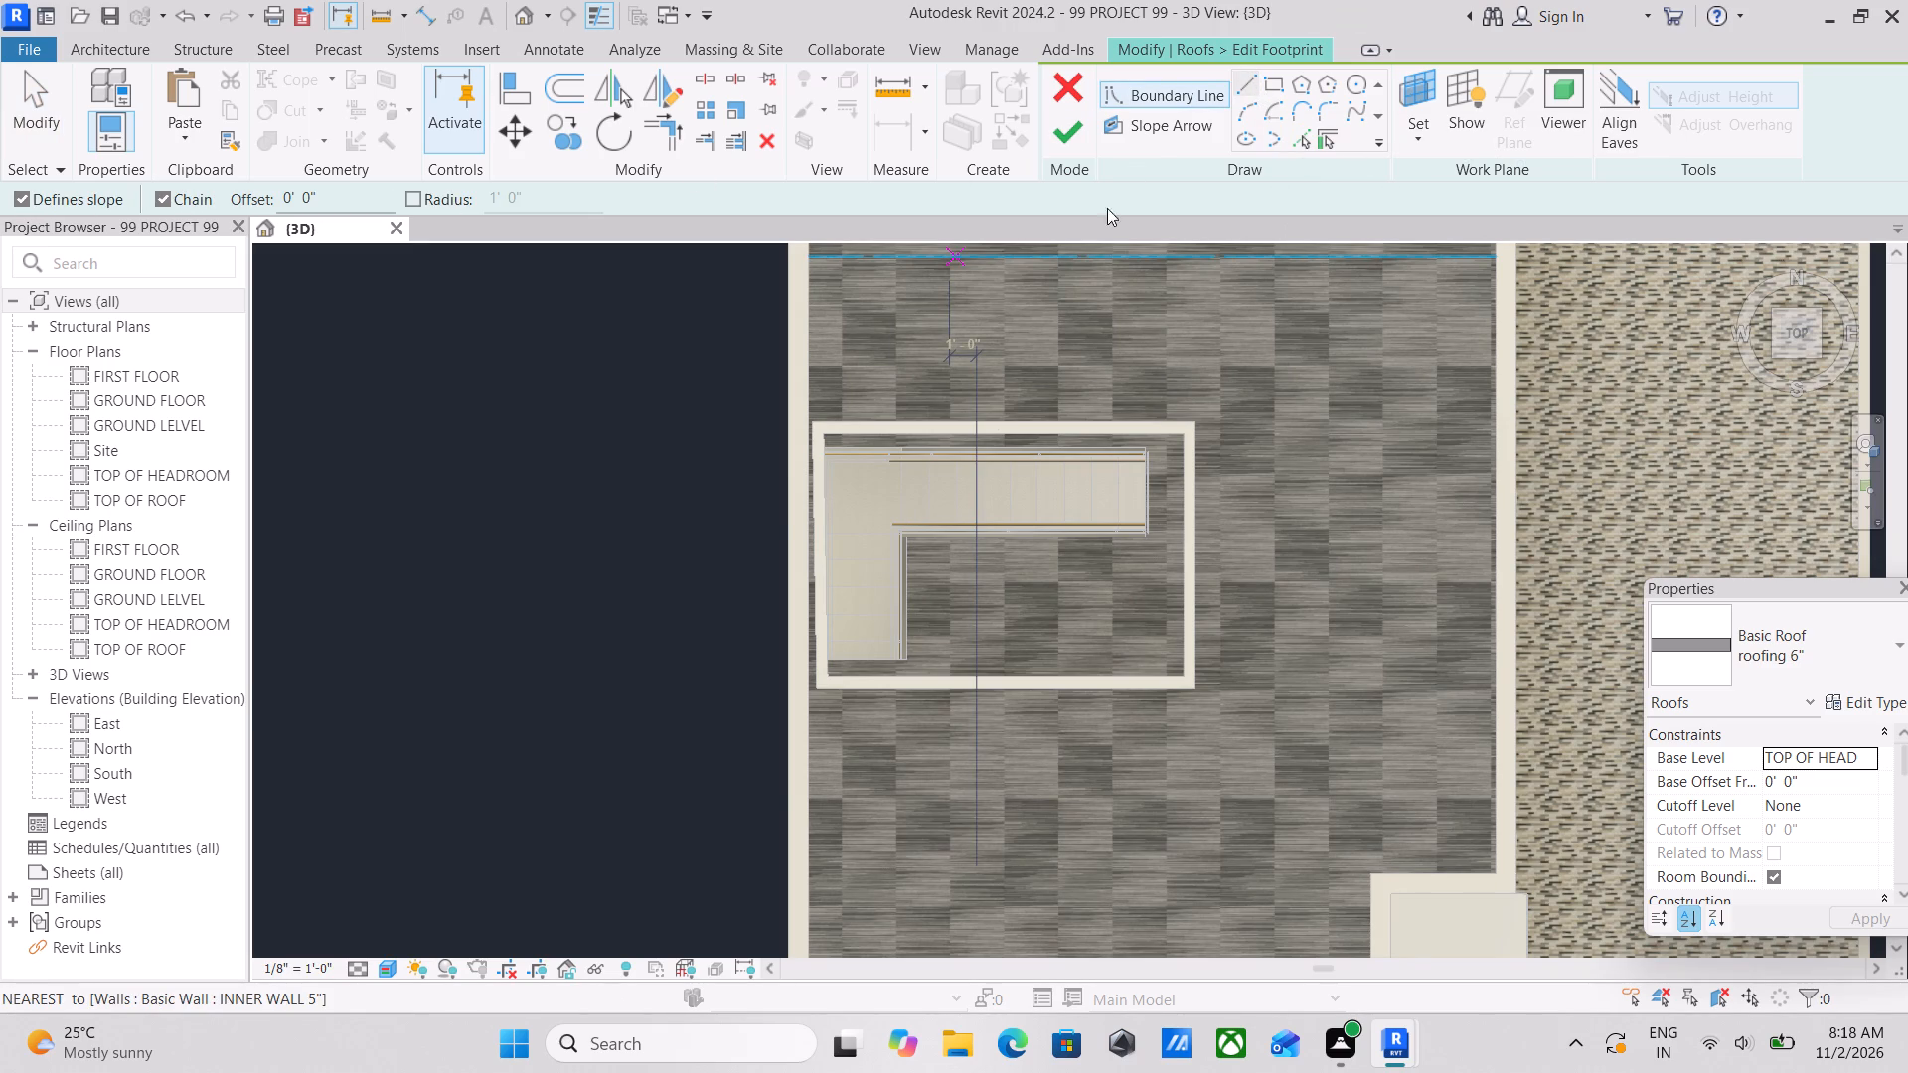
{"action": "scroll", "coordinate": [833, 412], "scroll_direction": "up", "scroll_amount": 8}
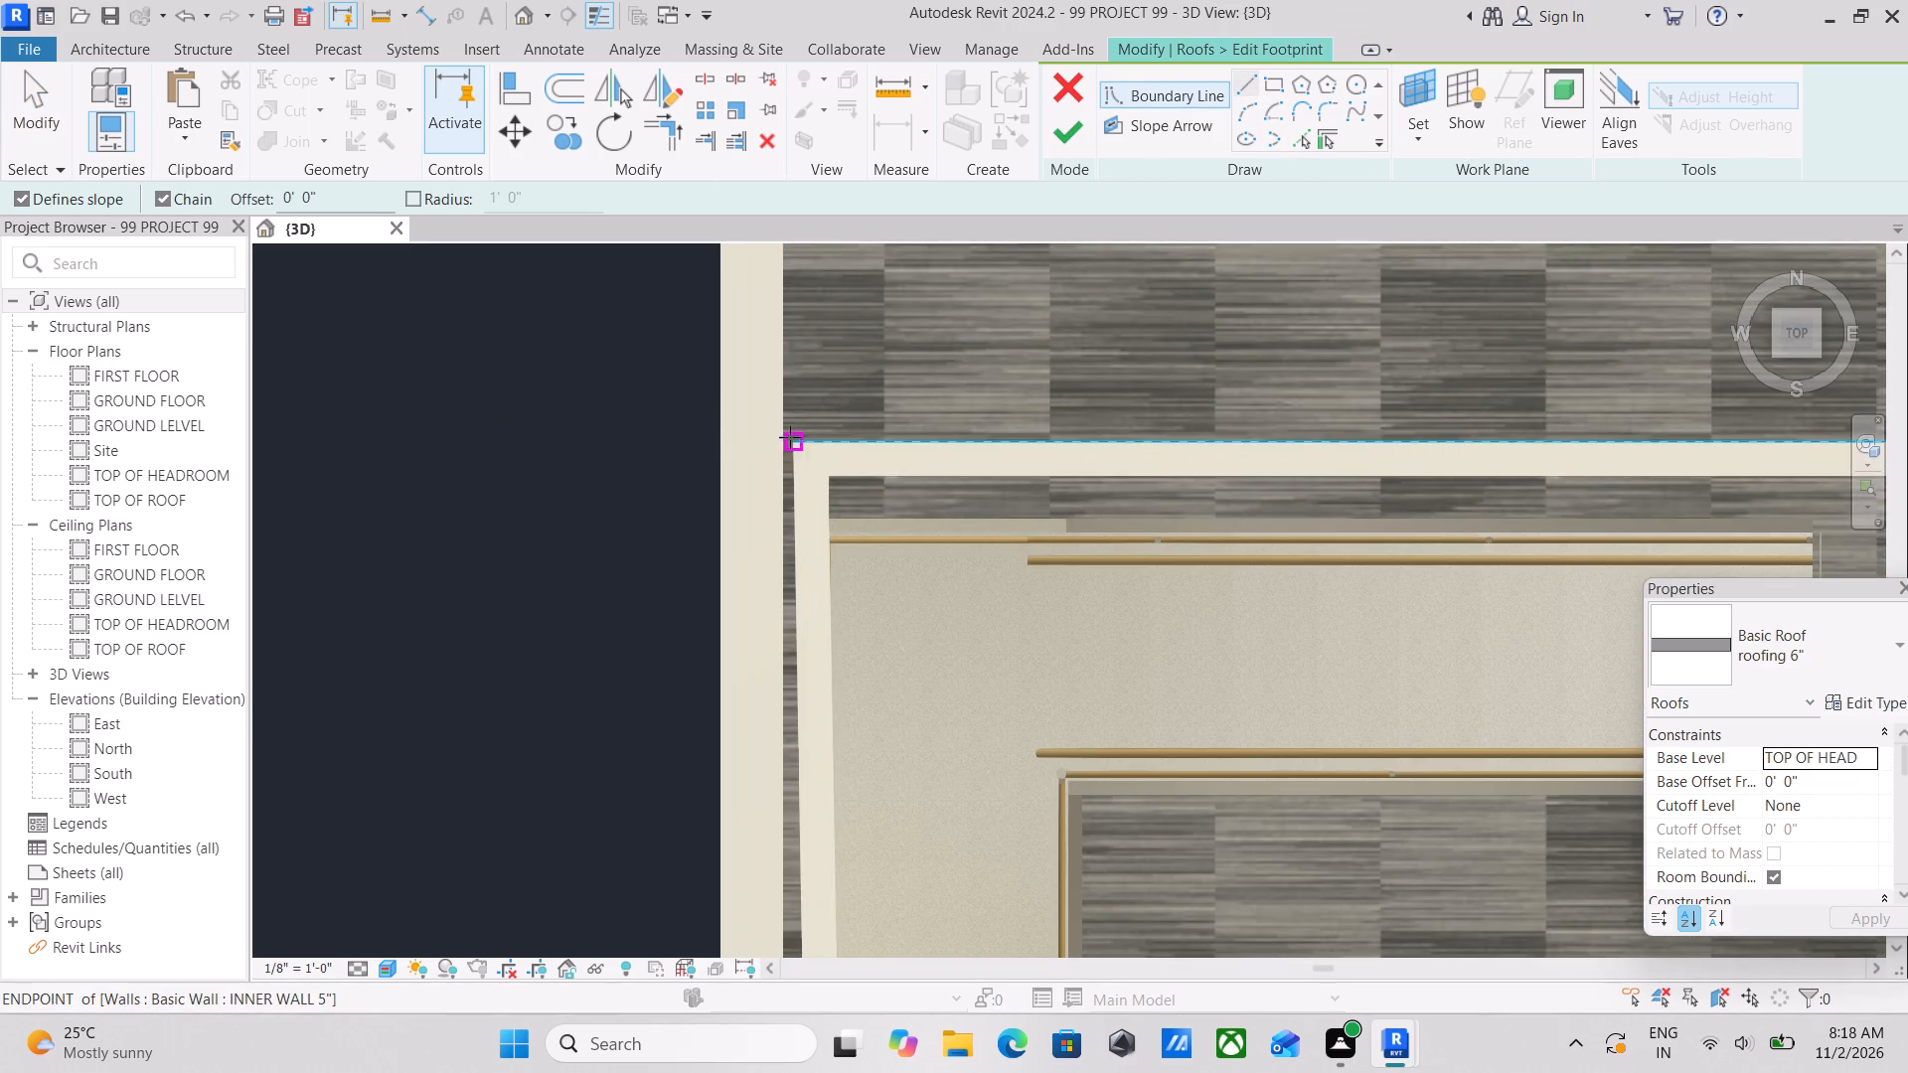
{"action": "left_click", "coordinate": [793, 445]}
{"action": "middle_click_drag", "start_coordinate": [1414, 434], "coordinate": [963, 374]}
{"action": "middle_click_drag", "start_coordinate": [1348, 351], "coordinate": [1328, 350]}
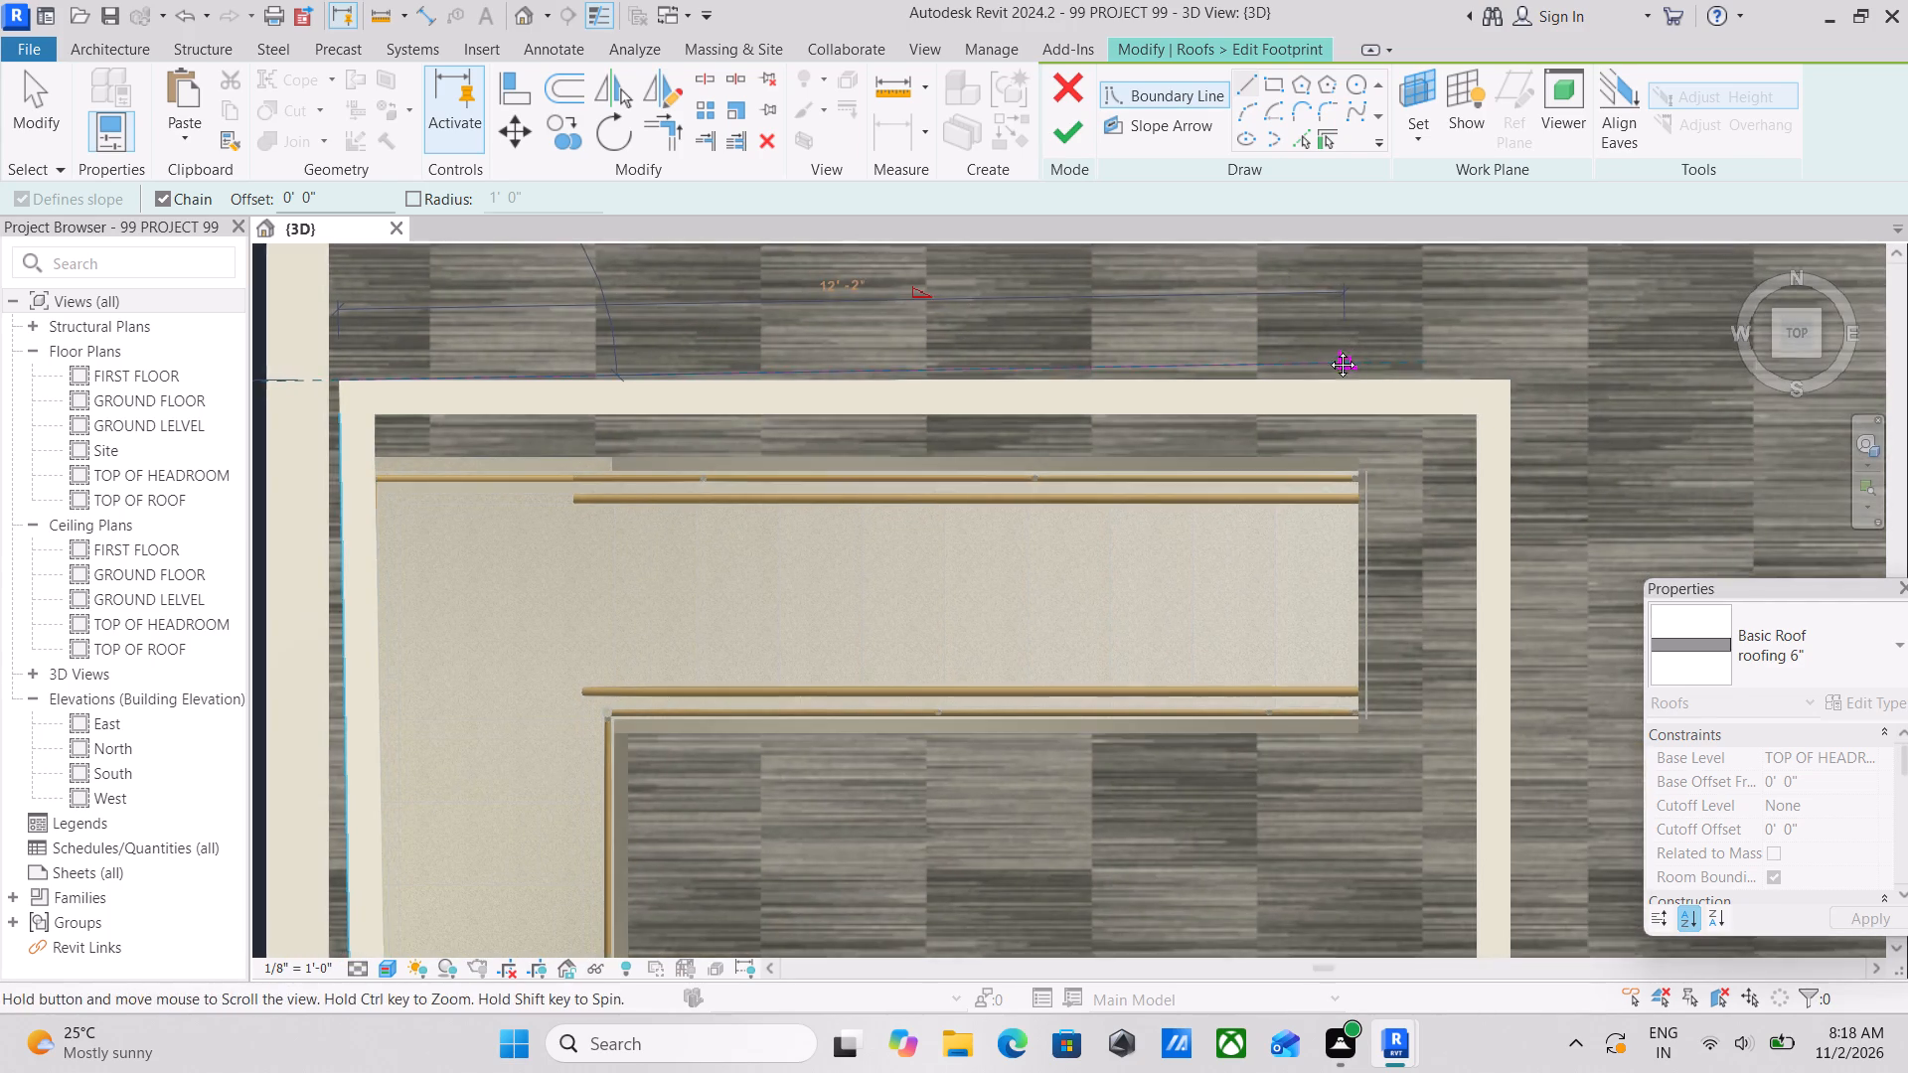
{"action": "middle_click_drag", "start_coordinate": [1328, 350], "coordinate": [1271, 362]}
{"action": "left_click", "coordinate": [1439, 390]}
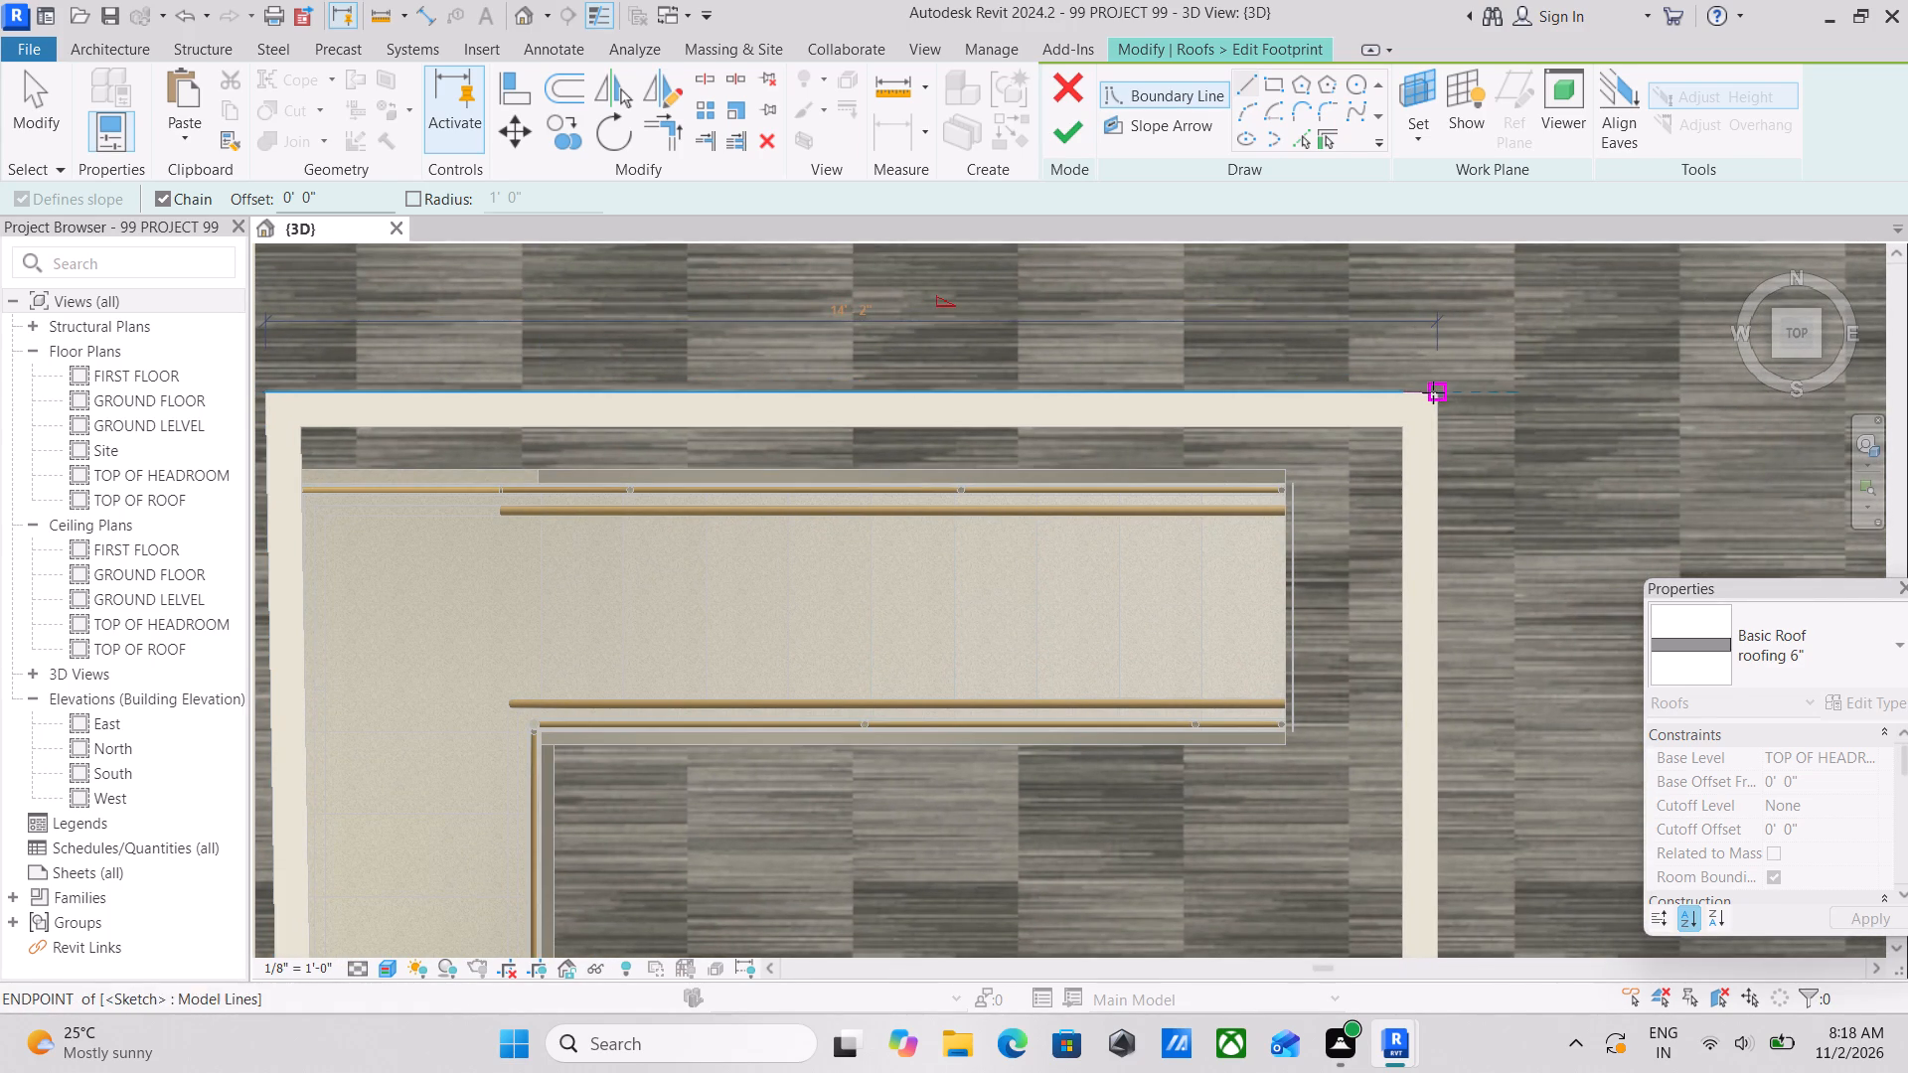
Continue the chained slope-defining boundary along the outer faces of the headroom's east and south walls.
{"action": "middle_click_drag", "start_coordinate": [1430, 665], "coordinate": [1430, 377]}
{"action": "scroll", "coordinate": [1409, 676], "scroll_direction": "down", "scroll_amount": 1}
{"action": "middle_click_drag", "start_coordinate": [1413, 650], "coordinate": [1421, 487]}
{"action": "scroll", "coordinate": [1475, 771], "scroll_direction": "down", "scroll_amount": 3}
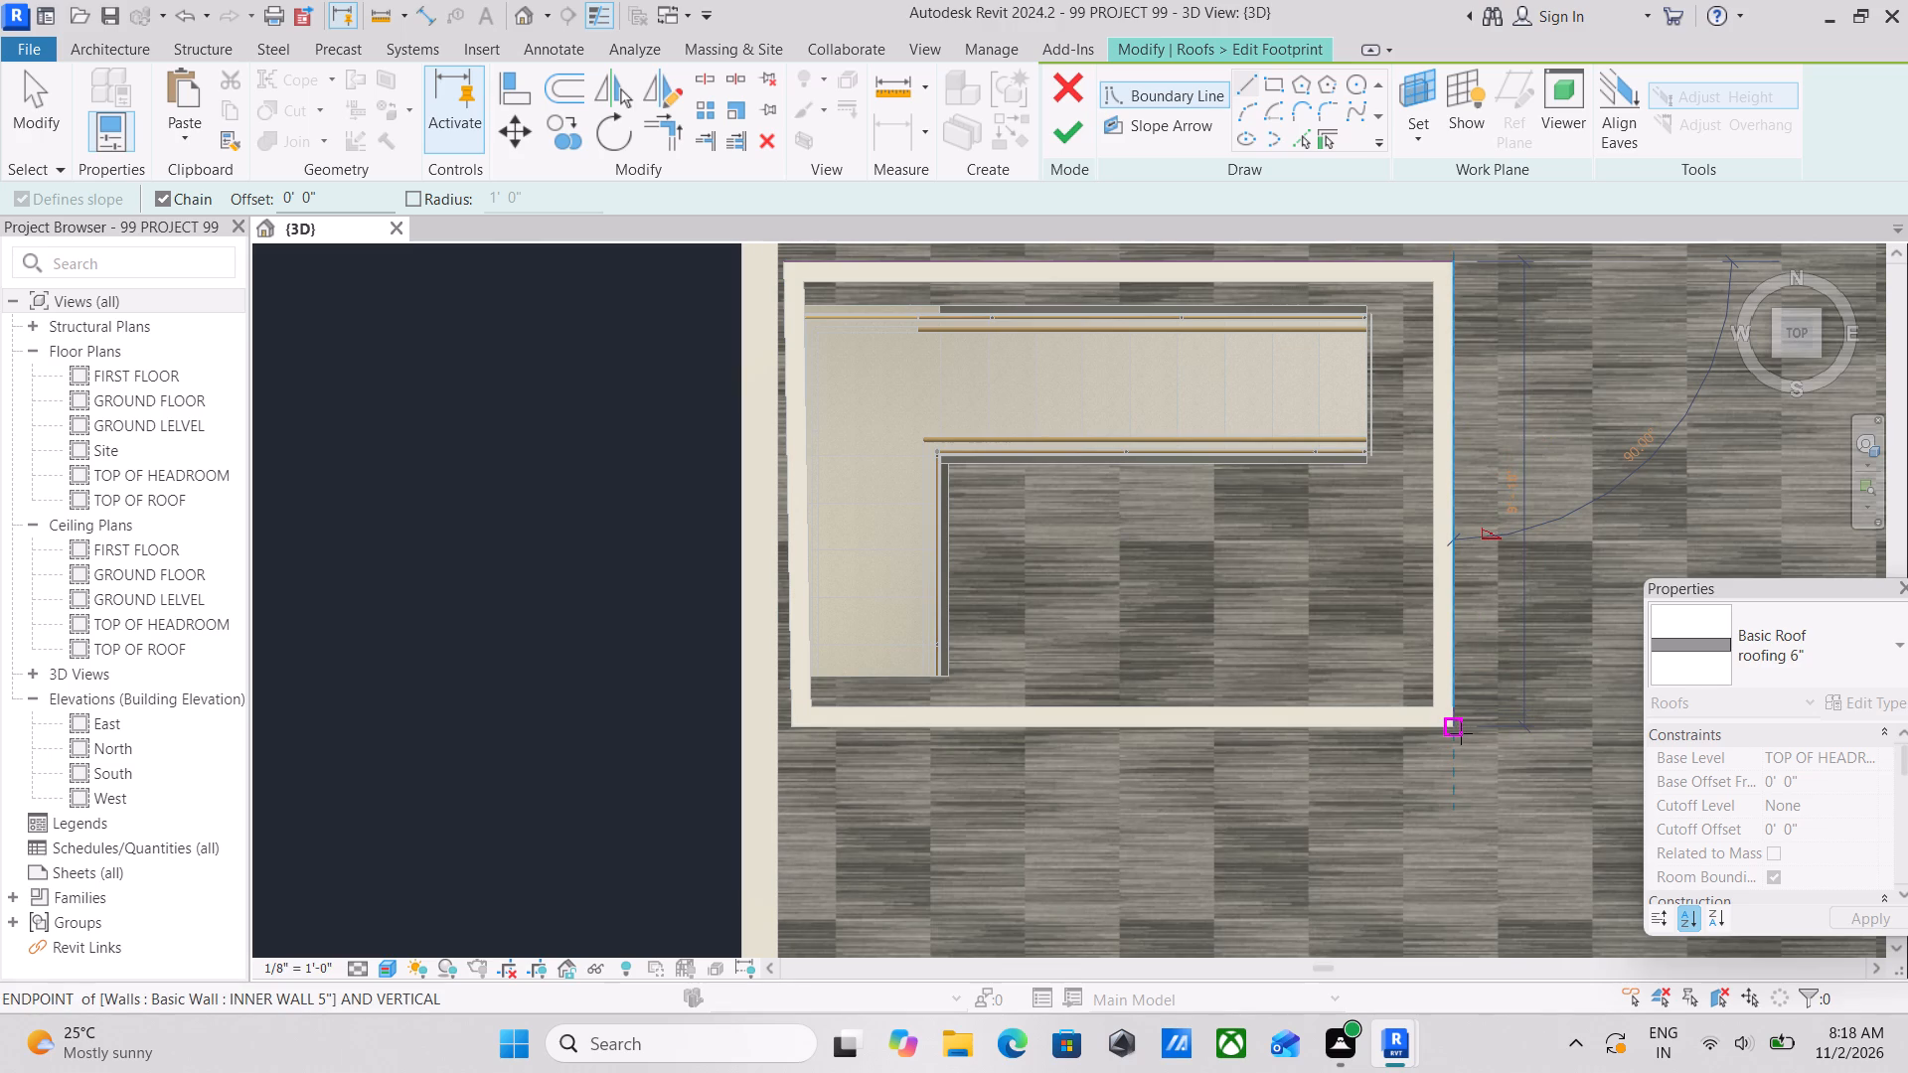
{"action": "left_click", "coordinate": [1461, 733]}
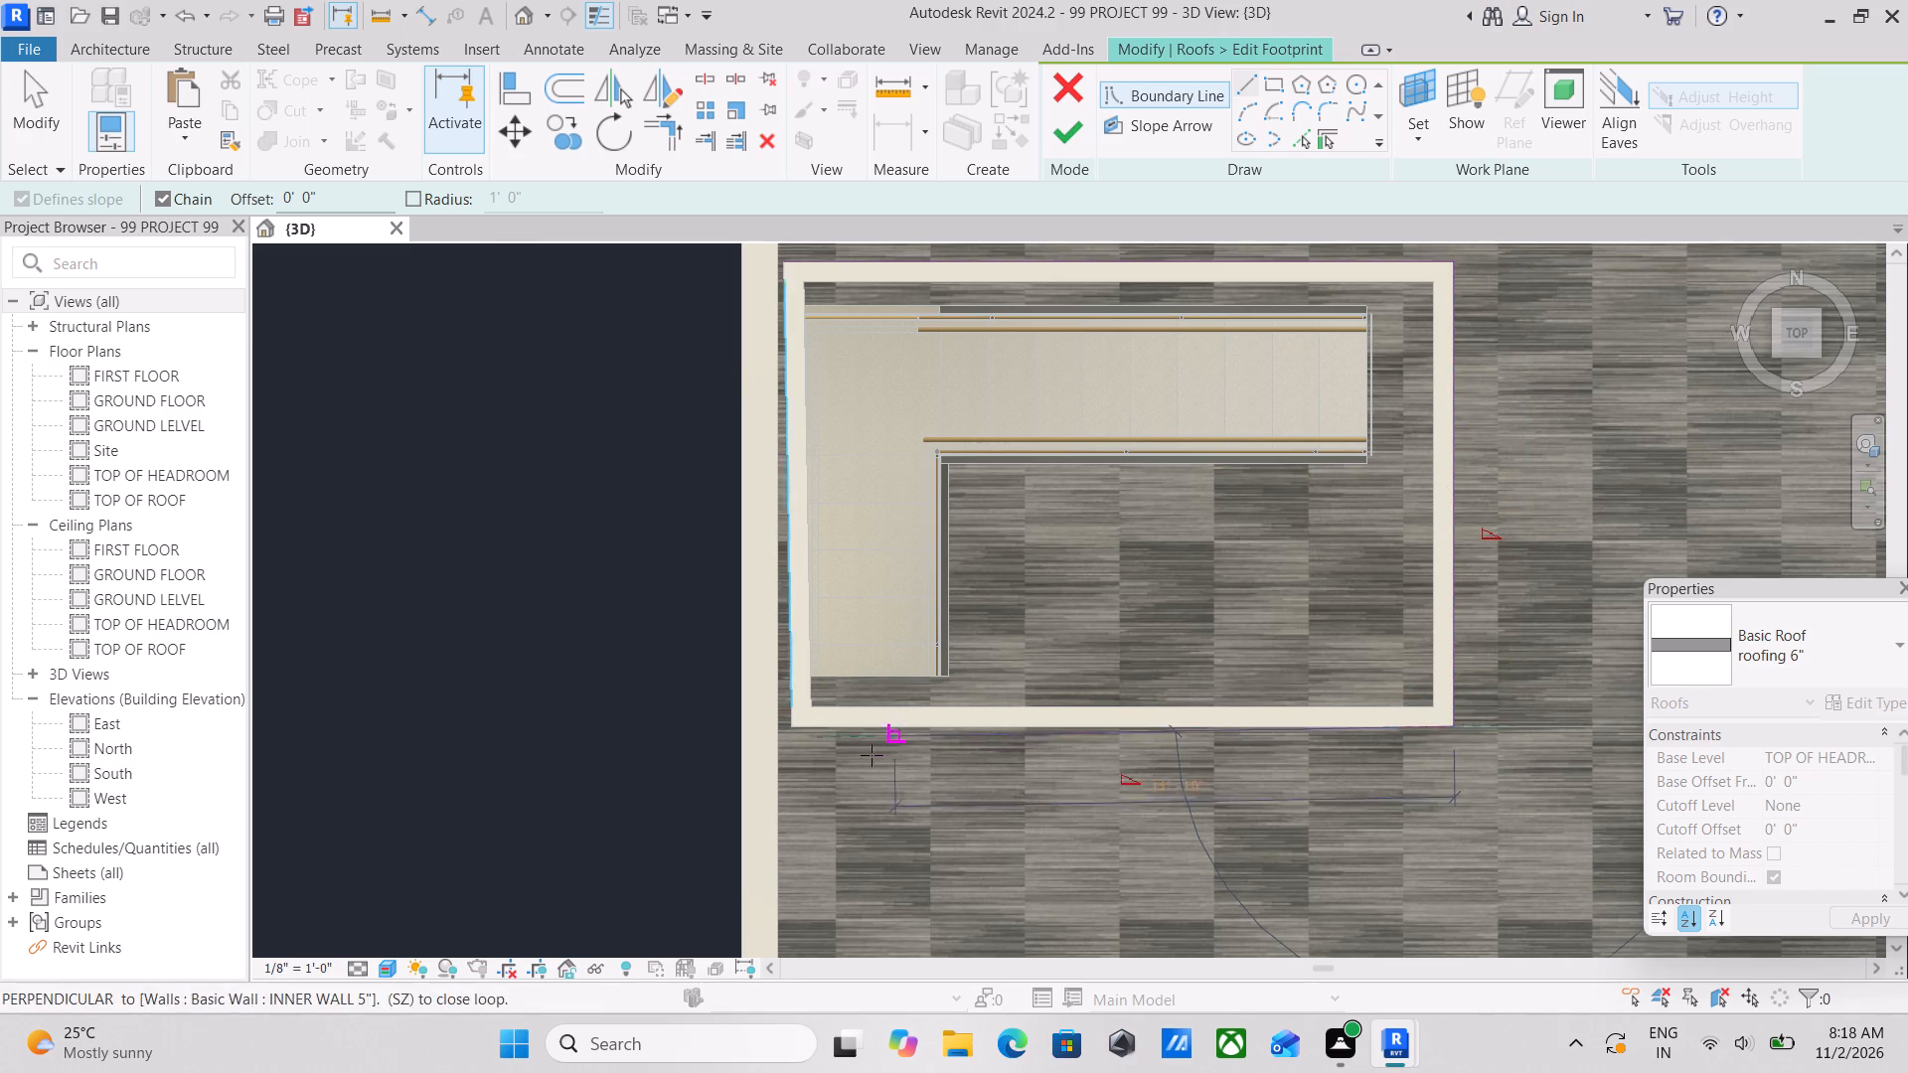
{"action": "left_click", "coordinate": [796, 737]}
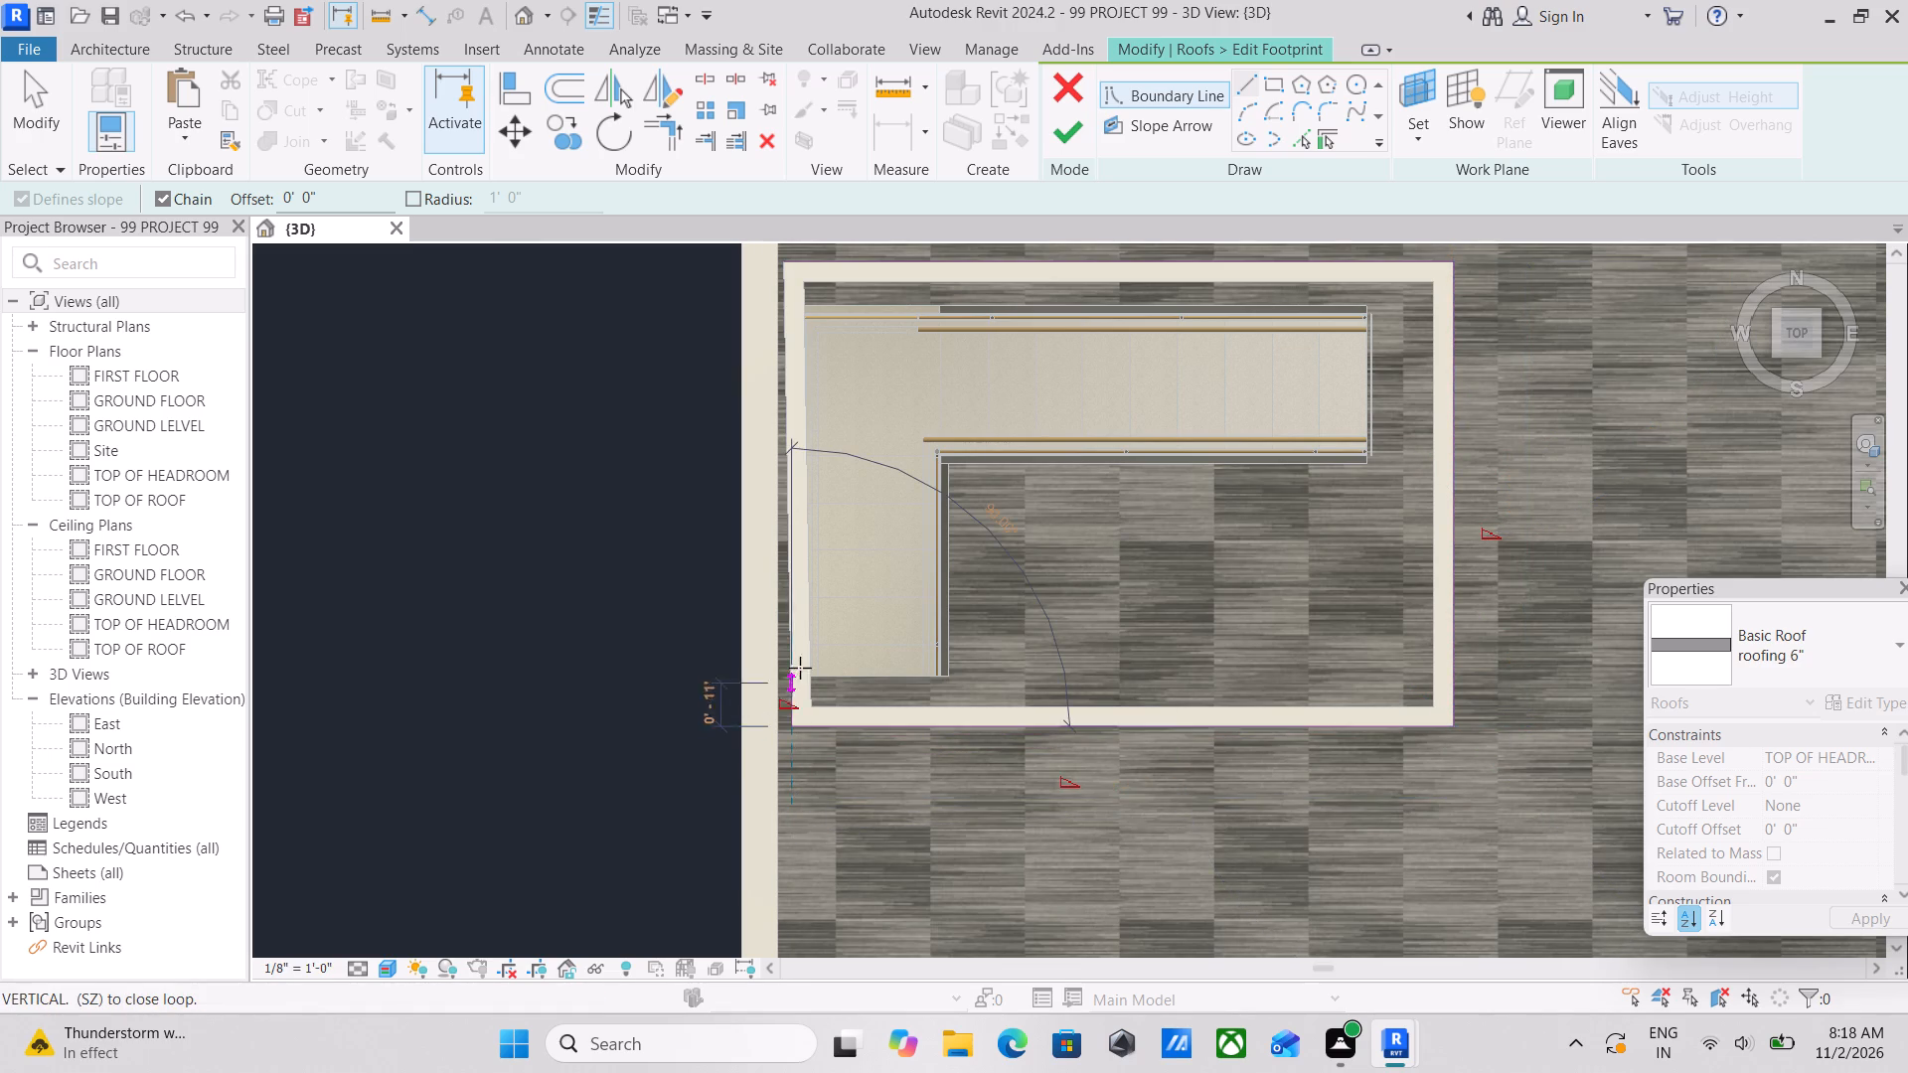
Close the boundary along the headroom's west wall back to the northwest corner and finish the roof footprint edit.
{"action": "middle_click_drag", "start_coordinate": [794, 608], "coordinate": [804, 973]}
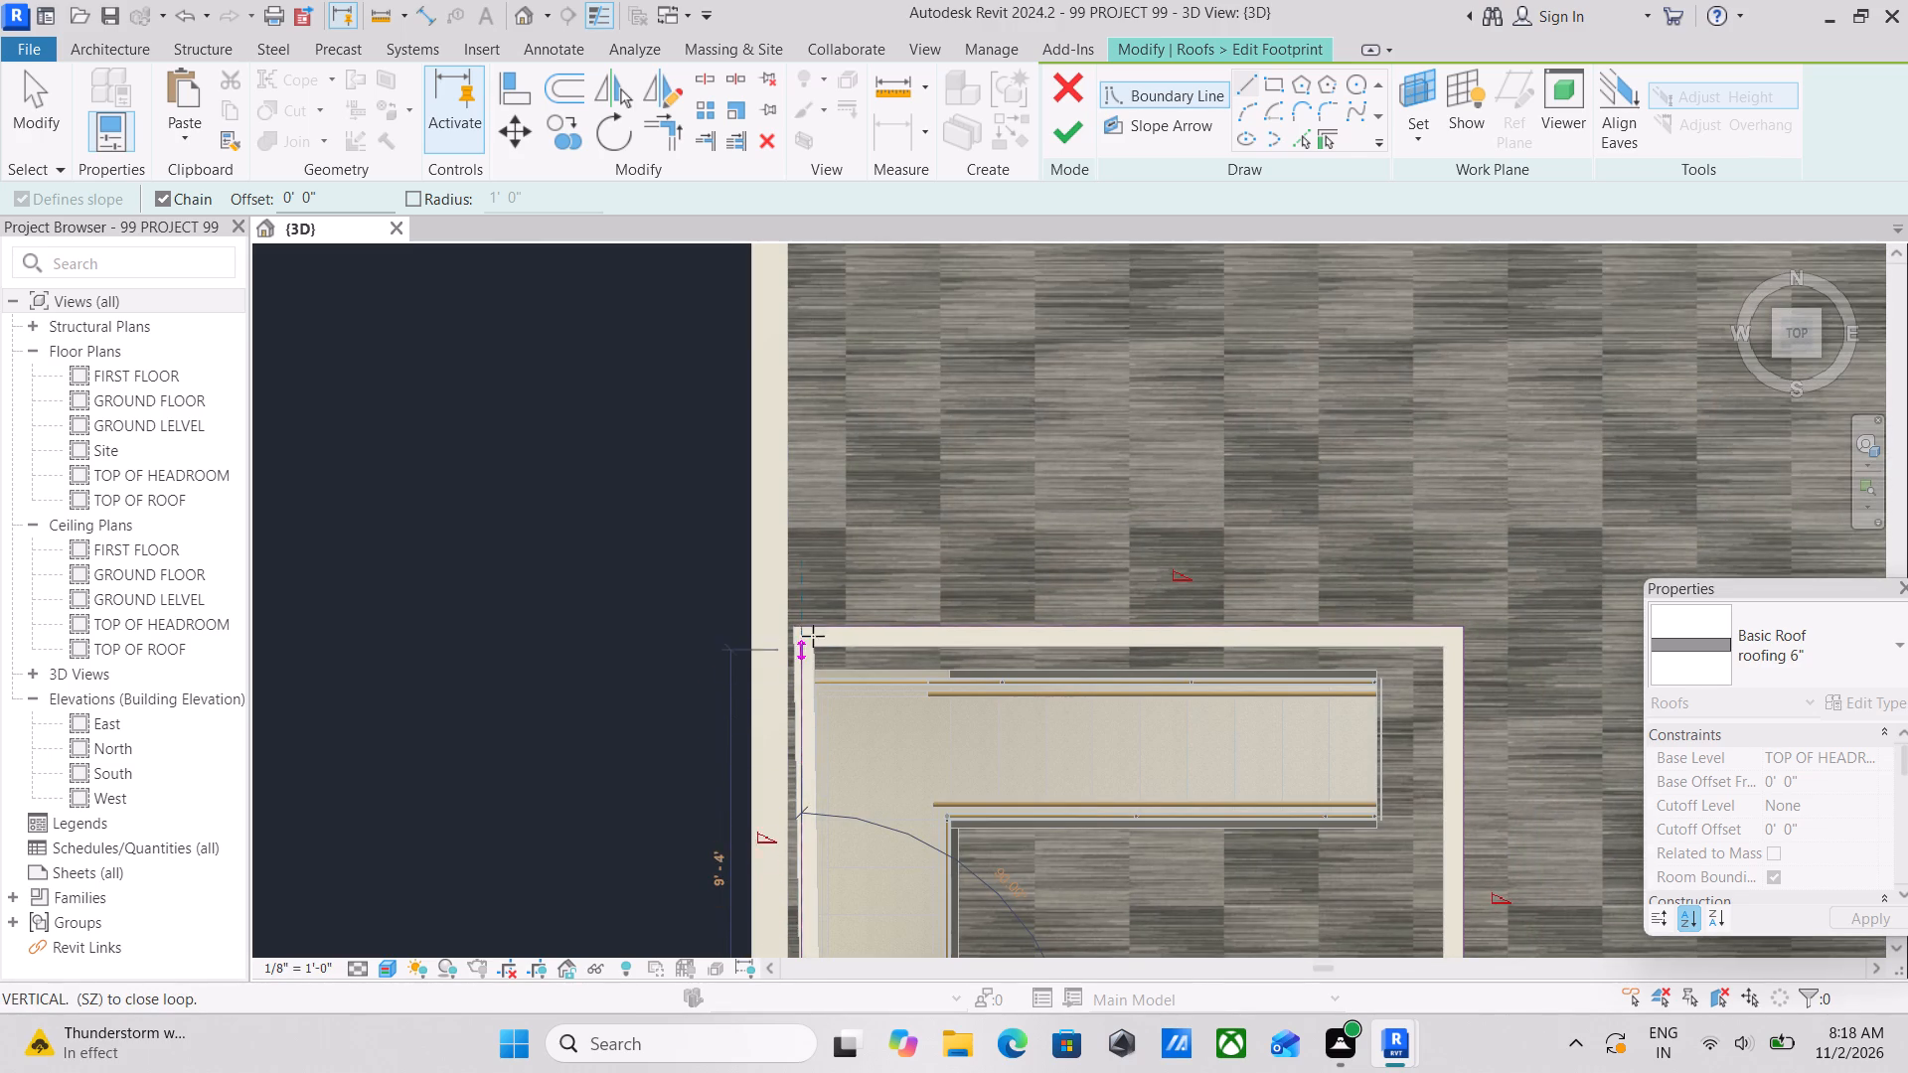
{"action": "scroll", "coordinate": [798, 638], "scroll_direction": "up", "scroll_amount": 5}
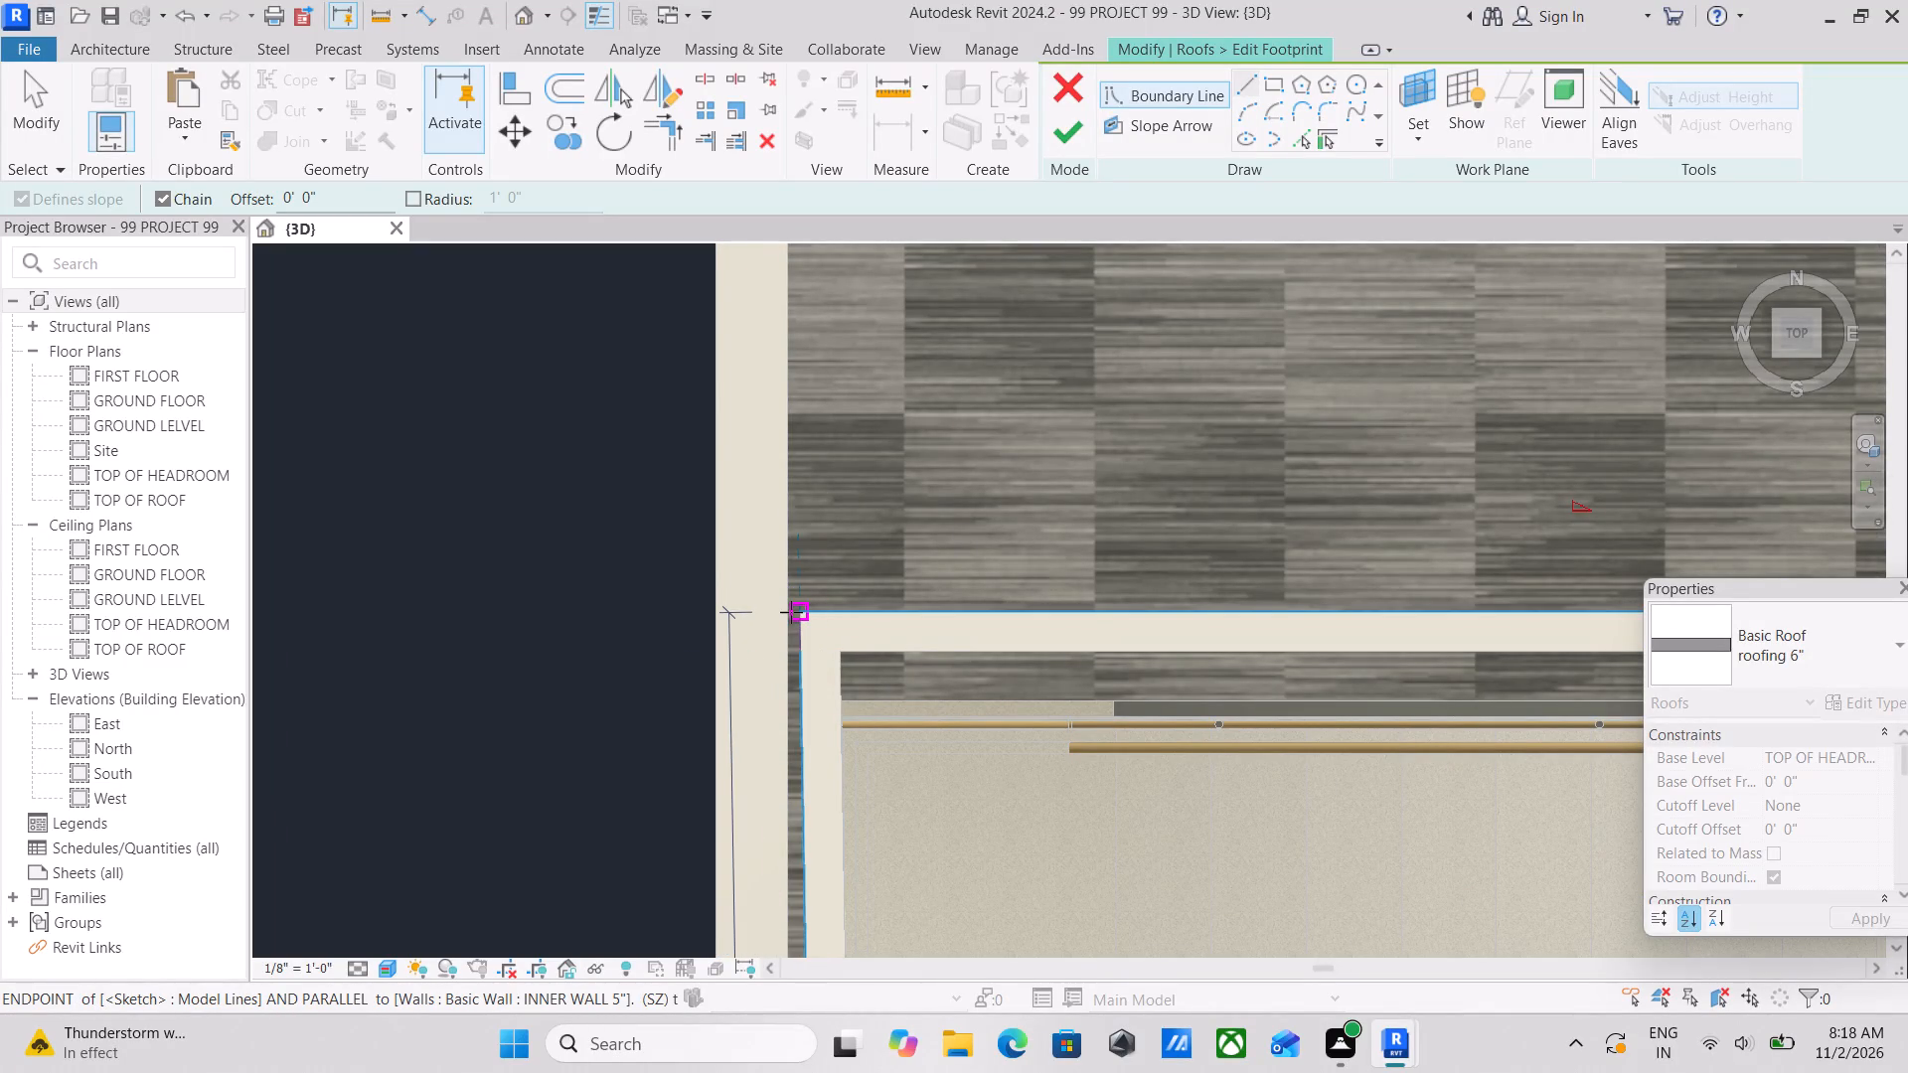
{"action": "left_click", "coordinate": [791, 612]}
{"action": "scroll", "coordinate": [895, 610], "scroll_direction": "down", "scroll_amount": 7}
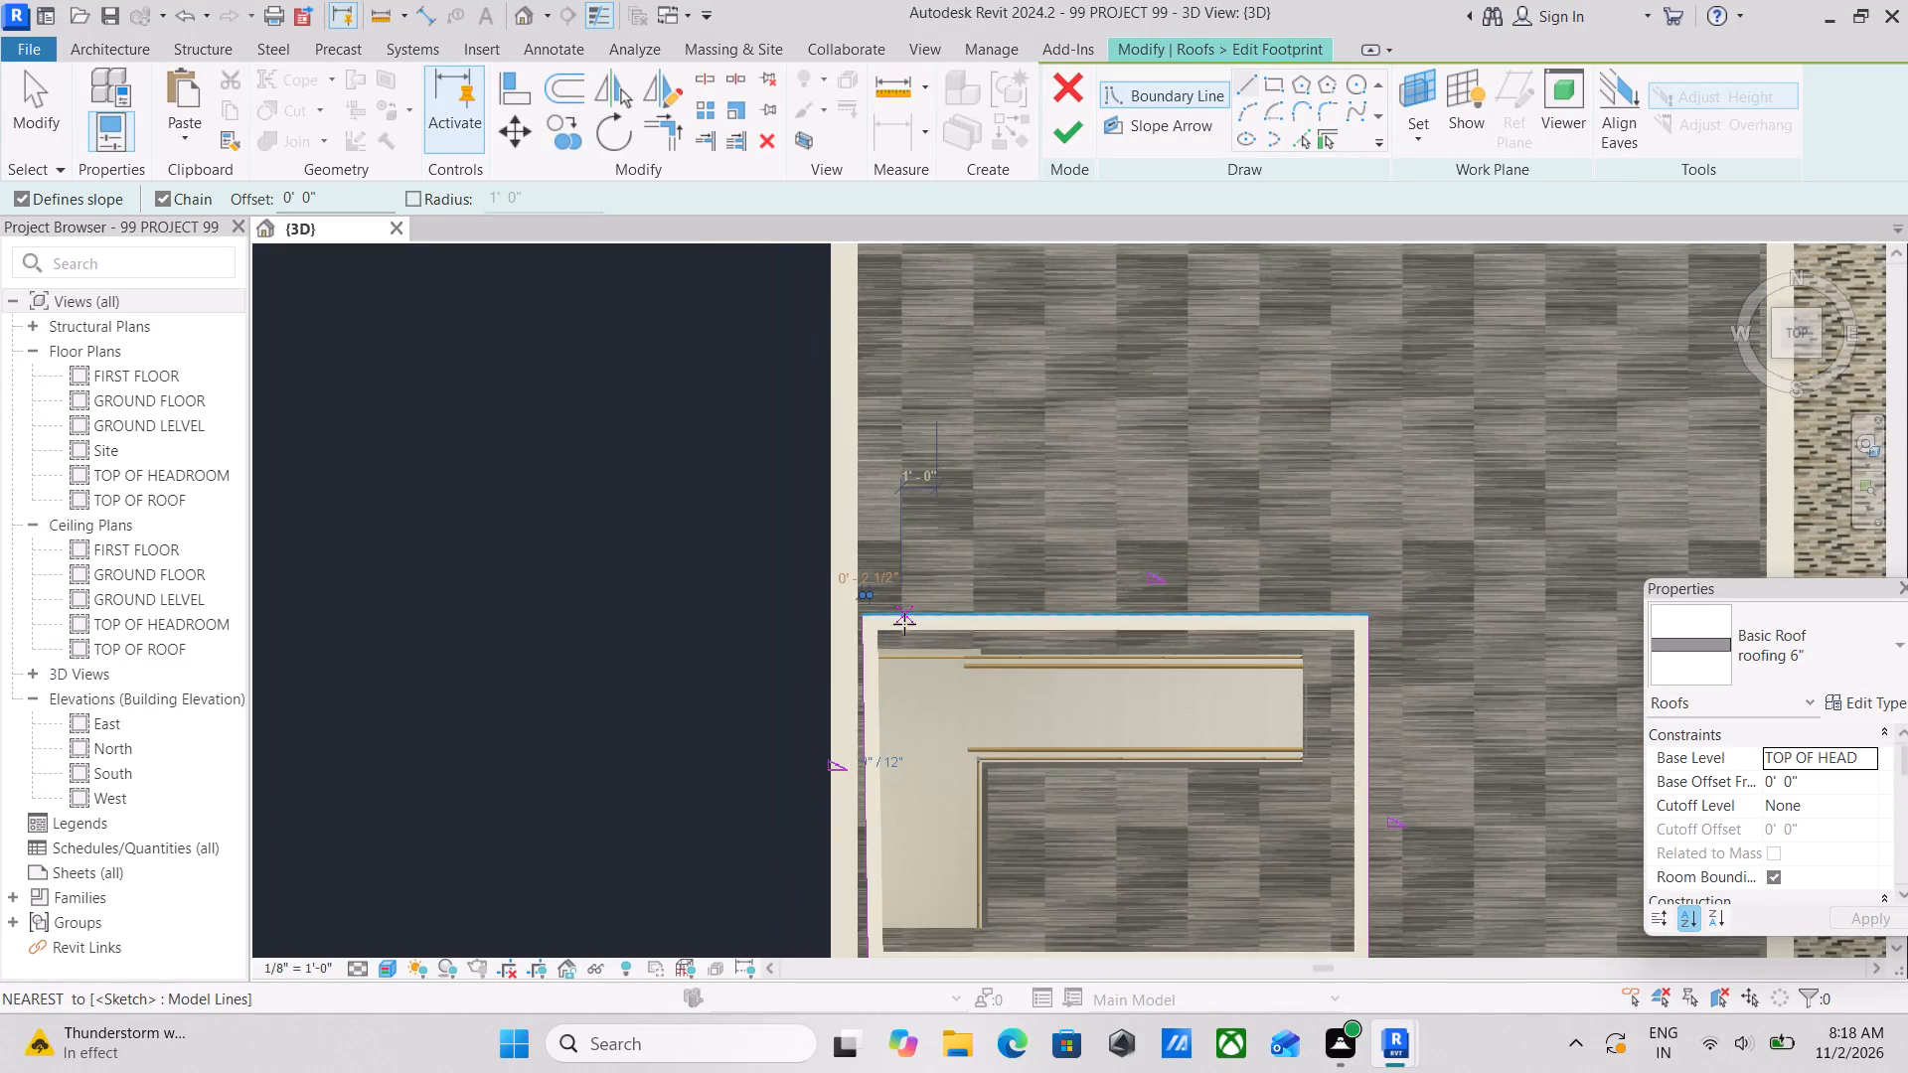
{"action": "key", "text": "Escape"}
{"action": "scroll", "coordinate": [913, 642], "scroll_direction": "down", "scroll_amount": 3}
{"action": "scroll", "coordinate": [977, 792], "scroll_direction": "down", "scroll_amount": 4}
{"action": "key", "text": "Escape"}
{"action": "scroll", "coordinate": [995, 808], "scroll_direction": "down", "scroll_amount": 1}
{"action": "middle_click_drag", "start_coordinate": [1001, 752], "coordinate": [1180, 465], "text": "shift"}
{"action": "scroll", "coordinate": [962, 694], "scroll_direction": "up", "scroll_amount": 4}
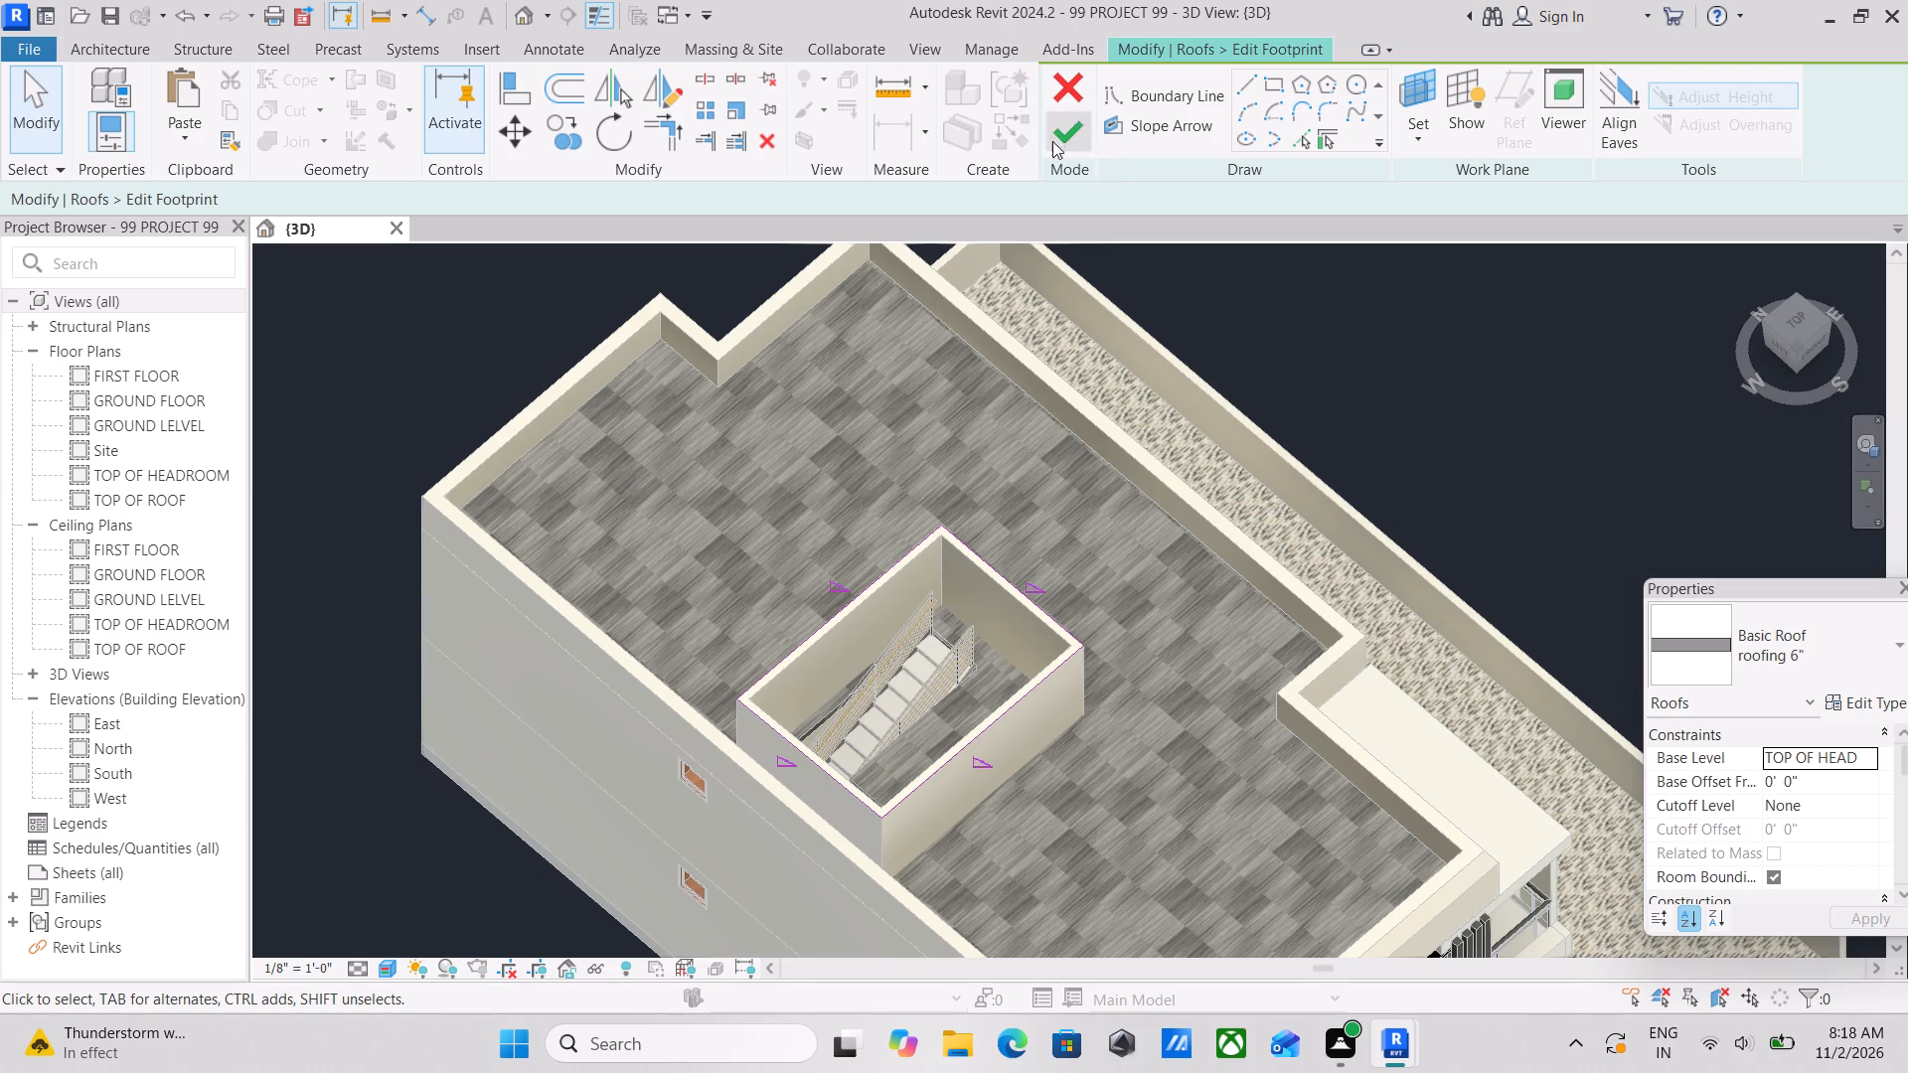
{"action": "left_click", "coordinate": [1059, 120]}
Raise the ridge of the headroom's hip roof slightly using its shape handle in the back view.
{"action": "scroll", "coordinate": [1089, 660], "scroll_direction": "down", "scroll_amount": 2}
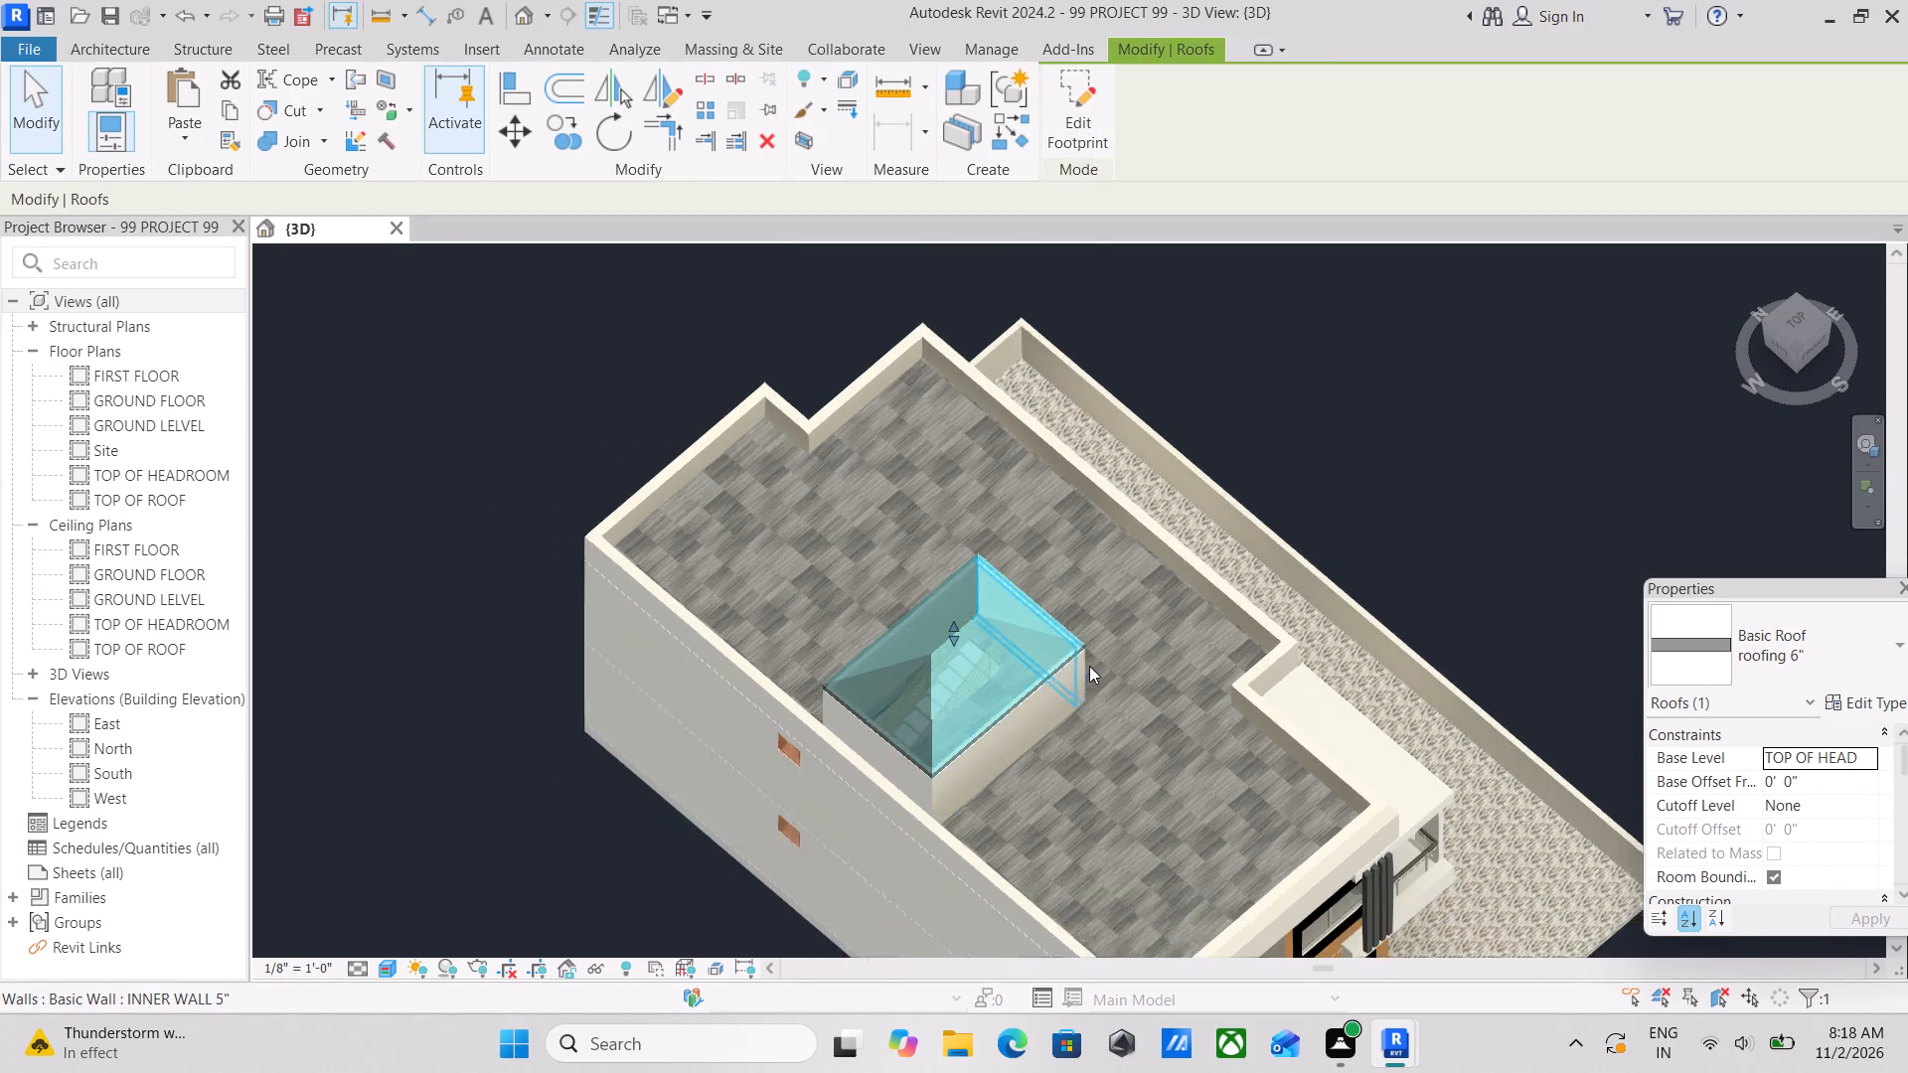
{"action": "scroll", "coordinate": [1089, 666], "scroll_direction": "down", "scroll_amount": 1}
{"action": "middle_click_drag", "start_coordinate": [1038, 714], "coordinate": [830, 319], "text": "shift"}
{"action": "middle_click_drag", "start_coordinate": [917, 694], "coordinate": [647, 494], "text": "shift"}
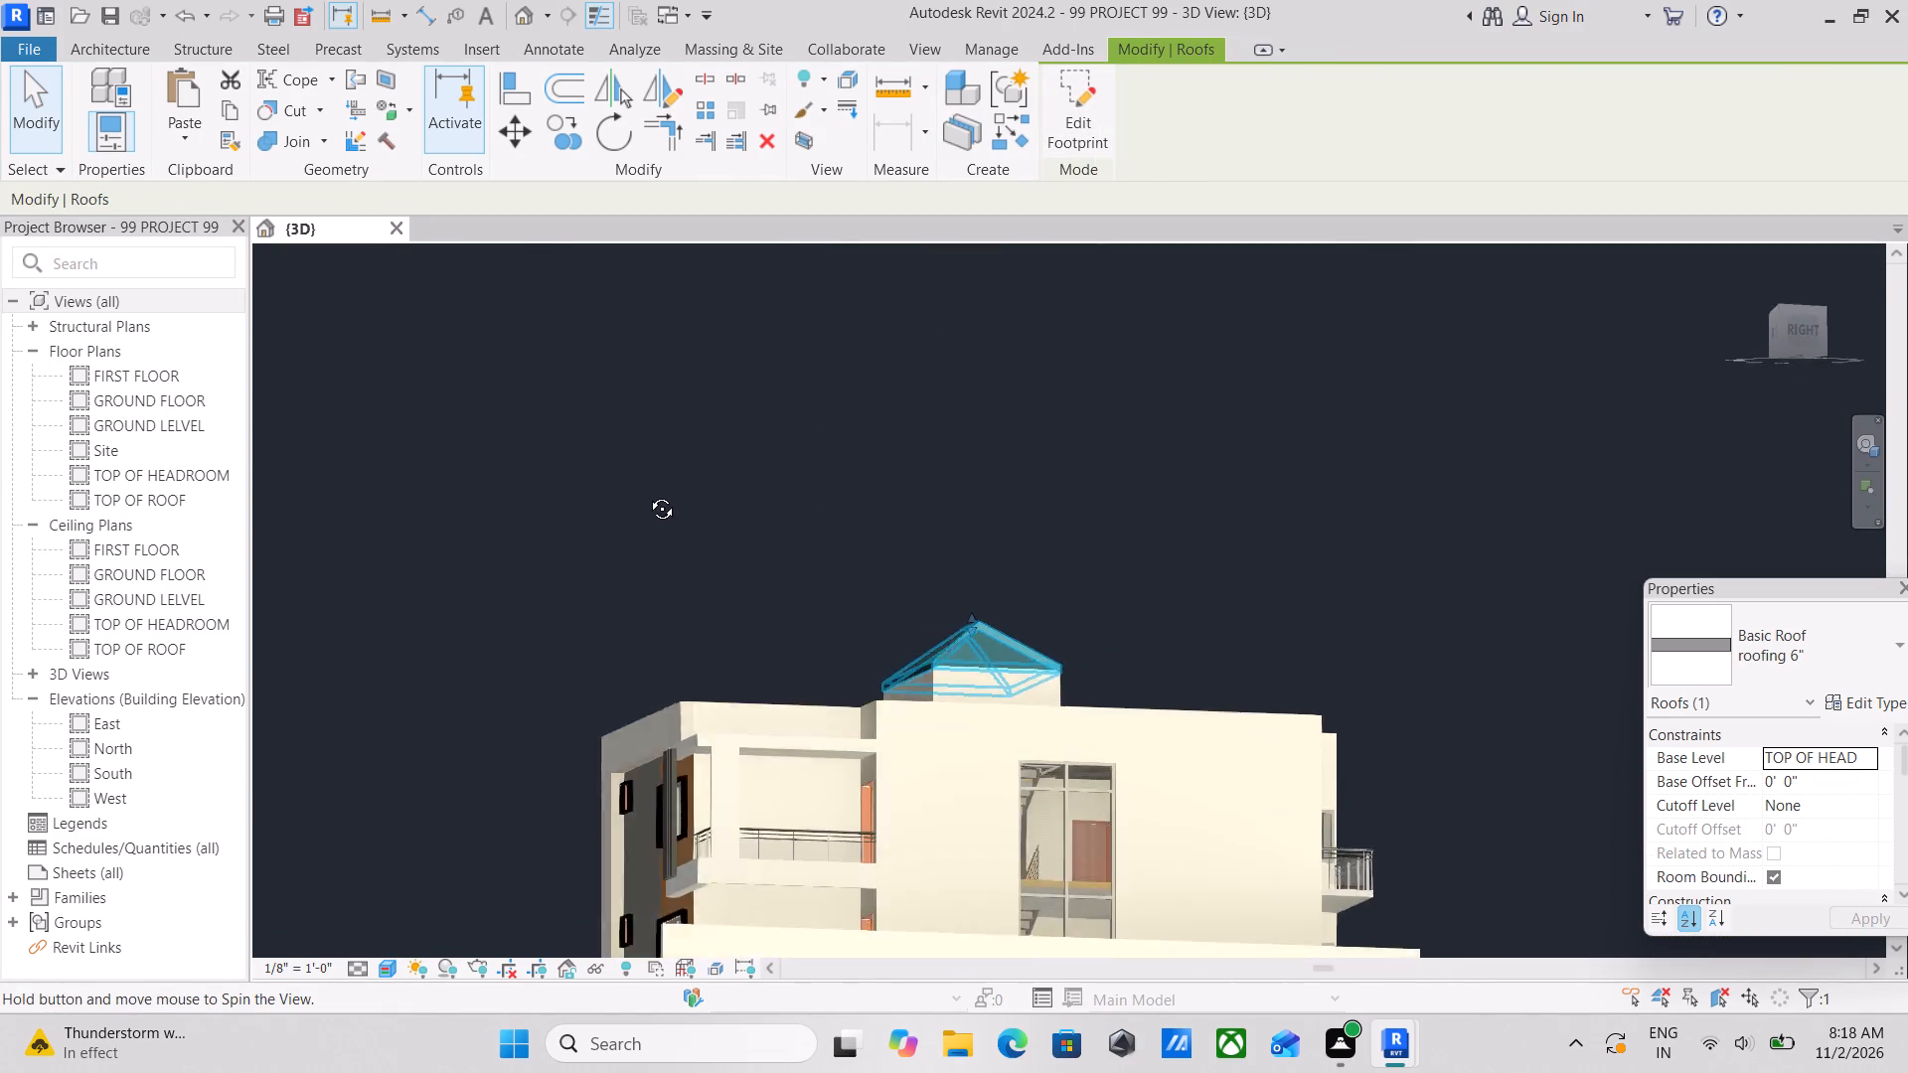
{"action": "middle_click_drag", "start_coordinate": [647, 494], "coordinate": [631, 723], "text": "shift"}
{"action": "scroll", "coordinate": [1047, 575], "scroll_direction": "up", "scroll_amount": 2}
{"action": "key", "text": "Escape"}
{"action": "scroll", "coordinate": [1008, 612], "scroll_direction": "up", "scroll_amount": 4}
{"action": "left_click", "coordinate": [927, 686]}
{"action": "scroll", "coordinate": [922, 671], "scroll_direction": "up", "scroll_amount": 5}
{"action": "scroll", "coordinate": [940, 676], "scroll_direction": "down", "scroll_amount": 3}
{"action": "middle_click_drag", "start_coordinate": [941, 698], "coordinate": [562, 692], "text": "shift"}
{"action": "scroll", "coordinate": [782, 452], "scroll_direction": "down", "scroll_amount": 1, "text": "shift"}
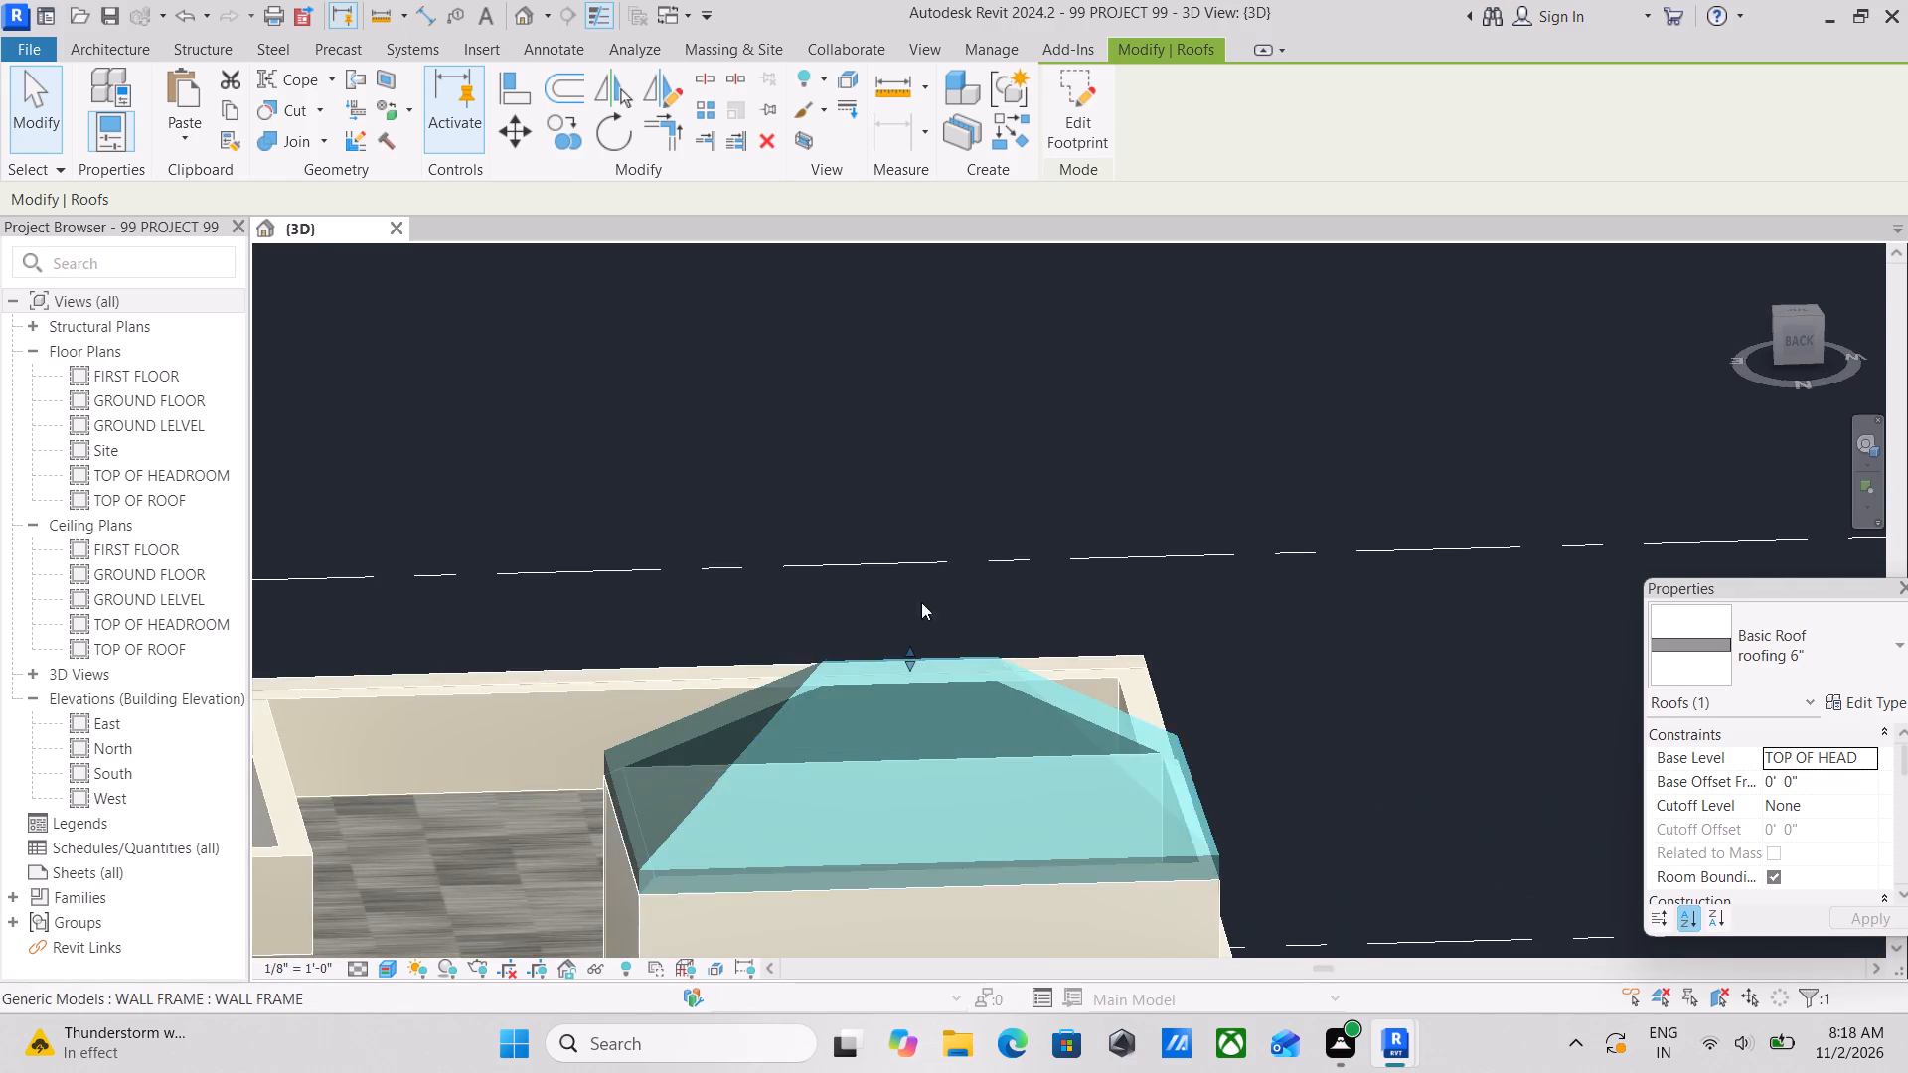
{"action": "scroll", "coordinate": [943, 600], "scroll_direction": "up", "scroll_amount": 3}
{"action": "scroll", "coordinate": [942, 776], "scroll_direction": "down", "scroll_amount": 1}
{"action": "middle_click_drag", "start_coordinate": [942, 777], "coordinate": [891, 653], "text": "shift"}
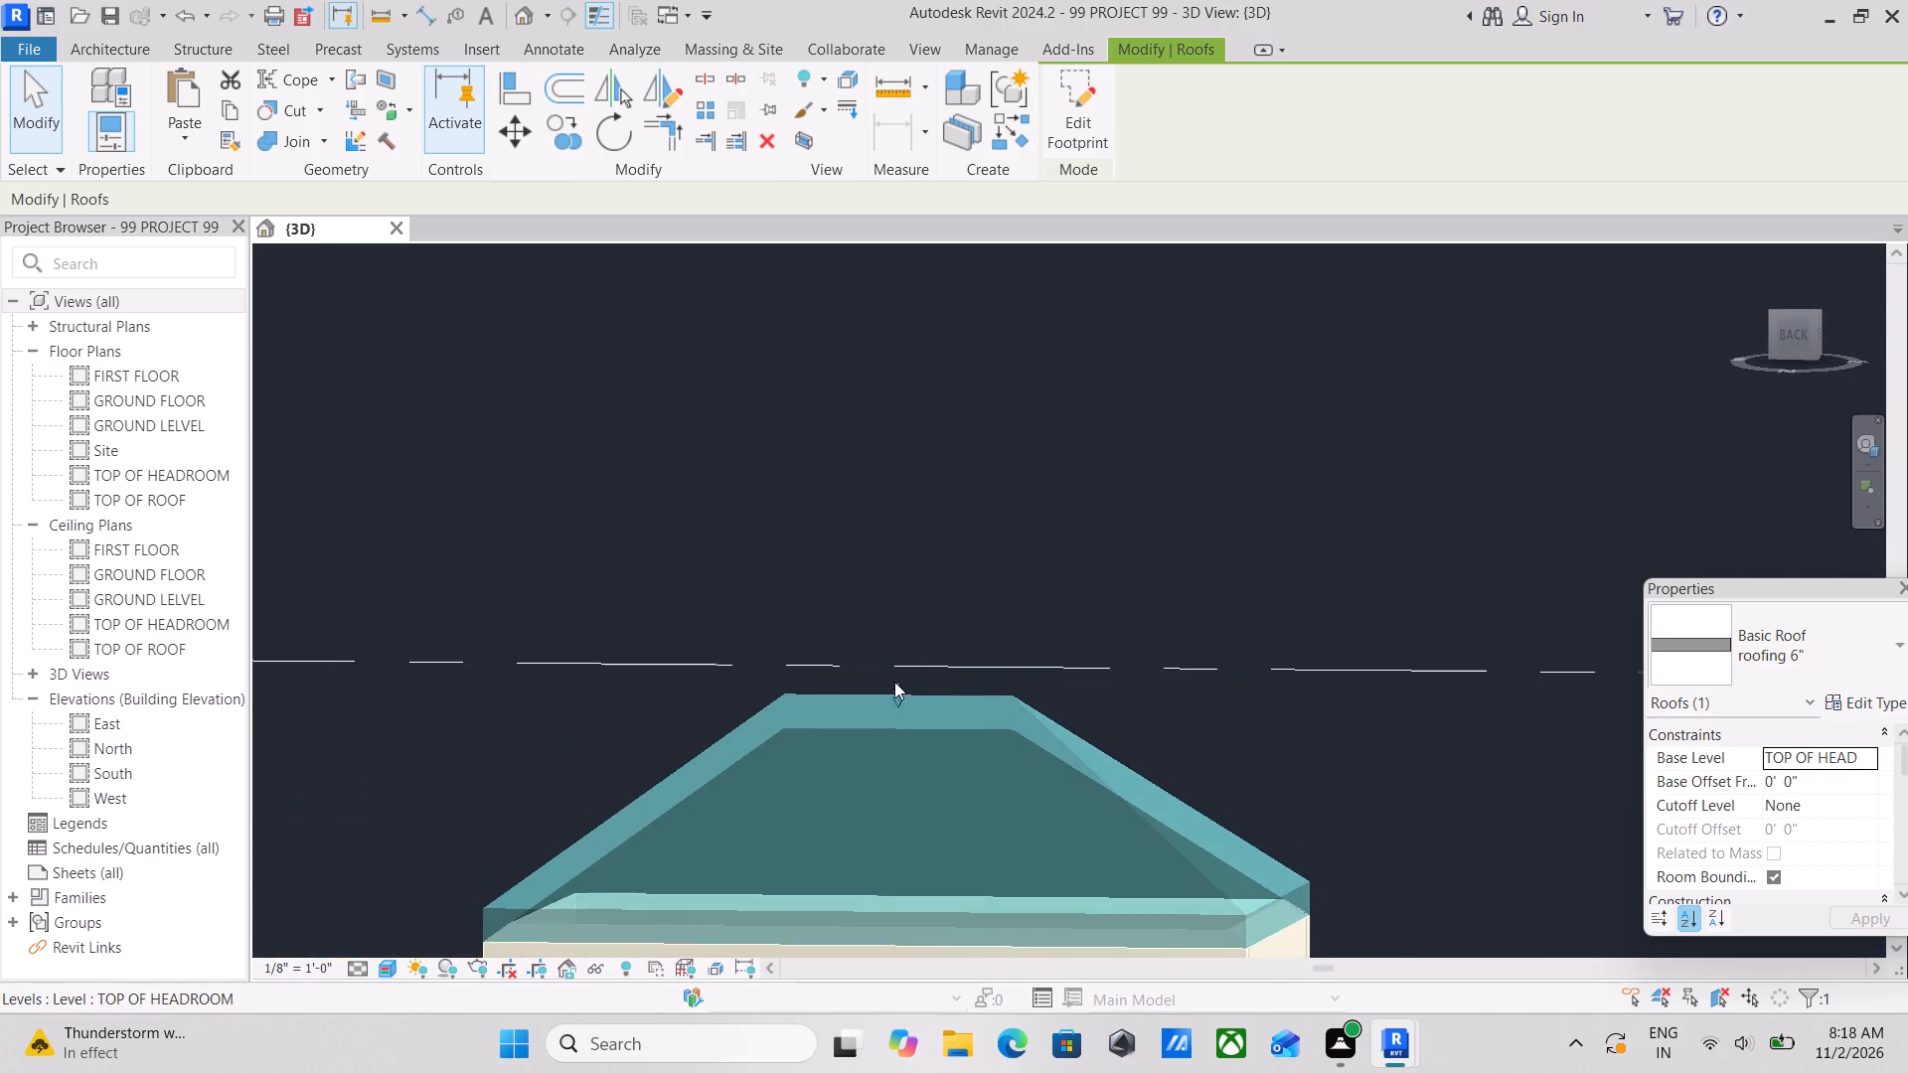
{"action": "scroll", "coordinate": [894, 696], "scroll_direction": "up", "scroll_amount": 1}
{"action": "left_click_drag", "start_coordinate": [898, 685], "coordinate": [897, 664]}
{"action": "scroll", "coordinate": [927, 674], "scroll_direction": "down", "scroll_amount": 4}
{"action": "key", "text": "Escape"}
{"action": "scroll", "coordinate": [1110, 707], "scroll_direction": "down", "scroll_amount": 3}
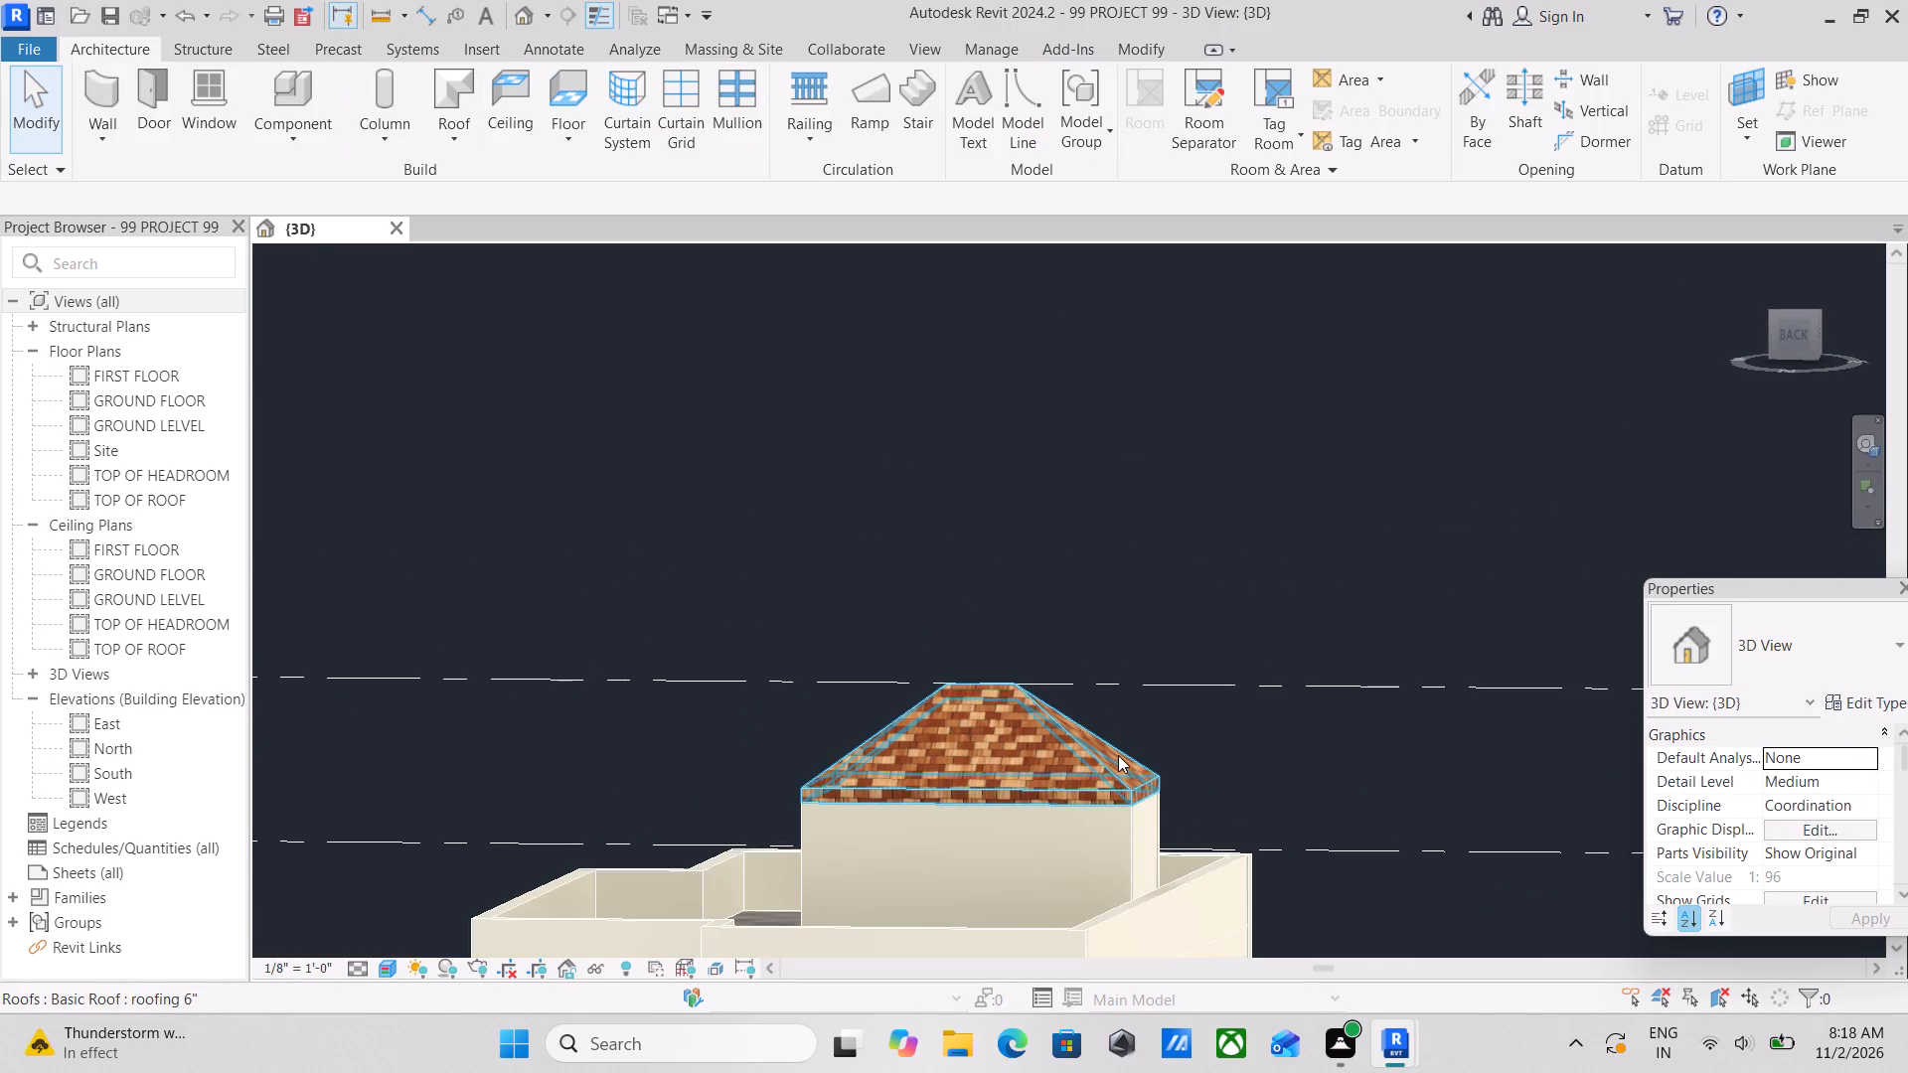
Place a Single-Flush 30" x 80" door in the headroom's east wall, opening onto the roof terrace.
{"action": "middle_click_drag", "start_coordinate": [1118, 755], "coordinate": [606, 923]}
{"action": "scroll", "coordinate": [1196, 863], "scroll_direction": "down", "scroll_amount": 5}
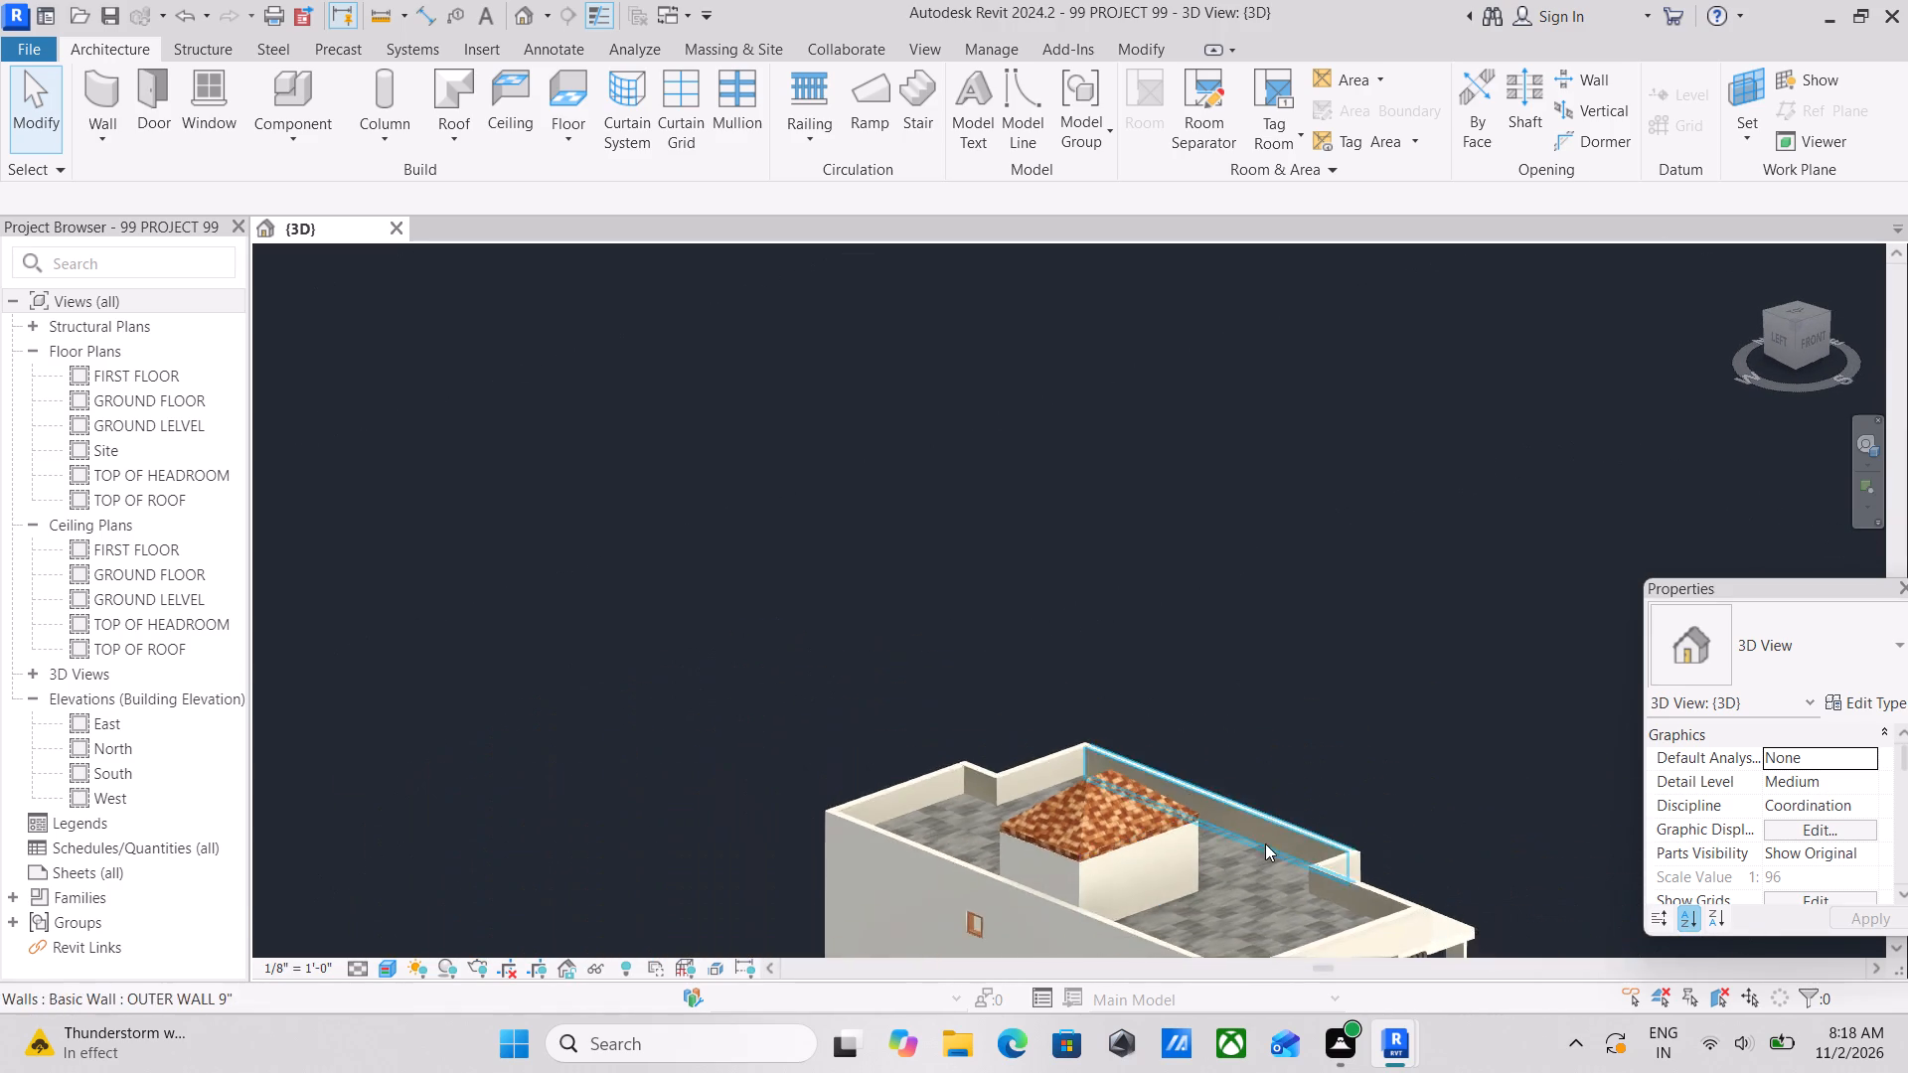
{"action": "scroll", "coordinate": [1265, 843], "scroll_direction": "down", "scroll_amount": 1}
{"action": "middle_click_drag", "start_coordinate": [1265, 843], "coordinate": [880, 935], "text": "shift"}
{"action": "scroll", "coordinate": [869, 932], "scroll_direction": "up", "scroll_amount": 3}
{"action": "middle_click_drag", "start_coordinate": [1241, 977], "coordinate": [1079, 951]}
{"action": "scroll", "coordinate": [1229, 996], "scroll_direction": "up", "scroll_amount": 2}
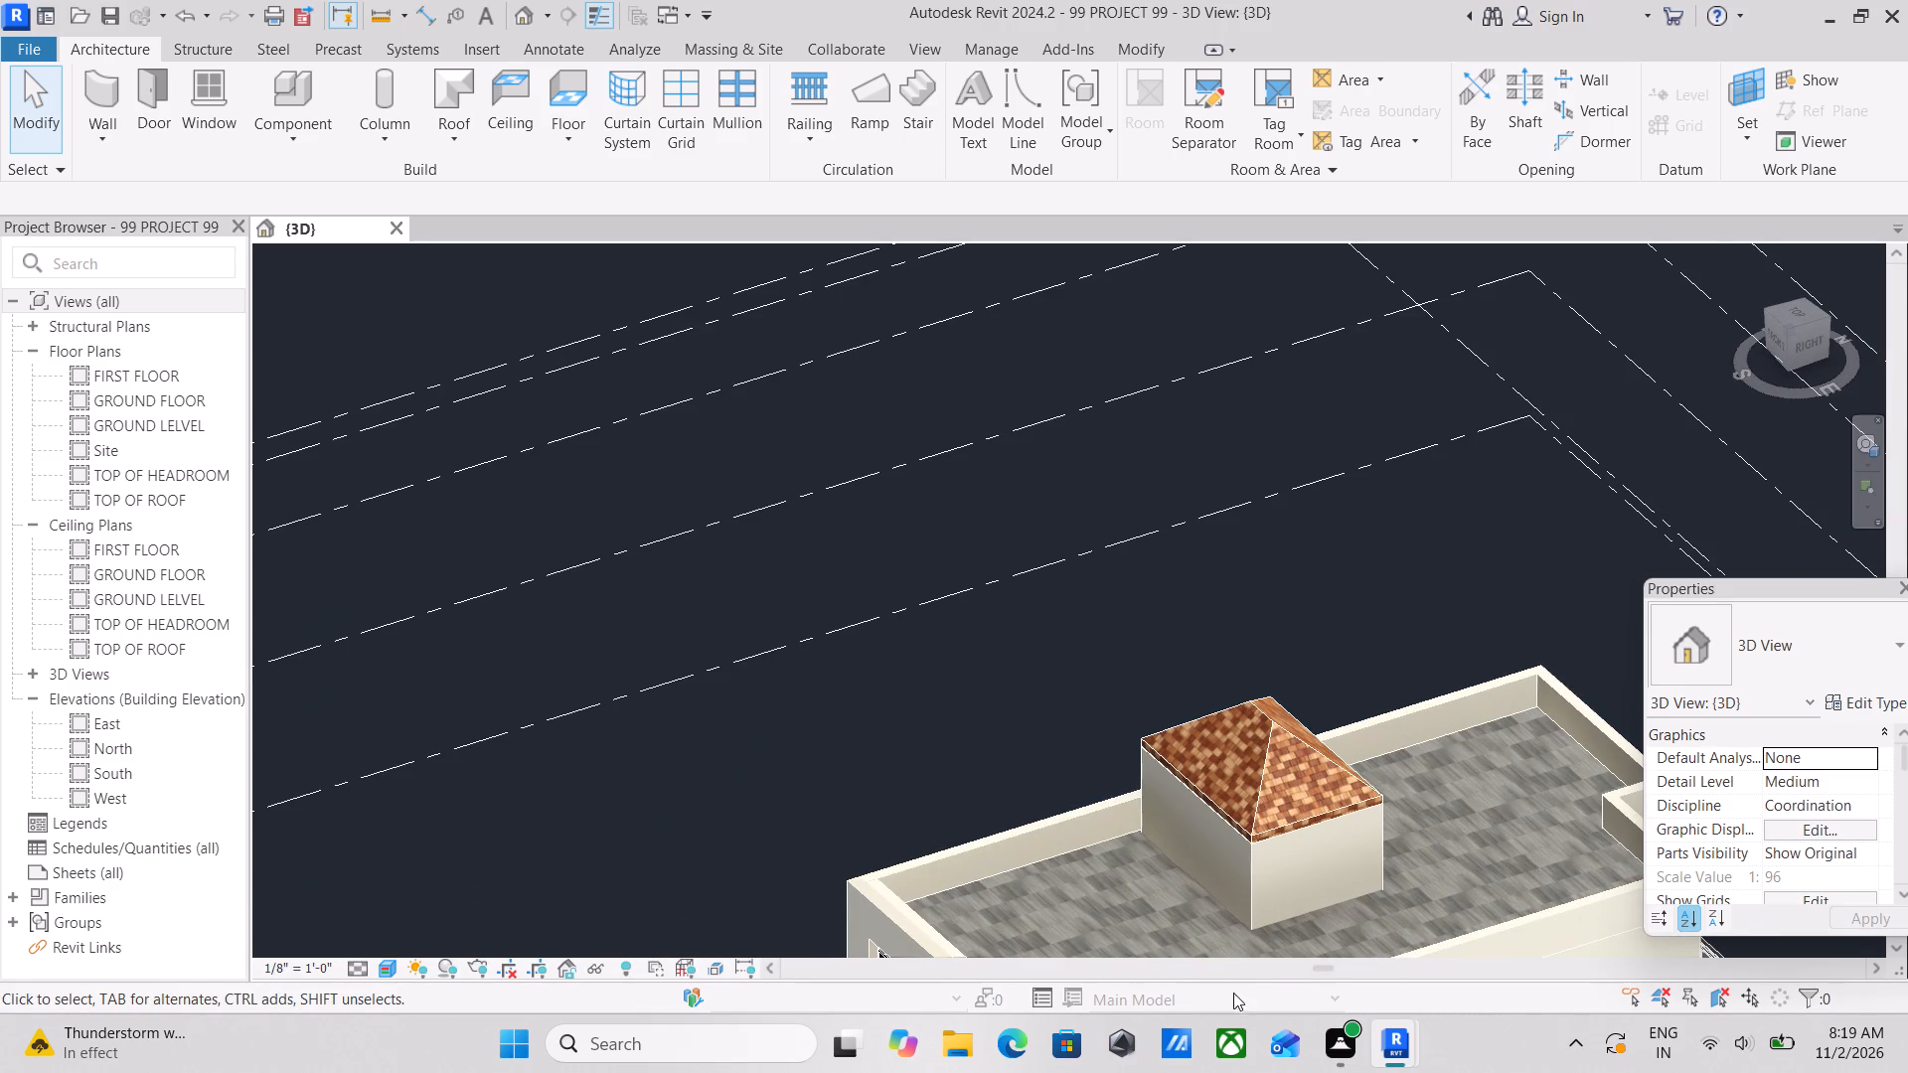
{"action": "scroll", "coordinate": [1233, 993], "scroll_direction": "up", "scroll_amount": 1}
{"action": "middle_click_drag", "start_coordinate": [1372, 863], "coordinate": [1258, 802]}
{"action": "type", "text": "dr"}
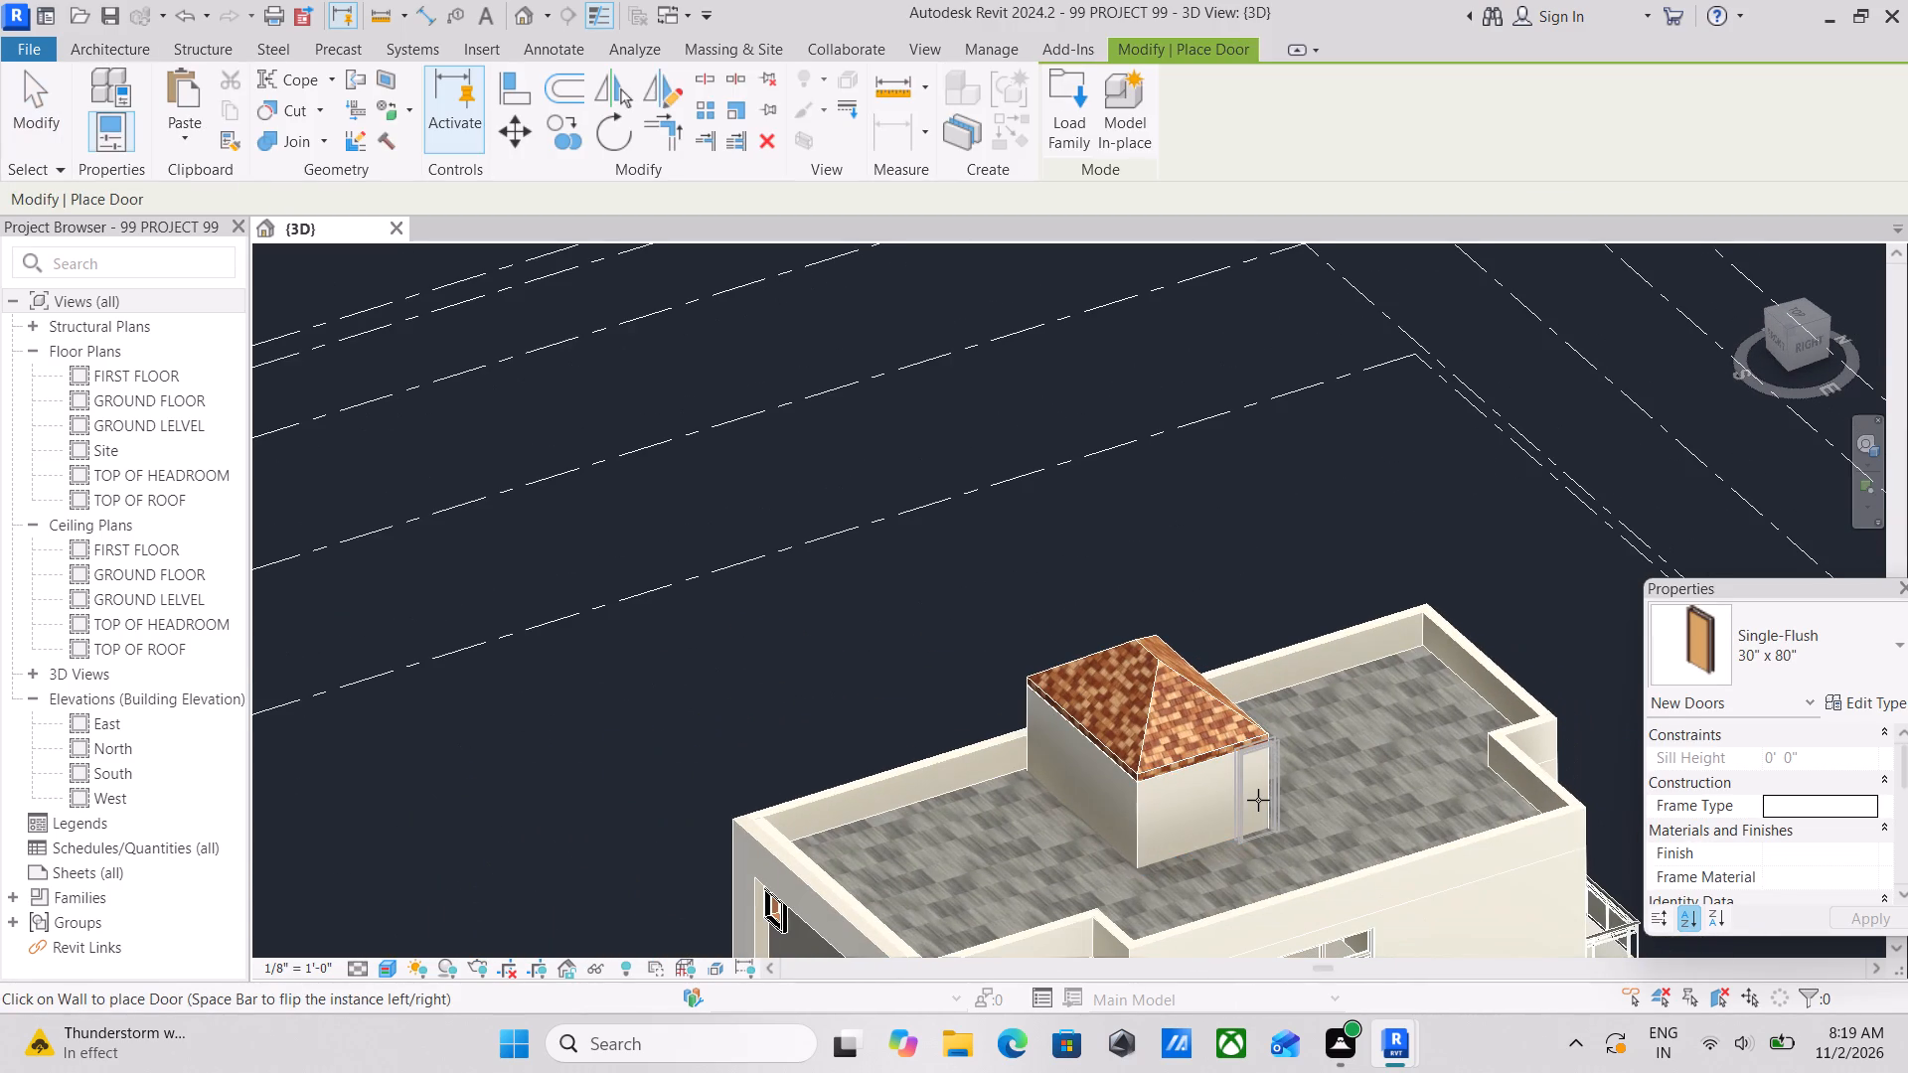
{"action": "scroll", "coordinate": [1251, 809], "scroll_direction": "up", "scroll_amount": 7}
{"action": "scroll", "coordinate": [1156, 870], "scroll_direction": "up", "scroll_amount": 4}
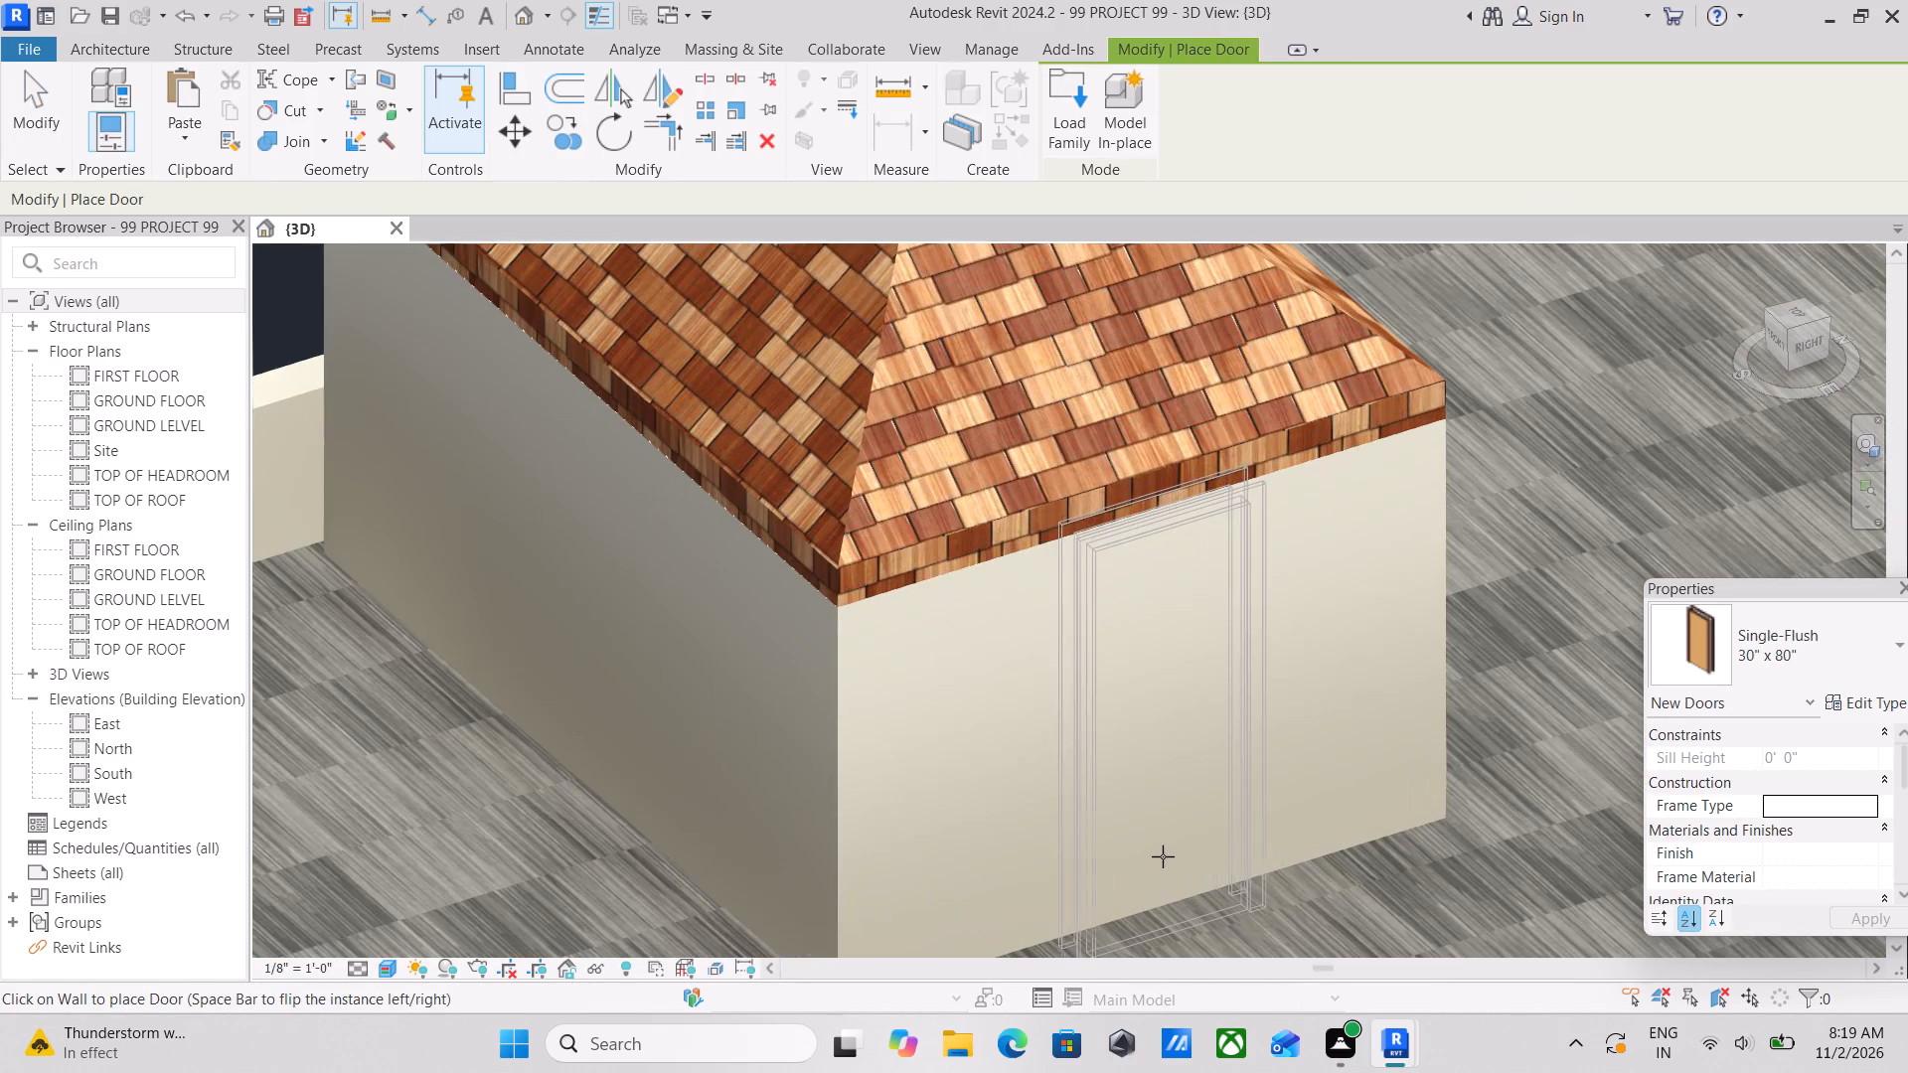
{"action": "left_click", "coordinate": [1191, 819]}
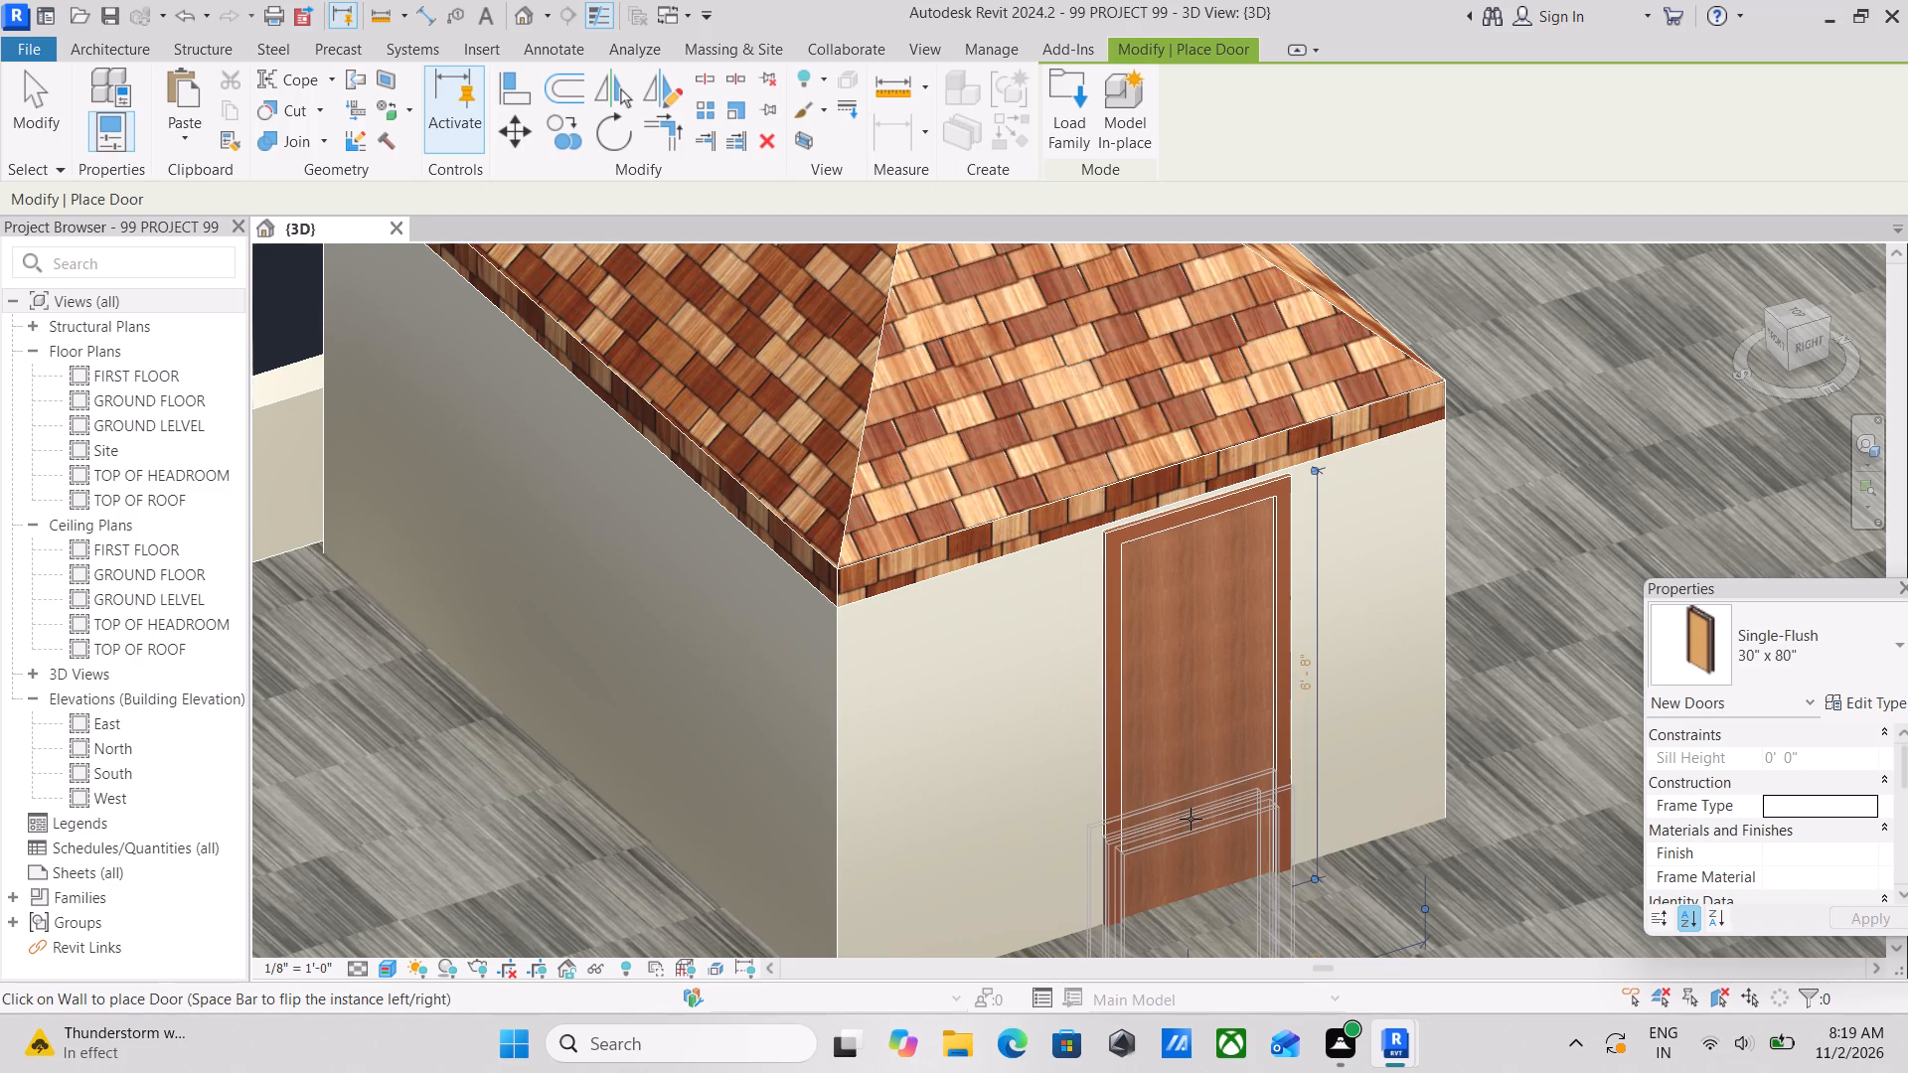
{"action": "scroll", "coordinate": [1191, 819], "scroll_direction": "down", "scroll_amount": 6}
{"action": "key", "text": "Escape"}
{"action": "scroll", "coordinate": [1075, 781], "scroll_direction": "down", "scroll_amount": 2}
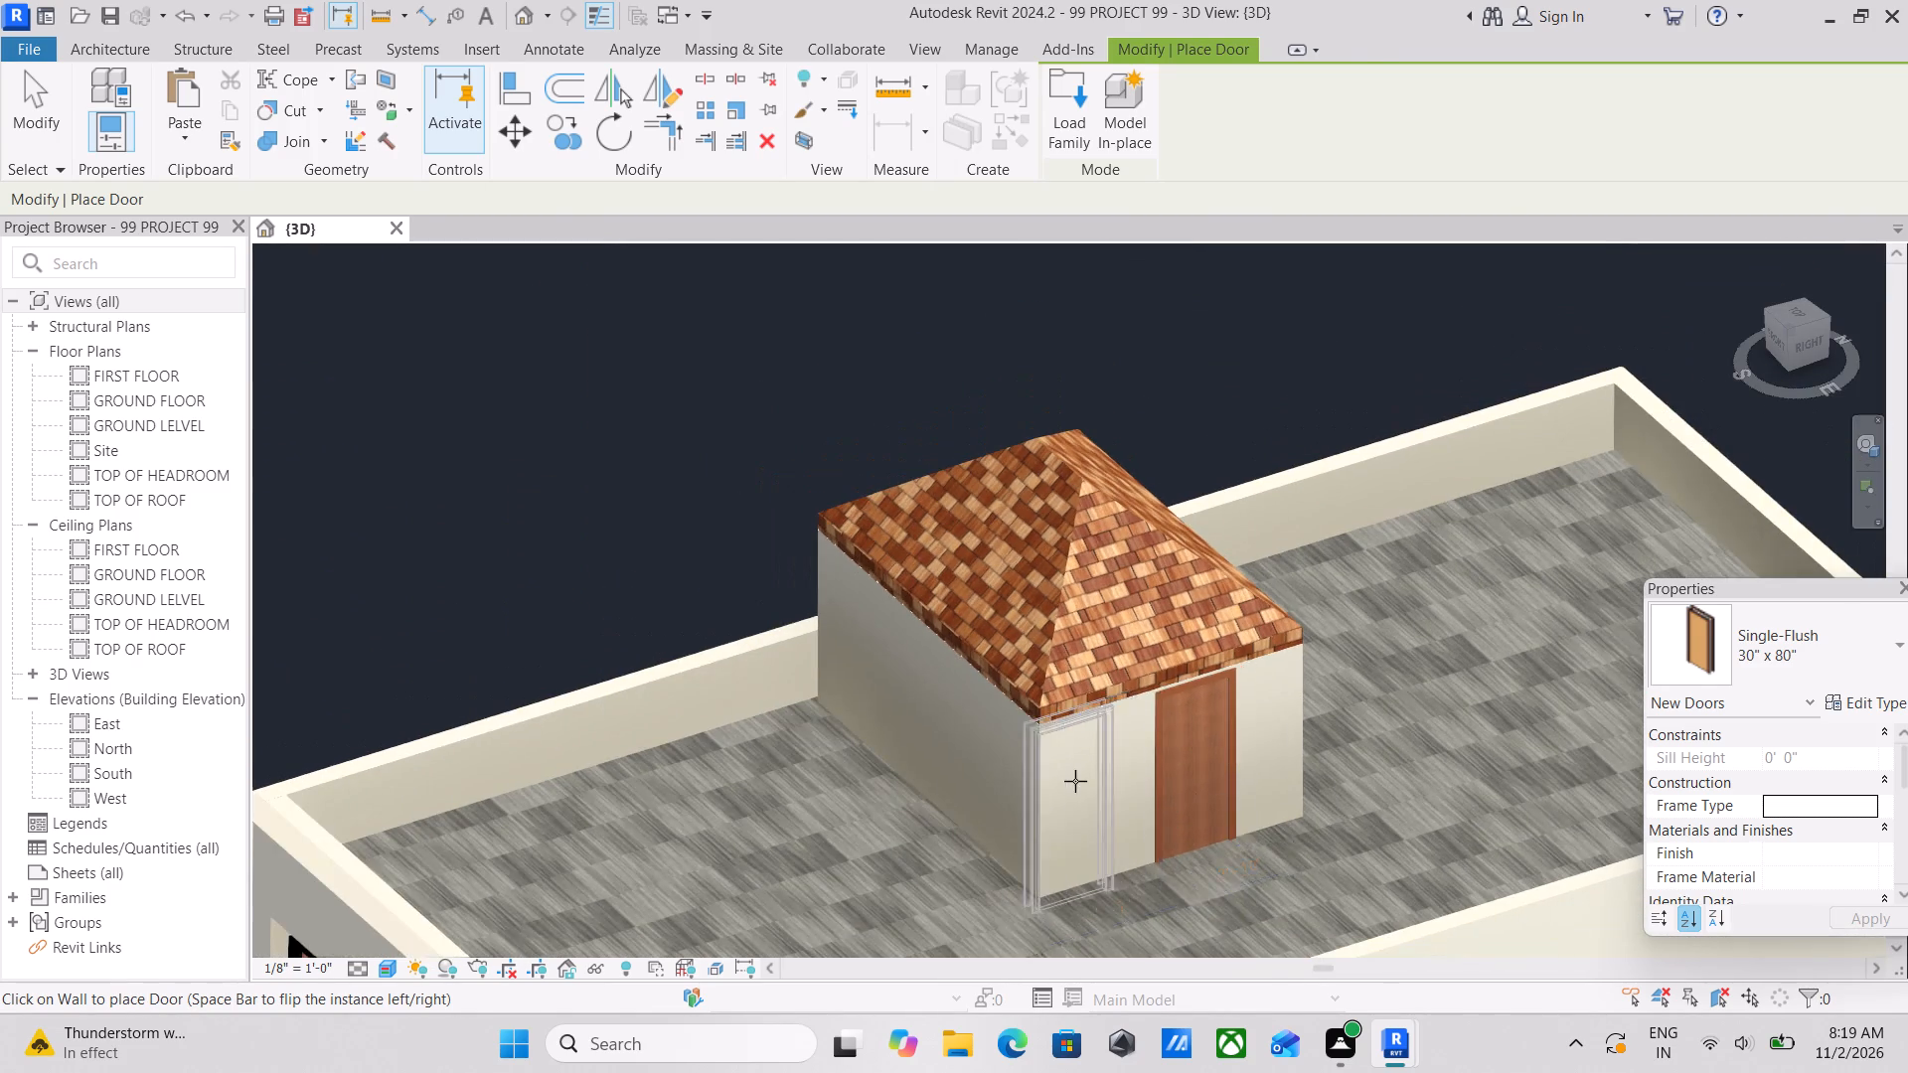
{"action": "scroll", "coordinate": [1075, 781], "scroll_direction": "down", "scroll_amount": 2}
{"action": "key", "text": "Escape"}
Examine the house from several angles, including the headroom, front facade windows, balcony and entrance.
{"action": "scroll", "coordinate": [1053, 763], "scroll_direction": "down", "scroll_amount": 3}
{"action": "middle_click_drag", "start_coordinate": [777, 811], "coordinate": [1112, 688], "text": "shift"}
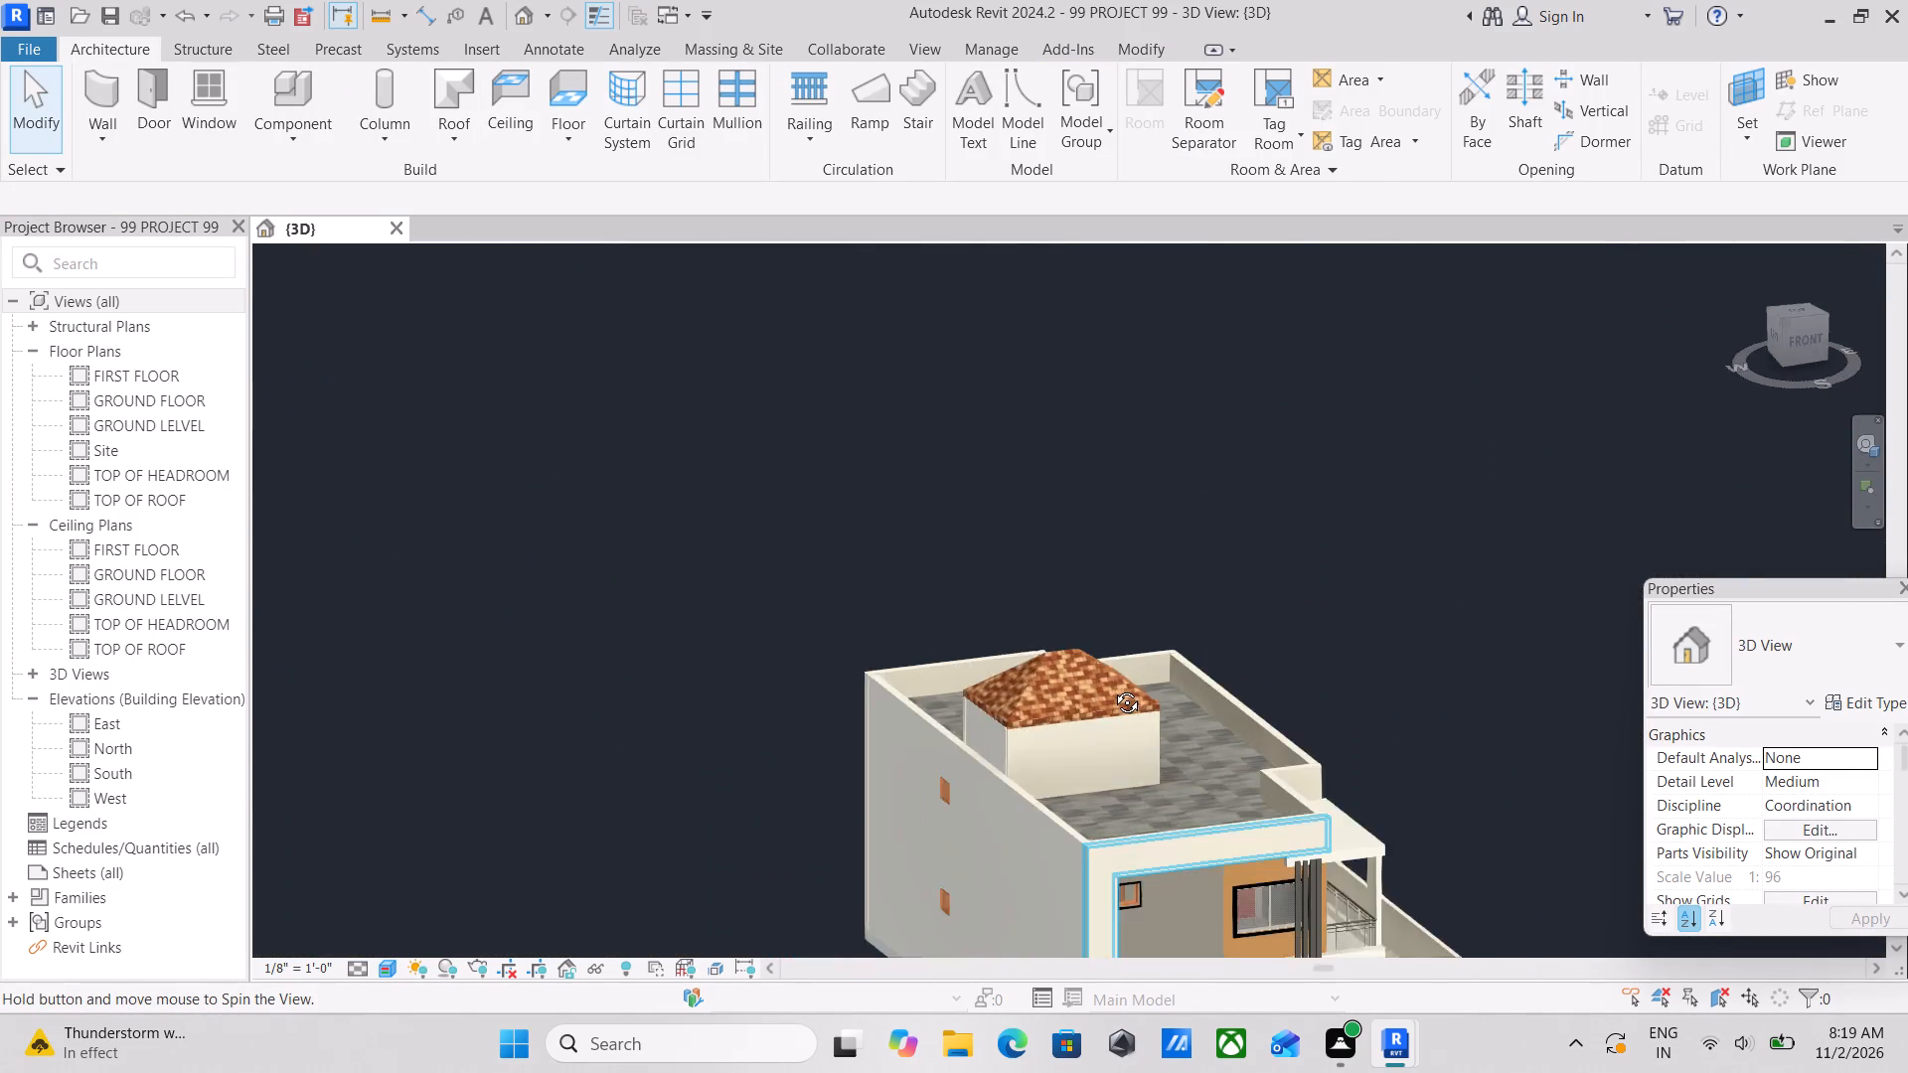
{"action": "middle_click_drag", "start_coordinate": [1112, 688], "coordinate": [896, 609], "text": "shift"}
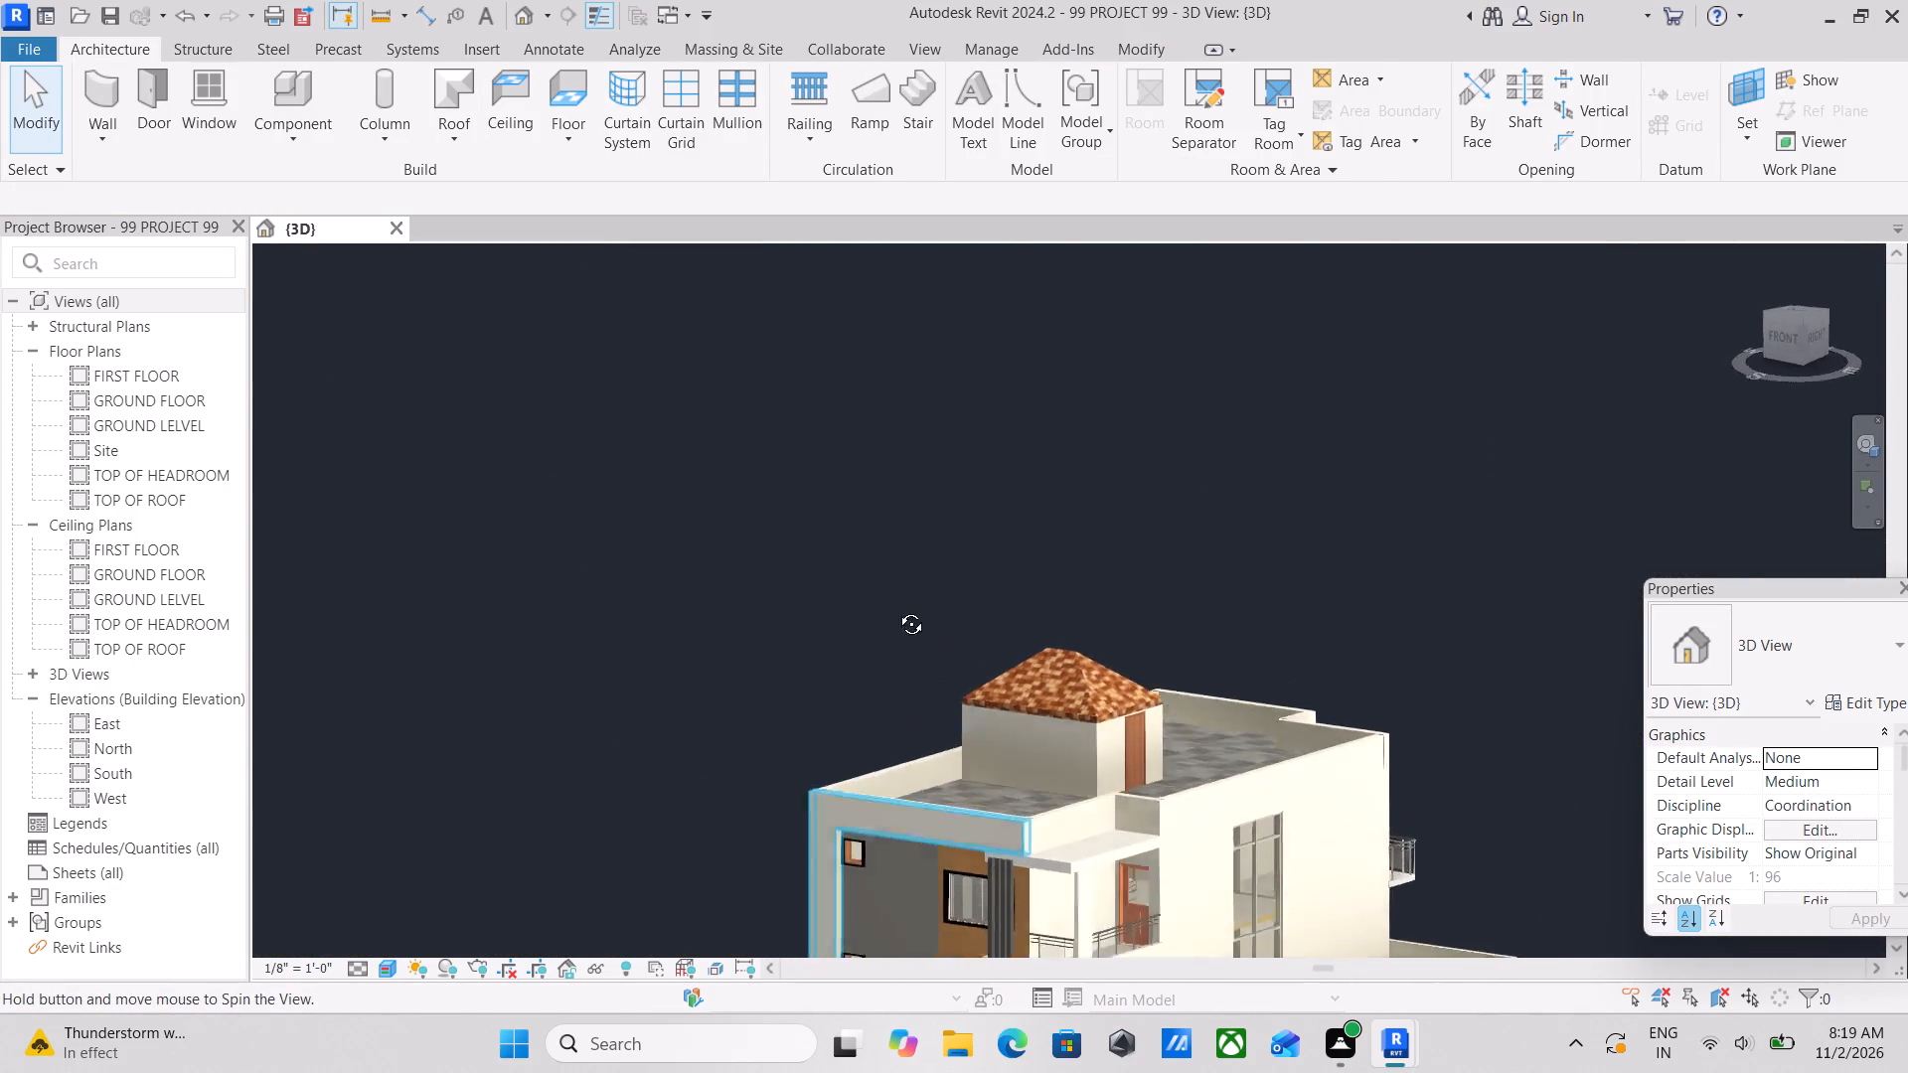
{"action": "middle_click_drag", "start_coordinate": [896, 609], "coordinate": [967, 553], "text": "shift"}
{"action": "middle_click_drag", "start_coordinate": [1198, 750], "coordinate": [982, 597]}
{"action": "scroll", "coordinate": [1091, 680], "scroll_direction": "down", "scroll_amount": 1}
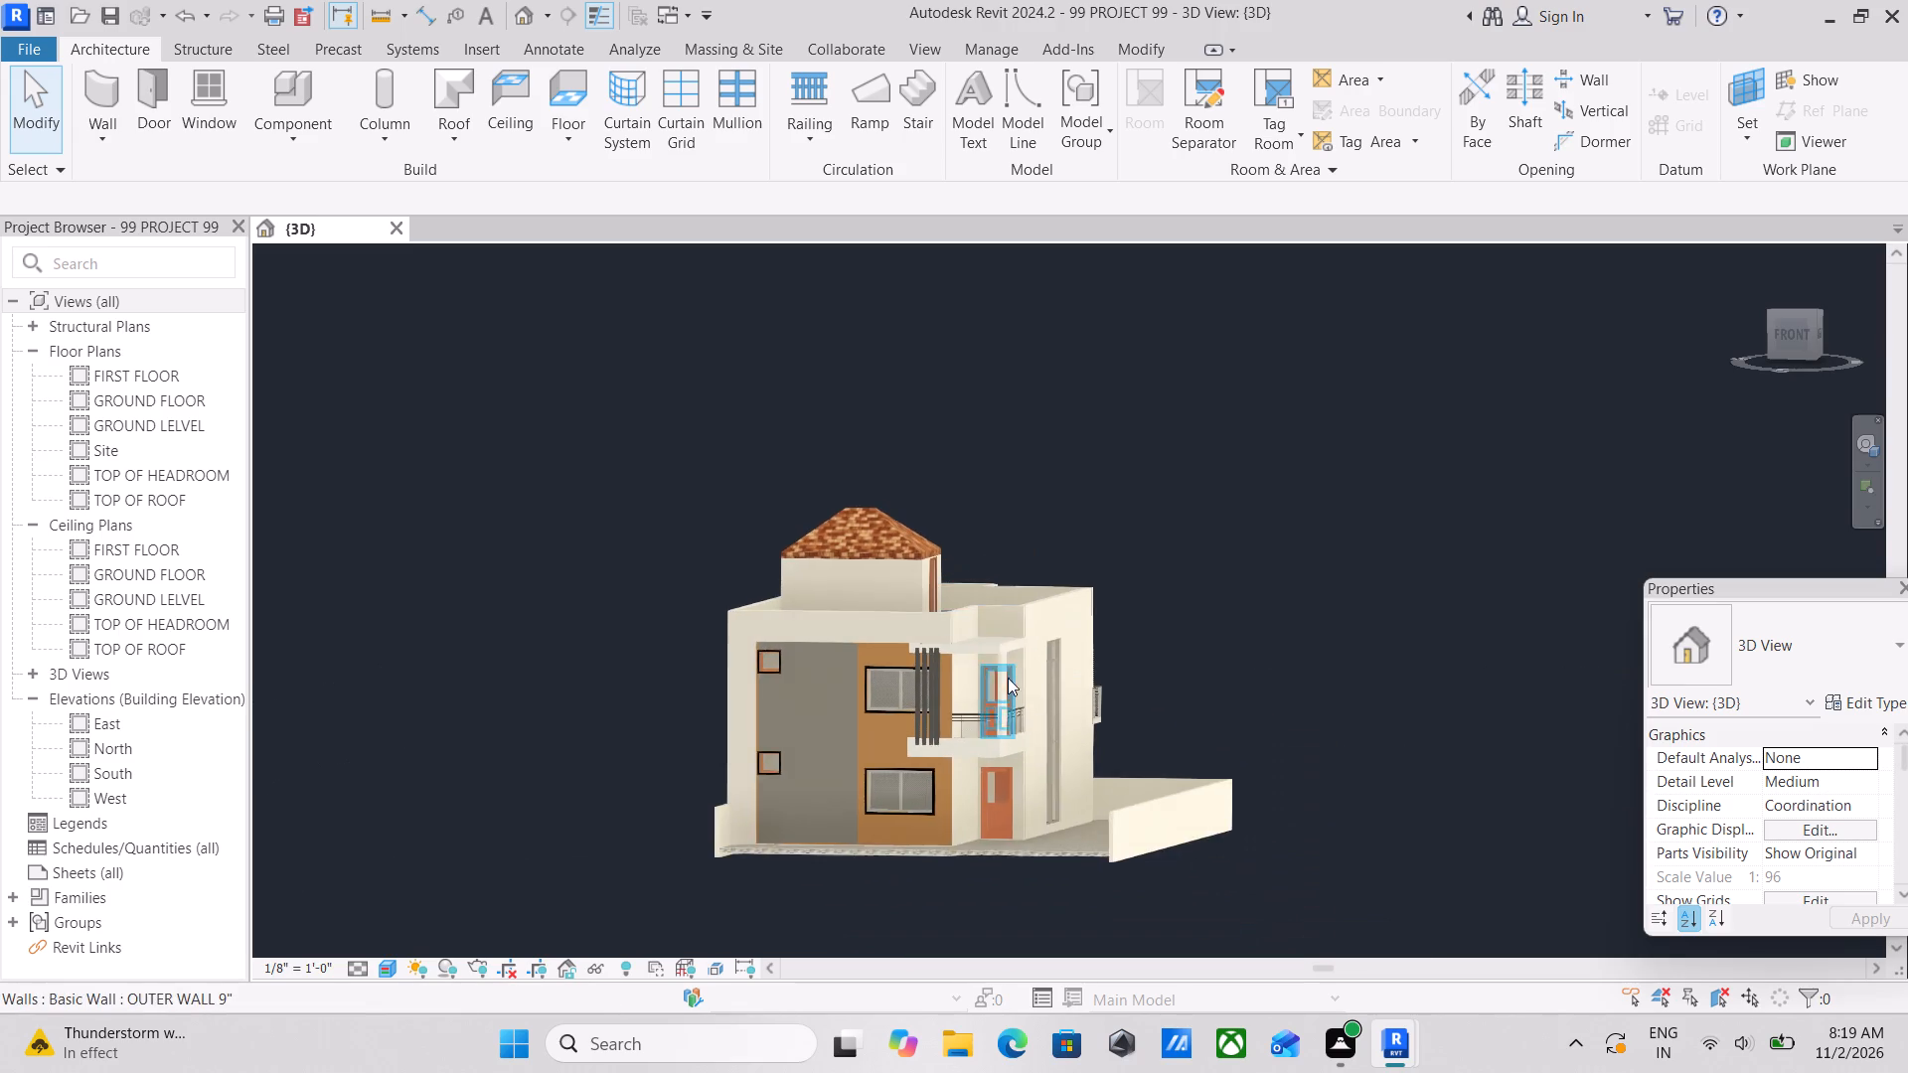
{"action": "scroll", "coordinate": [1032, 920], "scroll_direction": "up", "scroll_amount": 3}
{"action": "scroll", "coordinate": [810, 762], "scroll_direction": "down", "scroll_amount": 2}
{"action": "scroll", "coordinate": [991, 824], "scroll_direction": "down", "scroll_amount": 2}
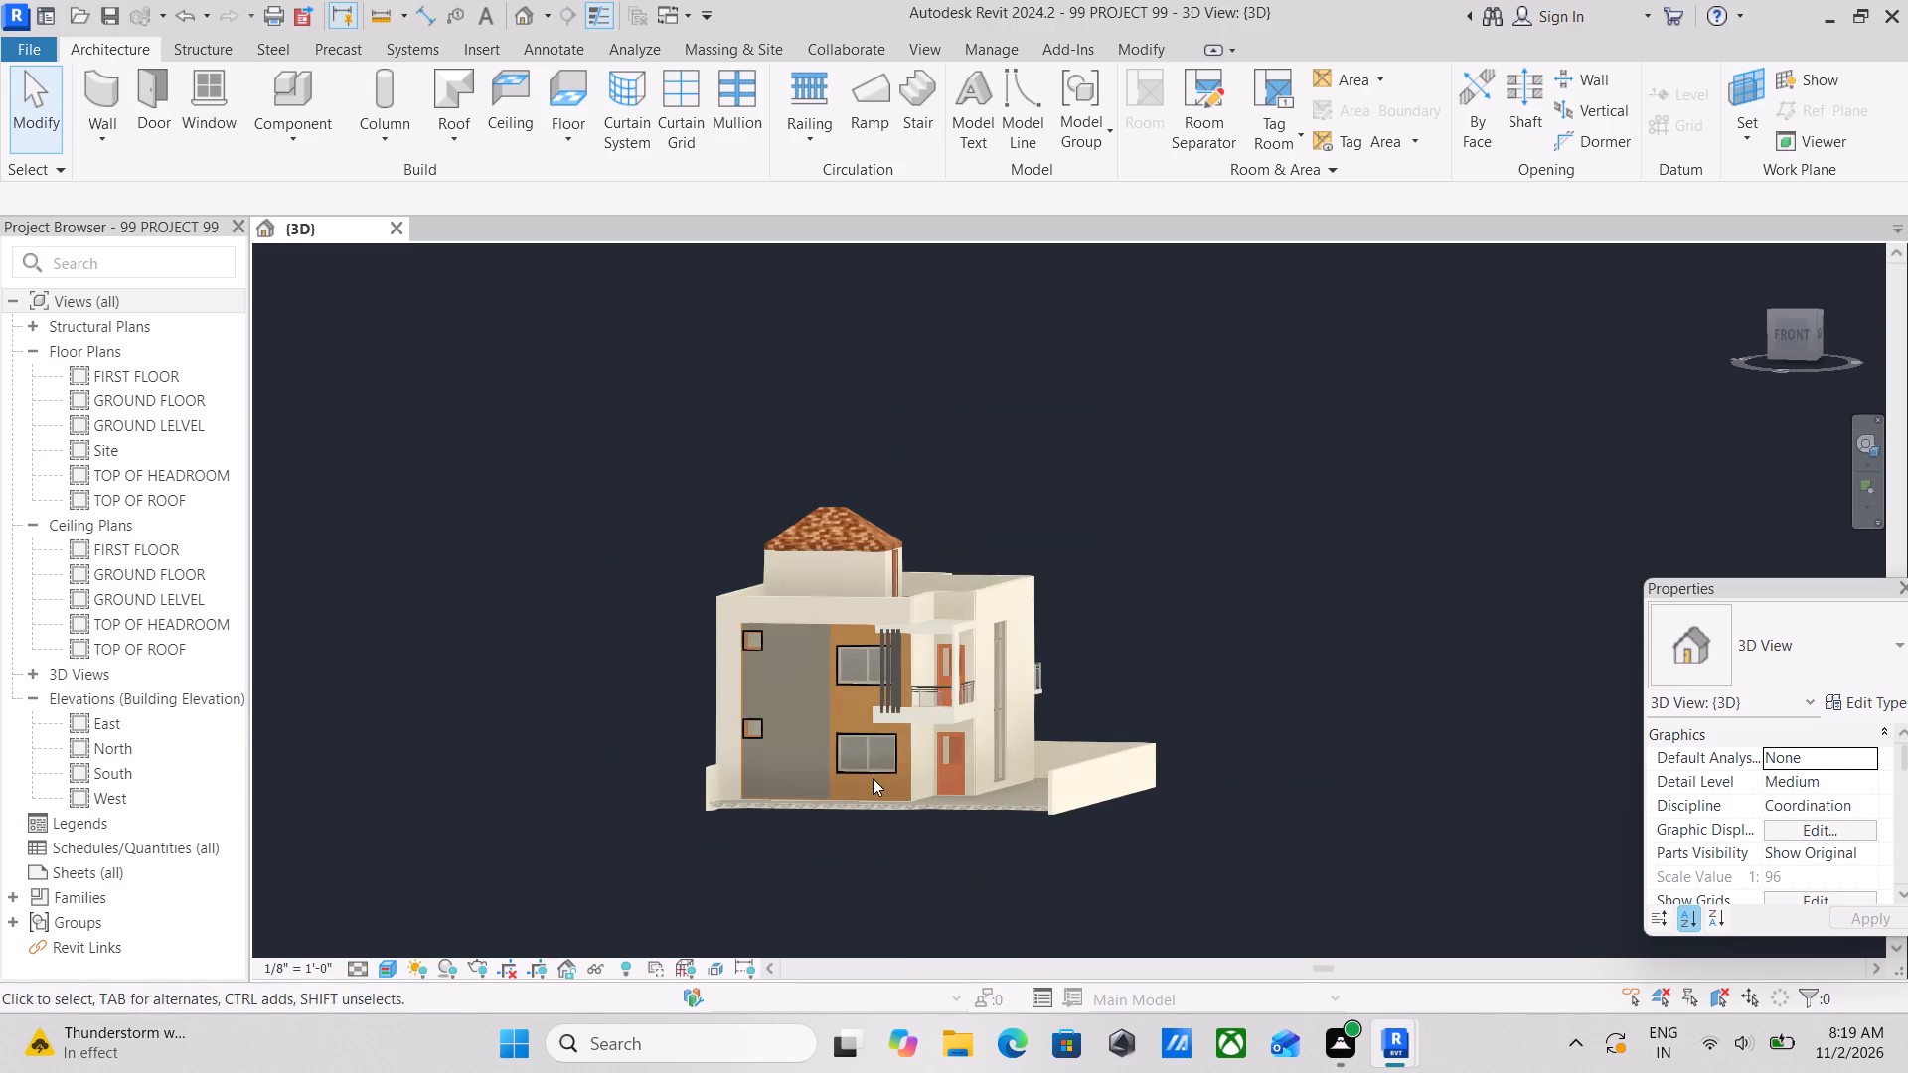
{"action": "middle_click_drag", "start_coordinate": [872, 782], "coordinate": [969, 1022], "text": "shift"}
{"action": "middle_click_drag", "start_coordinate": [1052, 913], "coordinate": [945, 898], "text": "shift"}
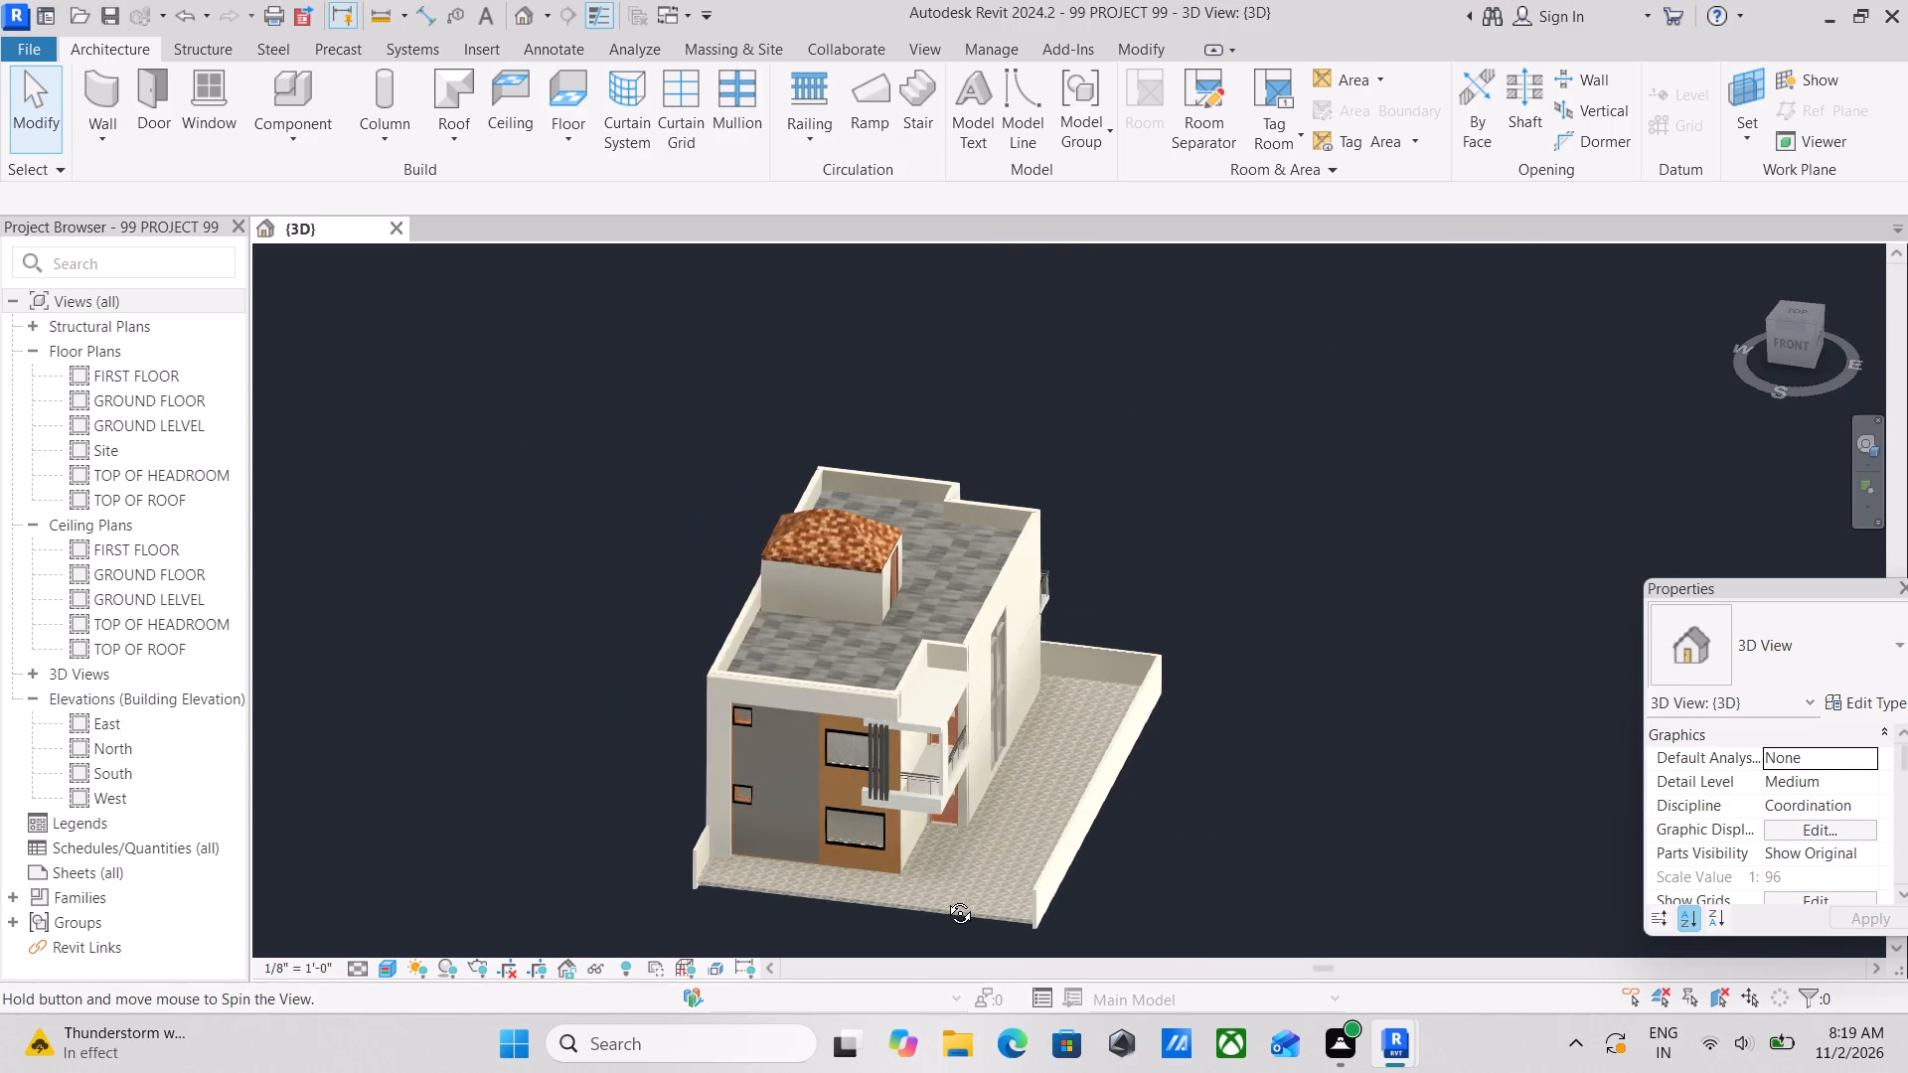
{"action": "middle_click_drag", "start_coordinate": [945, 898], "coordinate": [945, 897], "text": "shift"}
{"action": "scroll", "coordinate": [945, 898], "scroll_direction": "up", "scroll_amount": 3, "text": "shift"}
{"action": "scroll", "coordinate": [866, 846], "scroll_direction": "up", "scroll_amount": 7}
{"action": "scroll", "coordinate": [859, 849], "scroll_direction": "down", "scroll_amount": 1}
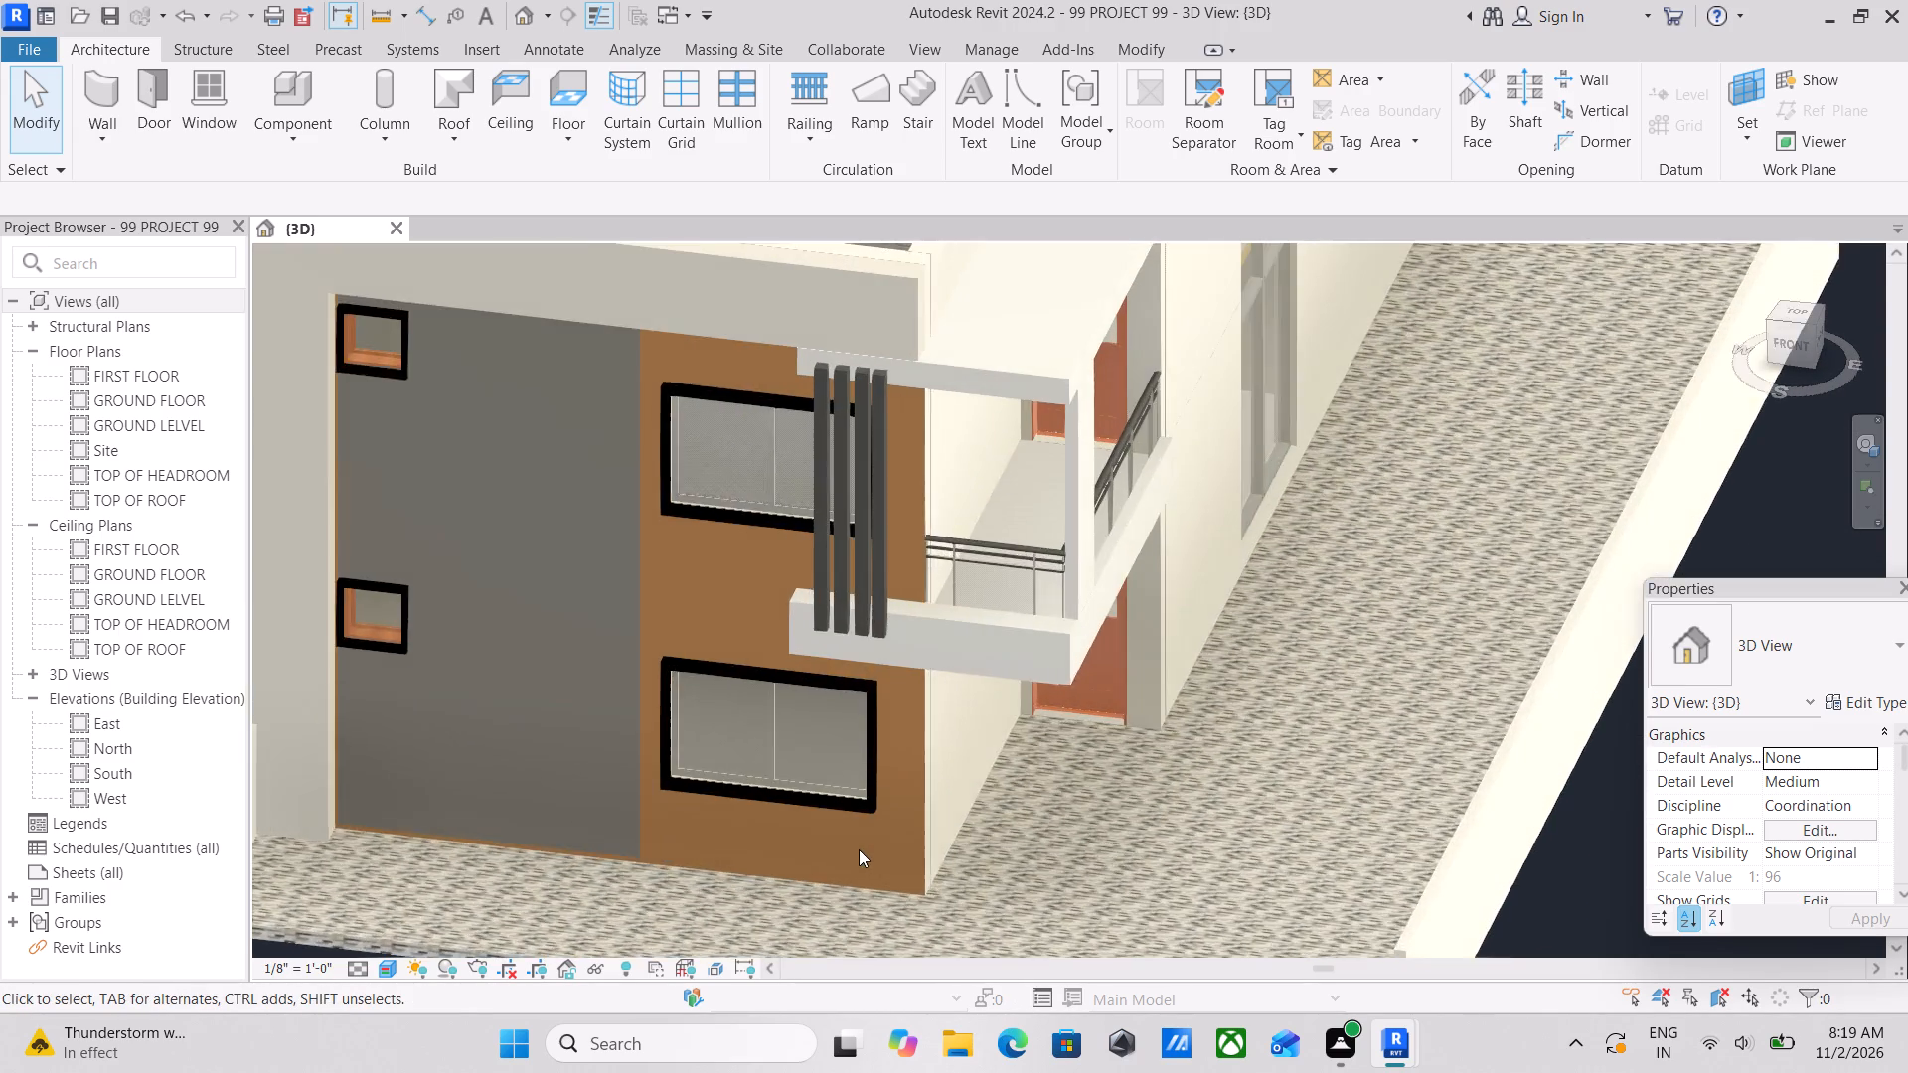
{"action": "scroll", "coordinate": [859, 849], "scroll_direction": "down", "scroll_amount": 2}
{"action": "middle_click_drag", "start_coordinate": [859, 849], "coordinate": [998, 809]}
{"action": "scroll", "coordinate": [1004, 784], "scroll_direction": "up", "scroll_amount": 4}
{"action": "scroll", "coordinate": [1004, 784], "scroll_direction": "down", "scroll_amount": 2}
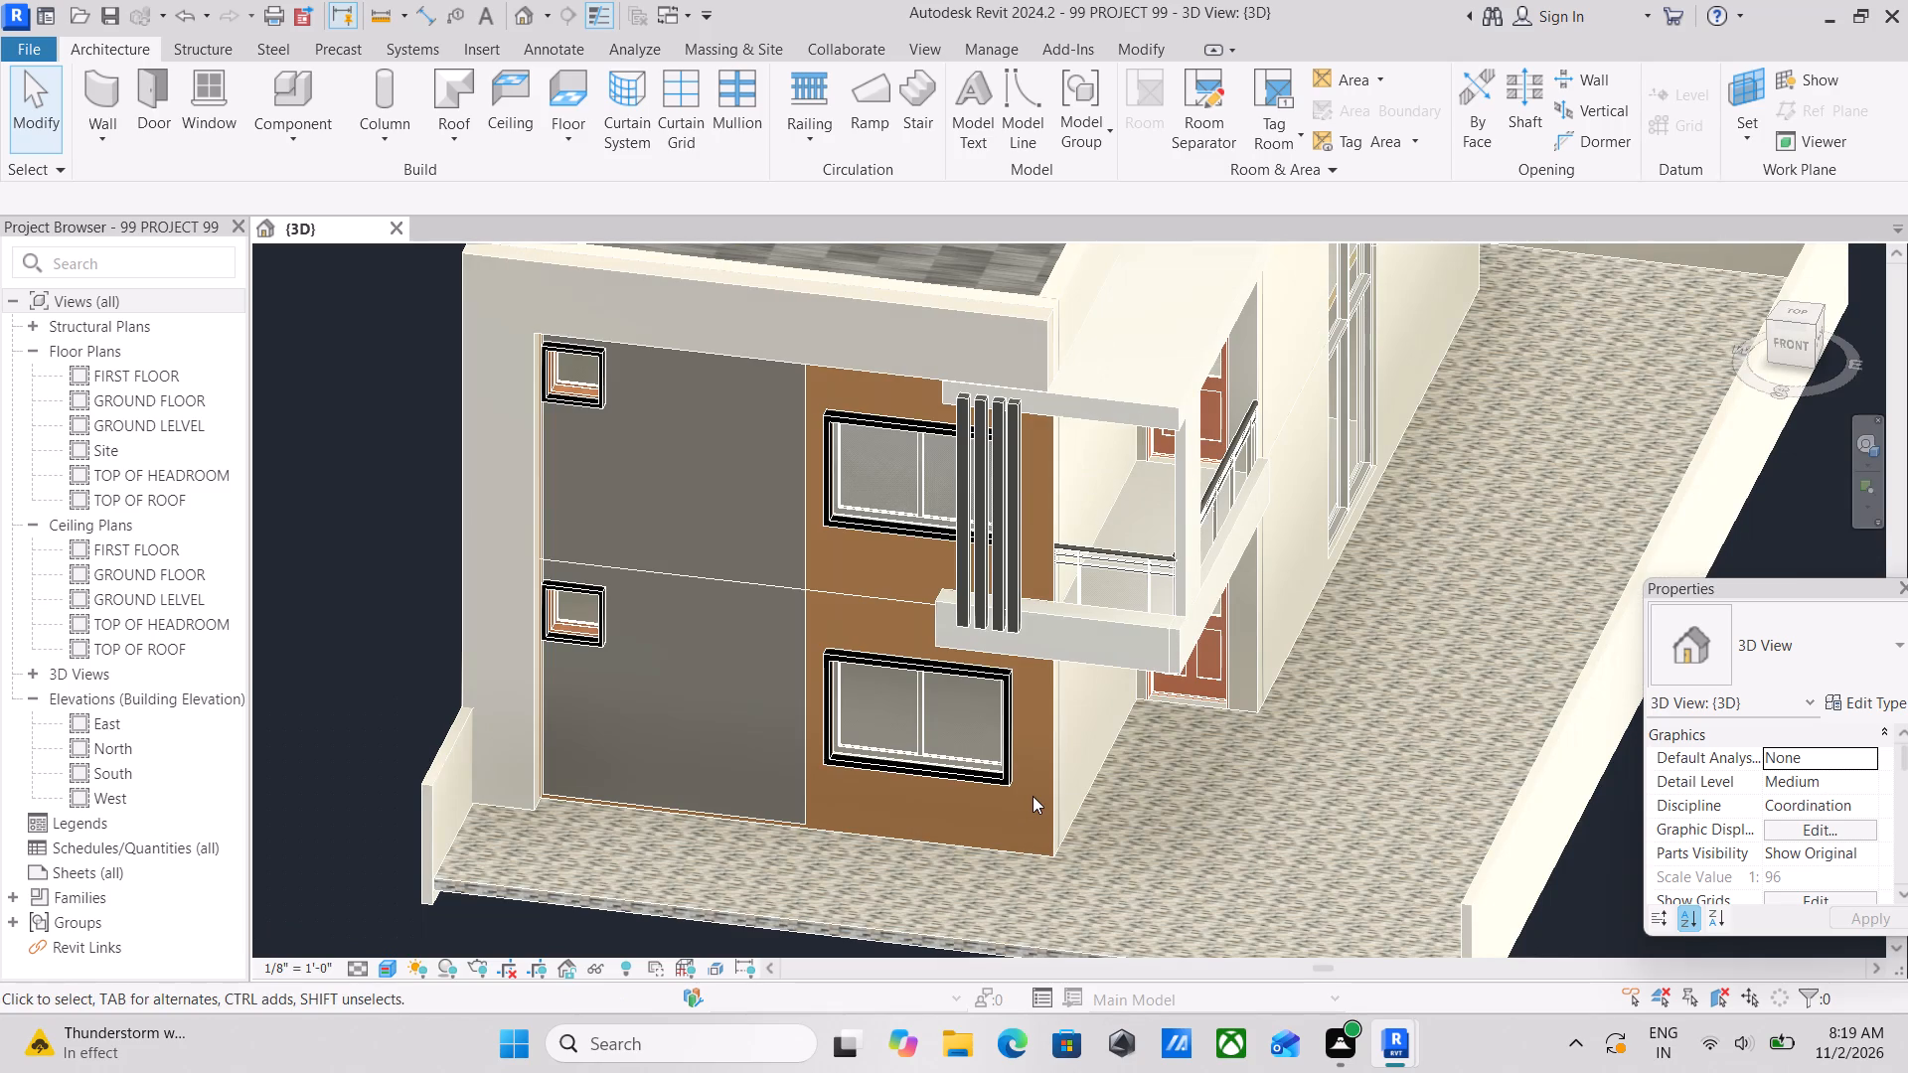
{"action": "scroll", "coordinate": [1231, 621], "scroll_direction": "up", "scroll_amount": 2}
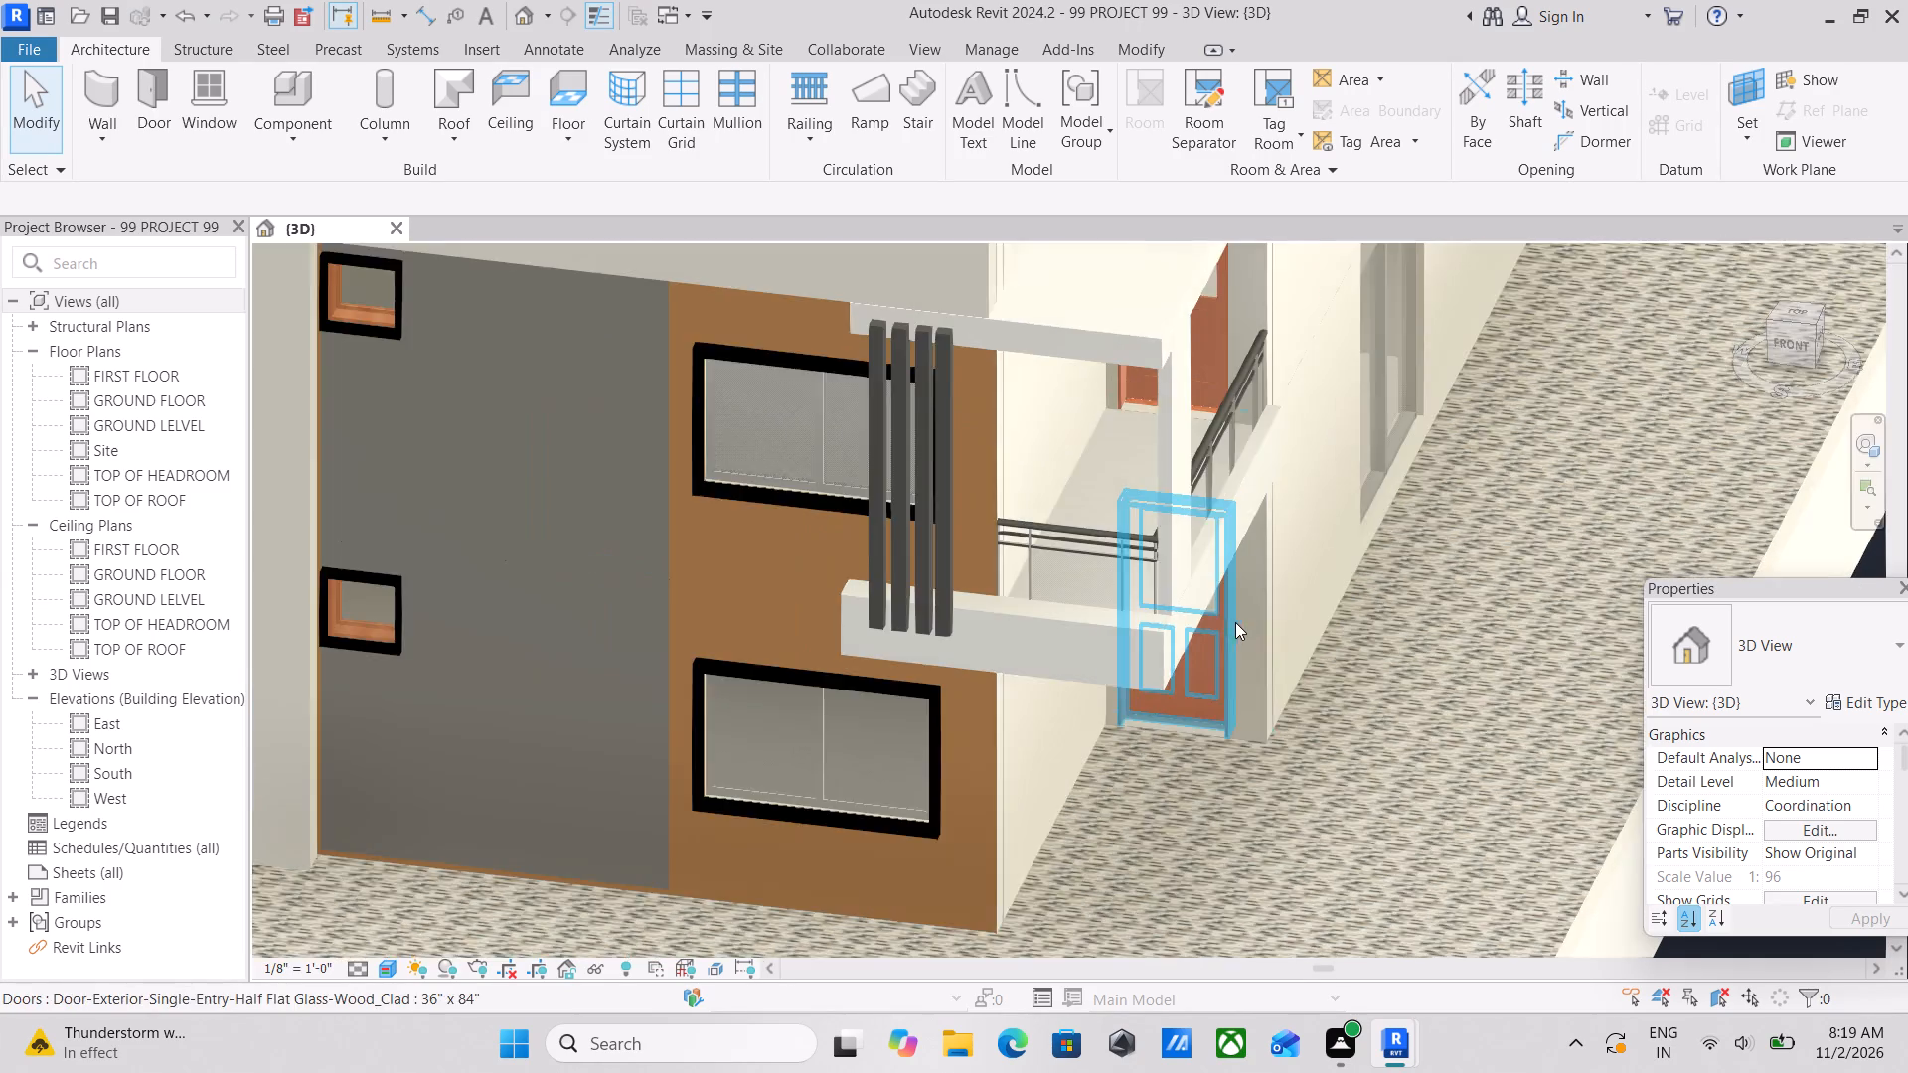
Place a Fixed 24" x 24" window in the headroom's front wall, near the corner beside the terrace door wall.
{"action": "scroll", "coordinate": [1237, 623], "scroll_direction": "down", "scroll_amount": 7}
{"action": "middle_click_drag", "start_coordinate": [1255, 630], "coordinate": [1325, 792]}
{"action": "scroll", "coordinate": [1267, 578], "scroll_direction": "up", "scroll_amount": 7}
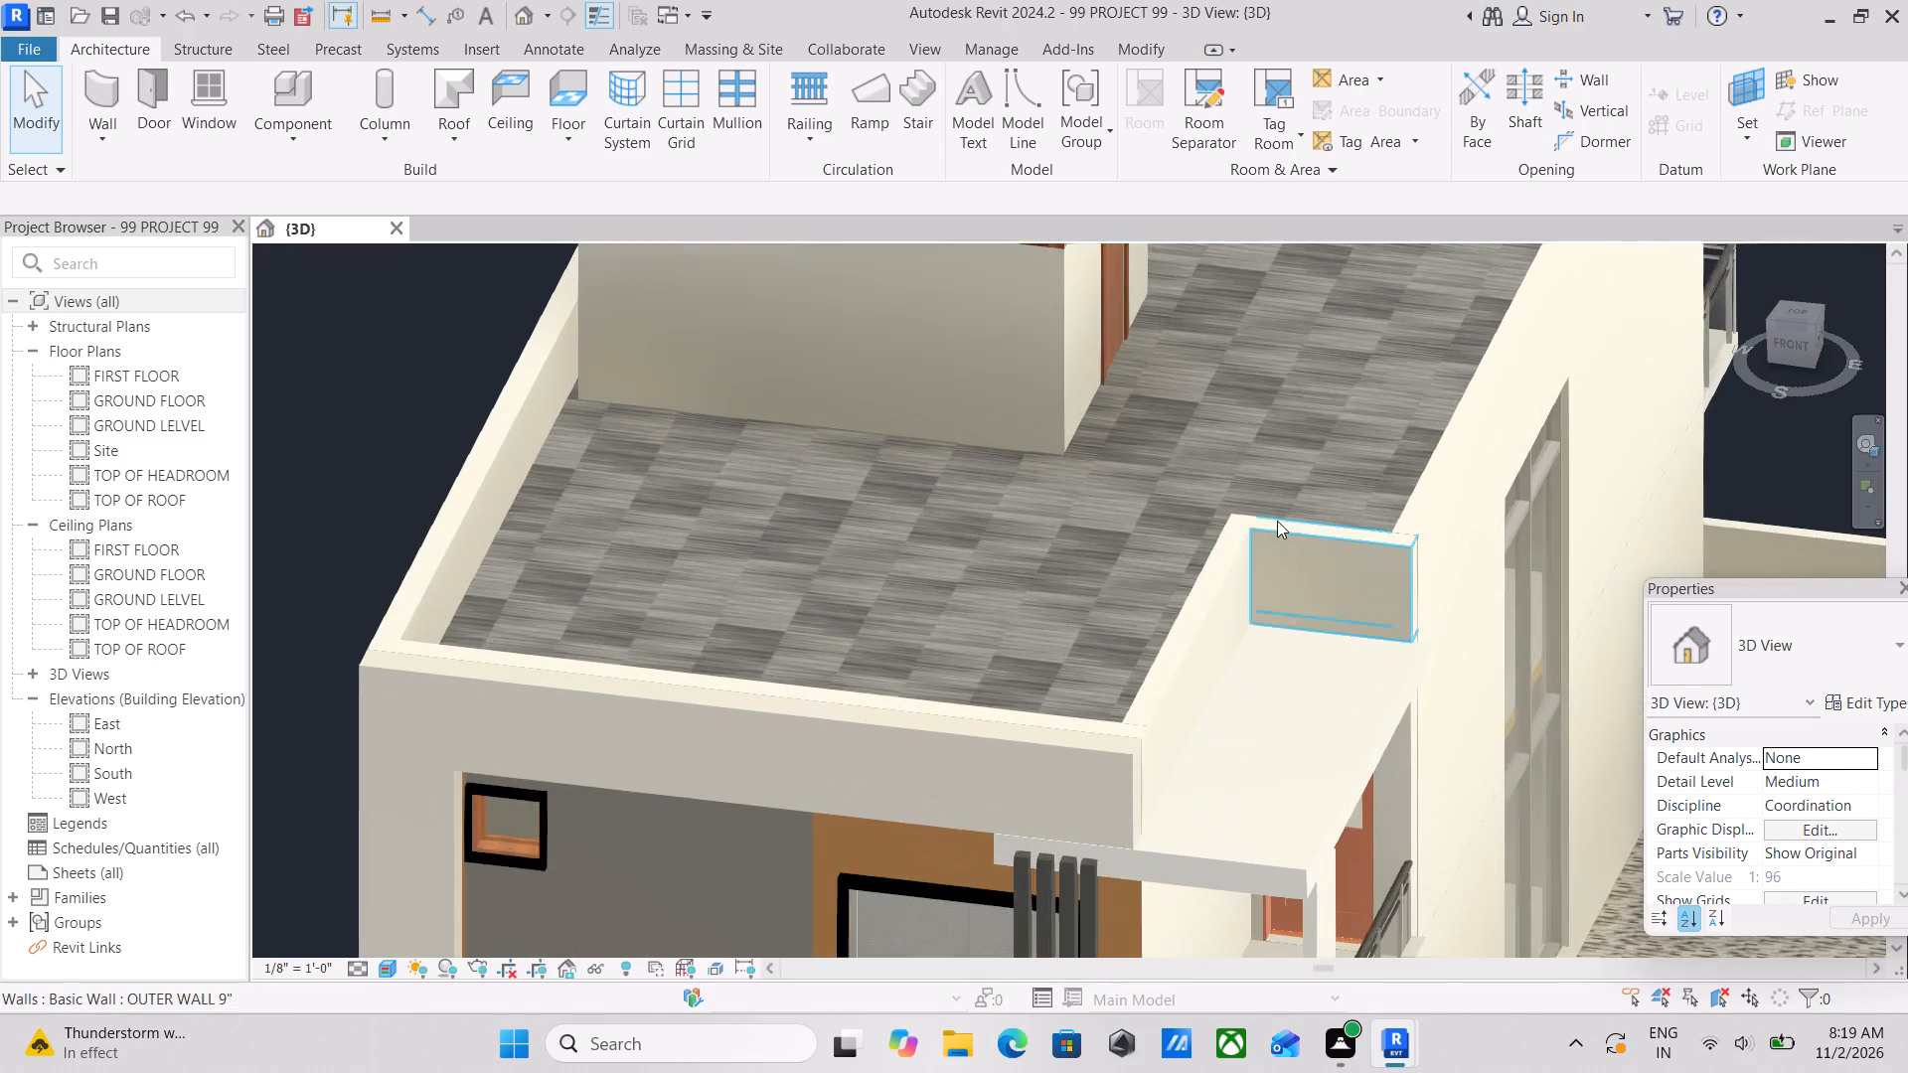
{"action": "scroll", "coordinate": [1220, 461], "scroll_direction": "up", "scroll_amount": 2}
{"action": "middle_click_drag", "start_coordinate": [1220, 461], "coordinate": [1228, 634]}
{"action": "scroll", "coordinate": [1221, 626], "scroll_direction": "down", "scroll_amount": 2}
{"action": "middle_click_drag", "start_coordinate": [1221, 627], "coordinate": [1293, 697]}
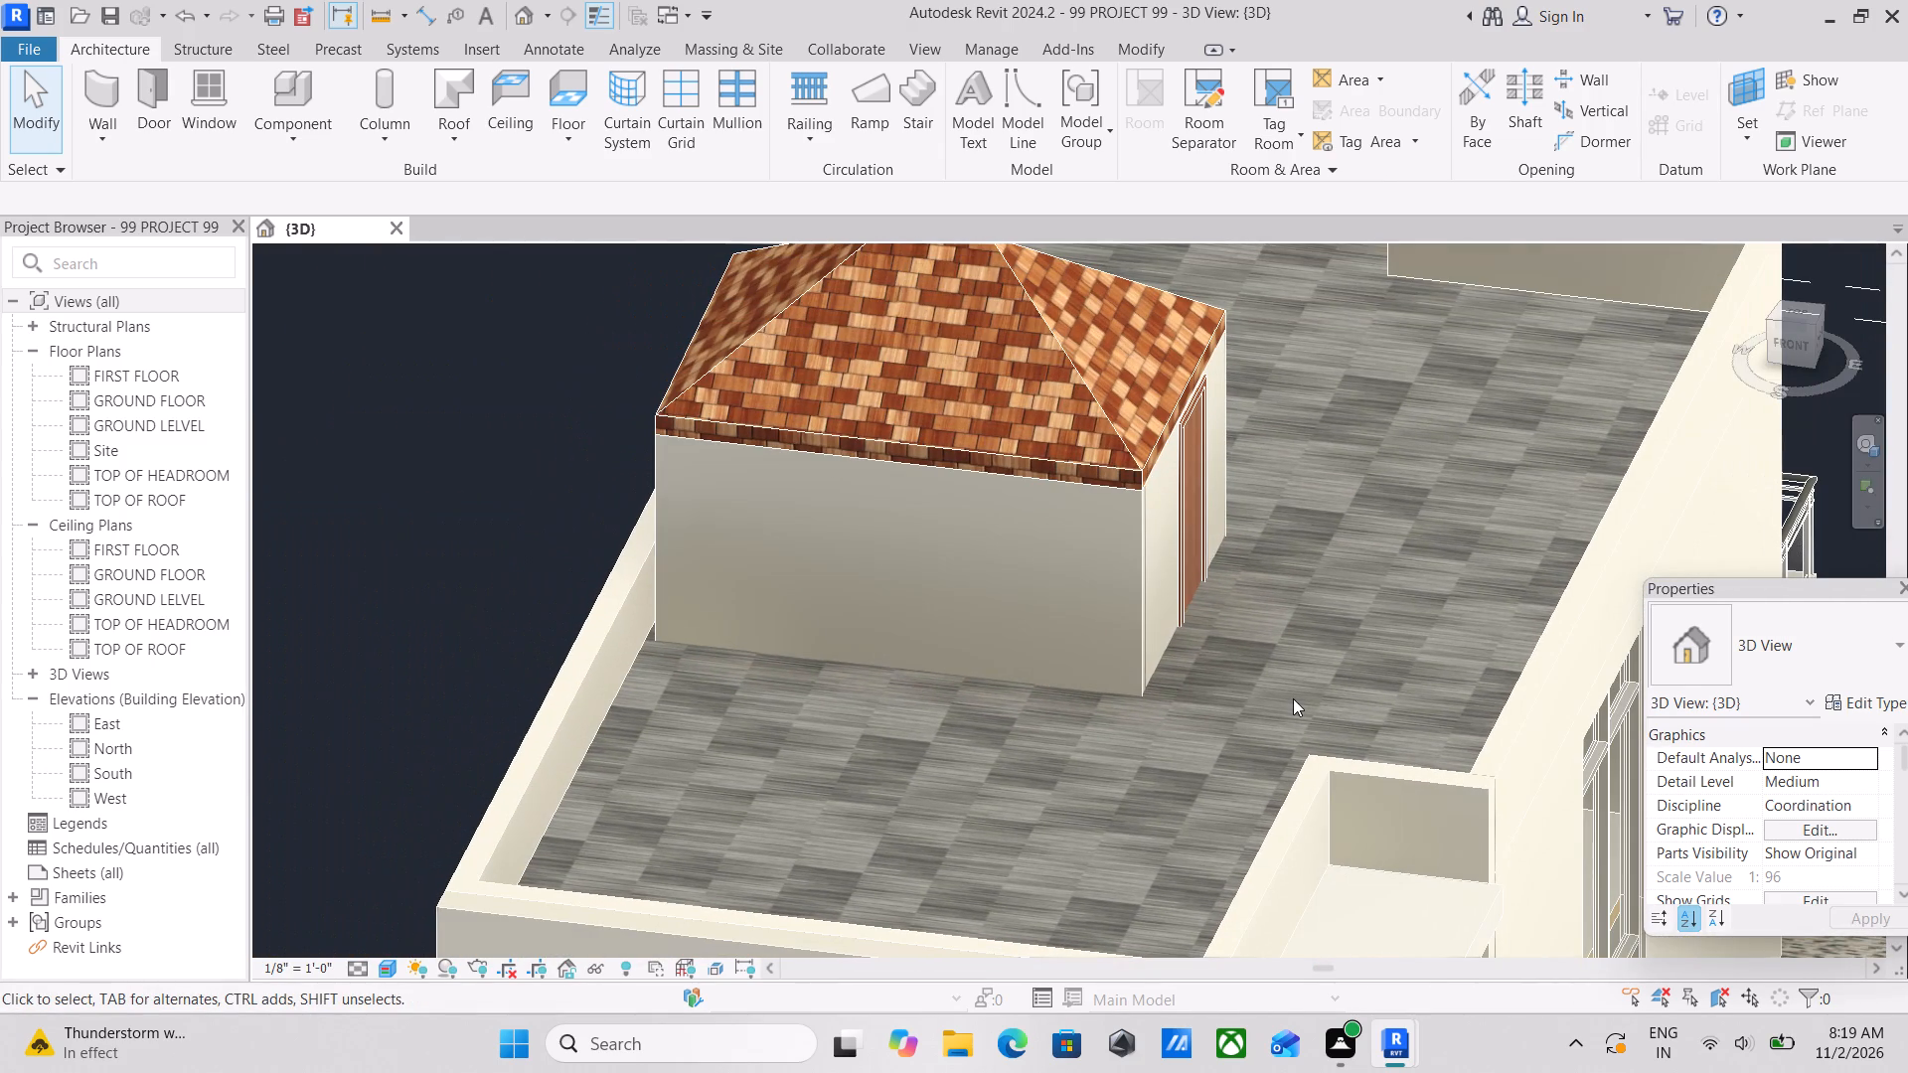
{"action": "type", "text": "wn"}
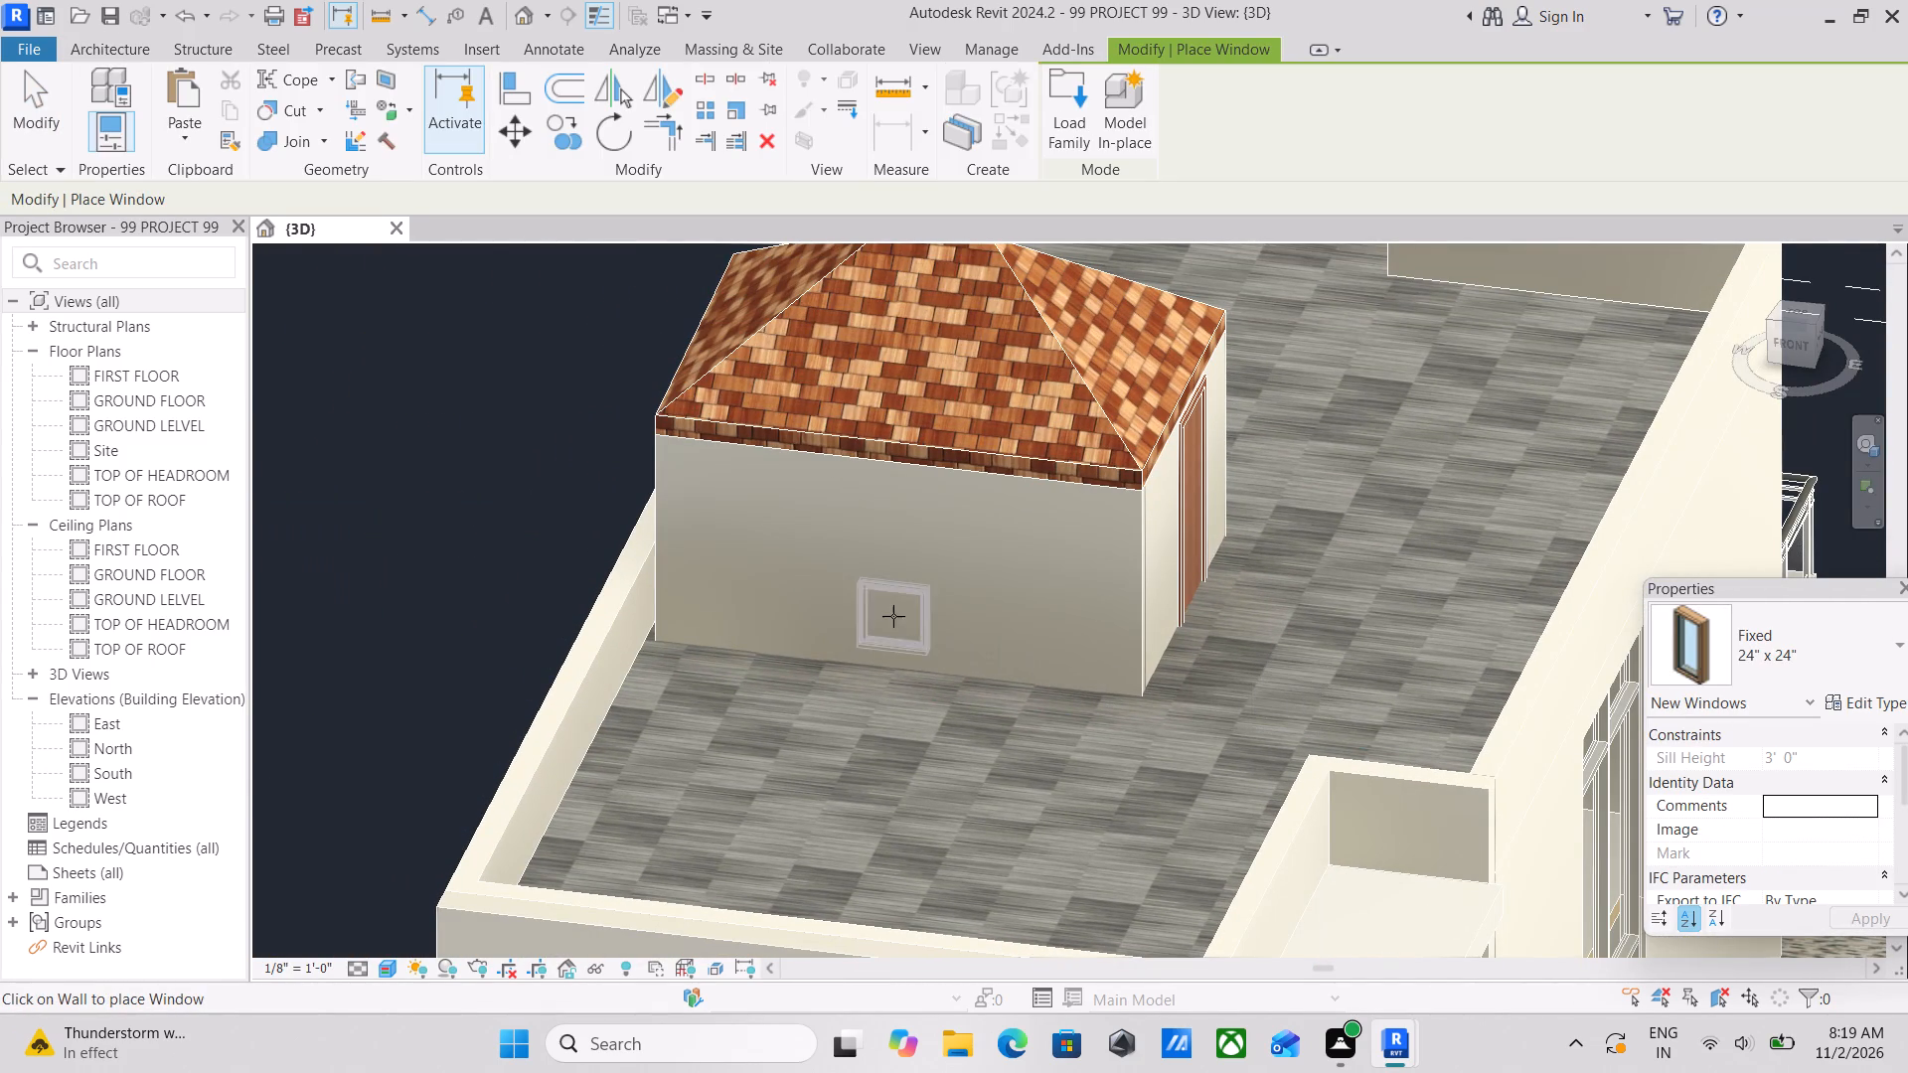
{"action": "scroll", "coordinate": [1079, 537], "scroll_direction": "up", "scroll_amount": 3}
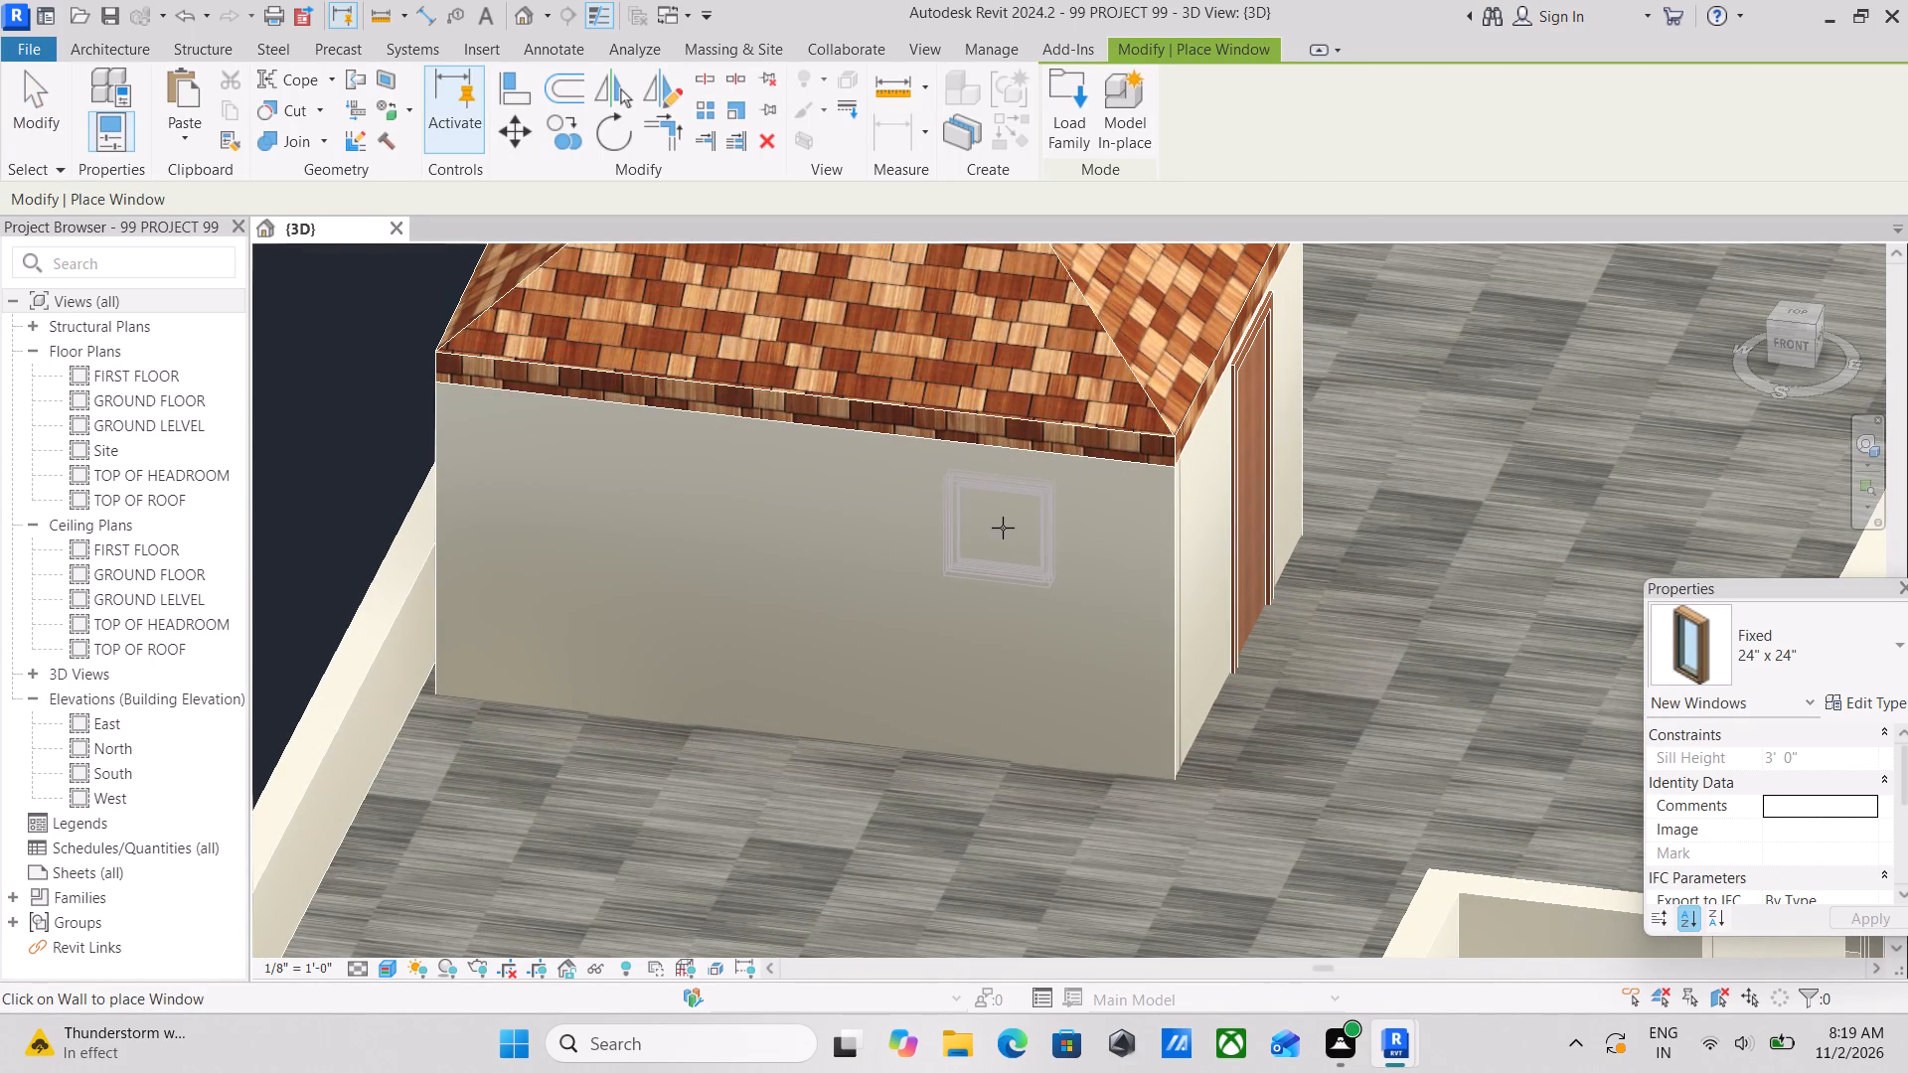
{"action": "left_click", "coordinate": [1005, 526]}
{"action": "scroll", "coordinate": [989, 651], "scroll_direction": "up", "scroll_amount": 3}
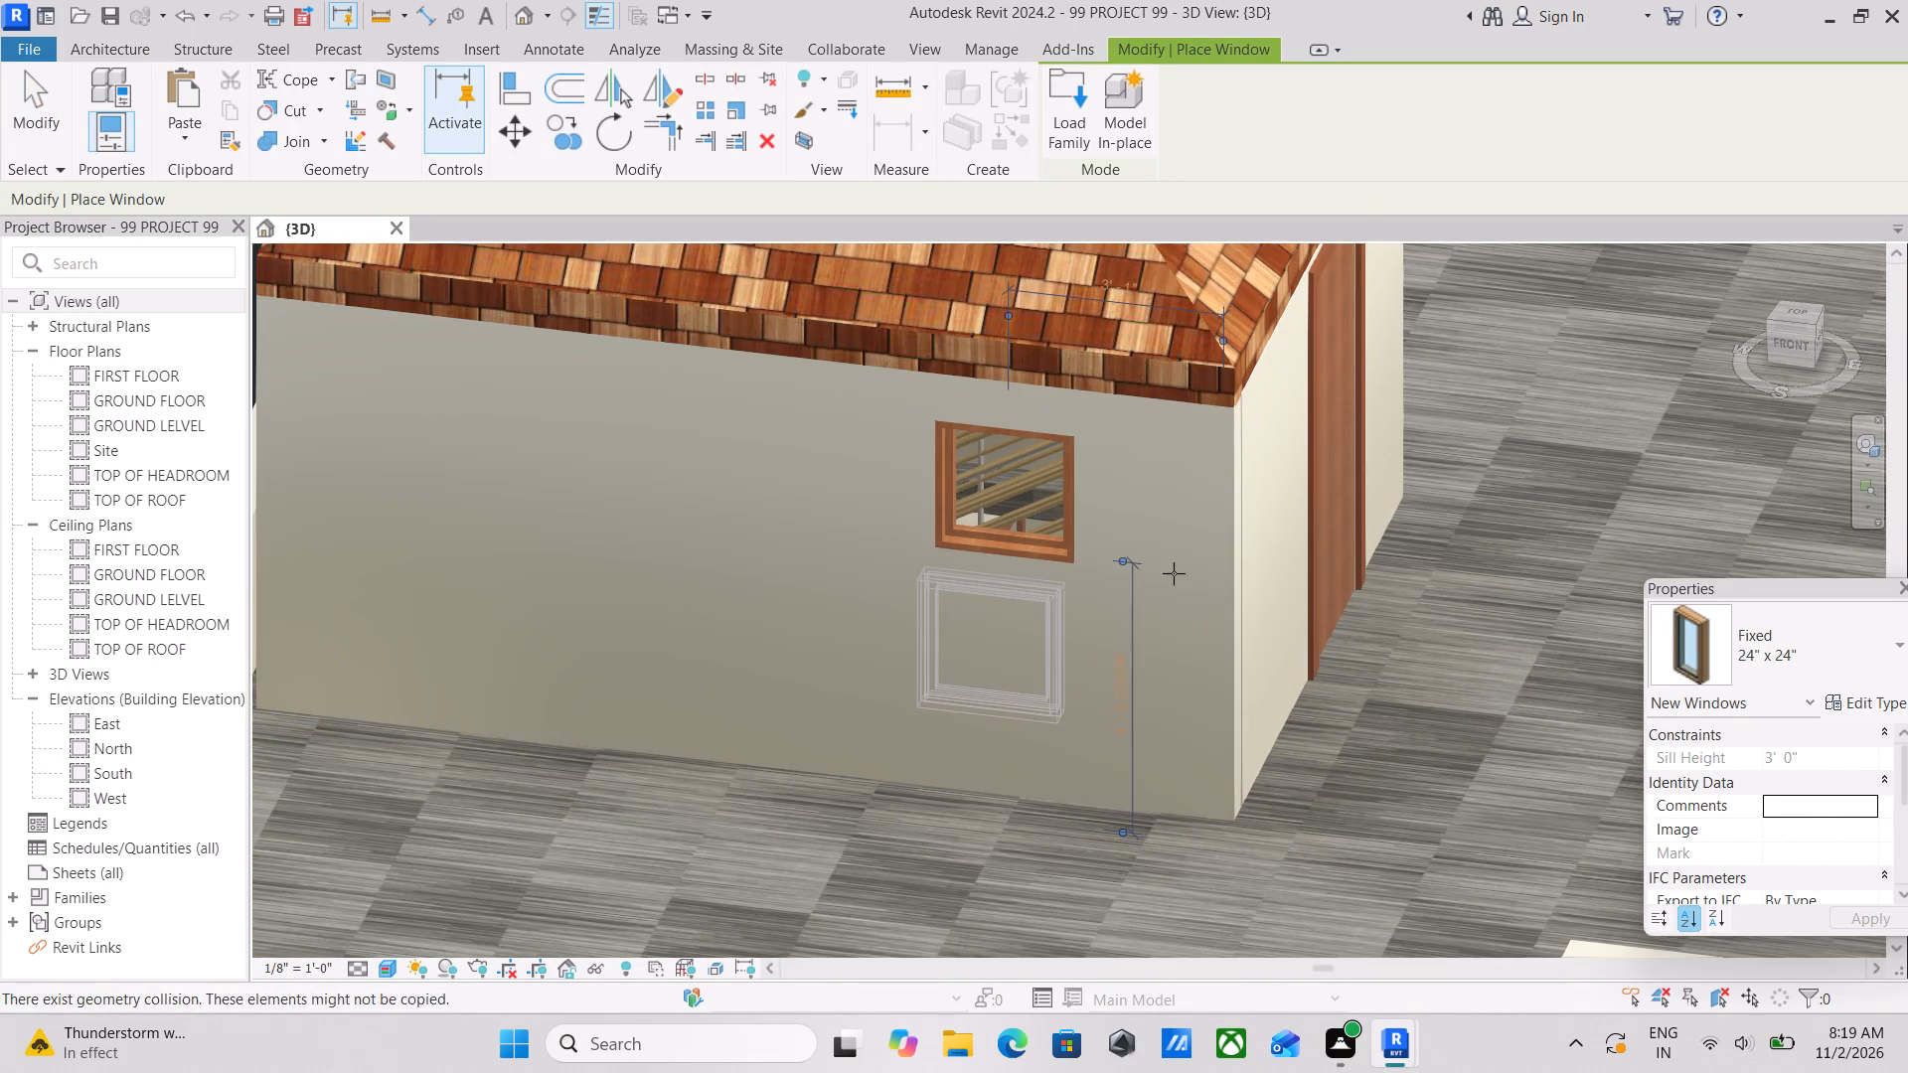
{"action": "scroll", "coordinate": [1233, 604], "scroll_direction": "down", "scroll_amount": 3}
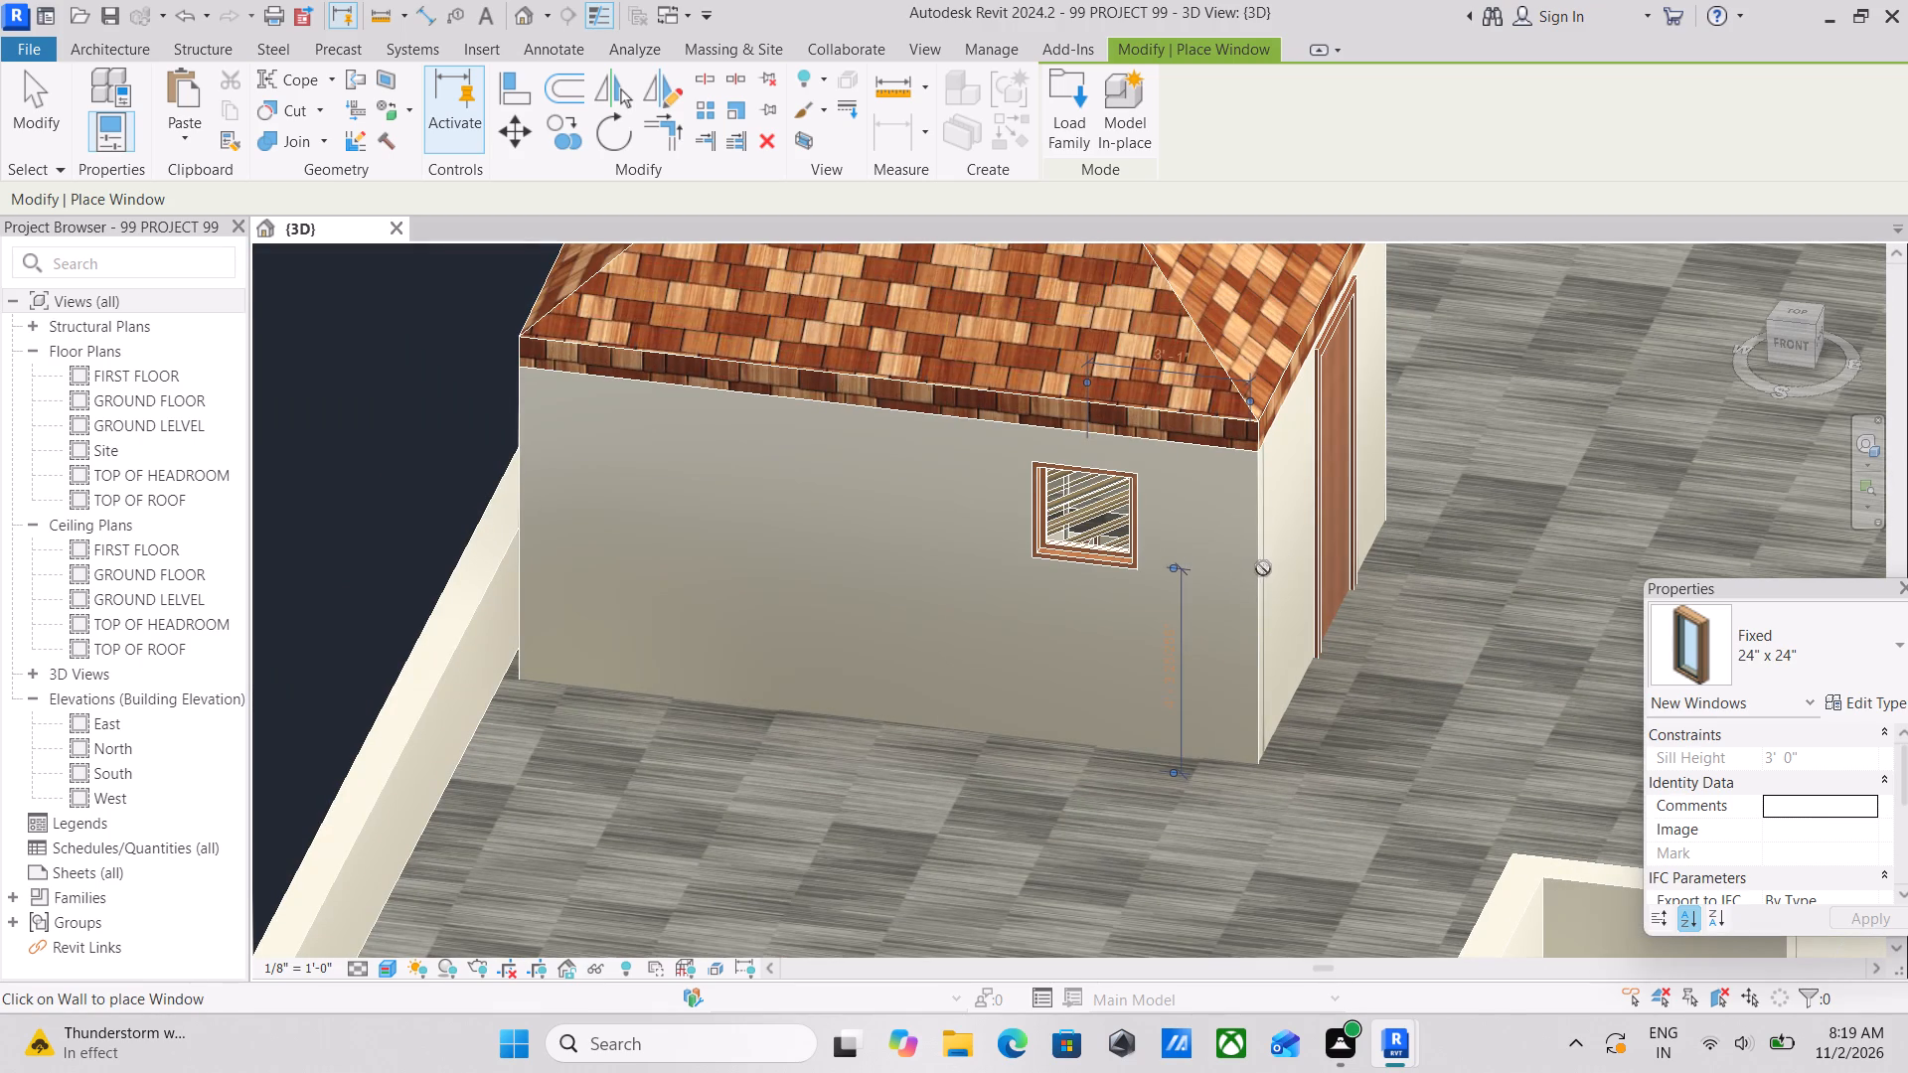
{"action": "key", "text": "Escape"}
{"action": "key", "text": "Escape"}
{"action": "scroll", "coordinate": [1264, 568], "scroll_direction": "down", "scroll_amount": 4}
{"action": "key", "text": "Escape"}
{"action": "scroll", "coordinate": [1265, 567], "scroll_direction": "down", "scroll_amount": 4}
{"action": "scroll", "coordinate": [1200, 679], "scroll_direction": "down", "scroll_amount": 3}
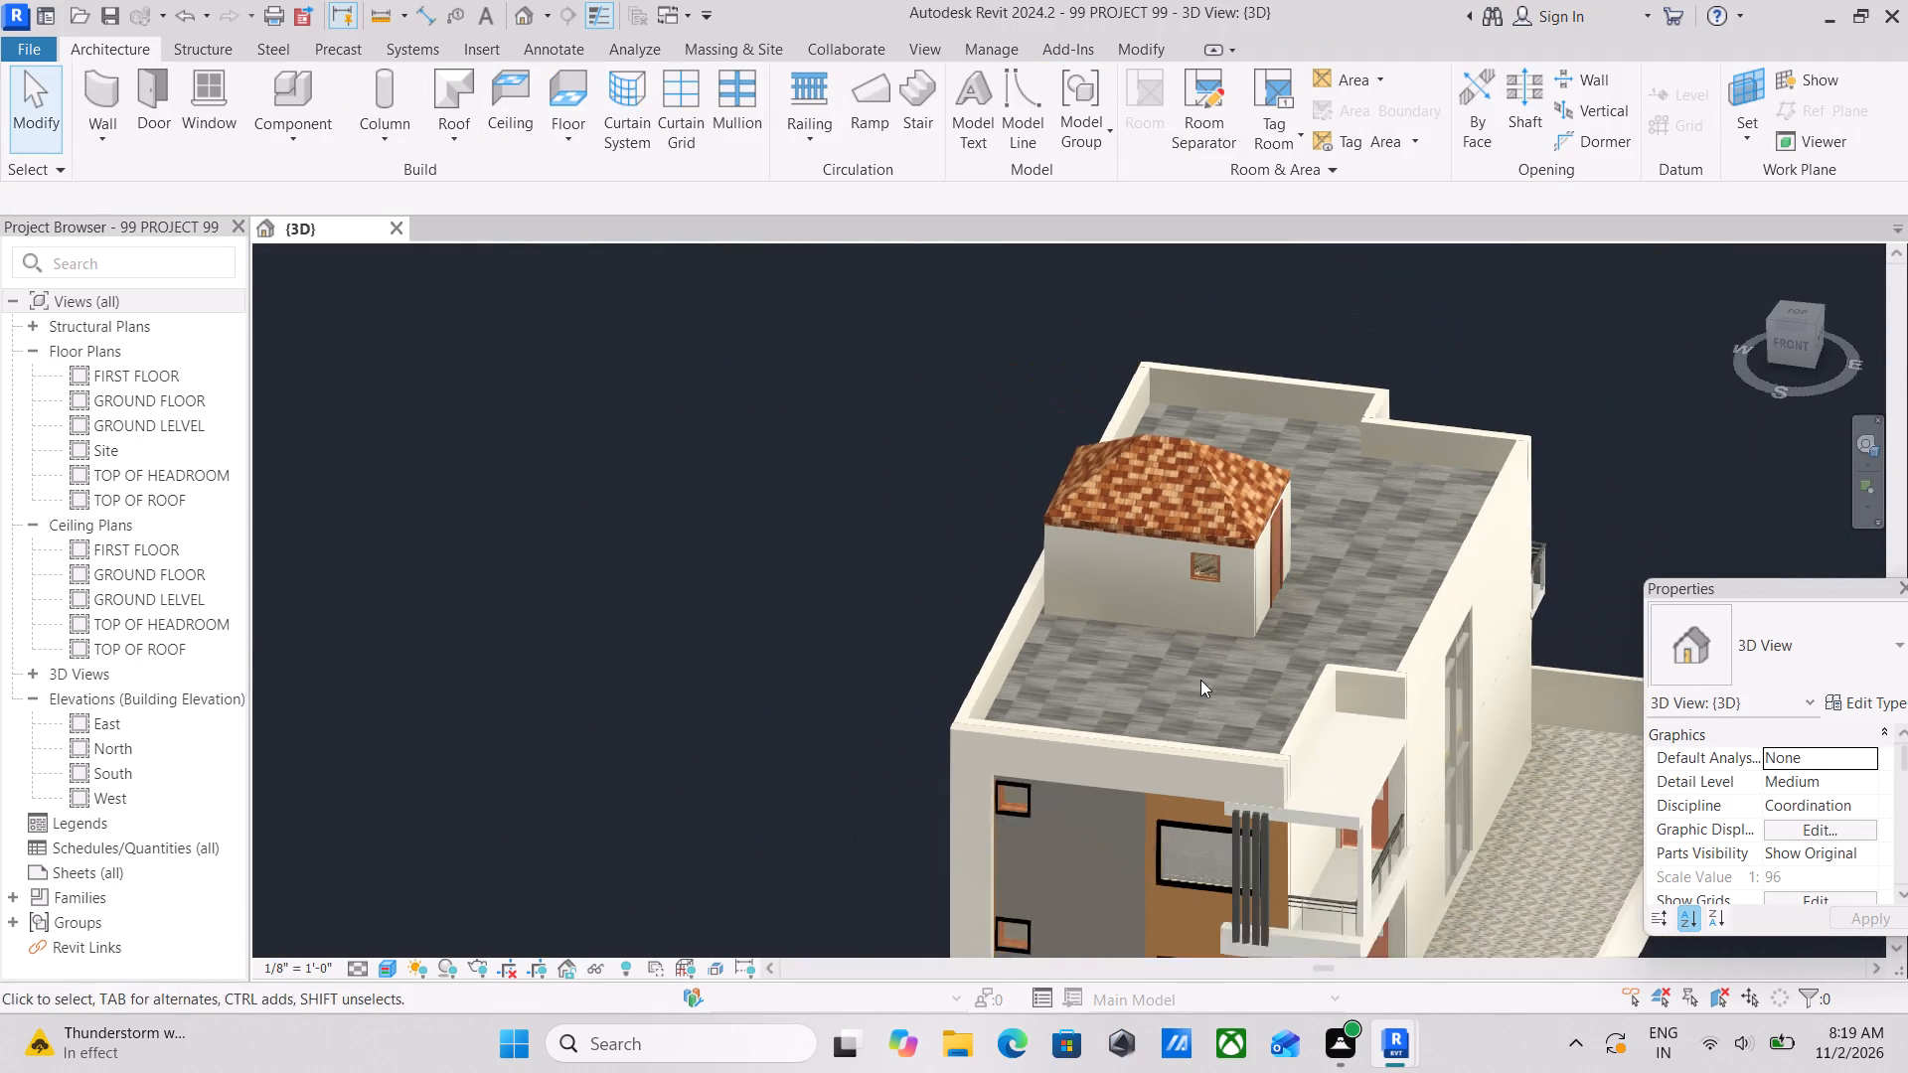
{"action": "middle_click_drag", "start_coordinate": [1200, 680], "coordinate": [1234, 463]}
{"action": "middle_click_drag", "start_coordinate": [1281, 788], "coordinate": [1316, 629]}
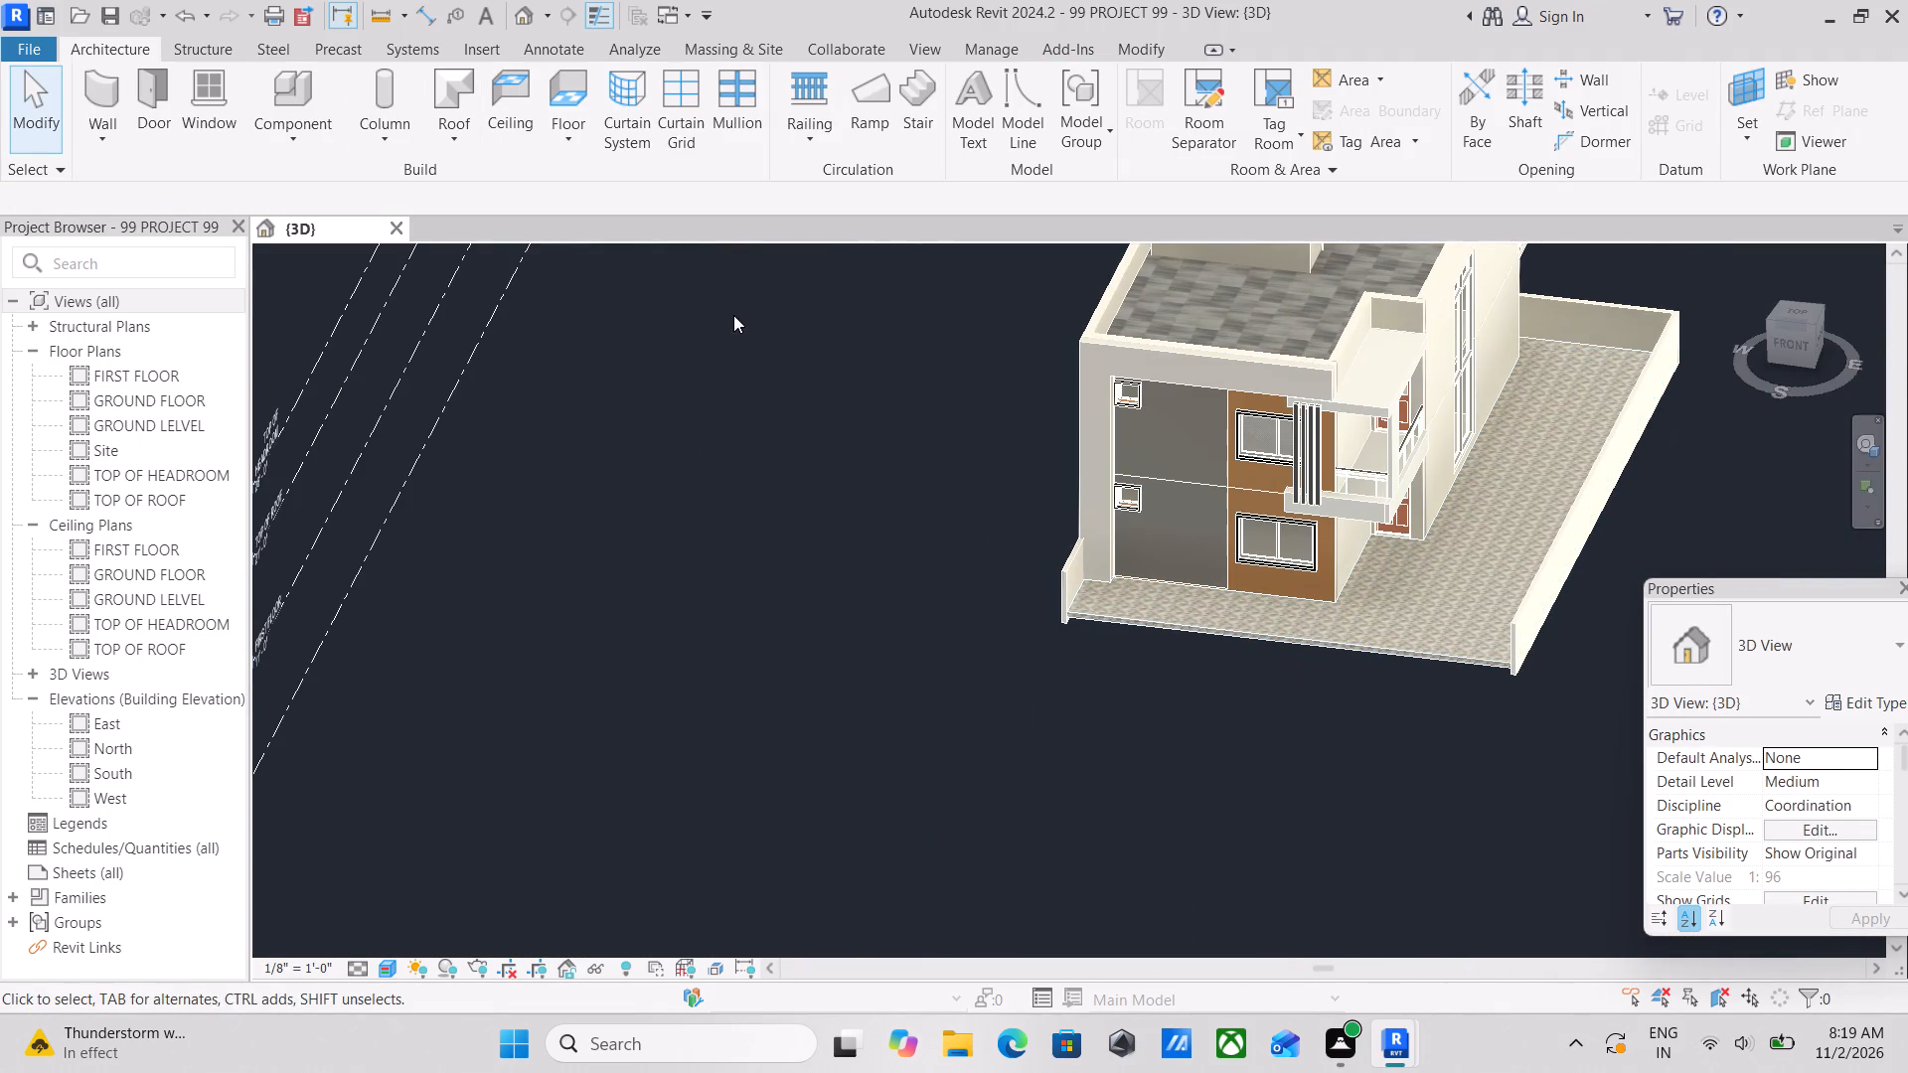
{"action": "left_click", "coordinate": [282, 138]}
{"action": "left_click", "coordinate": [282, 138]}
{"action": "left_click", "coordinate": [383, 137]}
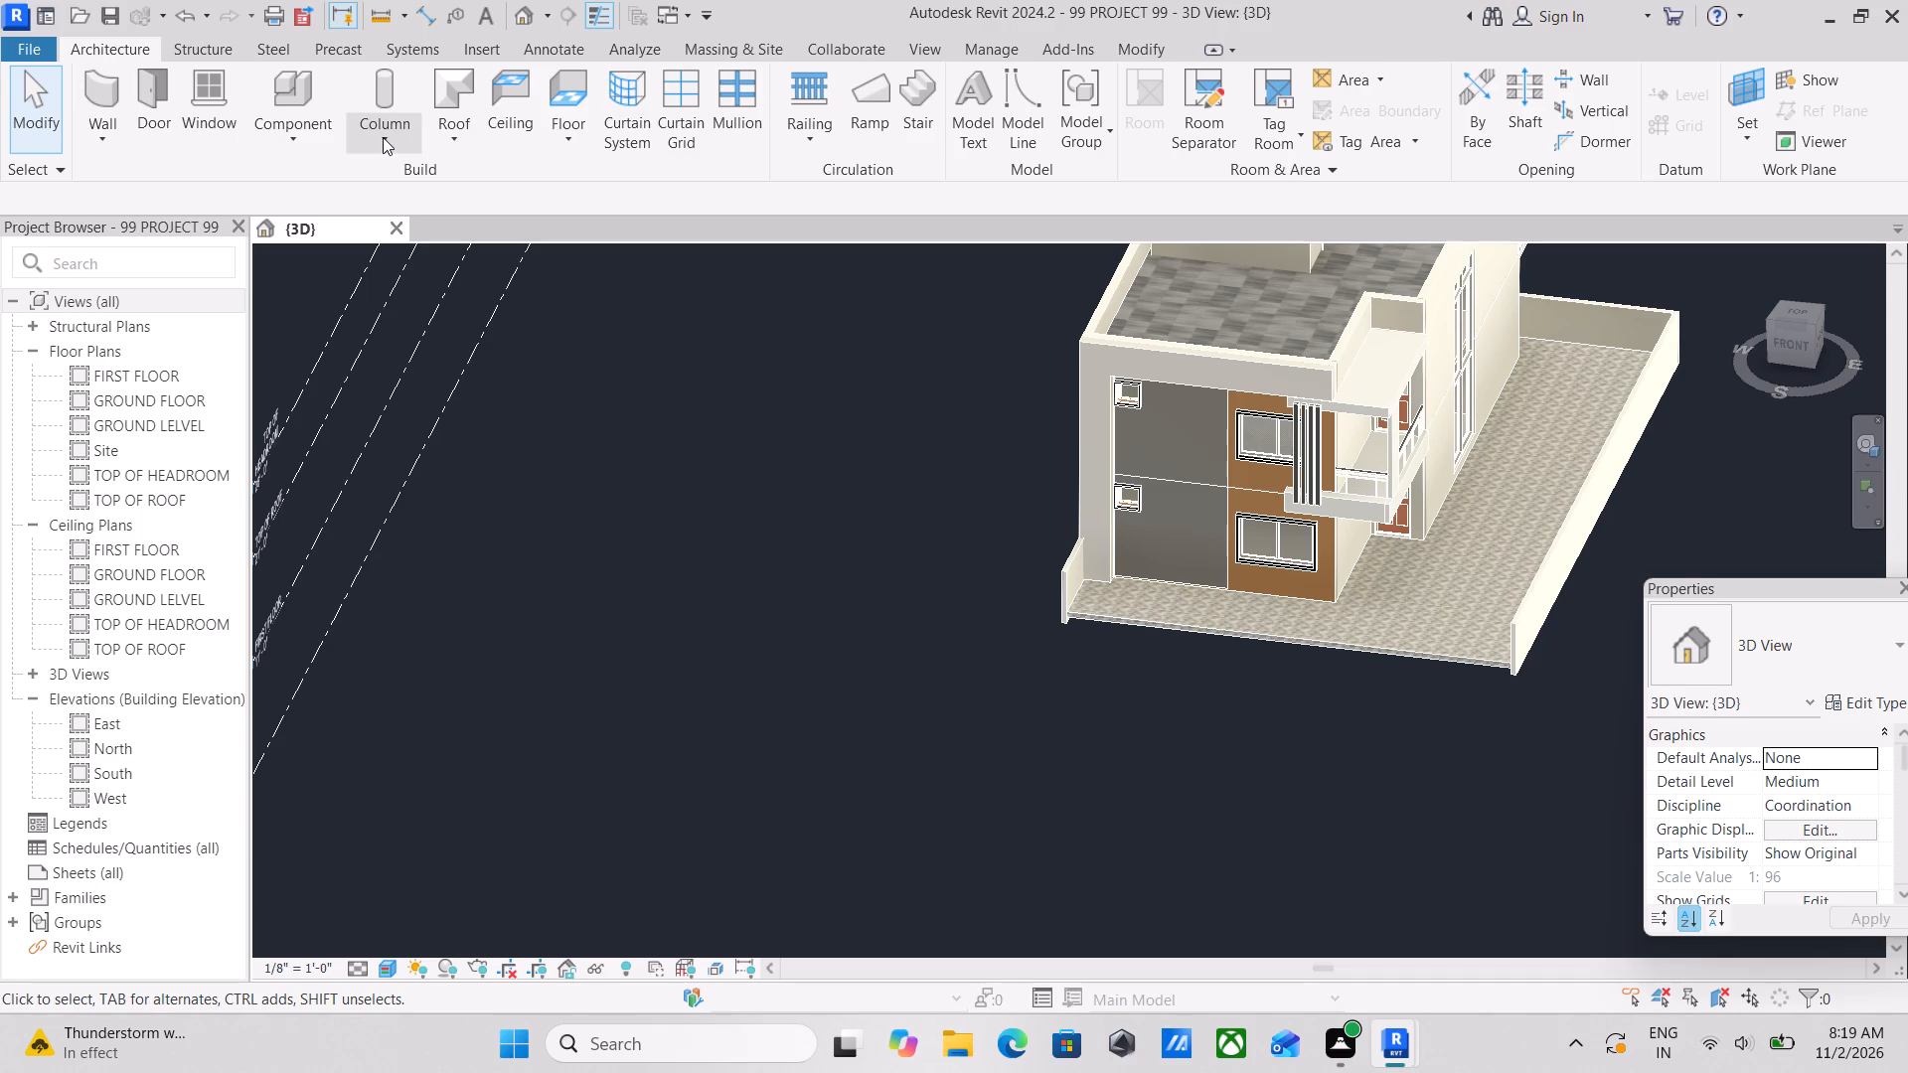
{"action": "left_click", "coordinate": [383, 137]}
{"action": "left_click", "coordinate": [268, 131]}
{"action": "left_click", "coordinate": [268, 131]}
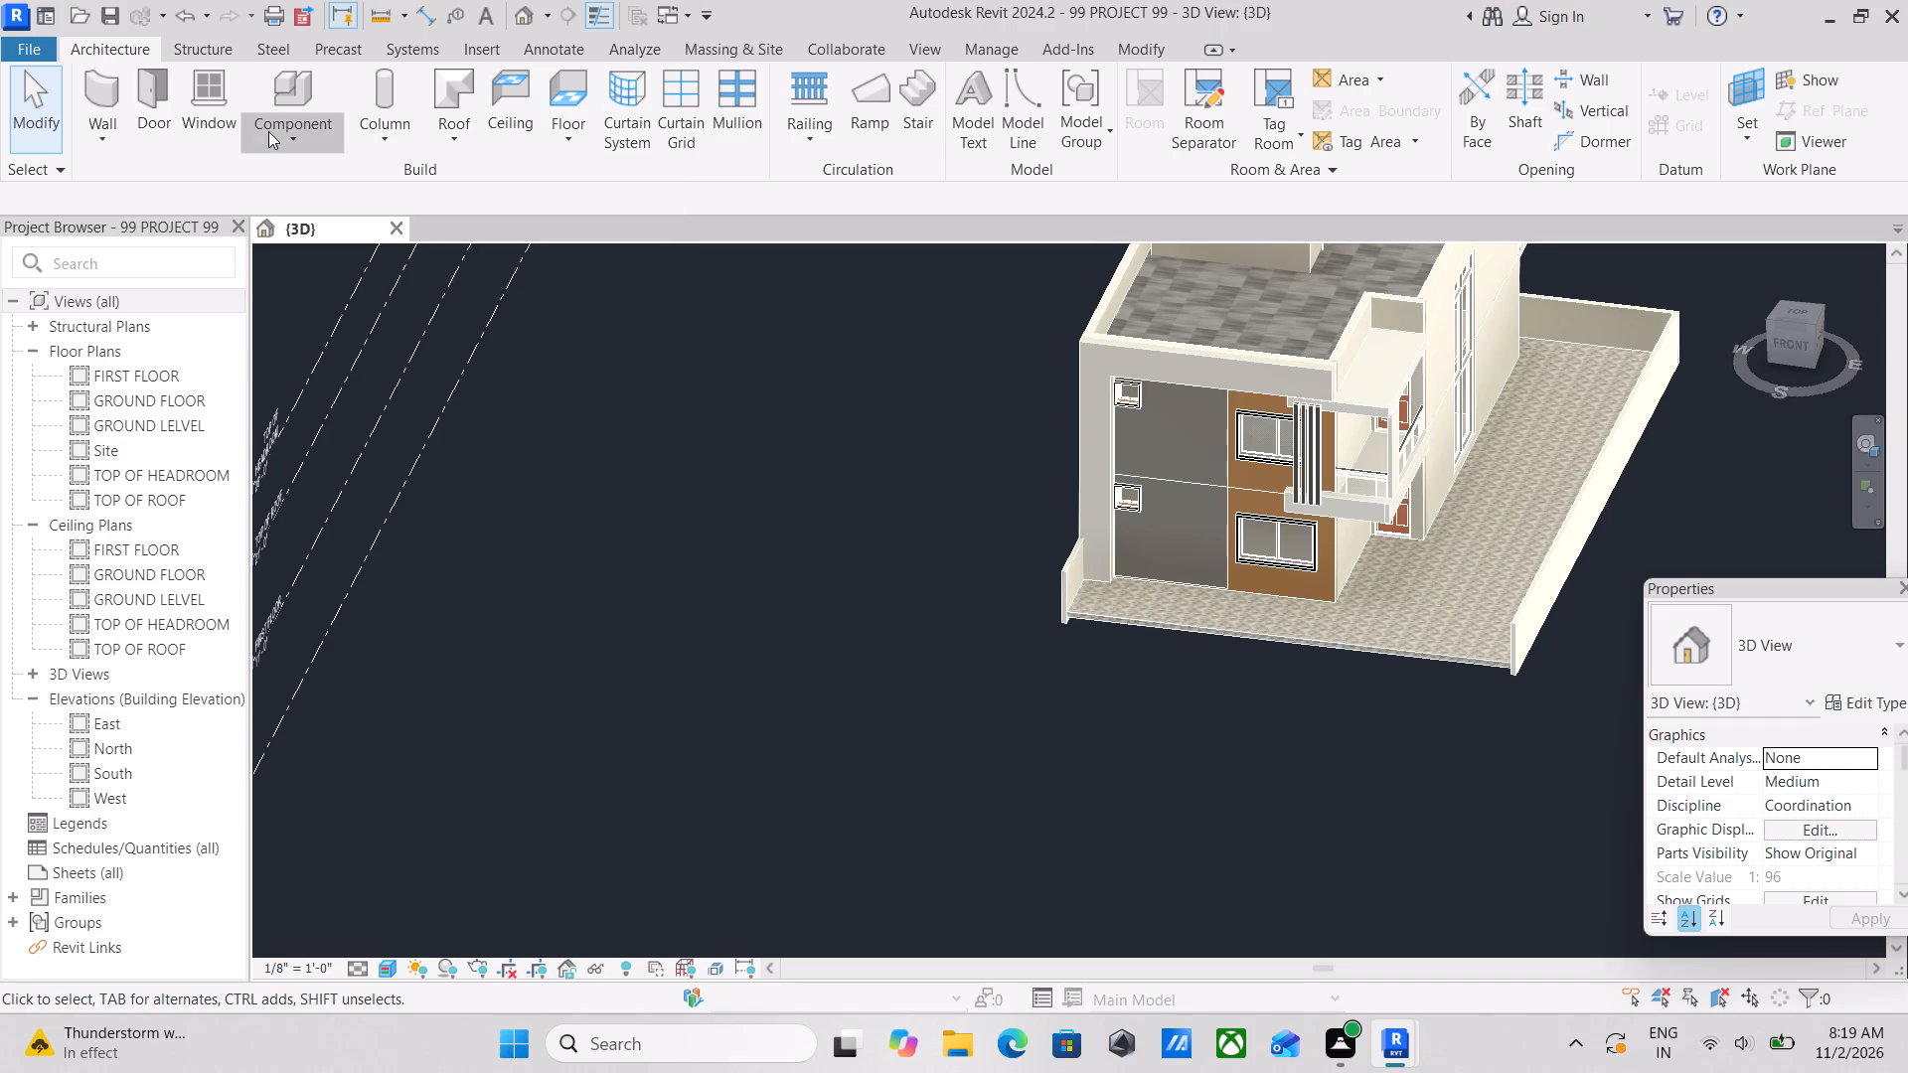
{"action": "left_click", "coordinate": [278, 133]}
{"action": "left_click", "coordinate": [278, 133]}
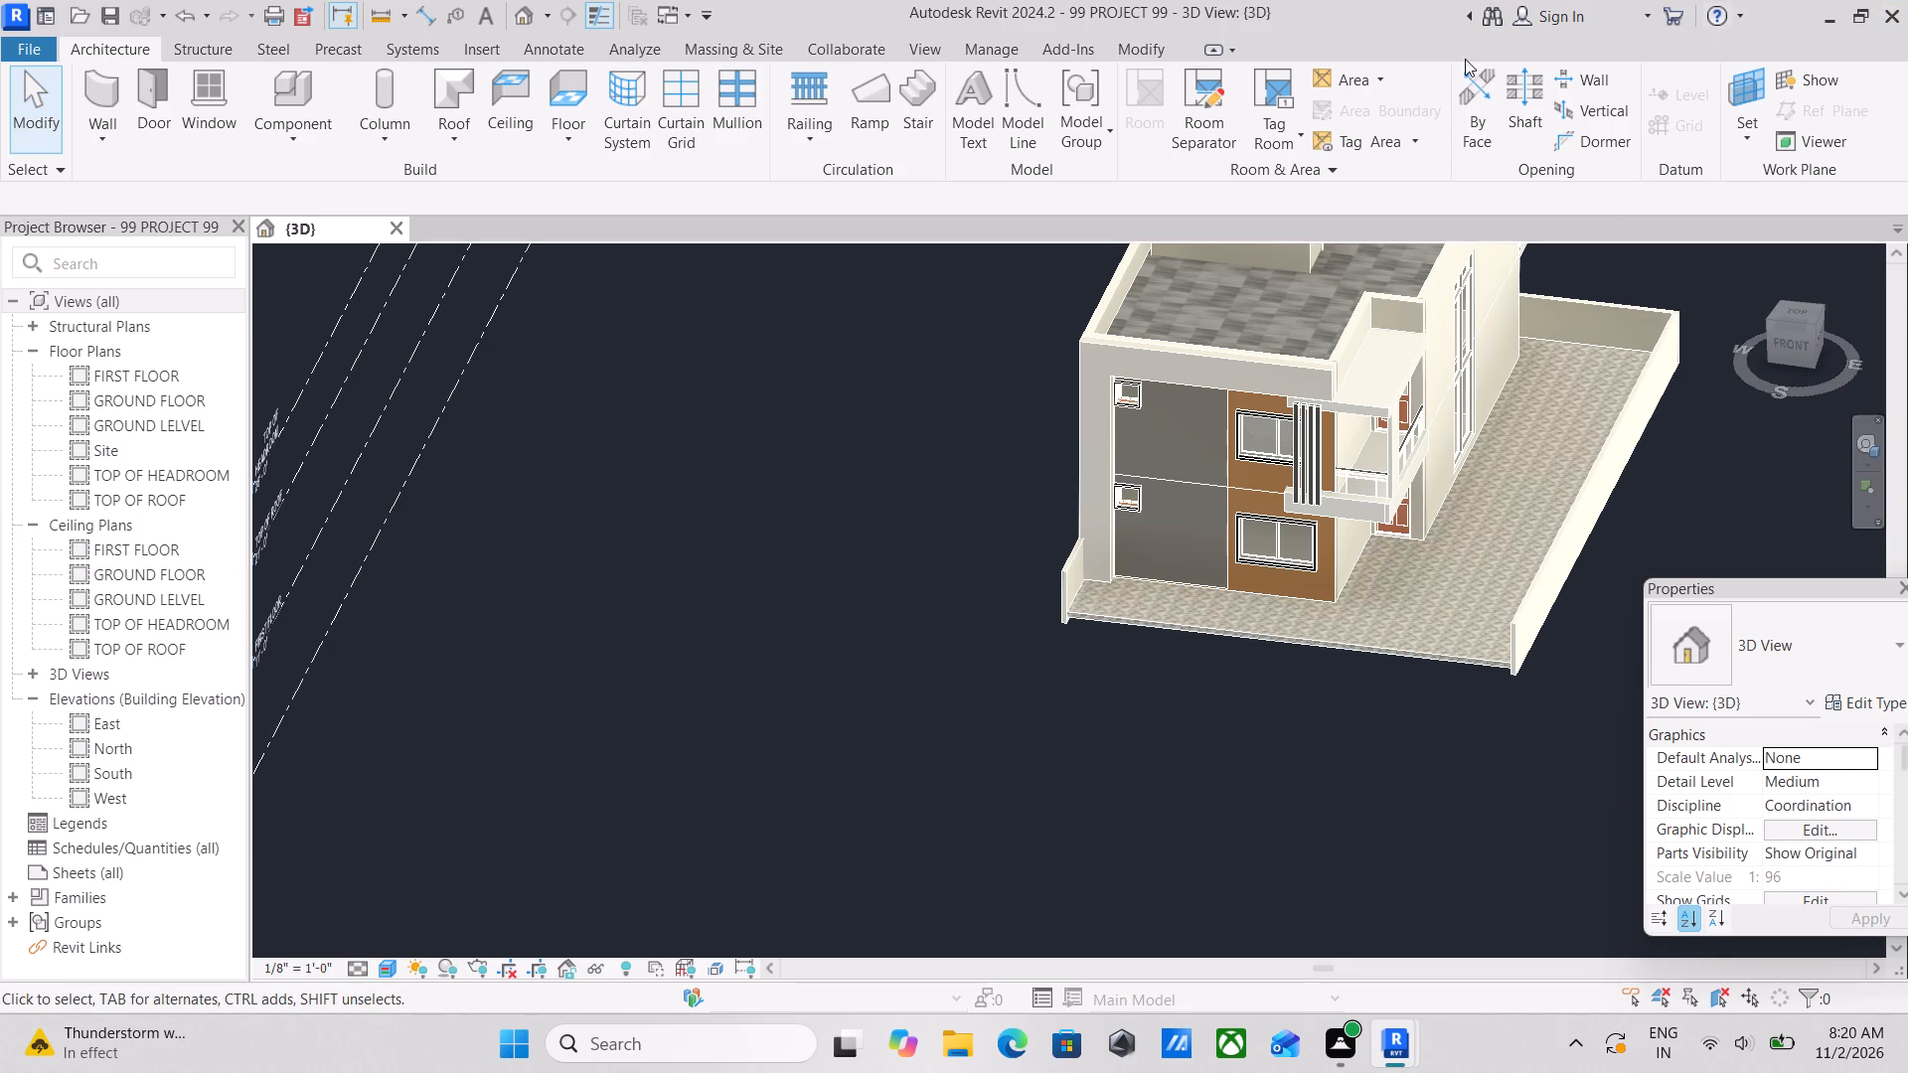
Start loading a family and browse the US library's folders for suitable content.
{"action": "left_click", "coordinate": [470, 49]}
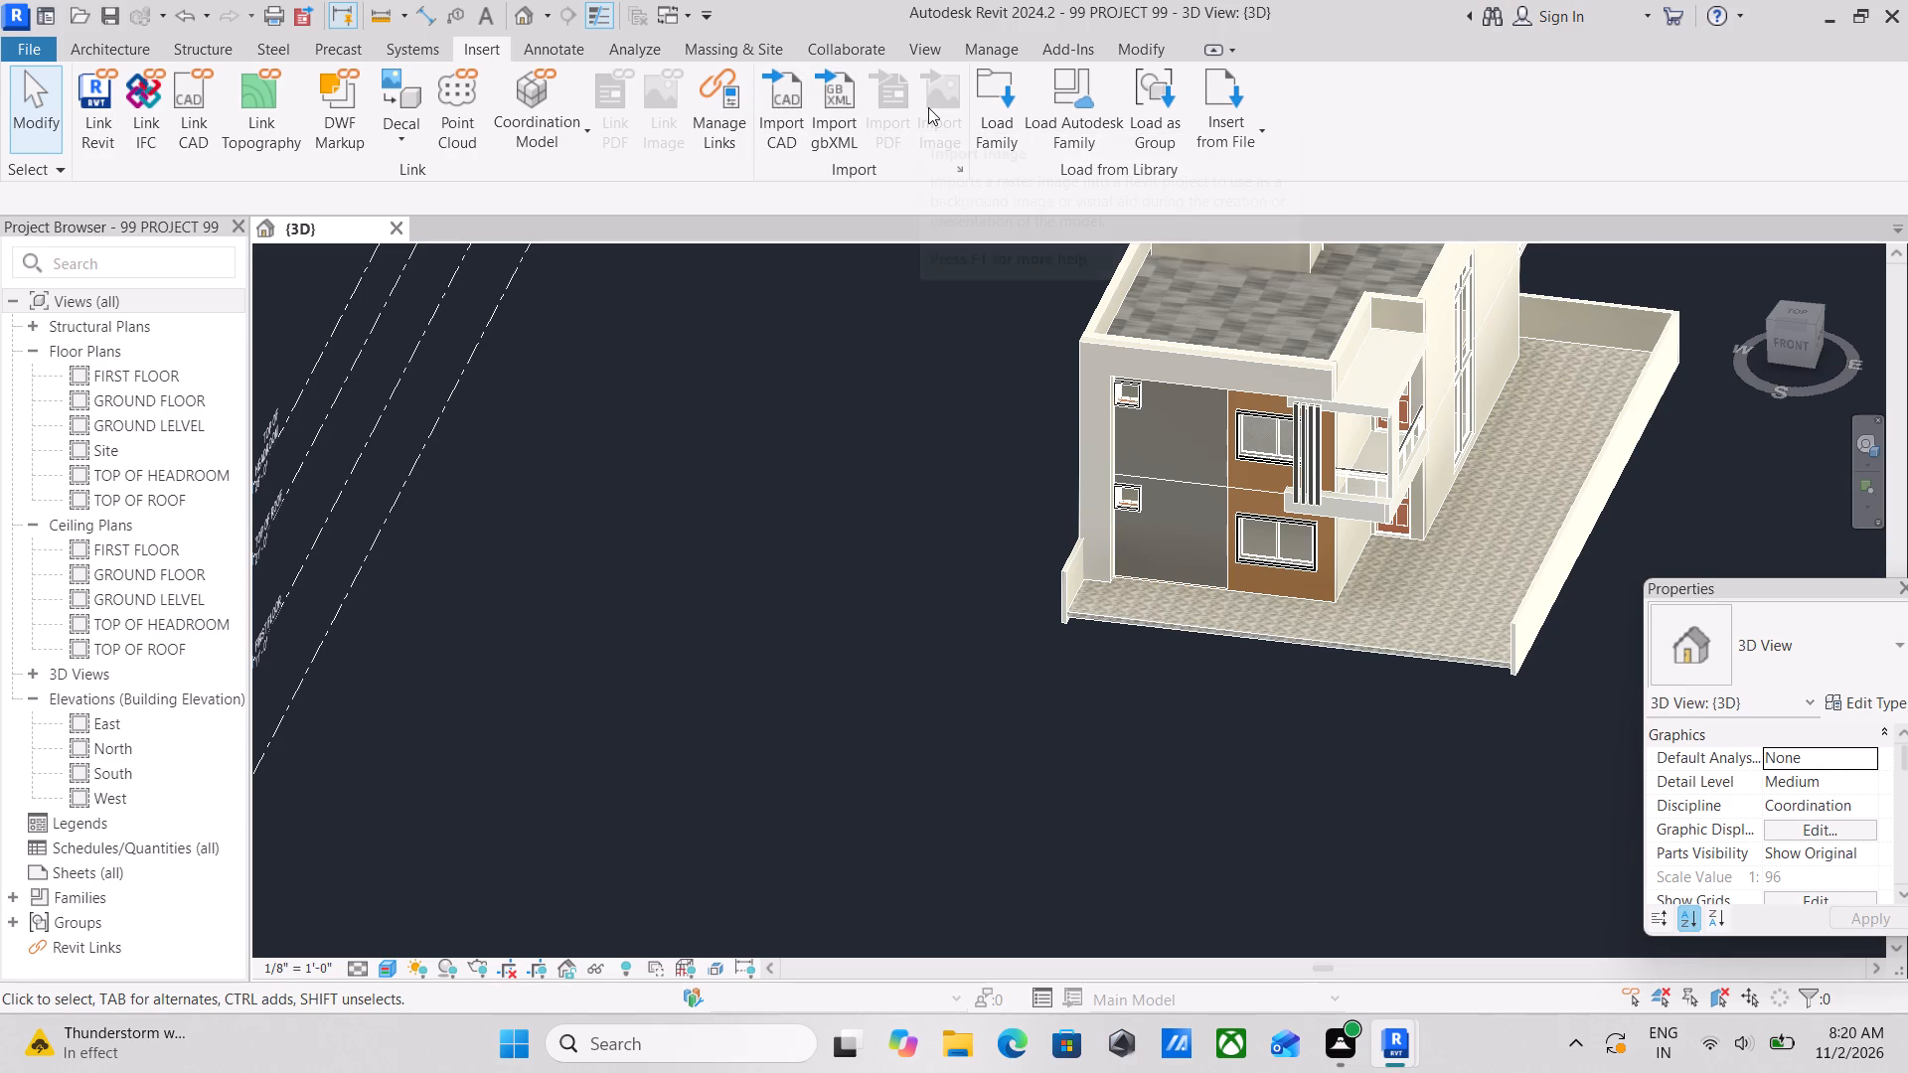
{"action": "left_click", "coordinate": [994, 108]}
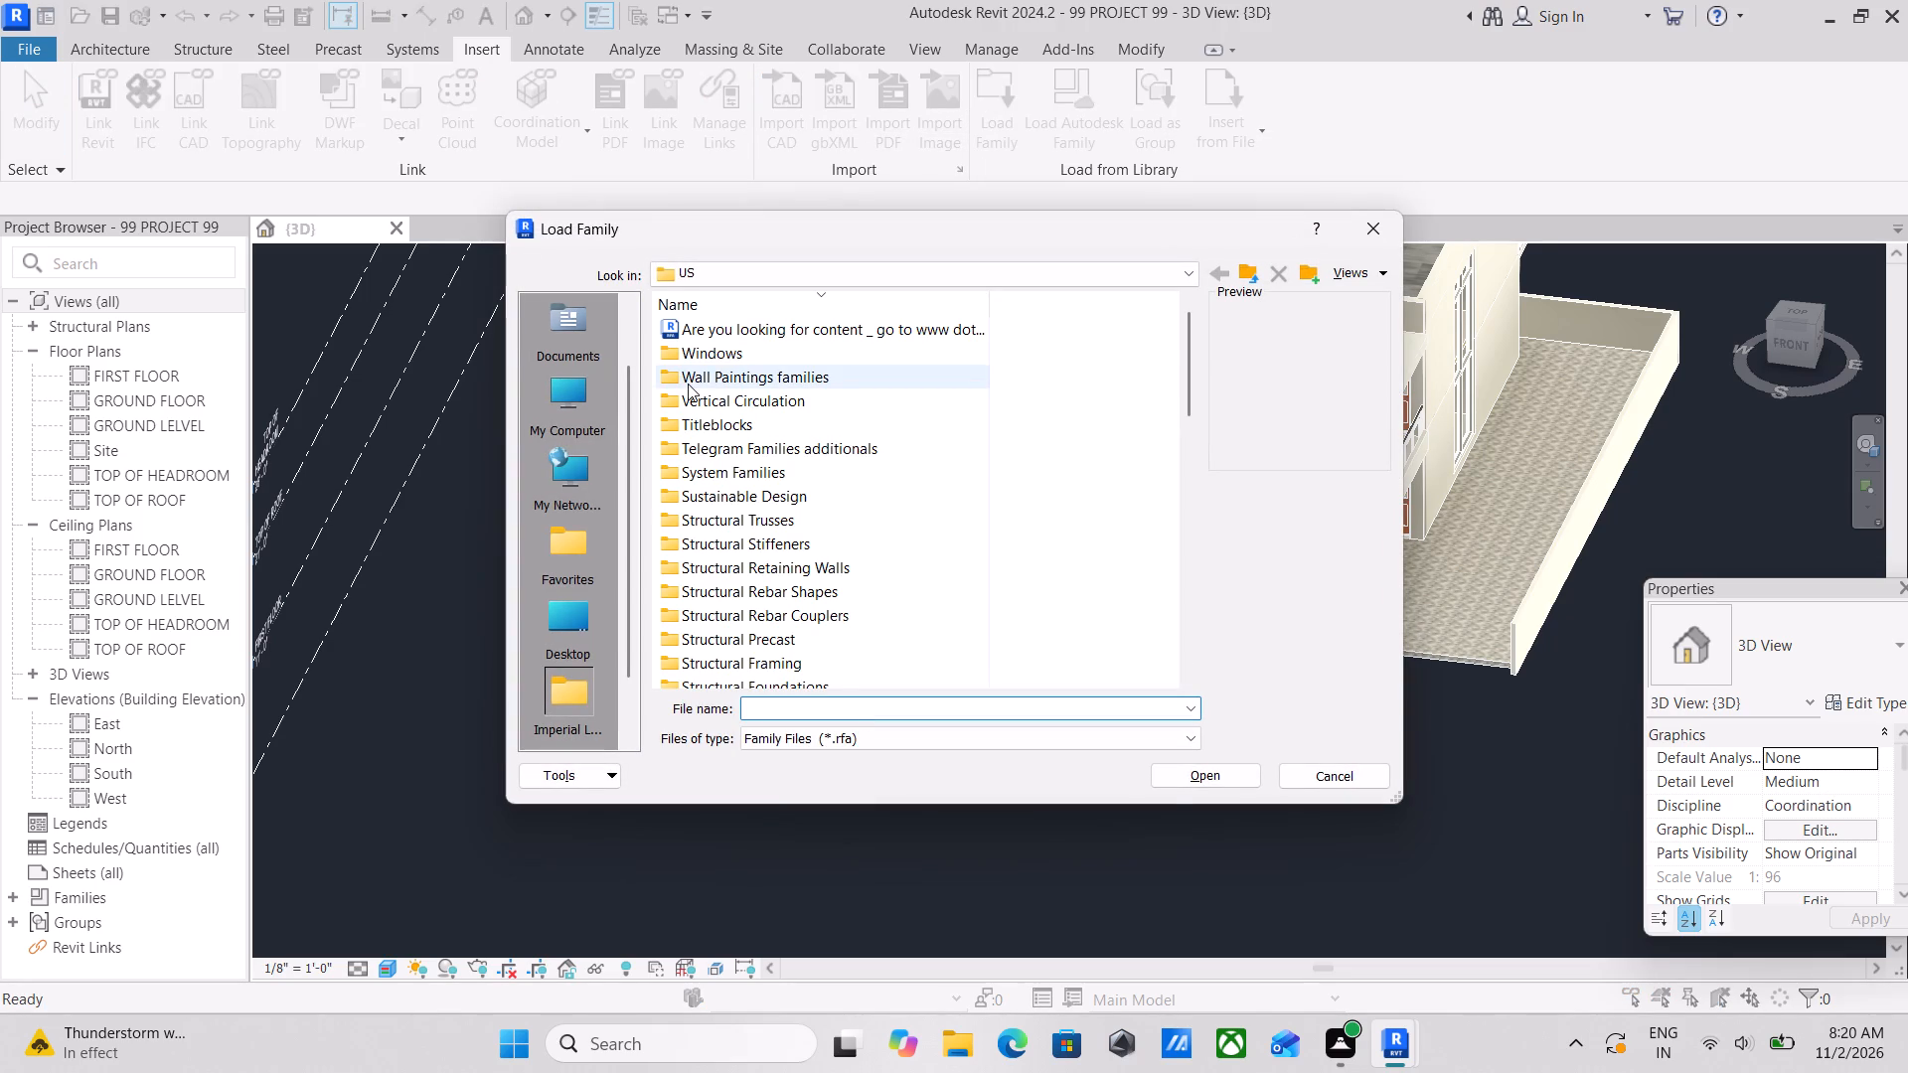
{"action": "scroll", "coordinate": [688, 381], "scroll_direction": "down", "scroll_amount": 2}
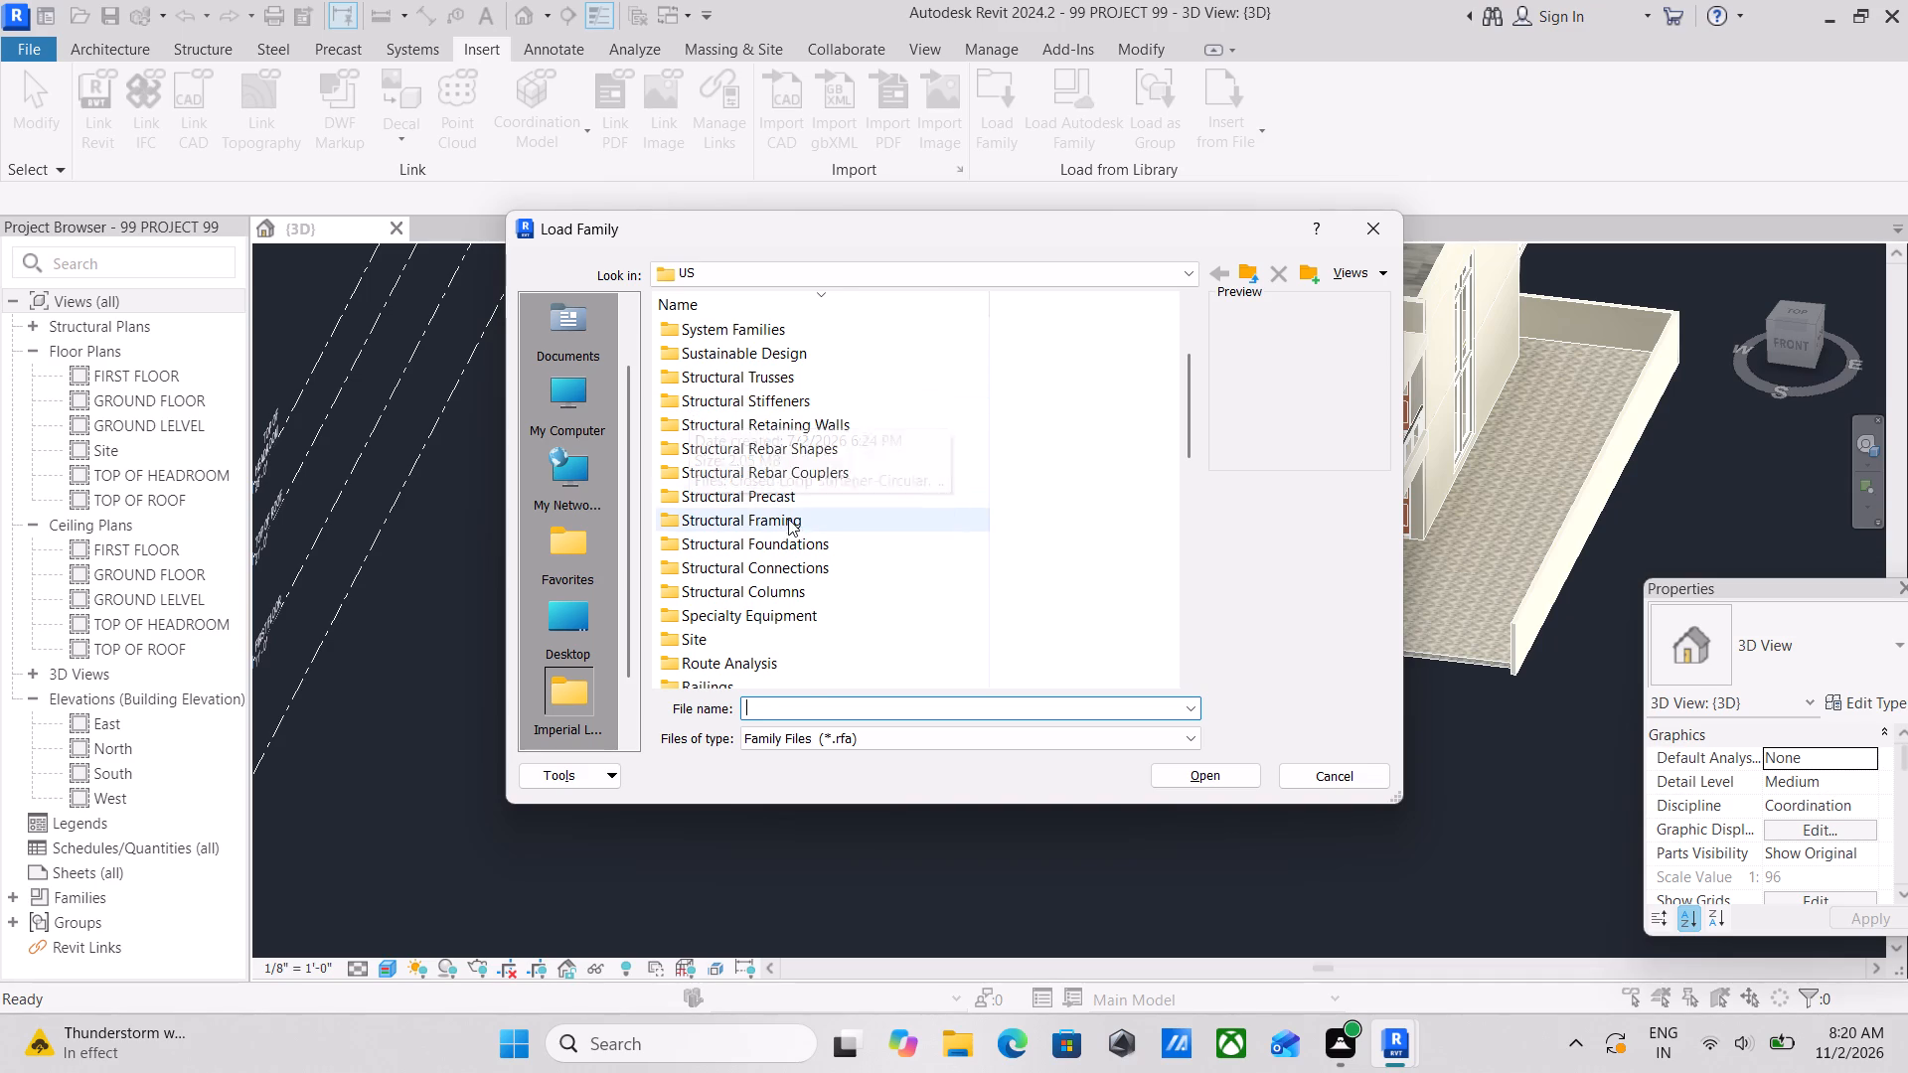
{"action": "scroll", "coordinate": [775, 512], "scroll_direction": "down", "scroll_amount": 3}
{"action": "scroll", "coordinate": [745, 487], "scroll_direction": "up", "scroll_amount": 3}
{"action": "scroll", "coordinate": [991, 523], "scroll_direction": "up", "scroll_amount": 3}
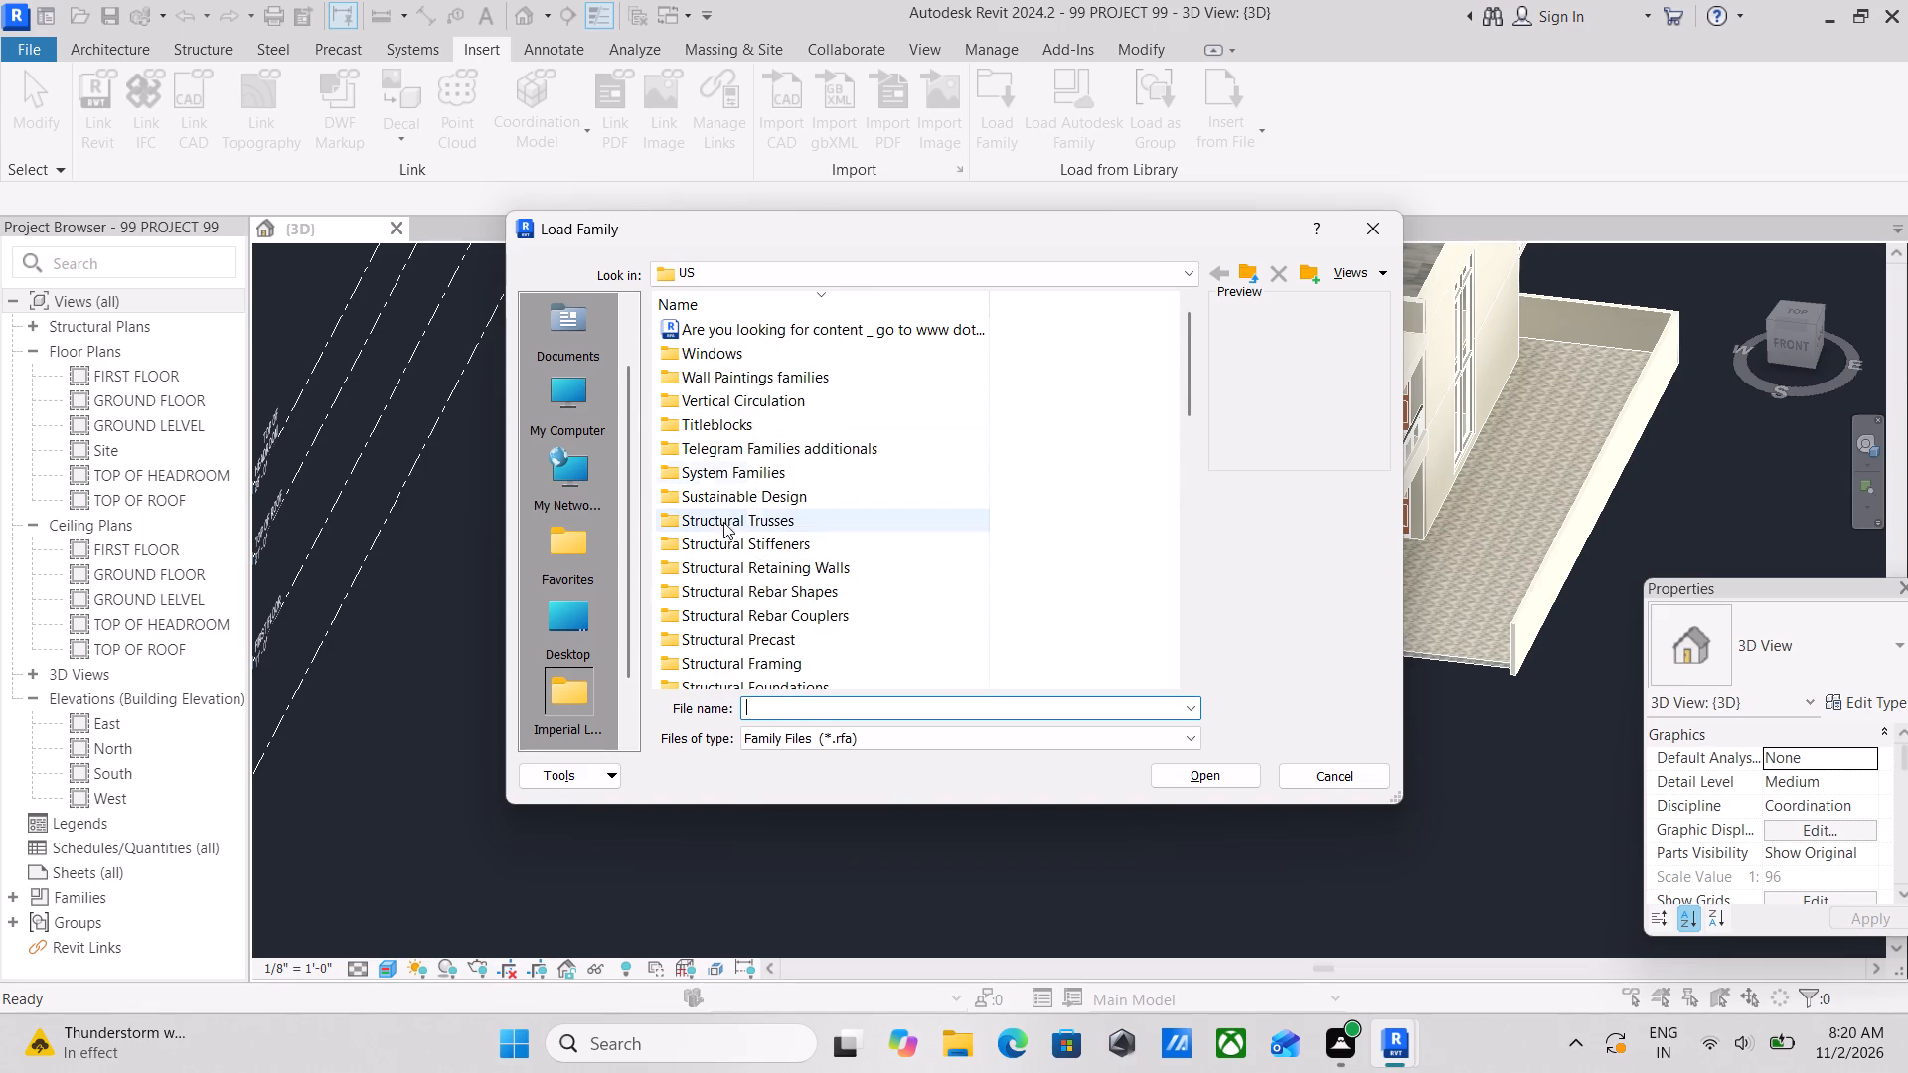
{"action": "scroll", "coordinate": [721, 523], "scroll_direction": "up", "scroll_amount": 3}
{"action": "scroll", "coordinate": [737, 397], "scroll_direction": "up", "scroll_amount": 2}
{"action": "scroll", "coordinate": [738, 397], "scroll_direction": "down", "scroll_amount": 4}
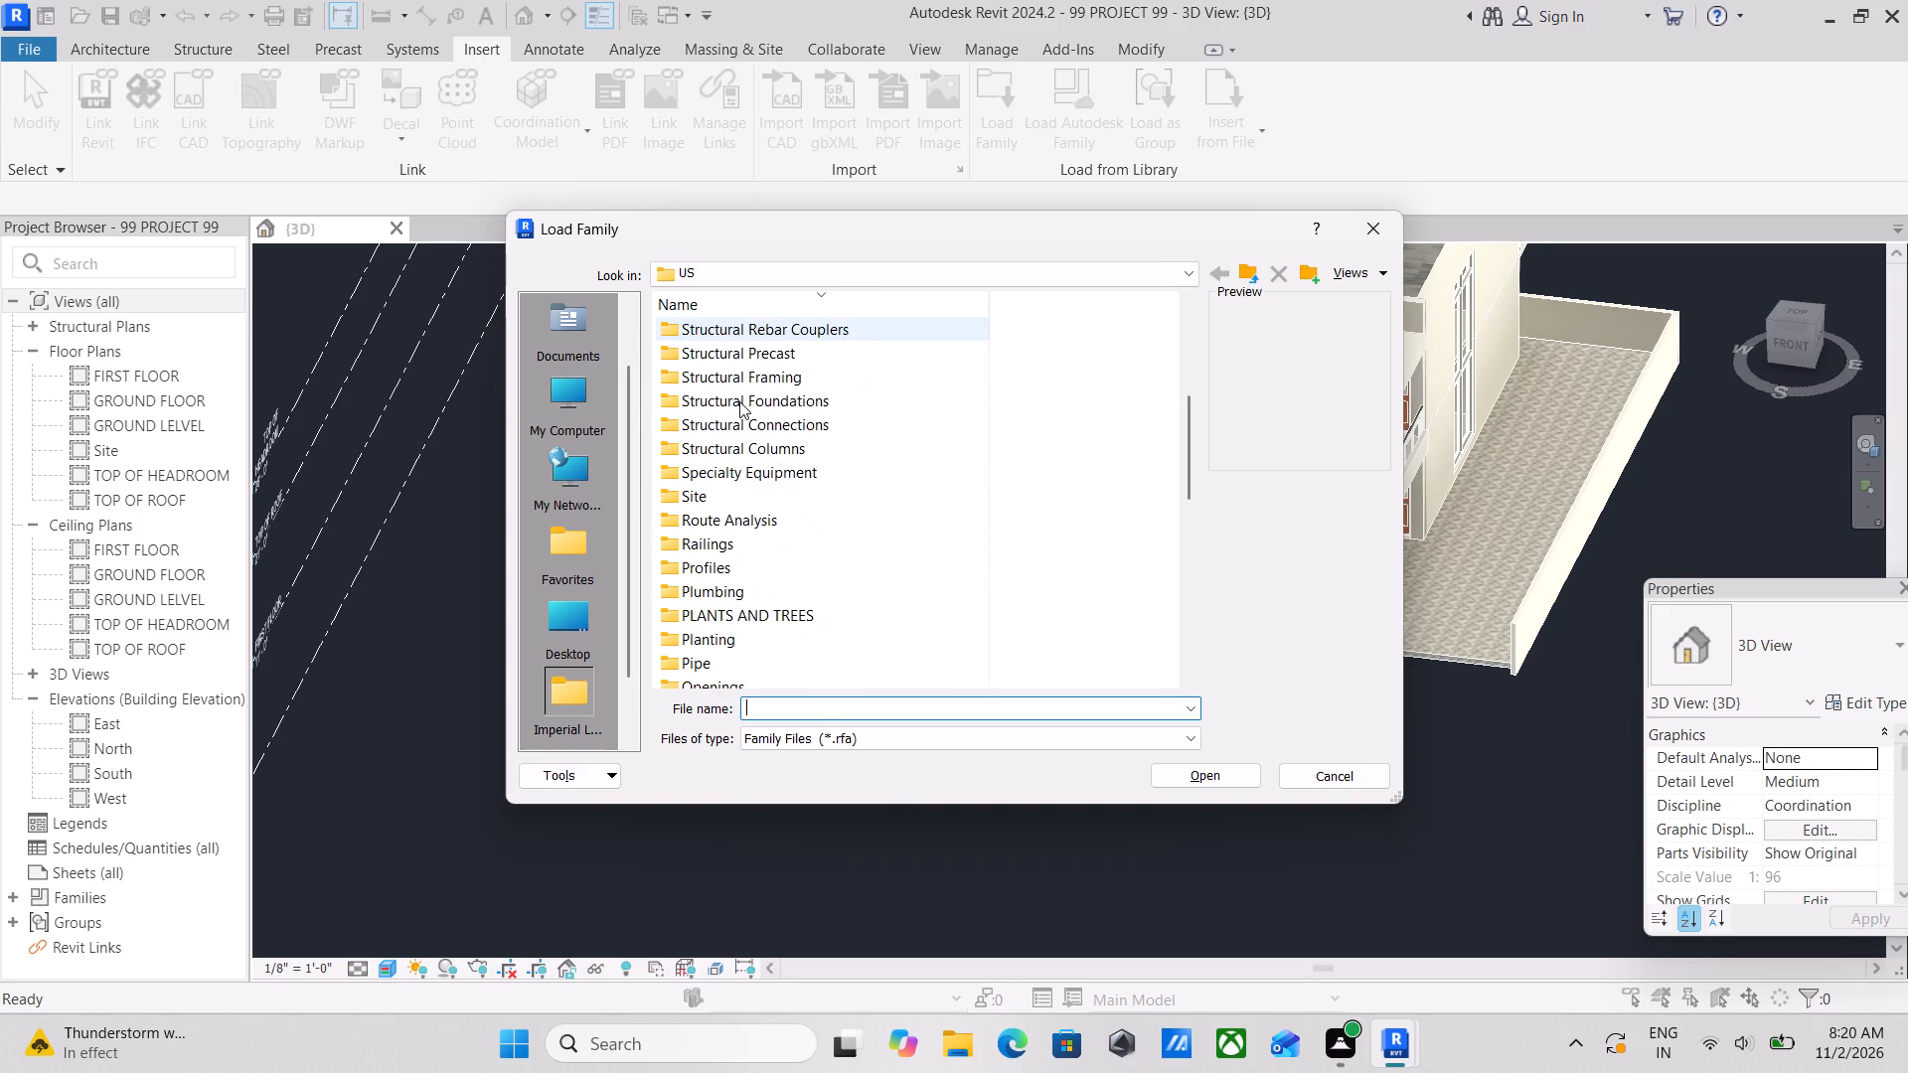
{"action": "scroll", "coordinate": [693, 514], "scroll_direction": "up", "scroll_amount": 3}
{"action": "scroll", "coordinate": [704, 401], "scroll_direction": "down", "scroll_amount": 3}
{"action": "scroll", "coordinate": [694, 407], "scroll_direction": "up", "scroll_amount": 3}
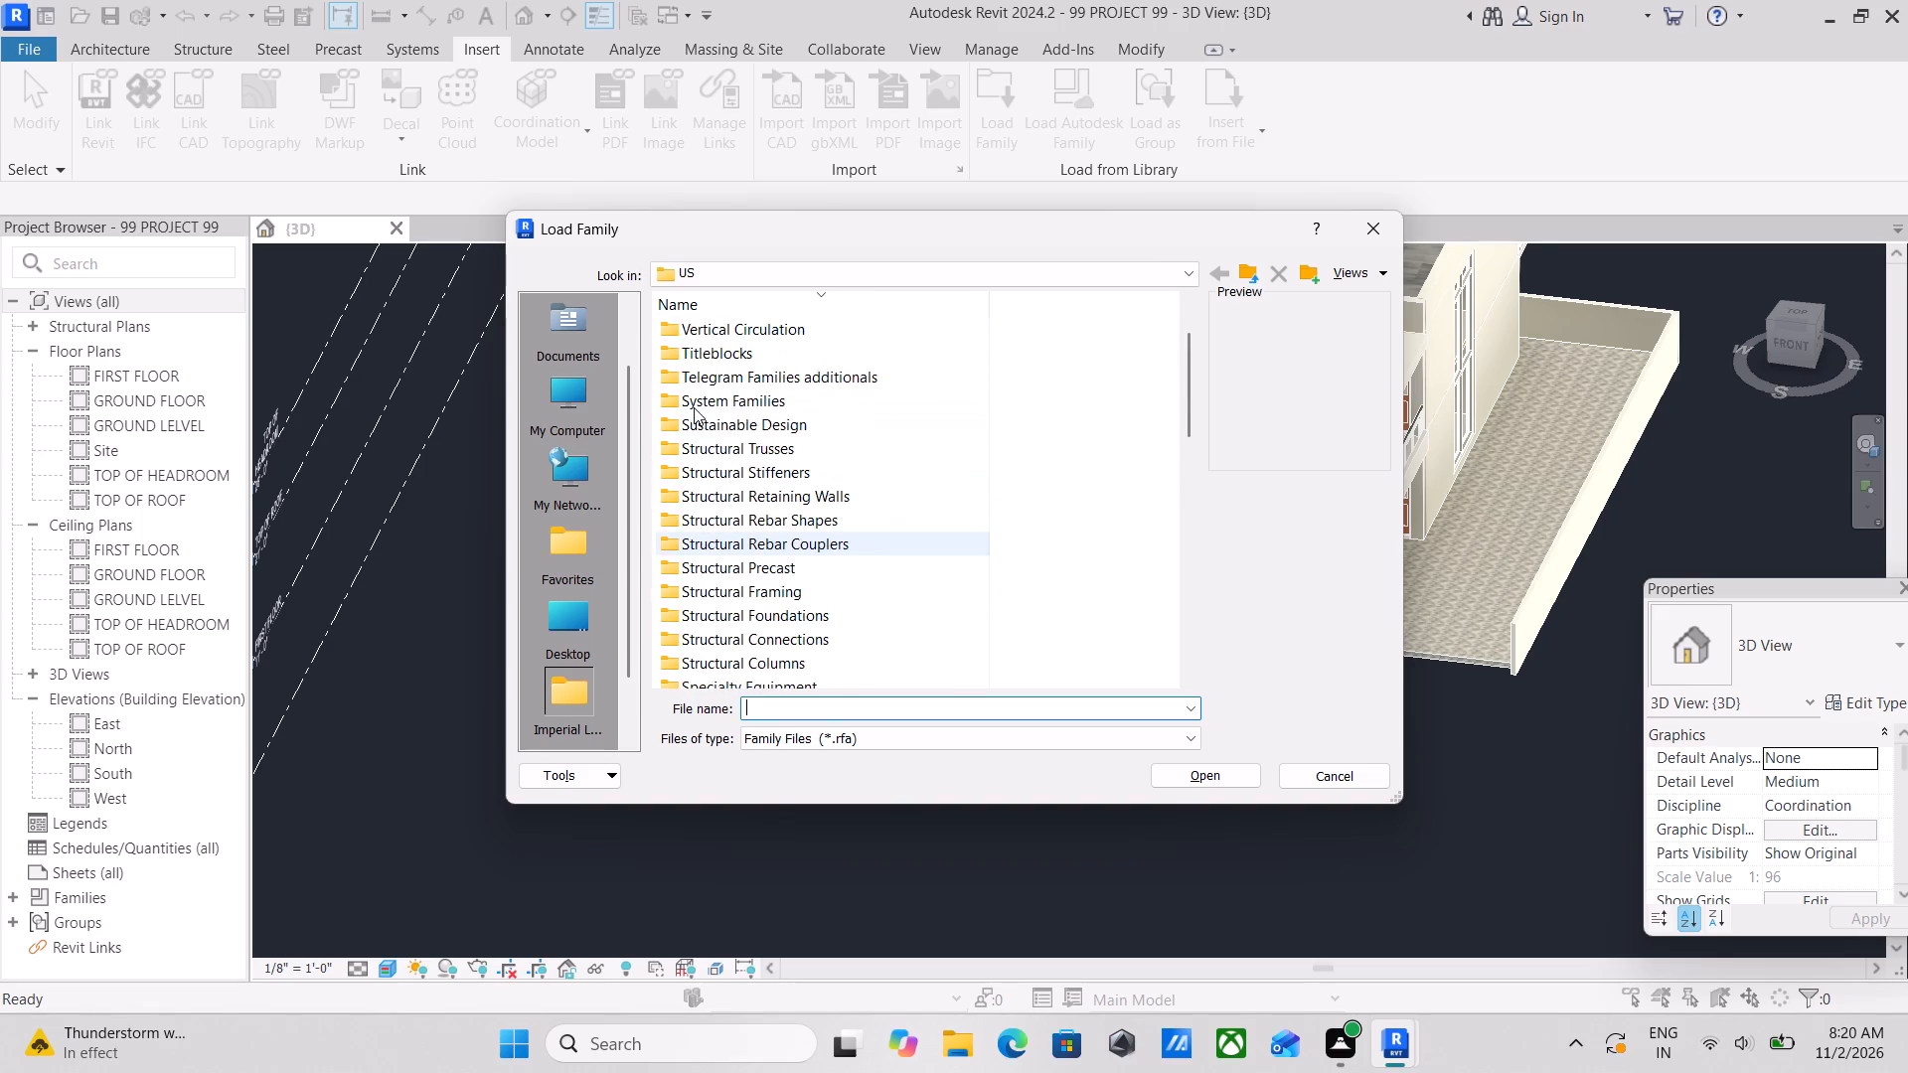
{"action": "scroll", "coordinate": [709, 405], "scroll_direction": "up", "scroll_amount": 3}
{"action": "scroll", "coordinate": [888, 373], "scroll_direction": "up", "scroll_amount": 3}
{"action": "left_click", "coordinate": [804, 333]}
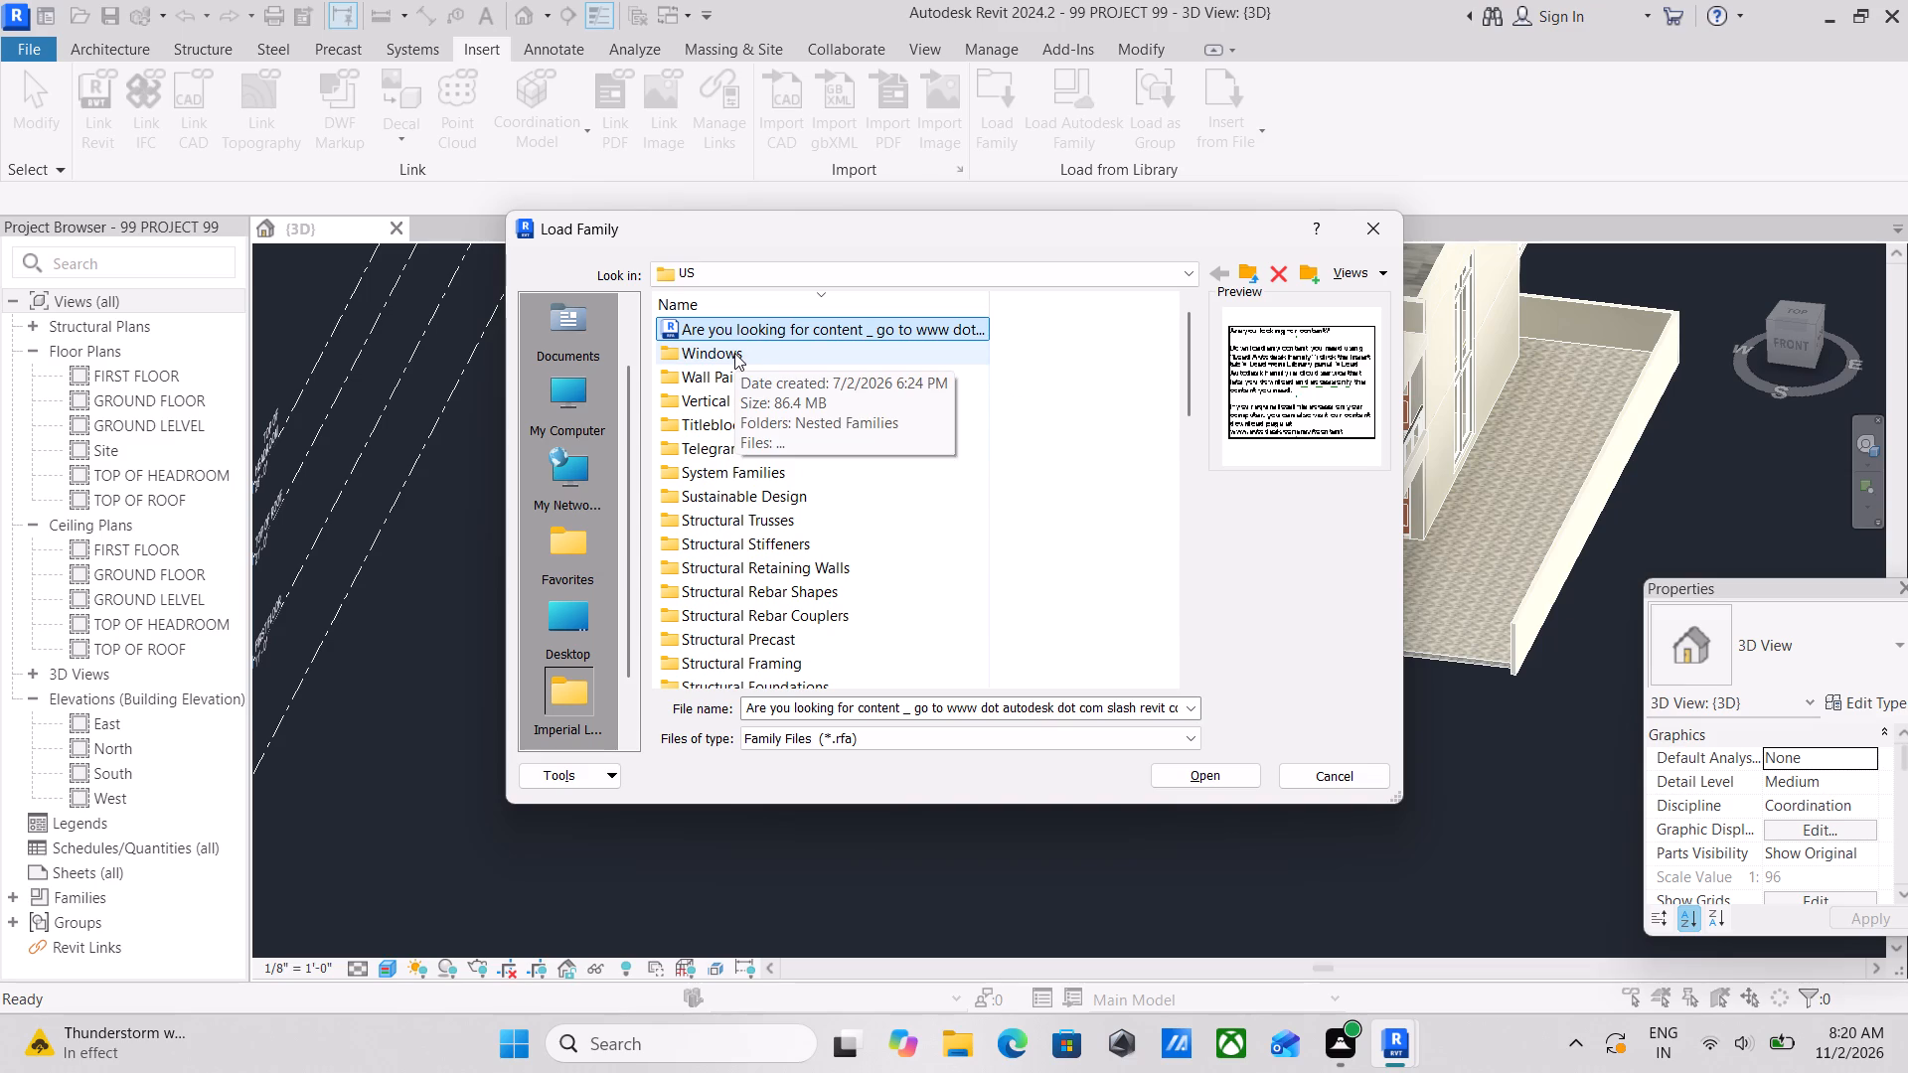
{"action": "scroll", "coordinate": [742, 372], "scroll_direction": "down", "scroll_amount": 3}
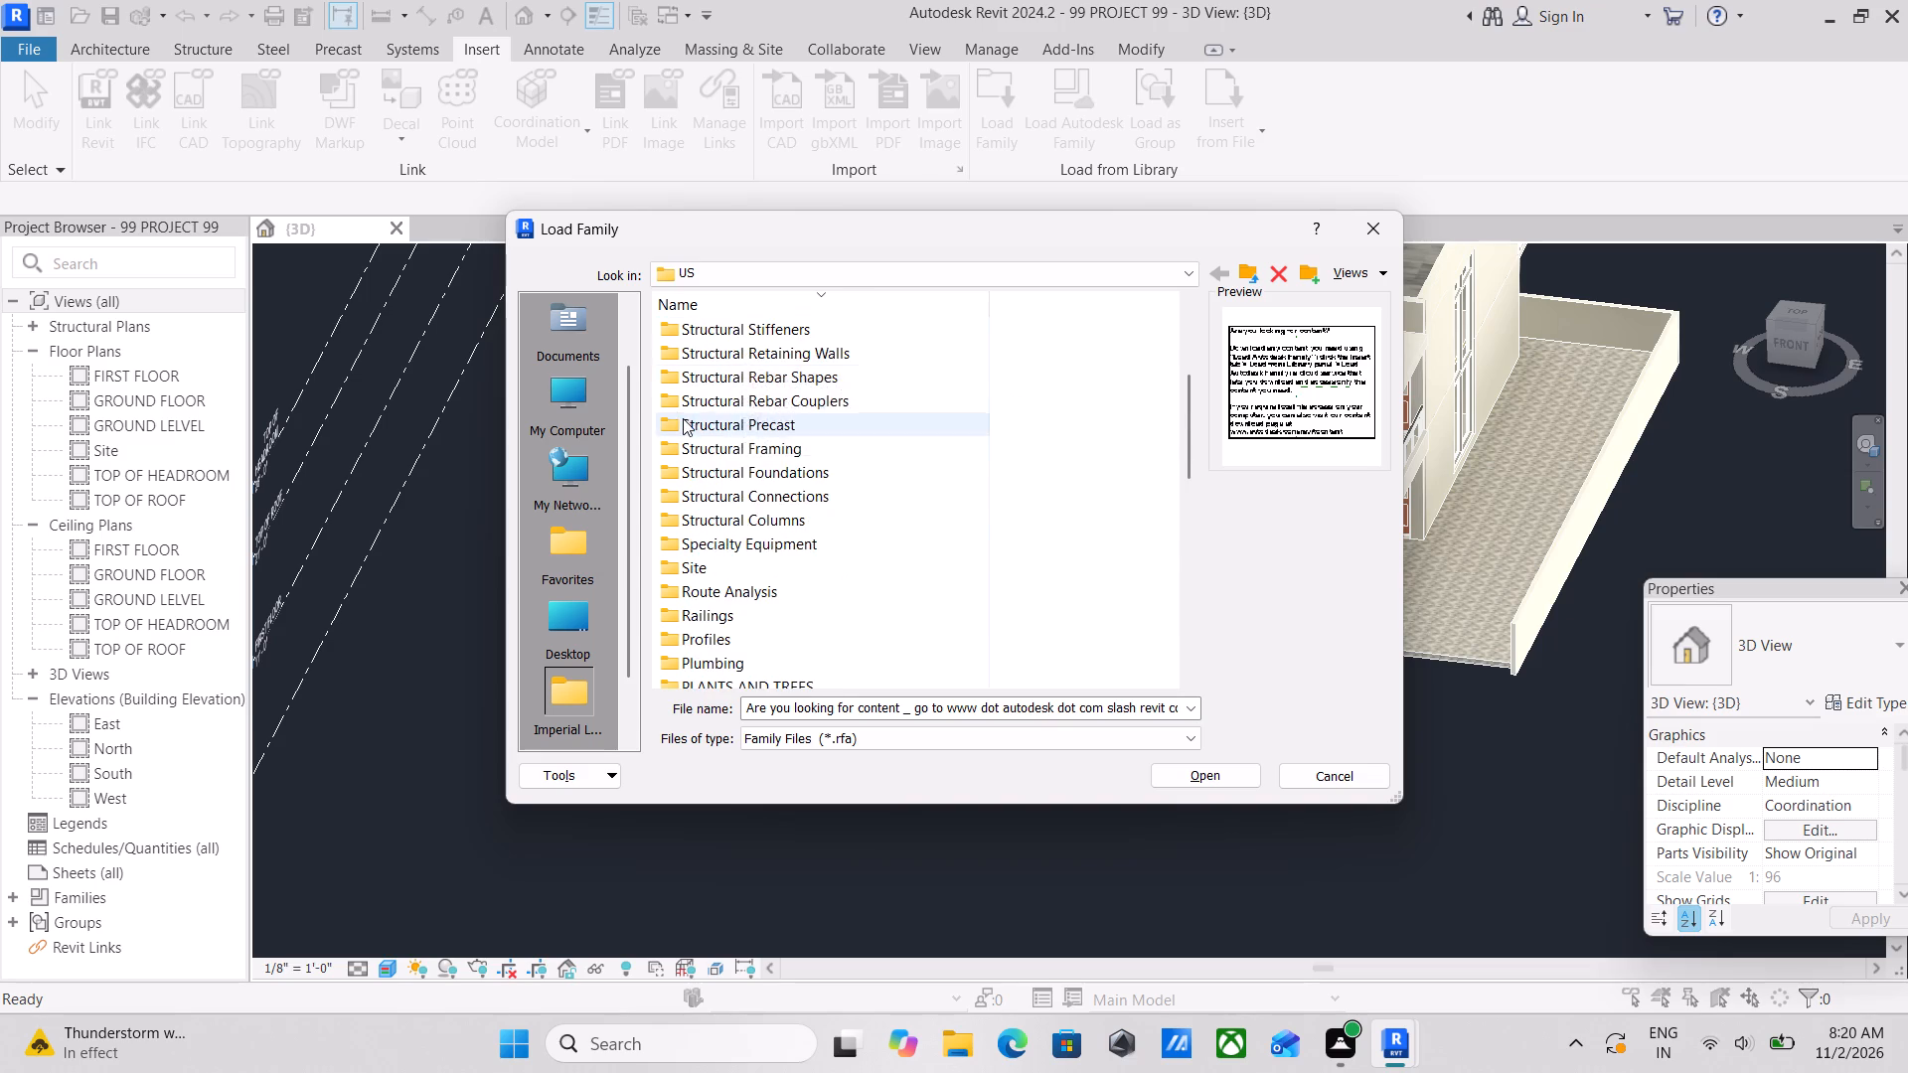
{"action": "scroll", "coordinate": [684, 419], "scroll_direction": "down", "scroll_amount": 4}
{"action": "left_click", "coordinate": [720, 434]}
{"action": "left_click", "coordinate": [716, 449]}
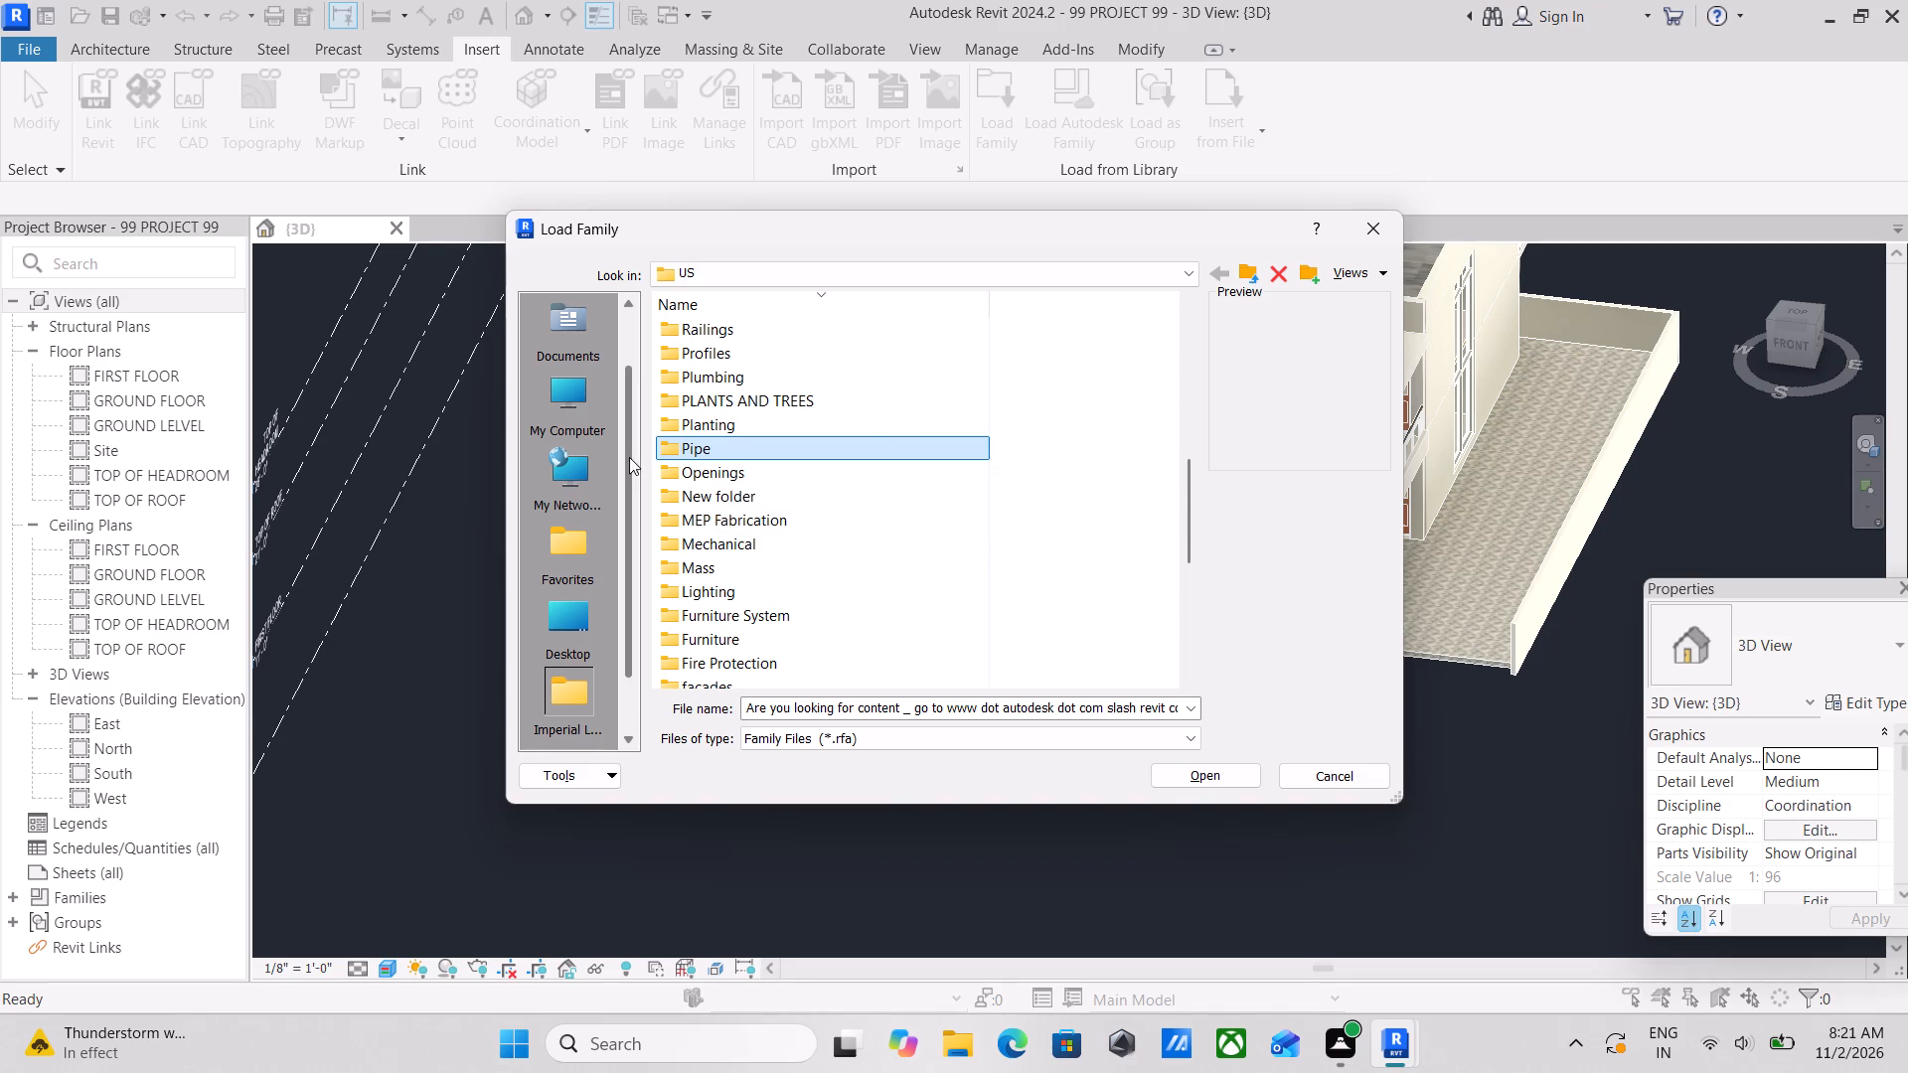
{"action": "scroll", "coordinate": [646, 600], "scroll_direction": "down", "scroll_amount": 2}
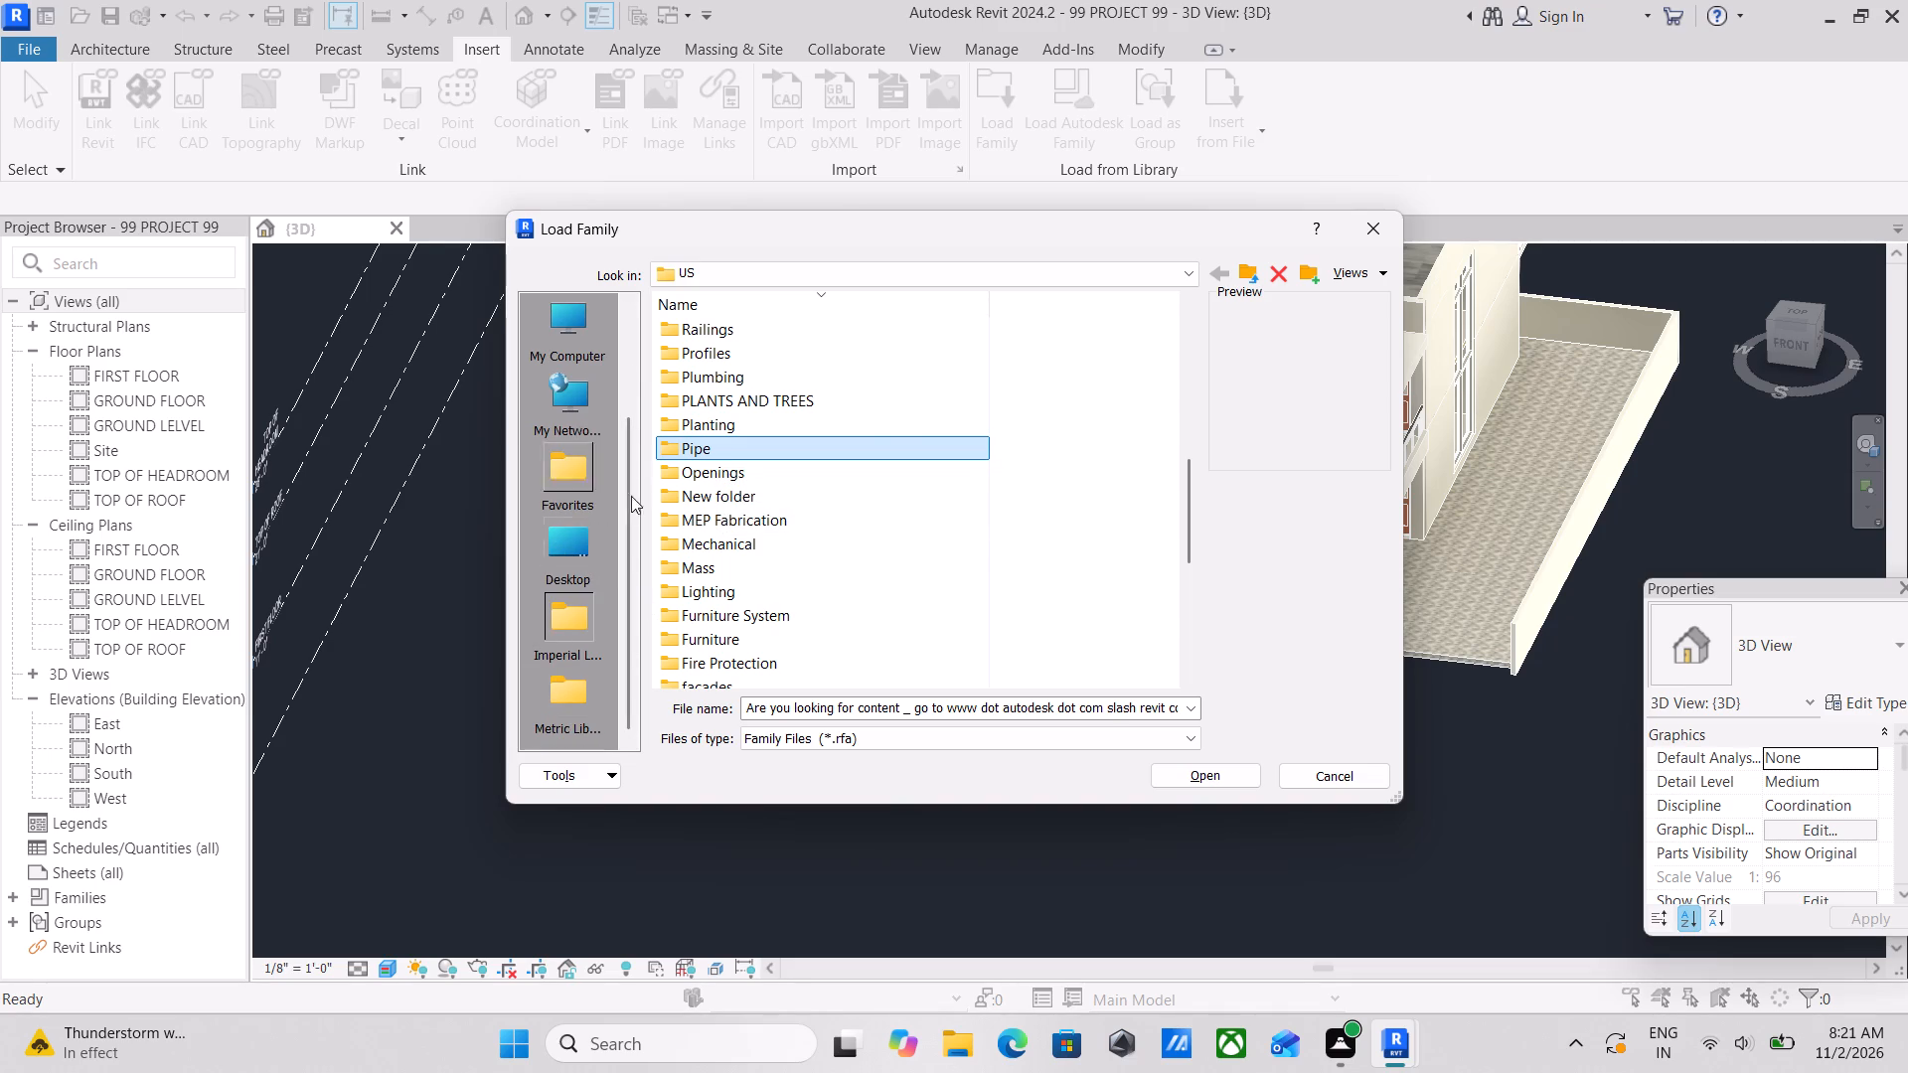
{"action": "scroll", "coordinate": [741, 467], "scroll_direction": "up", "scroll_amount": 4}
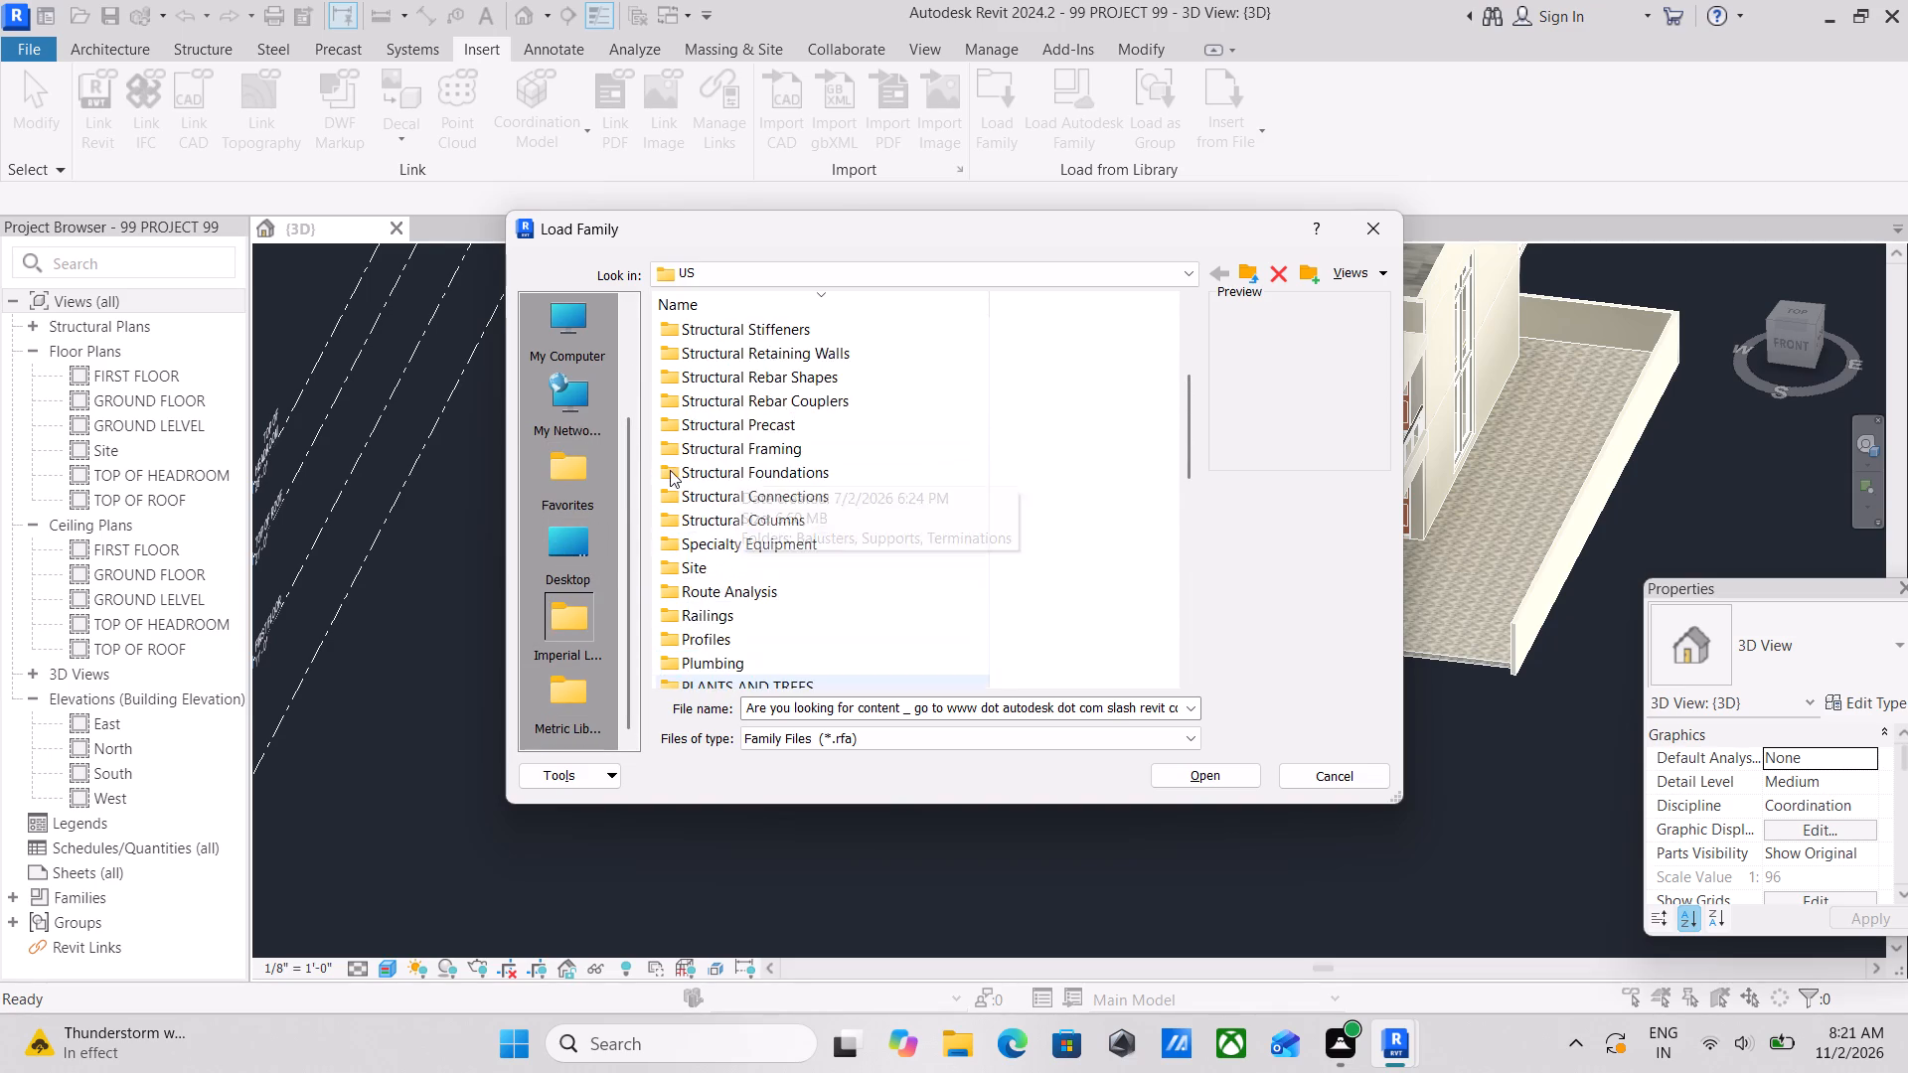
{"action": "scroll", "coordinate": [776, 425], "scroll_direction": "down", "scroll_amount": 5}
{"action": "scroll", "coordinate": [674, 532], "scroll_direction": "up", "scroll_amount": 2}
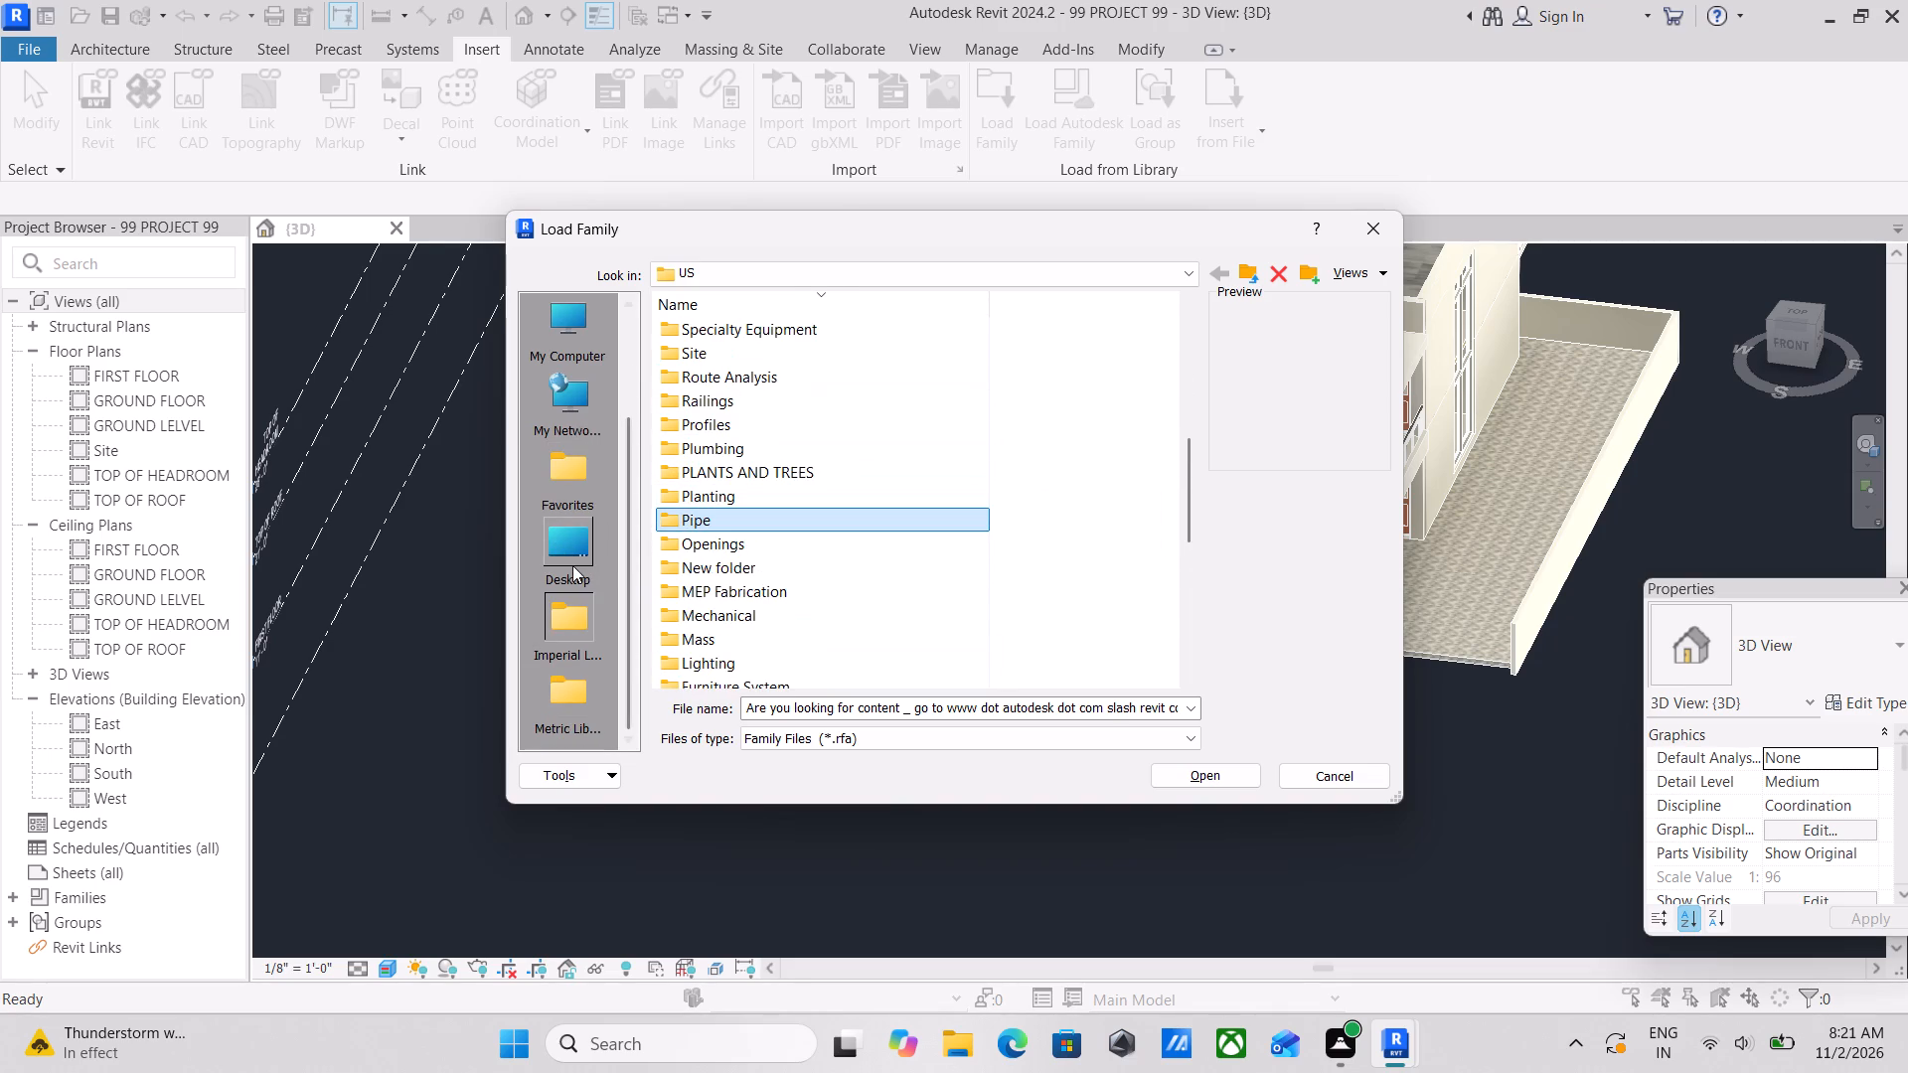
Look through the Desktop locations, including the Downloads folder, for a source of family files to load.
{"action": "left_click", "coordinate": [572, 556]}
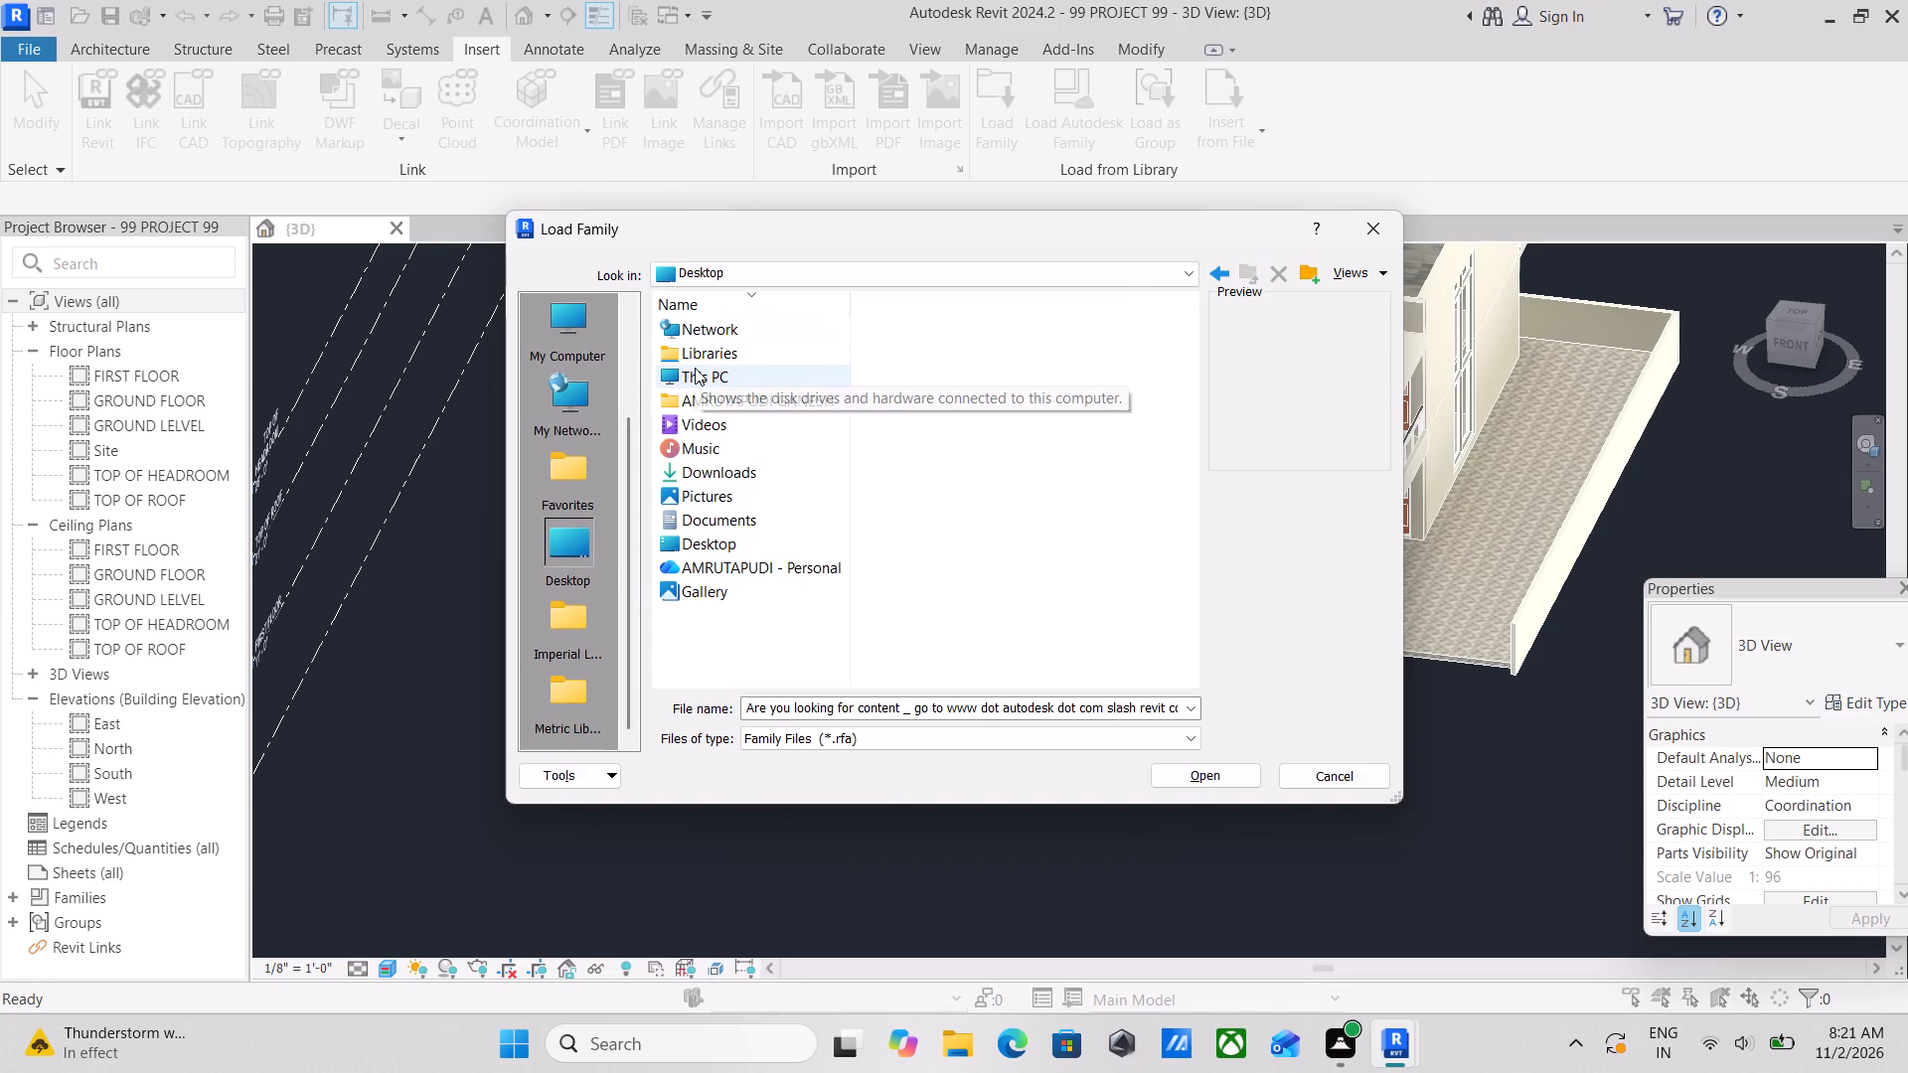
{"action": "scroll", "coordinate": [692, 475], "scroll_direction": "up", "scroll_amount": 1}
{"action": "scroll", "coordinate": [769, 496], "scroll_direction": "down", "scroll_amount": 1}
{"action": "left_click", "coordinate": [732, 472]}
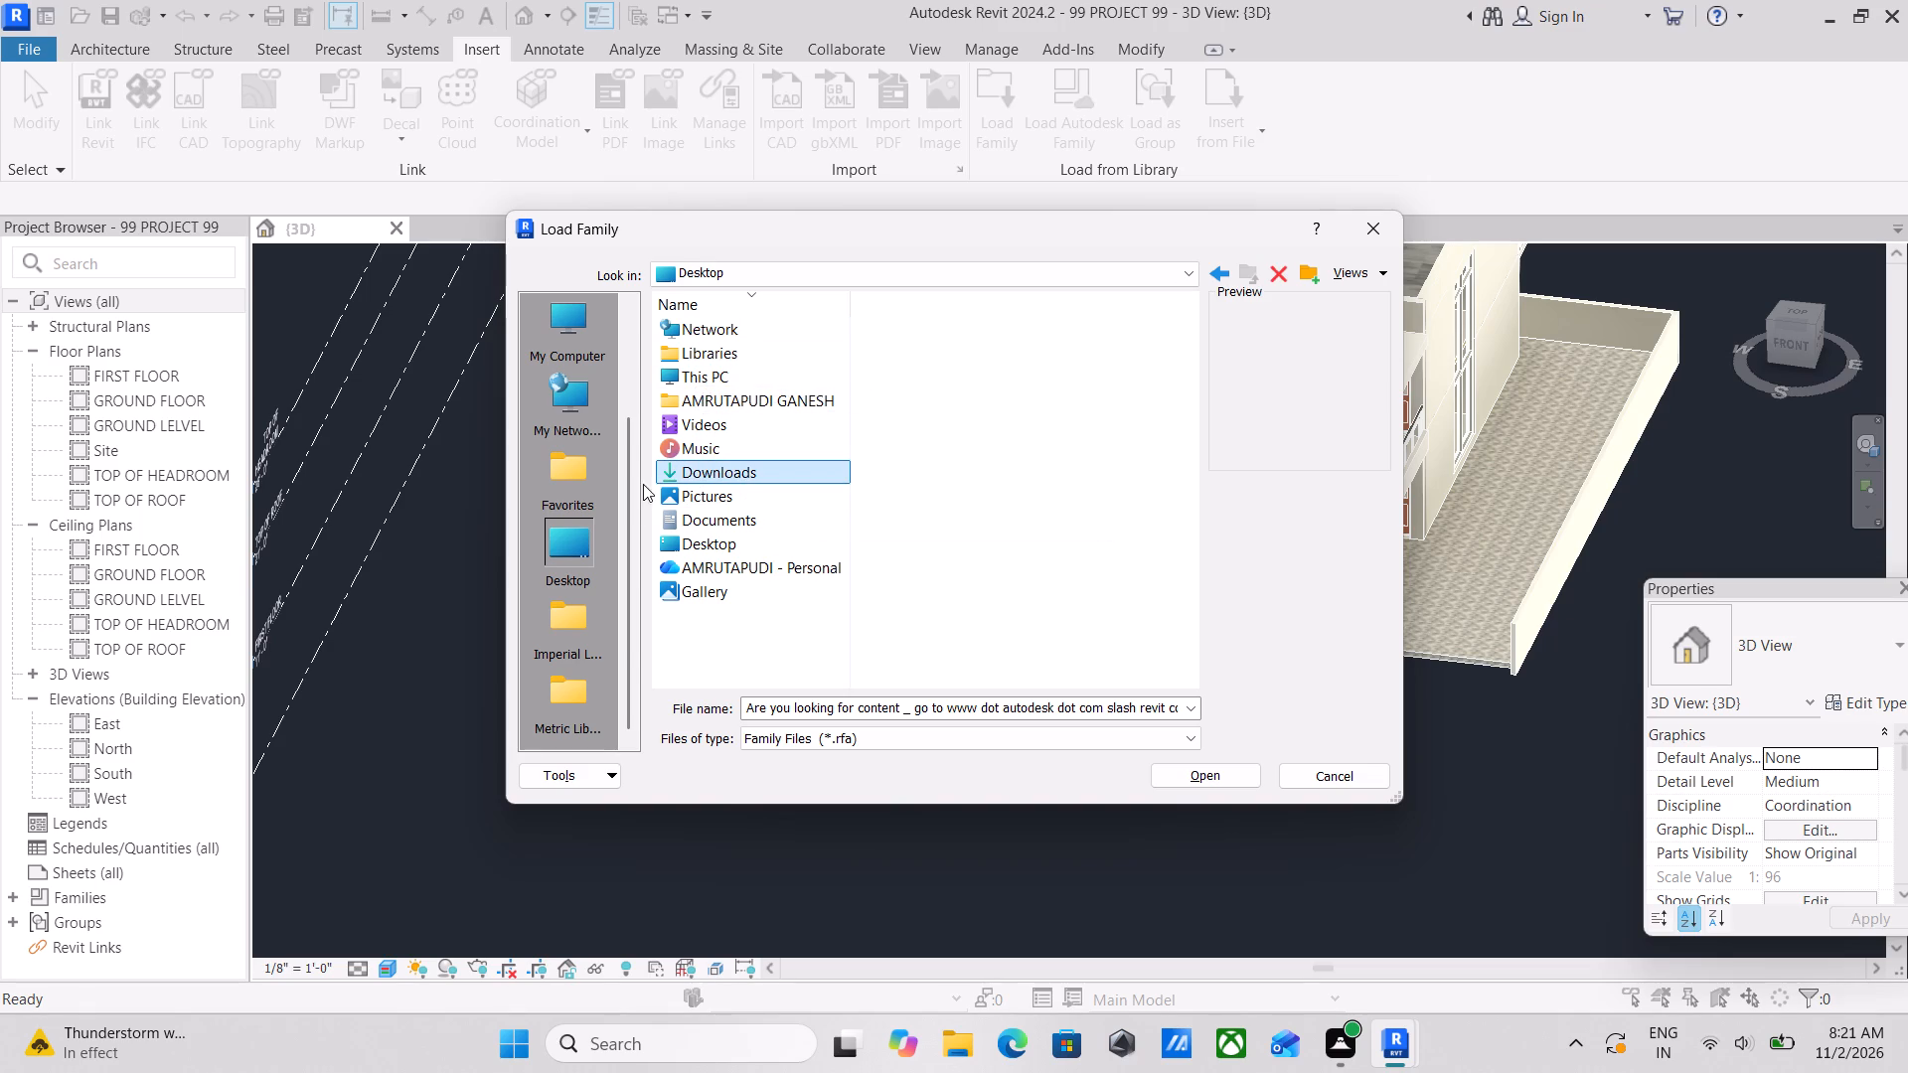
{"action": "scroll", "coordinate": [564, 573], "scroll_direction": "down", "scroll_amount": 1}
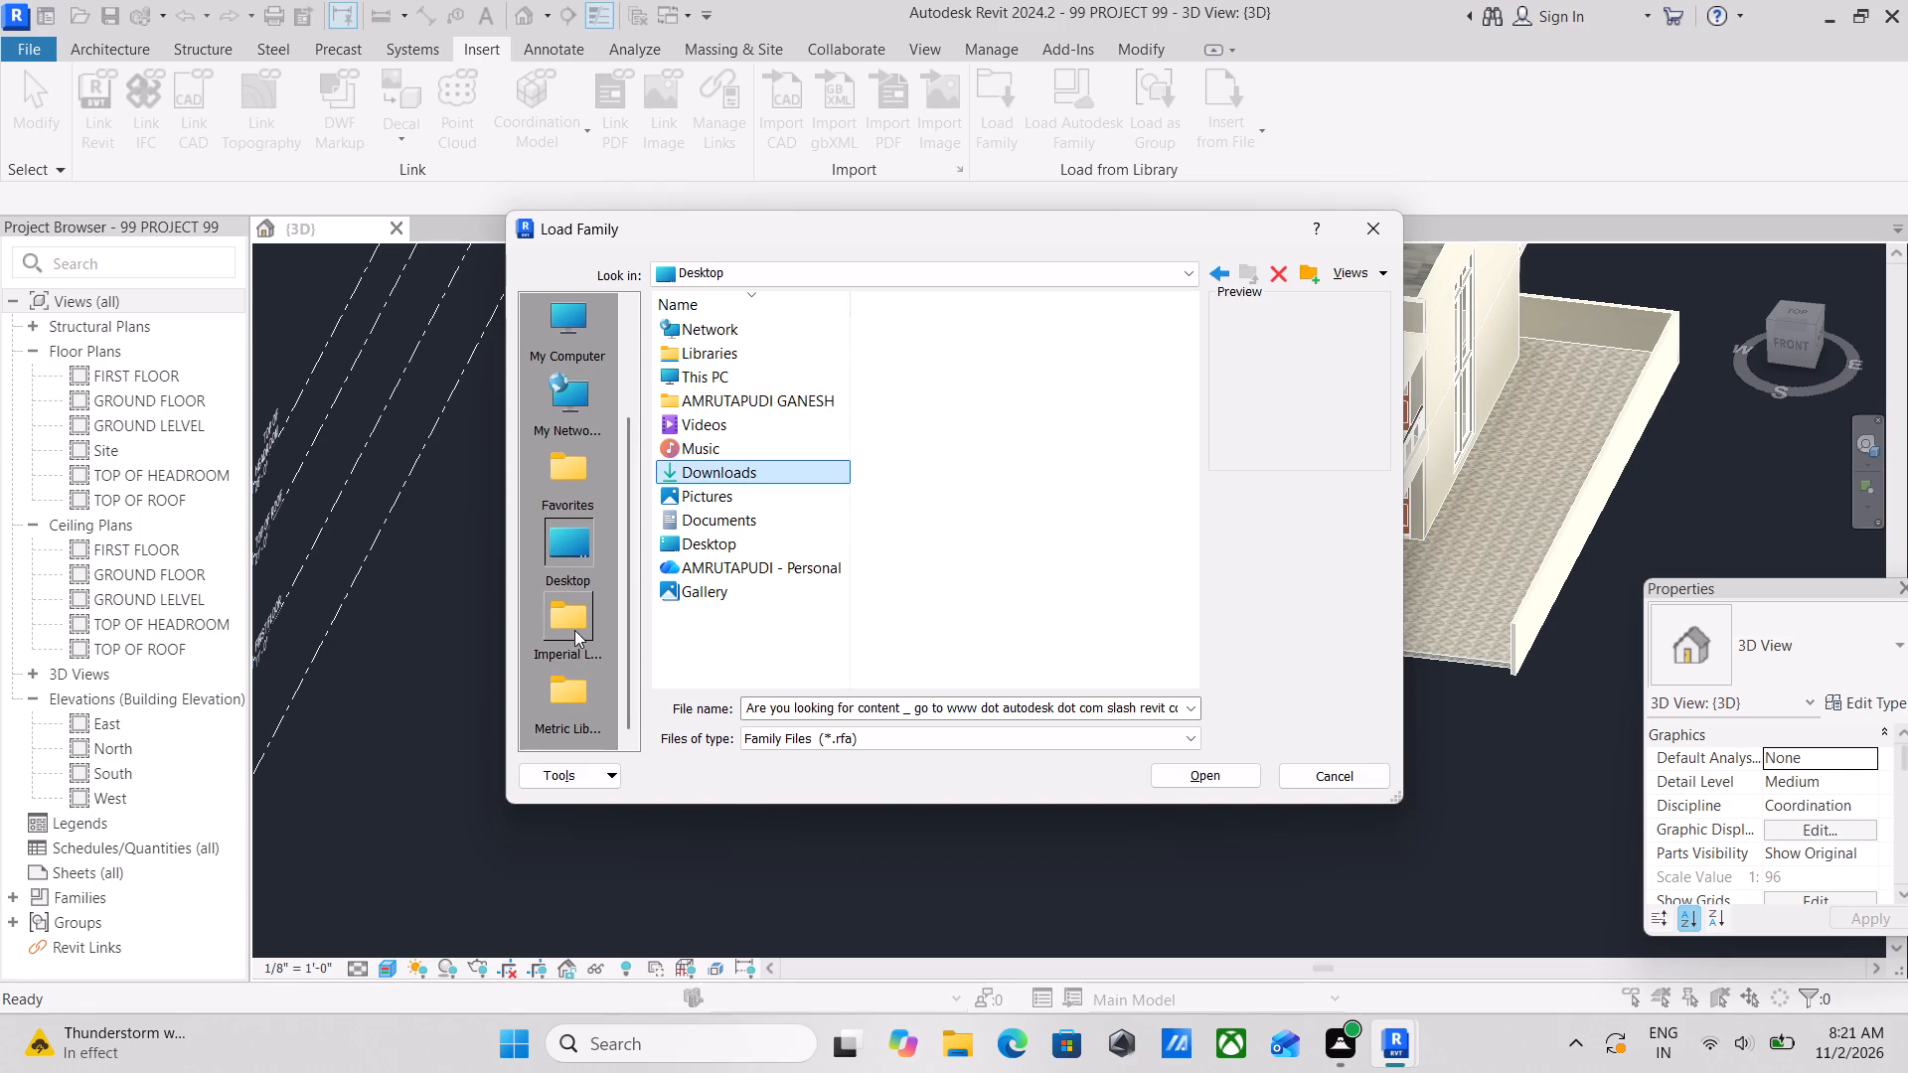
{"action": "left_click", "coordinate": [574, 630]}
{"action": "left_click", "coordinate": [572, 531]}
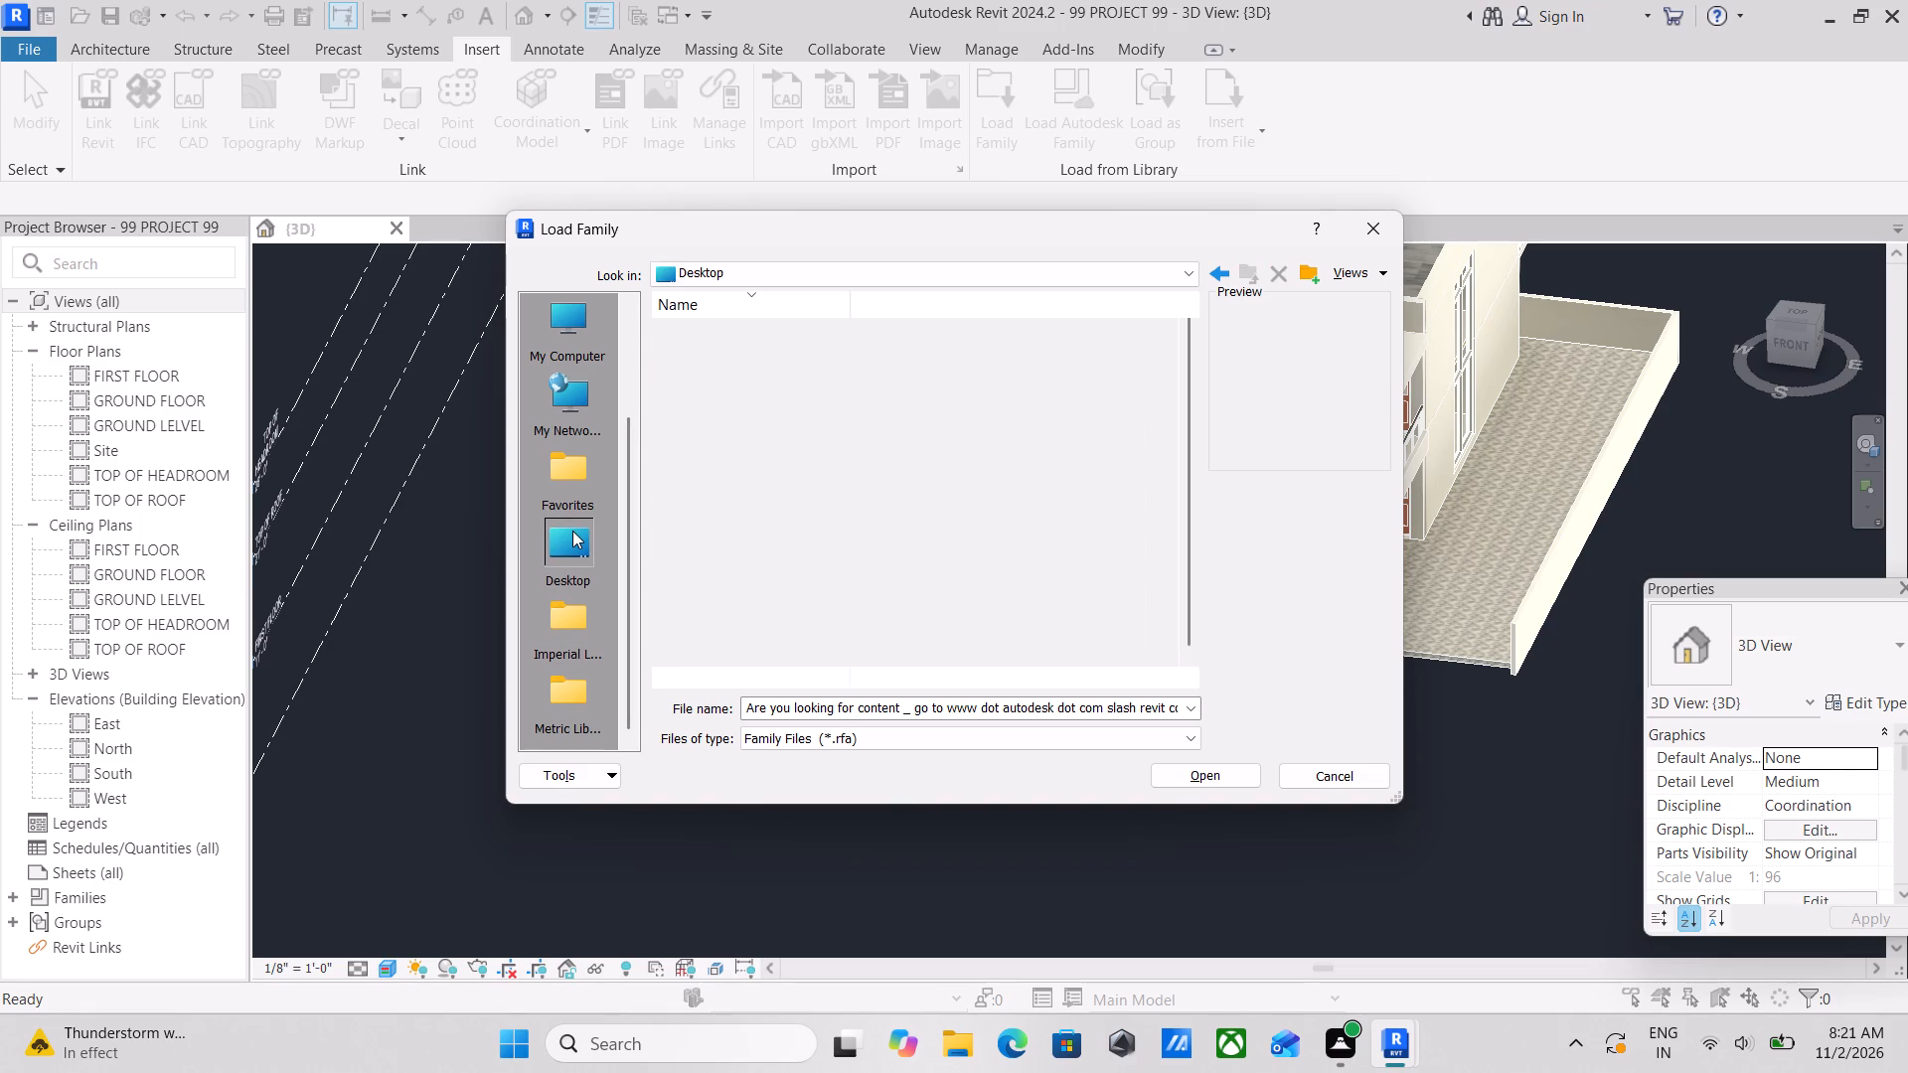
{"action": "scroll", "coordinate": [572, 531], "scroll_direction": "down", "scroll_amount": 6}
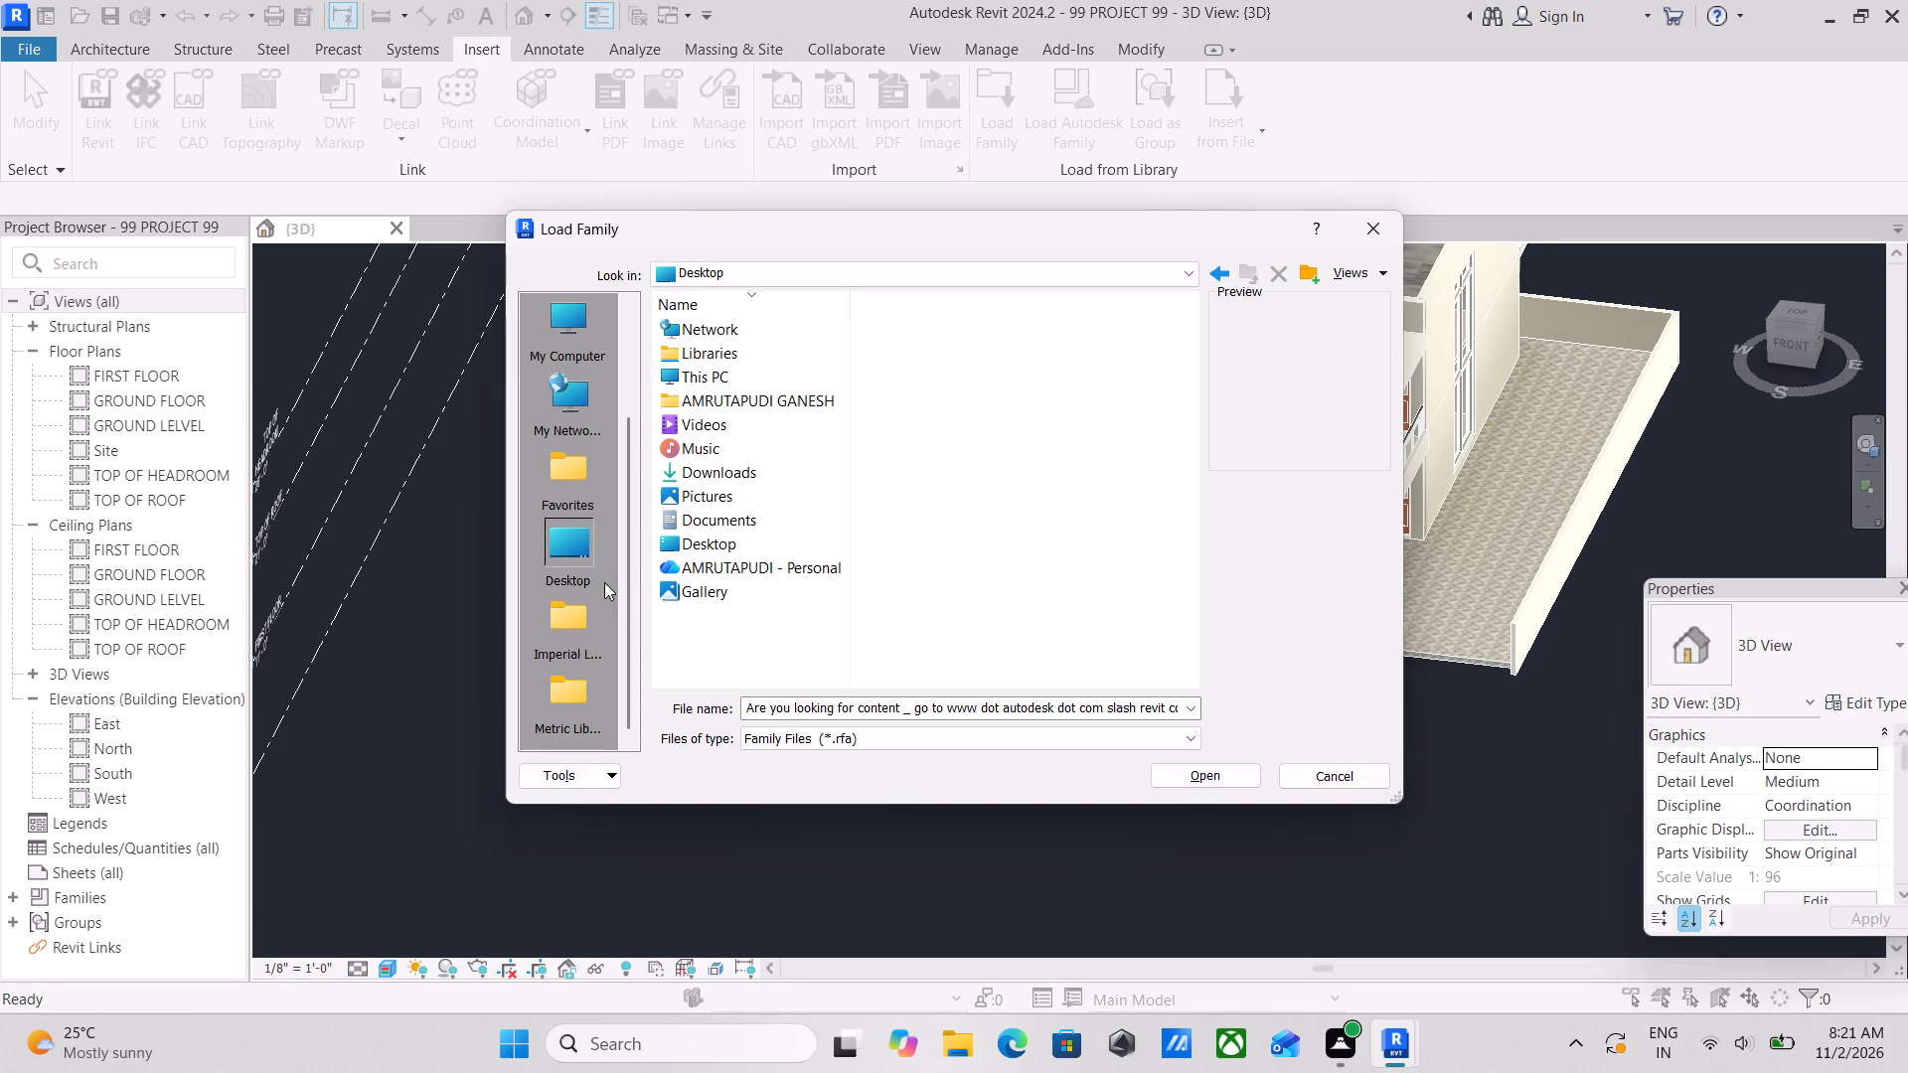
{"action": "scroll", "coordinate": [716, 596], "scroll_direction": "down", "scroll_amount": 1}
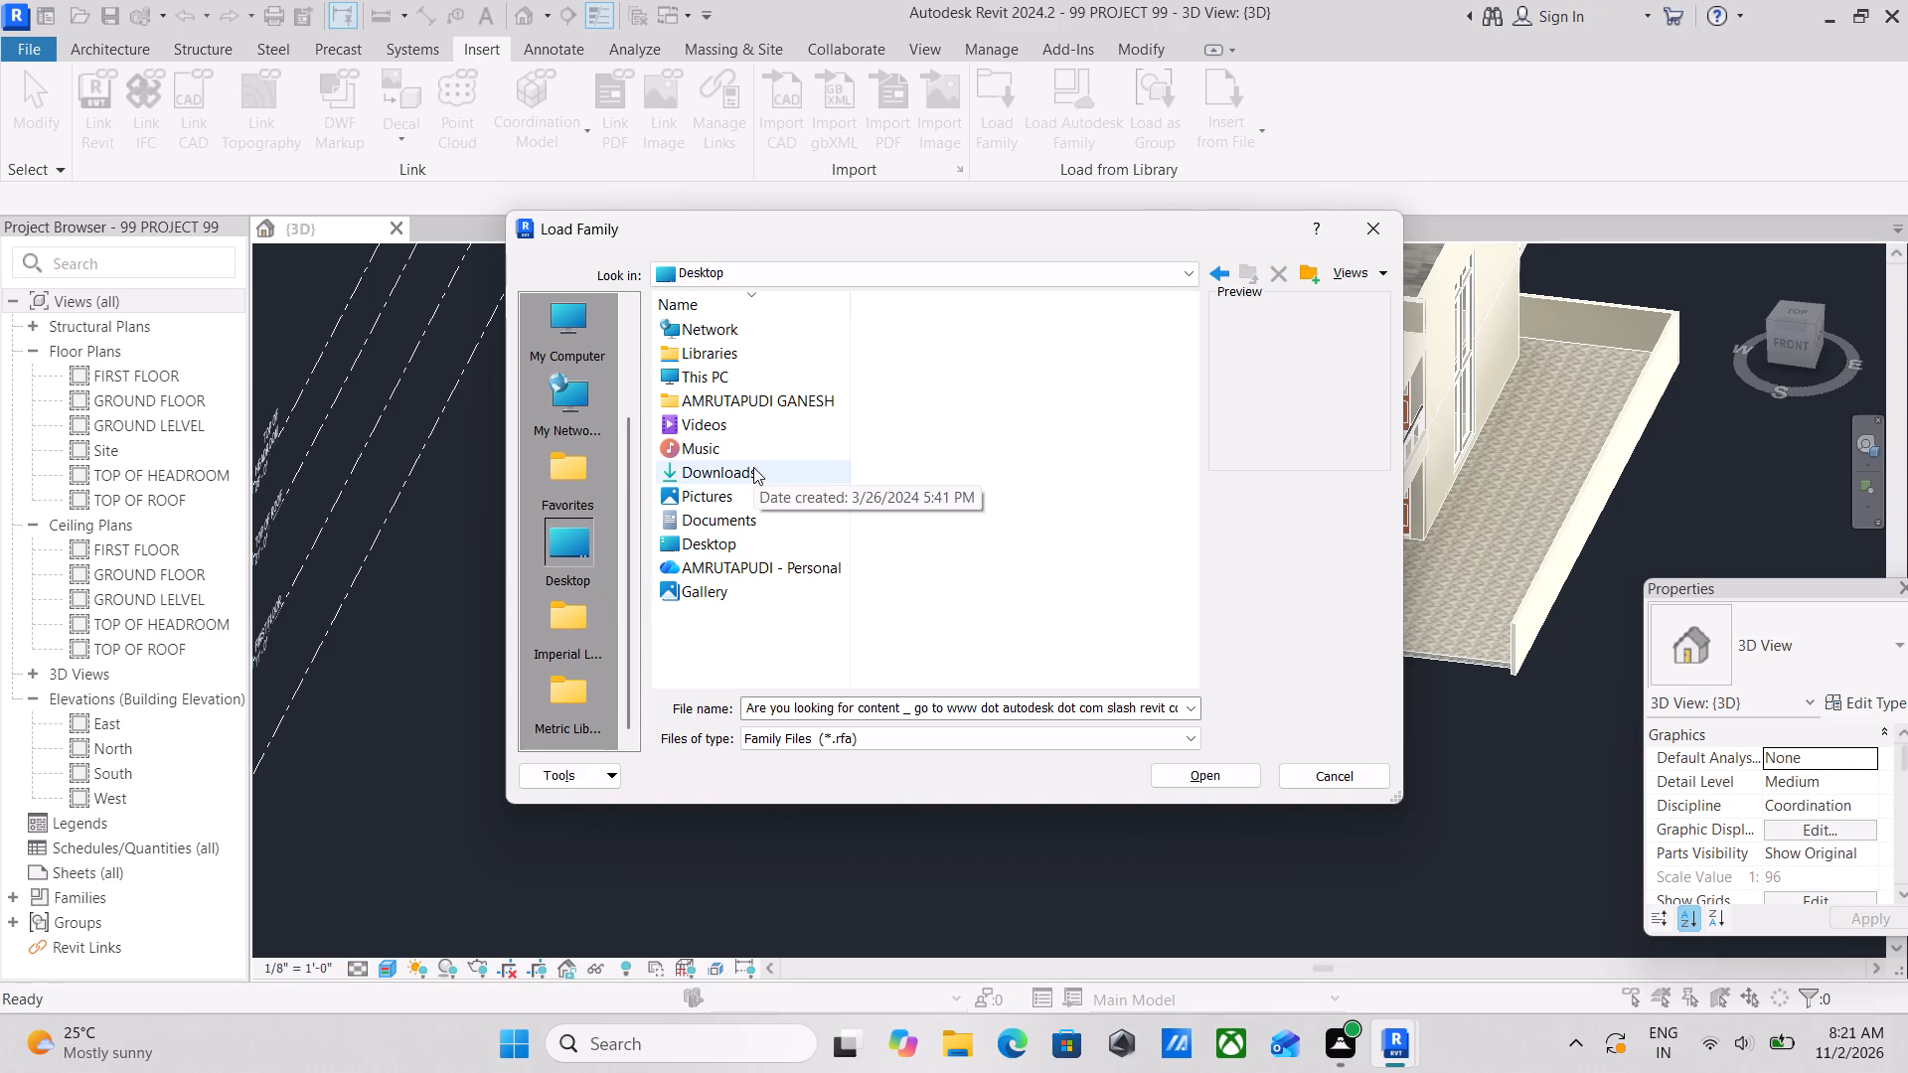
{"action": "scroll", "coordinate": [687, 520], "scroll_direction": "down", "scroll_amount": 2}
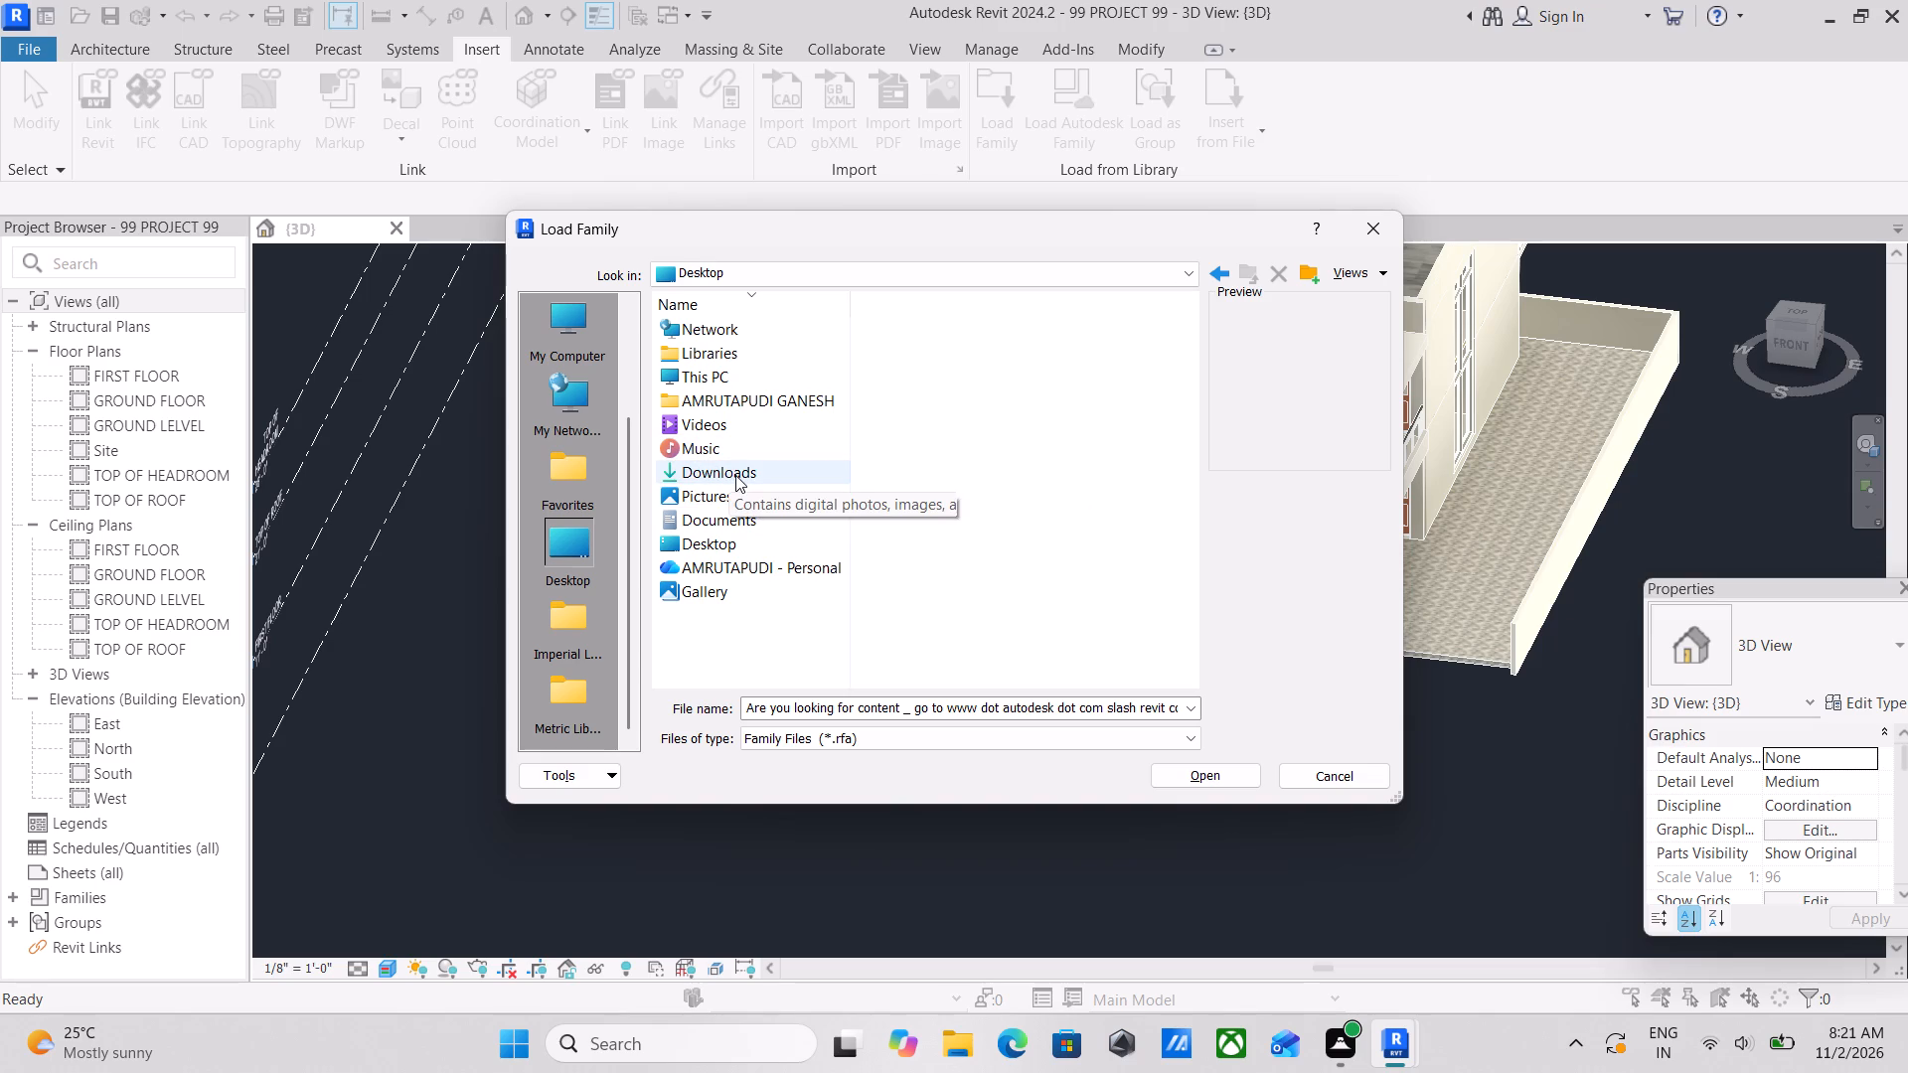
{"action": "left_click", "coordinate": [735, 475]}
{"action": "scroll", "coordinate": [553, 603], "scroll_direction": "down", "scroll_amount": 4}
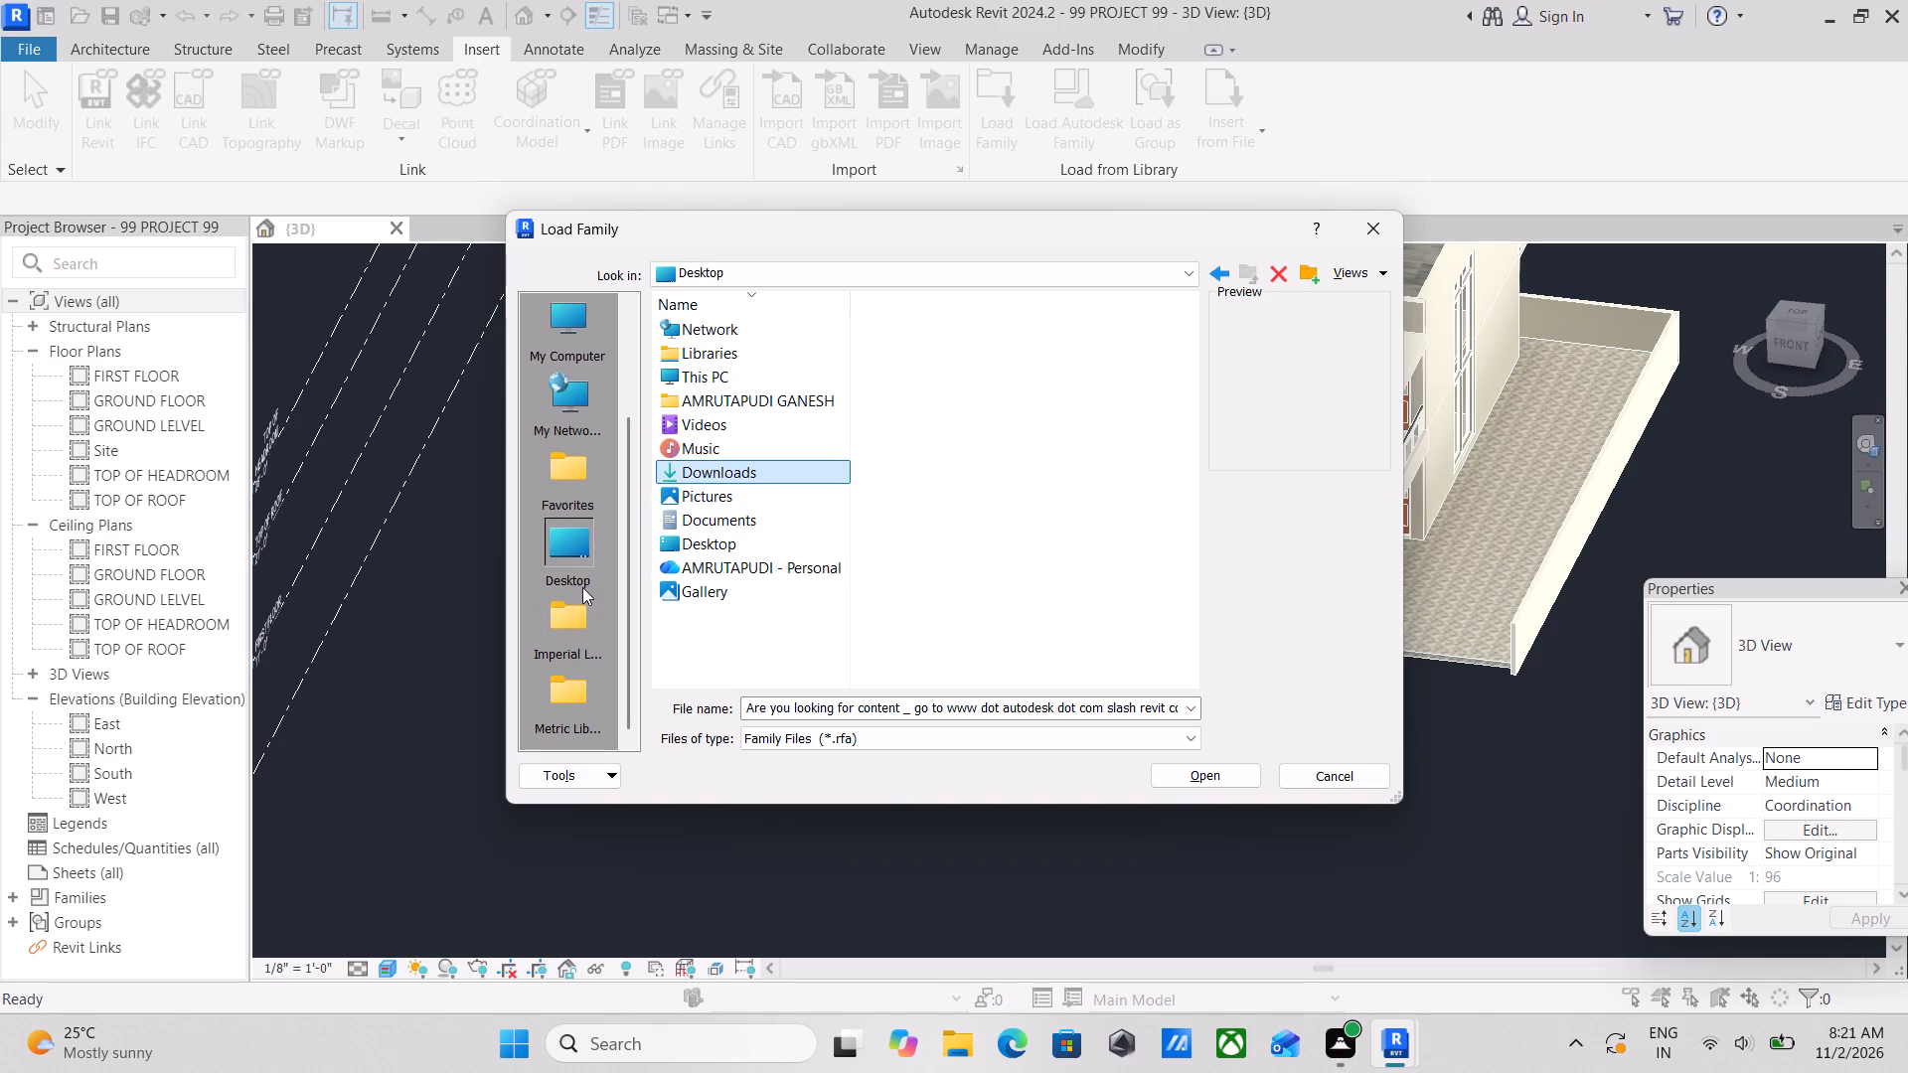
{"action": "left_click", "coordinate": [561, 606]}
{"action": "left_click", "coordinate": [576, 549]}
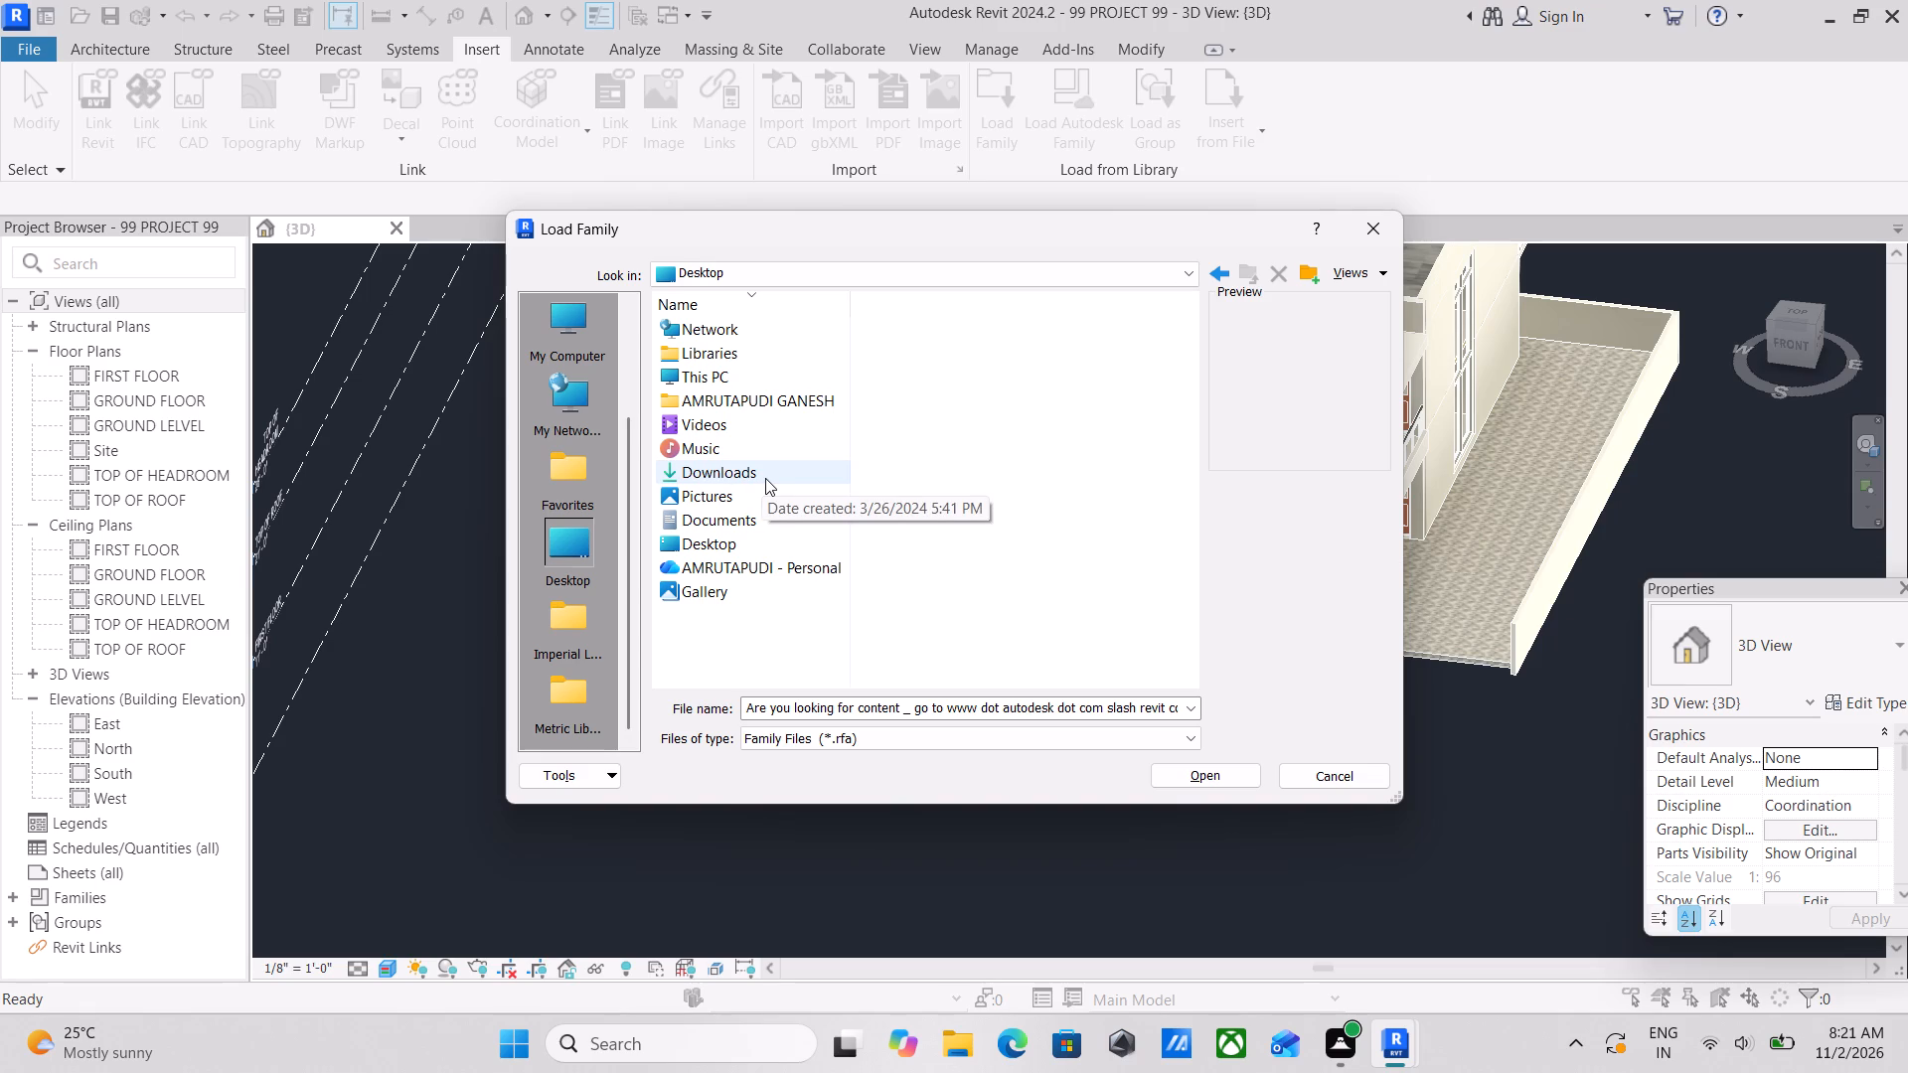
{"action": "left_click", "coordinate": [760, 477]}
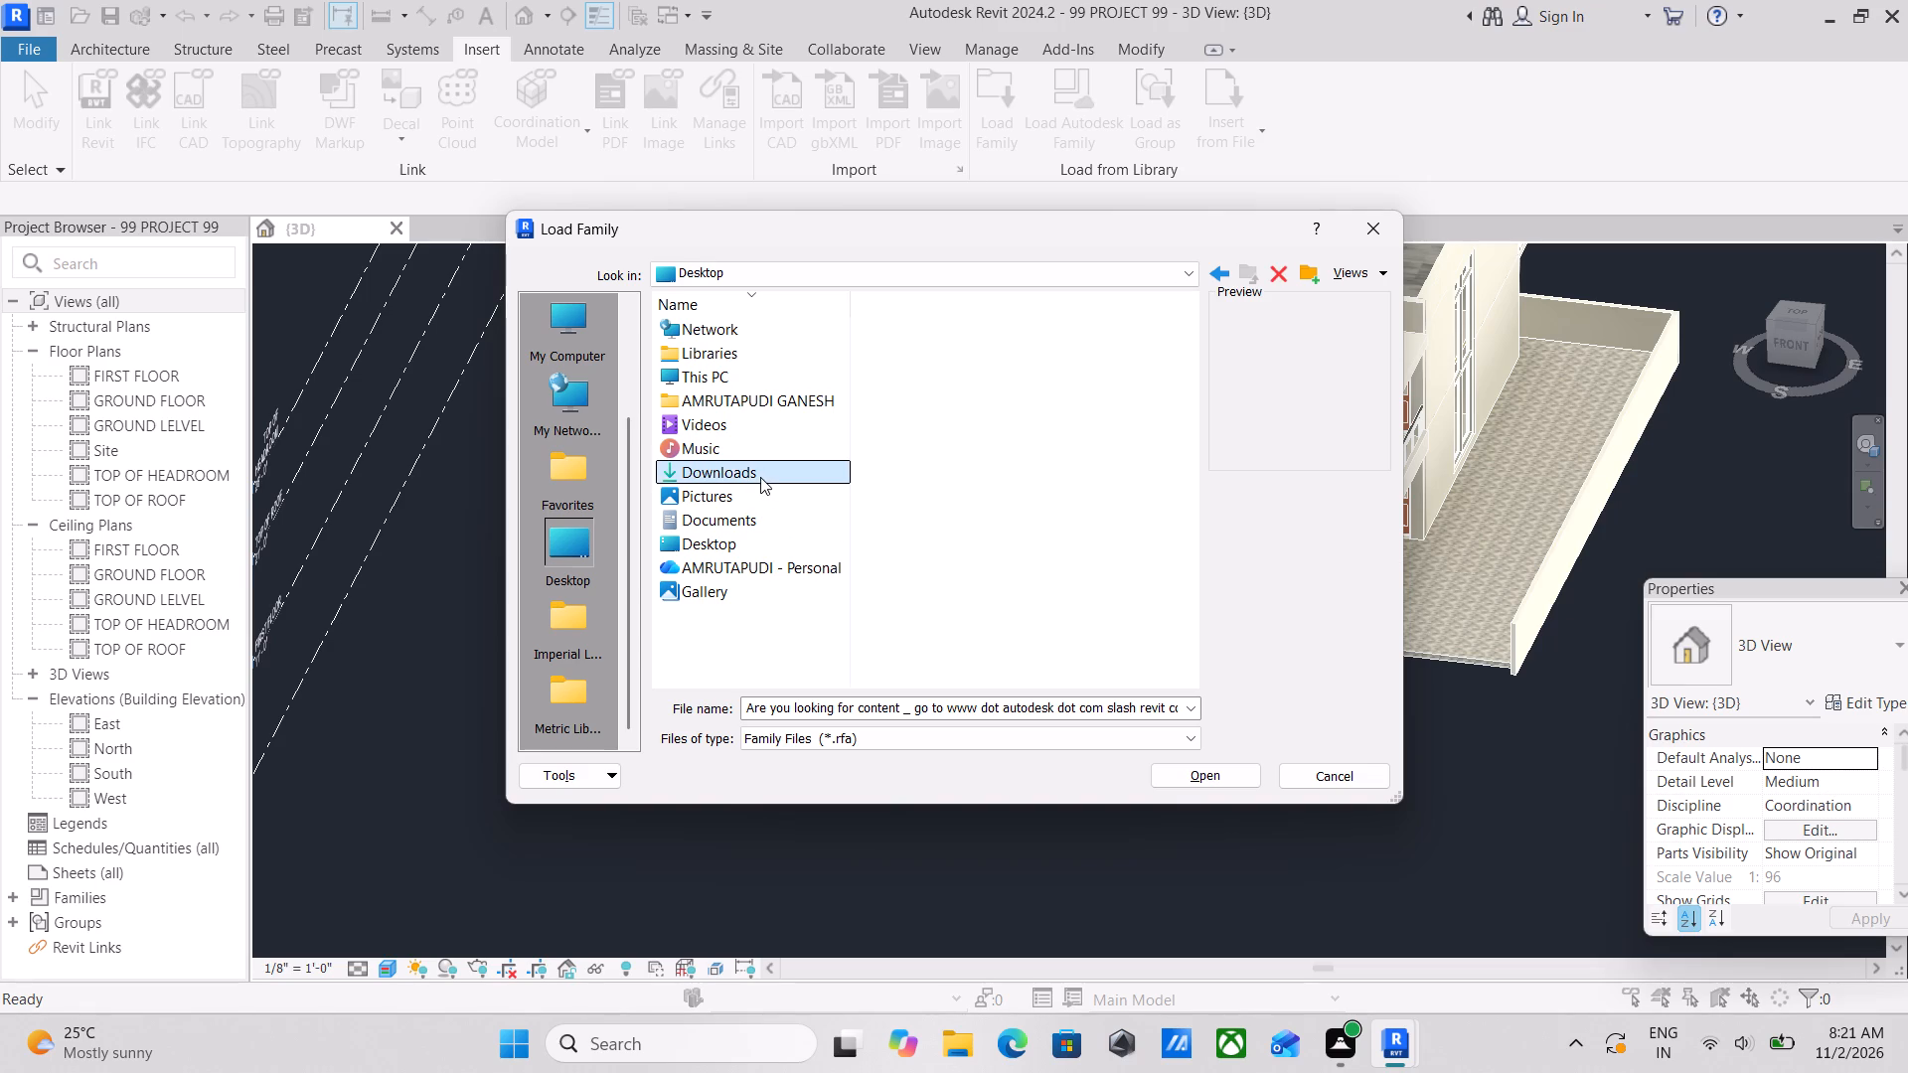
{"action": "scroll", "coordinate": [1041, 478], "scroll_direction": "down", "scroll_amount": 2}
{"action": "scroll", "coordinate": [576, 567], "scroll_direction": "down", "scroll_amount": 2}
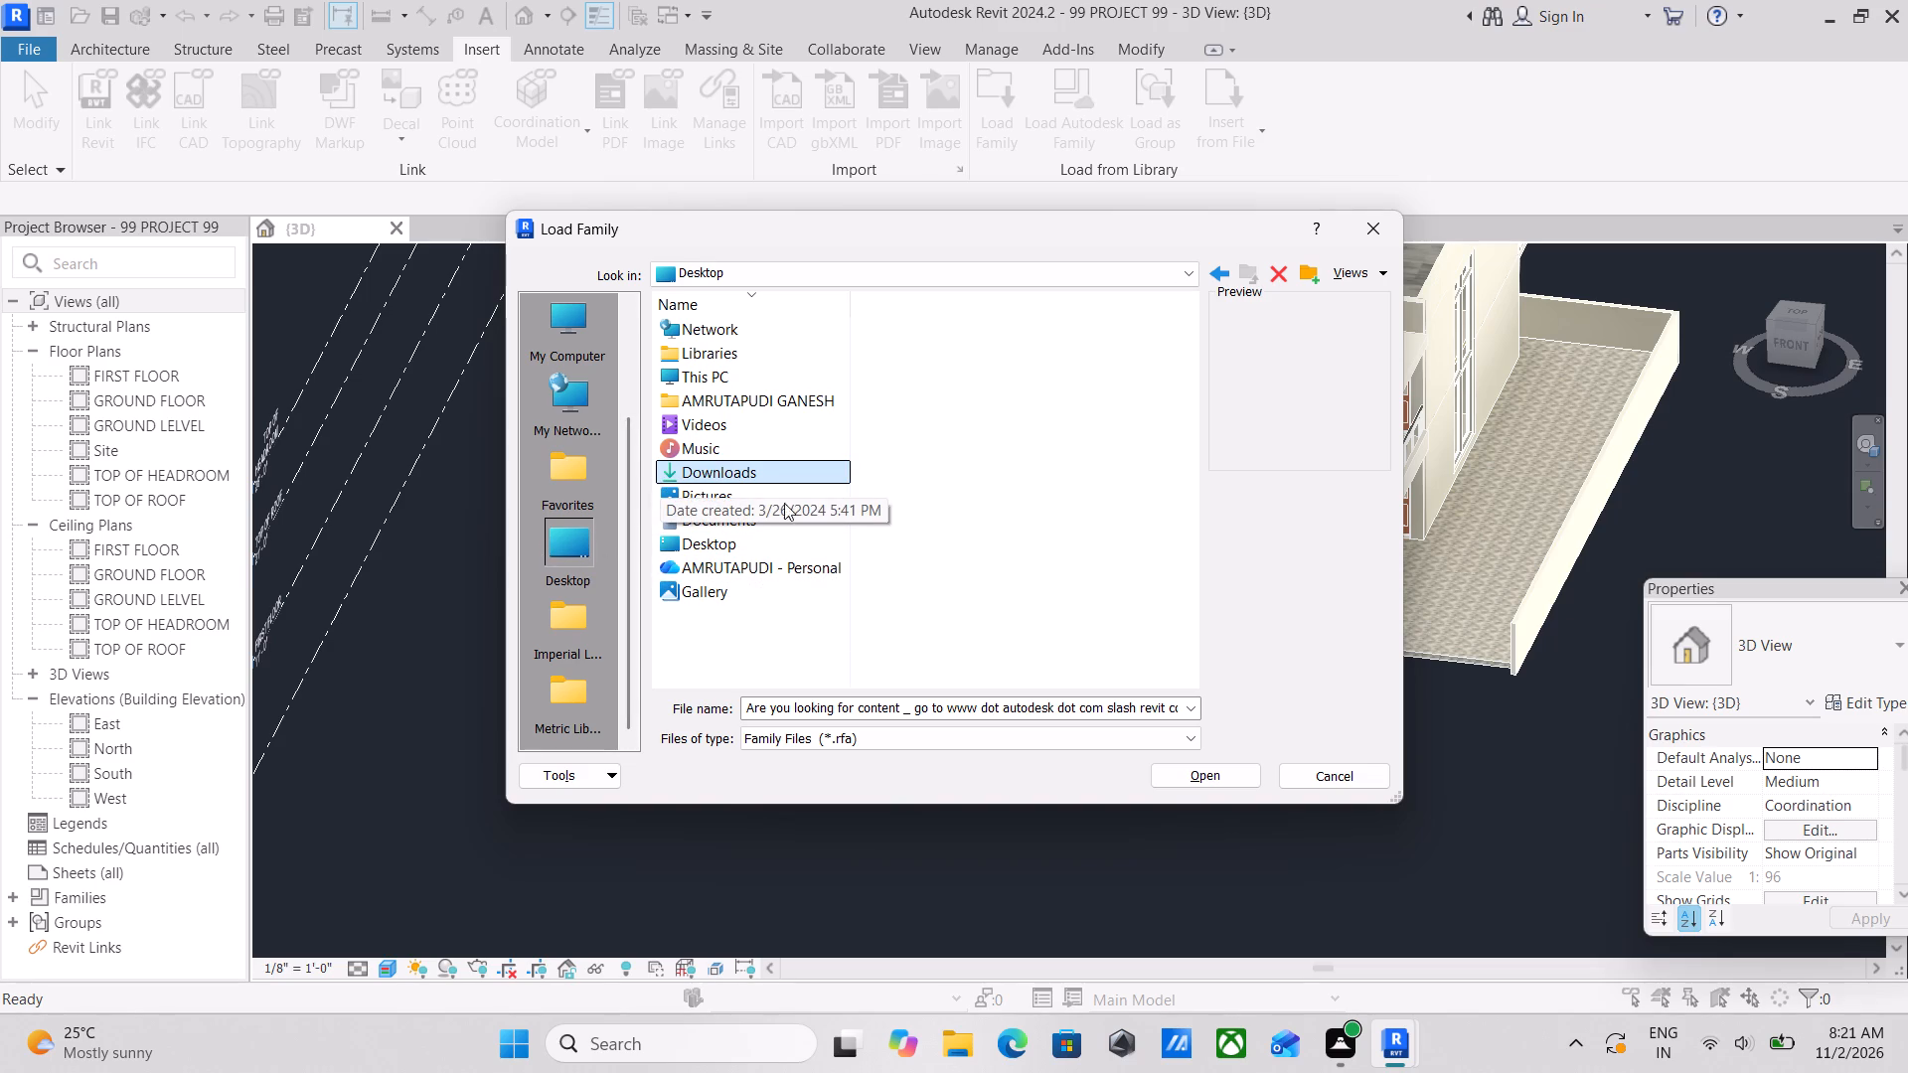
{"action": "scroll", "coordinate": [696, 482], "scroll_direction": "down", "scroll_amount": 2}
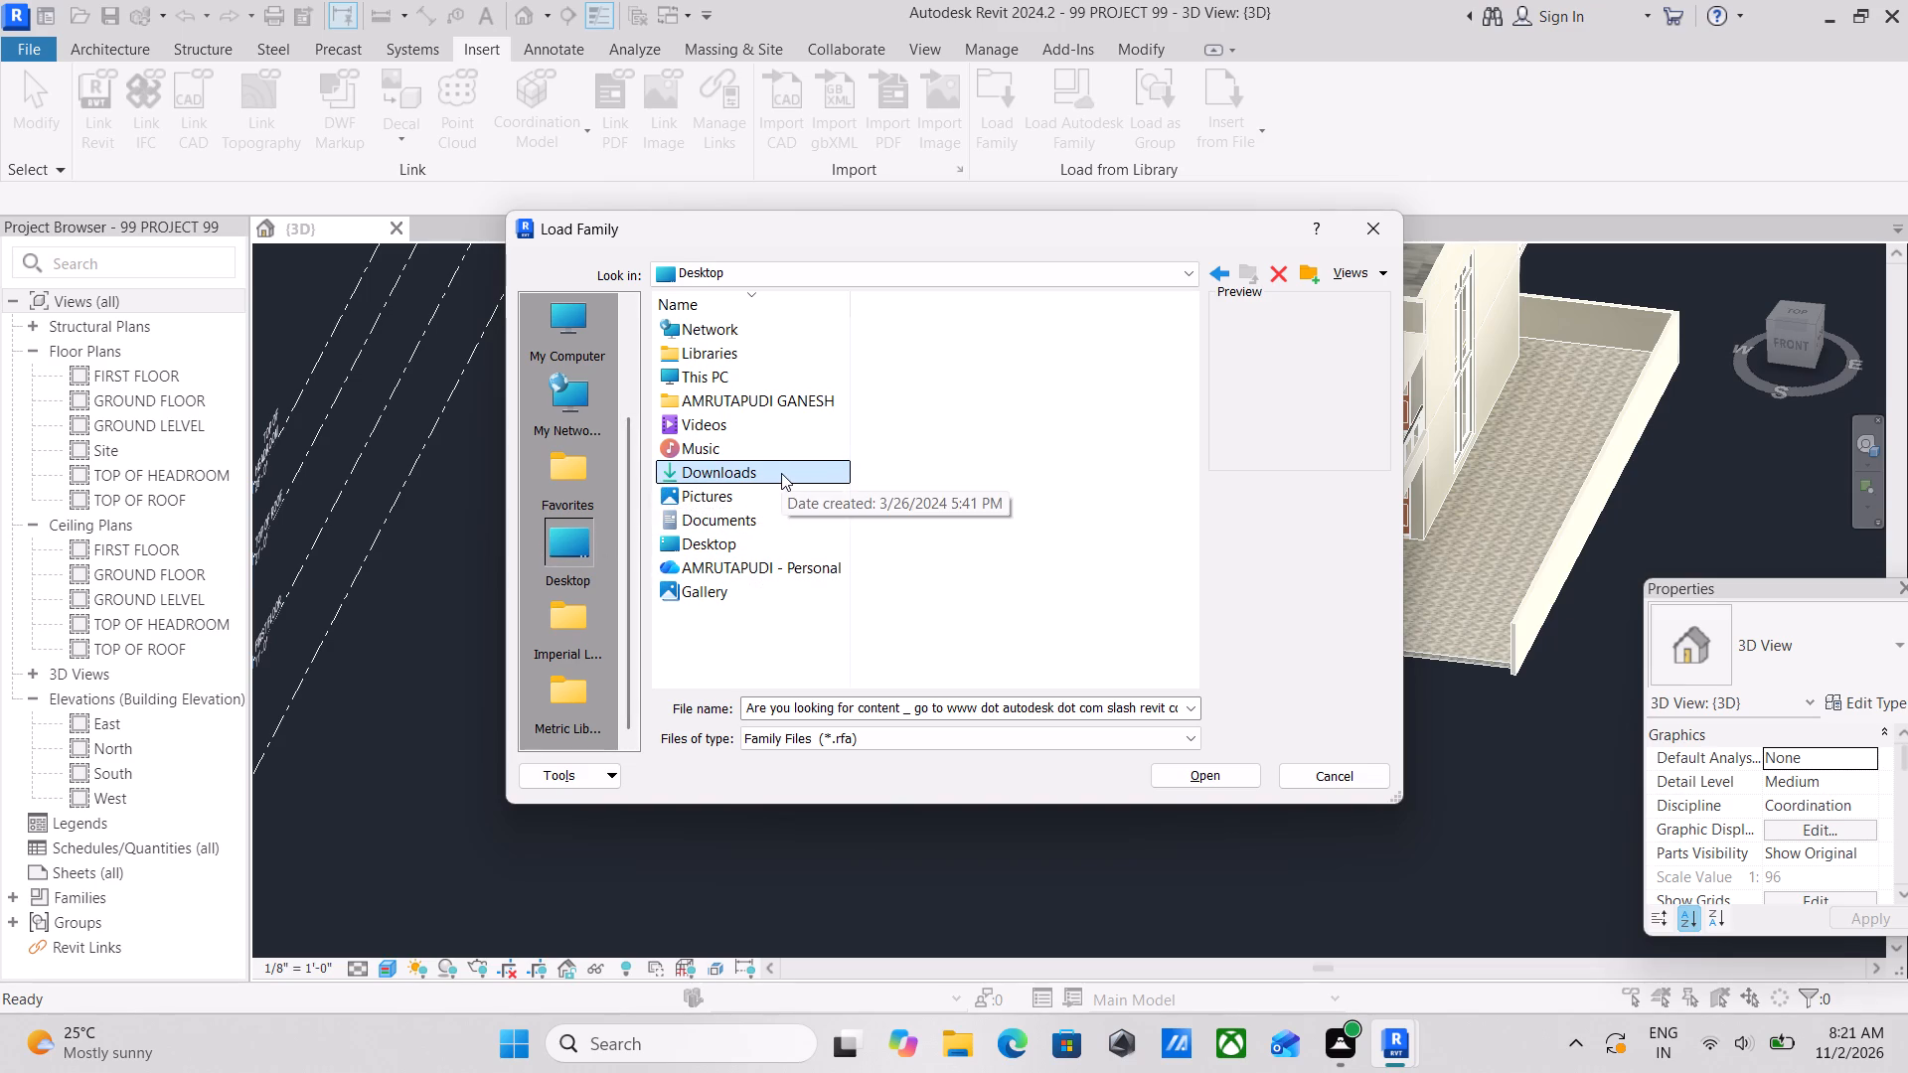
{"action": "scroll", "coordinate": [487, 577], "scroll_direction": "down", "scroll_amount": 1}
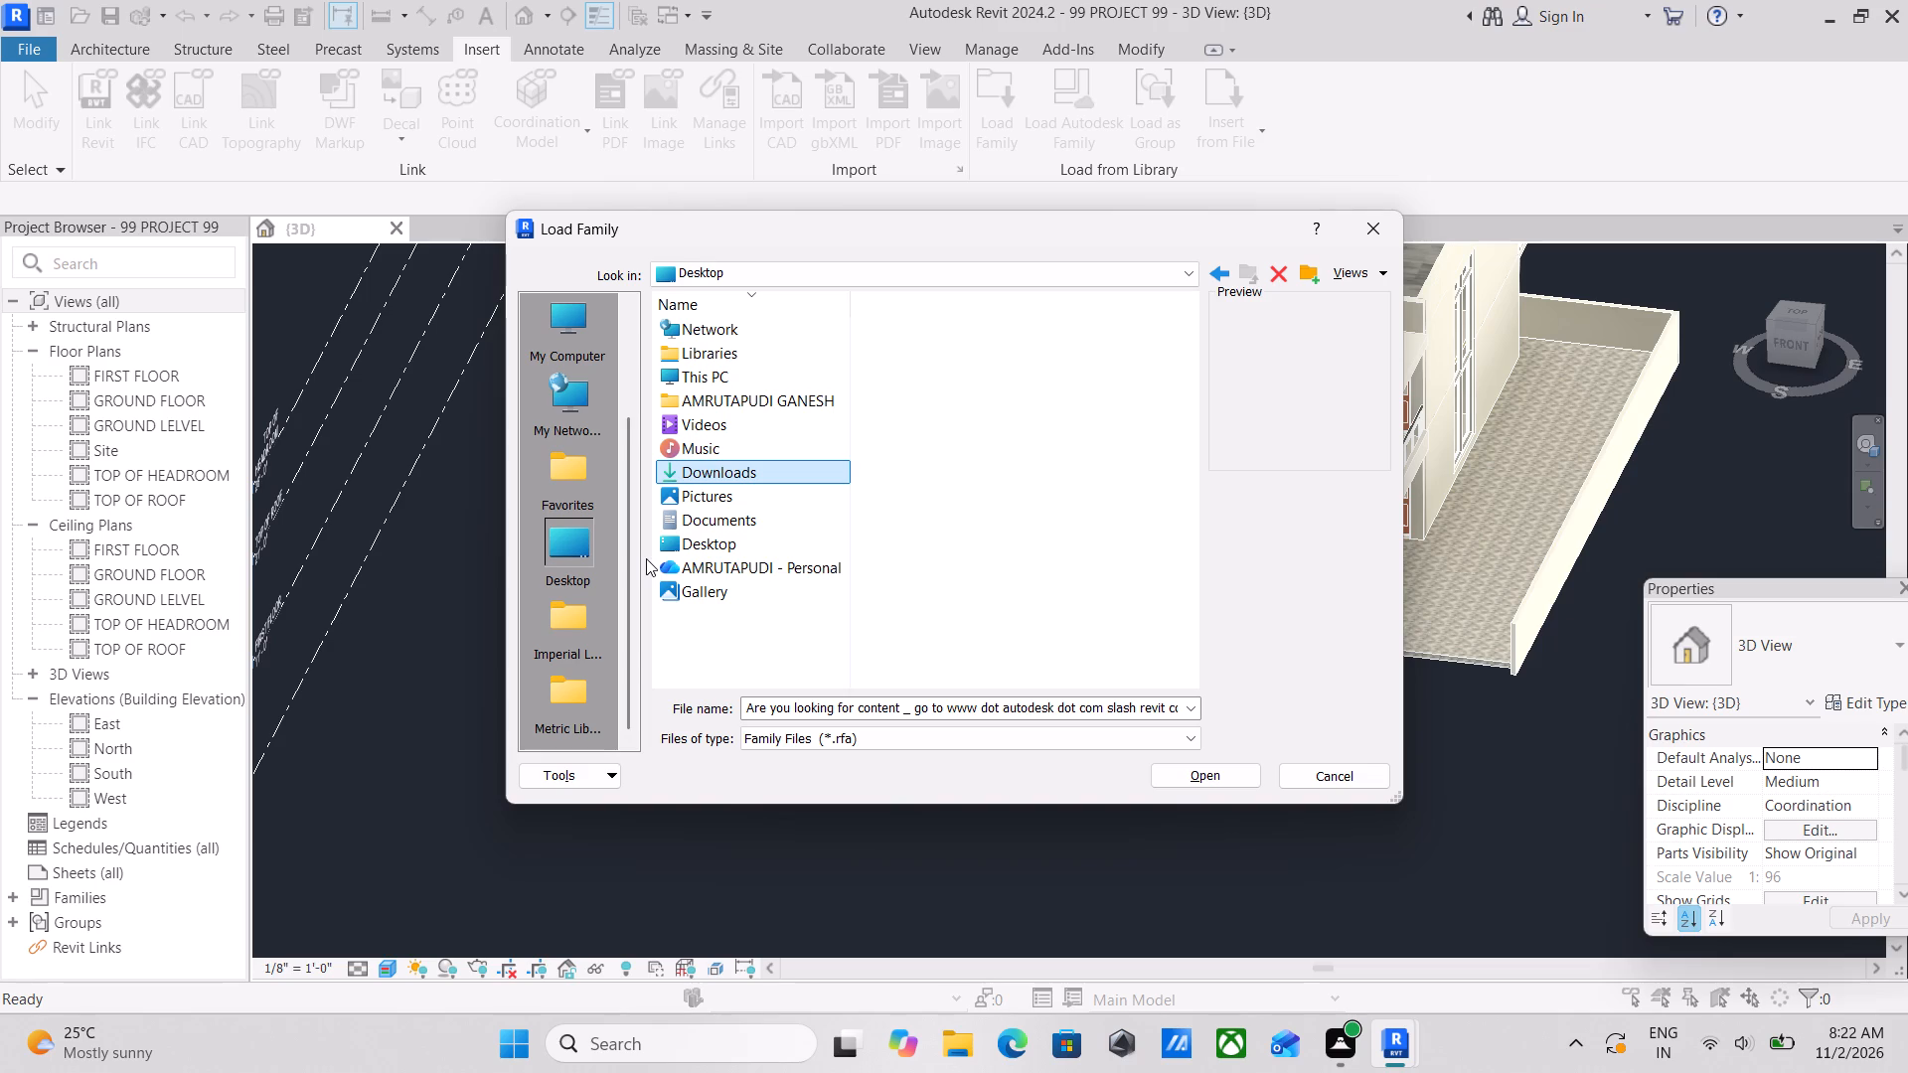
{"action": "scroll", "coordinate": [753, 488], "scroll_direction": "down", "scroll_amount": 1}
{"action": "scroll", "coordinate": [591, 626], "scroll_direction": "down", "scroll_amount": 3}
Return to the Imperial Library's US folder and look through its category folders for a suitable family to load.
{"action": "double_click", "coordinate": [549, 620]}
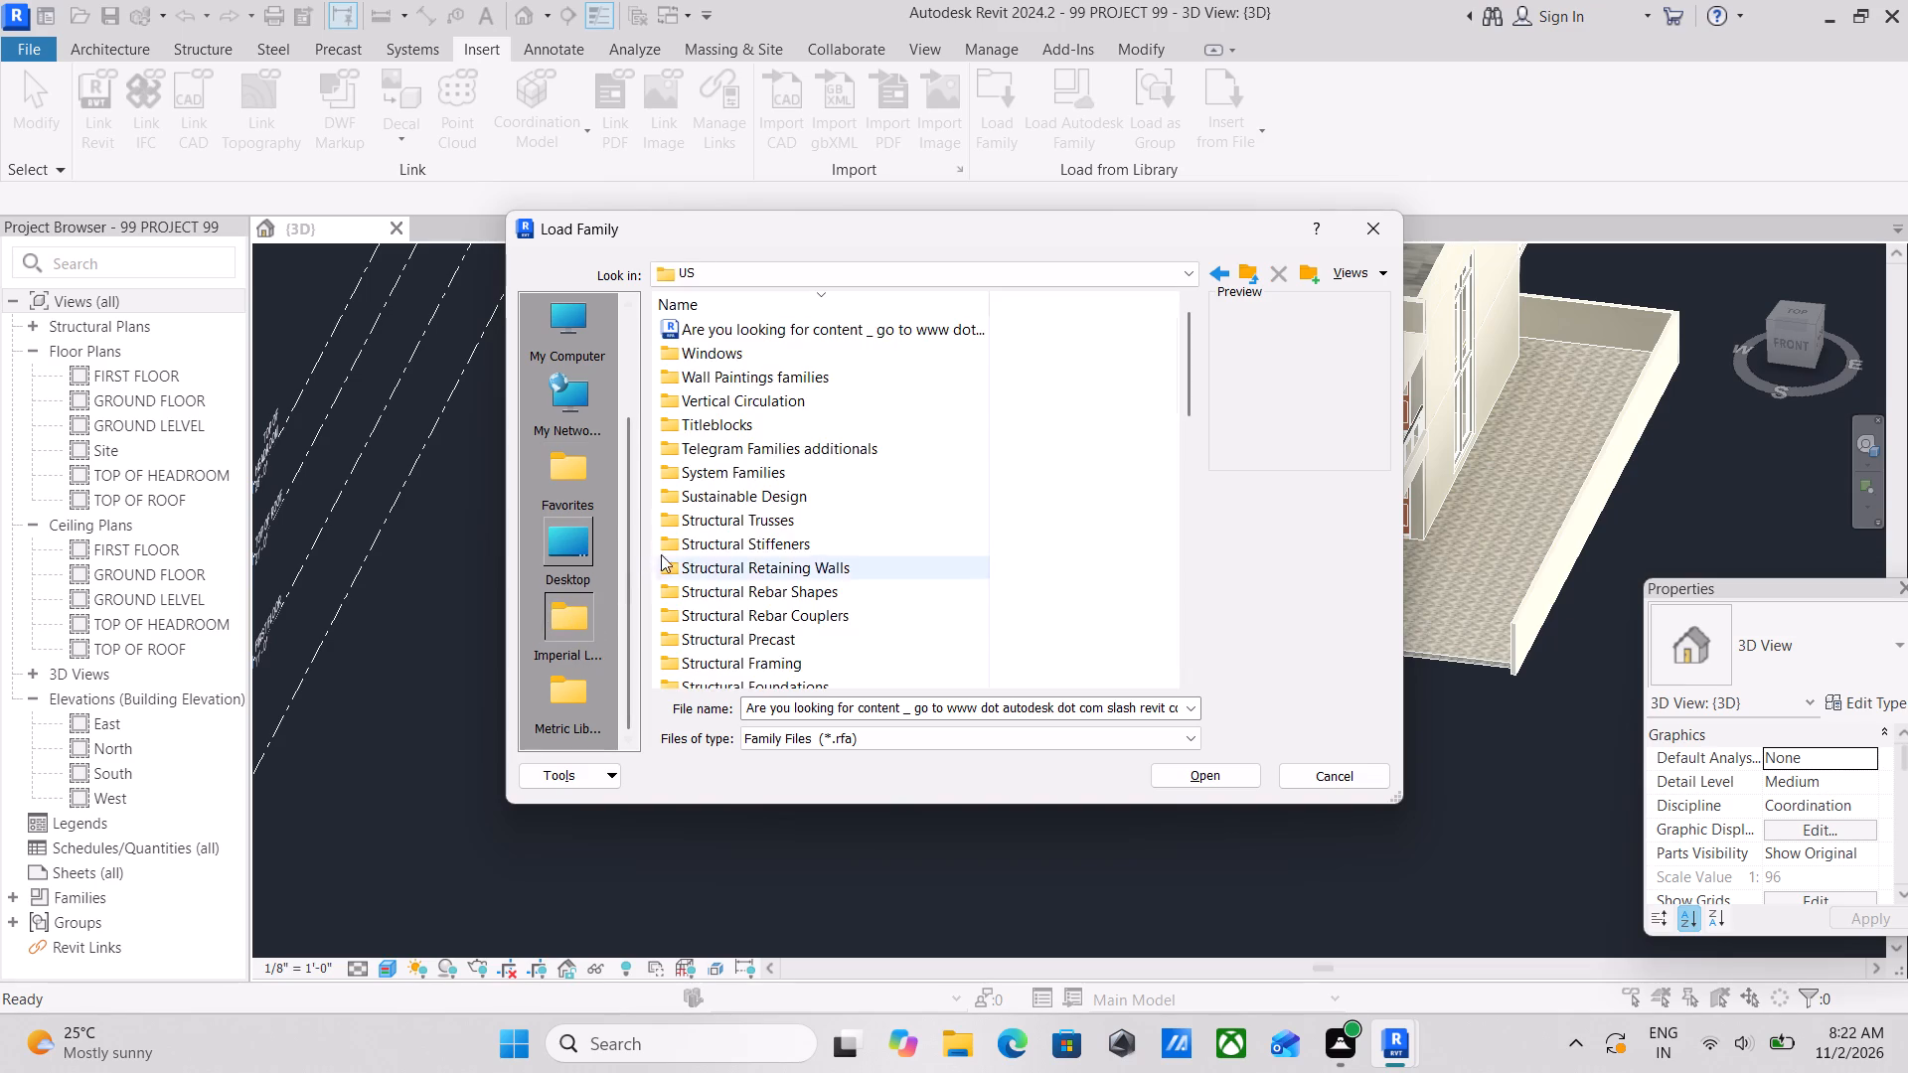
{"action": "scroll", "coordinate": [694, 540], "scroll_direction": "down", "scroll_amount": 10}
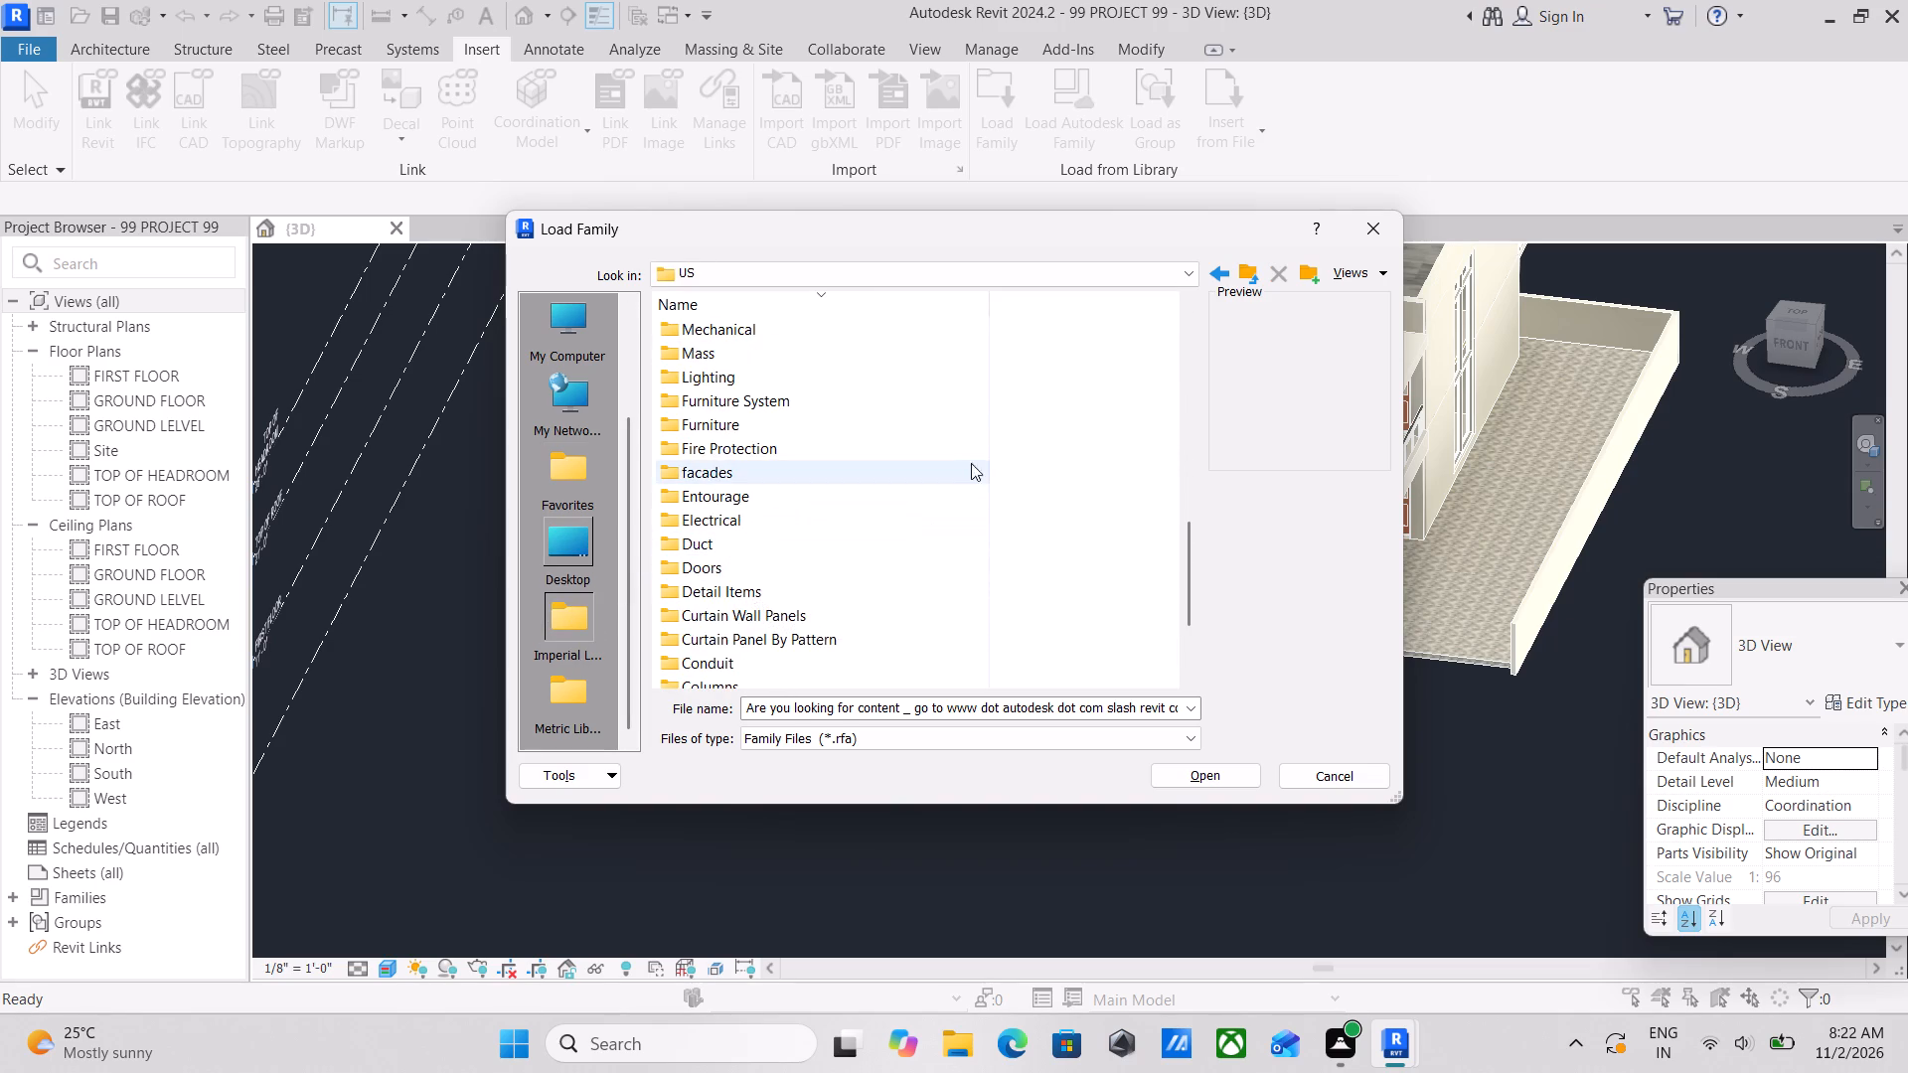
{"action": "scroll", "coordinate": [974, 421], "scroll_direction": "down", "scroll_amount": 2}
{"action": "scroll", "coordinate": [772, 540], "scroll_direction": "up", "scroll_amount": 2}
{"action": "scroll", "coordinate": [825, 520], "scroll_direction": "down", "scroll_amount": 2}
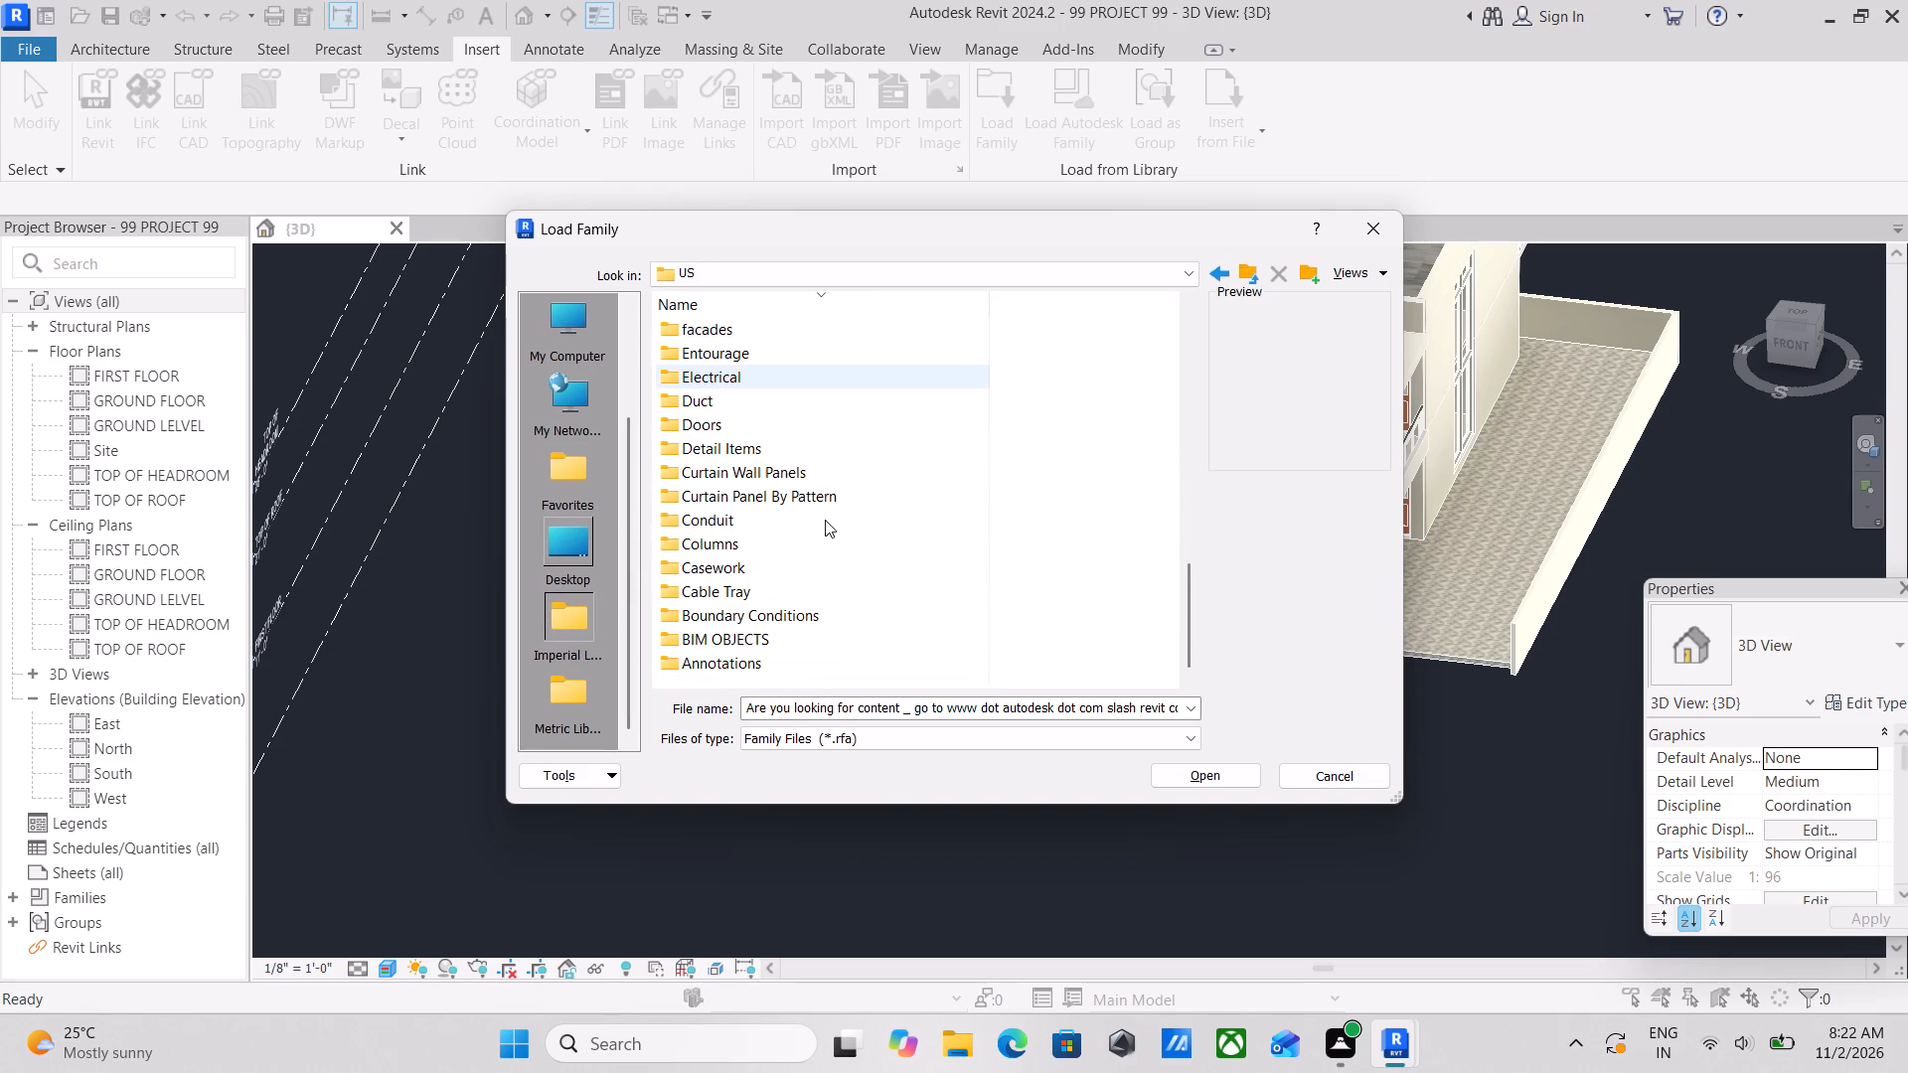
{"action": "scroll", "coordinate": [792, 537], "scroll_direction": "up", "scroll_amount": 6}
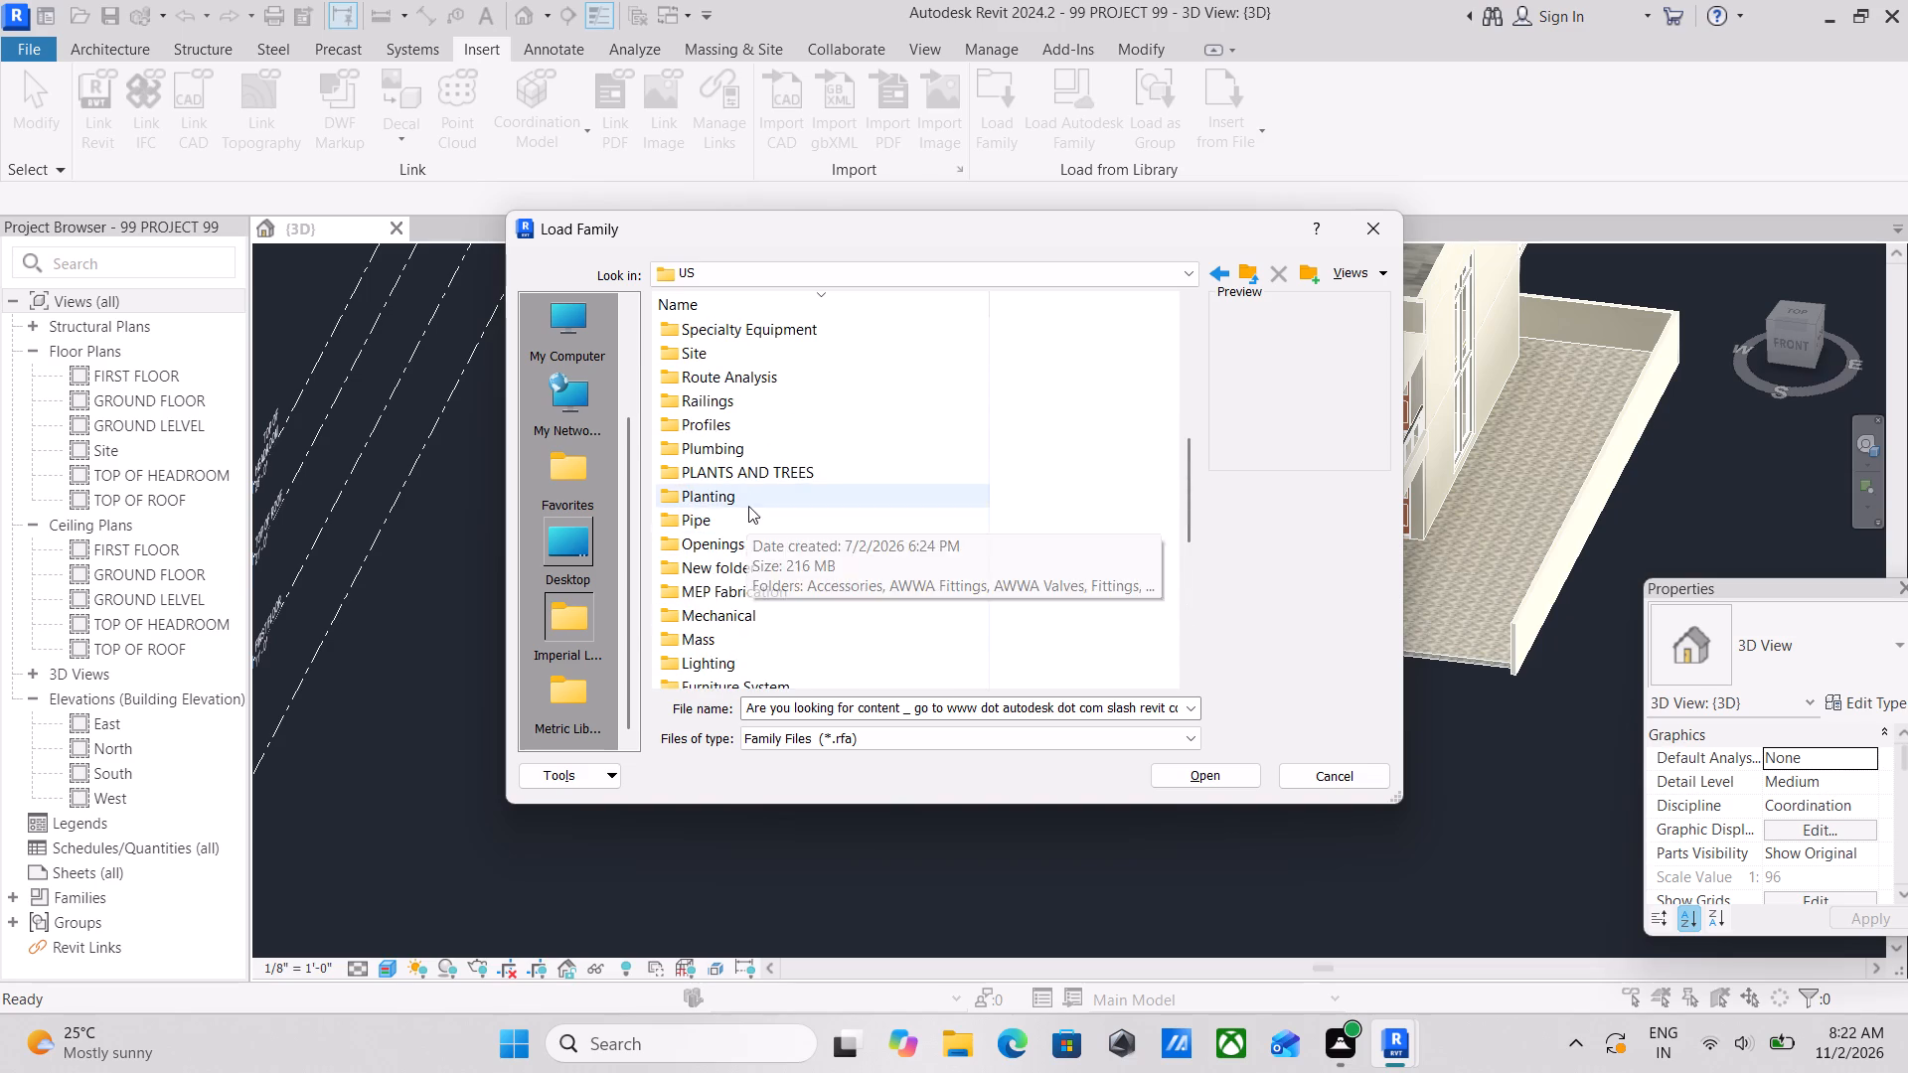
{"action": "scroll", "coordinate": [748, 506], "scroll_direction": "up", "scroll_amount": 10}
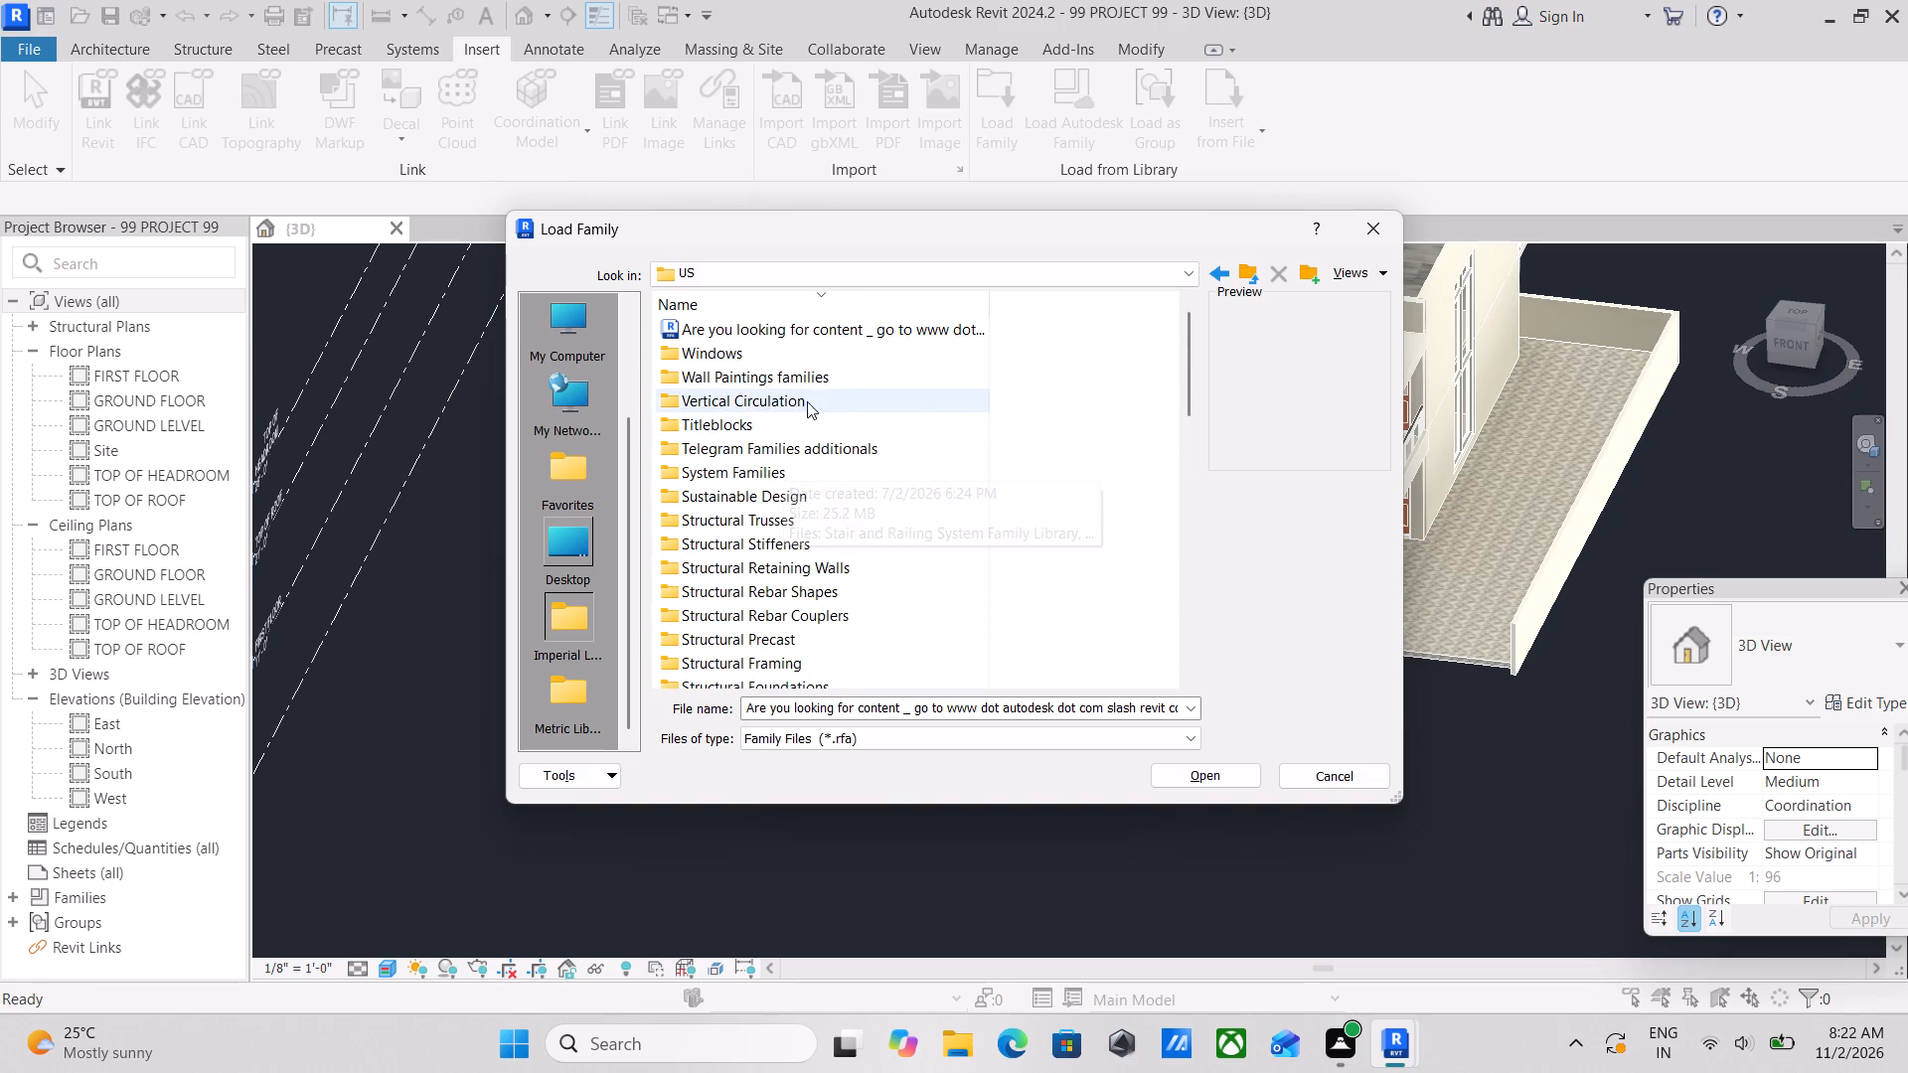
{"action": "scroll", "coordinate": [810, 379], "scroll_direction": "down", "scroll_amount": 3}
{"action": "scroll", "coordinate": [758, 519], "scroll_direction": "down", "scroll_amount": 3}
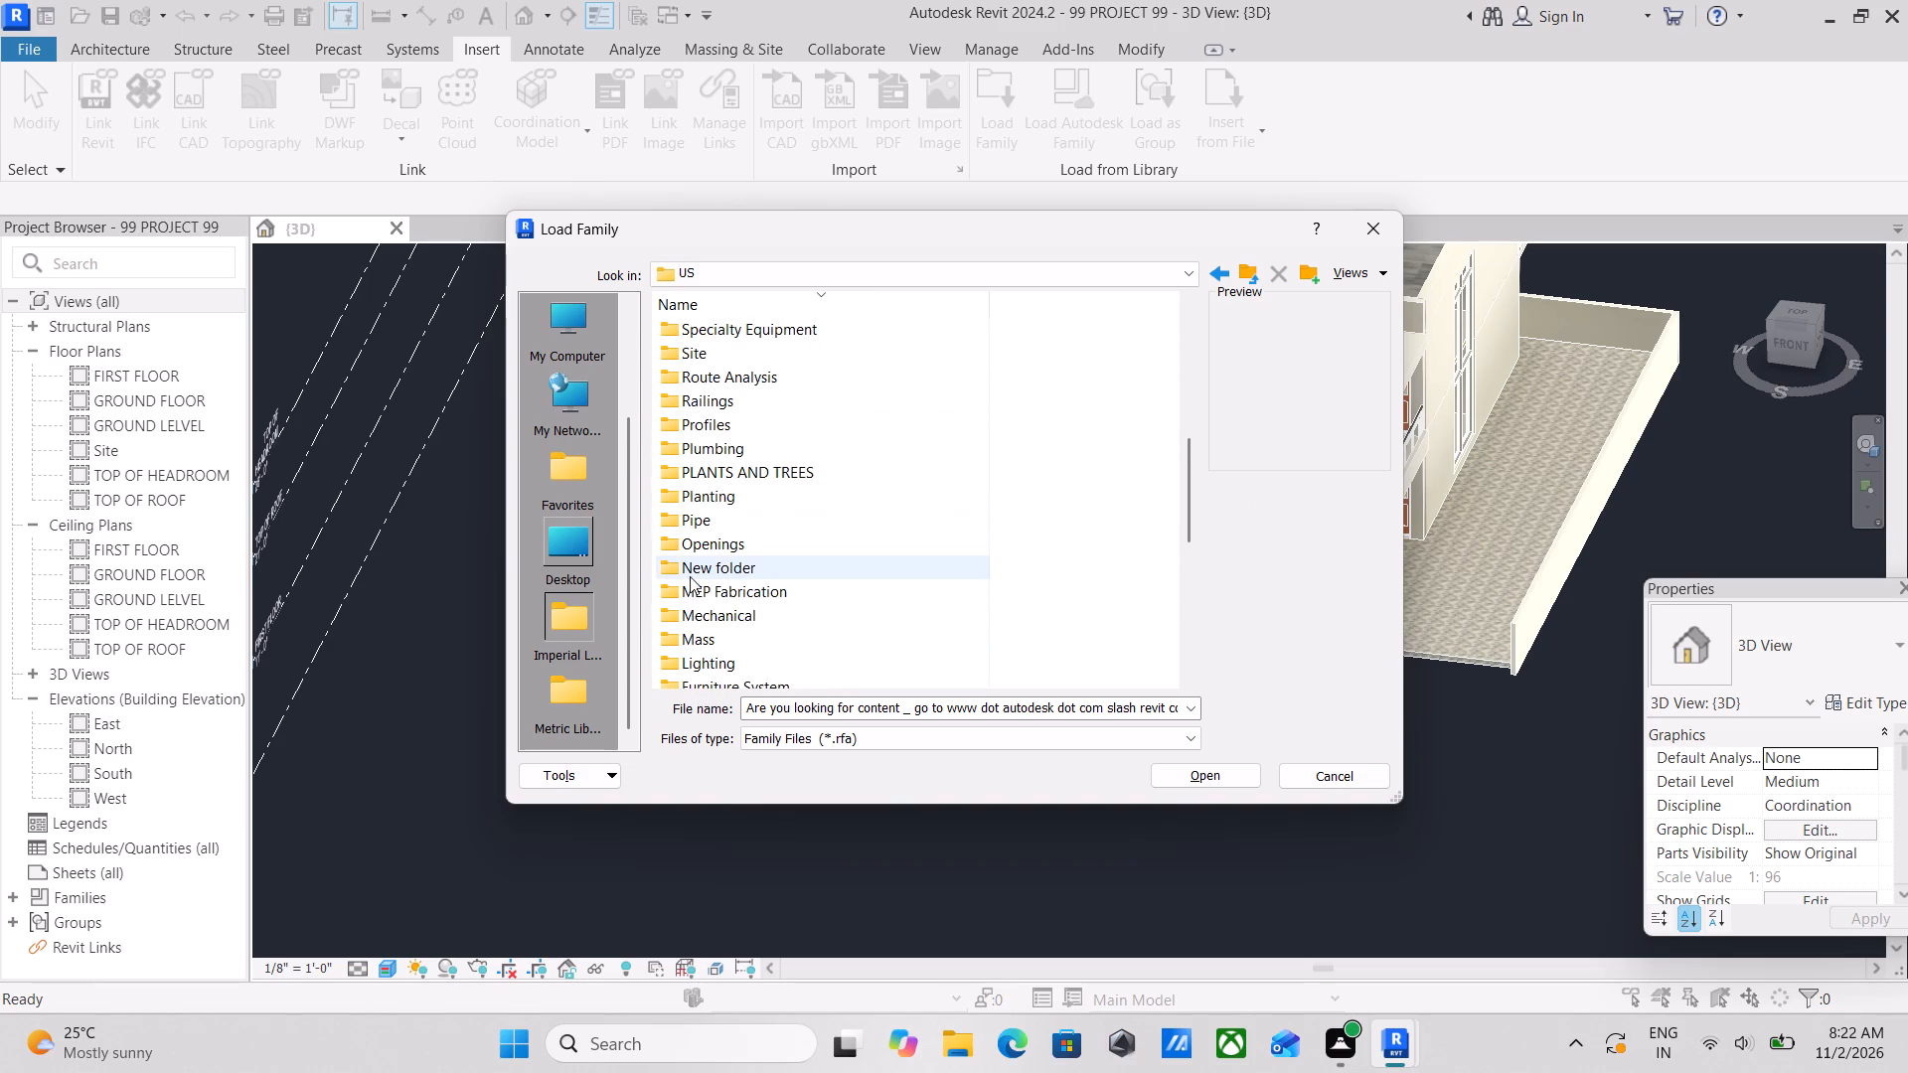
{"action": "scroll", "coordinate": [628, 564], "scroll_direction": "down", "scroll_amount": 7}
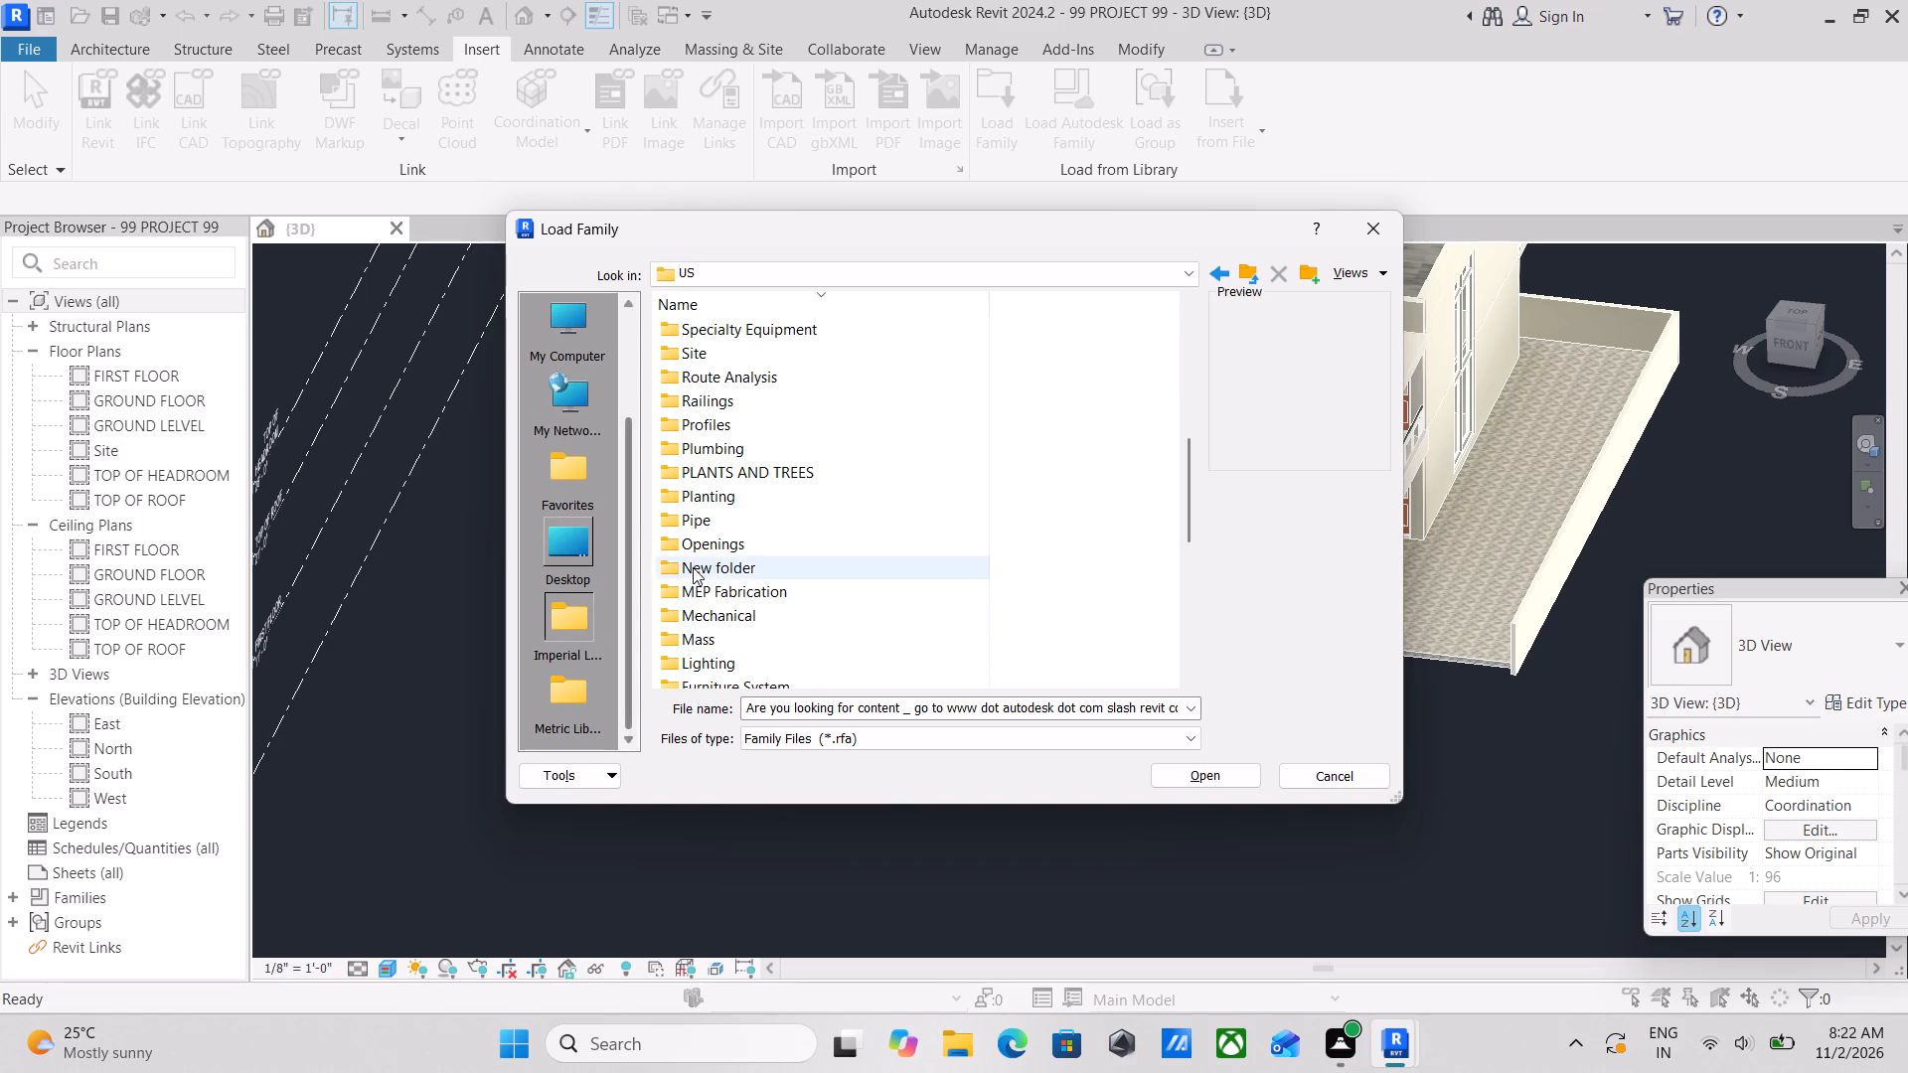
{"action": "scroll", "coordinate": [702, 467], "scroll_direction": "up", "scroll_amount": 6}
{"action": "scroll", "coordinate": [853, 519], "scroll_direction": "up", "scroll_amount": 3}
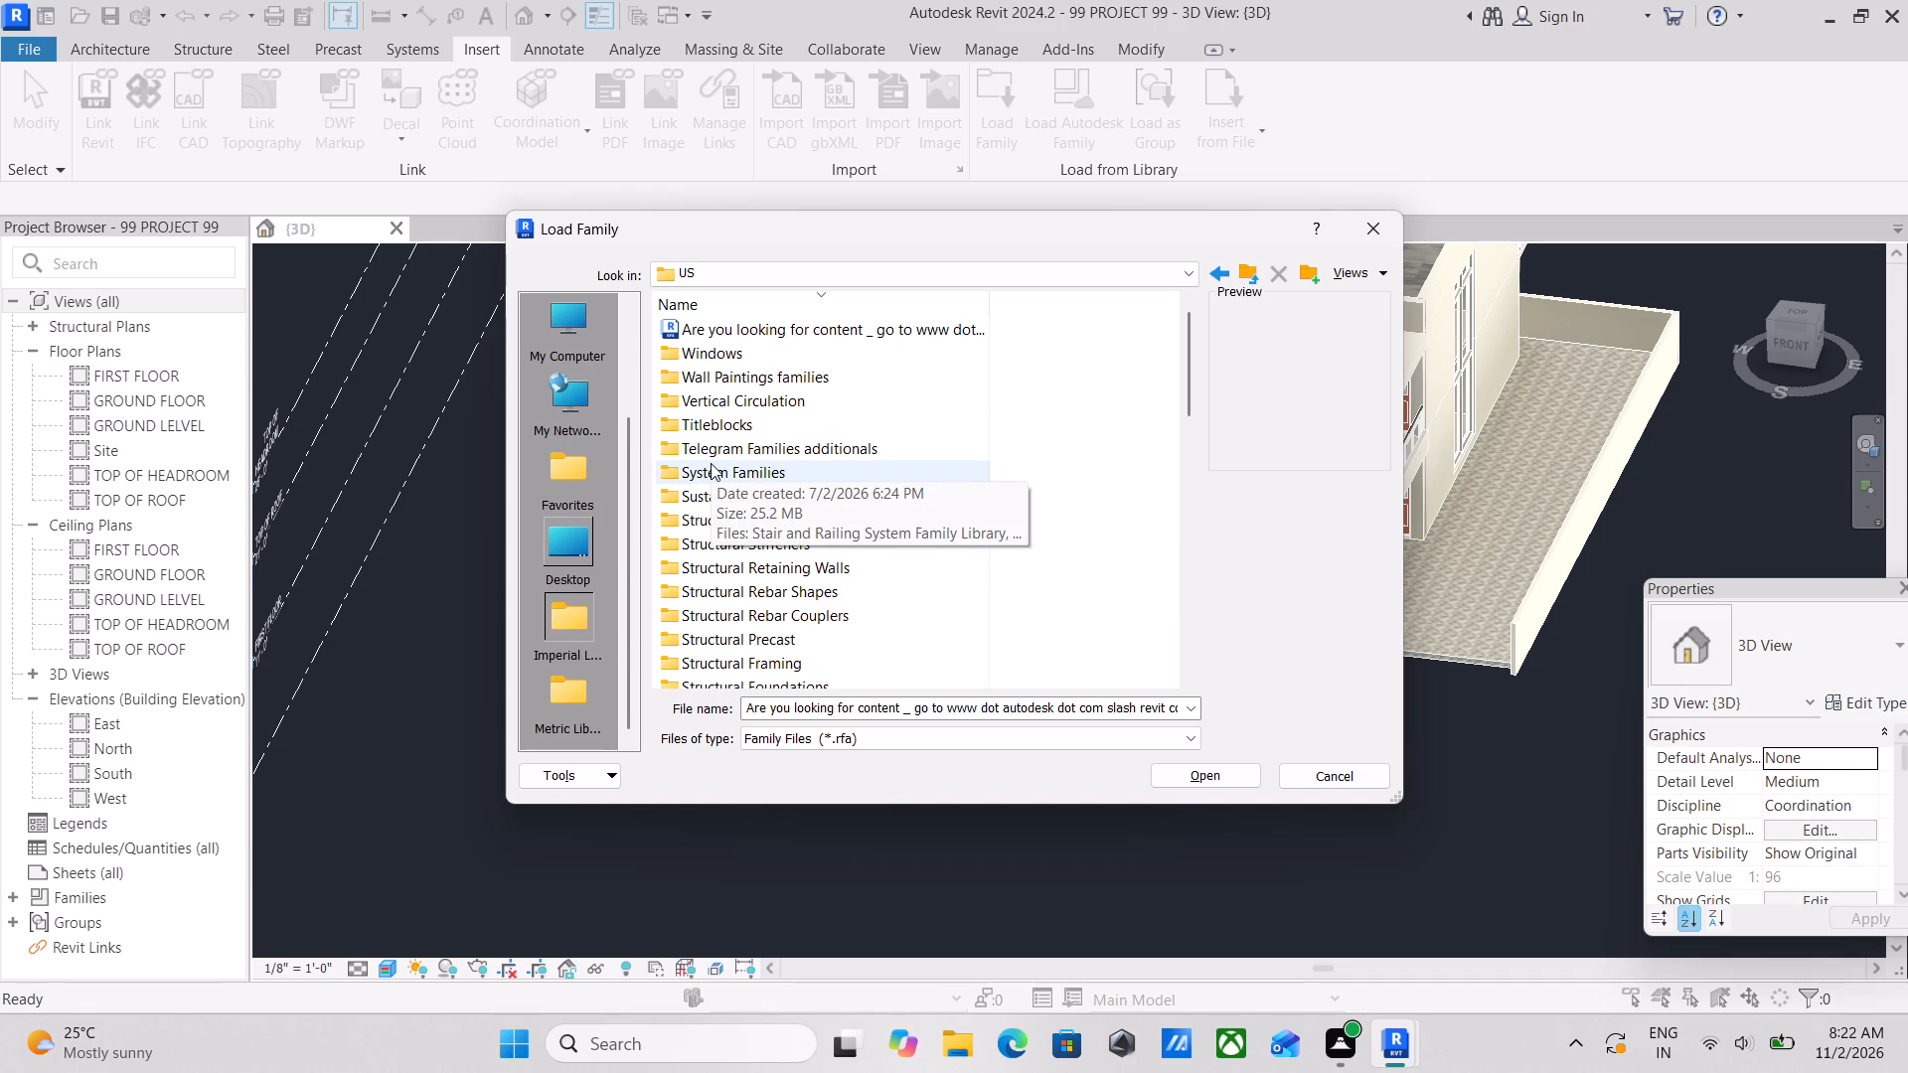
{"action": "scroll", "coordinate": [748, 427], "scroll_direction": "up", "scroll_amount": 3}
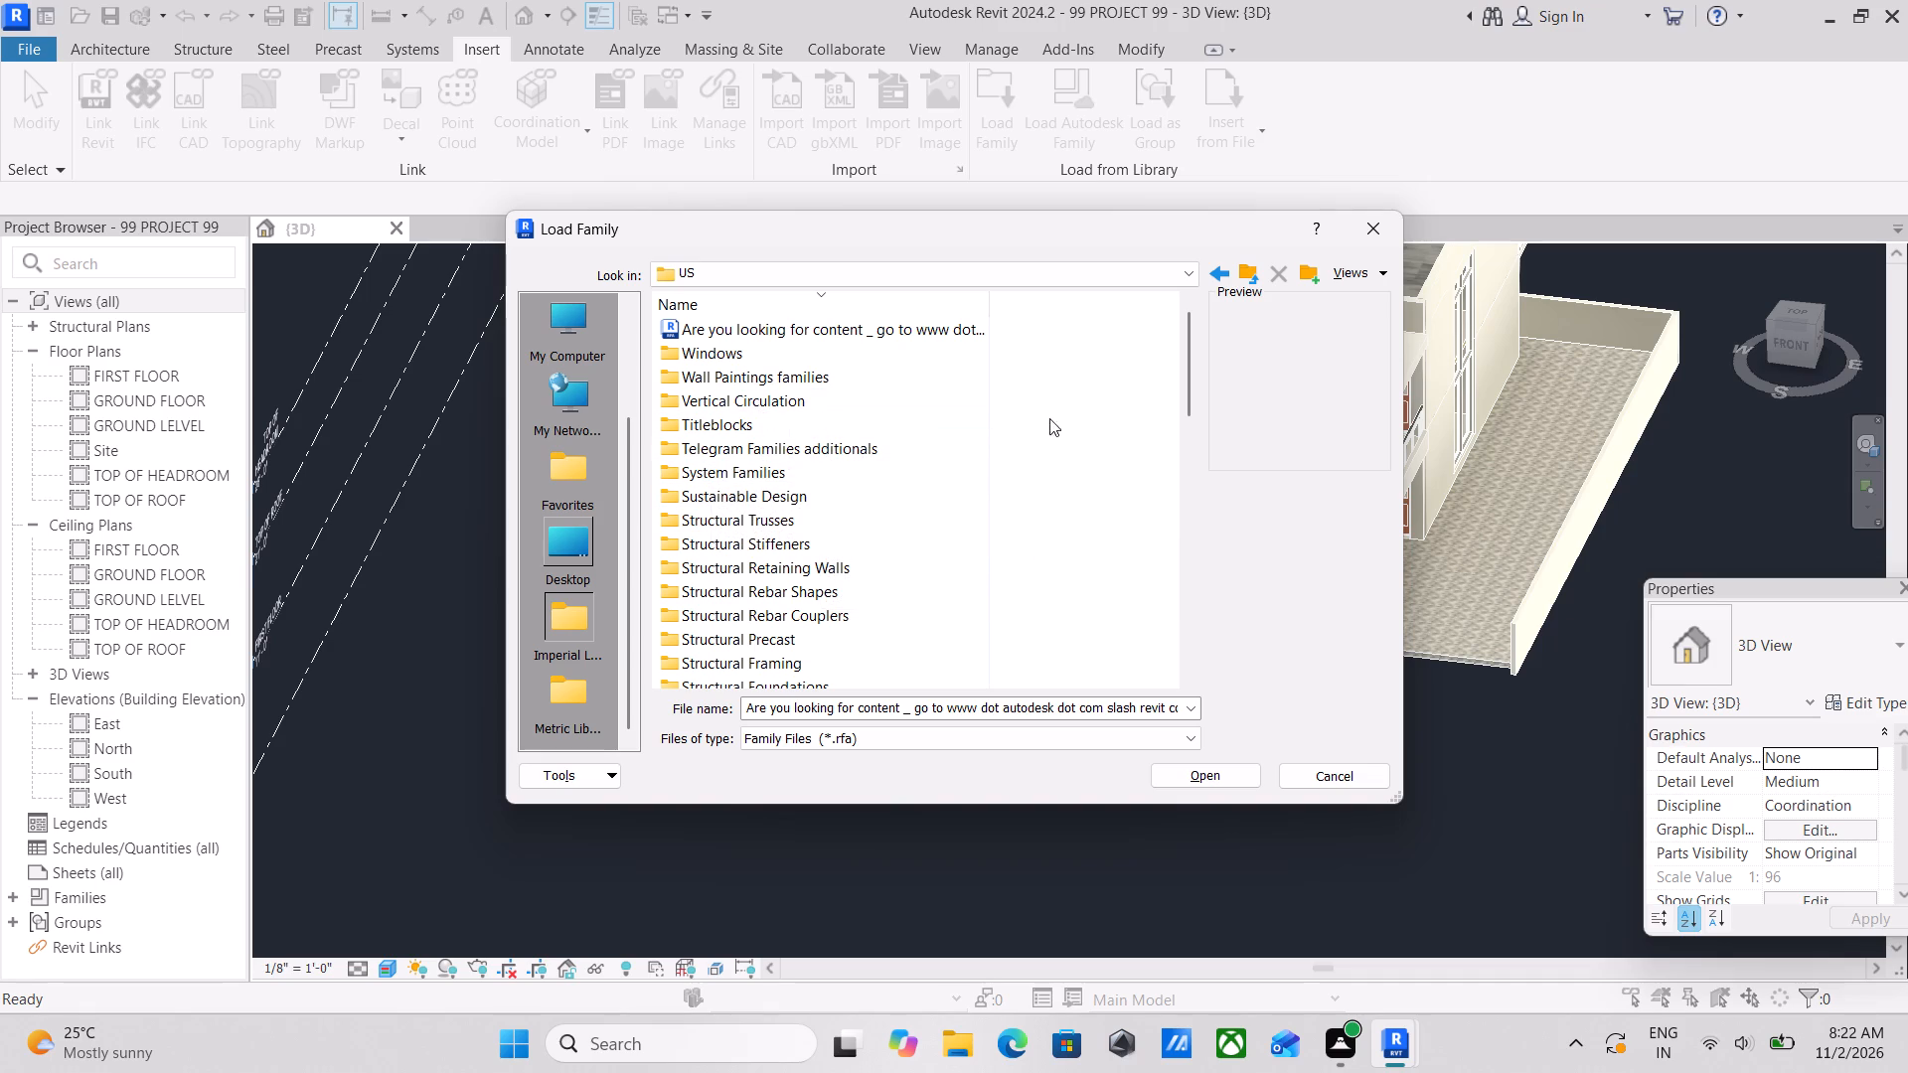
{"action": "scroll", "coordinate": [843, 421], "scroll_direction": "down", "scroll_amount": 3}
{"action": "scroll", "coordinate": [731, 476], "scroll_direction": "down", "scroll_amount": 6}
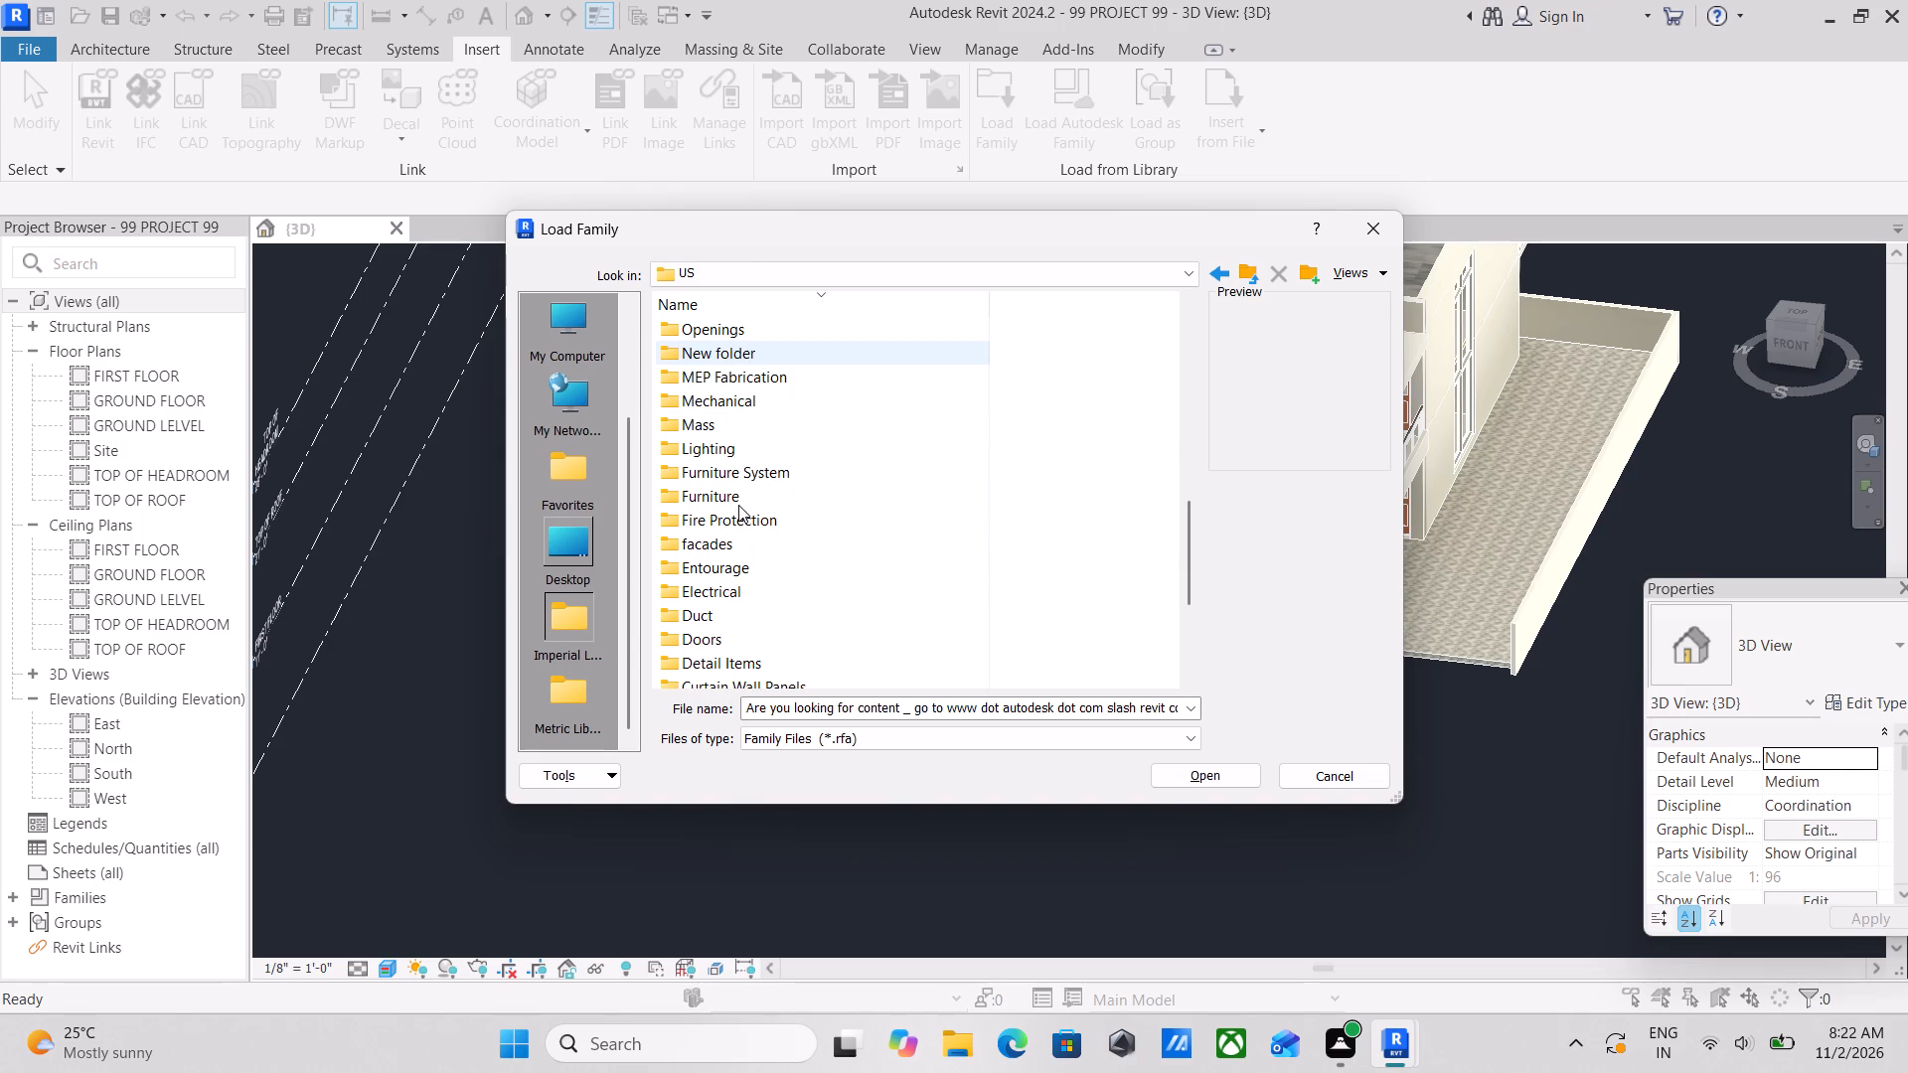
{"action": "scroll", "coordinate": [726, 482], "scroll_direction": "up", "scroll_amount": 1}
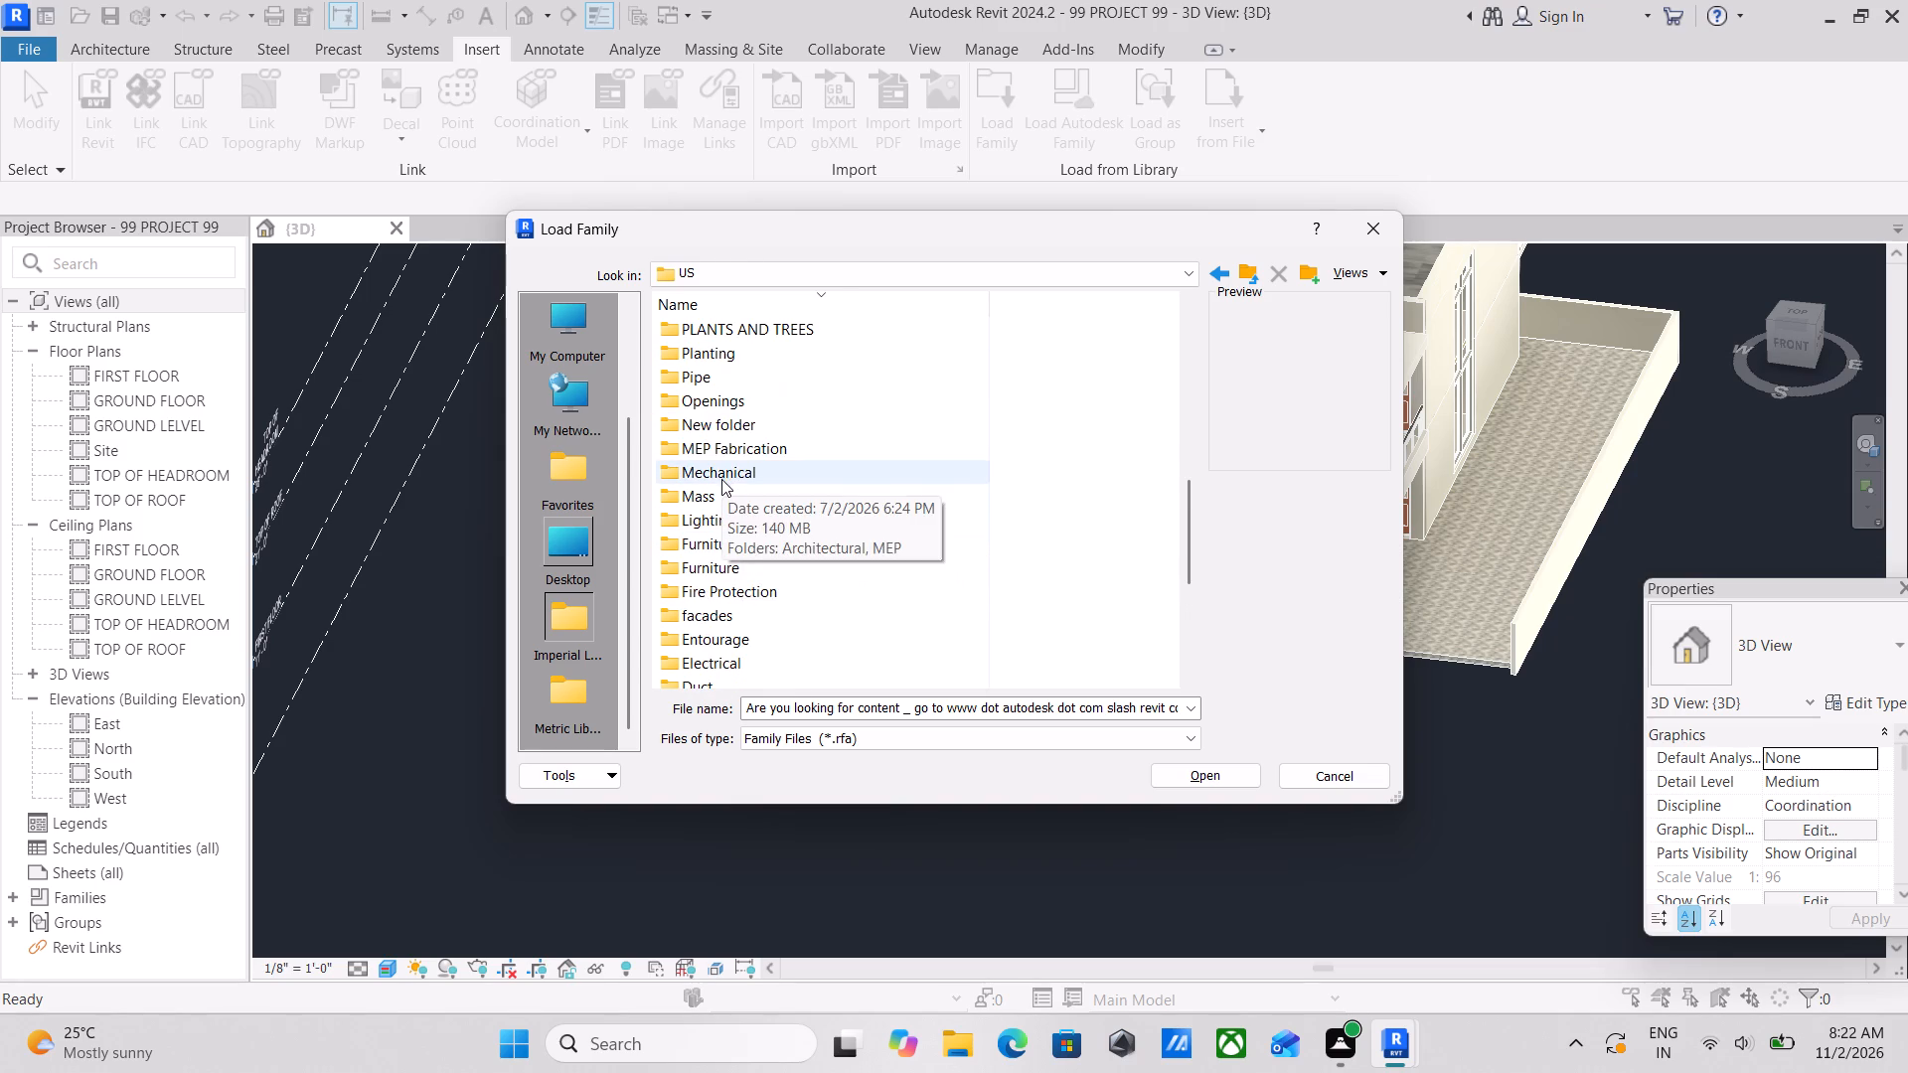
{"action": "scroll", "coordinate": [721, 479], "scroll_direction": "down", "scroll_amount": 1}
{"action": "scroll", "coordinate": [719, 487], "scroll_direction": "up", "scroll_amount": 1}
{"action": "scroll", "coordinate": [719, 487], "scroll_direction": "down", "scroll_amount": 1}
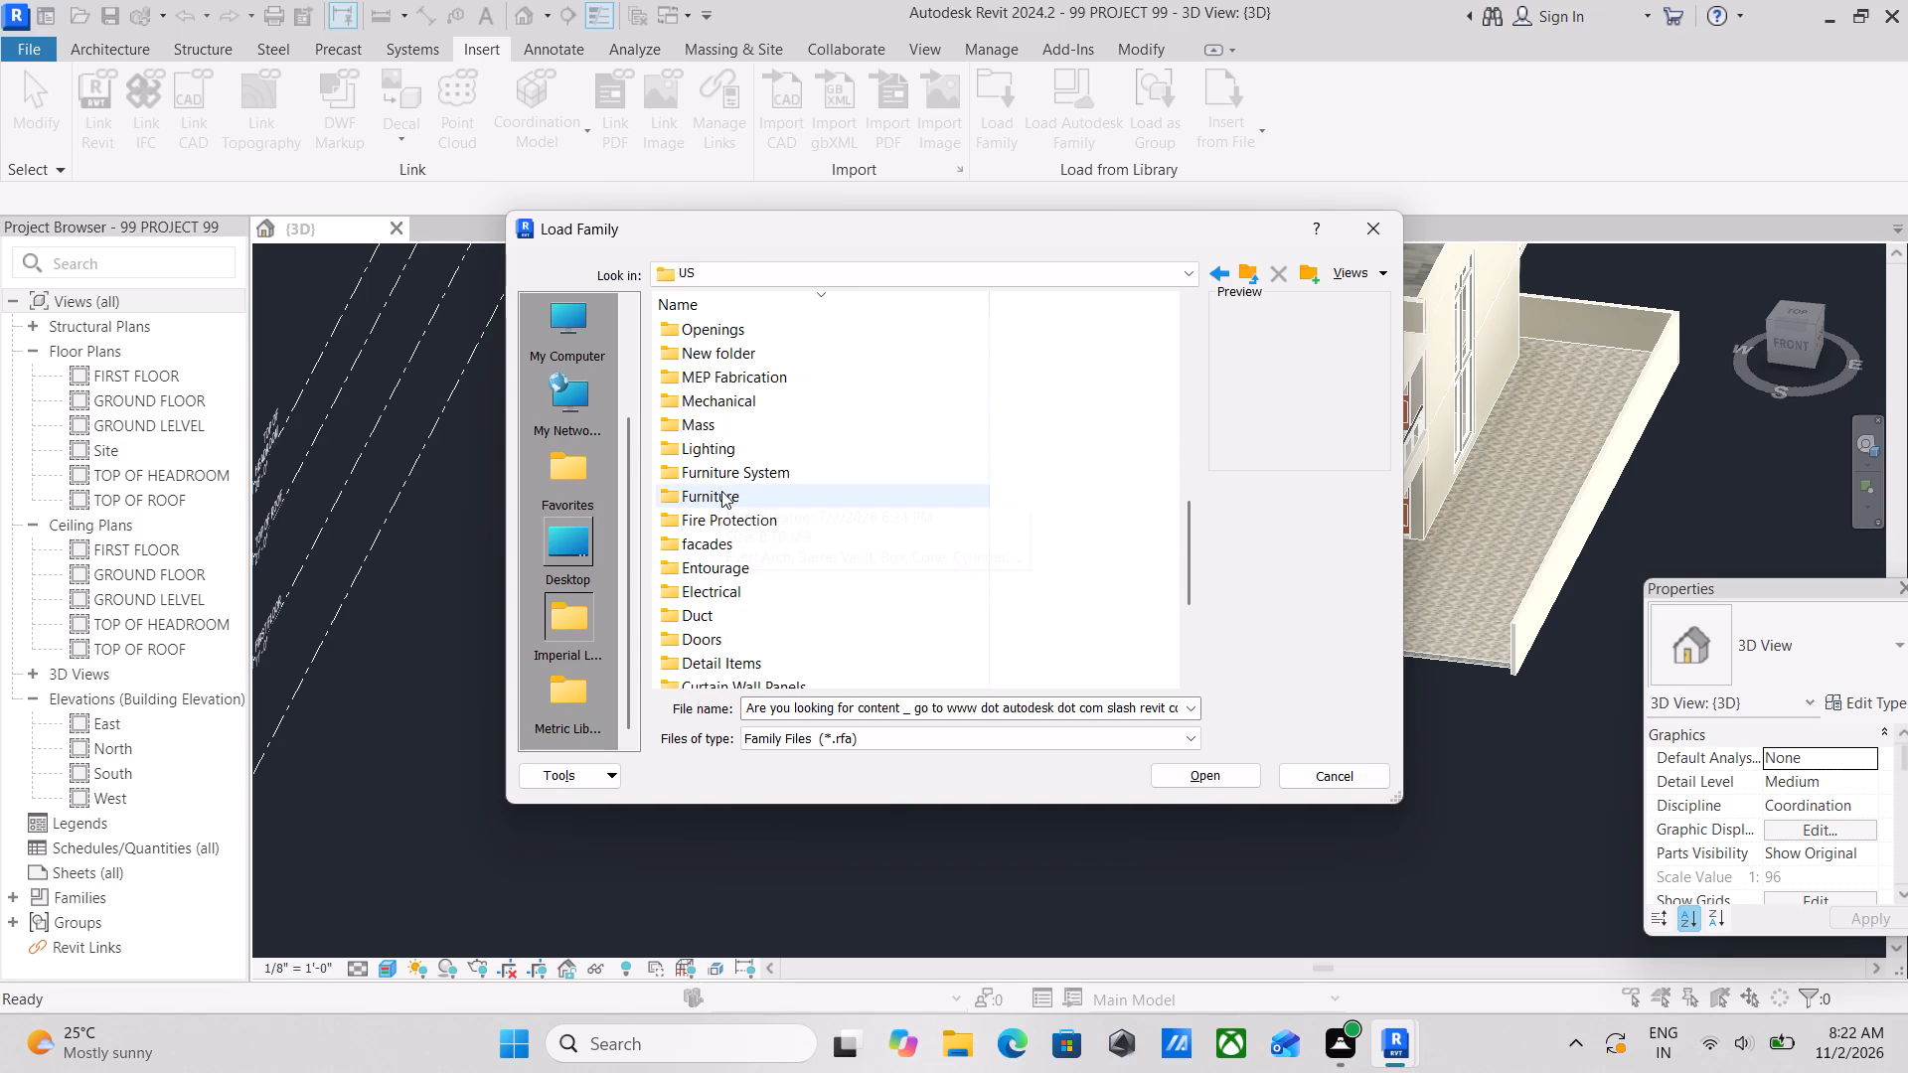
{"action": "scroll", "coordinate": [743, 489], "scroll_direction": "up", "scroll_amount": 1}
{"action": "scroll", "coordinate": [730, 510], "scroll_direction": "down", "scroll_amount": 1}
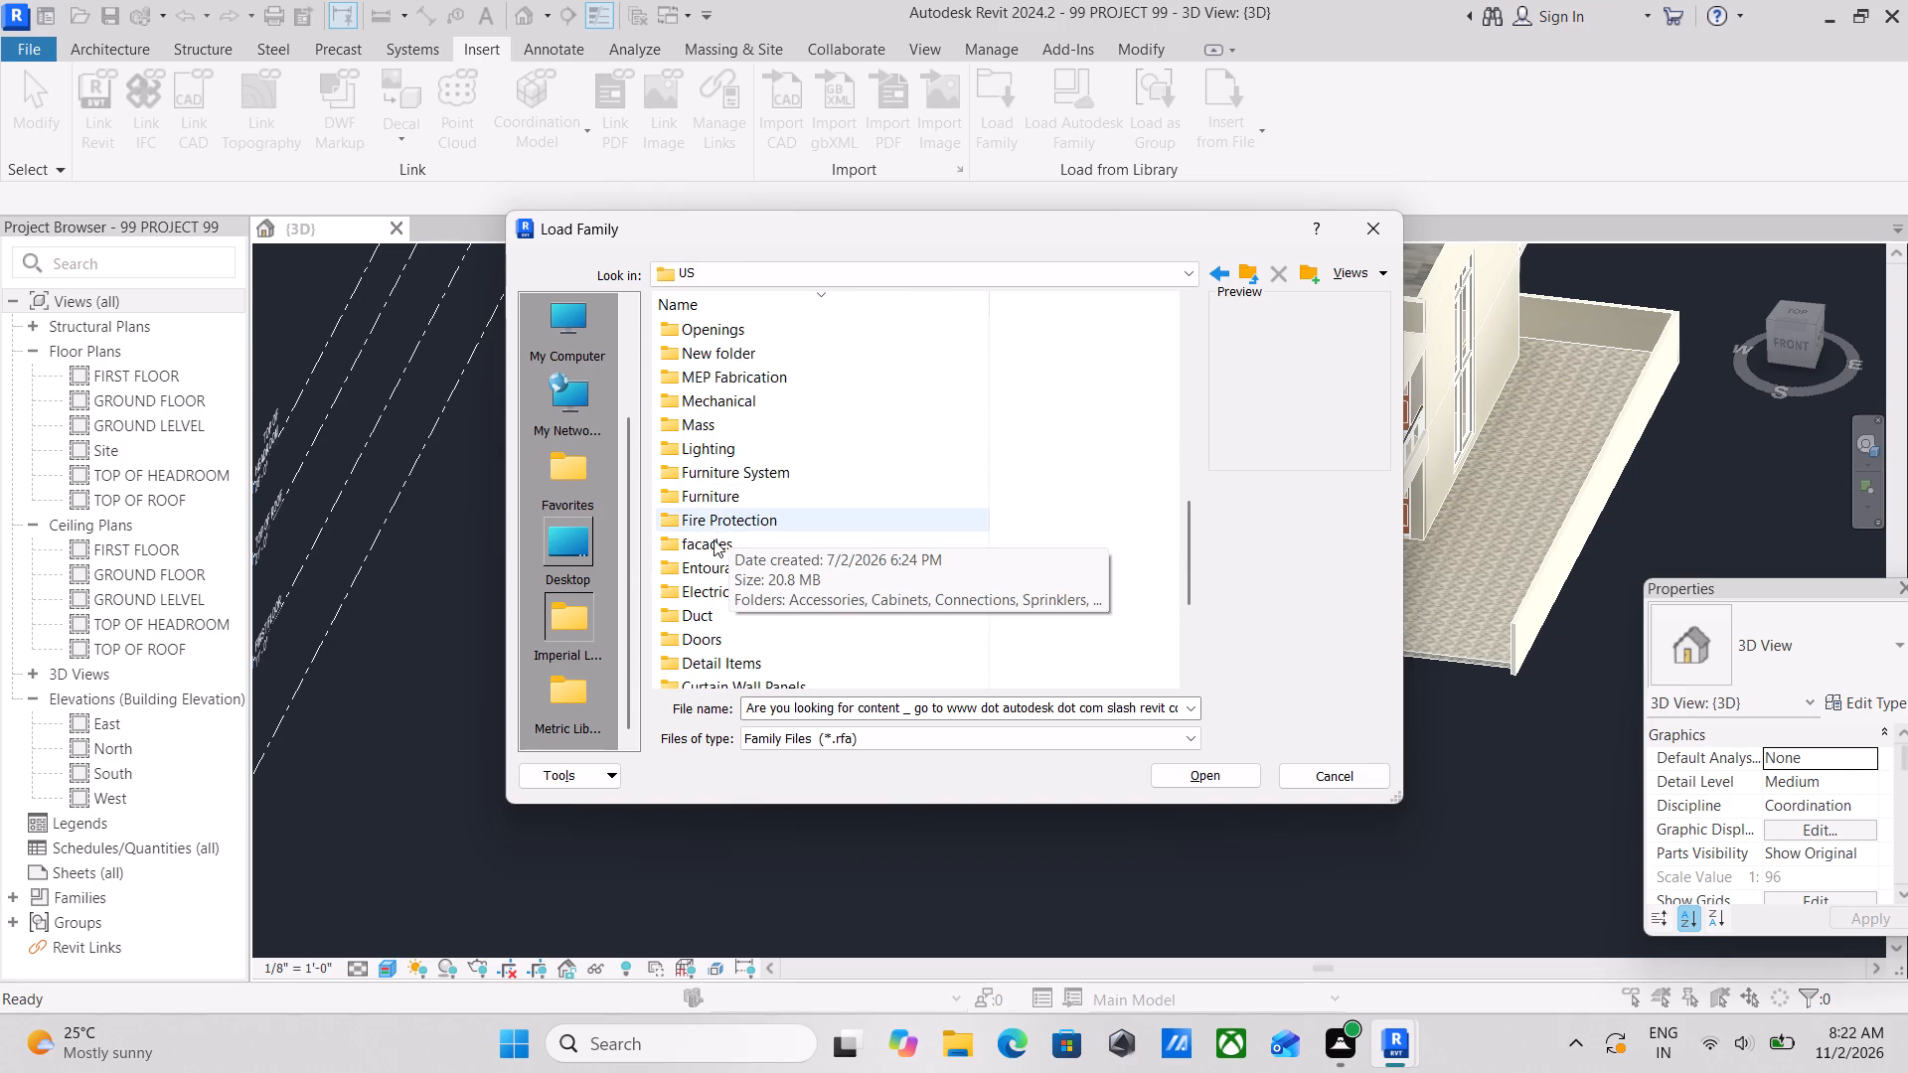
{"action": "scroll", "coordinate": [698, 537], "scroll_direction": "down", "scroll_amount": 9}
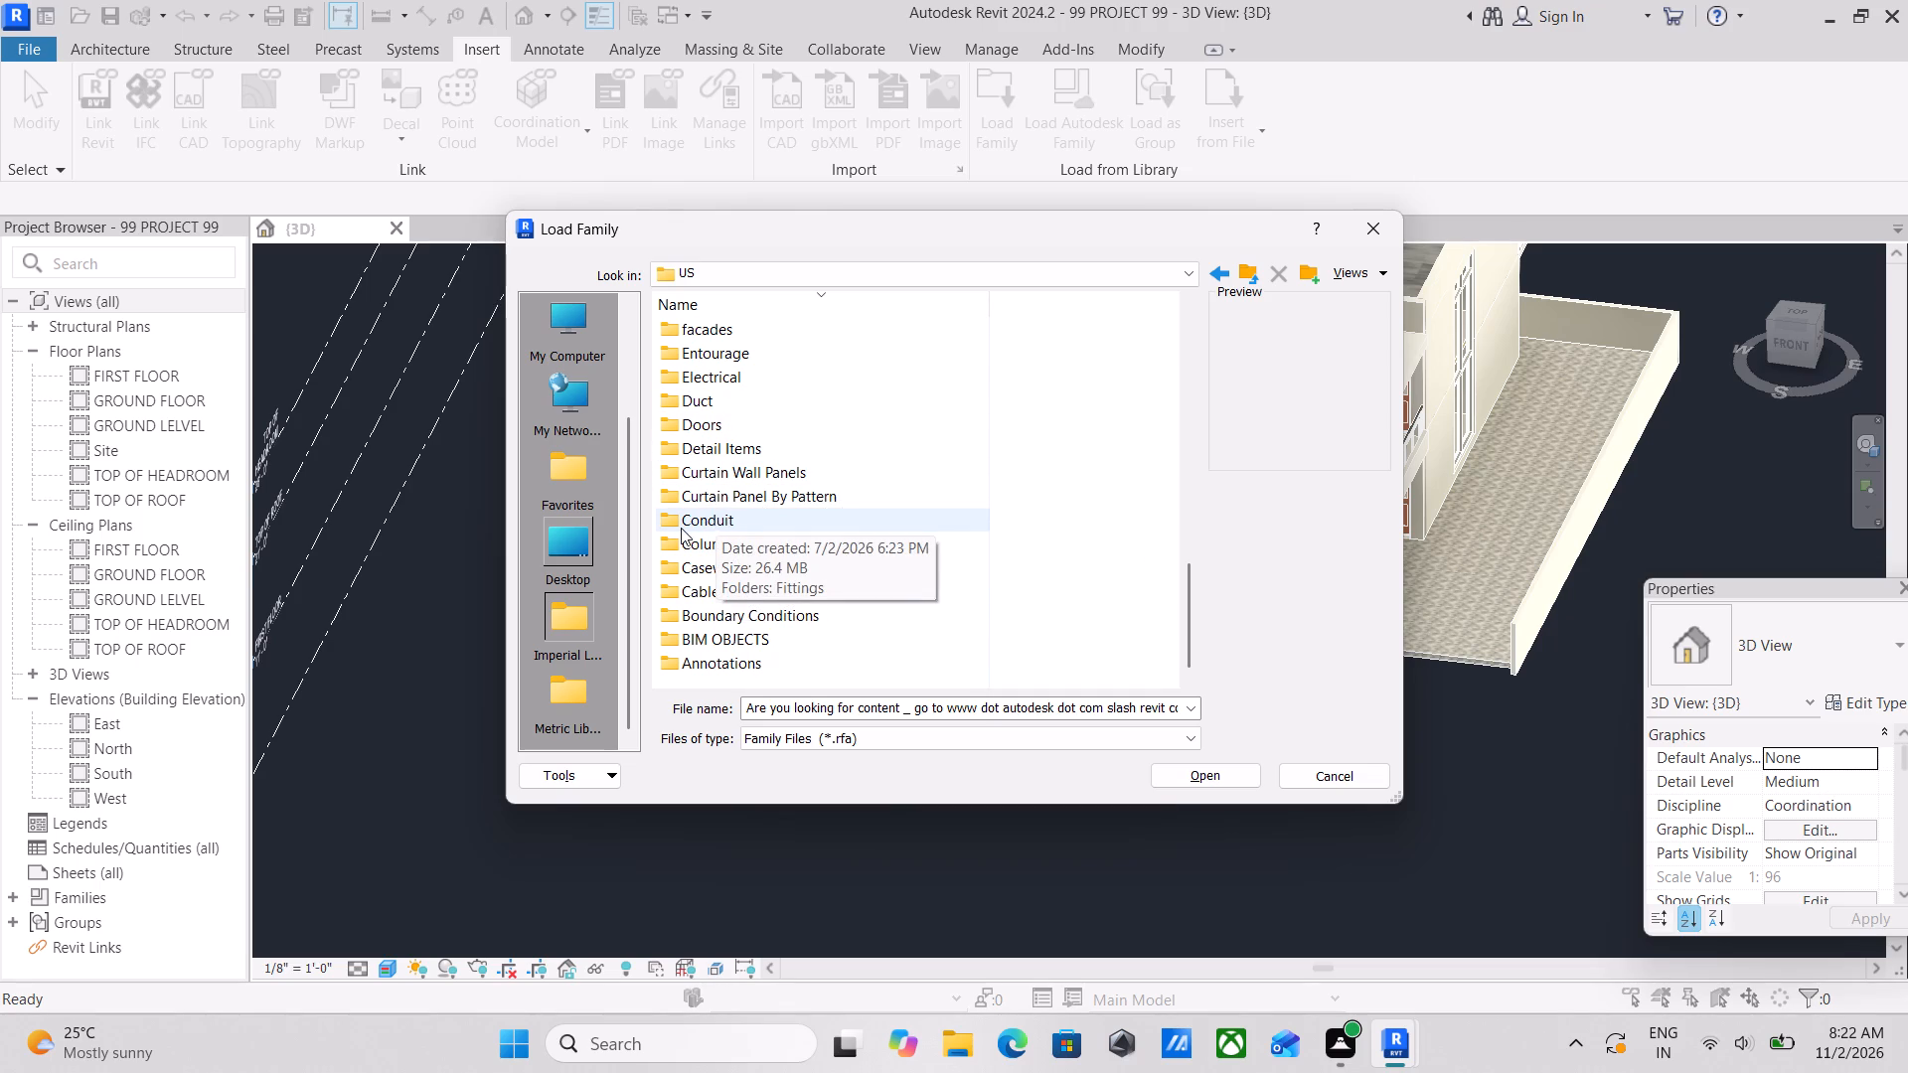
{"action": "scroll", "coordinate": [681, 528], "scroll_direction": "up", "scroll_amount": 3}
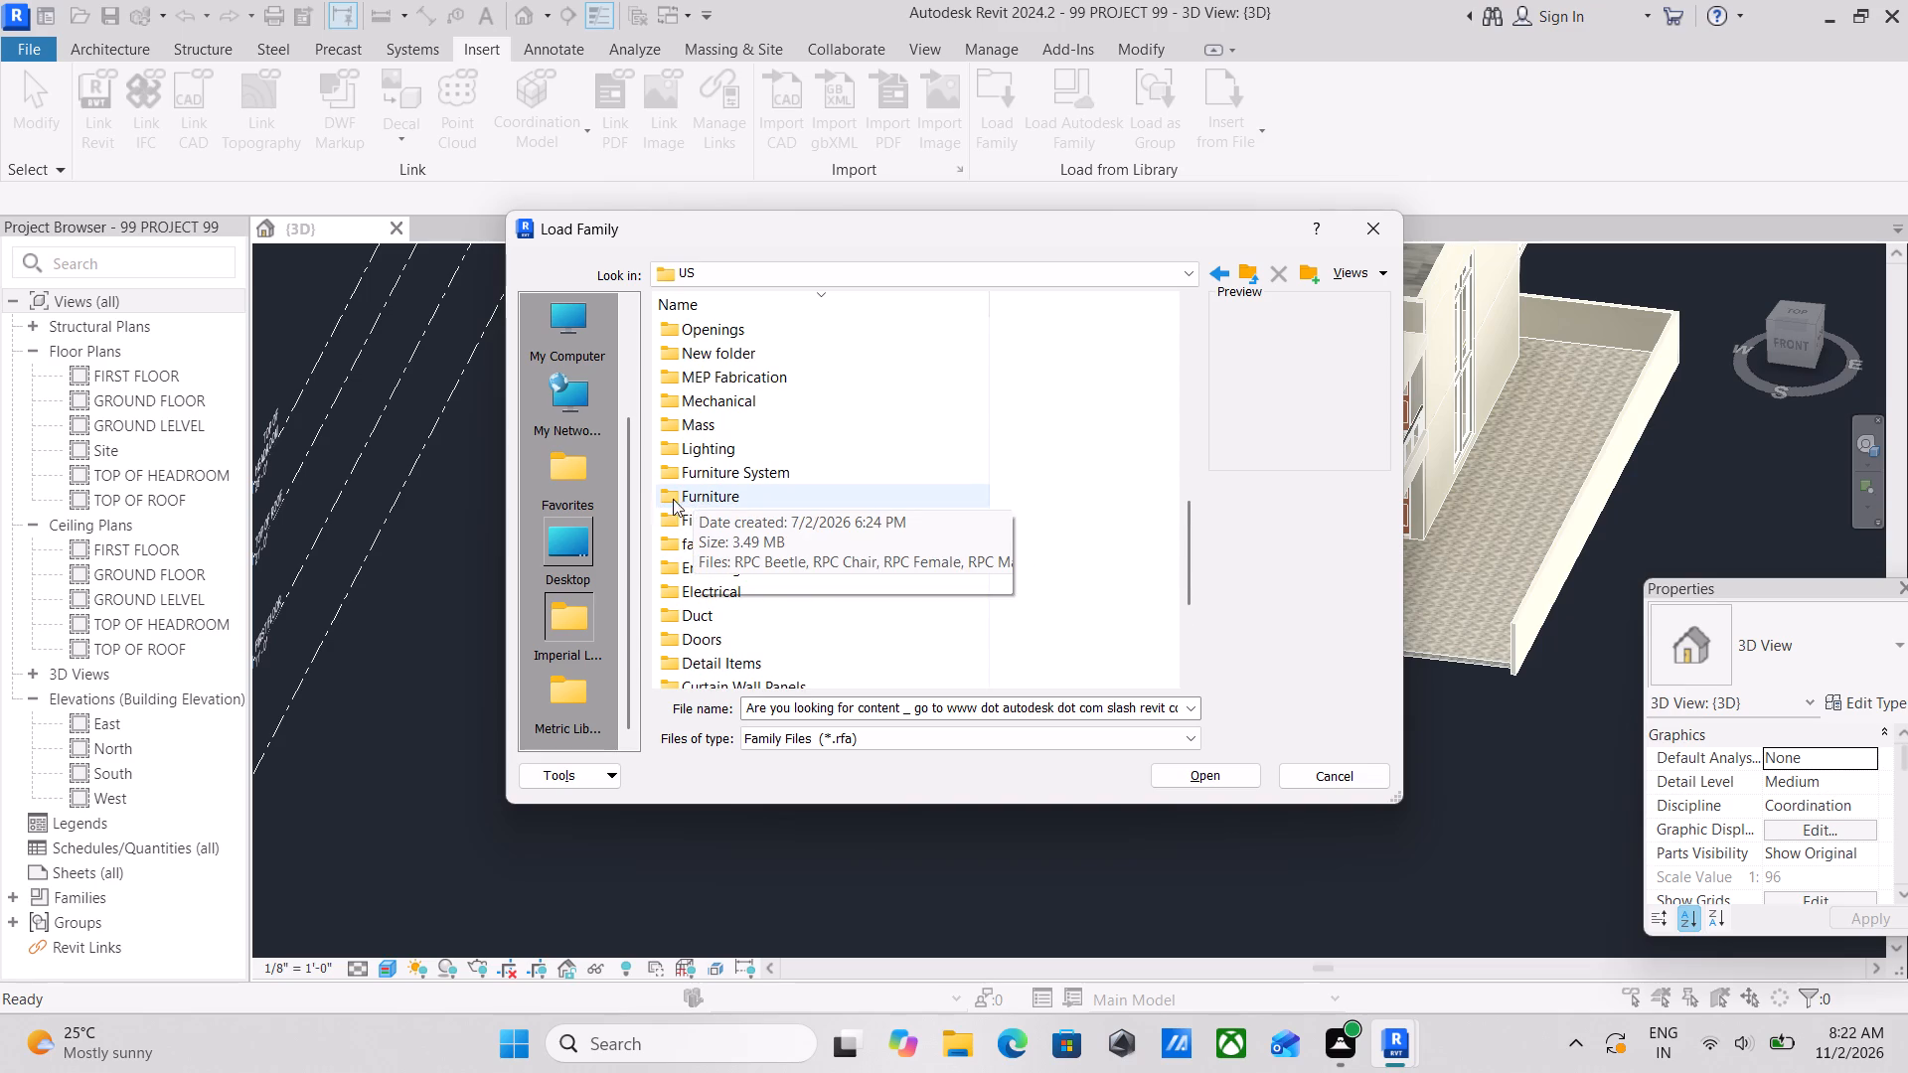
{"action": "scroll", "coordinate": [679, 500], "scroll_direction": "down", "scroll_amount": 1}
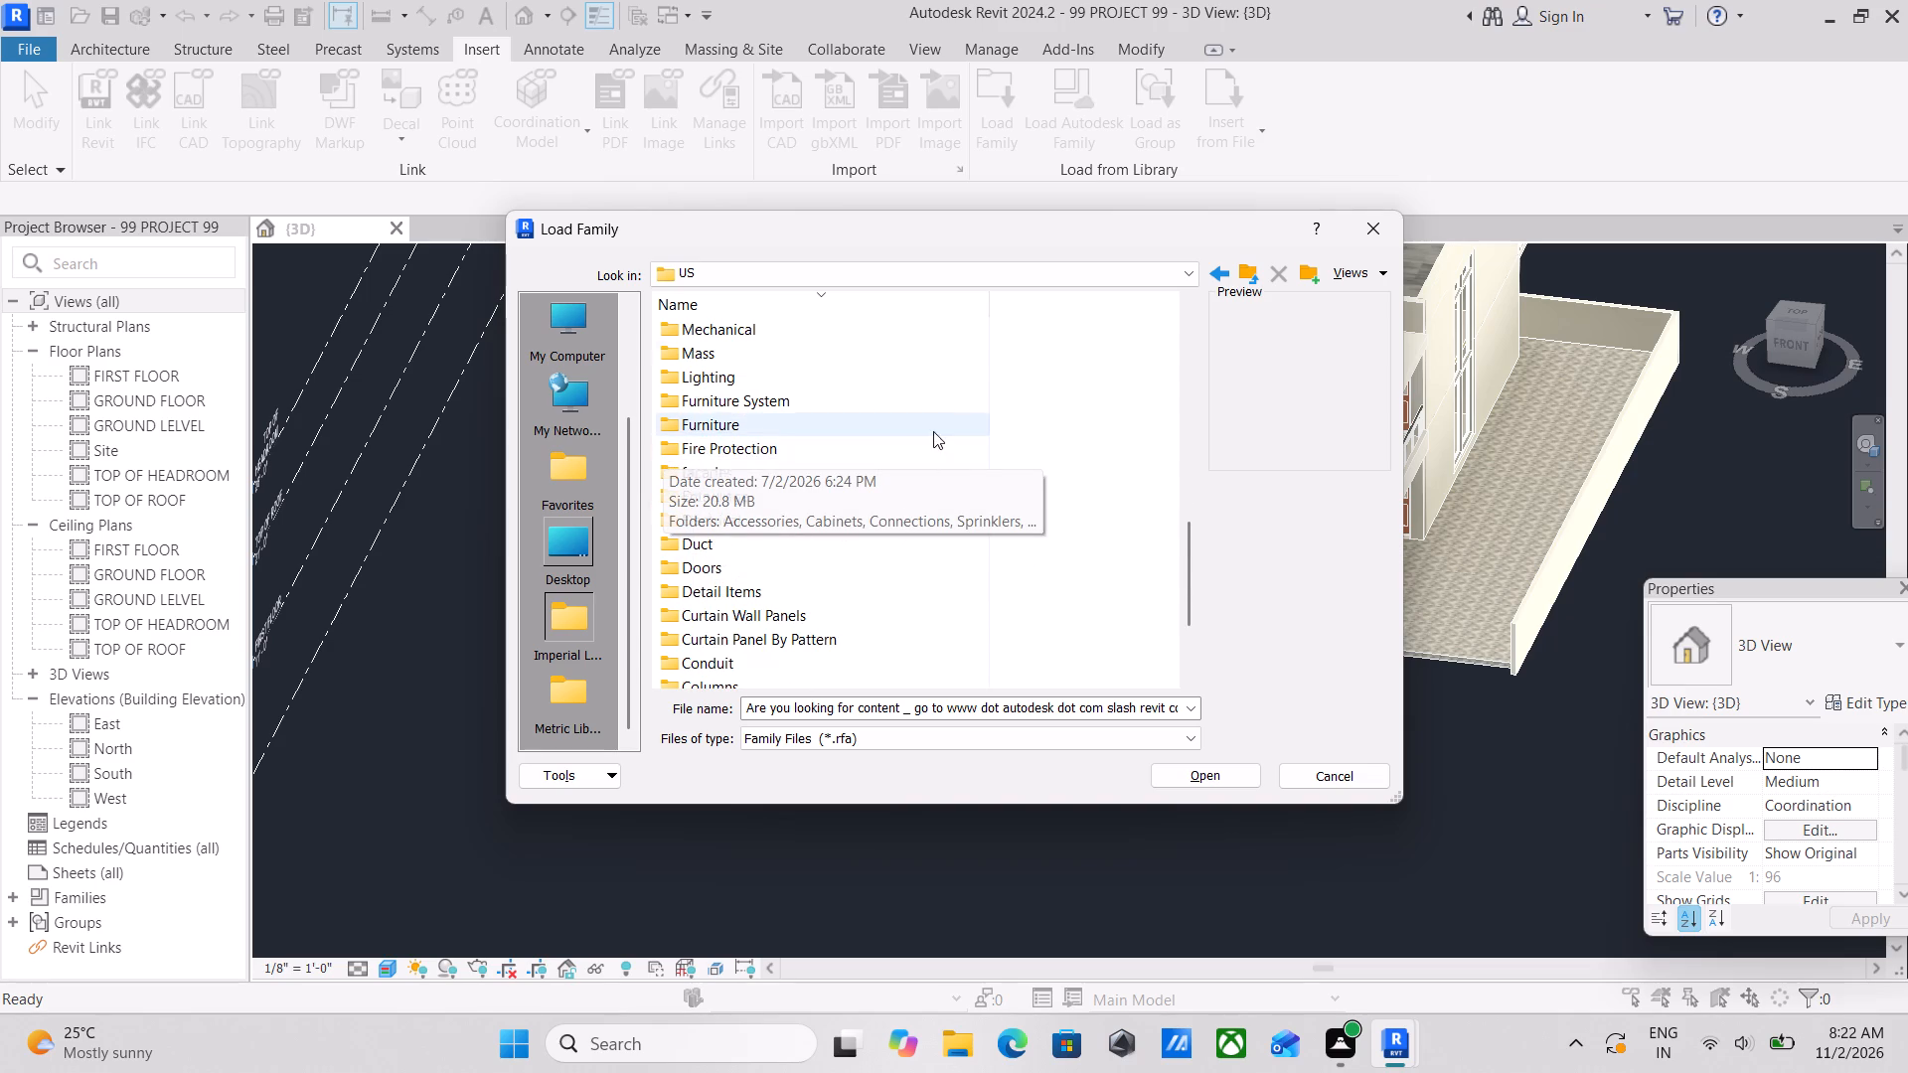
{"action": "scroll", "coordinate": [933, 431], "scroll_direction": "down", "scroll_amount": 1}
{"action": "scroll", "coordinate": [715, 471], "scroll_direction": "down", "scroll_amount": 2}
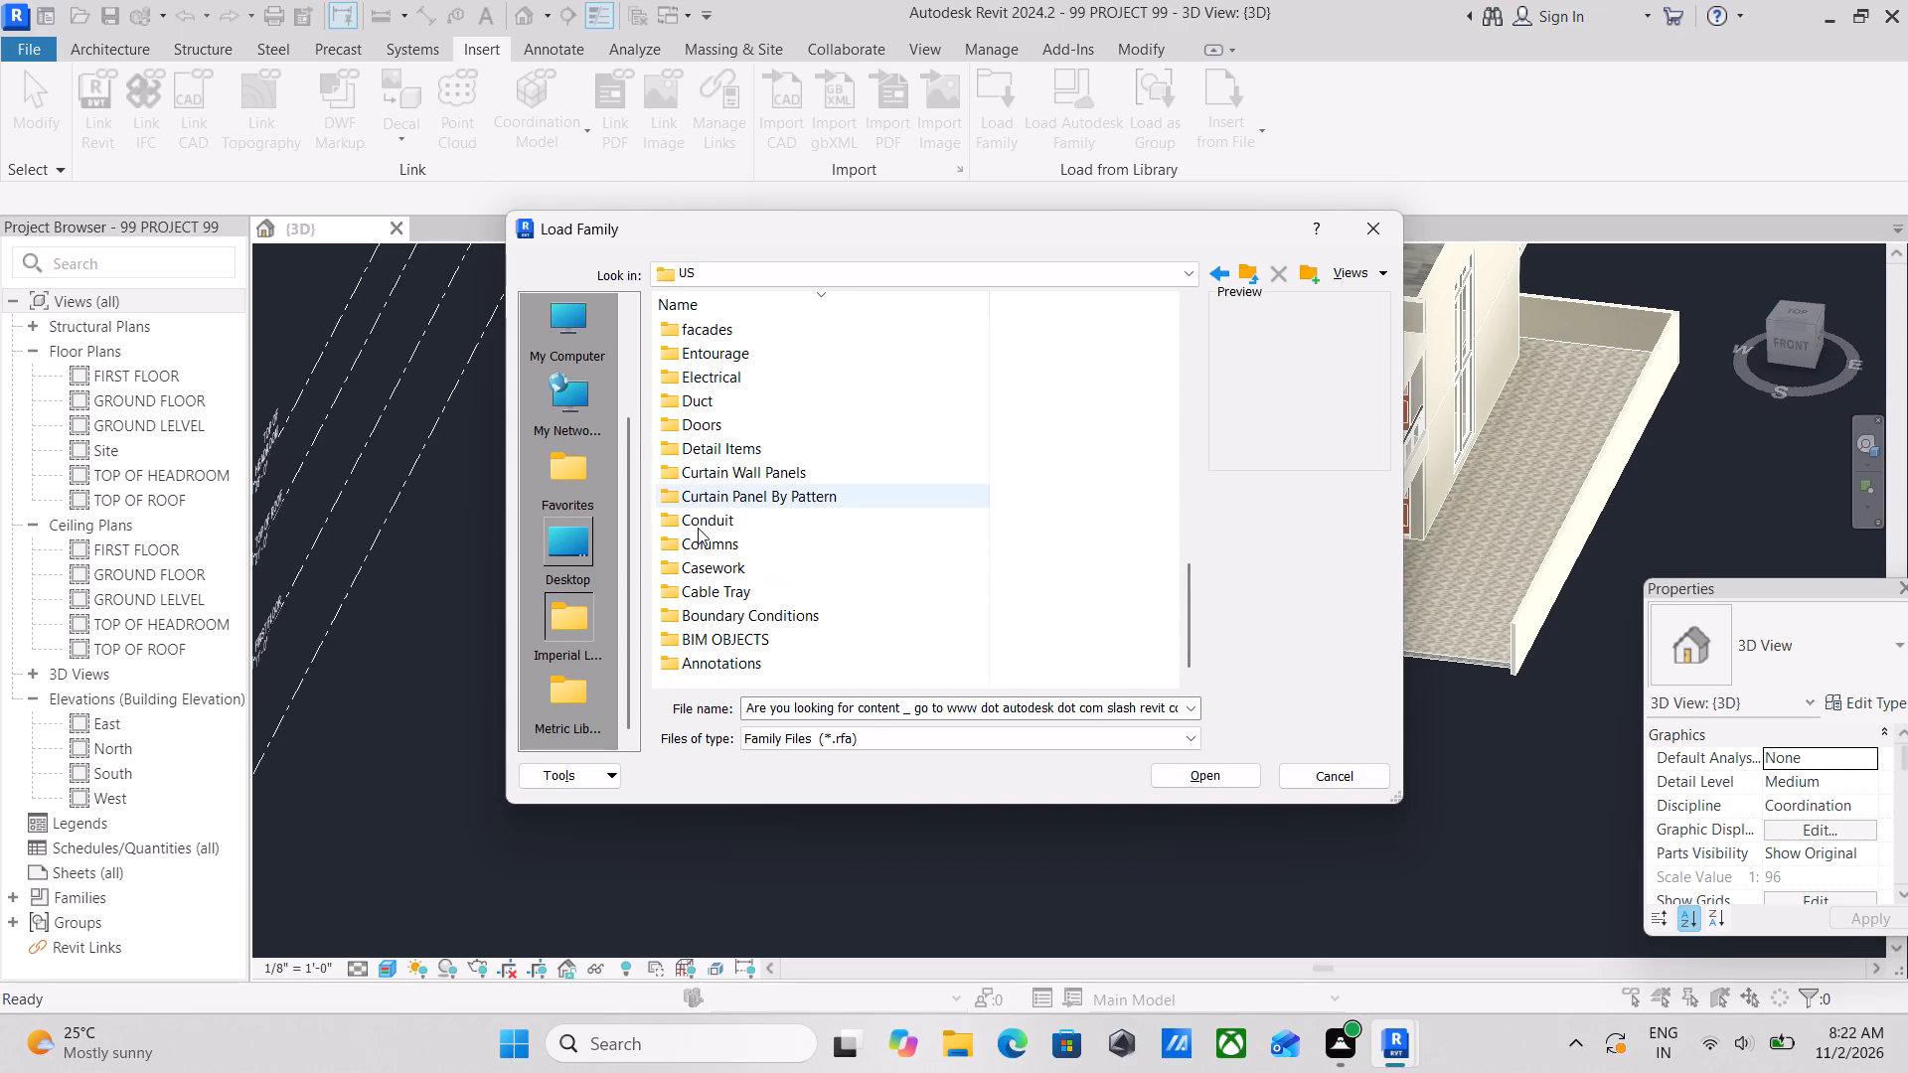
{"action": "scroll", "coordinate": [693, 574], "scroll_direction": "down", "scroll_amount": 5}
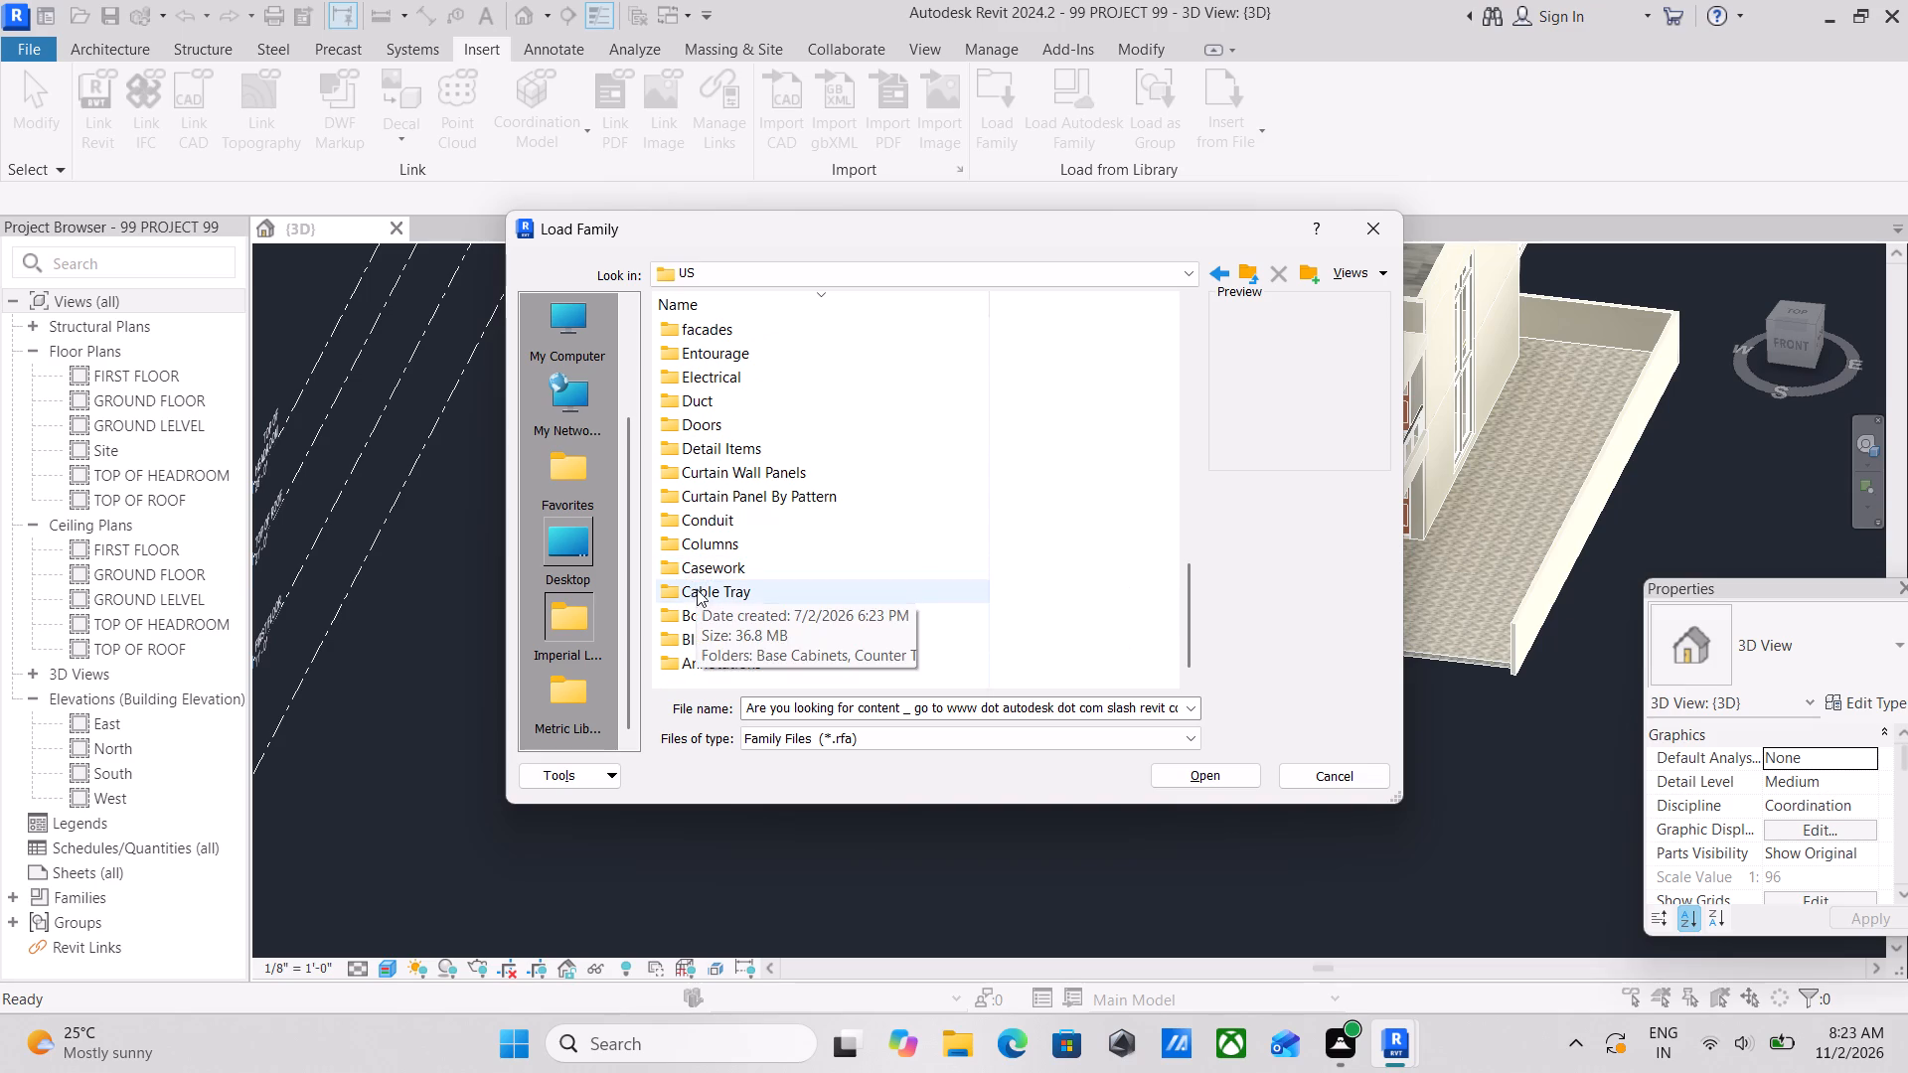
{"action": "scroll", "coordinate": [697, 590], "scroll_direction": "up", "scroll_amount": 2}
{"action": "scroll", "coordinate": [720, 490], "scroll_direction": "up", "scroll_amount": 3}
{"action": "scroll", "coordinate": [703, 557], "scroll_direction": "down", "scroll_amount": 2}
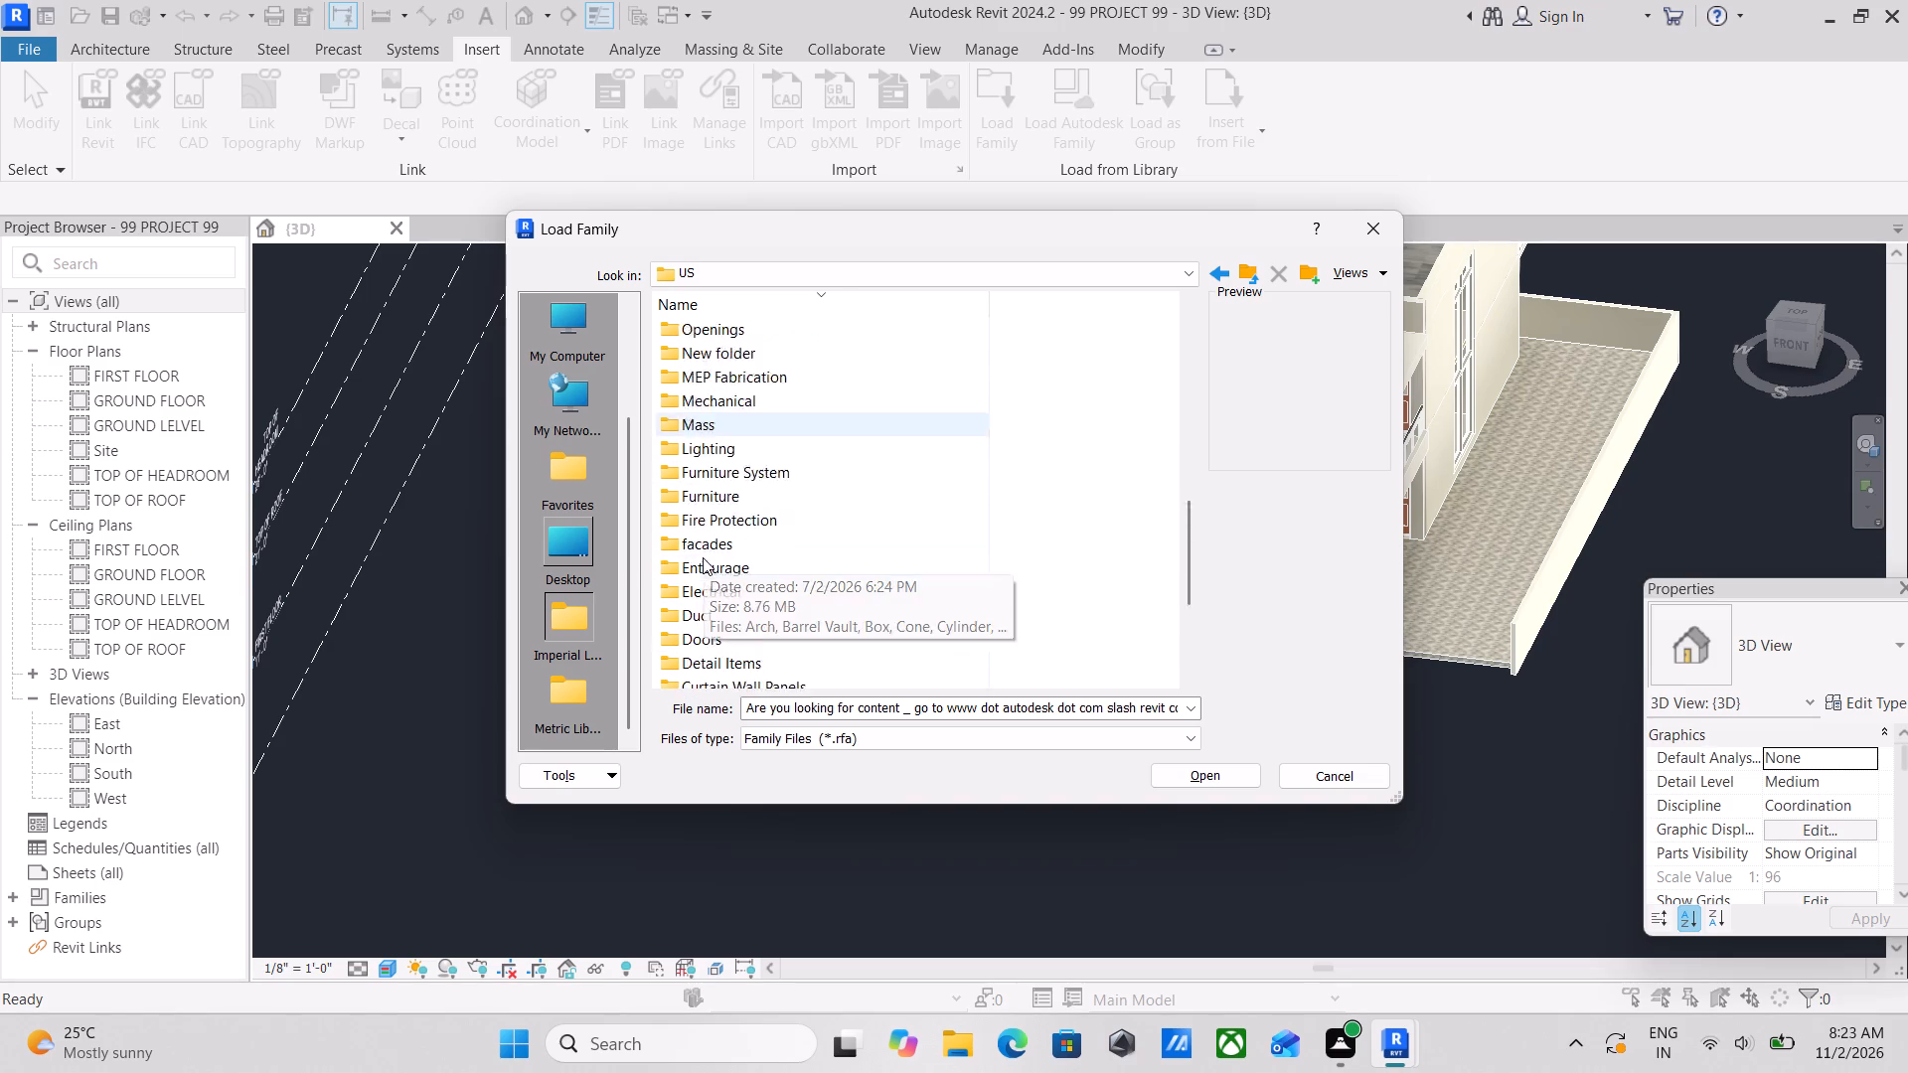
{"action": "scroll", "coordinate": [703, 557], "scroll_direction": "down", "scroll_amount": 1}
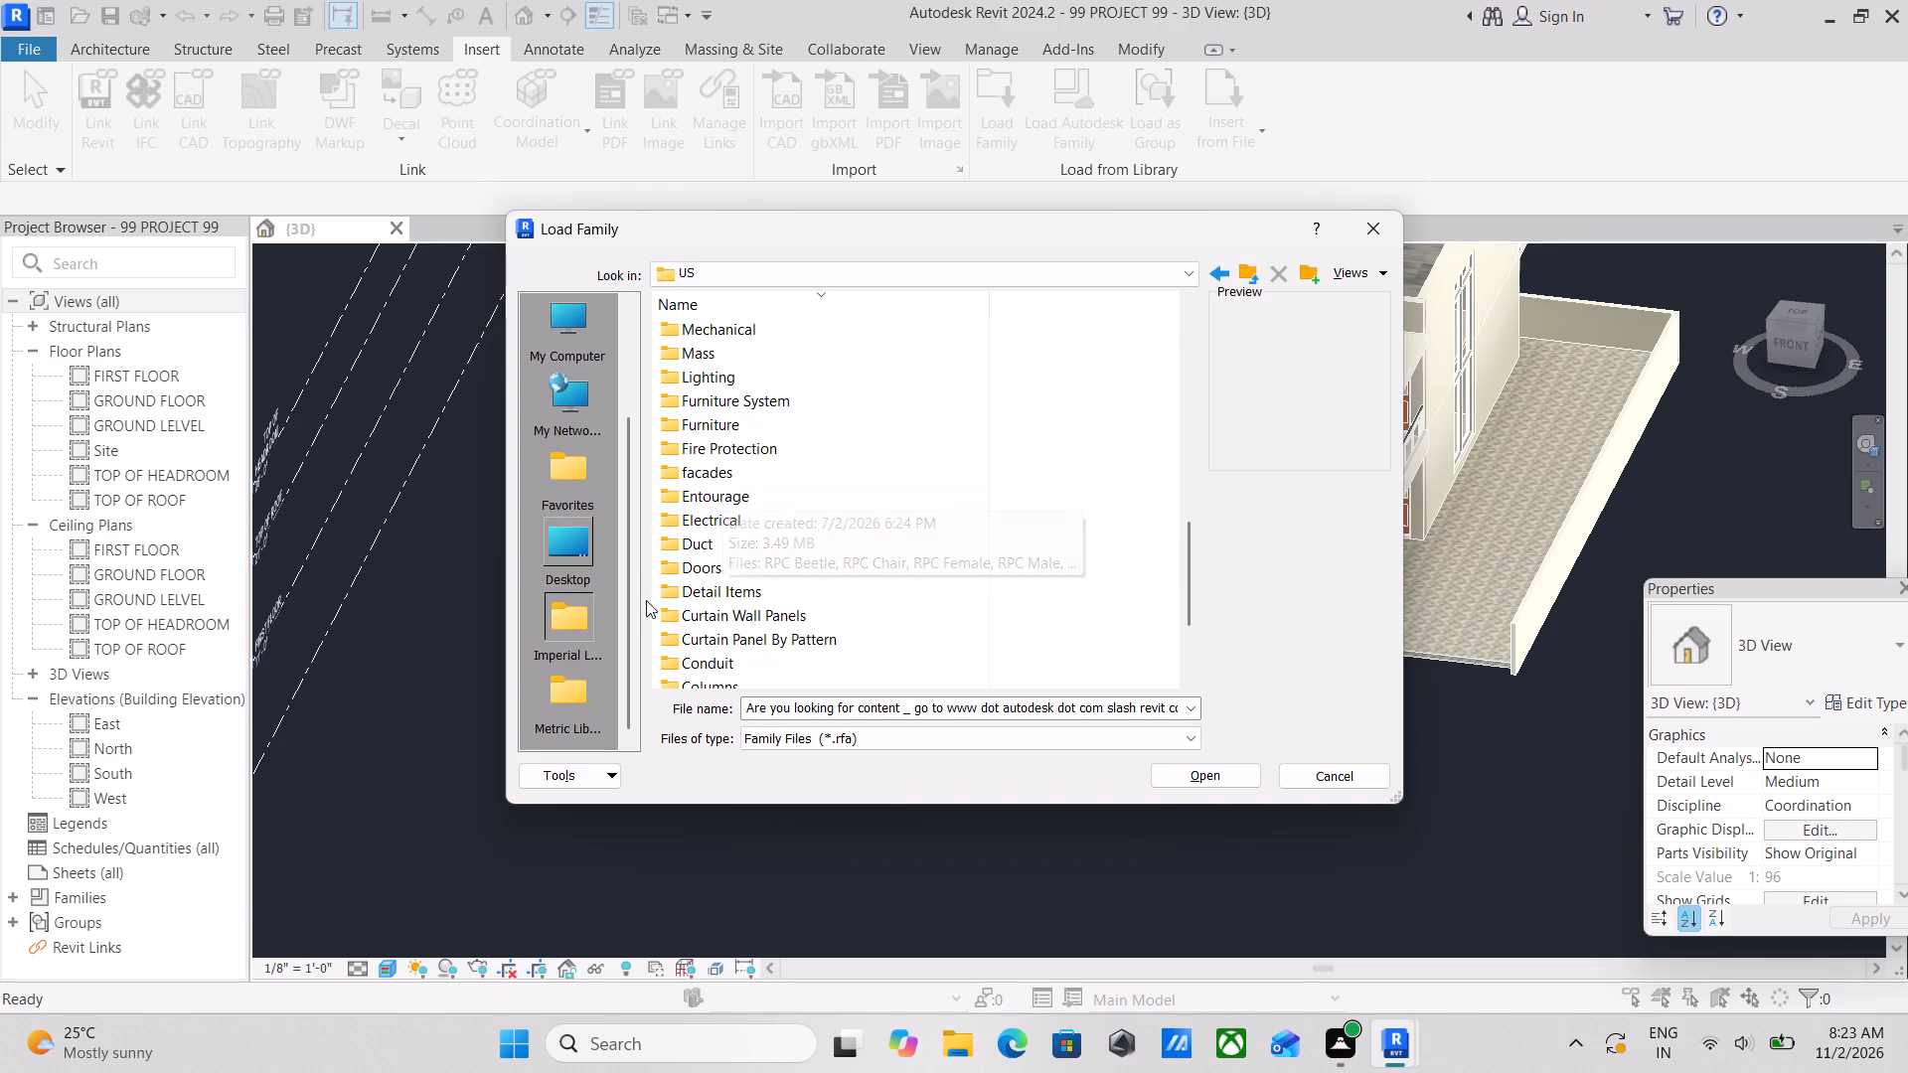
Go to the Downloads folder and preview the Generic Models - Lift Doors family files as candidates to load.
{"action": "scroll", "coordinate": [646, 610], "scroll_direction": "down", "scroll_amount": 1}
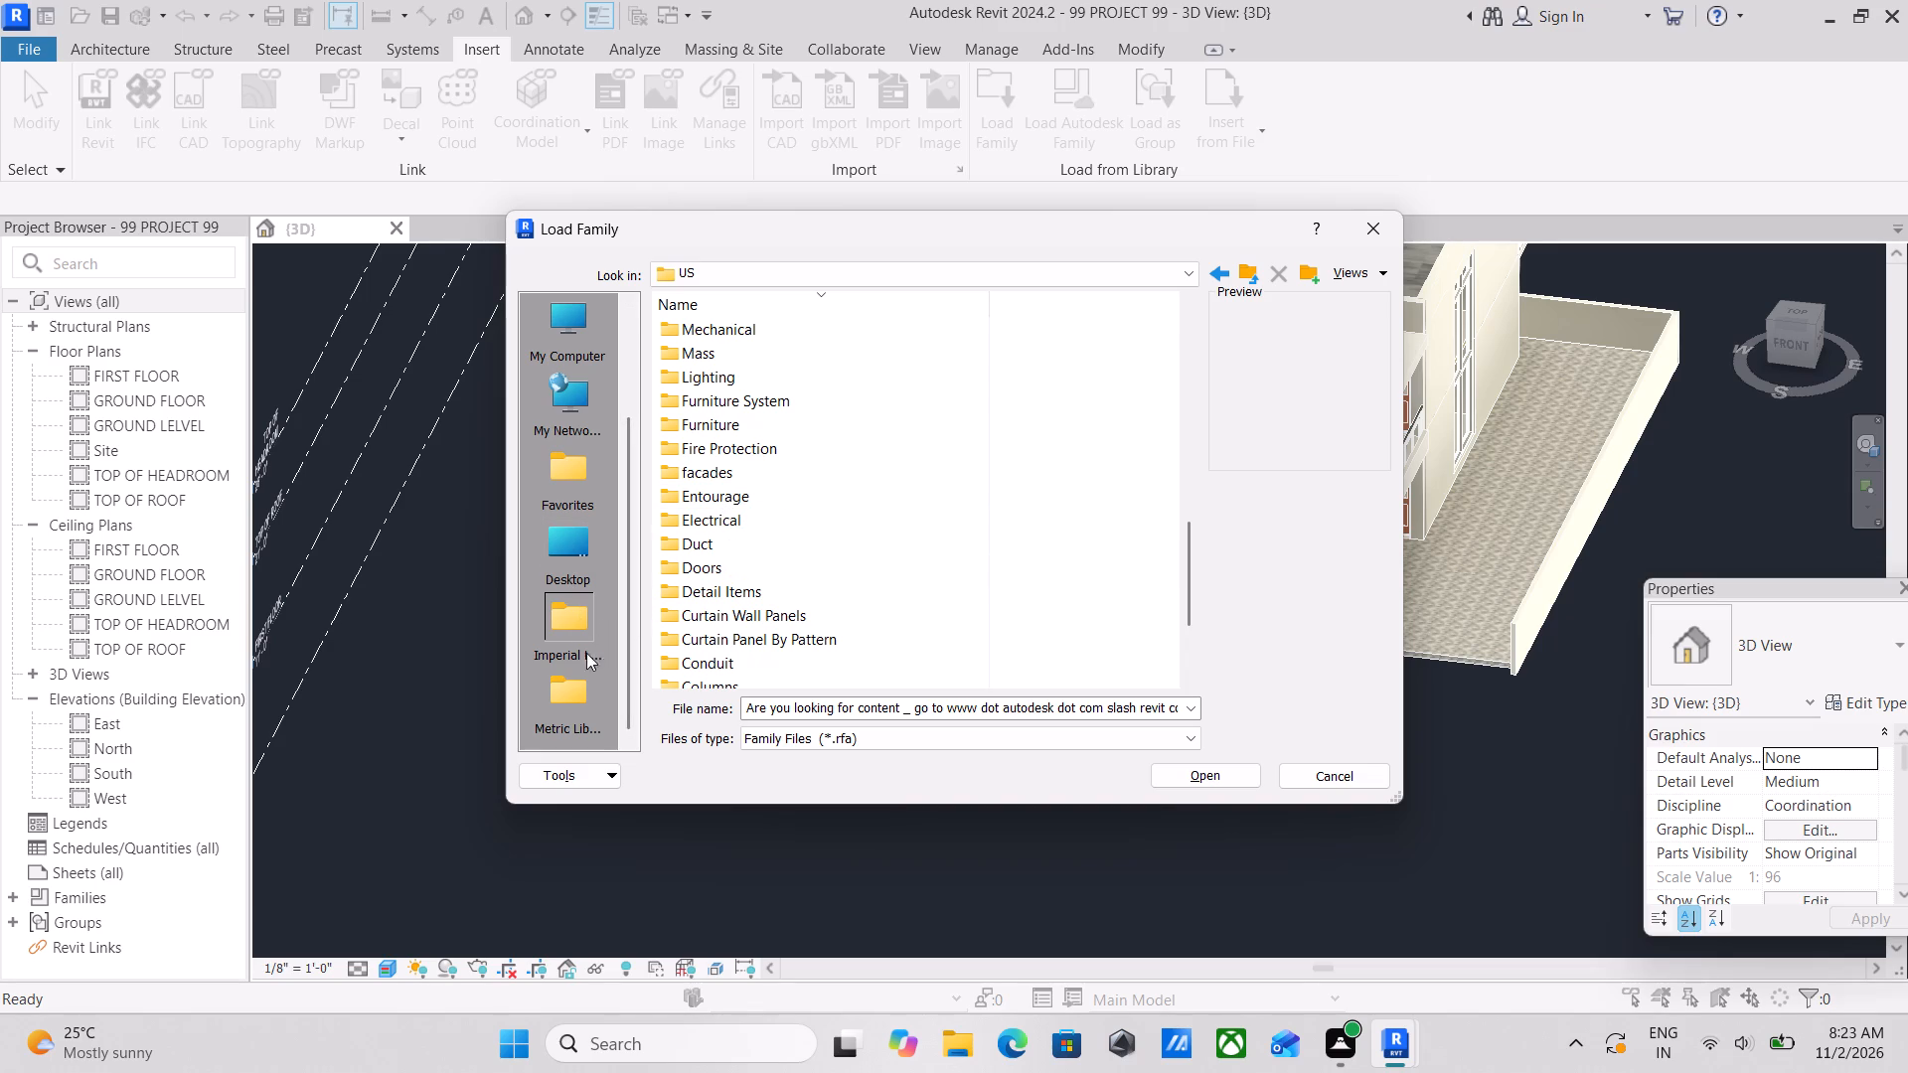
{"action": "left_click", "coordinate": [579, 613]}
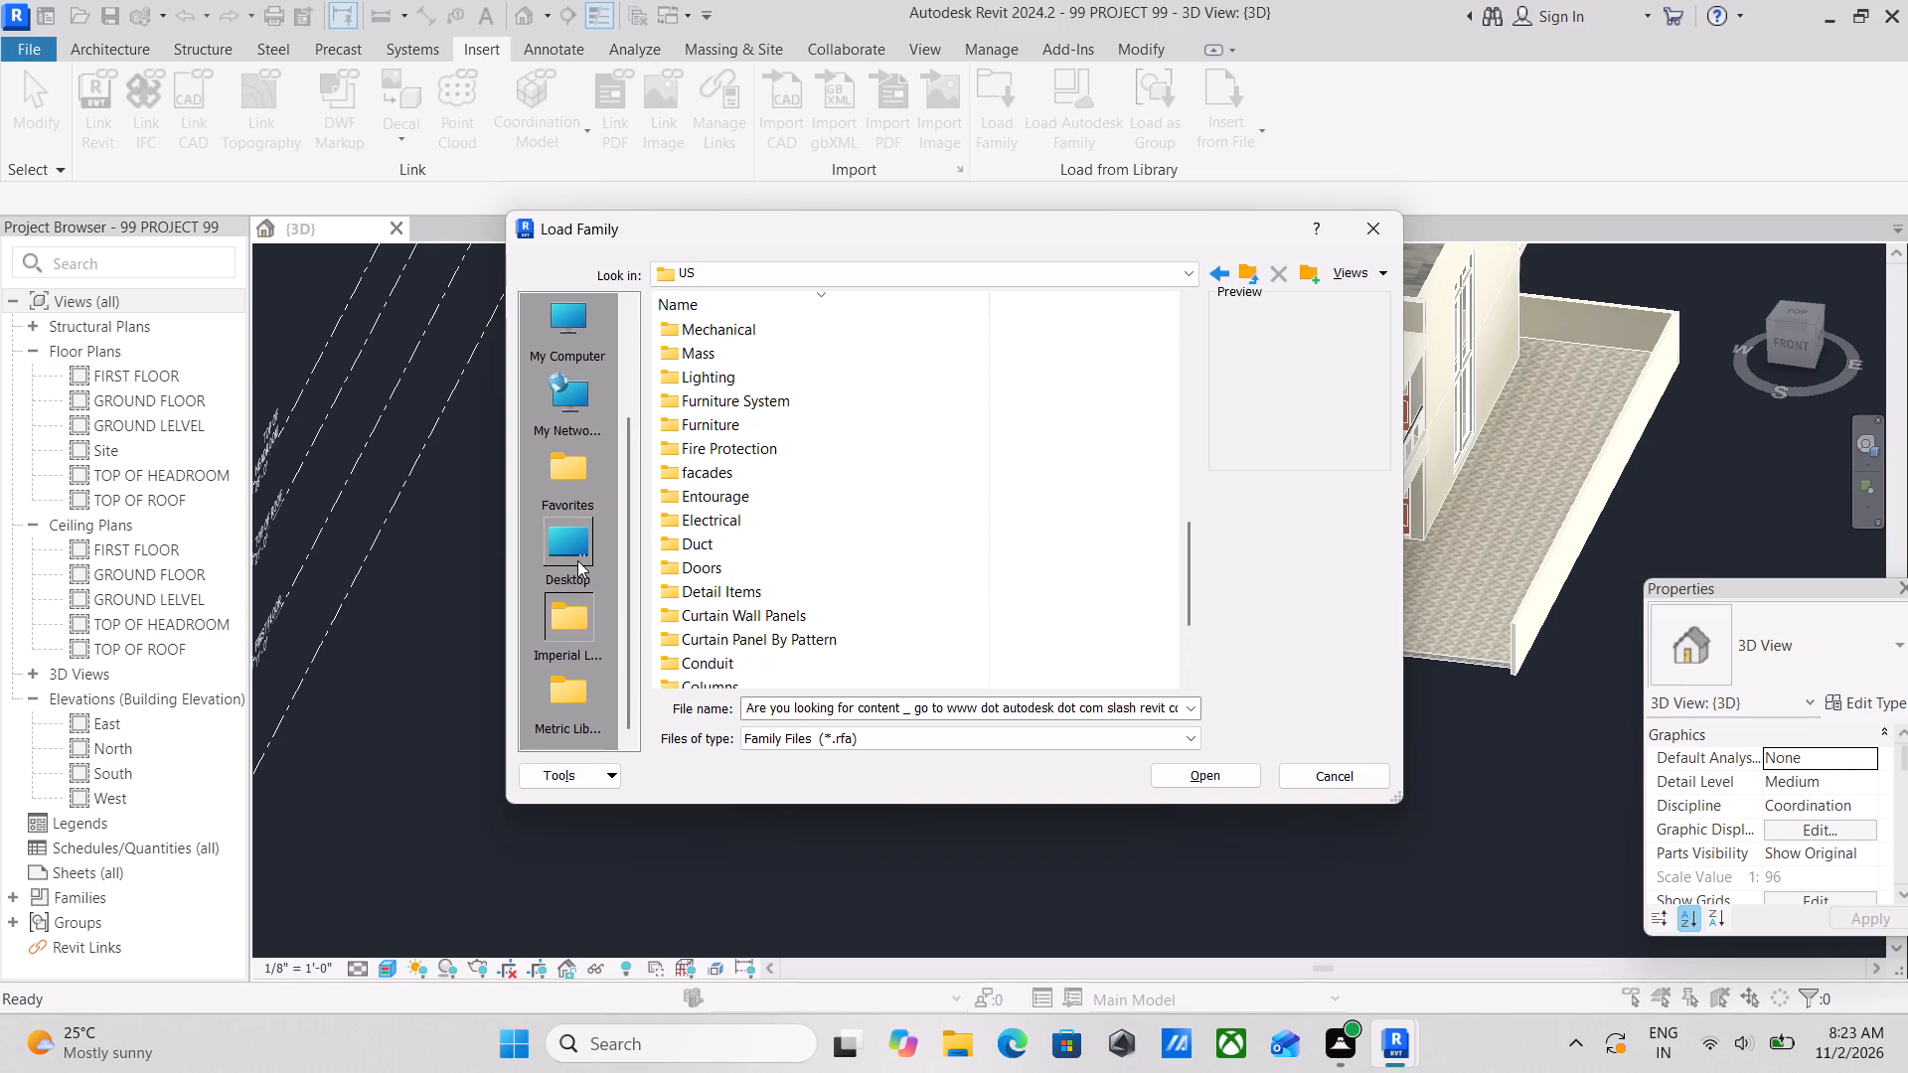
{"action": "left_click", "coordinate": [577, 560]}
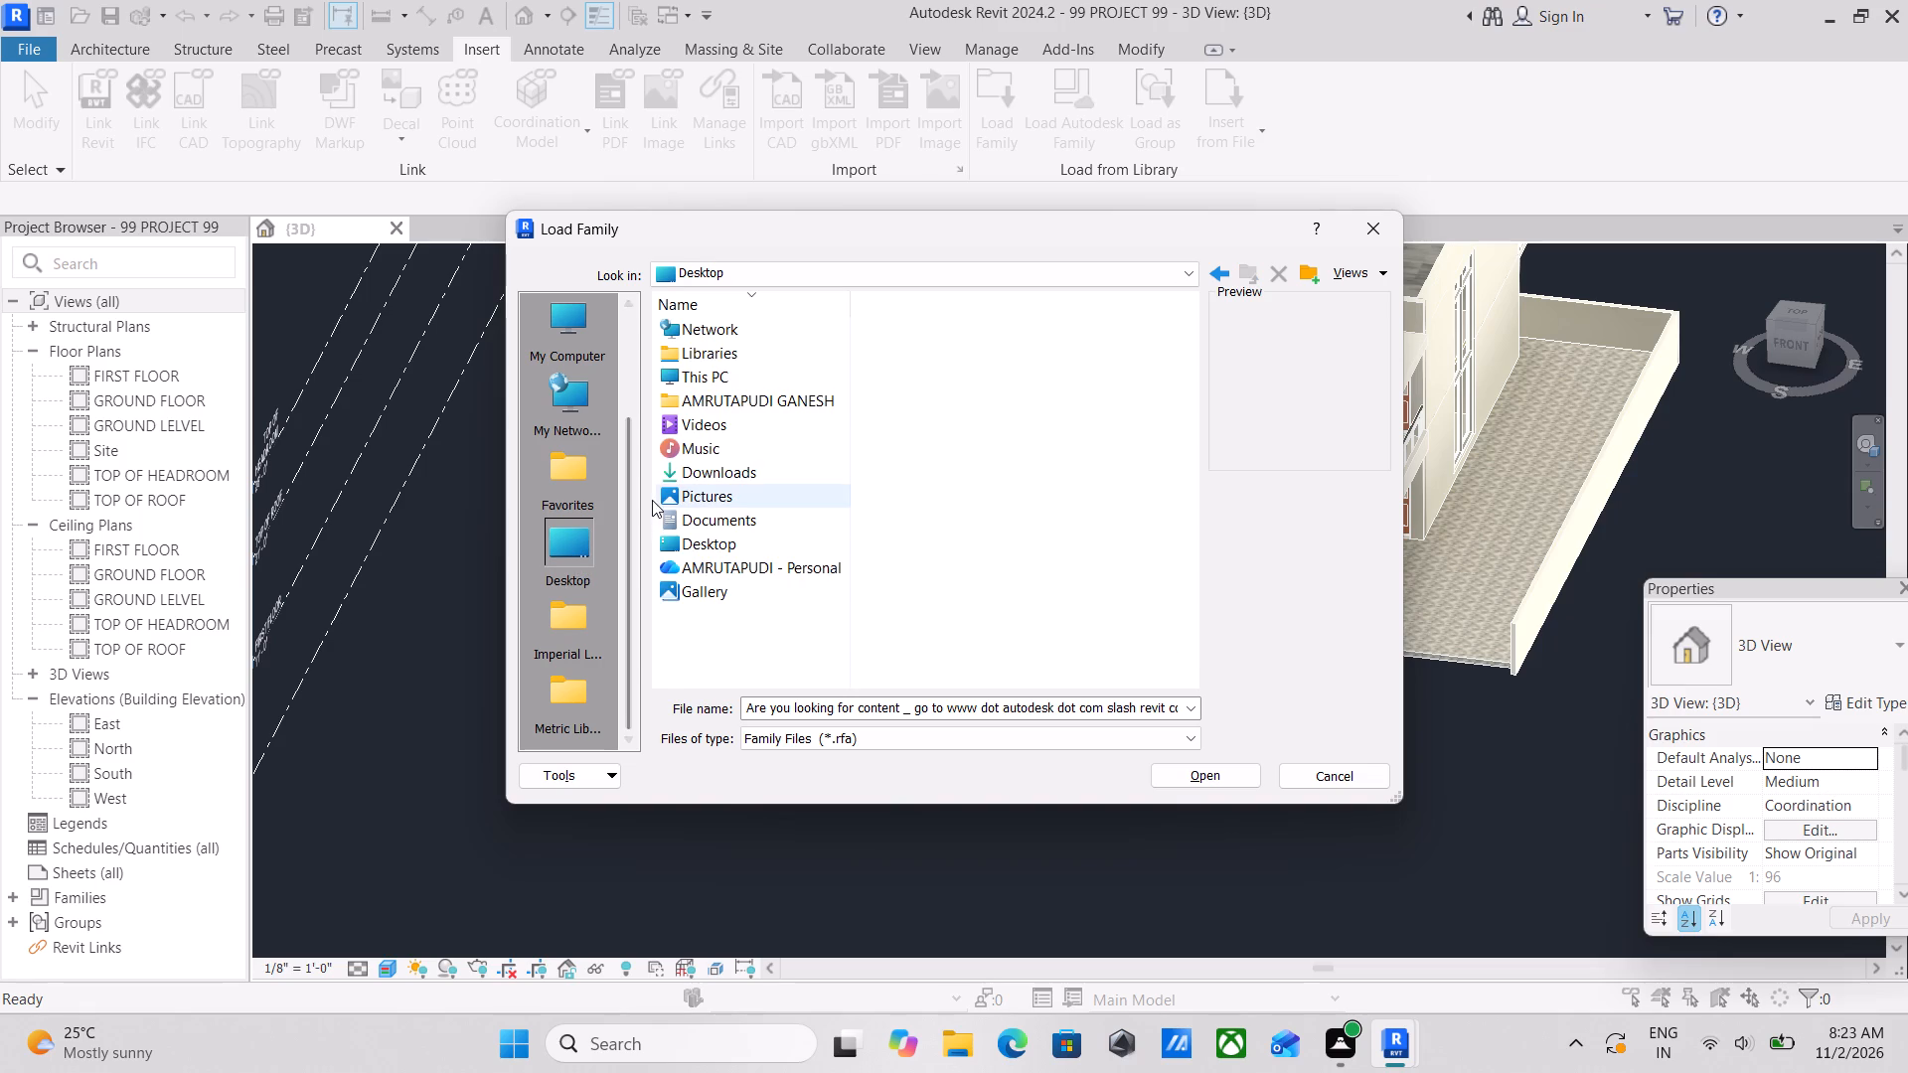
{"action": "double_click", "coordinate": [728, 475]}
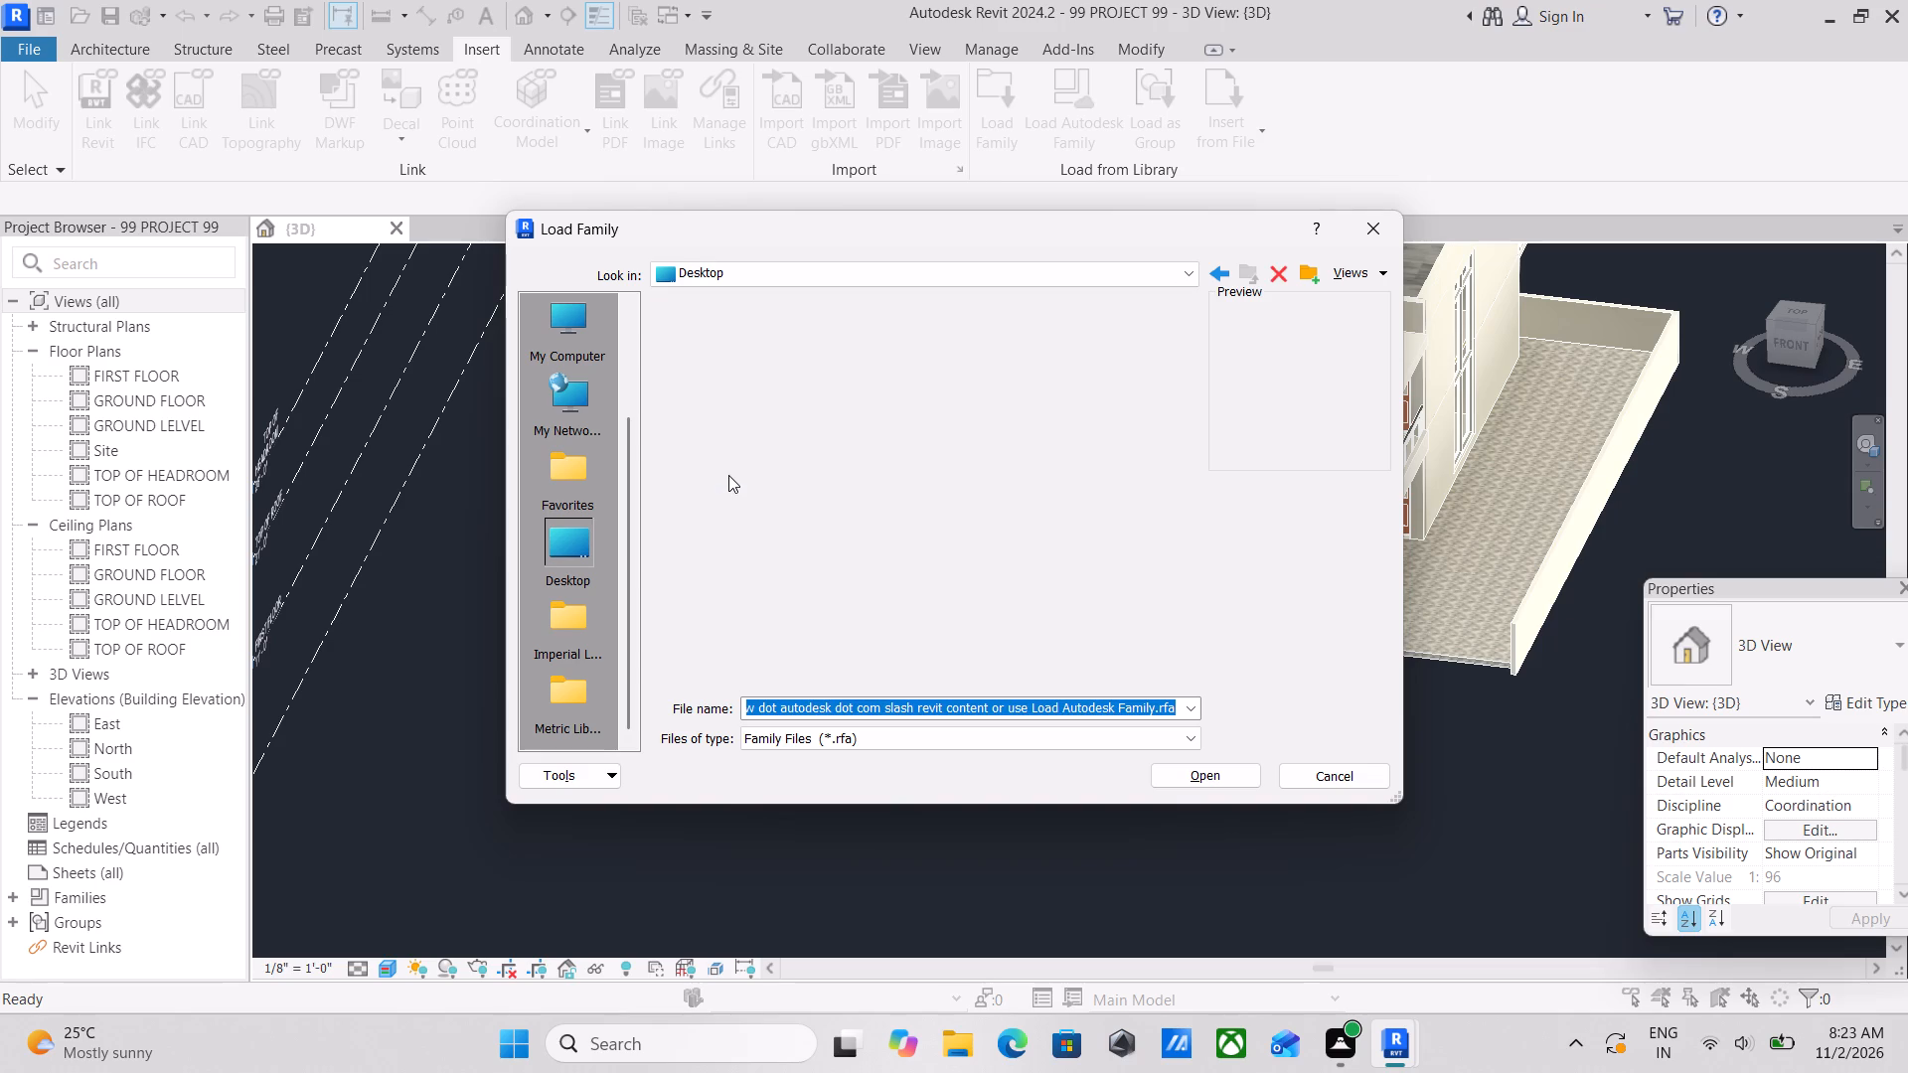
{"action": "left_click", "coordinate": [735, 381]}
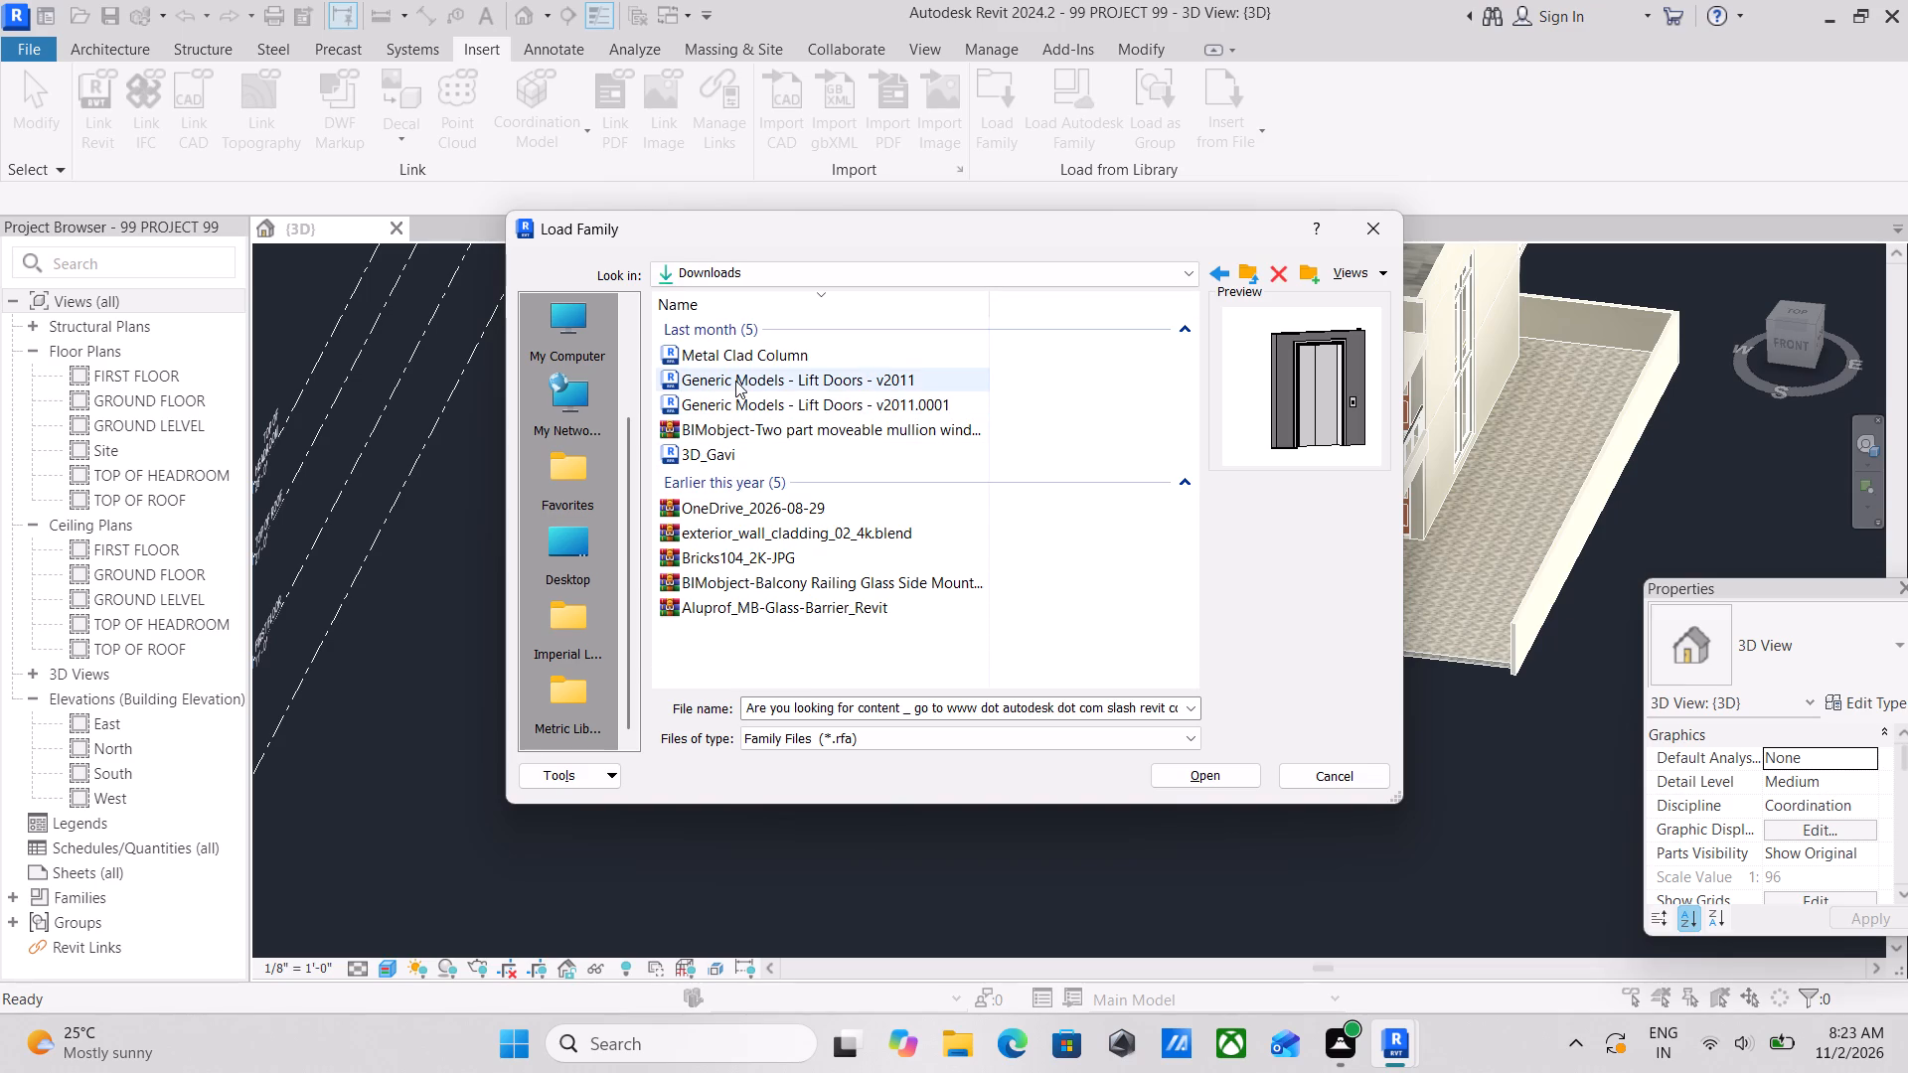
{"action": "left_click", "coordinate": [769, 399]}
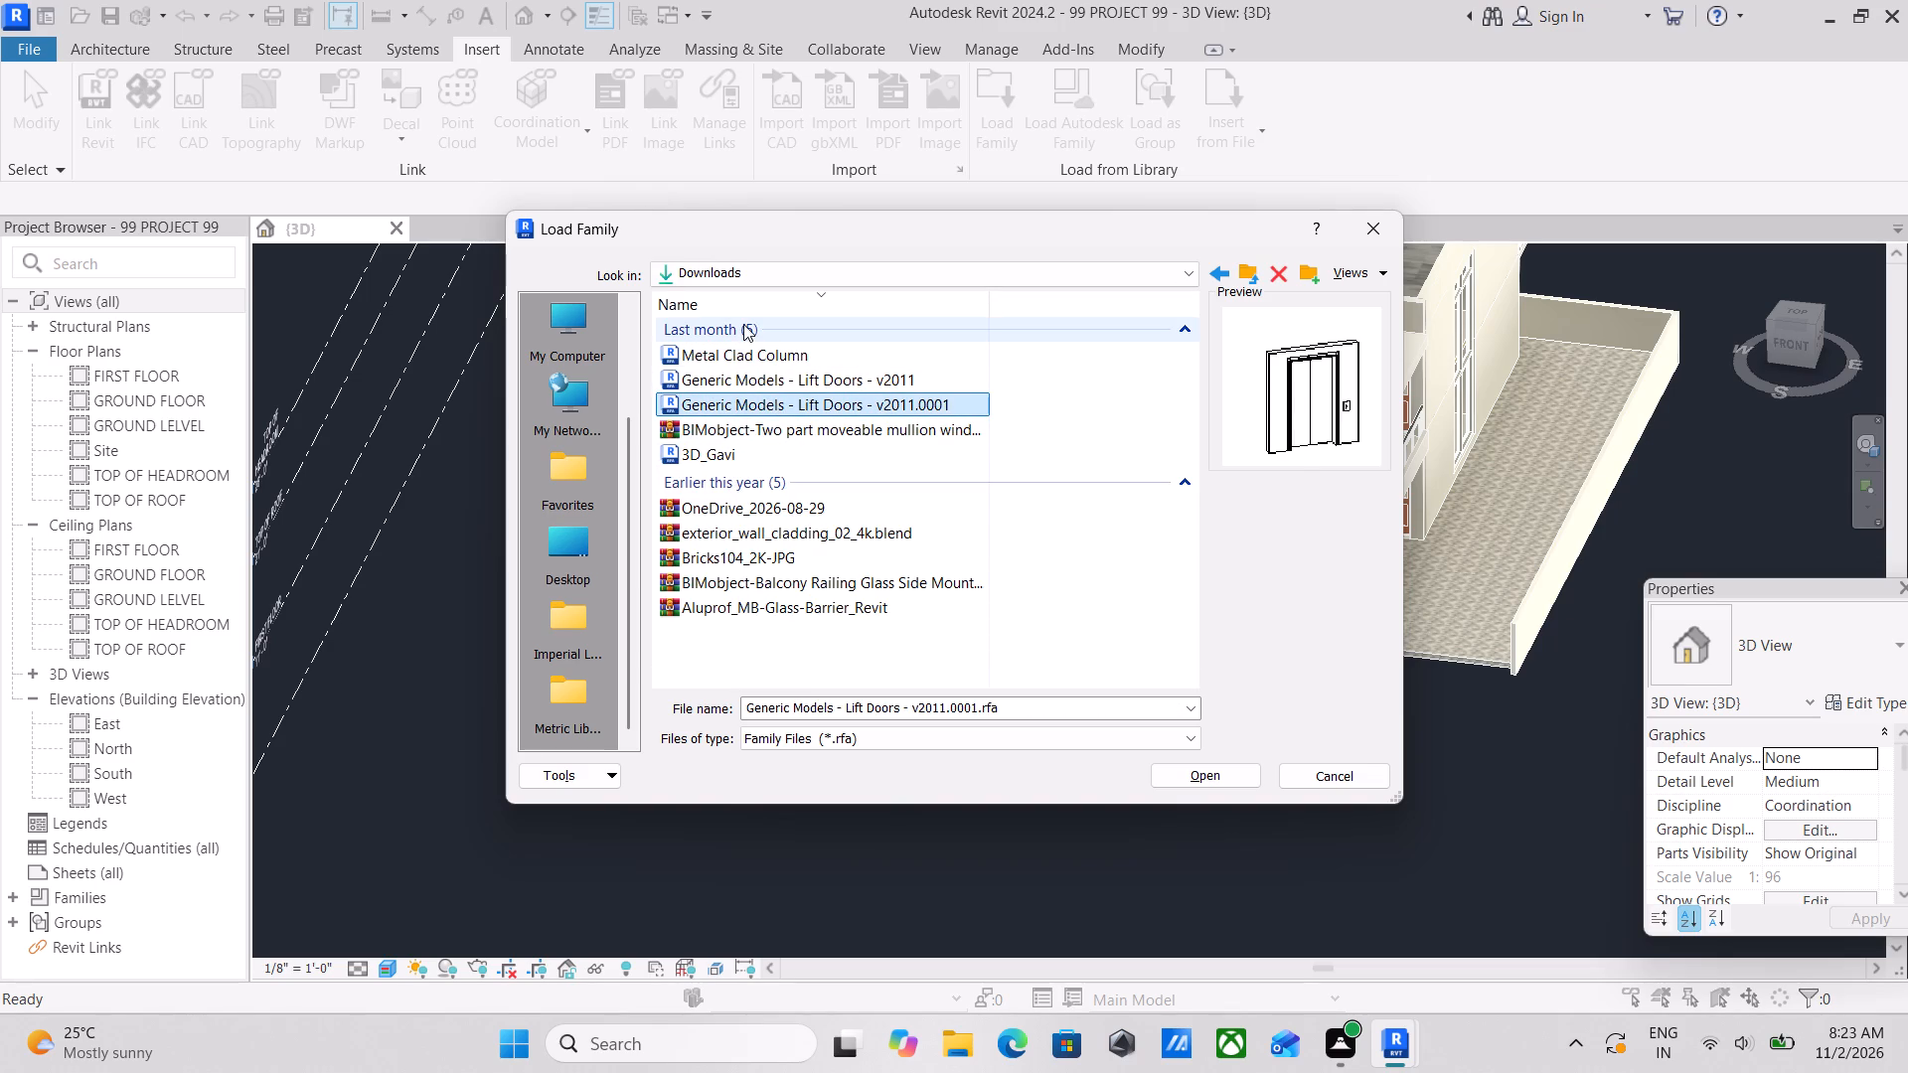
{"action": "left_click", "coordinate": [743, 324]}
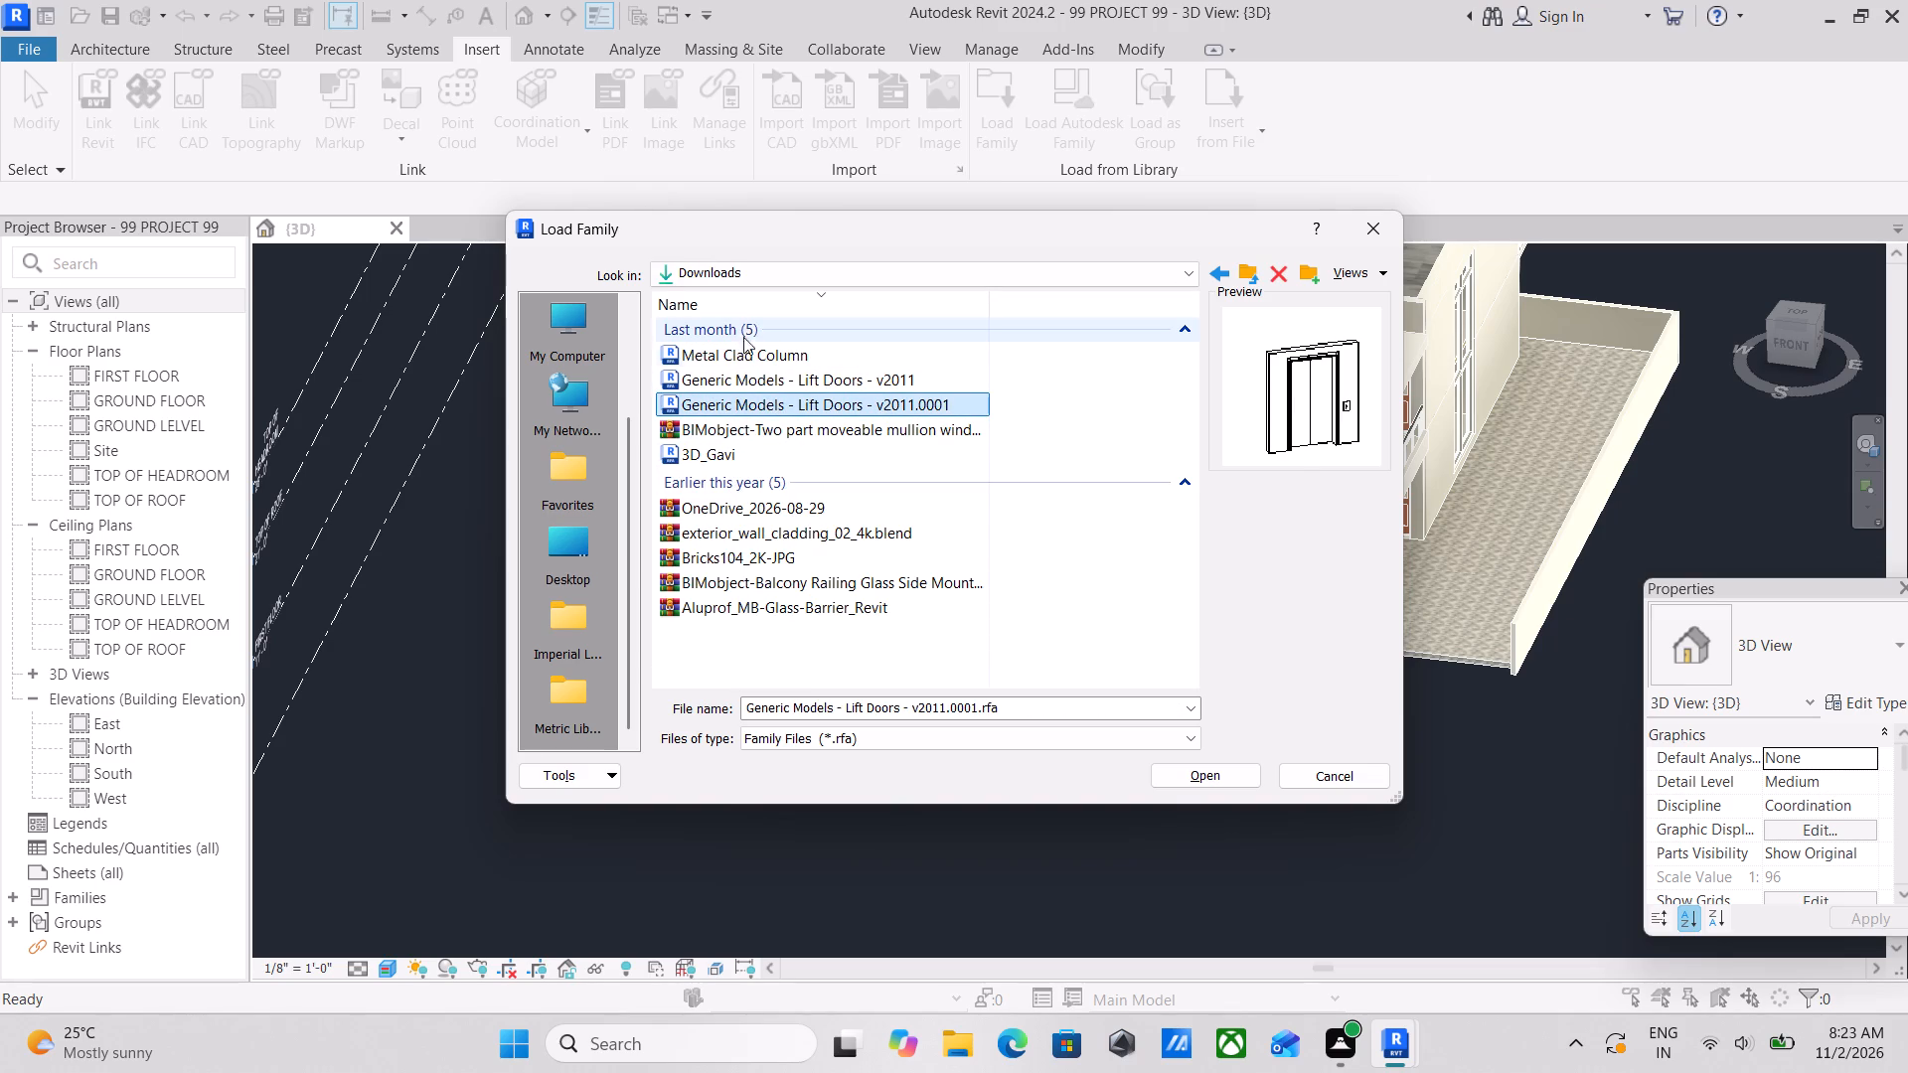
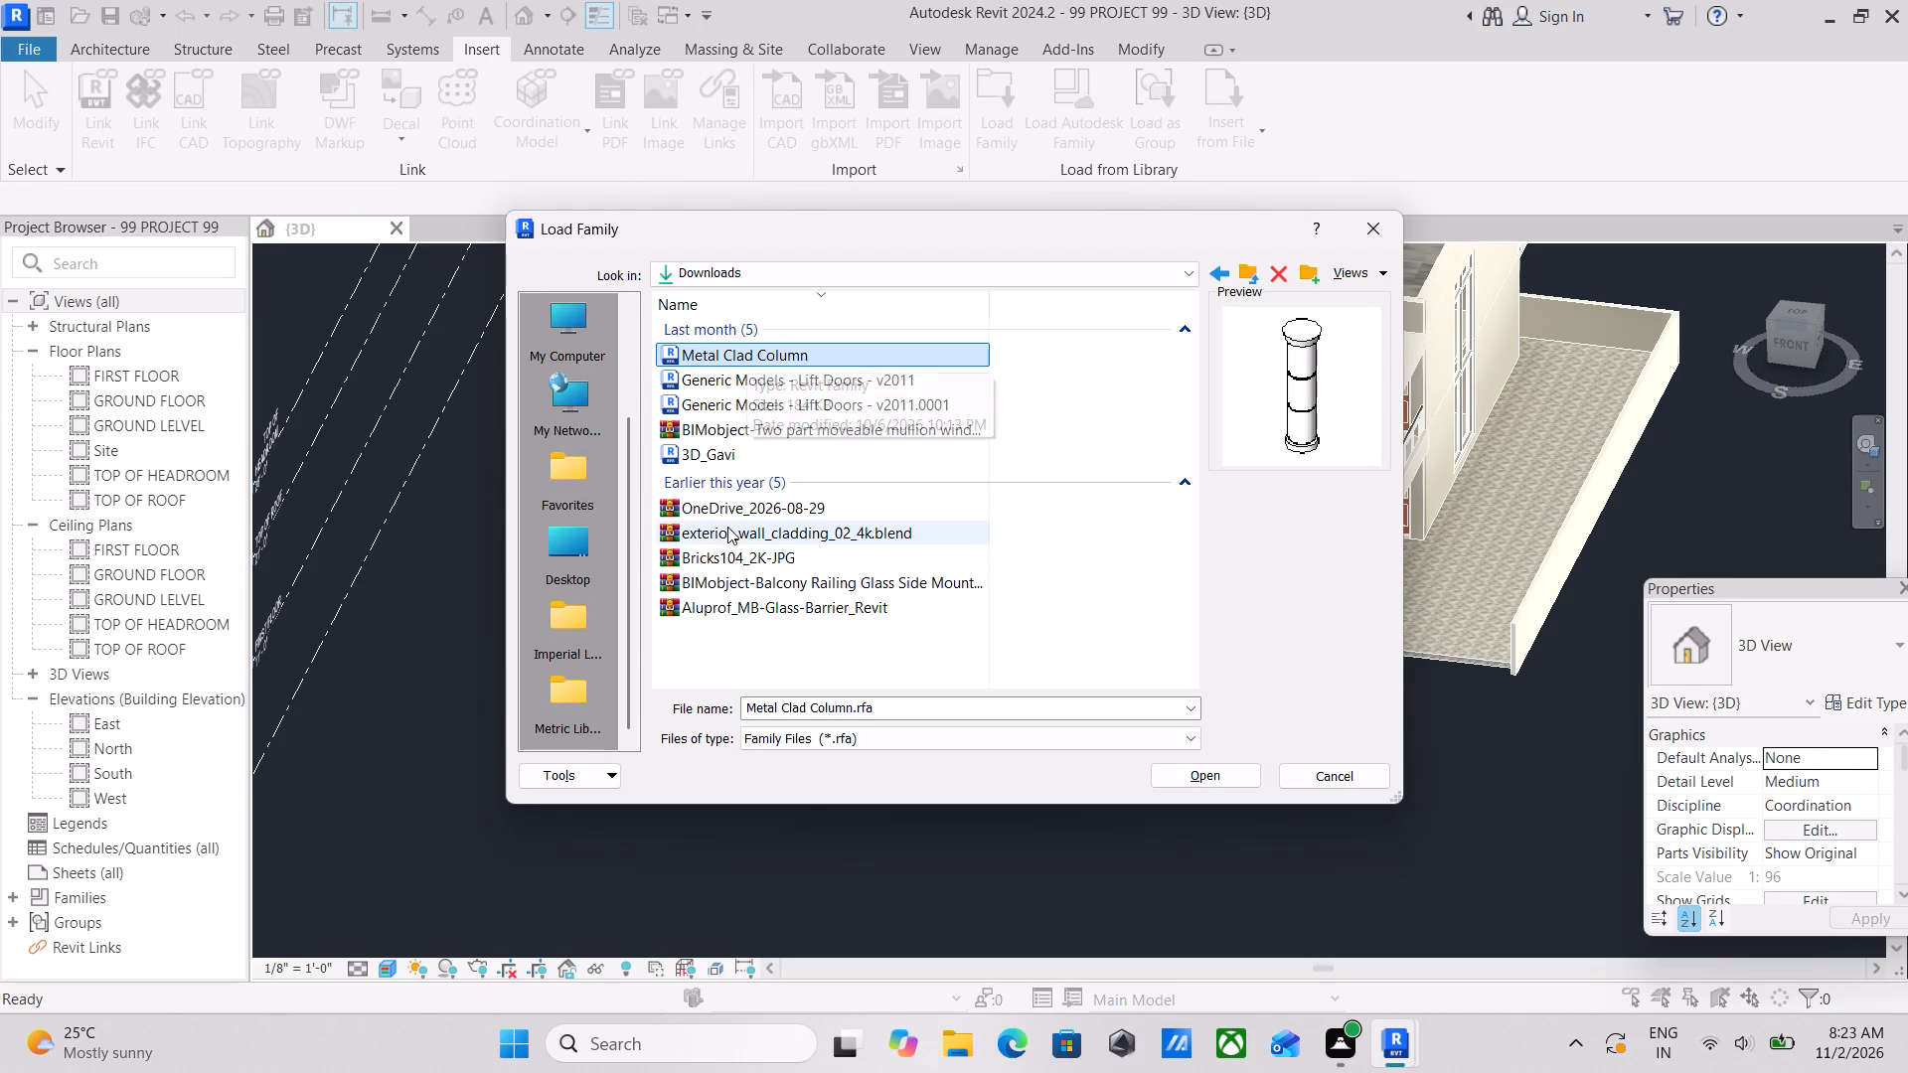
Look through the family files in the Downloads folder, previewing Generic Models - Lift Doors - v2011.0001.
{"action": "scroll", "coordinate": [727, 513], "scroll_direction": "down", "scroll_amount": 2}
{"action": "left_click", "coordinate": [716, 426]}
{"action": "left_click", "coordinate": [719, 411]}
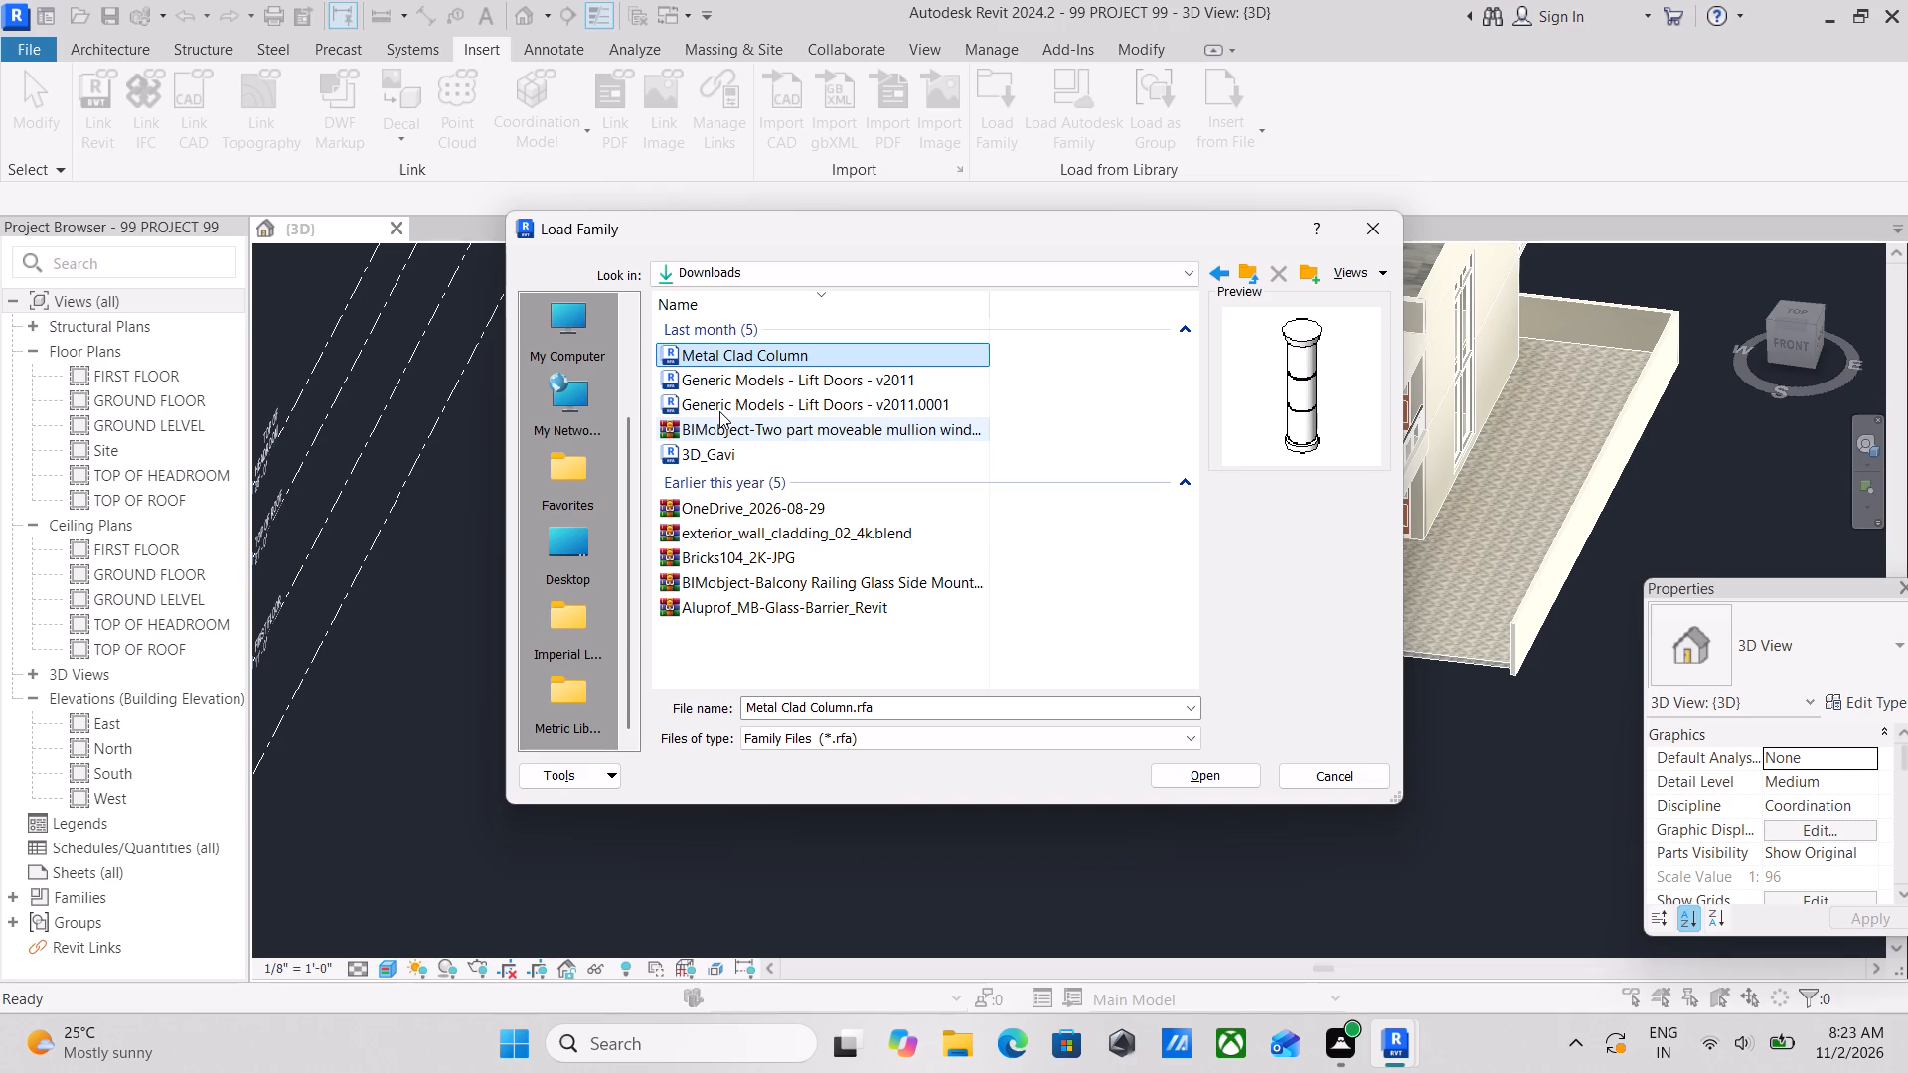
{"action": "scroll", "coordinate": [797, 432], "scroll_direction": "down", "scroll_amount": 2}
{"action": "scroll", "coordinate": [551, 553], "scroll_direction": "down", "scroll_amount": 1}
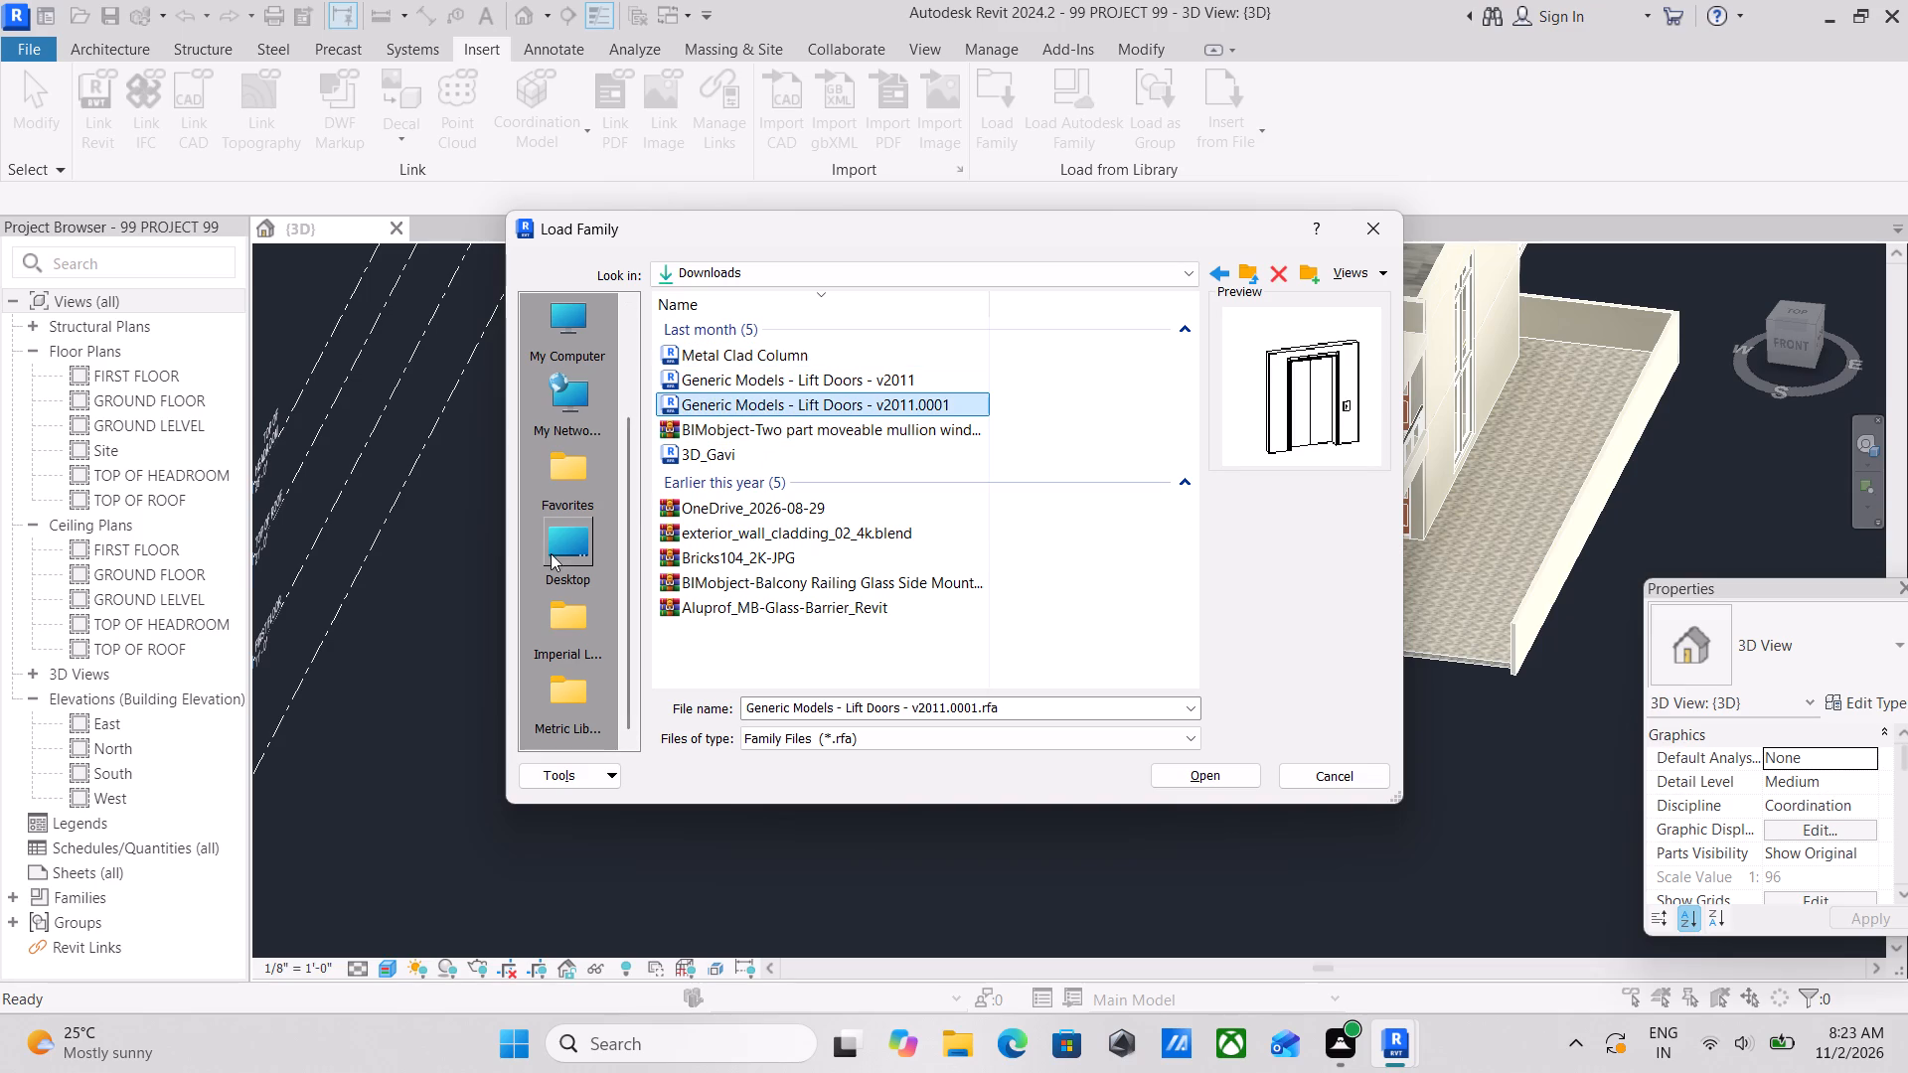
{"action": "scroll", "coordinate": [551, 553], "scroll_direction": "down", "scroll_amount": 2}
{"action": "scroll", "coordinate": [923, 355], "scroll_direction": "down", "scroll_amount": 3}
{"action": "scroll", "coordinate": [555, 547], "scroll_direction": "down", "scroll_amount": 2}
Check the Desktop and Favorites locations for a folder containing loadable families.
{"action": "double_click", "coordinate": [556, 547]}
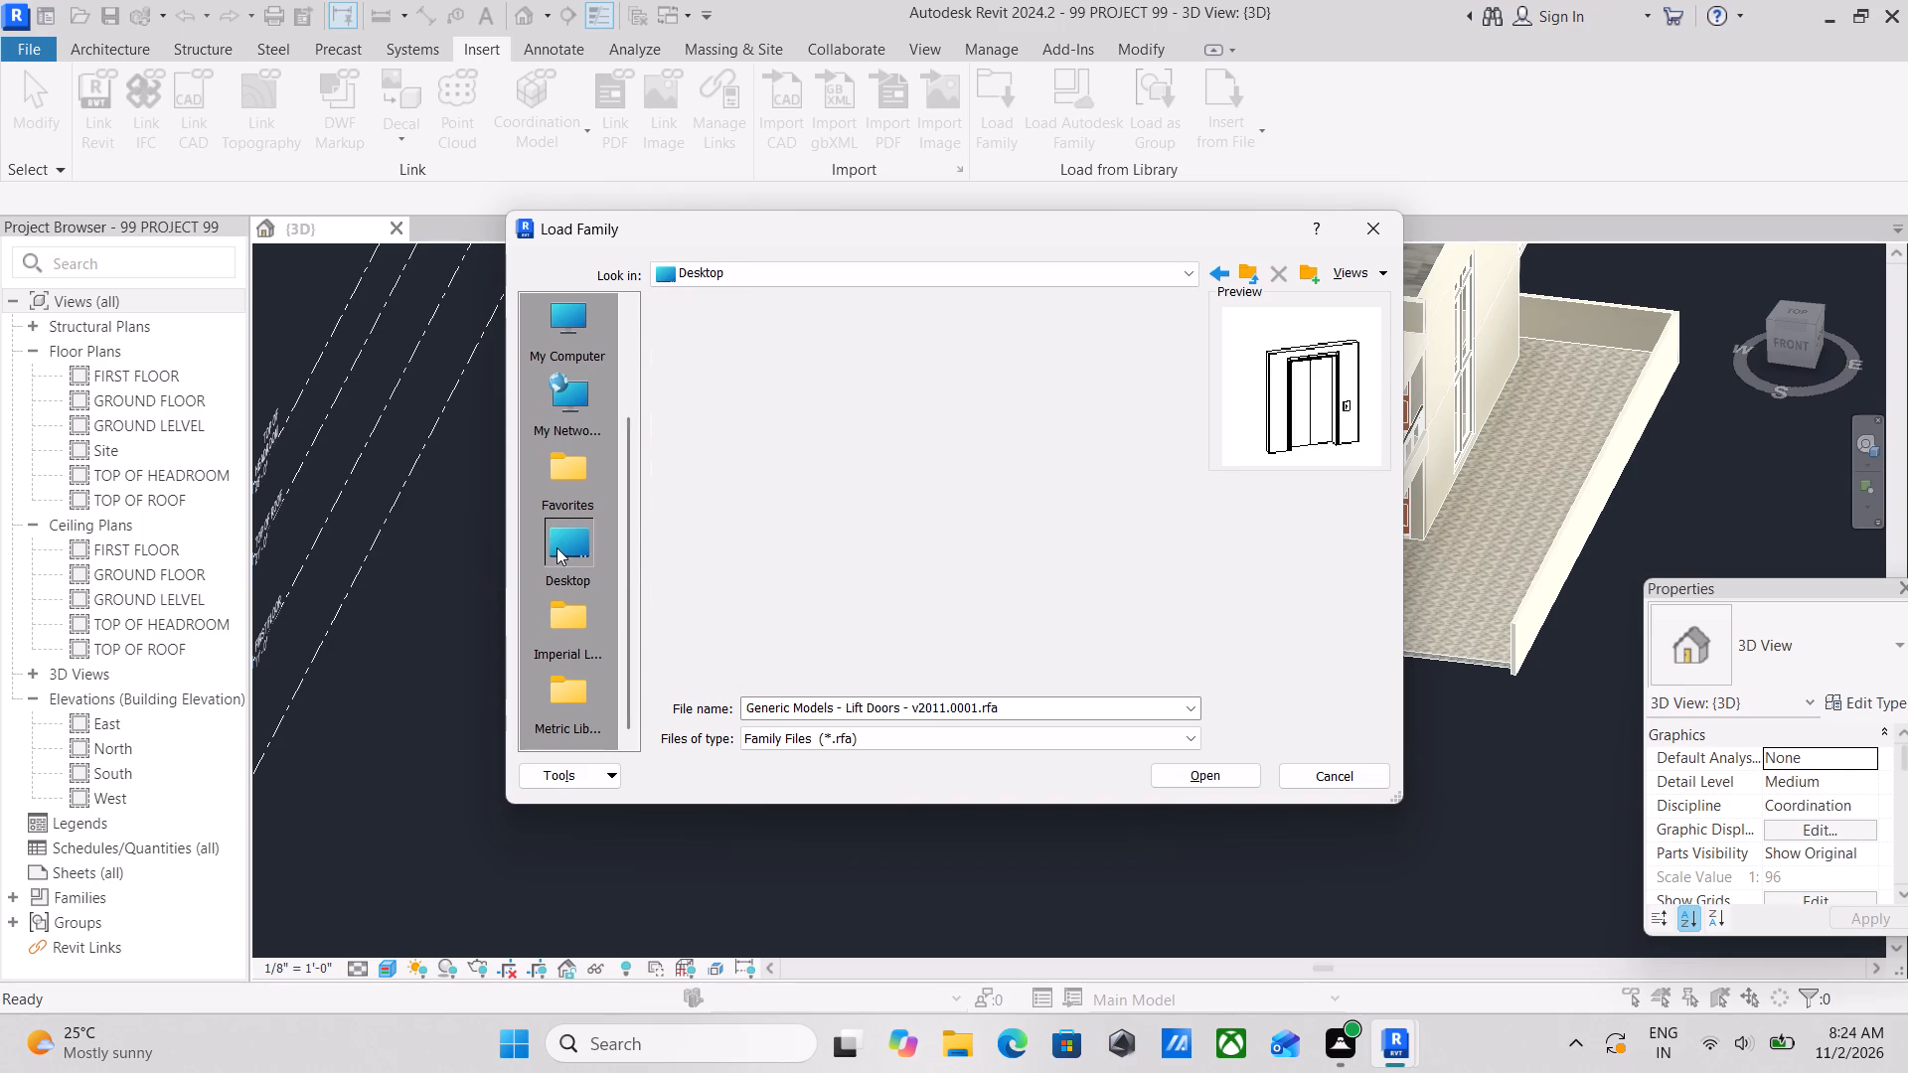
{"action": "scroll", "coordinate": [751, 434], "scroll_direction": "down", "scroll_amount": 1}
{"action": "double_click", "coordinate": [698, 470]}
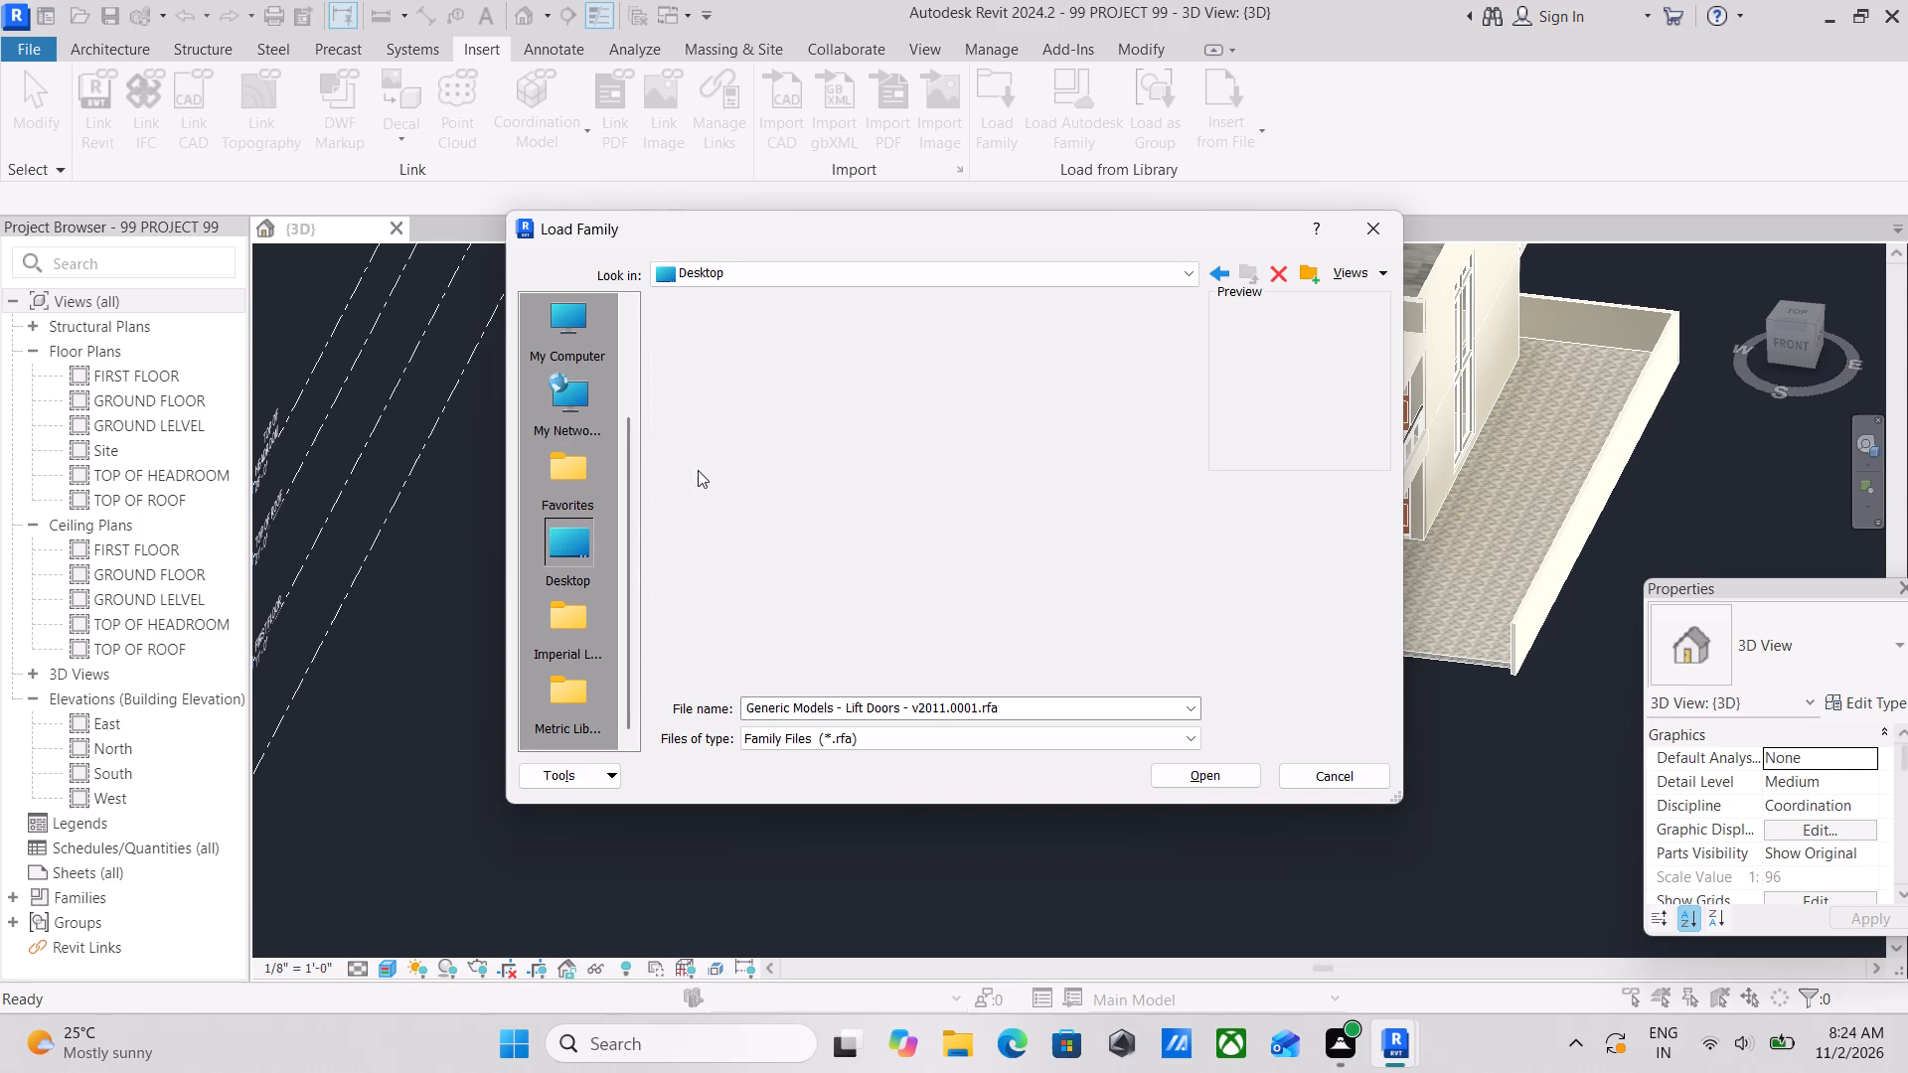
{"action": "scroll", "coordinate": [763, 416], "scroll_direction": "down", "scroll_amount": 1}
{"action": "left_click", "coordinate": [585, 485]}
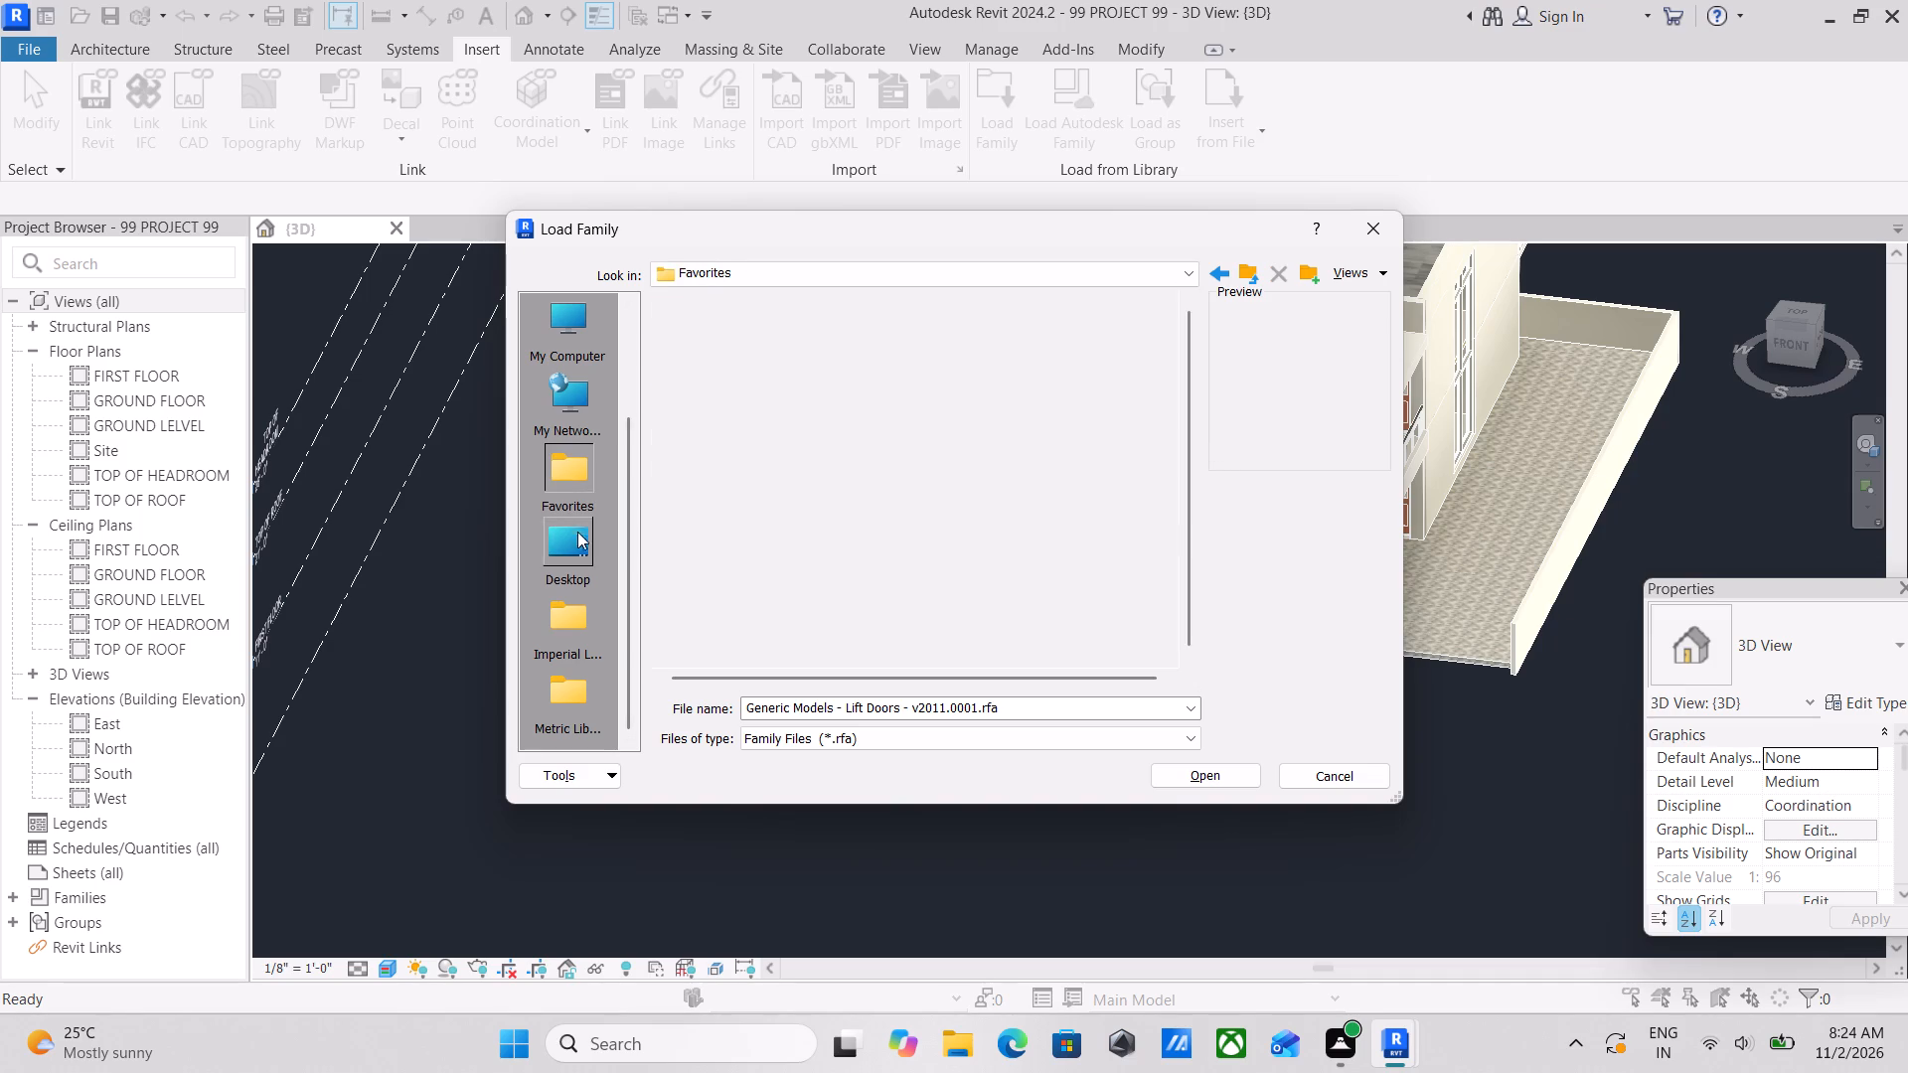
{"action": "left_click", "coordinate": [576, 551]}
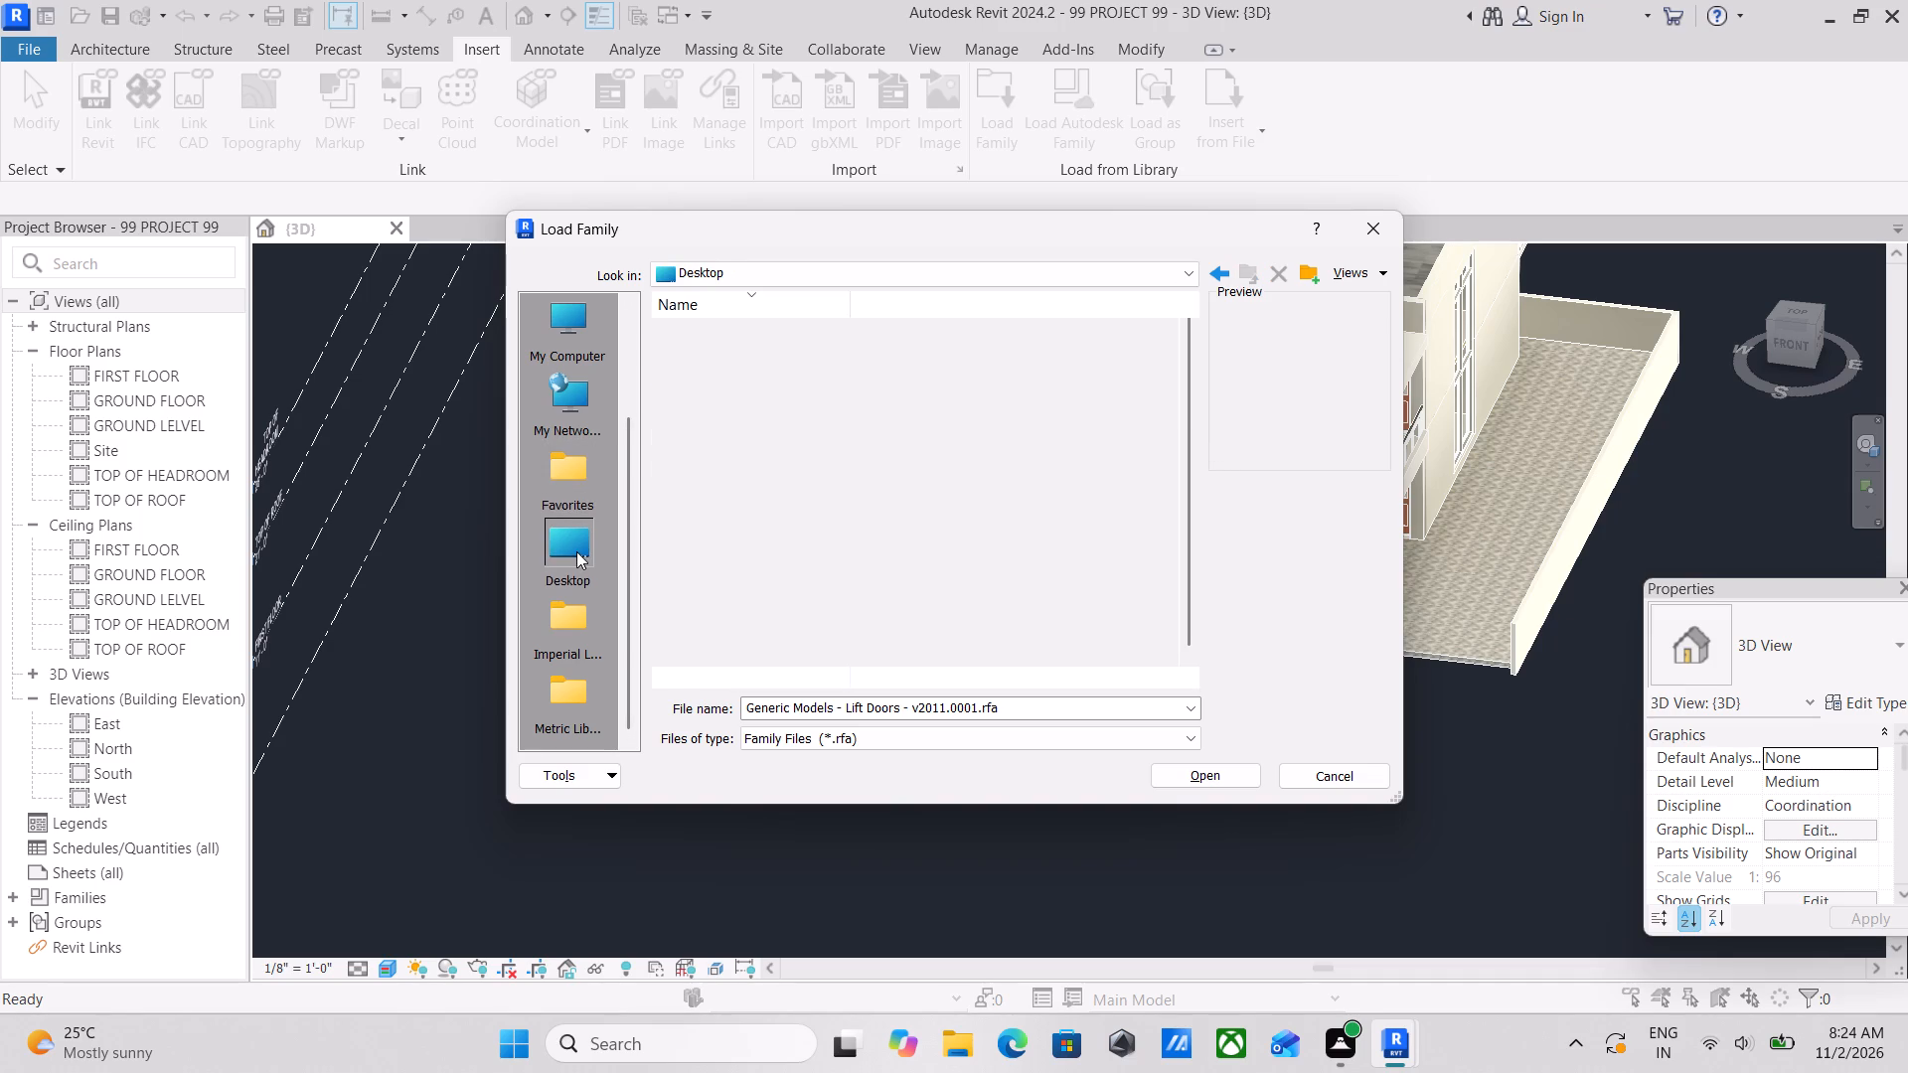
{"action": "left_click", "coordinate": [759, 467]}
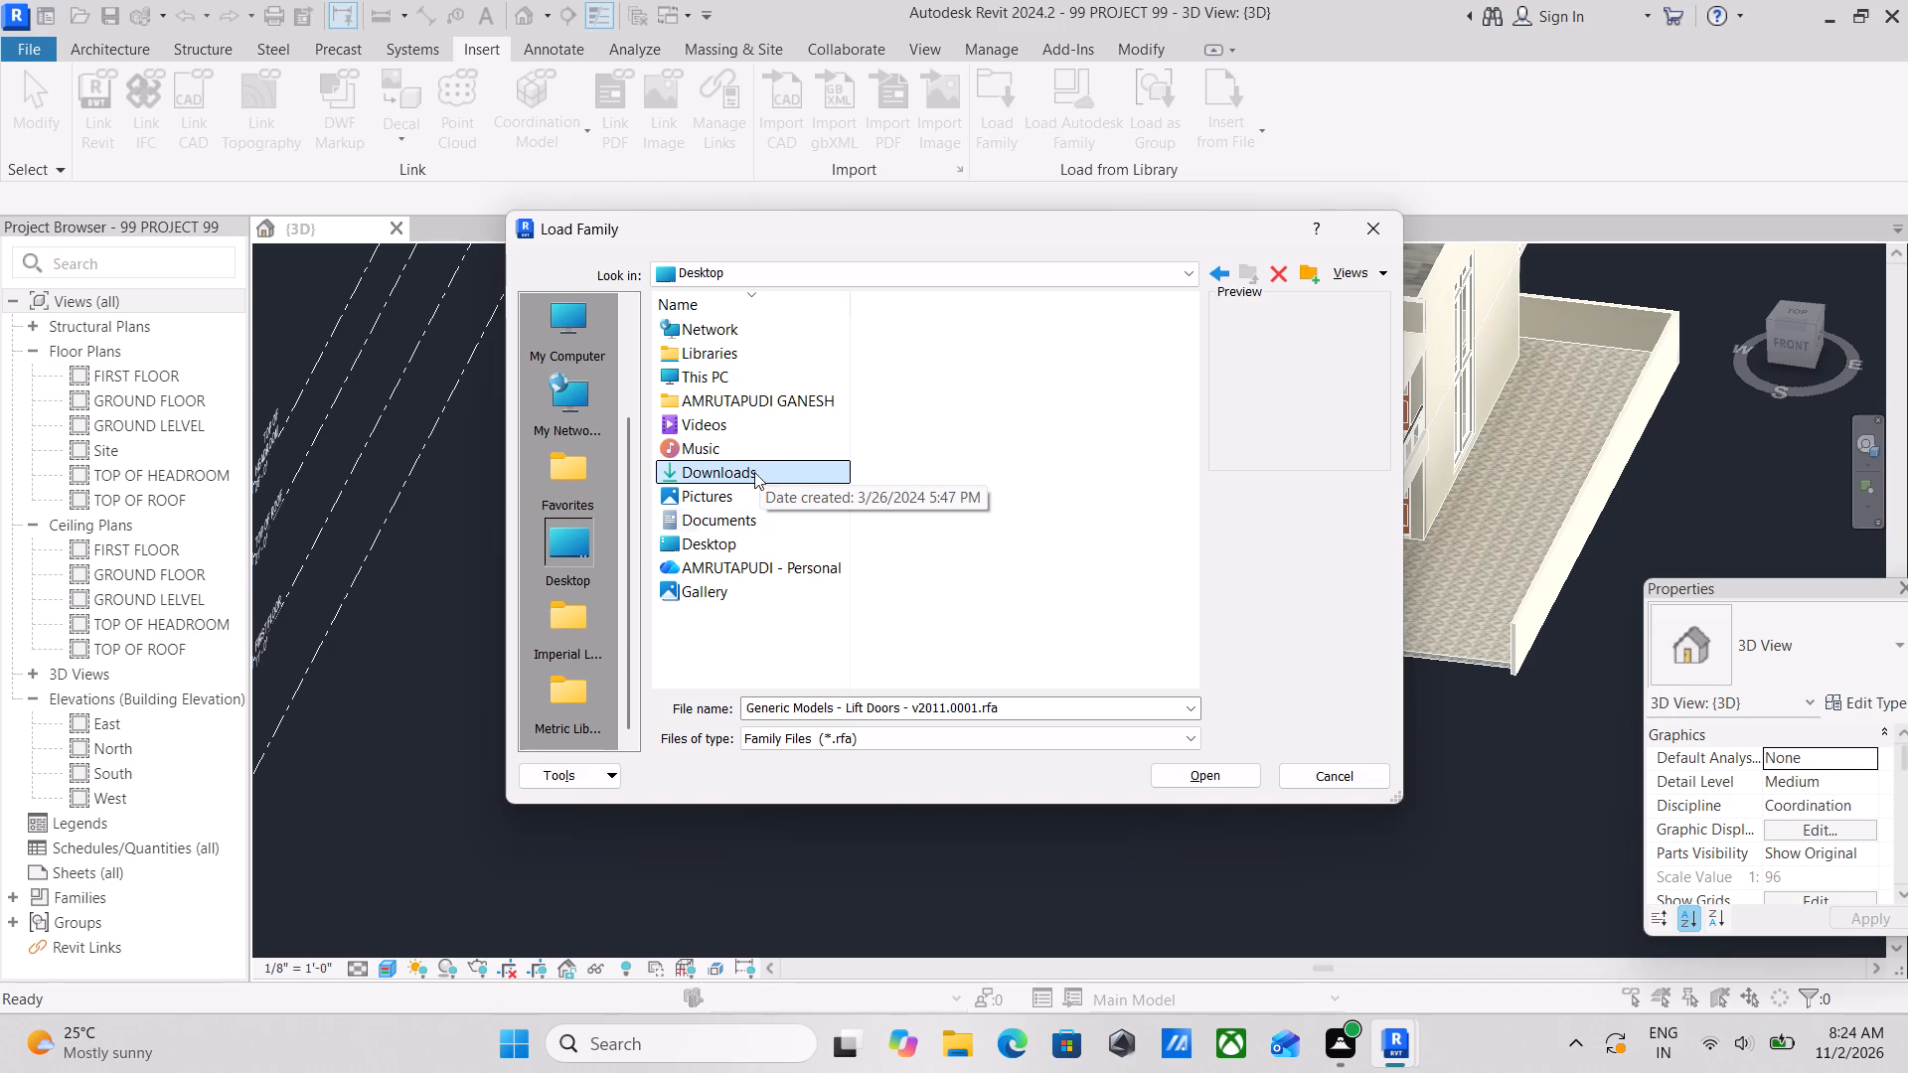
Browse the category folders of the Imperial Library's US folder for a family to load.
{"action": "scroll", "coordinate": [666, 596], "scroll_direction": "down", "scroll_amount": 1}
{"action": "double_click", "coordinate": [565, 619]}
{"action": "scroll", "coordinate": [780, 430], "scroll_direction": "down", "scroll_amount": 2}
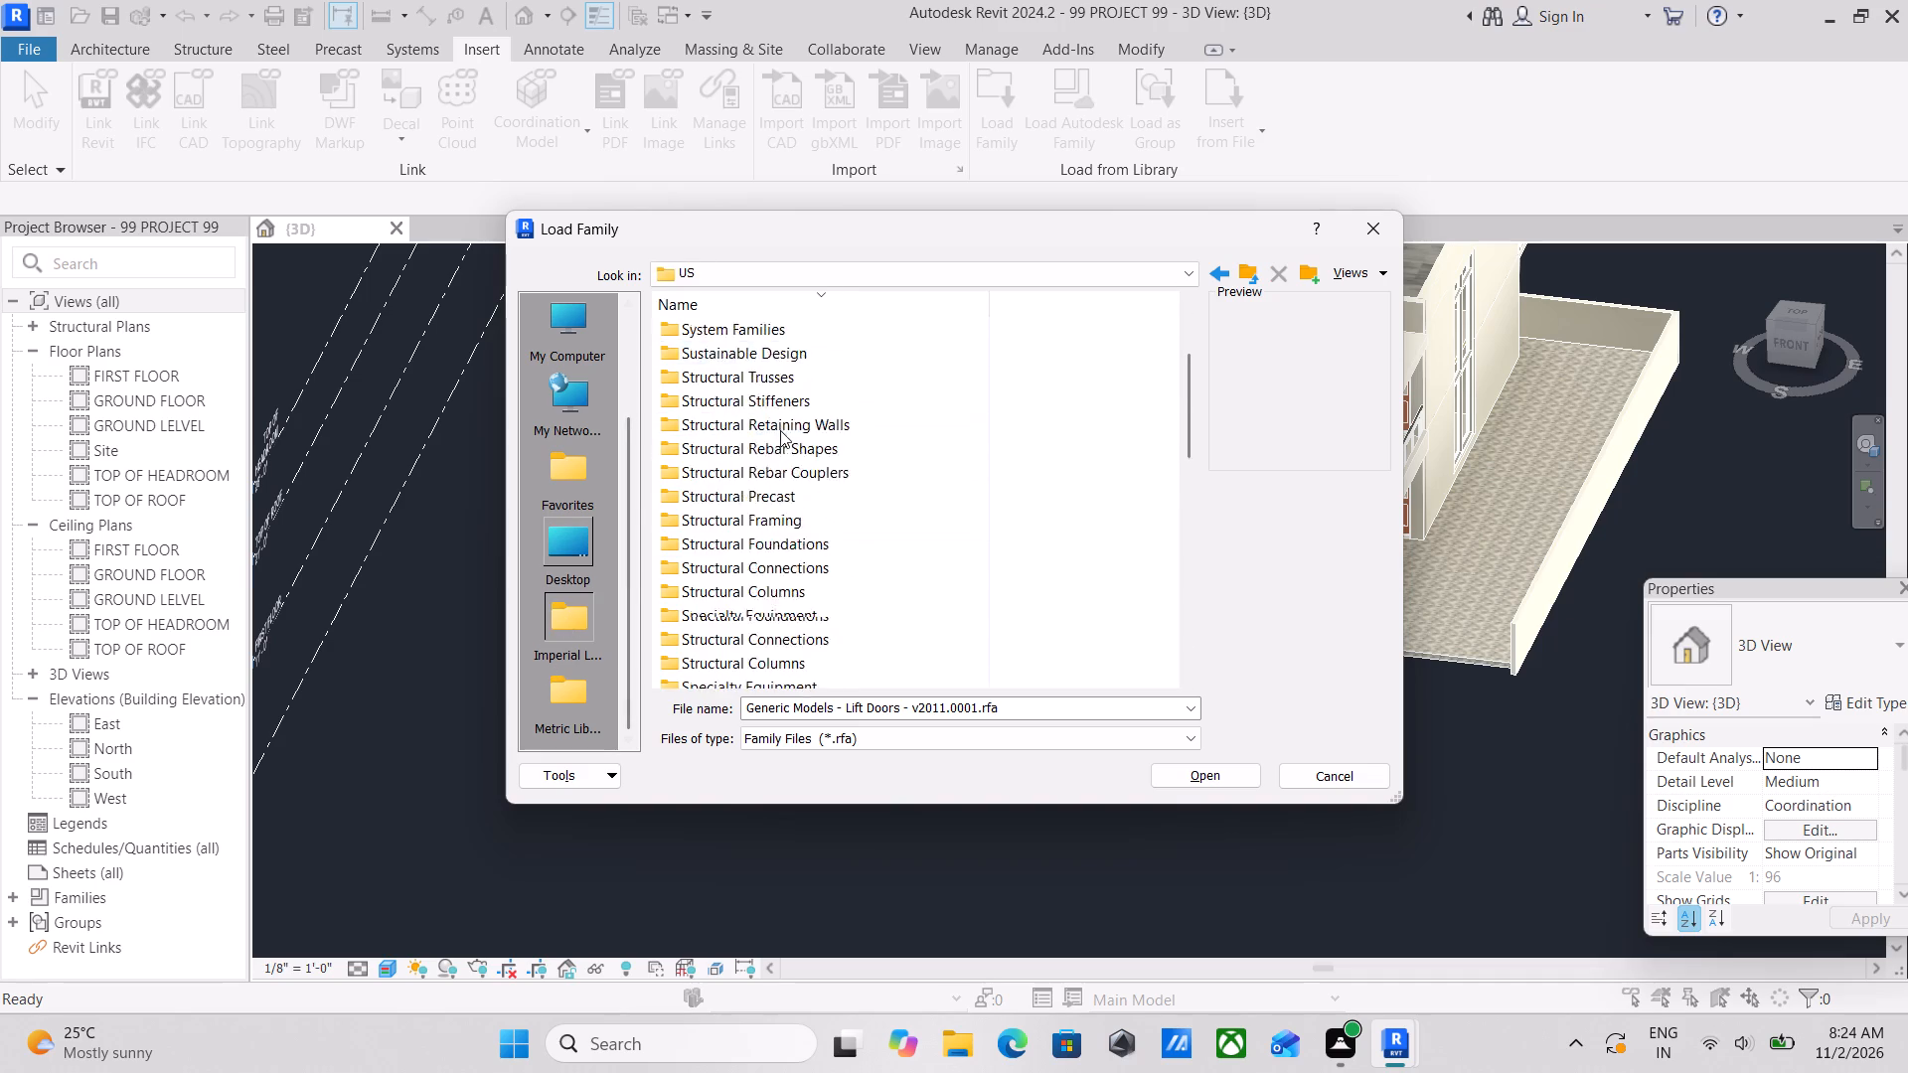
{"action": "scroll", "coordinate": [780, 430], "scroll_direction": "down", "scroll_amount": 2}
{"action": "scroll", "coordinate": [735, 435], "scroll_direction": "up", "scroll_amount": 7}
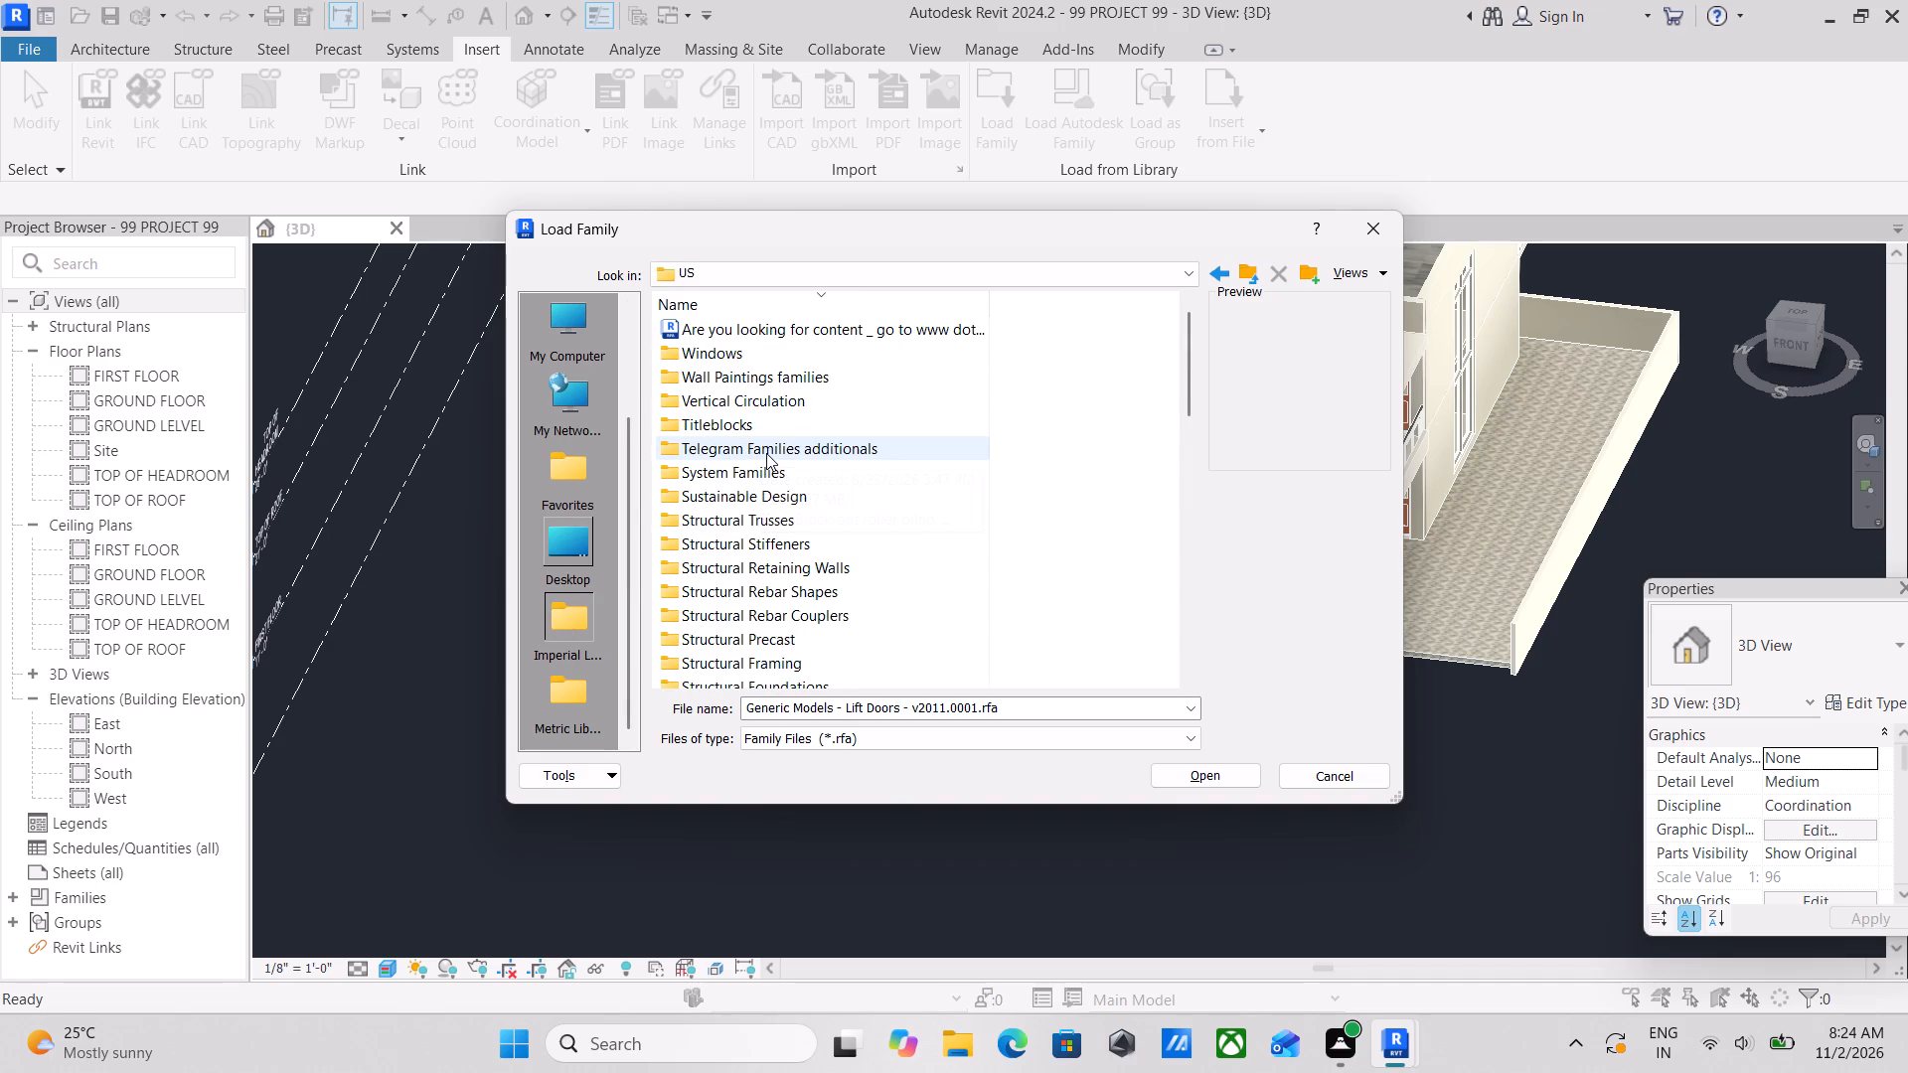
{"action": "scroll", "coordinate": [731, 422], "scroll_direction": "up", "scroll_amount": 3}
{"action": "scroll", "coordinate": [667, 576], "scroll_direction": "down", "scroll_amount": 4}
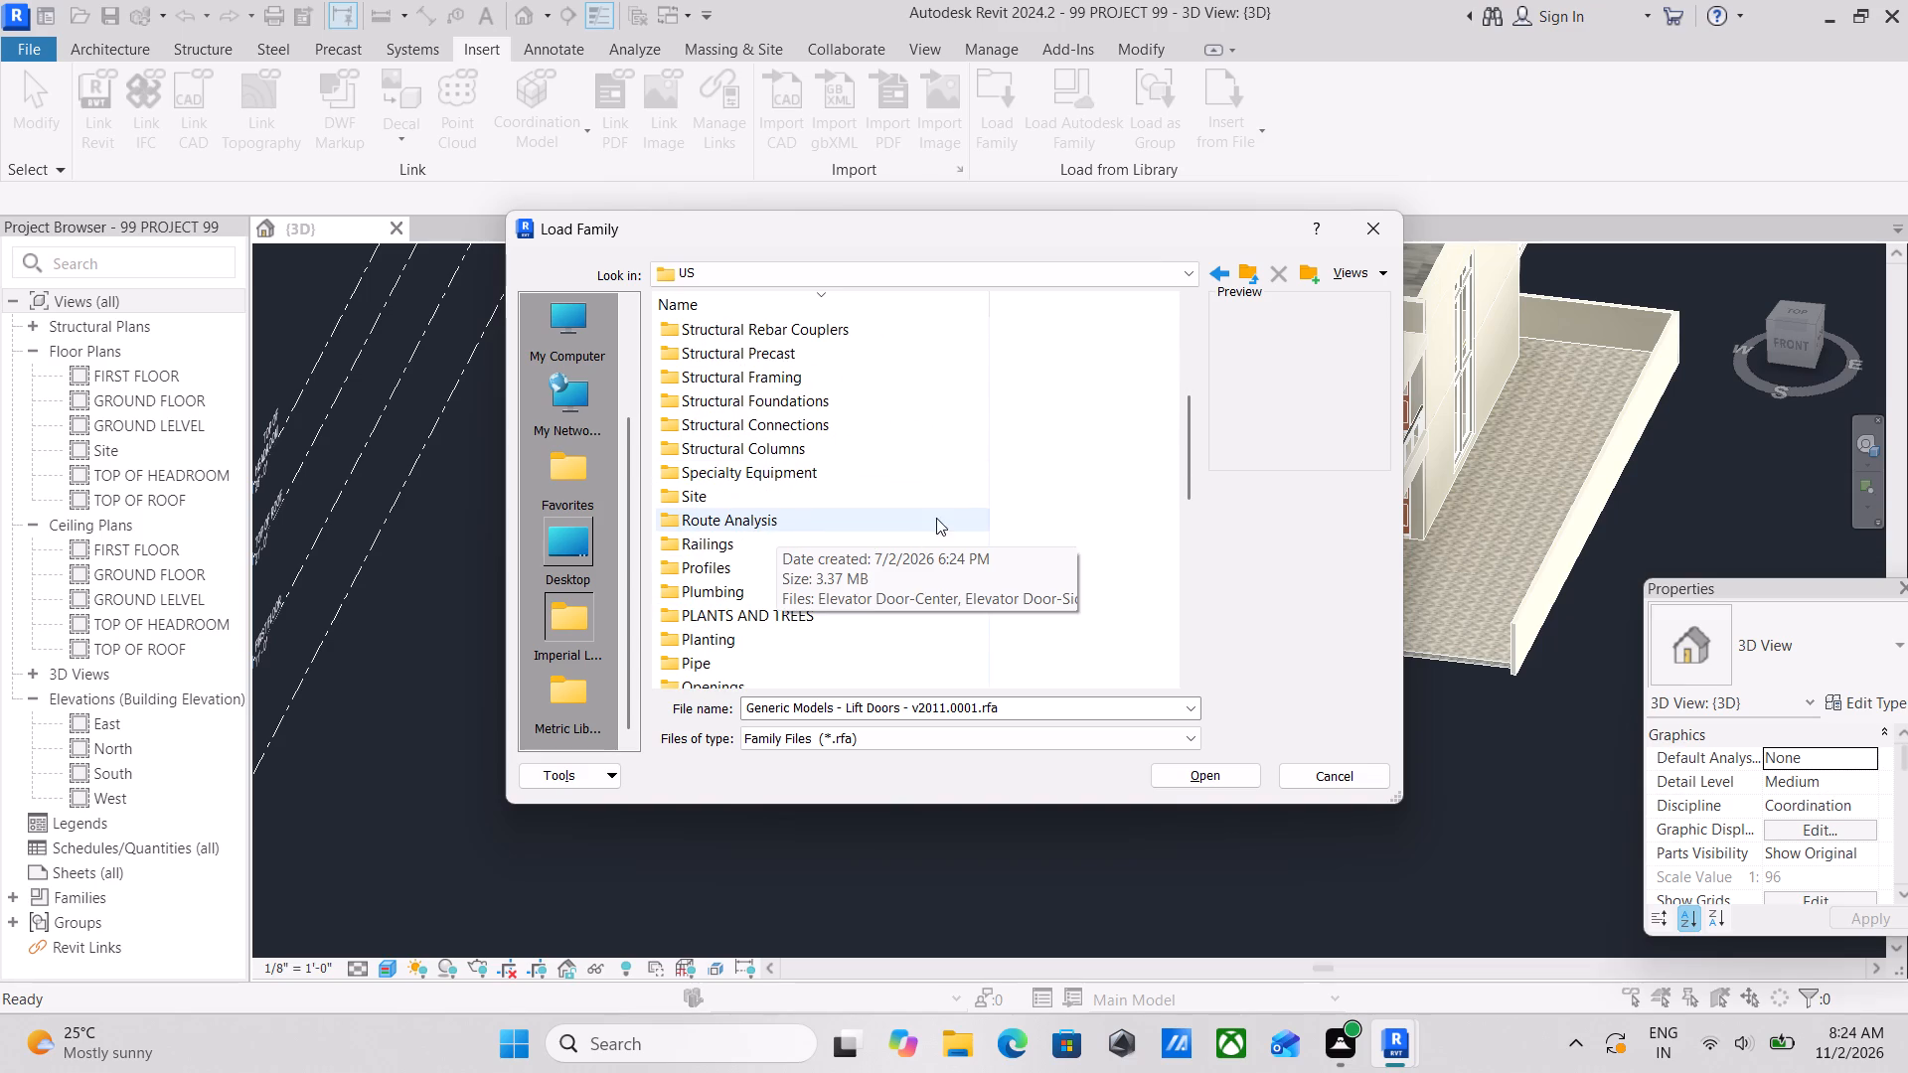
{"action": "scroll", "coordinate": [759, 461], "scroll_direction": "down", "scroll_amount": 4}
{"action": "scroll", "coordinate": [581, 568], "scroll_direction": "down", "scroll_amount": 3}
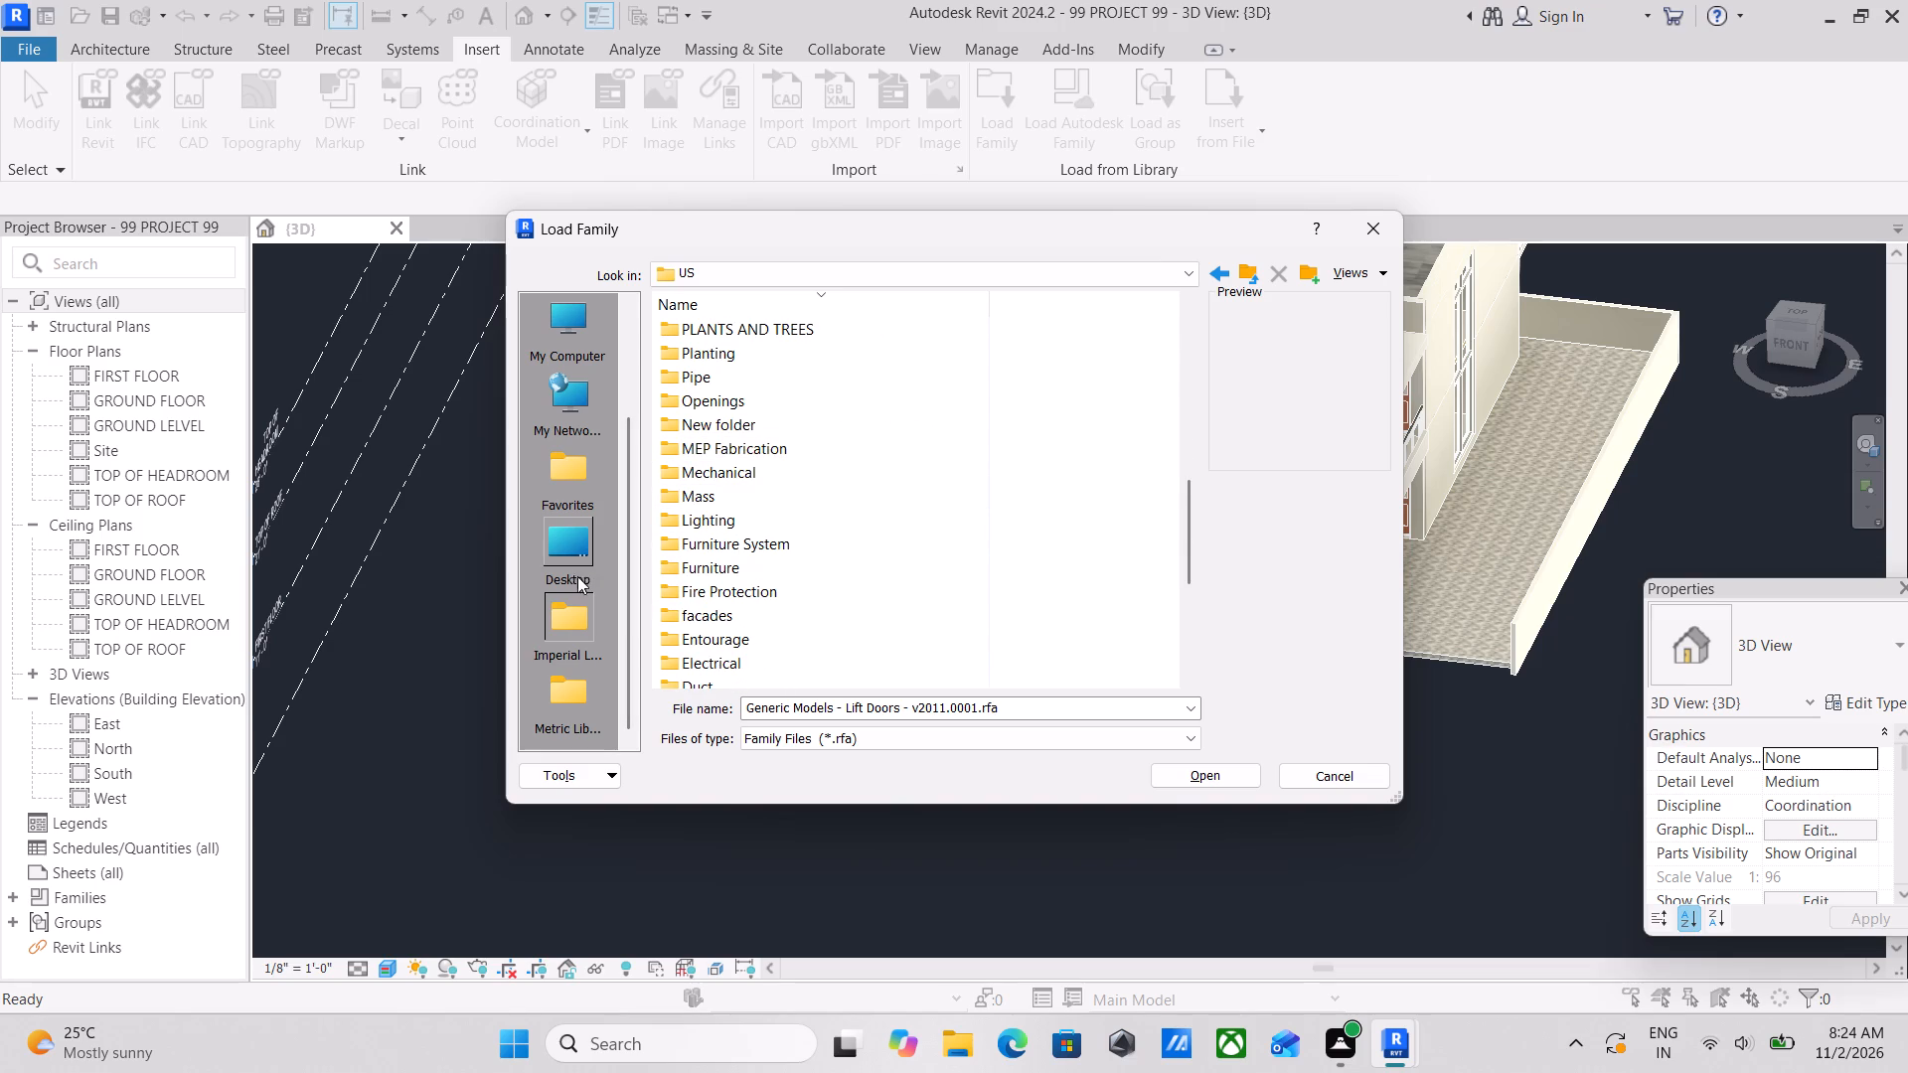
{"action": "scroll", "coordinate": [584, 631], "scroll_direction": "down", "scroll_amount": 2}
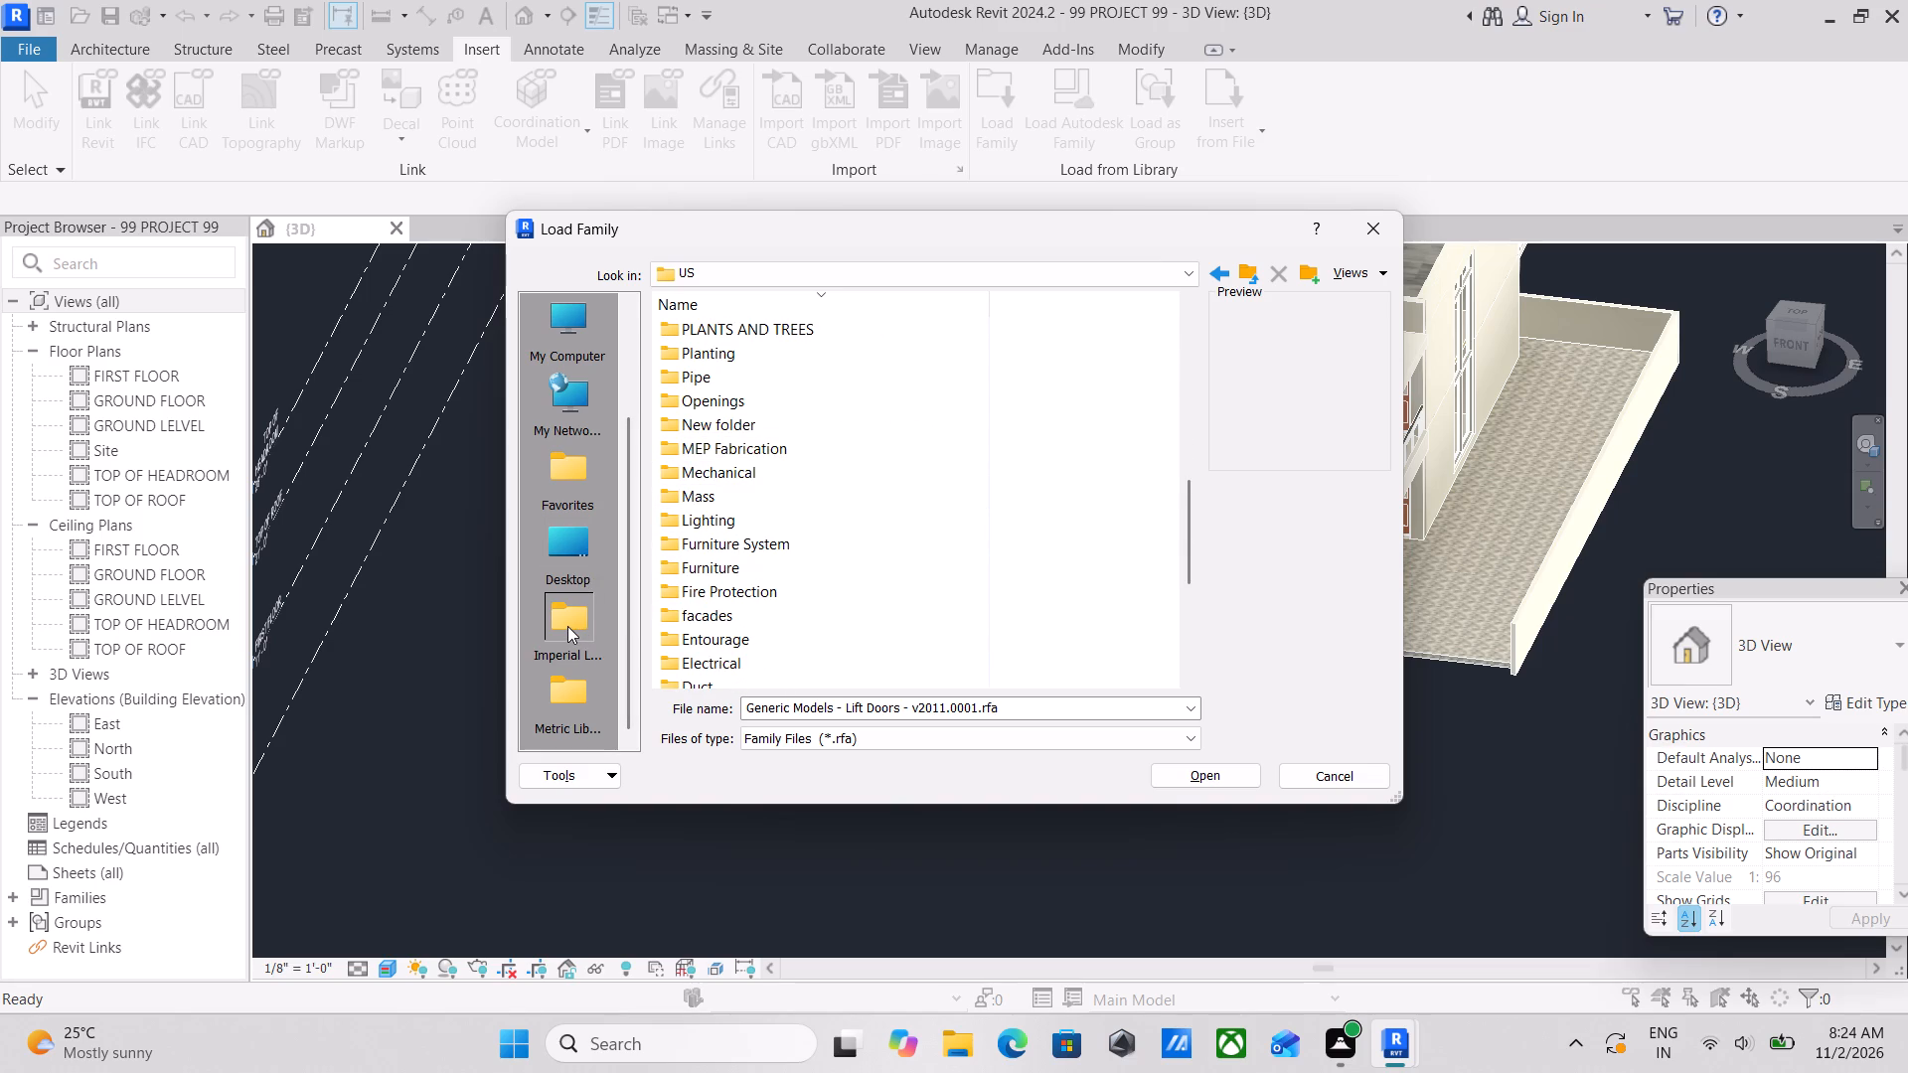
{"action": "left_click", "coordinate": [567, 625]}
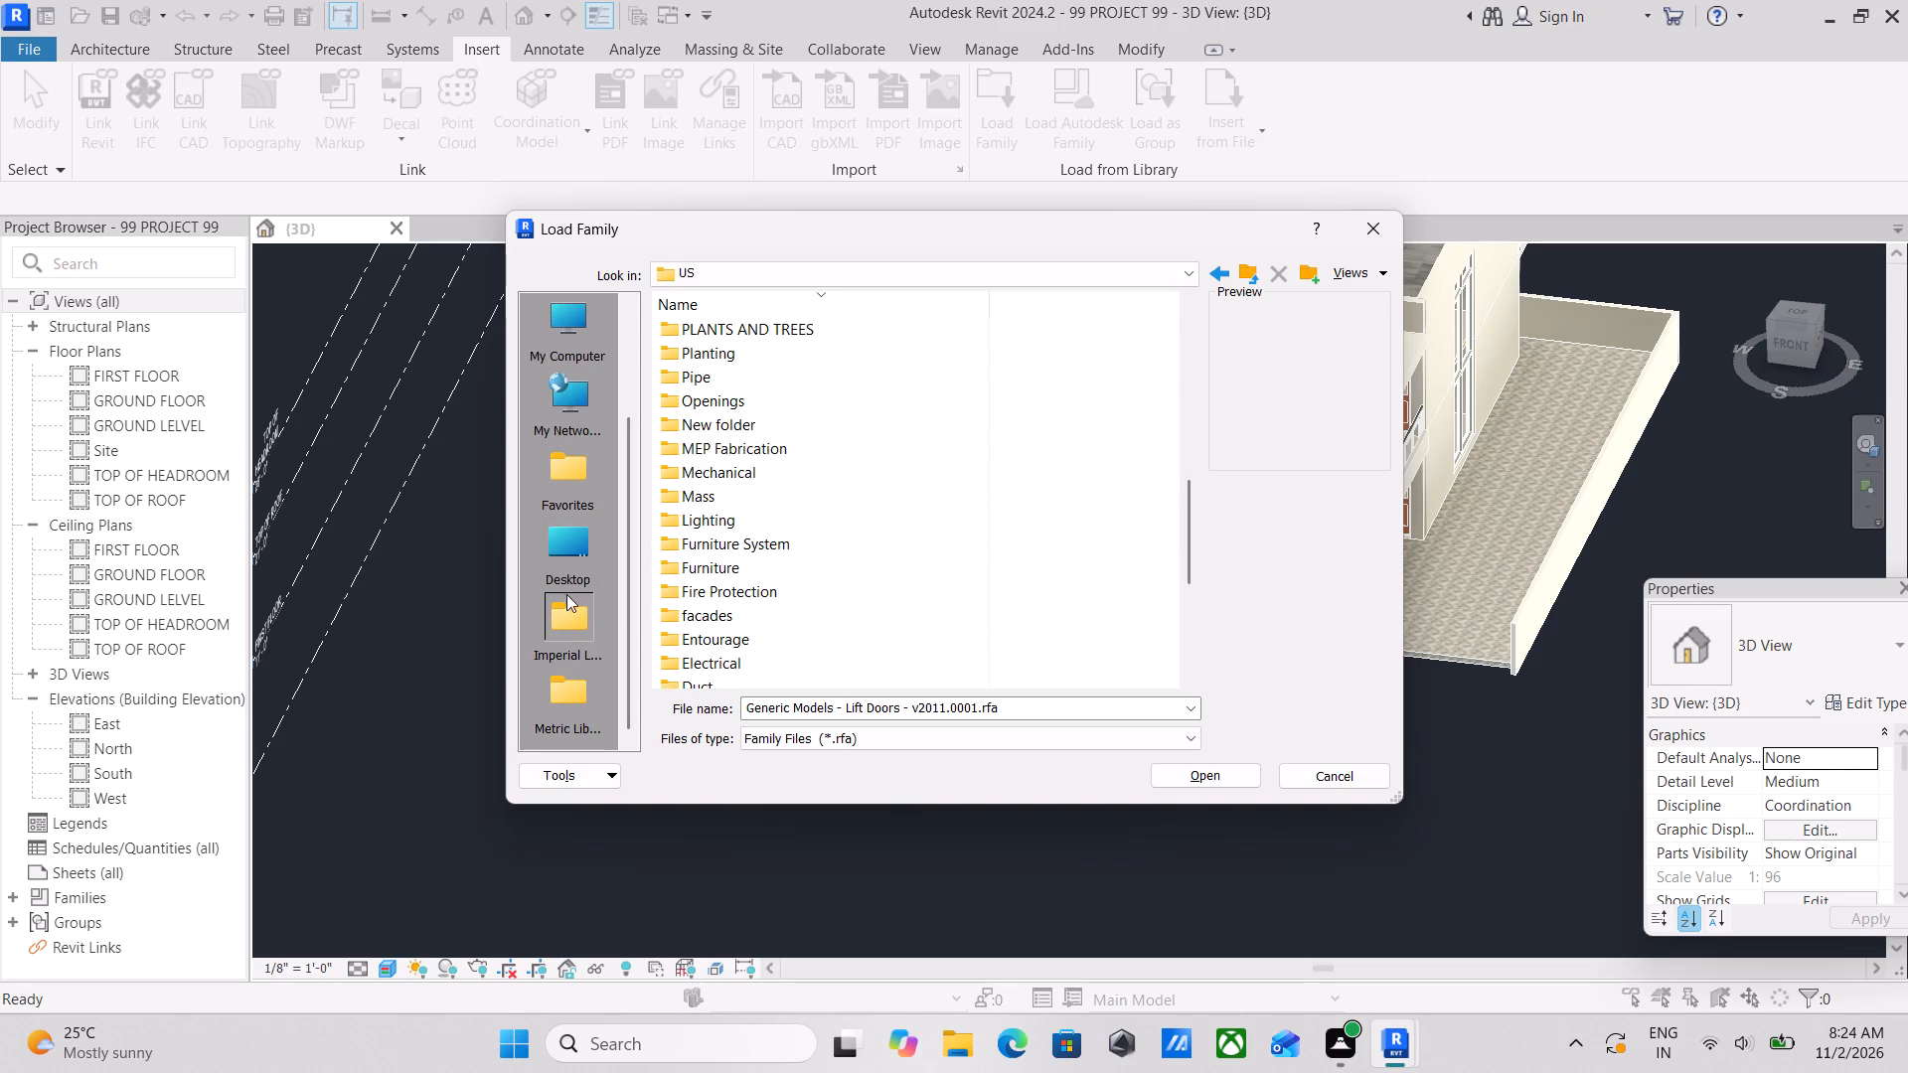
{"action": "left_click", "coordinate": [567, 615]}
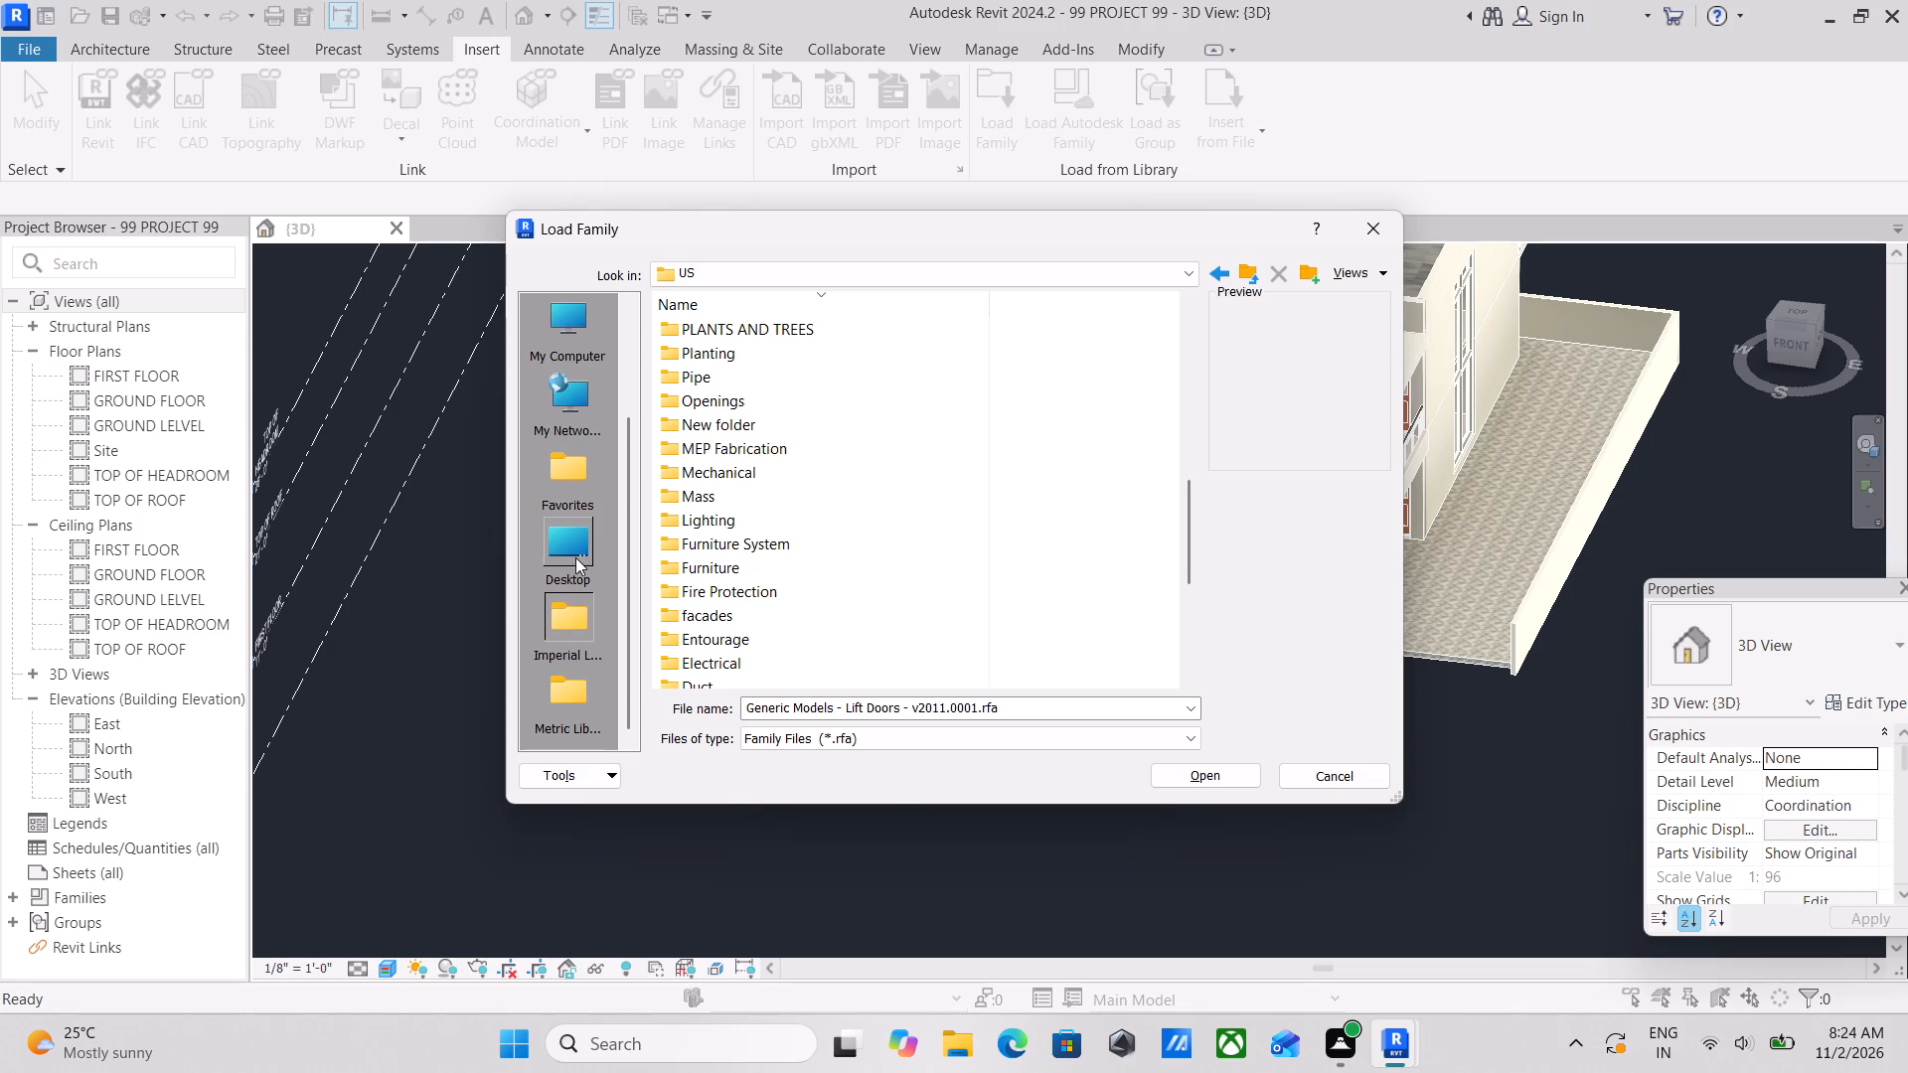
Check the Desktop location again and re-examine the US library folders from Windows down to Plumbing.
{"action": "left_click", "coordinate": [575, 559]}
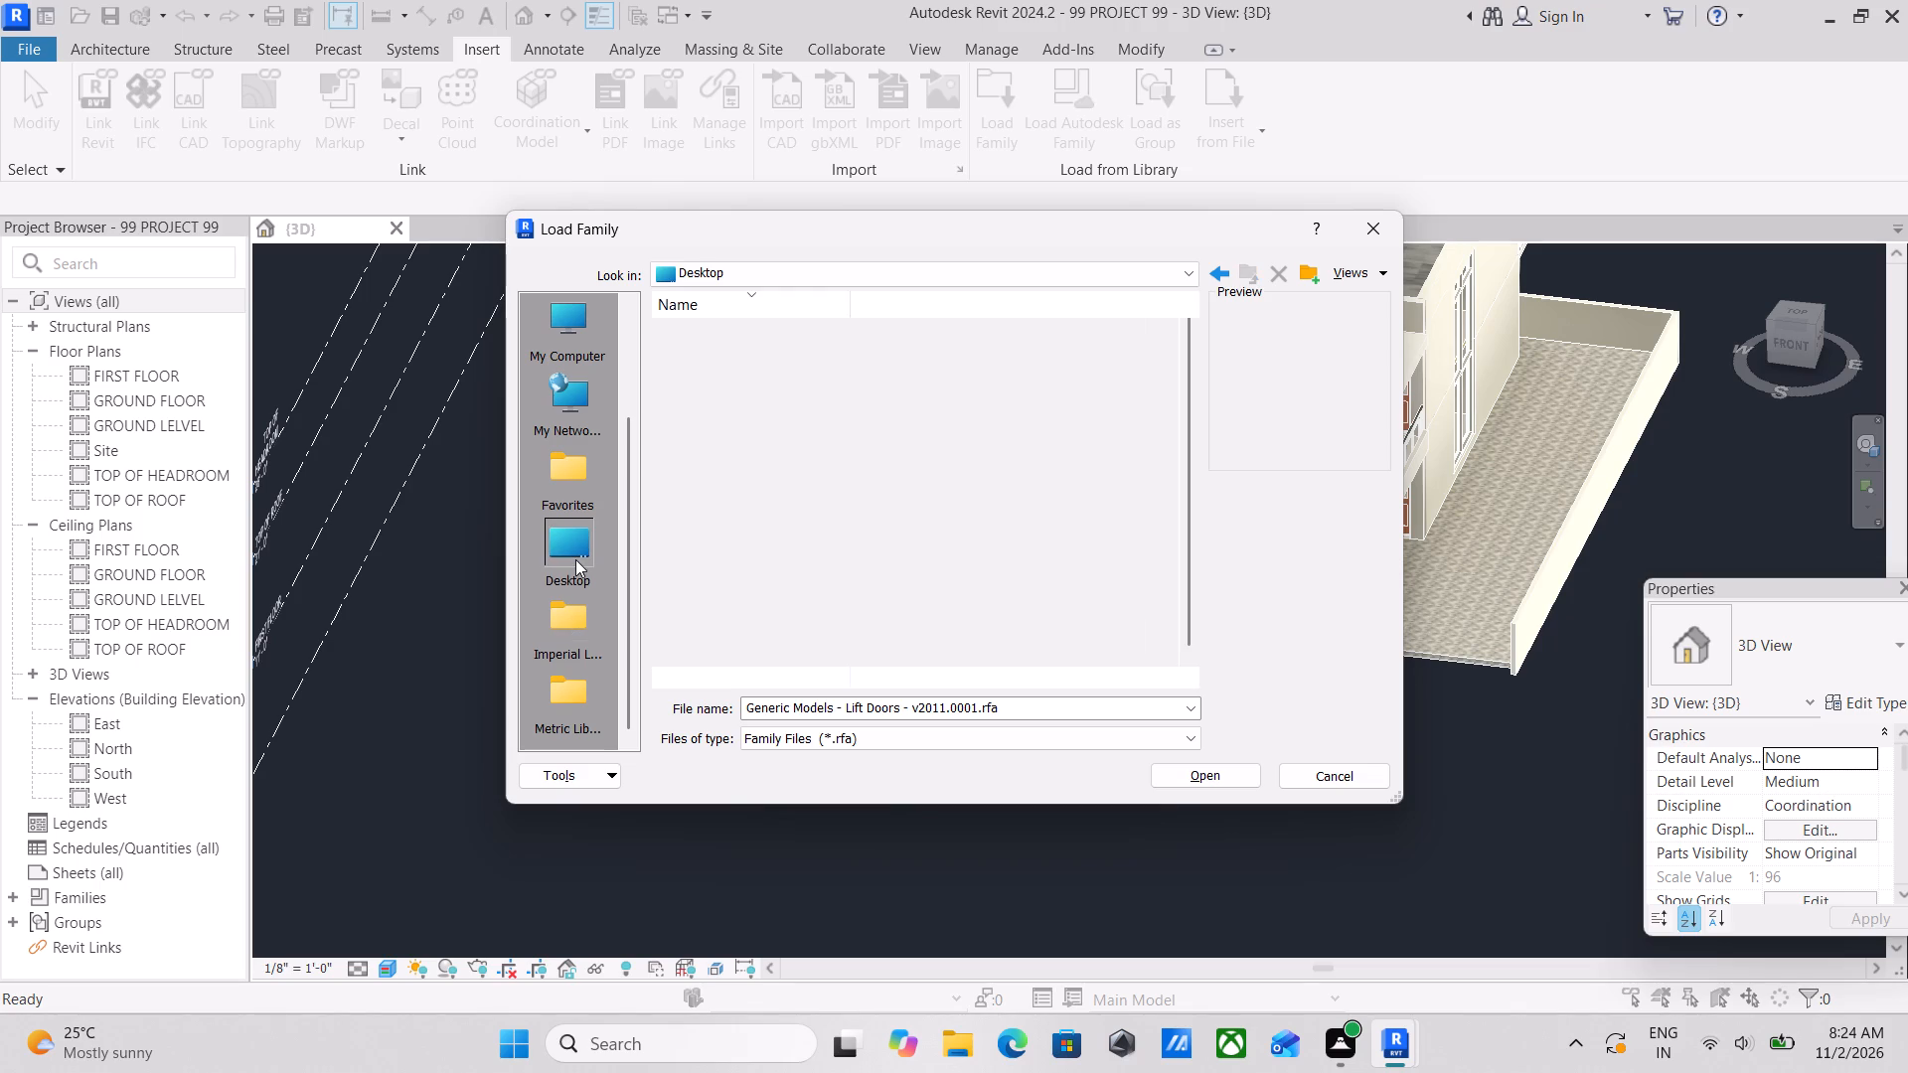
{"action": "scroll", "coordinate": [571, 611], "scroll_direction": "down", "scroll_amount": 2}
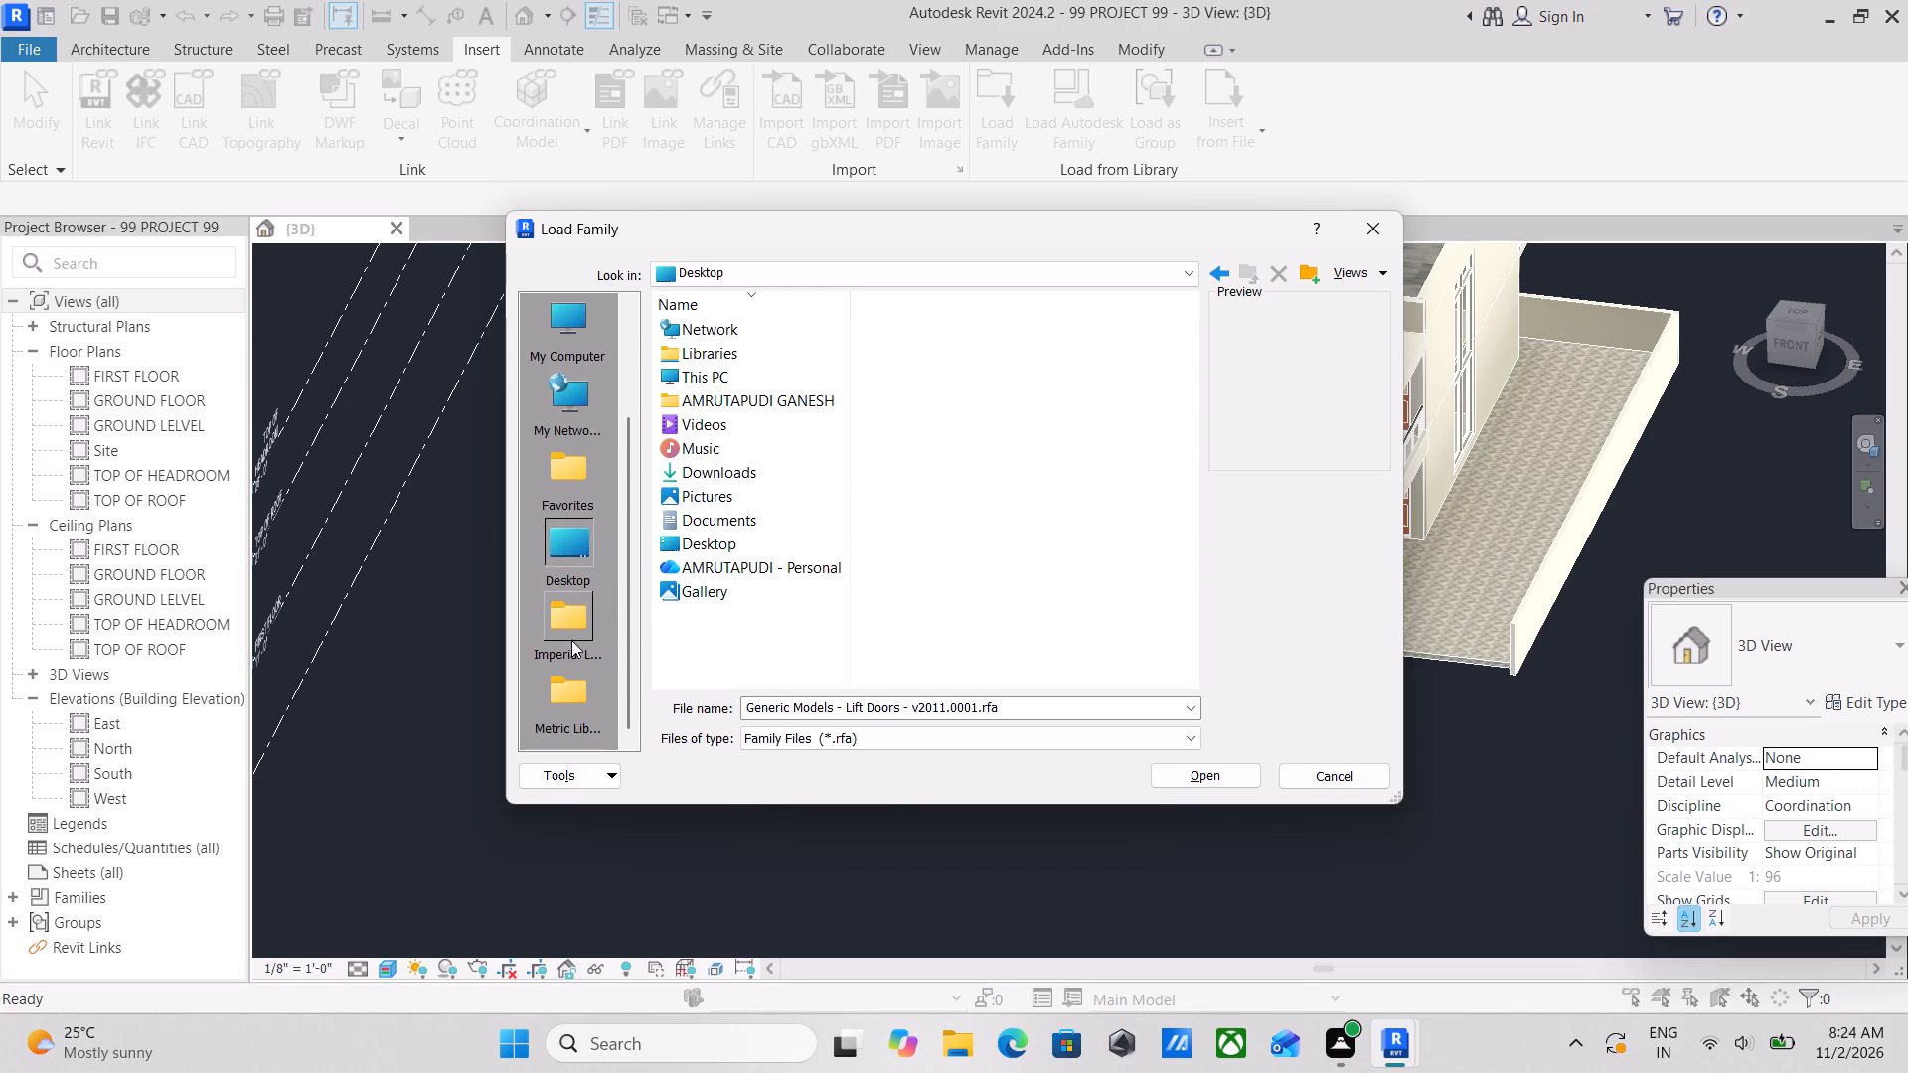
{"action": "double_click", "coordinate": [571, 640]}
{"action": "scroll", "coordinate": [791, 577], "scroll_direction": "down", "scroll_amount": 3}
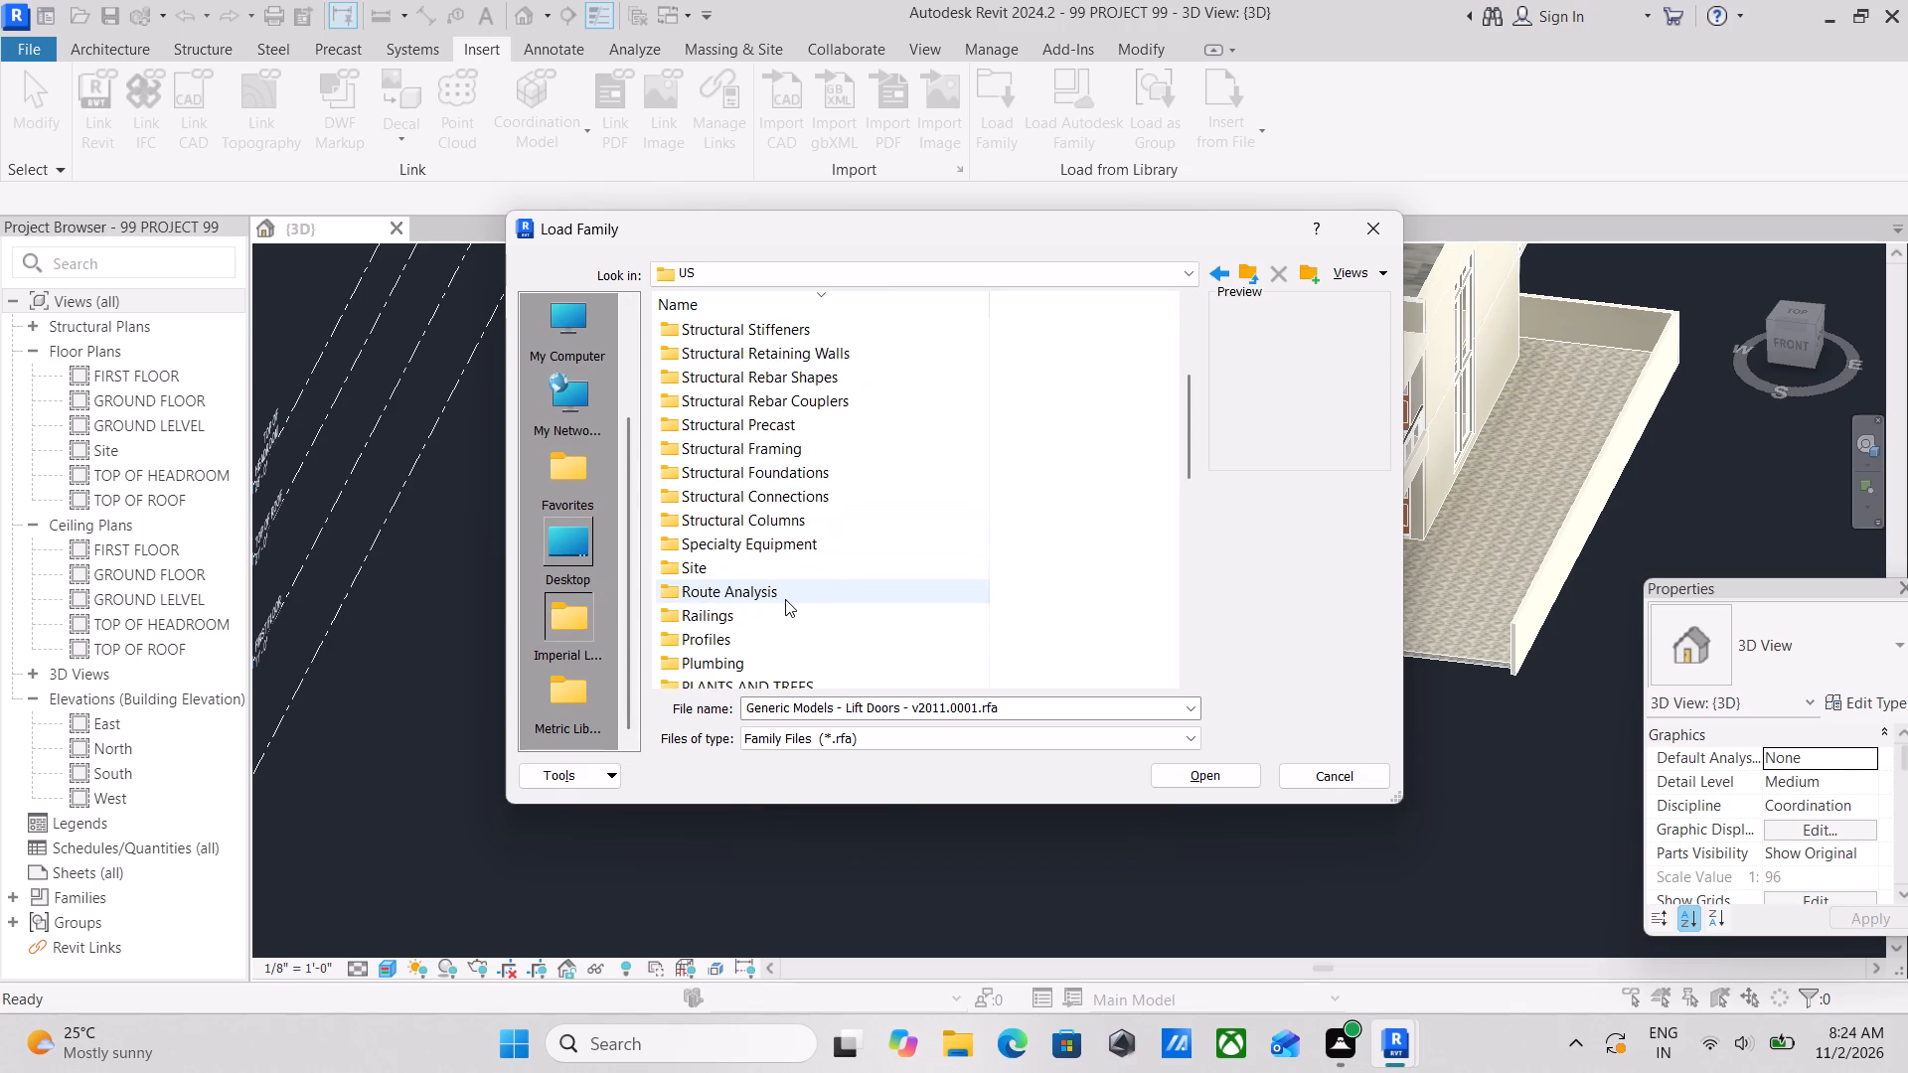
{"action": "scroll", "coordinate": [785, 599], "scroll_direction": "up", "scroll_amount": 4}
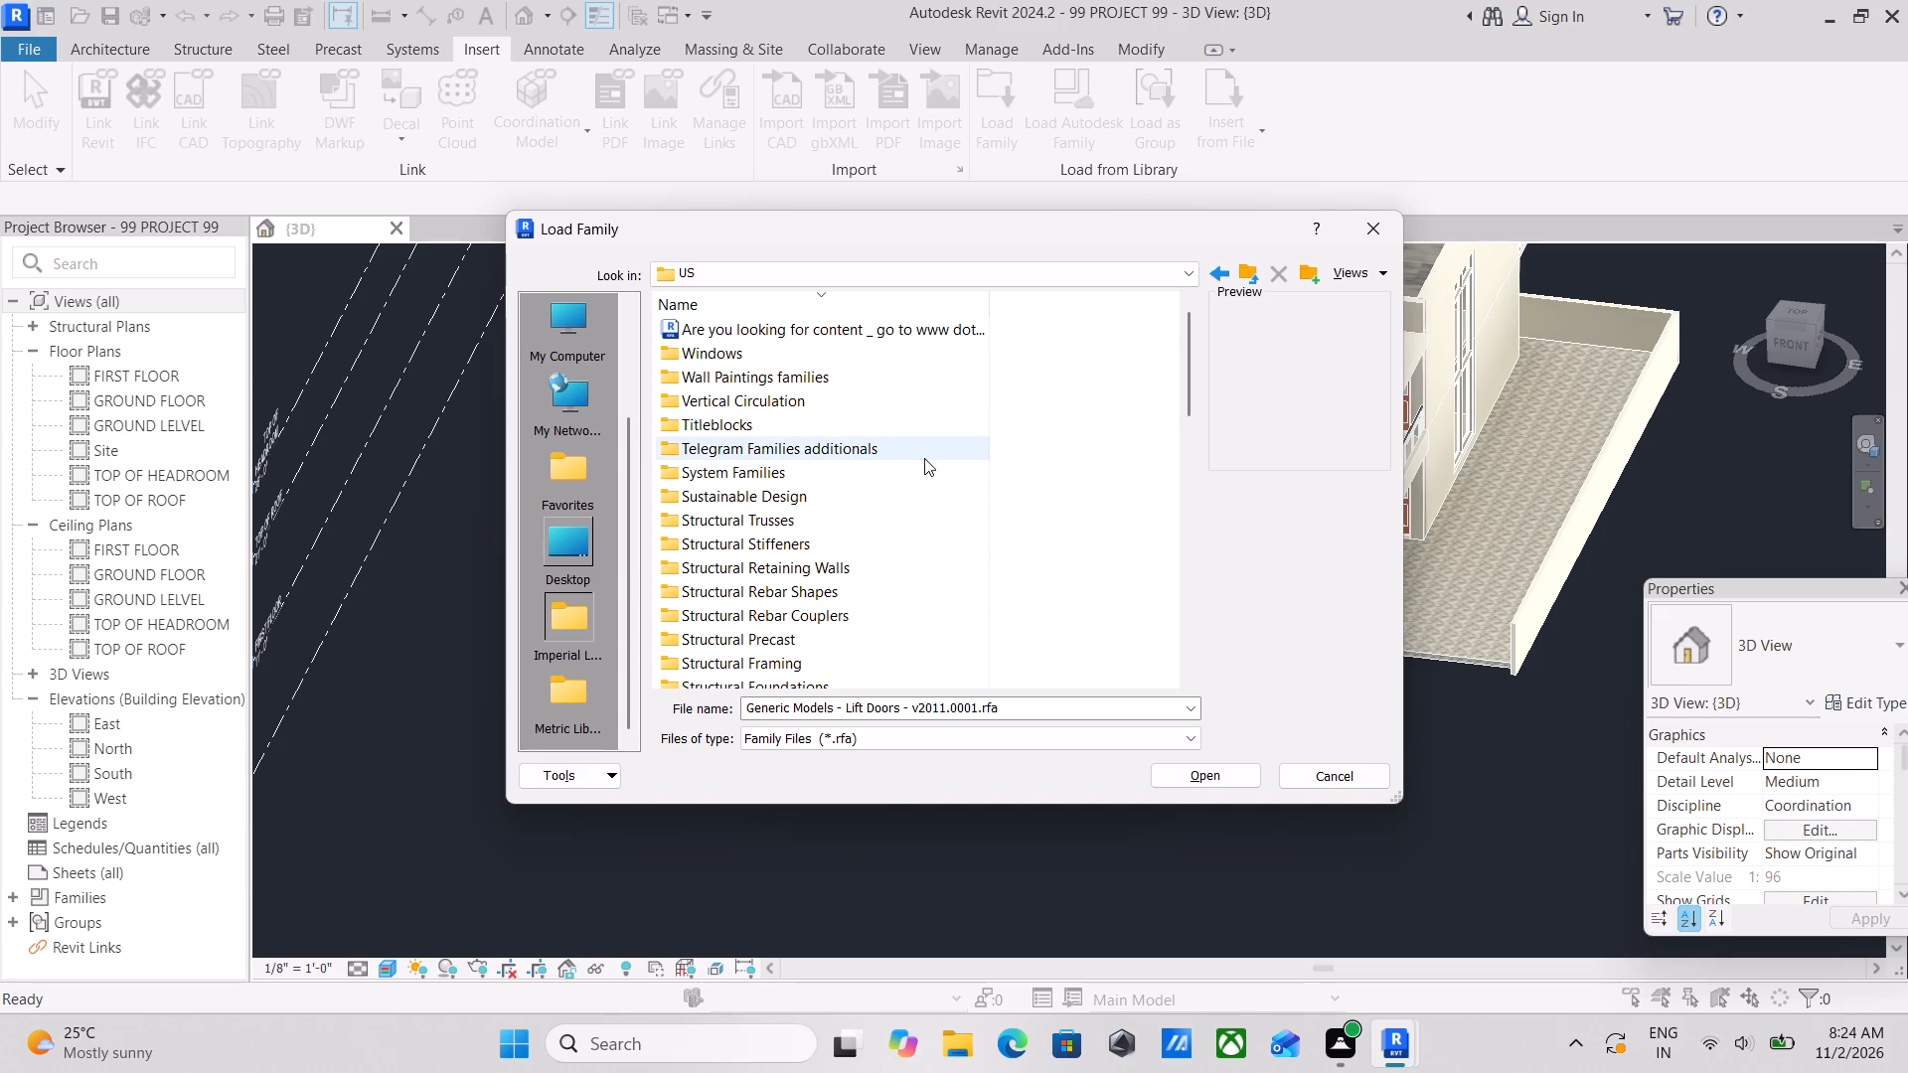
{"action": "scroll", "coordinate": [891, 462], "scroll_direction": "up", "scroll_amount": 3}
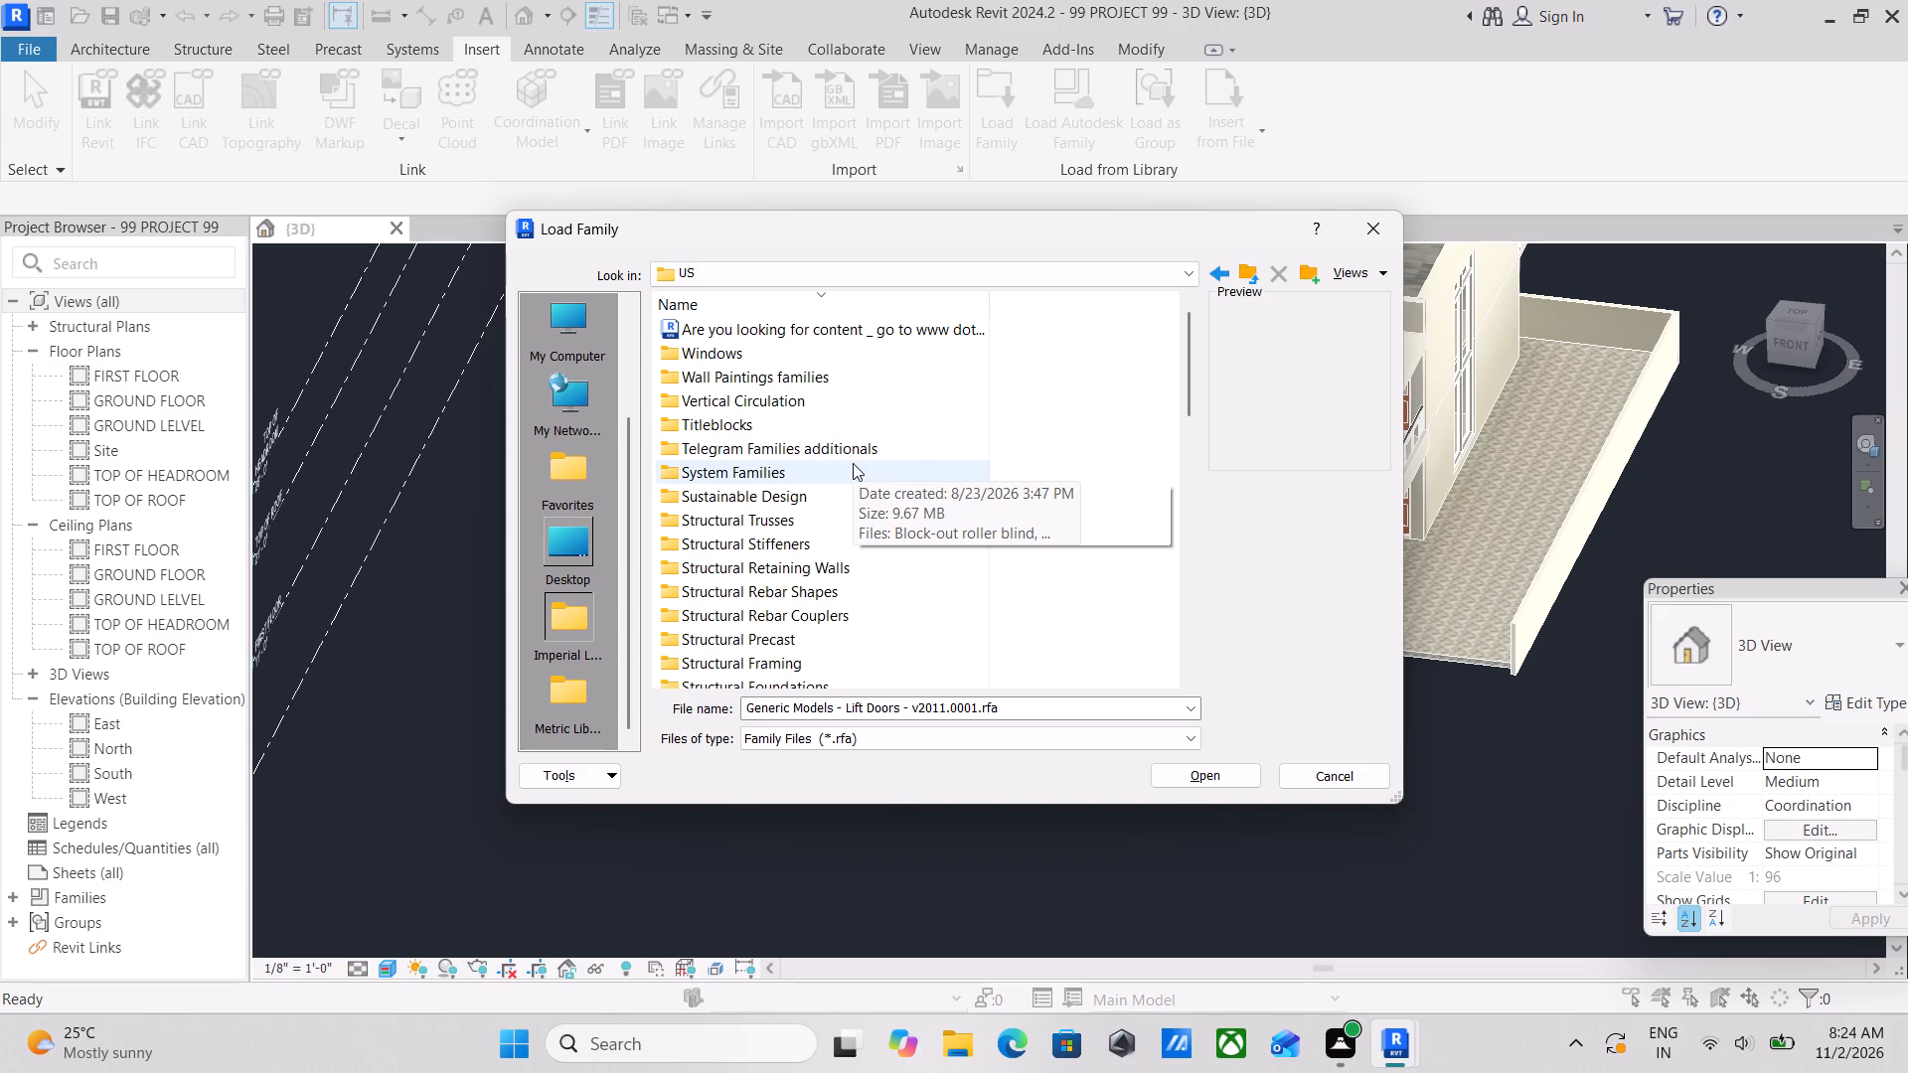
{"action": "scroll", "coordinate": [720, 473], "scroll_direction": "down", "scroll_amount": 3}
{"action": "scroll", "coordinate": [548, 531], "scroll_direction": "down", "scroll_amount": 2}
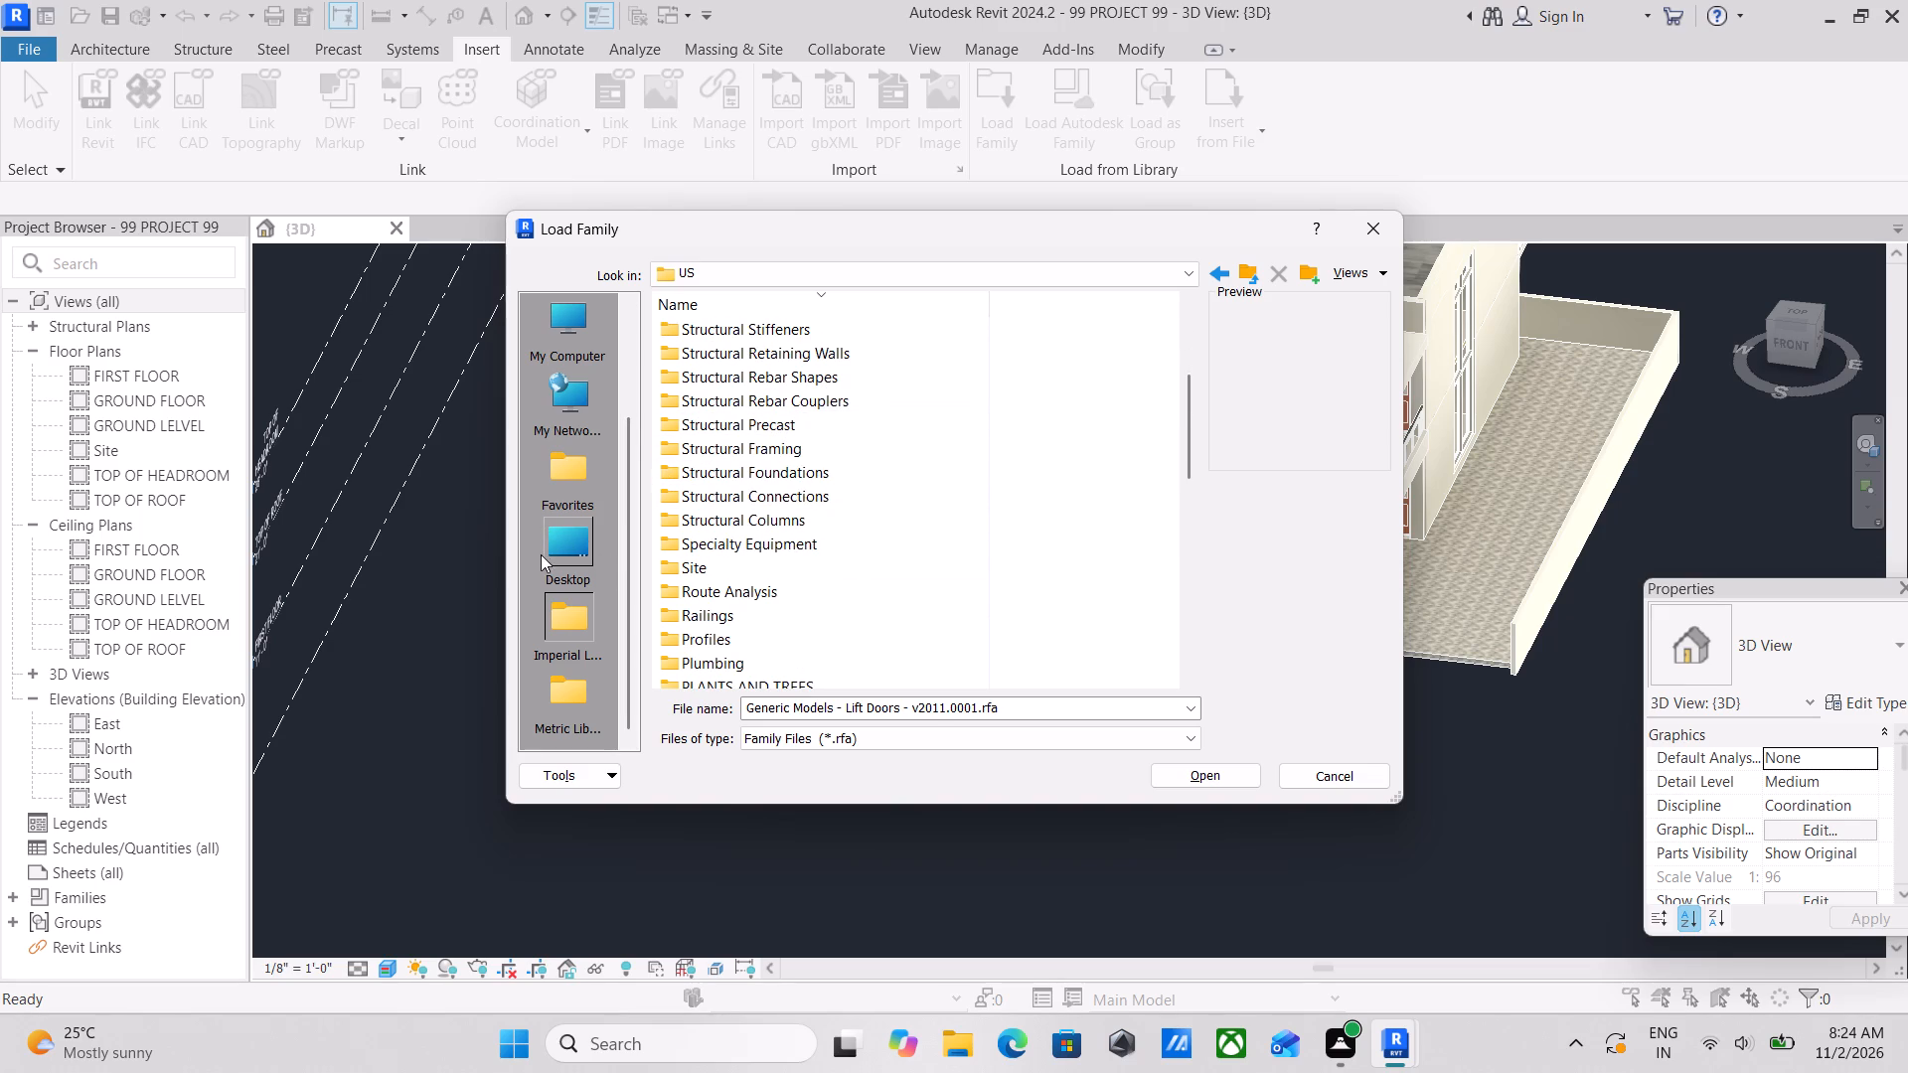
{"action": "scroll", "coordinate": [595, 544], "scroll_direction": "down", "scroll_amount": 3}
{"action": "scroll", "coordinate": [577, 545], "scroll_direction": "up", "scroll_amount": 2}
{"action": "scroll", "coordinate": [577, 545], "scroll_direction": "down", "scroll_amount": 2}
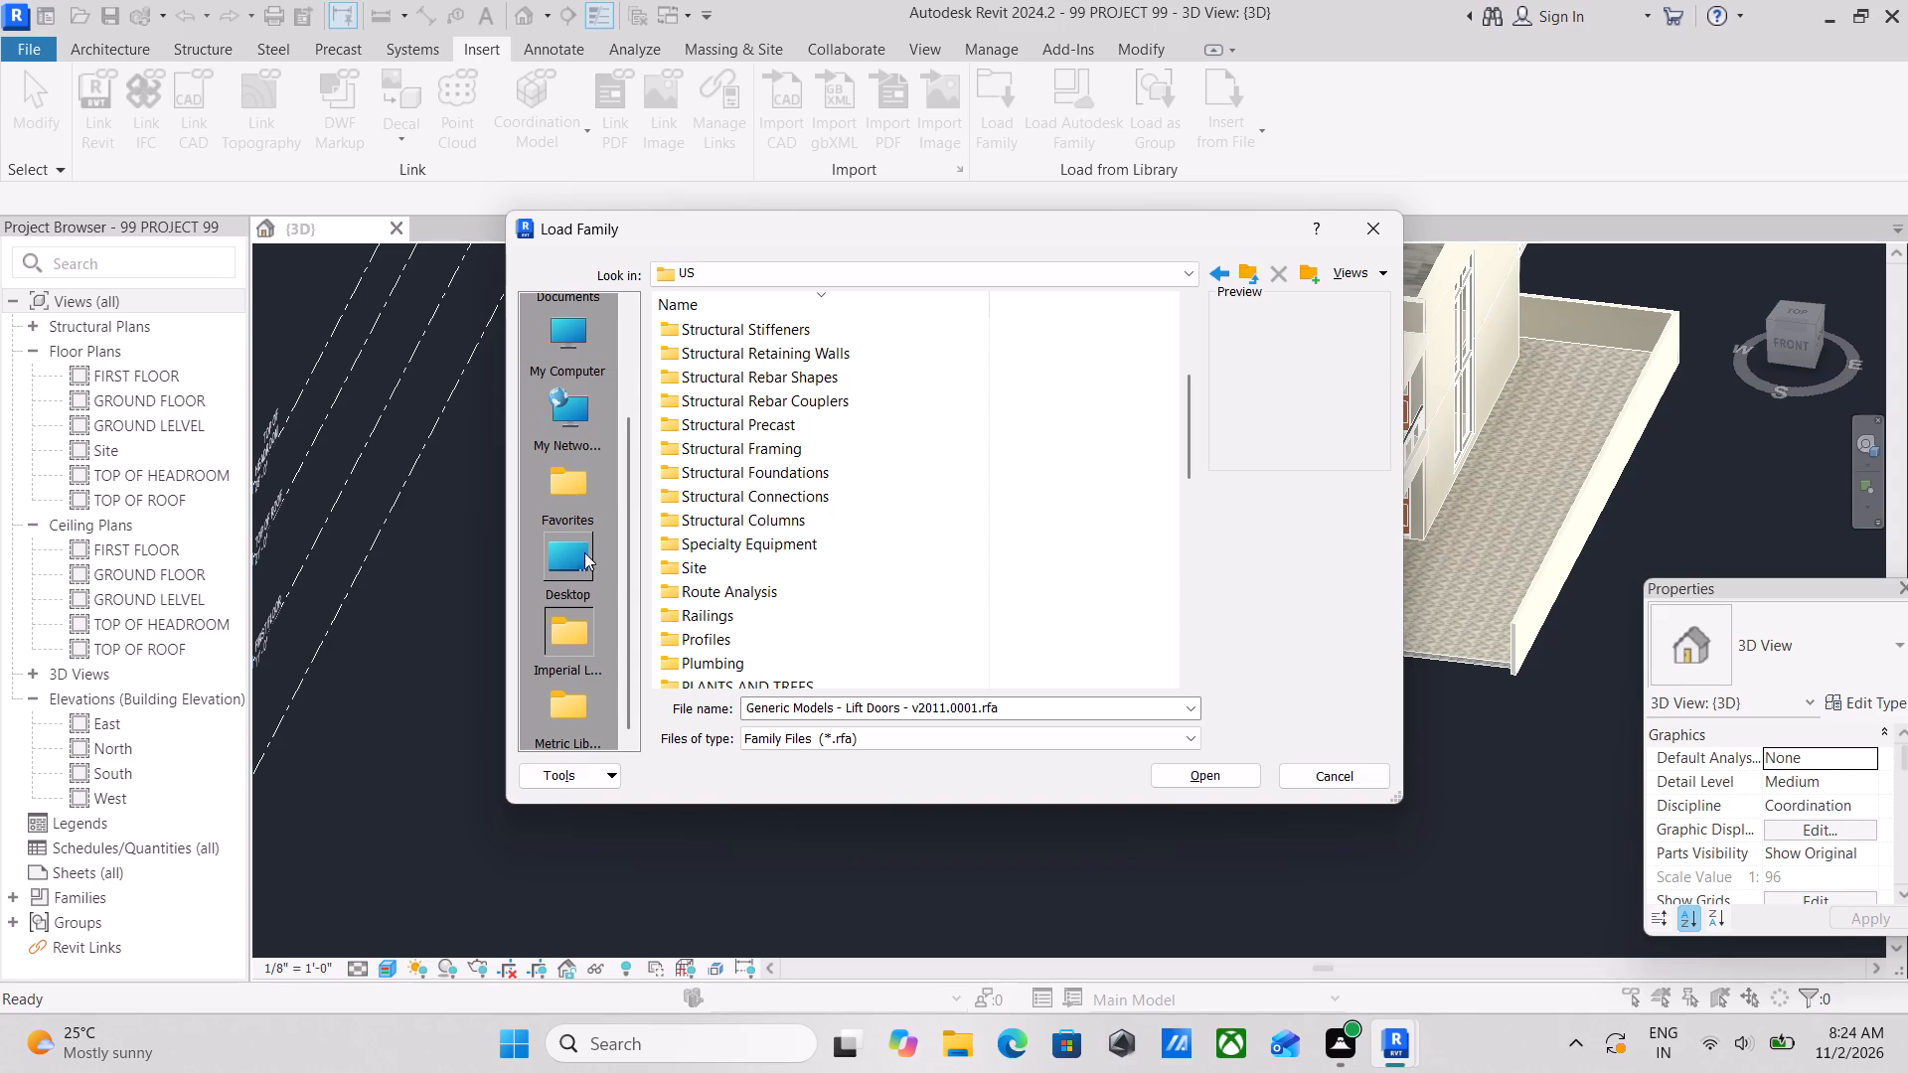
{"action": "scroll", "coordinate": [562, 547], "scroll_direction": "down", "scroll_amount": 3}
Revisit the Desktop location and review the US library's category folders through to Annotations.
{"action": "left_click", "coordinate": [578, 548]}
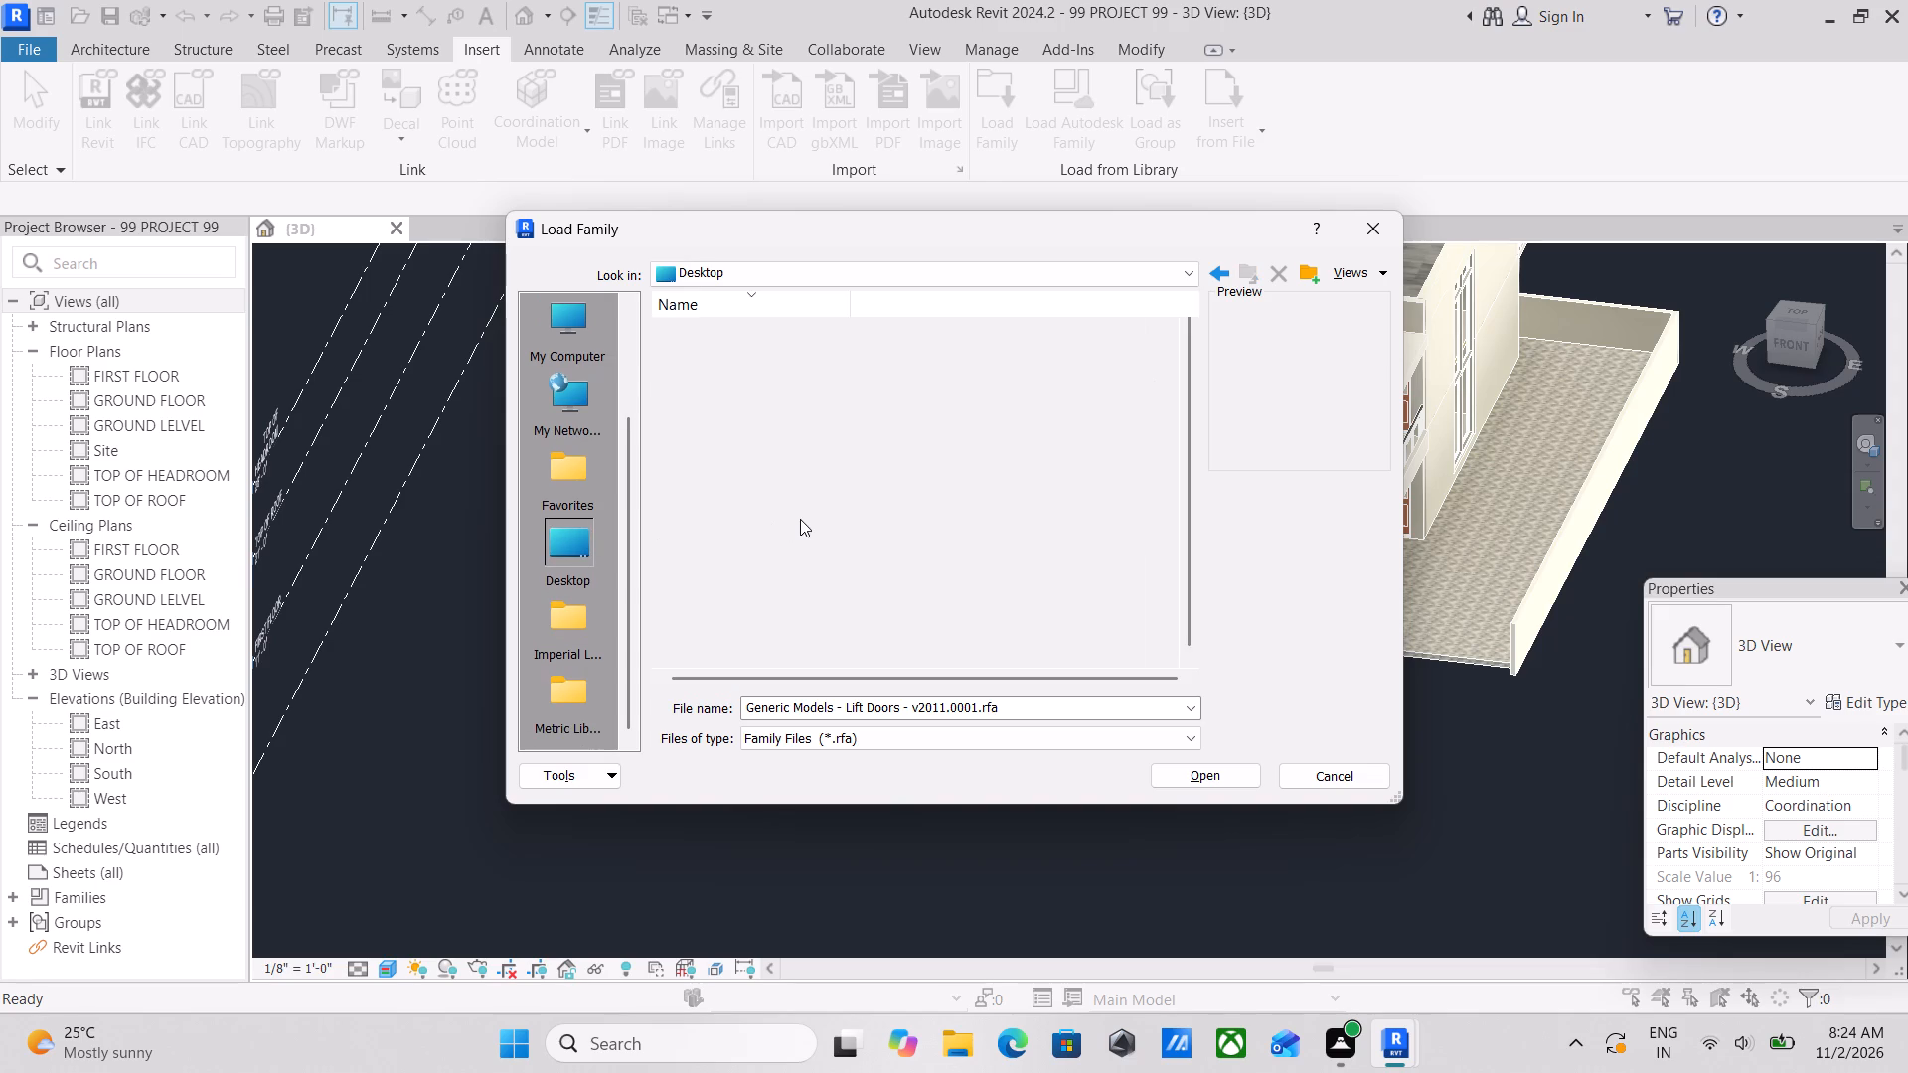
{"action": "scroll", "coordinate": [759, 498], "scroll_direction": "down", "scroll_amount": 3}
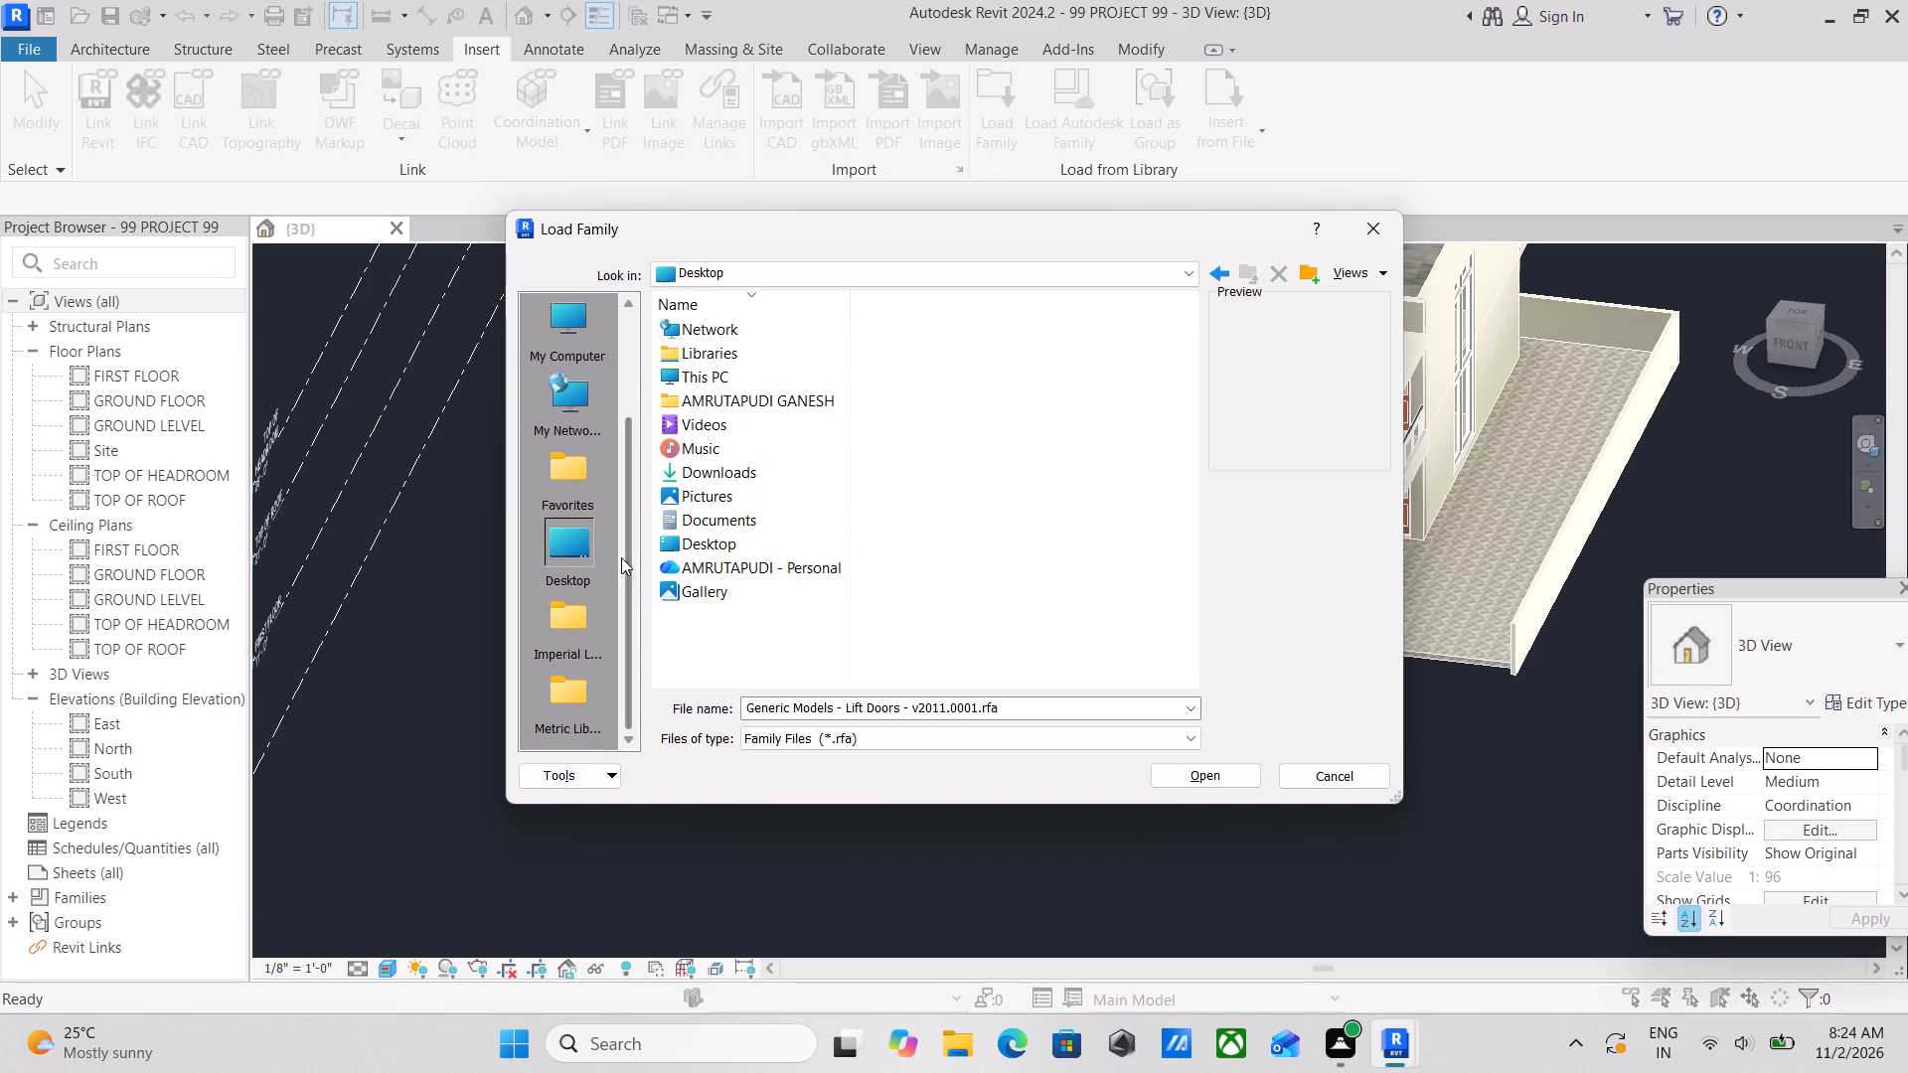
{"action": "scroll", "coordinate": [619, 550], "scroll_direction": "up", "scroll_amount": 1}
{"action": "scroll", "coordinate": [619, 548], "scroll_direction": "down", "scroll_amount": 5}
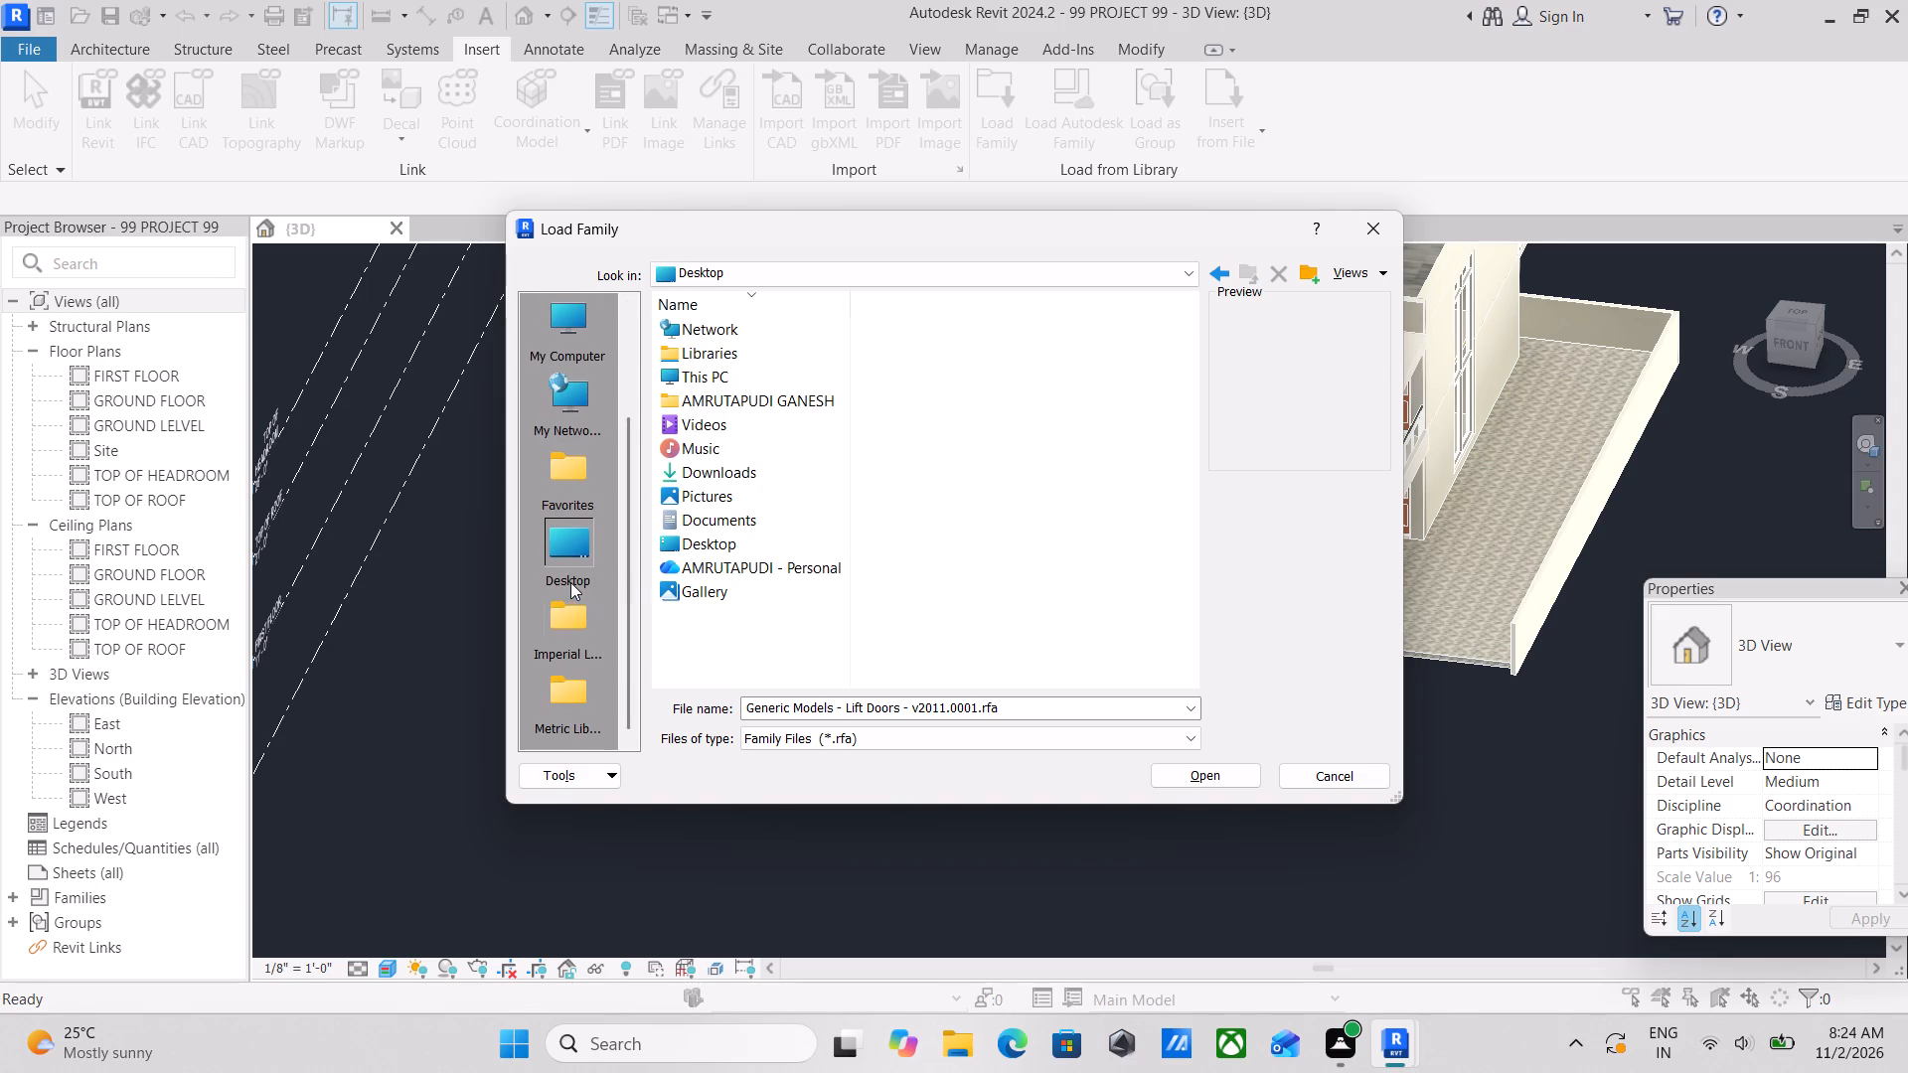
{"action": "left_click", "coordinate": [566, 628]}
{"action": "scroll", "coordinate": [811, 383], "scroll_direction": "down", "scroll_amount": 4}
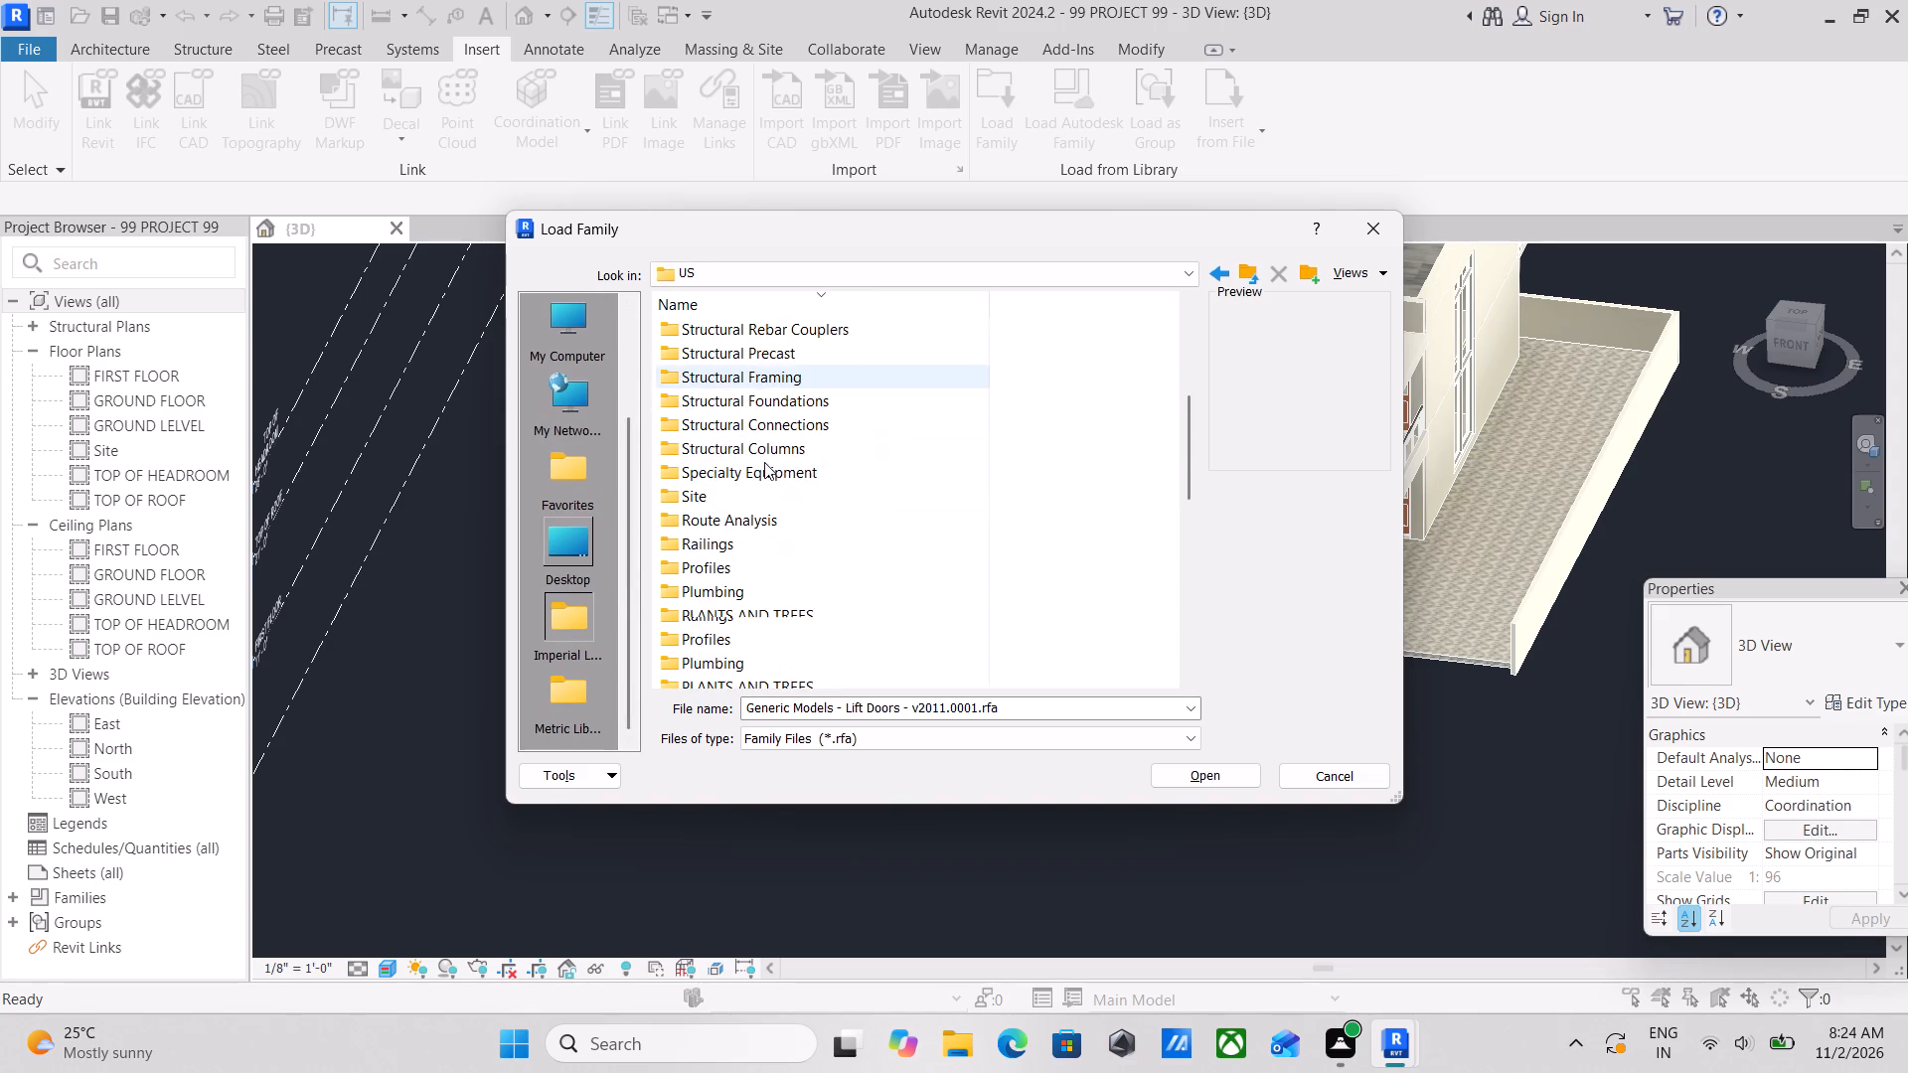
{"action": "scroll", "coordinate": [746, 523], "scroll_direction": "down", "scroll_amount": 10}
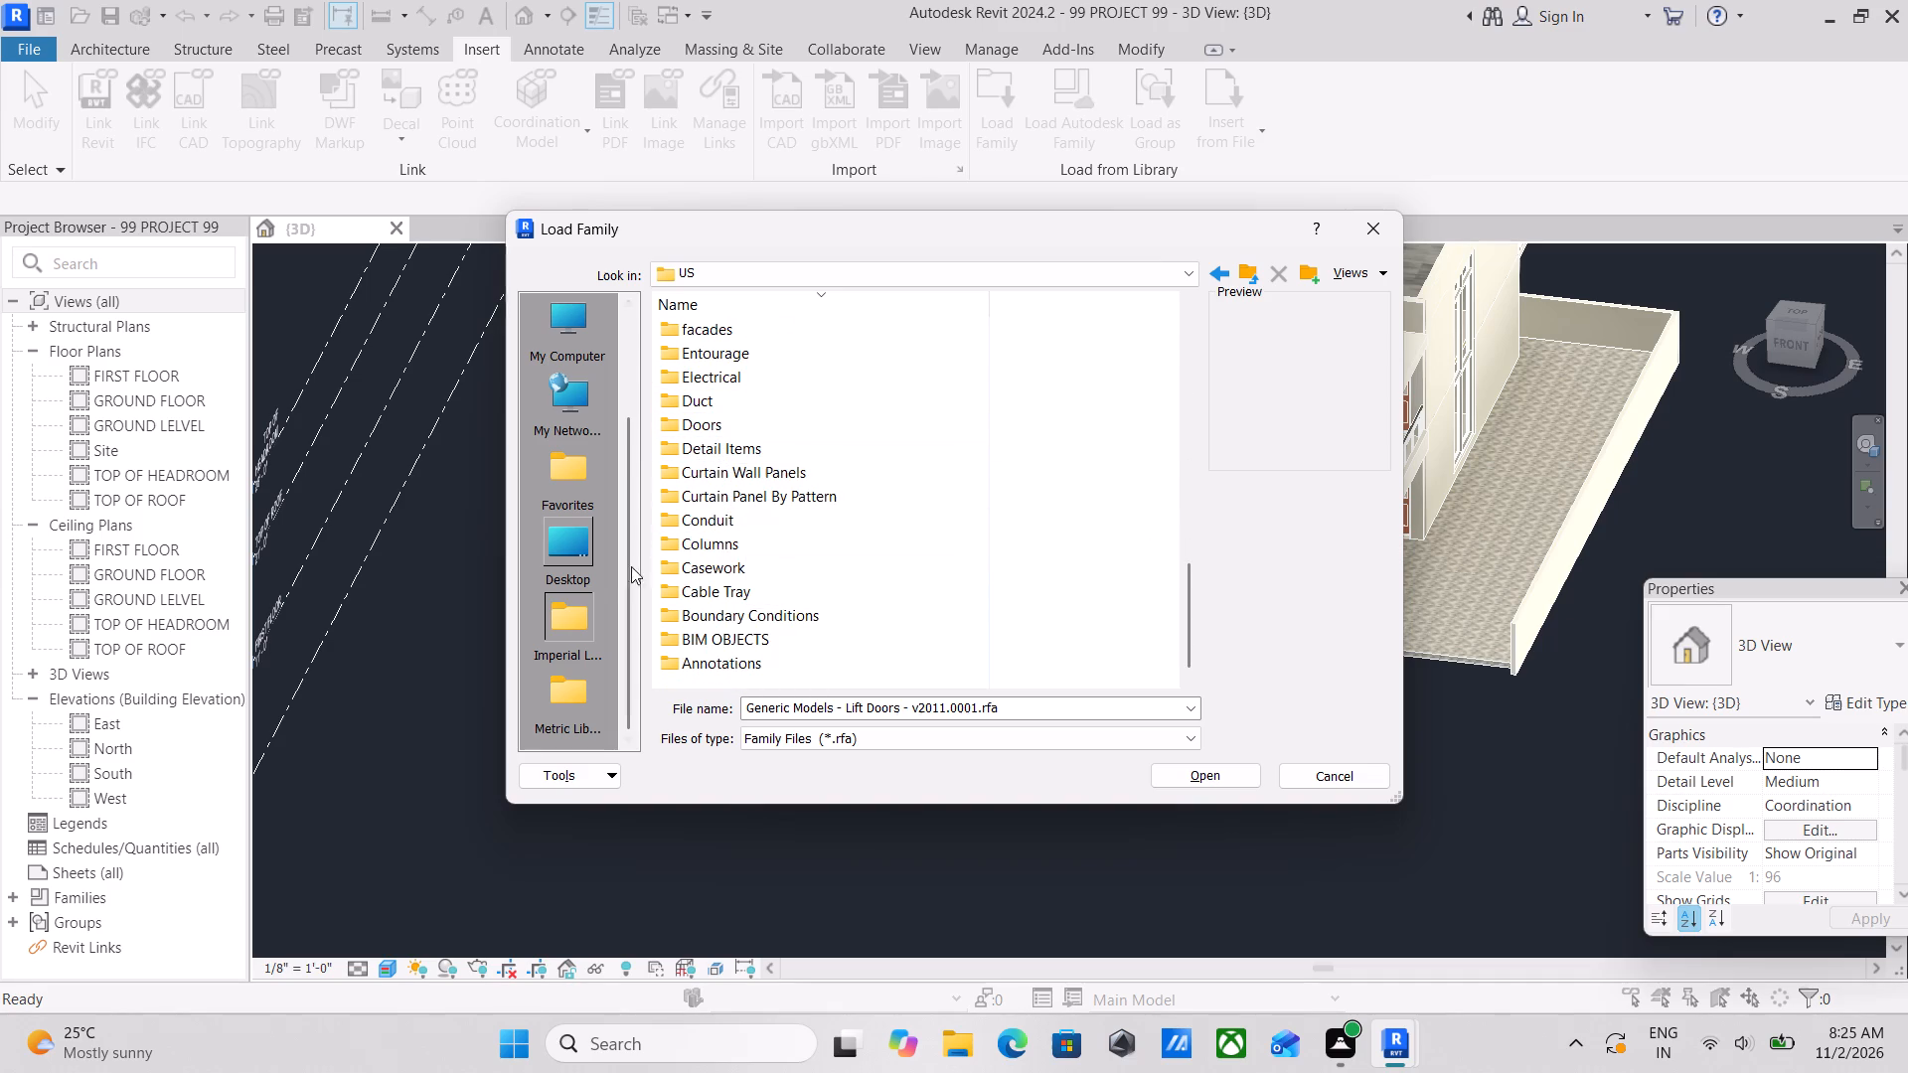
{"action": "scroll", "coordinate": [617, 570], "scroll_direction": "down", "scroll_amount": 4}
Check the Desktop location's folders once more and search the US library's category folders for a suitable family.
{"action": "left_click", "coordinate": [582, 551]}
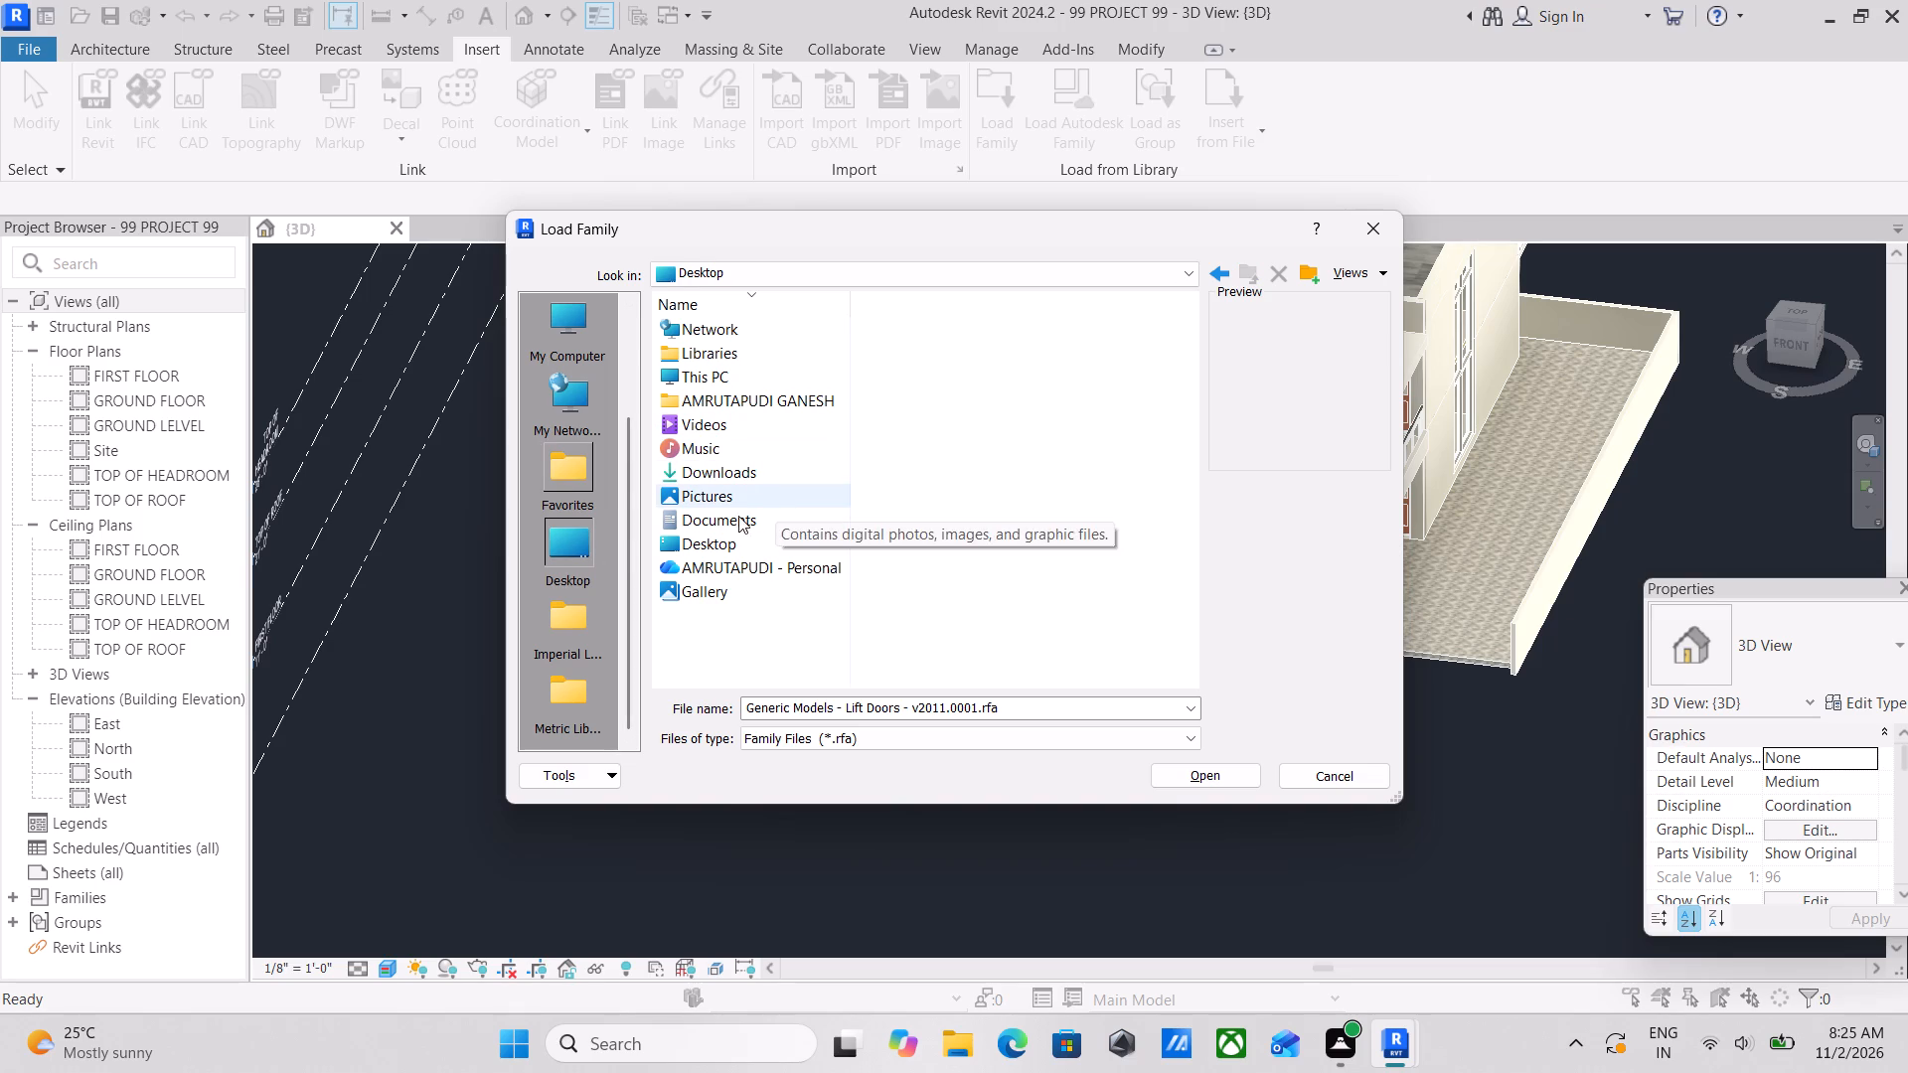
{"action": "left_click", "coordinate": [765, 466]}
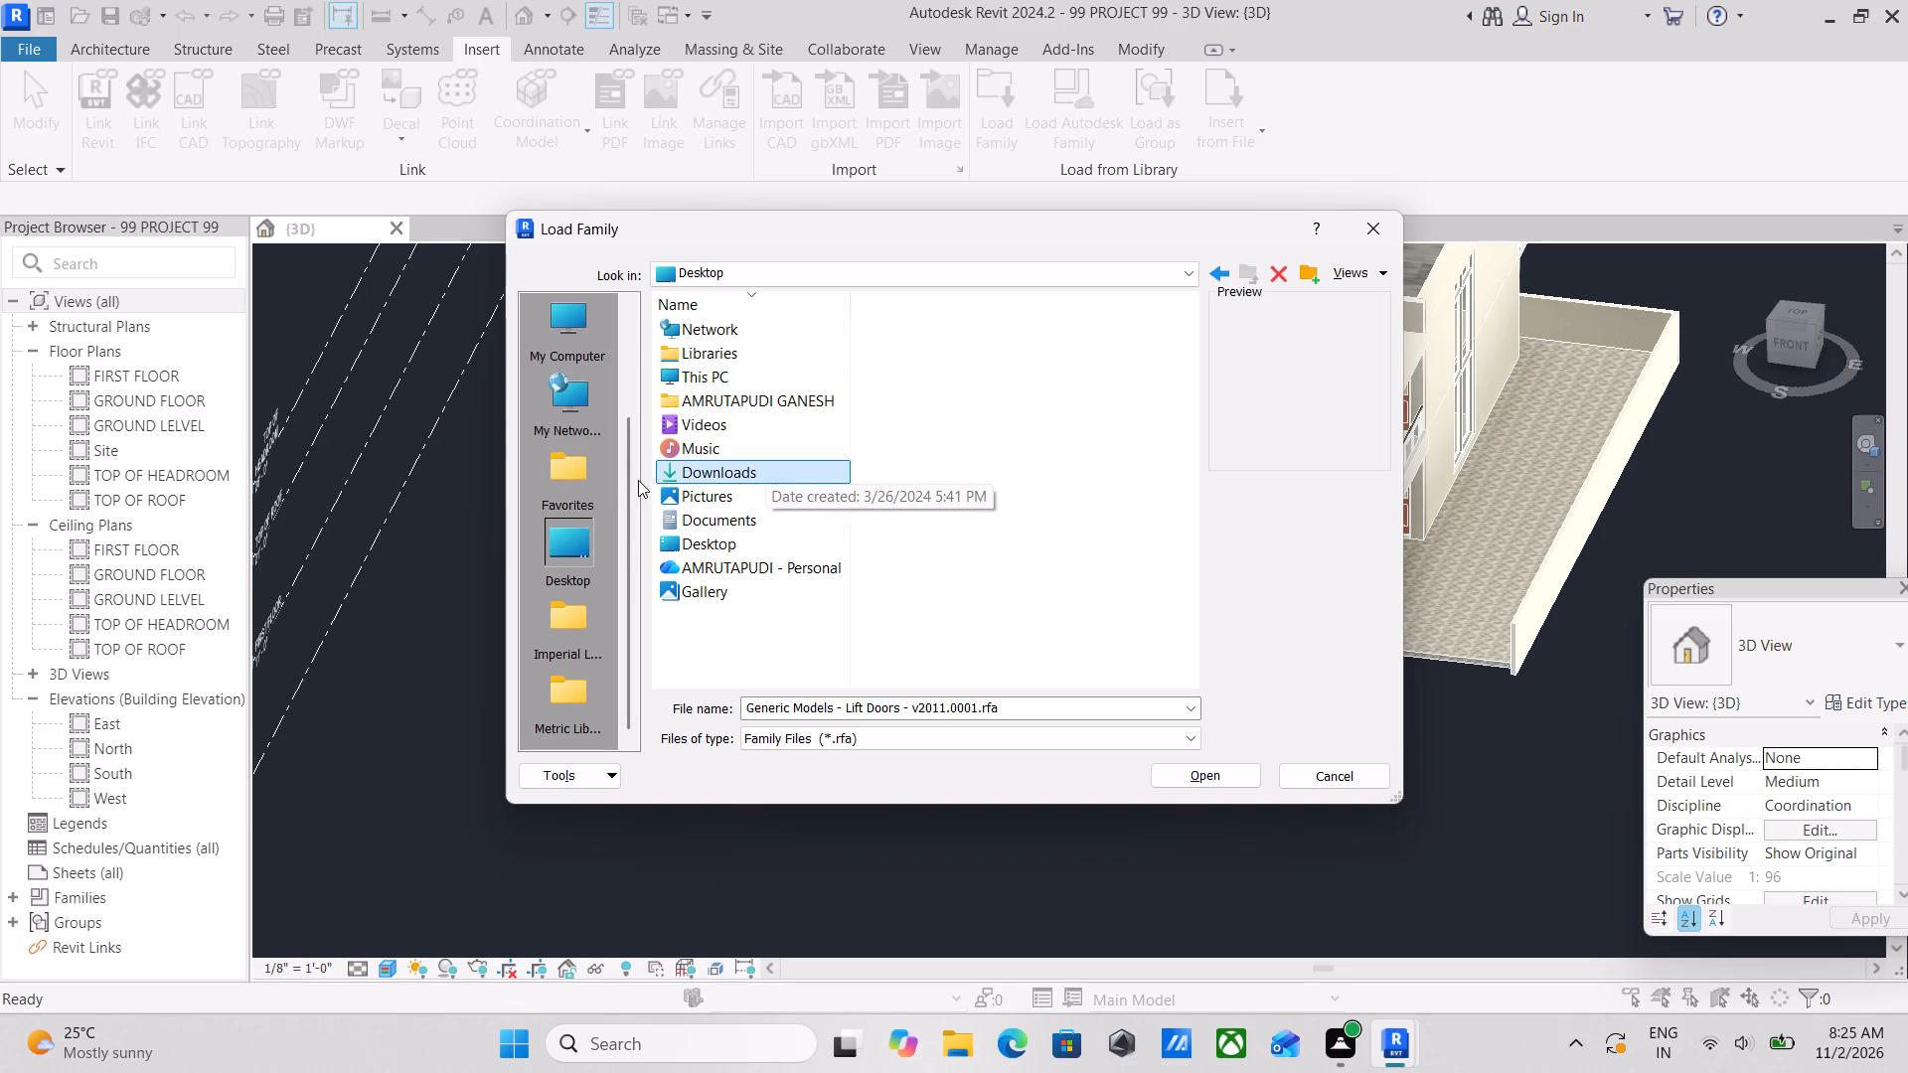
{"action": "scroll", "coordinate": [589, 476], "scroll_direction": "down", "scroll_amount": 1}
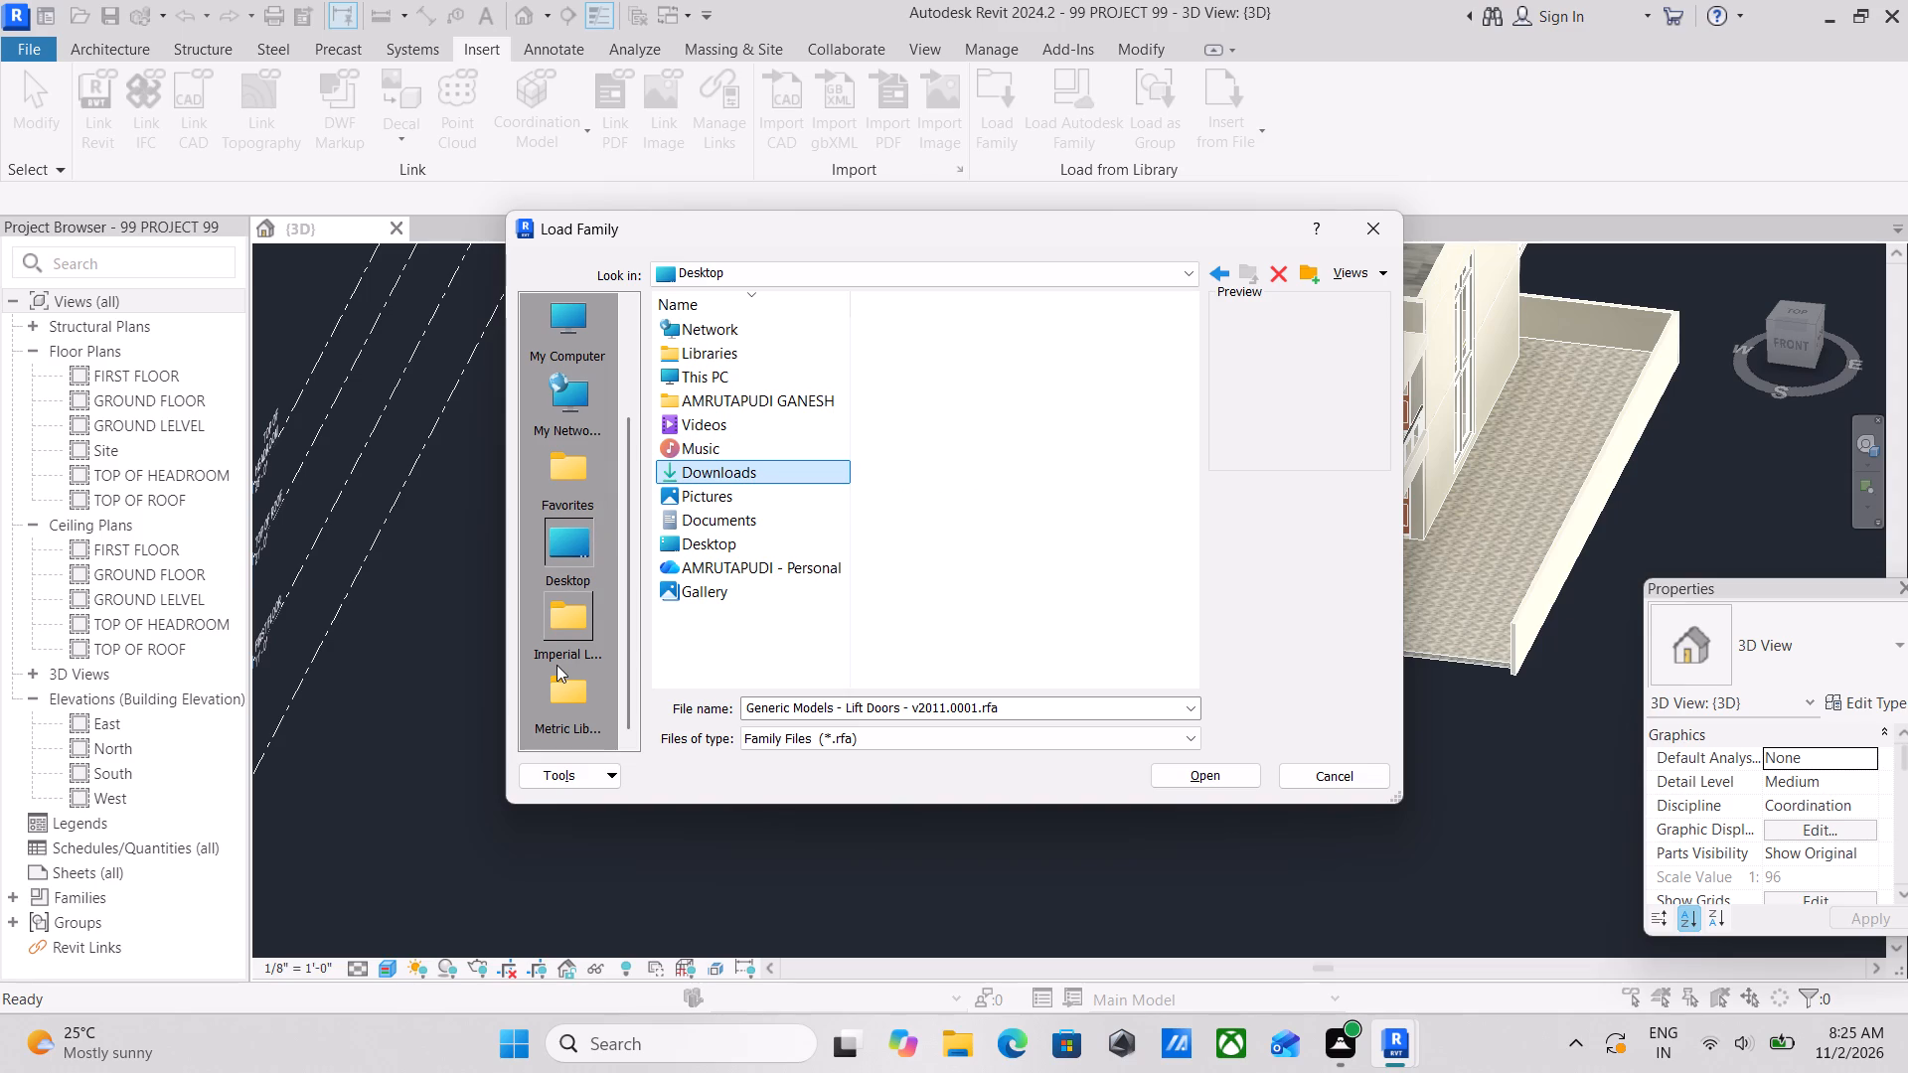
{"action": "scroll", "coordinate": [556, 665], "scroll_direction": "down", "scroll_amount": 2}
{"action": "double_click", "coordinate": [557, 640]}
{"action": "scroll", "coordinate": [734, 497], "scroll_direction": "down", "scroll_amount": 2}
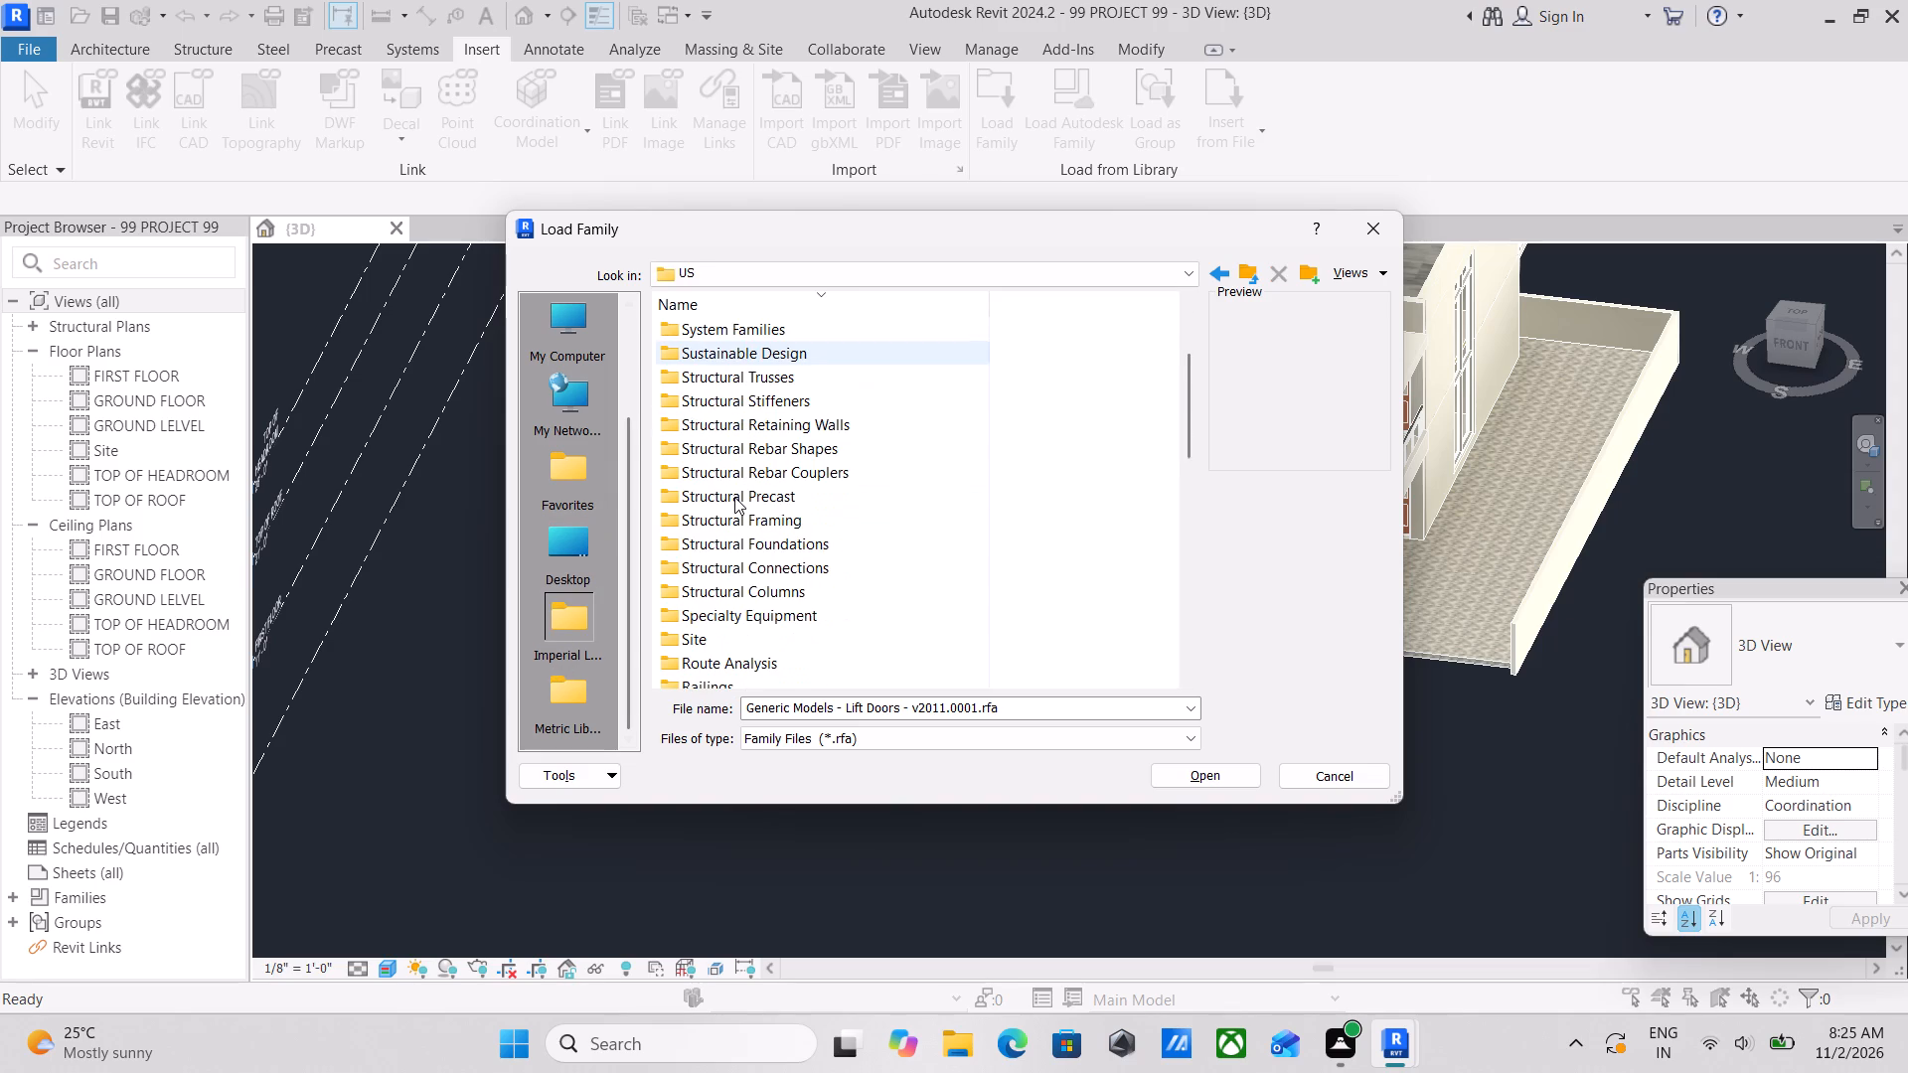
{"action": "scroll", "coordinate": [774, 476], "scroll_direction": "down", "scroll_amount": 2}
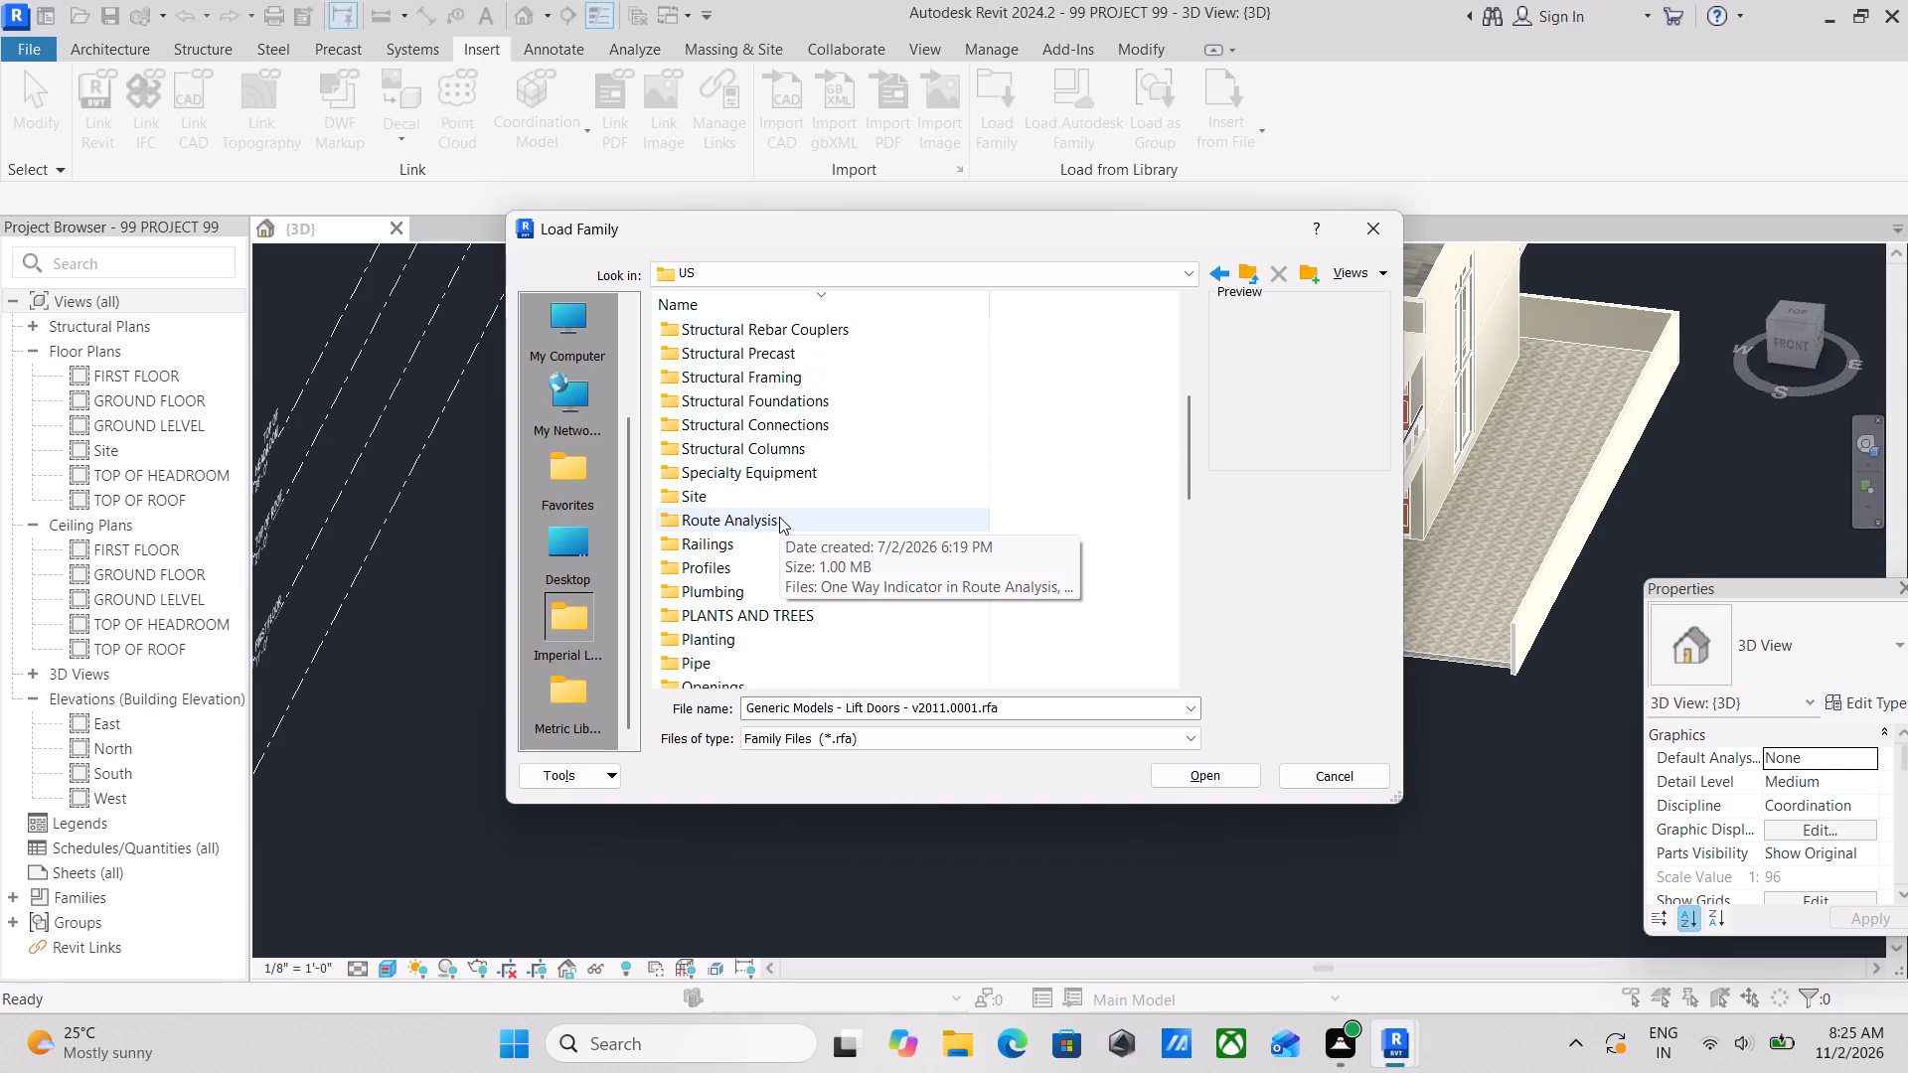
{"action": "scroll", "coordinate": [740, 630], "scroll_direction": "down", "scroll_amount": 2}
{"action": "scroll", "coordinate": [737, 598], "scroll_direction": "up", "scroll_amount": 2}
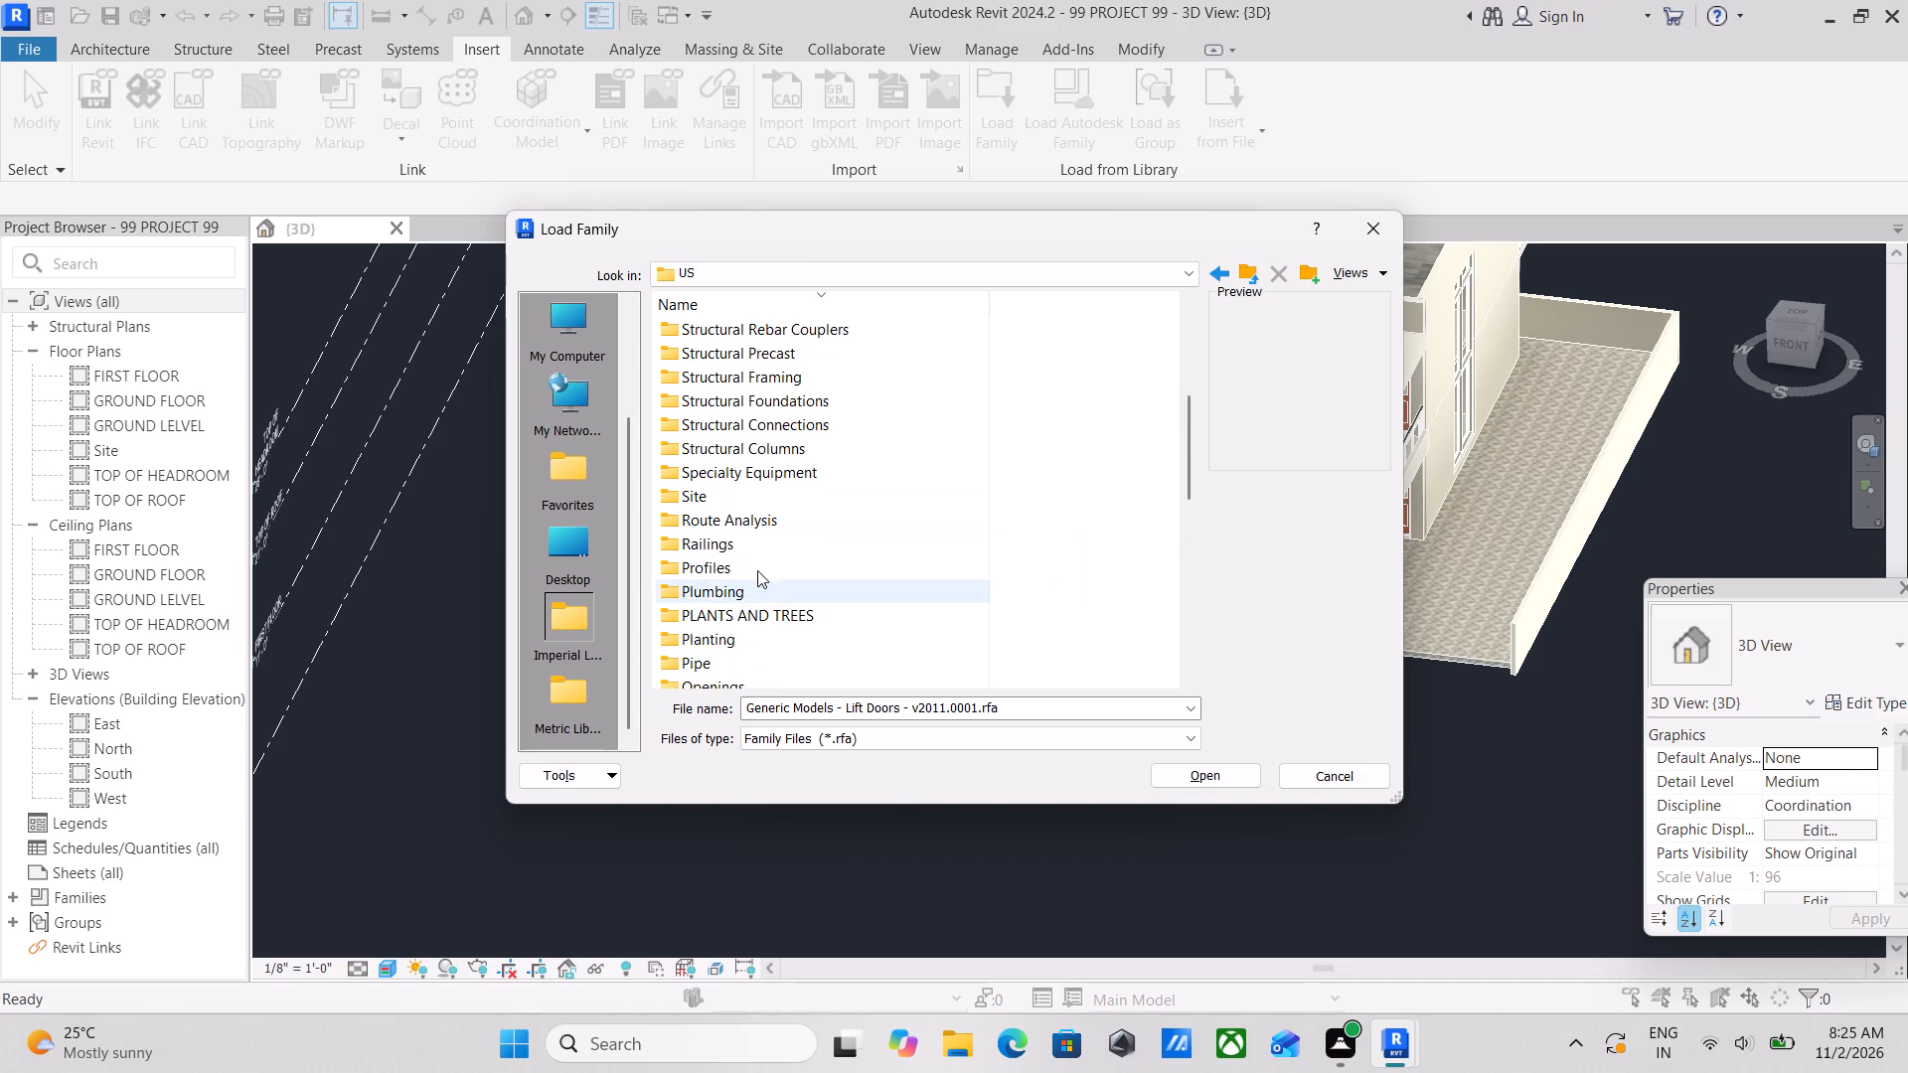
{"action": "scroll", "coordinate": [758, 561], "scroll_direction": "up", "scroll_amount": 8}
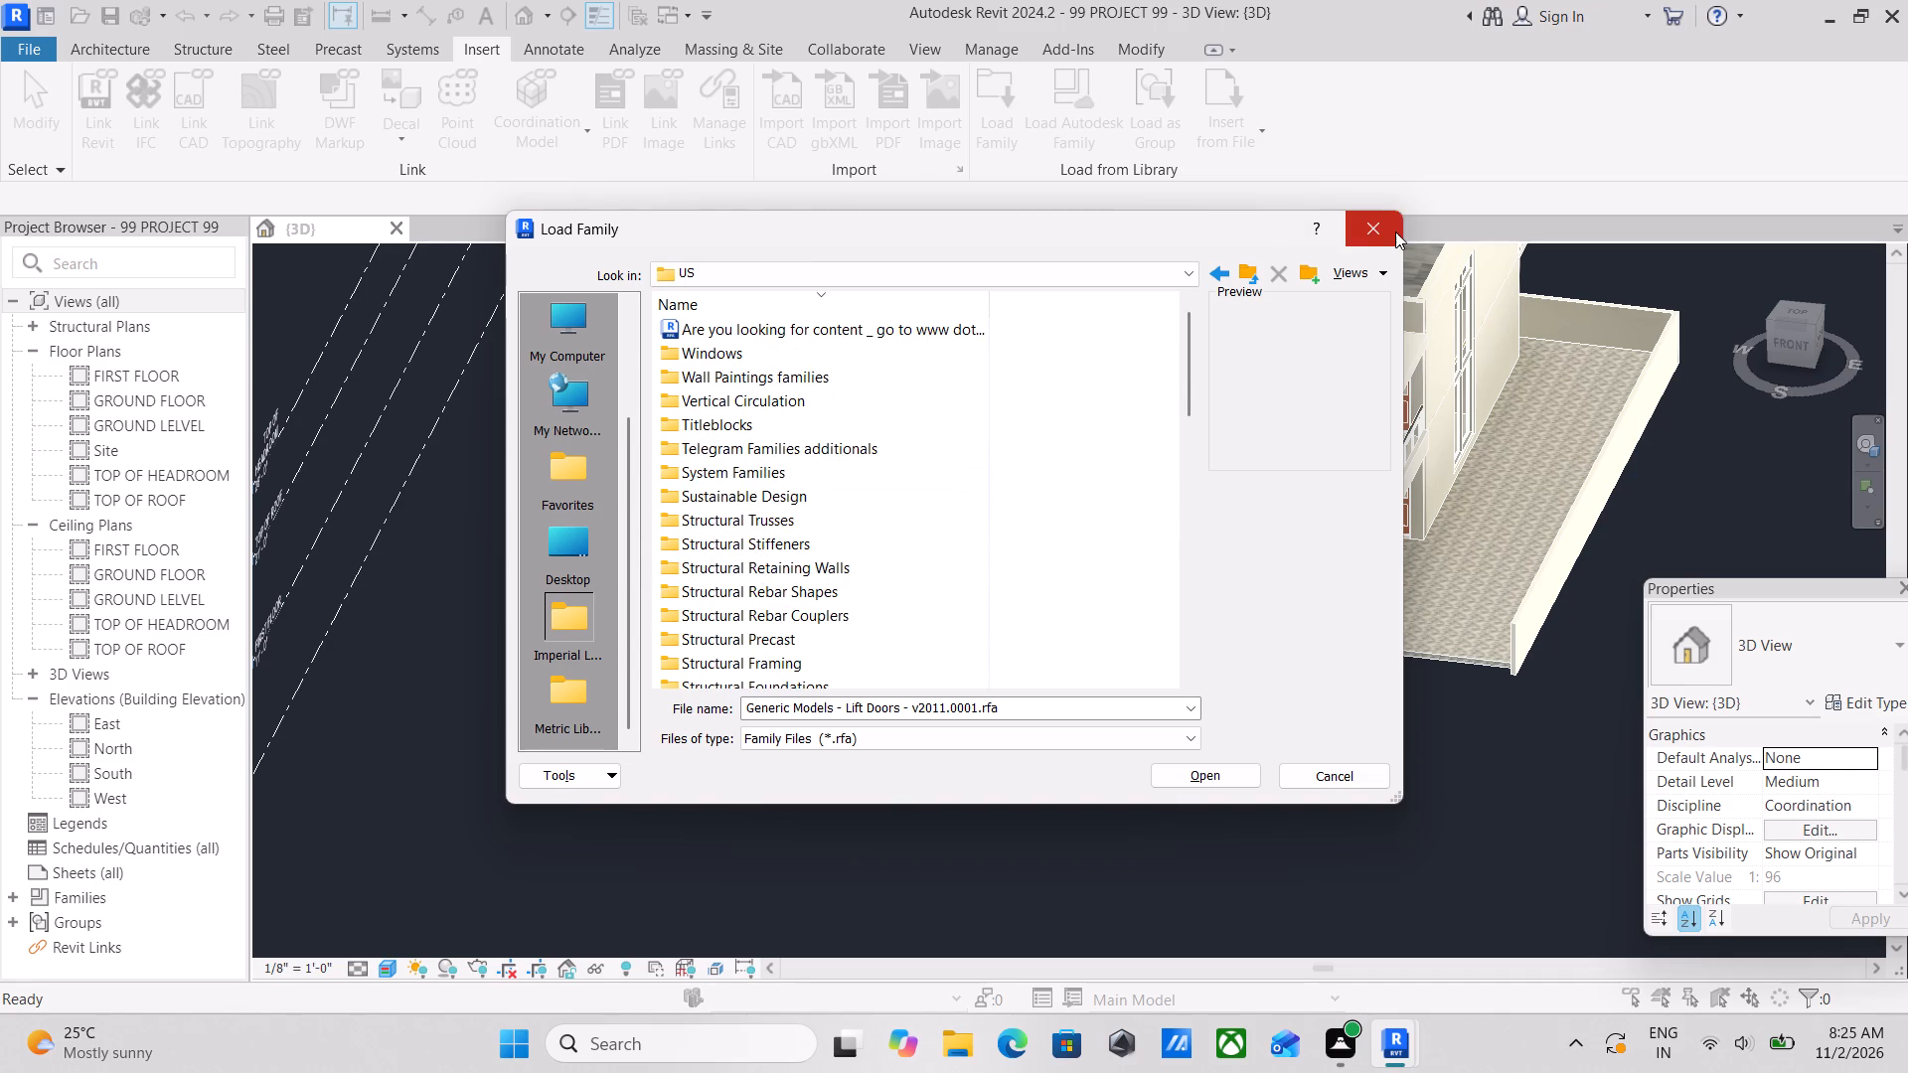
Close the Load Family dialog without loading a family.
{"action": "left_click", "coordinate": [1390, 232]}
Examine the building's front facade, side wall, balcony and paved forecourt from several angles in the 3D view.
{"action": "scroll", "coordinate": [982, 570], "scroll_direction": "down", "scroll_amount": 4}
{"action": "scroll", "coordinate": [1074, 608], "scroll_direction": "down", "scroll_amount": 2}
{"action": "middle_click_drag", "start_coordinate": [963, 574], "coordinate": [1160, 569]}
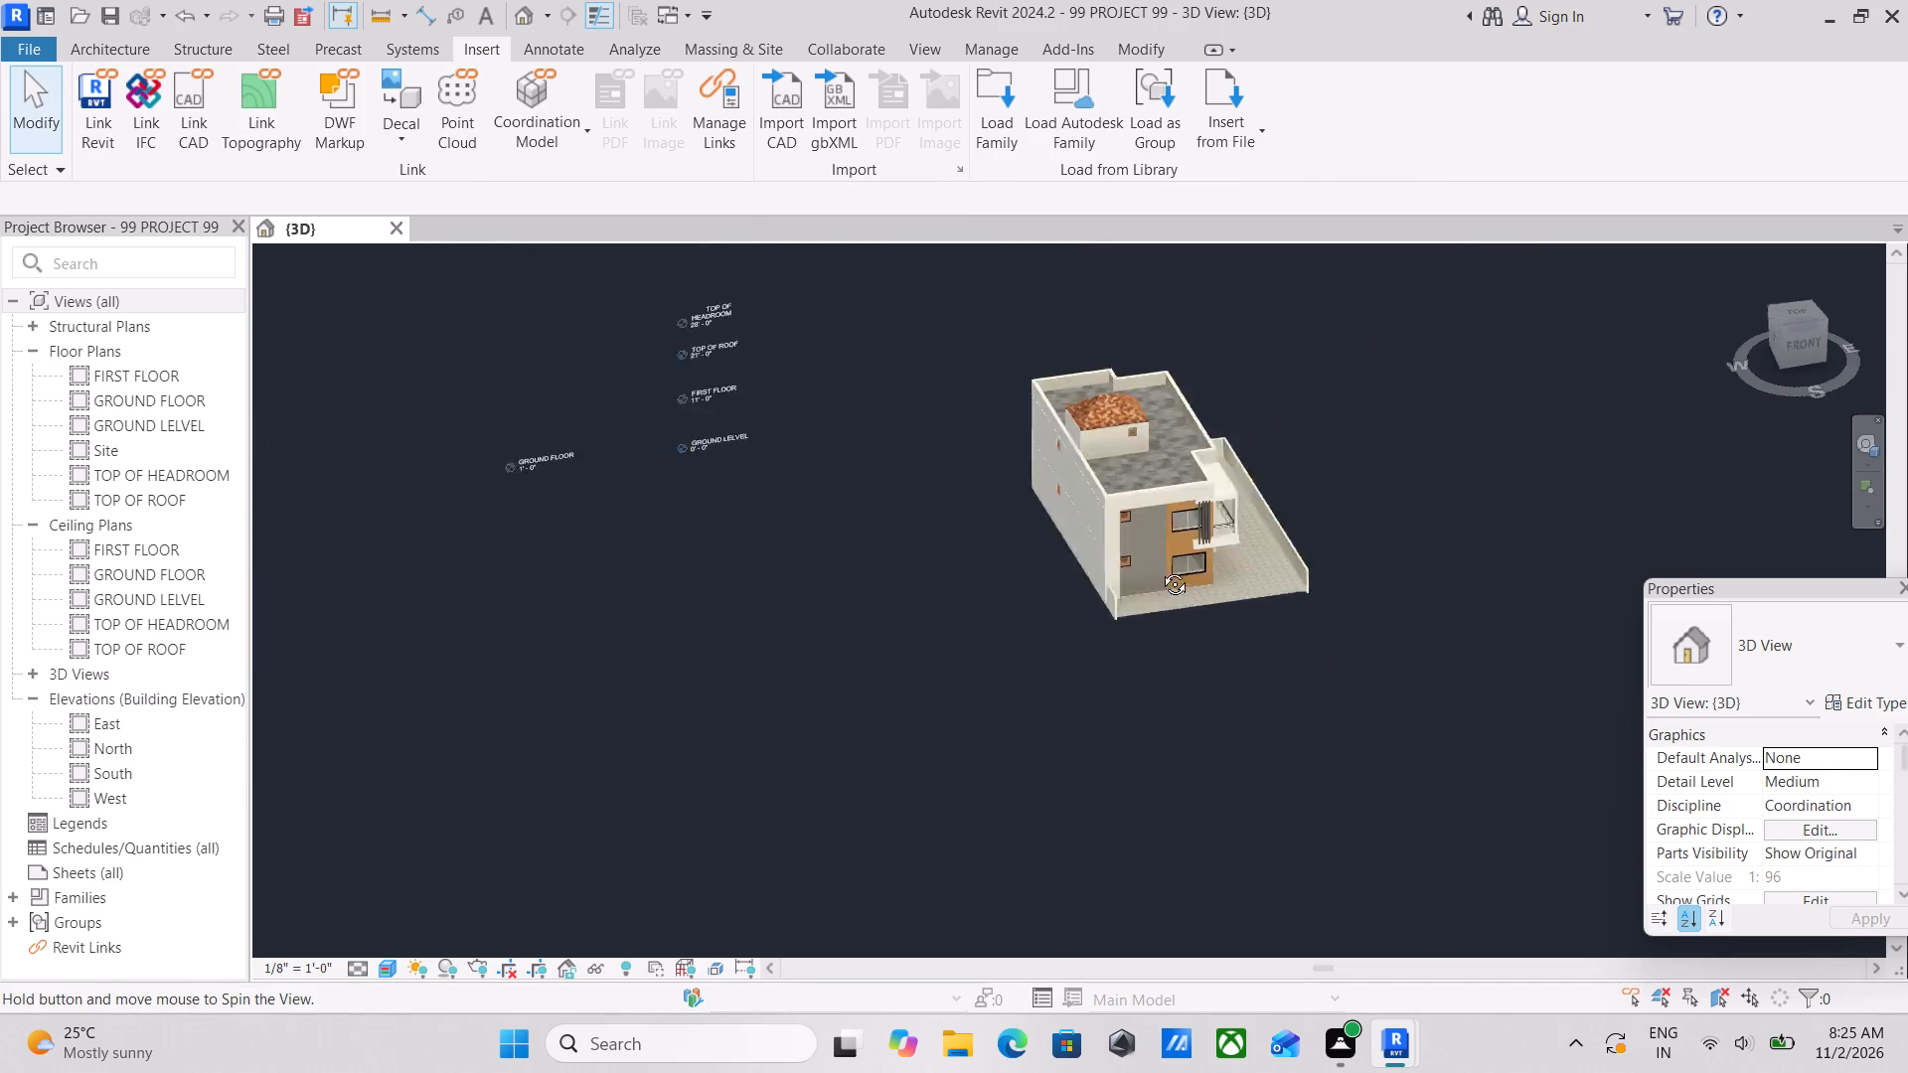
{"action": "middle_click_drag", "start_coordinate": [1160, 569], "coordinate": [1296, 534]}
{"action": "scroll", "coordinate": [1291, 533], "scroll_direction": "up", "scroll_amount": 9}
{"action": "middle_click_drag", "start_coordinate": [1213, 495], "coordinate": [1230, 546]}
{"action": "scroll", "coordinate": [1233, 562], "scroll_direction": "up", "scroll_amount": 2}
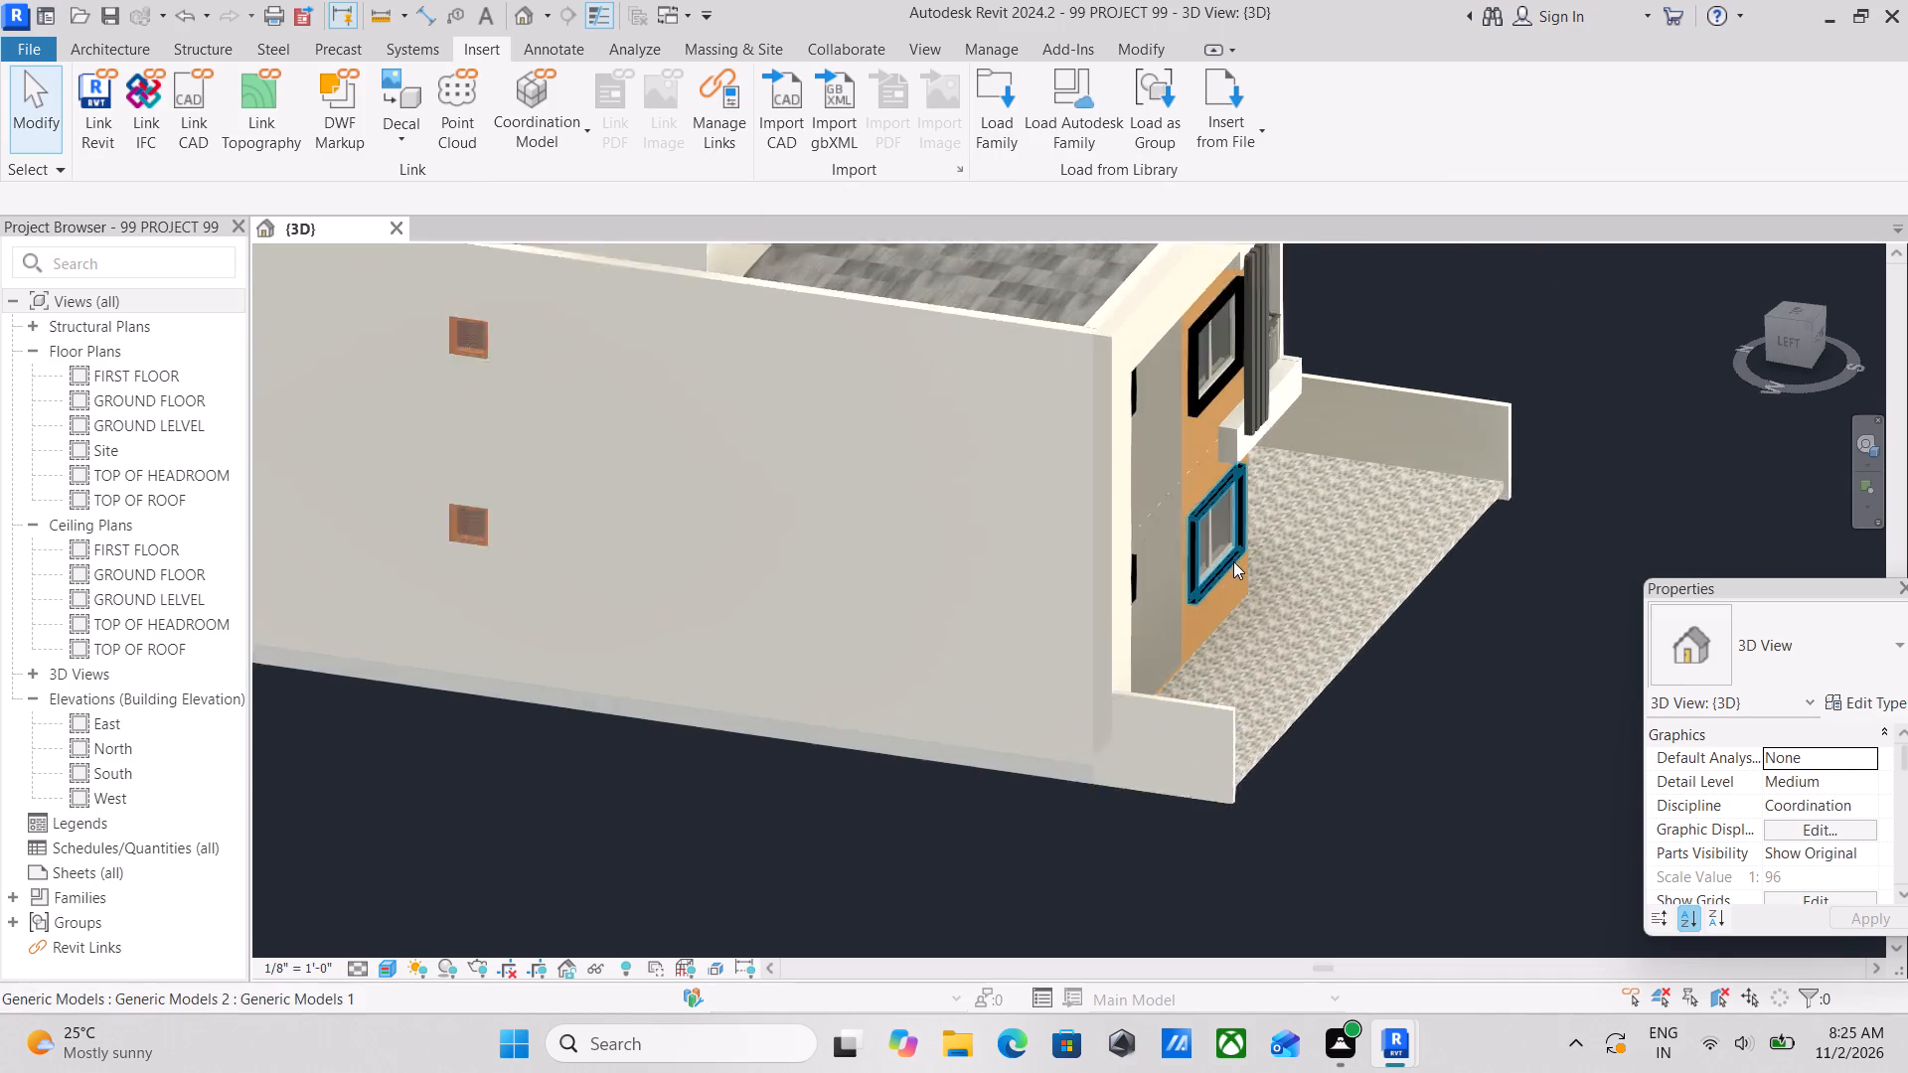
{"action": "scroll", "coordinate": [1233, 561], "scroll_direction": "up", "scroll_amount": 1}
{"action": "middle_click_drag", "start_coordinate": [1245, 547], "coordinate": [850, 675]}
{"action": "scroll", "coordinate": [866, 657], "scroll_direction": "up", "scroll_amount": 1}
{"action": "scroll", "coordinate": [875, 641], "scroll_direction": "down", "scroll_amount": 2}
{"action": "middle_click_drag", "start_coordinate": [875, 641], "coordinate": [1139, 556]}
{"action": "scroll", "coordinate": [916, 598], "scroll_direction": "down", "scroll_amount": 1}
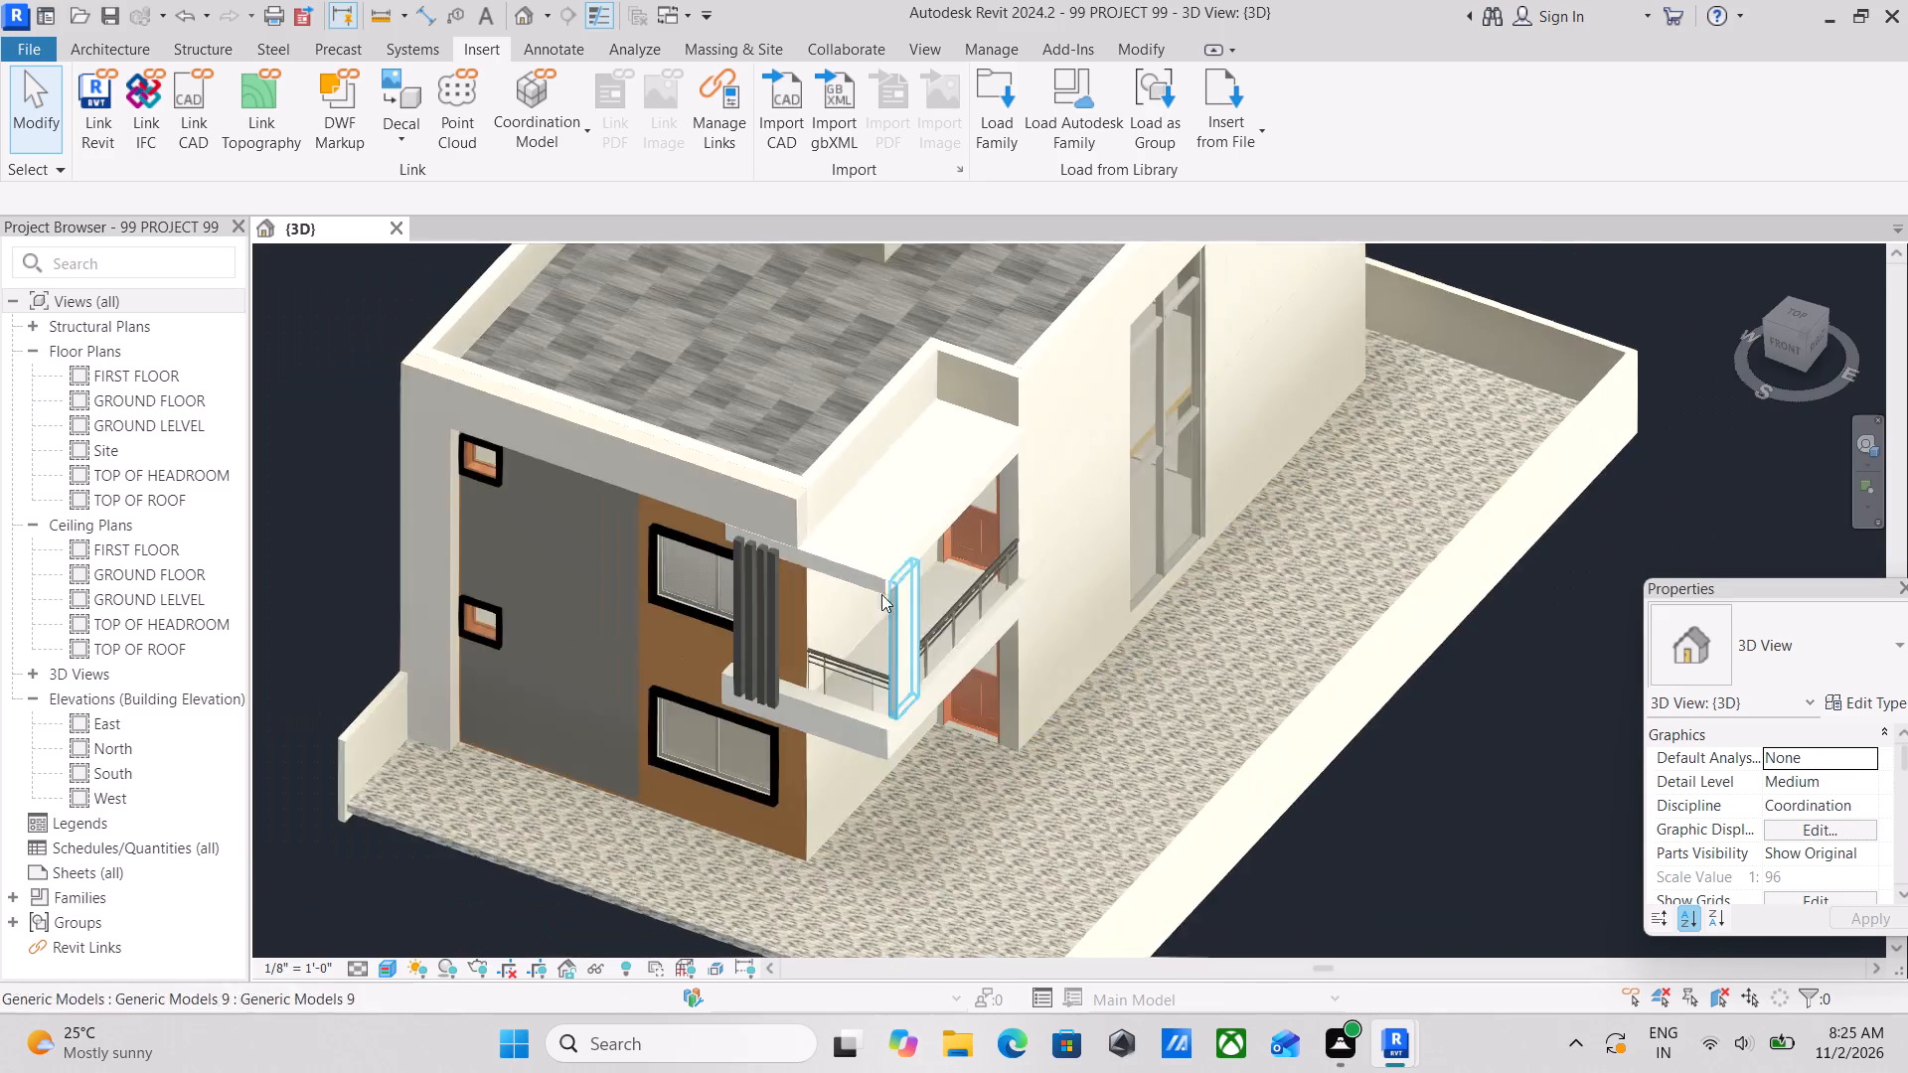
{"action": "scroll", "coordinate": [881, 594], "scroll_direction": "down", "scroll_amount": 1}
{"action": "middle_click_drag", "start_coordinate": [881, 592], "coordinate": [1141, 554]}
{"action": "middle_click_drag", "start_coordinate": [733, 602], "coordinate": [766, 646]}
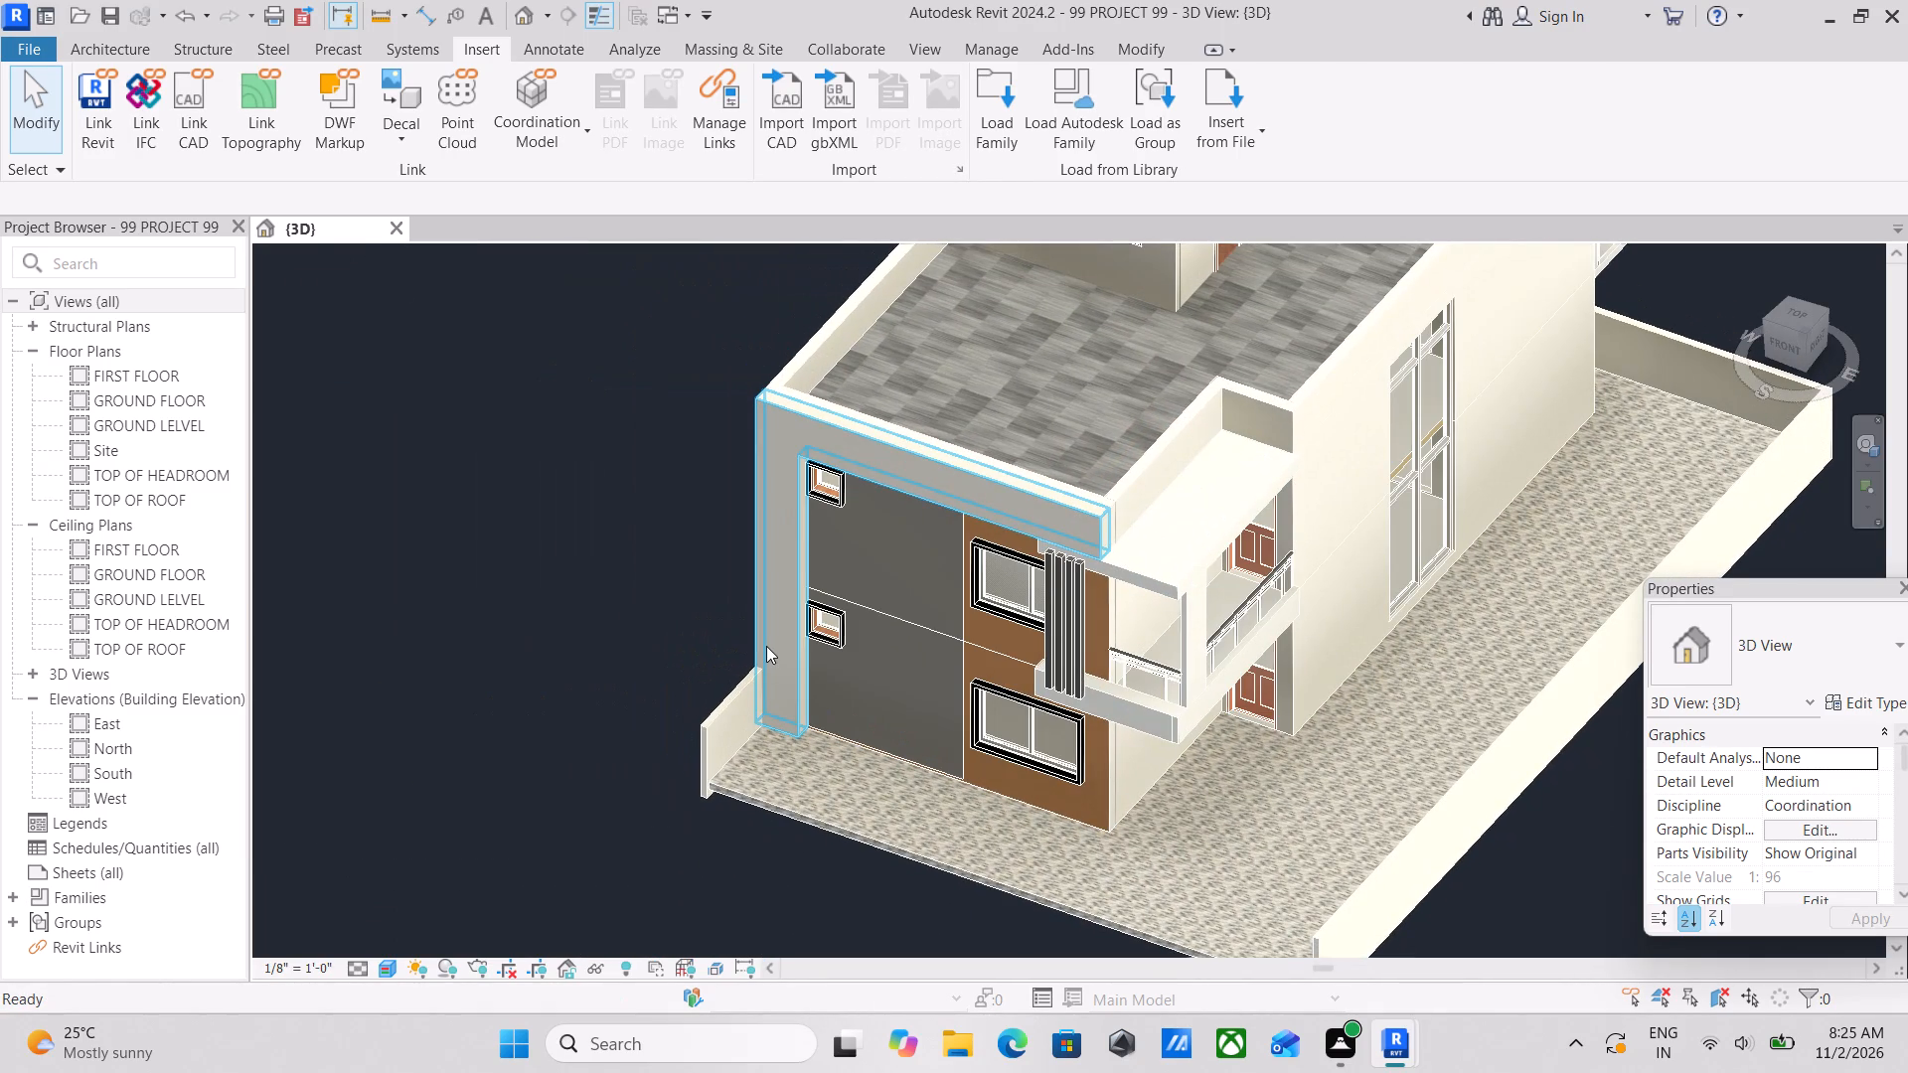
{"action": "scroll", "coordinate": [821, 638], "scroll_direction": "down", "scroll_amount": 3}
{"action": "middle_click_drag", "start_coordinate": [844, 634], "coordinate": [913, 543]}
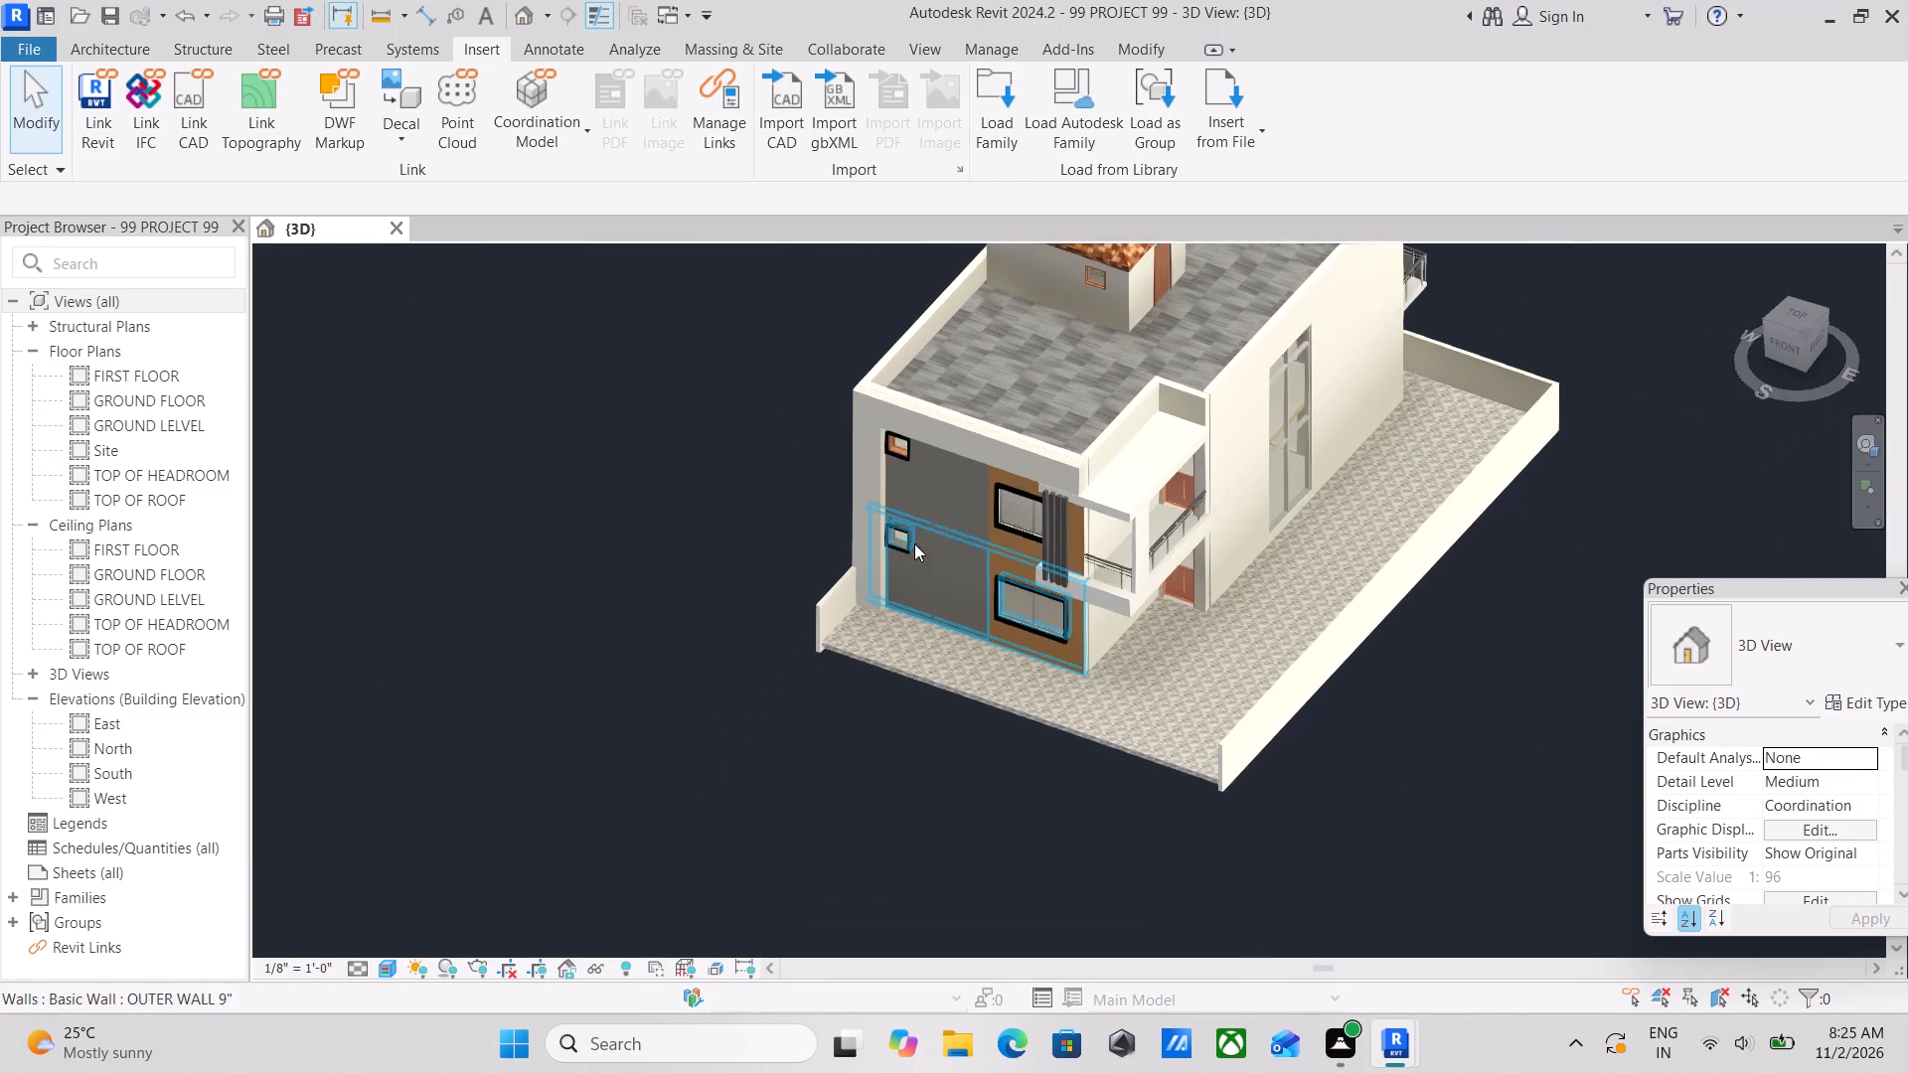
{"action": "scroll", "coordinate": [941, 600], "scroll_direction": "up", "scroll_amount": 7}
{"action": "scroll", "coordinate": [749, 671], "scroll_direction": "up", "scroll_amount": 3}
{"action": "scroll", "coordinate": [755, 673], "scroll_direction": "down", "scroll_amount": 4}
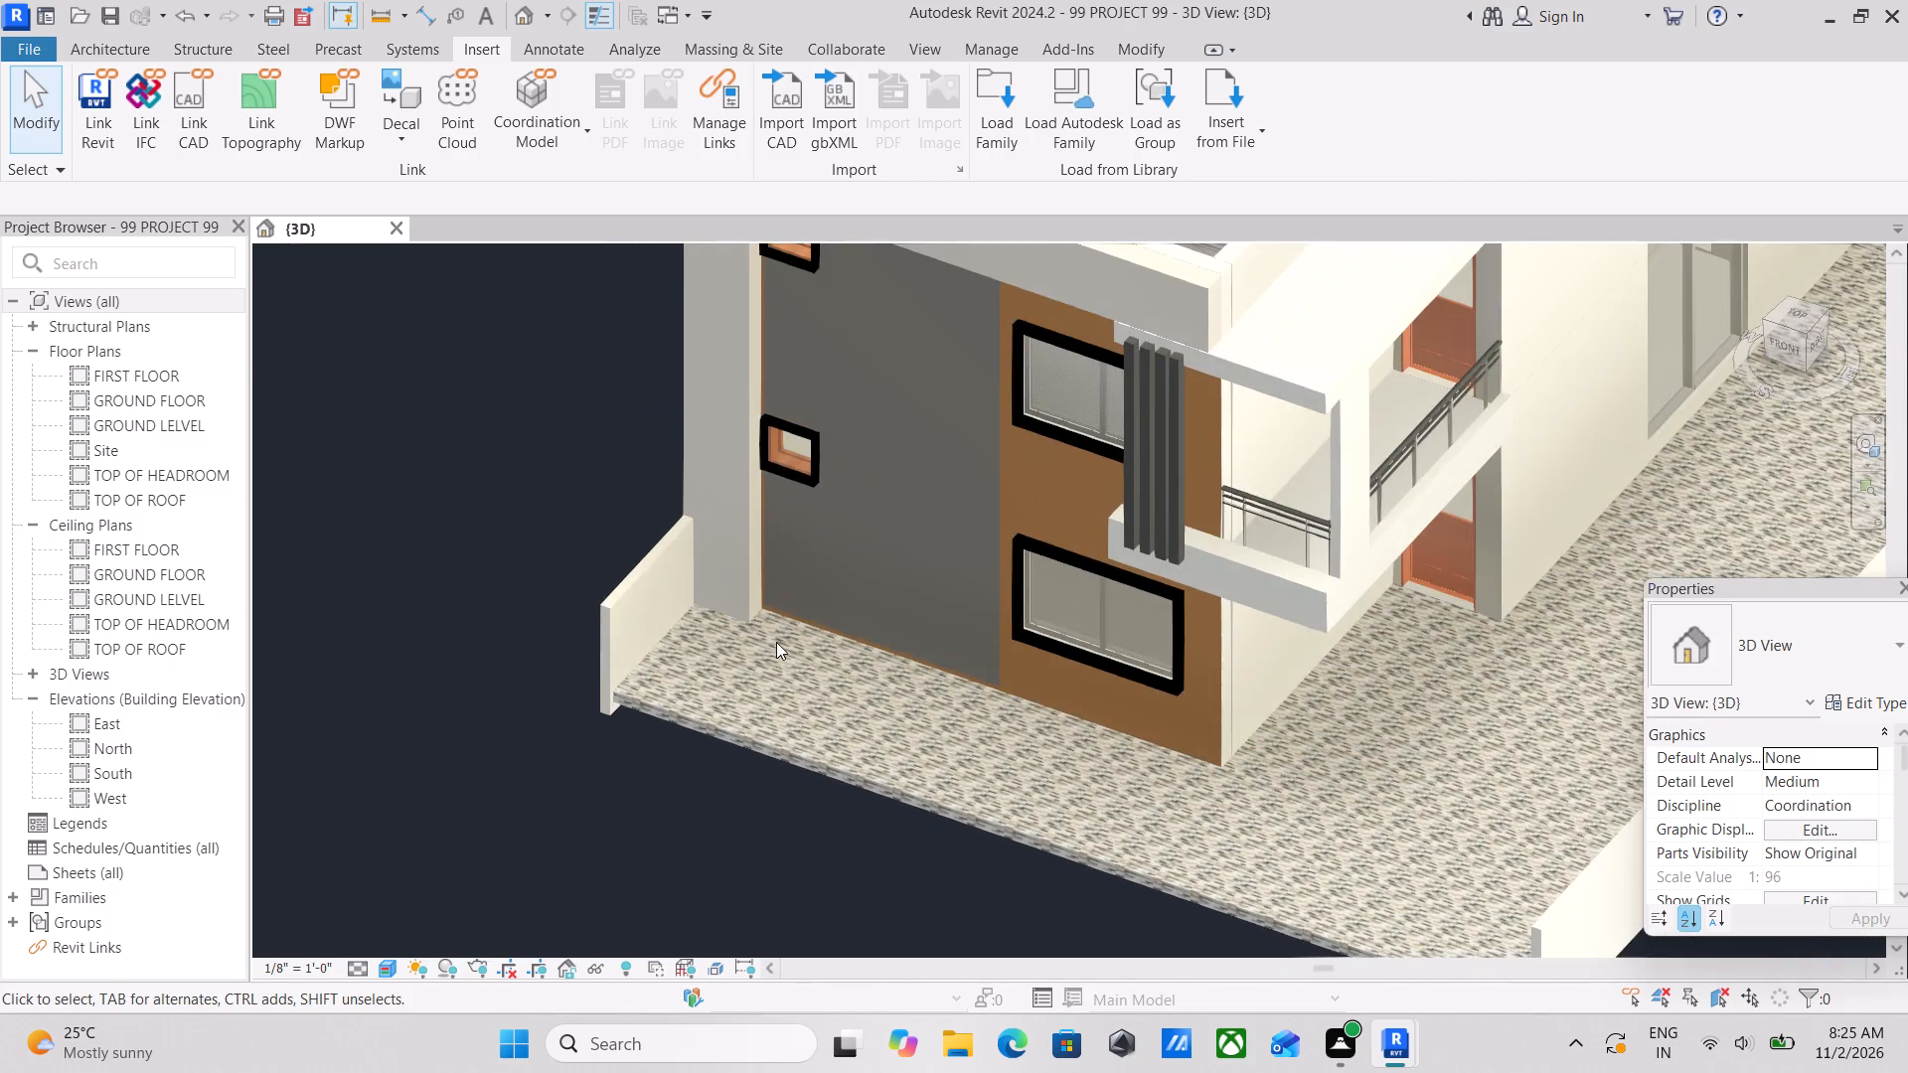
{"action": "middle_click_drag", "start_coordinate": [776, 642], "coordinate": [883, 592]}
{"action": "middle_click_drag", "start_coordinate": [1016, 592], "coordinate": [582, 652]}
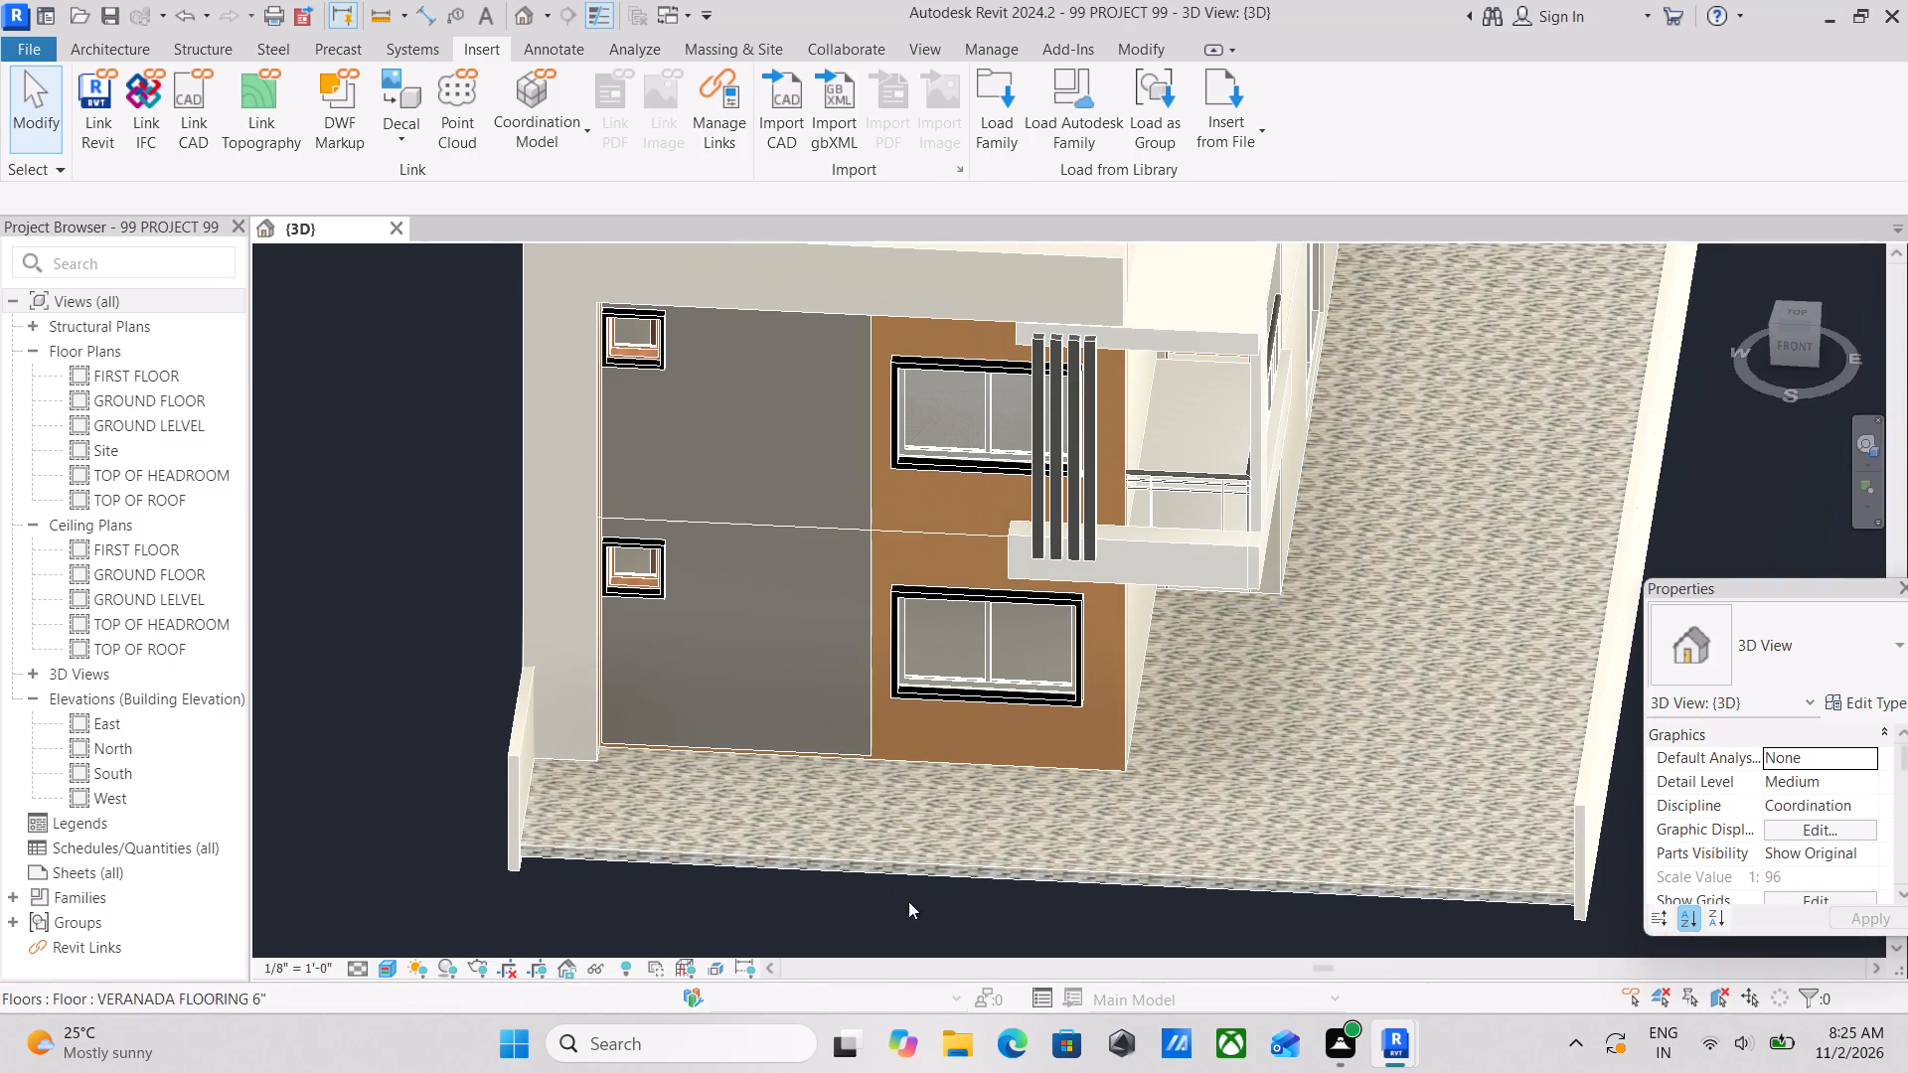
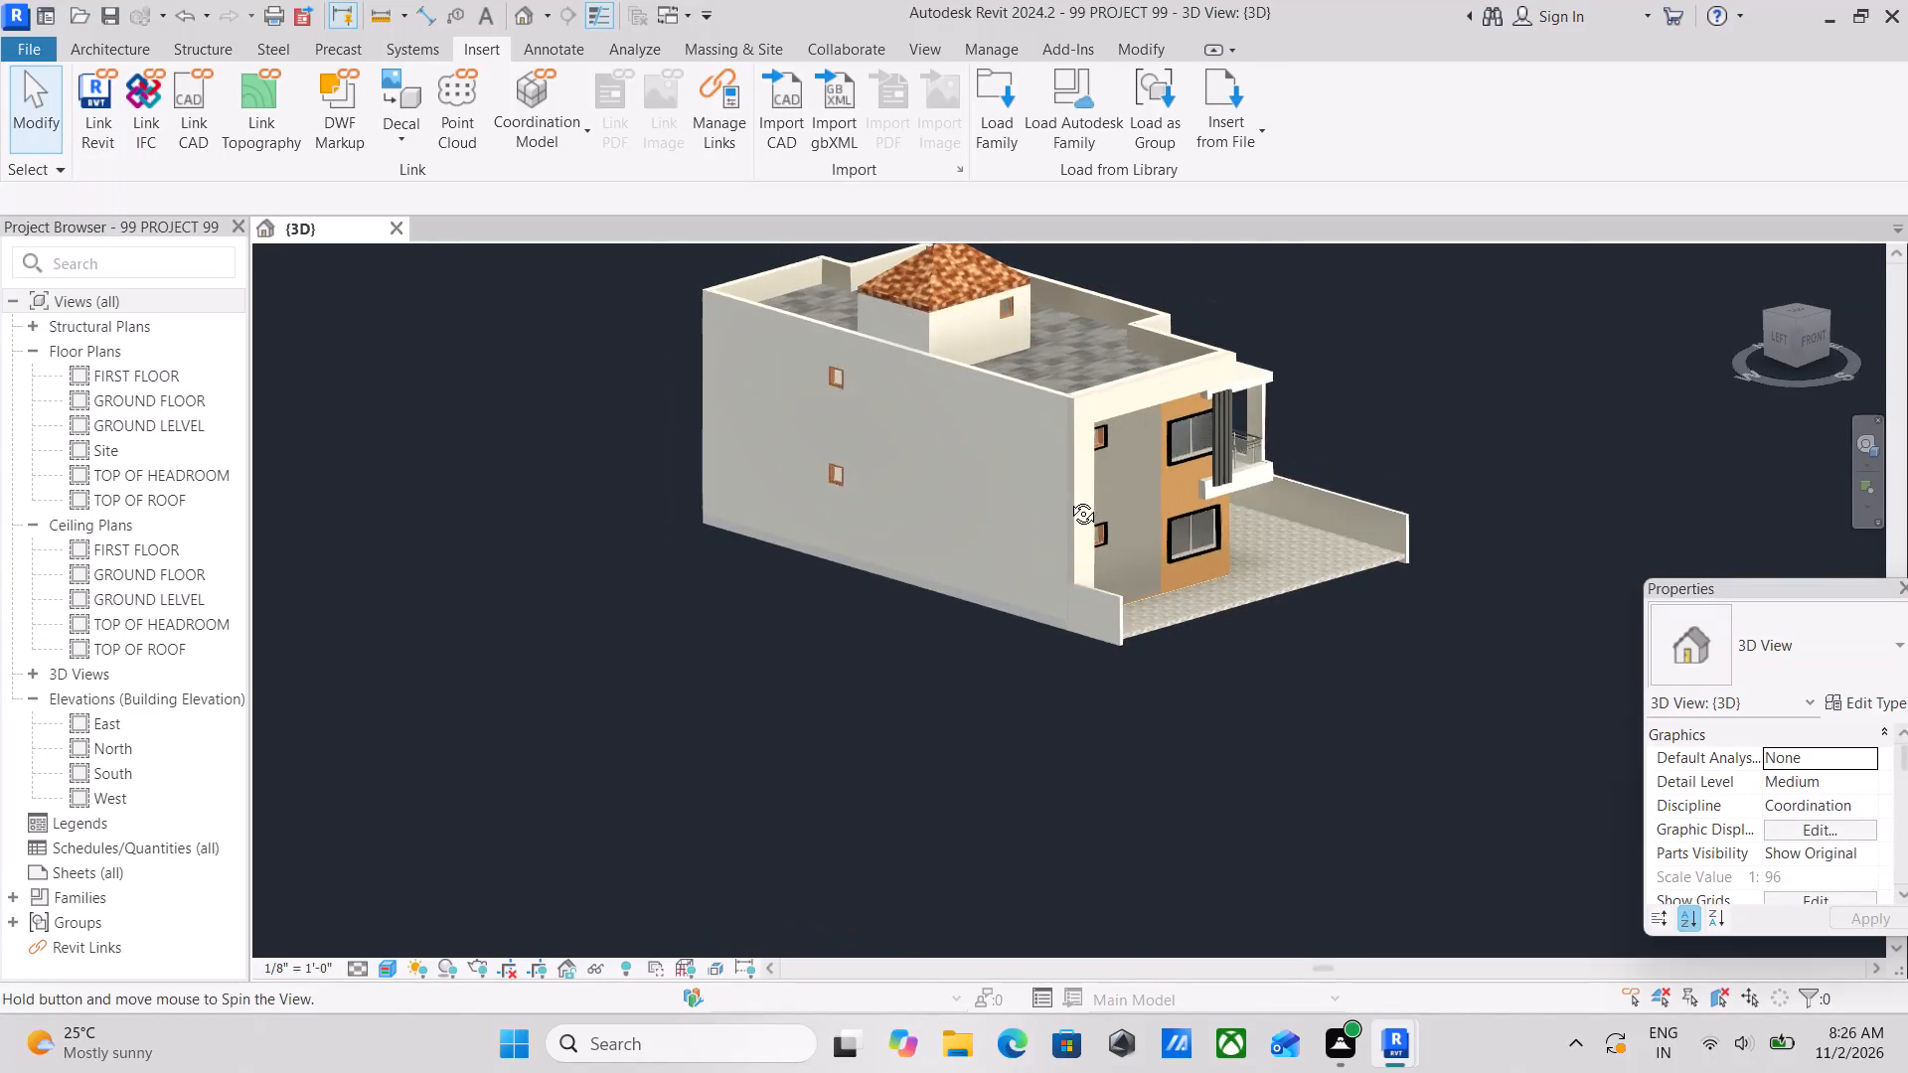
Draw a 5'-high INNER WALL 5" on TOP OF ROOF along the forecourt's front edge, with a 20' first segment extended farther in line.
{"action": "middle_click_drag", "start_coordinate": [1232, 503], "coordinate": [1053, 607]}
{"action": "scroll", "coordinate": [1073, 638], "scroll_direction": "up", "scroll_amount": 4}
{"action": "middle_click_drag", "start_coordinate": [954, 651], "coordinate": [897, 566], "text": "shift"}
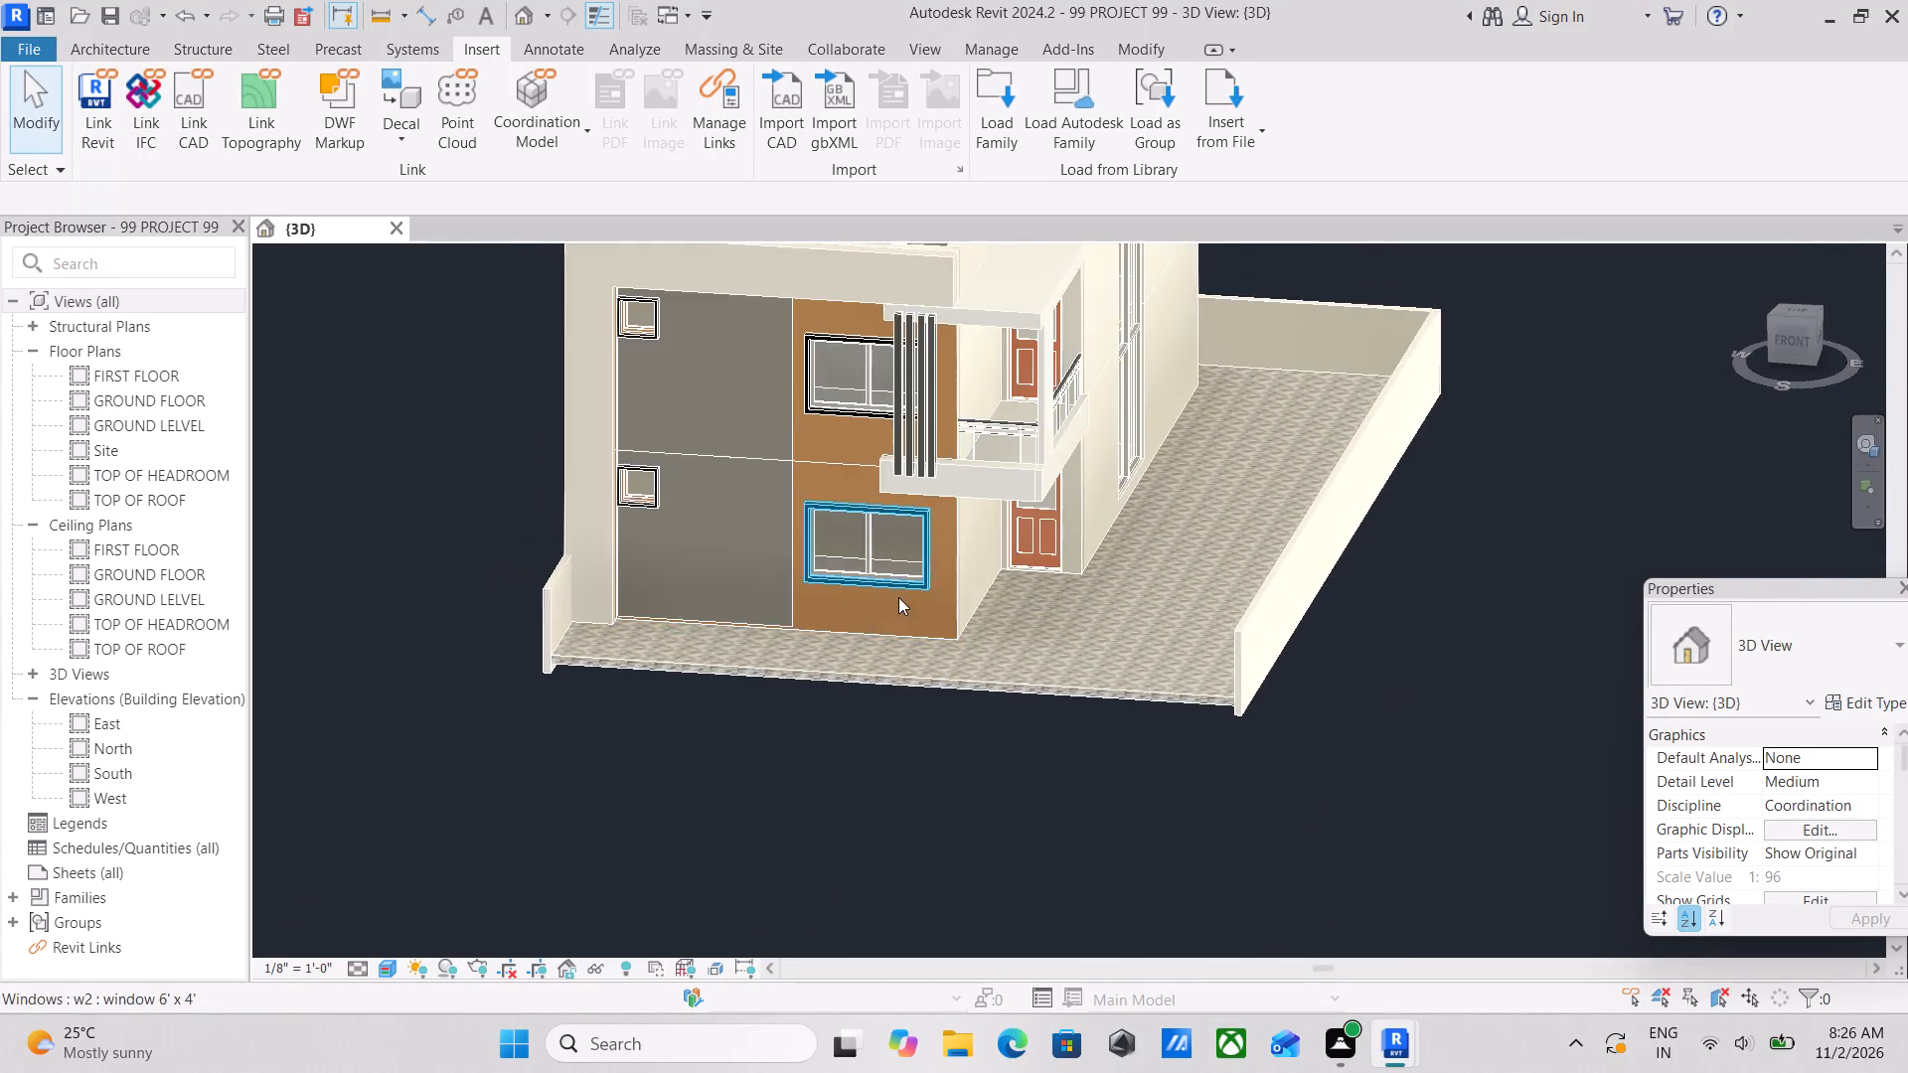
{"action": "scroll", "coordinate": [760, 641], "scroll_direction": "down", "scroll_amount": 2}
{"action": "middle_click_drag", "start_coordinate": [760, 641], "coordinate": [861, 744]}
{"action": "middle_click_drag", "start_coordinate": [847, 721], "coordinate": [857, 896], "text": "shift"}
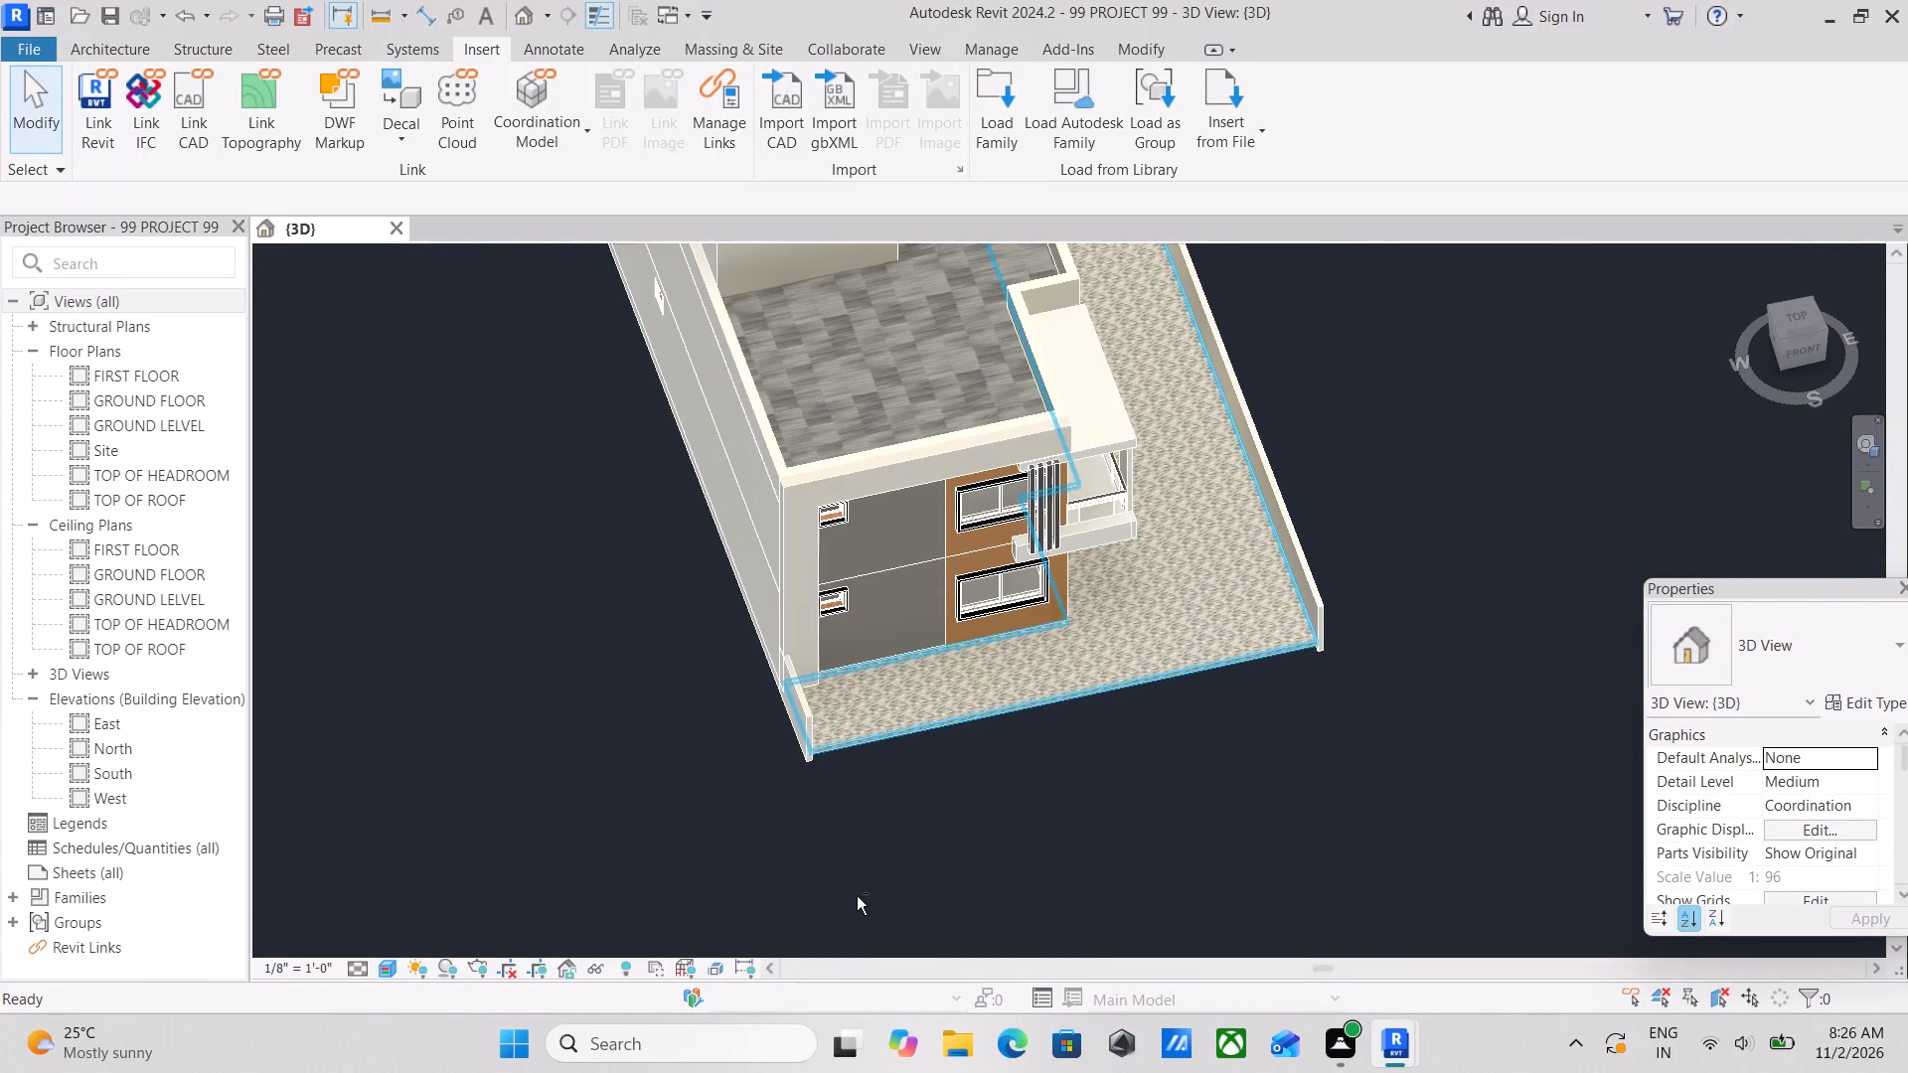
{"action": "type", "text": "wa"}
{"action": "scroll", "coordinate": [834, 786], "scroll_direction": "up", "scroll_amount": 6}
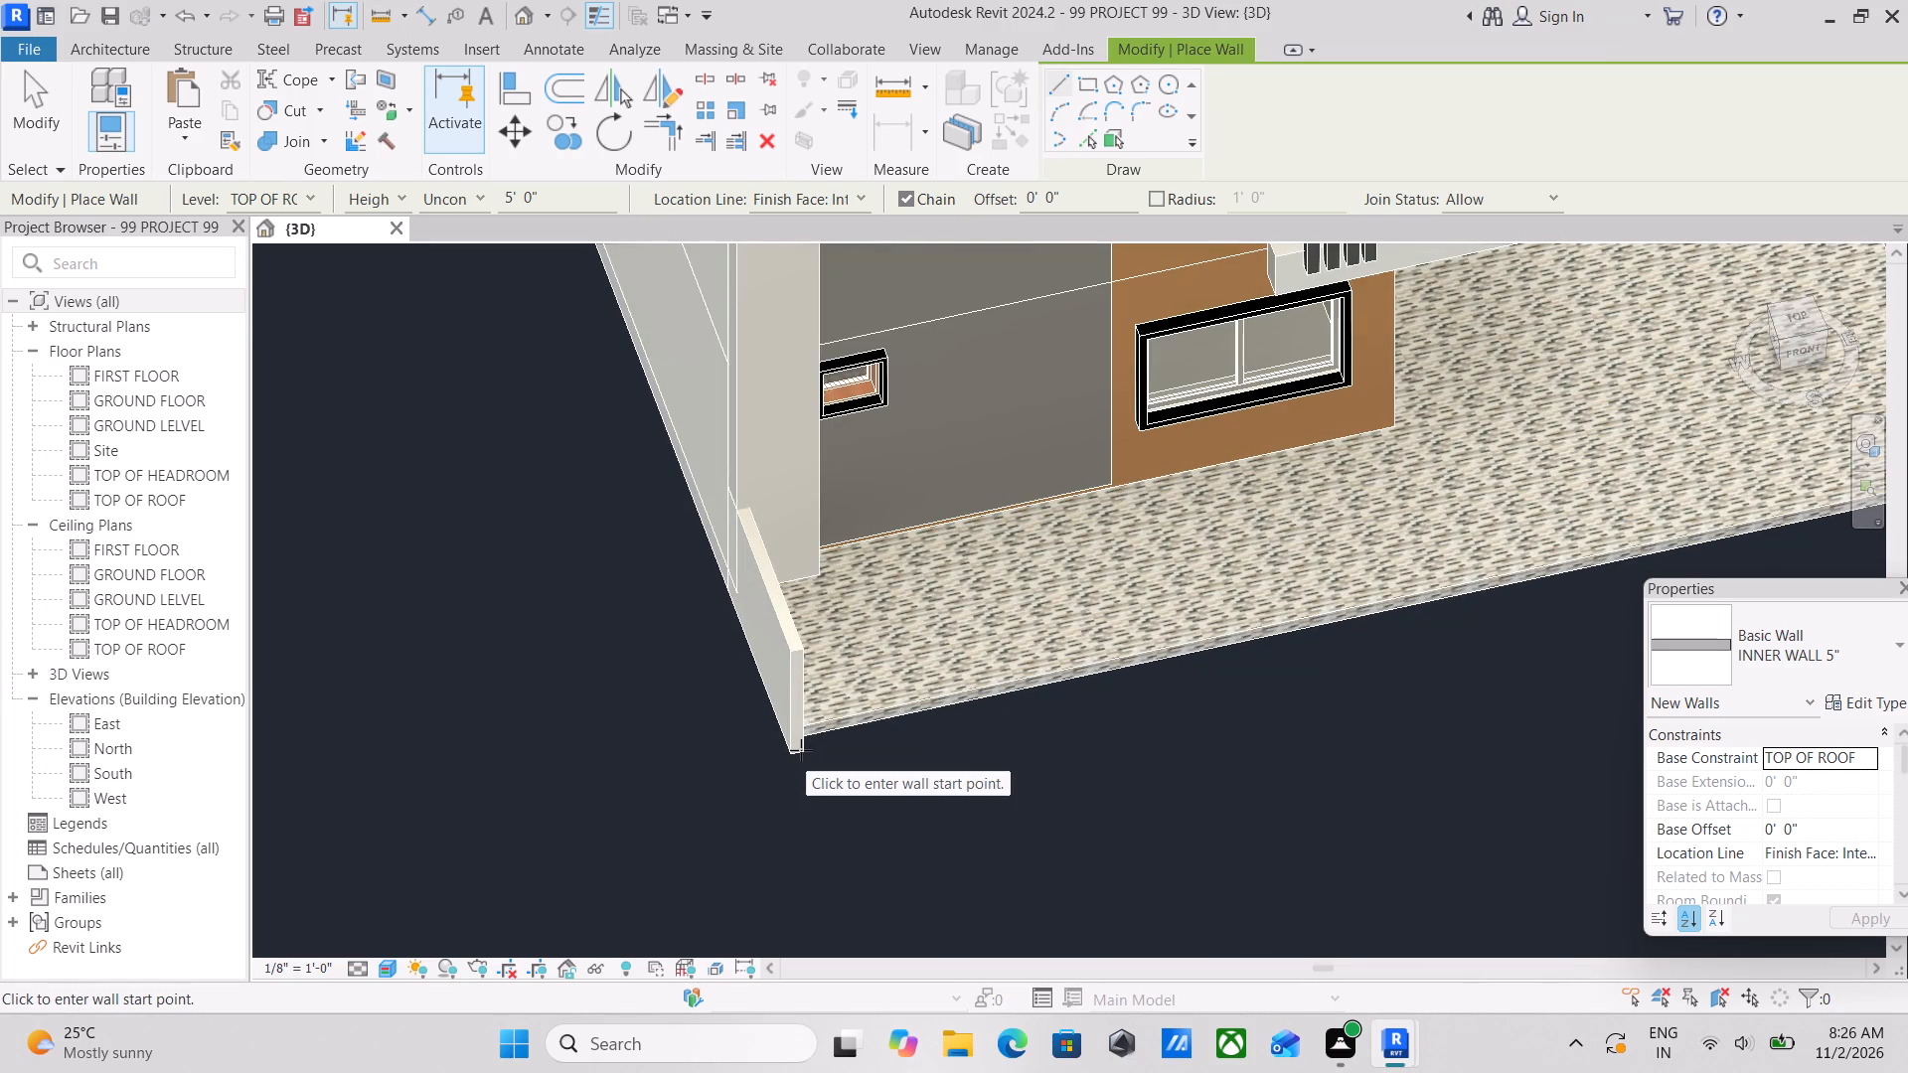
{"action": "left_click", "coordinate": [801, 750]}
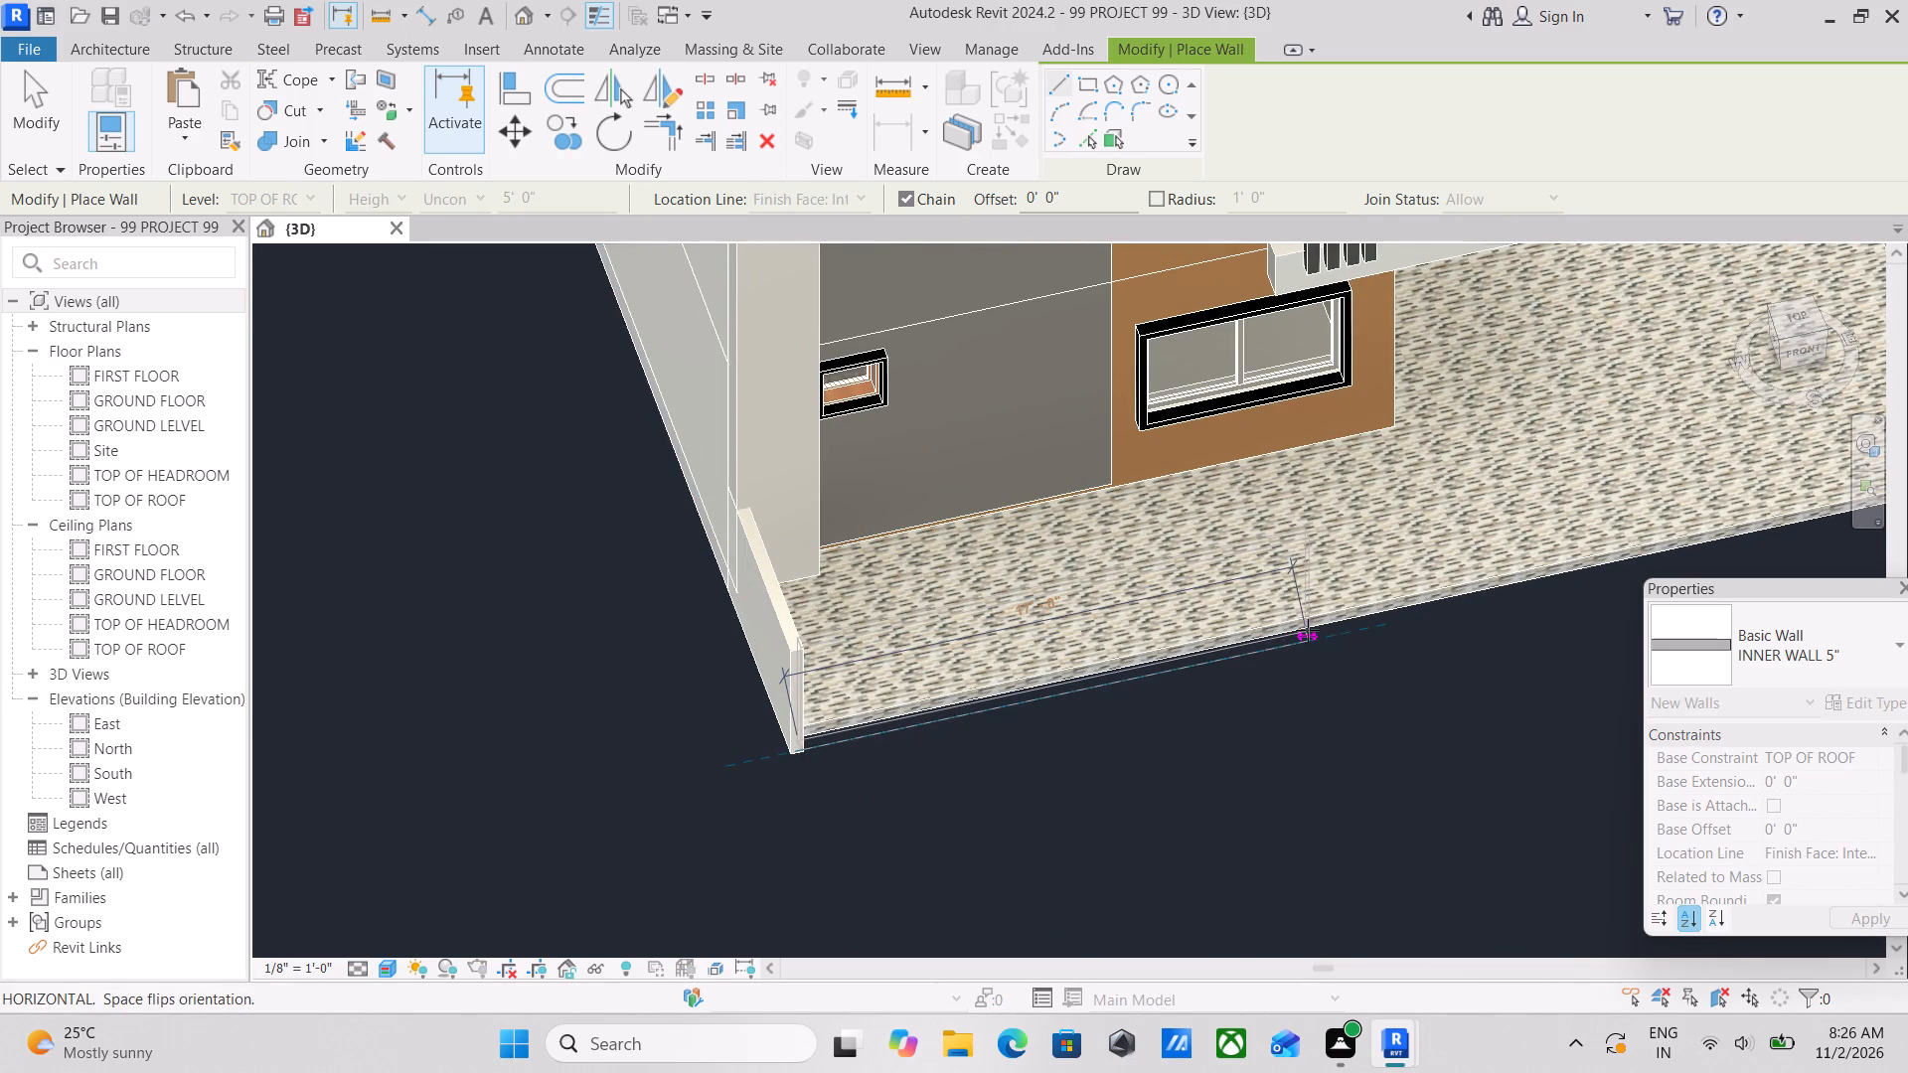
{"action": "left_click", "coordinate": [1398, 615]}
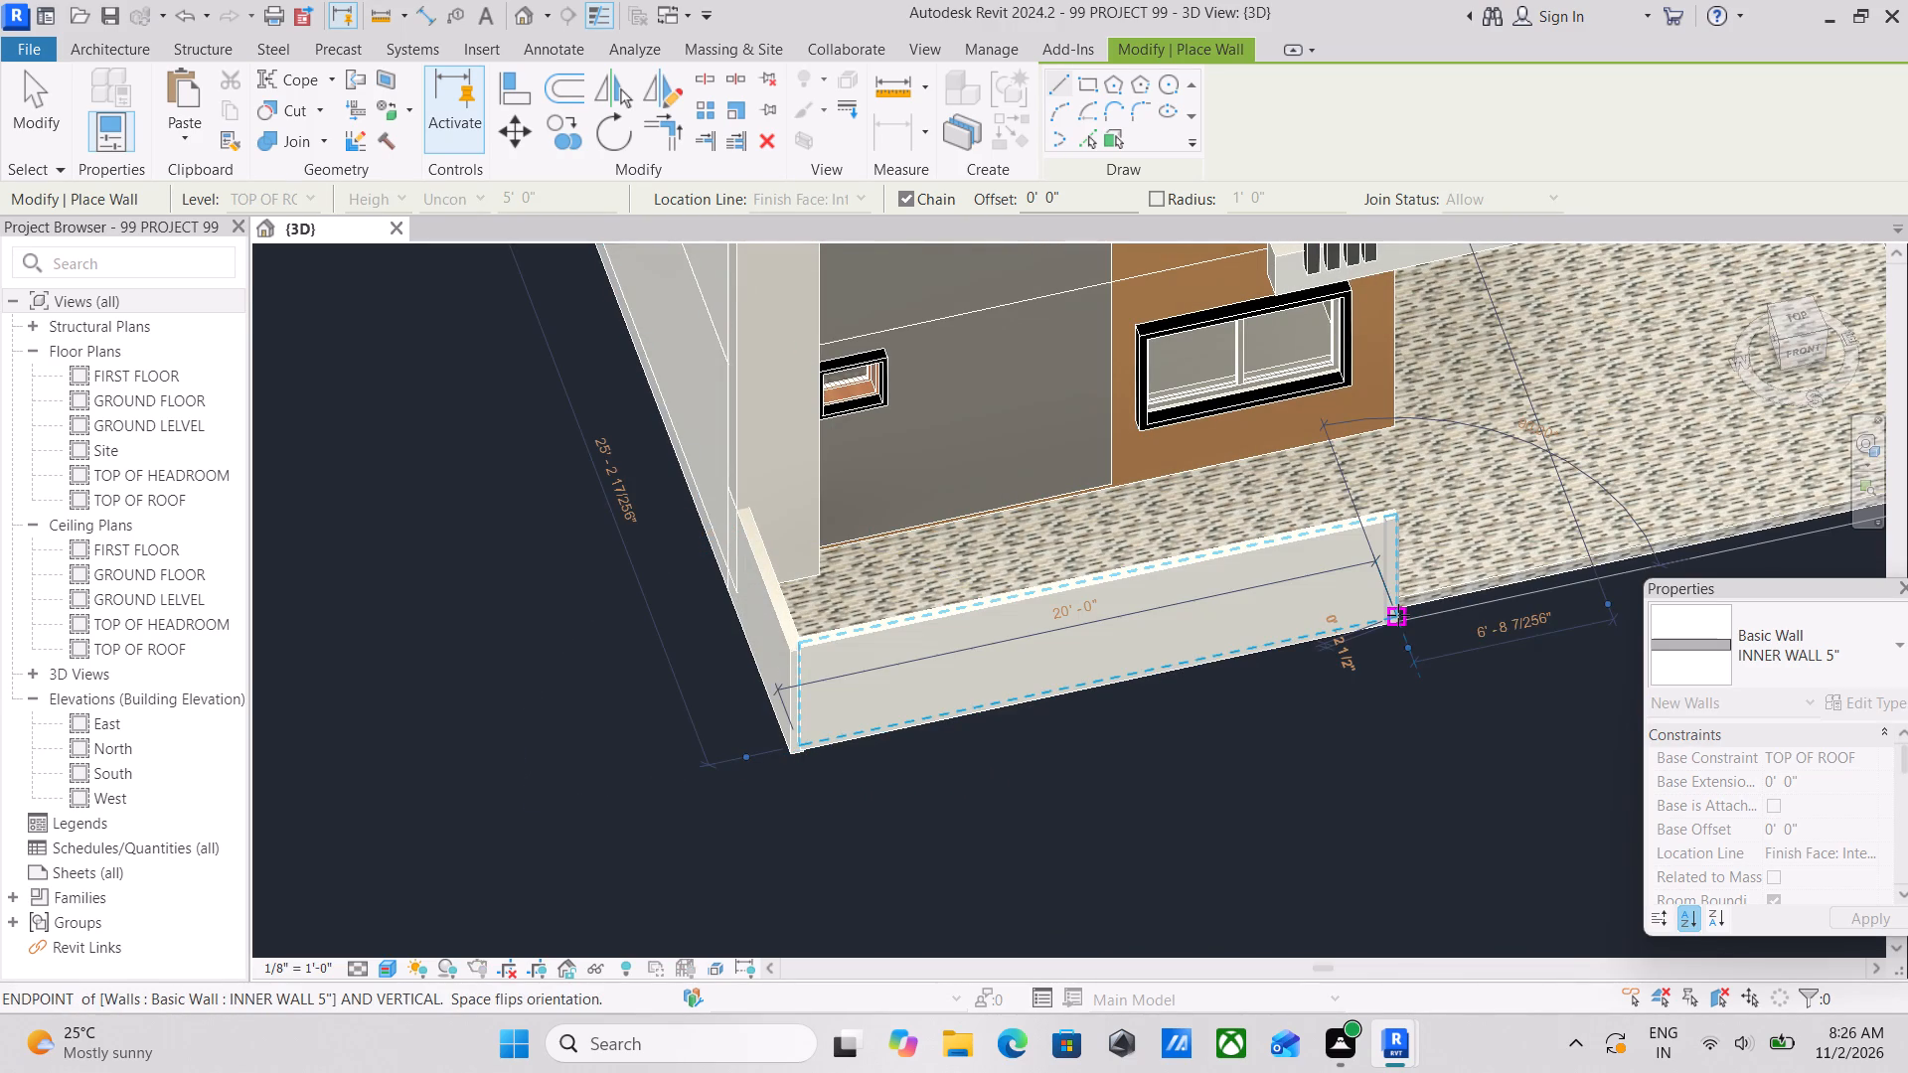
{"action": "scroll", "coordinate": [1398, 615], "scroll_direction": "down", "scroll_amount": 2}
{"action": "middle_click_drag", "start_coordinate": [1398, 615], "coordinate": [1011, 696]}
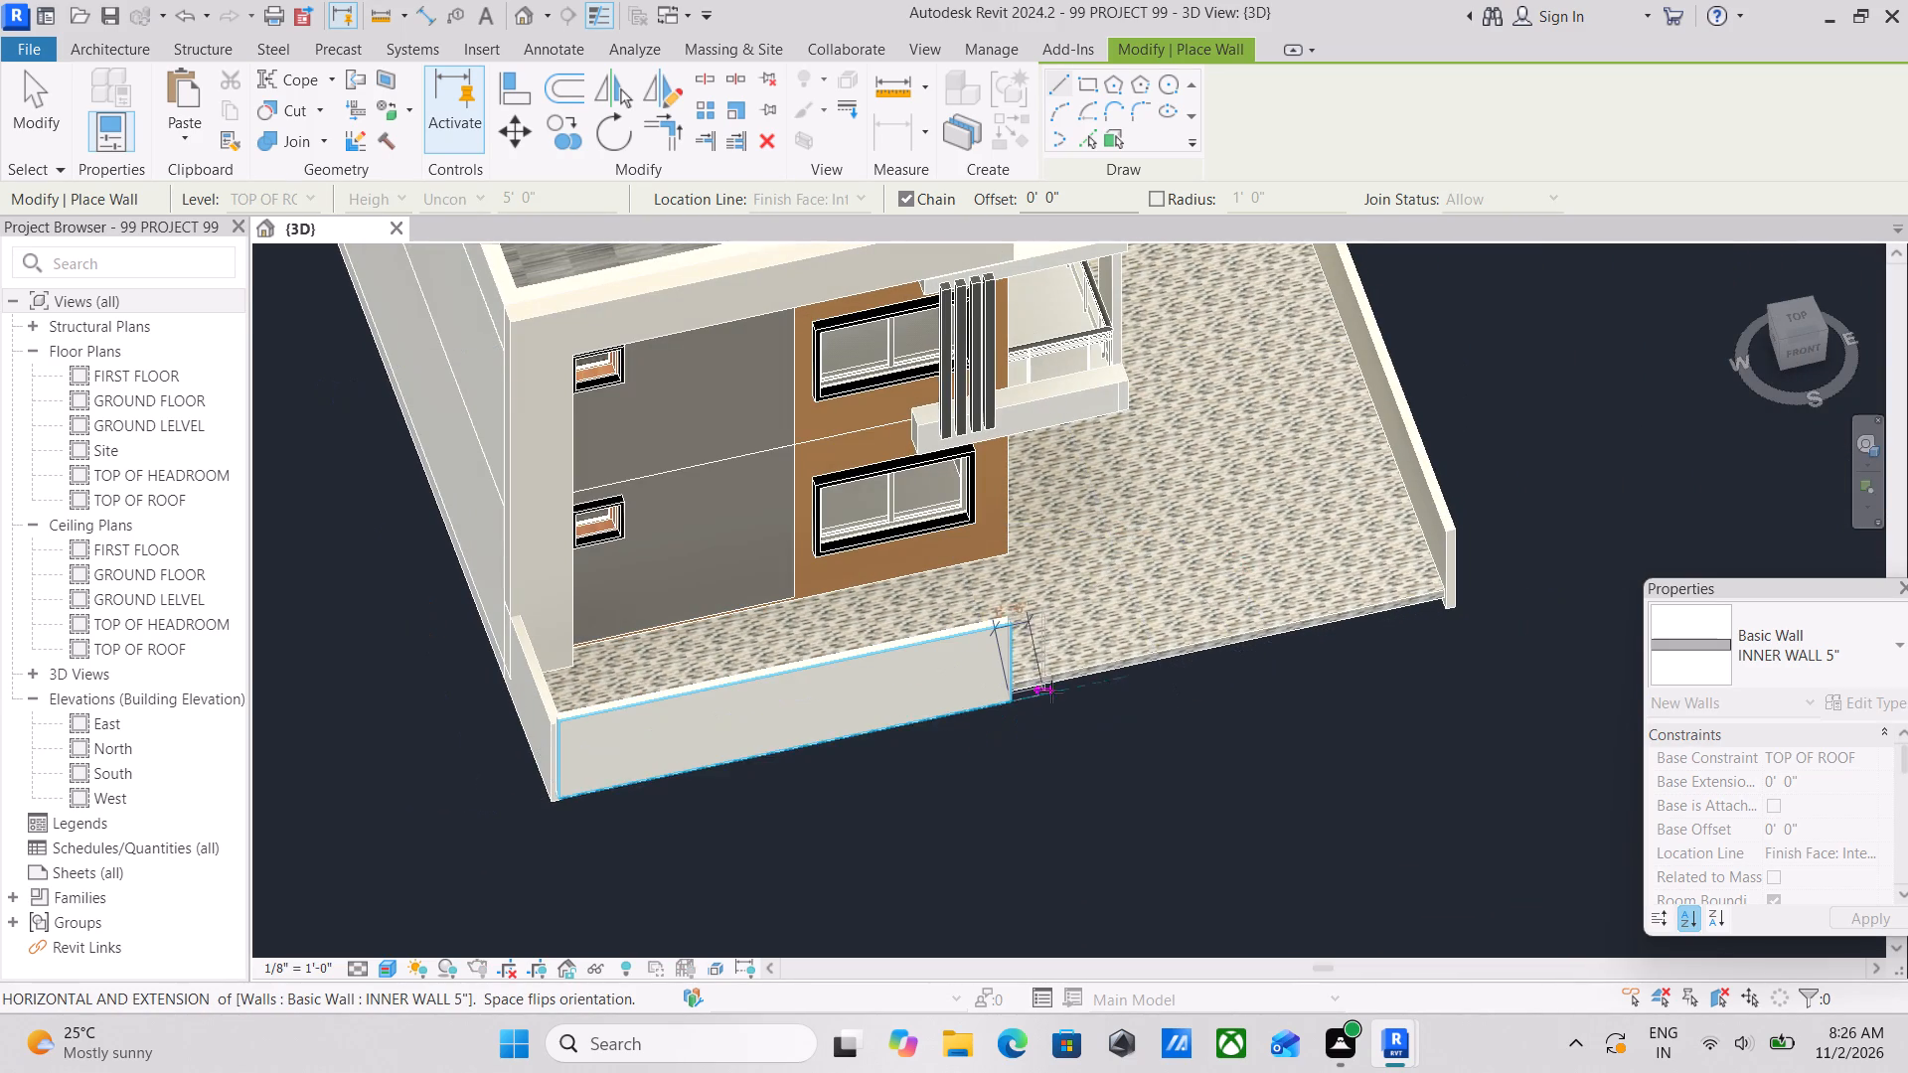
{"action": "left_click", "coordinate": [1186, 667]}
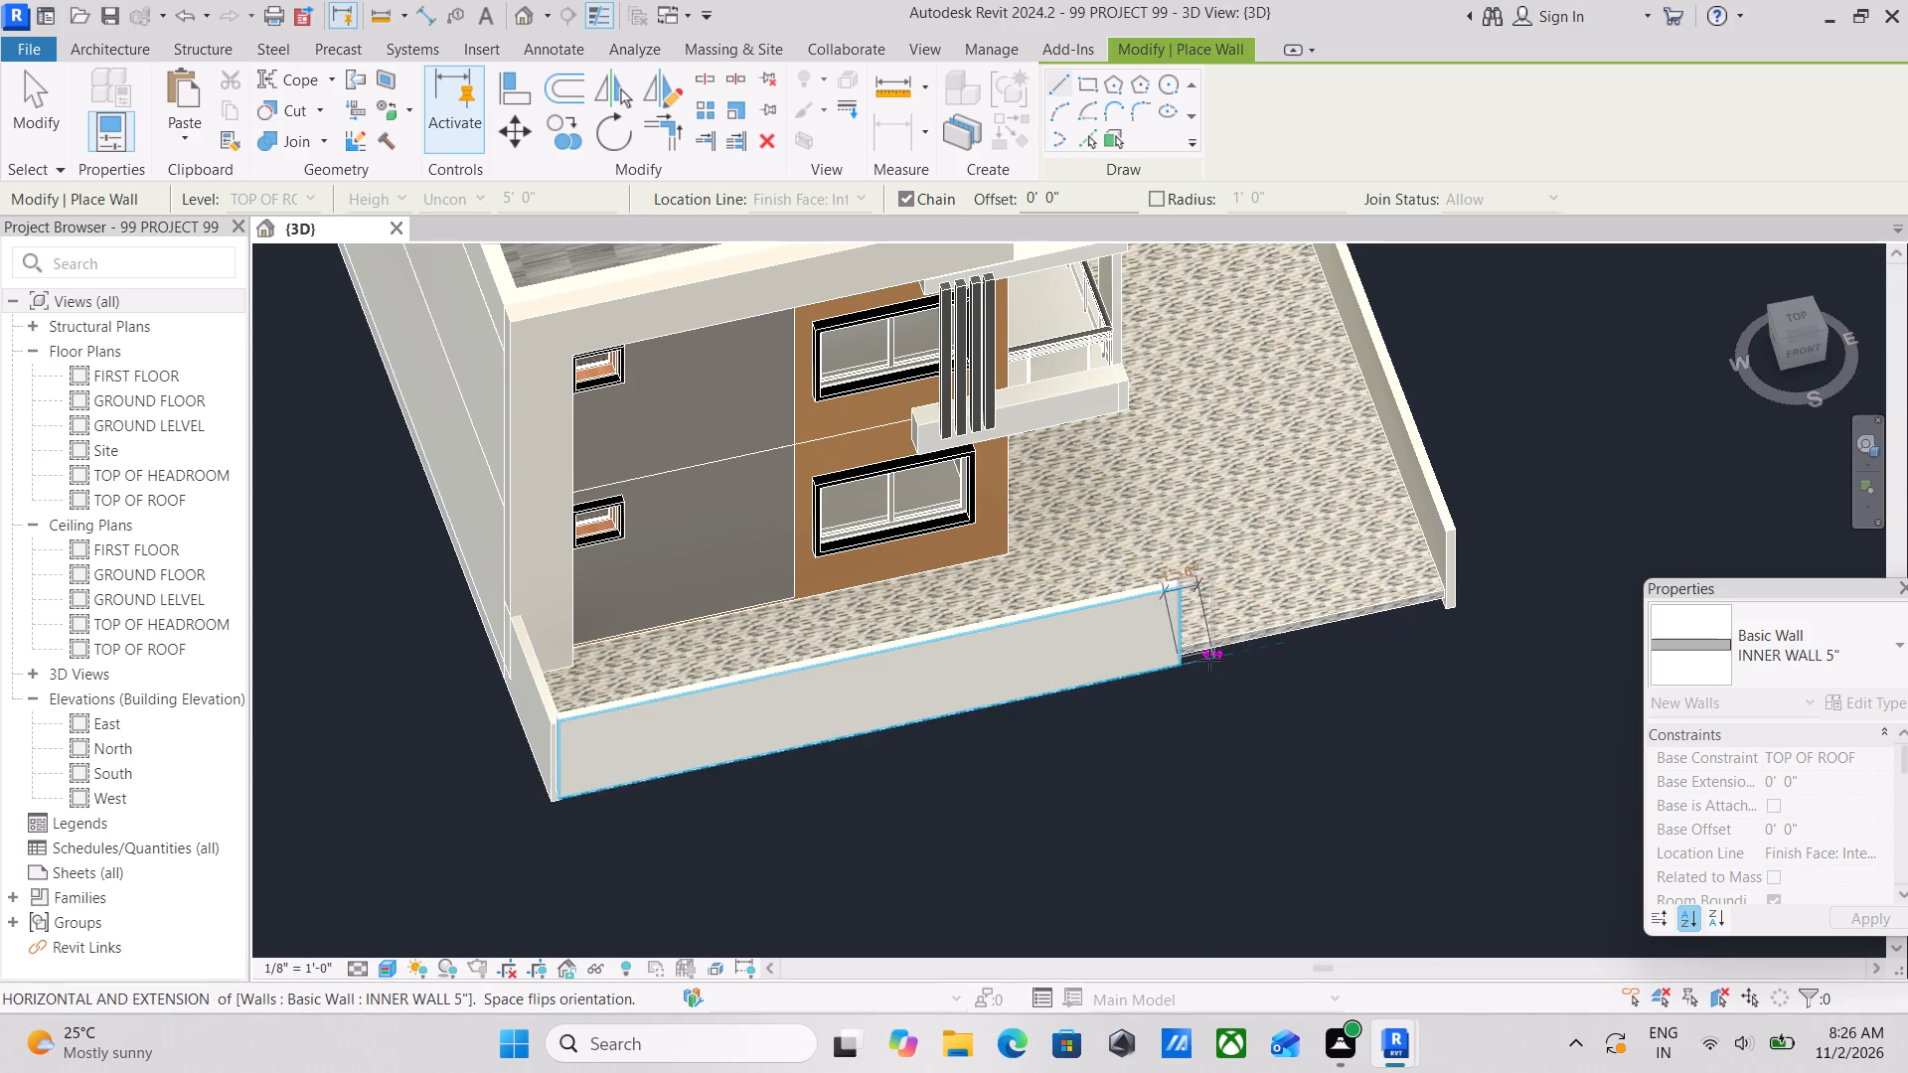
{"action": "key", "text": "Escape"}
{"action": "scroll", "coordinate": [1210, 659], "scroll_direction": "down", "scroll_amount": 3}
{"action": "key", "text": "Escape"}
{"action": "key", "text": "Escape"}
Examine the new front wall's placement against the paved forecourt and boundary walls from several angles.
{"action": "scroll", "coordinate": [1330, 635], "scroll_direction": "up", "scroll_amount": 7}
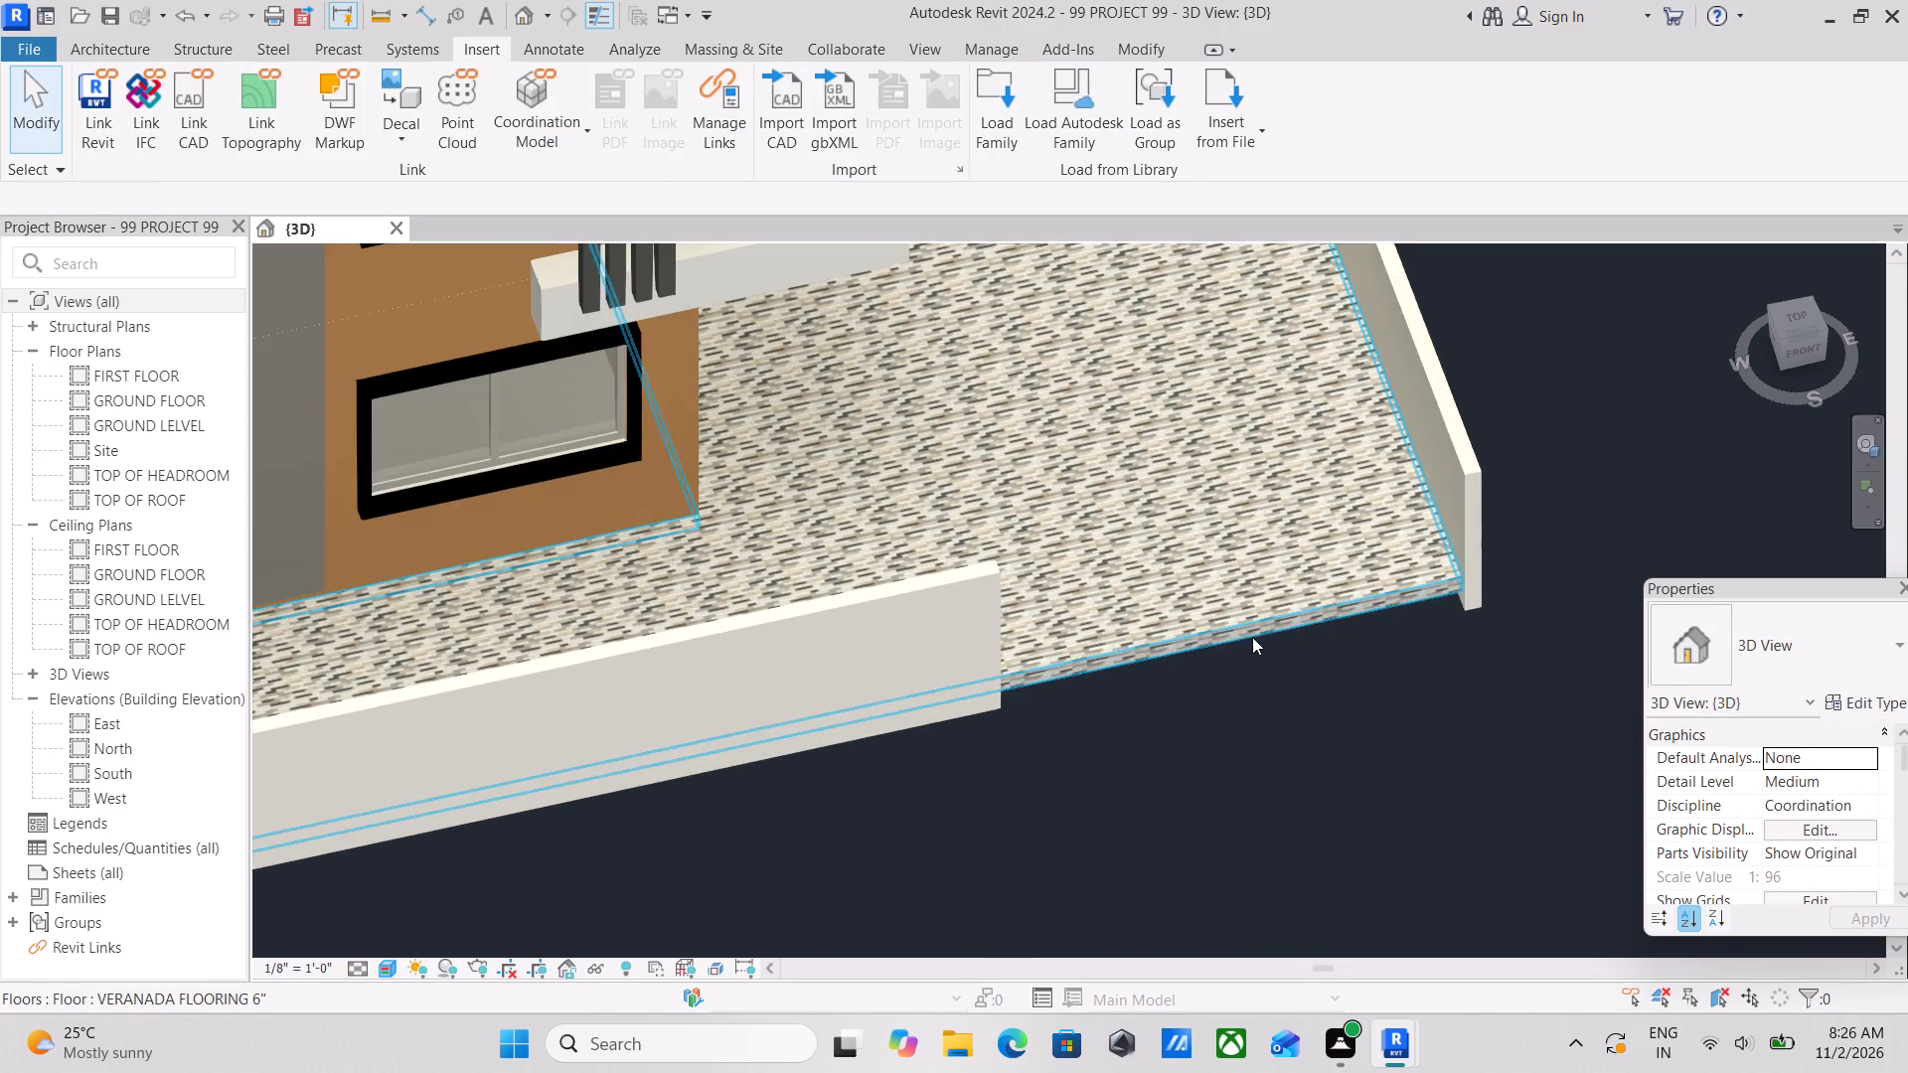
{"action": "middle_click_drag", "start_coordinate": [1234, 686], "coordinate": [1104, 659], "text": "shift"}
{"action": "scroll", "coordinate": [1111, 659], "scroll_direction": "down", "scroll_amount": 3}
{"action": "middle_click_drag", "start_coordinate": [1119, 659], "coordinate": [1338, 605]}
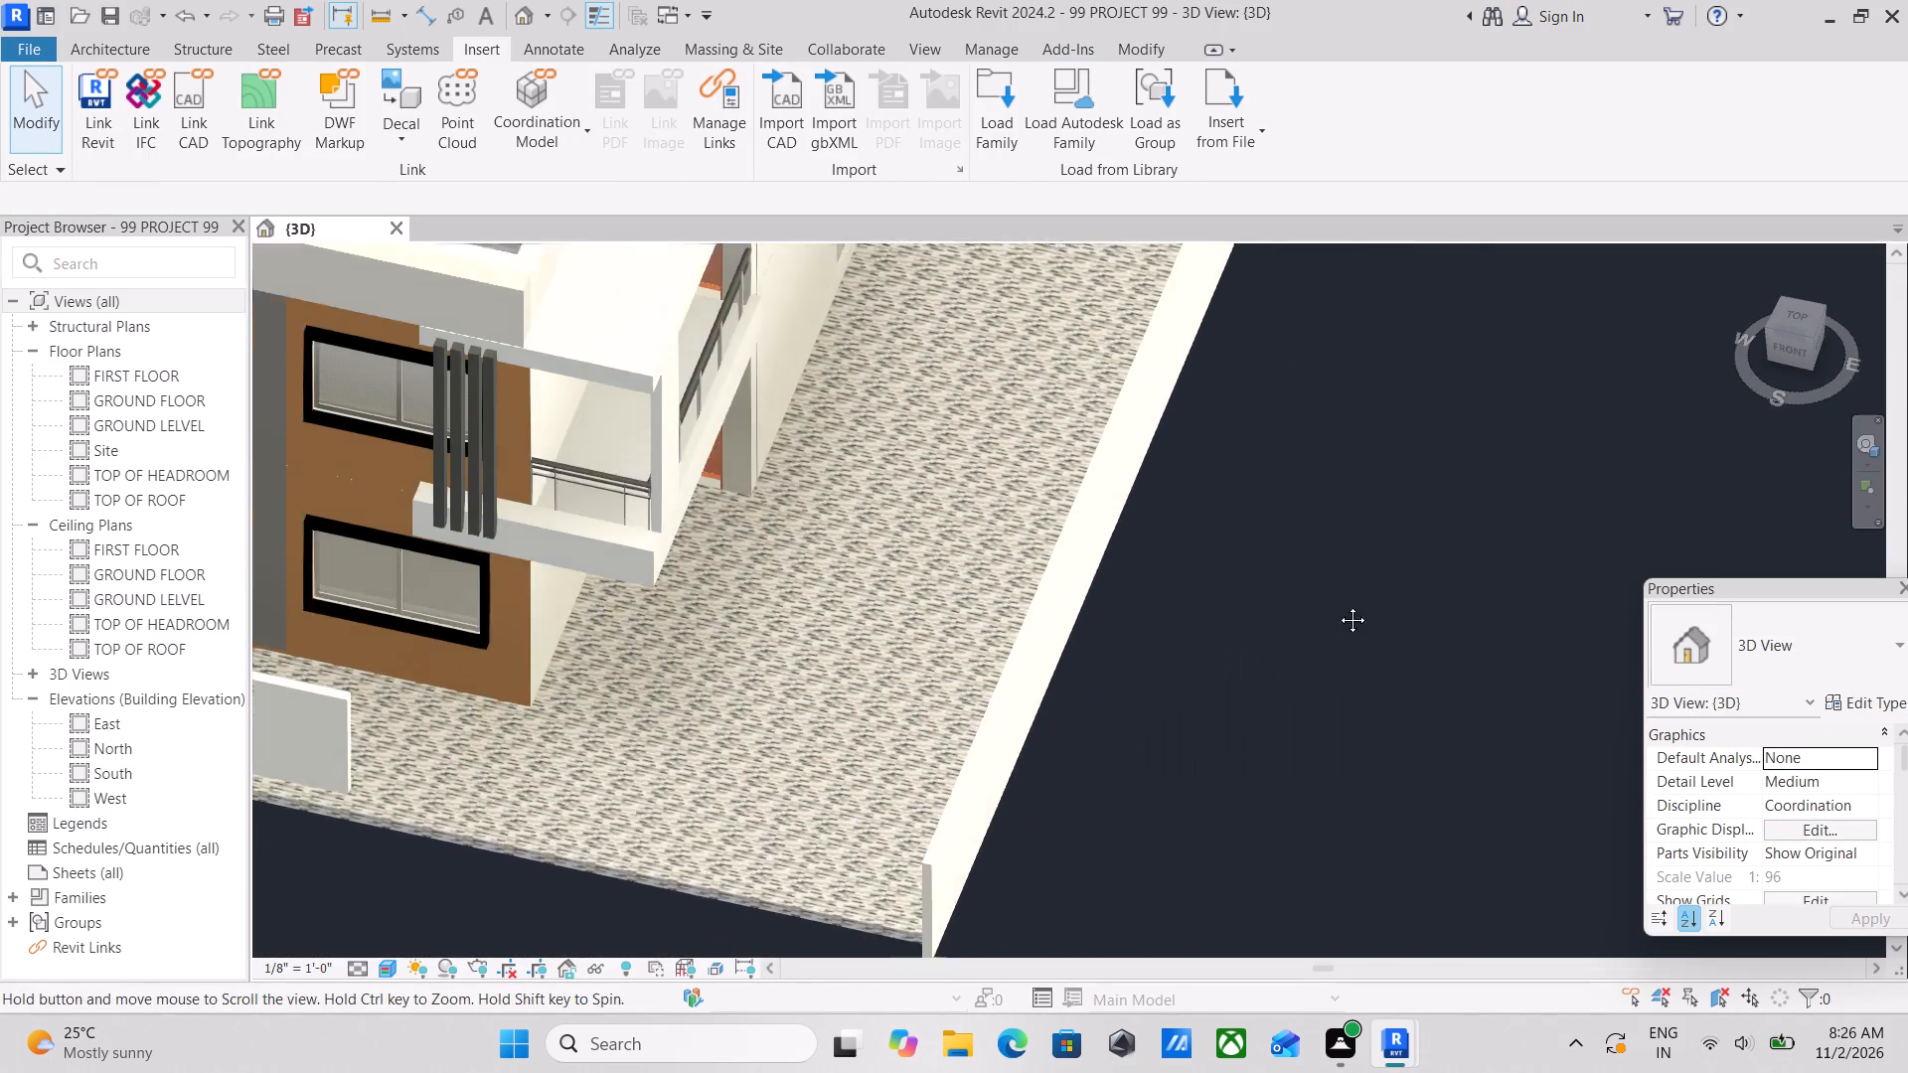
{"action": "middle_click_drag", "start_coordinate": [1338, 605], "coordinate": [1461, 581]}
{"action": "scroll", "coordinate": [1463, 587], "scroll_direction": "down", "scroll_amount": 3}
{"action": "middle_click_drag", "start_coordinate": [1463, 589], "coordinate": [1519, 642]}
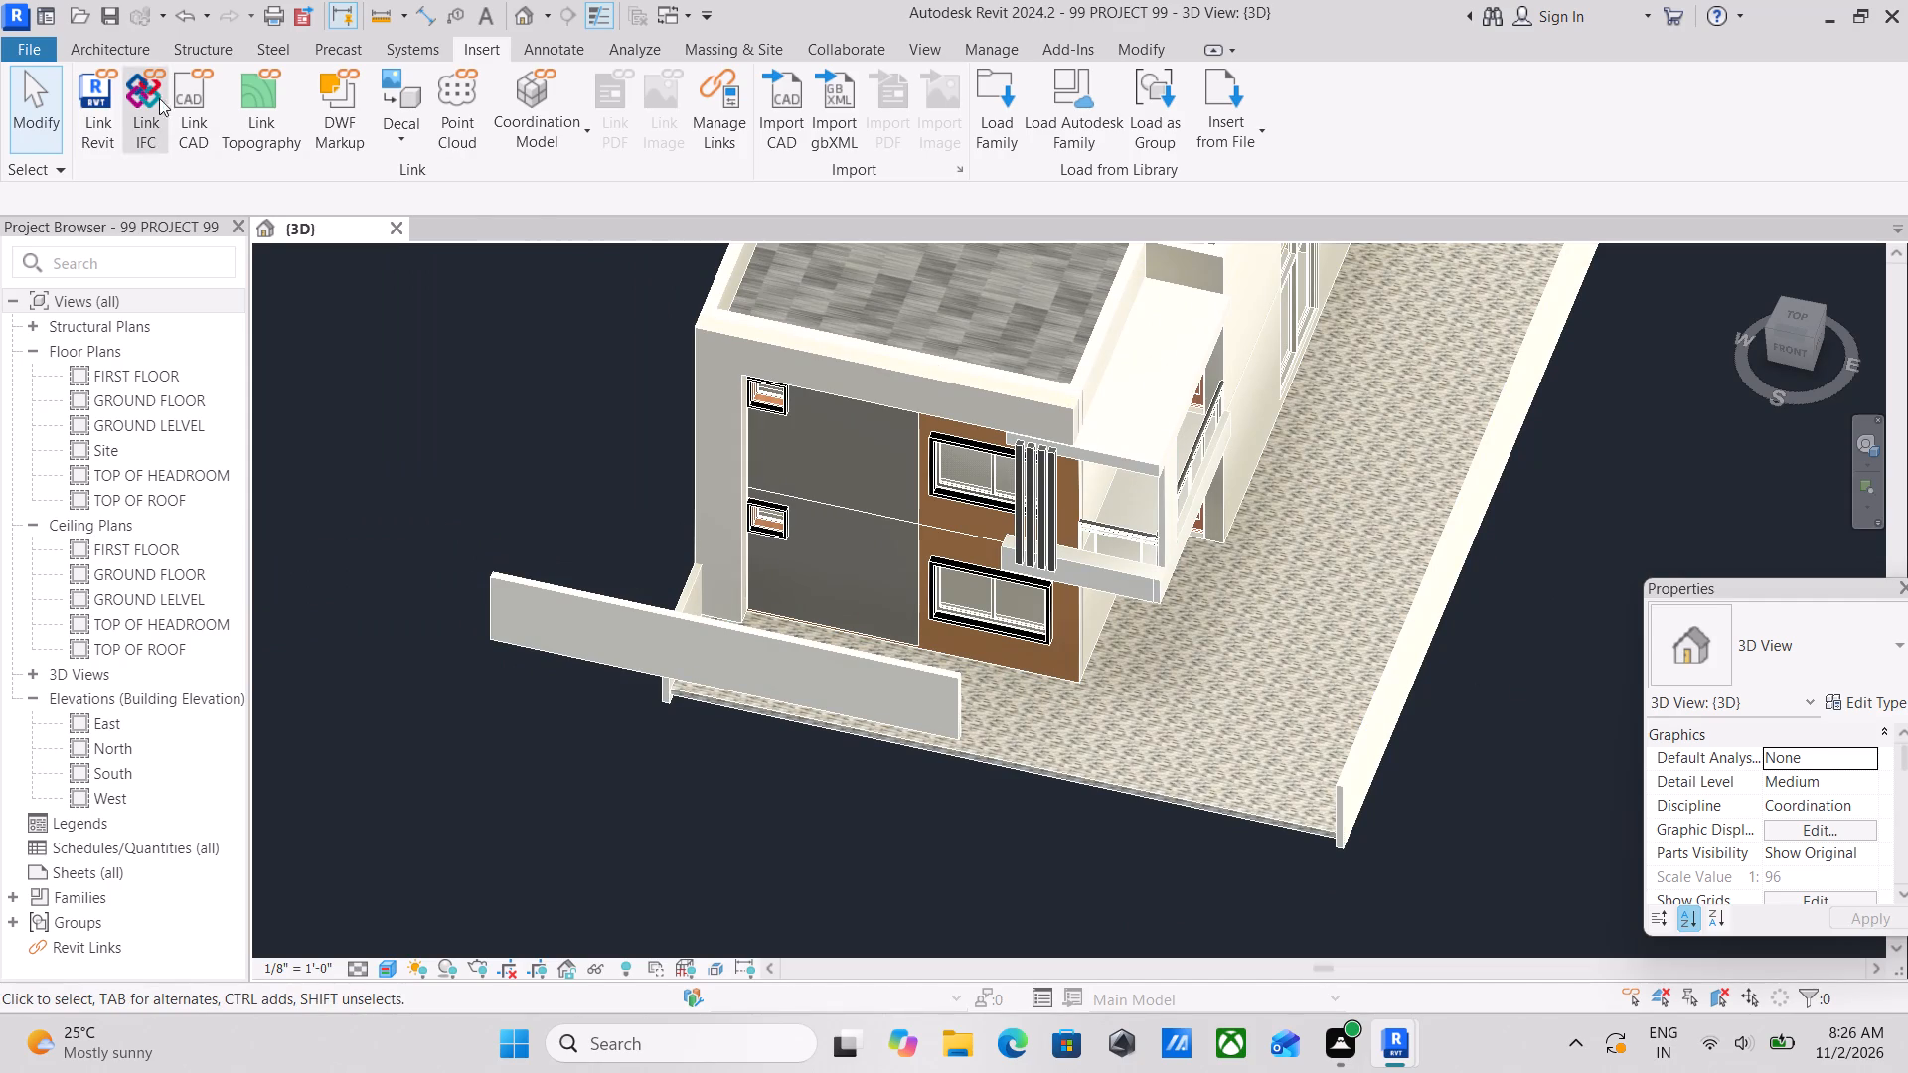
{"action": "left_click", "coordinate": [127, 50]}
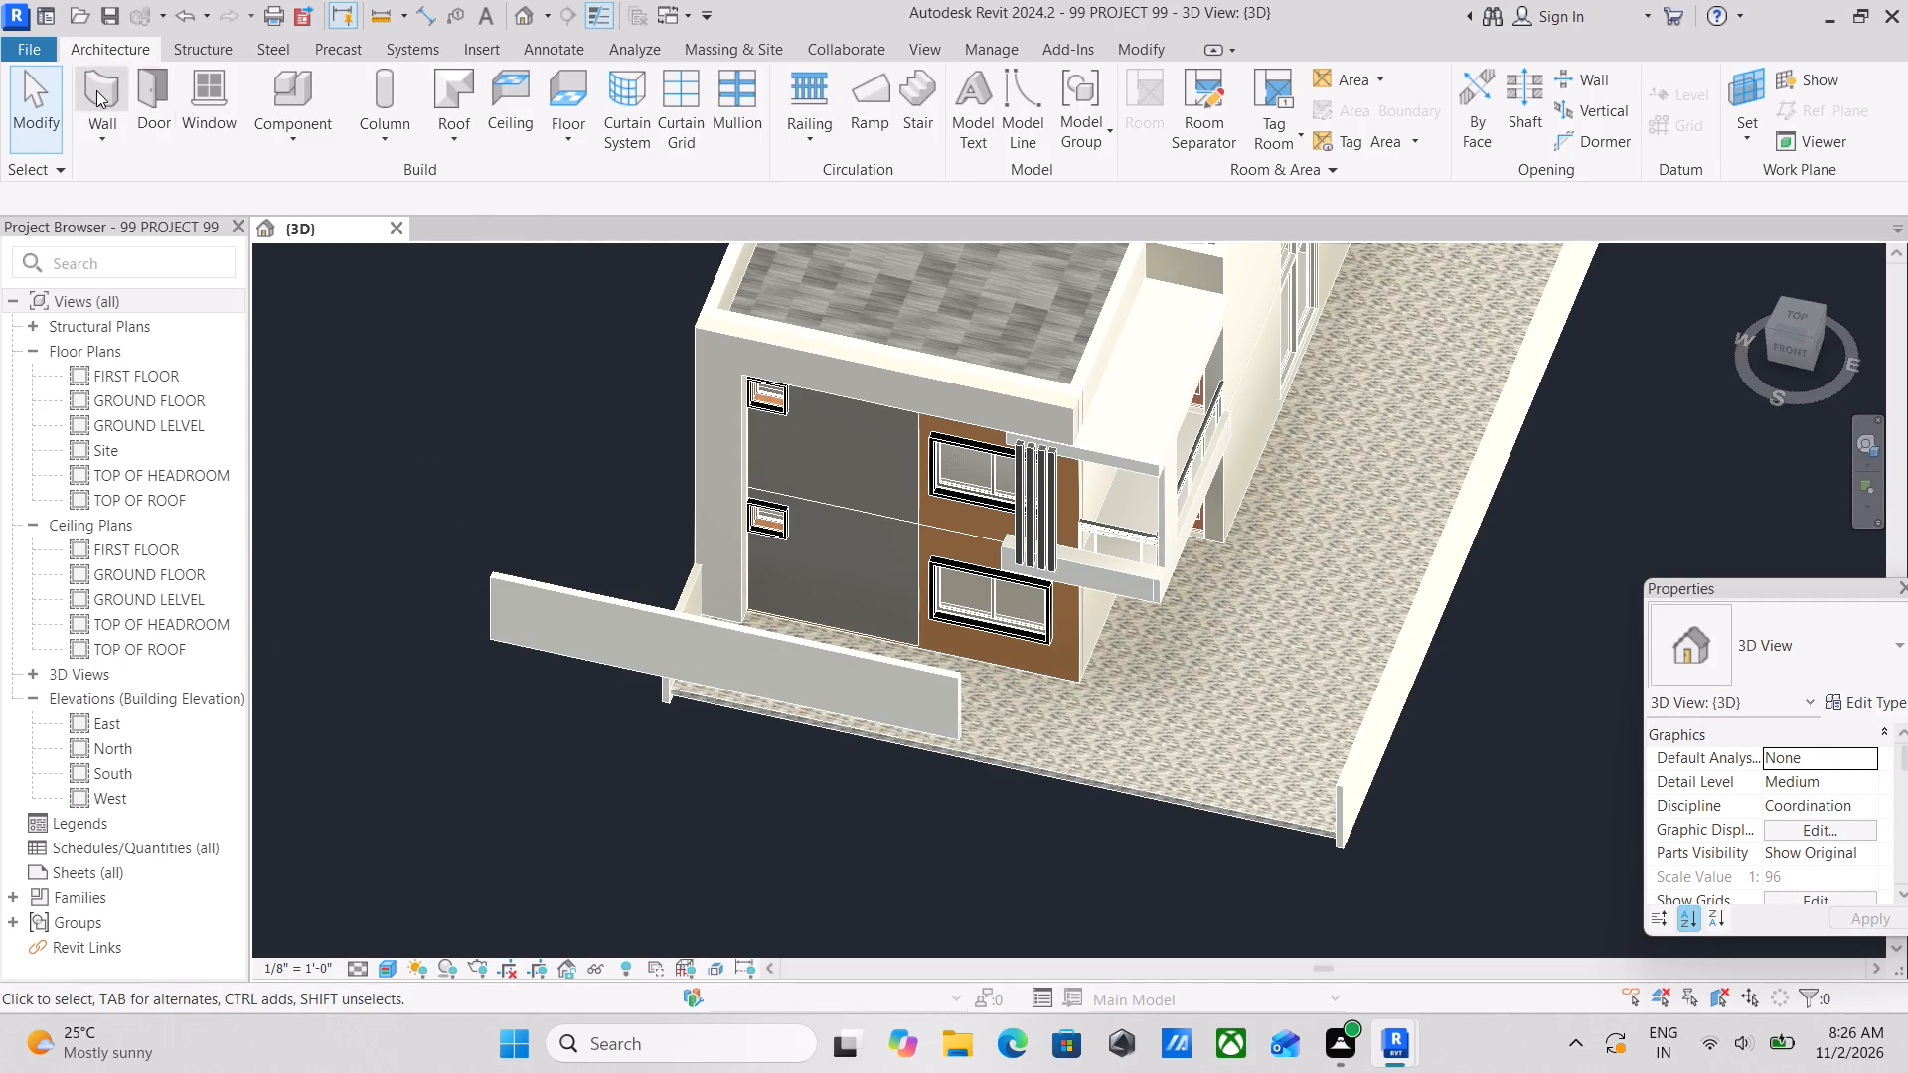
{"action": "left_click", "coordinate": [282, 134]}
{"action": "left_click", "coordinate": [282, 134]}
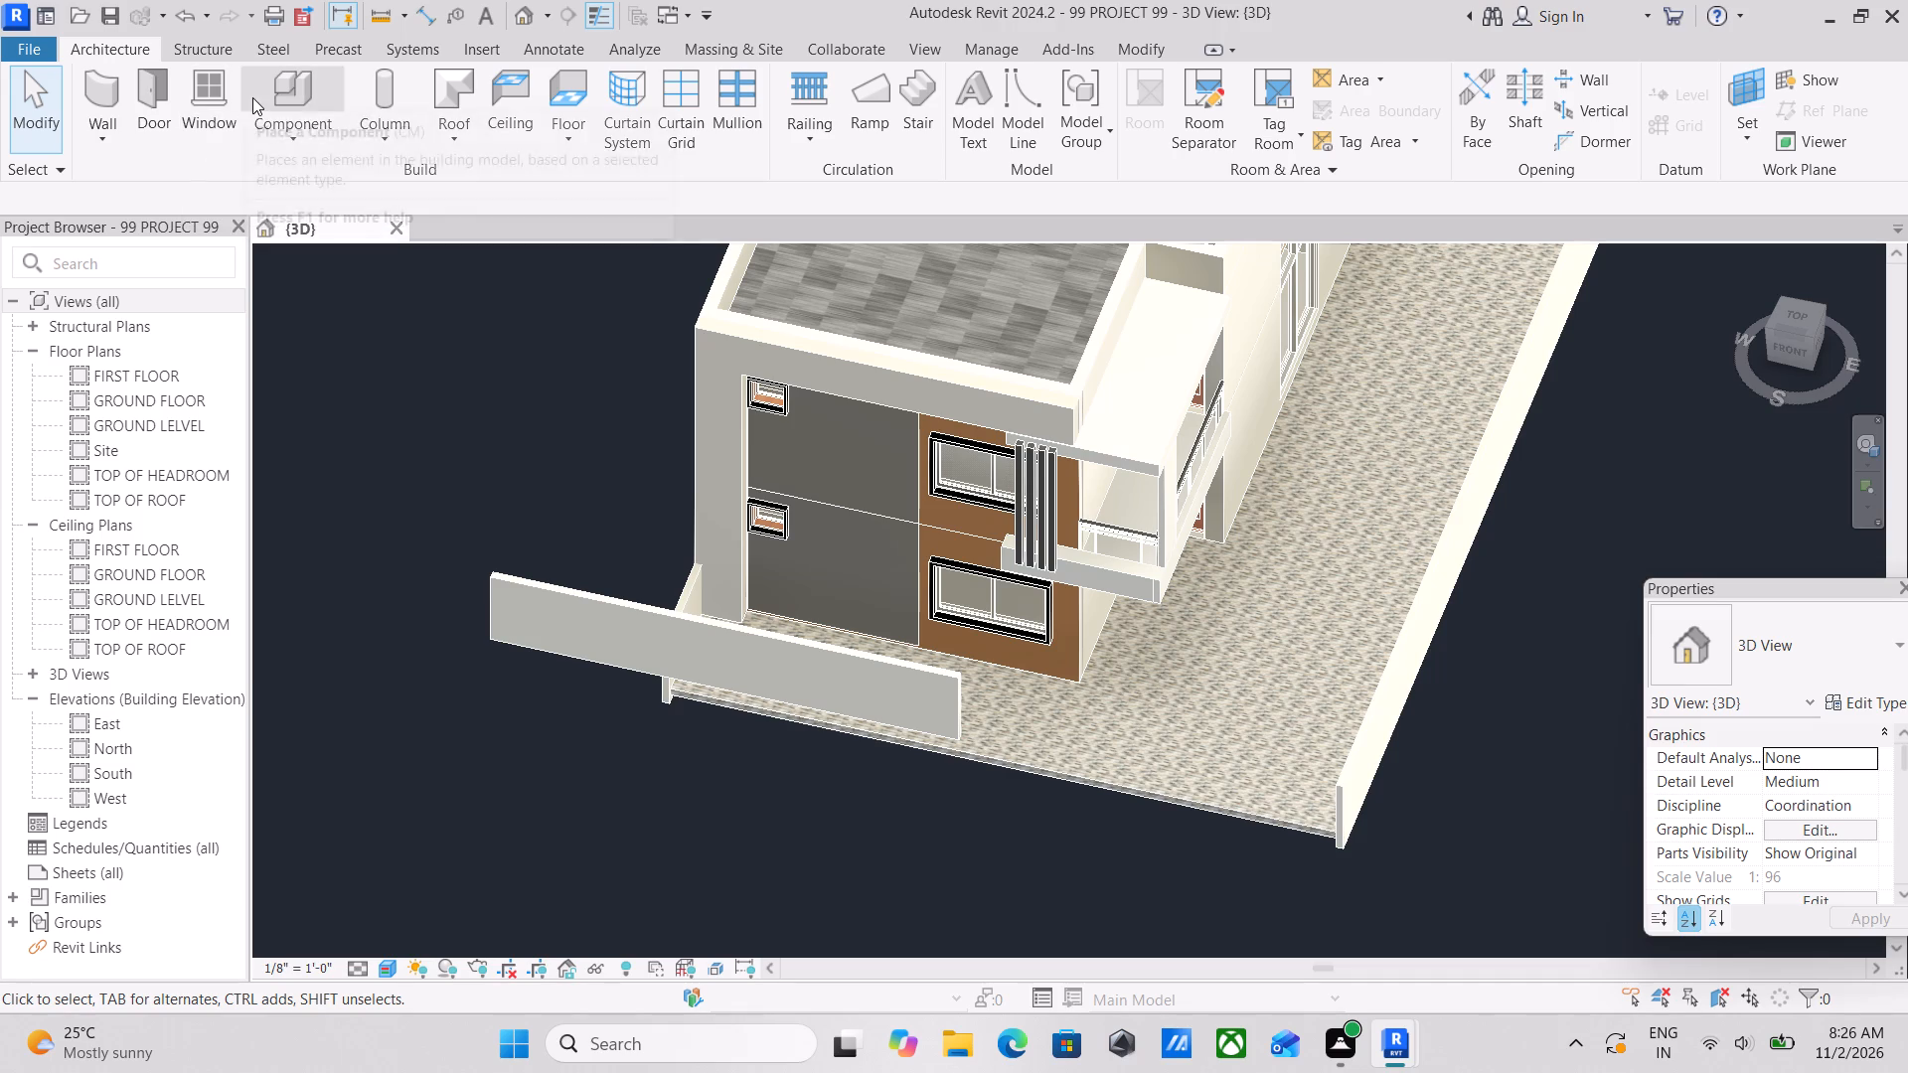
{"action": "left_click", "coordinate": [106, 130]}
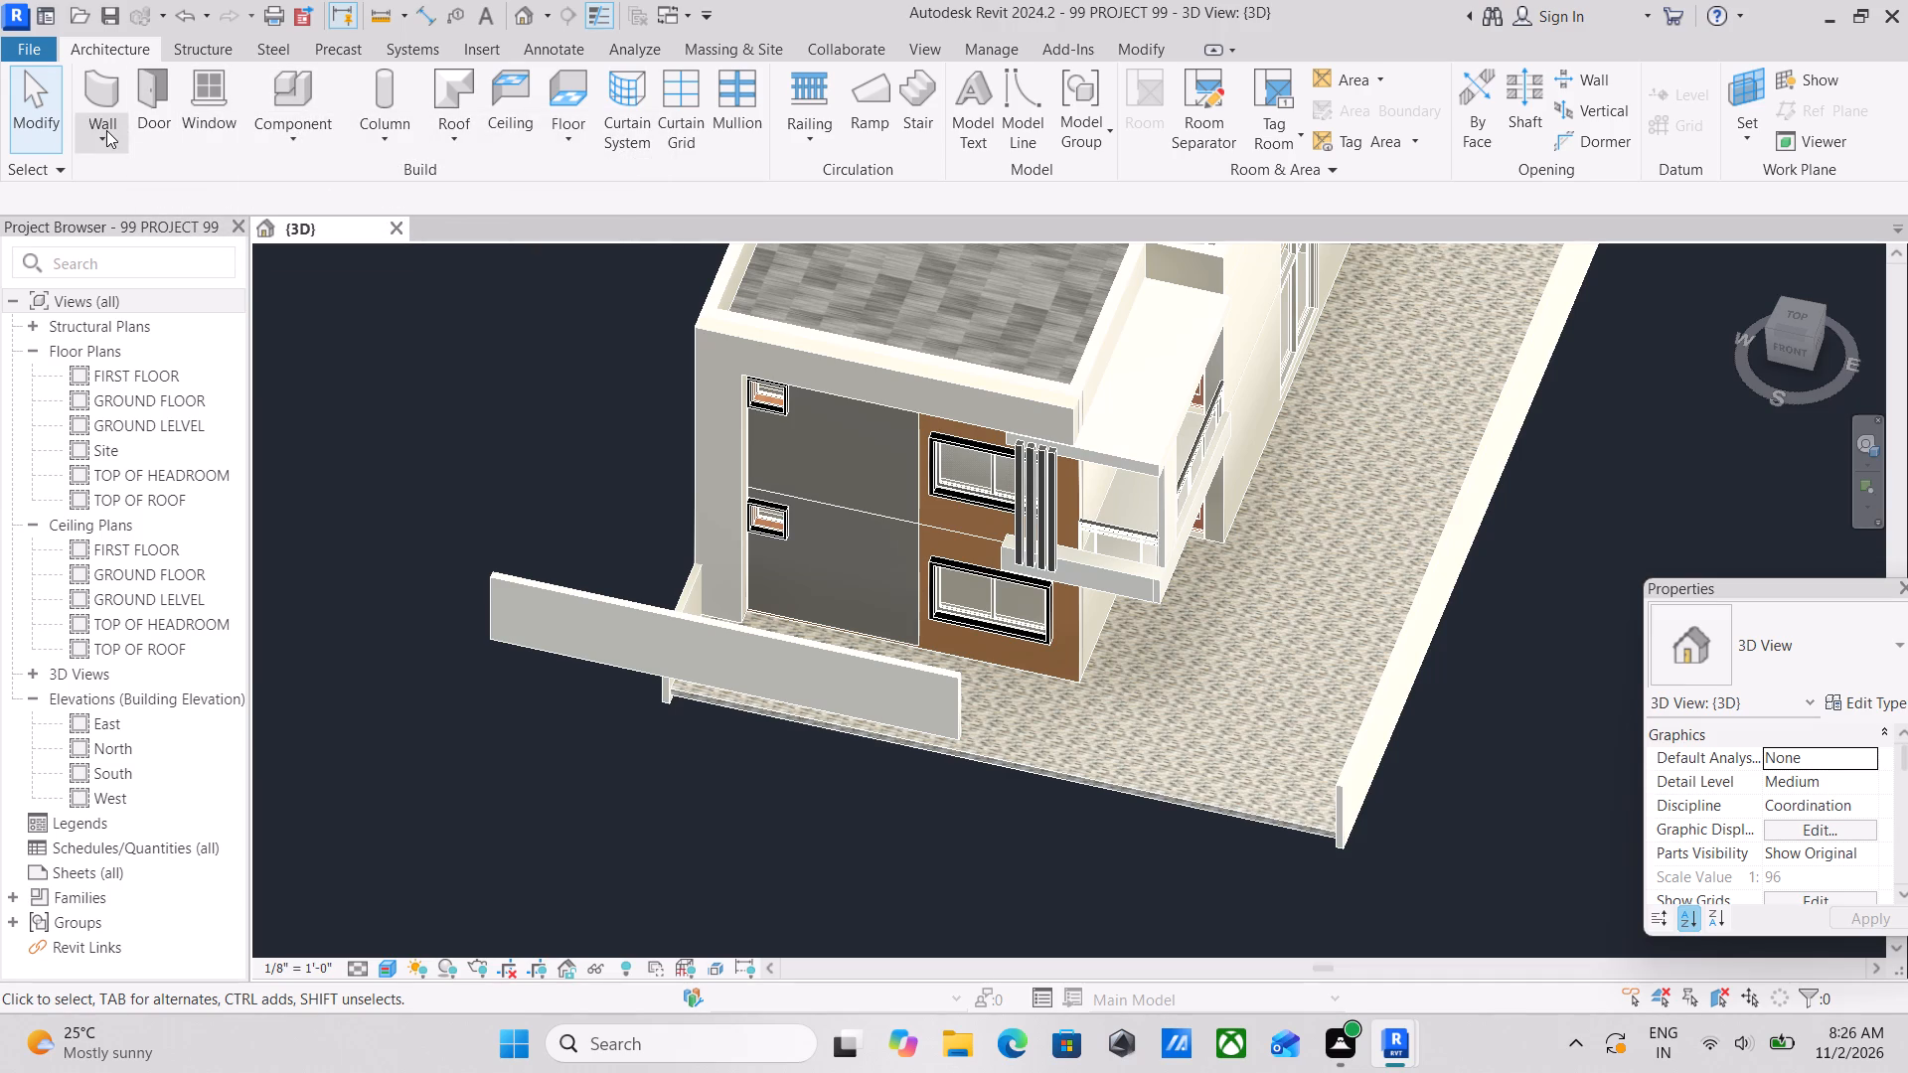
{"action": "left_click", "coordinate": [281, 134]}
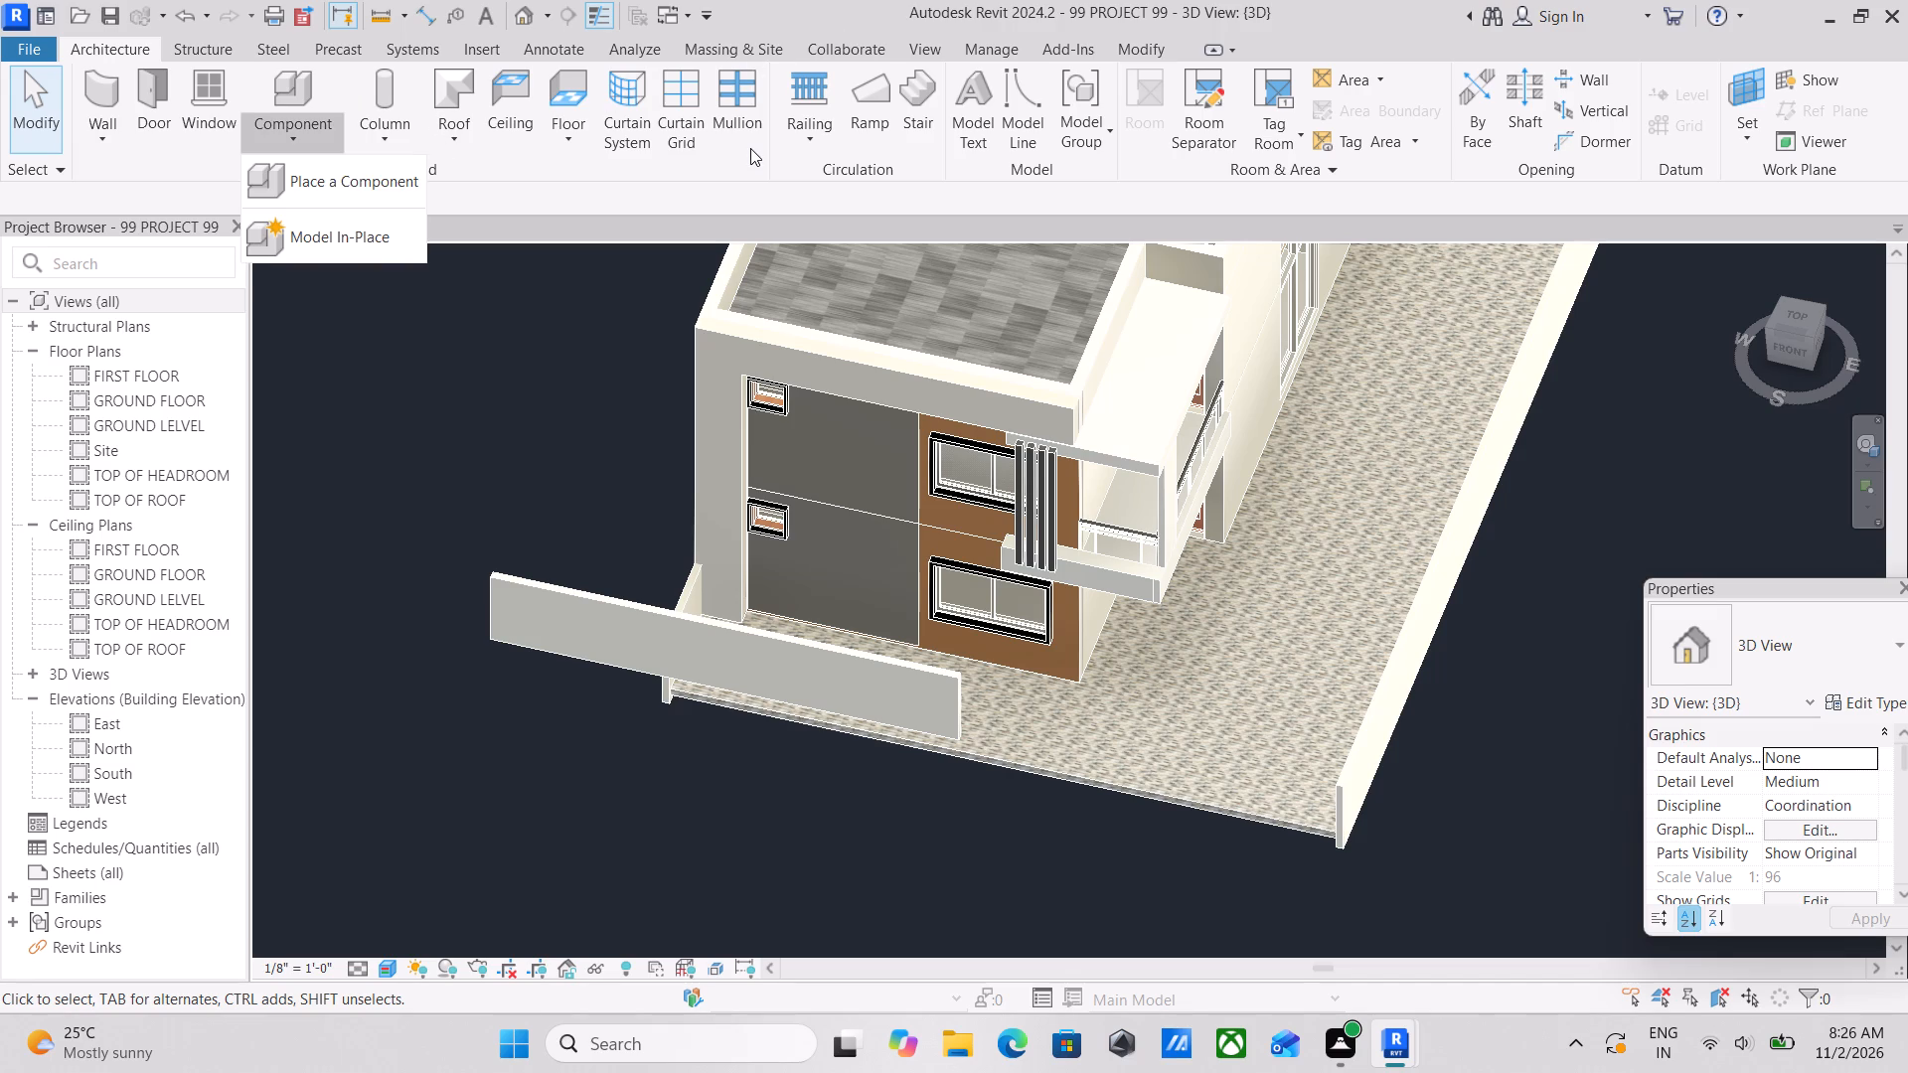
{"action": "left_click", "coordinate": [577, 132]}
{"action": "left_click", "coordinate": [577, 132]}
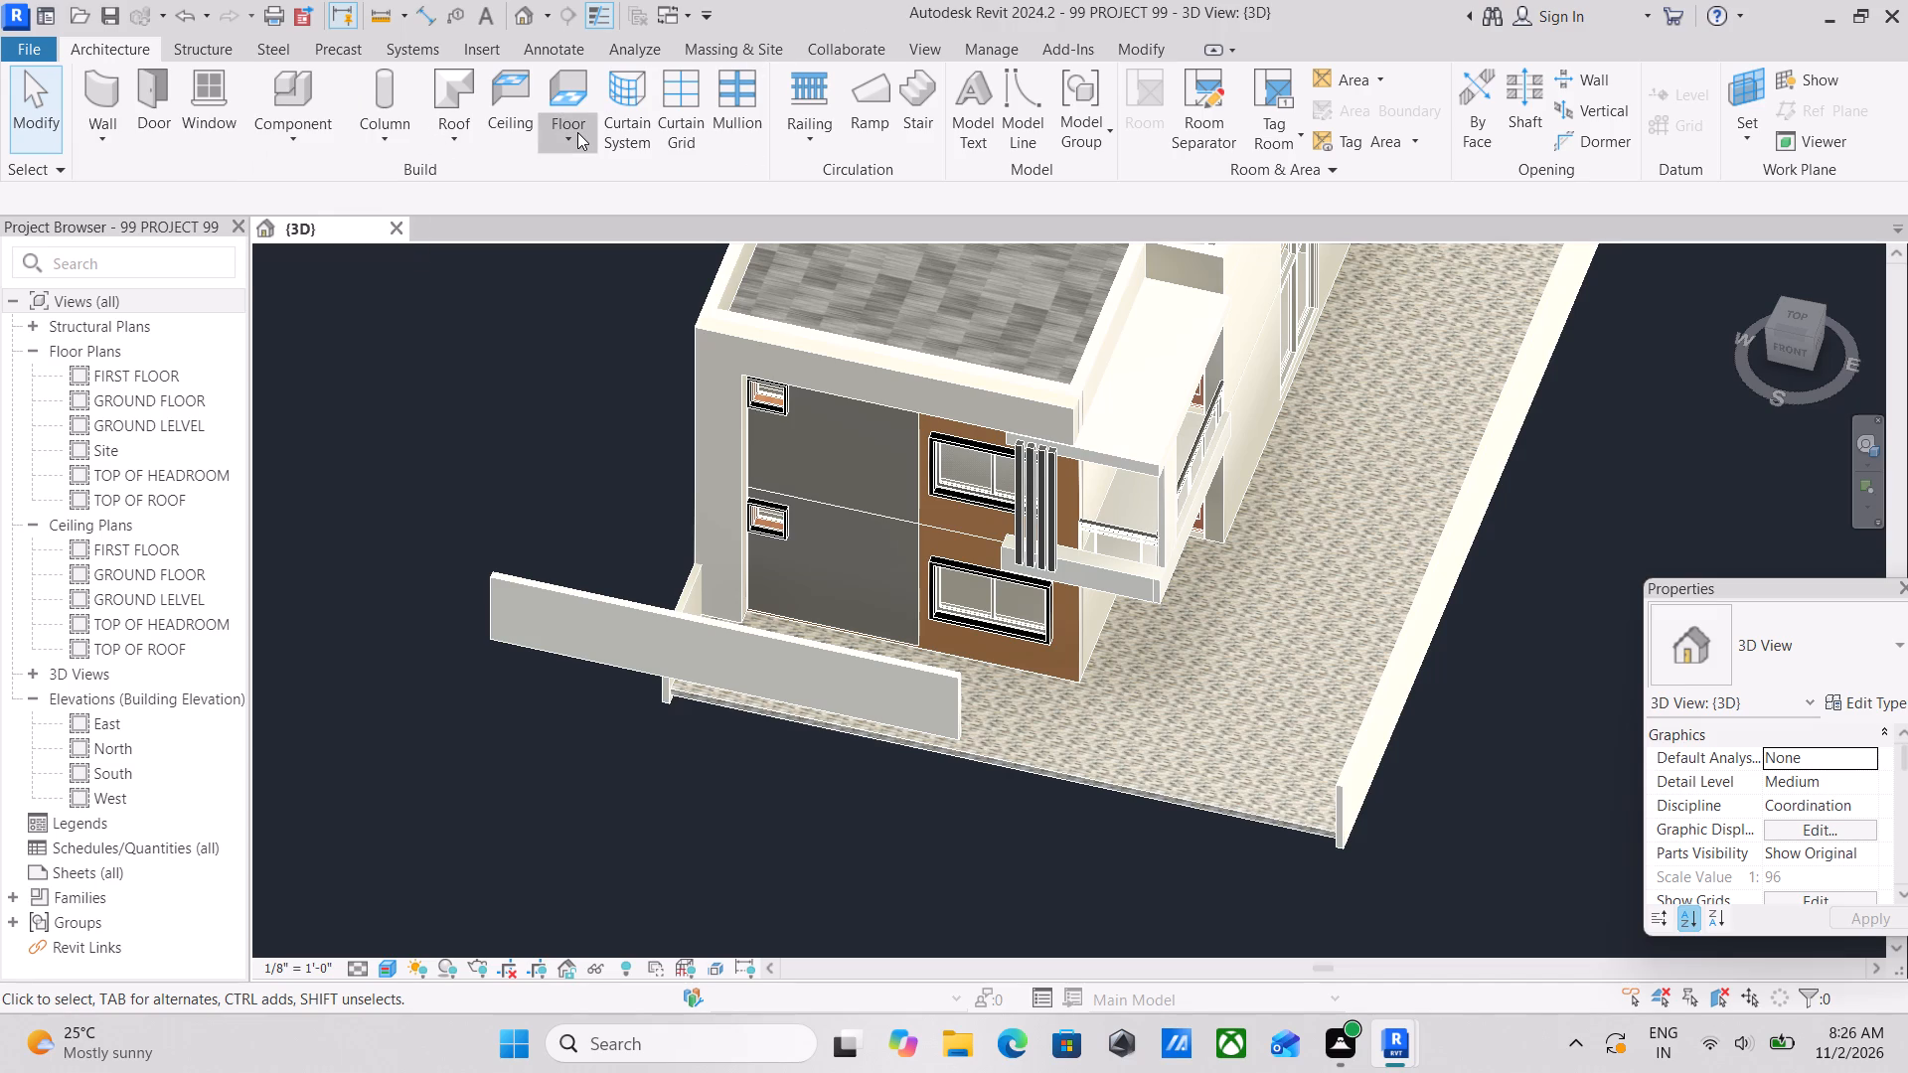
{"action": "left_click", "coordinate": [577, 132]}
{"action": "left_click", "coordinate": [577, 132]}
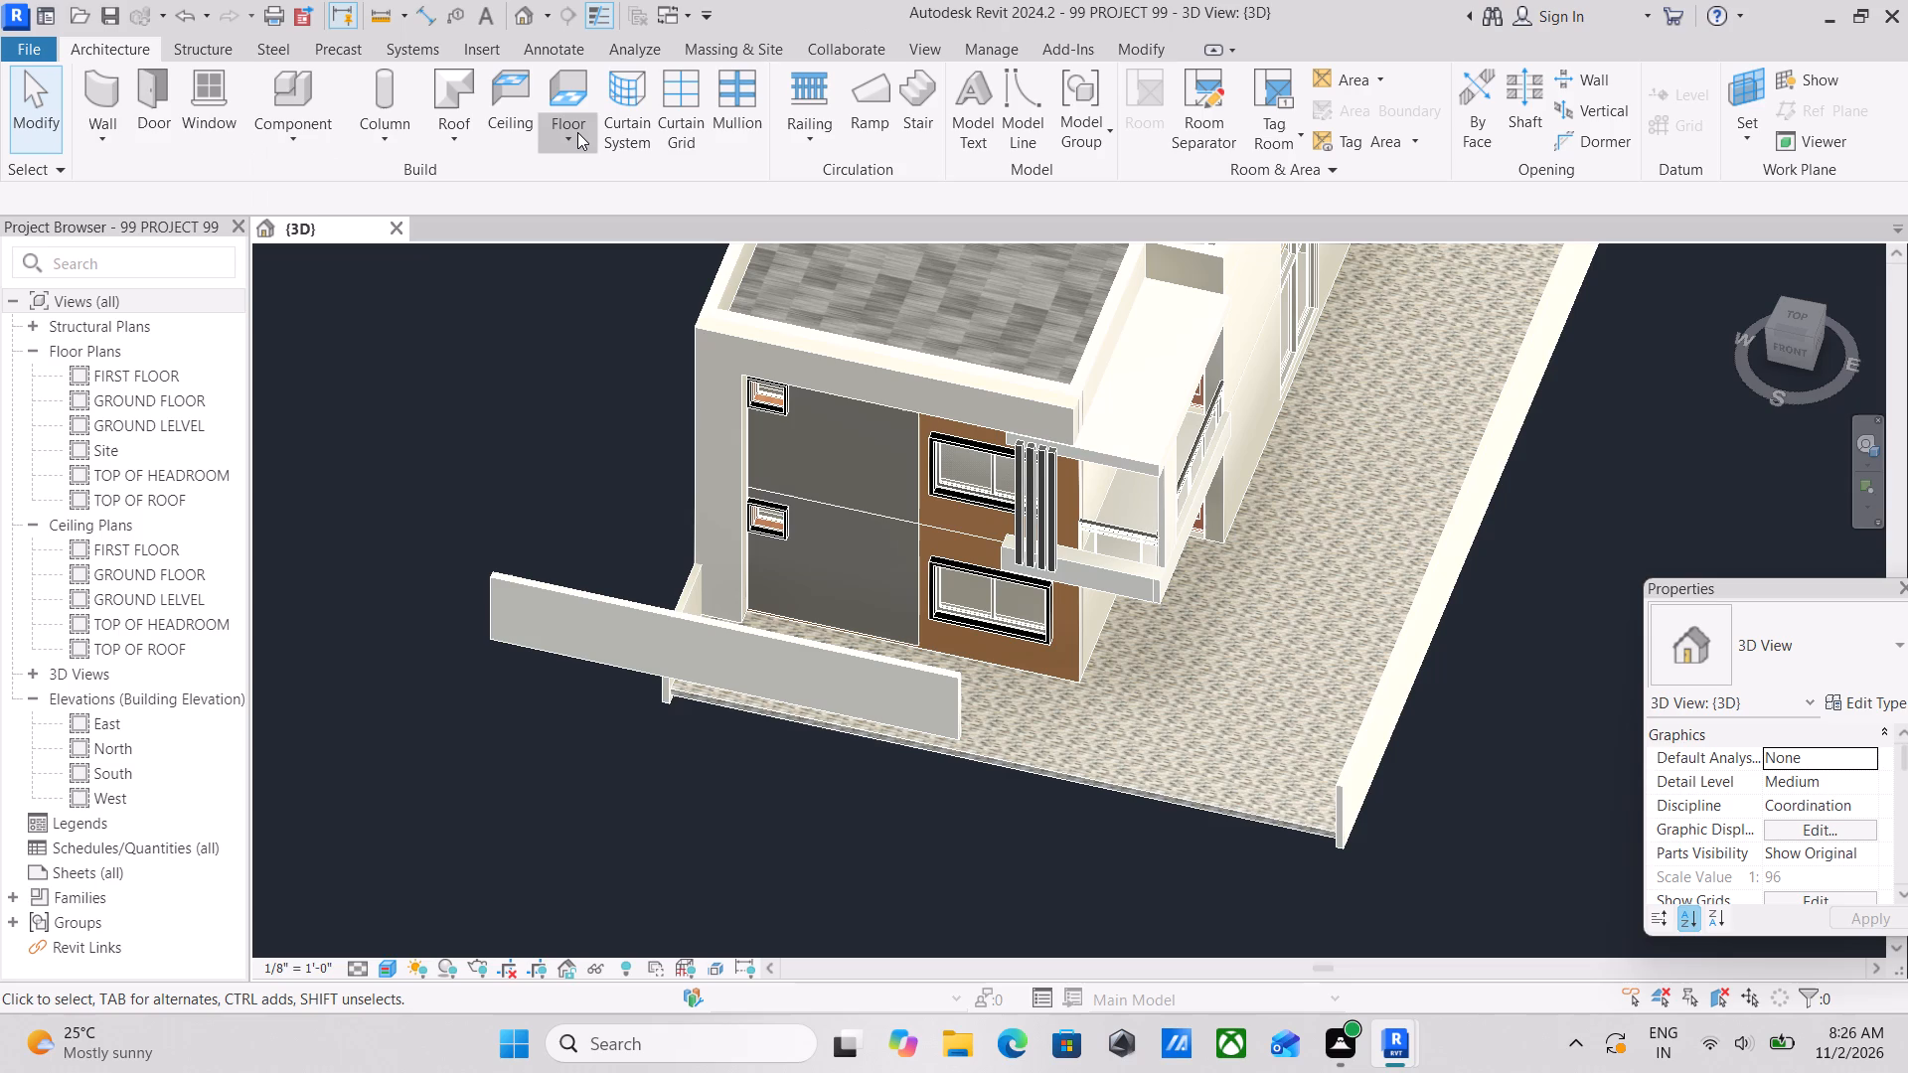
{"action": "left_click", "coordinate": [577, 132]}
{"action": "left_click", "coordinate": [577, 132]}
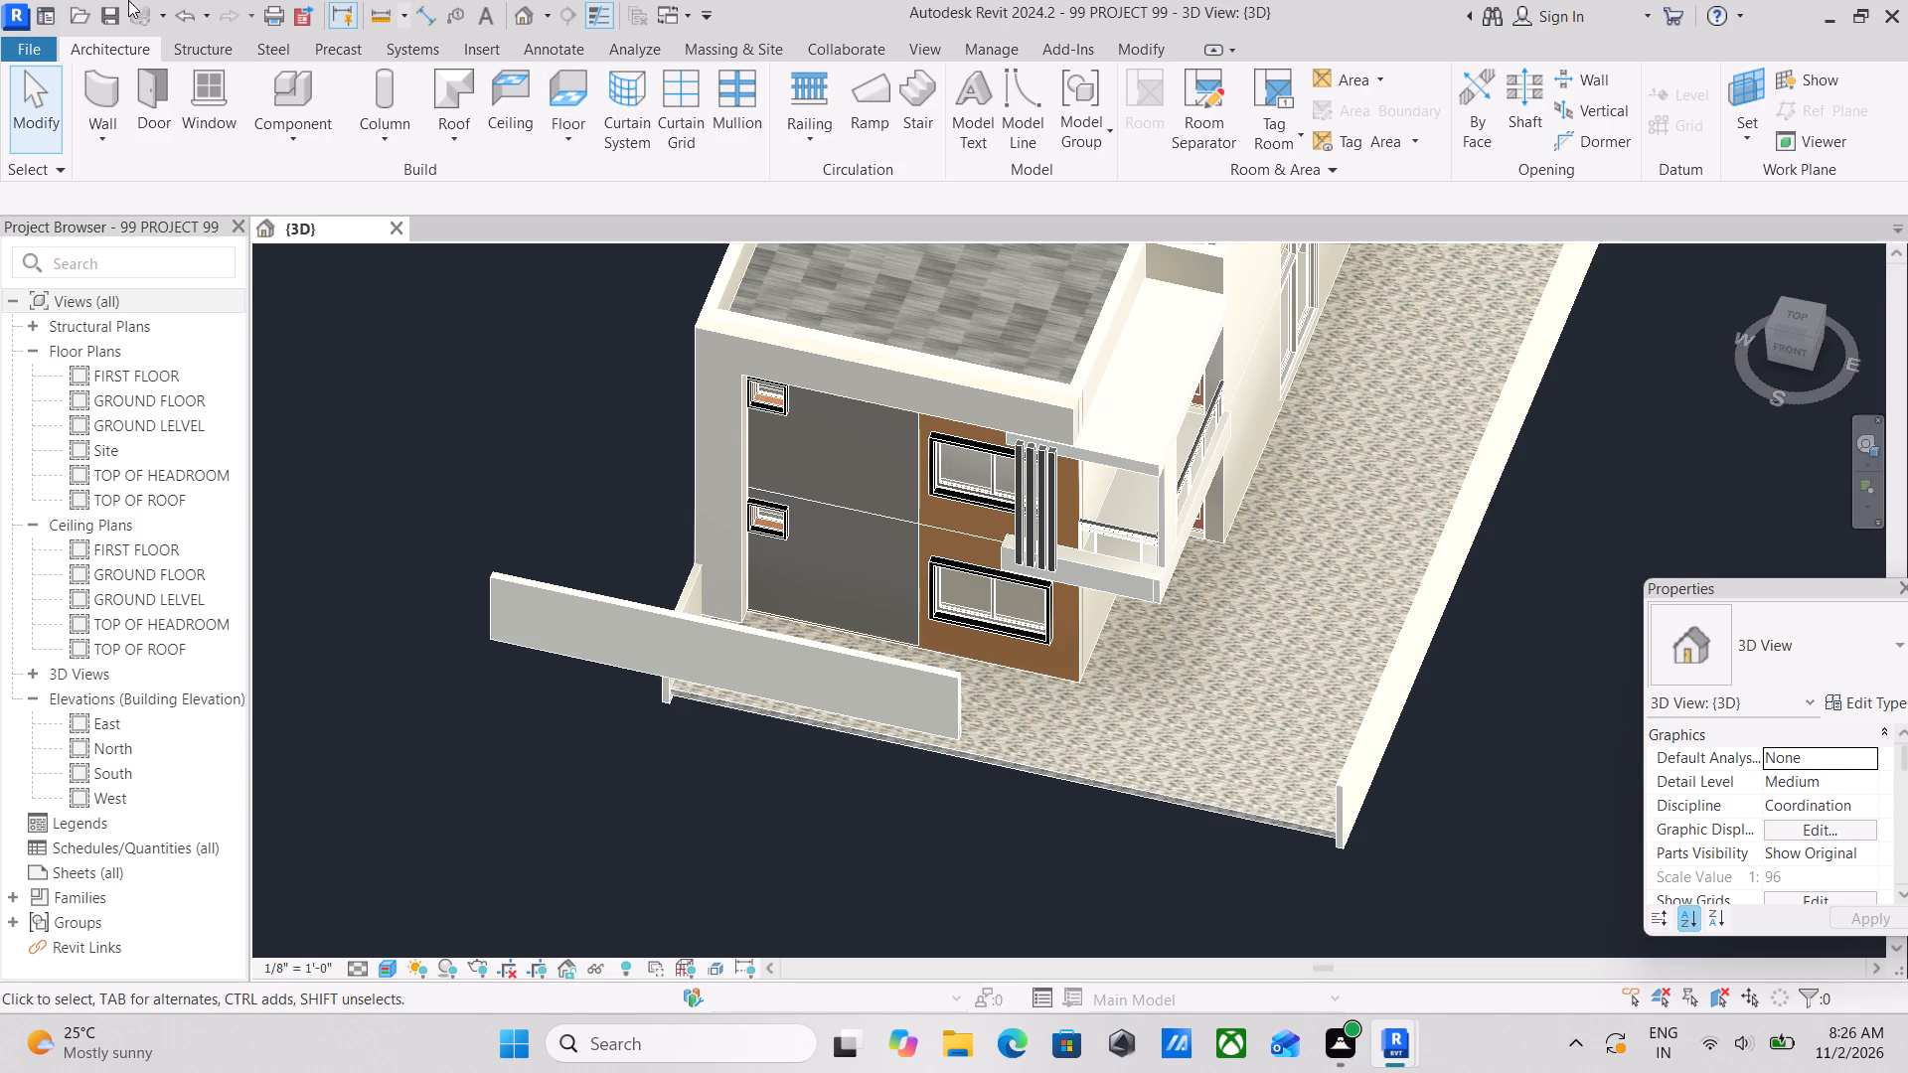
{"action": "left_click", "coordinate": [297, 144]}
Browse the Documents and Desktop locations for a CAD file to import, closing the Import CAD Formats dialog without importing.
{"action": "left_click", "coordinate": [468, 46]}
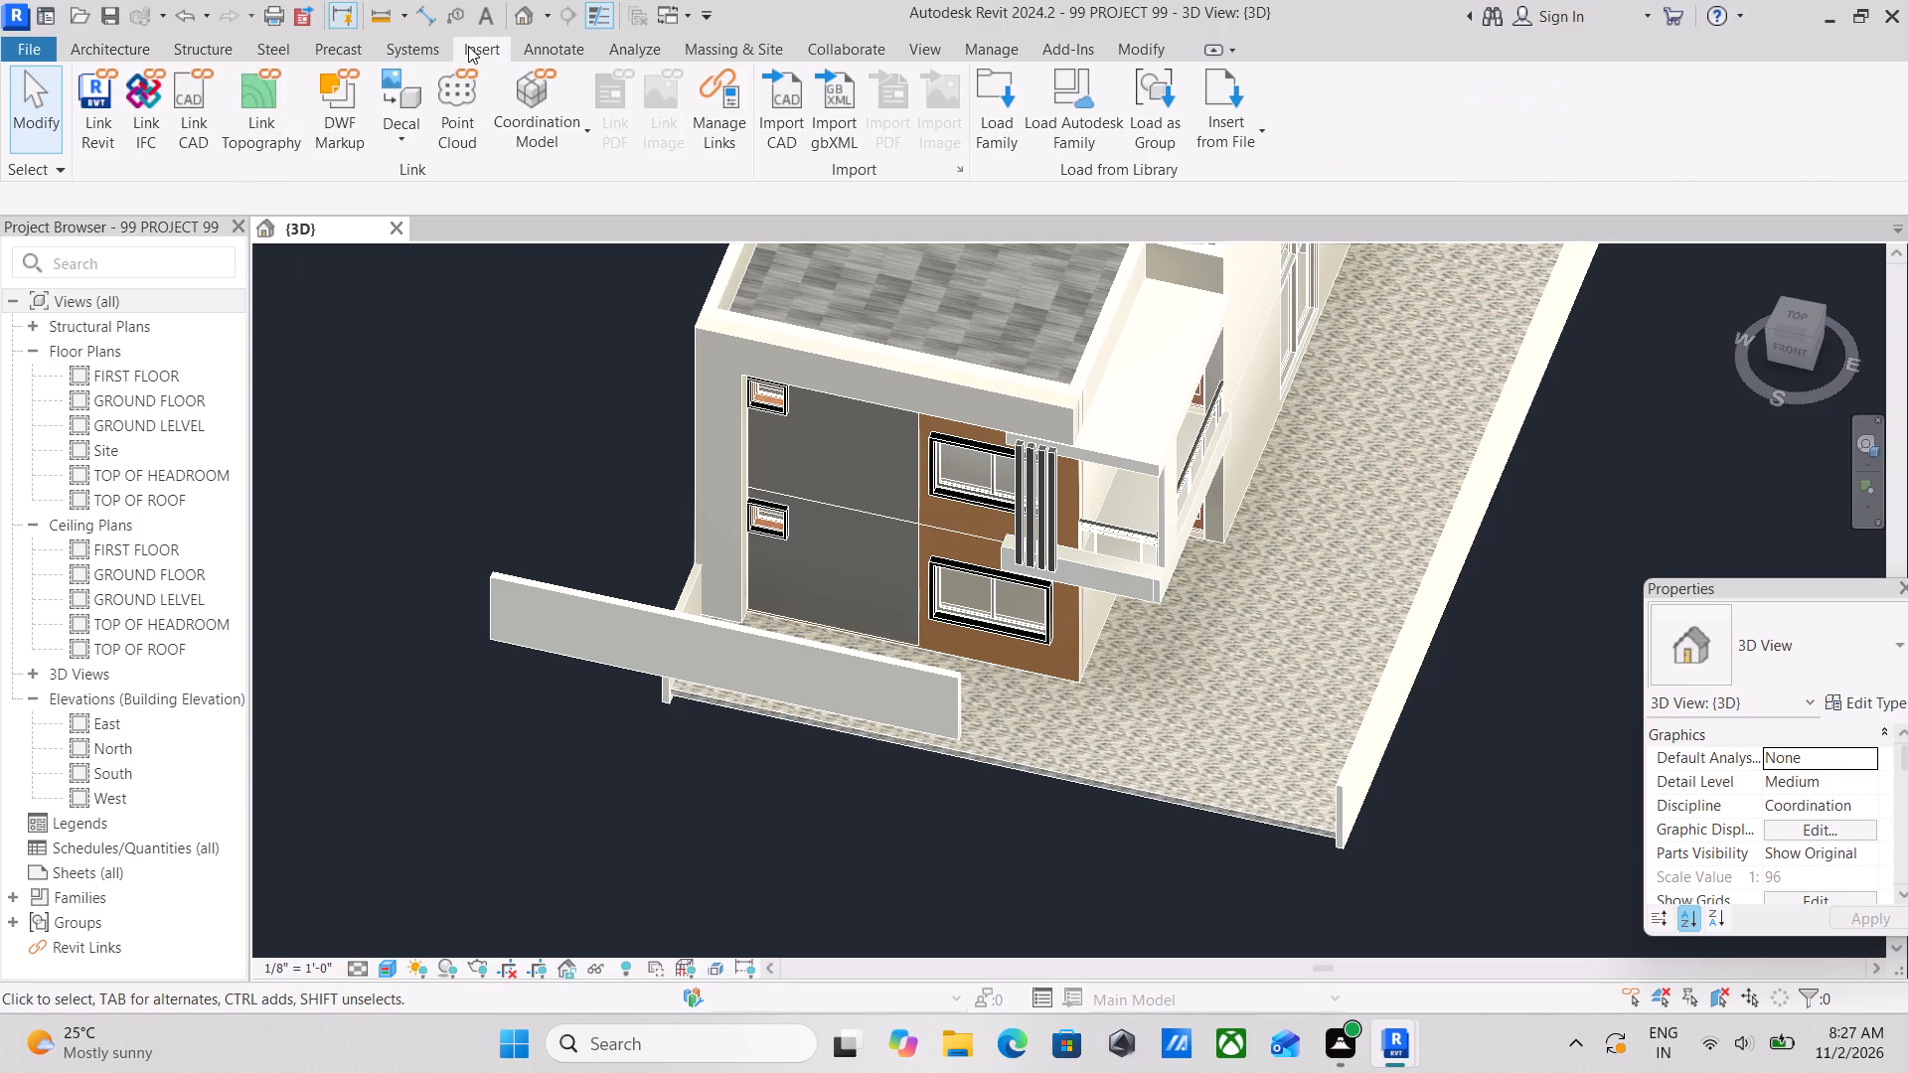
{"action": "left_click", "coordinate": [792, 122]}
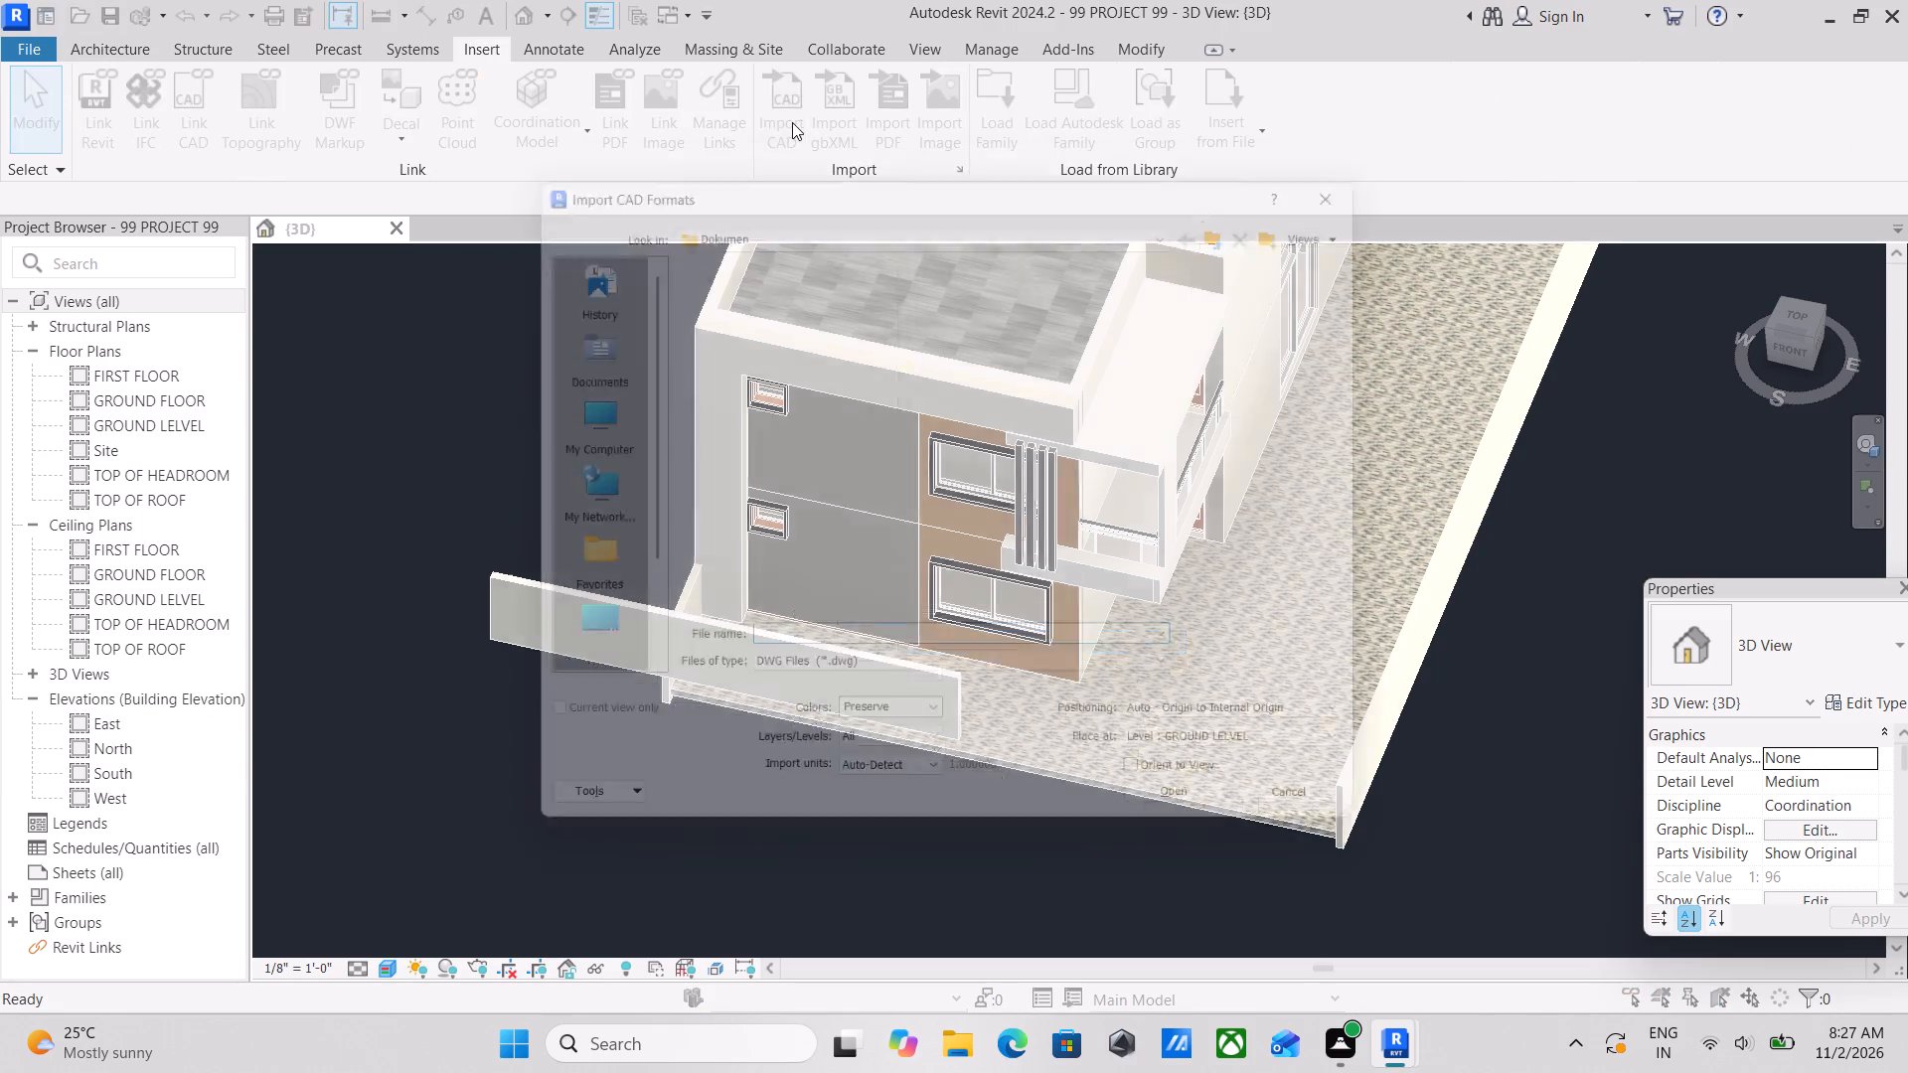
{"action": "double_click", "coordinate": [599, 350]}
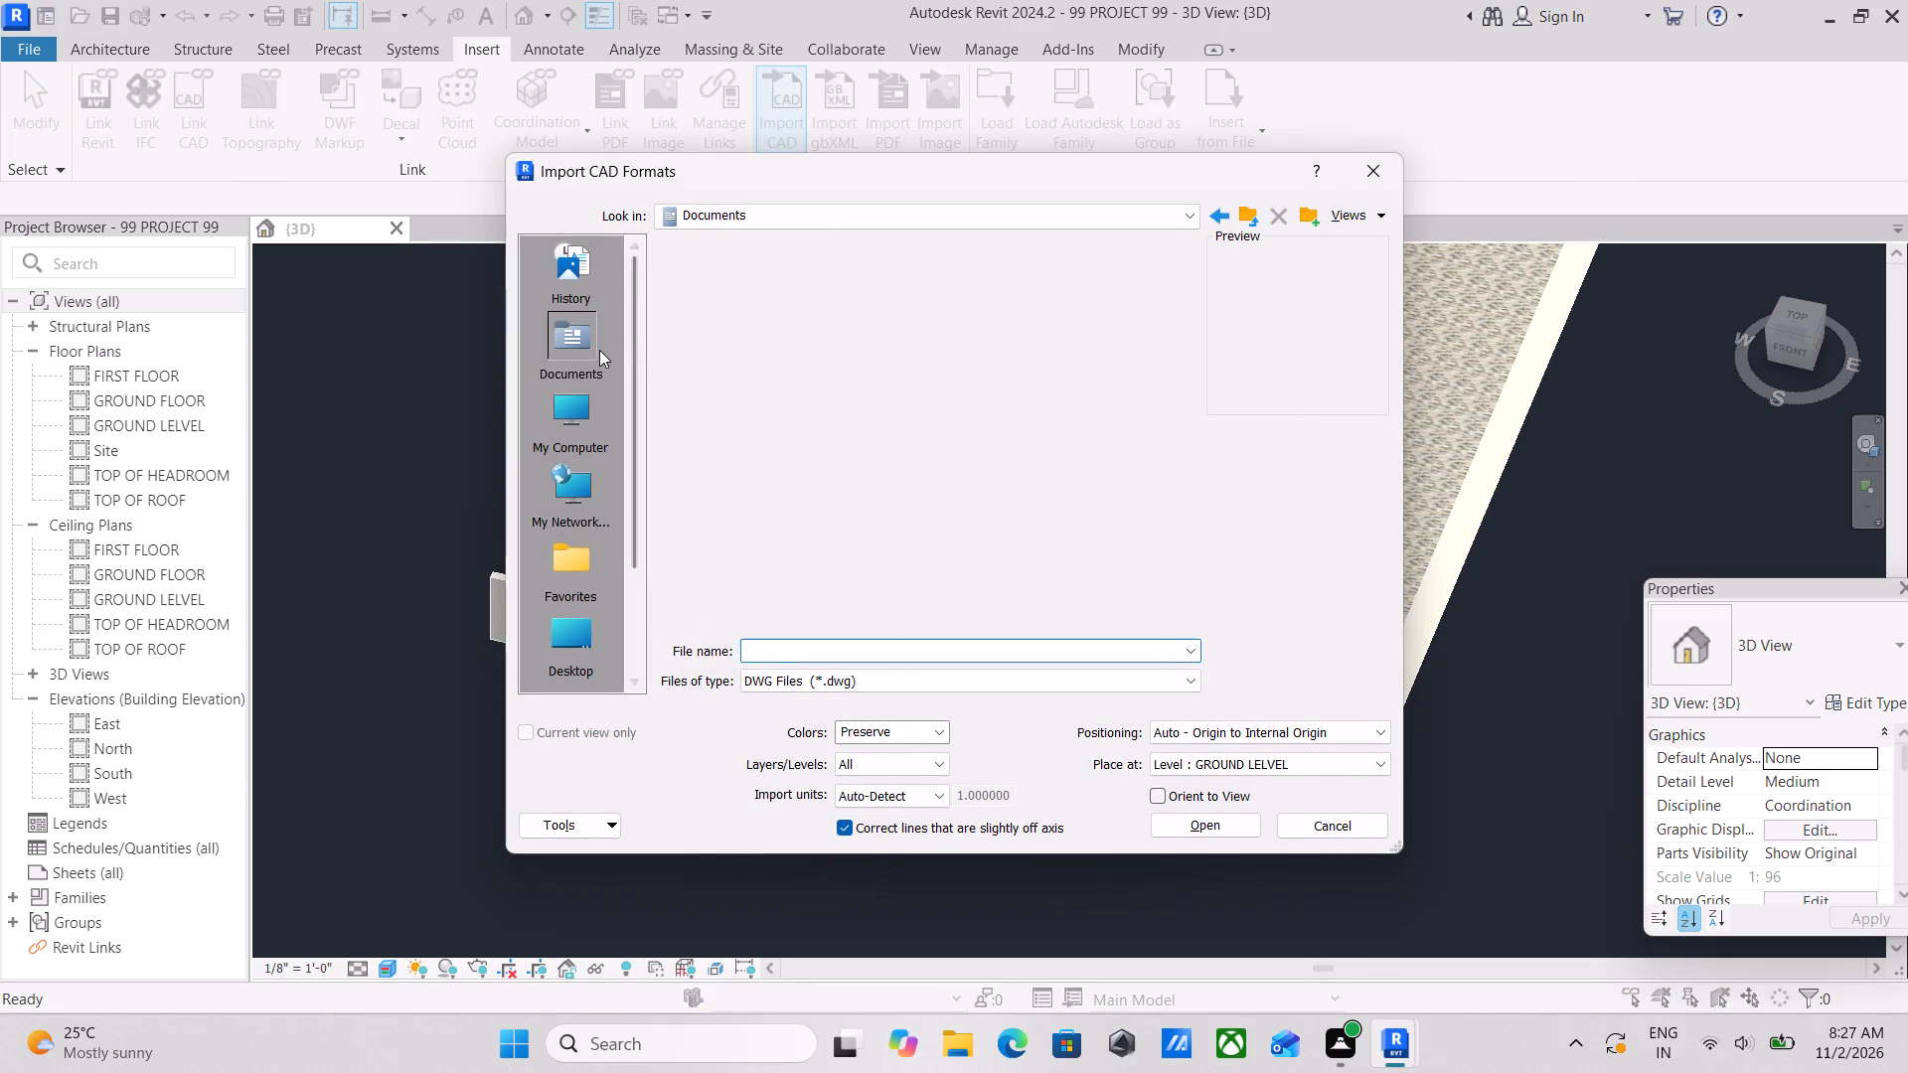
{"action": "scroll", "coordinate": [703, 516], "scroll_direction": "down", "scroll_amount": 2}
{"action": "scroll", "coordinate": [720, 545], "scroll_direction": "up", "scroll_amount": 3}
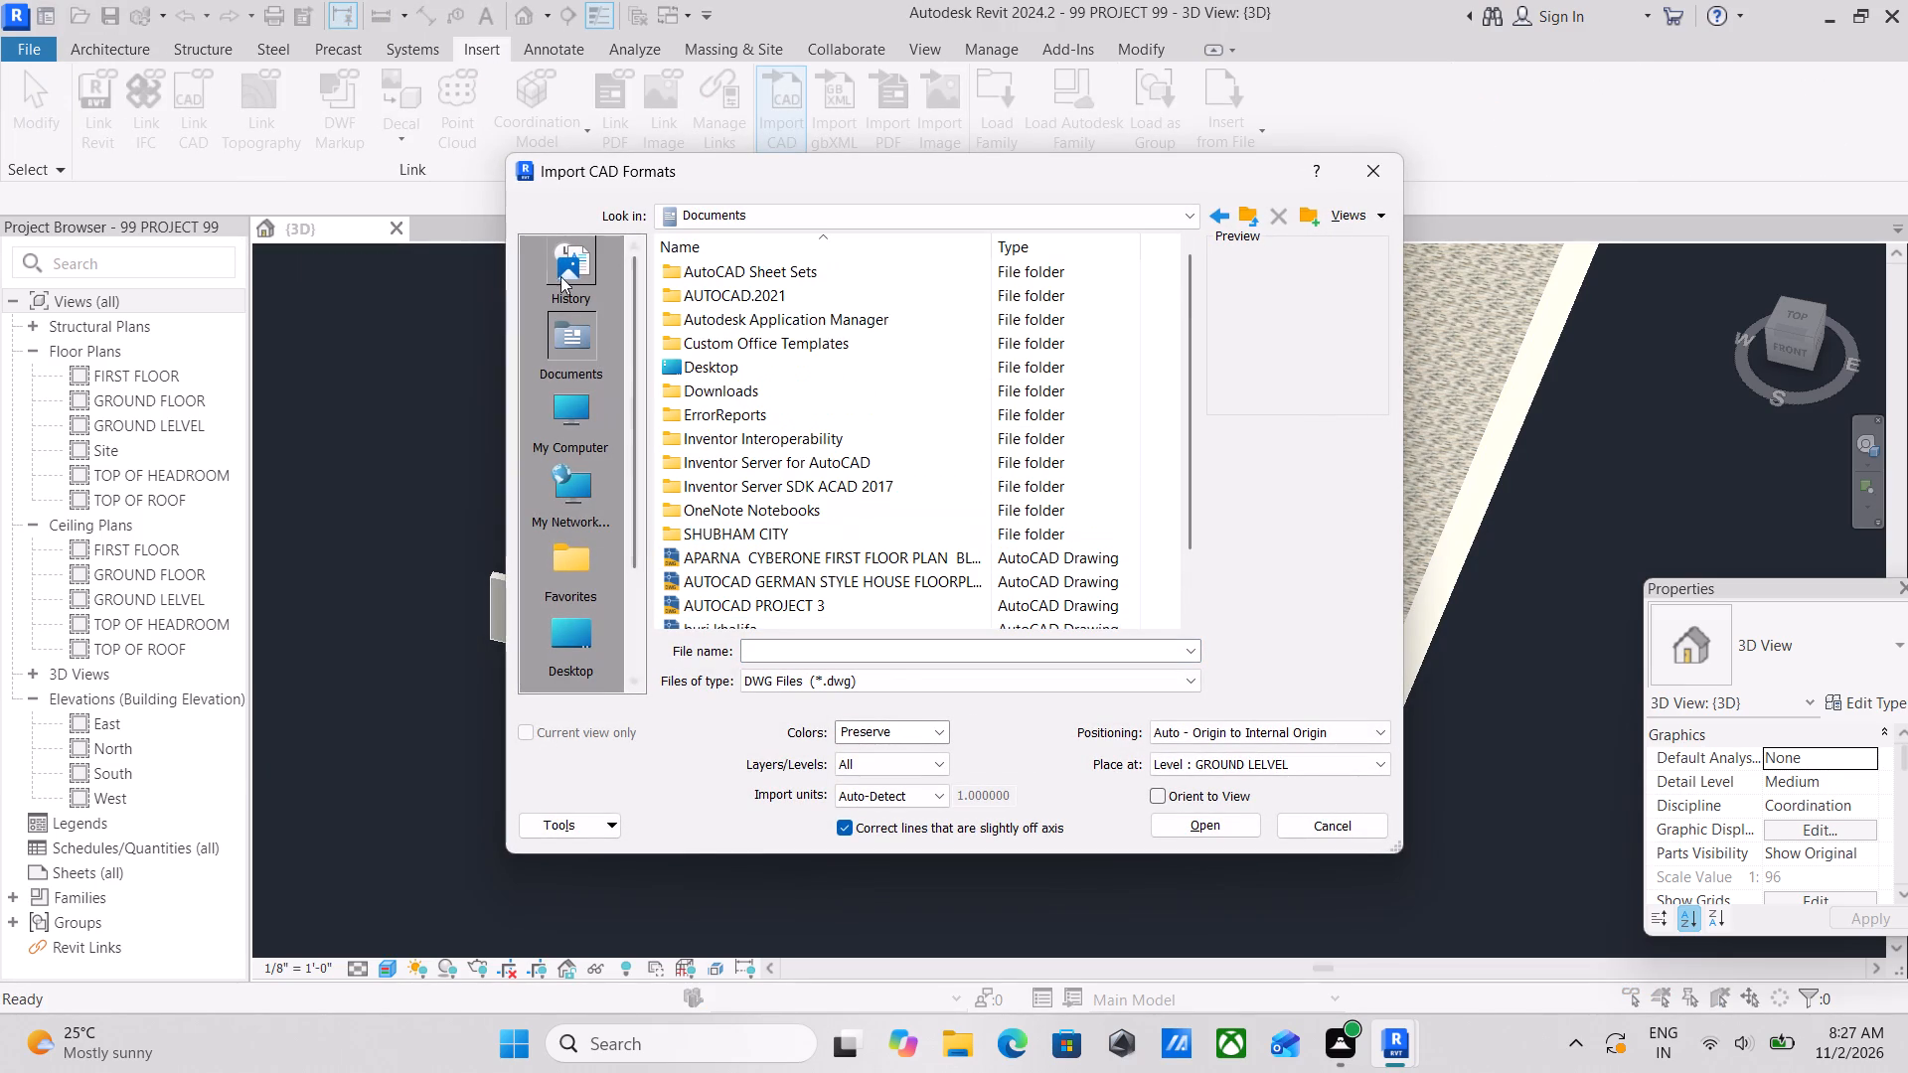
{"action": "double_click", "coordinate": [559, 274]}
{"action": "double_click", "coordinate": [561, 331]}
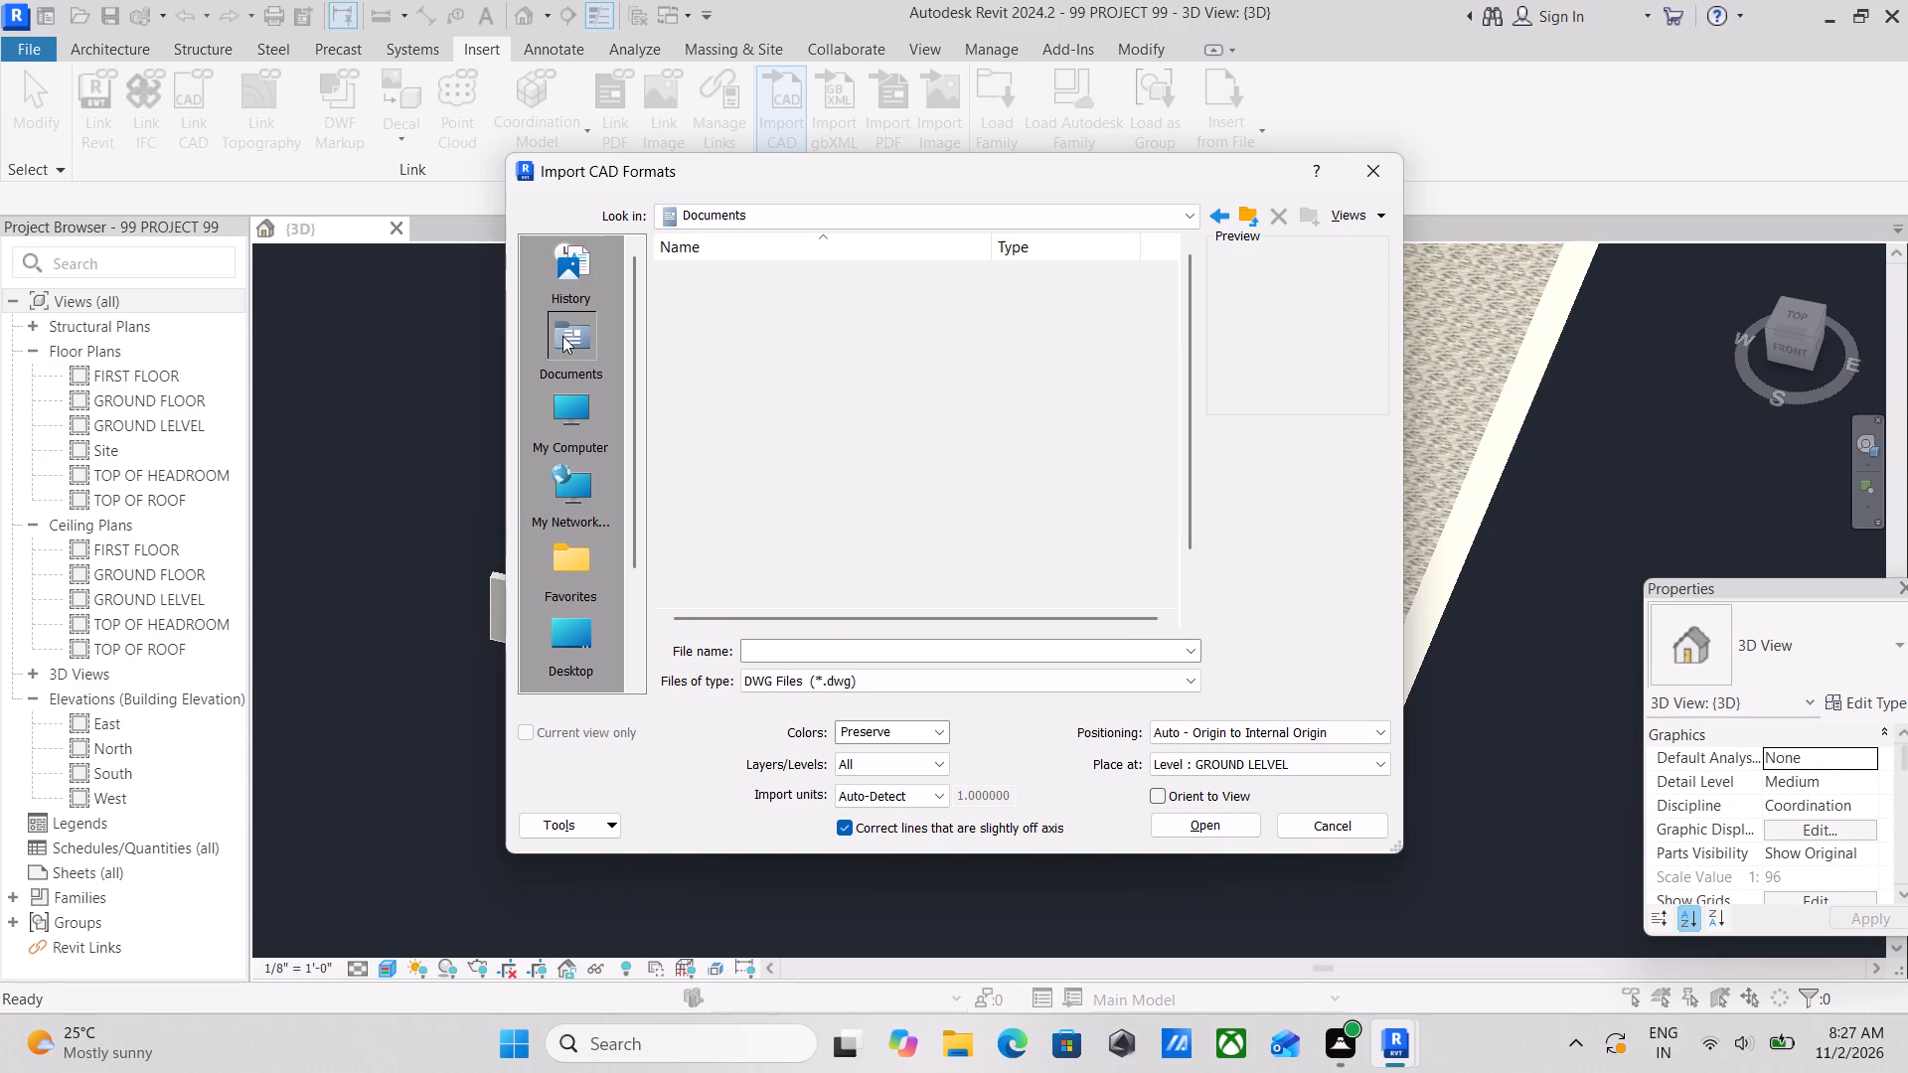
{"action": "scroll", "coordinate": [572, 397], "scroll_direction": "down", "scroll_amount": 2}
{"action": "double_click", "coordinate": [582, 485]}
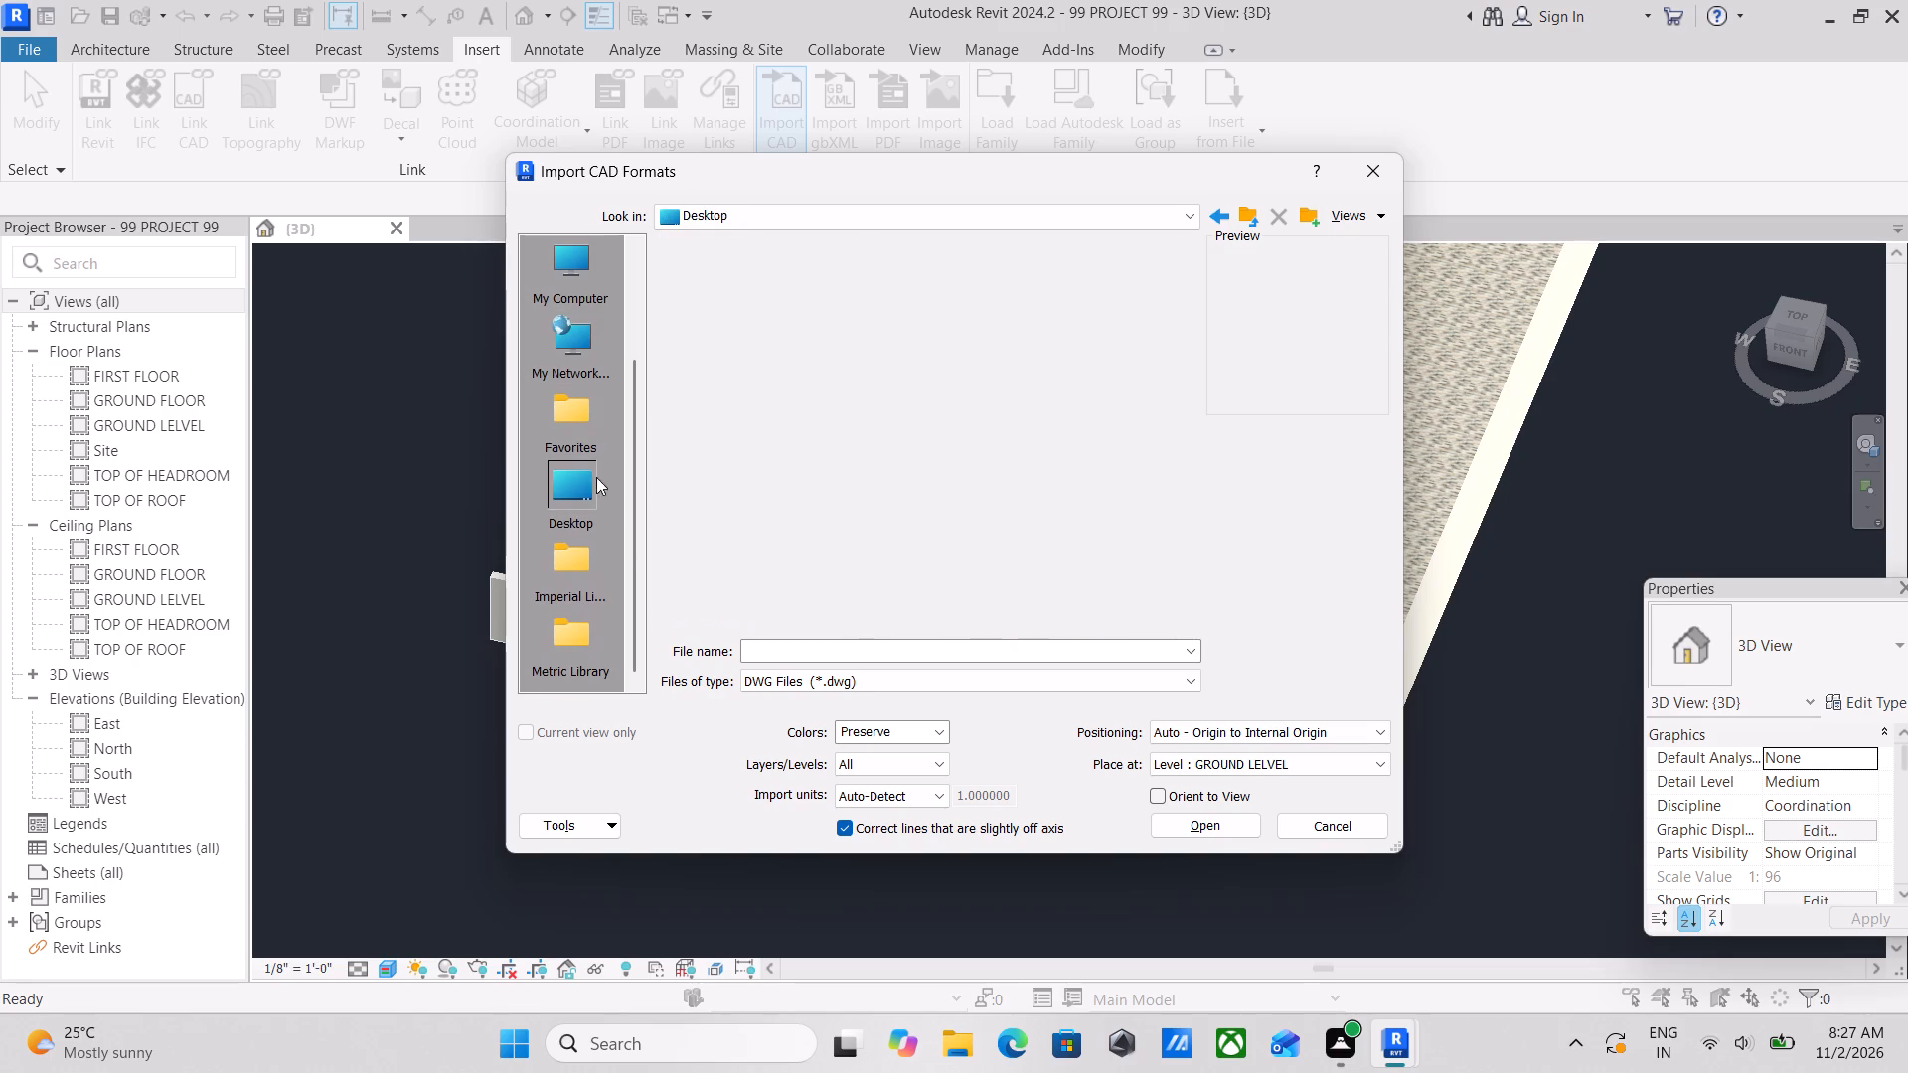
{"action": "scroll", "coordinate": [732, 436], "scroll_direction": "down", "scroll_amount": 4}
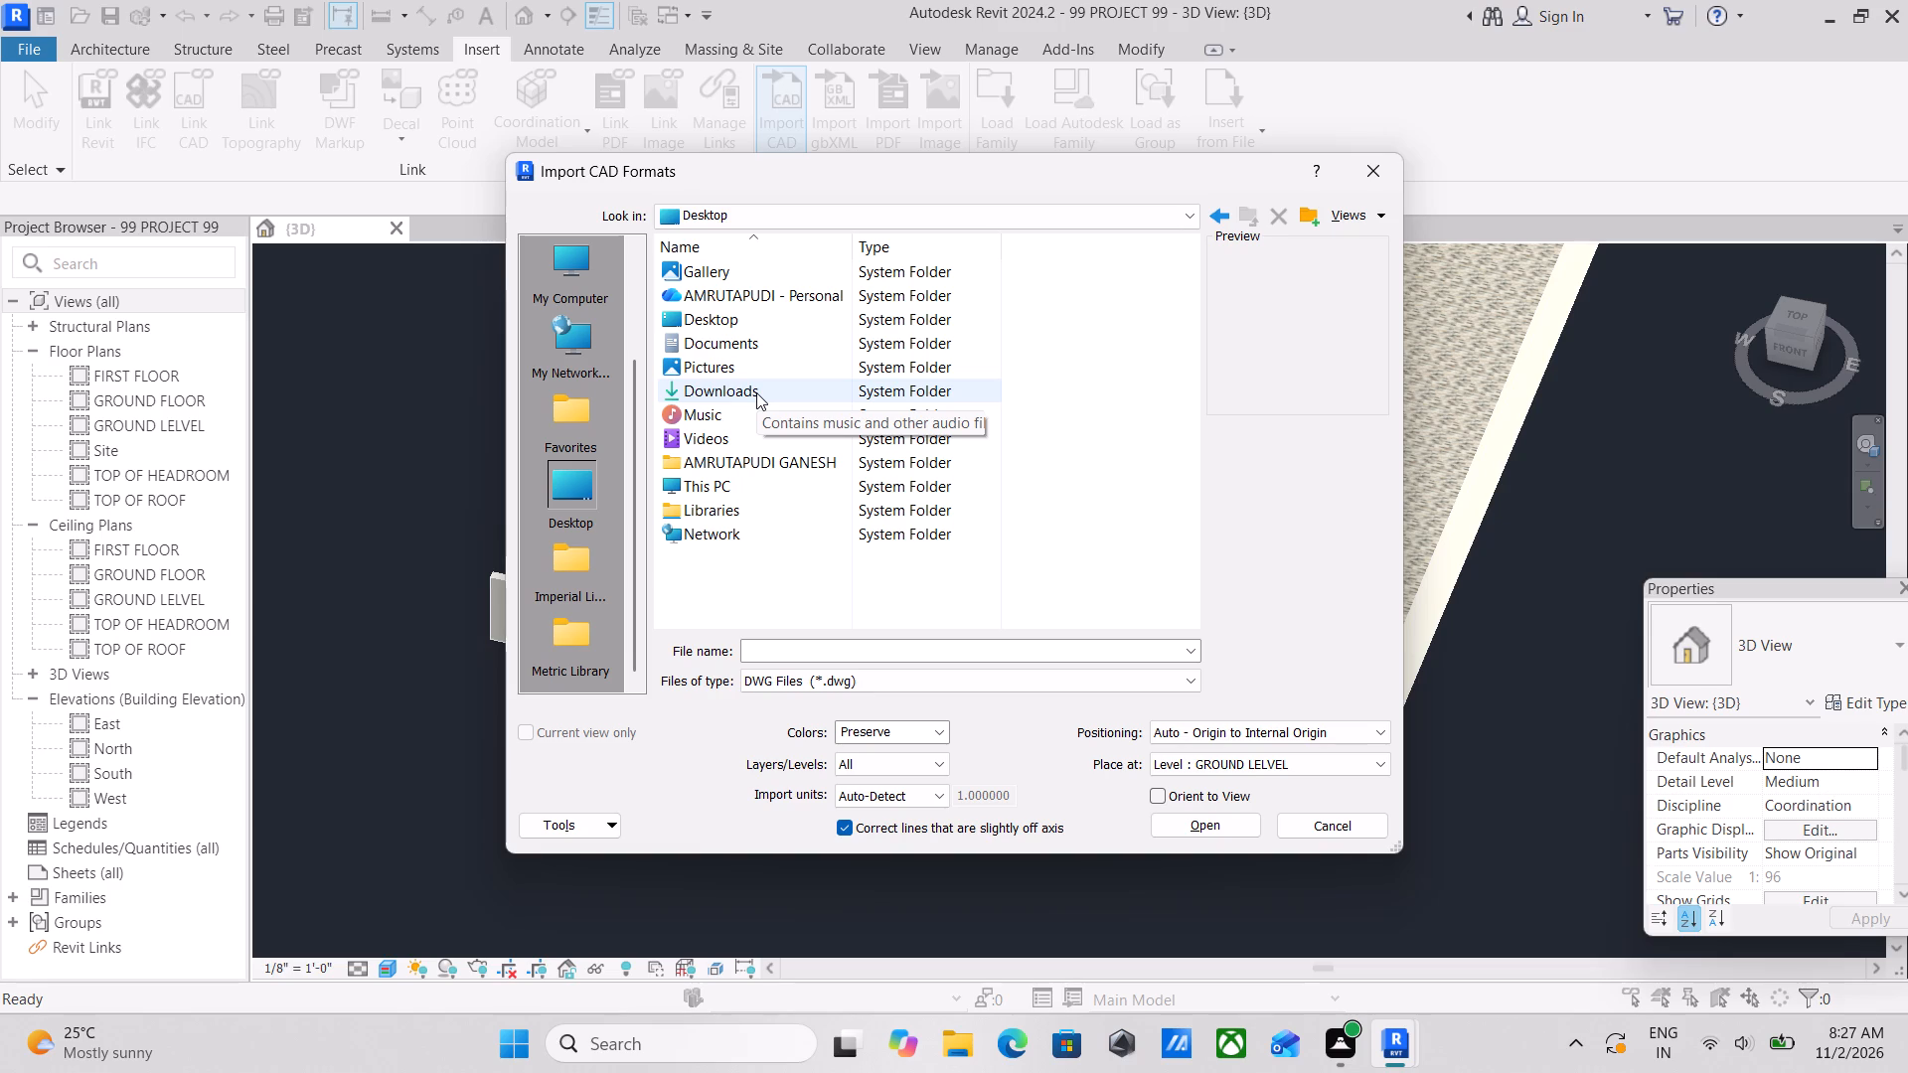
{"action": "scroll", "coordinate": [756, 413], "scroll_direction": "down", "scroll_amount": 4}
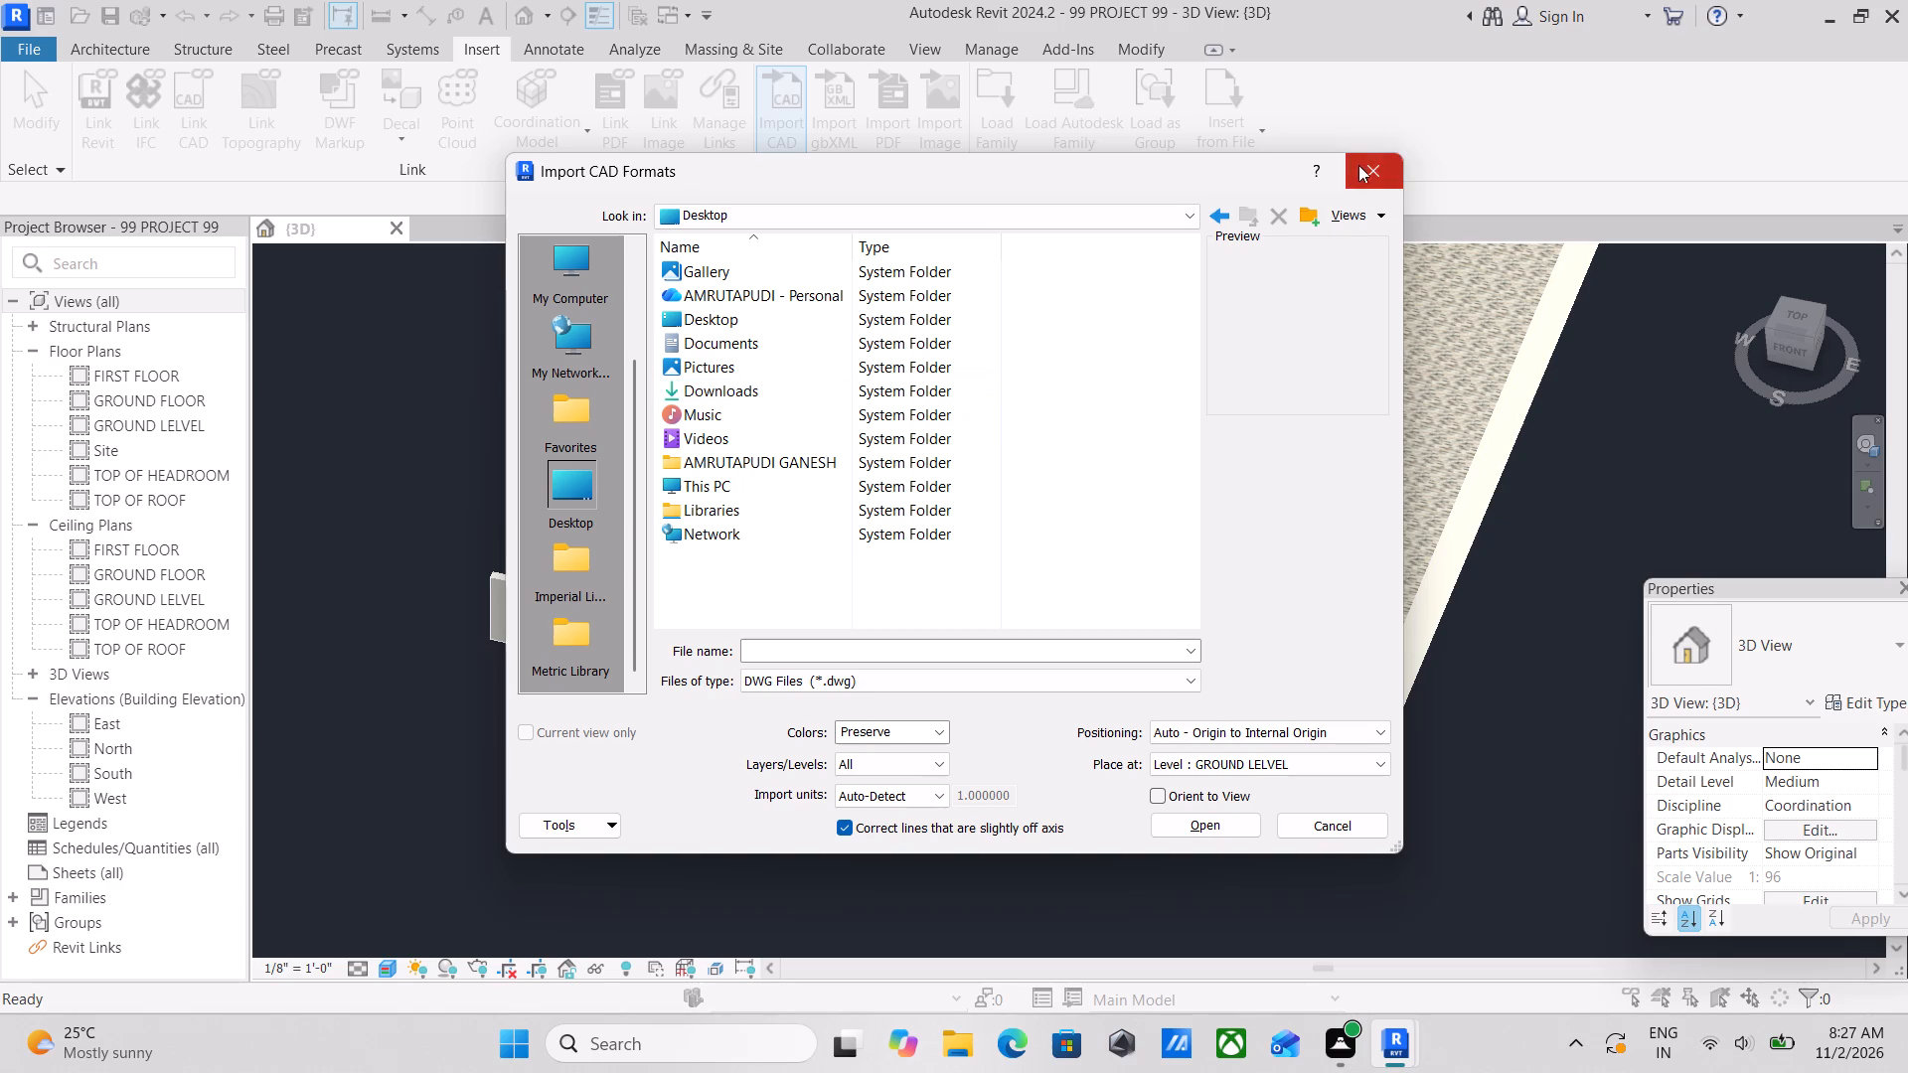
{"action": "left_click", "coordinate": [1358, 166]}
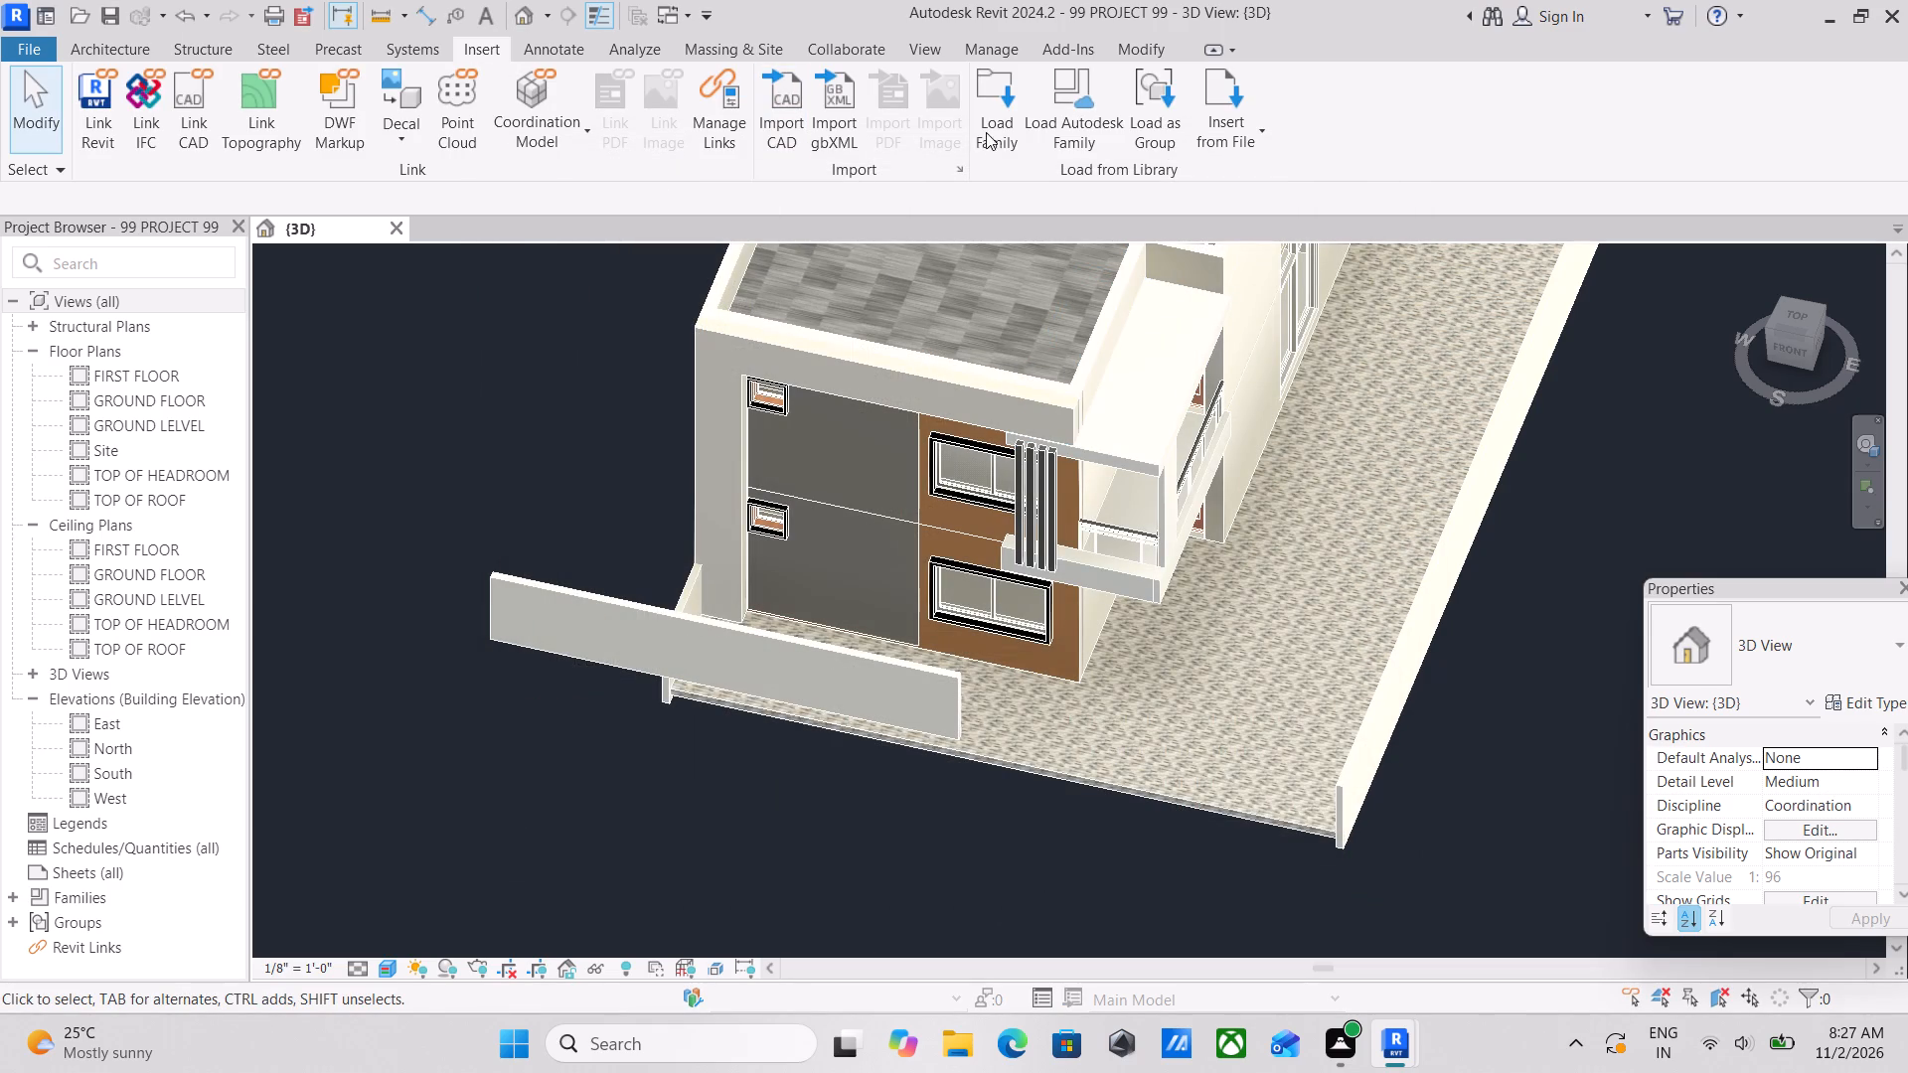
Start loading a family and look through the category folders in the nested SHUBHAM CITY folder under Documents.
{"action": "left_click", "coordinate": [989, 116]}
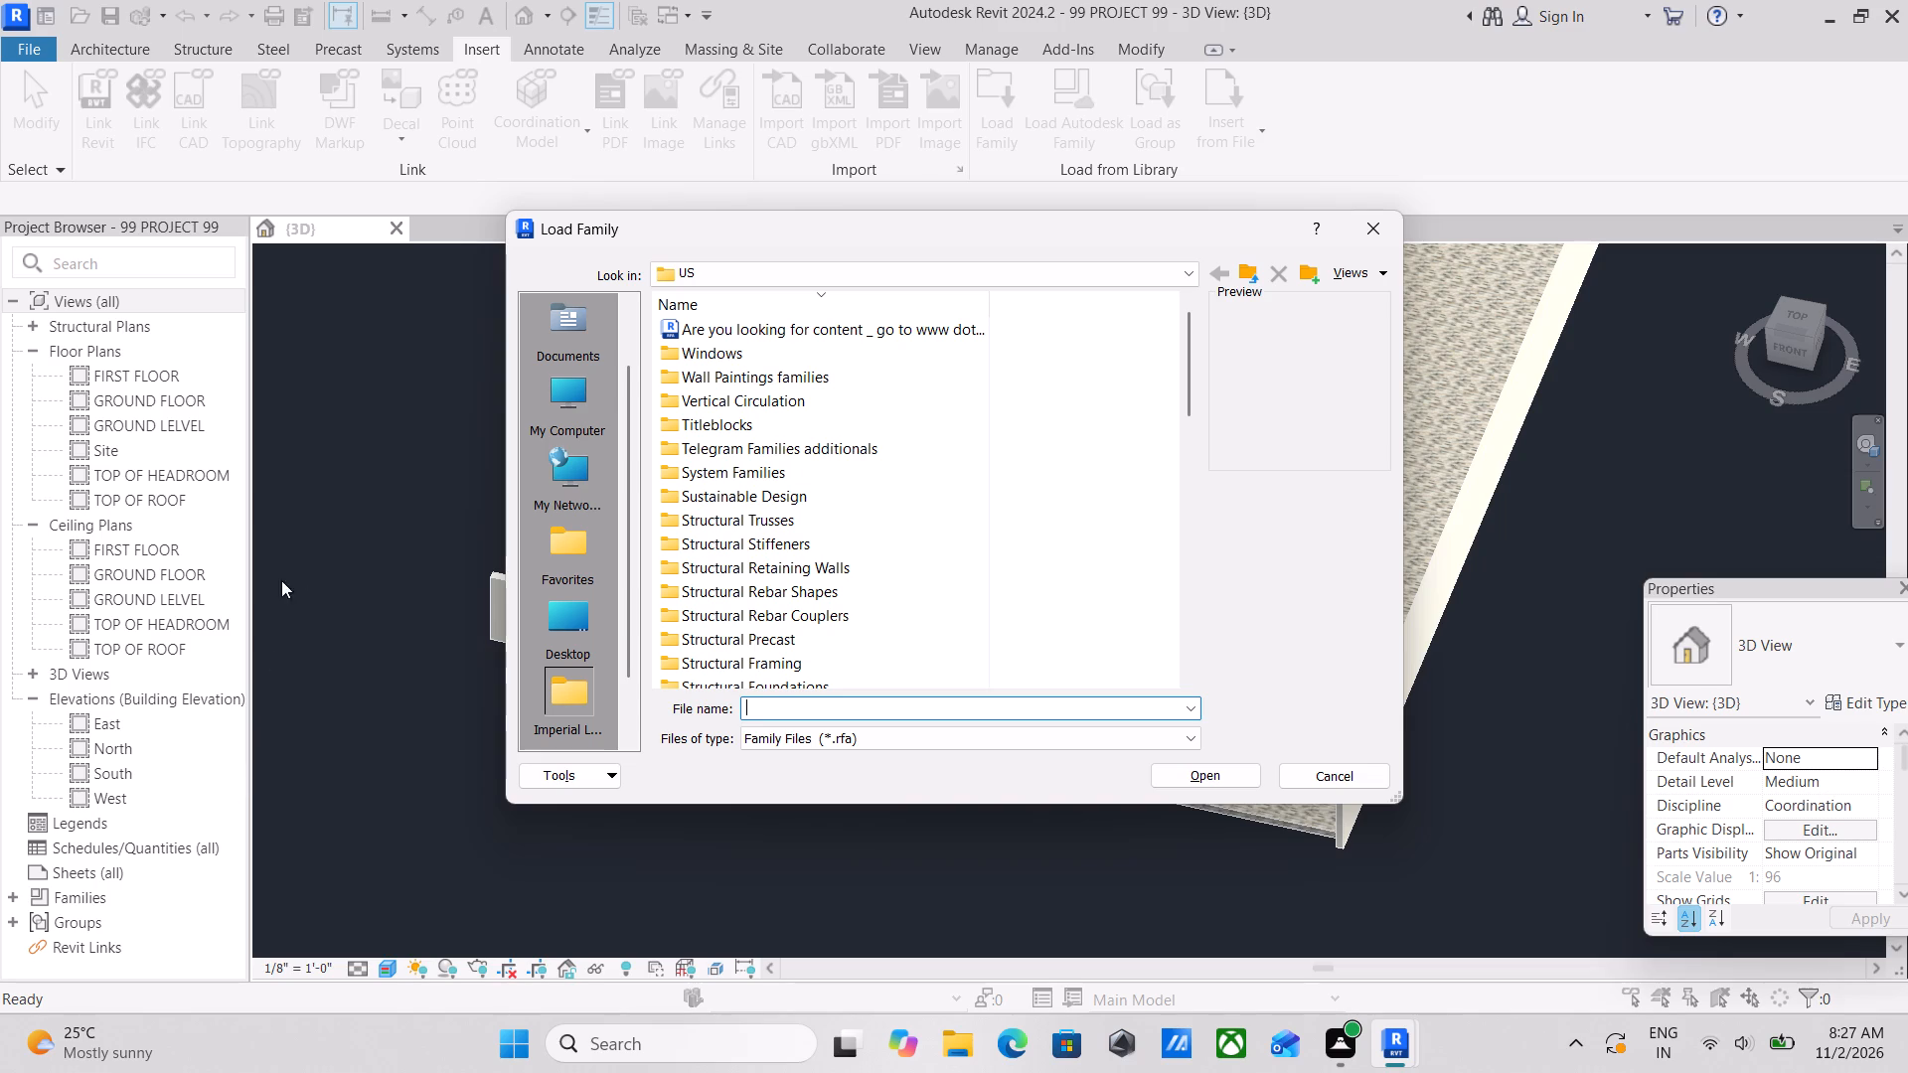
{"action": "scroll", "coordinate": [489, 443], "scroll_direction": "up", "scroll_amount": 2}
{"action": "left_click", "coordinate": [573, 331]}
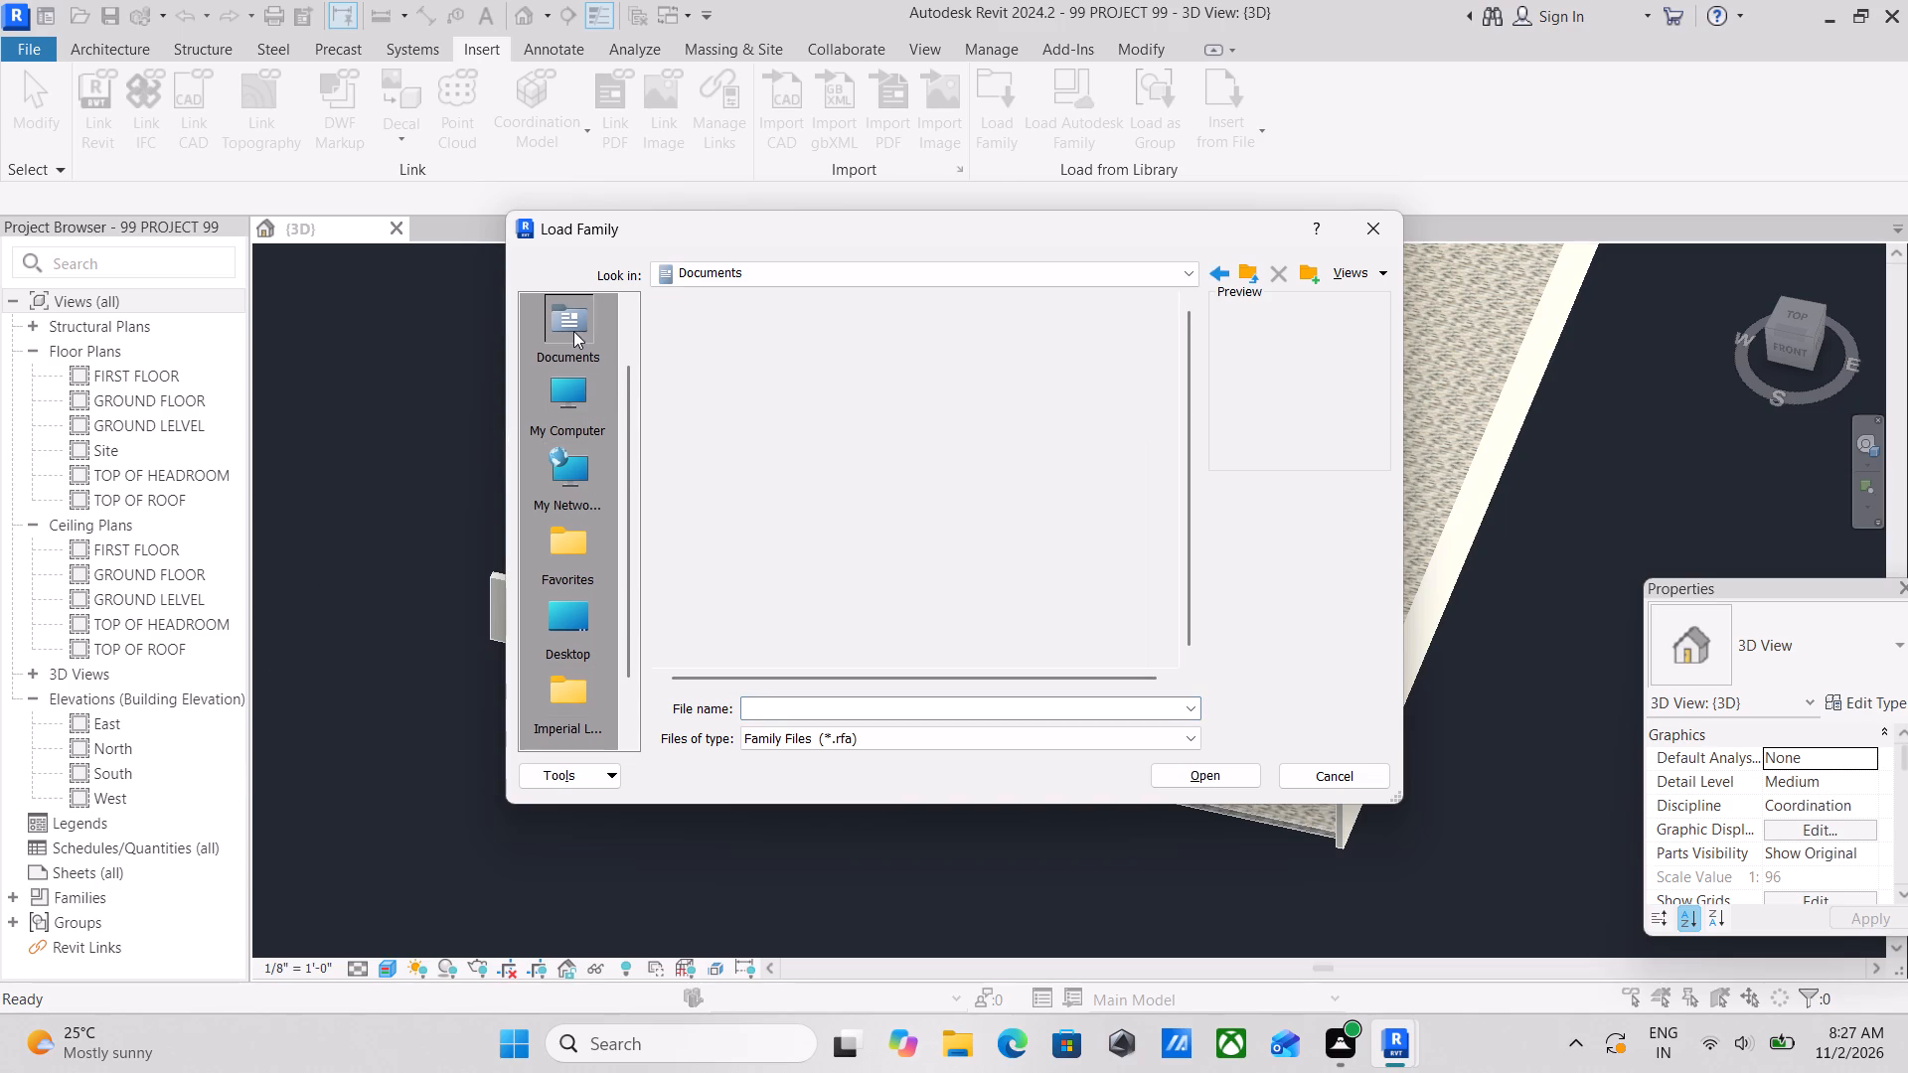
{"action": "scroll", "coordinate": [695, 356], "scroll_direction": "down", "scroll_amount": 3}
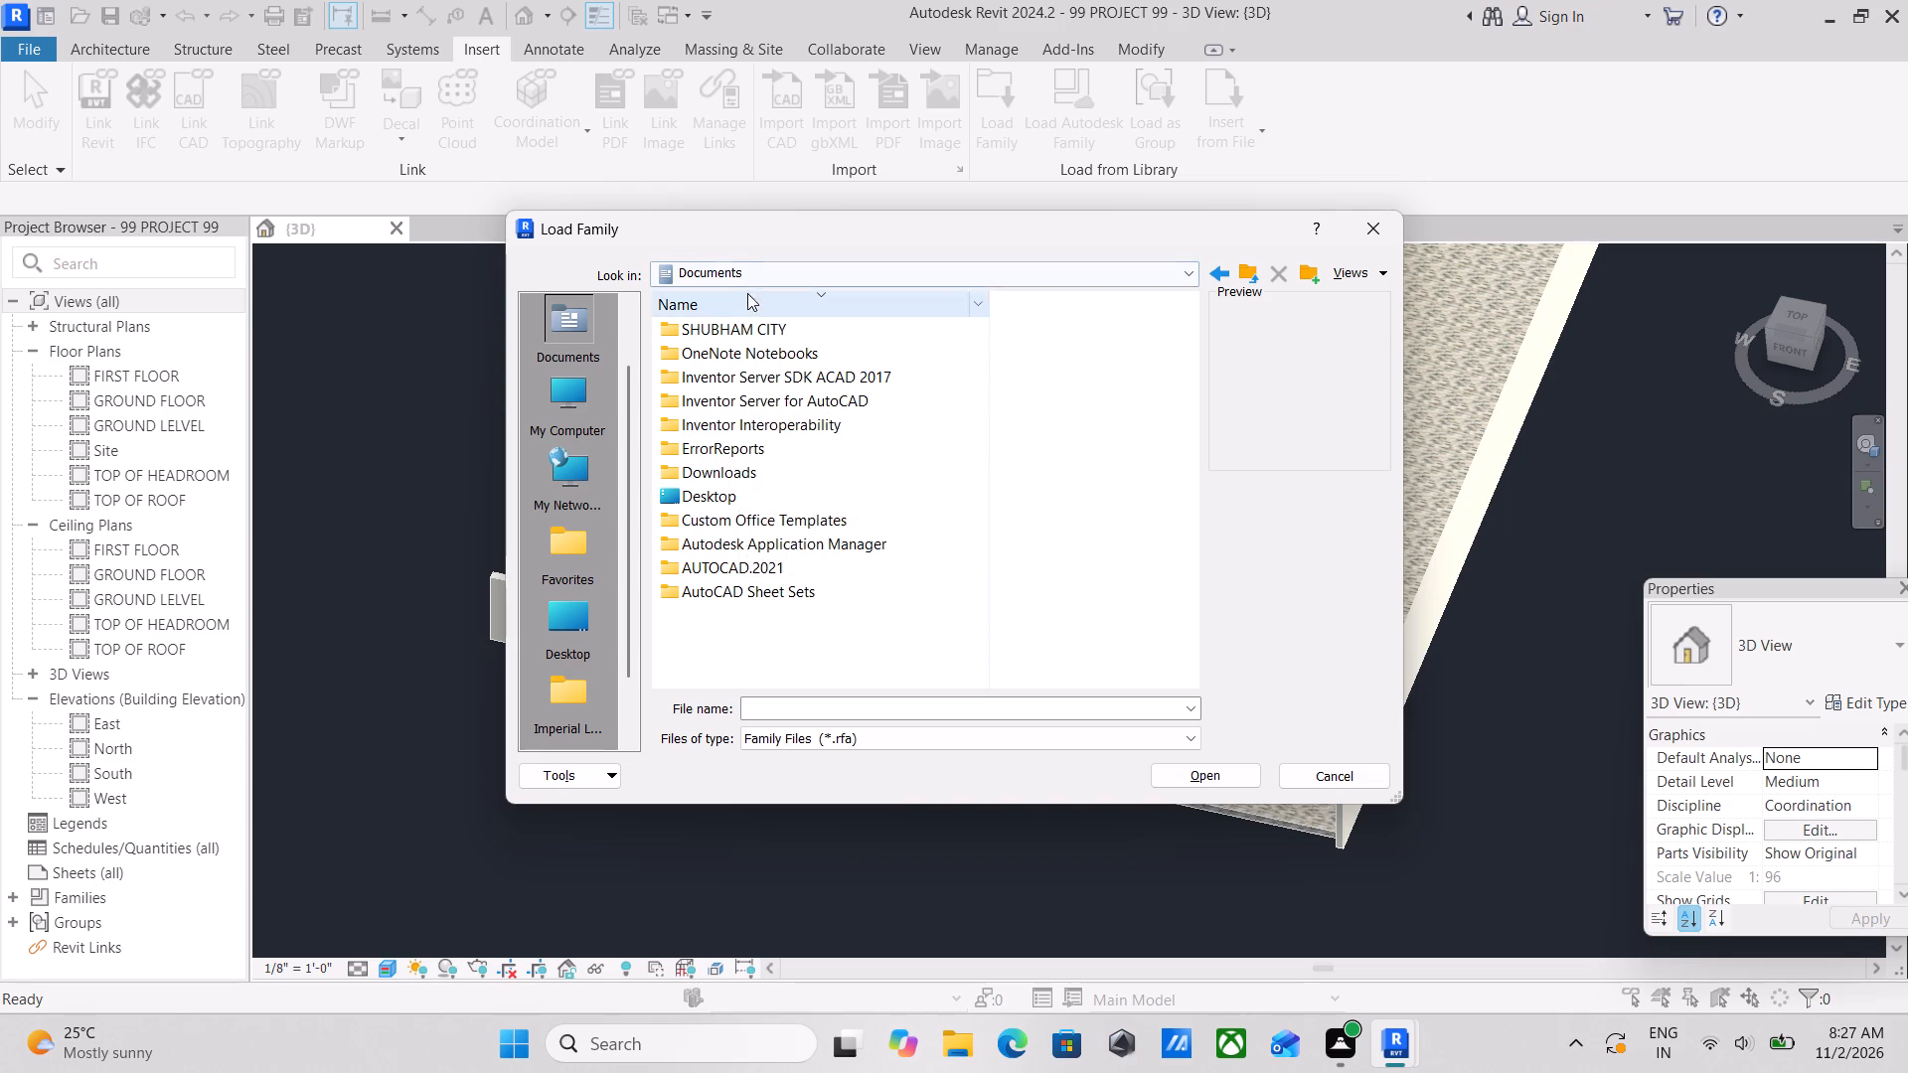
{"action": "double_click", "coordinate": [741, 324]}
{"action": "scroll", "coordinate": [807, 512], "scroll_direction": "down", "scroll_amount": 1}
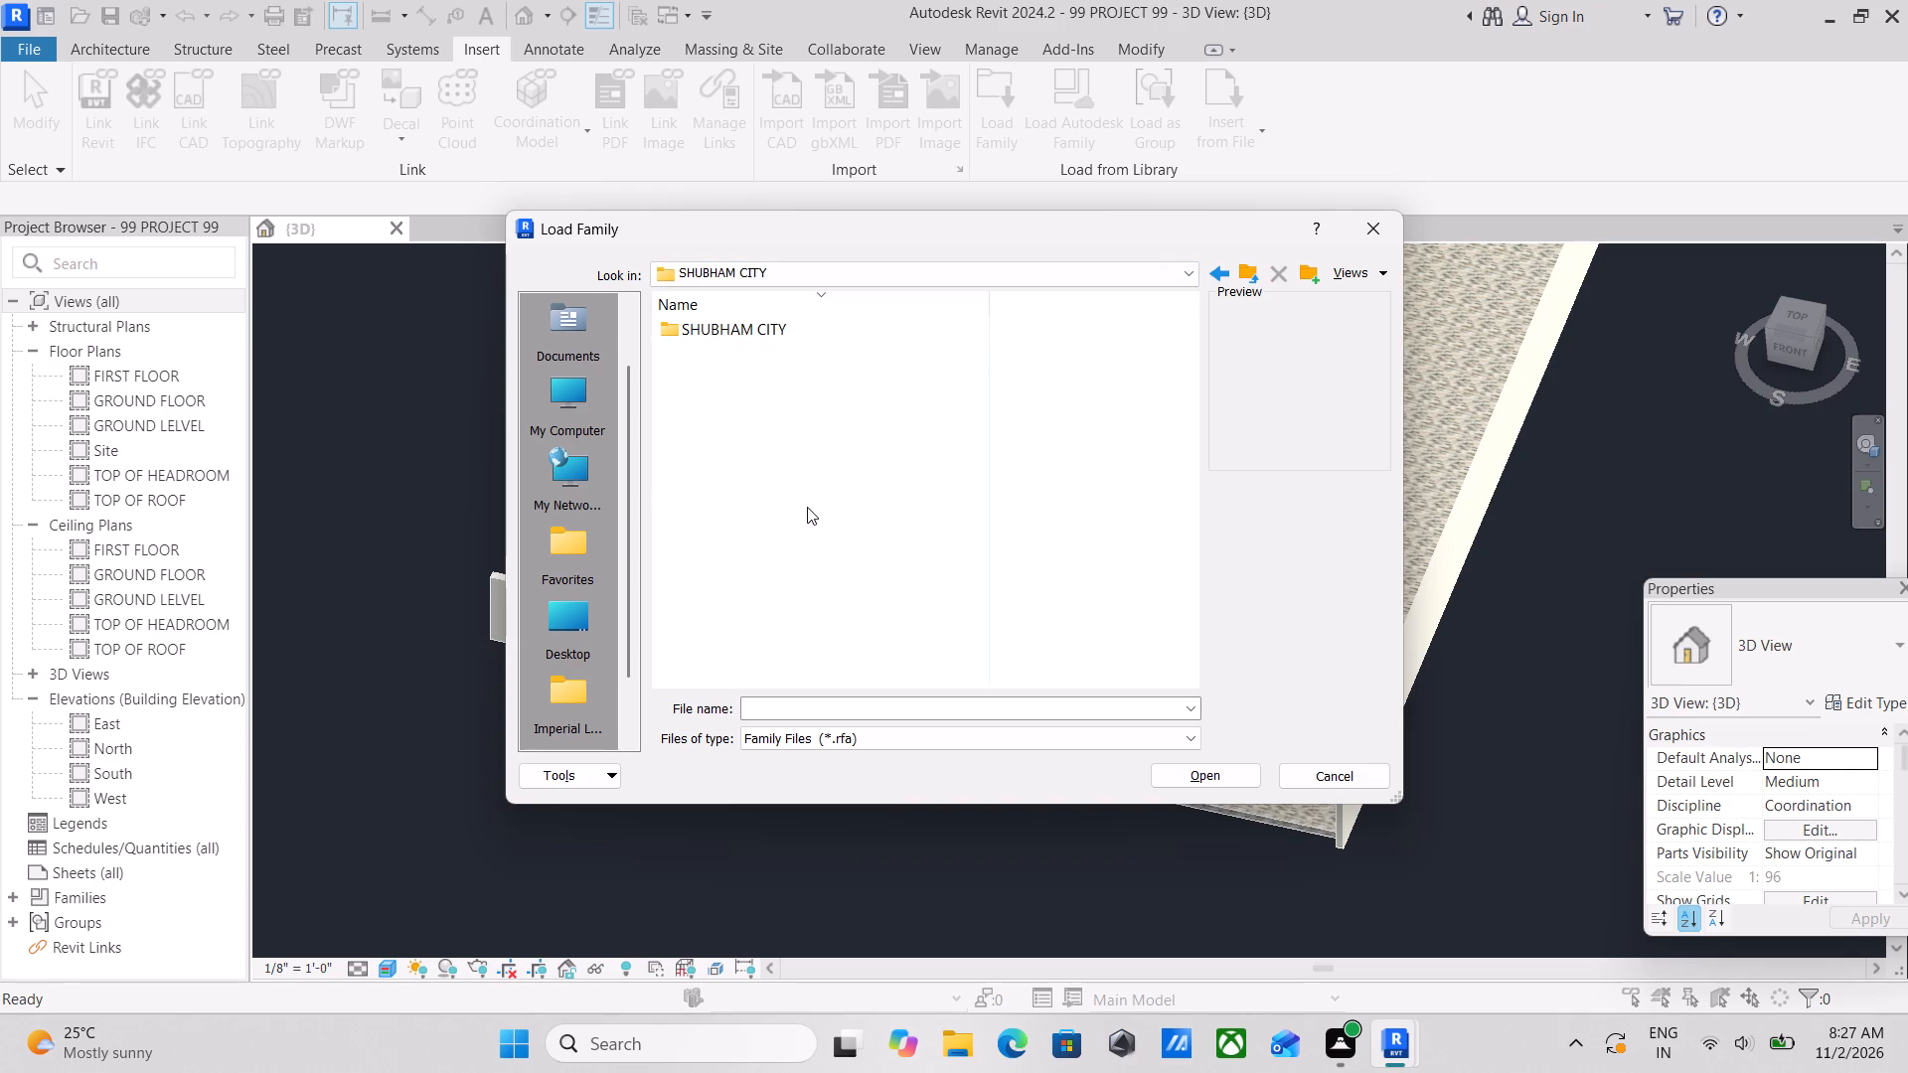
{"action": "double_click", "coordinate": [736, 321]}
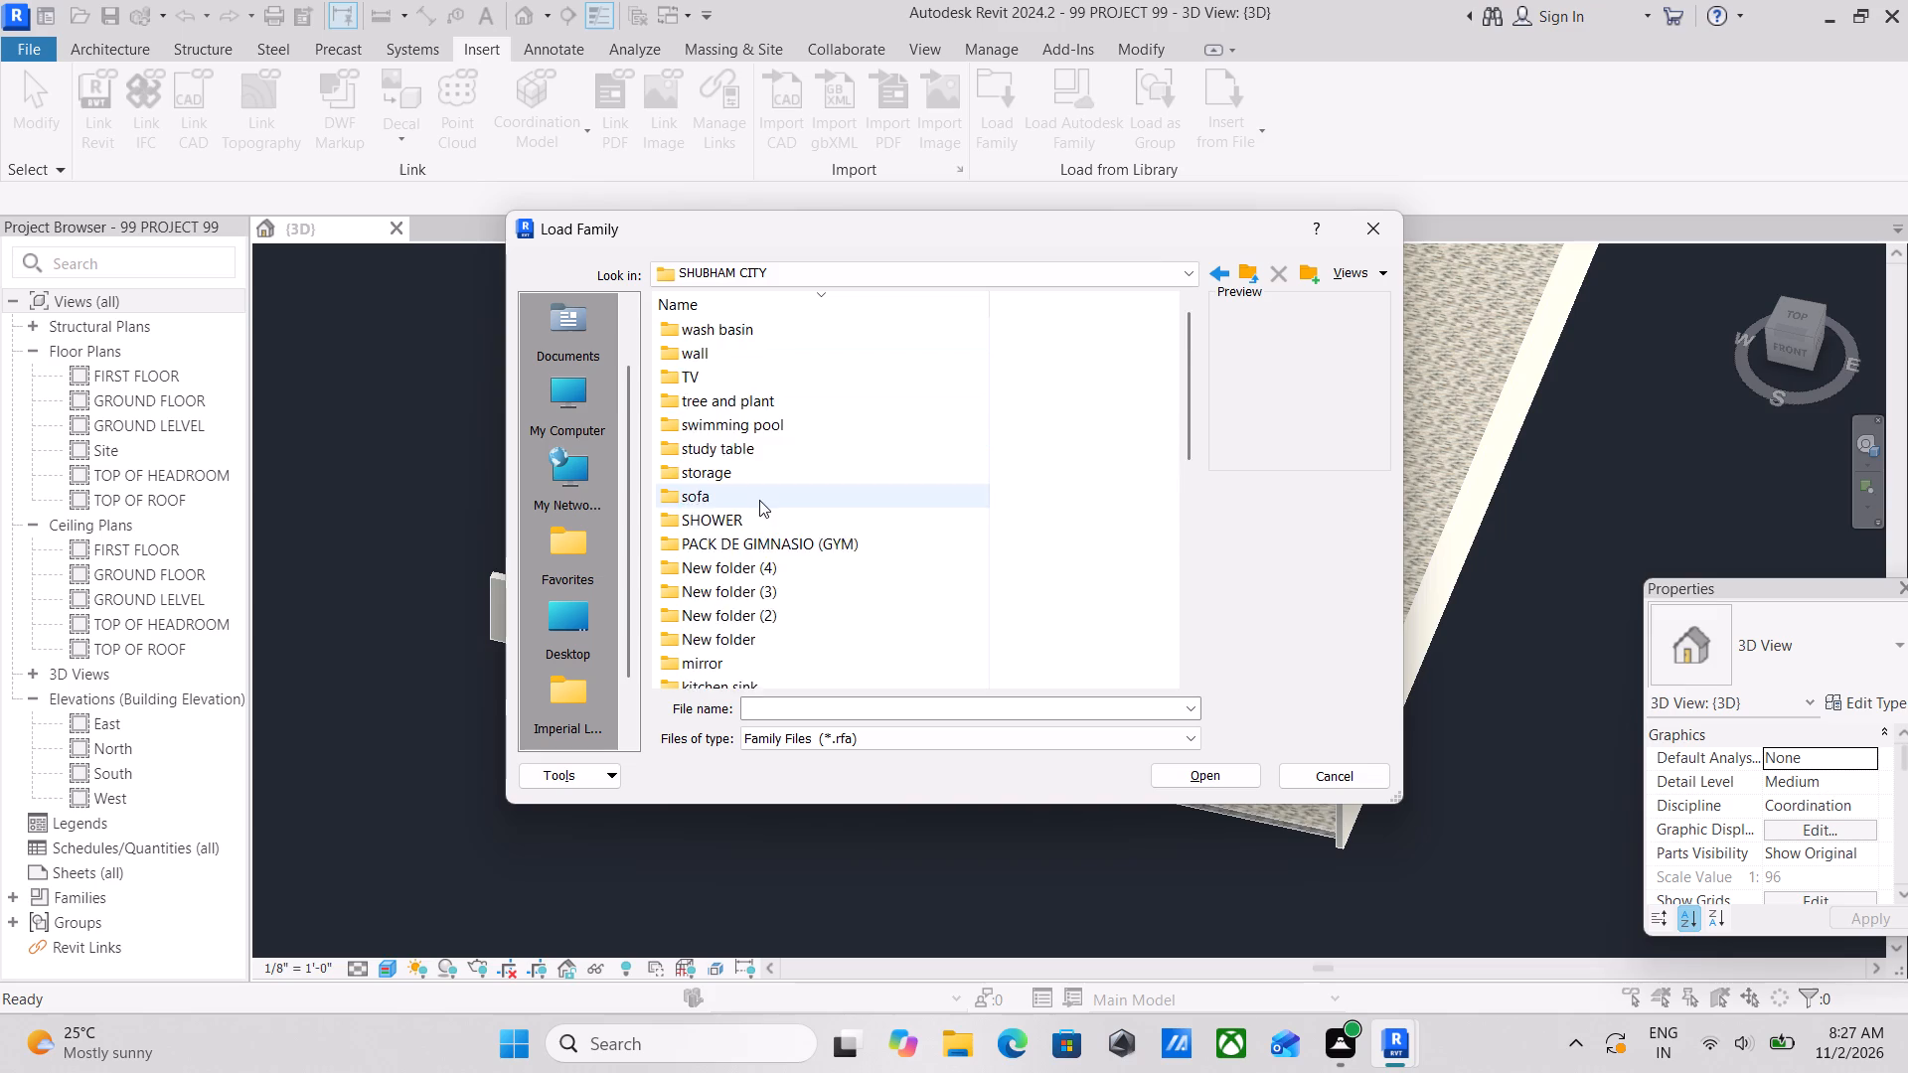
{"action": "scroll", "coordinate": [759, 500], "scroll_direction": "down", "scroll_amount": 2}
{"action": "scroll", "coordinate": [750, 440], "scroll_direction": "up", "scroll_amount": 2}
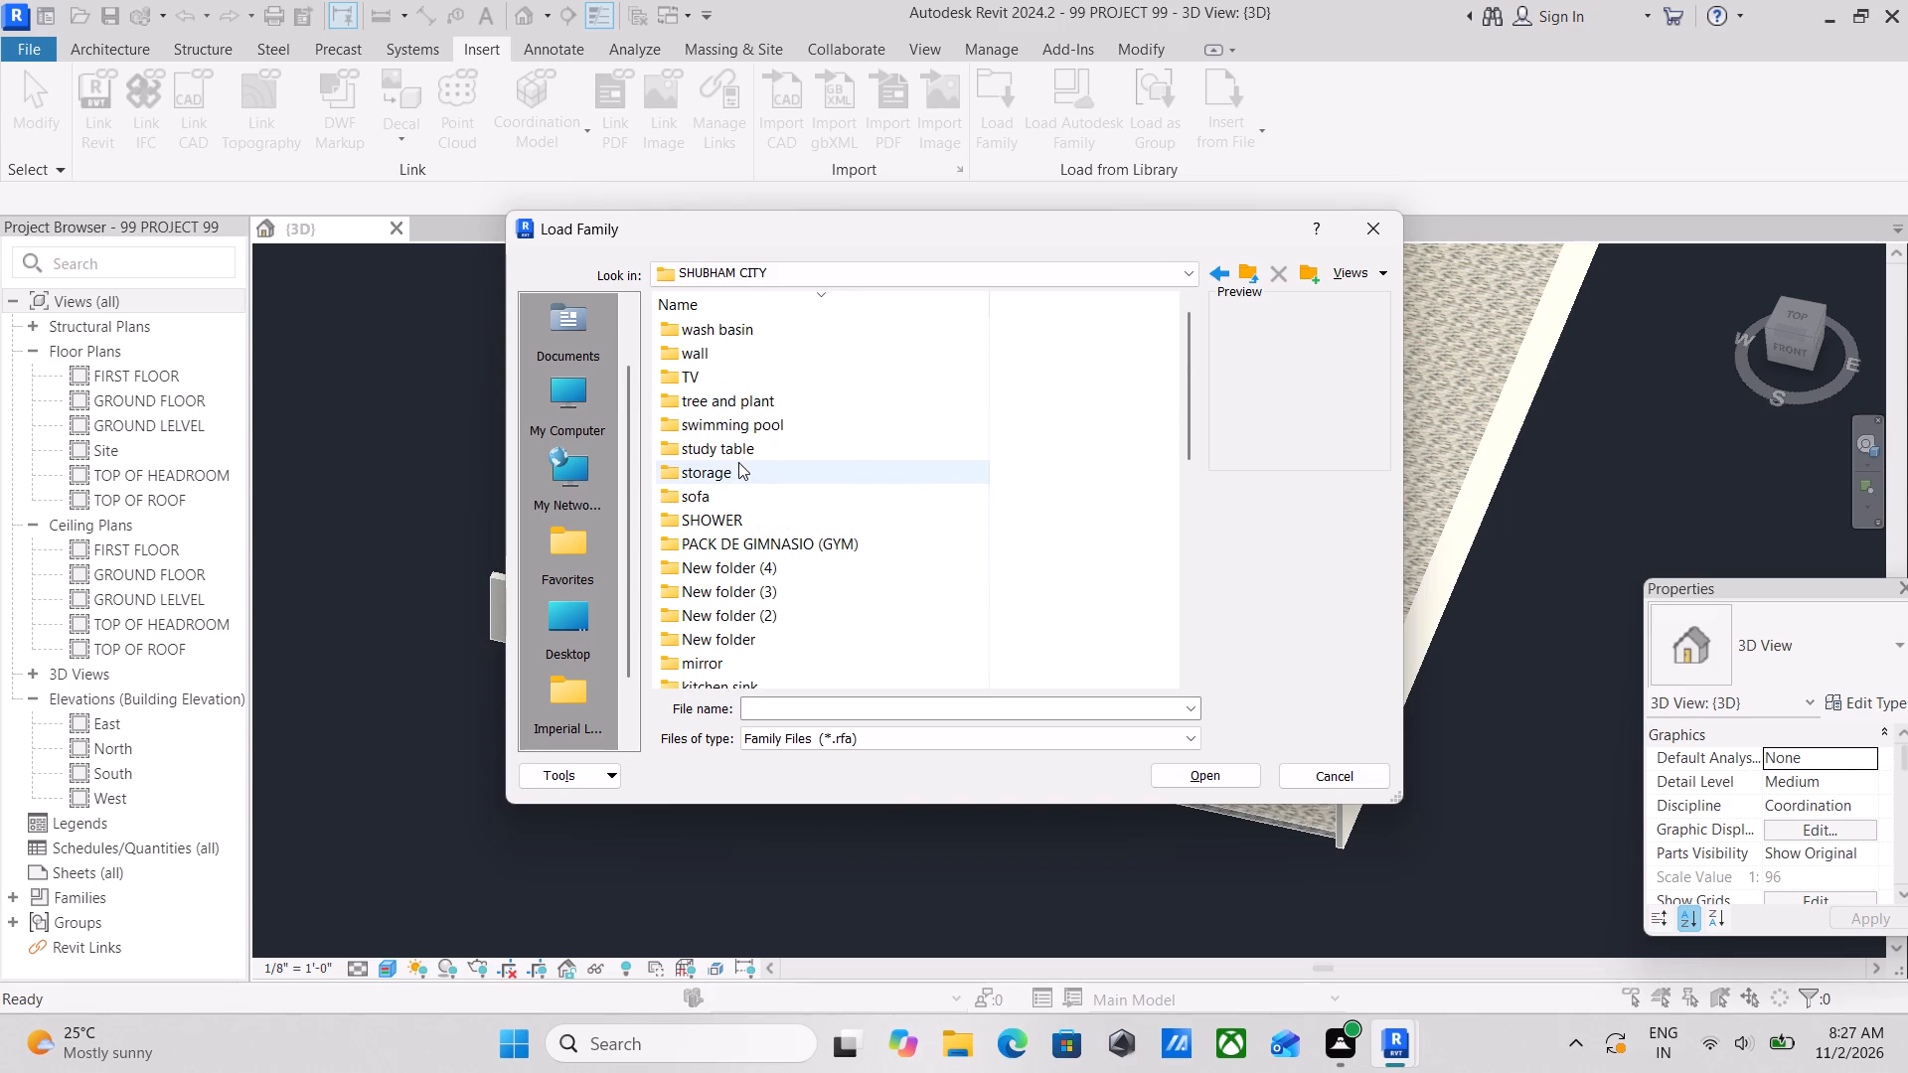
{"action": "scroll", "coordinate": [746, 530], "scroll_direction": "down", "scroll_amount": 3}
{"action": "scroll", "coordinate": [715, 606], "scroll_direction": "down", "scroll_amount": 5}
{"action": "scroll", "coordinate": [724, 595], "scroll_direction": "up", "scroll_amount": 6}
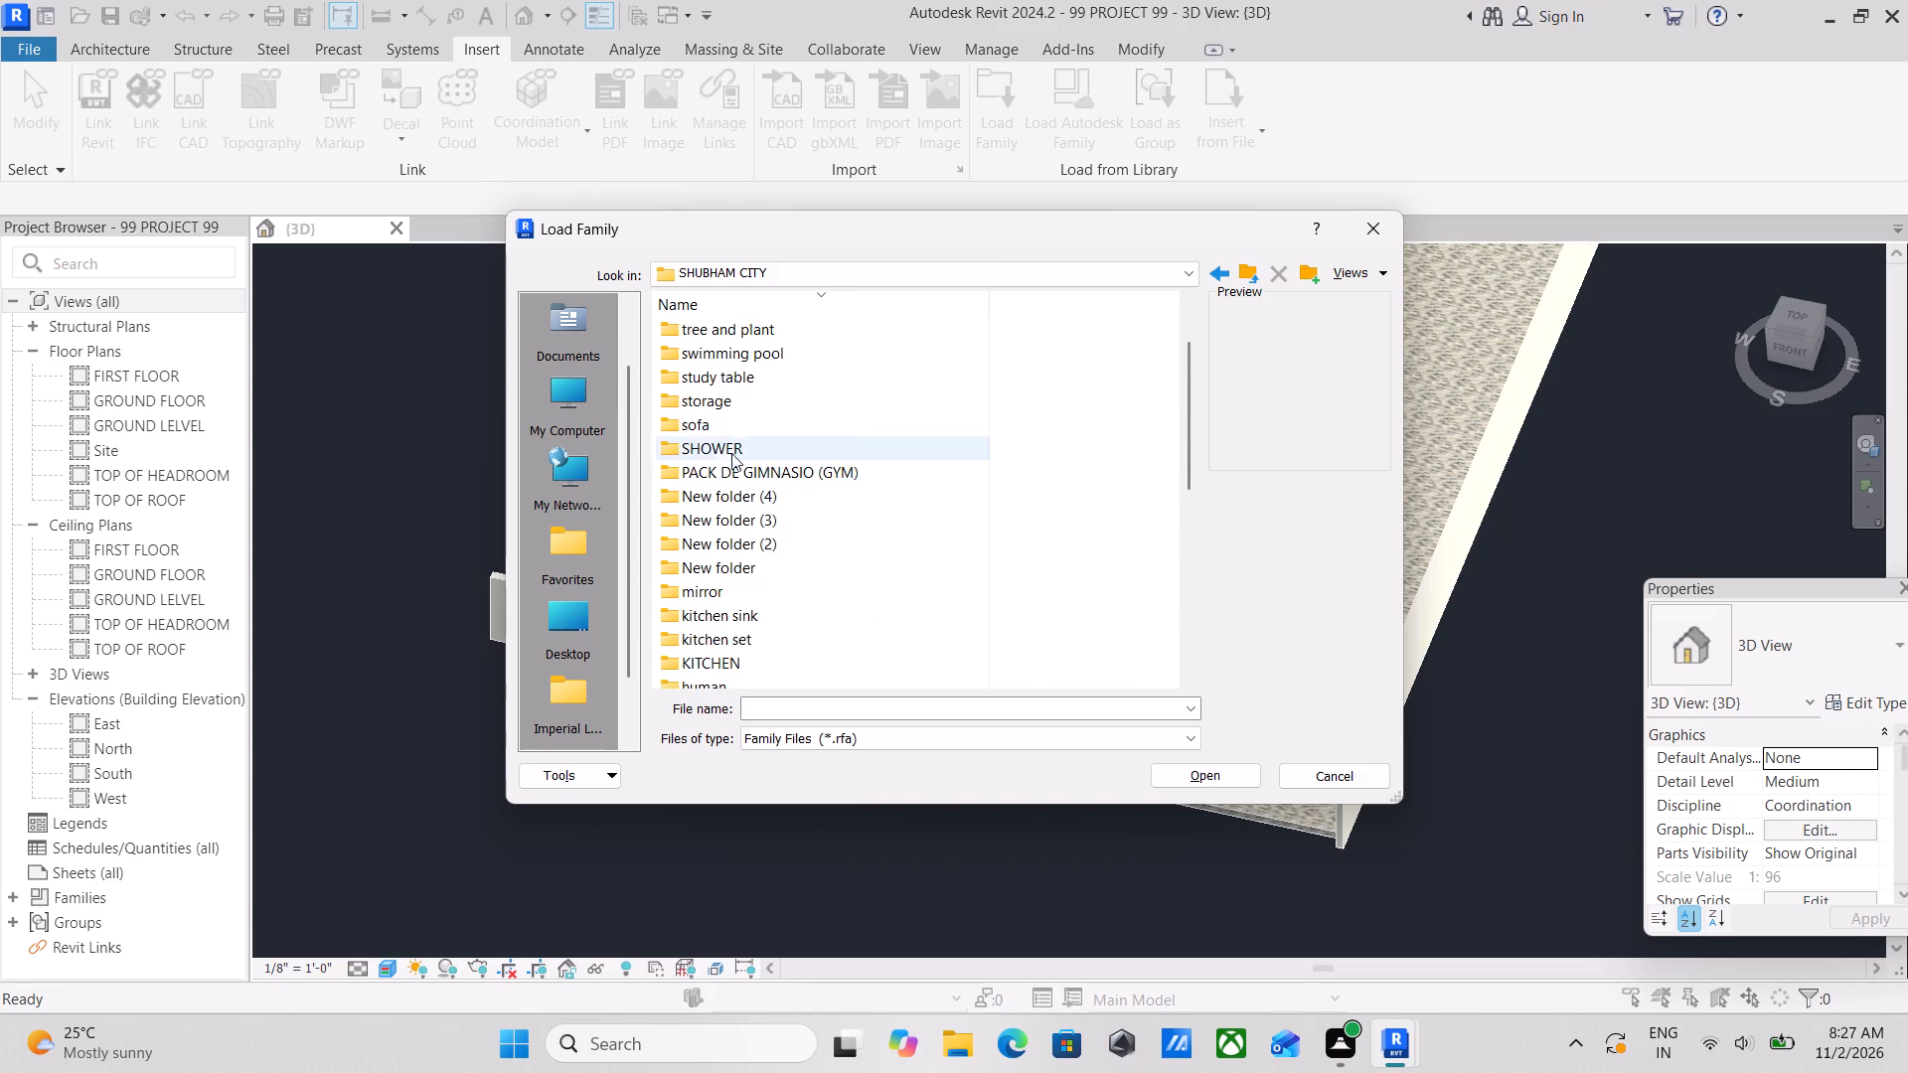
{"action": "scroll", "coordinate": [738, 399], "scroll_direction": "up", "scroll_amount": 10}
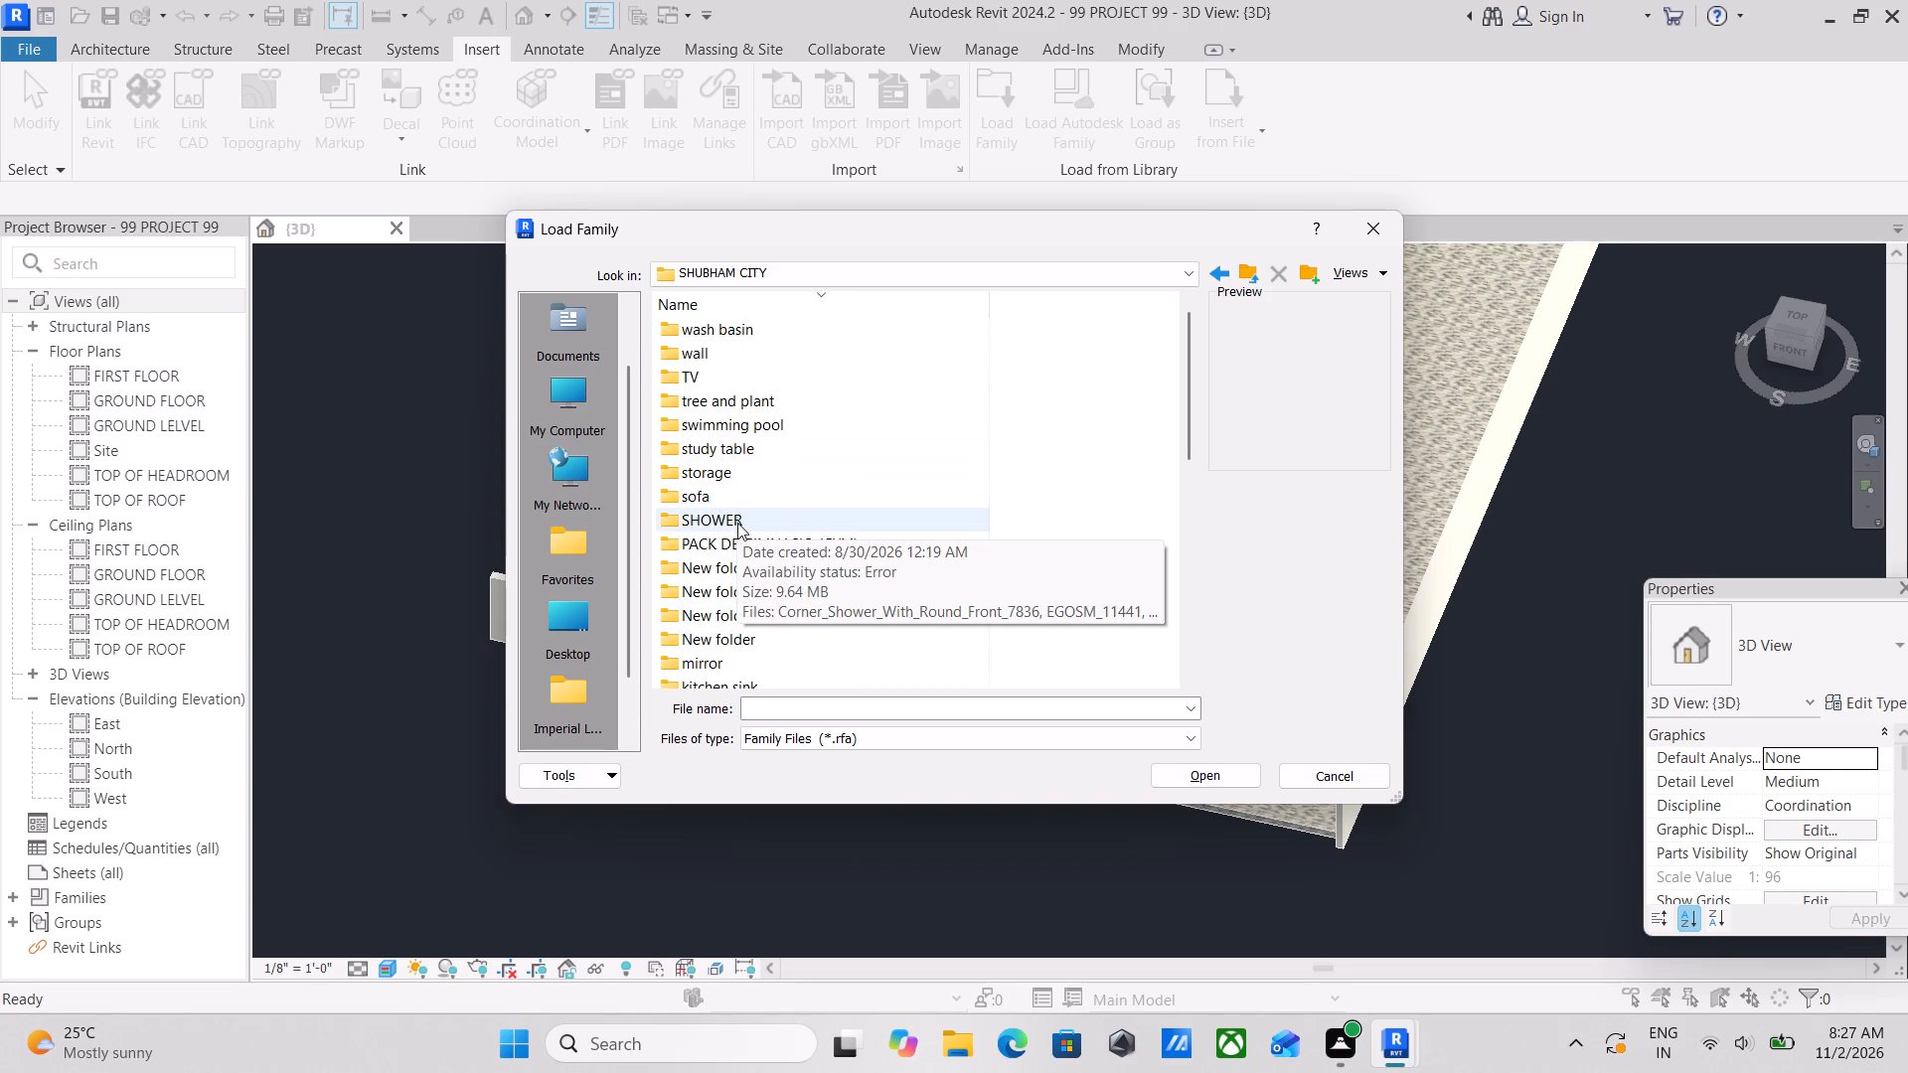
{"action": "scroll", "coordinate": [754, 581], "scroll_direction": "down", "scroll_amount": 1}
{"action": "scroll", "coordinate": [750, 577], "scroll_direction": "up", "scroll_amount": 2}
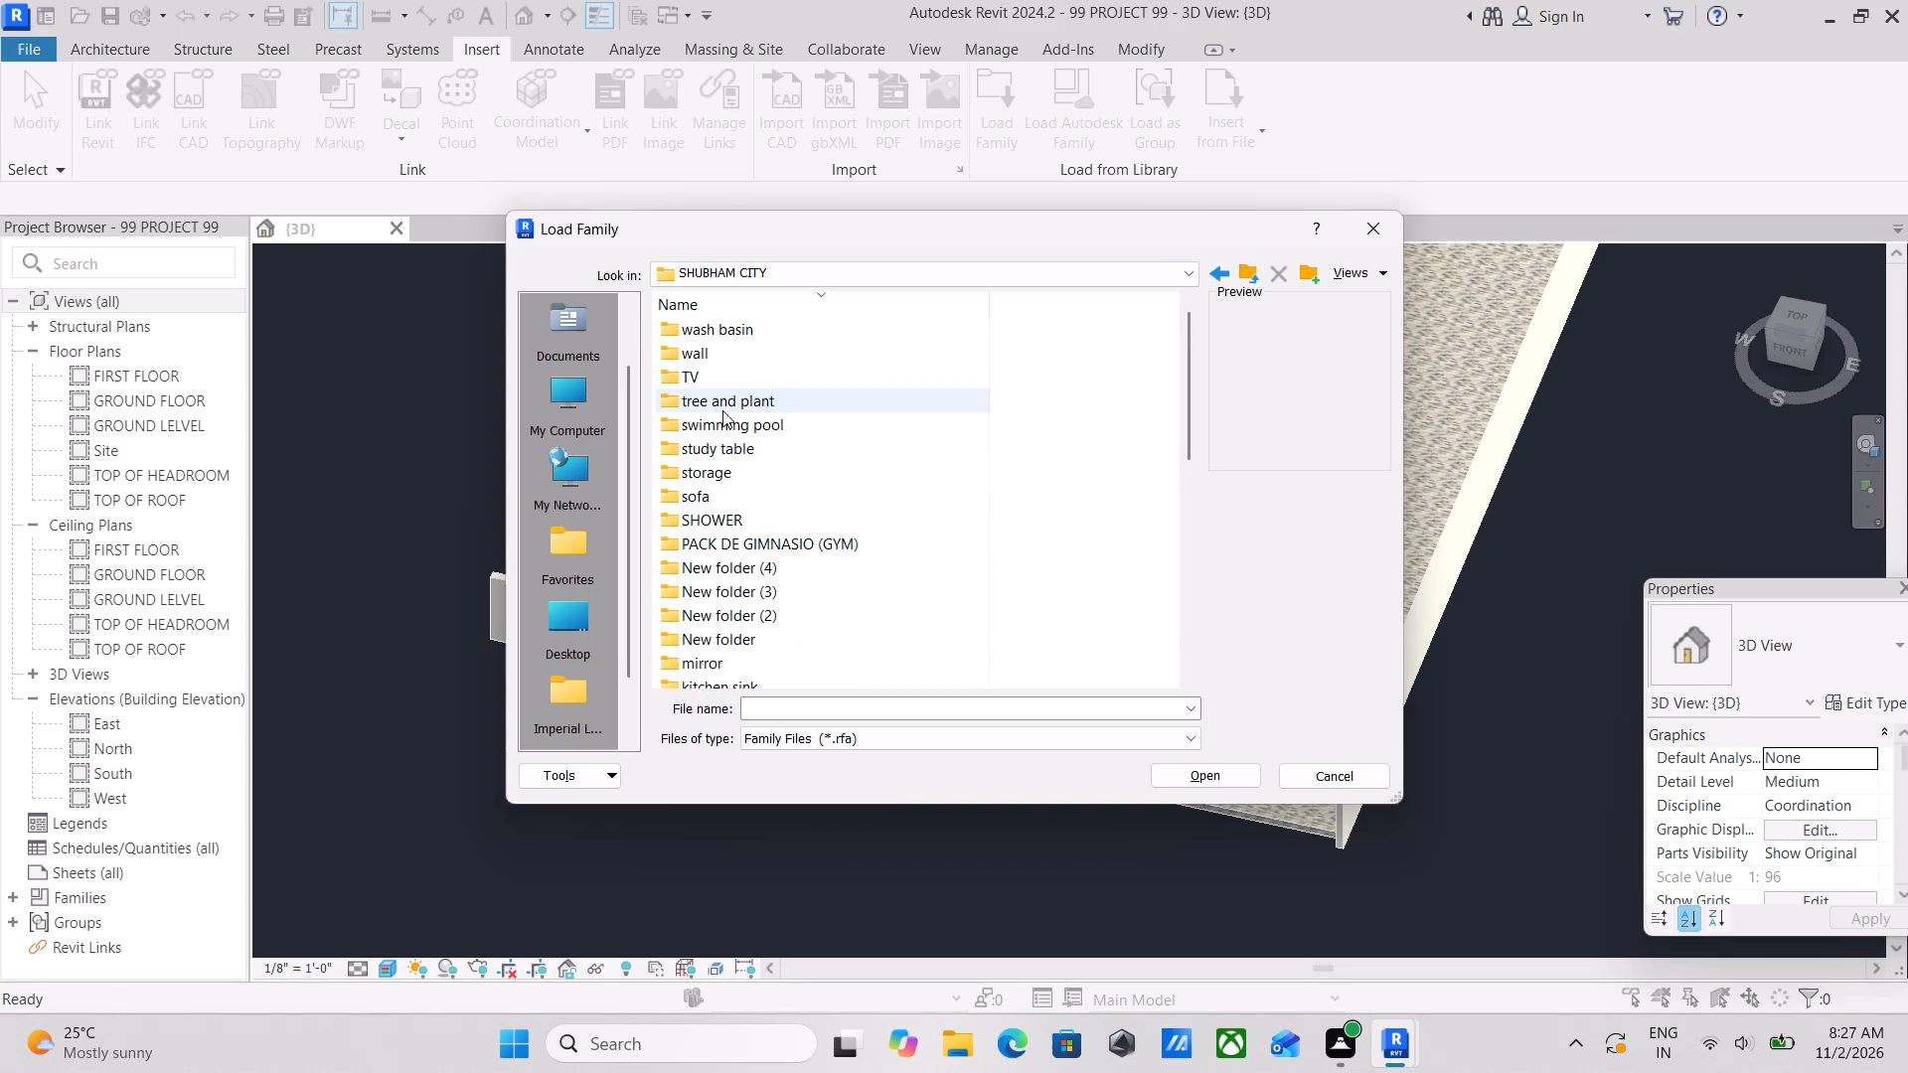
{"action": "scroll", "coordinate": [686, 353], "scroll_direction": "up", "scroll_amount": 3}
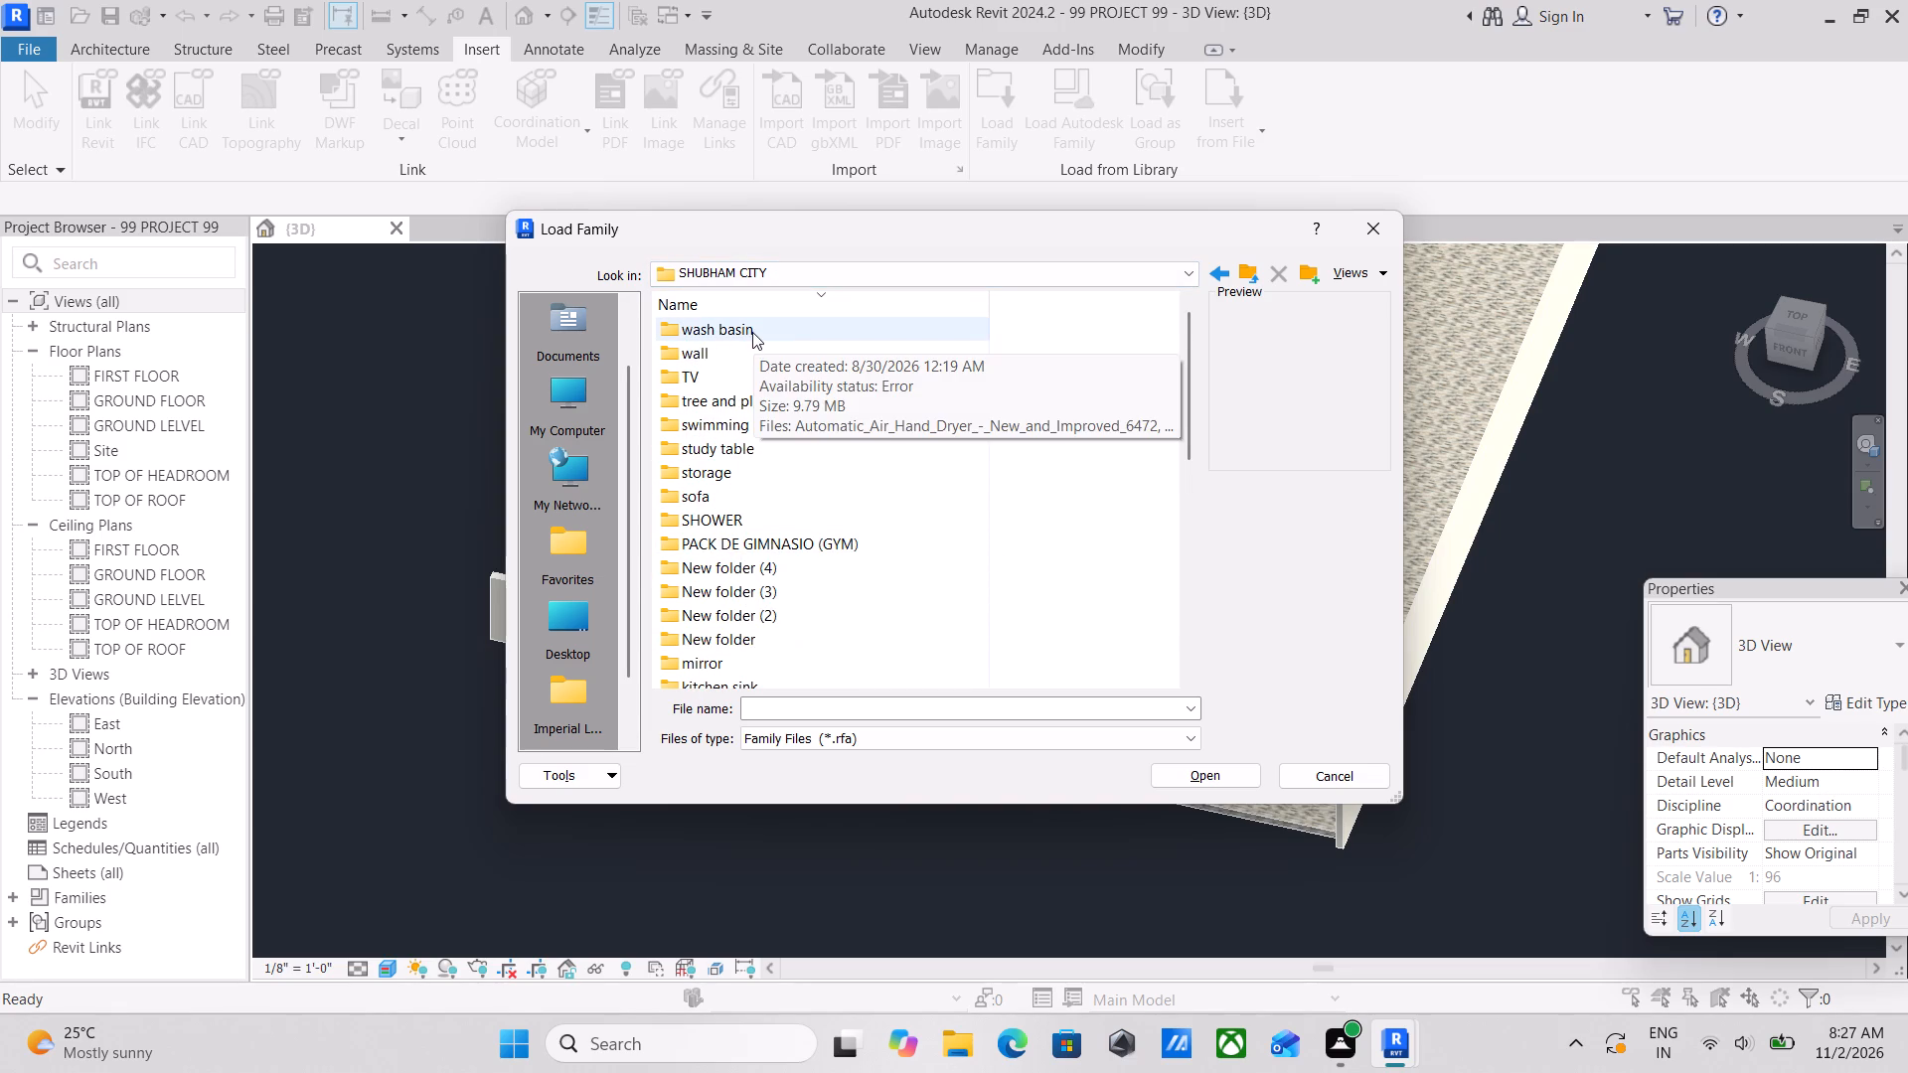
Check the Documents, Desktop and Downloads locations for a suitable family file to load.
{"action": "left_click", "coordinate": [545, 315]}
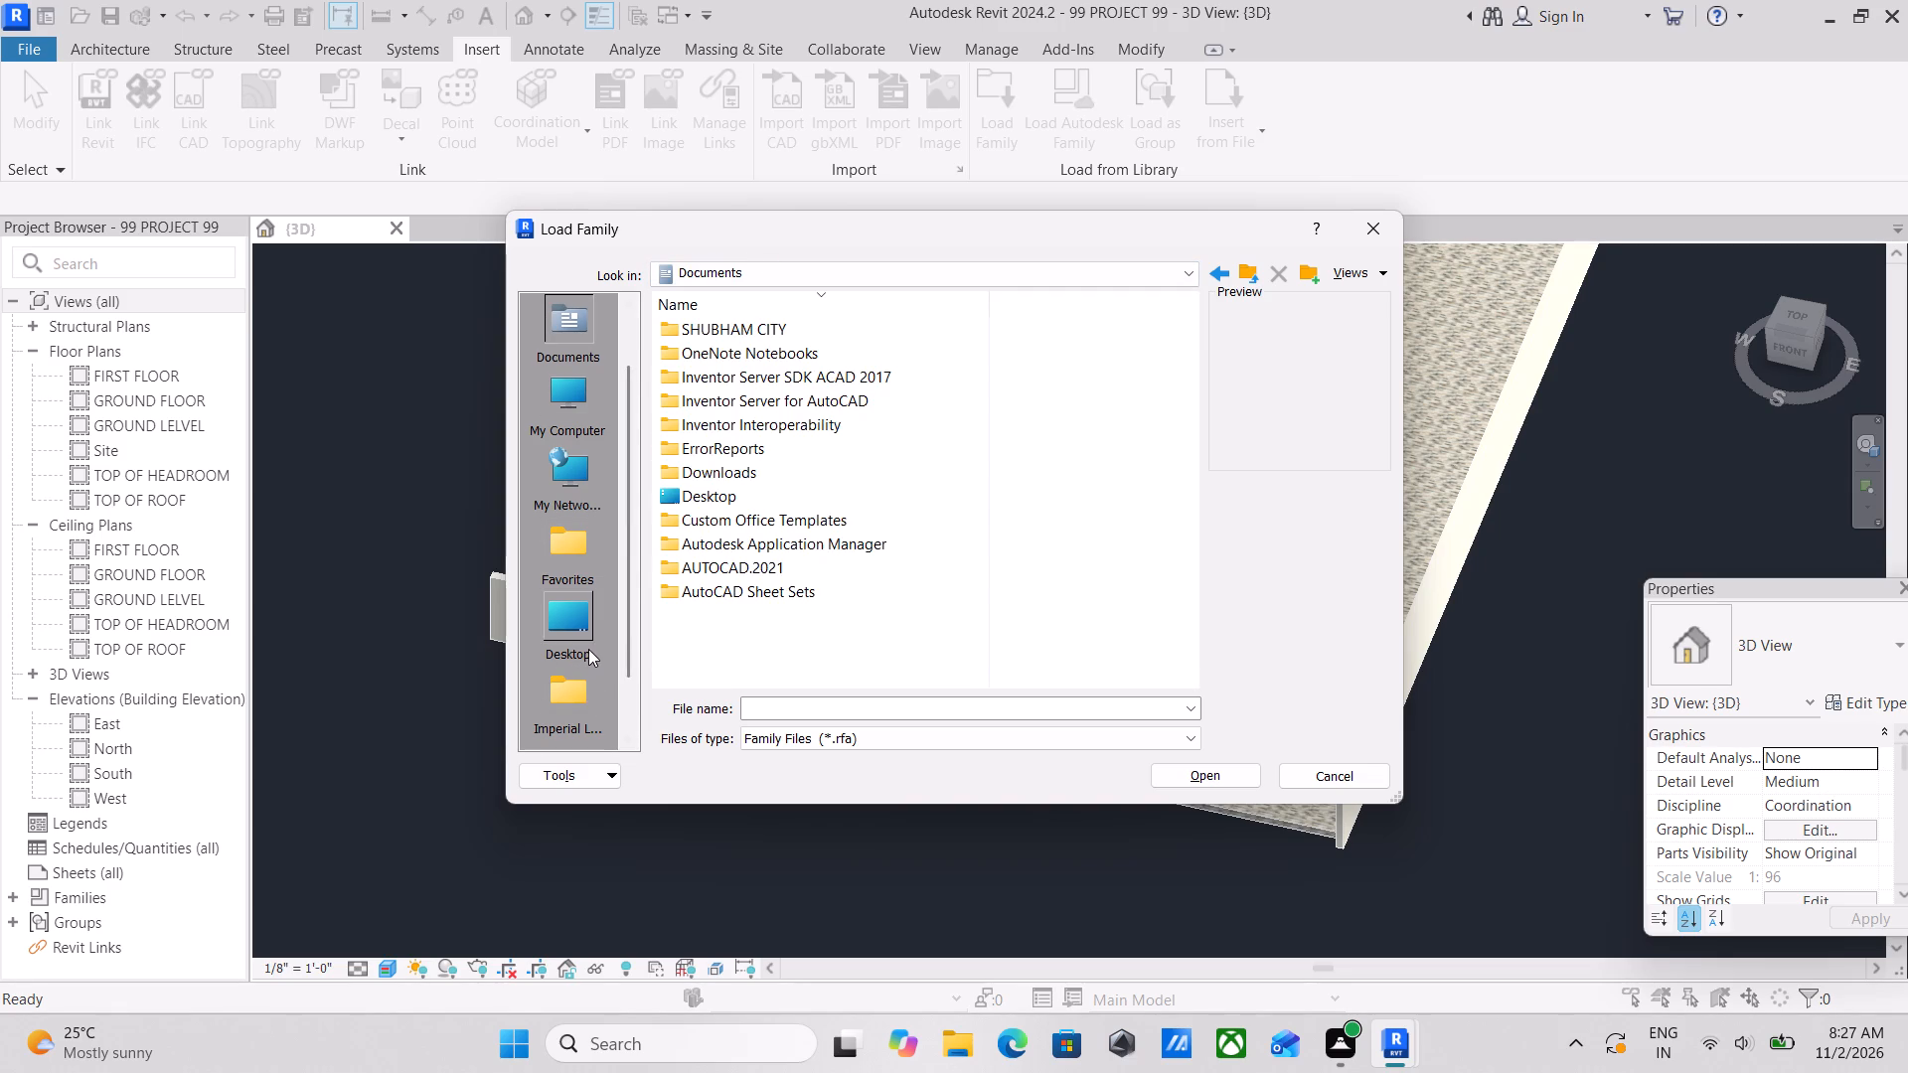
{"action": "left_click", "coordinate": [588, 648]}
{"action": "double_click", "coordinate": [740, 481]}
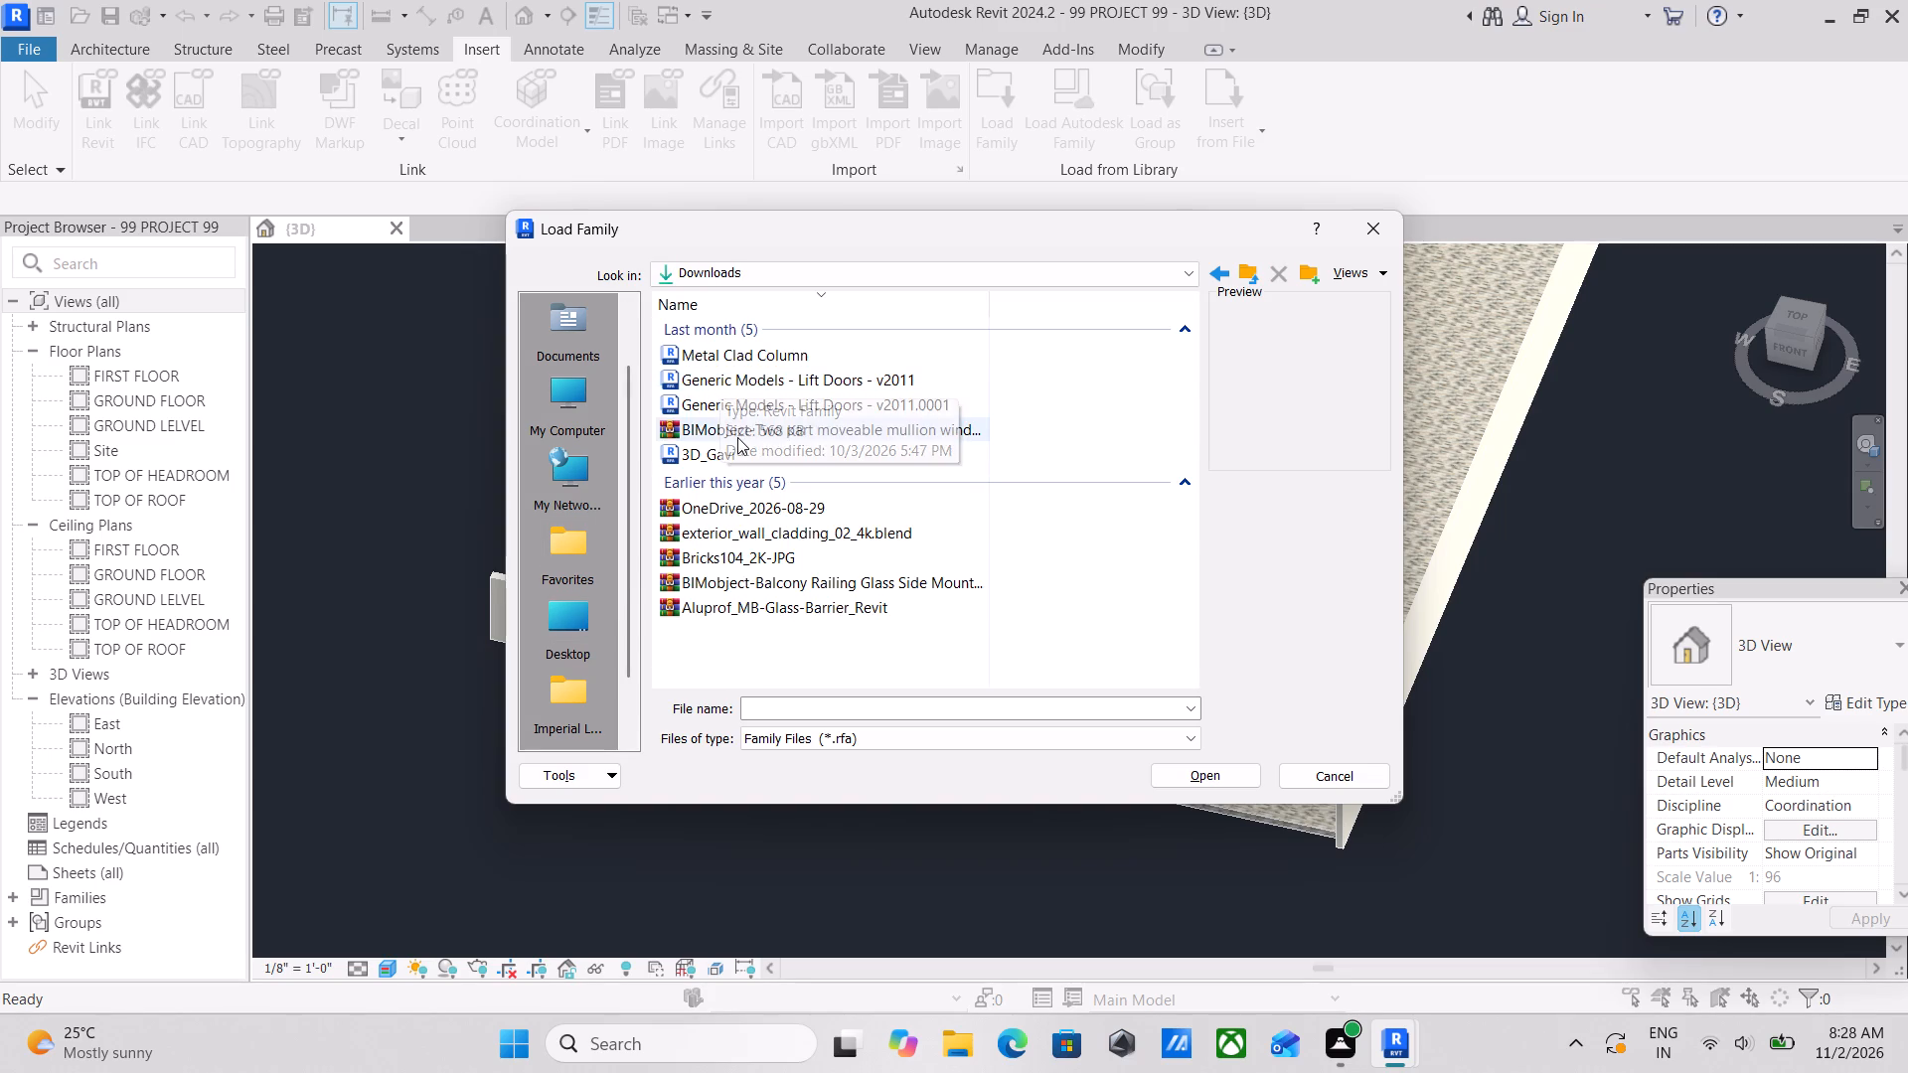
{"action": "scroll", "coordinate": [737, 437], "scroll_direction": "down", "scroll_amount": 2}
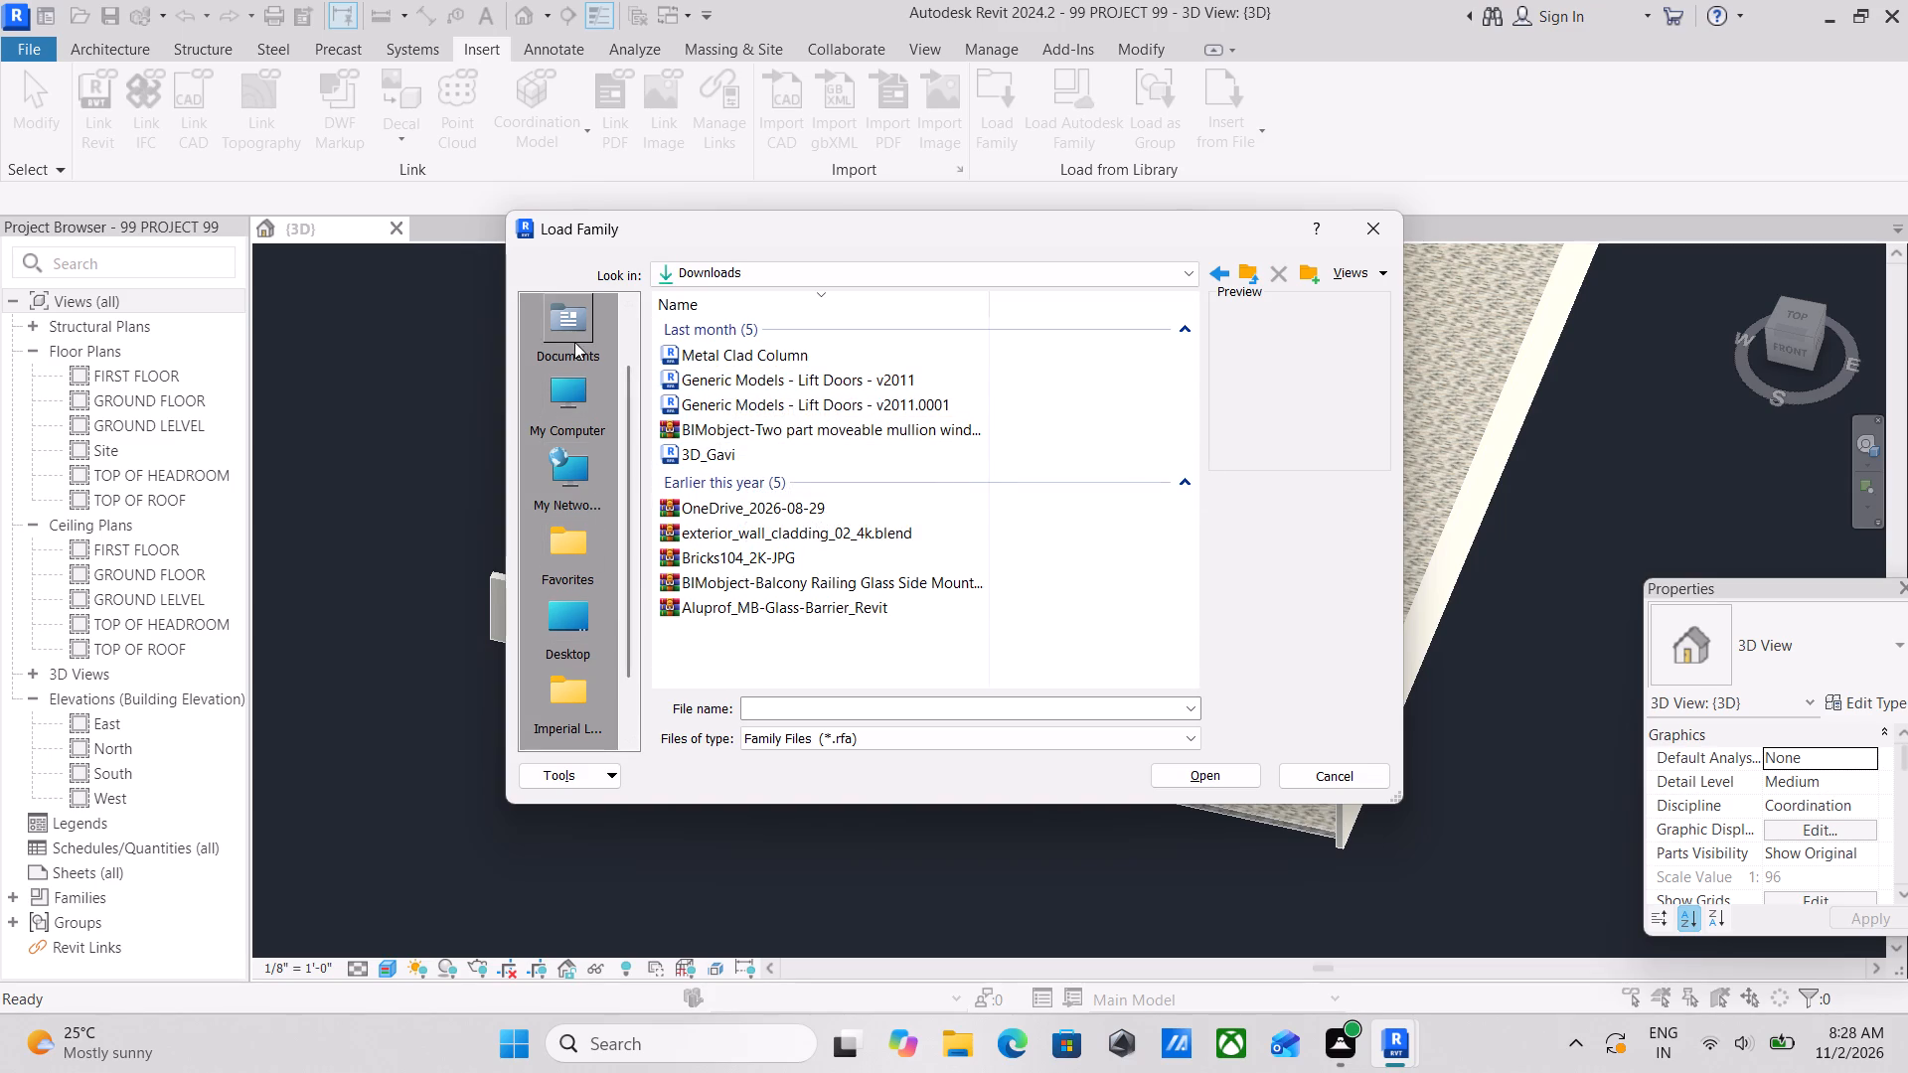
{"action": "double_click", "coordinate": [574, 342]}
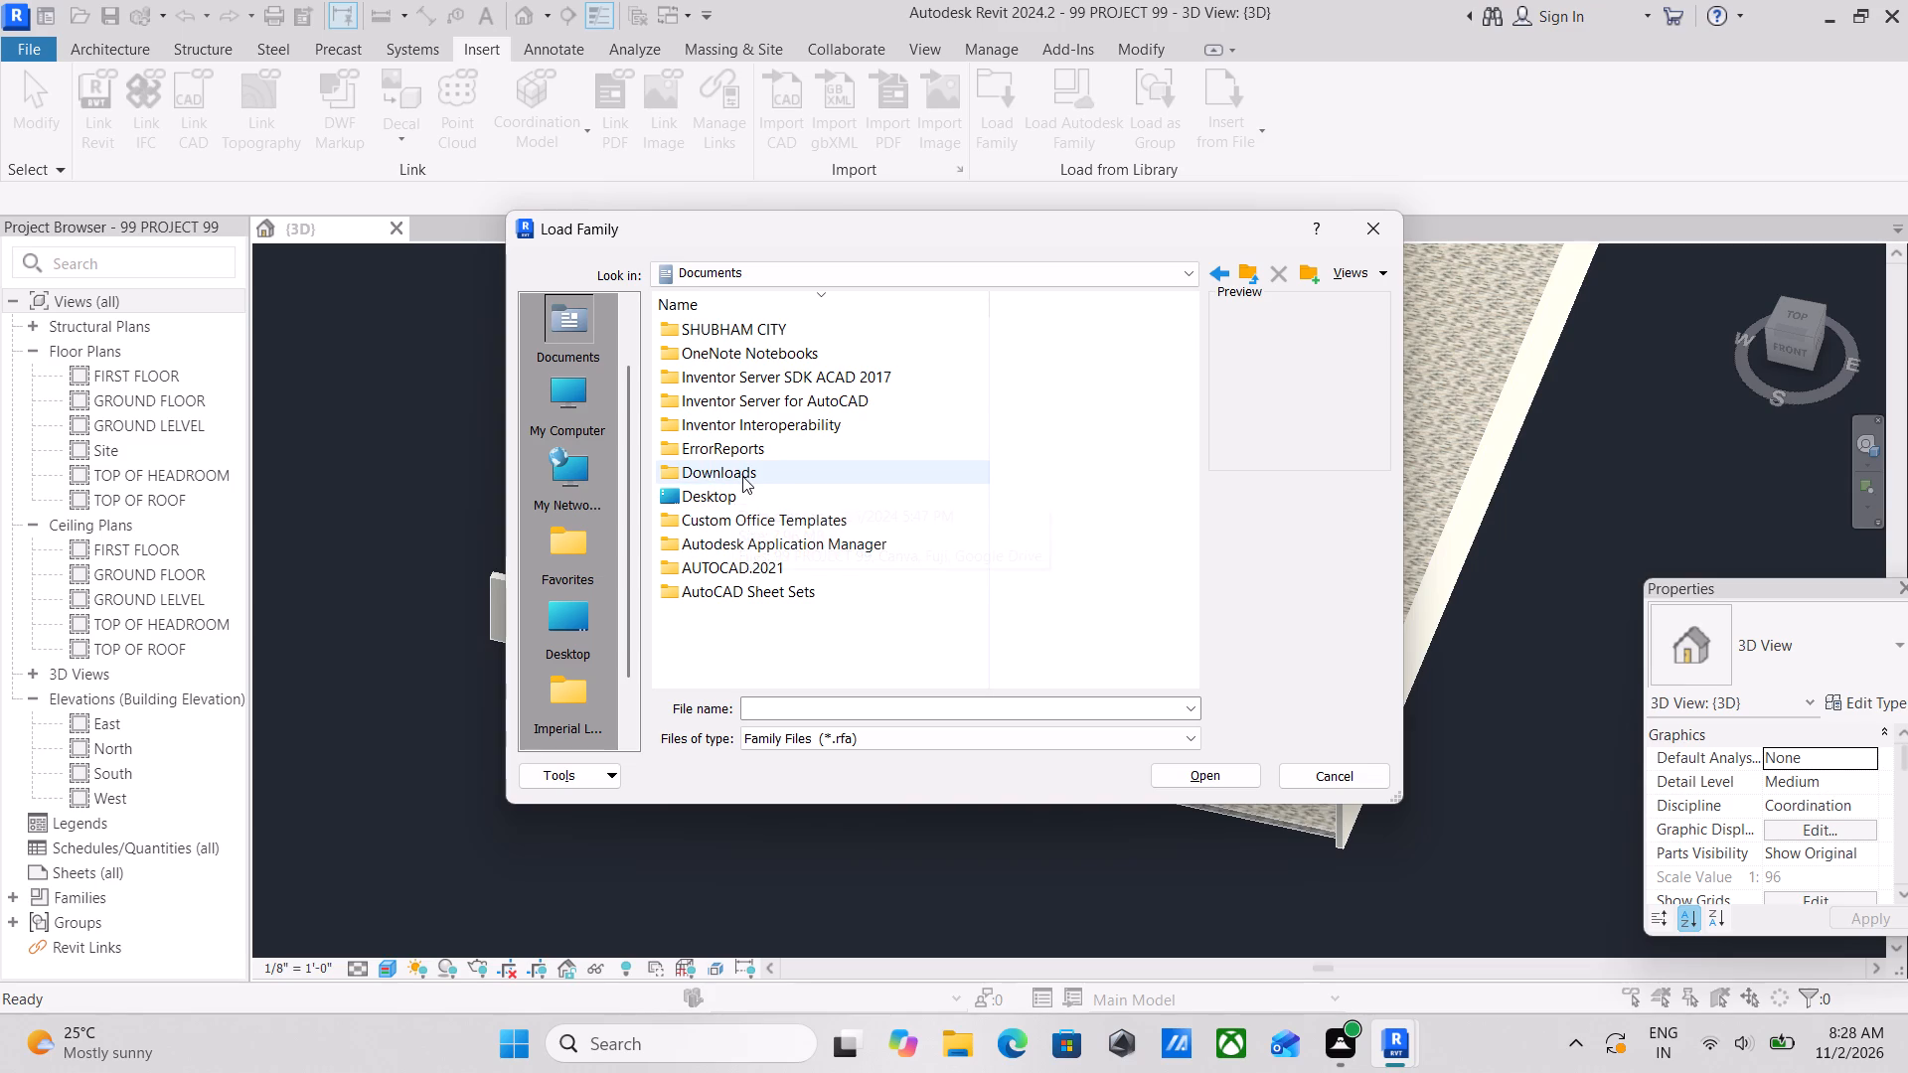
{"action": "double_click", "coordinate": [742, 476]}
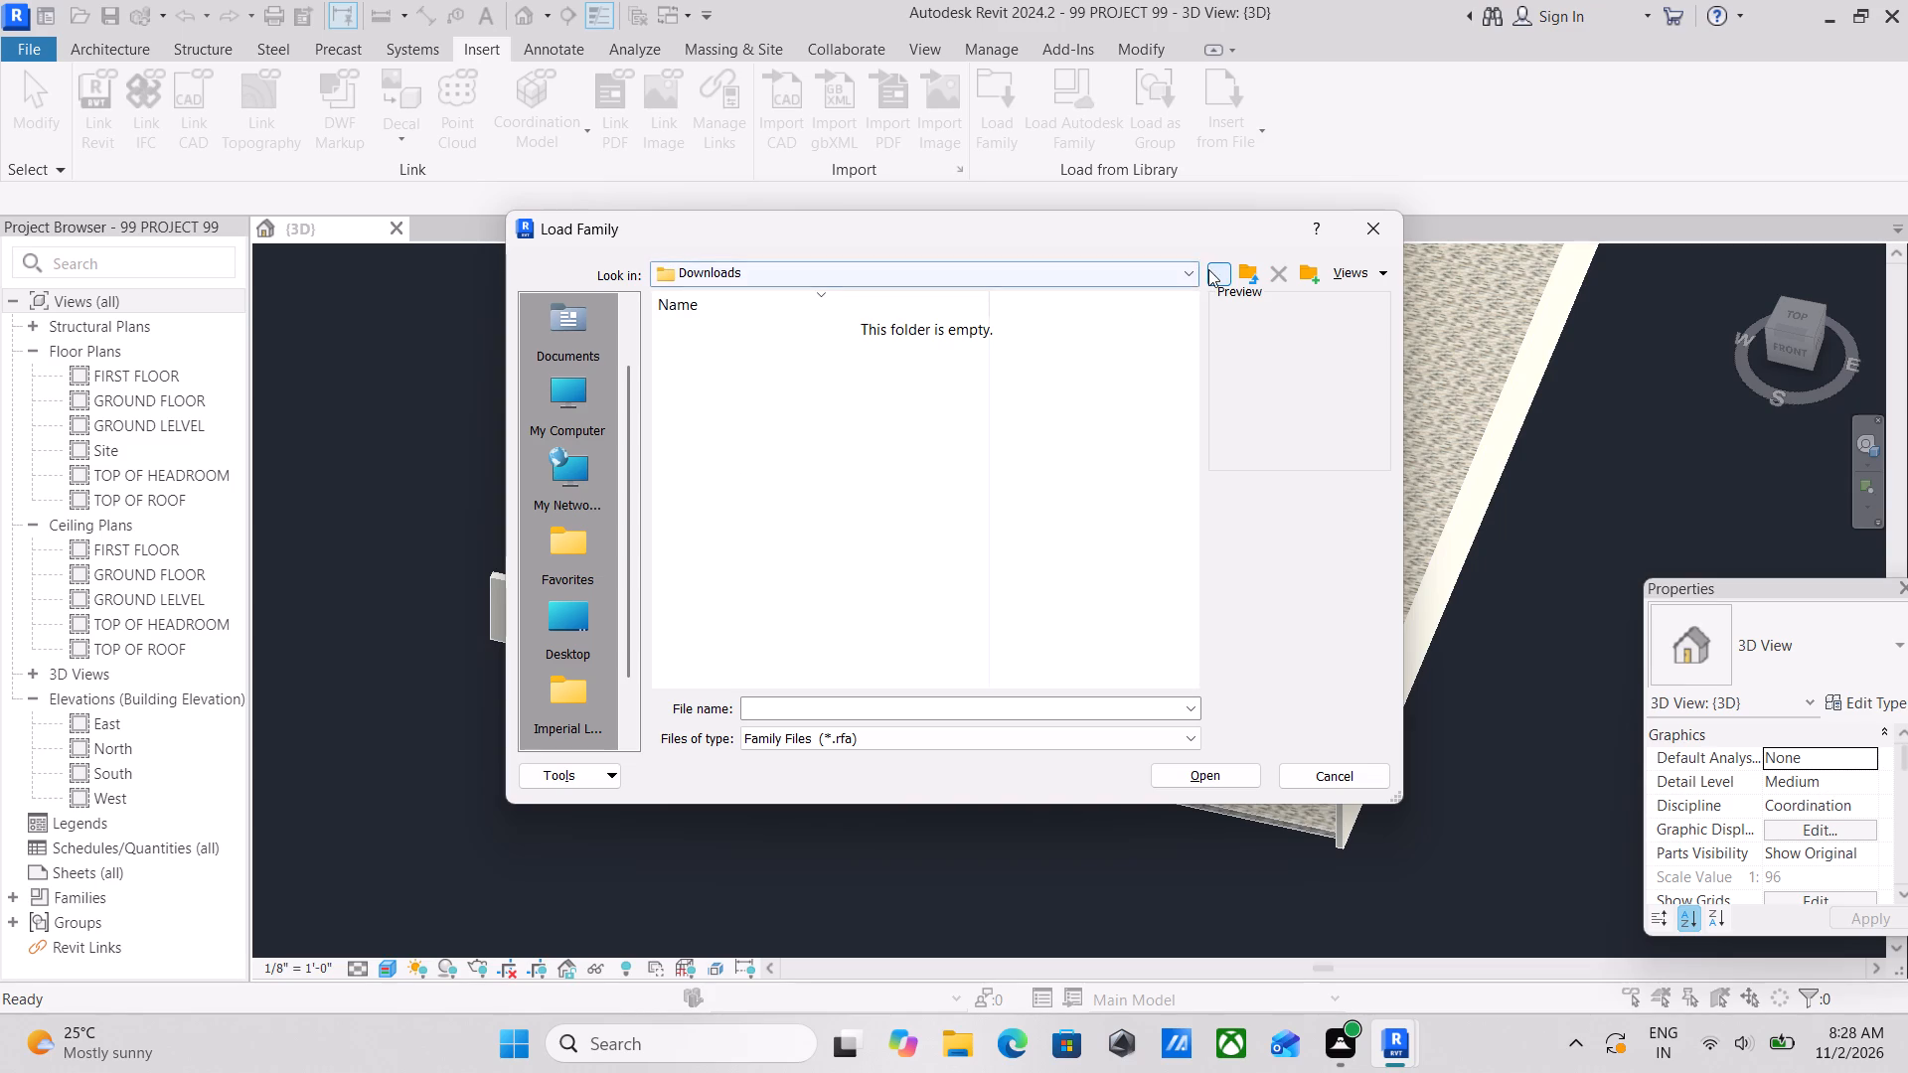
{"action": "left_click", "coordinate": [1208, 269]}
{"action": "double_click", "coordinate": [698, 503]}
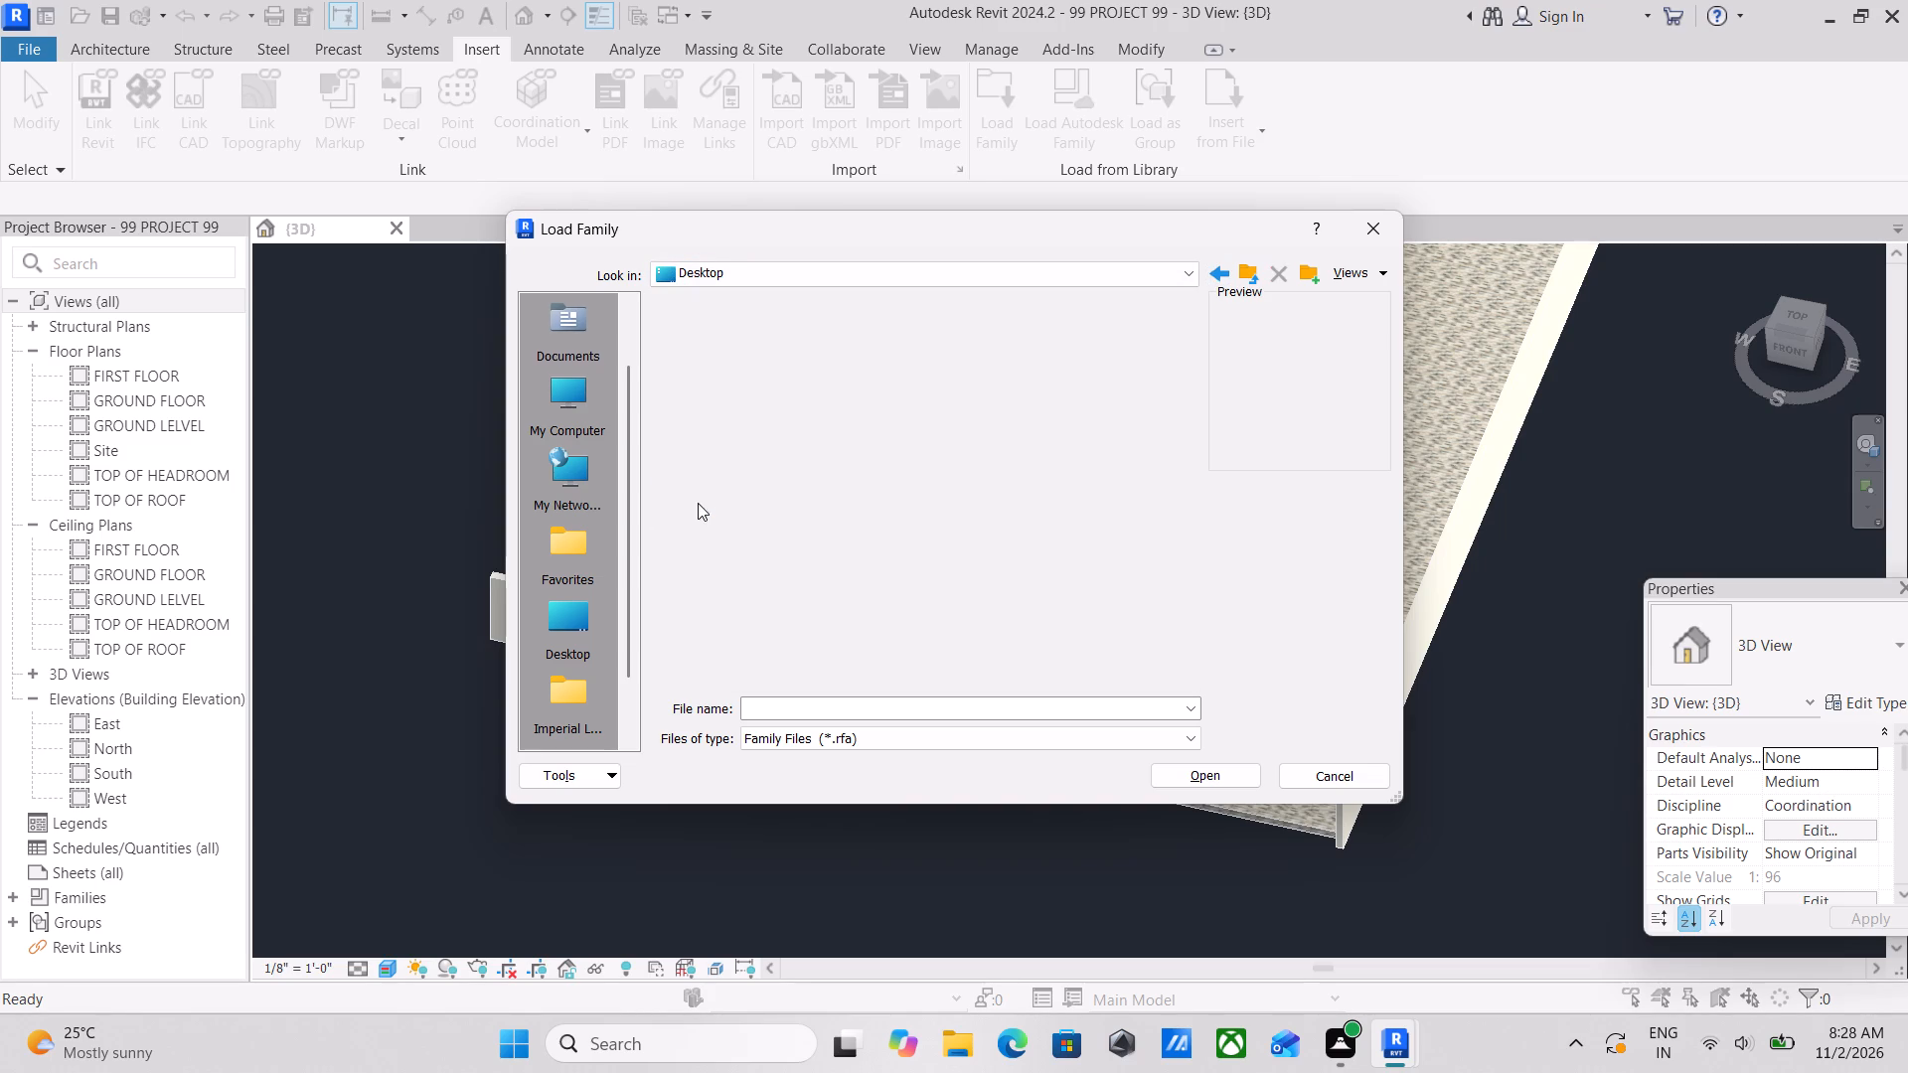
{"action": "left_click", "coordinate": [1224, 276]}
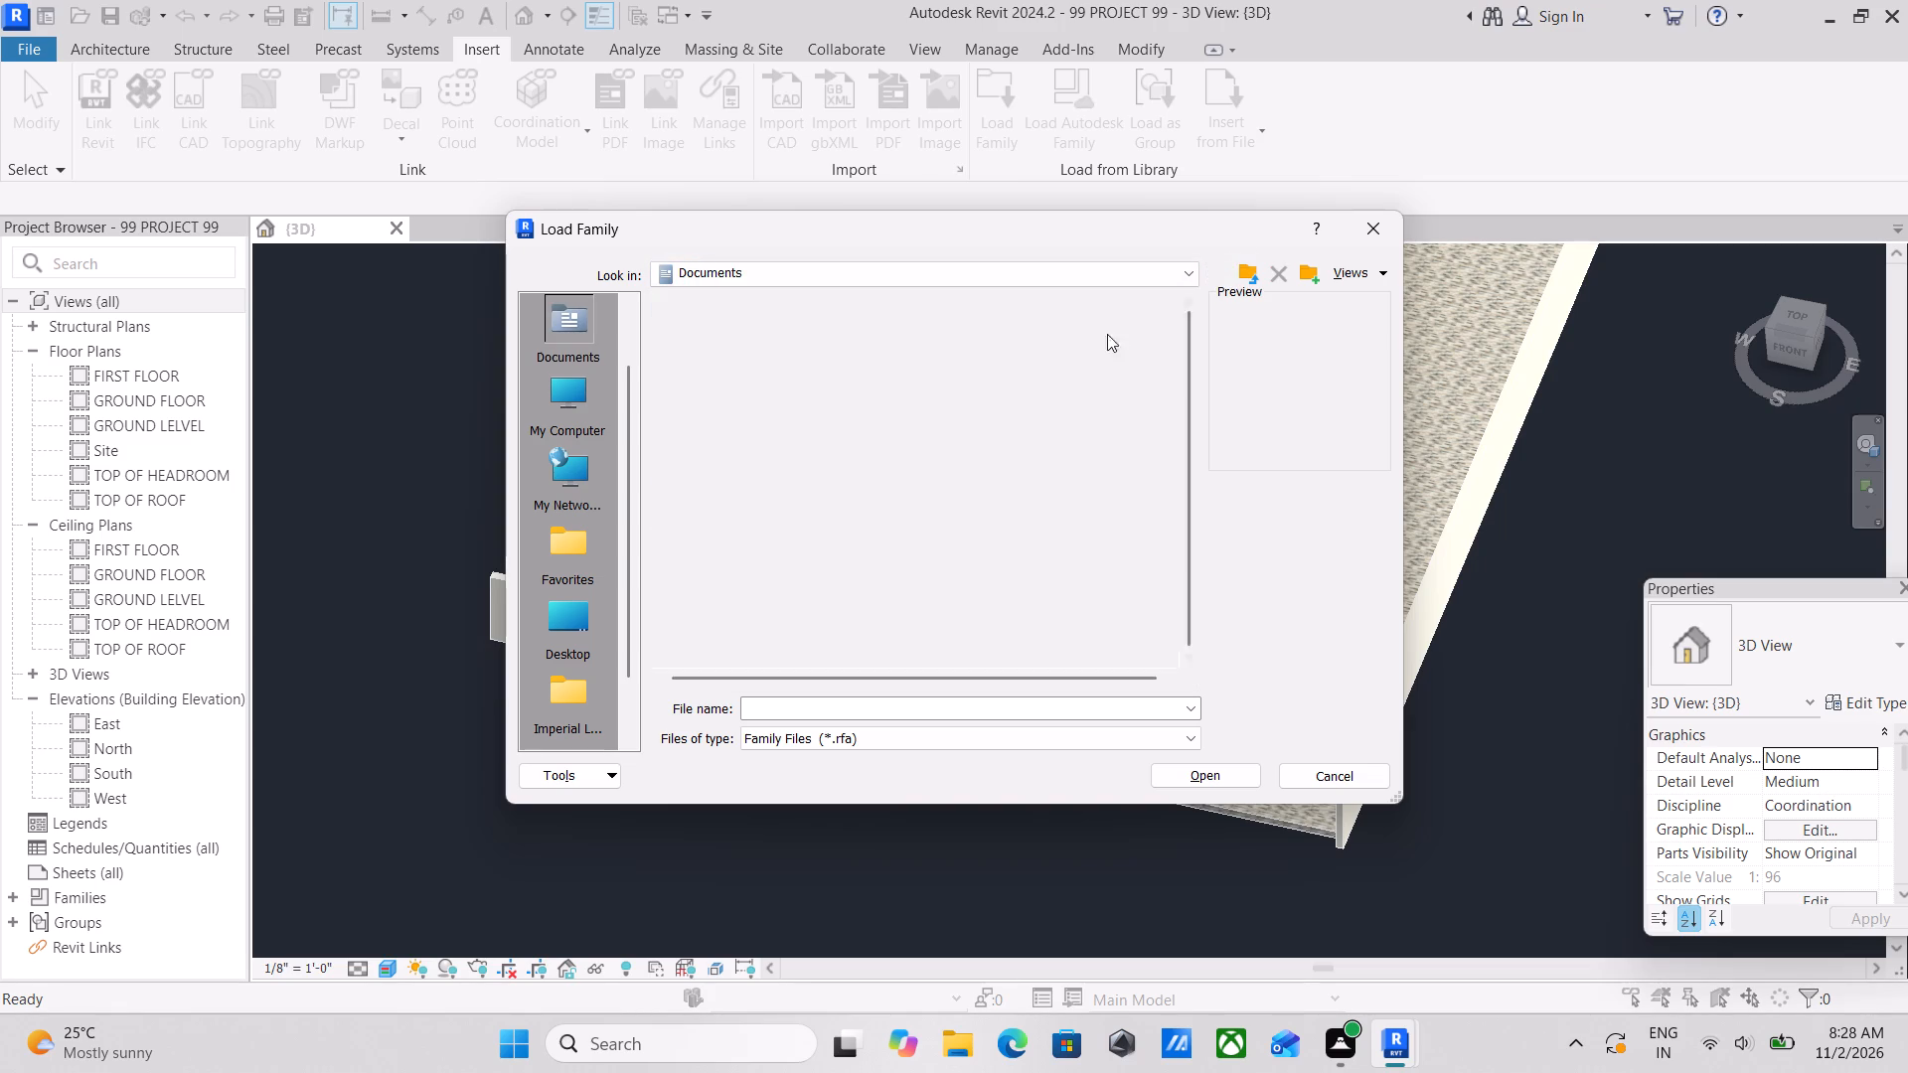
{"action": "scroll", "coordinate": [814, 475], "scroll_direction": "down", "scroll_amount": 2}
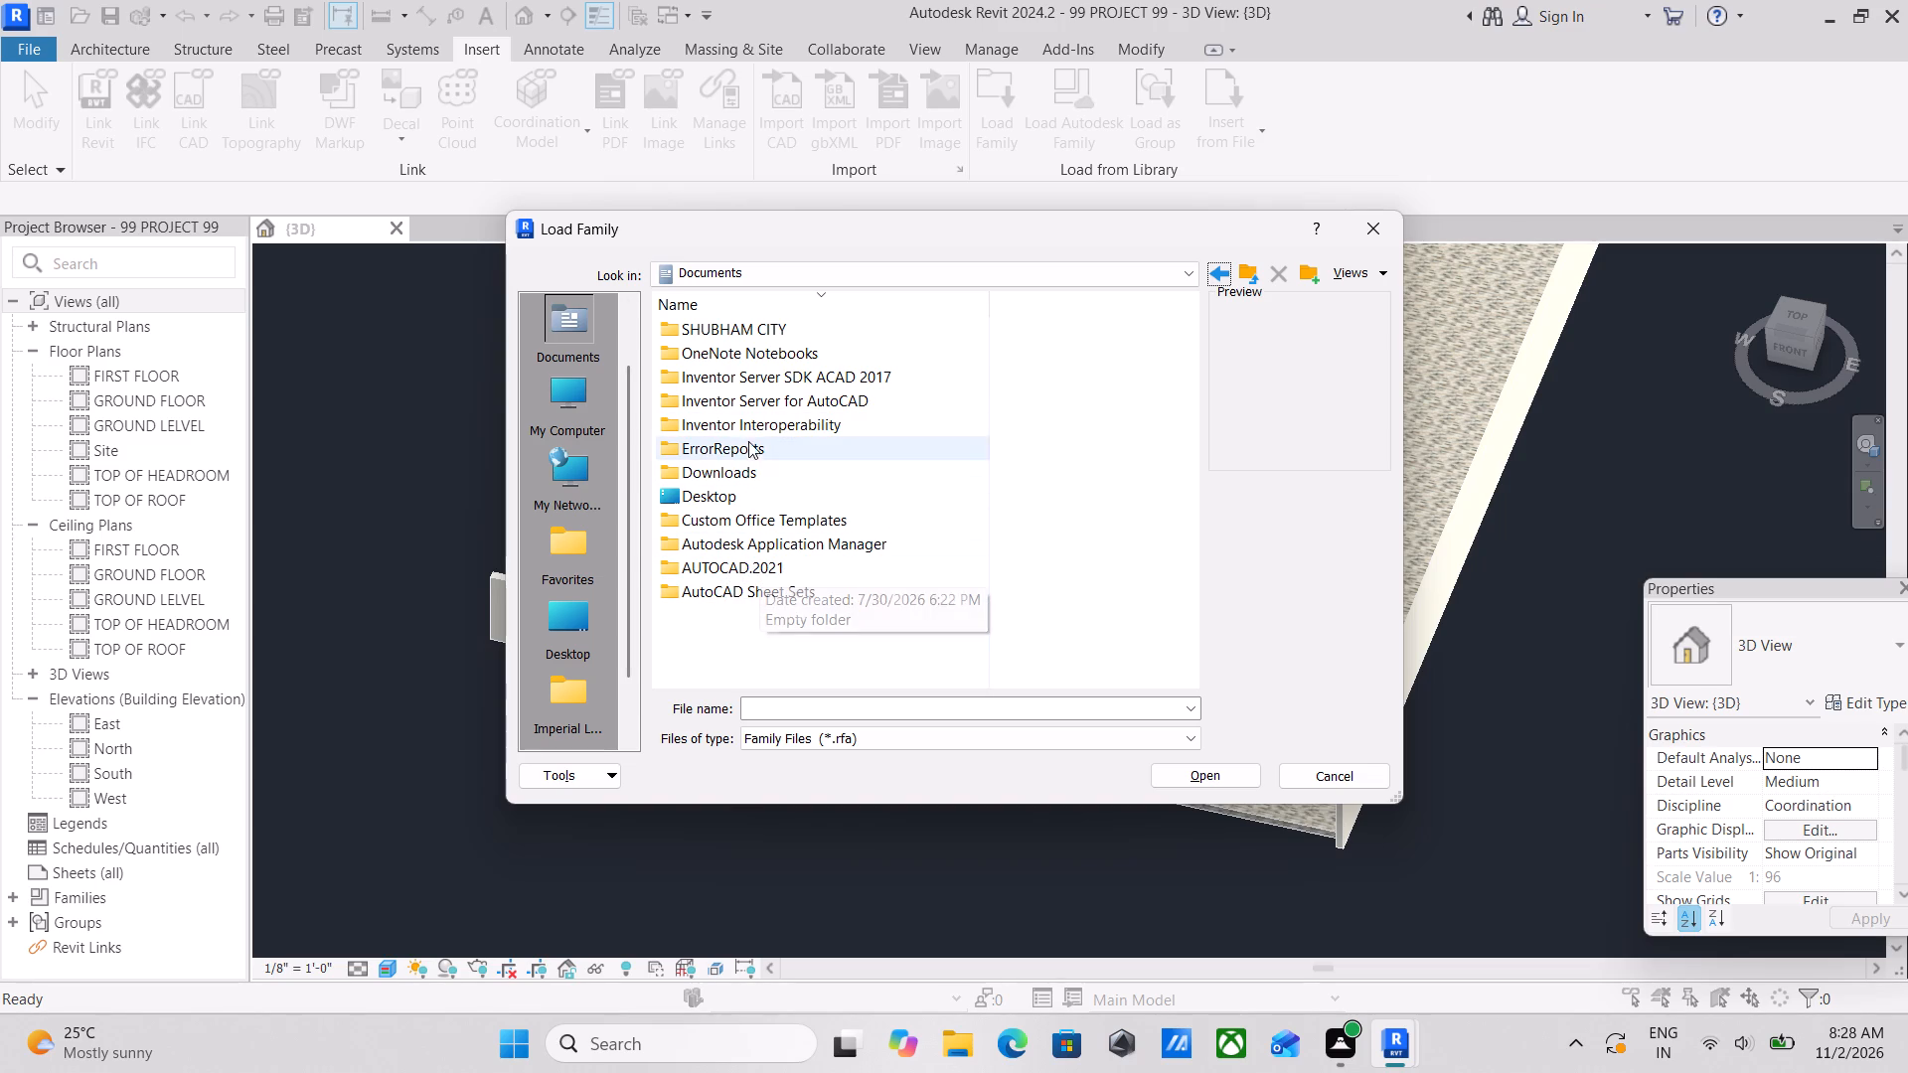
{"action": "scroll", "coordinate": [711, 397], "scroll_direction": "up", "scroll_amount": 3}
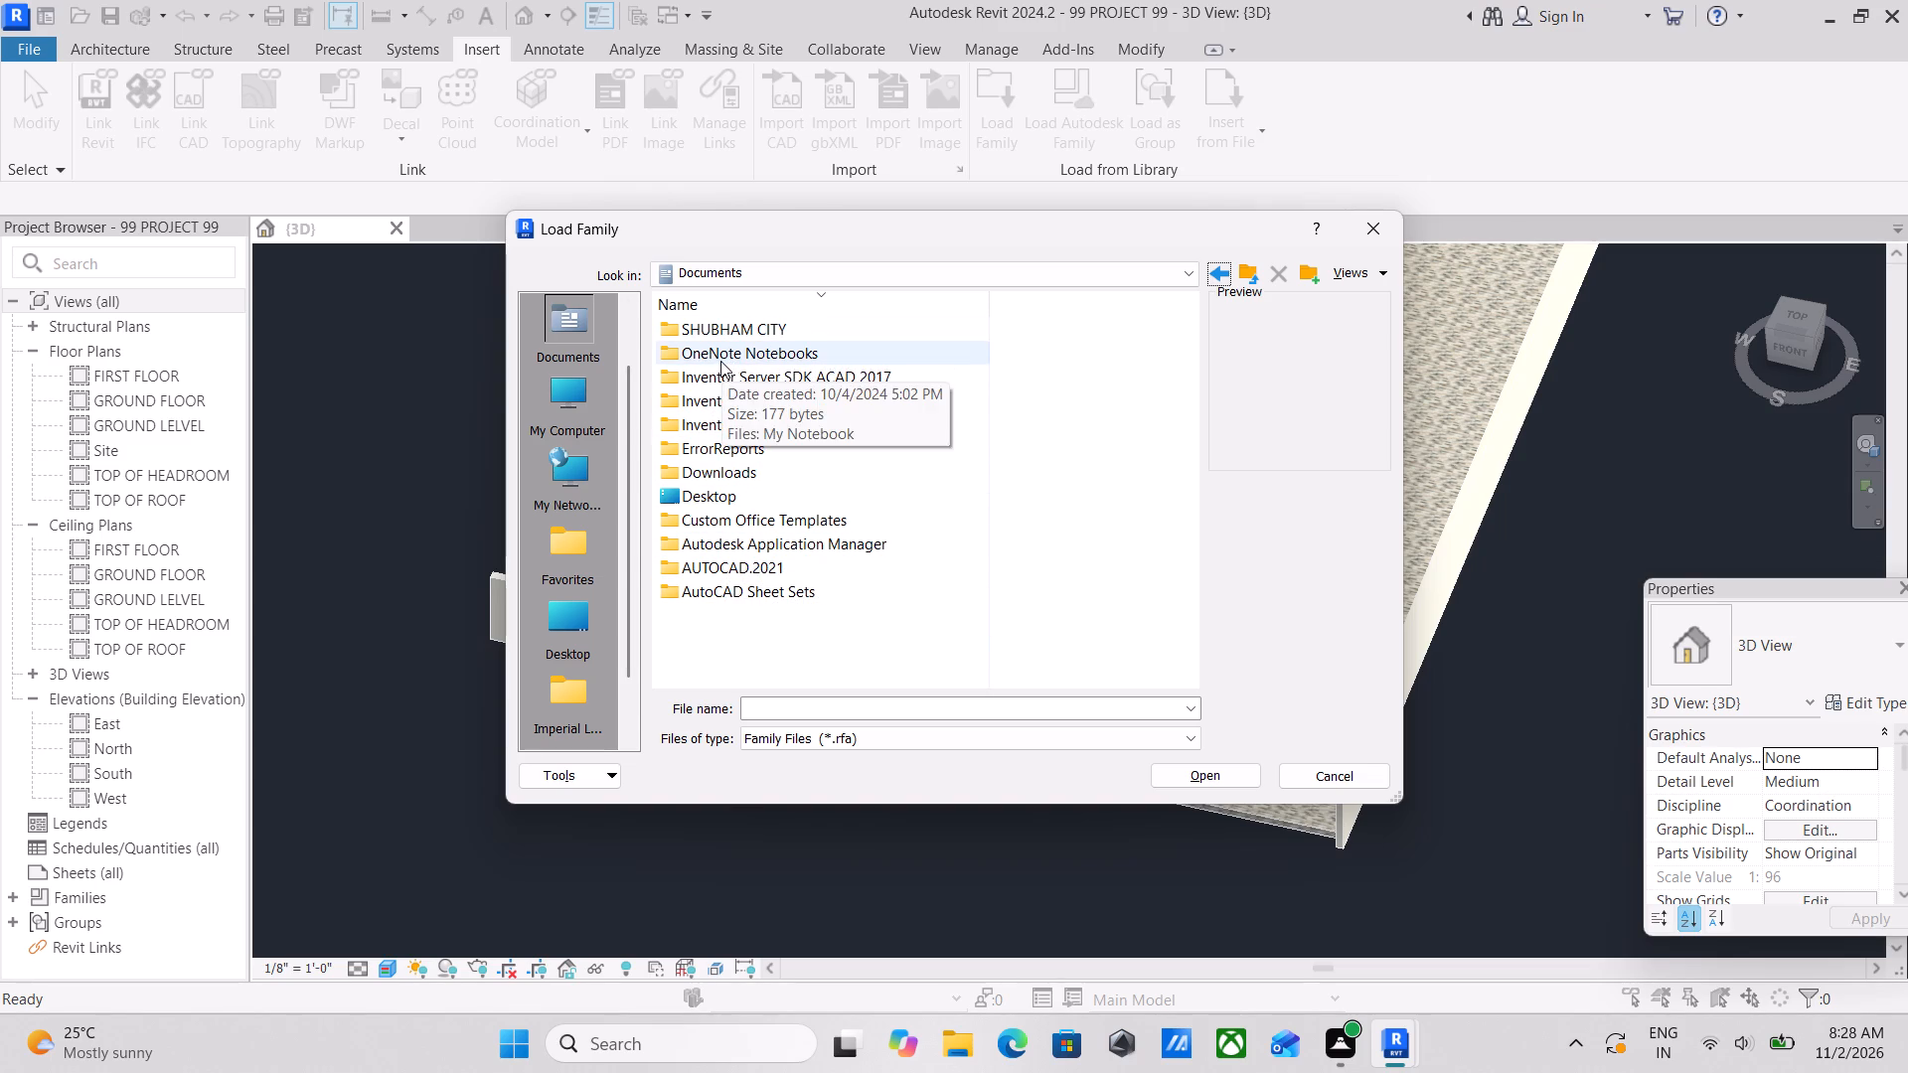
Go back into the nested SHUBHAM CITY folder under Documents and look through its family category folders for one suited to the exterior.
{"action": "double_click", "coordinate": [690, 332]}
{"action": "double_click", "coordinate": [690, 332]}
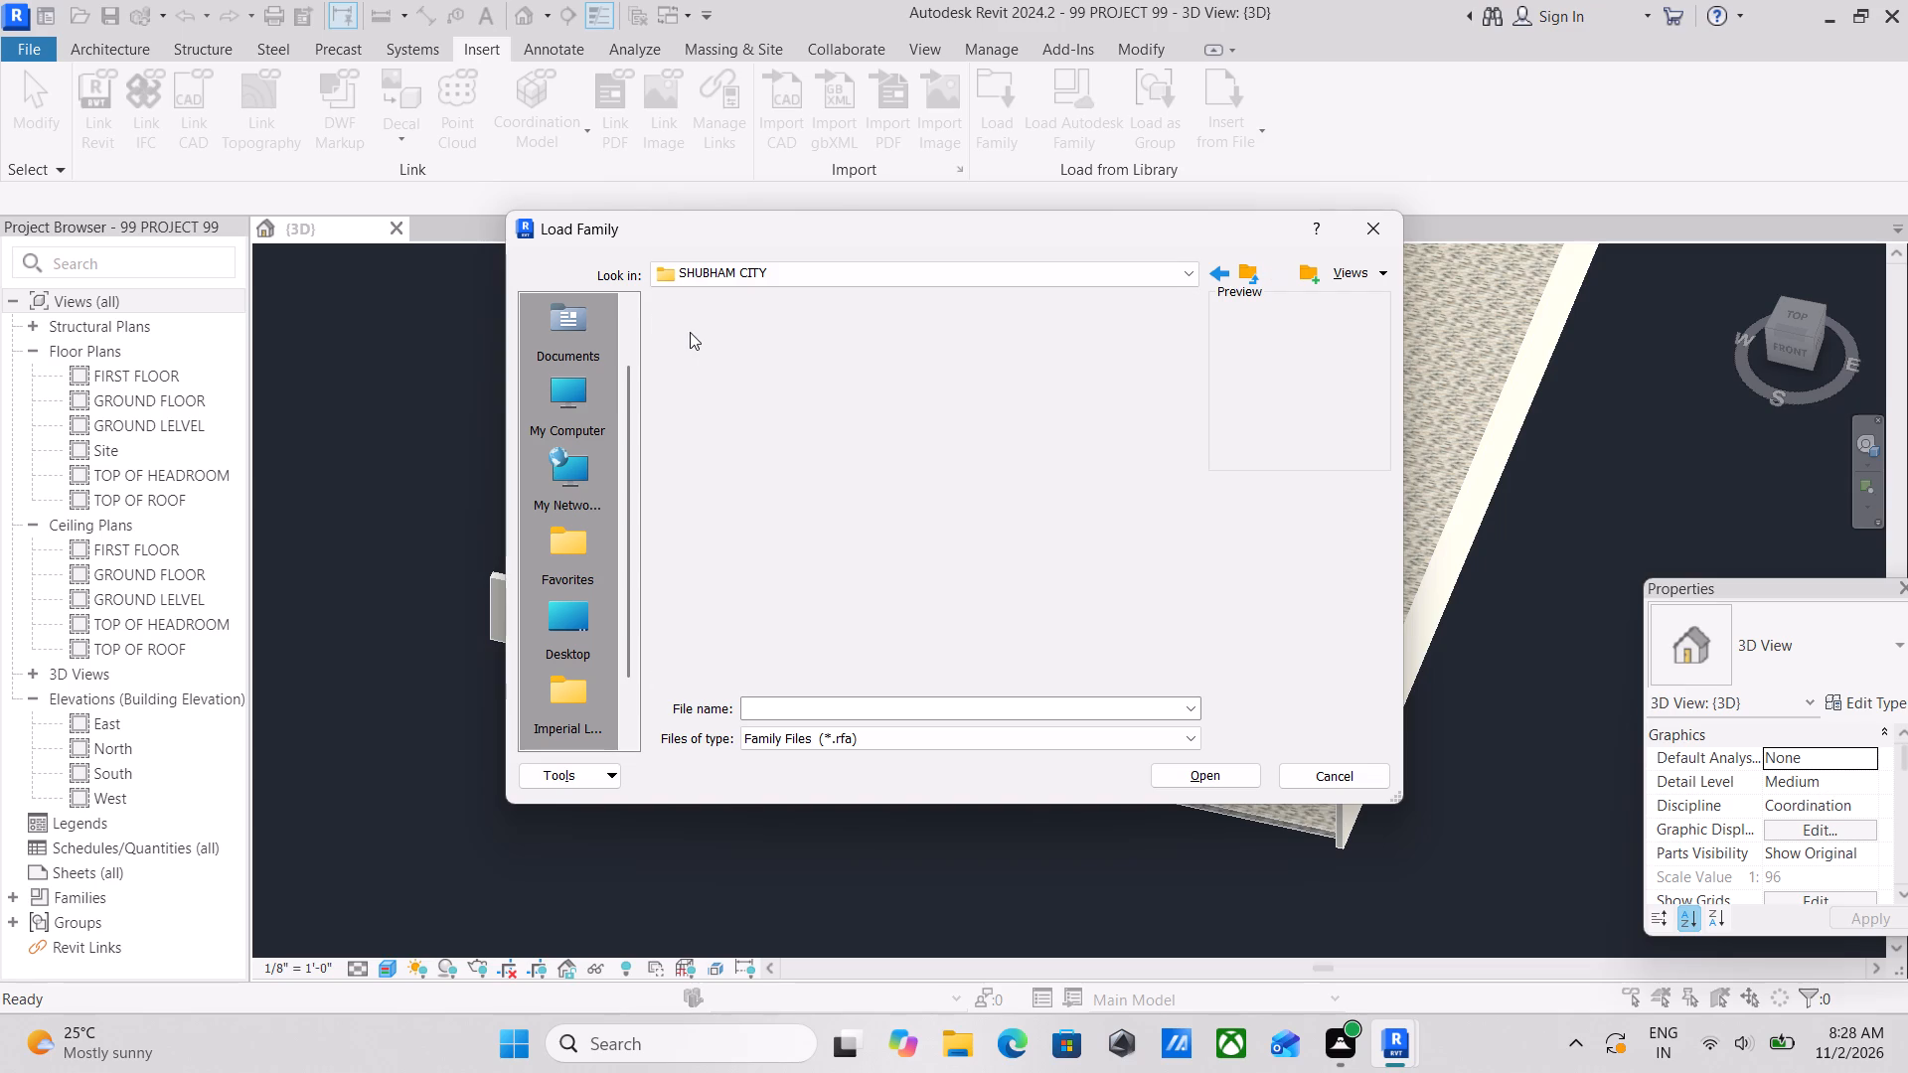
{"action": "scroll", "coordinate": [716, 513], "scroll_direction": "down", "scroll_amount": 3}
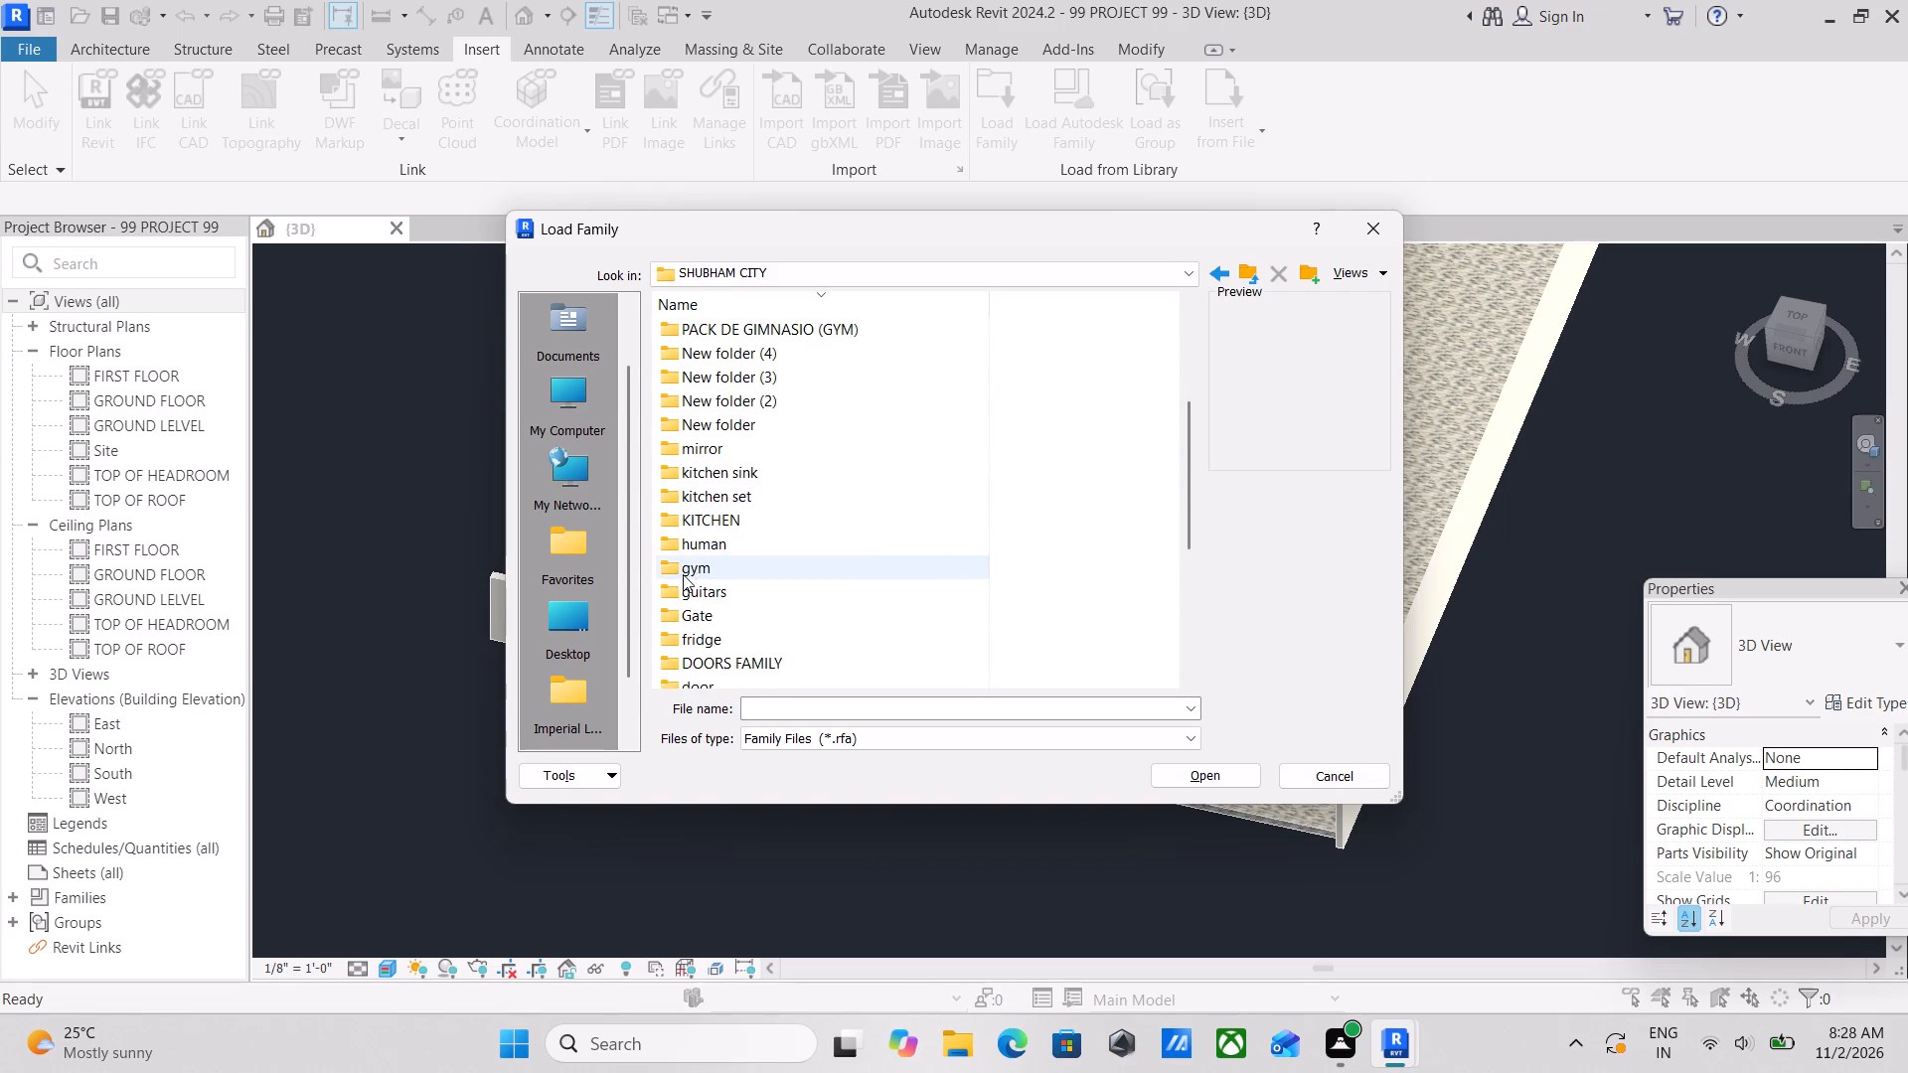
{"action": "scroll", "coordinate": [699, 573], "scroll_direction": "down", "scroll_amount": 2}
{"action": "scroll", "coordinate": [704, 564], "scroll_direction": "up", "scroll_amount": 2}
{"action": "scroll", "coordinate": [707, 561], "scroll_direction": "down", "scroll_amount": 2}
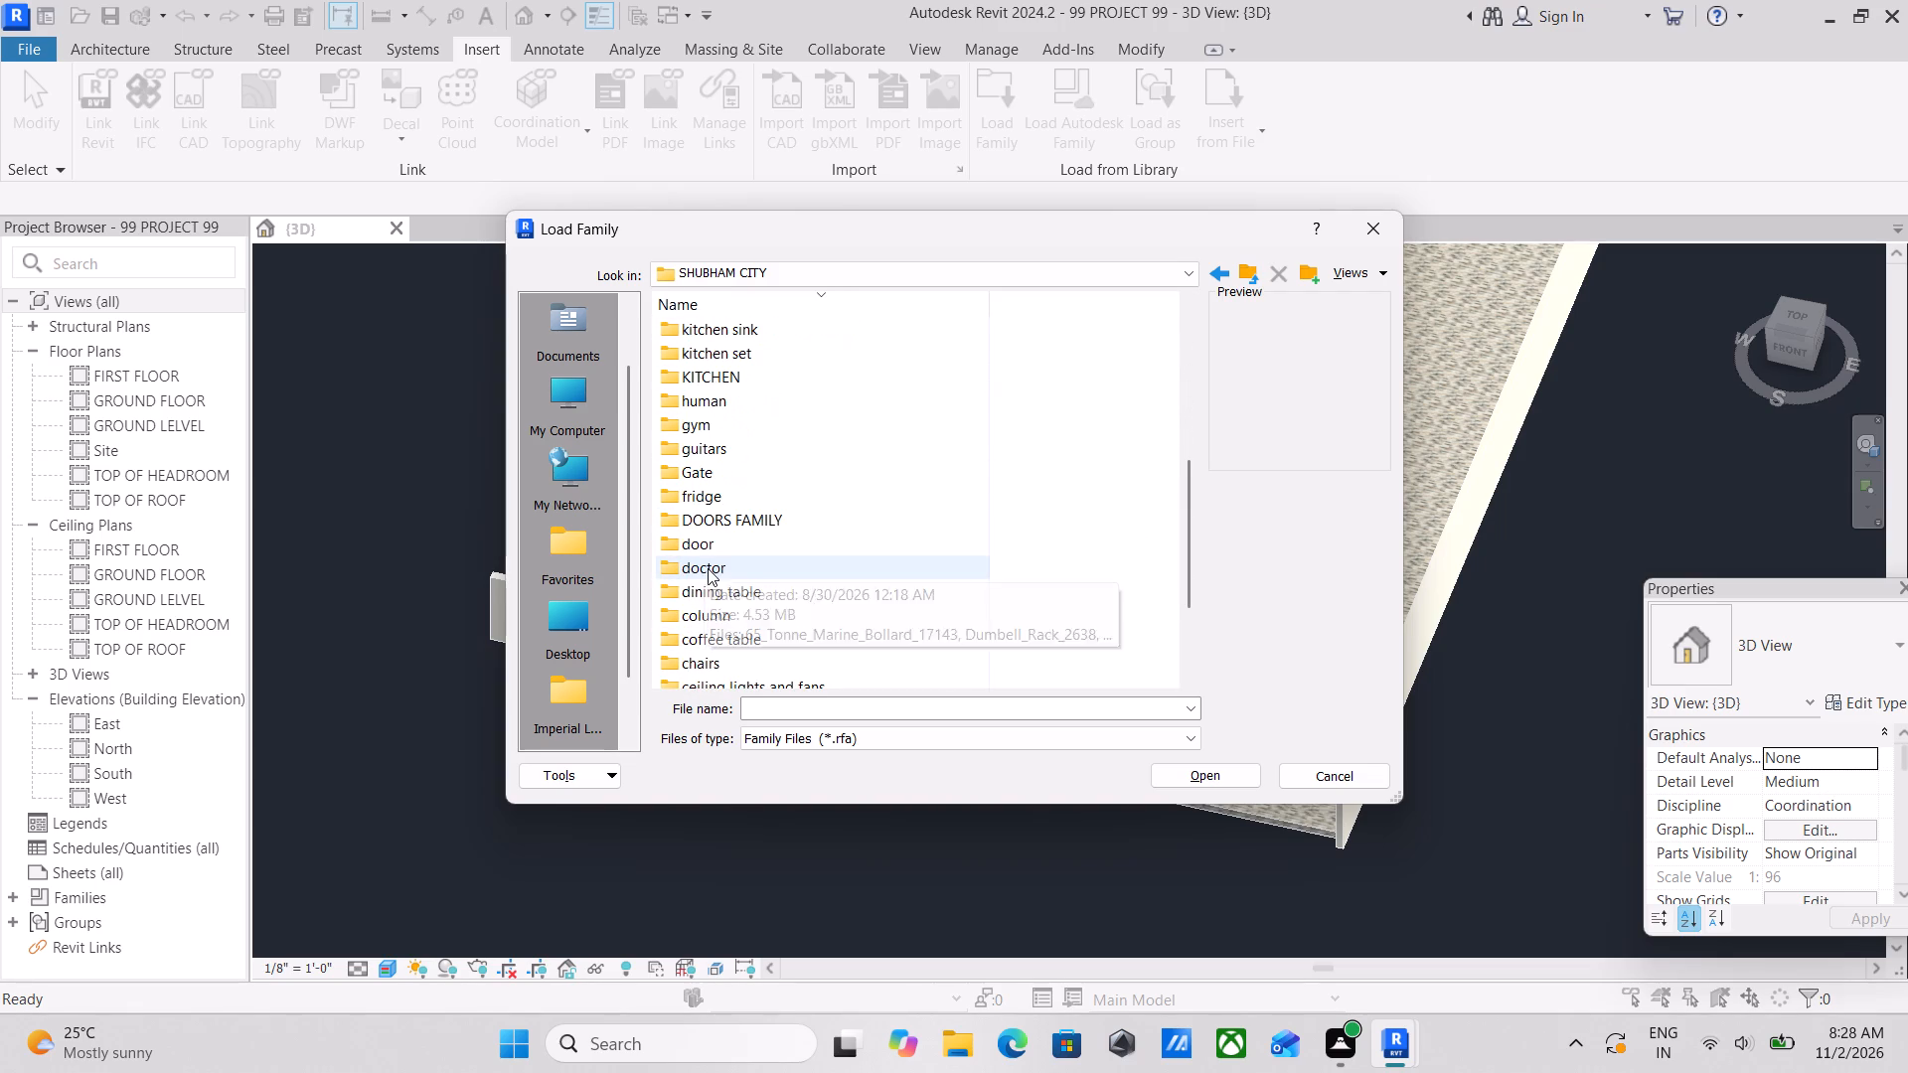
{"action": "scroll", "coordinate": [706, 502], "scroll_direction": "up", "scroll_amount": 1}
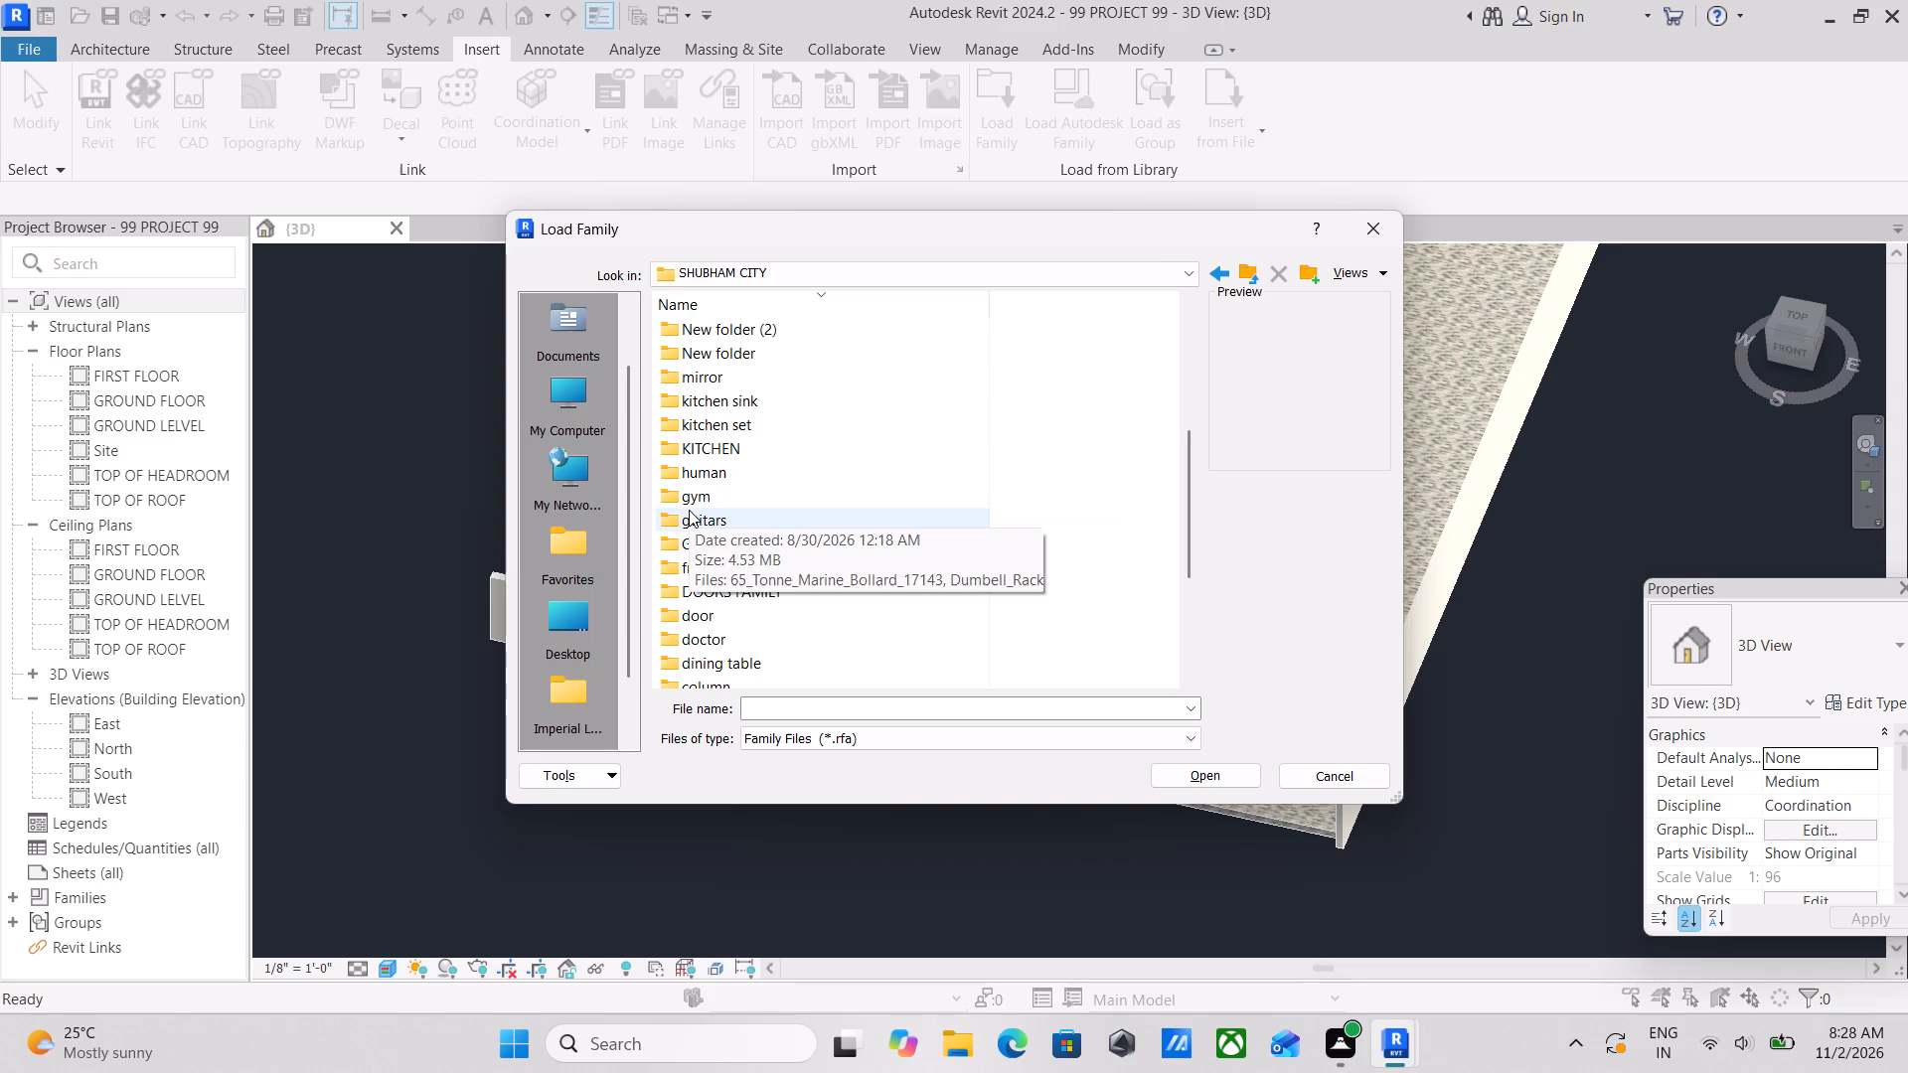
{"action": "scroll", "coordinate": [682, 550], "scroll_direction": "up", "scroll_amount": 3}
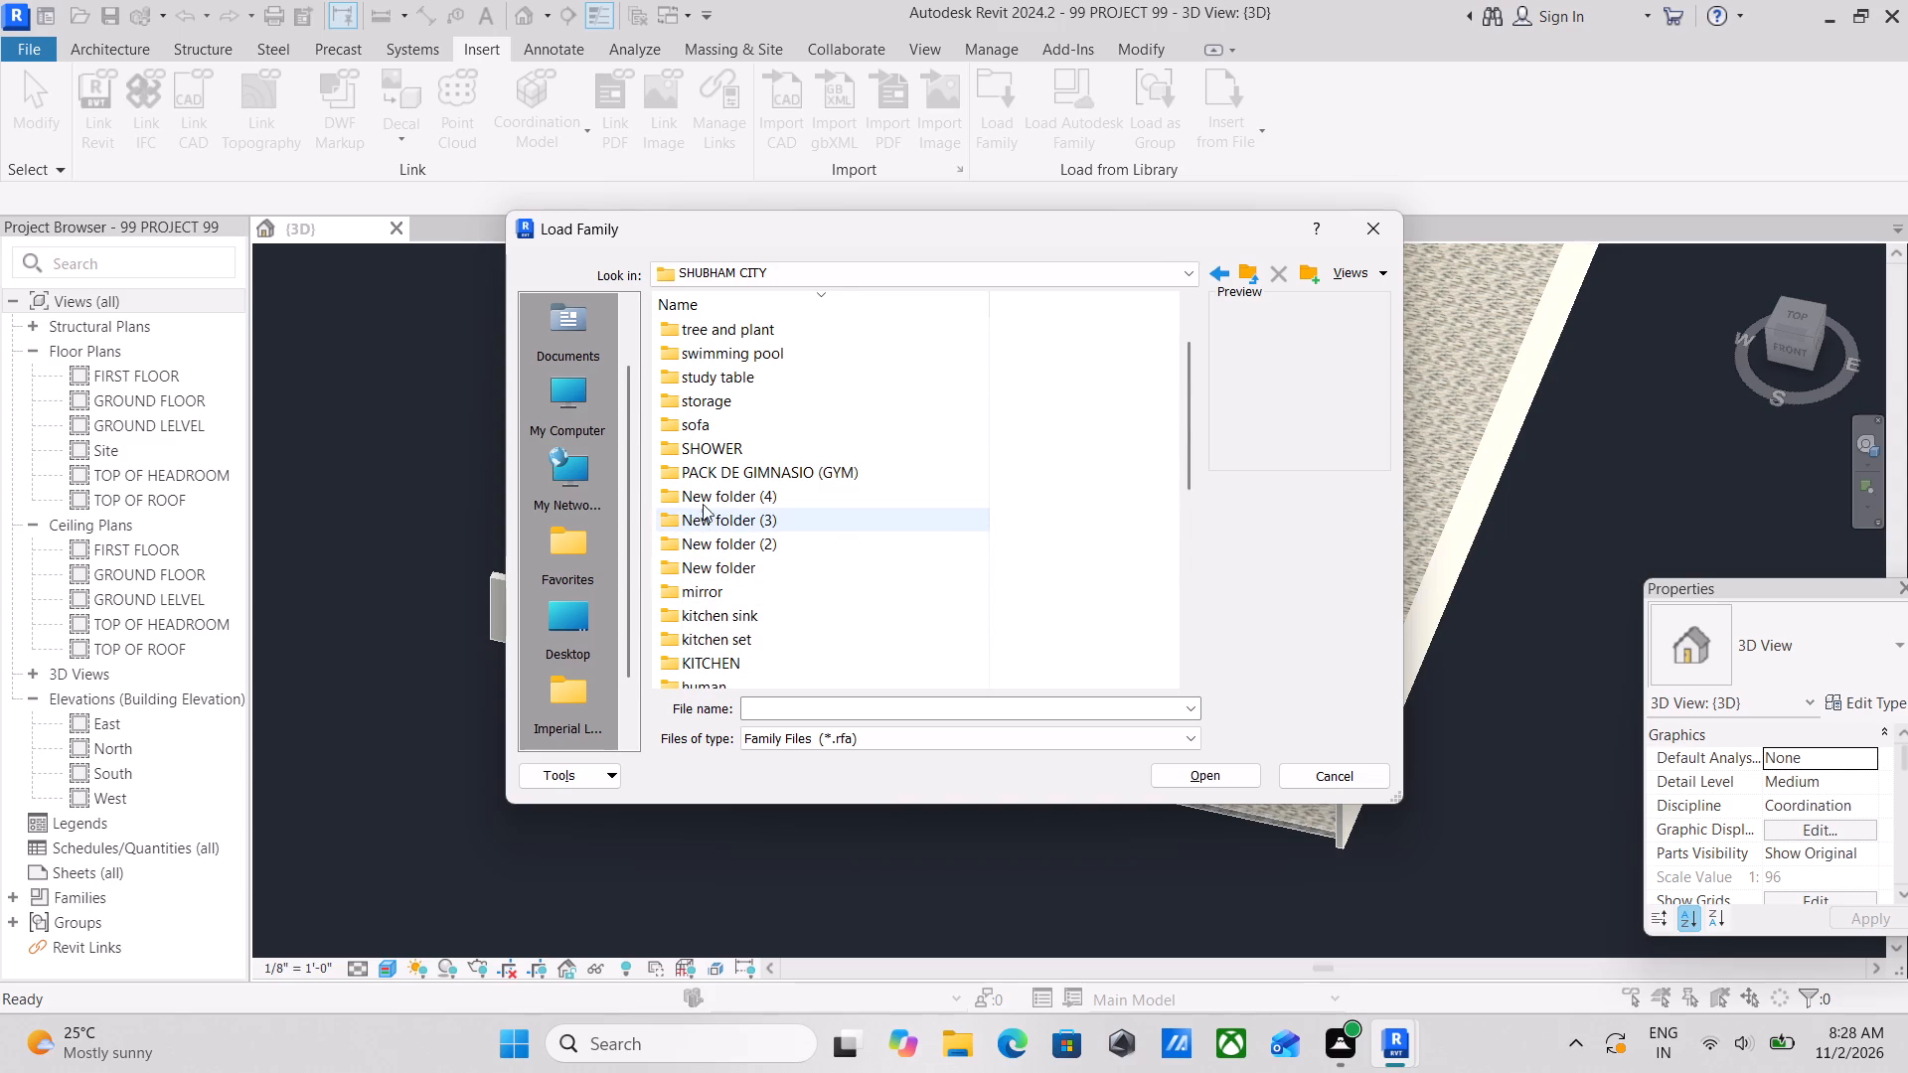
{"action": "scroll", "coordinate": [714, 471], "scroll_direction": "up", "scroll_amount": 2}
{"action": "scroll", "coordinate": [679, 375], "scroll_direction": "up", "scroll_amount": 2}
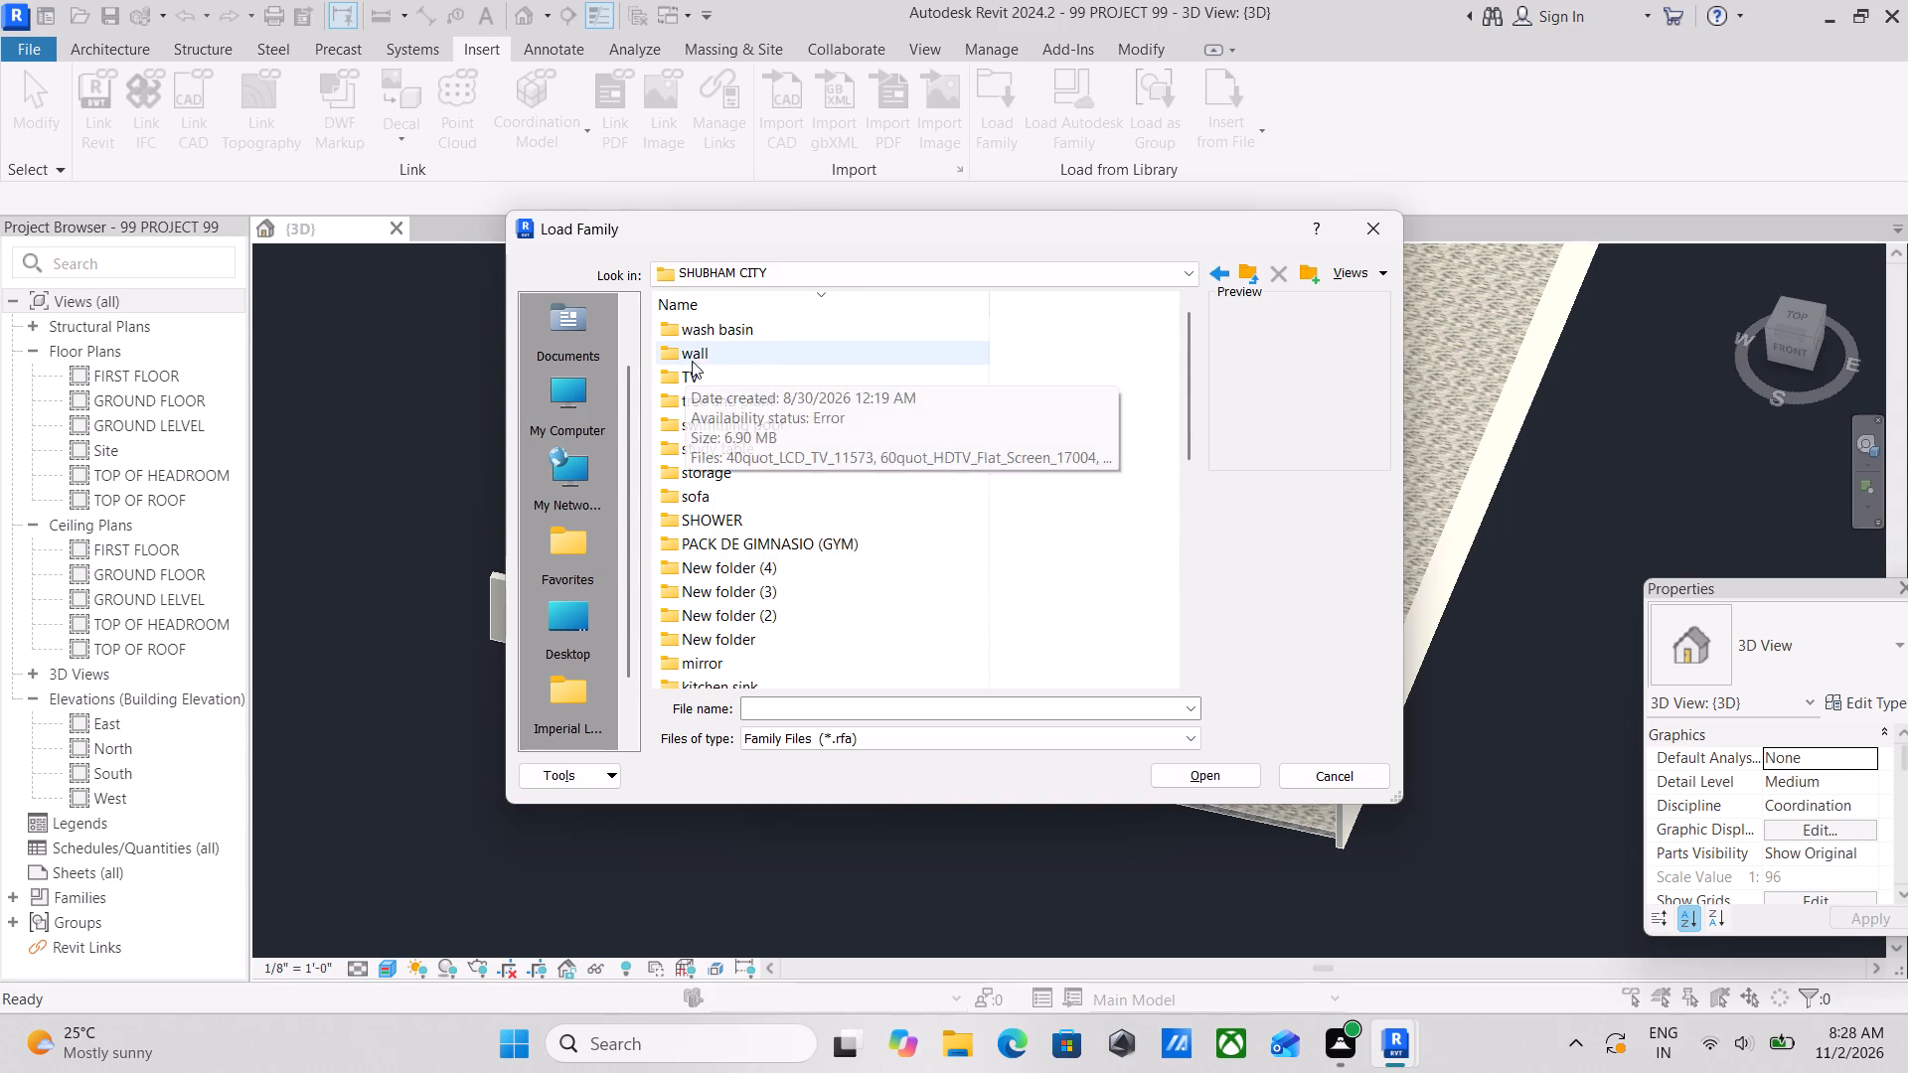
{"action": "scroll", "coordinate": [683, 370], "scroll_direction": "down", "scroll_amount": 2}
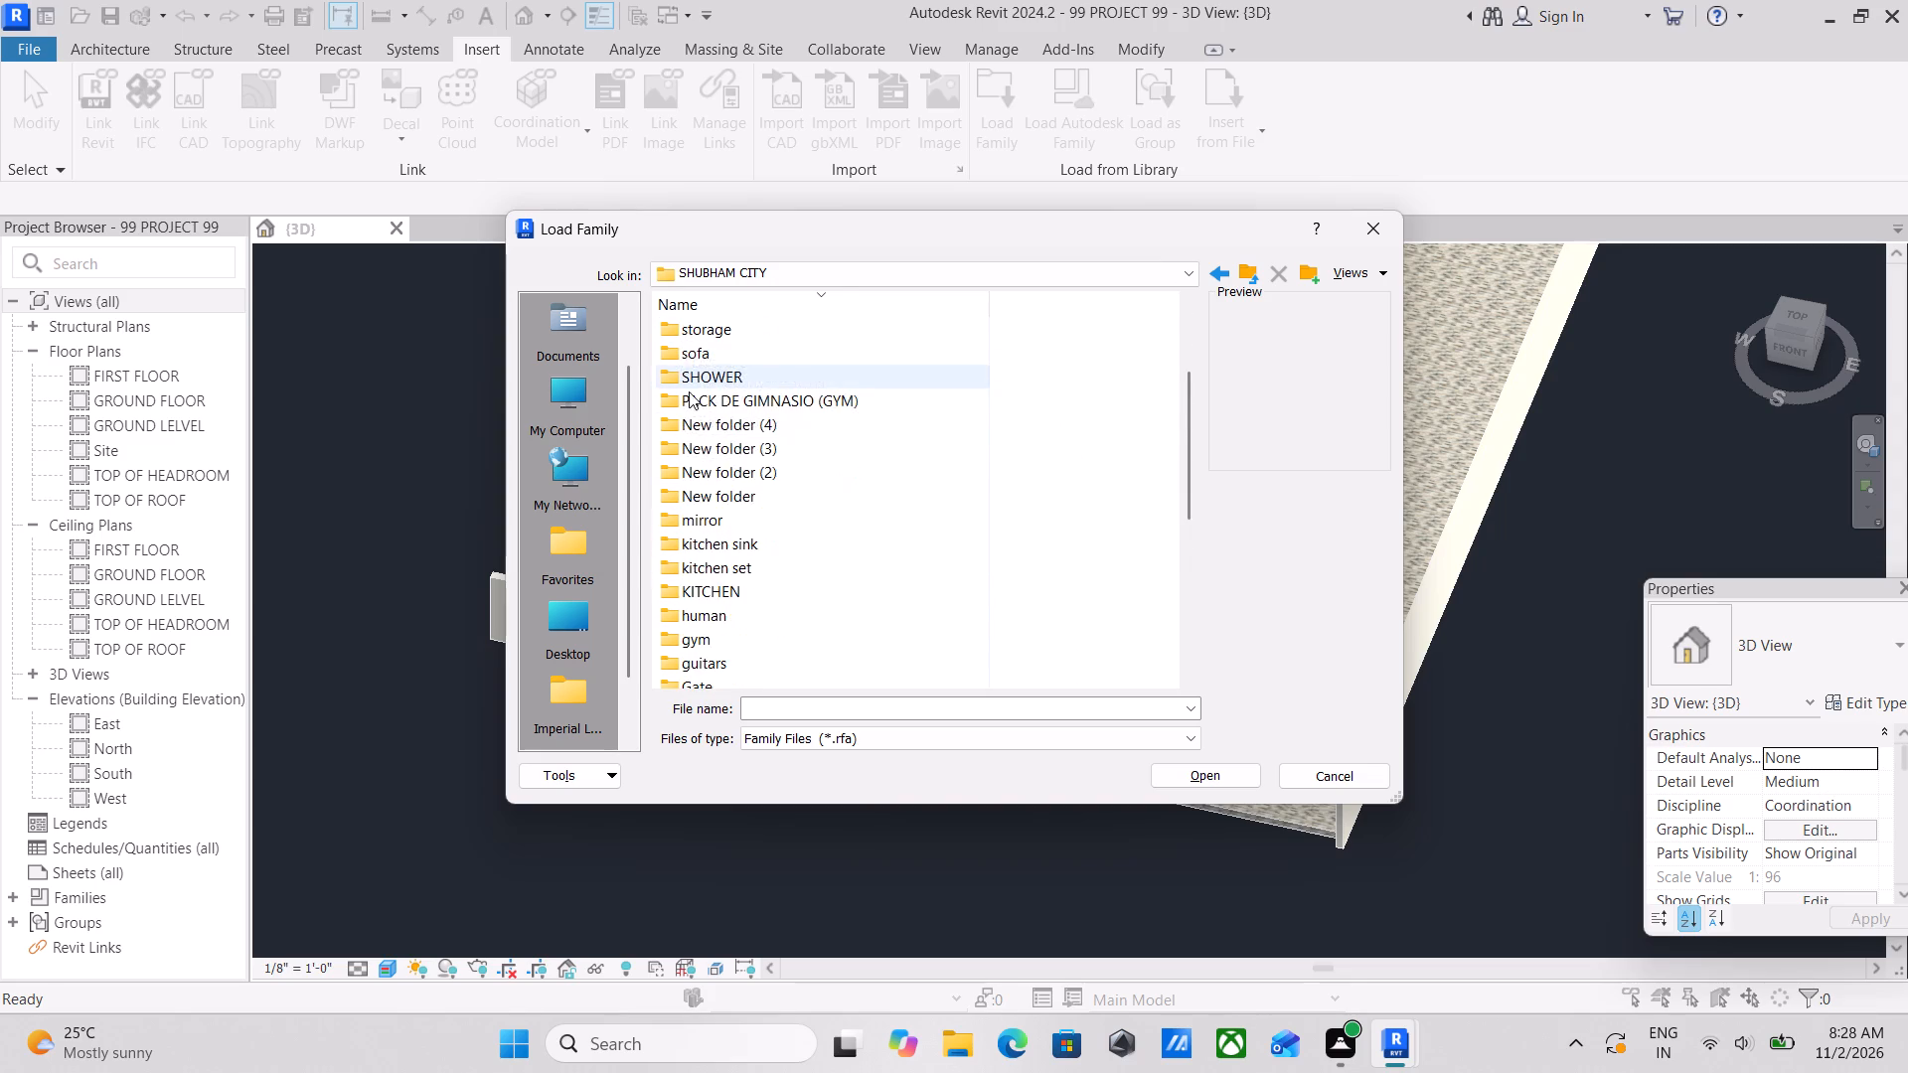
{"action": "scroll", "coordinate": [698, 429], "scroll_direction": "down", "scroll_amount": 8}
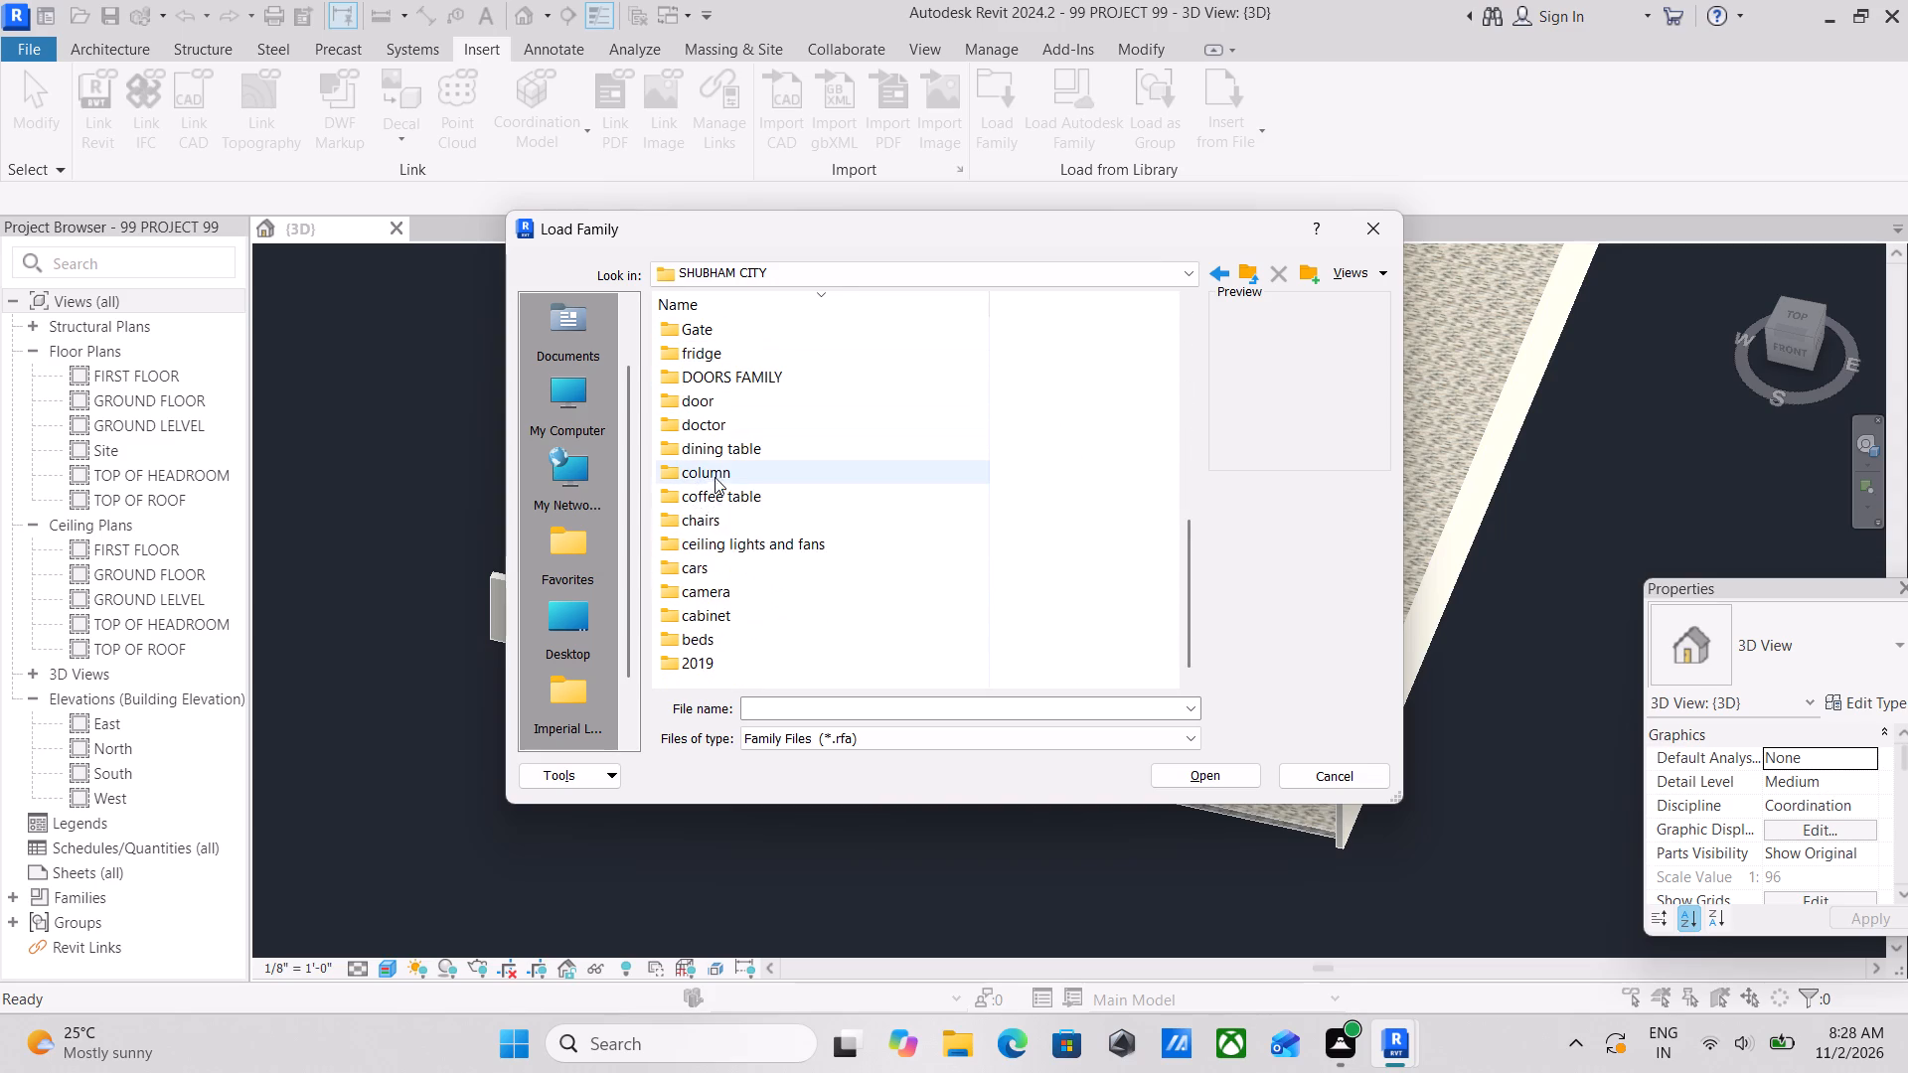
{"action": "scroll", "coordinate": [689, 487], "scroll_direction": "down", "scroll_amount": 3}
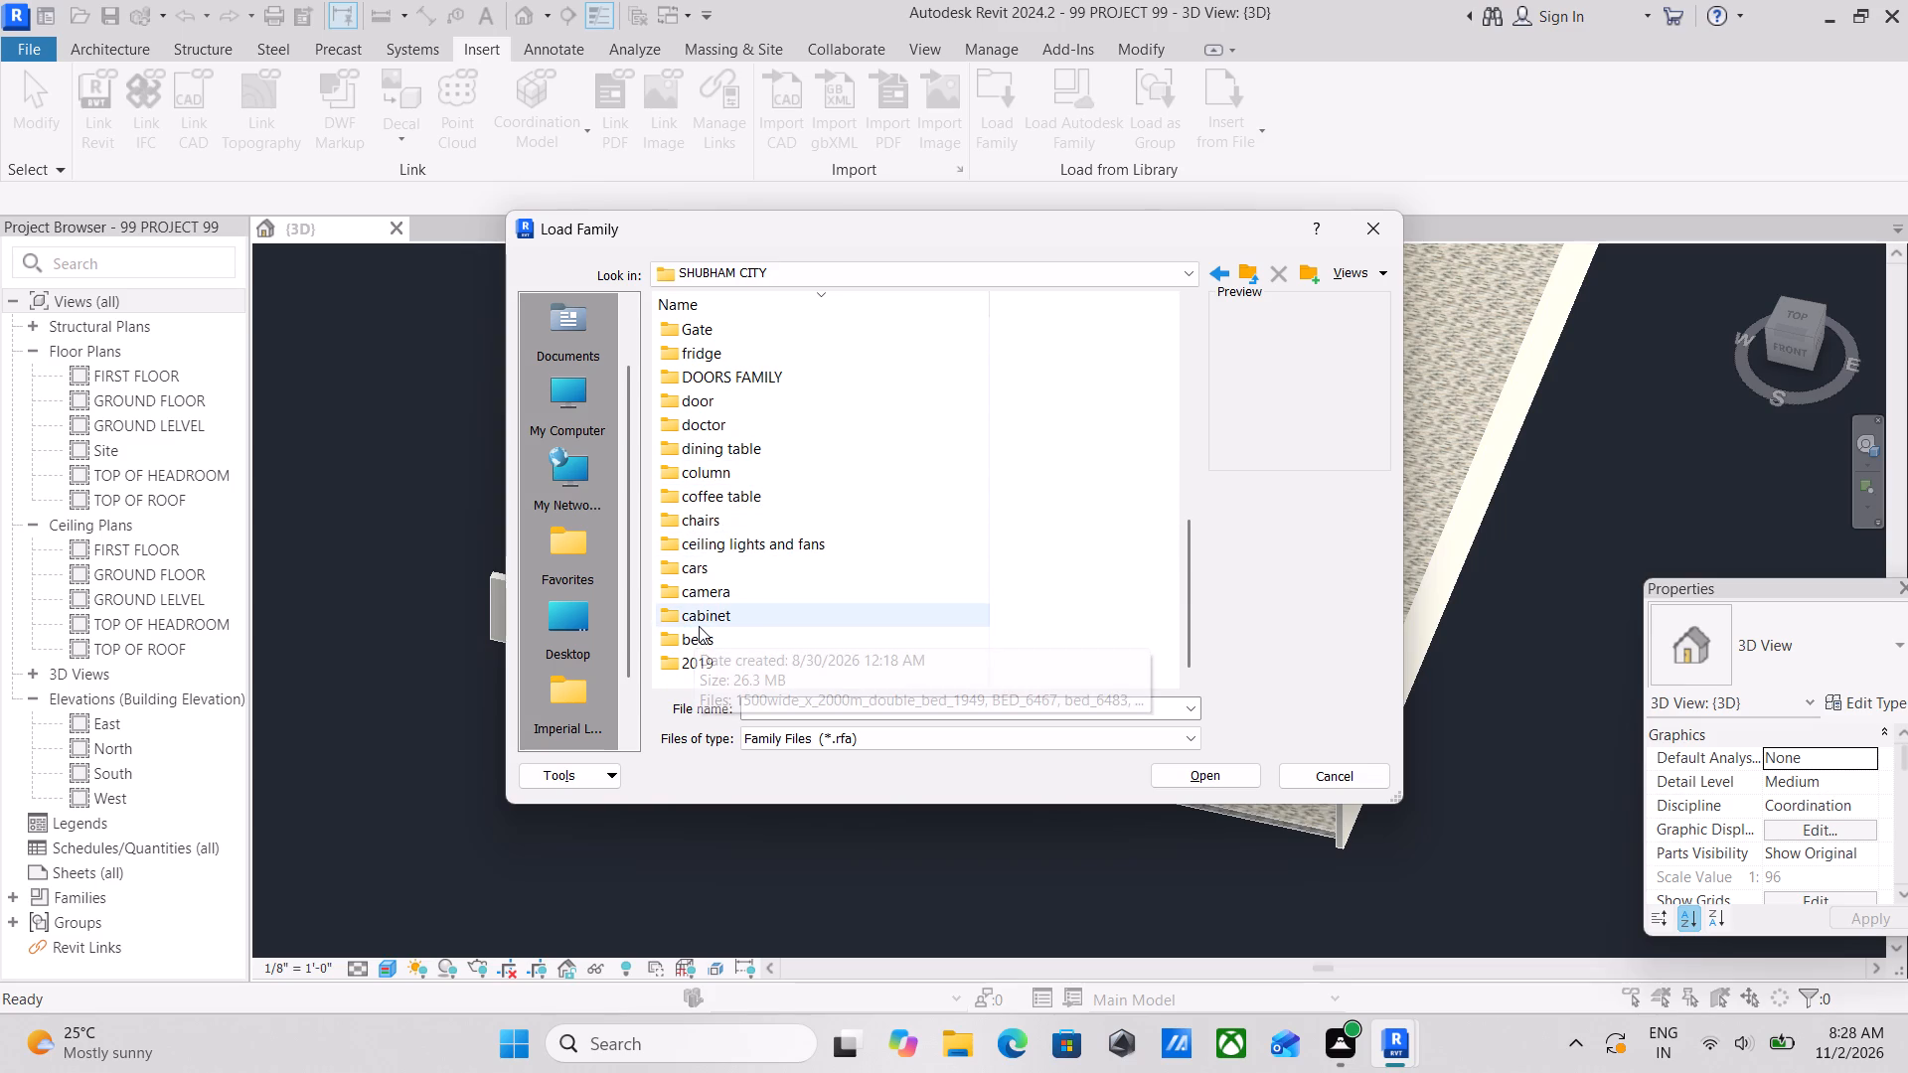
{"action": "scroll", "coordinate": [699, 626], "scroll_direction": "down", "scroll_amount": 1}
{"action": "scroll", "coordinate": [704, 444], "scroll_direction": "up", "scroll_amount": 5}
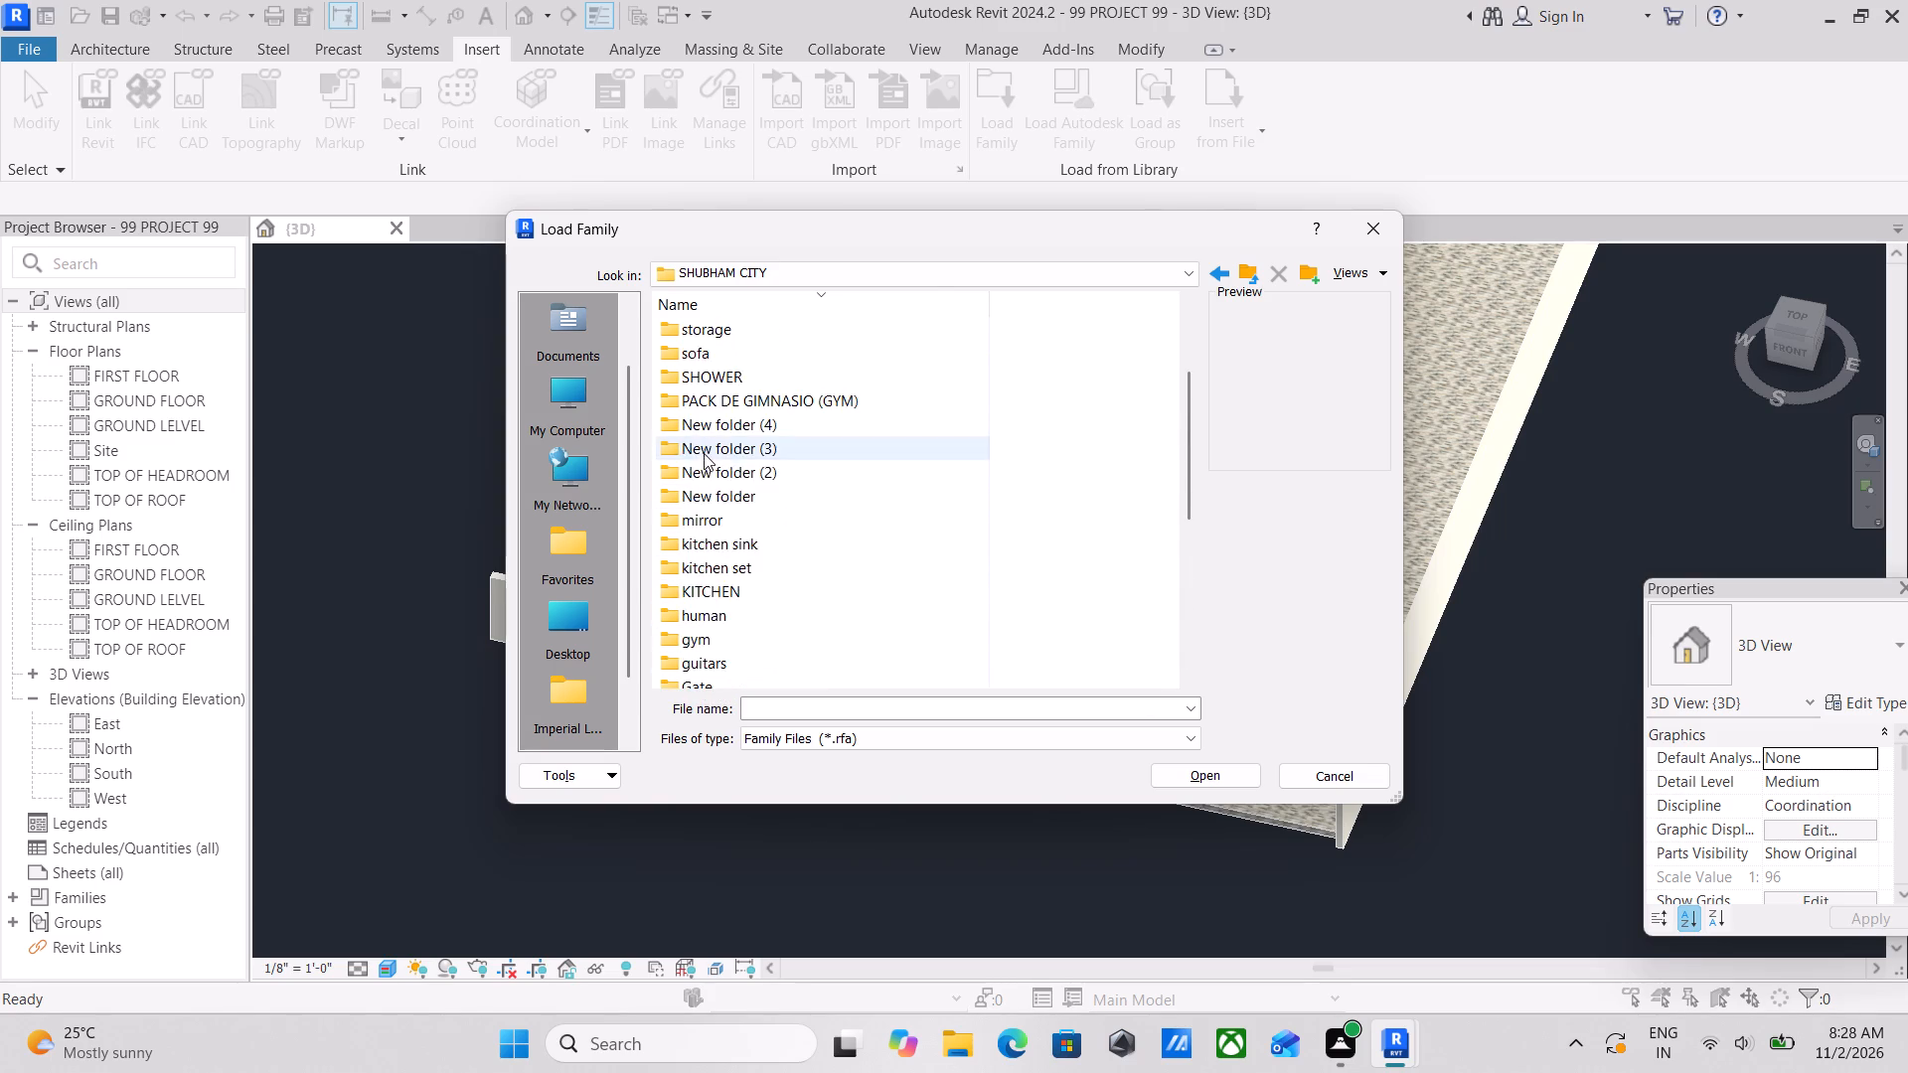
{"action": "scroll", "coordinate": [704, 456], "scroll_direction": "up", "scroll_amount": 6}
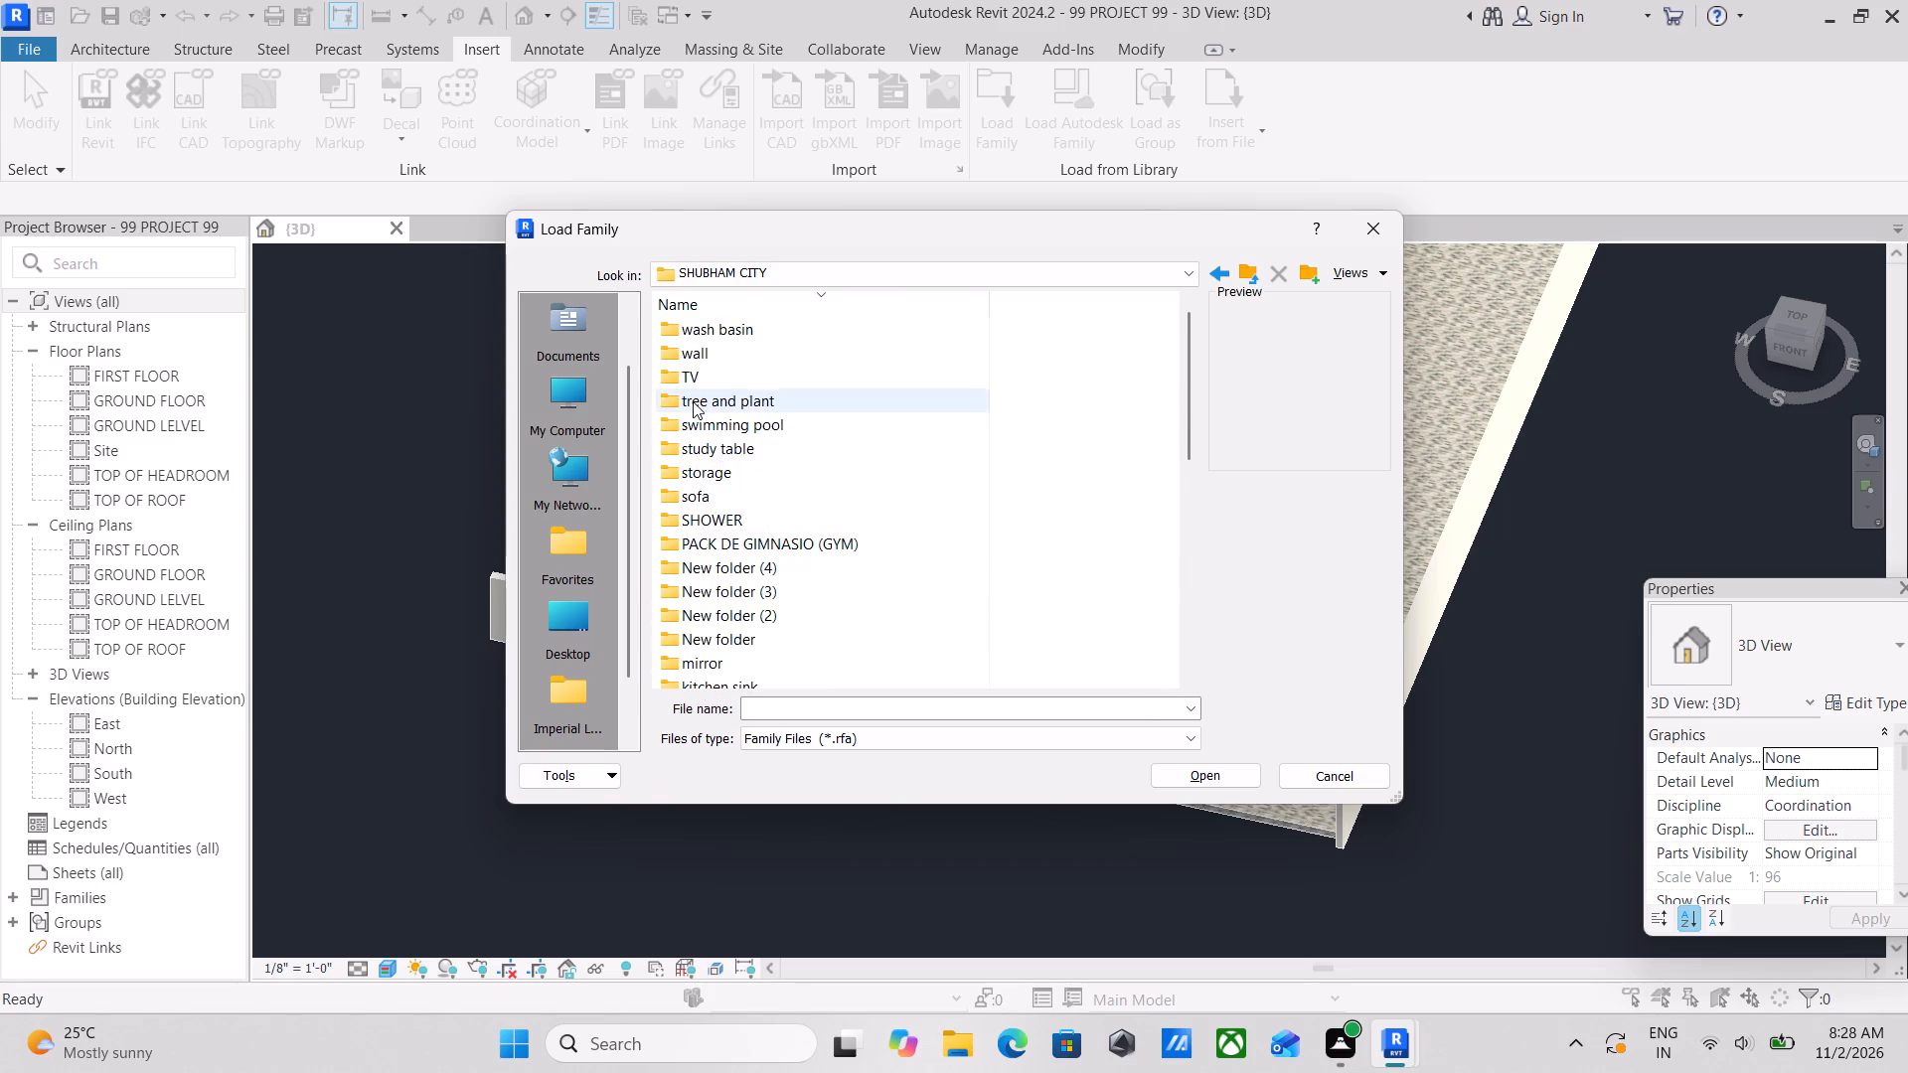
{"action": "scroll", "coordinate": [704, 494], "scroll_direction": "down", "scroll_amount": 2}
{"action": "scroll", "coordinate": [705, 580], "scroll_direction": "down", "scroll_amount": 2}
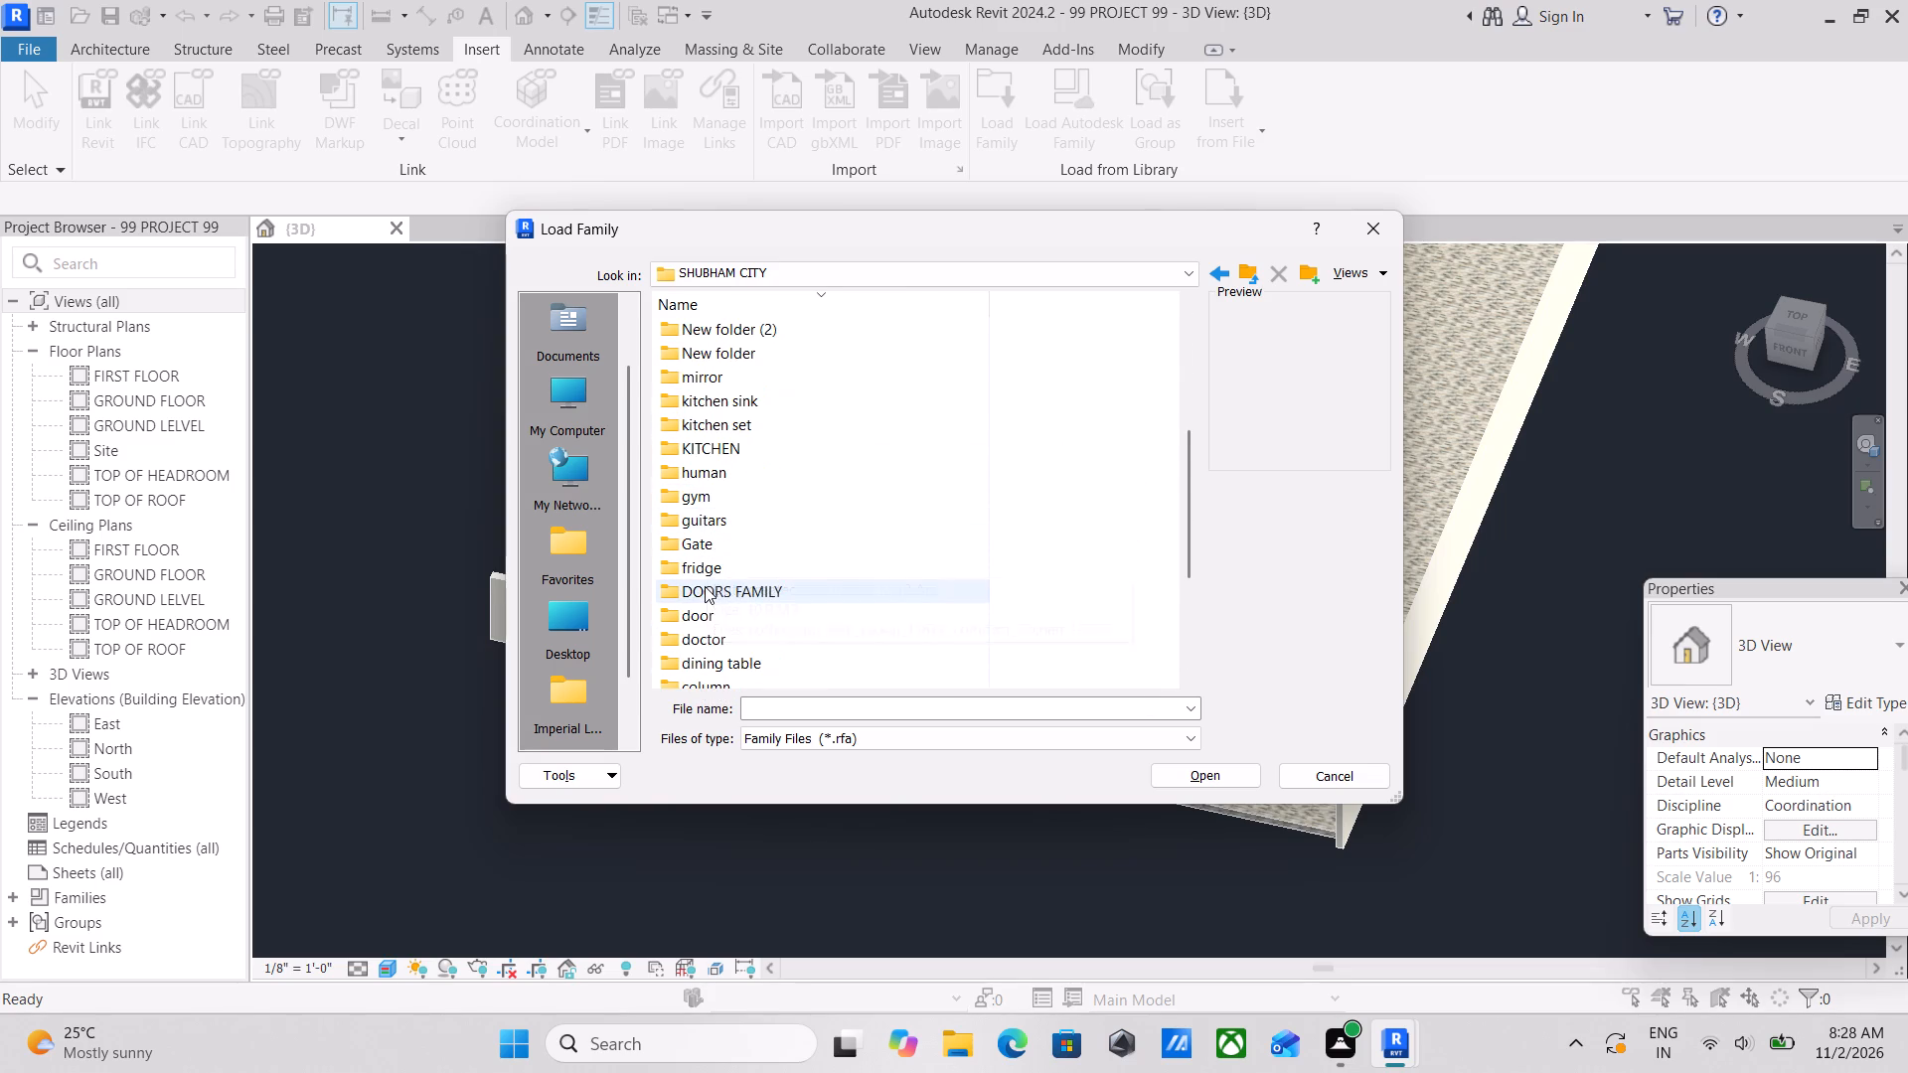
{"action": "scroll", "coordinate": [707, 592], "scroll_direction": "down", "scroll_amount": 5}
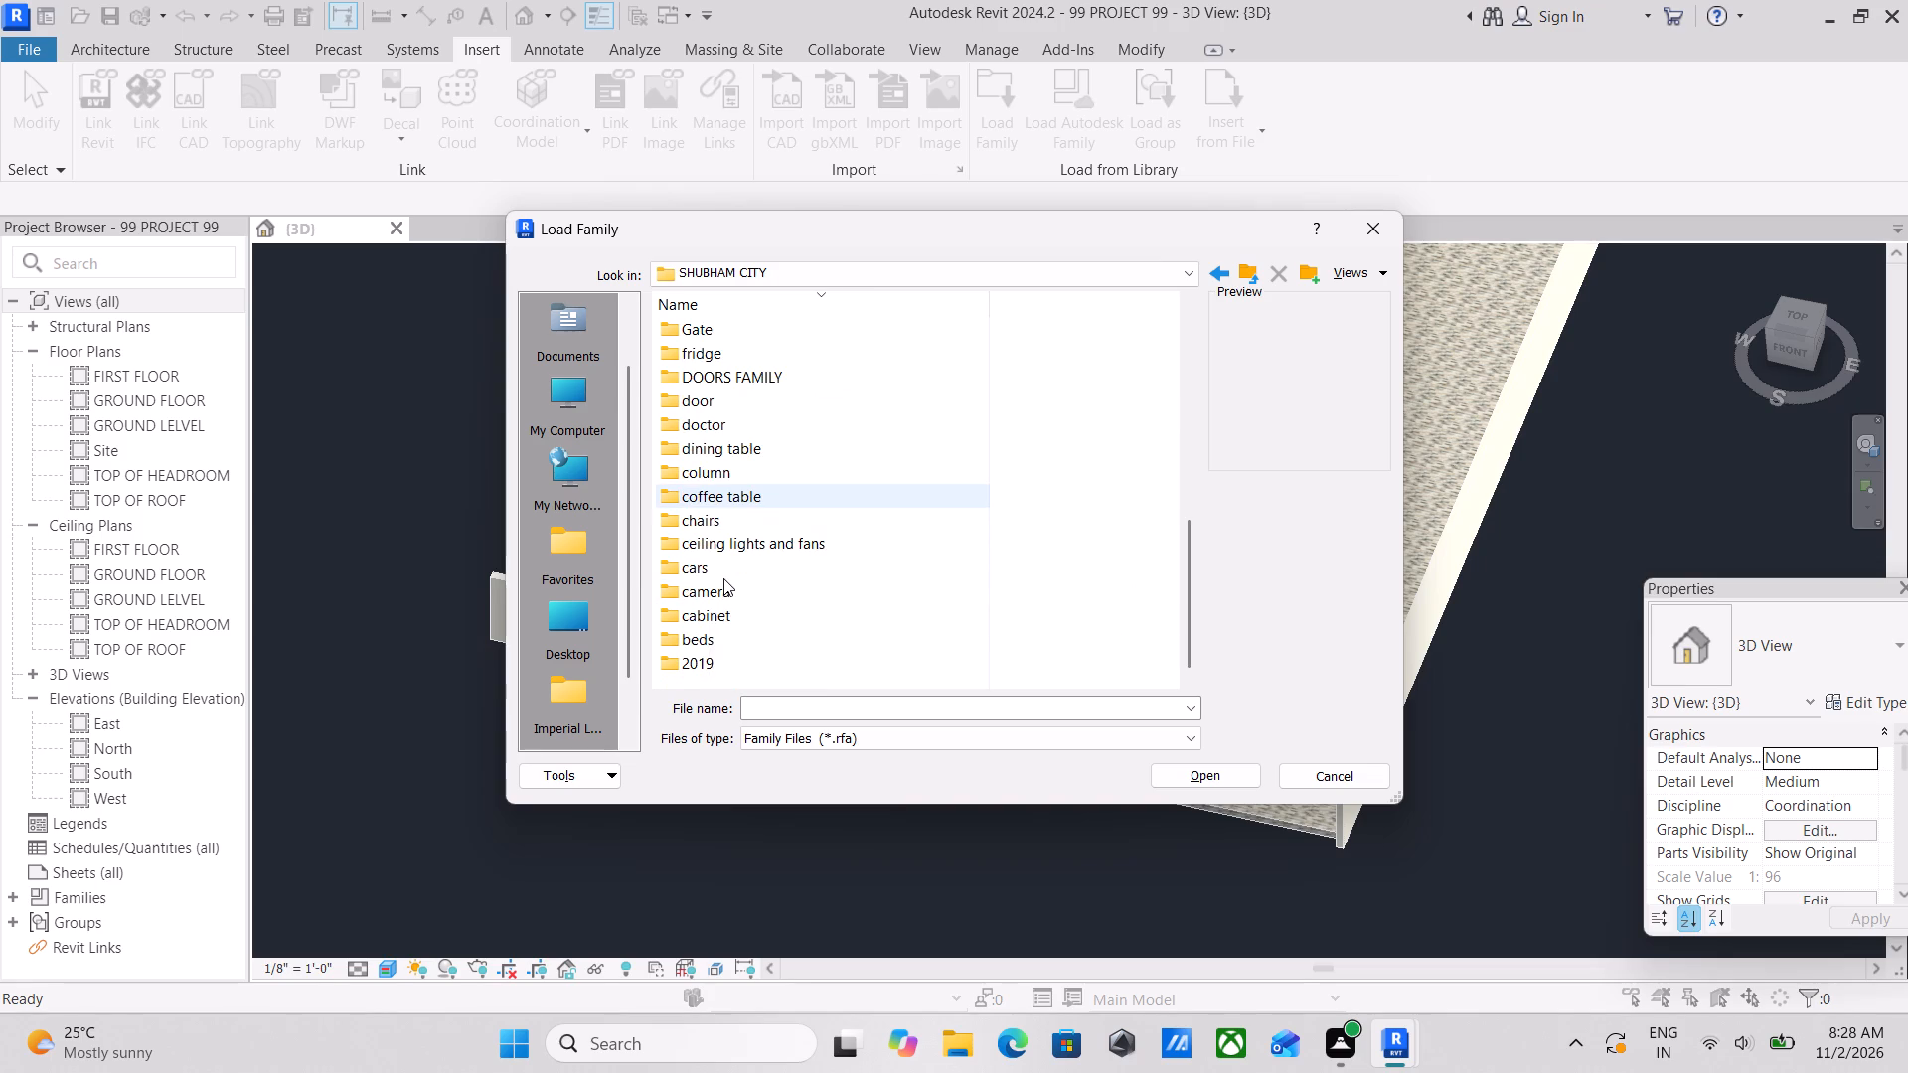
{"action": "scroll", "coordinate": [685, 616], "scroll_direction": "up", "scroll_amount": 3}
{"action": "scroll", "coordinate": [714, 500], "scroll_direction": "up", "scroll_amount": 7}
{"action": "scroll", "coordinate": [715, 400], "scroll_direction": "up", "scroll_amount": 3}
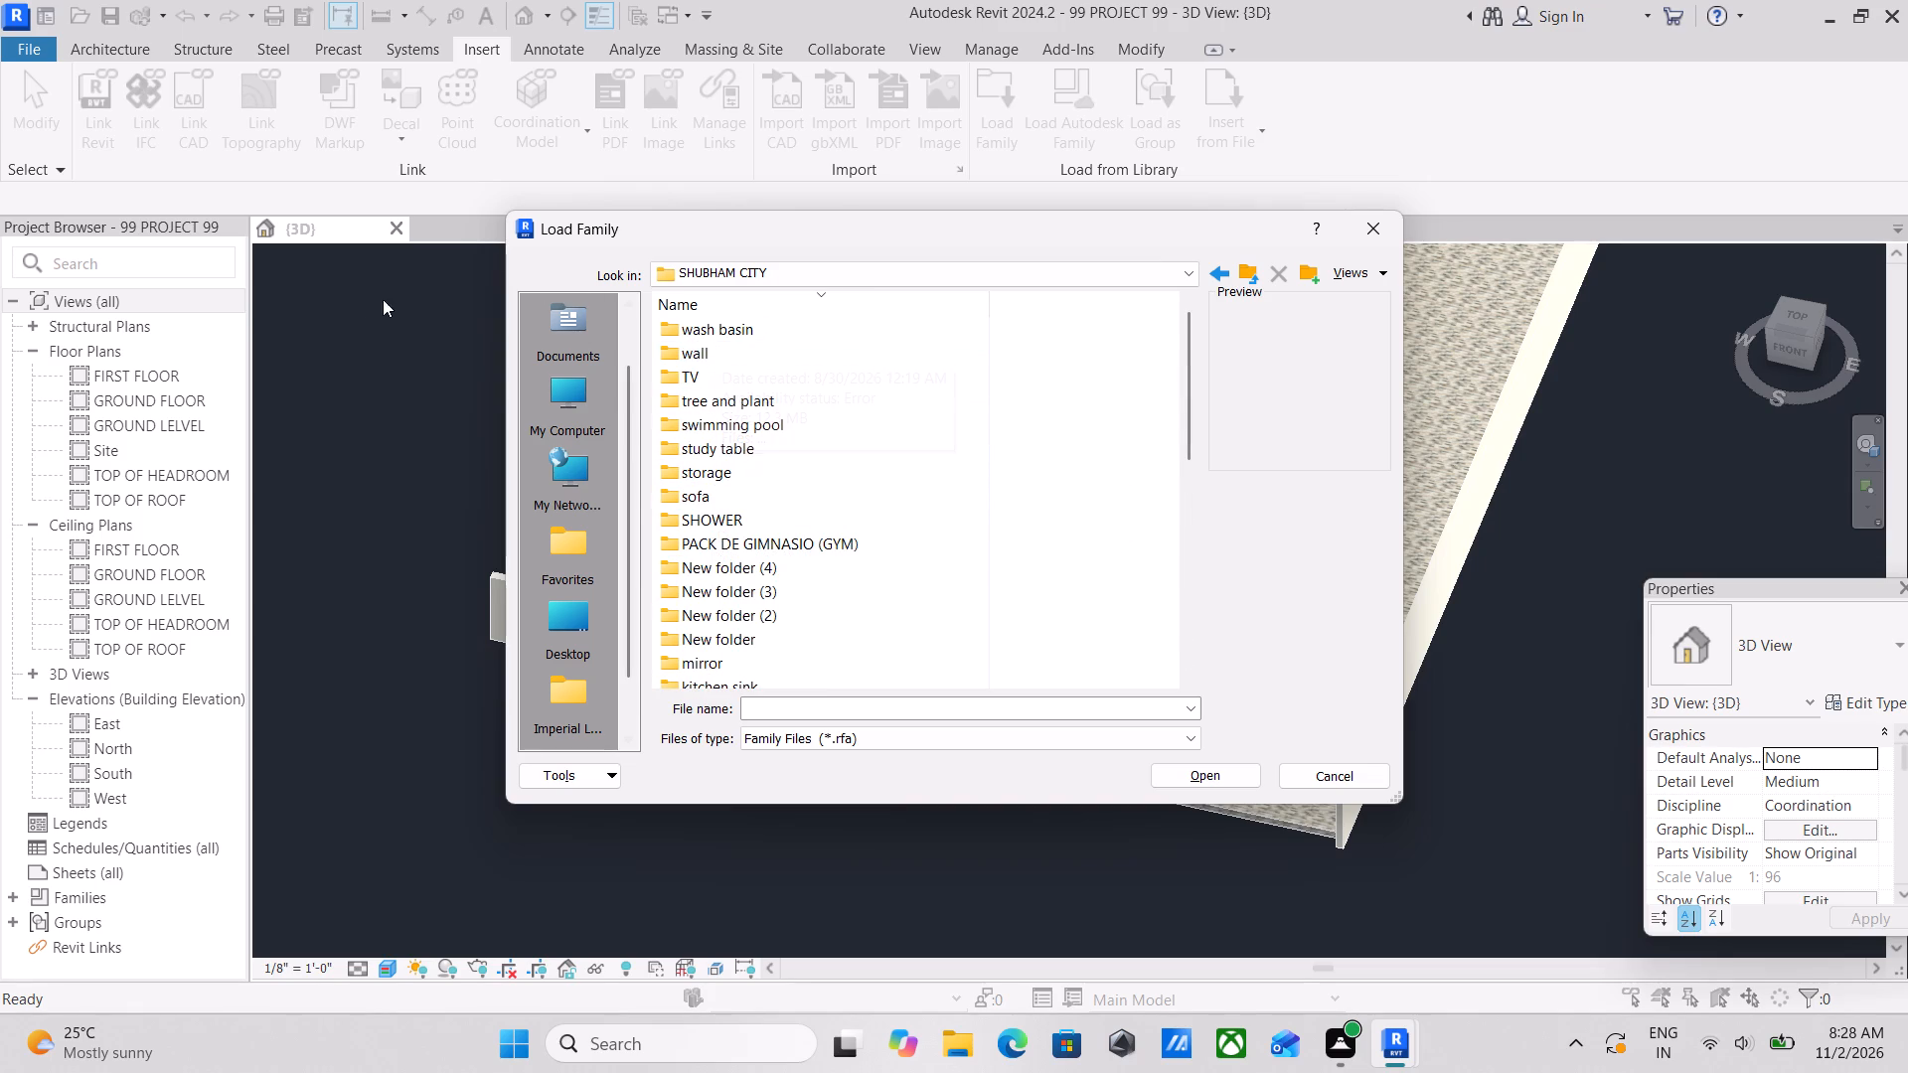
Find and open the Gate category folder inside SHUBHAM CITY in the Load Family dialog.
{"action": "scroll", "coordinate": [694, 386], "scroll_direction": "down", "scroll_amount": 9}
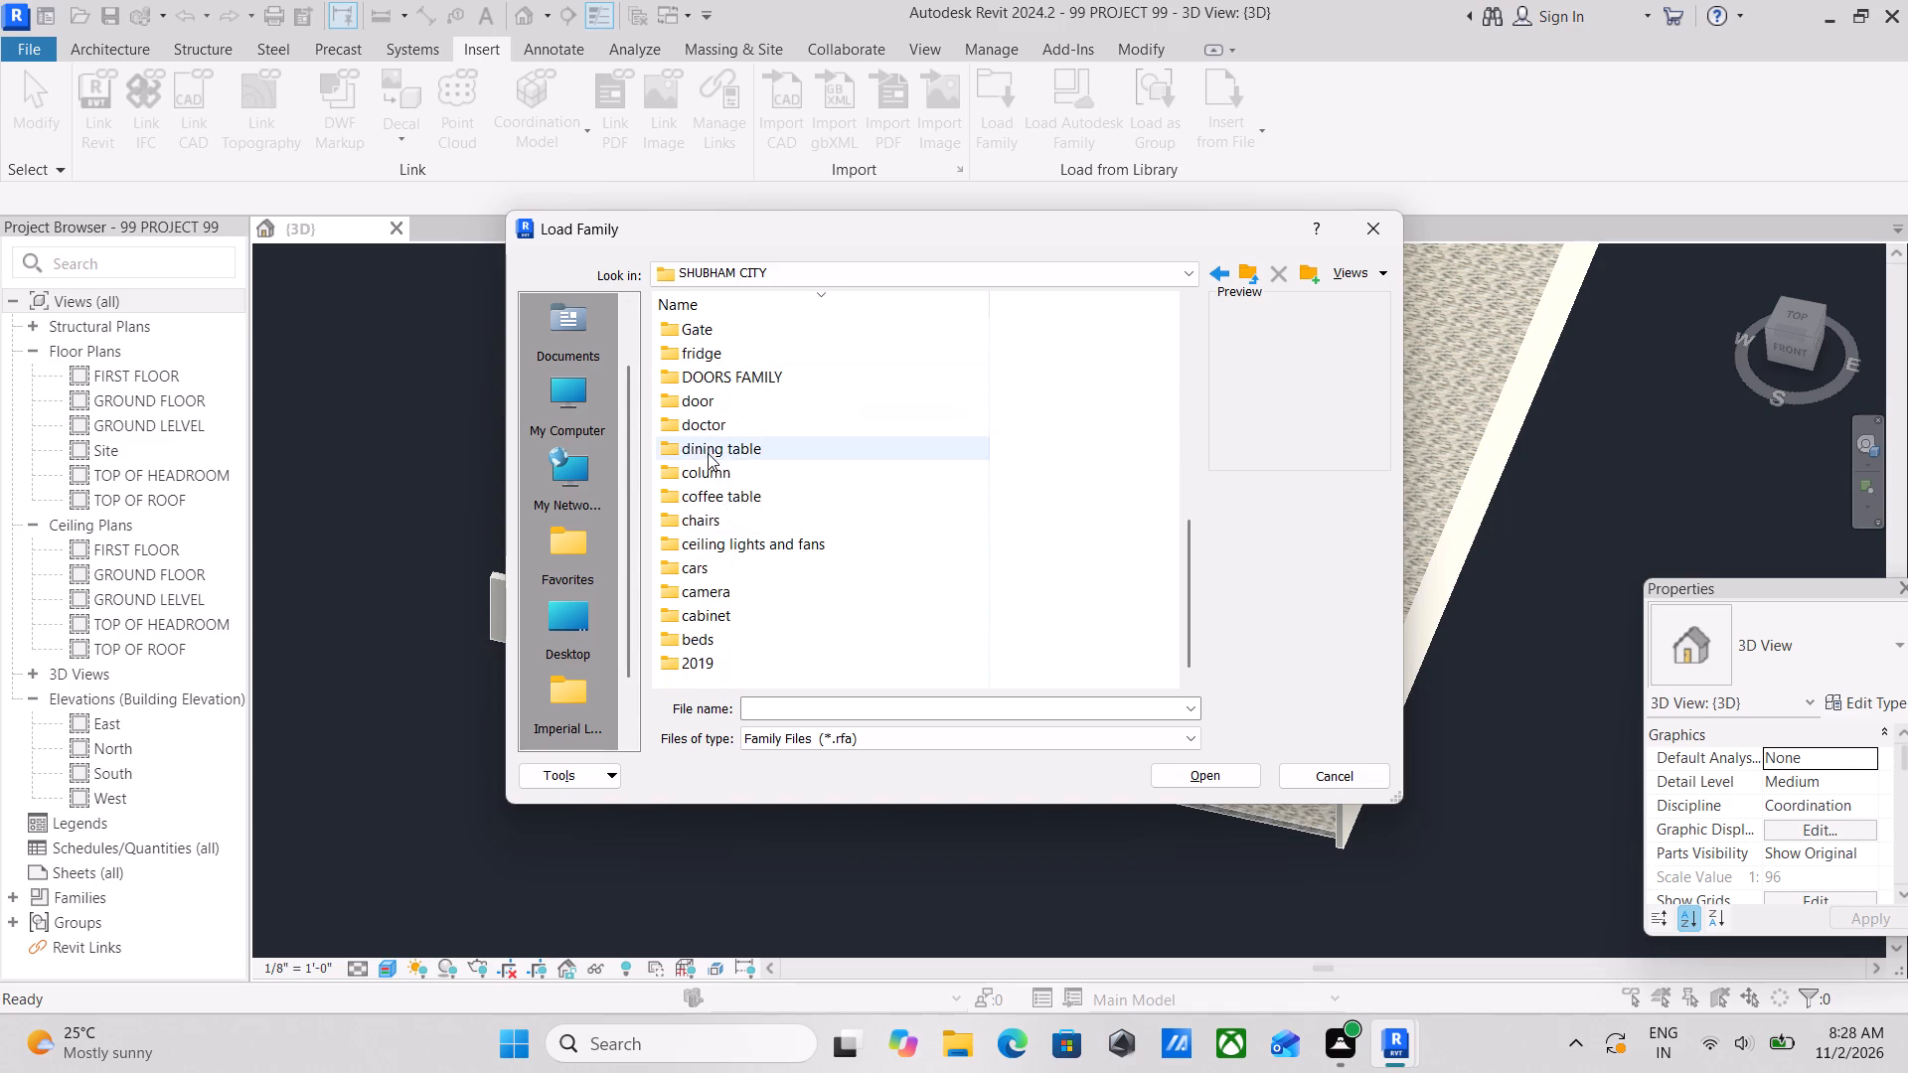
{"action": "scroll", "coordinate": [708, 455], "scroll_direction": "up", "scroll_amount": 2}
{"action": "double_click", "coordinate": [697, 476]}
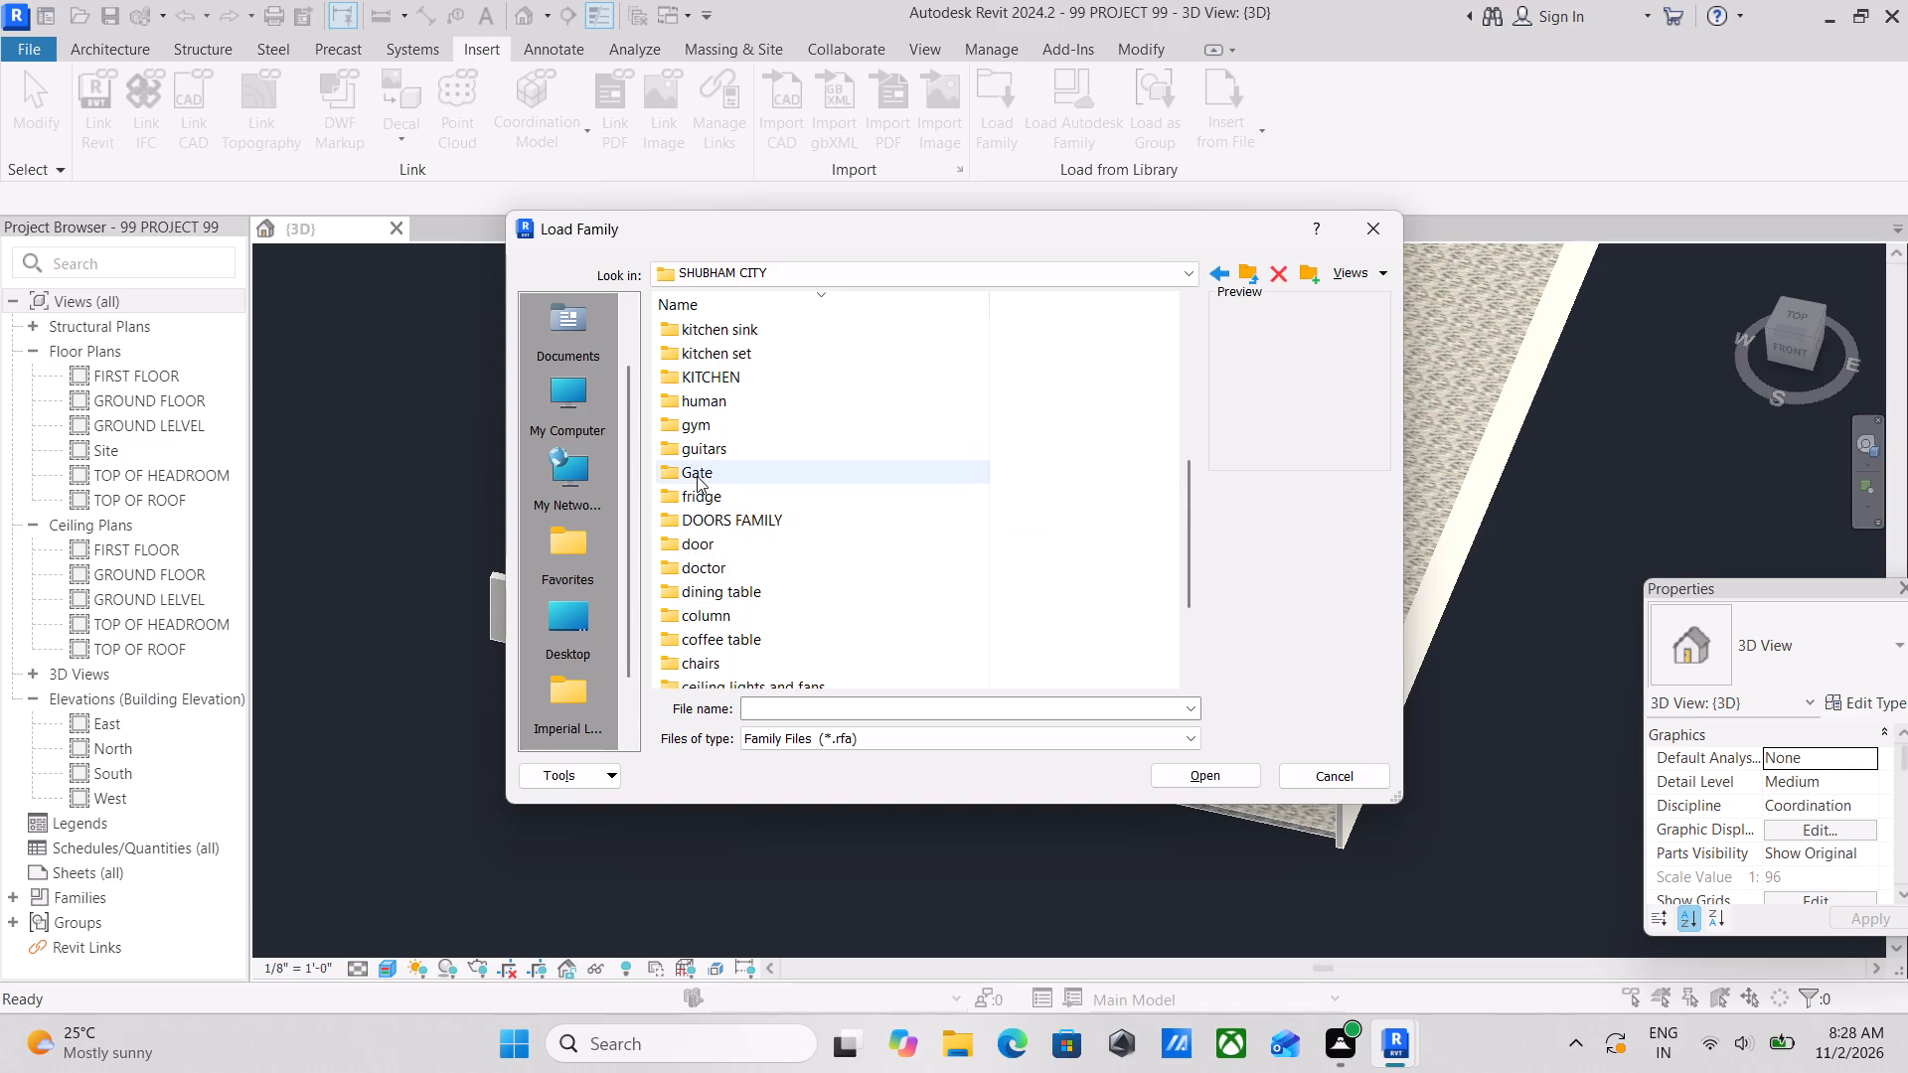
Preview the gate family files in the Gate folder to find one suited to the forecourt entrance.
{"action": "left_click", "coordinate": [696, 384]}
{"action": "left_click", "coordinate": [709, 353]}
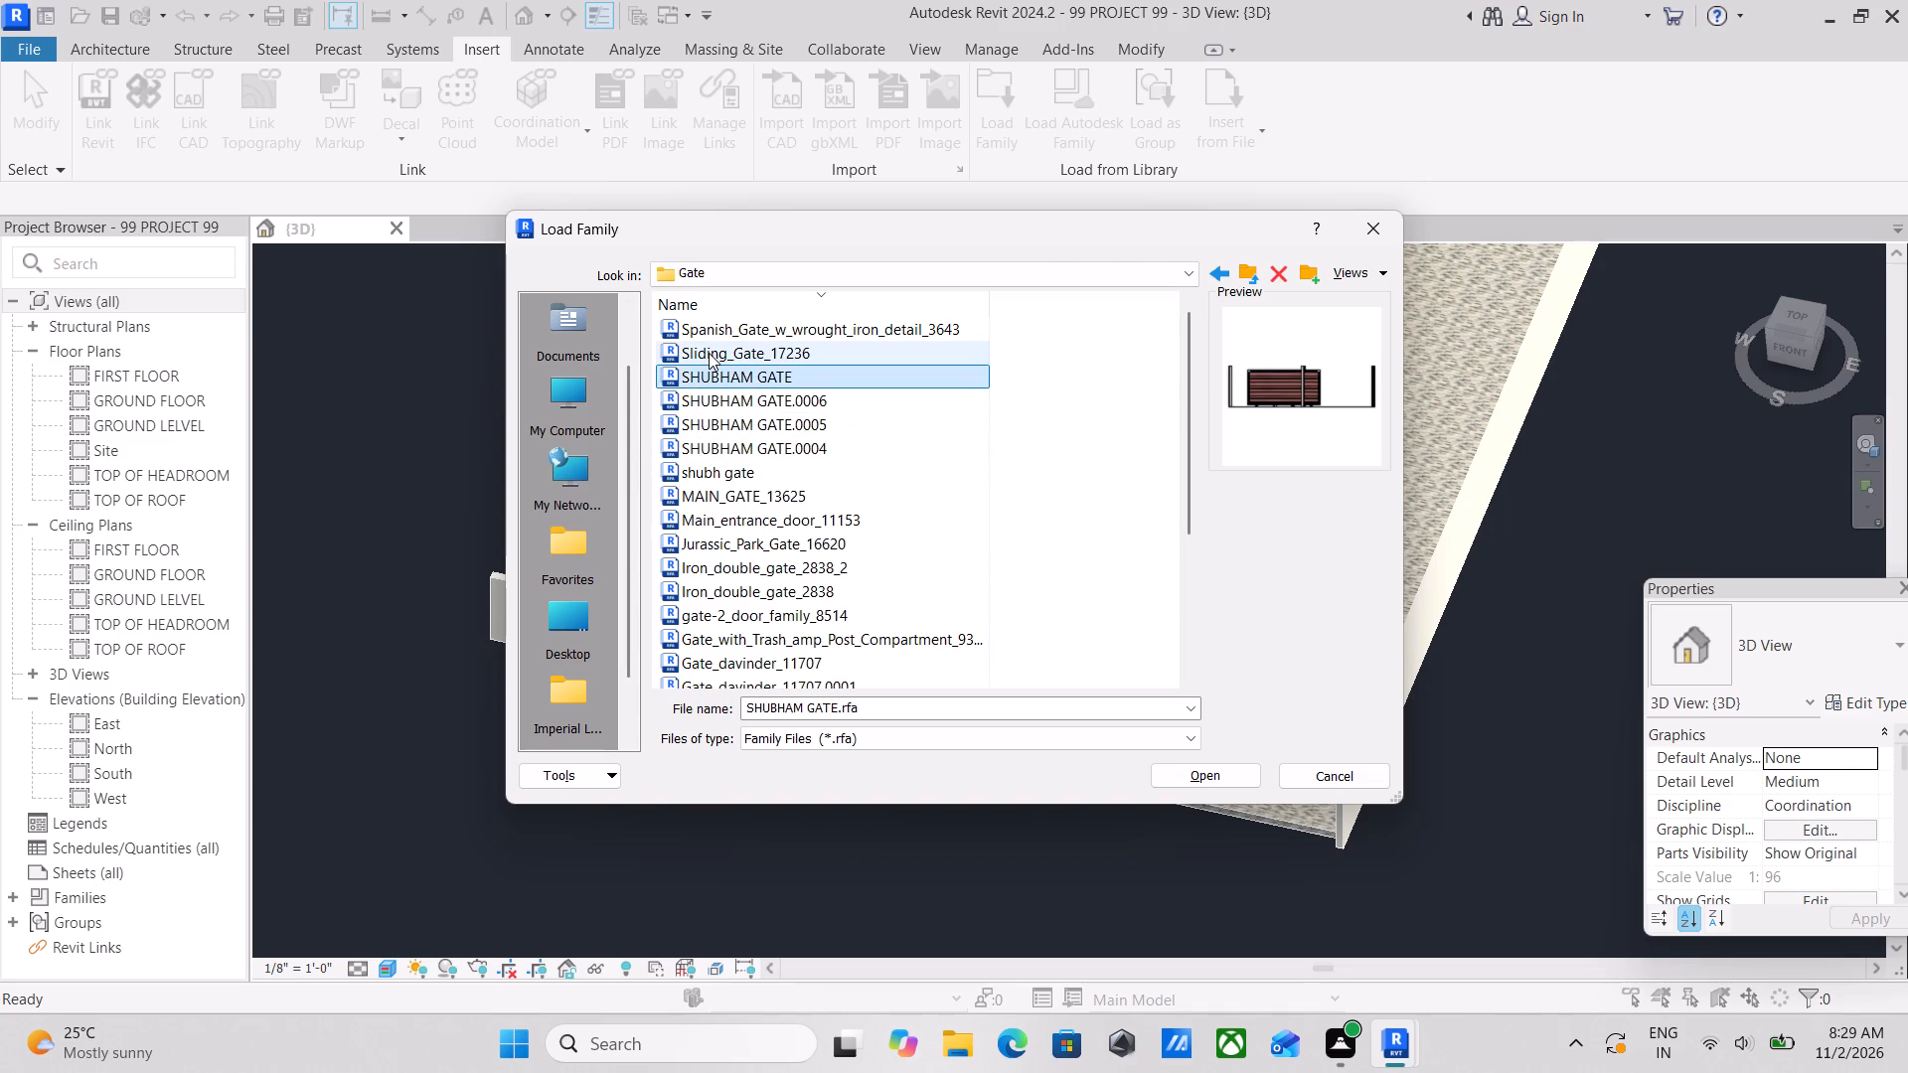
{"action": "left_click", "coordinate": [719, 334]}
{"action": "left_click", "coordinate": [749, 407]}
{"action": "left_click", "coordinate": [778, 433]}
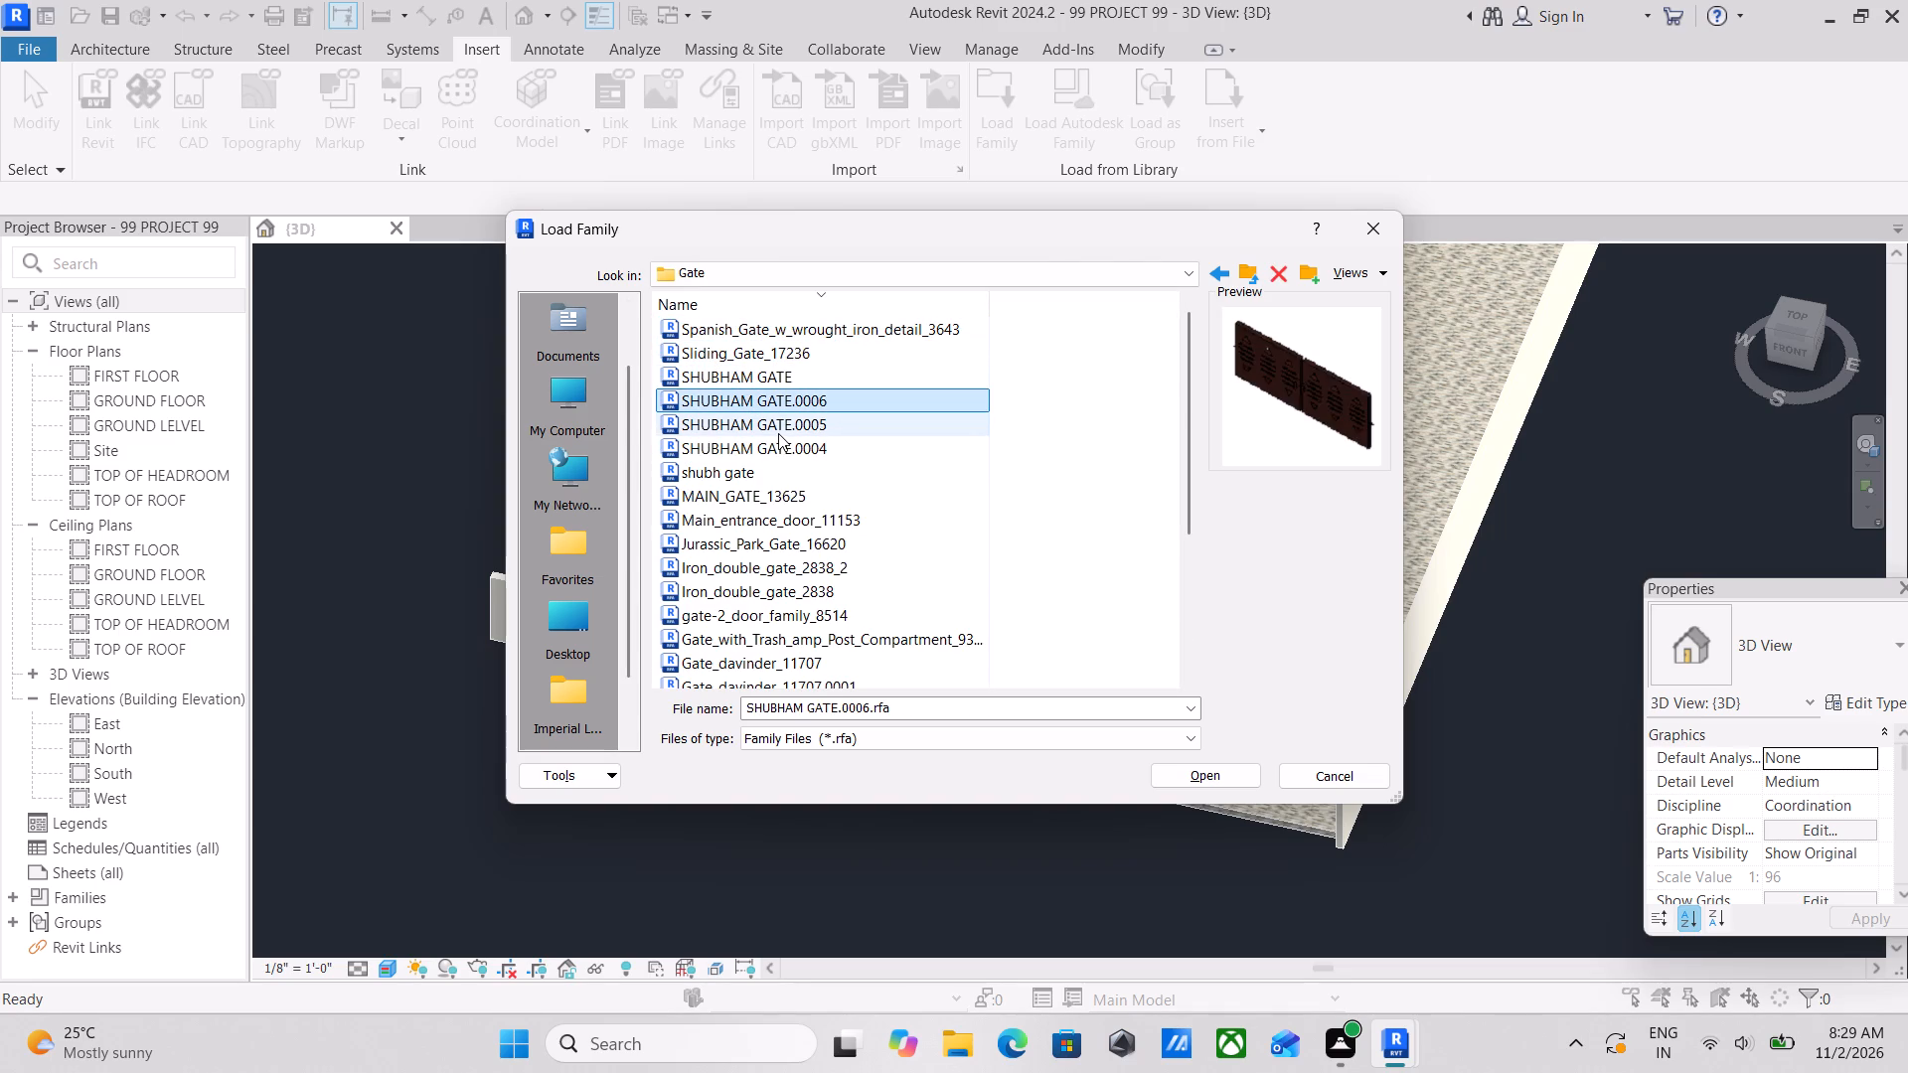
{"action": "left_click", "coordinate": [777, 437]}
{"action": "left_click", "coordinate": [756, 475]}
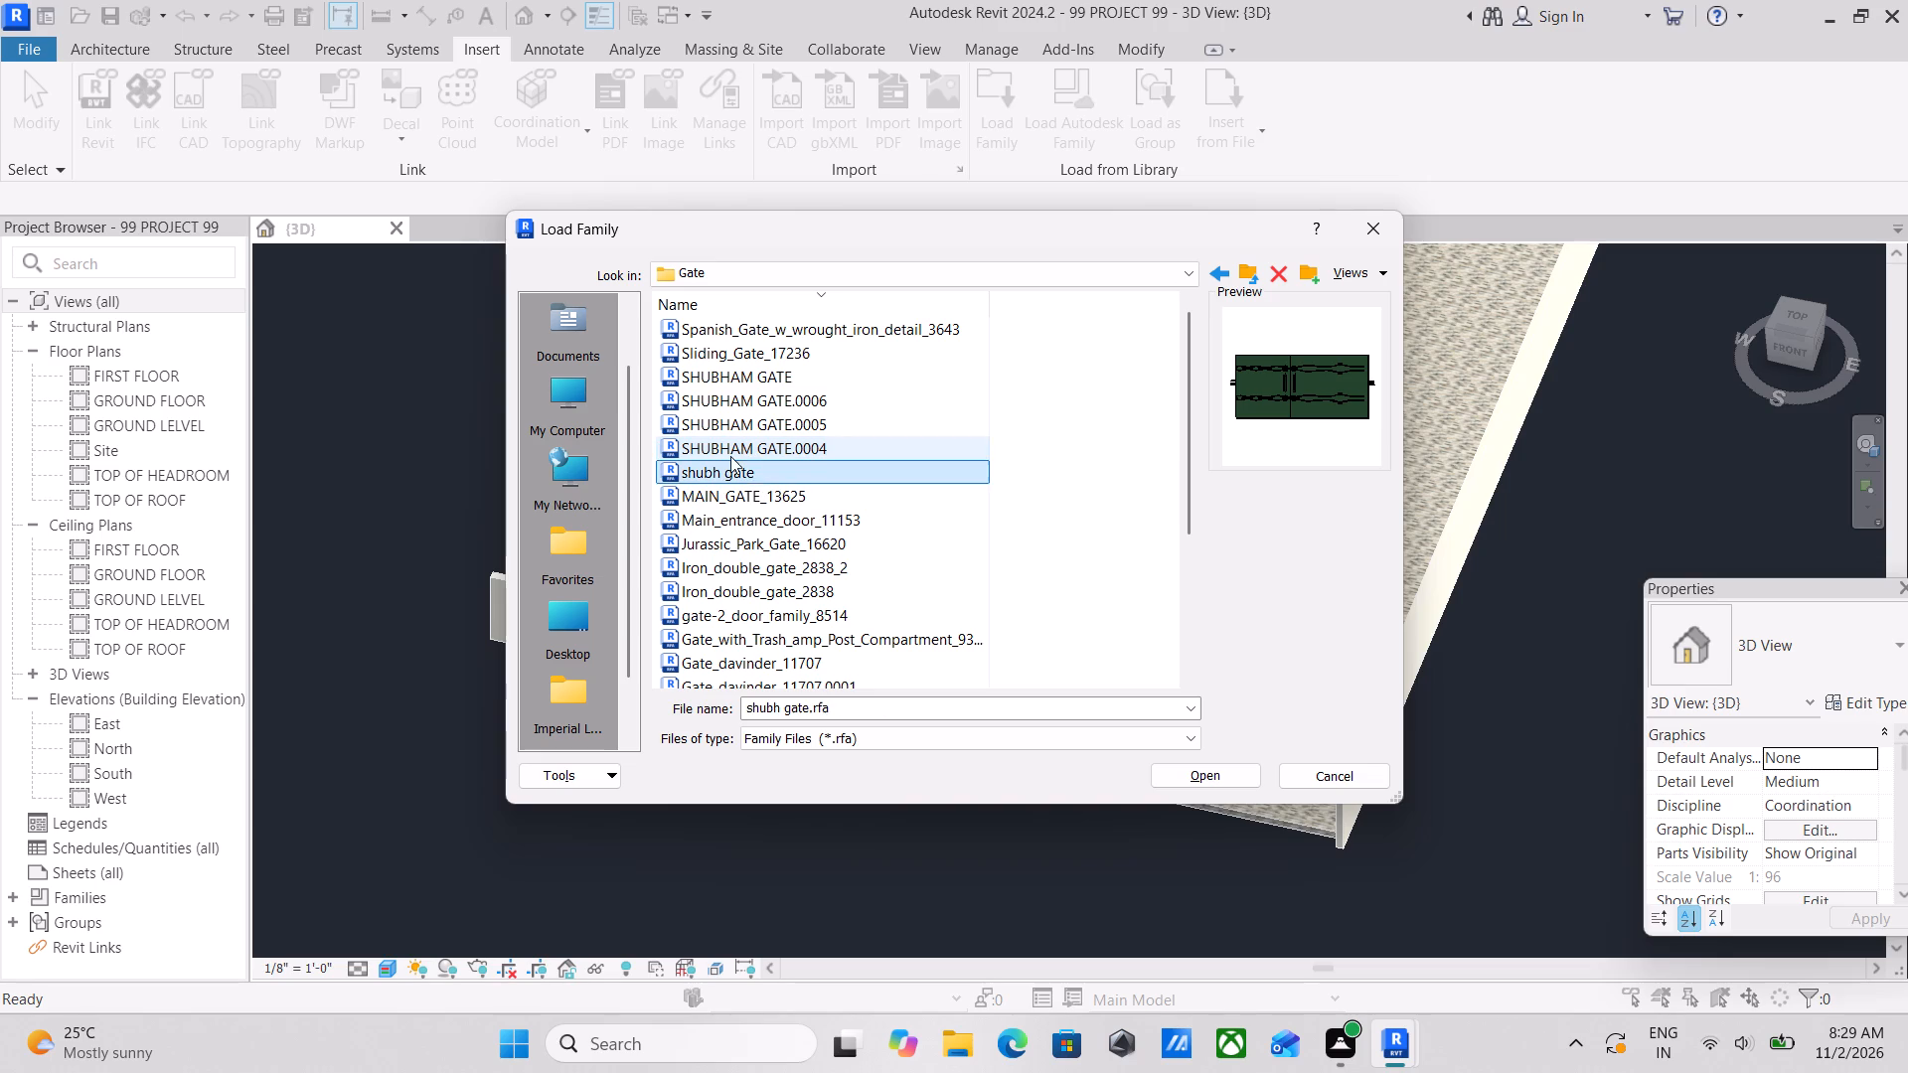
{"action": "left_click", "coordinate": [771, 490]}
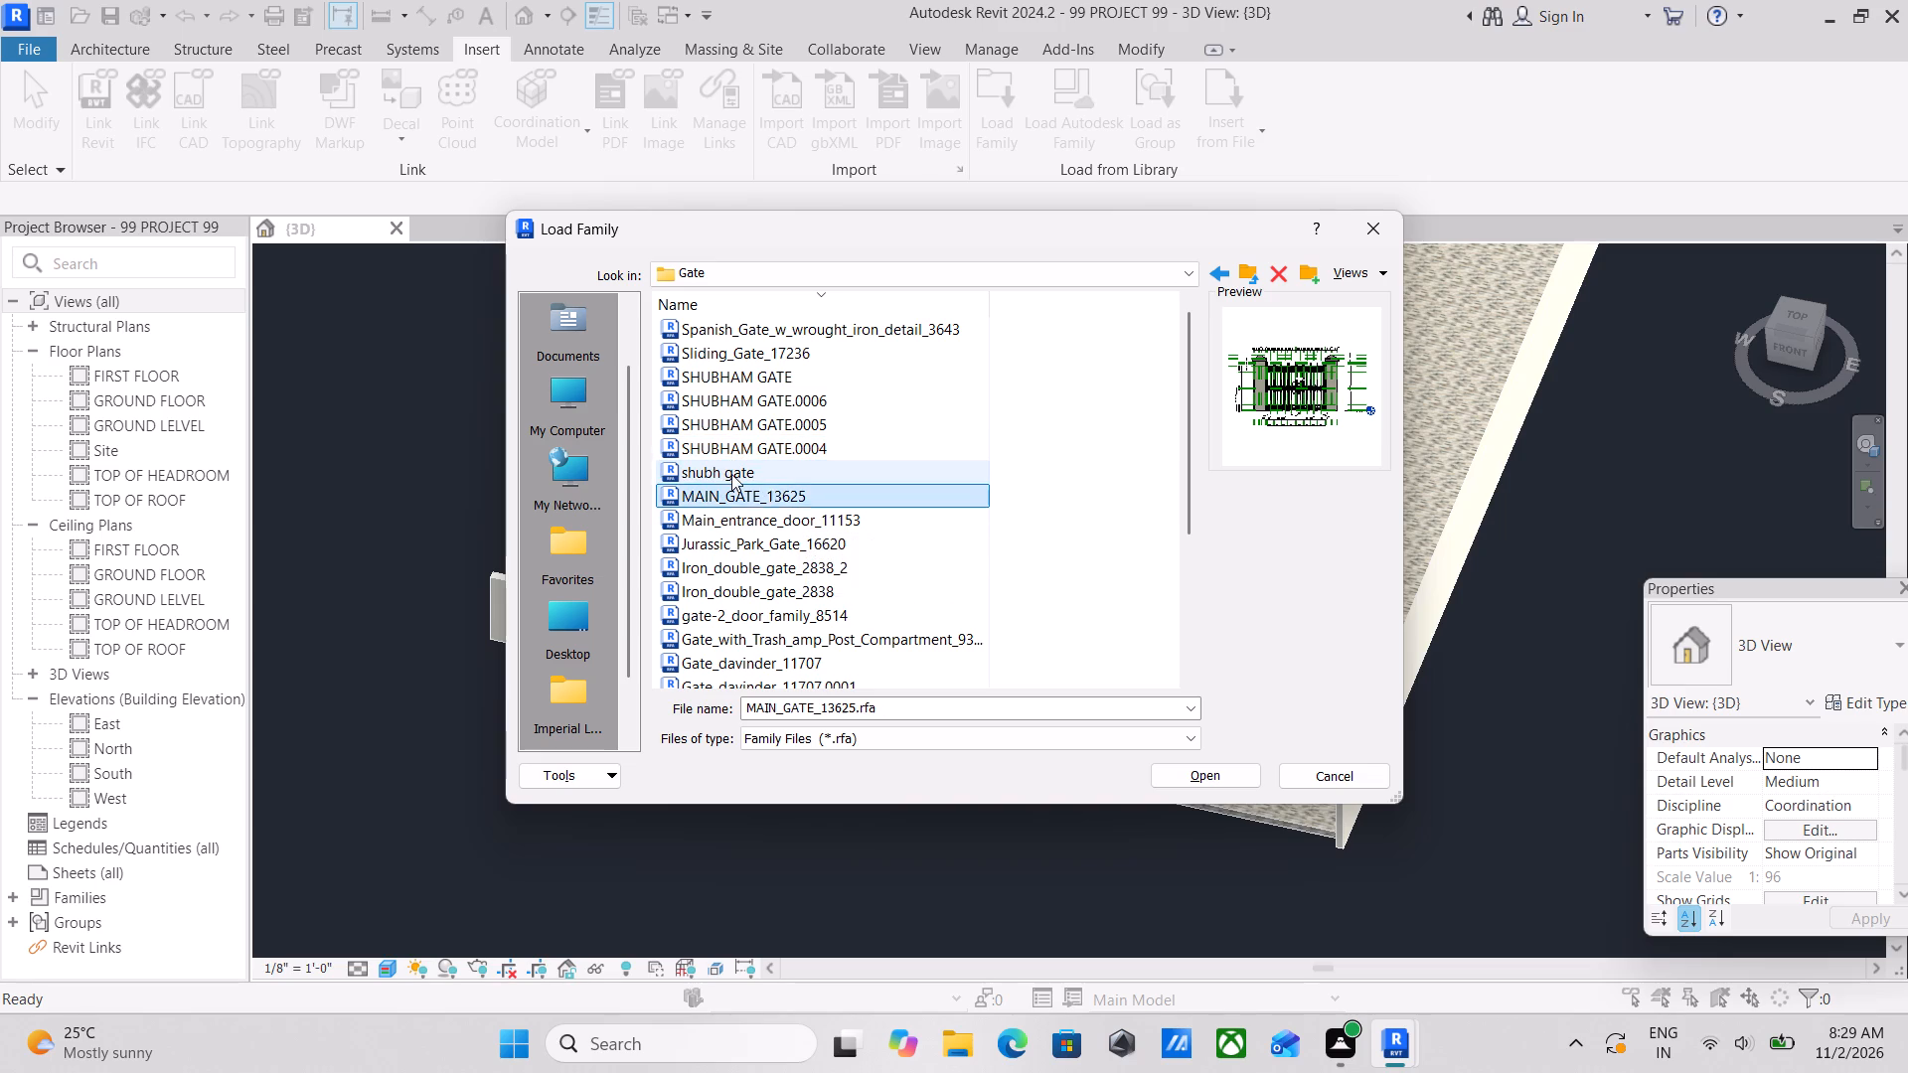
{"action": "left_click", "coordinate": [719, 474]}
{"action": "scroll", "coordinate": [807, 520], "scroll_direction": "down", "scroll_amount": 1}
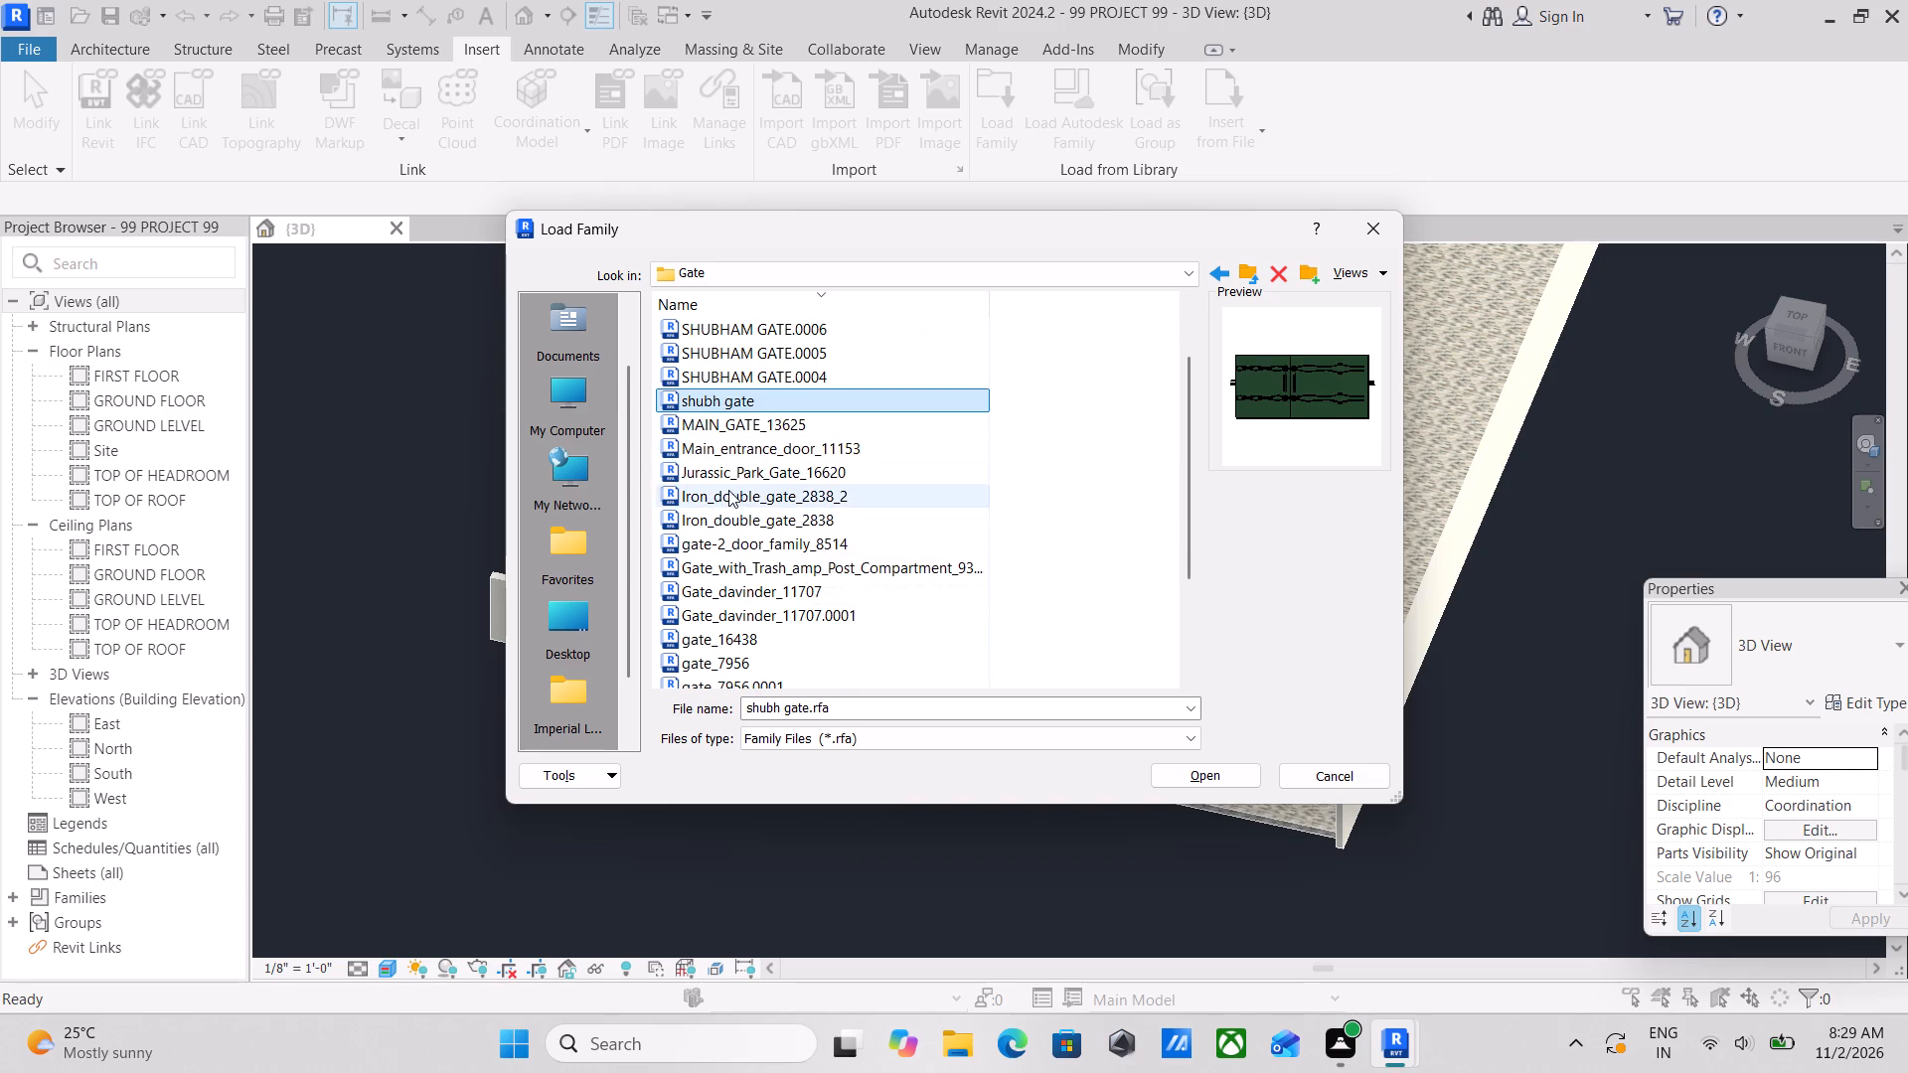
{"action": "left_click", "coordinate": [728, 490]}
{"action": "left_click", "coordinate": [726, 470]}
{"action": "left_click", "coordinate": [726, 459]}
{"action": "left_click", "coordinate": [715, 416]}
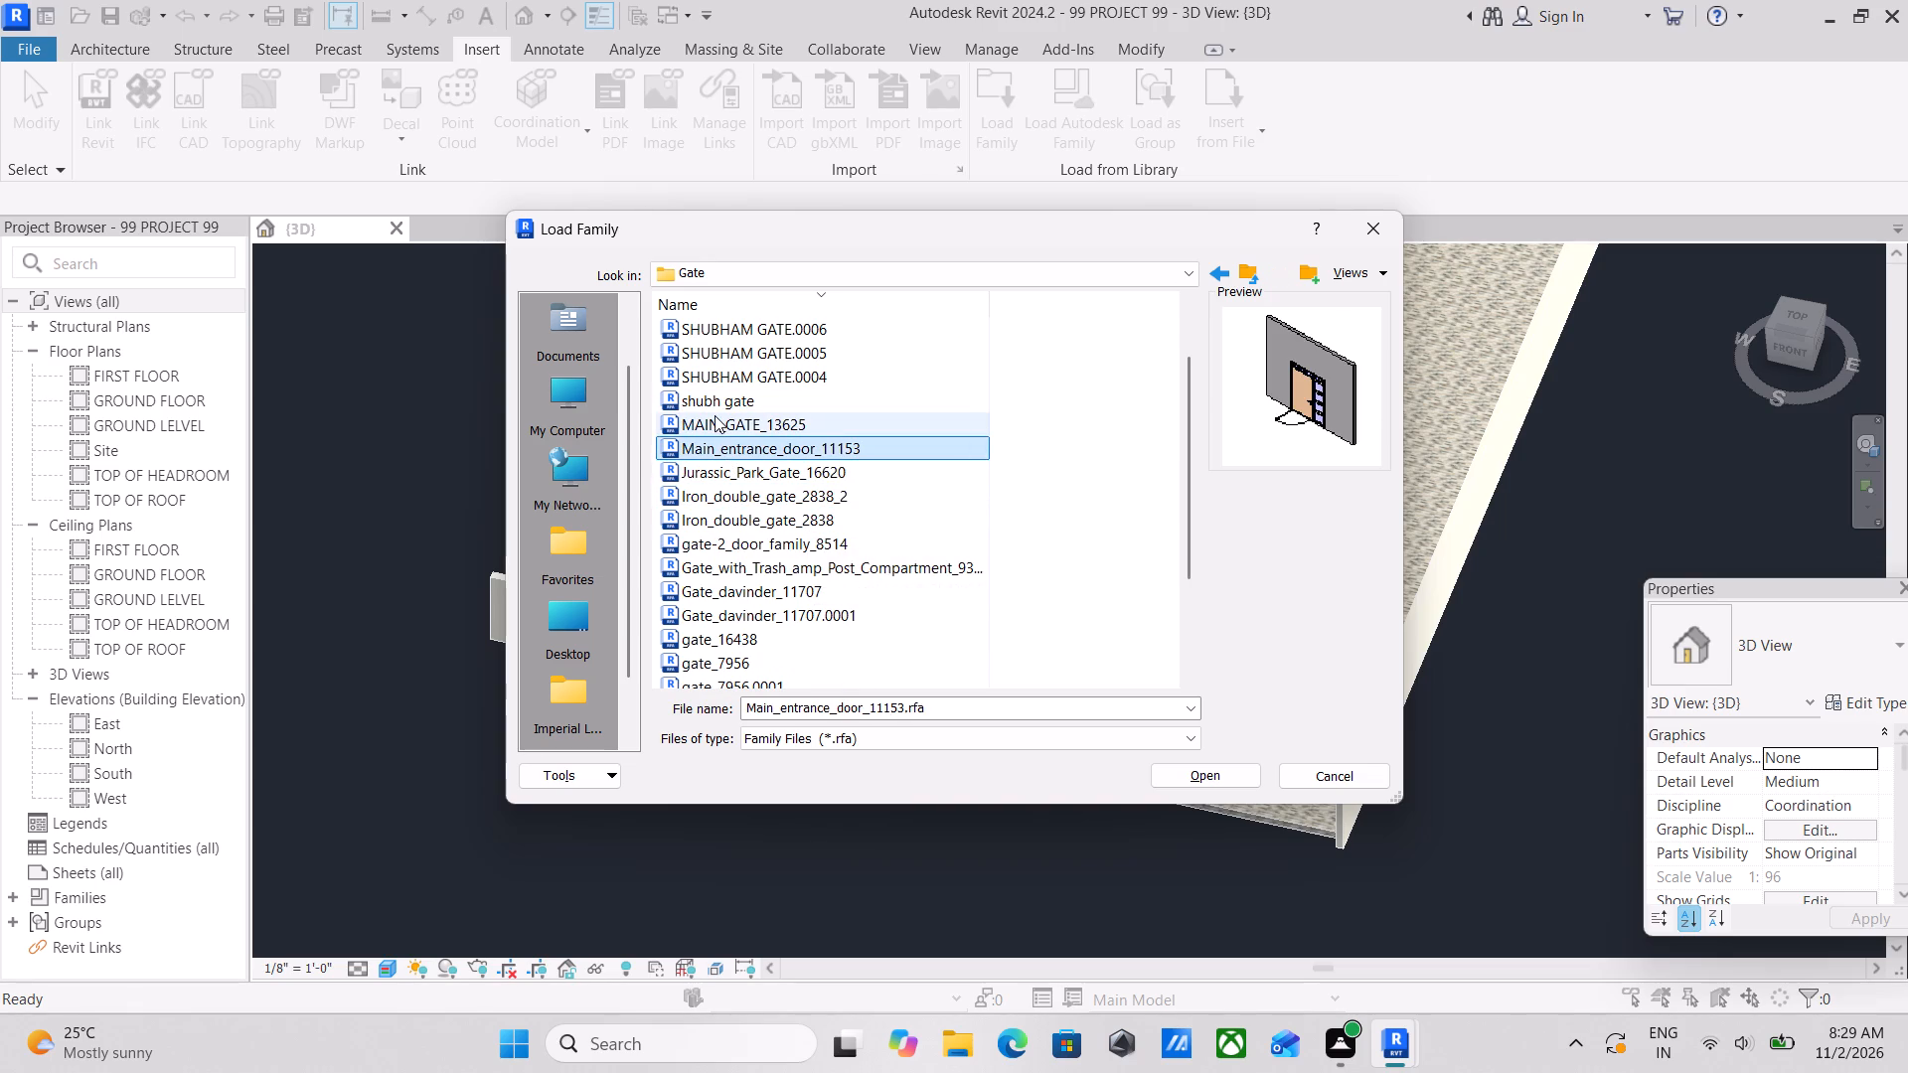
{"action": "left_click", "coordinate": [754, 502]}
{"action": "left_click", "coordinate": [777, 531]}
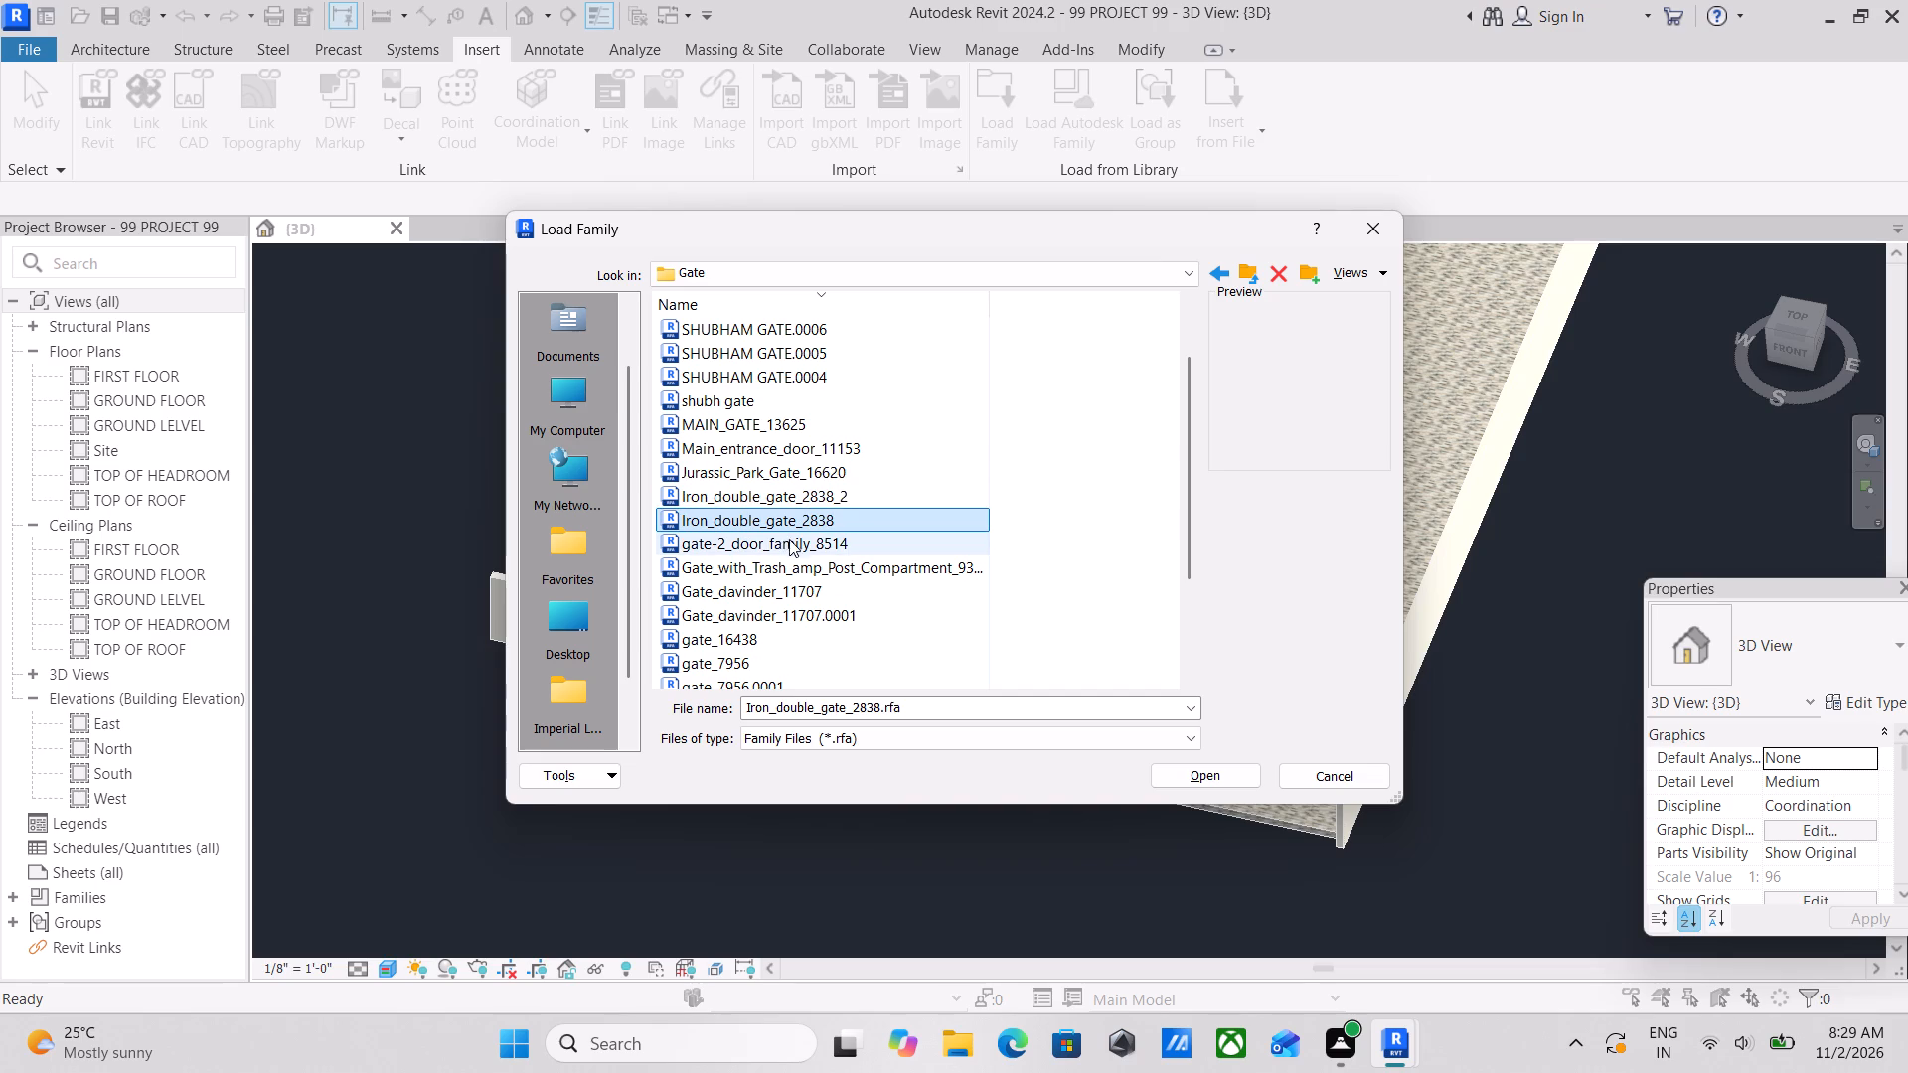
{"action": "left_click", "coordinate": [798, 553]}
{"action": "scroll", "coordinate": [798, 553], "scroll_direction": "down", "scroll_amount": 1}
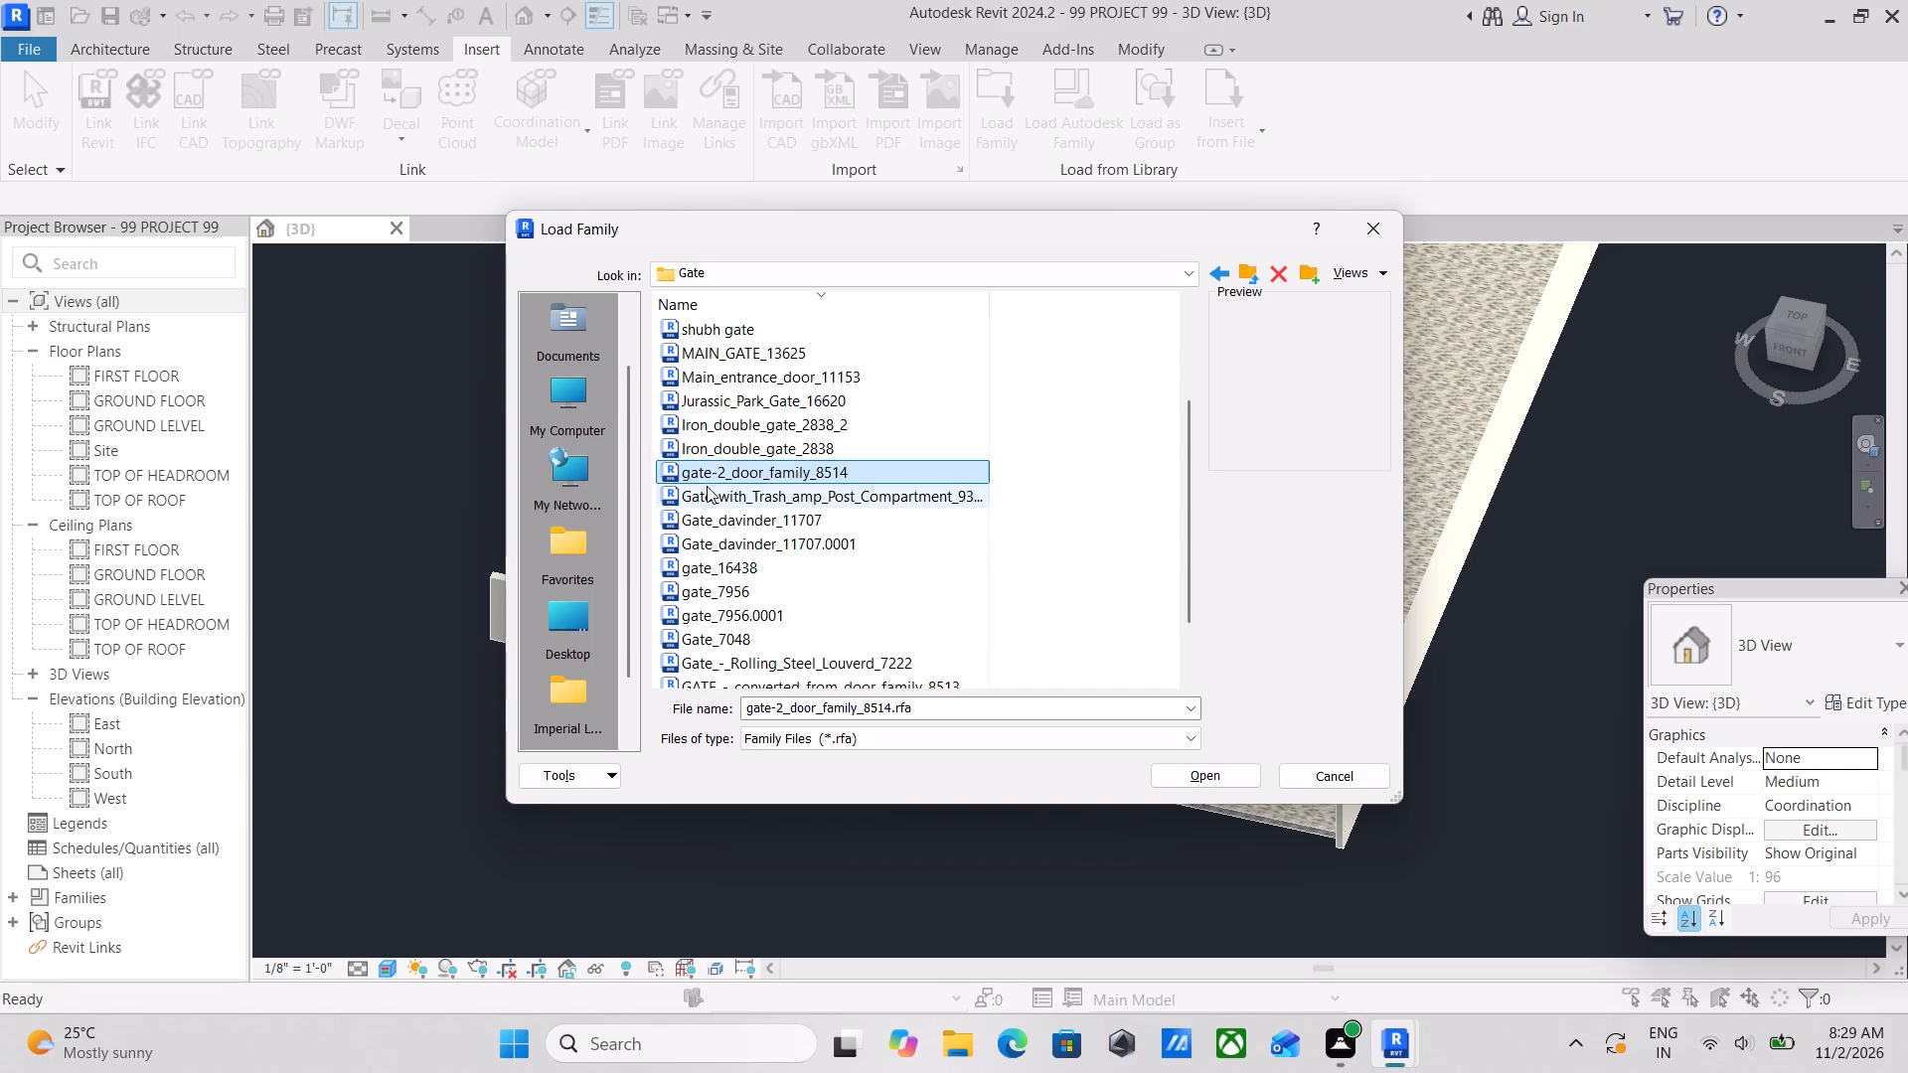
{"action": "left_click", "coordinate": [715, 500]}
{"action": "left_click", "coordinate": [736, 522]}
{"action": "scroll", "coordinate": [777, 553], "scroll_direction": "down", "scroll_amount": 1}
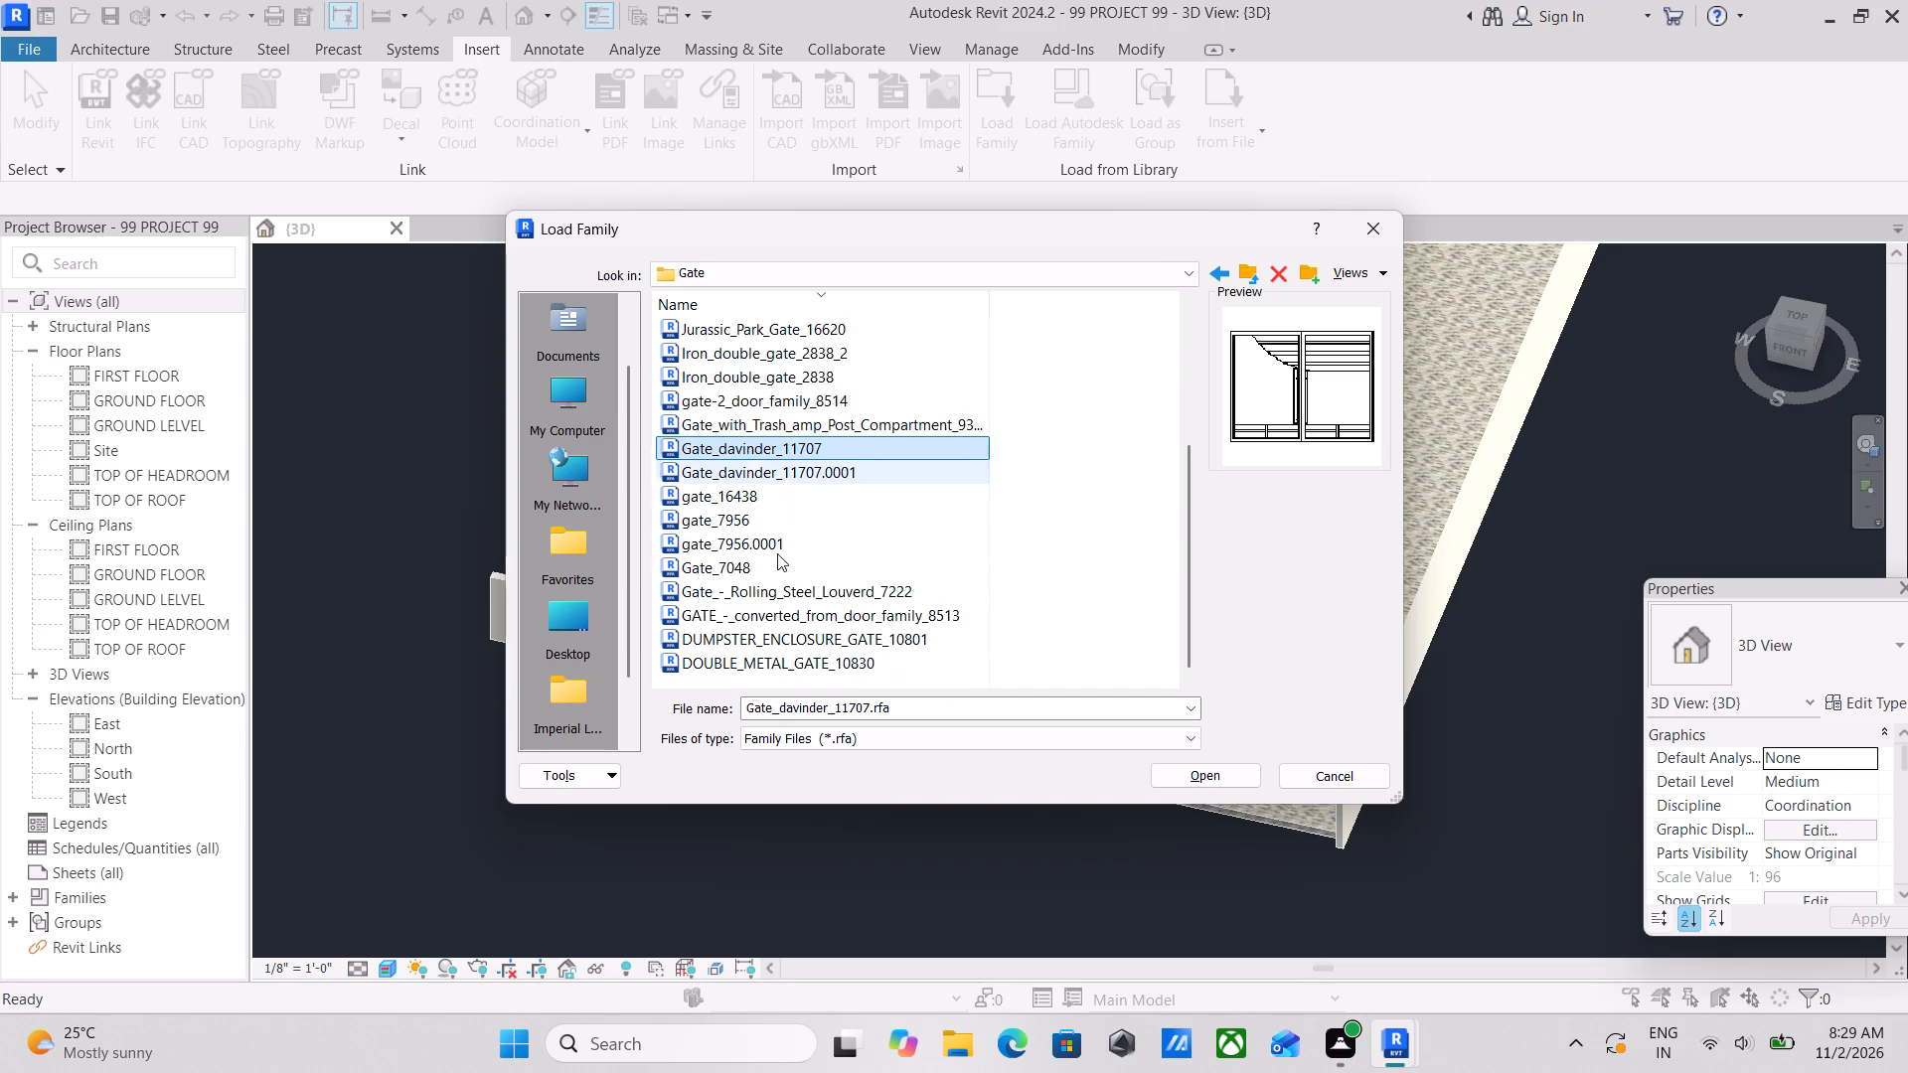
Compare the two Gate_davinder_11707 files and load the Gate_davinder_11707 family into the project.
{"action": "left_click", "coordinate": [738, 469]}
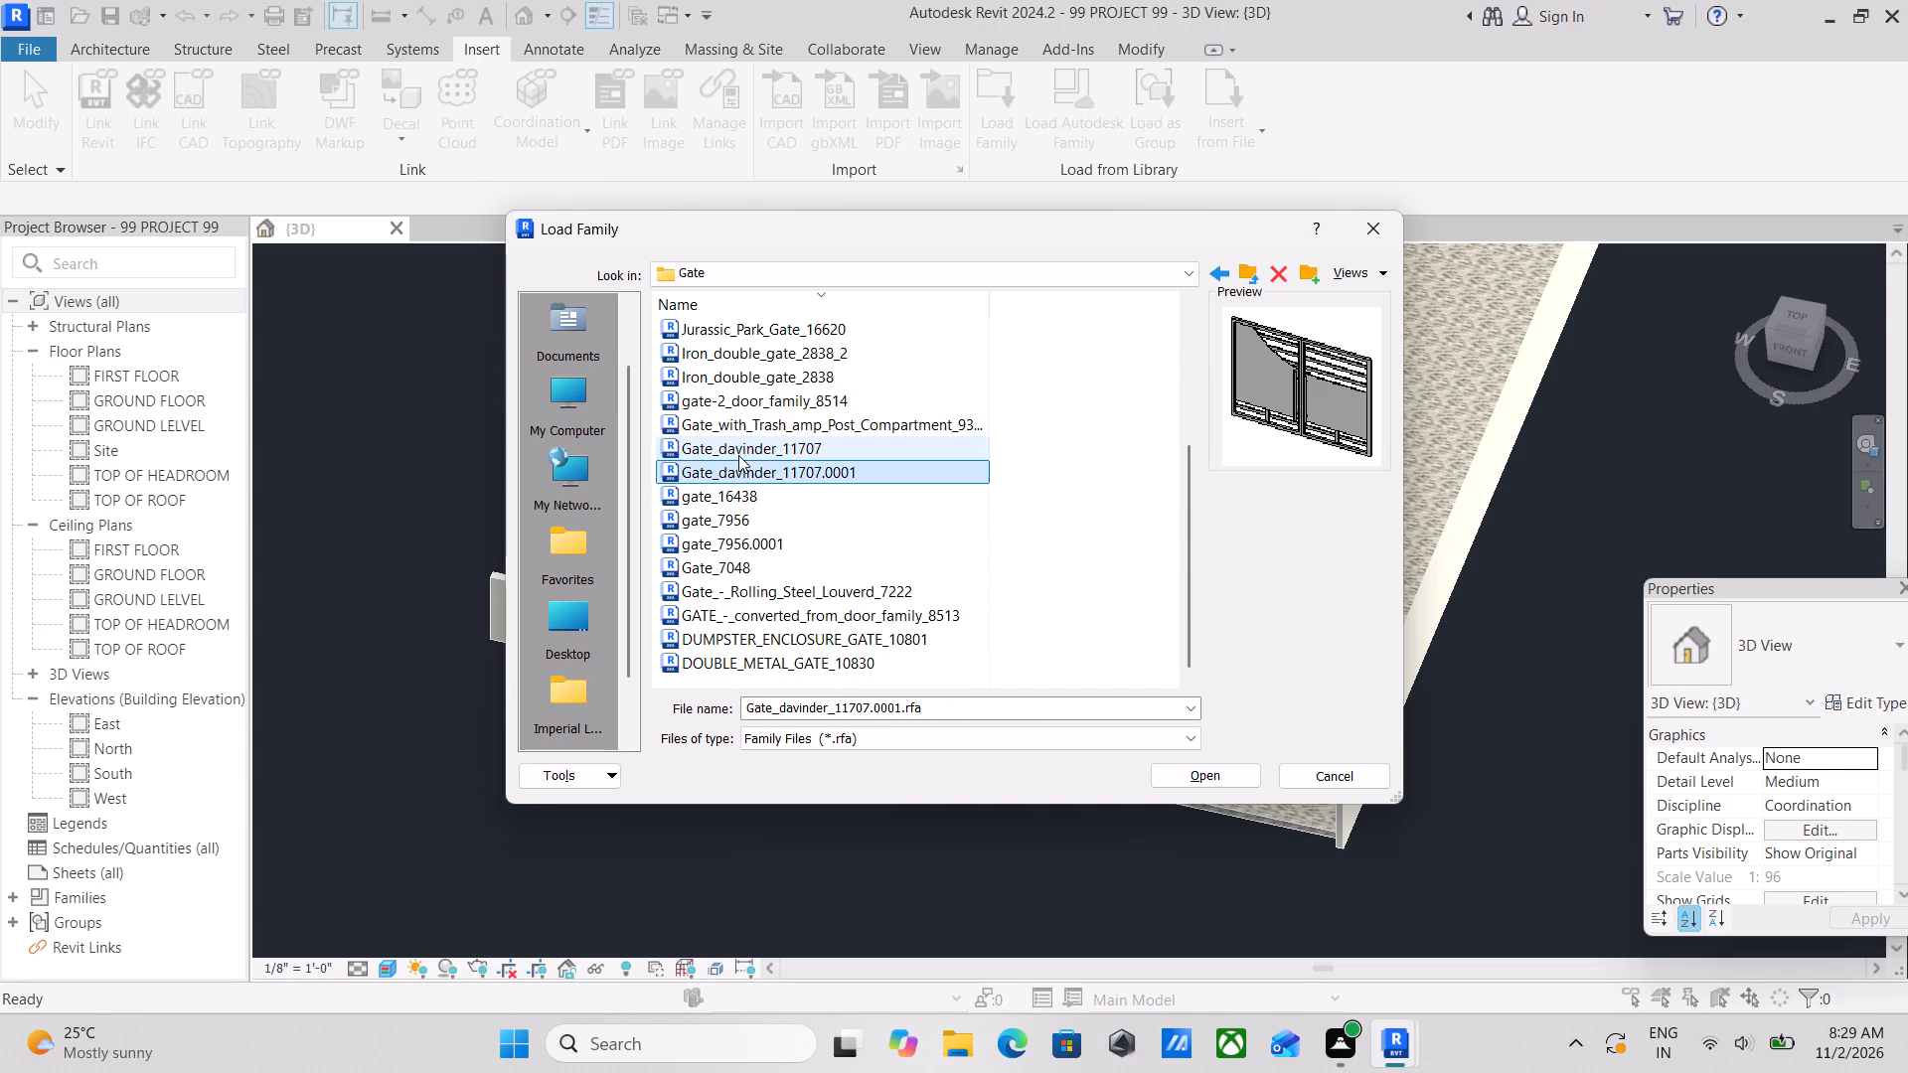
{"action": "left_click", "coordinate": [738, 455]}
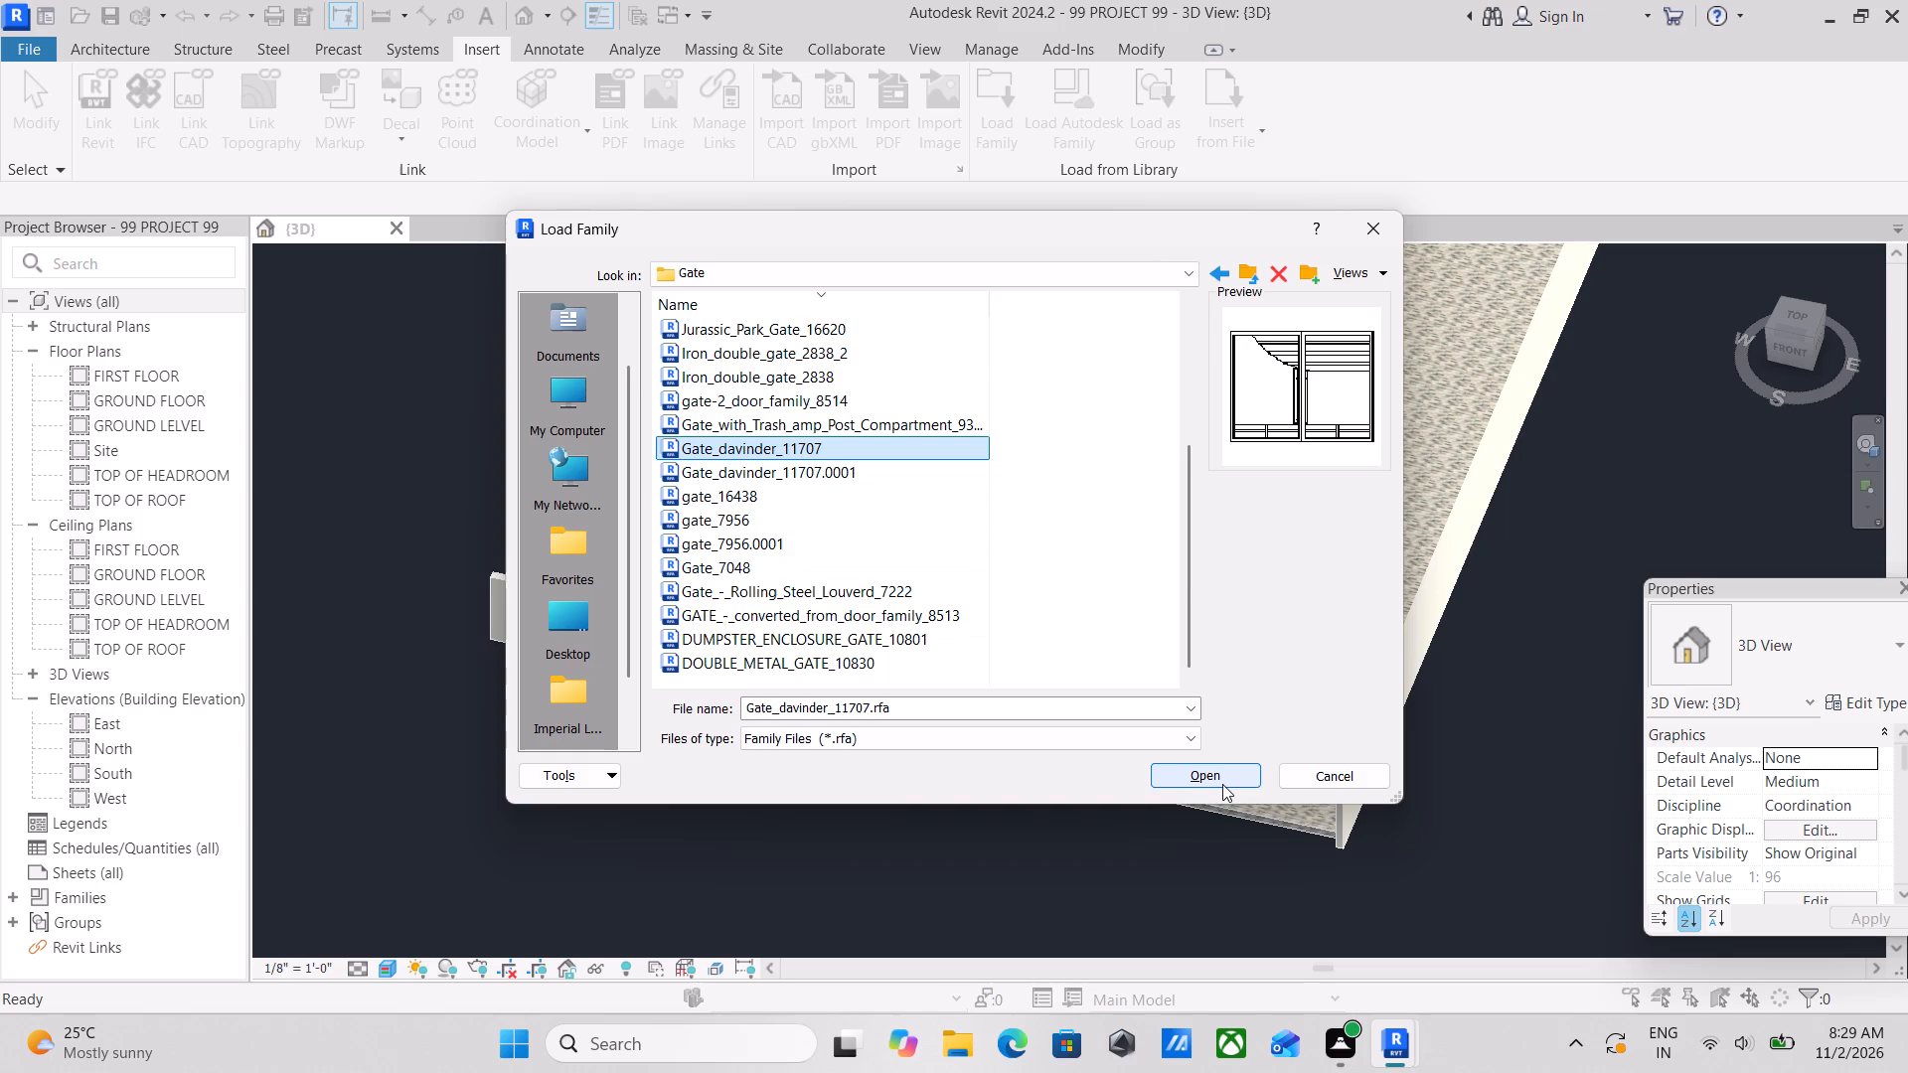
{"action": "left_click", "coordinate": [1207, 776]}
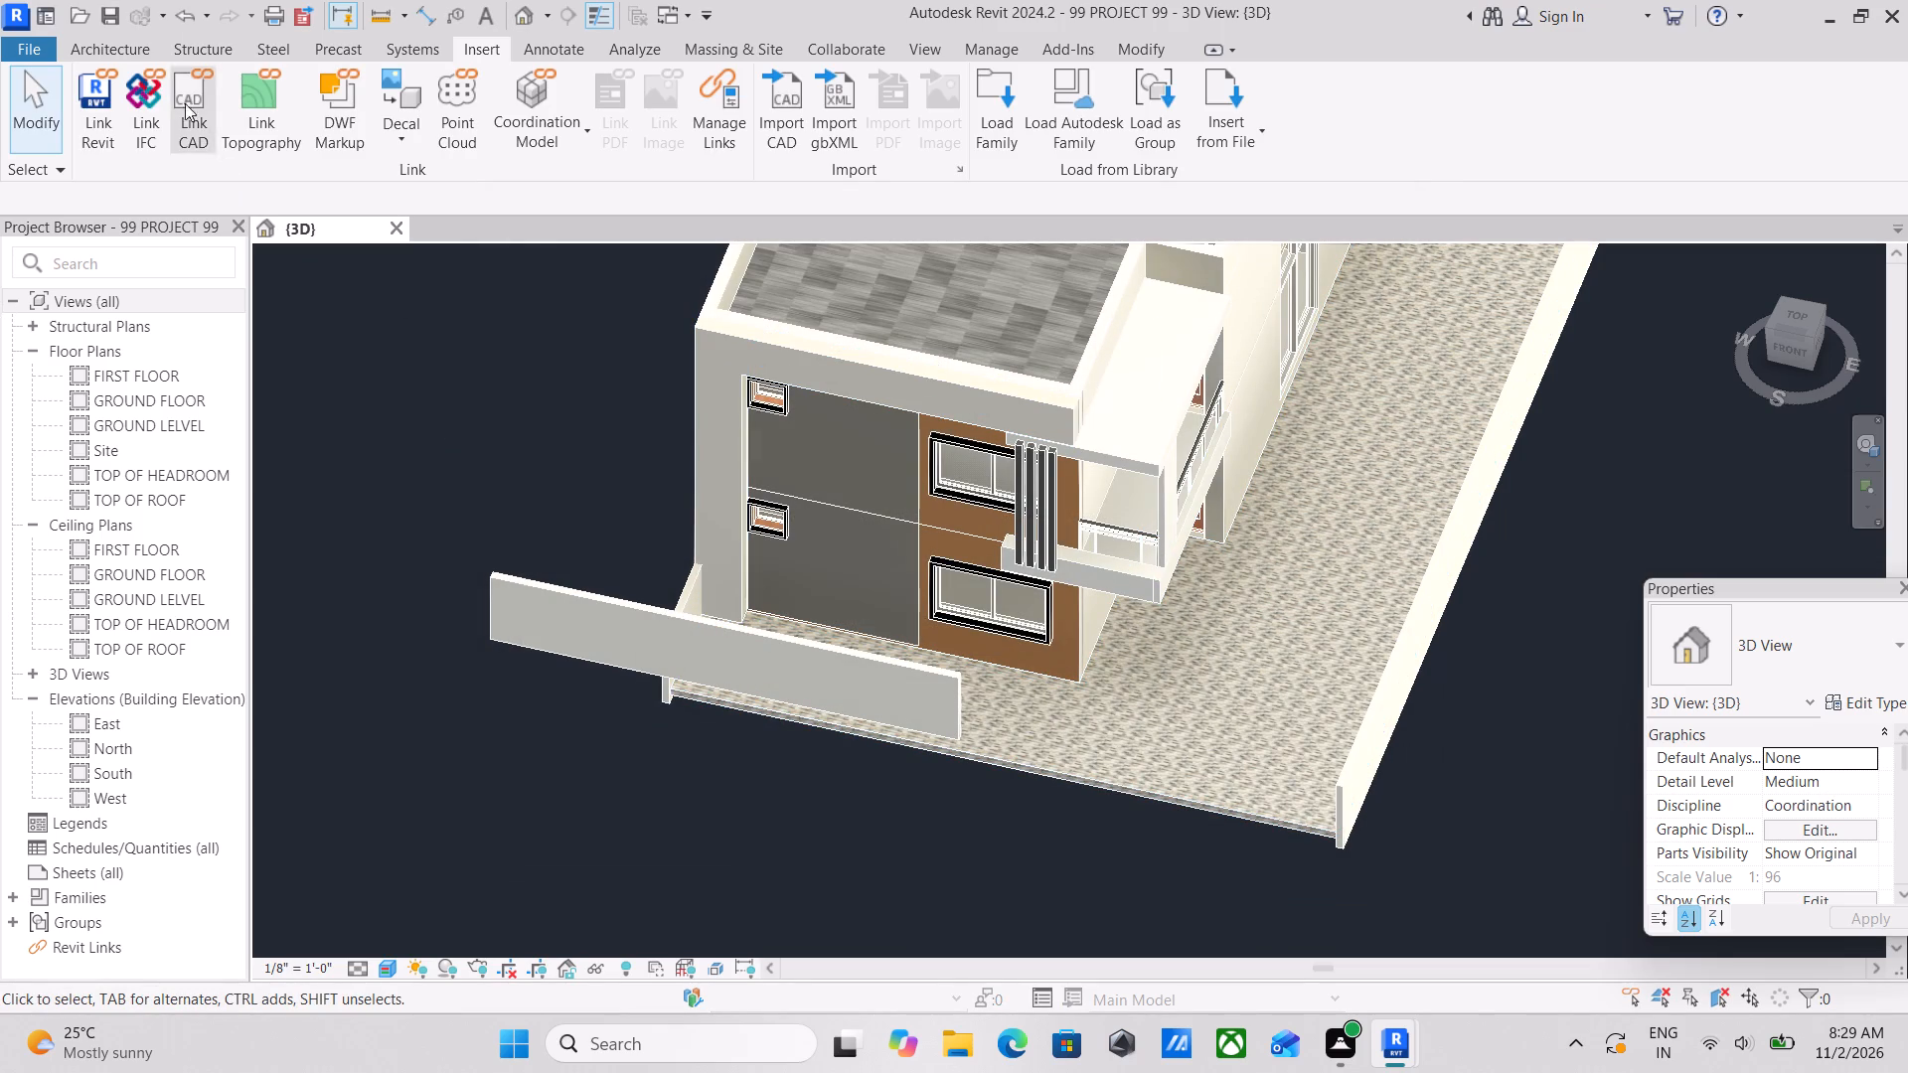
Place a Gate_davinder_11707 component on the forecourt's front edge, close to the driveway-side boundary wall.
{"action": "left_click", "coordinate": [68, 40]}
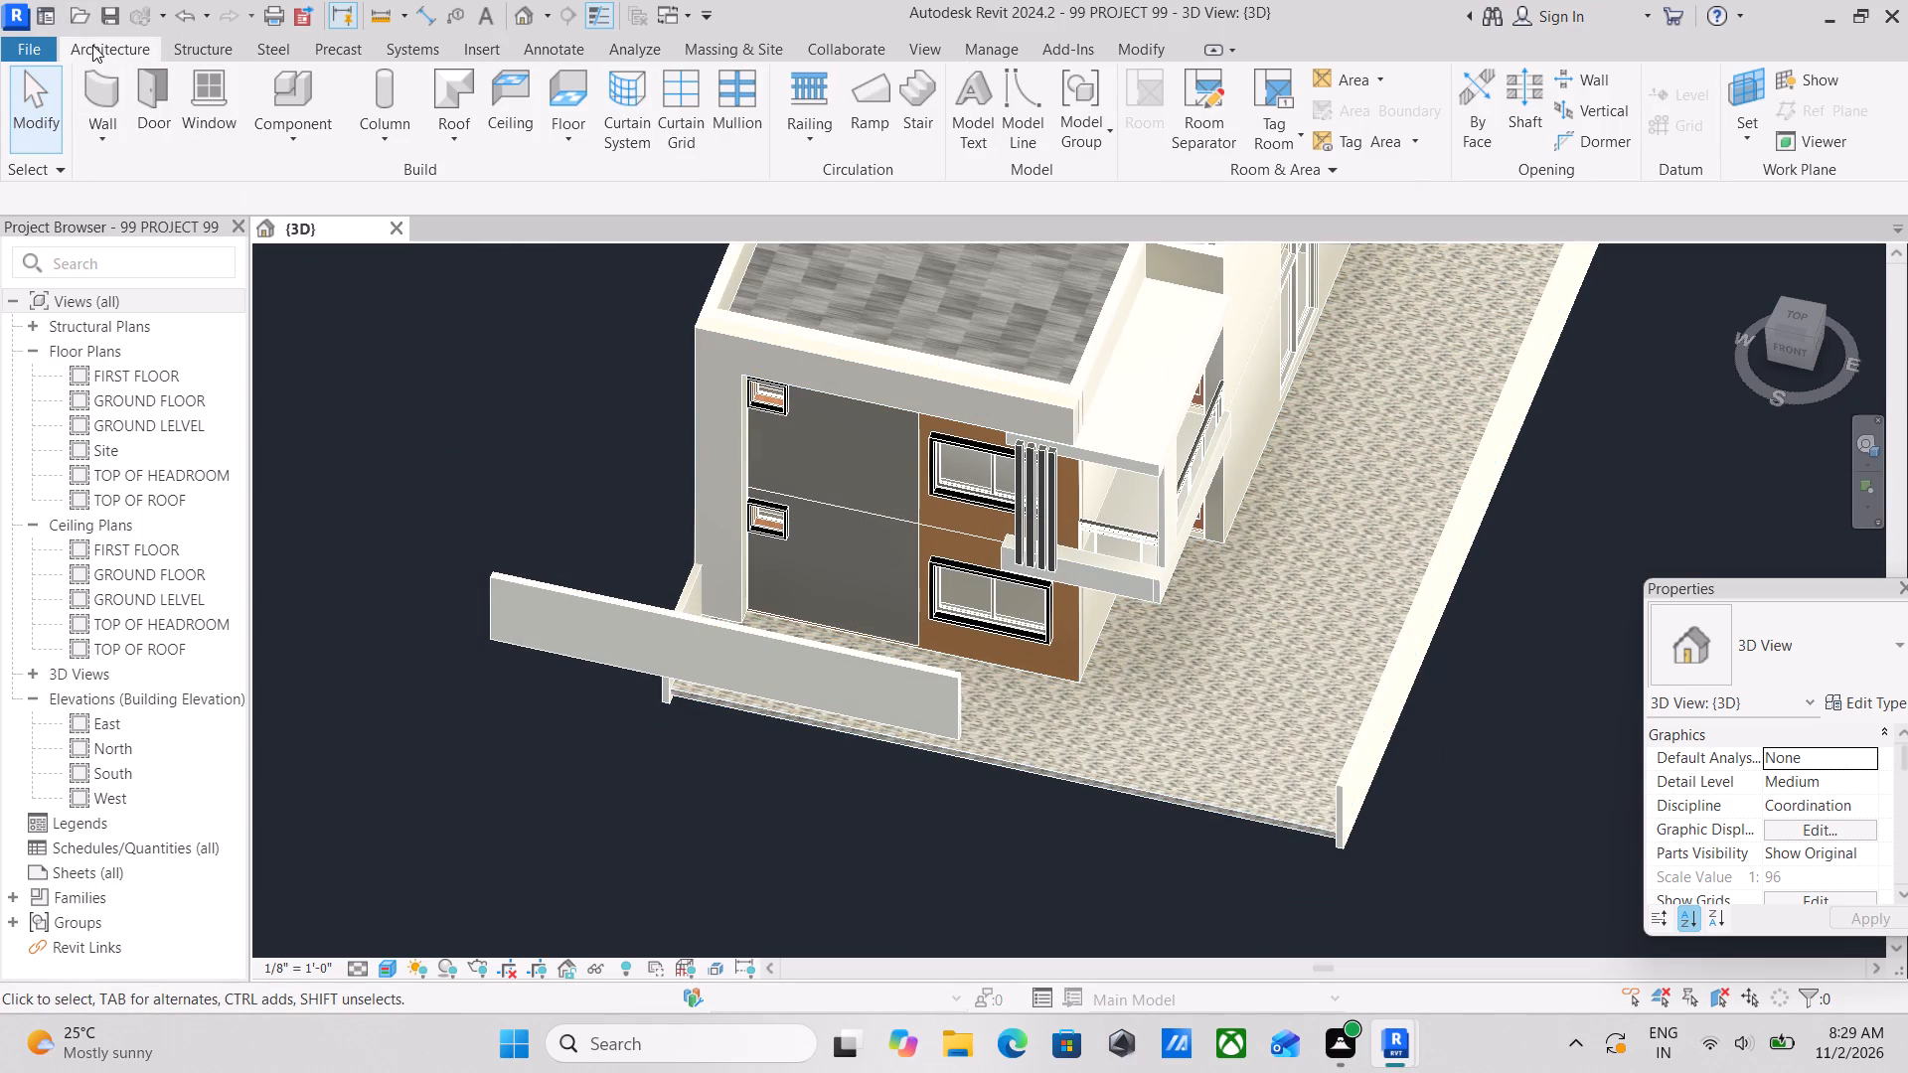
{"action": "left_click", "coordinate": [92, 45]}
{"action": "left_click", "coordinate": [307, 139]}
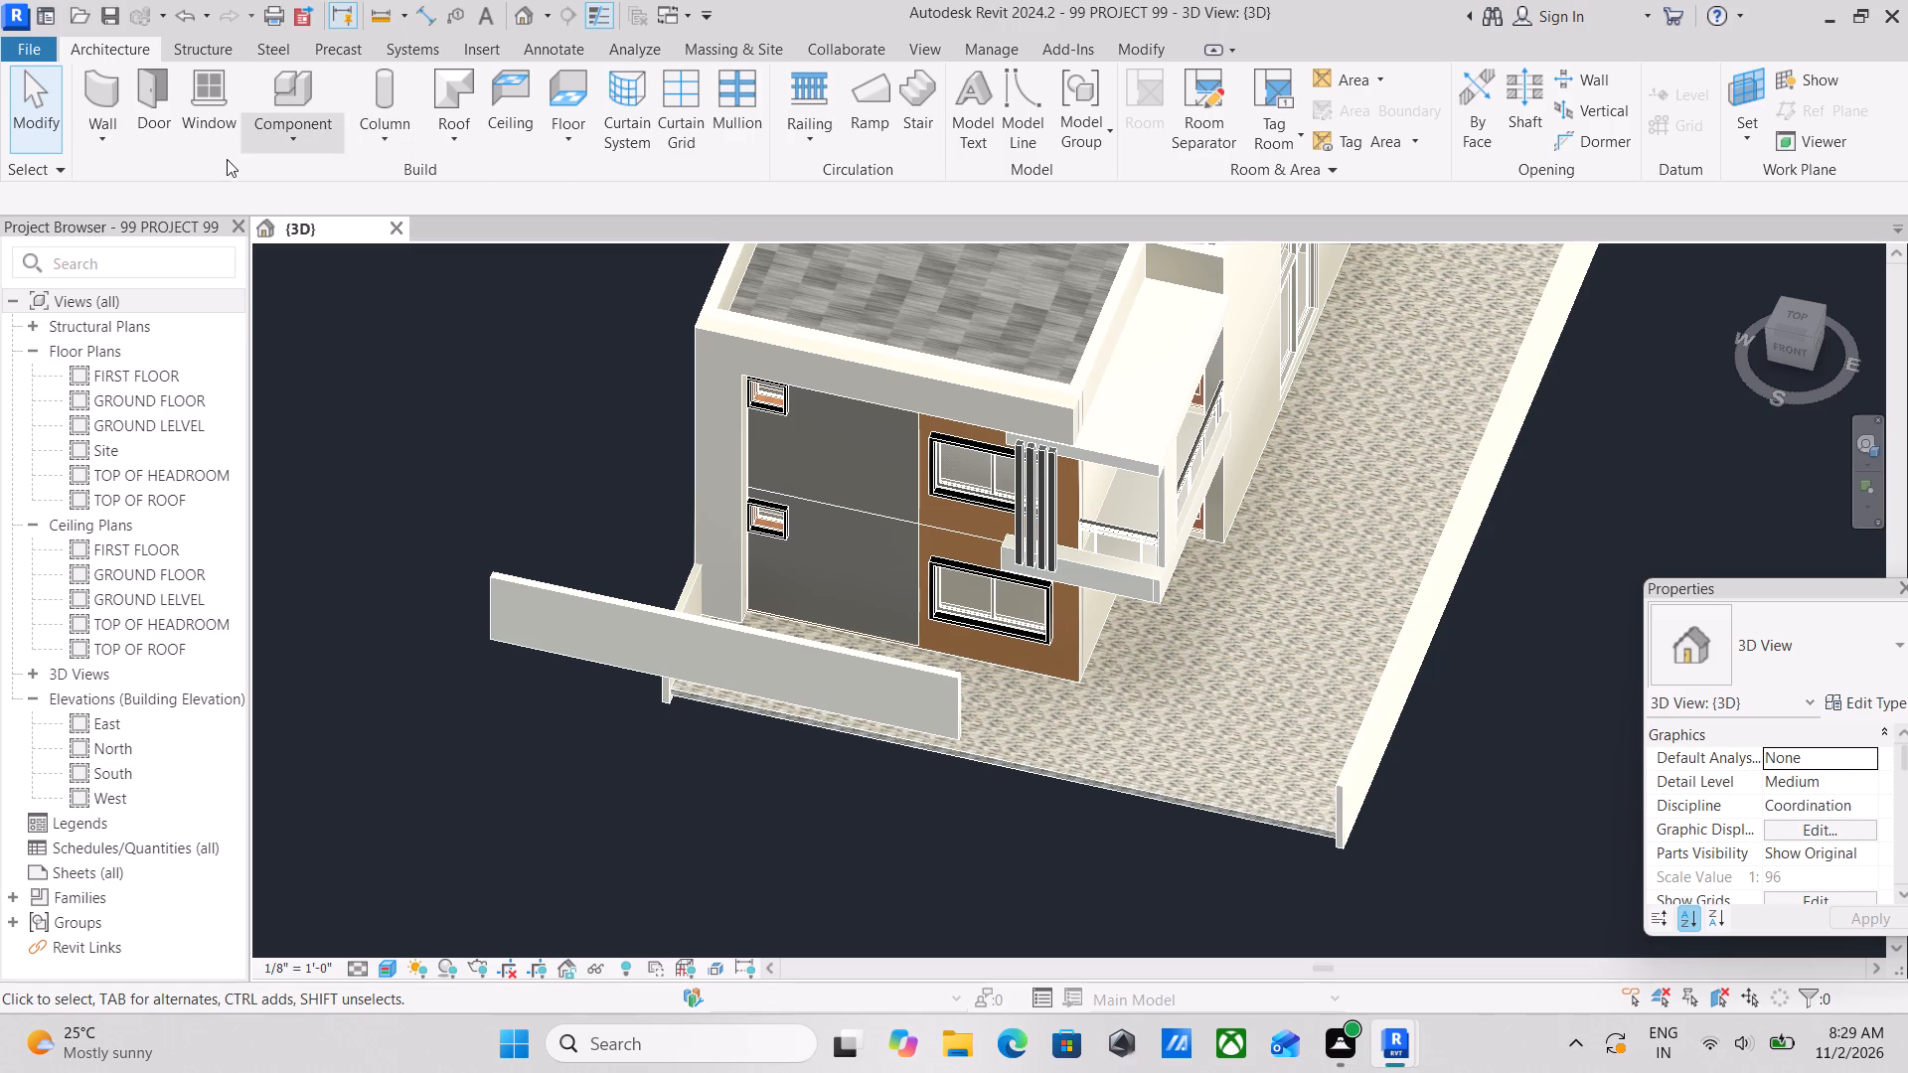
{"action": "left_click", "coordinate": [272, 175]}
{"action": "scroll", "coordinate": [1192, 771], "scroll_direction": "up", "scroll_amount": 3}
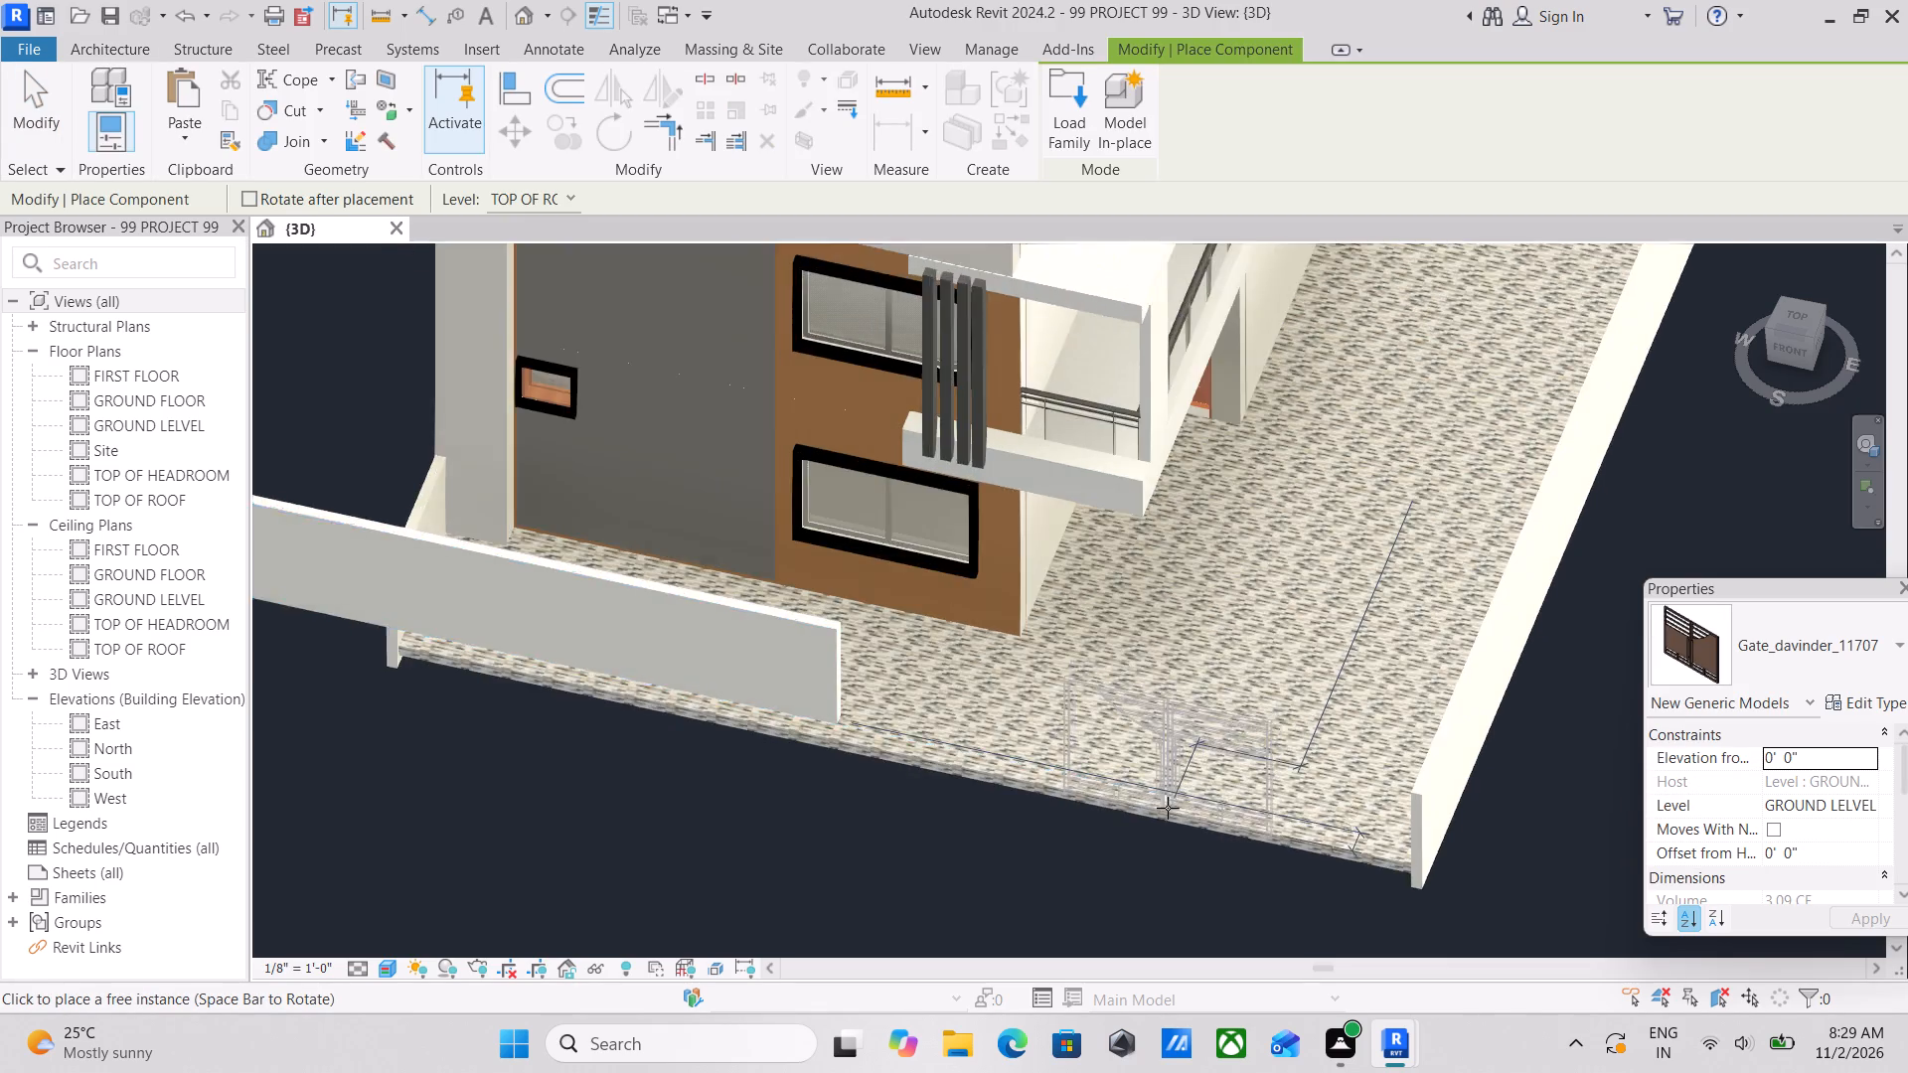
{"action": "scroll", "coordinate": [1168, 808], "scroll_direction": "up", "scroll_amount": 4}
{"action": "scroll", "coordinate": [790, 733], "scroll_direction": "up", "scroll_amount": 3}
{"action": "scroll", "coordinate": [718, 686], "scroll_direction": "down", "scroll_amount": 6}
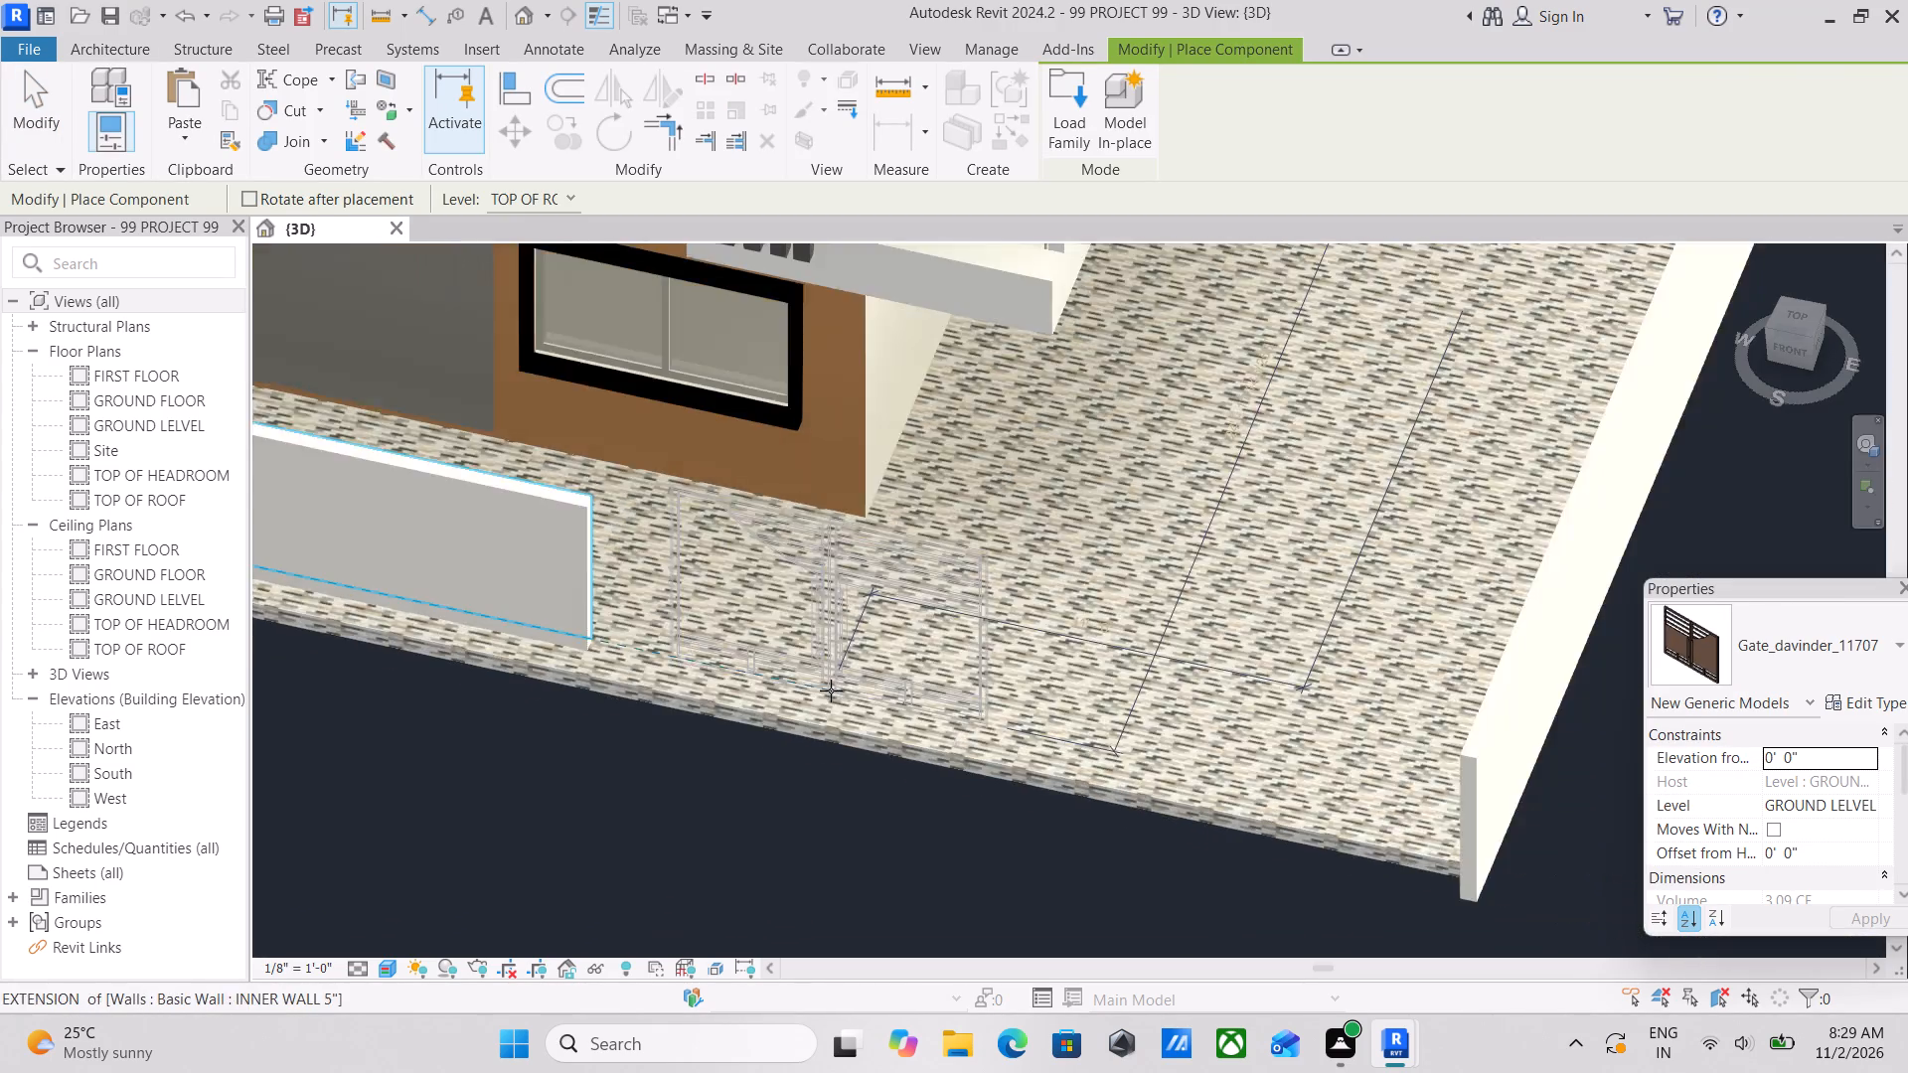
{"action": "middle_click_drag", "start_coordinate": [831, 690], "coordinate": [948, 628]}
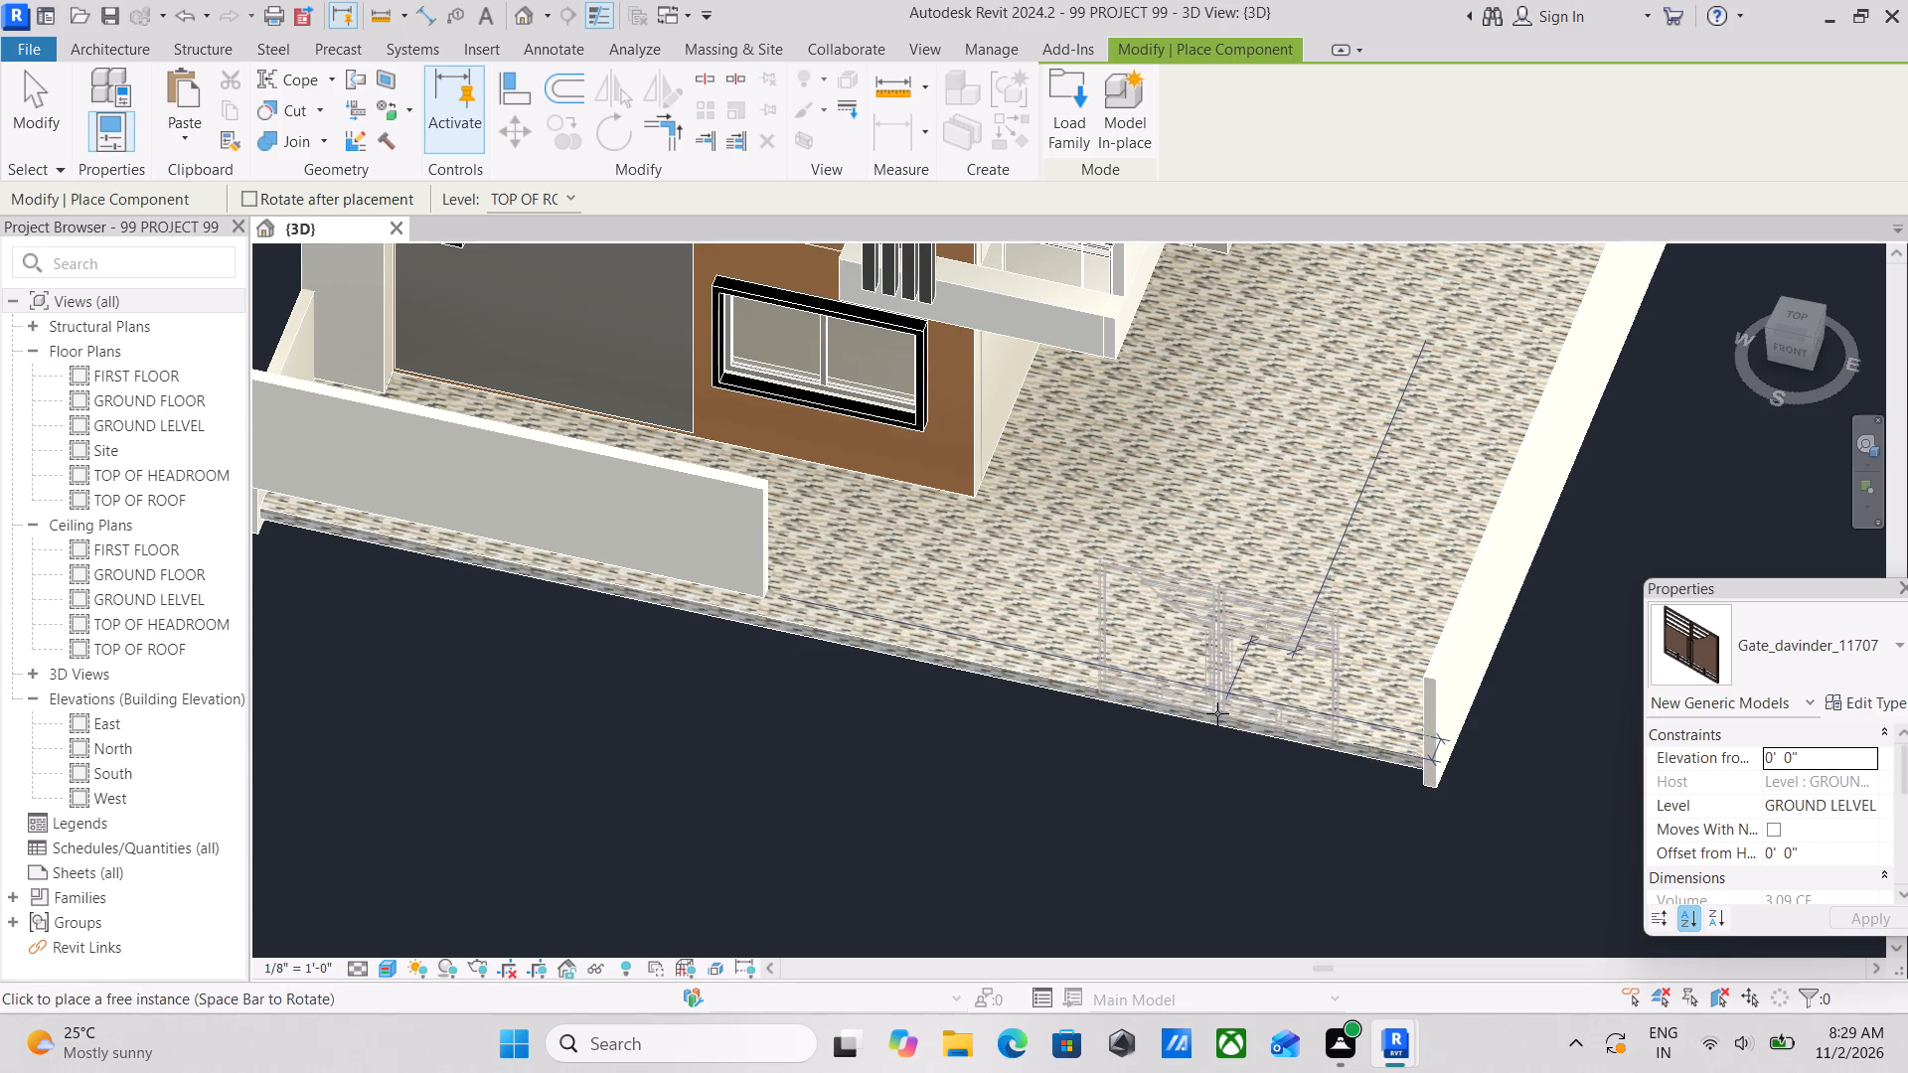
{"action": "left_click", "coordinate": [1217, 713]}
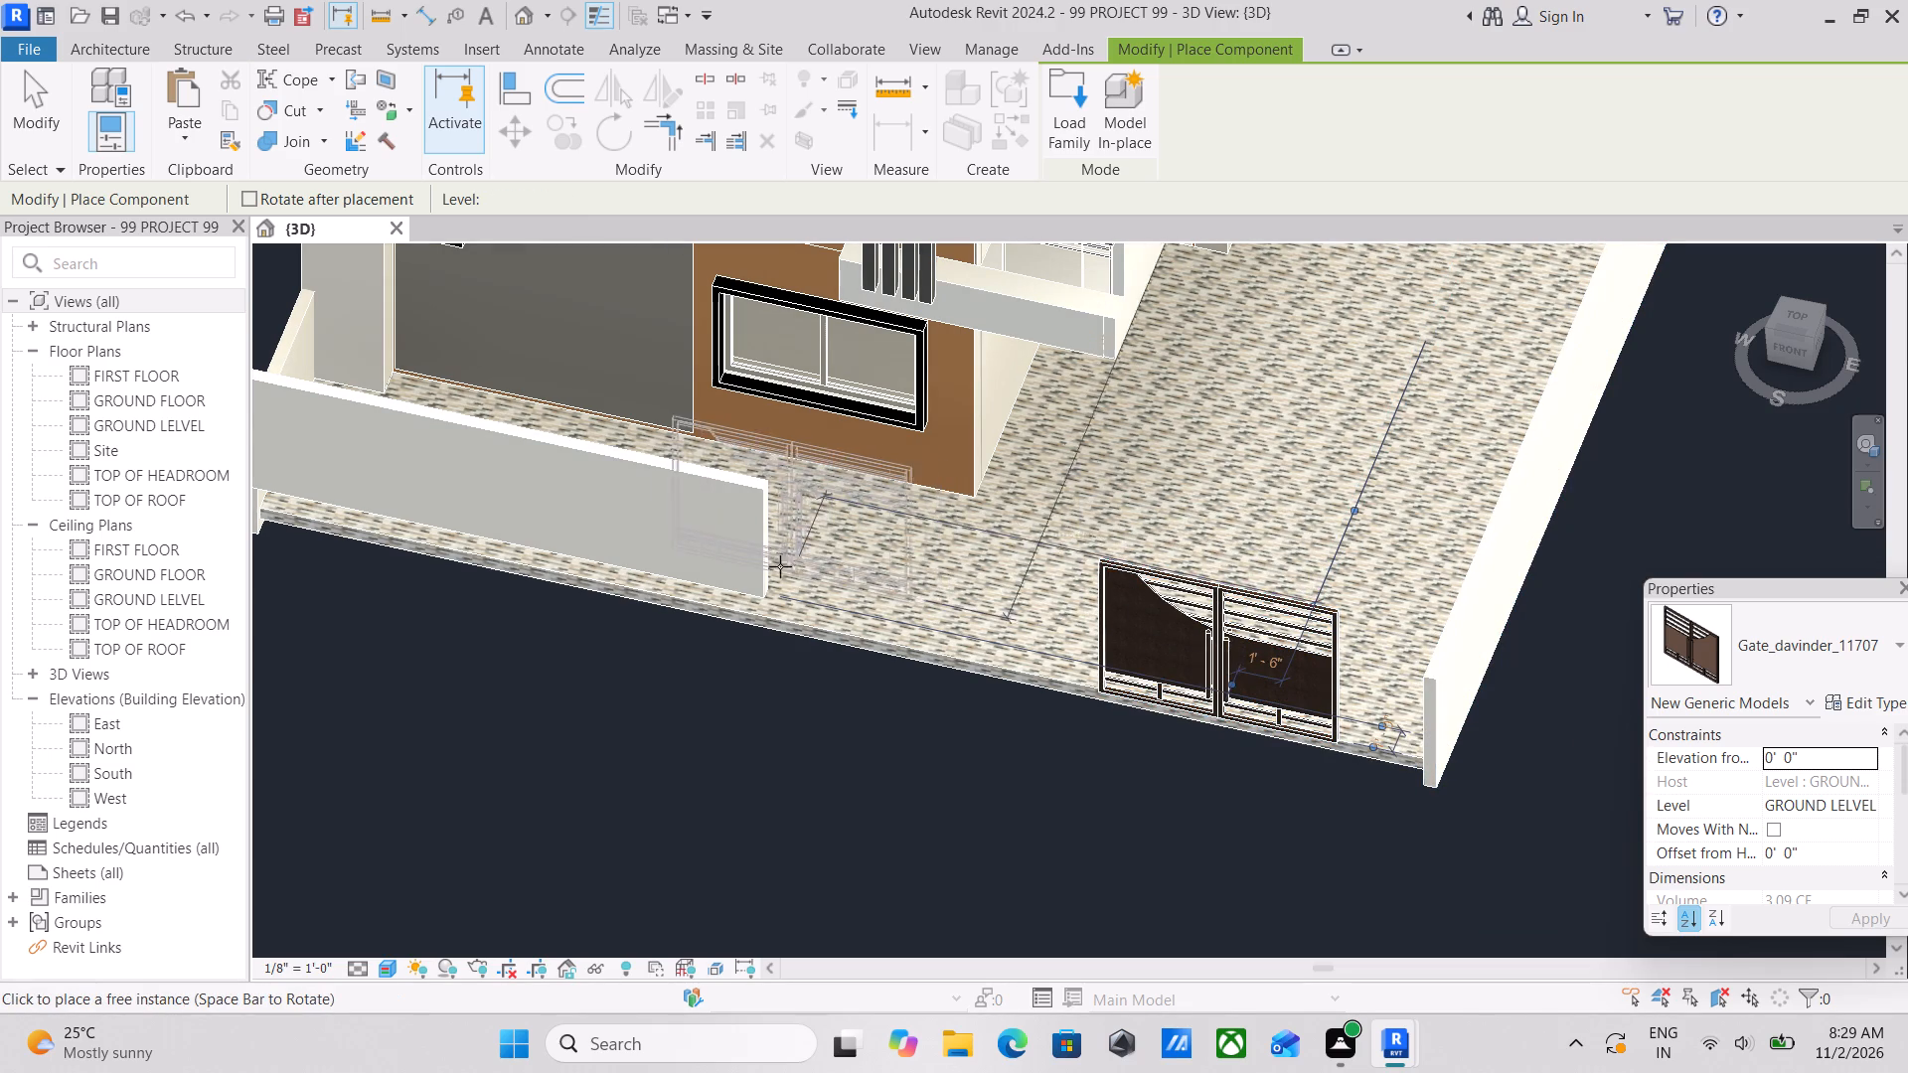
{"action": "key", "text": "Escape"}
{"action": "key", "text": "Escape"}
Delete the misplaced INNER WALL 5" wall in front of the building.
{"action": "scroll", "coordinate": [797, 644], "scroll_direction": "down", "scroll_amount": 6}
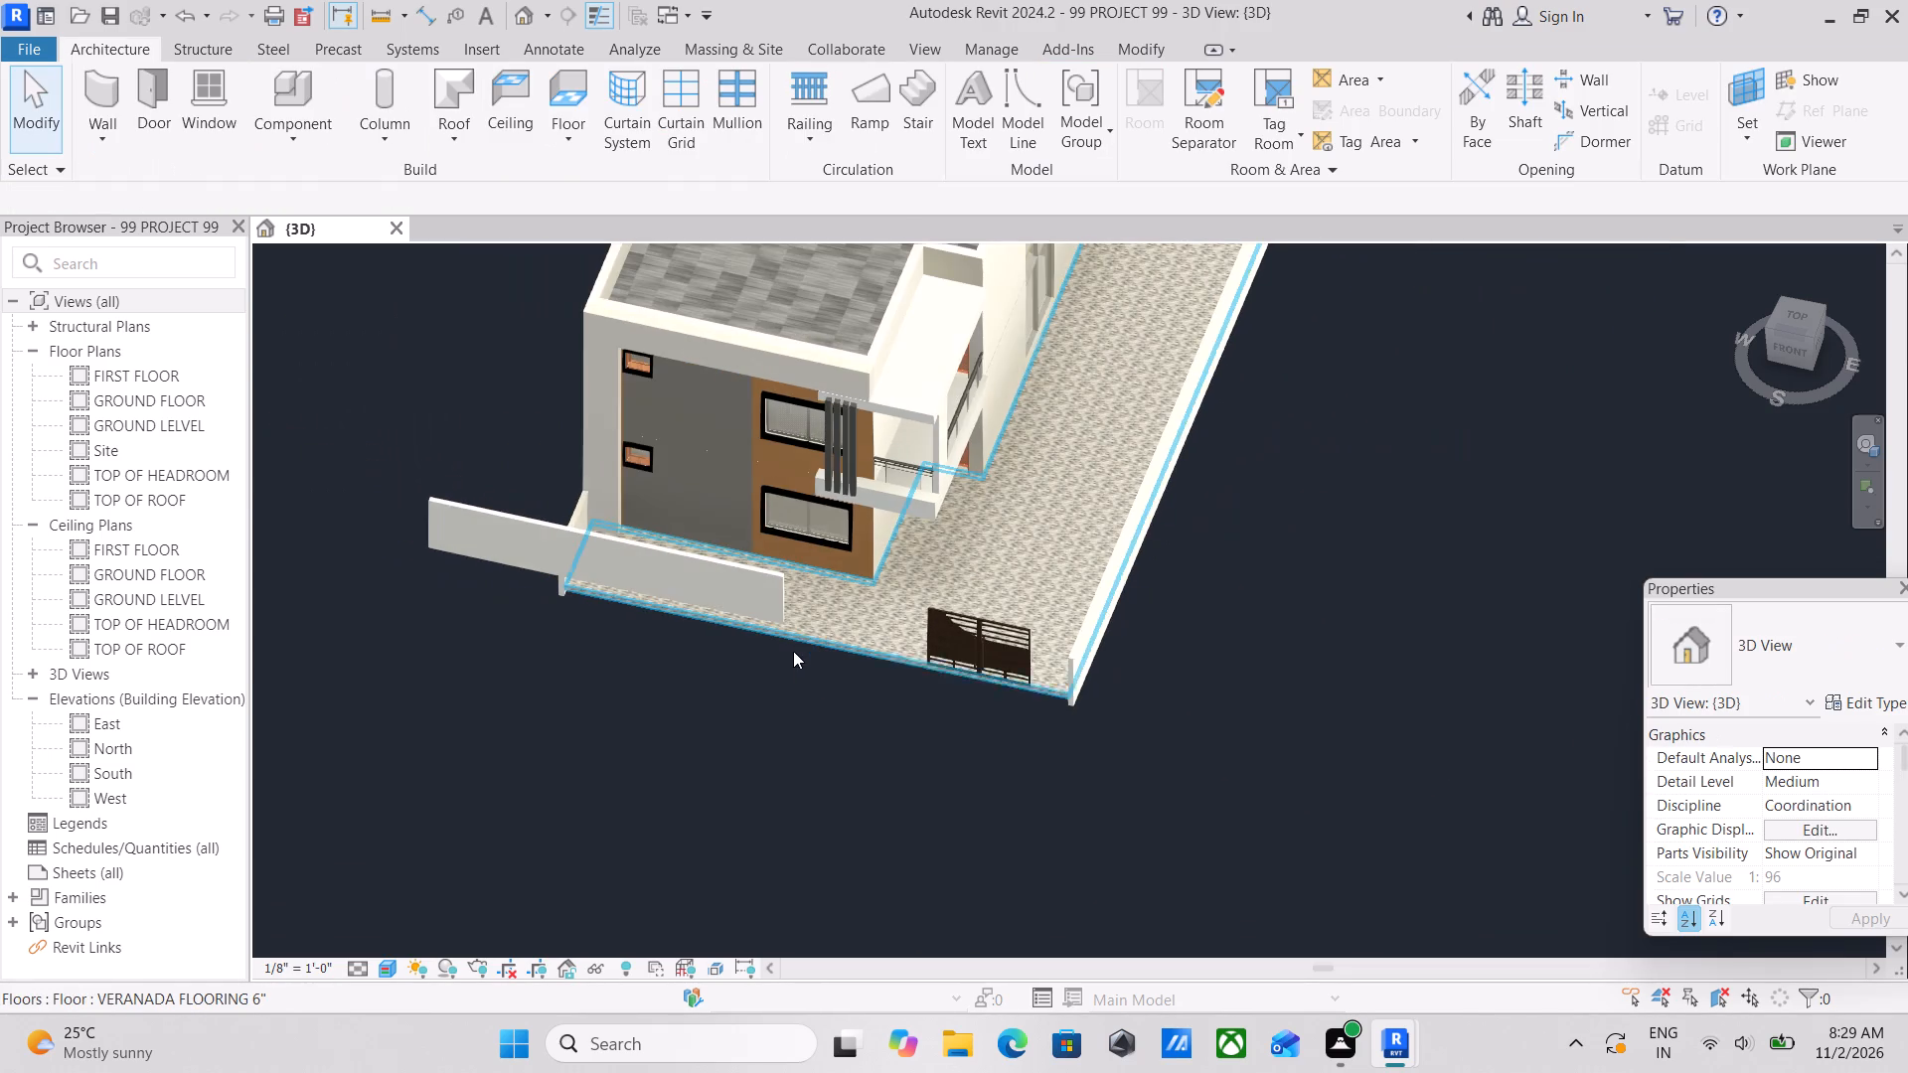
{"action": "left_click", "coordinate": [712, 566]}
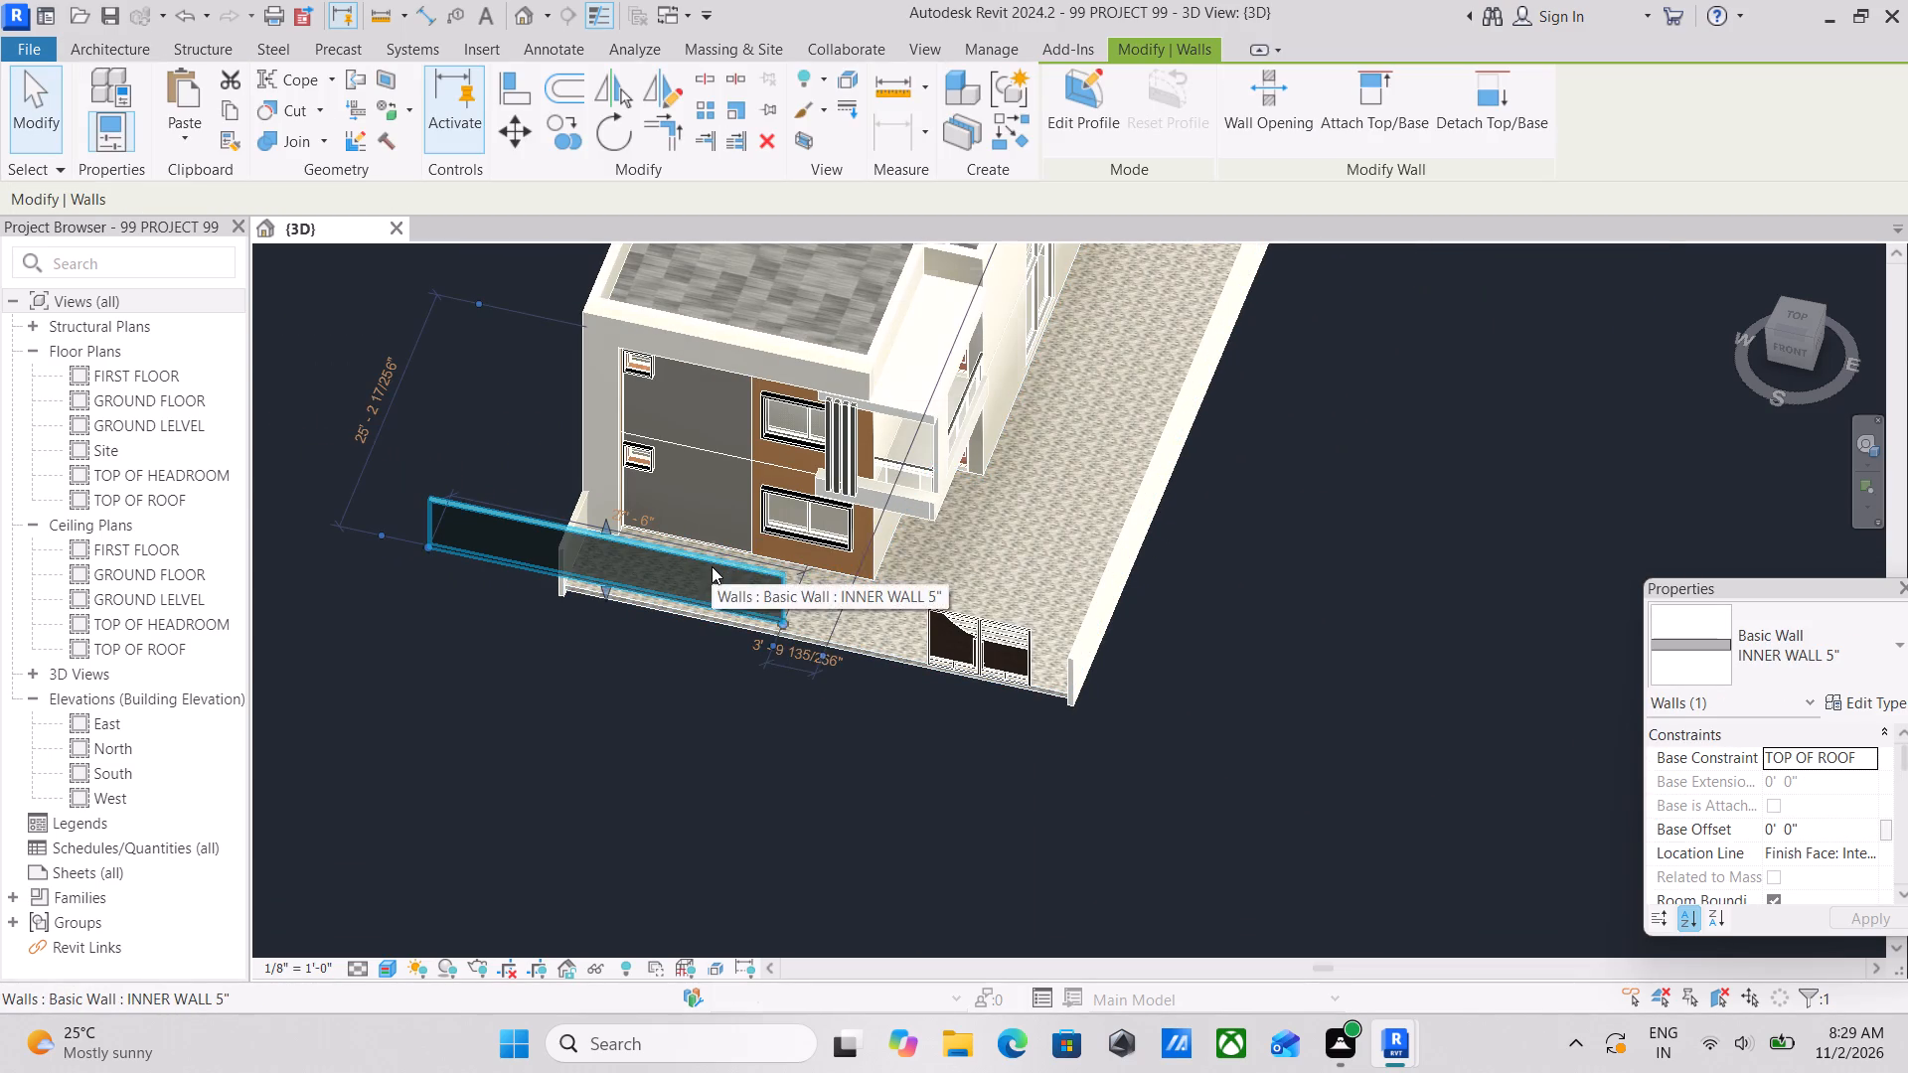
{"action": "right_click", "coordinate": [712, 566]}
{"action": "left_click", "coordinate": [811, 624]}
Check the placed gate close up and view the model from the top.
{"action": "scroll", "coordinate": [1129, 710], "scroll_direction": "up", "scroll_amount": 3}
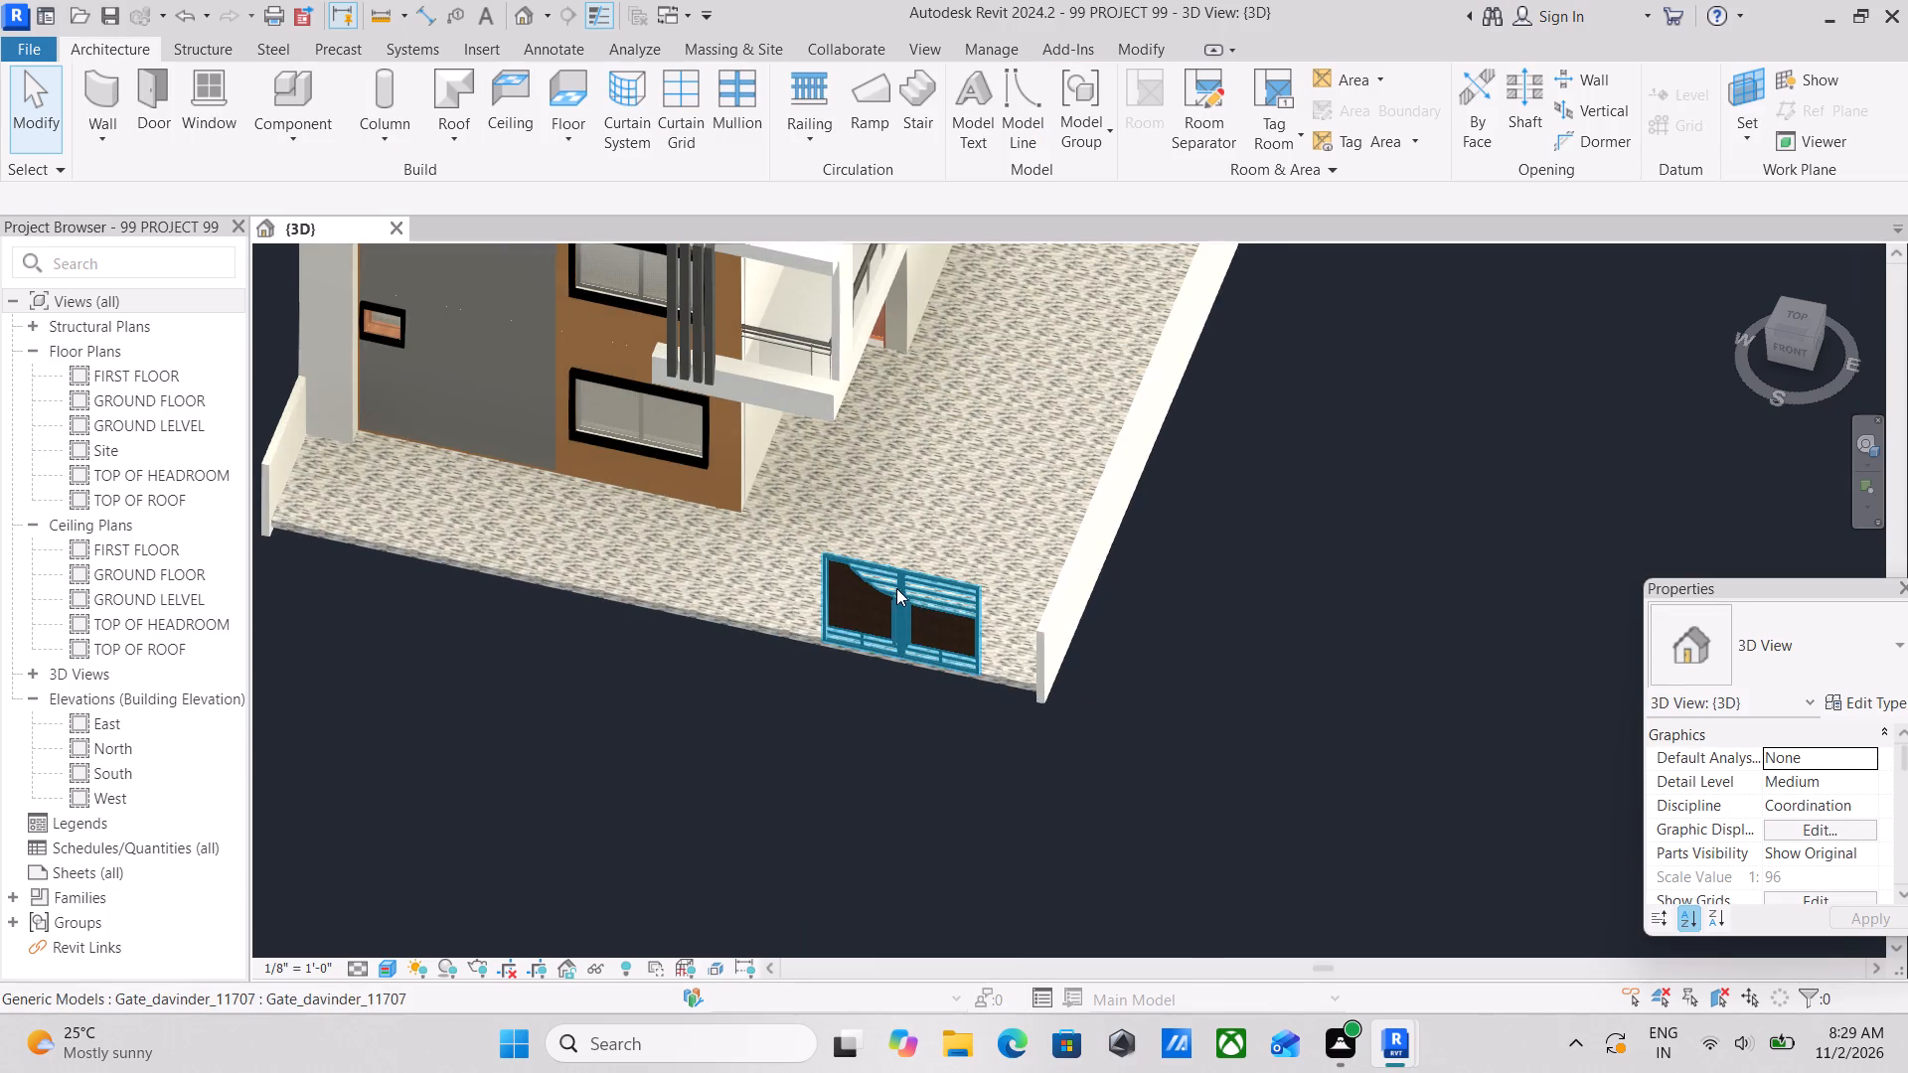
{"action": "middle_click_drag", "start_coordinate": [896, 588], "coordinate": [986, 680]}
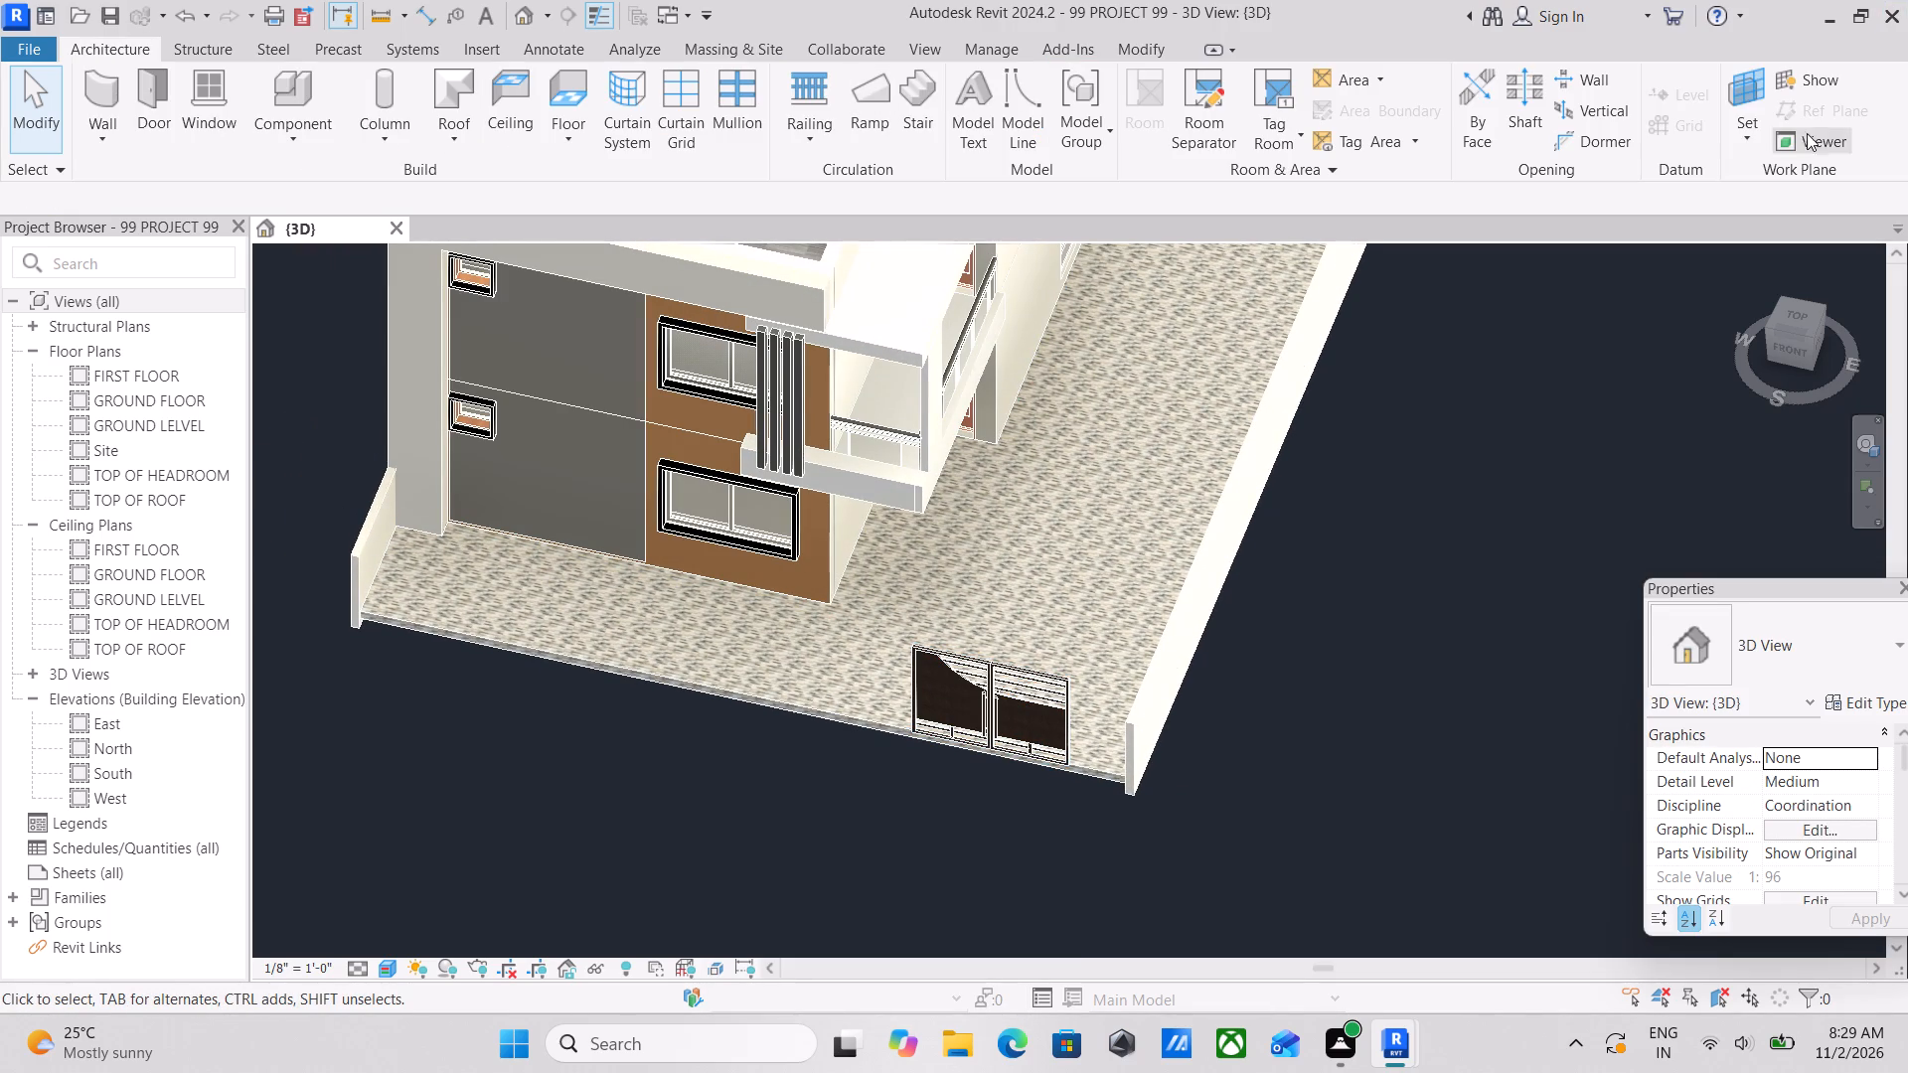
{"action": "left_click", "coordinate": [1807, 316]}
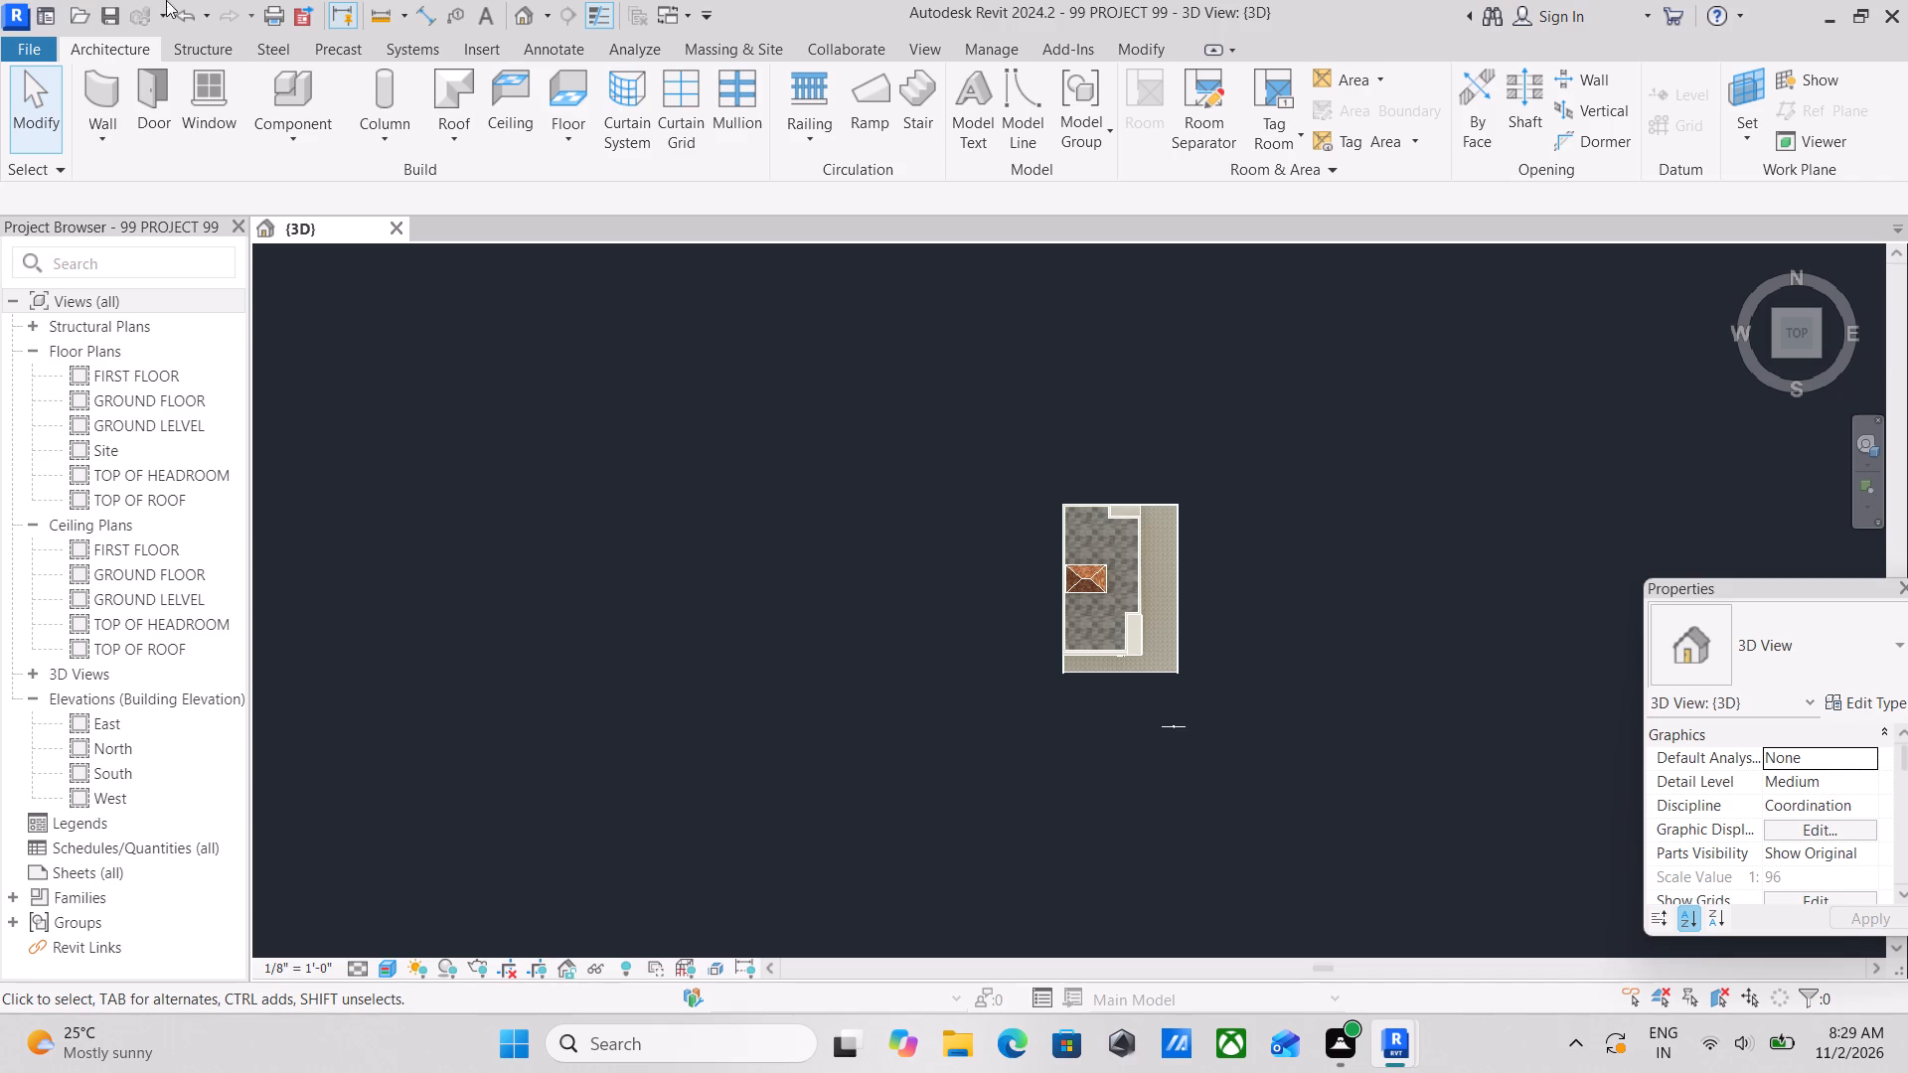
Open the GROUND FLOOR plan and start the Wall command for the forecourt's front edge.
{"action": "double_click", "coordinate": [128, 393]}
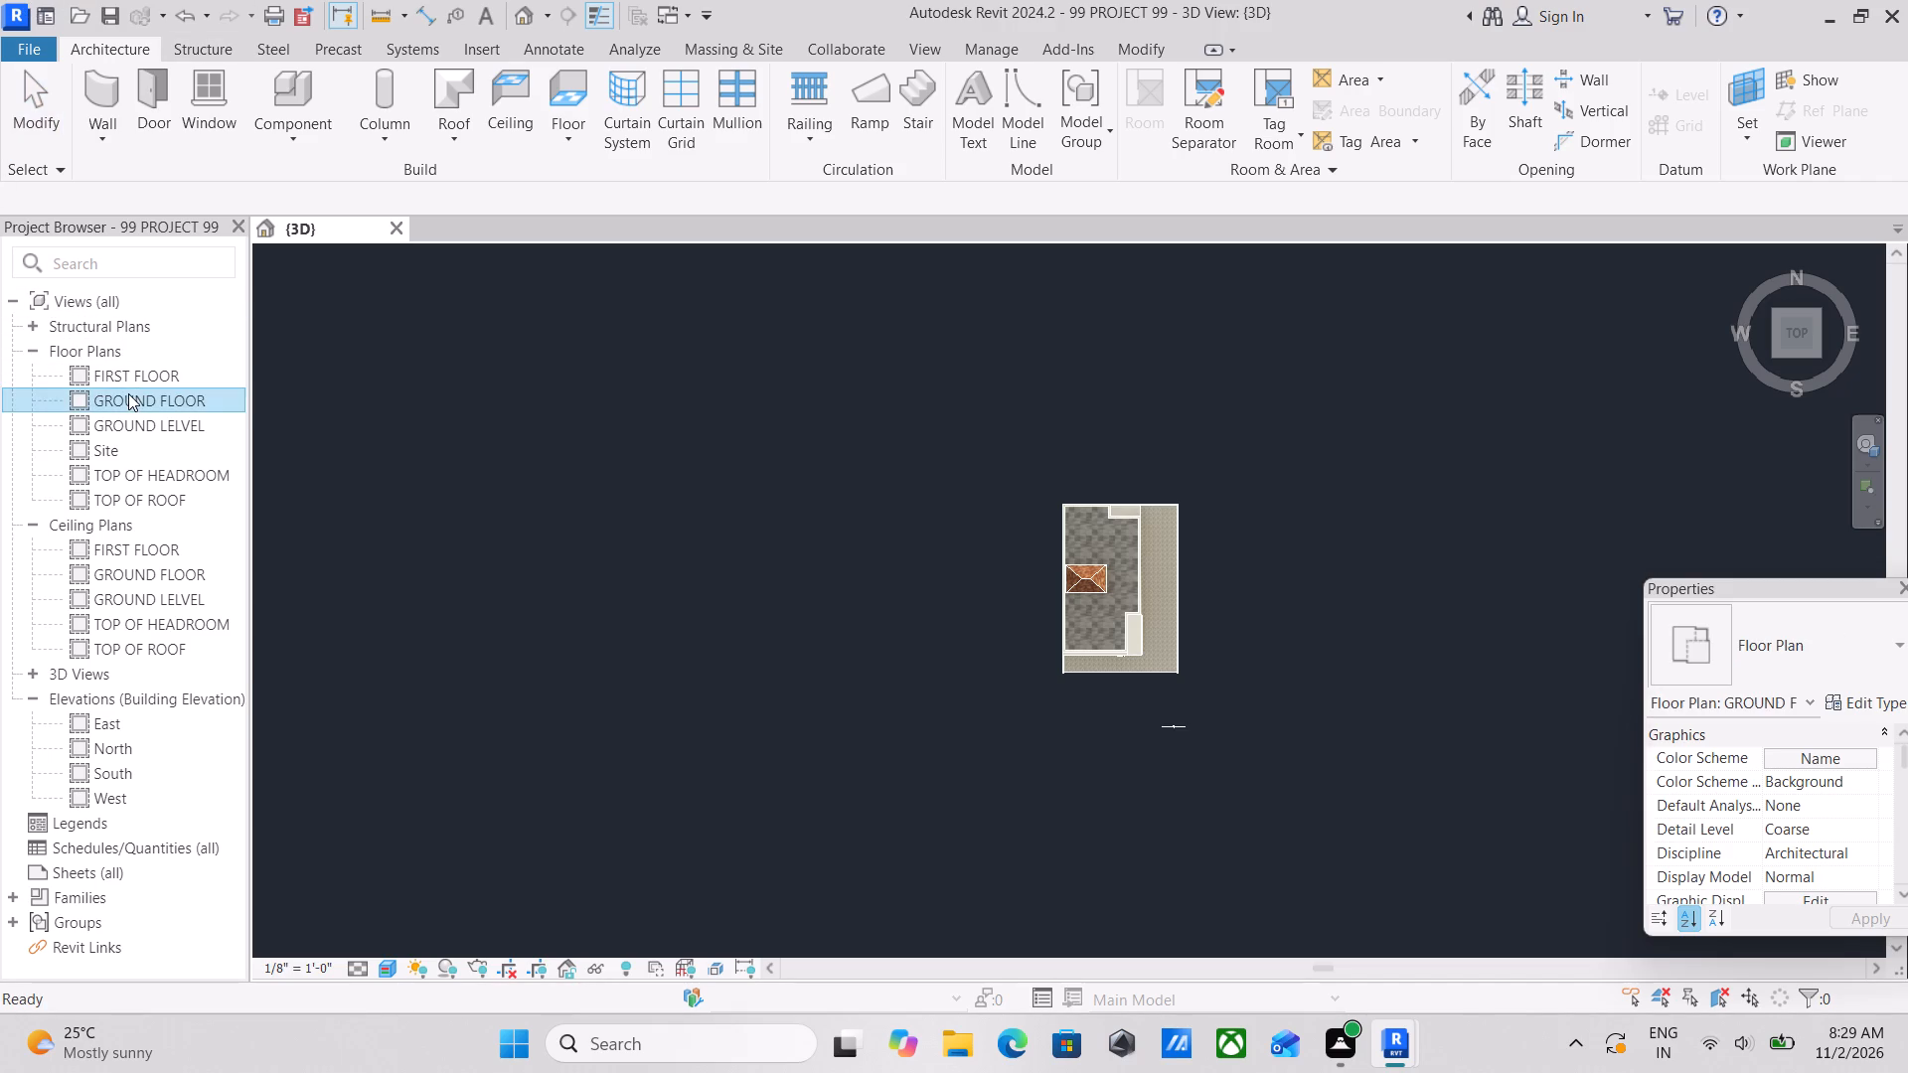
{"action": "scroll", "coordinate": [1141, 838], "scroll_direction": "up", "scroll_amount": 5}
{"action": "scroll", "coordinate": [1009, 584], "scroll_direction": "up", "scroll_amount": 6}
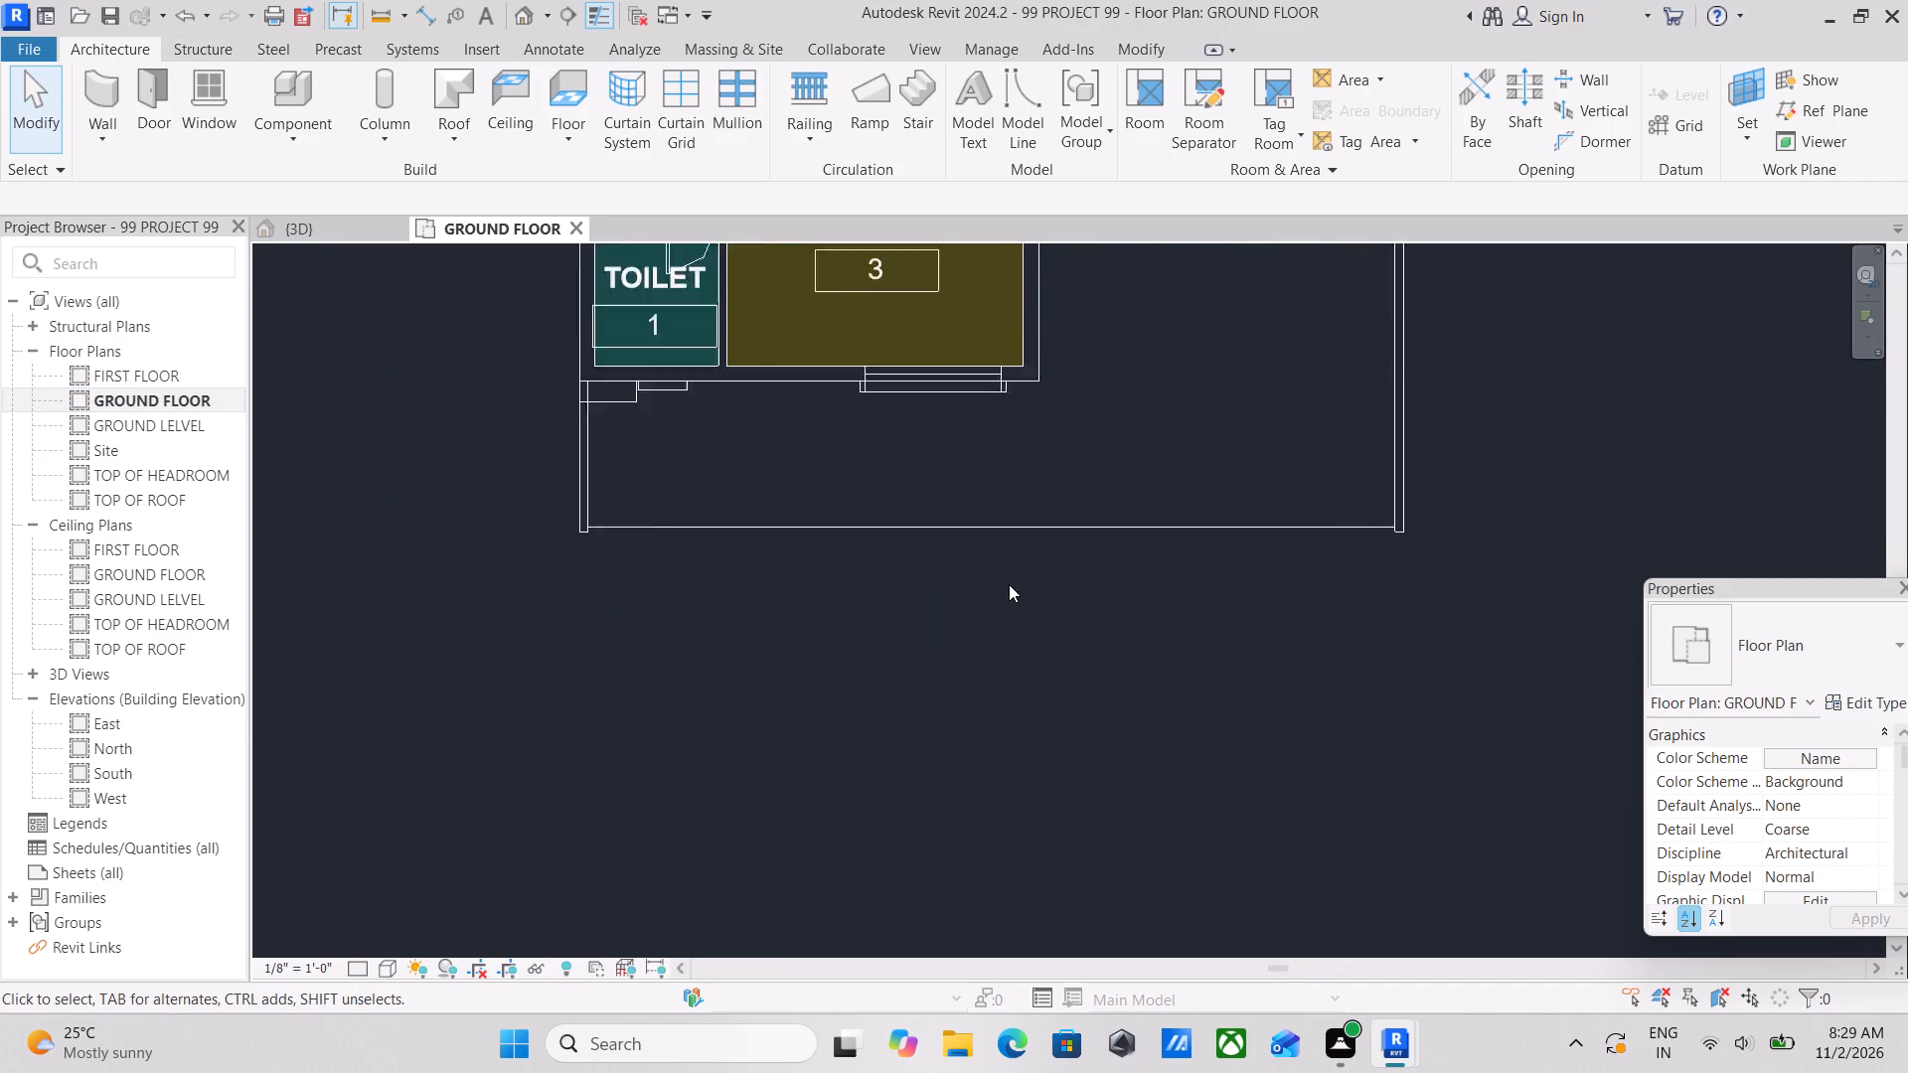
{"action": "scroll", "coordinate": [1009, 584], "scroll_direction": "up", "scroll_amount": 2}
{"action": "type", "text": "wa"}
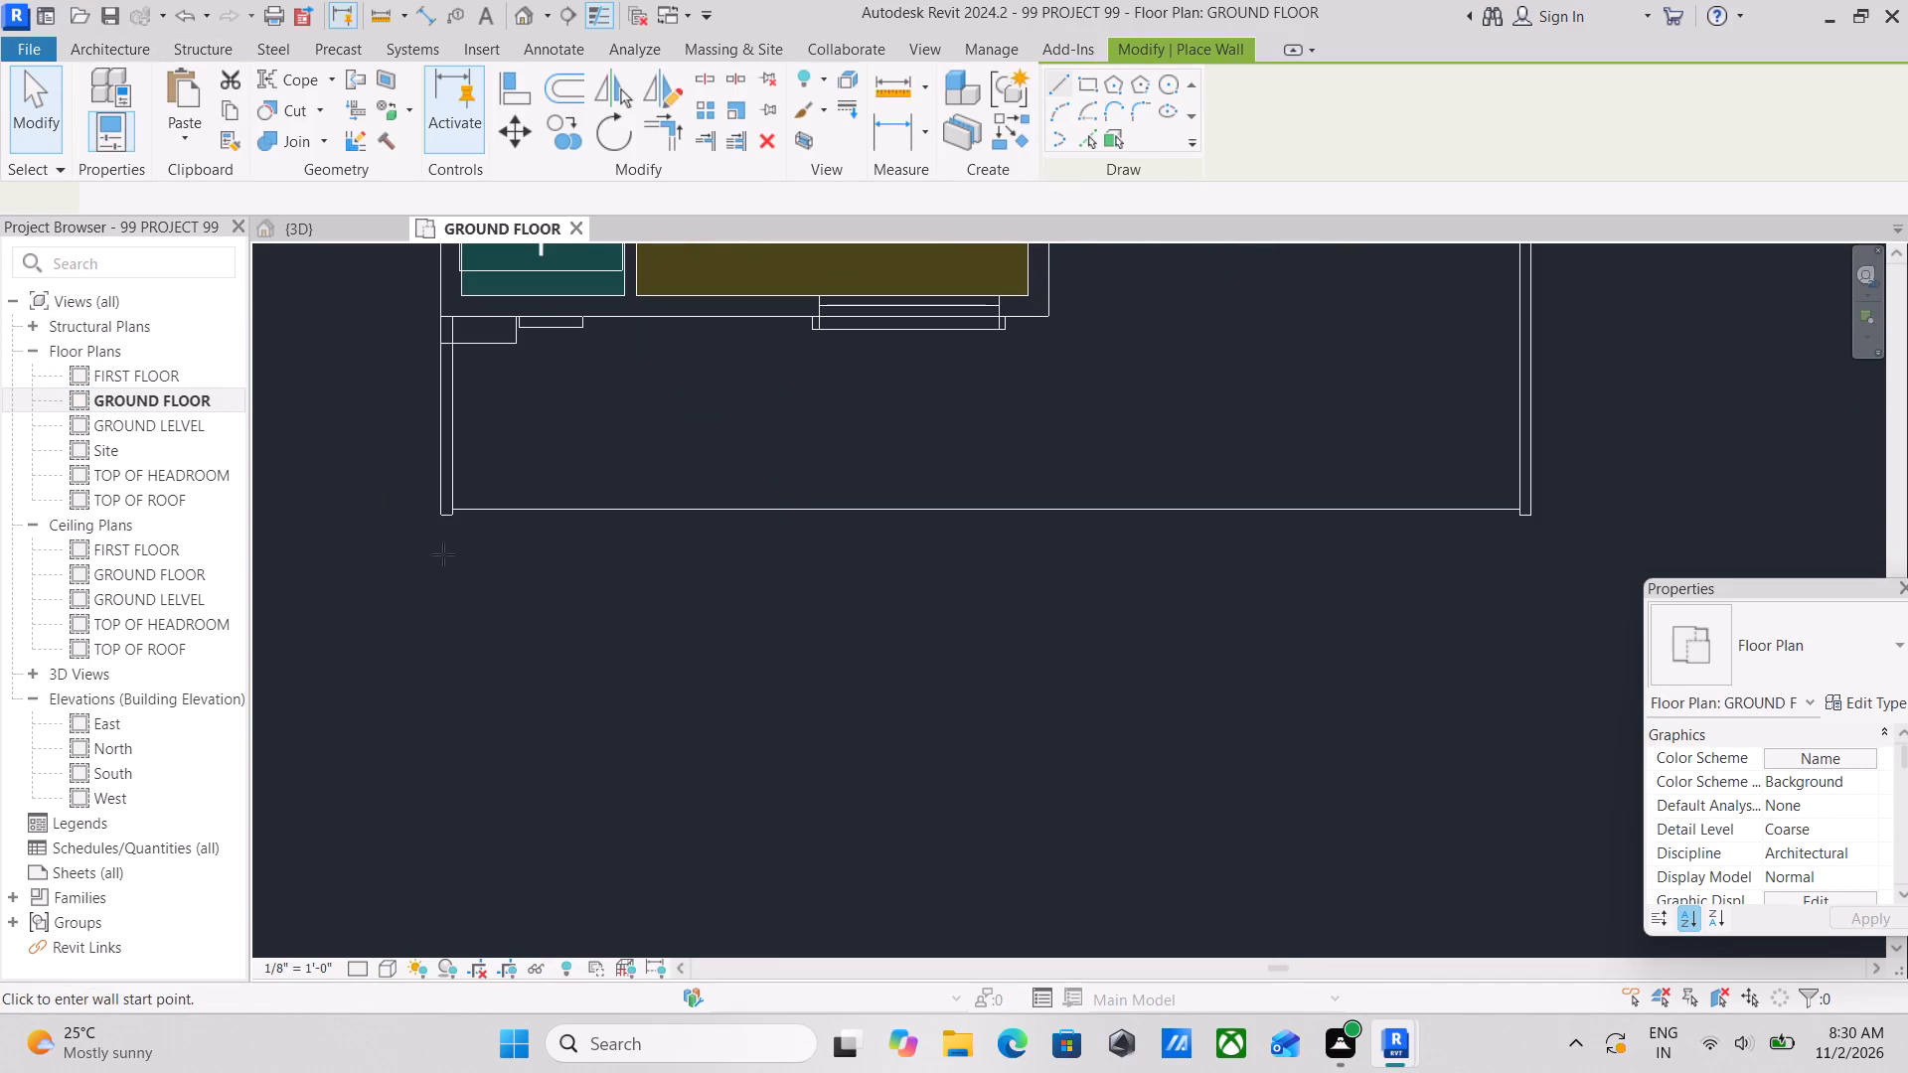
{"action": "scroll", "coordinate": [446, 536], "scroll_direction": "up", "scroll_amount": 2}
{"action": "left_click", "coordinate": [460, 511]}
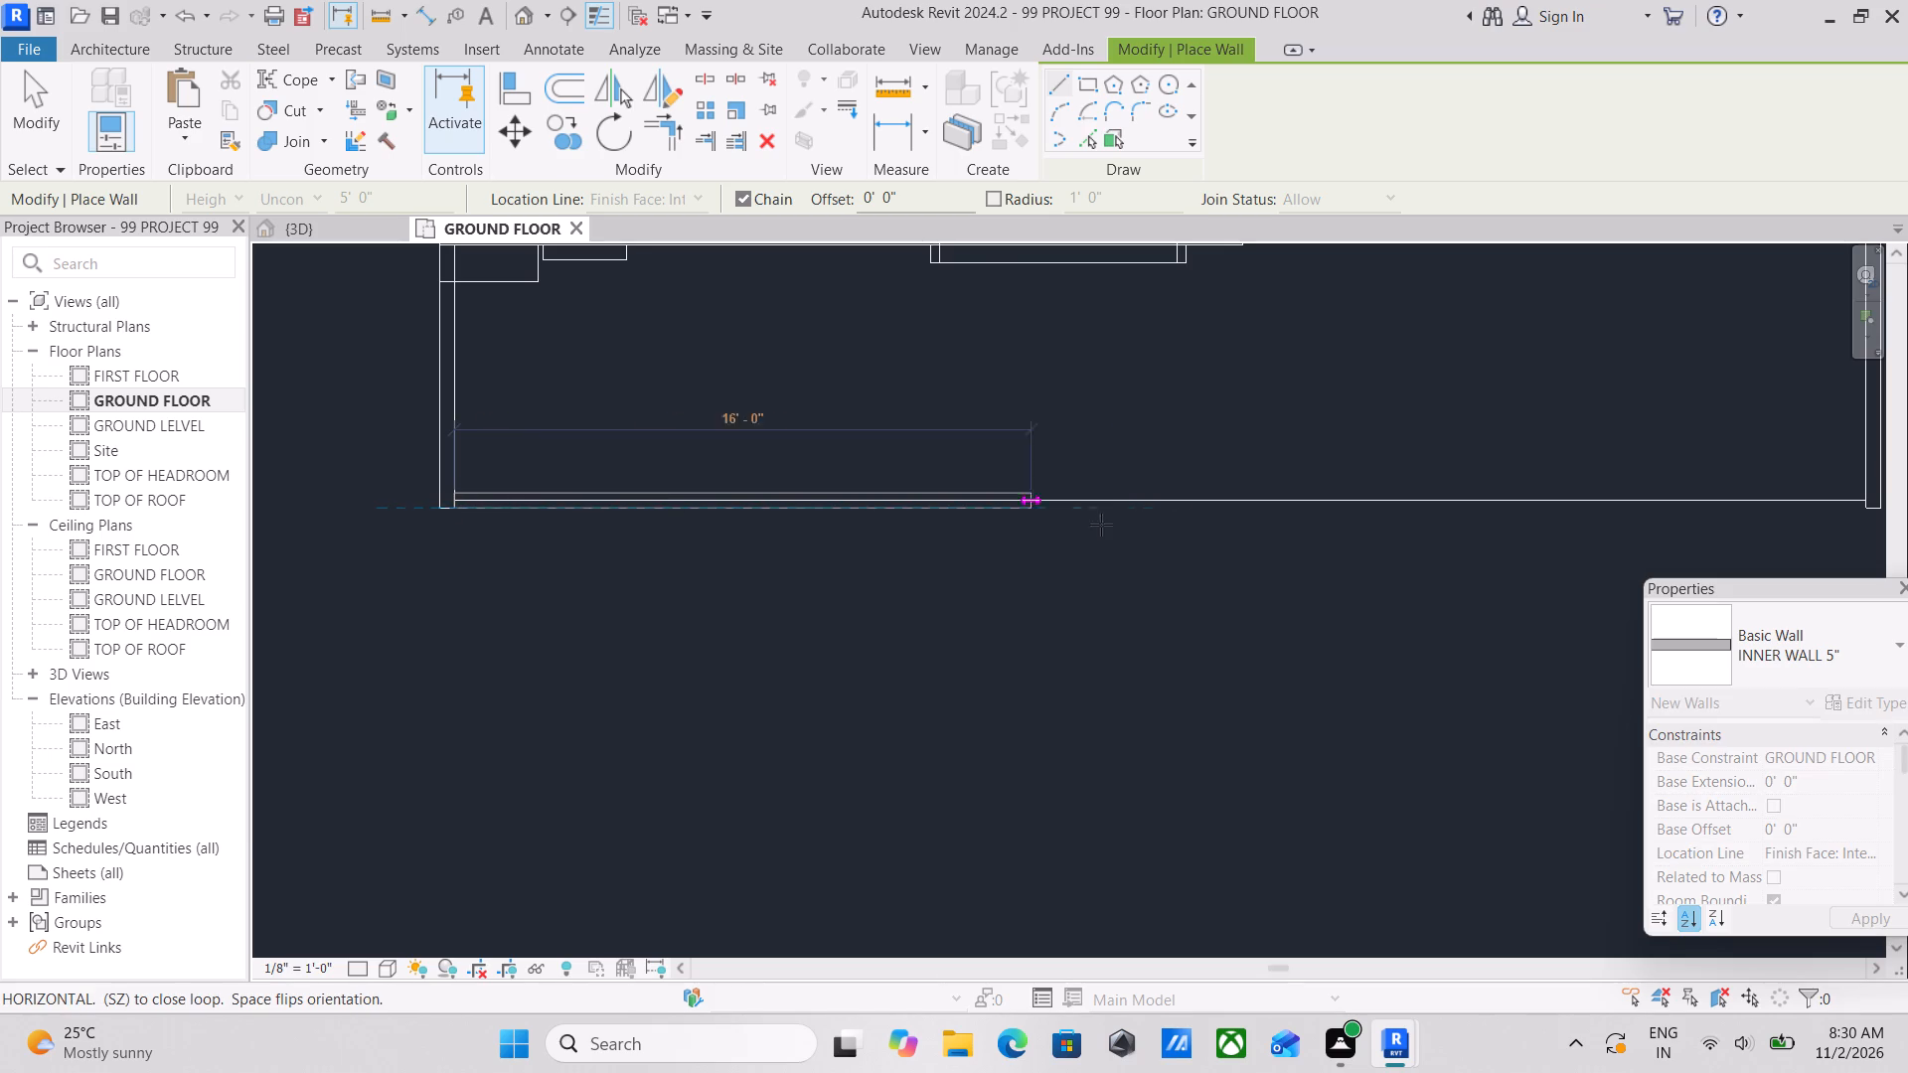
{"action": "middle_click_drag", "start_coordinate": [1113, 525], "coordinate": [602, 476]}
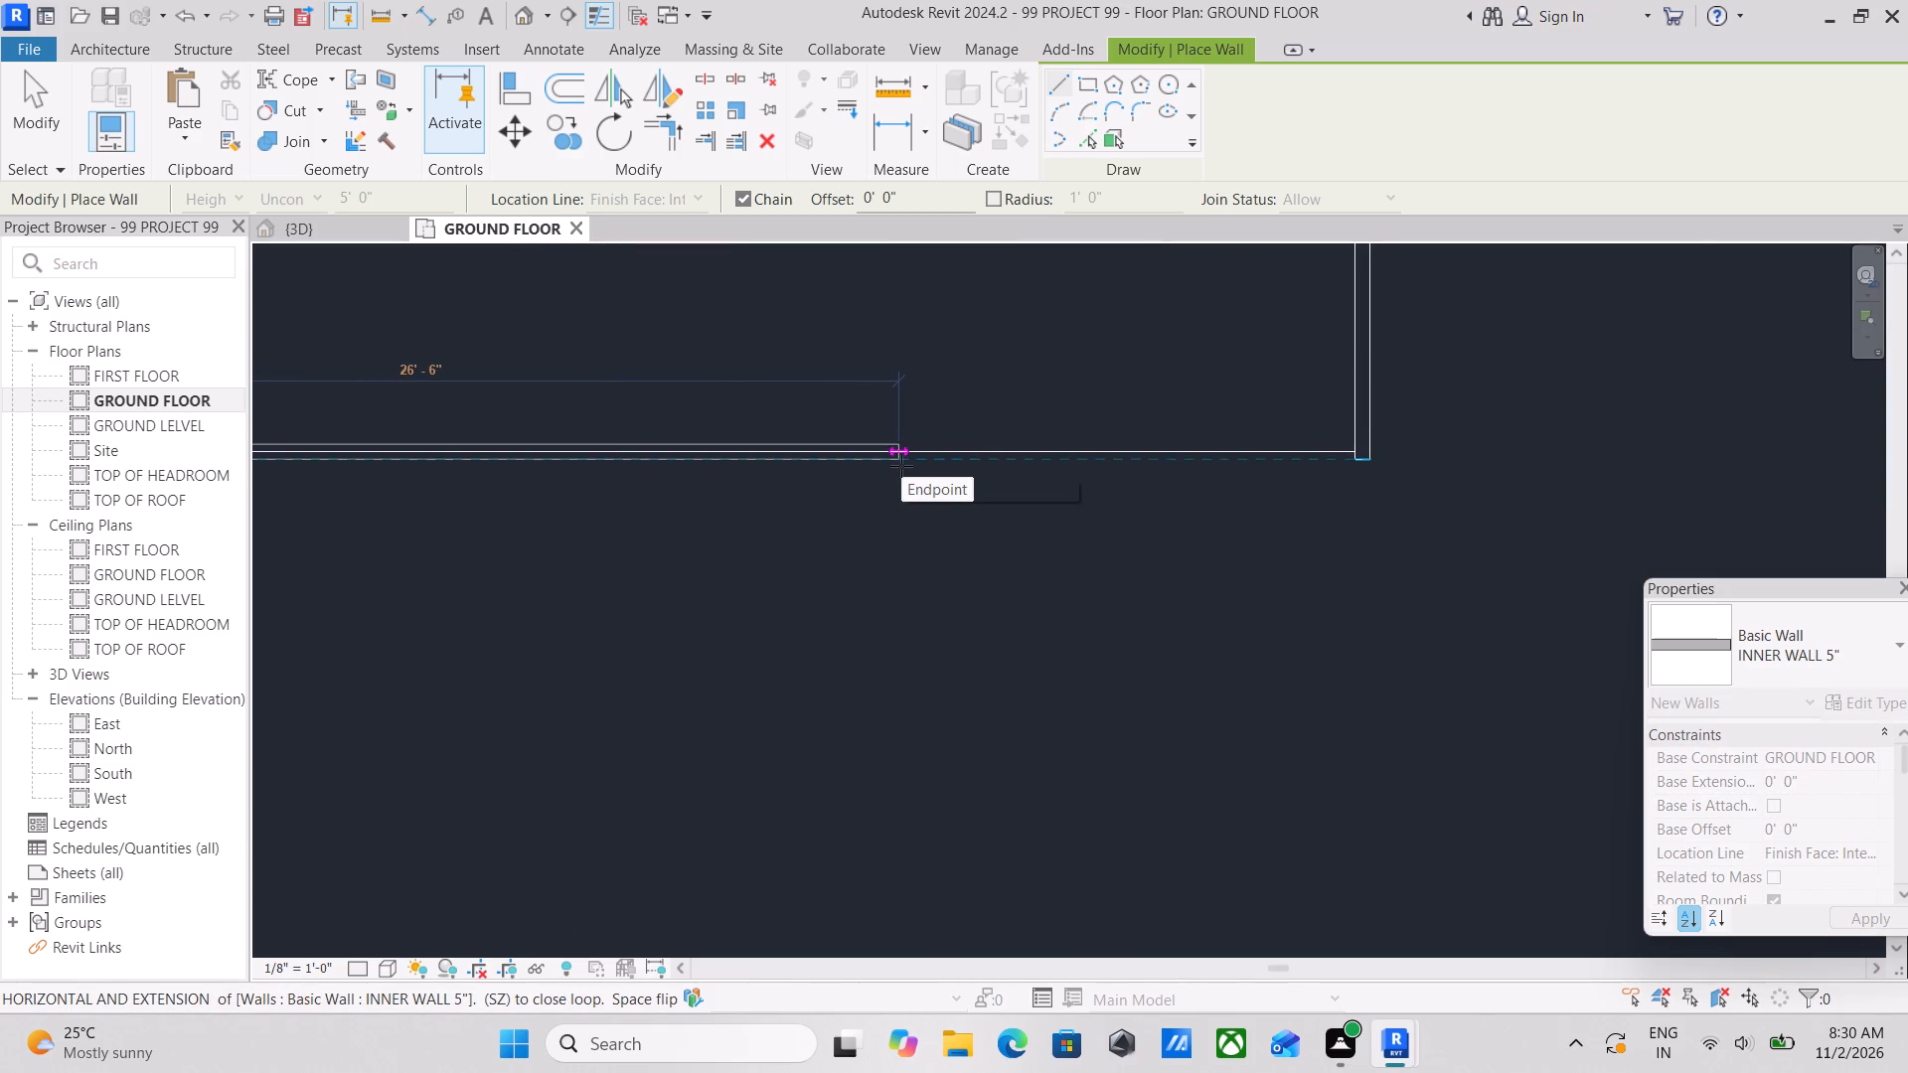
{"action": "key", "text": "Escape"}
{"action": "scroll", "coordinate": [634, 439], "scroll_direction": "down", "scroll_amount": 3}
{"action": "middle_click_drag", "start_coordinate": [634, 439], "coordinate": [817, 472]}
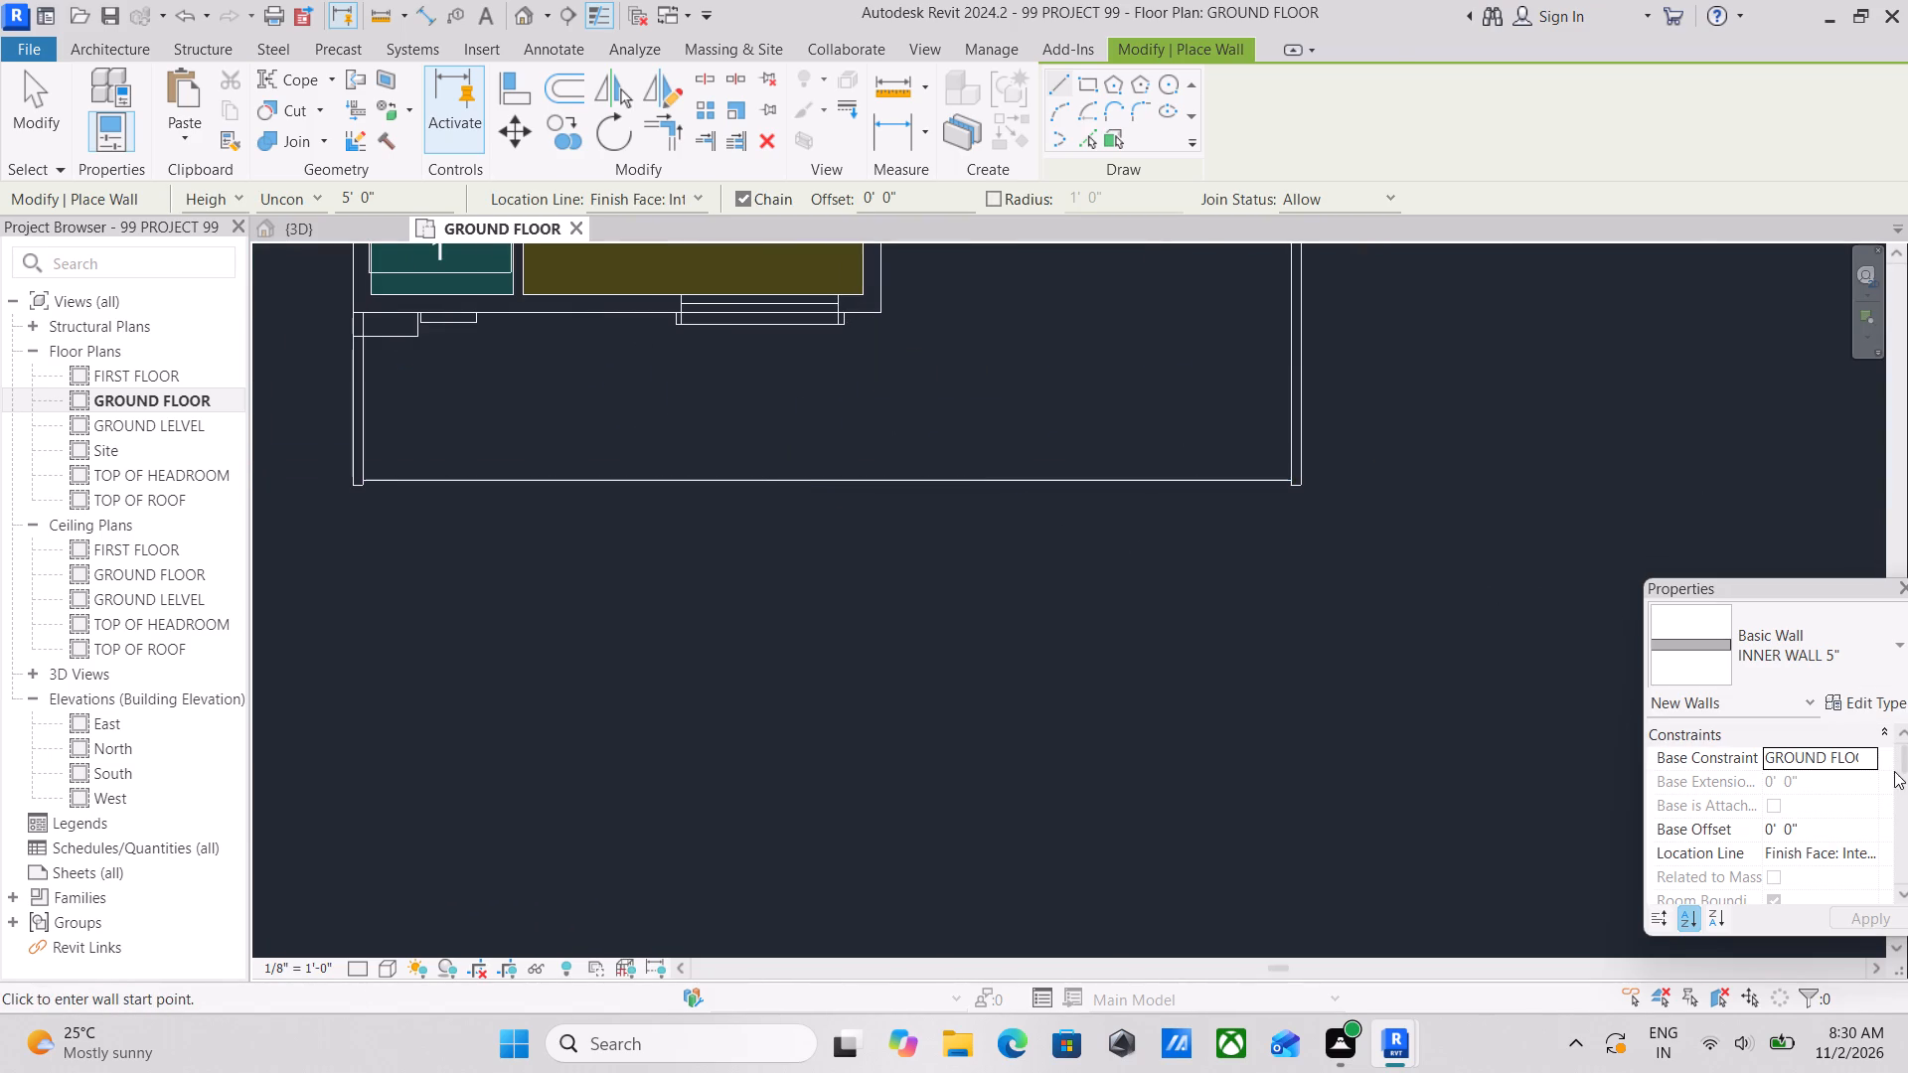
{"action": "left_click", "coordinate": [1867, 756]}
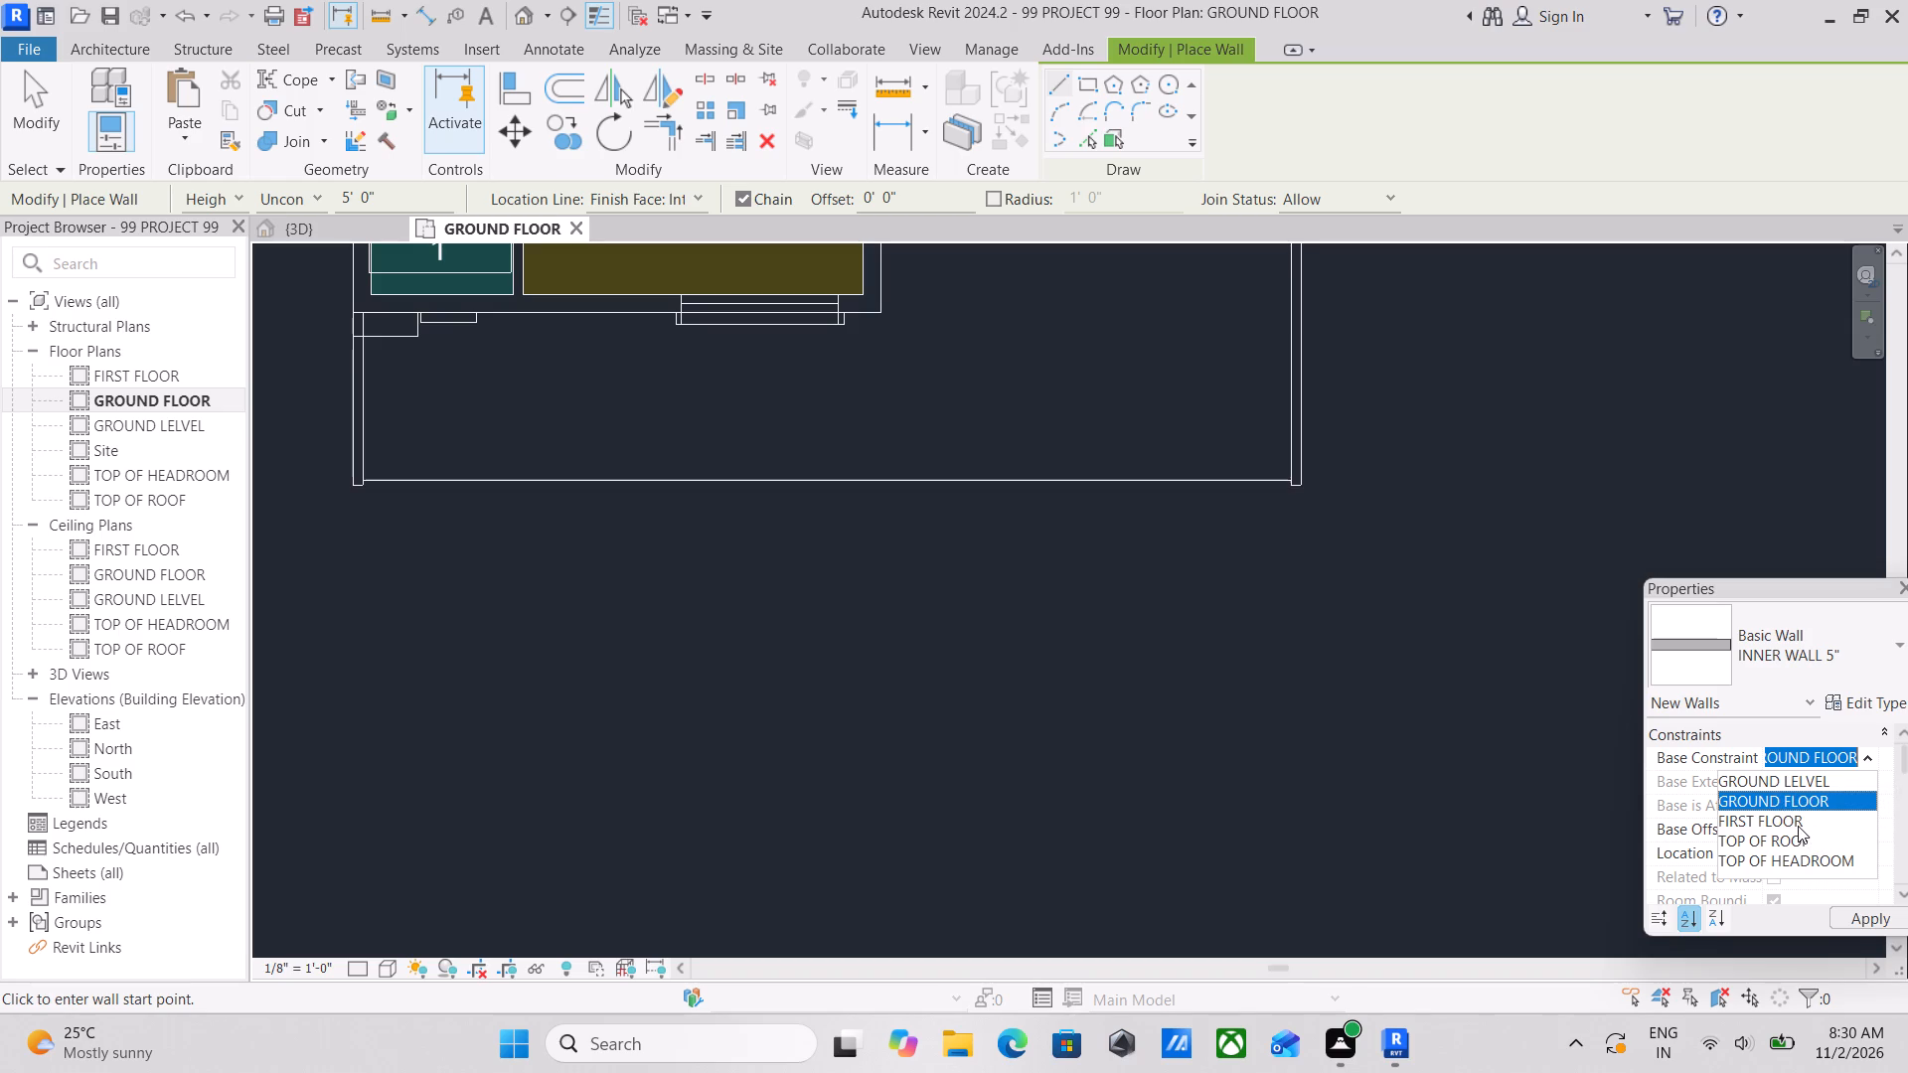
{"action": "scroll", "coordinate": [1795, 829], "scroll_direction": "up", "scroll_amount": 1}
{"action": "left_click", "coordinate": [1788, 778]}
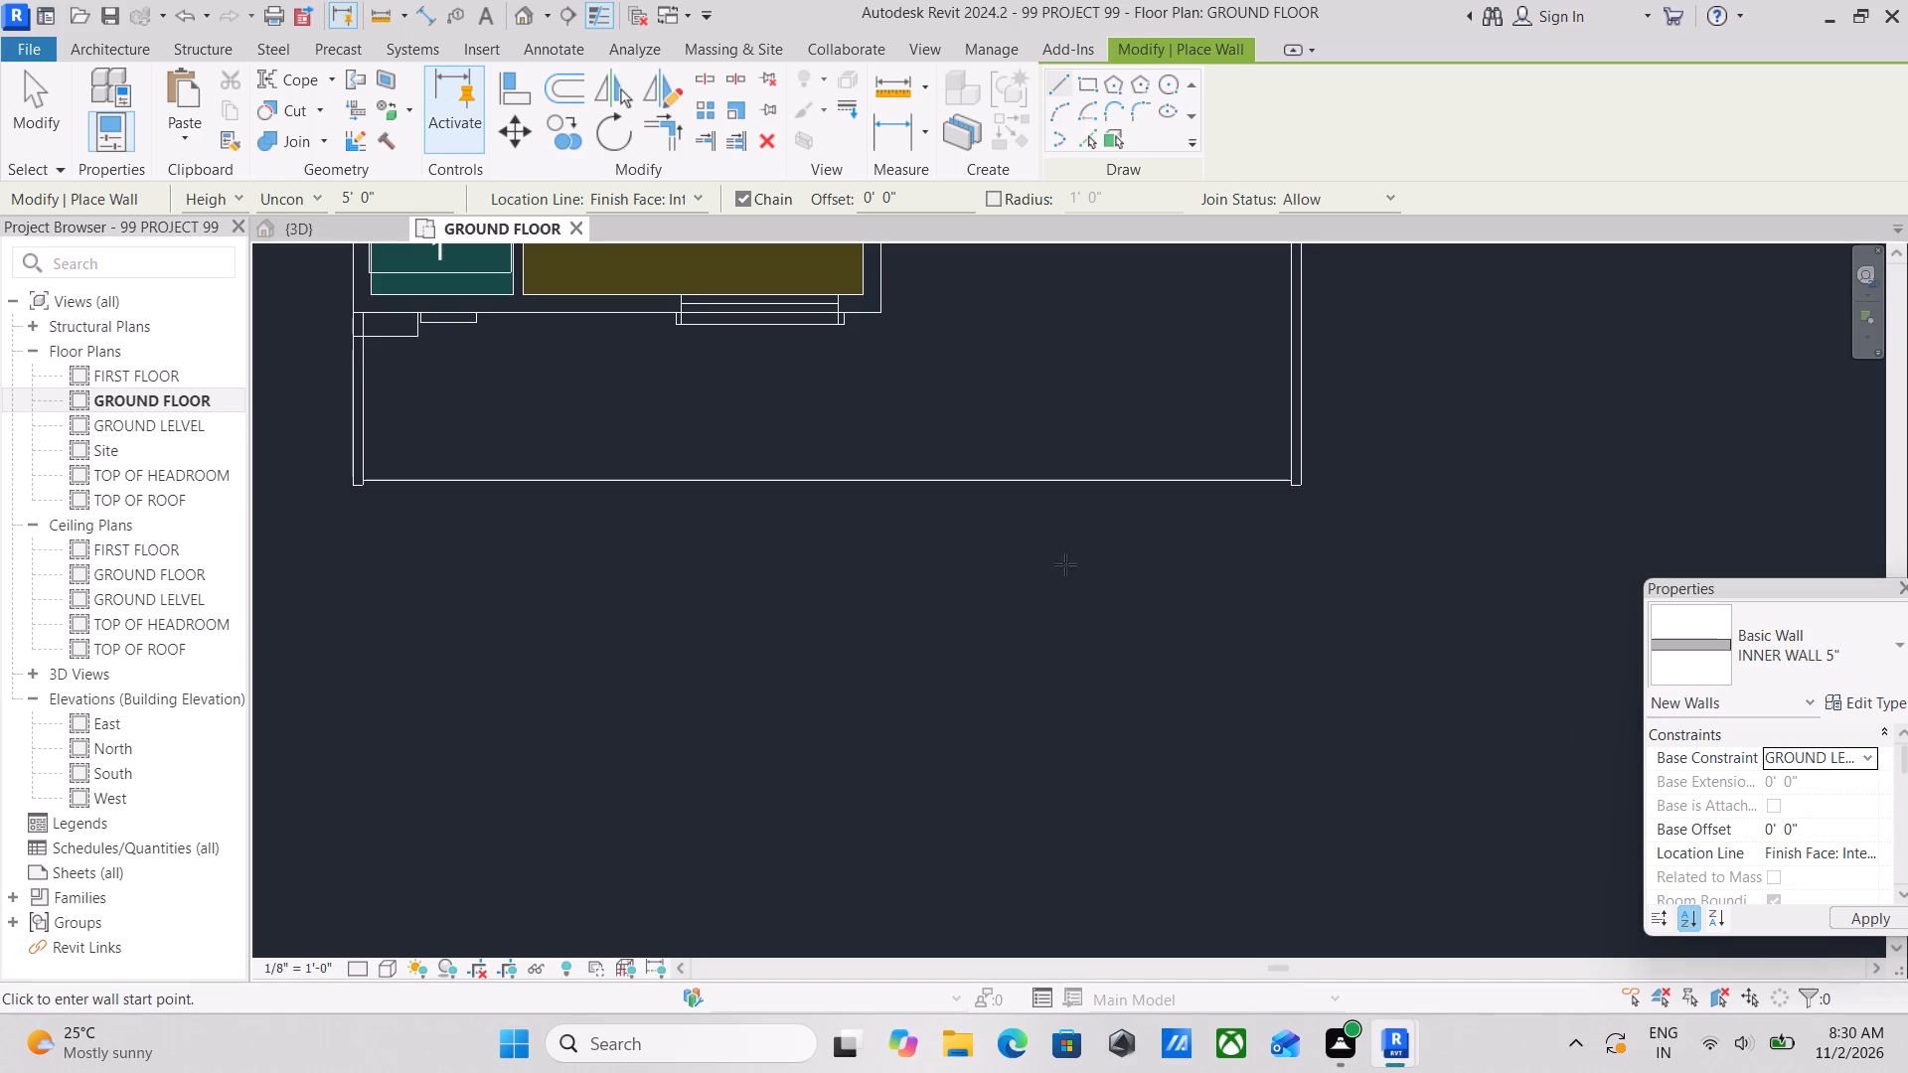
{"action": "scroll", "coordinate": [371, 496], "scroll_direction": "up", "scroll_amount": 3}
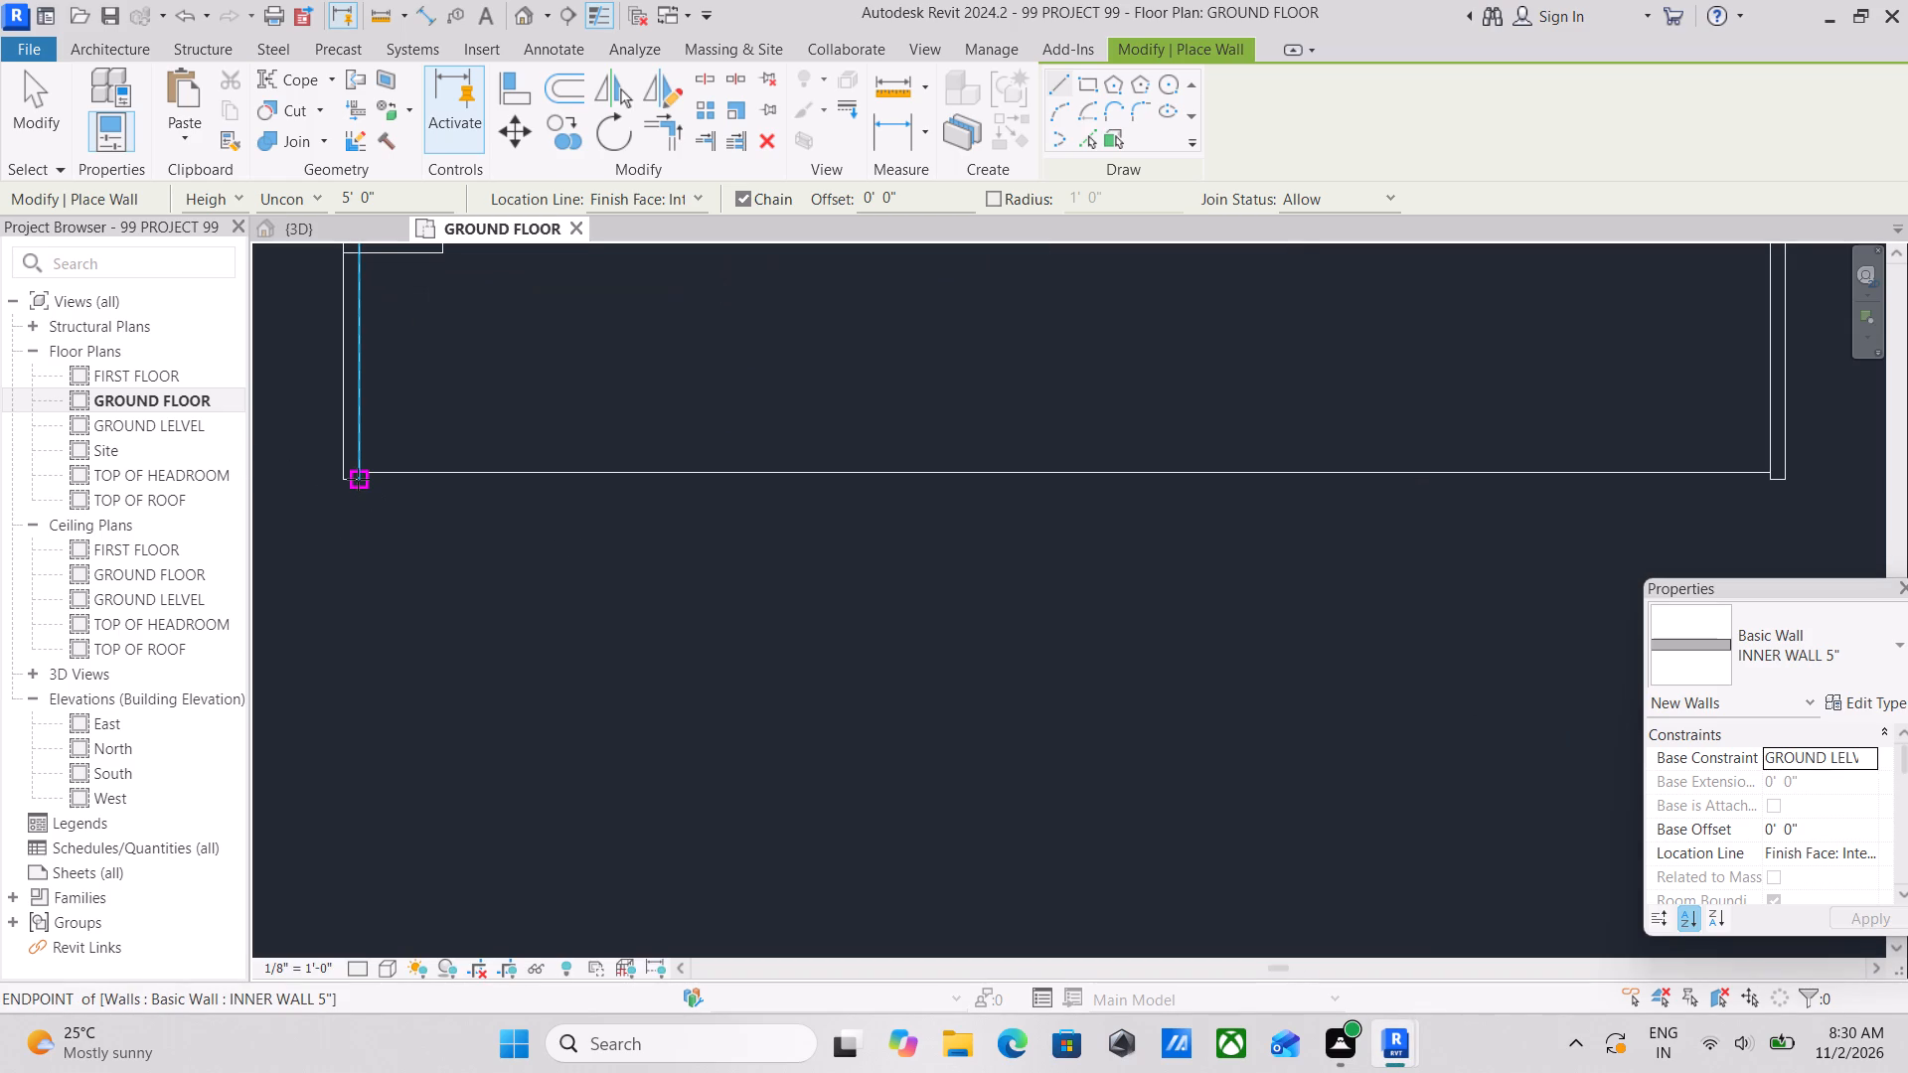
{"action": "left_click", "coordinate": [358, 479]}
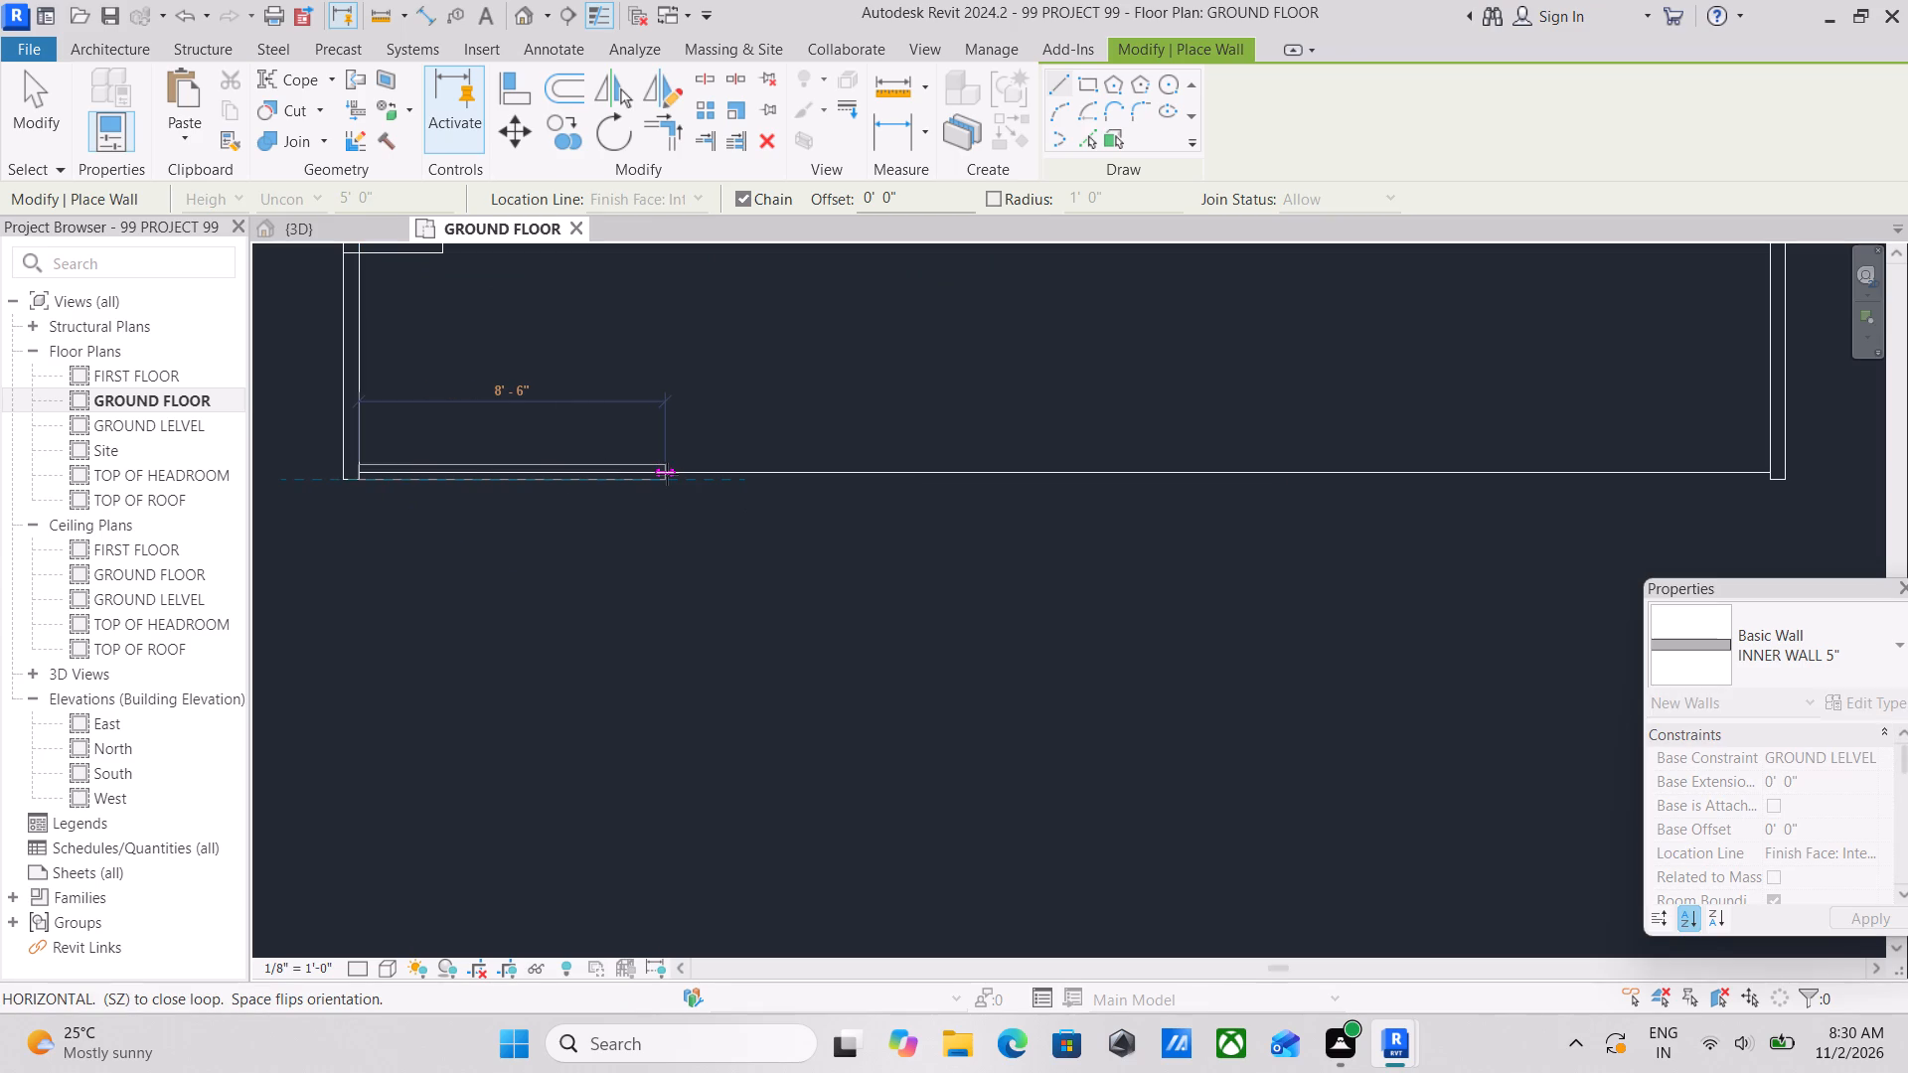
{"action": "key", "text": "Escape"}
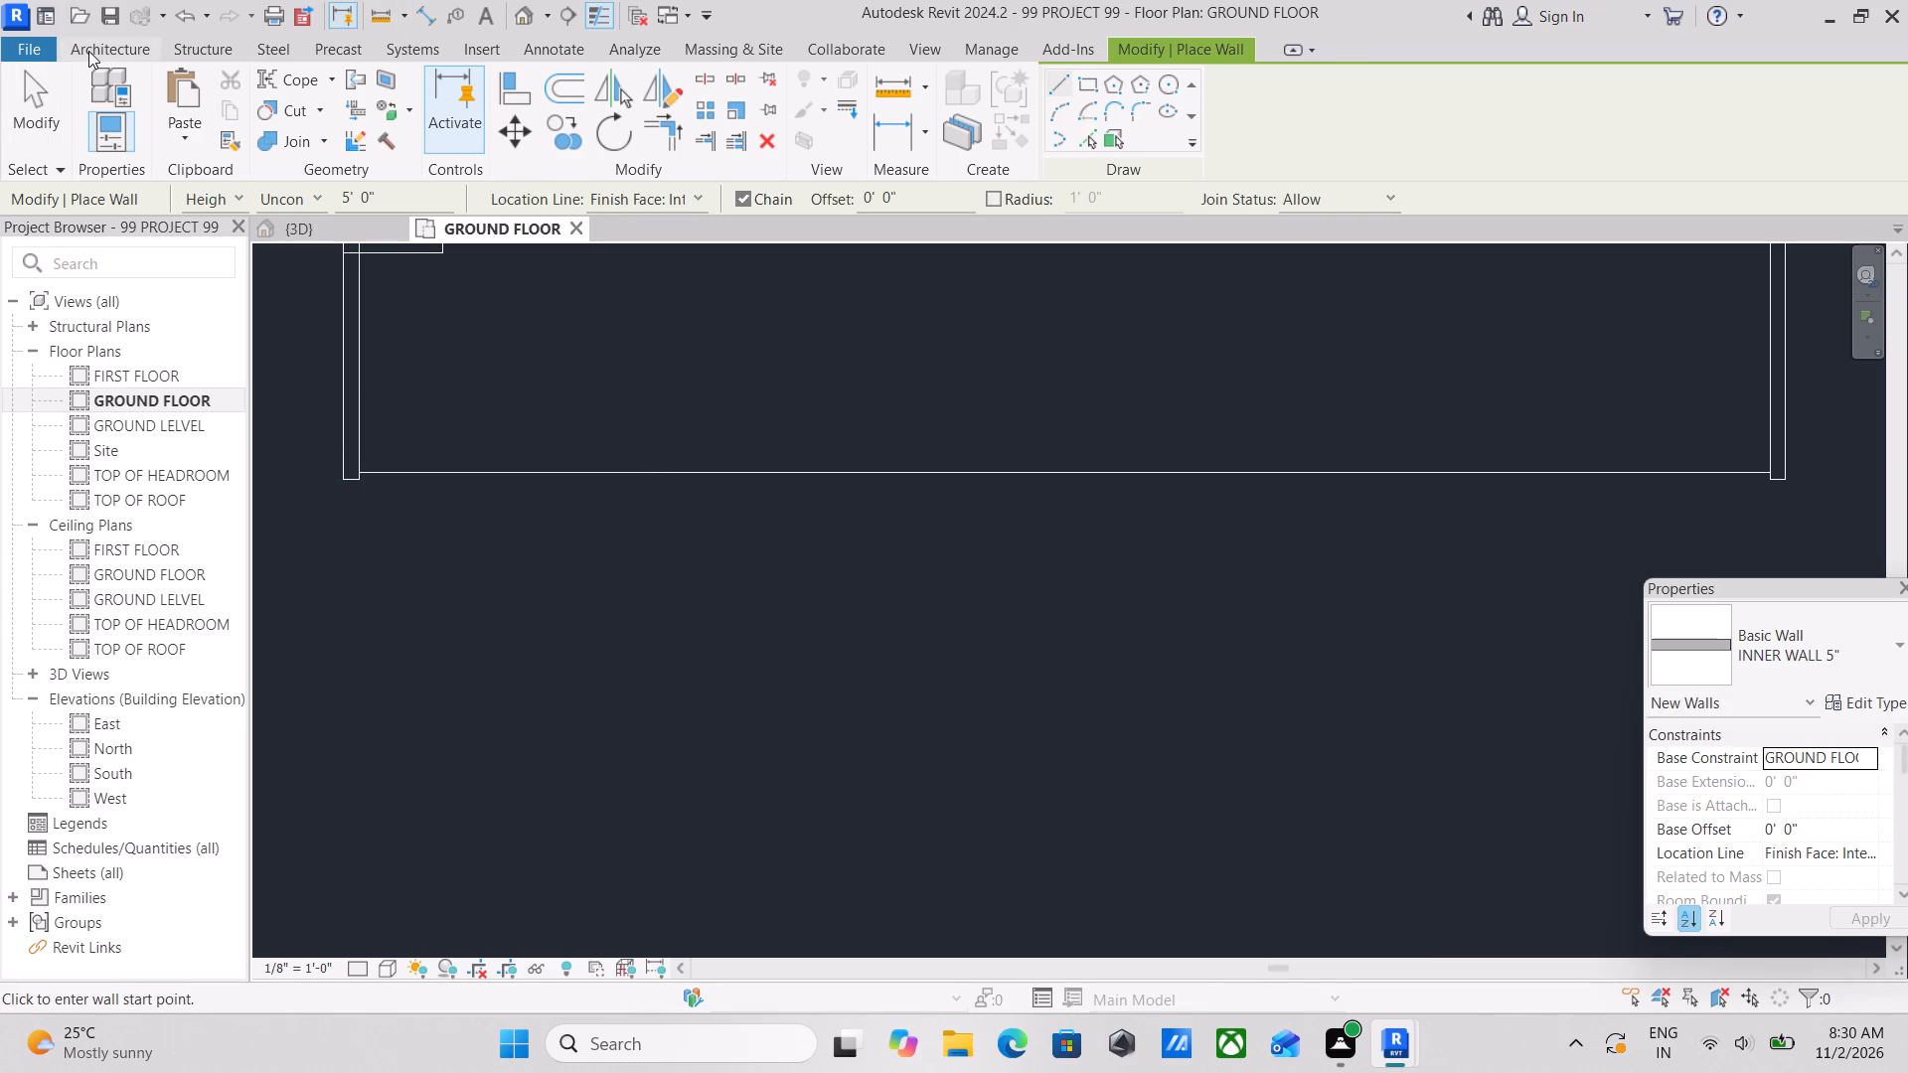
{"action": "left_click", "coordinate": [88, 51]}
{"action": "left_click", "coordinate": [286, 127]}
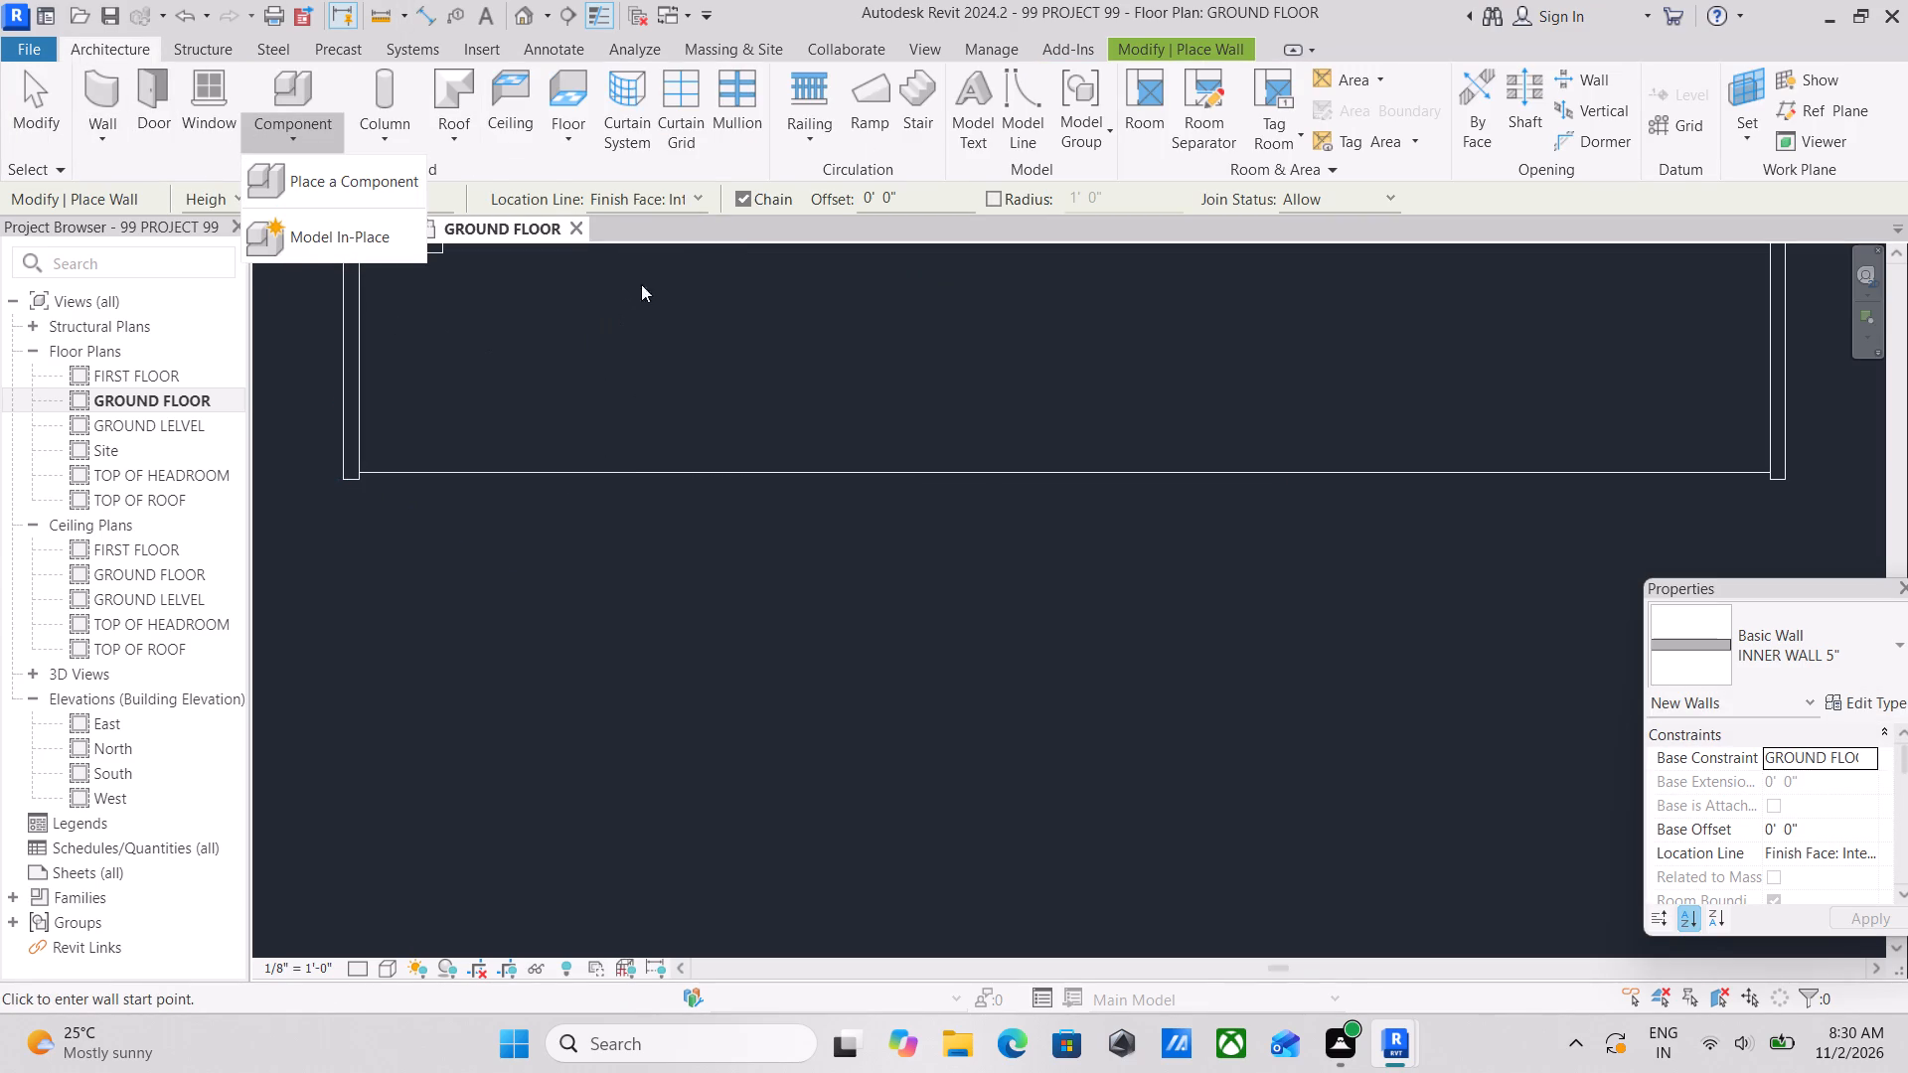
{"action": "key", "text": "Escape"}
Draw a 29'-0" INNER WALL 5" wall along the forecourt's front edge from the west boundary wall, flipped to the outer side.
{"action": "key", "text": "w"}
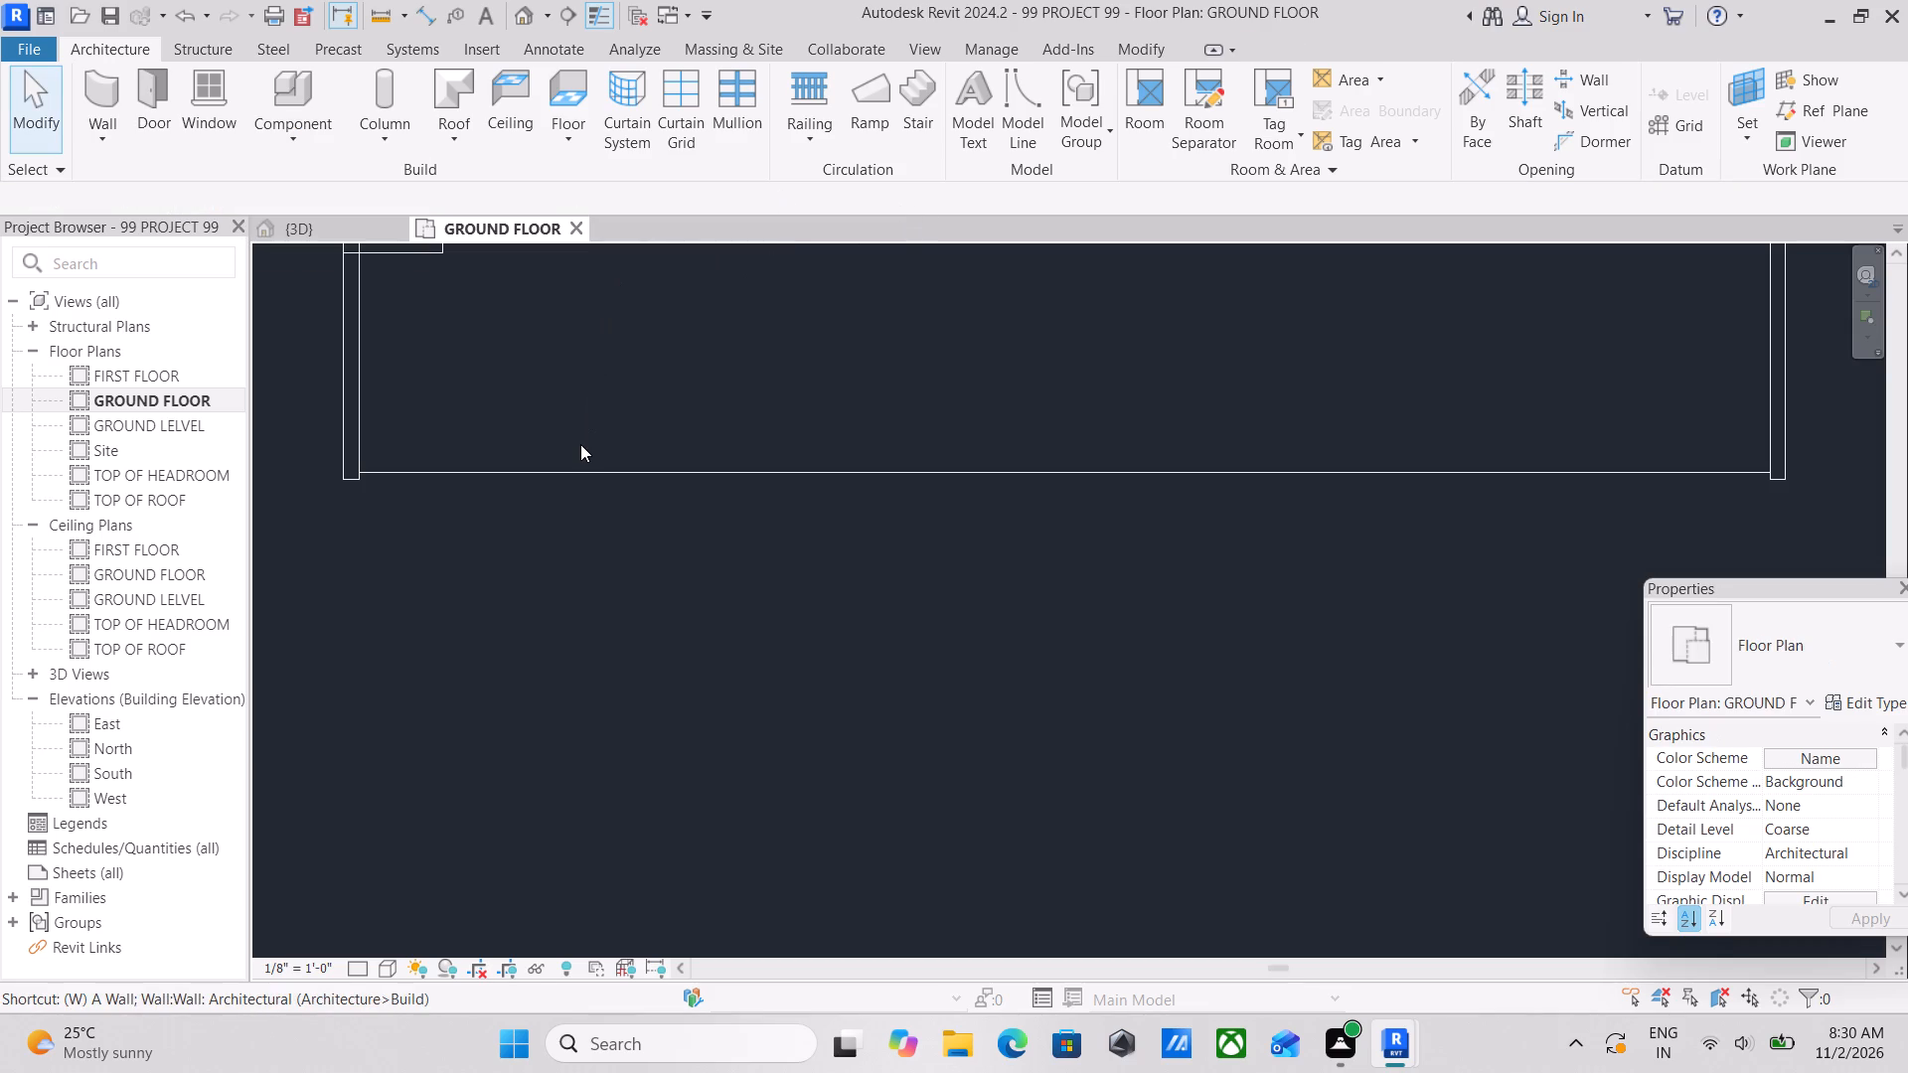
{"action": "key", "text": "a"}
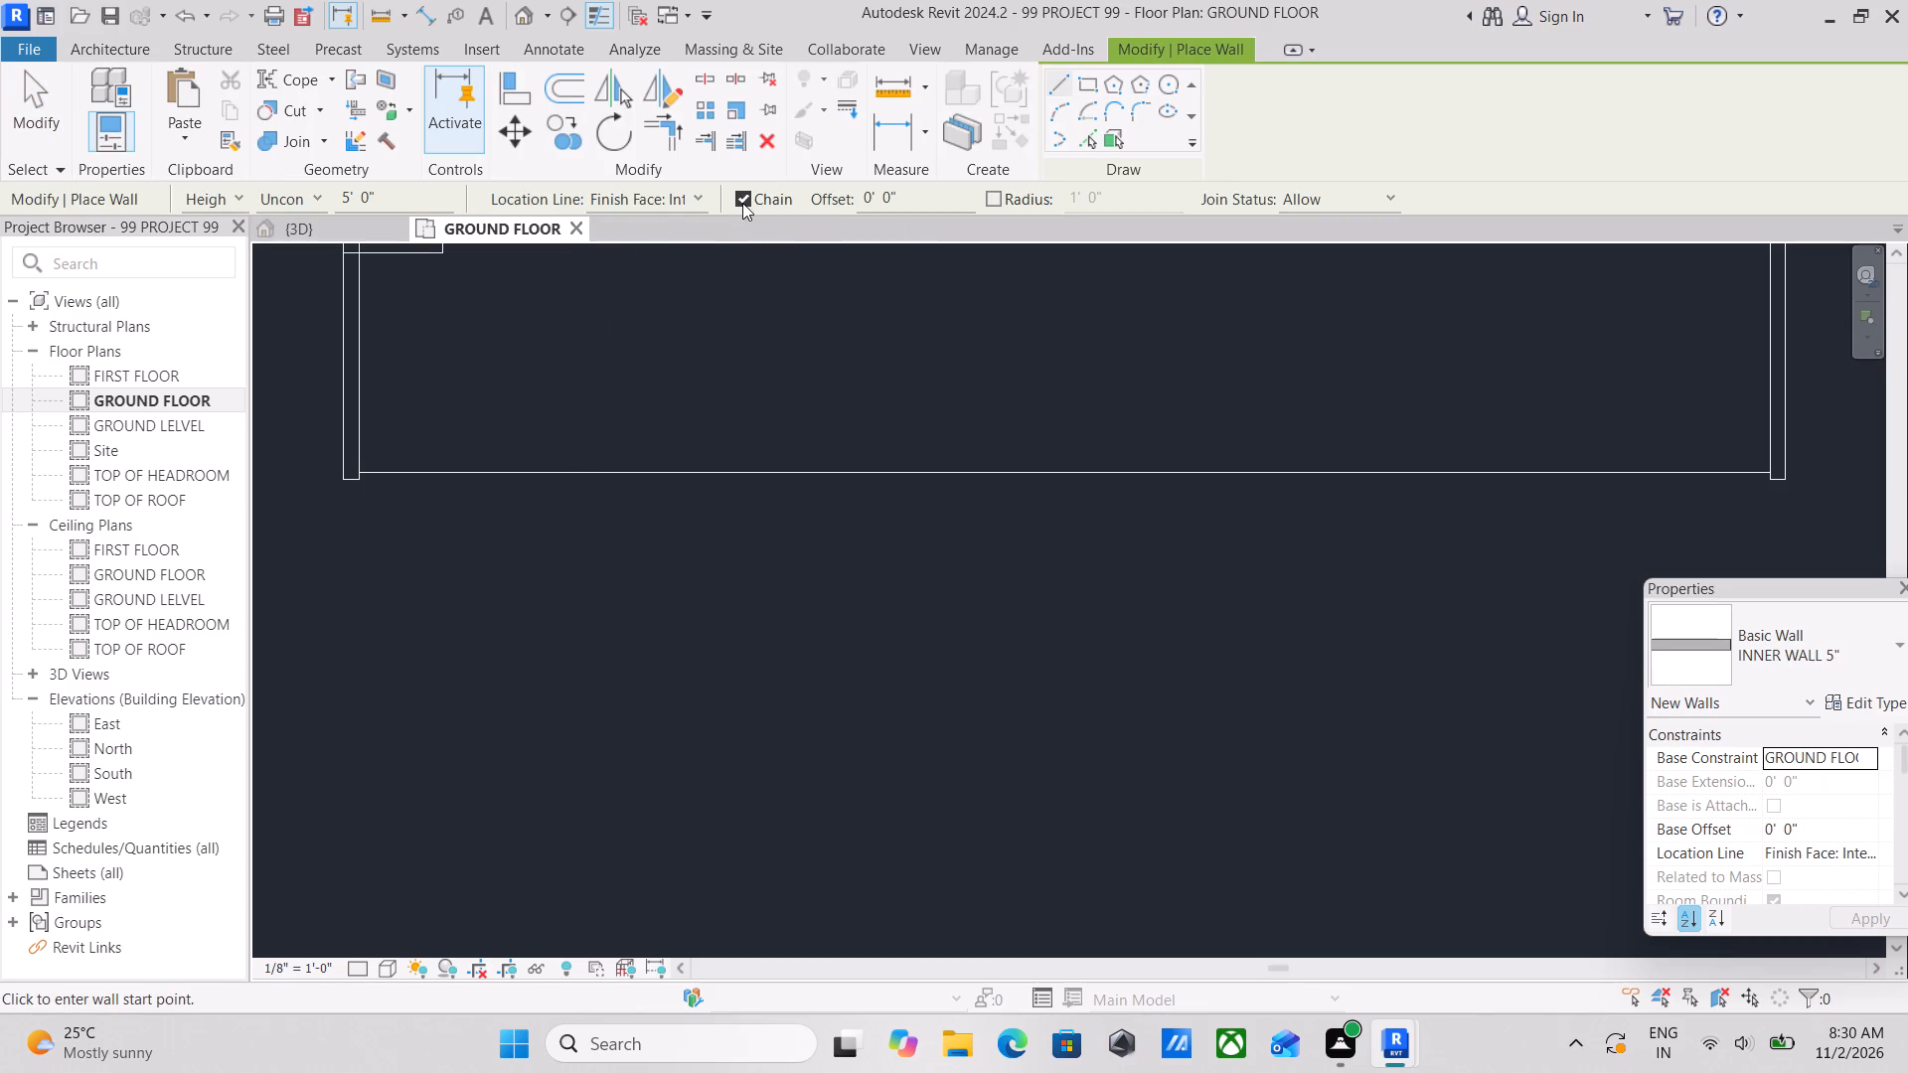
{"action": "left_click", "coordinate": [693, 194]}
{"action": "left_click", "coordinate": [696, 276]}
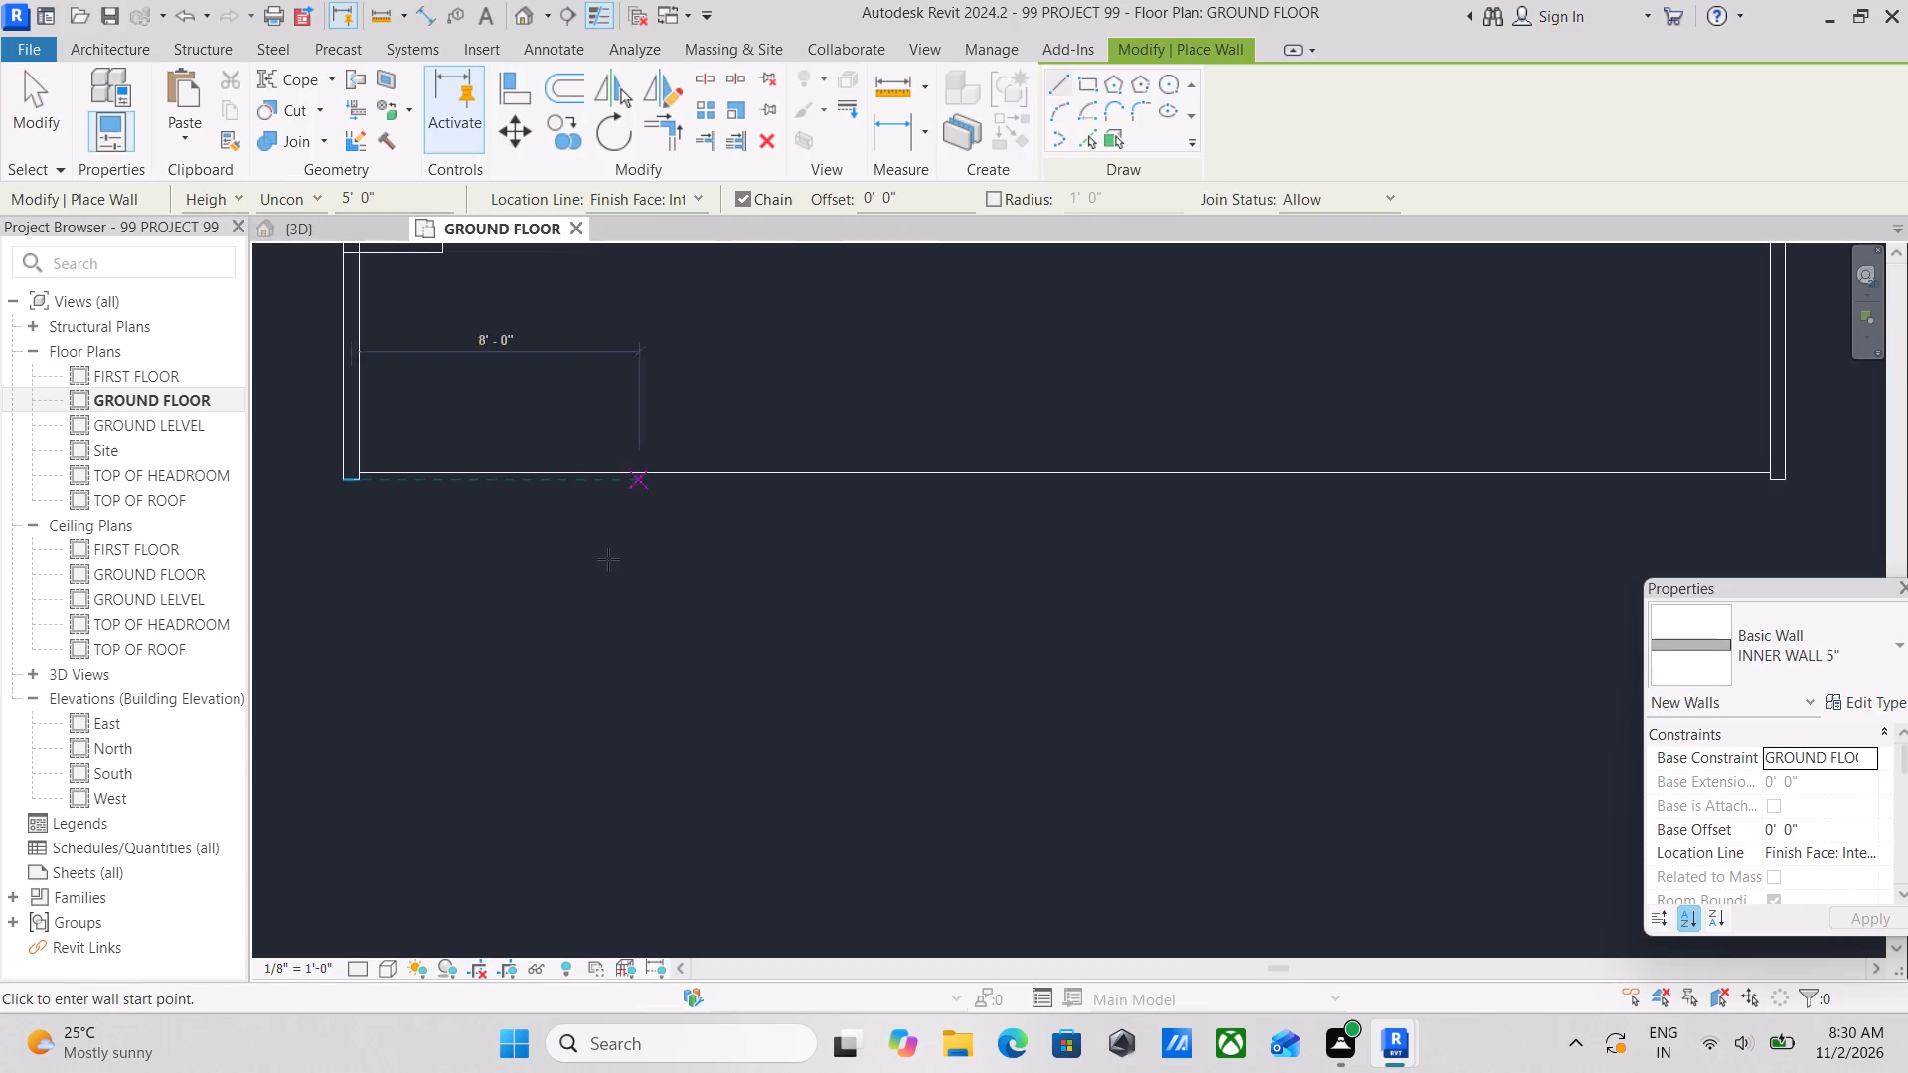
{"action": "left_click", "coordinate": [367, 474]}
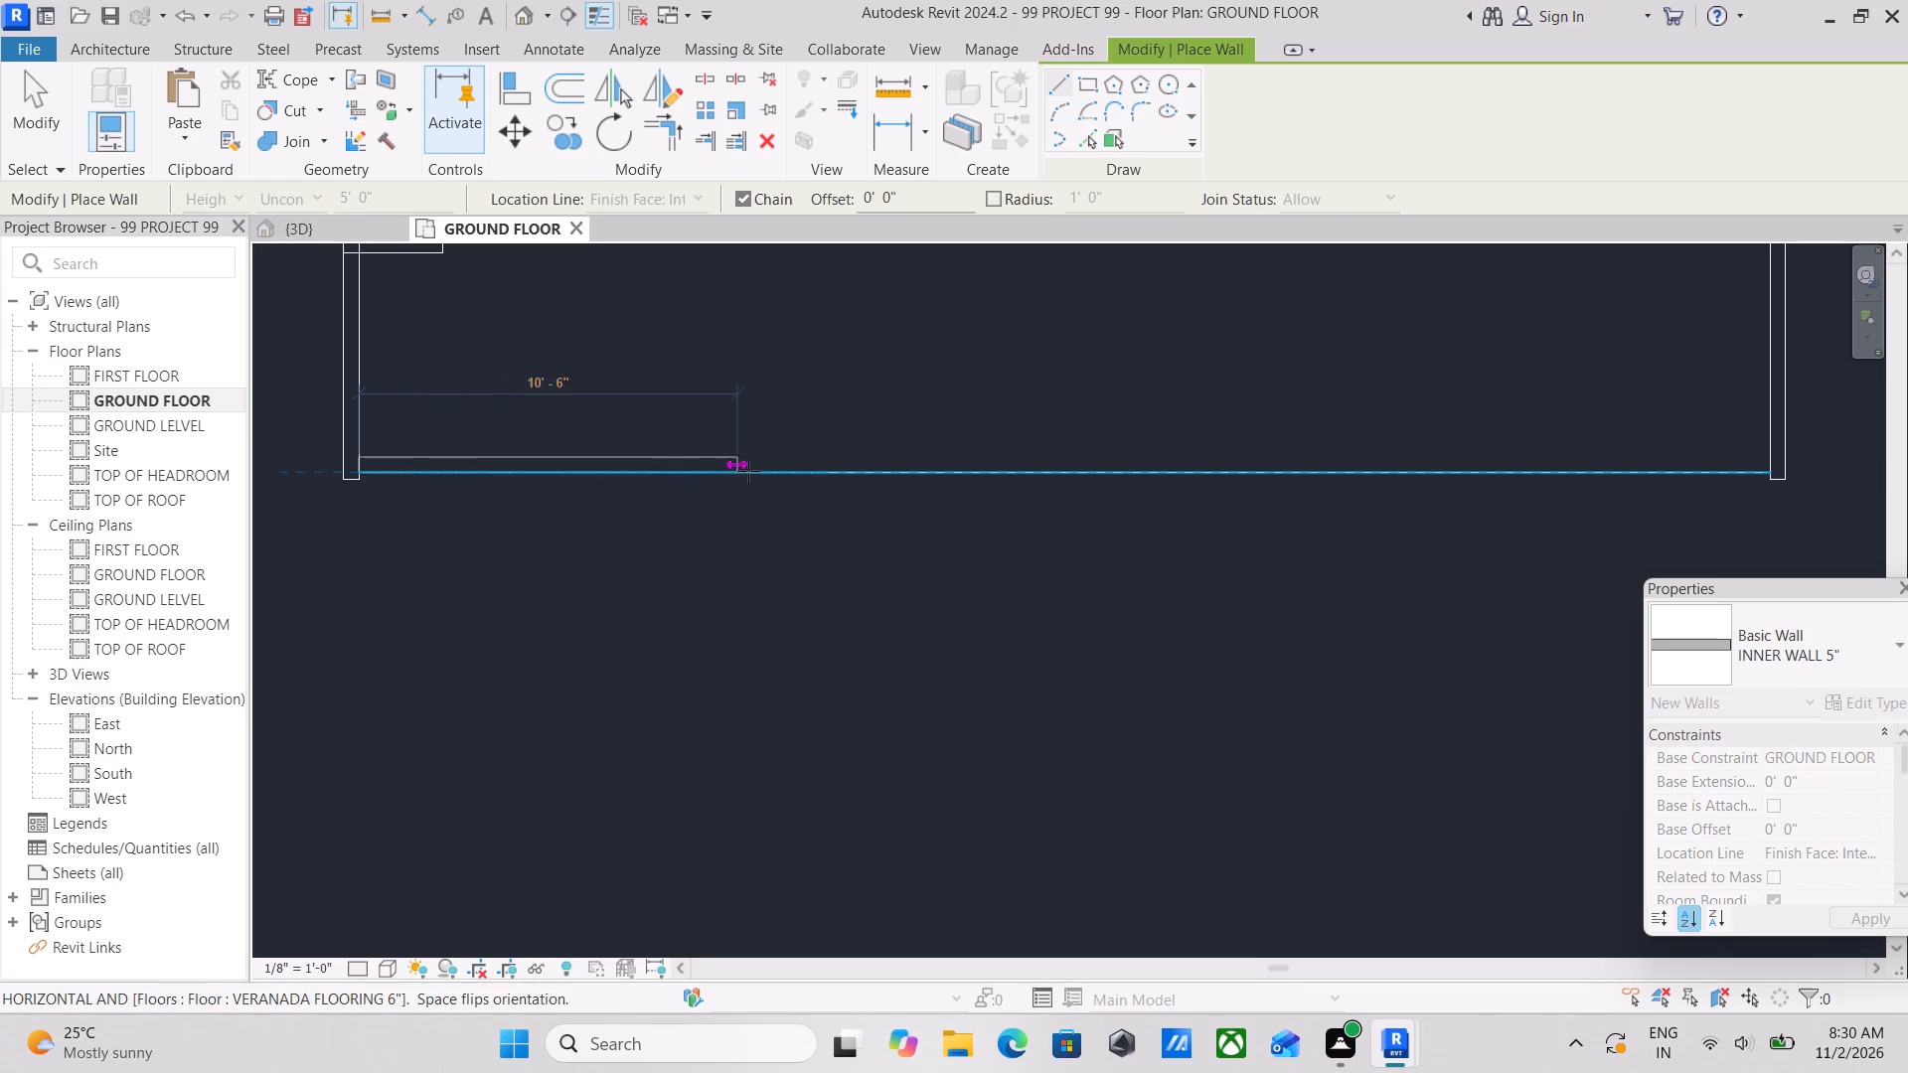
{"action": "middle_click_drag", "start_coordinate": [748, 471], "coordinate": [116, 431]}
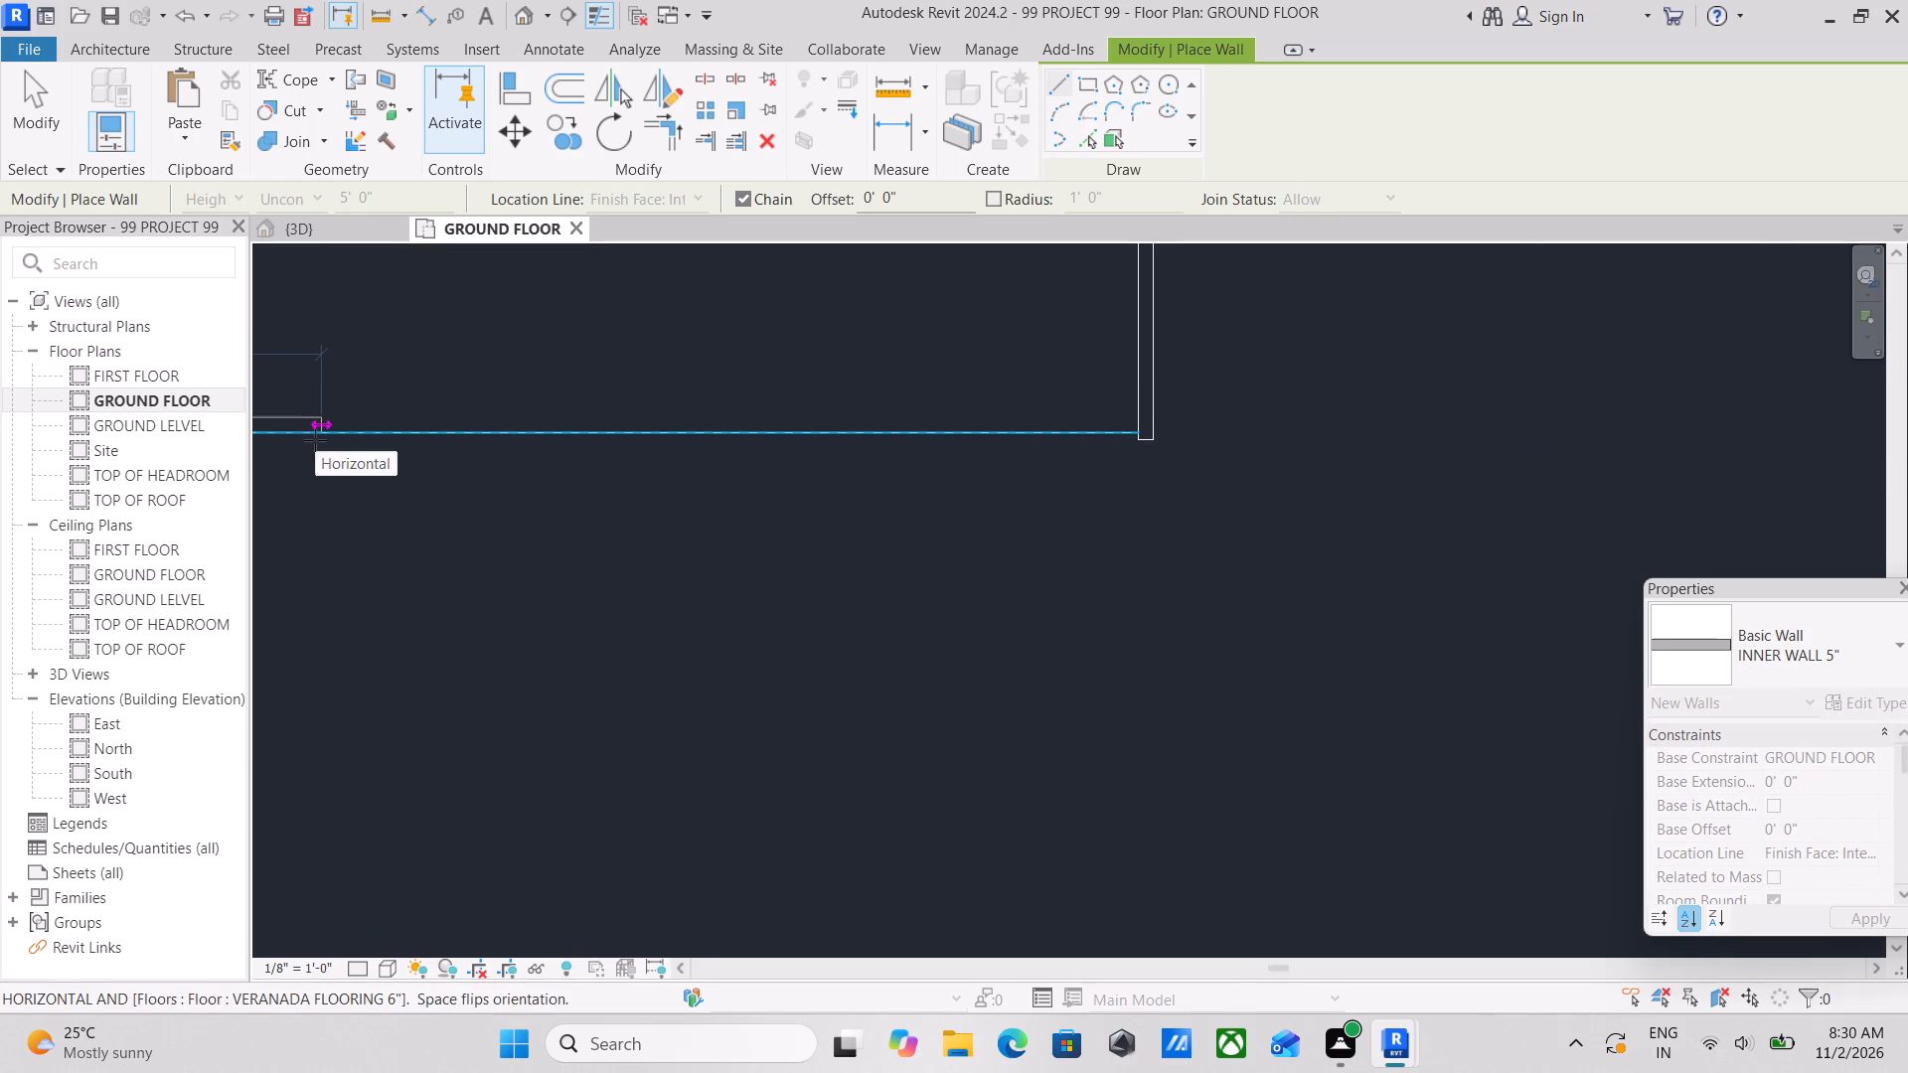
{"action": "key", "text": "space"}
{"action": "scroll", "coordinate": [606, 409], "scroll_direction": "down", "scroll_amount": 2}
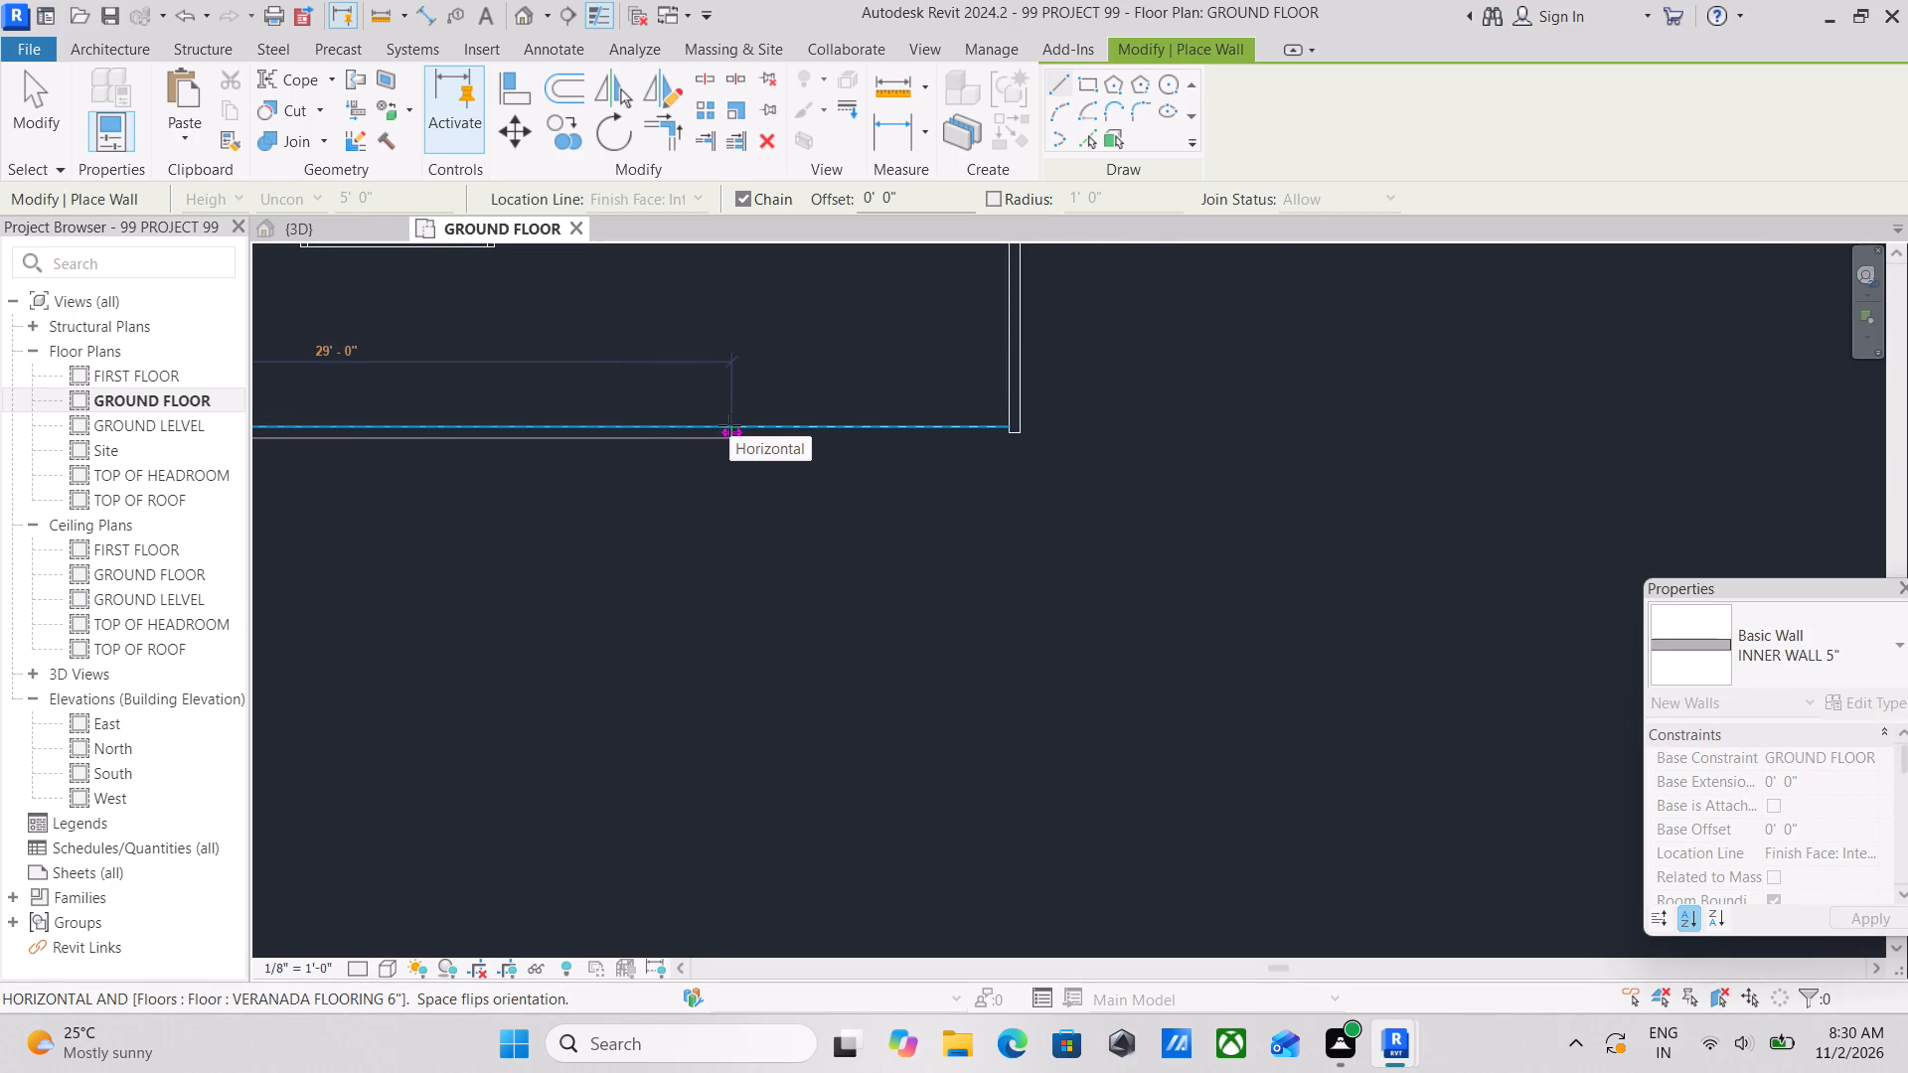
{"action": "left_click", "coordinate": [729, 425]}
{"action": "key", "text": "Escape"}
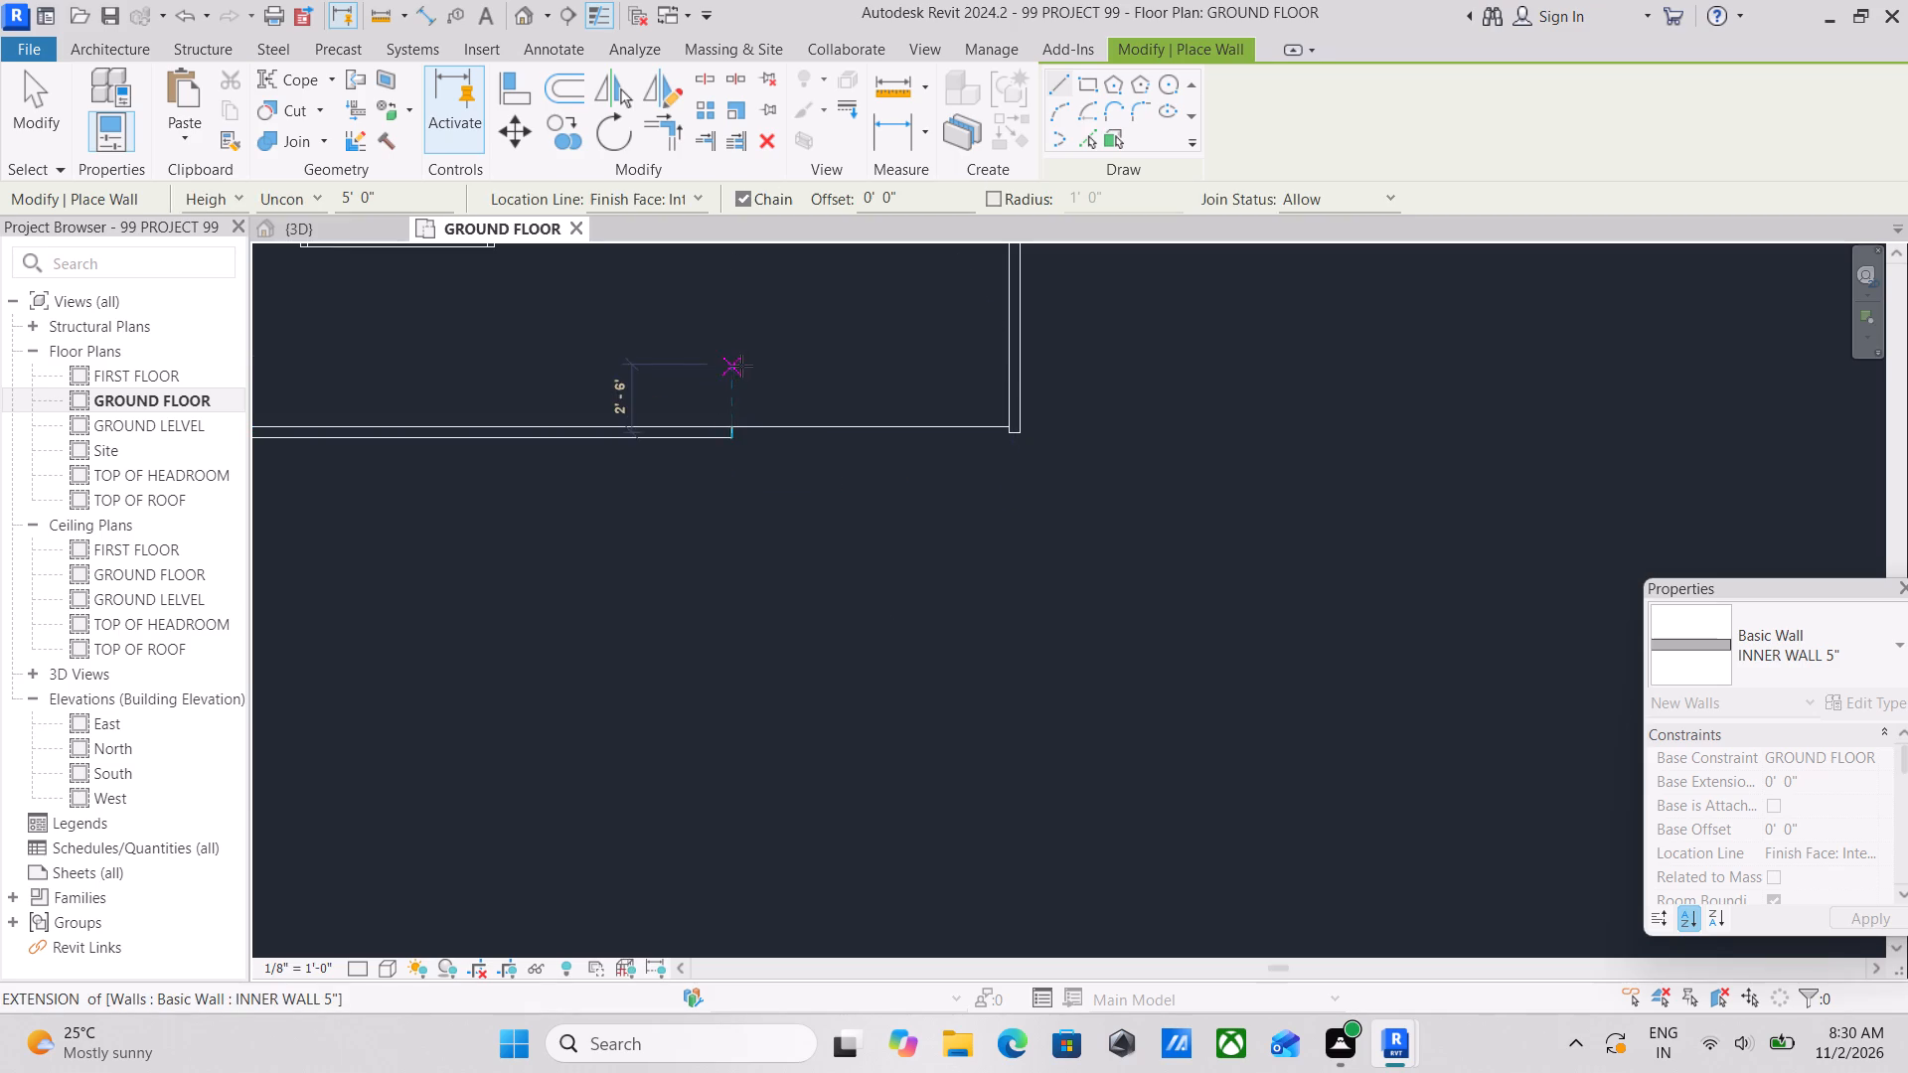
{"action": "scroll", "coordinate": [741, 366], "scroll_direction": "down", "scroll_amount": 3}
{"action": "key", "text": "Escape"}
{"action": "scroll", "coordinate": [735, 372], "scroll_direction": "down", "scroll_amount": 2}
{"action": "key", "text": "Escape"}
{"action": "scroll", "coordinate": [367, 327], "scroll_direction": "down", "scroll_amount": 3}
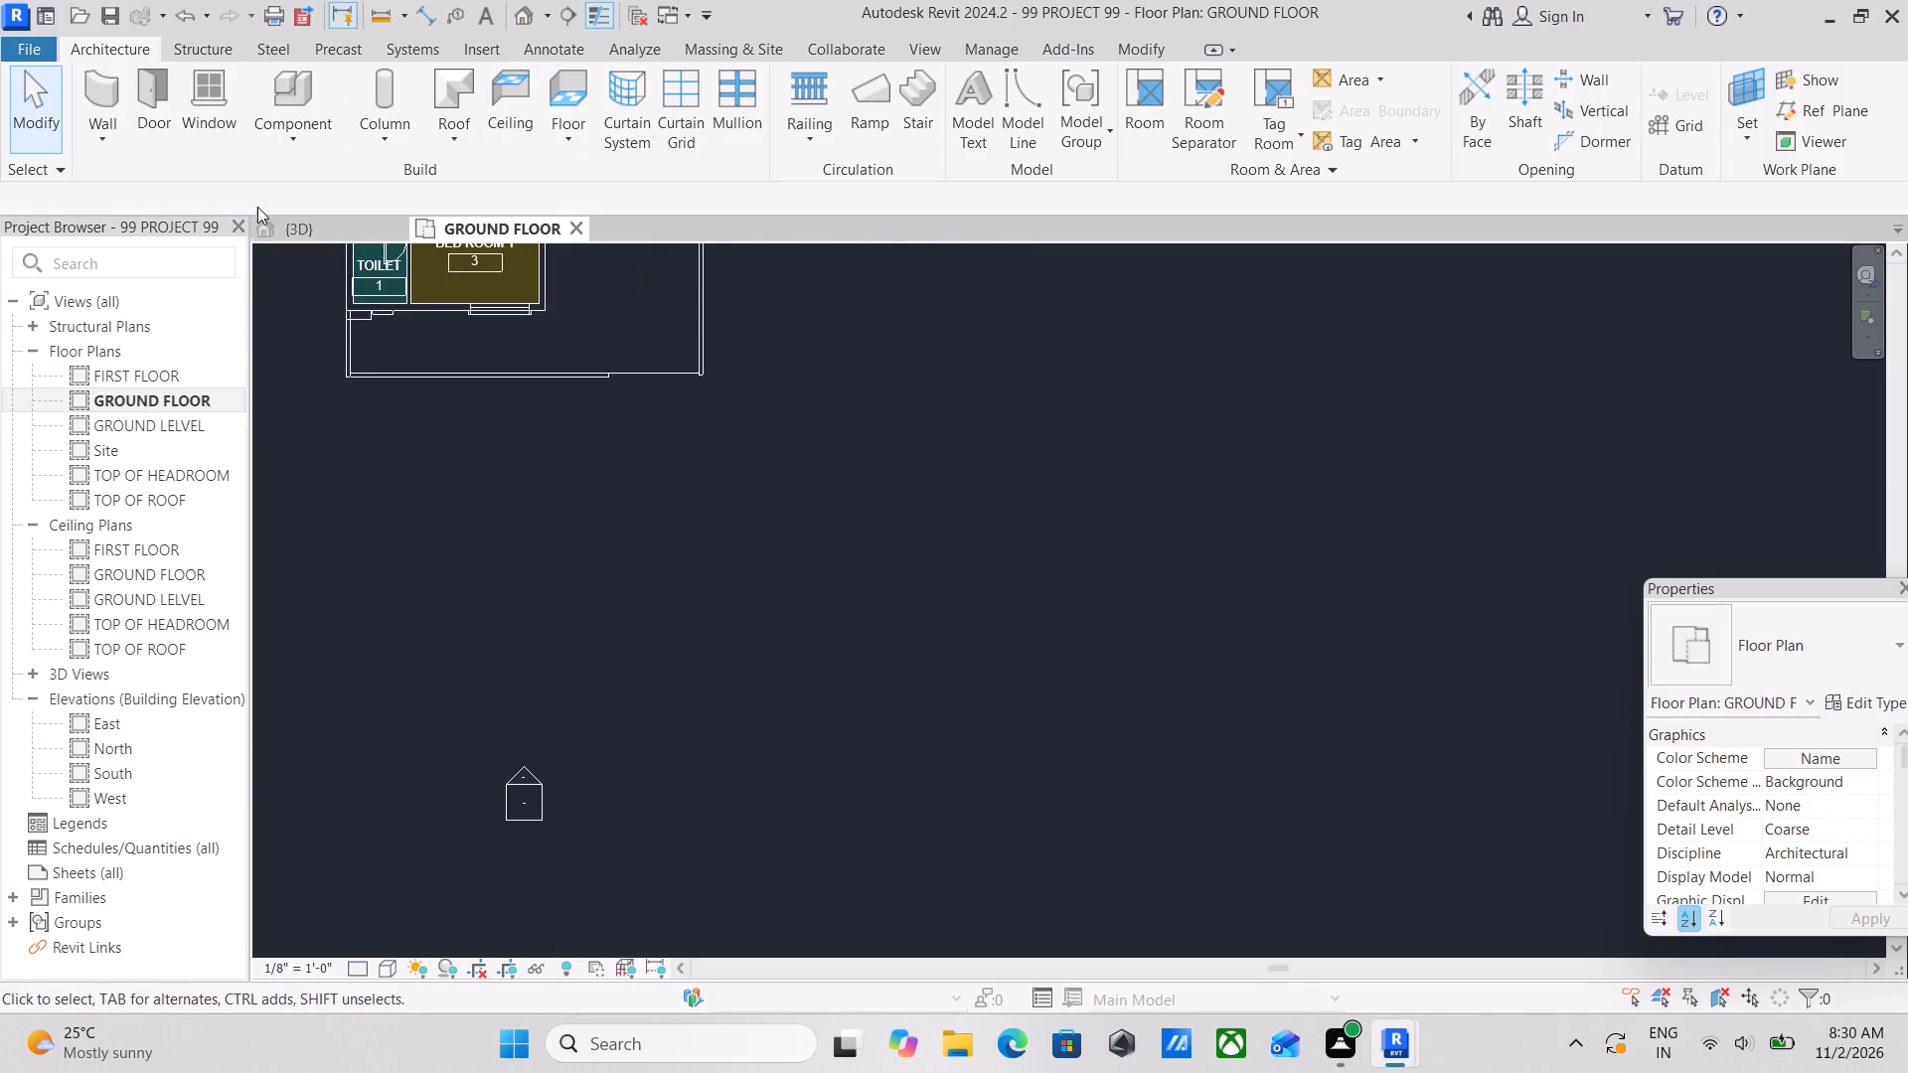
In the 3D view, delete the misplaced Gate_davinder_11707 gate standing clear of the forecourt's front edge.
{"action": "left_click", "coordinate": [284, 221]}
{"action": "scroll", "coordinate": [1272, 780], "scroll_direction": "up", "scroll_amount": 3}
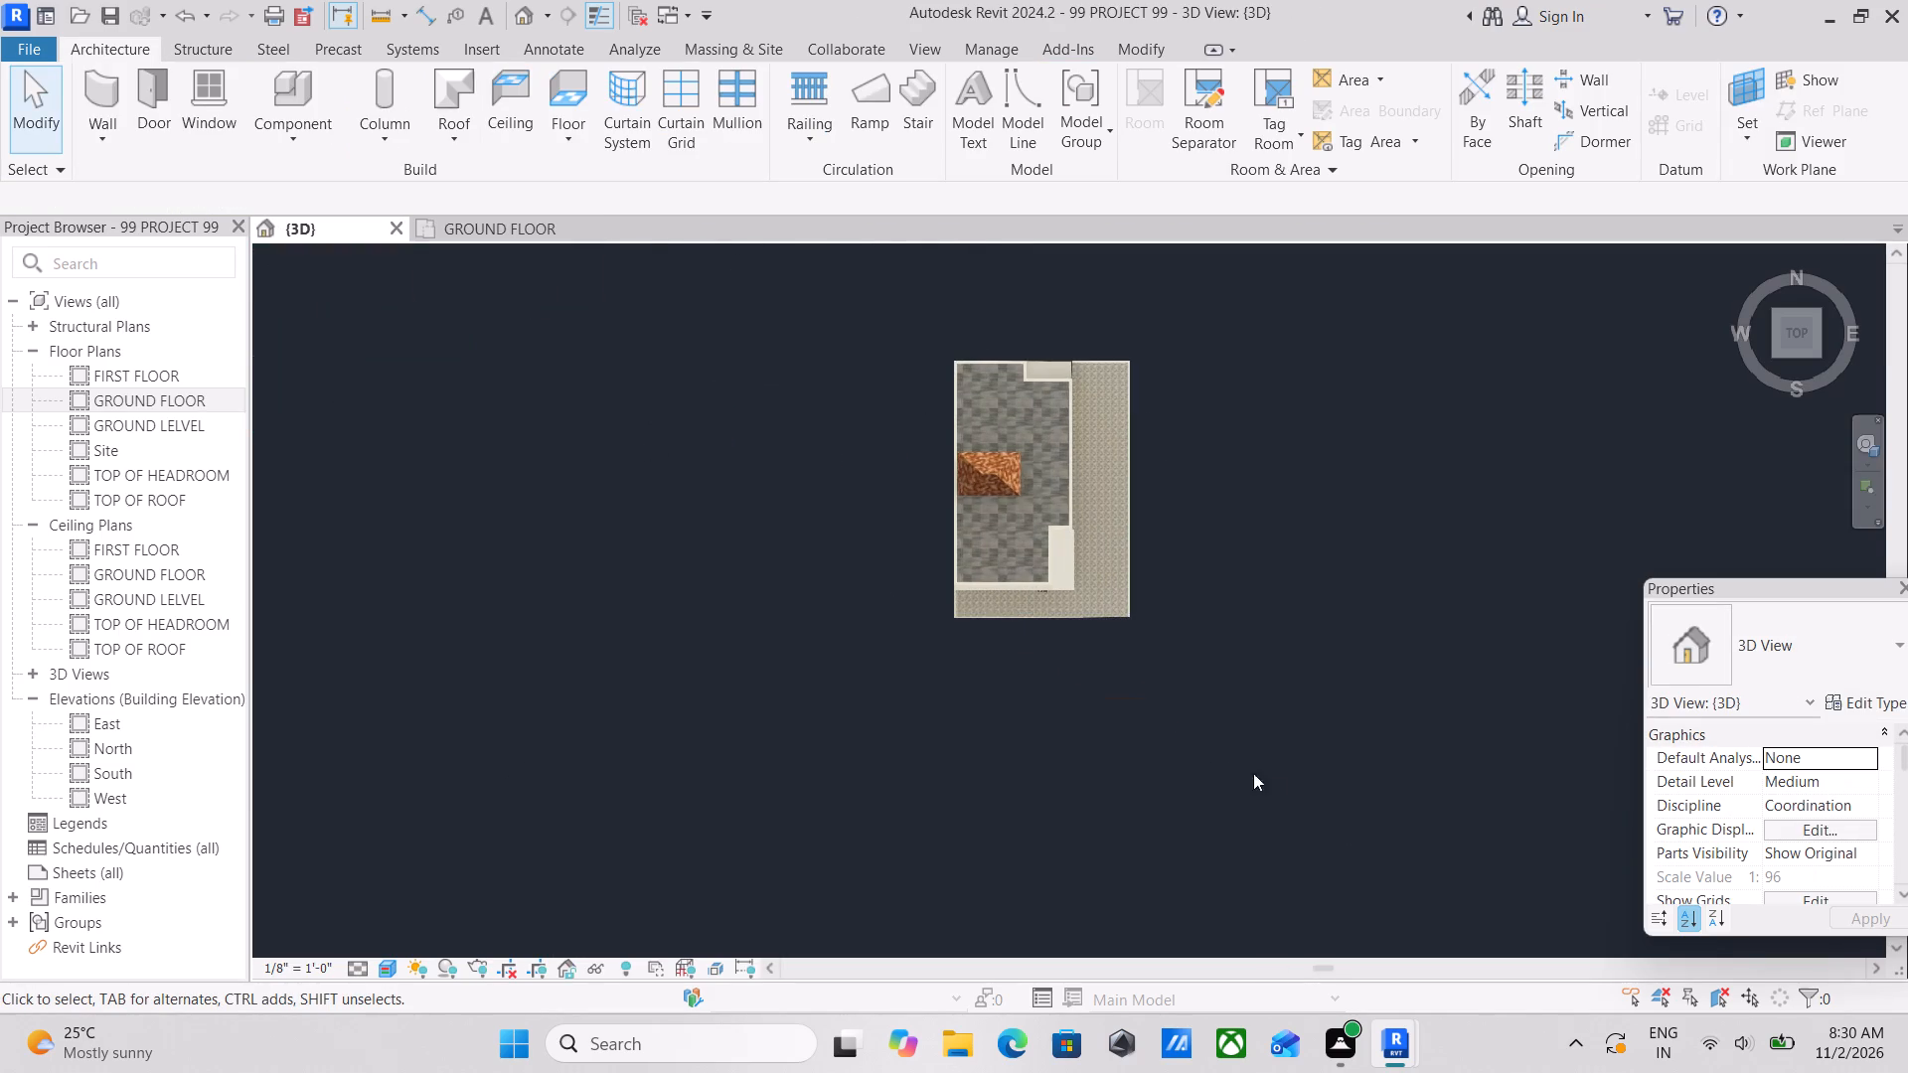
{"action": "scroll", "coordinate": [1166, 733], "scroll_direction": "up", "scroll_amount": 1}
{"action": "left_click", "coordinate": [1115, 691]}
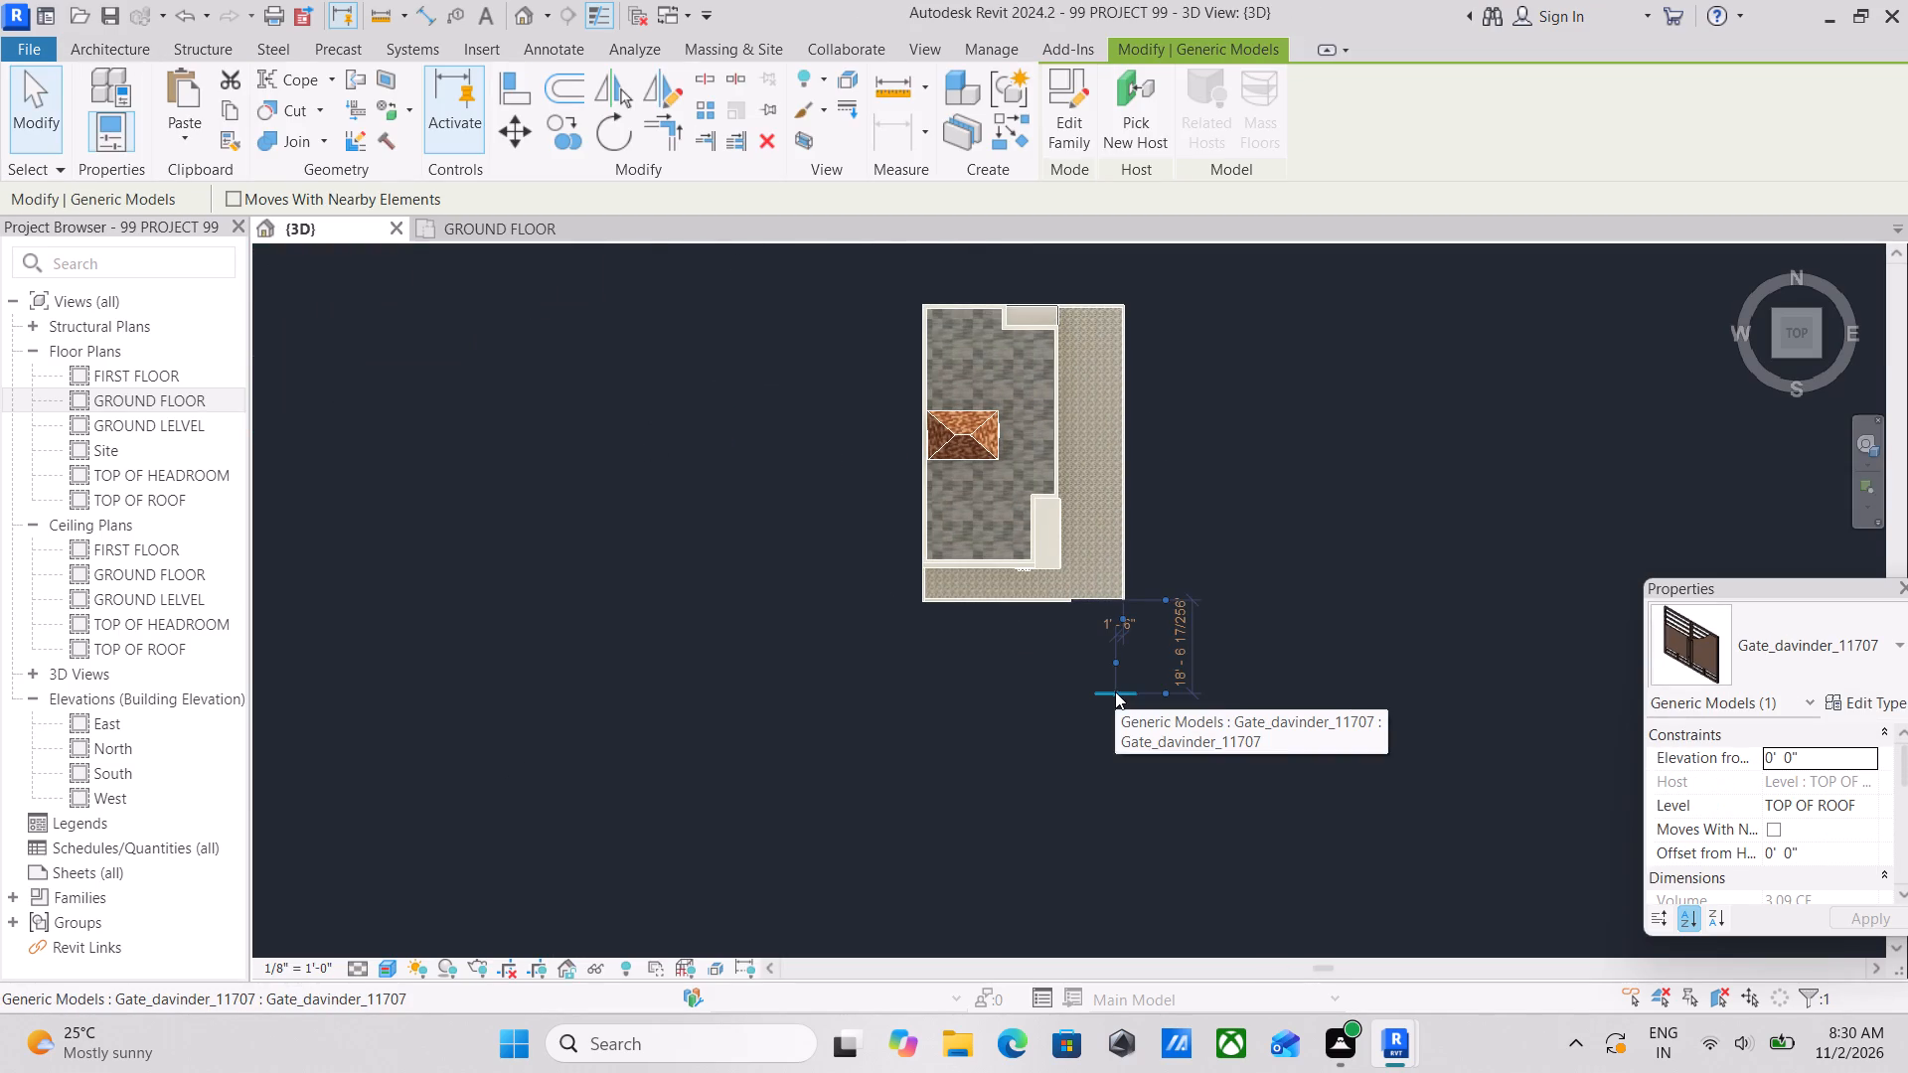
{"action": "scroll", "coordinate": [1115, 691], "scroll_direction": "up", "scroll_amount": 2}
{"action": "right_click", "coordinate": [1115, 691]}
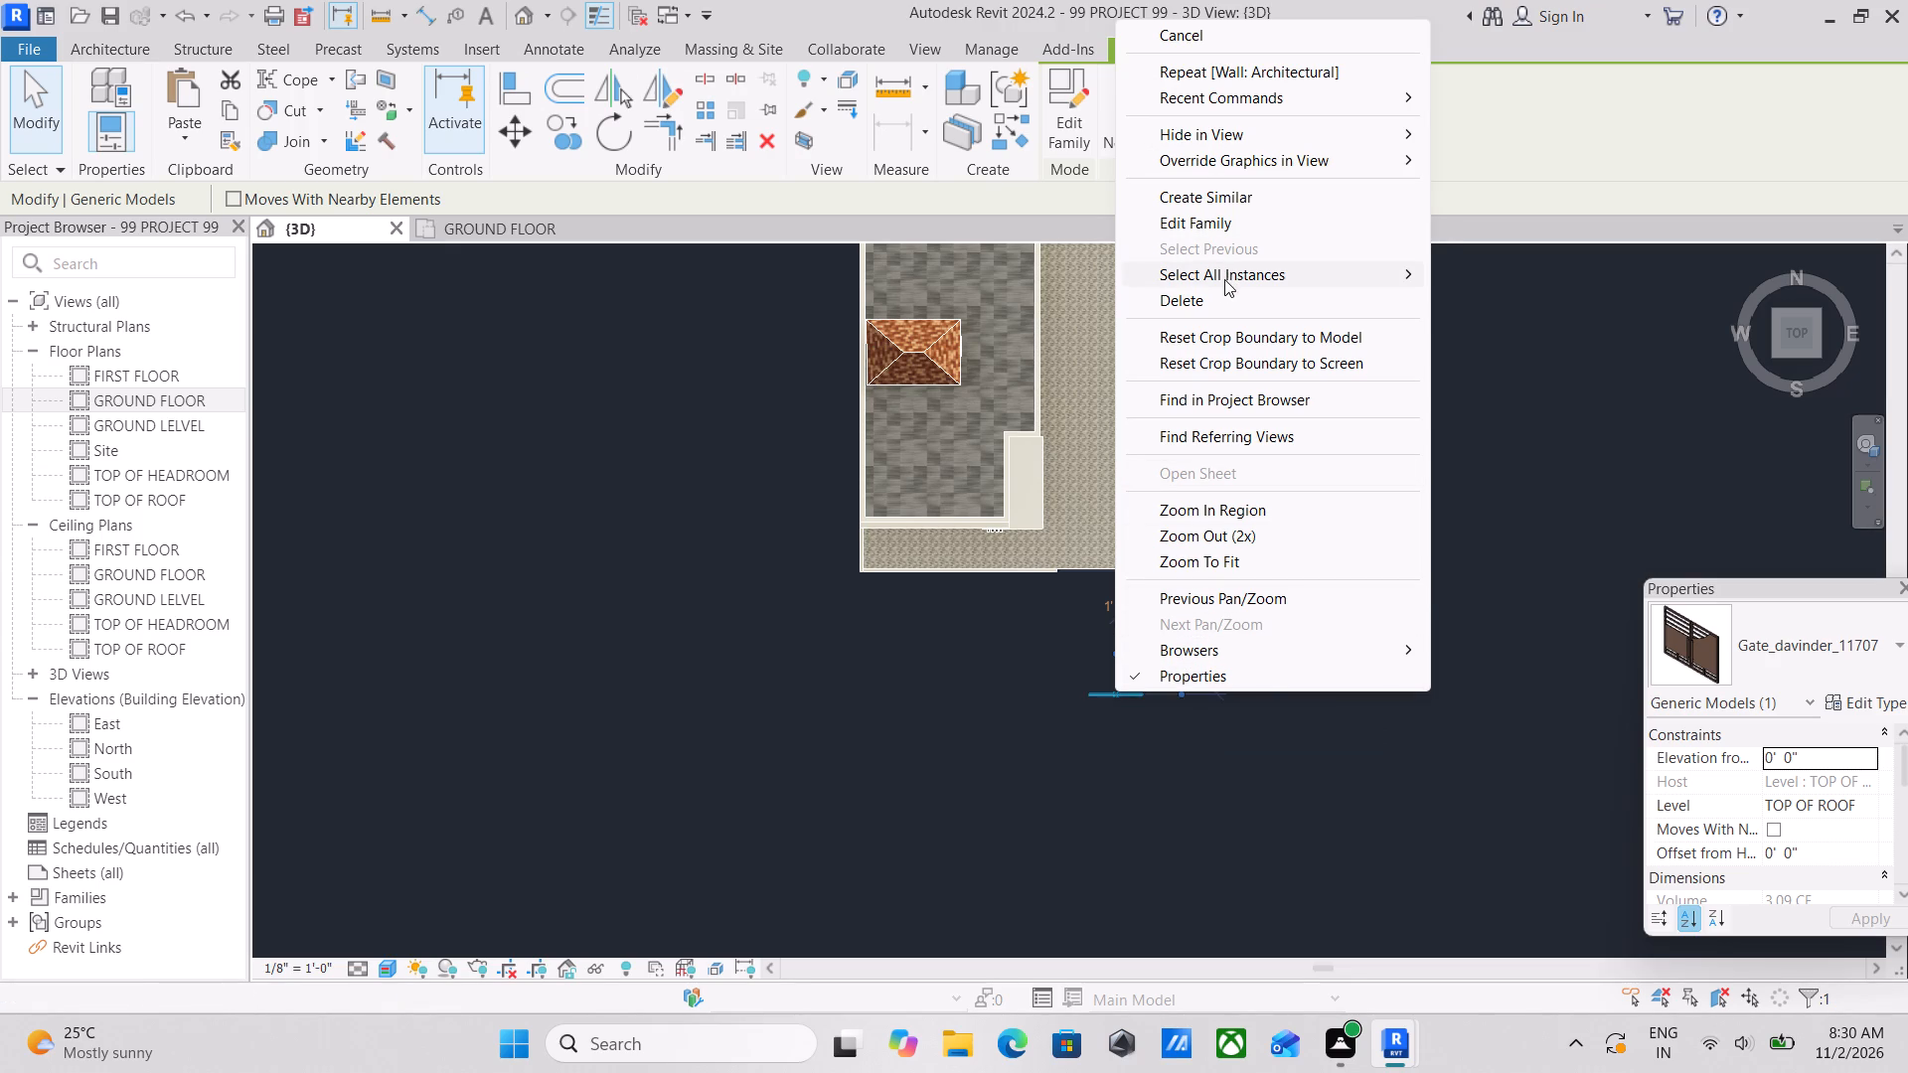
{"action": "left_click", "coordinate": [1201, 303]}
Place a Gate_davinder_11707 component on GROUND LELVEL in the front opening between the new wall and the driveway-side boundary wall.
{"action": "scroll", "coordinate": [1121, 406], "scroll_direction": "up", "scroll_amount": 2}
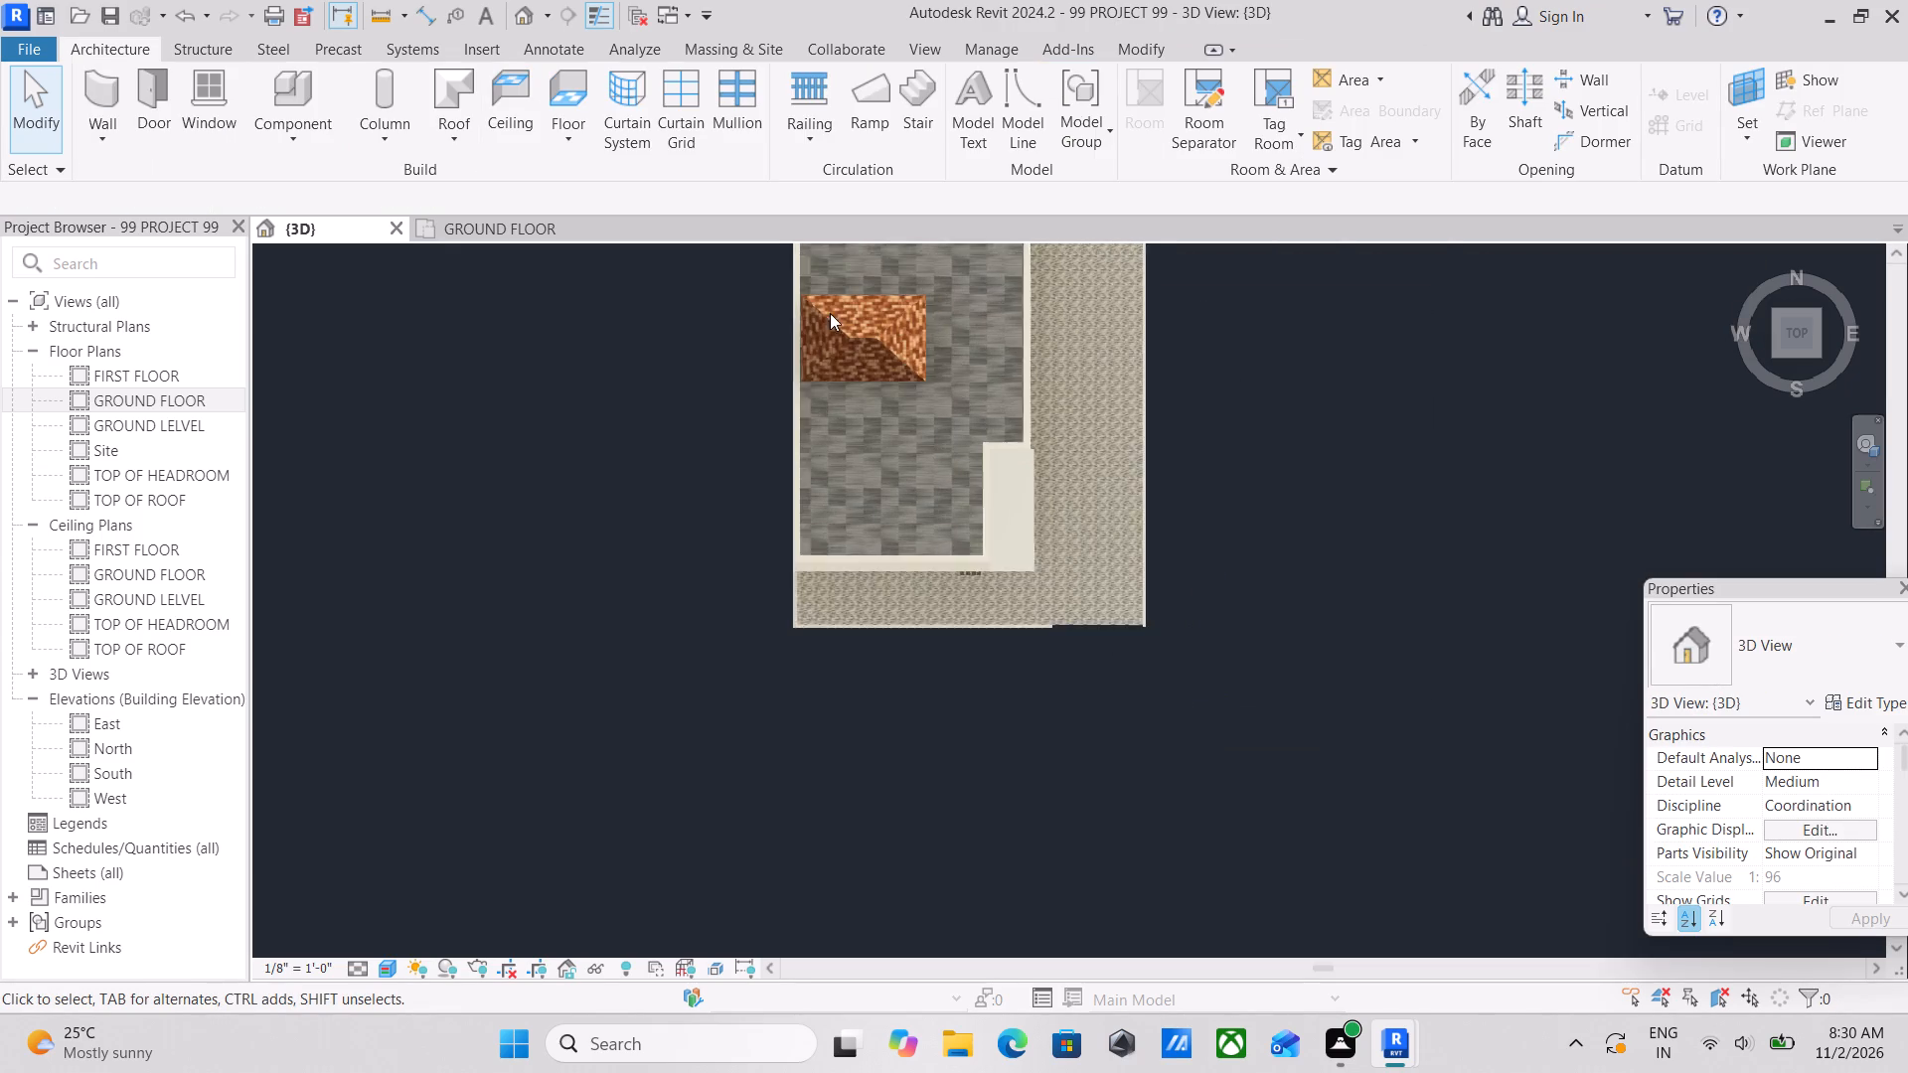
{"action": "scroll", "coordinate": [830, 313], "scroll_direction": "up", "scroll_amount": 1}
{"action": "middle_click_drag", "start_coordinate": [750, 249], "coordinate": [705, 453]}
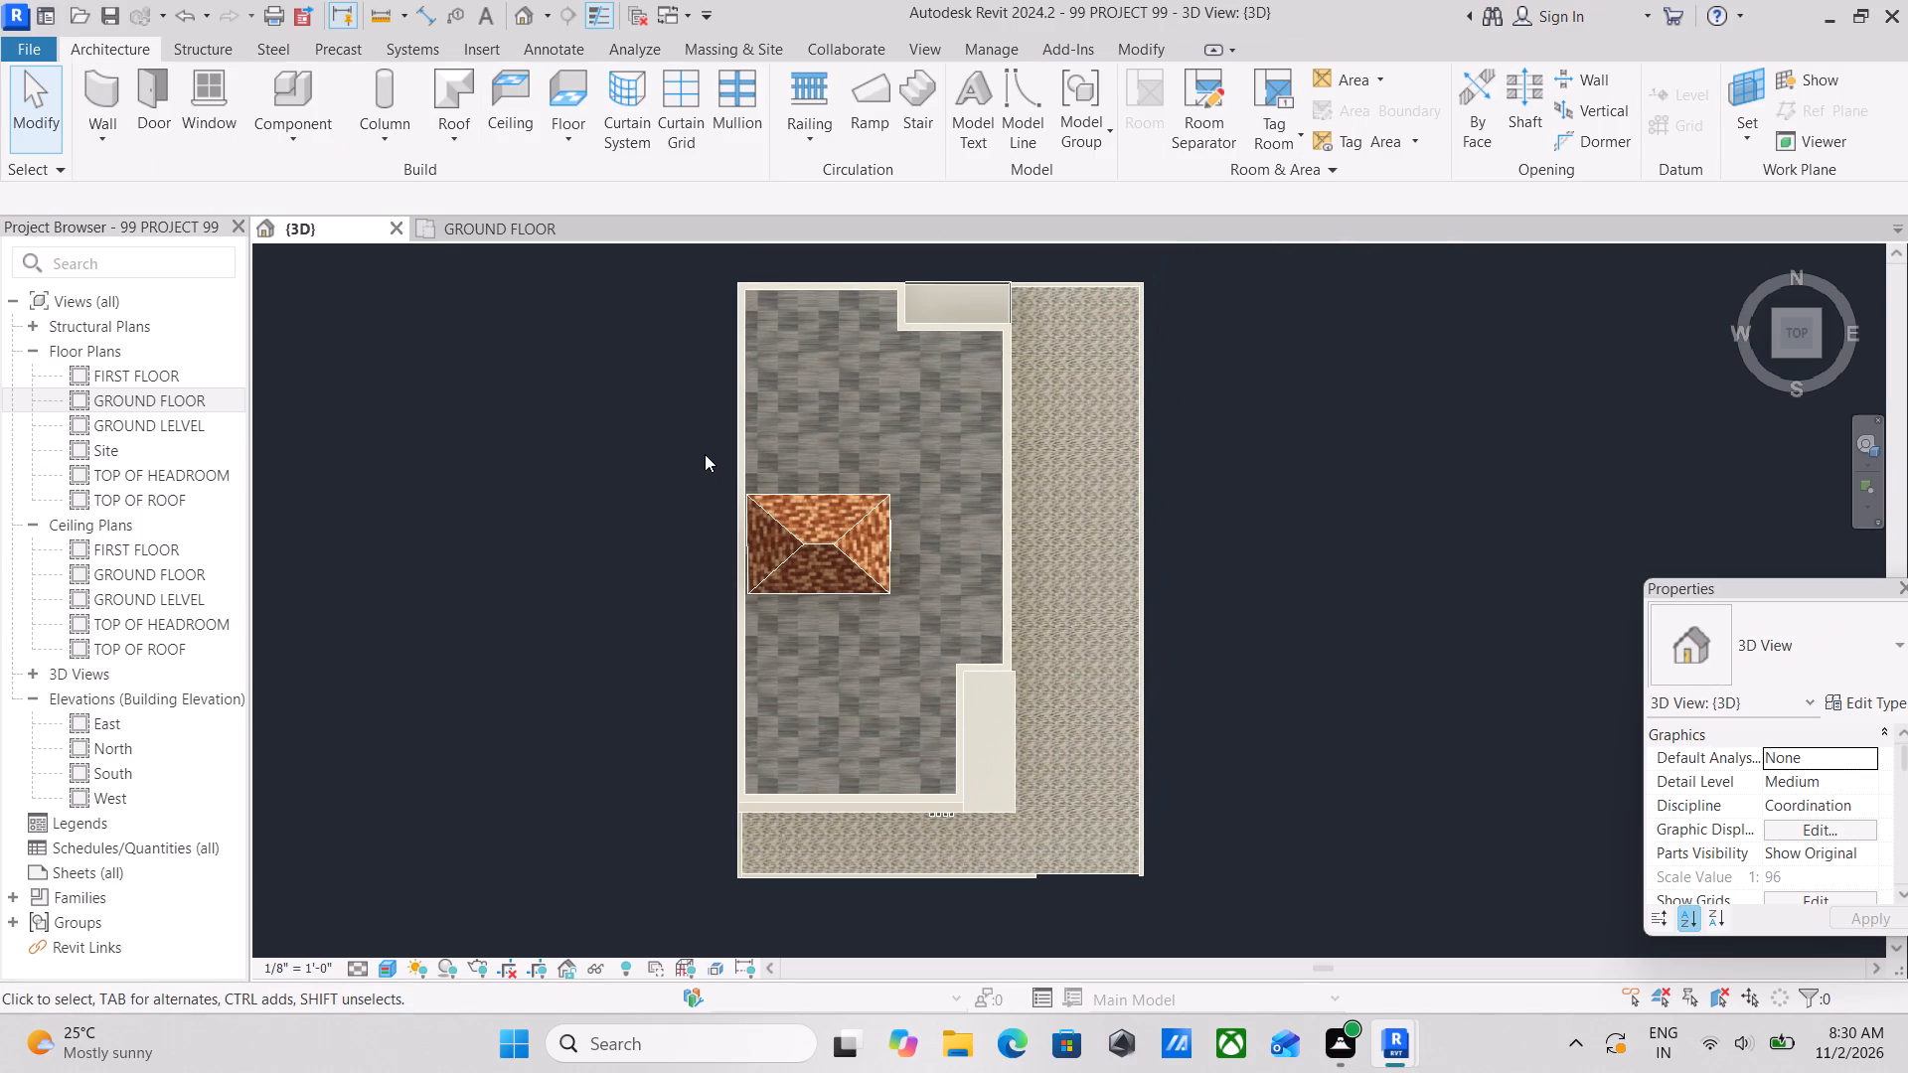
{"action": "scroll", "coordinate": [1199, 973], "scroll_direction": "up", "scroll_amount": 2}
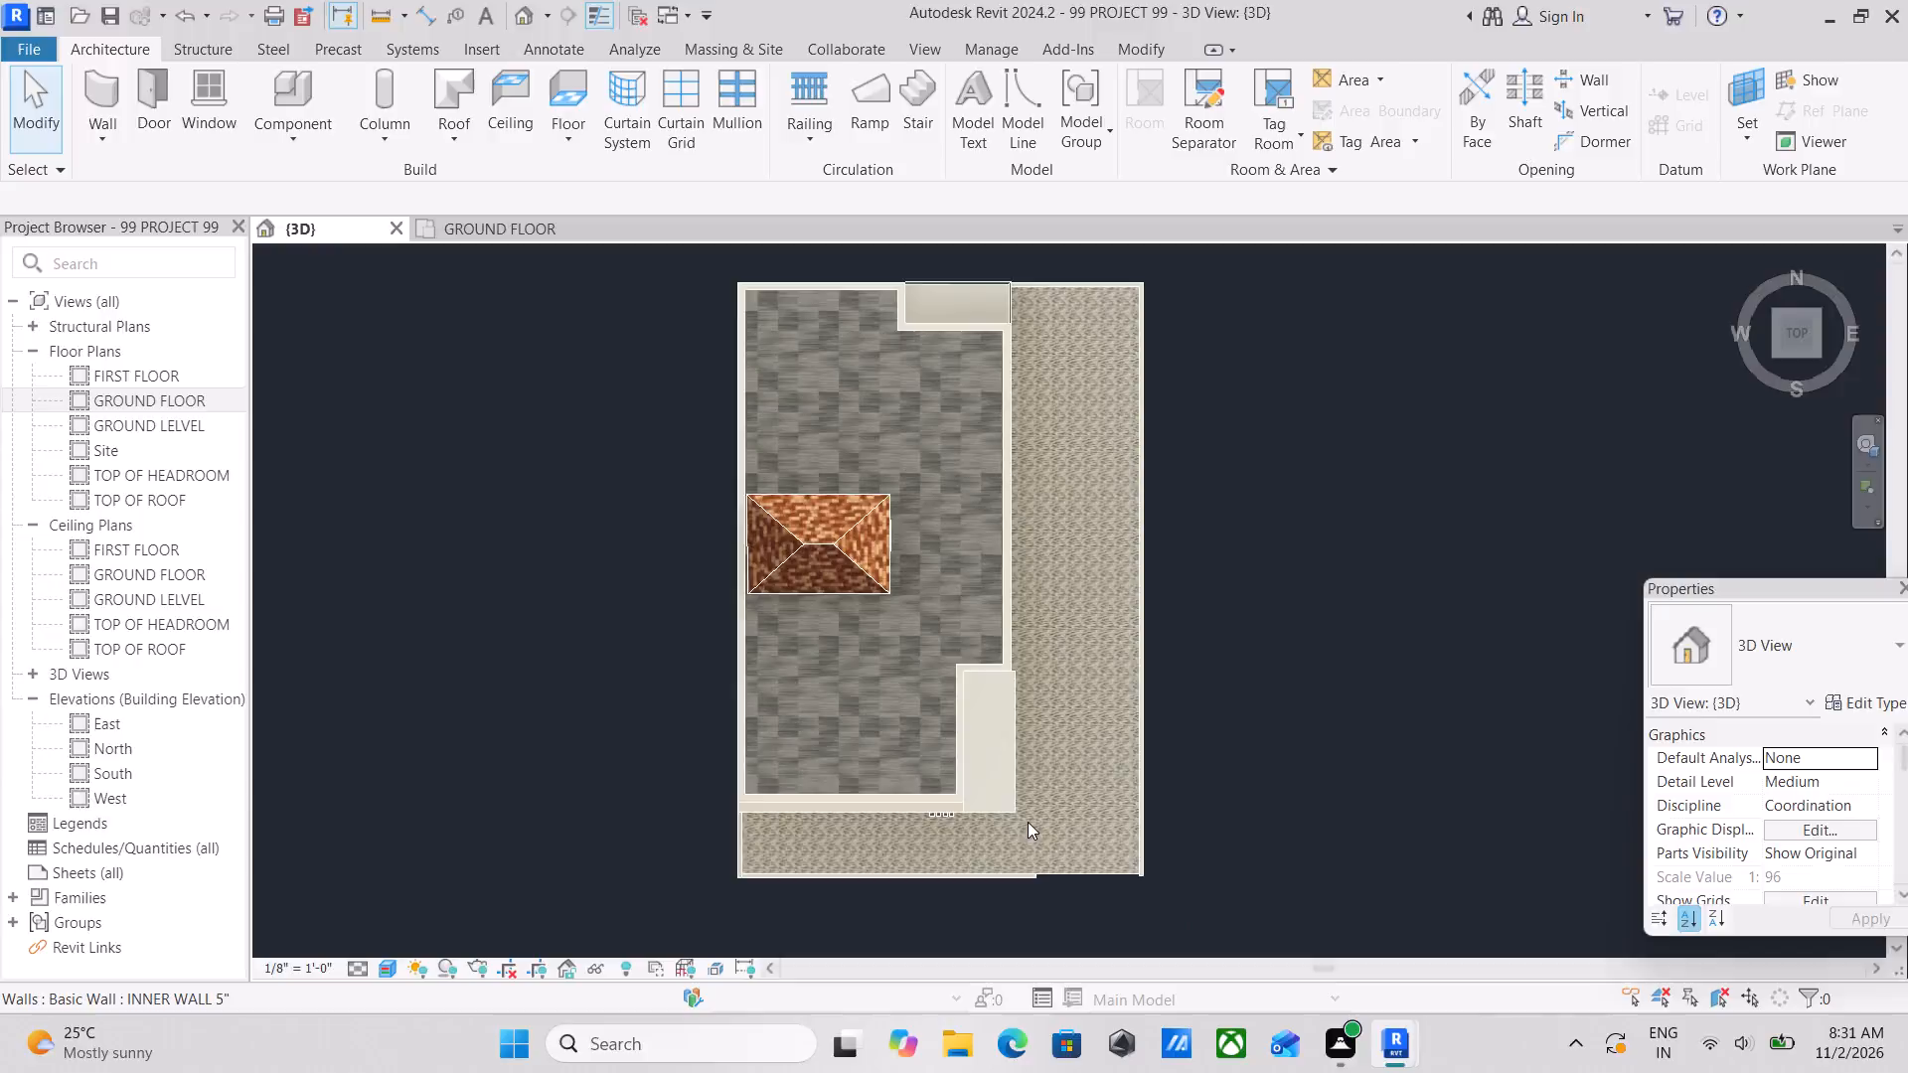
{"action": "scroll", "coordinate": [1028, 822], "scroll_direction": "up", "scroll_amount": 4}
{"action": "middle_click_drag", "start_coordinate": [1086, 828], "coordinate": [1313, 719]}
{"action": "scroll", "coordinate": [688, 771], "scroll_direction": "up", "scroll_amount": 3}
{"action": "scroll", "coordinate": [542, 548], "scroll_direction": "down", "scroll_amount": 2}
{"action": "middle_click_drag", "start_coordinate": [542, 548], "coordinate": [418, 553]}
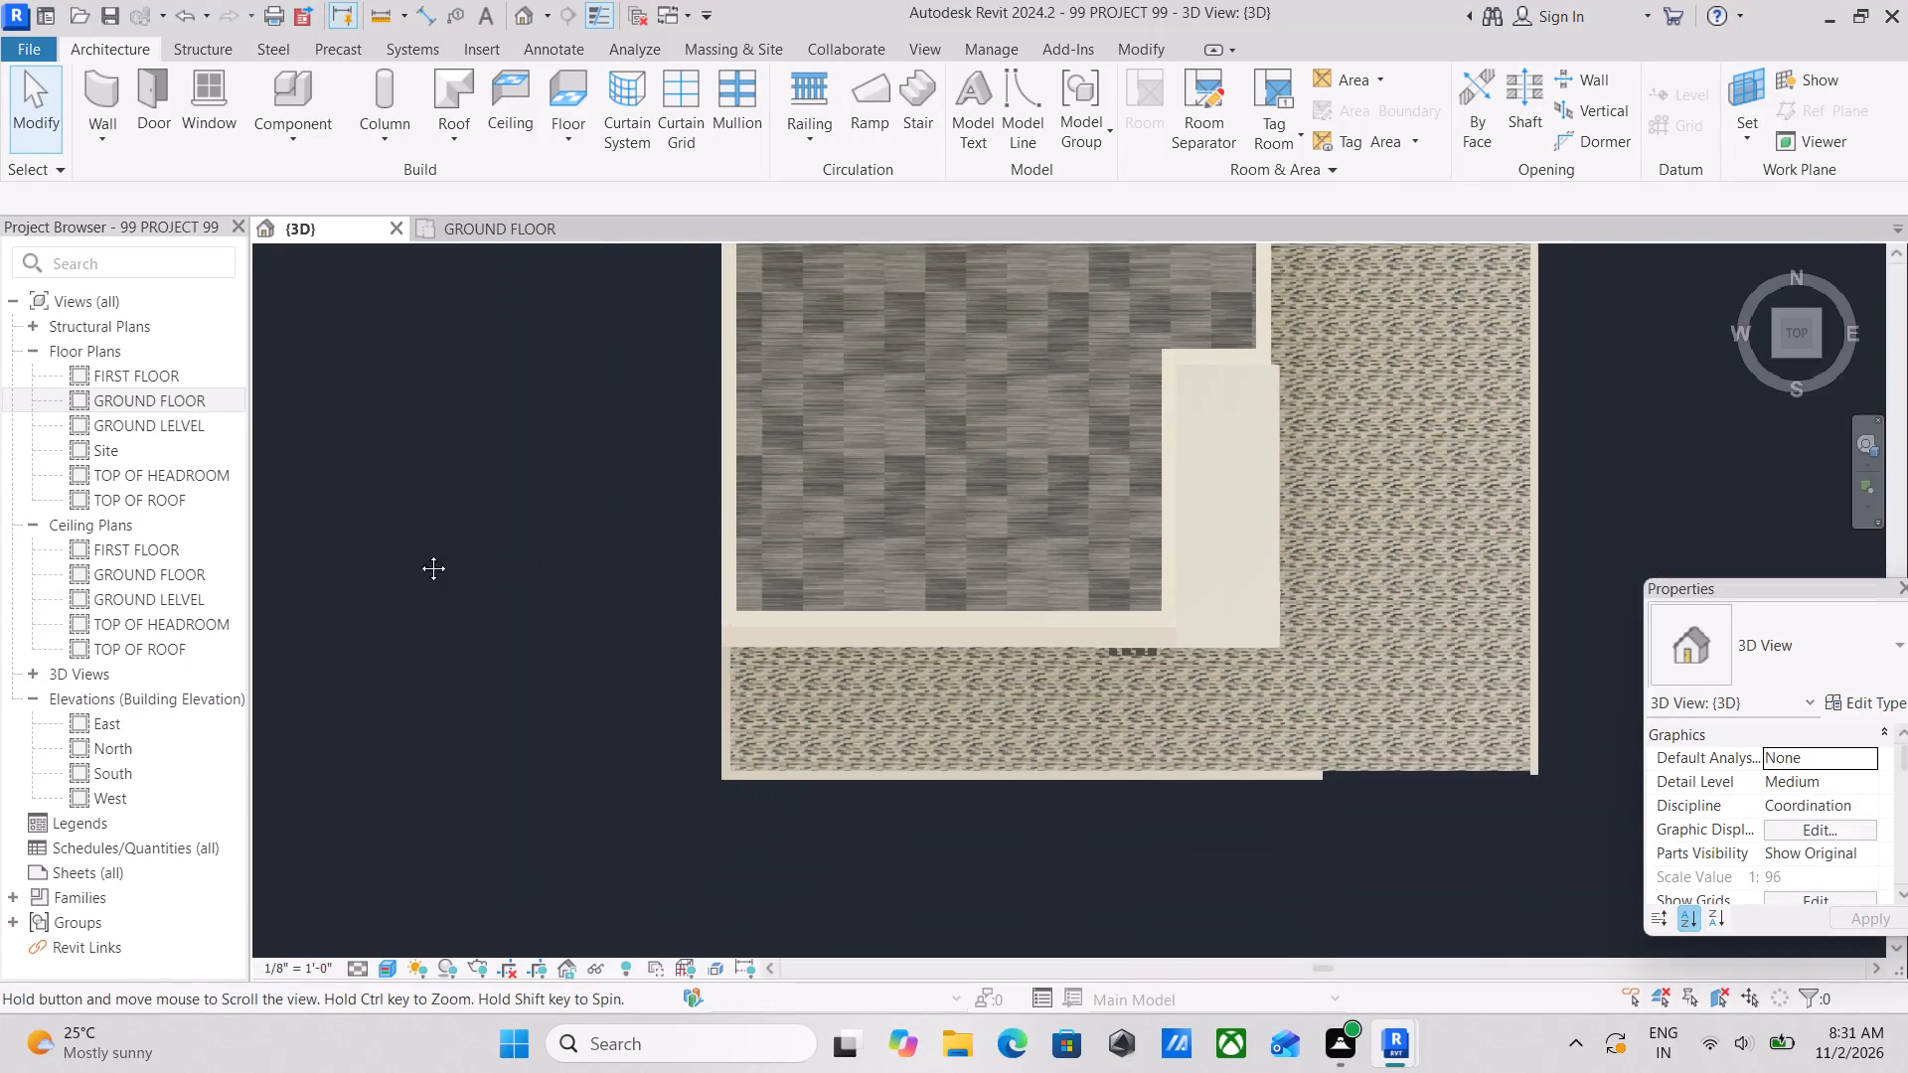
{"action": "middle_click_drag", "start_coordinate": [418, 553], "coordinate": [314, 553]}
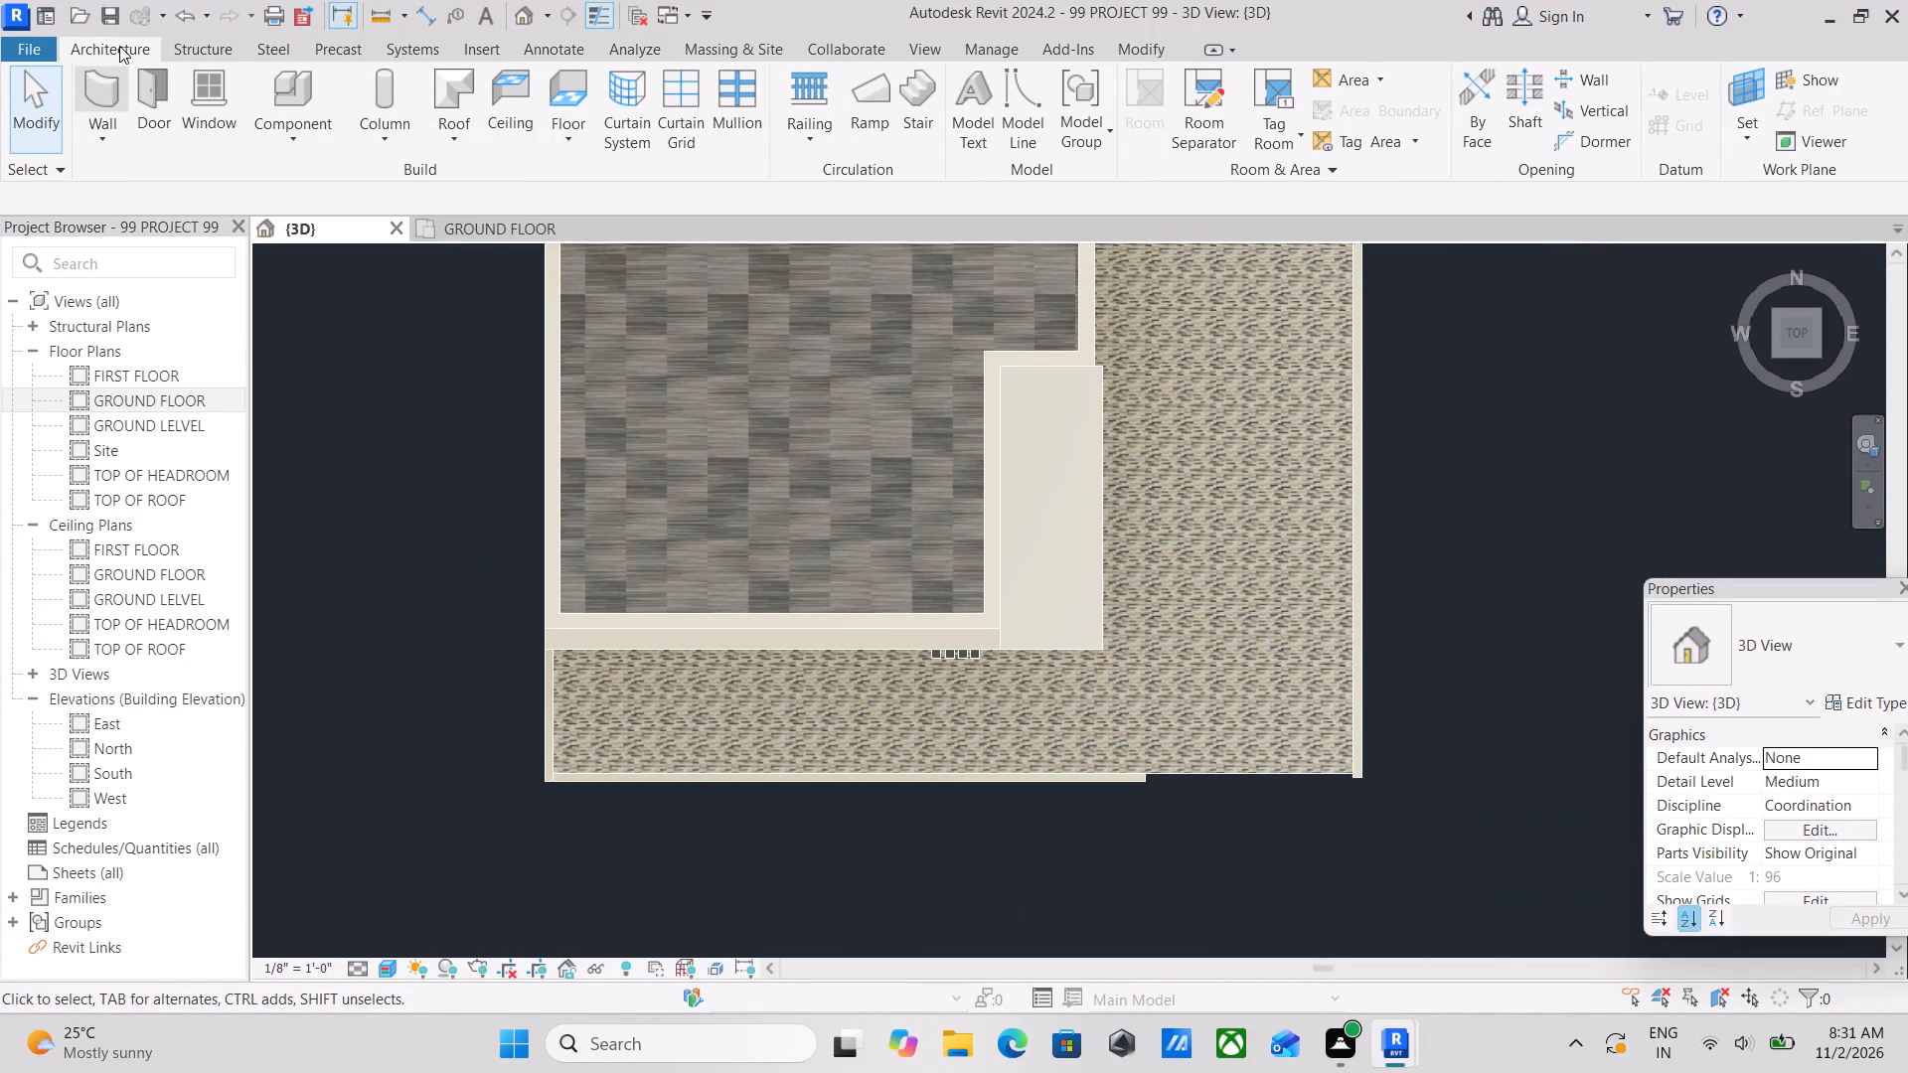
{"action": "left_click", "coordinate": [95, 132]}
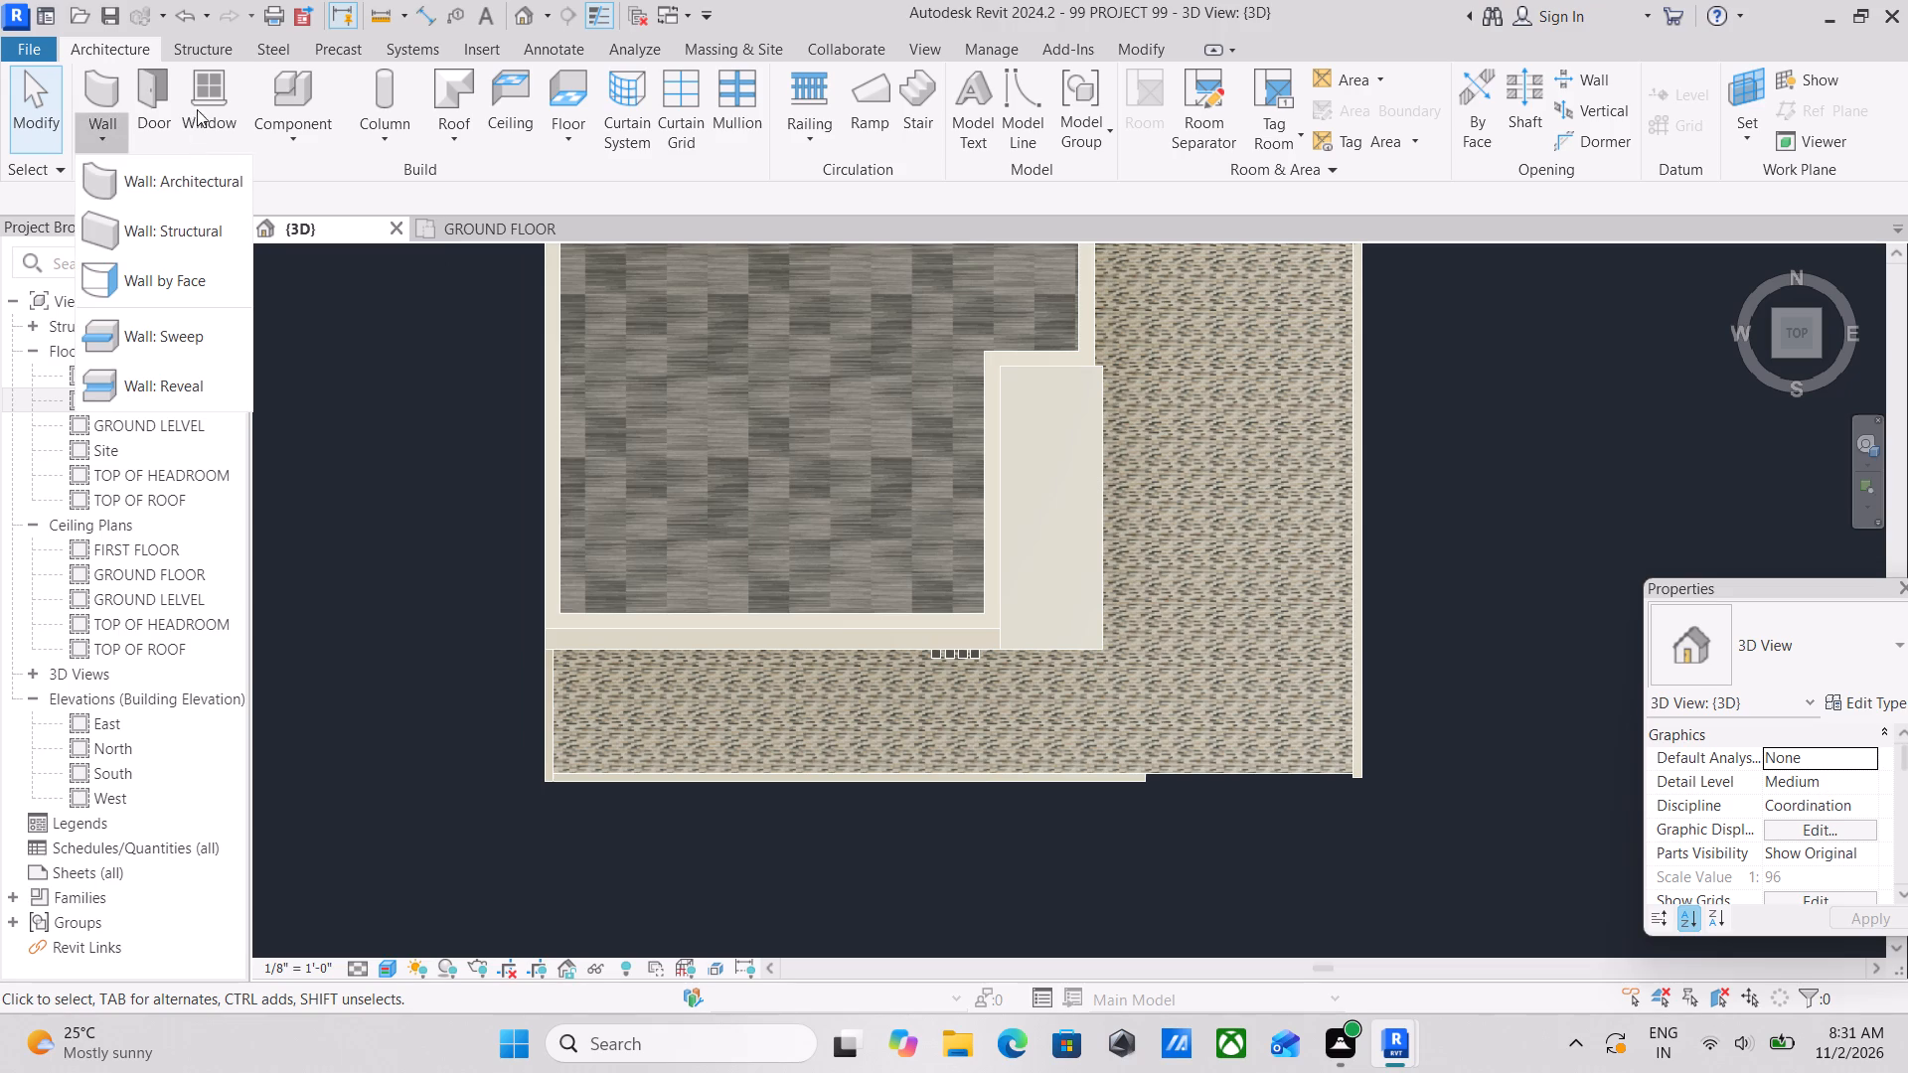
{"action": "left_click", "coordinate": [280, 143]}
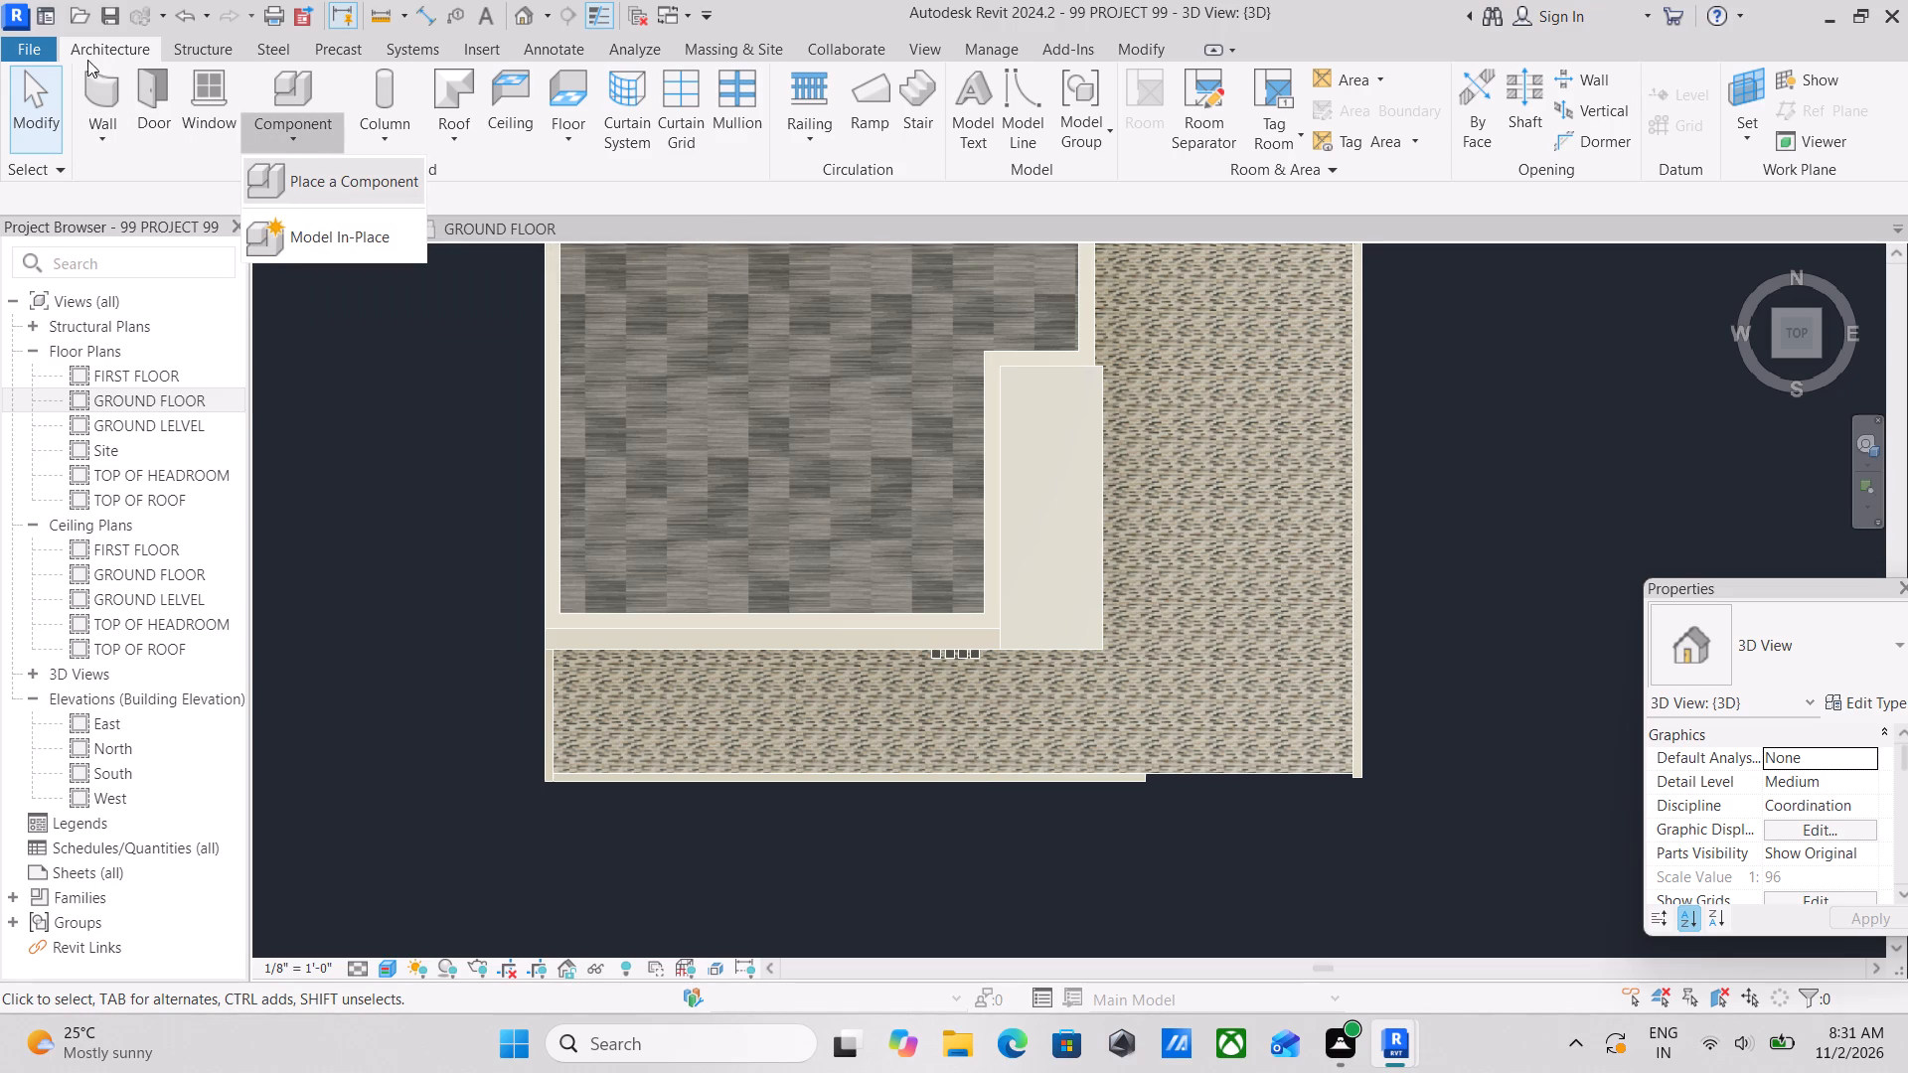
{"action": "left_click", "coordinate": [95, 136]}
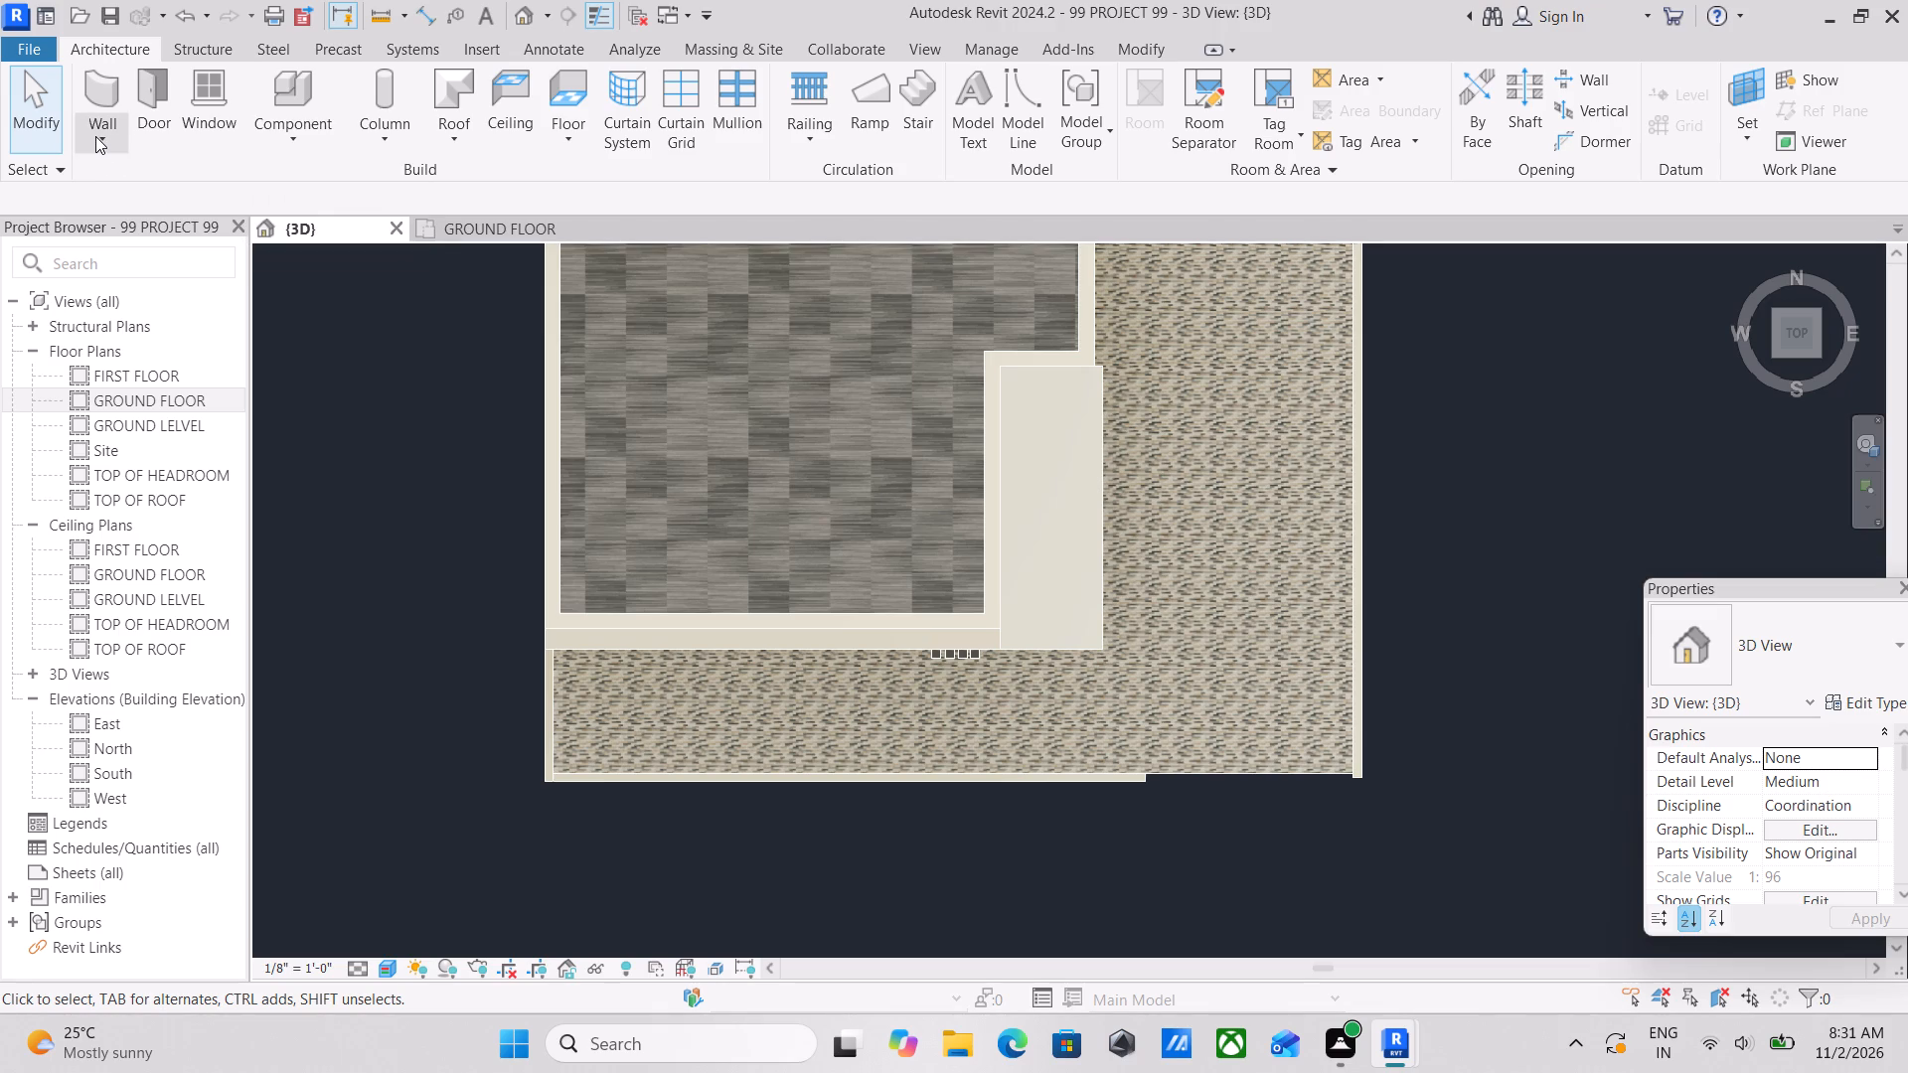
{"action": "left_click", "coordinate": [95, 136]}
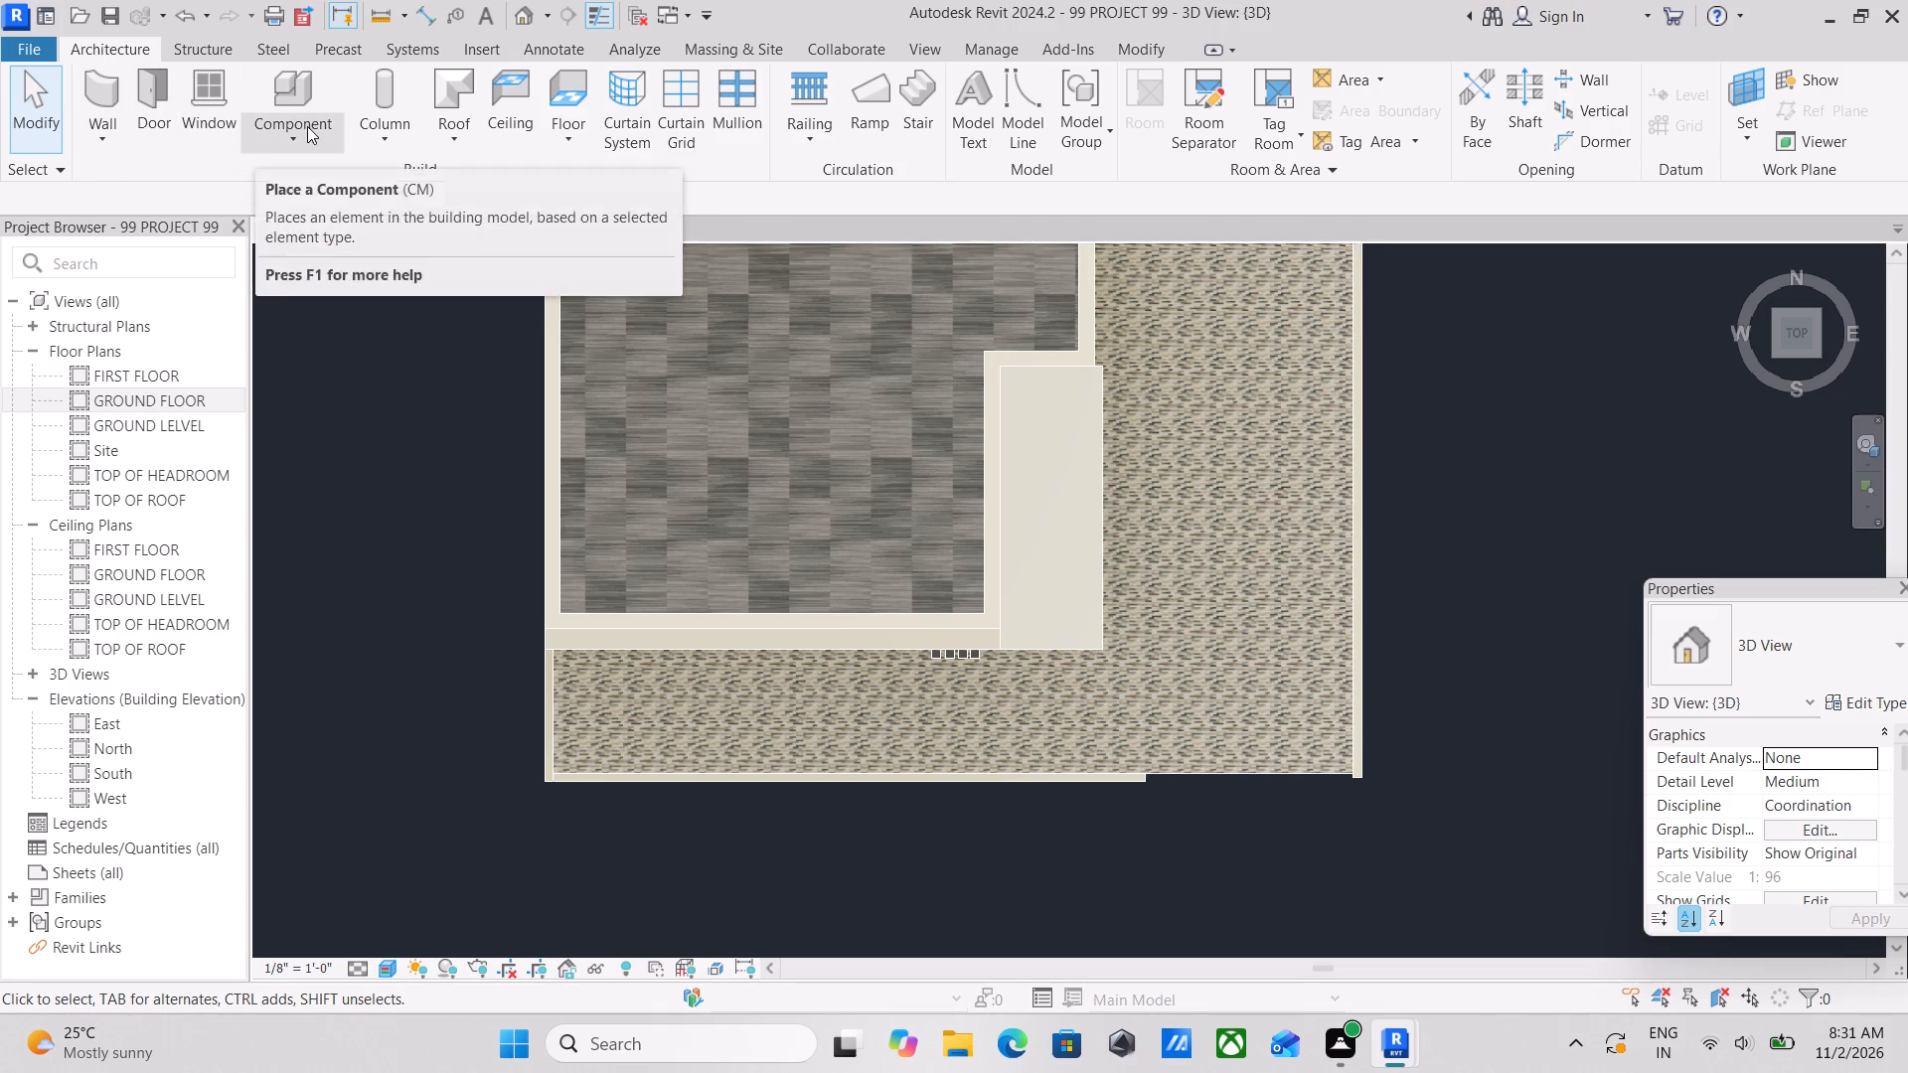
{"action": "left_click", "coordinate": [307, 126]}
{"action": "left_click", "coordinate": [348, 184]}
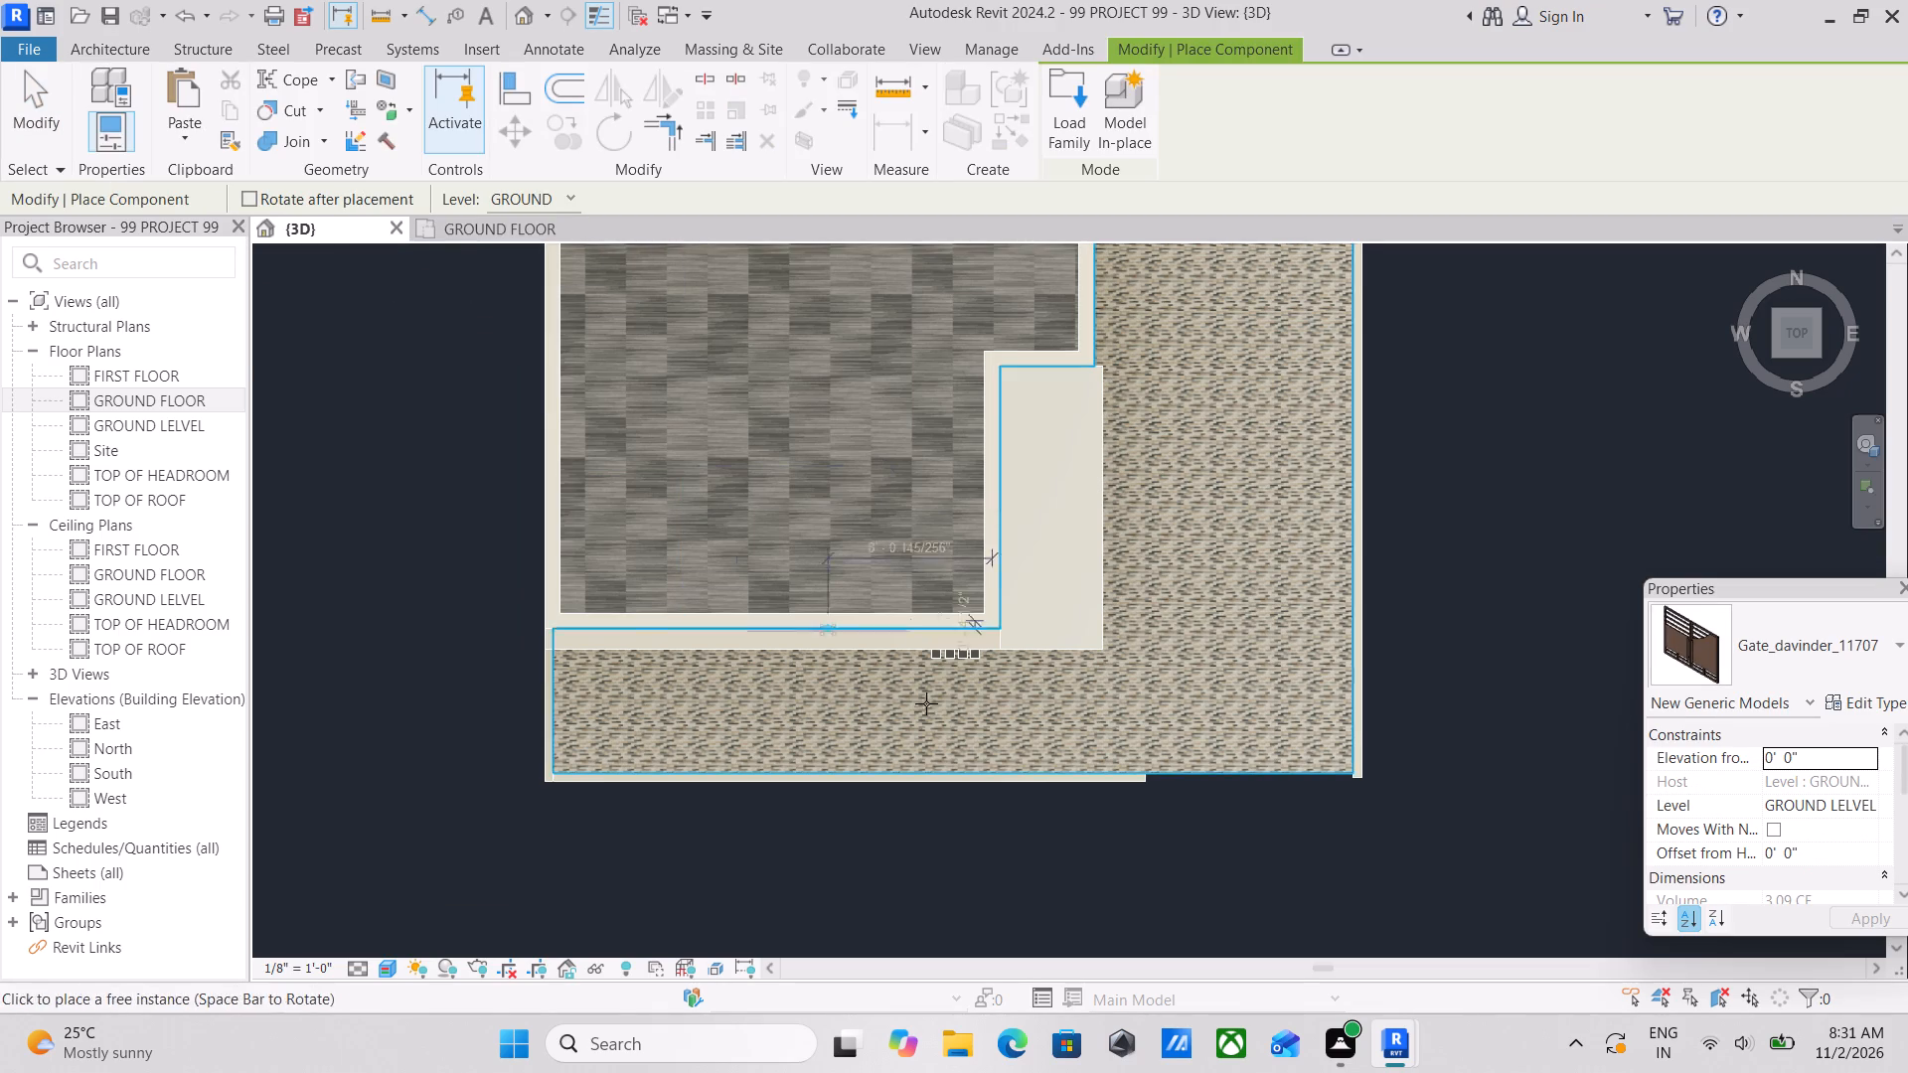
{"action": "scroll", "coordinate": [1138, 800], "scroll_direction": "up", "scroll_amount": 3}
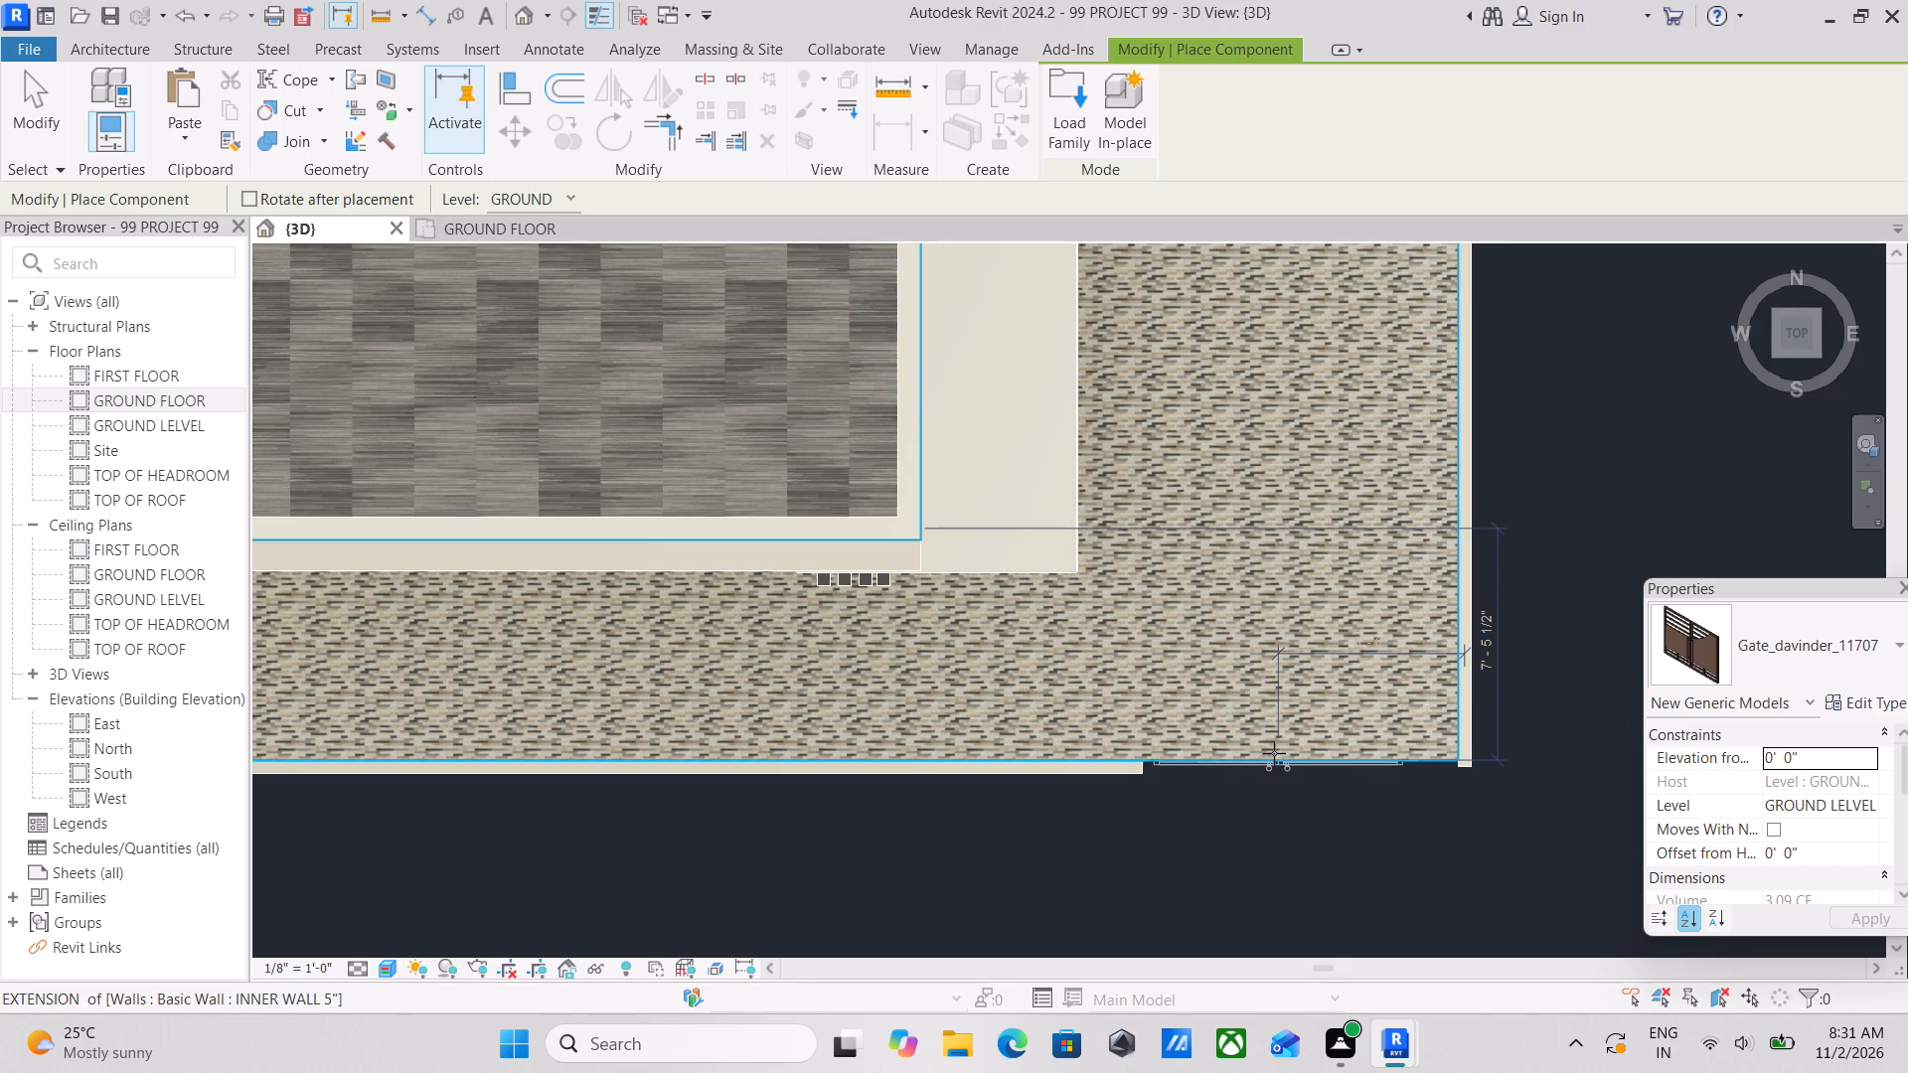
{"action": "left_click", "coordinate": [1261, 755]}
{"action": "key", "text": "Escape"}
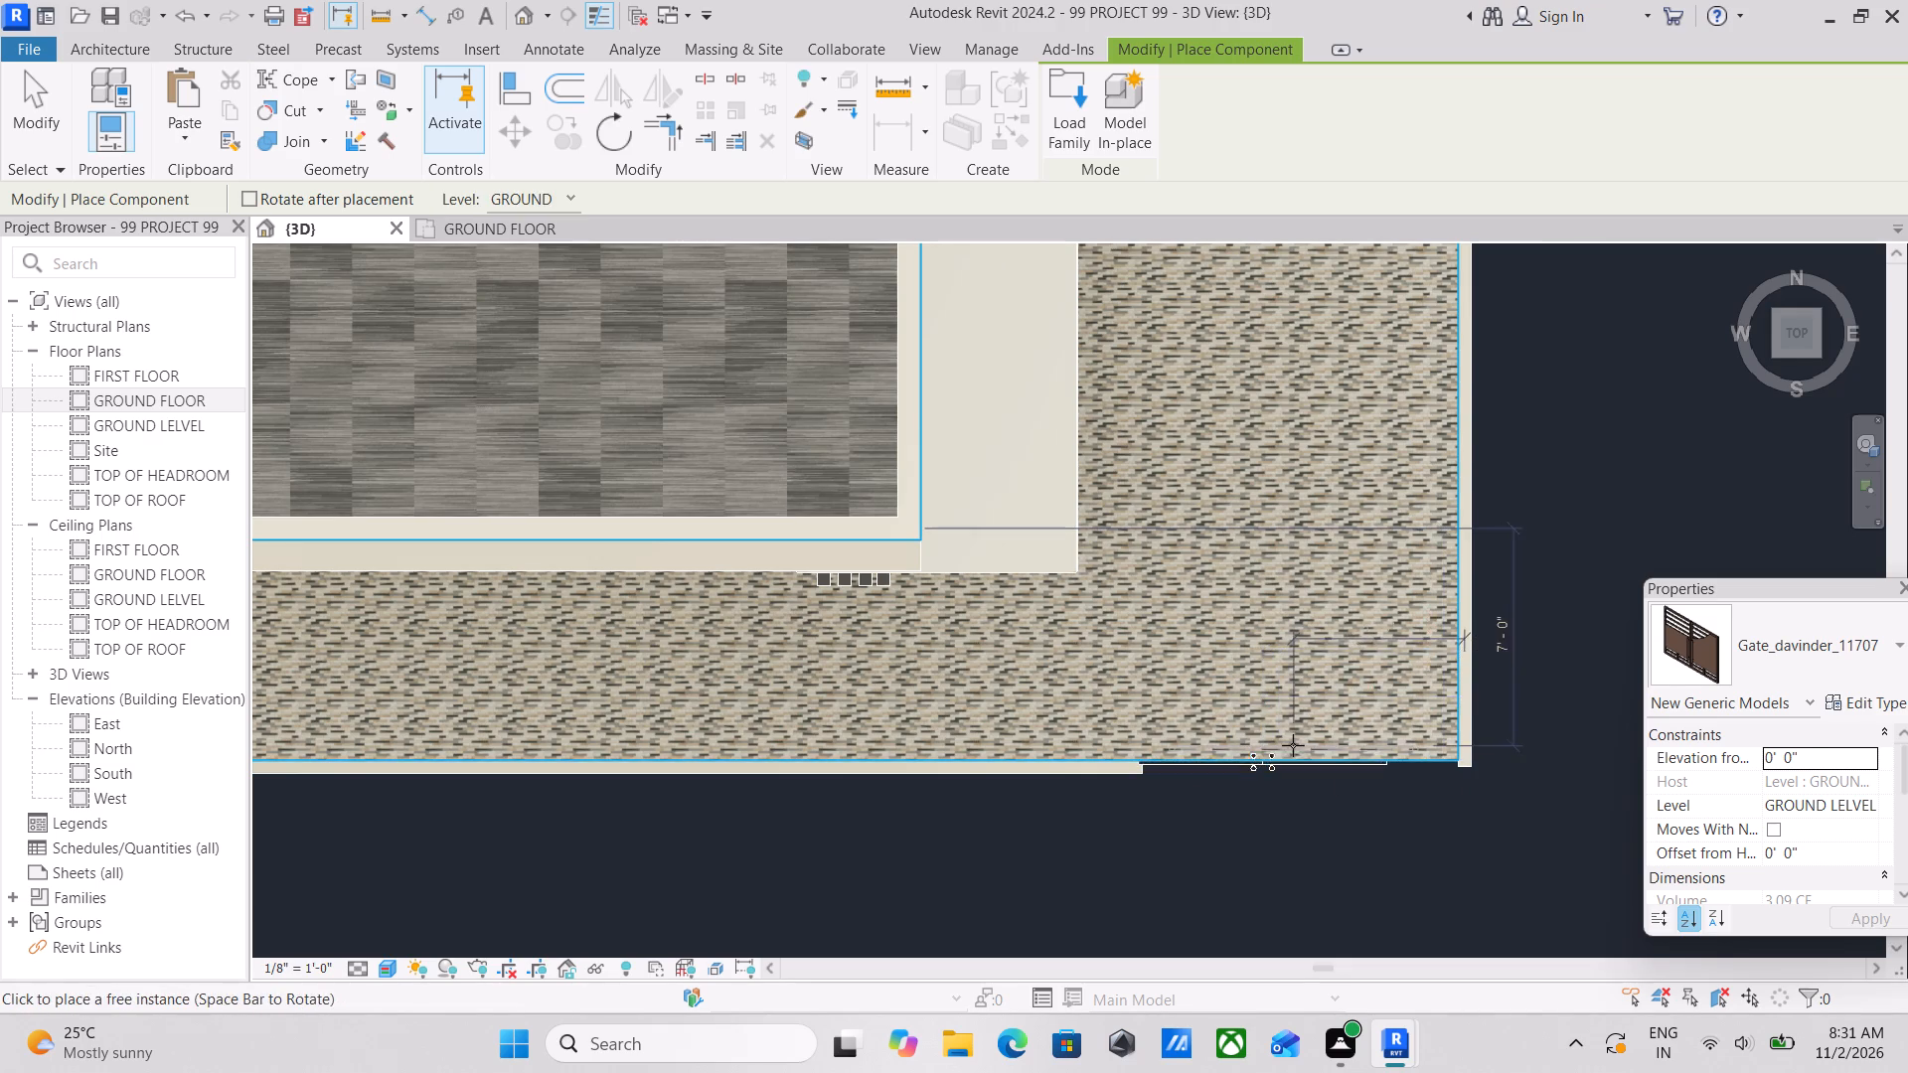
{"action": "key", "text": "Escape"}
{"action": "scroll", "coordinate": [1296, 745], "scroll_direction": "down", "scroll_amount": 2}
{"action": "key", "text": "Escape"}
Examine the placed gate and front boundary wall in 3D, checking their fit against the floor edge and driveway-side wall.
{"action": "scroll", "coordinate": [1294, 768], "scroll_direction": "down", "scroll_amount": 3}
{"action": "middle_click_drag", "start_coordinate": [1240, 722], "coordinate": [1092, 245]}
{"action": "middle_click_drag", "start_coordinate": [1001, 665], "coordinate": [1049, 483]}
{"action": "scroll", "coordinate": [1103, 839], "scroll_direction": "up", "scroll_amount": 3}
{"action": "middle_click_drag", "start_coordinate": [1045, 797], "coordinate": [1116, 779], "text": "shift"}
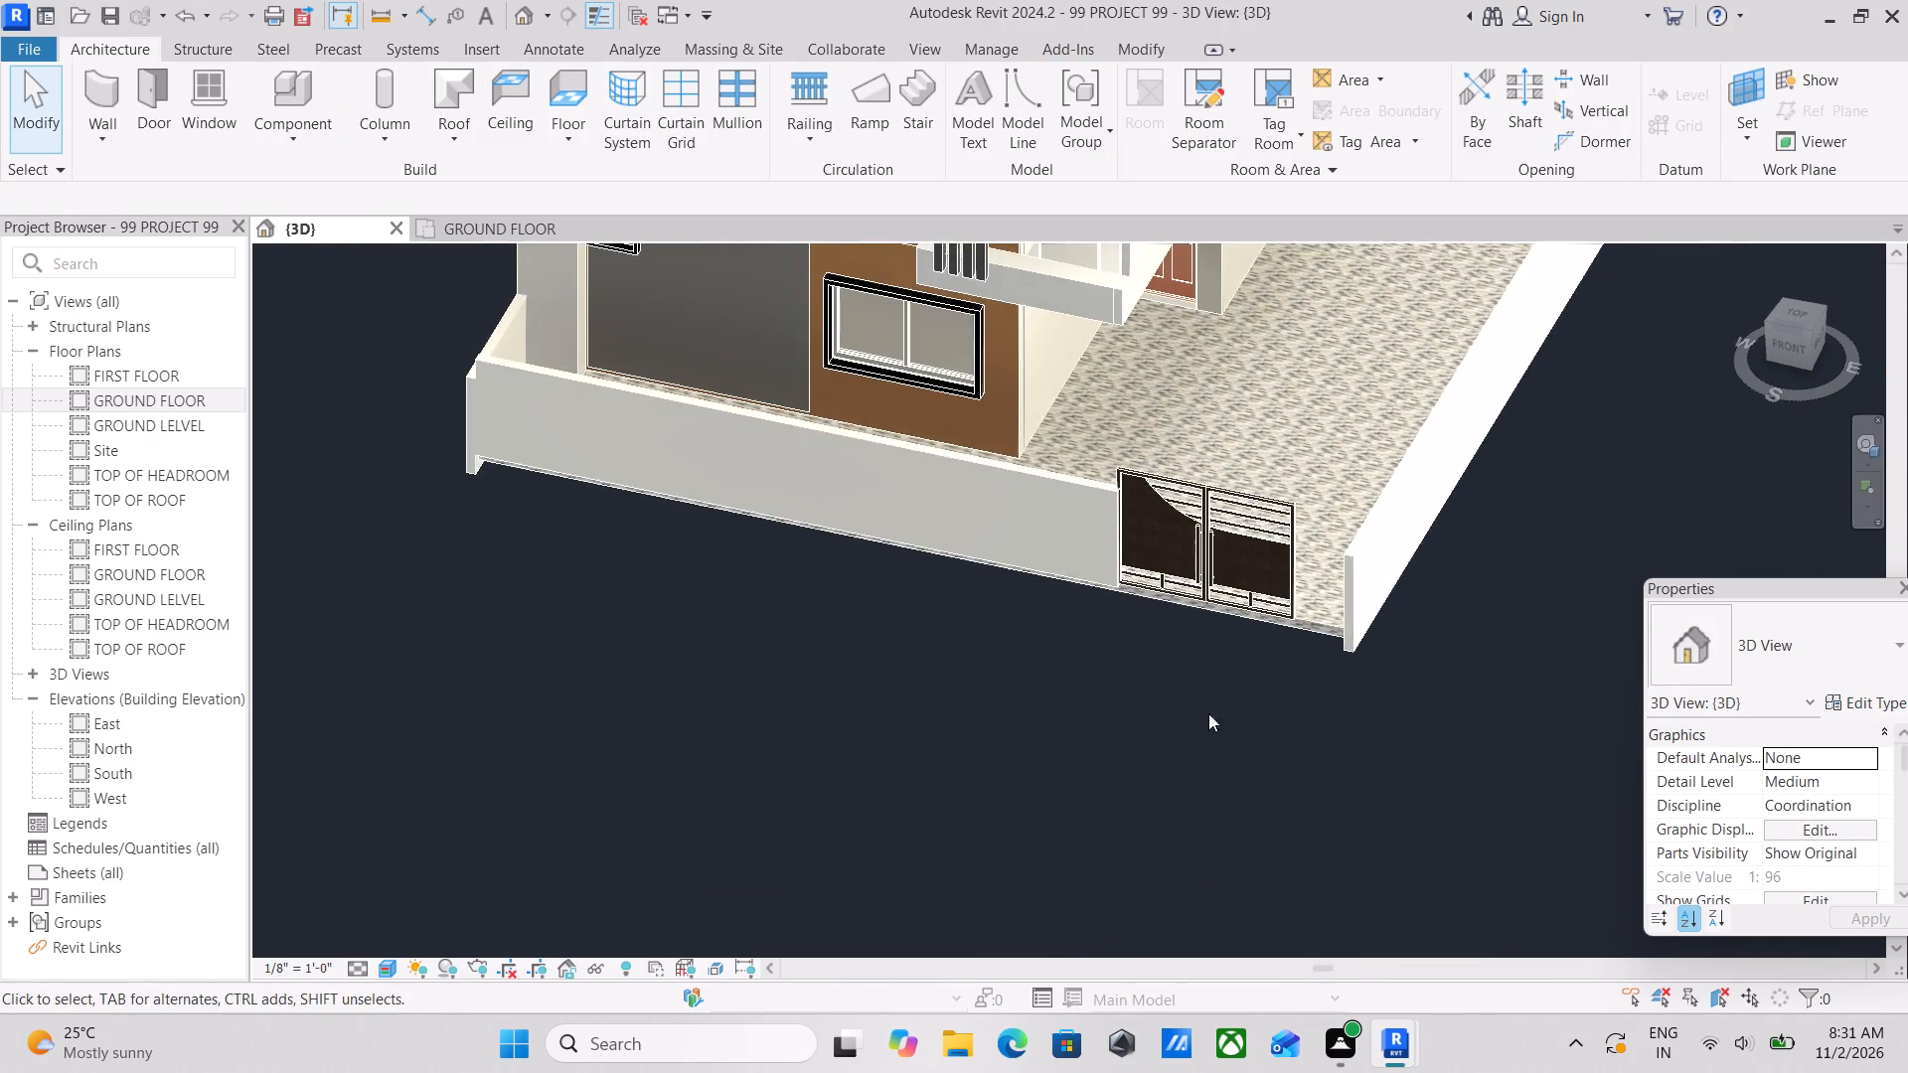
{"action": "scroll", "coordinate": [1279, 634], "scroll_direction": "up", "scroll_amount": 7}
{"action": "scroll", "coordinate": [1337, 588], "scroll_direction": "down", "scroll_amount": 1}
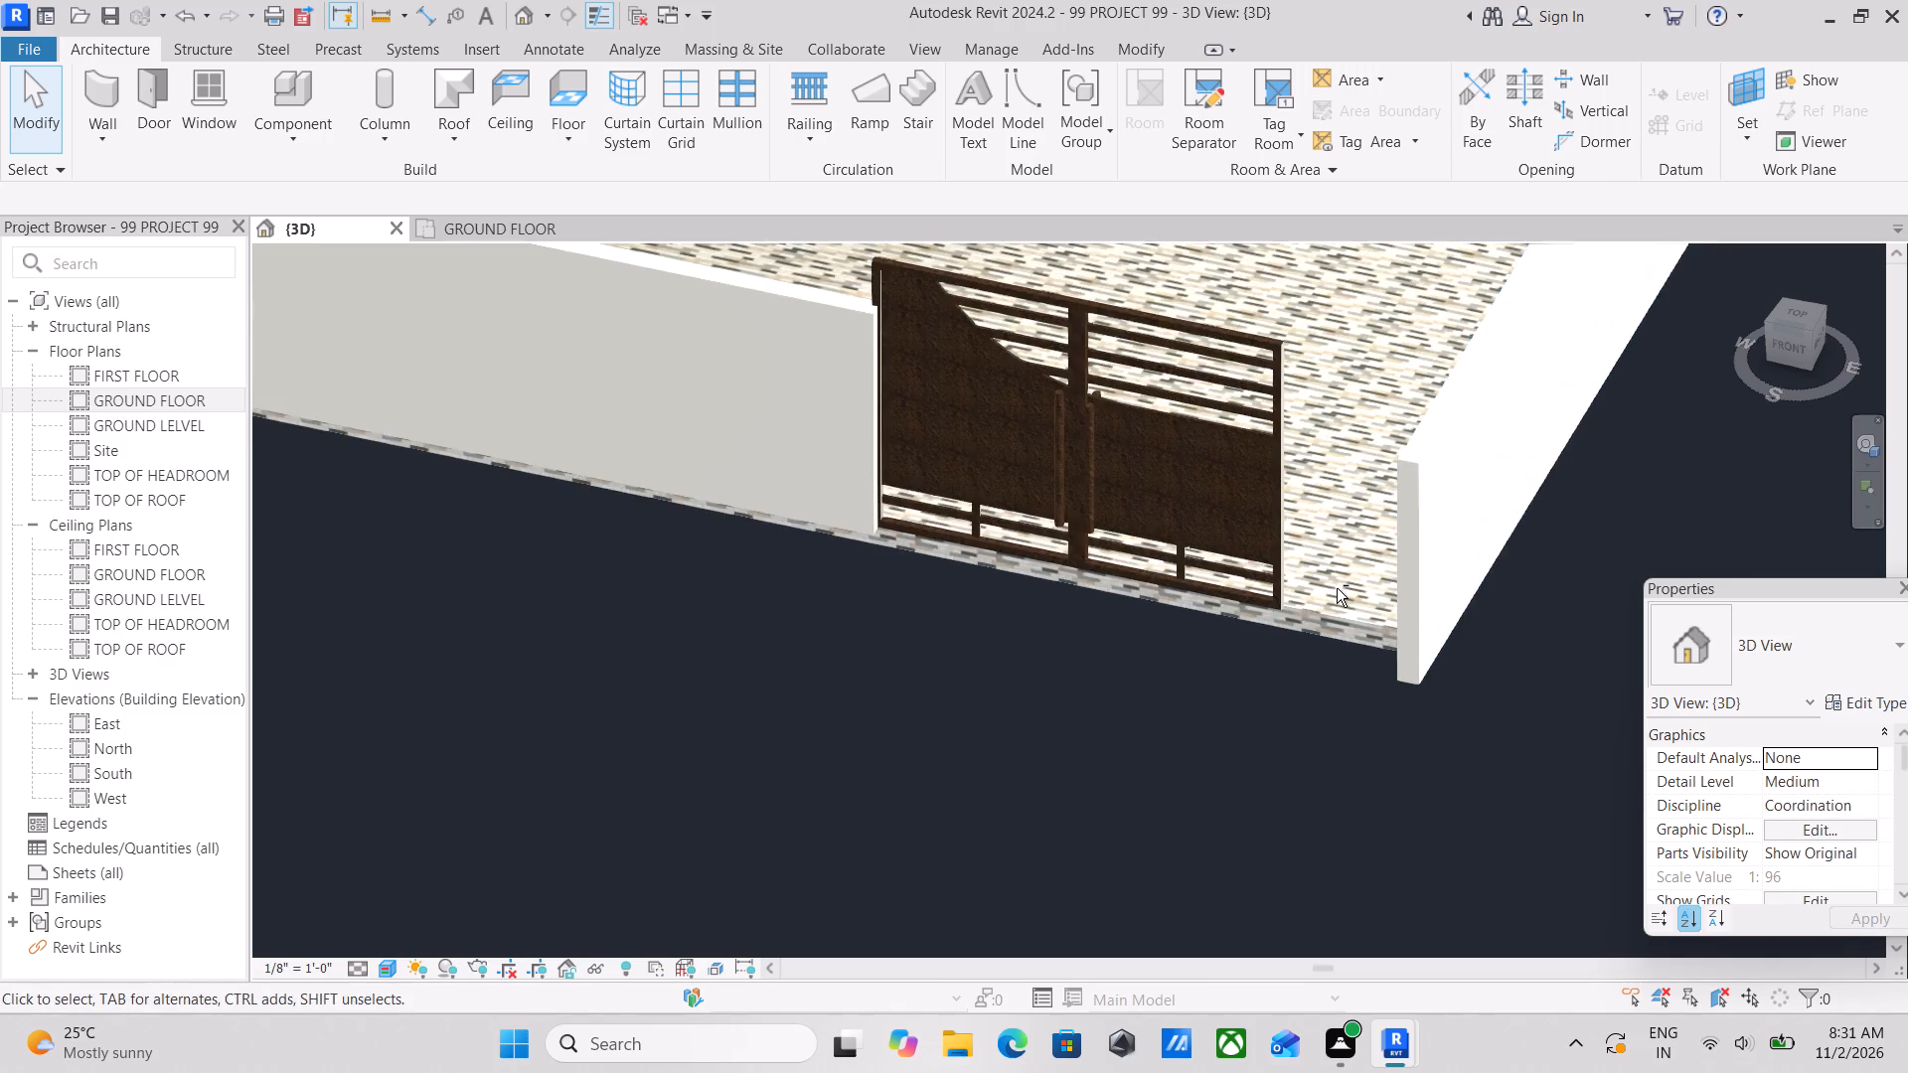
{"action": "middle_click_drag", "start_coordinate": [1337, 588], "coordinate": [1393, 704], "text": "shift"}
{"action": "middle_click_drag", "start_coordinate": [1262, 550], "coordinate": [1255, 348]}
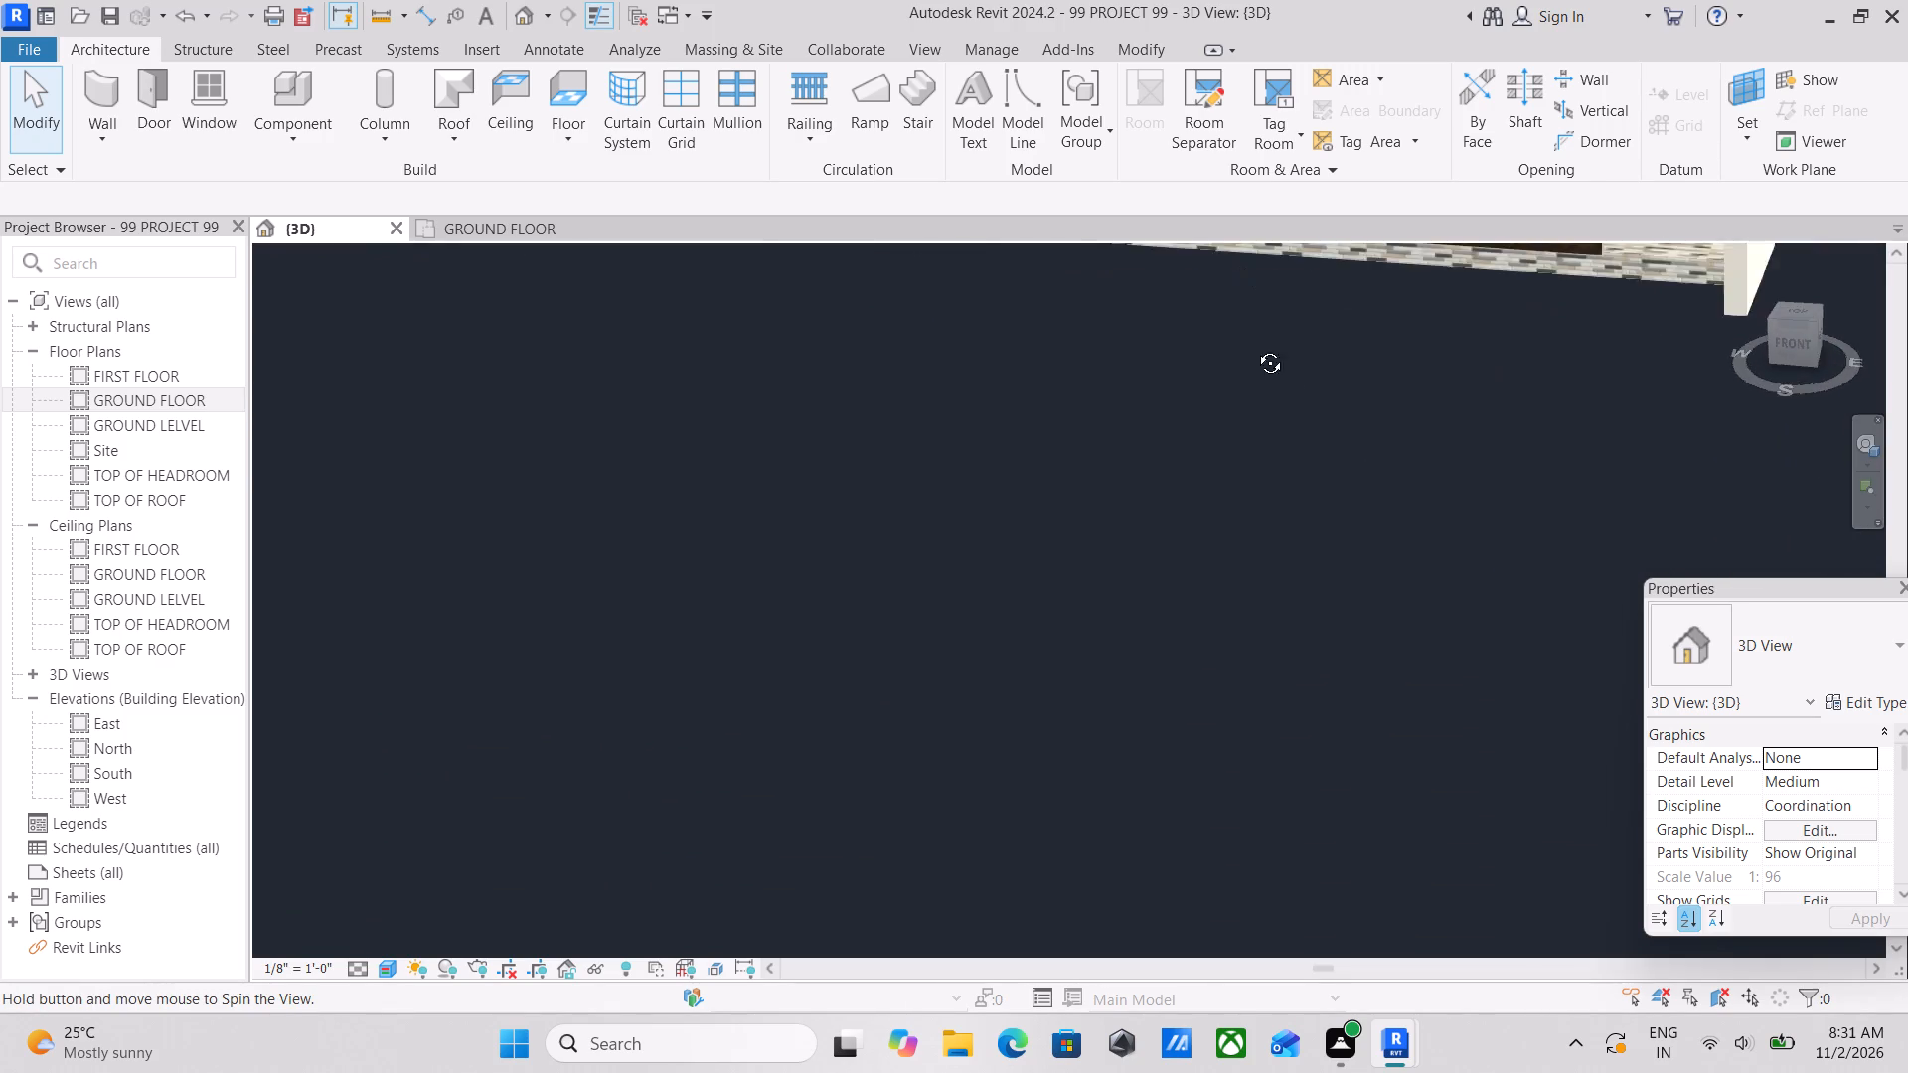
{"action": "middle_click_drag", "start_coordinate": [1255, 348], "coordinate": [1347, 503]}
{"action": "scroll", "coordinate": [1348, 503], "scroll_direction": "down", "scroll_amount": 2}
{"action": "middle_click_drag", "start_coordinate": [1348, 503], "coordinate": [1297, 659]}
{"action": "scroll", "coordinate": [1297, 658], "scroll_direction": "up", "scroll_amount": 1}
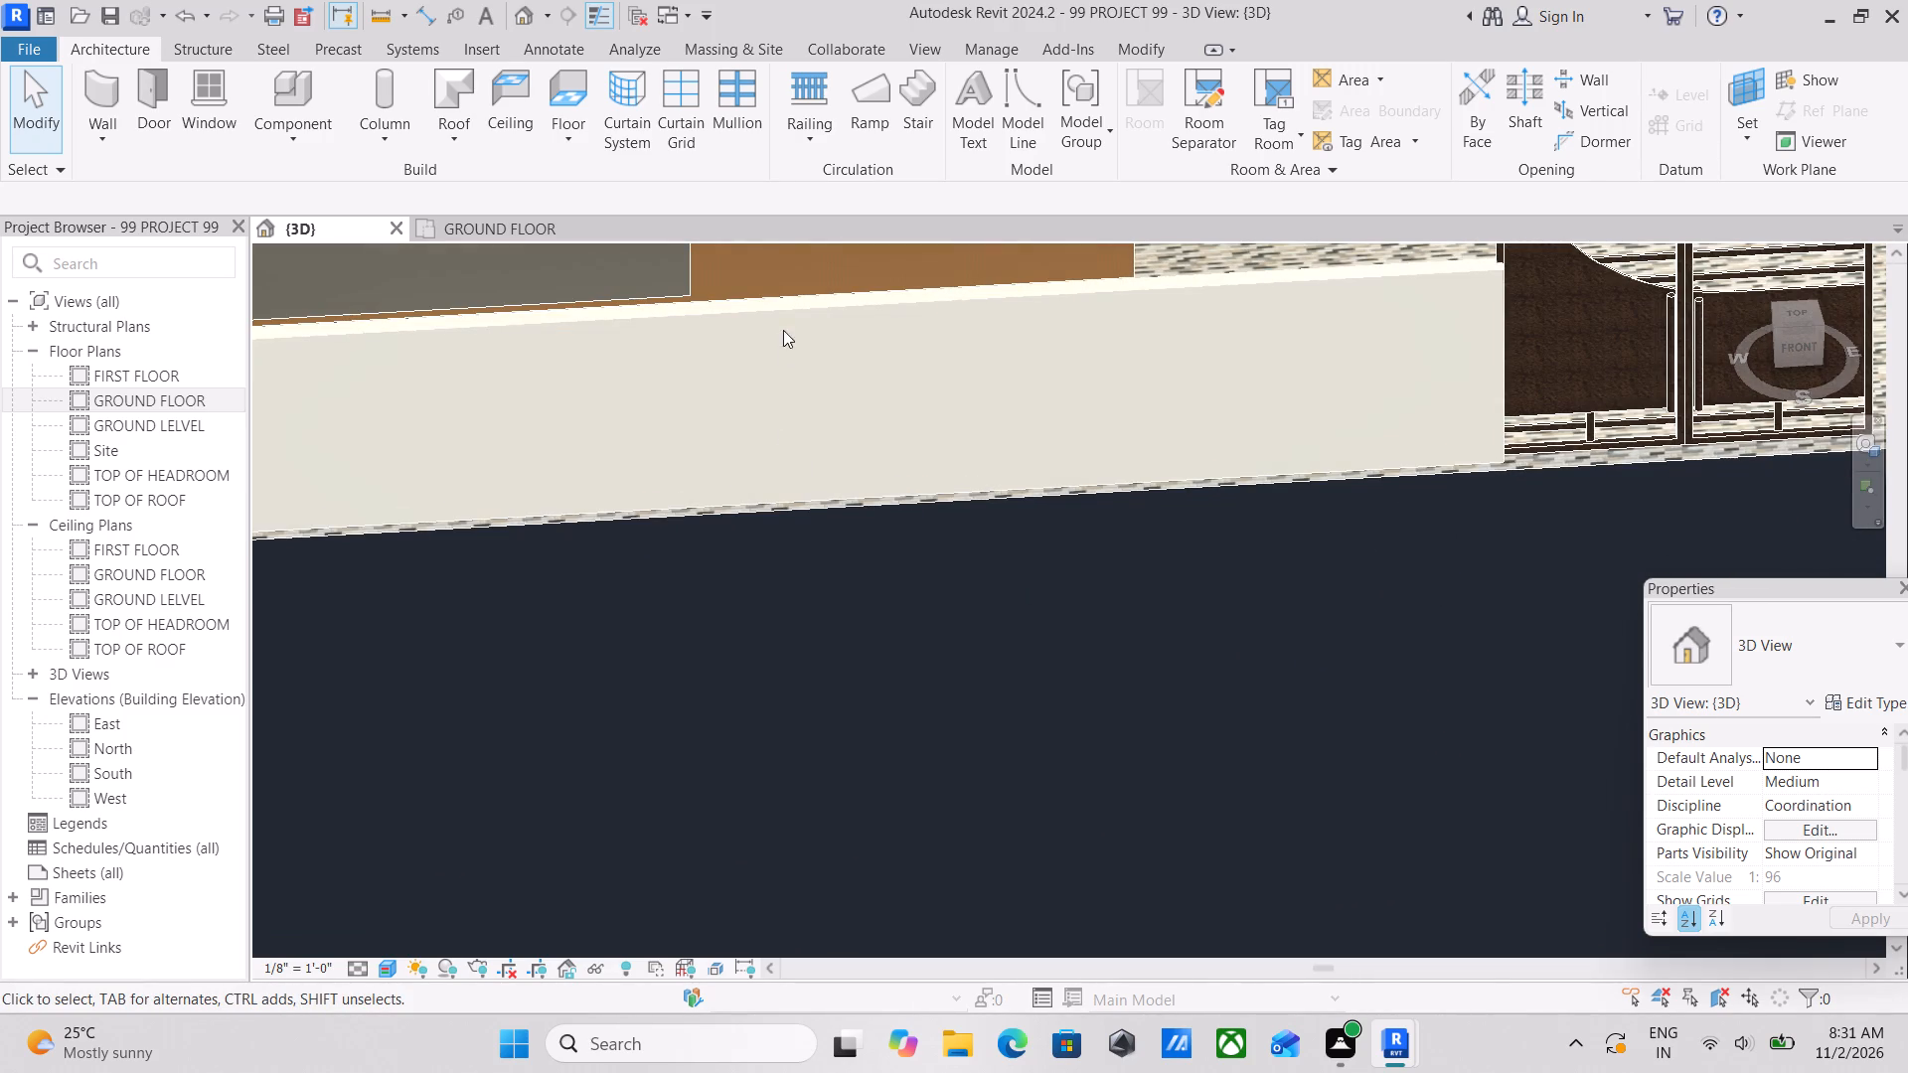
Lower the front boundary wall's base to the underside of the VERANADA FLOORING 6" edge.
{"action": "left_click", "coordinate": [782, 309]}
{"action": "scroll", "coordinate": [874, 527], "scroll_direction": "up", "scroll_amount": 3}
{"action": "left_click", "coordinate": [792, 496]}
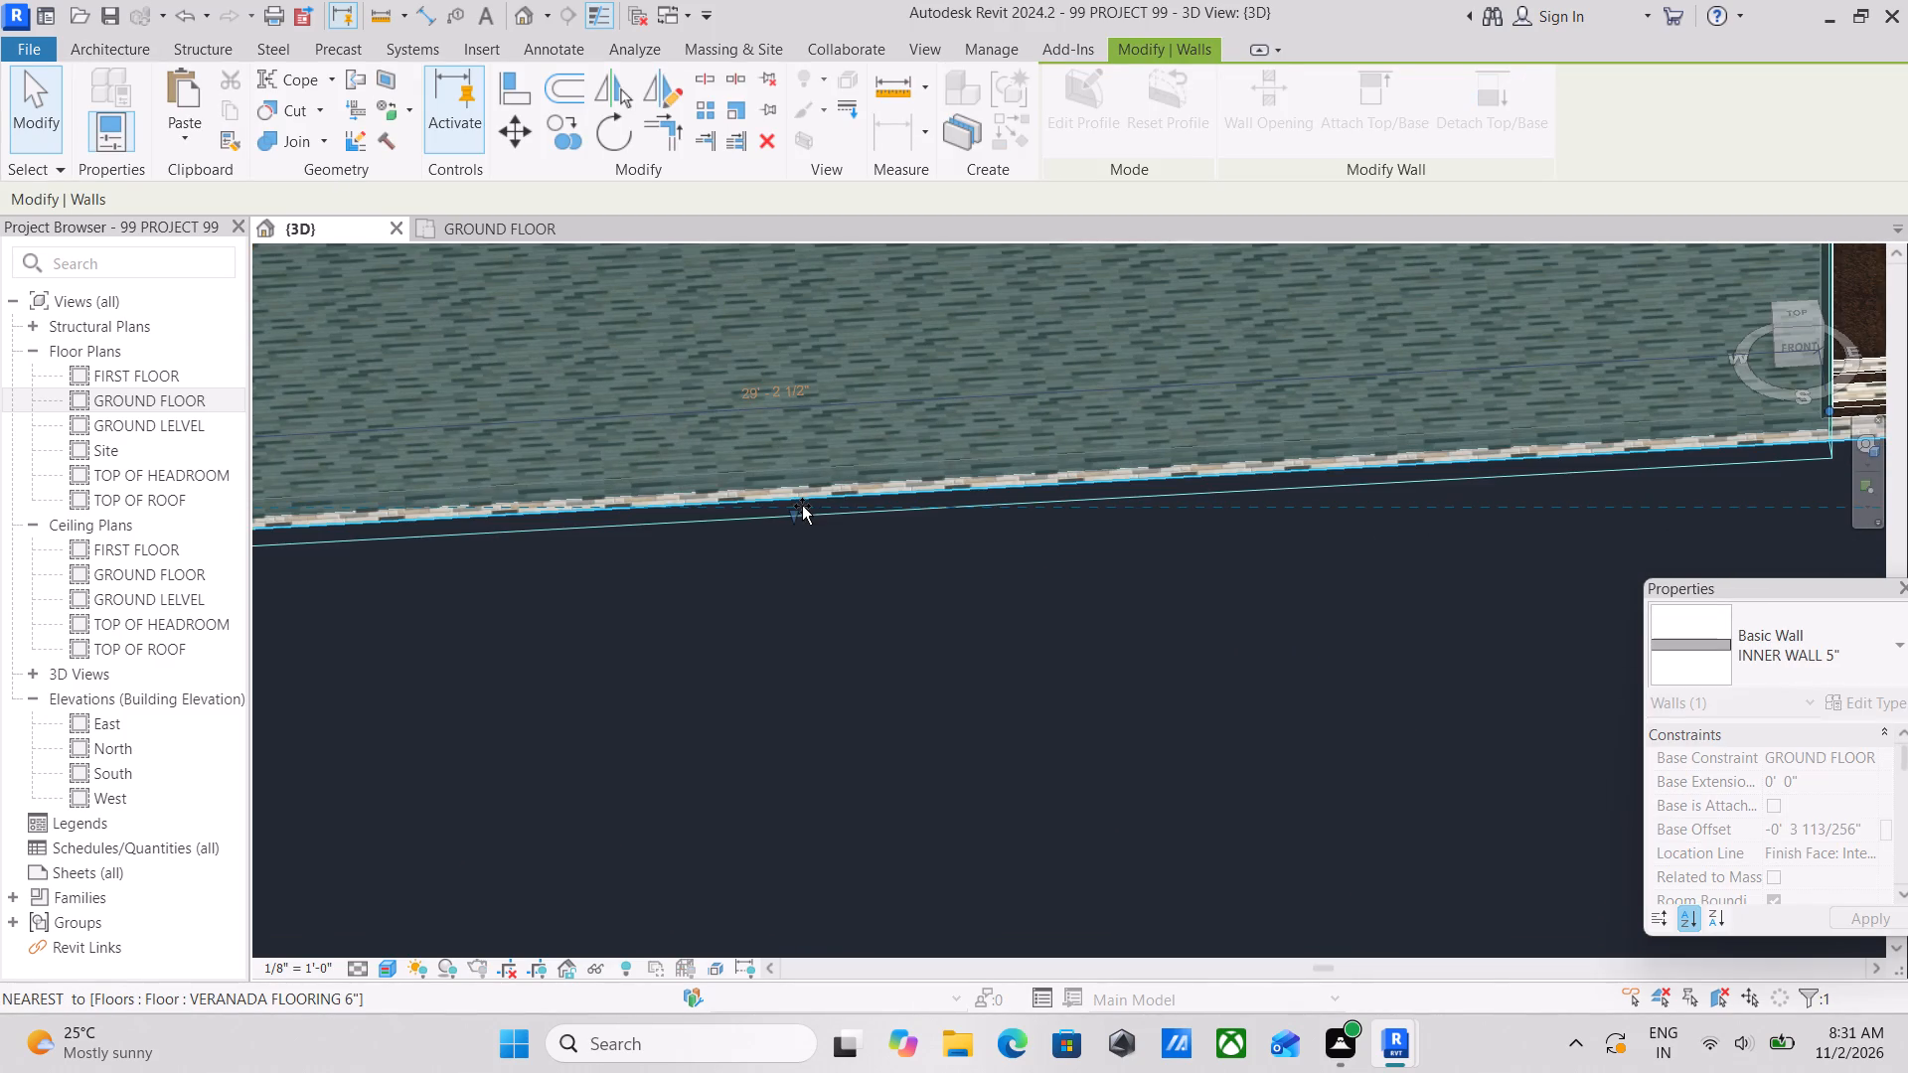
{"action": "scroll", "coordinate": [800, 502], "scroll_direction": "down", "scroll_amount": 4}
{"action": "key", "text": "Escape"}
Draw a 2'-3 1/2" INNER WALL 5" wall along the front floor edge from the driveway-side boundary wall to the gate's end.
{"action": "scroll", "coordinate": [1107, 511], "scroll_direction": "down", "scroll_amount": 2}
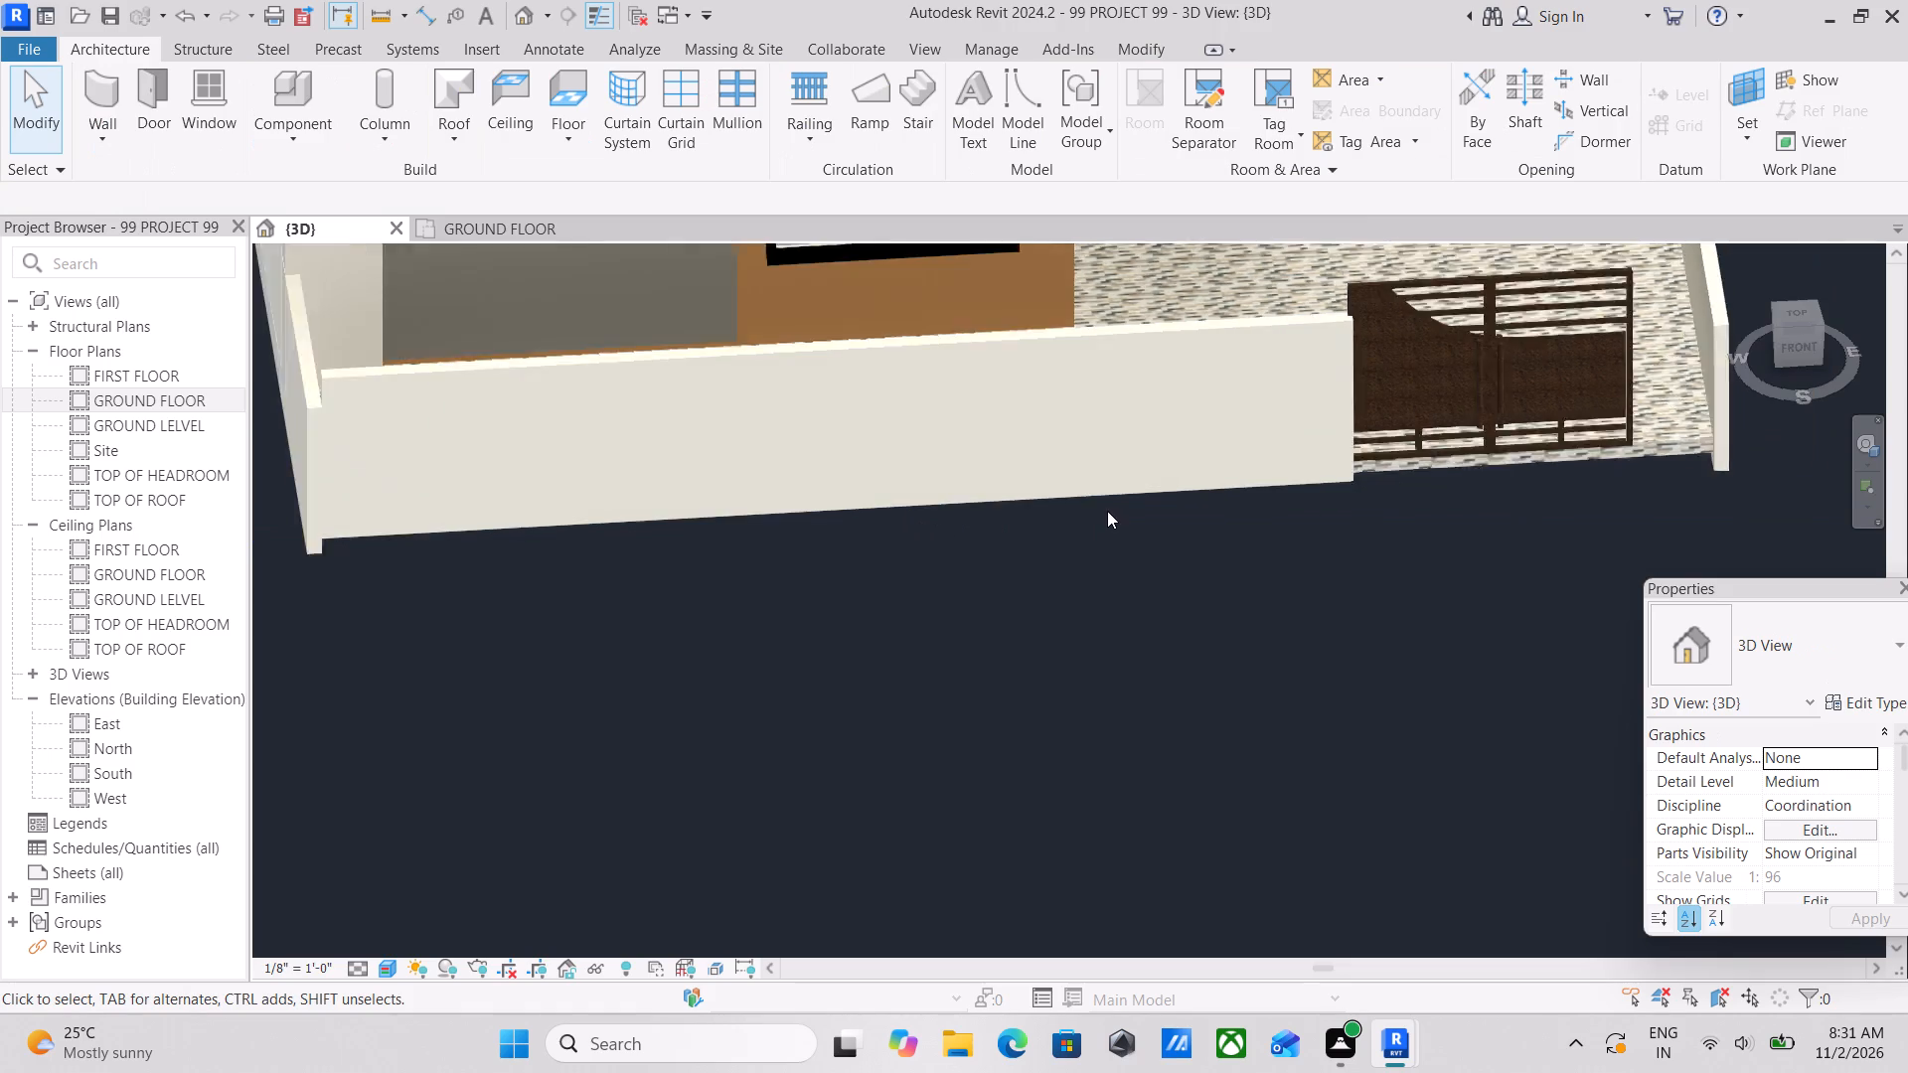
{"action": "scroll", "coordinate": [1107, 511], "scroll_direction": "down", "scroll_amount": 2}
{"action": "scroll", "coordinate": [1107, 511], "scroll_direction": "down", "scroll_amount": 1, "text": "shift"}
{"action": "middle_click_drag", "start_coordinate": [1107, 511], "coordinate": [1084, 686], "text": "shift"}
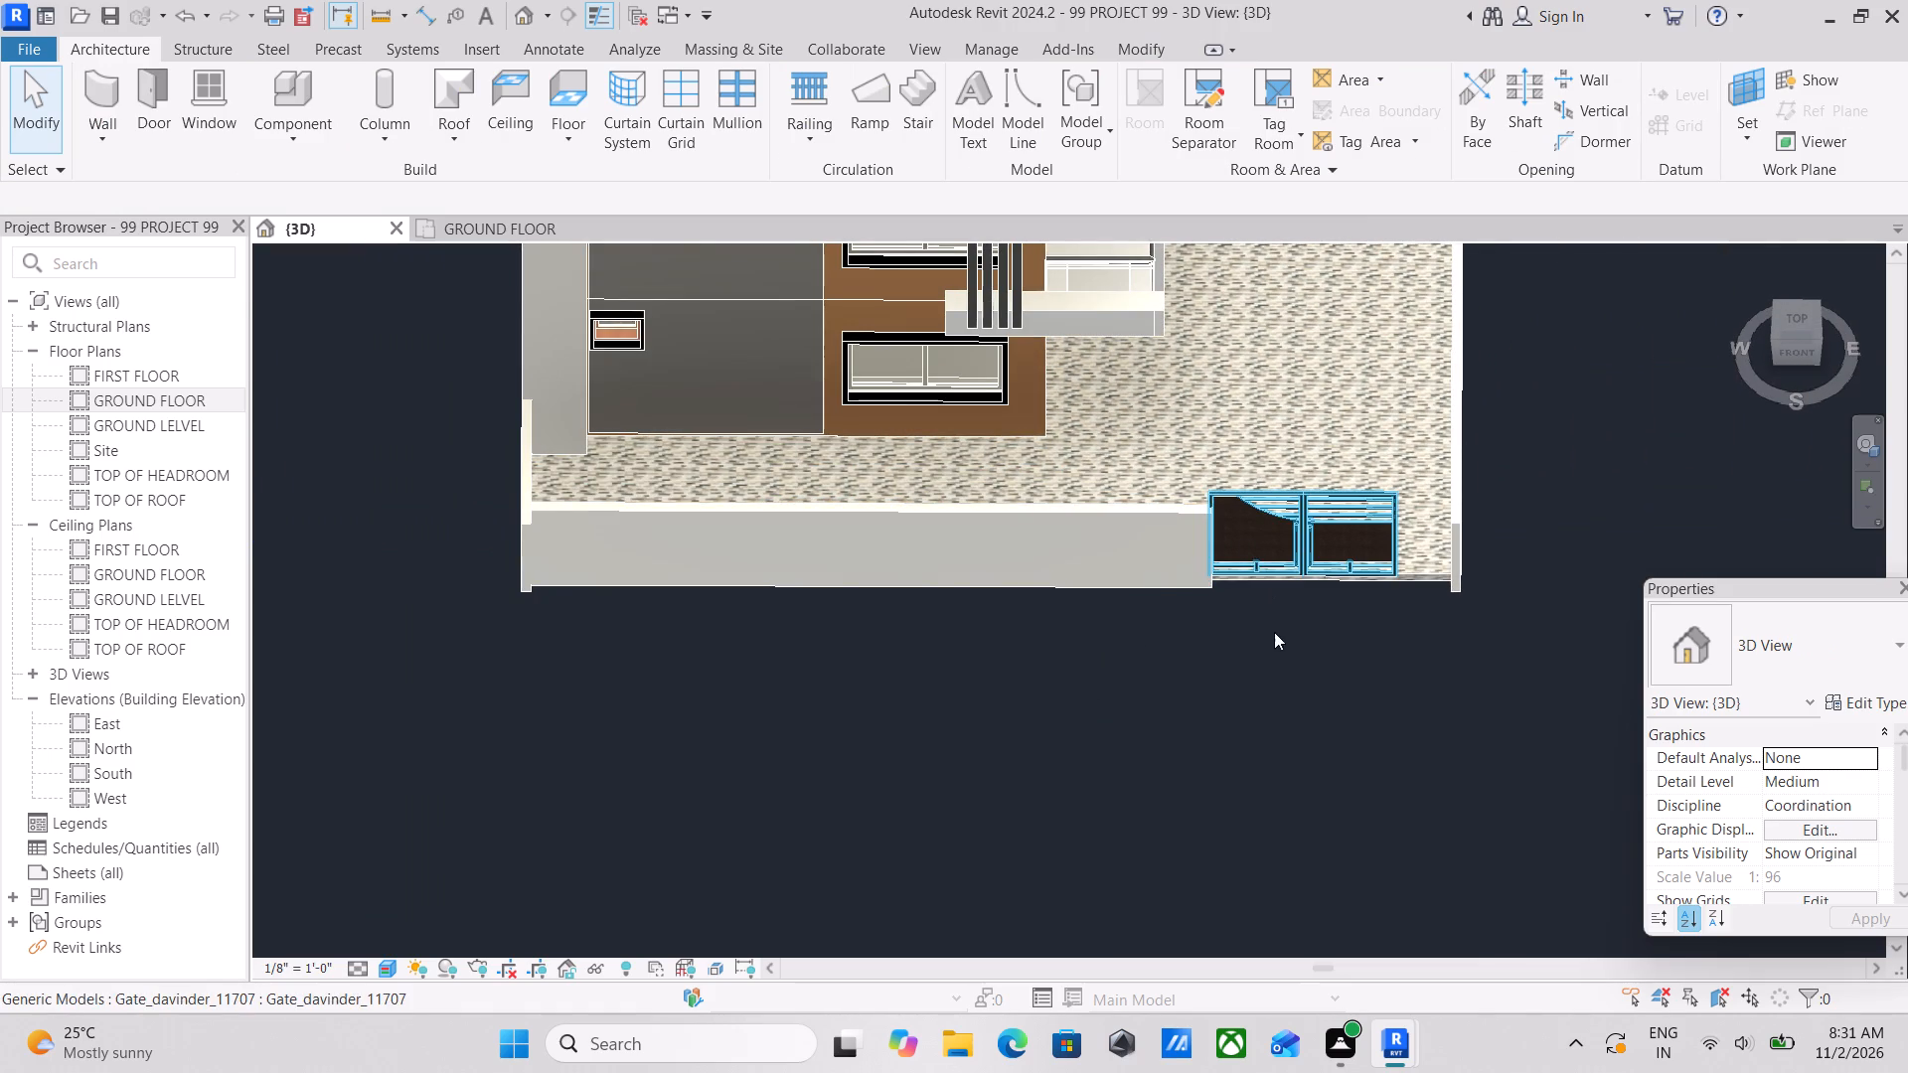
{"action": "left_click", "coordinate": [1804, 326]}
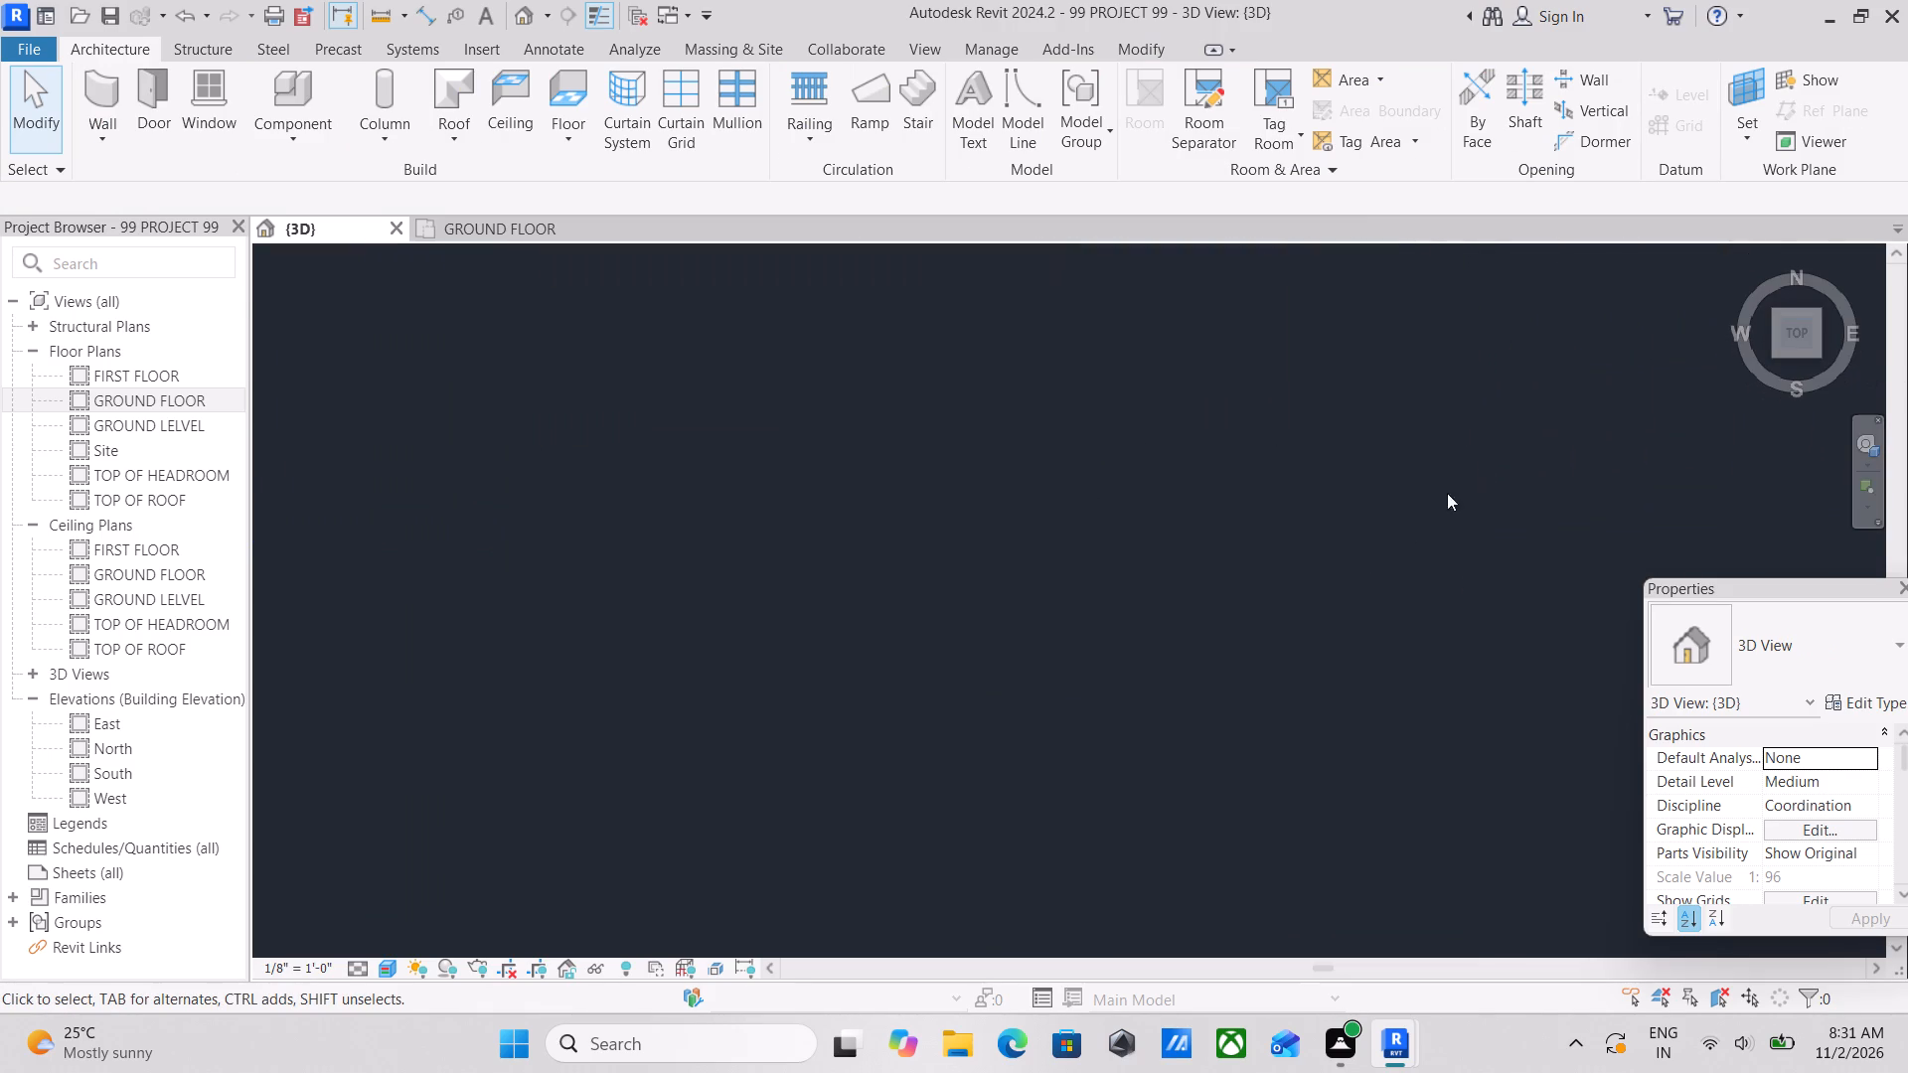
{"action": "scroll", "coordinate": [1382, 554], "scroll_direction": "up", "scroll_amount": 4}
{"action": "scroll", "coordinate": [1346, 832], "scroll_direction": "up", "scroll_amount": 4}
{"action": "scroll", "coordinate": [1075, 625], "scroll_direction": "up", "scroll_amount": 11}
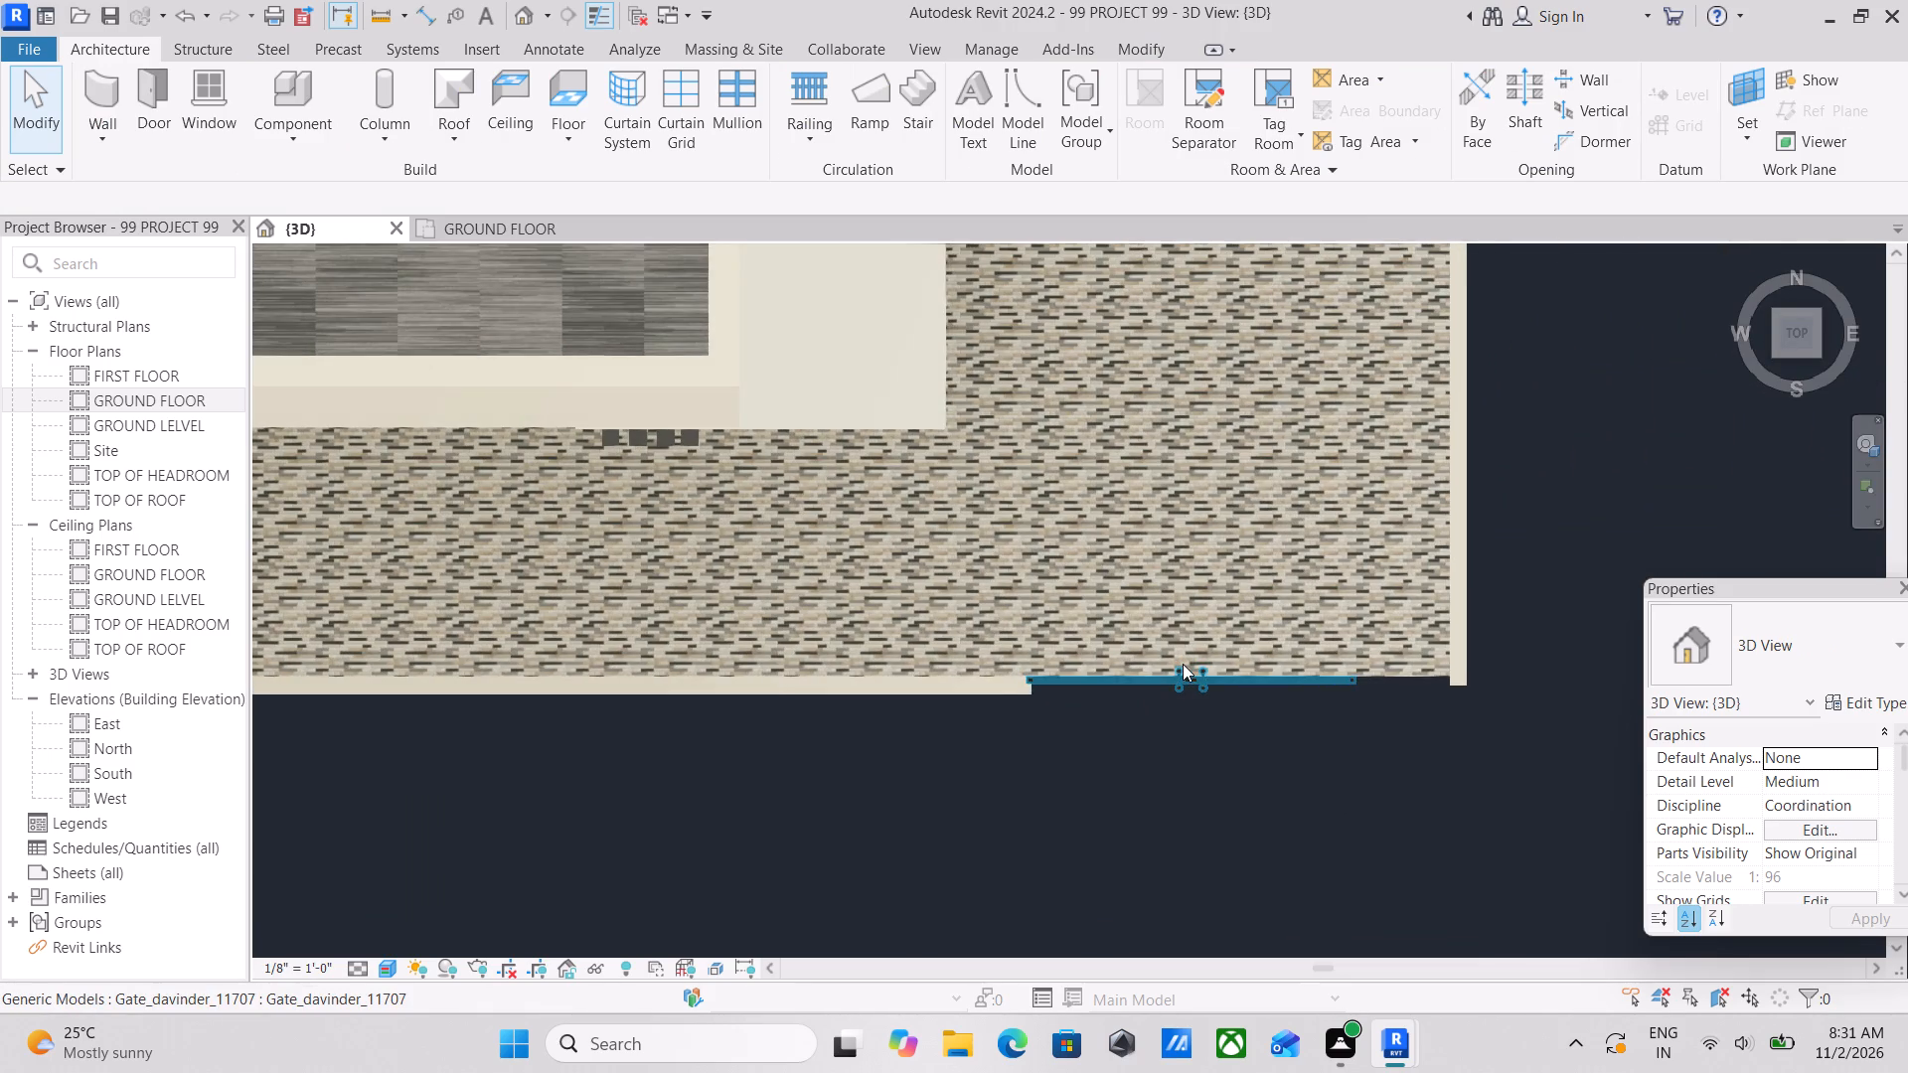
{"action": "type", "text": "wa"}
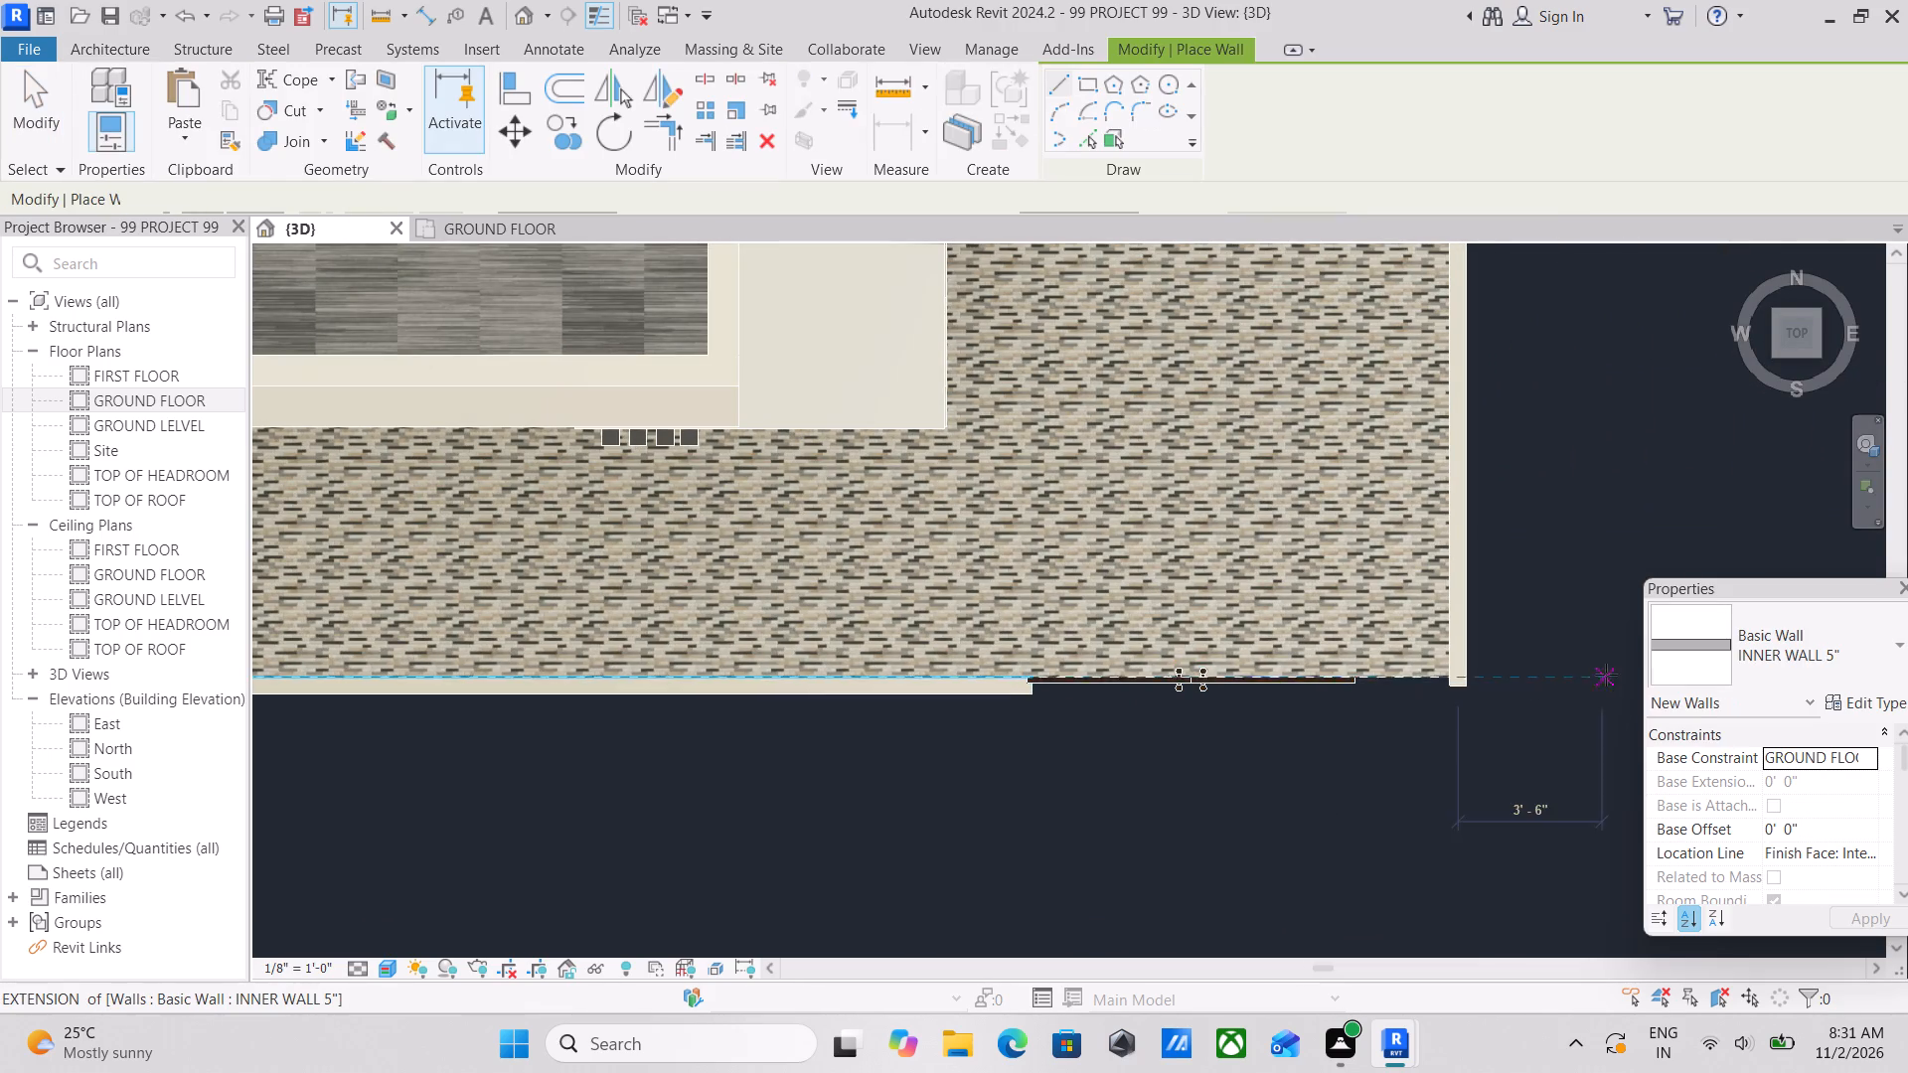
{"action": "scroll", "coordinate": [1503, 682], "scroll_direction": "up", "scroll_amount": 10}
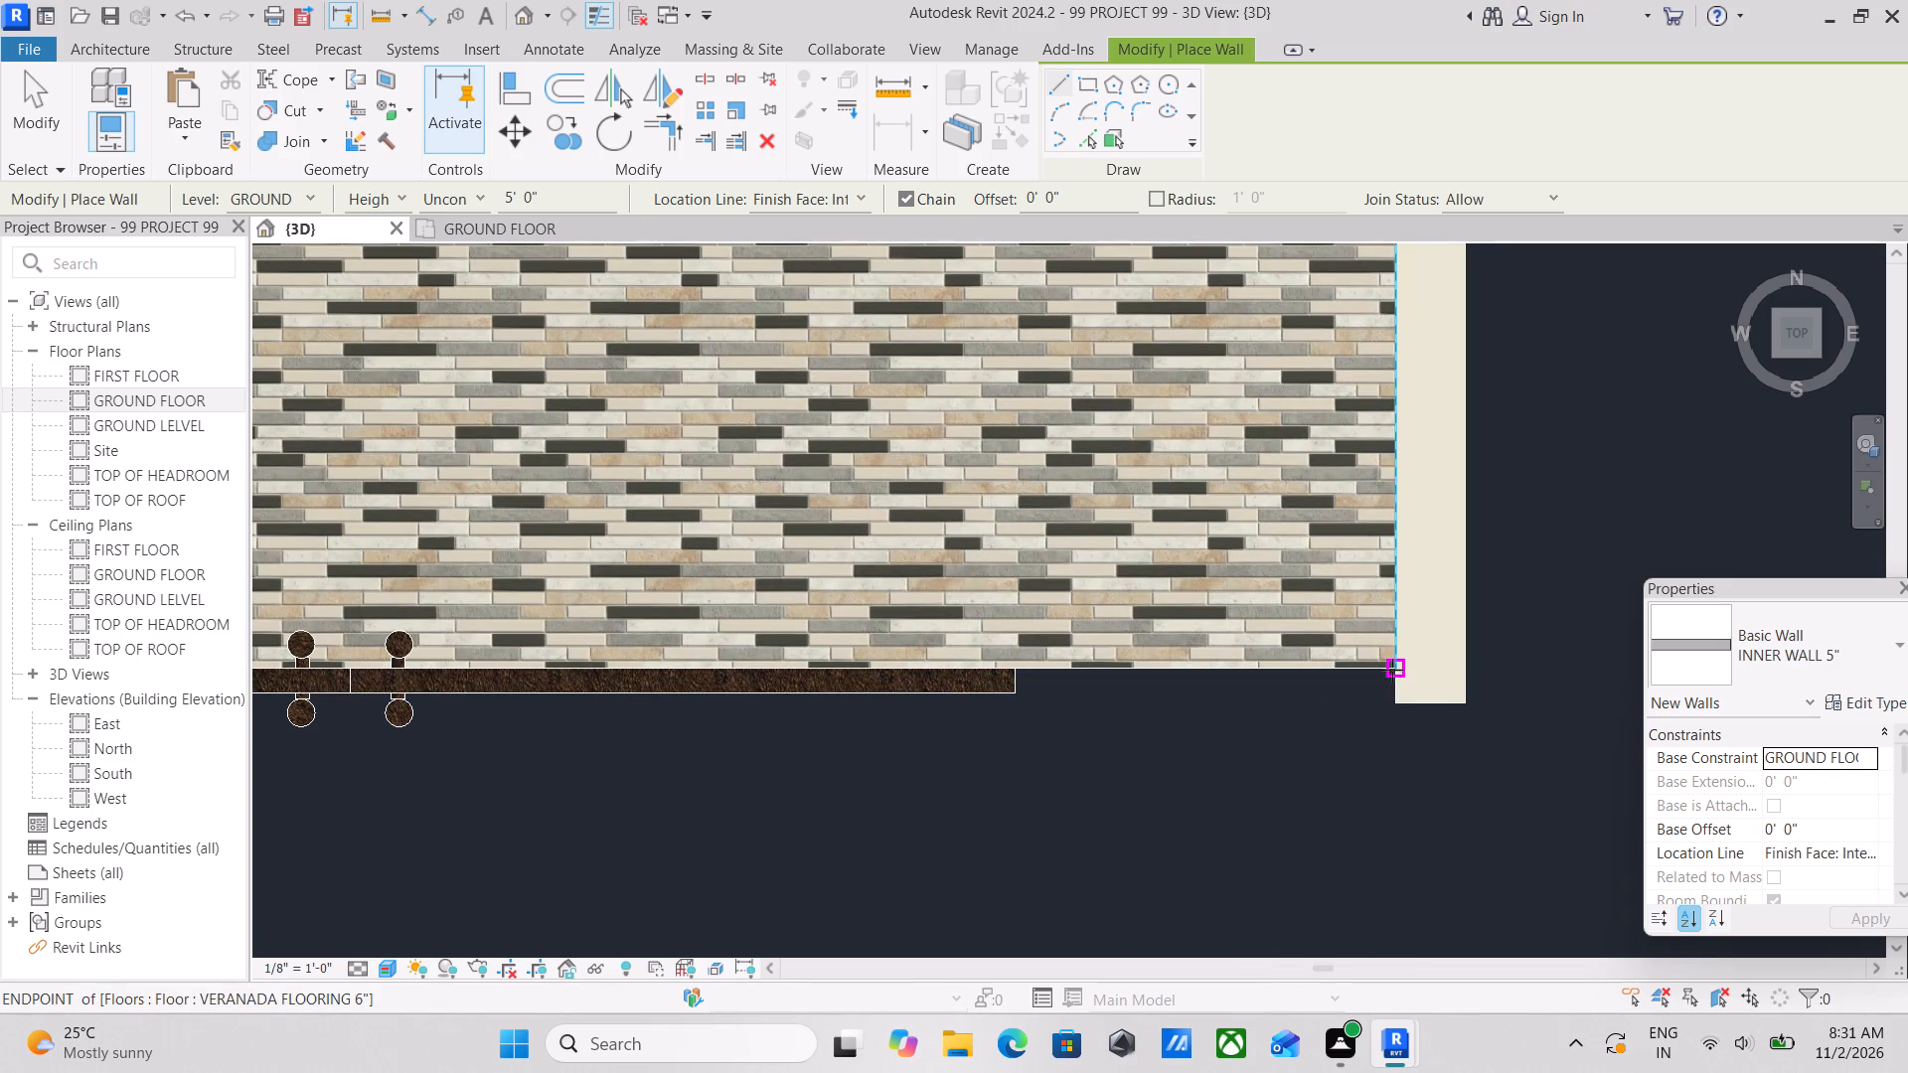
{"action": "left_click", "coordinate": [1395, 666]}
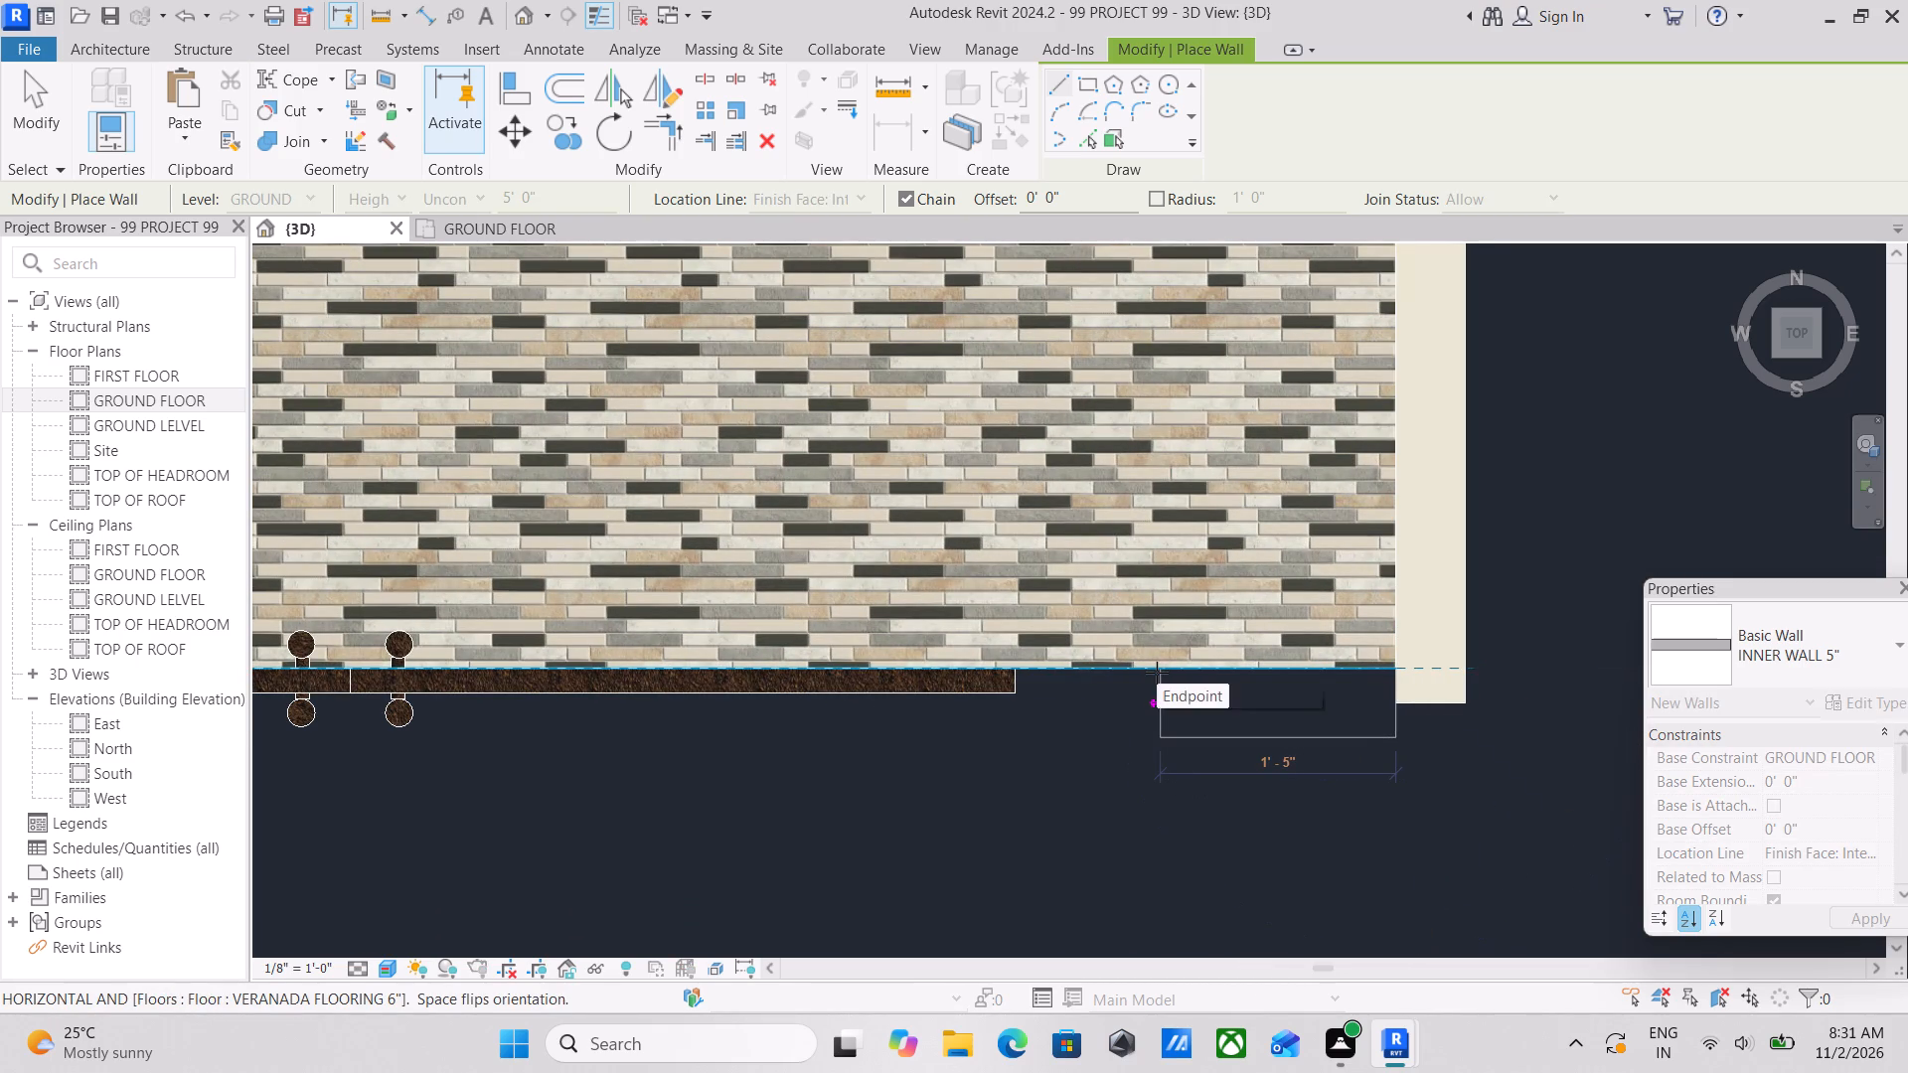
{"action": "scroll", "coordinate": [1134, 672], "scroll_direction": "down", "scroll_amount": 2}
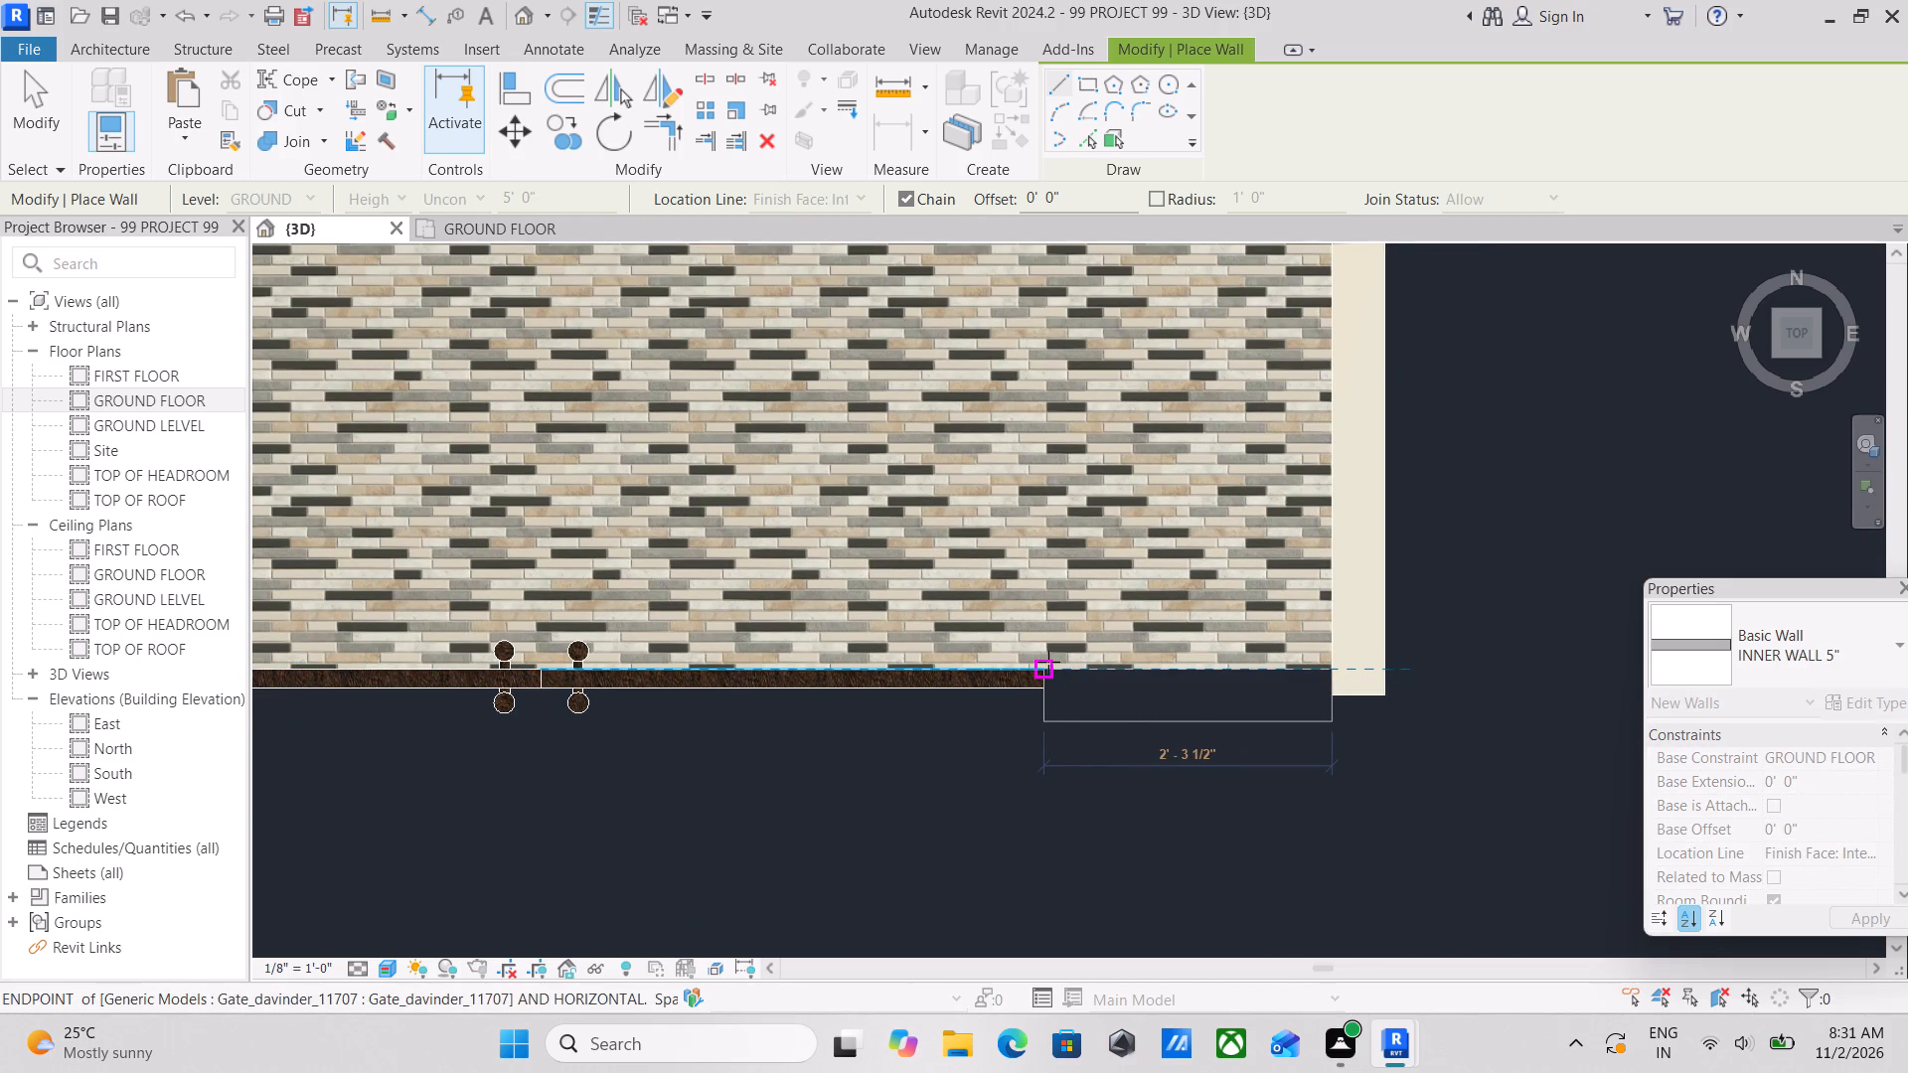
{"action": "scroll", "coordinate": [1054, 664], "scroll_direction": "down", "scroll_amount": 5}
{"action": "middle_click_drag", "start_coordinate": [1054, 664], "coordinate": [1169, 663]}
{"action": "scroll", "coordinate": [1169, 663], "scroll_direction": "up", "scroll_amount": 1}
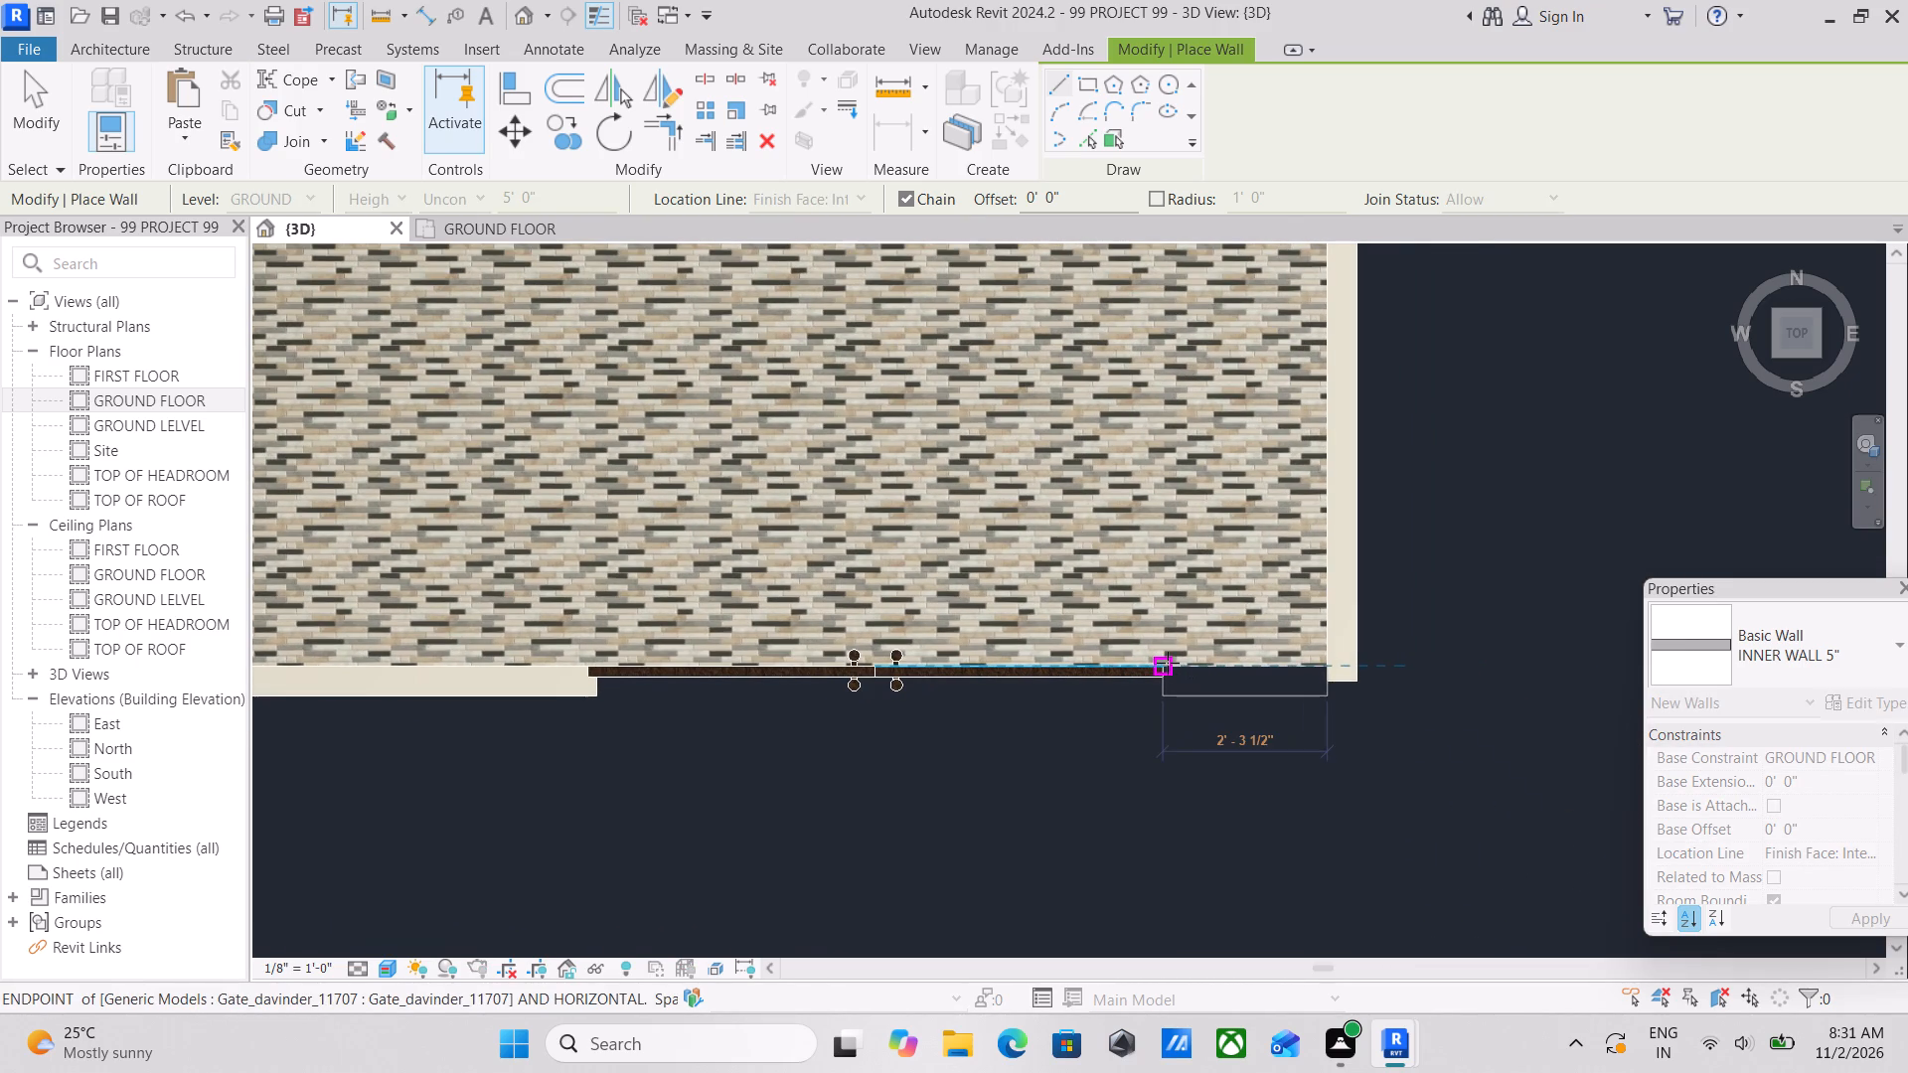
{"action": "left_click", "coordinate": [1165, 663]}
{"action": "key", "text": "Escape"}
{"action": "key", "text": "Escape"}
{"action": "key", "text": "Escape"}
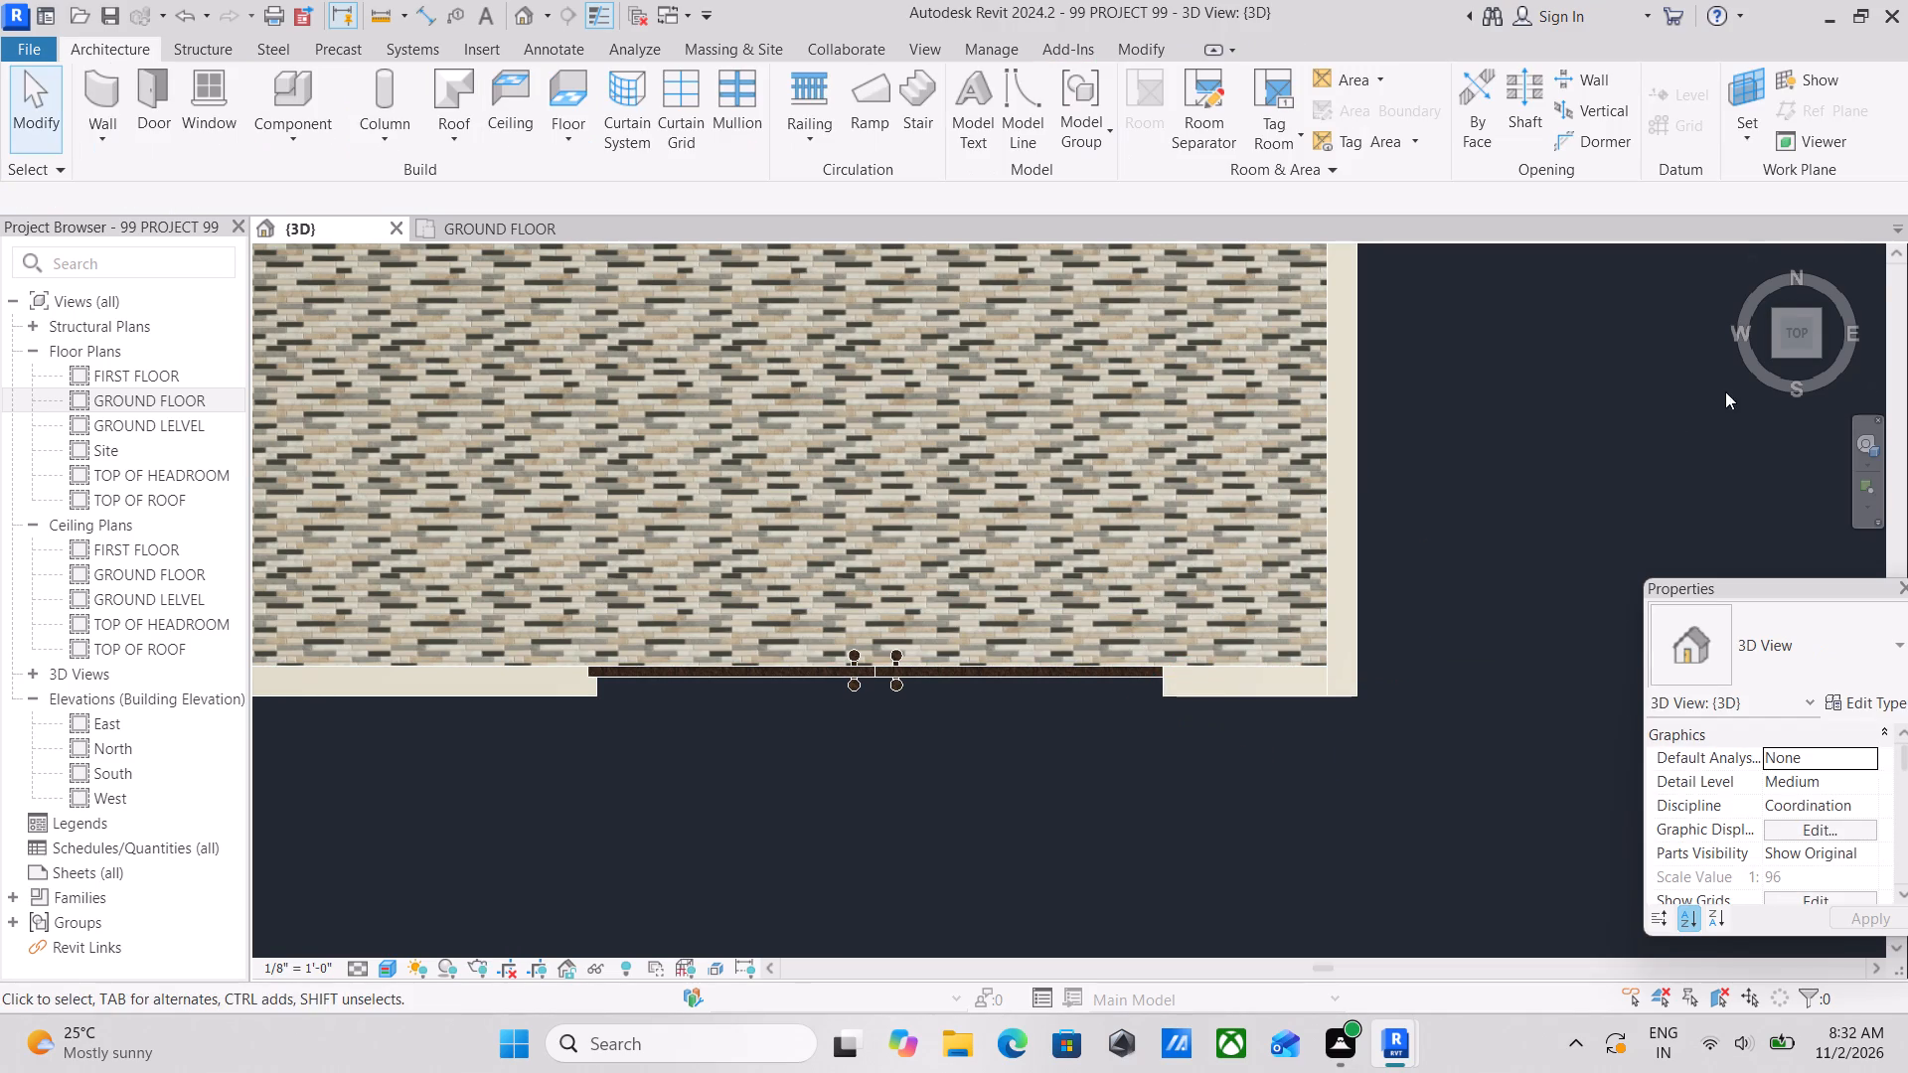
Examine the new short wall, the gate and the front boundary wall in 3D for how they meet.
{"action": "left_click", "coordinate": [1821, 359]}
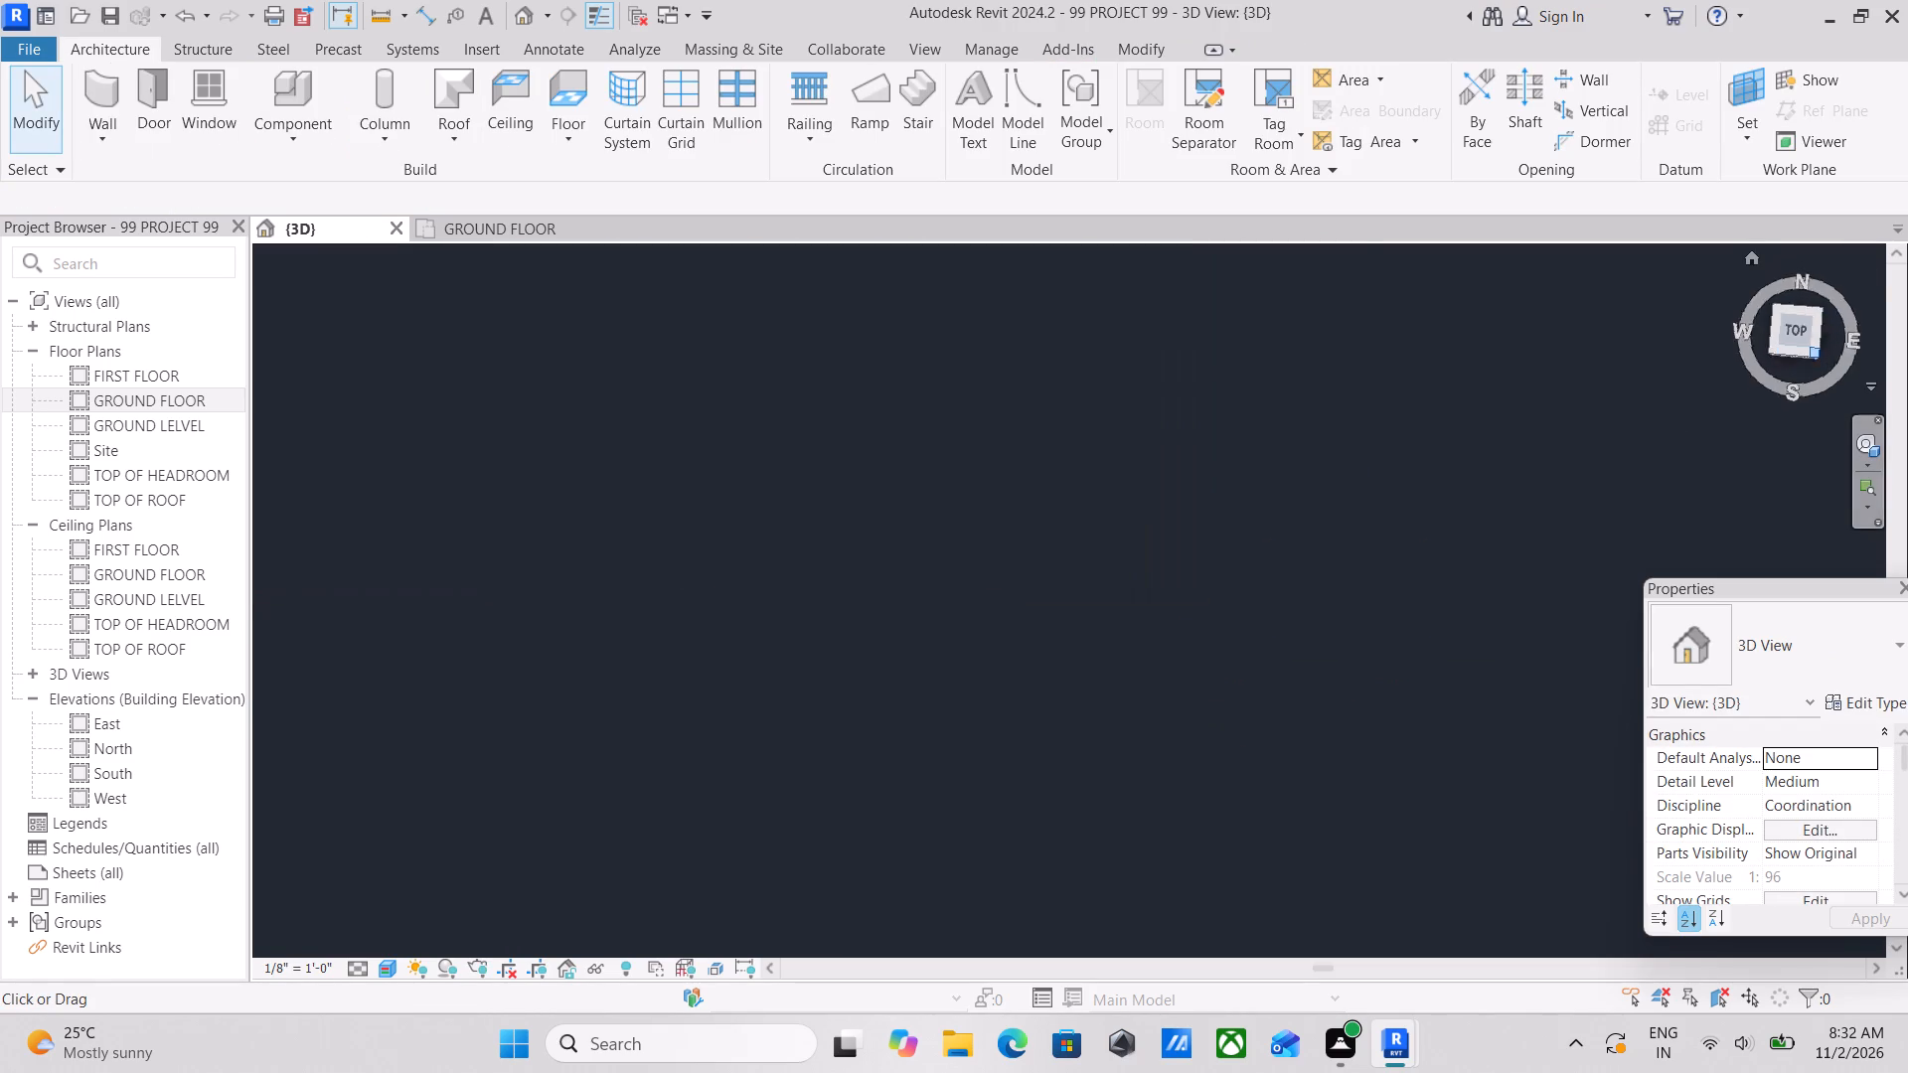
{"action": "scroll", "coordinate": [1138, 696], "scroll_direction": "up", "scroll_amount": 1}
{"action": "key", "text": "Escape"}
{"action": "scroll", "coordinate": [1083, 728], "scroll_direction": "up", "scroll_amount": 6}
{"action": "key", "text": "Escape"}
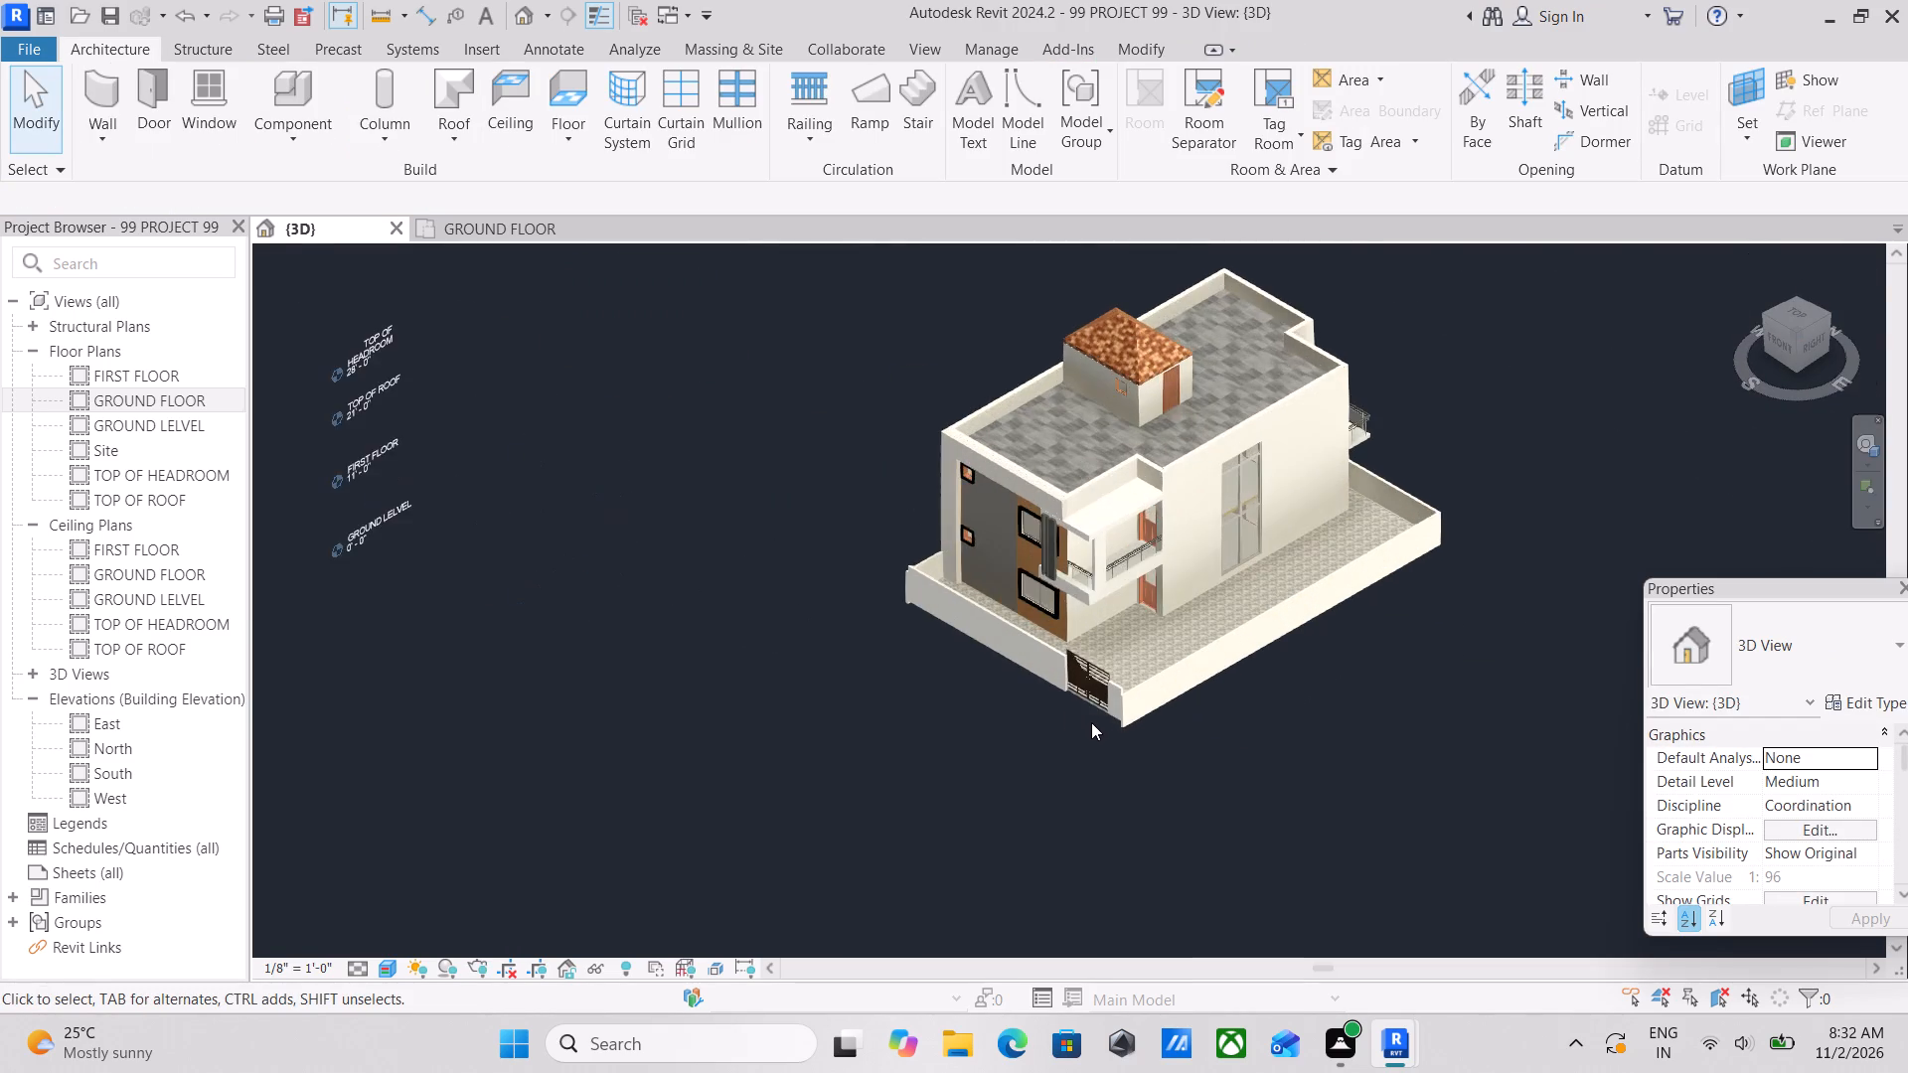
{"action": "scroll", "coordinate": [1093, 721], "scroll_direction": "up", "scroll_amount": 7}
{"action": "scroll", "coordinate": [1136, 691], "scroll_direction": "down", "scroll_amount": 2}
{"action": "middle_click_drag", "start_coordinate": [1142, 717], "coordinate": [1142, 697], "text": "shift"}
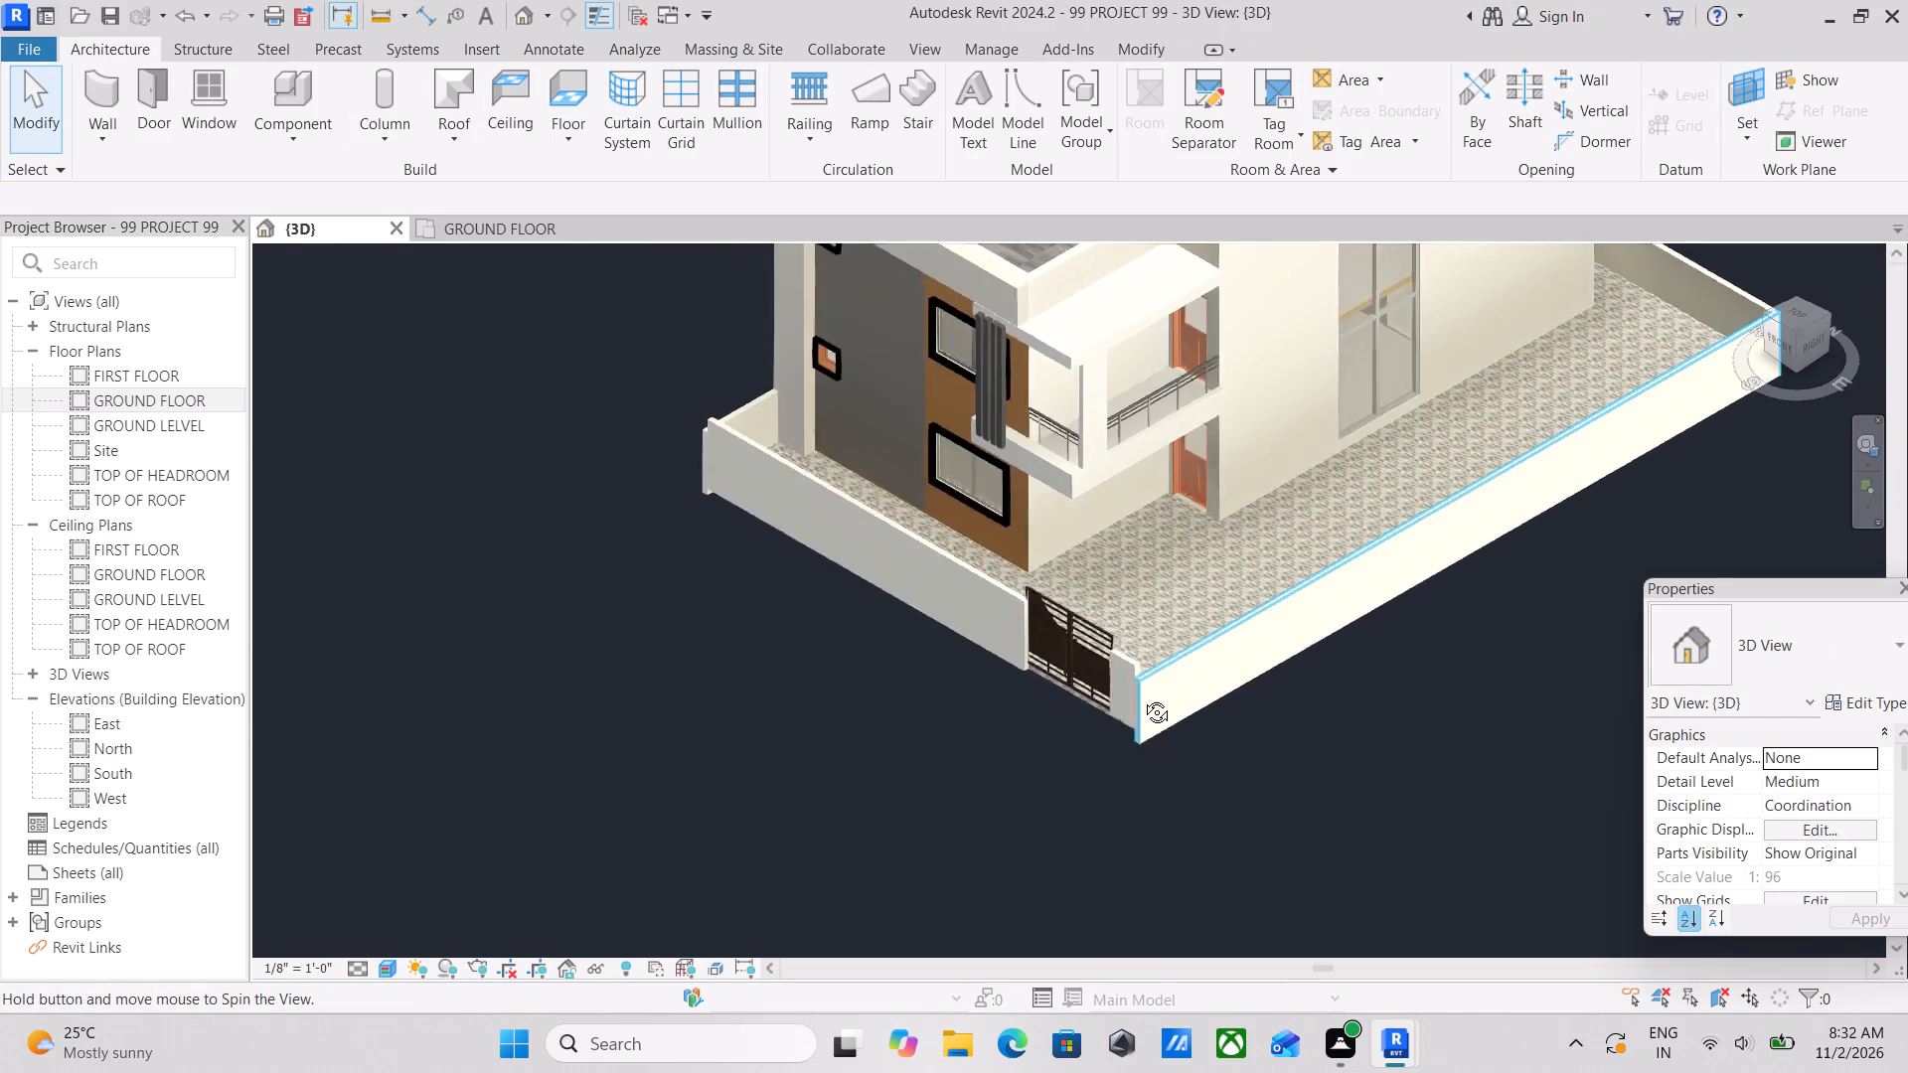
{"action": "middle_click_drag", "start_coordinate": [1142, 697], "coordinate": [1259, 544], "text": "shift"}
{"action": "scroll", "coordinate": [1391, 537], "scroll_direction": "up", "scroll_amount": 4}
{"action": "middle_click_drag", "start_coordinate": [1443, 536], "coordinate": [1445, 537], "text": "shift"}
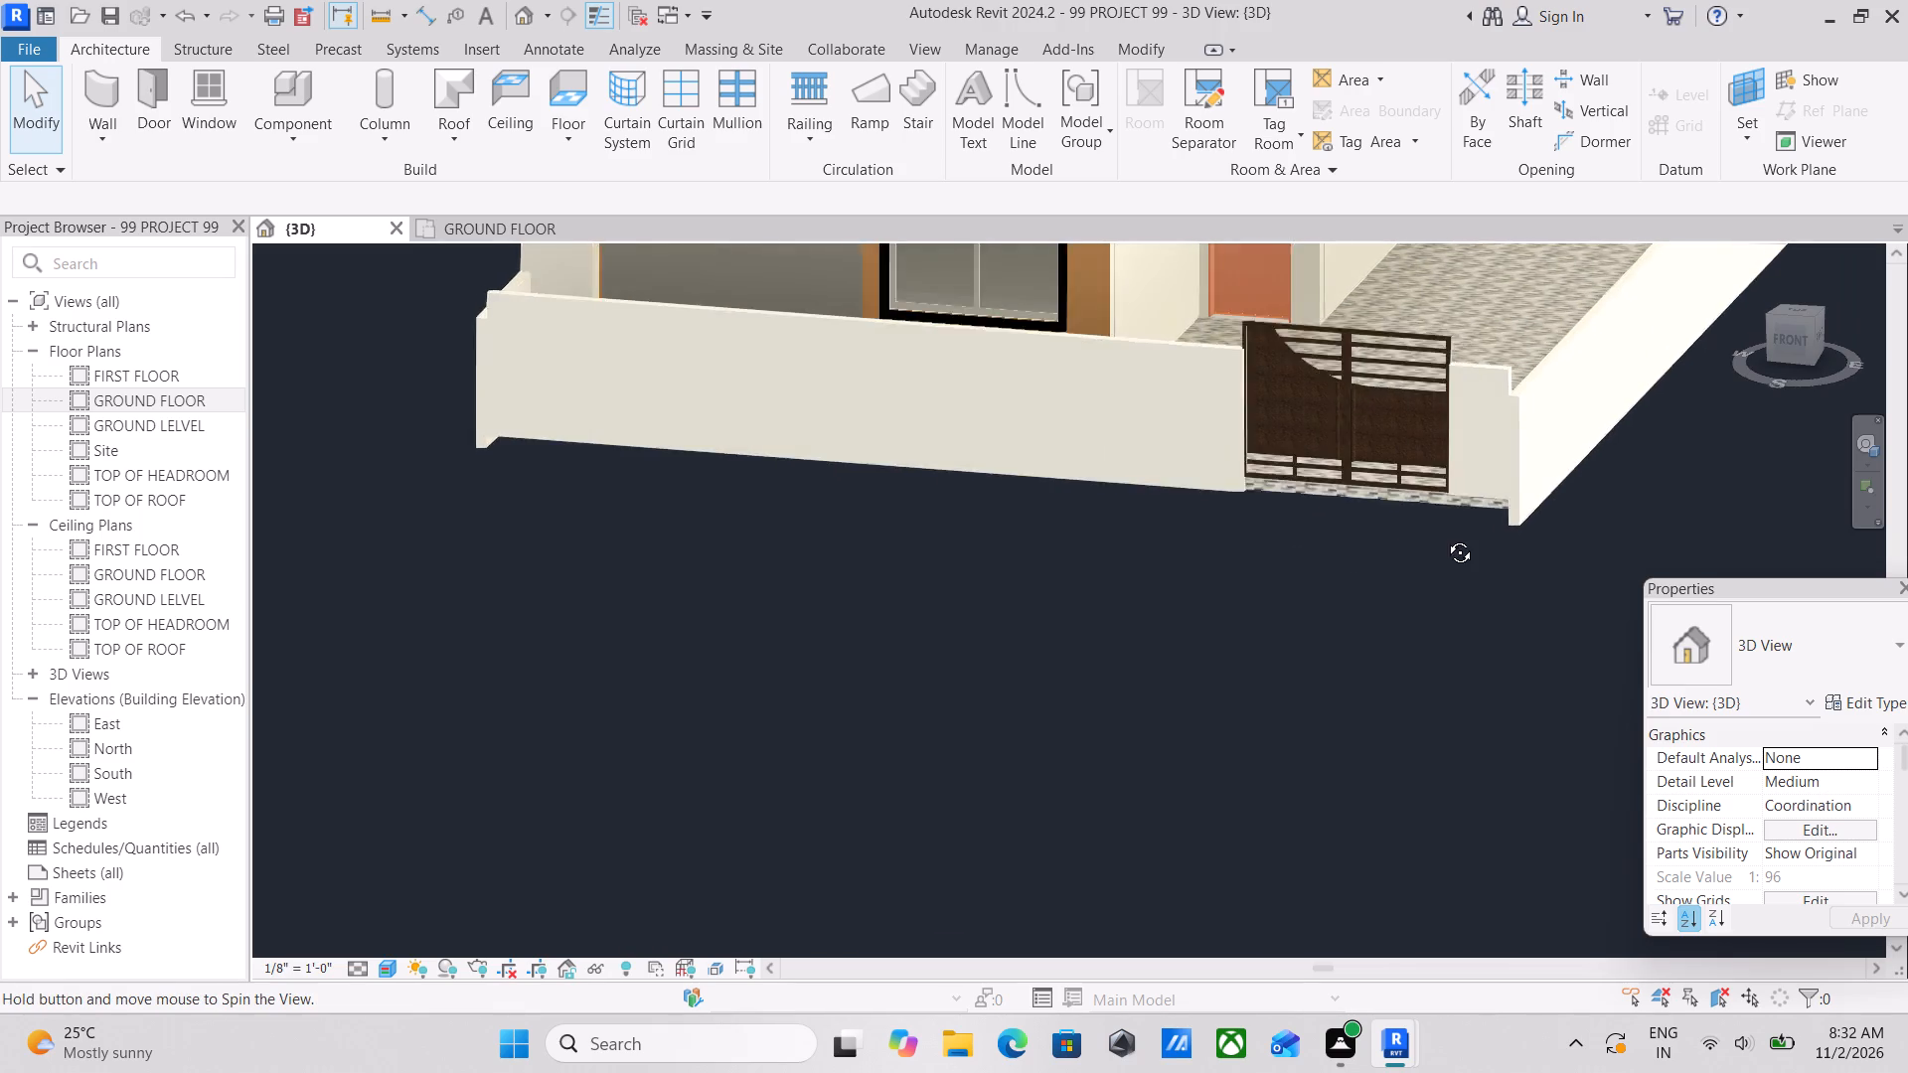
{"action": "middle_click_drag", "start_coordinate": [1445, 537], "coordinate": [1512, 540], "text": "shift"}
In the front 3D view, lower the long front boundary wall's base to a -1' 0" offset, level with the side walls' bottom.
{"action": "left_click", "coordinate": [1789, 348]}
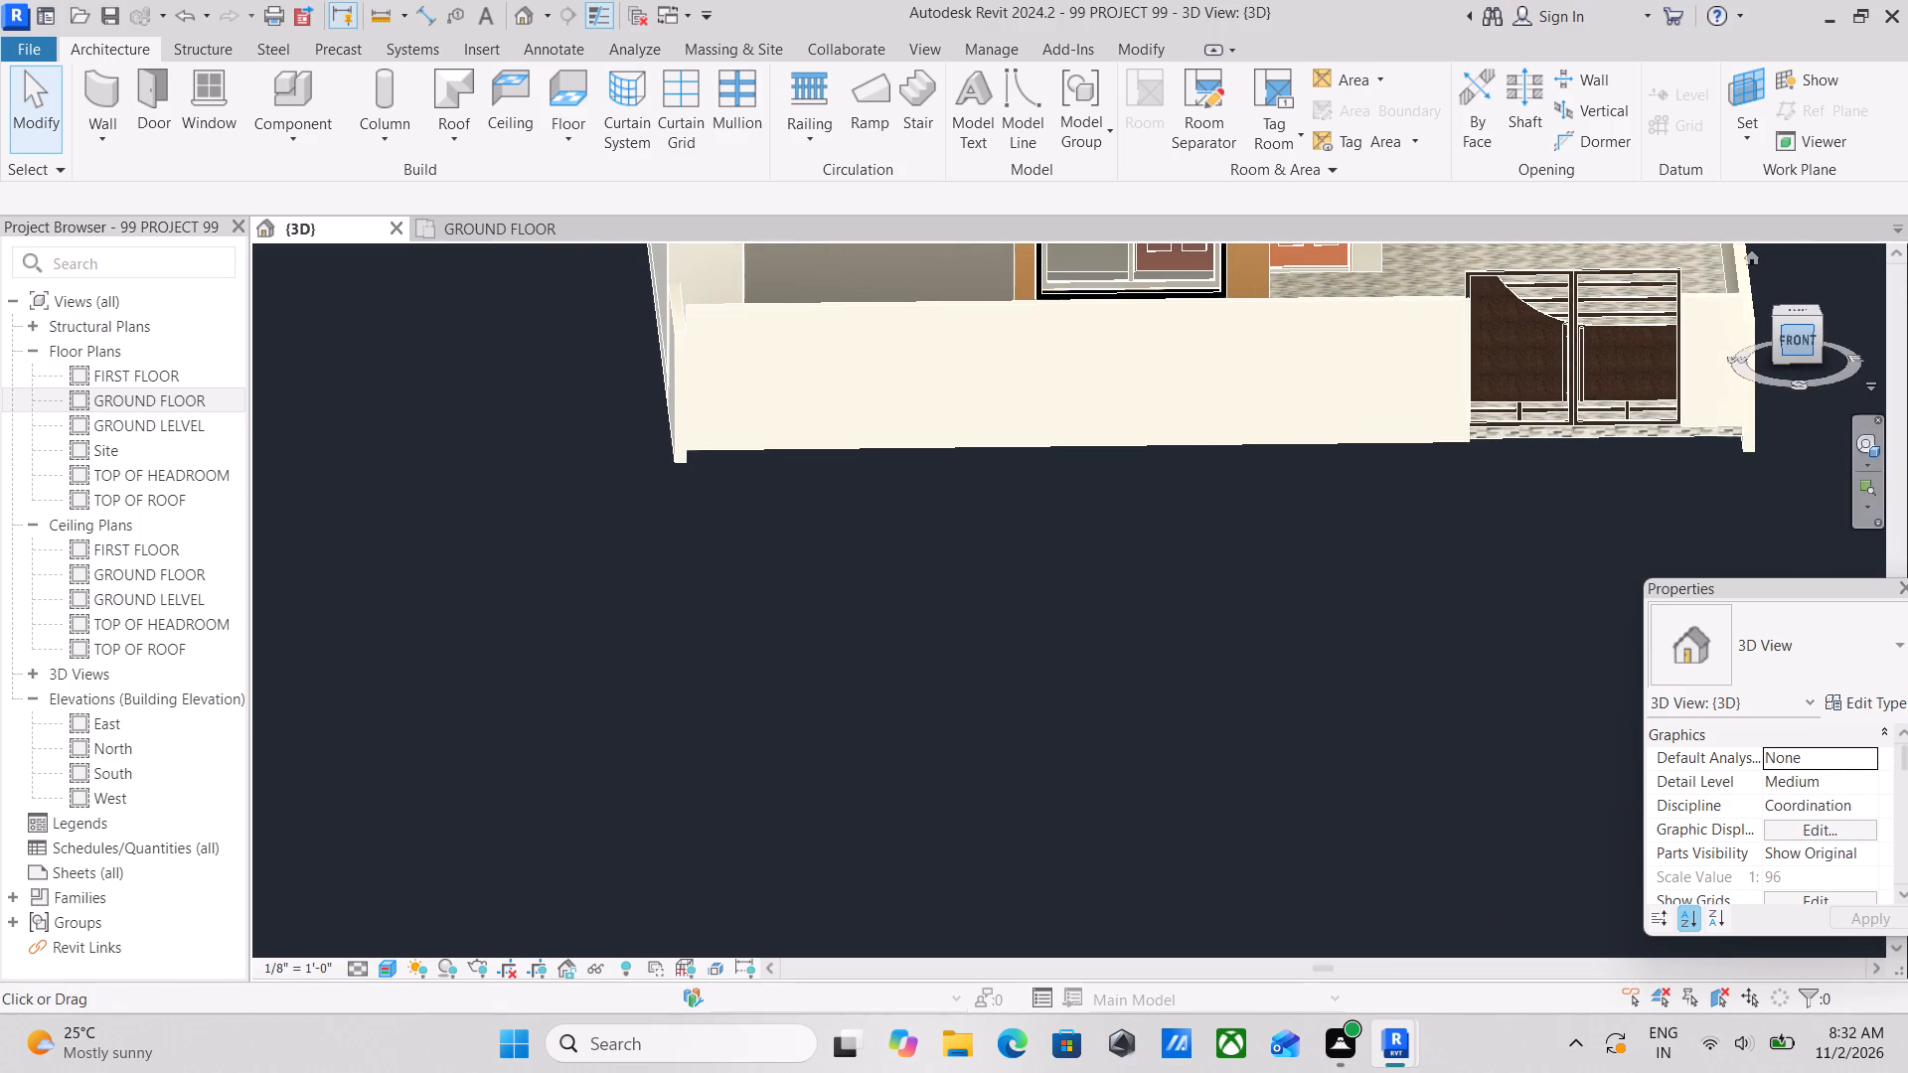
{"action": "scroll", "coordinate": [1029, 546], "scroll_direction": "up", "scroll_amount": 3}
{"action": "scroll", "coordinate": [1205, 611], "scroll_direction": "up", "scroll_amount": 3}
{"action": "scroll", "coordinate": [1120, 713], "scroll_direction": "up", "scroll_amount": 4}
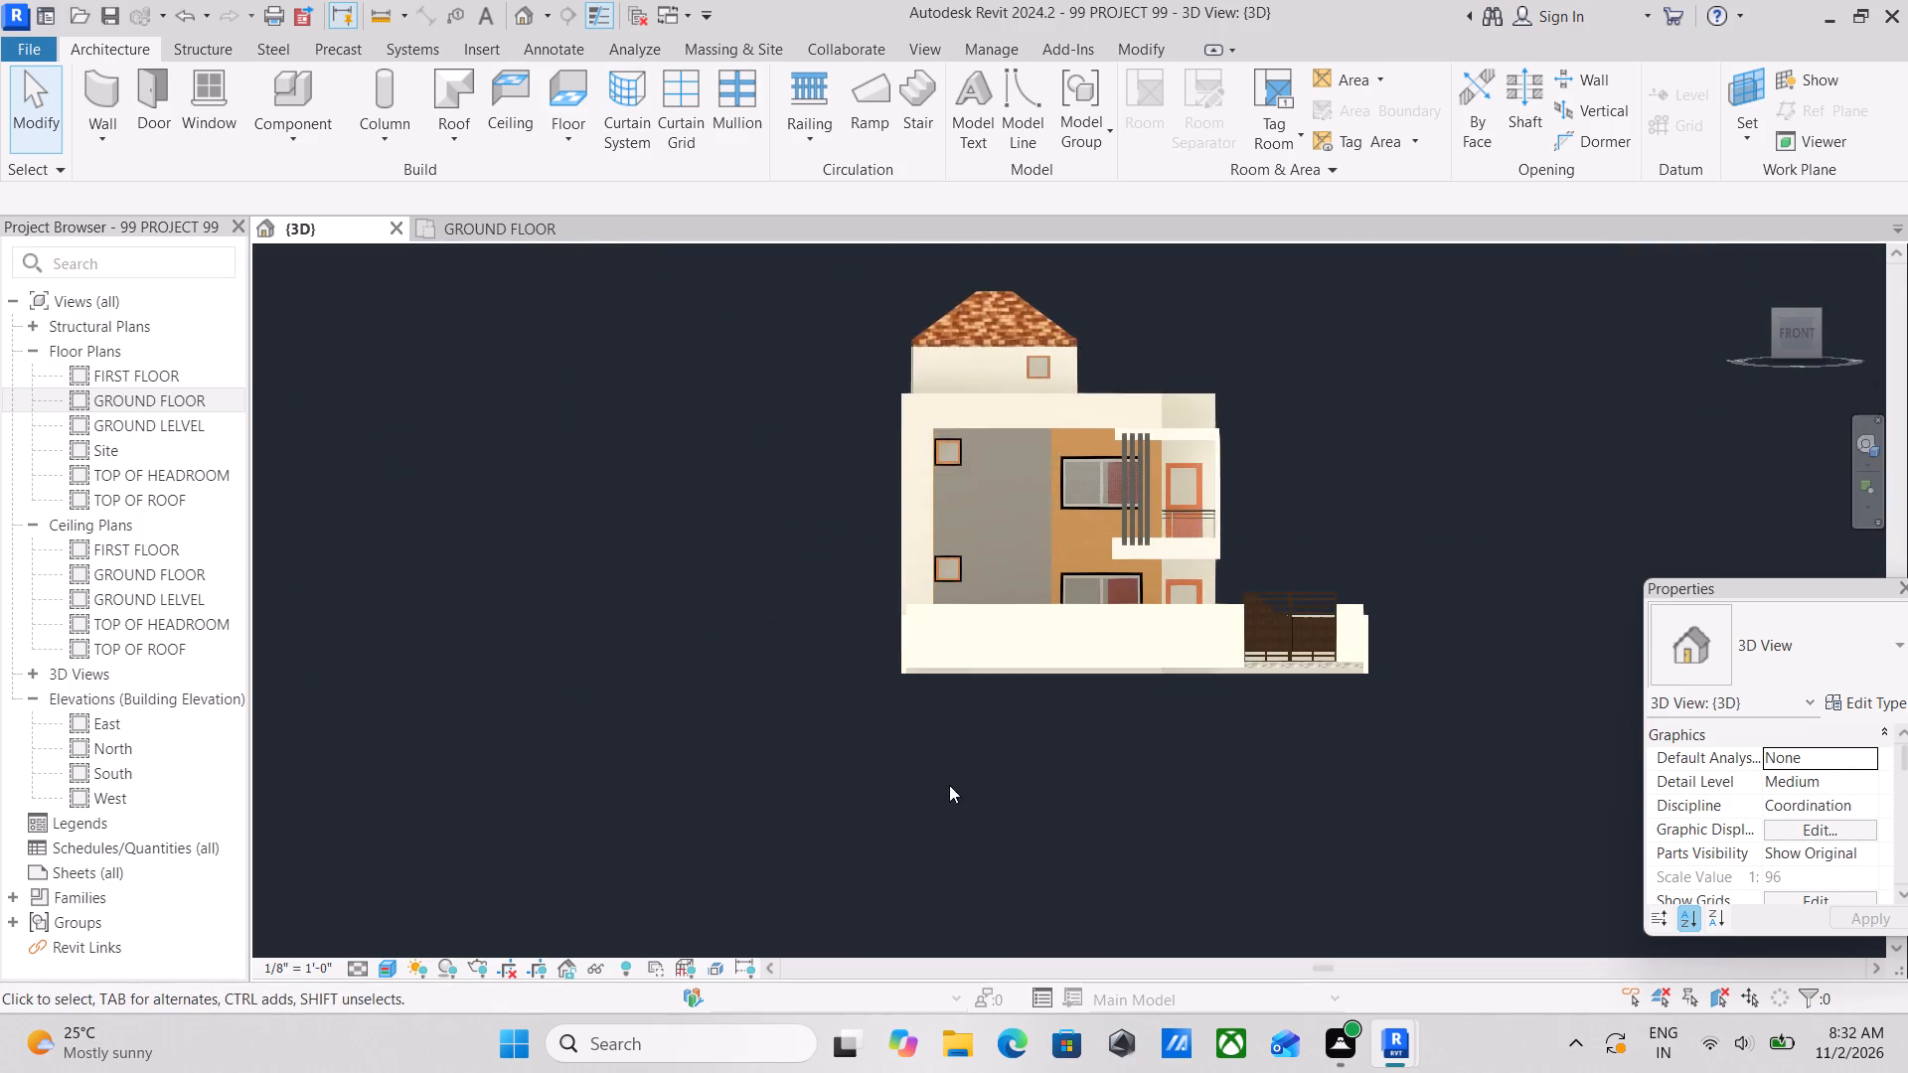
{"action": "scroll", "coordinate": [941, 746], "scroll_direction": "up", "scroll_amount": 3}
{"action": "left_click", "coordinate": [1031, 535]}
{"action": "scroll", "coordinate": [1115, 671], "scroll_direction": "up", "scroll_amount": 3}
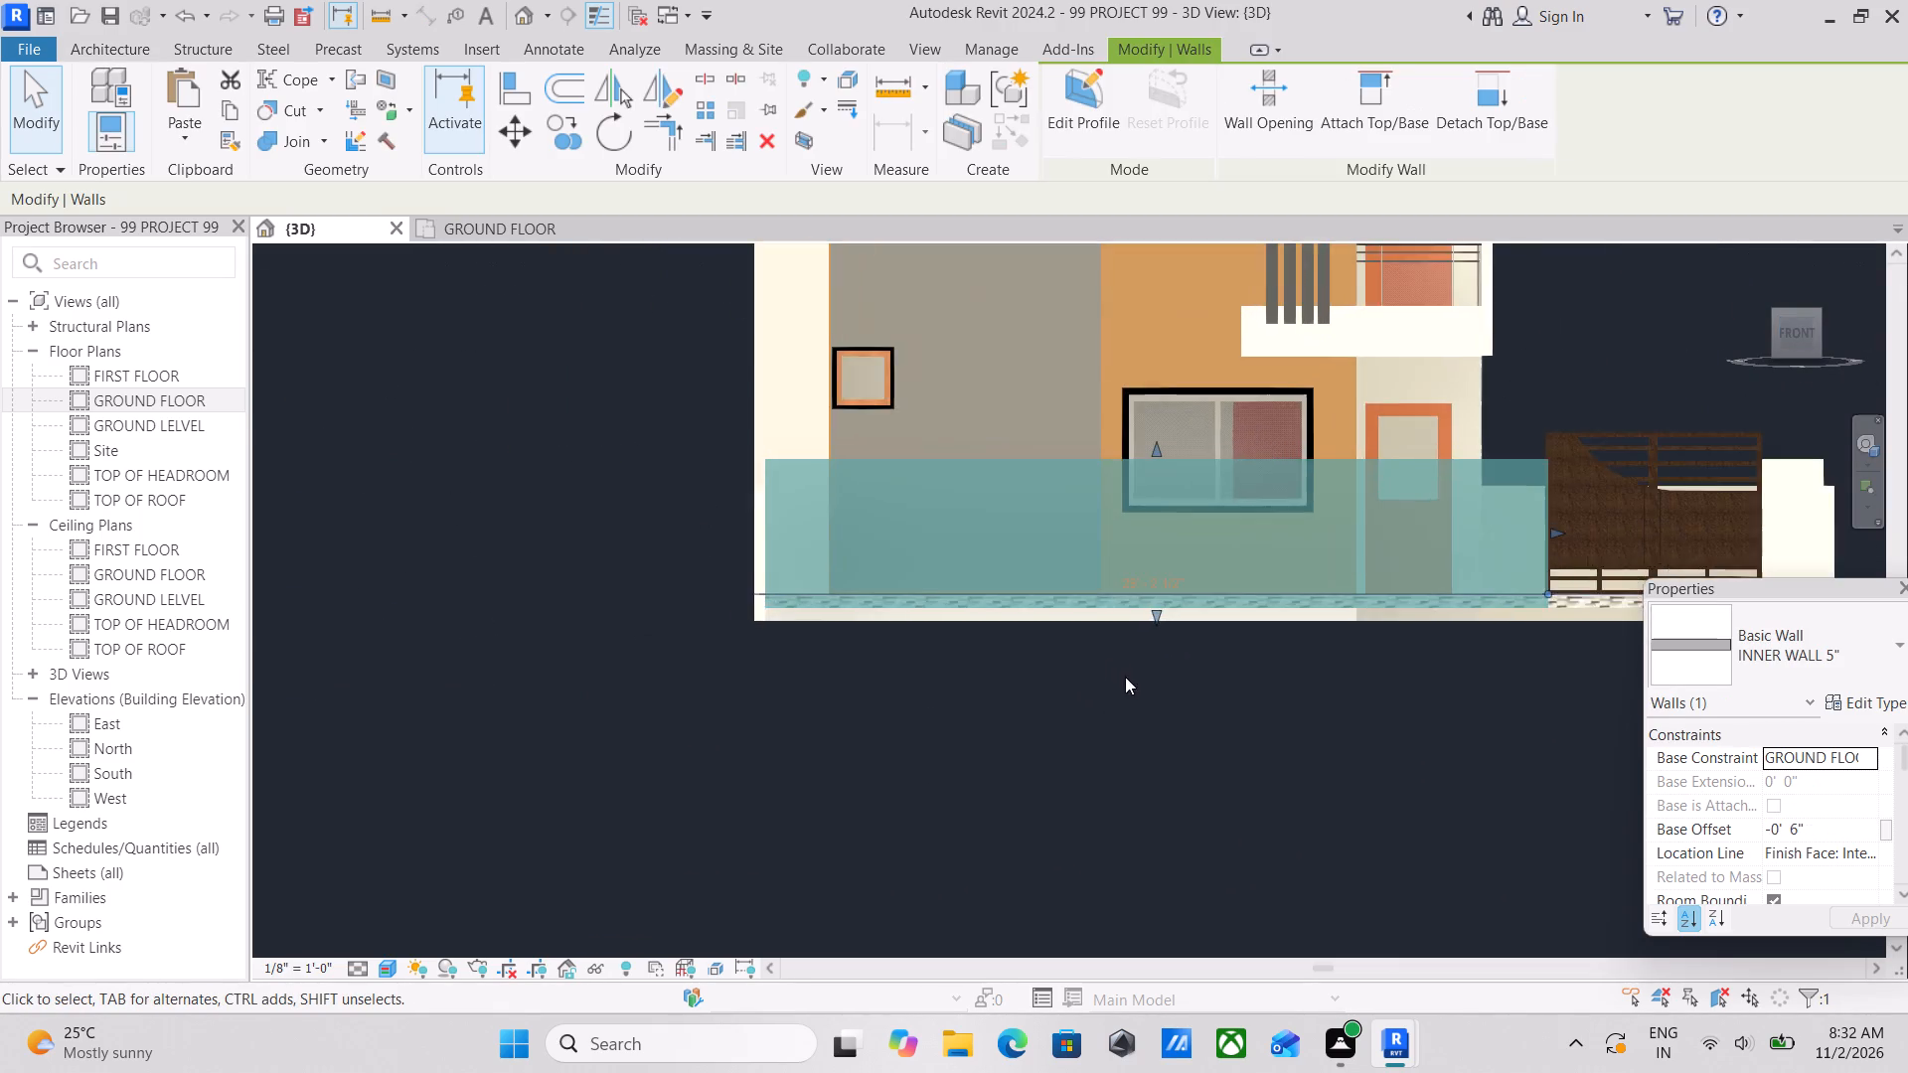
{"action": "scroll", "coordinate": [1137, 669], "scroll_direction": "up", "scroll_amount": 4}
{"action": "left_click_drag", "start_coordinate": [1168, 567], "coordinate": [1176, 589]}
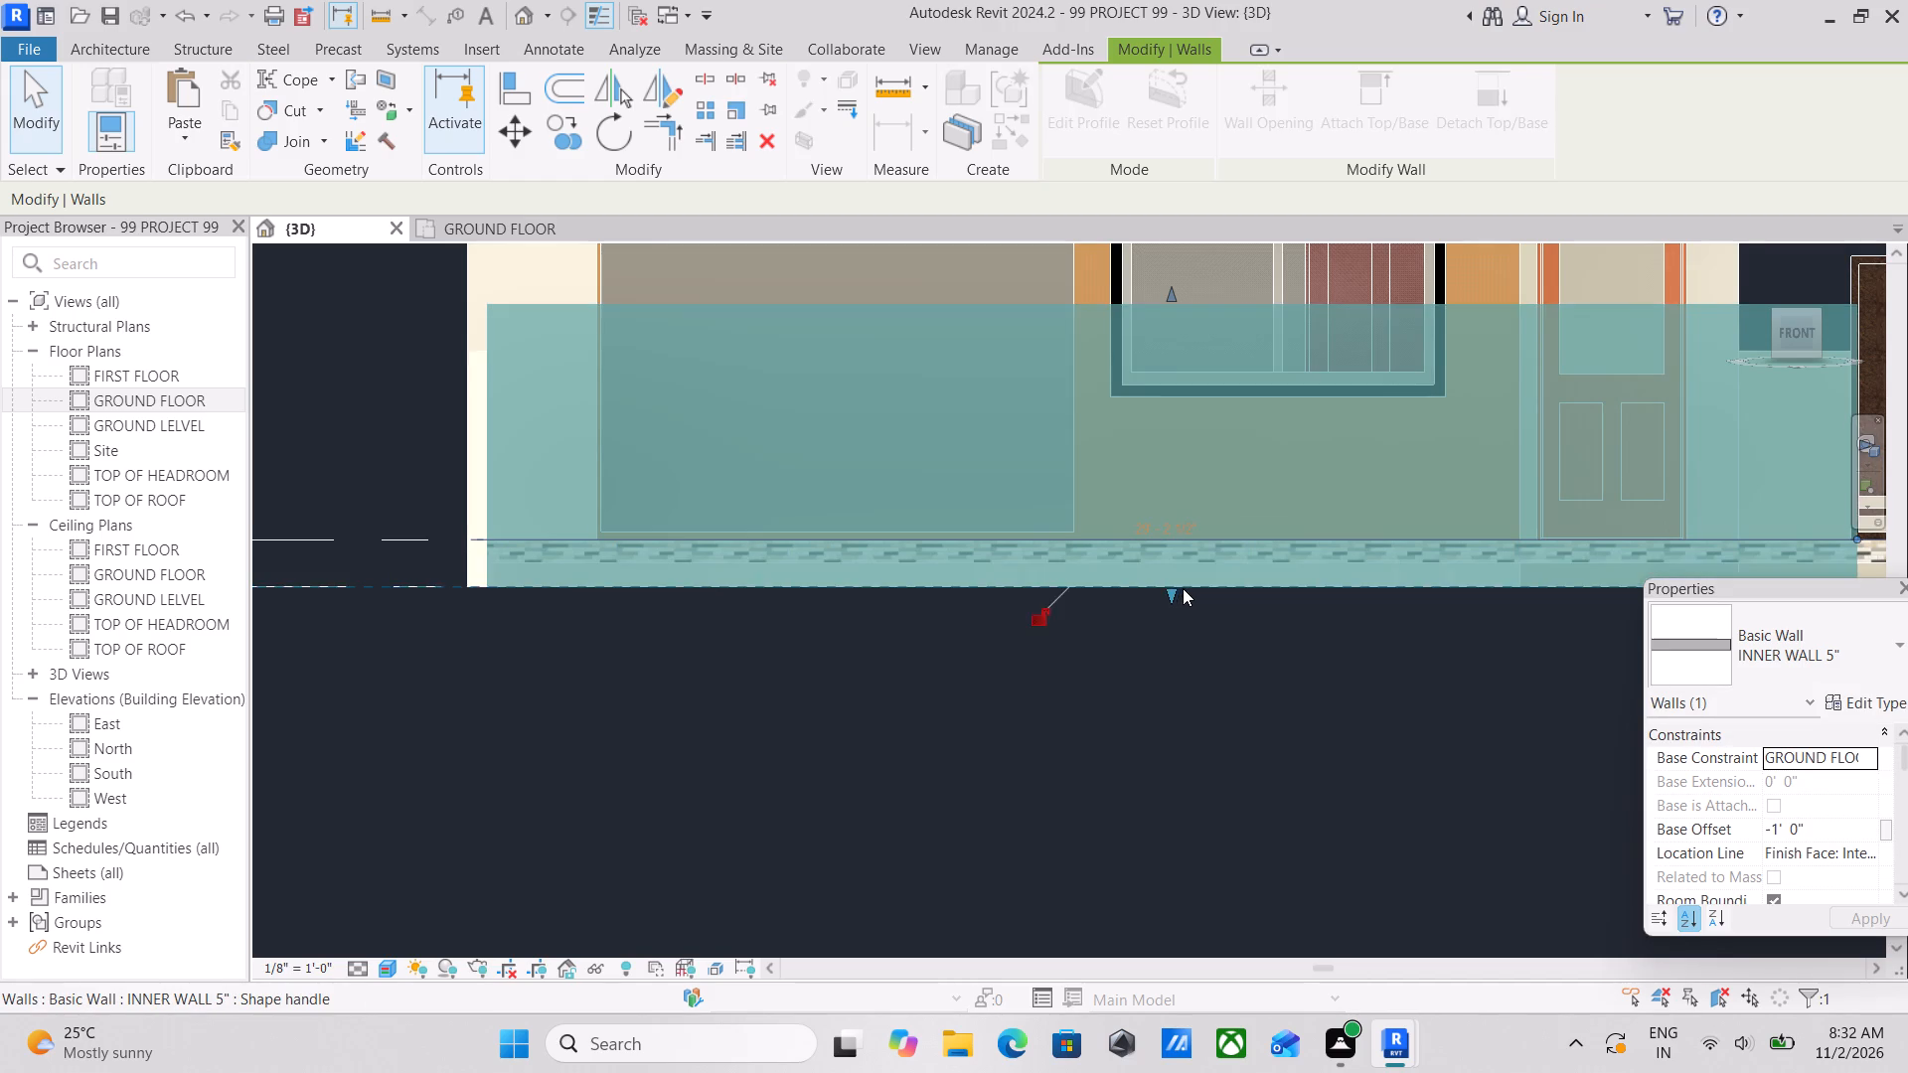
Lower the long front boundary wall's top to line up with the top of the adjoining side boundary wall.
{"action": "scroll", "coordinate": [1184, 588], "scroll_direction": "down", "scroll_amount": 3}
{"action": "middle_click_drag", "start_coordinate": [1161, 599], "coordinate": [992, 684]}
{"action": "scroll", "coordinate": [981, 502], "scroll_direction": "up", "scroll_amount": 1}
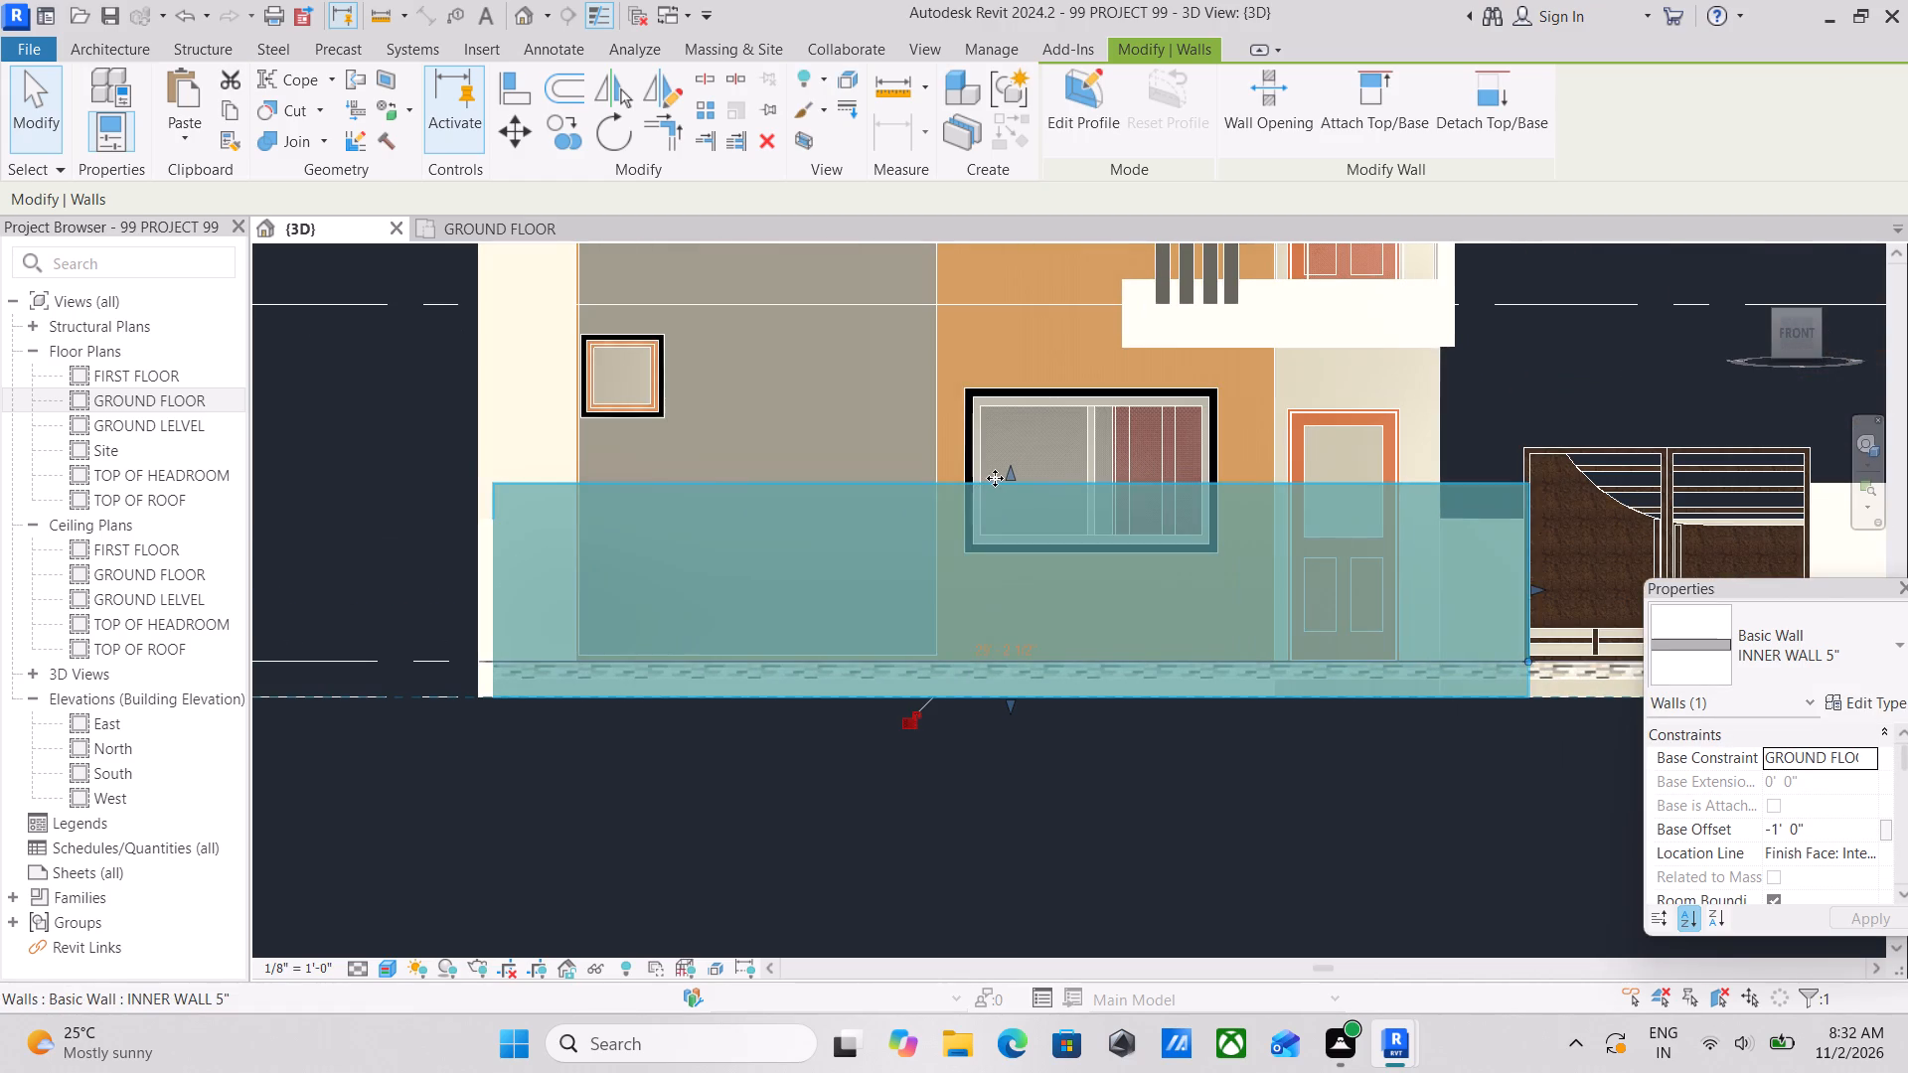
{"action": "left_click_drag", "start_coordinate": [996, 479], "coordinate": [995, 514]}
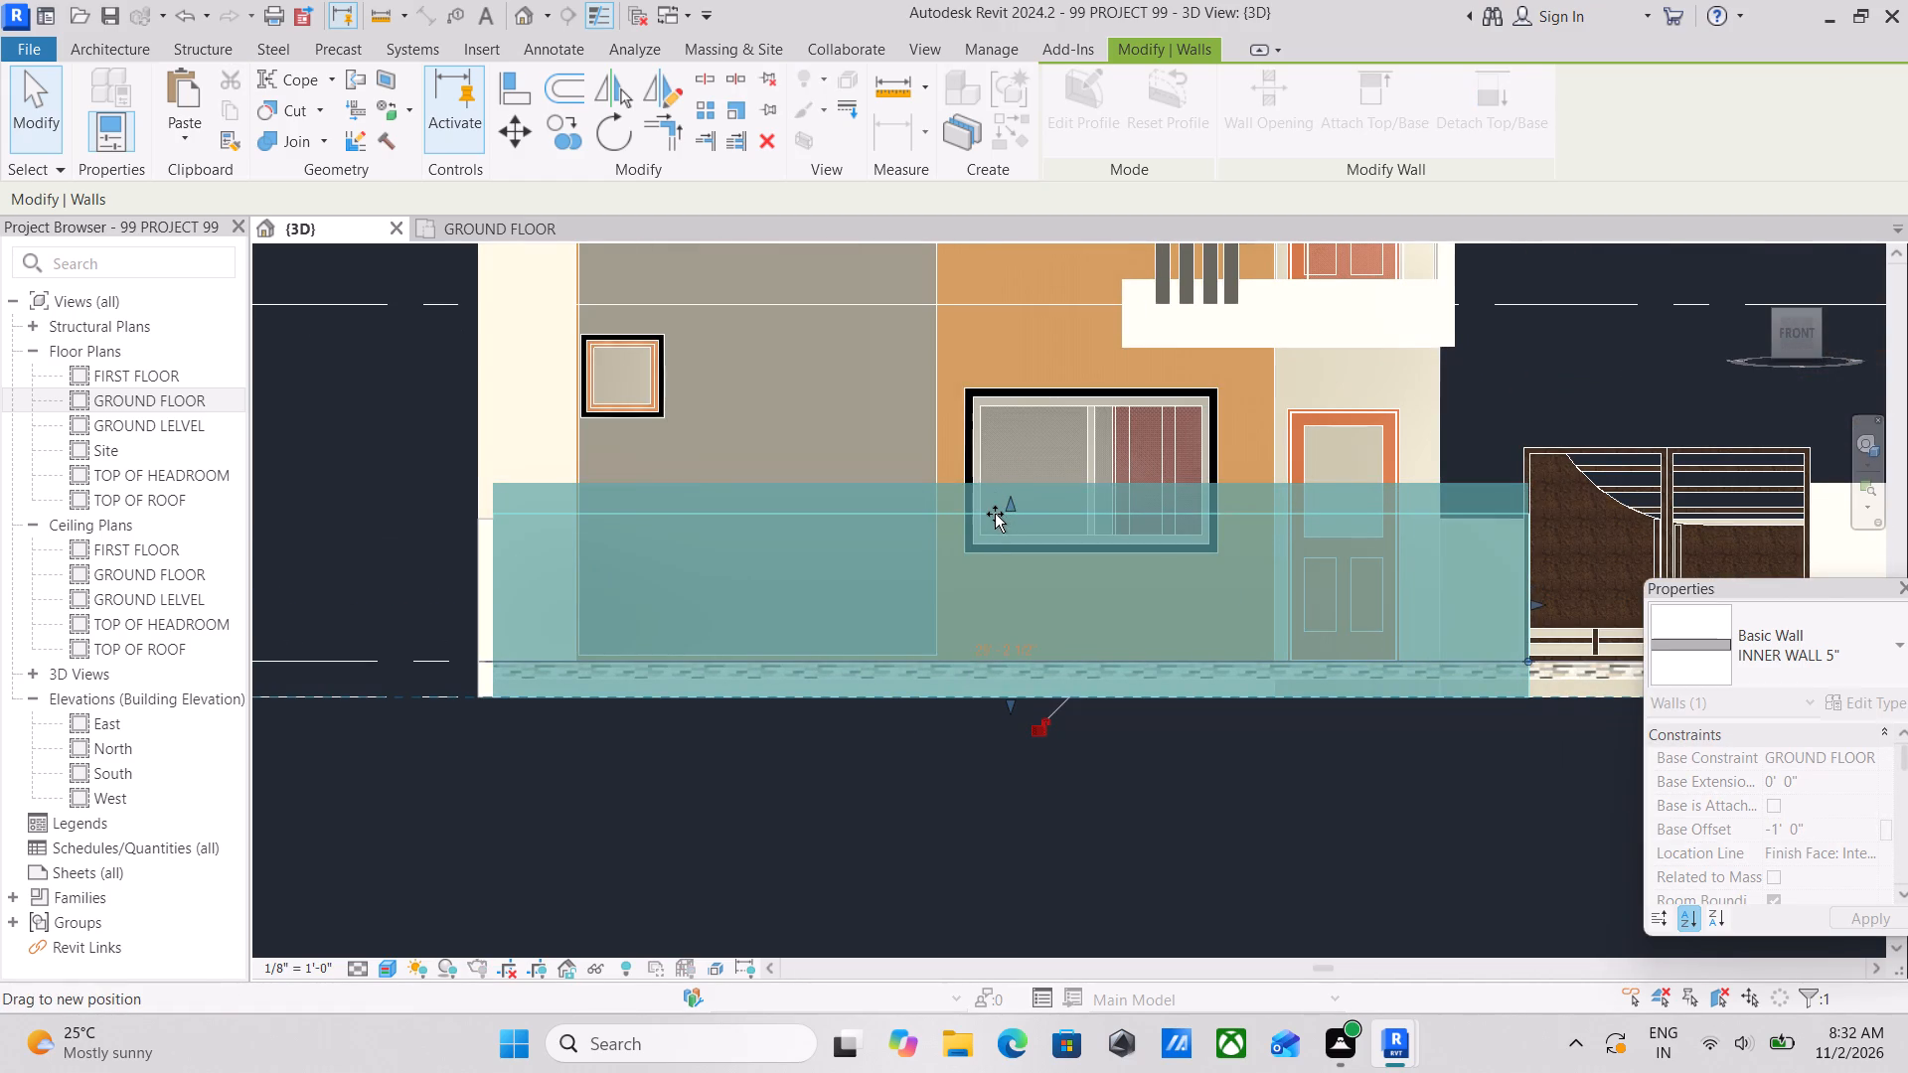
{"action": "left_click_drag", "start_coordinate": [995, 514], "coordinate": [1001, 520]}
{"action": "scroll", "coordinate": [1054, 478], "scroll_direction": "down", "scroll_amount": 2}
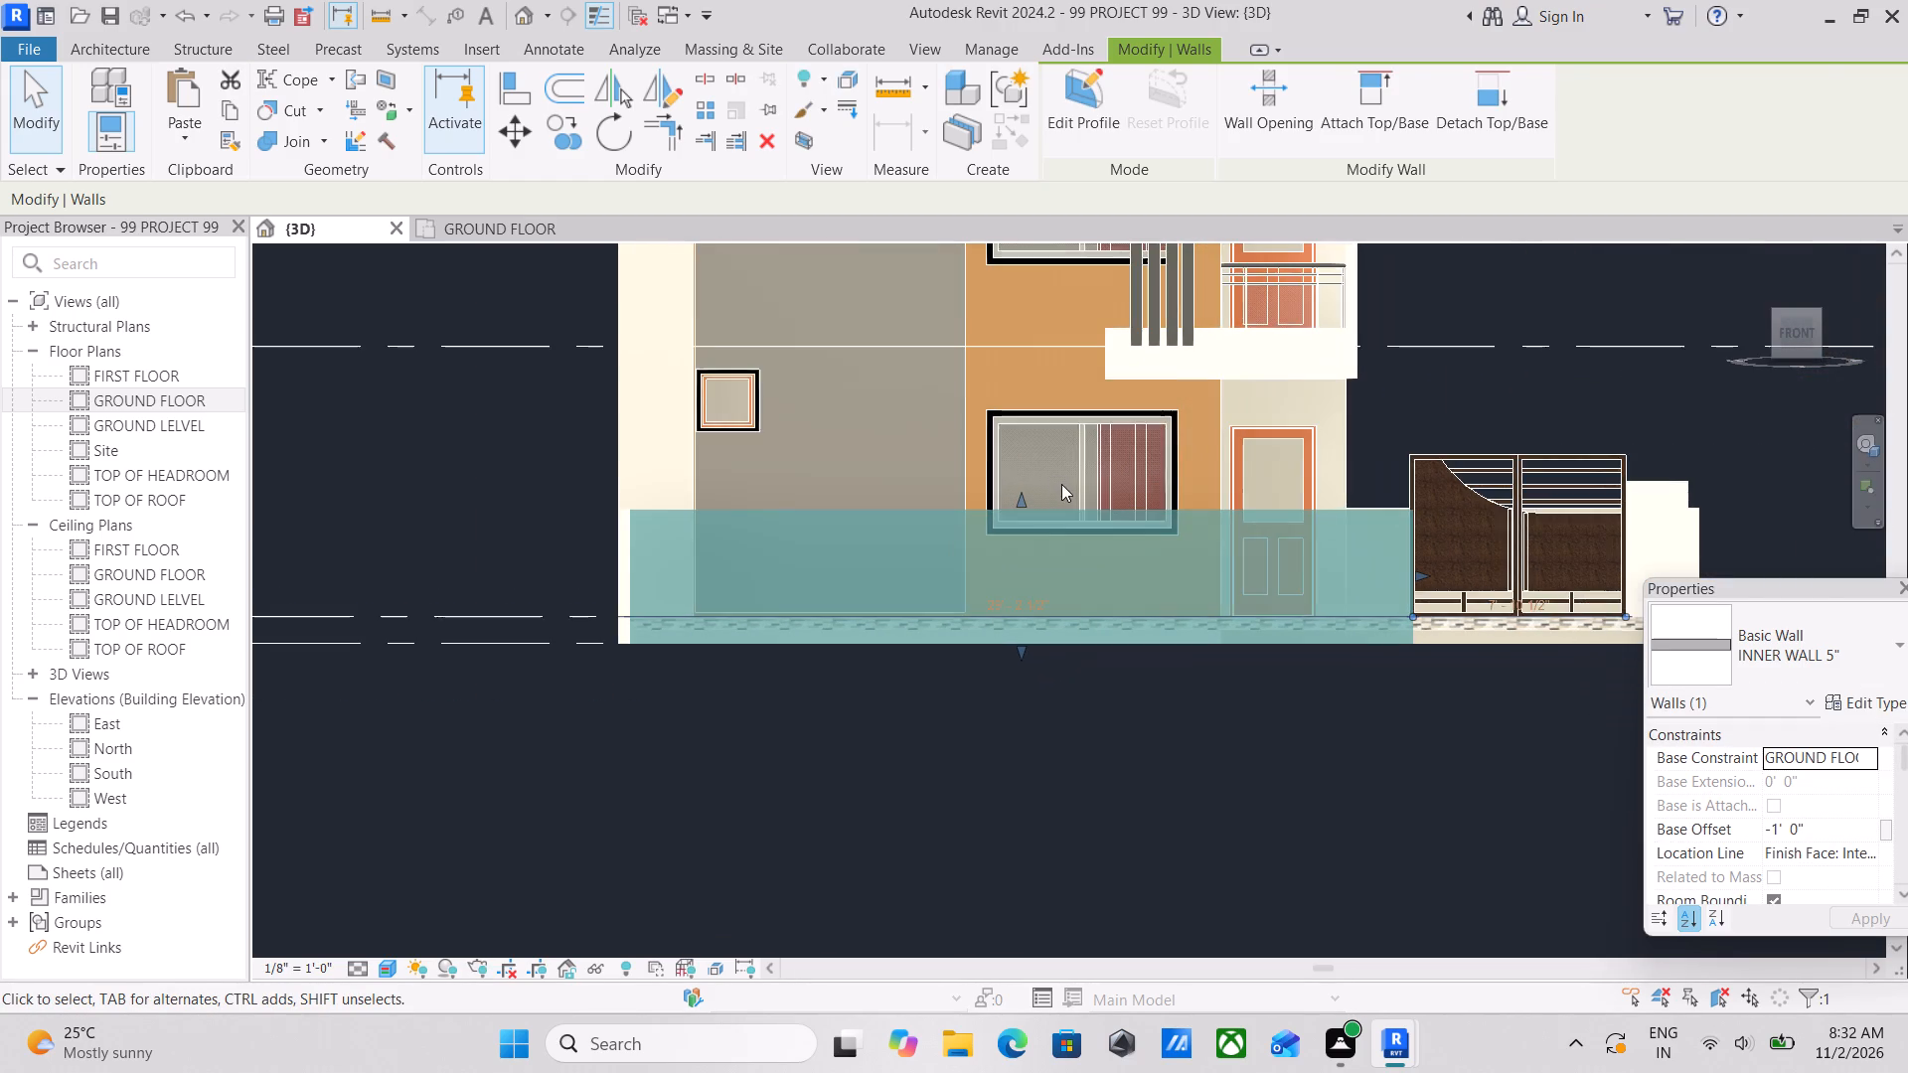
{"action": "key", "text": "Escape"}
Lower the base of the short front wall beside the gate to a -1' 0" offset, matching the neighbouring boundary walls.
{"action": "scroll", "coordinate": [1167, 509], "scroll_direction": "down", "scroll_amount": 1}
{"action": "middle_click_drag", "start_coordinate": [1111, 522], "coordinate": [871, 661]}
{"action": "scroll", "coordinate": [939, 709], "scroll_direction": "up", "scroll_amount": 2}
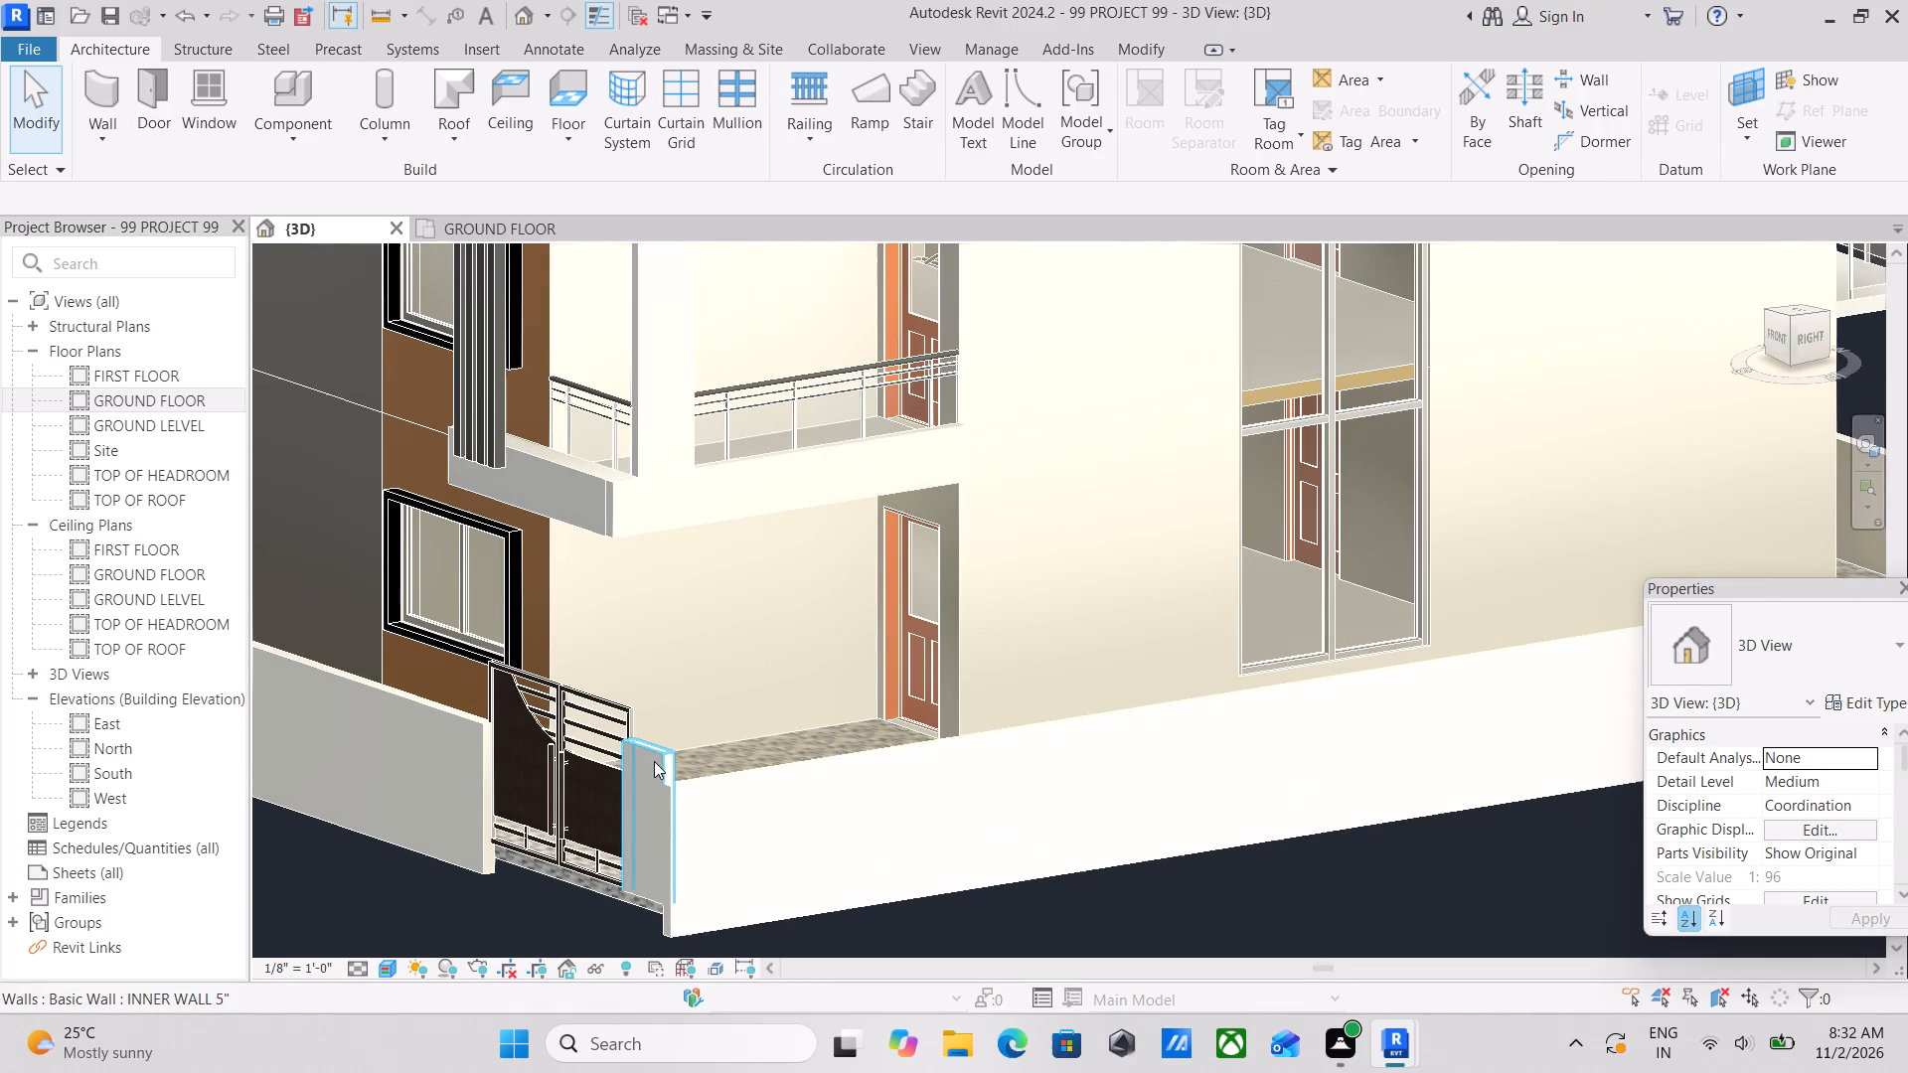
{"action": "left_click", "coordinate": [654, 761]}
{"action": "middle_click_drag", "start_coordinate": [829, 753], "coordinate": [1043, 637], "text": "shift"}
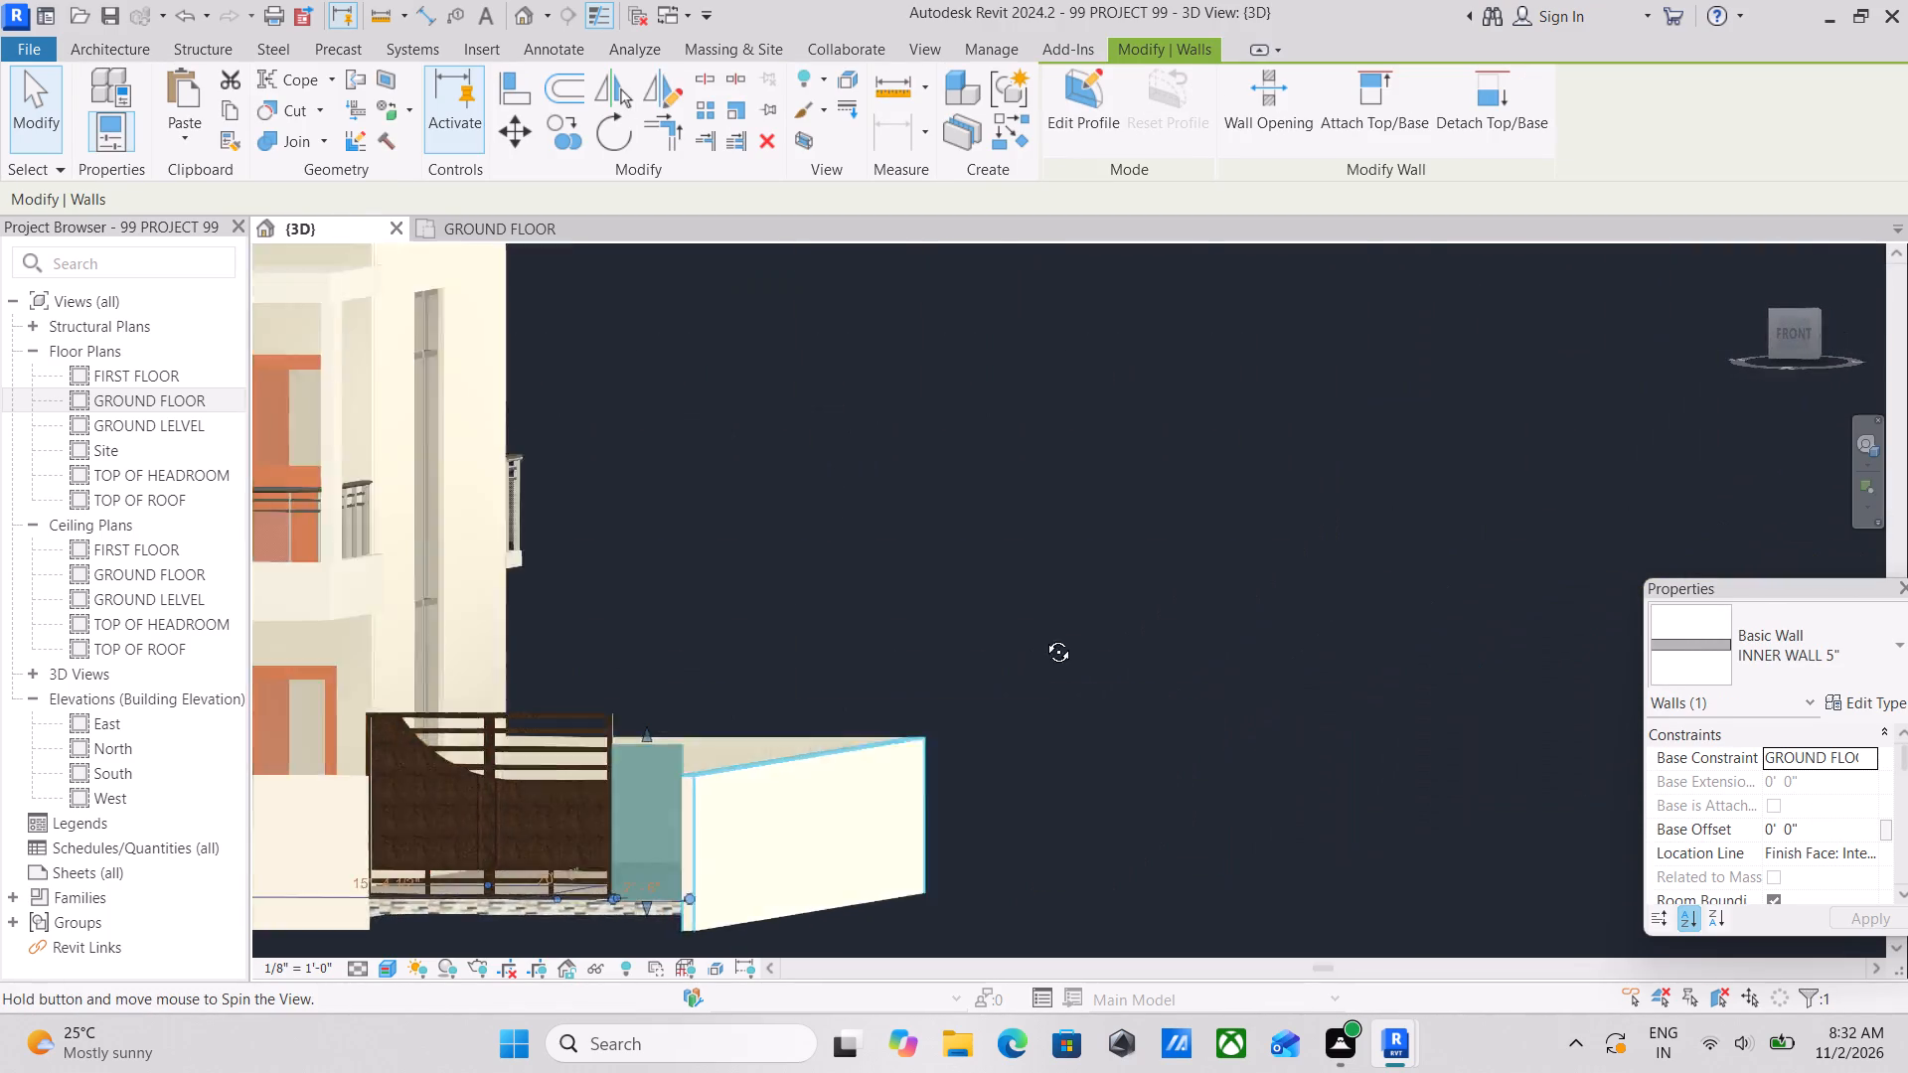
{"action": "middle_click_drag", "start_coordinate": [1043, 637], "coordinate": [1062, 636], "text": "shift"}
{"action": "middle_click_drag", "start_coordinate": [947, 690], "coordinate": [1152, 562]}
{"action": "scroll", "coordinate": [797, 874], "scroll_direction": "up", "scroll_amount": 4}
{"action": "scroll", "coordinate": [884, 757], "scroll_direction": "up", "scroll_amount": 3}
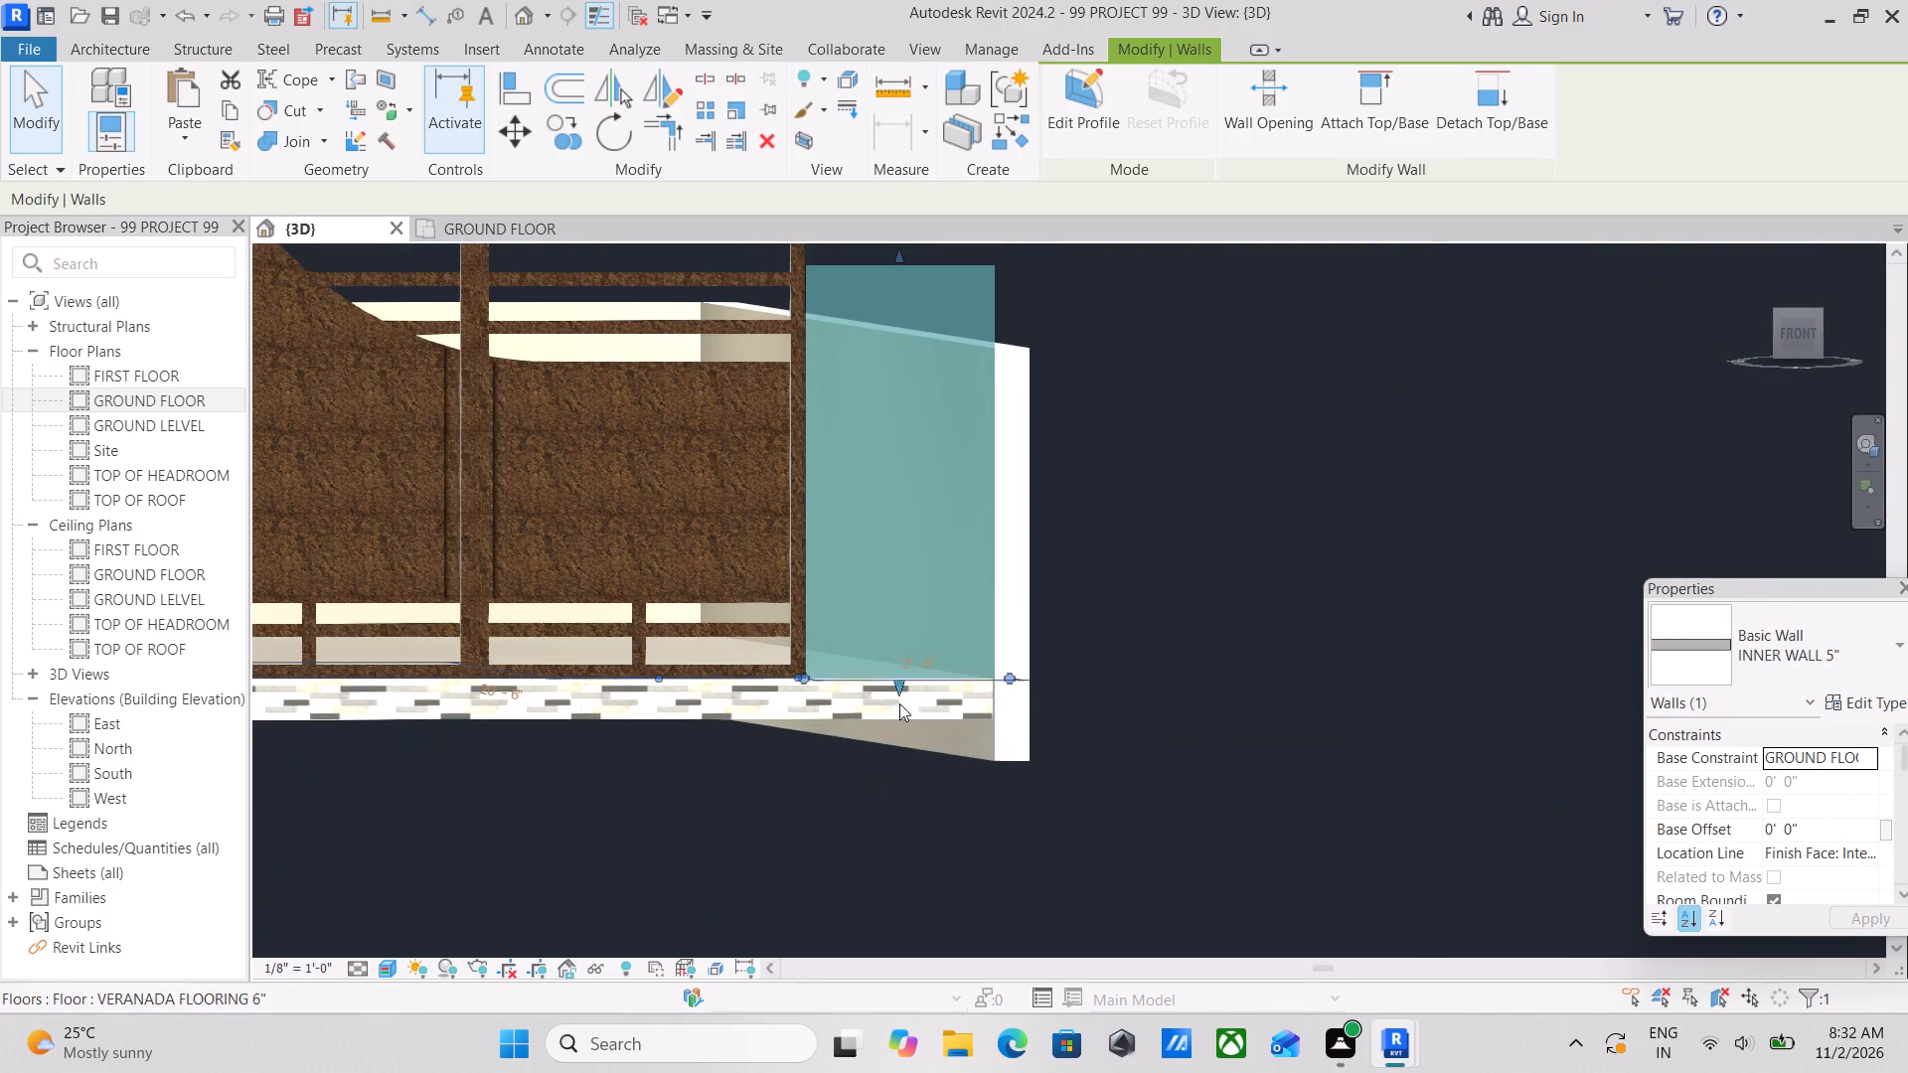
{"action": "left_click_drag", "start_coordinate": [898, 682], "coordinate": [909, 711]}
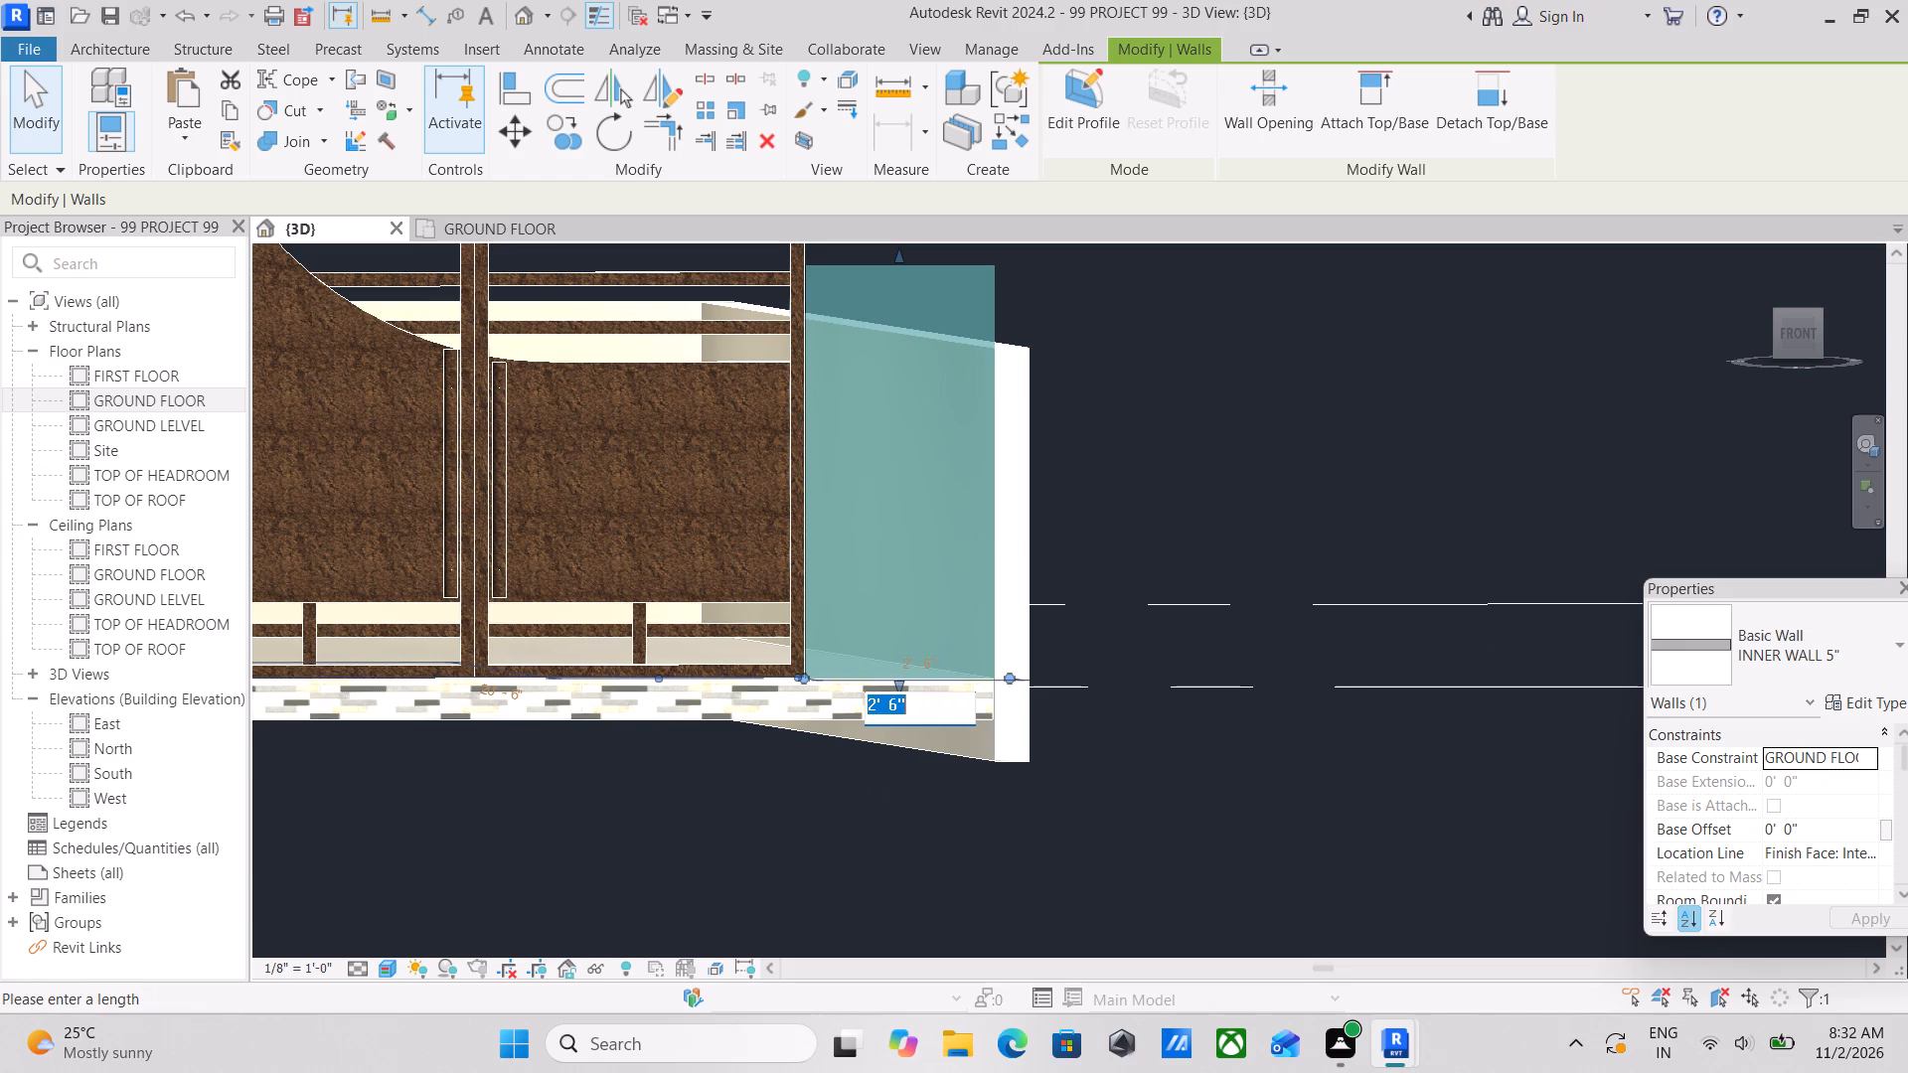
{"action": "key", "text": "Escape"}
{"action": "key", "text": "Escape"}
{"action": "scroll", "coordinate": [899, 407], "scroll_direction": "down", "scroll_amount": 1}
{"action": "middle_click_drag", "start_coordinate": [899, 469], "coordinate": [892, 553]}
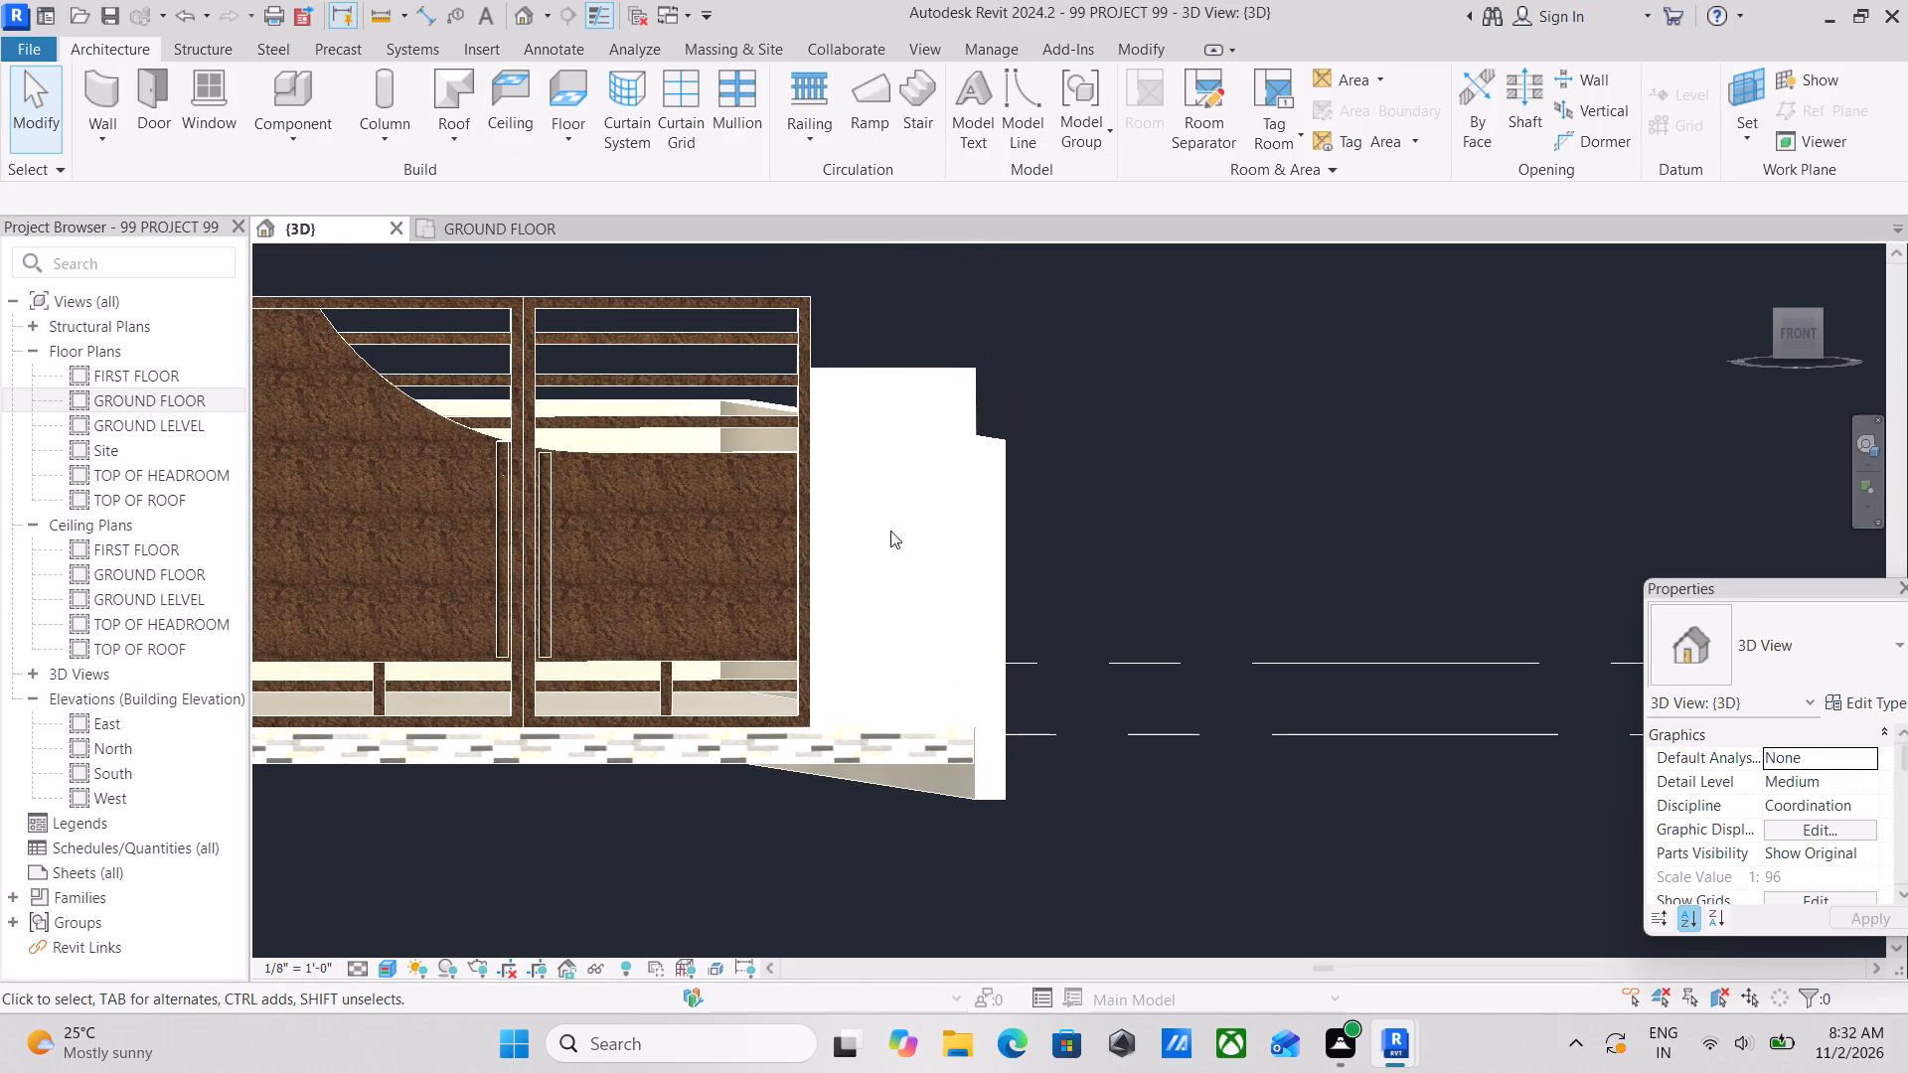
{"action": "left_click", "coordinate": [891, 372]}
{"action": "scroll", "coordinate": [919, 598], "scroll_direction": "down", "scroll_amount": 1}
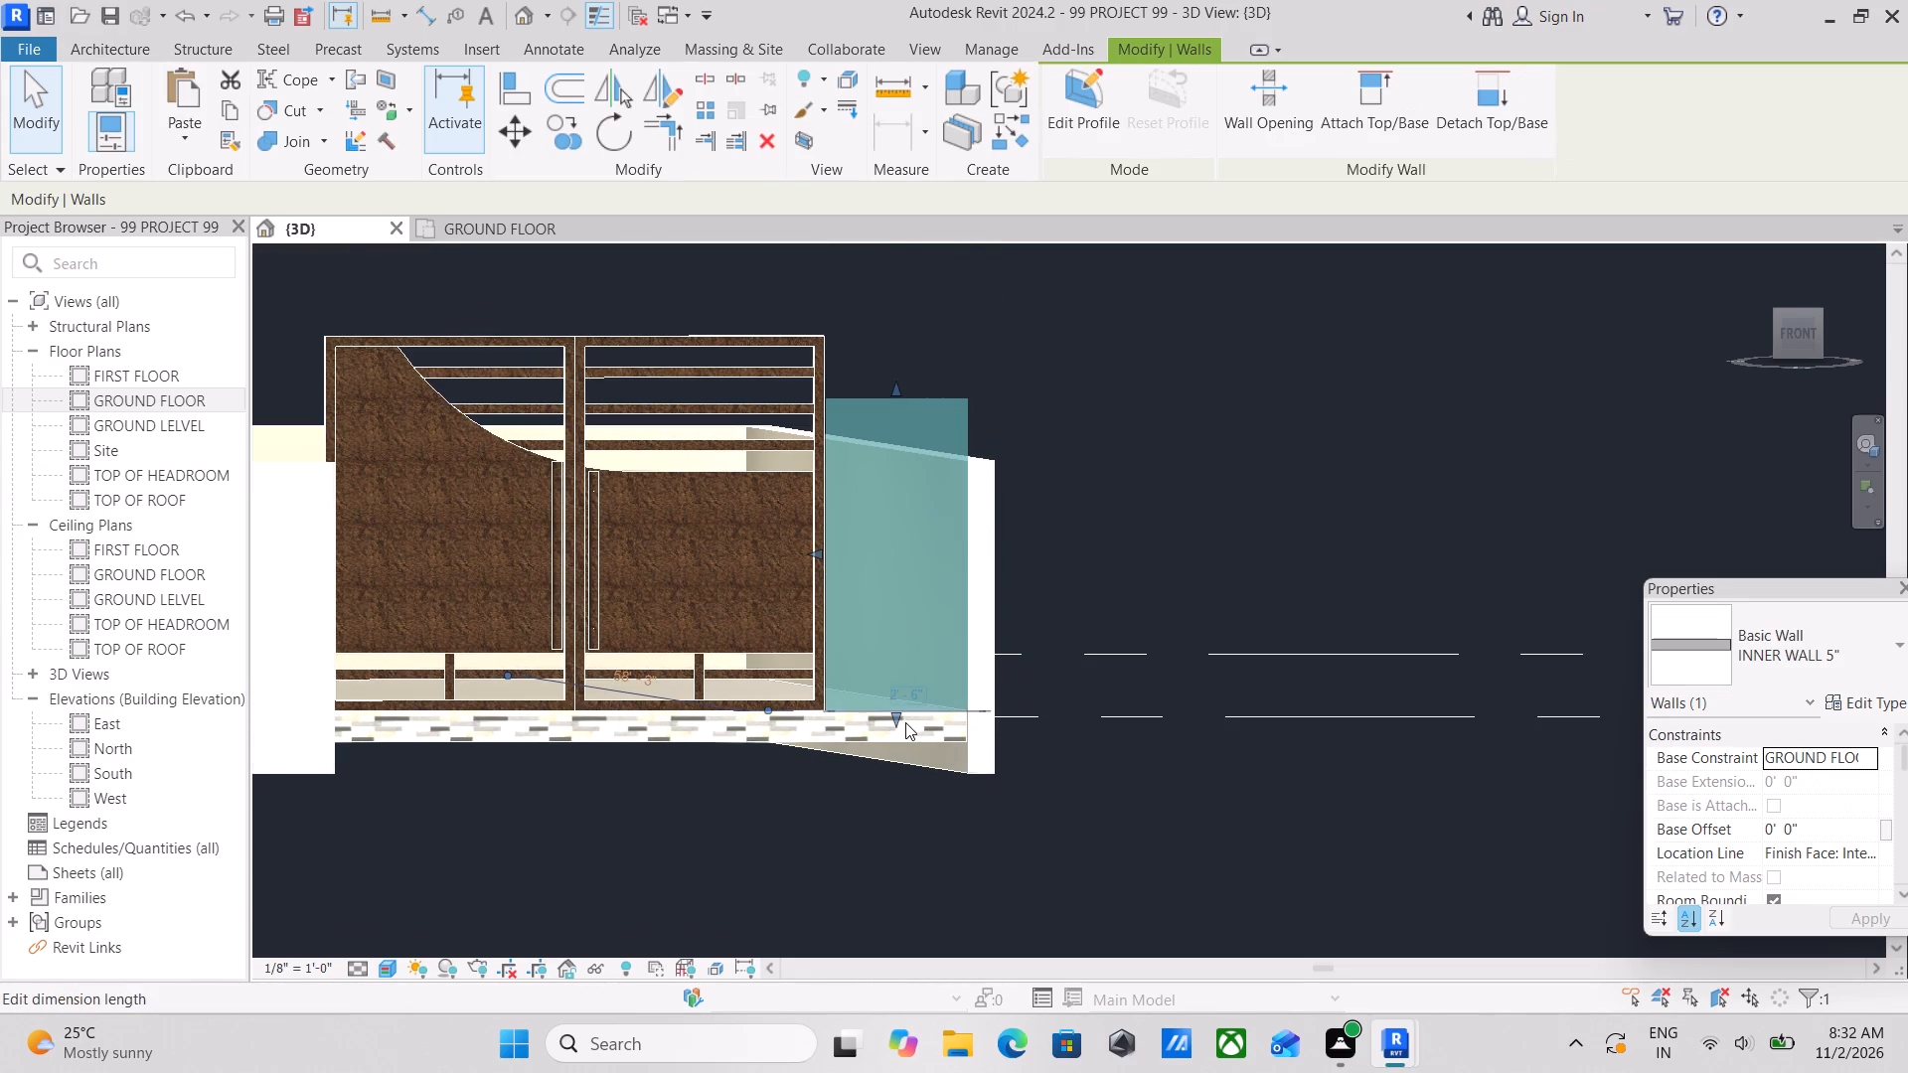
{"action": "left_click_drag", "start_coordinate": [893, 722], "coordinate": [902, 744]}
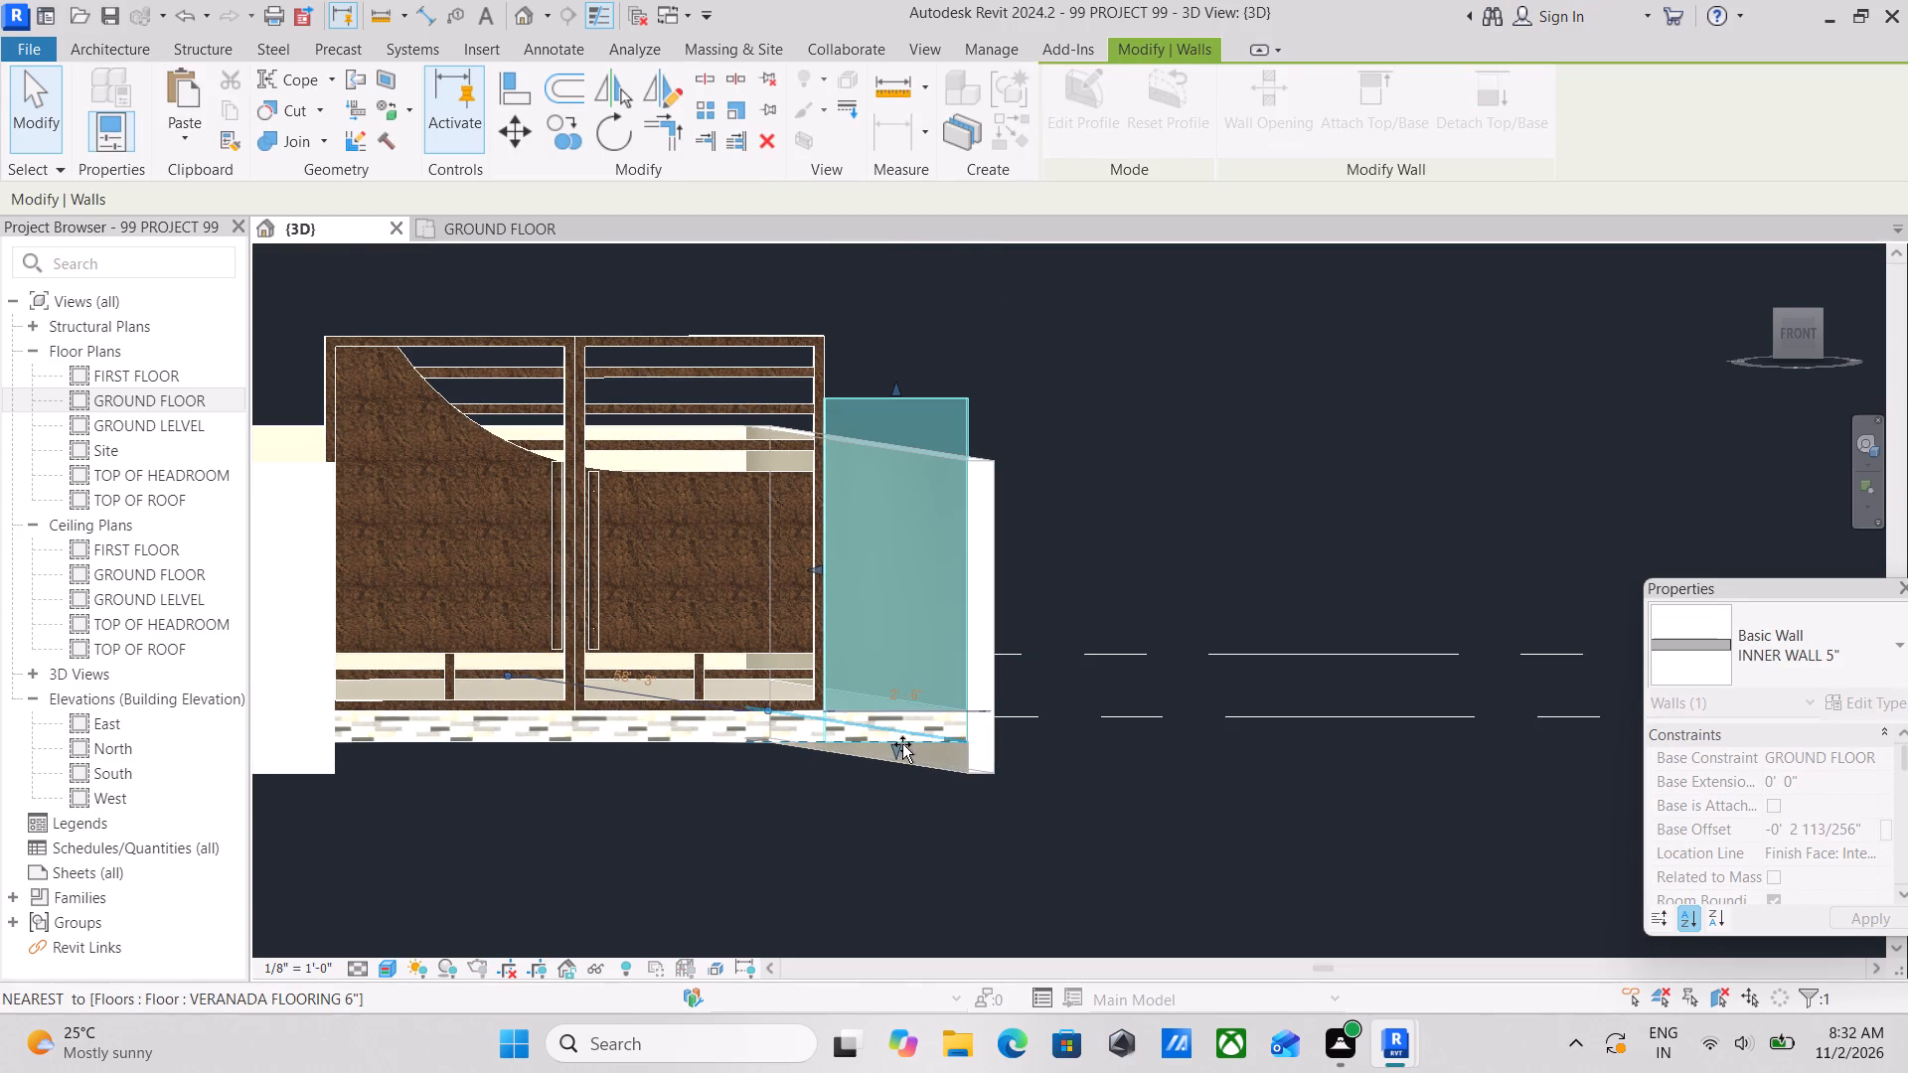
{"action": "left_click_drag", "start_coordinate": [902, 744], "coordinate": [903, 764]}
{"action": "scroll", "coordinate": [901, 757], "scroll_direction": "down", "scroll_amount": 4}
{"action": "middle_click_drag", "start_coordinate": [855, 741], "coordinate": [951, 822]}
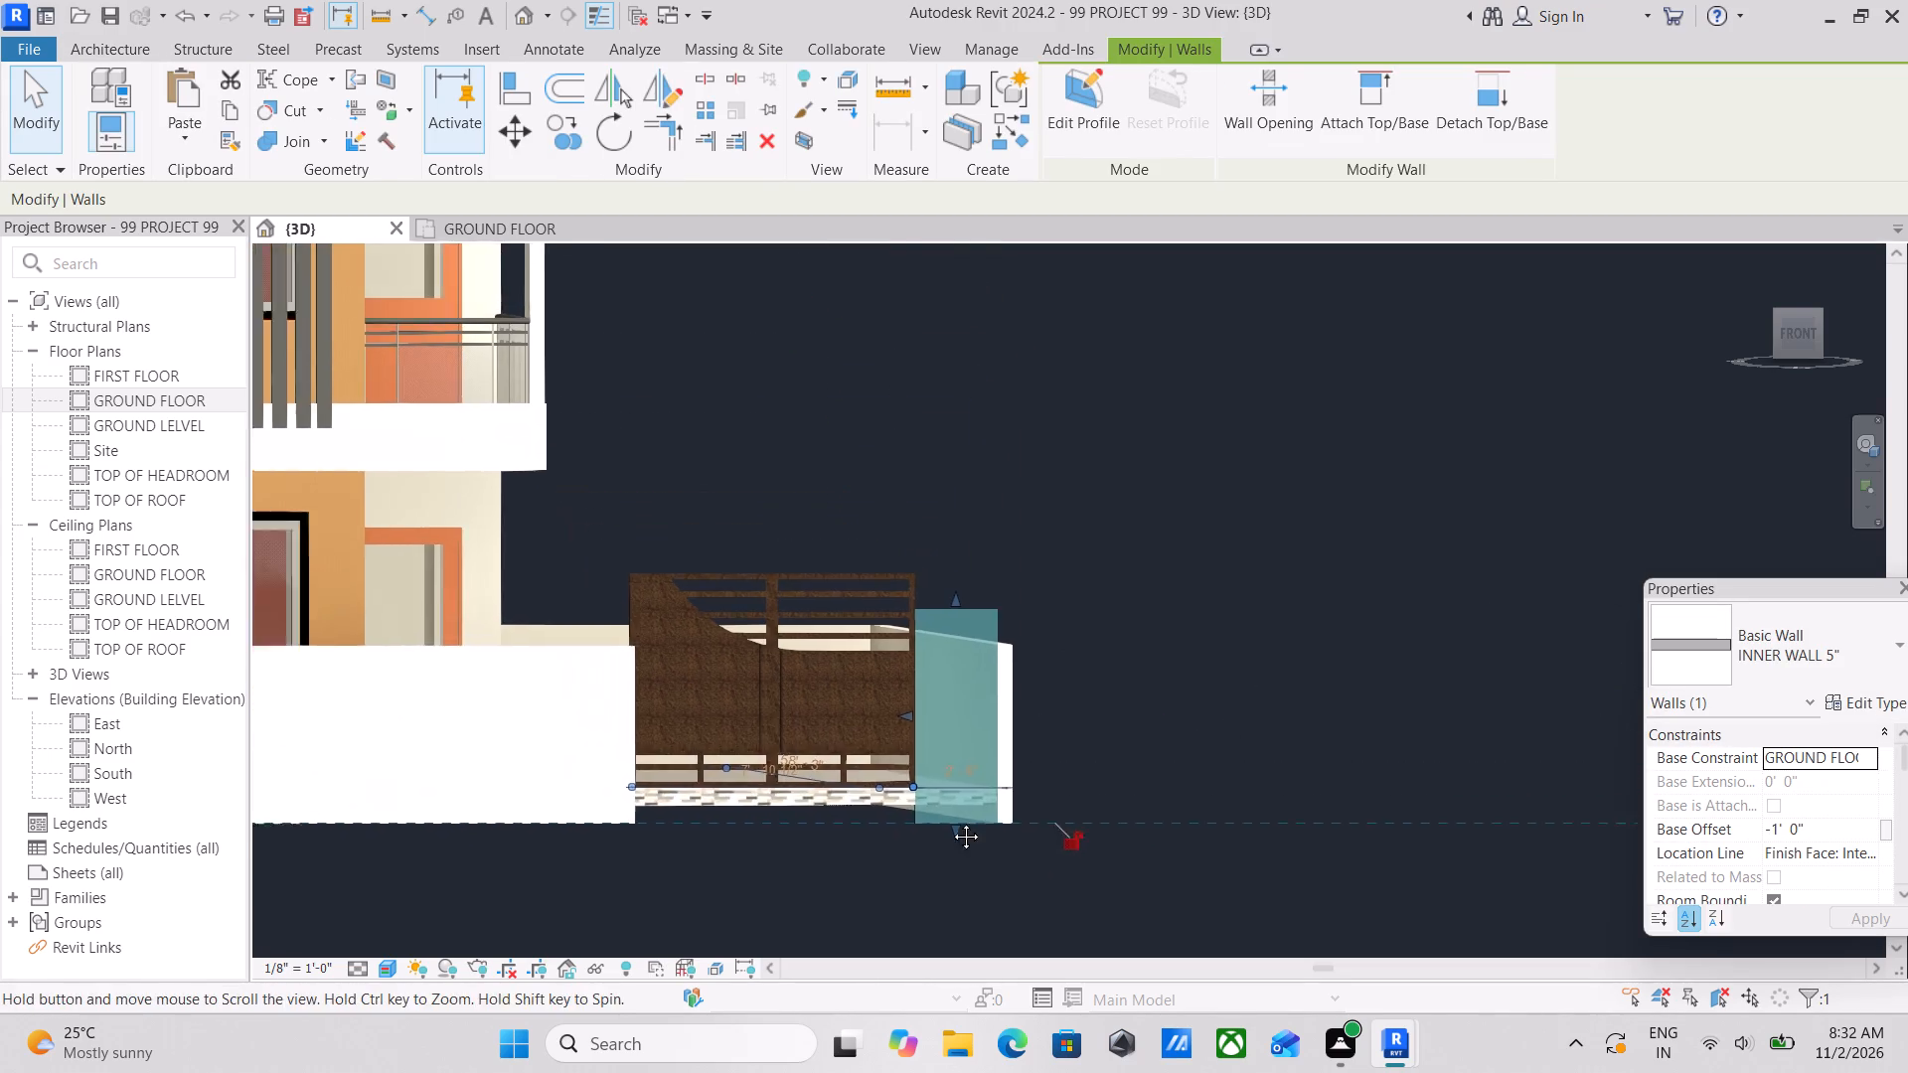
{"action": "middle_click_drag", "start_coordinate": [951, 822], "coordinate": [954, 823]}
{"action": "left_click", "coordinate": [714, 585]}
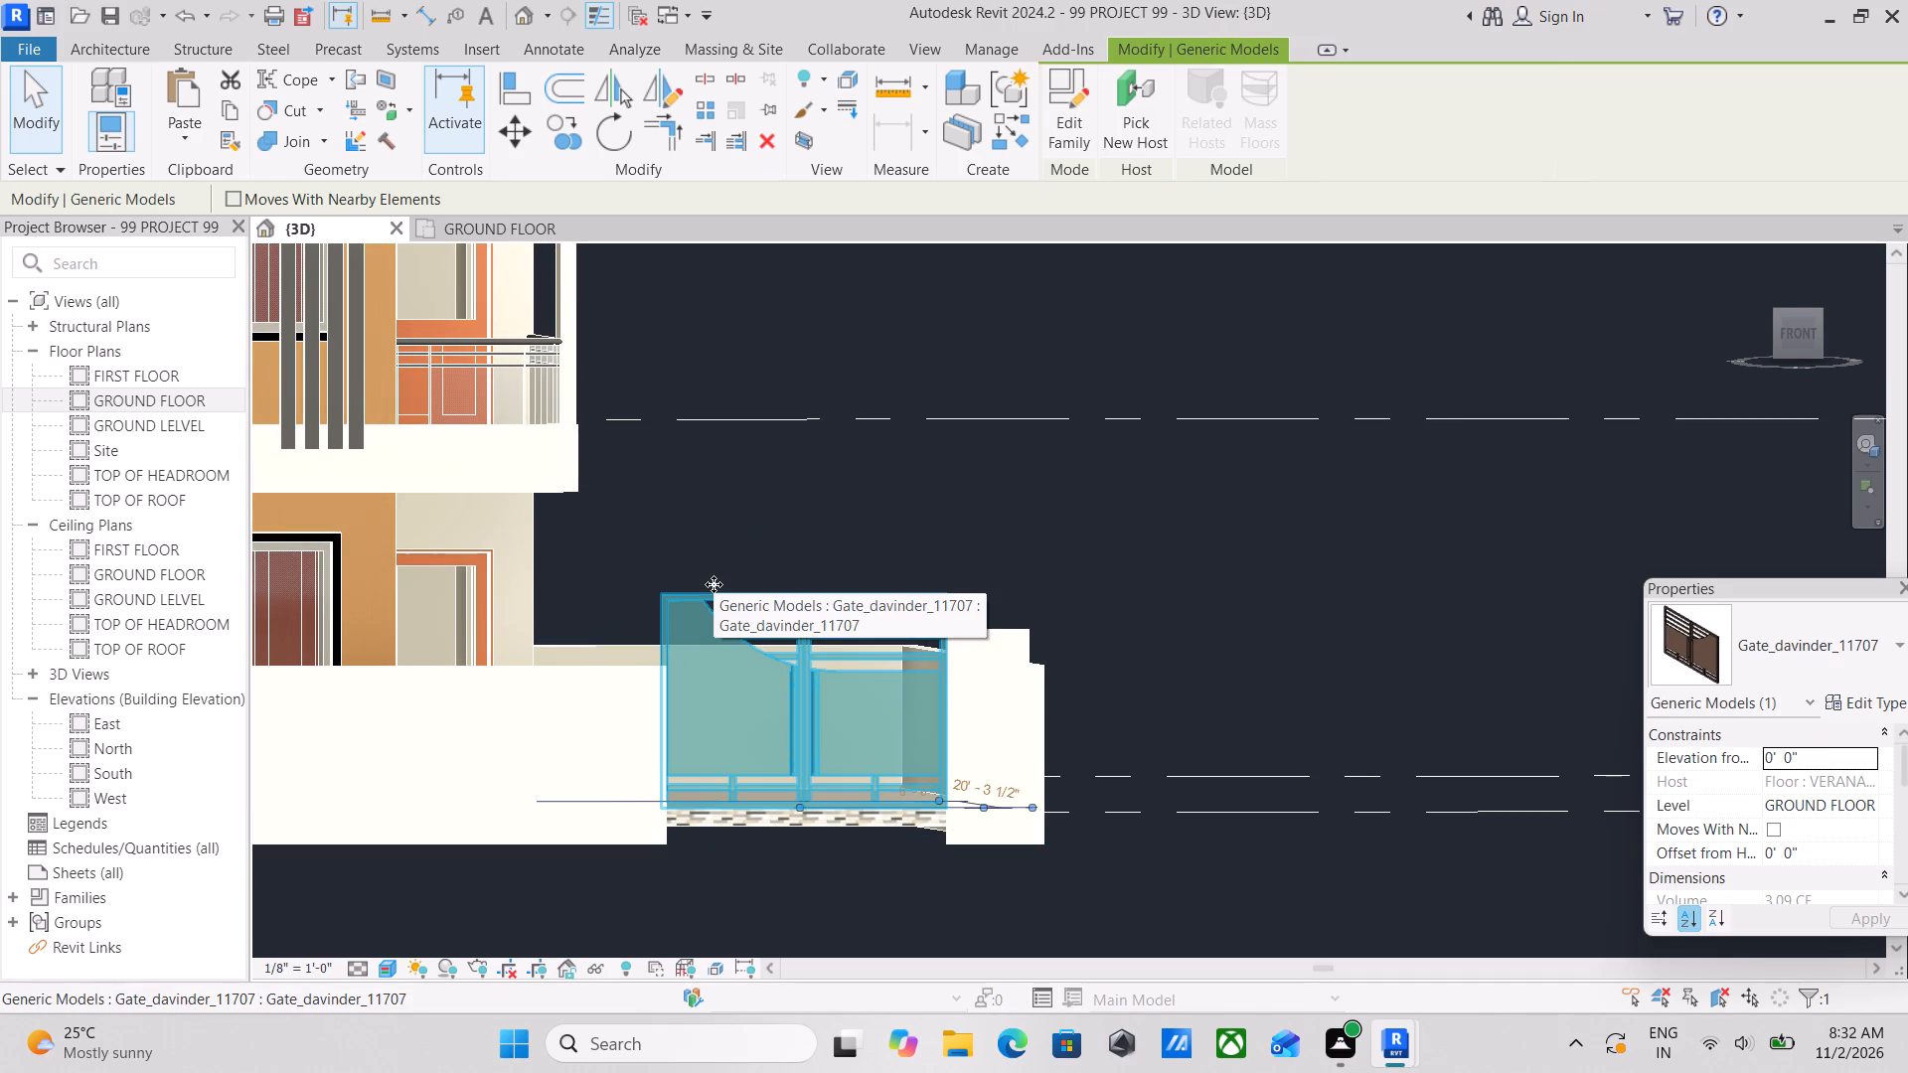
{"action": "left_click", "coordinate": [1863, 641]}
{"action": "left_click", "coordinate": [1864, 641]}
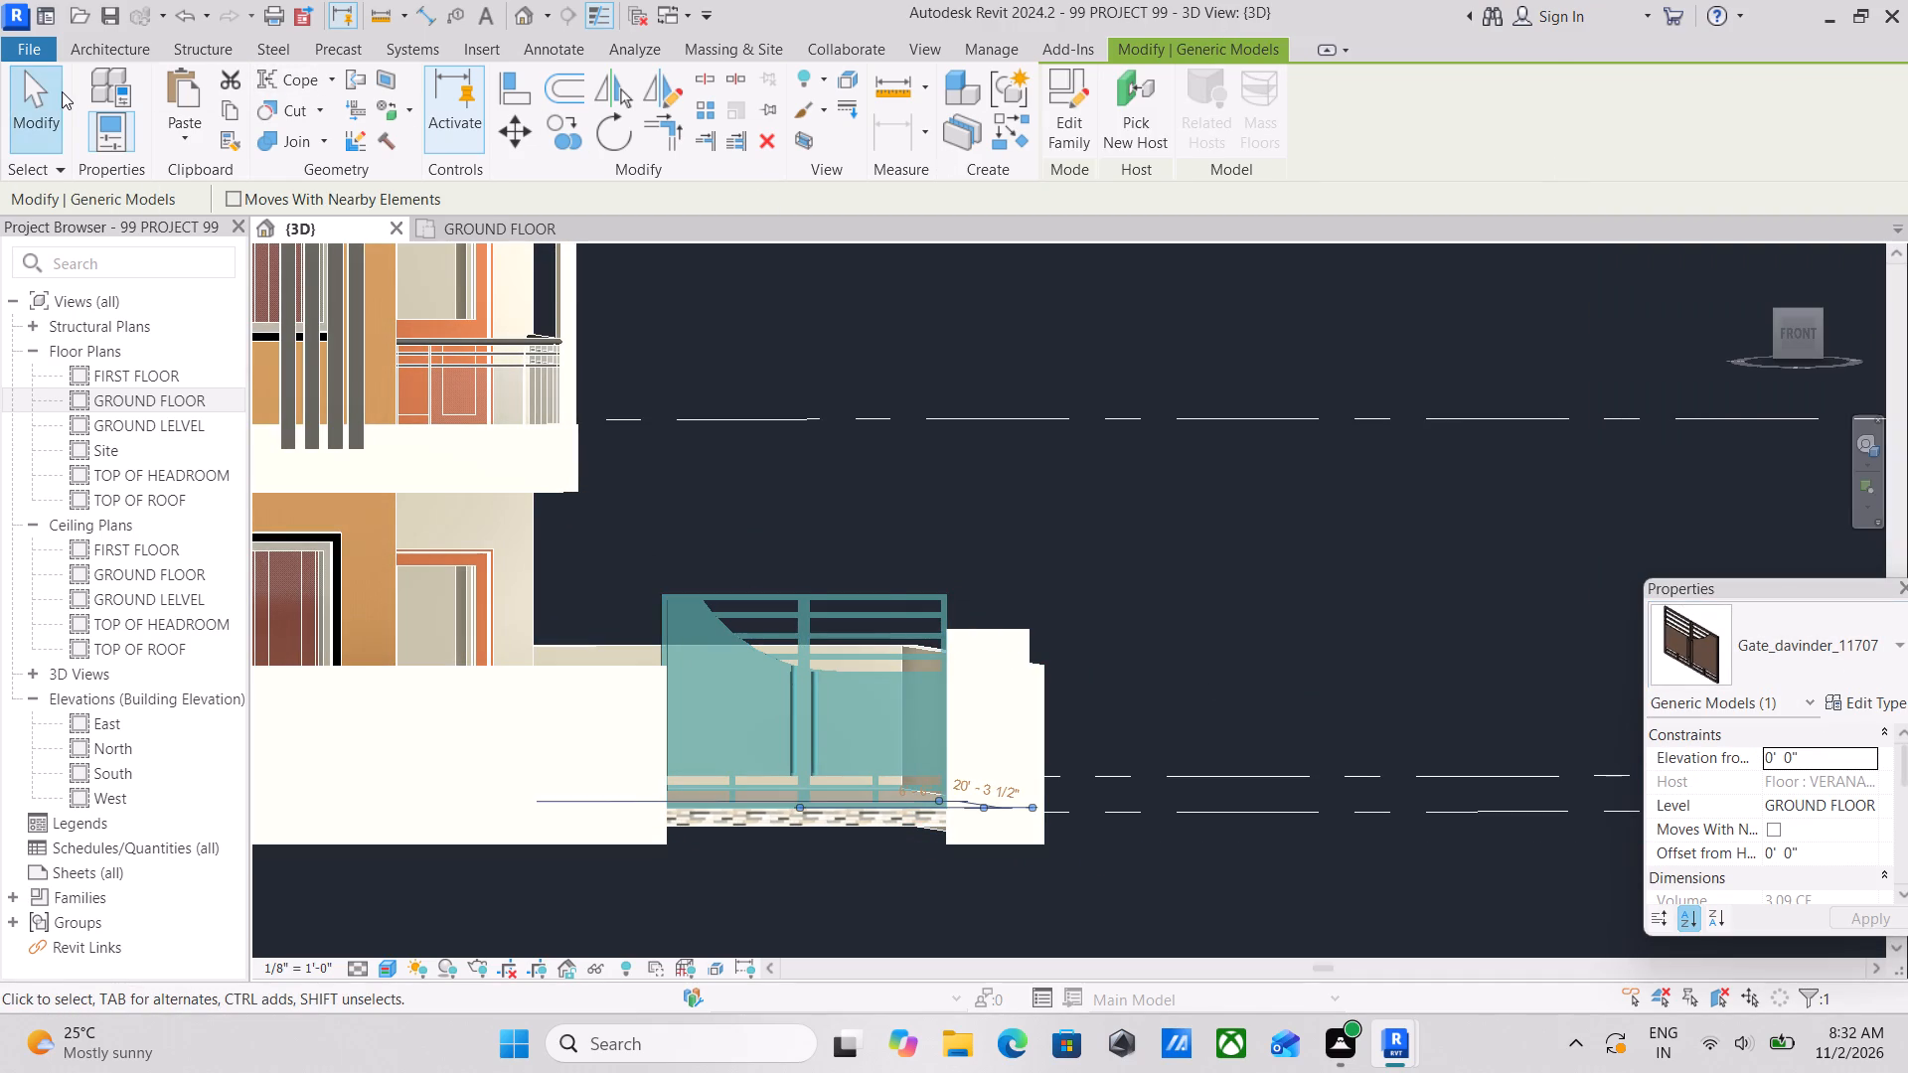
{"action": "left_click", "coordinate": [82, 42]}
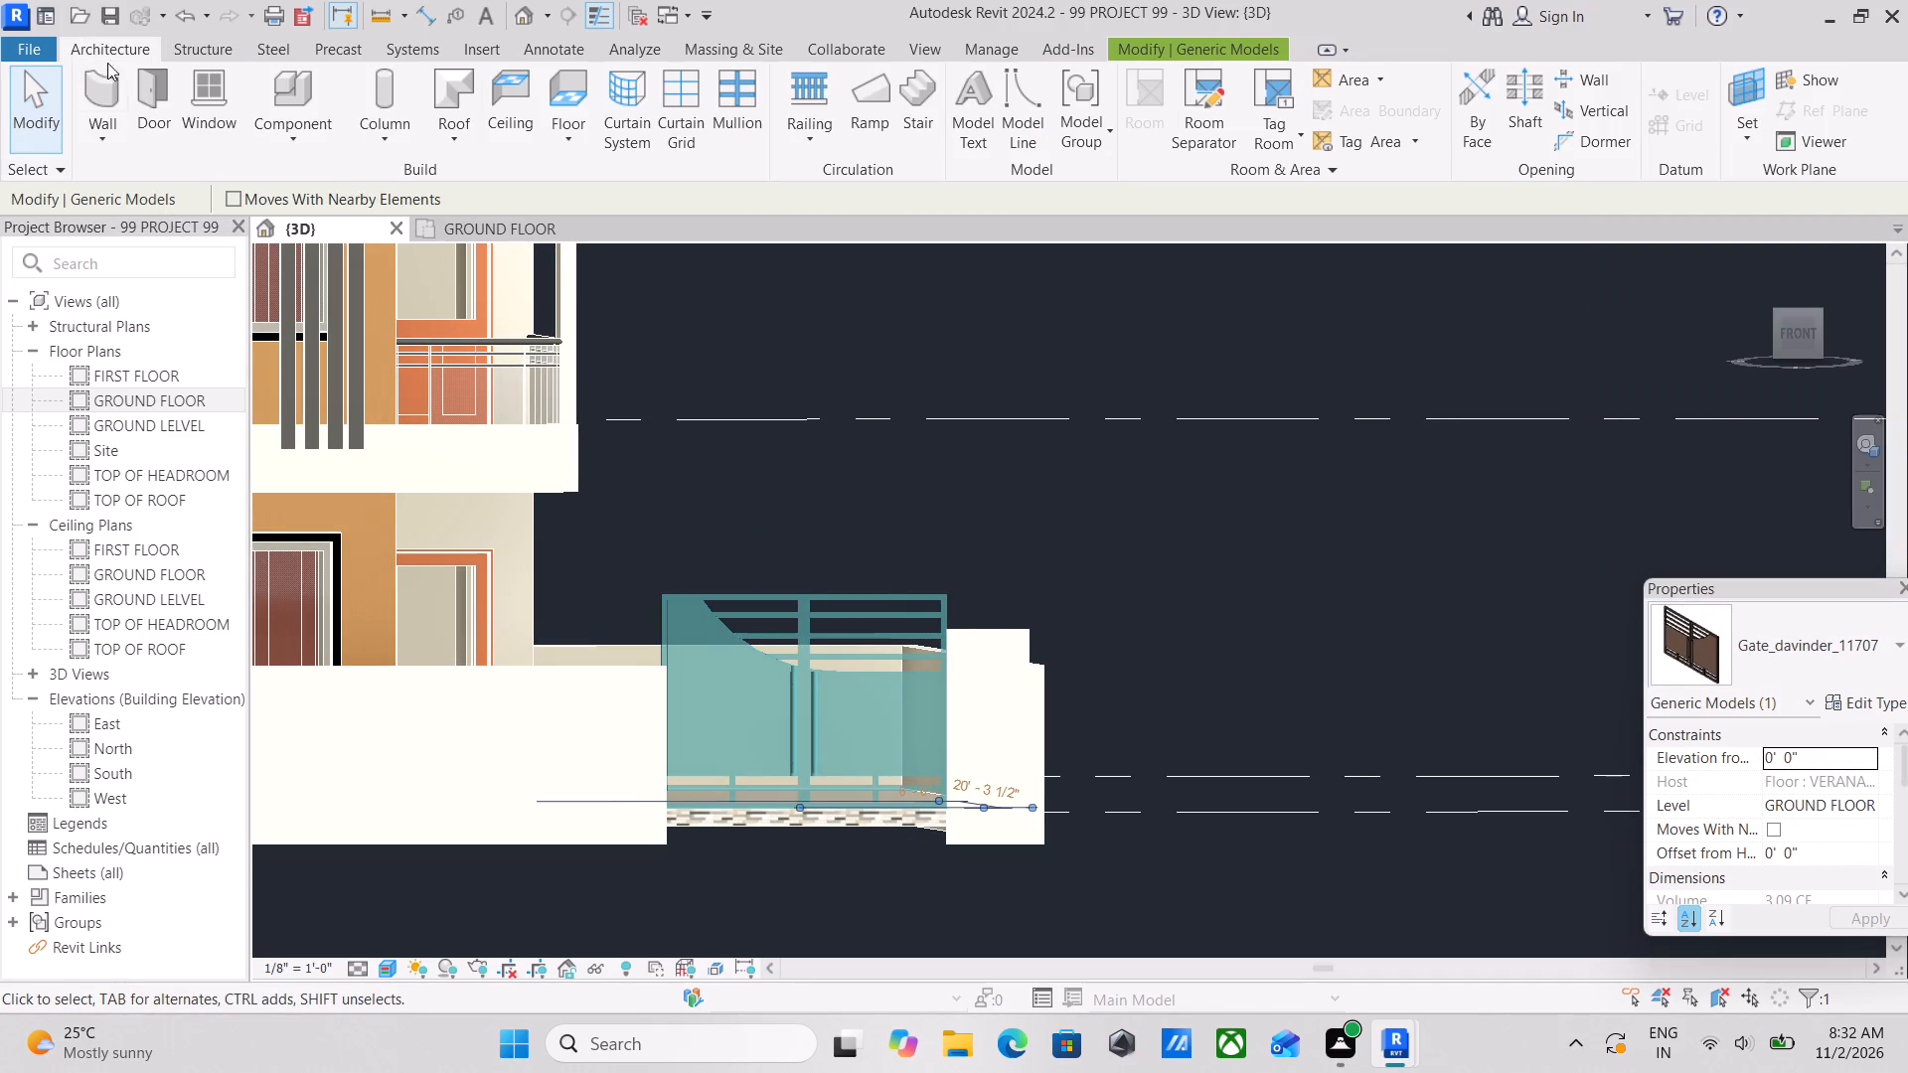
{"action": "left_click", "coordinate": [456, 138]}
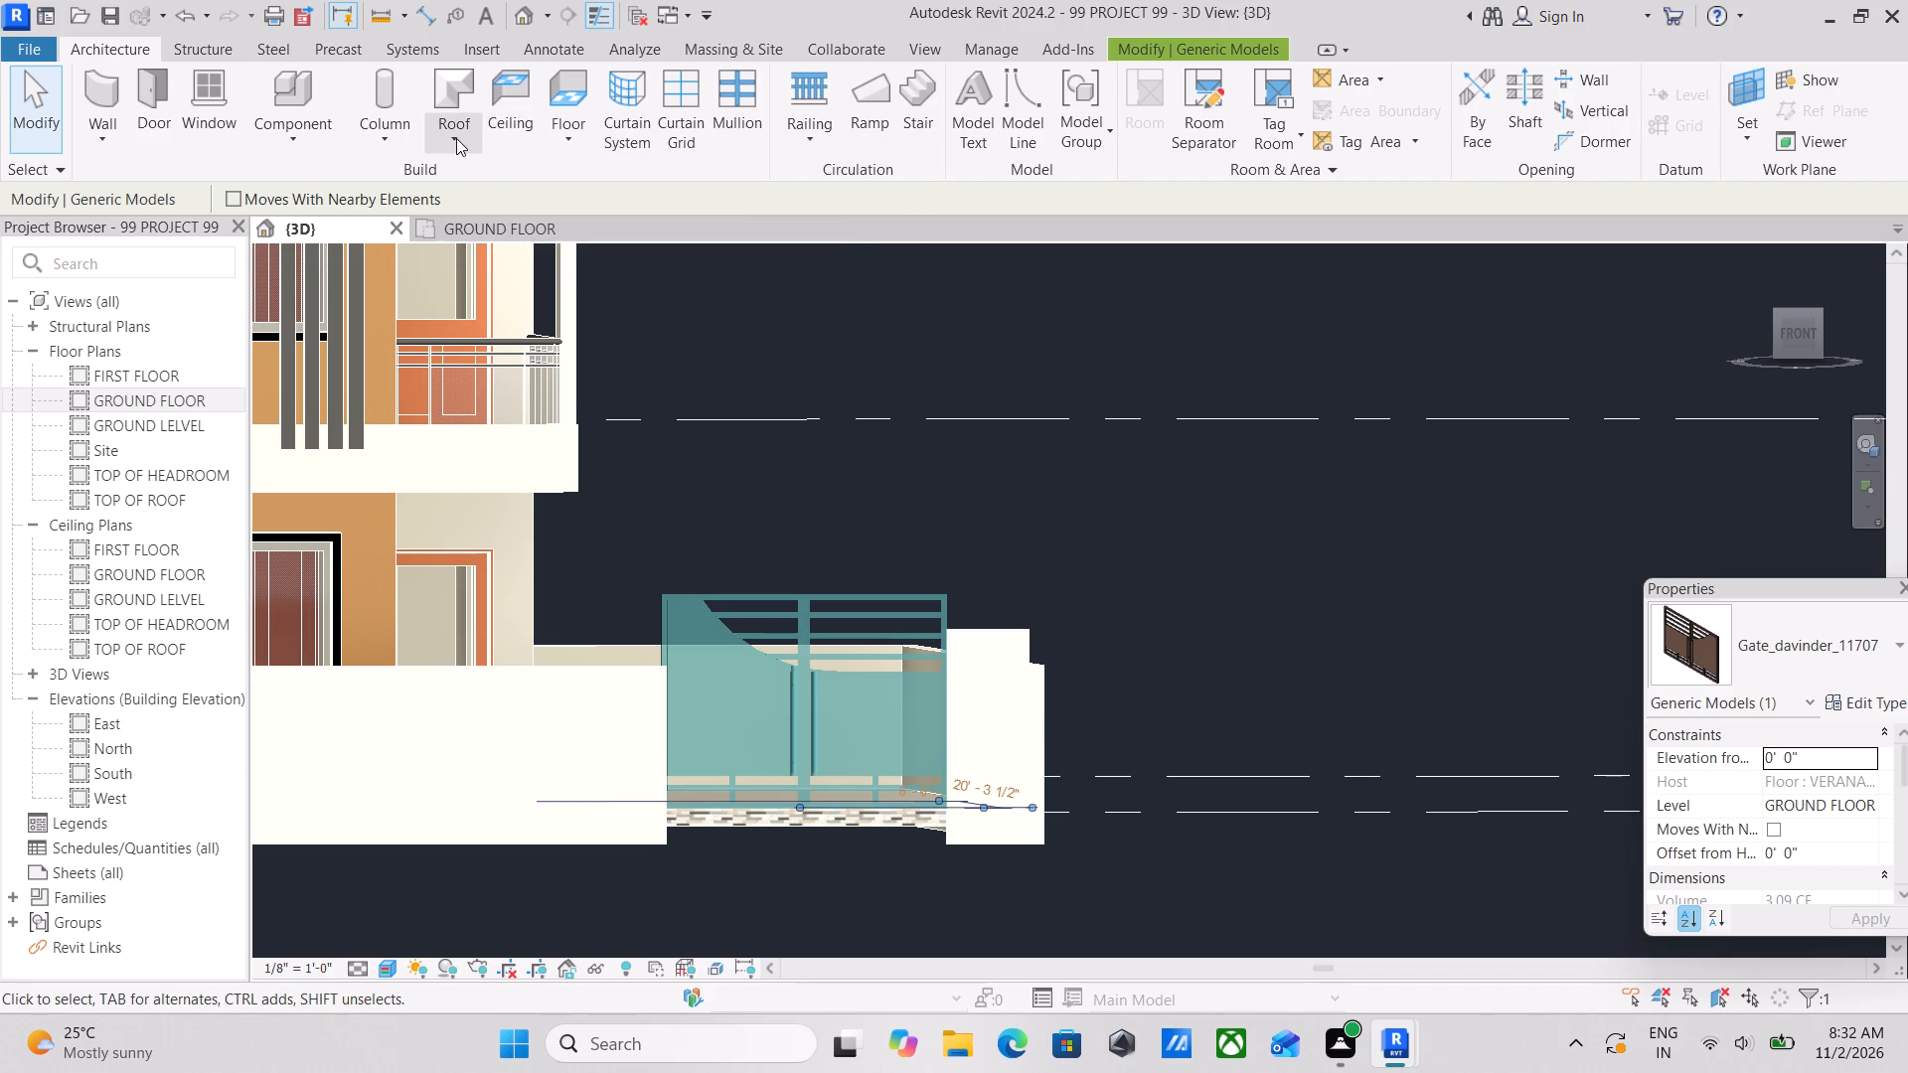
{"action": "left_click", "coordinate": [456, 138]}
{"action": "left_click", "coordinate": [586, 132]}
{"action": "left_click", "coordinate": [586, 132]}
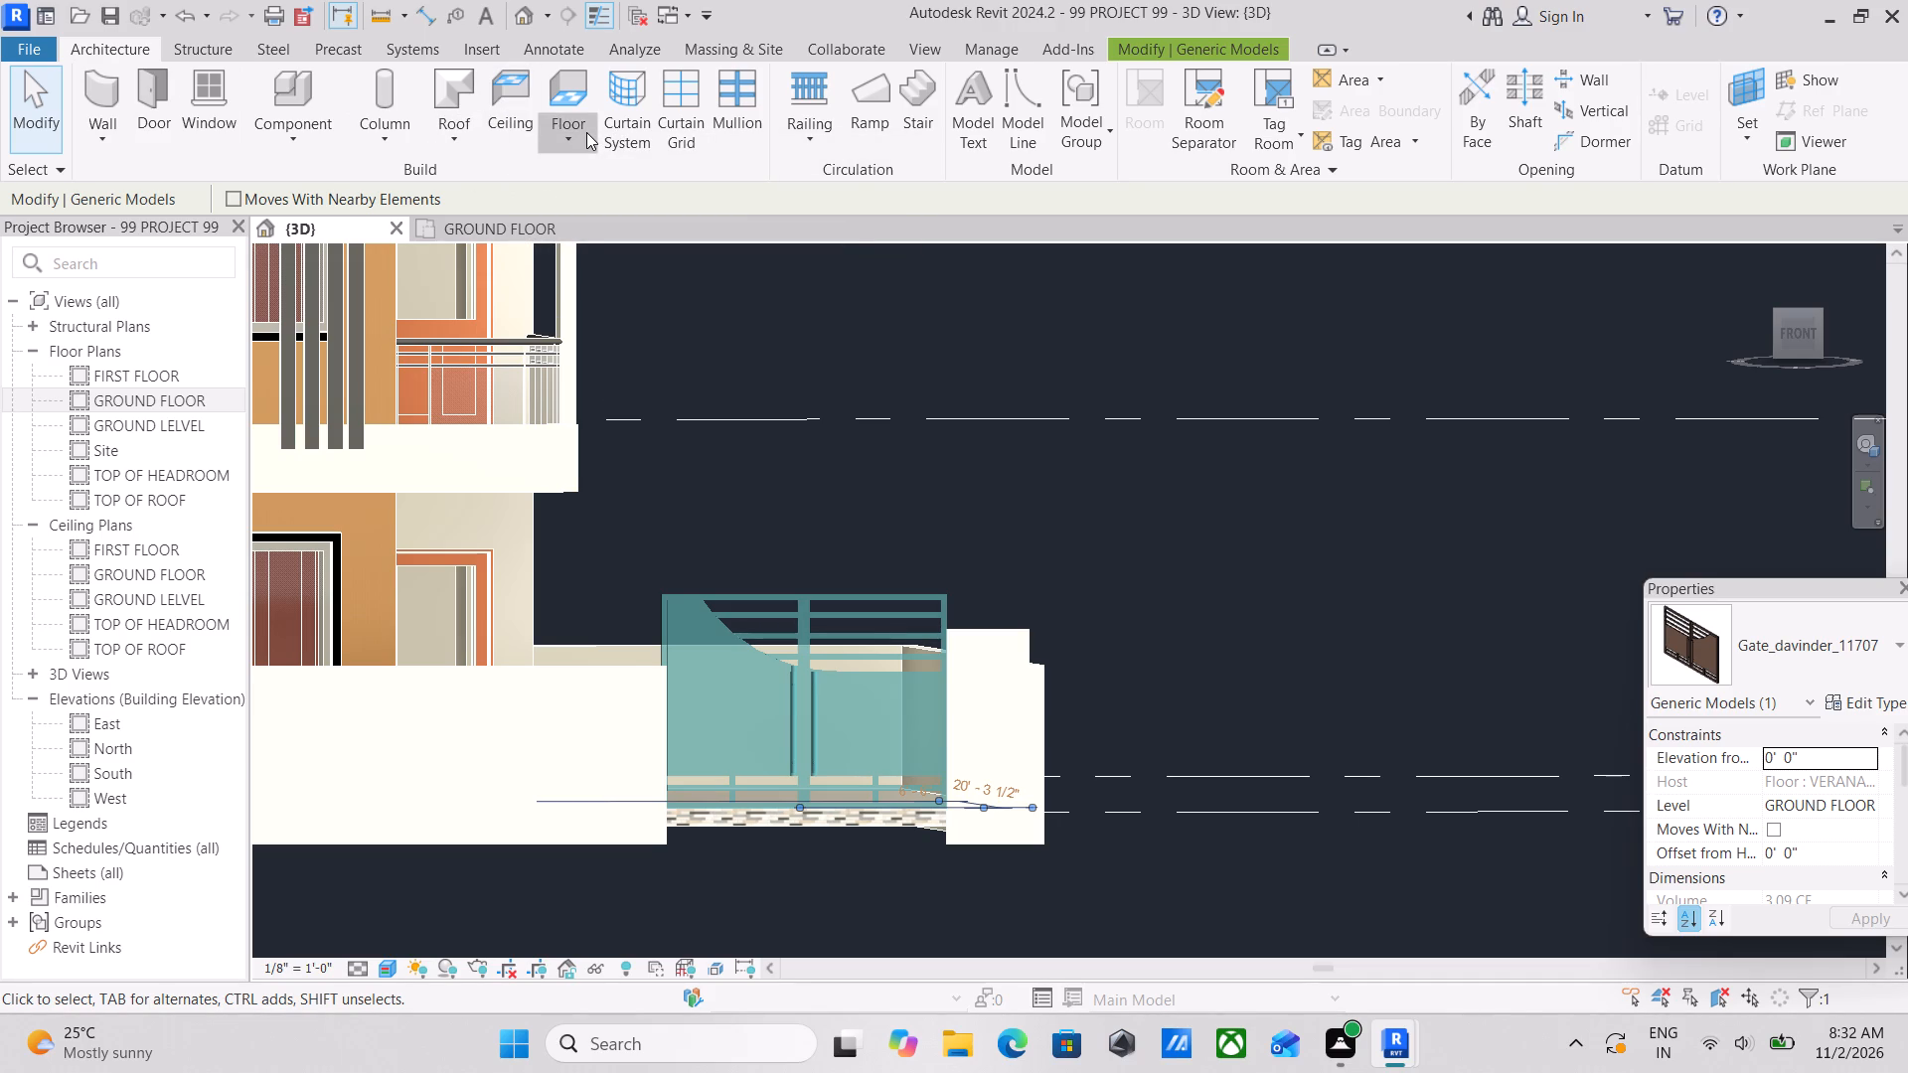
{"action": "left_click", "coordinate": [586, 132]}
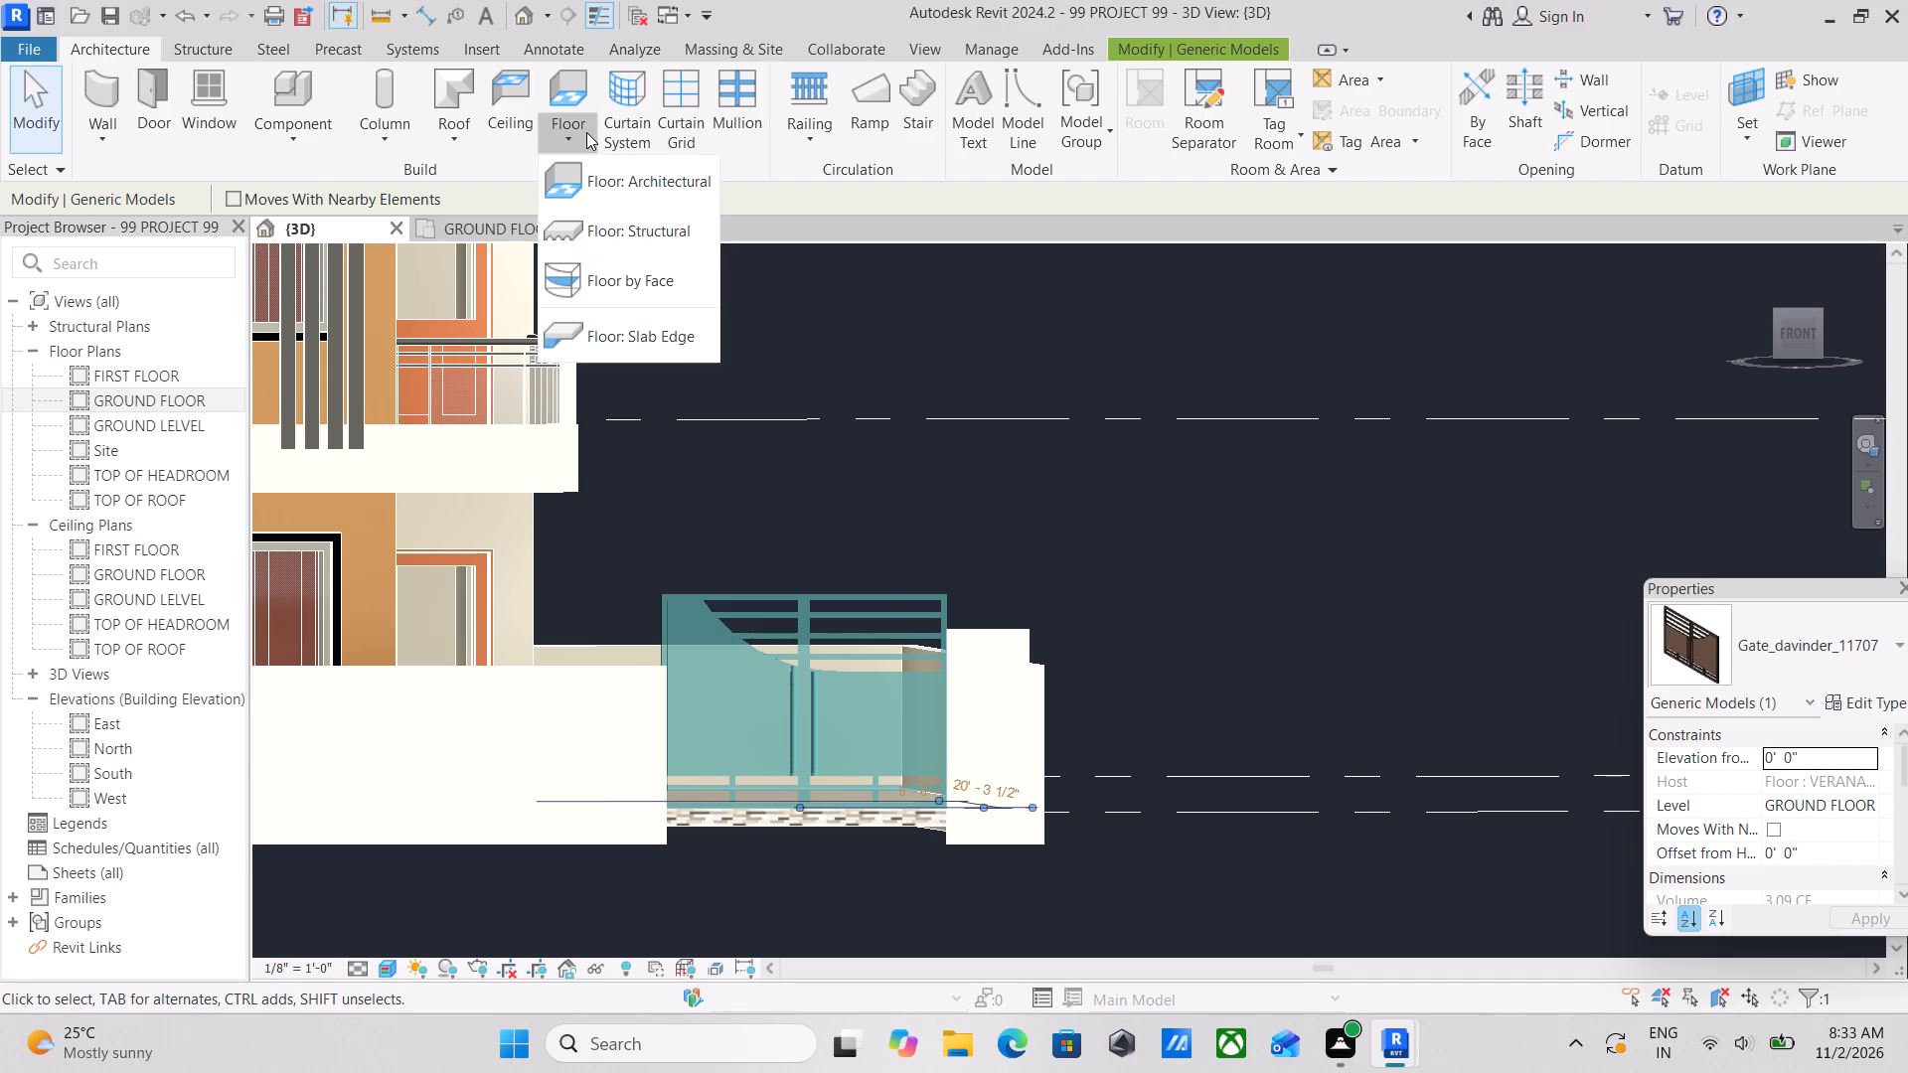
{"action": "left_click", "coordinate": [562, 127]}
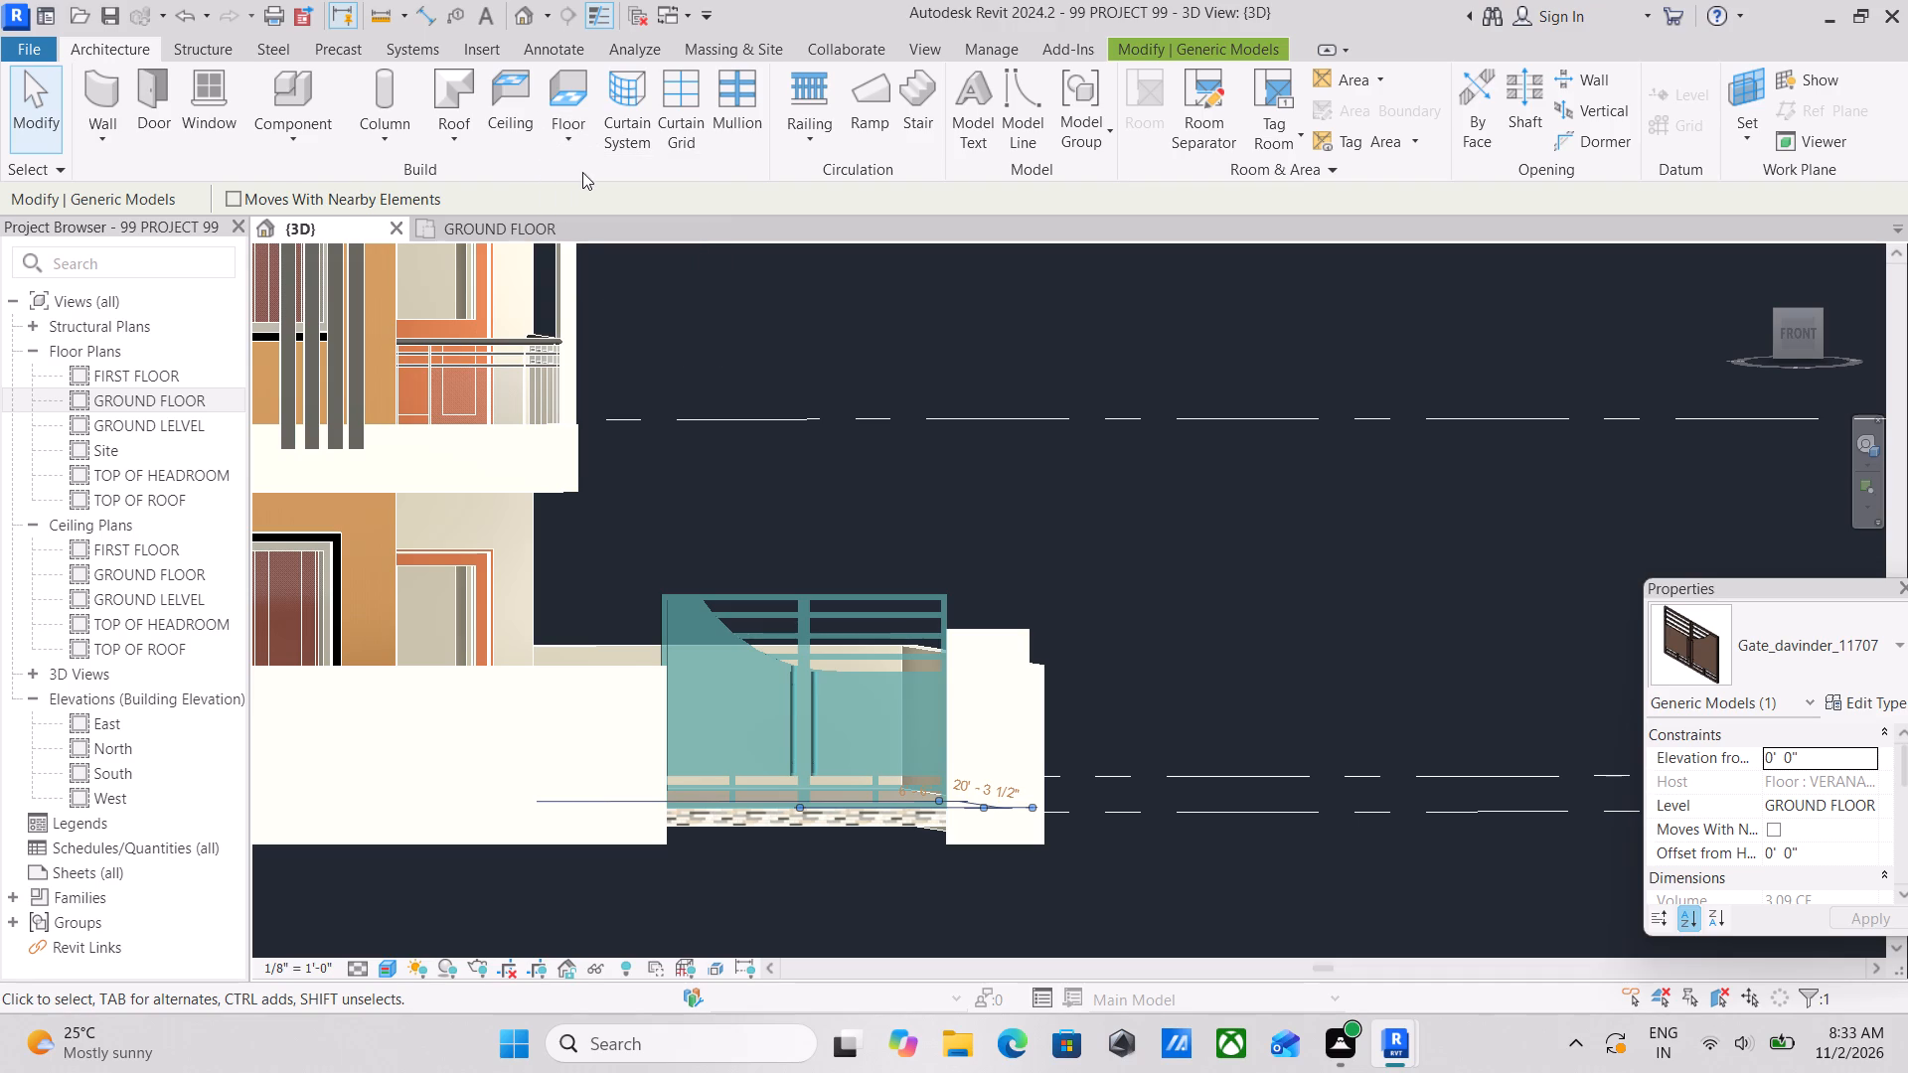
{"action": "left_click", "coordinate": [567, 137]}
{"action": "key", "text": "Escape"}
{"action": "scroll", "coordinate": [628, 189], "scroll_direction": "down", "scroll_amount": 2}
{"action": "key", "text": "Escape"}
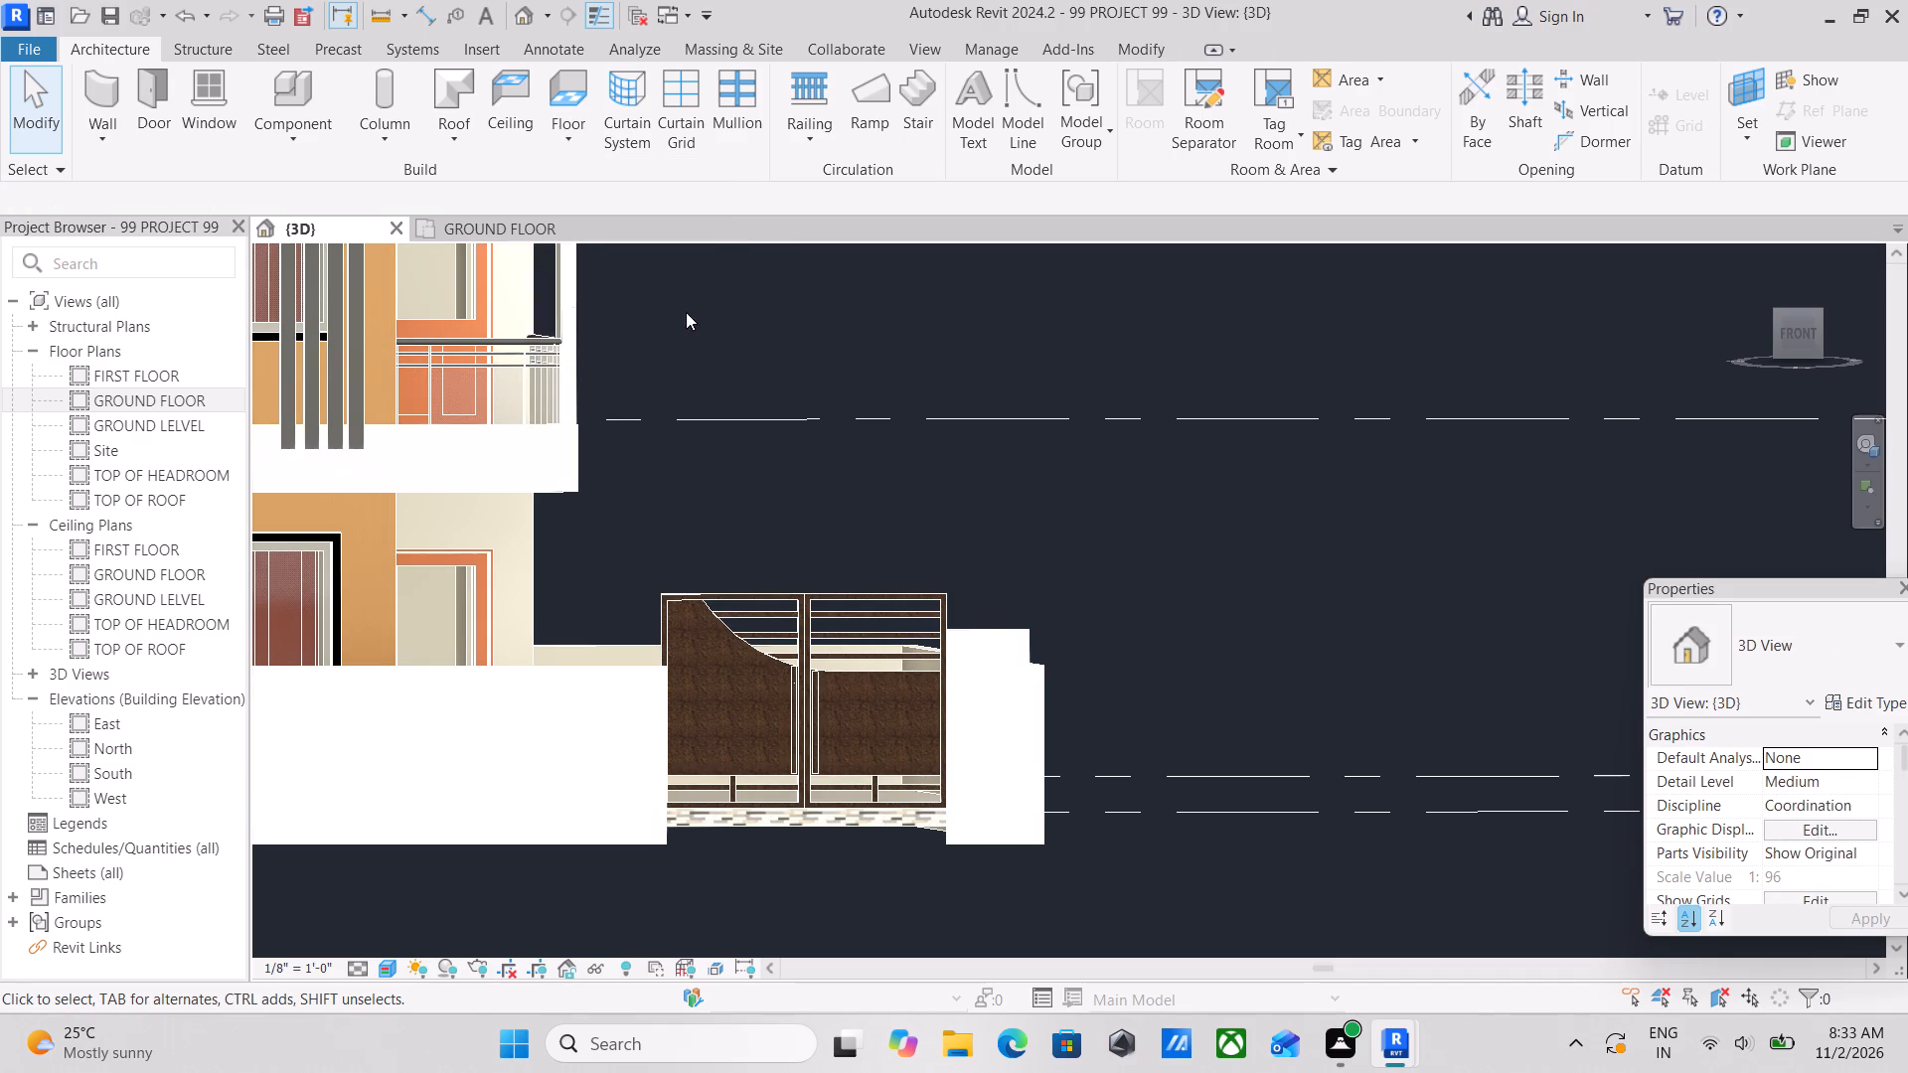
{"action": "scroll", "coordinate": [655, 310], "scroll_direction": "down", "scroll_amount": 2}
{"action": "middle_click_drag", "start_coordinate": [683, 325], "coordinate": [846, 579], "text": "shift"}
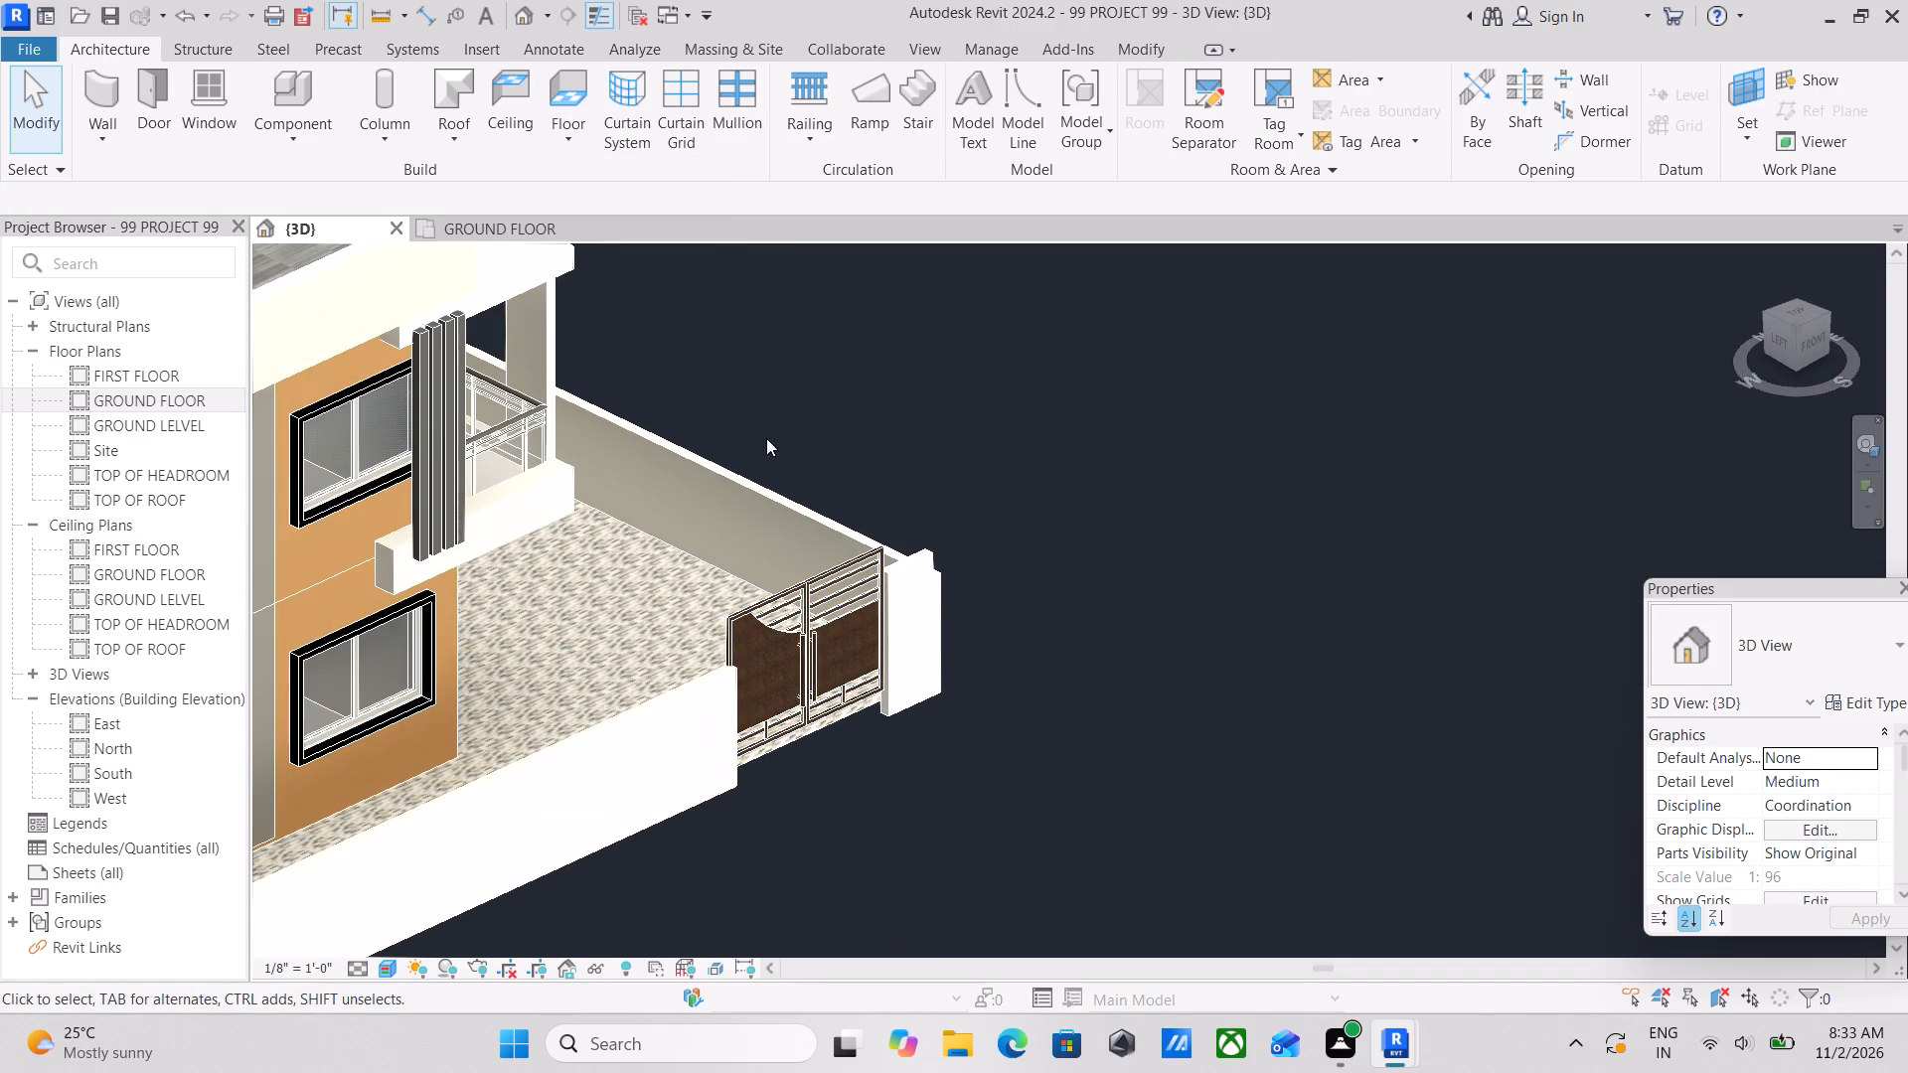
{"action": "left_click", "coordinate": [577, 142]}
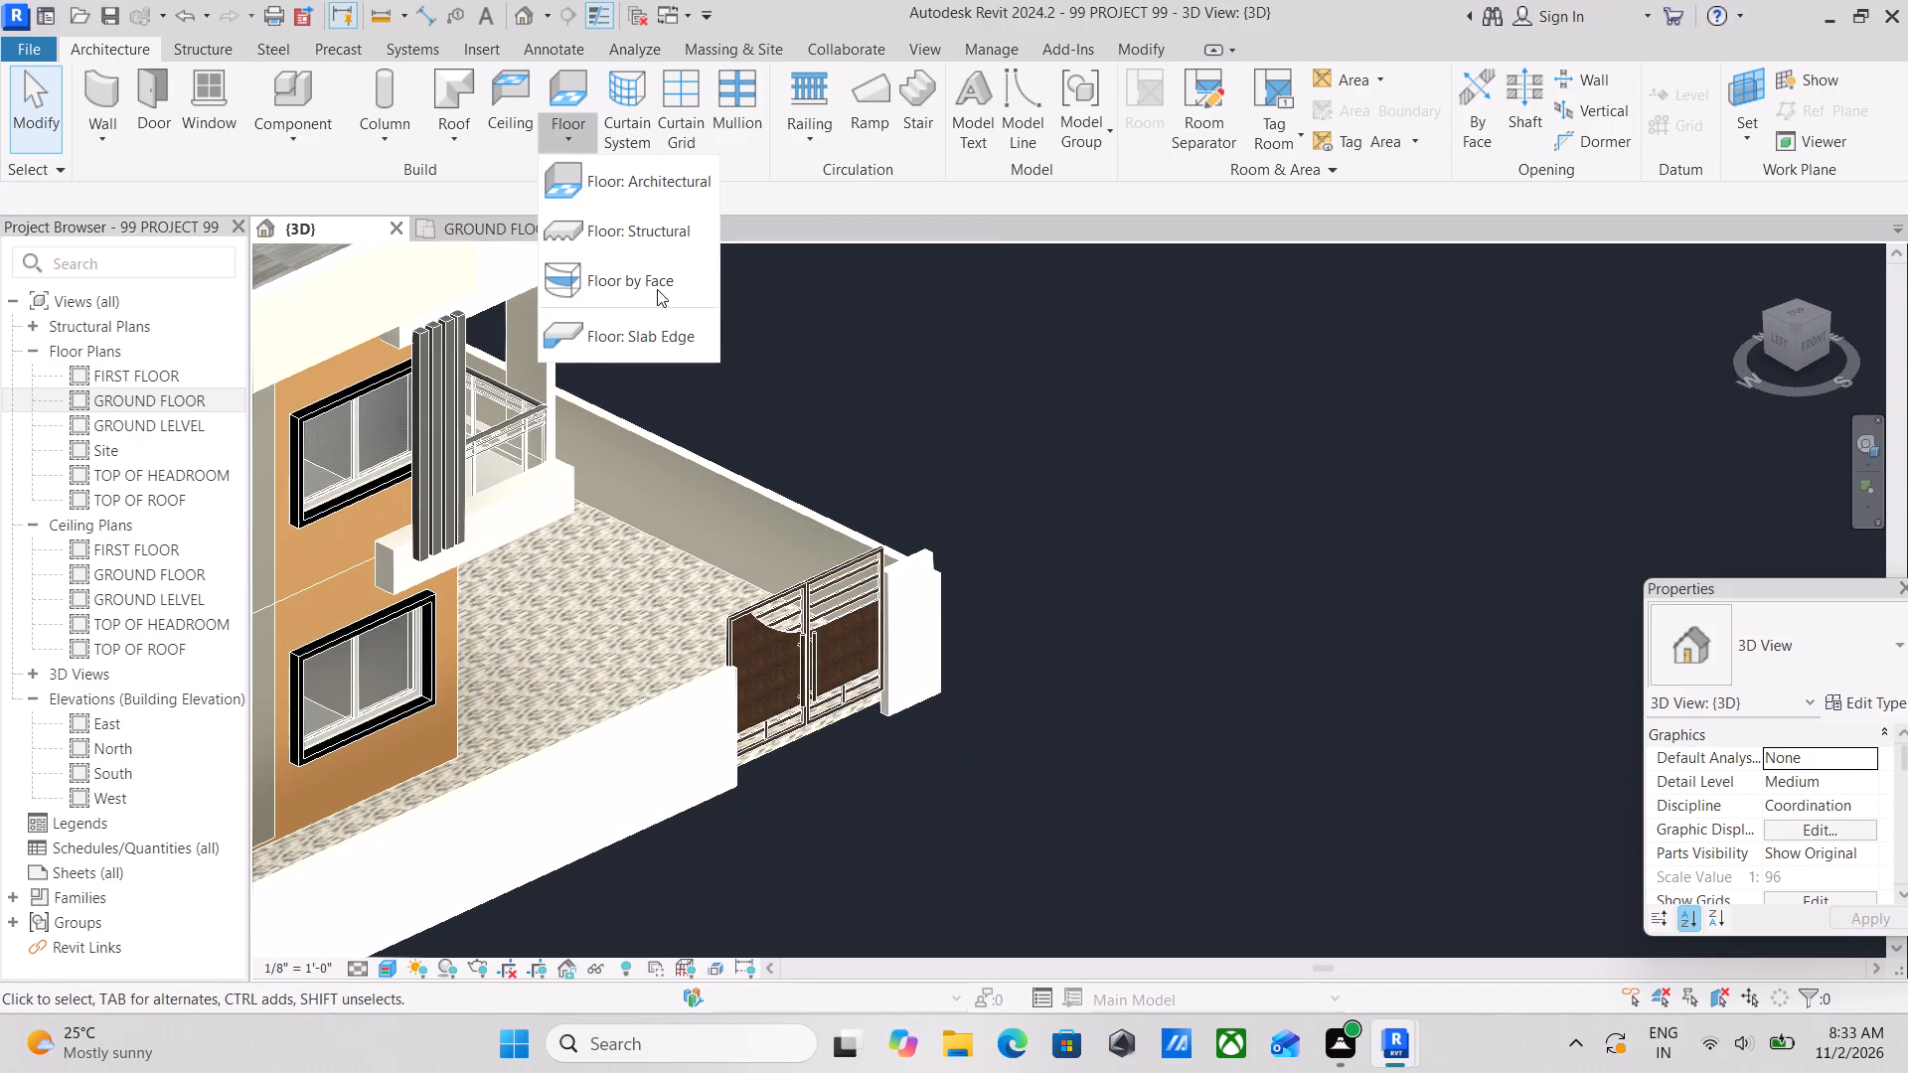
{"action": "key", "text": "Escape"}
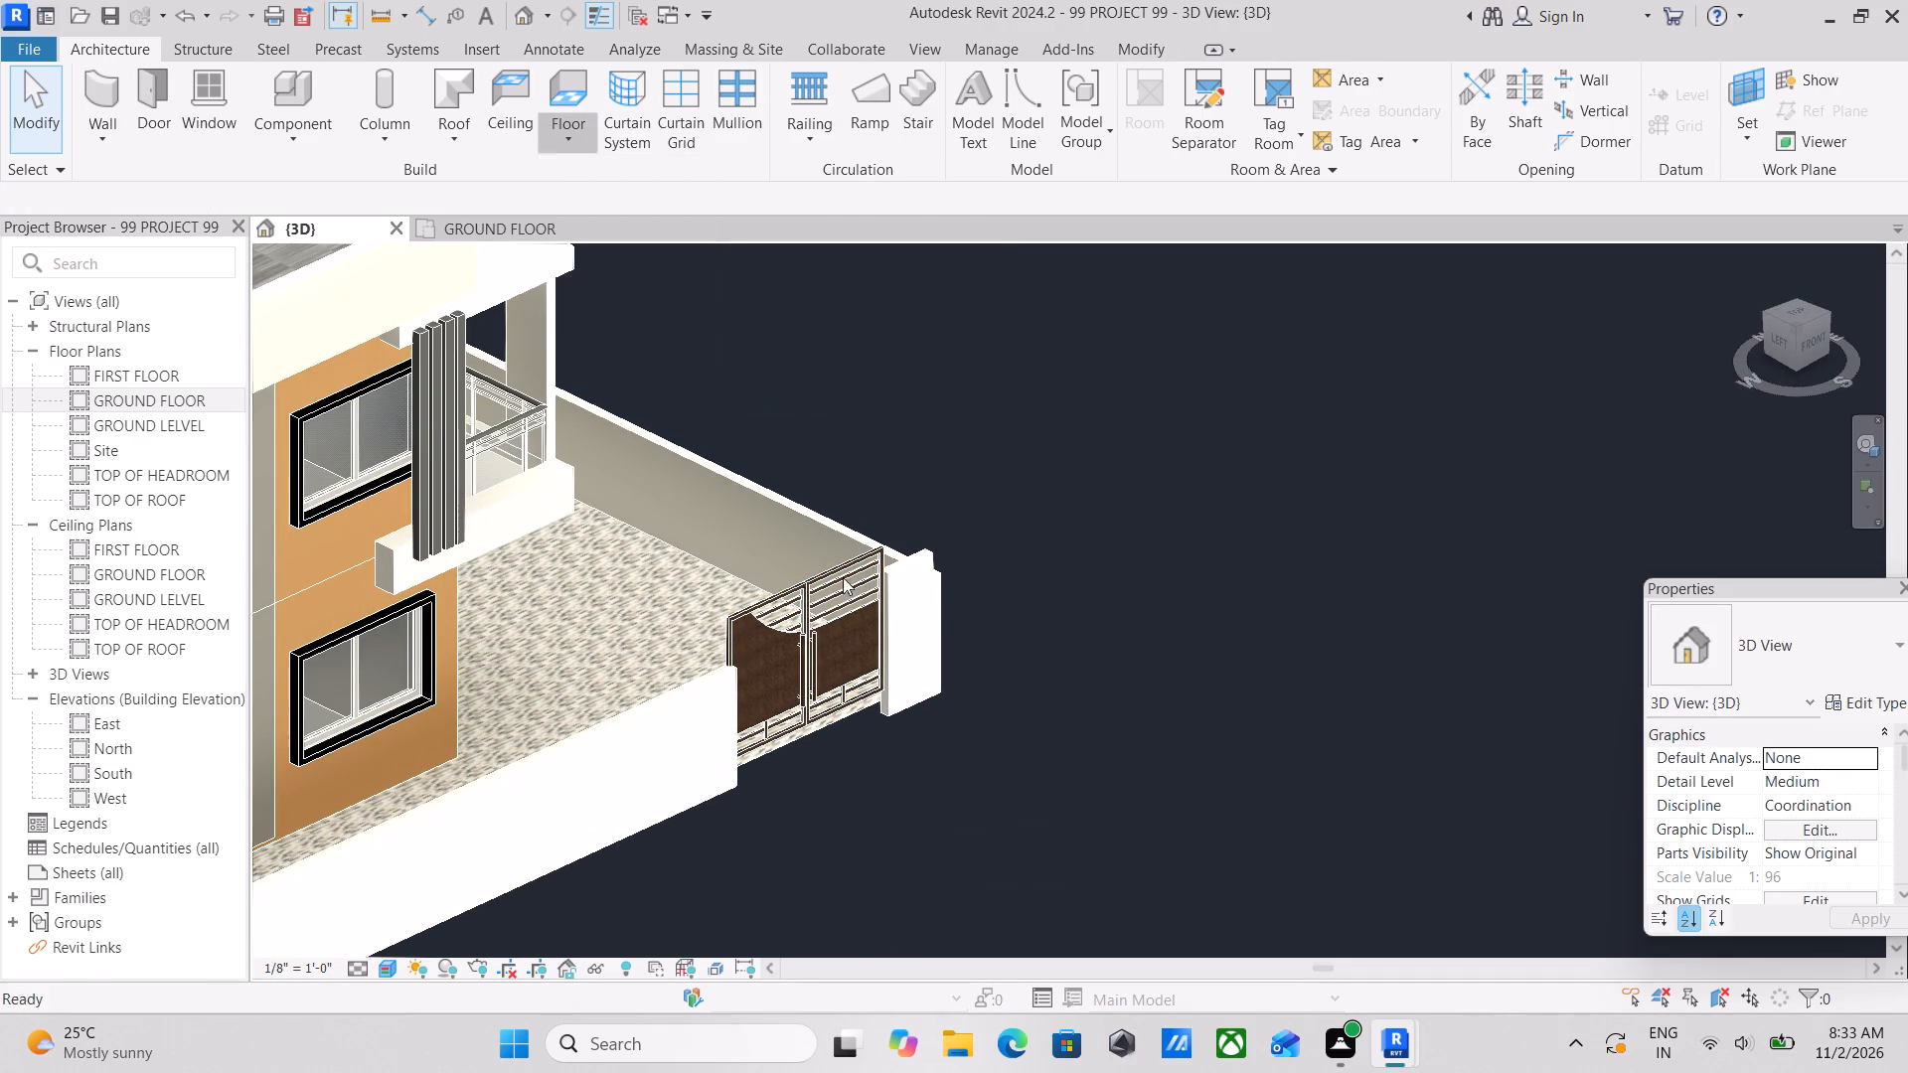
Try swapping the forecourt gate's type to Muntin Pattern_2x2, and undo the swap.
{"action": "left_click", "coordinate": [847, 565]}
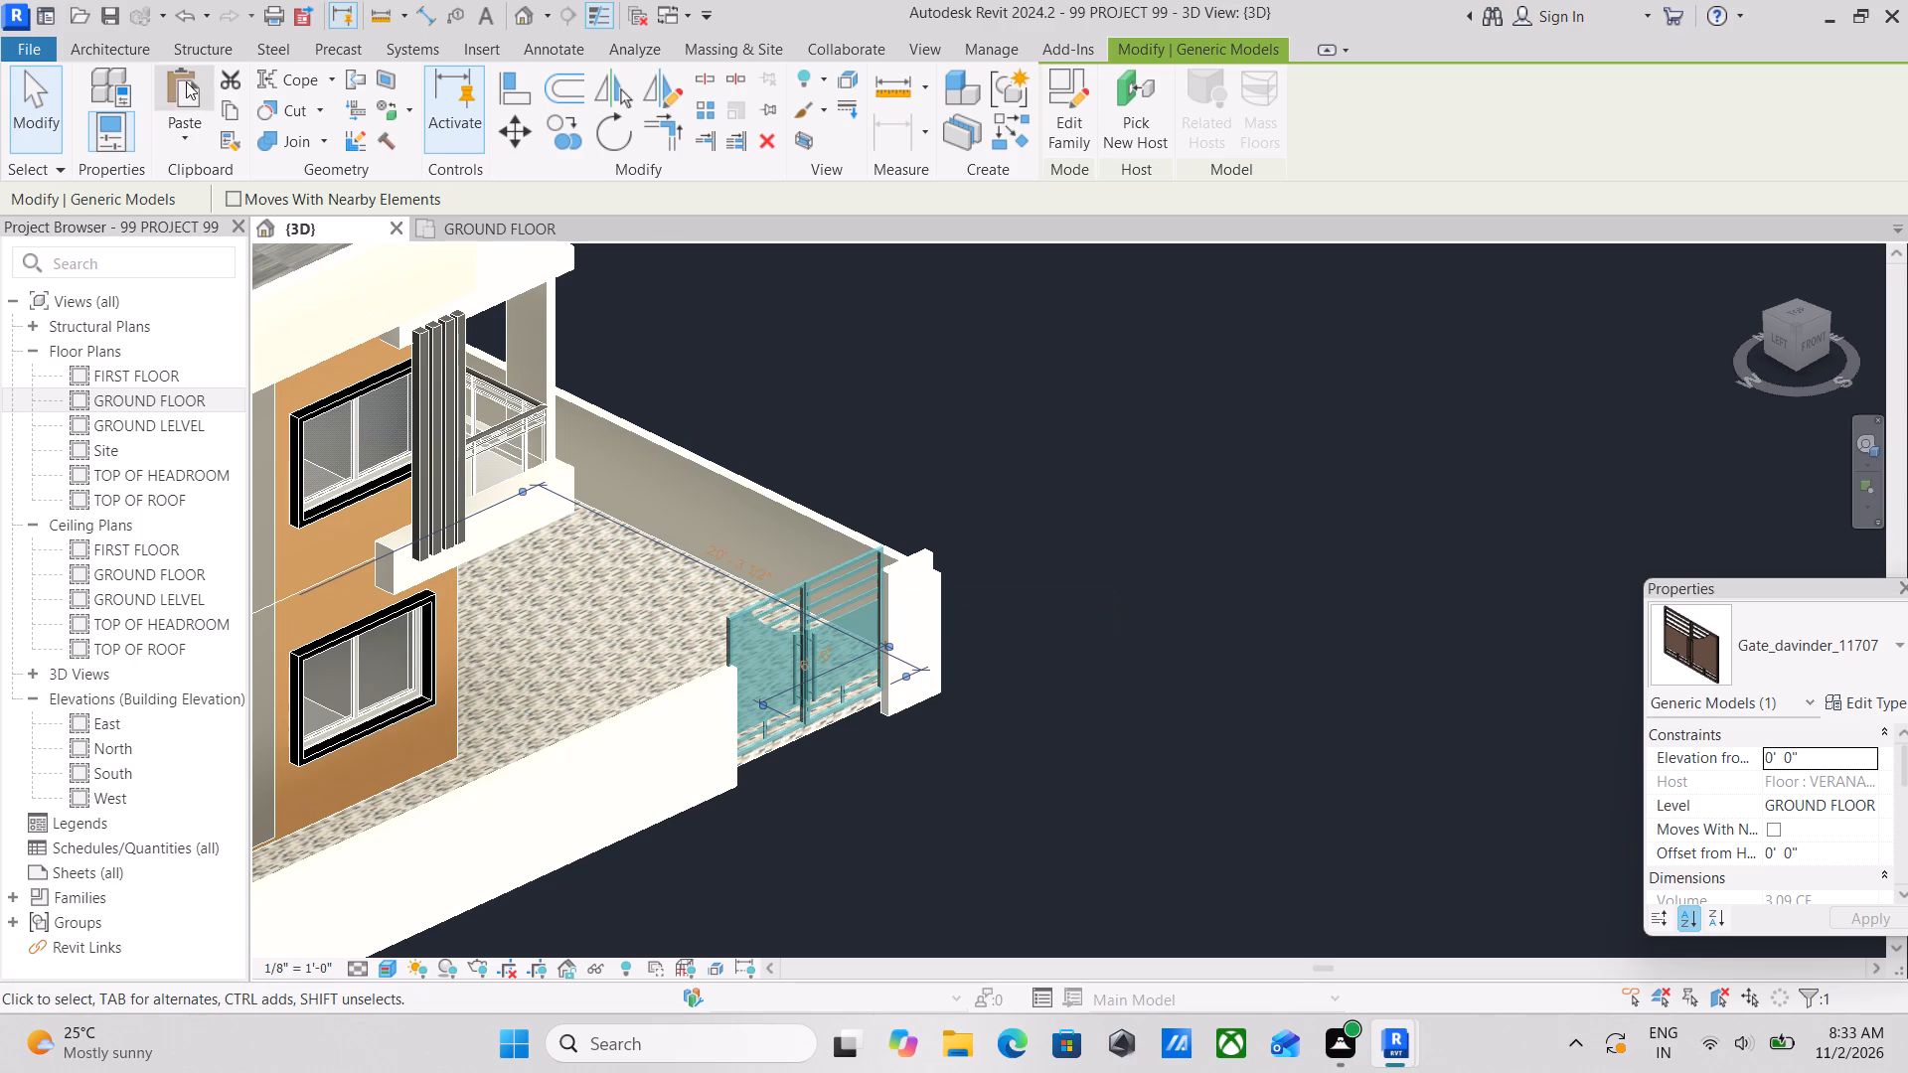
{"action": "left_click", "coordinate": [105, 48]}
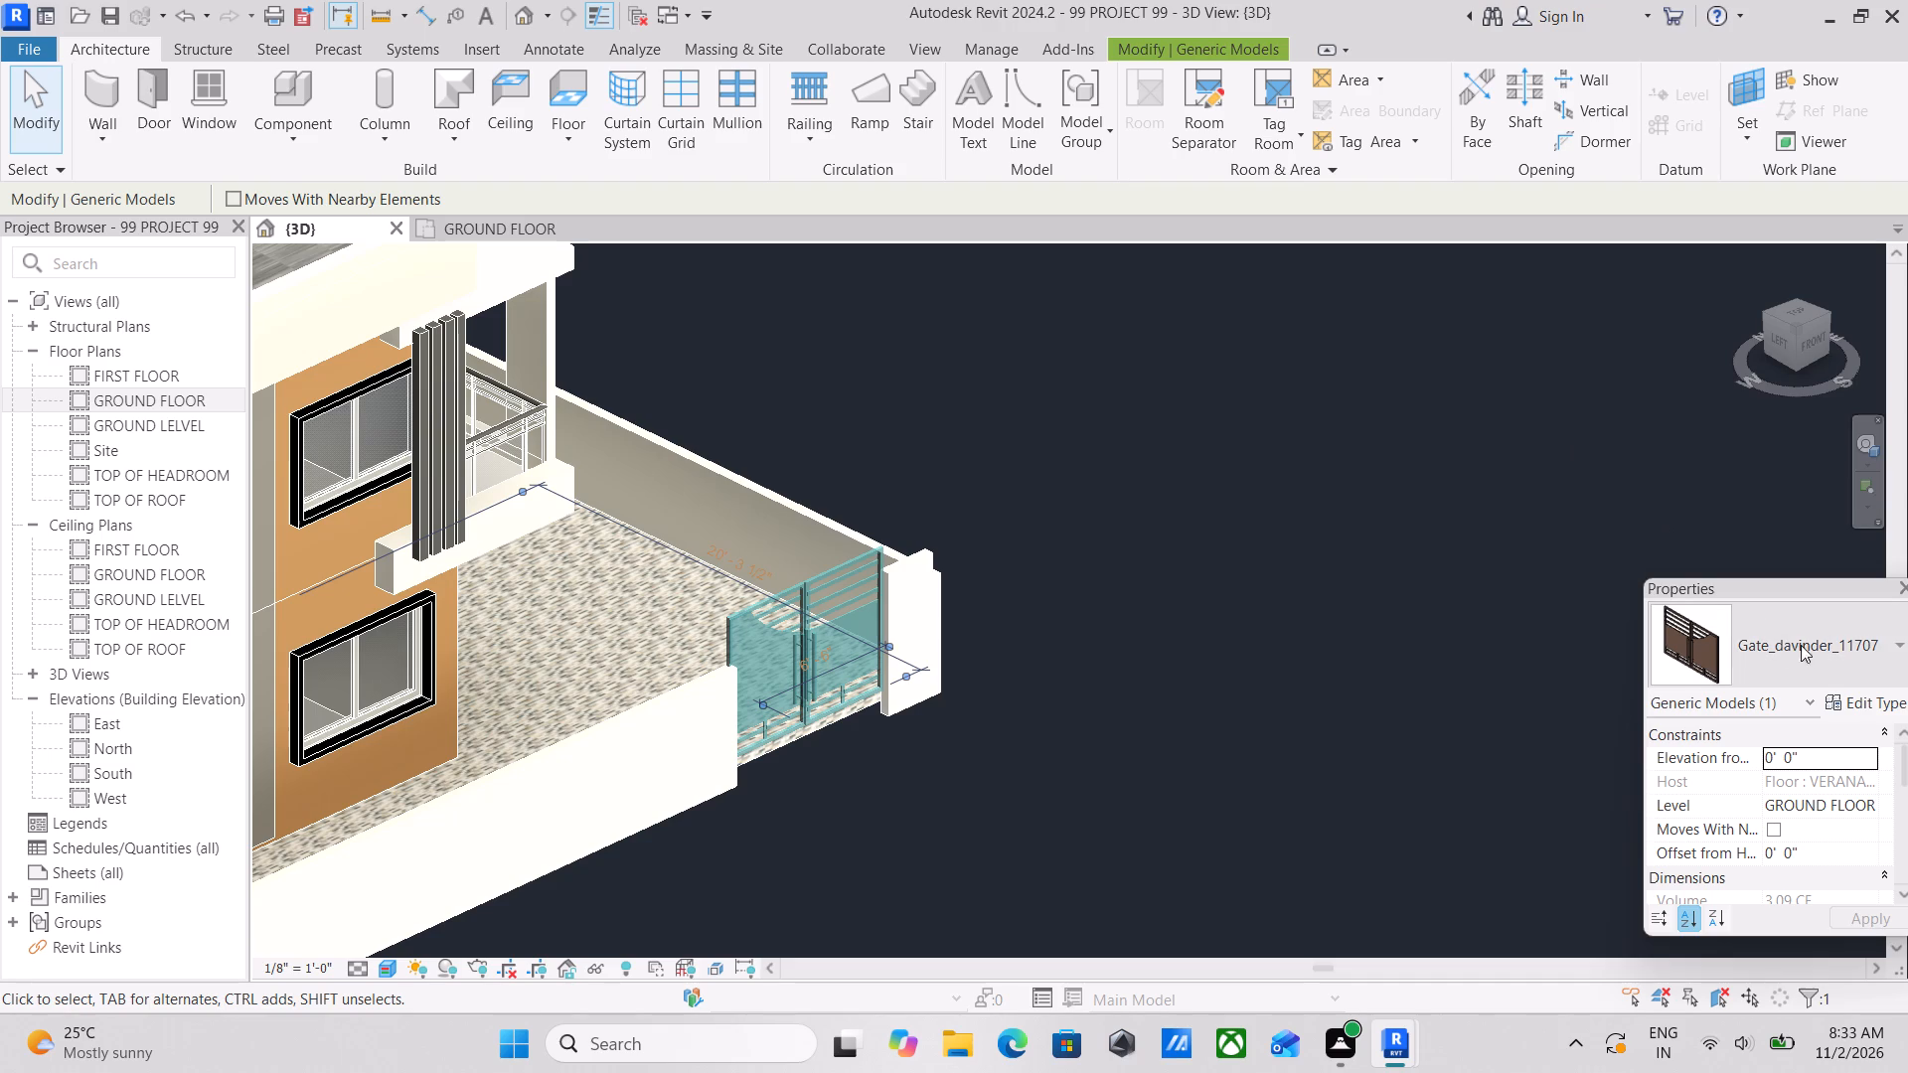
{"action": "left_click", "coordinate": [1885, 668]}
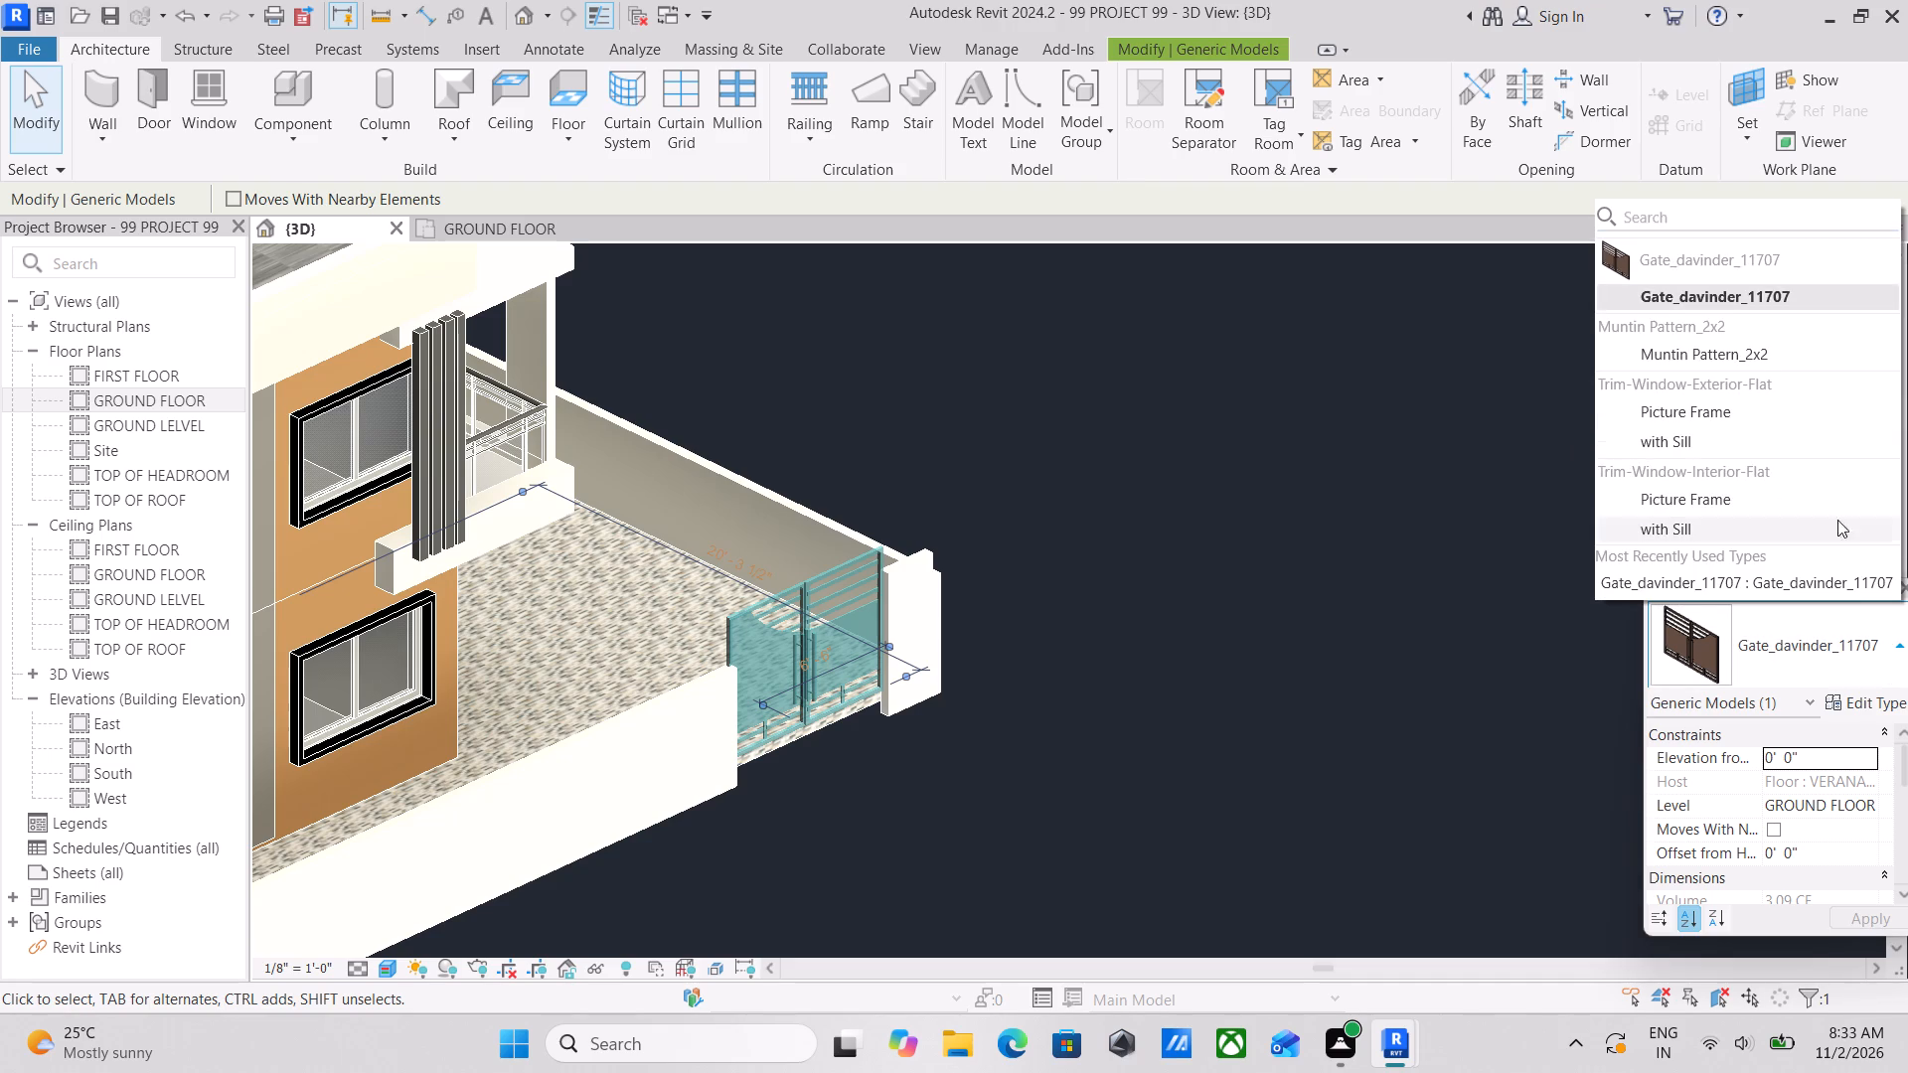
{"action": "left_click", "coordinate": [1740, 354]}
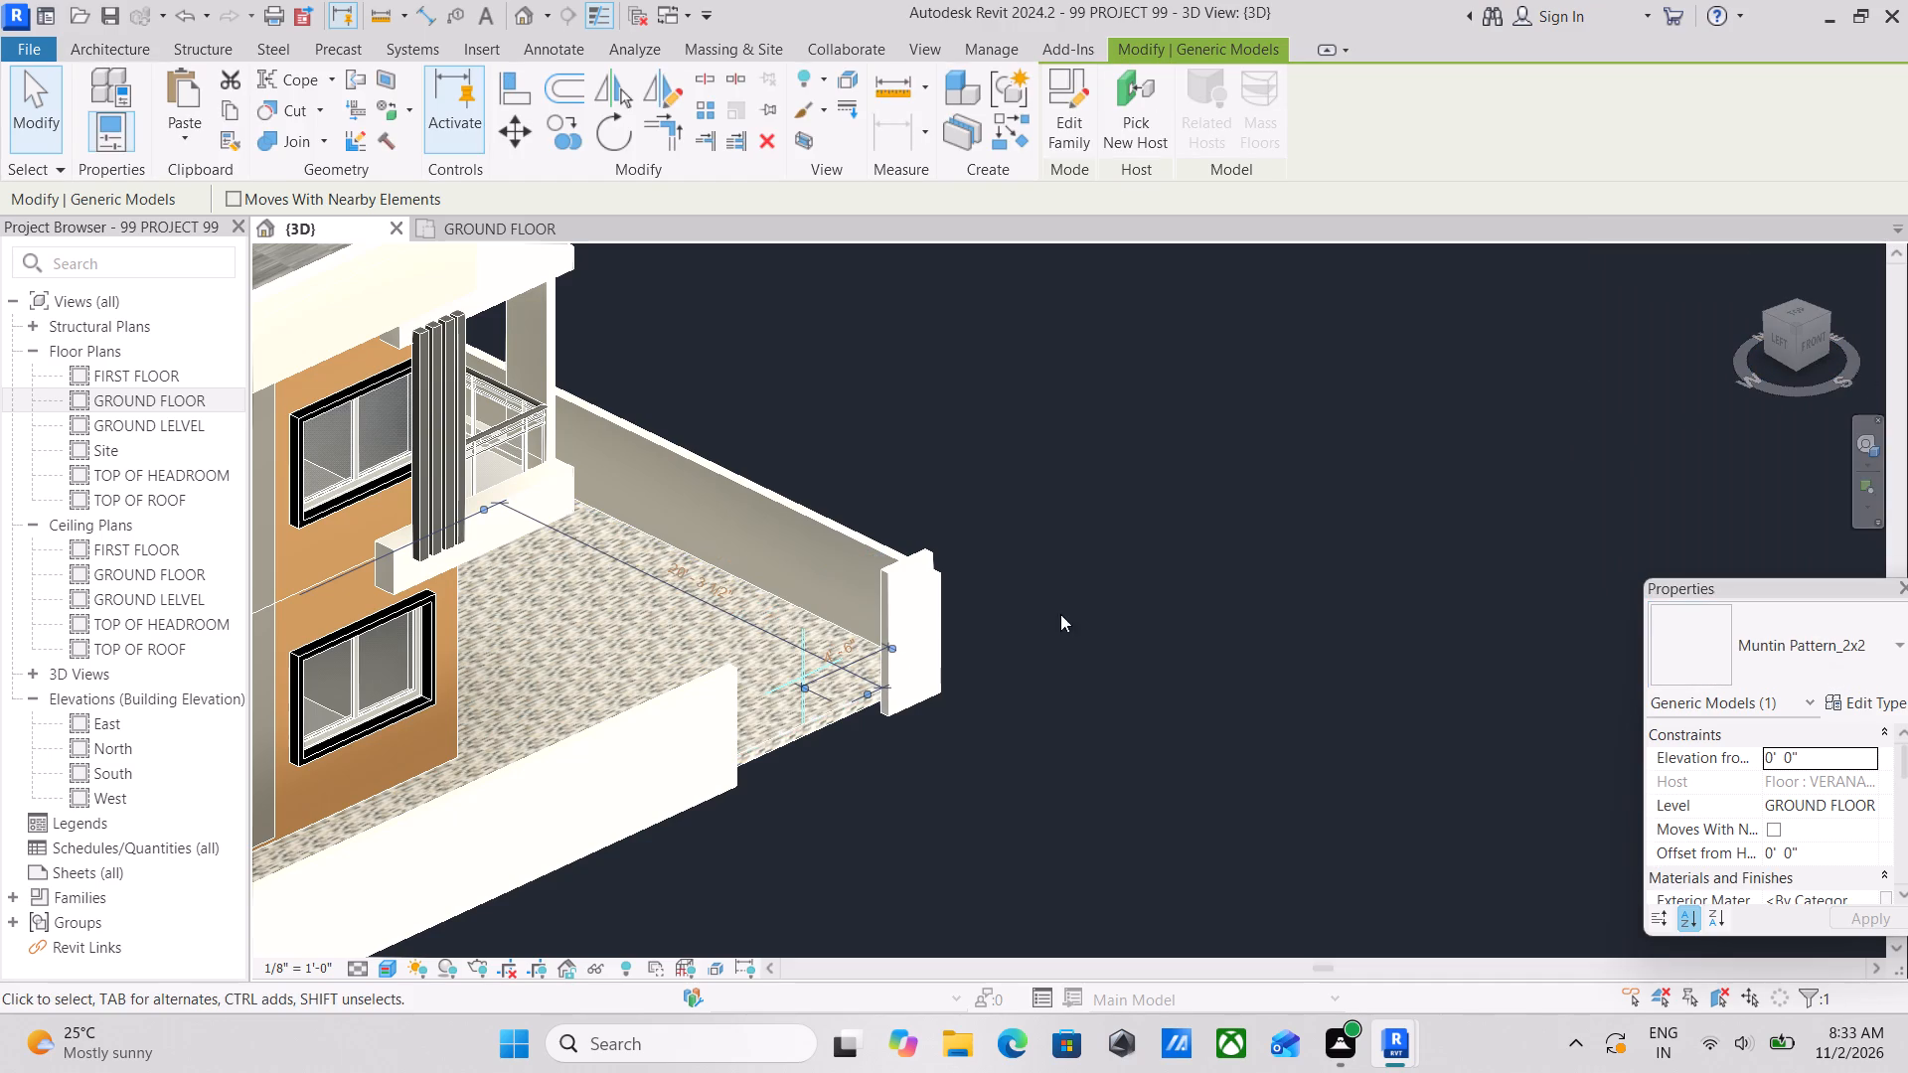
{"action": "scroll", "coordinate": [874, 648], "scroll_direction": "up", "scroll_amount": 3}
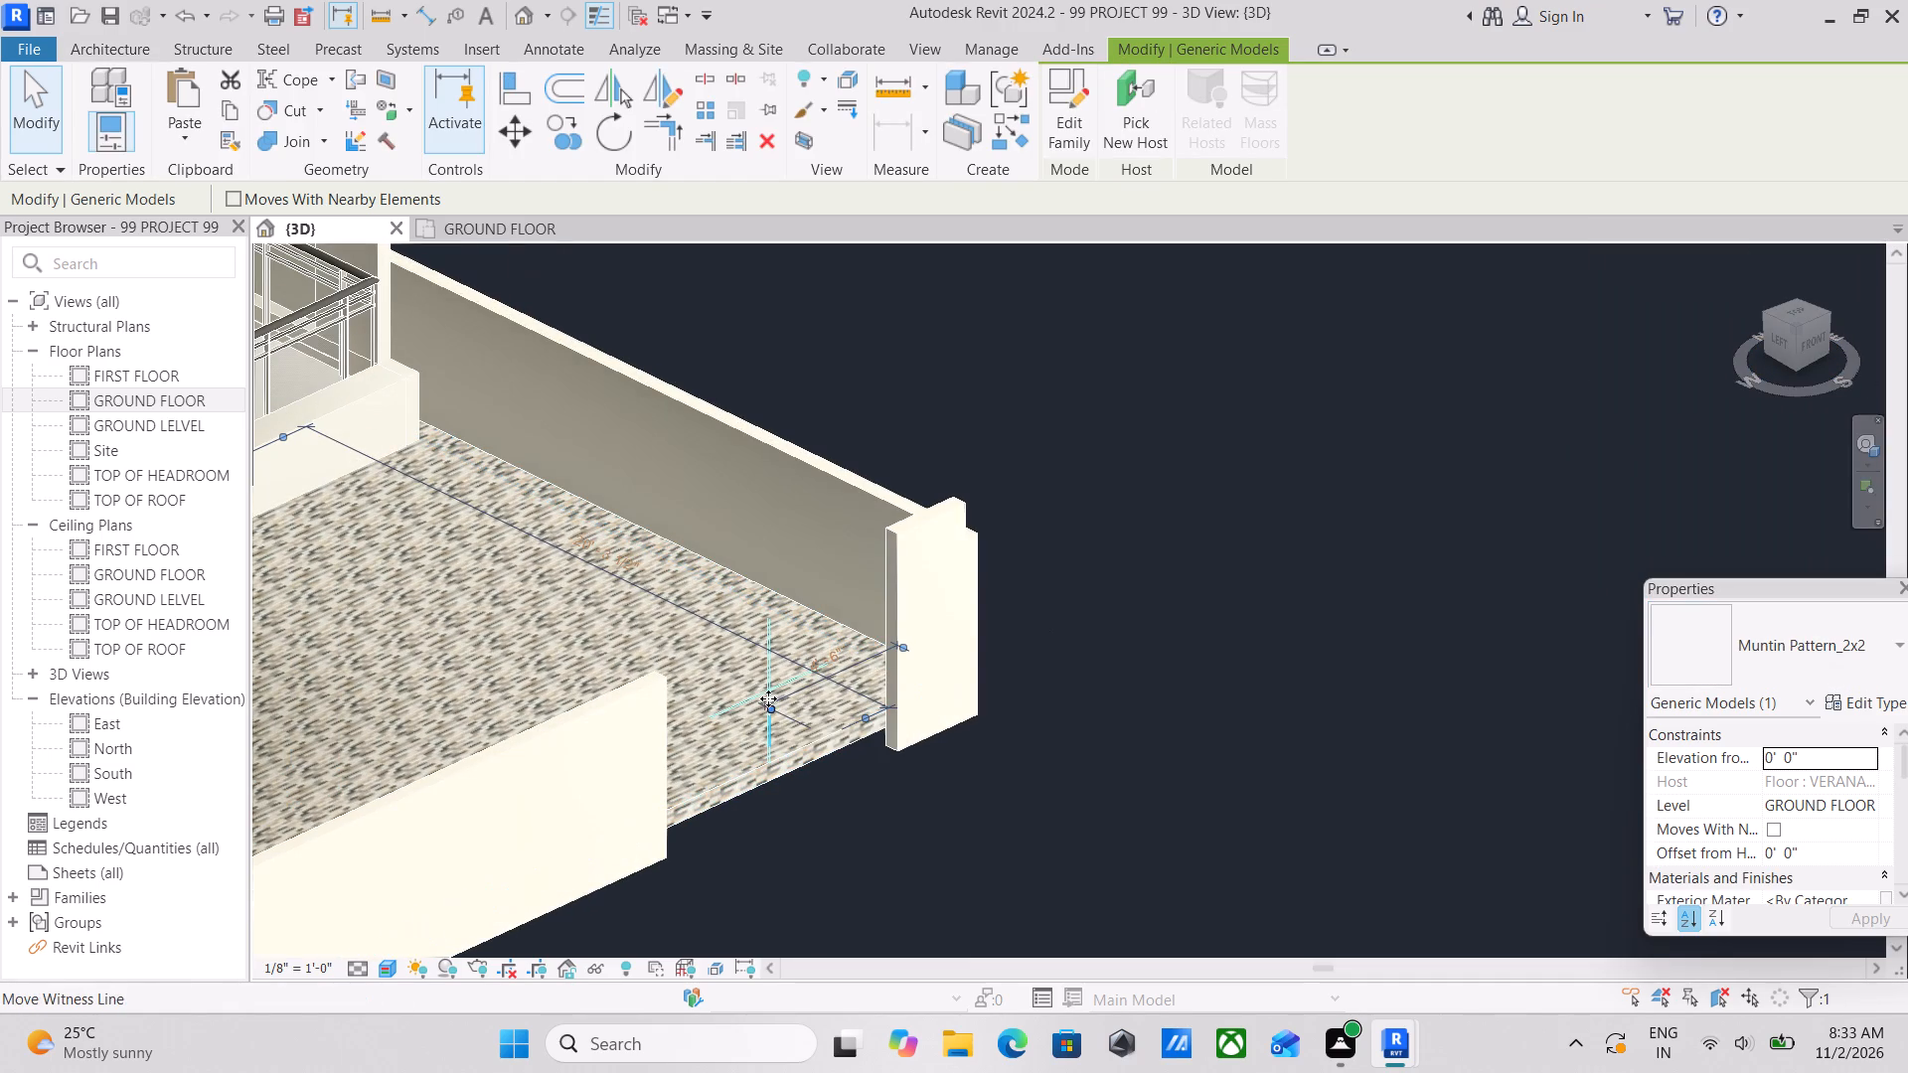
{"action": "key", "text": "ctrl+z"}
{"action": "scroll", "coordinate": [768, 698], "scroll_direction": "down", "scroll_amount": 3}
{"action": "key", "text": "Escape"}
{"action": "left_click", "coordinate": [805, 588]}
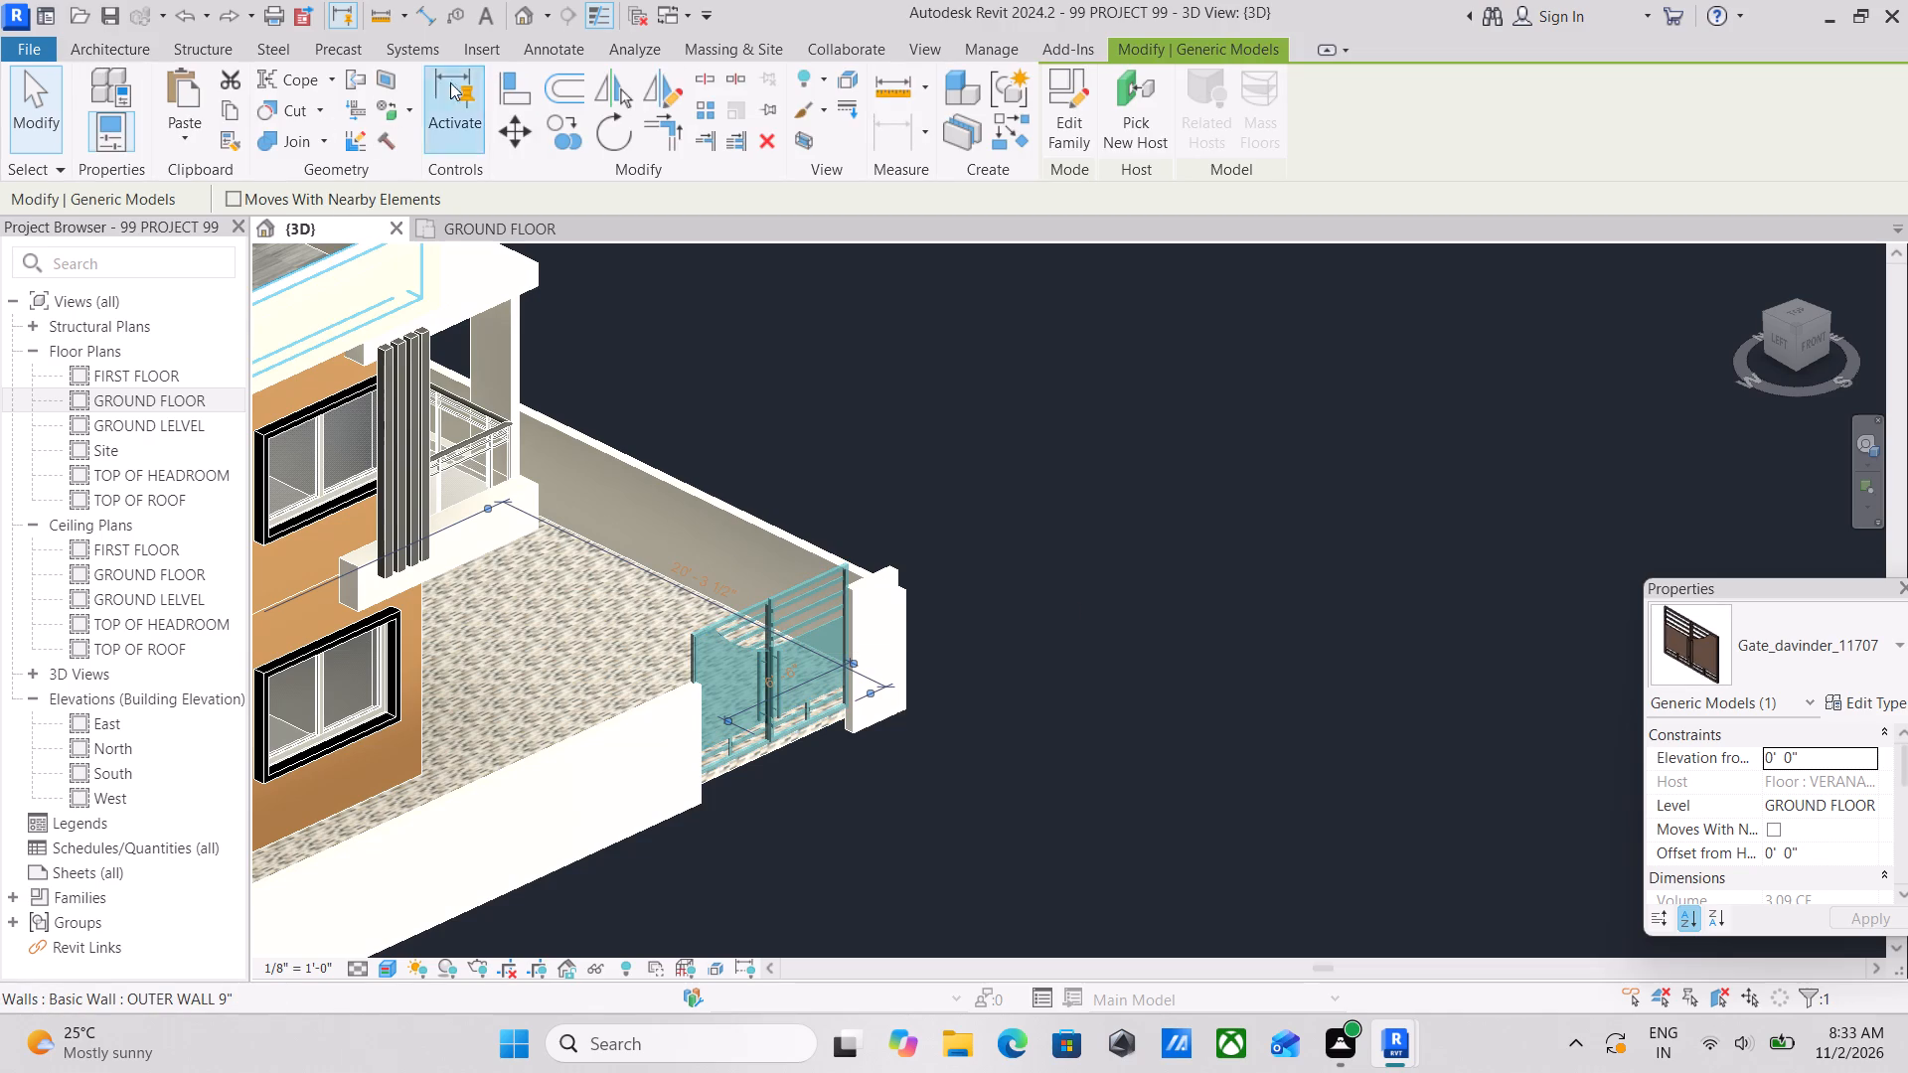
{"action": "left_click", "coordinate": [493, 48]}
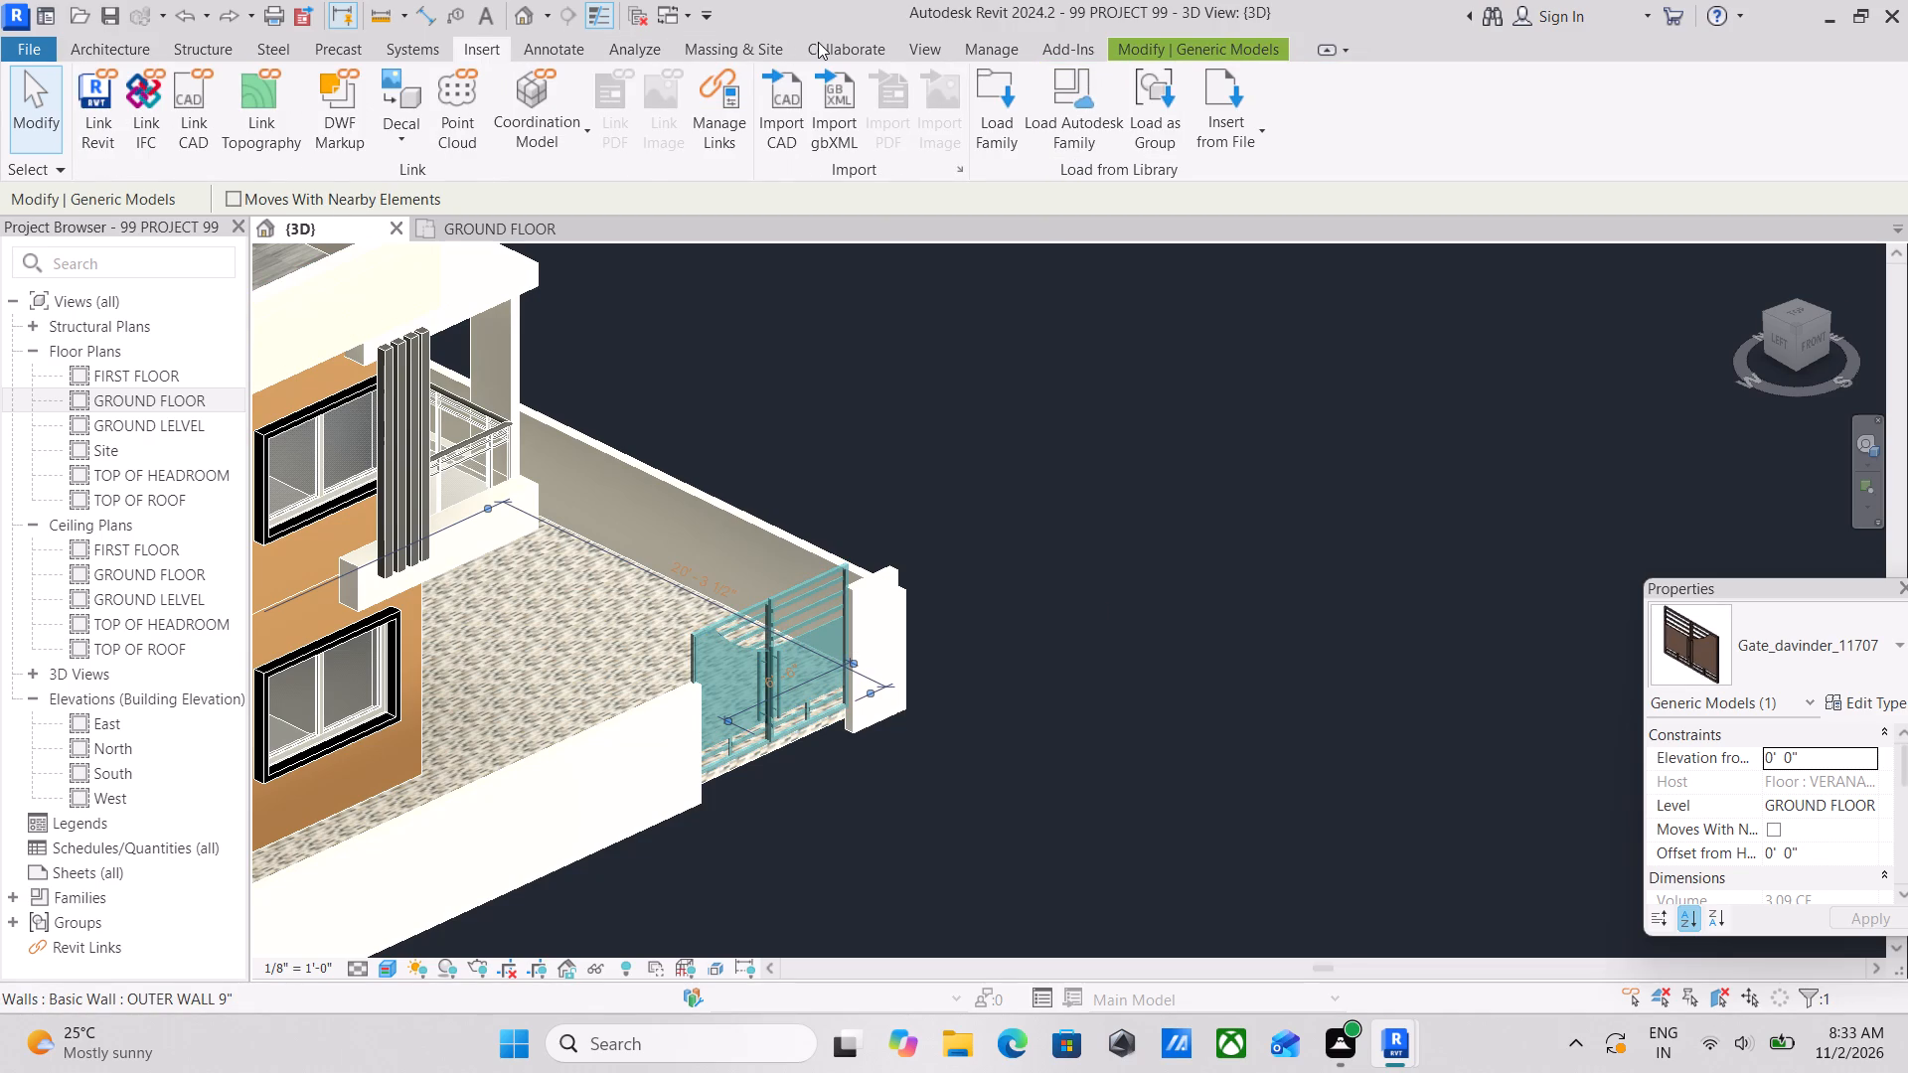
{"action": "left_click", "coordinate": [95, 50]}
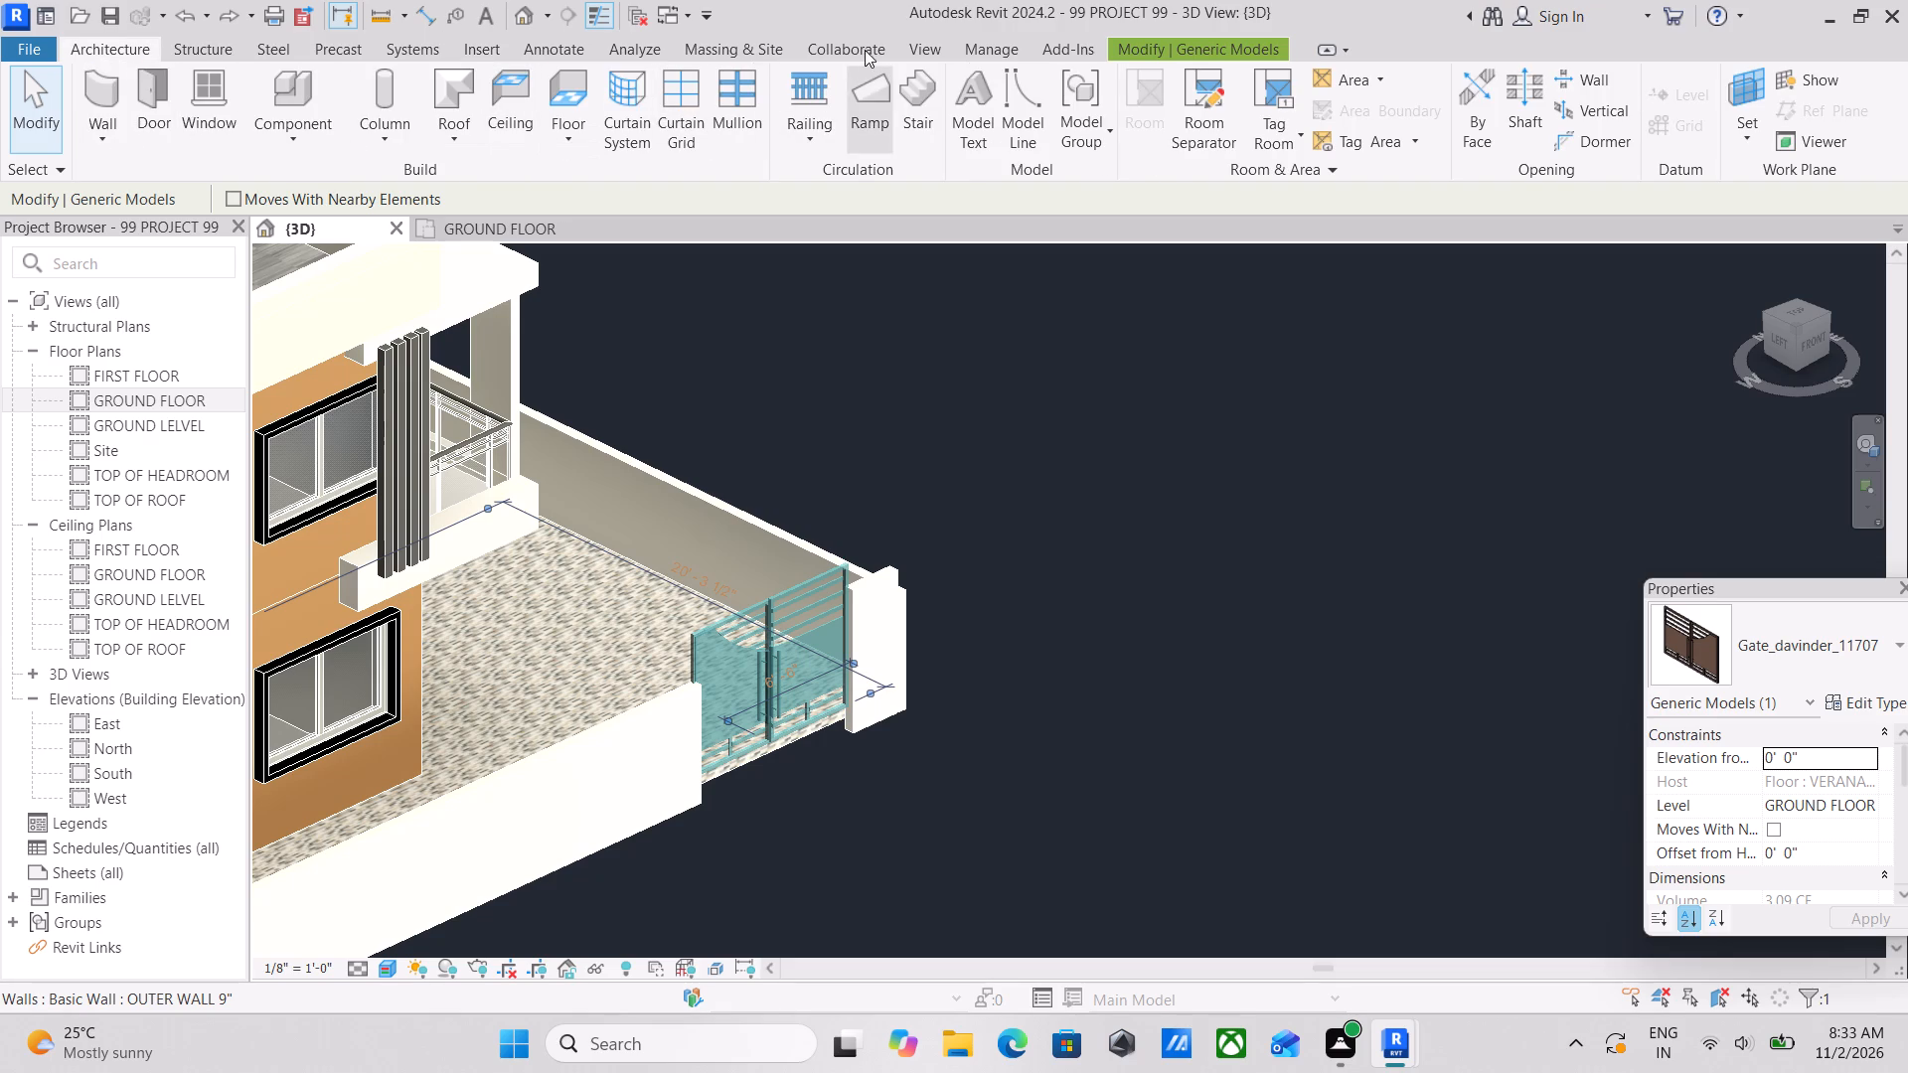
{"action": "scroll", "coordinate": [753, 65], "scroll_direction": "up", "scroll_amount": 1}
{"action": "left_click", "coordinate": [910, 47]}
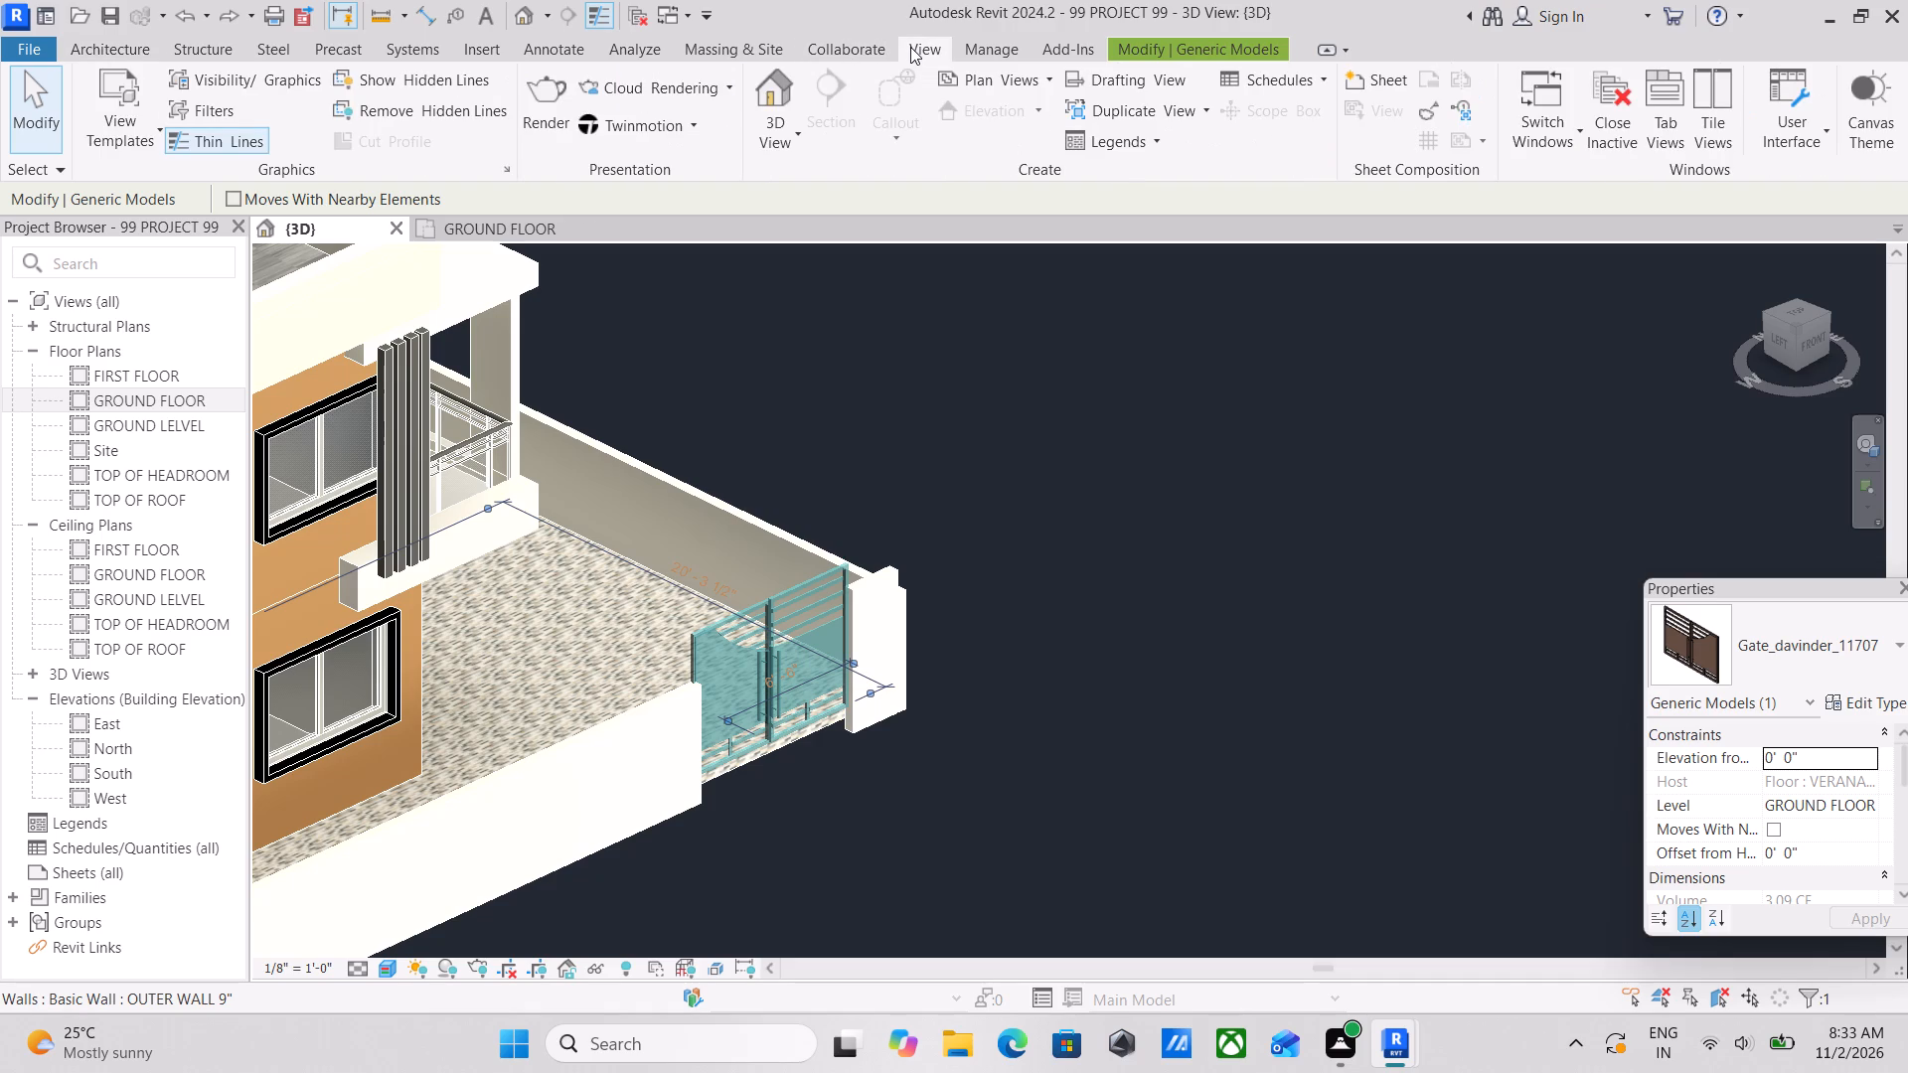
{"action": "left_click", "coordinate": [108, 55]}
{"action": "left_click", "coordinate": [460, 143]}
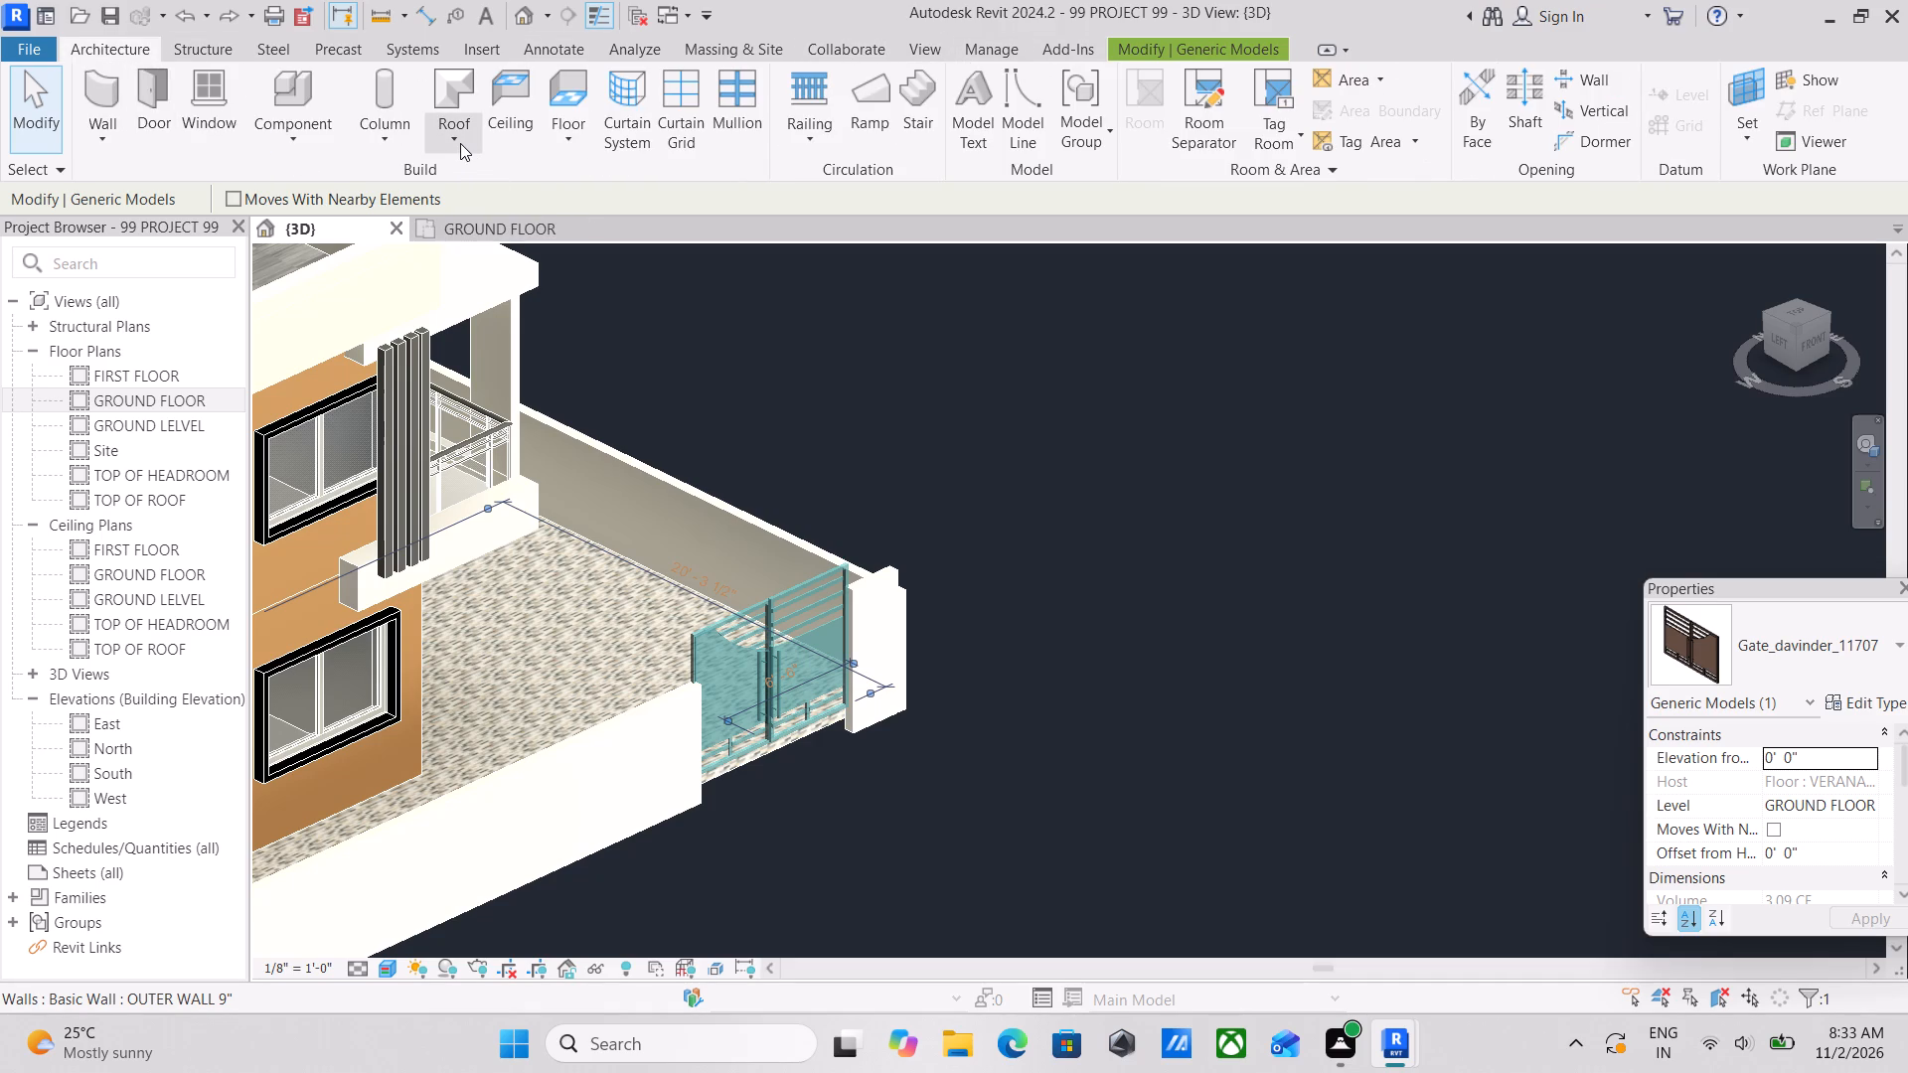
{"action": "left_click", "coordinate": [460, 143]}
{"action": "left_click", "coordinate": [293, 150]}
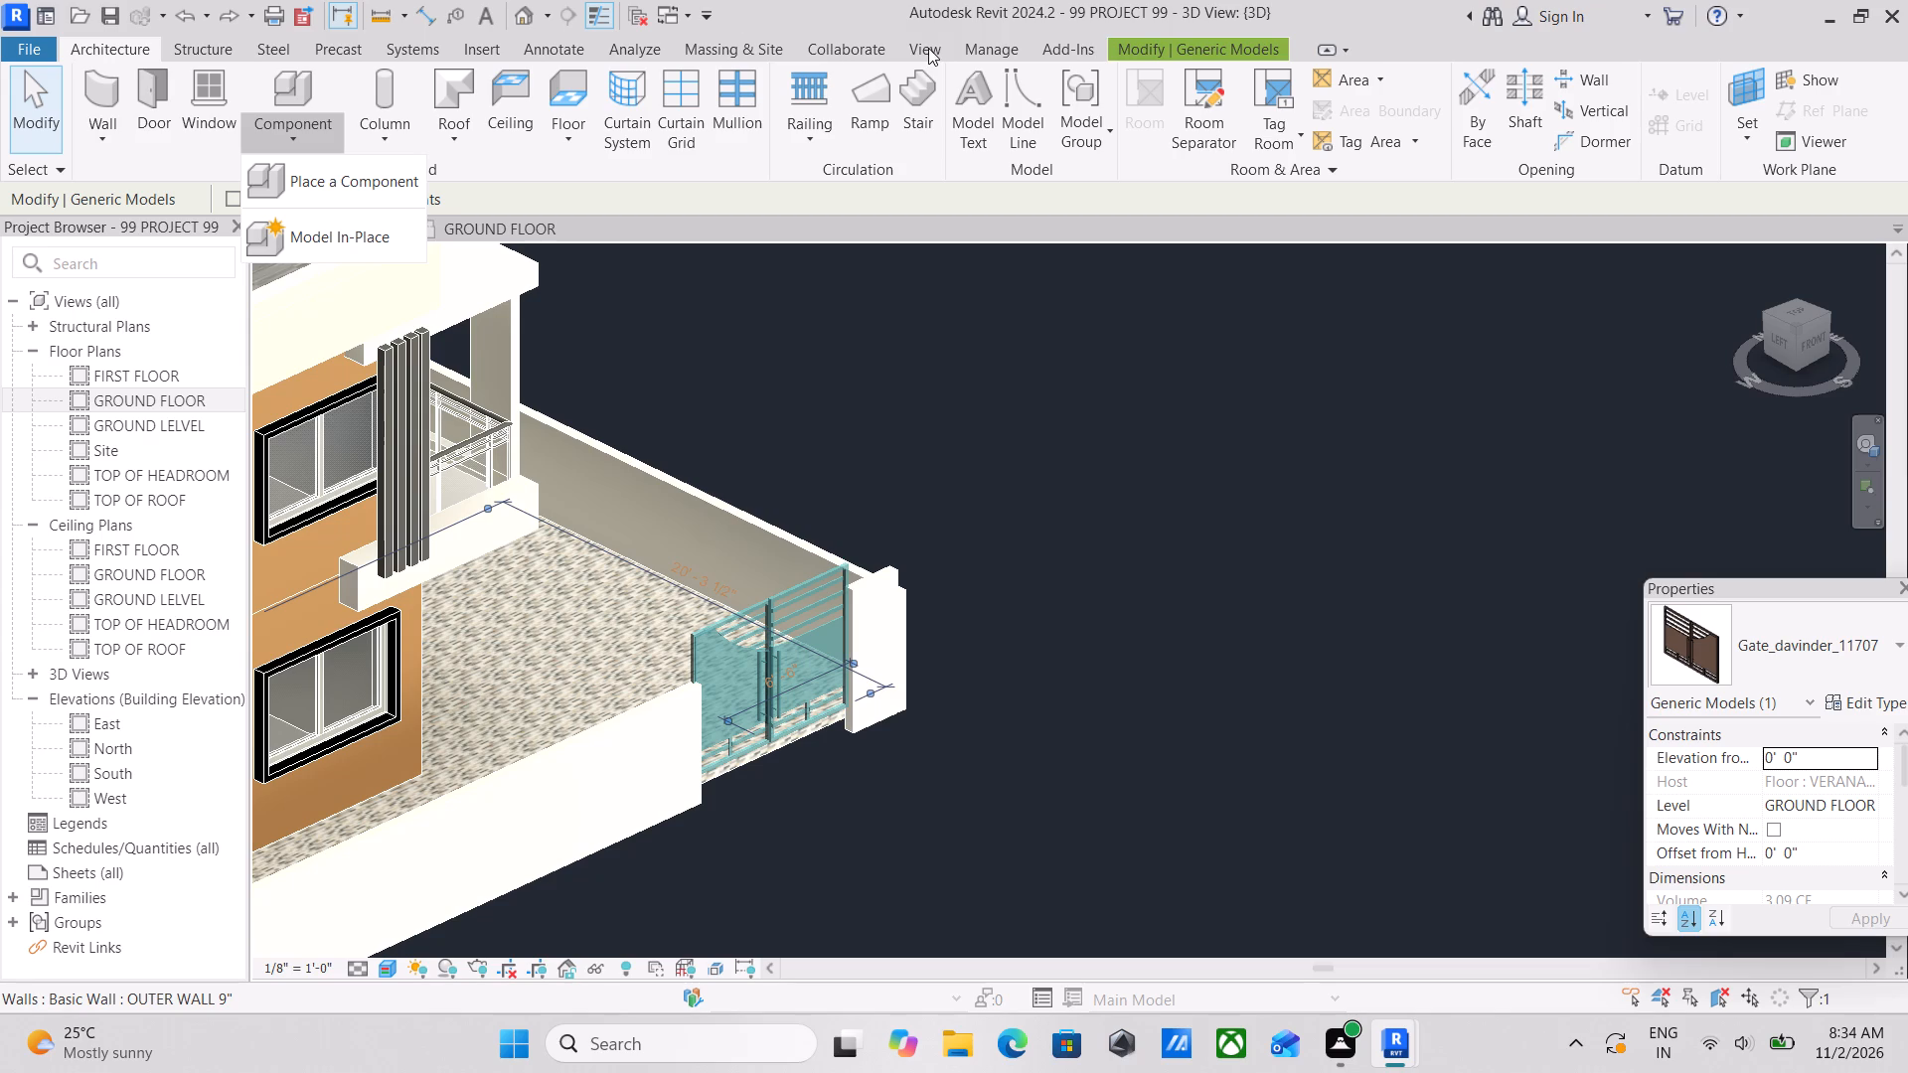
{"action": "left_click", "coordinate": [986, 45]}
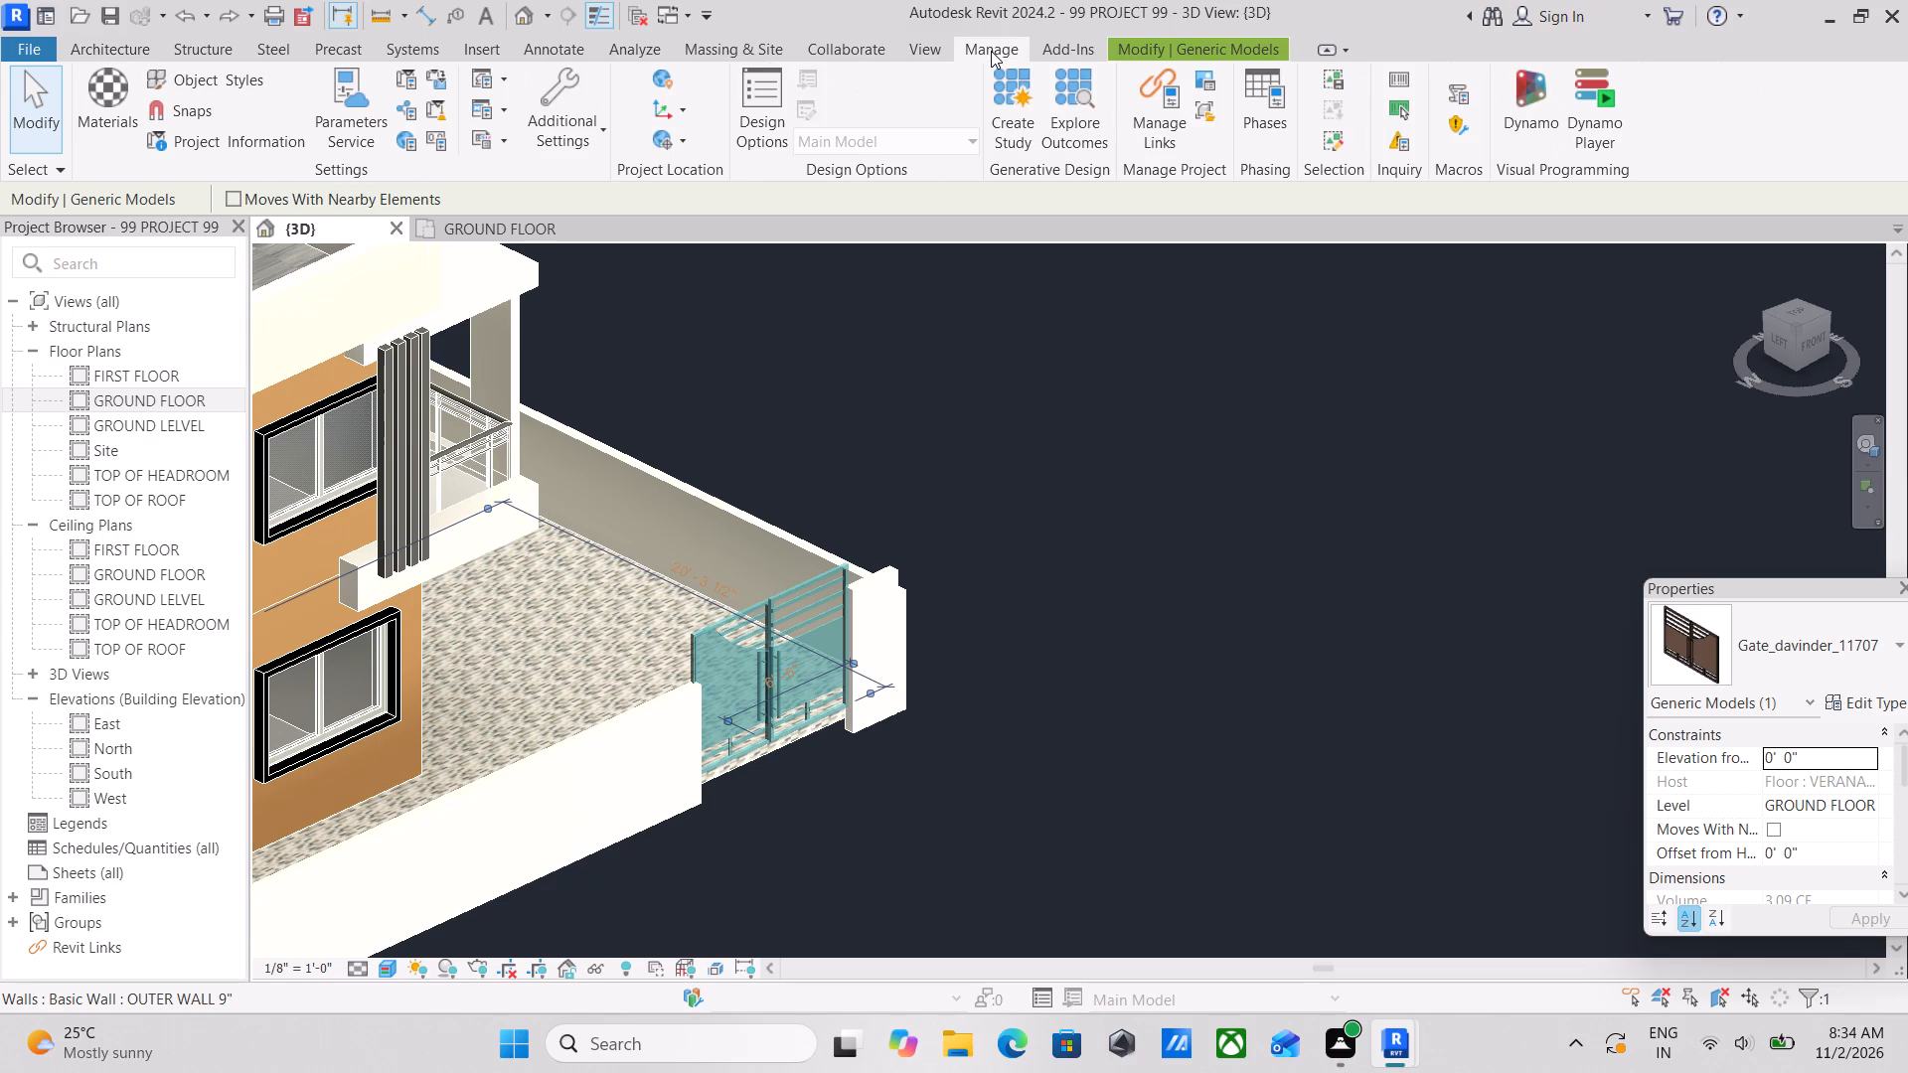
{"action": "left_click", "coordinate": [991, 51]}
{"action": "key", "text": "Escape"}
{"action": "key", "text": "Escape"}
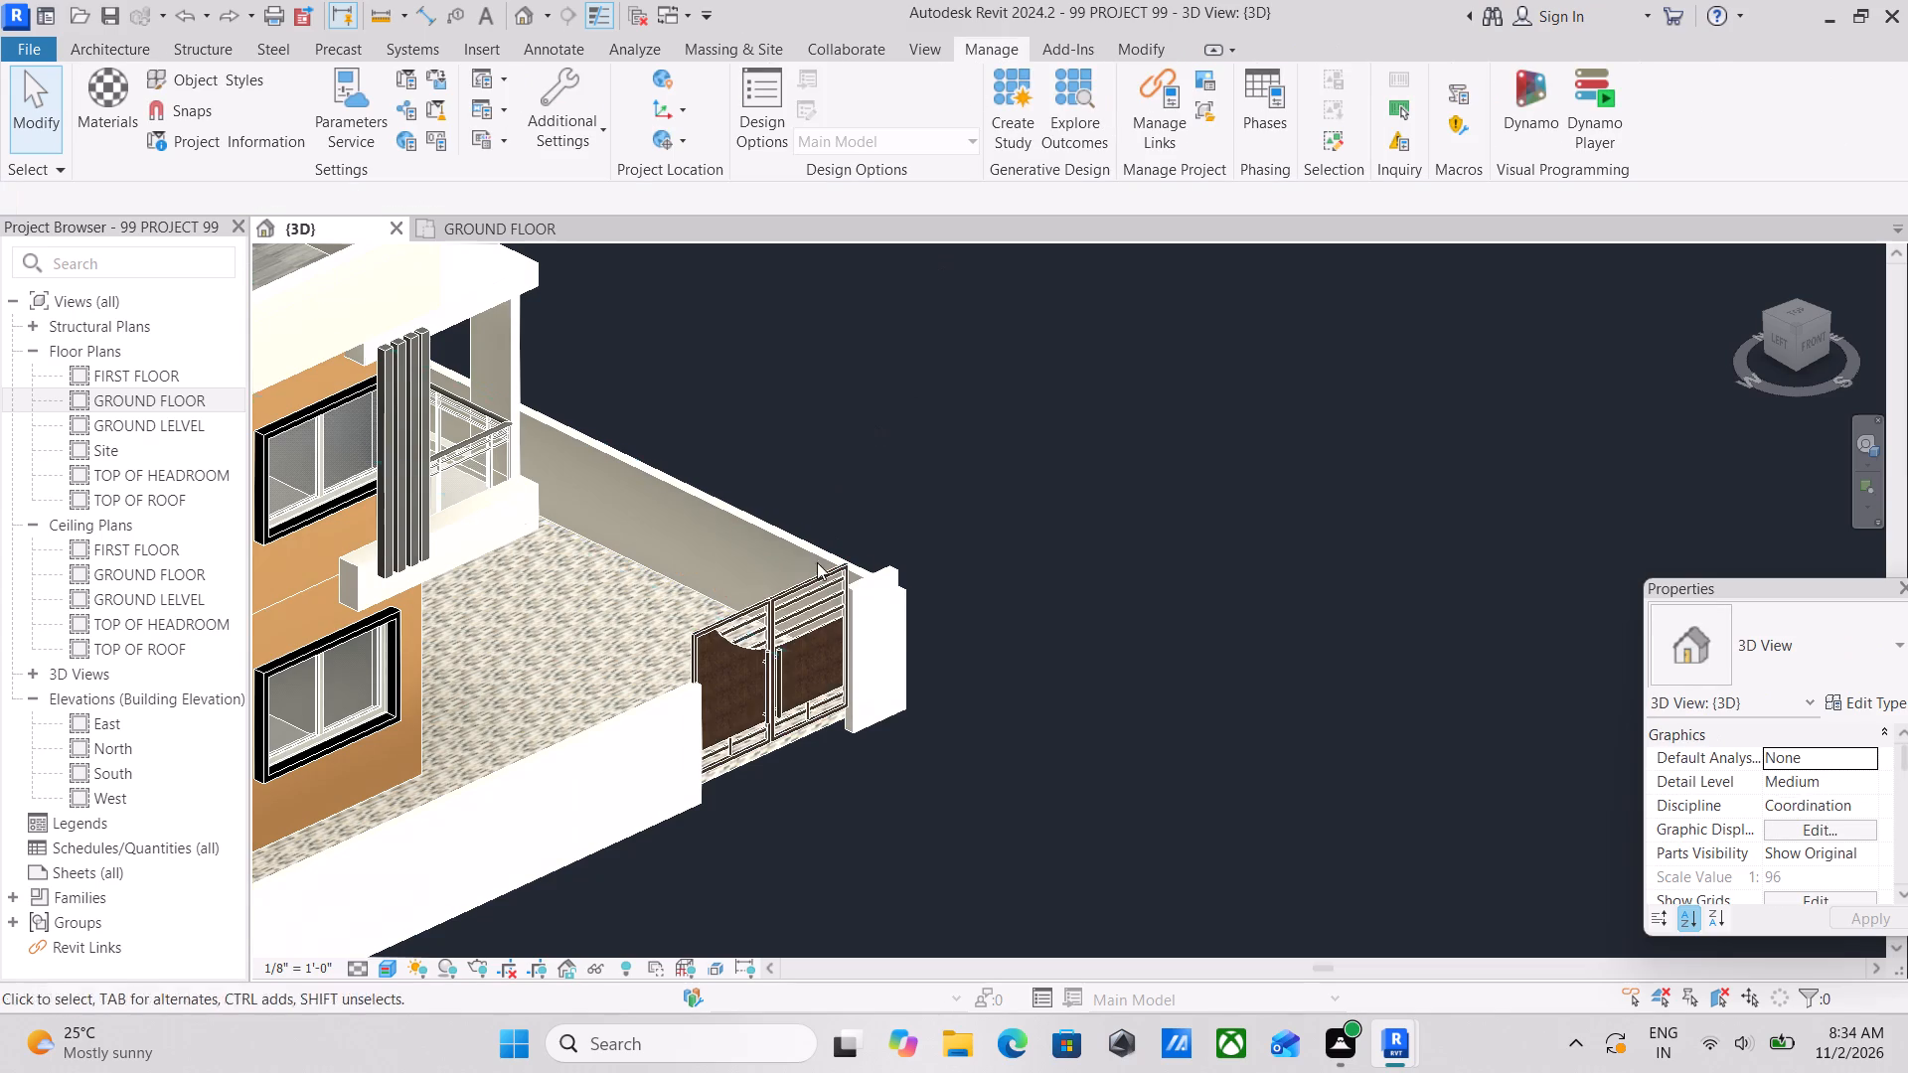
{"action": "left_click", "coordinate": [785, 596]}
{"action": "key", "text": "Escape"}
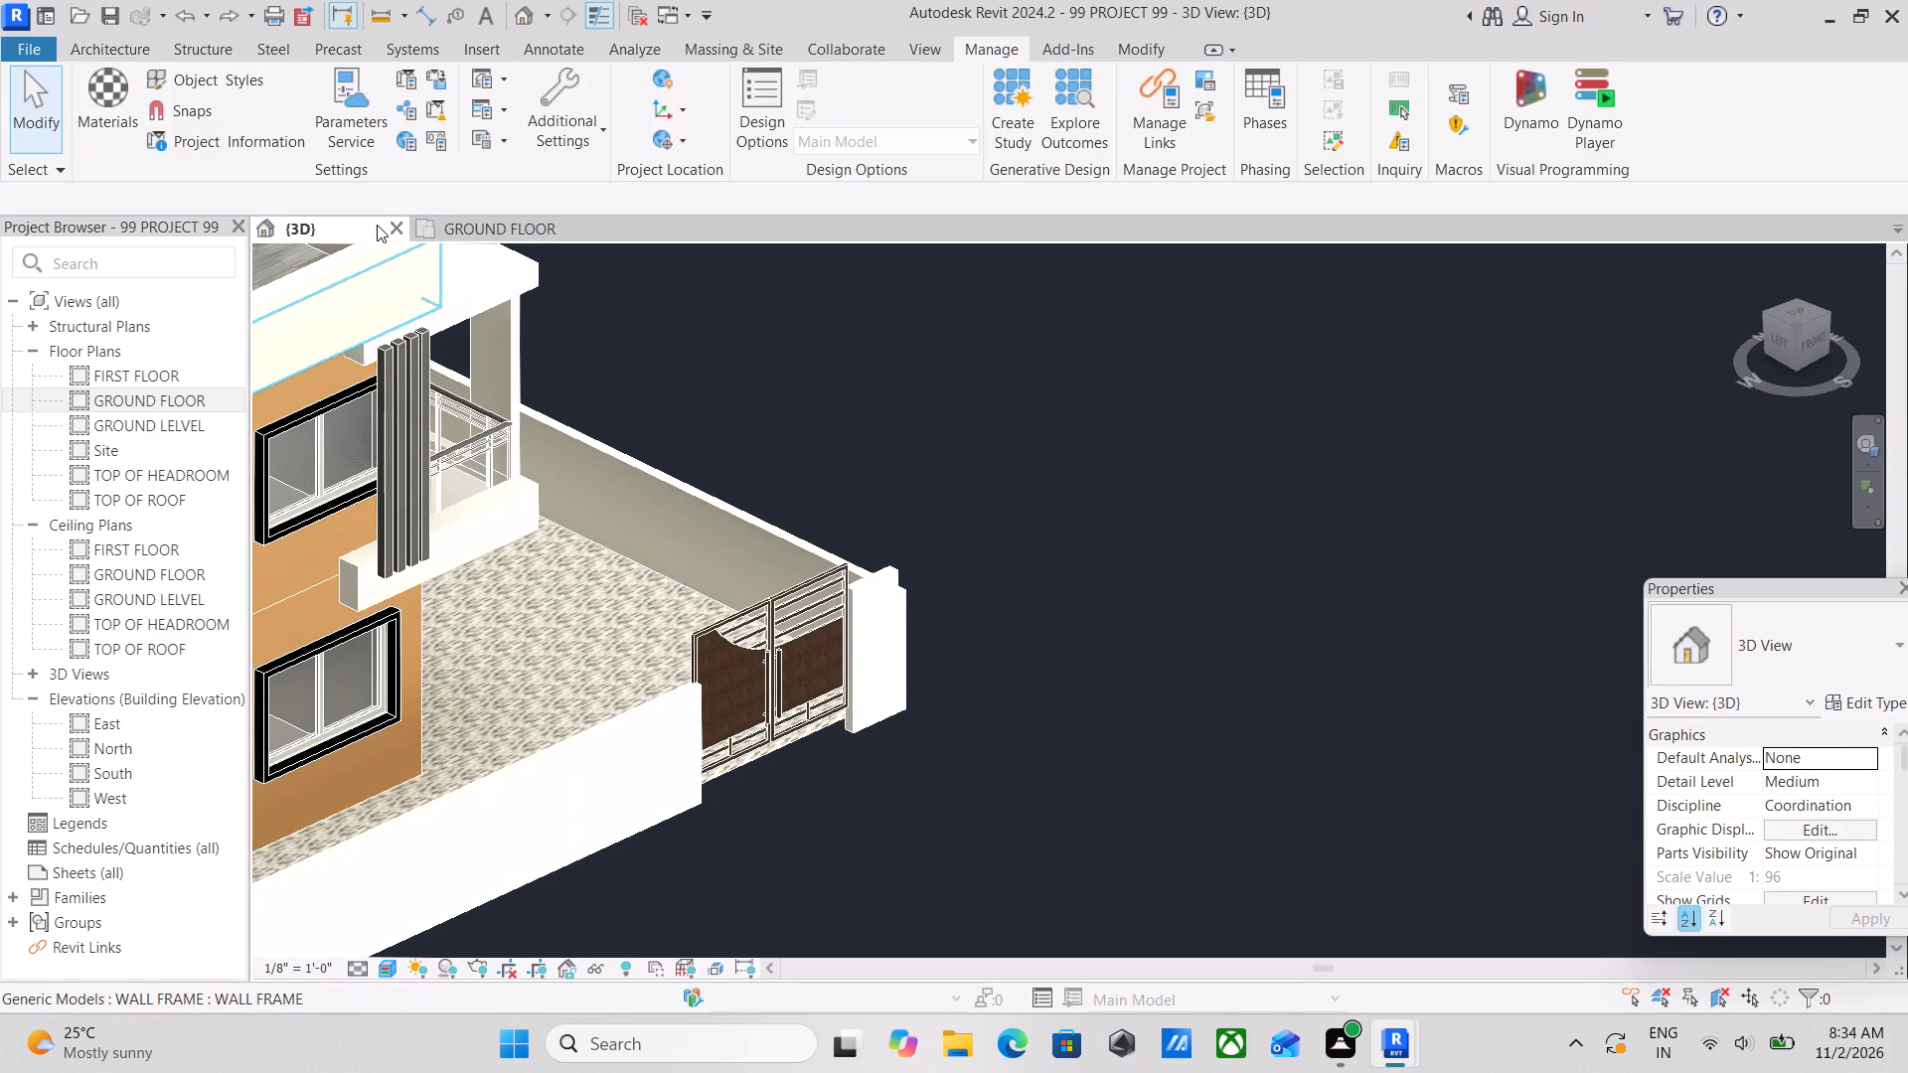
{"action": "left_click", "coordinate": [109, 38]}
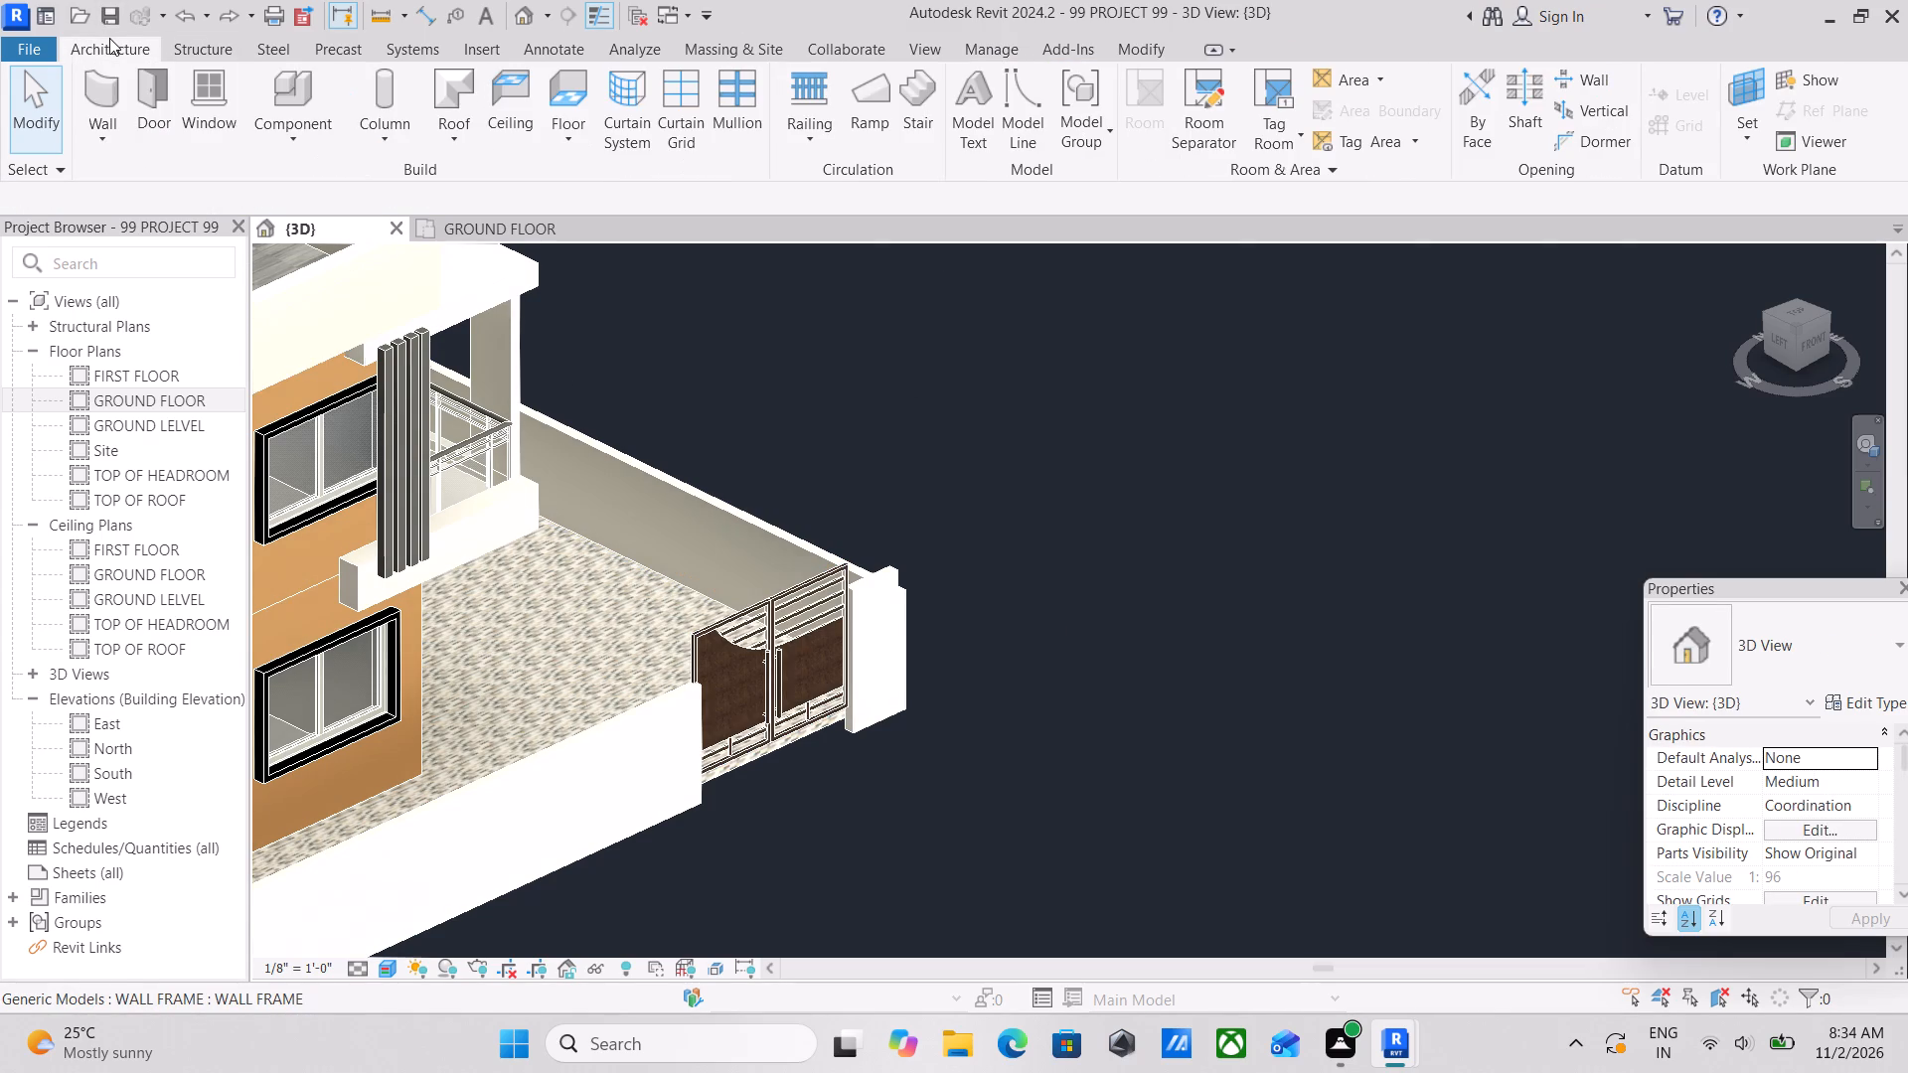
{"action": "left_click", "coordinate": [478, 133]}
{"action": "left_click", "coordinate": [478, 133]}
Preview the gate families in the Gate folder and load the gate_7956 family into the project.
{"action": "left_click", "coordinate": [485, 43]}
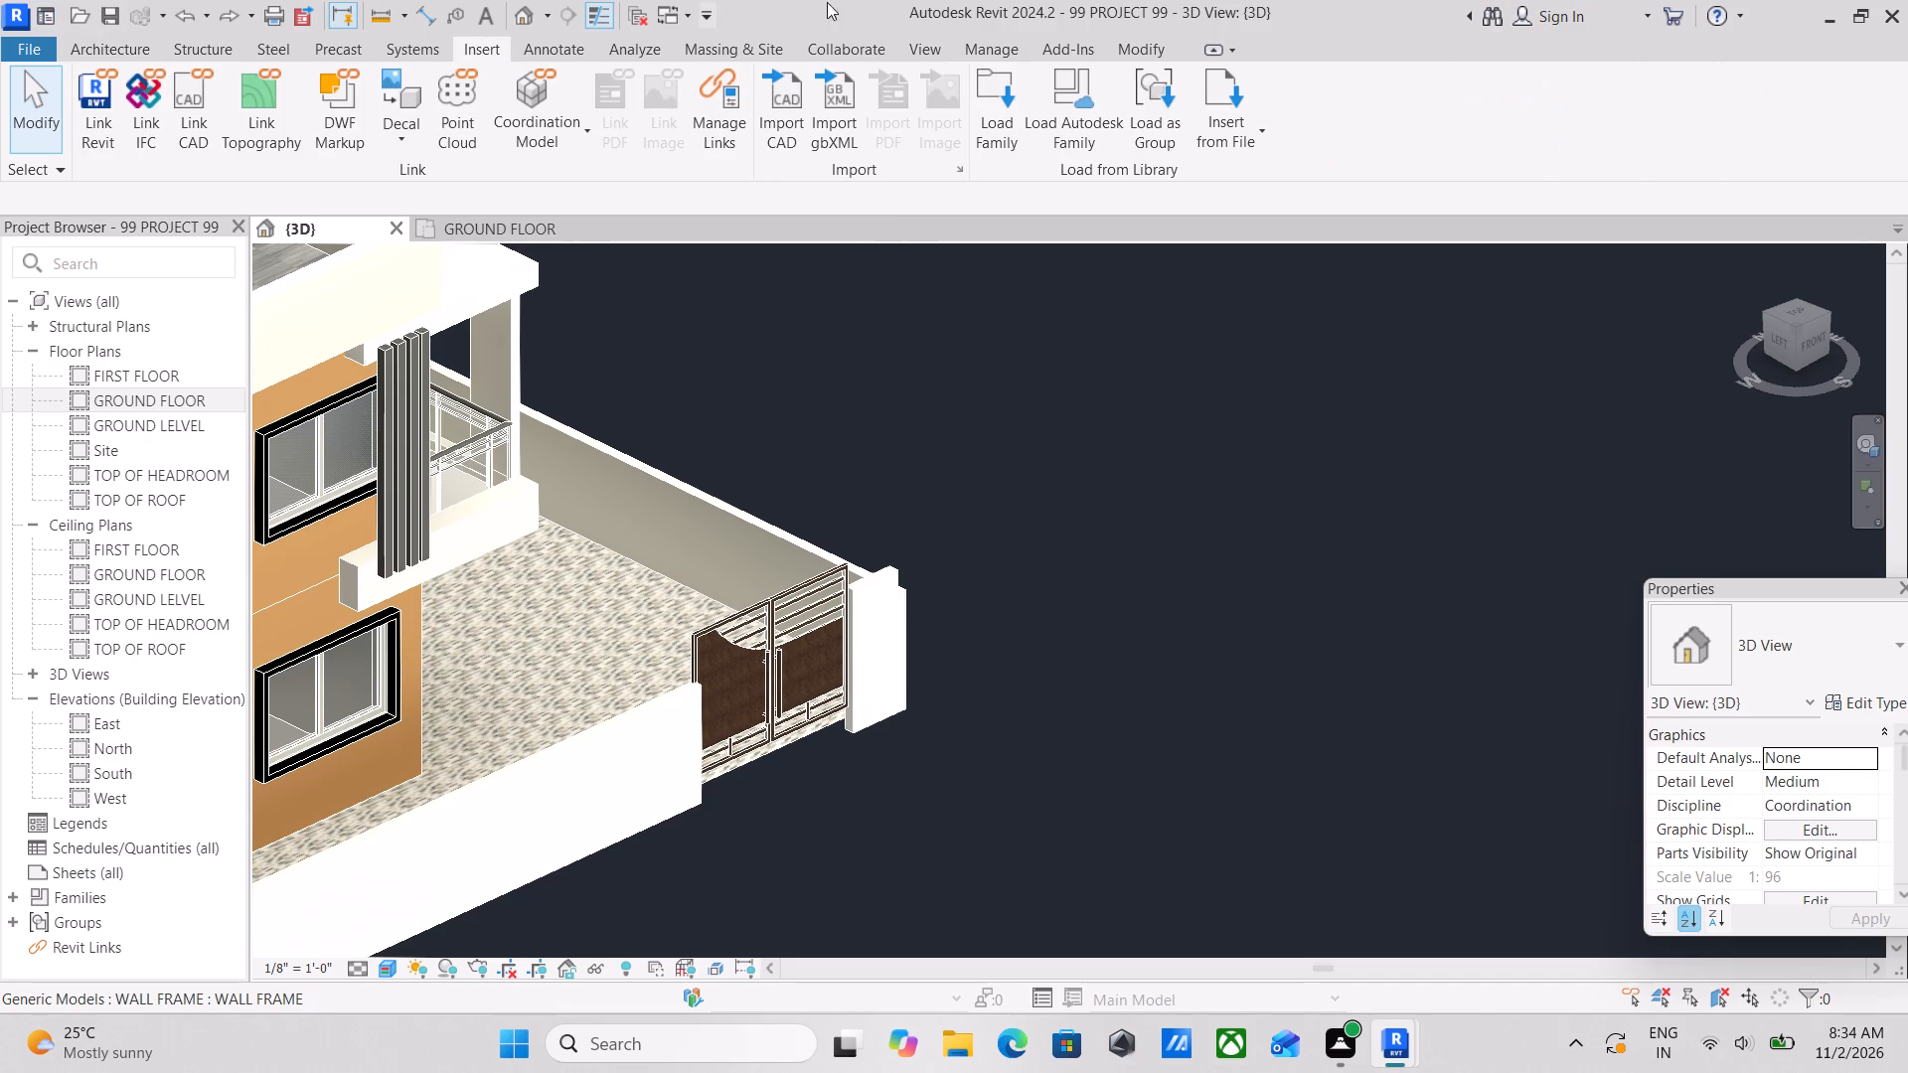
{"action": "left_click", "coordinate": [997, 103]}
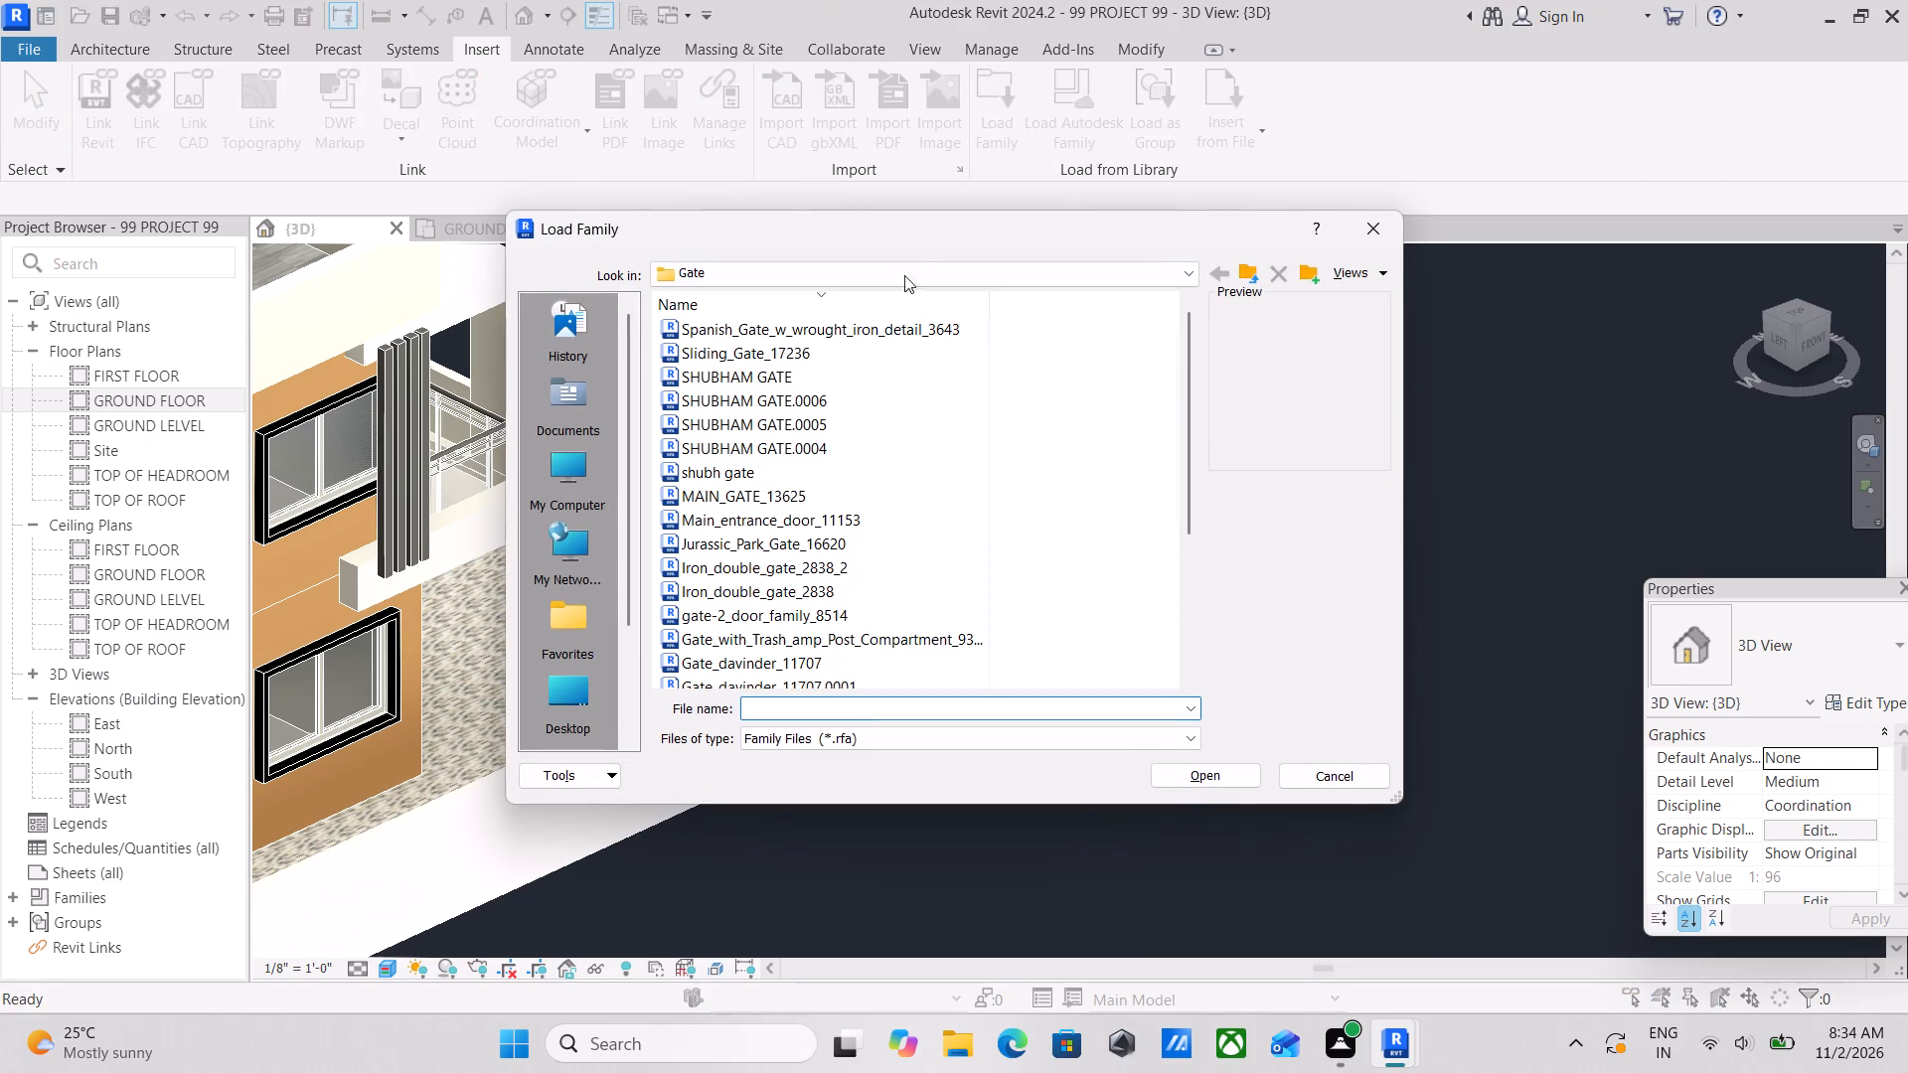
{"action": "left_click", "coordinate": [721, 383]}
{"action": "left_click", "coordinate": [757, 446]}
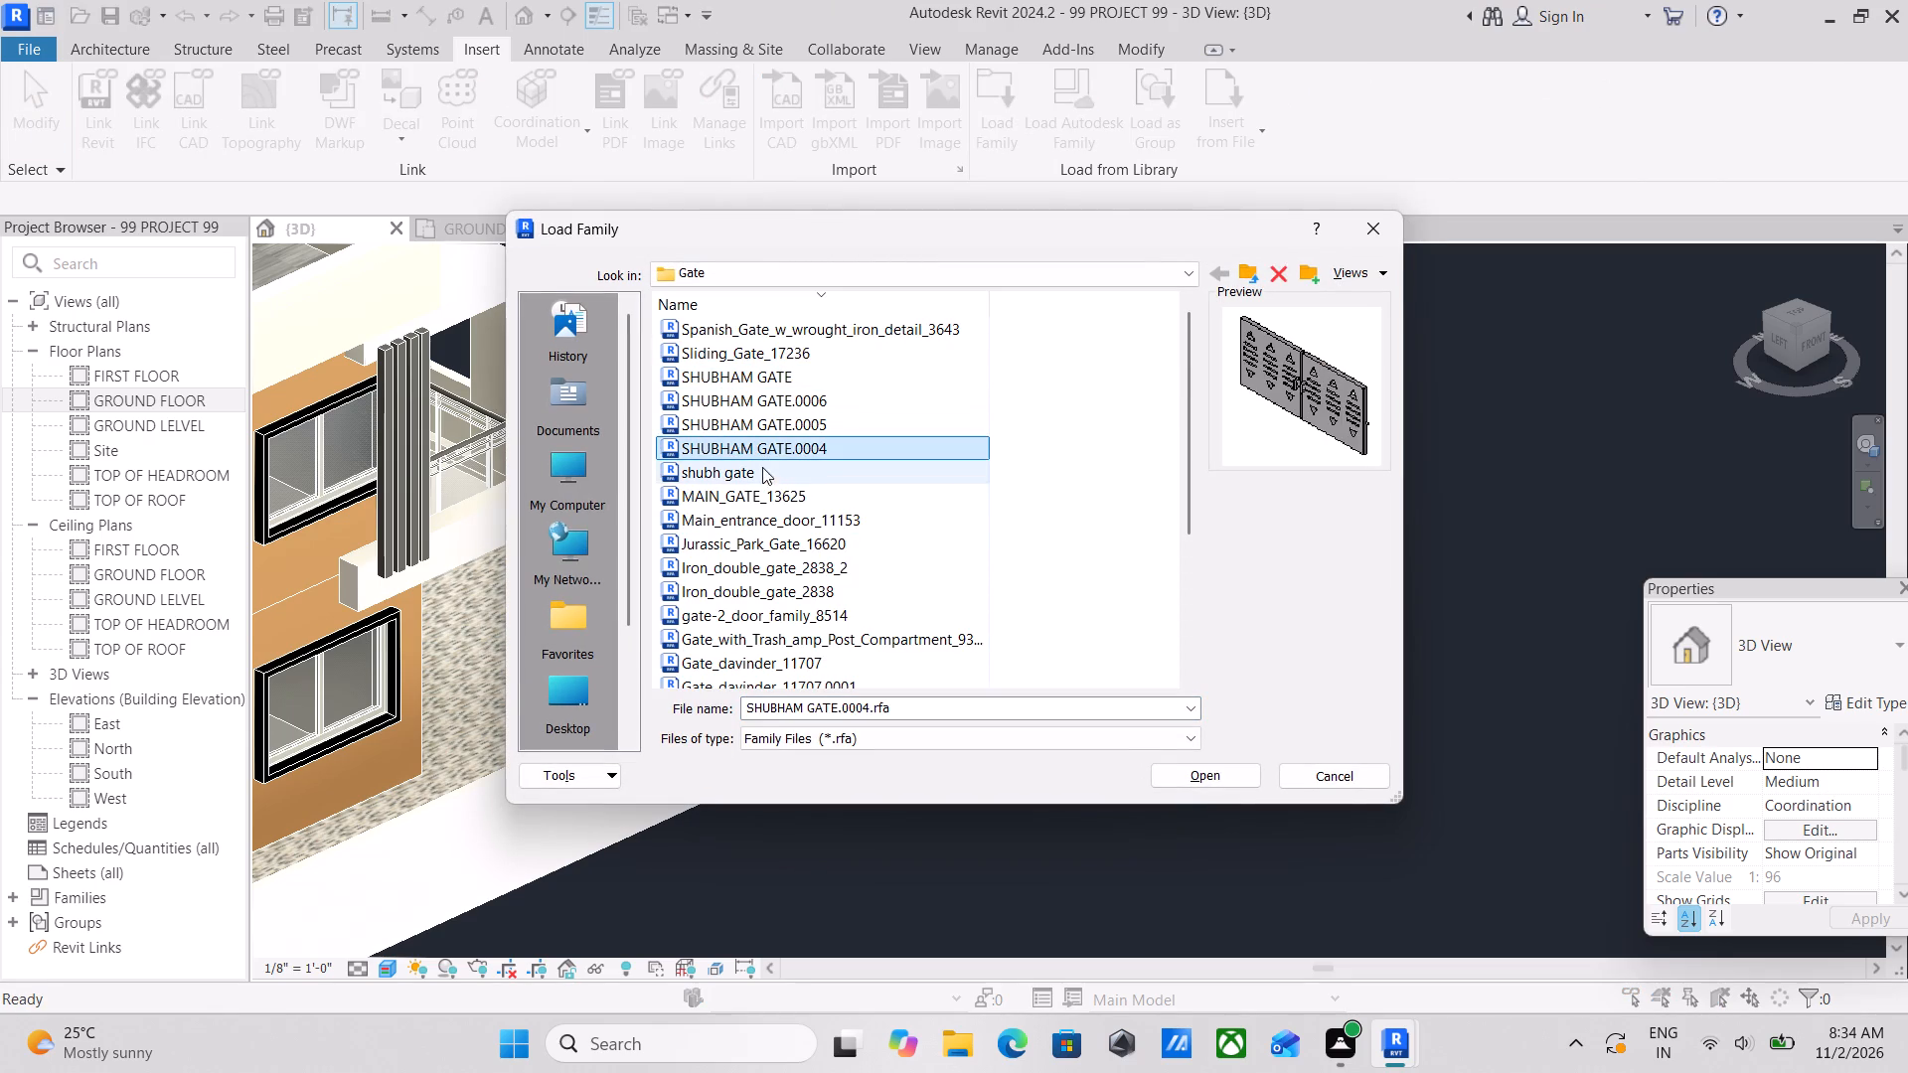
{"action": "left_click", "coordinate": [764, 483]}
{"action": "left_click", "coordinate": [760, 514]}
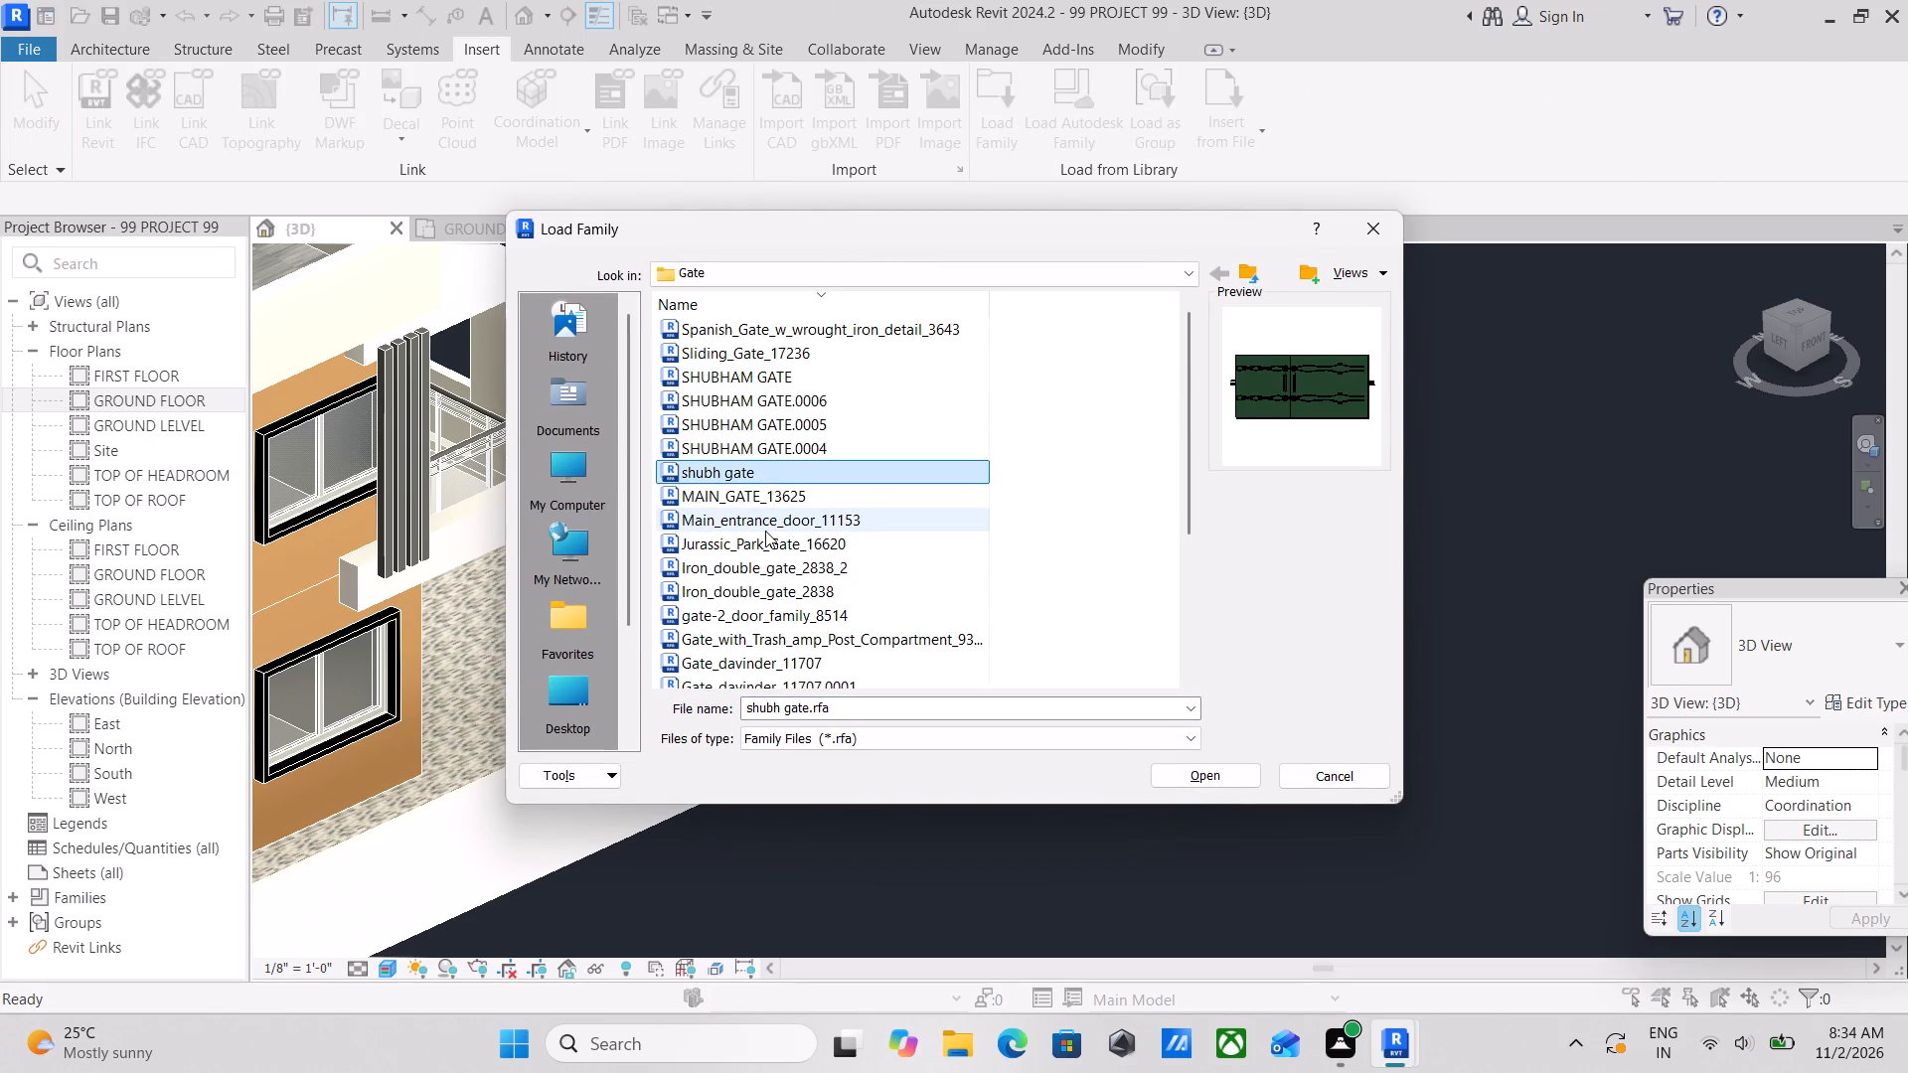
{"action": "left_click", "coordinate": [770, 550]}
{"action": "scroll", "coordinate": [795, 581], "scroll_direction": "down", "scroll_amount": 1}
{"action": "left_click", "coordinate": [765, 530]}
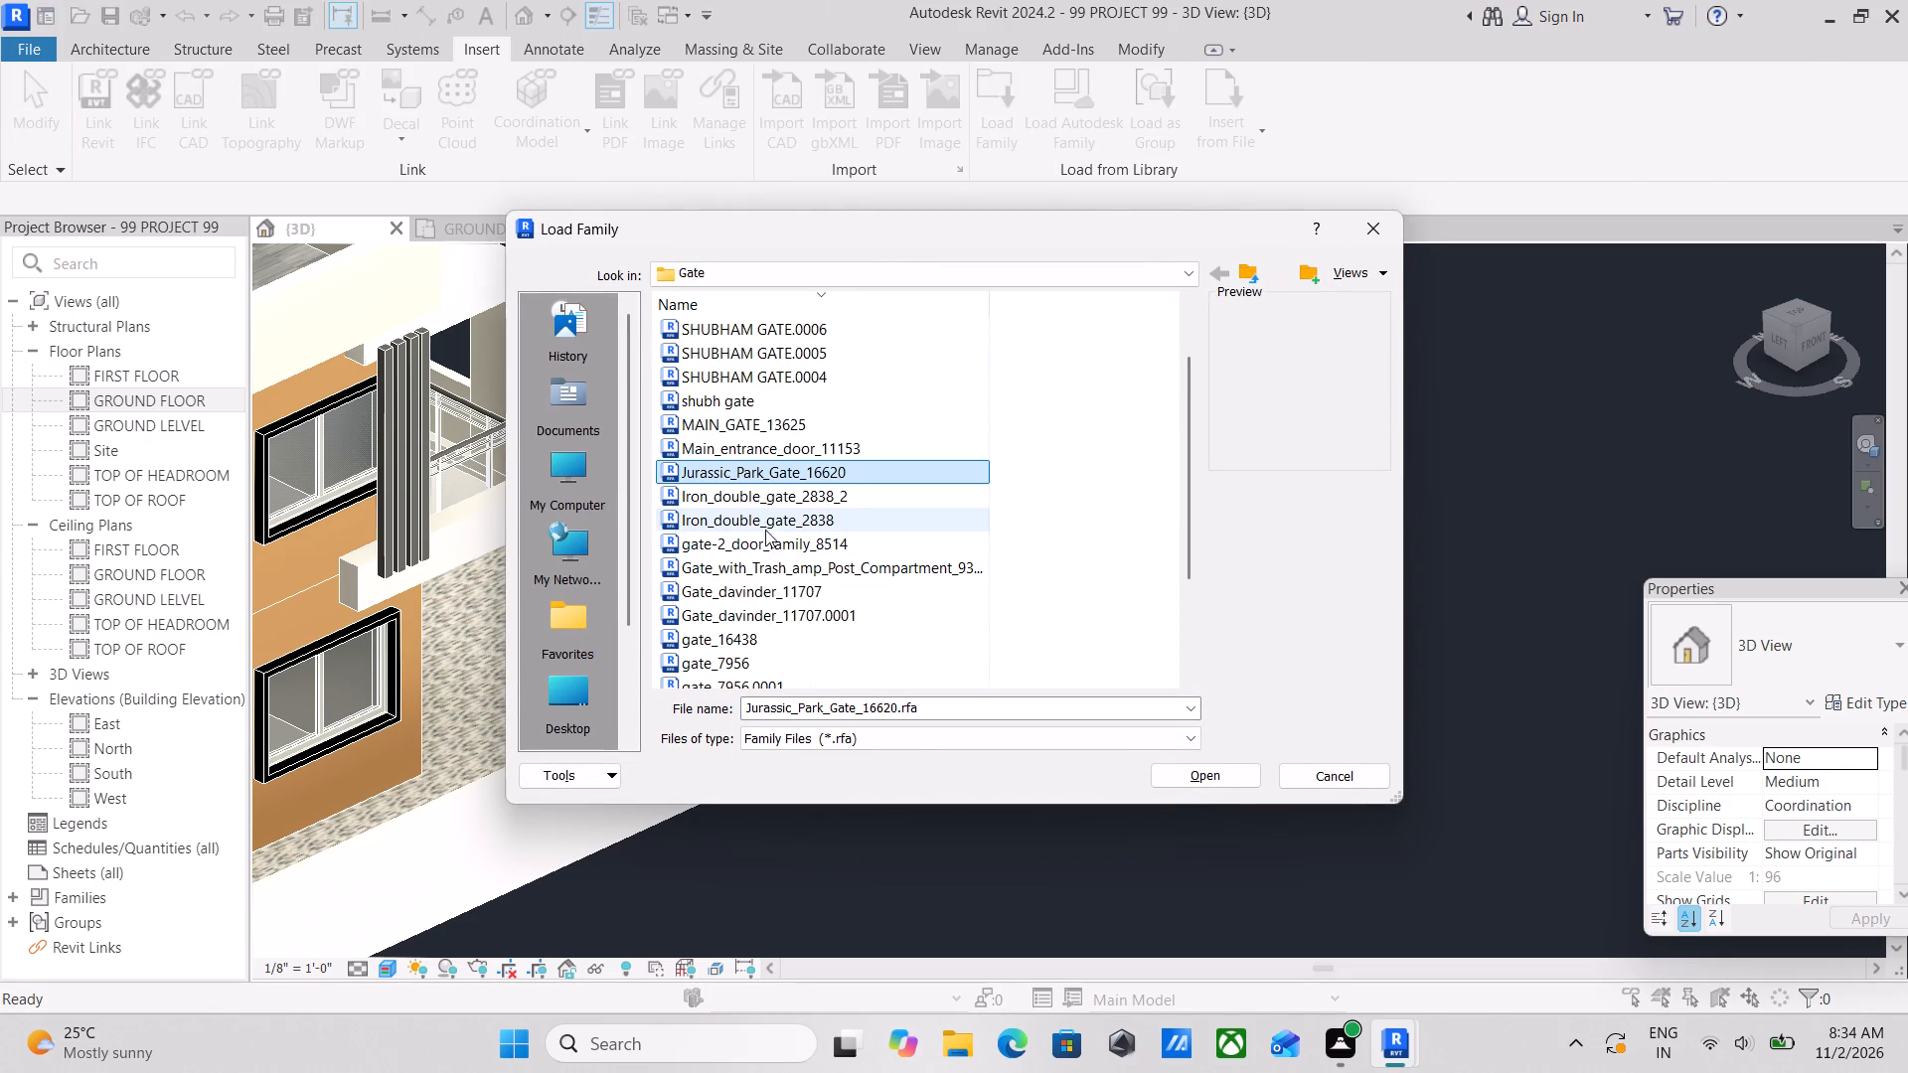
{"action": "left_click", "coordinate": [773, 491]}
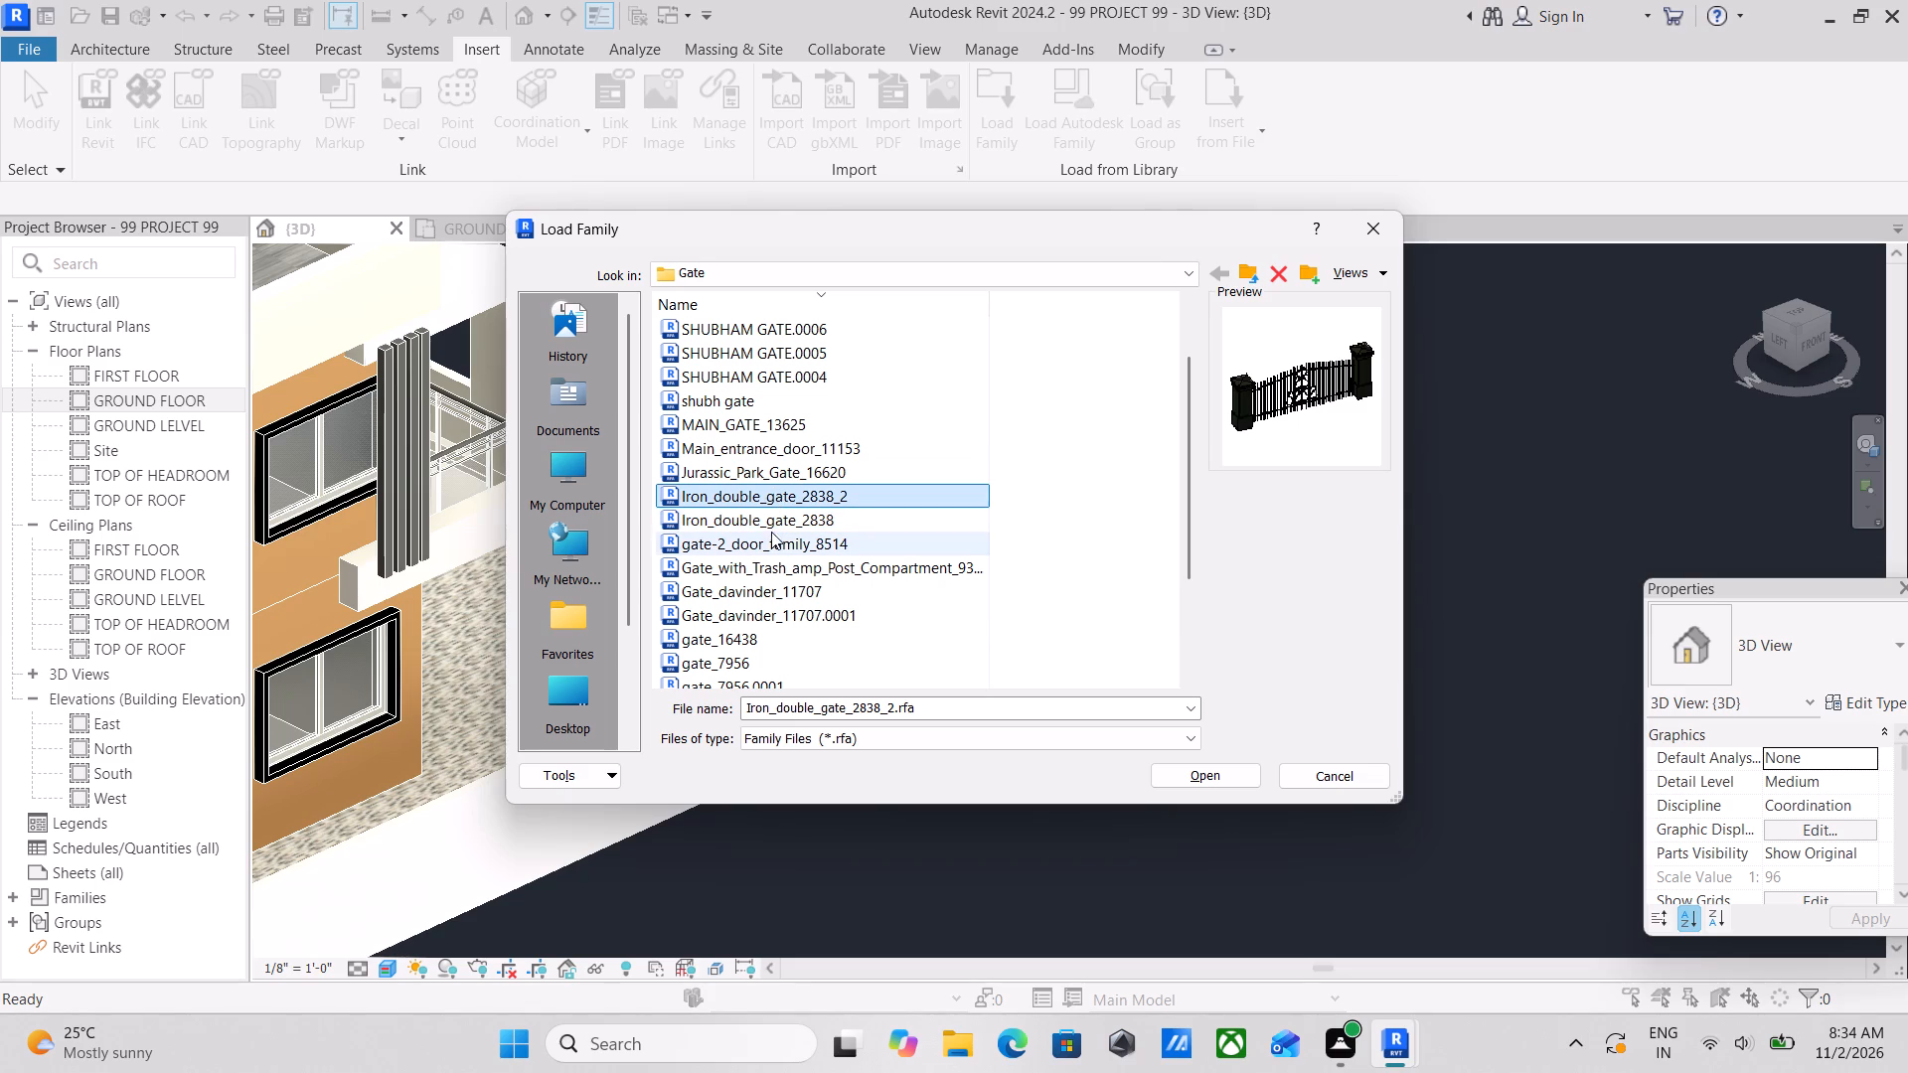
{"action": "left_click", "coordinate": [763, 520]}
{"action": "left_click", "coordinate": [768, 536]}
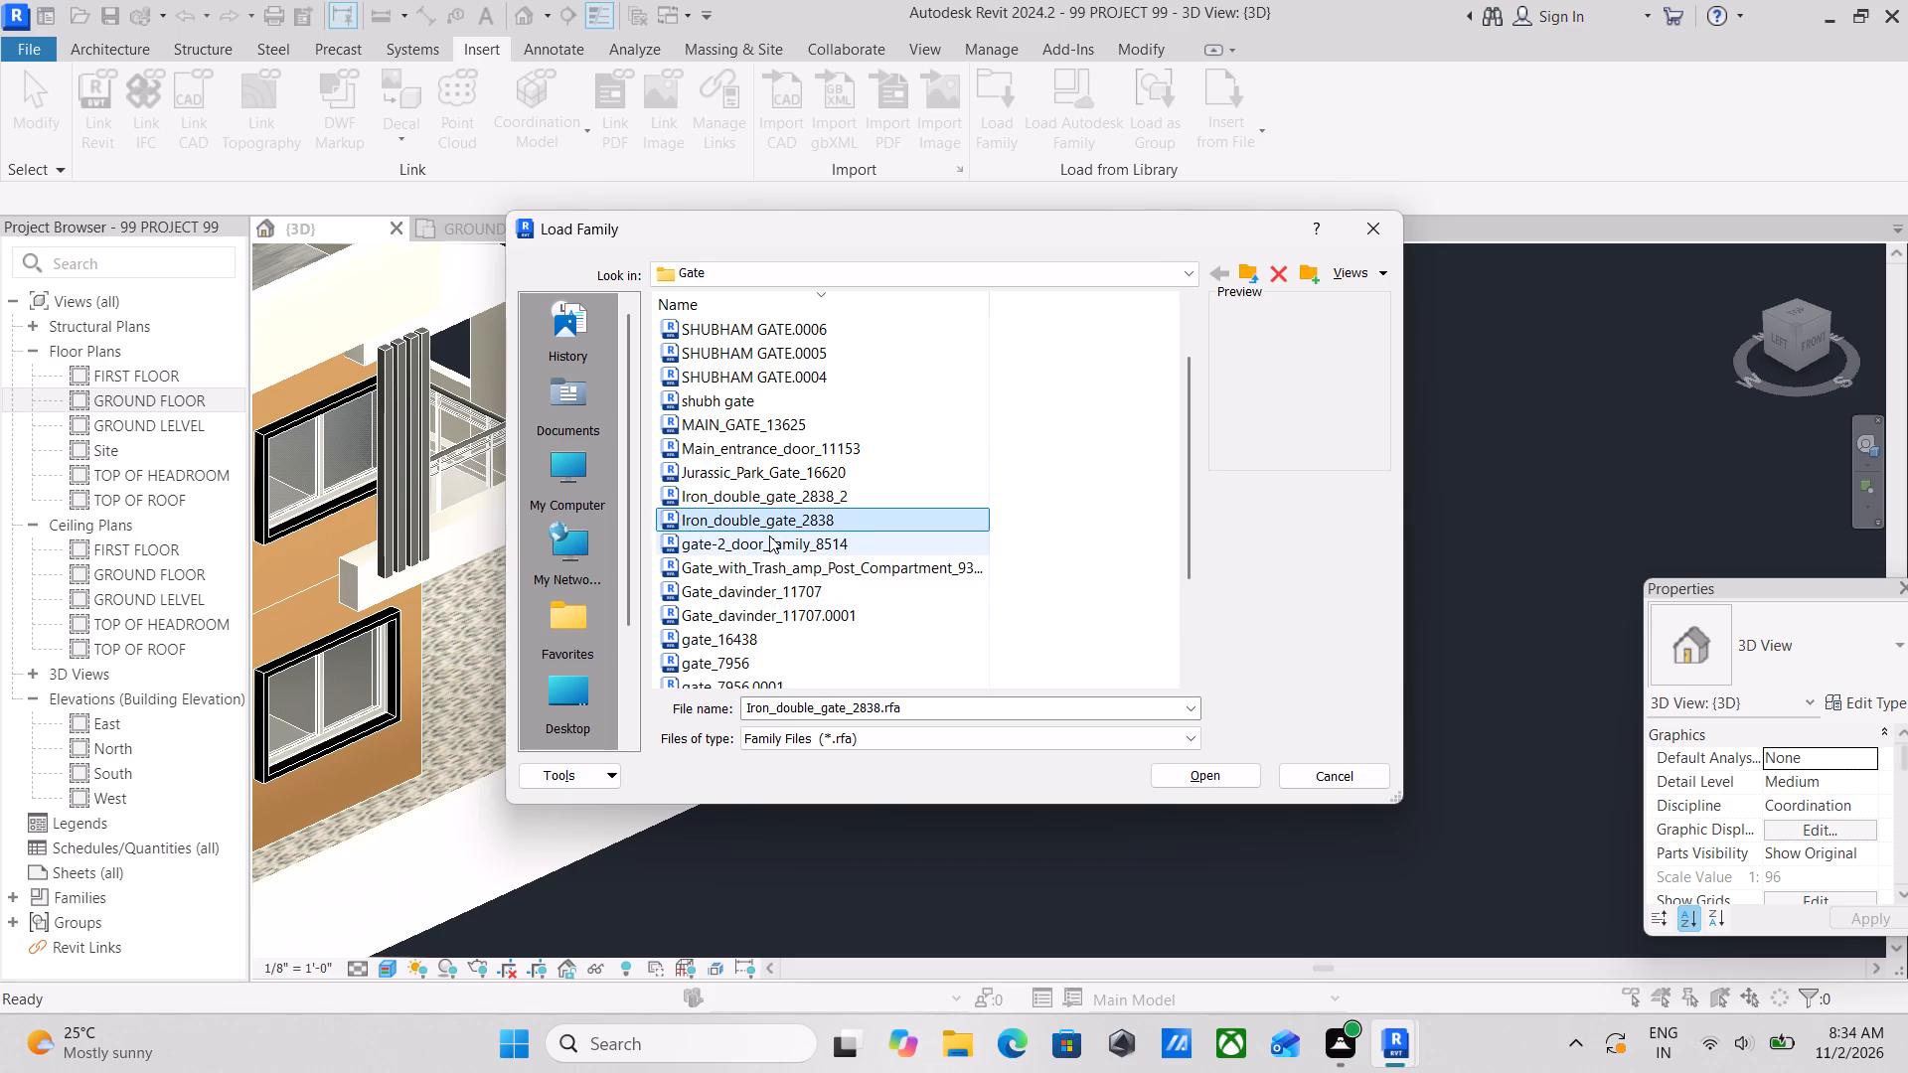
{"action": "left_click", "coordinate": [771, 564]}
{"action": "scroll", "coordinate": [771, 564], "scroll_direction": "down", "scroll_amount": 1}
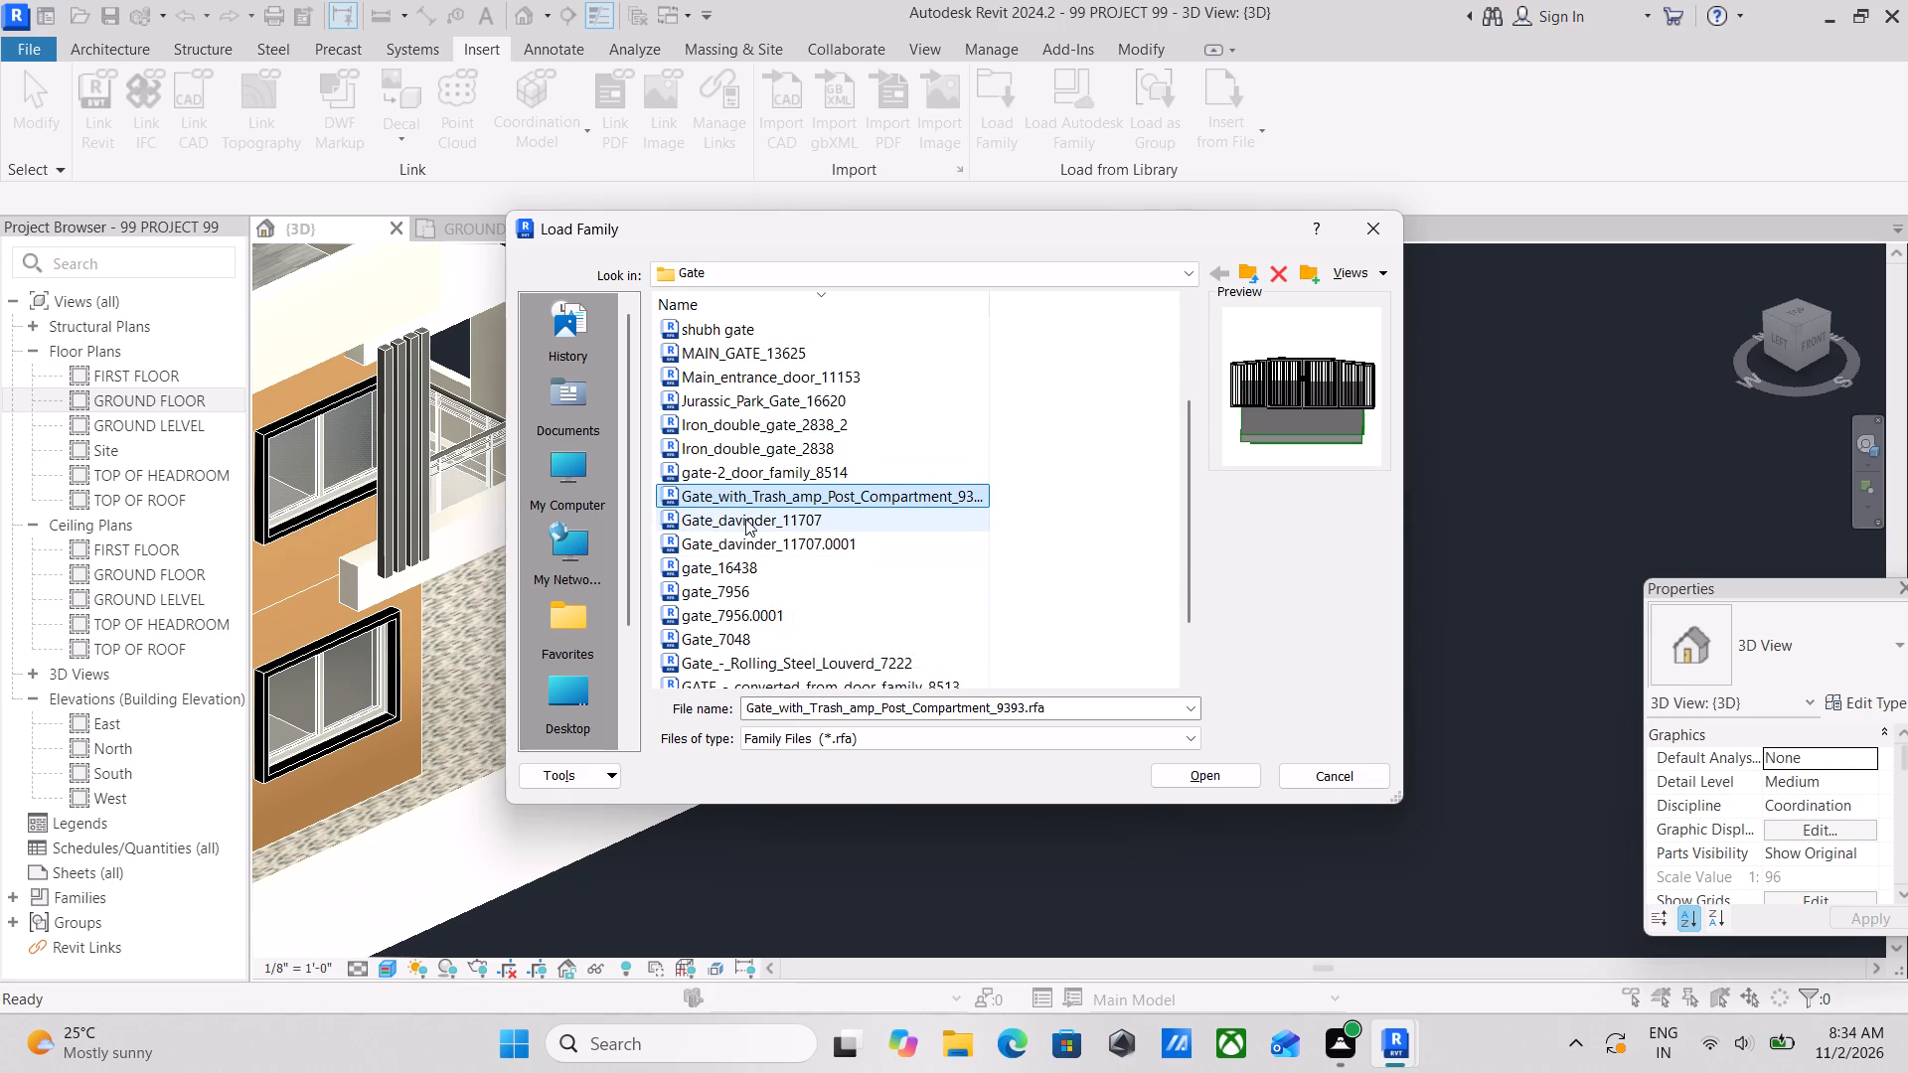
{"action": "left_click", "coordinate": [741, 516]}
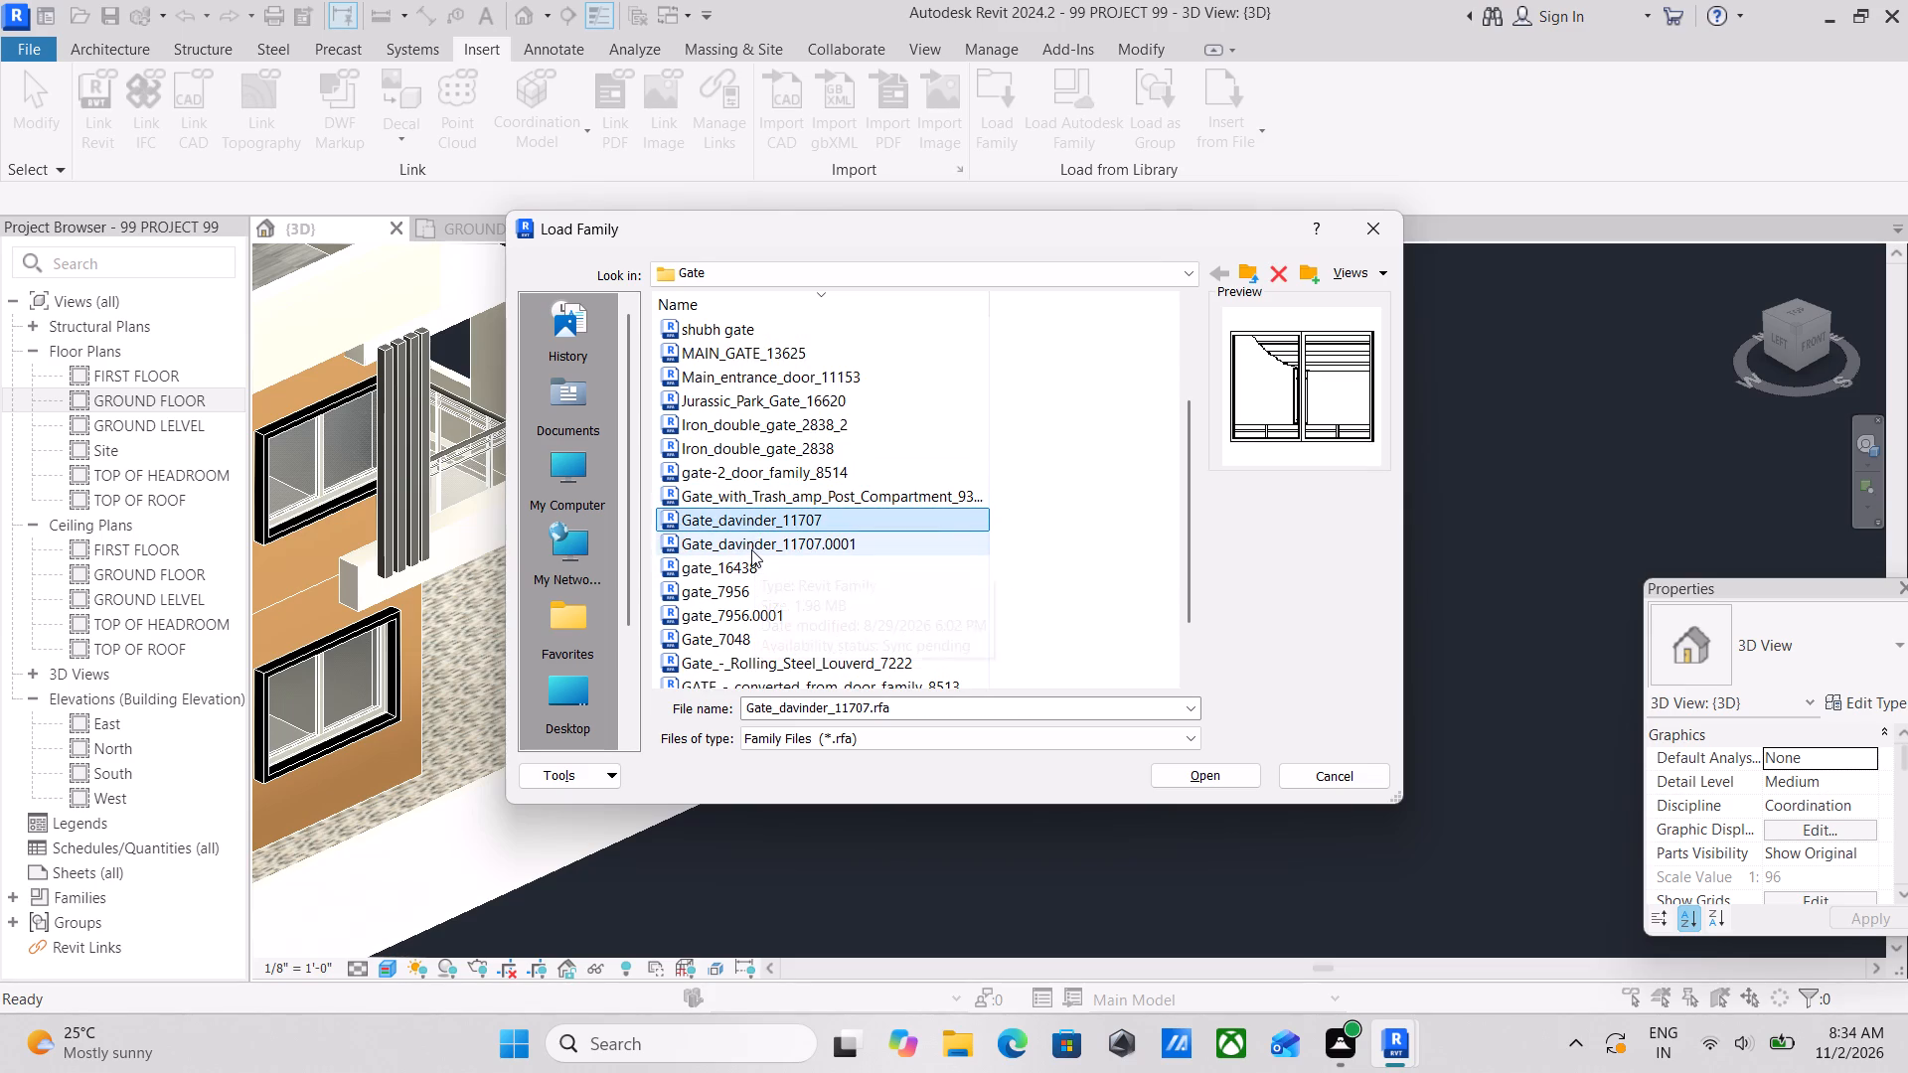
{"action": "left_click", "coordinate": [751, 549]}
{"action": "left_click", "coordinate": [743, 583]}
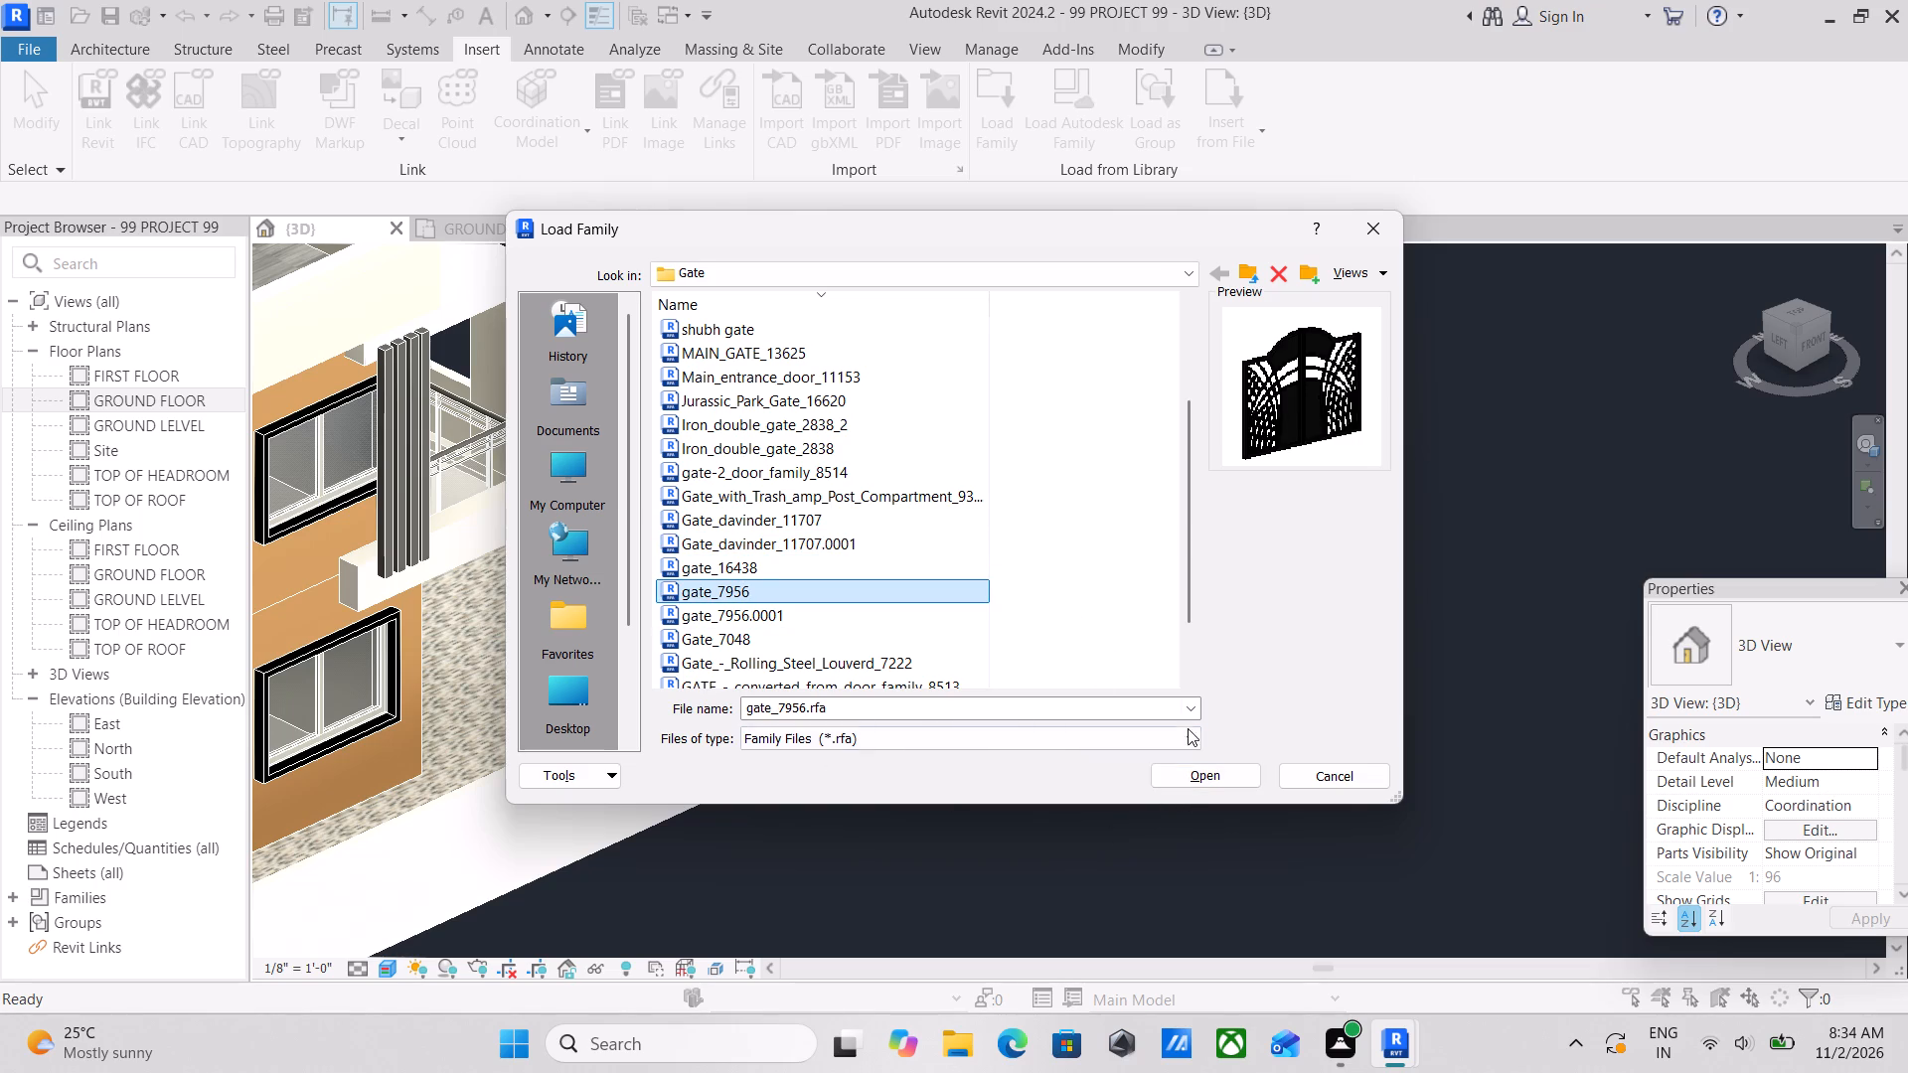
{"action": "left_click", "coordinate": [1189, 779]}
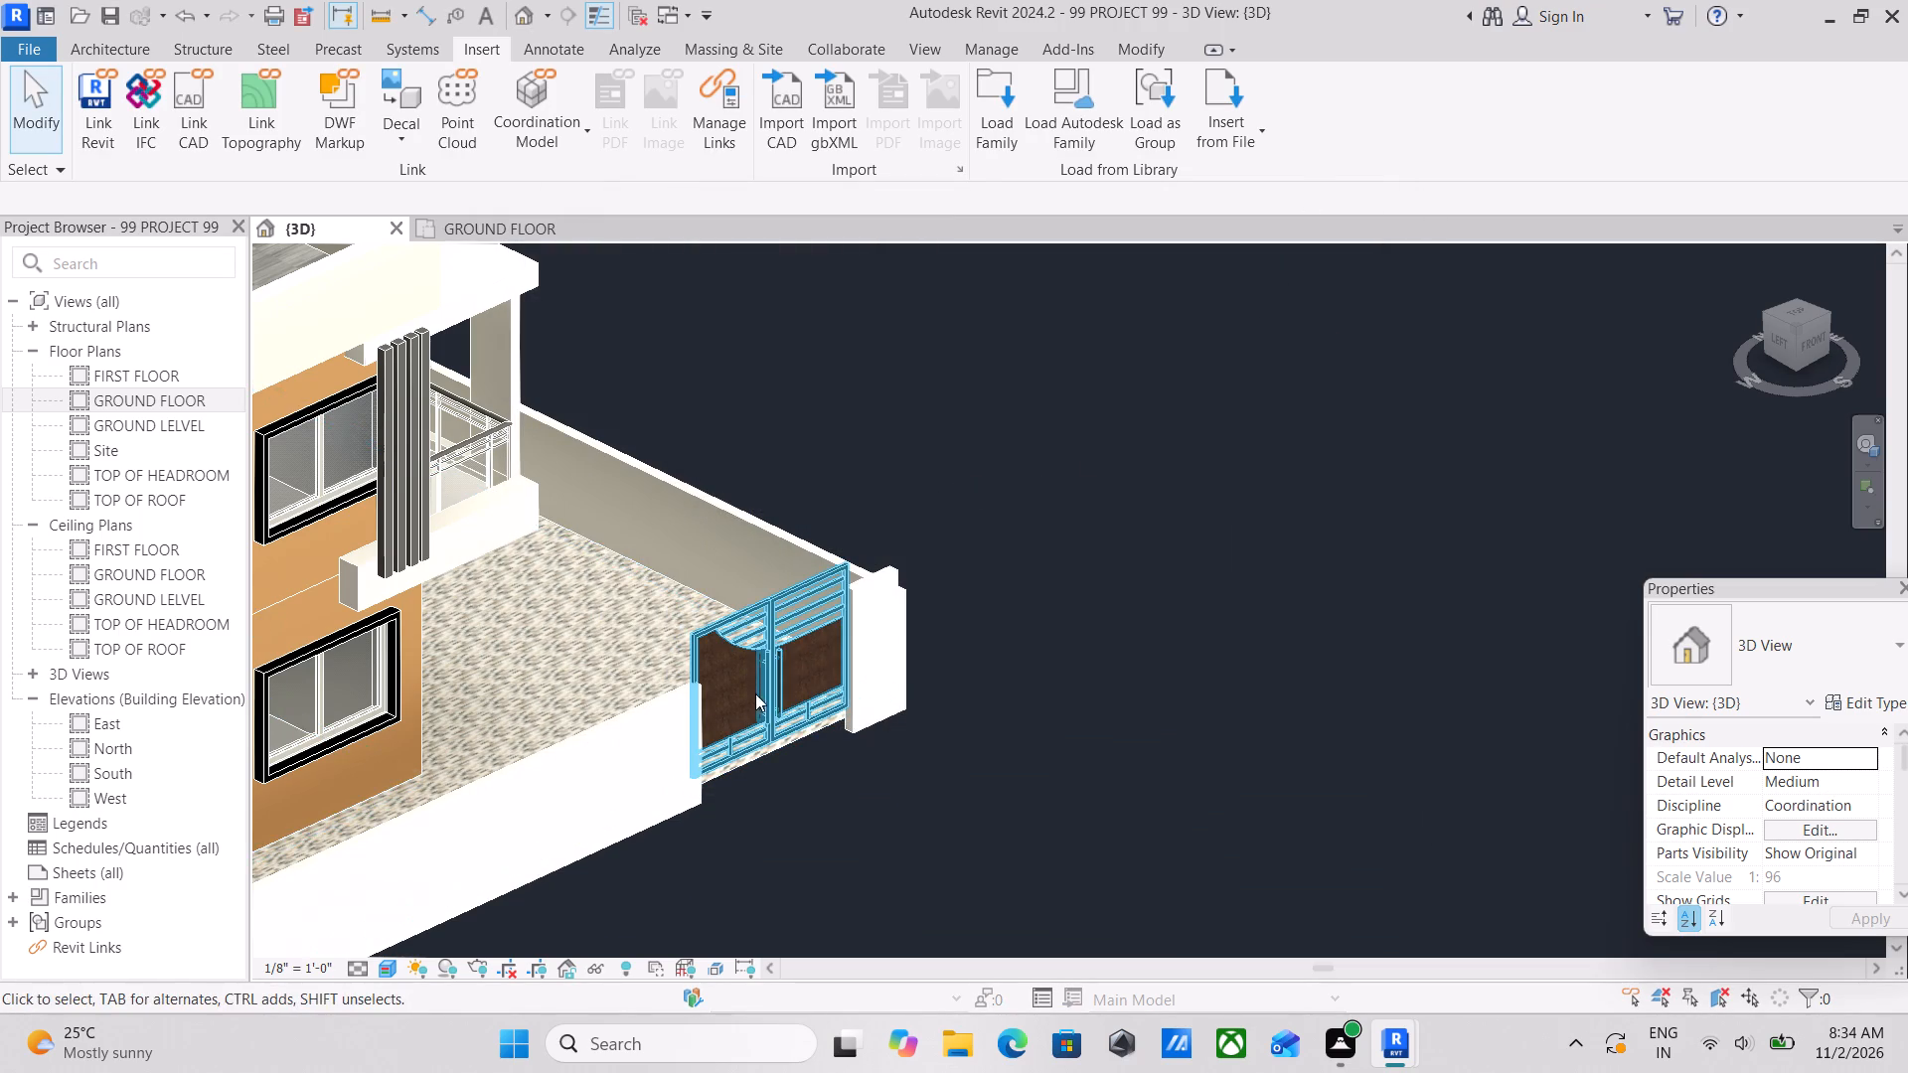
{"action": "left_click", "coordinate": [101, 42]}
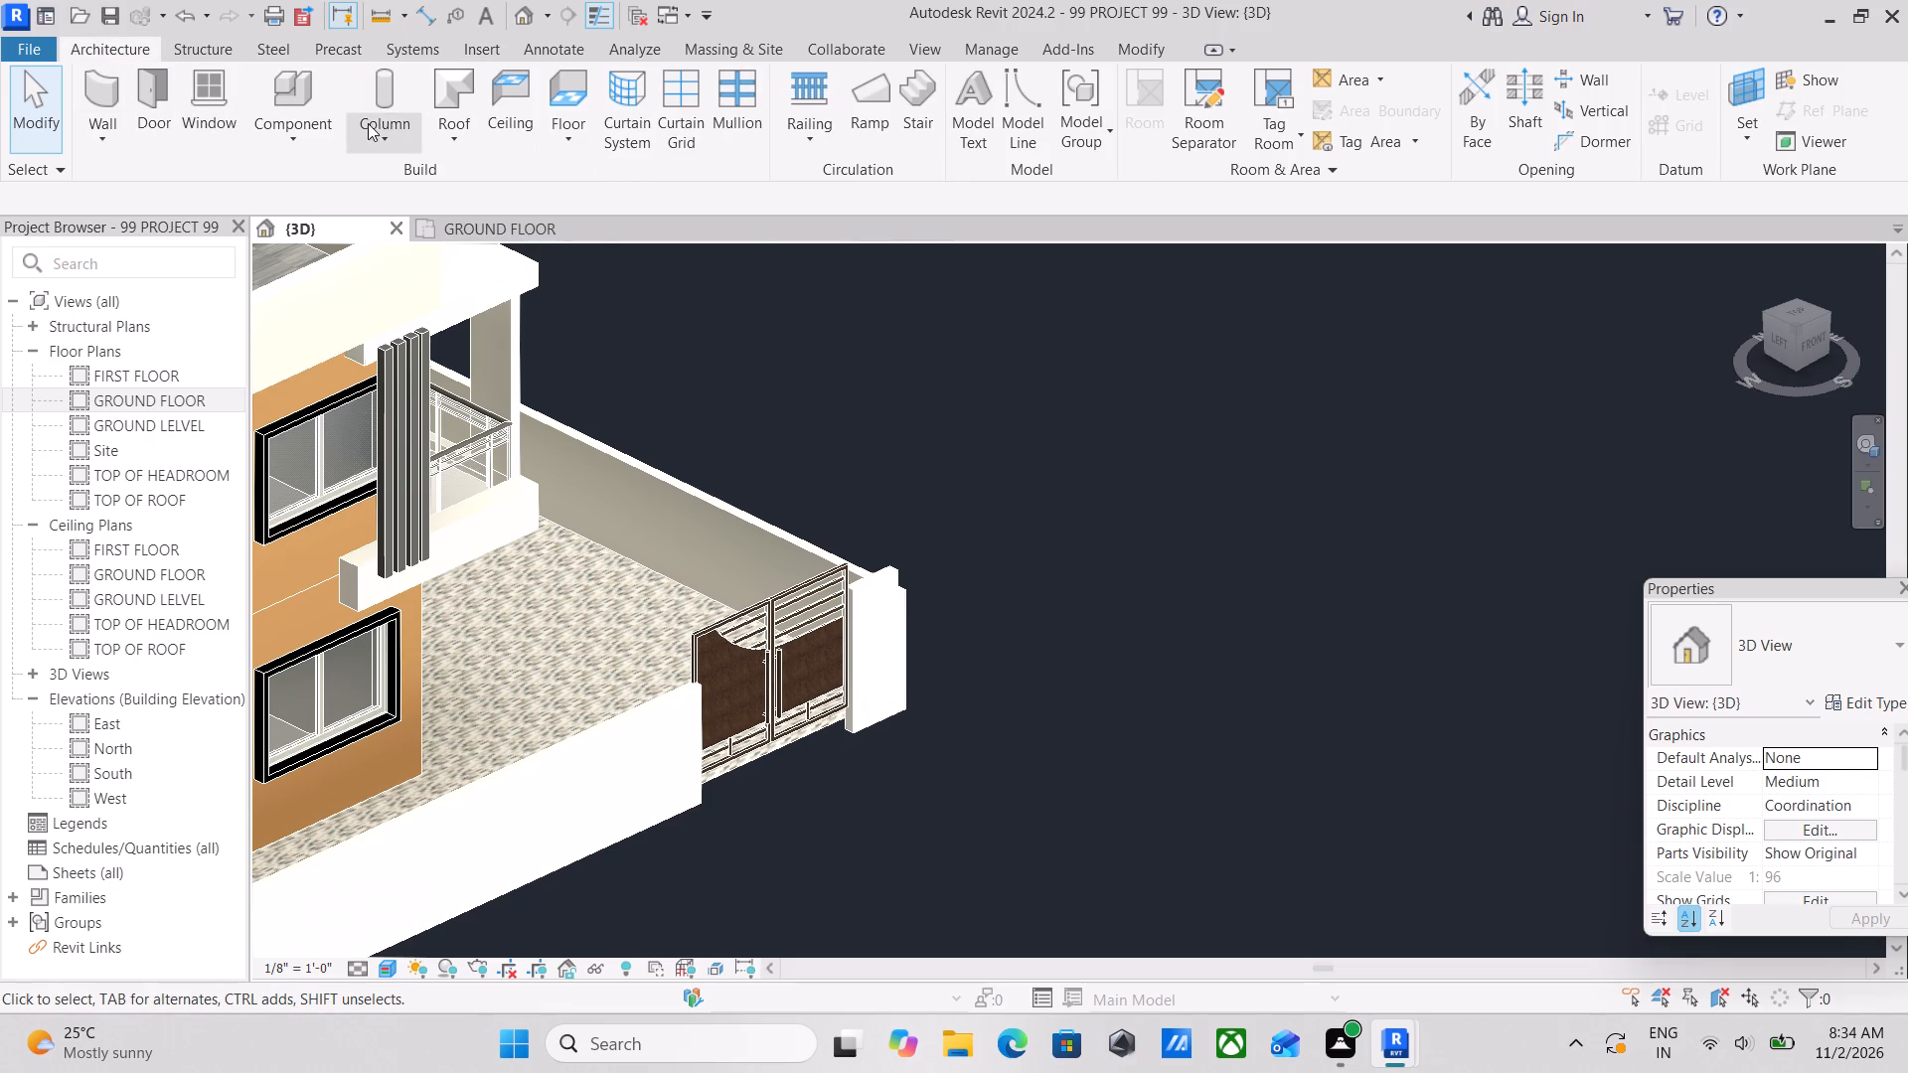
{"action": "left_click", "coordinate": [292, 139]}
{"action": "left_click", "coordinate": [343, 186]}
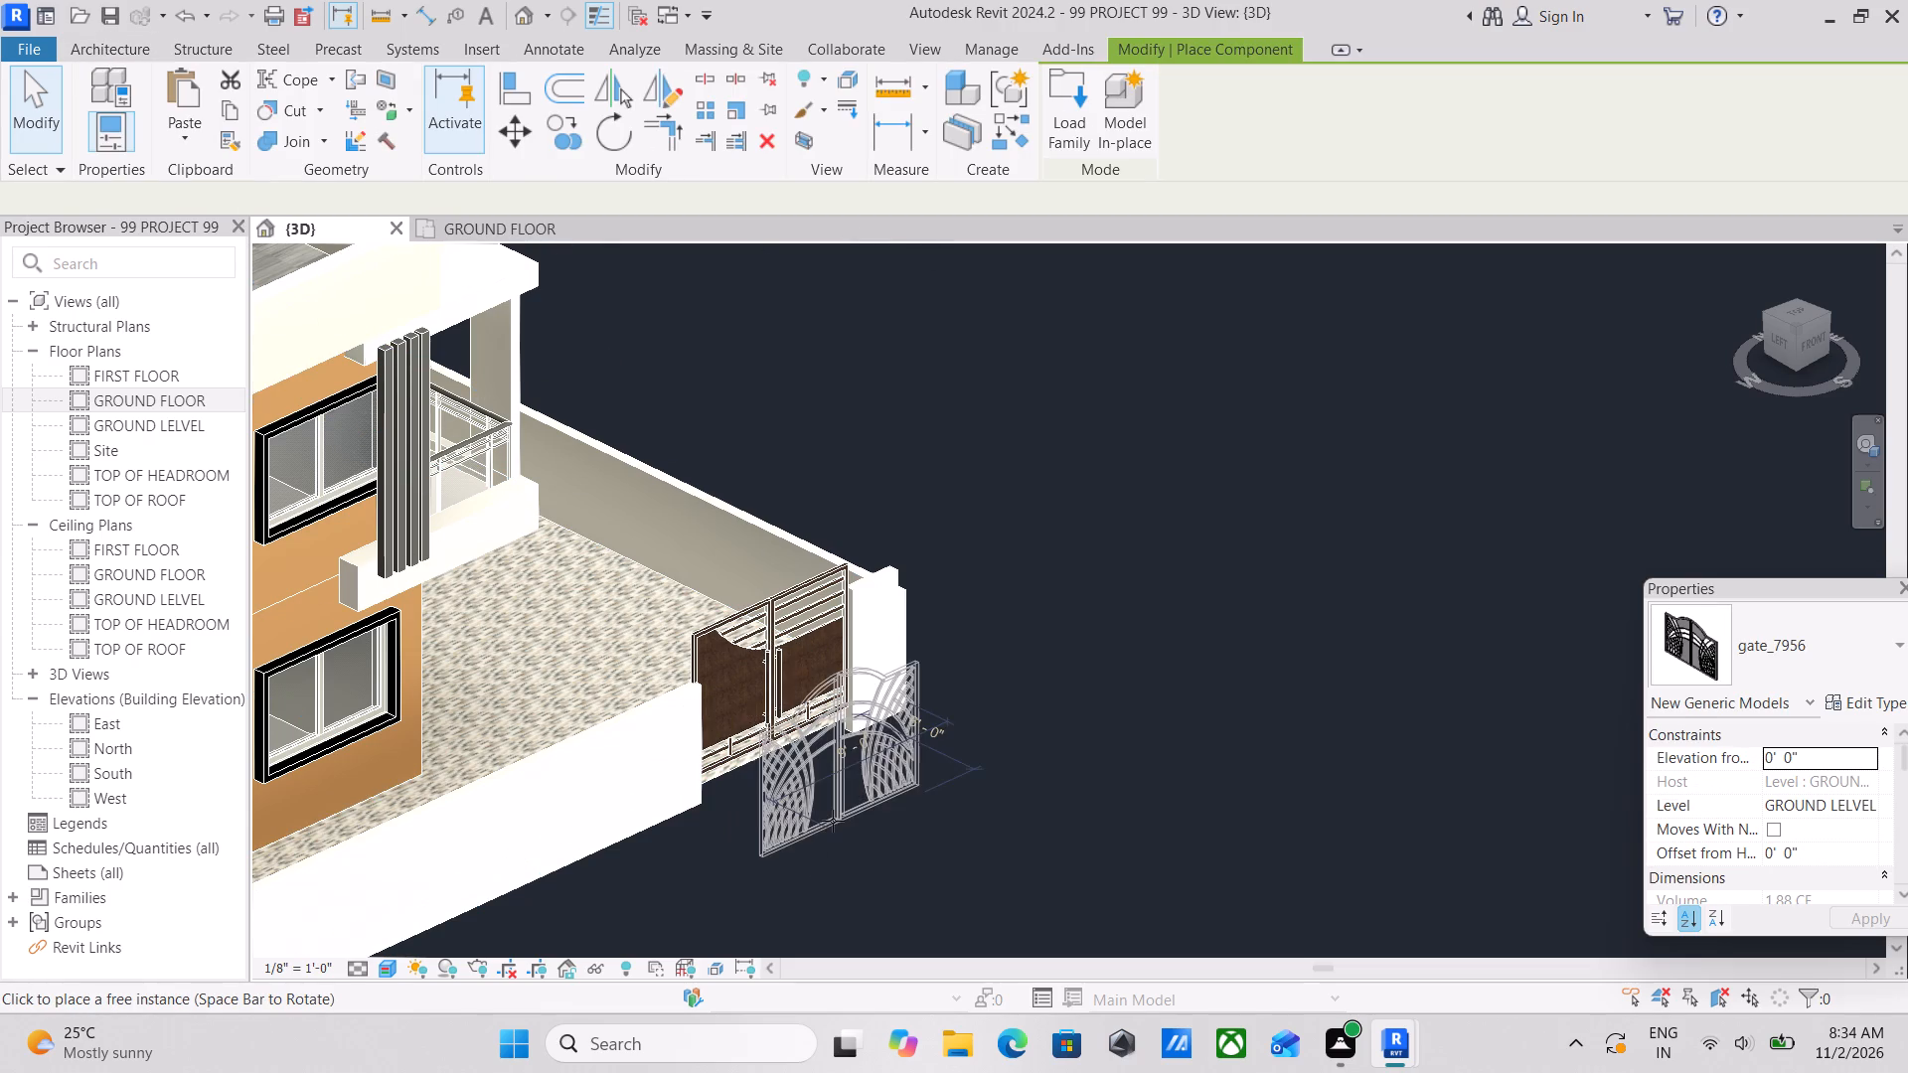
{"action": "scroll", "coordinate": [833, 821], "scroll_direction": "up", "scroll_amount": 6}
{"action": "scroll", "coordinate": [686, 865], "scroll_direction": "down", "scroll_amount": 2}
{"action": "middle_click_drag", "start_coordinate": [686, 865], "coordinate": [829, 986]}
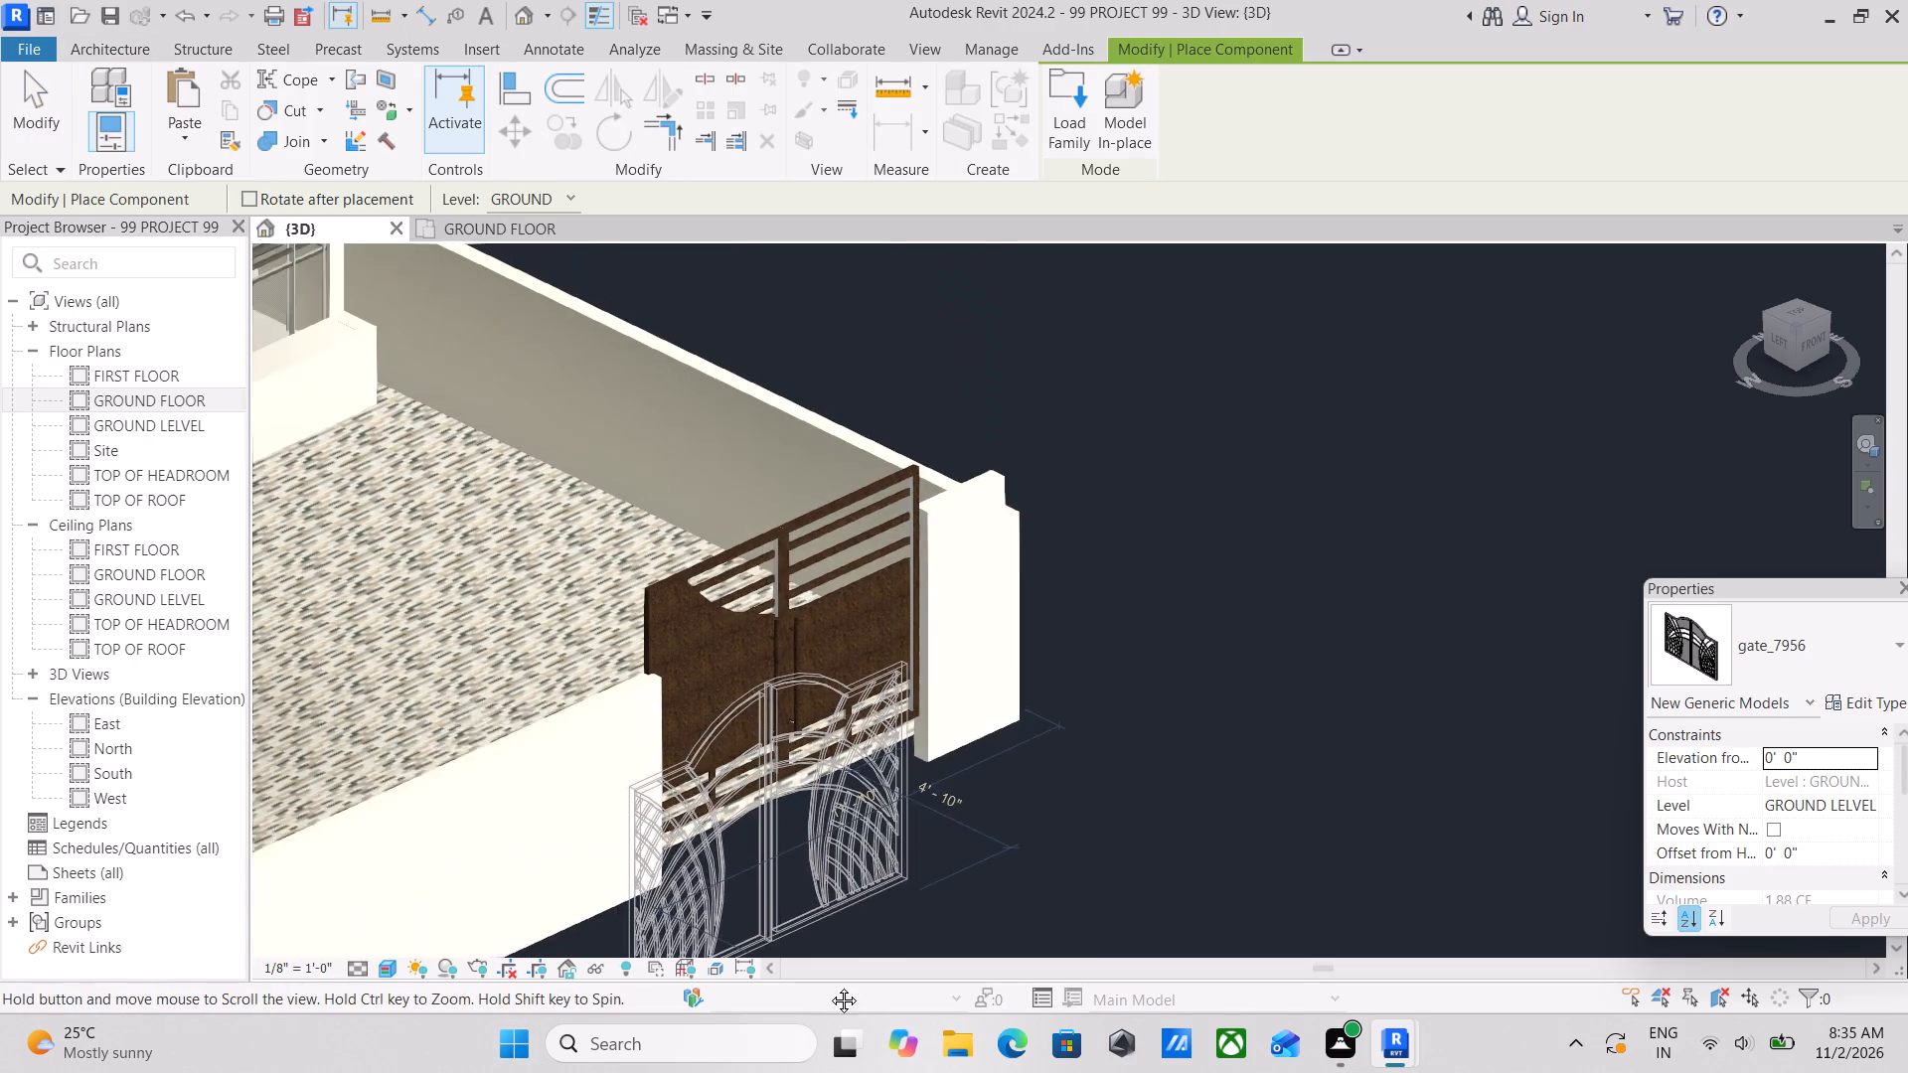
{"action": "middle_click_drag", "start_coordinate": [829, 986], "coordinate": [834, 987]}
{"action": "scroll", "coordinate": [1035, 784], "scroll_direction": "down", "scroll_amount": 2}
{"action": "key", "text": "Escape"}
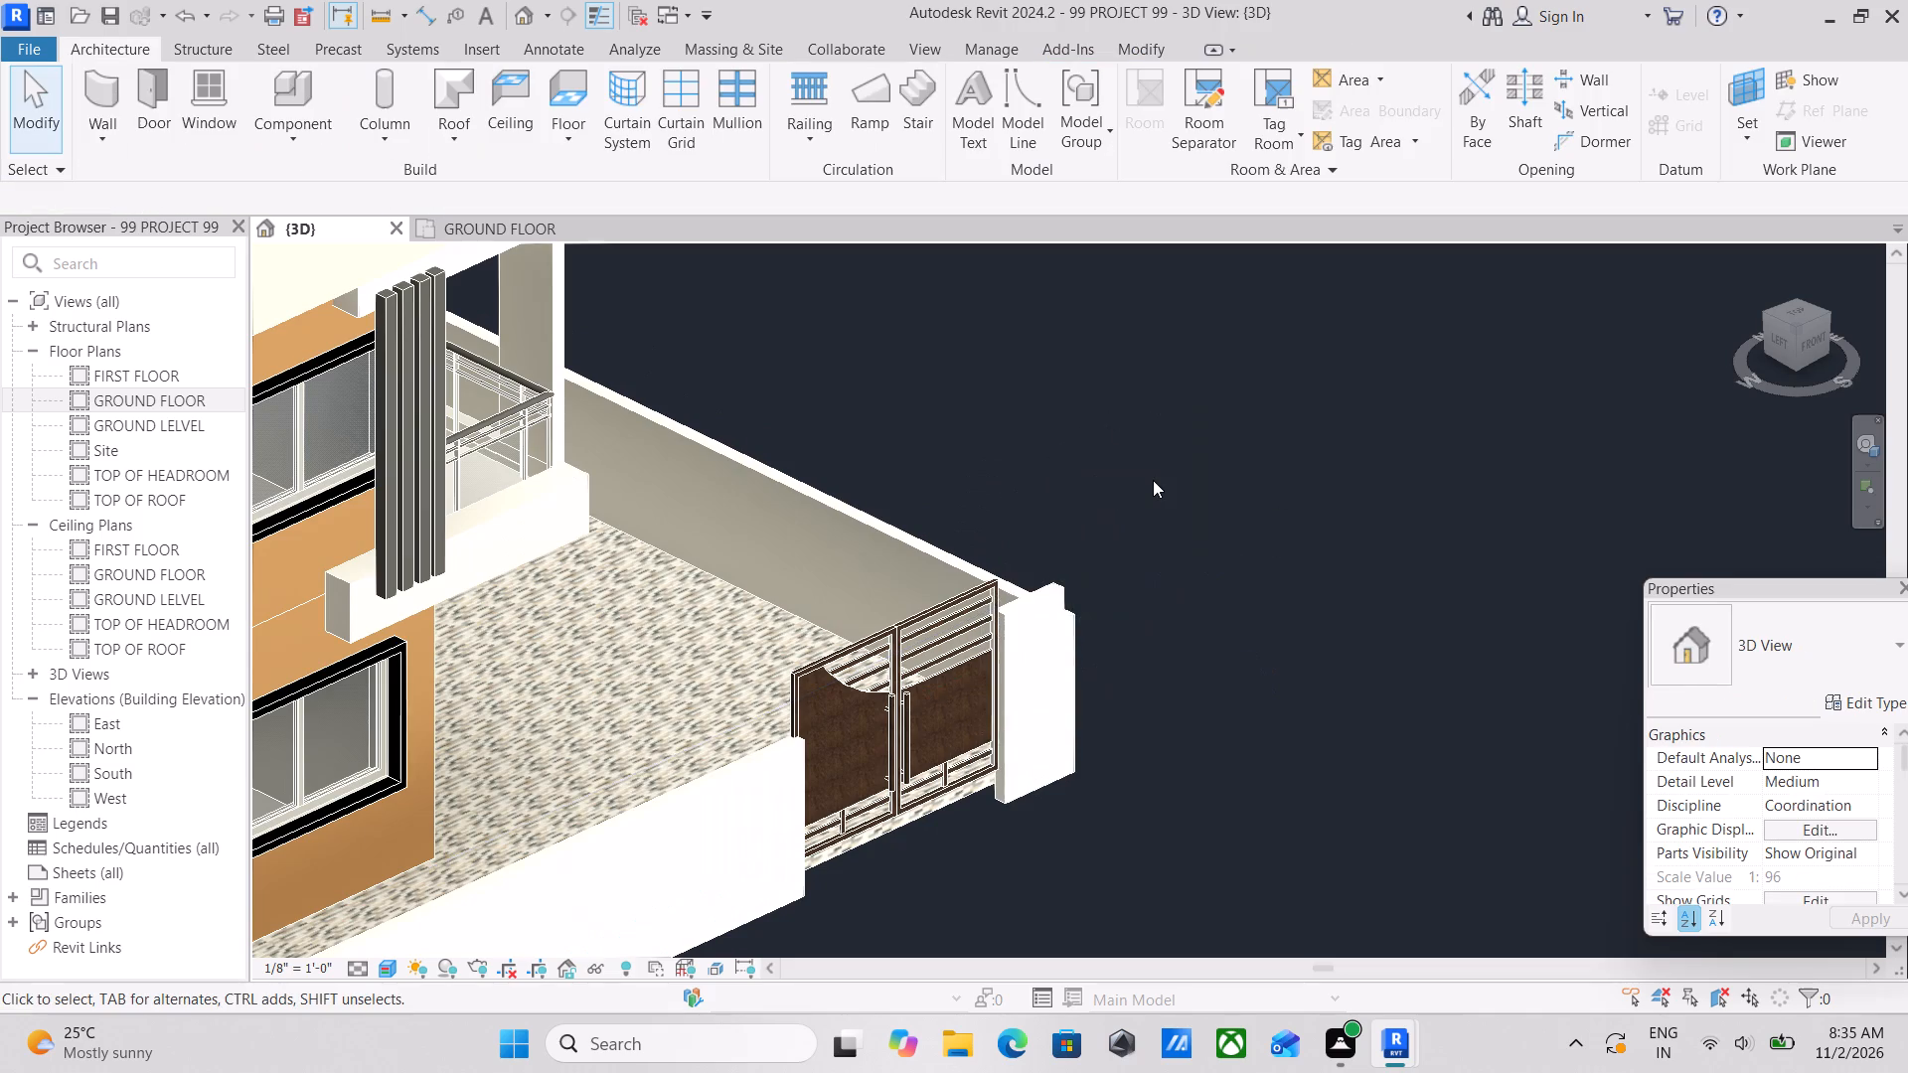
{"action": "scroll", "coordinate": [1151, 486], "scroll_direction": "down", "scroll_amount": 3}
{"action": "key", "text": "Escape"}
Examine the whole house with its boundary walls and forecourt gate from the front and from an angle.
{"action": "scroll", "coordinate": [1151, 486], "scroll_direction": "down", "scroll_amount": 4}
{"action": "middle_click_drag", "start_coordinate": [1151, 486], "coordinate": [1168, 511]}
{"action": "scroll", "coordinate": [1268, 506], "scroll_direction": "down", "scroll_amount": 1}
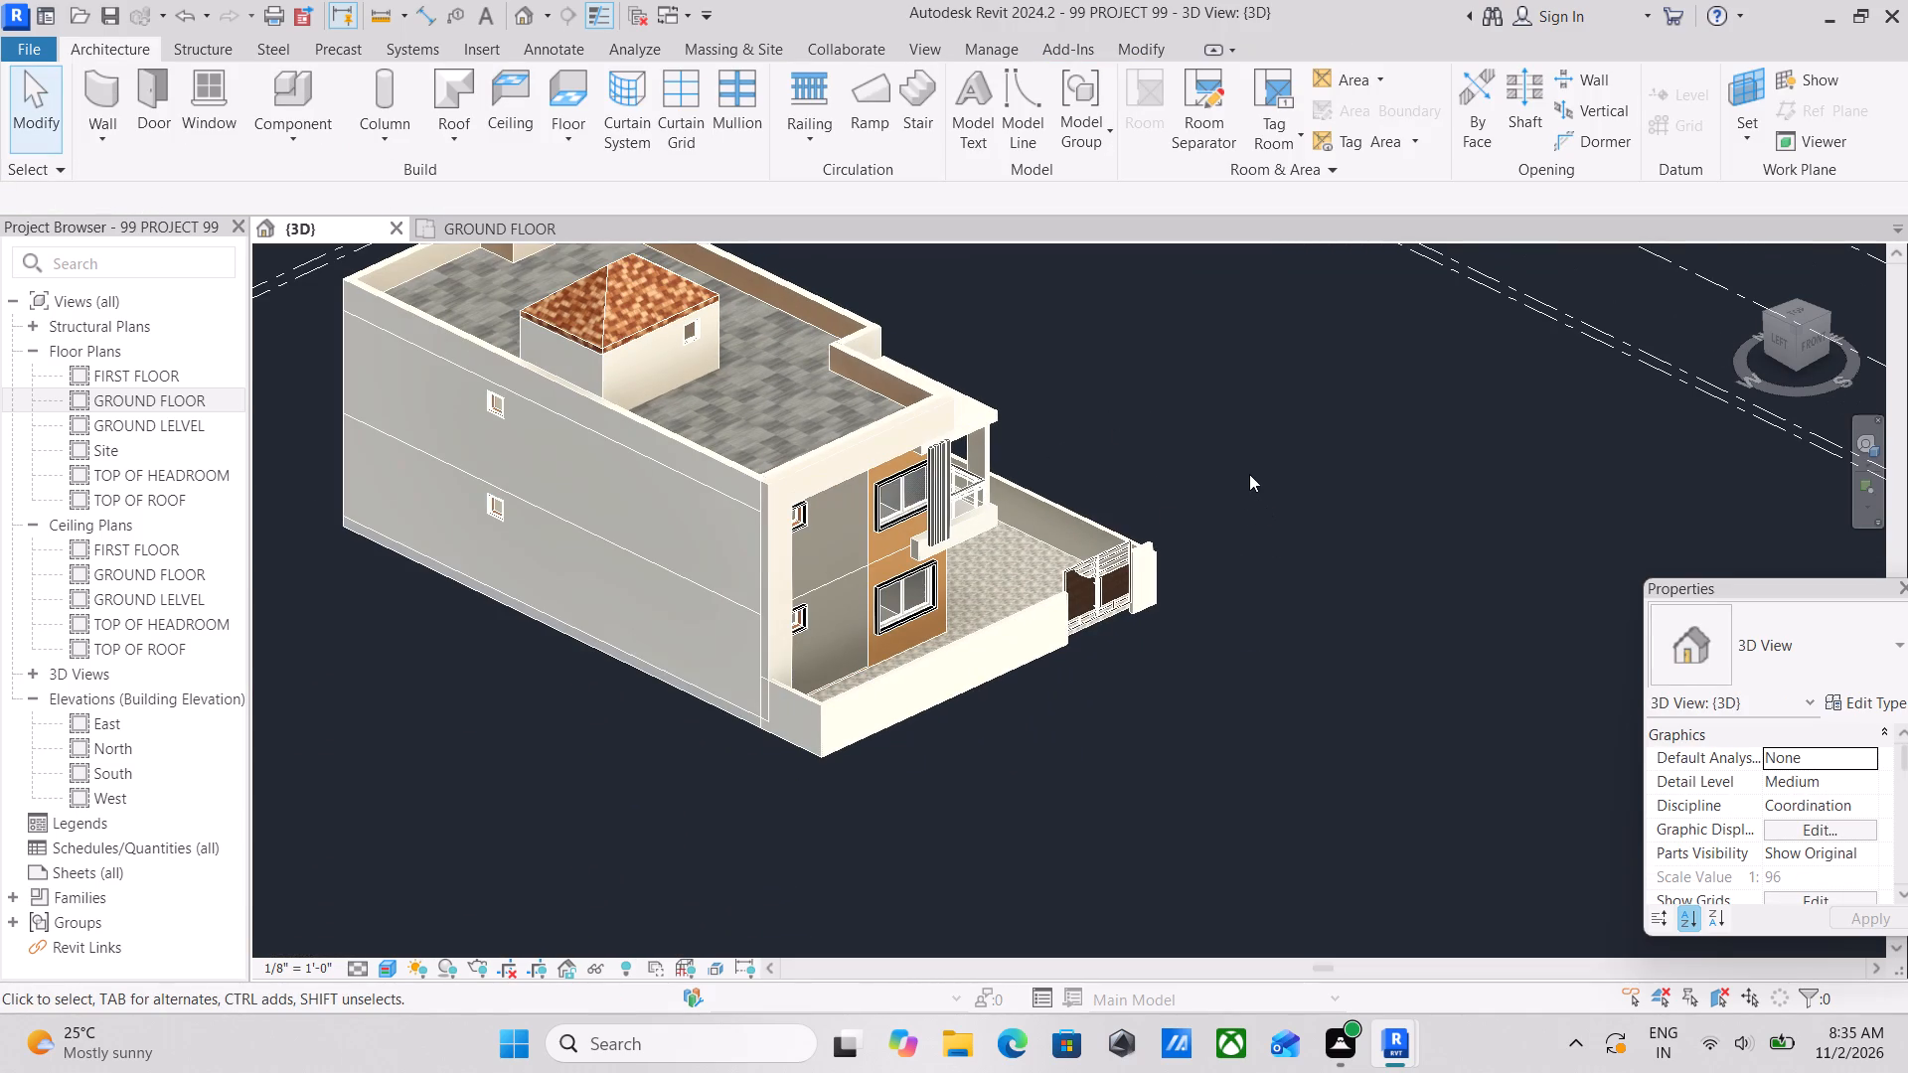
{"action": "middle_click_drag", "start_coordinate": [1245, 464], "coordinate": [1087, 304], "text": "shift"}
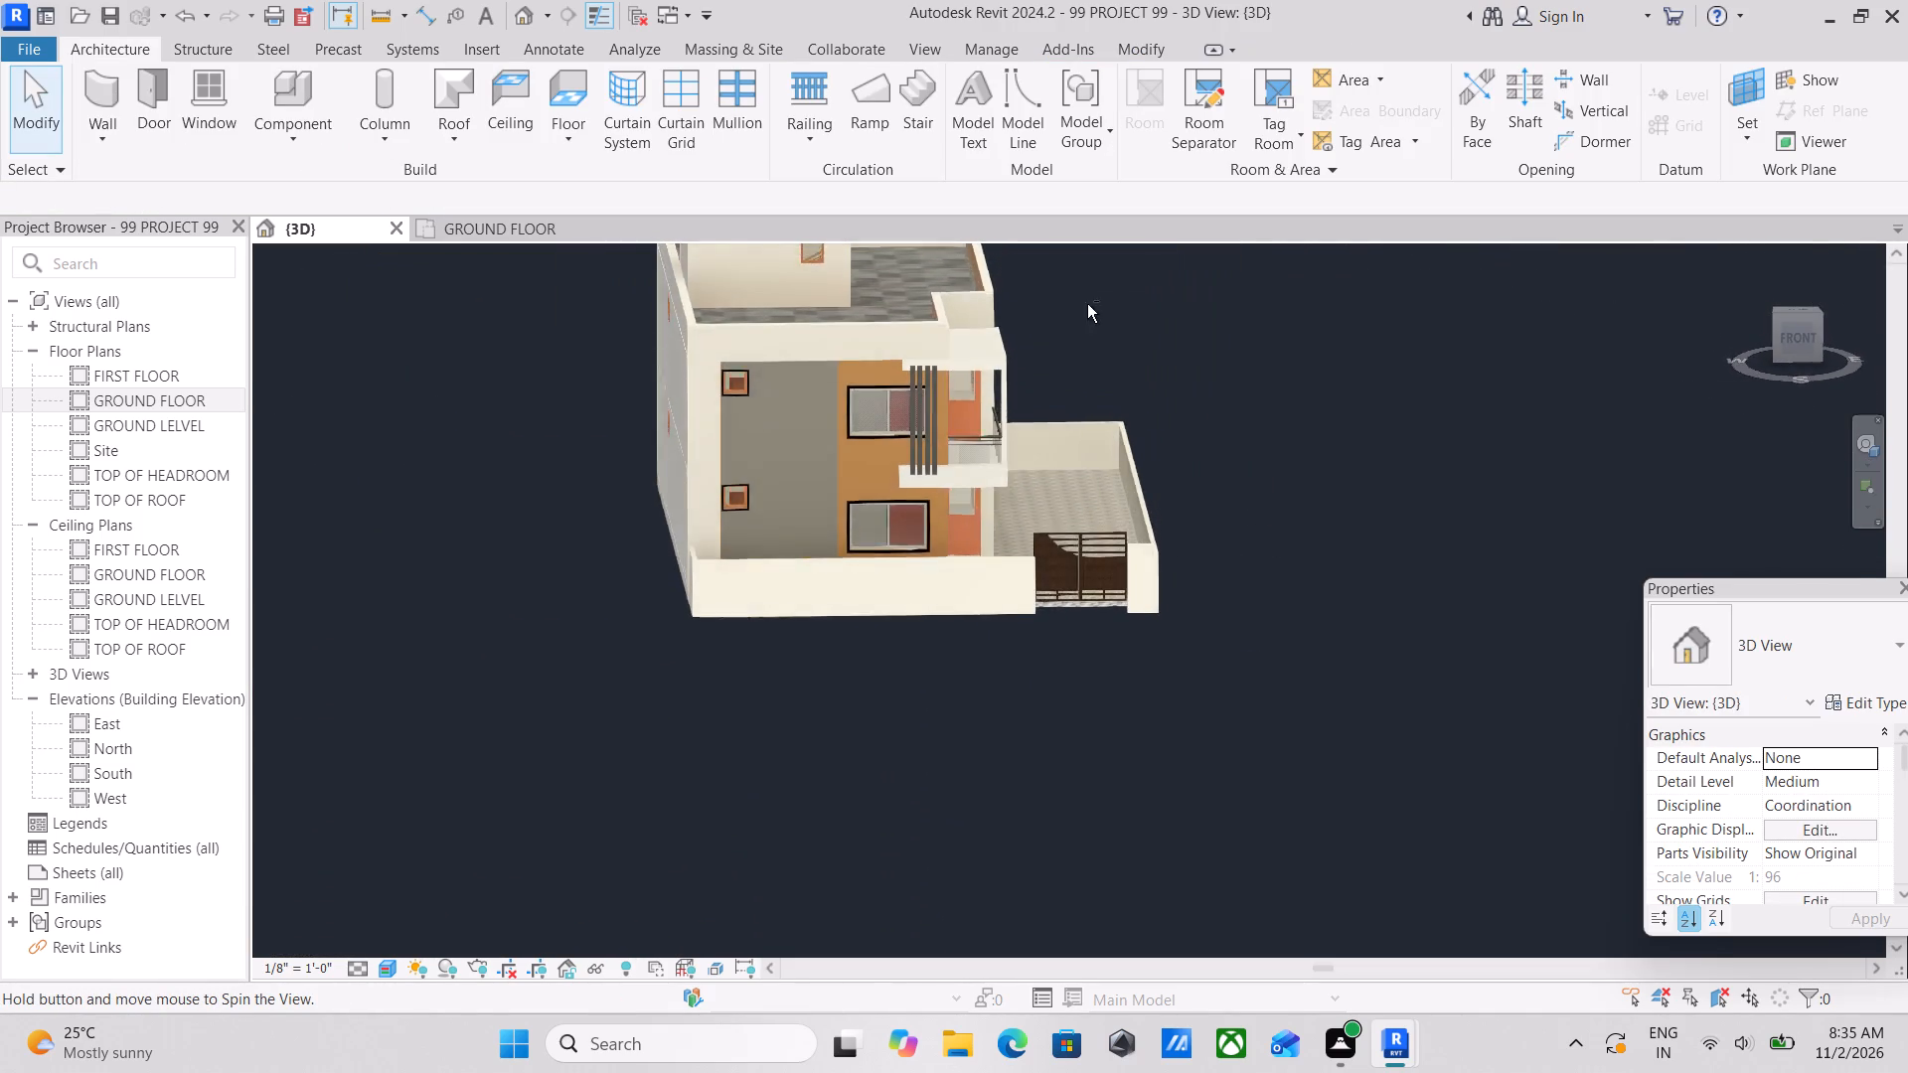
{"action": "middle_click_drag", "start_coordinate": [1087, 304], "coordinate": [1082, 309], "text": "shift"}
{"action": "left_click", "coordinate": [1799, 327]}
{"action": "scroll", "coordinate": [1317, 377], "scroll_direction": "up", "scroll_amount": 2}
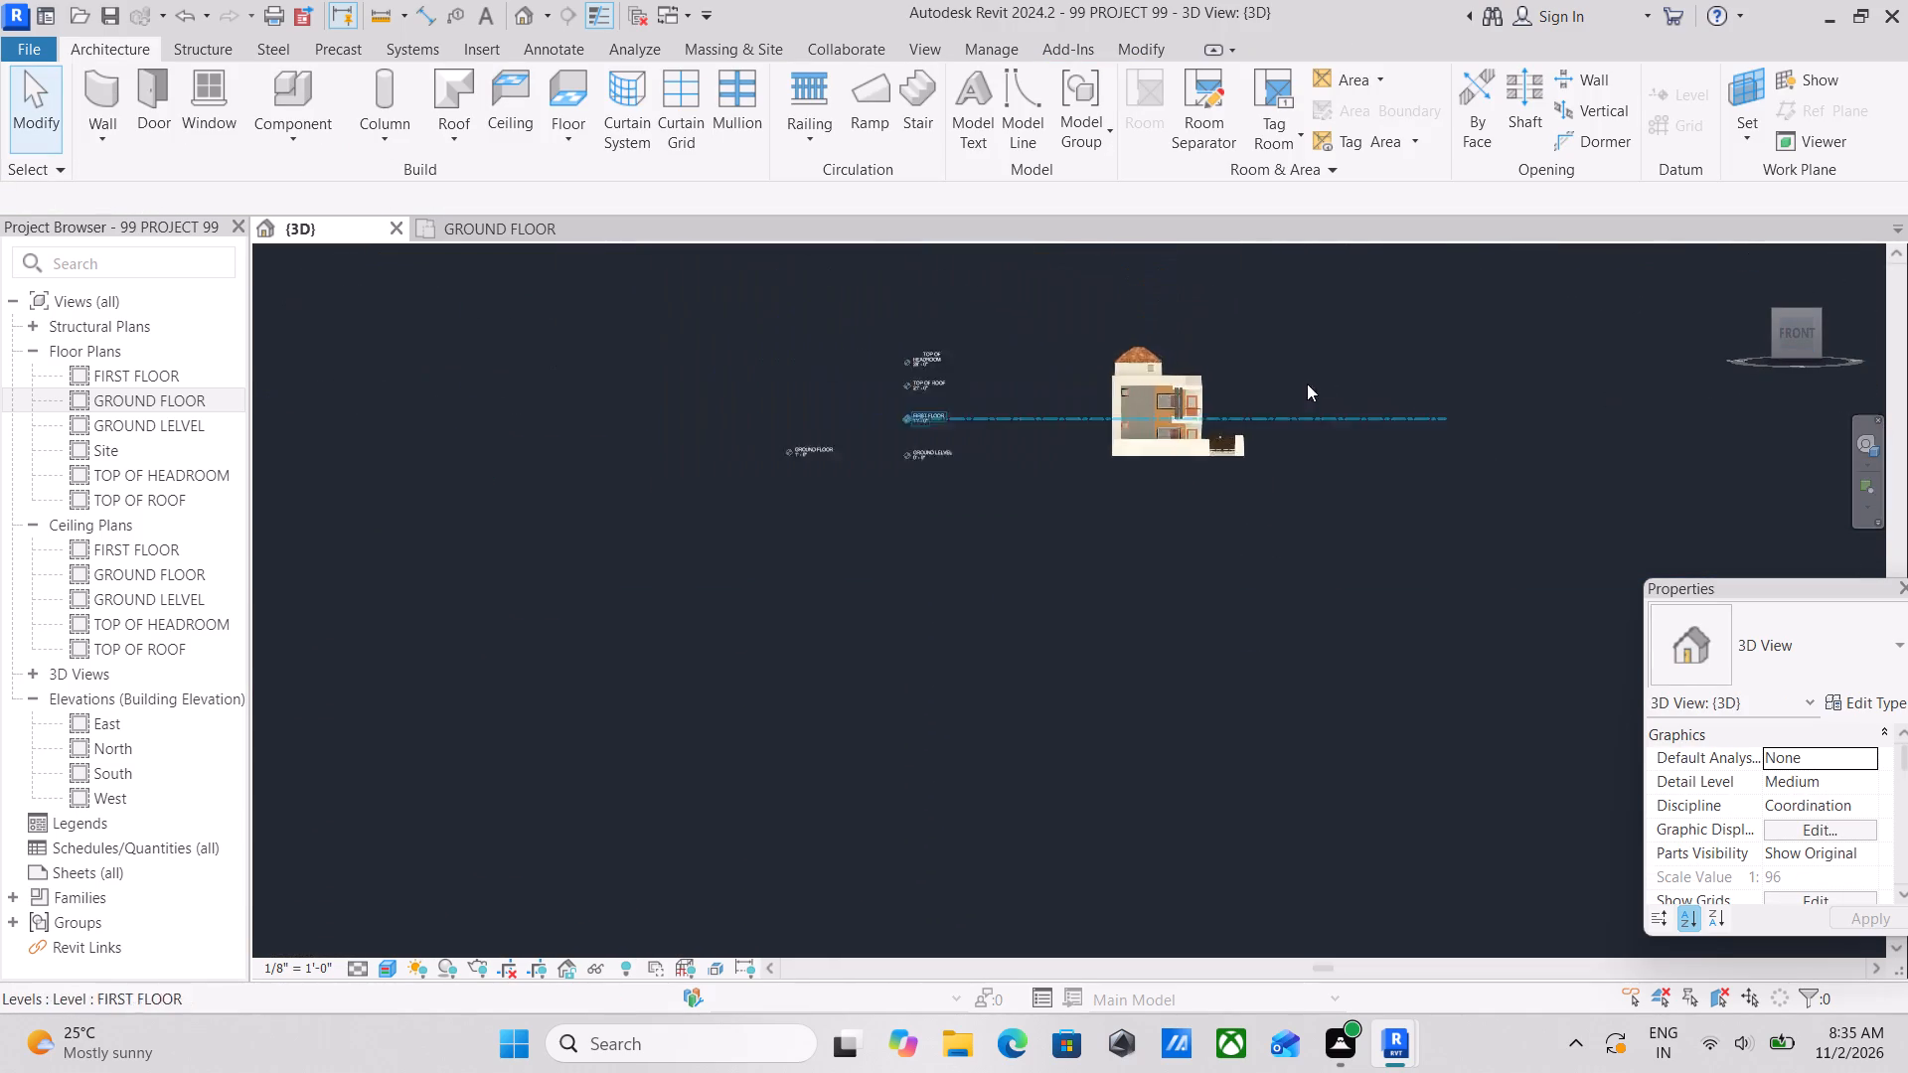
{"action": "scroll", "coordinate": [1307, 383], "scroll_direction": "up", "scroll_amount": 3}
{"action": "middle_click_drag", "start_coordinate": [1332, 570], "coordinate": [1247, 816]}
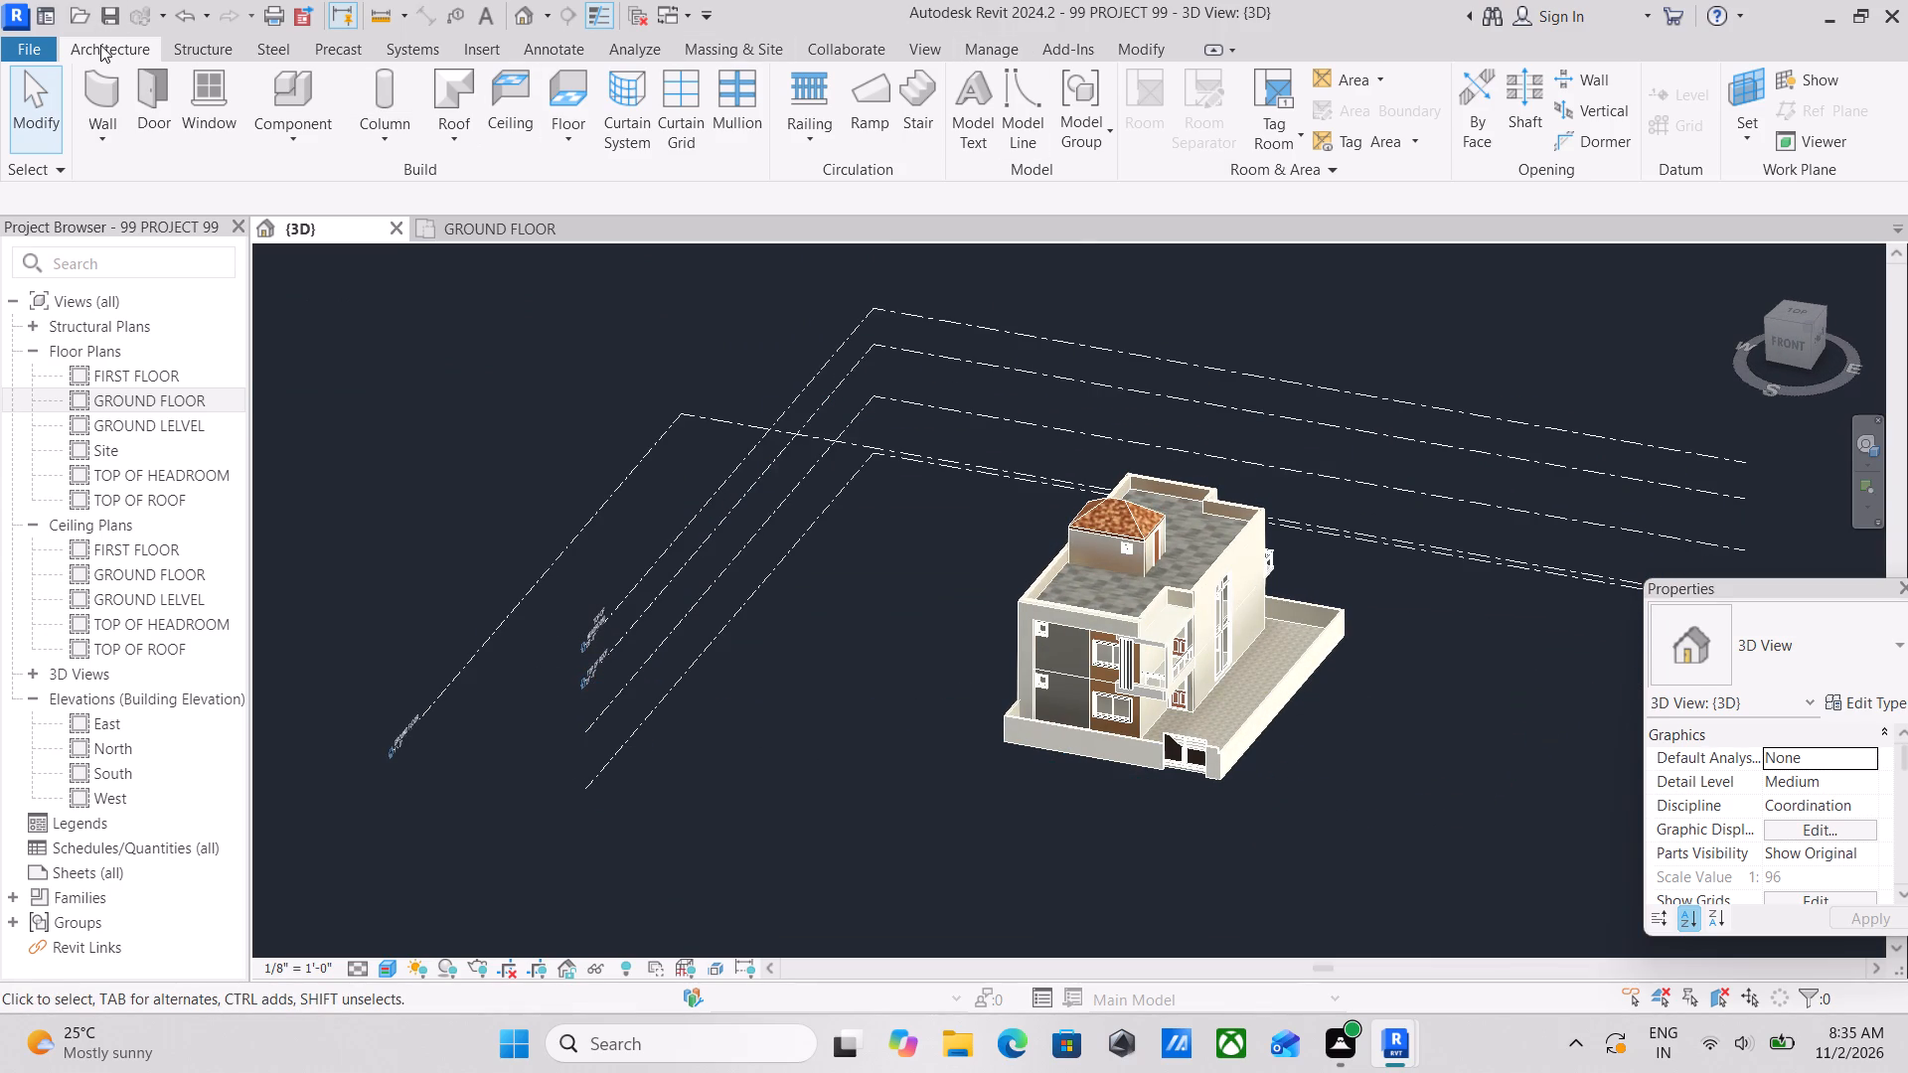
Create a Grassland - 16" toposolid on GROUND LELVEL from a rectangular boundary about 128' by 112' around the house.
{"action": "left_click", "coordinate": [749, 49]}
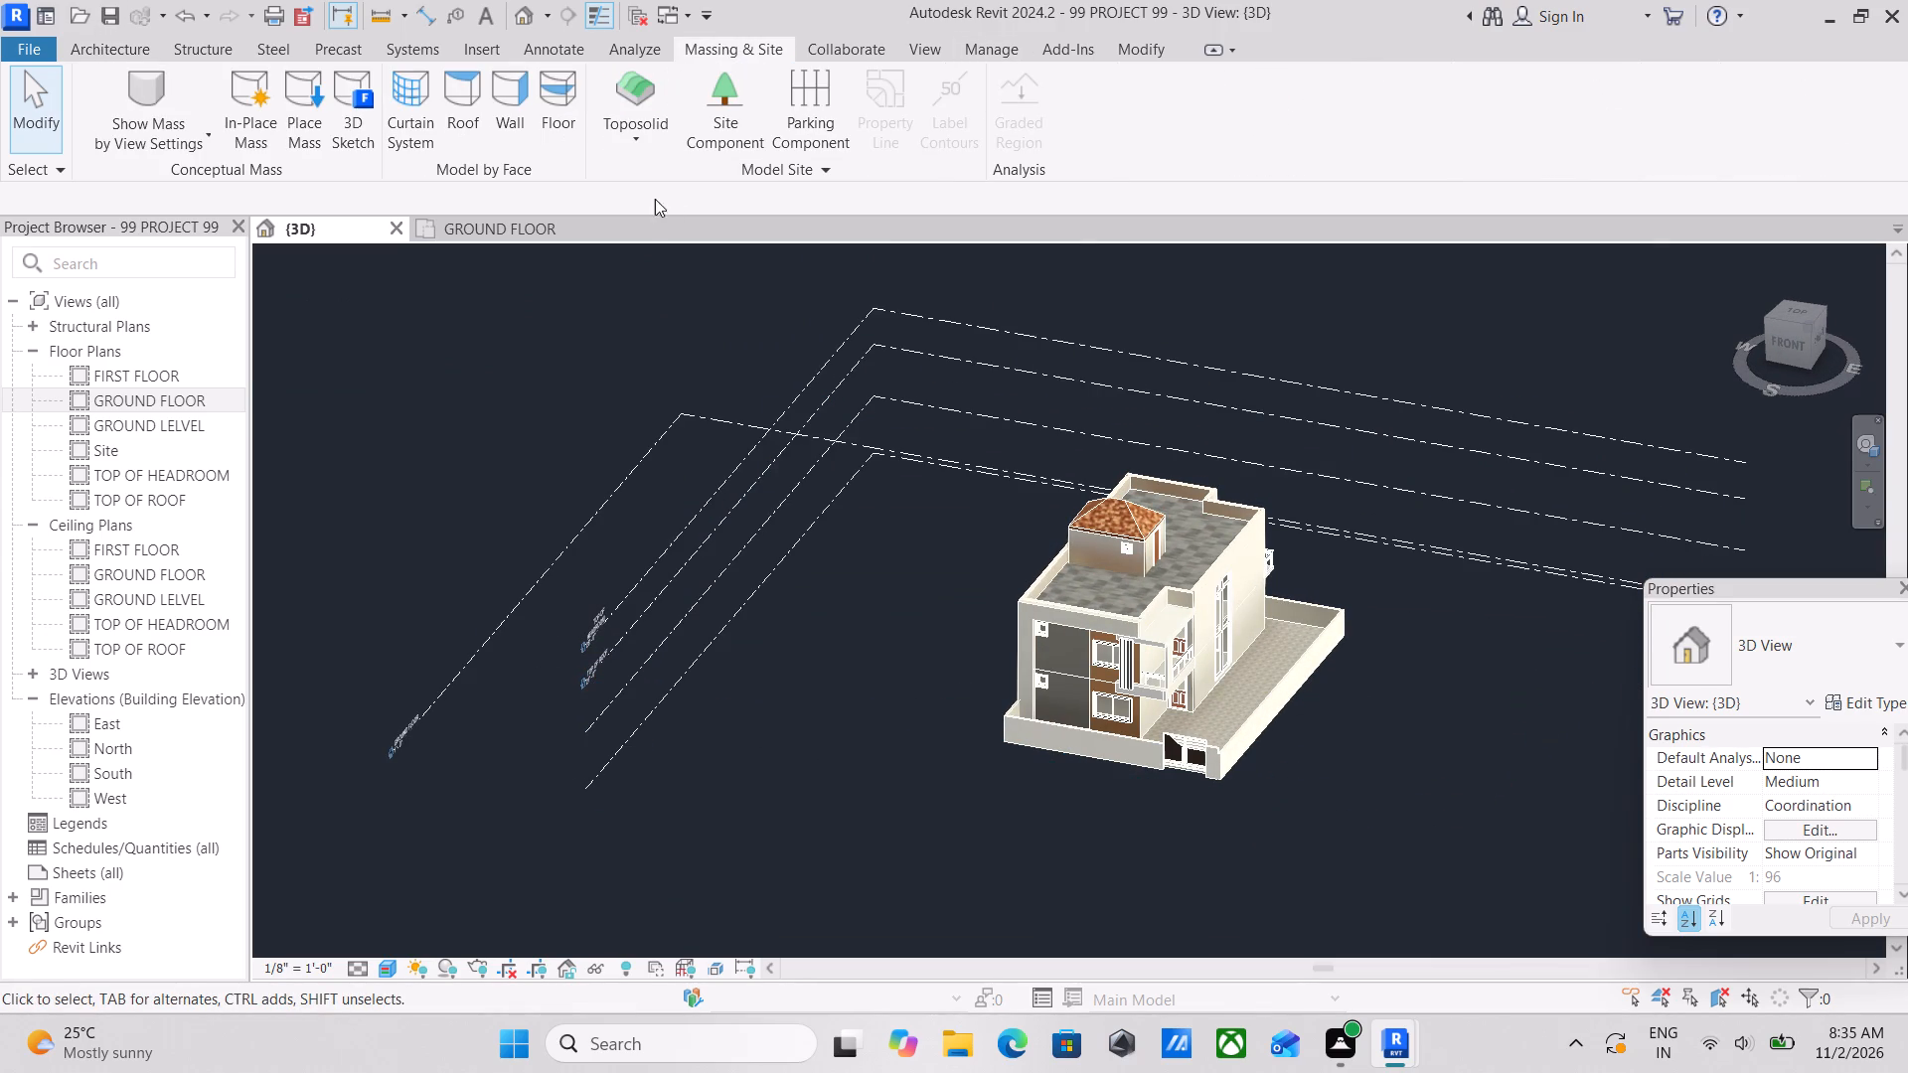
{"action": "left_click", "coordinate": [634, 142]}
{"action": "left_click", "coordinate": [665, 188]}
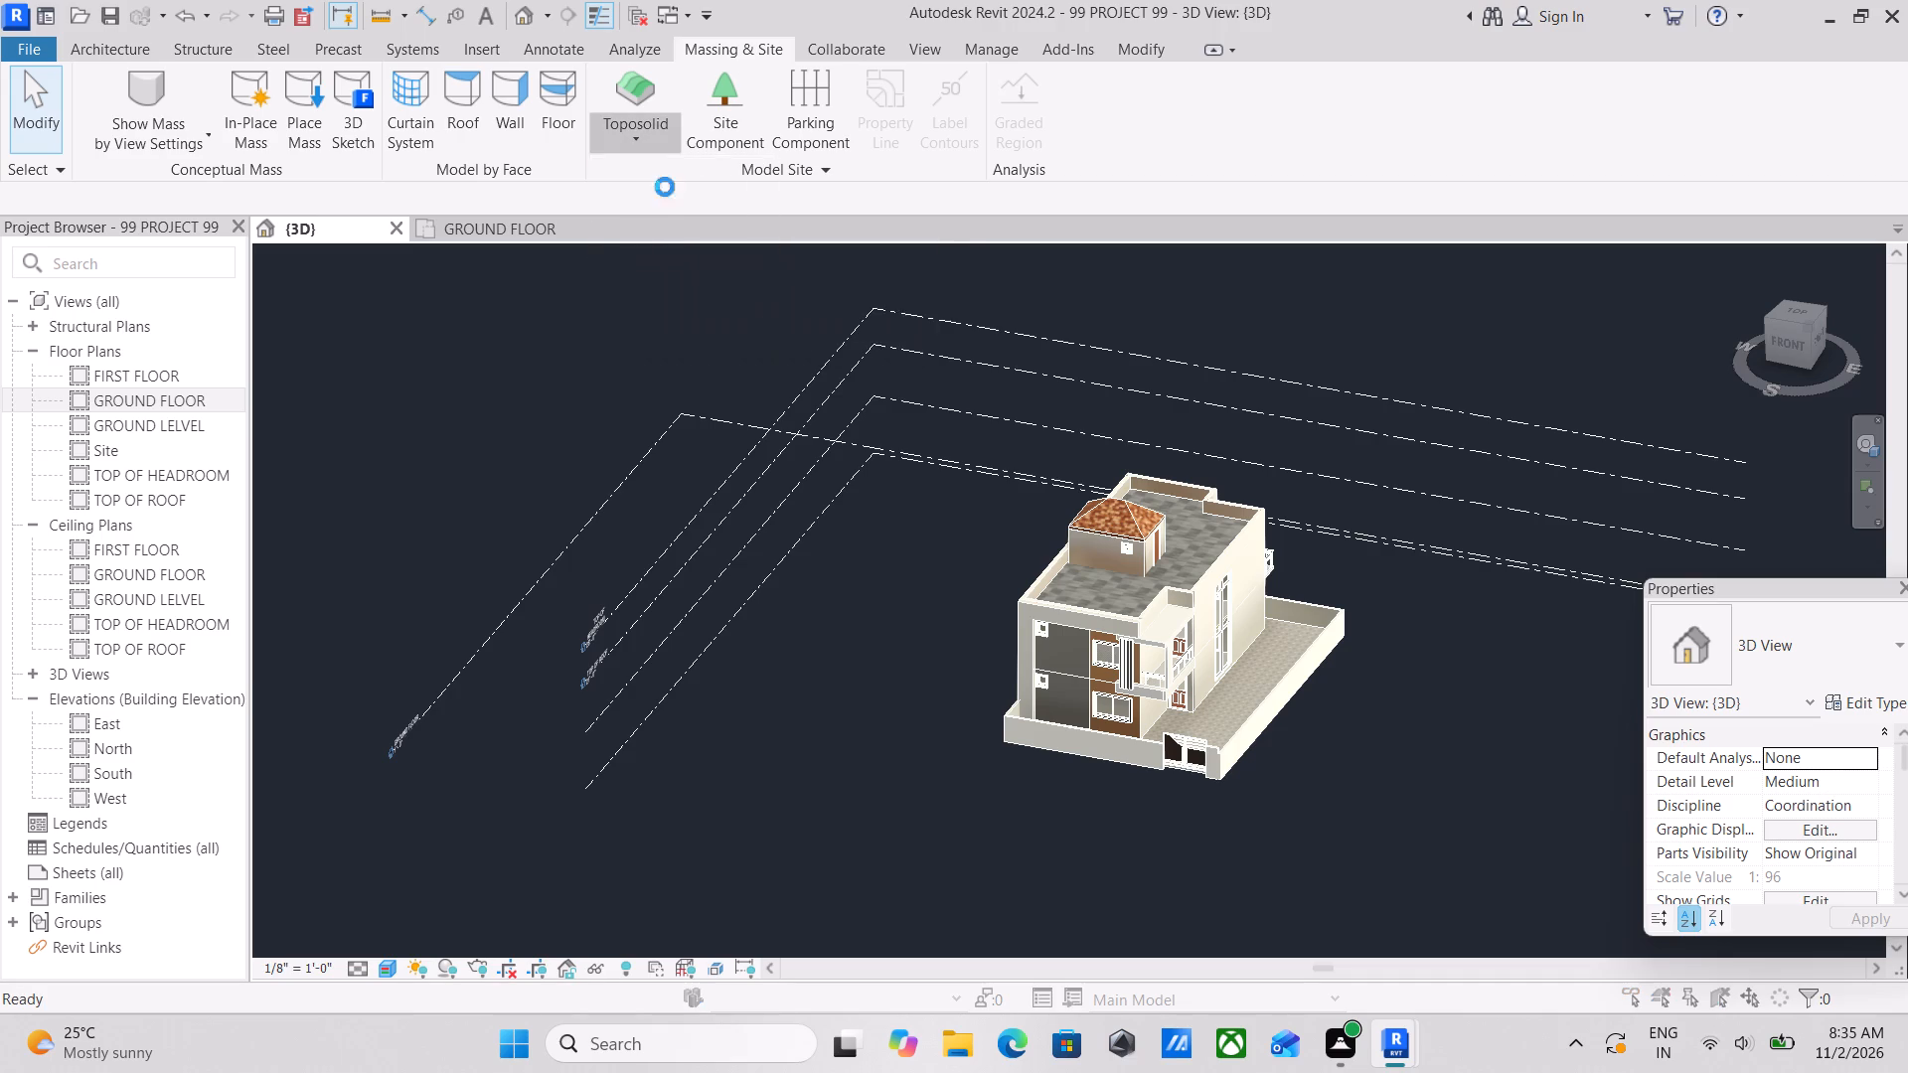
{"action": "left_click", "coordinate": [1147, 317]}
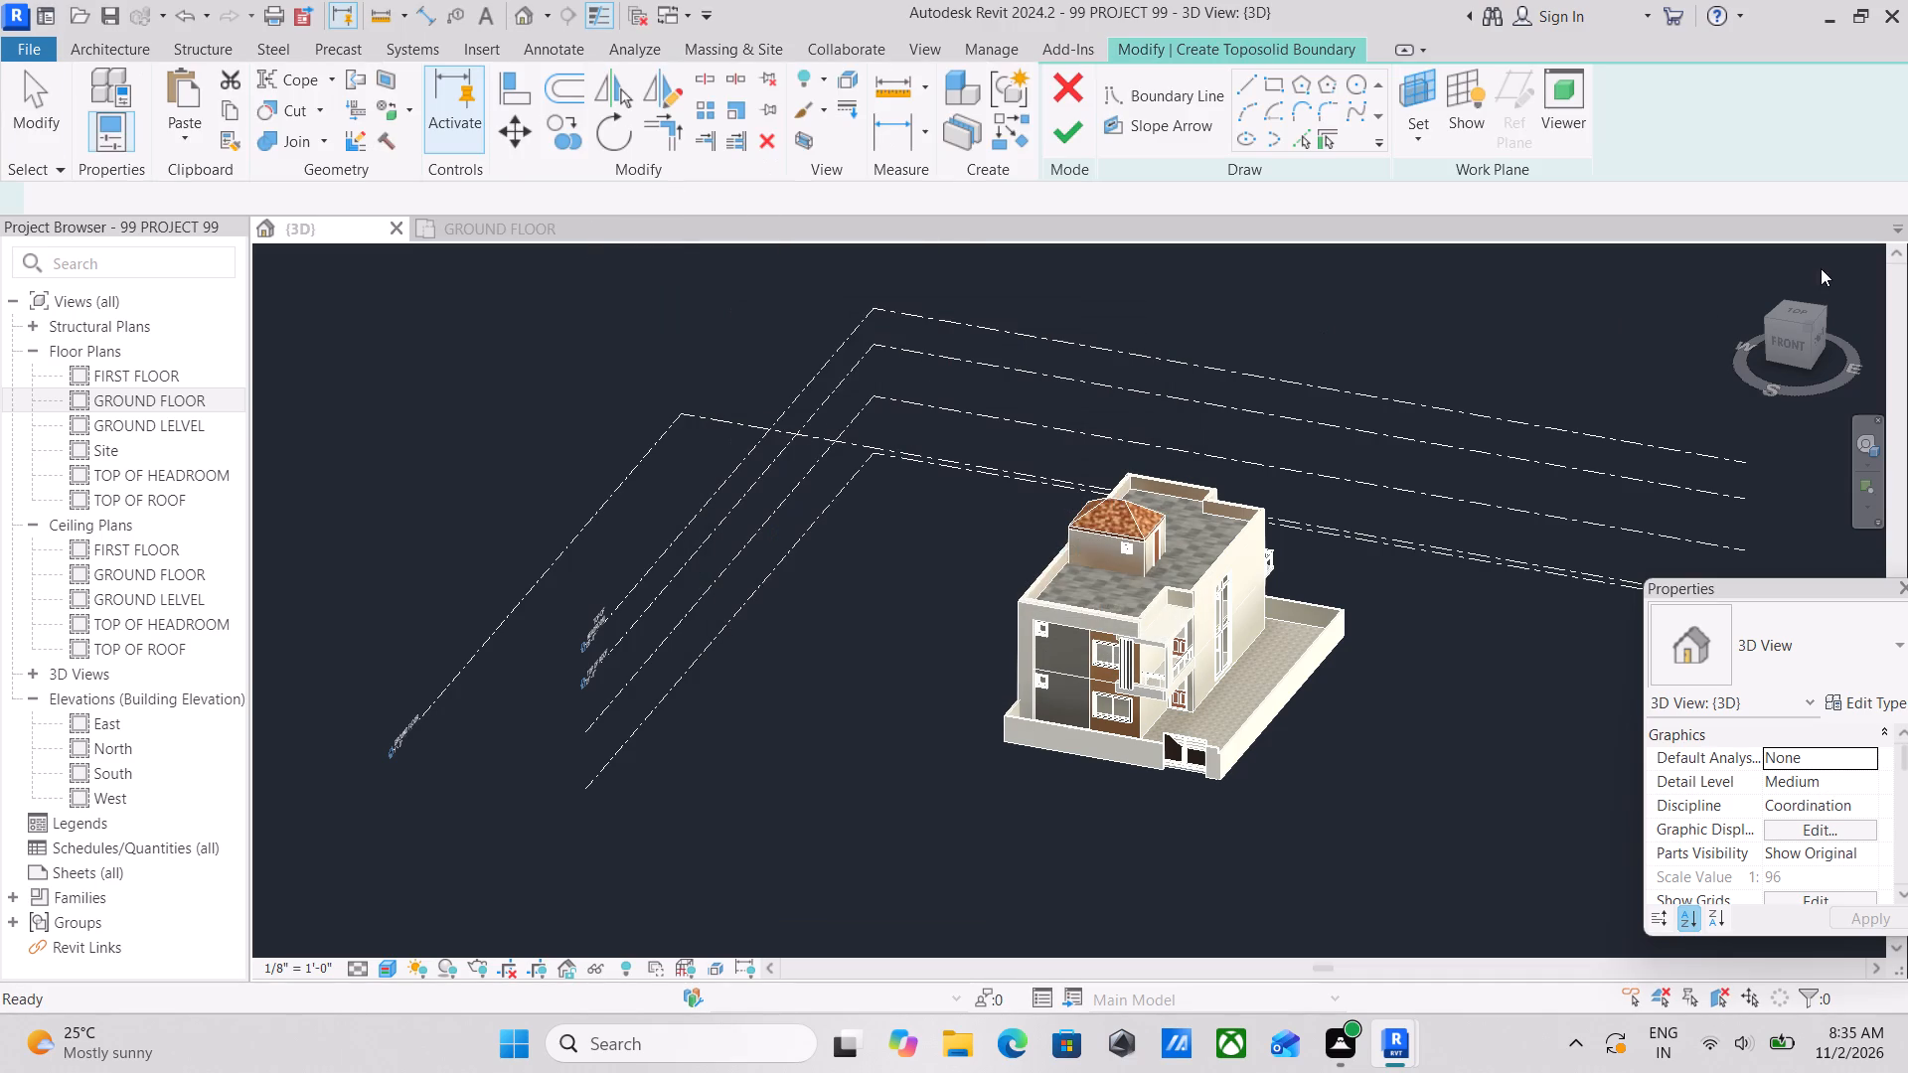
{"action": "left_click", "coordinate": [1795, 308]}
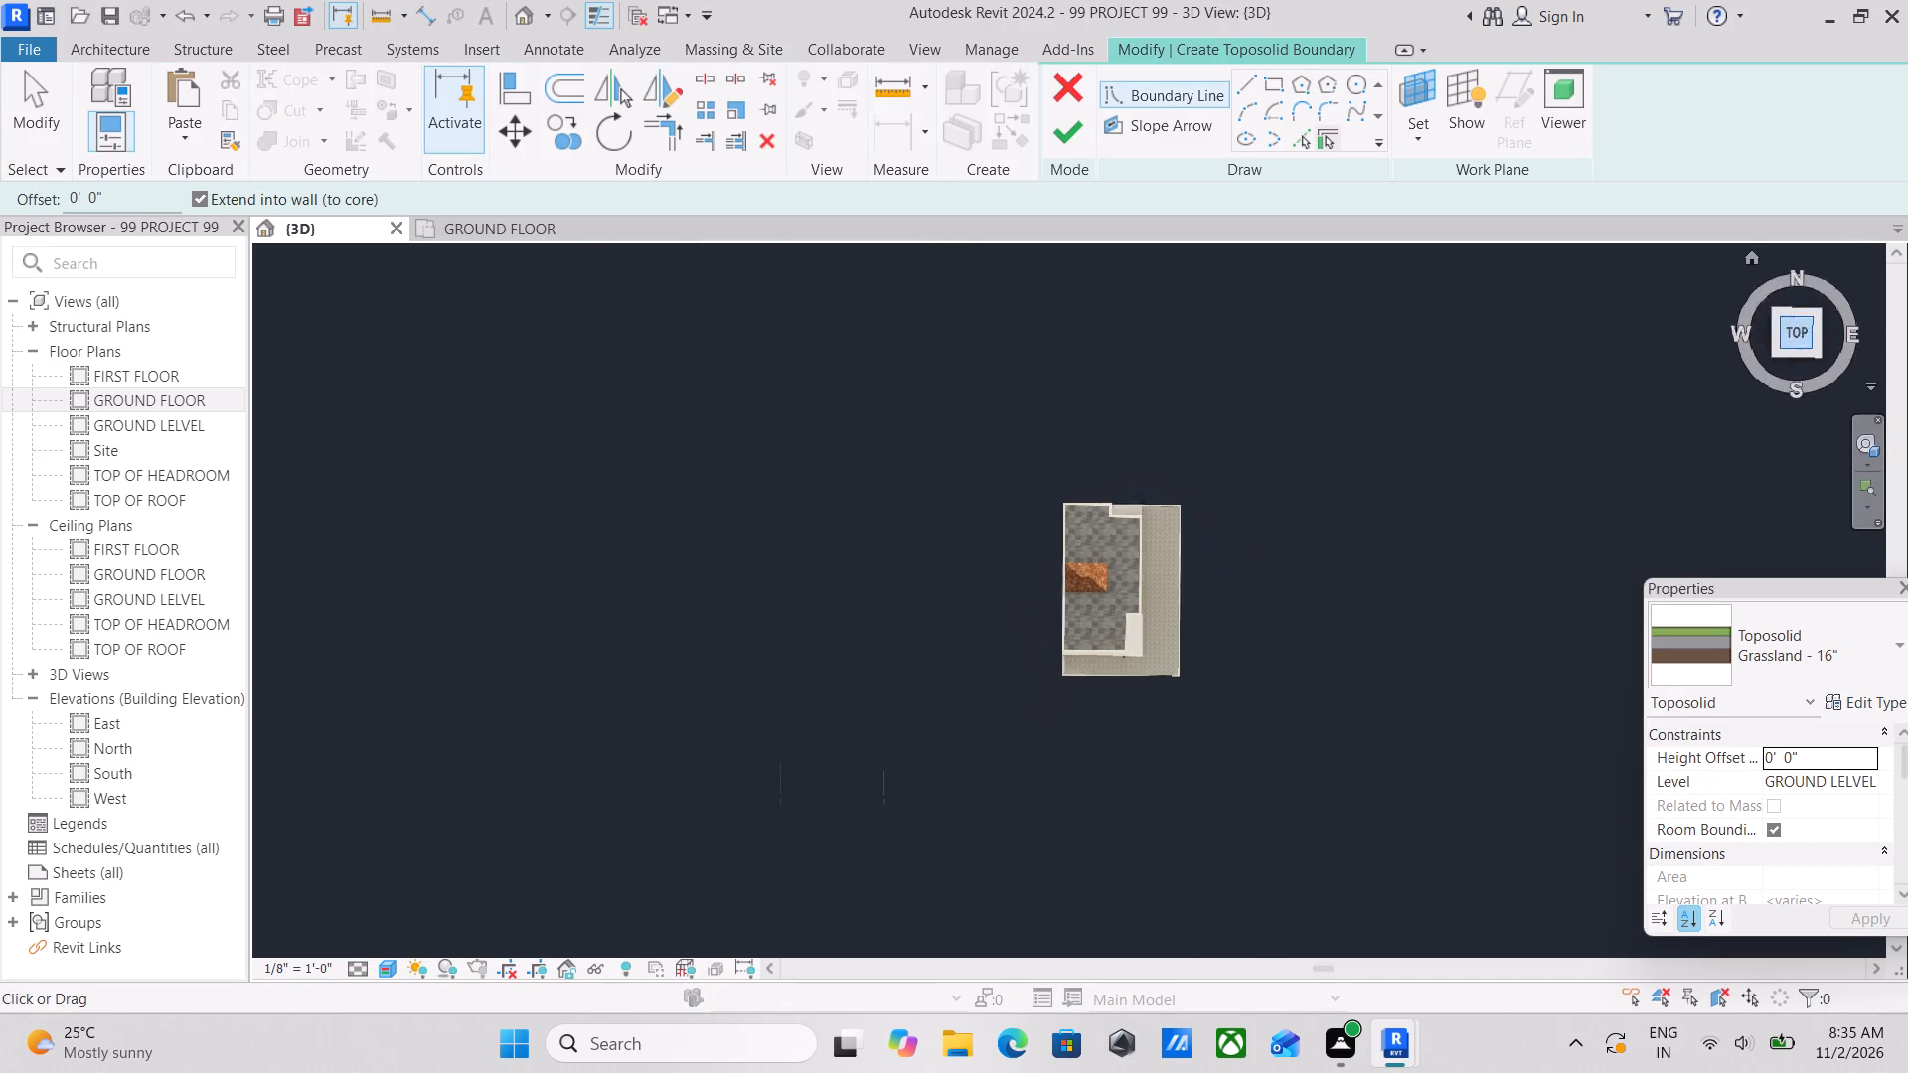
{"action": "scroll", "coordinate": [1304, 499], "scroll_direction": "up", "scroll_amount": 3}
{"action": "left_click", "coordinate": [1274, 81]}
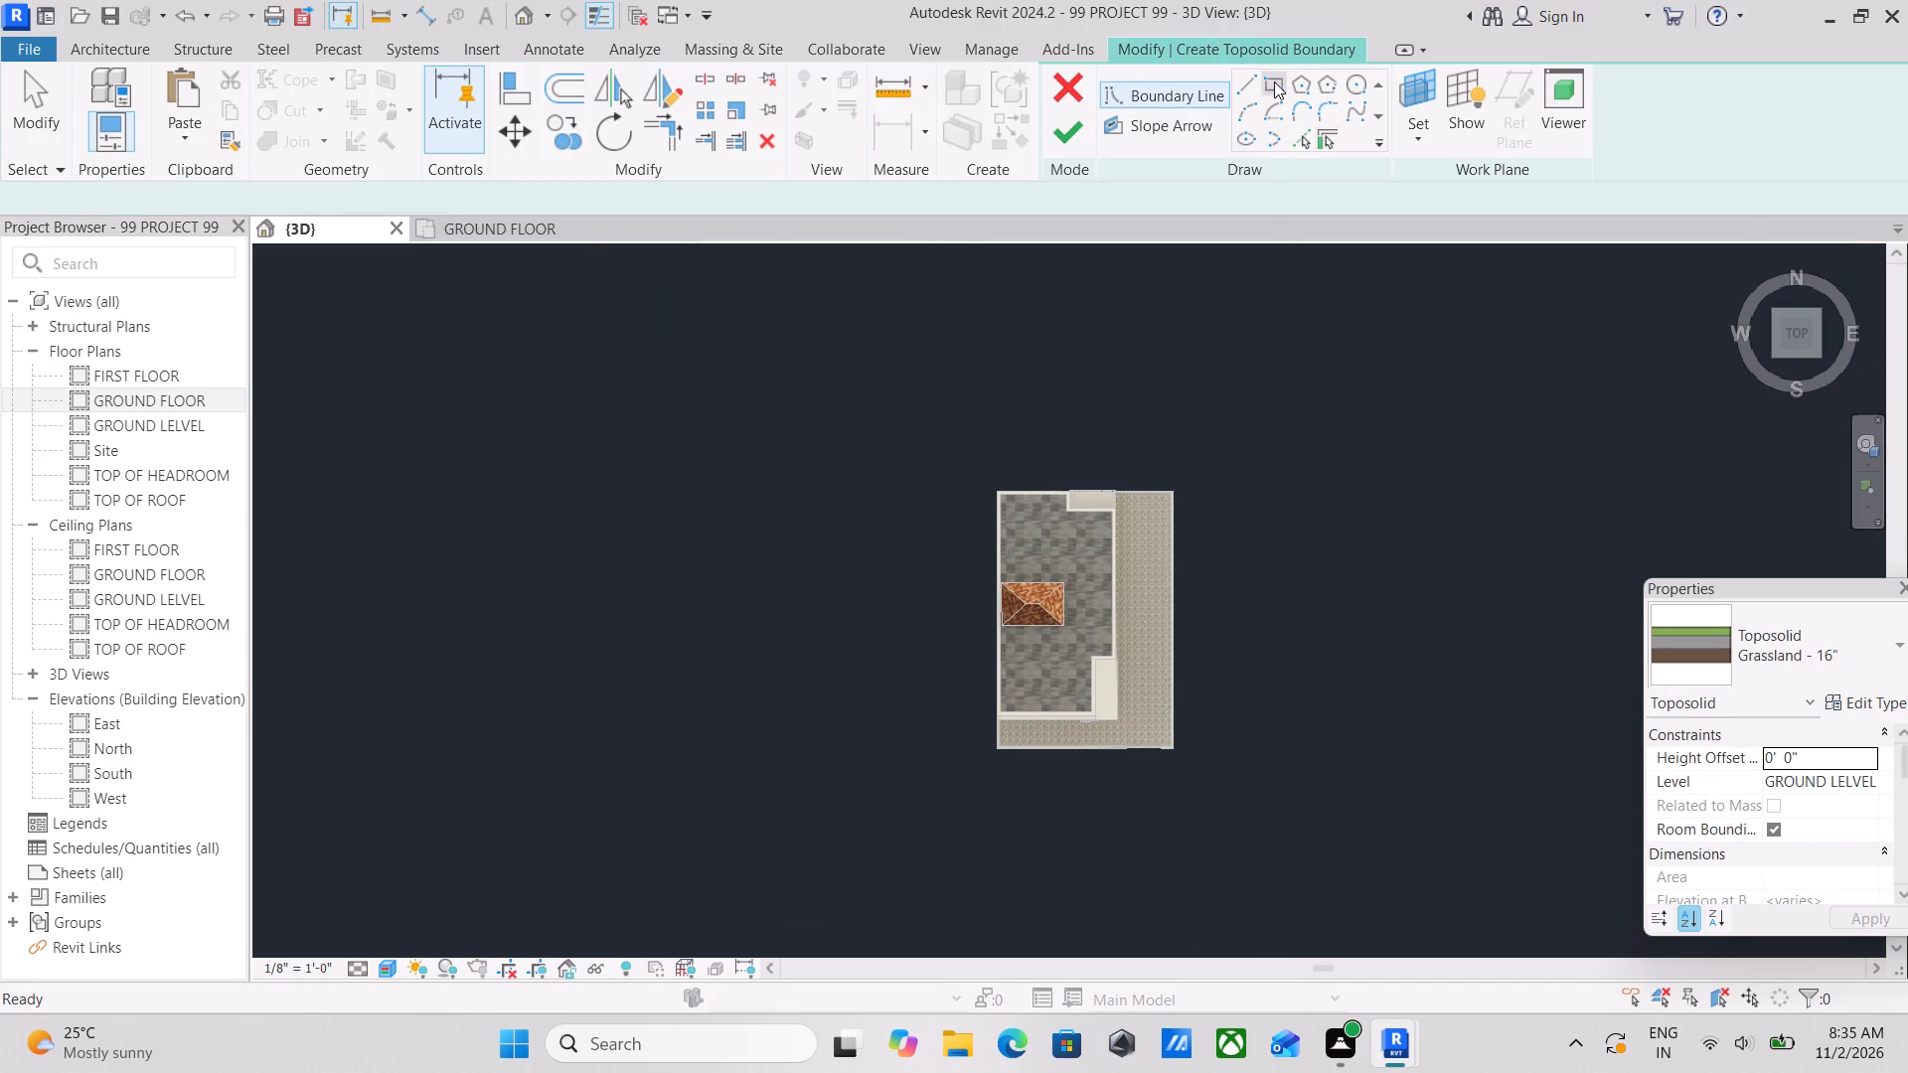
{"action": "left_click", "coordinate": [779, 385]}
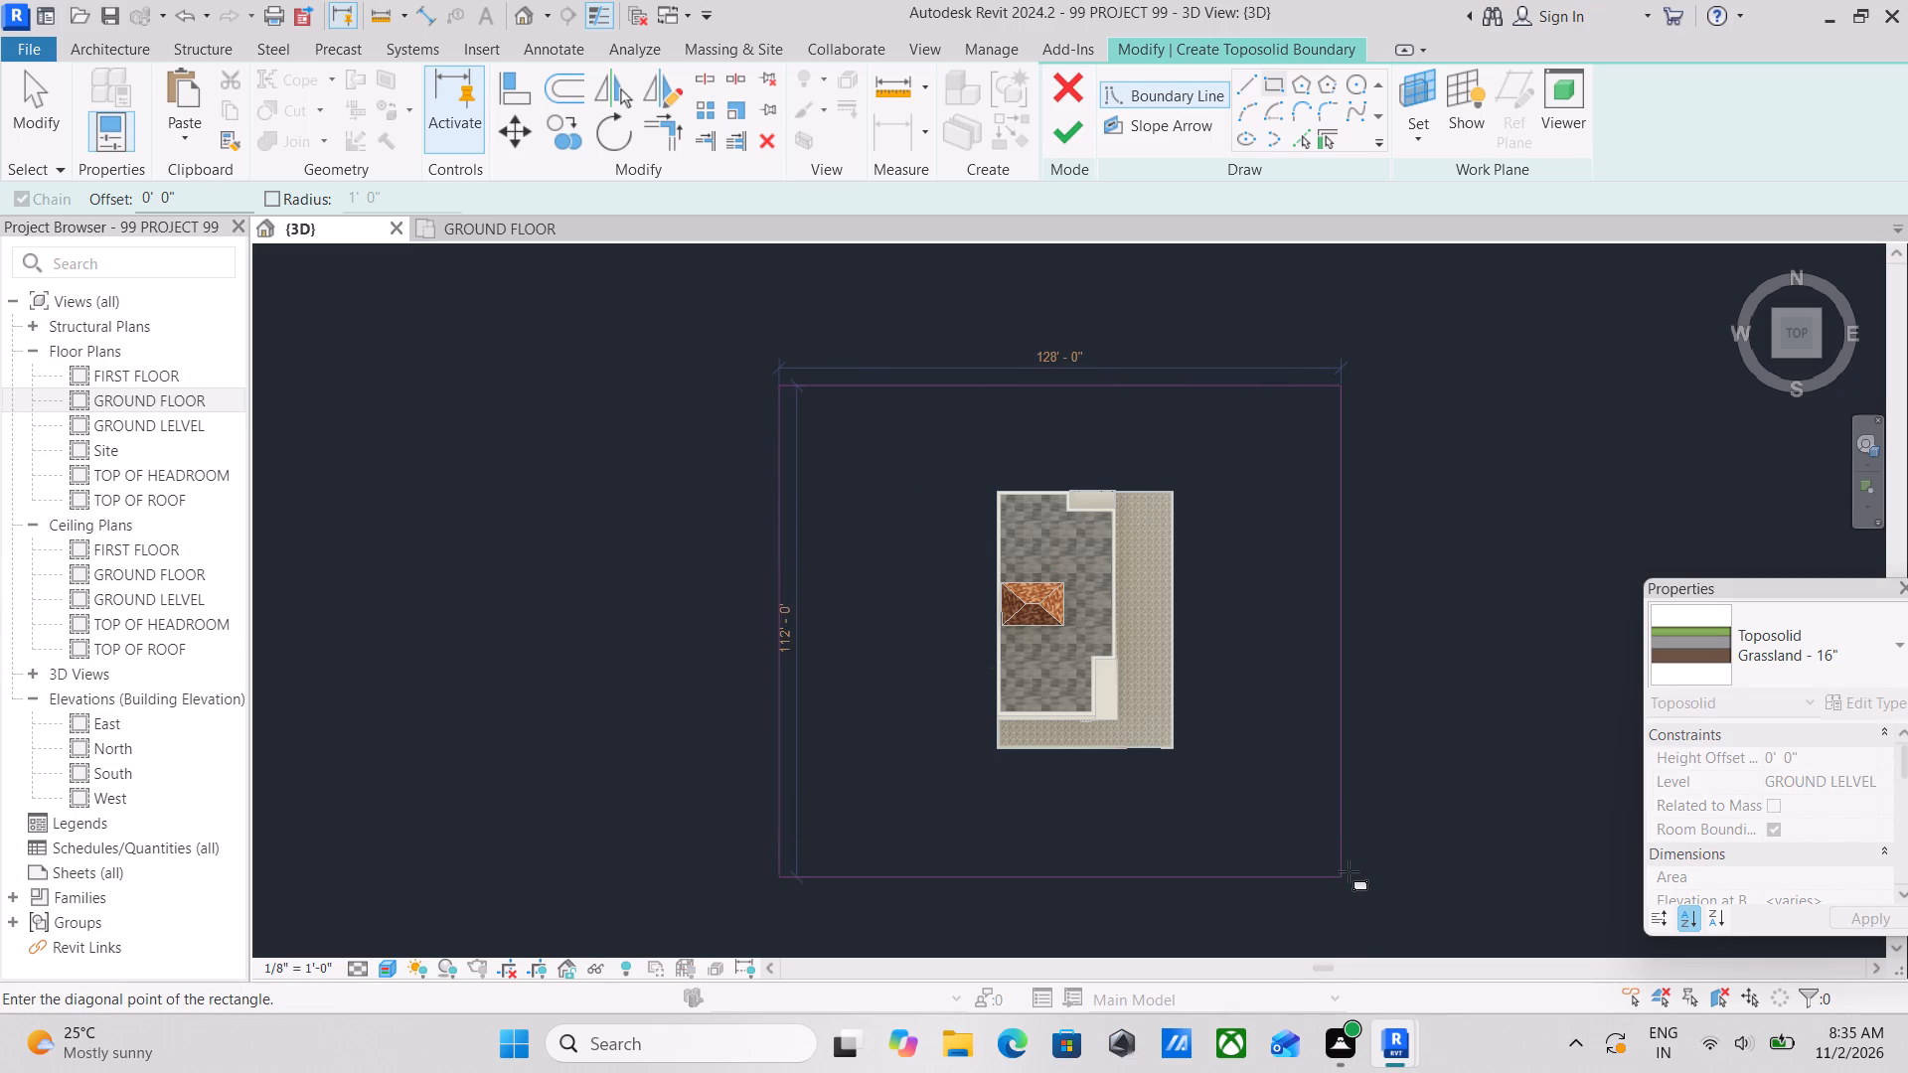
{"action": "left_click", "coordinate": [1349, 871]}
{"action": "scroll", "coordinate": [1349, 866], "scroll_direction": "down", "scroll_amount": 2}
{"action": "middle_click_drag", "start_coordinate": [1338, 822], "coordinate": [1275, 675]}
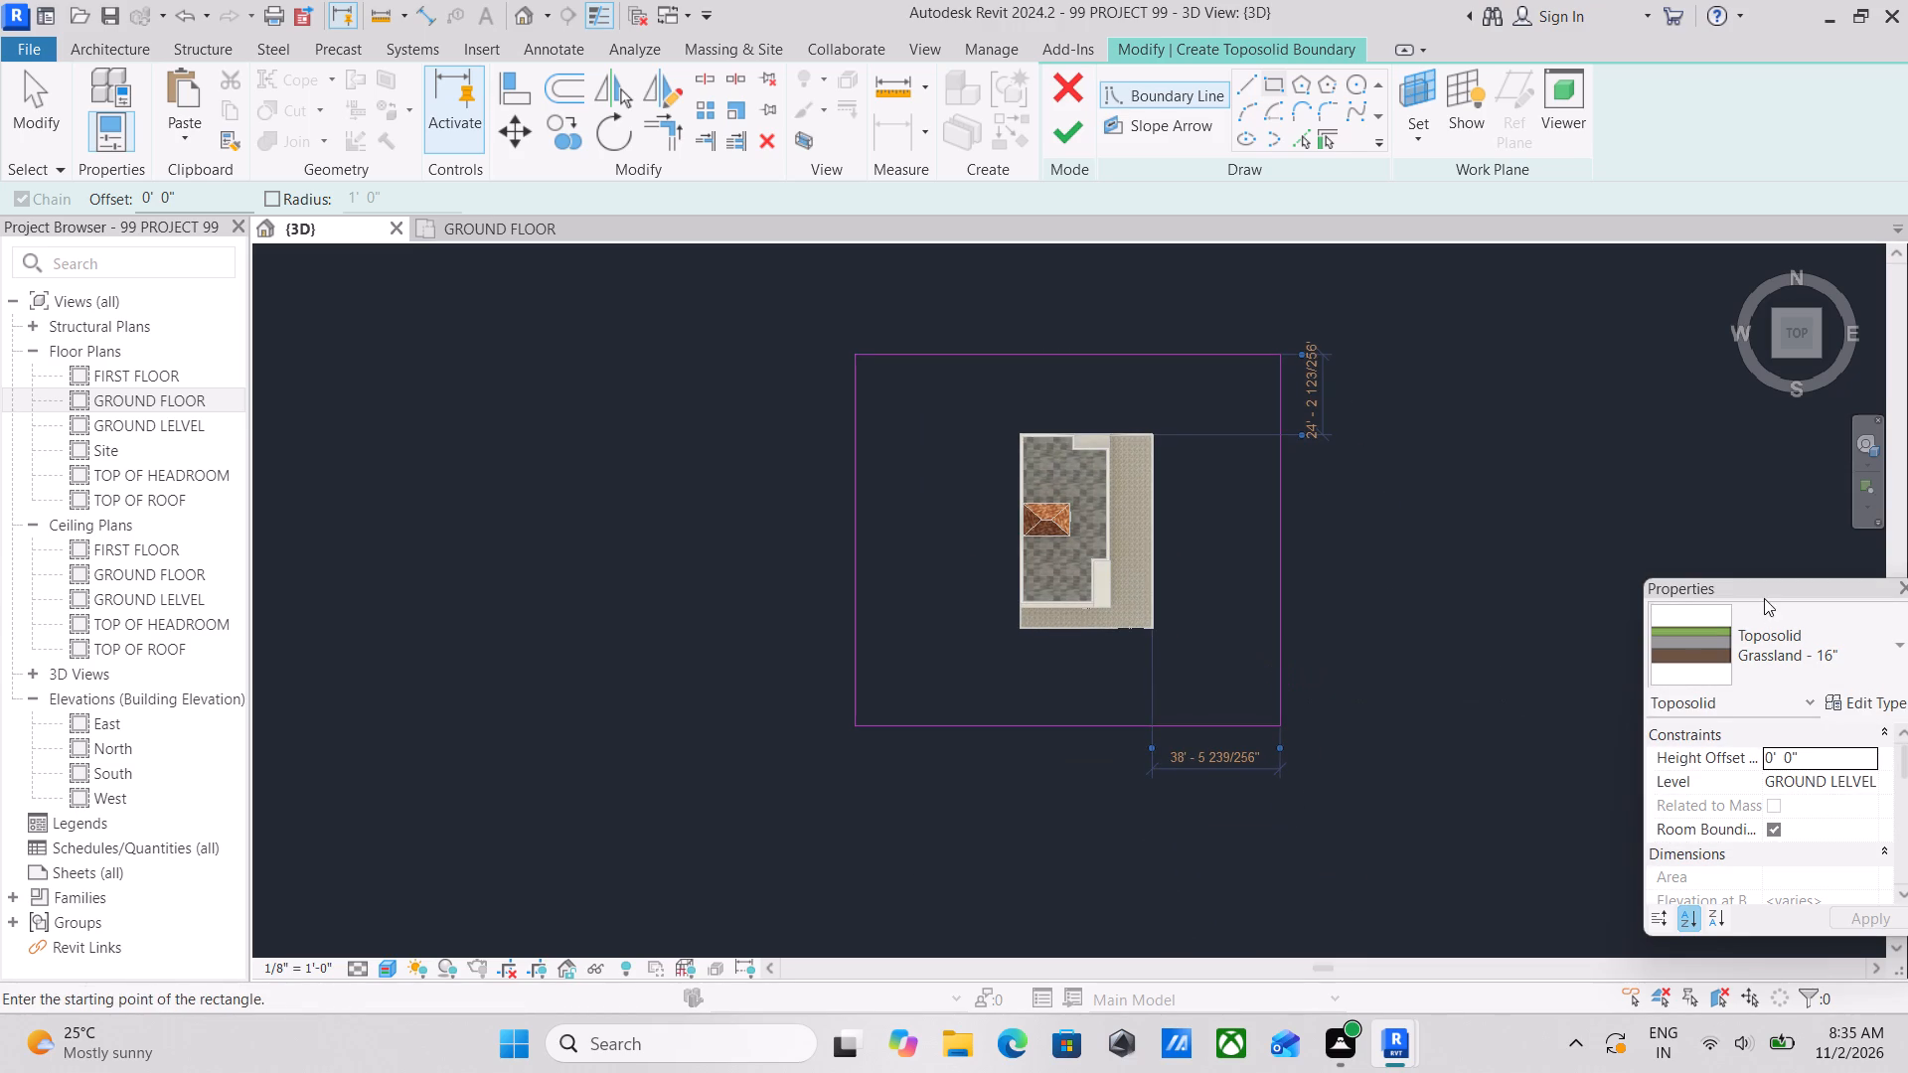
{"action": "left_click", "coordinate": [1059, 138]}
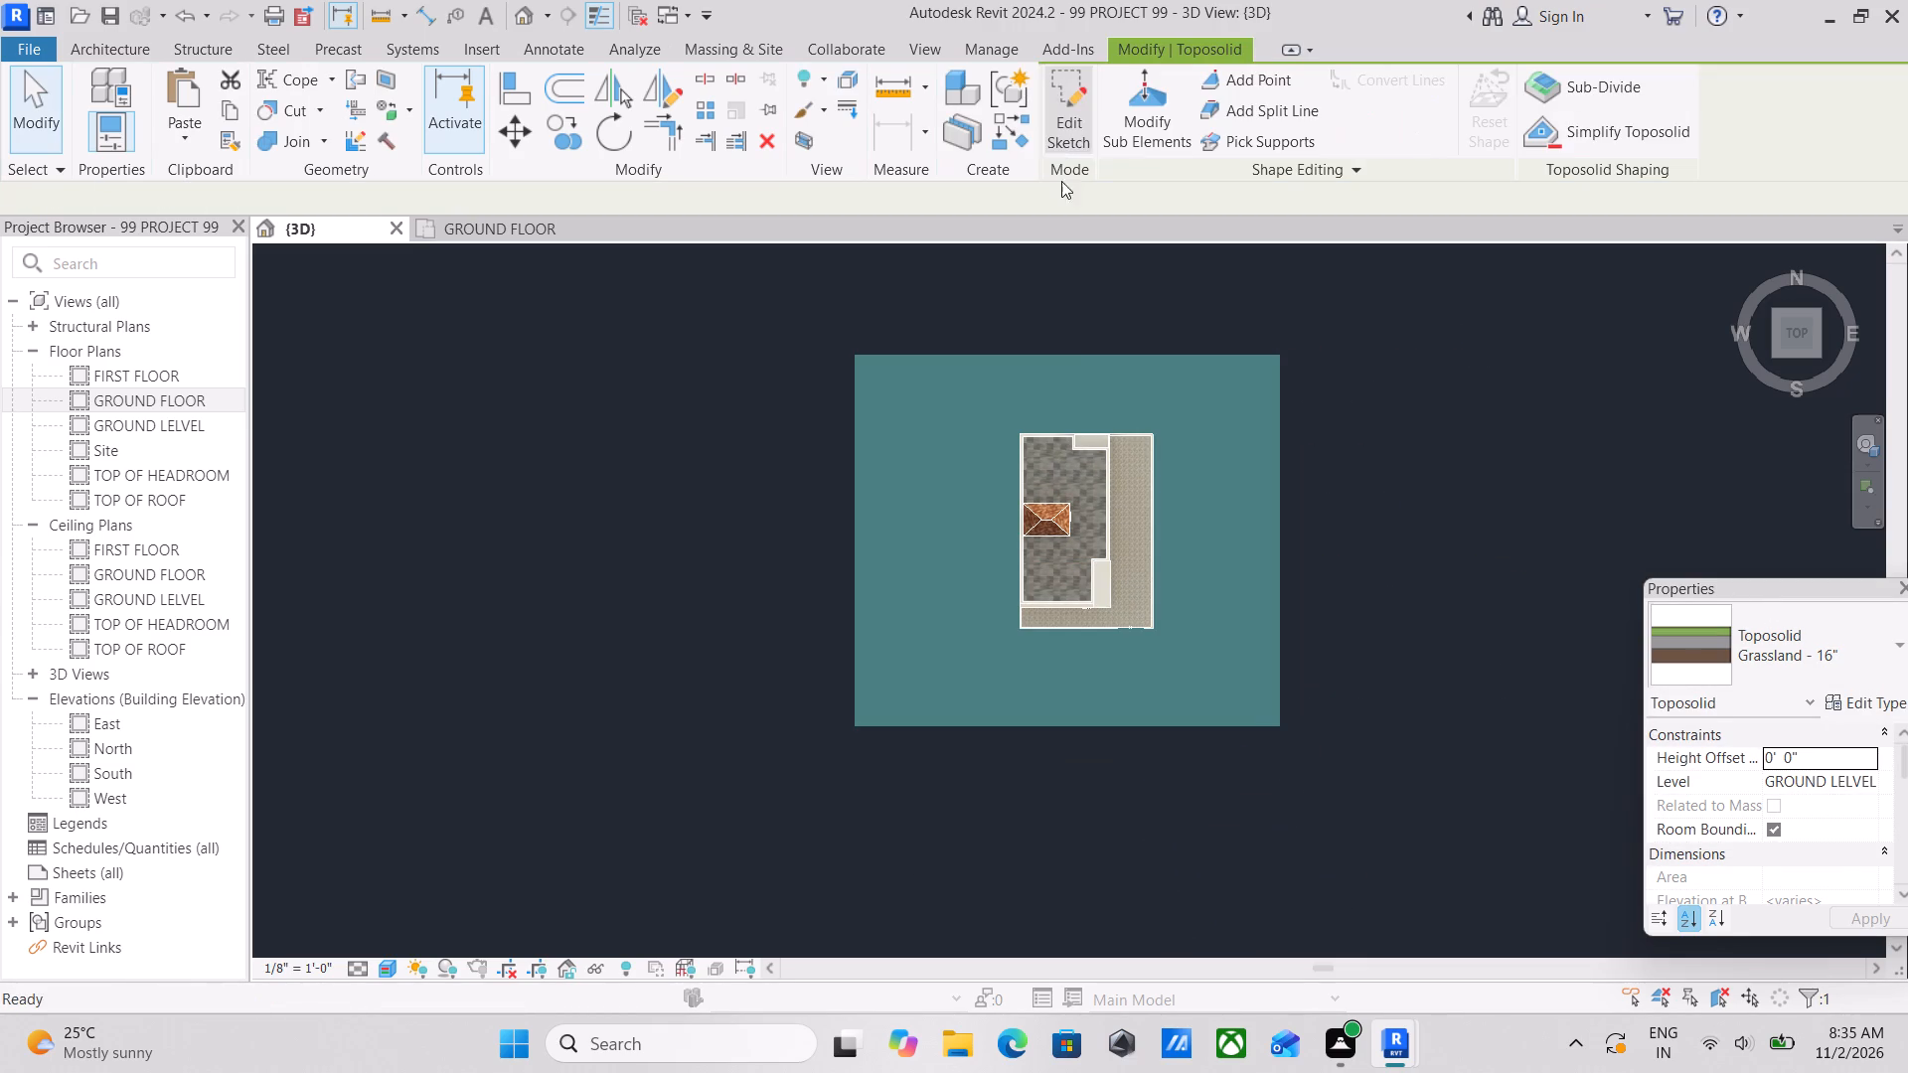
{"action": "left_click", "coordinate": [1822, 357]}
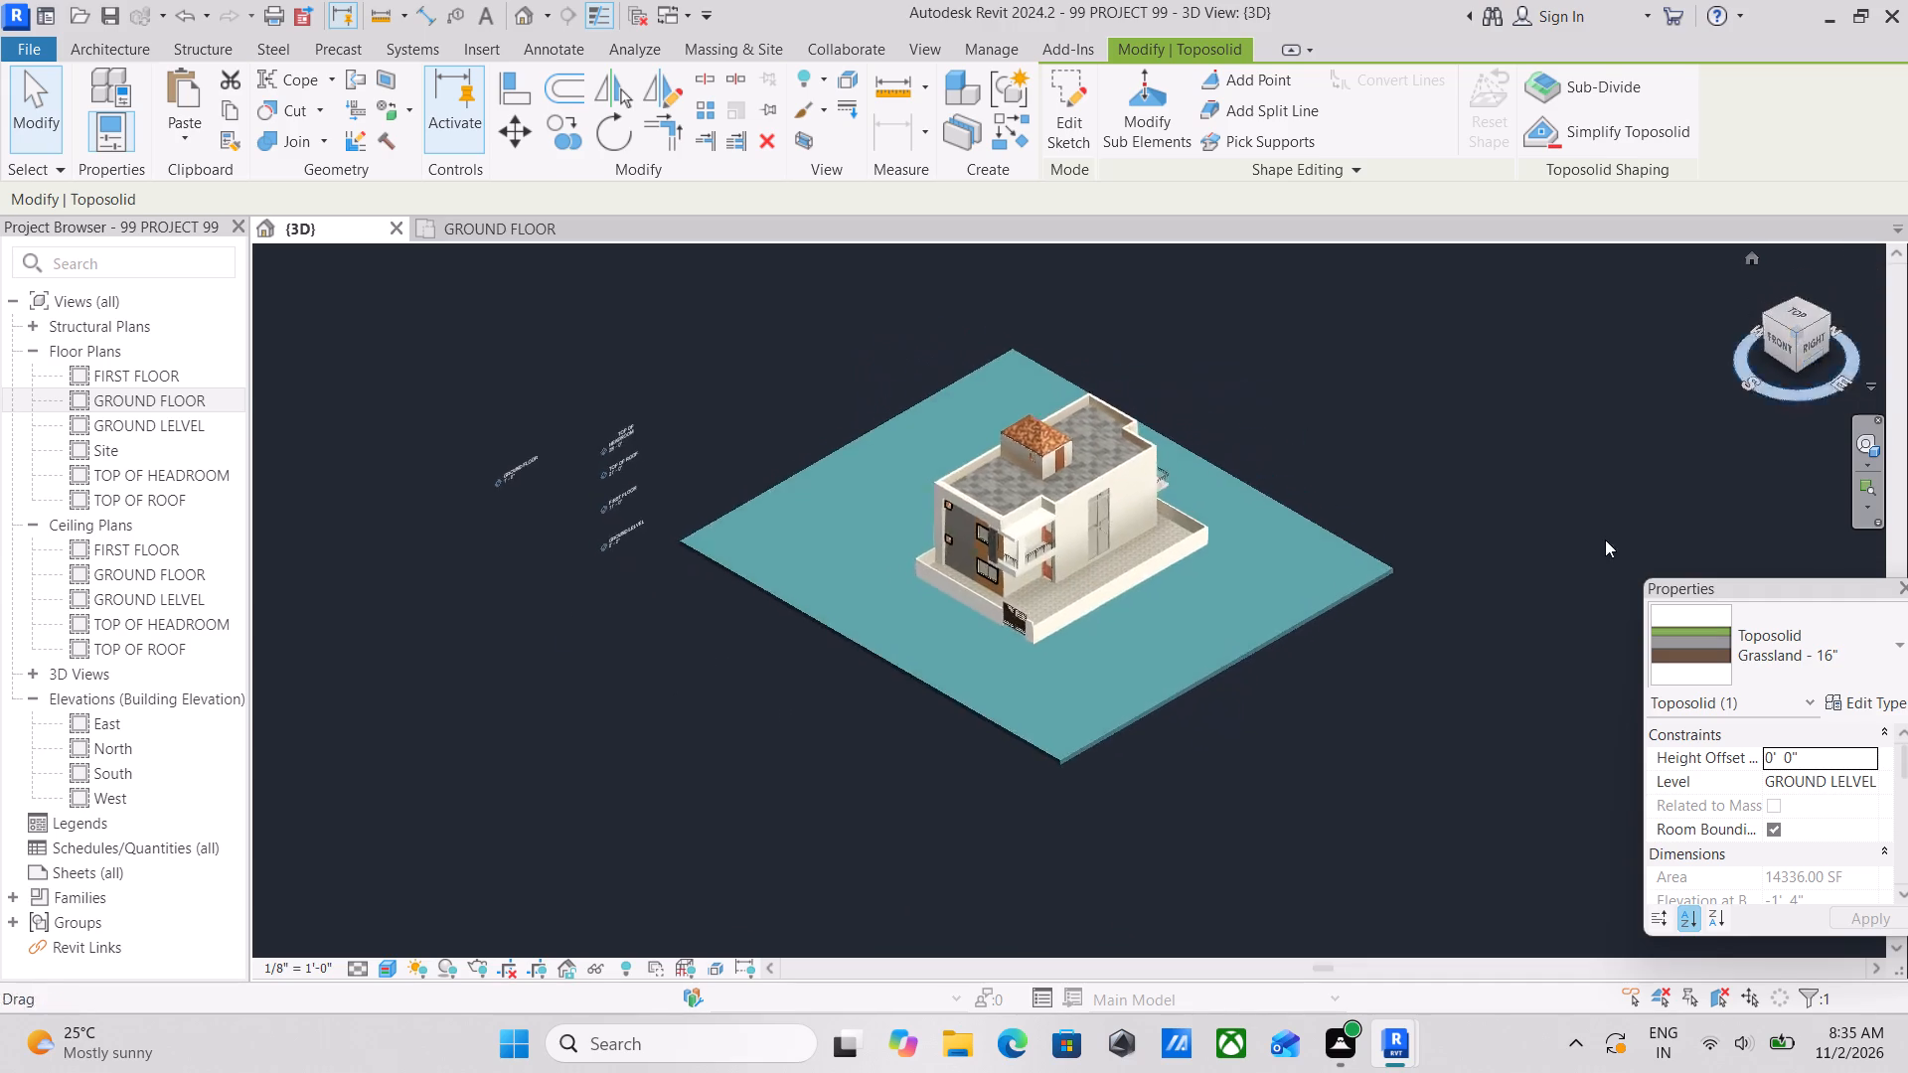
{"action": "scroll", "coordinate": [1431, 599], "scroll_direction": "up", "scroll_amount": 4}
{"action": "key", "text": "Escape"}
{"action": "scroll", "coordinate": [1022, 772], "scroll_direction": "up", "scroll_amount": 3}
{"action": "key", "text": "Escape"}
{"action": "scroll", "coordinate": [906, 736], "scroll_direction": "up", "scroll_amount": 7}
{"action": "key", "text": "Escape"}
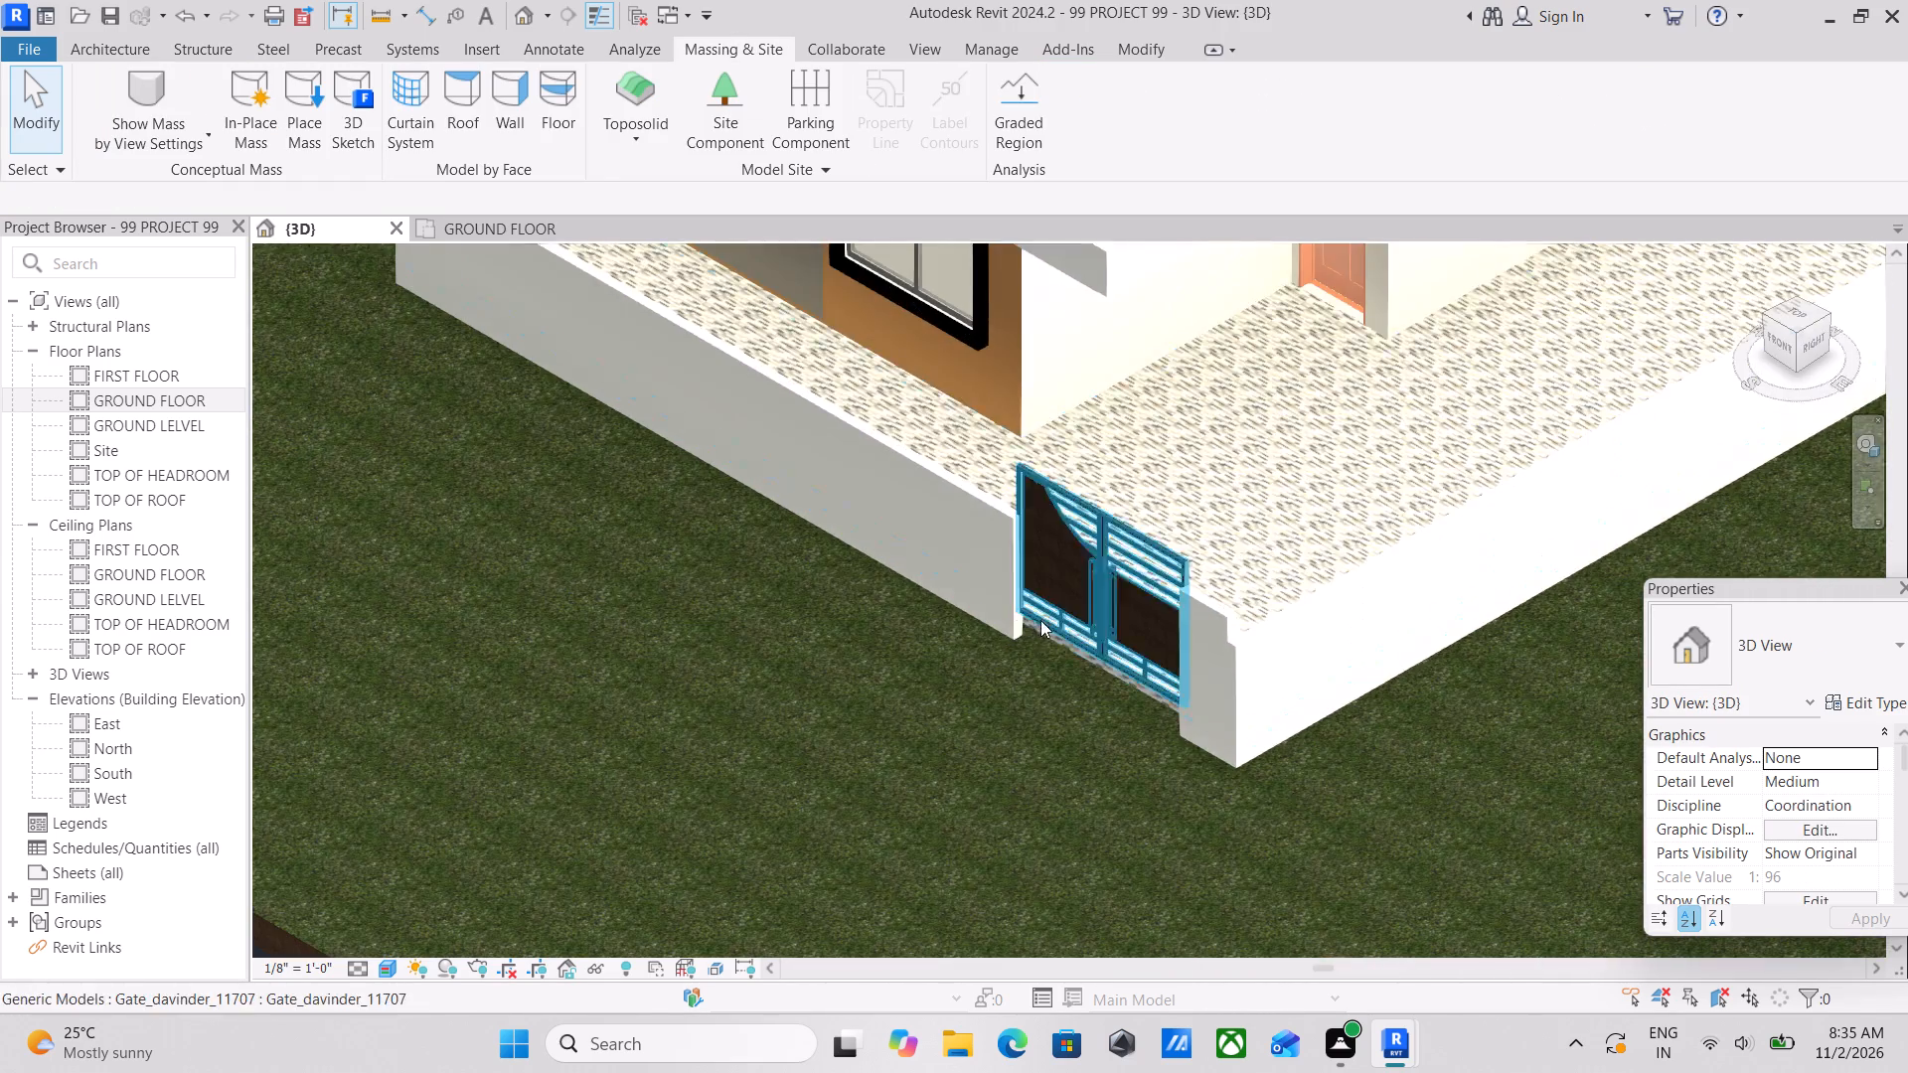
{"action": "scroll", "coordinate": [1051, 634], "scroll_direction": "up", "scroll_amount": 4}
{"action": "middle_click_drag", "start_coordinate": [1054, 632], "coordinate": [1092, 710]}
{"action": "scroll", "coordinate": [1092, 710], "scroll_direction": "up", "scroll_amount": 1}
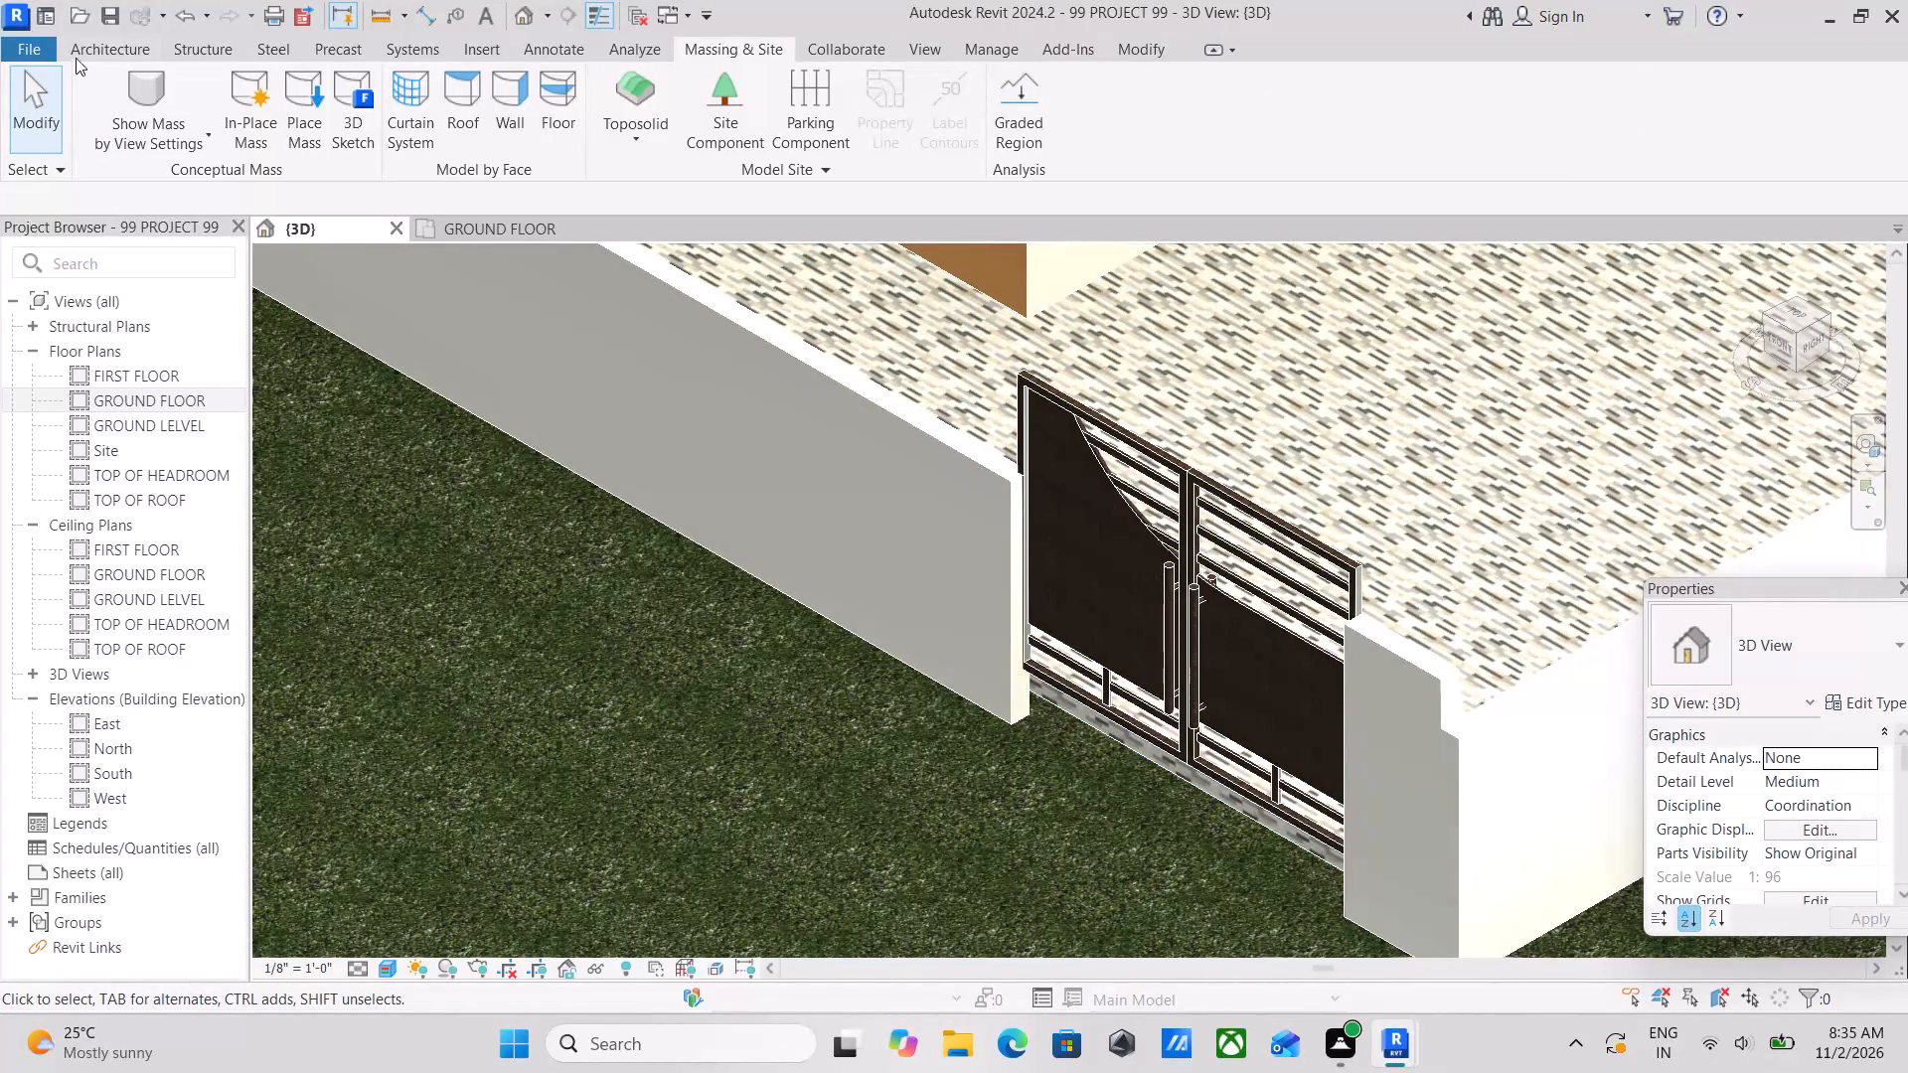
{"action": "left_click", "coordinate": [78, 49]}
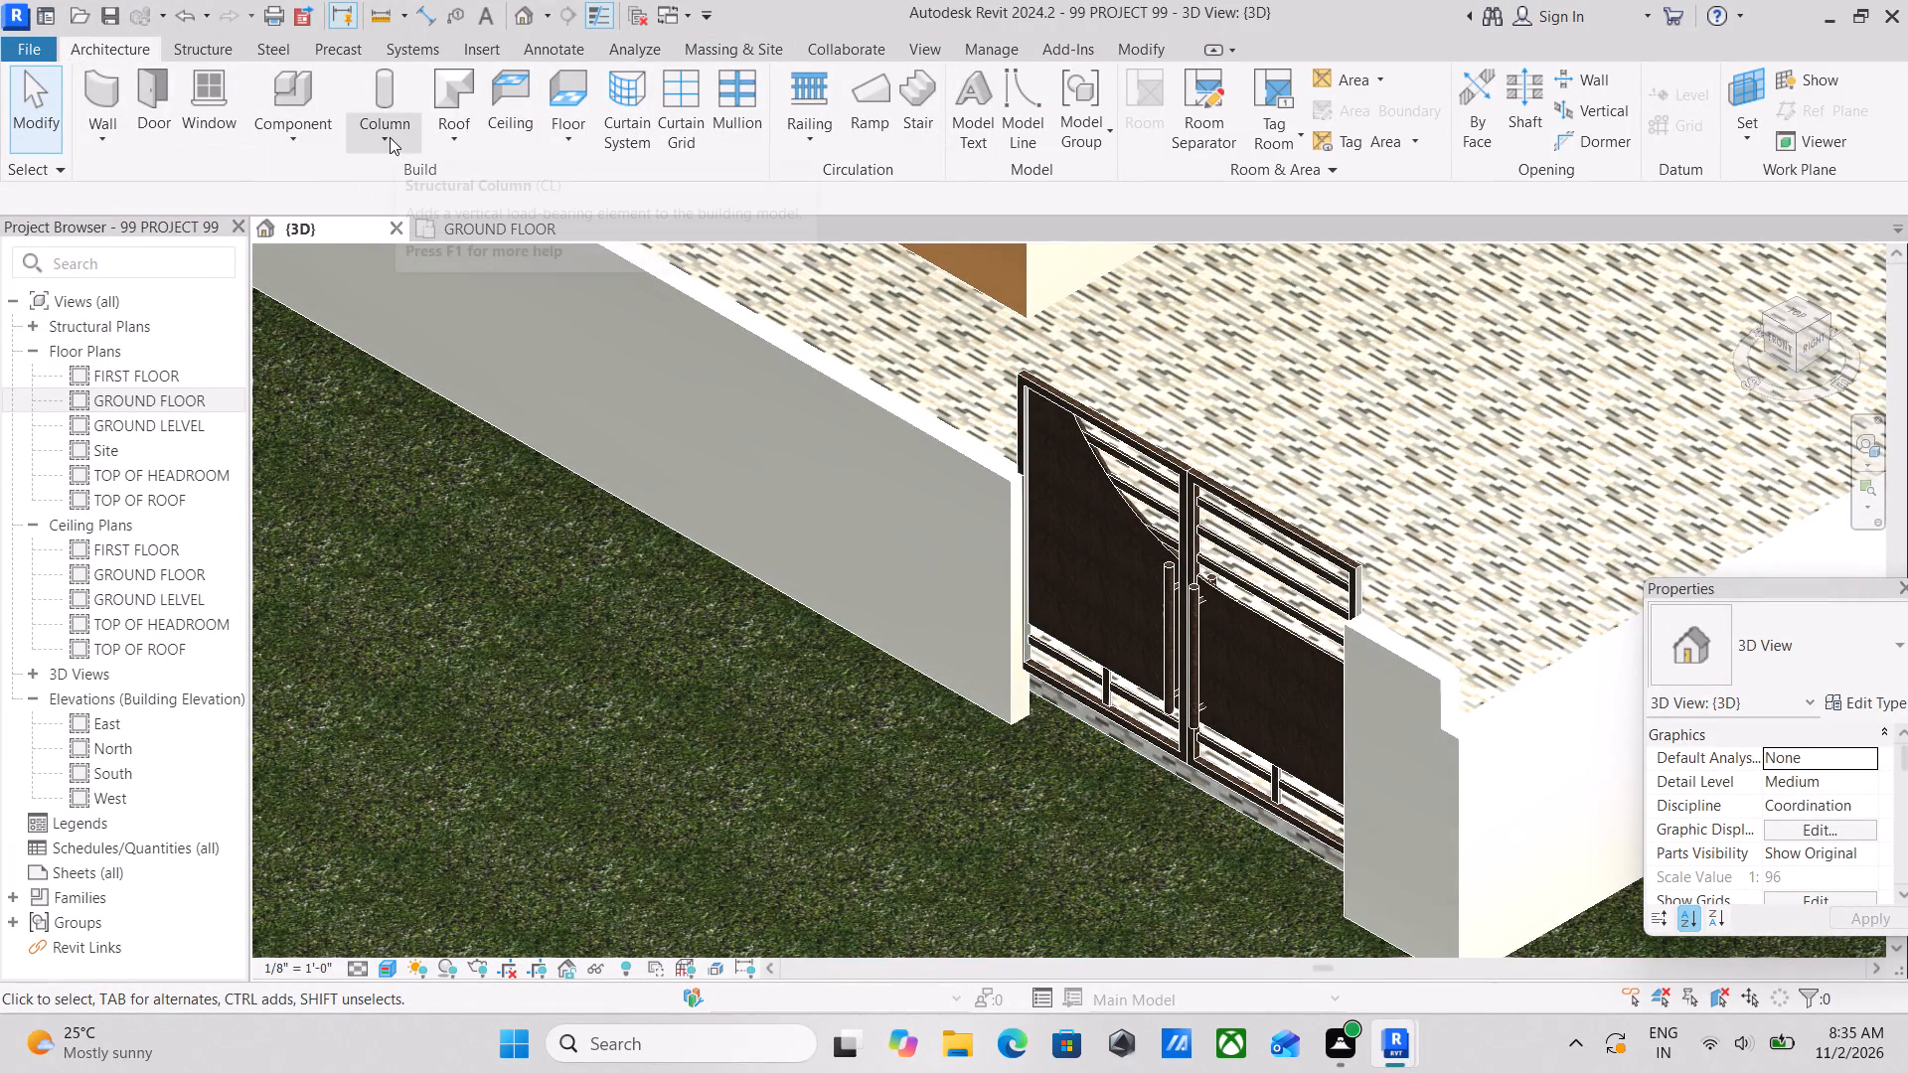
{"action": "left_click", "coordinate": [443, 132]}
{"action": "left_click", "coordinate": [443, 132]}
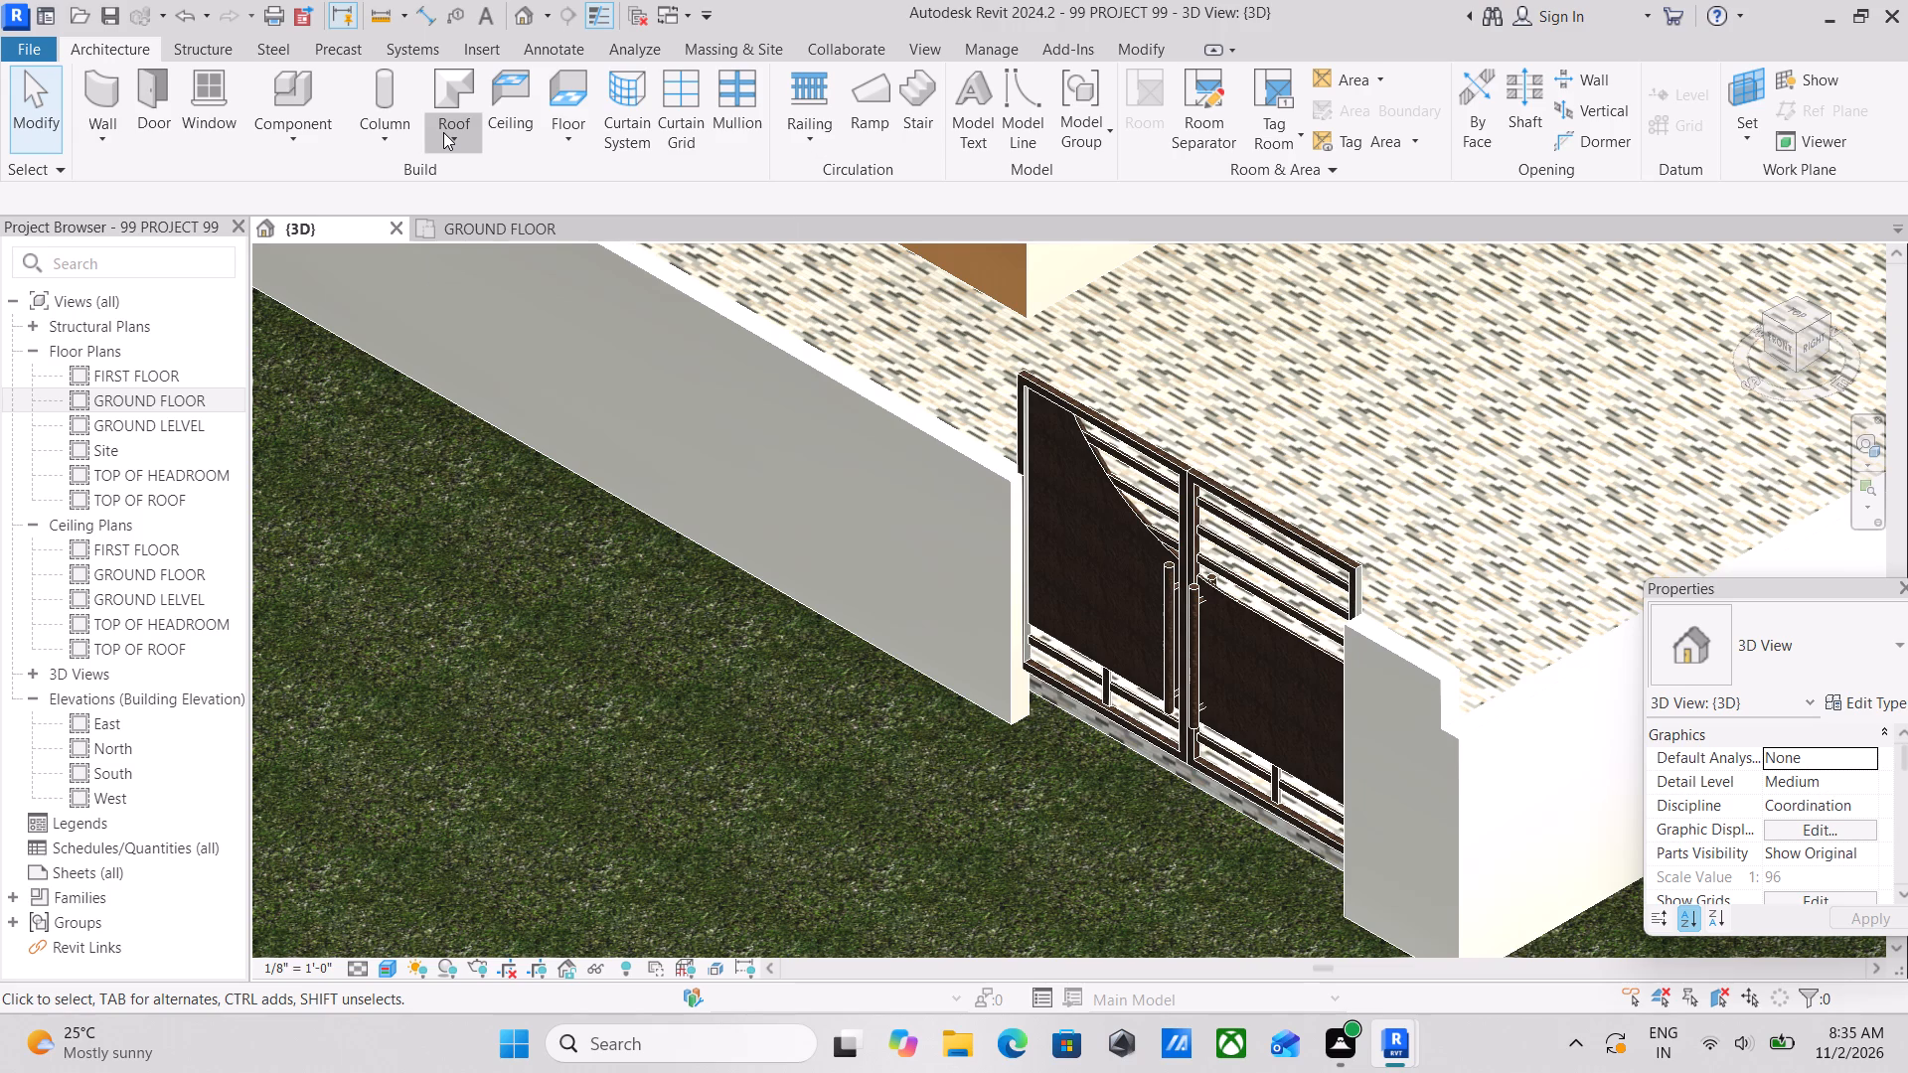
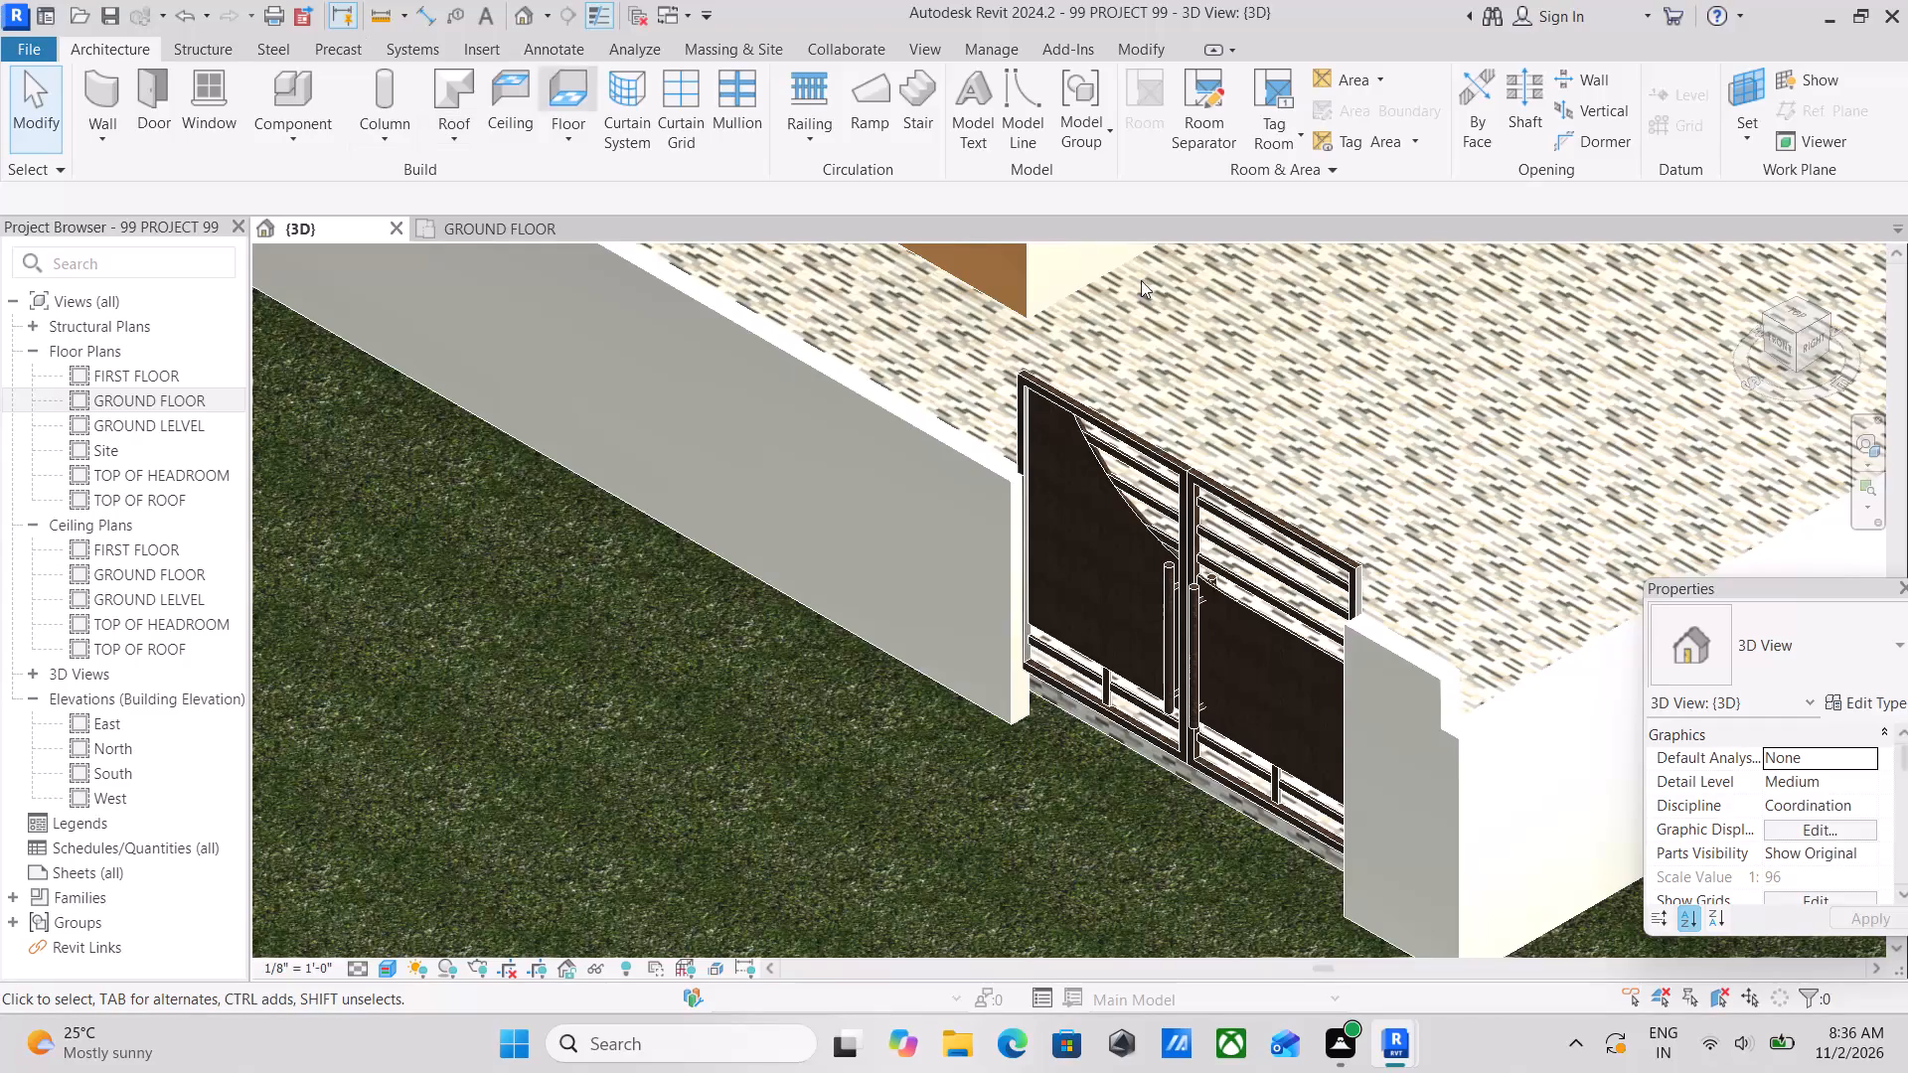
Start an in-place model component in the Generic Models category, keeping the default name.
{"action": "scroll", "coordinate": [1233, 414], "scroll_direction": "down", "scroll_amount": 3}
{"action": "scroll", "coordinate": [1198, 561], "scroll_direction": "up", "scroll_amount": 1}
{"action": "scroll", "coordinate": [1403, 567], "scroll_direction": "down", "scroll_amount": 4}
{"action": "middle_click_drag", "start_coordinate": [1341, 575], "coordinate": [1338, 552]}
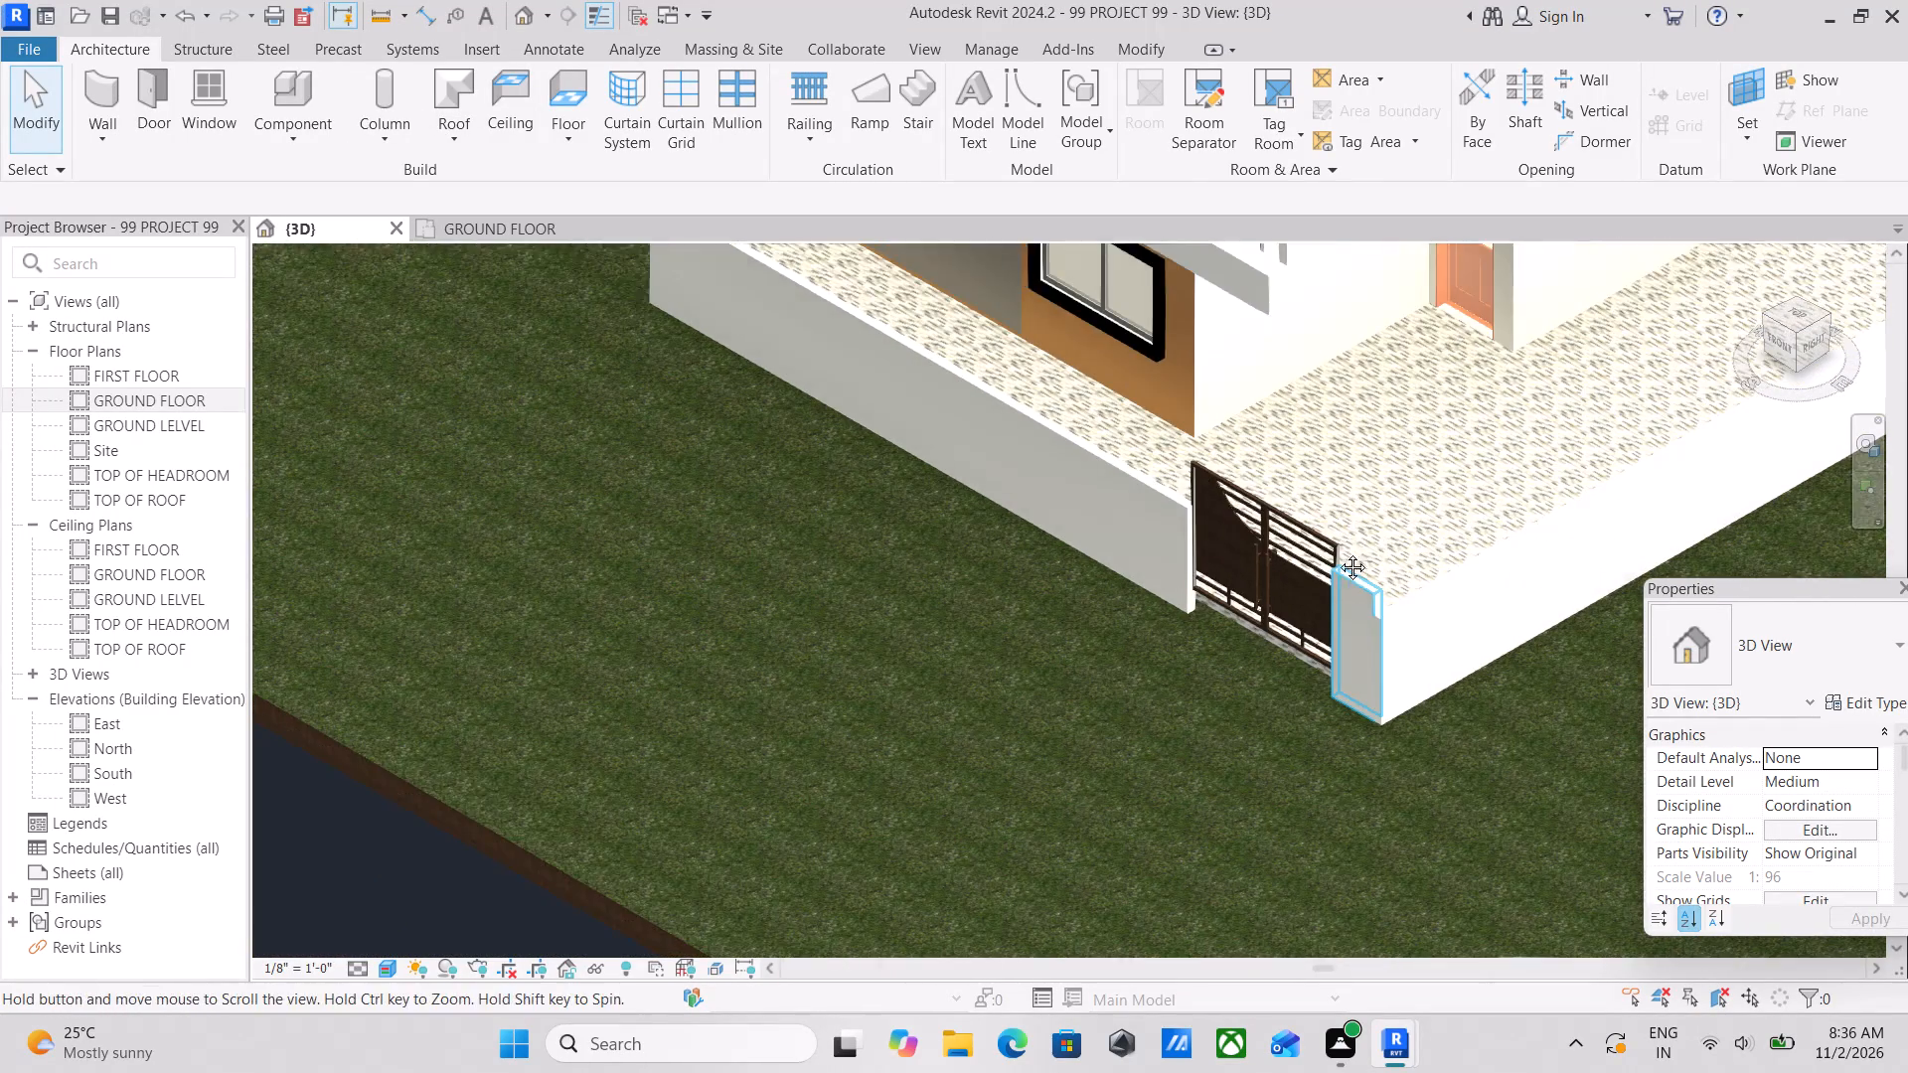
{"action": "middle_click_drag", "start_coordinate": [1338, 552], "coordinate": [1338, 502]}
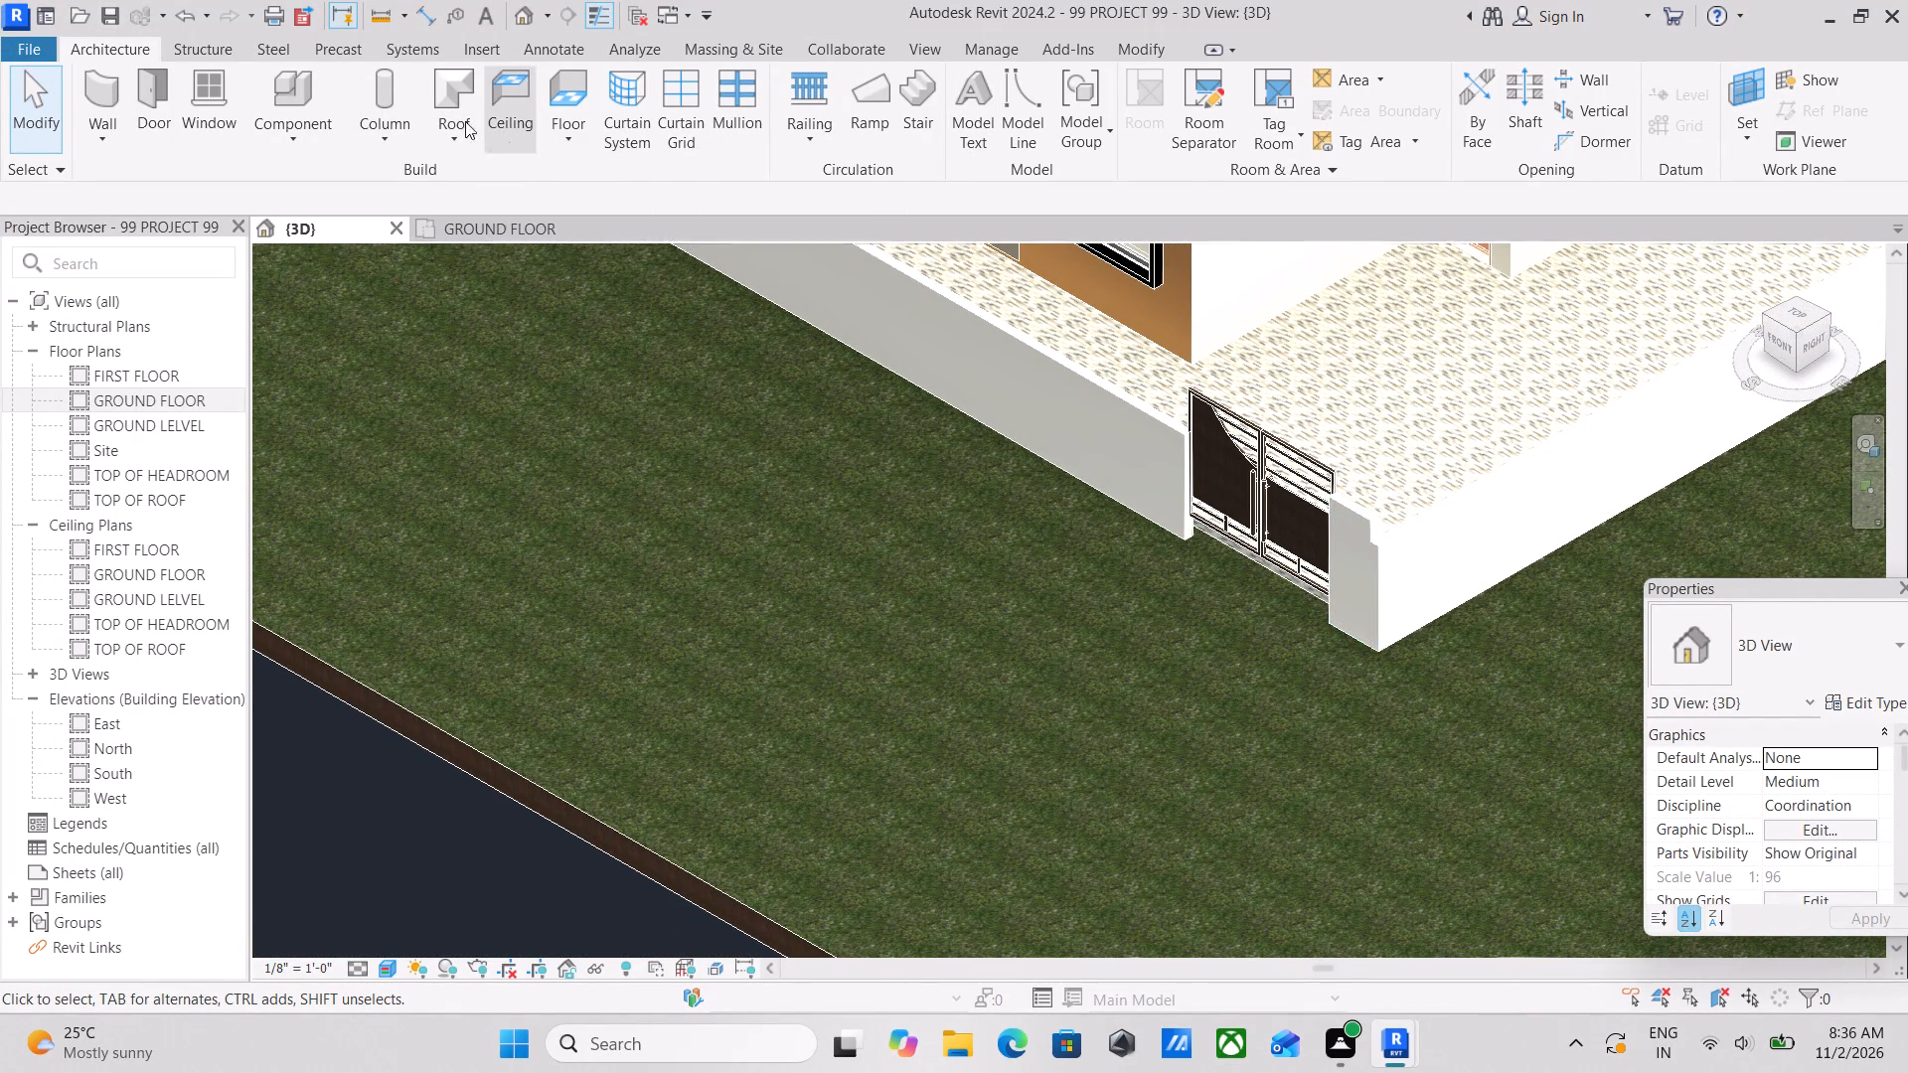
{"action": "scroll", "coordinate": [1094, 489], "scroll_direction": "up", "scroll_amount": 3}
{"action": "middle_click_drag", "start_coordinate": [1079, 475], "coordinate": [758, 413]}
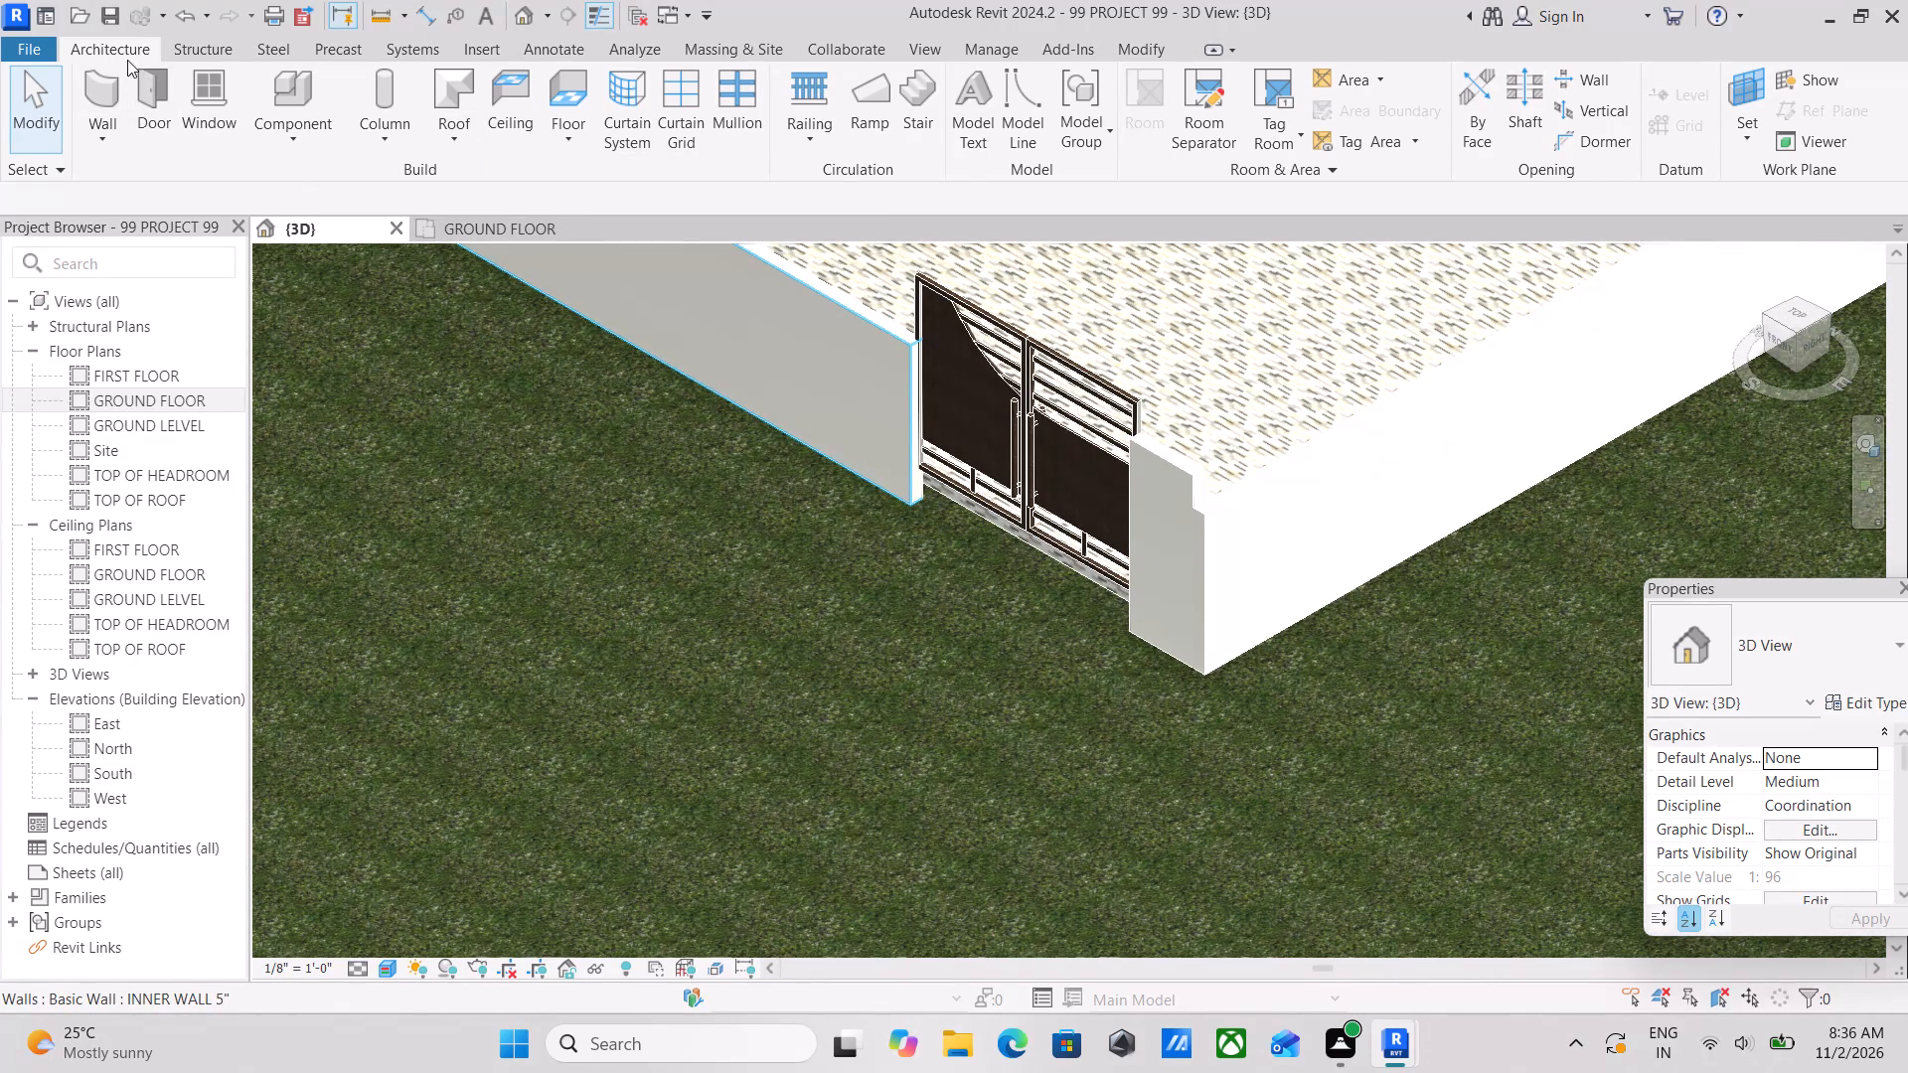
{"action": "left_click", "coordinate": [69, 44]}
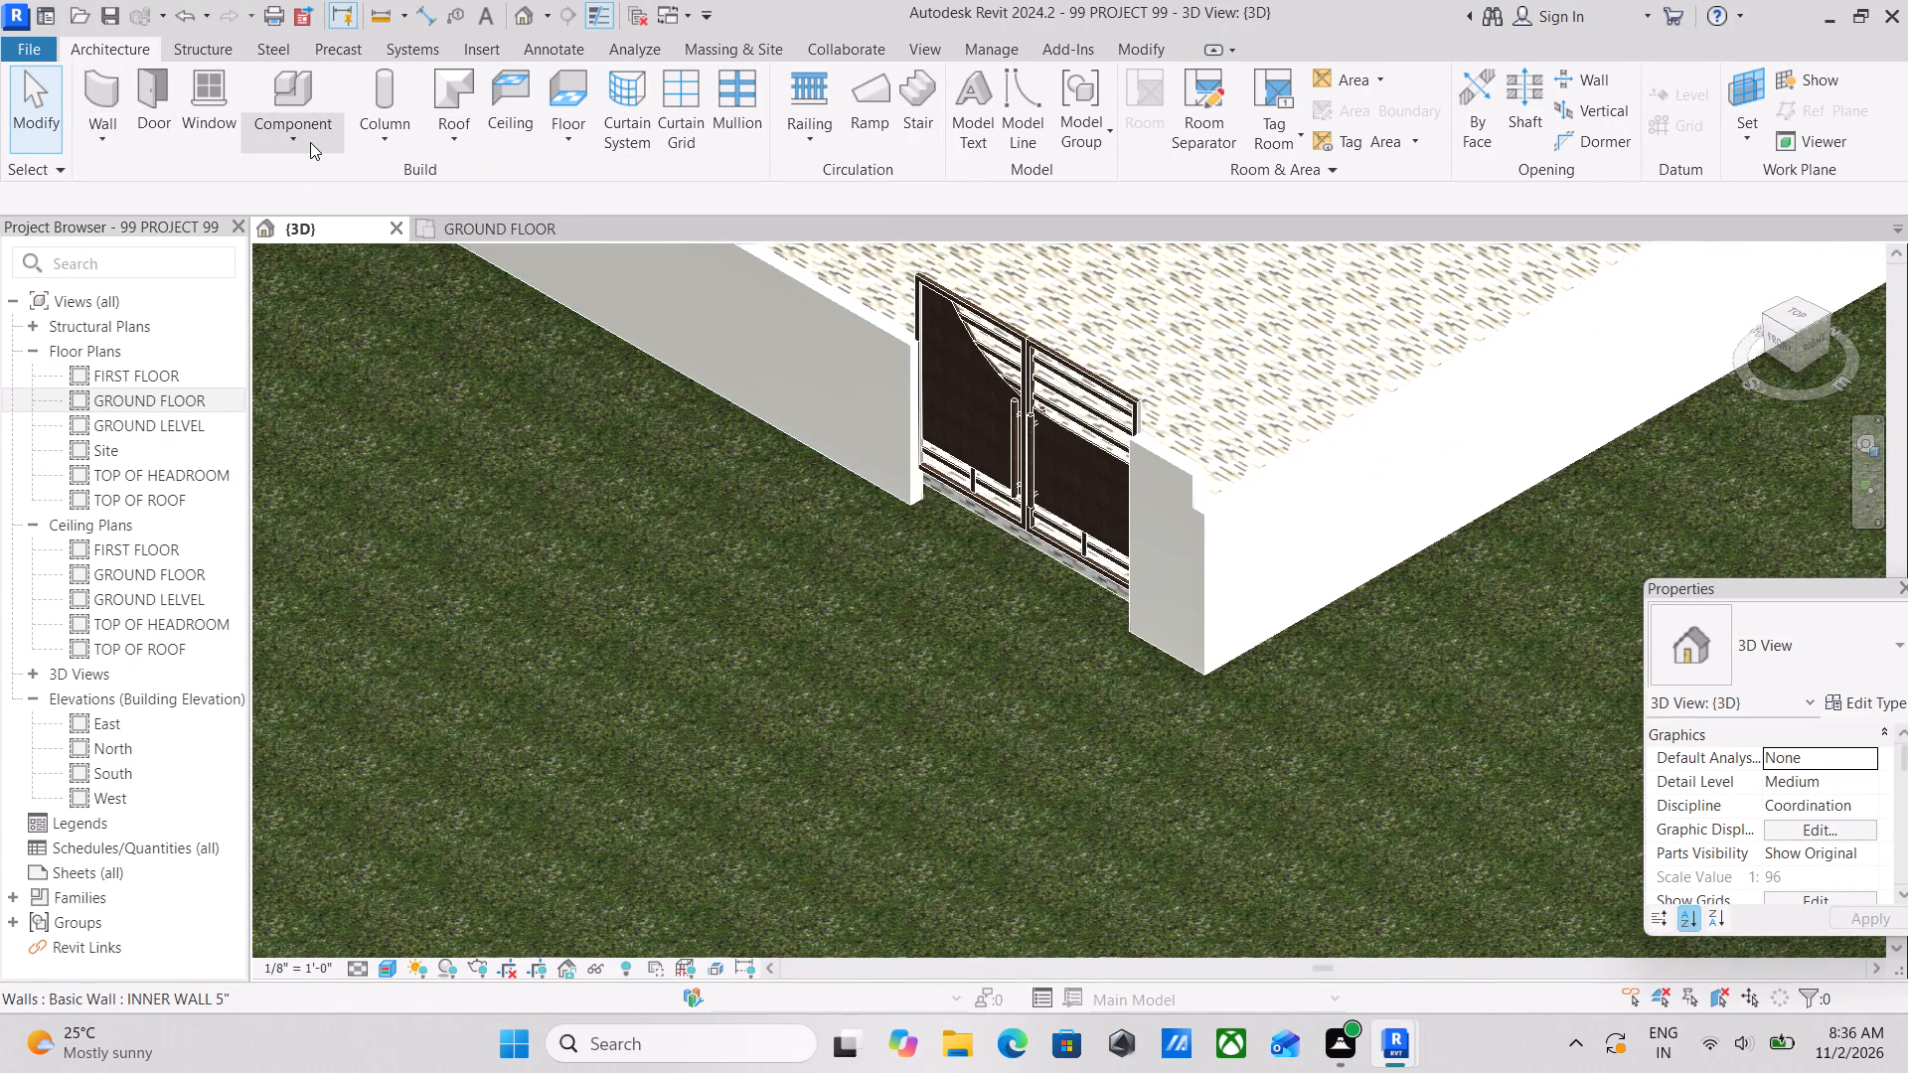
{"action": "left_click", "coordinate": [310, 142]}
{"action": "left_click", "coordinate": [285, 249]}
{"action": "scroll", "coordinate": [947, 438], "scroll_direction": "down", "scroll_amount": 2}
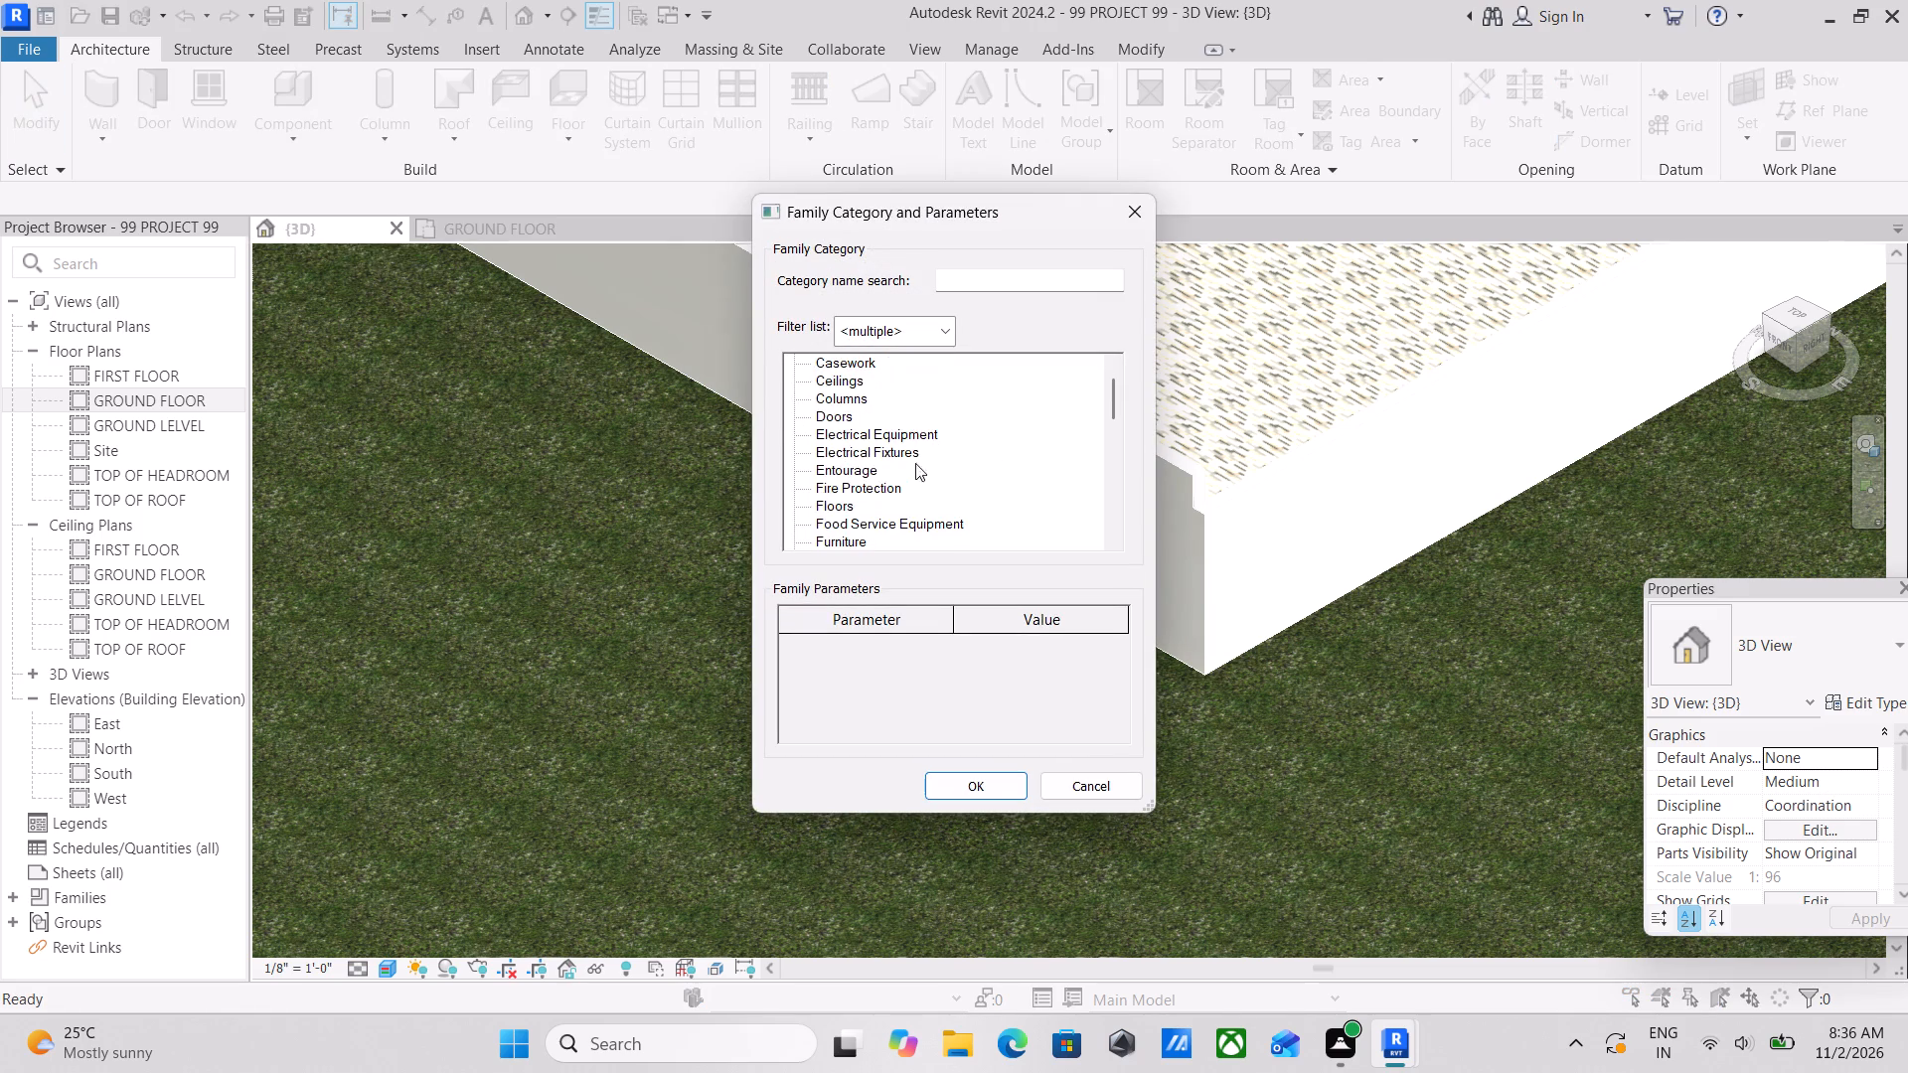
{"action": "scroll", "coordinate": [884, 494], "scroll_direction": "down", "scroll_amount": 8}
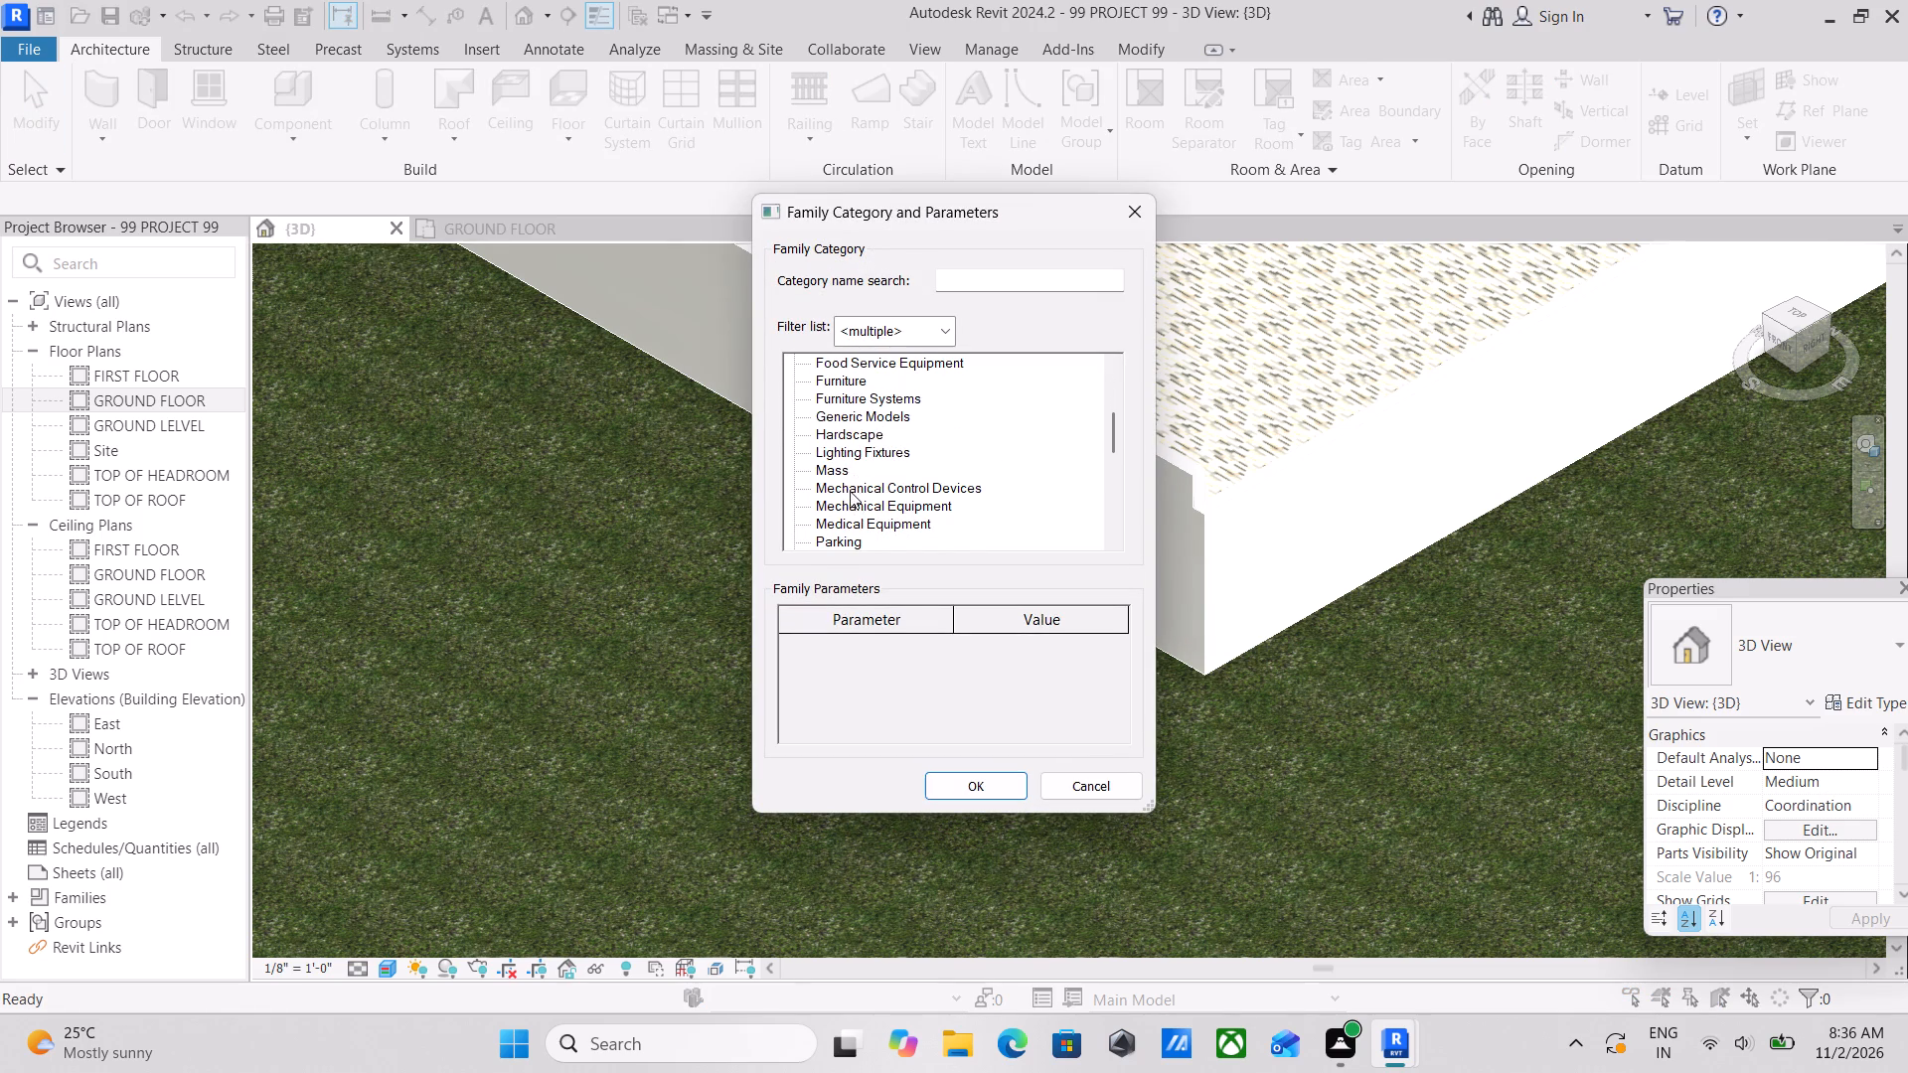
{"action": "left_click", "coordinate": [839, 414]}
{"action": "left_click", "coordinate": [987, 786]}
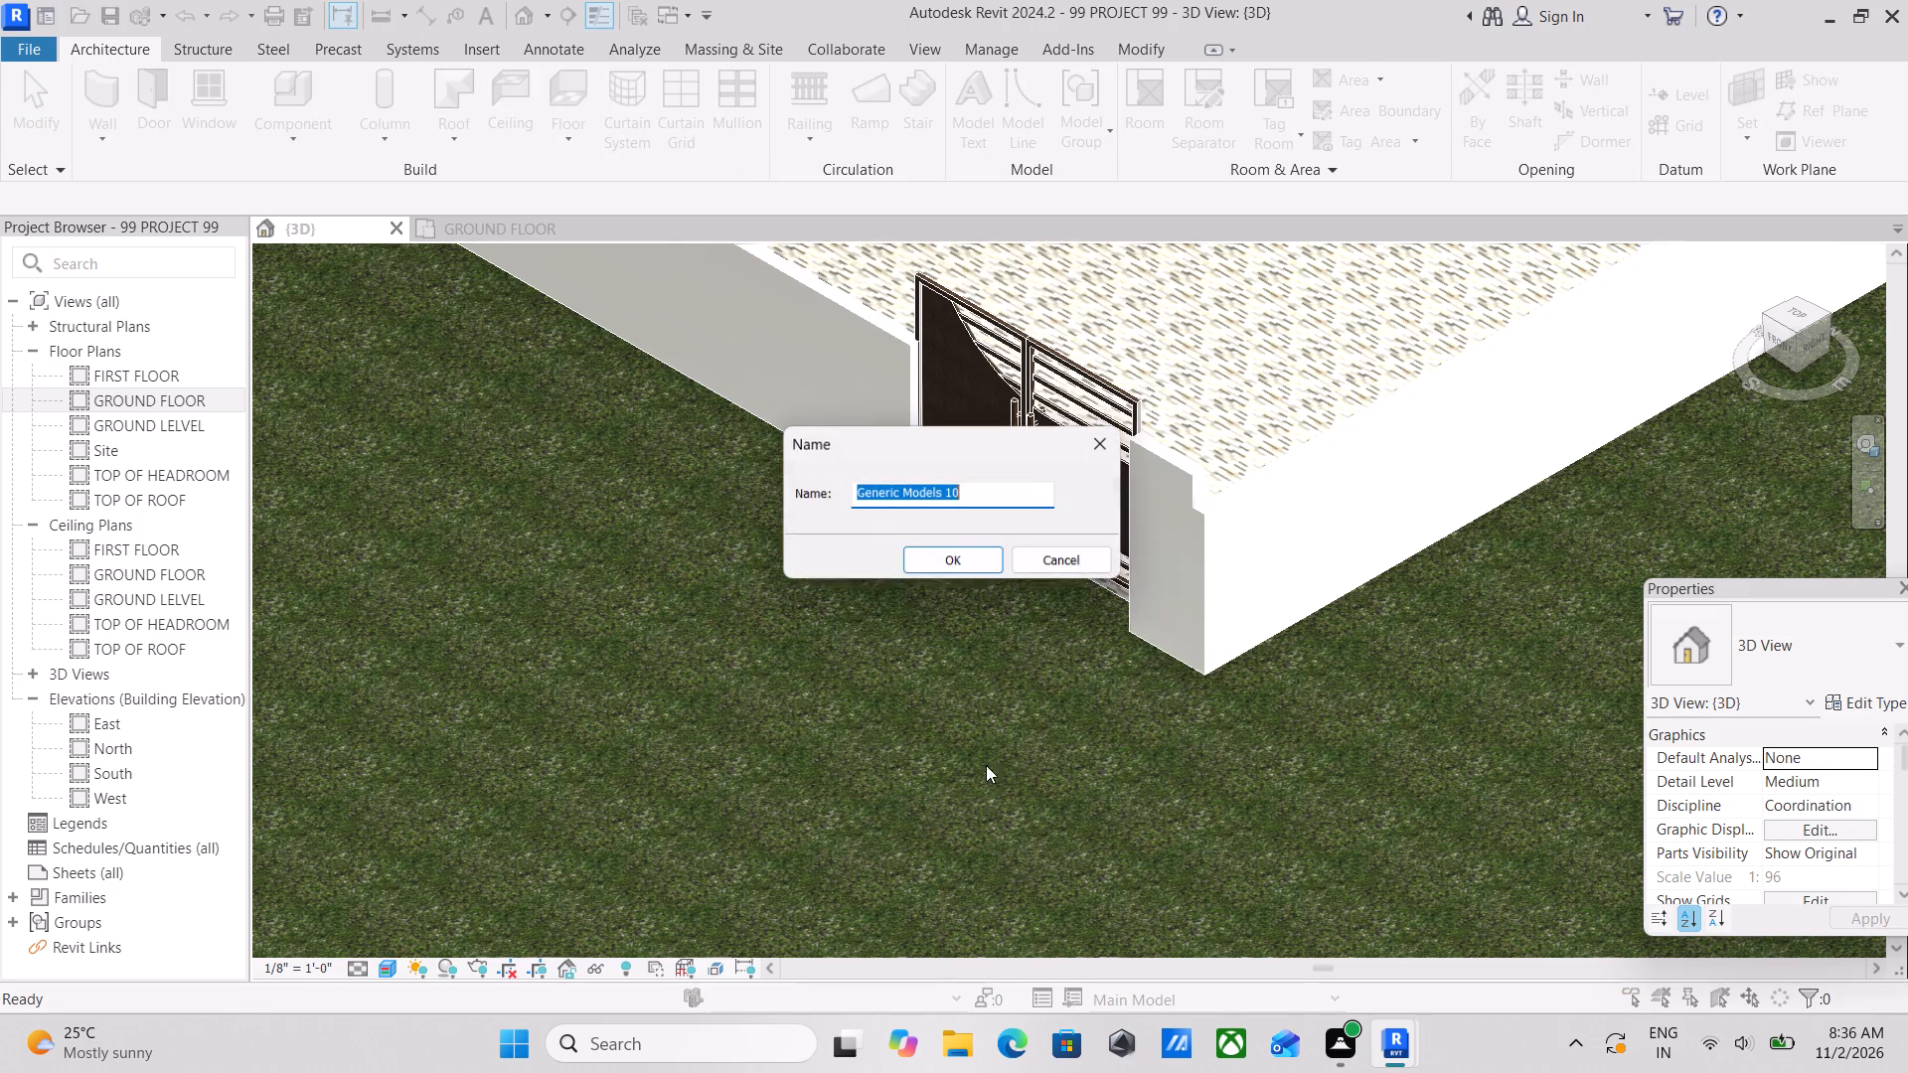
{"action": "left_click", "coordinate": [945, 575]}
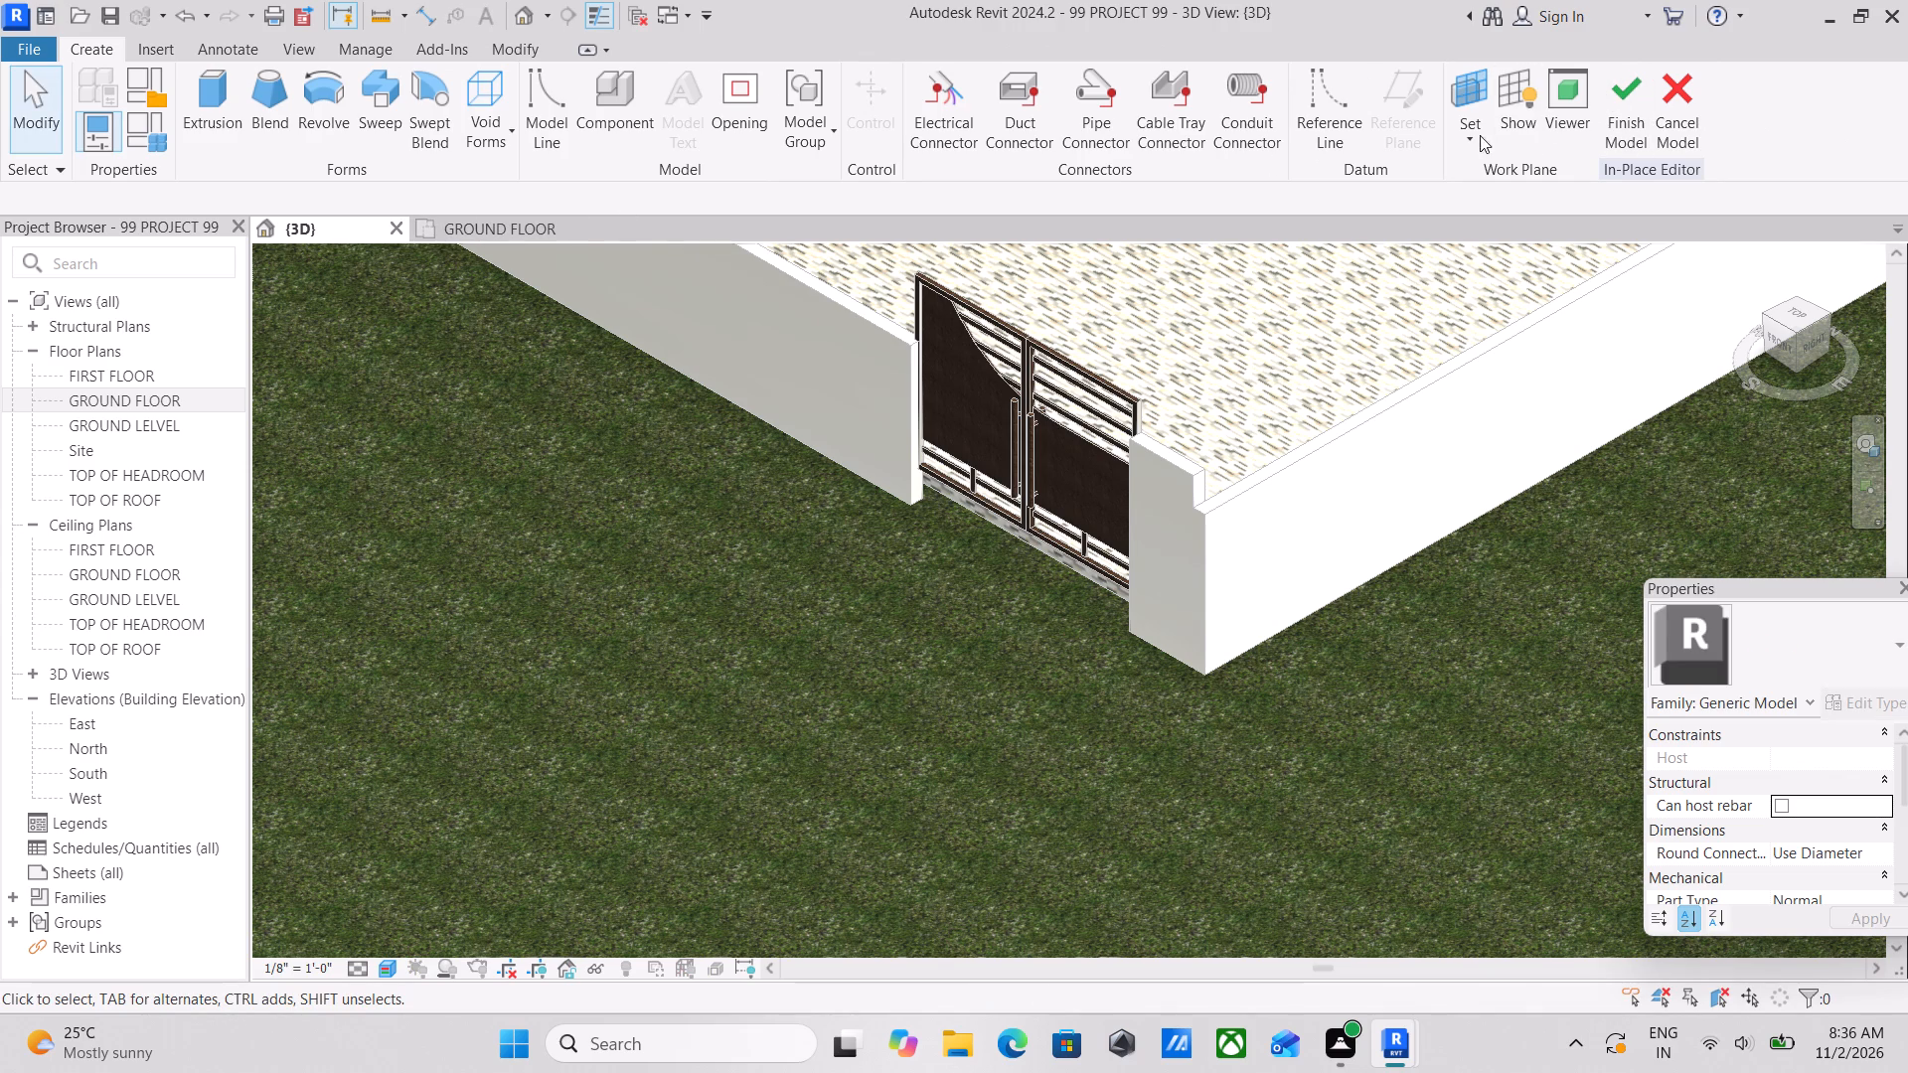
Set the work plane to the outer face of the side boundary wall at the gate corner.
{"action": "left_click", "coordinate": [1466, 137]}
{"action": "left_click", "coordinate": [1497, 222]}
{"action": "scroll", "coordinate": [1338, 571], "scroll_direction": "up", "scroll_amount": 5}
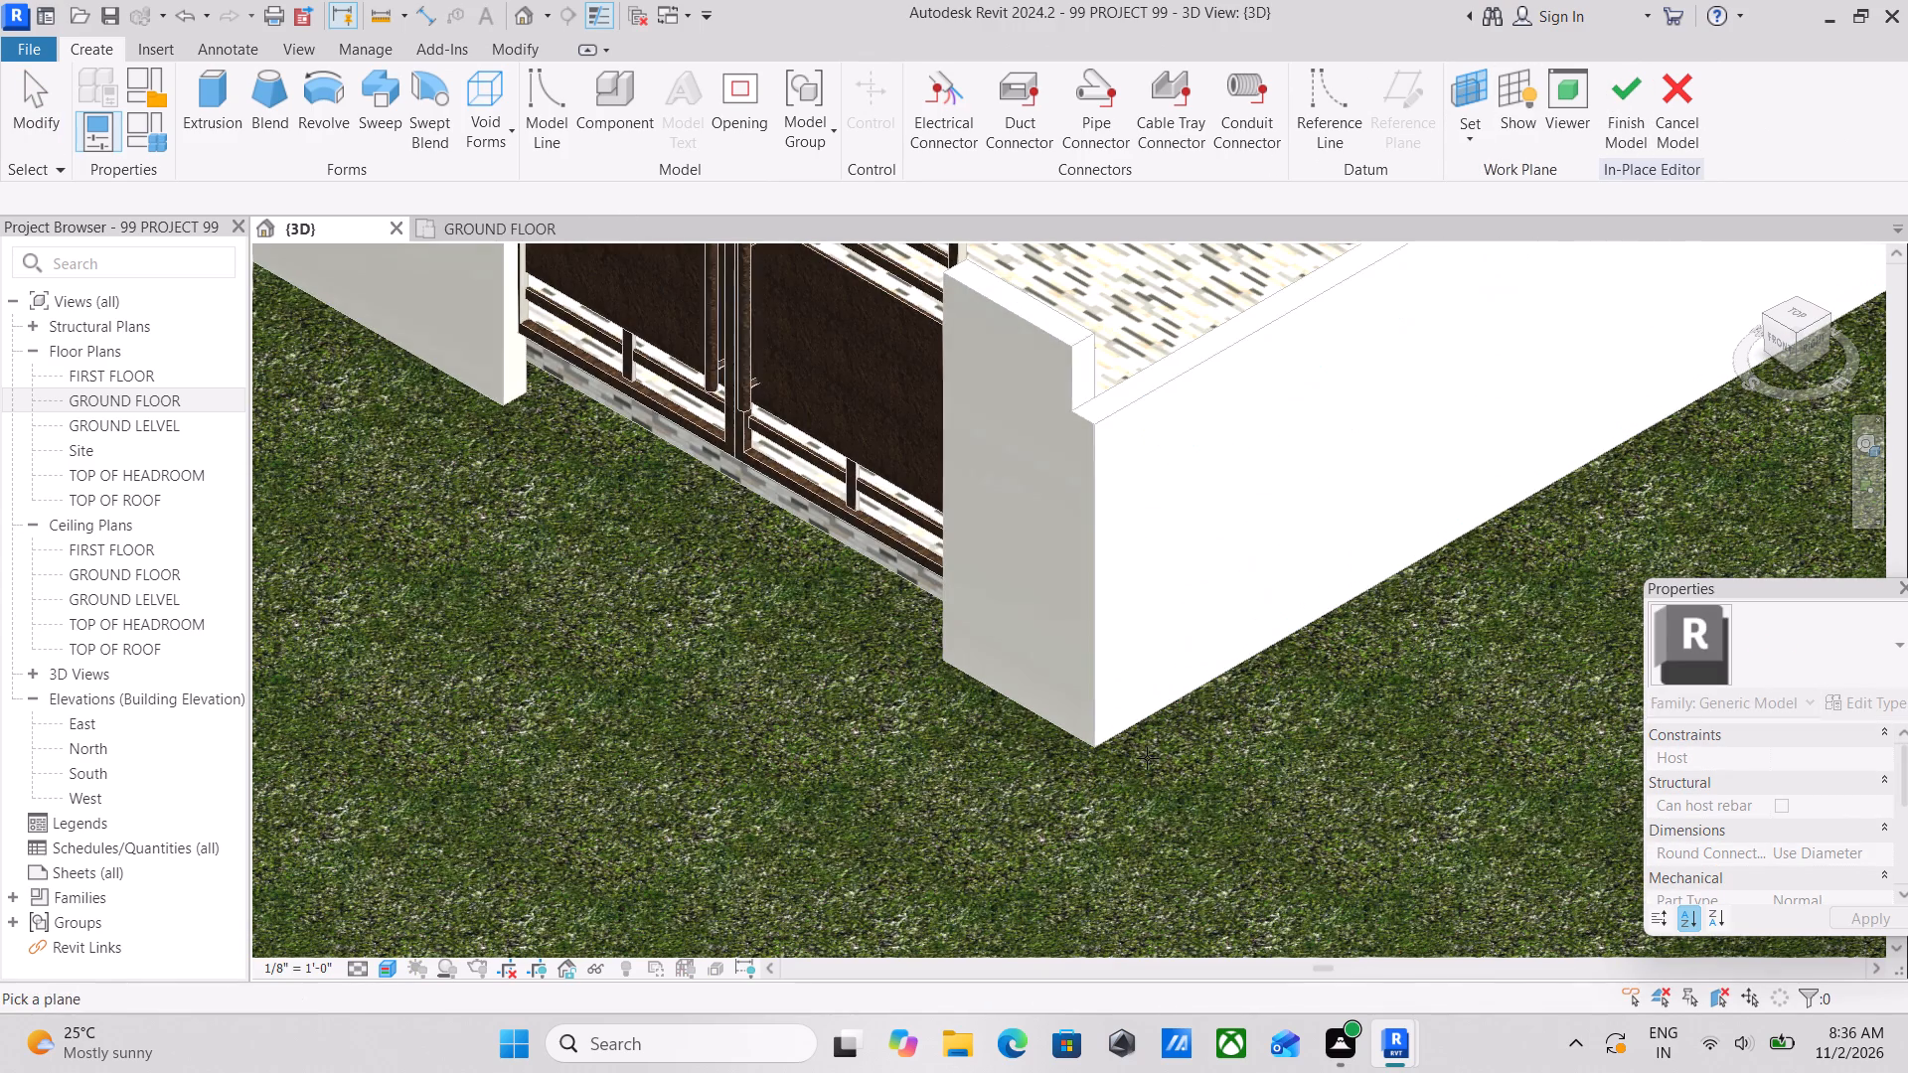
{"action": "scroll", "coordinate": [1105, 606], "scroll_direction": "down", "scroll_amount": 7}
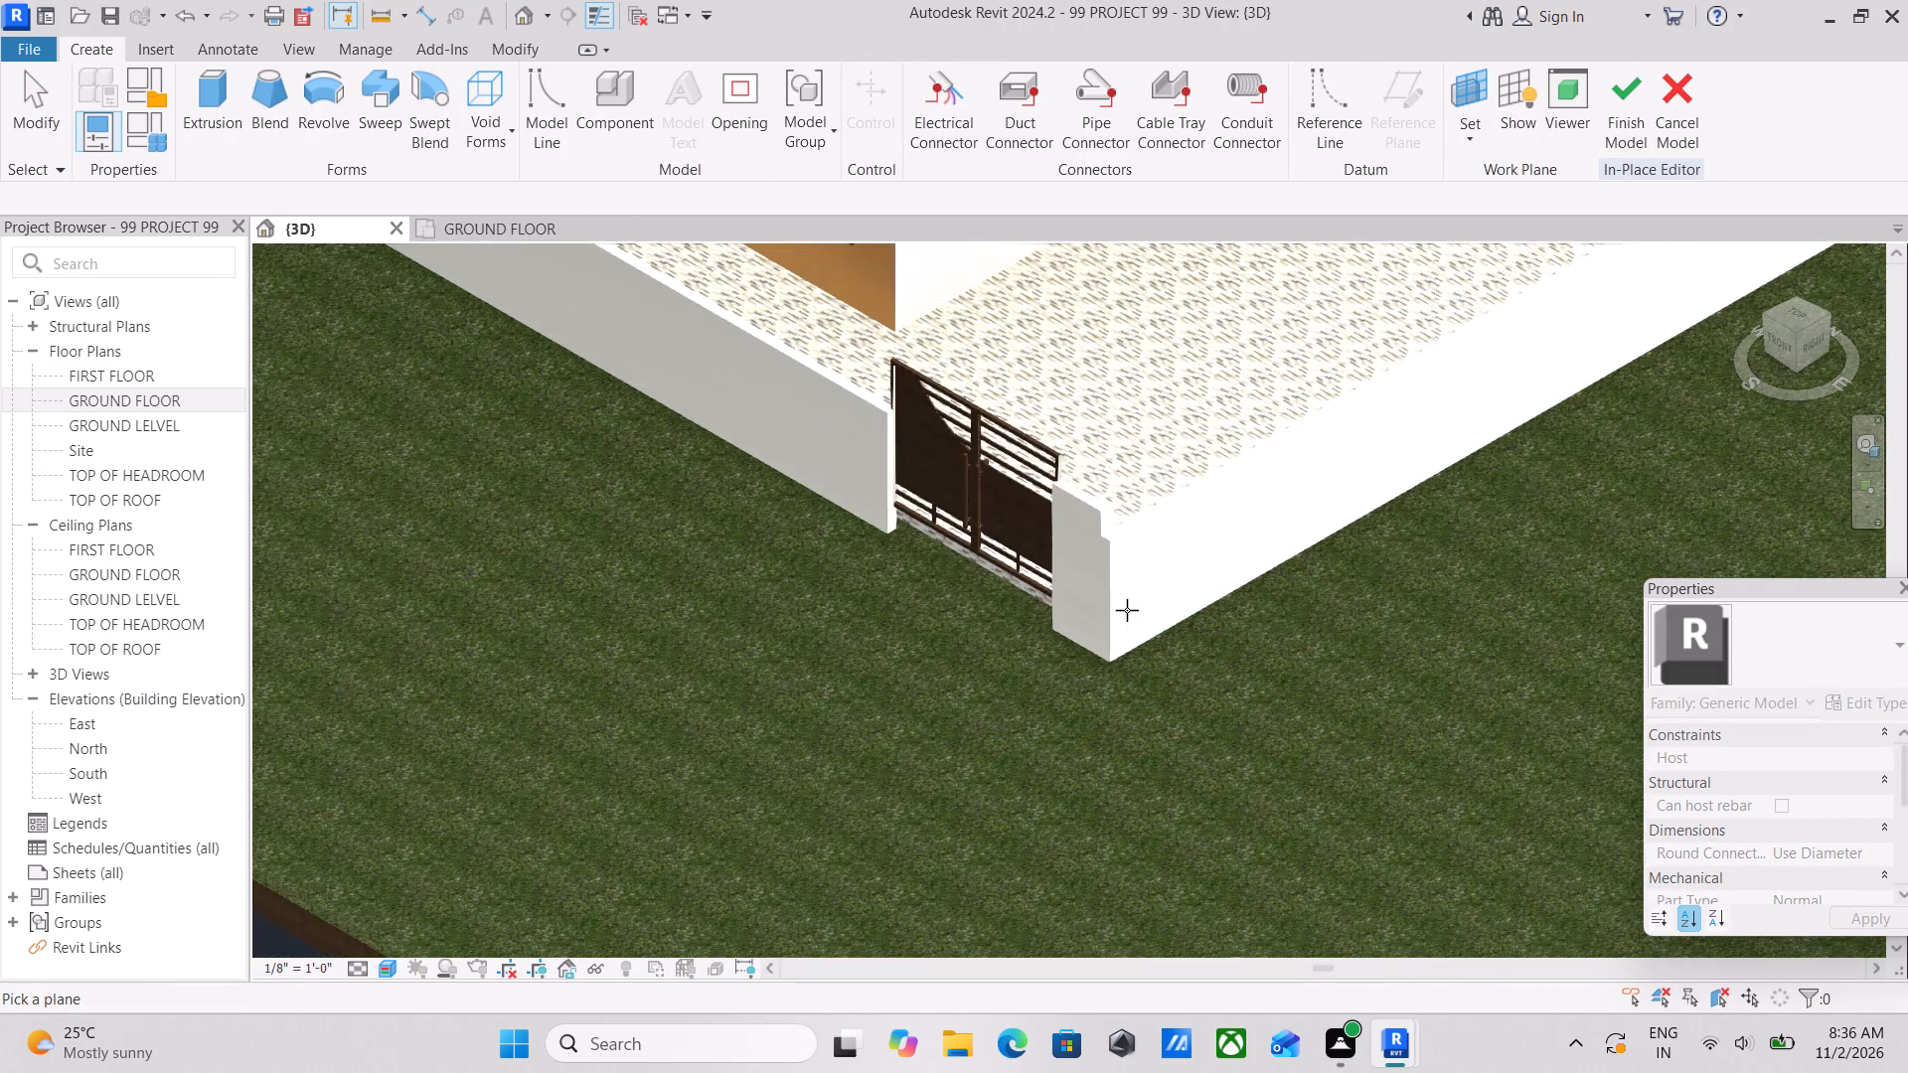
{"action": "middle_click_drag", "start_coordinate": [1130, 580], "coordinate": [1023, 429]}
{"action": "scroll", "coordinate": [673, 315], "scroll_direction": "up", "scroll_amount": 4}
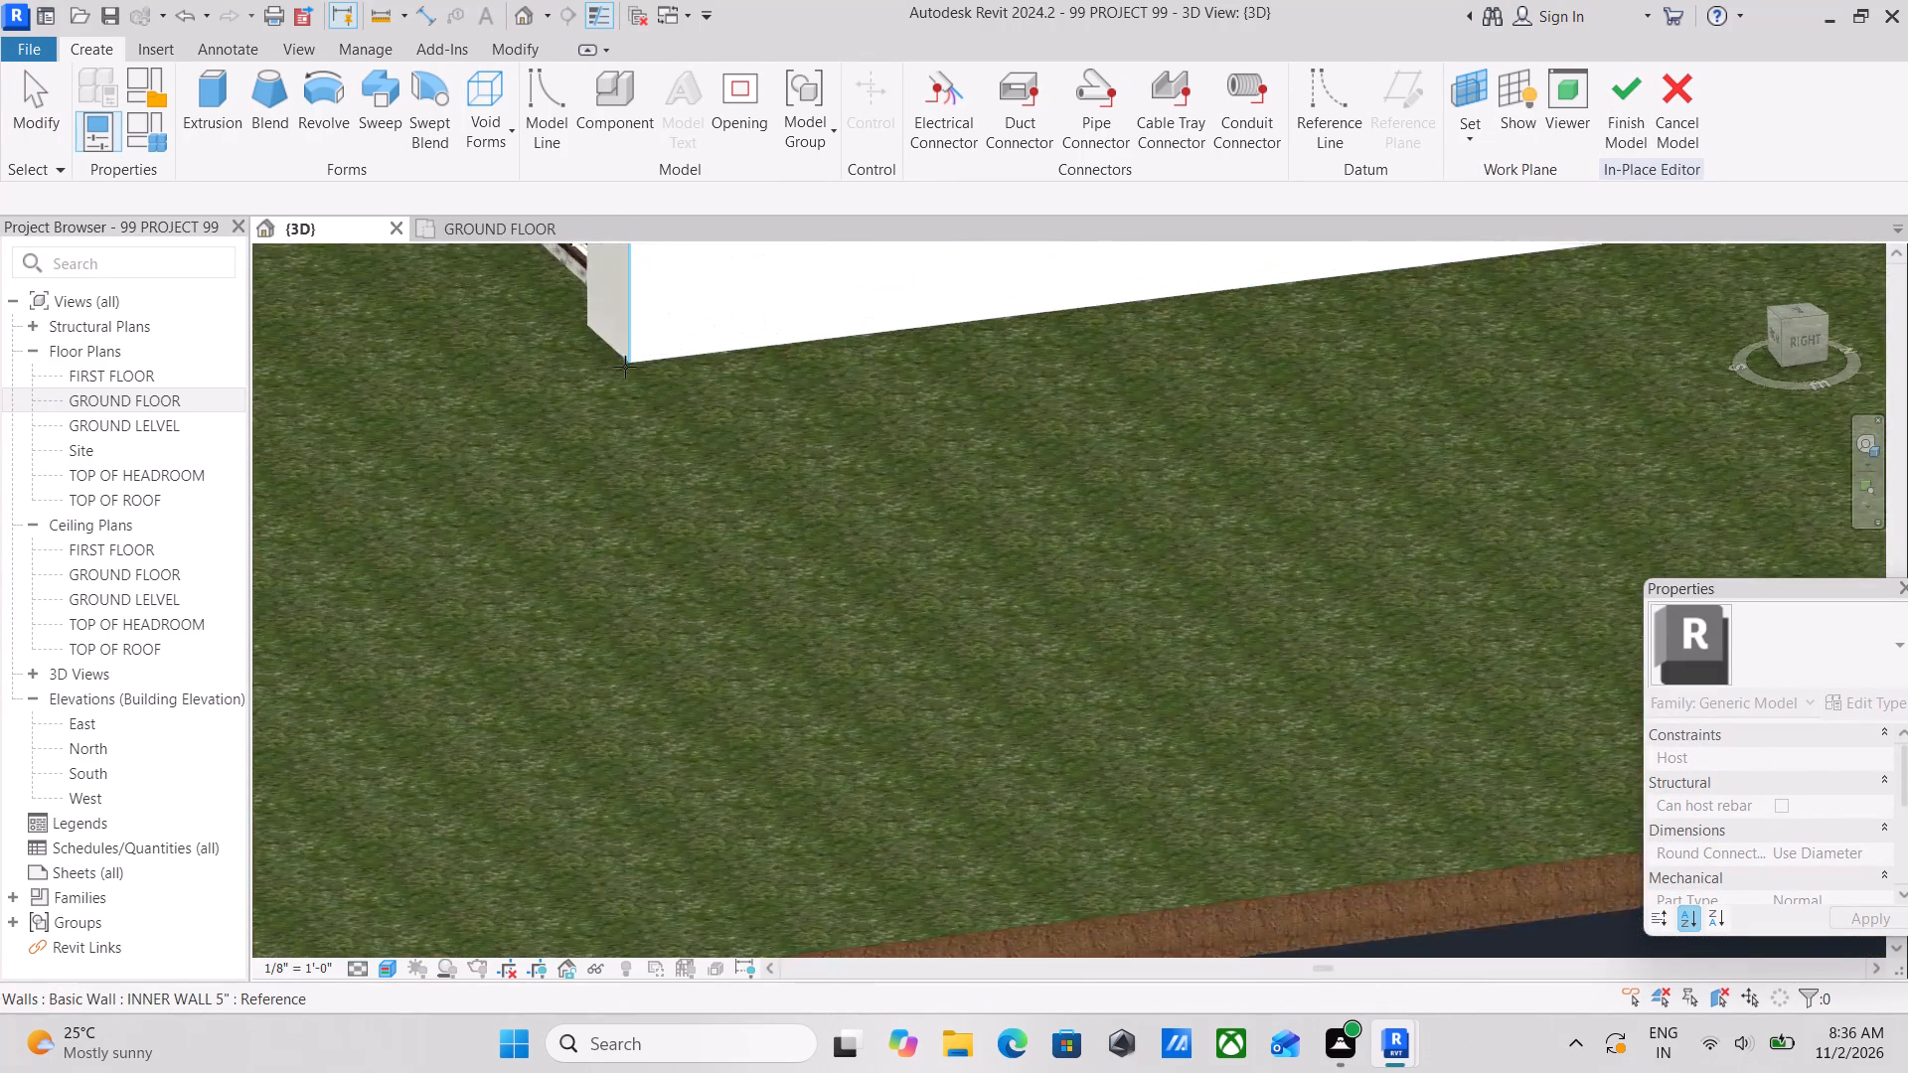
{"action": "scroll", "coordinate": [625, 367], "scroll_direction": "up", "scroll_amount": 2}
{"action": "middle_click_drag", "start_coordinate": [635, 321], "coordinate": [664, 490]}
{"action": "scroll", "coordinate": [664, 491], "scroll_direction": "up", "scroll_amount": 3}
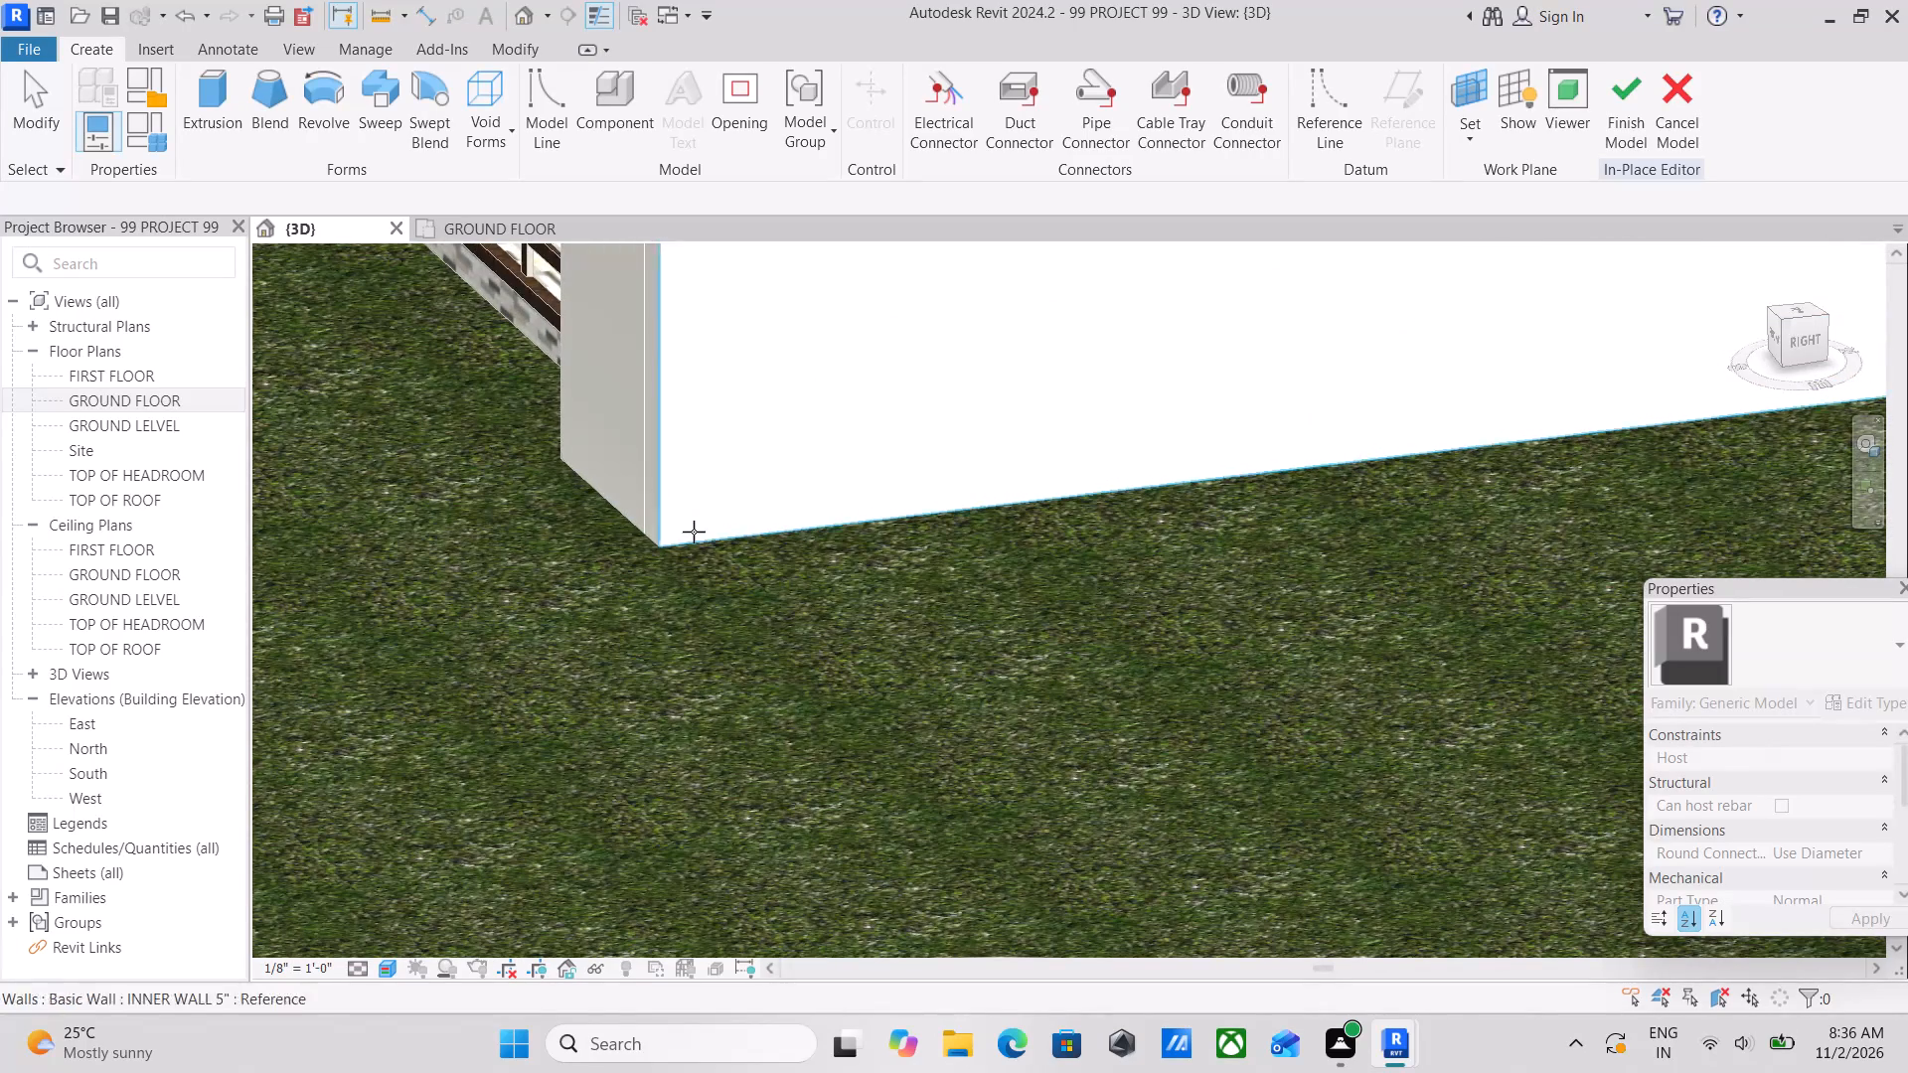
{"action": "left_click", "coordinate": [662, 500]}
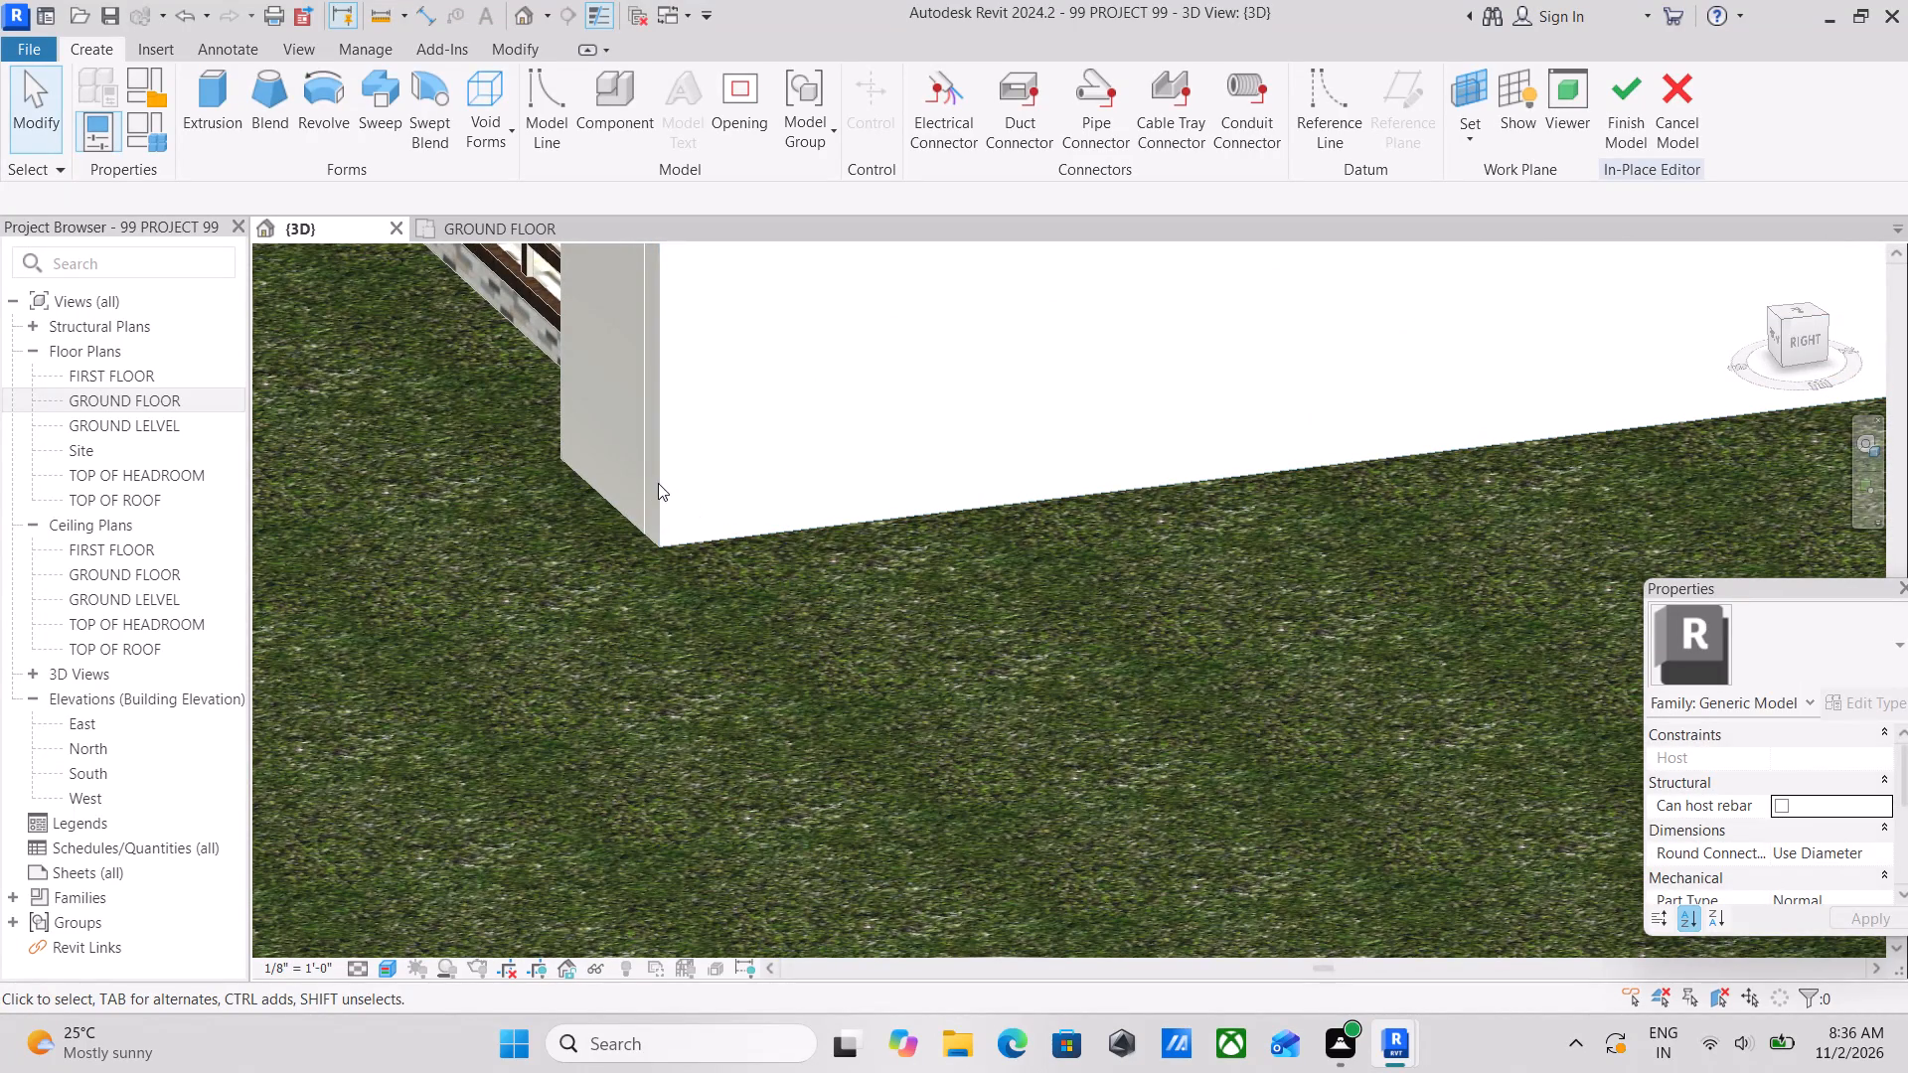
{"action": "scroll", "coordinate": [675, 489], "scroll_direction": "down", "scroll_amount": 3}
{"action": "scroll", "coordinate": [771, 482], "scroll_direction": "down", "scroll_amount": 3}
{"action": "middle_click_drag", "start_coordinate": [769, 479], "coordinate": [885, 678]}
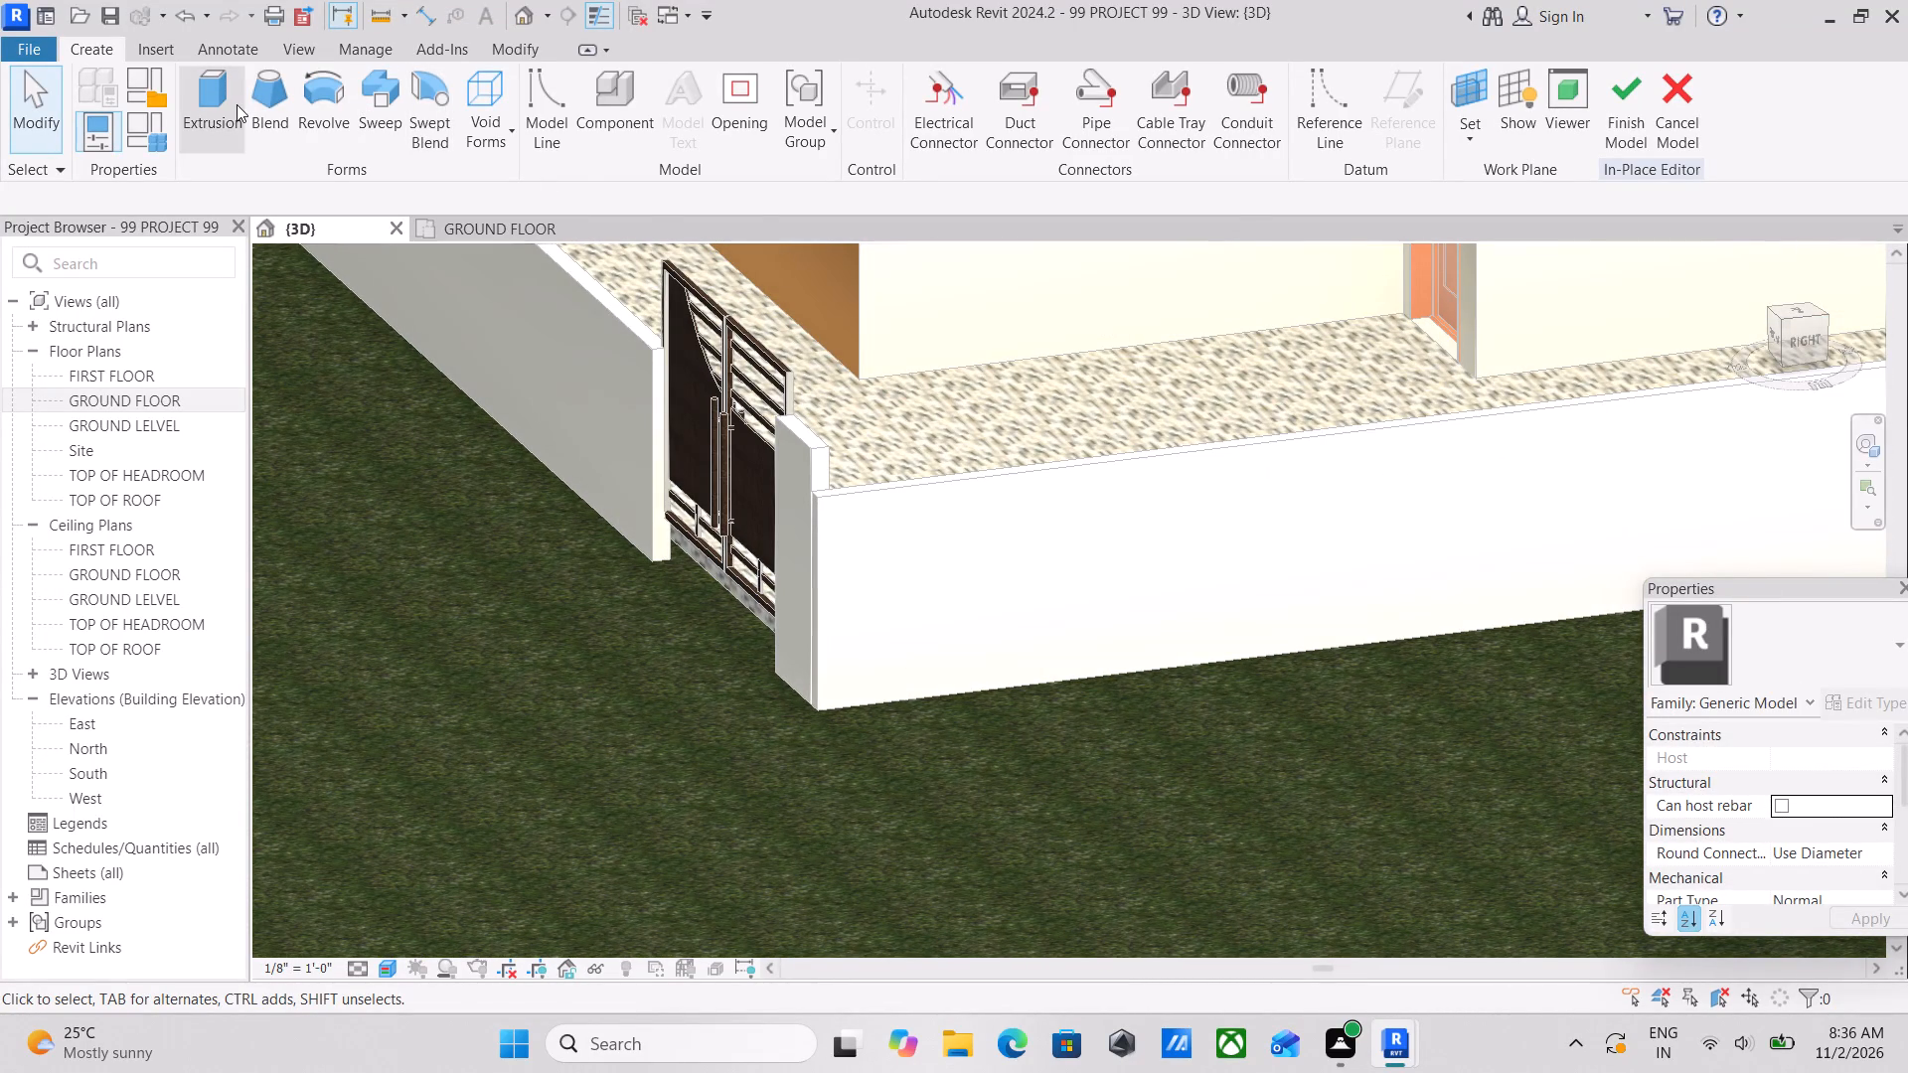
Create a 1' 0" deep extrusion from a triangular ramp profile at the wall's front bottom corner, about 2'-5" long and 1'-3" high.
{"action": "left_click", "coordinate": [198, 103]}
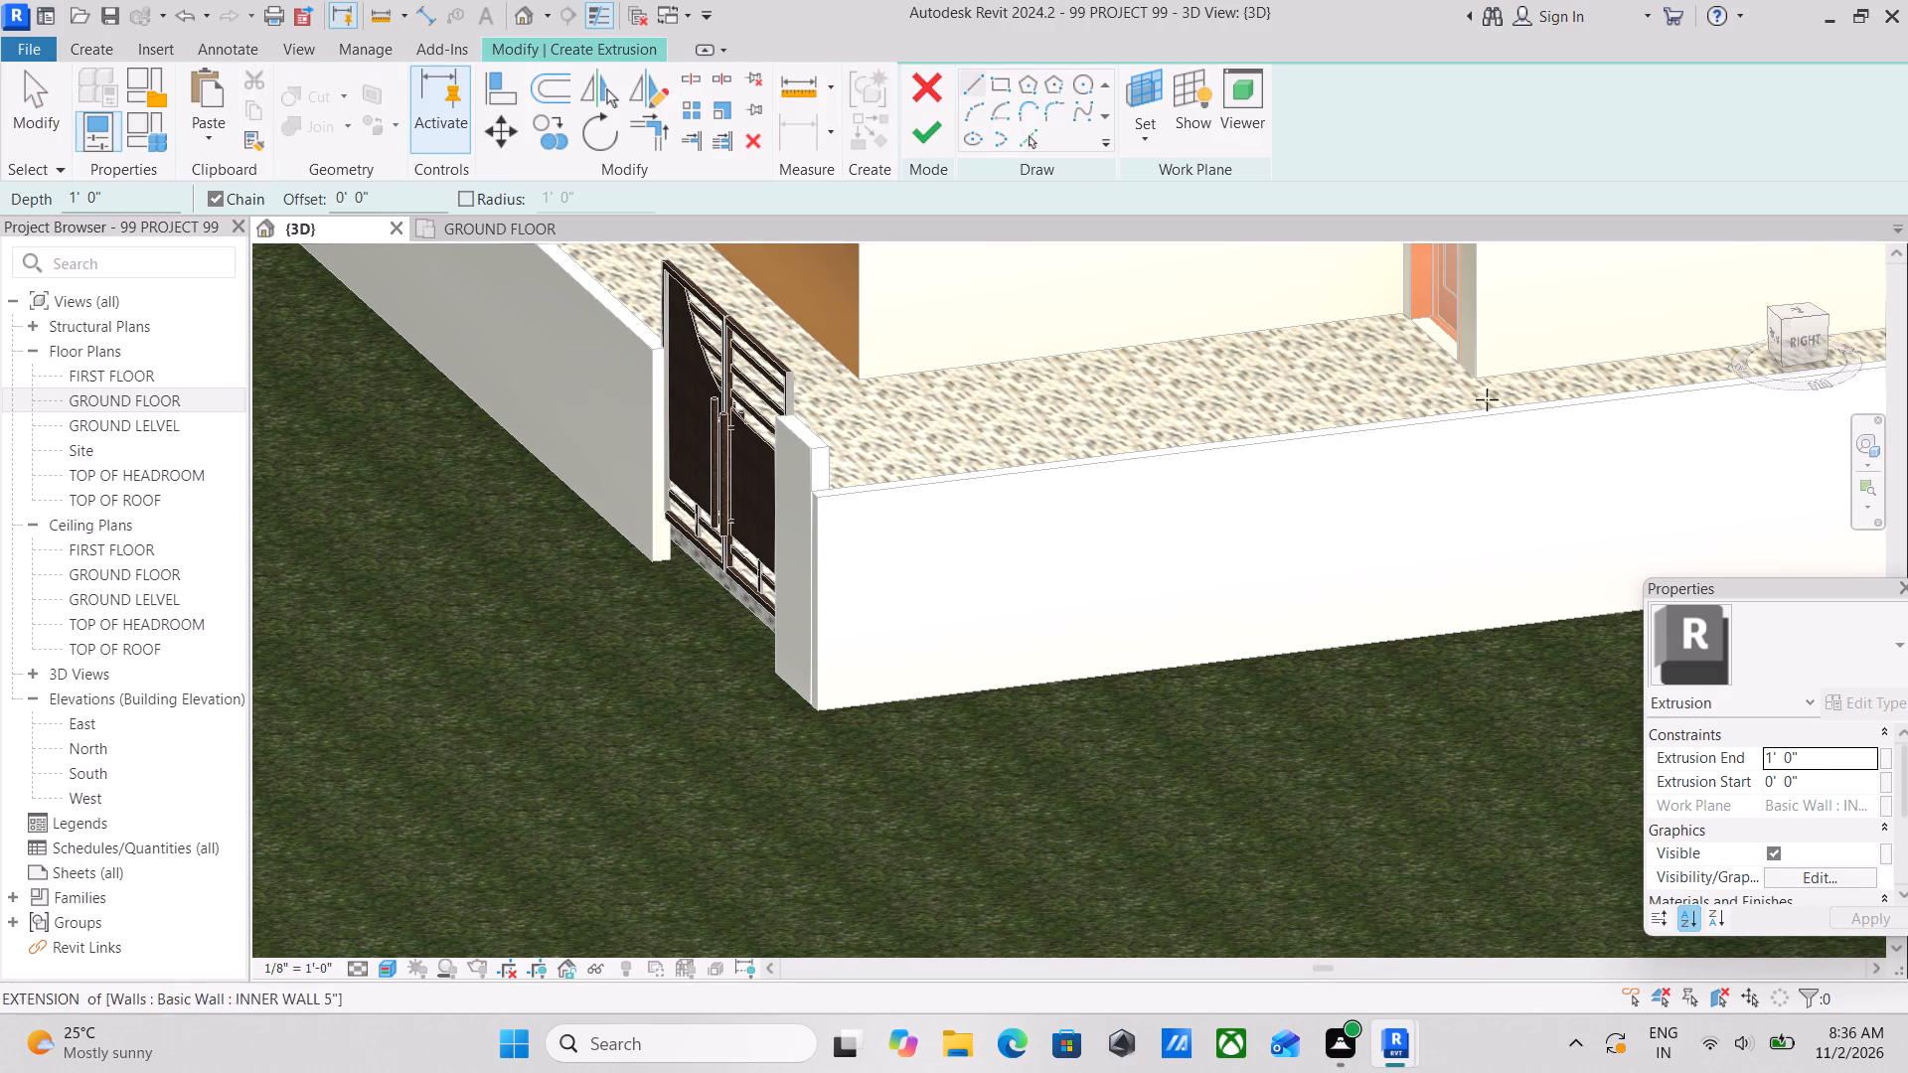
{"action": "left_click", "coordinate": [1802, 334]}
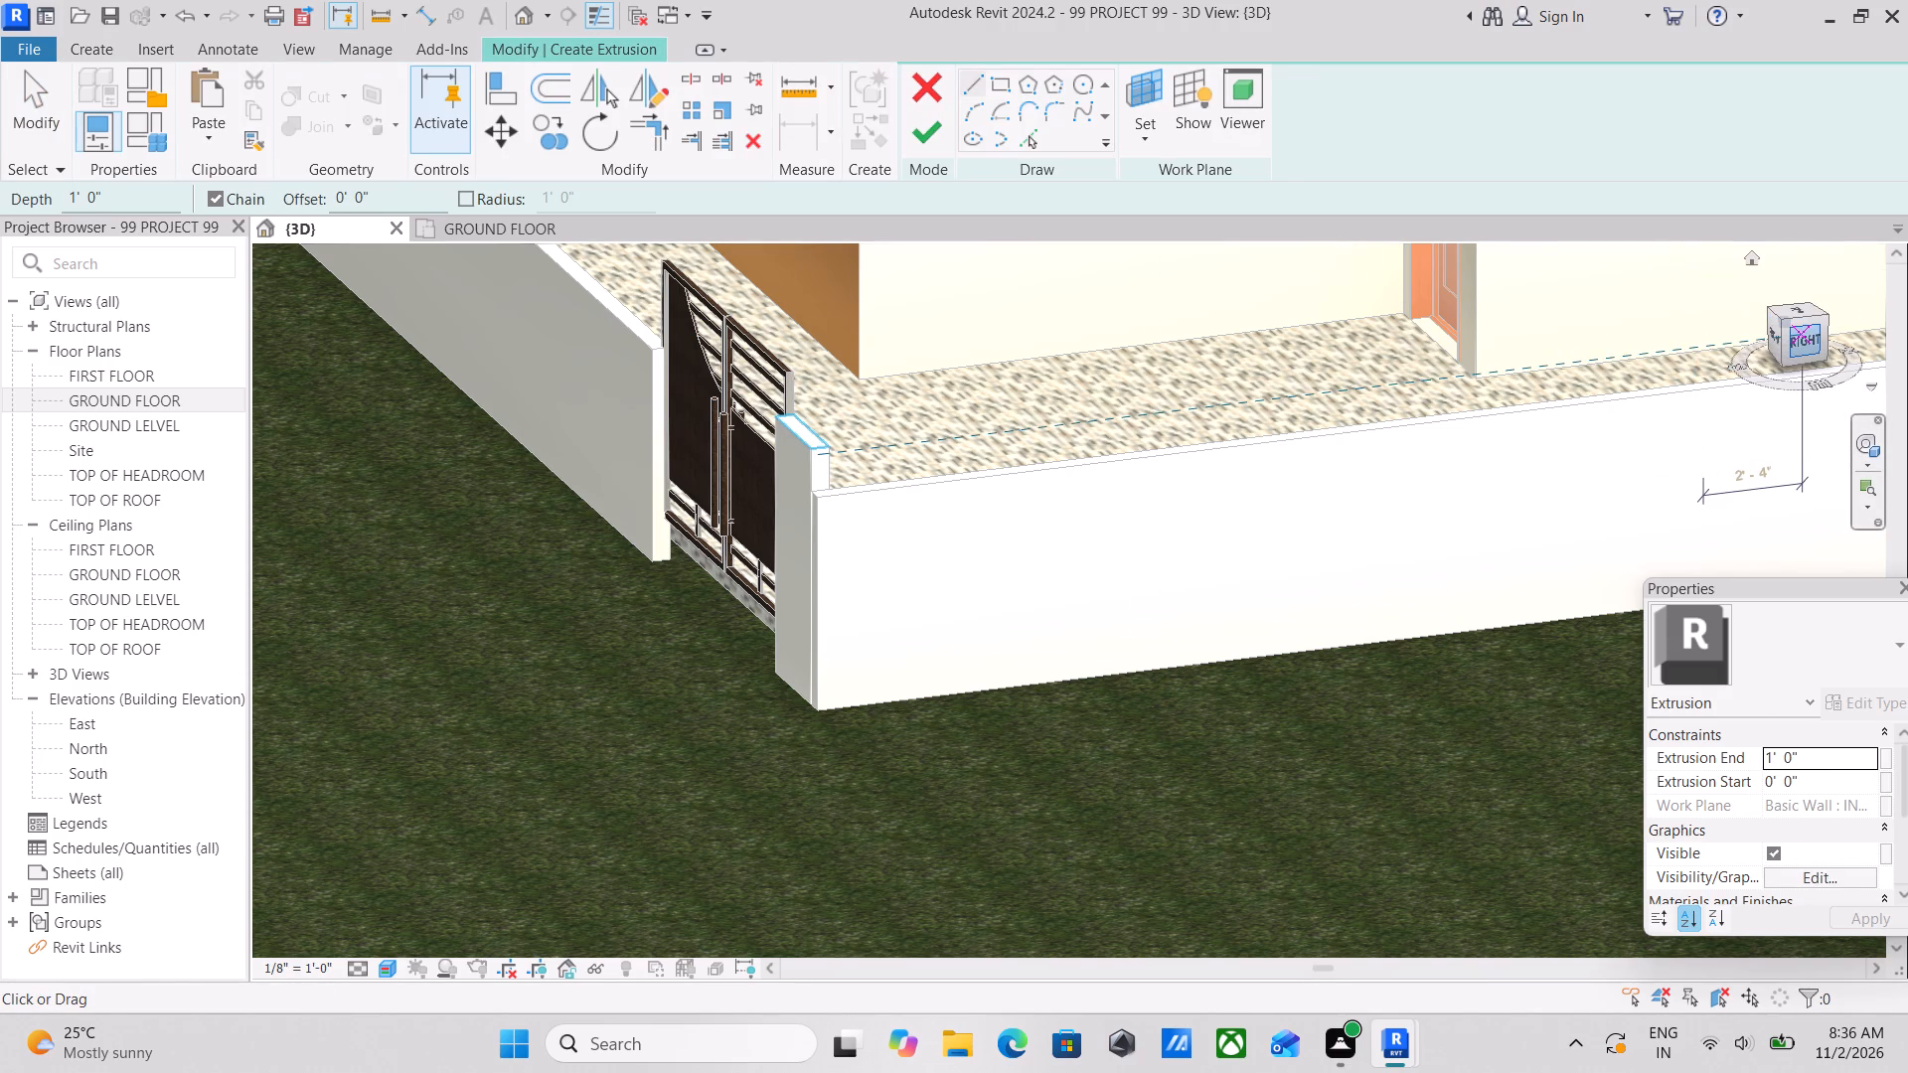
{"action": "scroll", "coordinate": [975, 592], "scroll_direction": "up", "scroll_amount": 4}
{"action": "scroll", "coordinate": [1087, 594], "scroll_direction": "up", "scroll_amount": 4}
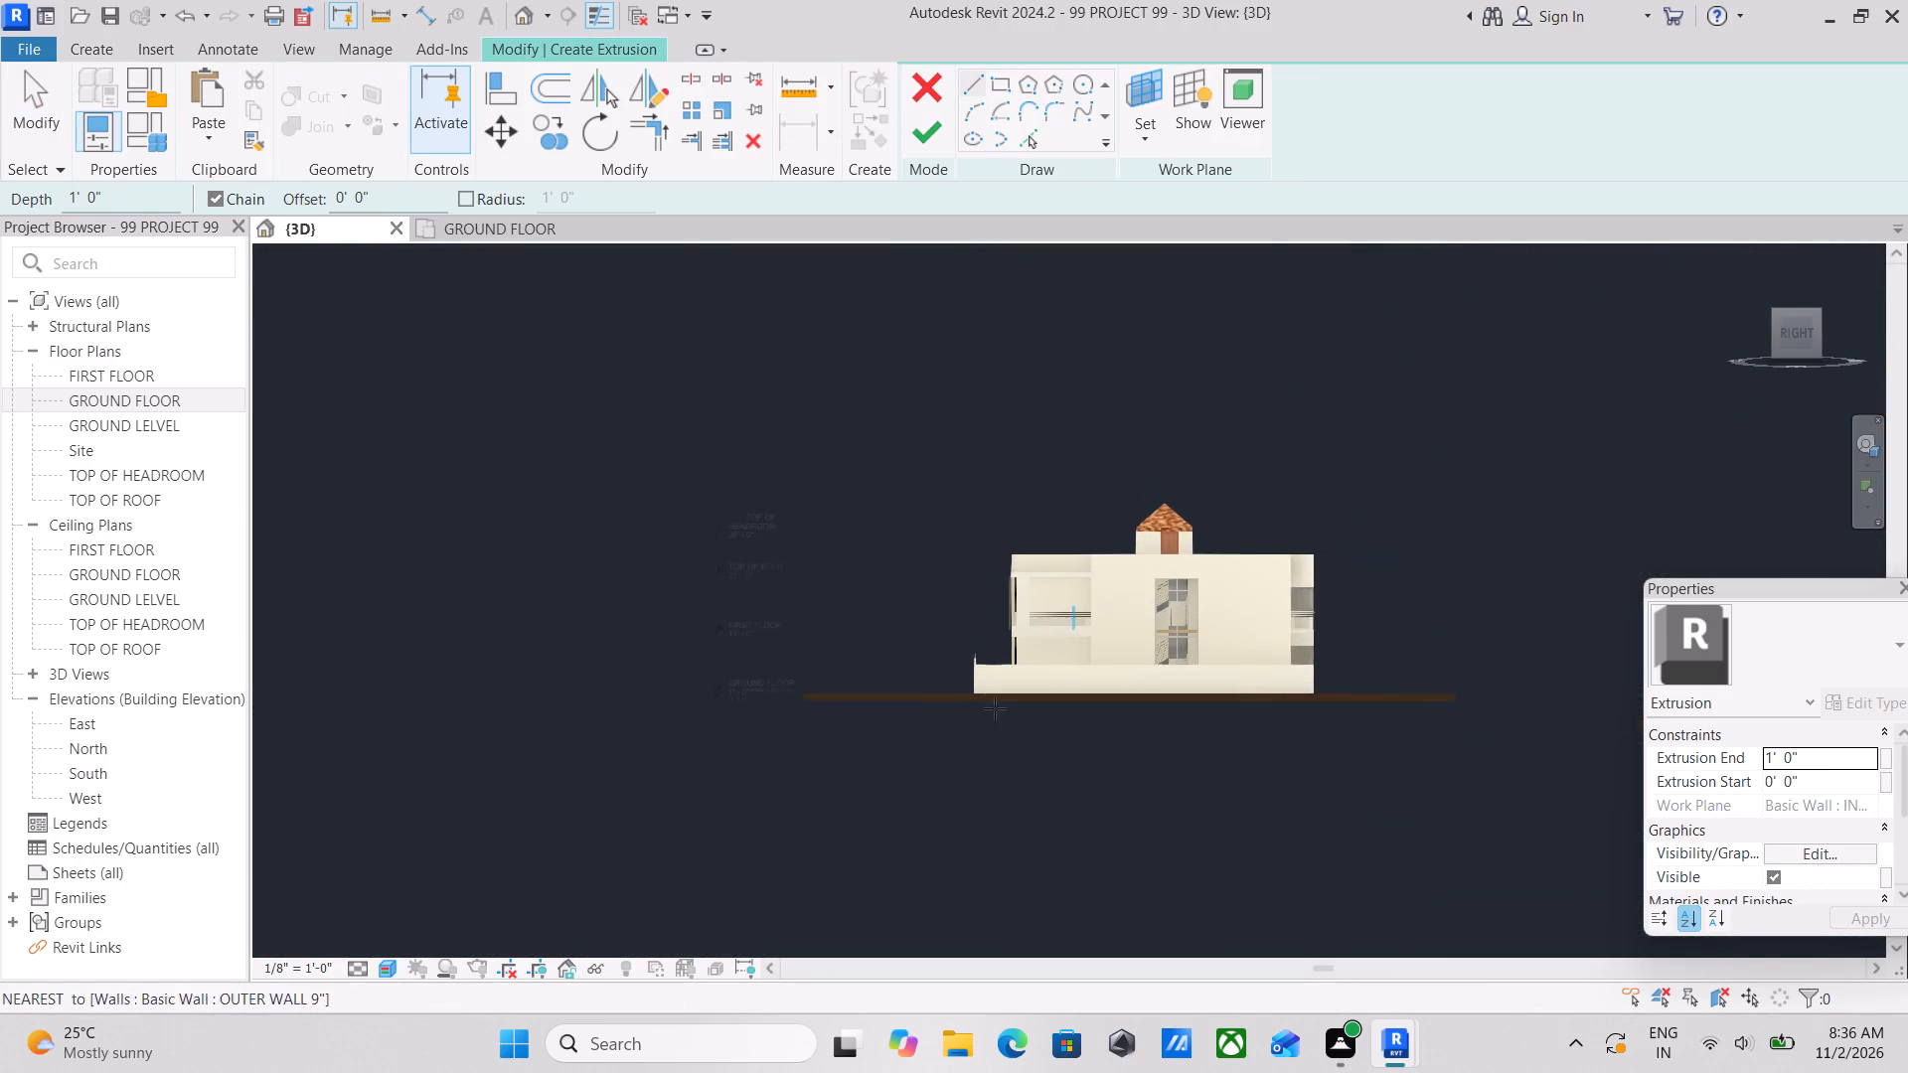
{"action": "scroll", "coordinate": [884, 774], "scroll_direction": "up", "scroll_amount": 4}
{"action": "scroll", "coordinate": [907, 652], "scroll_direction": "up", "scroll_amount": 9}
{"action": "scroll", "coordinate": [989, 693], "scroll_direction": "up", "scroll_amount": 4}
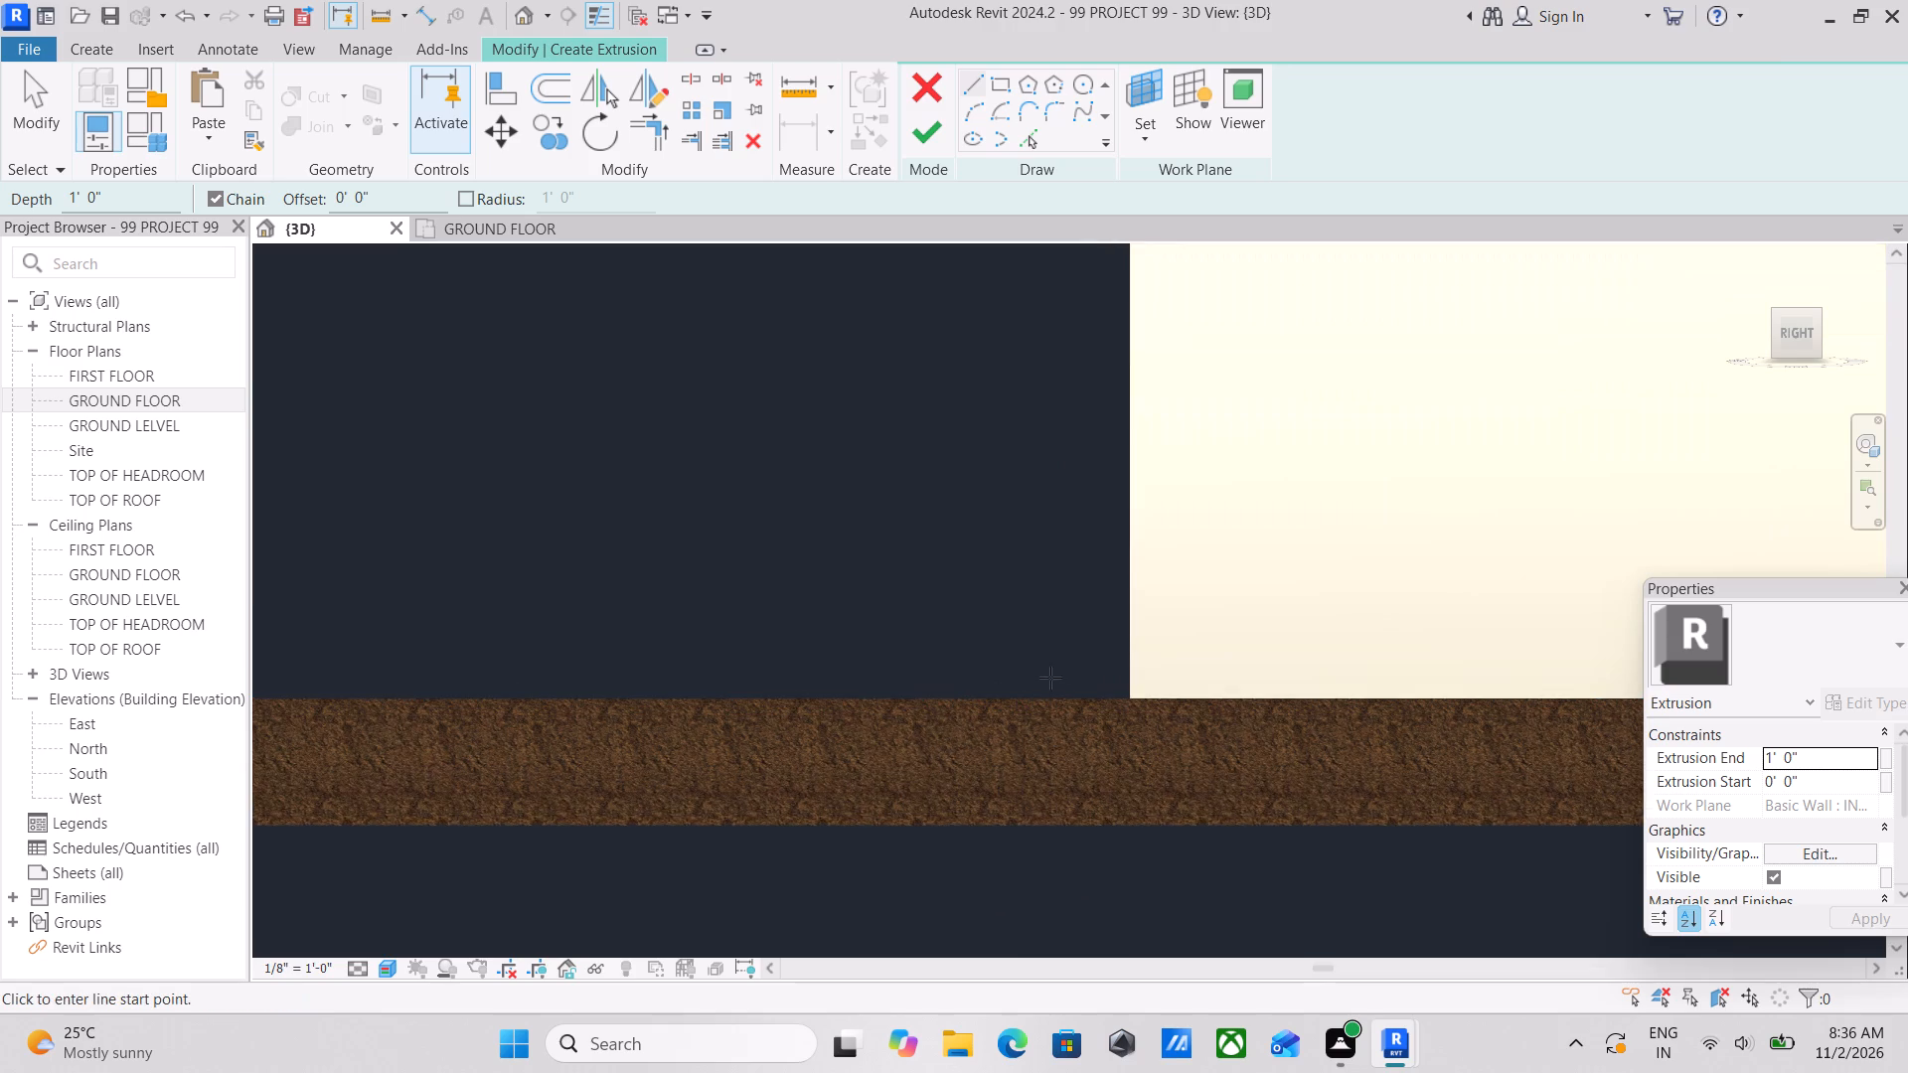
{"action": "left_click", "coordinate": [1133, 699]}
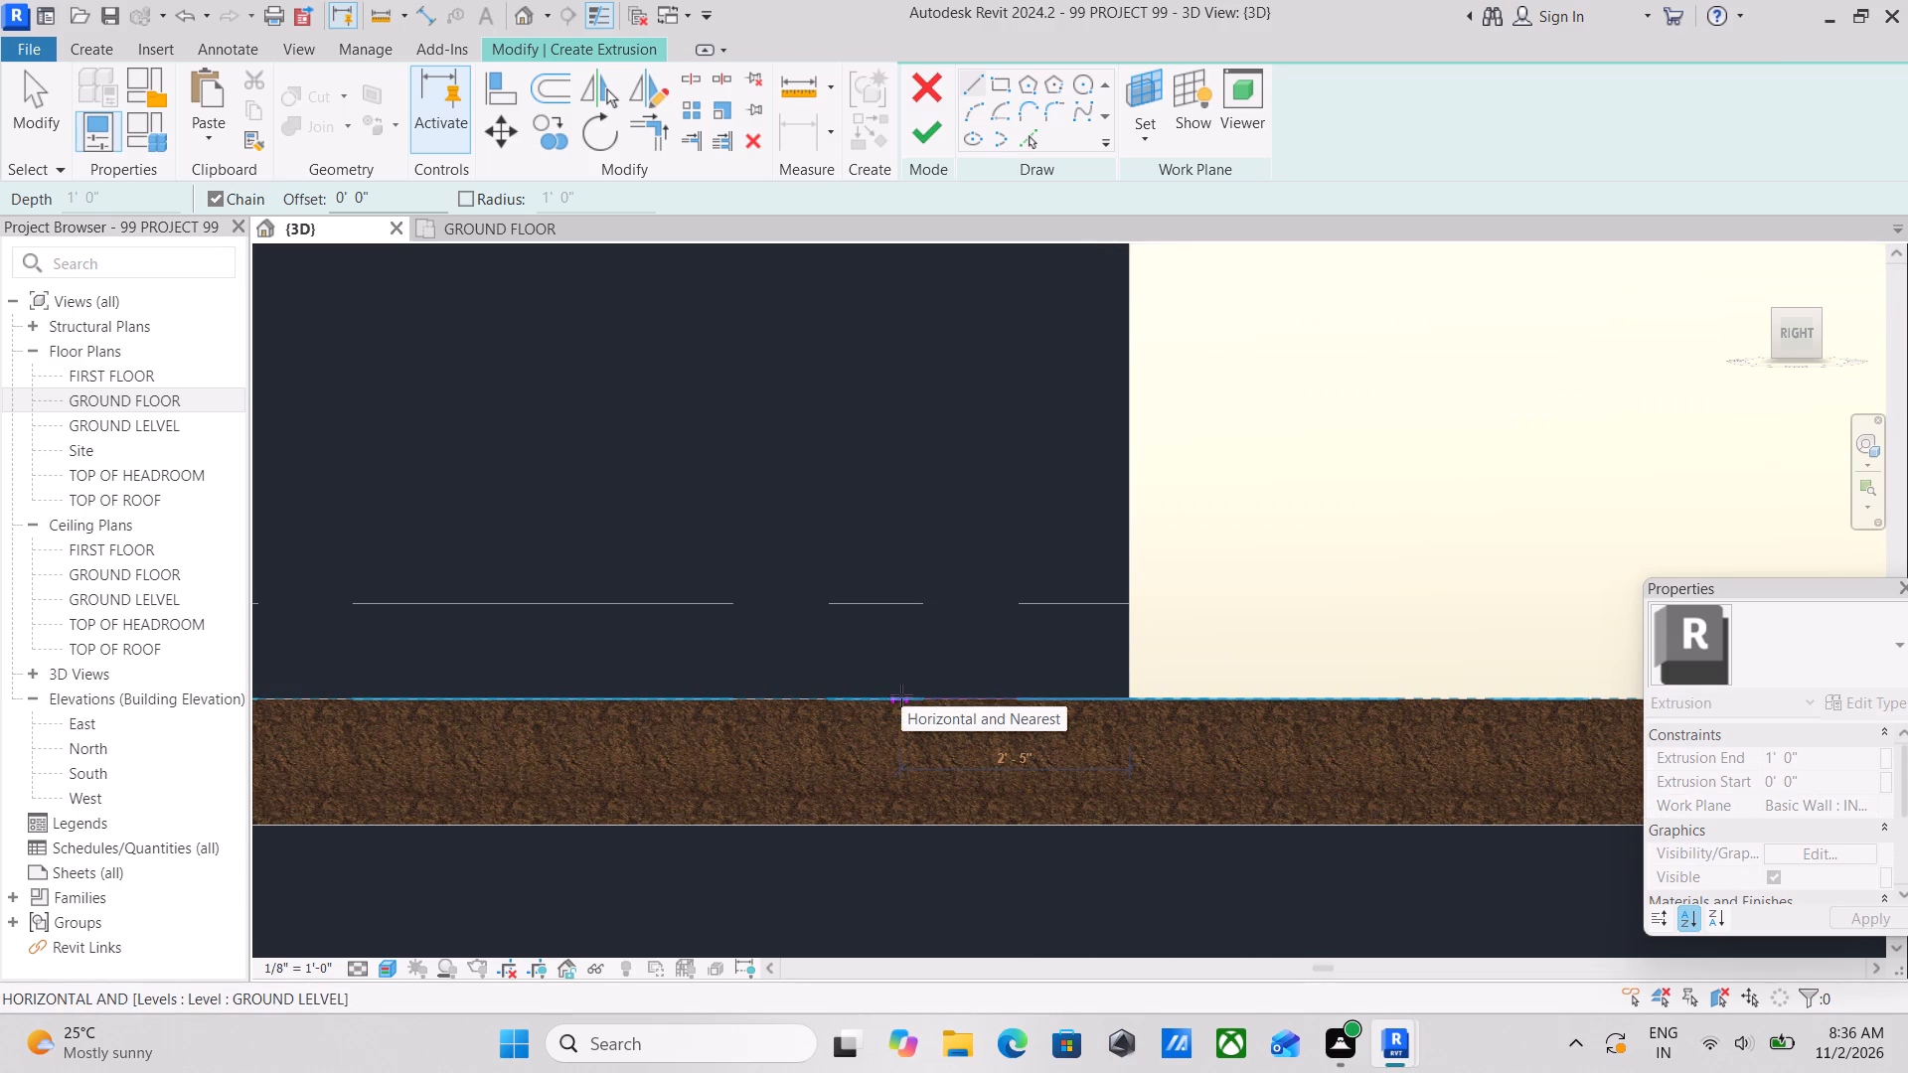
{"action": "left_click", "coordinate": [901, 695]}
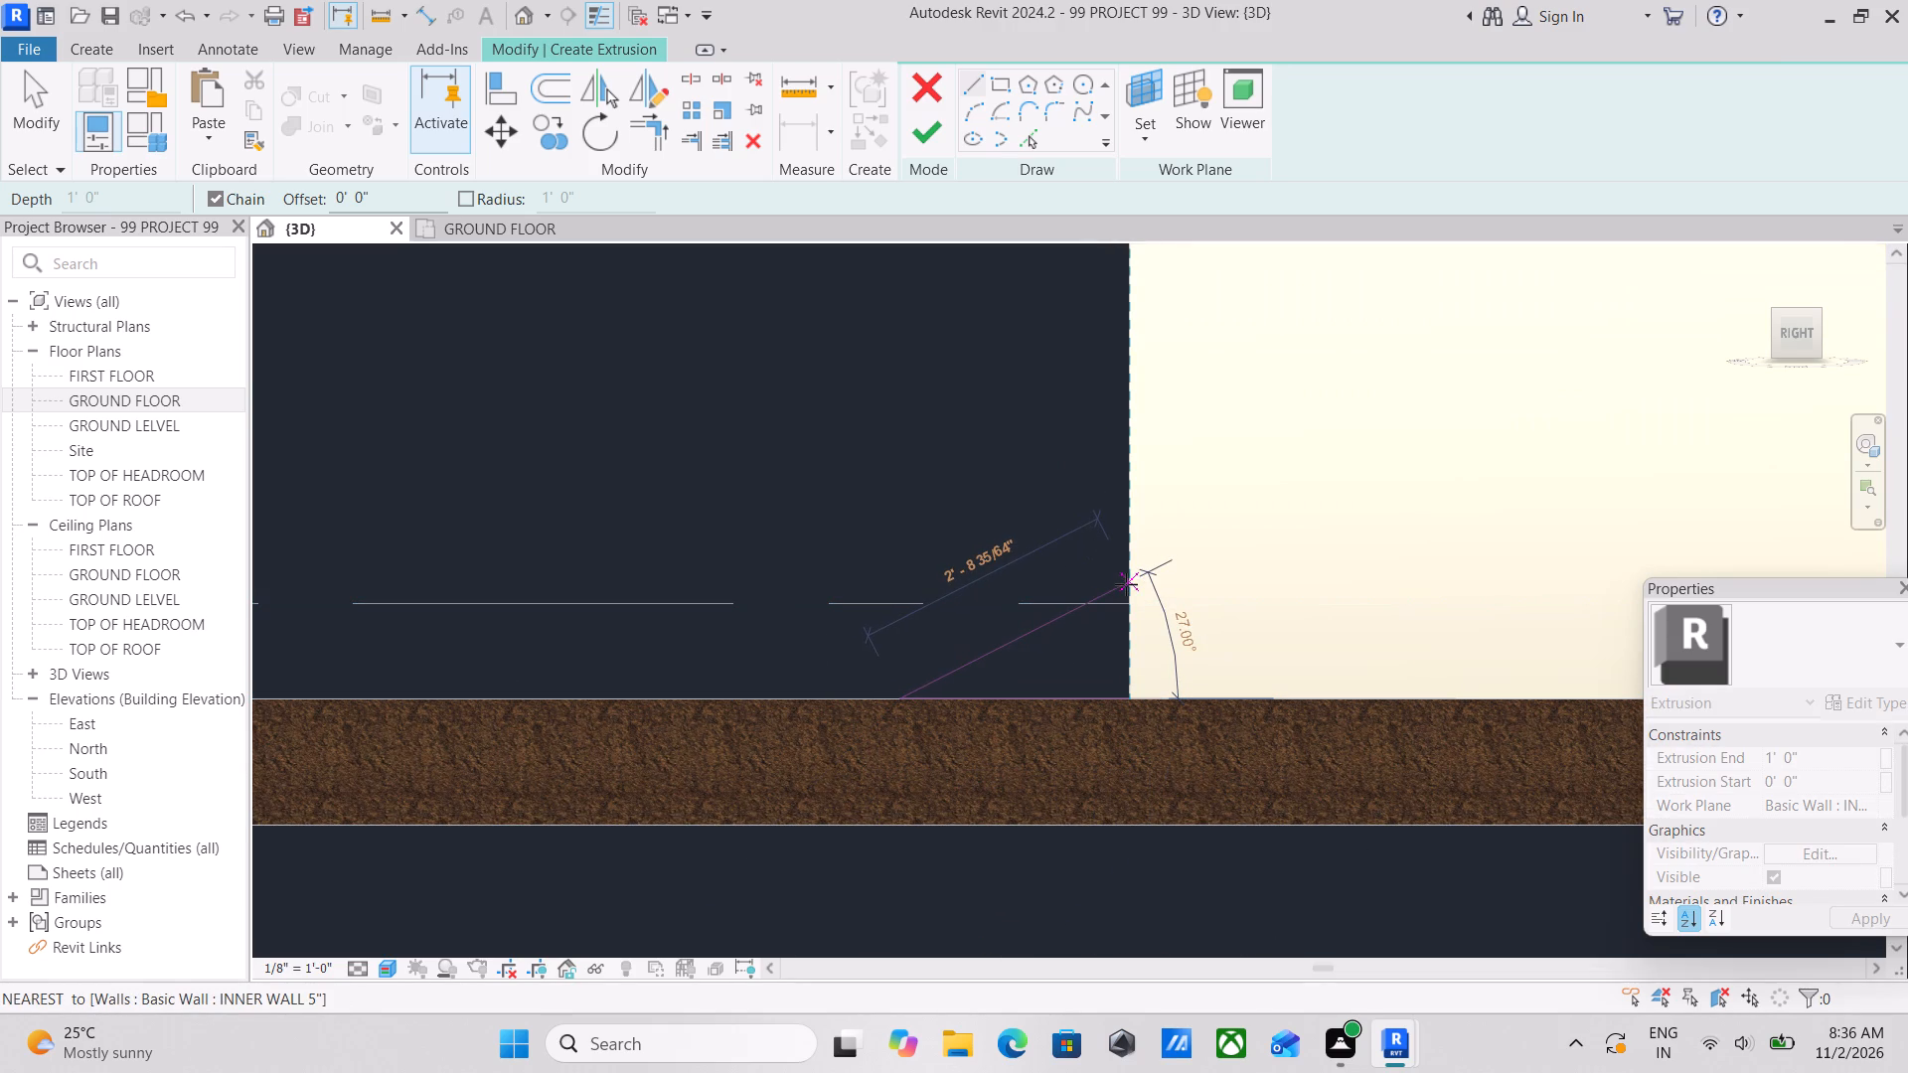
{"action": "left_click", "coordinate": [1128, 581]}
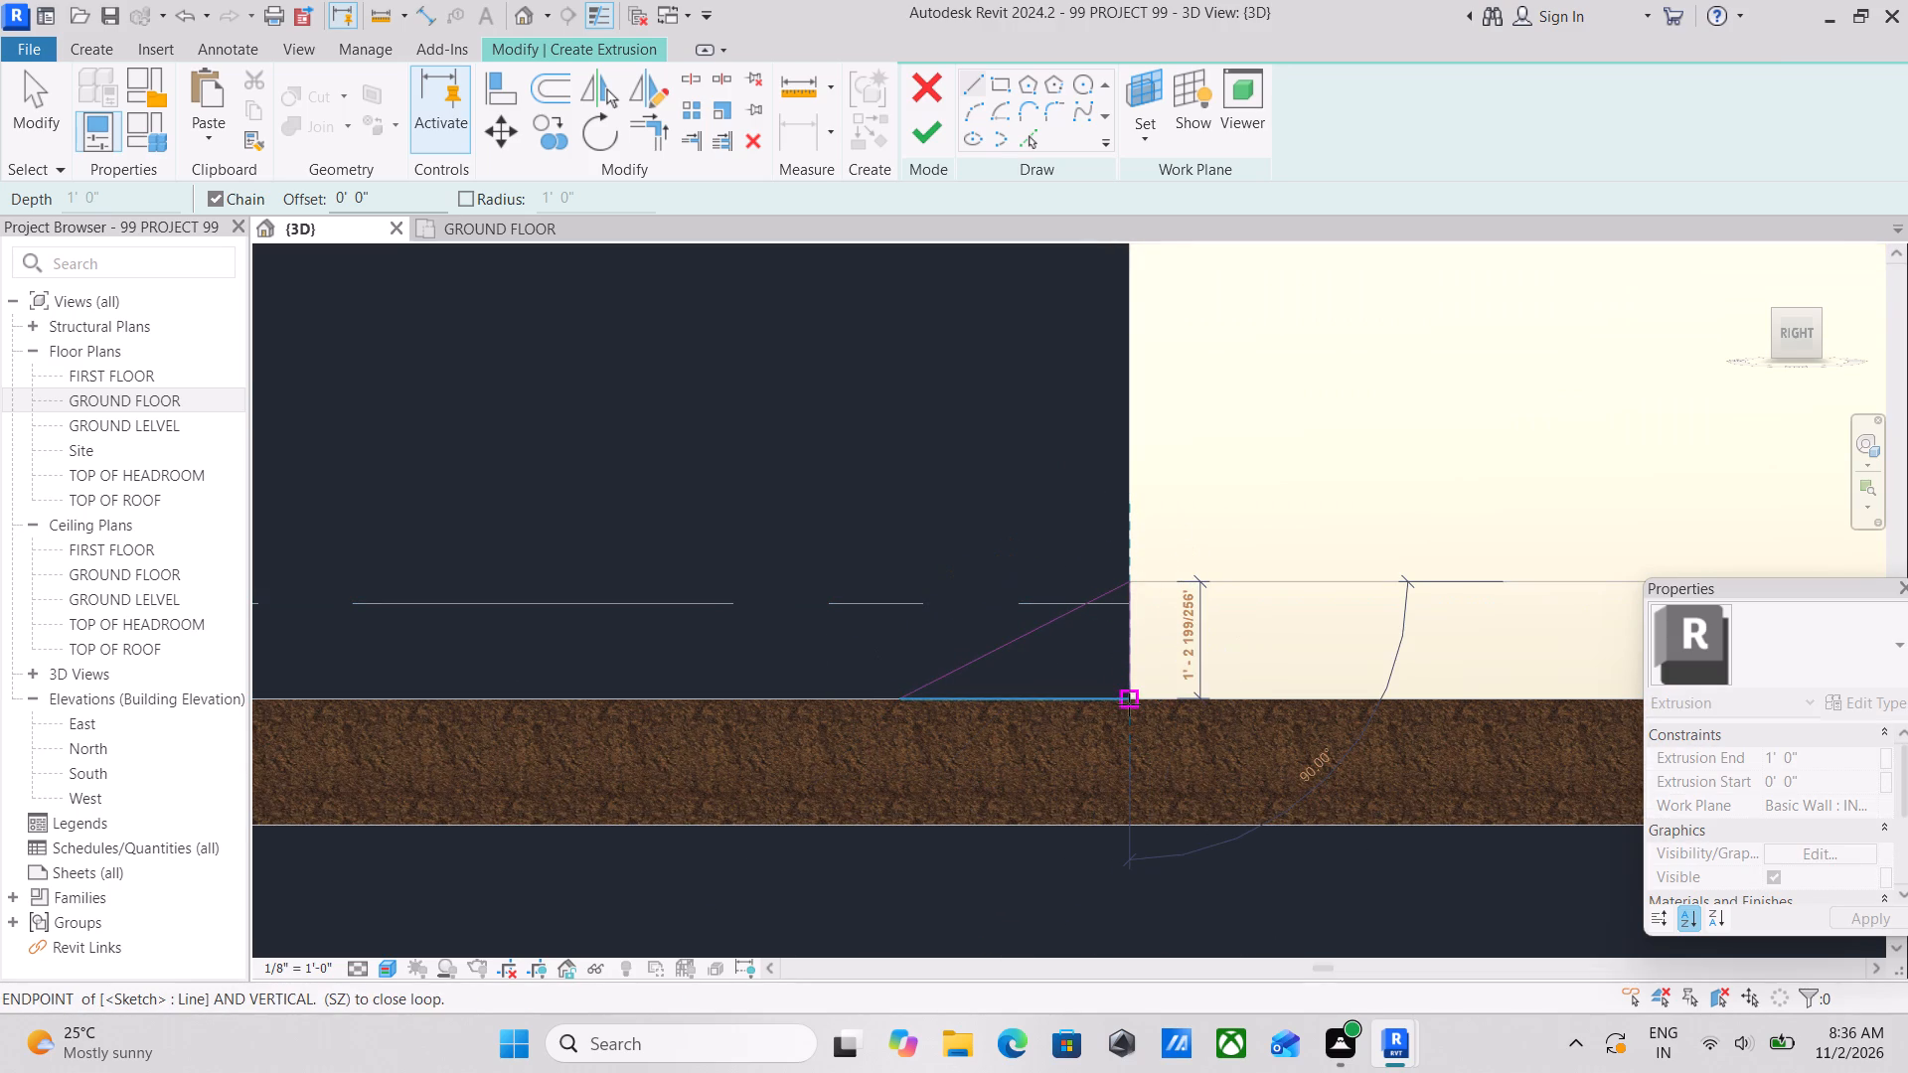
{"action": "left_click", "coordinate": [1129, 704]}
{"action": "key", "text": "Escape"}
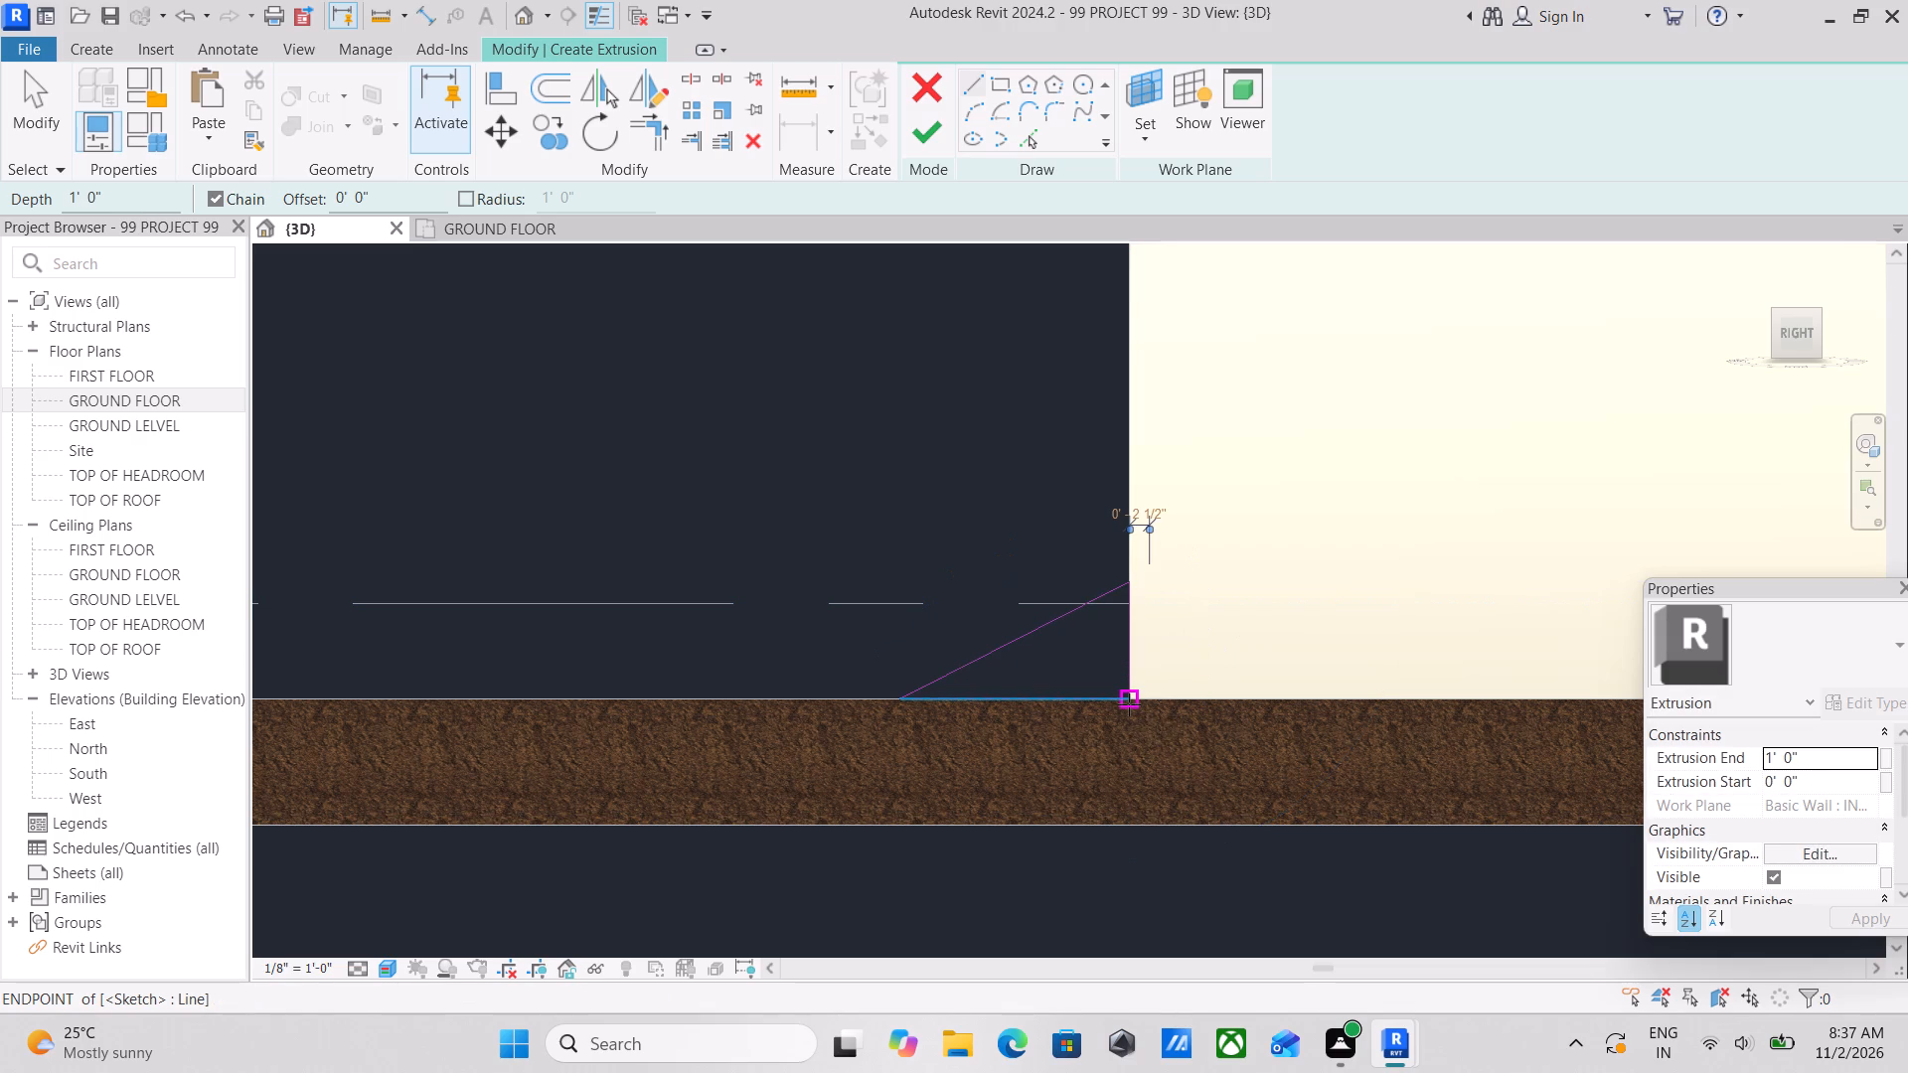
{"action": "scroll", "coordinate": [1231, 740], "scroll_direction": "down", "scroll_amount": 3}
{"action": "scroll", "coordinate": [1079, 713], "scroll_direction": "down", "scroll_amount": 2}
{"action": "middle_click_drag", "start_coordinate": [1076, 713], "coordinate": [1333, 916], "text": "shift"}
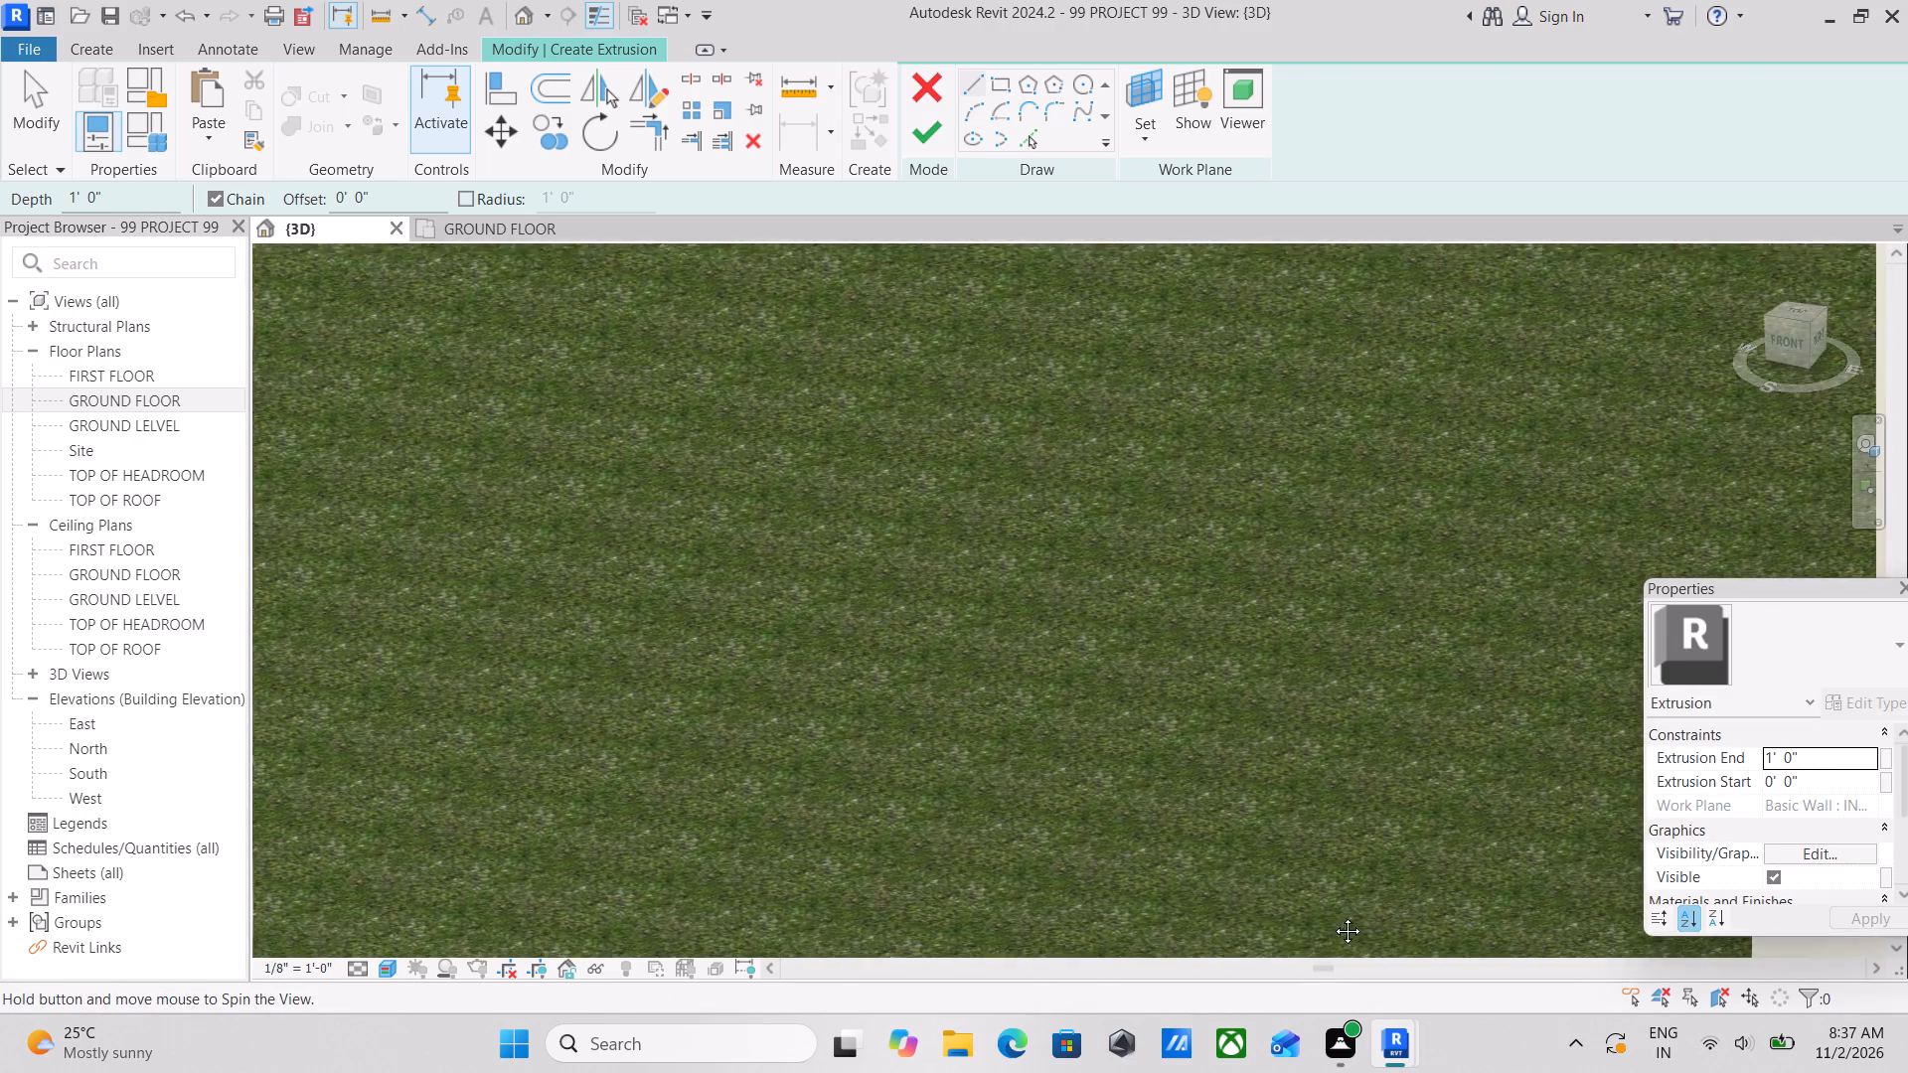
{"action": "middle_click_drag", "start_coordinate": [1333, 916], "coordinate": [1066, 666], "text": "shift"}
{"action": "scroll", "coordinate": [1071, 663], "scroll_direction": "down", "scroll_amount": 4}
{"action": "middle_click_drag", "start_coordinate": [1066, 663], "coordinate": [624, 558]}
{"action": "scroll", "coordinate": [728, 579], "scroll_direction": "down", "scroll_amount": 2}
{"action": "middle_click_drag", "start_coordinate": [714, 578], "coordinate": [568, 549]}
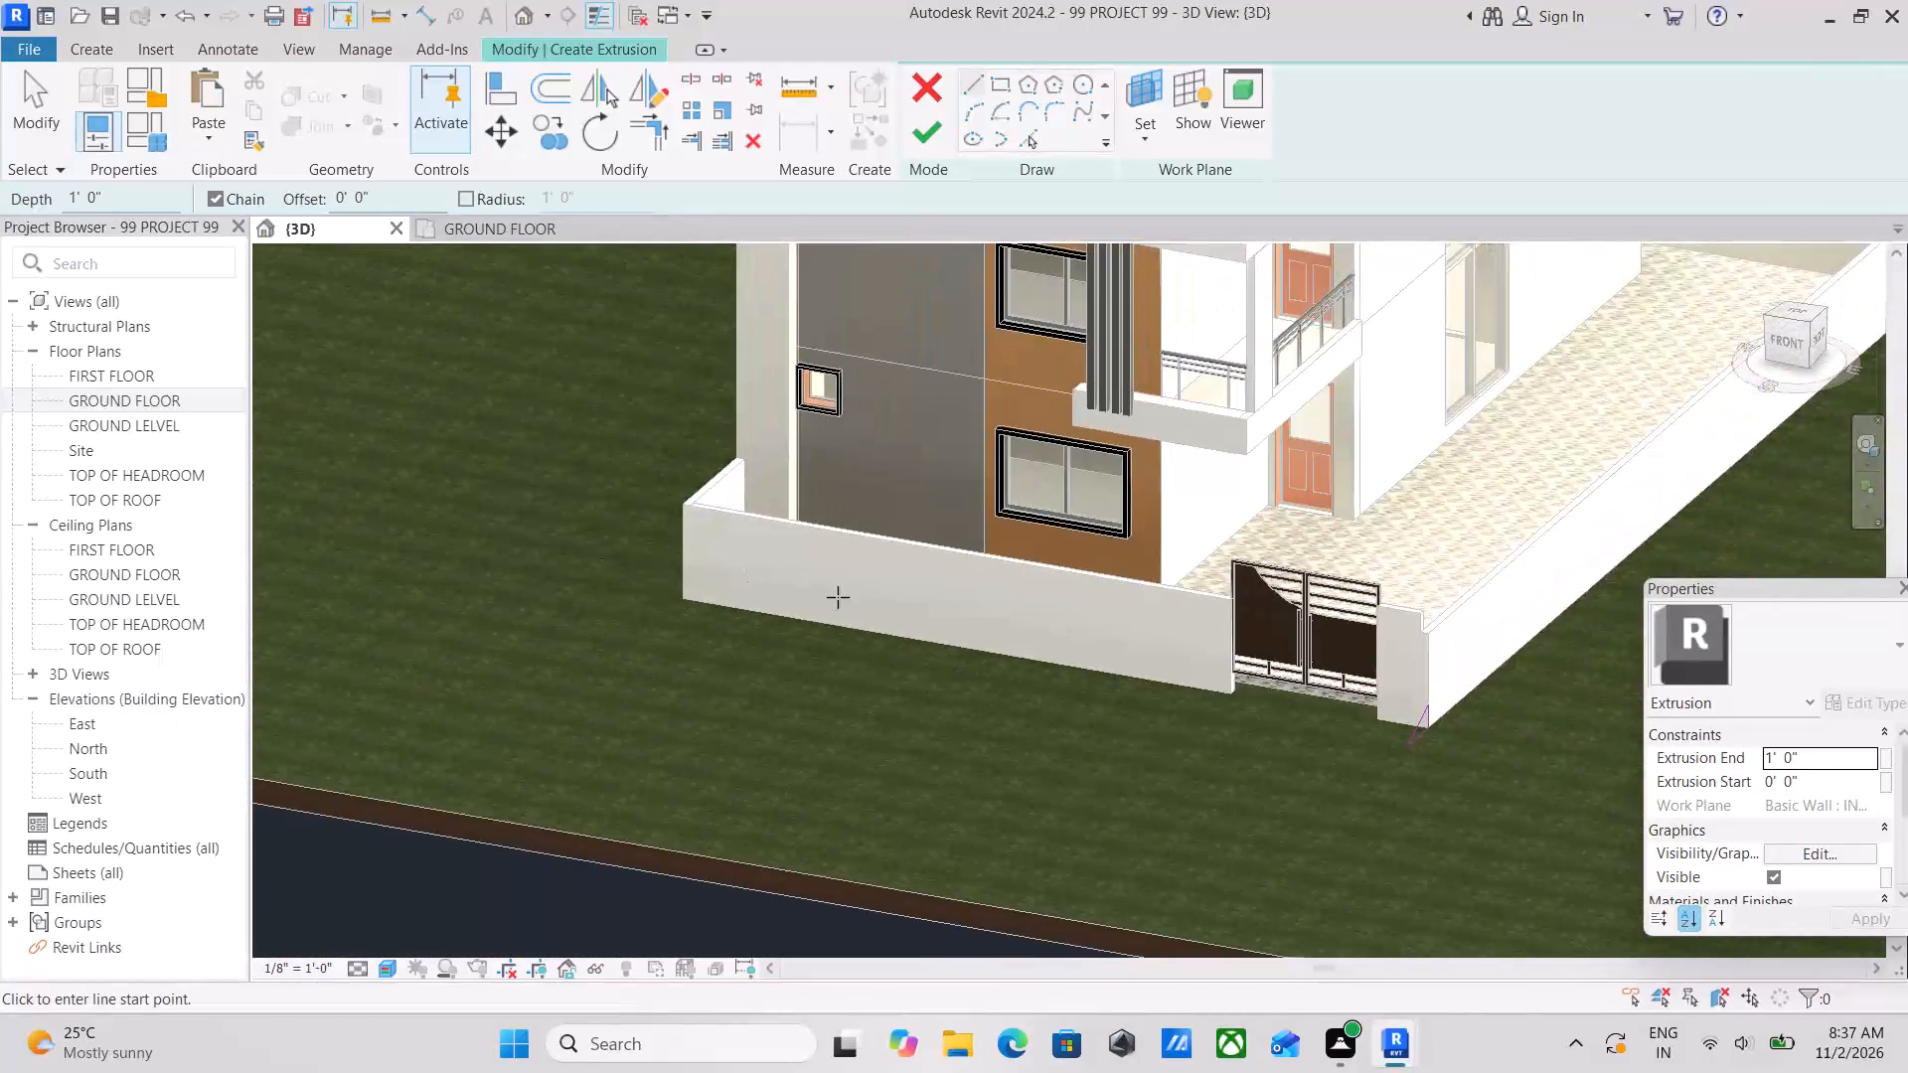
{"action": "scroll", "coordinate": [1020, 623], "scroll_direction": "up", "scroll_amount": 2}
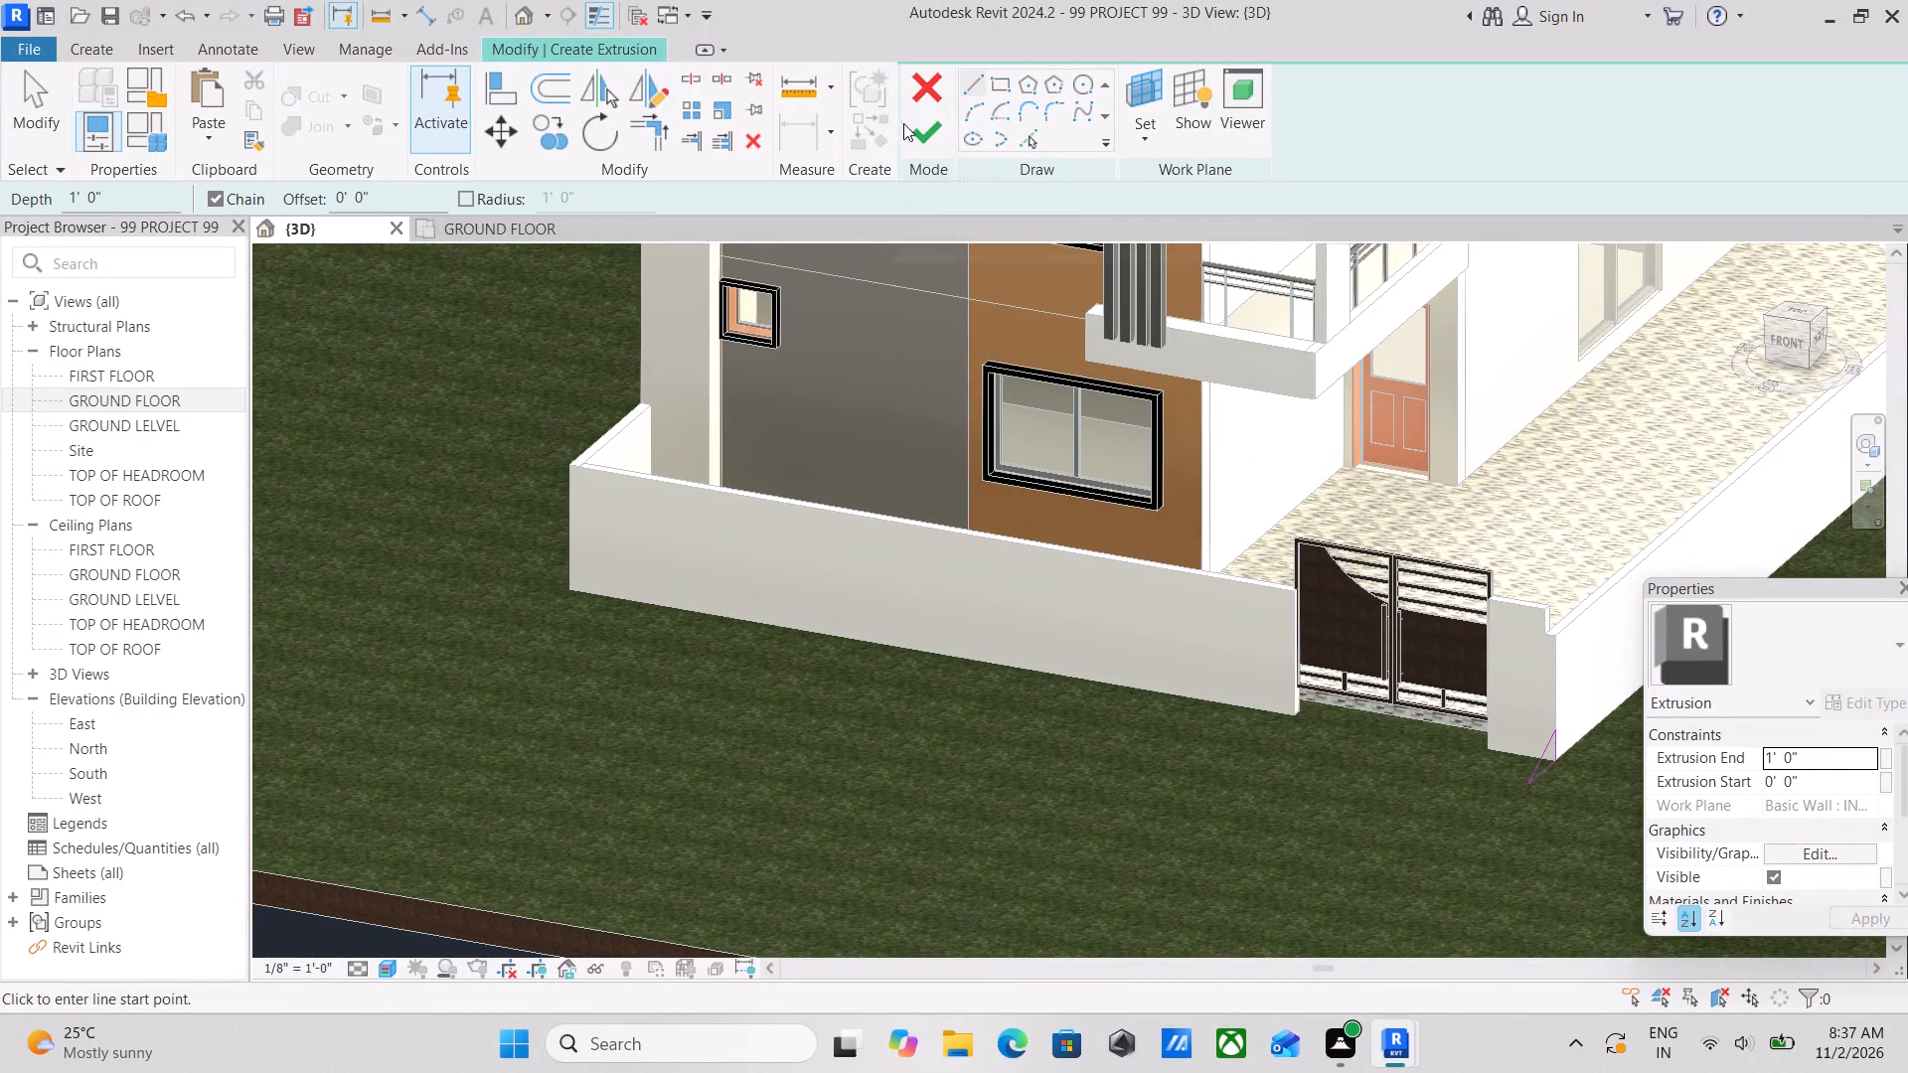
{"action": "left_click", "coordinate": [907, 123]}
Assign the Concrete, Cast-in-Place gray material to the ramp extrusion and finish the in-place model.
{"action": "scroll", "coordinate": [1354, 577], "scroll_direction": "down", "scroll_amount": 3}
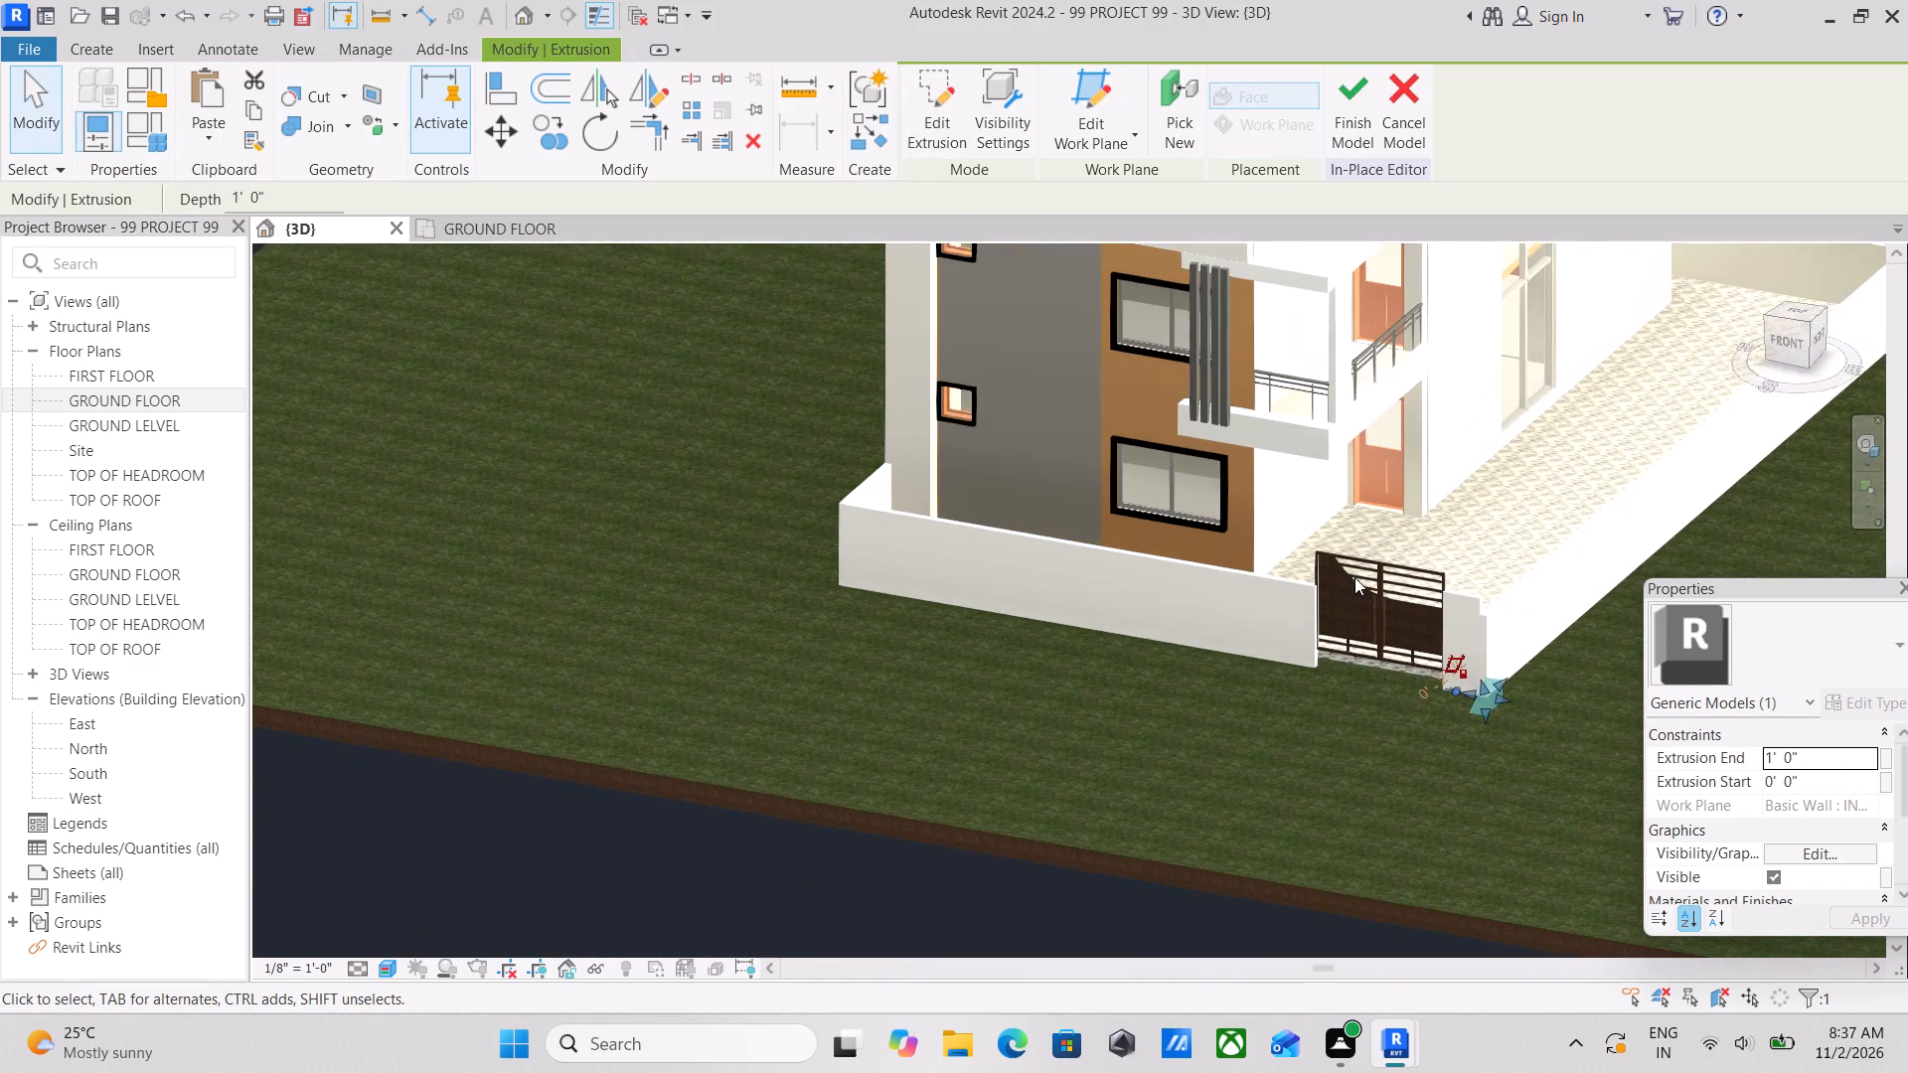
{"action": "middle_click_drag", "start_coordinate": [1351, 576], "coordinate": [1185, 546]}
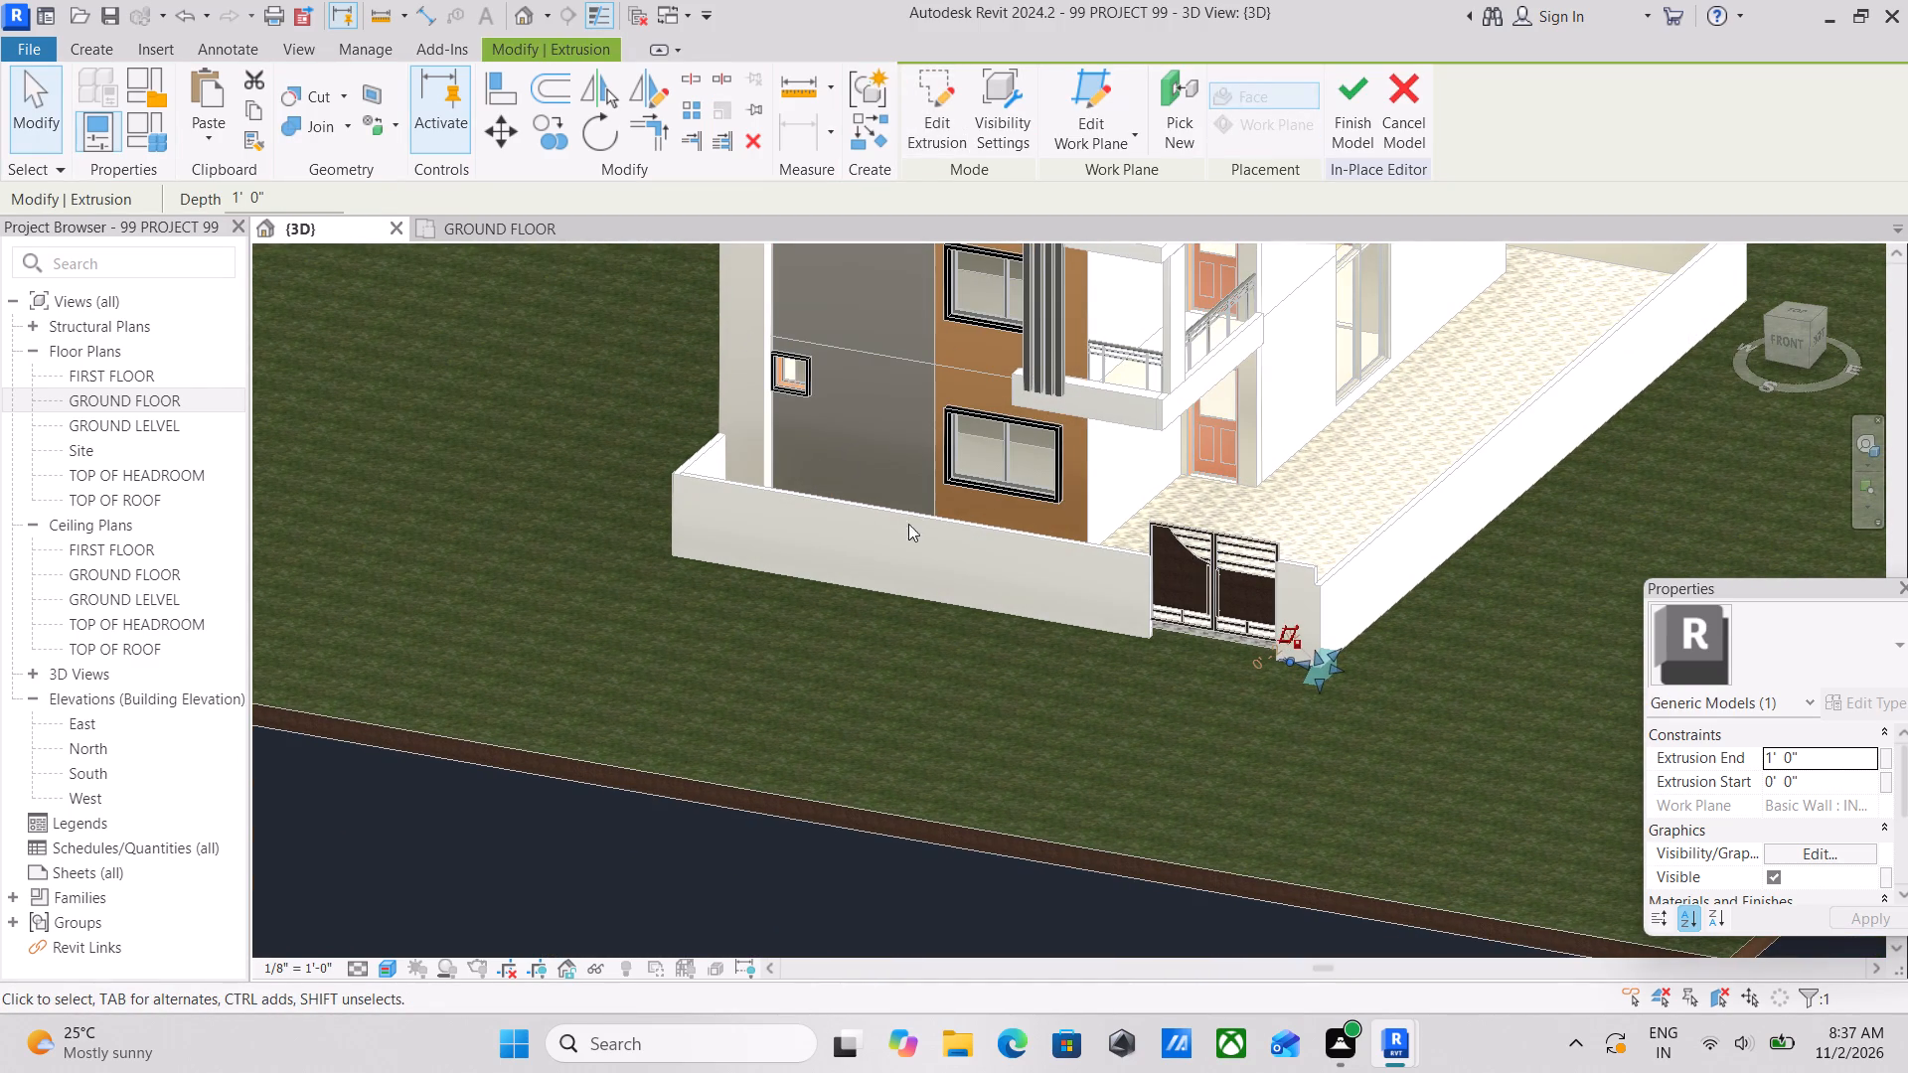
{"action": "scroll", "coordinate": [1352, 616], "scroll_direction": "up", "scroll_amount": 4}
{"action": "scroll", "coordinate": [1324, 695], "scroll_direction": "up", "scroll_amount": 3}
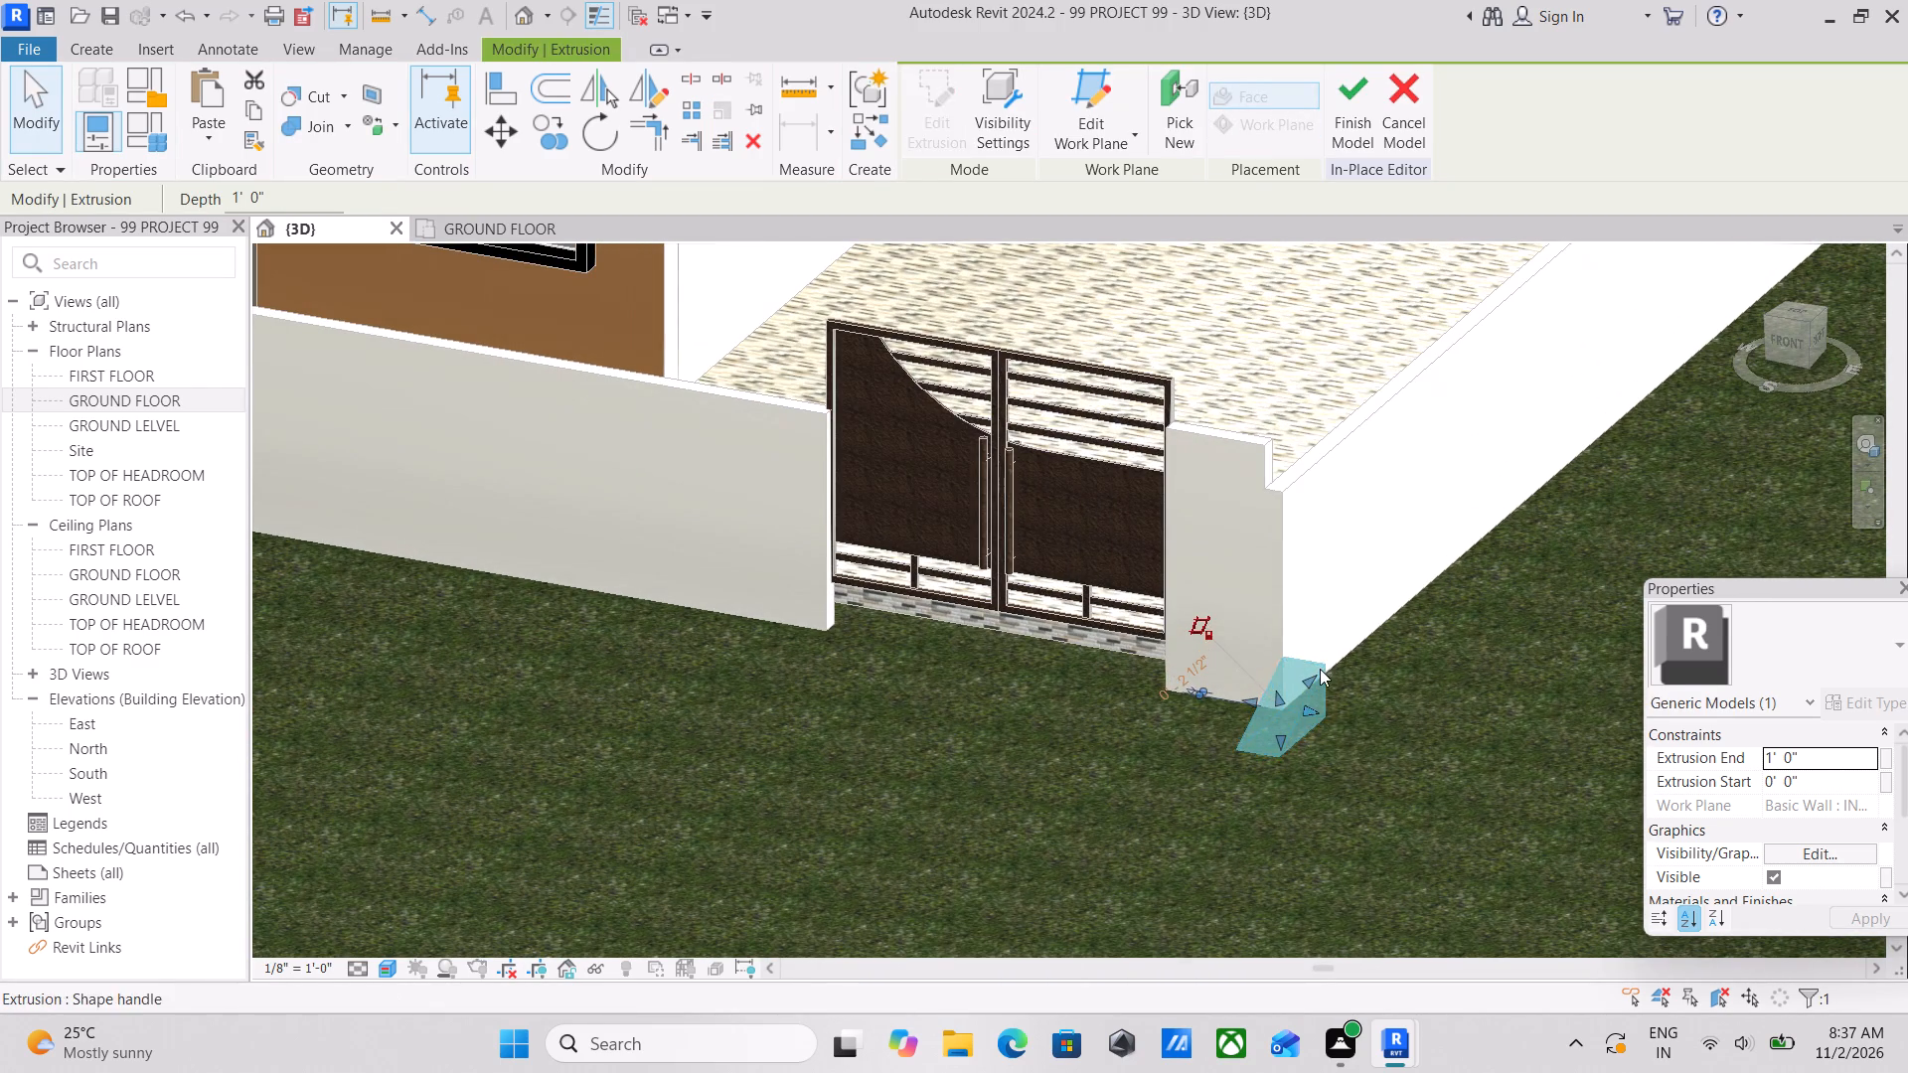
{"action": "key", "text": "Escape"}
{"action": "left_click", "coordinate": [1303, 702]}
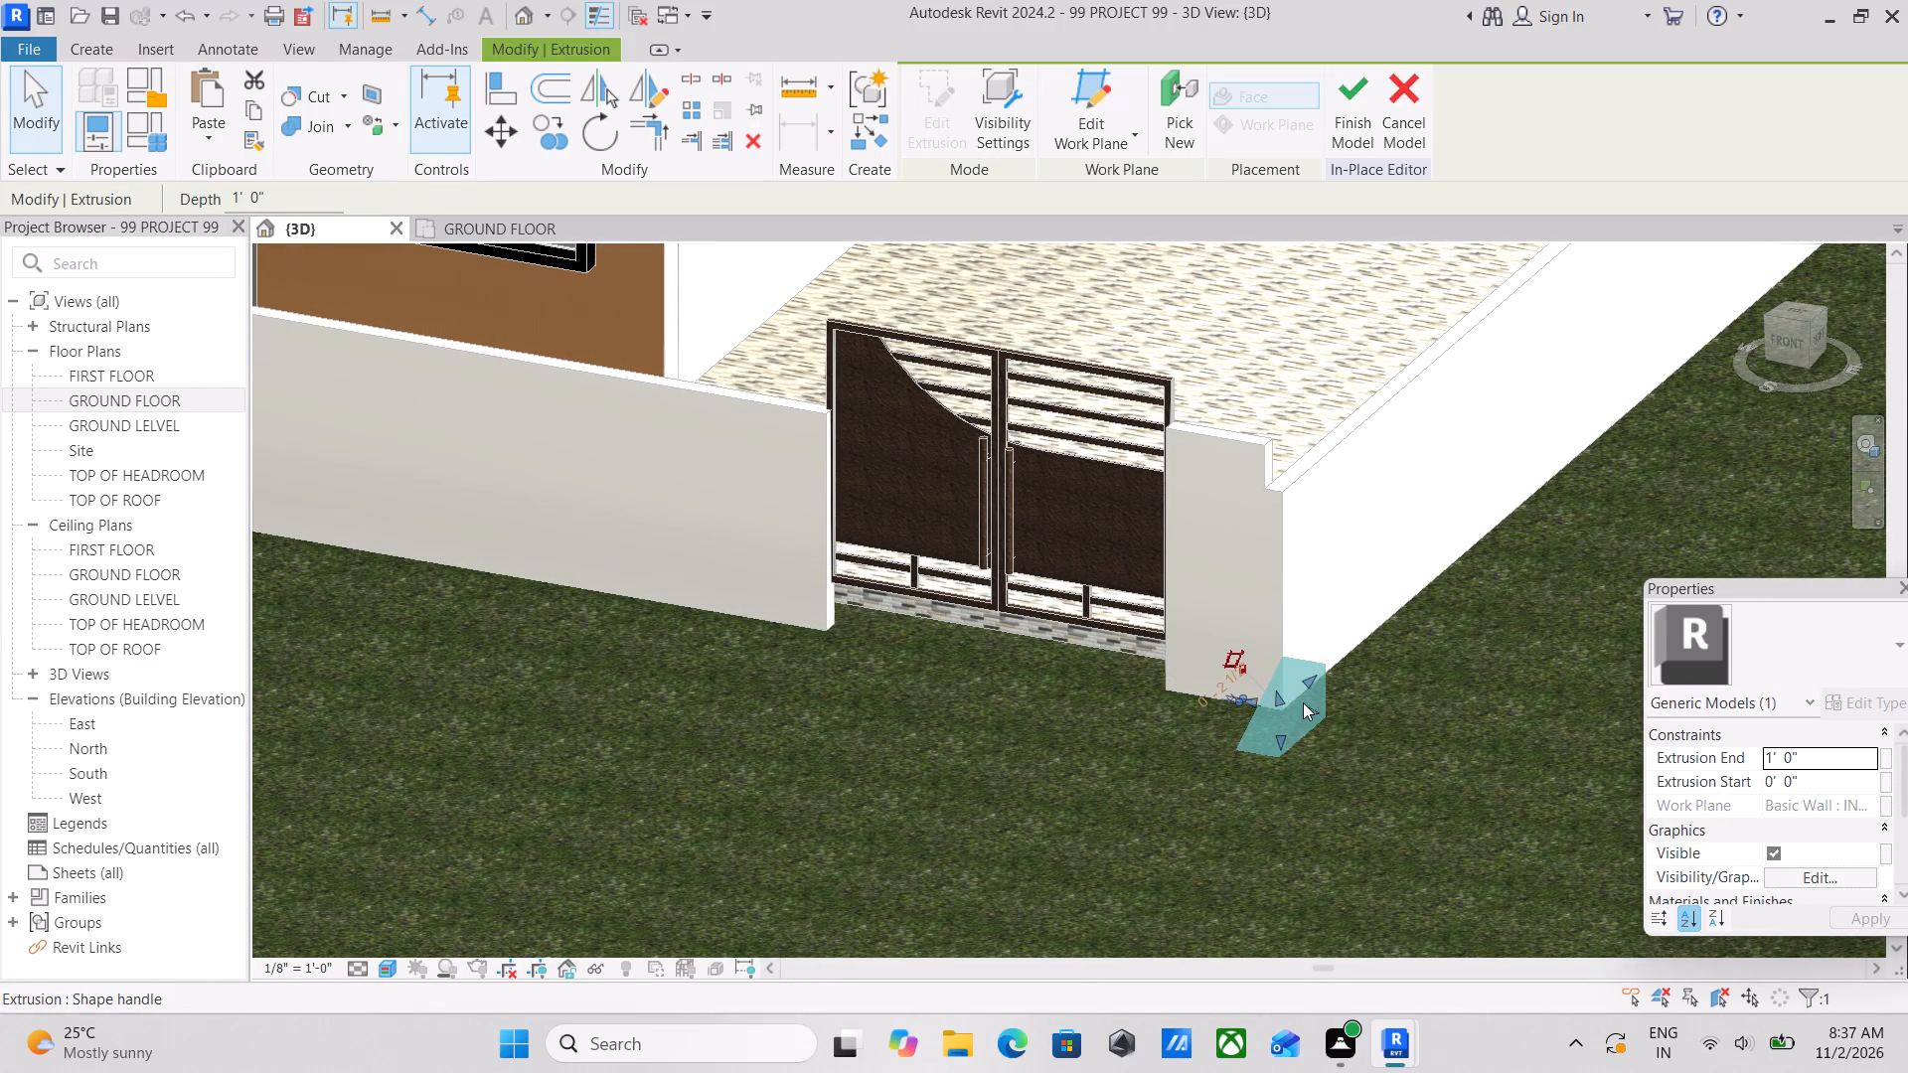
{"action": "scroll", "coordinate": [1715, 849], "scroll_direction": "down", "scroll_amount": 4}
{"action": "scroll", "coordinate": [1813, 843], "scroll_direction": "up", "scroll_amount": 1}
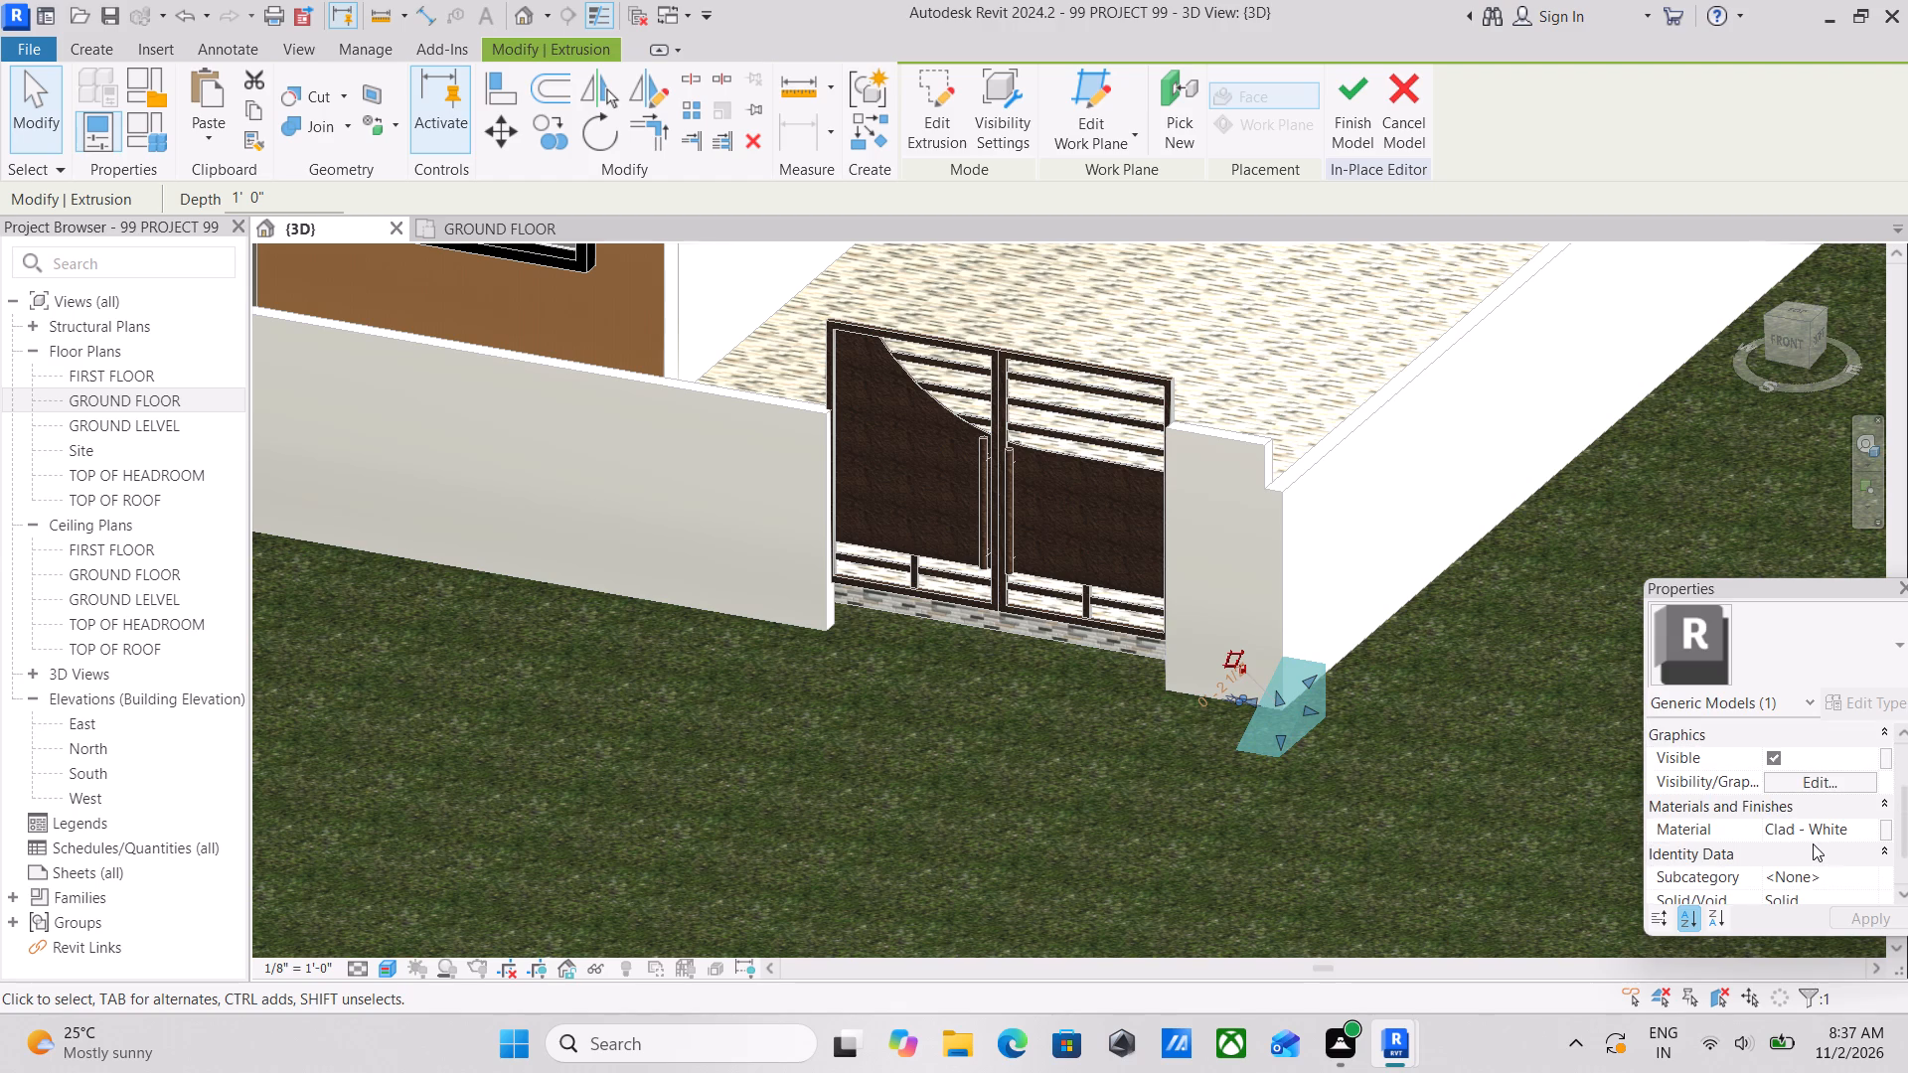
{"action": "left_click", "coordinate": [1872, 830]}
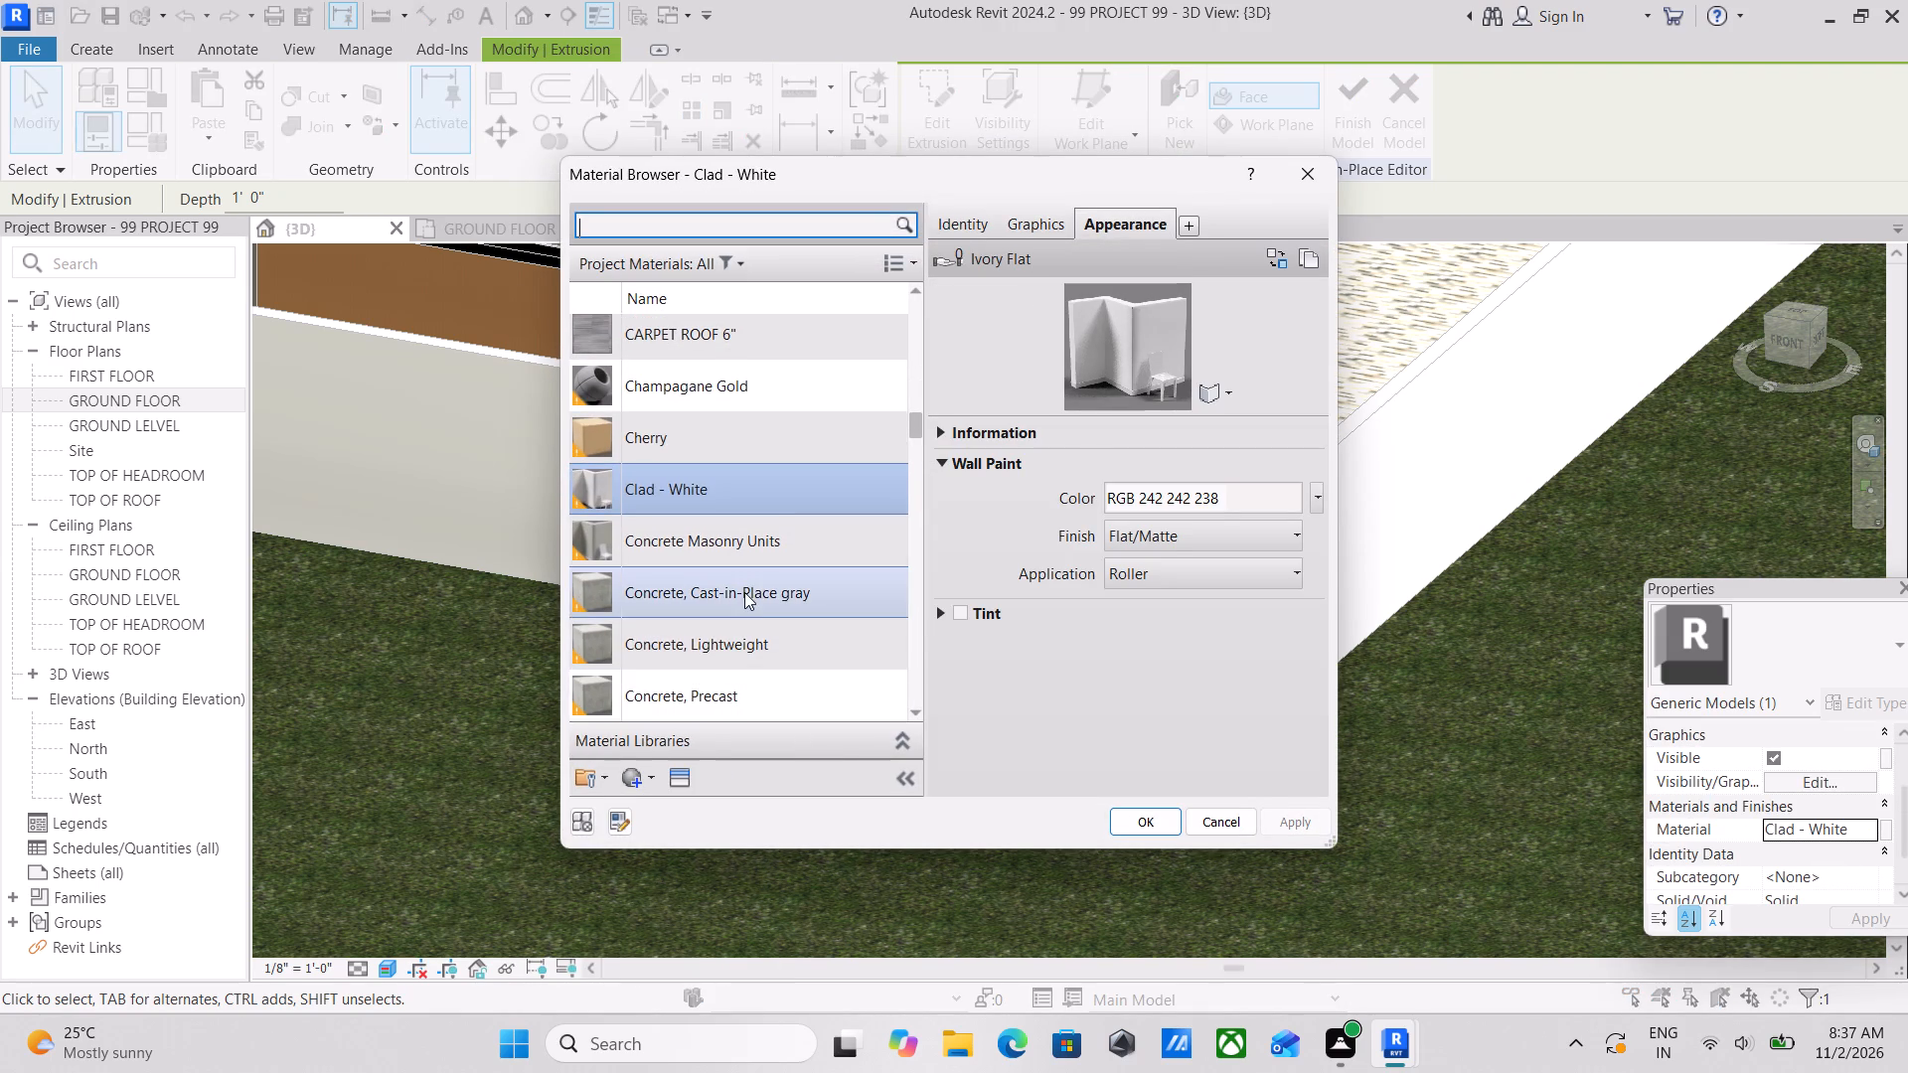
{"action": "double_click", "coordinate": [744, 592]}
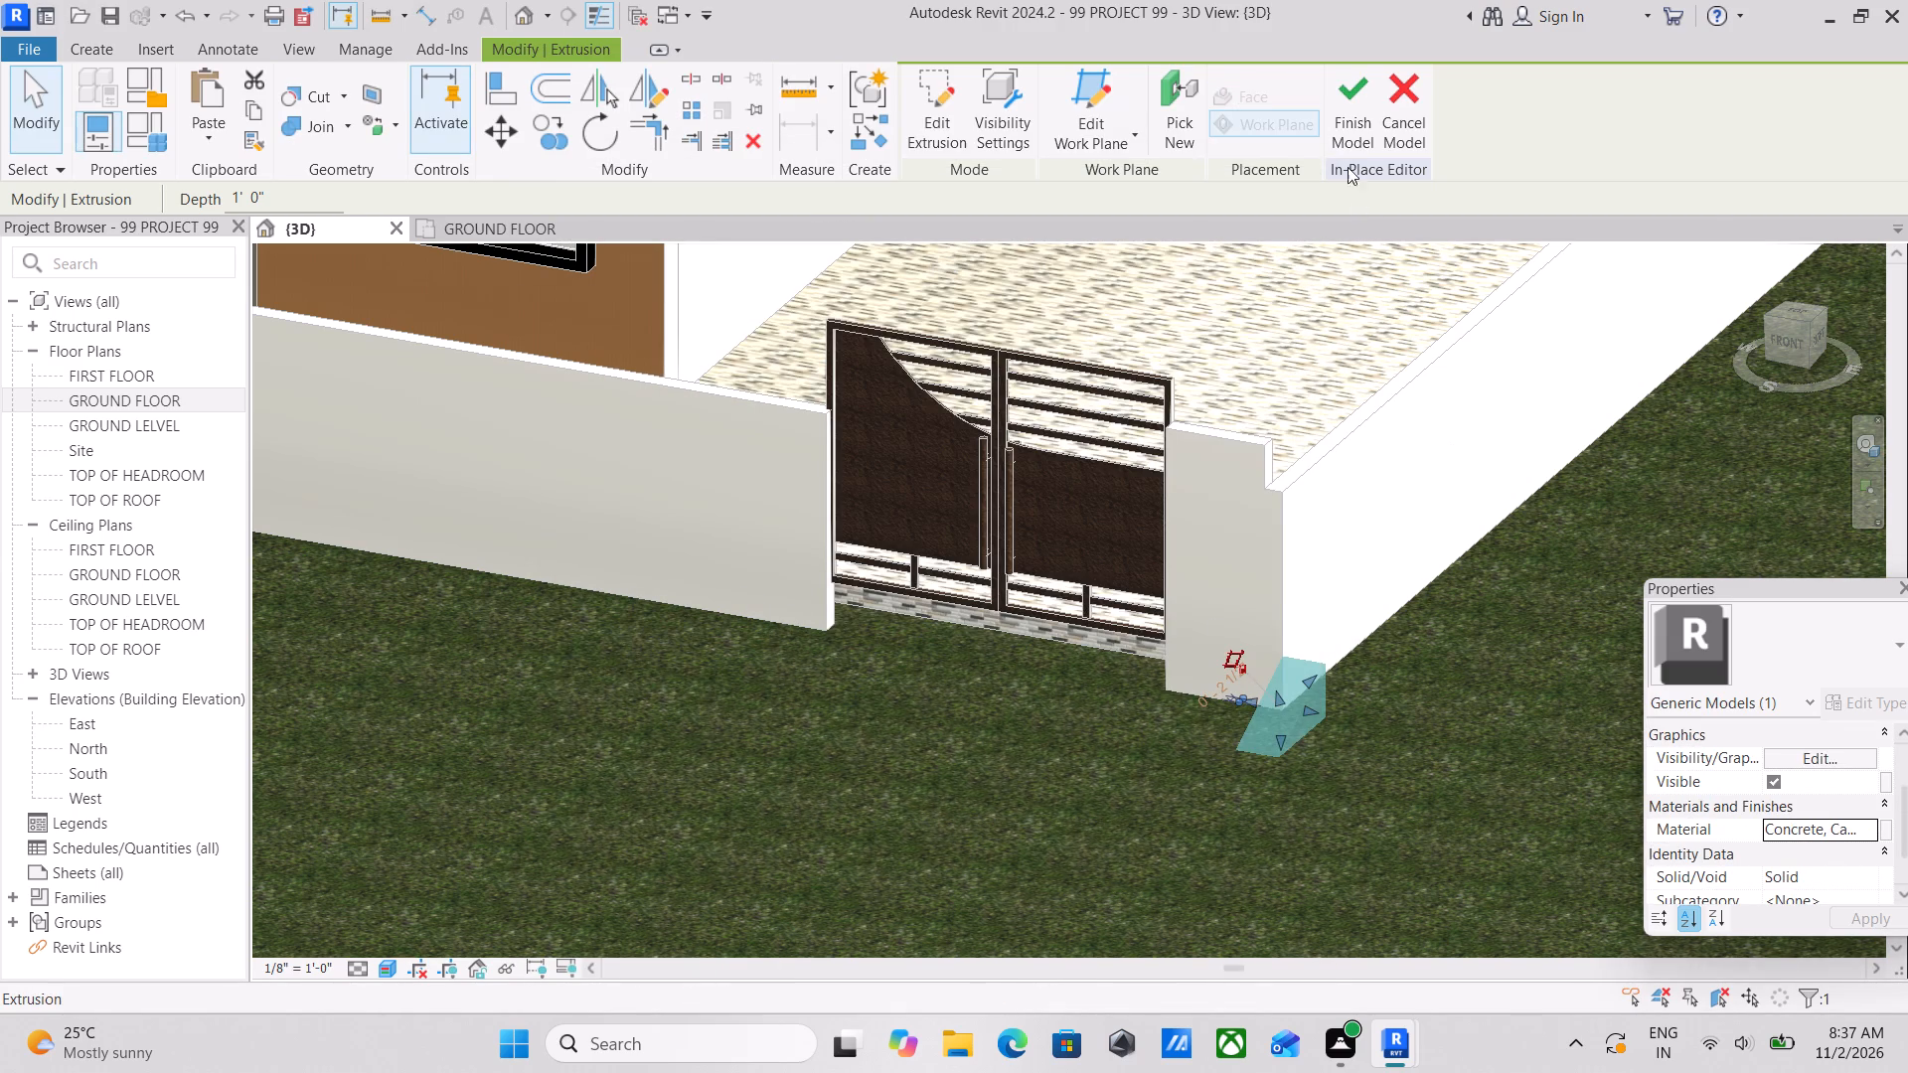
{"action": "left_click", "coordinate": [1362, 110]}
Stretch the concrete ramp's inner end along the front across the gate opening until it passes the front wall's end.
{"action": "scroll", "coordinate": [1330, 740], "scroll_direction": "up", "scroll_amount": 4}
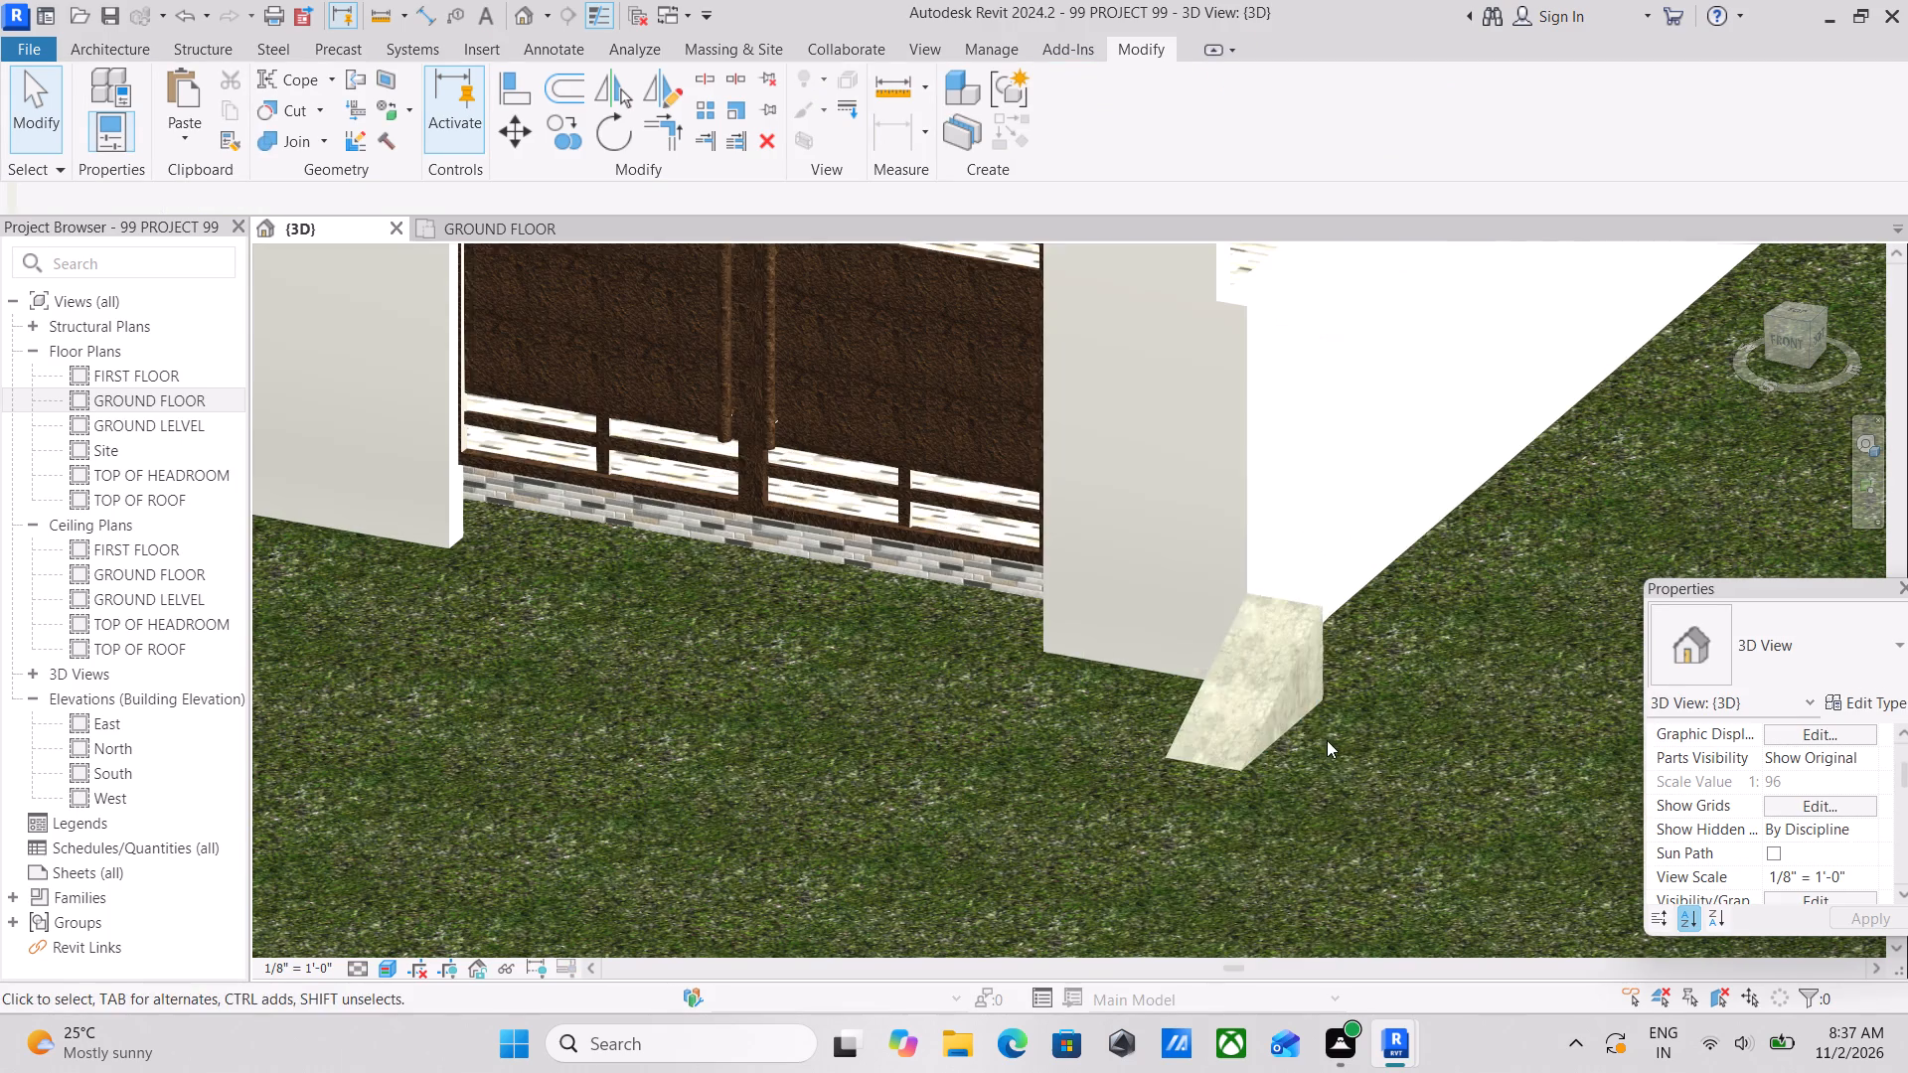
{"action": "left_click", "coordinate": [1274, 702]}
{"action": "scroll", "coordinate": [1230, 683], "scroll_direction": "up", "scroll_amount": 2}
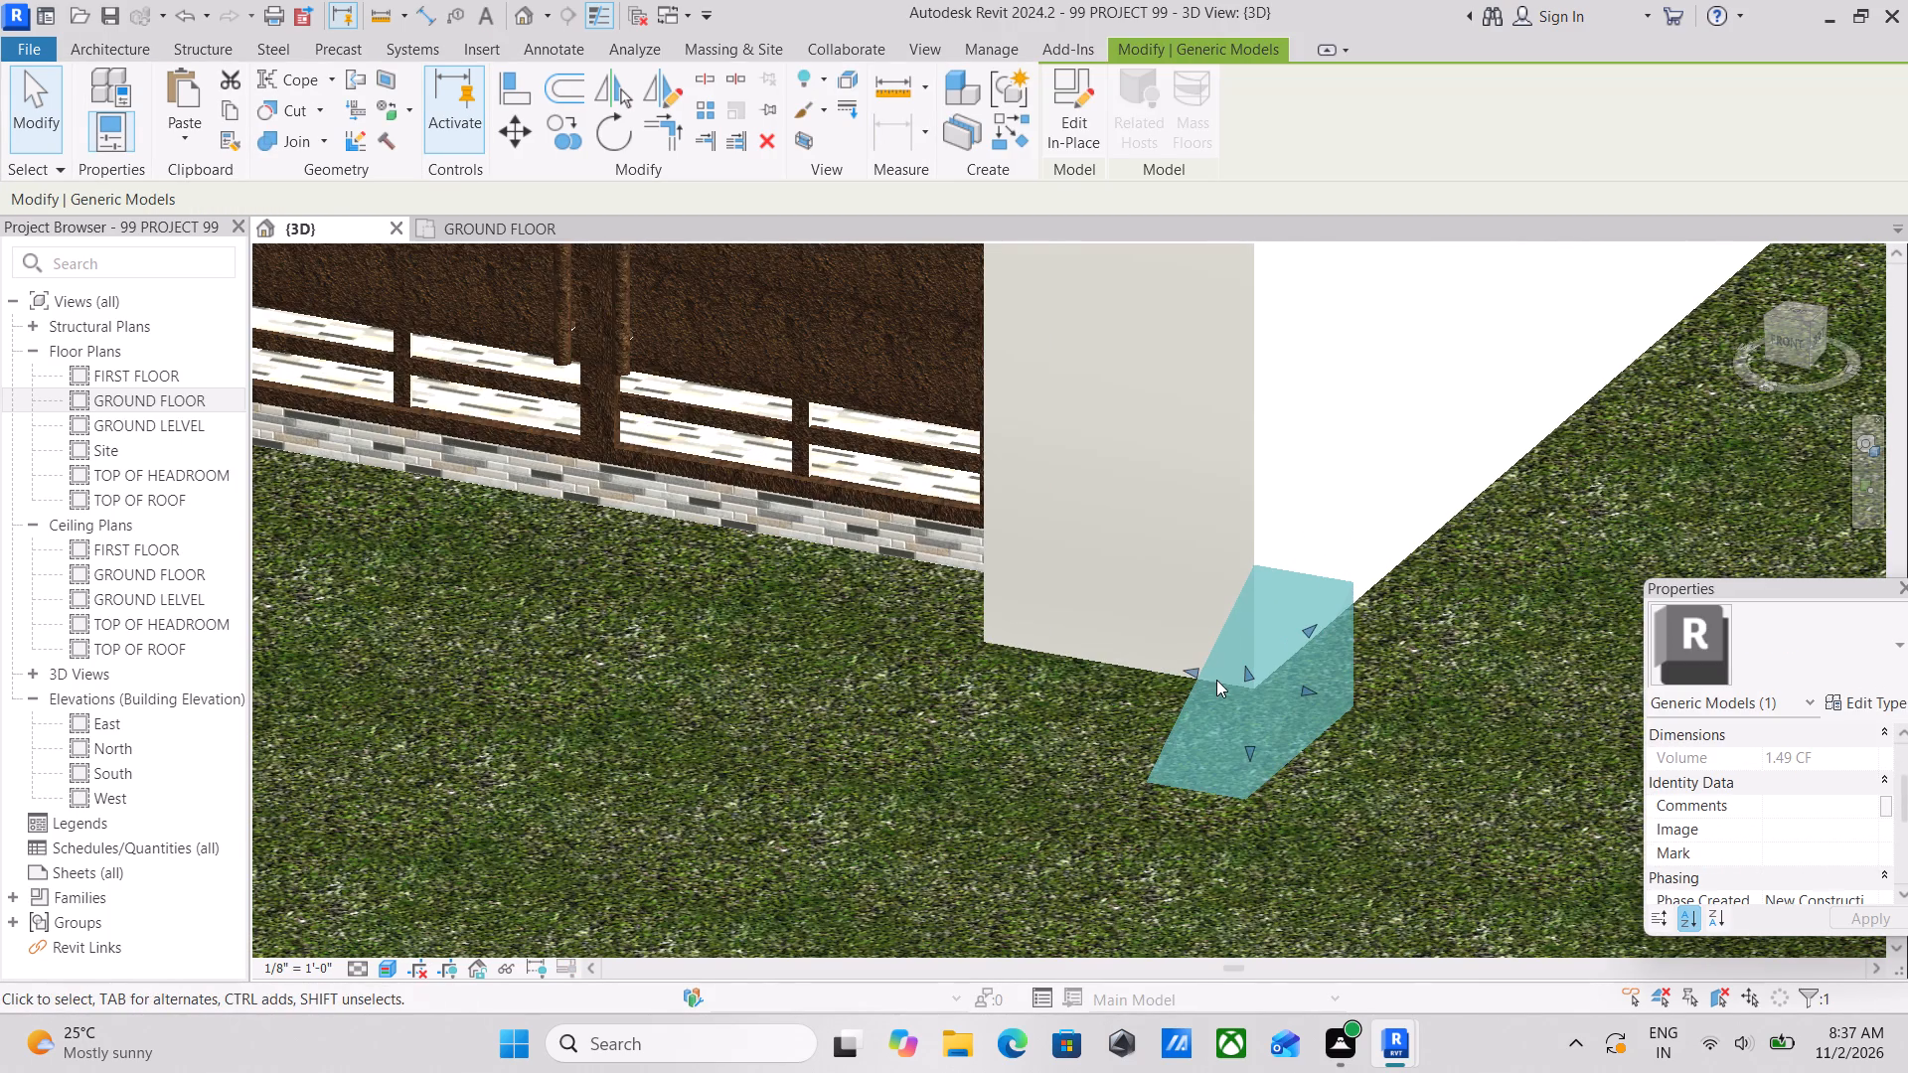
{"action": "left_click_drag", "start_coordinate": [1193, 670], "coordinate": [662, 620]}
{"action": "scroll", "coordinate": [662, 627], "scroll_direction": "down", "scroll_amount": 2}
{"action": "middle_click_drag", "start_coordinate": [664, 628], "coordinate": [803, 696]}
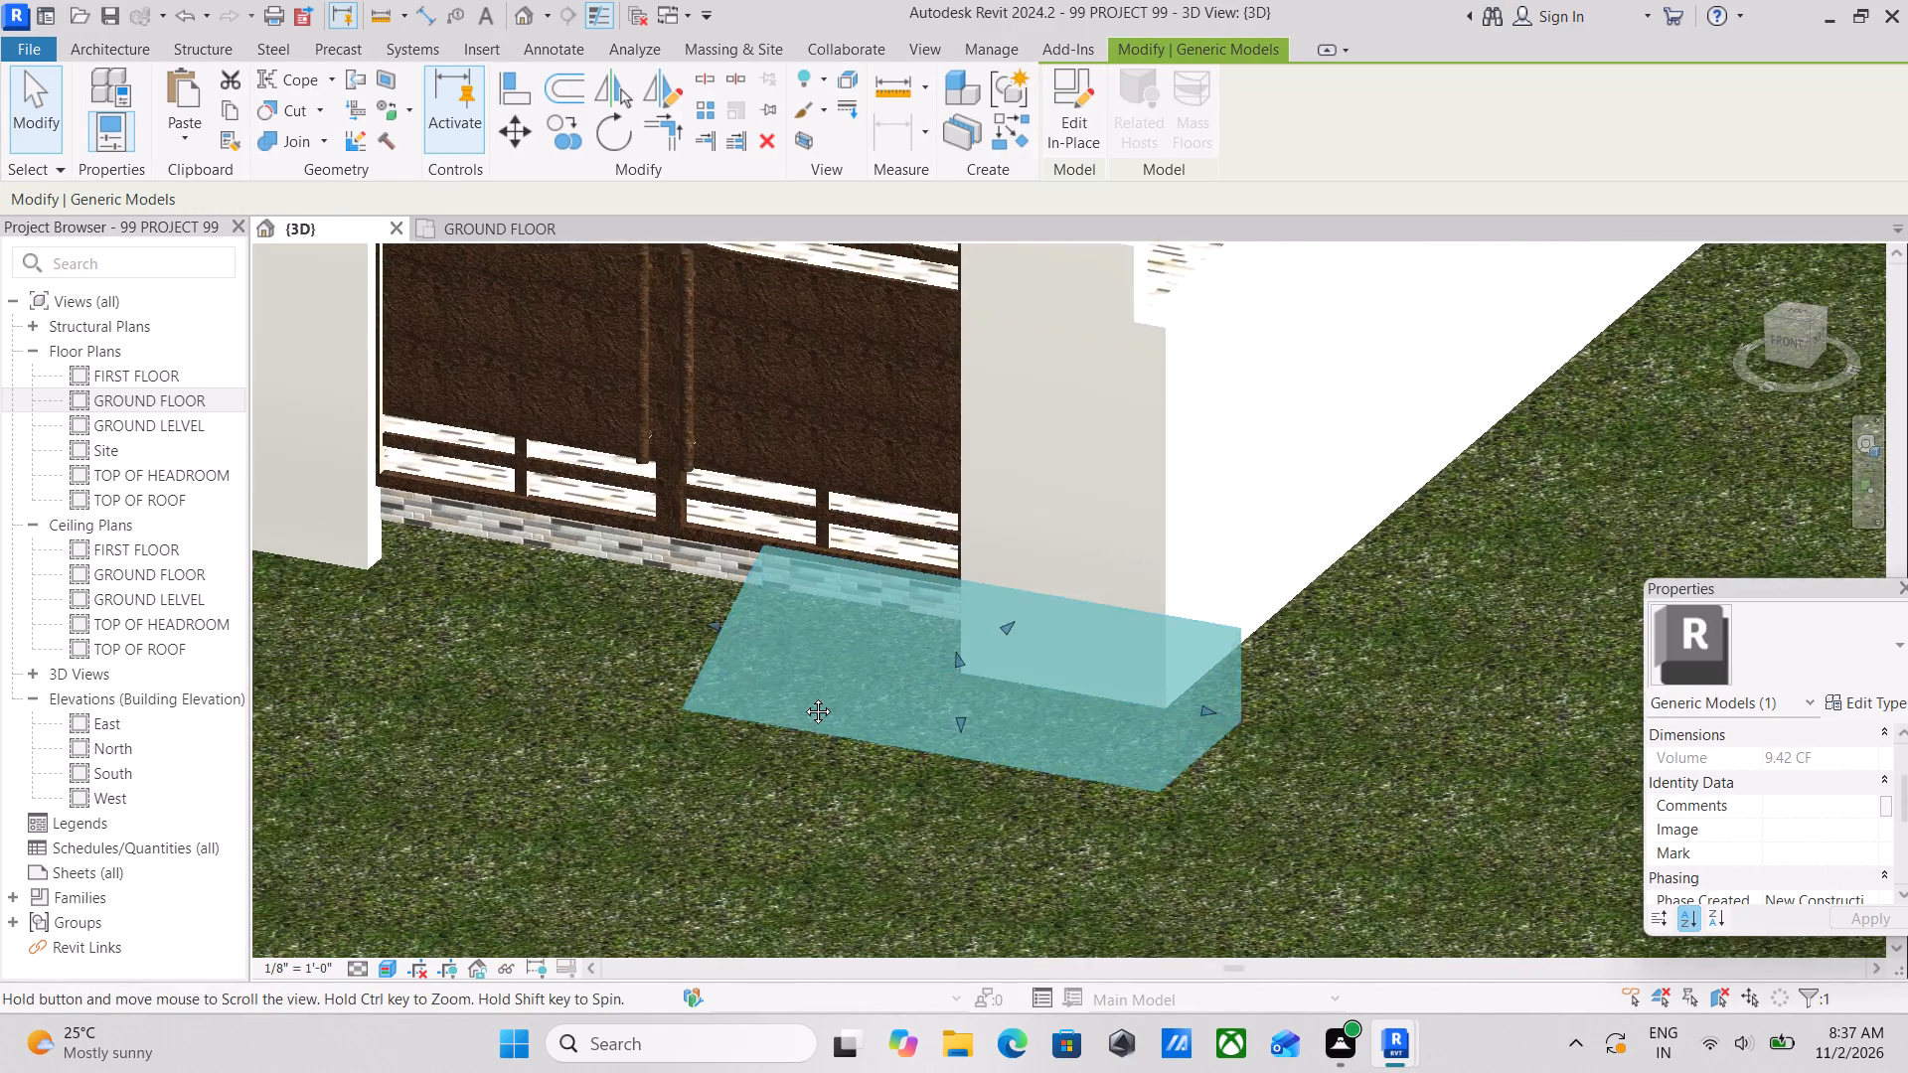
{"action": "middle_click_drag", "start_coordinate": [803, 696], "coordinate": [1551, 898]}
{"action": "scroll", "coordinate": [1551, 878], "scroll_direction": "up", "scroll_amount": 1}
{"action": "scroll", "coordinate": [1551, 878], "scroll_direction": "down", "scroll_amount": 4}
{"action": "scroll", "coordinate": [1345, 835], "scroll_direction": "down", "scroll_amount": 2}
{"action": "middle_click_drag", "start_coordinate": [1345, 835], "coordinate": [1470, 845], "text": "shift"}
{"action": "middle_click_drag", "start_coordinate": [1473, 844], "coordinate": [1609, 774]}
{"action": "middle_click_drag", "start_coordinate": [1260, 806], "coordinate": [1651, 827], "text": "shift"}
{"action": "middle_click_drag", "start_coordinate": [1468, 779], "coordinate": [496, 571]}
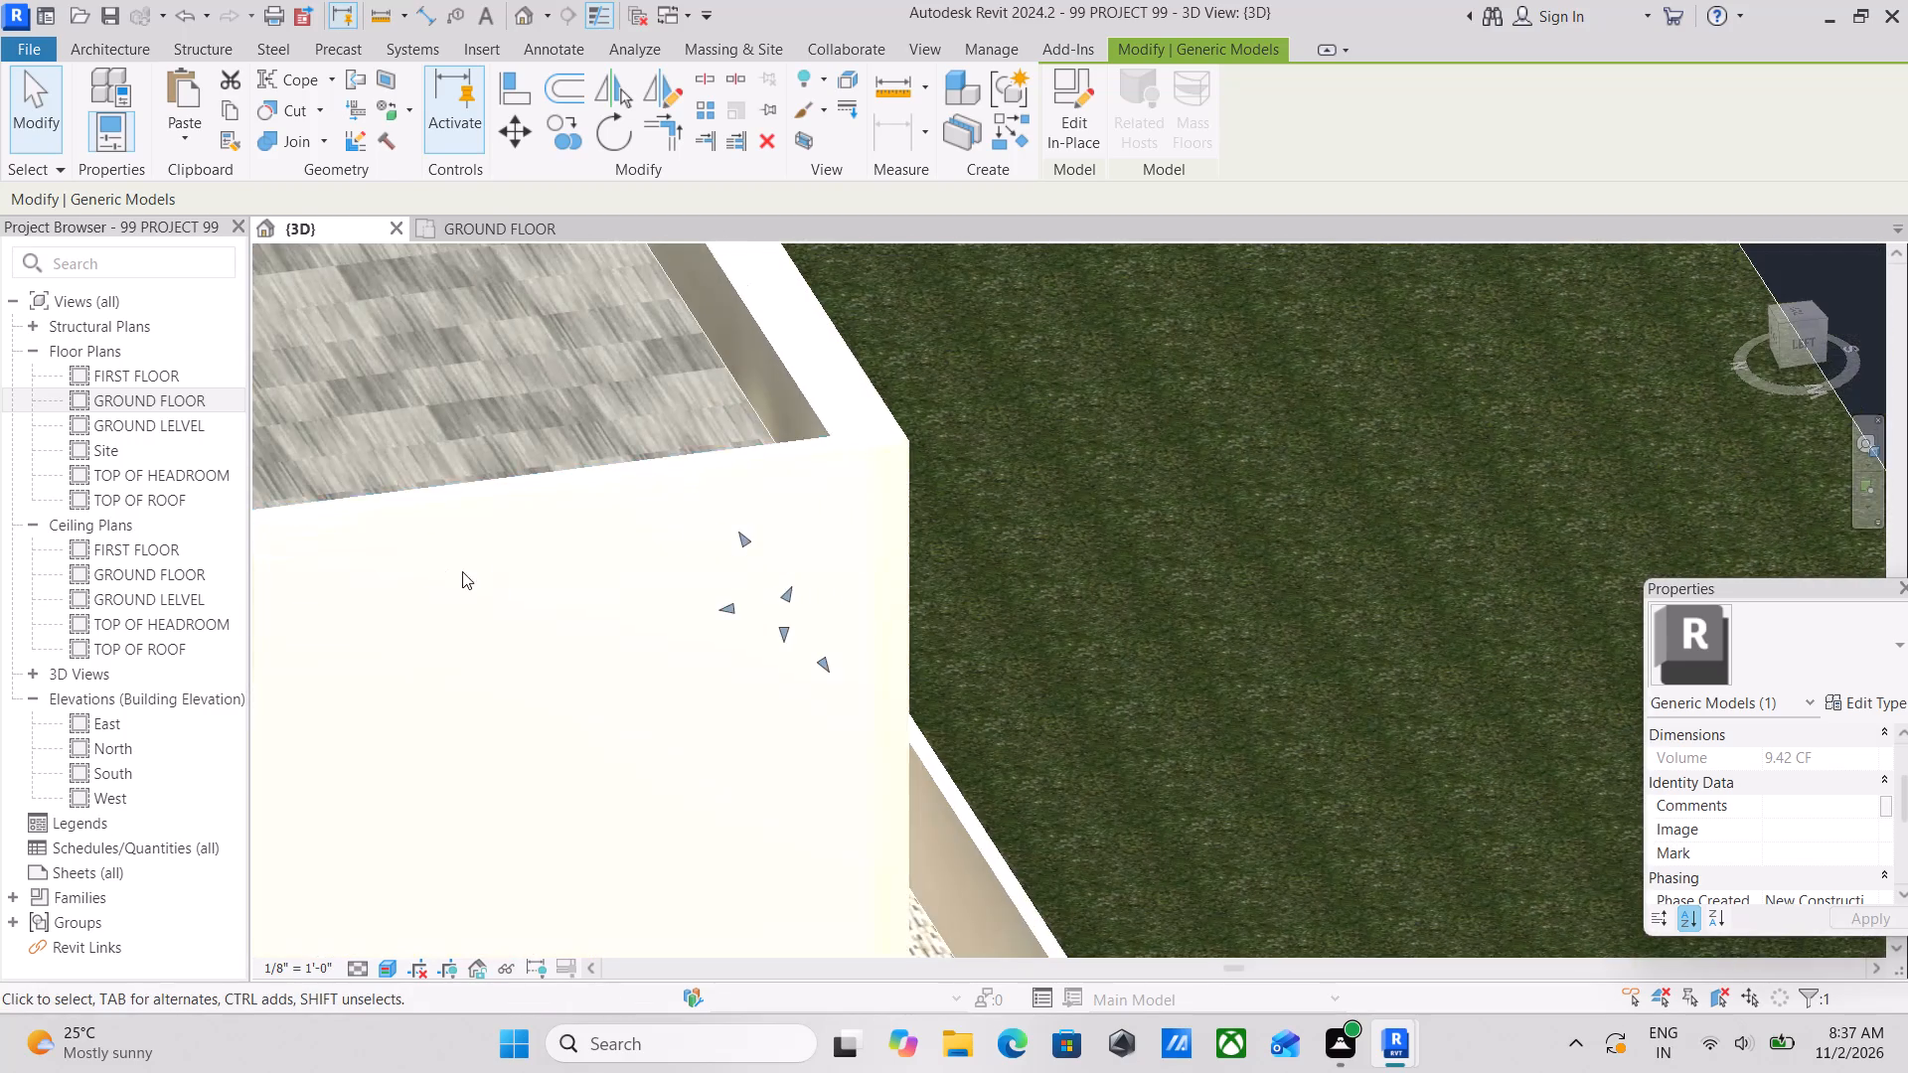
{"action": "middle_click_drag", "start_coordinate": [959, 797], "coordinate": [797, 673], "text": "shift"}
{"action": "scroll", "coordinate": [740, 690], "scroll_direction": "up", "scroll_amount": 3}
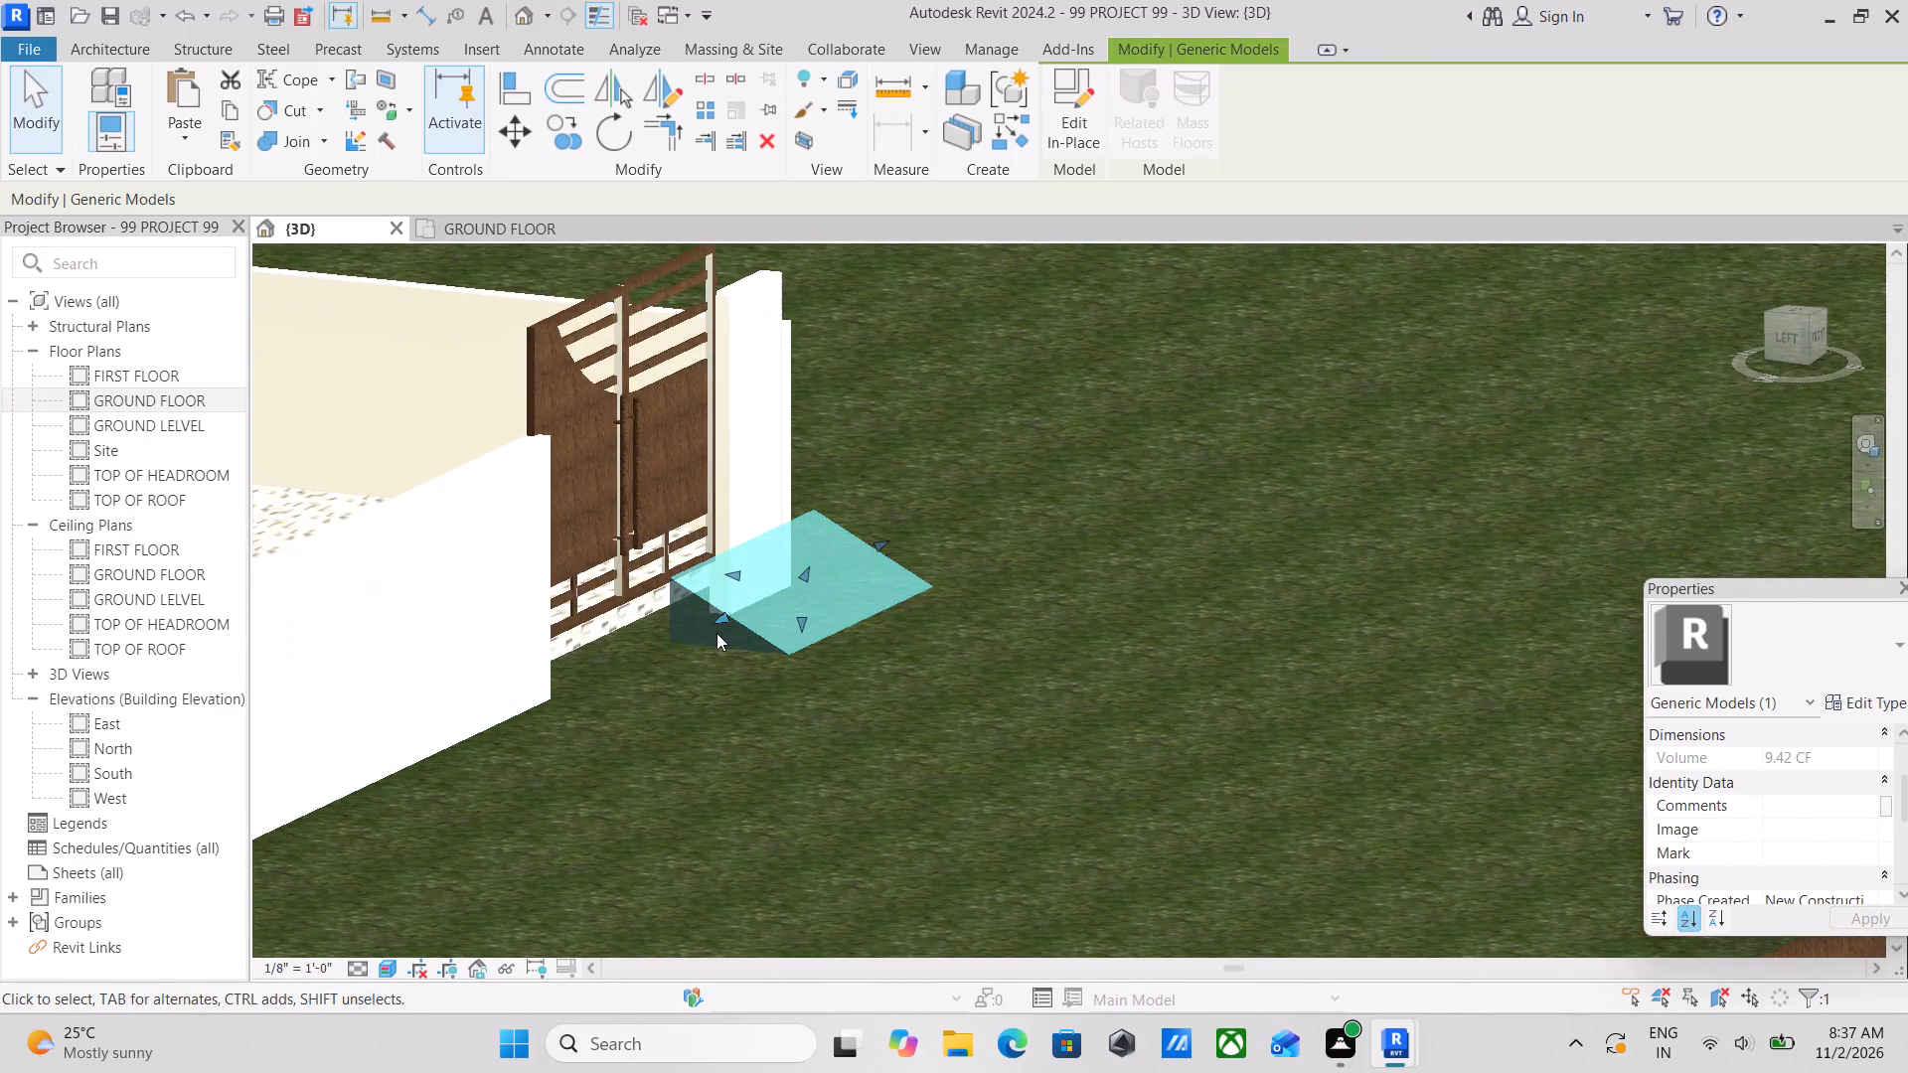
{"action": "left_click_drag", "start_coordinate": [721, 612], "coordinate": [556, 688]}
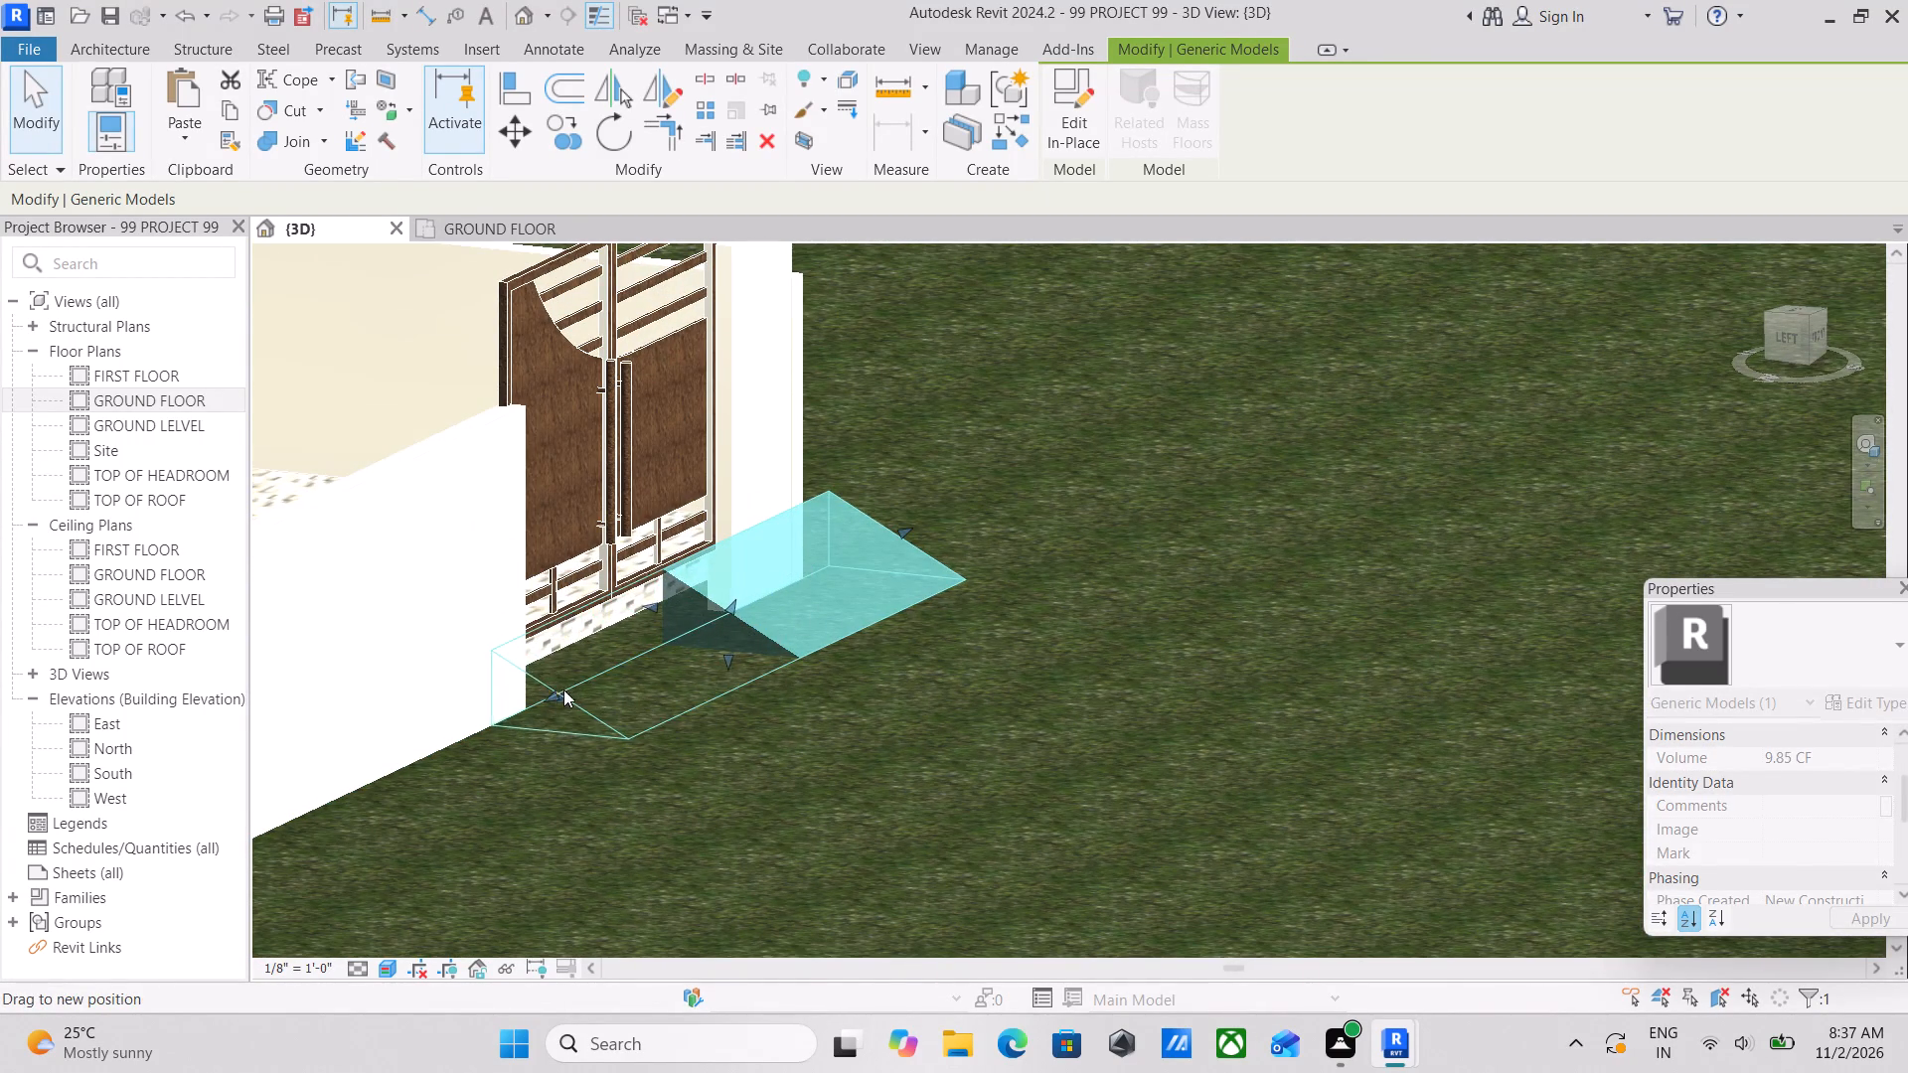
Shorten the ramp's outer end from the side boundary wall corner to the inner edge of the short wall beside the gate.
{"action": "scroll", "coordinate": [617, 693], "scroll_direction": "down", "scroll_amount": 4}
{"action": "middle_click_drag", "start_coordinate": [665, 701], "coordinate": [313, 758], "text": "shift"}
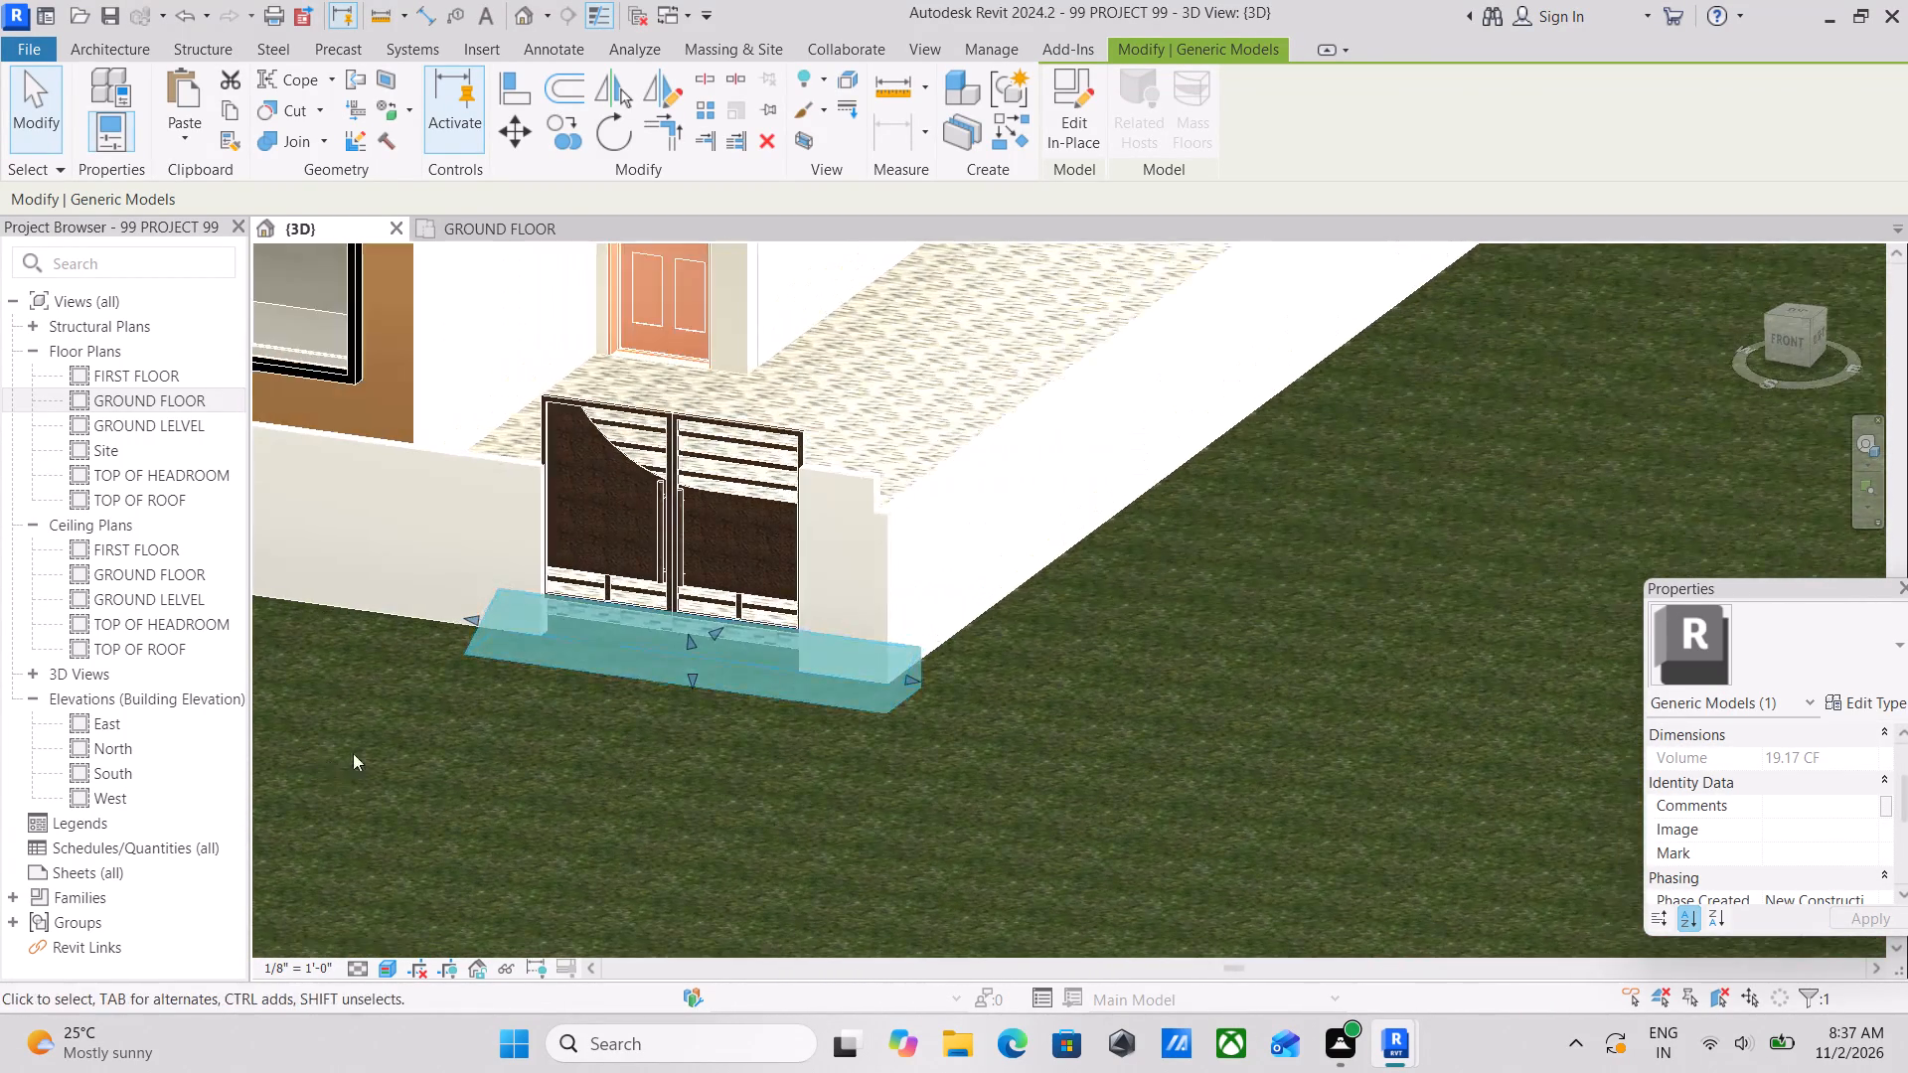
{"action": "scroll", "coordinate": [936, 588], "scroll_direction": "up", "scroll_amount": 1}
{"action": "middle_click_drag", "start_coordinate": [936, 588], "coordinate": [788, 585], "text": "shift"}
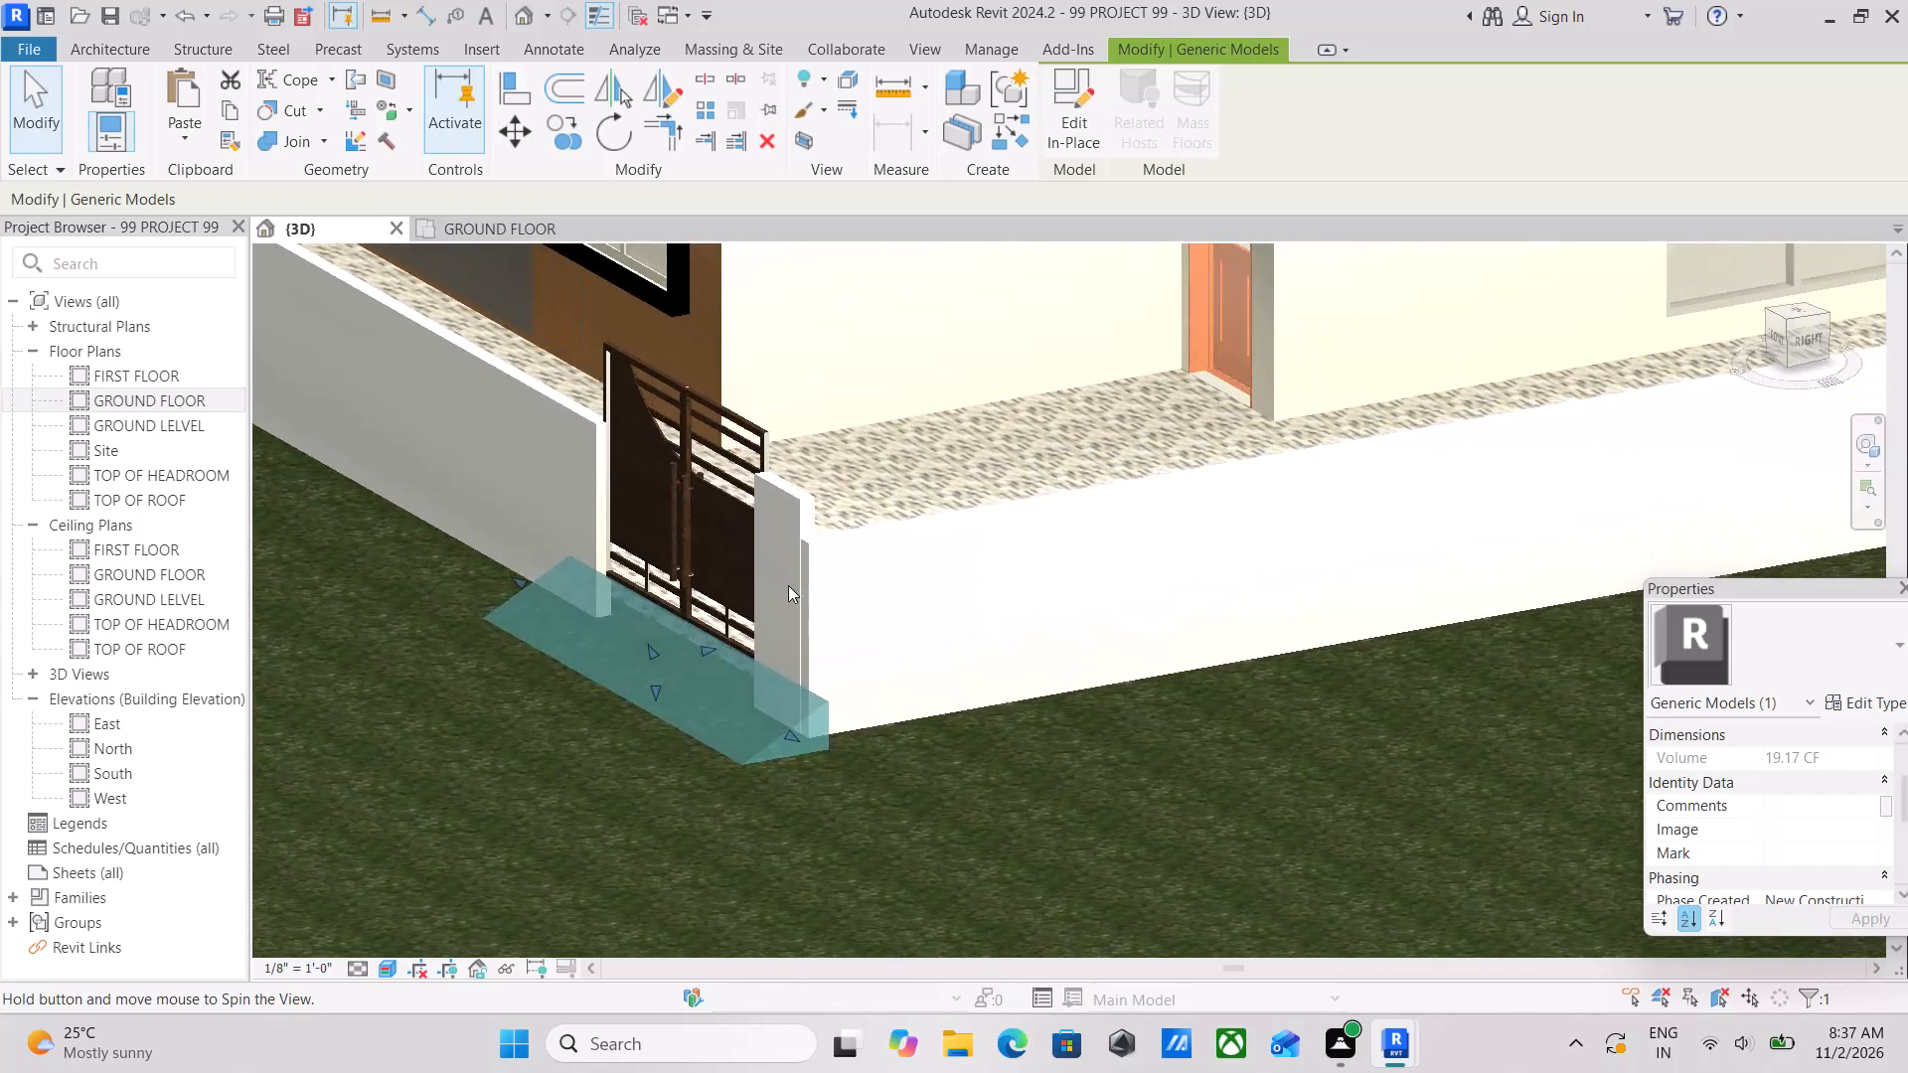
{"action": "scroll", "coordinate": [808, 762], "scroll_direction": "up", "scroll_amount": 3}
{"action": "left_click_drag", "start_coordinate": [783, 720], "coordinate": [761, 706]}
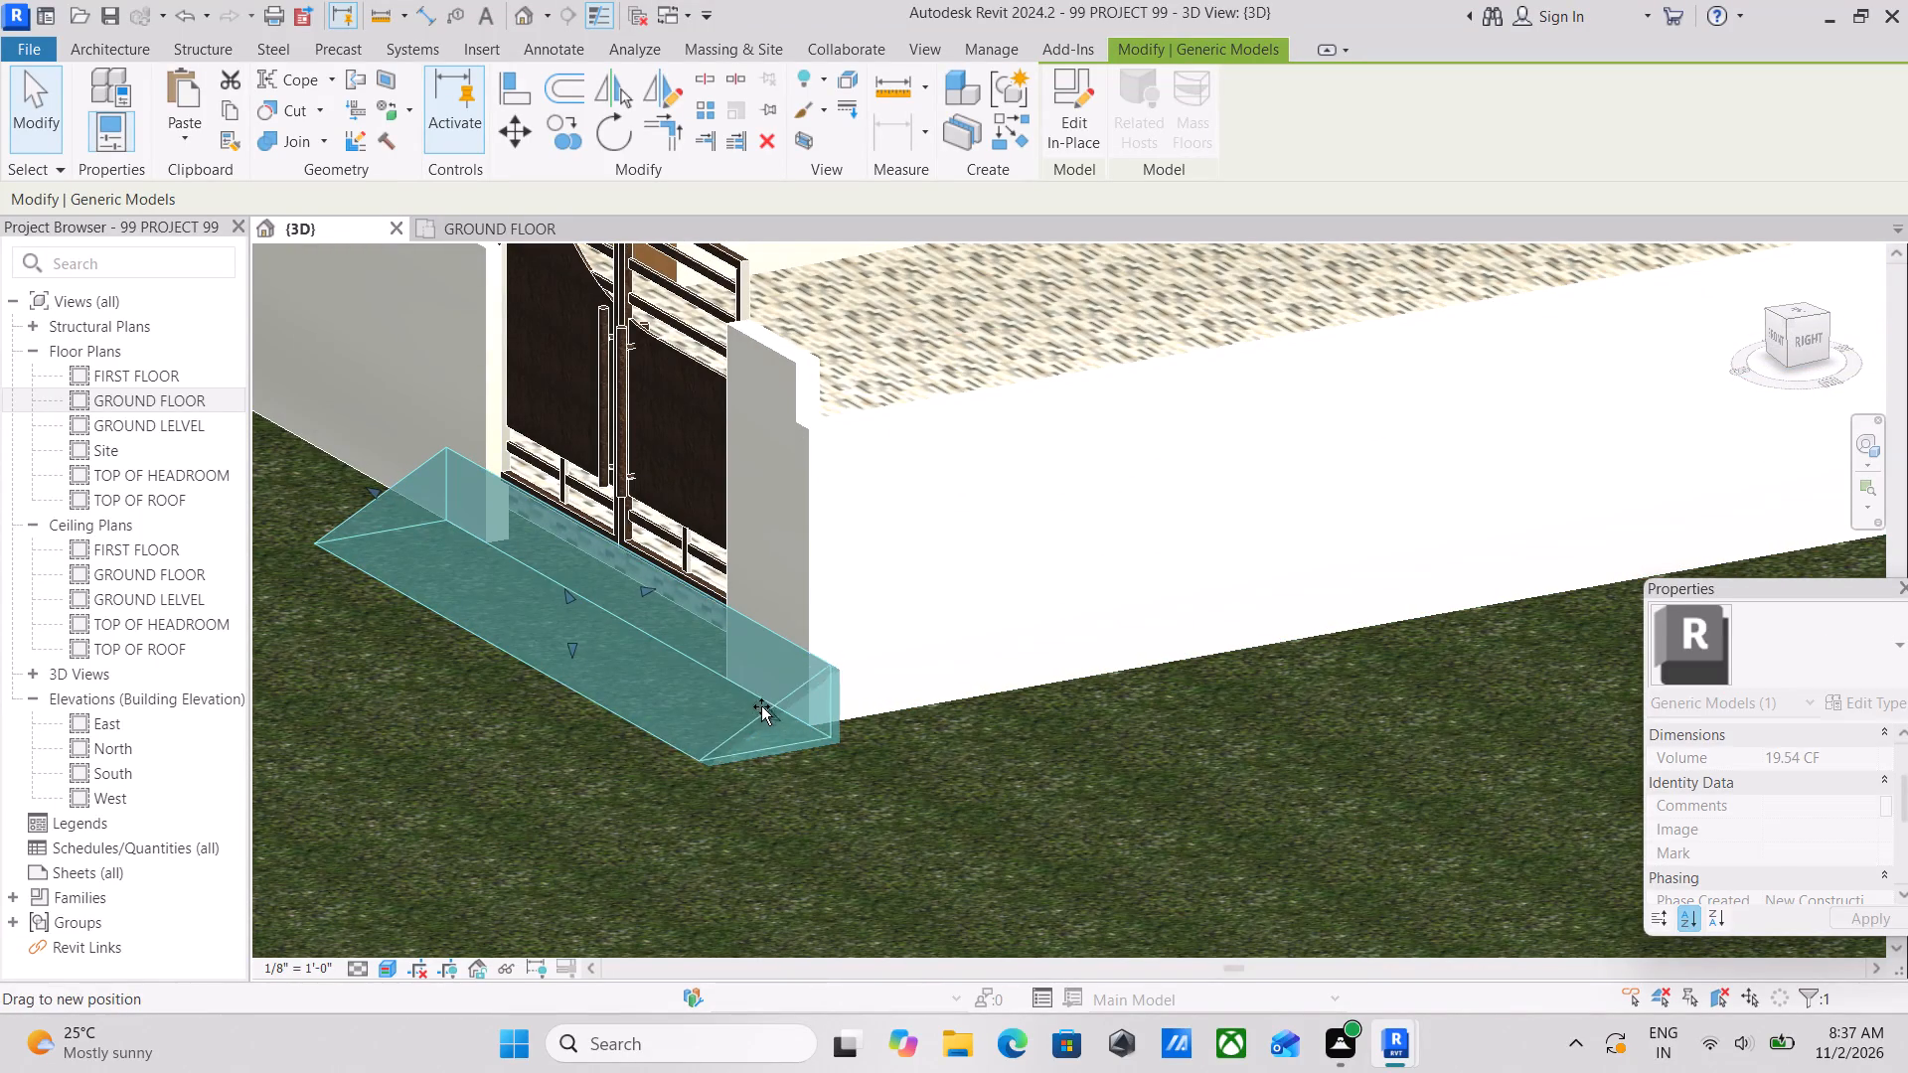
{"action": "left_click_drag", "start_coordinate": [761, 706], "coordinate": [668, 639]}
{"action": "scroll", "coordinate": [729, 725], "scroll_direction": "down", "scroll_amount": 3}
{"action": "key", "text": "Escape"}
Fine-tune both ends of the ramp so its width matches the gate opening between the two front walls.
{"action": "scroll", "coordinate": [729, 728], "scroll_direction": "down", "scroll_amount": 3}
{"action": "middle_click_drag", "start_coordinate": [726, 717], "coordinate": [739, 724]}
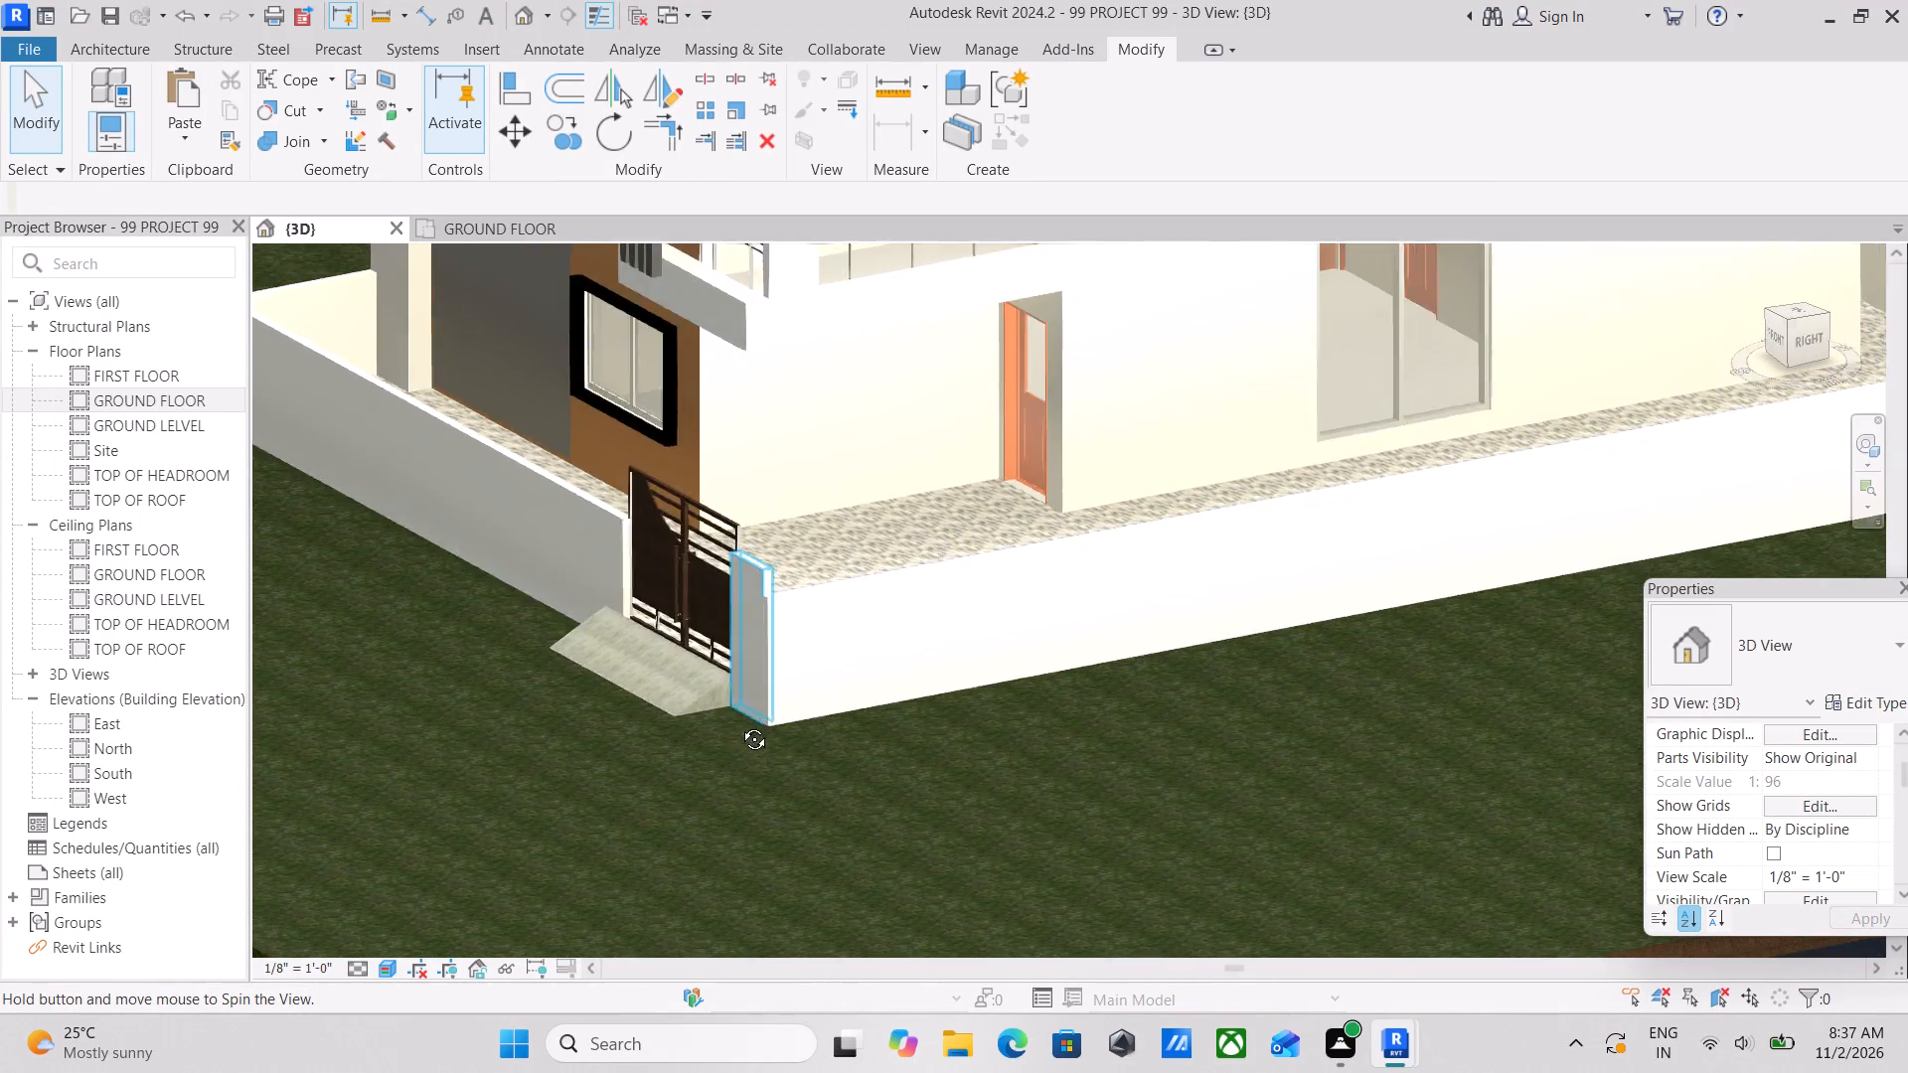
{"action": "middle_click_drag", "start_coordinate": [739, 724], "coordinate": [989, 851]}
{"action": "scroll", "coordinate": [742, 661], "scroll_direction": "up", "scroll_amount": 4}
{"action": "middle_click", "coordinate": [747, 677]}
{"action": "middle_click_drag", "start_coordinate": [777, 681], "coordinate": [937, 827]}
{"action": "left_click", "coordinate": [893, 817]}
{"action": "scroll", "coordinate": [893, 817], "scroll_direction": "up", "scroll_amount": 1}
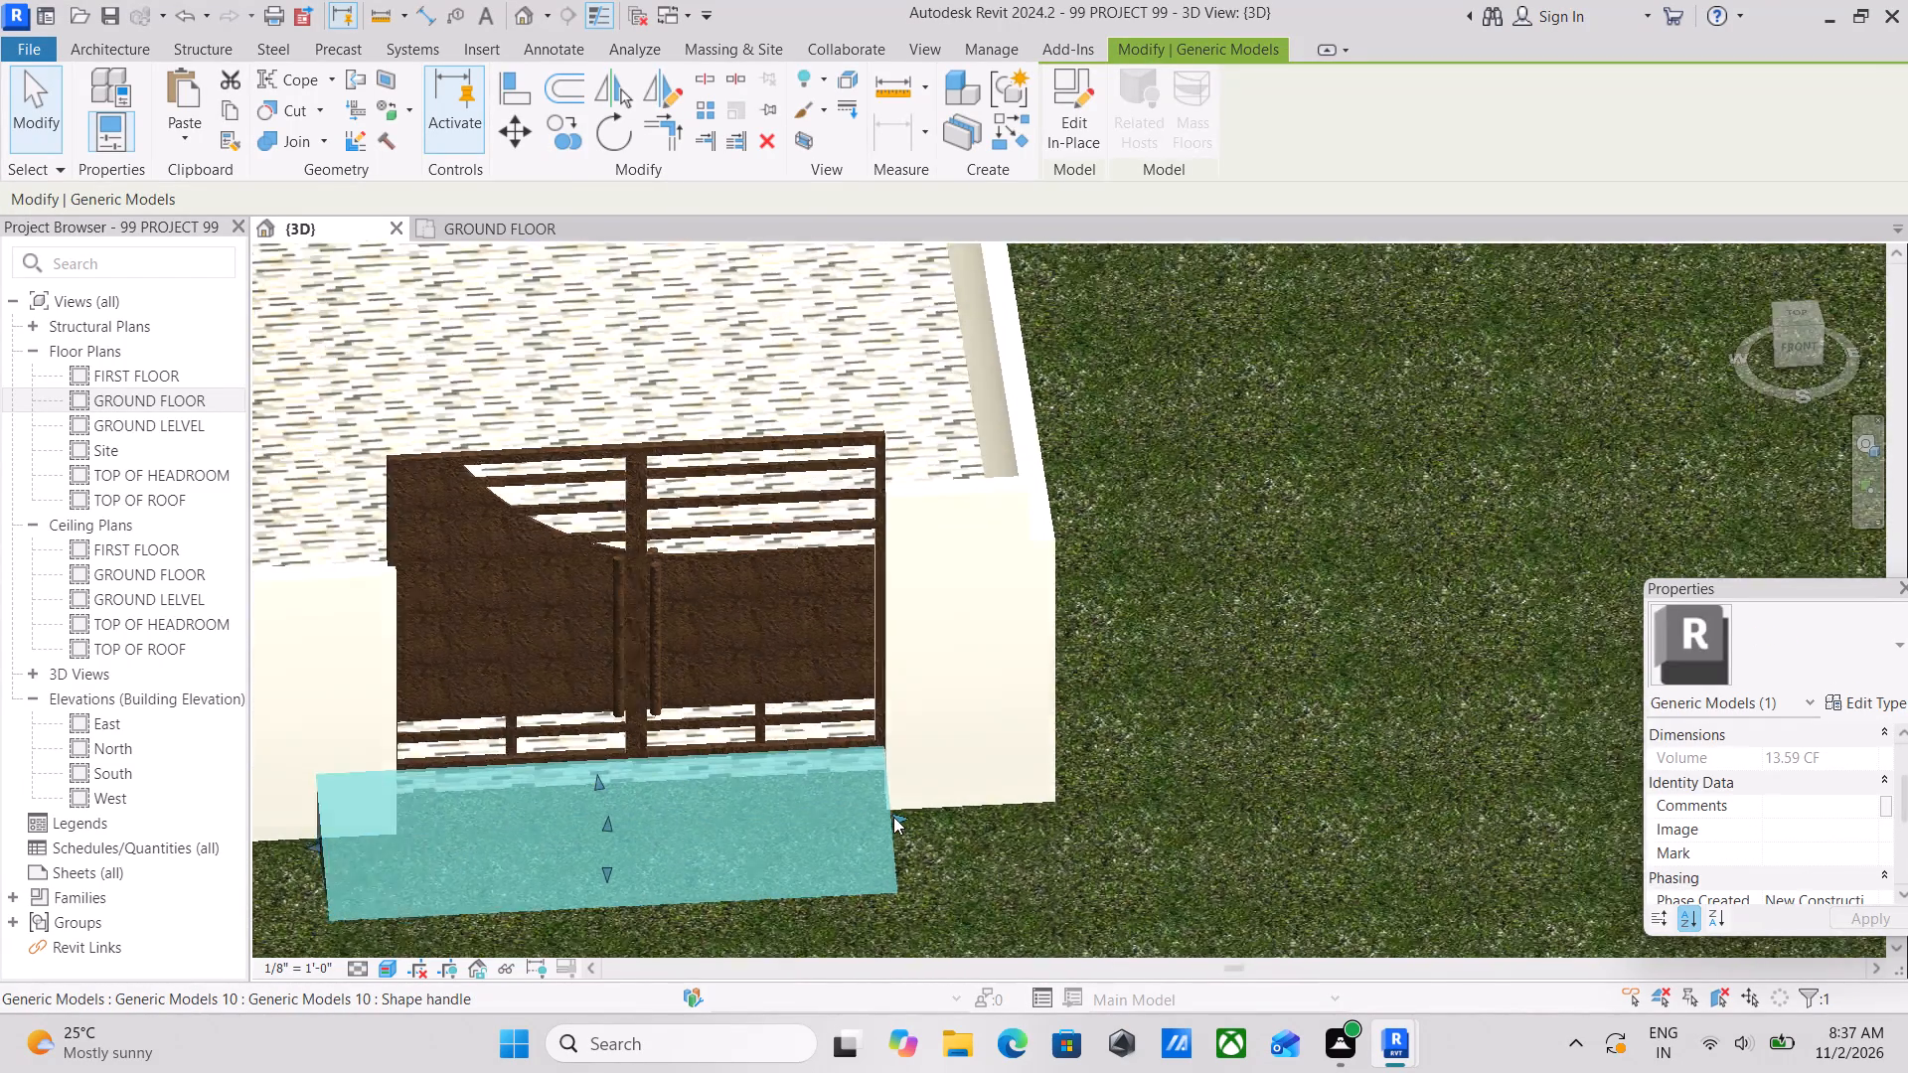
{"action": "scroll", "coordinate": [893, 817], "scroll_direction": "up", "scroll_amount": 5}
{"action": "left_click", "coordinate": [899, 819]}
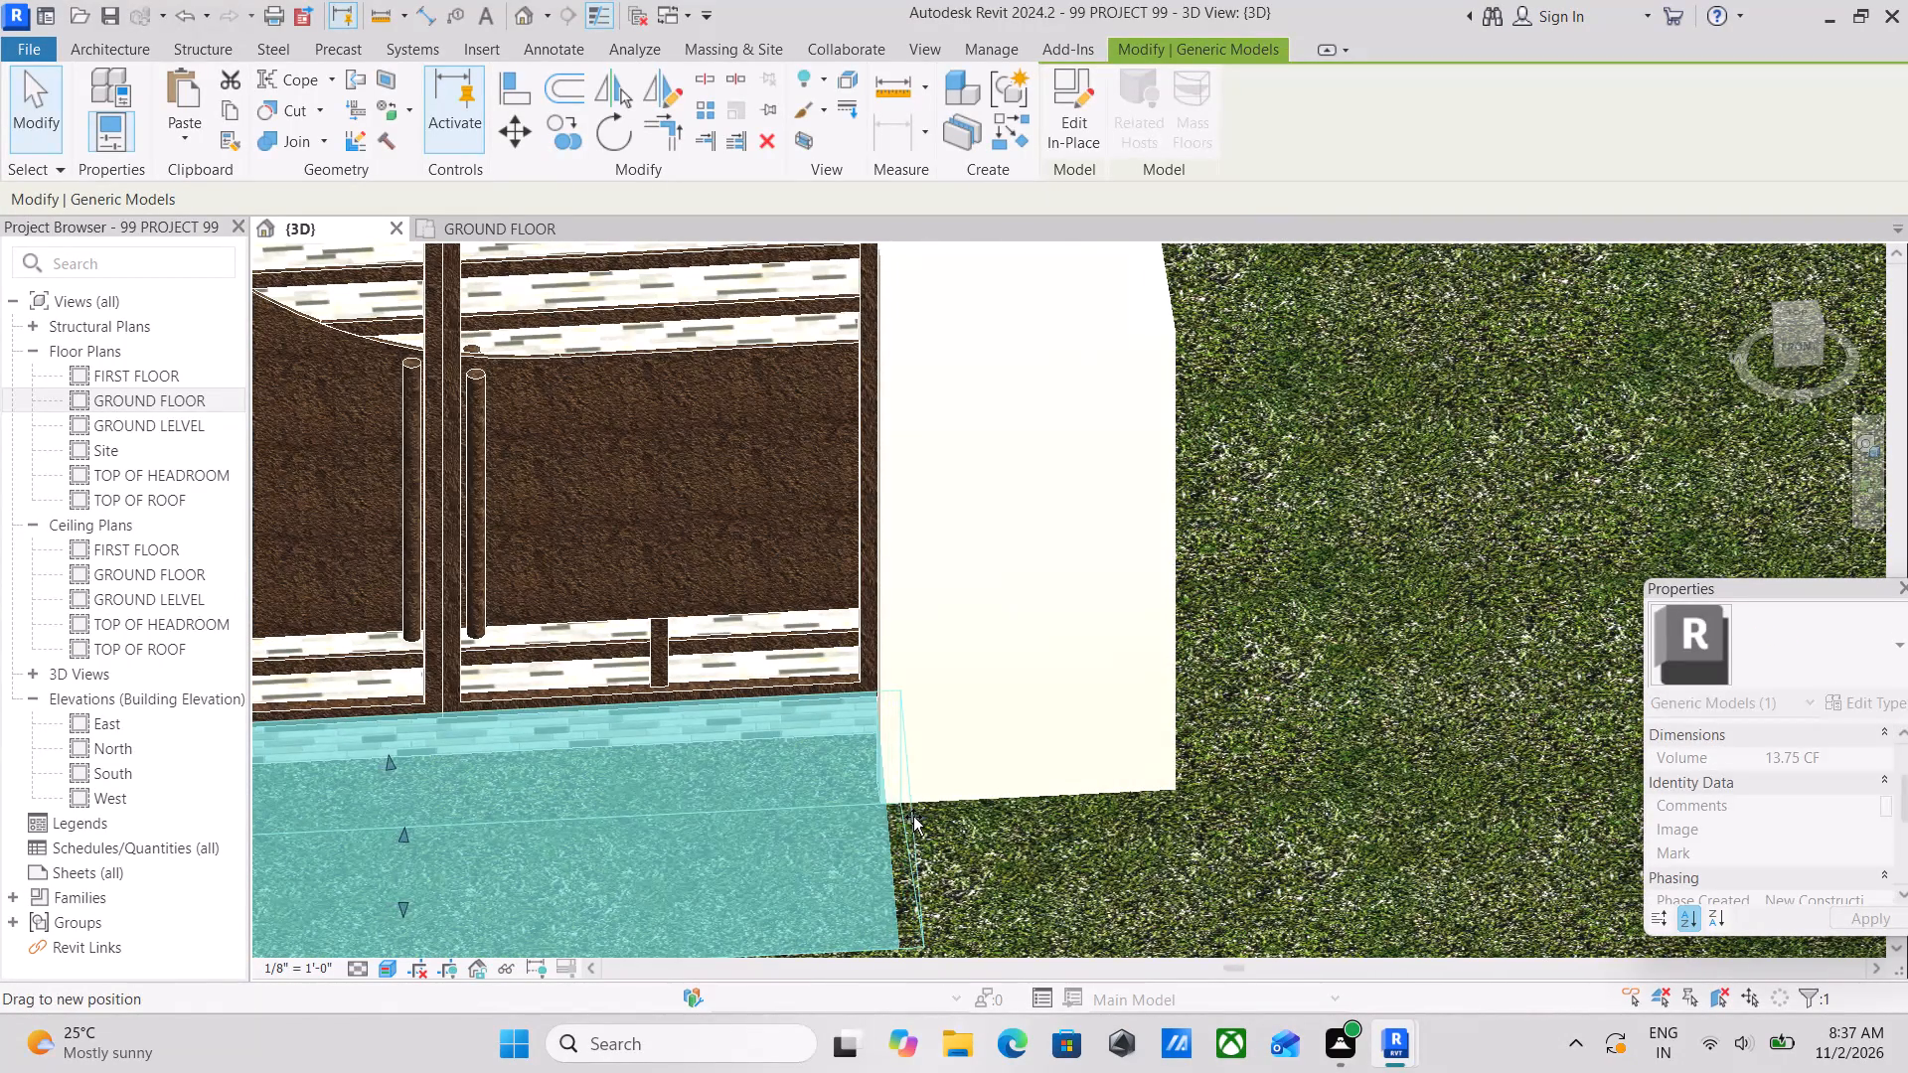
{"action": "scroll", "coordinate": [899, 819], "scroll_direction": "down", "scroll_amount": 4}
{"action": "middle_click_drag", "start_coordinate": [911, 826], "coordinate": [1340, 791]}
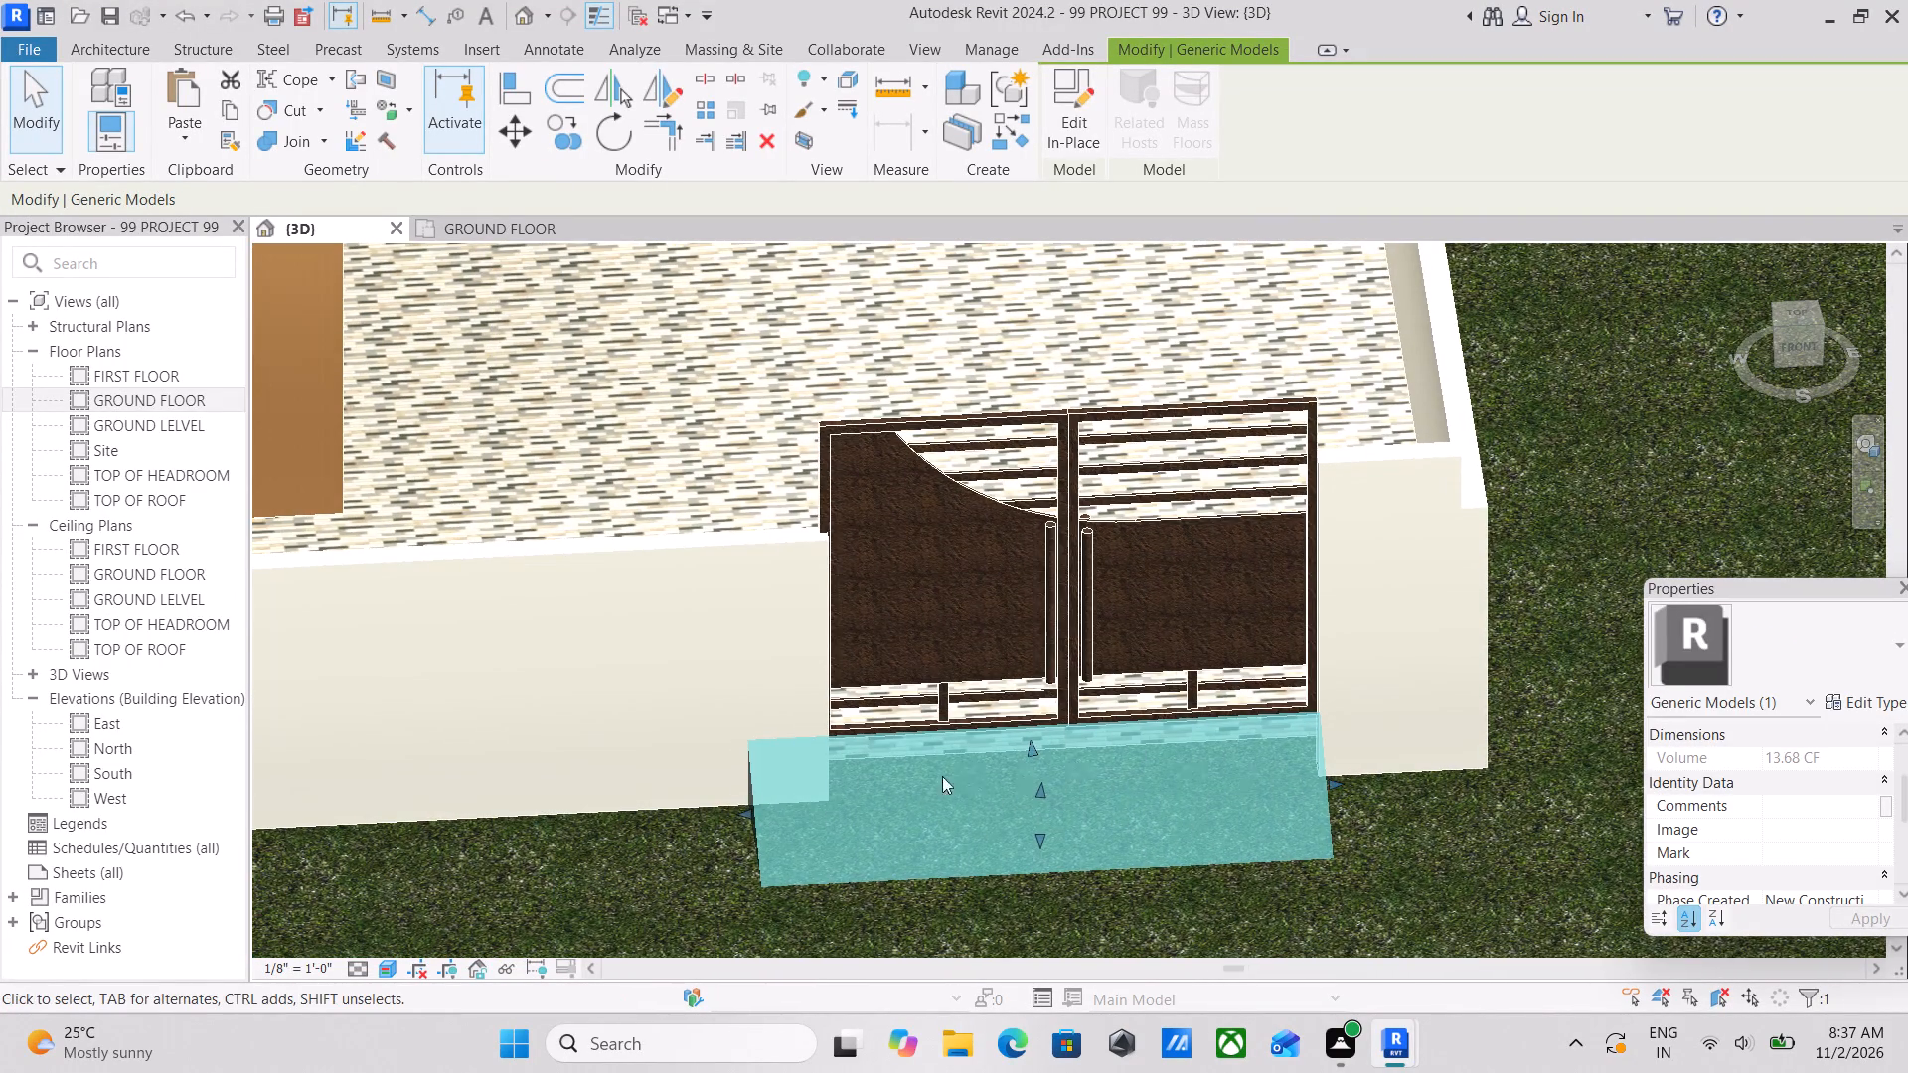
{"action": "left_click_drag", "start_coordinate": [752, 806], "coordinate": [830, 805]}
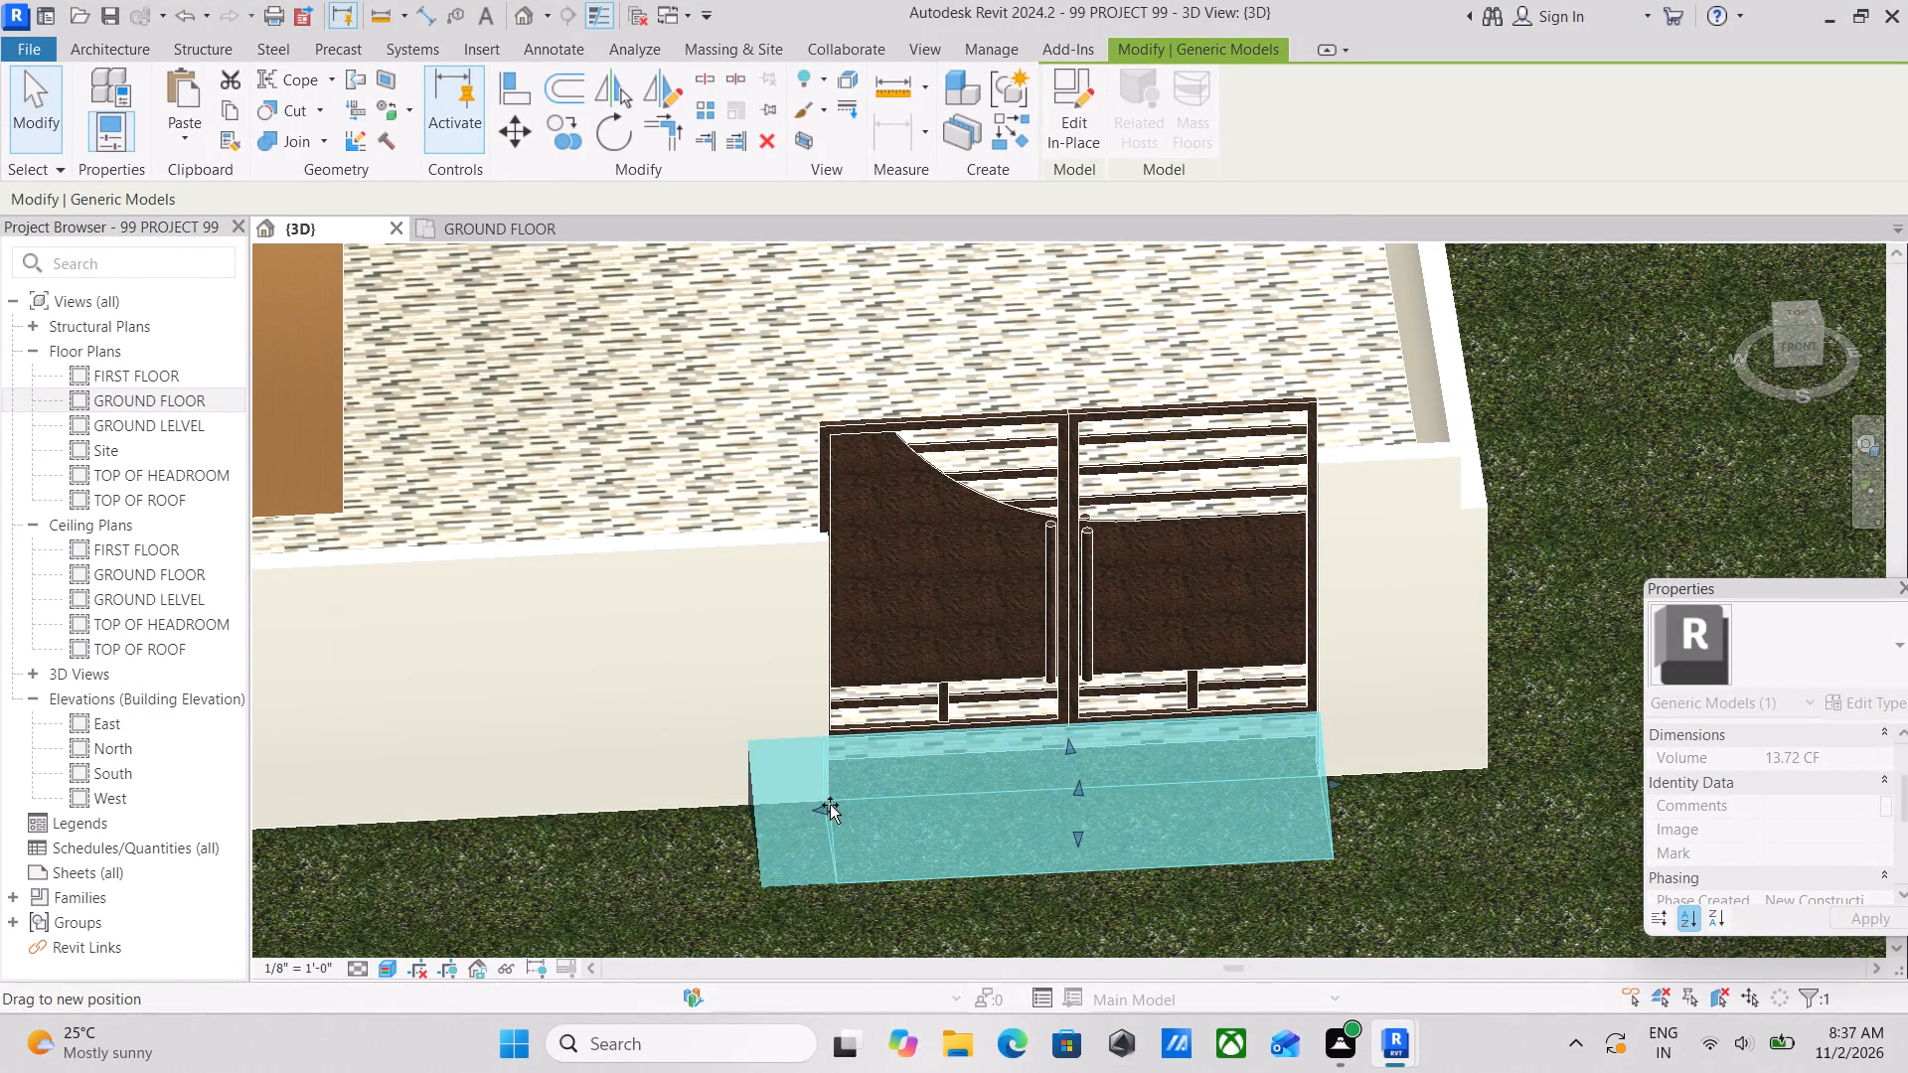
{"action": "left_click_drag", "start_coordinate": [830, 805], "coordinate": [836, 804]}
{"action": "scroll", "coordinate": [836, 804], "scroll_direction": "down", "scroll_amount": 6}
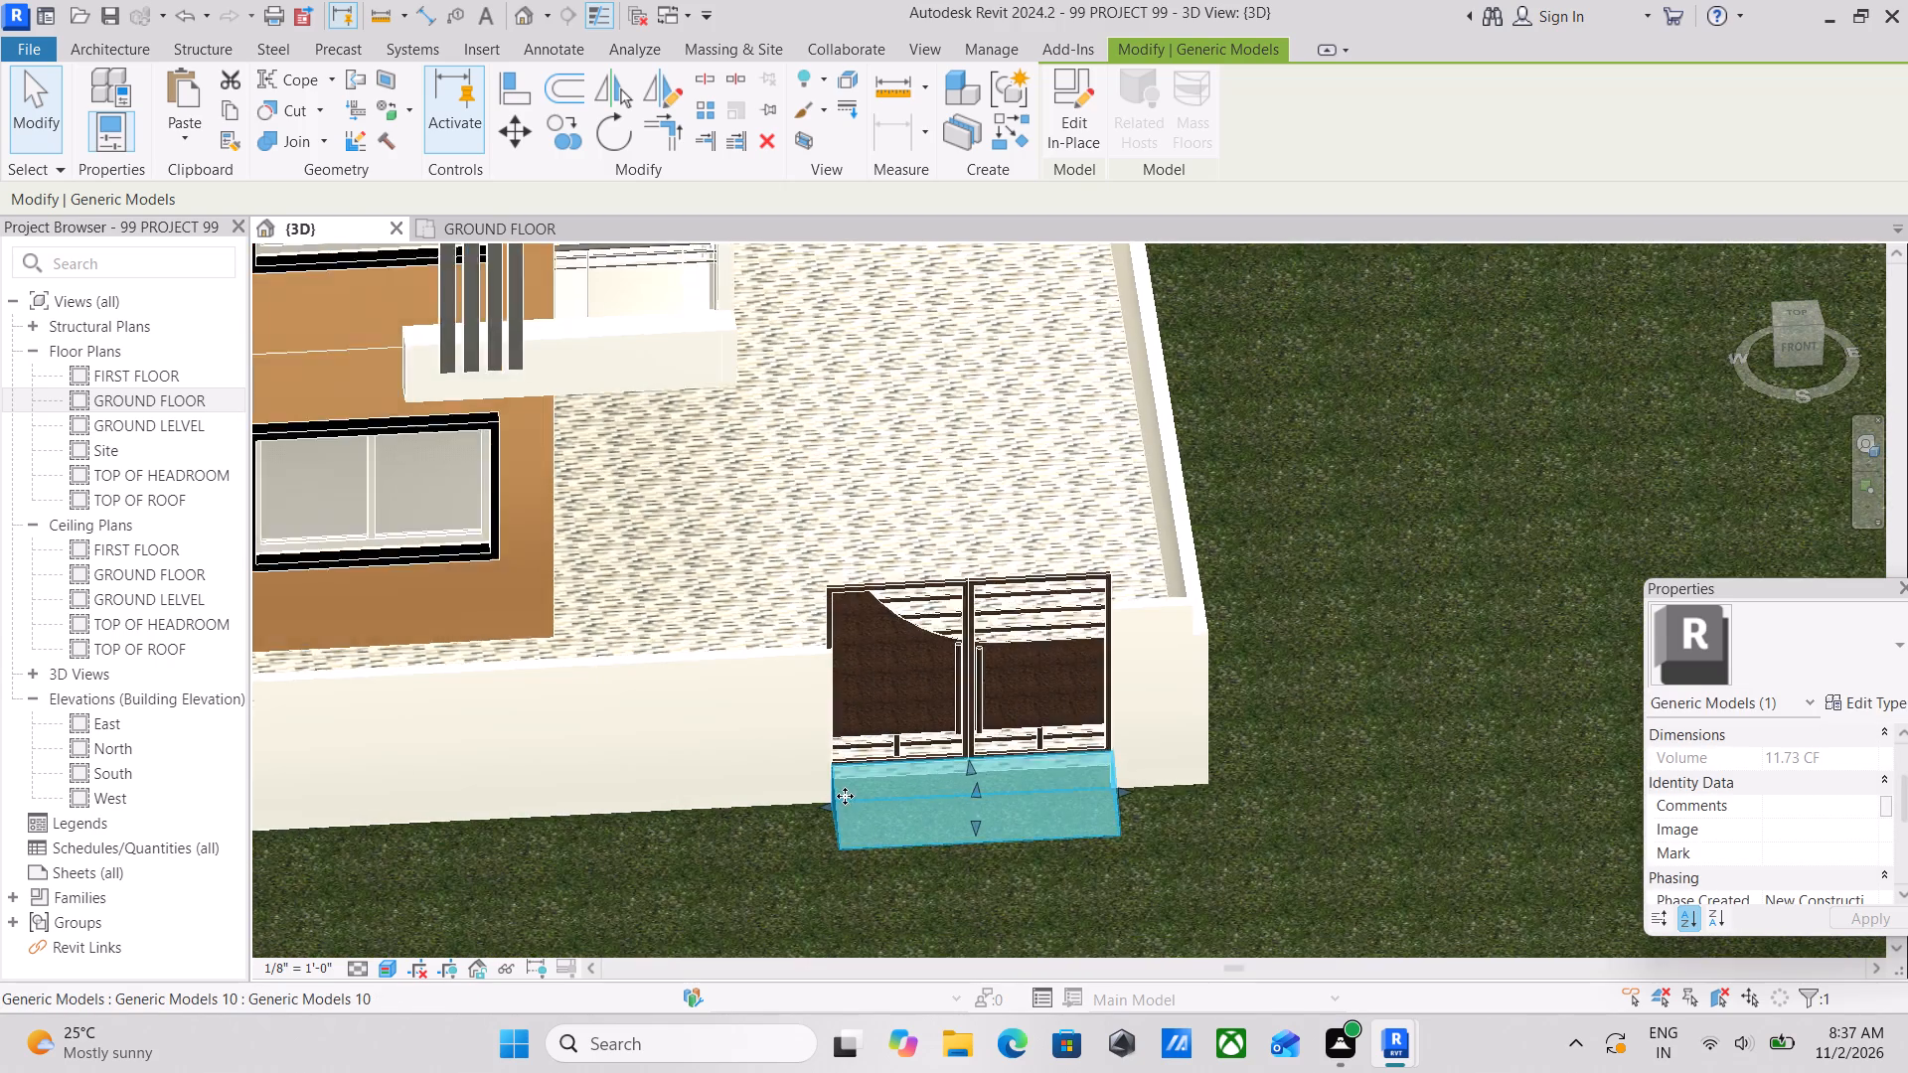
{"action": "scroll", "coordinate": [877, 784], "scroll_direction": "down", "scroll_amount": 3}
{"action": "key", "text": "Escape"}
Orient the 3D view to the front and frame the whole house with its gate and ramp.
{"action": "scroll", "coordinate": [988, 867], "scroll_direction": "up", "scroll_amount": 1}
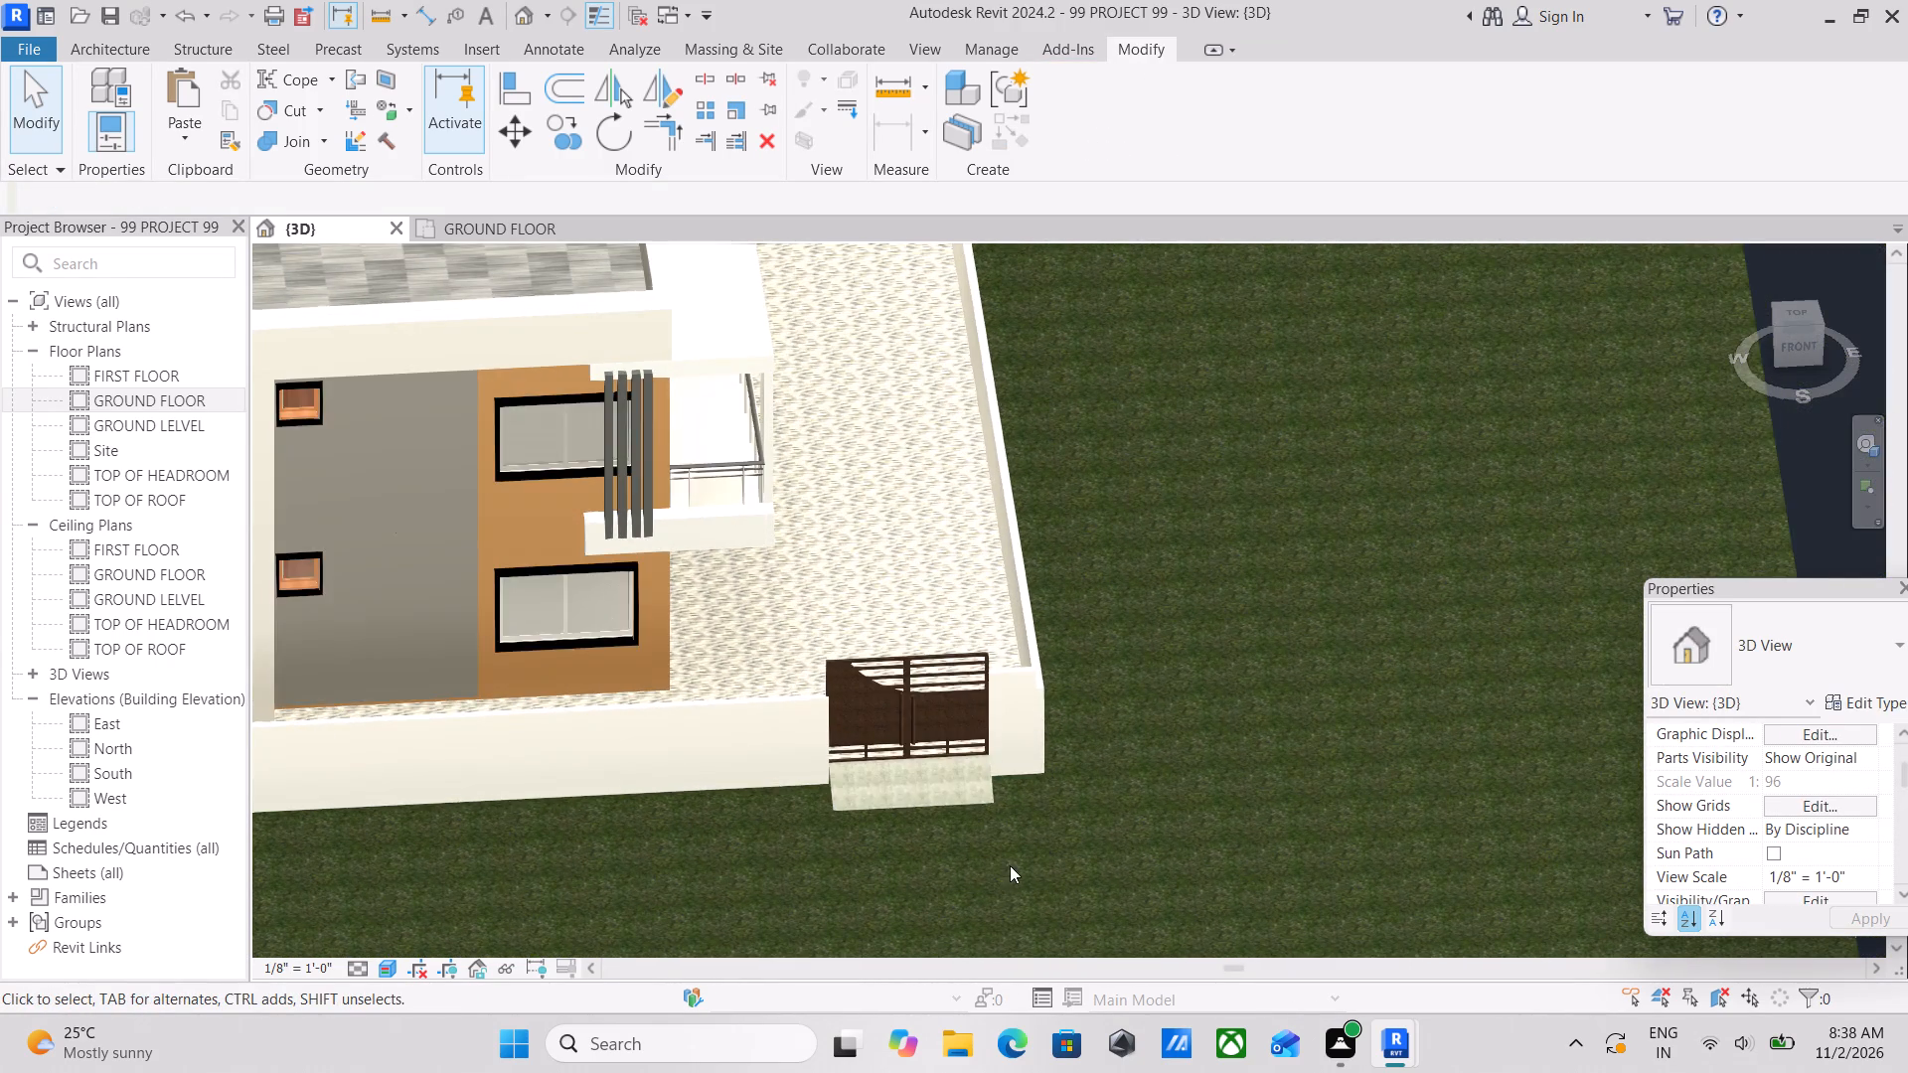
{"action": "middle_click_drag", "start_coordinate": [1010, 863], "coordinate": [984, 598], "text": "shift"}
{"action": "middle_click_drag", "start_coordinate": [1019, 708], "coordinate": [1017, 746], "text": "shift"}
{"action": "middle_click_drag", "start_coordinate": [1019, 742], "coordinate": [1313, 834]}
{"action": "middle_click_drag", "start_coordinate": [1317, 824], "coordinate": [1367, 910]}
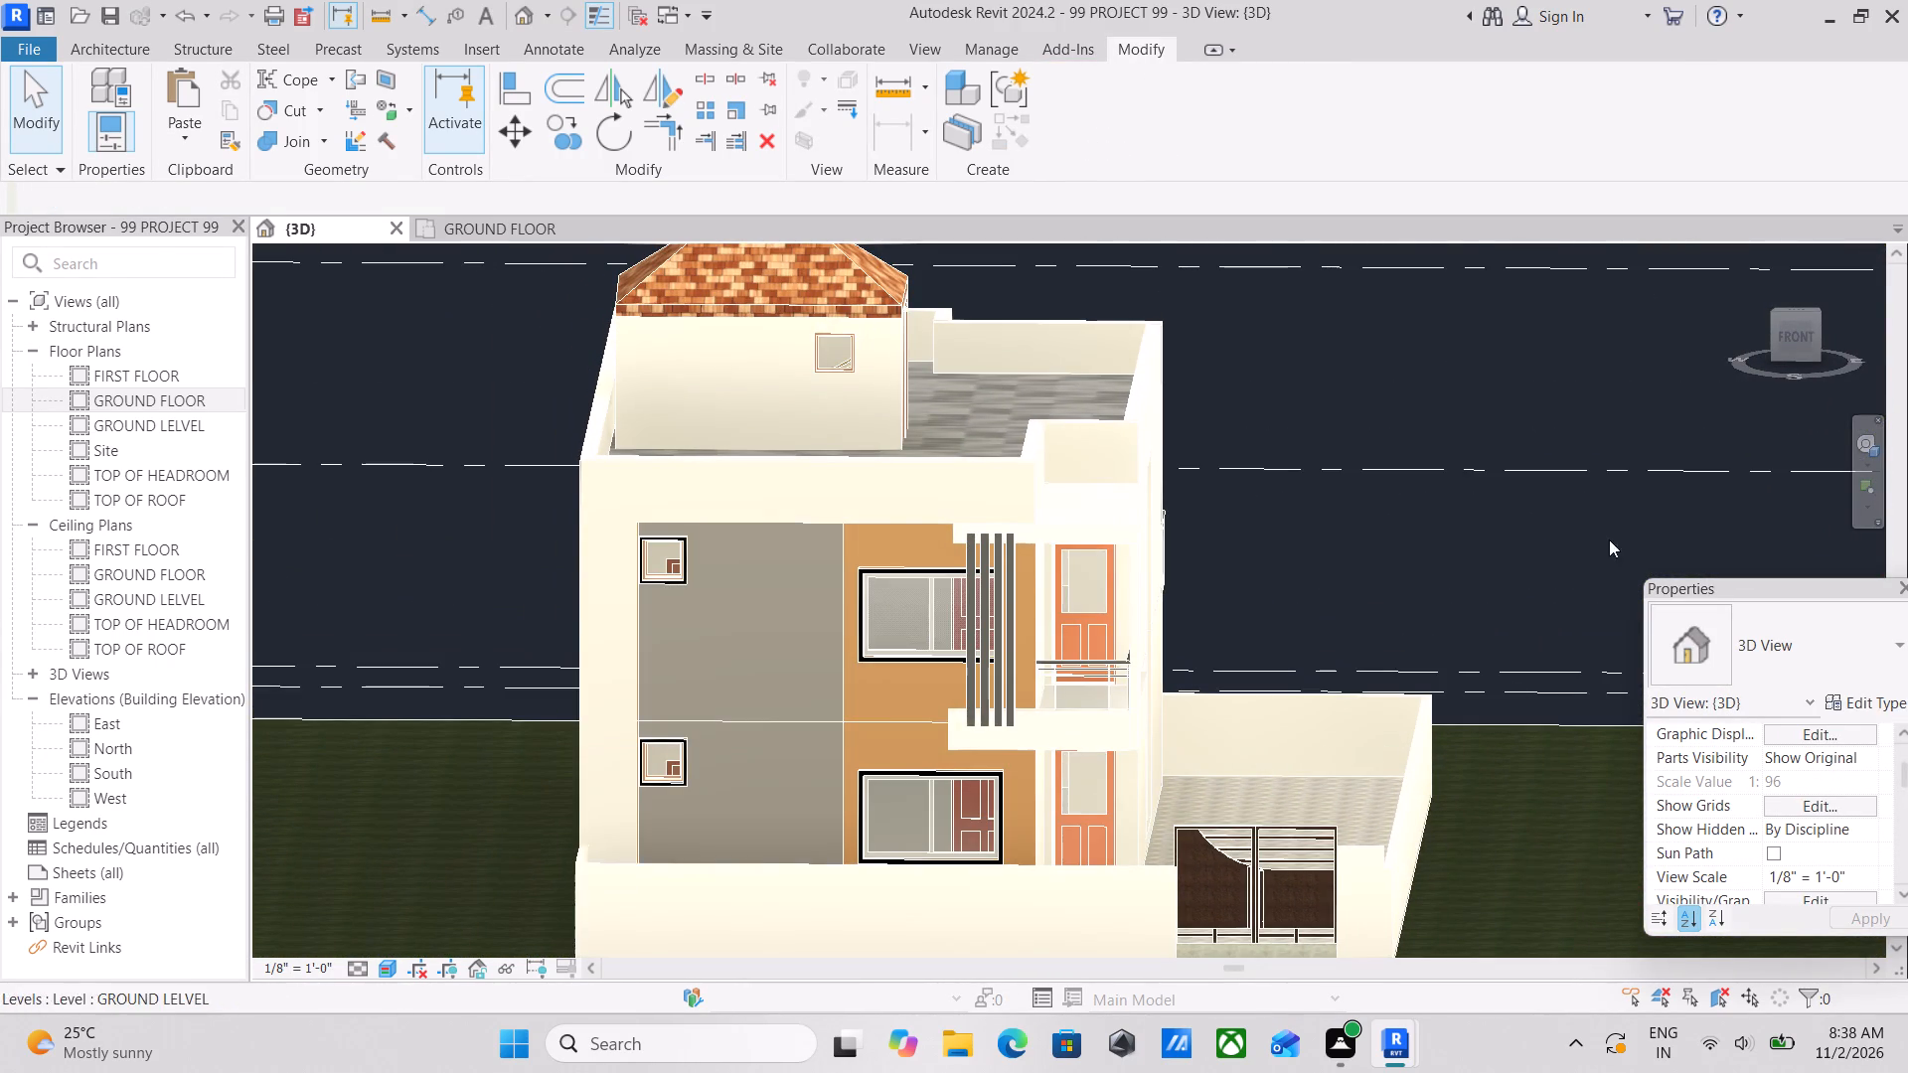
{"action": "left_click", "coordinate": [1787, 334]}
{"action": "scroll", "coordinate": [1154, 503], "scroll_direction": "up", "scroll_amount": 3}
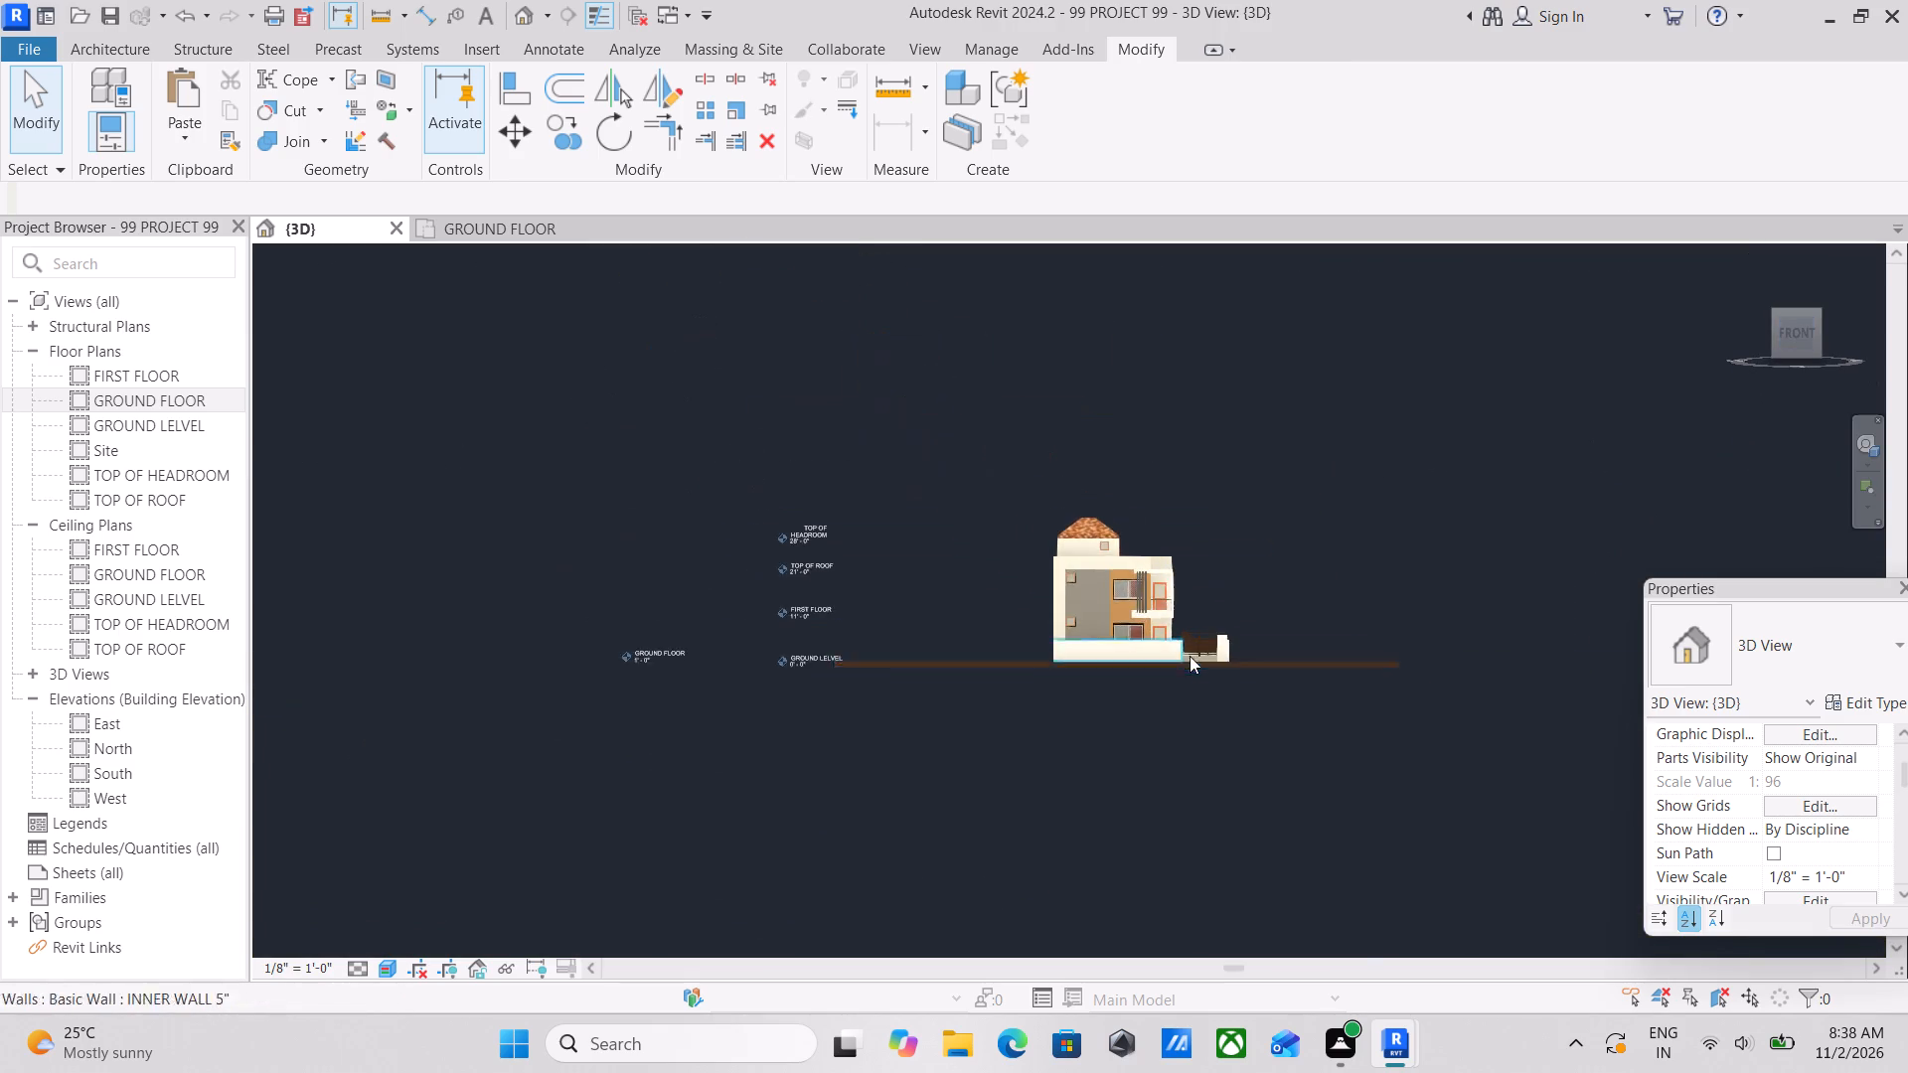
{"action": "scroll", "coordinate": [1192, 657], "scroll_direction": "up", "scroll_amount": 8}
{"action": "scroll", "coordinate": [1304, 619], "scroll_direction": "up", "scroll_amount": 3}
{"action": "middle_click_drag", "start_coordinate": [1324, 596], "coordinate": [1468, 786]}
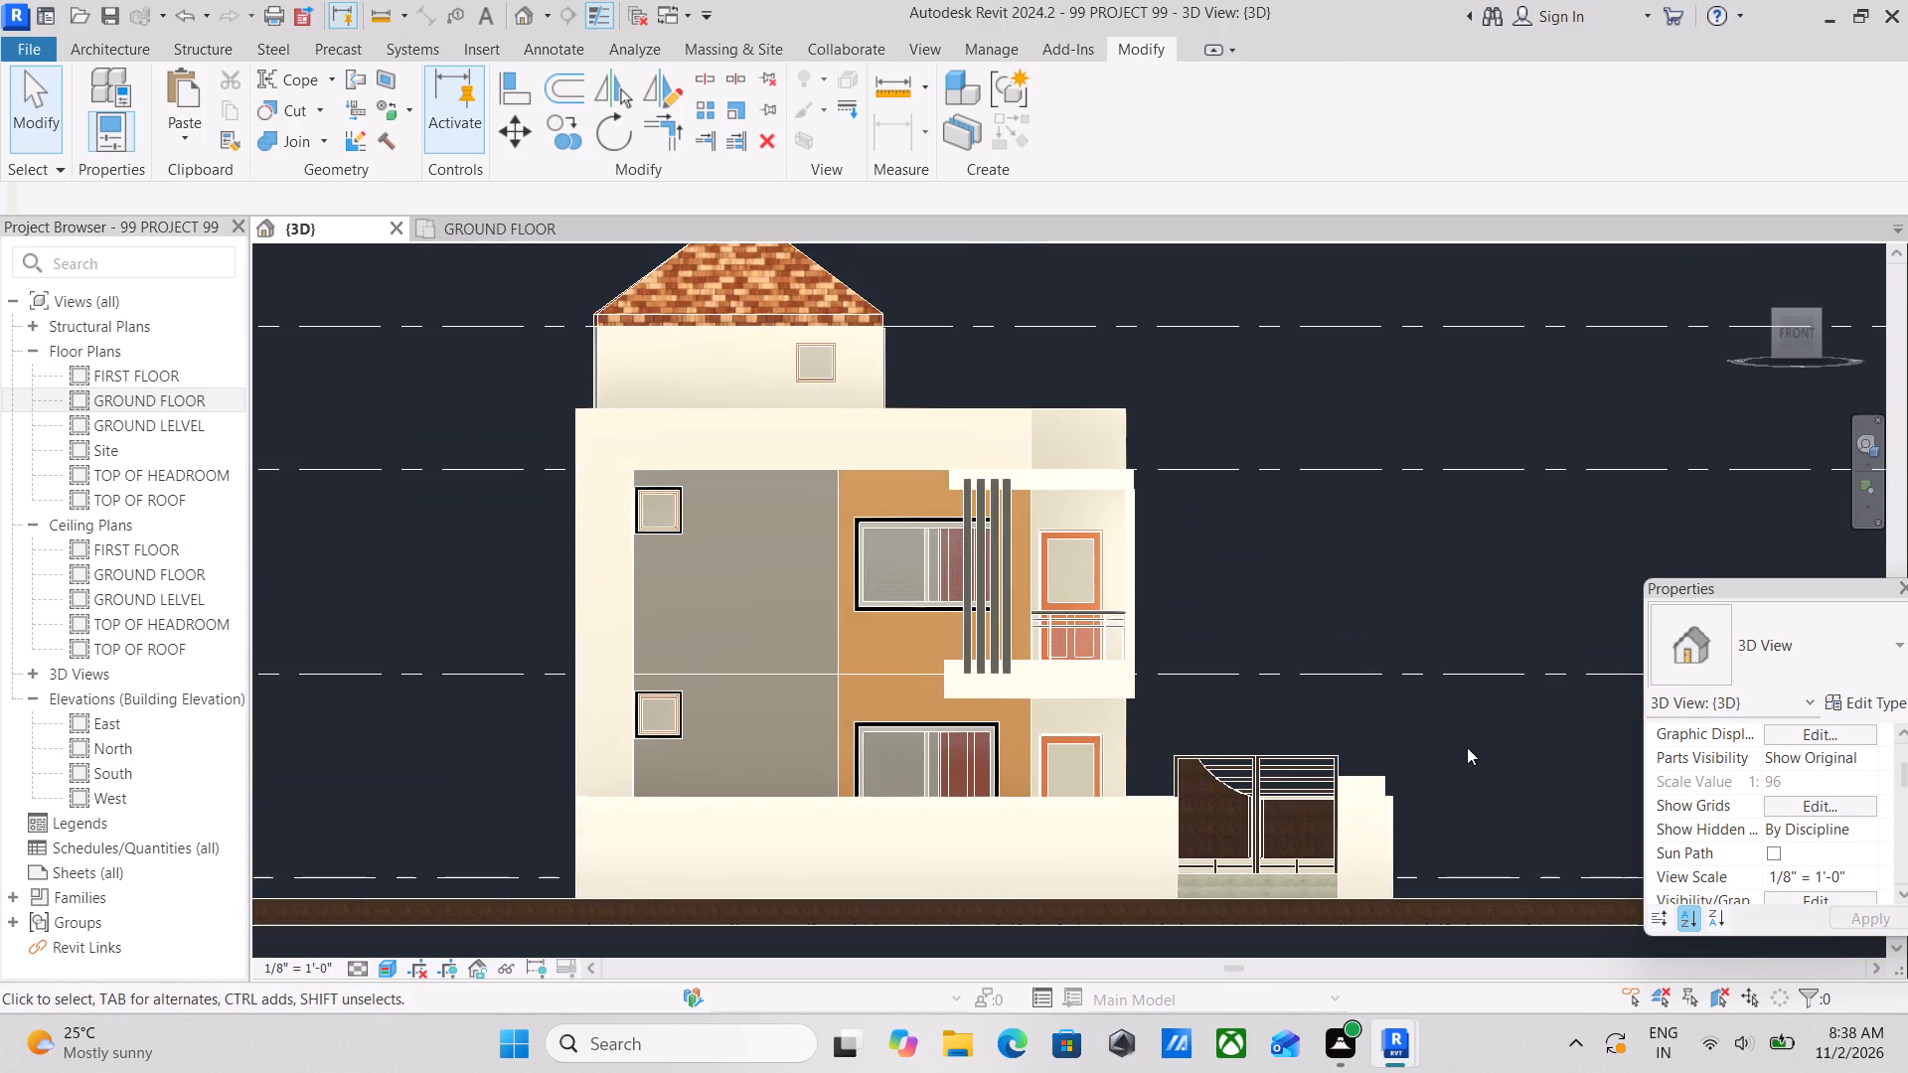
{"action": "middle_click_drag", "start_coordinate": [1467, 747], "coordinate": [1475, 758]}
{"action": "middle_click_drag", "start_coordinate": [1471, 729], "coordinate": [1481, 747]}
{"action": "middle_click_drag", "start_coordinate": [1481, 747], "coordinate": [1459, 716]}
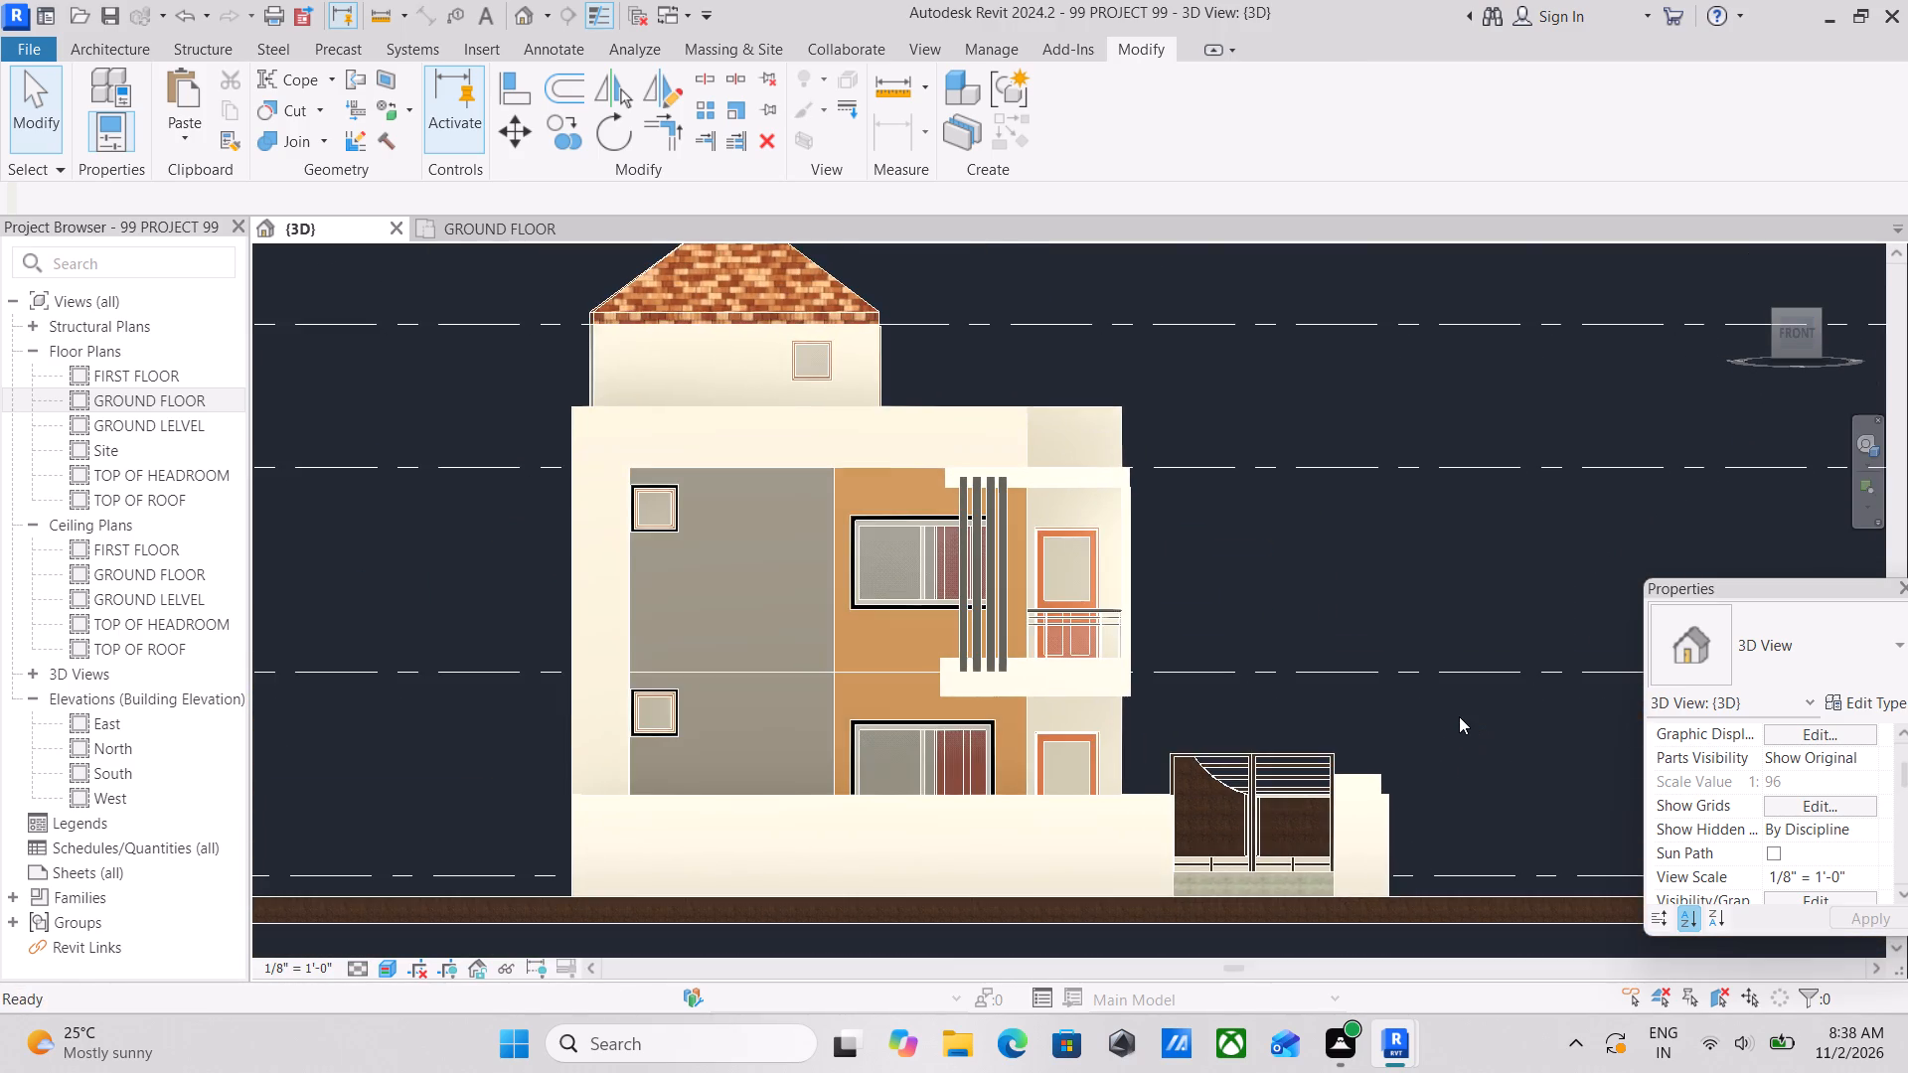
{"action": "scroll", "coordinate": [1459, 716], "scroll_direction": "down", "scroll_amount": 1}
{"action": "middle_click_drag", "start_coordinate": [1461, 720], "coordinate": [1474, 755]}
Open the rendering settings, set the quality to High and enable region rendering.
{"action": "type", "text": "rr"}
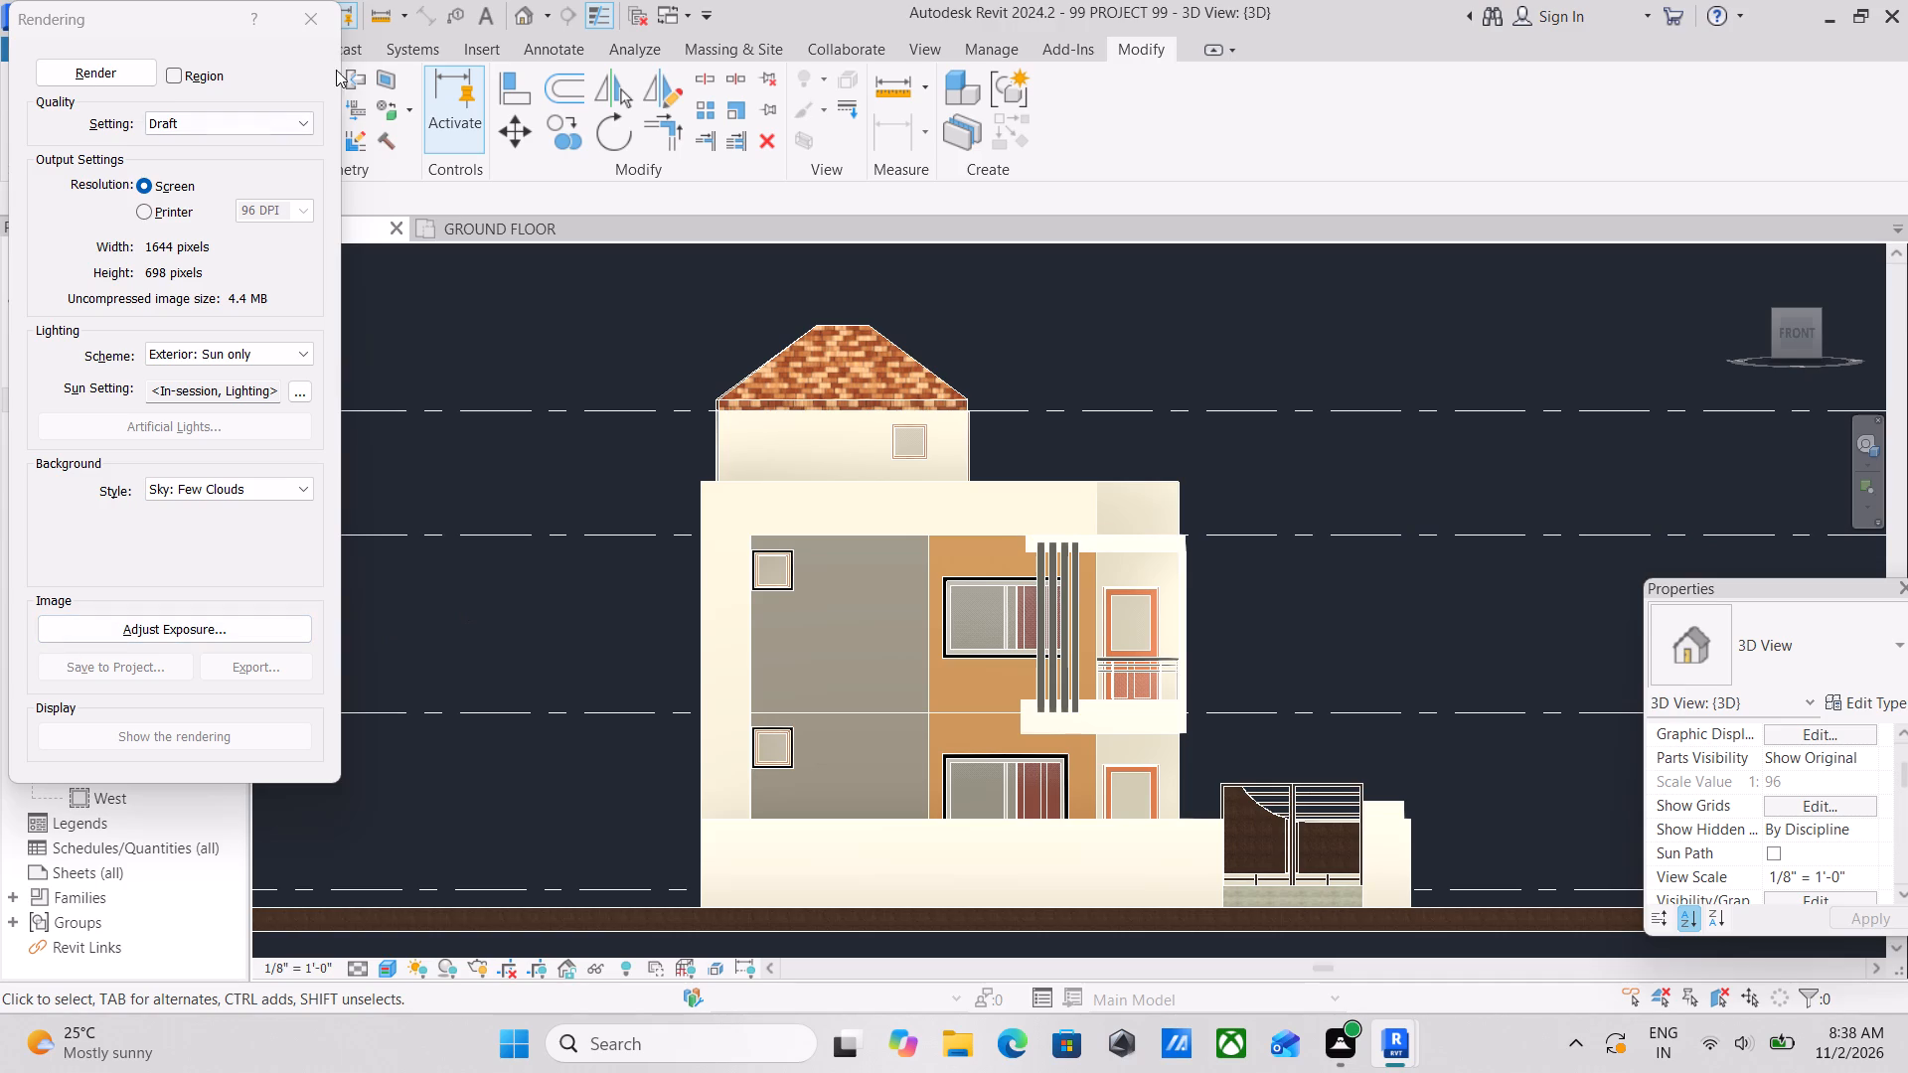
{"action": "left_click", "coordinate": [301, 130]}
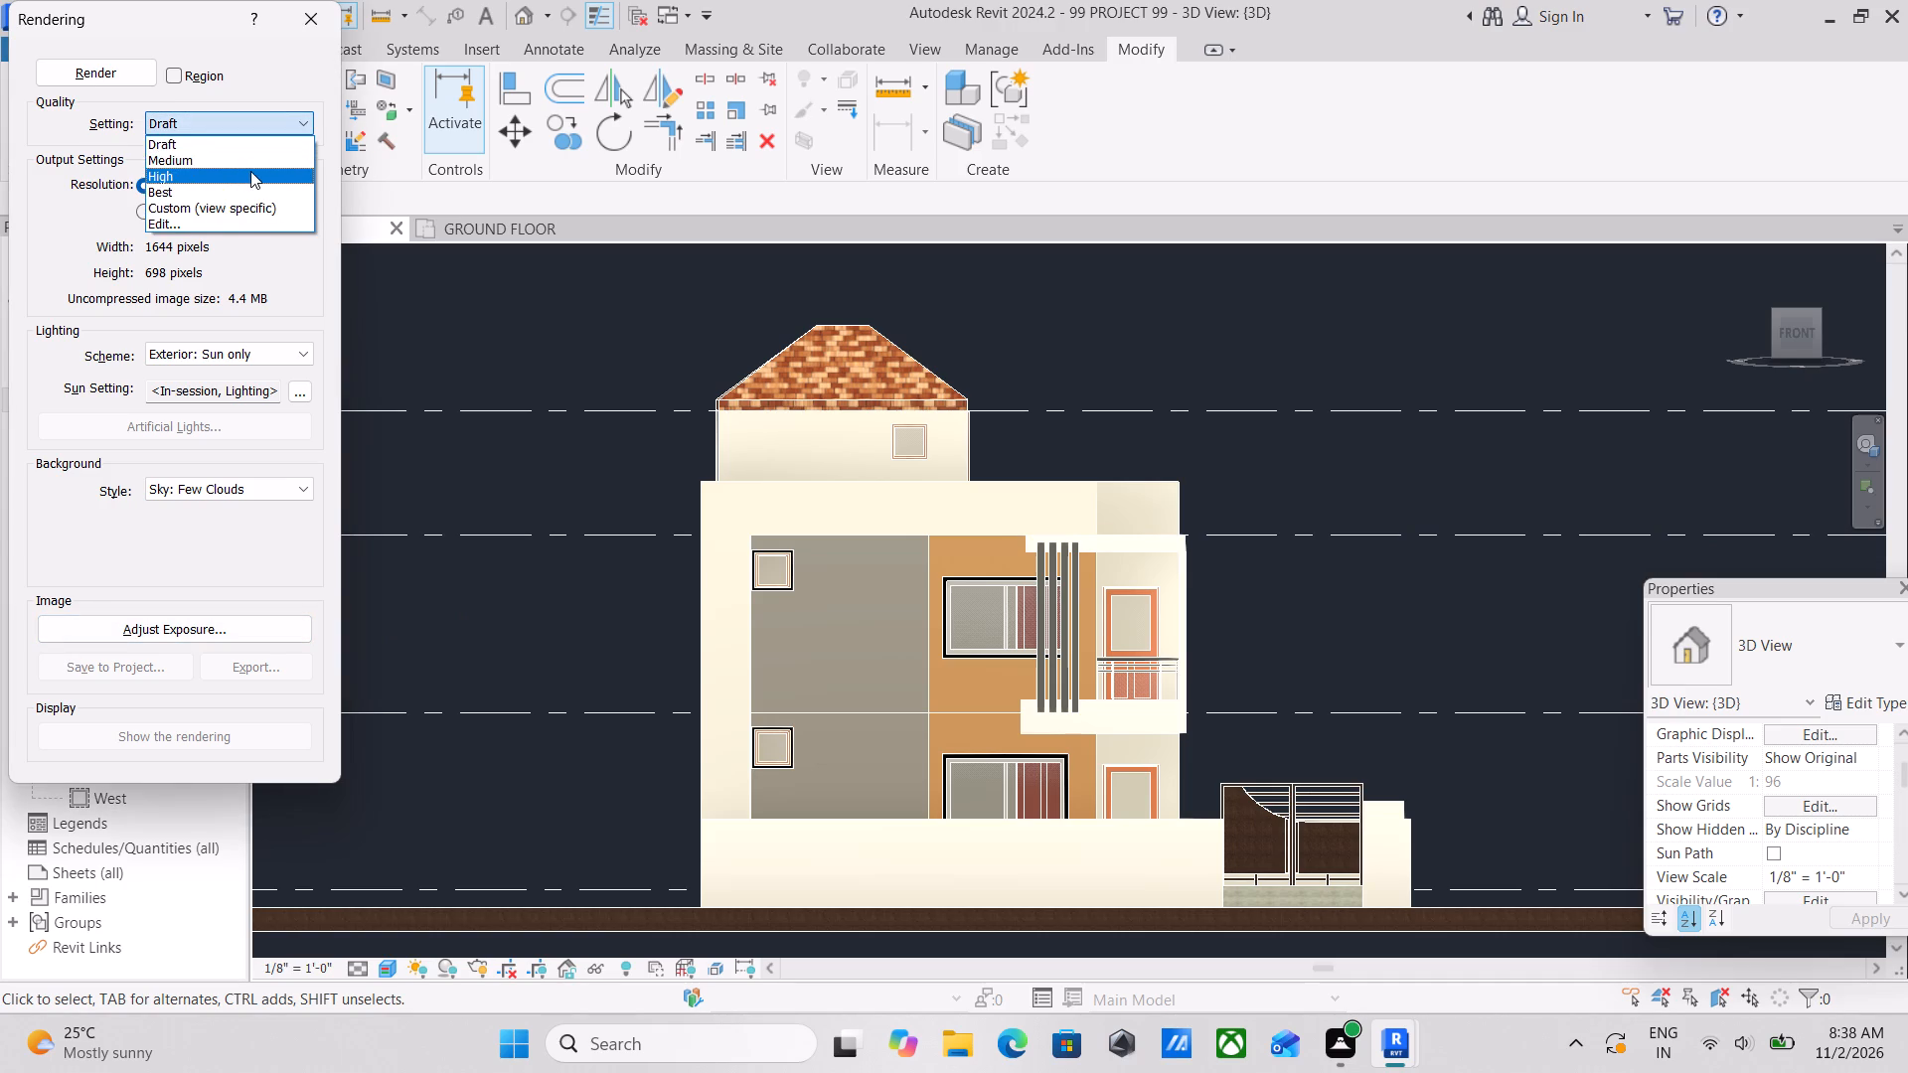
{"action": "left_click", "coordinate": [251, 171]}
{"action": "left_click", "coordinate": [177, 72]}
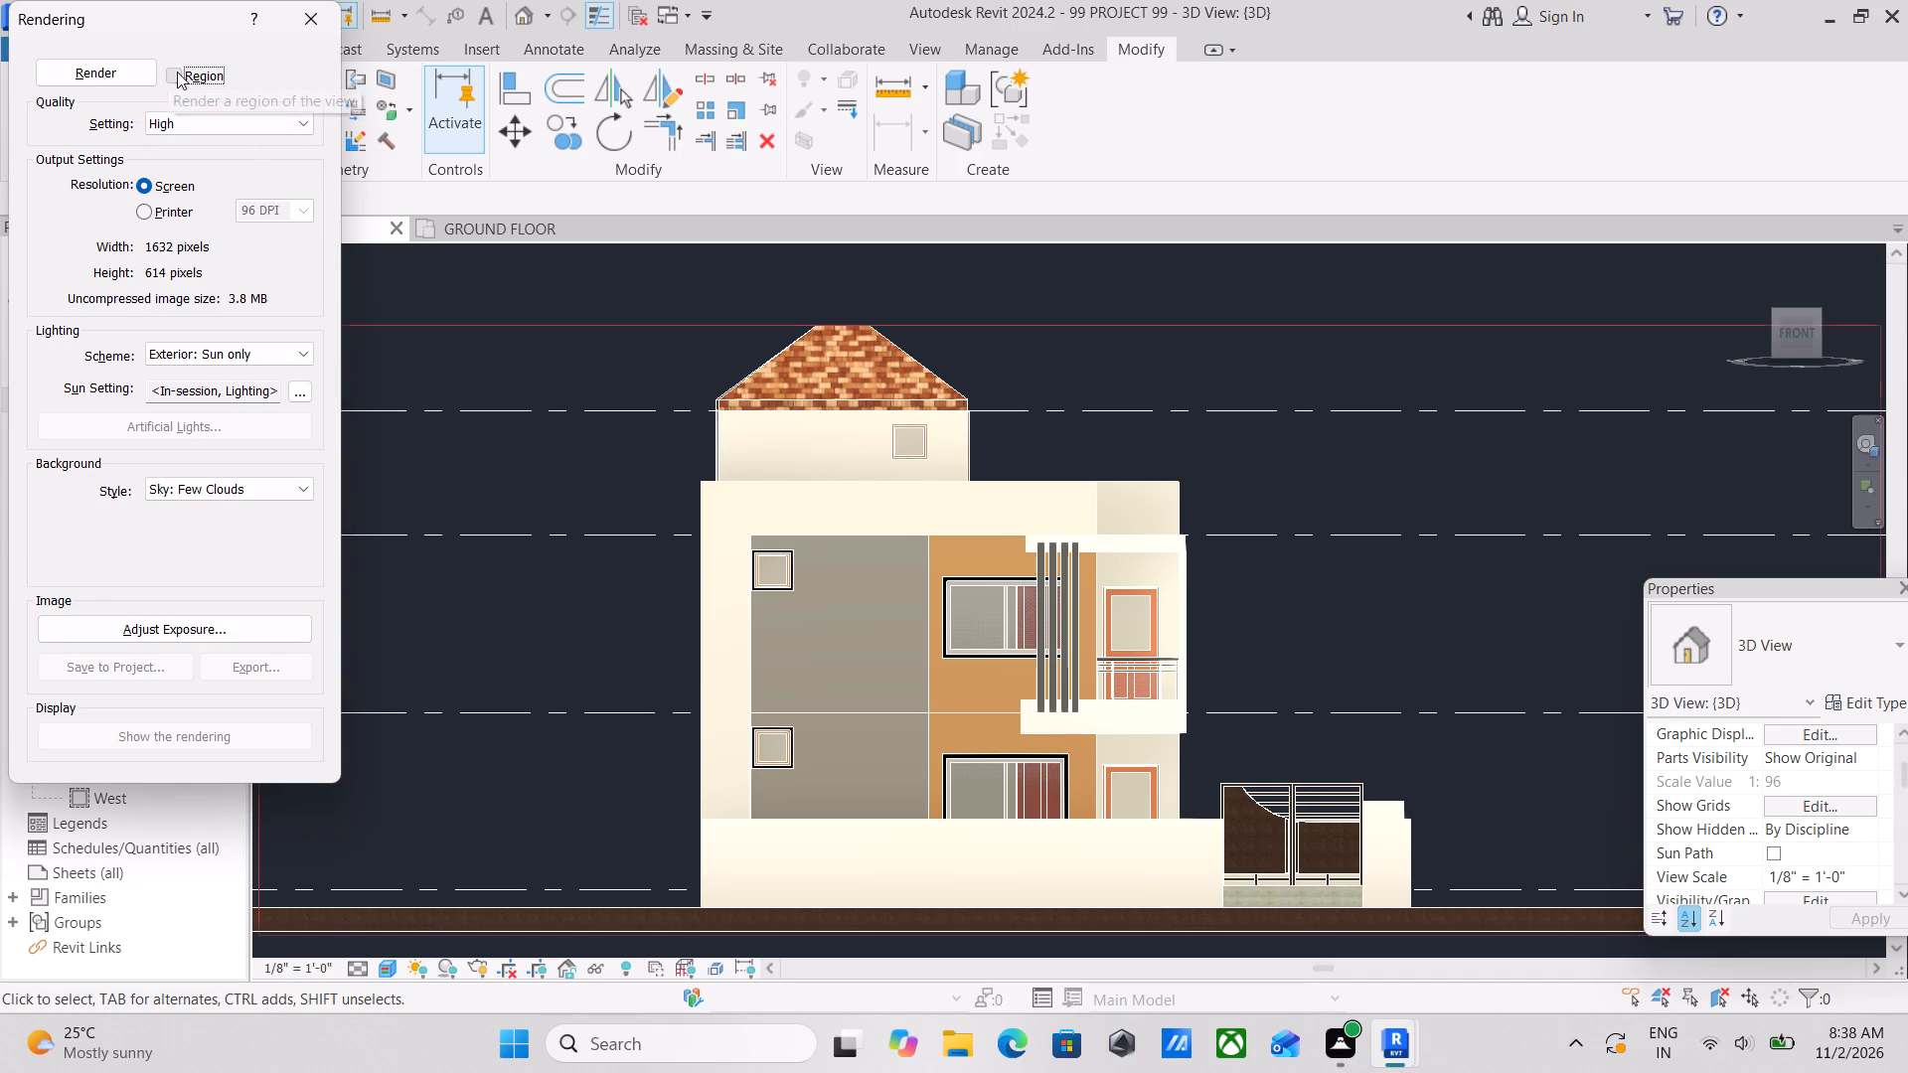
Resize the render region to fit closely around the house, boundary wall and gate, with a small margin above and below.
{"action": "scroll", "coordinate": [1392, 498], "scroll_direction": "down", "scroll_amount": 2}
{"action": "scroll", "coordinate": [1363, 488], "scroll_direction": "up", "scroll_amount": 1}
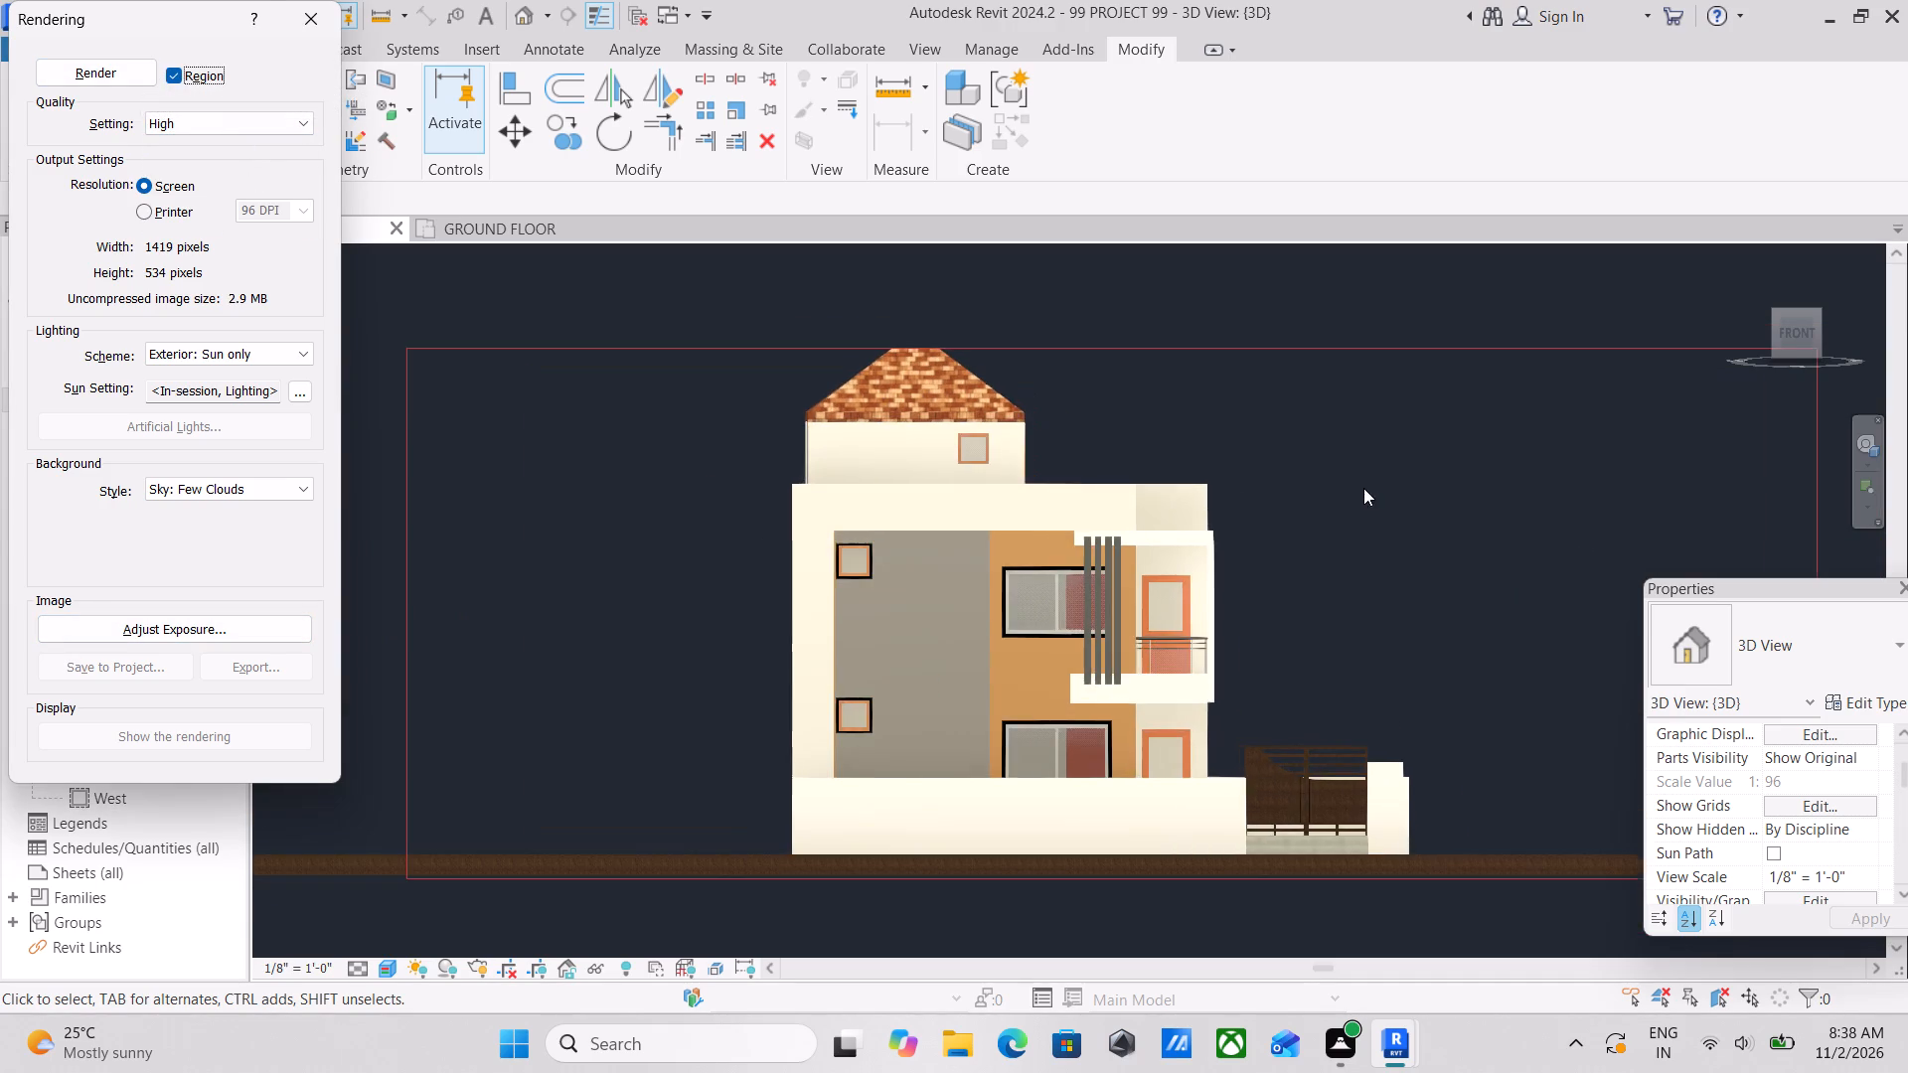
{"action": "middle_click_drag", "start_coordinate": [1368, 469], "coordinate": [1315, 362]}
{"action": "left_click", "coordinate": [1334, 770]}
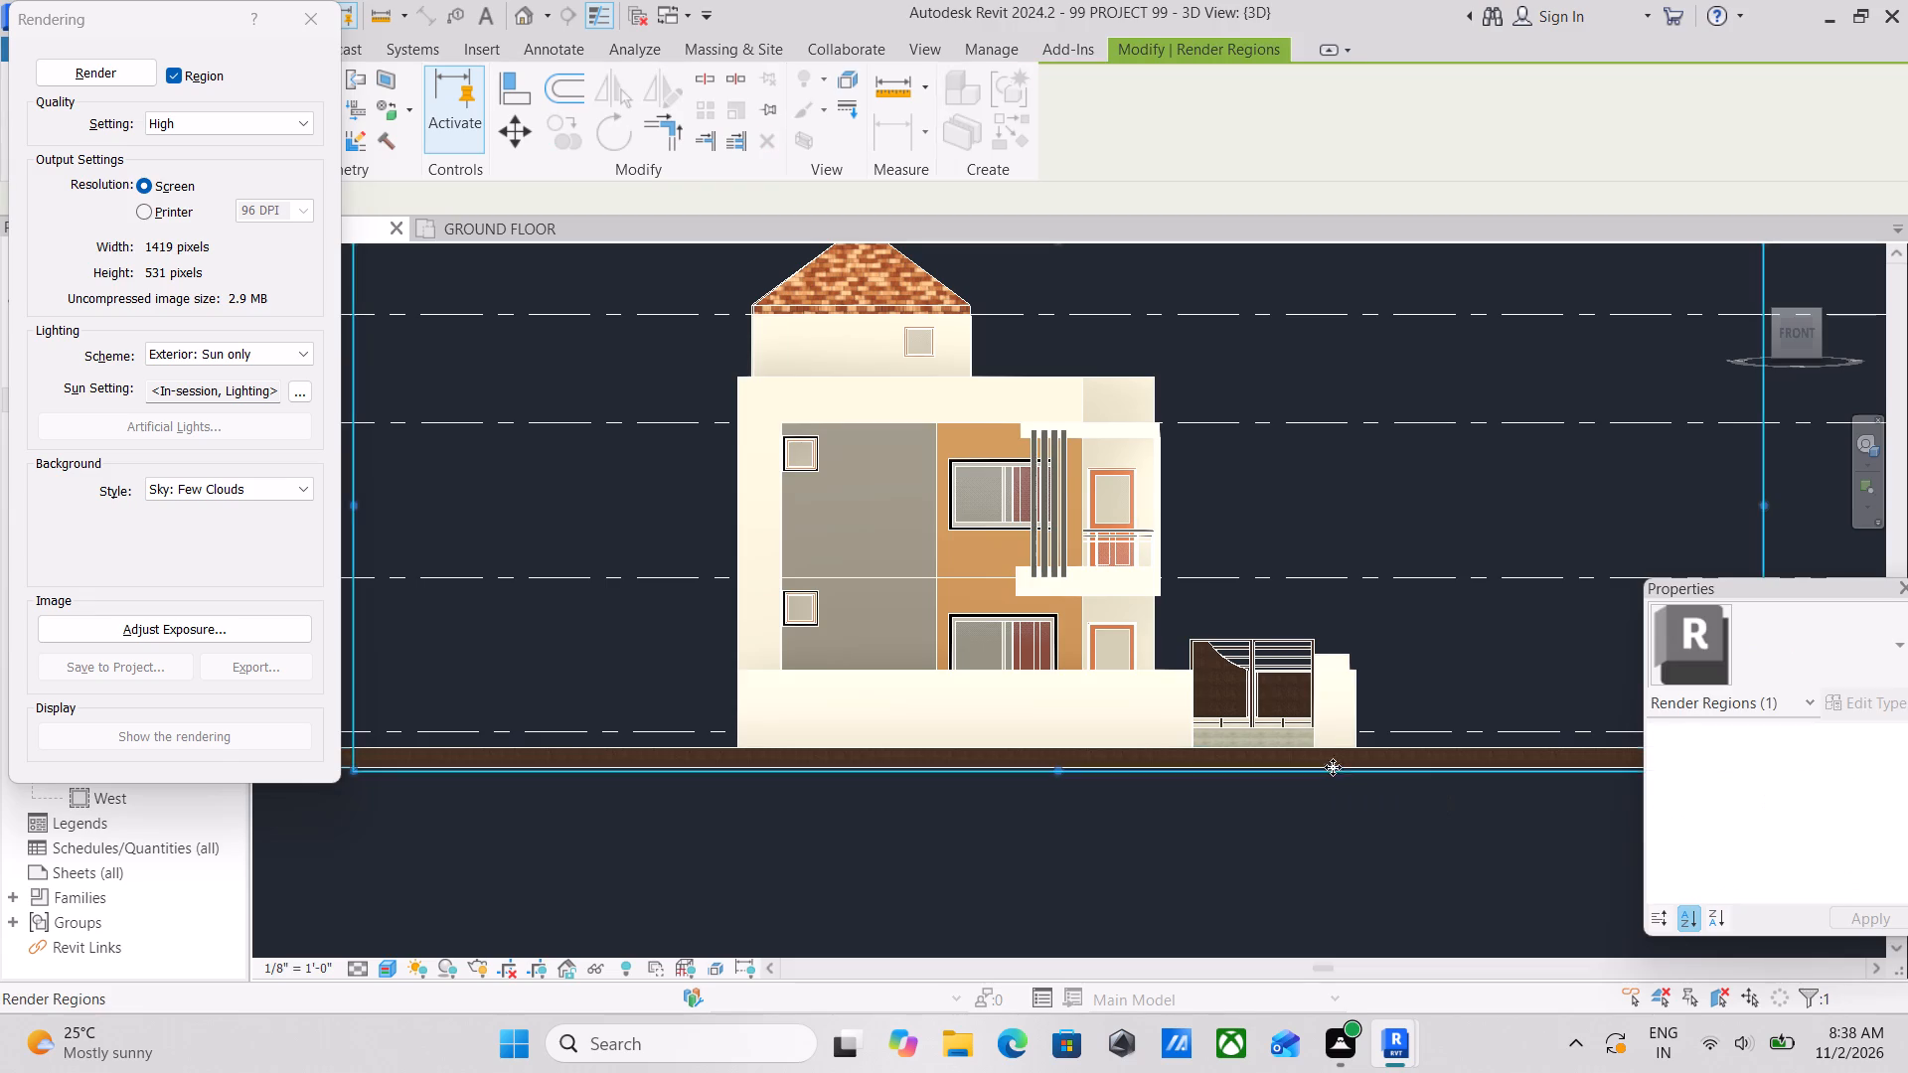
{"action": "scroll", "coordinate": [1104, 642], "scroll_direction": "down", "scroll_amount": 2}
{"action": "left_click_drag", "start_coordinate": [1072, 333], "coordinate": [1066, 323]}
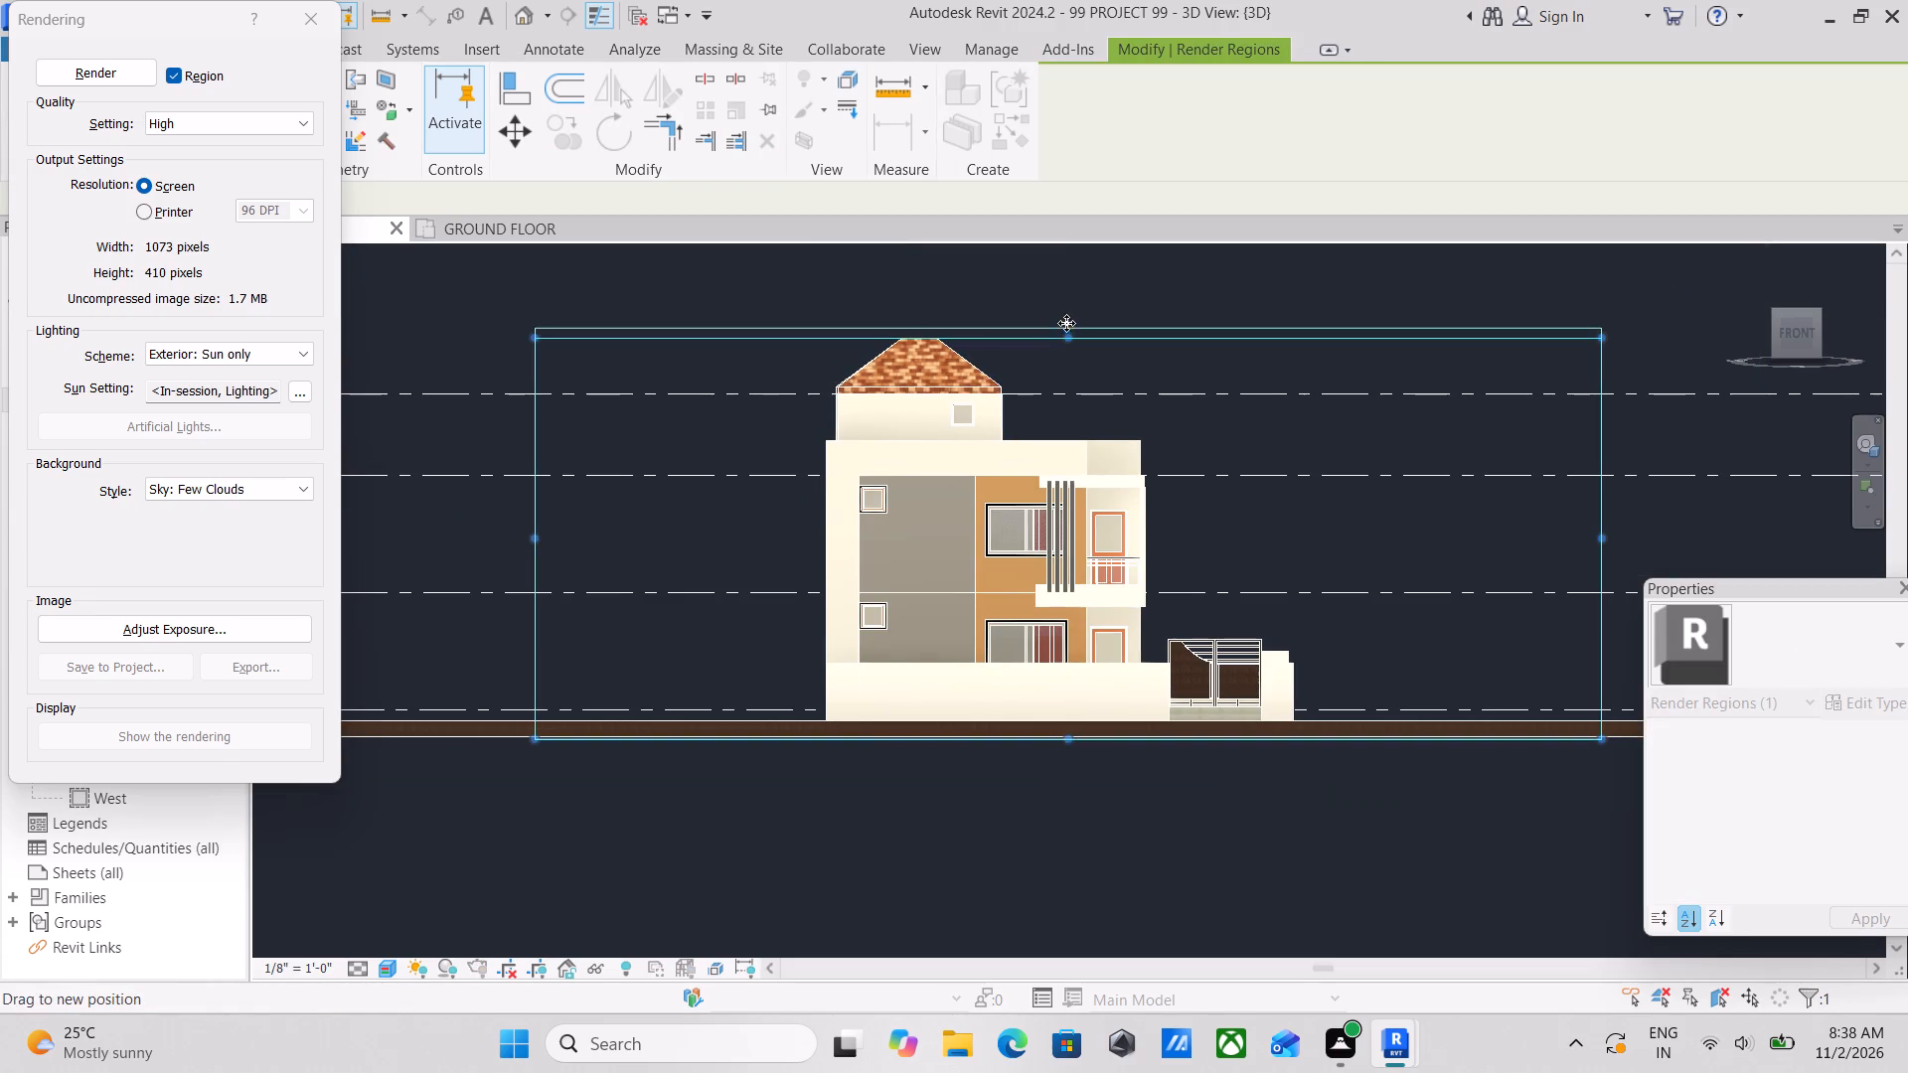
{"action": "left_click_drag", "start_coordinate": [1066, 323], "coordinate": [1064, 314]}
{"action": "left_click_drag", "start_coordinate": [1076, 738], "coordinate": [1075, 742]}
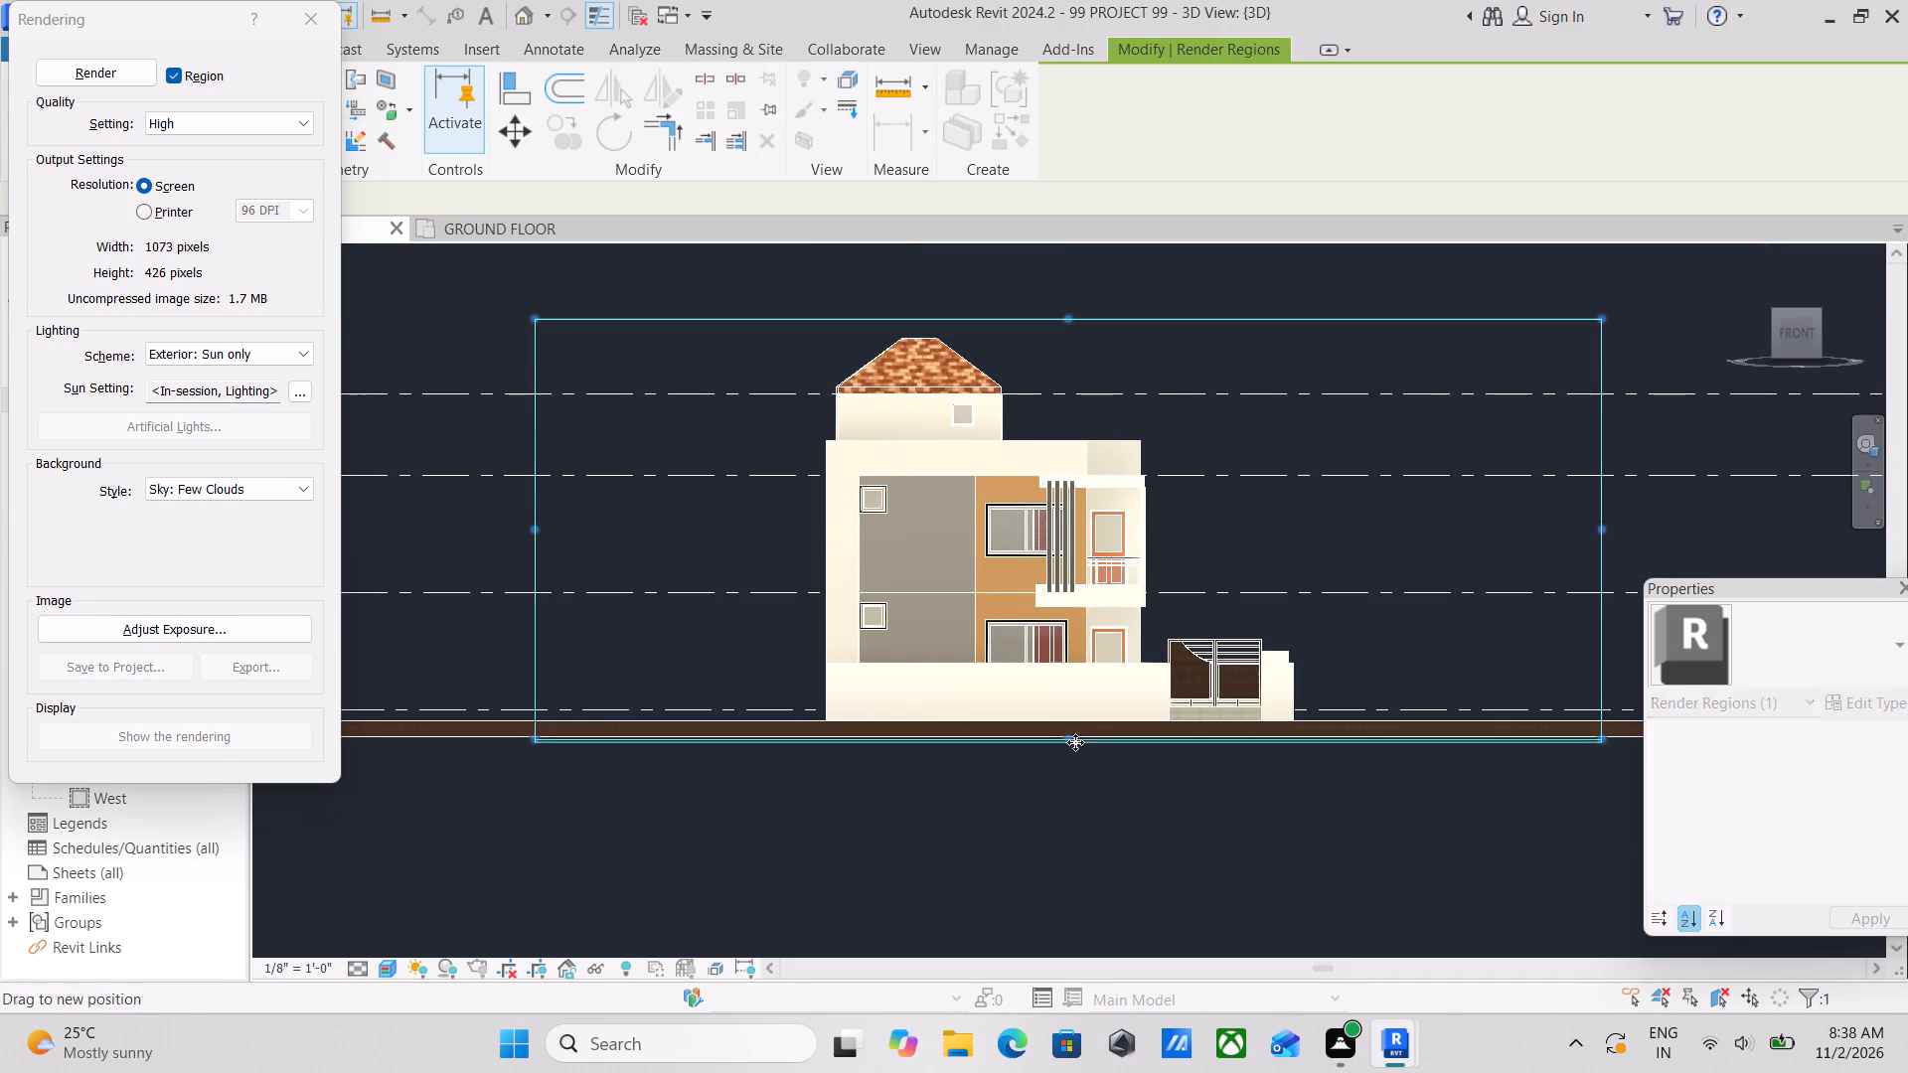
{"action": "left_click_drag", "start_coordinate": [1075, 742], "coordinate": [1066, 769]}
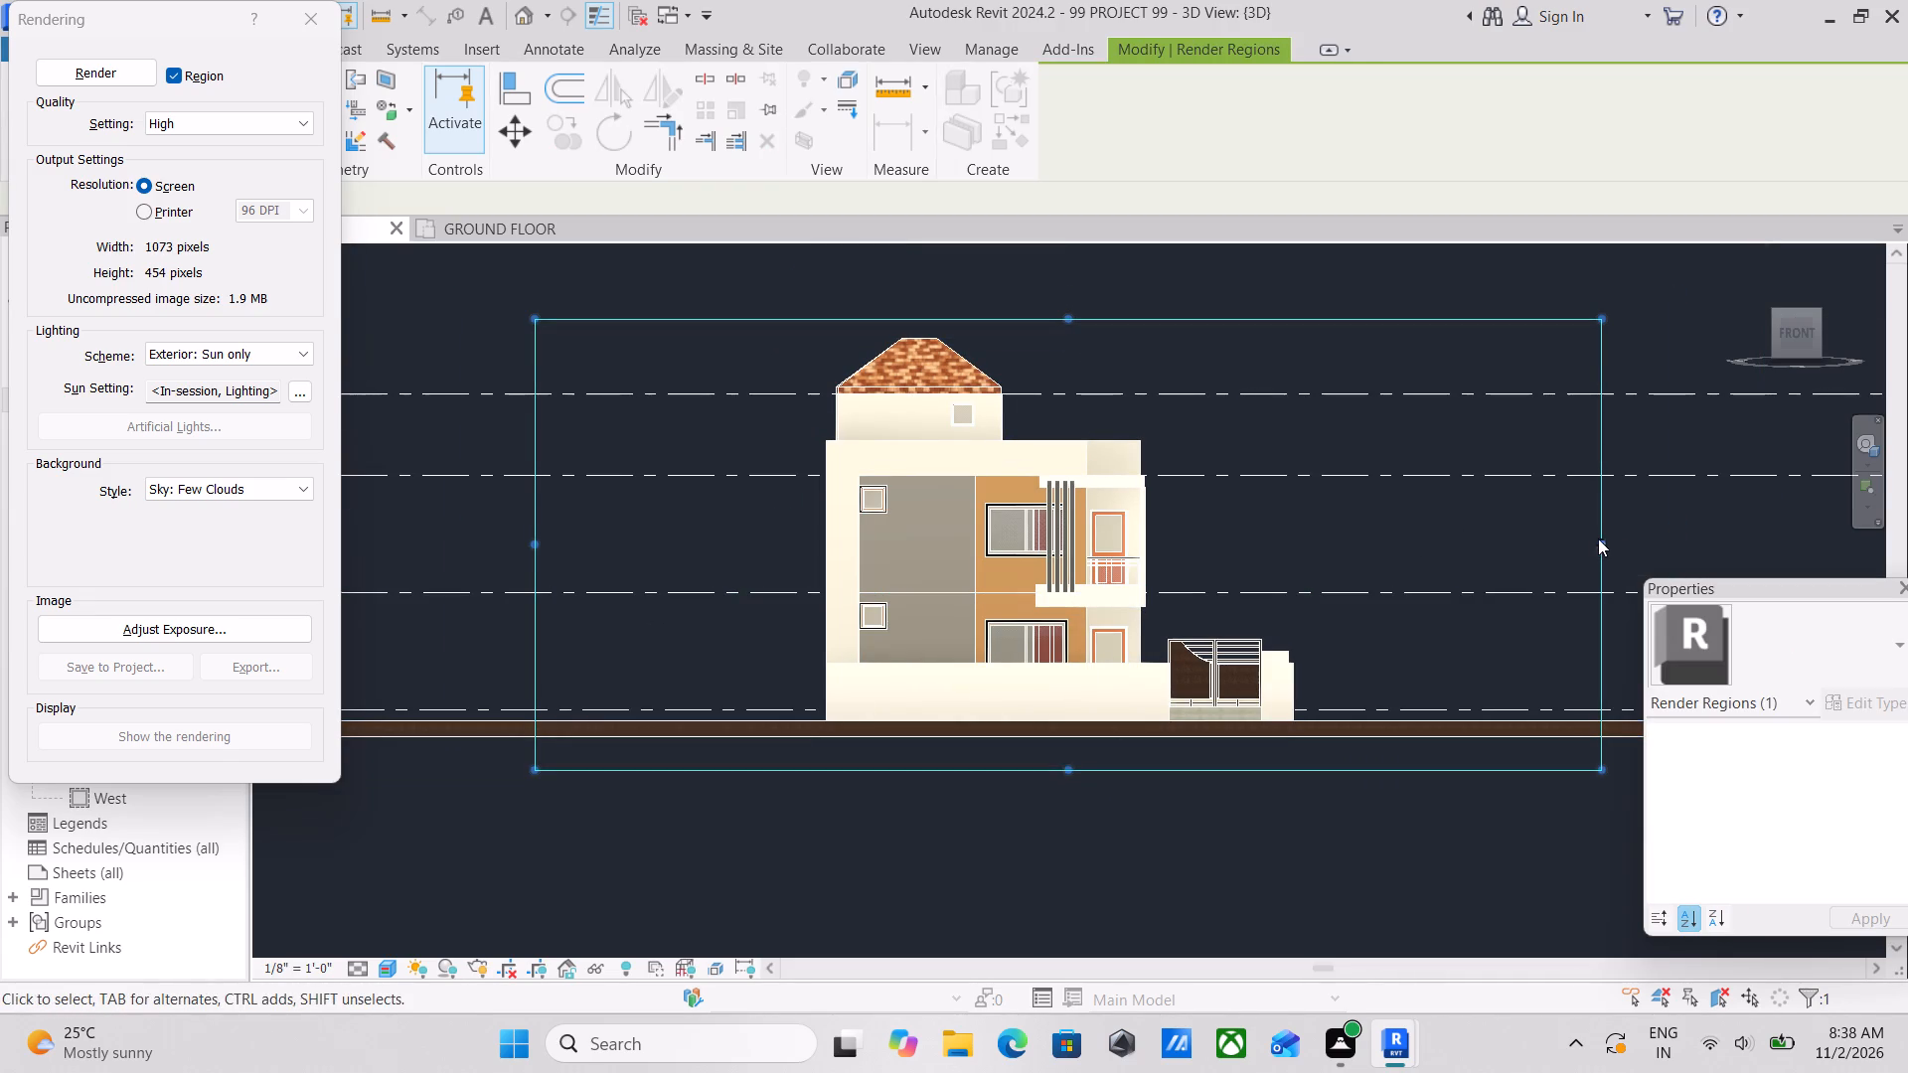
{"action": "left_click_drag", "start_coordinate": [1598, 544], "coordinate": [1334, 584]}
{"action": "left_click_drag", "start_coordinate": [532, 548], "coordinate": [751, 519]}
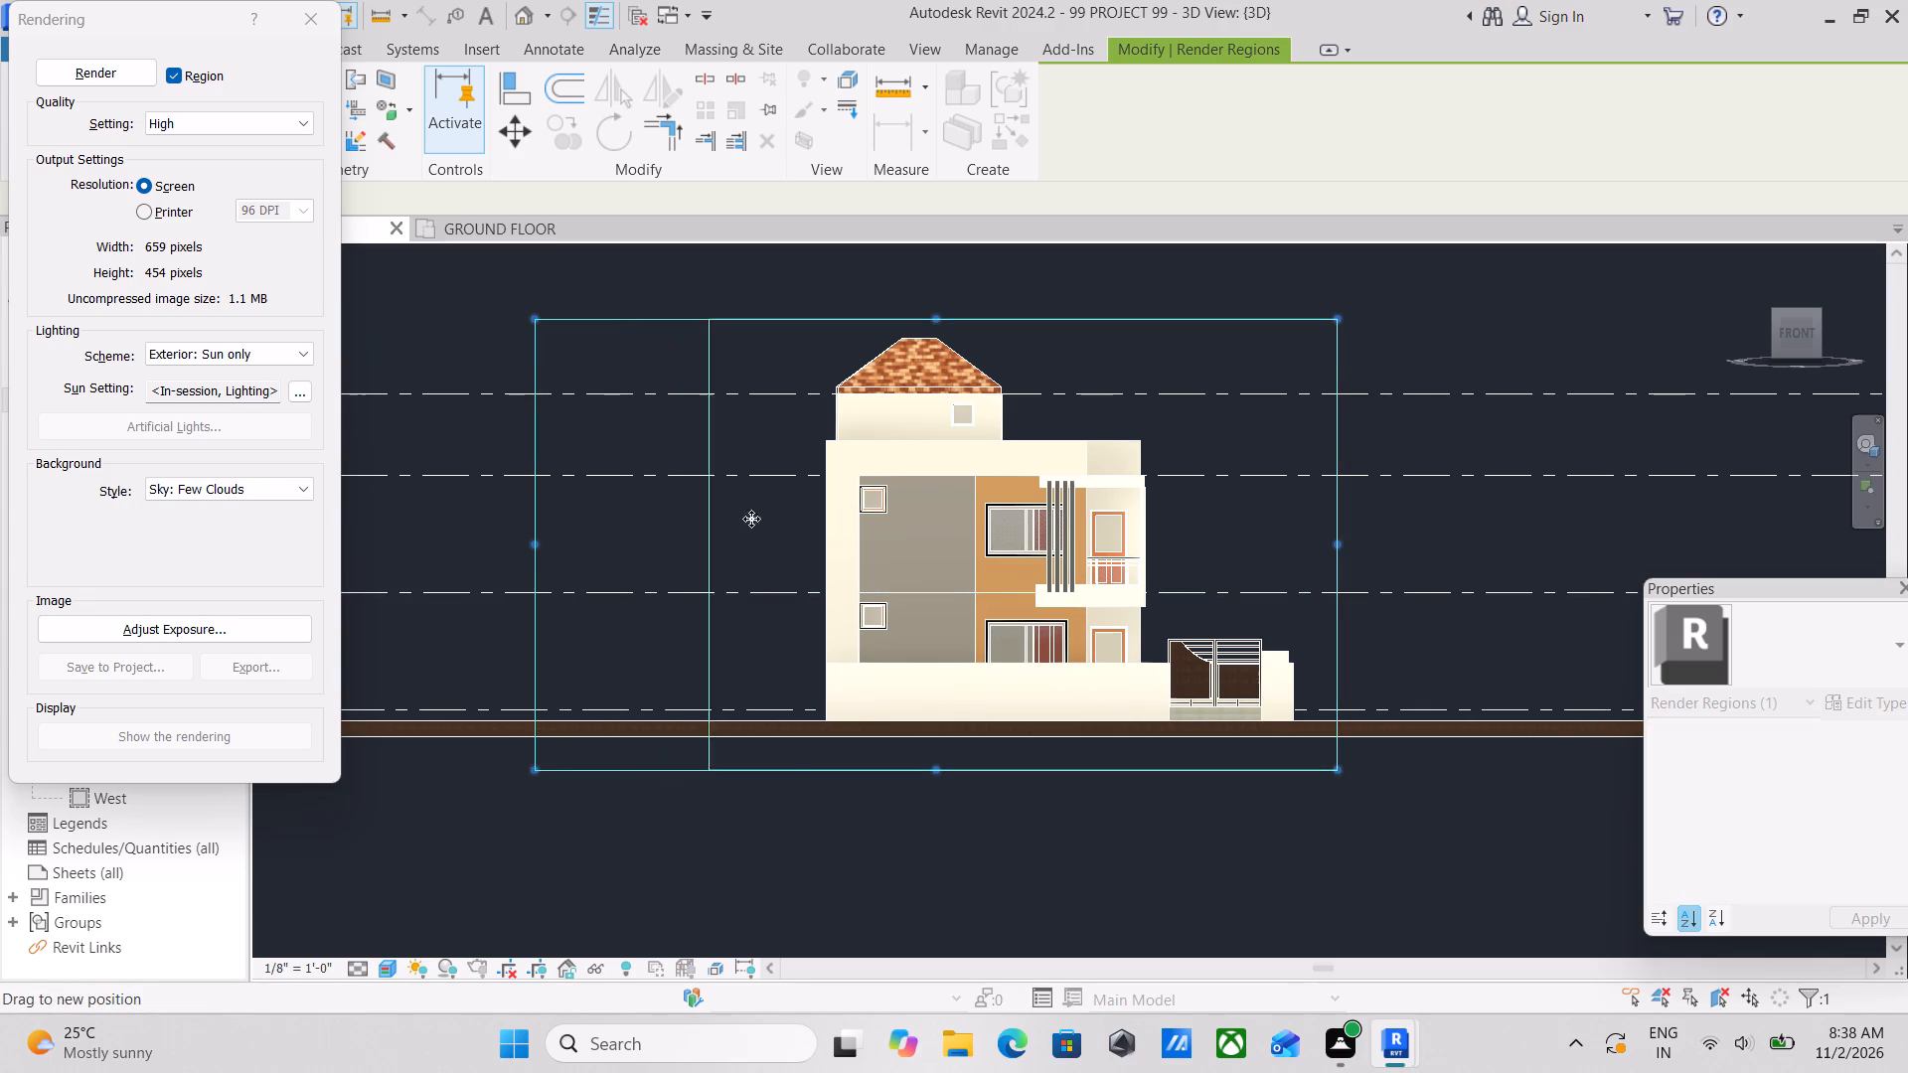
{"action": "left_click_drag", "start_coordinate": [751, 519], "coordinate": [765, 516]}
Render the selected region of the front view.
{"action": "scroll", "coordinate": [1000, 574], "scroll_direction": "up", "scroll_amount": 2}
{"action": "scroll", "coordinate": [1045, 566], "scroll_direction": "down", "scroll_amount": 1}
{"action": "middle_click_drag", "start_coordinate": [1045, 566], "coordinate": [1045, 567]}
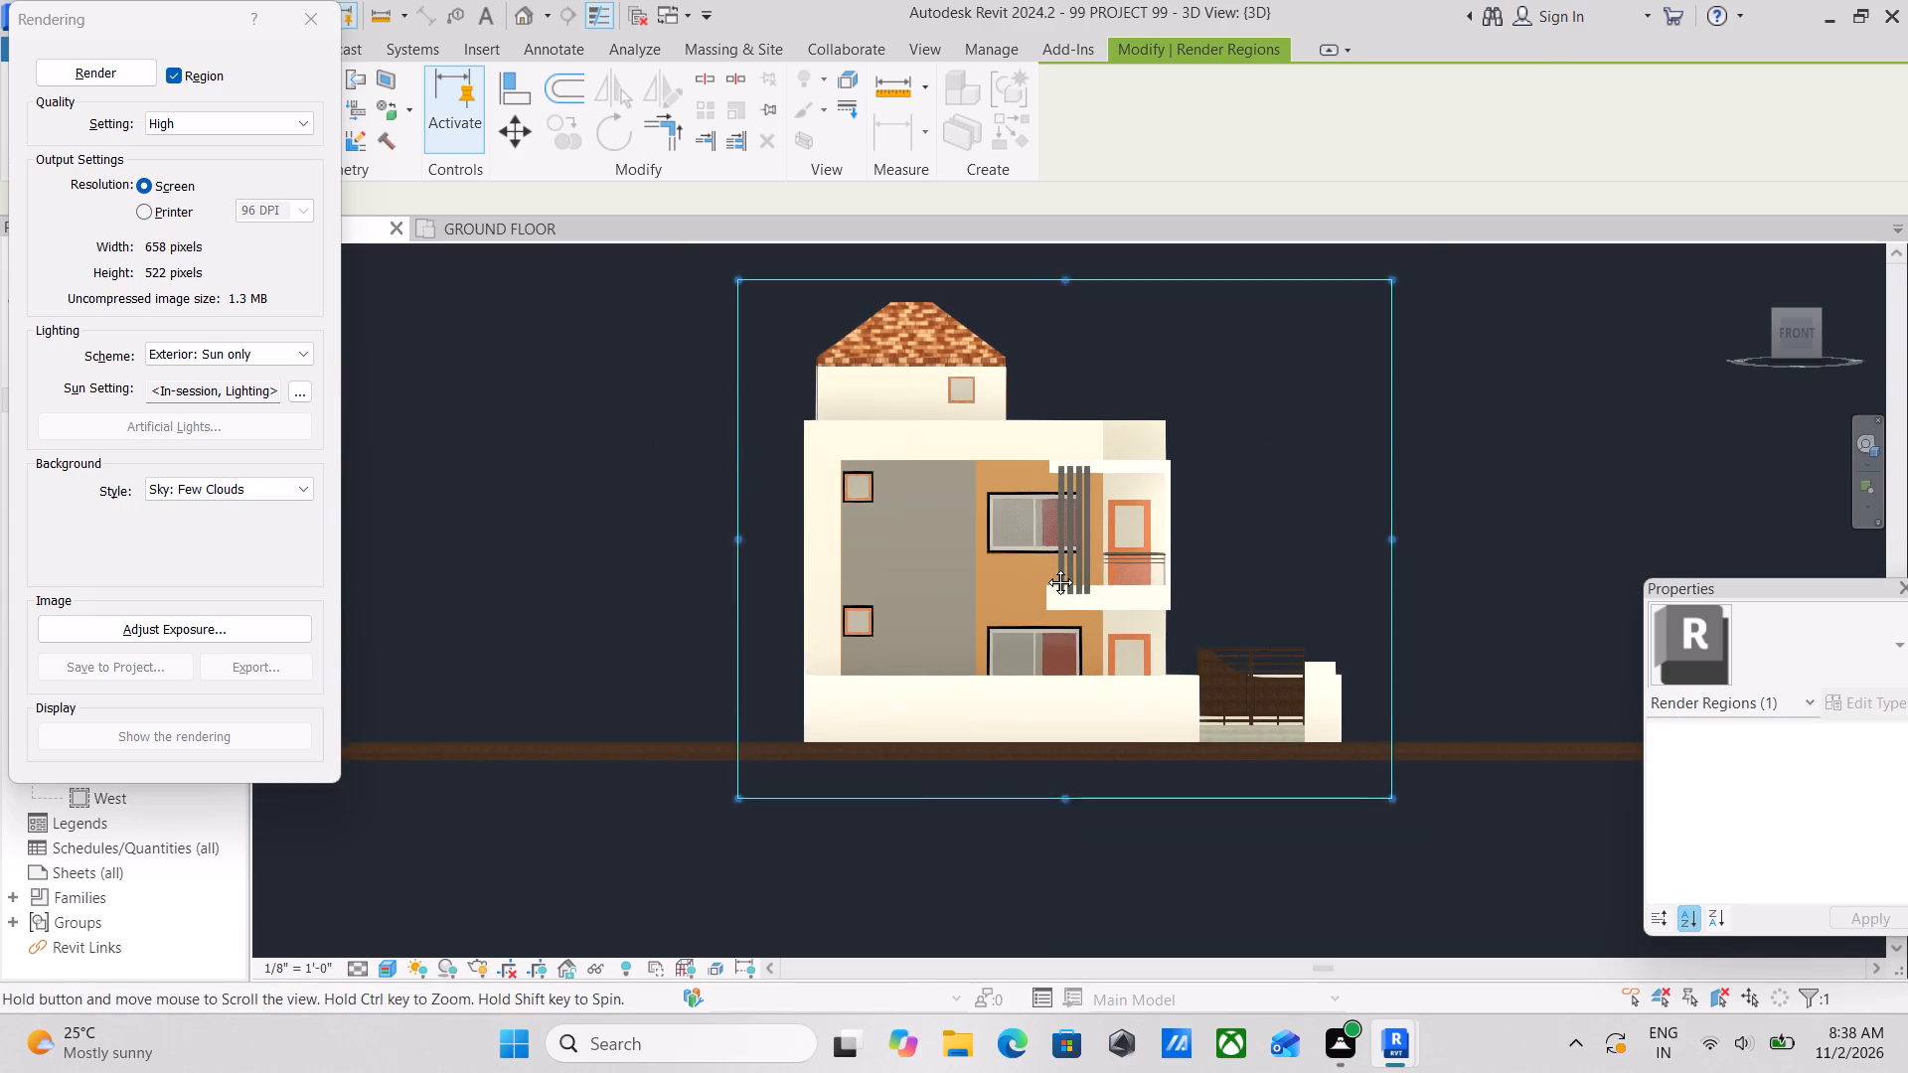
{"action": "middle_click_drag", "start_coordinate": [1045, 567], "coordinate": [1096, 618]}
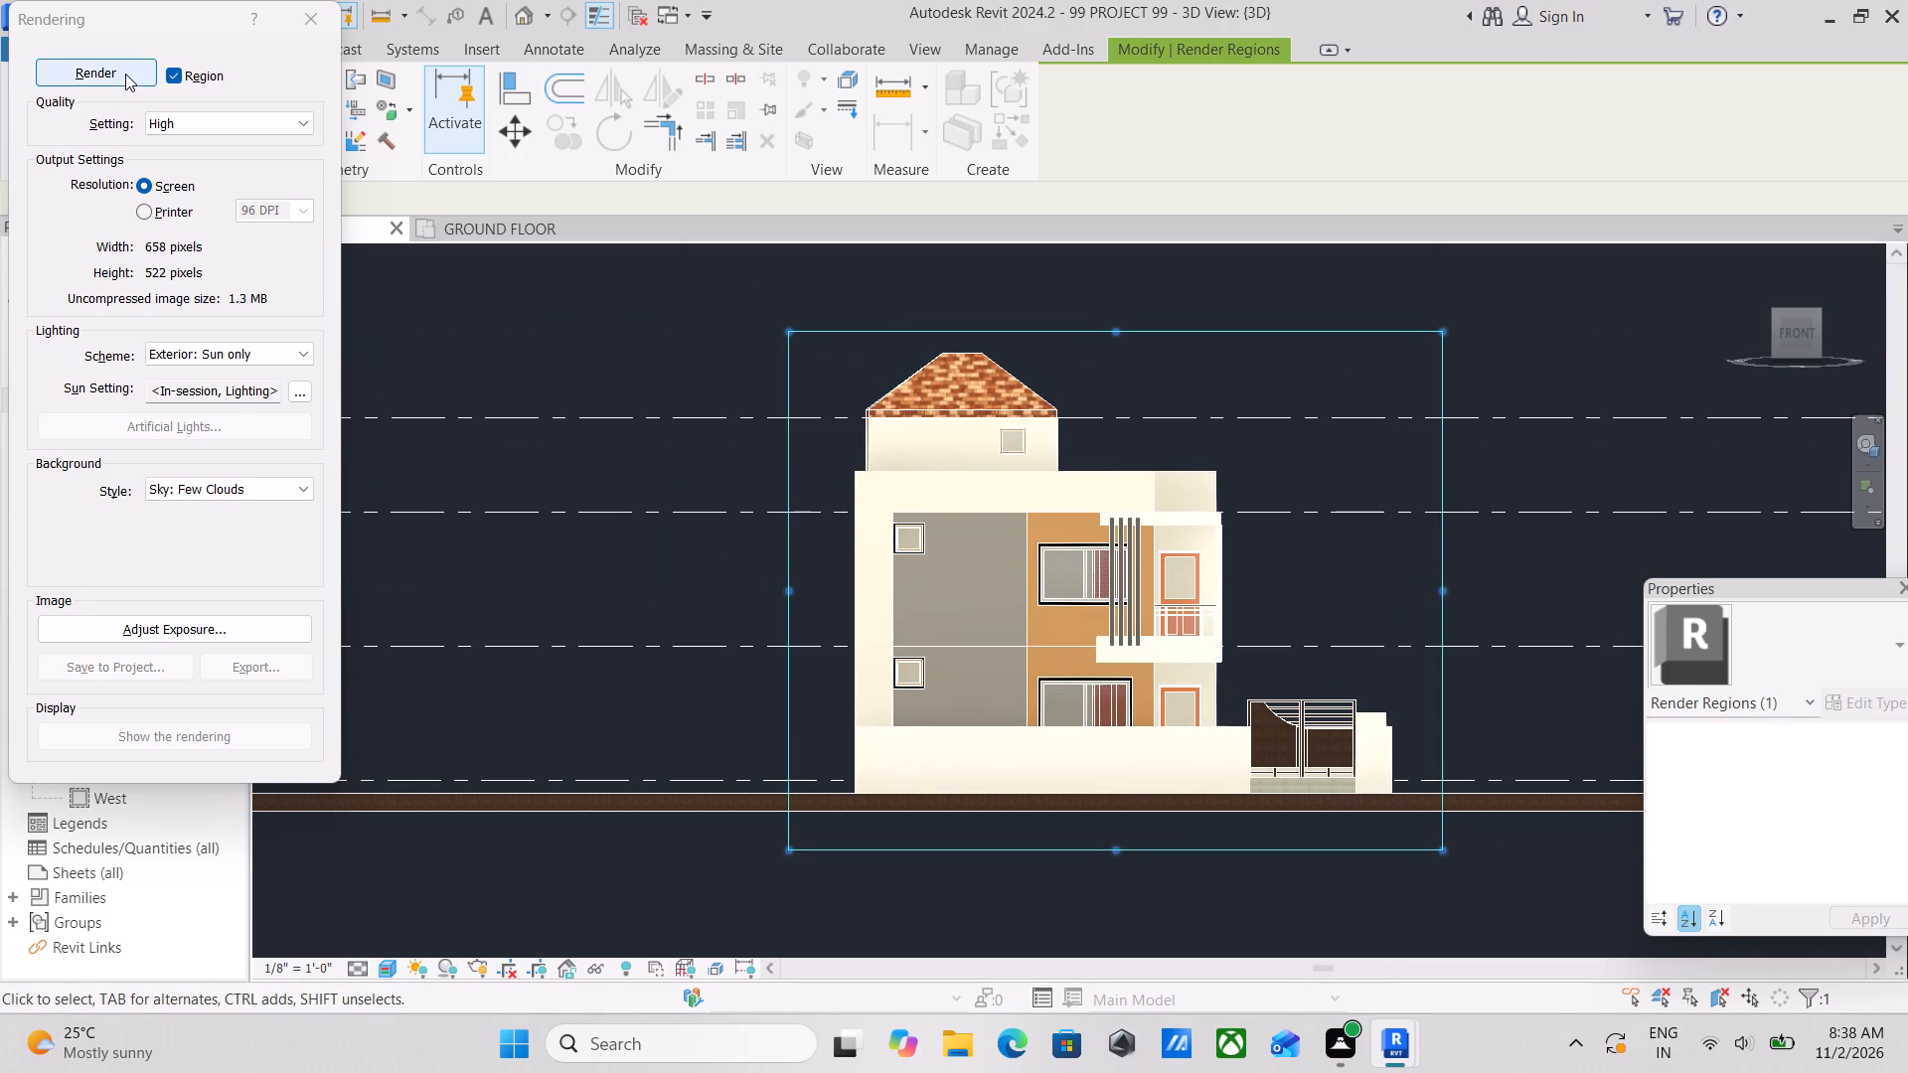
{"action": "left_click", "coordinate": [125, 74]}
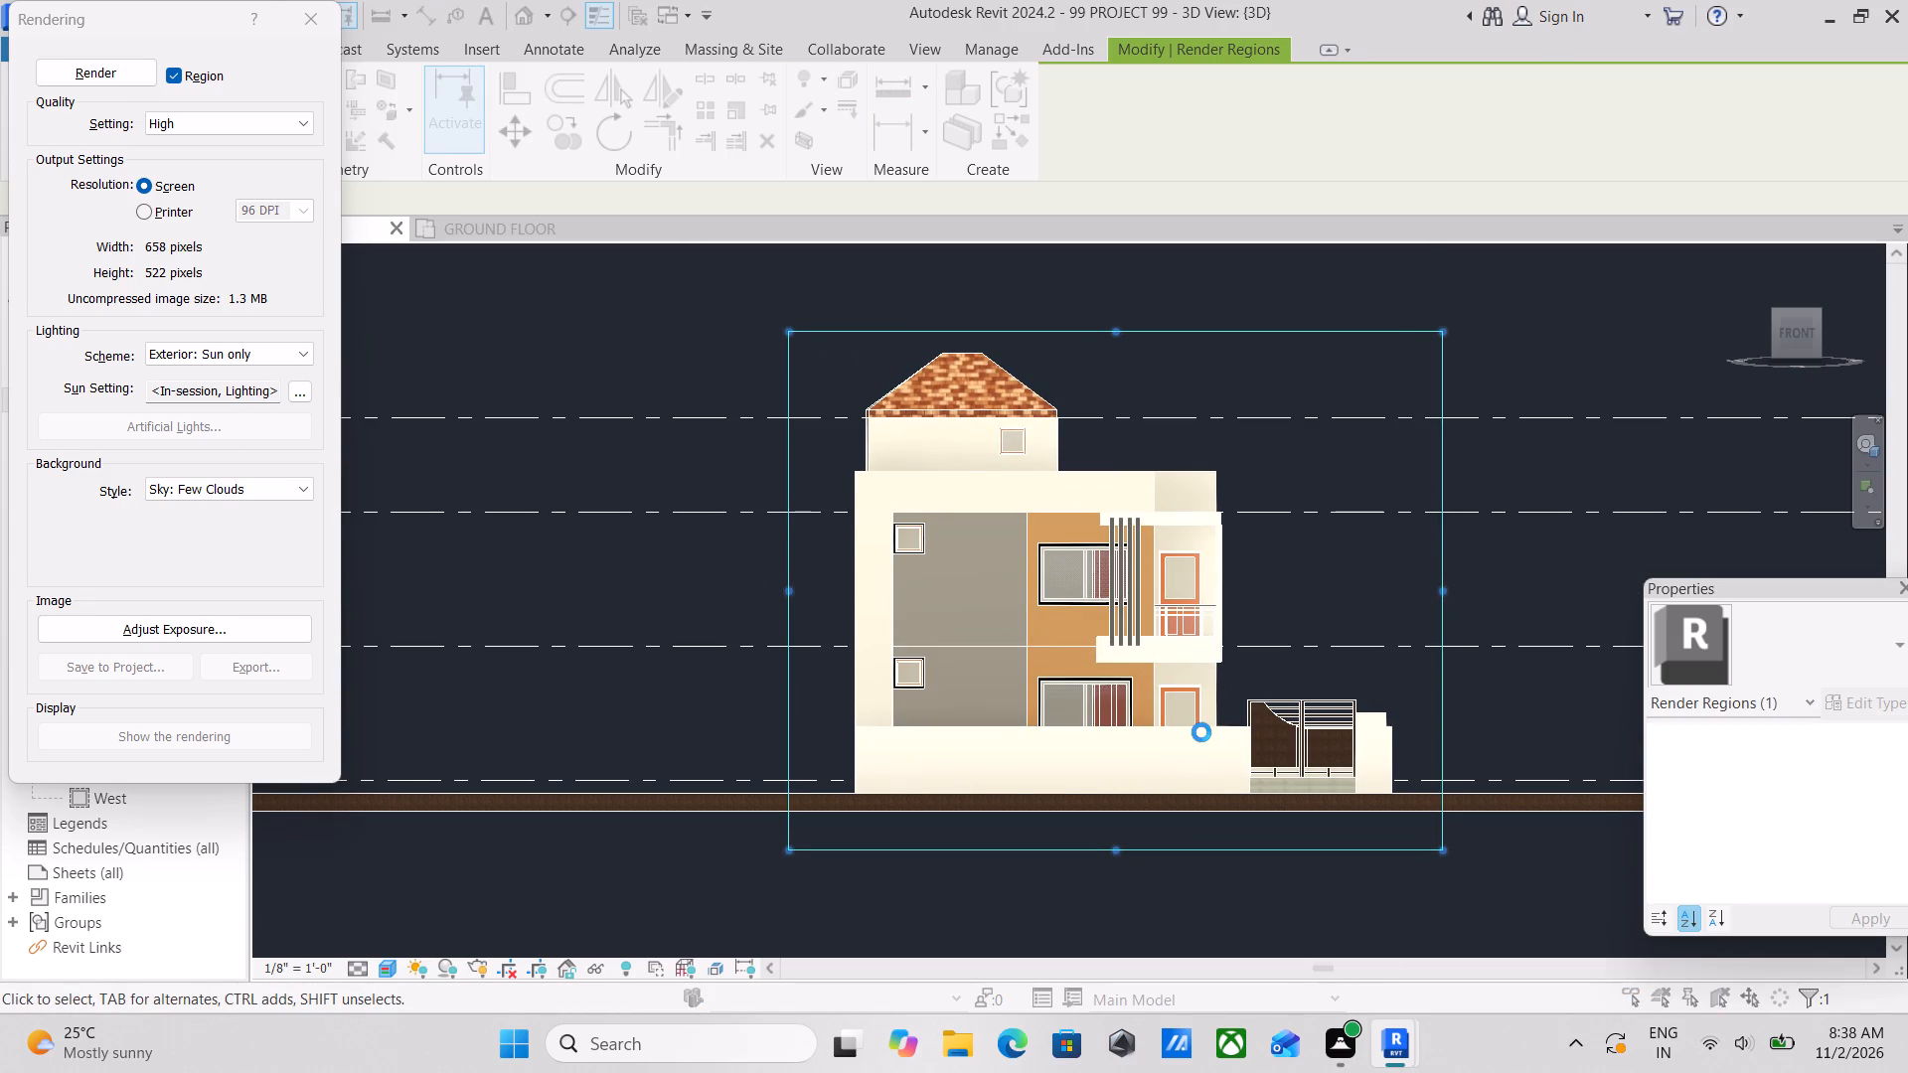
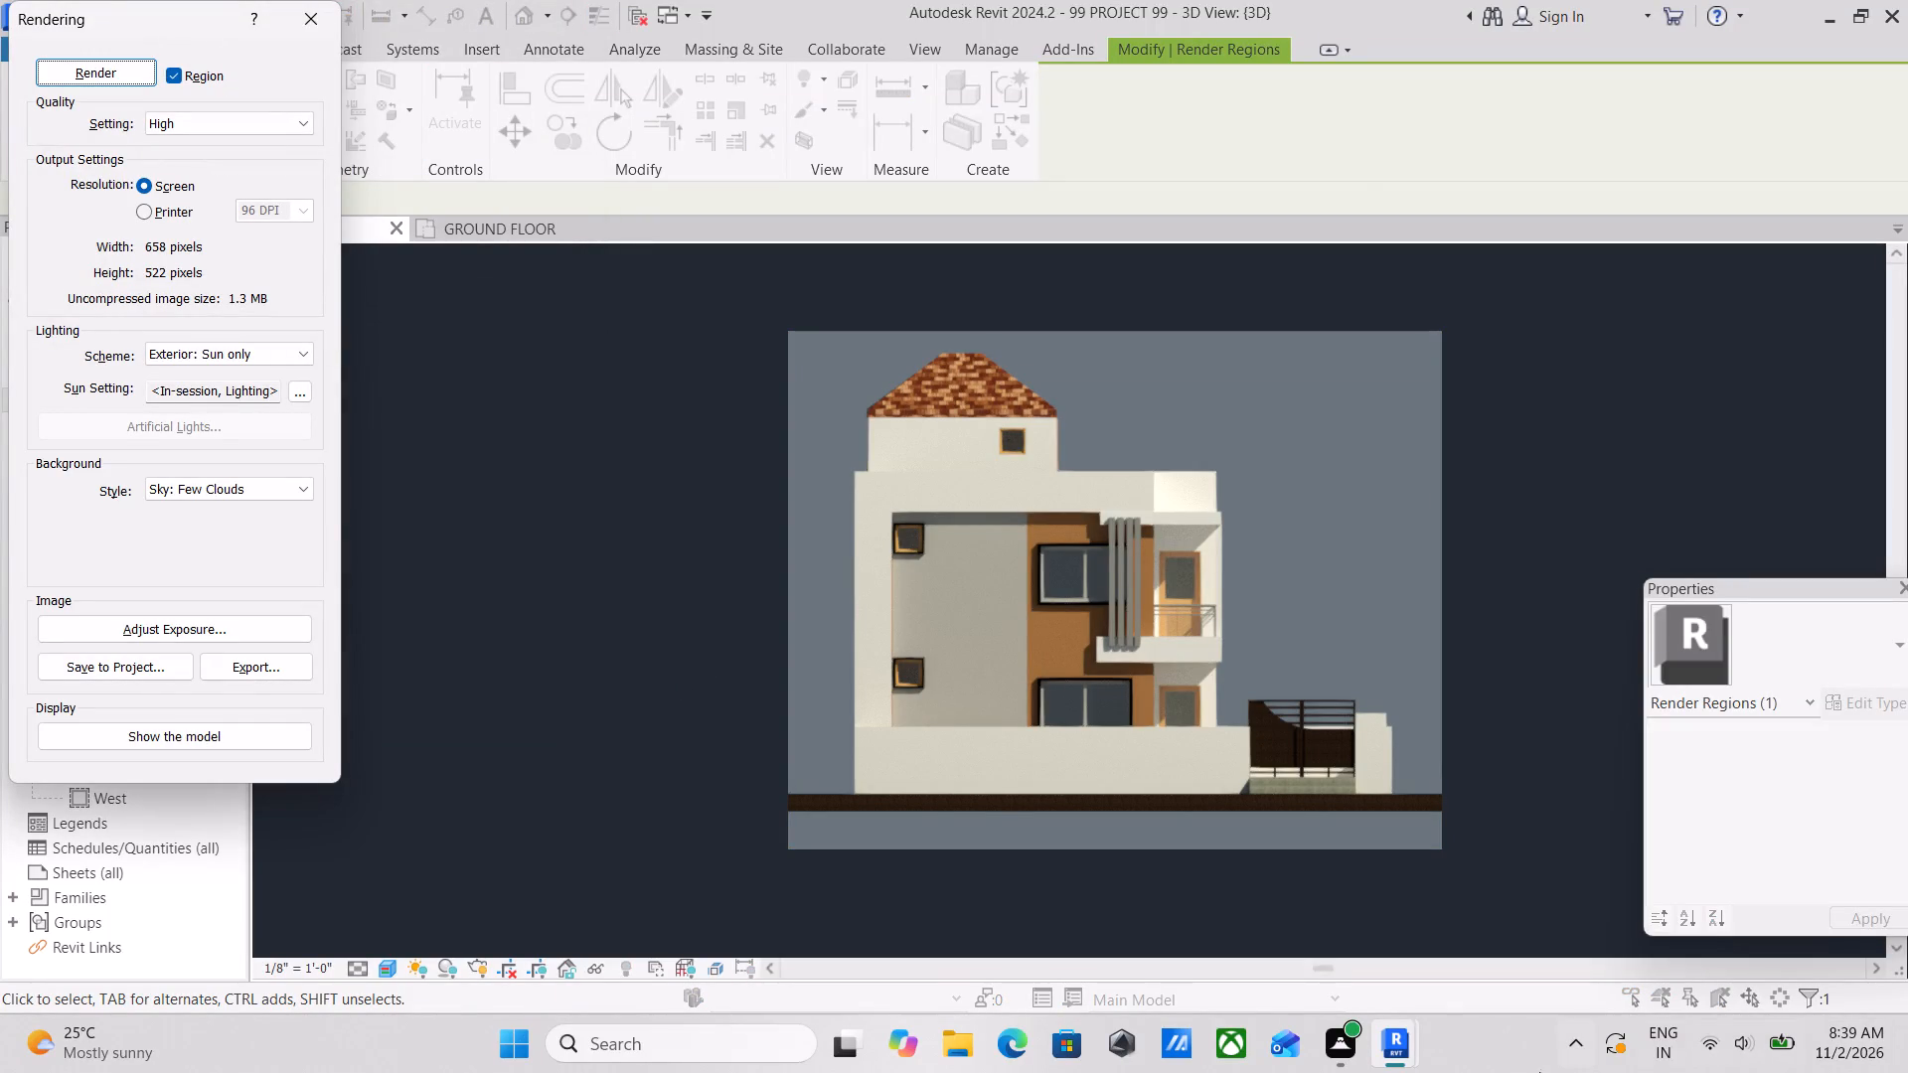
Capture a screenshot of the rendered front view of the house with its boundary wall and gate, and close the rendering settings.
{"action": "key", "text": "shift+super+s"}
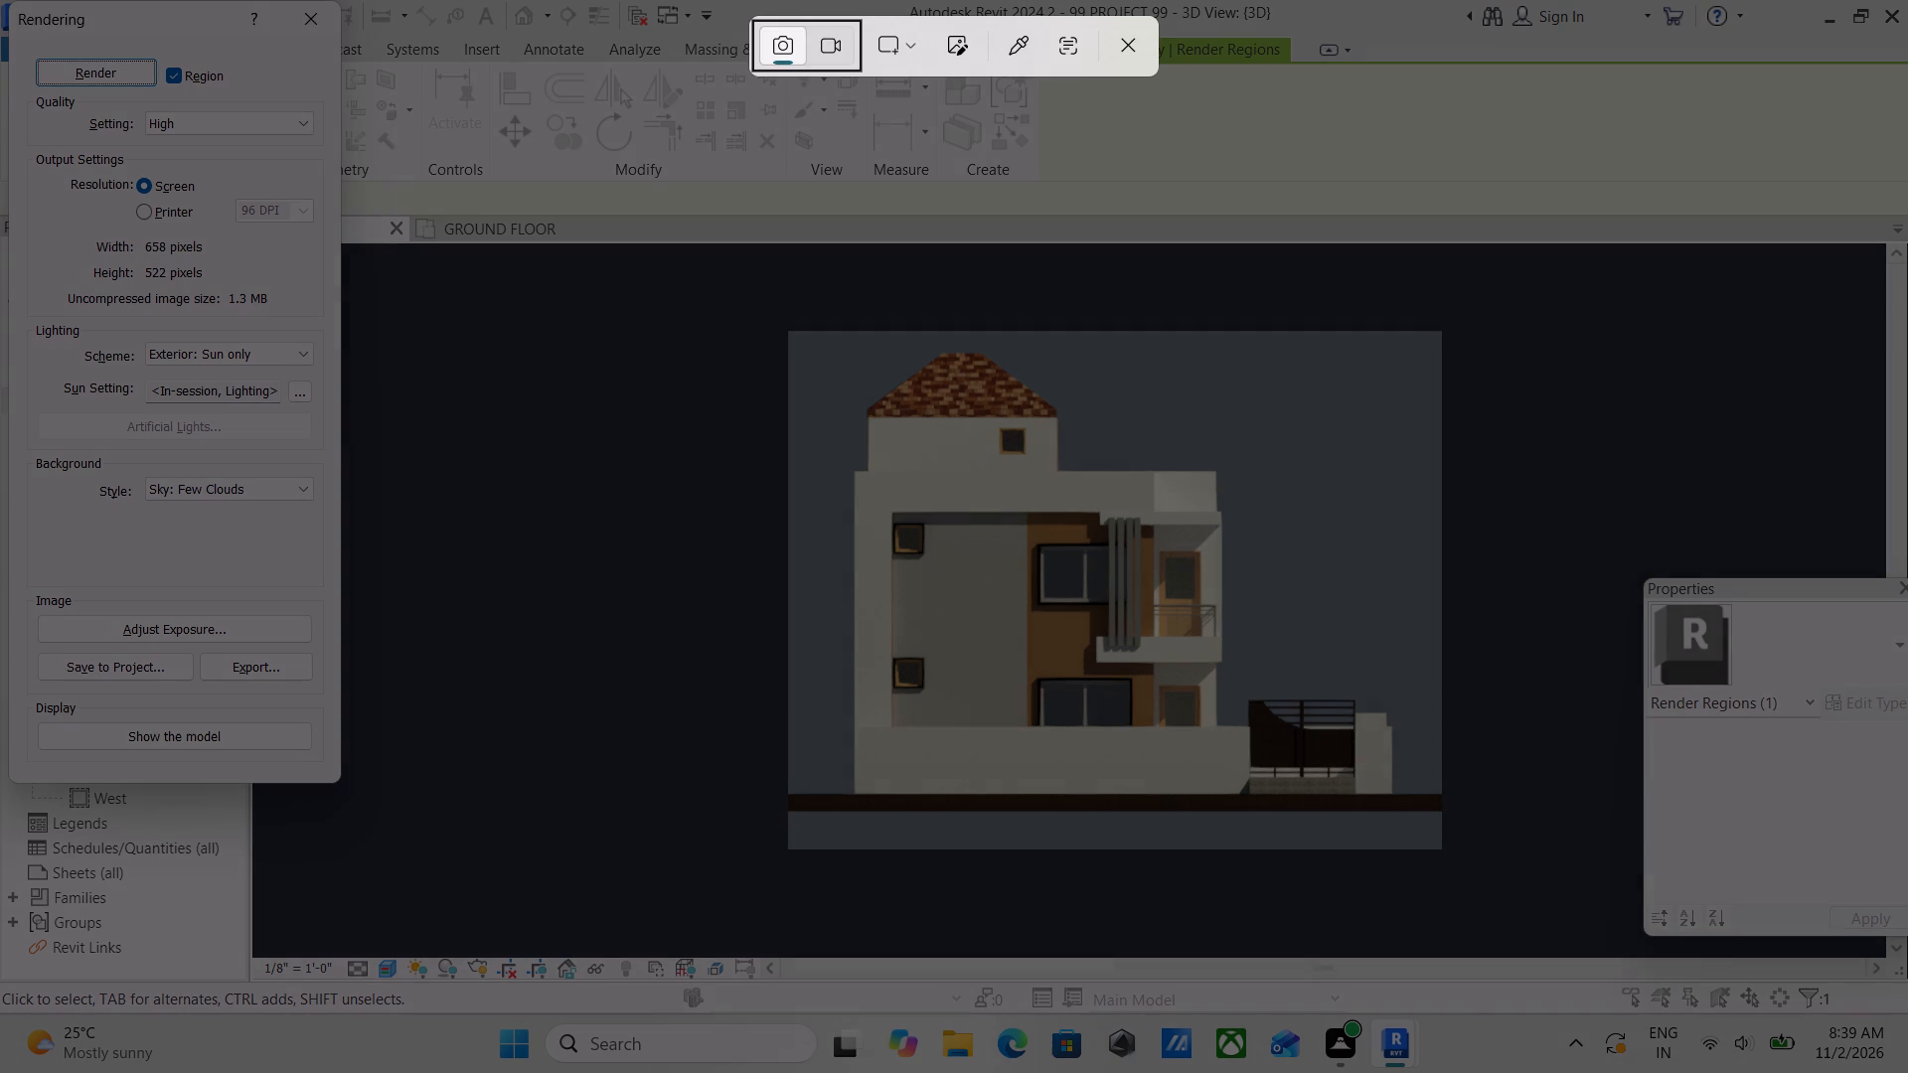
{"action": "left_click_drag", "start_coordinate": [753, 294], "coordinate": [1069, 556]}
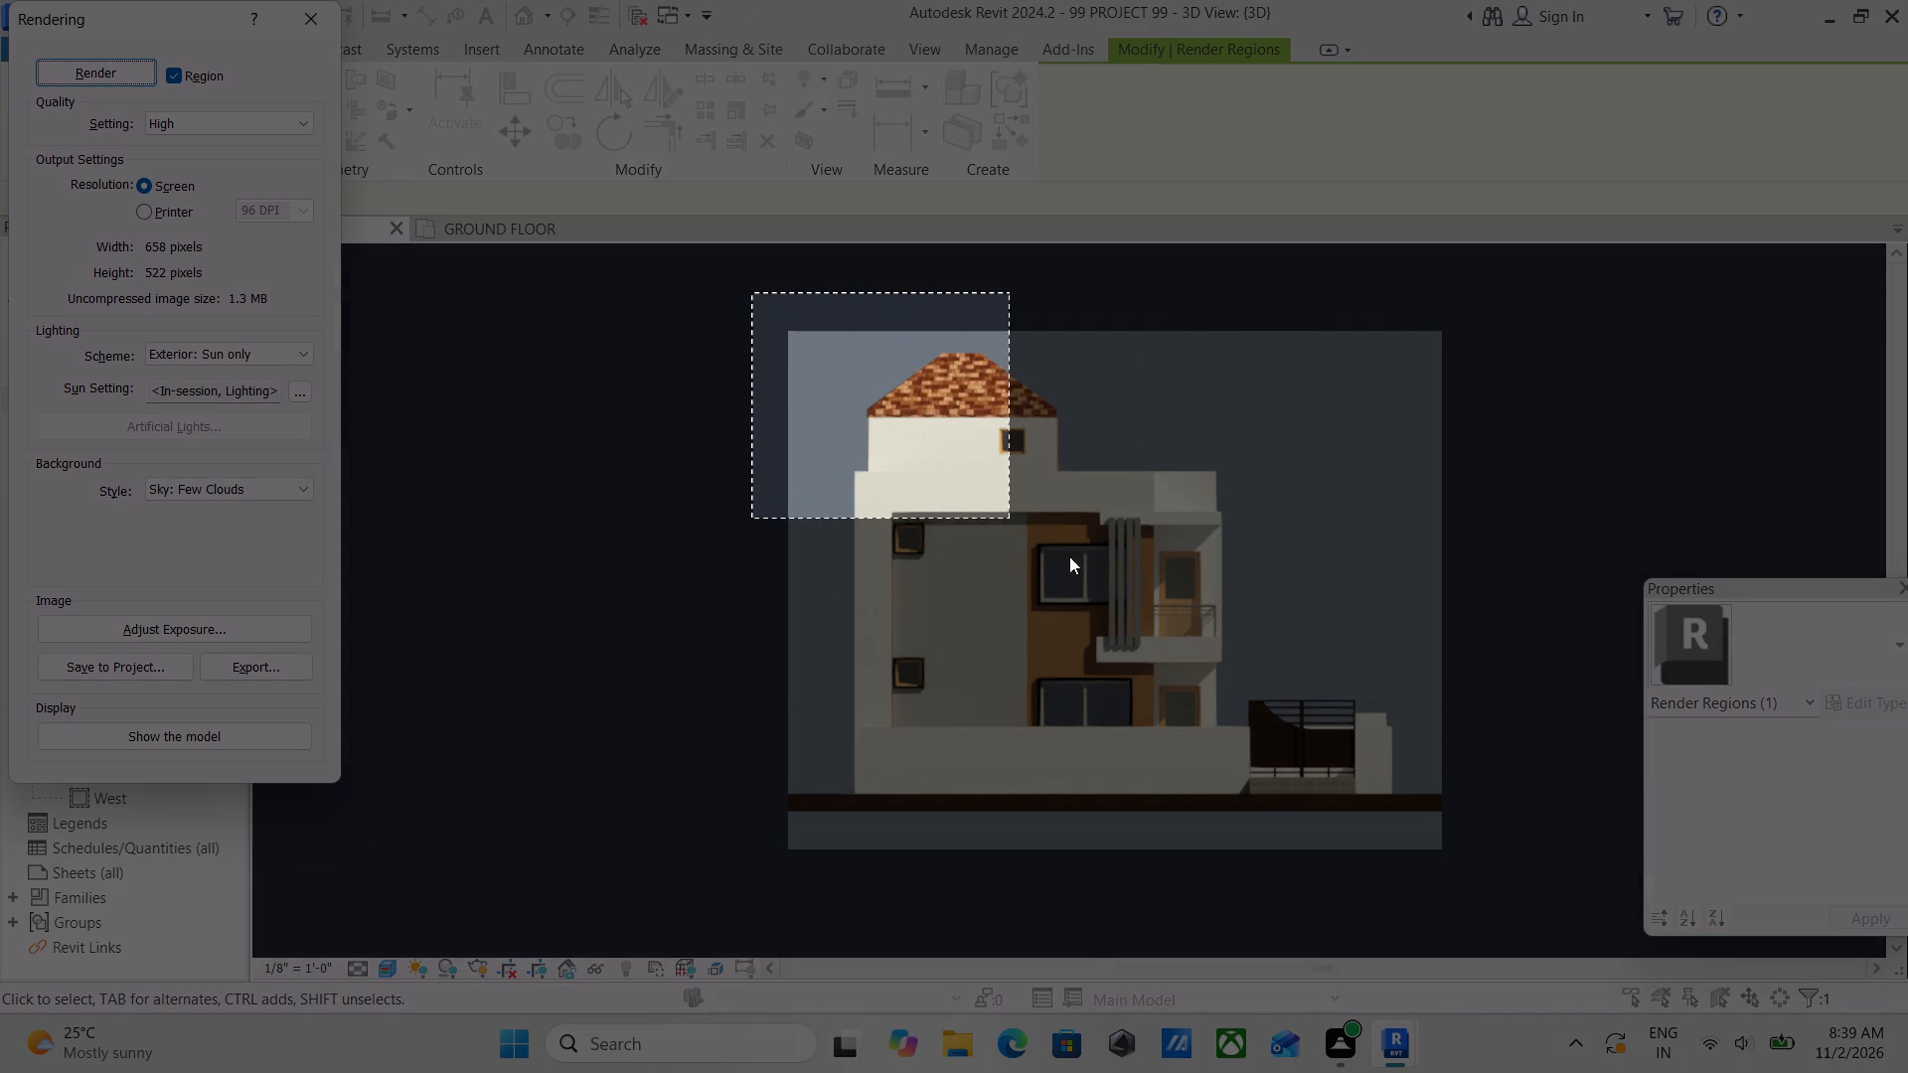
{"action": "left_click_drag", "start_coordinate": [1069, 556], "coordinate": [1449, 840]}
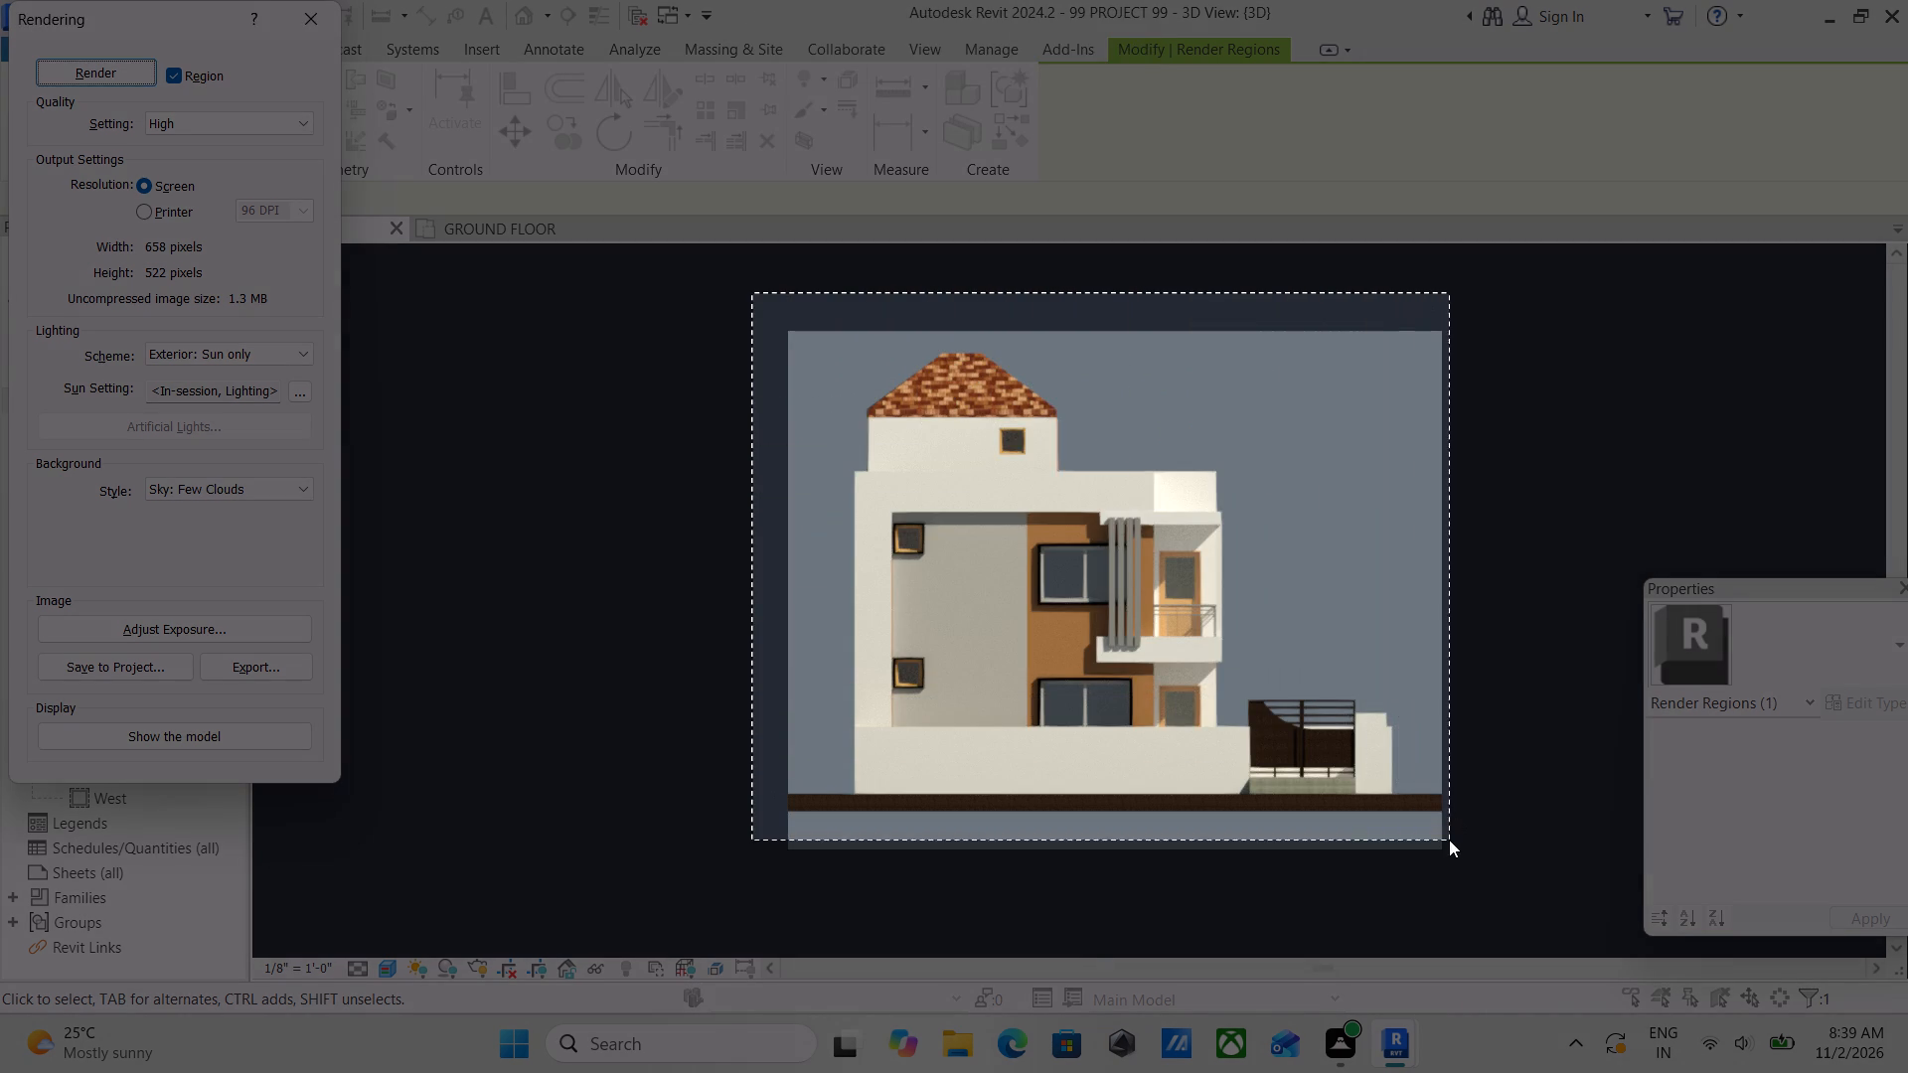
{"action": "left_click_drag", "start_coordinate": [1449, 840], "coordinate": [1468, 831]}
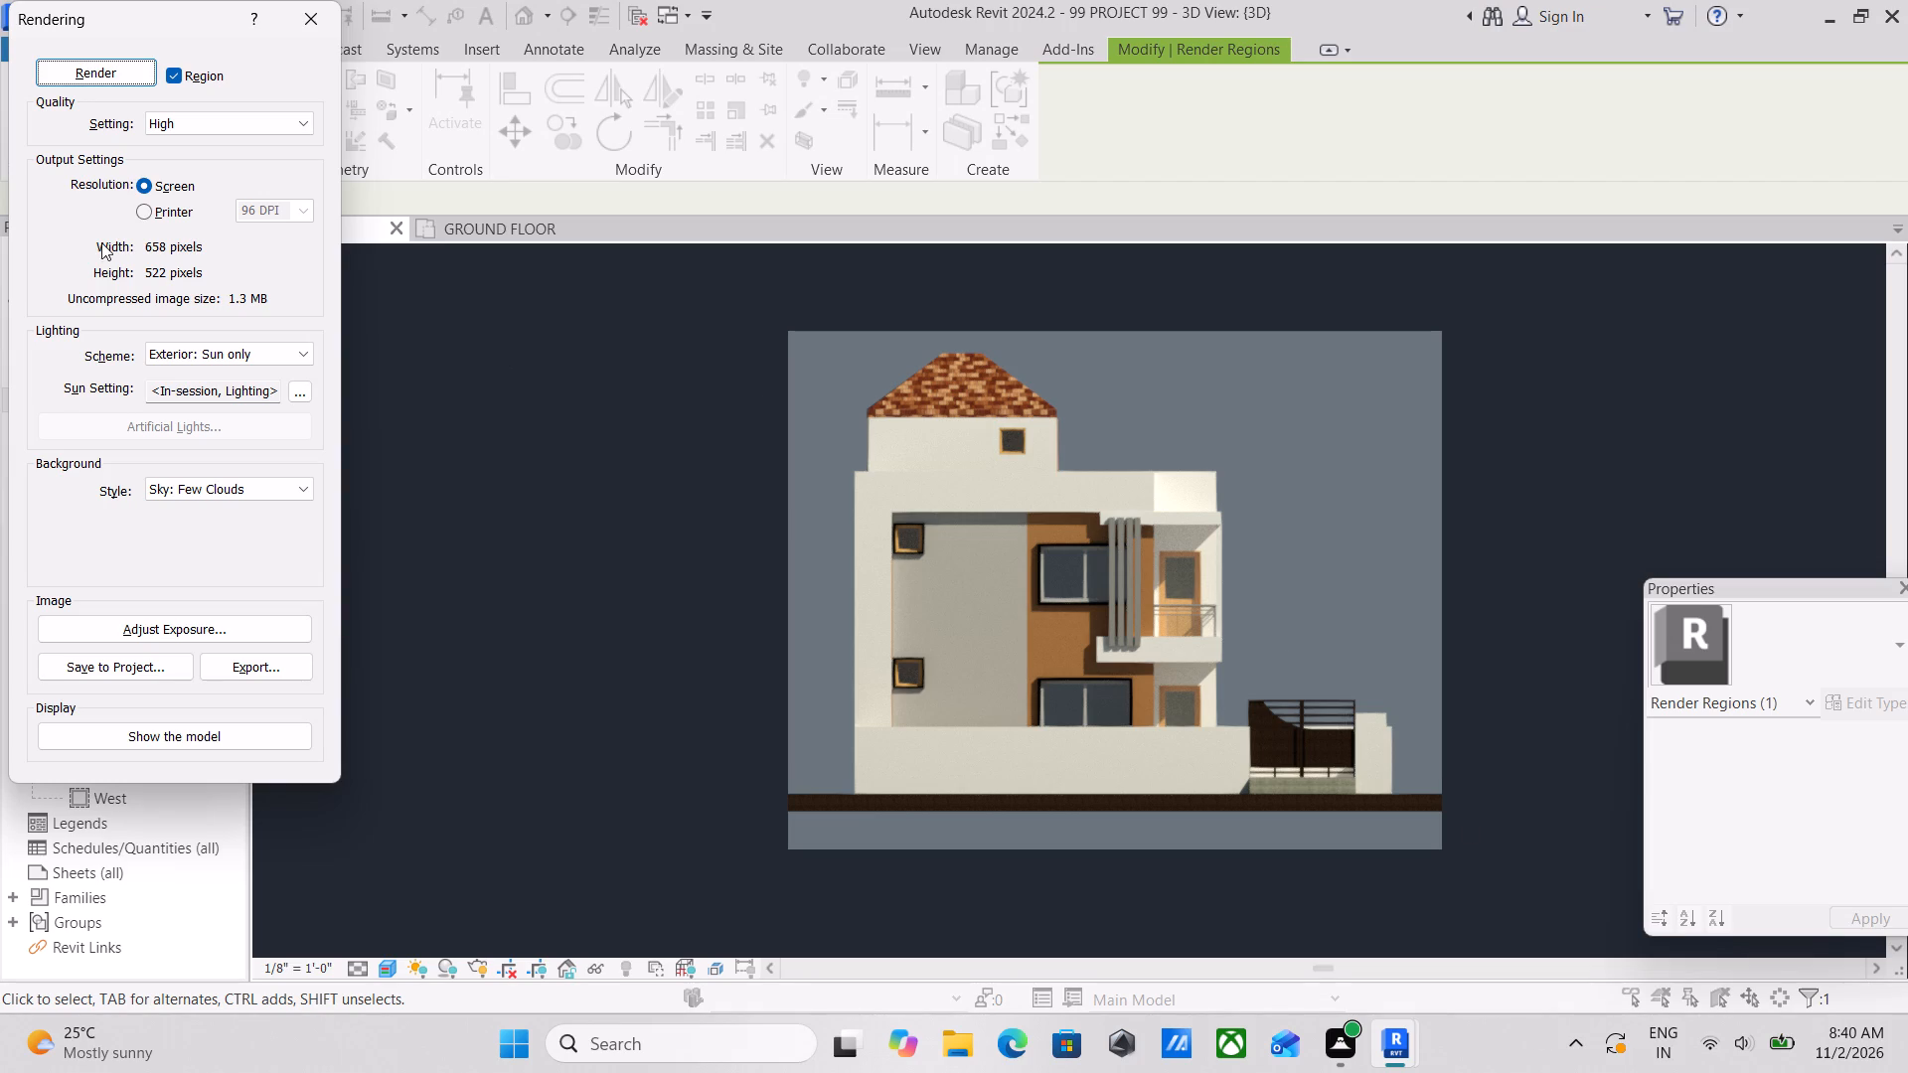
{"action": "left_click", "coordinate": [331, 13]}
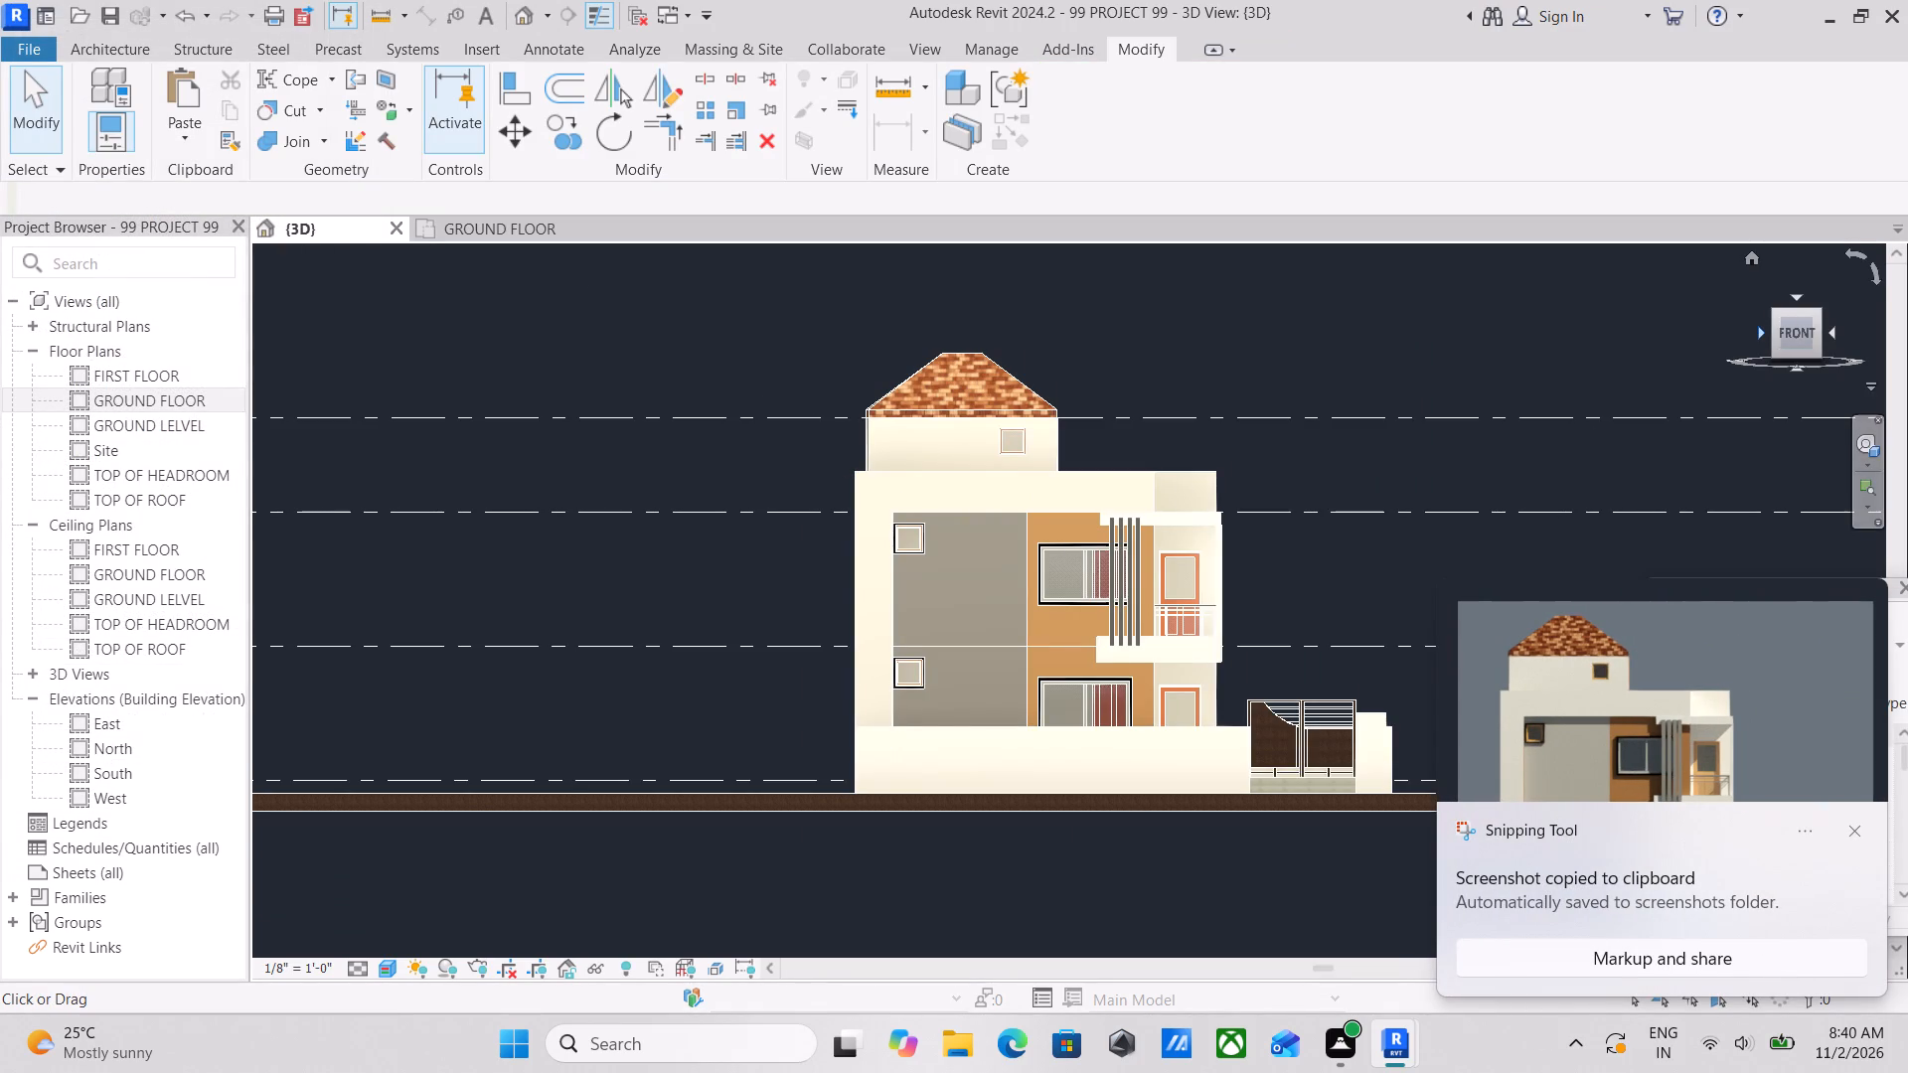
Orient the 3D view to the edge between left and front, and frame the whole house with its boundary wall and gate.
{"action": "left_click", "coordinate": [1775, 332]}
{"action": "scroll", "coordinate": [1285, 470], "scroll_direction": "up", "scroll_amount": 7}
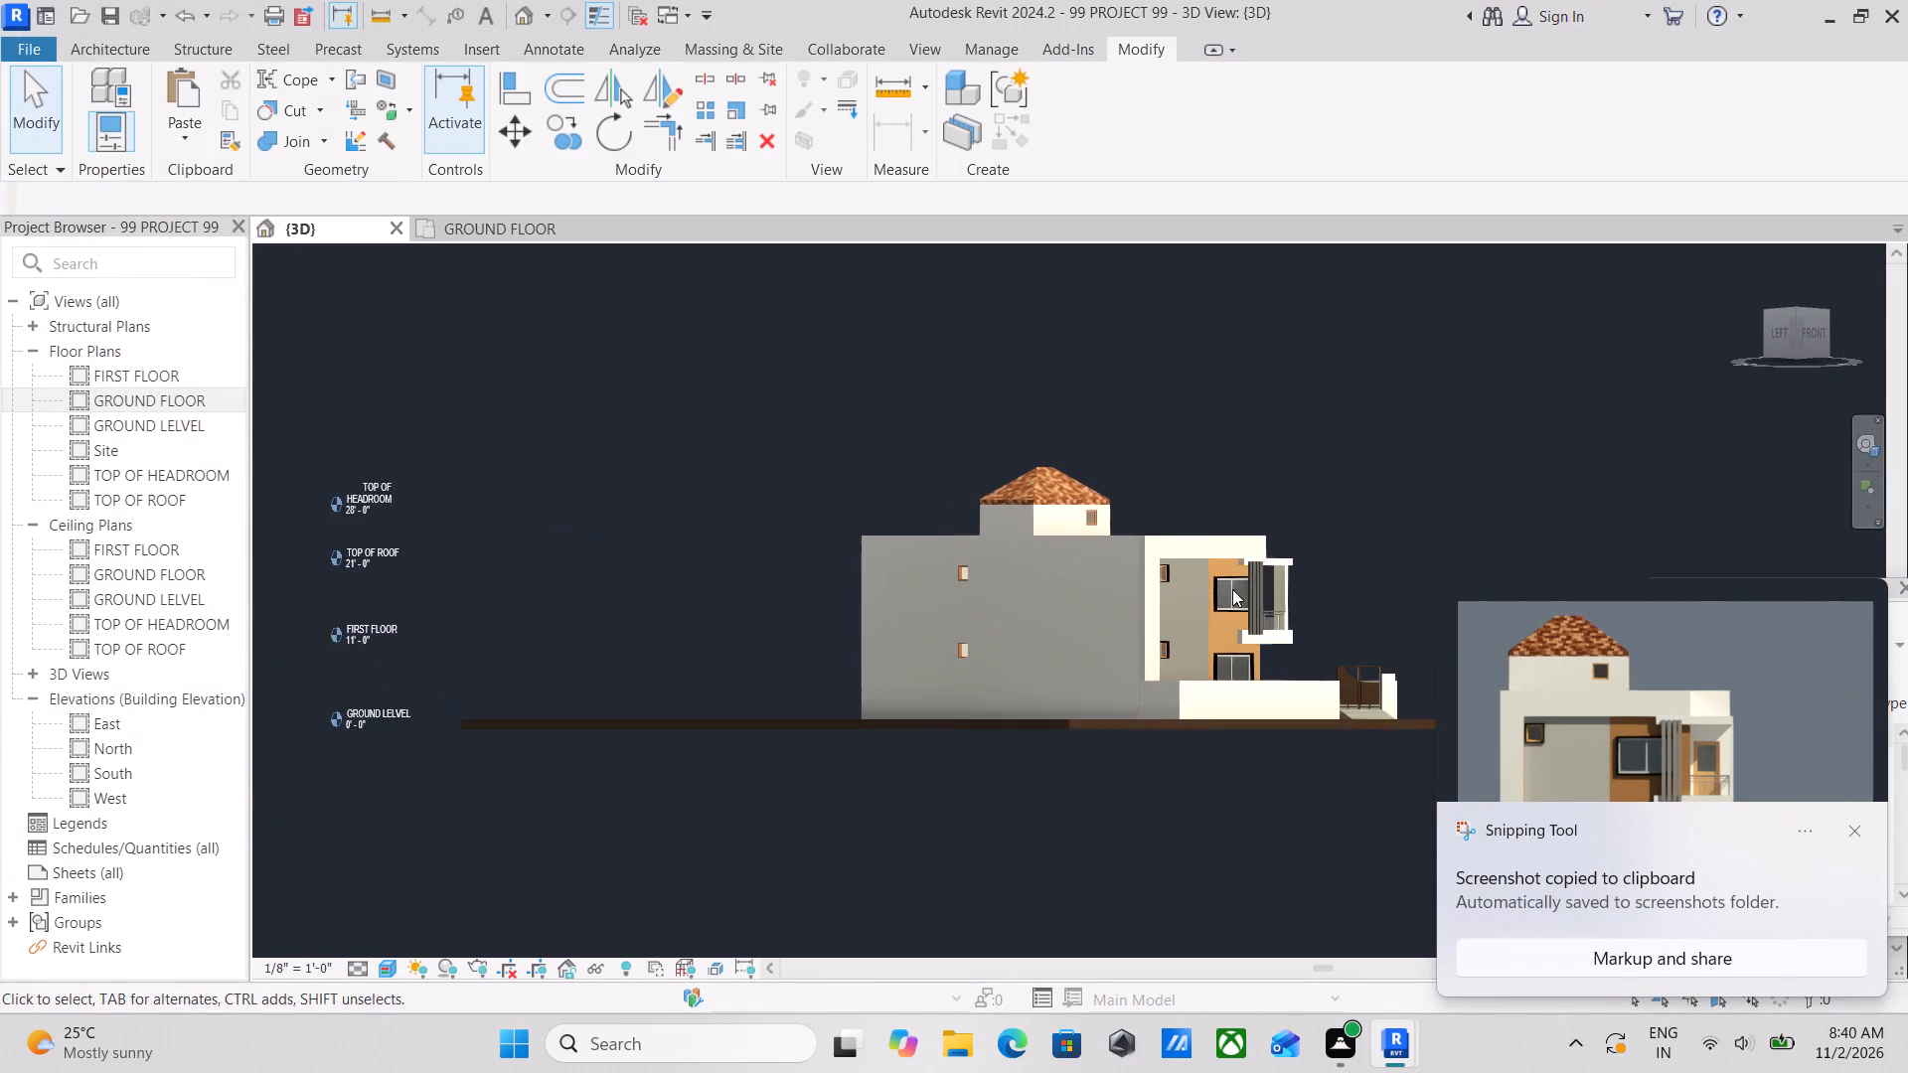
{"action": "middle_click_drag", "start_coordinate": [1245, 581], "coordinate": [976, 586]}
{"action": "scroll", "coordinate": [979, 592], "scroll_direction": "up", "scroll_amount": 3}
{"action": "middle_click_drag", "start_coordinate": [1138, 613], "coordinate": [1241, 604]}
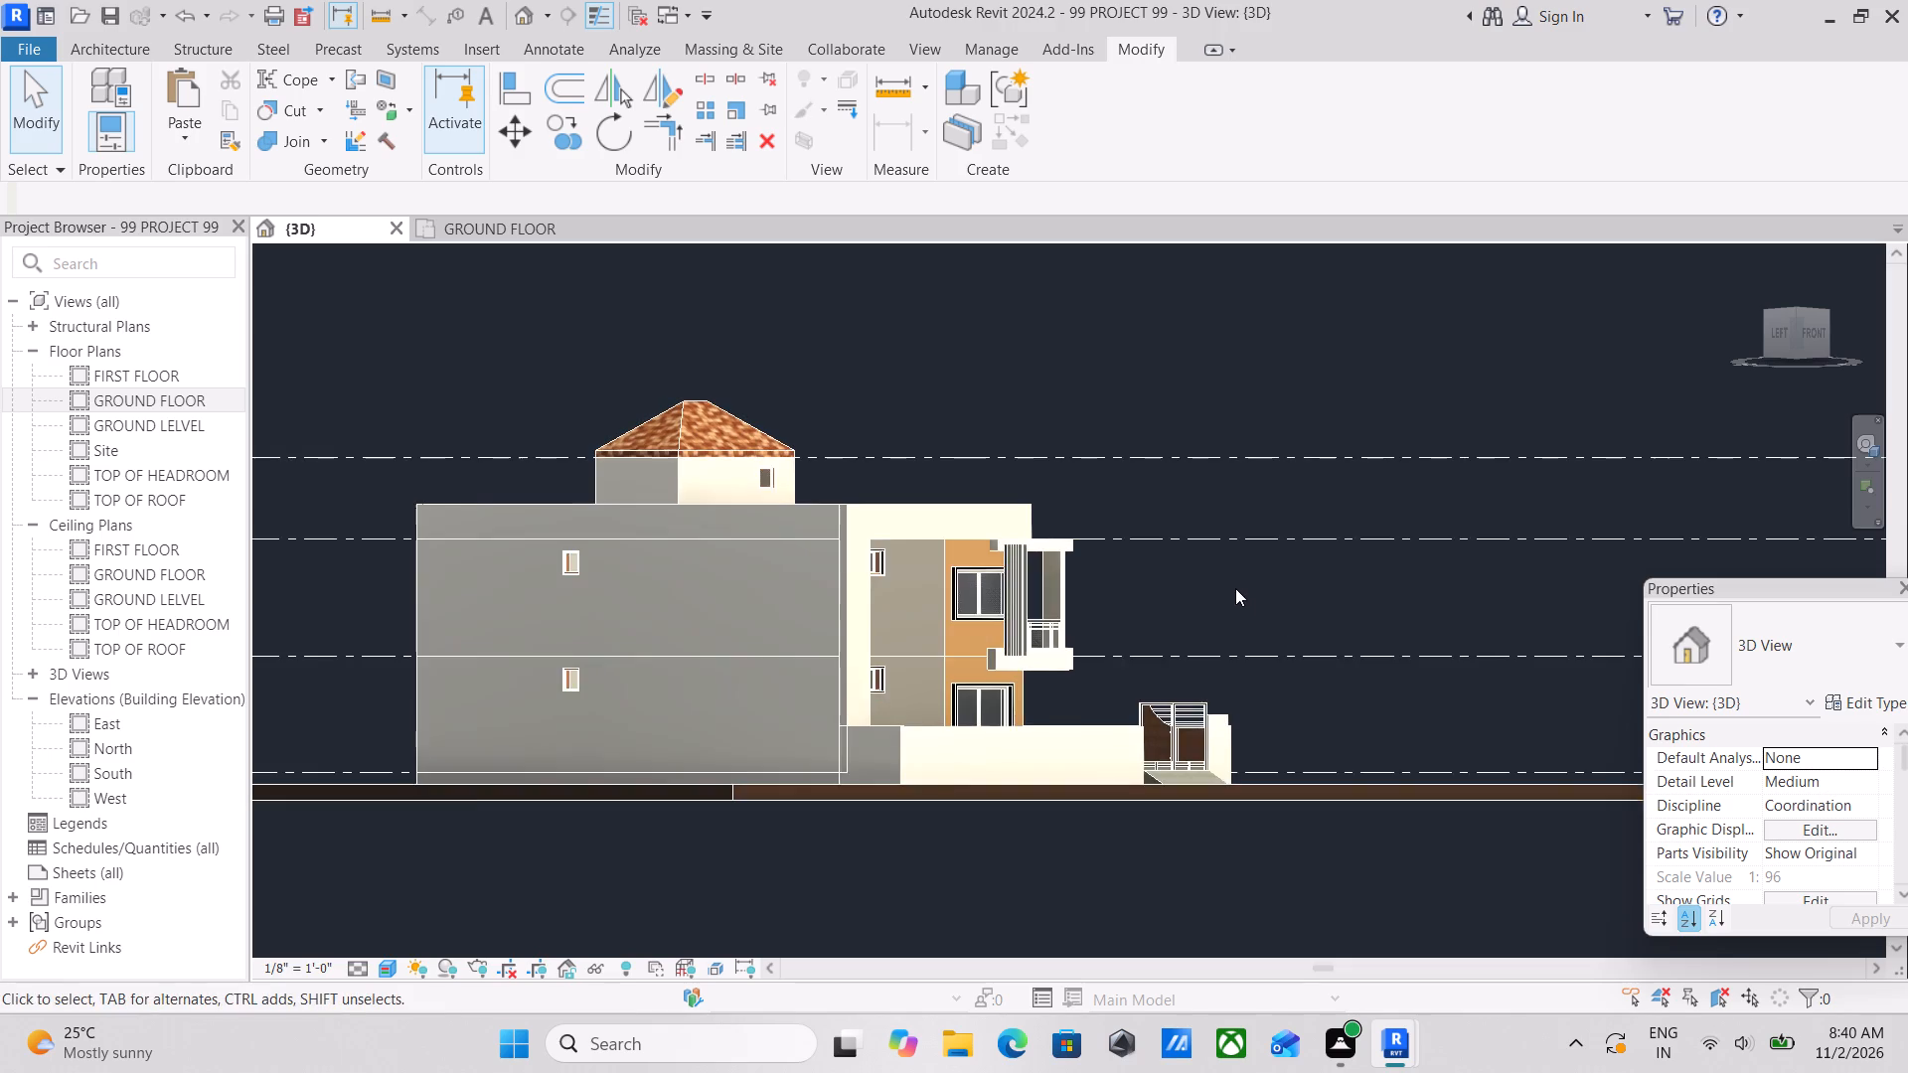
{"action": "middle_click_drag", "start_coordinate": [1259, 568], "coordinate": [1321, 565]}
Reopen the rendering settings and resize the render region to enclose the full left side of the house, the roof and the gate.
{"action": "type", "text": "rr"}
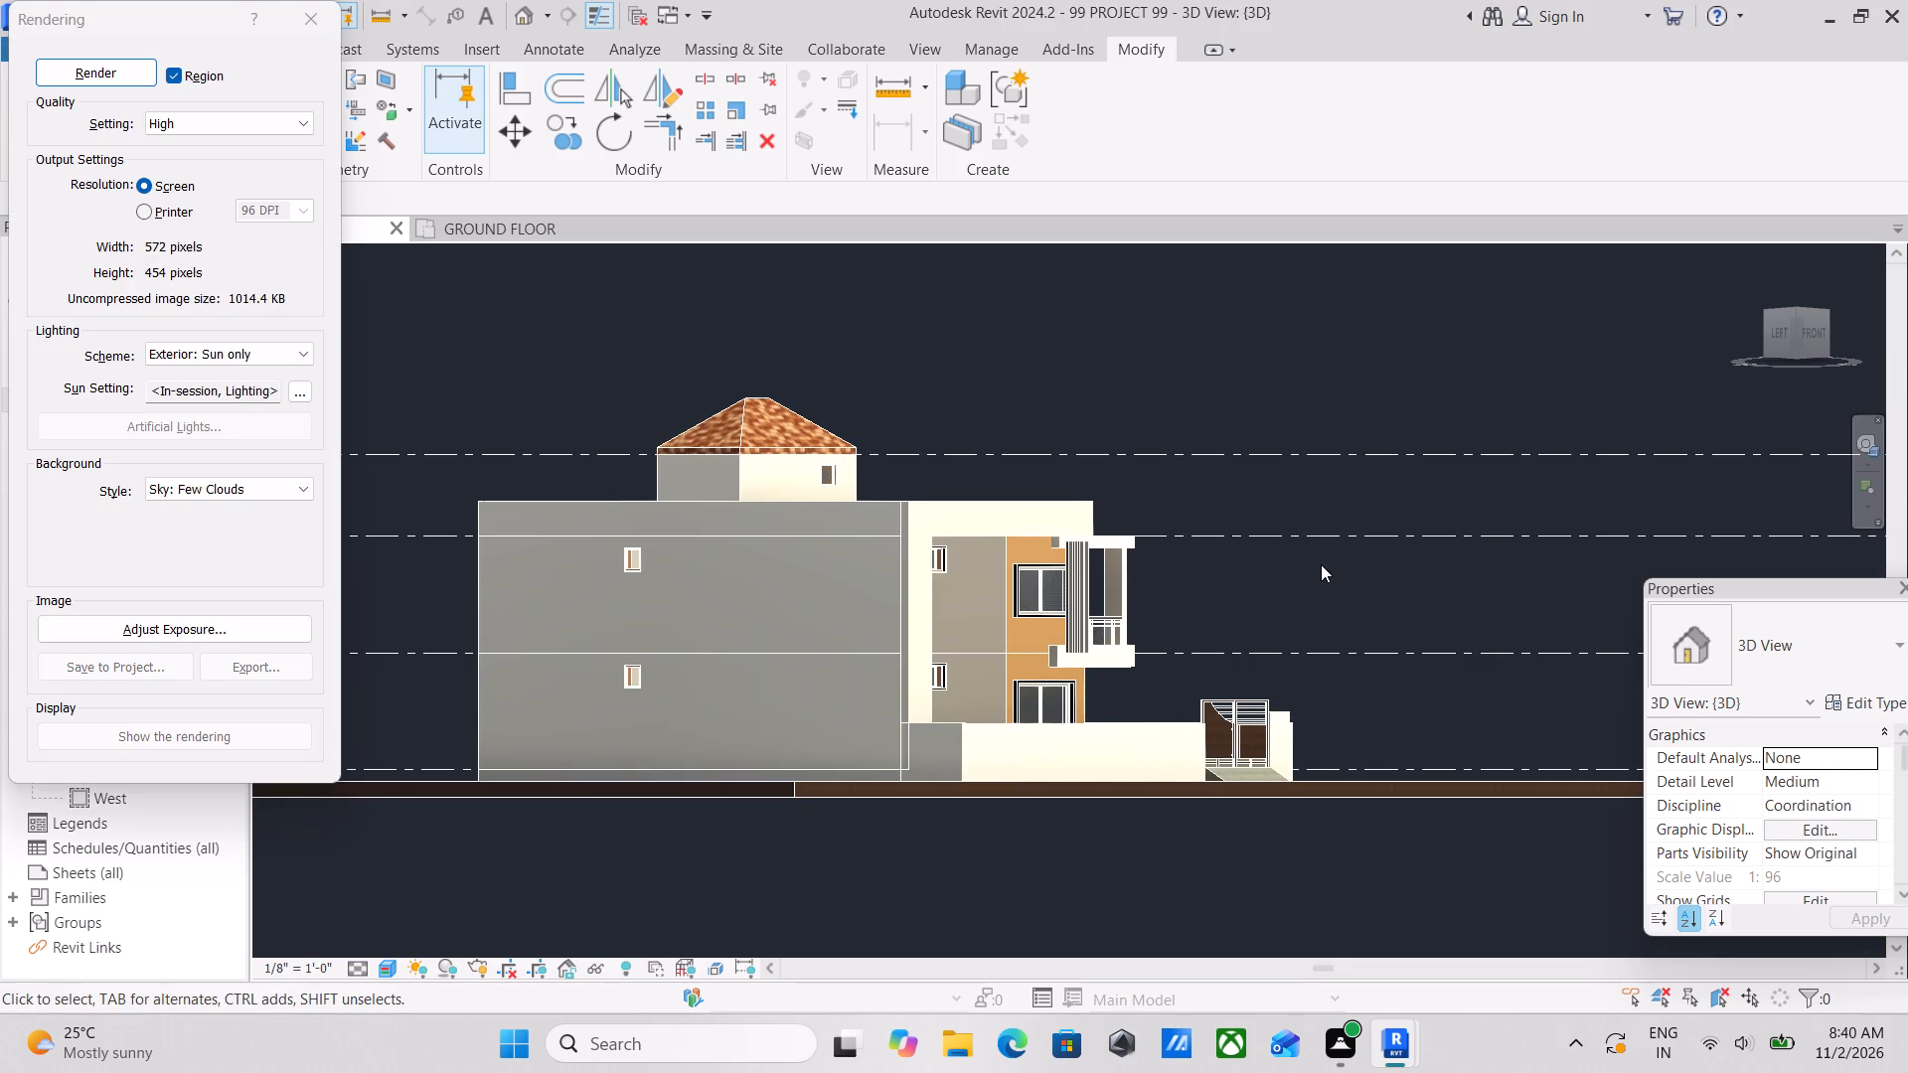
{"action": "scroll", "coordinate": [835, 307], "scroll_direction": "down", "scroll_amount": 3}
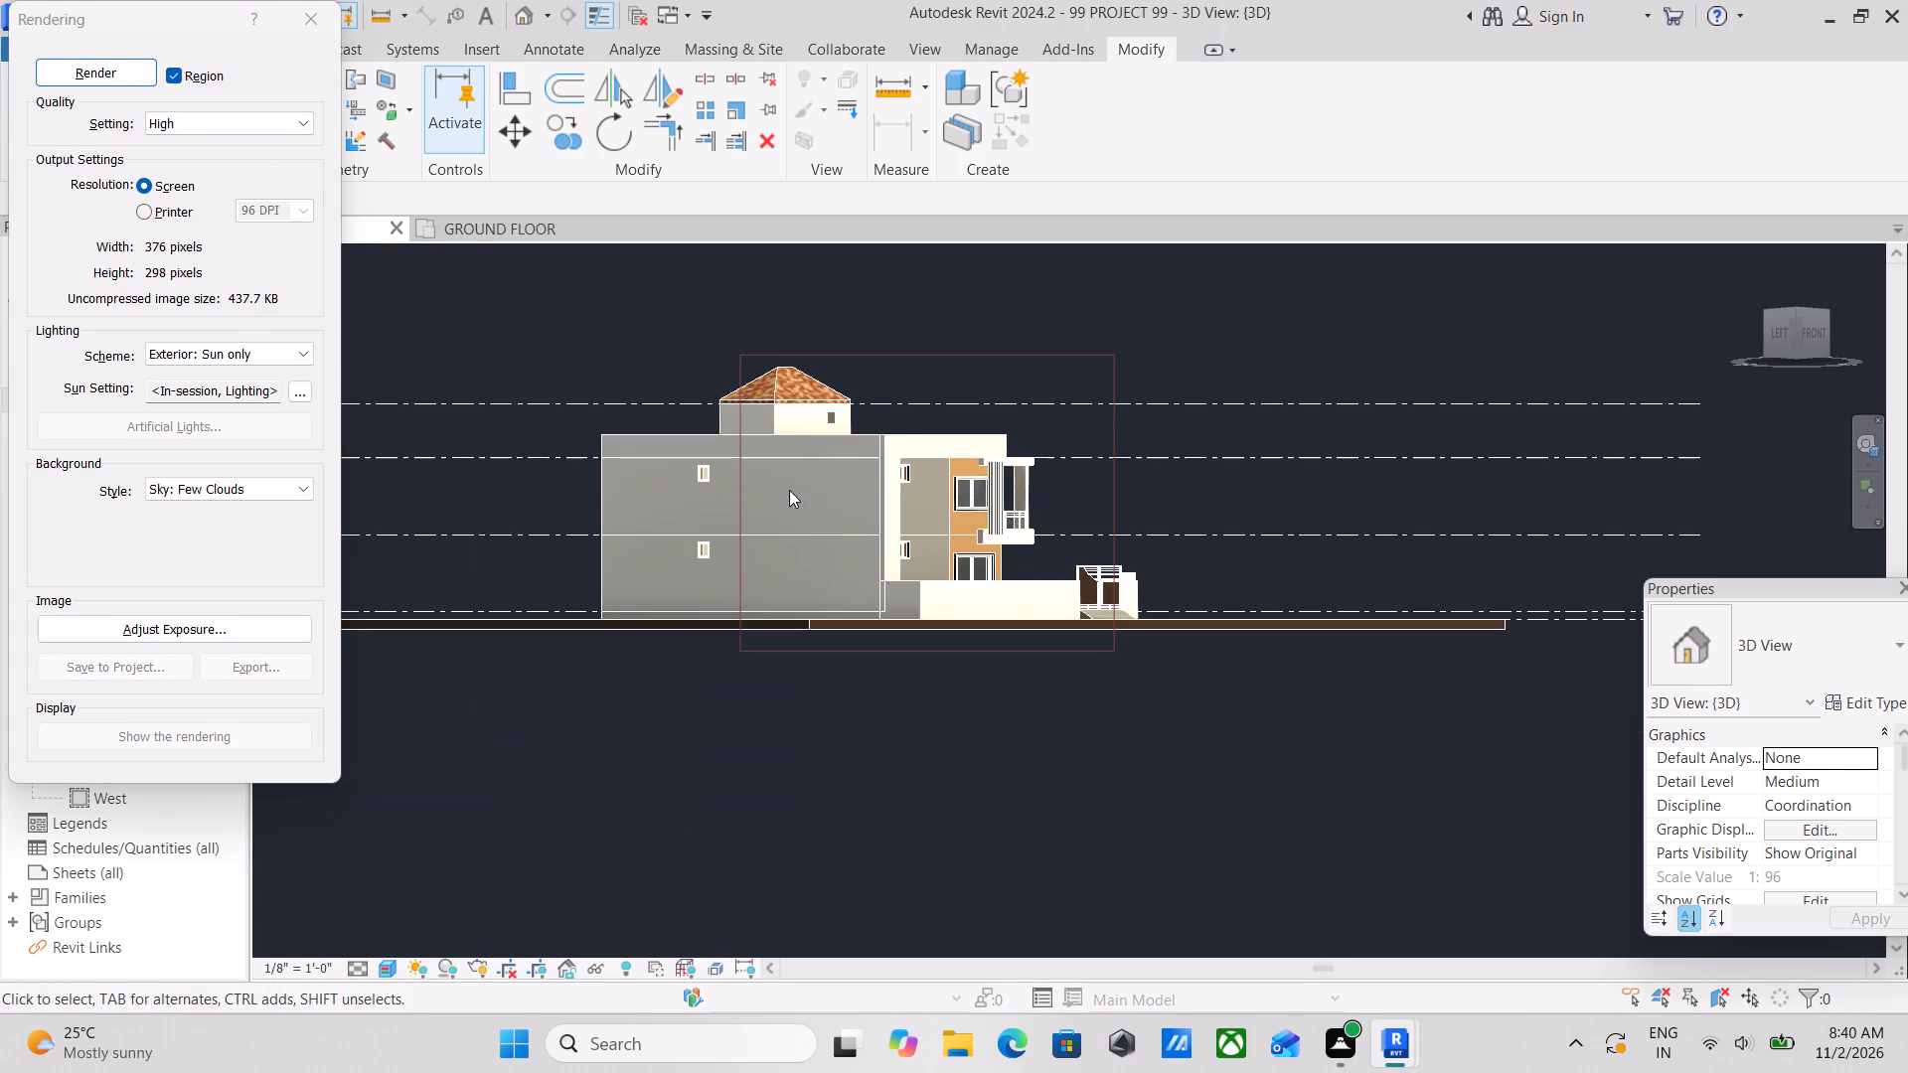
{"action": "left_click", "coordinate": [737, 486]}
{"action": "left_click_drag", "start_coordinate": [740, 501], "coordinate": [635, 500]}
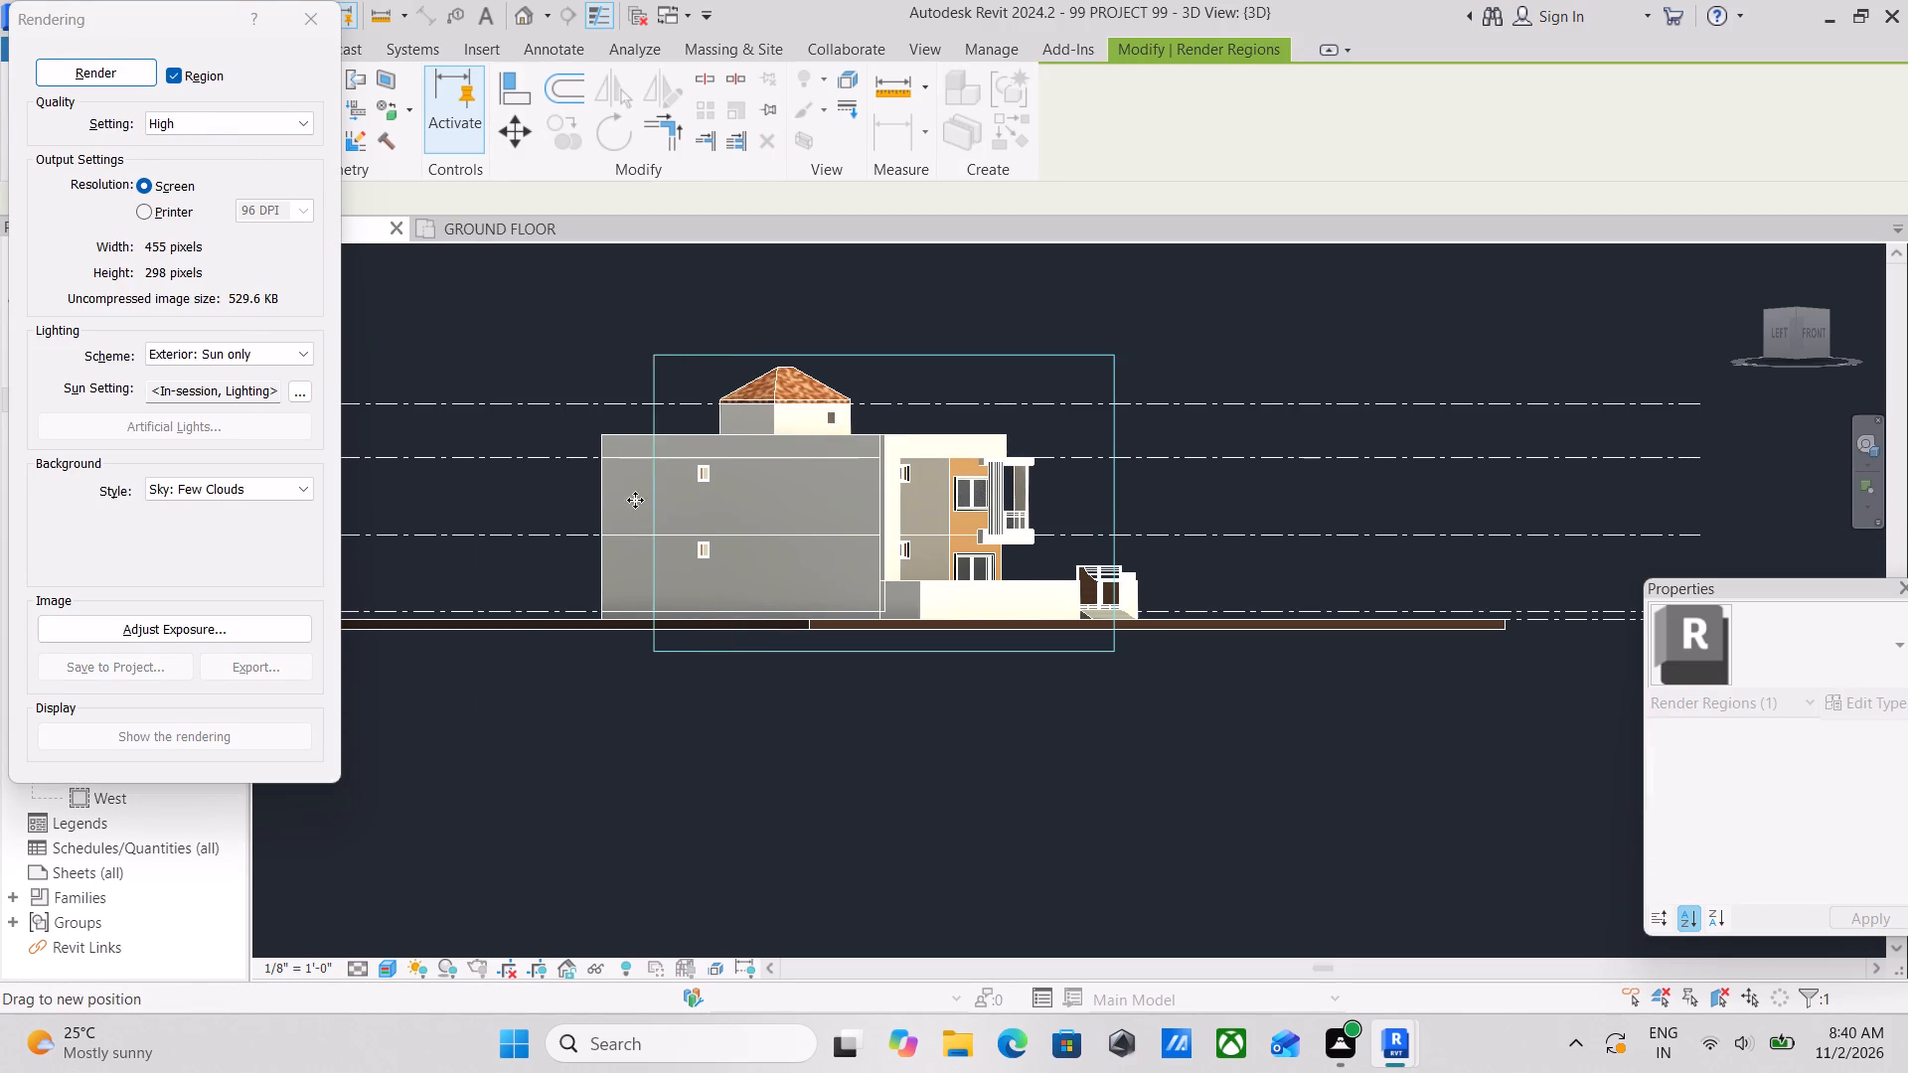
{"action": "left_click_drag", "start_coordinate": [635, 500], "coordinate": [519, 494]}
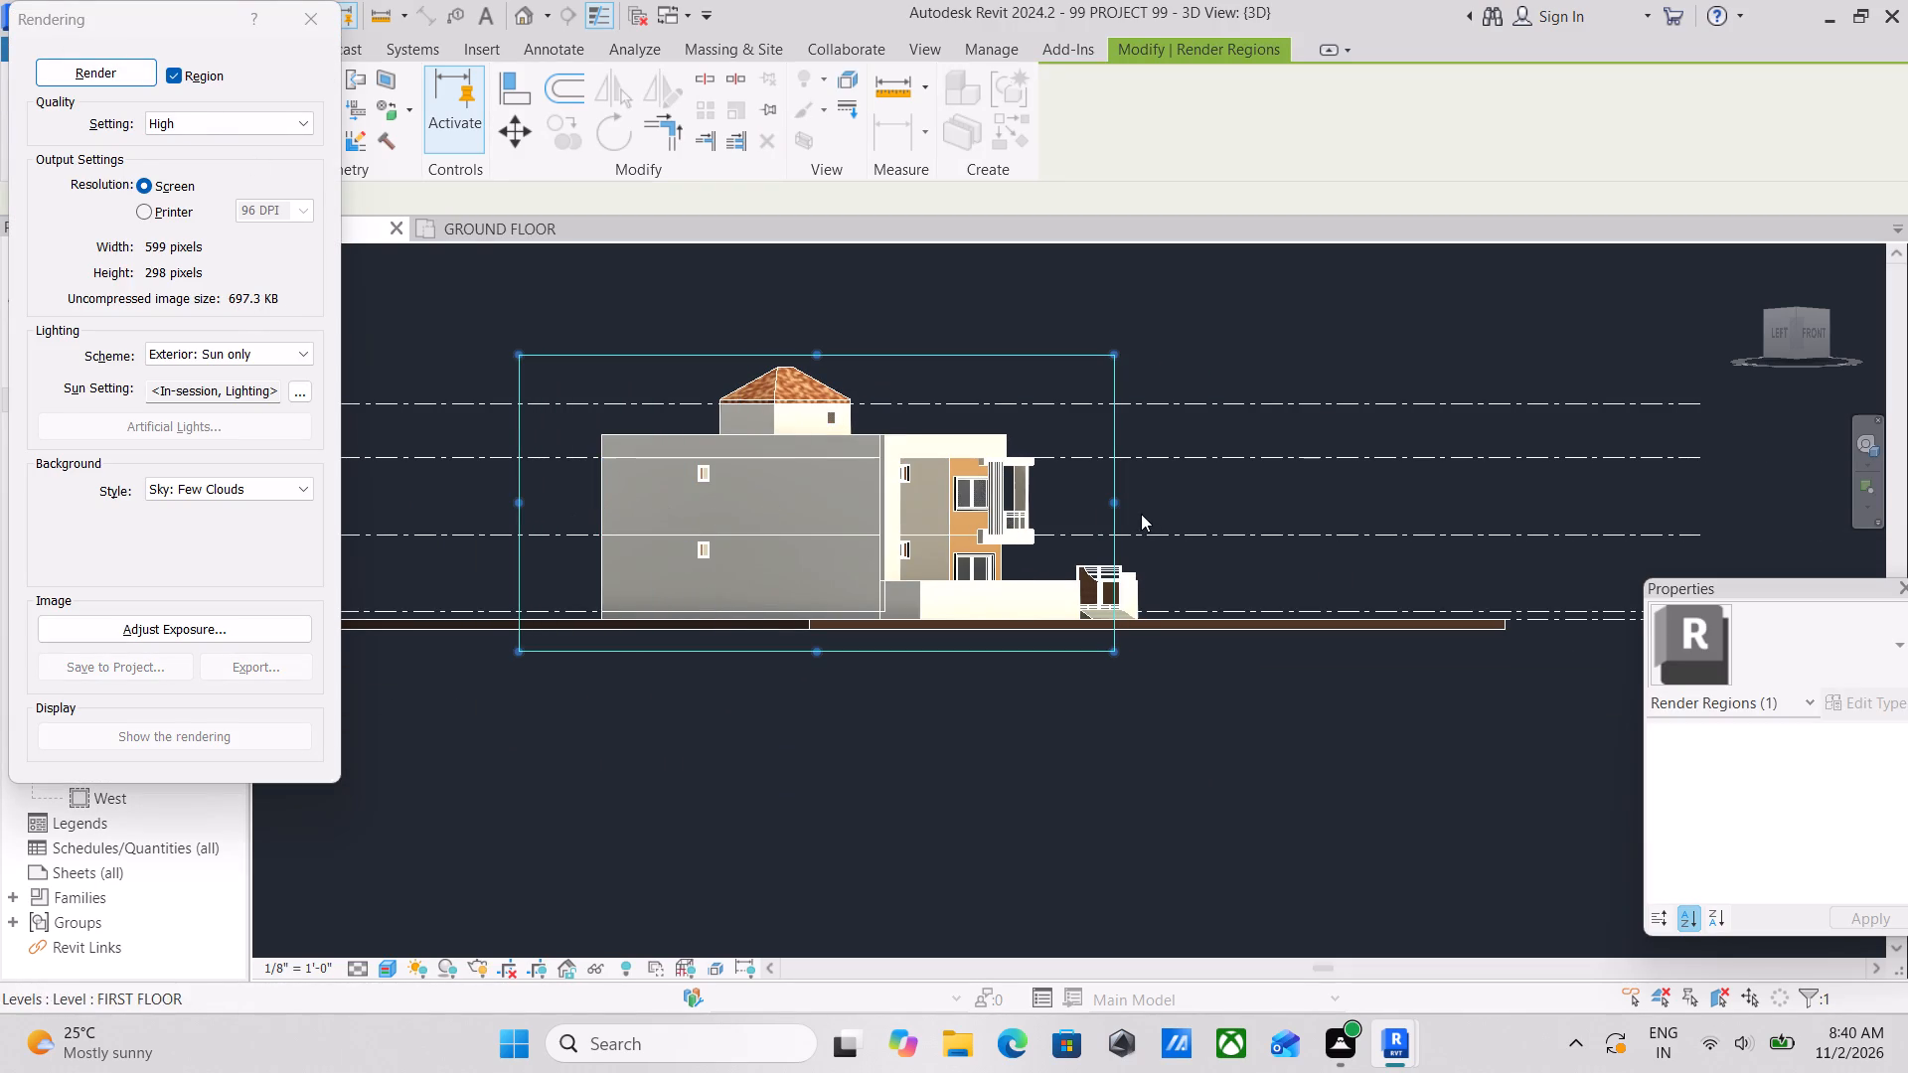
{"action": "left_click_drag", "start_coordinate": [1108, 502], "coordinate": [1163, 516]}
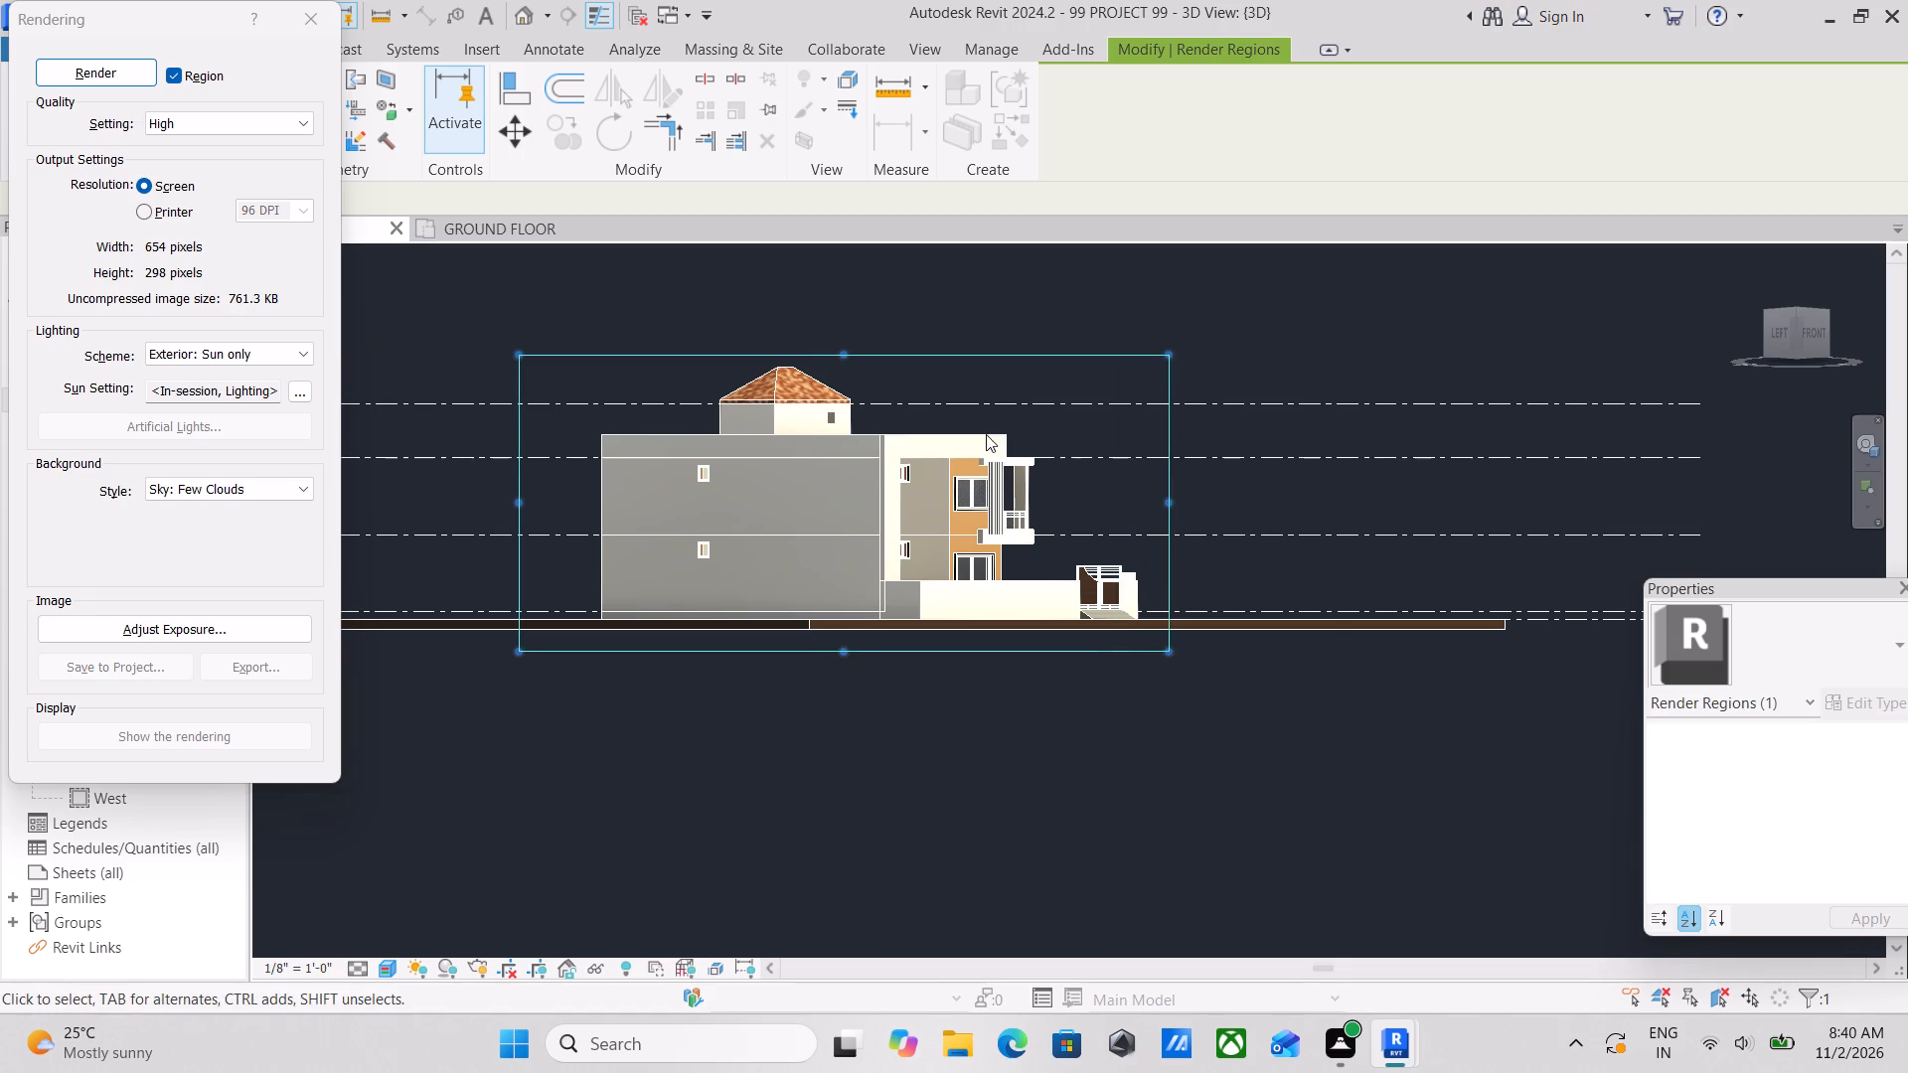
{"action": "scroll", "coordinate": [807, 320], "scroll_direction": "up", "scroll_amount": 2}
{"action": "left_click", "coordinate": [852, 366]}
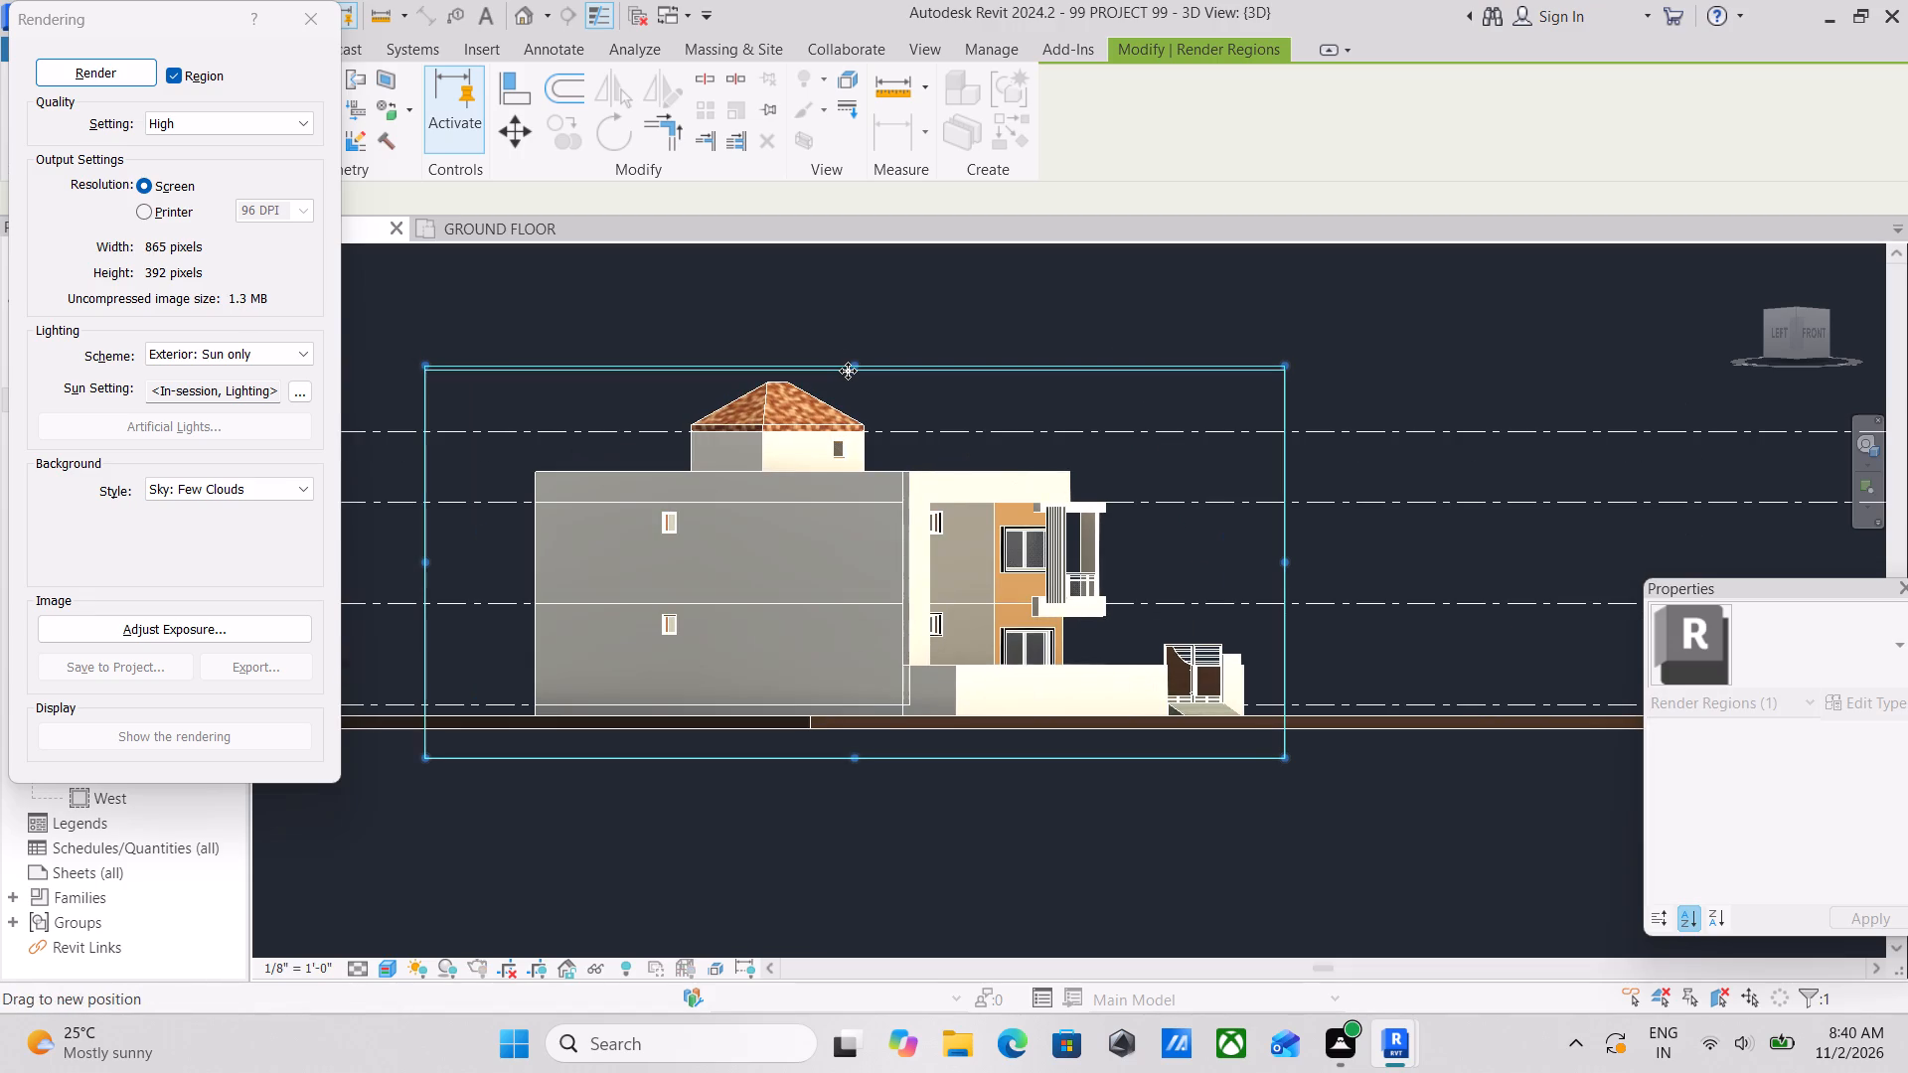
{"action": "scroll", "coordinate": [920, 438], "scroll_direction": "up", "scroll_amount": 2}
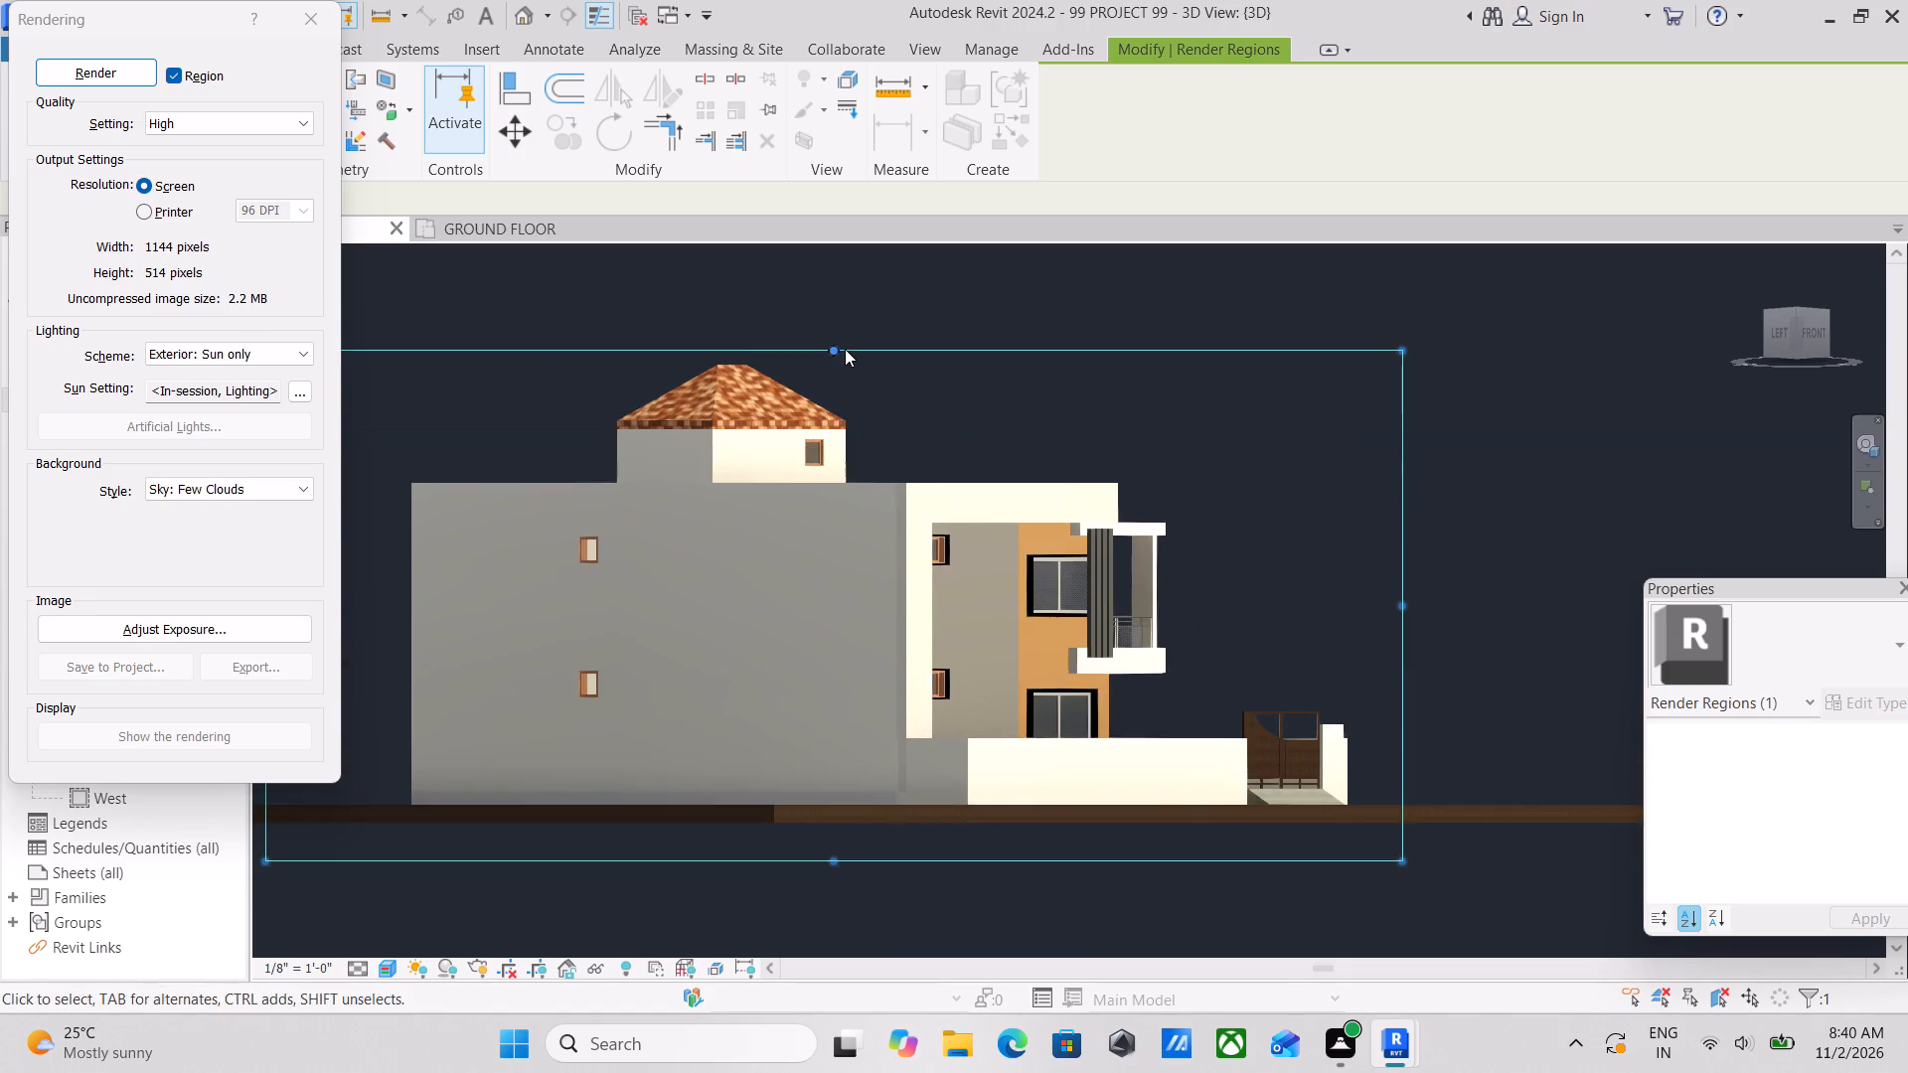
{"action": "left_click", "coordinate": [844, 348]}
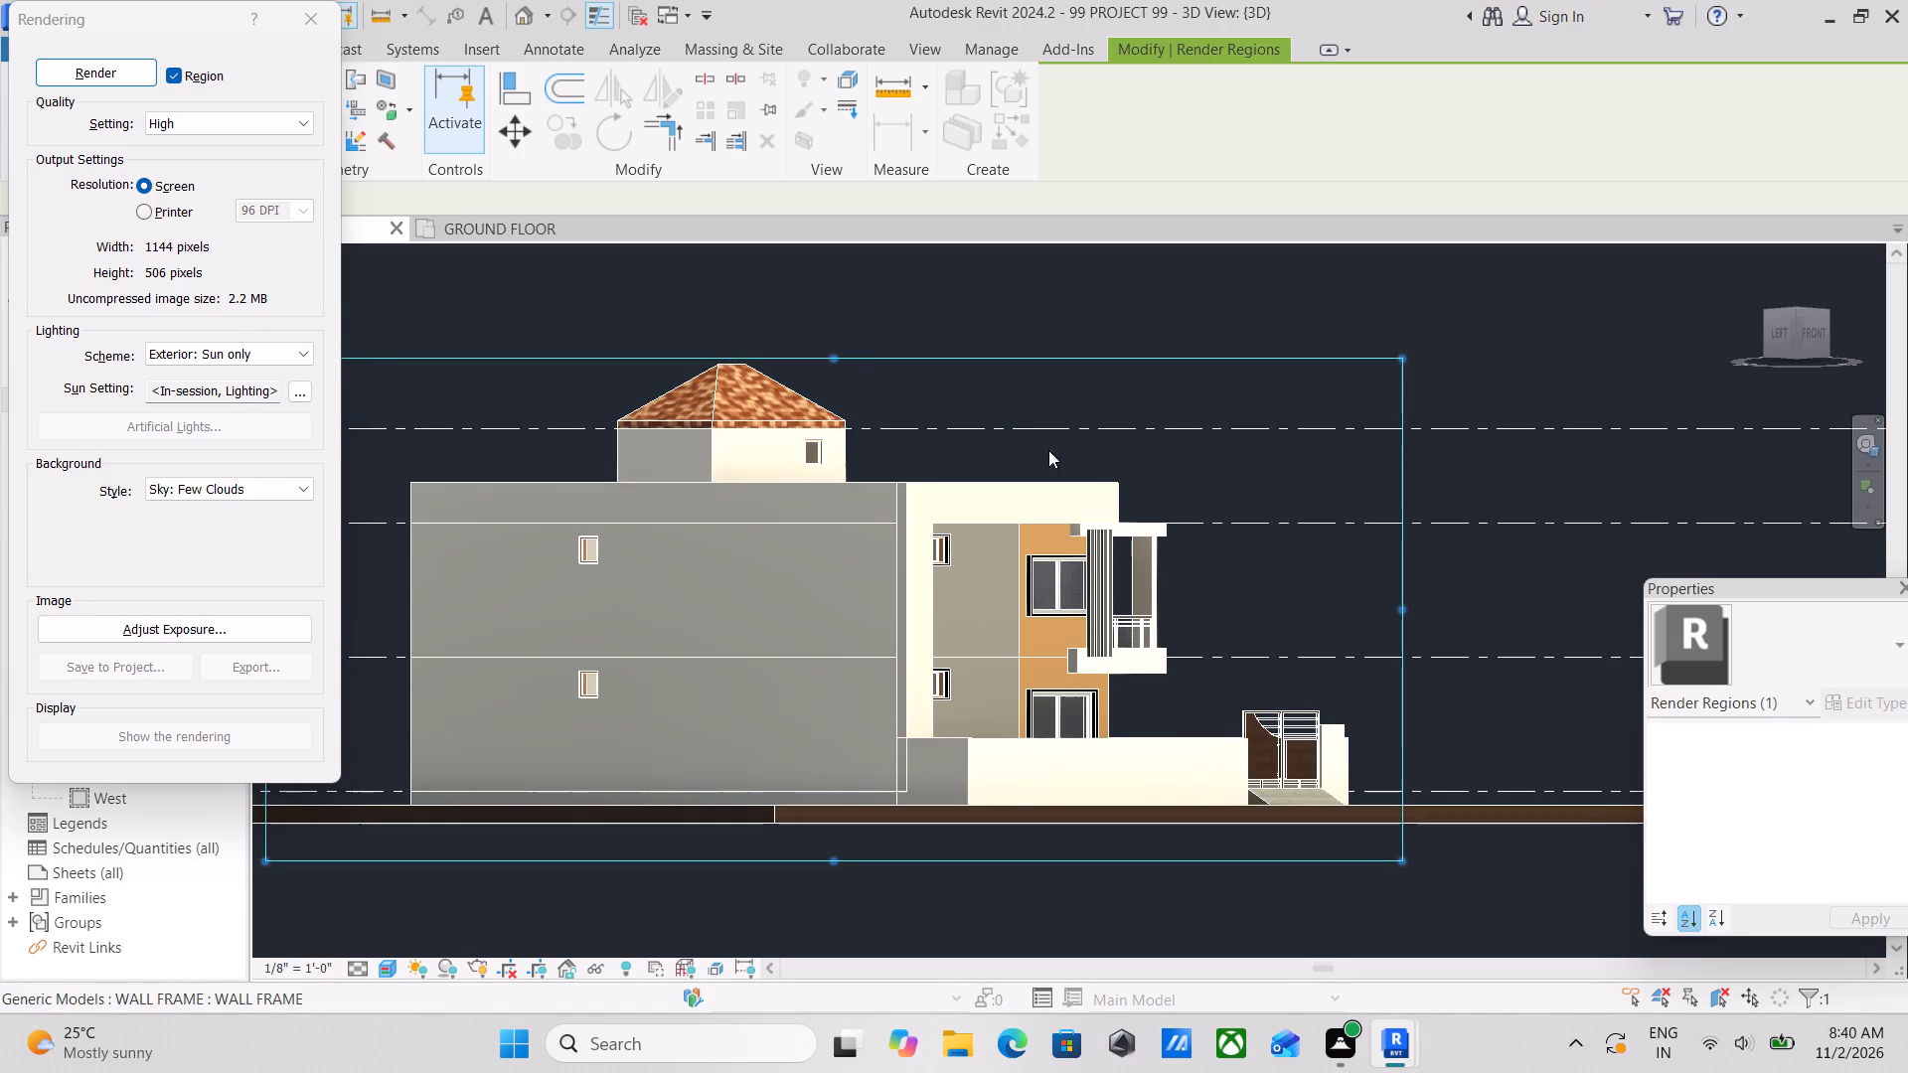
Render the selected region of the left-front view at High quality.
{"action": "left_click", "coordinate": [95, 76]}
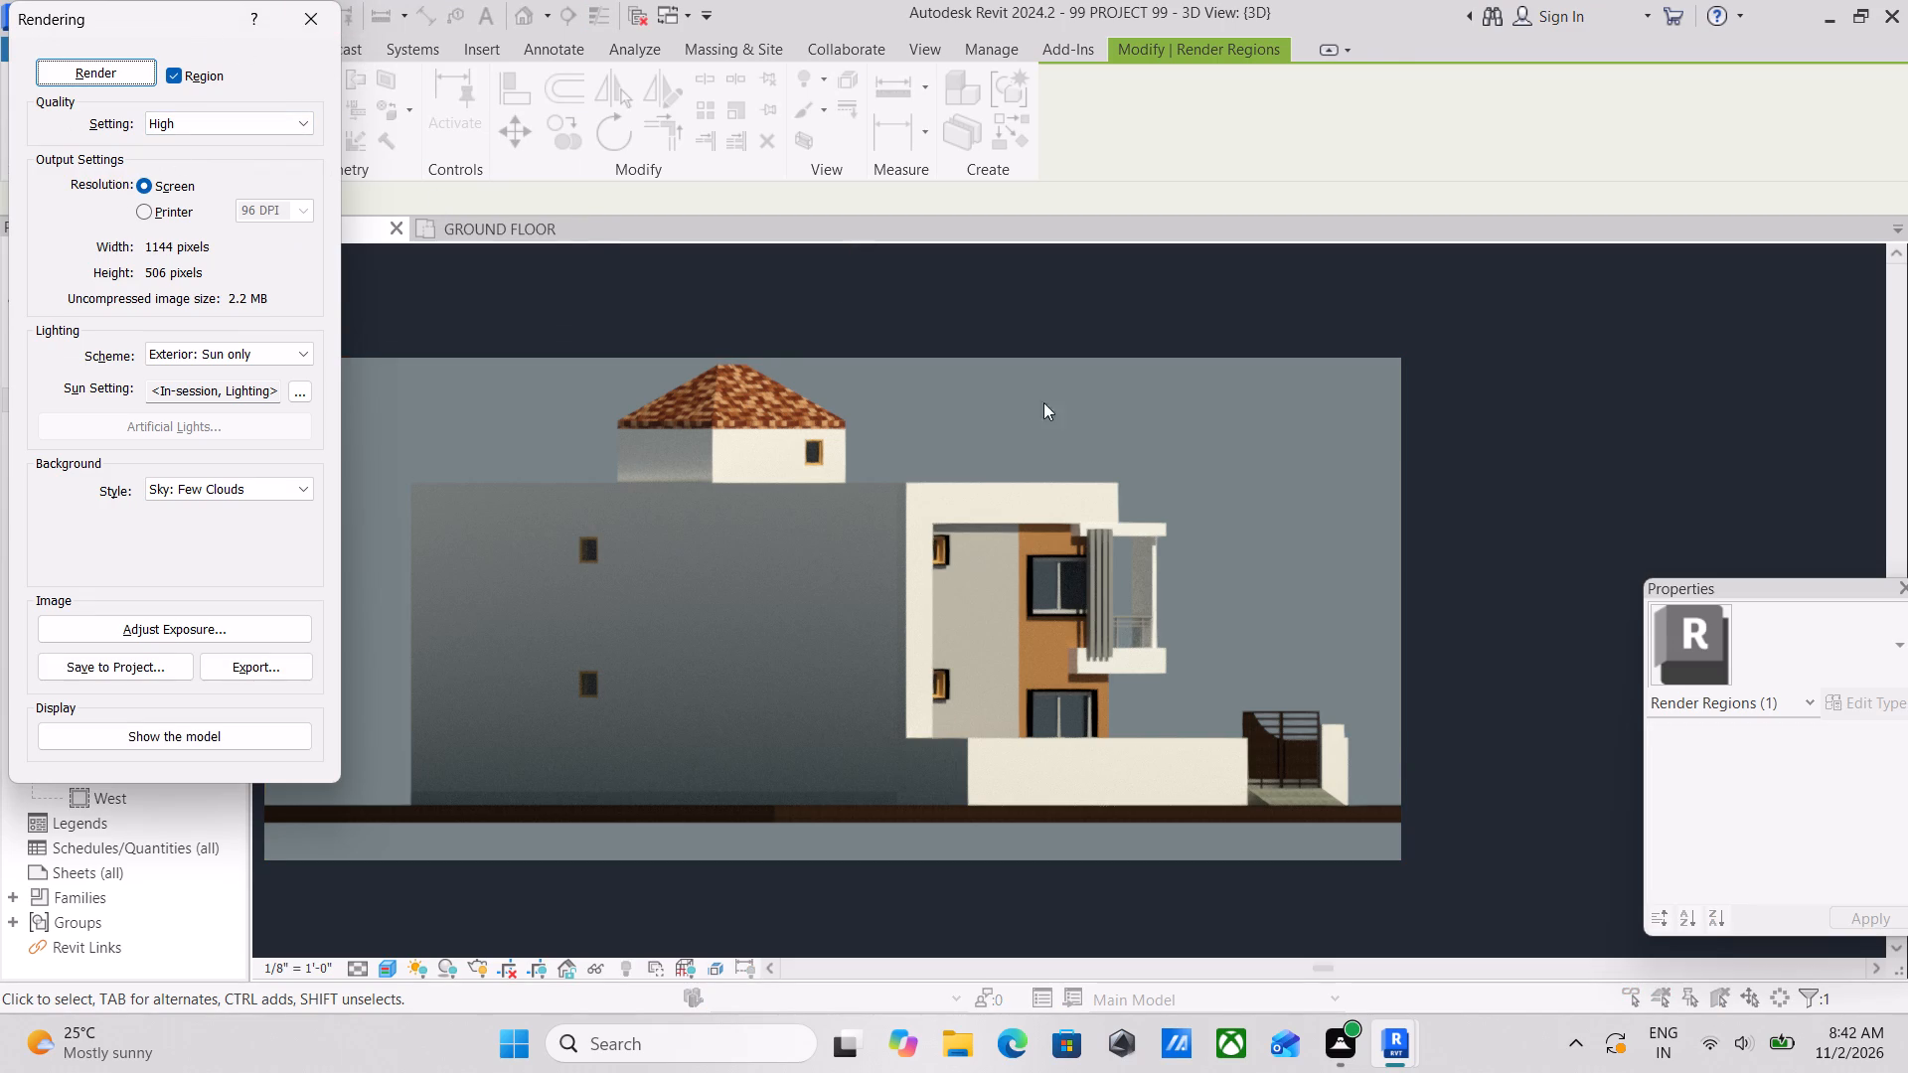
Capture a screenshot of the whole rendered left-front image and close the rendering settings.
{"action": "scroll", "coordinate": [1081, 382], "scroll_direction": "down", "scroll_amount": 2}
{"action": "middle_click_drag", "start_coordinate": [1153, 500], "coordinate": [1340, 606]}
{"action": "middle_click_drag", "start_coordinate": [1227, 657], "coordinate": [1142, 543]}
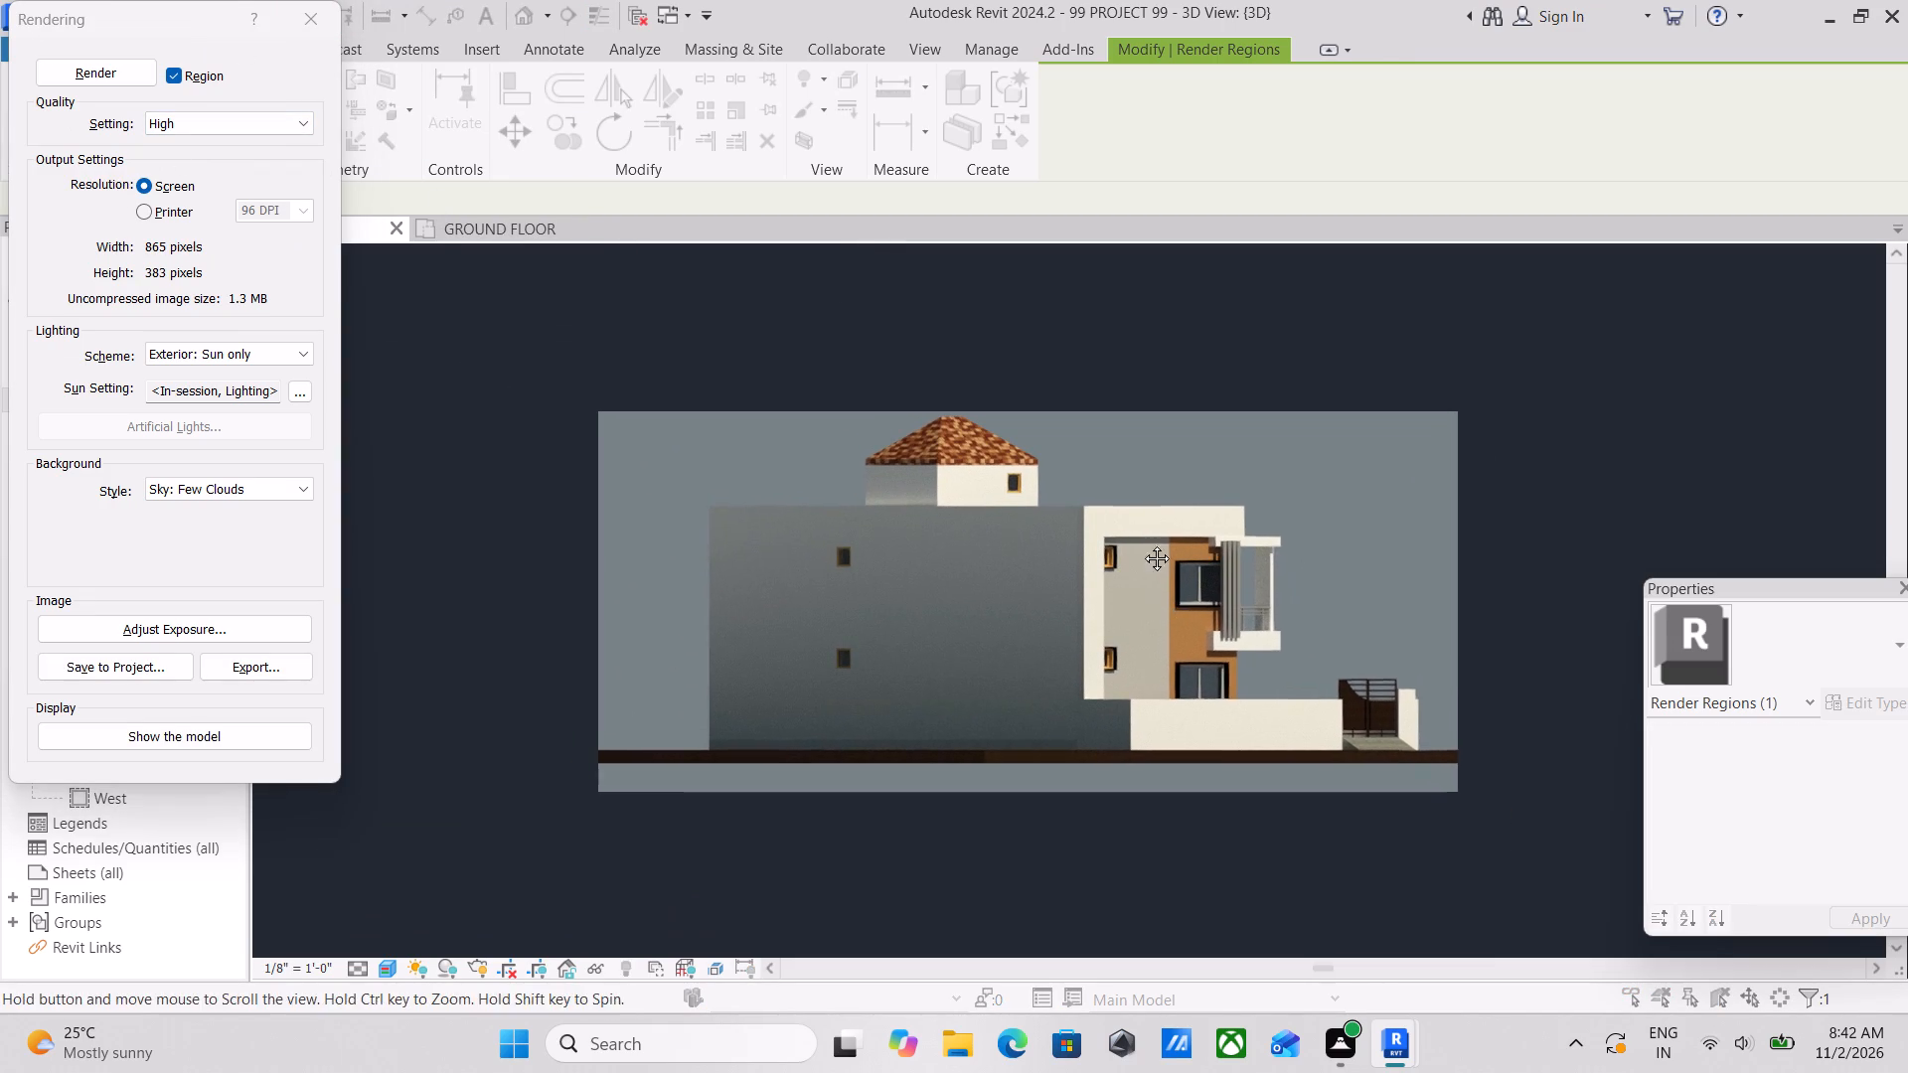
{"action": "middle_click_drag", "start_coordinate": [1142, 543], "coordinate": [1123, 514]}
{"action": "key", "text": "shift+super+s"}
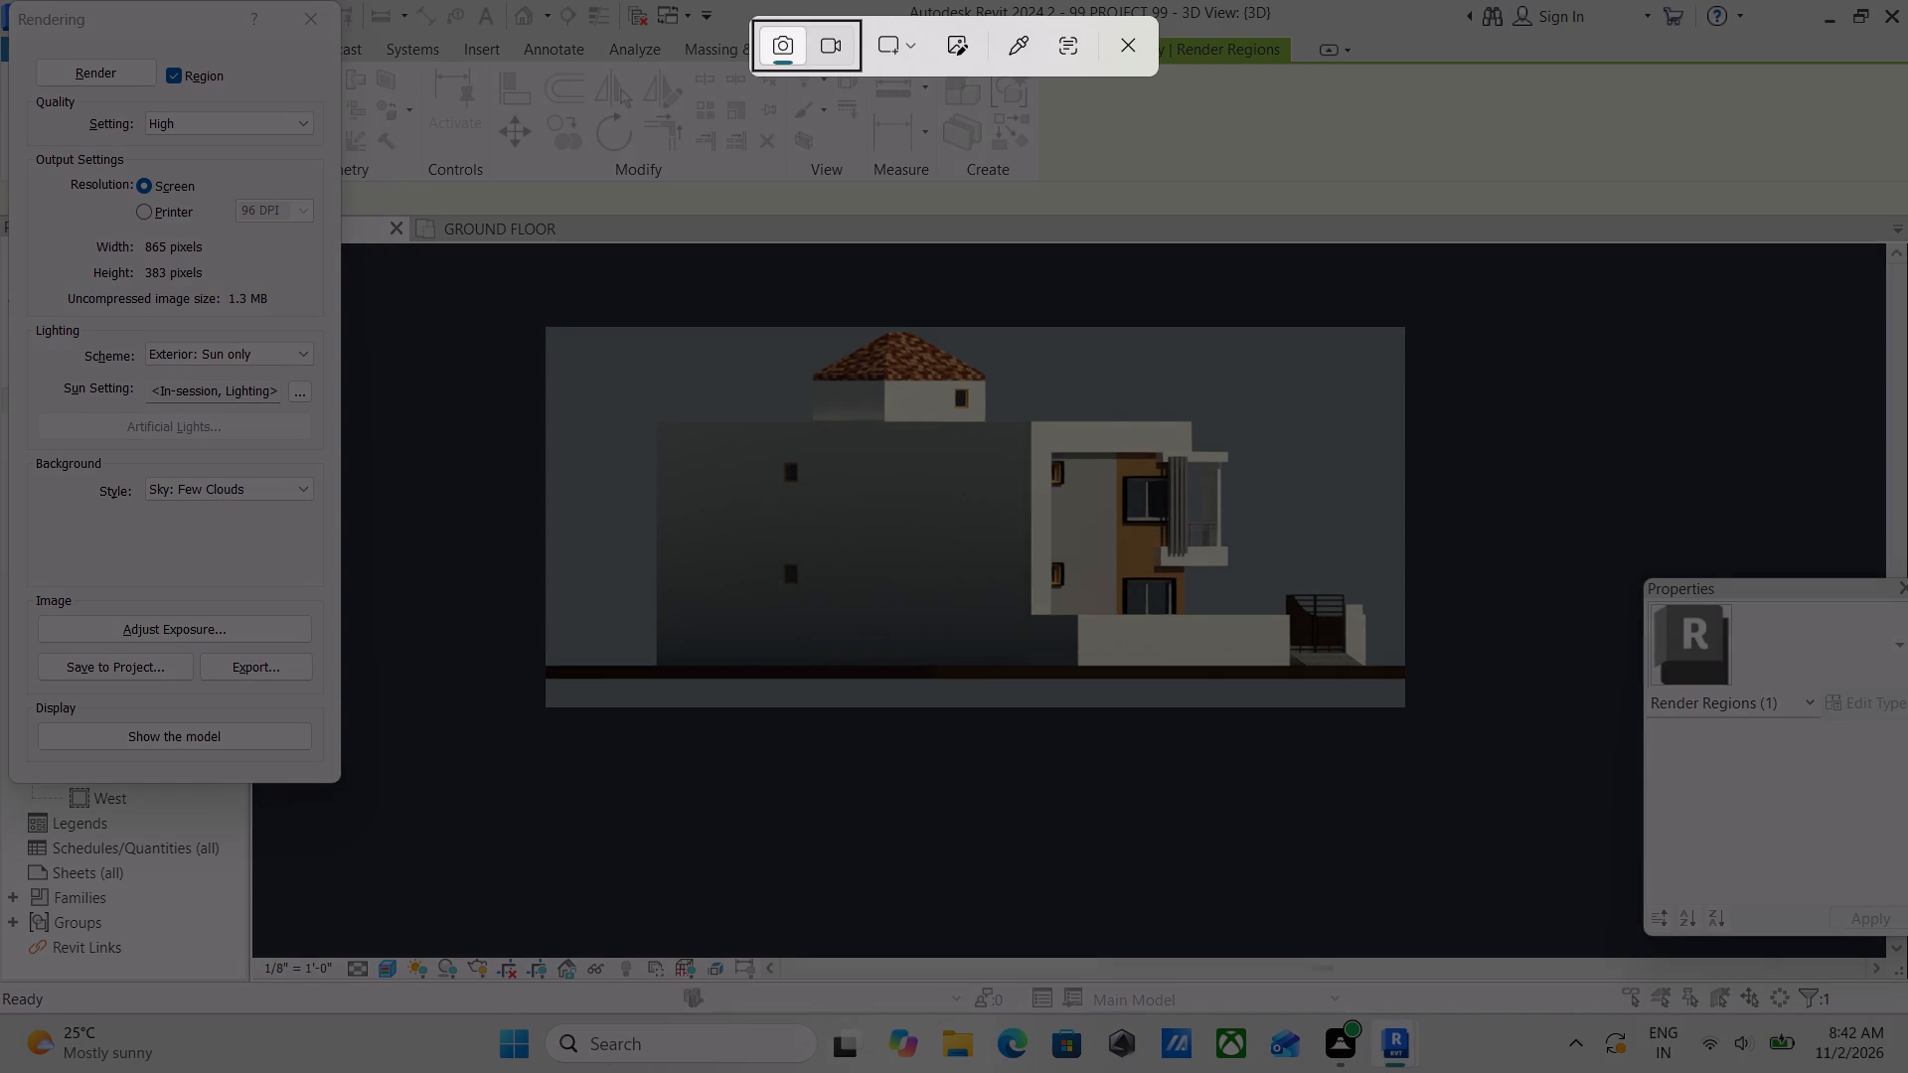
{"action": "left_click_drag", "start_coordinate": [521, 306], "coordinate": [552, 337]}
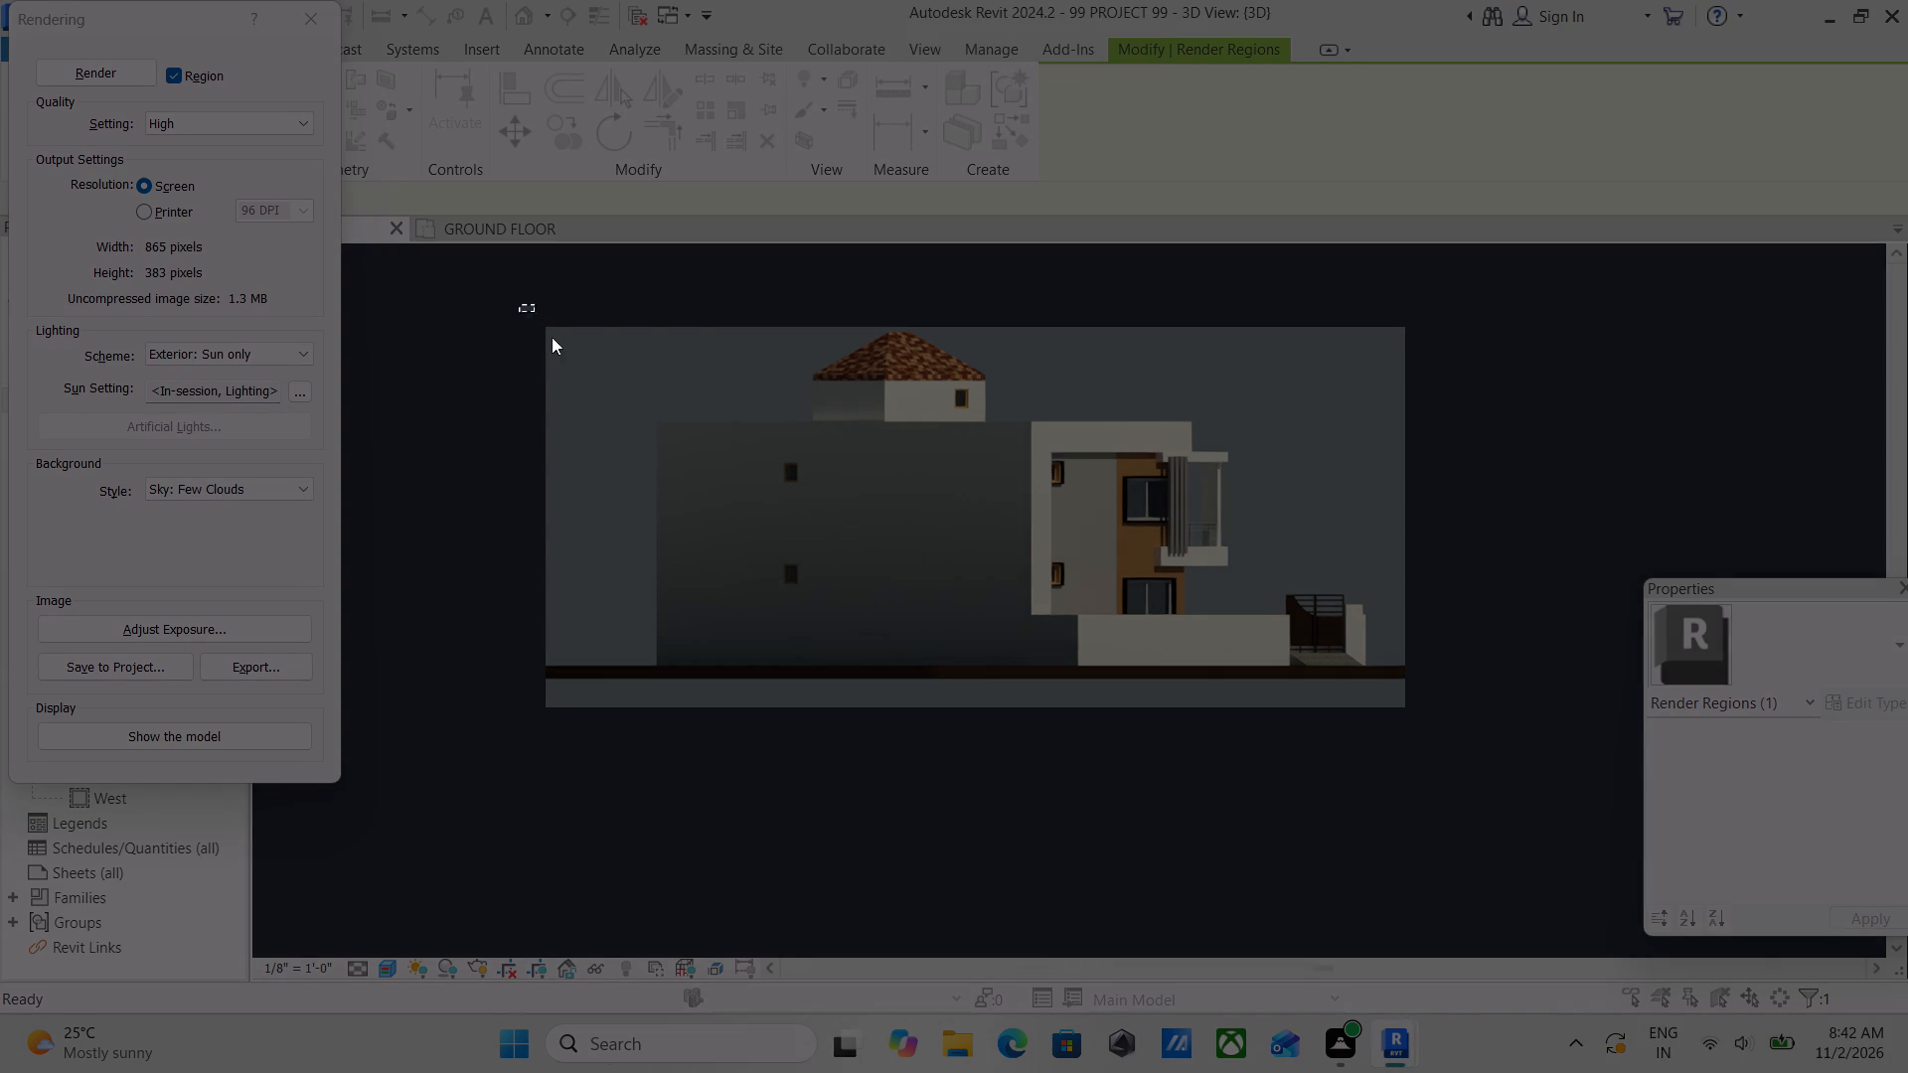
{"action": "left_click_drag", "start_coordinate": [552, 337], "coordinate": [1421, 728]}
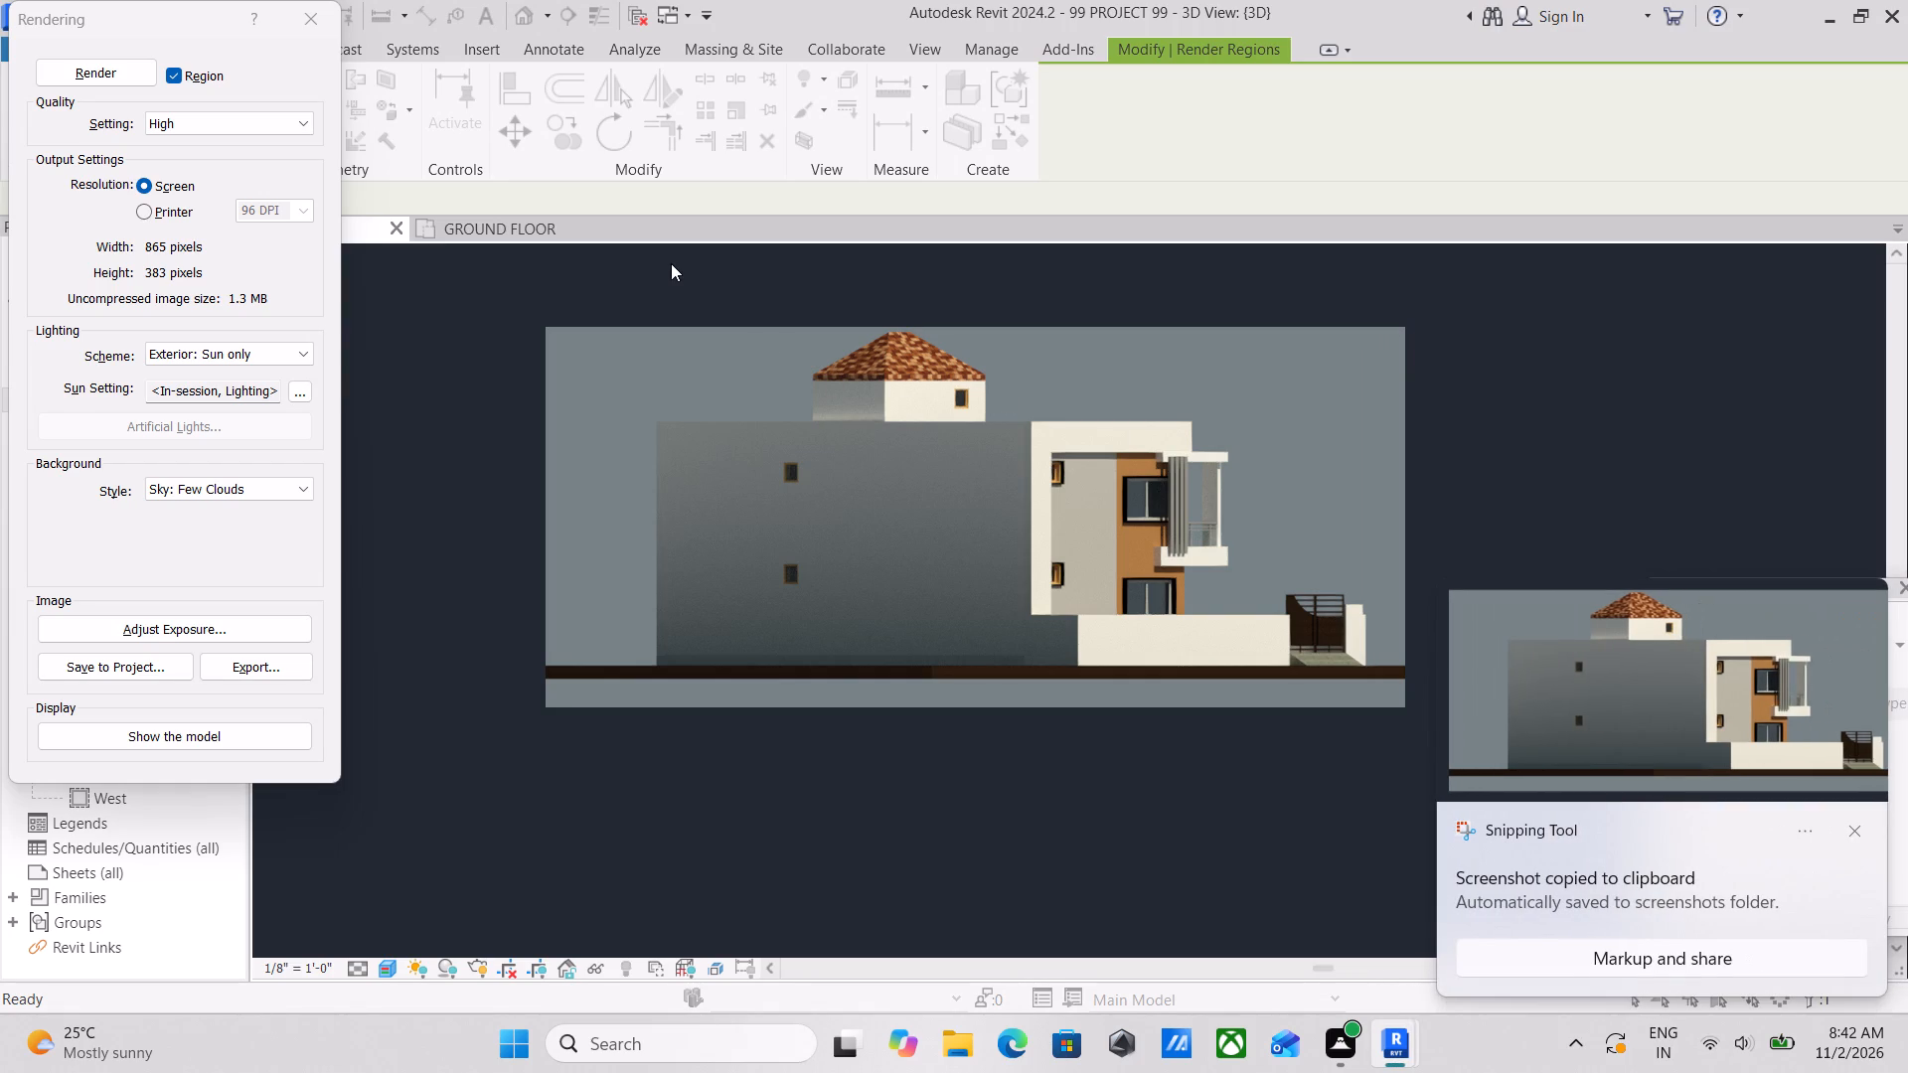
{"action": "left_click", "coordinate": [317, 24]}
Orient the 3D view to the edge between front and right, and examine the house with its balcony, gate and boundary walls.
{"action": "scroll", "coordinate": [1109, 652], "scroll_direction": "up", "scroll_amount": 2}
{"action": "scroll", "coordinate": [967, 500], "scroll_direction": "down", "scroll_amount": 3}
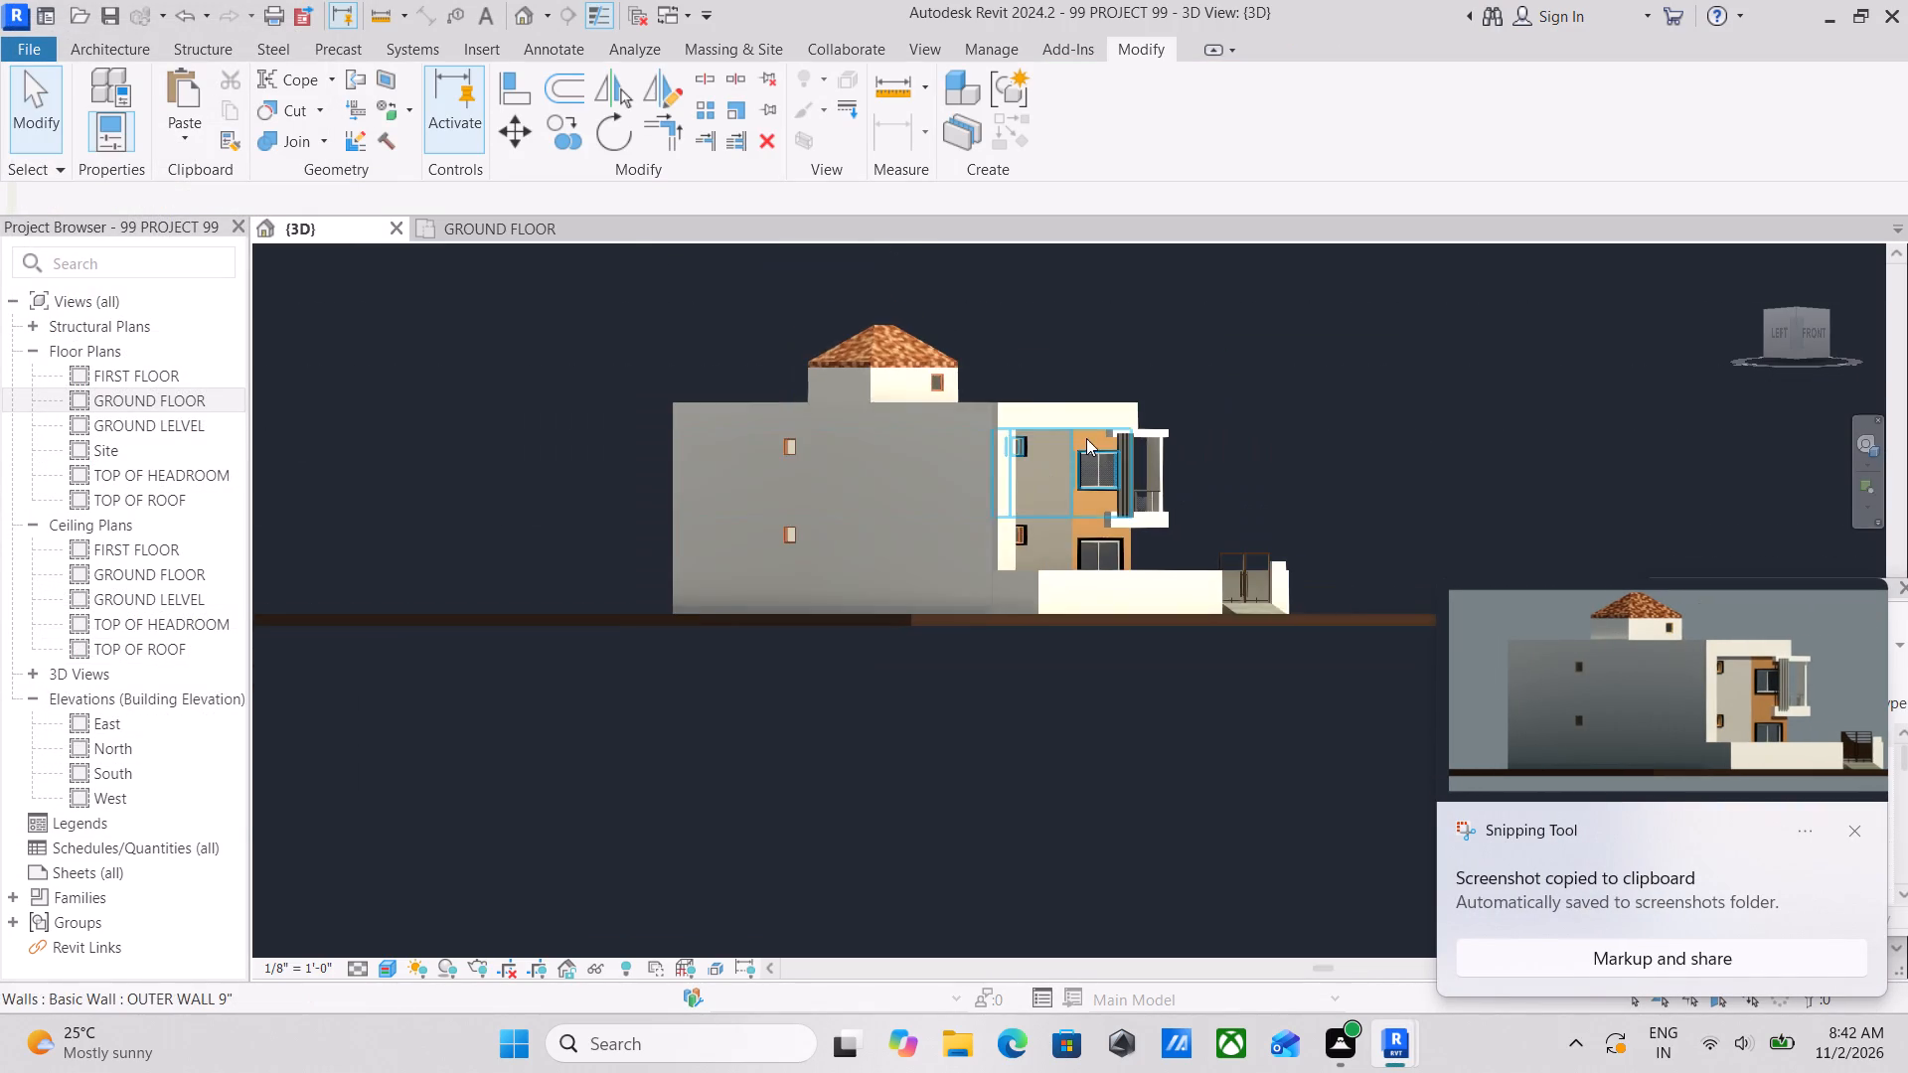
{"action": "middle_click_drag", "start_coordinate": [1086, 440], "coordinate": [888, 526]}
{"action": "scroll", "coordinate": [972, 486], "scroll_direction": "up", "scroll_amount": 1}
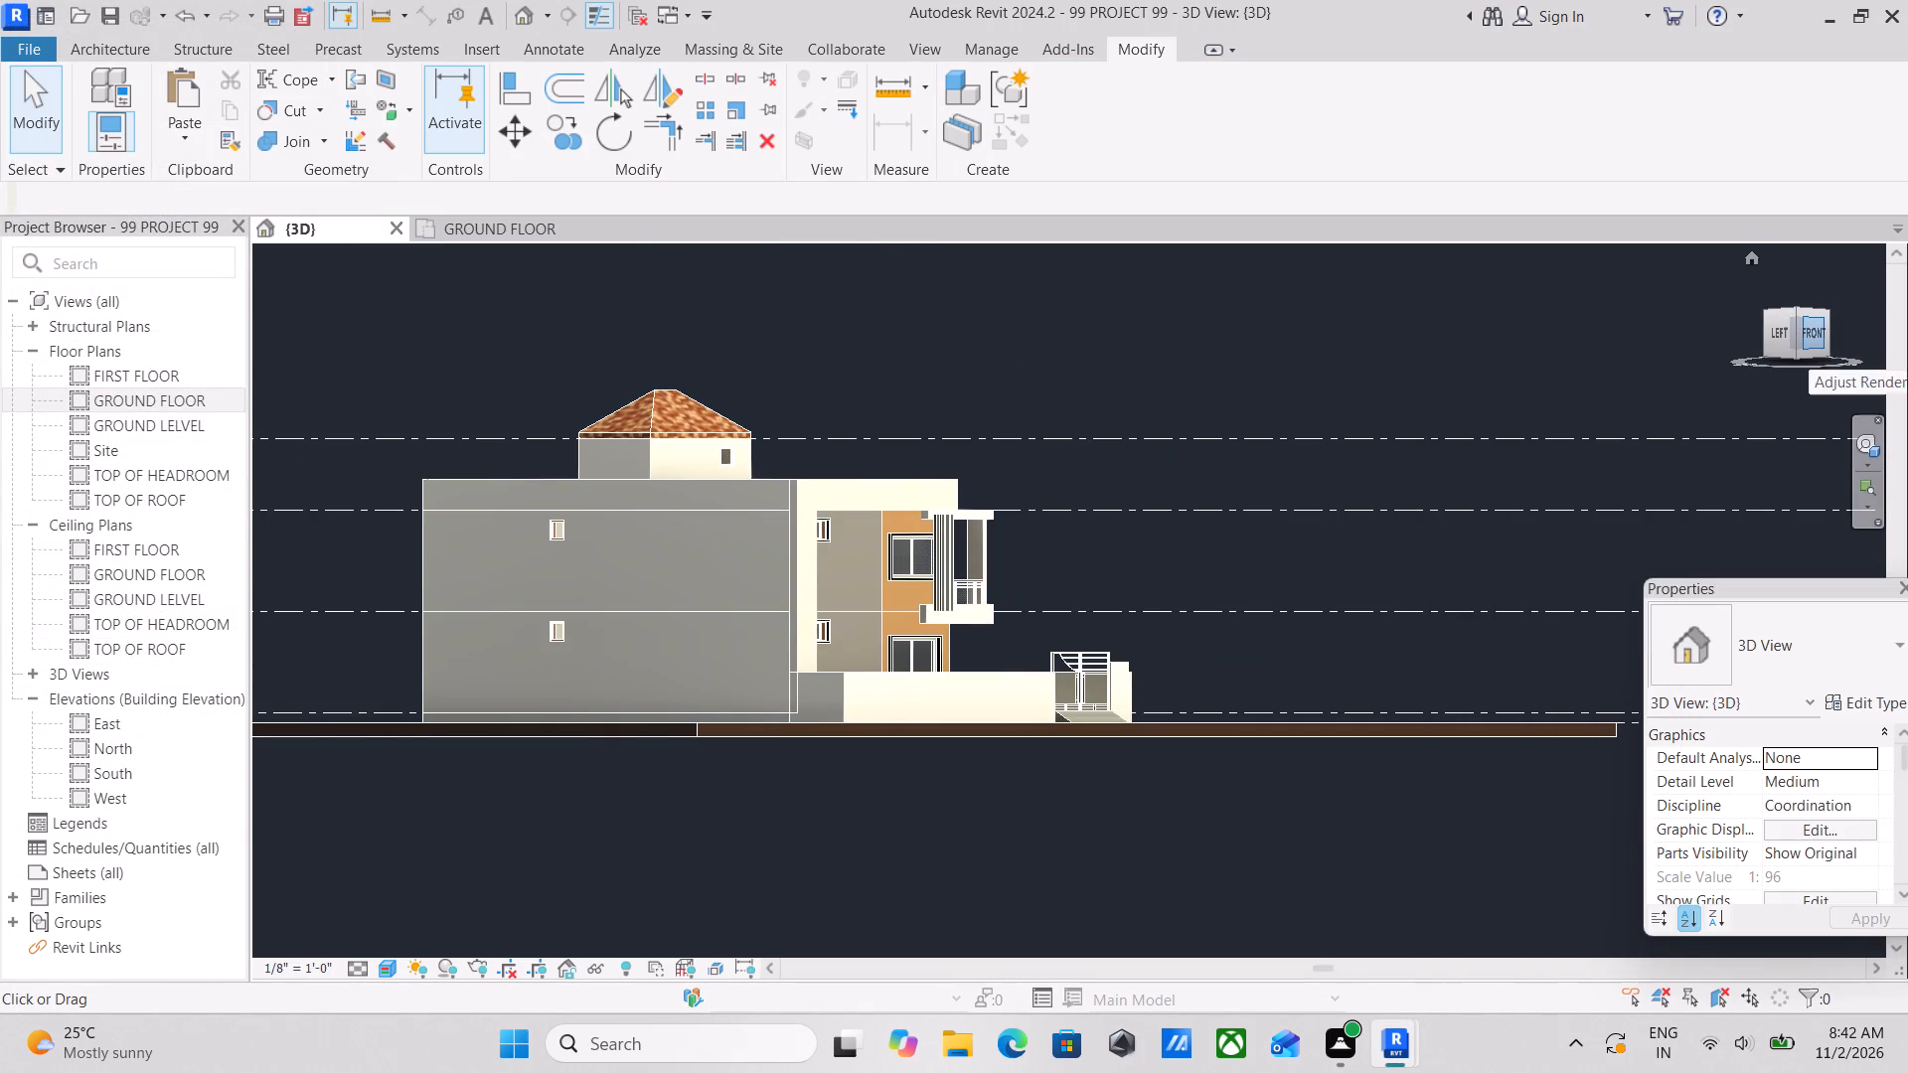
{"action": "left_click", "coordinate": [1817, 343]}
{"action": "scroll", "coordinate": [904, 580], "scroll_direction": "up", "scroll_amount": 4}
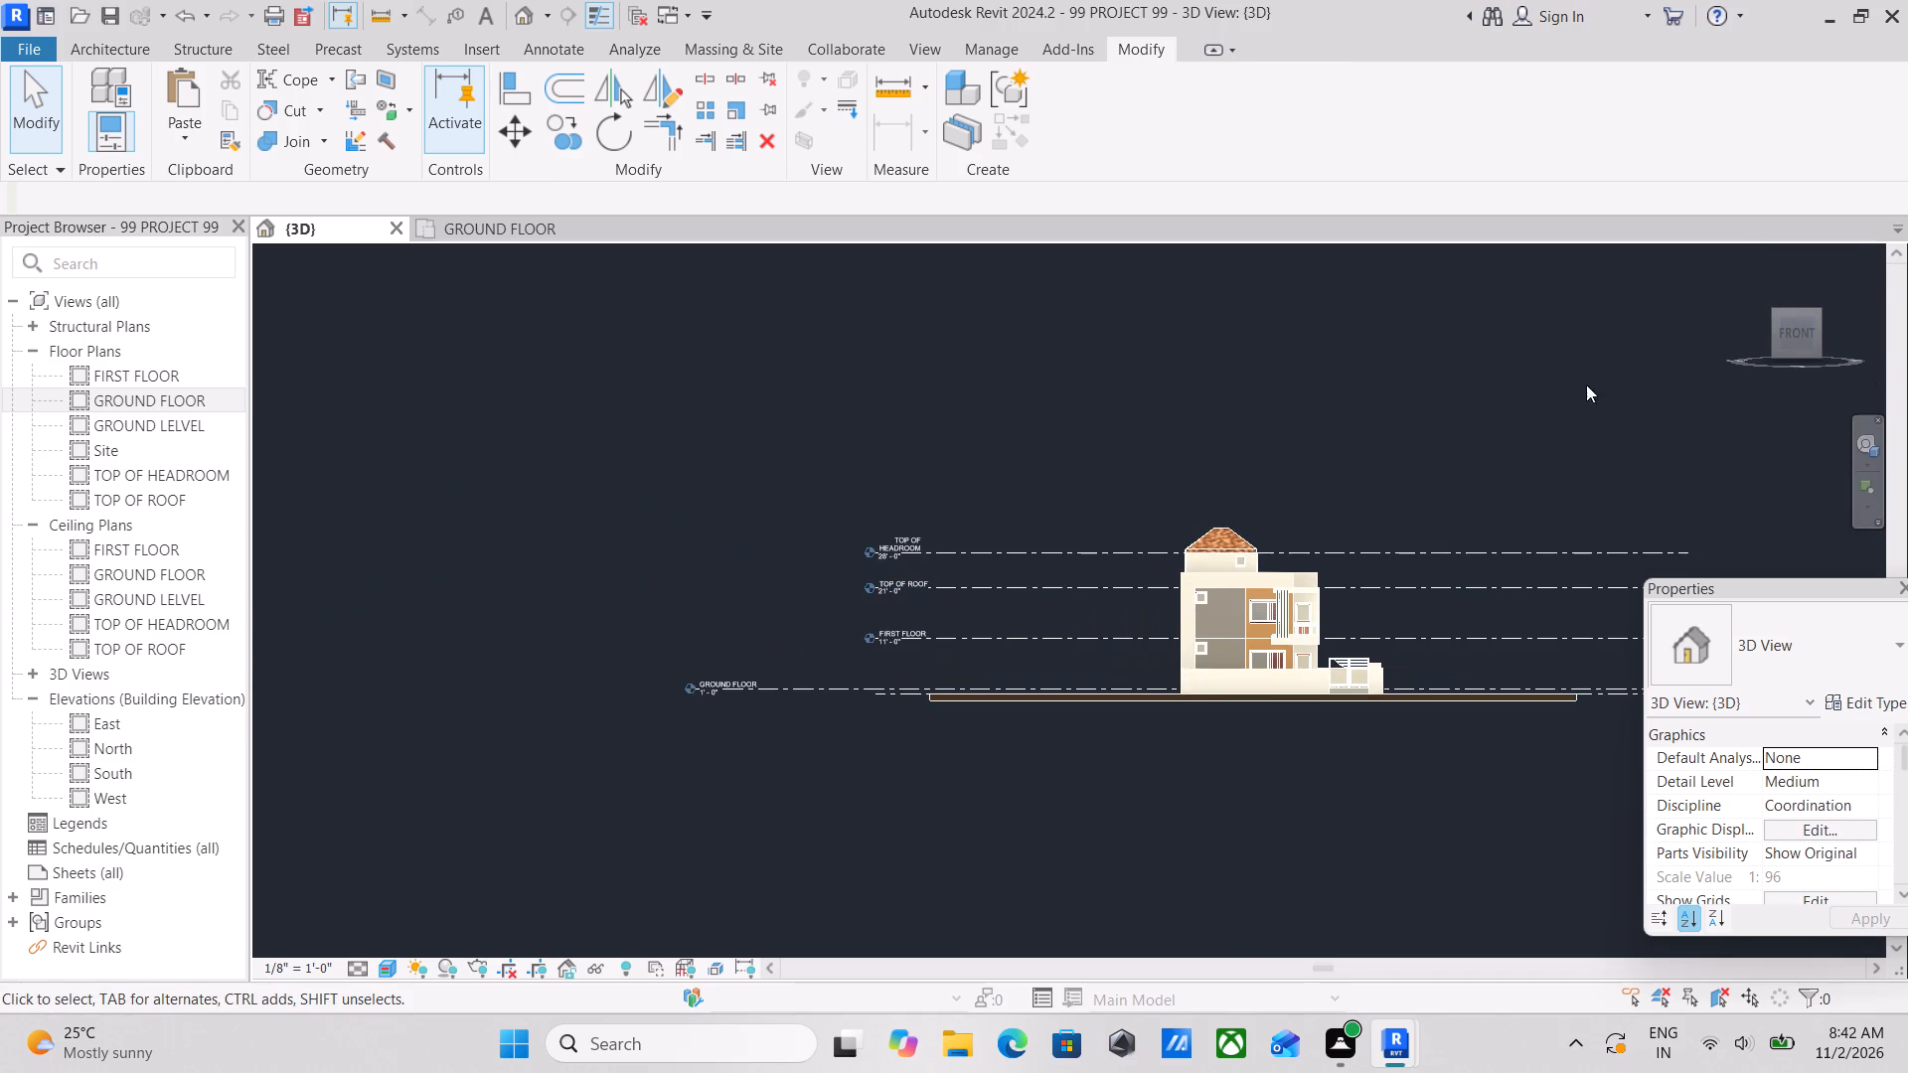
{"action": "left_click", "coordinate": [1816, 332]}
{"action": "scroll", "coordinate": [1309, 528], "scroll_direction": "up", "scroll_amount": 1}
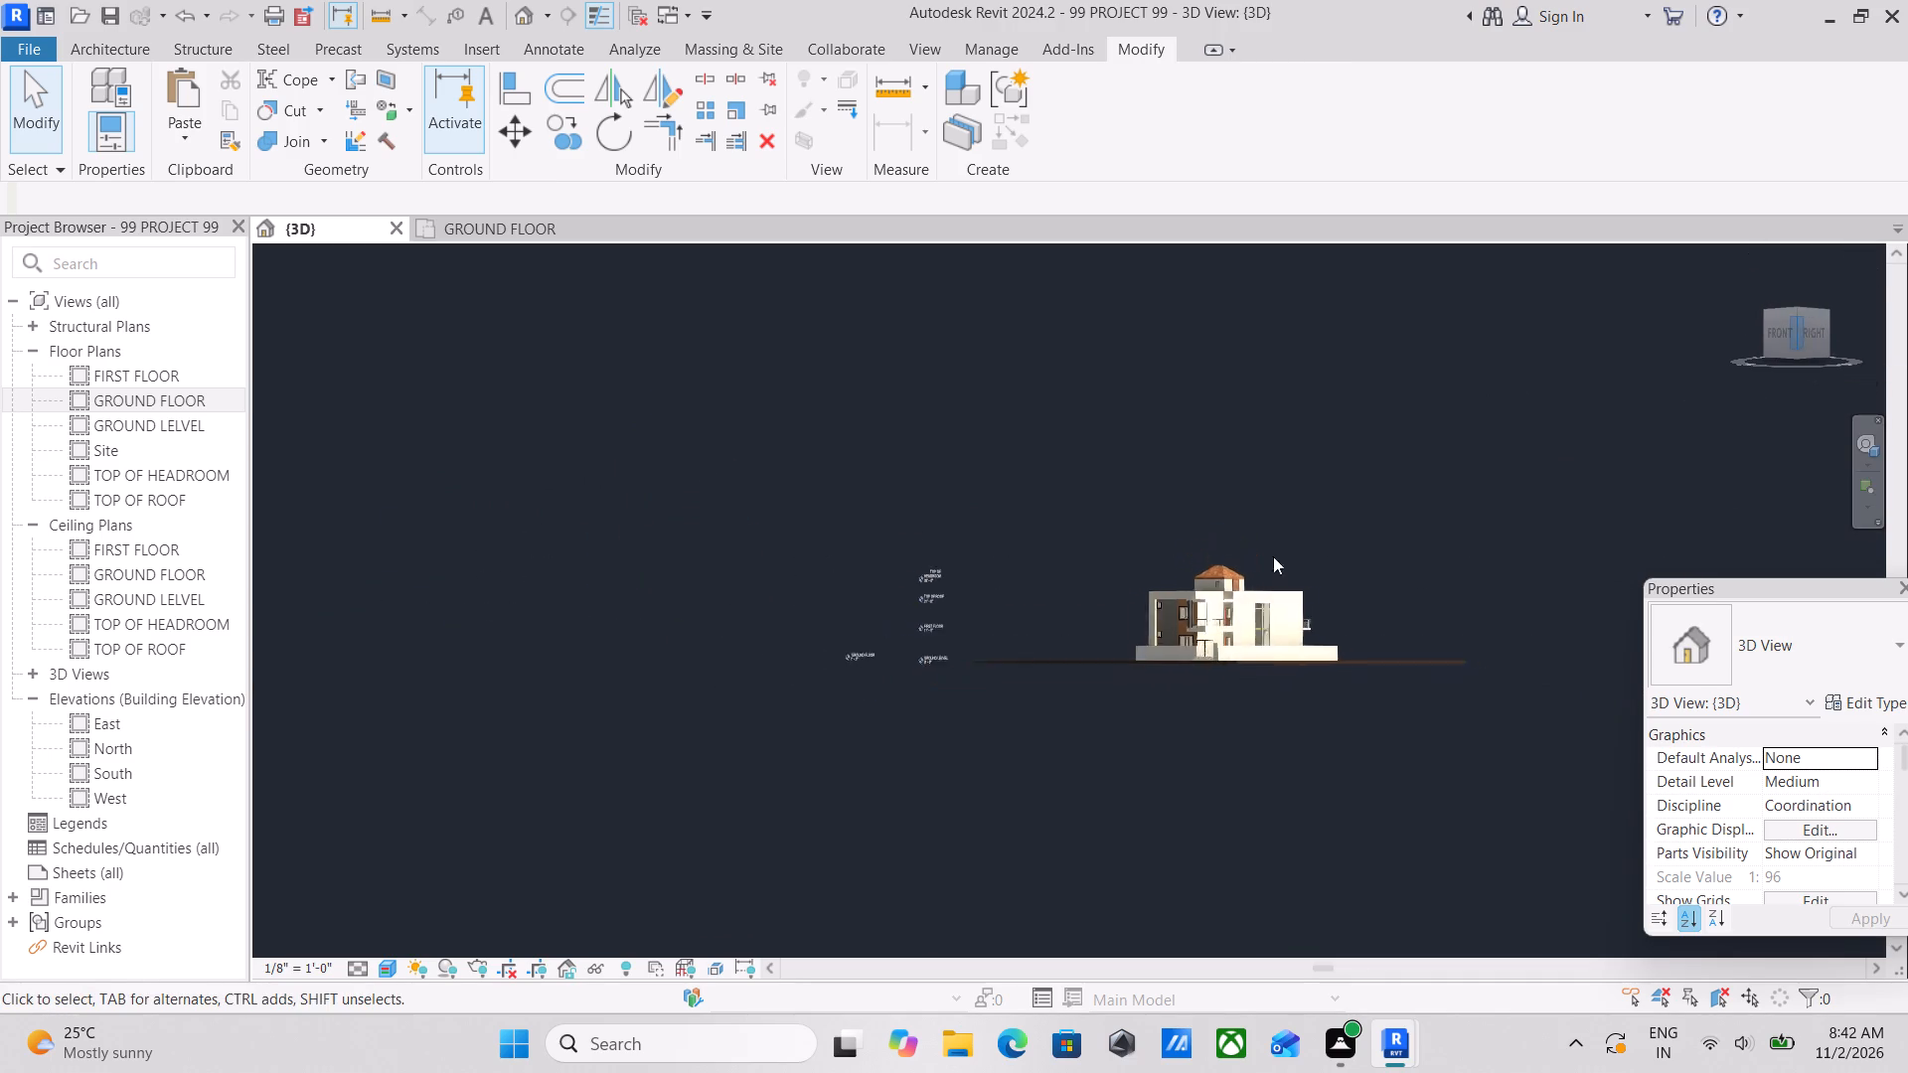
{"action": "scroll", "coordinate": [1273, 556], "scroll_direction": "up", "scroll_amount": 8}
{"action": "scroll", "coordinate": [1239, 639], "scroll_direction": "up", "scroll_amount": 6}
{"action": "scroll", "coordinate": [1257, 623], "scroll_direction": "down", "scroll_amount": 1}
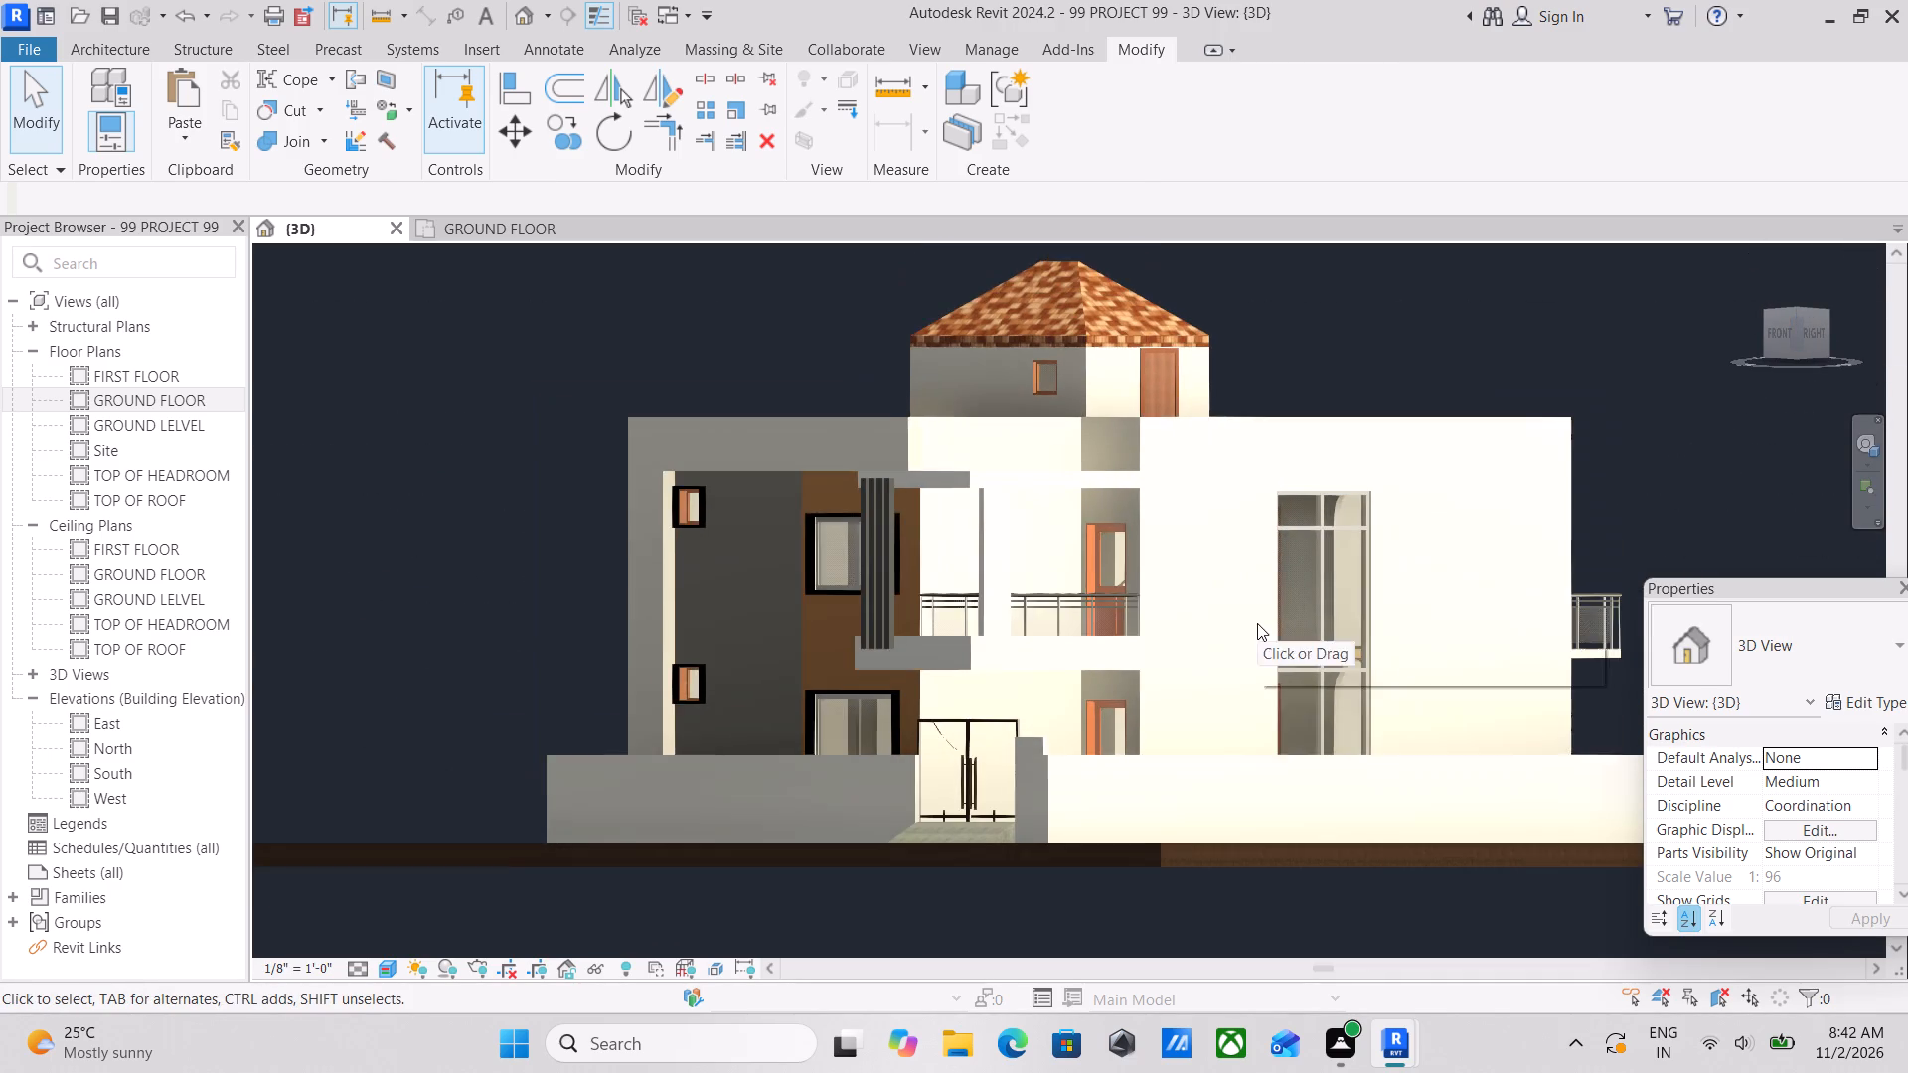
{"action": "middle_click_drag", "start_coordinate": [1257, 623], "coordinate": [1288, 592]}
{"action": "middle_click_drag", "start_coordinate": [1281, 591], "coordinate": [1049, 644]}
{"action": "scroll", "coordinate": [1053, 644], "scroll_direction": "up", "scroll_amount": 1}
{"action": "scroll", "coordinate": [714, 595], "scroll_direction": "down", "scroll_amount": 3}
{"action": "middle_click_drag", "start_coordinate": [718, 600], "coordinate": [740, 612]}
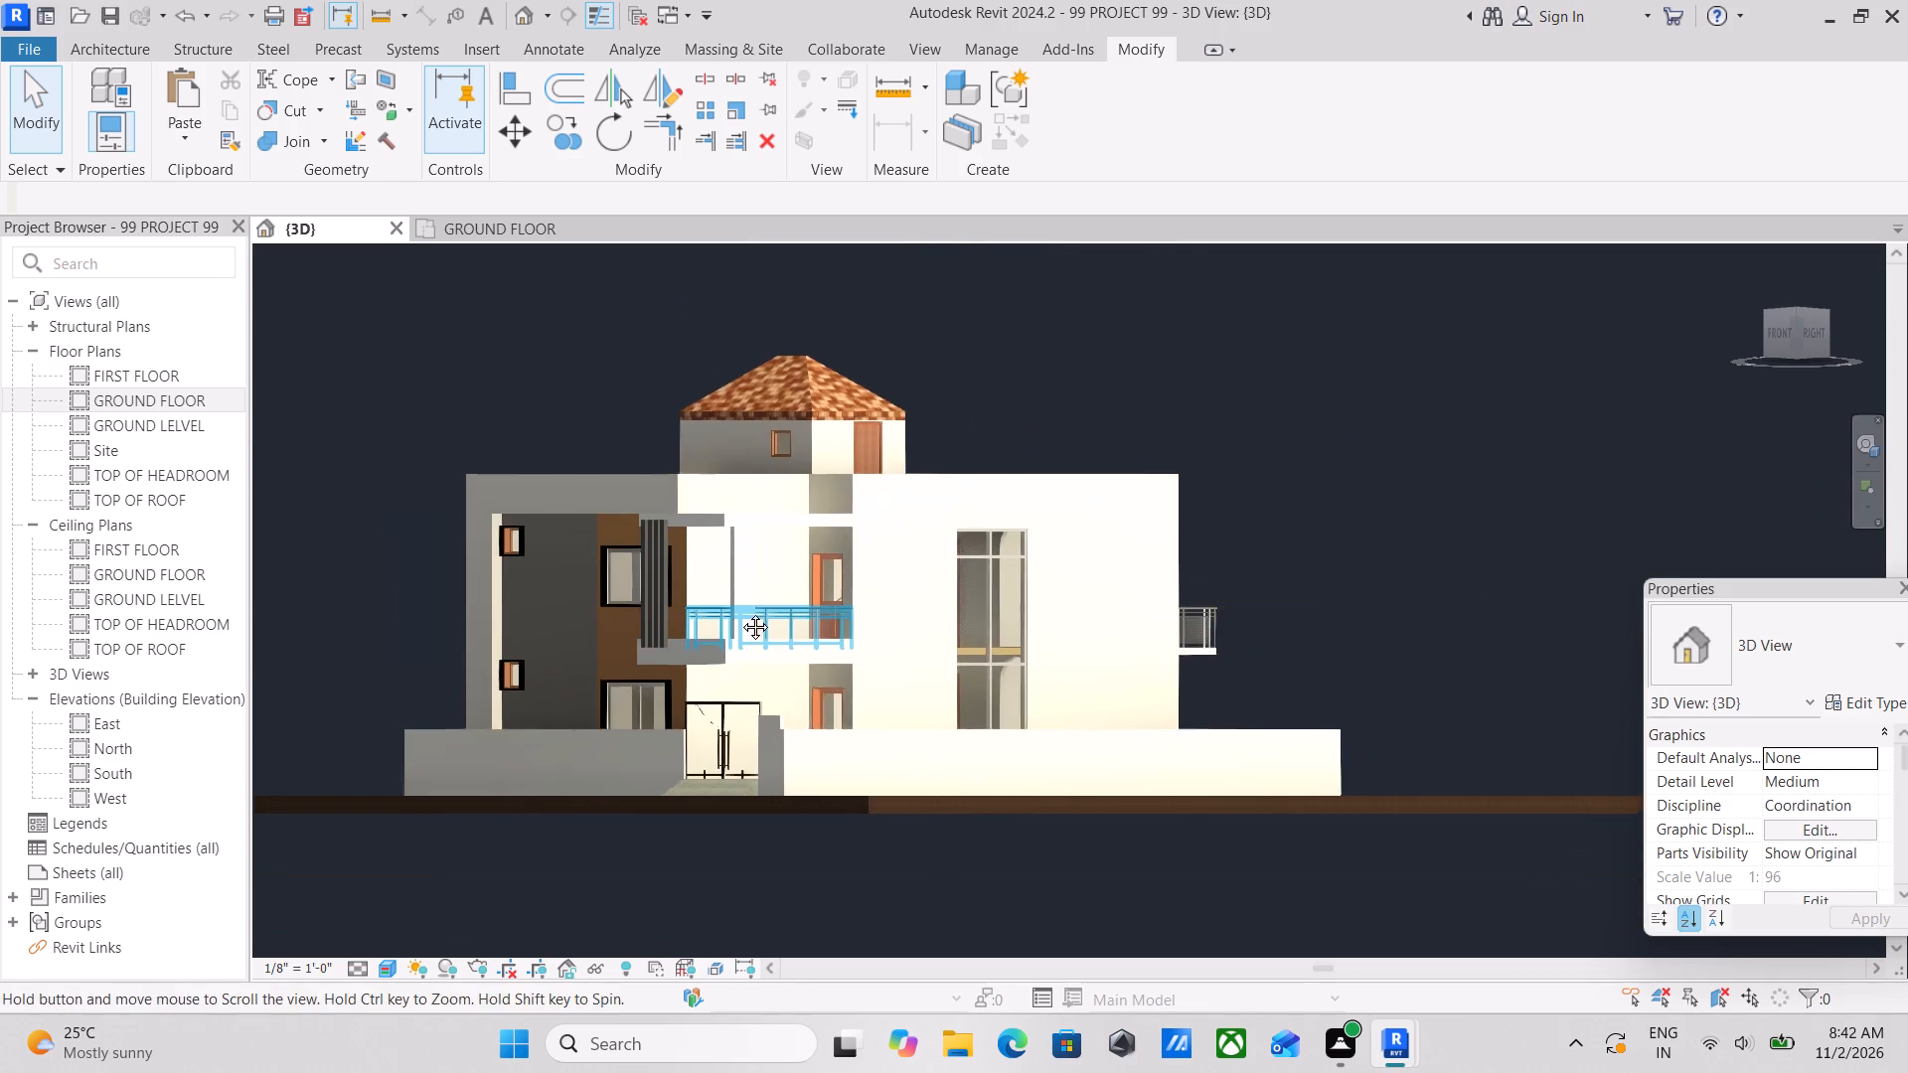
{"action": "middle_click_drag", "start_coordinate": [740, 612], "coordinate": [758, 626]}
{"action": "scroll", "coordinate": [758, 626], "scroll_direction": "up", "scroll_amount": 1}
Save the project to the Desktop as 99 PROJECT 99.rvt using Save As.
{"action": "left_click", "coordinate": [31, 42]}
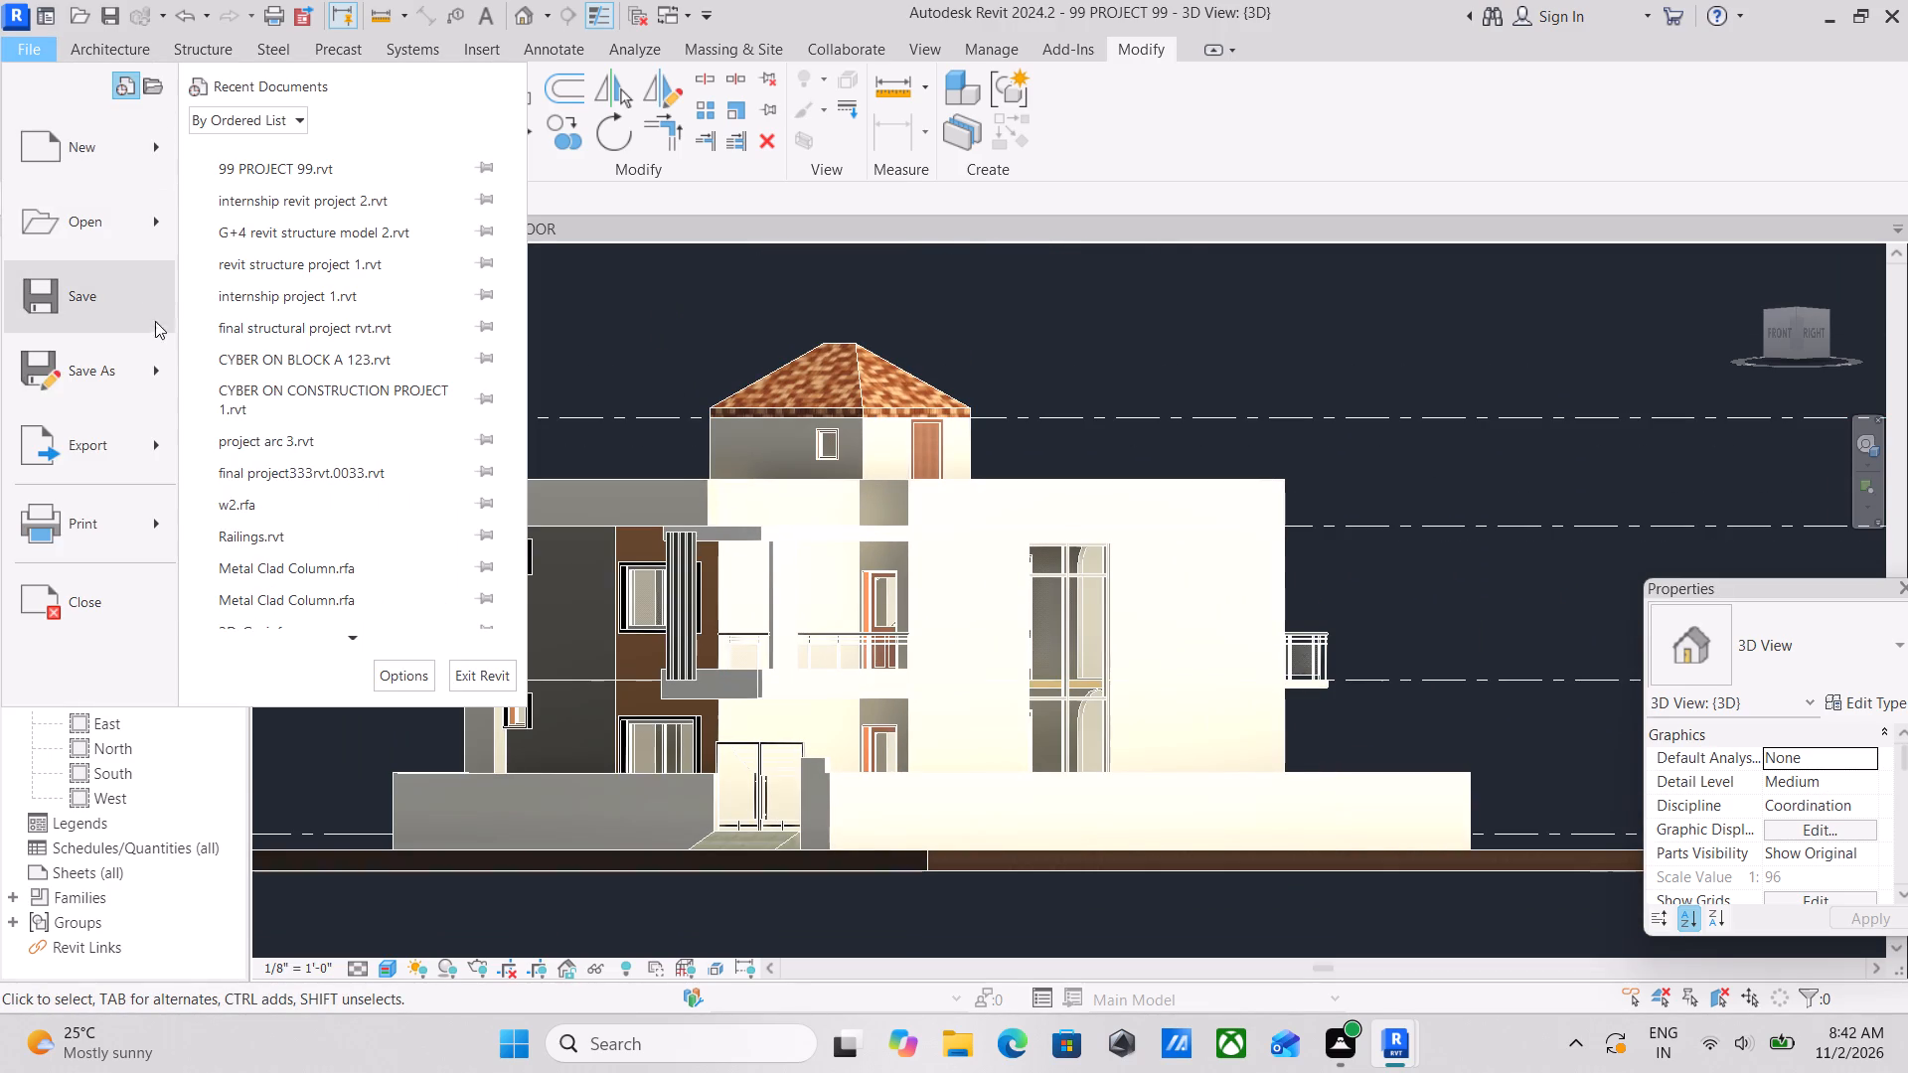
{"action": "left_click", "coordinate": [149, 378]}
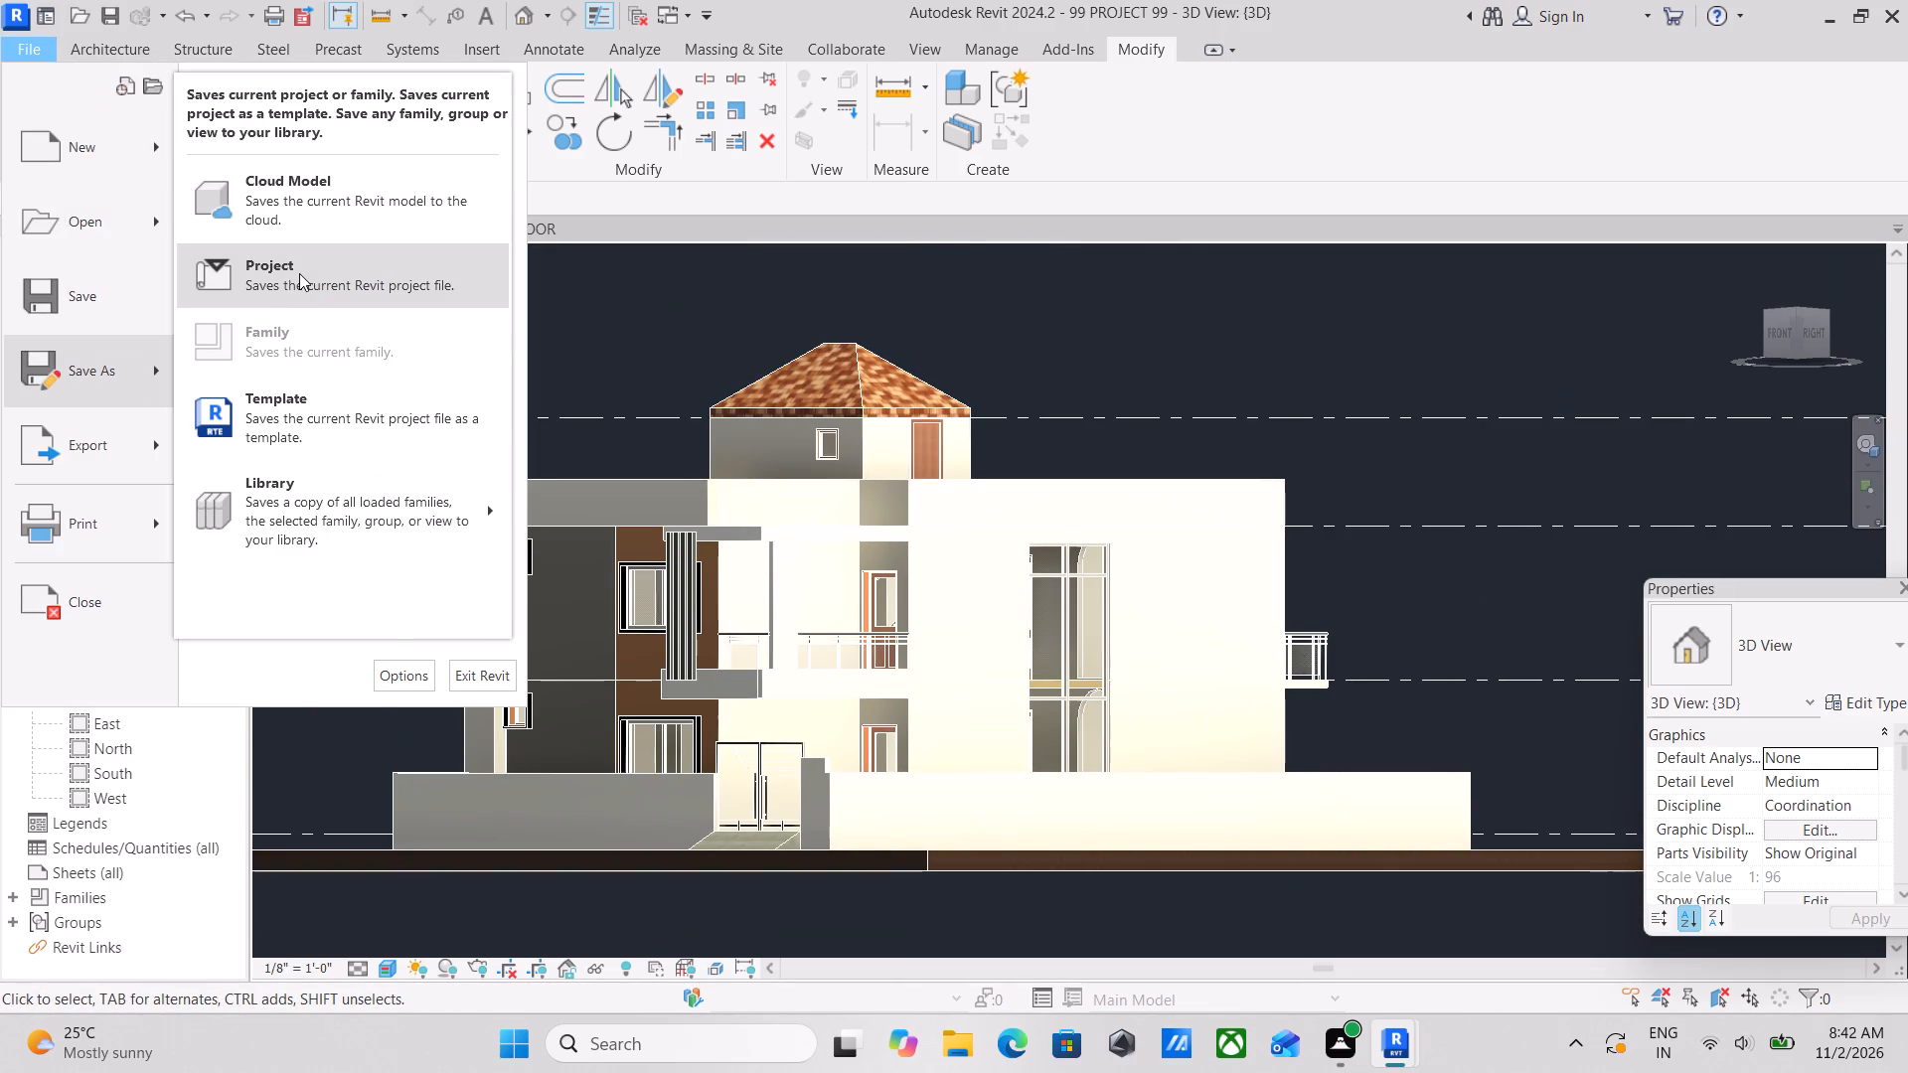
{"action": "left_click", "coordinate": [299, 273]}
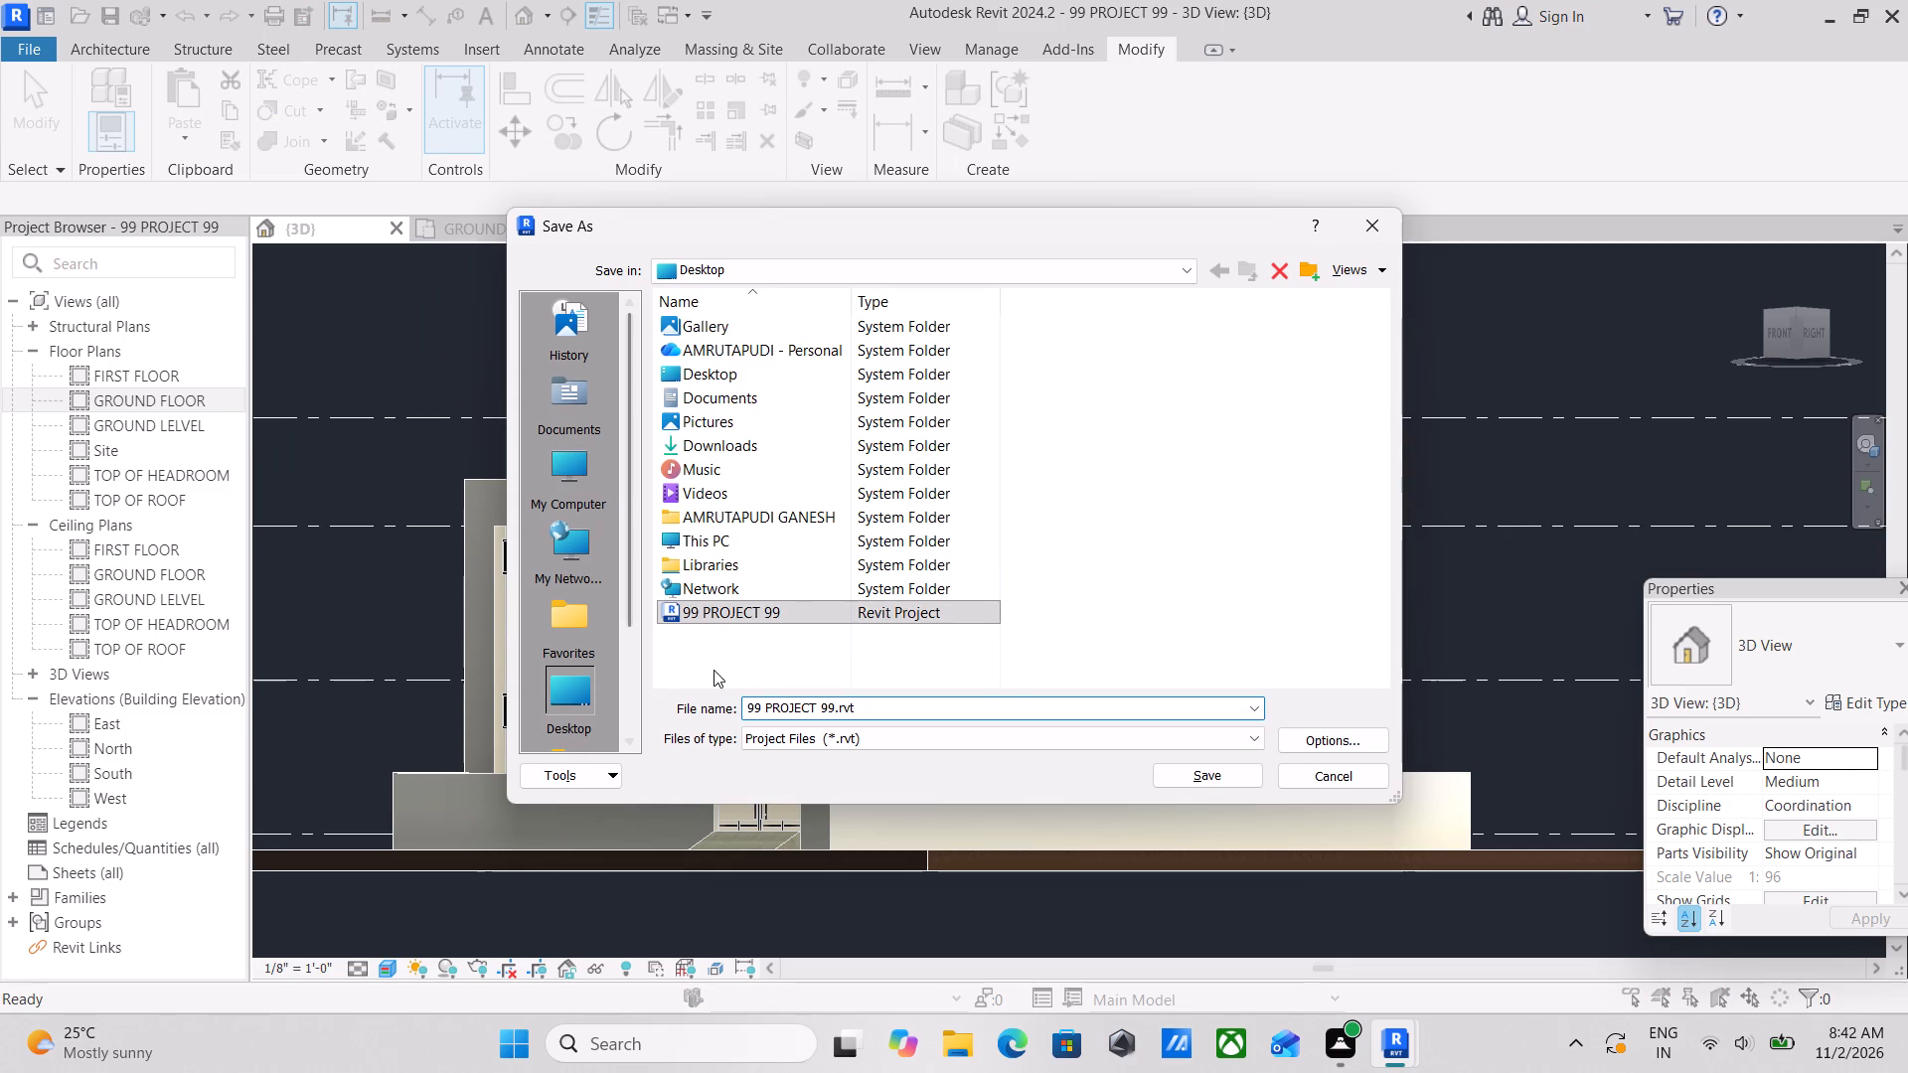
{"action": "left_click", "coordinate": [1223, 783]}
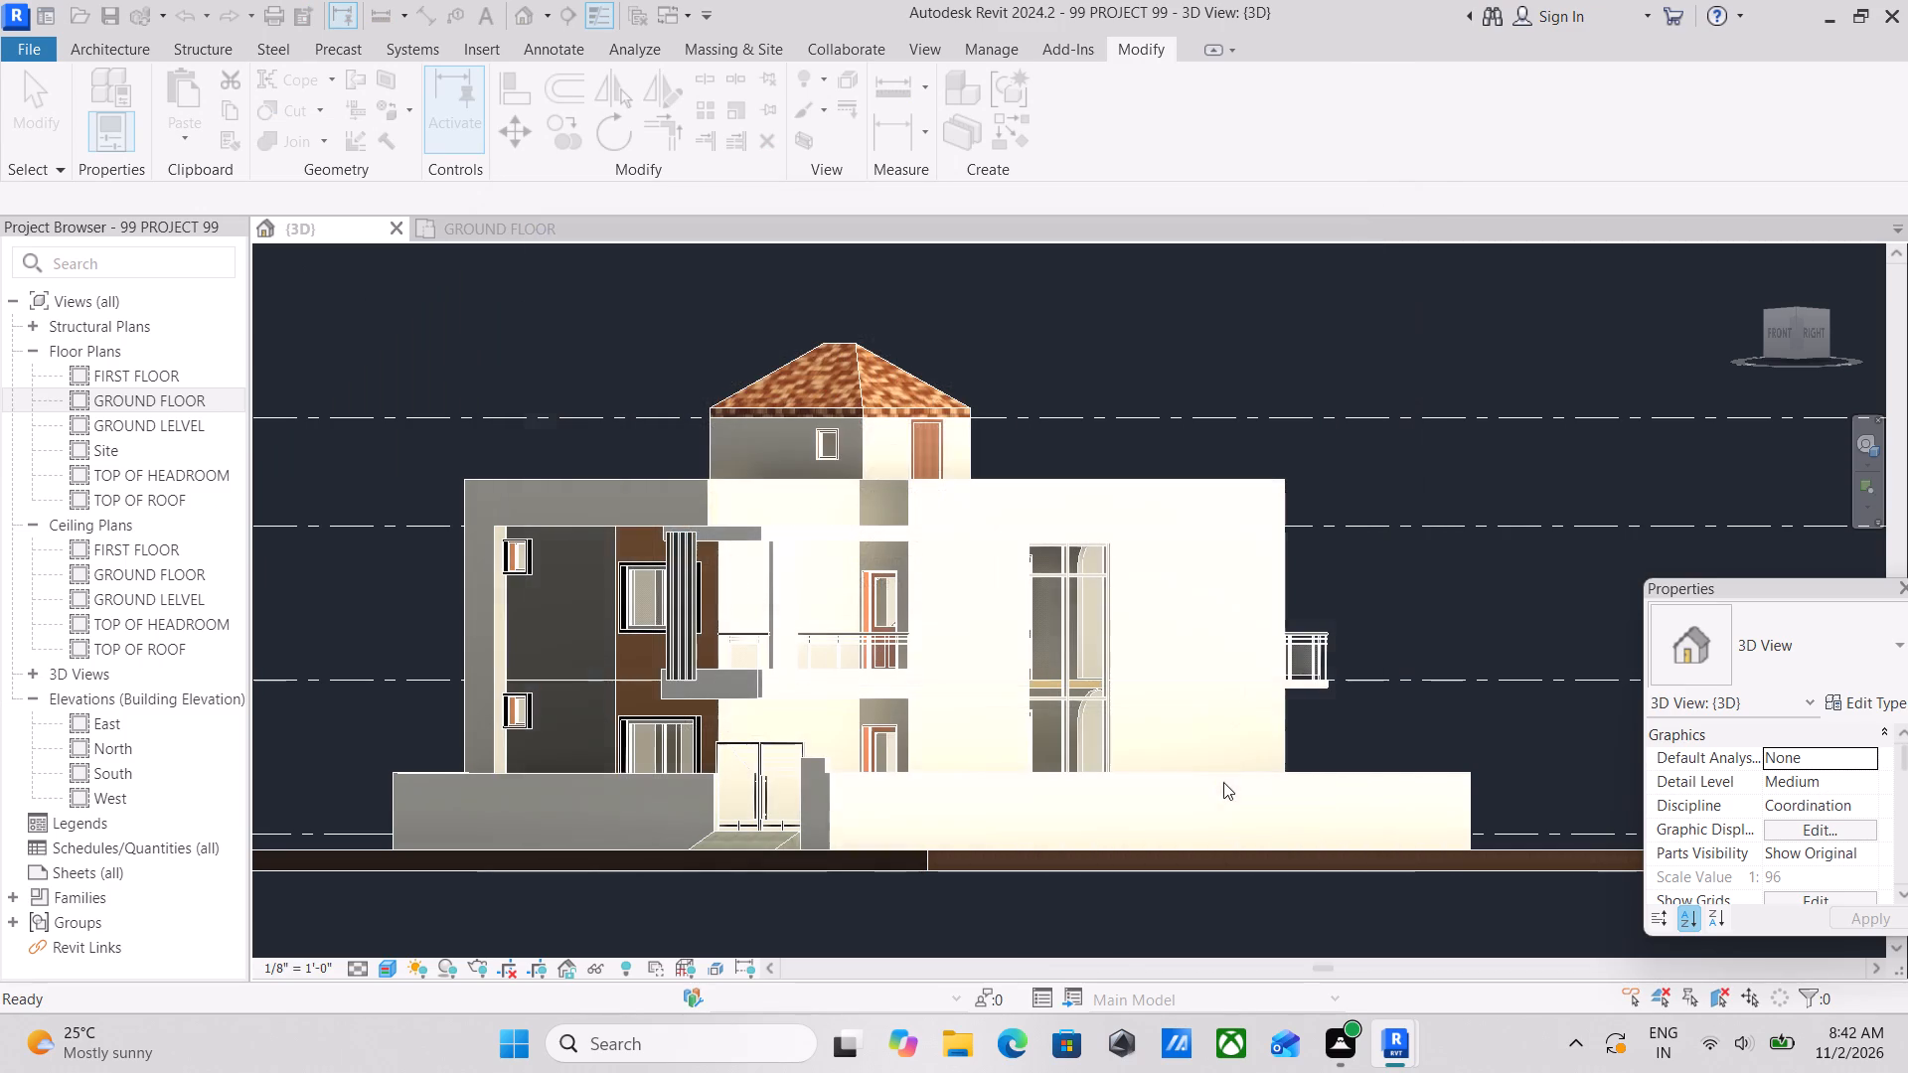